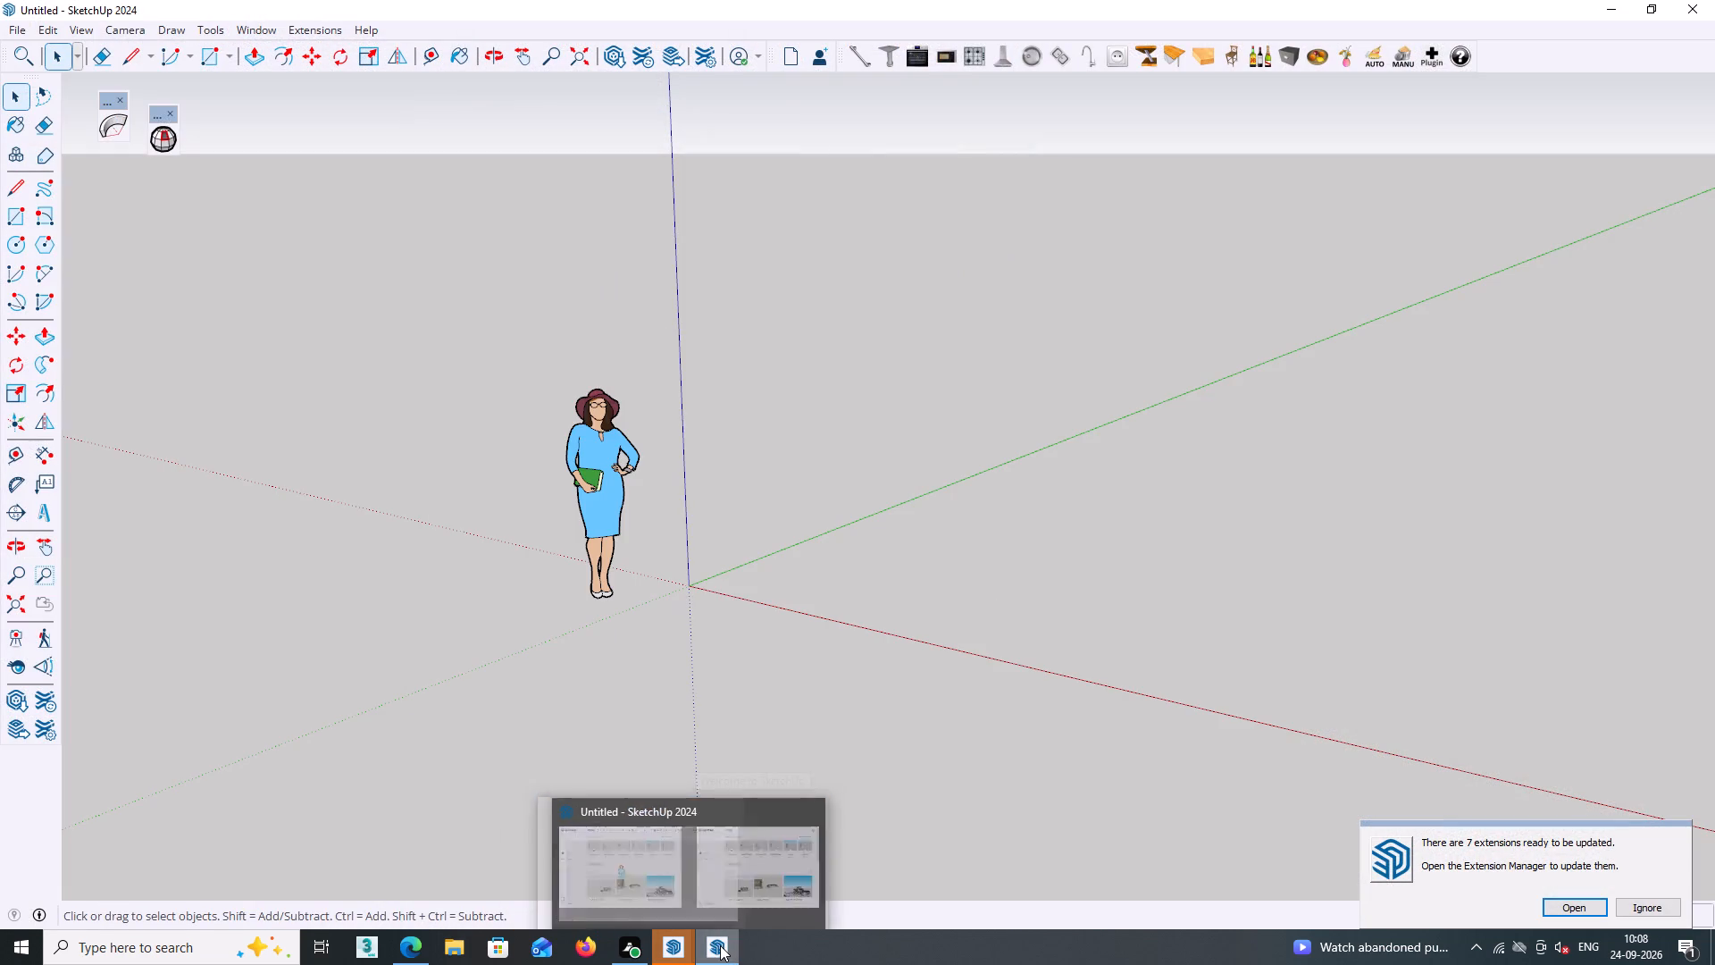
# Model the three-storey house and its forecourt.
# Ignore the extension update notification.
pyautogui.click(1648, 908)
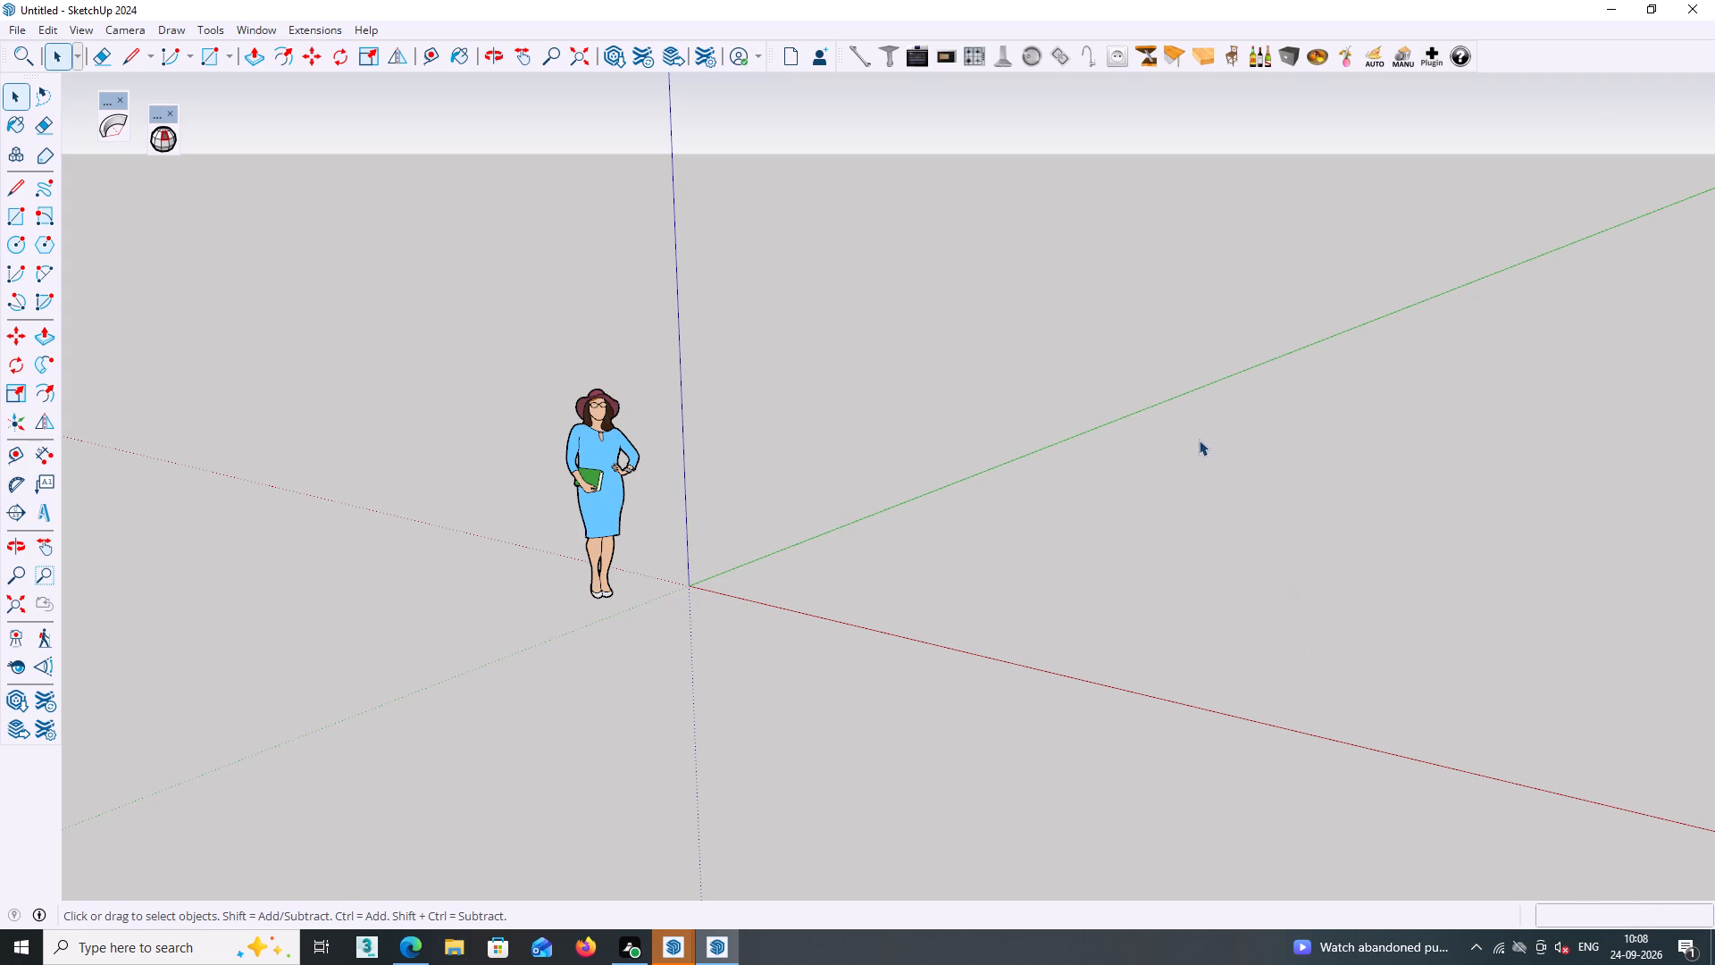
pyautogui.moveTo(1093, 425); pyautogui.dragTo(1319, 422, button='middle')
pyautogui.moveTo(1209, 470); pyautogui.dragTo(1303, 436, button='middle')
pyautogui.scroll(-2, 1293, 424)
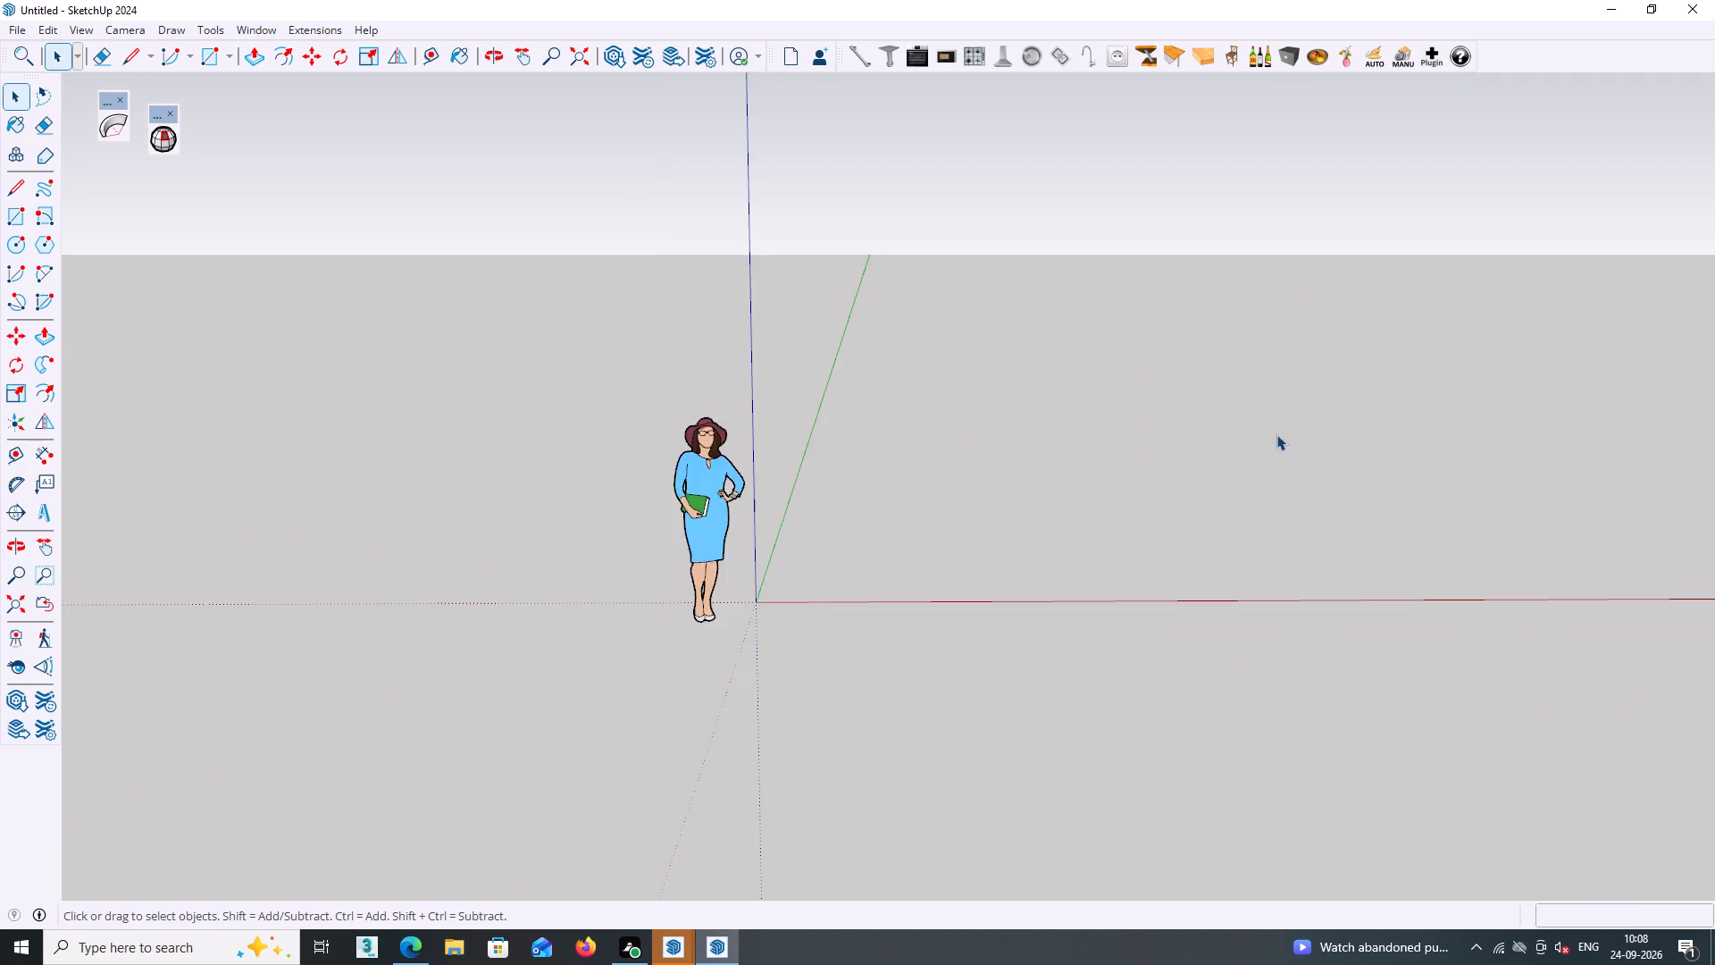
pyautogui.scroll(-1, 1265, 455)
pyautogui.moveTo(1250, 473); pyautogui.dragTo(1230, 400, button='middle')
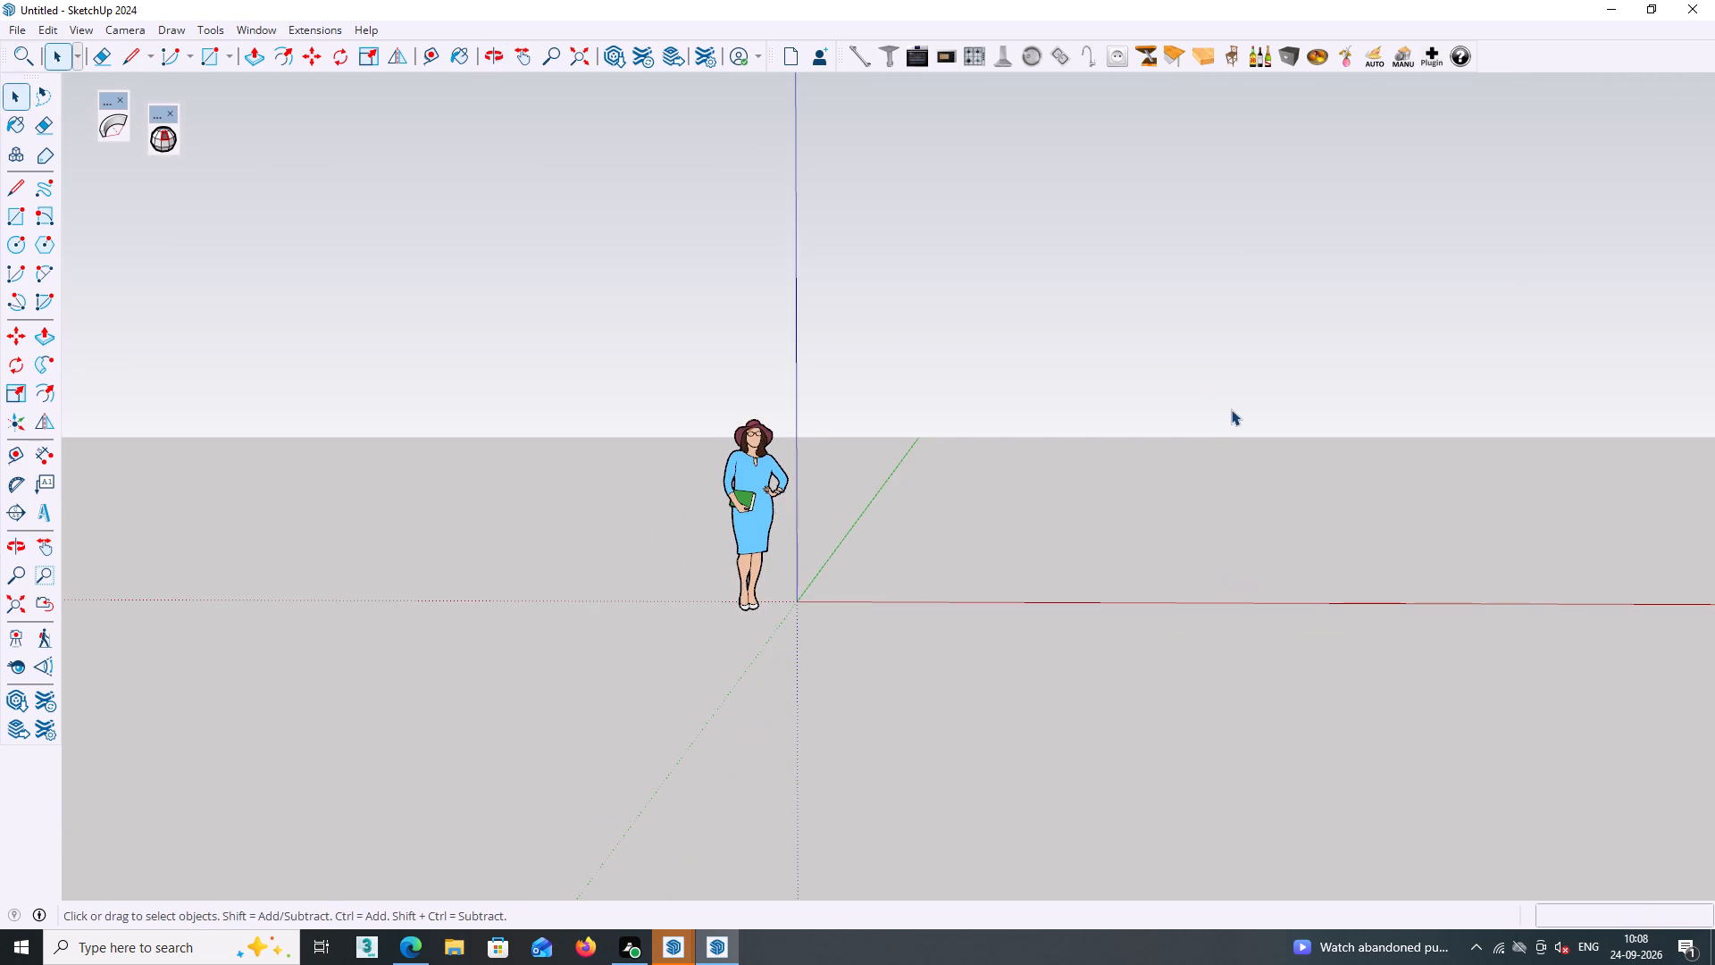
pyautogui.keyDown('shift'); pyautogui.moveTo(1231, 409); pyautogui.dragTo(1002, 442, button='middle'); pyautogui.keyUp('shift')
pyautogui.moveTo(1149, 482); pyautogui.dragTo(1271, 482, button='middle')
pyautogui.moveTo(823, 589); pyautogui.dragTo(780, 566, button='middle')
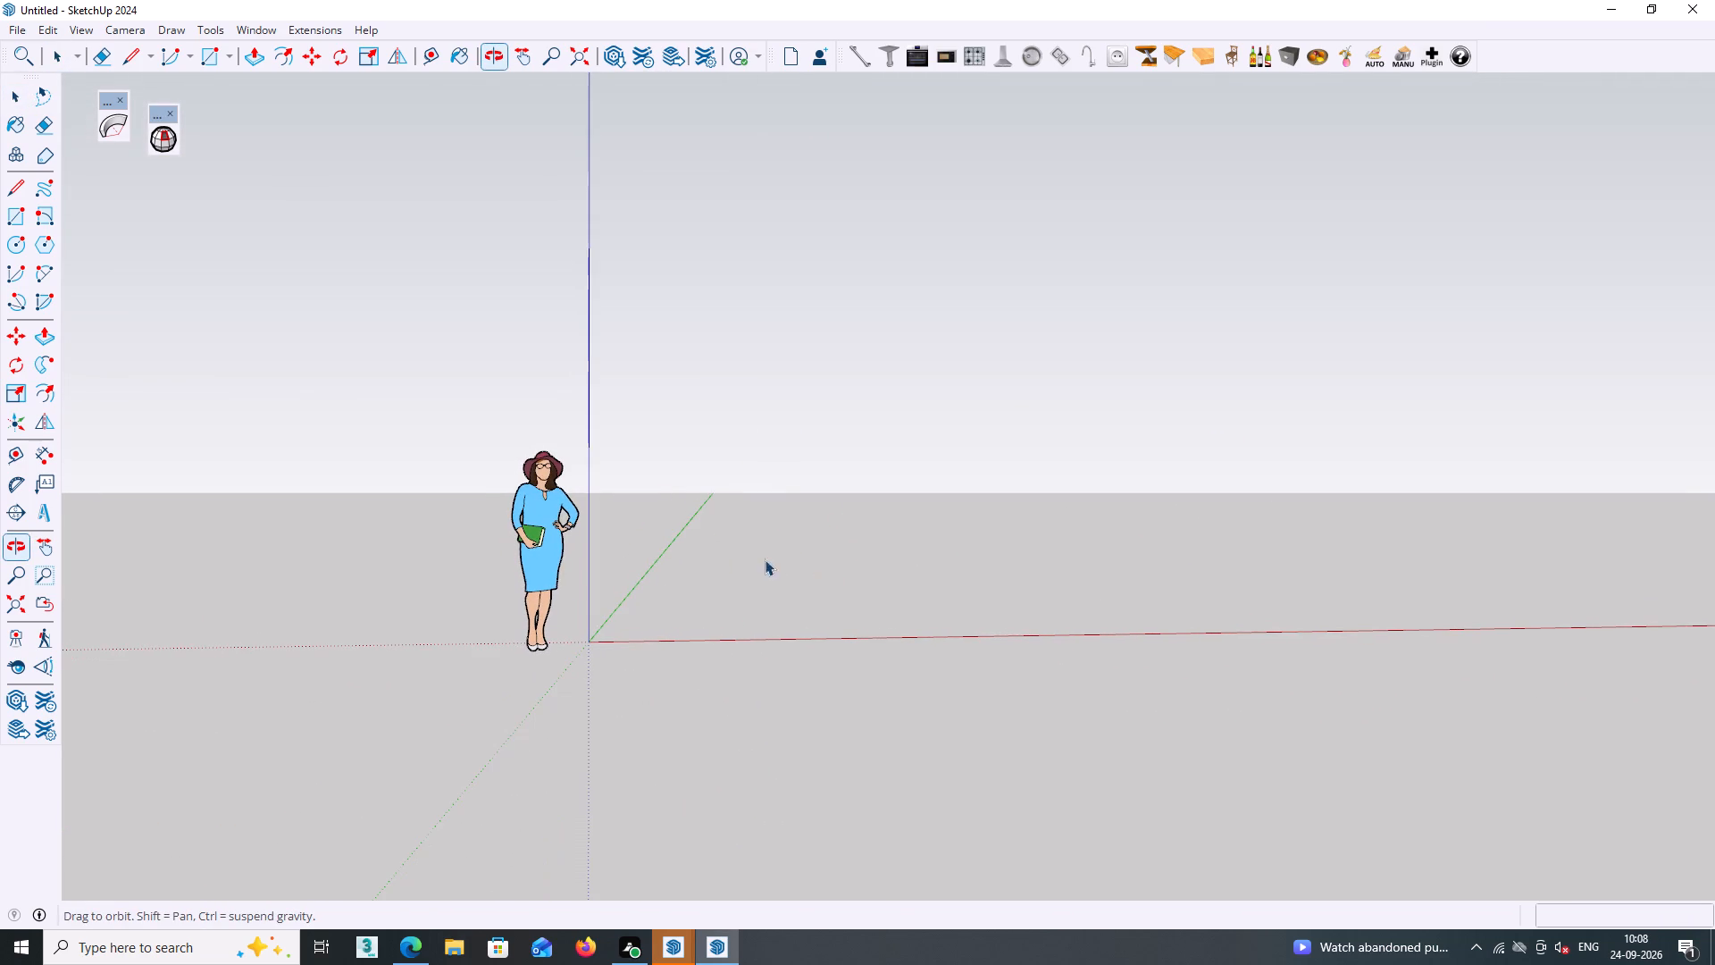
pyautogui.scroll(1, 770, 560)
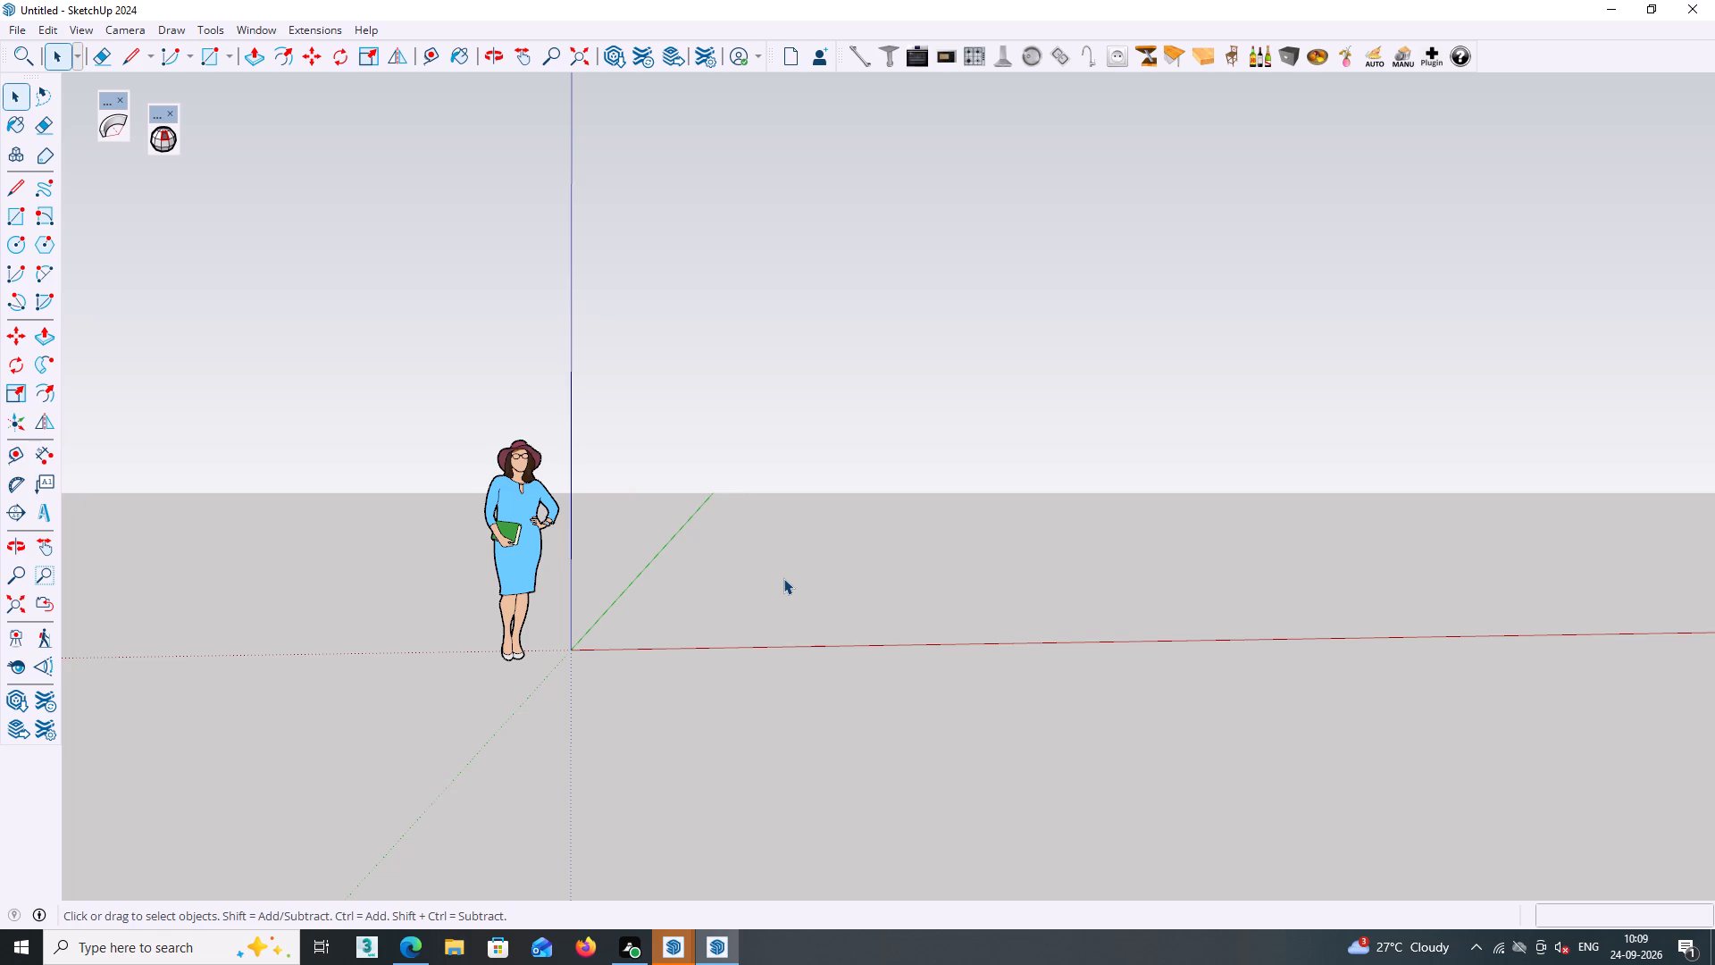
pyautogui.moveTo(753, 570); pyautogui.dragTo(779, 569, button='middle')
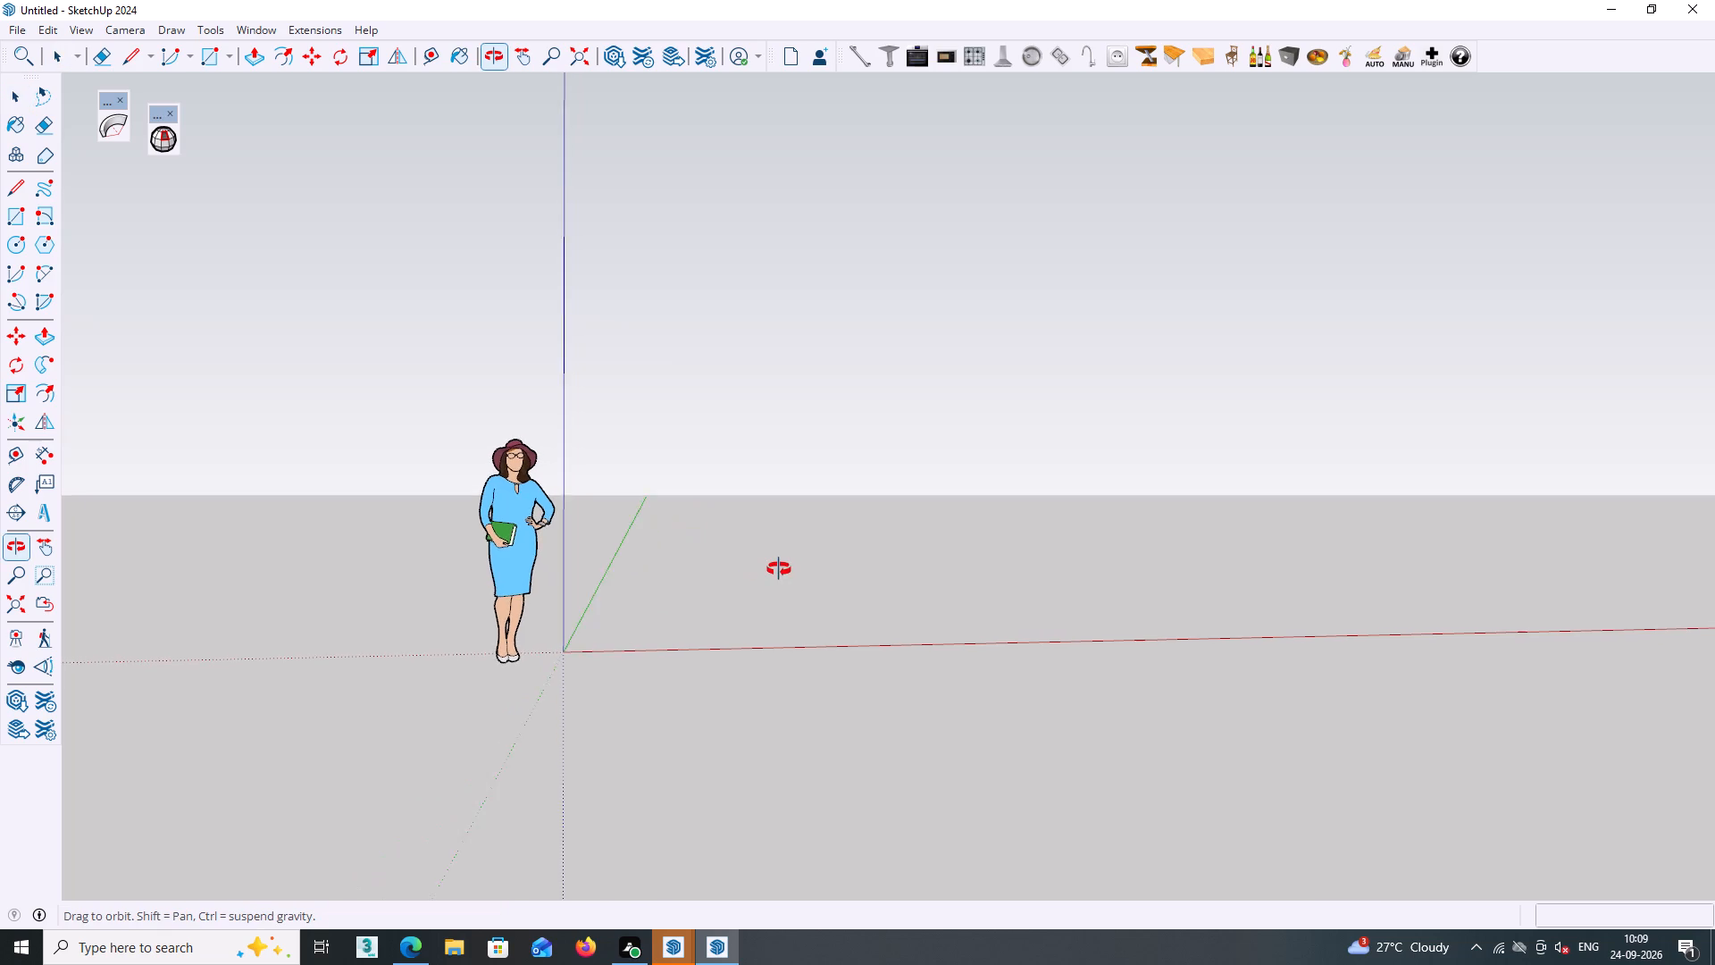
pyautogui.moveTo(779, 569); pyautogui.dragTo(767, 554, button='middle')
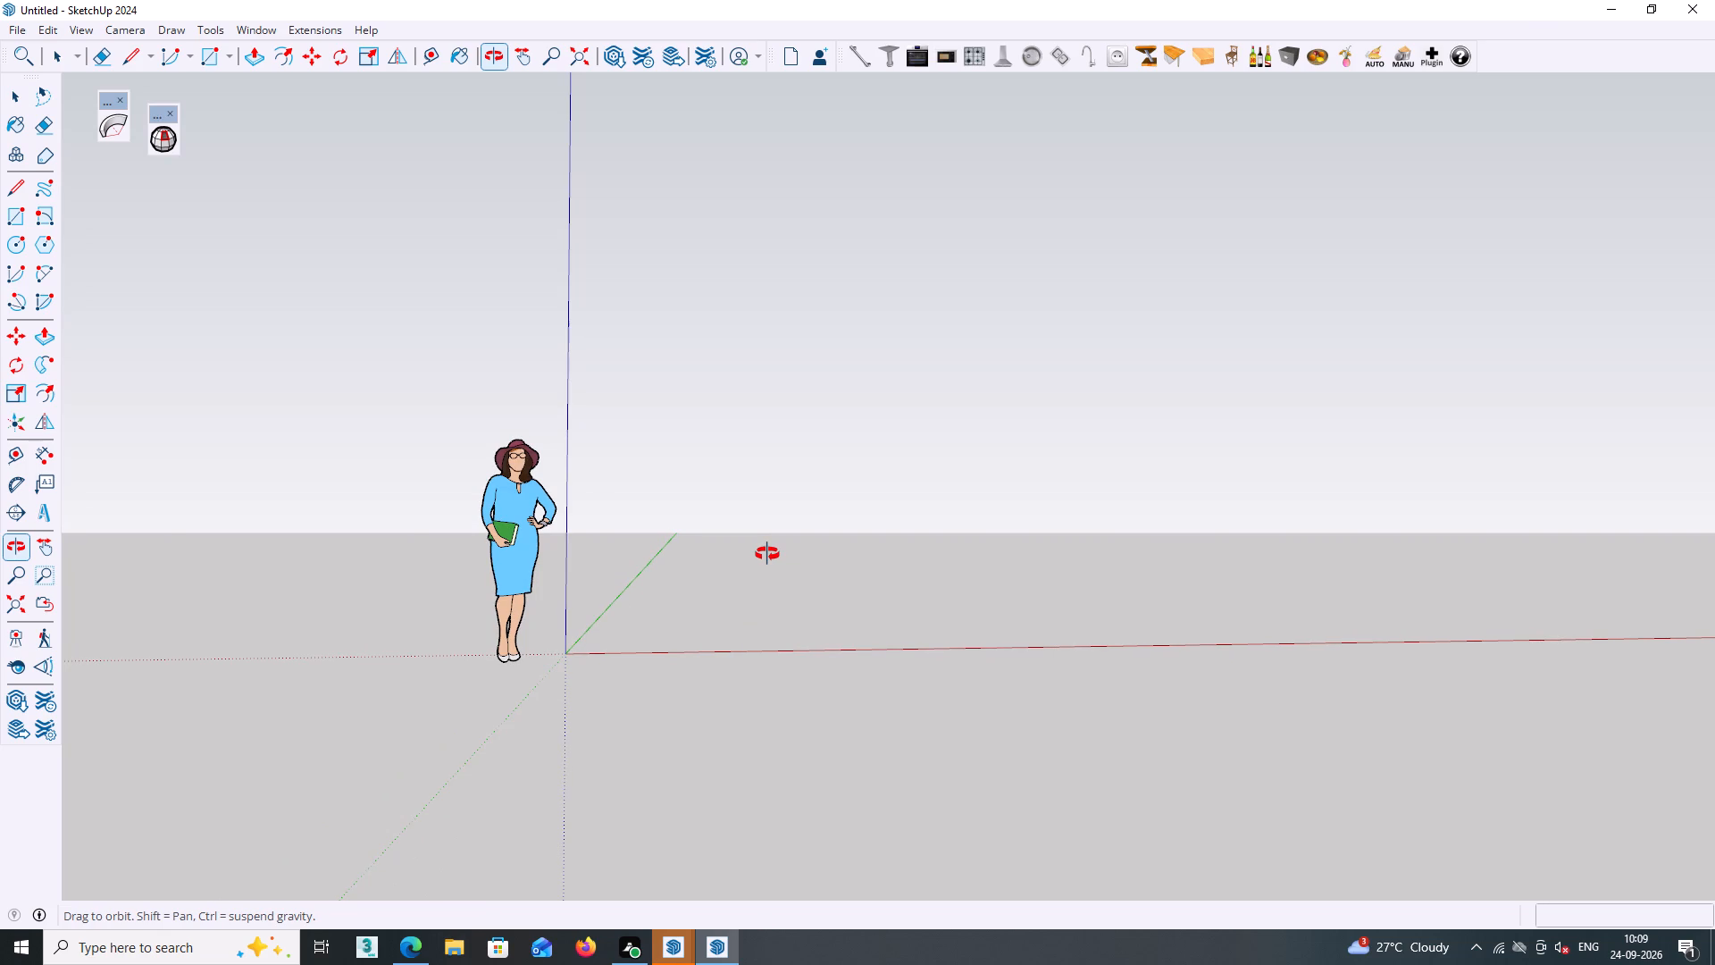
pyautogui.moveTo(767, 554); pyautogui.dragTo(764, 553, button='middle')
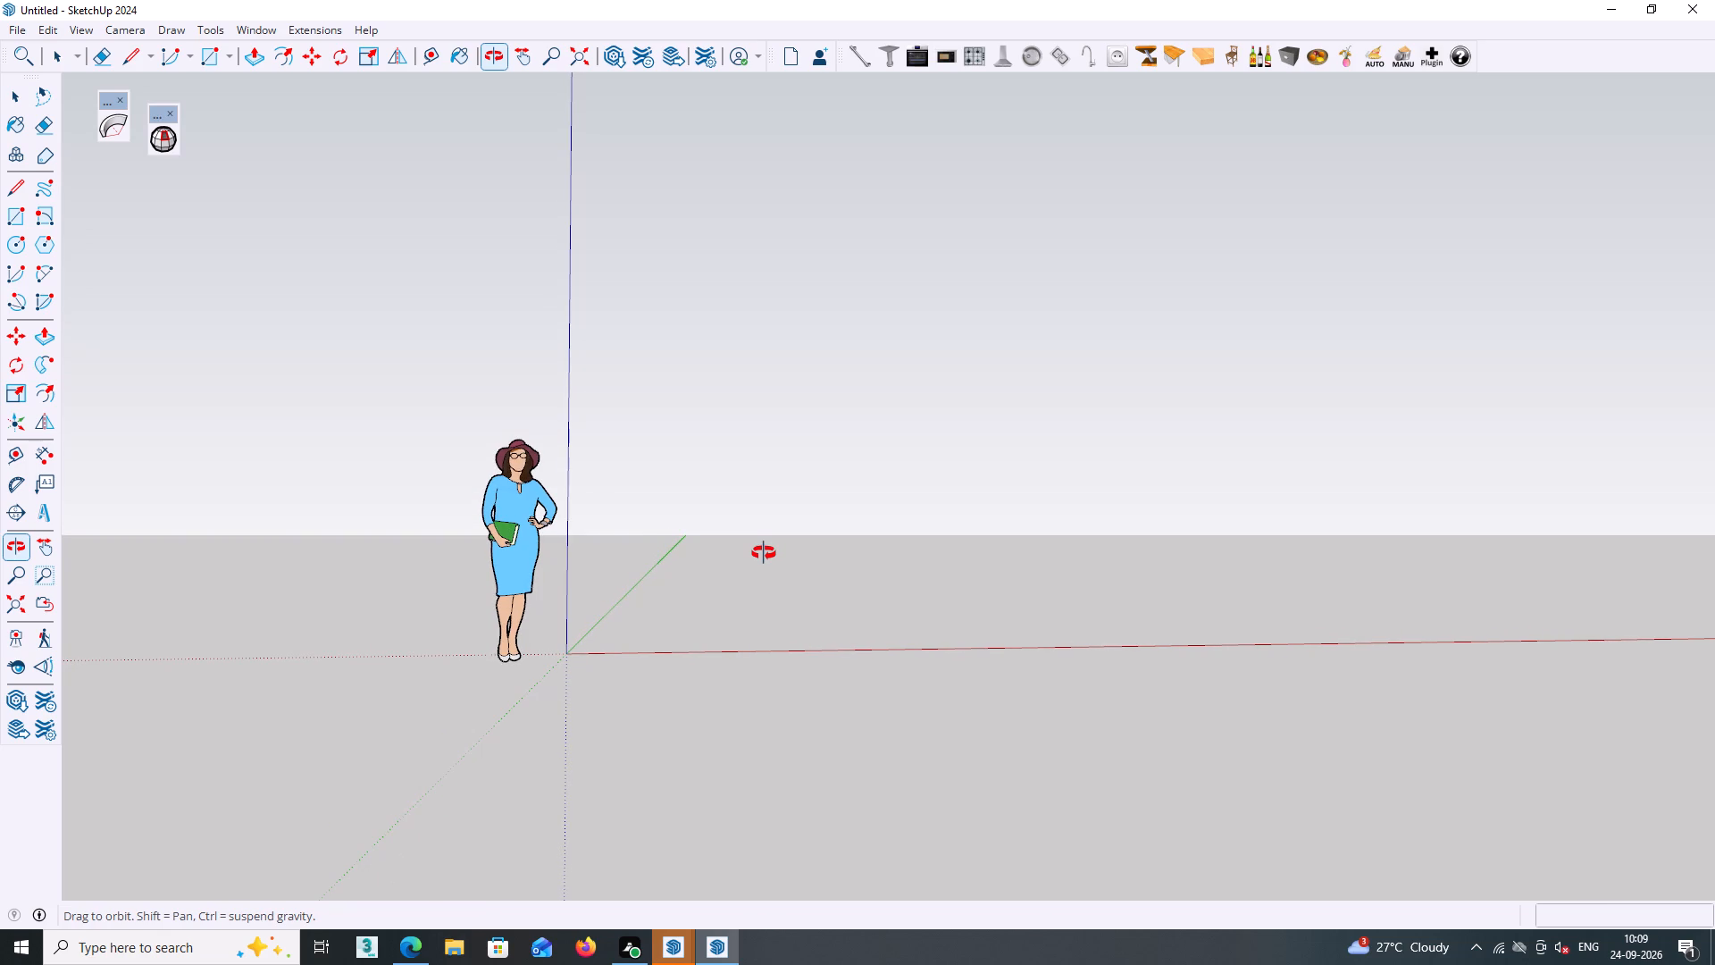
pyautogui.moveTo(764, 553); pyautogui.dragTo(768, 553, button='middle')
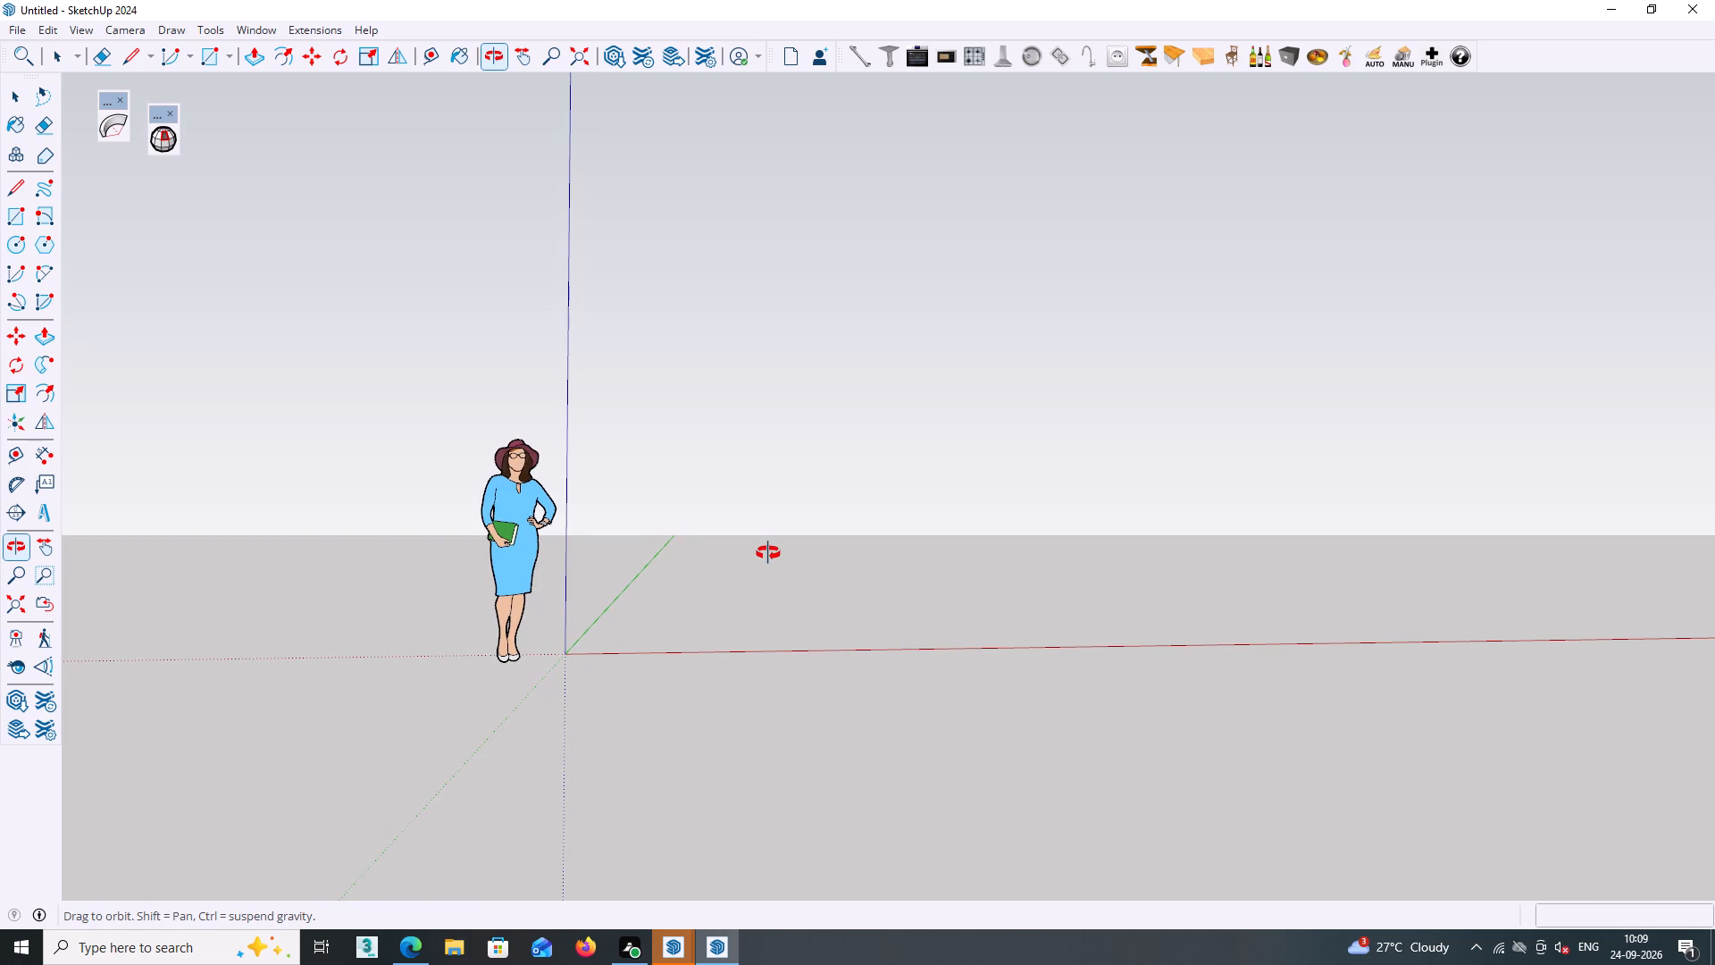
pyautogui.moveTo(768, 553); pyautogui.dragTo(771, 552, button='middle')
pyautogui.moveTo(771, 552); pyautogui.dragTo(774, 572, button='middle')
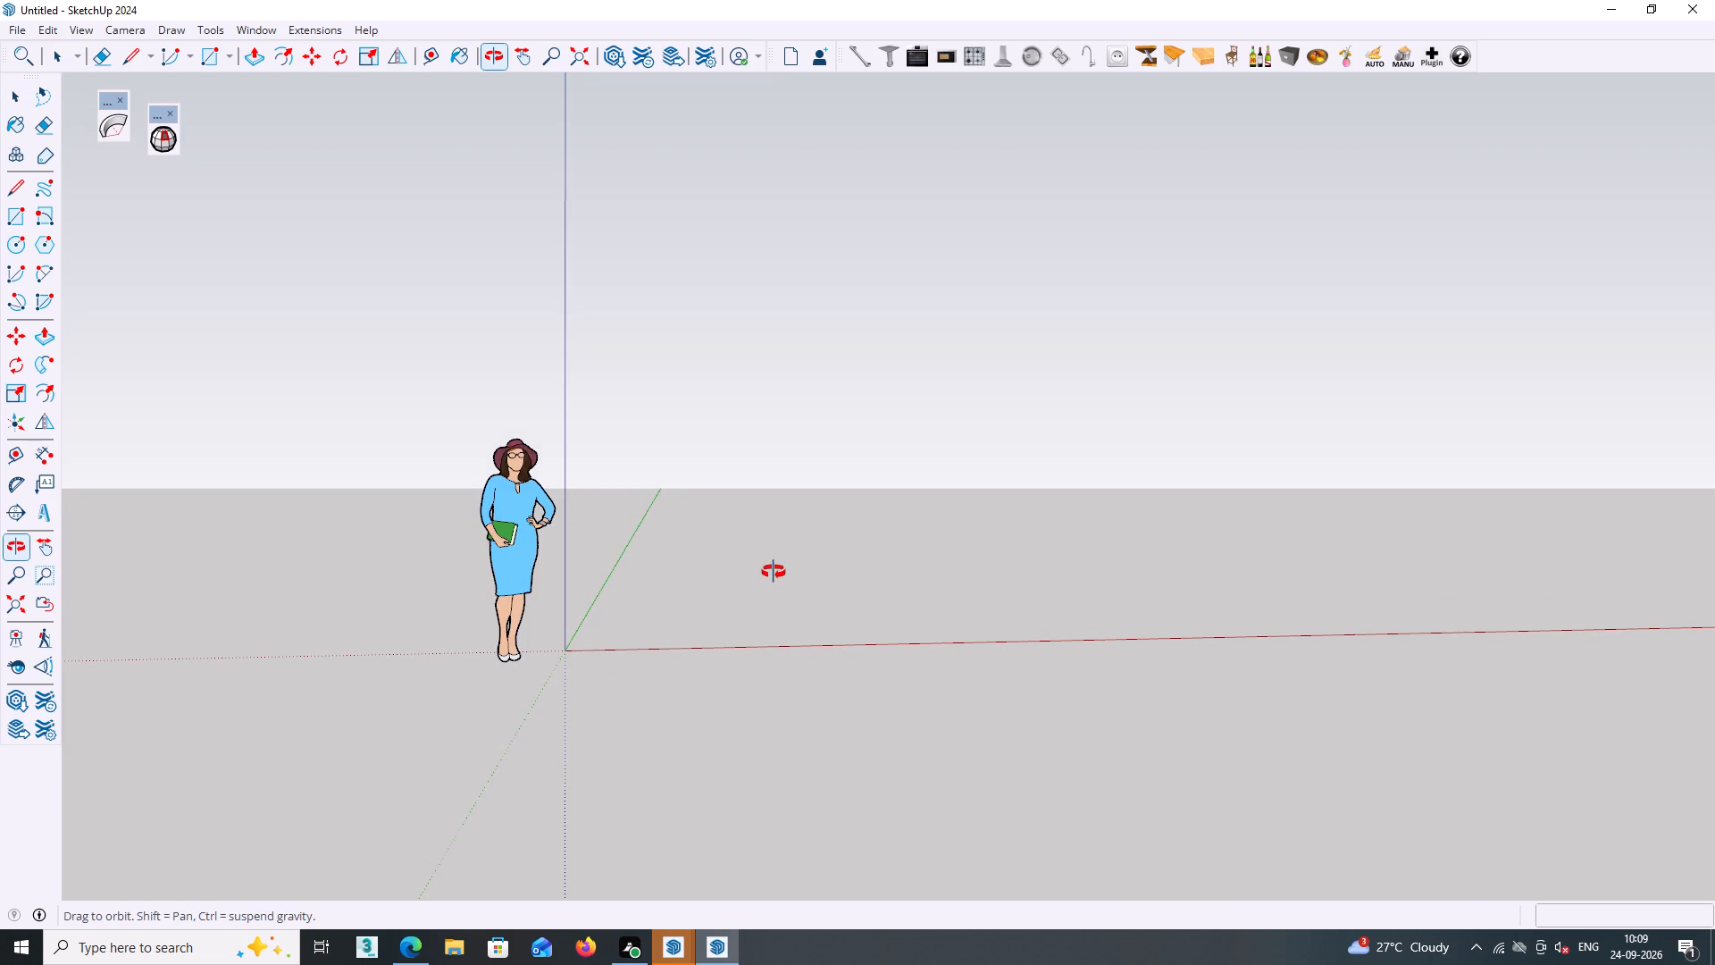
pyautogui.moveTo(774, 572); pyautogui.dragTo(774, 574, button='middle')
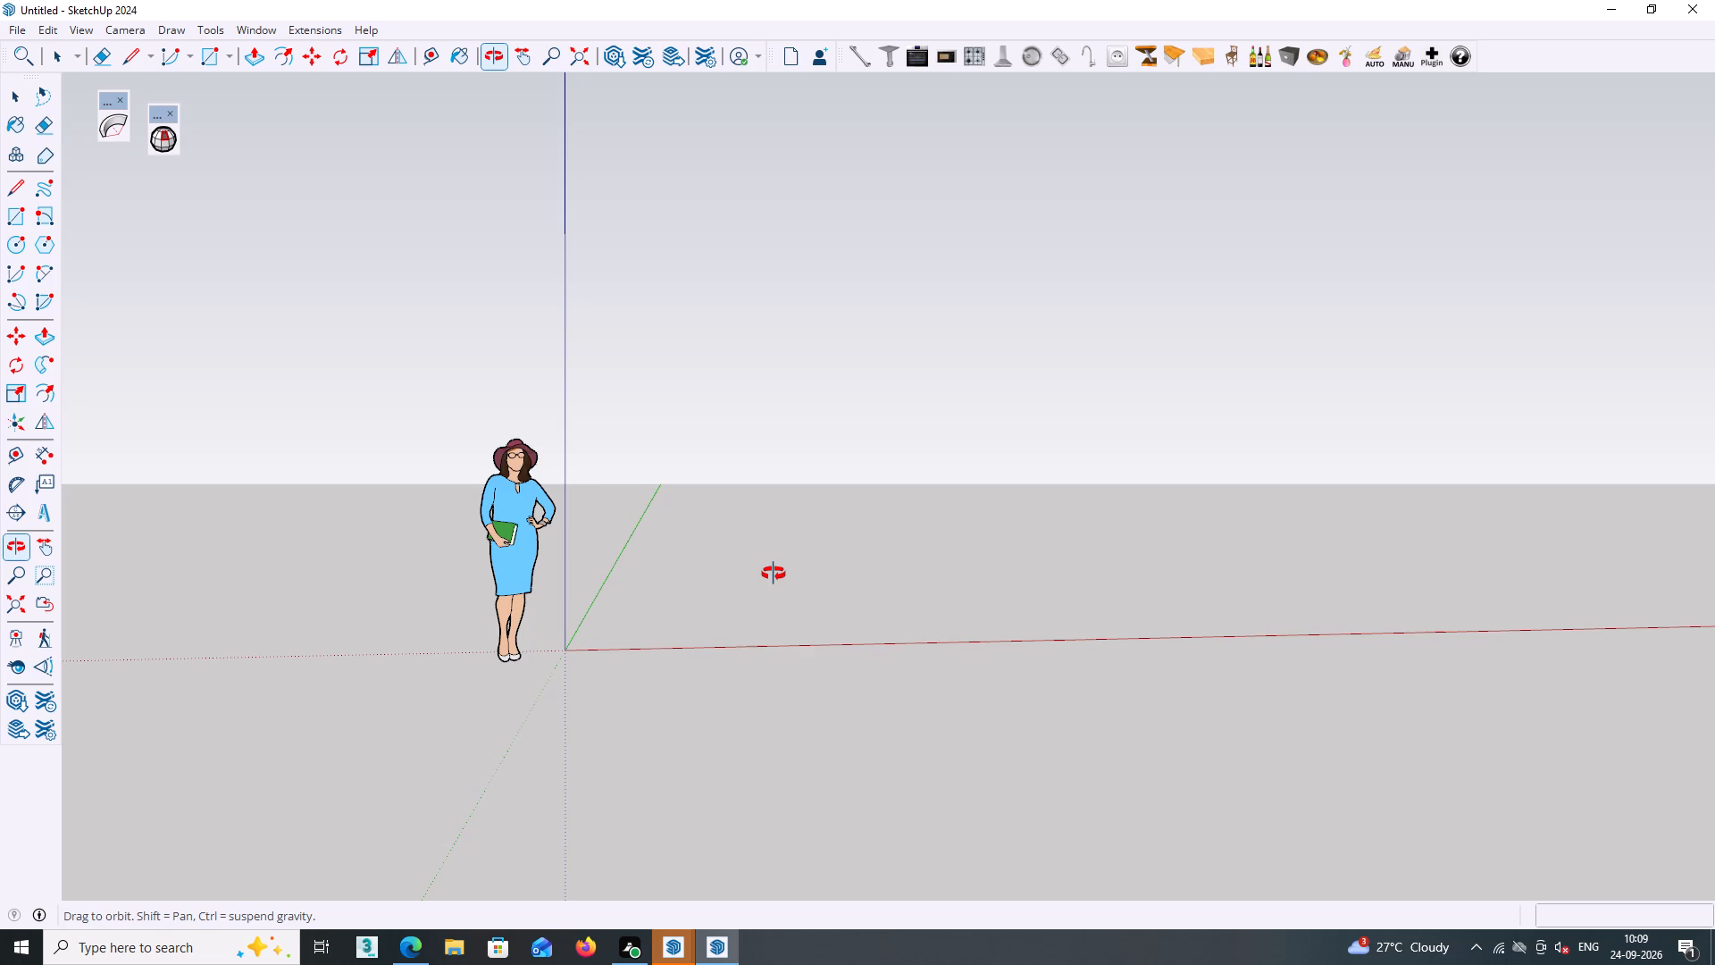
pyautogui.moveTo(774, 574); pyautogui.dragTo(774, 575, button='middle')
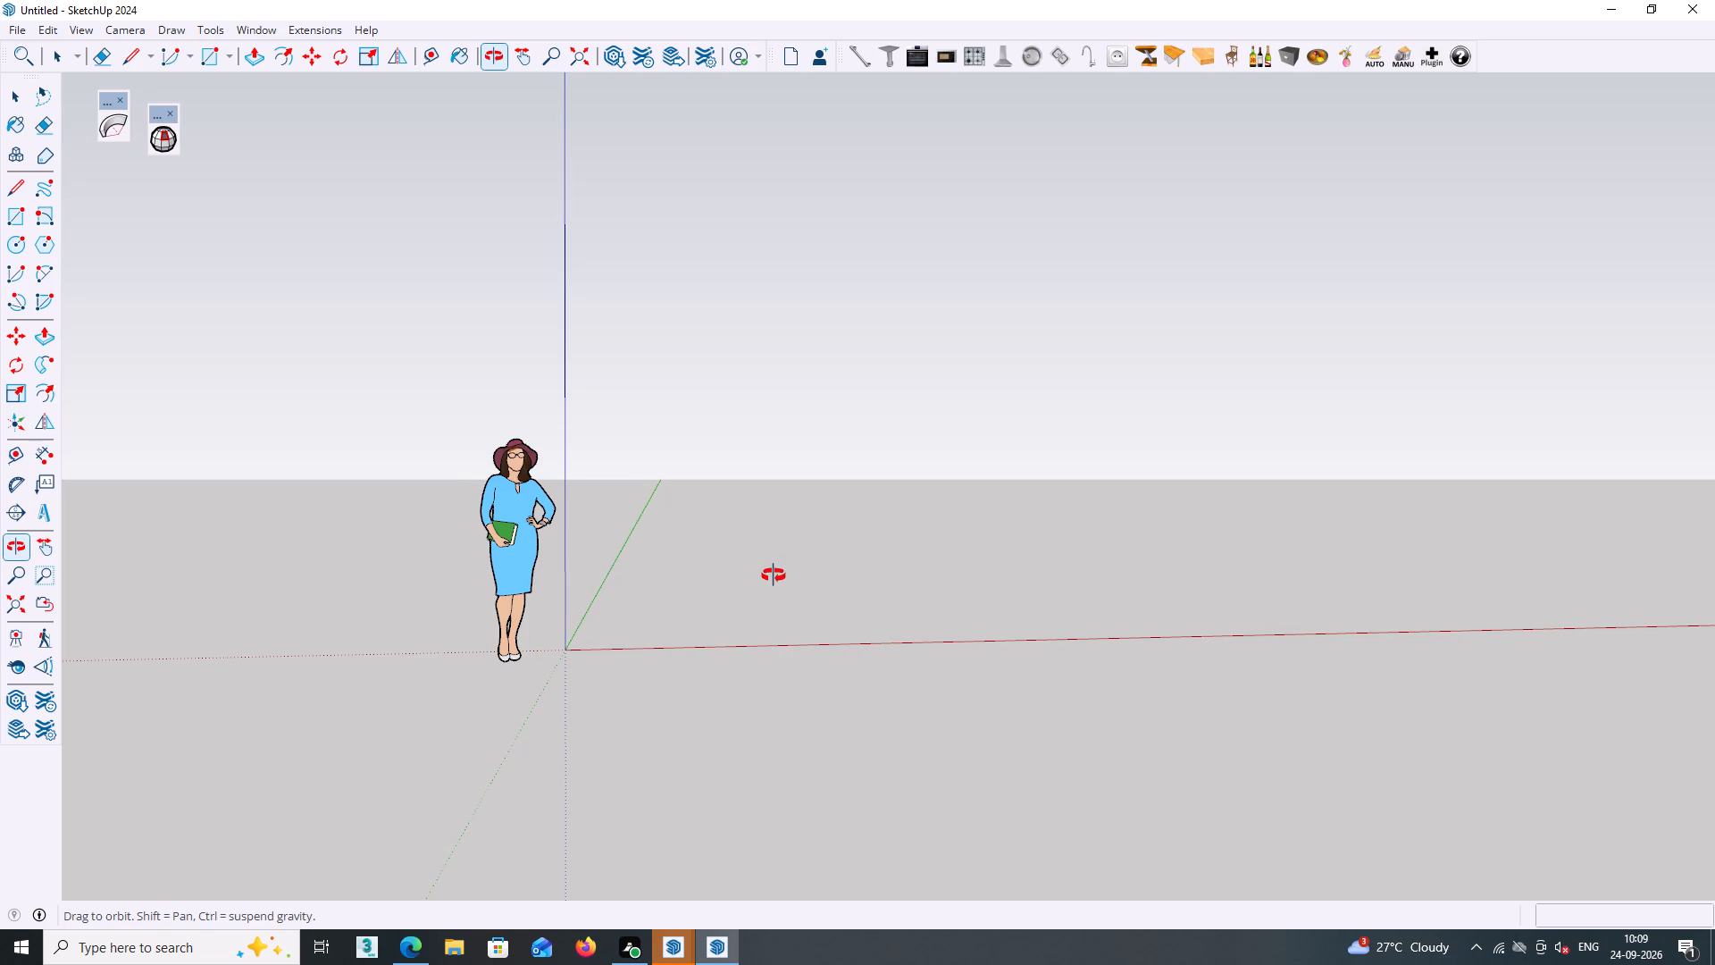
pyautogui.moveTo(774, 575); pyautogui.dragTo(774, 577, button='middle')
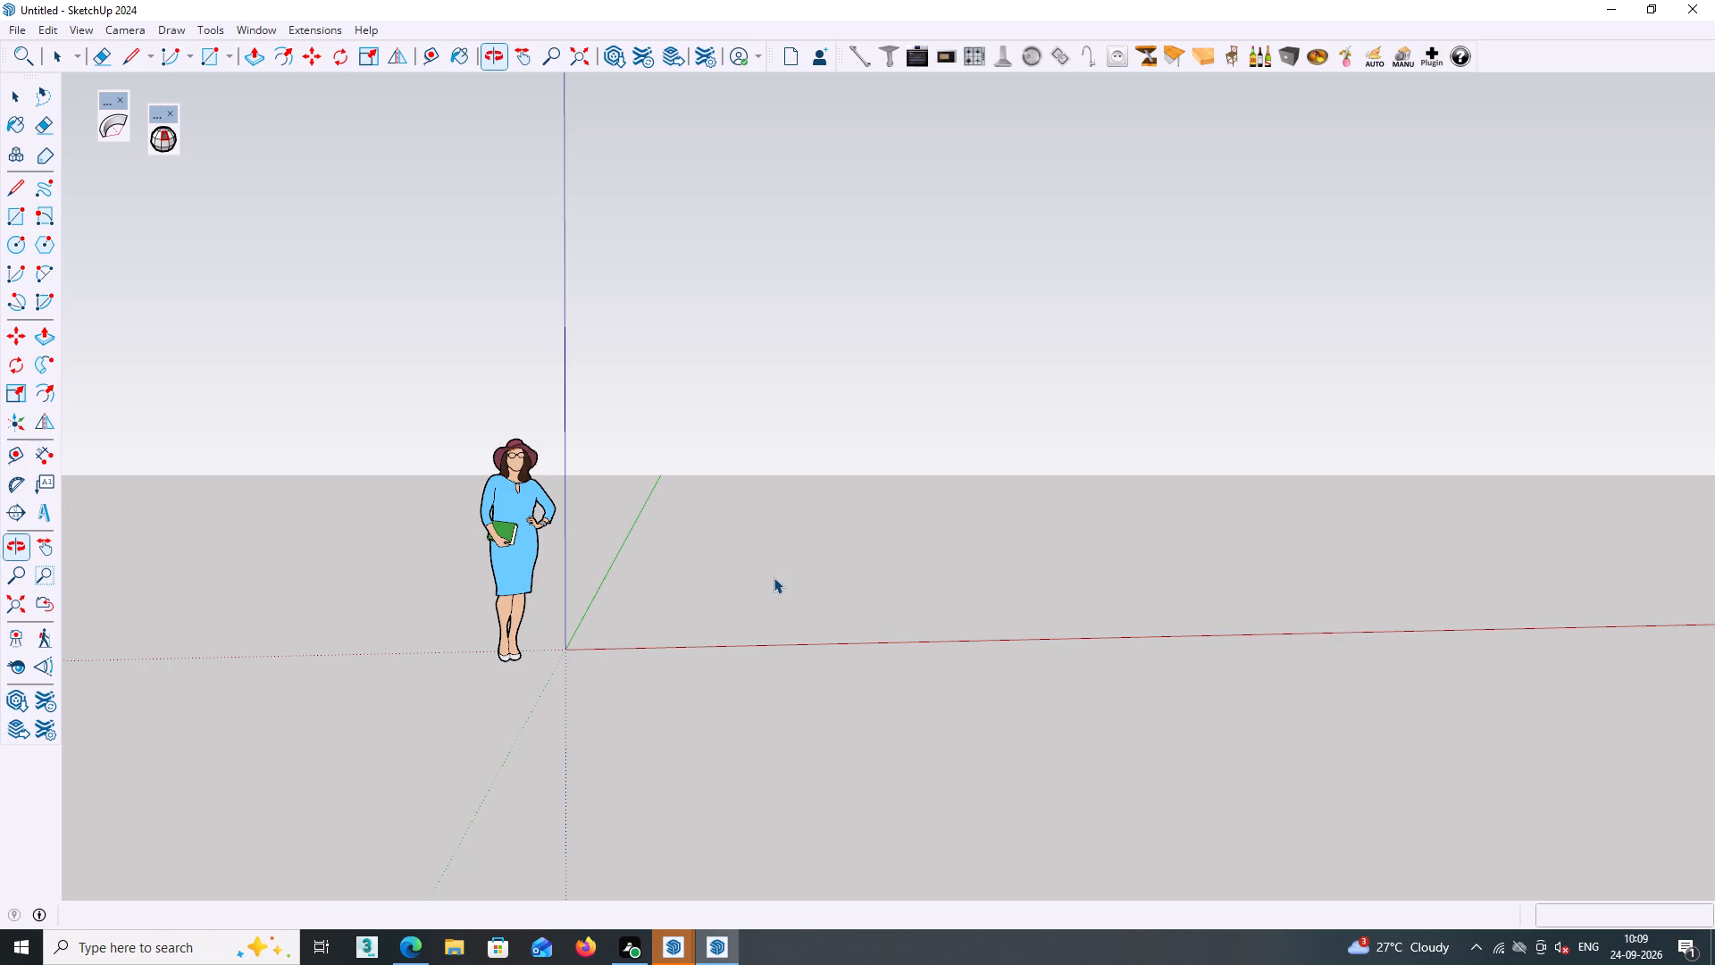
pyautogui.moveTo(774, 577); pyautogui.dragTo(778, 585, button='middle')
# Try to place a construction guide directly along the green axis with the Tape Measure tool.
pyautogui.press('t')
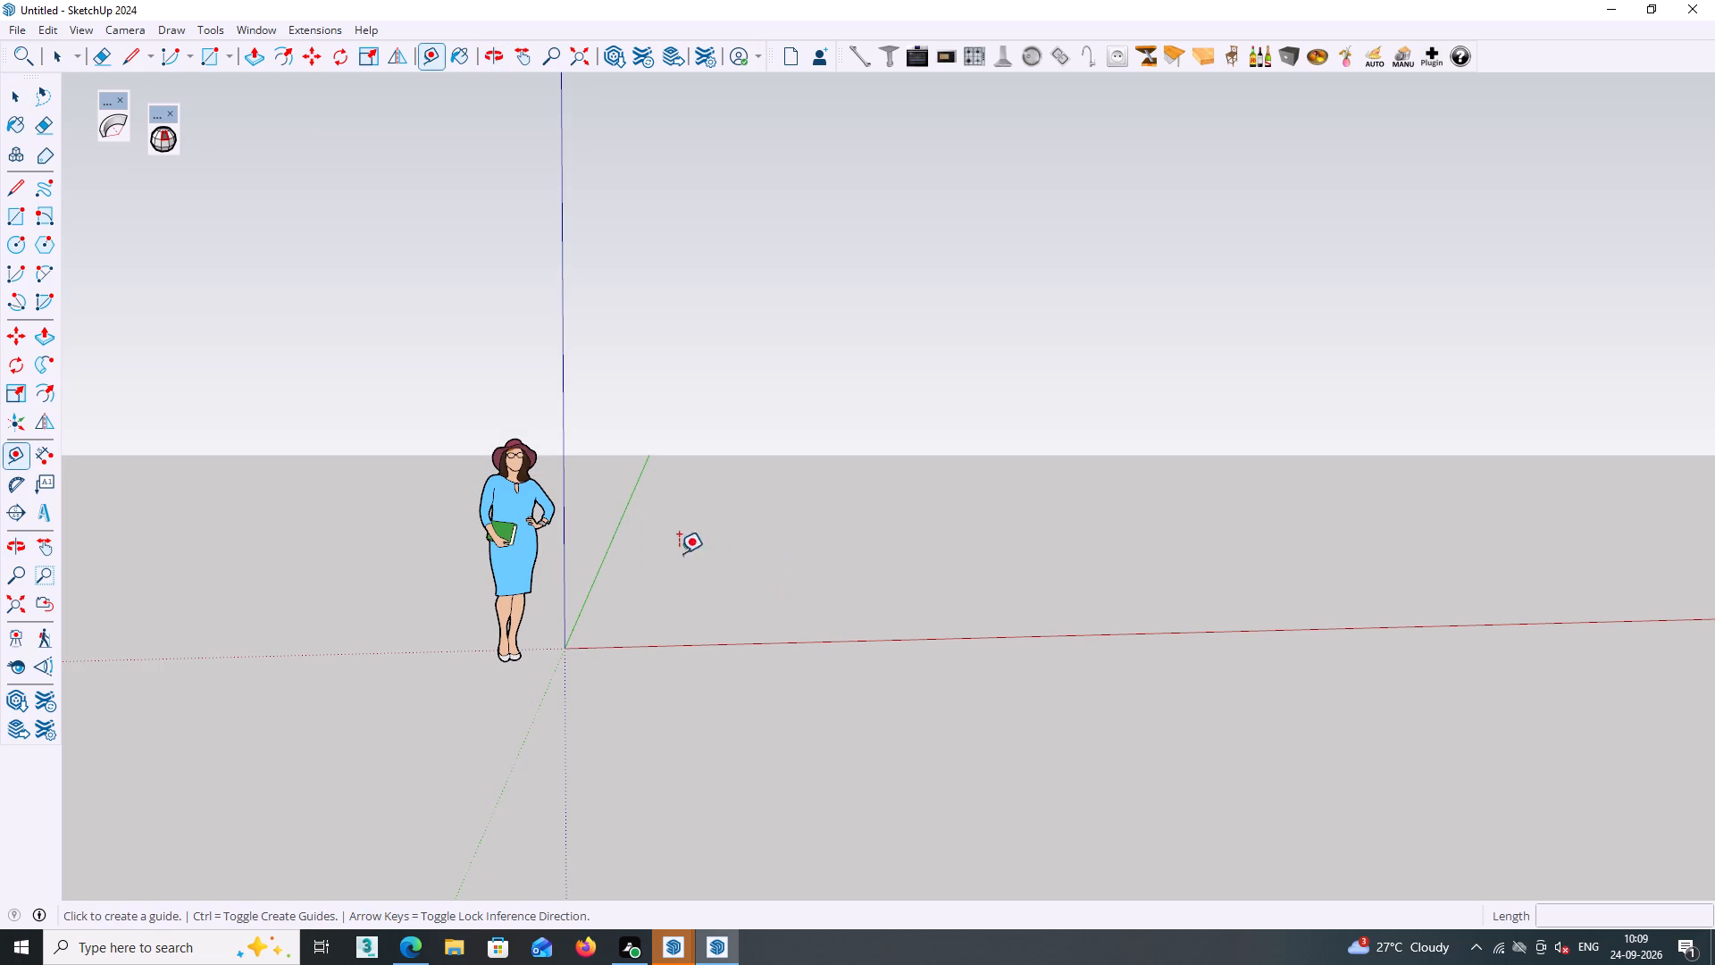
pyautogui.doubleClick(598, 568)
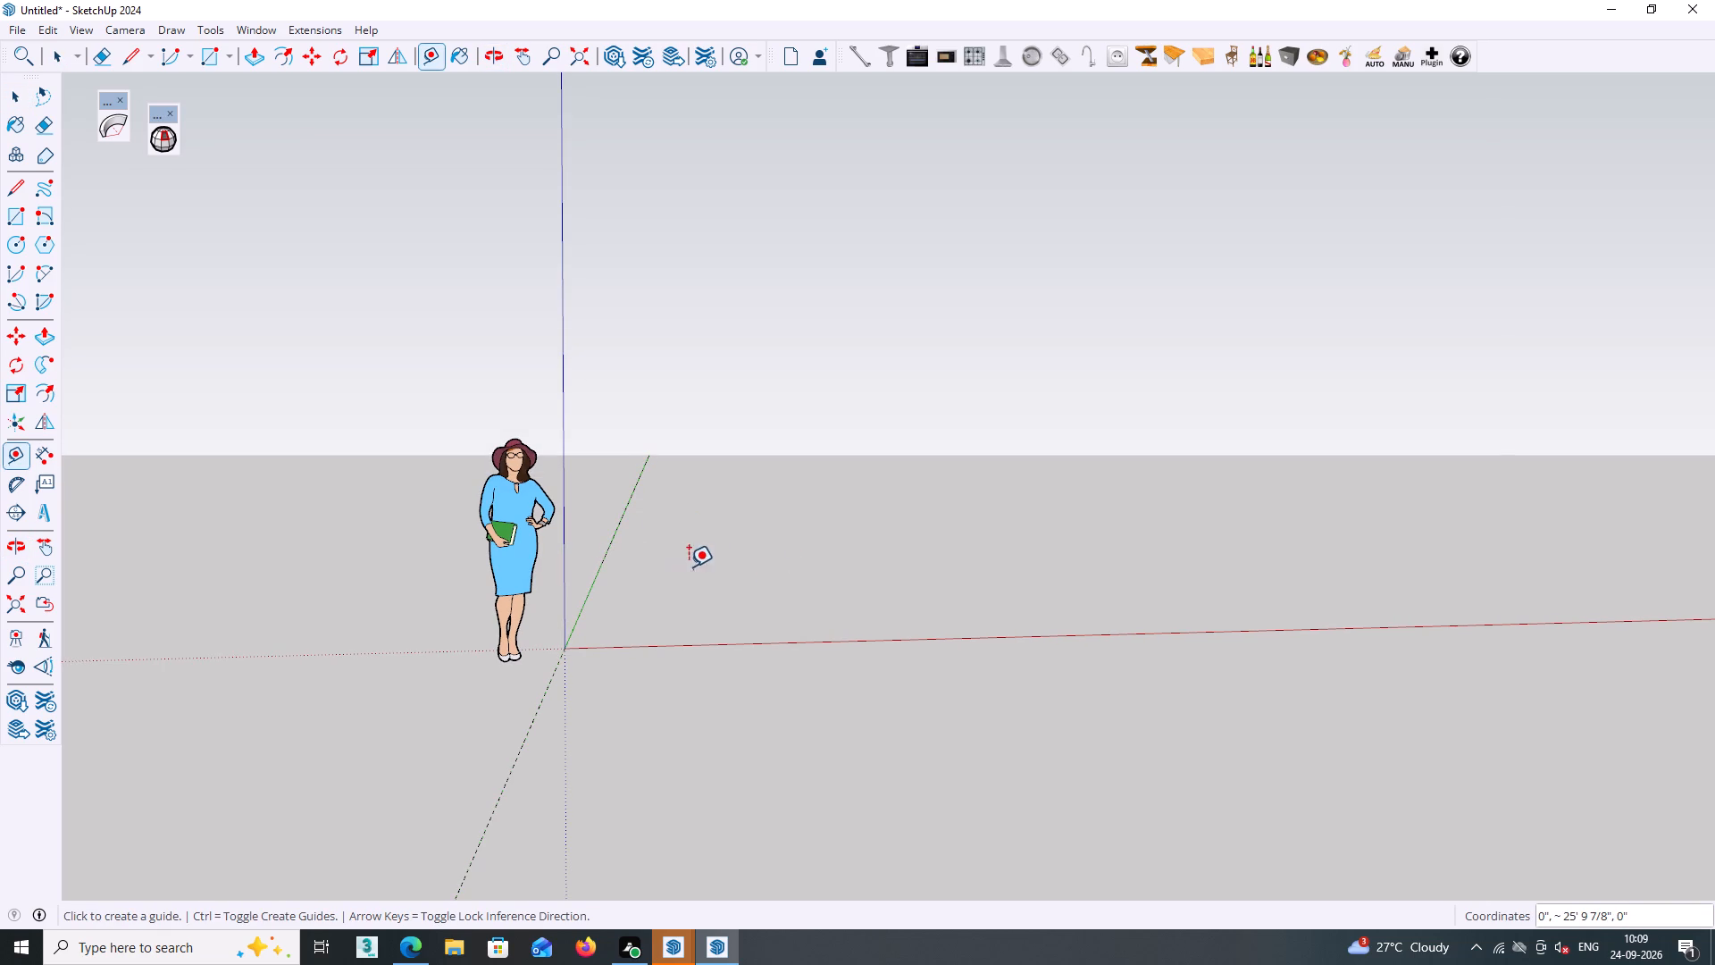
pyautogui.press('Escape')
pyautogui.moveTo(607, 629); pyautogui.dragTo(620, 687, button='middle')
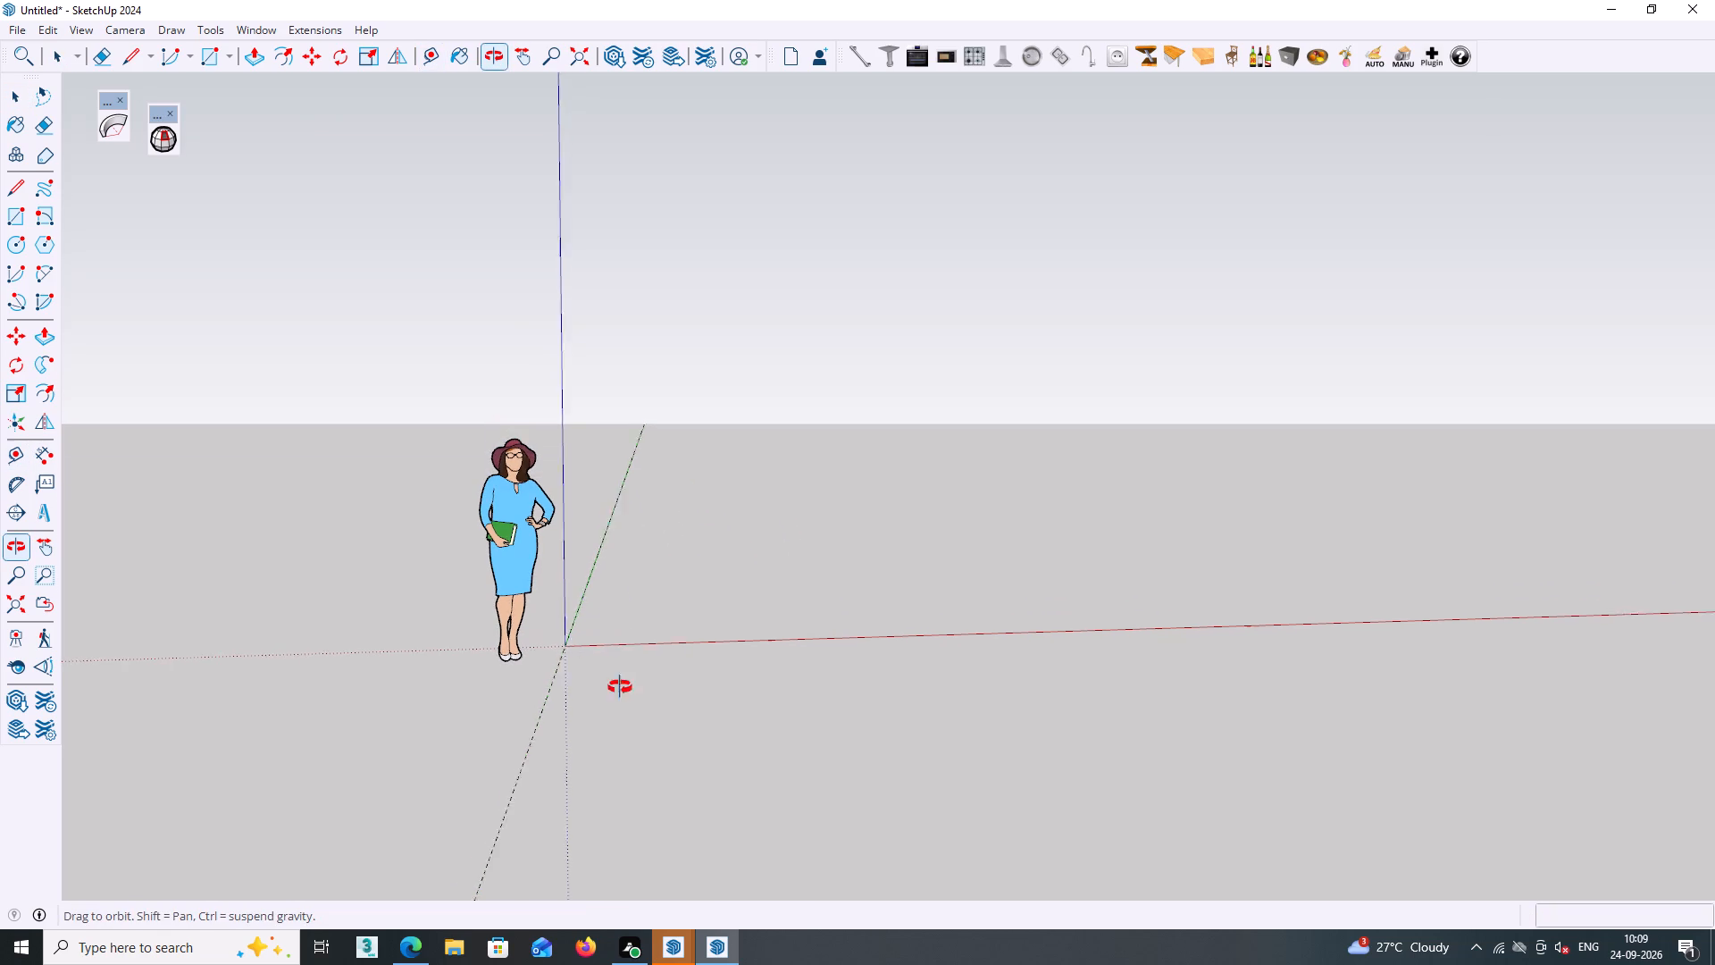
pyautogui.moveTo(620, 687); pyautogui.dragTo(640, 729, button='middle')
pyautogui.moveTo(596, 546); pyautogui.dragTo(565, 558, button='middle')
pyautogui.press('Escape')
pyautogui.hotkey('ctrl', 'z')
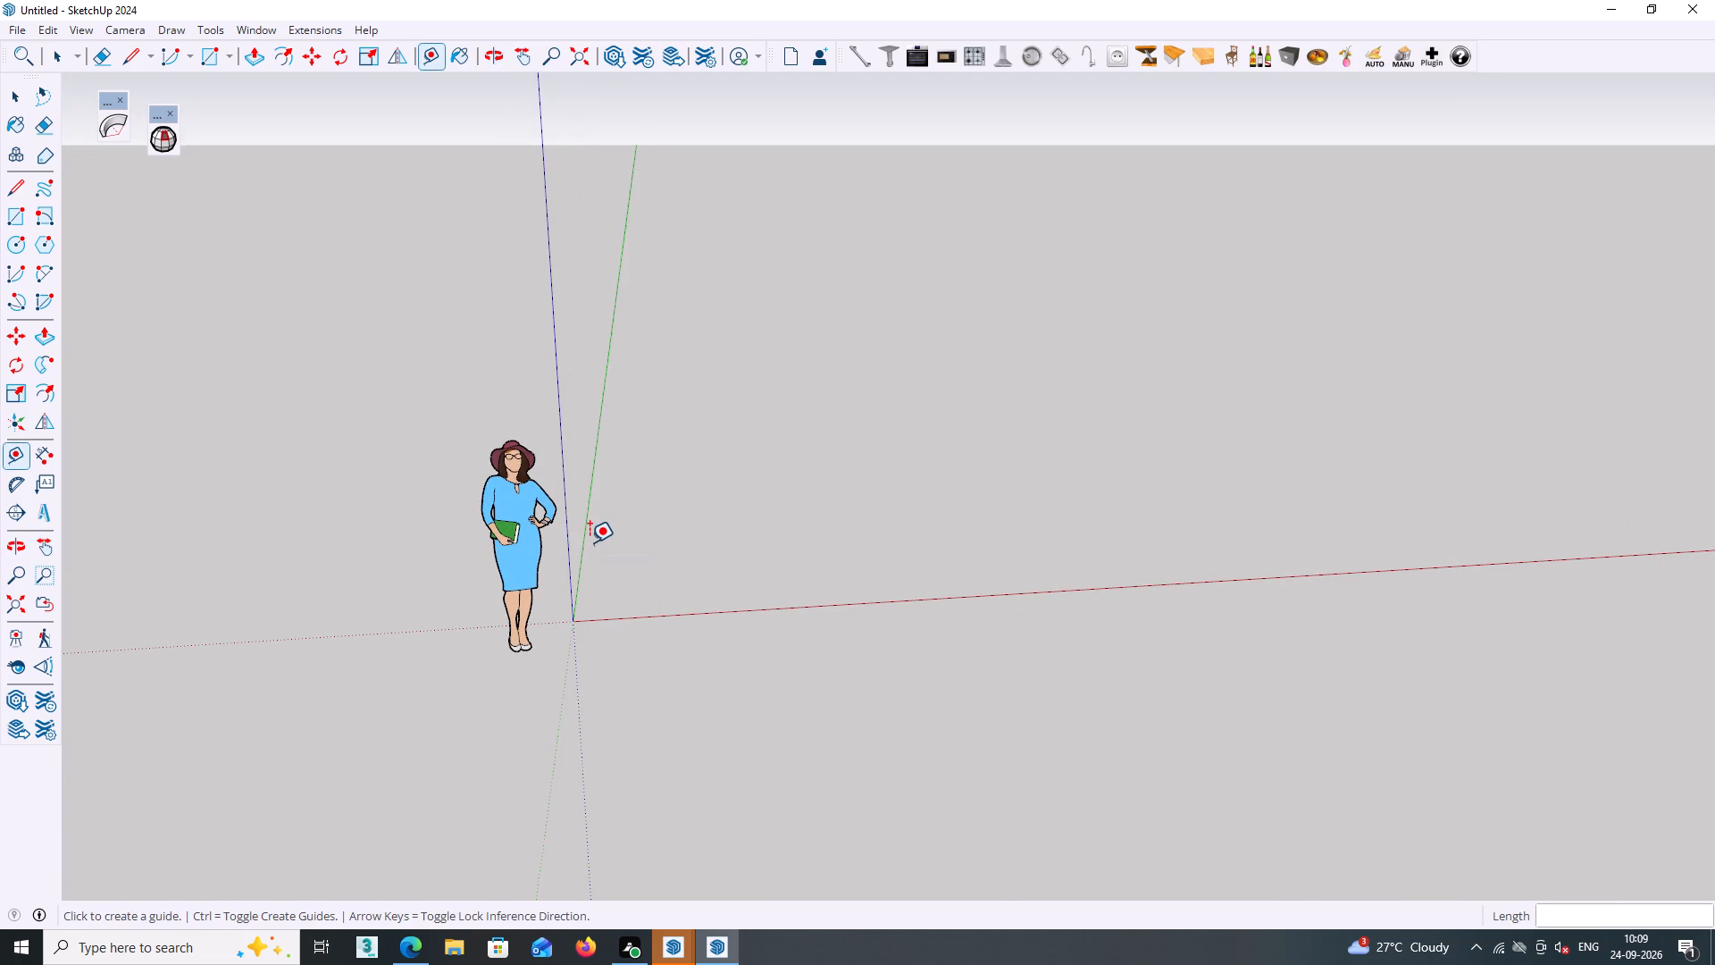
# Place a guide parallel to the green axis, offset 1' from it along the positive red direction.
pyautogui.click(587, 536)
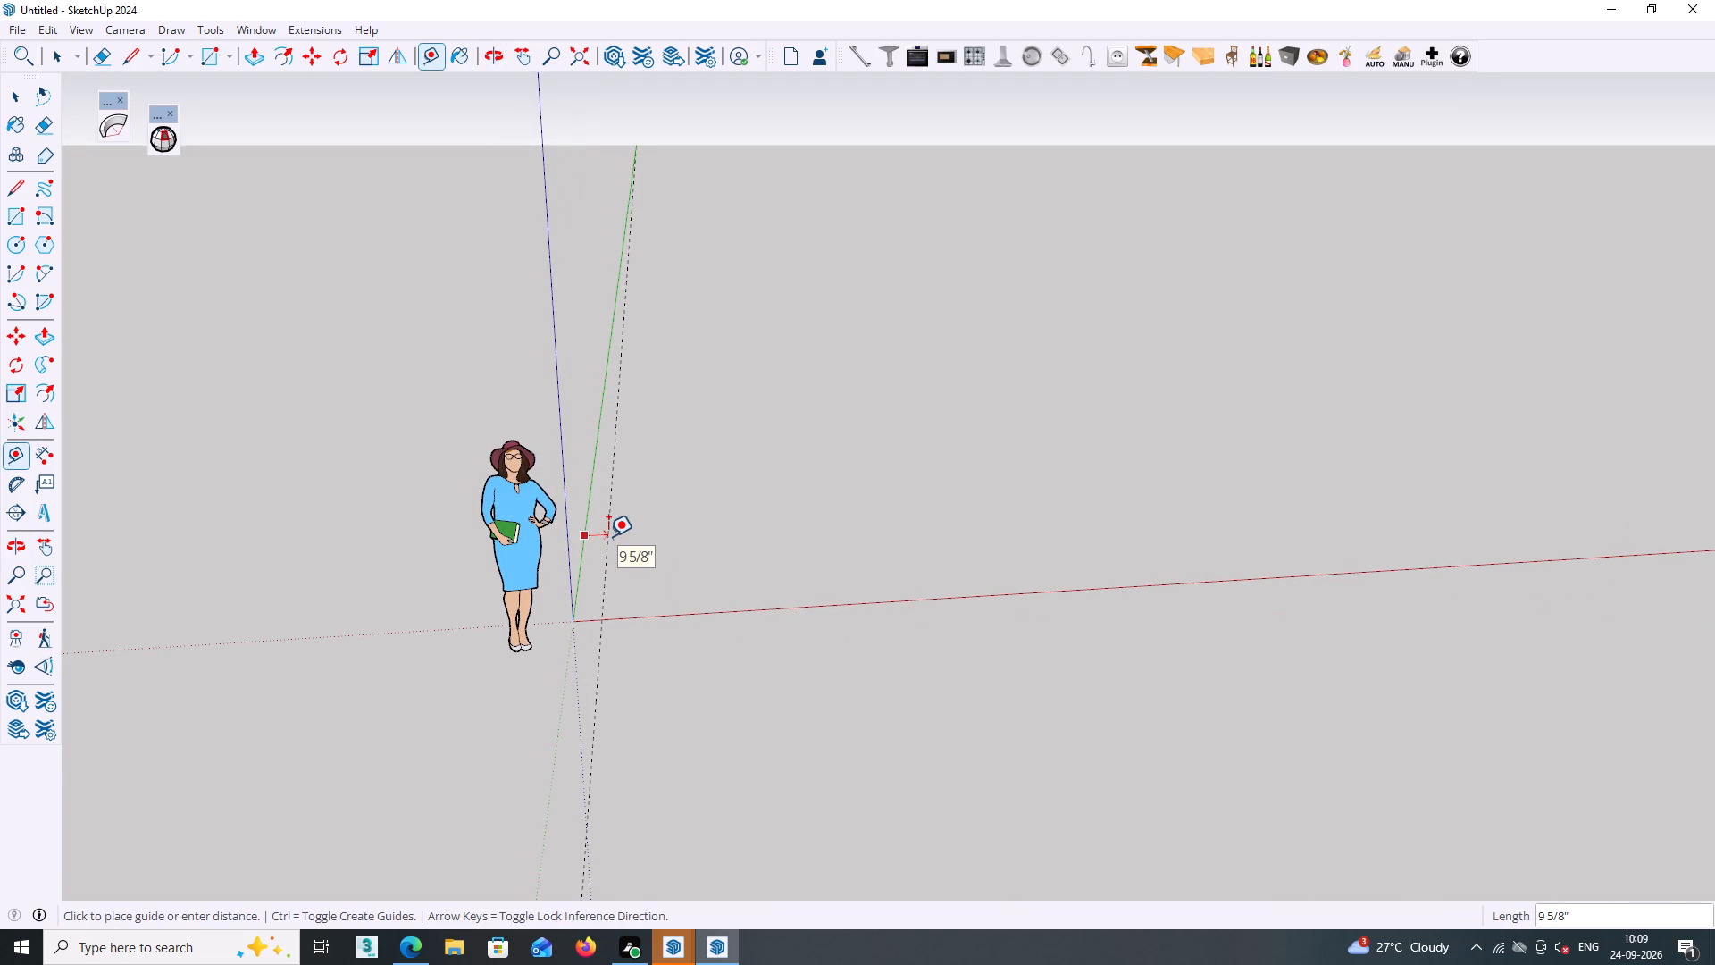
pyautogui.write("1'")
pyautogui.press('Return')
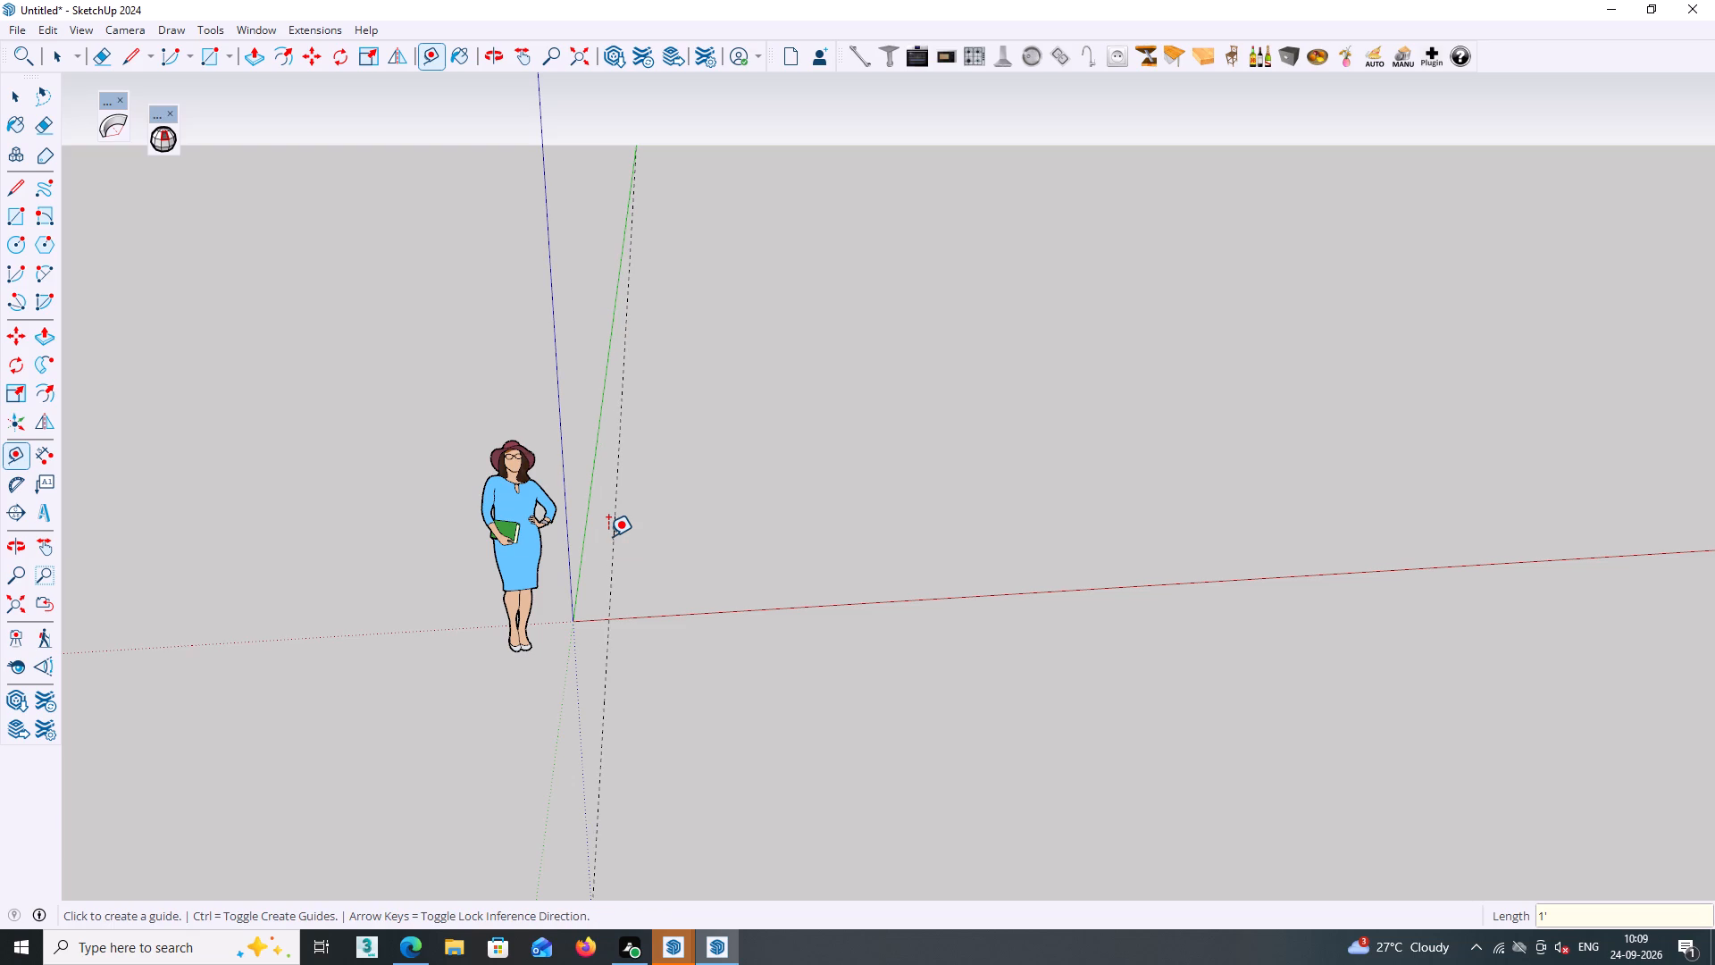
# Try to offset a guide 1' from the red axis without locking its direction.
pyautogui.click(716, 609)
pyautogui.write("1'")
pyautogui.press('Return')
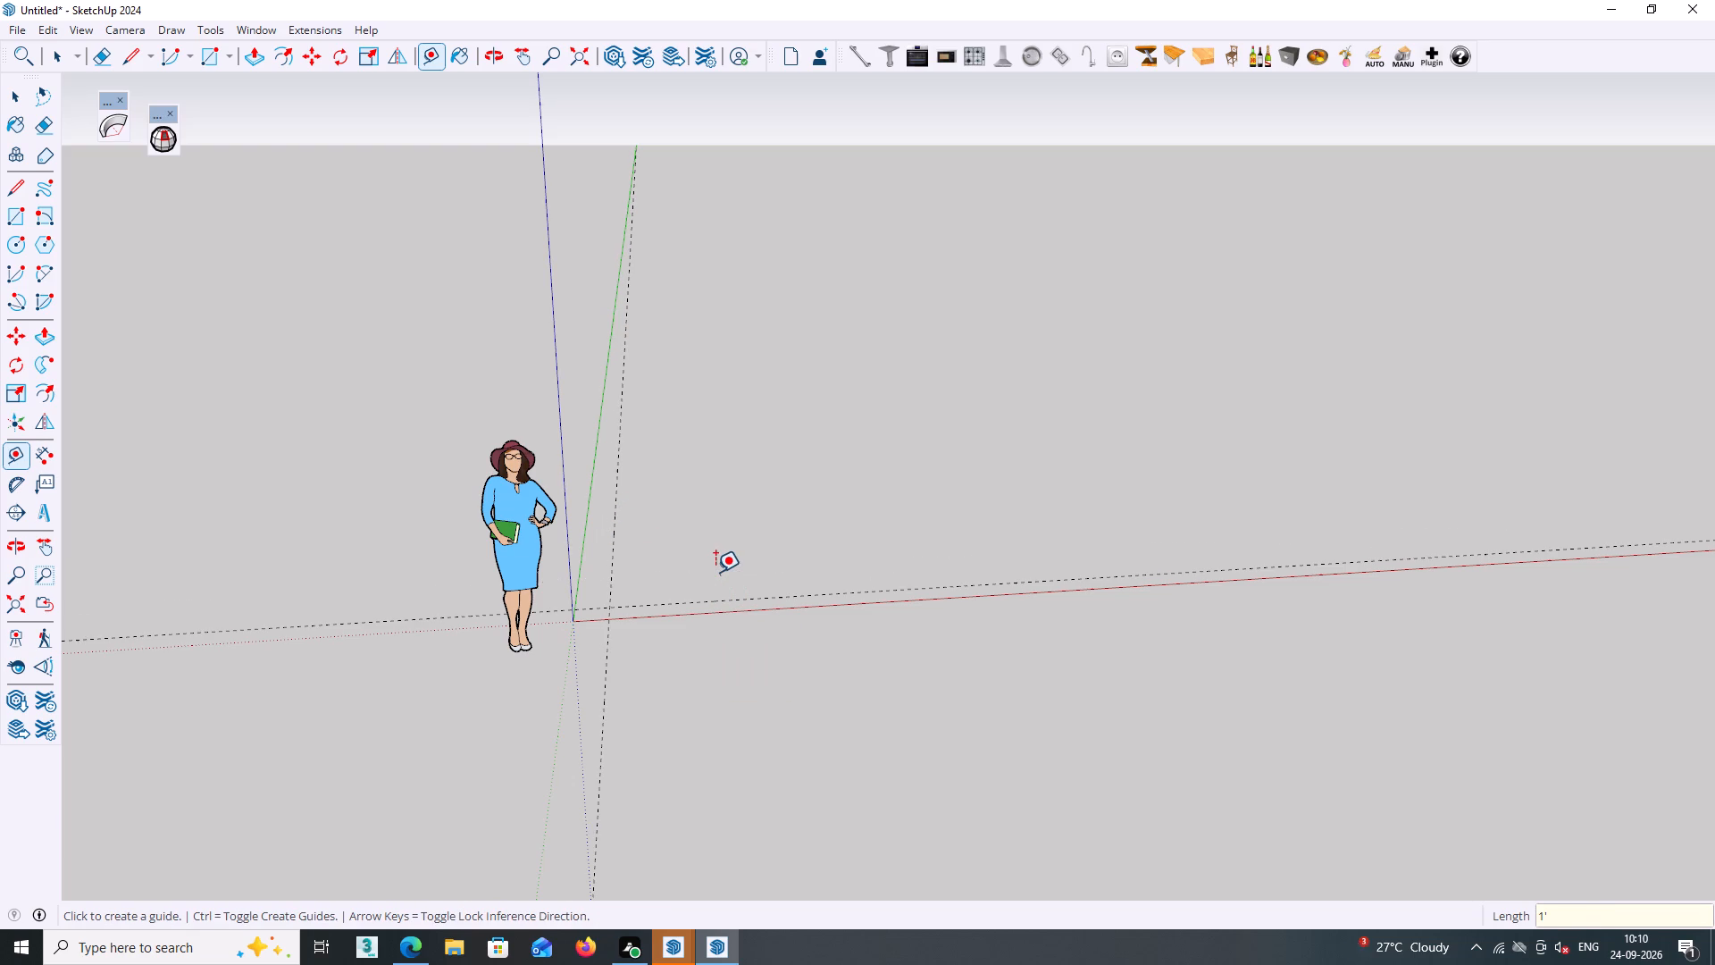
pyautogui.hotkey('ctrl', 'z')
# Place a guide parallel to the red axis, offset 1' from it with the direction locked to the green axis.
pyautogui.click(649, 615)
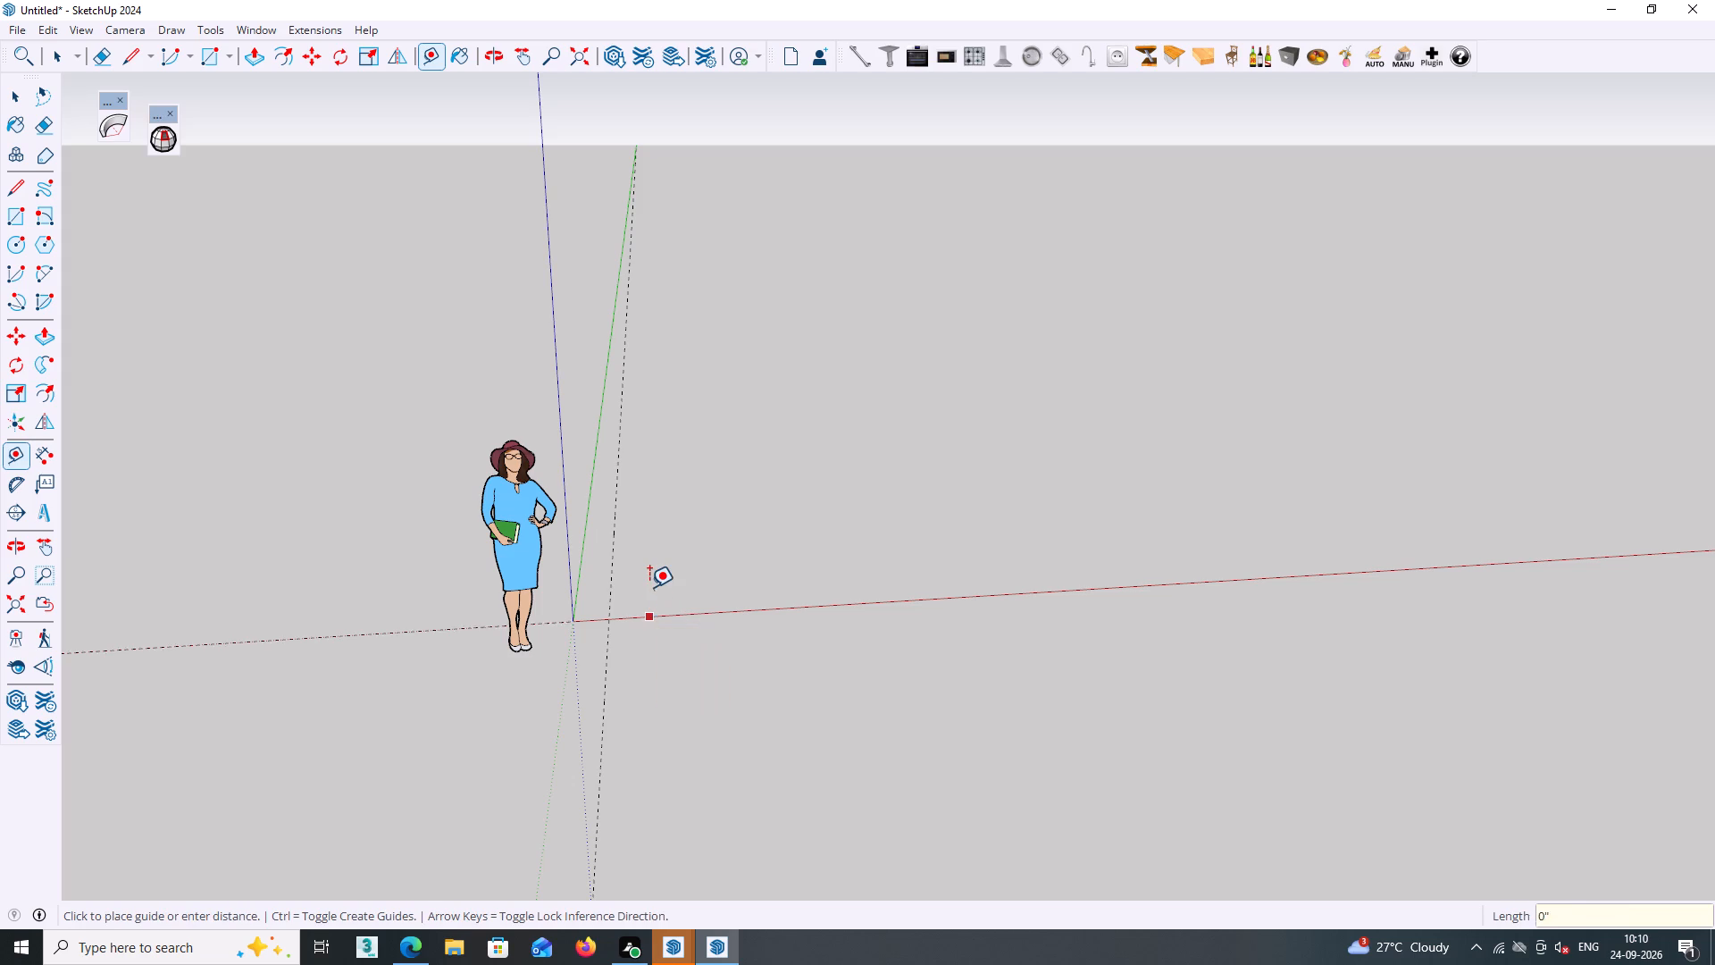
pyautogui.press('Left')
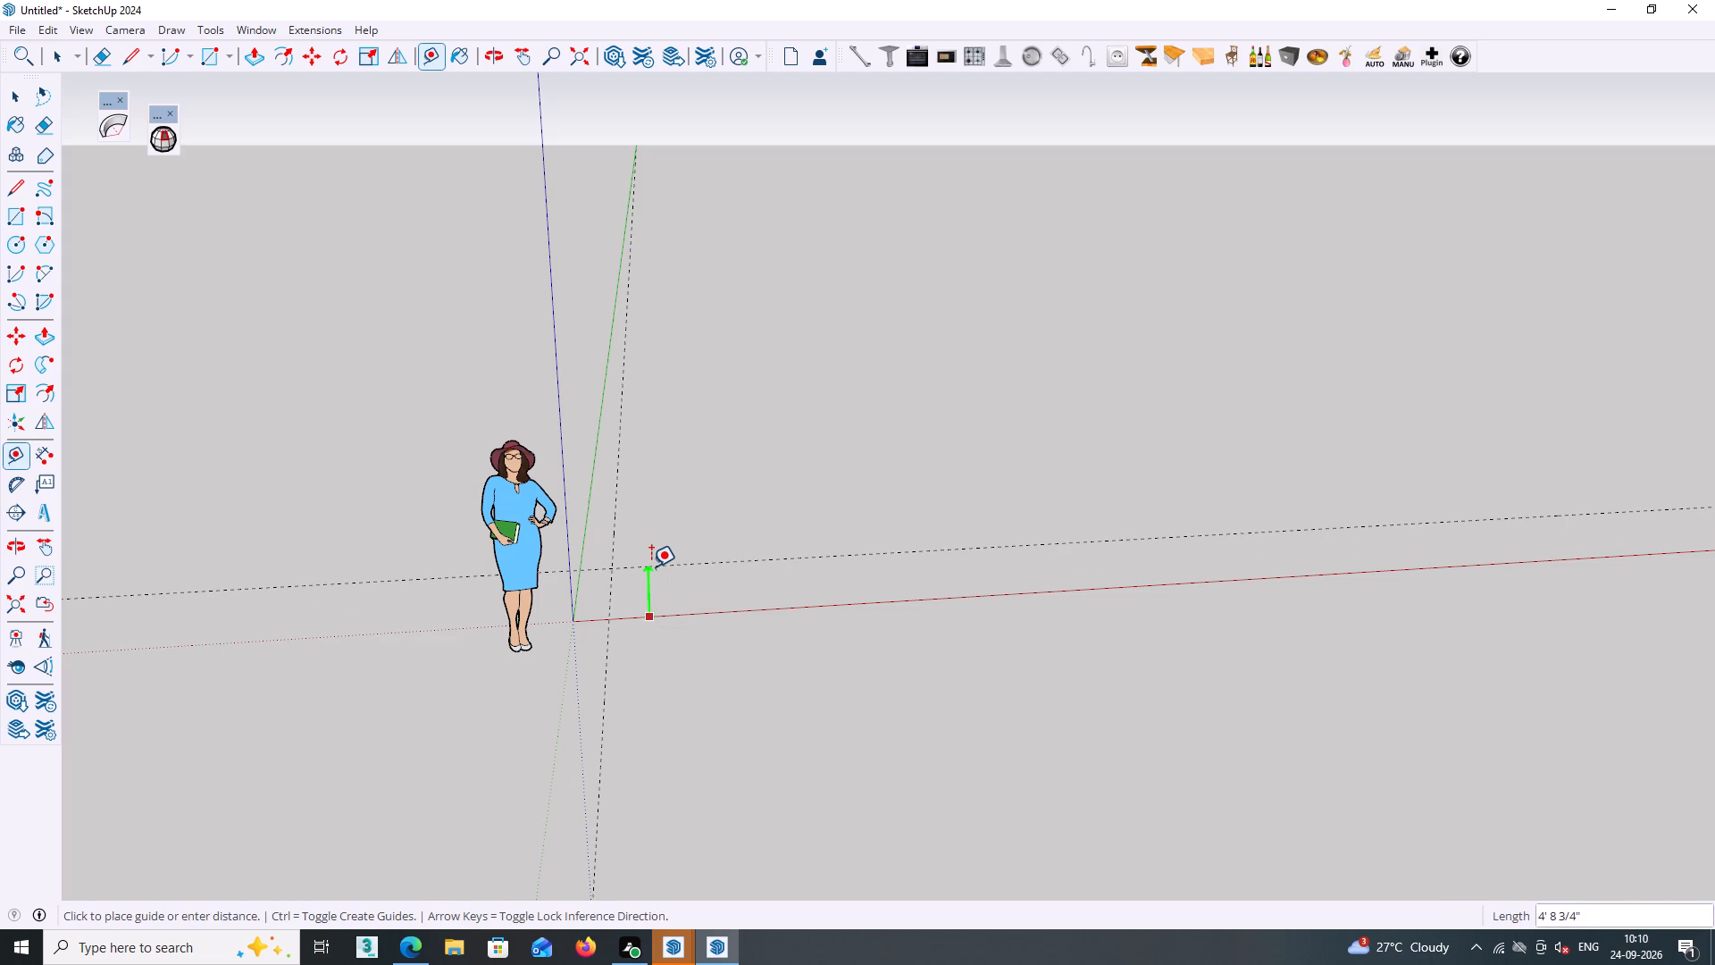
pyautogui.write("1'")
pyautogui.press('Return')
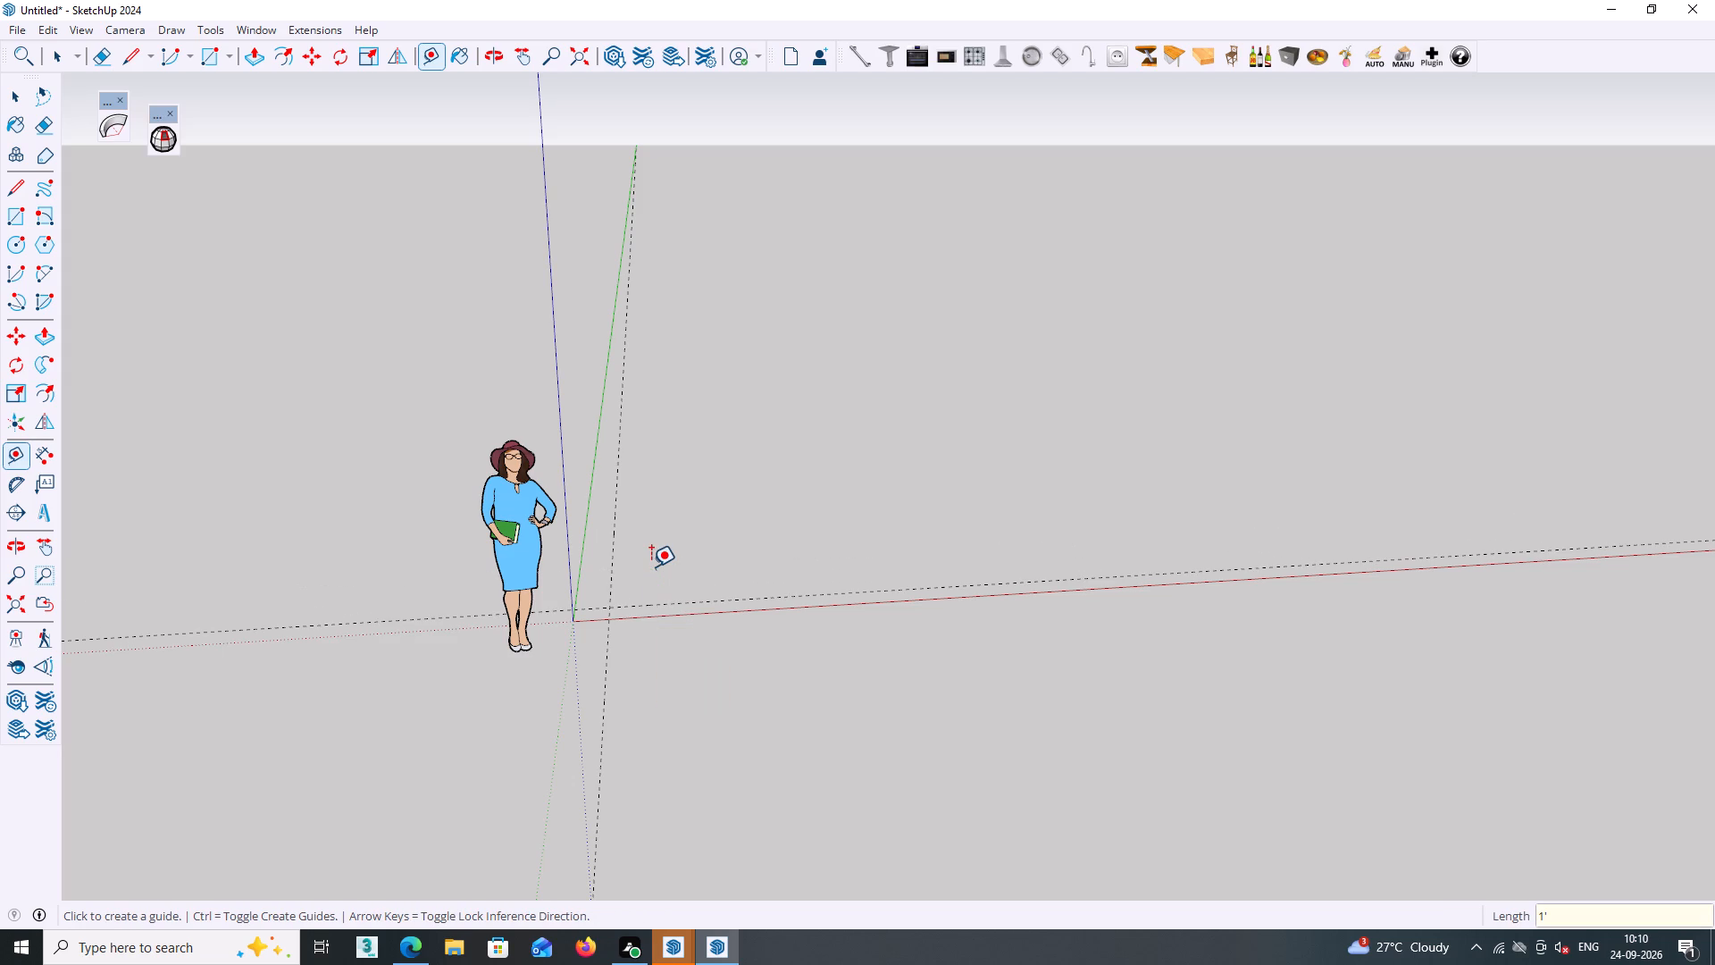
# Add a second guide 9" inward from each of the two existing guides, parallel to the green and red axes.
pyautogui.moveTo(682, 660); pyautogui.dragTo(648, 743, button='middle')
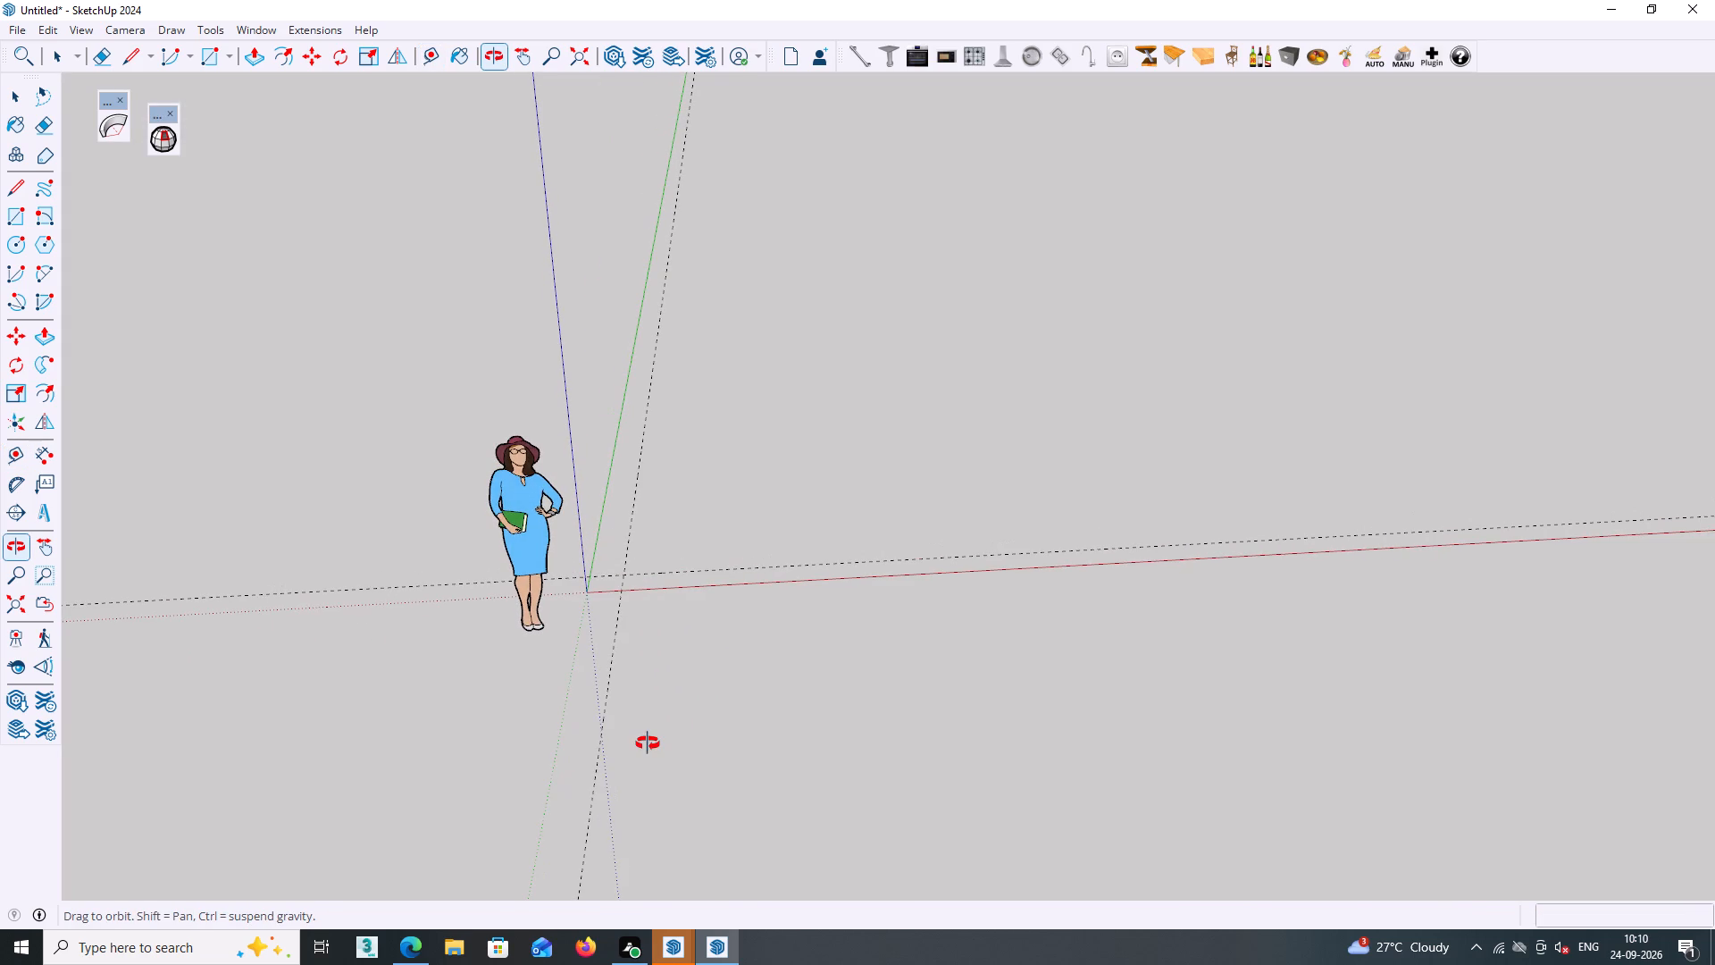
pyautogui.moveTo(648, 743); pyautogui.dragTo(648, 742, button='middle')
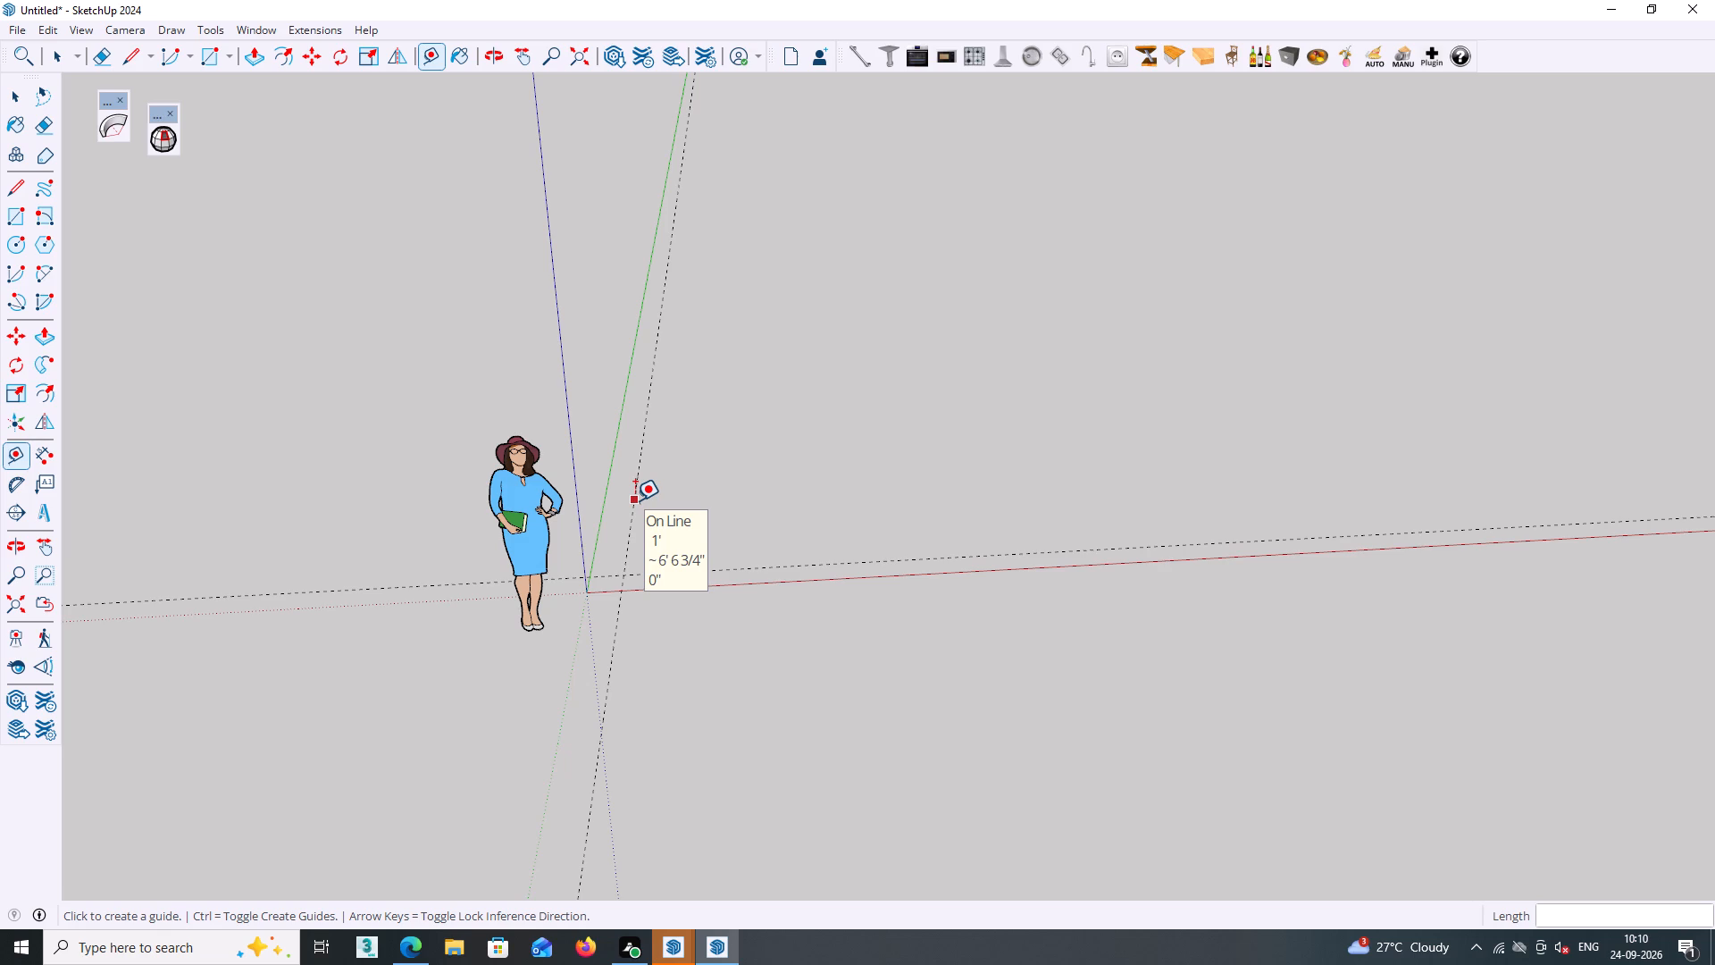
pyautogui.click(635, 500)
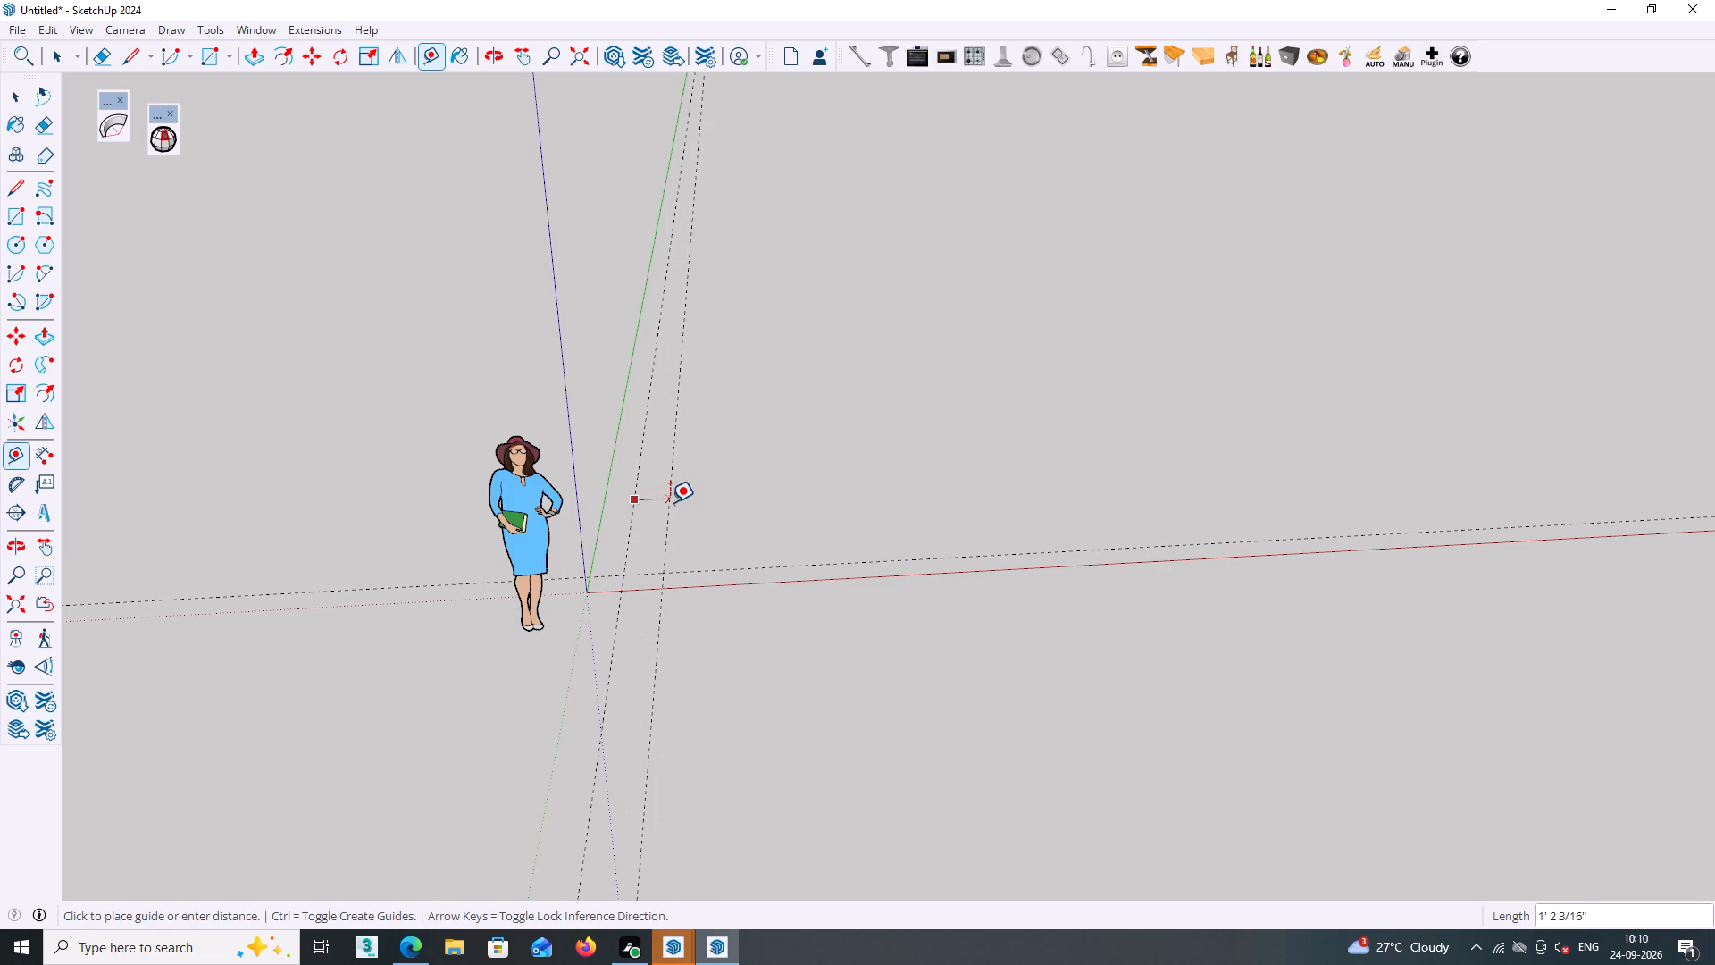
pyautogui.press('9')
pyautogui.press('Return')
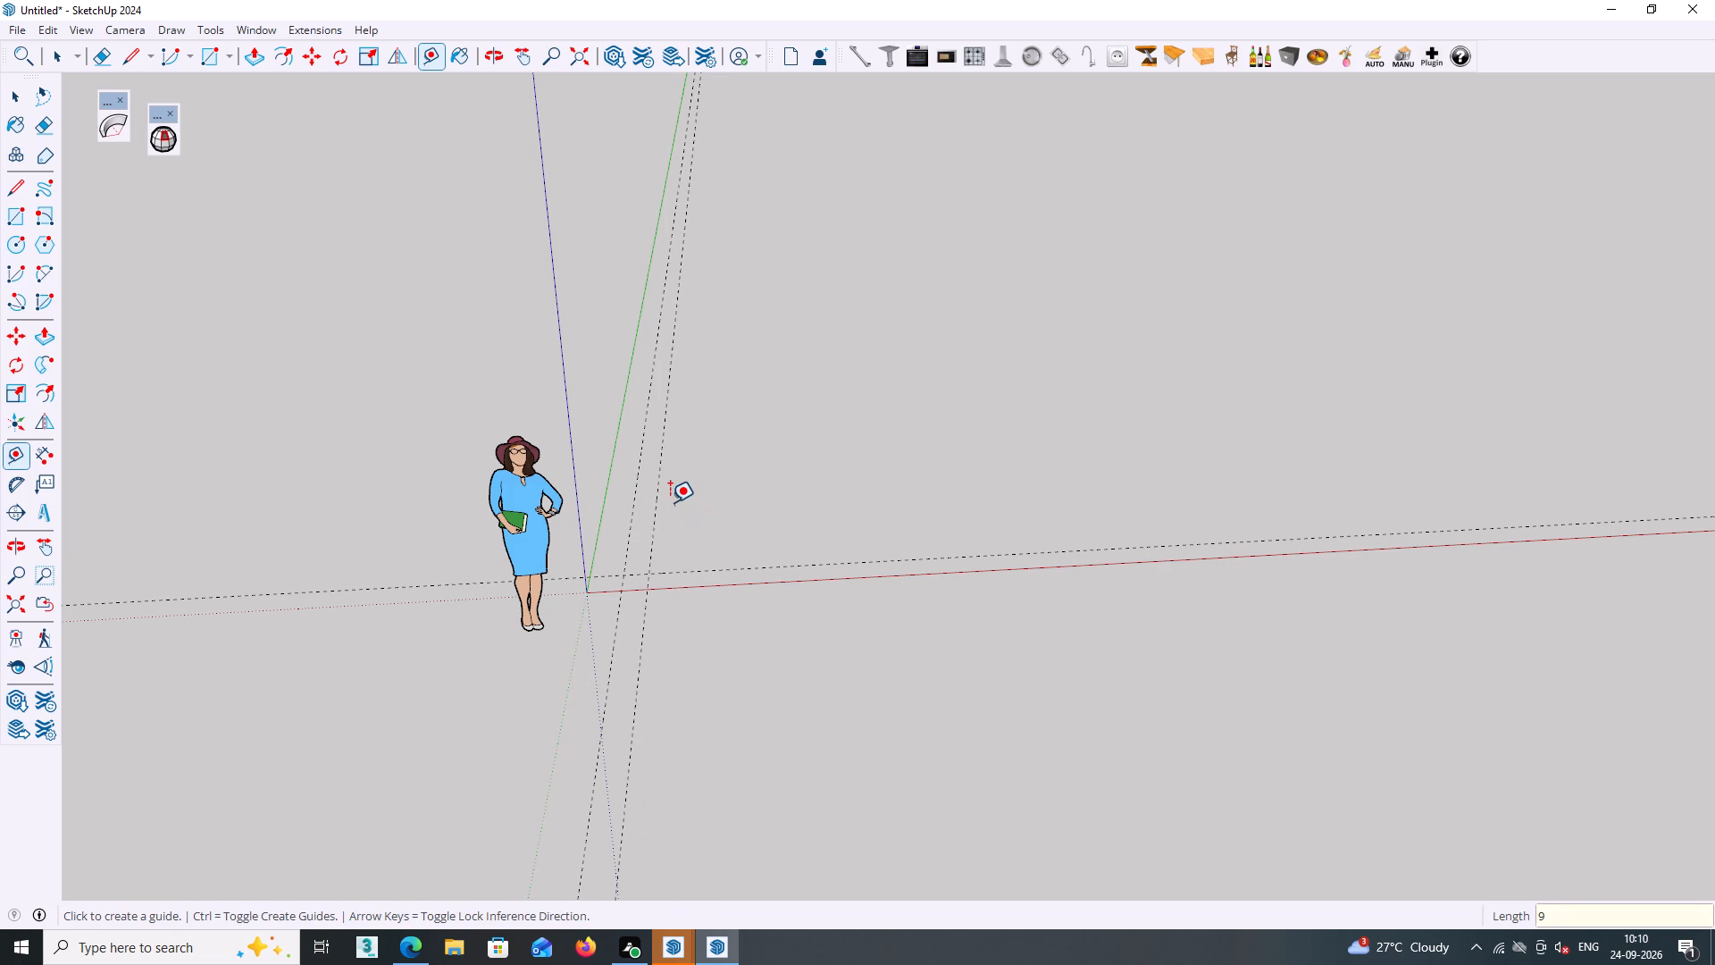
pyautogui.click(708, 566)
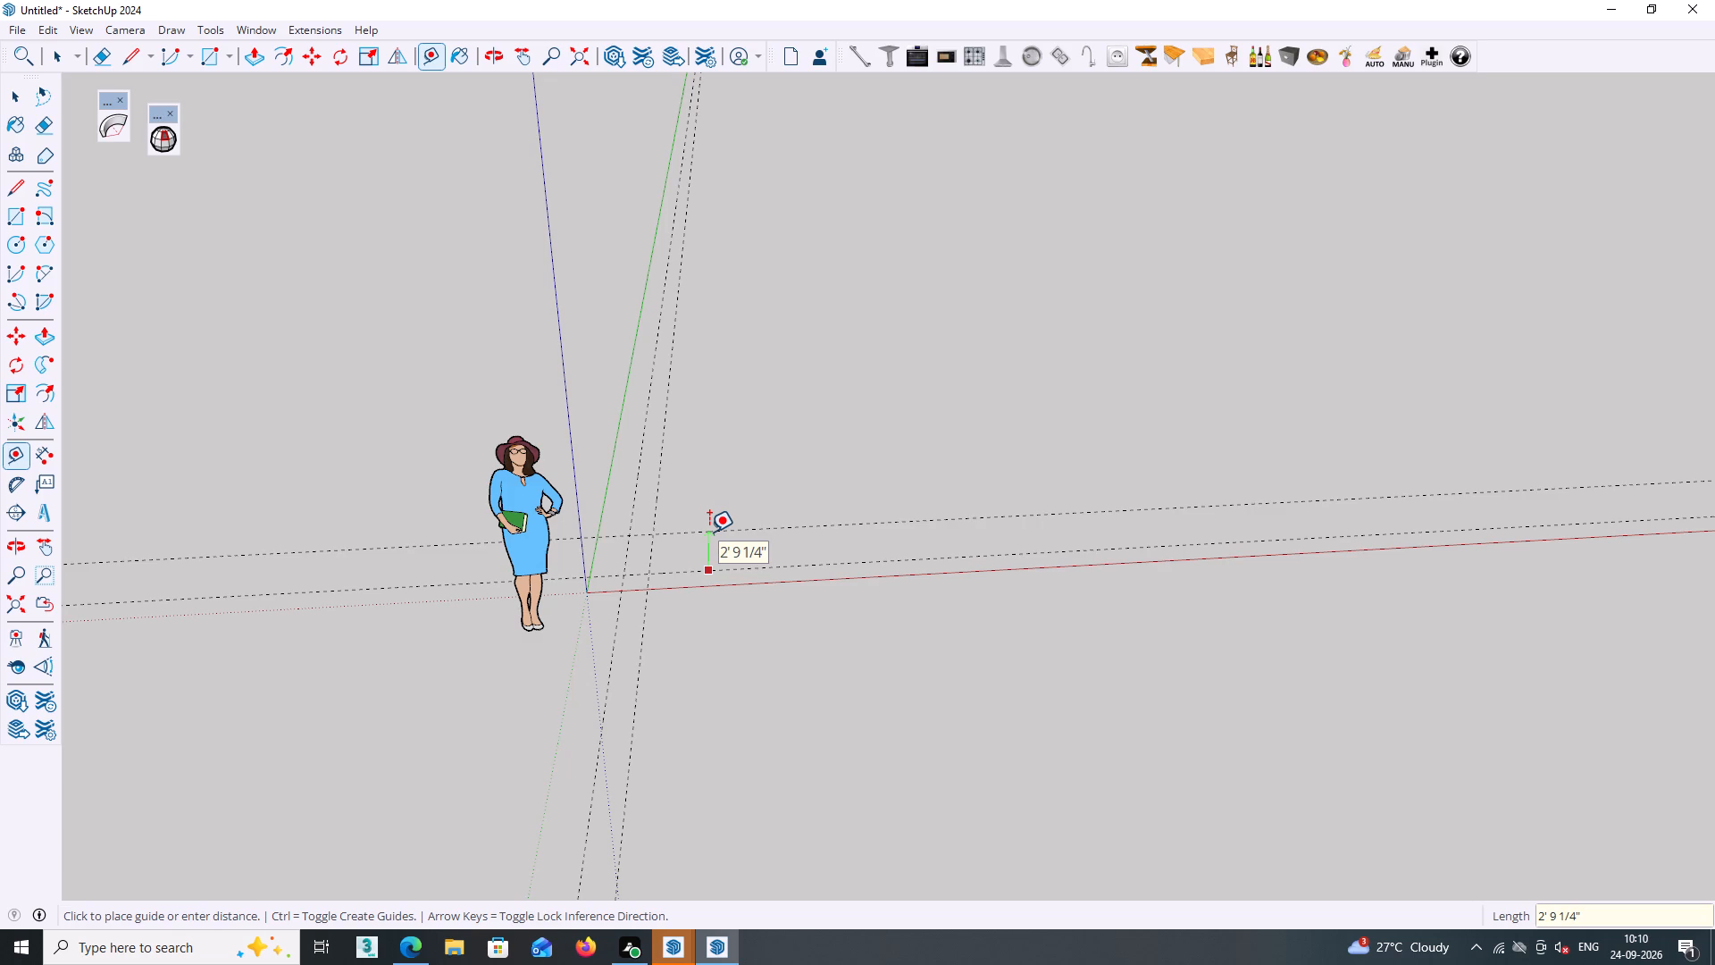
pyautogui.press('9')
pyautogui.press('Return')
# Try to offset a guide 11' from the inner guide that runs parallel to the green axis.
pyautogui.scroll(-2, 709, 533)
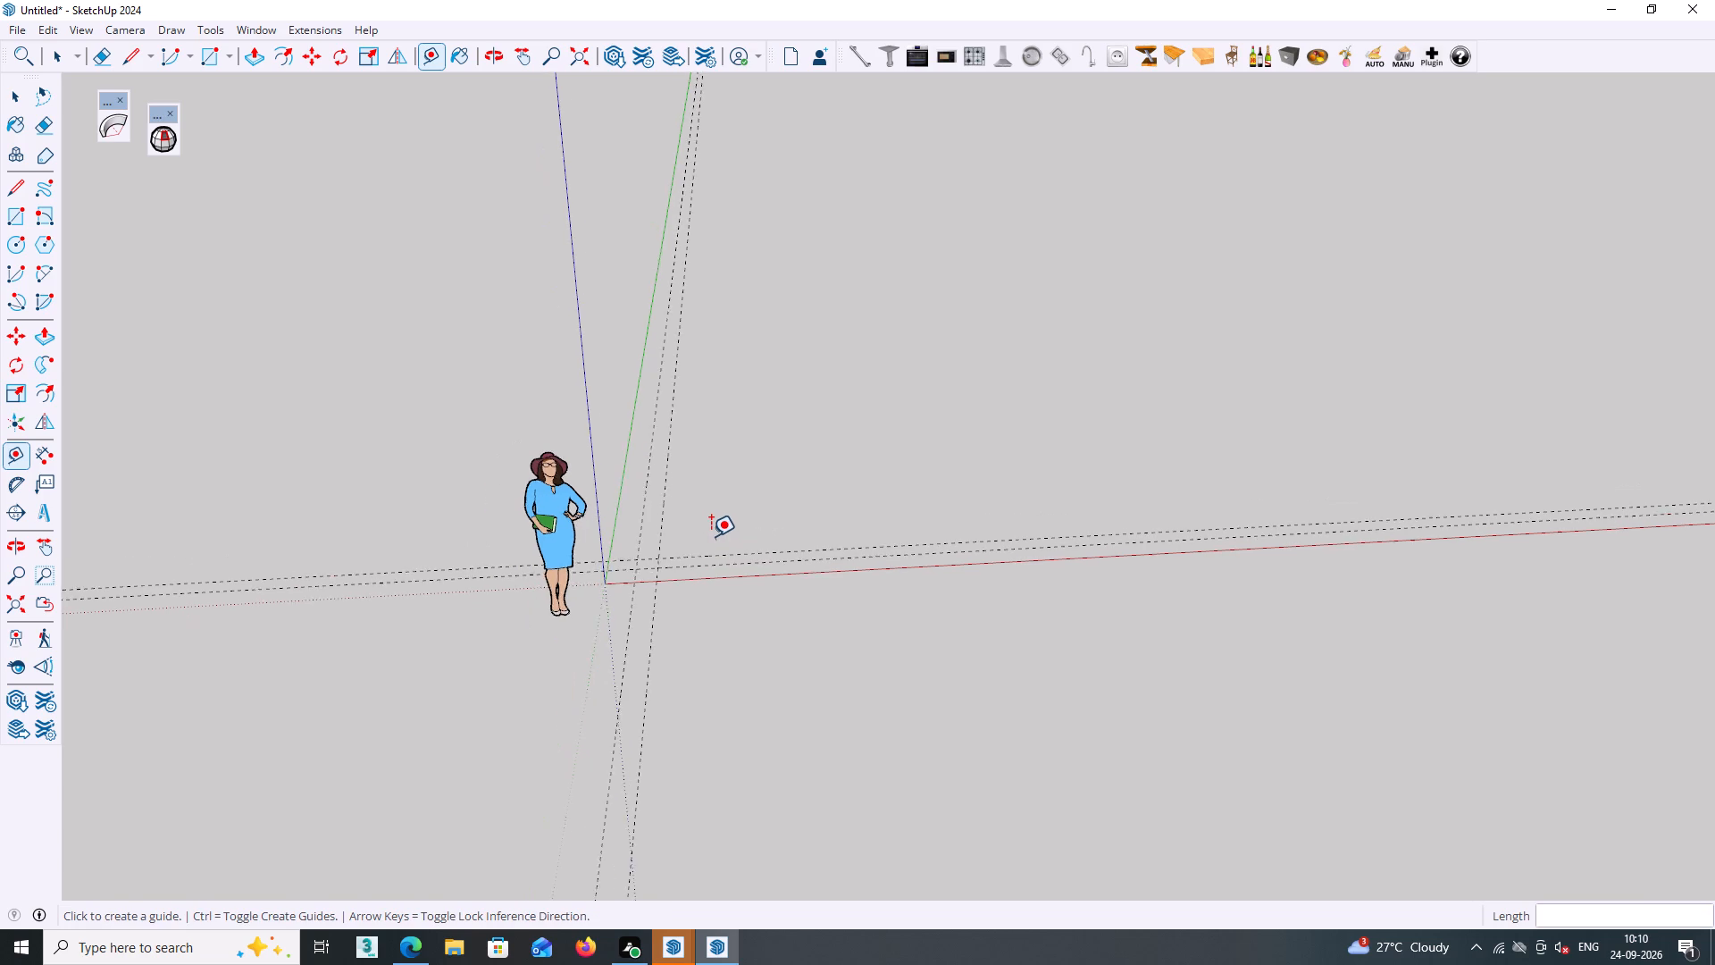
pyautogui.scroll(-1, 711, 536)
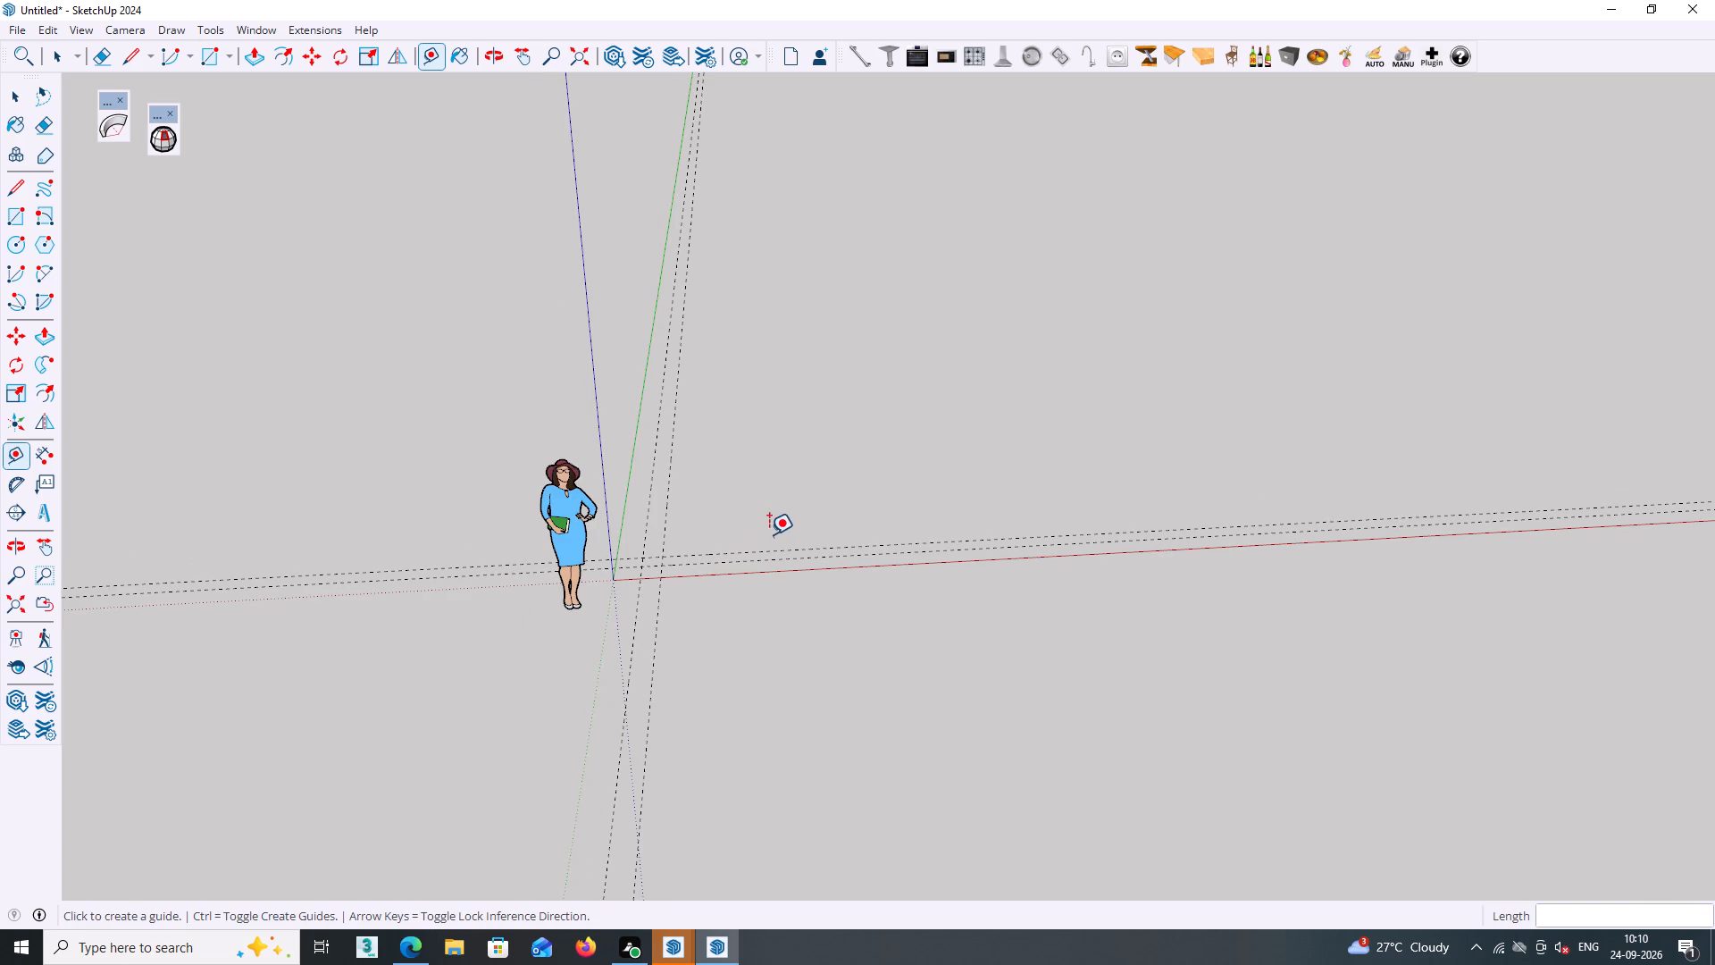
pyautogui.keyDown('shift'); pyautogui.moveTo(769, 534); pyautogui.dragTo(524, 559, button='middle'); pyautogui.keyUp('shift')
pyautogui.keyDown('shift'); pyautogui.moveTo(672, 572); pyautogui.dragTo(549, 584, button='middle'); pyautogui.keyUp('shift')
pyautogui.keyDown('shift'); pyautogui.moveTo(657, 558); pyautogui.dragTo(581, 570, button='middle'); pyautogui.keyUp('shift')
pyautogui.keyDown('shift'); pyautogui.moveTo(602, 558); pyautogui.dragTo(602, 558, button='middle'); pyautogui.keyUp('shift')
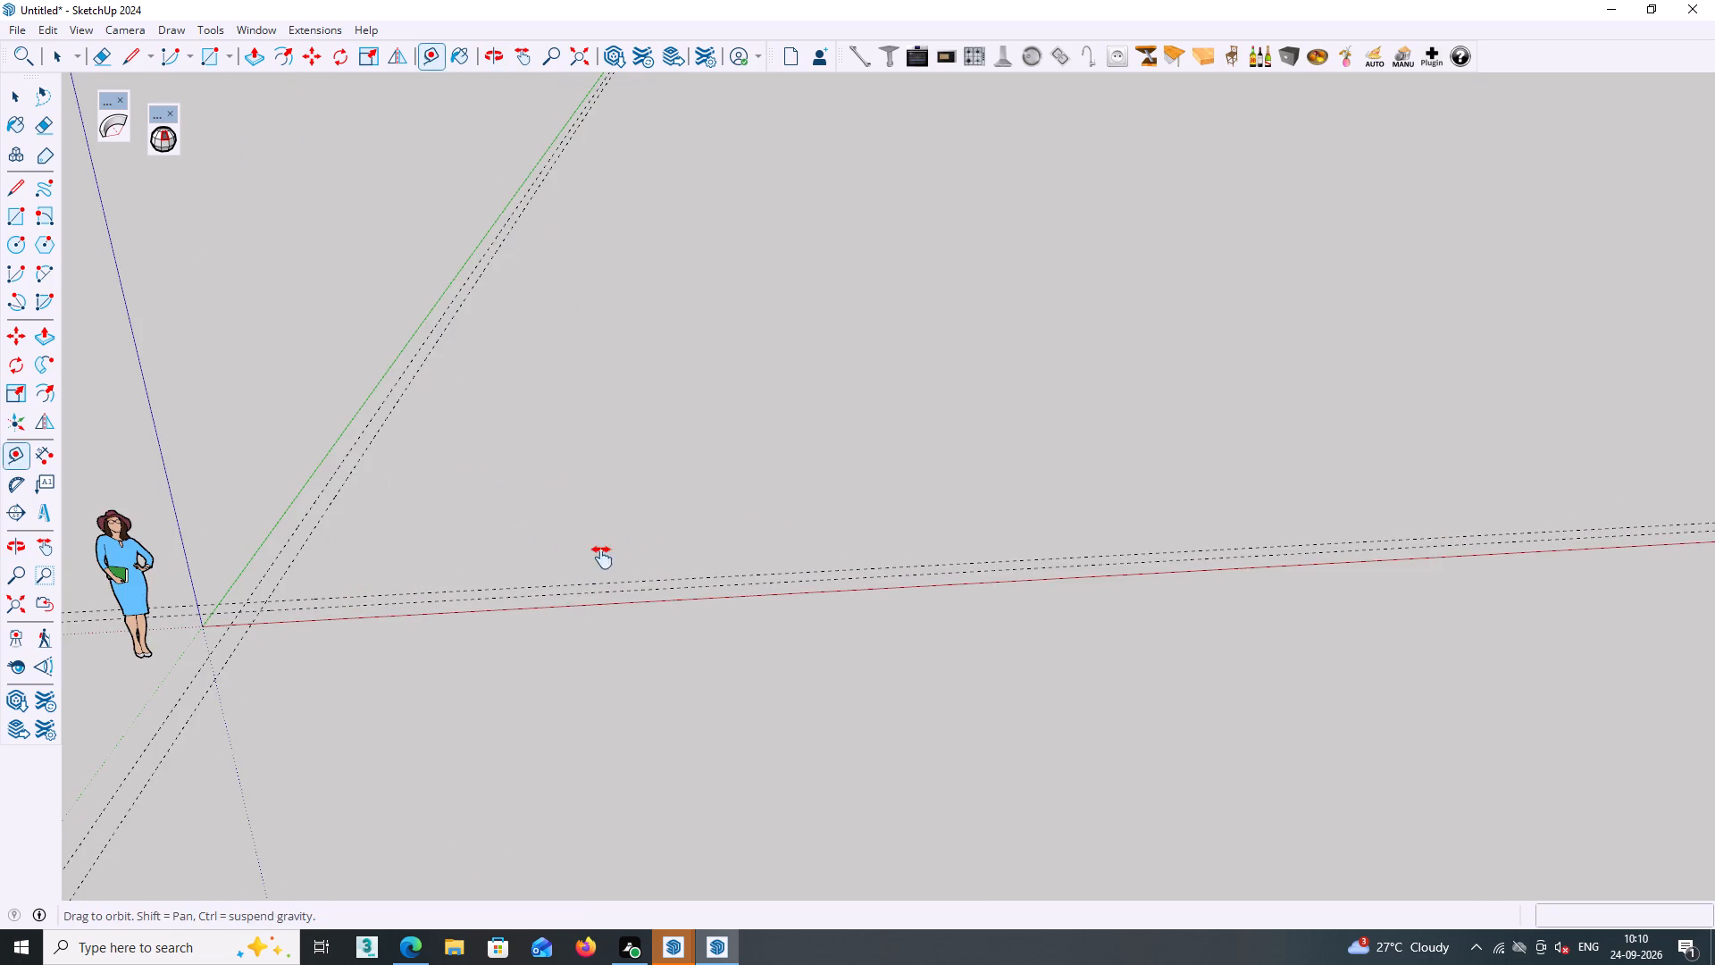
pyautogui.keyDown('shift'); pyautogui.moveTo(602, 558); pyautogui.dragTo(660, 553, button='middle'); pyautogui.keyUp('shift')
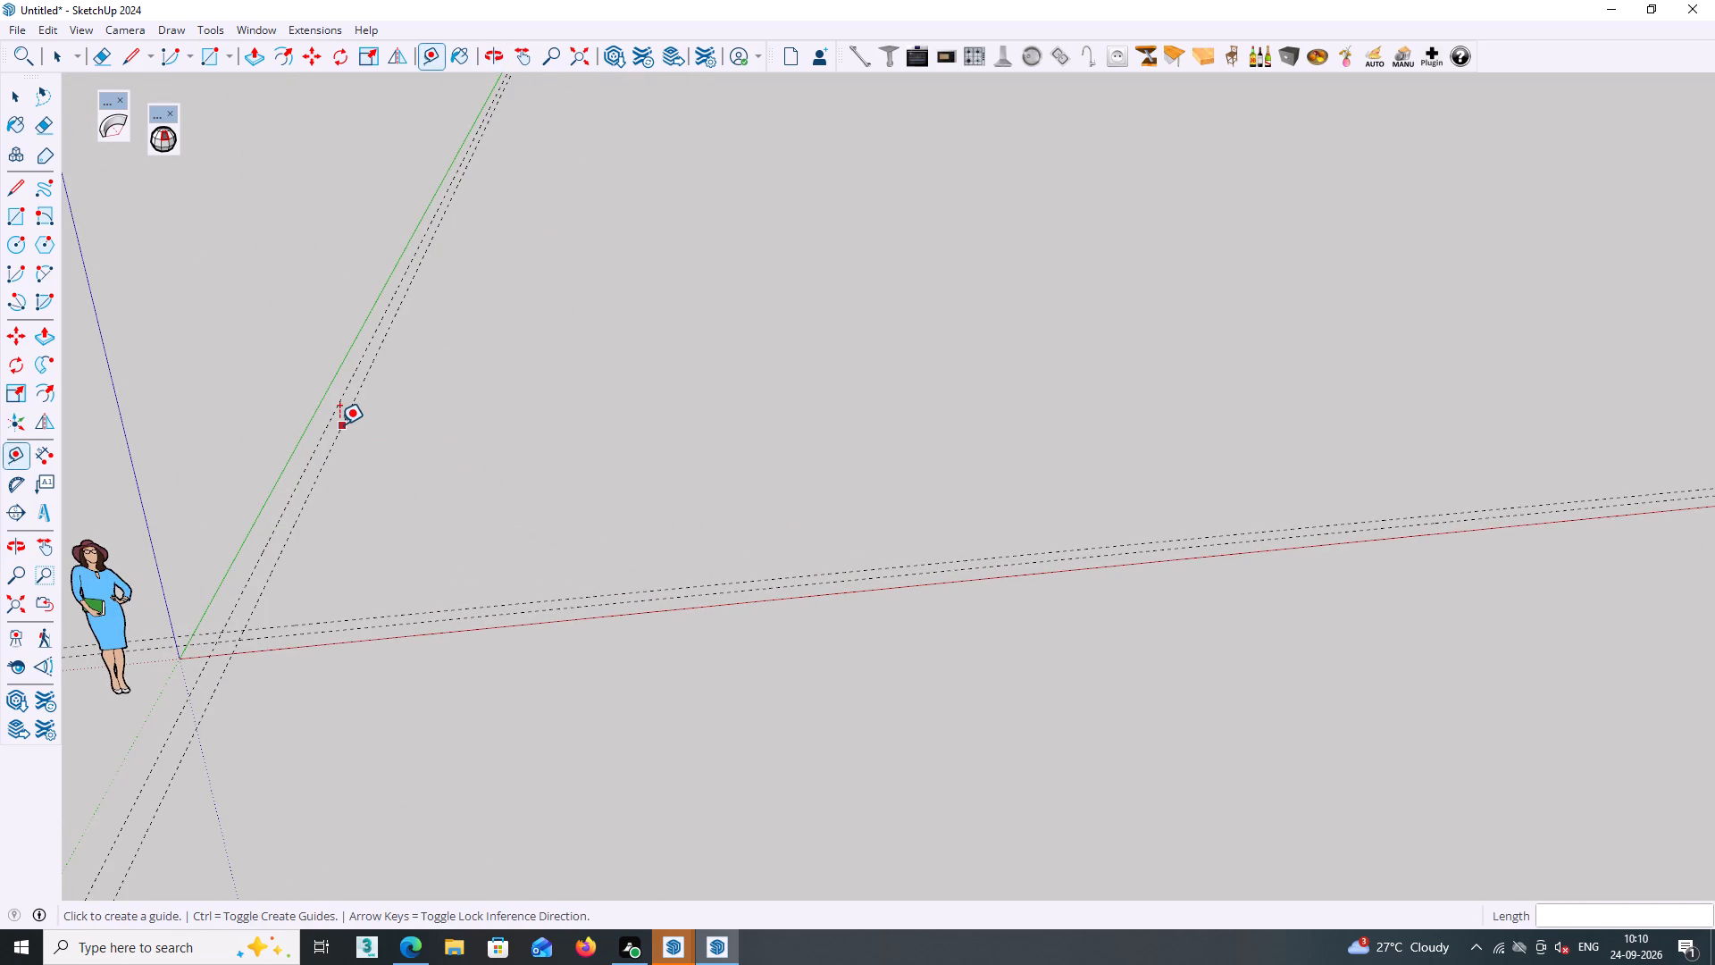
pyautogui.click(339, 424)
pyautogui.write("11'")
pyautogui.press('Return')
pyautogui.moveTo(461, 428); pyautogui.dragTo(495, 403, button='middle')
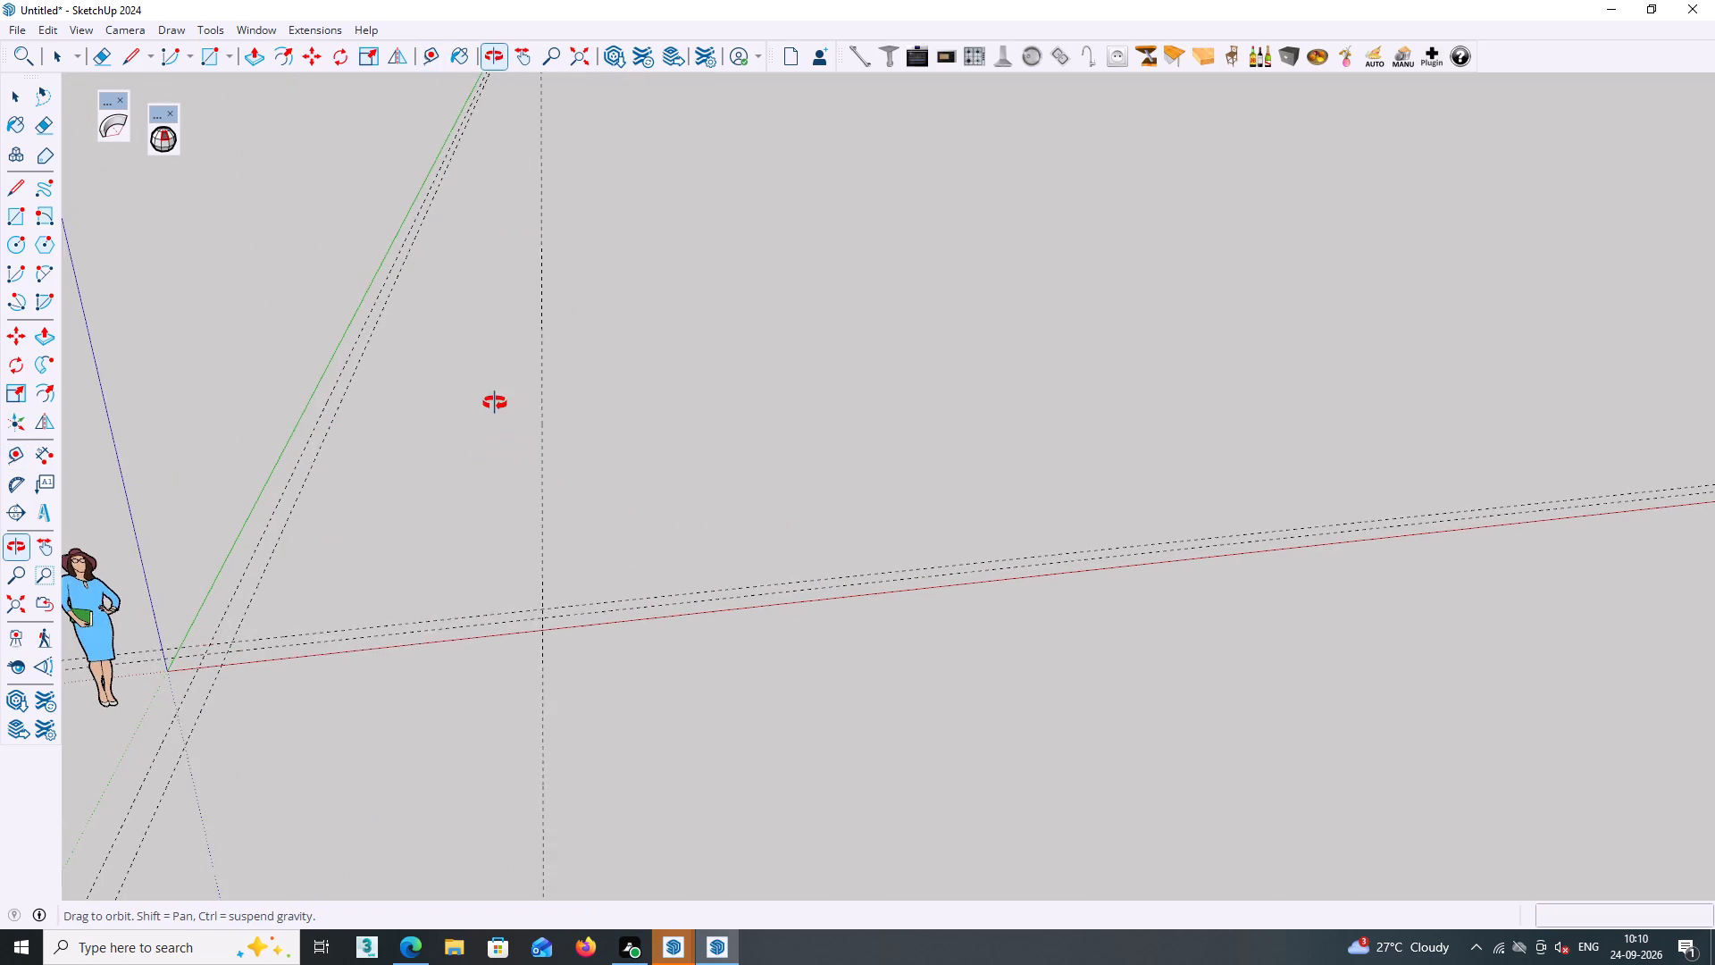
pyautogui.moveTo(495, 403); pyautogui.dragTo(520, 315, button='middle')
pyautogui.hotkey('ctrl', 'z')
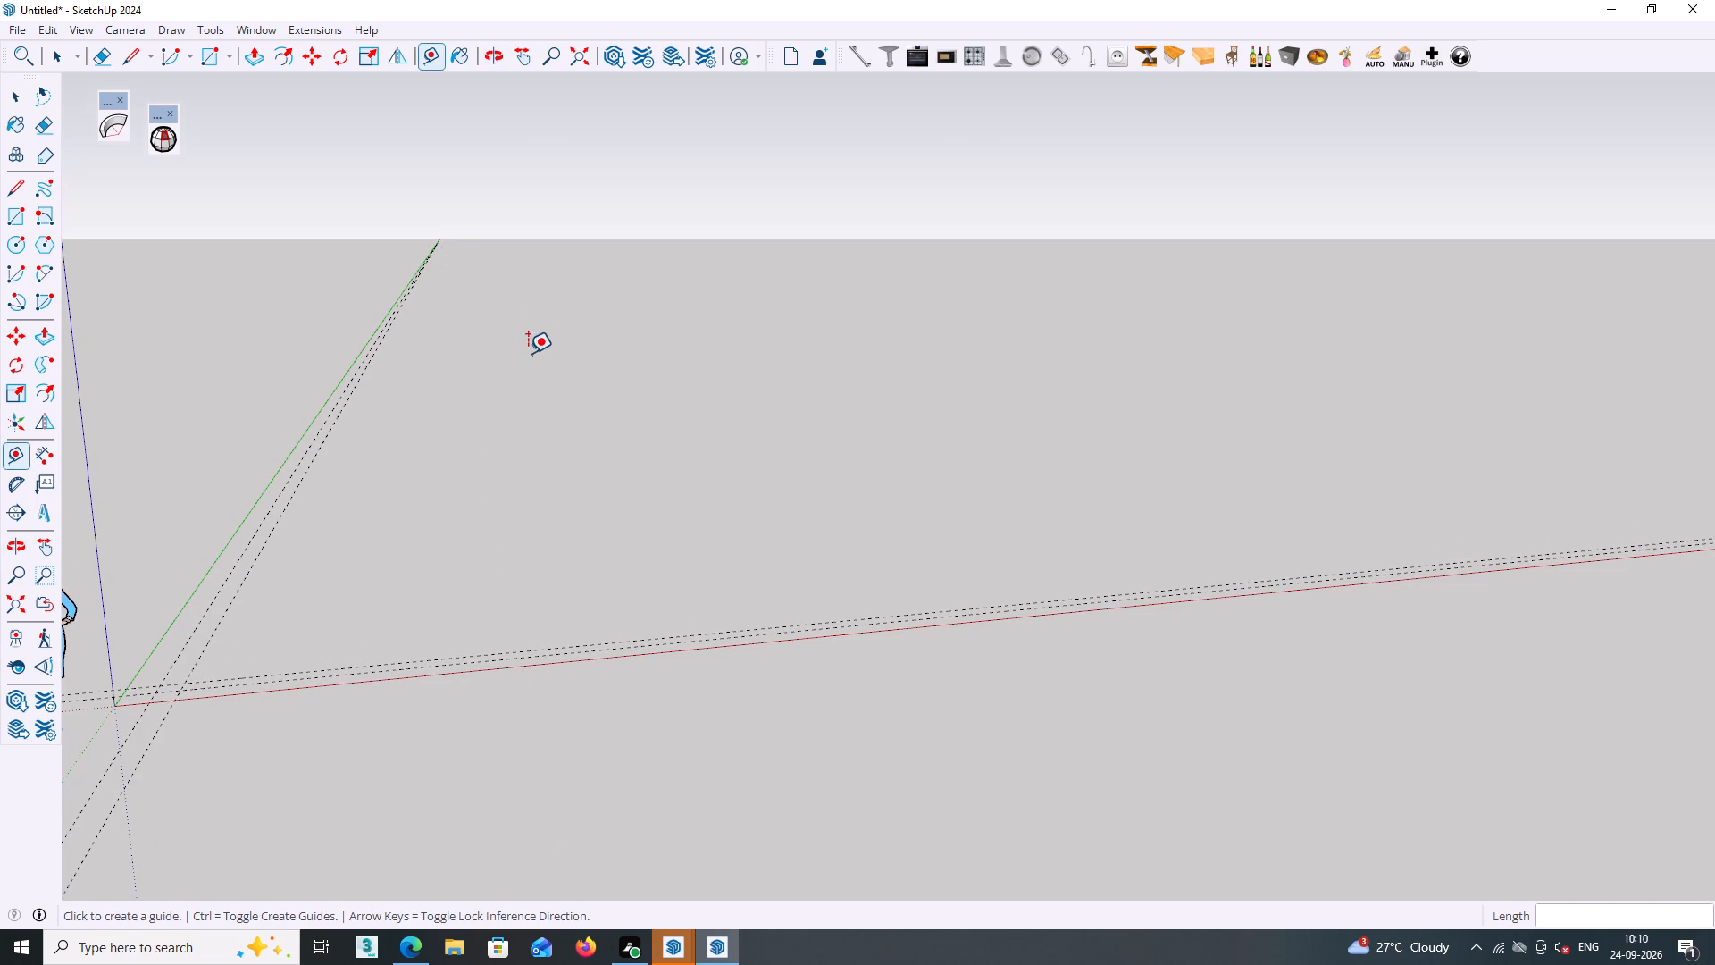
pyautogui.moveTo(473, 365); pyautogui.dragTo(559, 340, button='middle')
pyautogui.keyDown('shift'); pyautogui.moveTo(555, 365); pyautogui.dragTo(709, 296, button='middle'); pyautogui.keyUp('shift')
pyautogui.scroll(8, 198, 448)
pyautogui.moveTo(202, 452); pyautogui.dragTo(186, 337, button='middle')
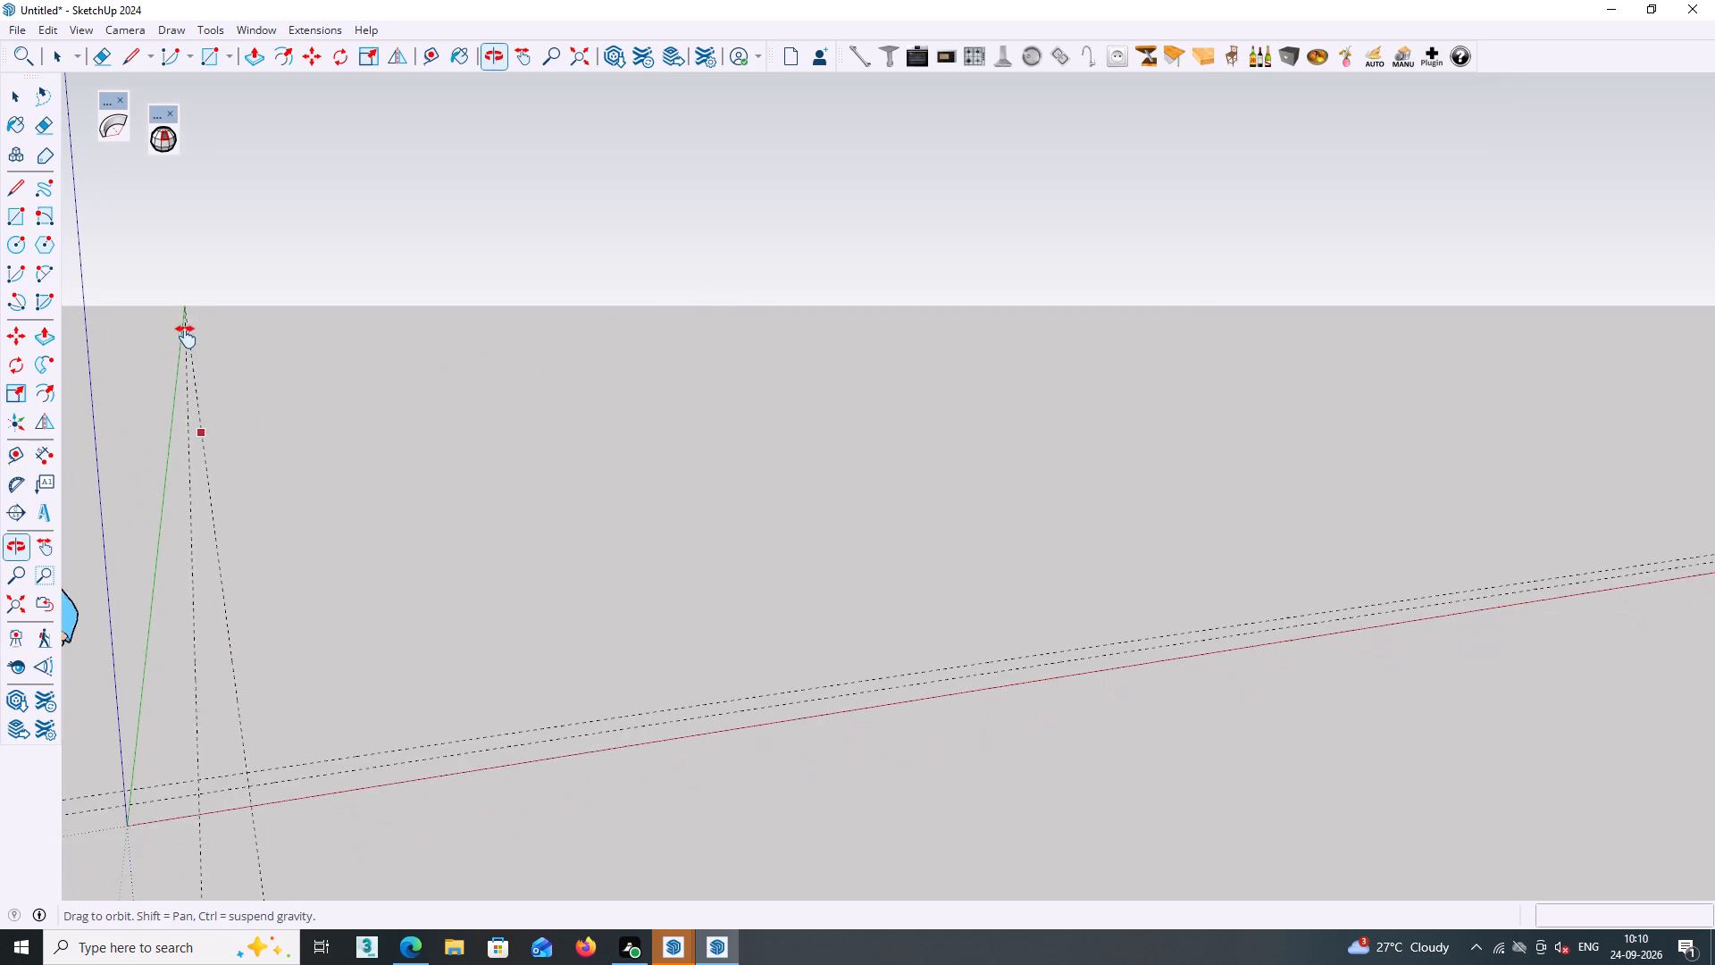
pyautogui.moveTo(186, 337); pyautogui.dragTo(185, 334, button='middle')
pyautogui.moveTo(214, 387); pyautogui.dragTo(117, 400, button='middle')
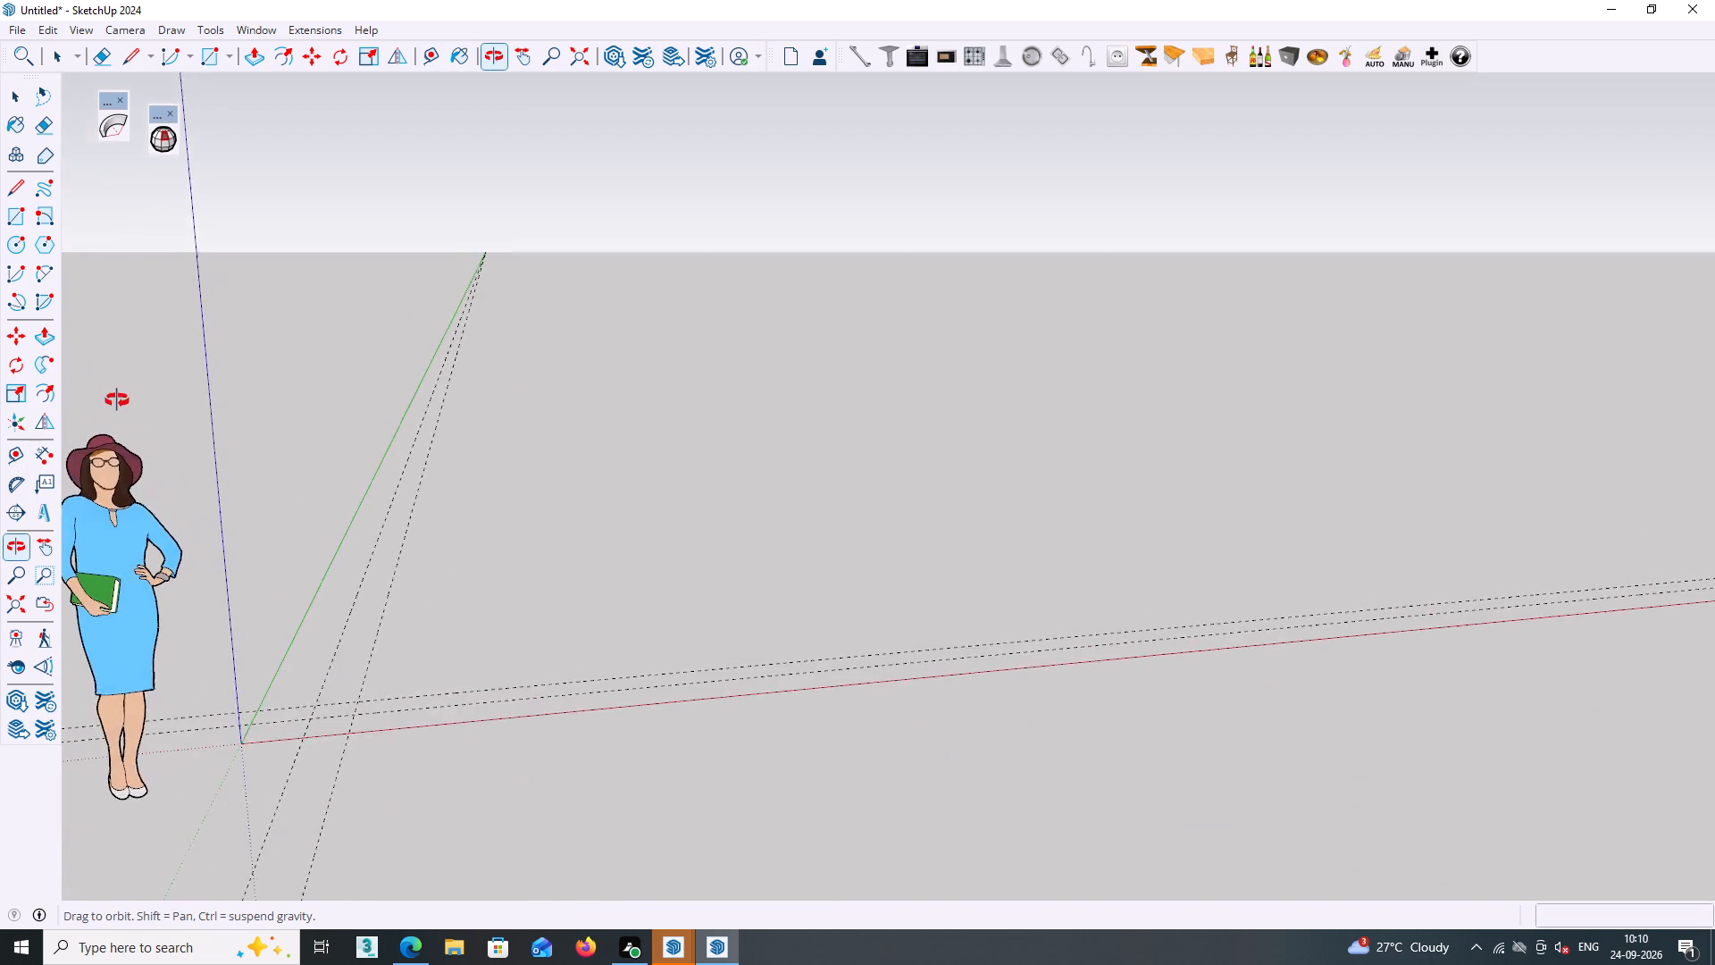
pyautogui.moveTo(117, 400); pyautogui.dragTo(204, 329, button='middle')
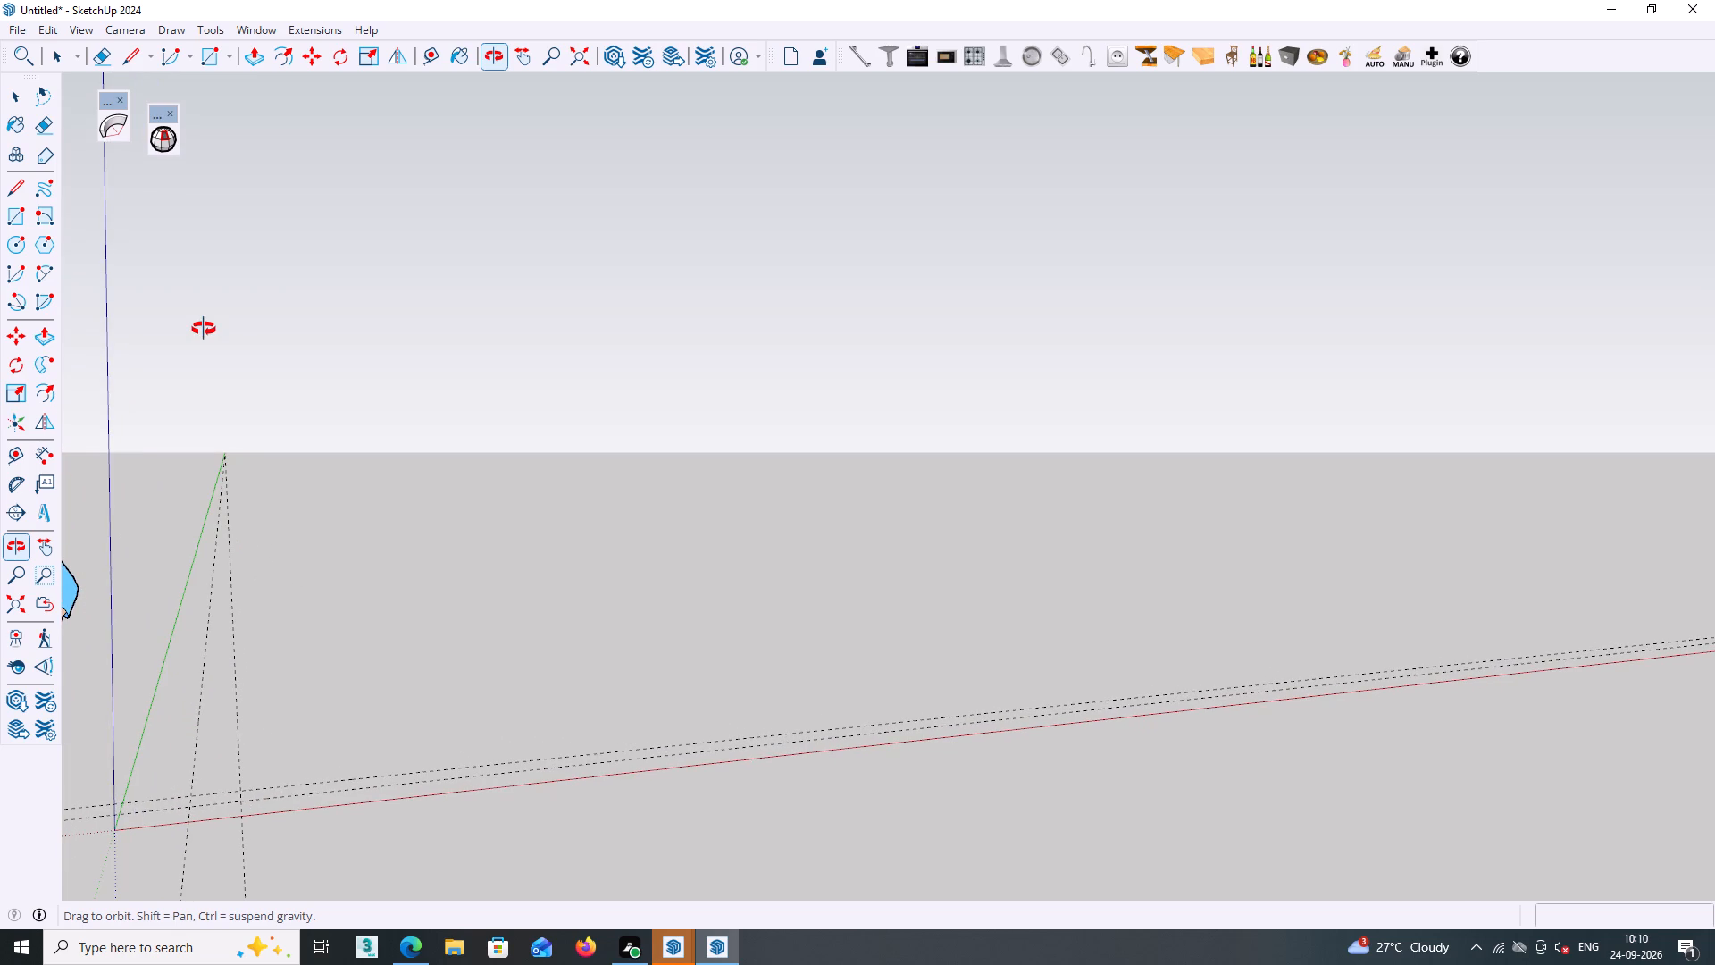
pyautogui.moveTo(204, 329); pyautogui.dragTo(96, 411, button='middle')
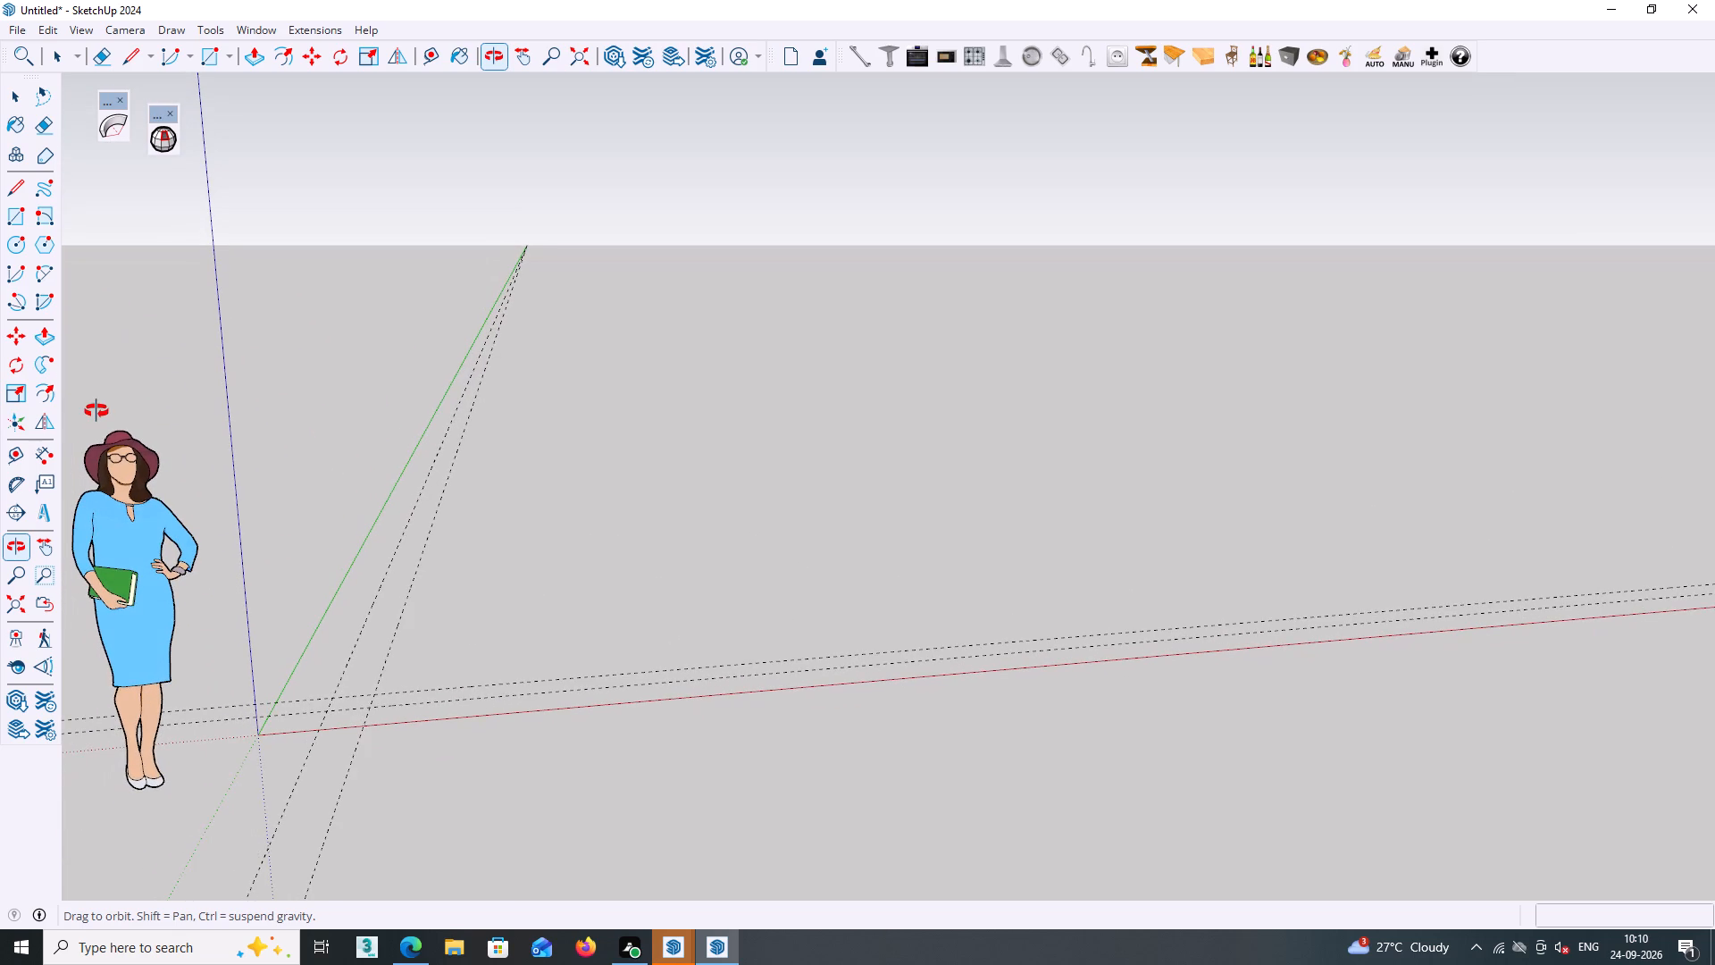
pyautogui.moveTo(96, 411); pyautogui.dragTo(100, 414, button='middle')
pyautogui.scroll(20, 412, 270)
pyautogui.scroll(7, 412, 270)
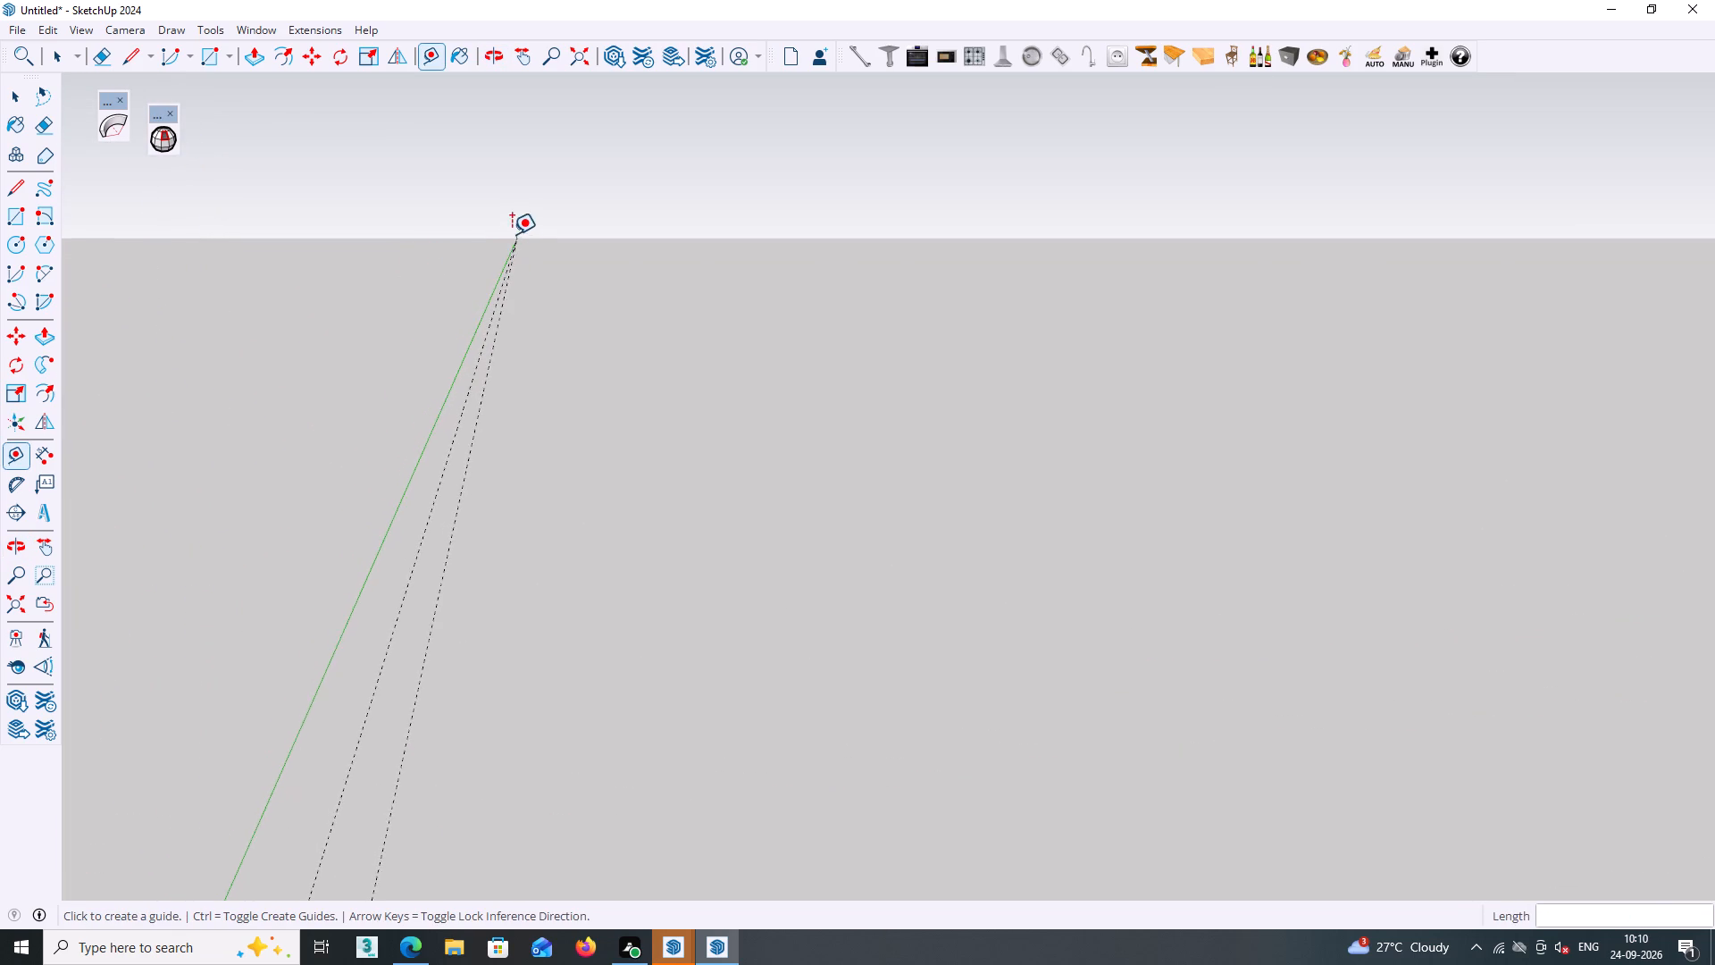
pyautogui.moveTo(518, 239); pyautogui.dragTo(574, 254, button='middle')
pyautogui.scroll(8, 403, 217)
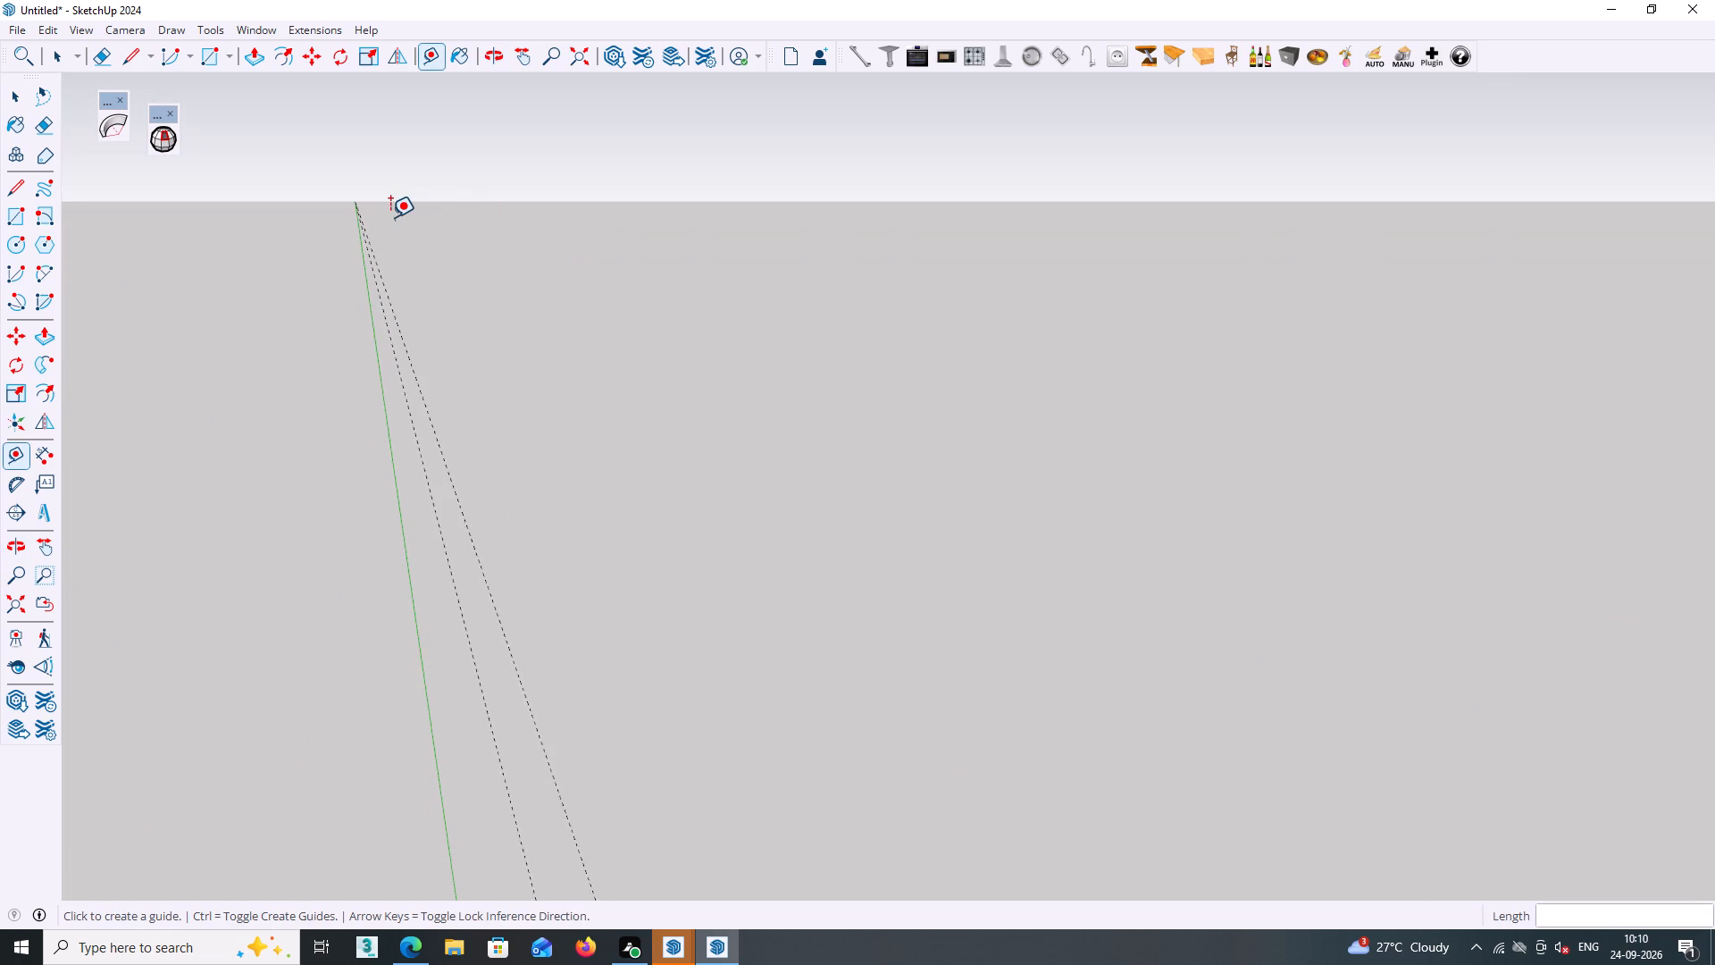
# Undo all four construction guides that were offset from the green and red axes.
pyautogui.hotkey('ctrl', 'z')
pyautogui.hotkey('ctrl', 'z')
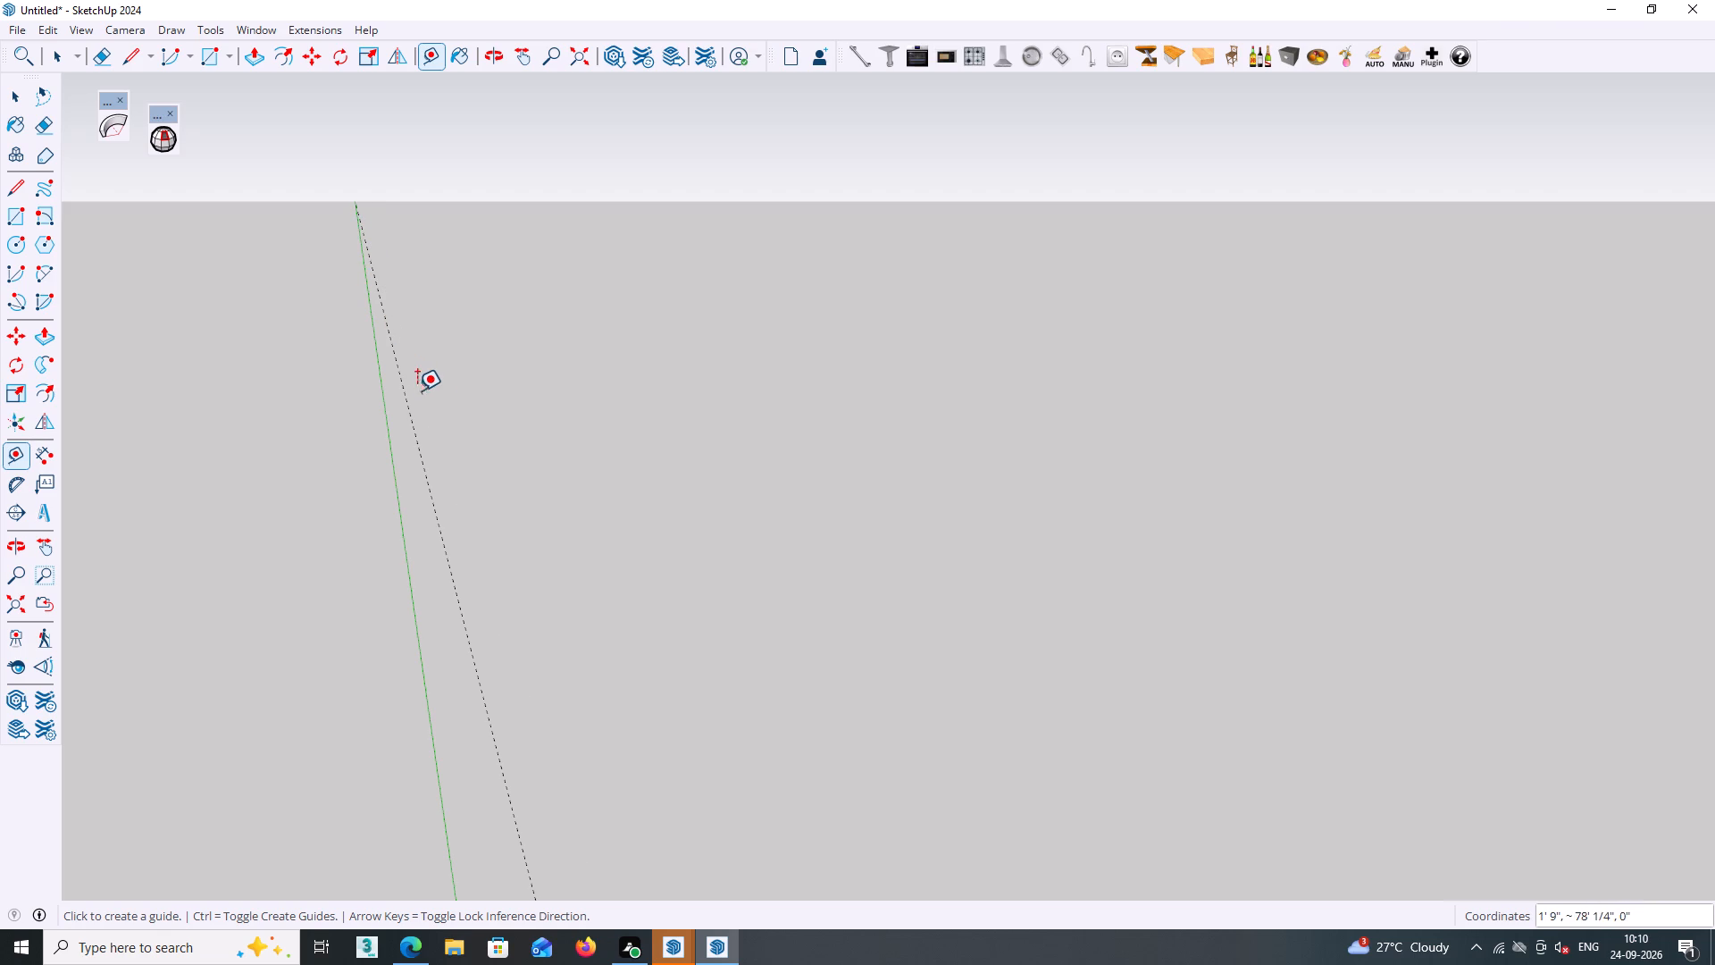
pyautogui.hotkey('ctrl', 'z')
pyautogui.hotkey('ctrl', 'z')
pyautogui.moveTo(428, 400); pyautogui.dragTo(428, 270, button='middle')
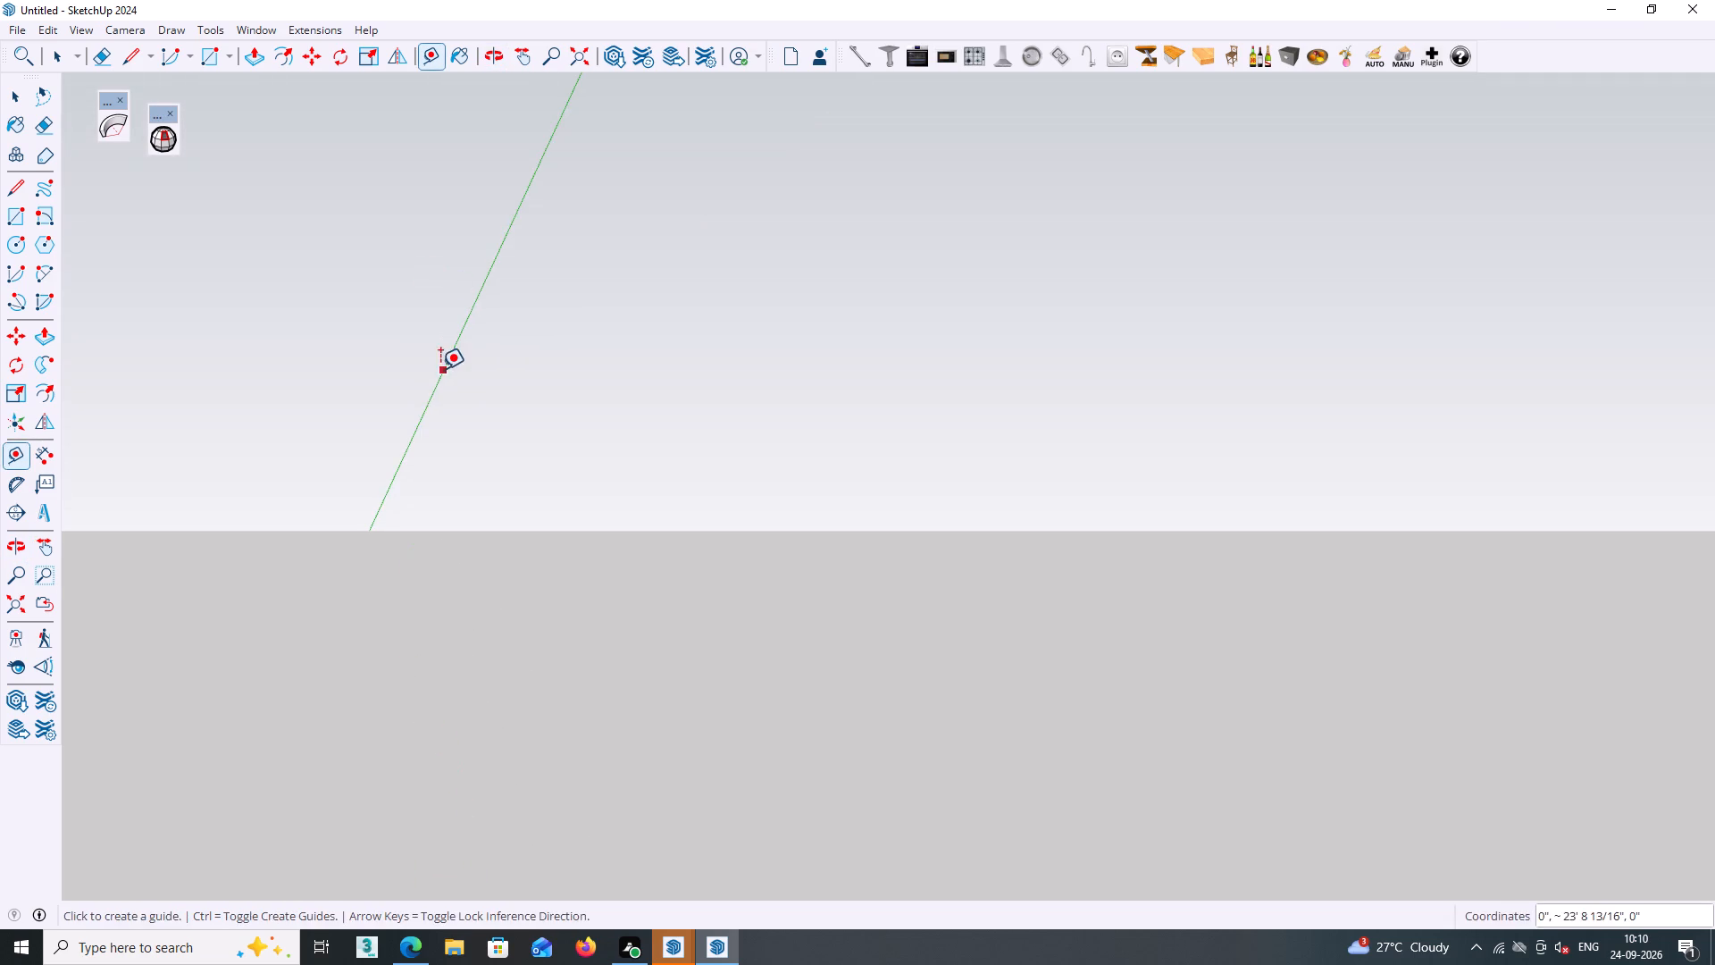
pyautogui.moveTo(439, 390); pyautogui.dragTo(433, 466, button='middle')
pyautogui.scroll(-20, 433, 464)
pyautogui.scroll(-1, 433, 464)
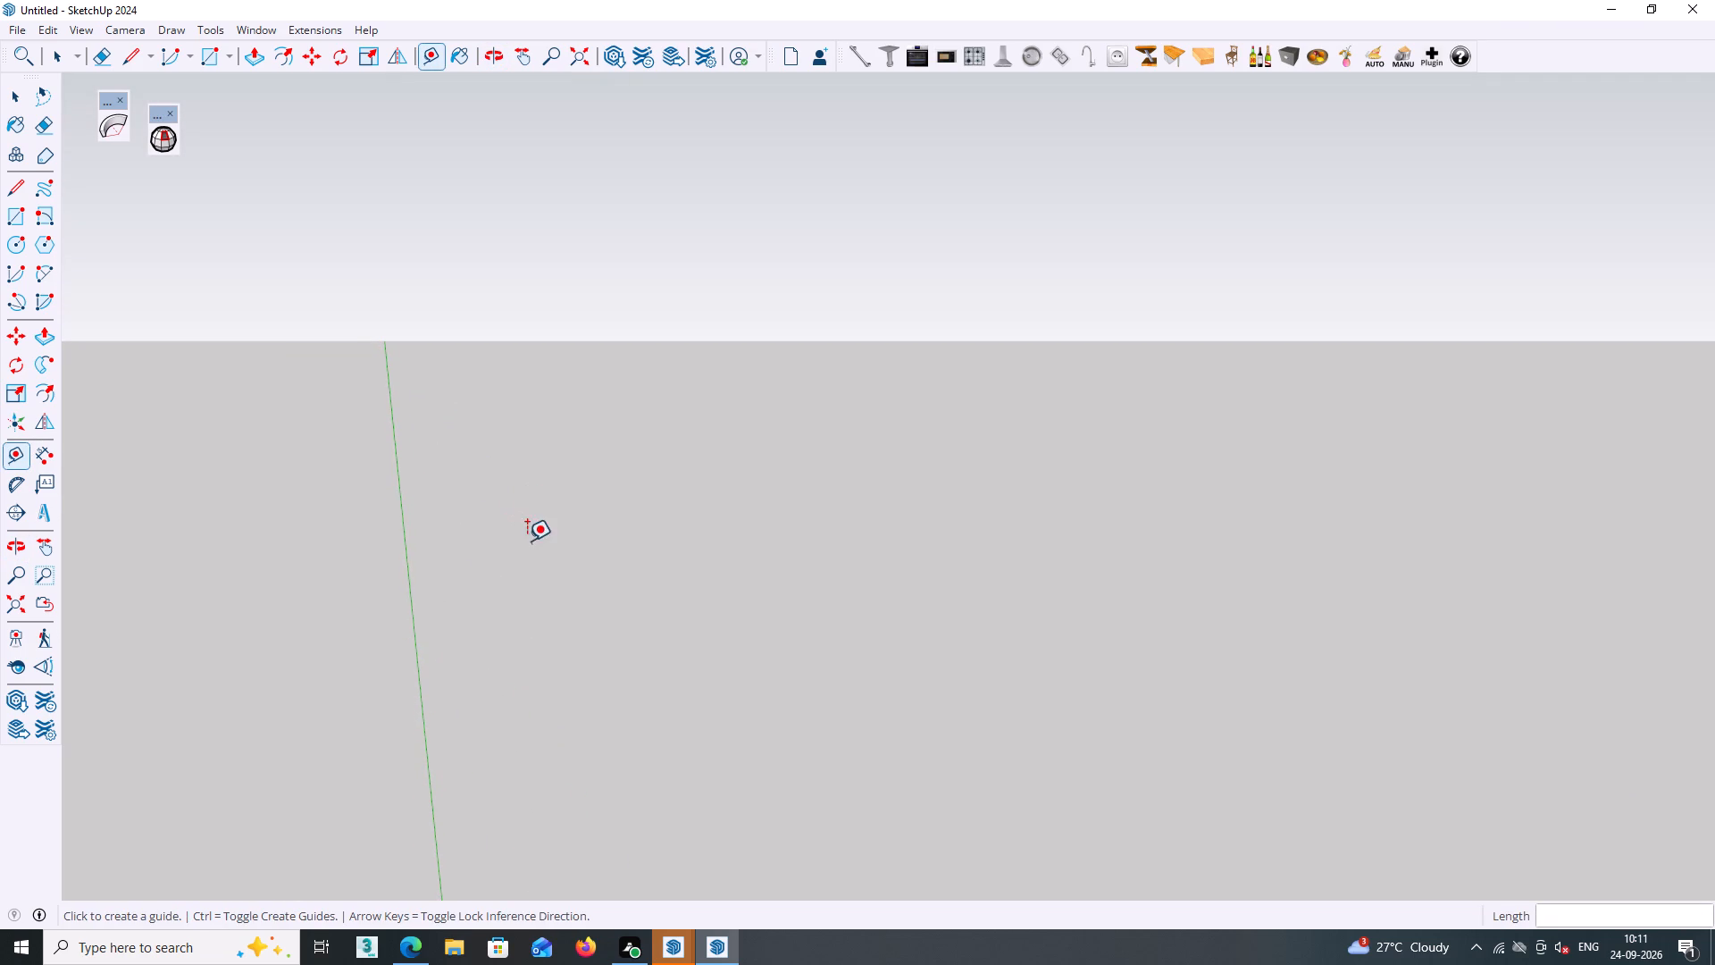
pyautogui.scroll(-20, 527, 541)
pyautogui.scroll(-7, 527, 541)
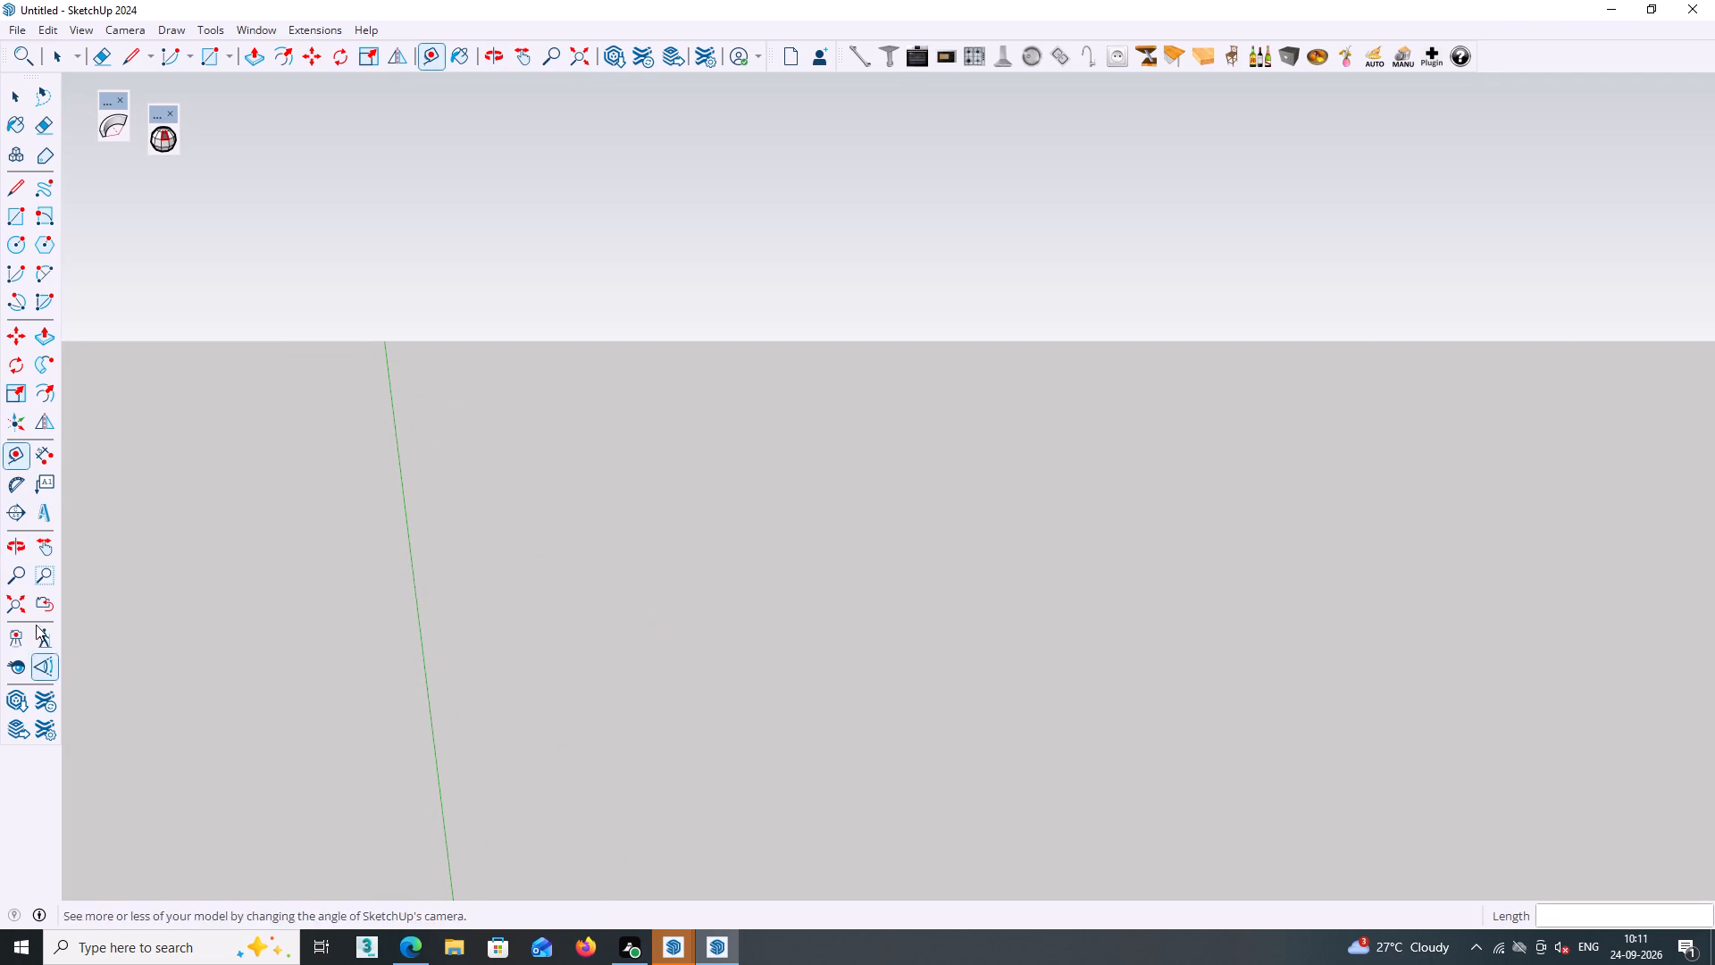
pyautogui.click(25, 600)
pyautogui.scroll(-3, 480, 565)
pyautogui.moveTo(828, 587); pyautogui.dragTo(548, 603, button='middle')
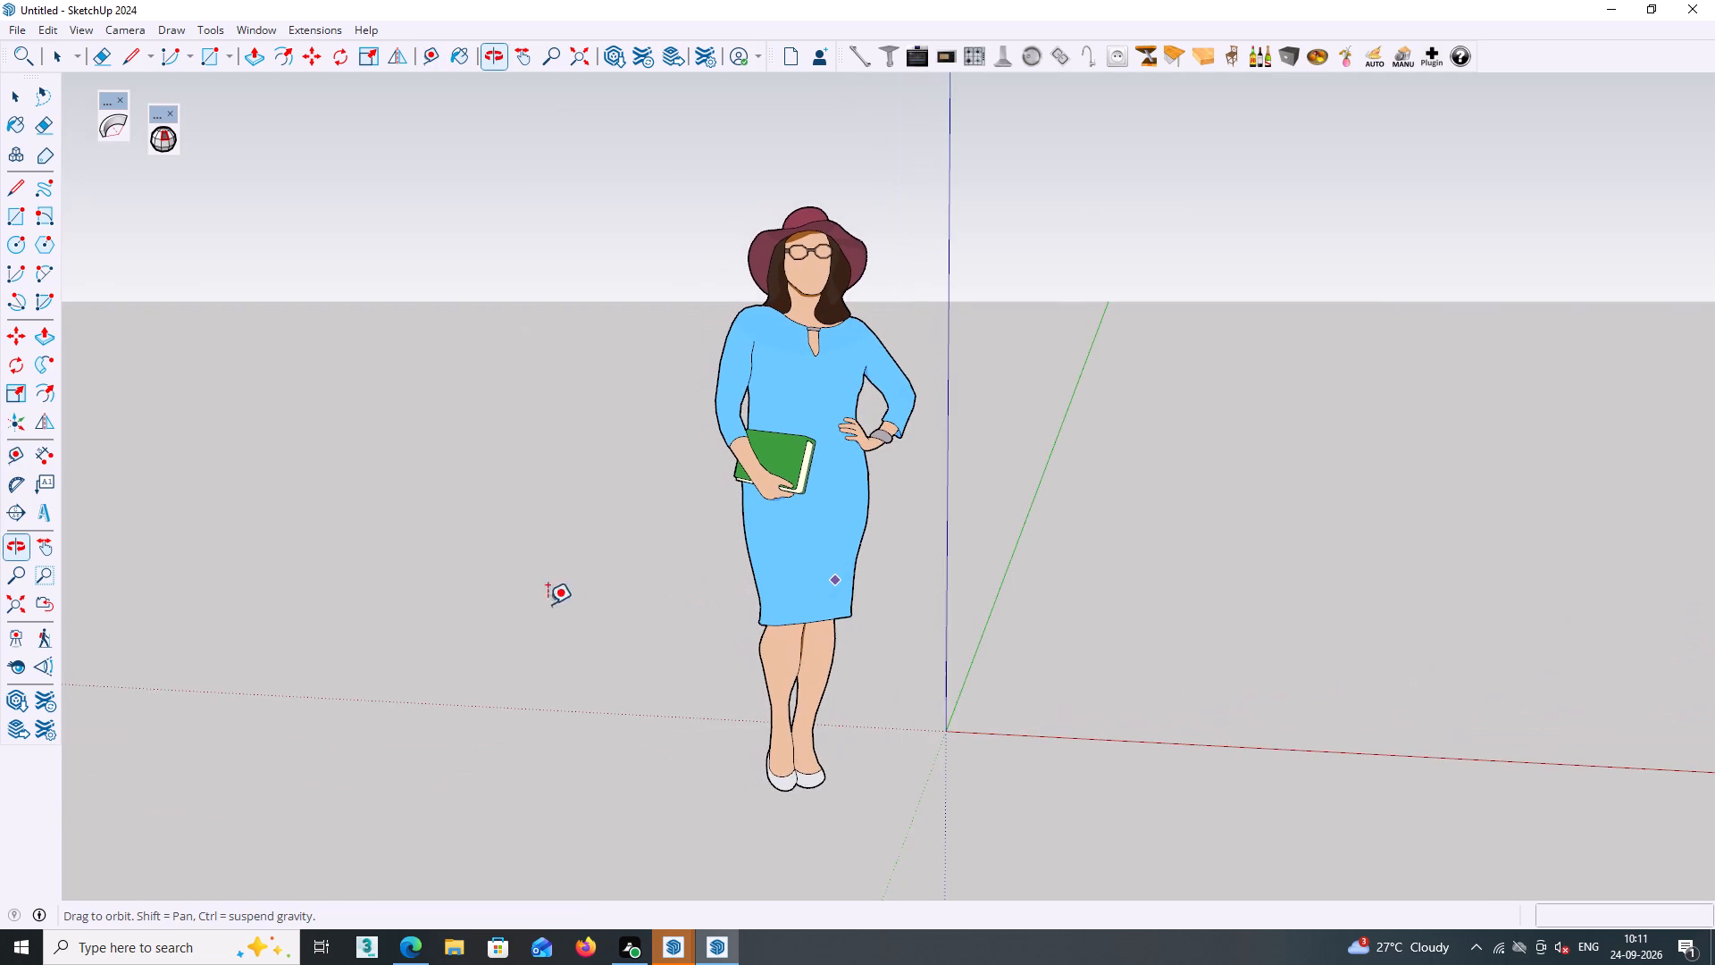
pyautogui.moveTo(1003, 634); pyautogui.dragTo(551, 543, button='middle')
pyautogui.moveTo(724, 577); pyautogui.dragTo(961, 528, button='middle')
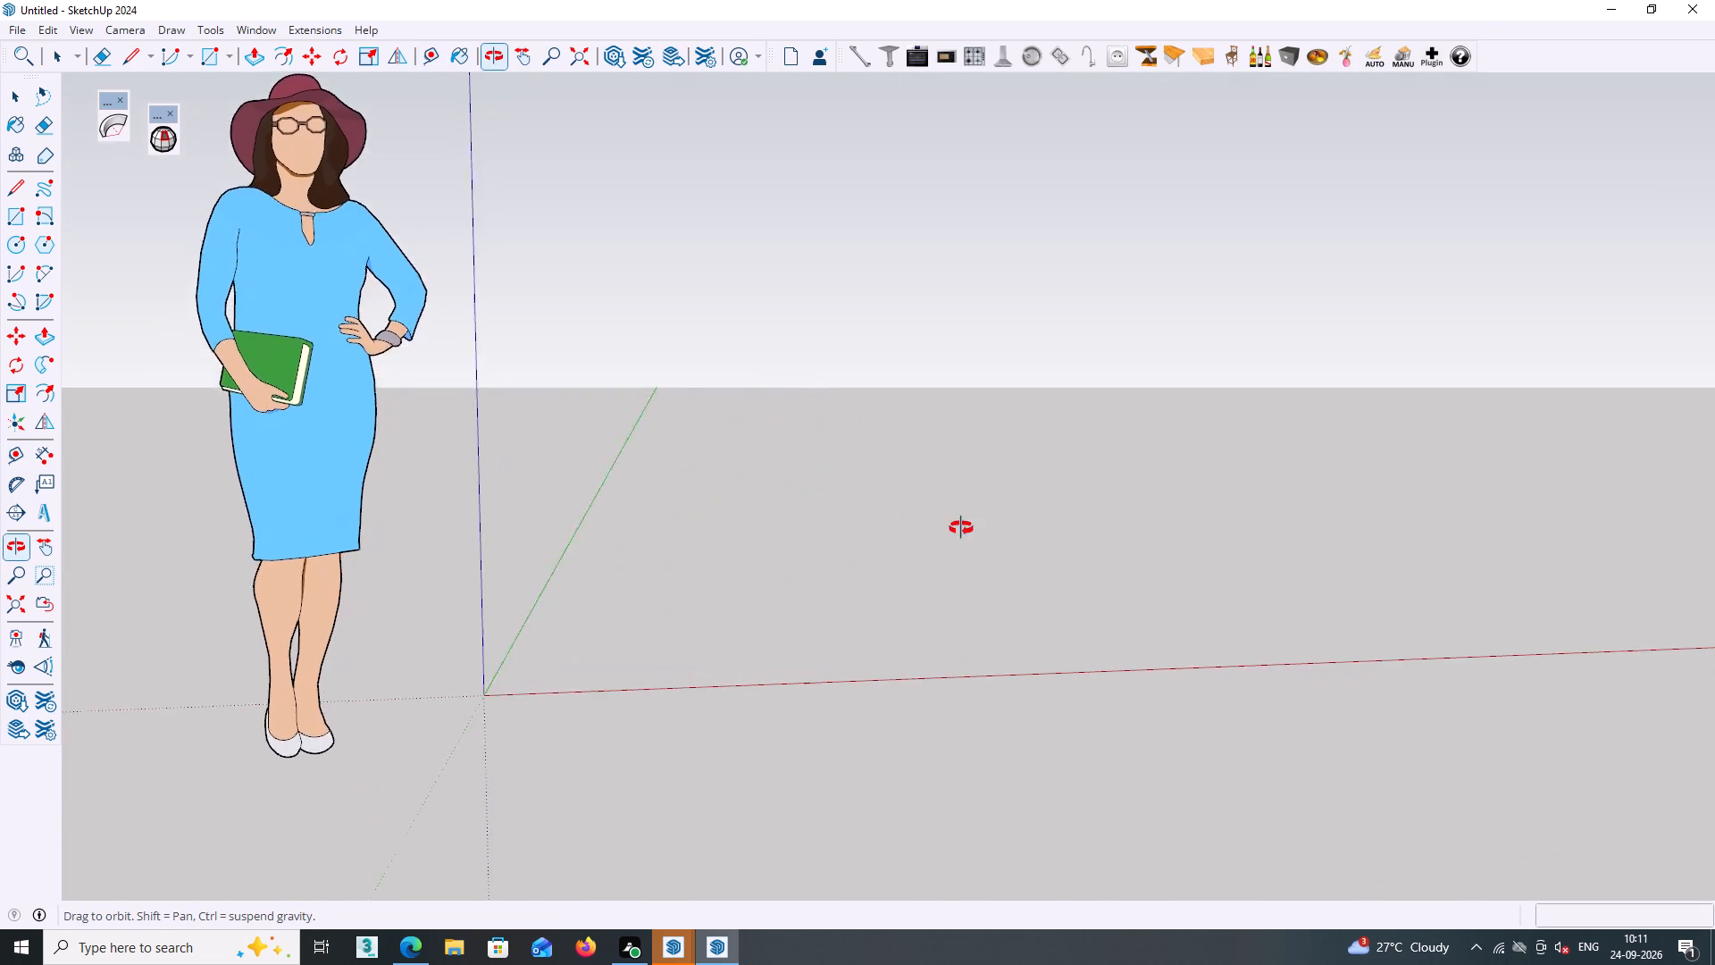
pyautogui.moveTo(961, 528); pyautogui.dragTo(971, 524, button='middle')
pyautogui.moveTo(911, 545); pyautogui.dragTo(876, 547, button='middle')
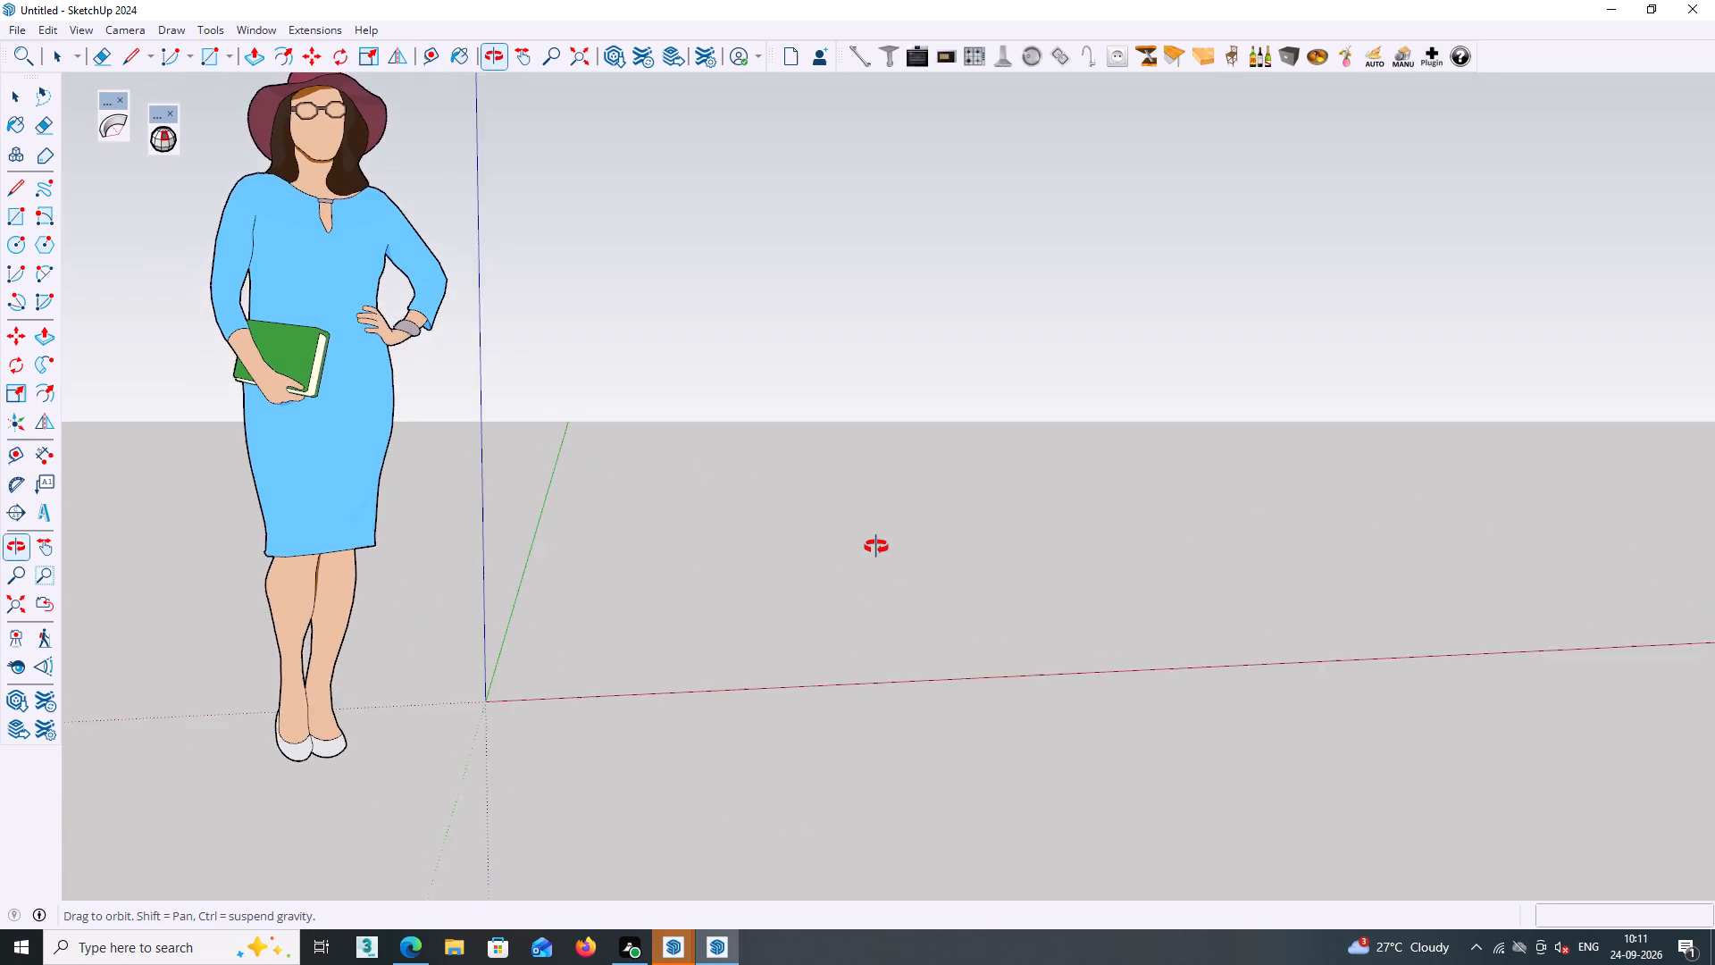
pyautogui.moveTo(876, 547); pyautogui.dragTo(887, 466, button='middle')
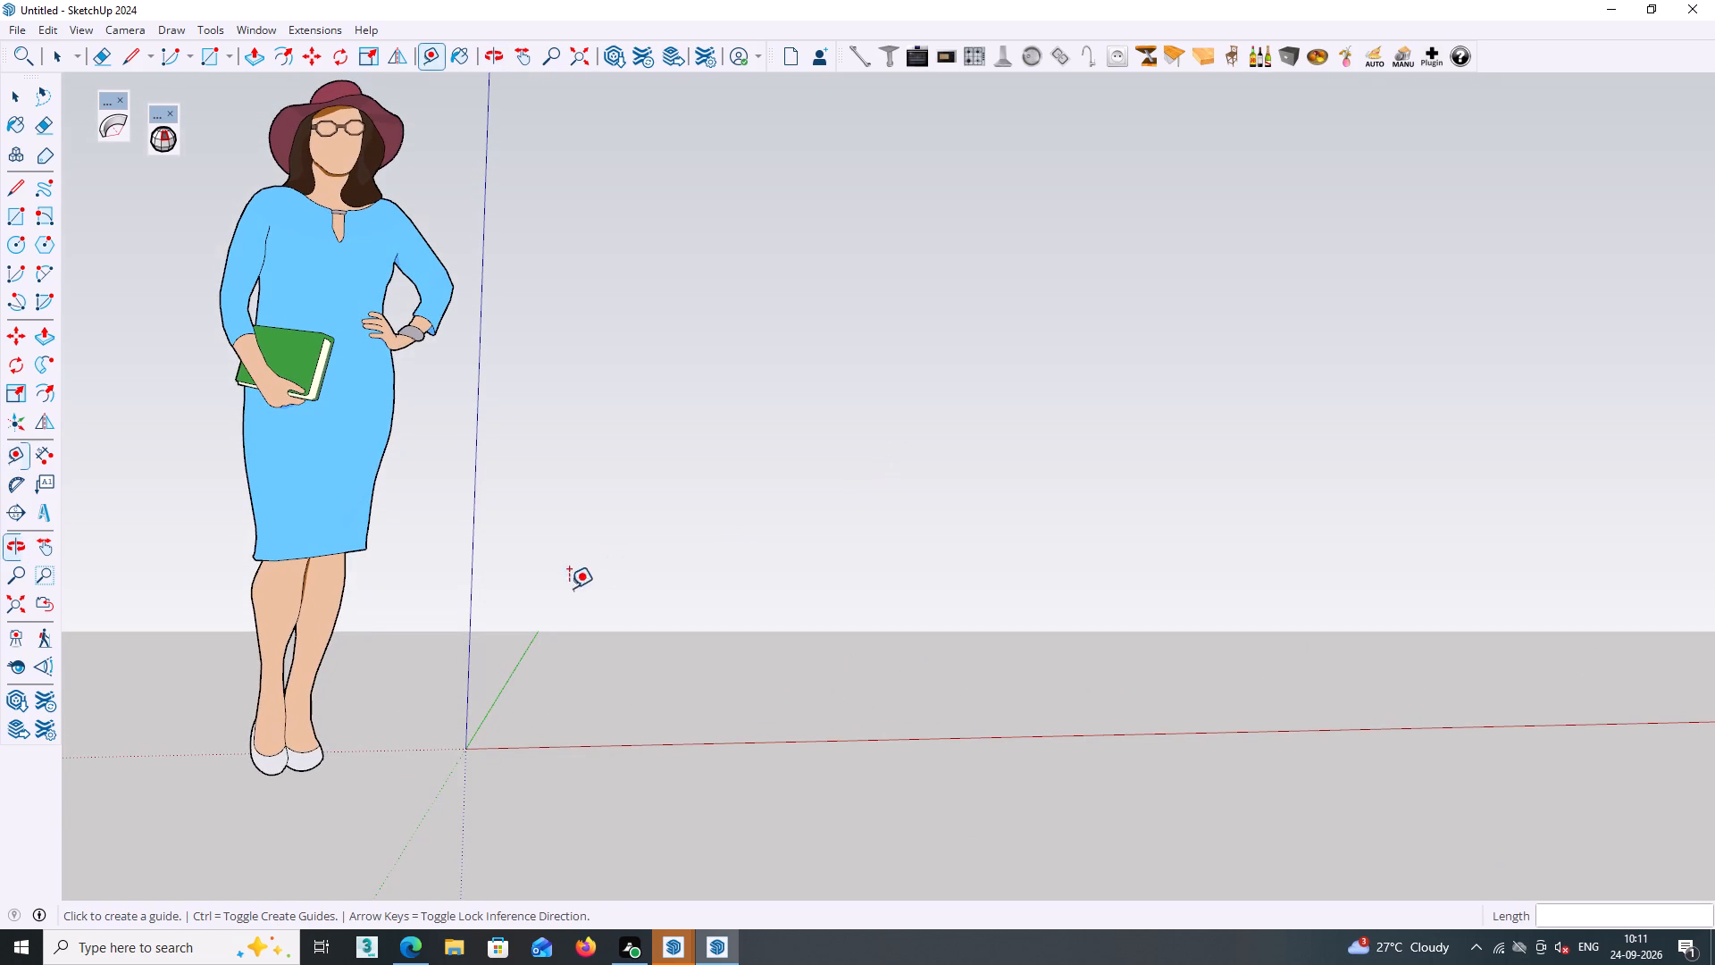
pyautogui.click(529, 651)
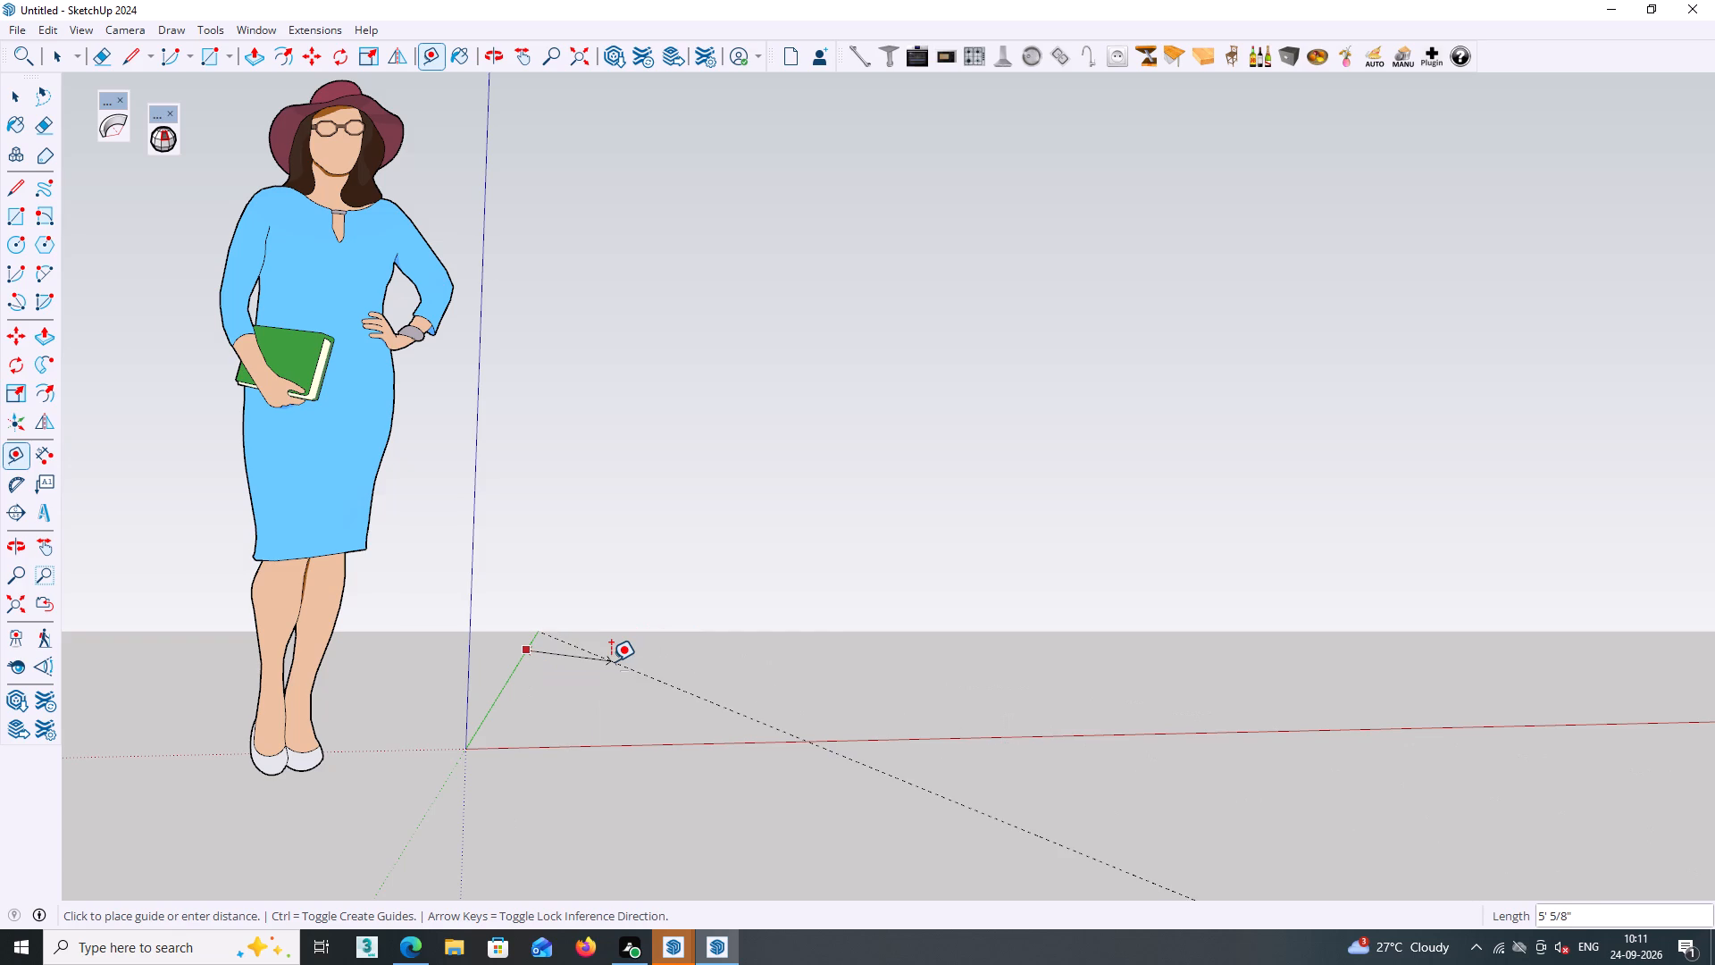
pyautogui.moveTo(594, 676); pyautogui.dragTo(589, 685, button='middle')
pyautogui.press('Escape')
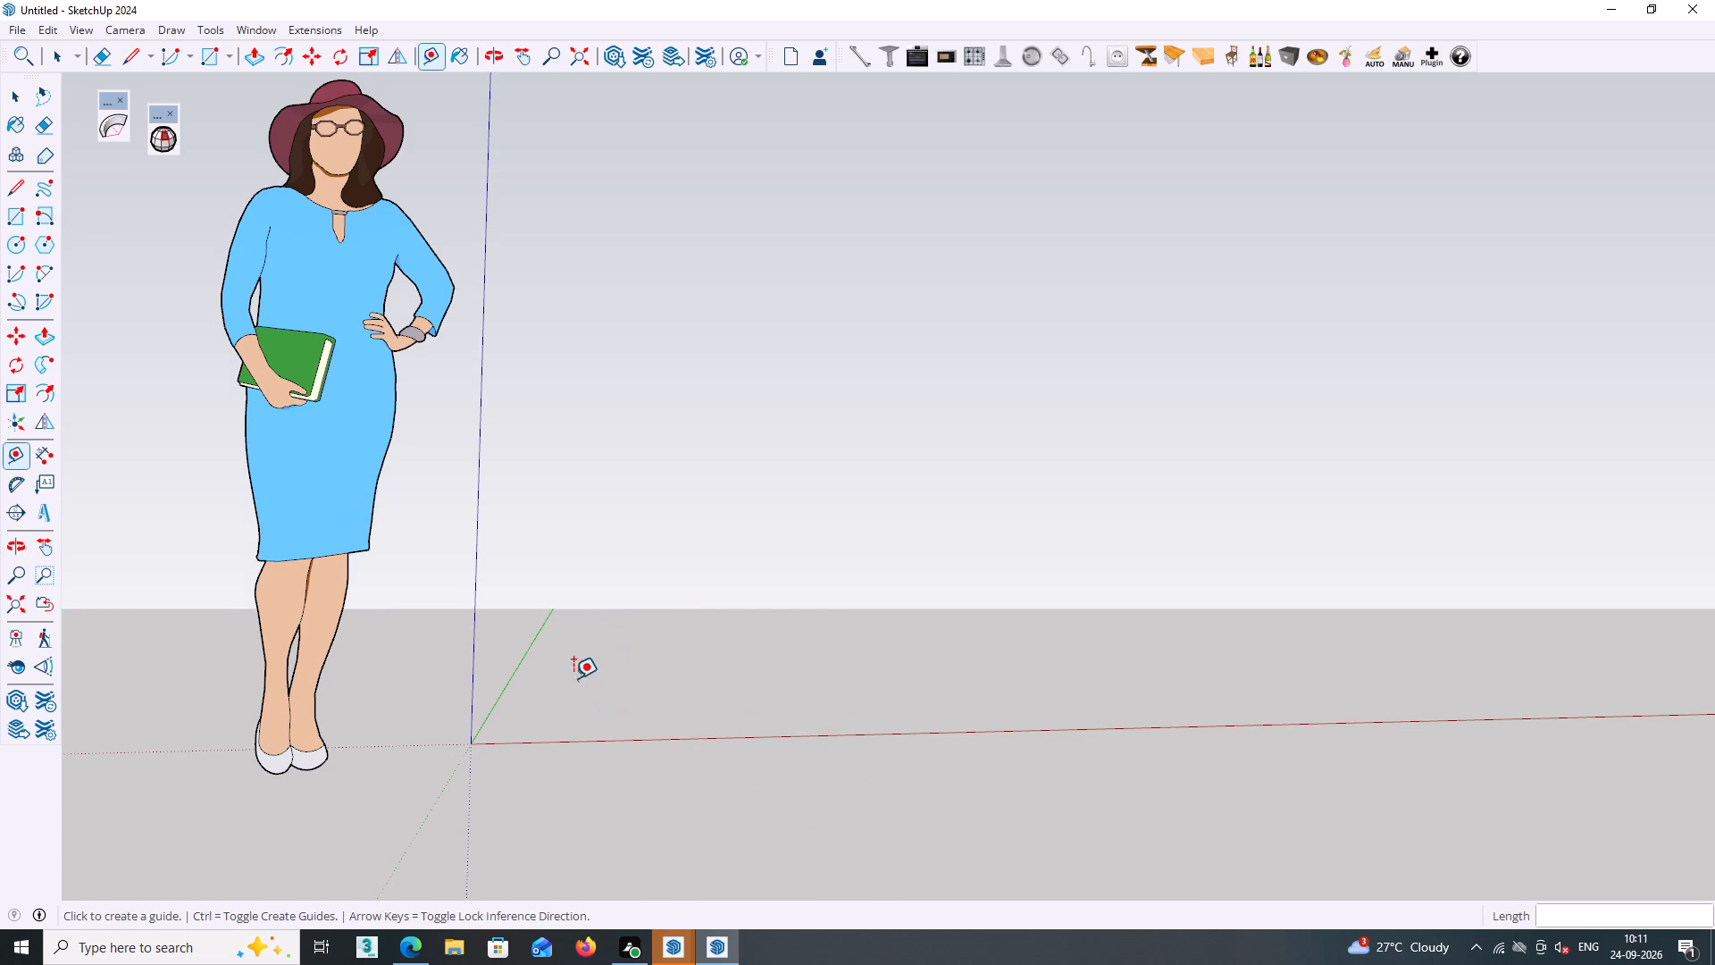
# Place a guide parallel to the green axis, offset 1' from it with the direction locked to the red axis.
pyautogui.click(523, 665)
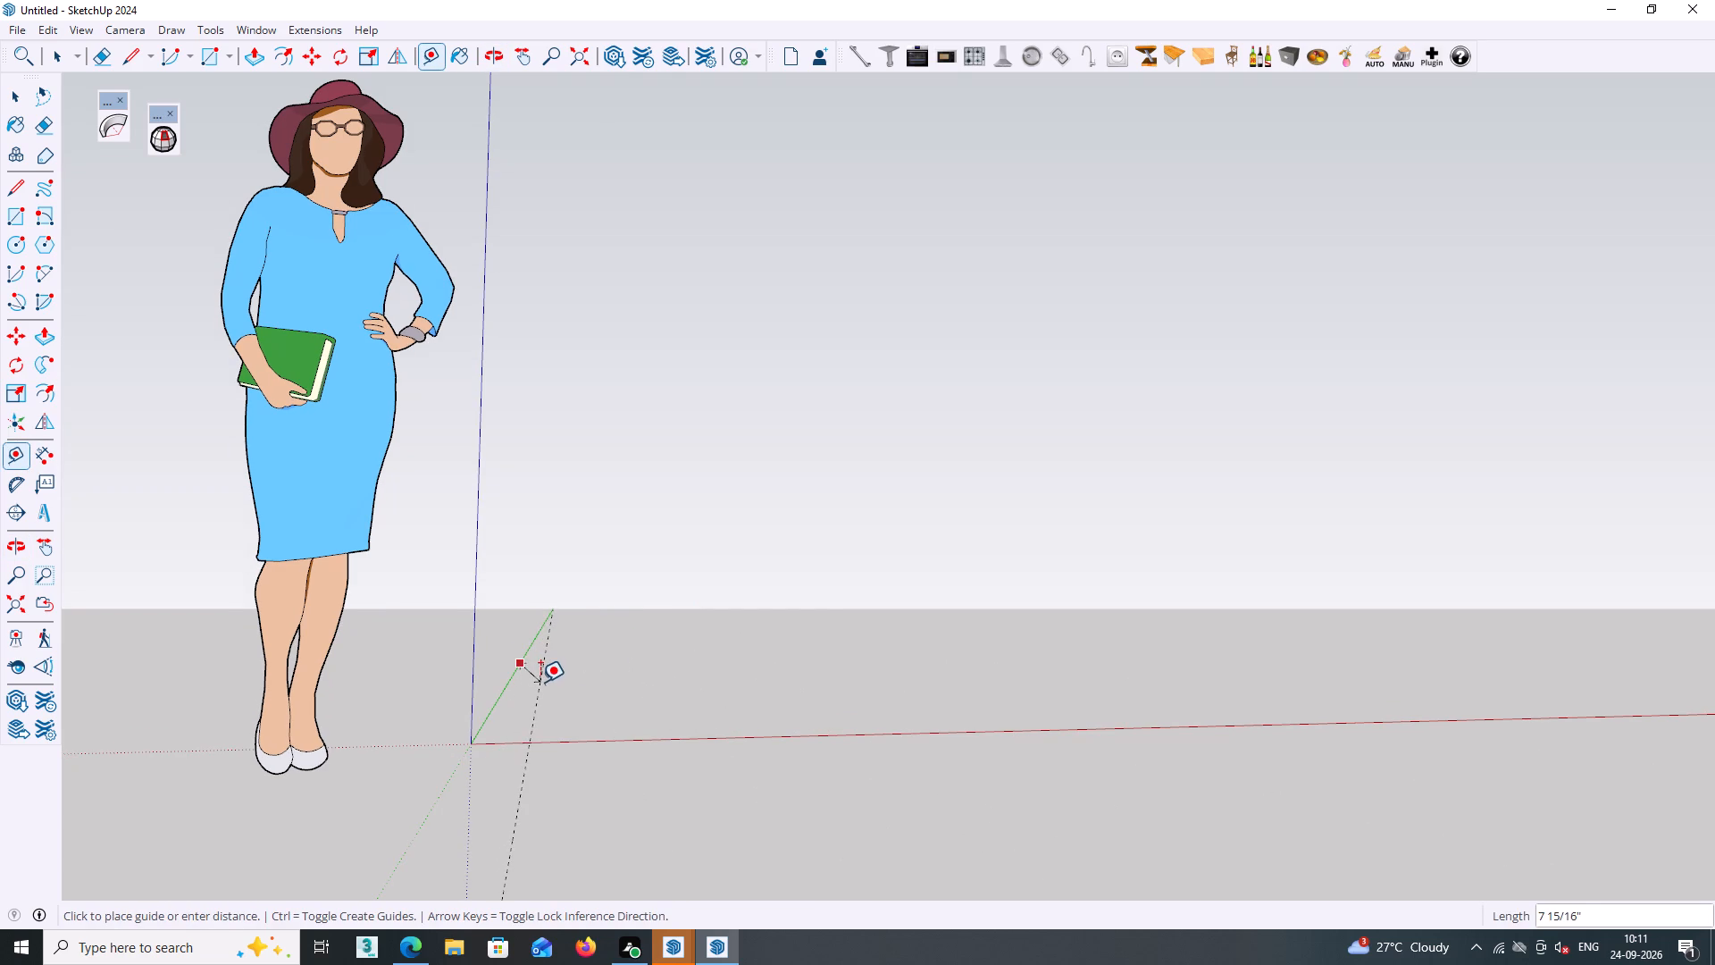
pyautogui.moveTo(540, 678); pyautogui.dragTo(551, 719, button='middle')
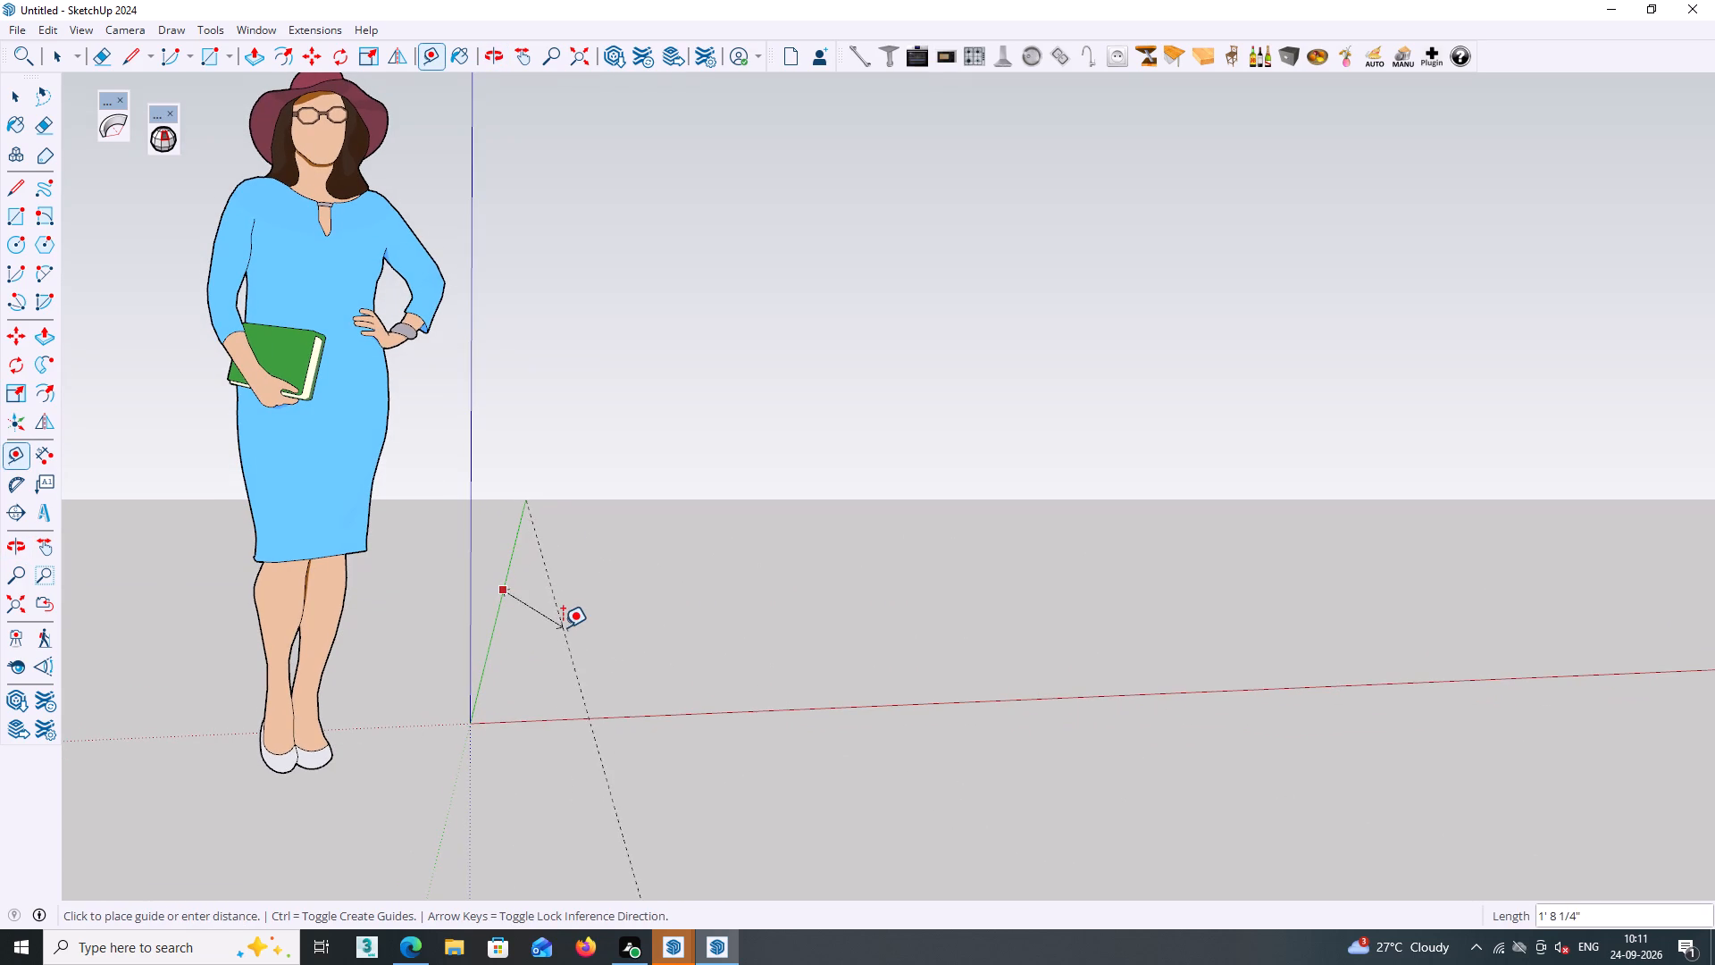
pyautogui.moveTo(563, 592); pyautogui.dragTo(572, 634, button='middle')
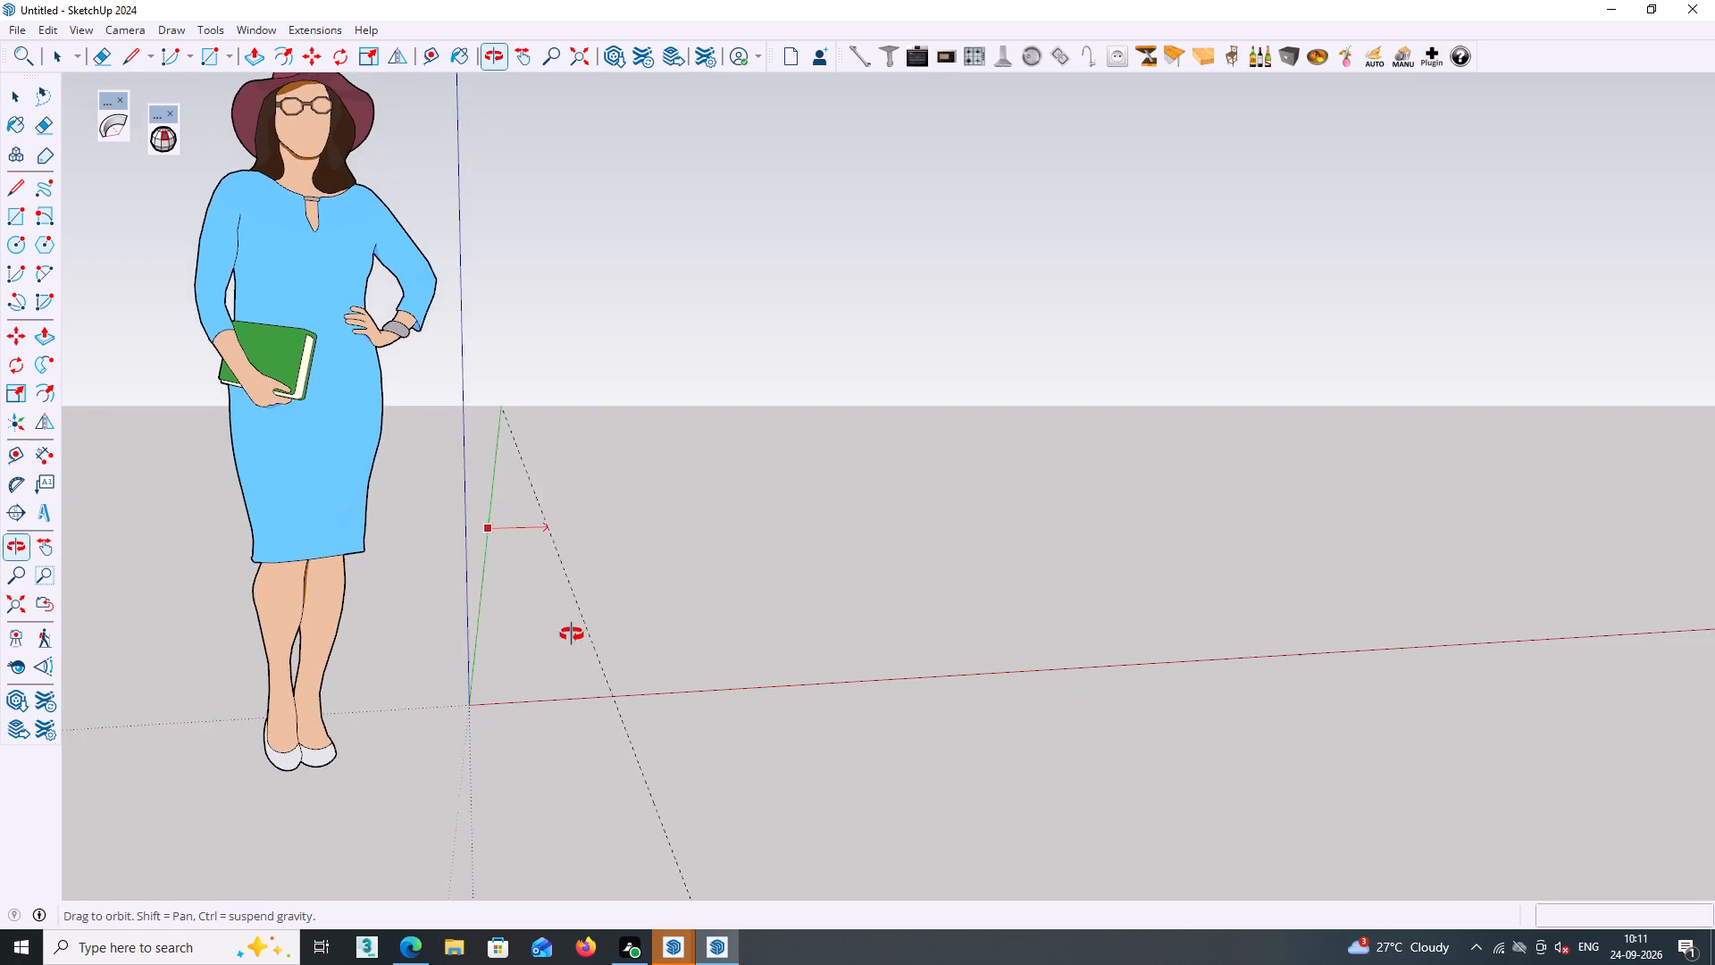
pyautogui.moveTo(572, 634); pyautogui.dragTo(572, 738, button='middle')
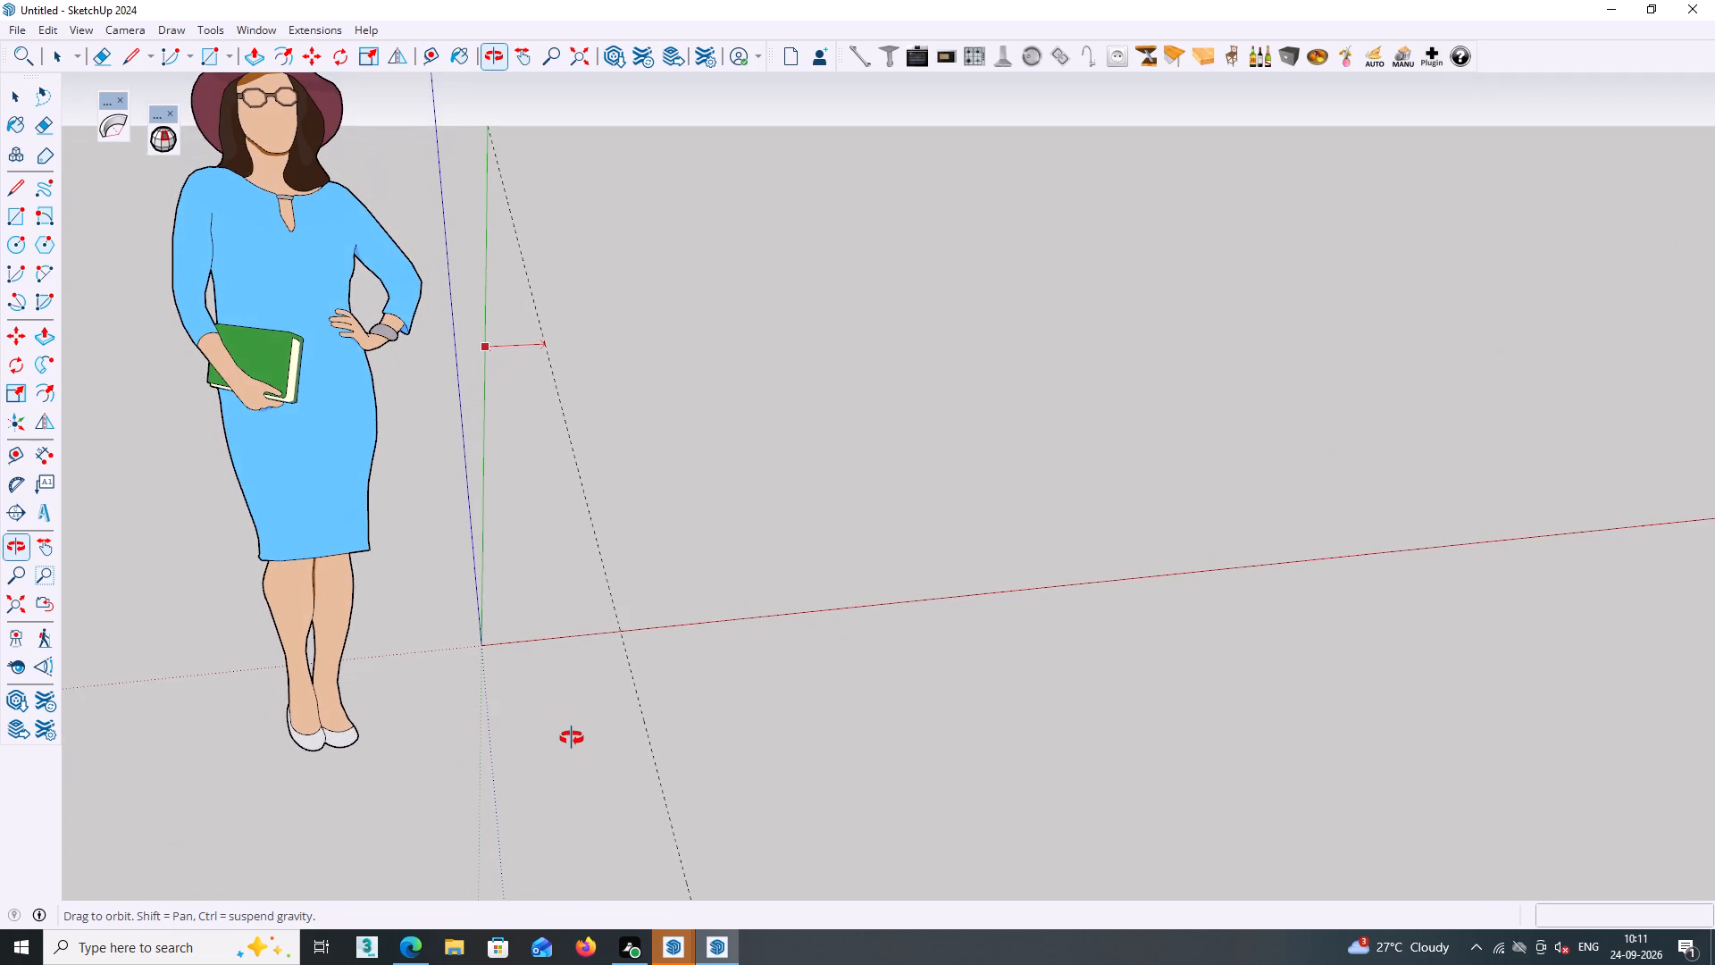
pyautogui.moveTo(572, 738); pyautogui.dragTo(571, 649, button='middle')
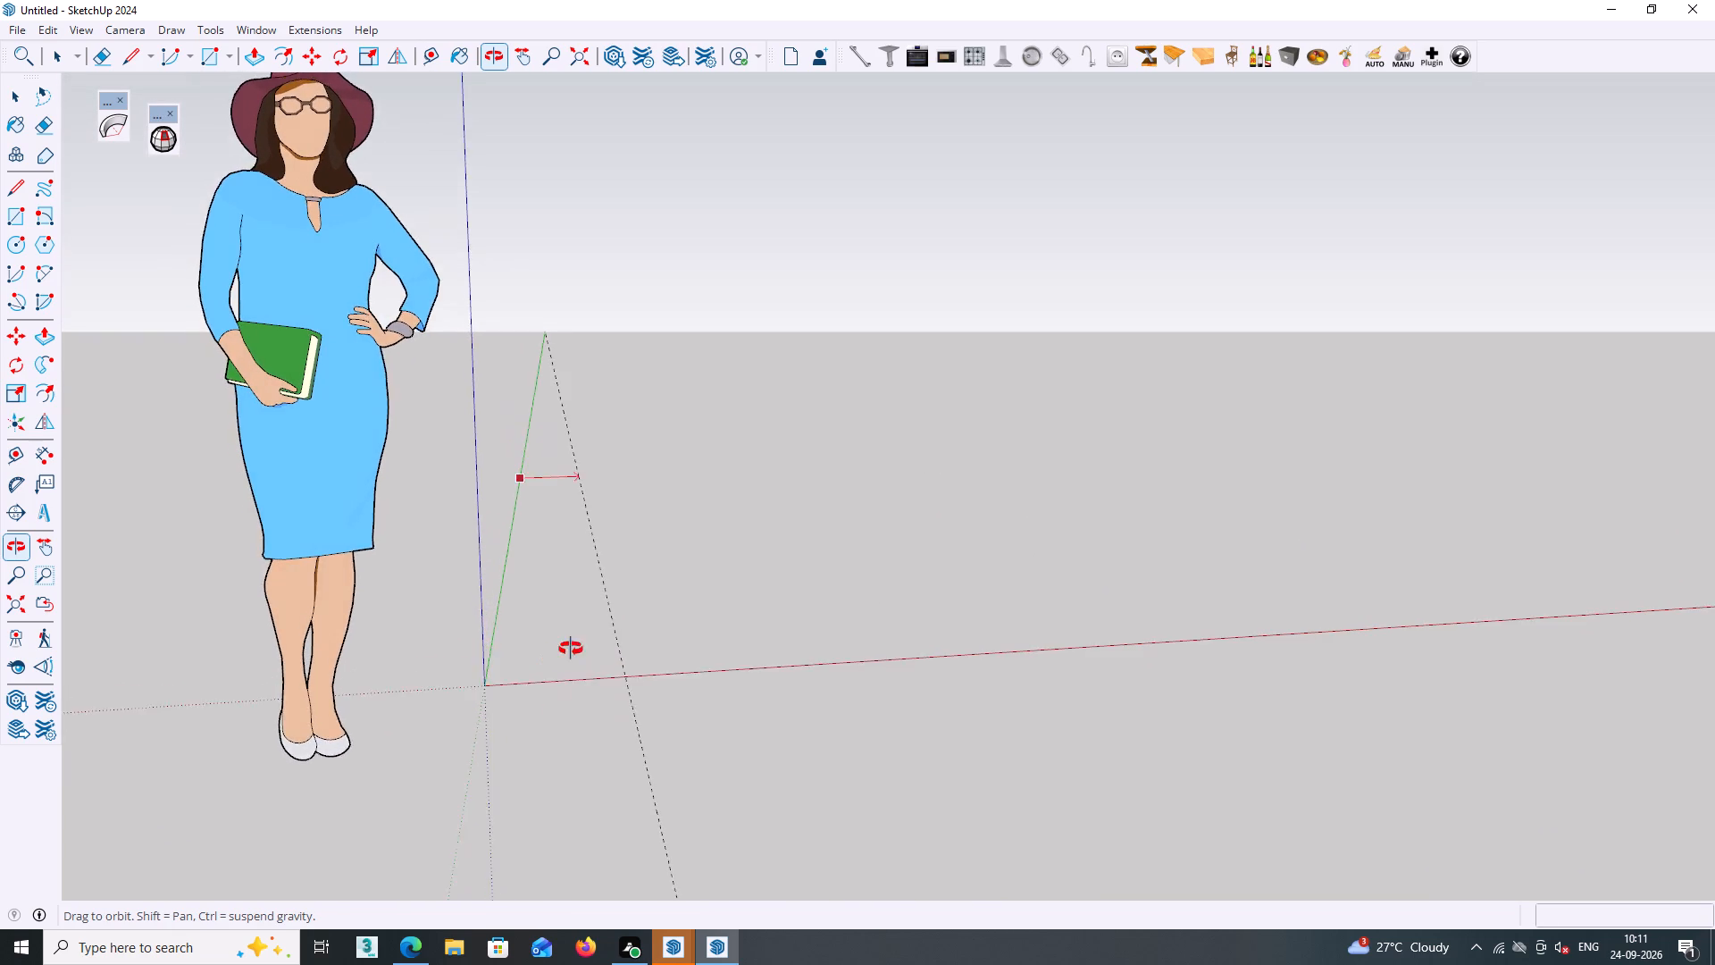
pyautogui.moveTo(571, 649); pyautogui.dragTo(591, 639, button='middle')
pyautogui.middleClick(586, 634)
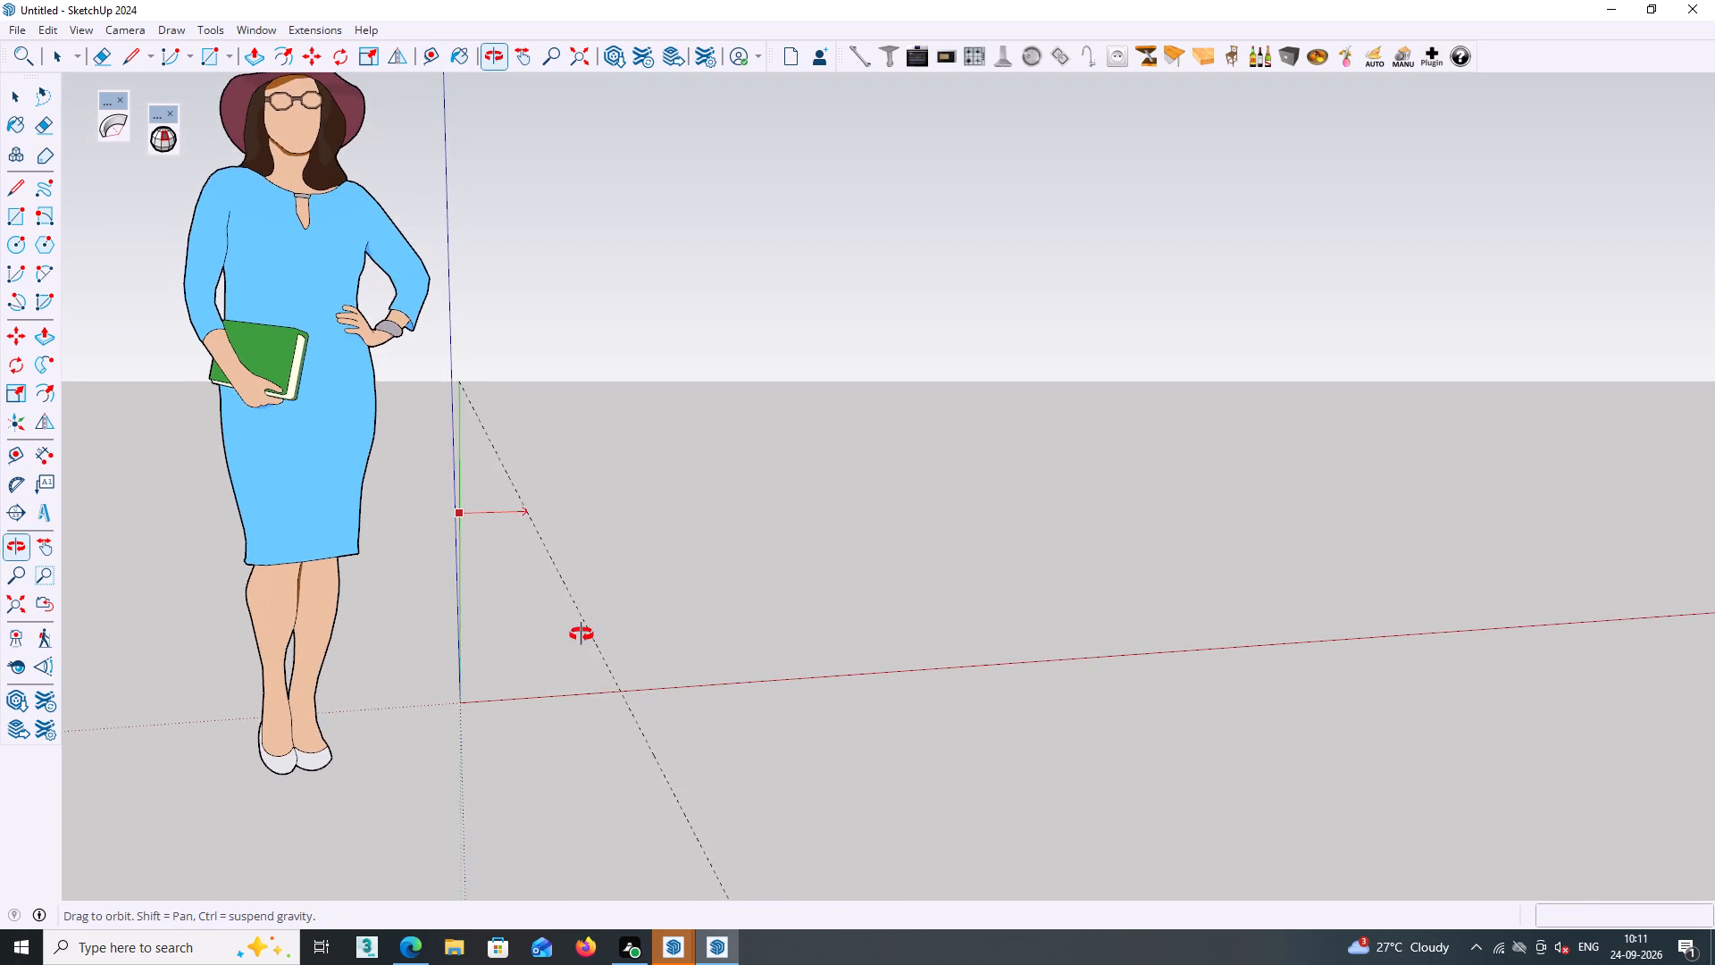
pyautogui.scroll(3, 579, 633)
pyautogui.moveTo(578, 627); pyautogui.dragTo(559, 631, button='middle')
pyautogui.press('Right')
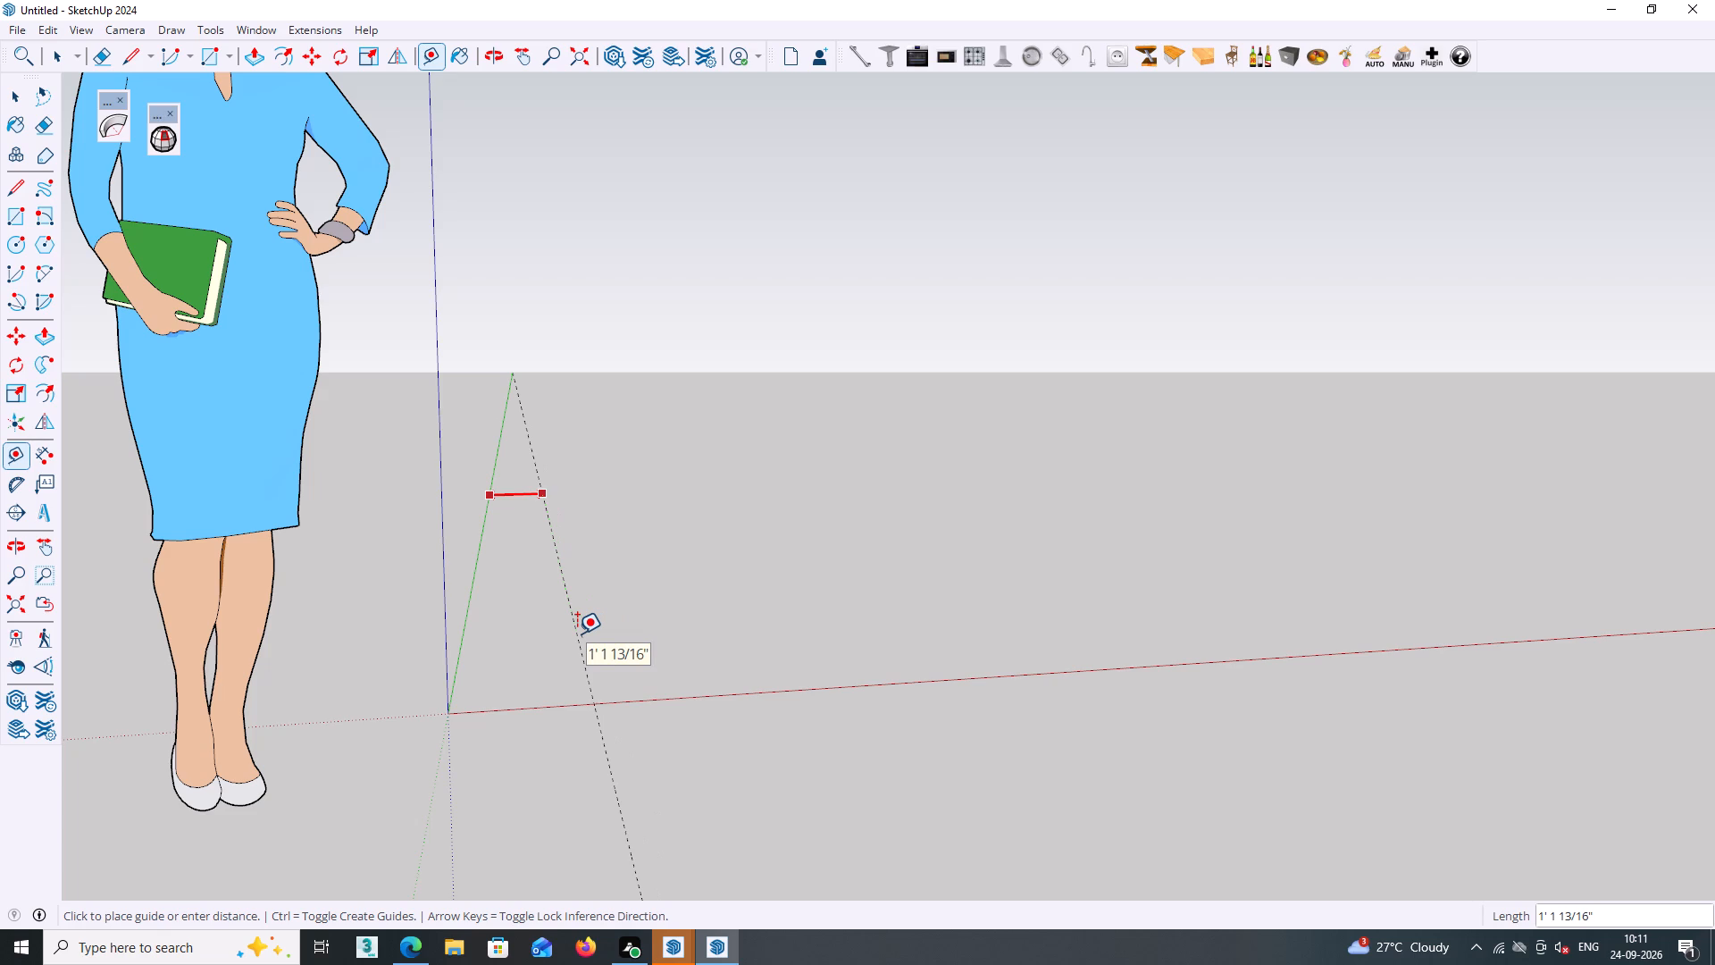
pyautogui.write("1'")
pyautogui.press('Return')
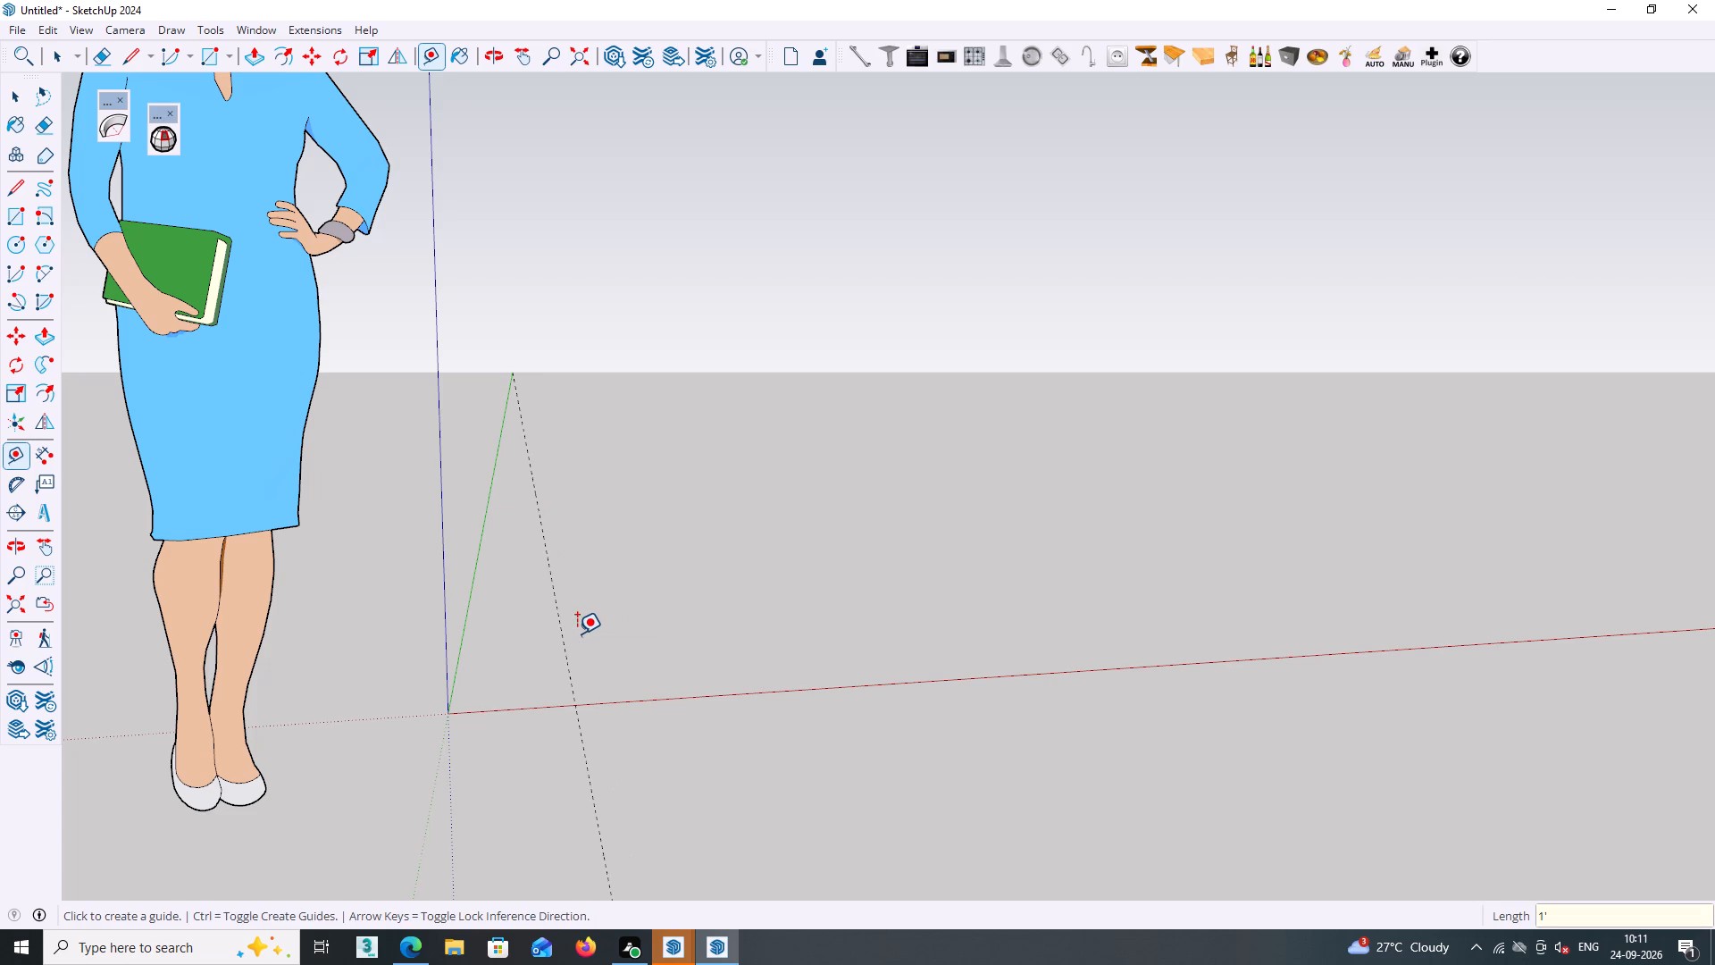
# Add a second guide 9" inward from the new guide, parallel to the green axis.
pyautogui.click(544, 556)
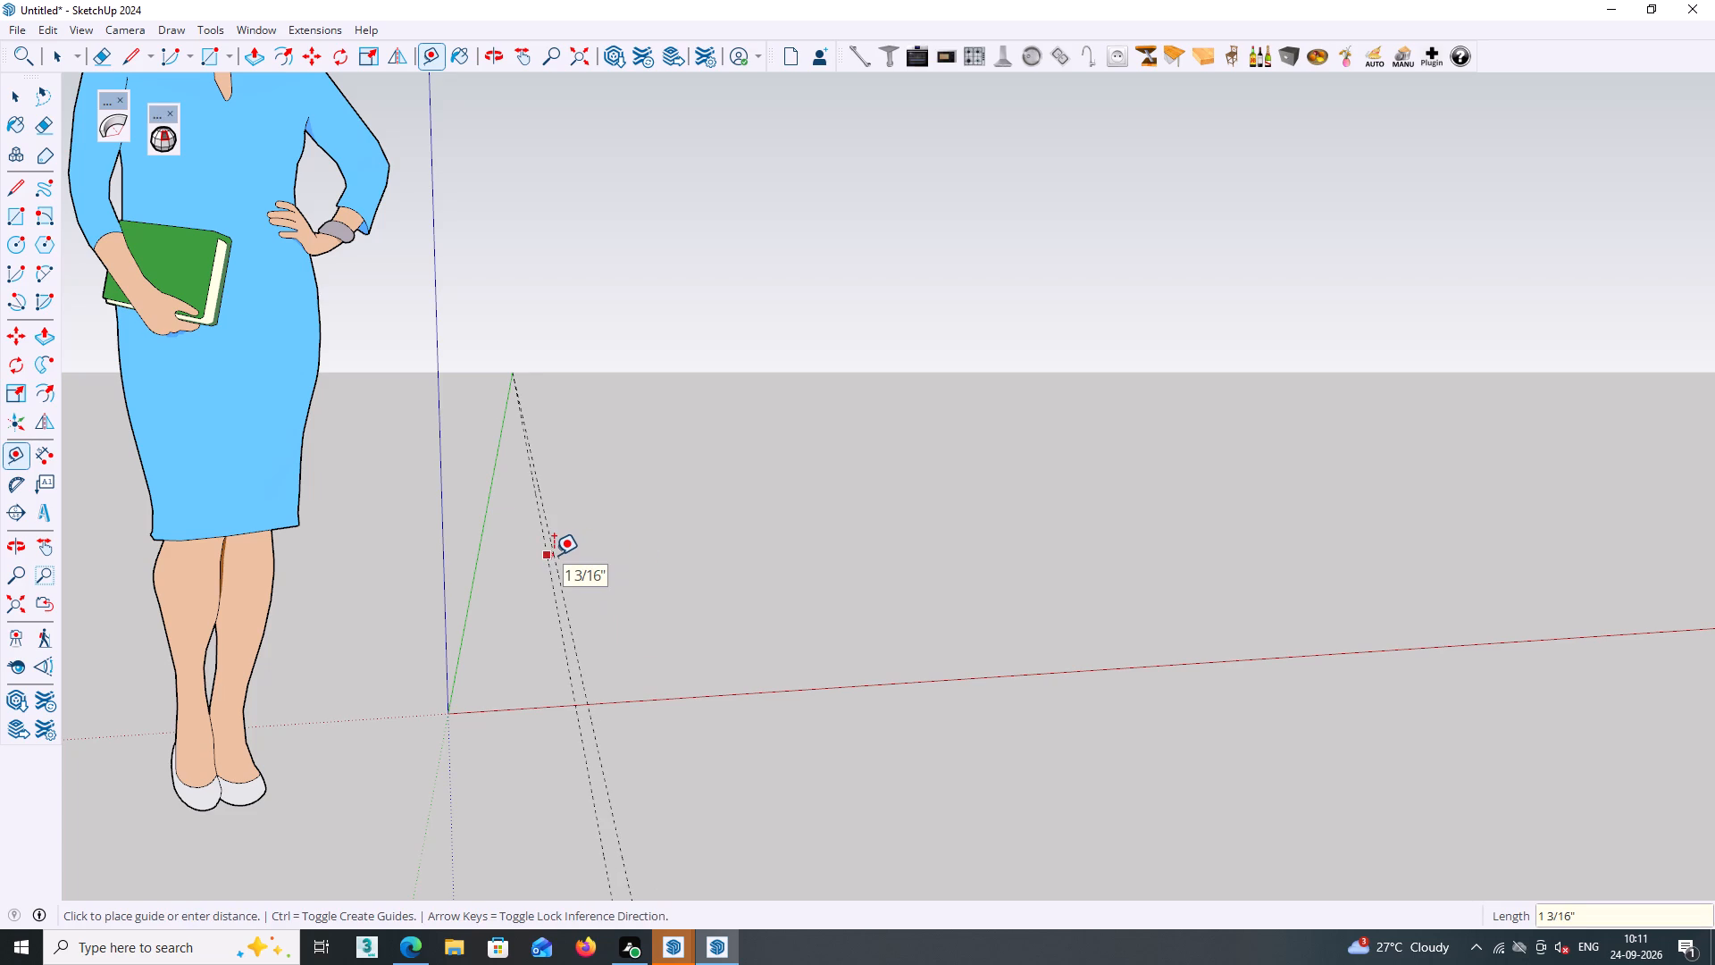
pyautogui.press('9')
pyautogui.press('Return')
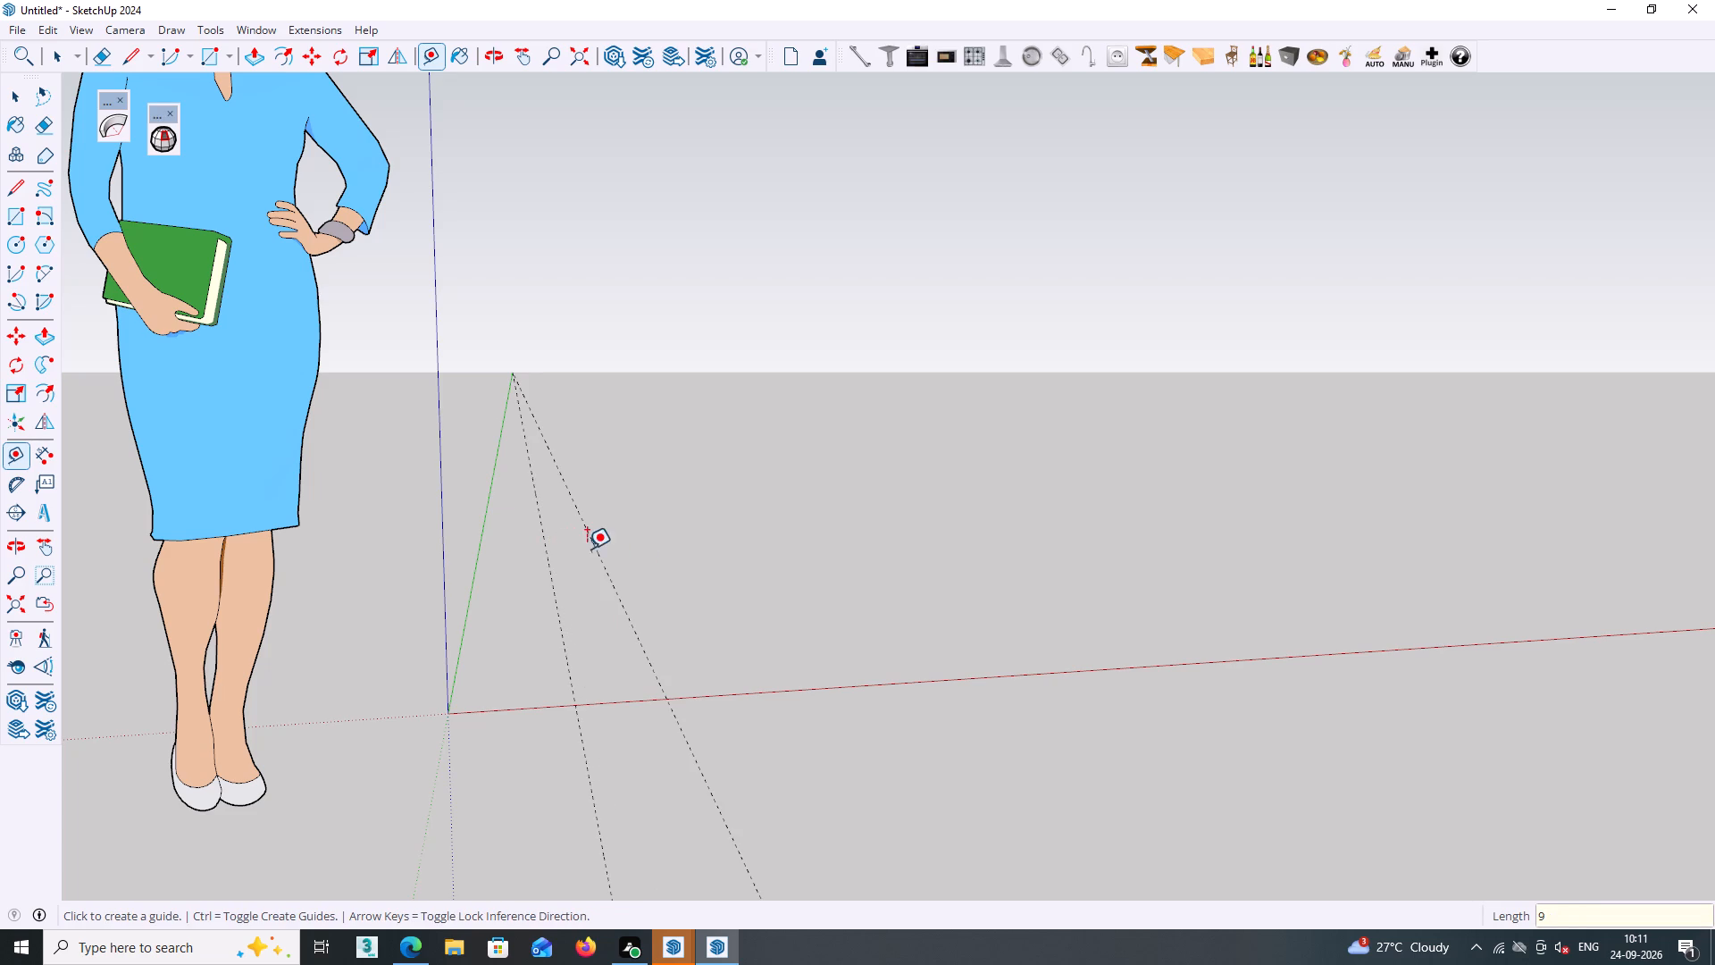
# Place a guide 9' beyond the inner guide, parallel to the green axis, with the offset direction locked to the red axis.
pyautogui.moveTo(587, 549); pyautogui.dragTo(433, 597, button='middle')
pyautogui.scroll(-5, 595, 592)
pyautogui.keyDown('shift'); pyautogui.moveTo(713, 558); pyautogui.dragTo(470, 524, button='middle'); pyautogui.keyUp('shift')
pyautogui.moveTo(803, 492); pyautogui.dragTo(947, 446, button='middle')
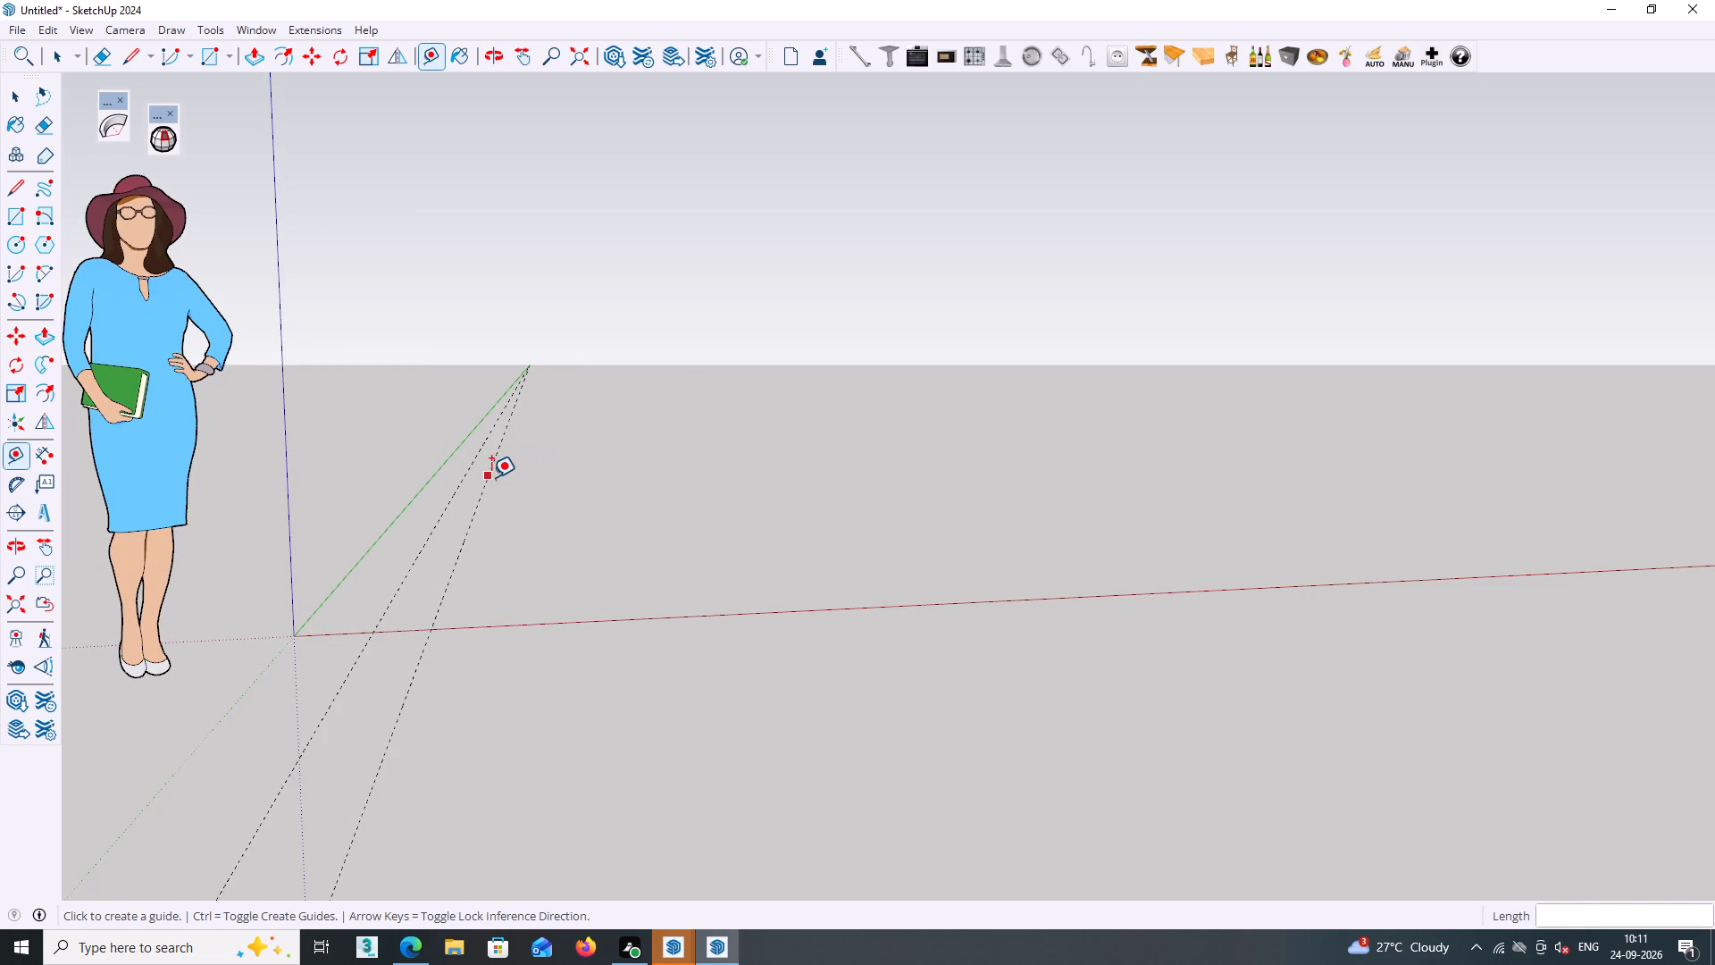
pyautogui.click(491, 477)
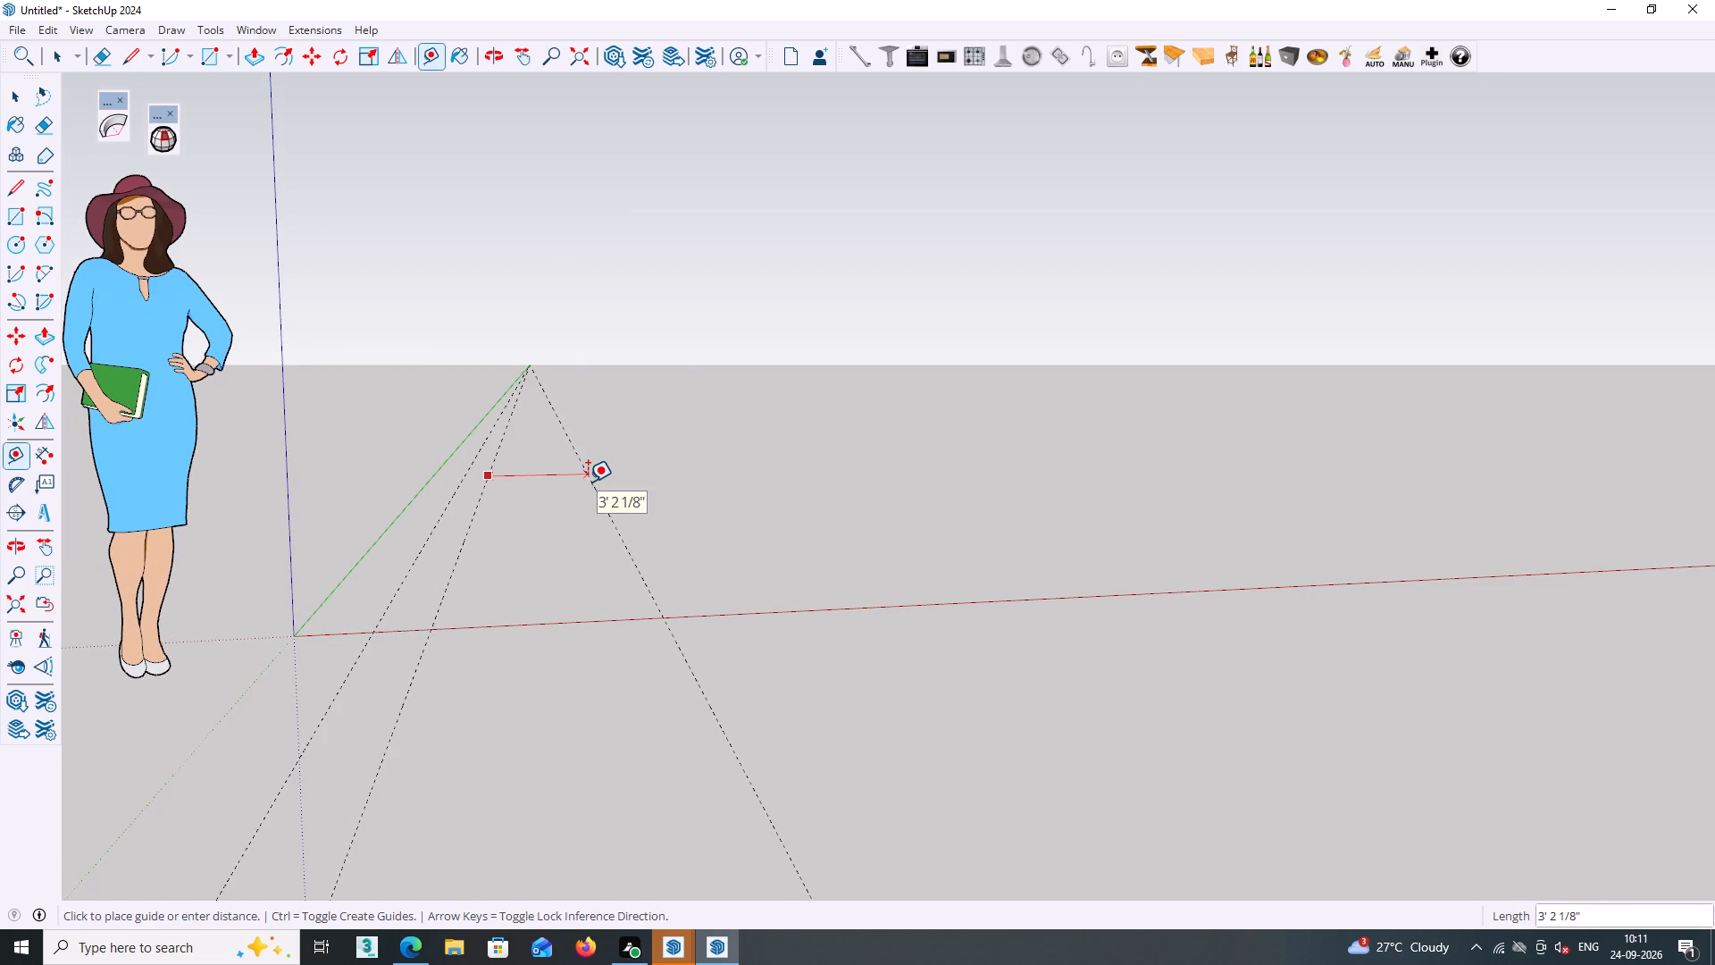
pyautogui.press('Right')
pyautogui.press('9')
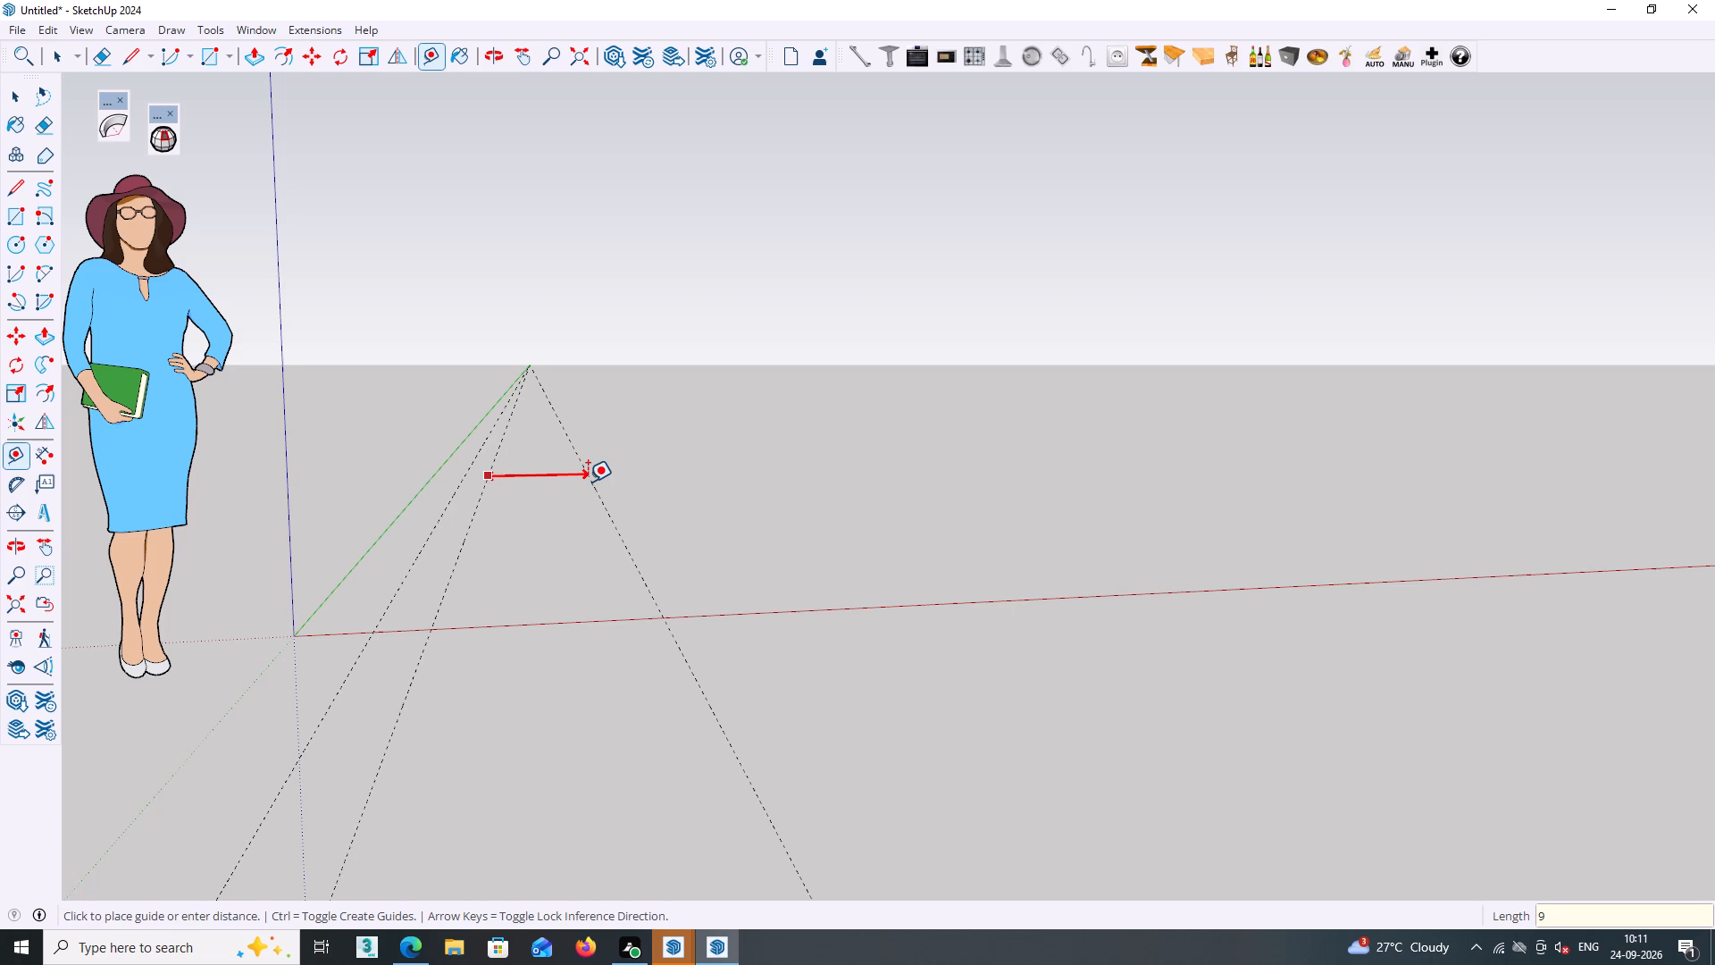
pyautogui.press("'")
pyautogui.press('Return')
# Add a guide 9" outward from the farthest guide, with the offset direction locked to the red axis.
pyautogui.scroll(1, 588, 482)
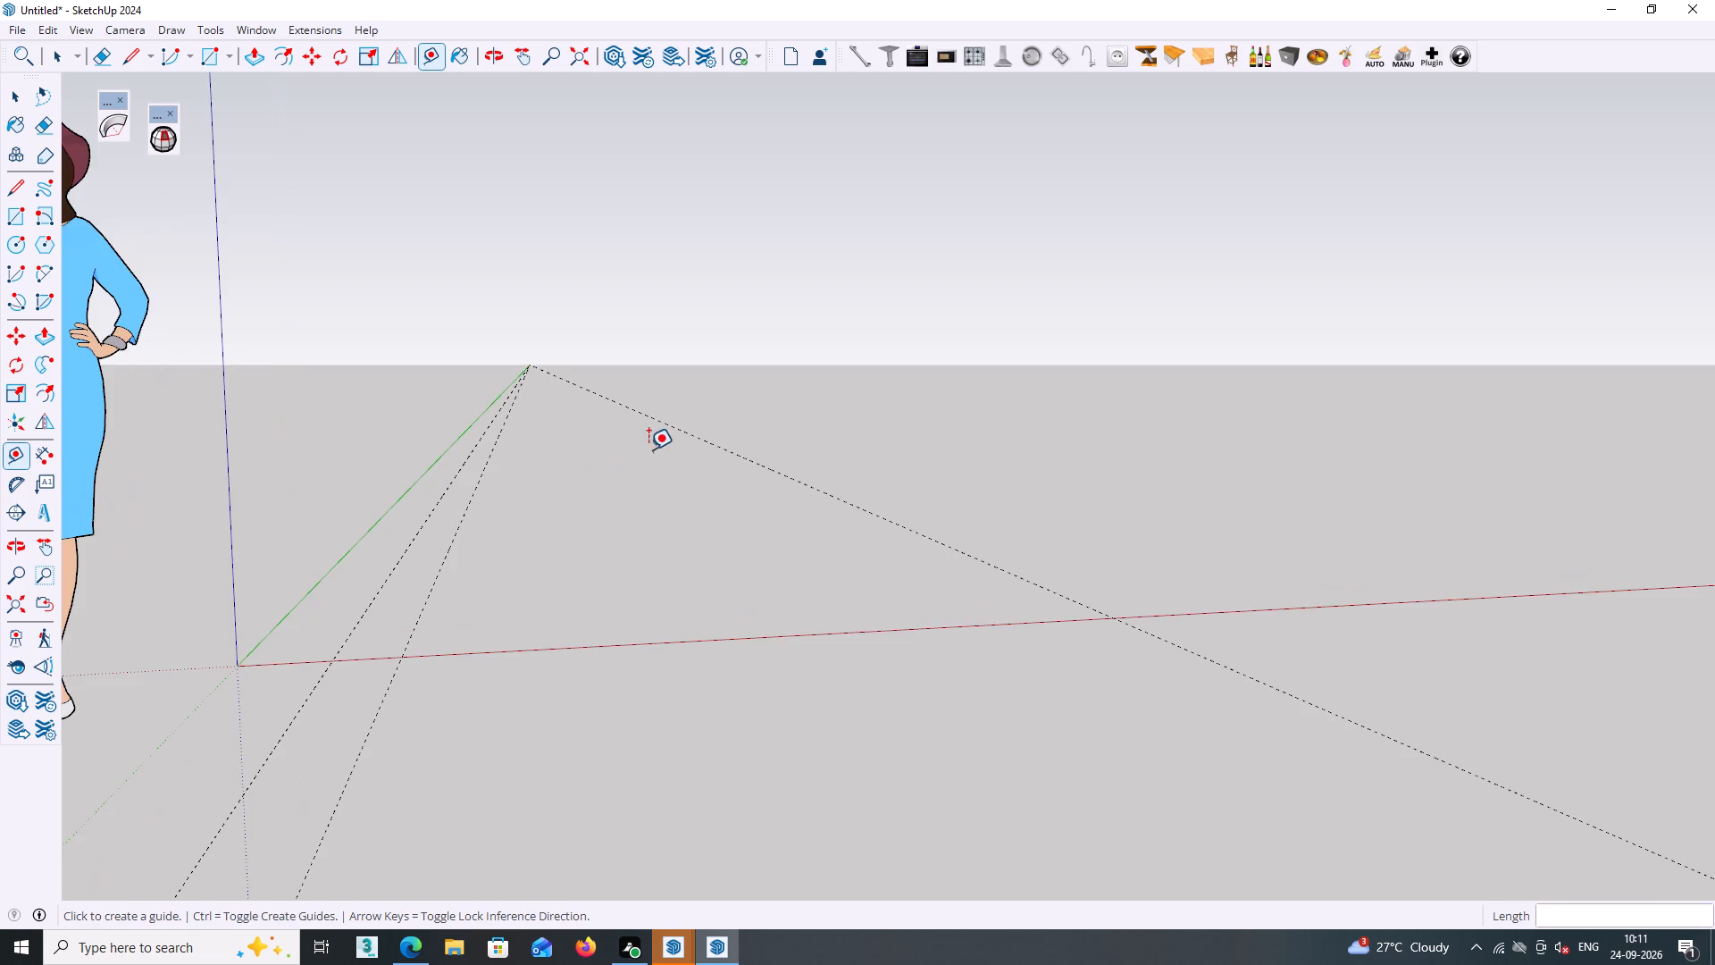
pyautogui.moveTo(645, 456); pyautogui.dragTo(489, 499, button='middle')
pyautogui.click(1103, 452)
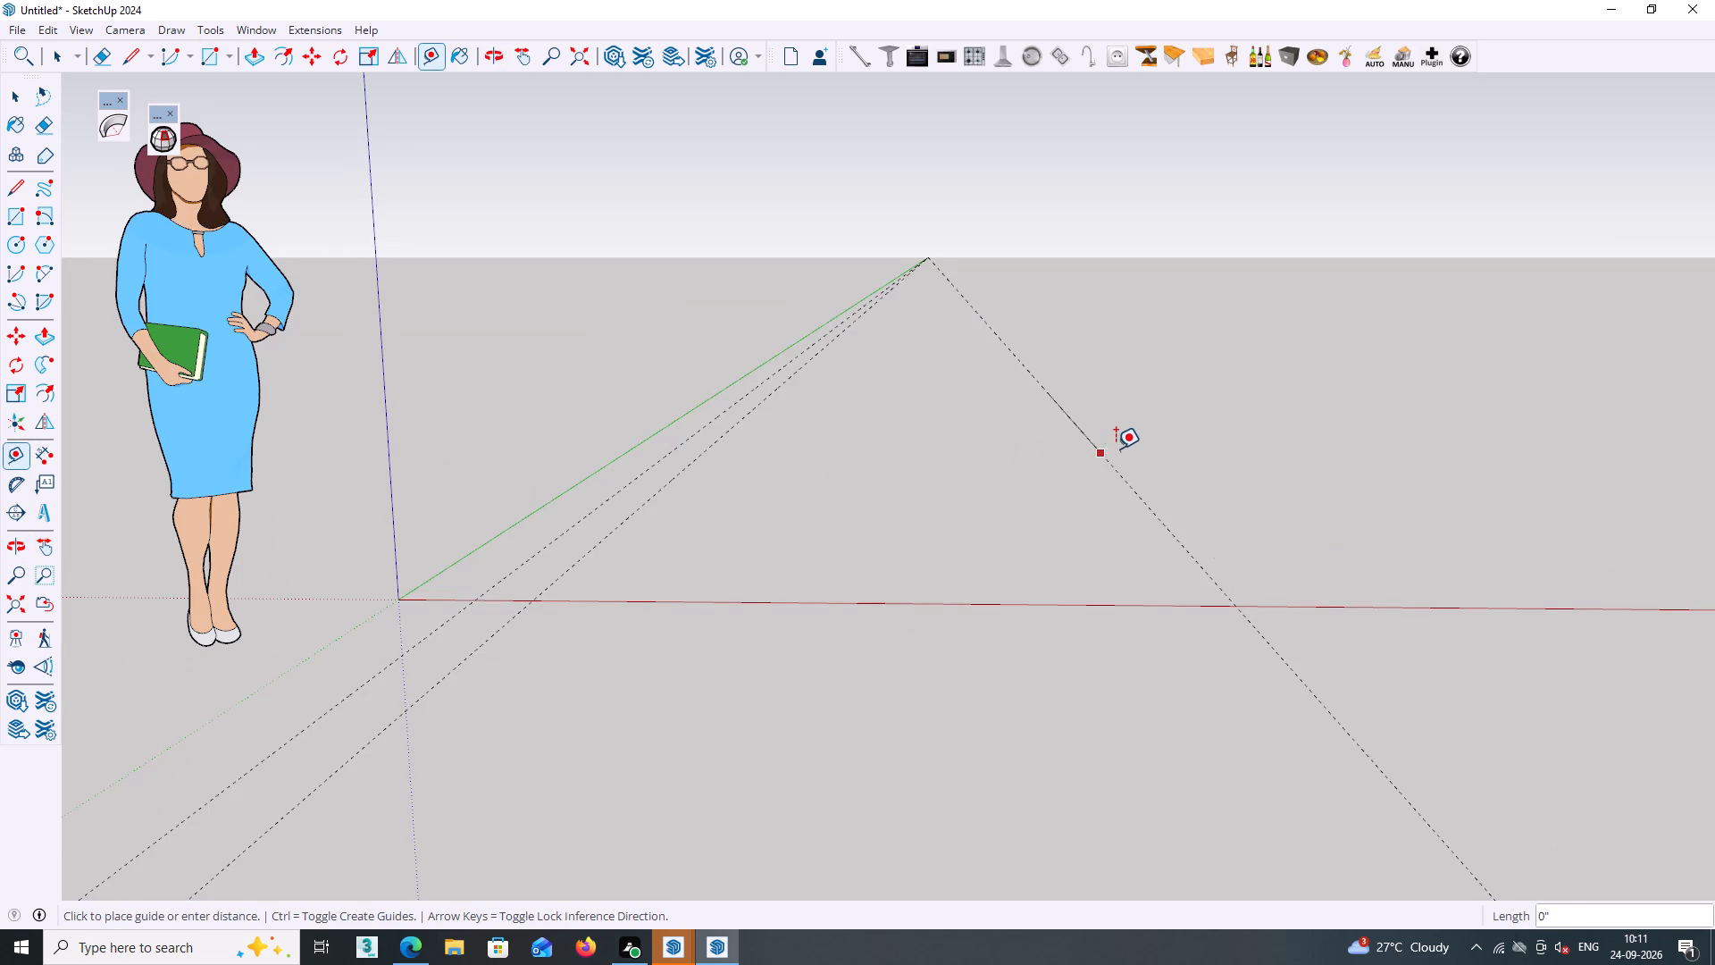
pyautogui.press('Right')
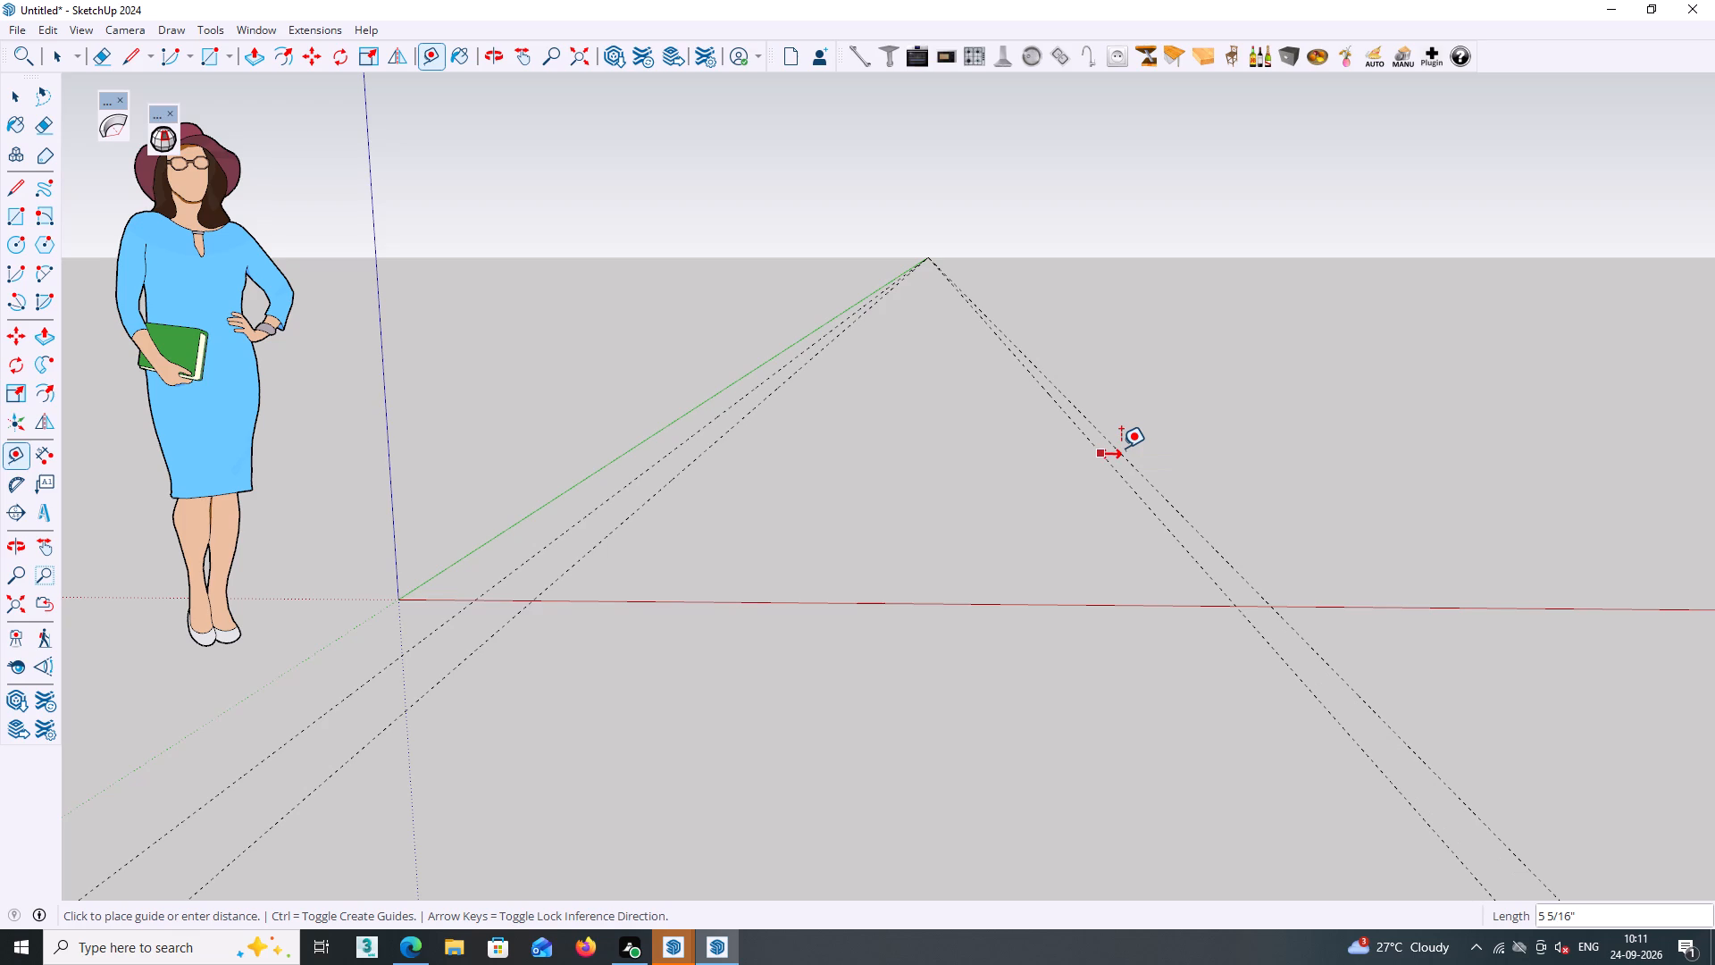
pyautogui.press('9')
pyautogui.press('Return')
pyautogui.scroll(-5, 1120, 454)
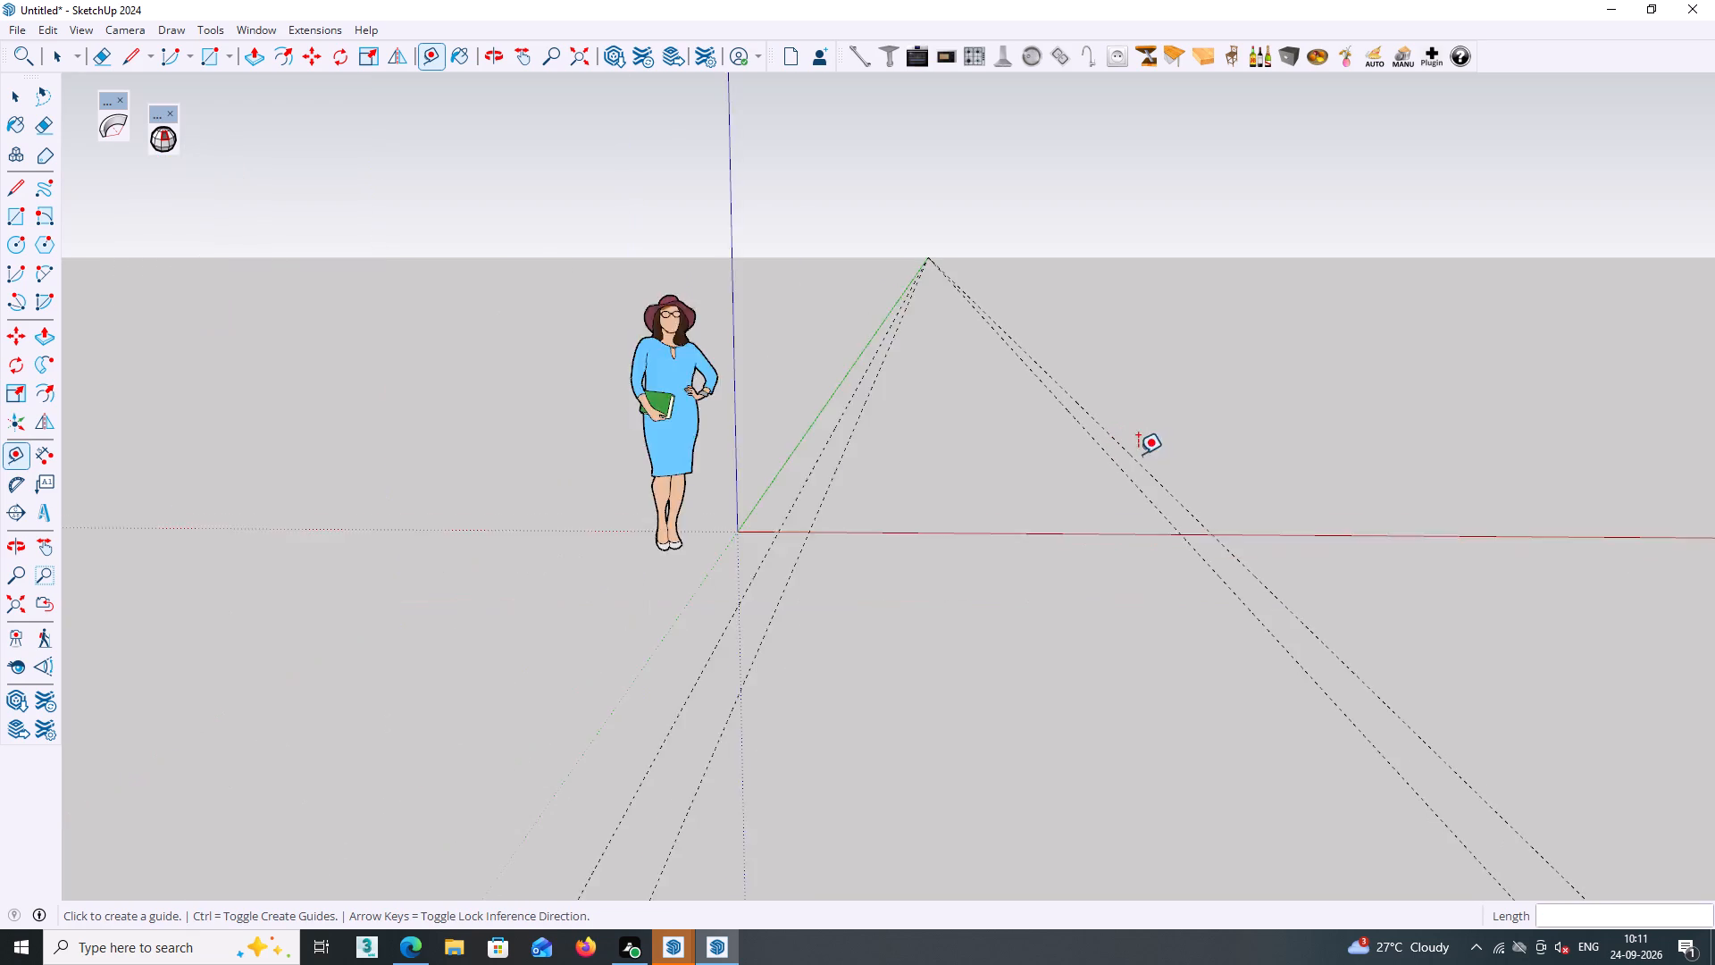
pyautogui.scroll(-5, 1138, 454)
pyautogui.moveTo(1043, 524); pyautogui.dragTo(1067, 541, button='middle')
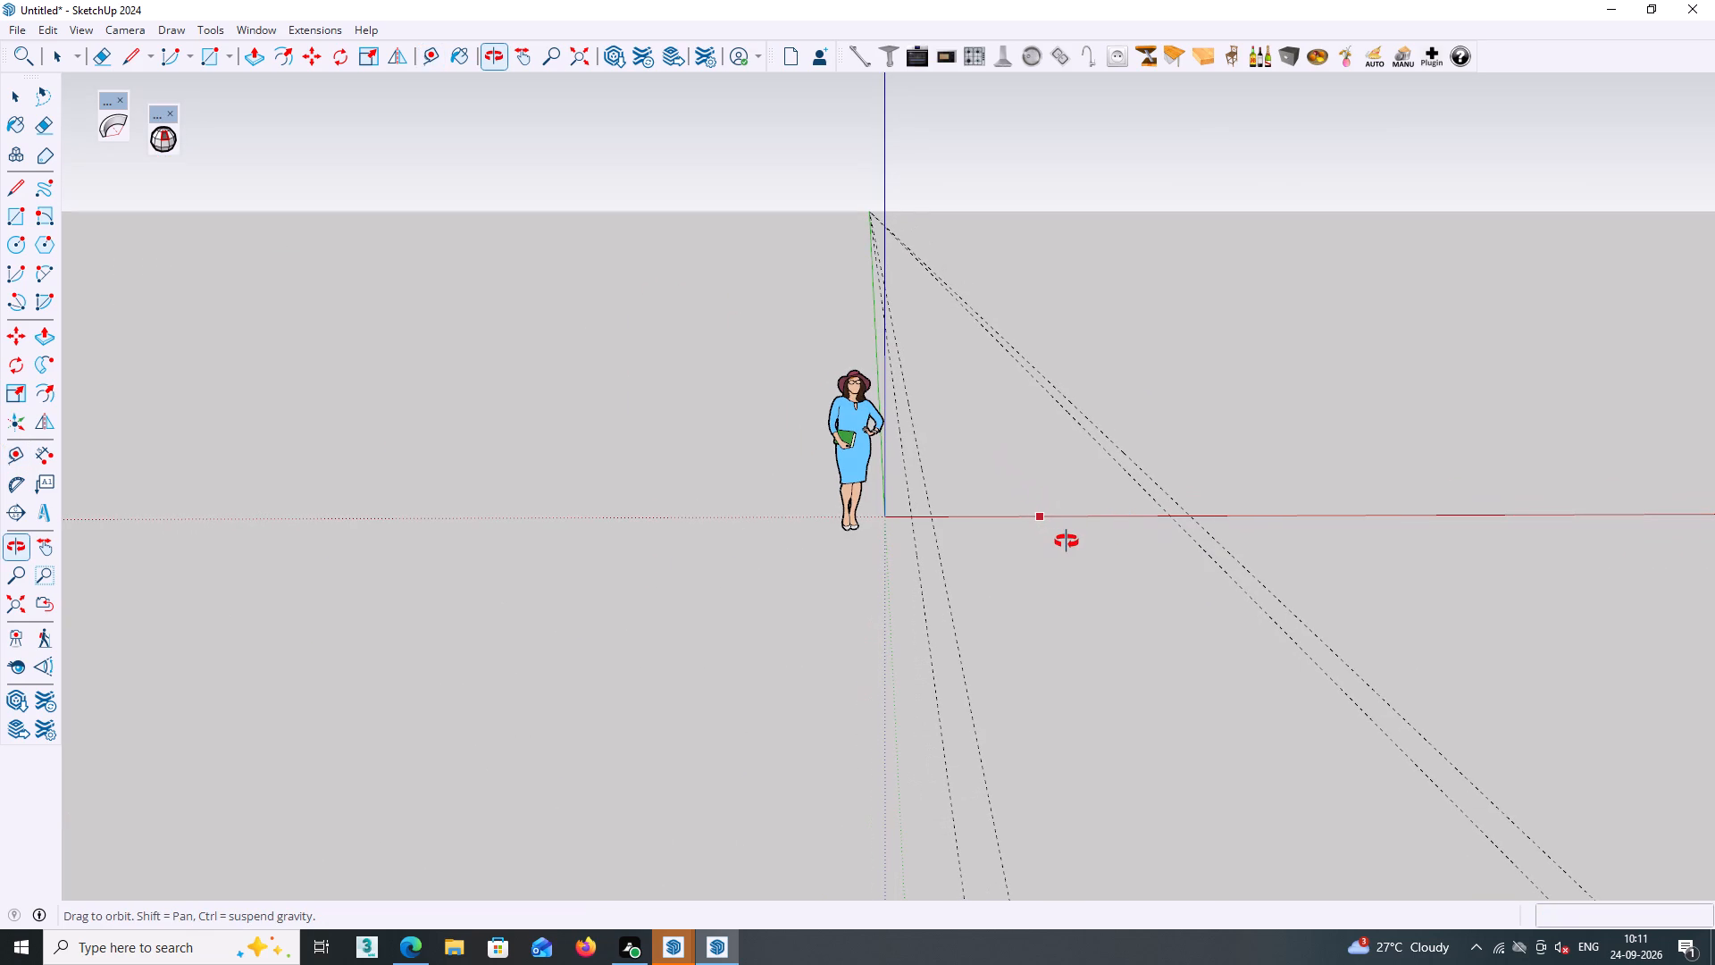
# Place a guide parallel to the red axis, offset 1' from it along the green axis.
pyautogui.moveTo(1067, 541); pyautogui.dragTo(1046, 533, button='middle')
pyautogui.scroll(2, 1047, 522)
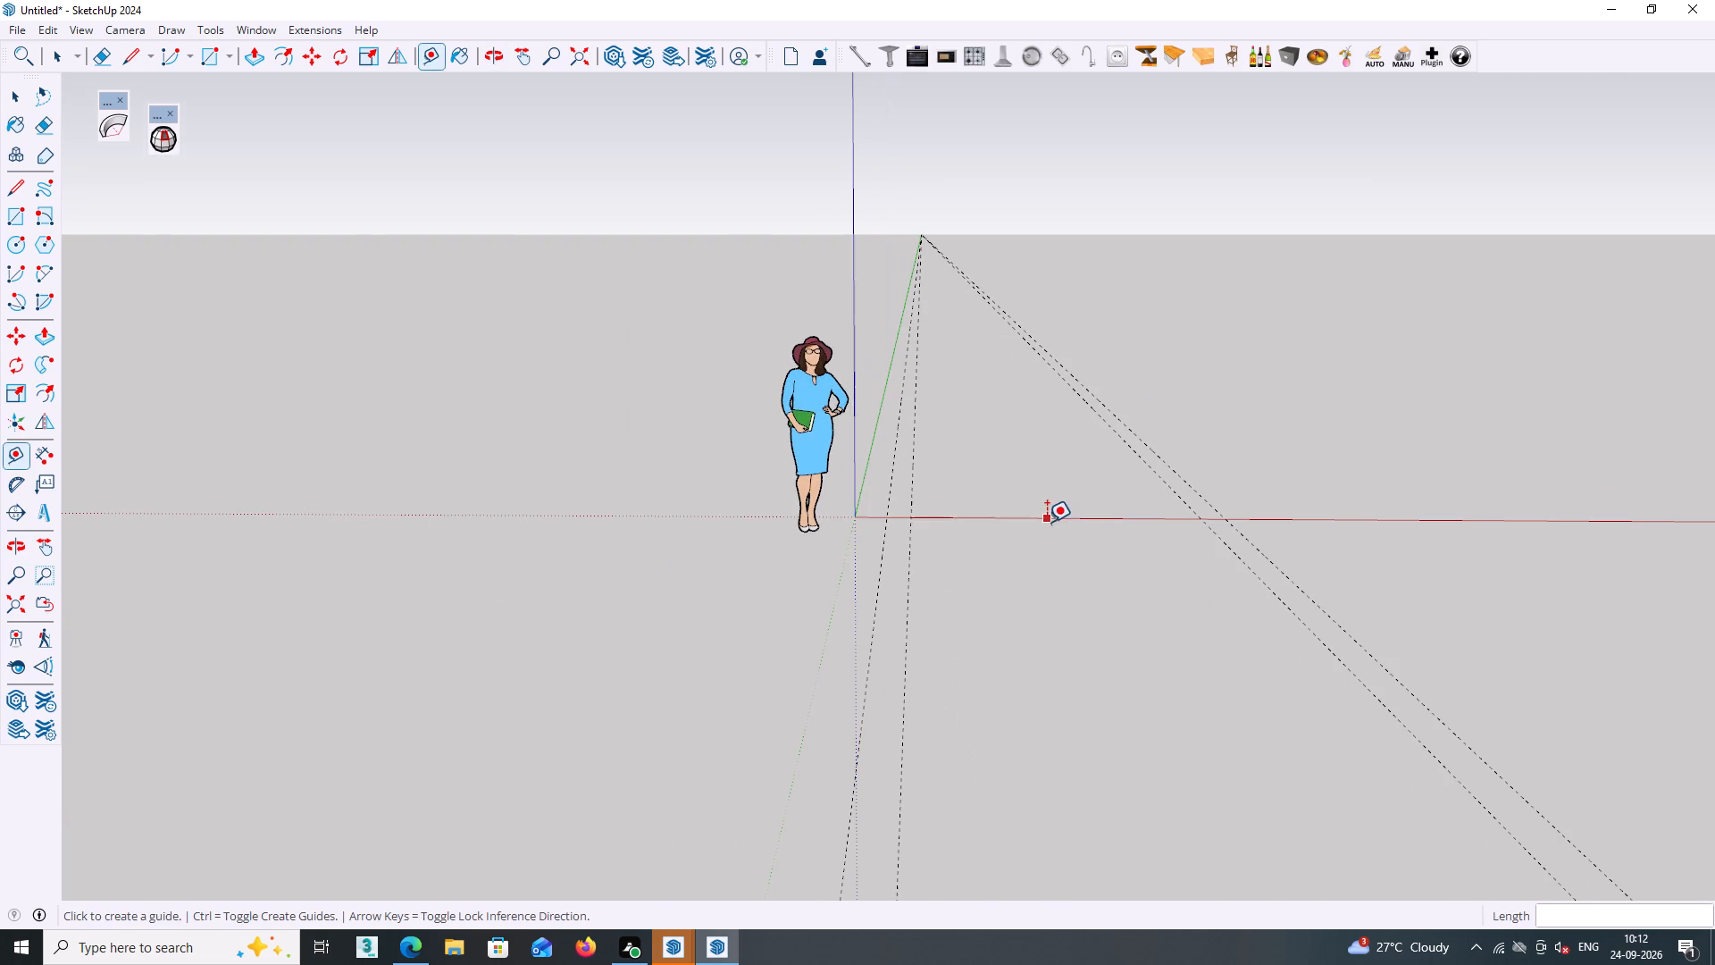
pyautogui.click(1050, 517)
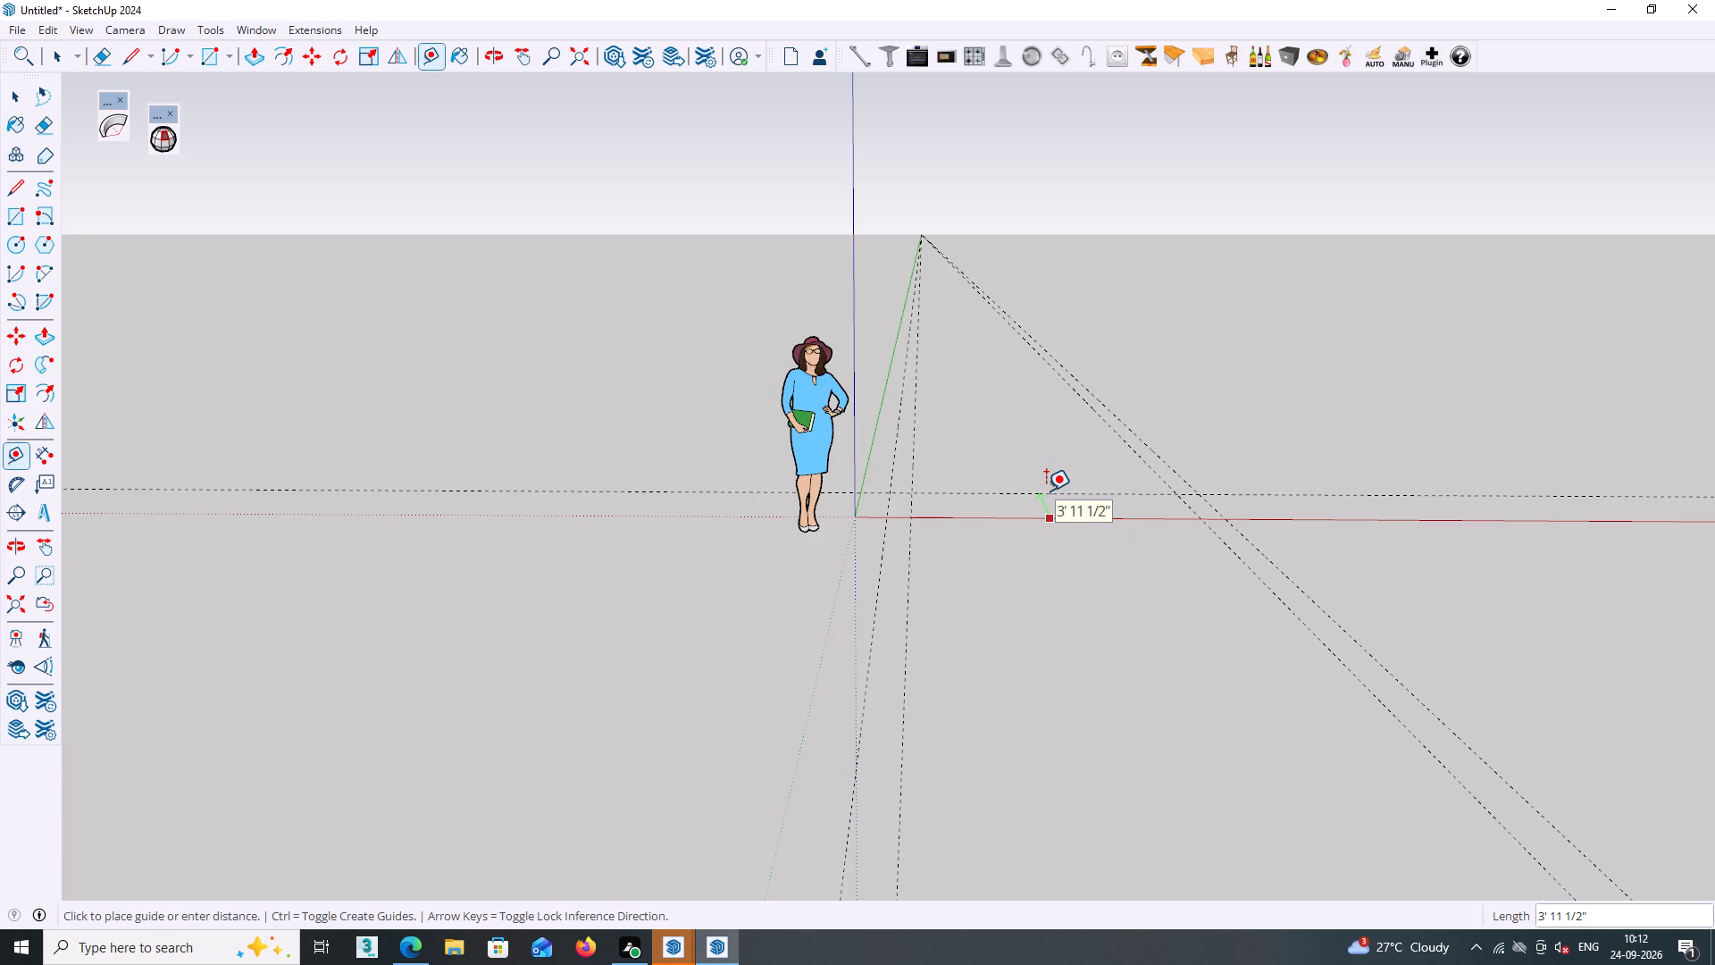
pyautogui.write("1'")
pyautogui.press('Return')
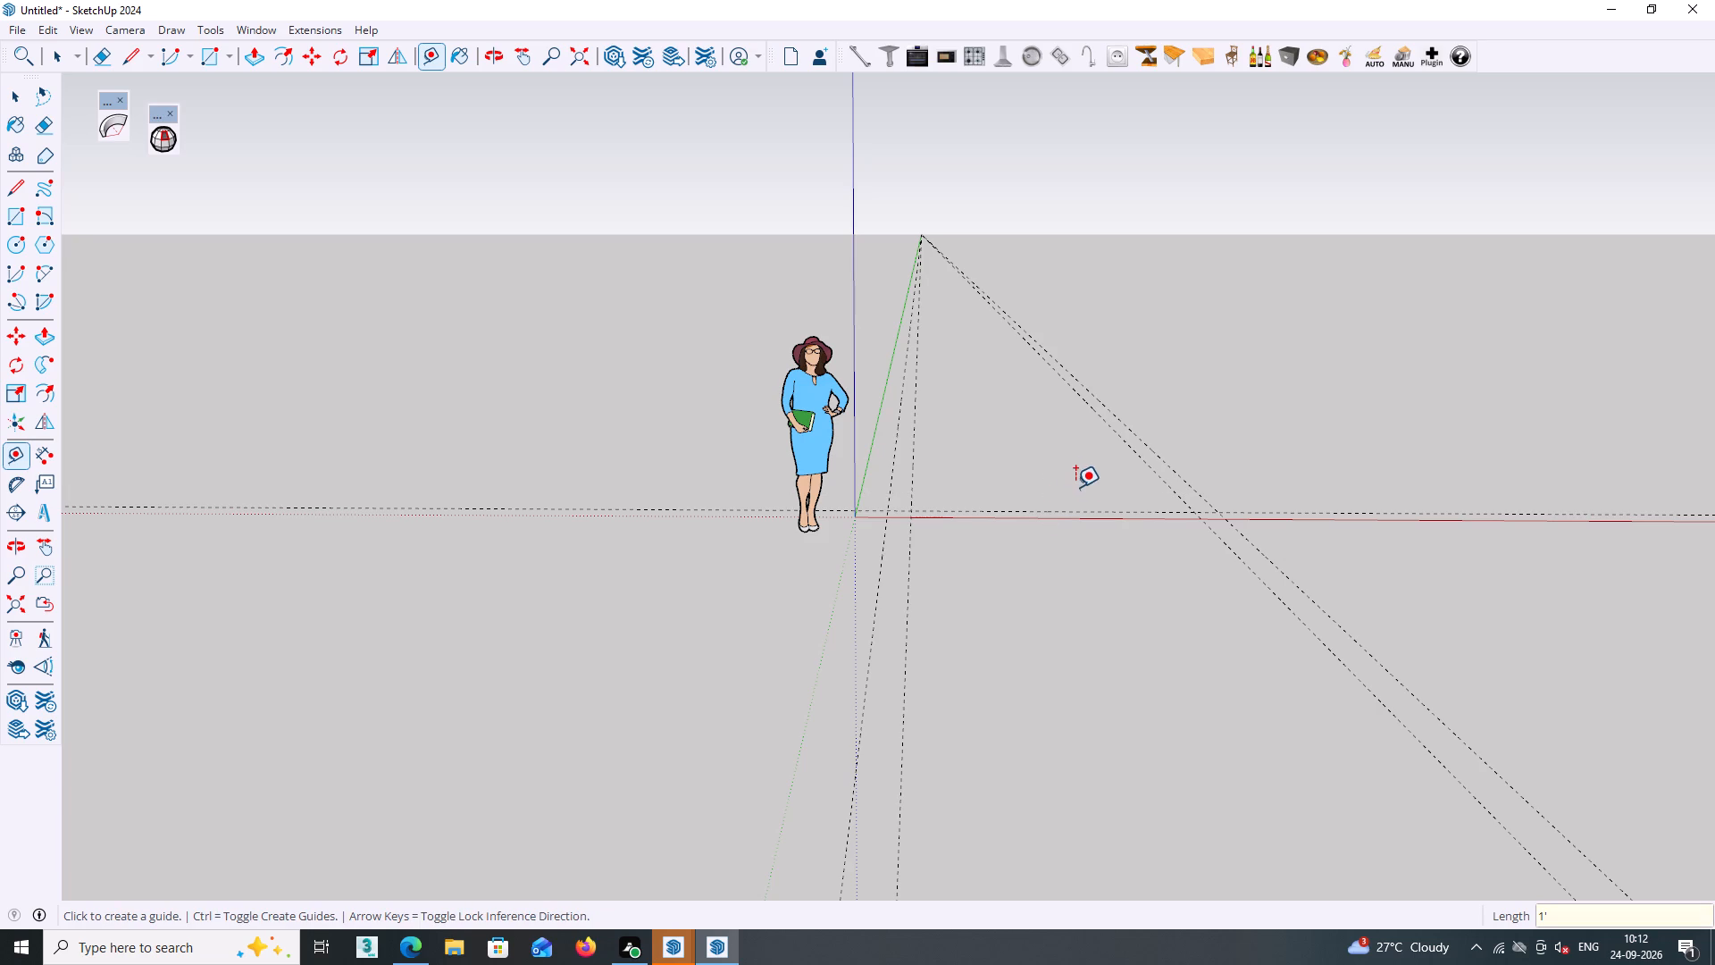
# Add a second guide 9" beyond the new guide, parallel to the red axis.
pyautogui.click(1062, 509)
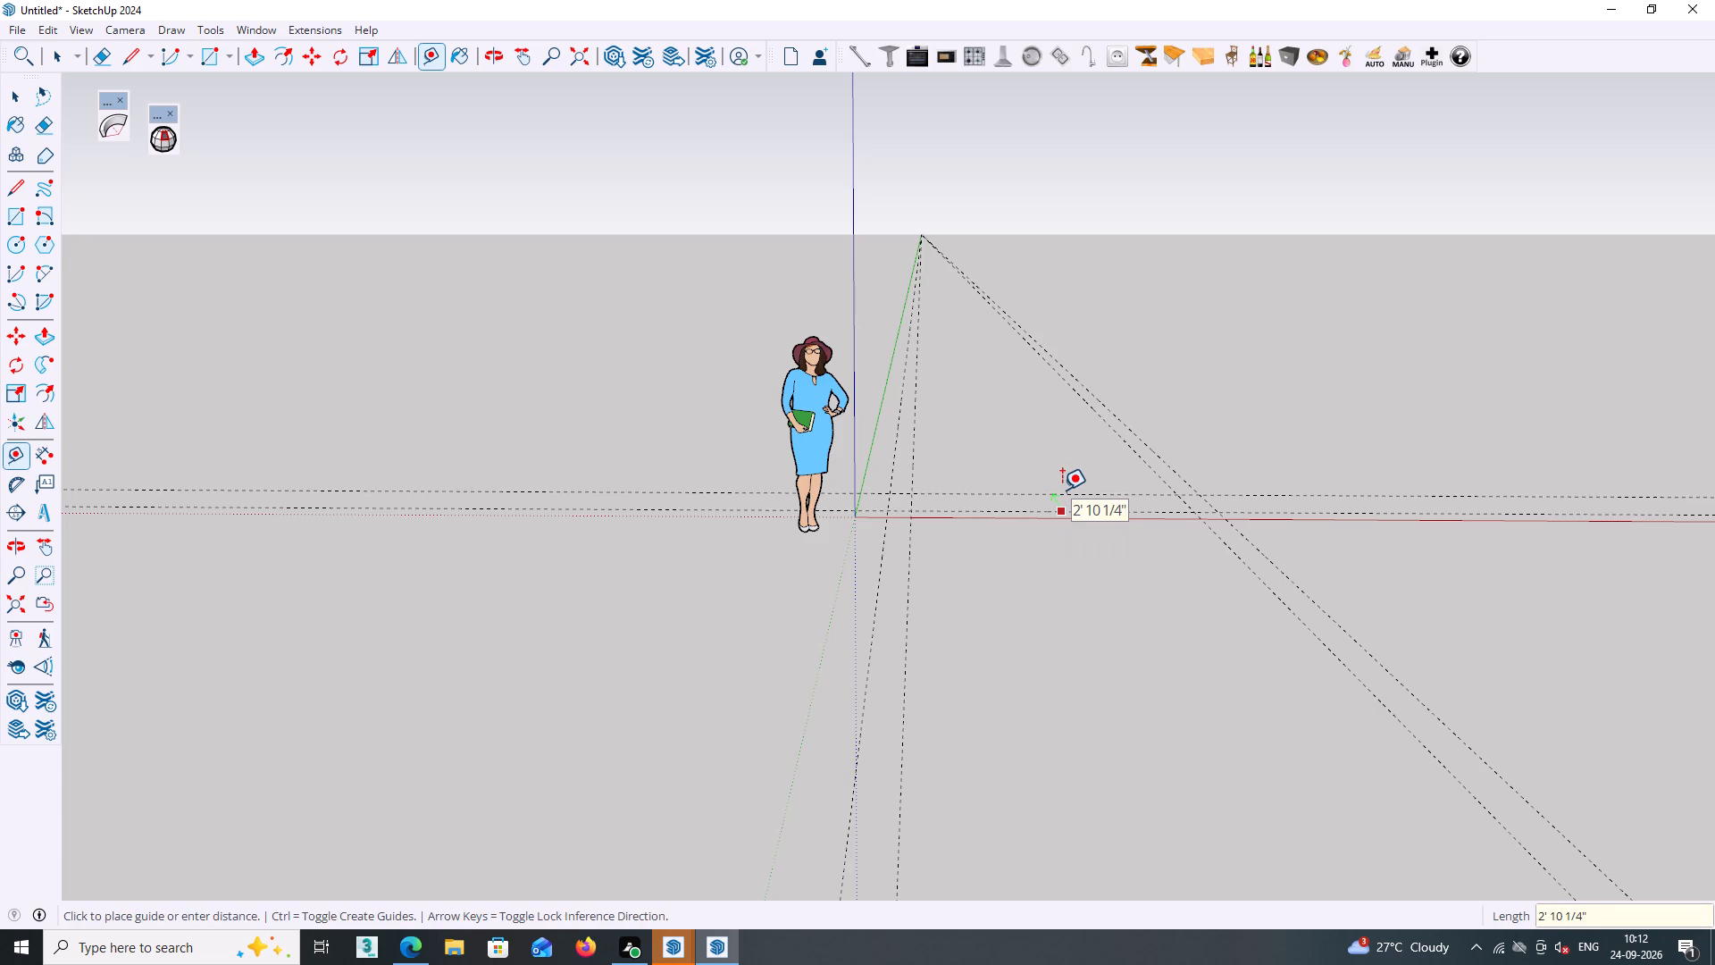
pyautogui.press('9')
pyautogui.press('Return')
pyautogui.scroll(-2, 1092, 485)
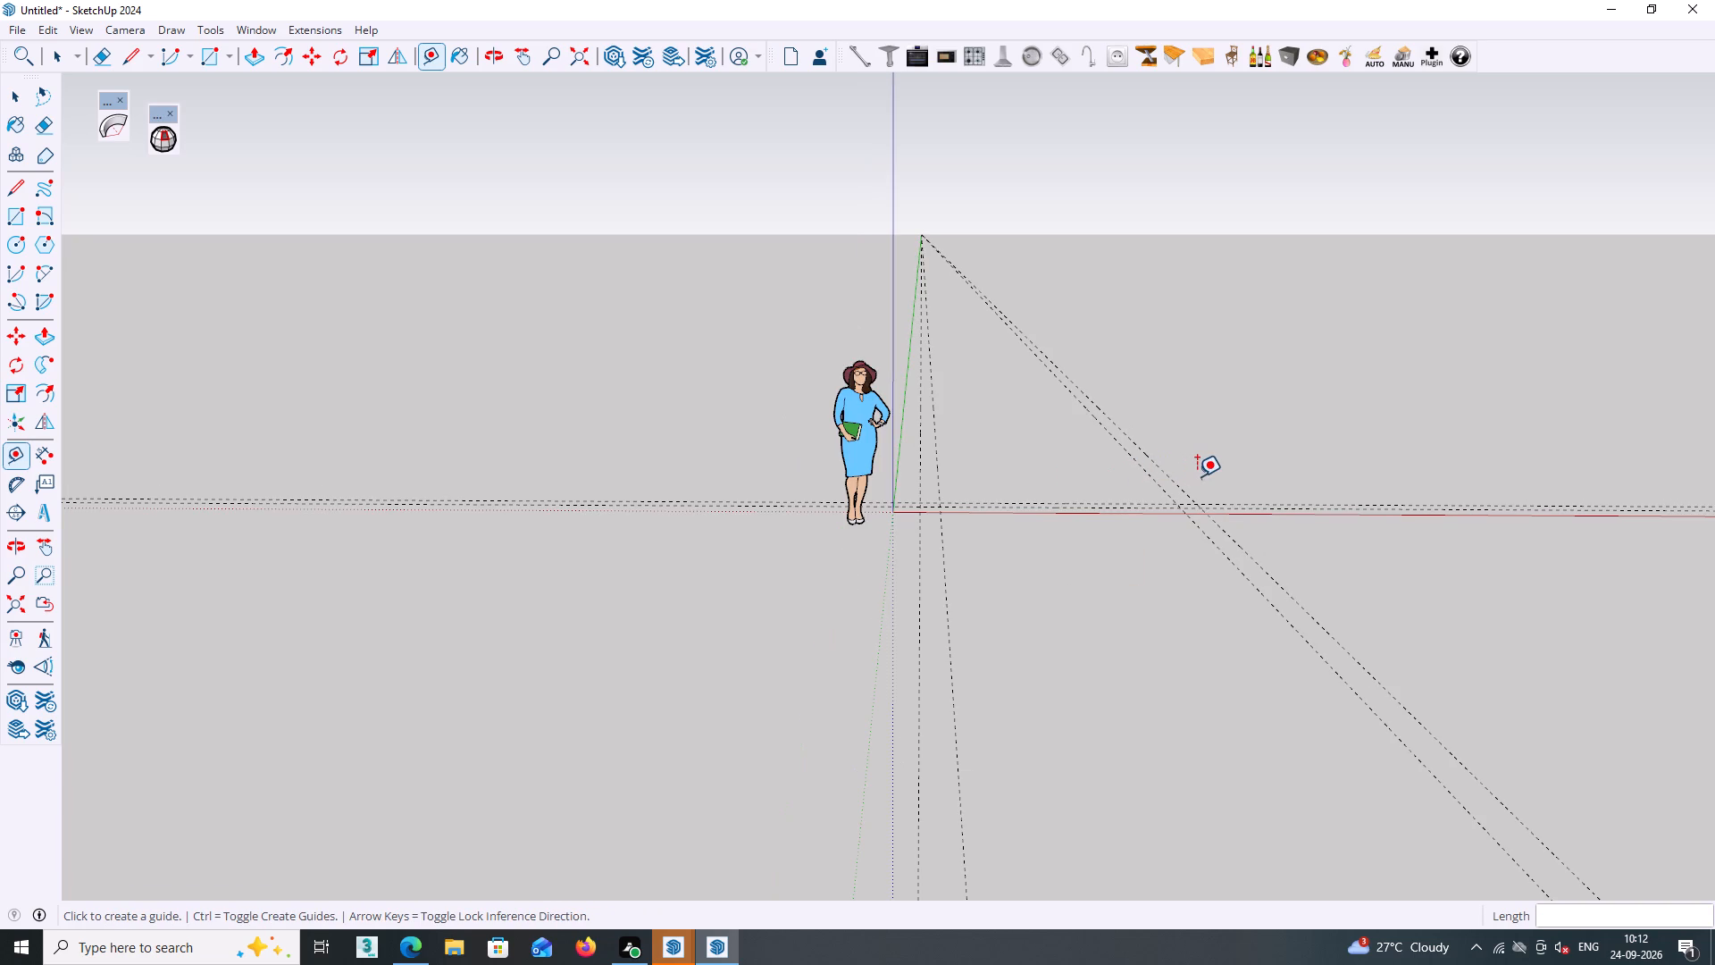
# Undo the two guides parallel to the red axis and the two farthest guides parallel to the green axis.
pyautogui.keyDown('shift'); pyautogui.moveTo(1197, 476); pyautogui.dragTo(1067, 457, button='middle'); pyautogui.keyUp('shift')
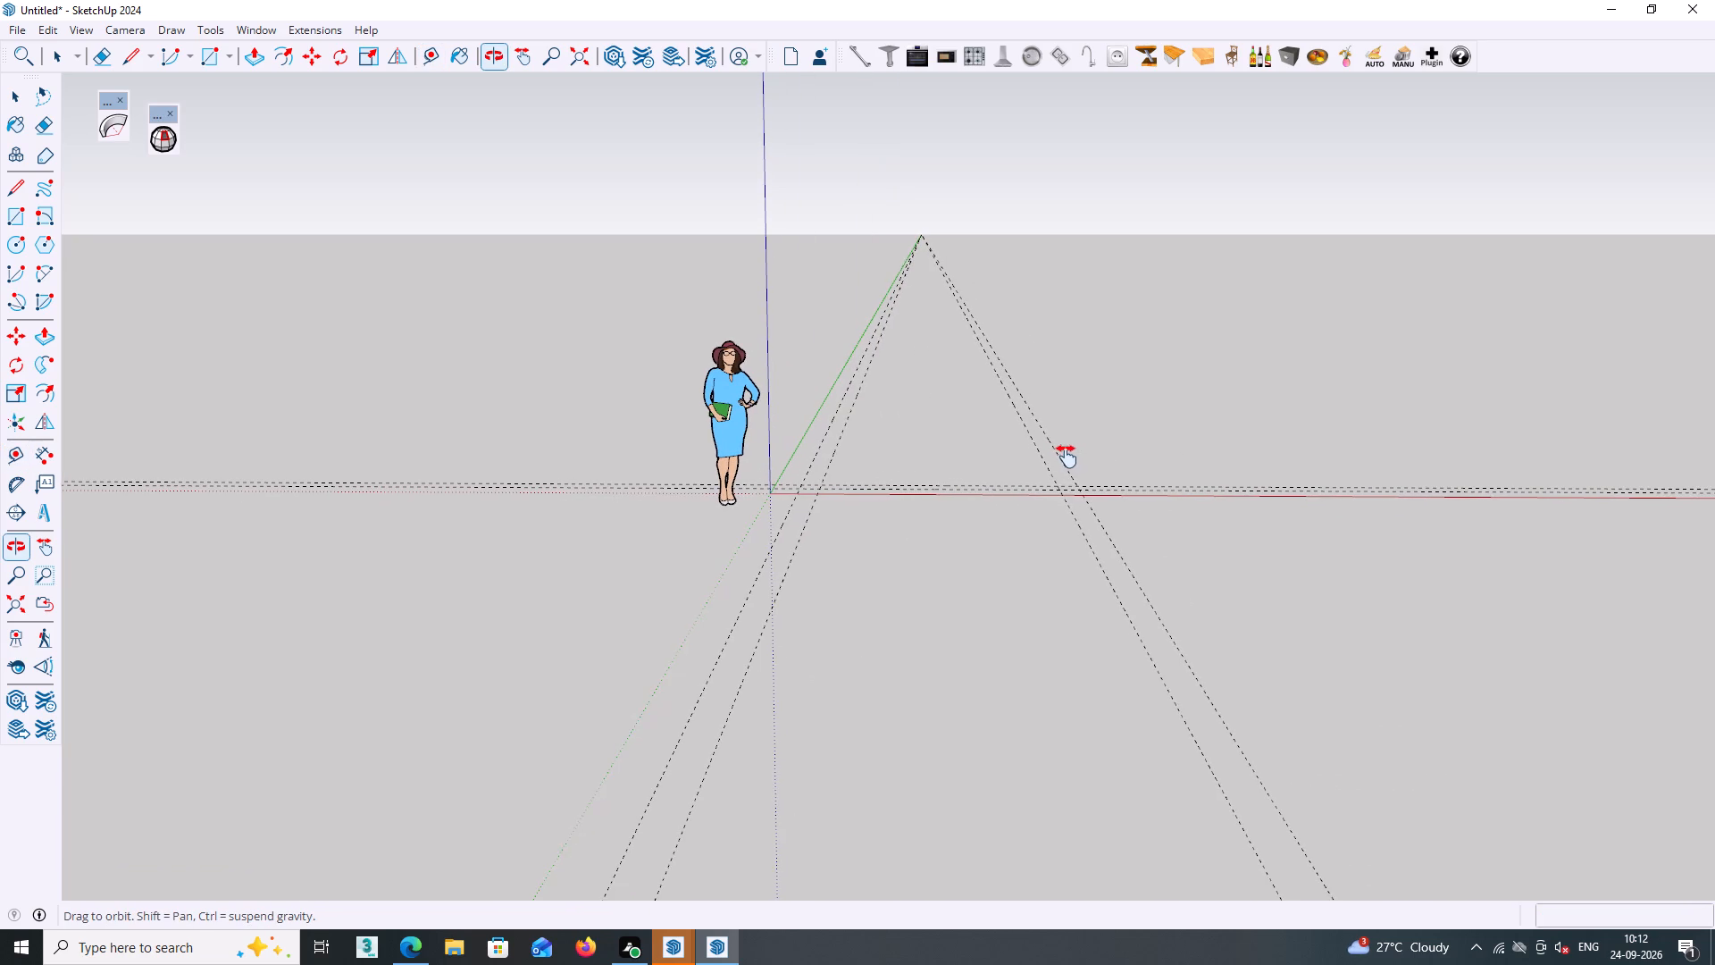
pyautogui.keyDown('shift'); pyautogui.moveTo(1067, 457); pyautogui.dragTo(1065, 458, button='middle'); pyautogui.keyUp('shift')
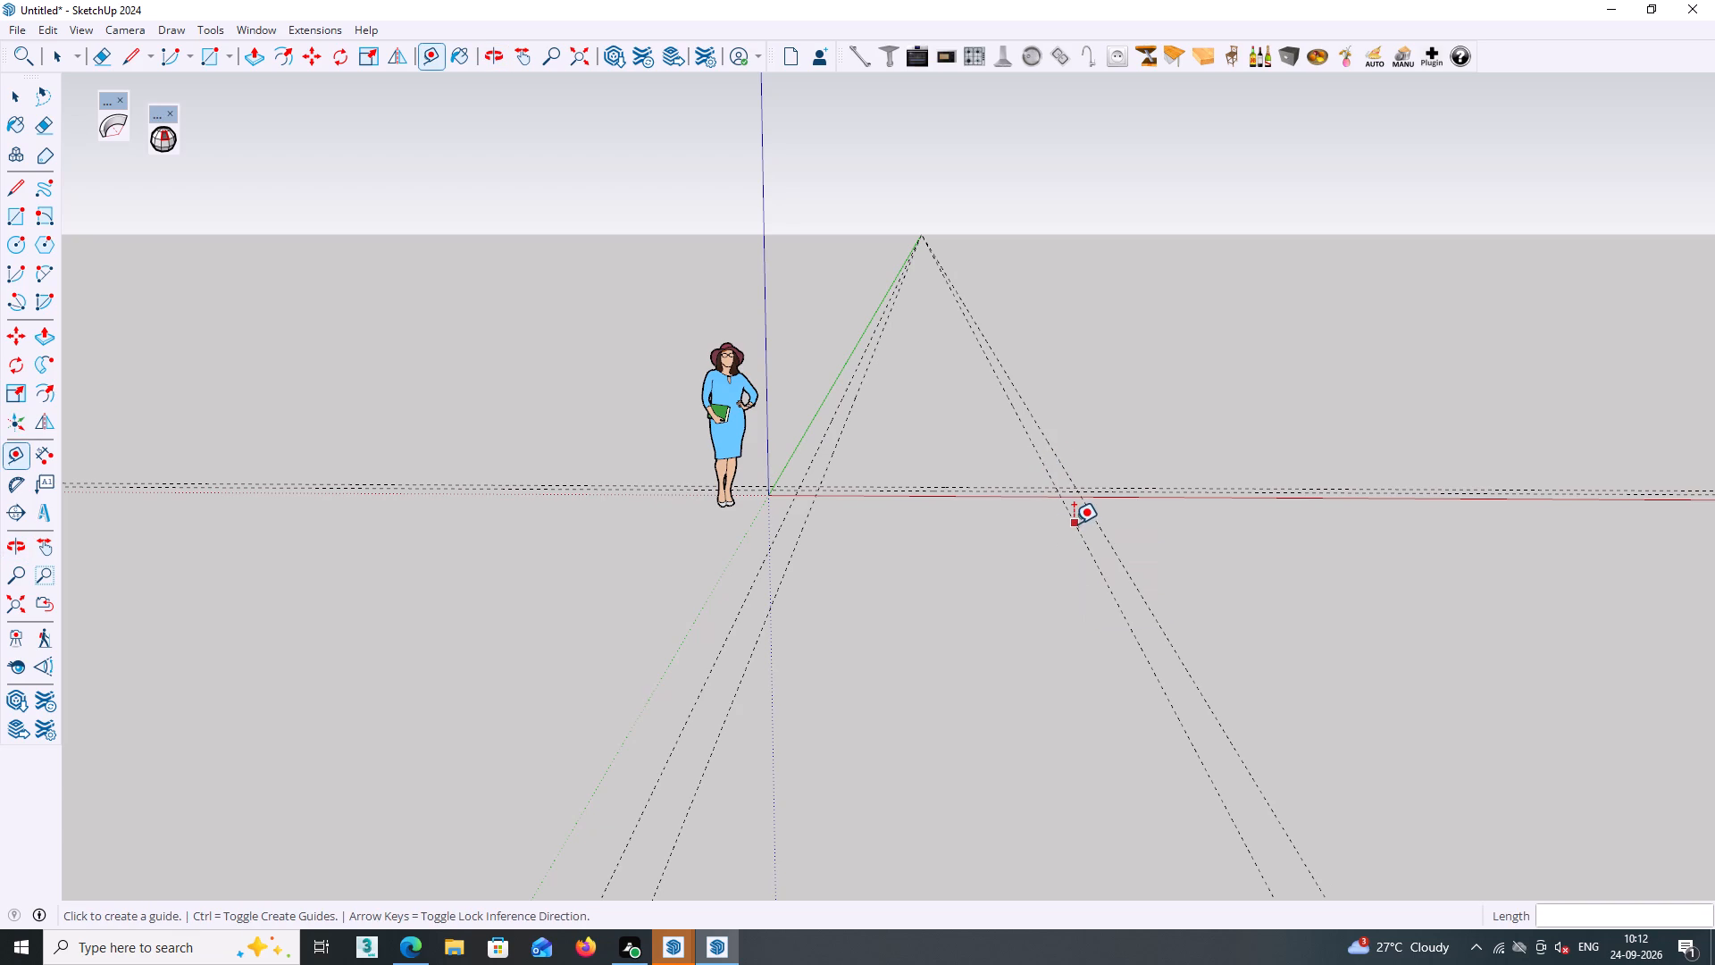
pyautogui.moveTo(1071, 539); pyautogui.dragTo(1078, 587, button='middle')
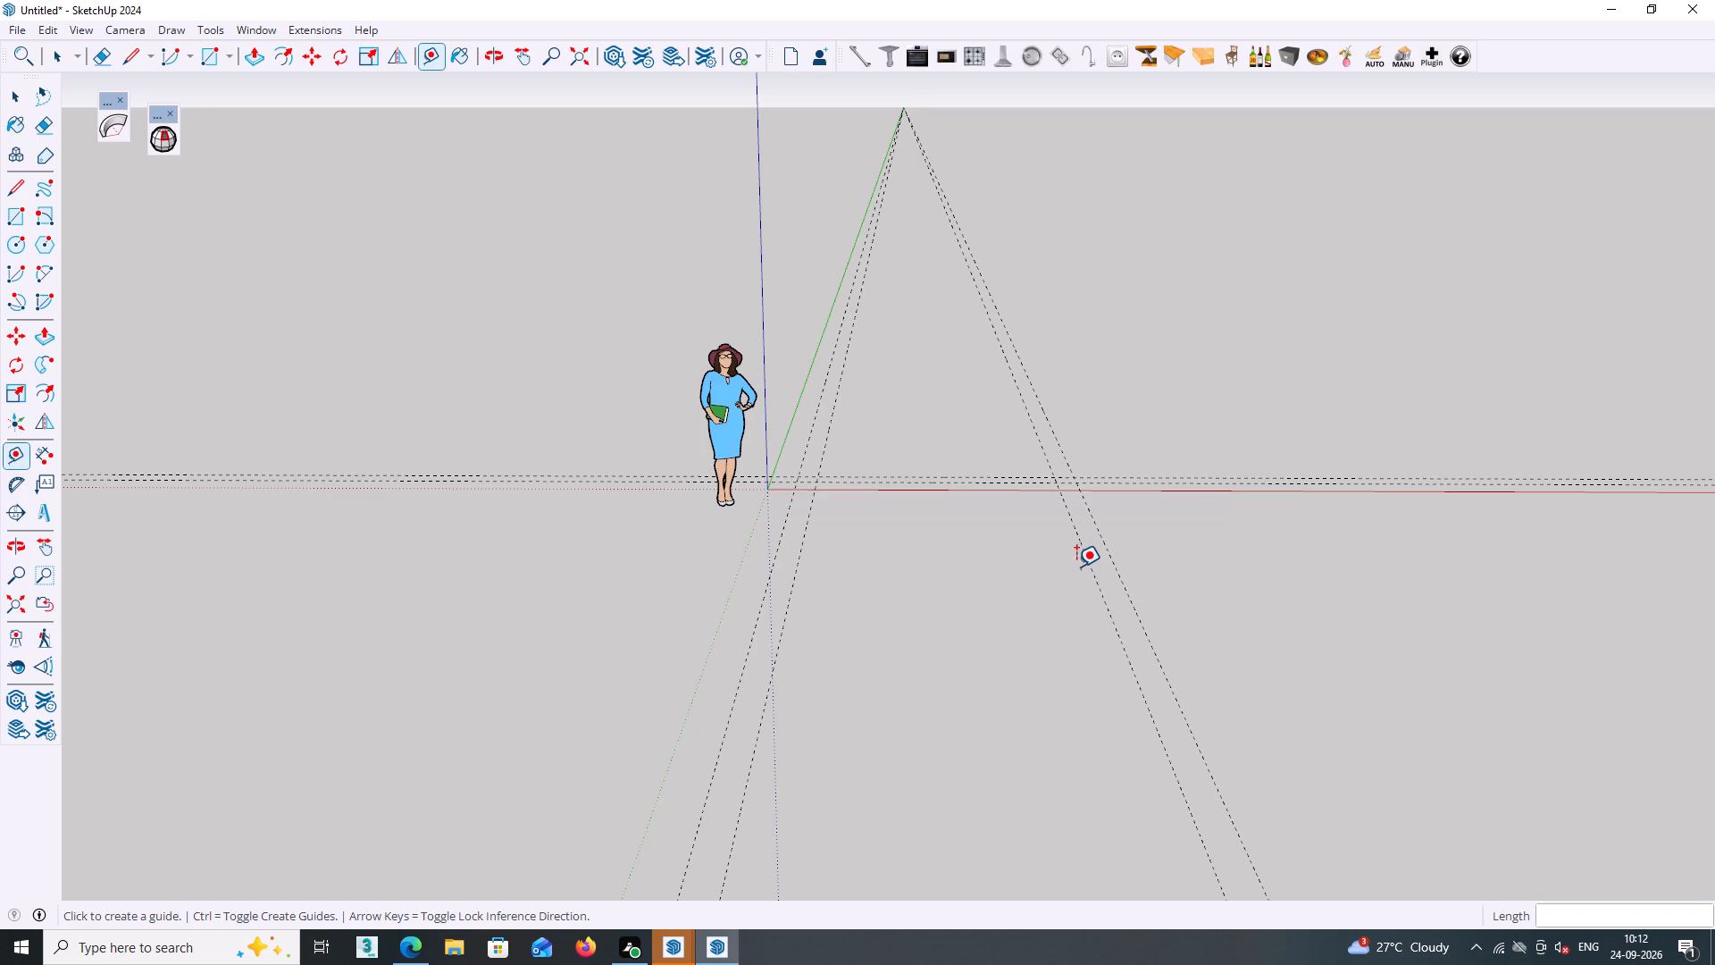
pyautogui.hotkey('ctrl', 'z')
pyautogui.hotkey('ctrl', 'z')
pyautogui.hotkey('ctrl', 'z')
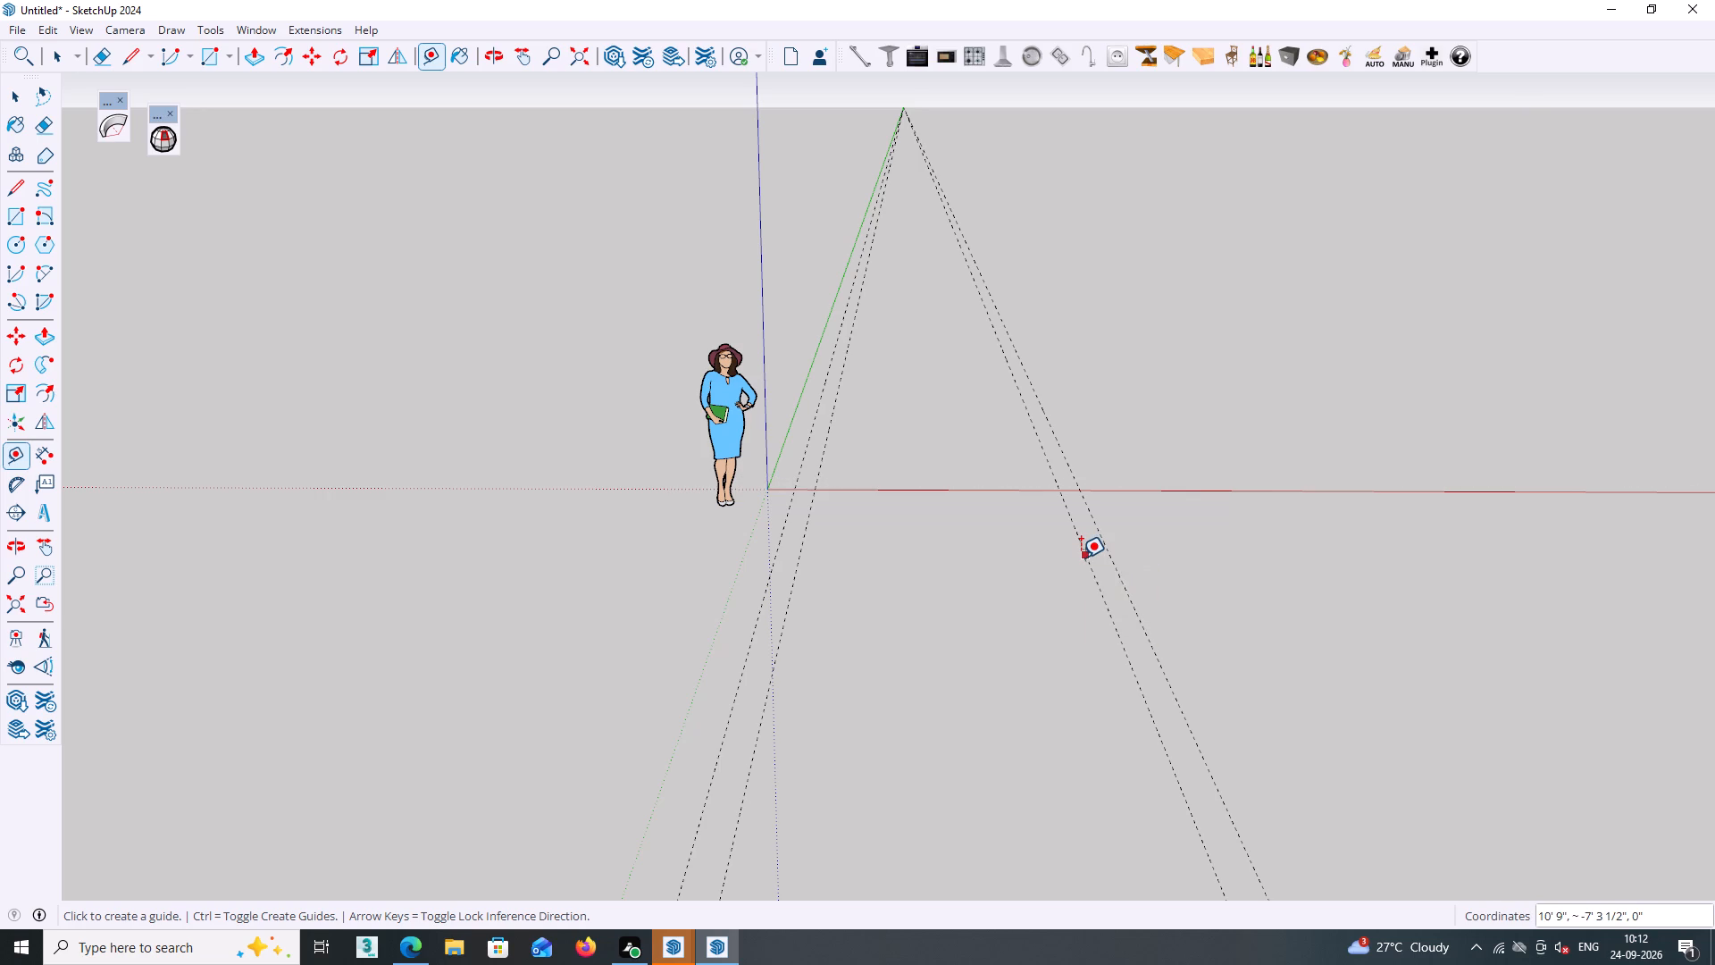
pyautogui.hotkey('ctrl', 'z')
# Place a guide 20' beyond the inner guide of the remaining pair, parallel to the green axis.
pyautogui.click(832, 407)
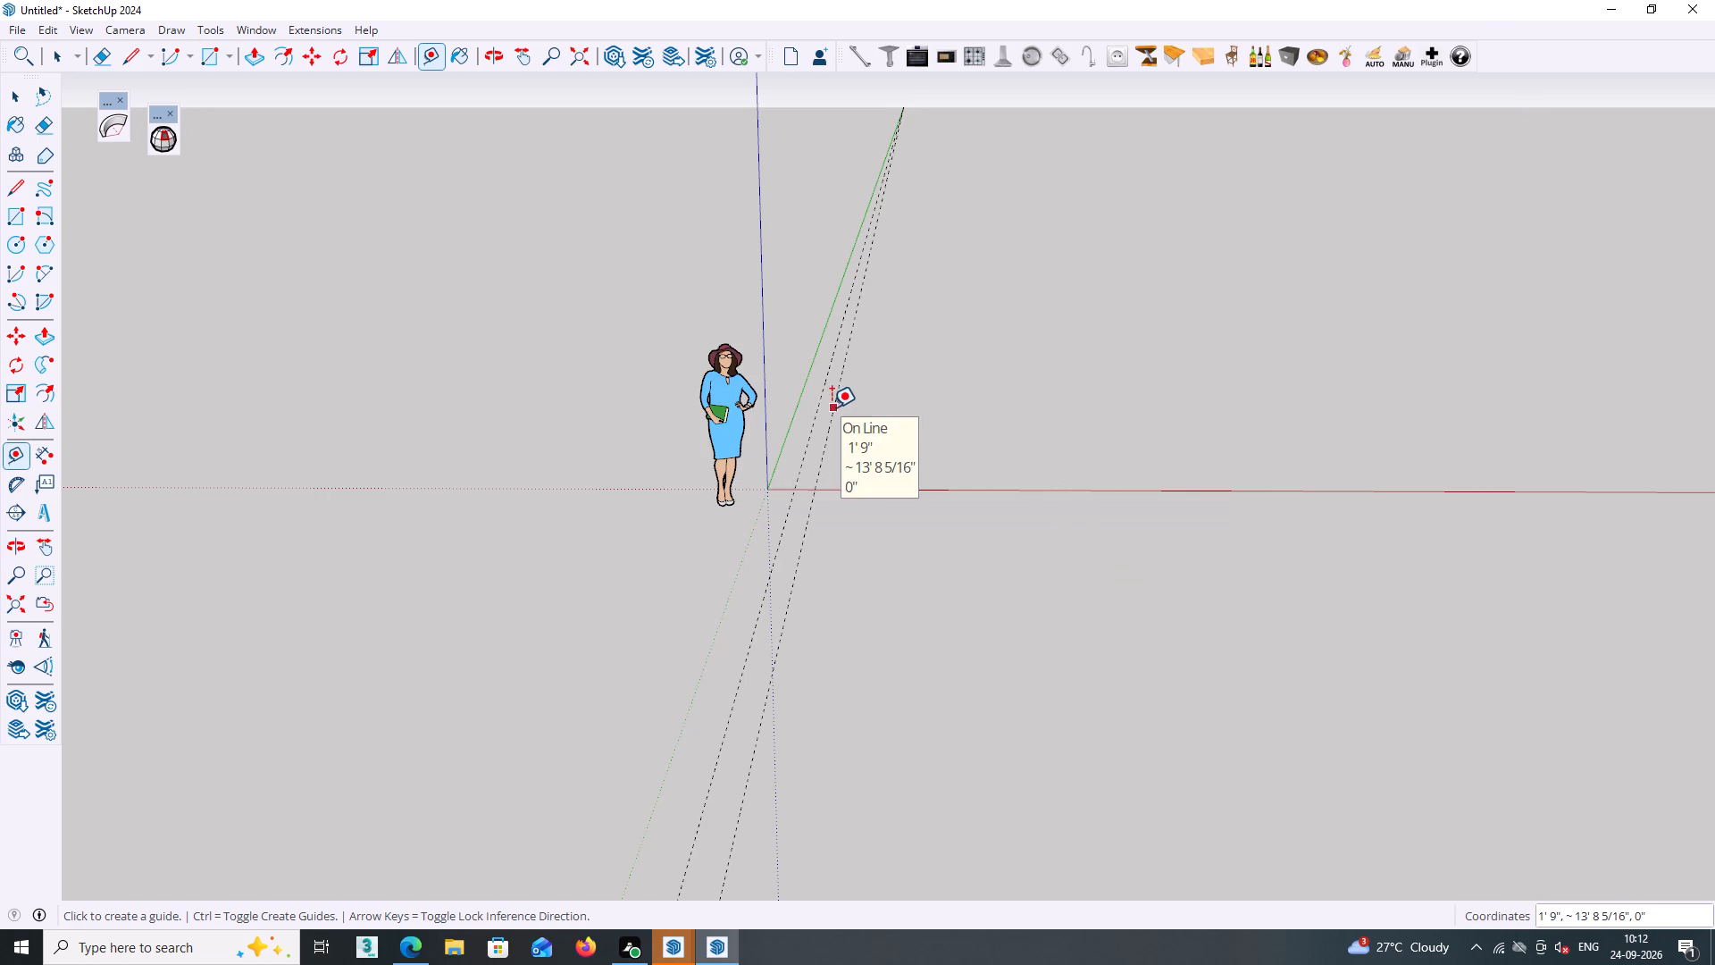
pyautogui.write("20'")
pyautogui.press('Return')
# Add a guide 9" outward from the guide placed at 20', parallel to the green axis.
pyautogui.scroll(-6, 896, 422)
pyautogui.moveTo(894, 430); pyautogui.dragTo(918, 437, button='middle')
pyautogui.moveTo(1030, 462); pyautogui.dragTo(731, 396, button='middle')
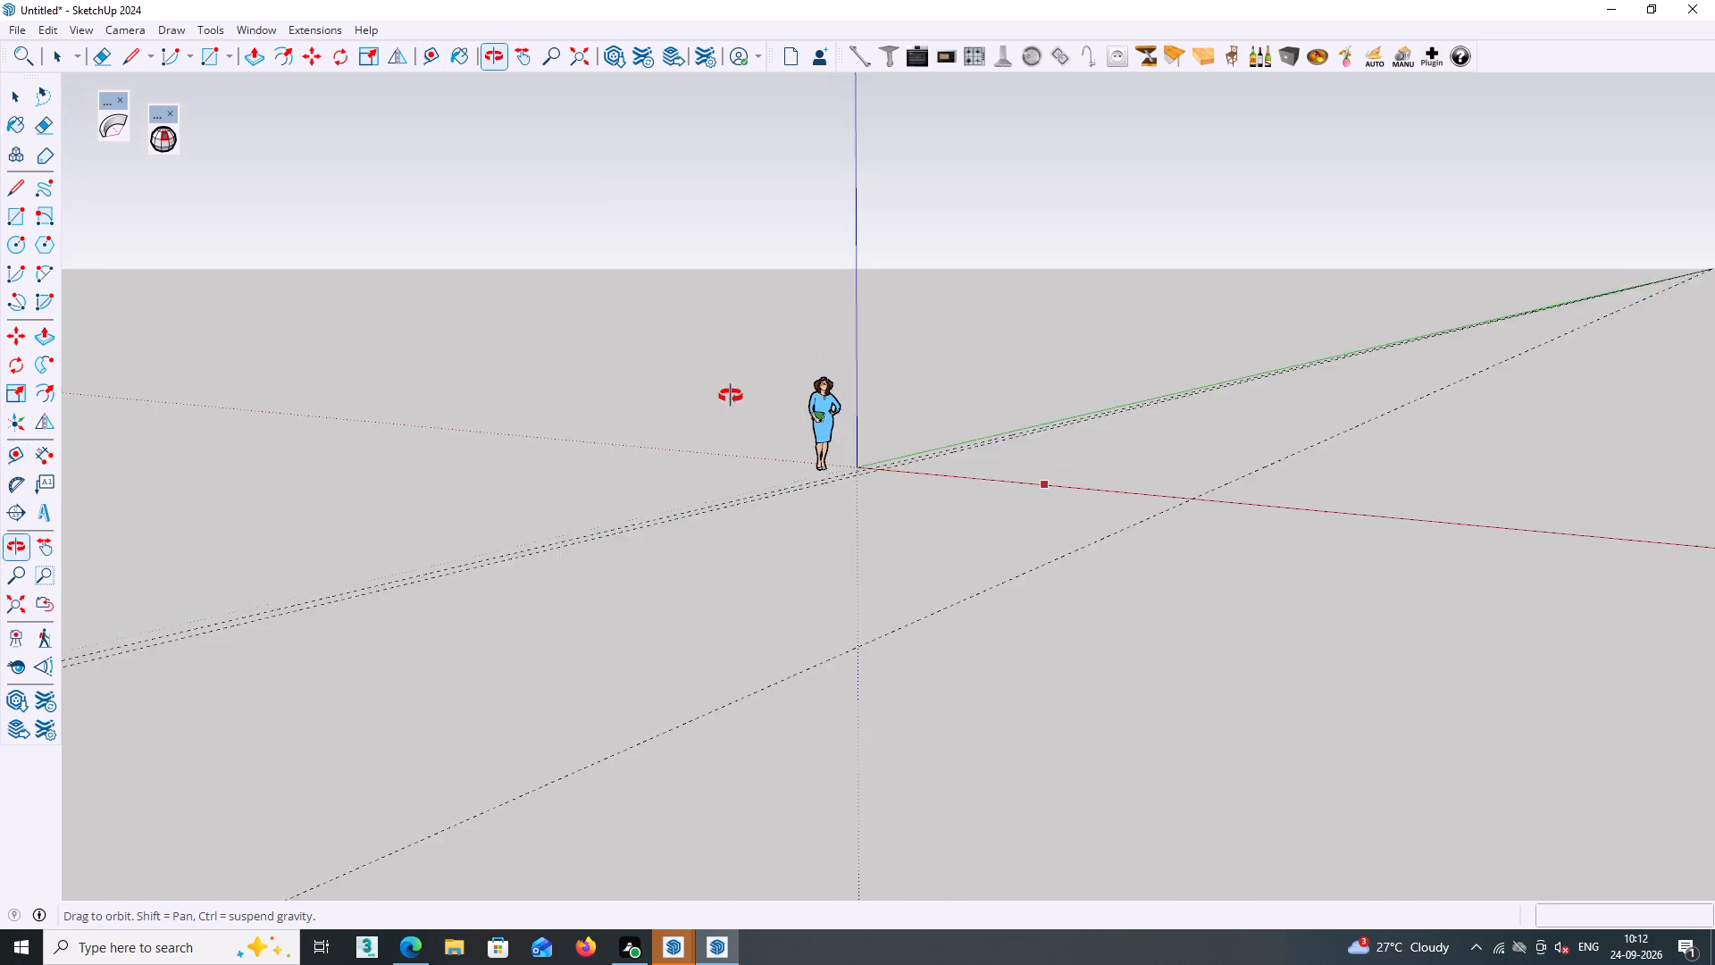
pyautogui.moveTo(731, 396); pyautogui.dragTo(885, 424, button='middle')
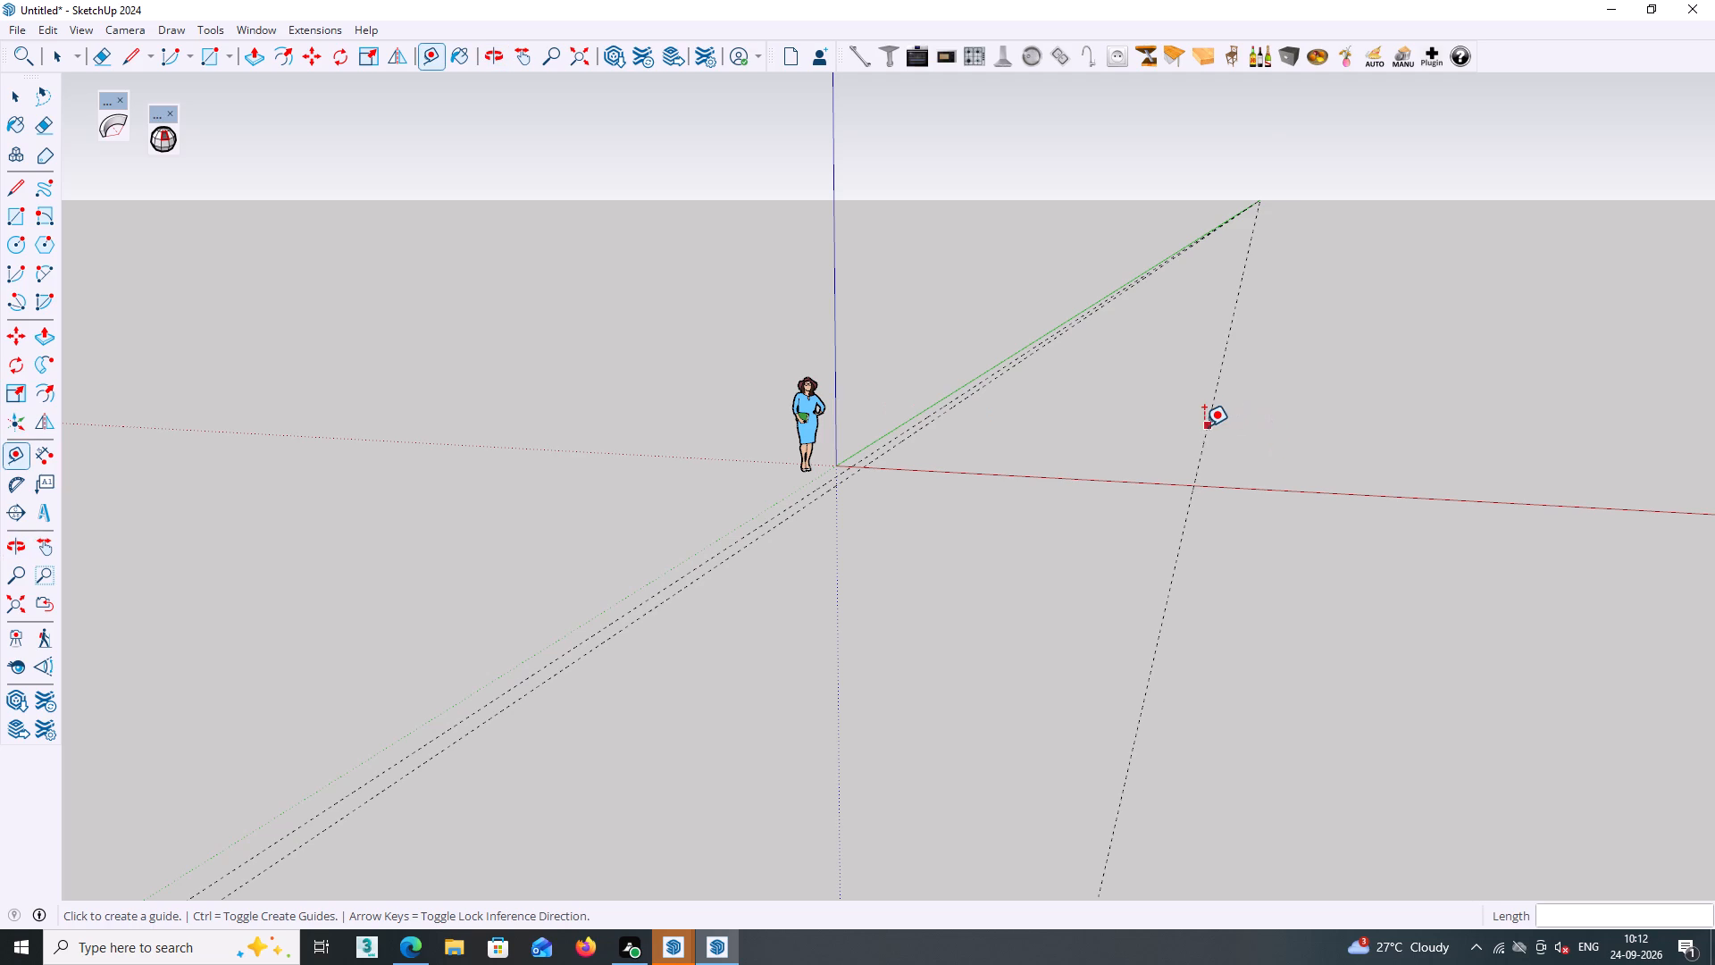
pyautogui.click(1207, 427)
pyautogui.press('9')
pyautogui.press('Return')
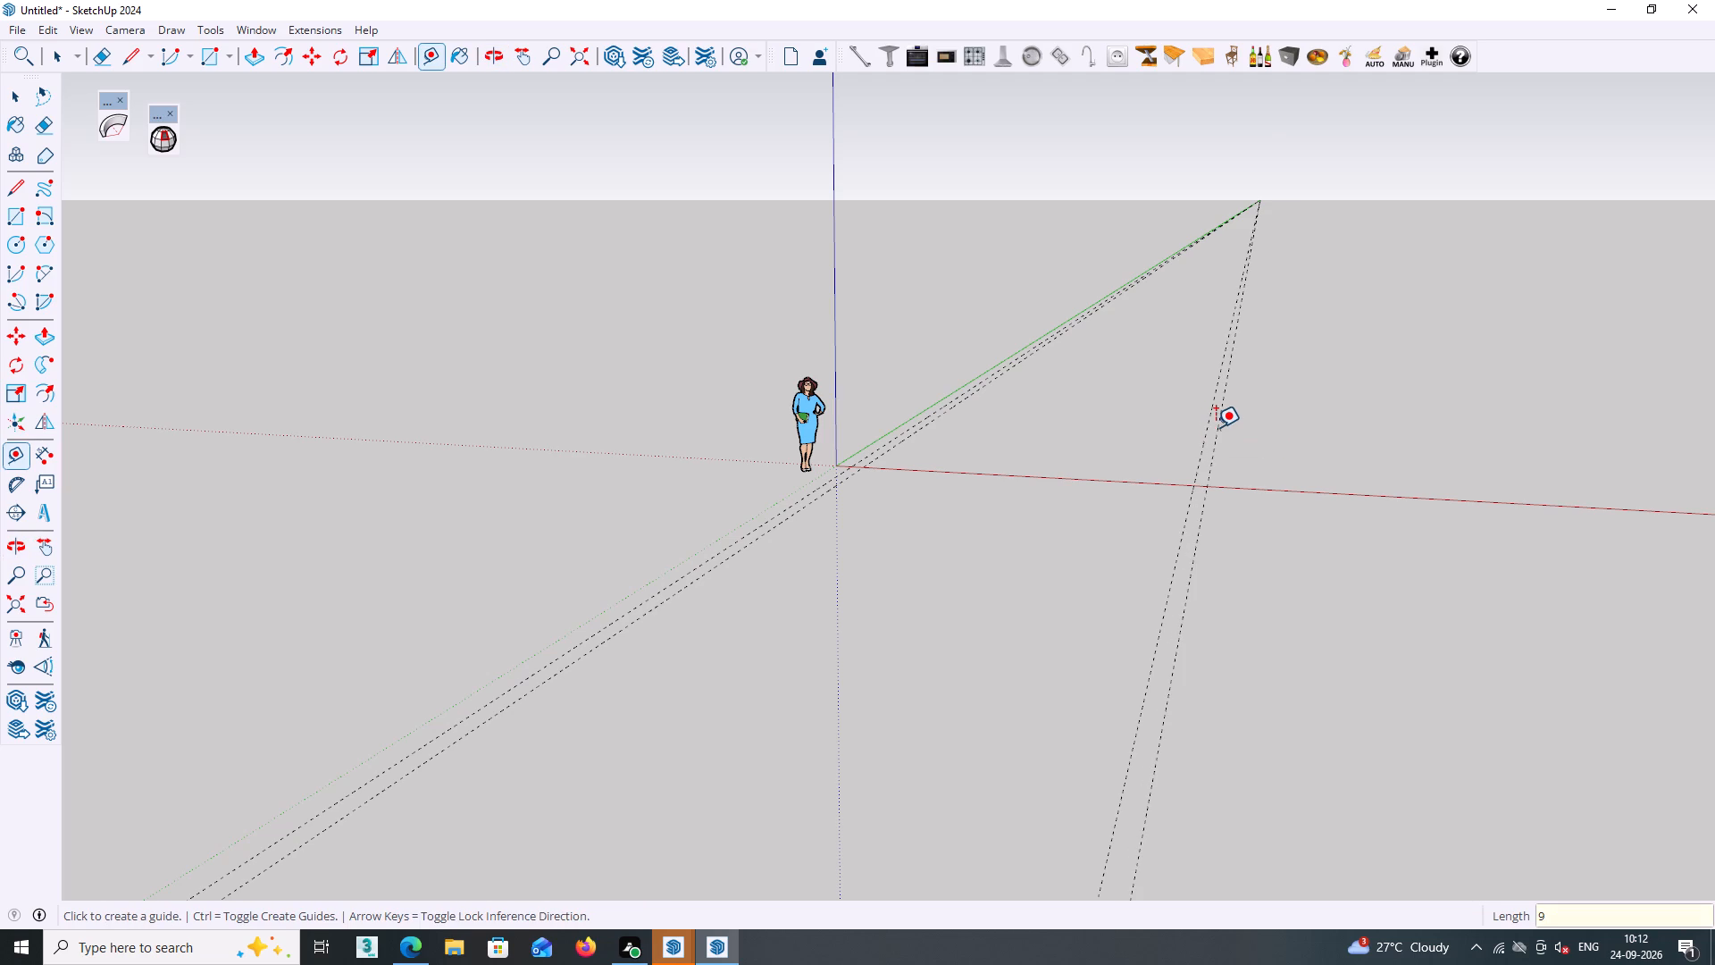
# Place a guide 6' beyond the outermost guide, parallel to the green axis.
pyautogui.click(1216, 431)
pyautogui.press('6')
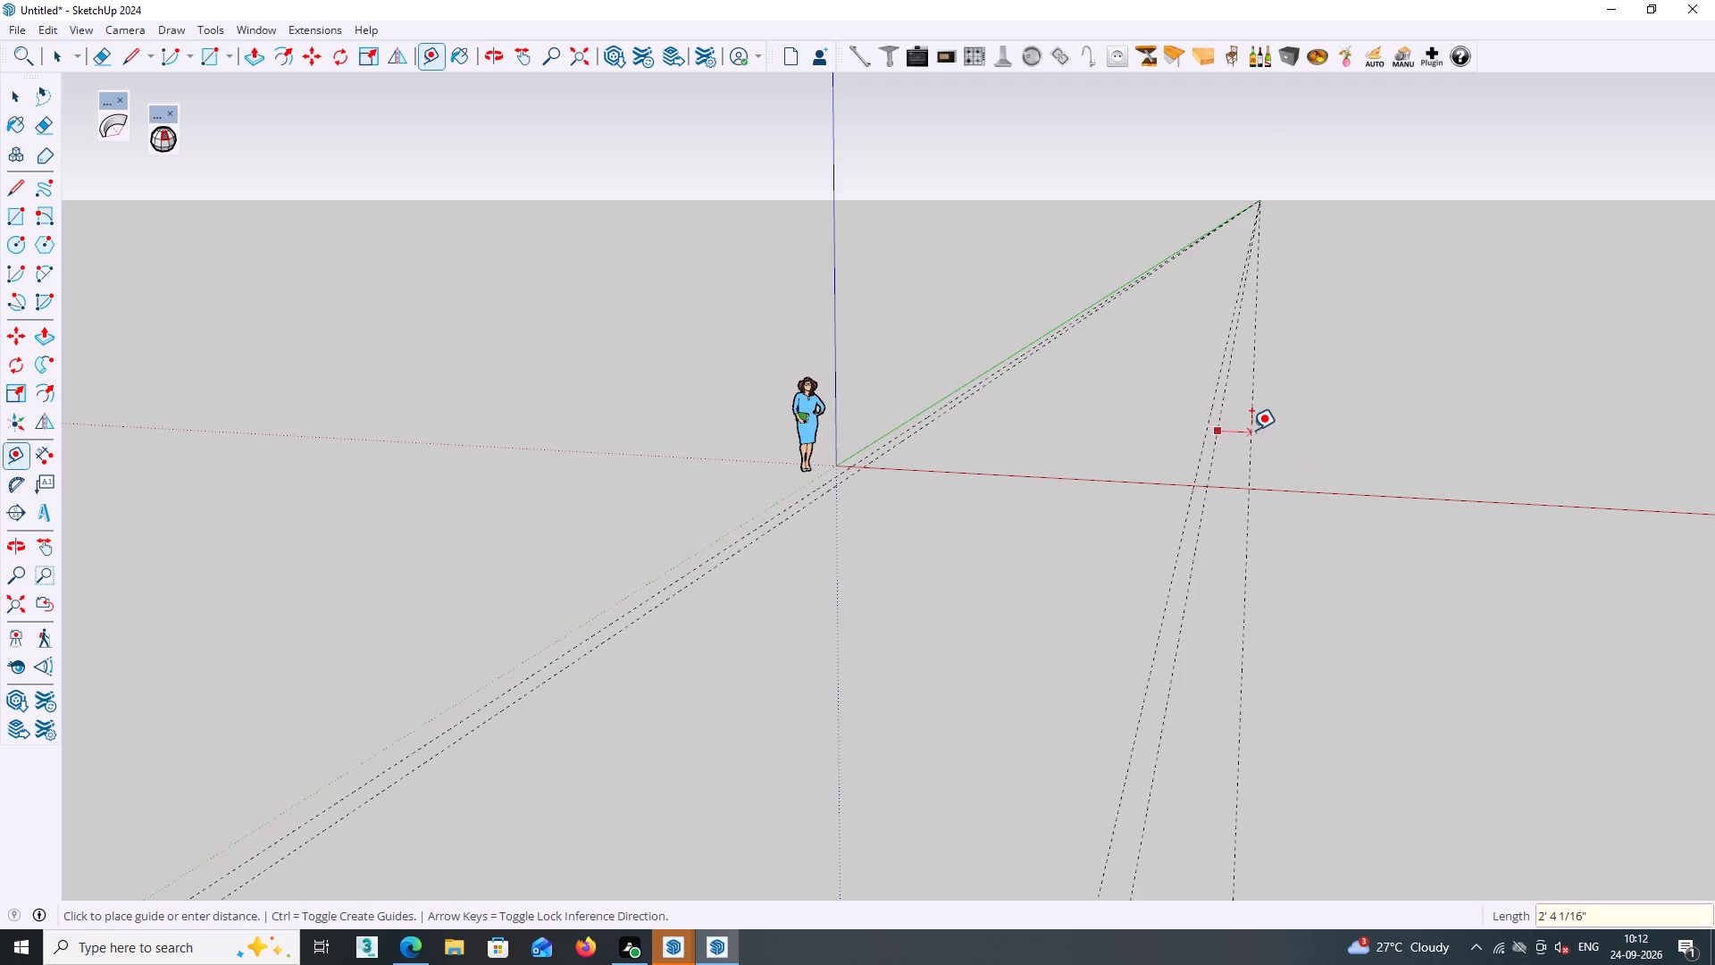
pyautogui.press("'")
pyautogui.press('Return')
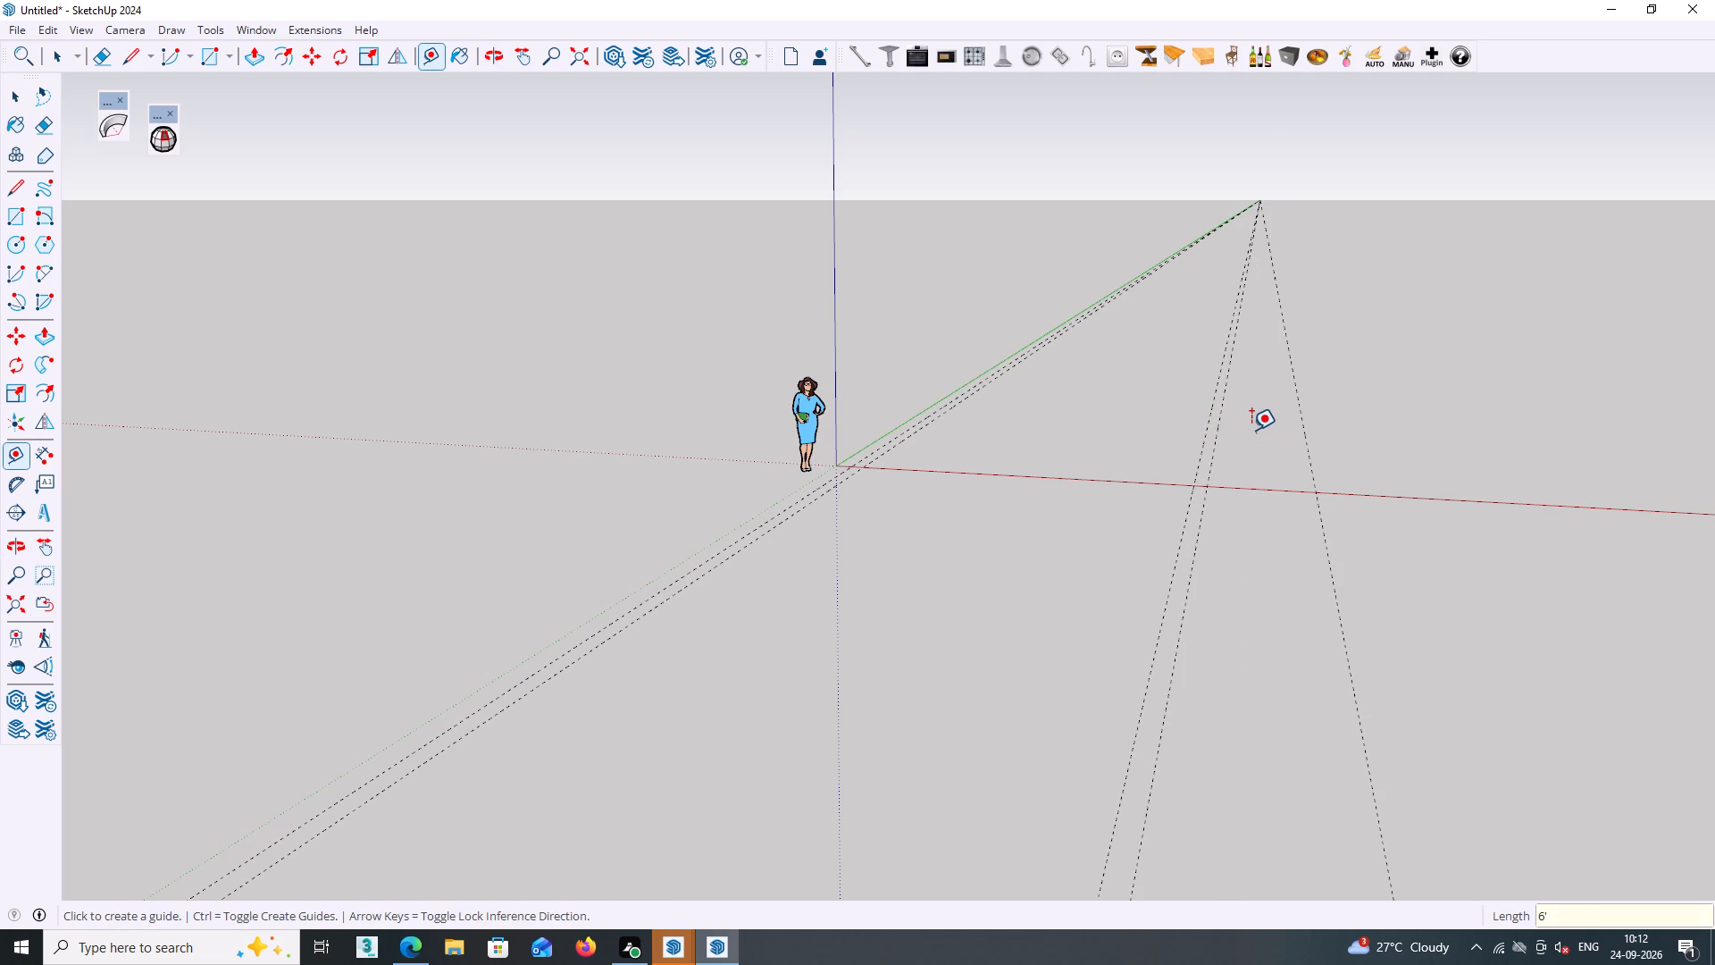
# Add a guide 9" outward from the farthest guide, parallel to the green axis.
pyautogui.scroll(-3, 1239, 457)
pyautogui.moveTo(1235, 499); pyautogui.dragTo(1259, 442, button='middle')
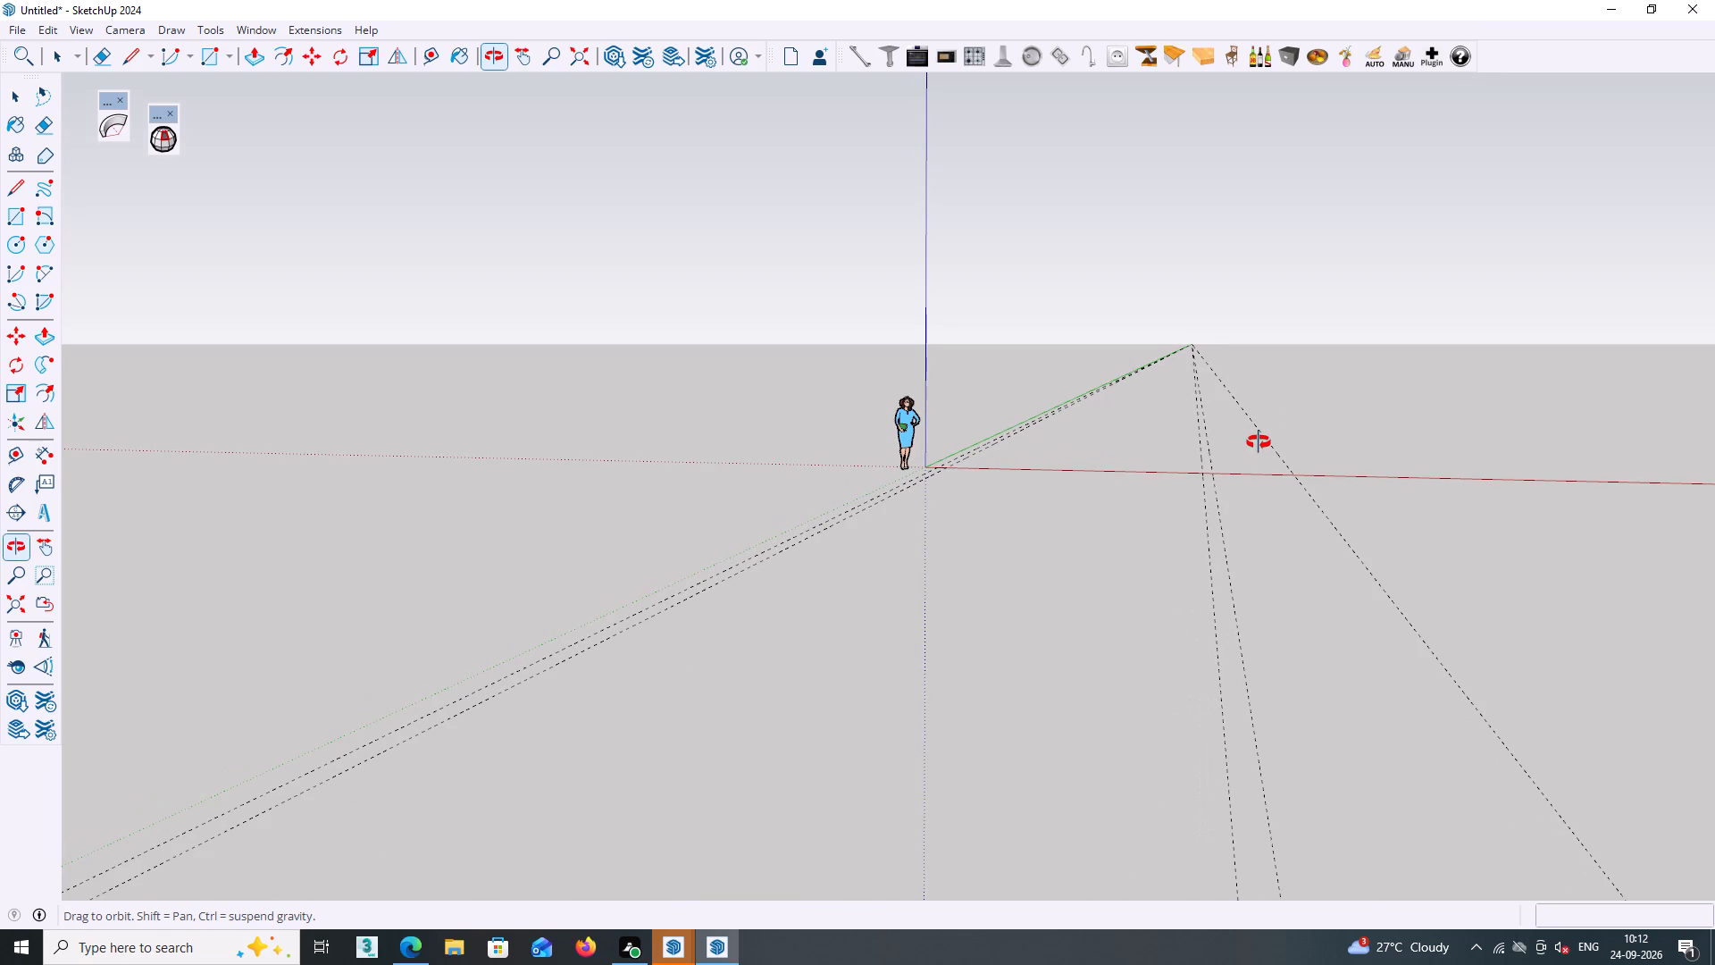
pyautogui.moveTo(1259, 442); pyautogui.dragTo(1259, 442, button='middle')
pyautogui.moveTo(1282, 510); pyautogui.dragTo(1328, 596, button='middle')
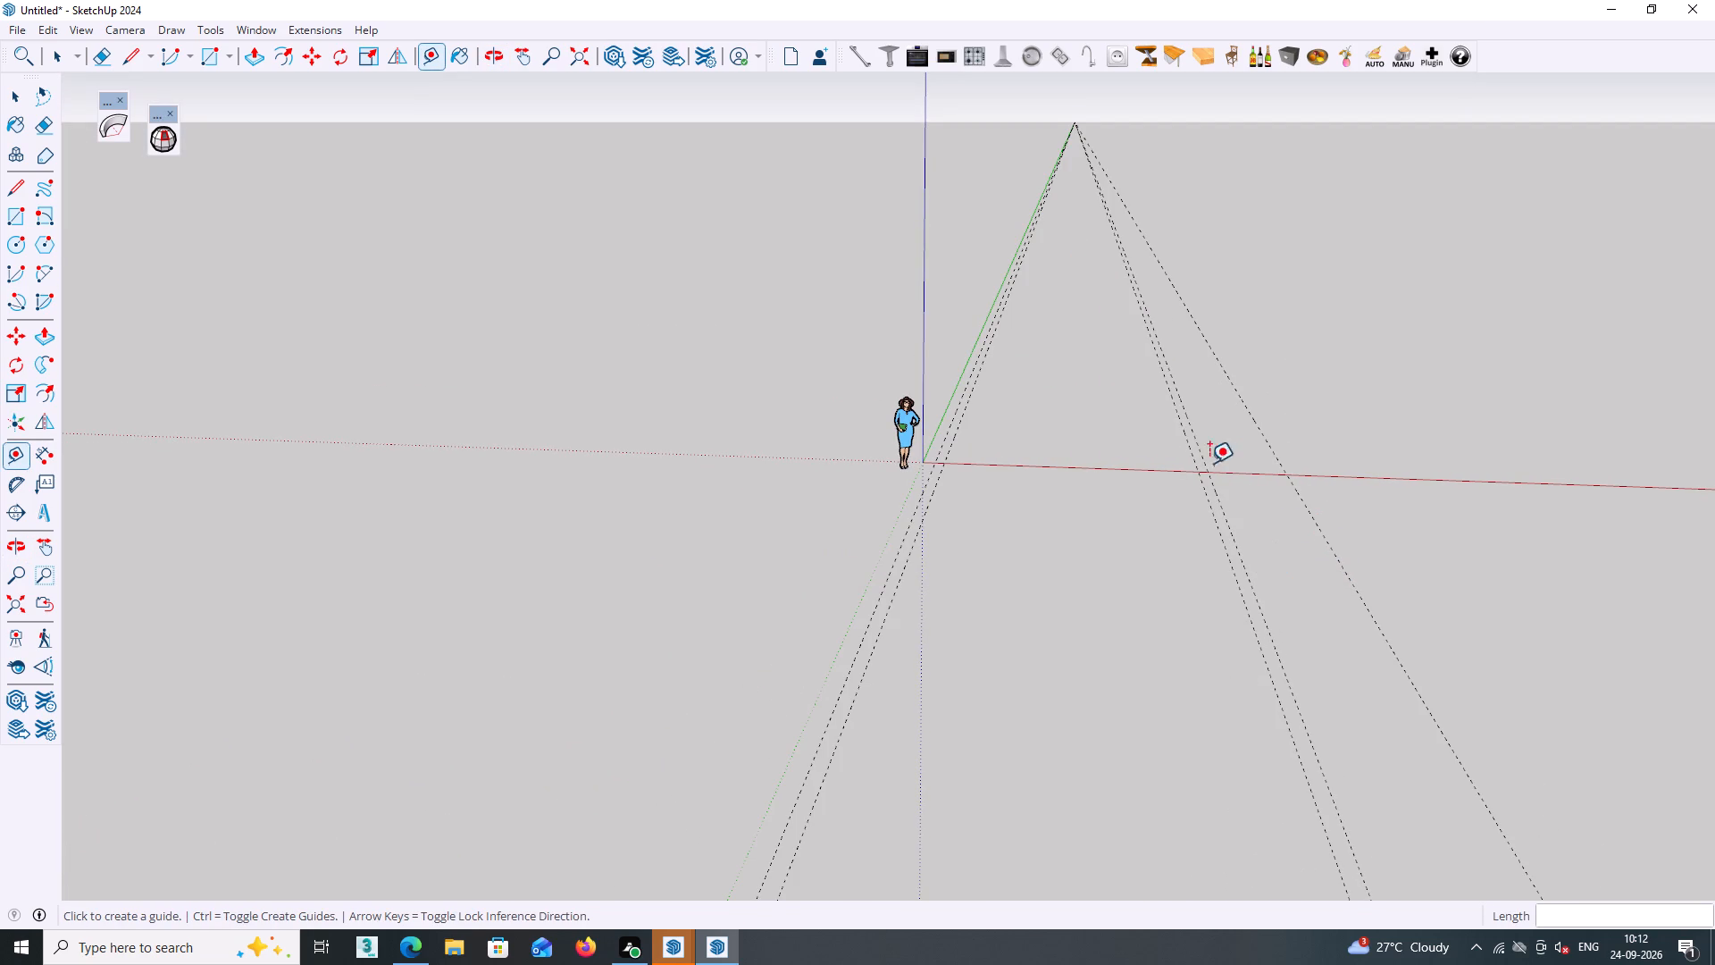
pyautogui.click(1270, 436)
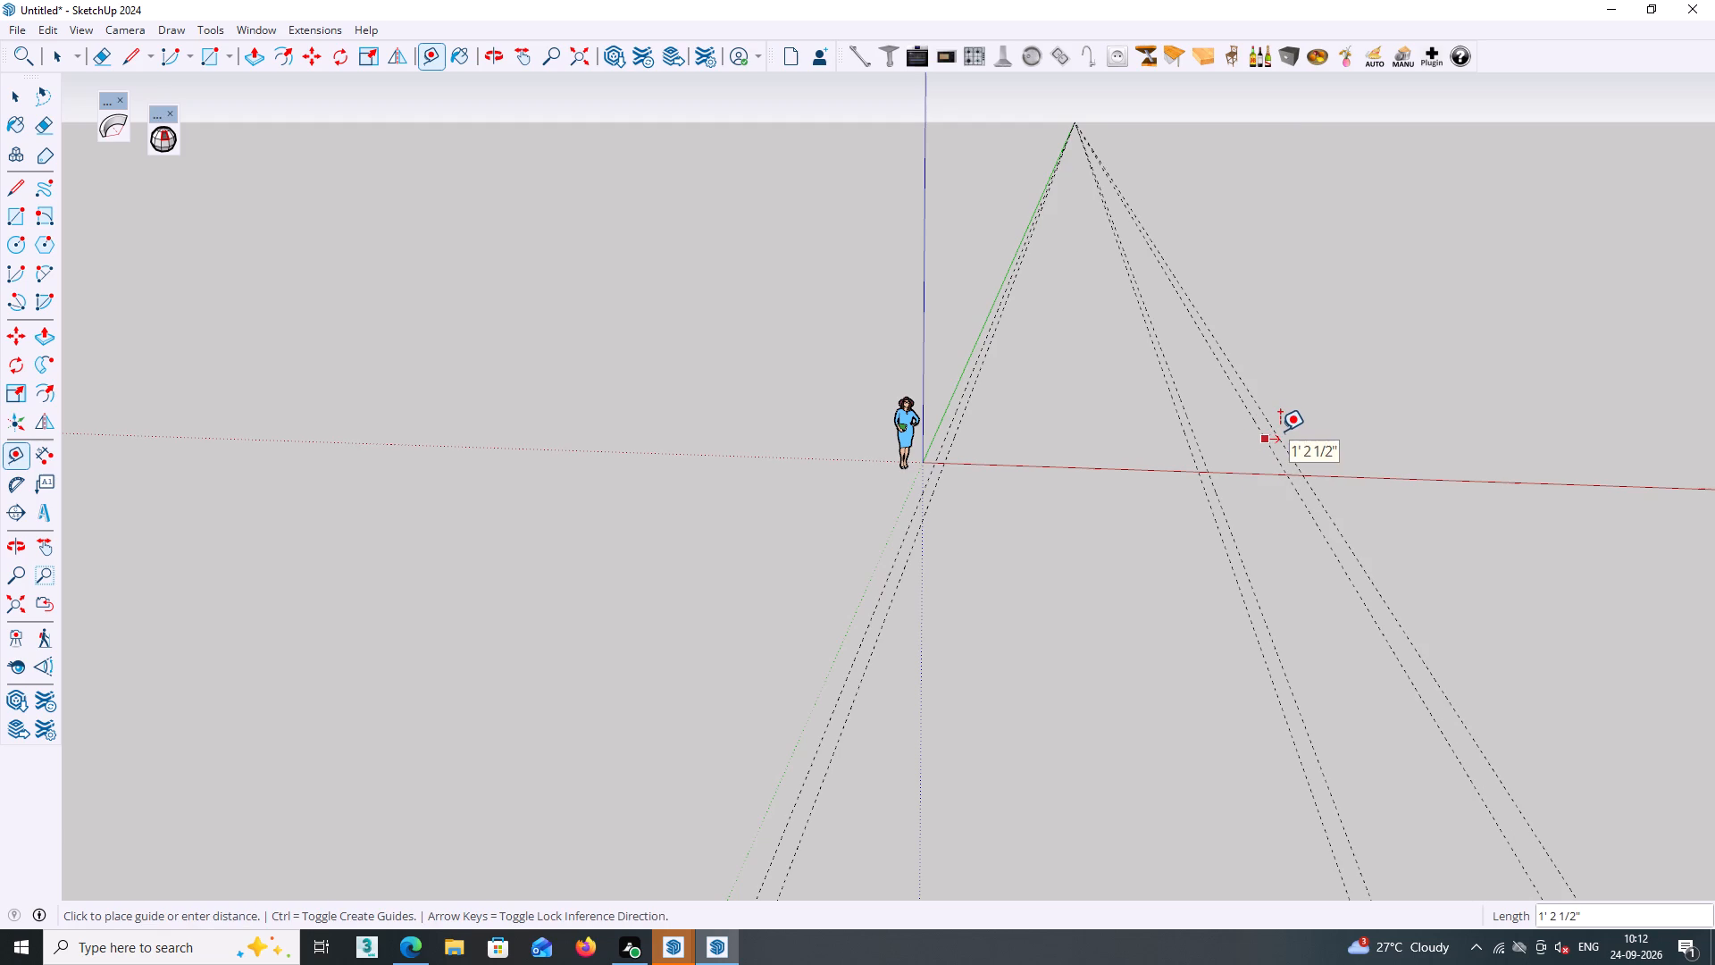
pyautogui.press('9')
pyautogui.press('Return')
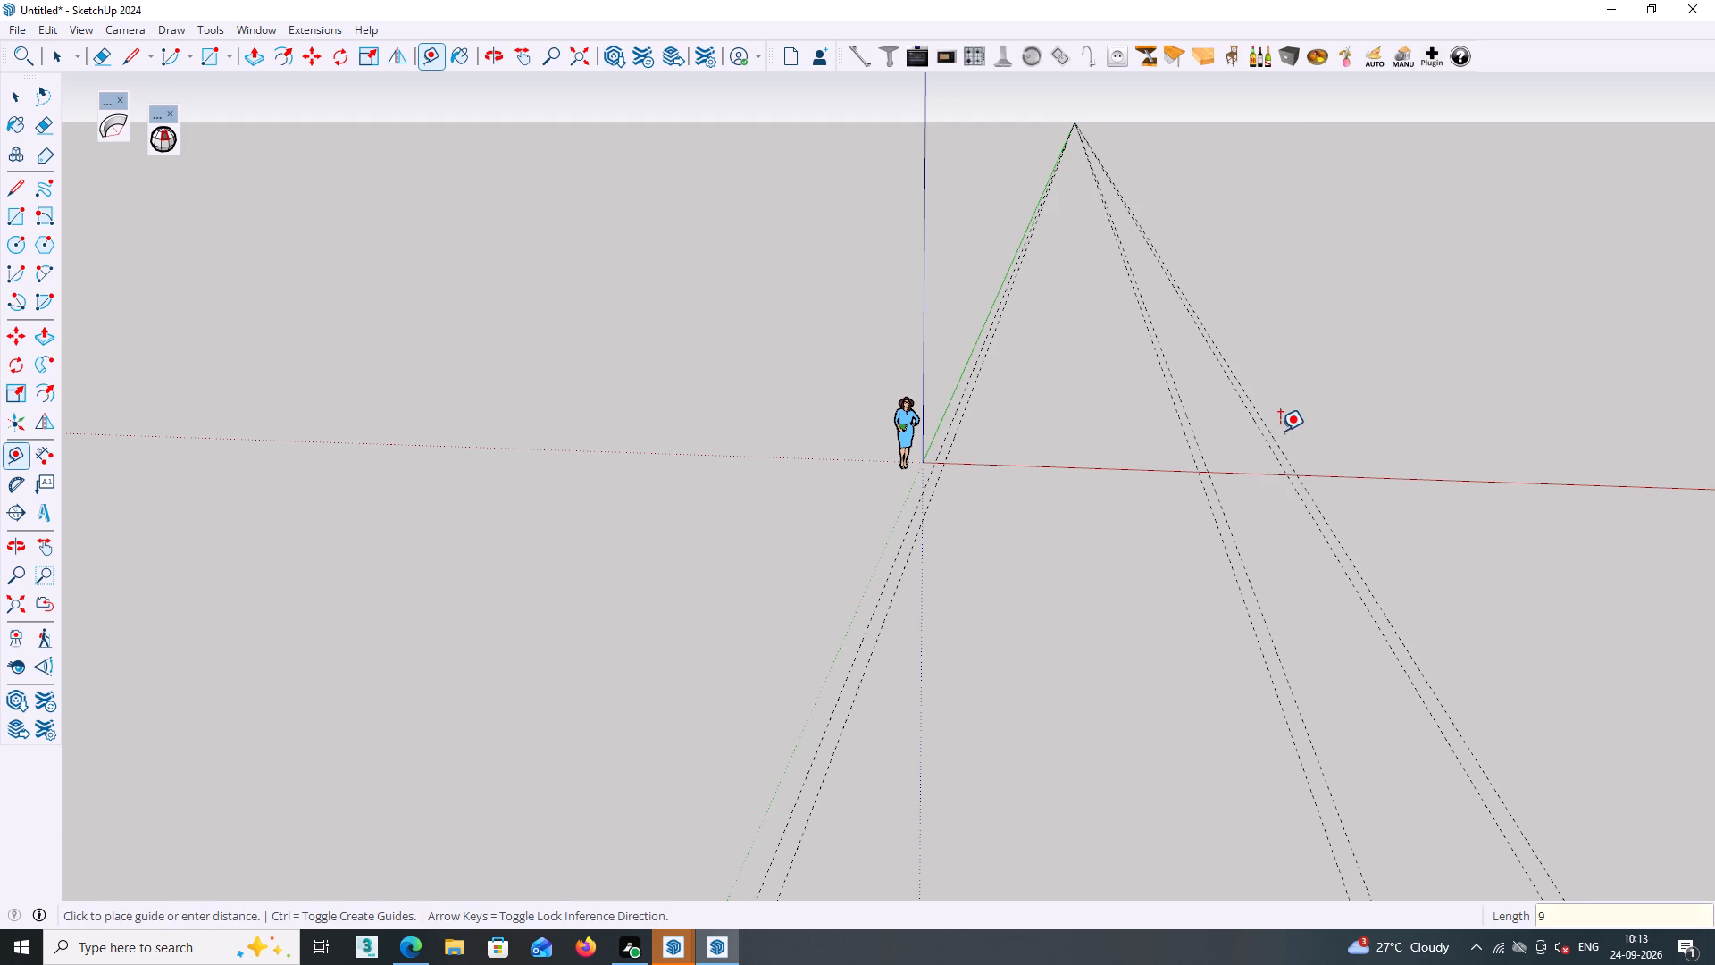
# Place a guide parallel to the red axis, offset 9" from it along the green axis.
pyautogui.click(1220, 470)
pyautogui.press('9')
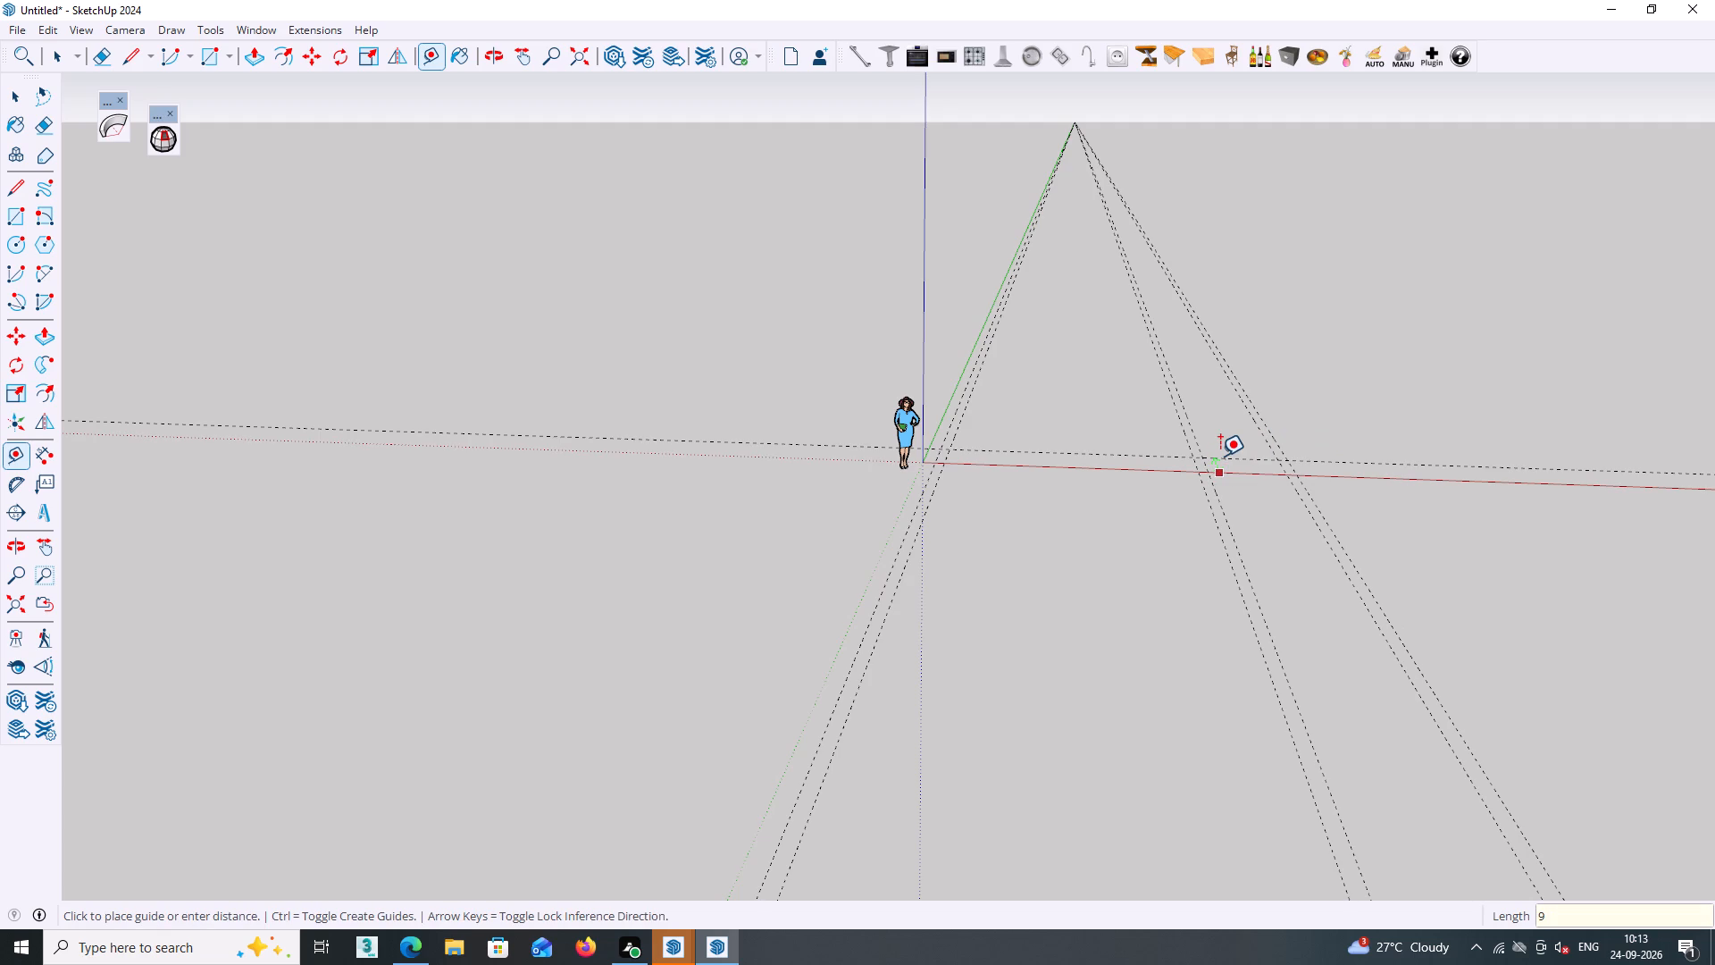
pyautogui.press('Return')
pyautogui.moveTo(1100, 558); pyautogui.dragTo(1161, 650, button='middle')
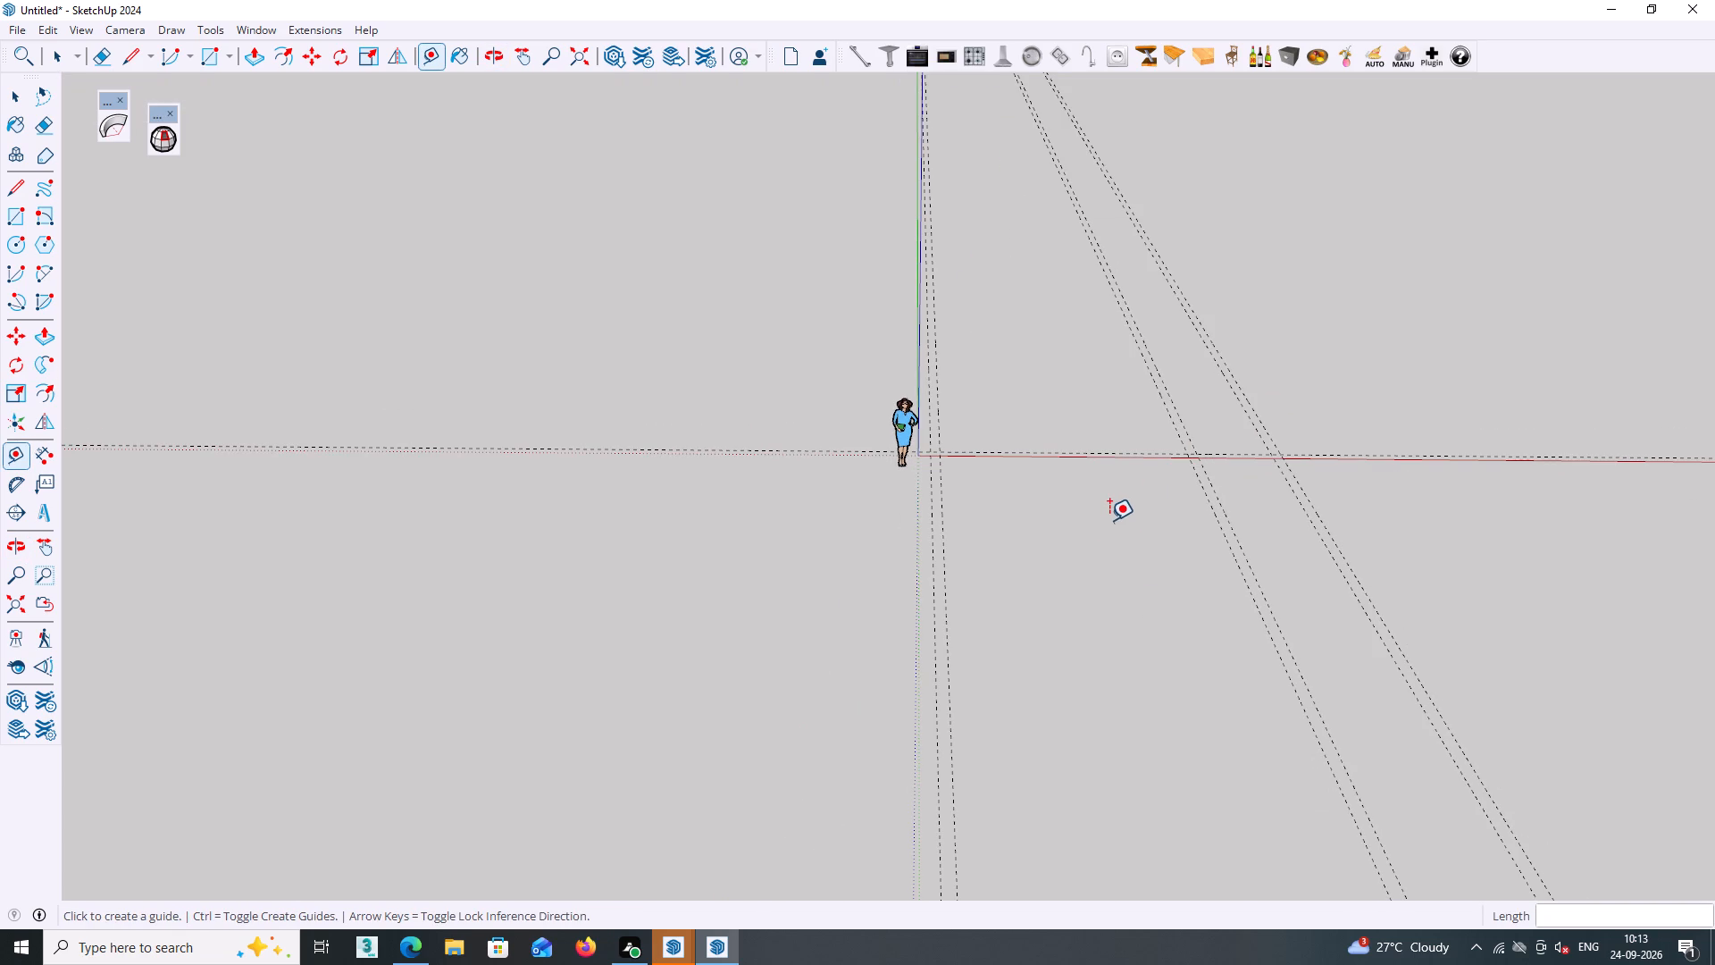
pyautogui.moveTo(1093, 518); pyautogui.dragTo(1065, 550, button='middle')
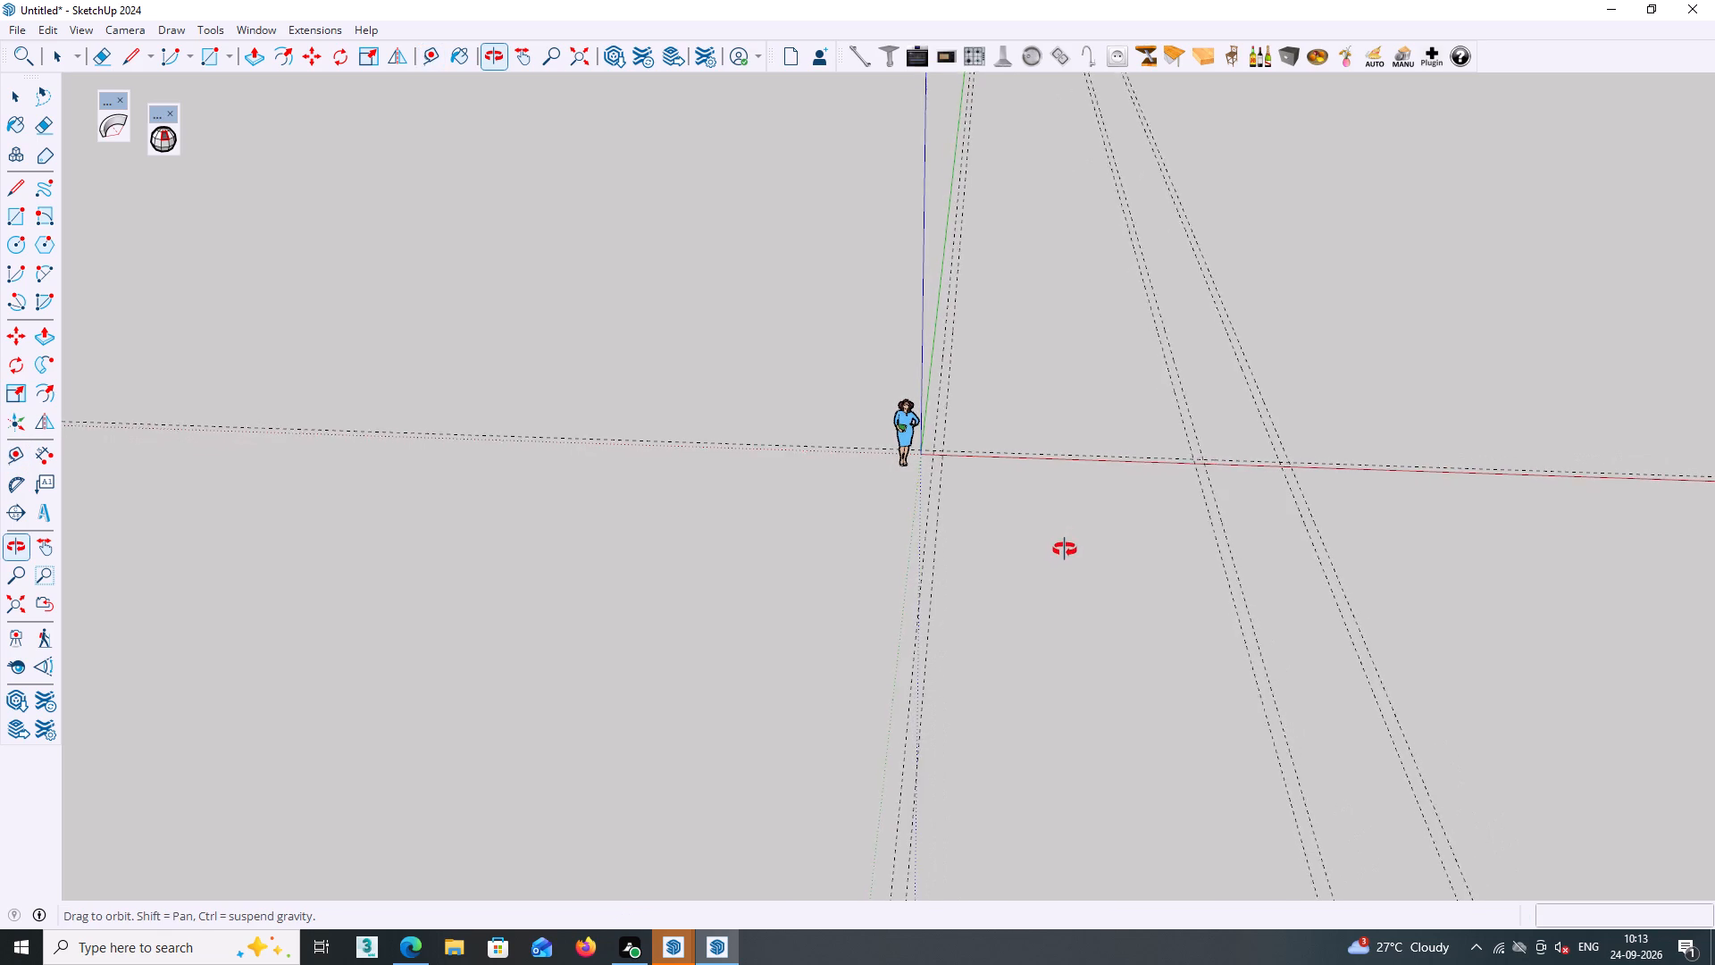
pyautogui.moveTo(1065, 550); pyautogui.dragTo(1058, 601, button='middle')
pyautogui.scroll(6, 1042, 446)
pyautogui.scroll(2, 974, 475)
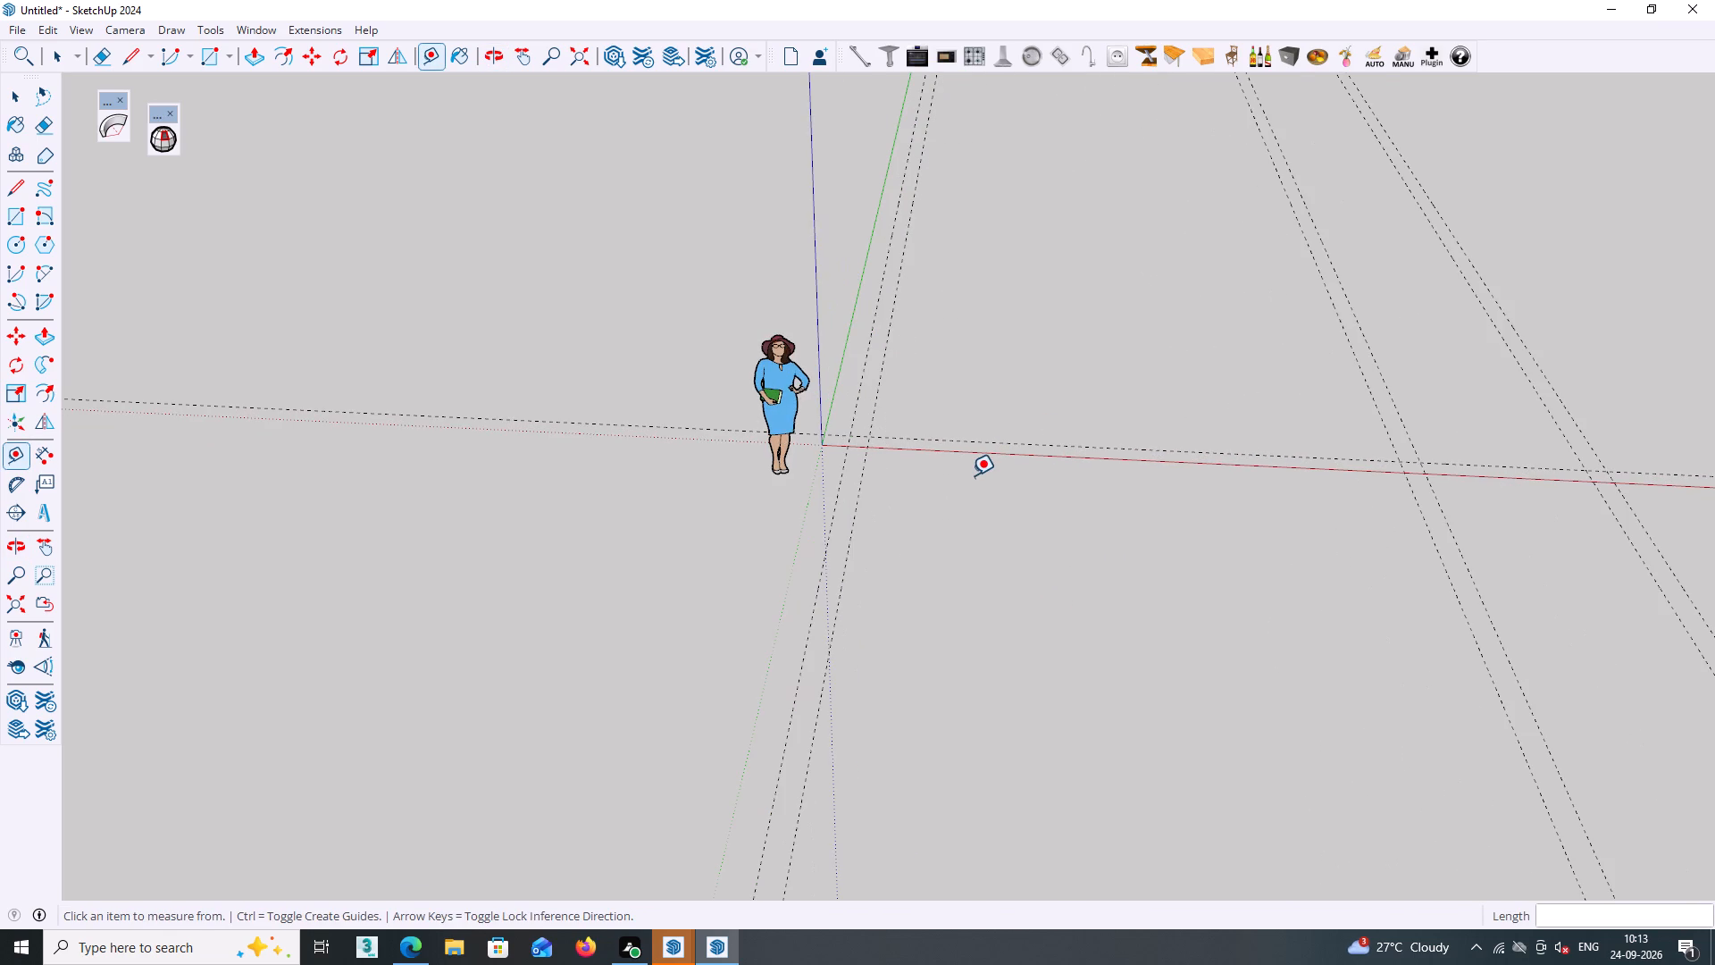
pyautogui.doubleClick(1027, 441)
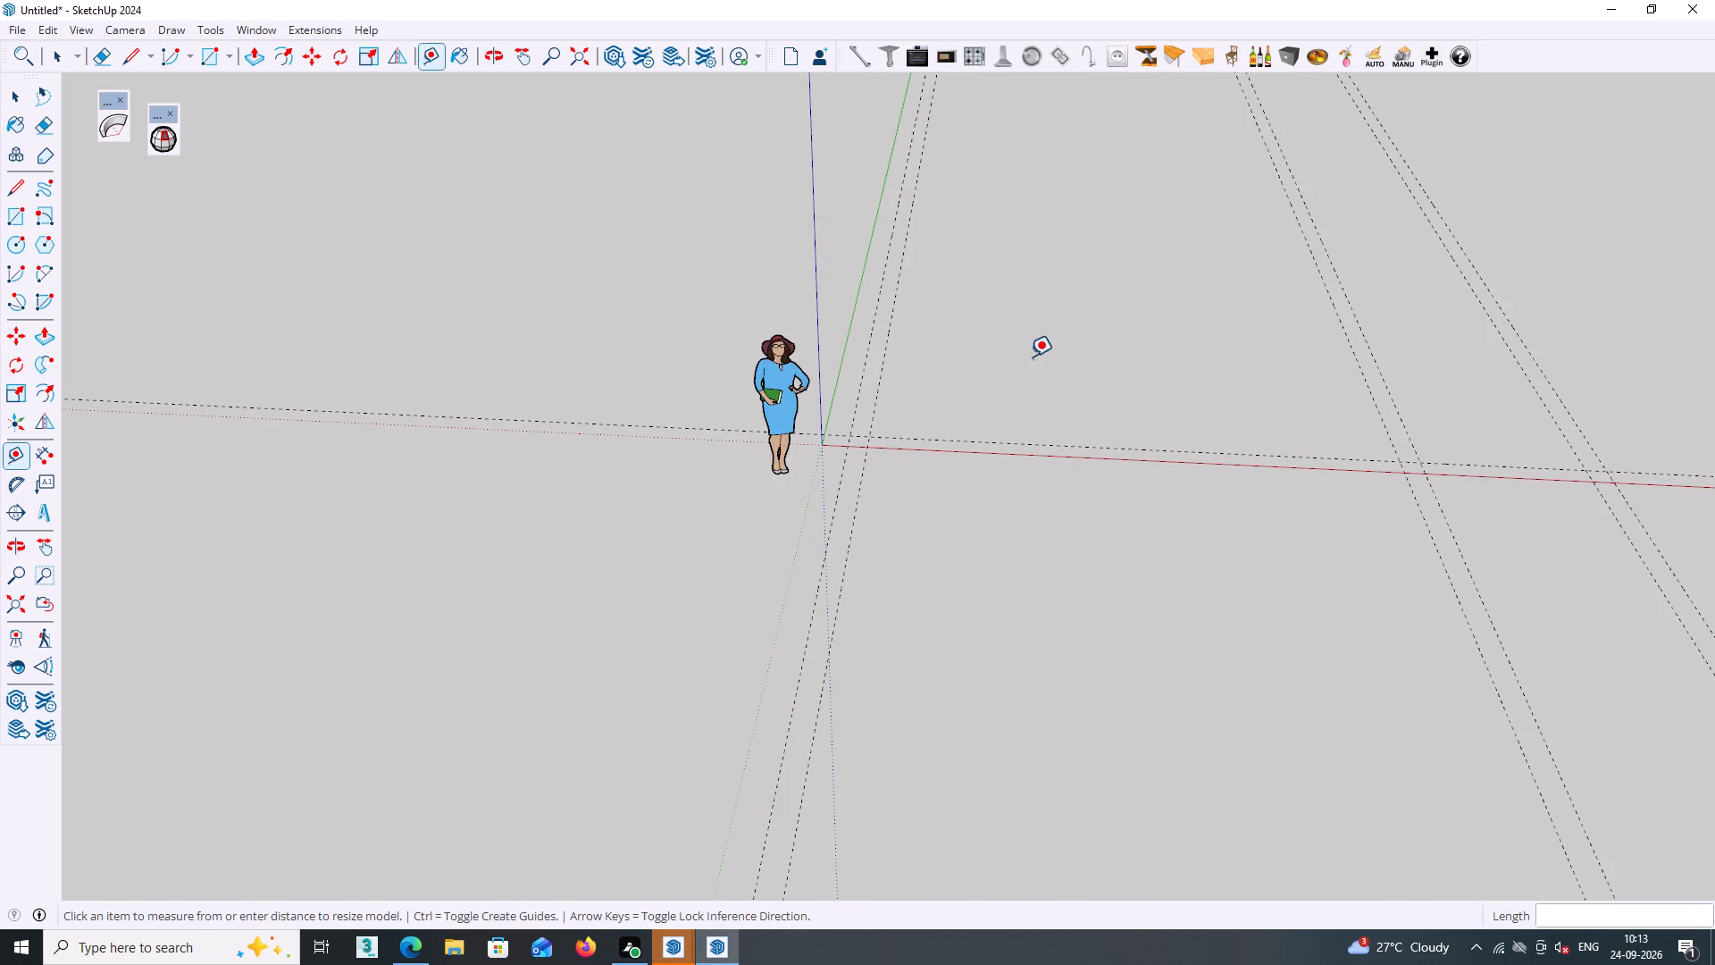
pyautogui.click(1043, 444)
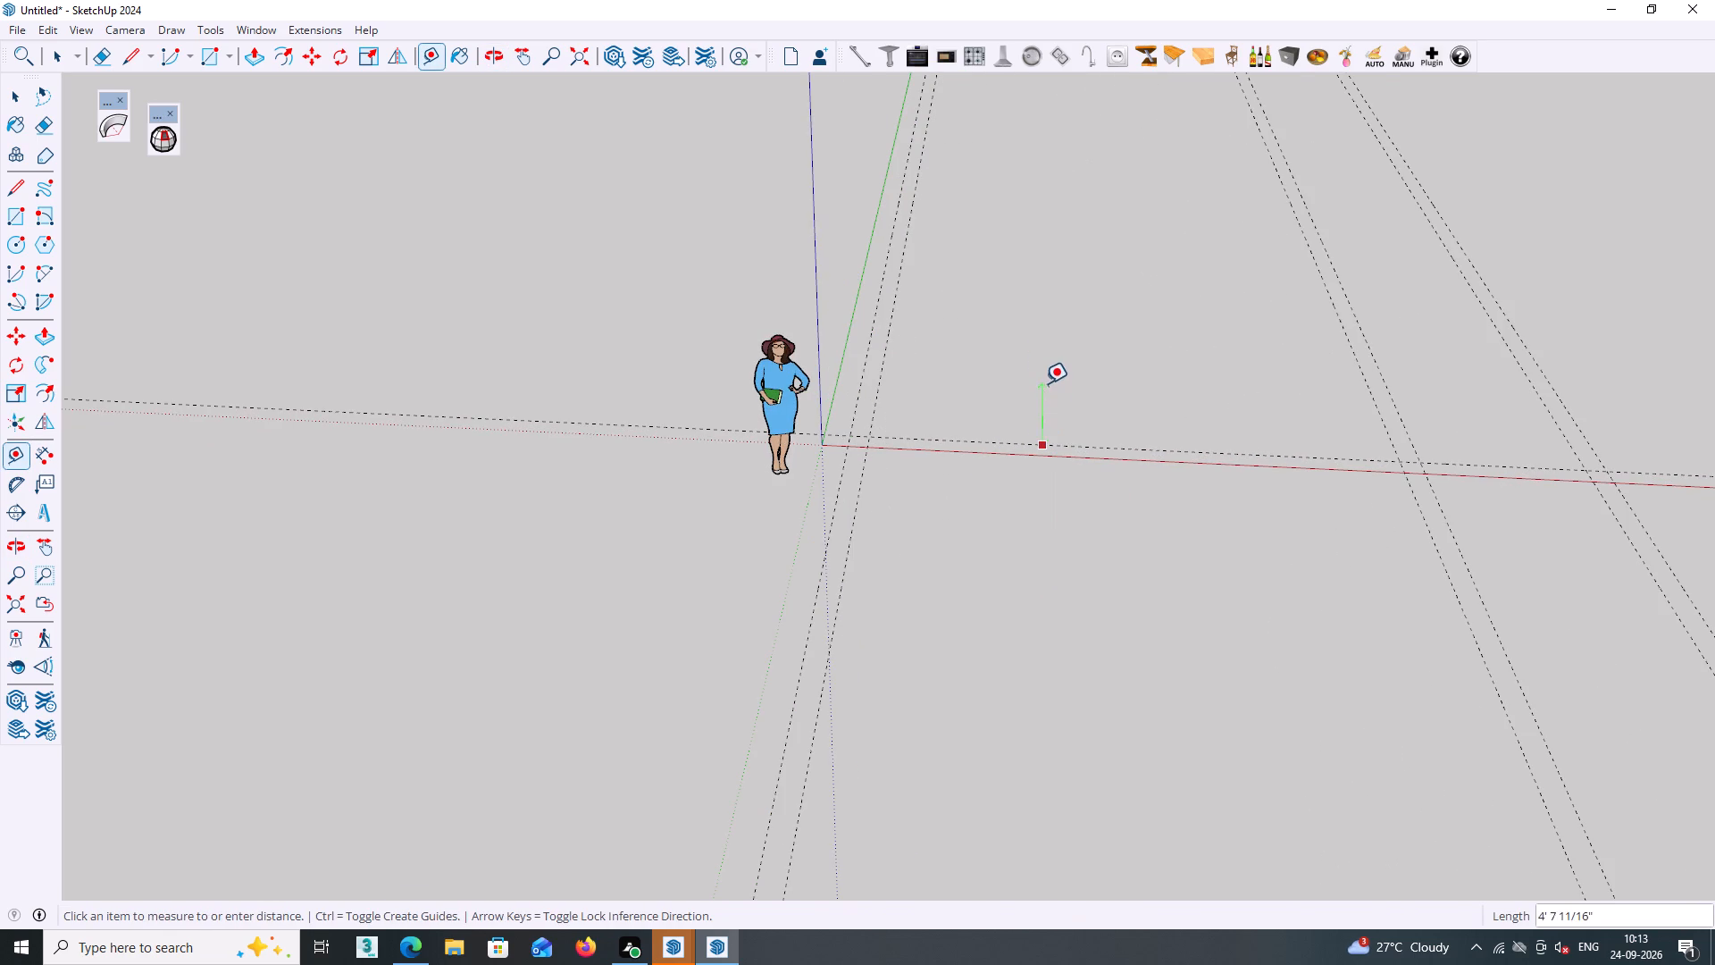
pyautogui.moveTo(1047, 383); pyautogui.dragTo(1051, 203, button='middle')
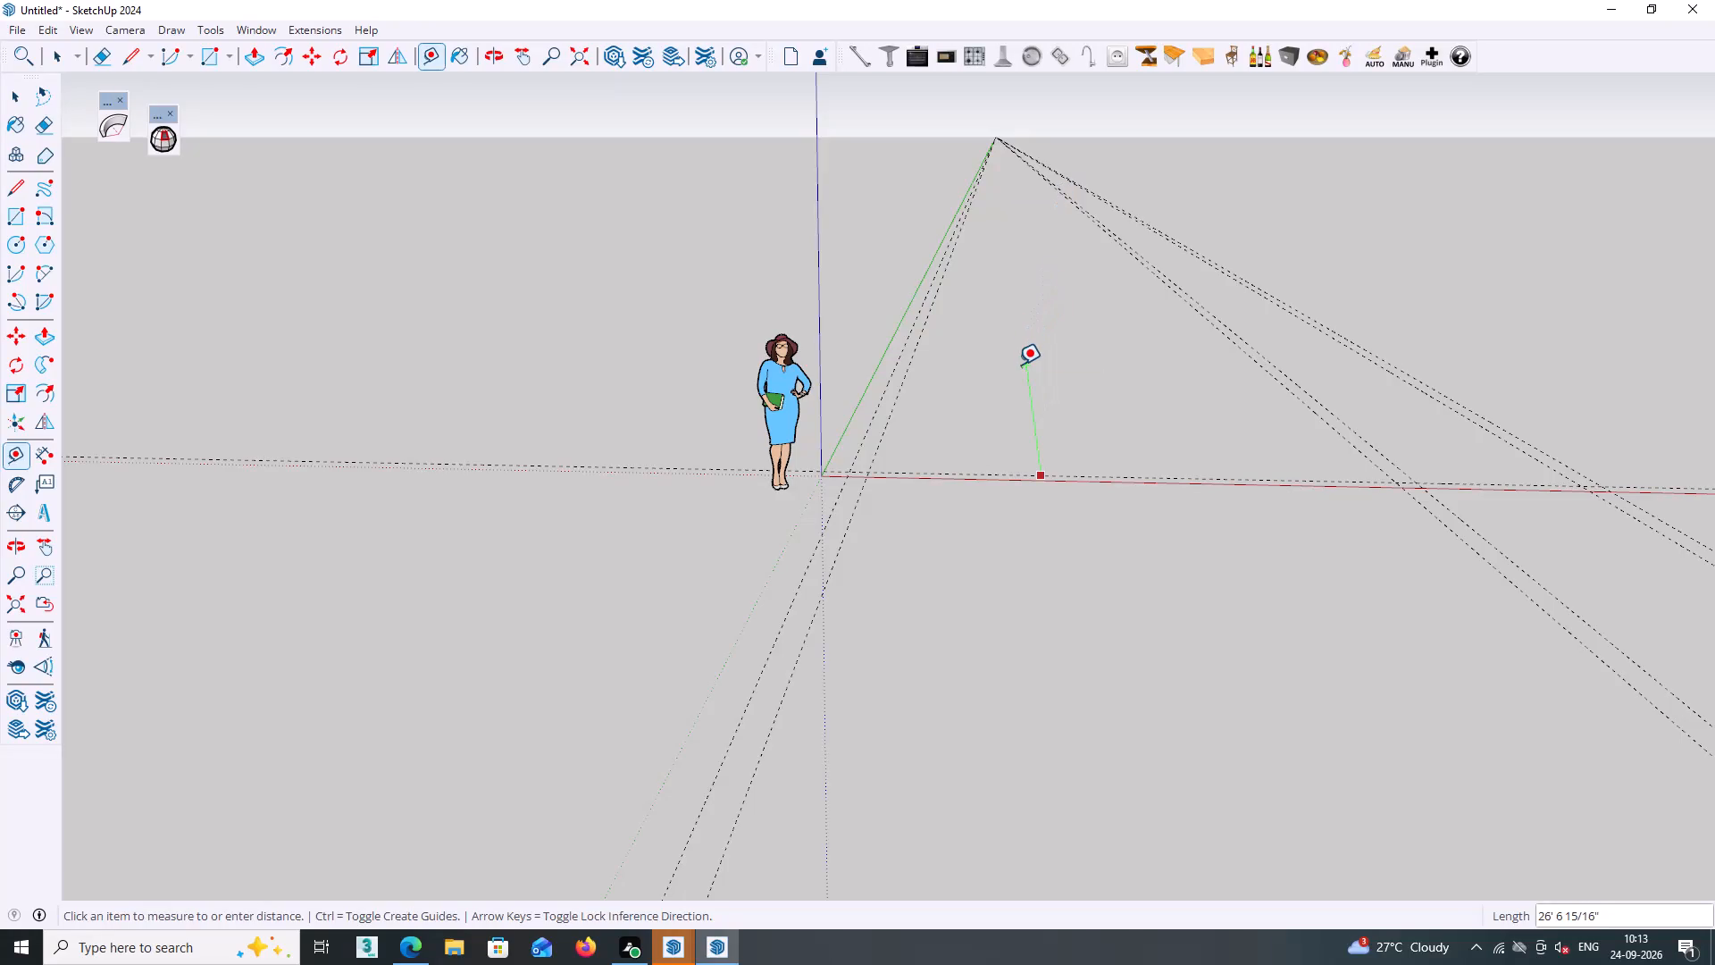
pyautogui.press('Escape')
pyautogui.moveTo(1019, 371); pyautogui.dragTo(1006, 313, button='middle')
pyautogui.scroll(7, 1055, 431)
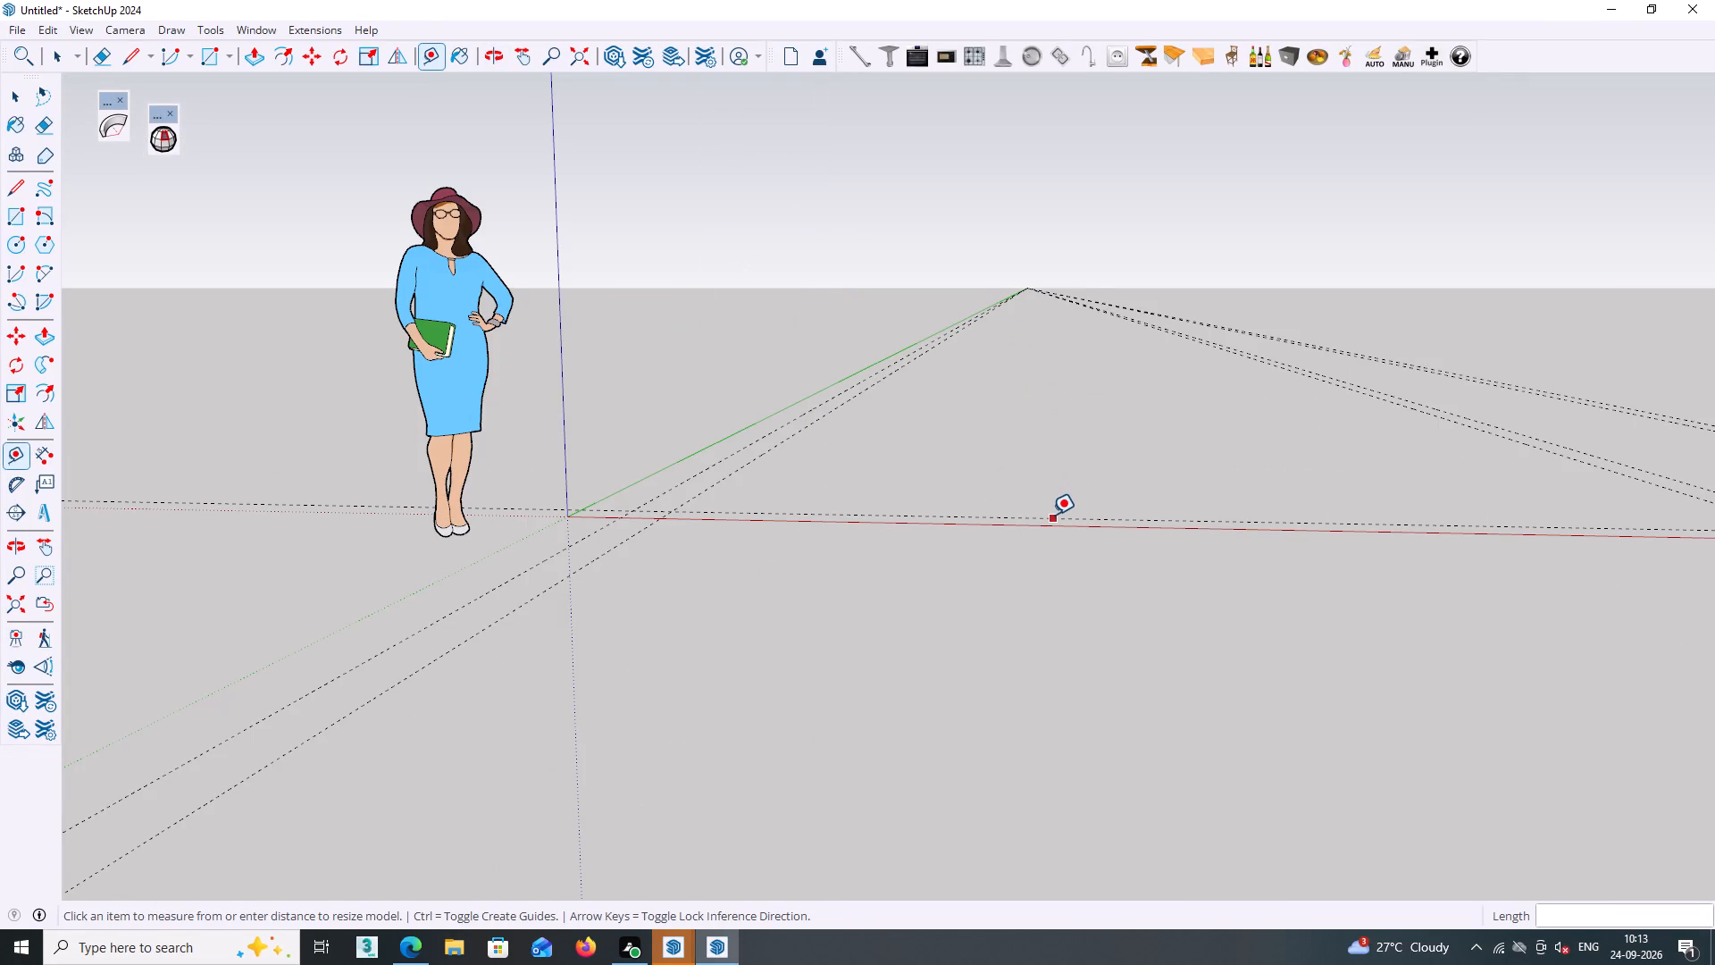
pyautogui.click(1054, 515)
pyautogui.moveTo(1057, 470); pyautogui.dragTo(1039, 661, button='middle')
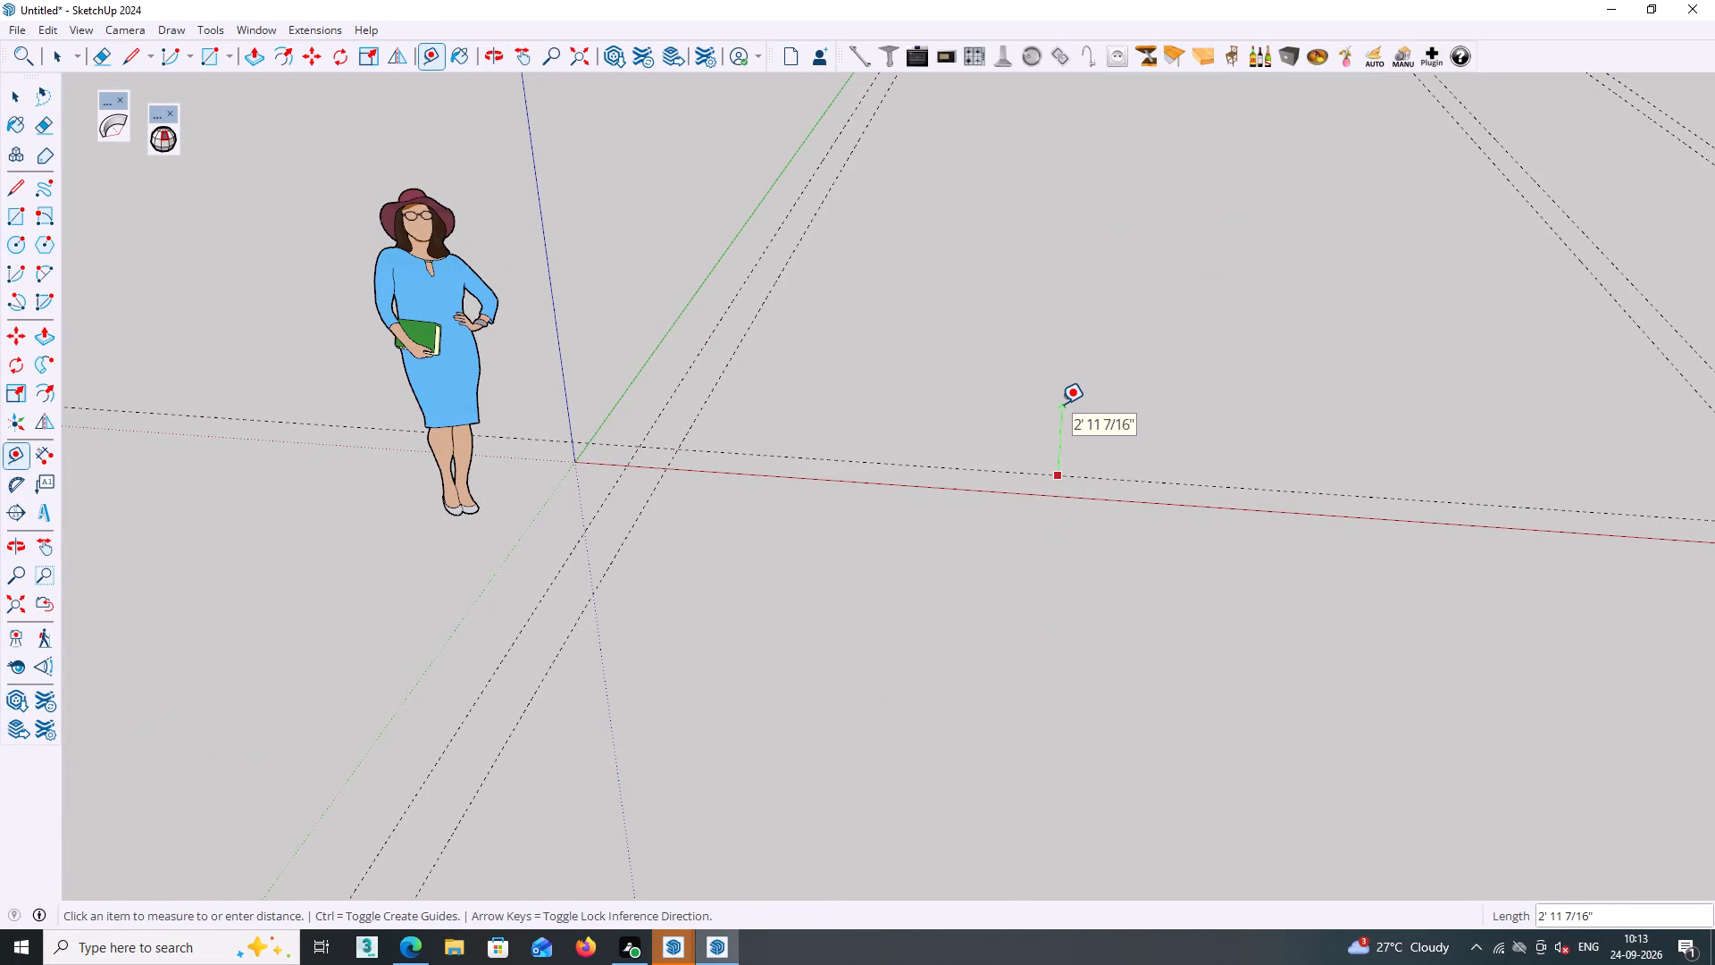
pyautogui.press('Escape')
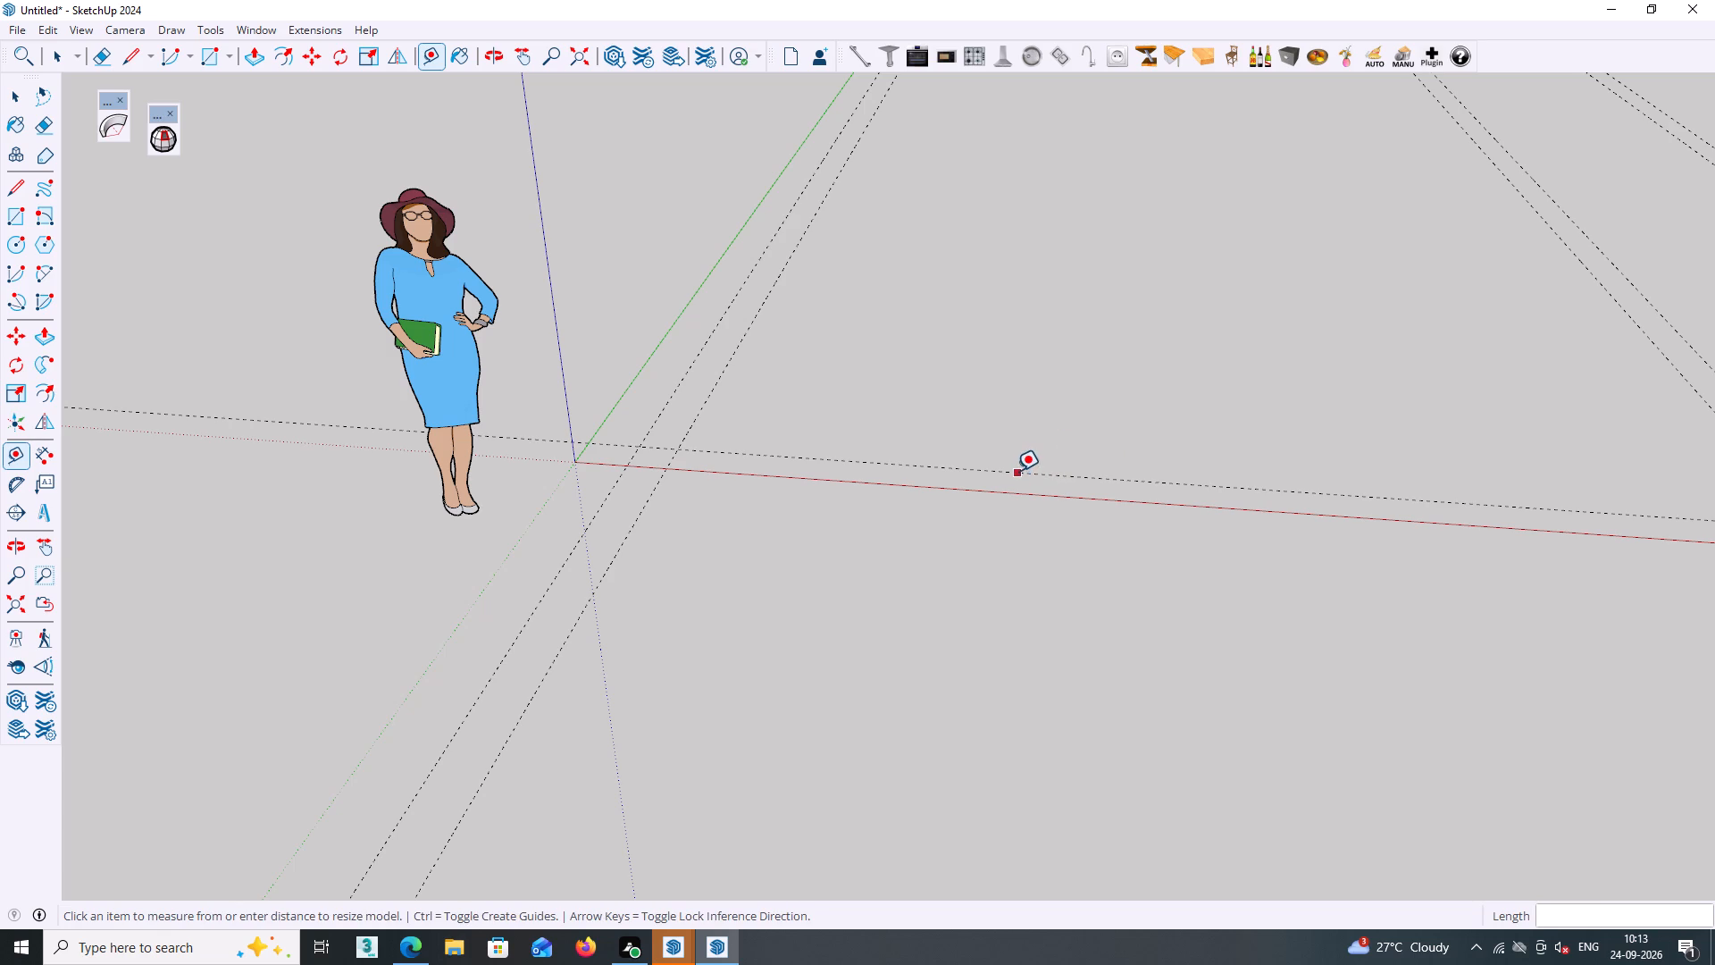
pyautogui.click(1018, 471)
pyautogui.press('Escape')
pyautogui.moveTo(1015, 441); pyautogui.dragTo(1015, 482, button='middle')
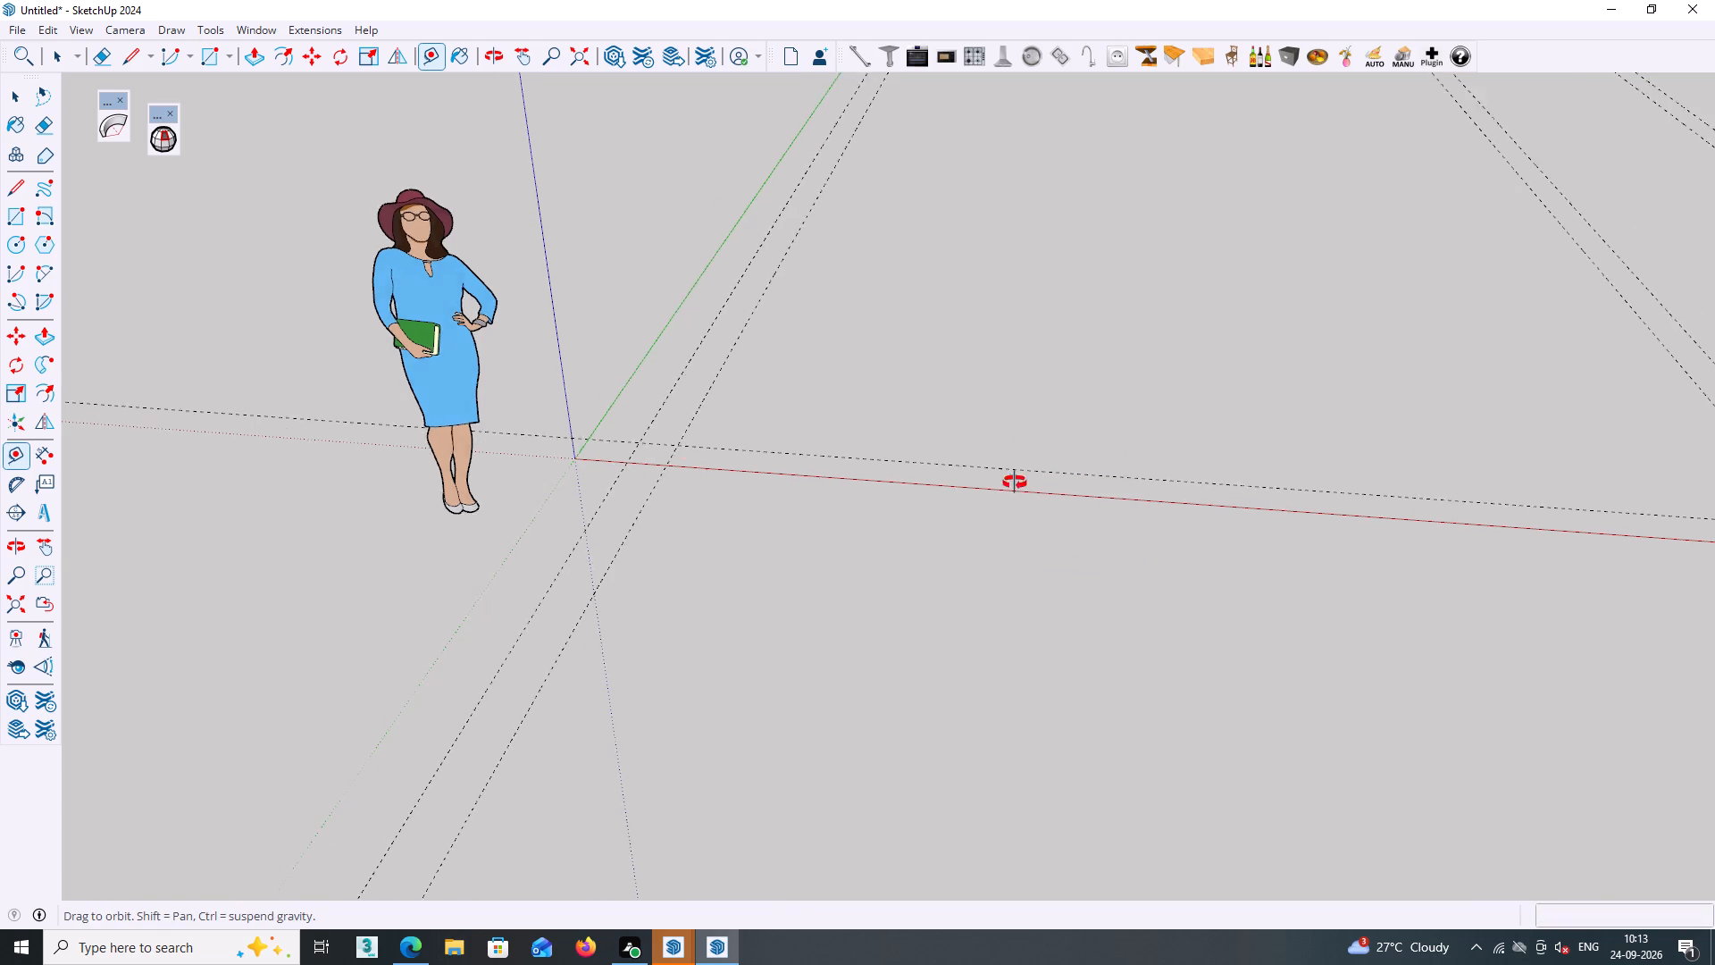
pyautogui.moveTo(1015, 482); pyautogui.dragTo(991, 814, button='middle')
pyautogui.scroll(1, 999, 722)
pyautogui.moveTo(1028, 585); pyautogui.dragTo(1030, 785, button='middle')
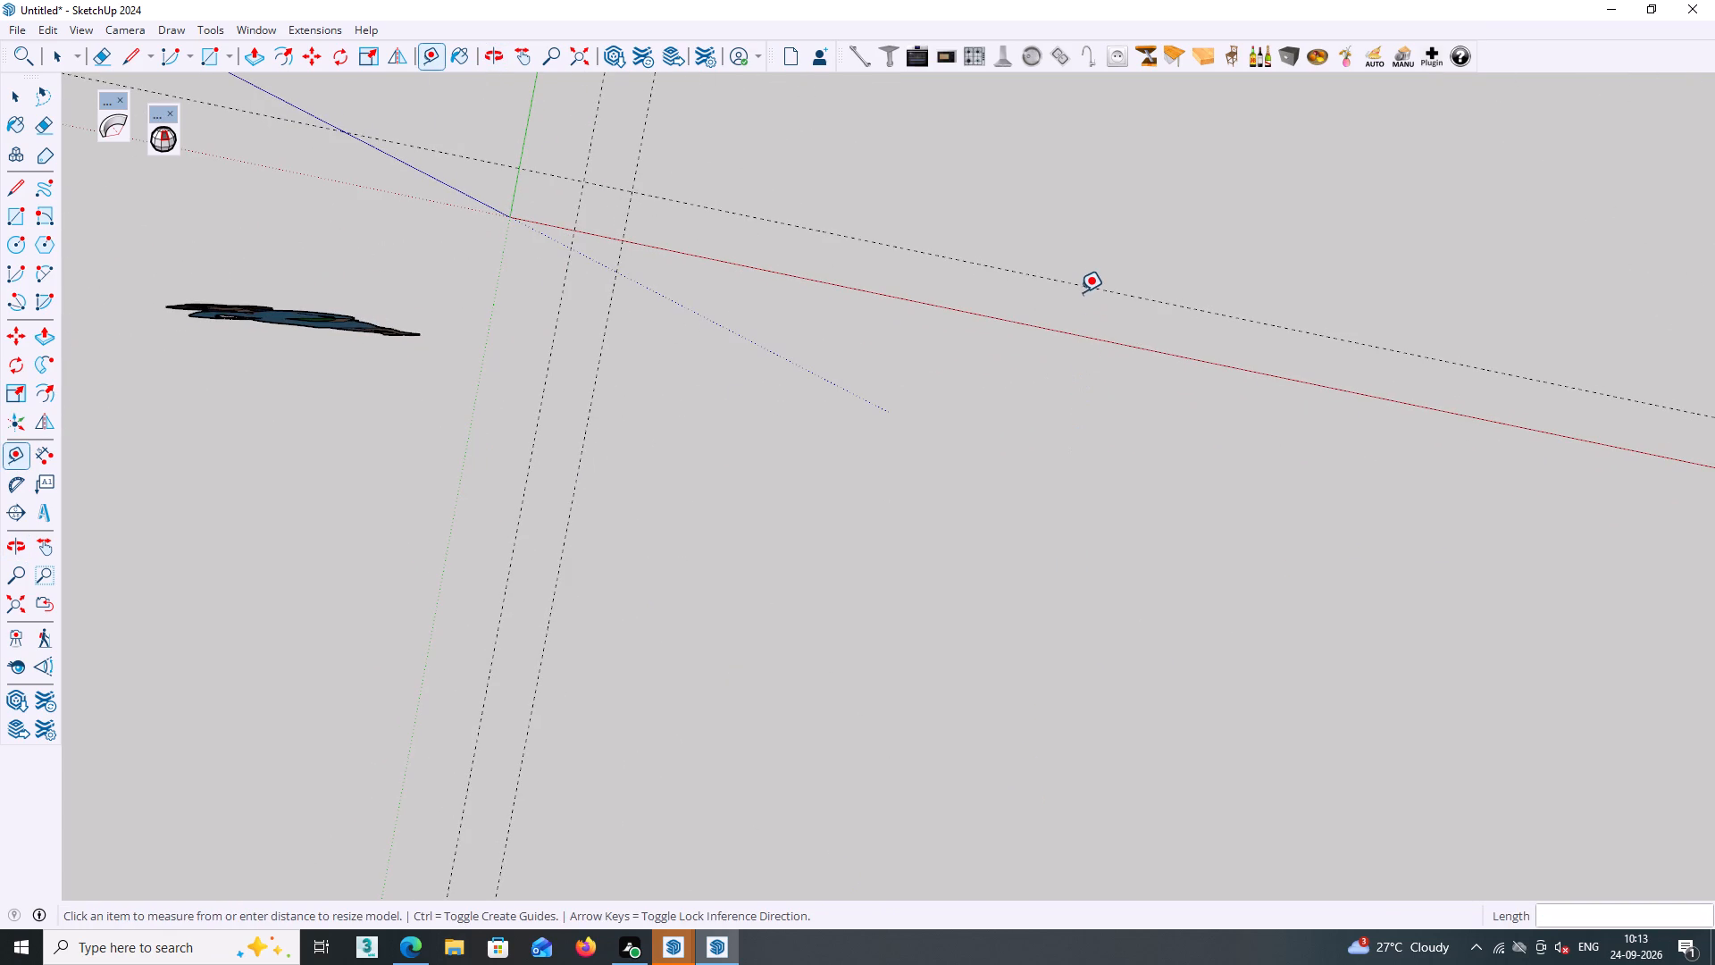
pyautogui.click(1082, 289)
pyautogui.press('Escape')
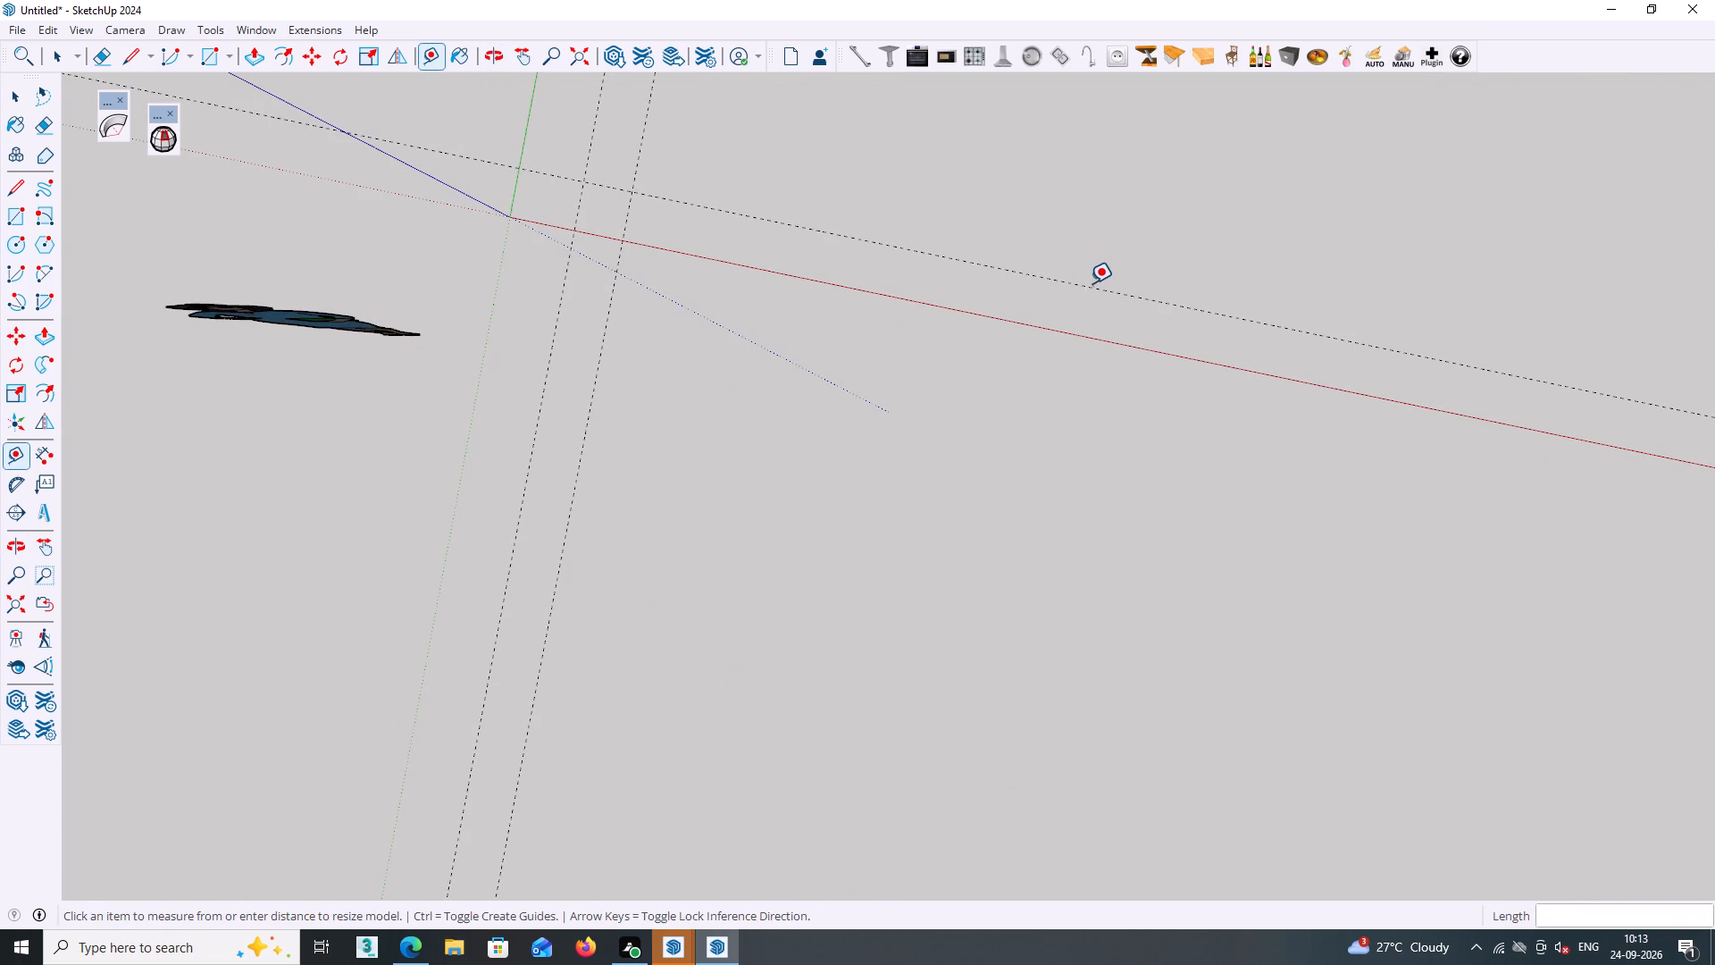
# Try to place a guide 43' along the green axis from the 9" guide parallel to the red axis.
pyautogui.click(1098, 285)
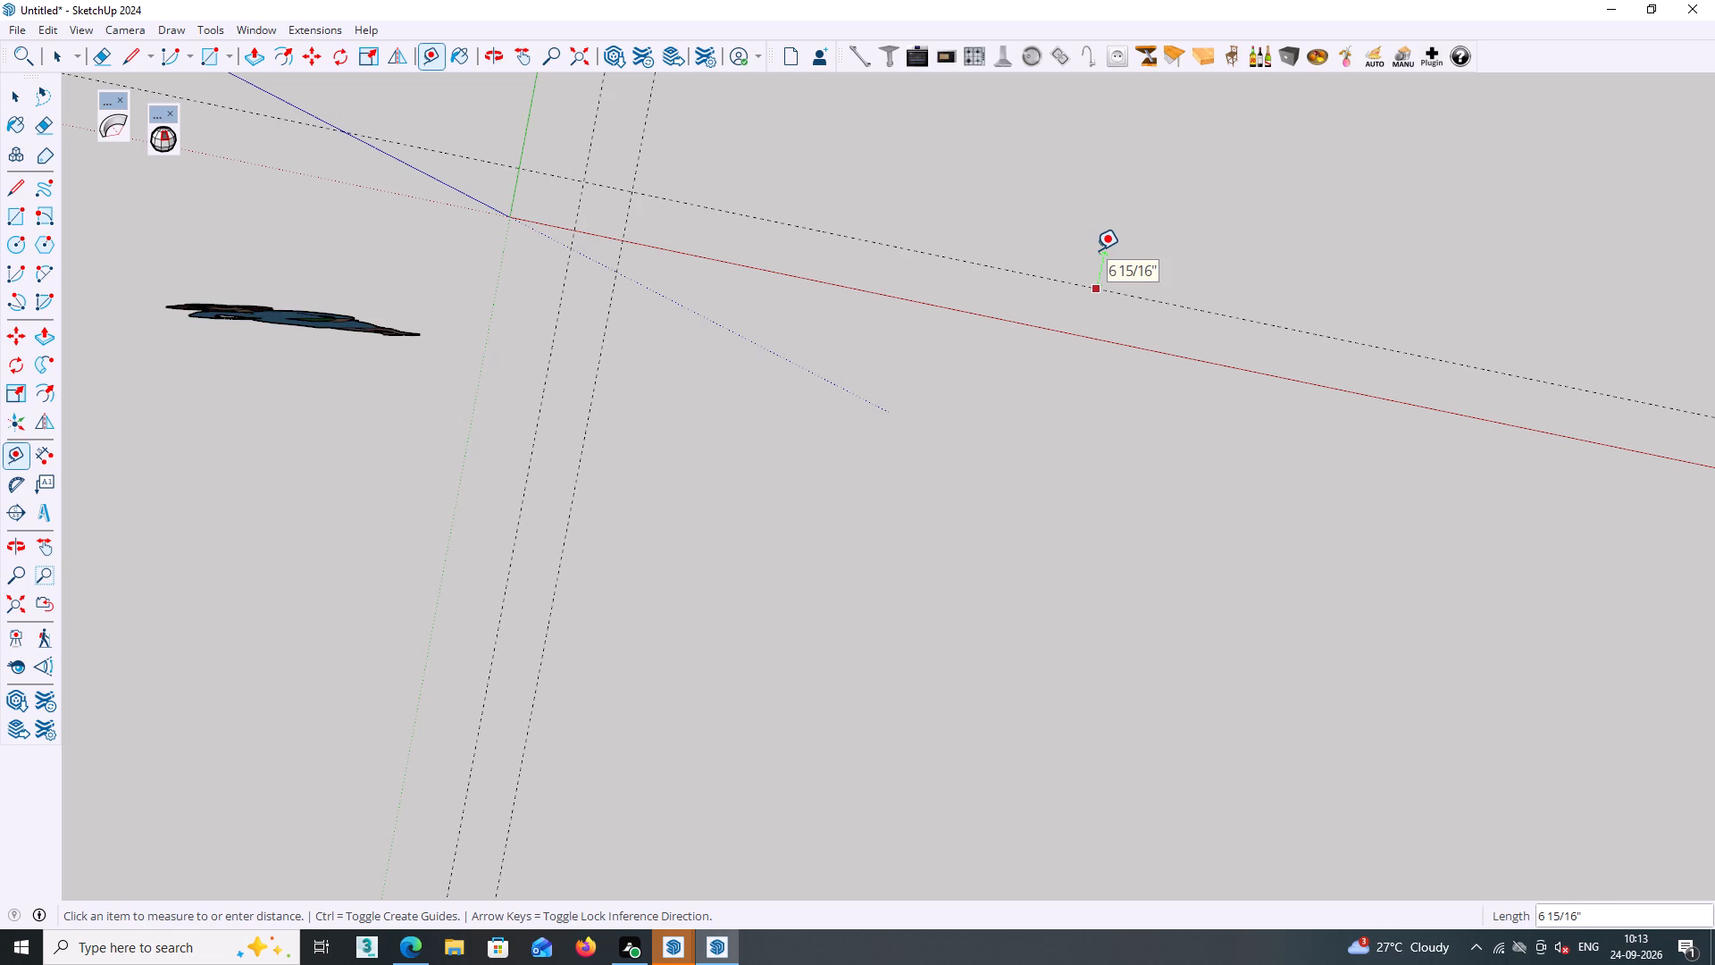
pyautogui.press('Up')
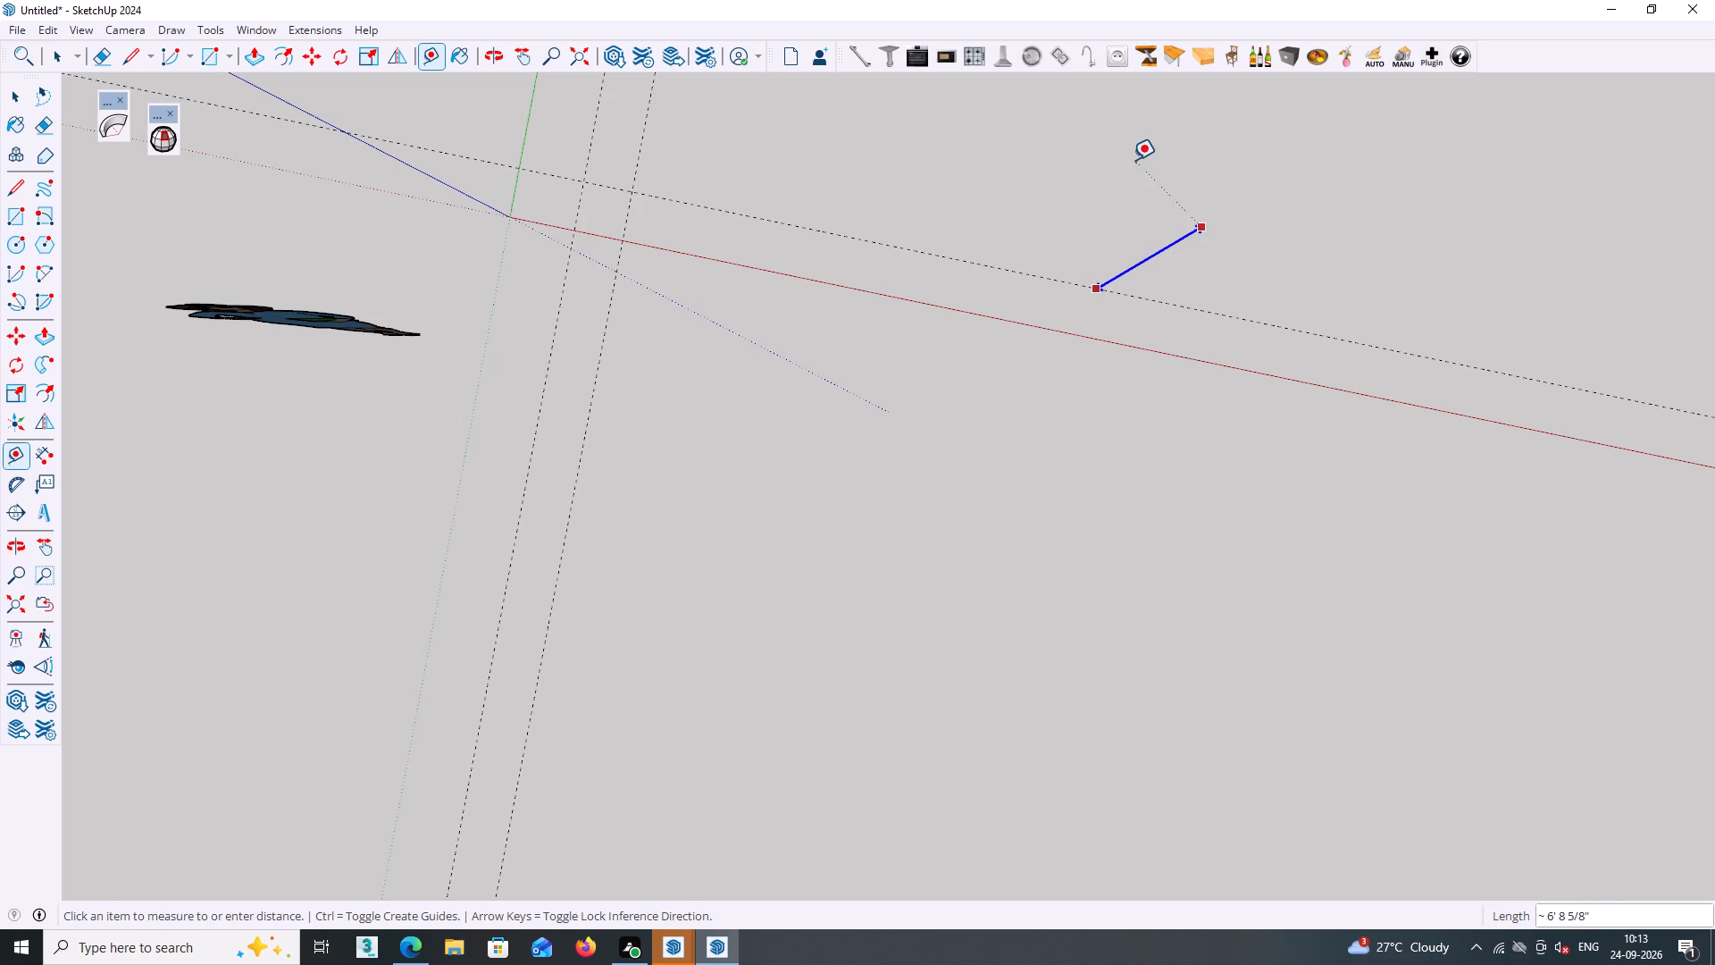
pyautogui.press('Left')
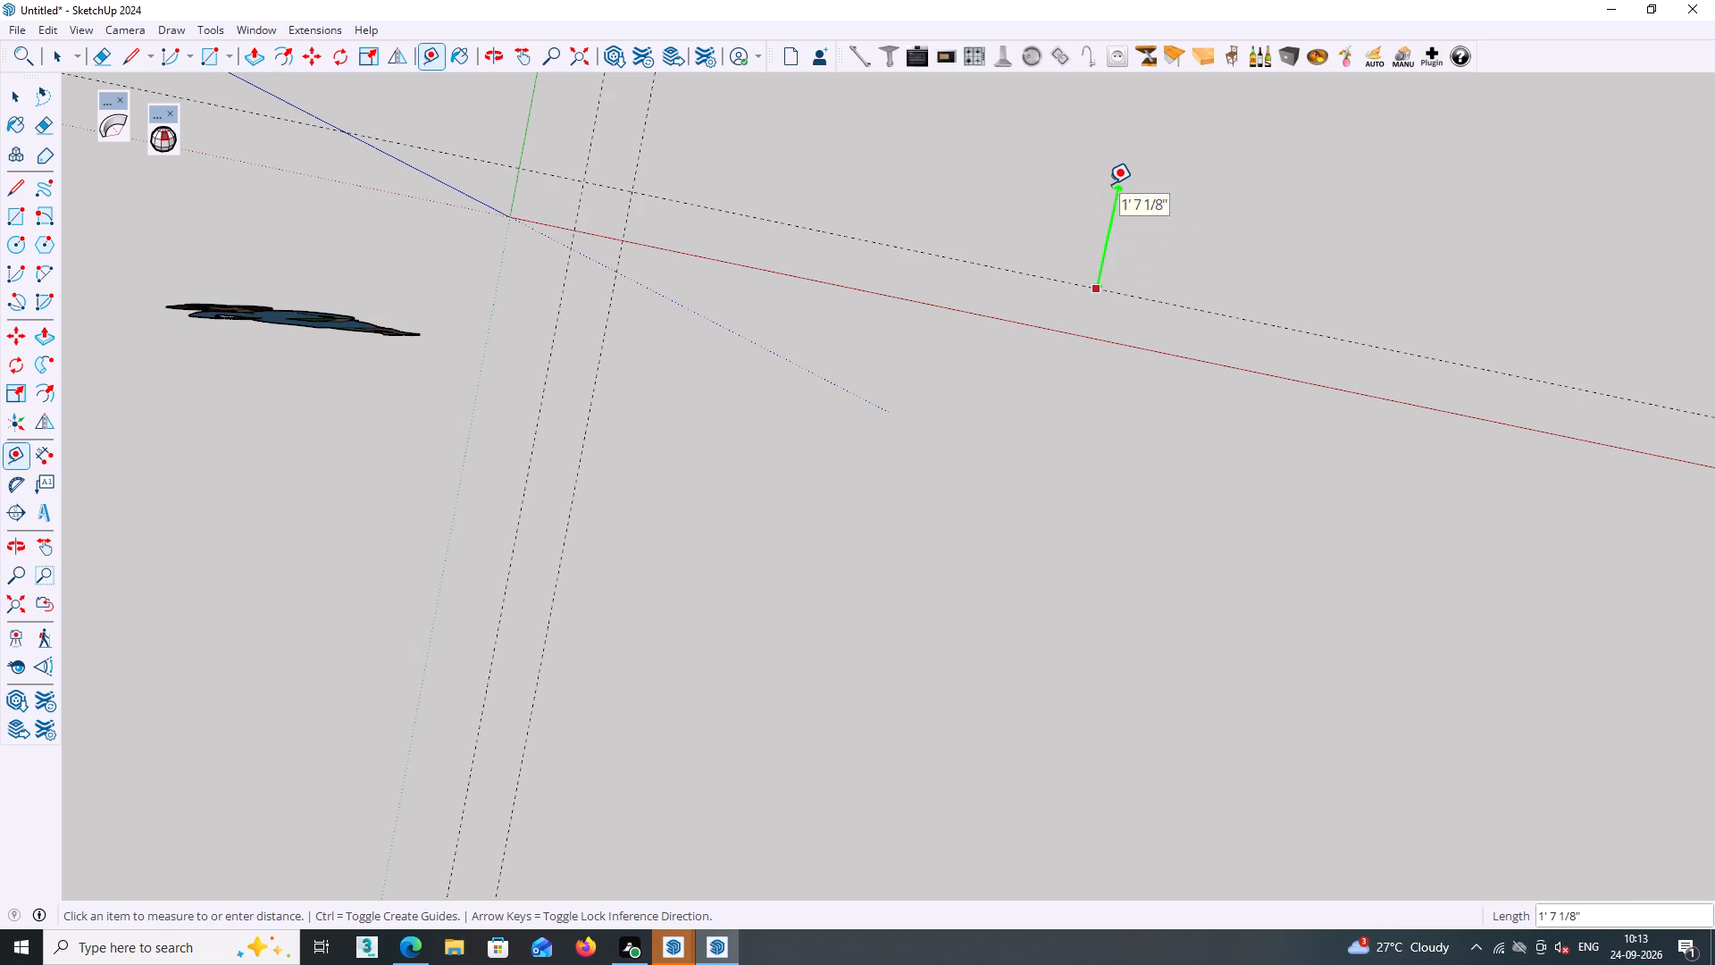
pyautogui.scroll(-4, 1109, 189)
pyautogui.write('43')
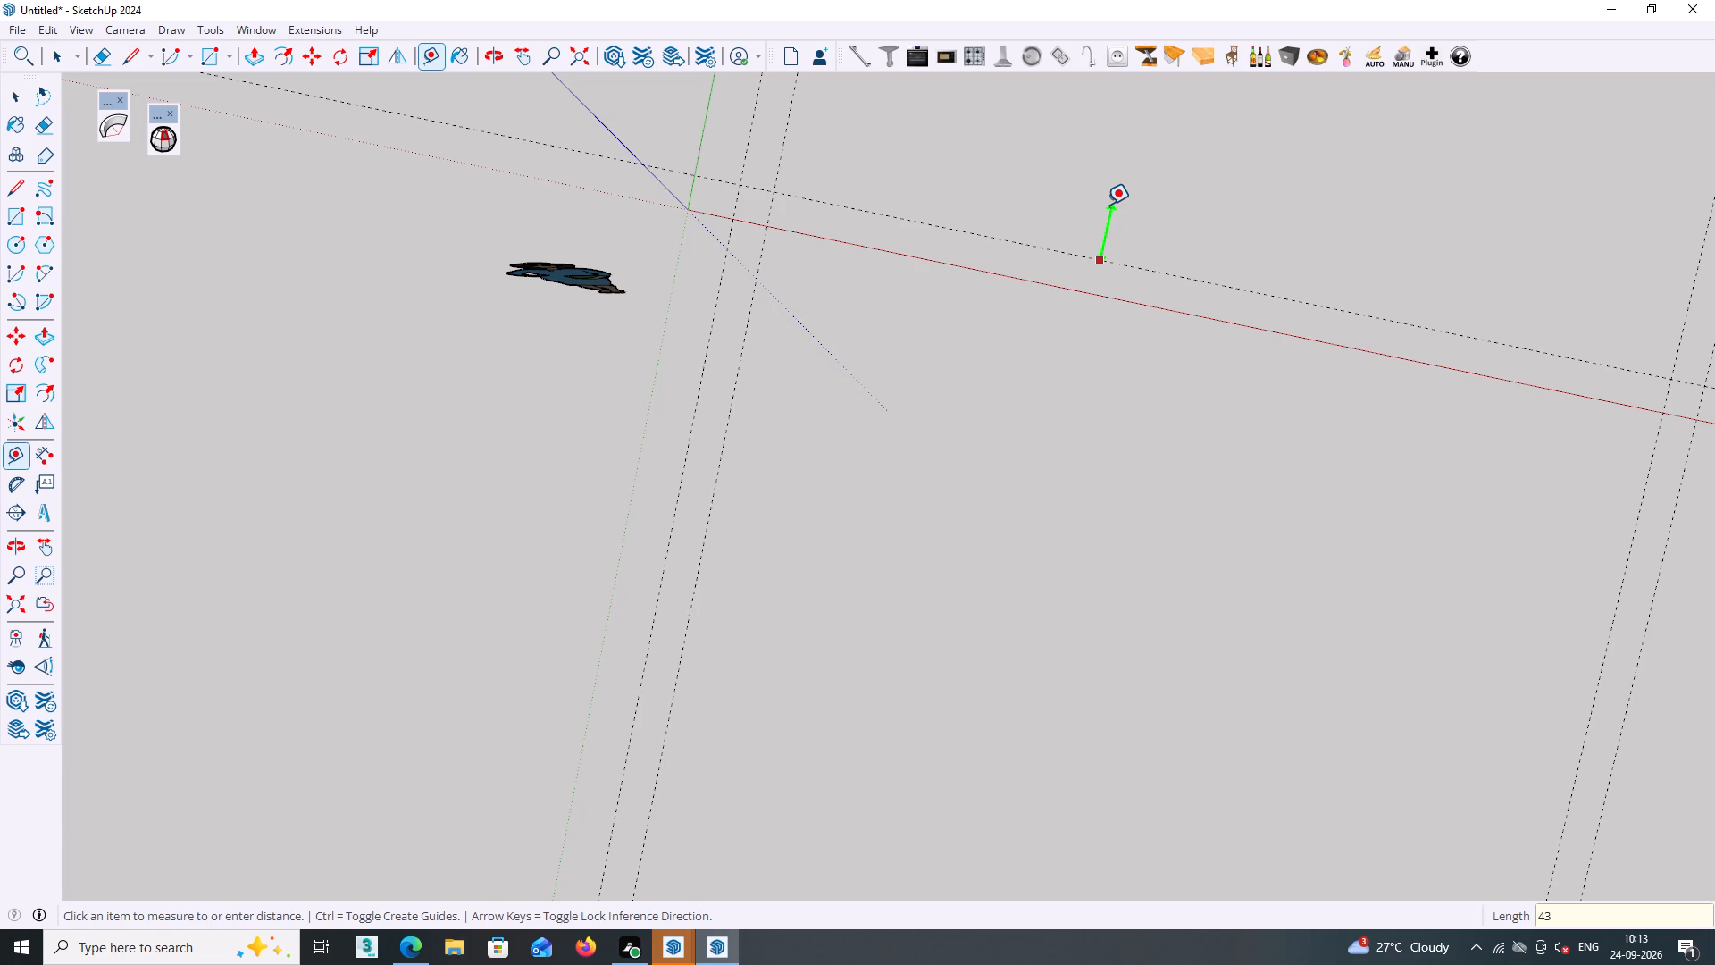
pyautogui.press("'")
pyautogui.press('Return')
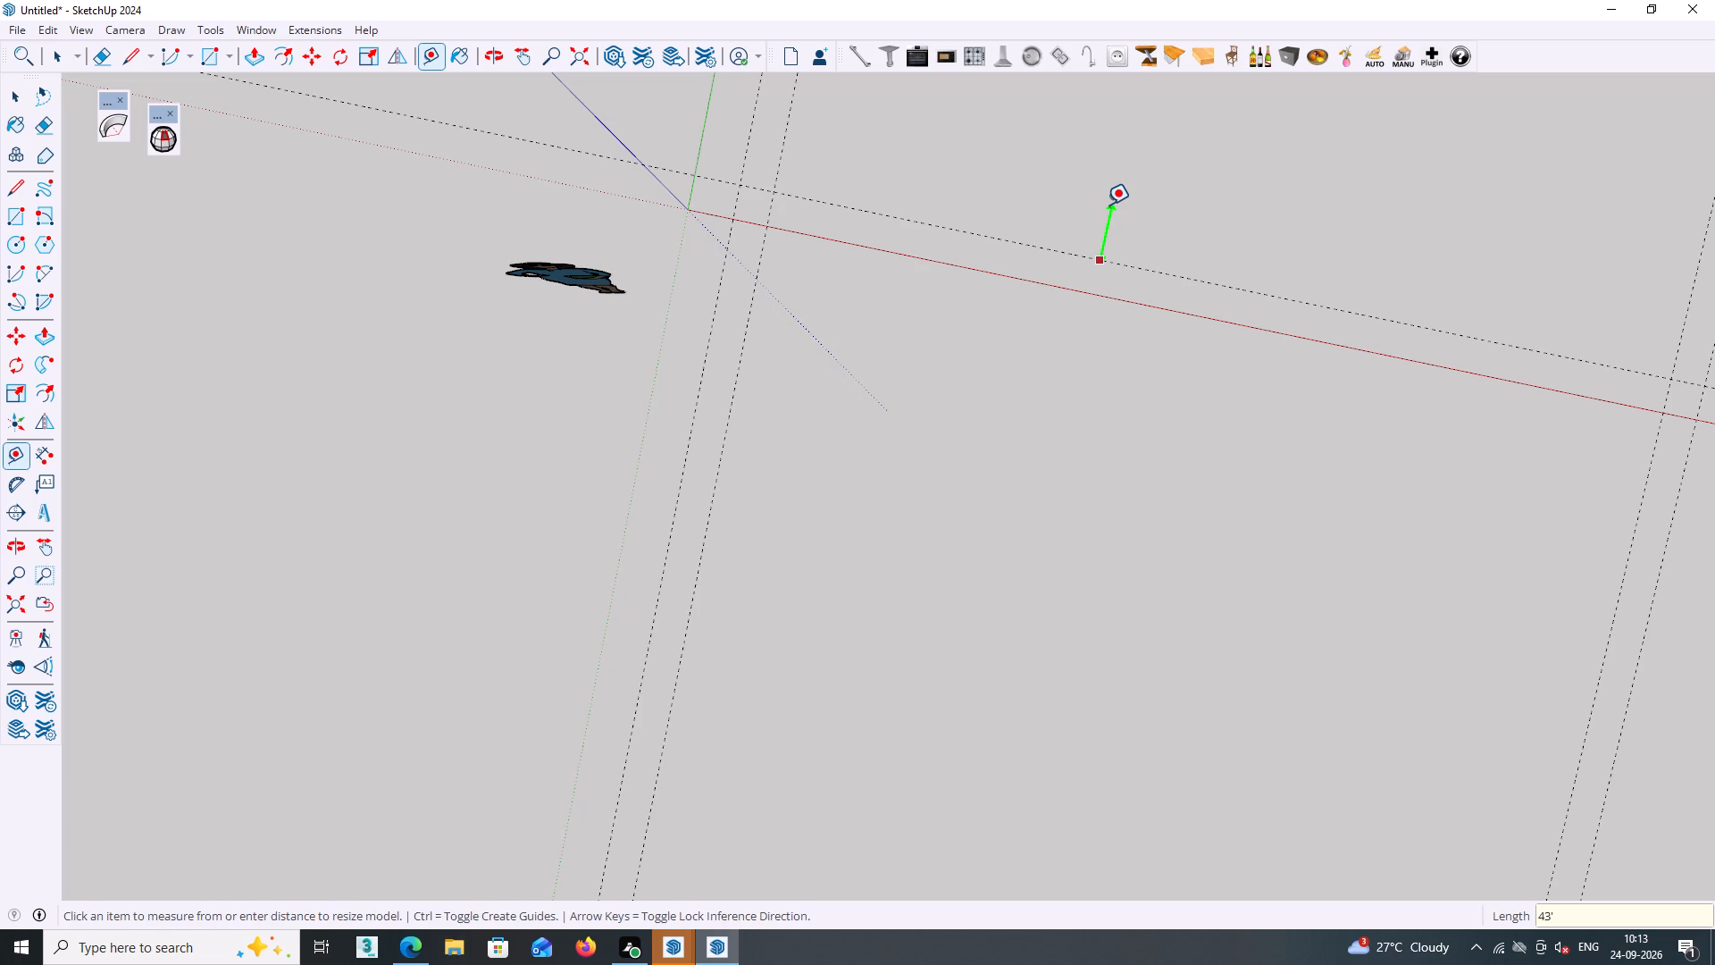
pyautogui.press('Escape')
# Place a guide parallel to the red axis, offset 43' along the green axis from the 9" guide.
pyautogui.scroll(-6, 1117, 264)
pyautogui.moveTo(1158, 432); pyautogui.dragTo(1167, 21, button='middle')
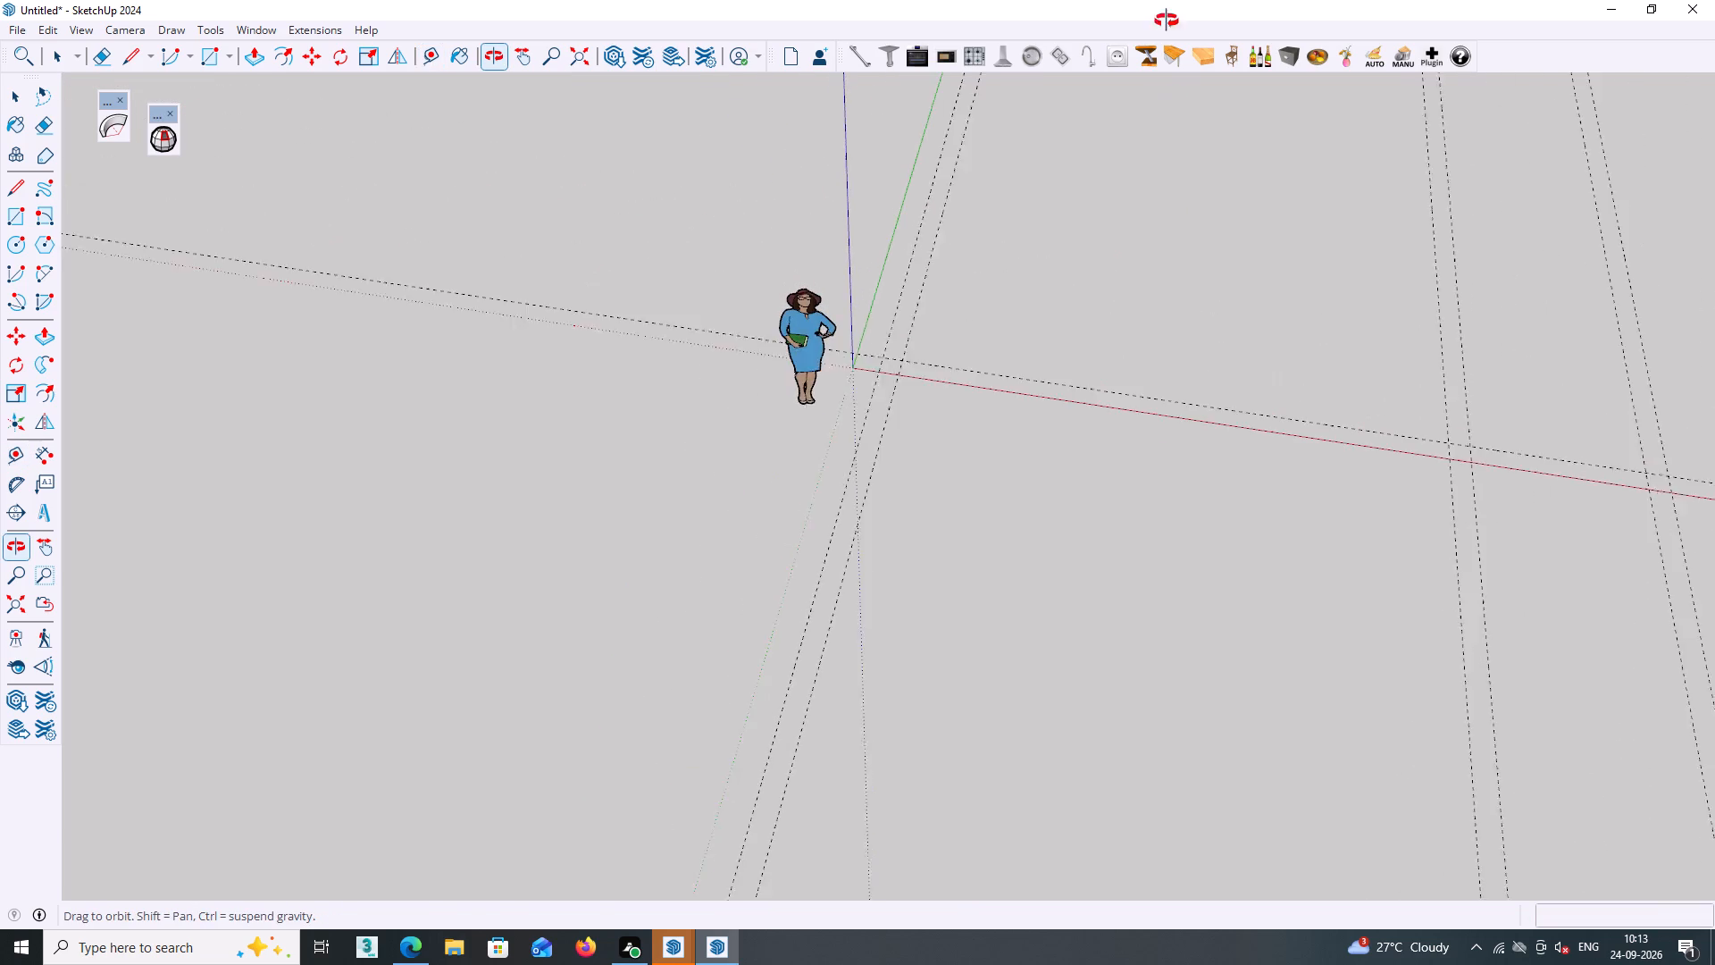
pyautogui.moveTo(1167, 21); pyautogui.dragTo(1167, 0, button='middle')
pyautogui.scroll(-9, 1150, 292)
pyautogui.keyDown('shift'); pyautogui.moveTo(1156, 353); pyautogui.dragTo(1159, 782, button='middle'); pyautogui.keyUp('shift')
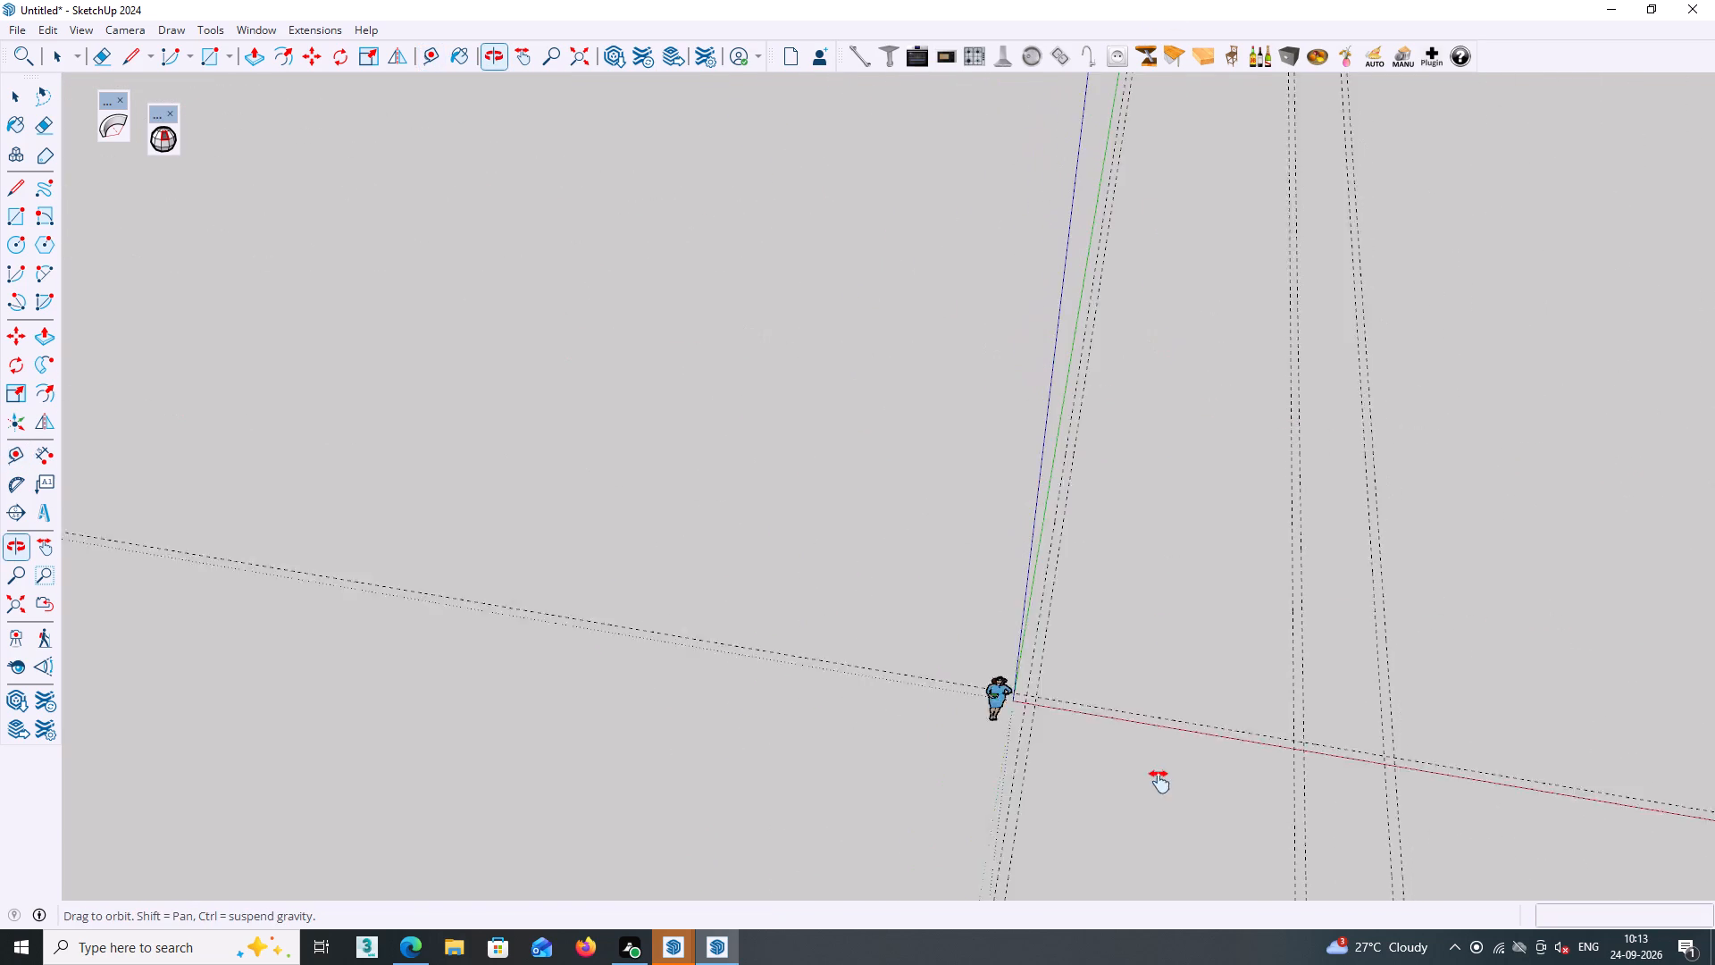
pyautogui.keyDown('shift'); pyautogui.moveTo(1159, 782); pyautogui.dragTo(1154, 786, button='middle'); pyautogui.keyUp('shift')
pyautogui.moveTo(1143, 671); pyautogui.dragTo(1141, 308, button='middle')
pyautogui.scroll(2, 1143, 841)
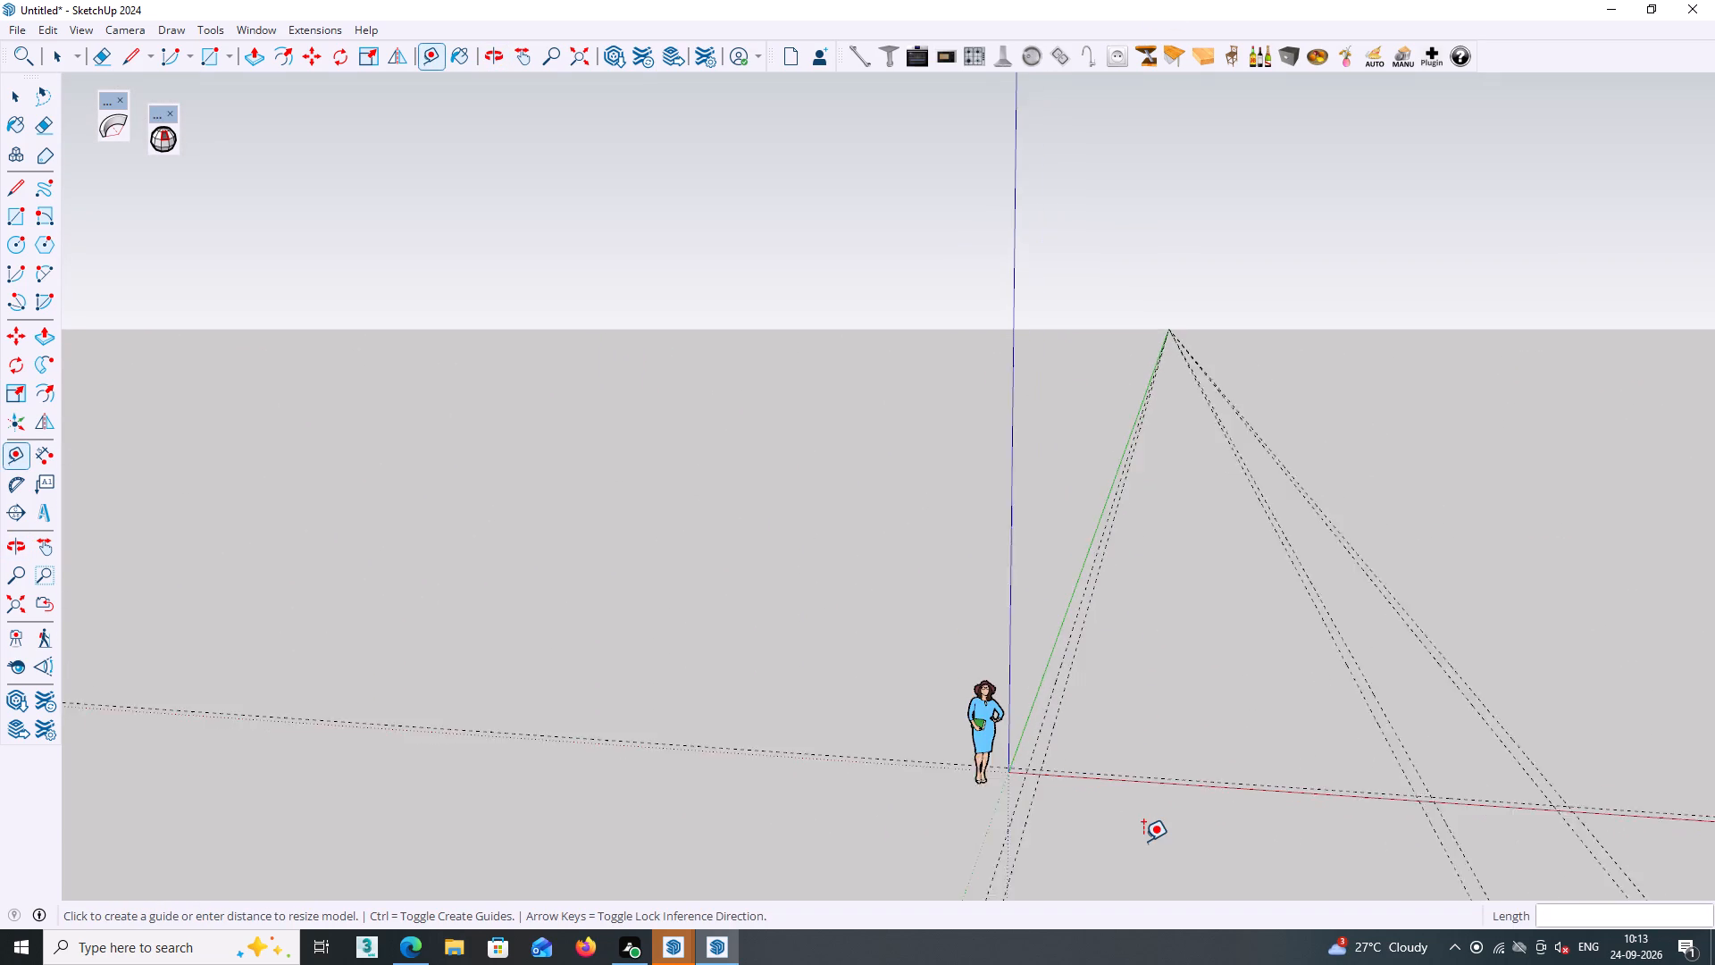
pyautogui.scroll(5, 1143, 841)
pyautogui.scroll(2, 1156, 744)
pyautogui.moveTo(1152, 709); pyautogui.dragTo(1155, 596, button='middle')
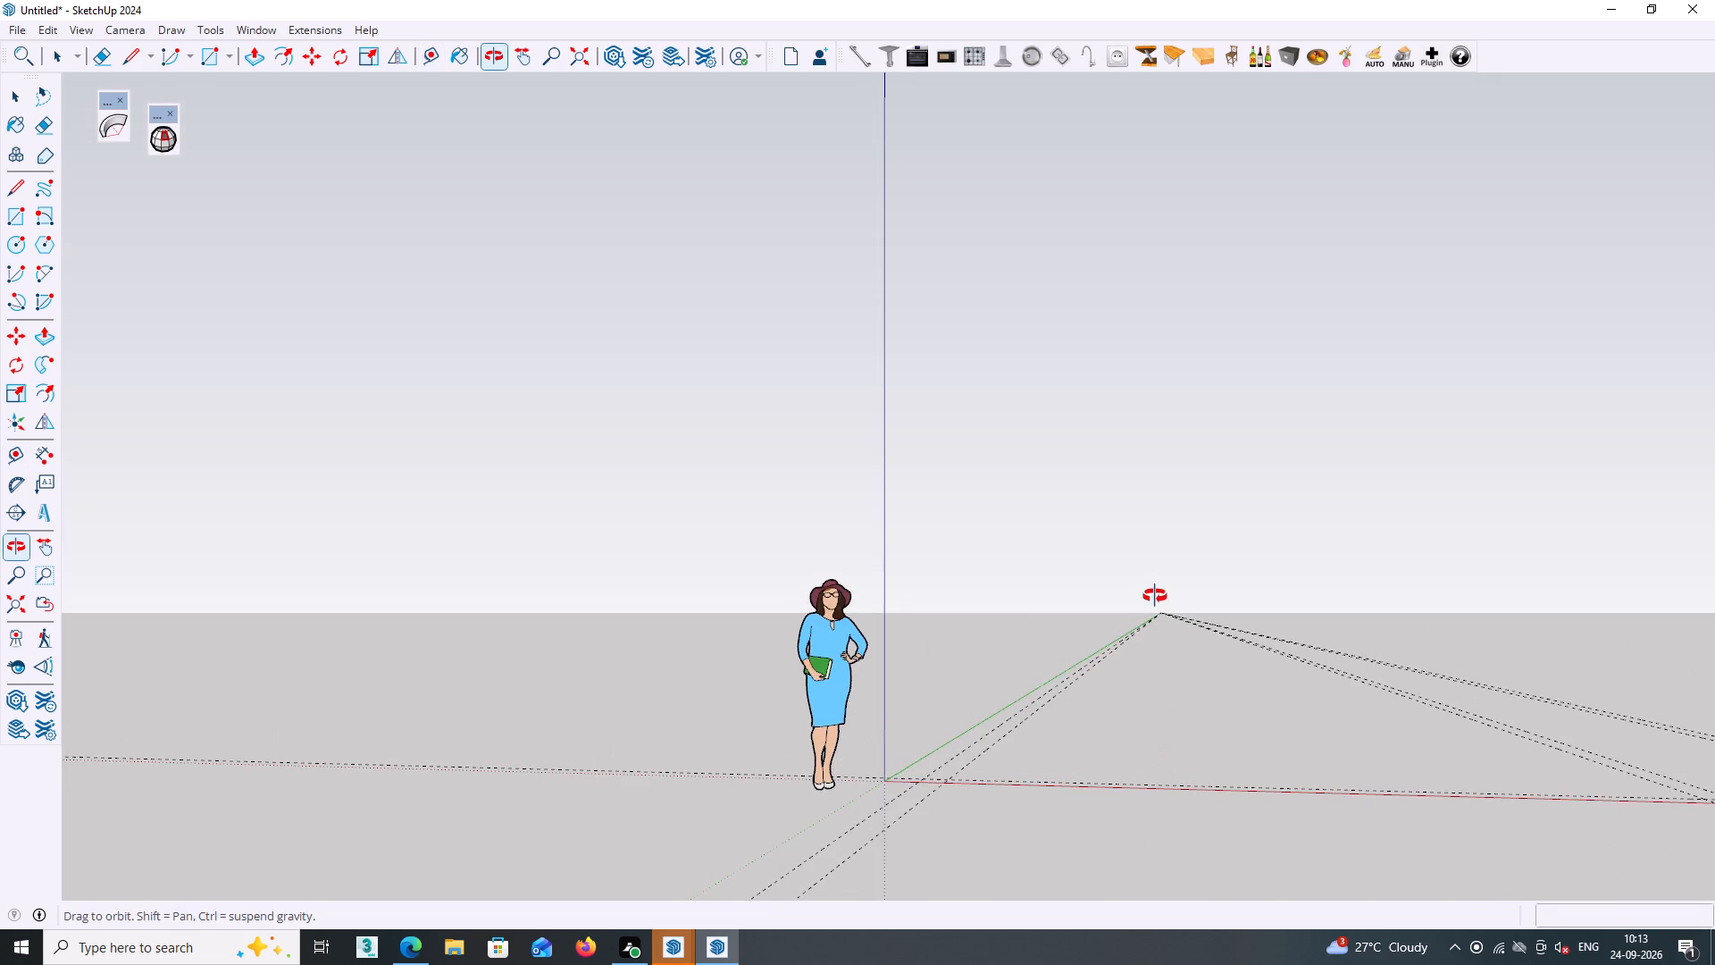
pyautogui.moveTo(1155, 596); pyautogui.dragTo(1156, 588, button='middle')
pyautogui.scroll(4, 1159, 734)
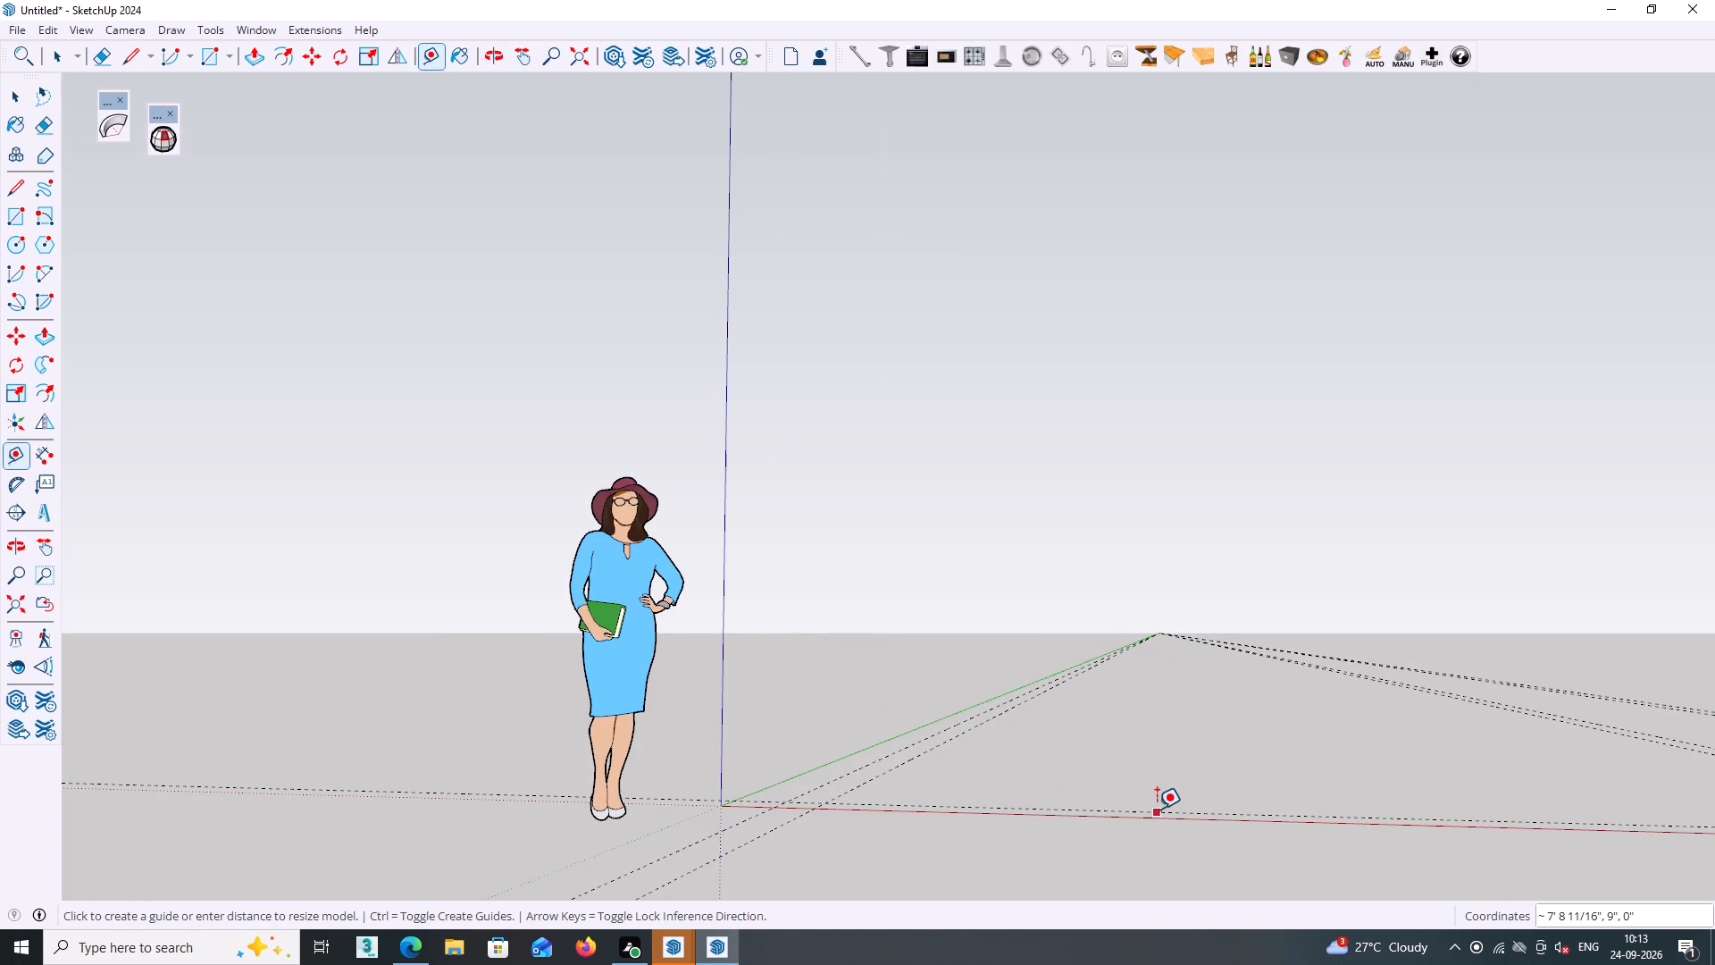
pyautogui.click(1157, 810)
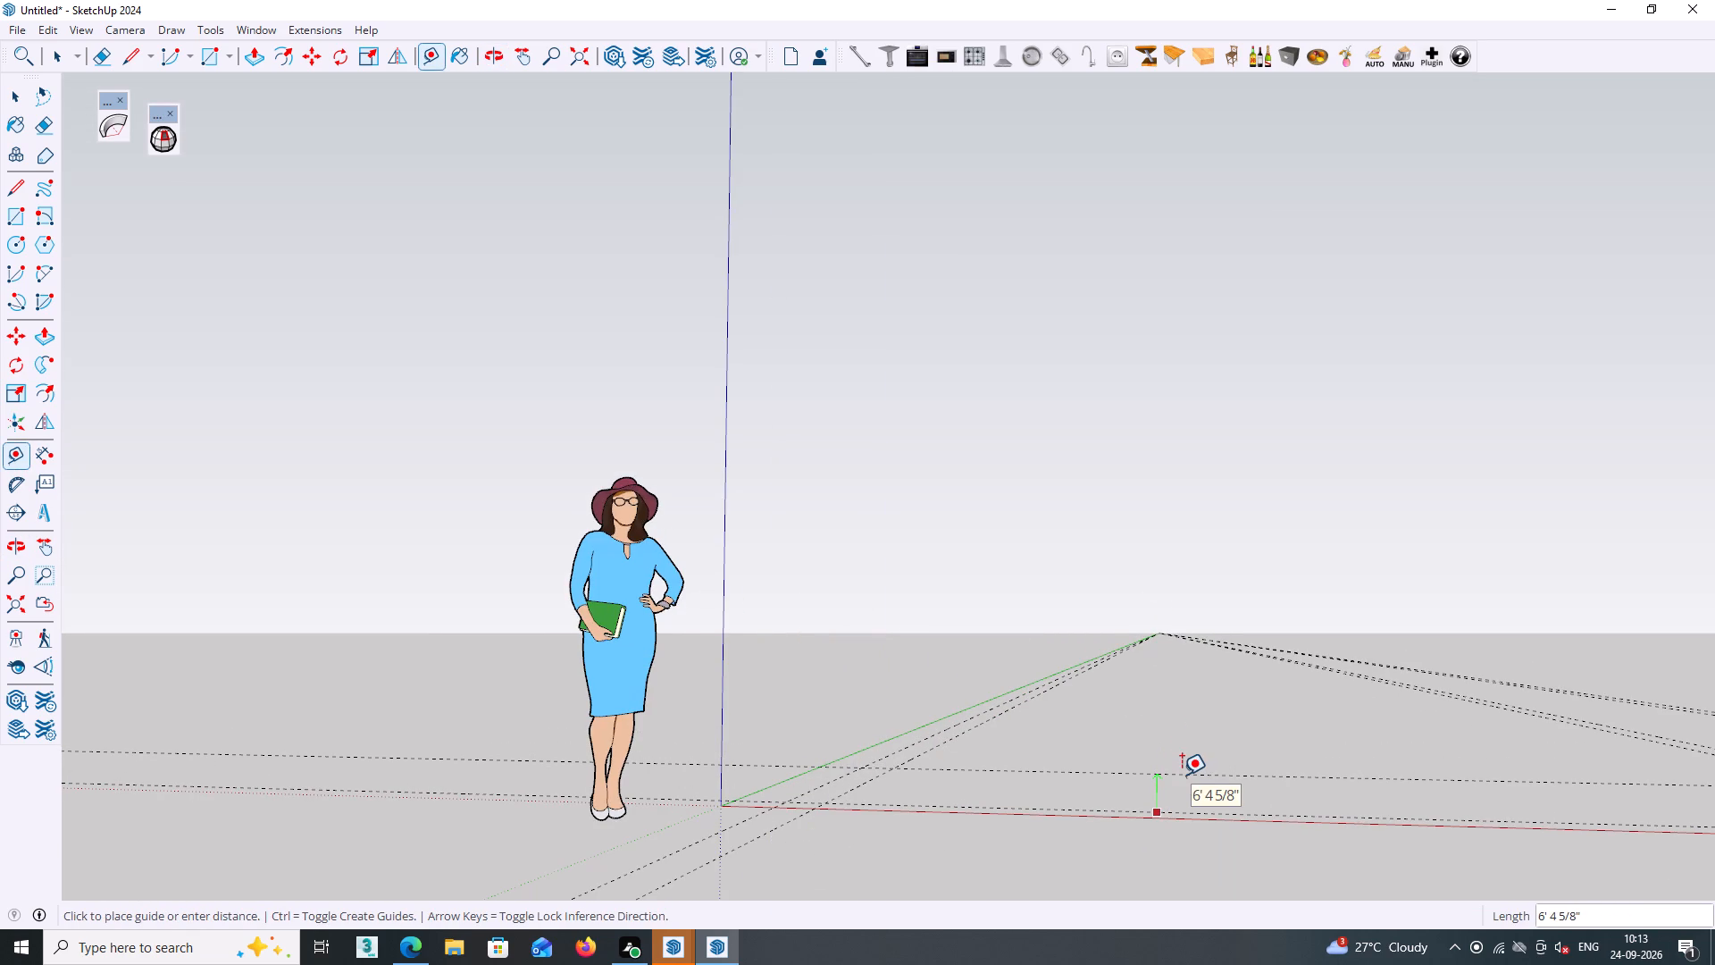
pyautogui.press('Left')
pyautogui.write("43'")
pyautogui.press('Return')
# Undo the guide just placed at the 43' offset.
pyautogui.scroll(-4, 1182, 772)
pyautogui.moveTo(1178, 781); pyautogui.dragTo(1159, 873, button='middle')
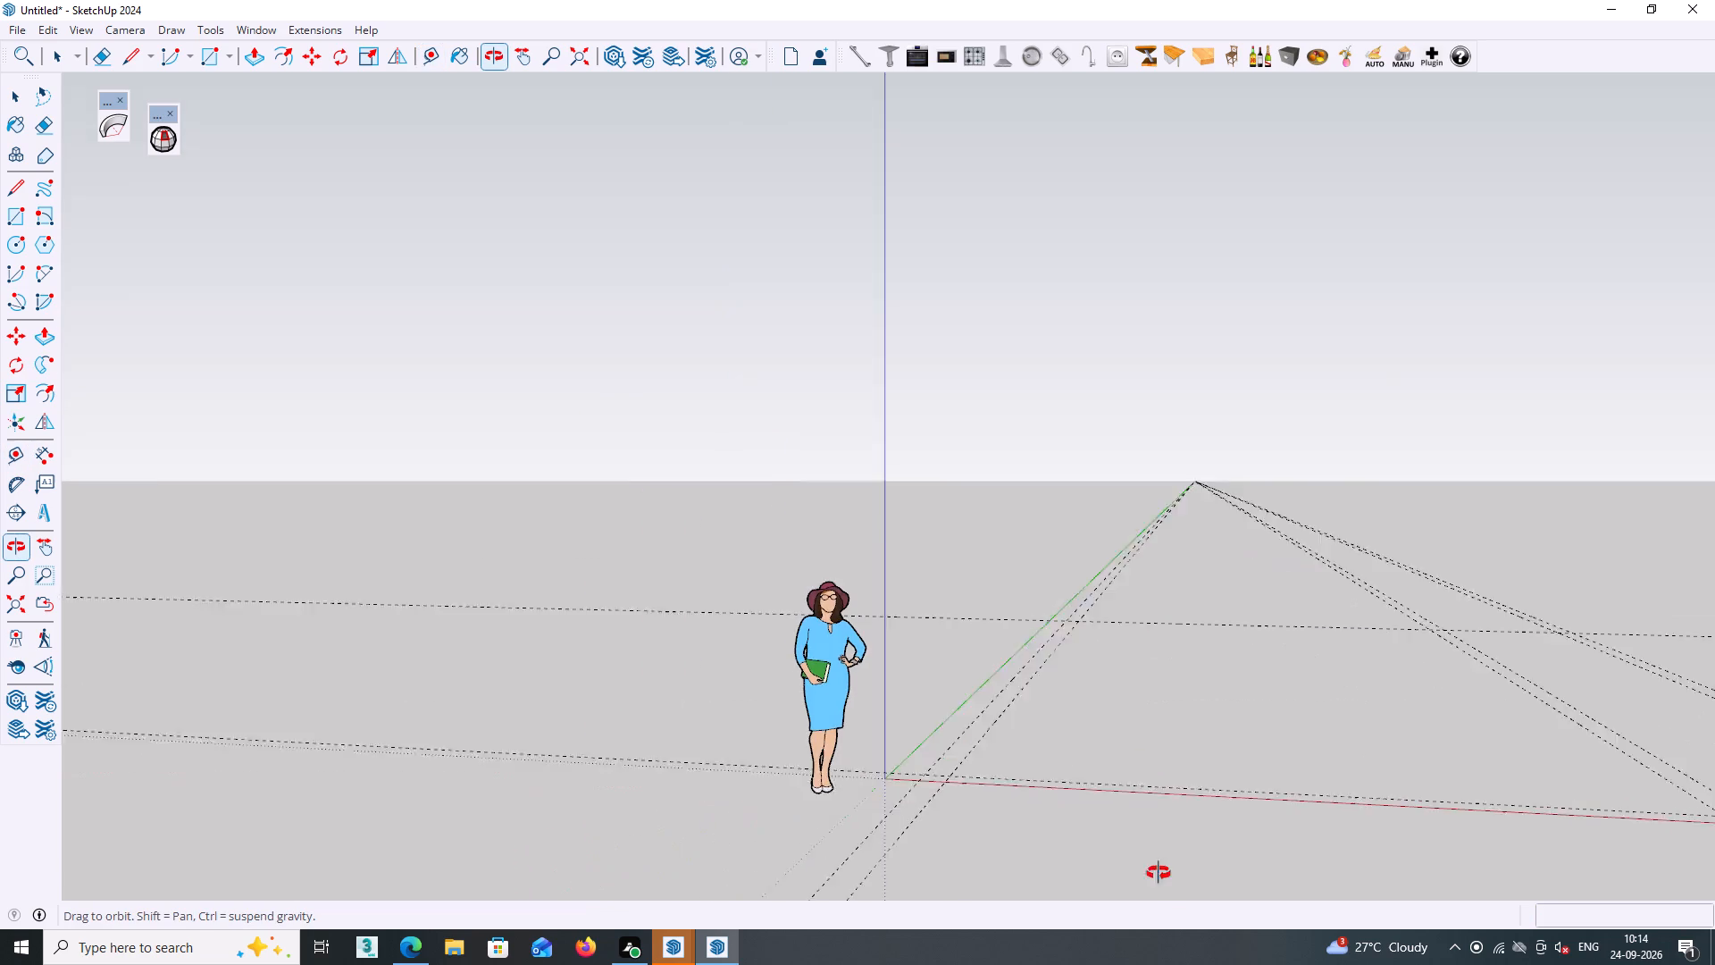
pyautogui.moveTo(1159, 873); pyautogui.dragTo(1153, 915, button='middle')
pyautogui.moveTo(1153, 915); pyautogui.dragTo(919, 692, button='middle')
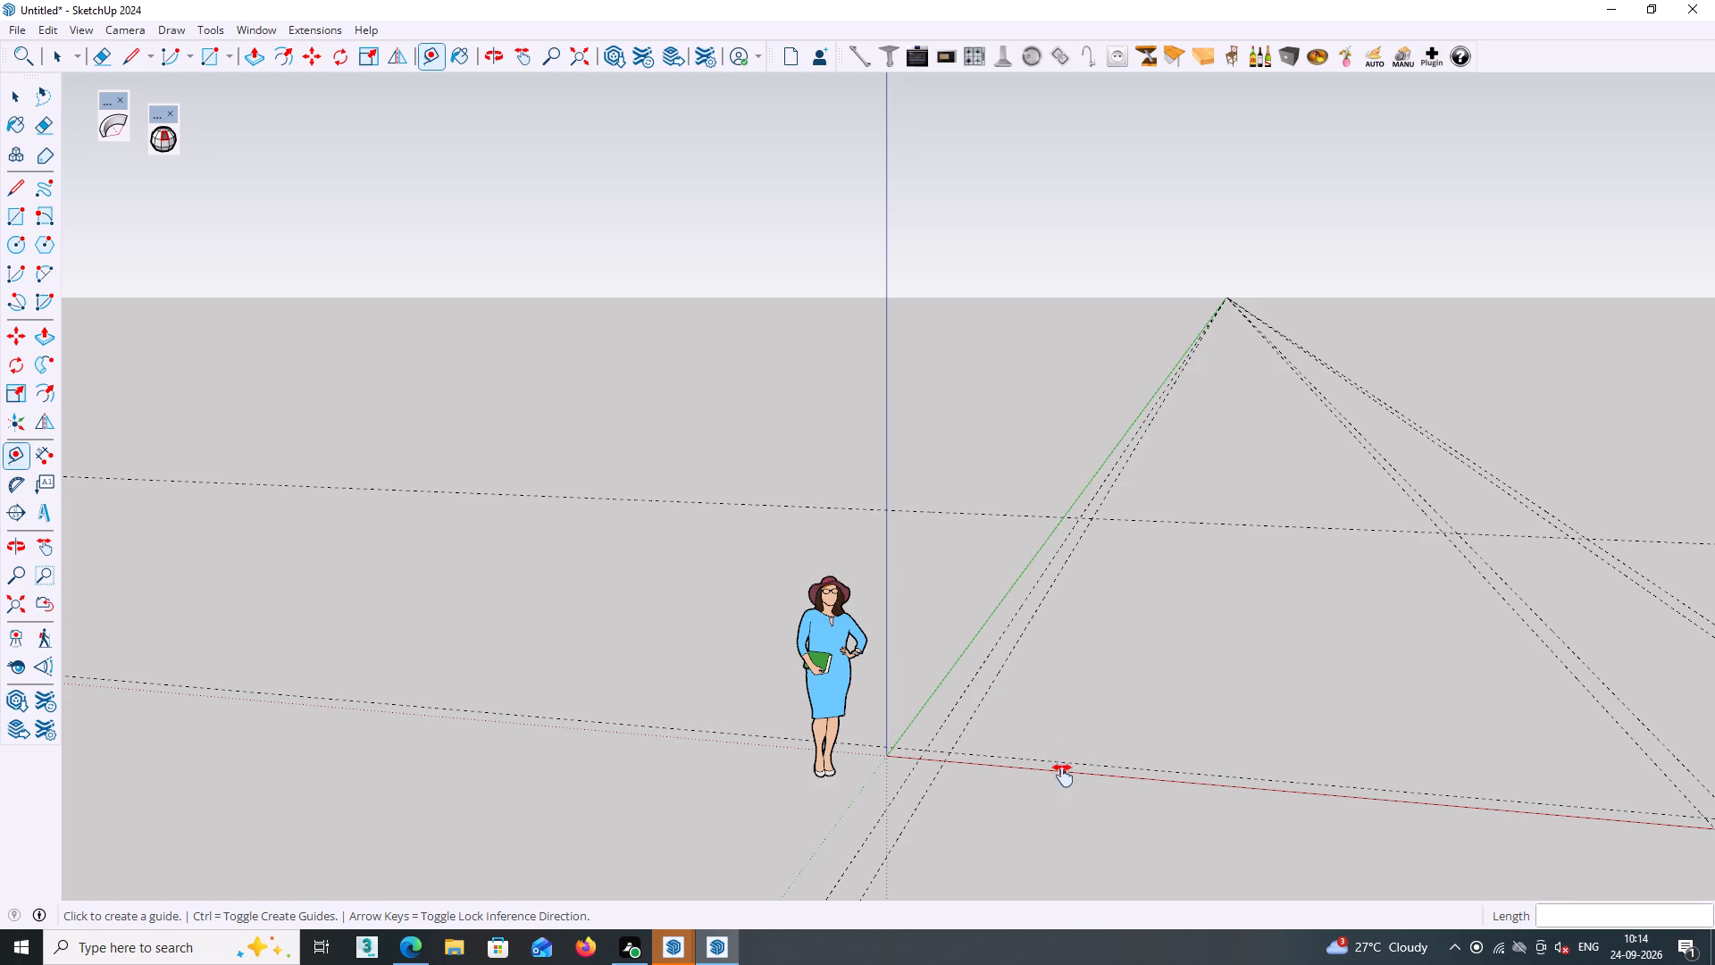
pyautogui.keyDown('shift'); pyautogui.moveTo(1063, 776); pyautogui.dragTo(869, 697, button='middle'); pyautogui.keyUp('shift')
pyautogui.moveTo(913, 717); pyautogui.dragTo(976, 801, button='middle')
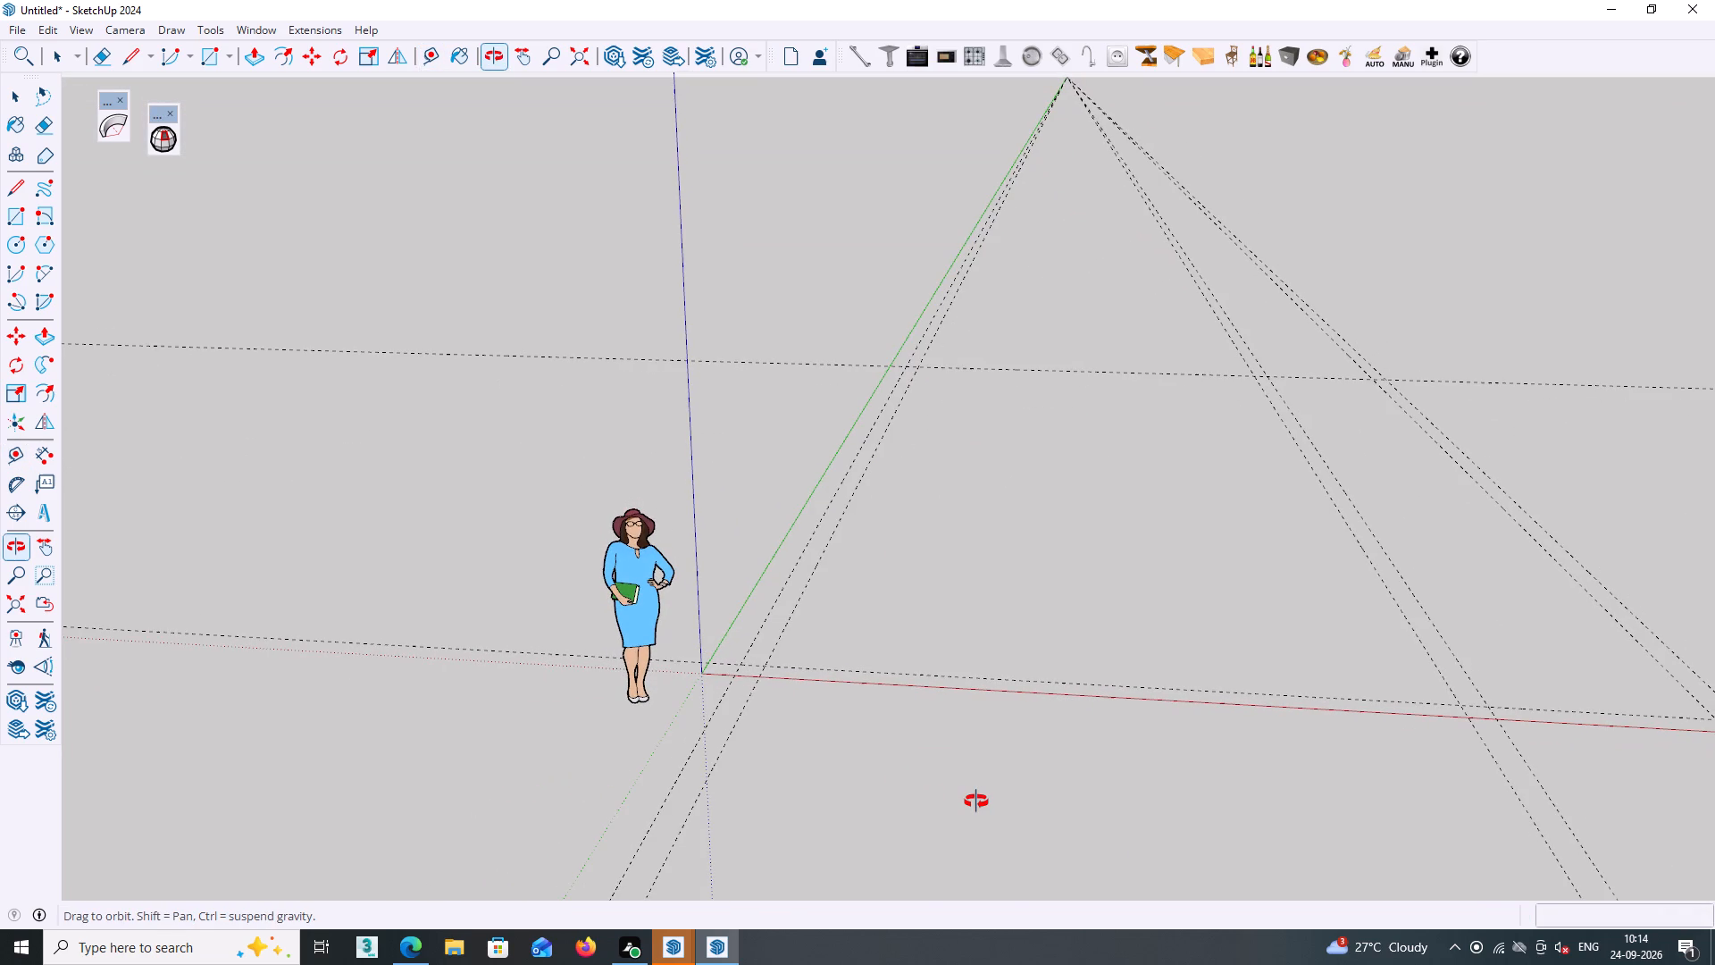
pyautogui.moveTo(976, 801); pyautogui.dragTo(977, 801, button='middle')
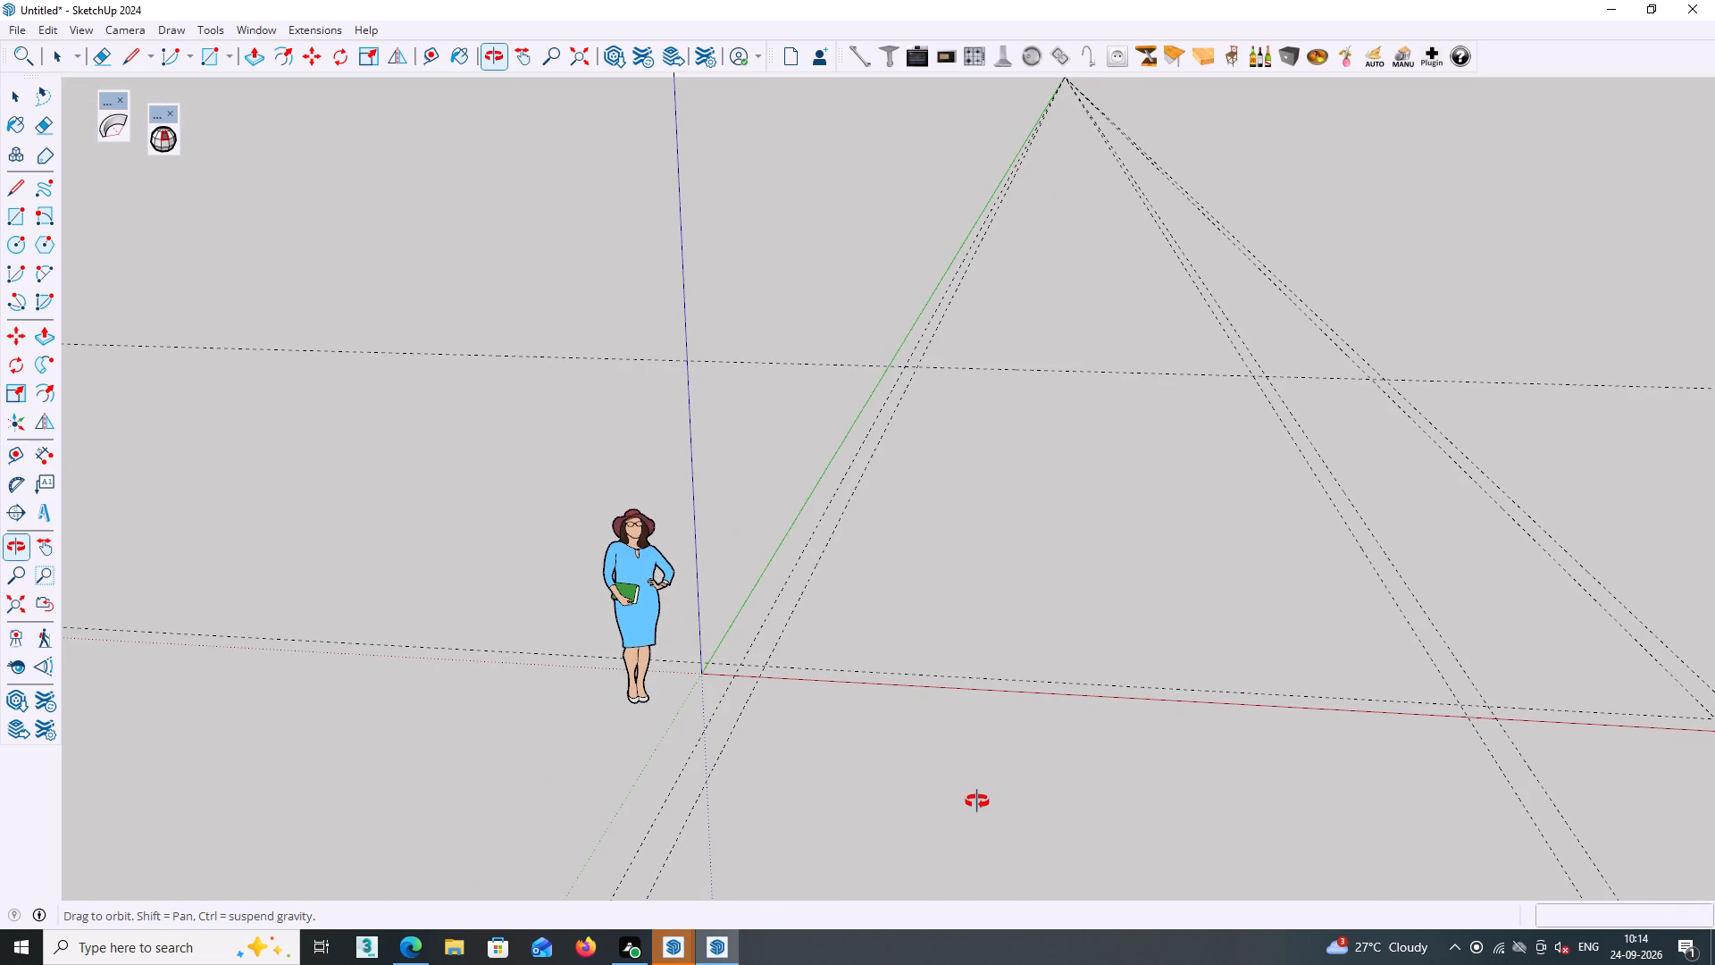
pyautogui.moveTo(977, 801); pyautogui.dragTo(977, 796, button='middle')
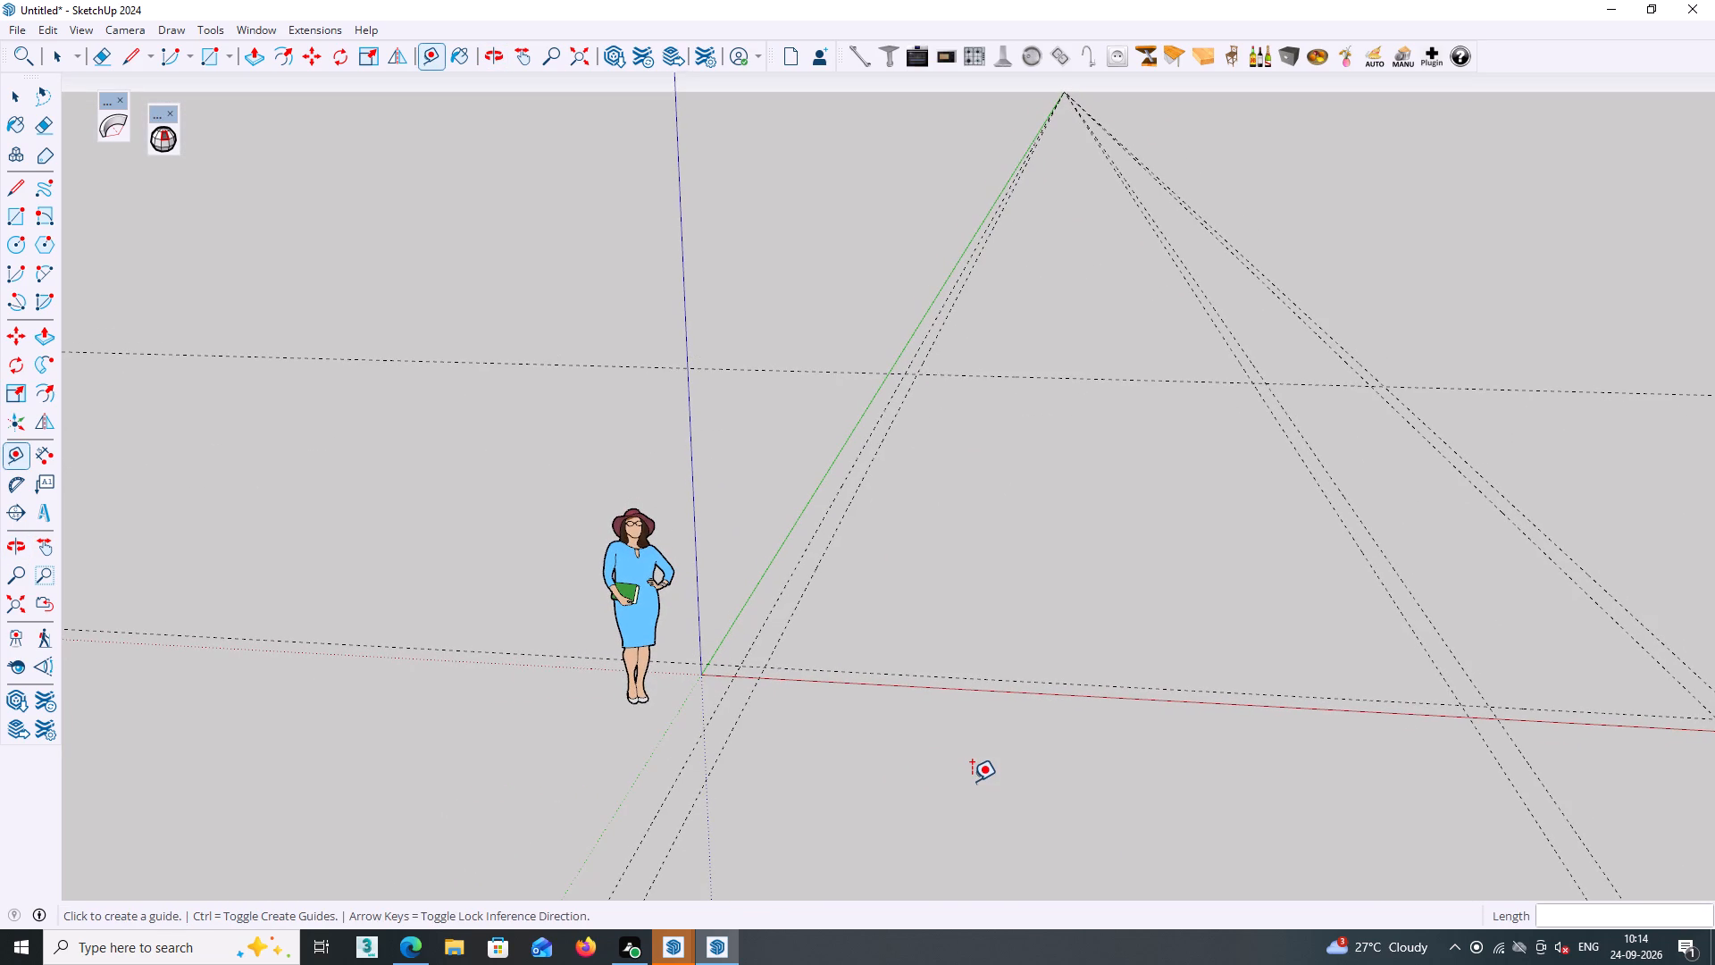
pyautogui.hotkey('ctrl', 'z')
# Place a guide parallel to the red axis, offset 40' along the green axis from the 9" guide.
pyautogui.doubleClick(973, 679)
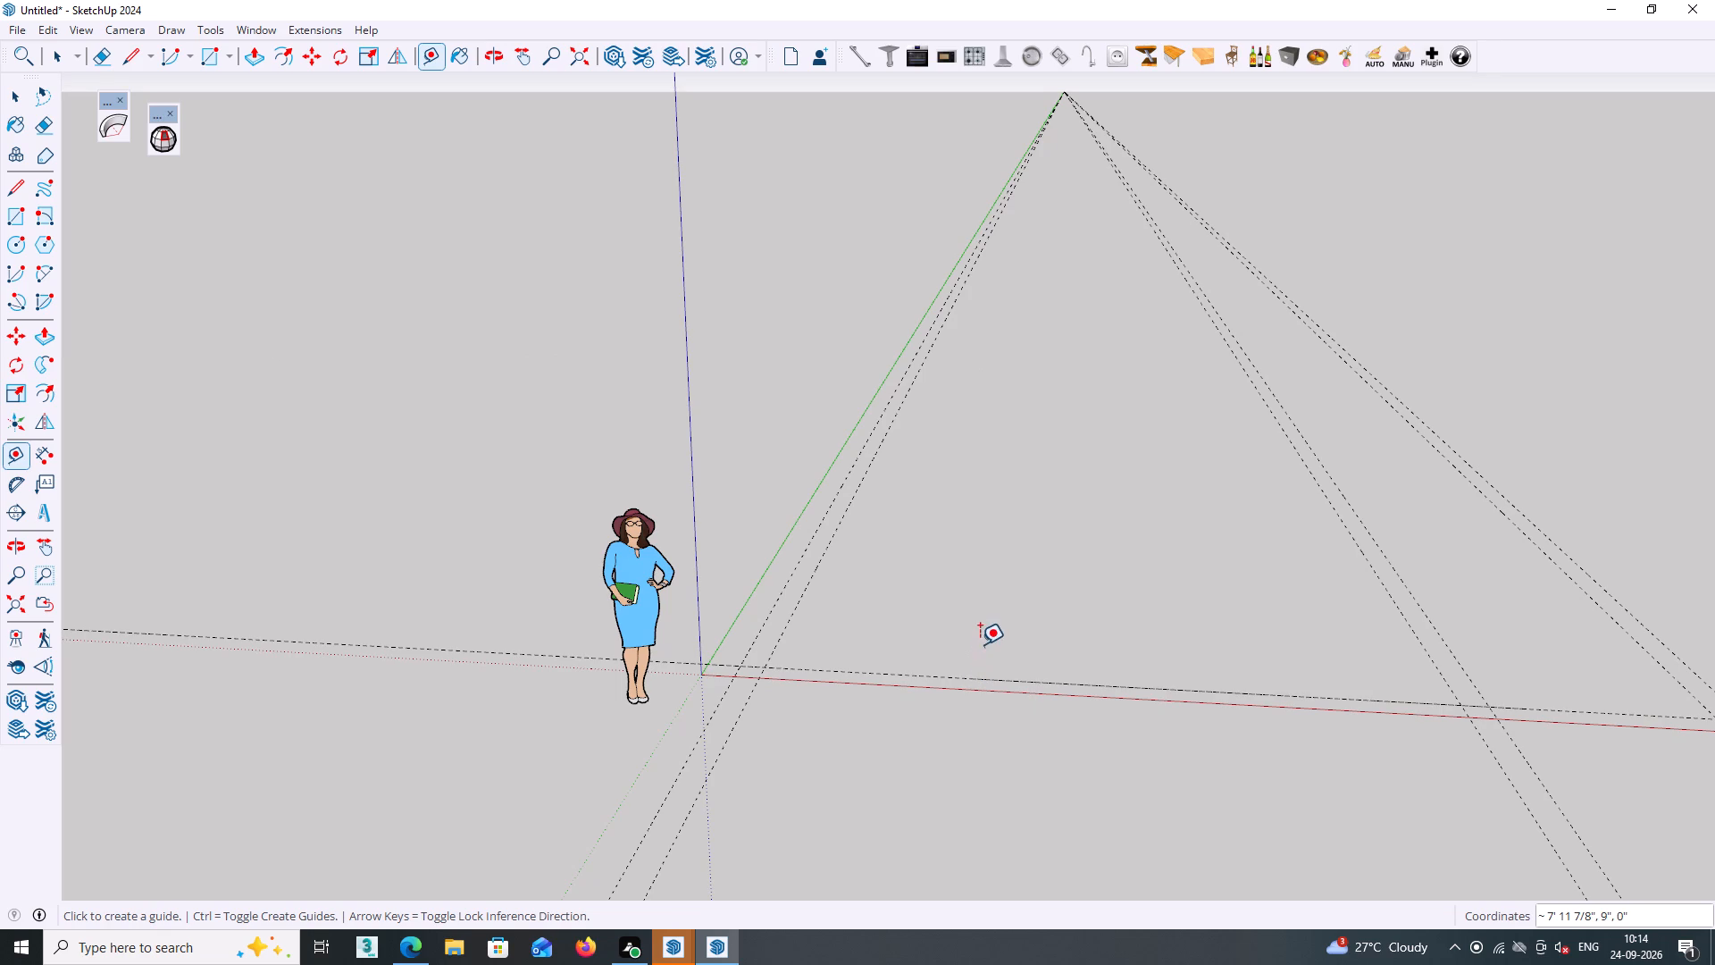
pyautogui.click(975, 676)
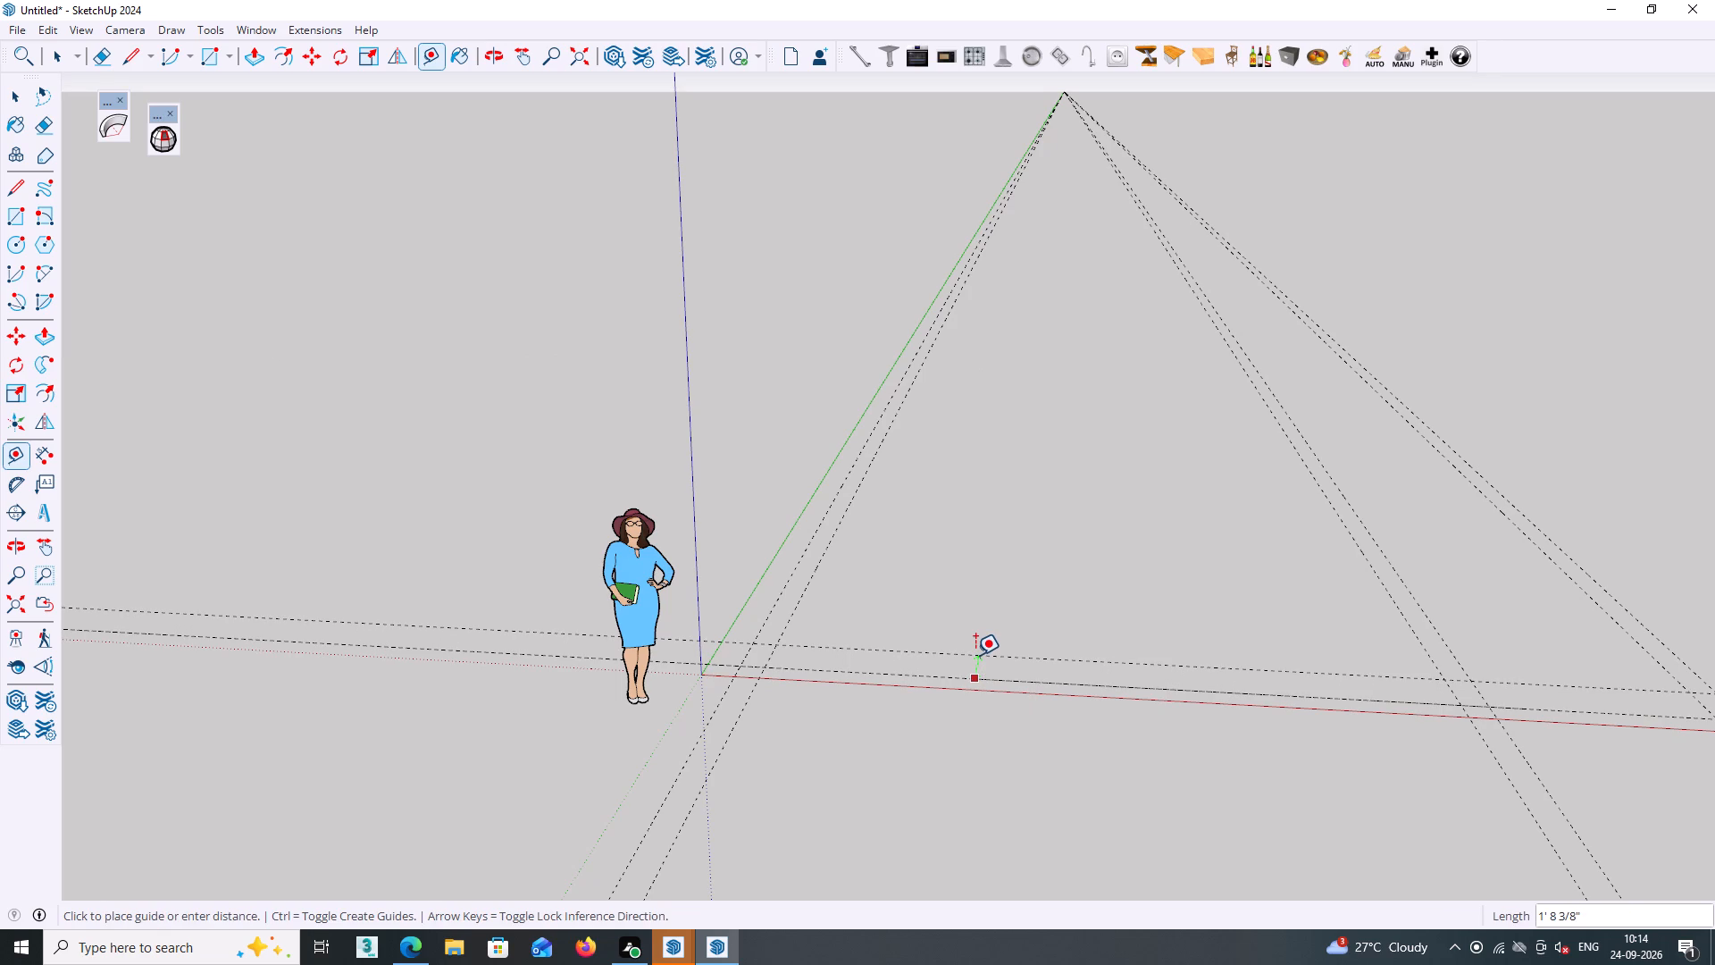
pyautogui.press('Left')
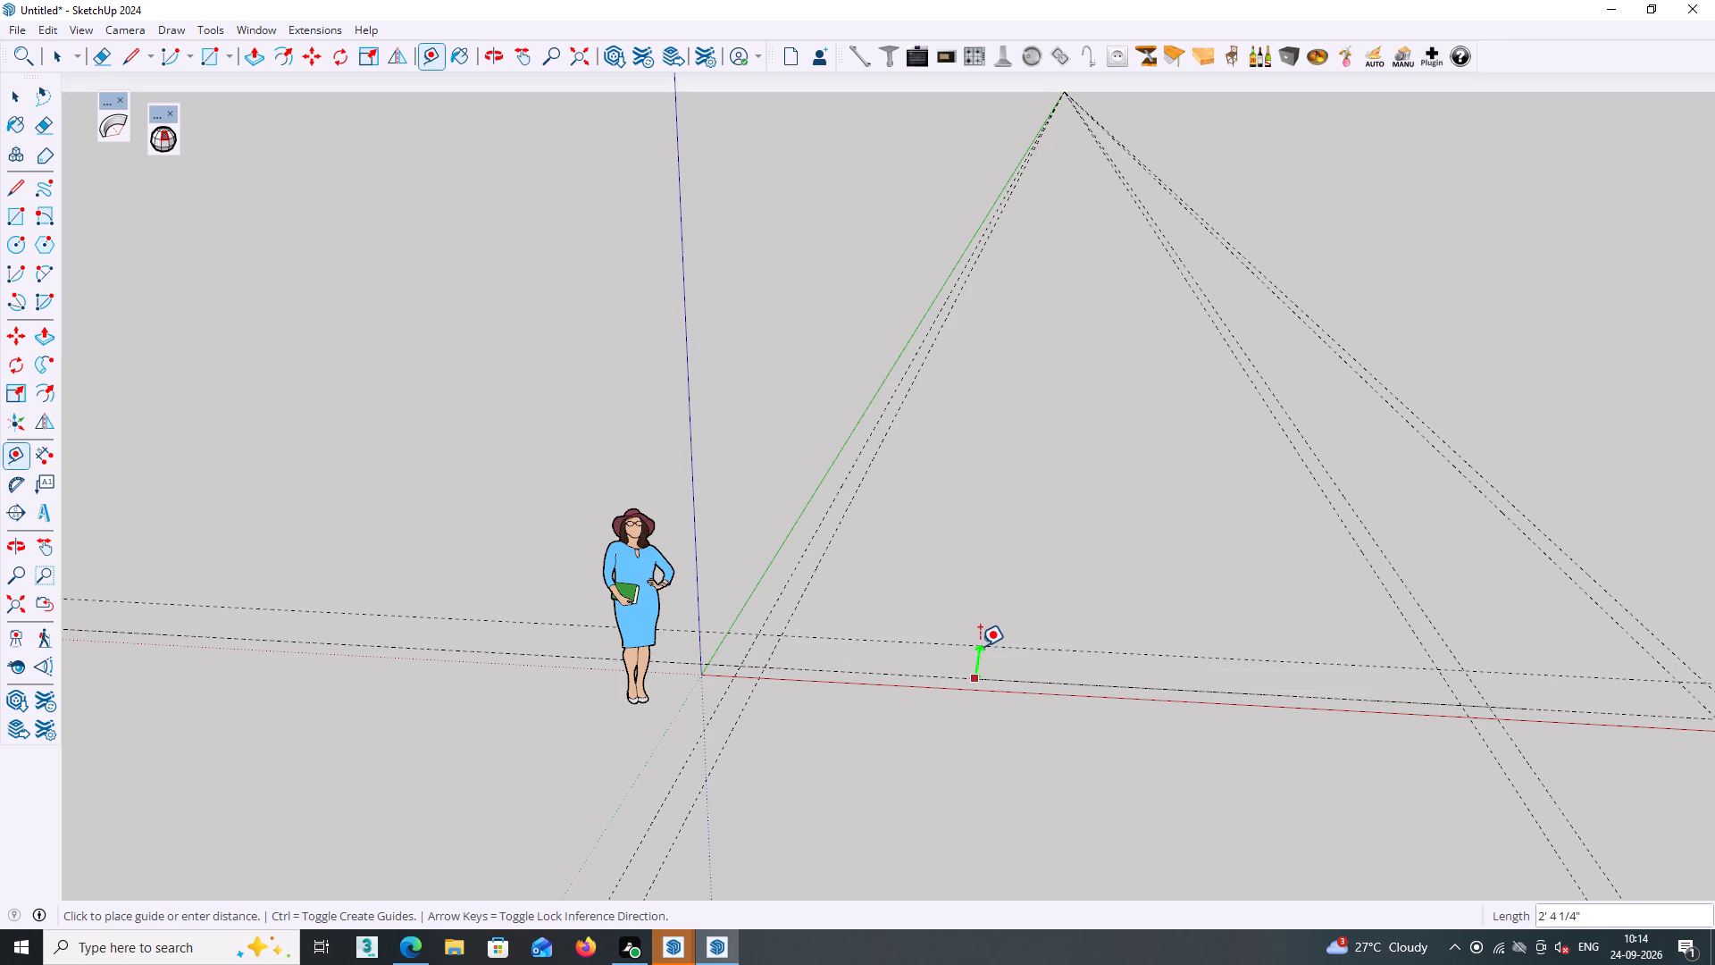
pyautogui.write('40')
pyautogui.press("'")
pyautogui.press('Return')
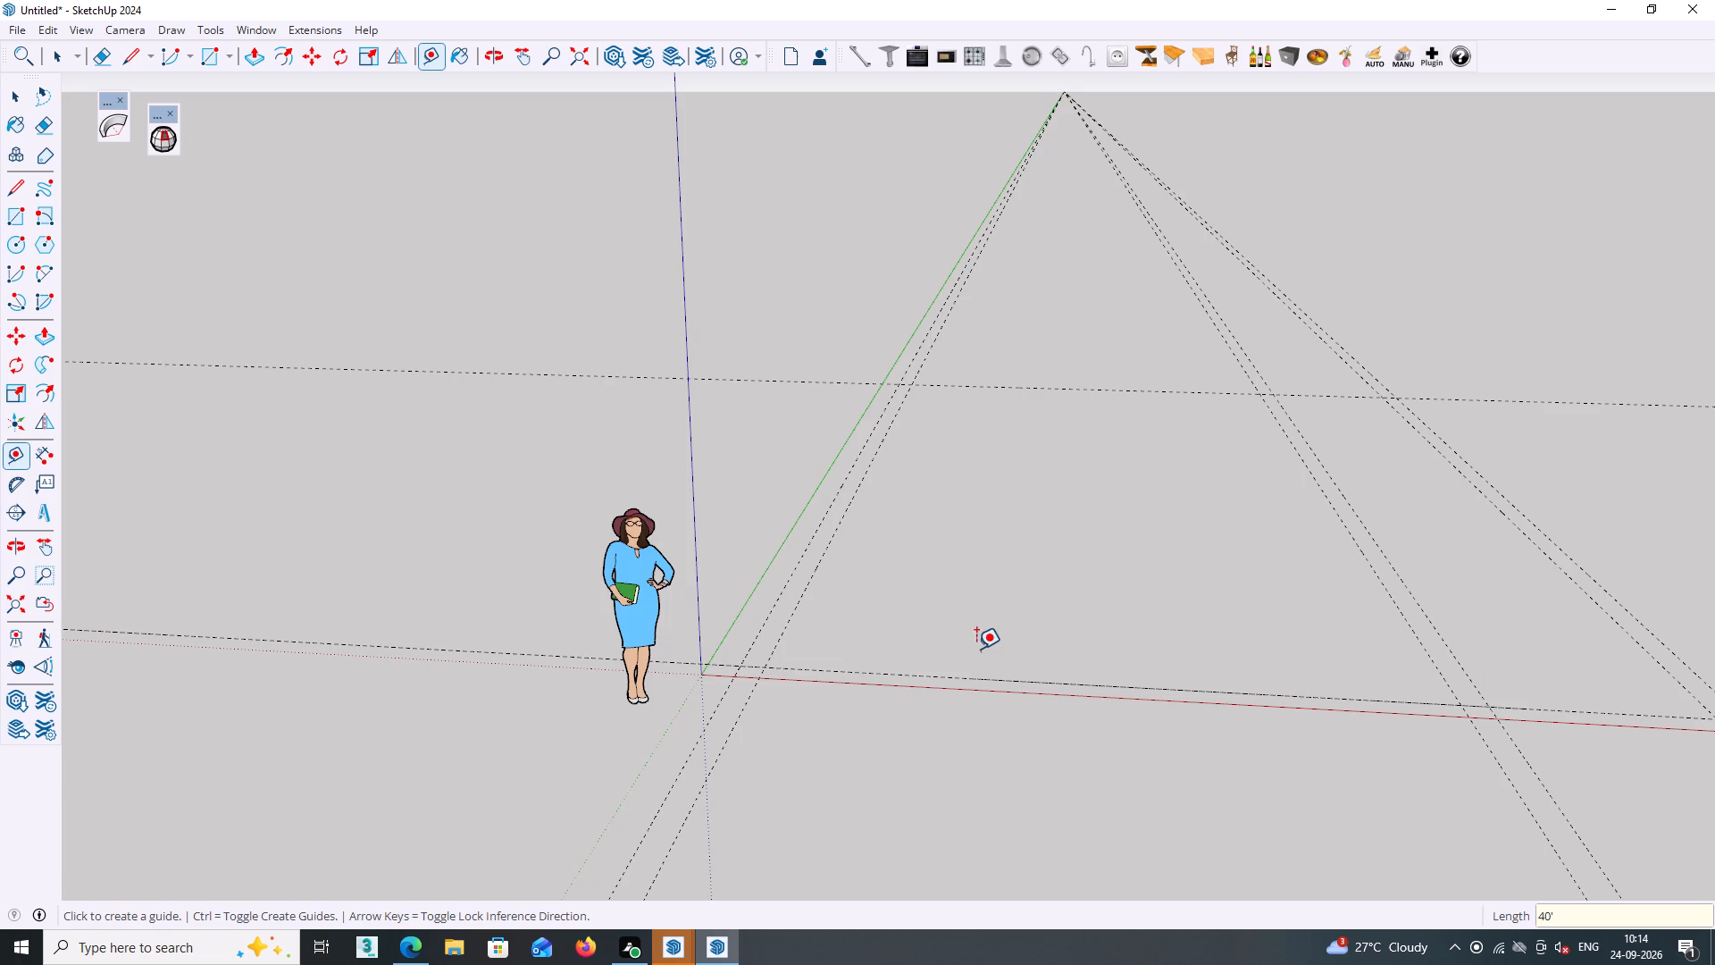
# Add a guide 9" outward from the 40' guide, parallel to the red axis.
pyautogui.scroll(-3, 968, 664)
pyautogui.moveTo(966, 666); pyautogui.dragTo(979, 687, button='middle')
pyautogui.scroll(2, 956, 432)
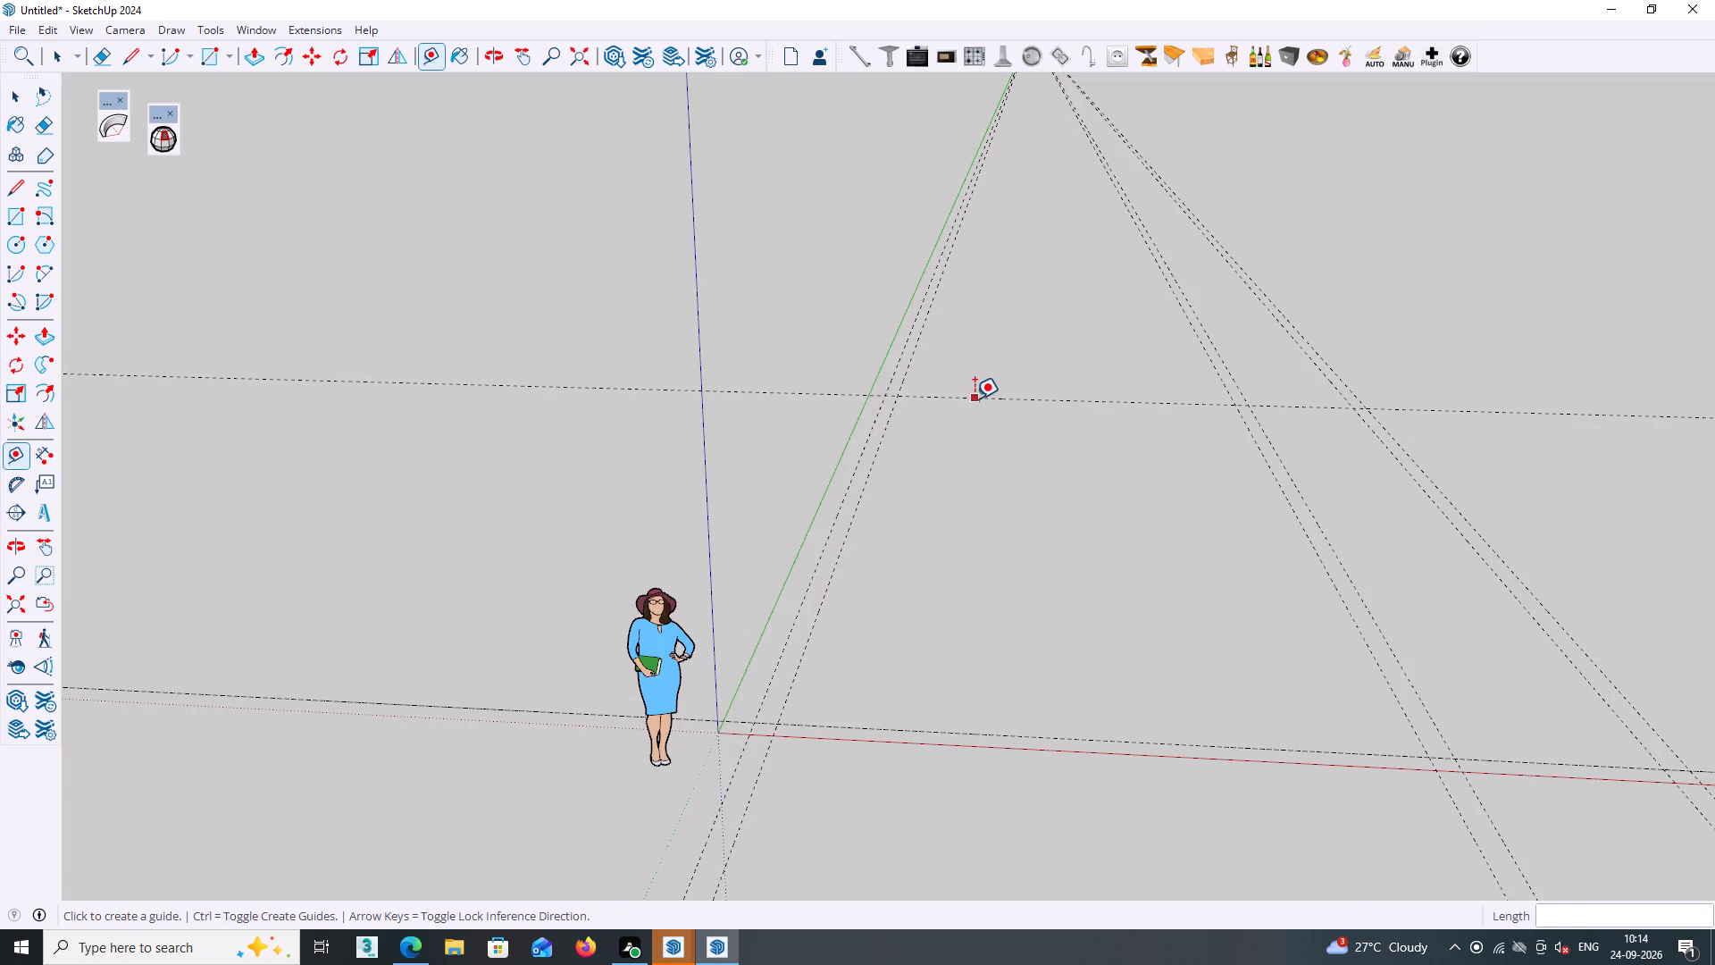
pyautogui.click(975, 399)
pyautogui.press('9')
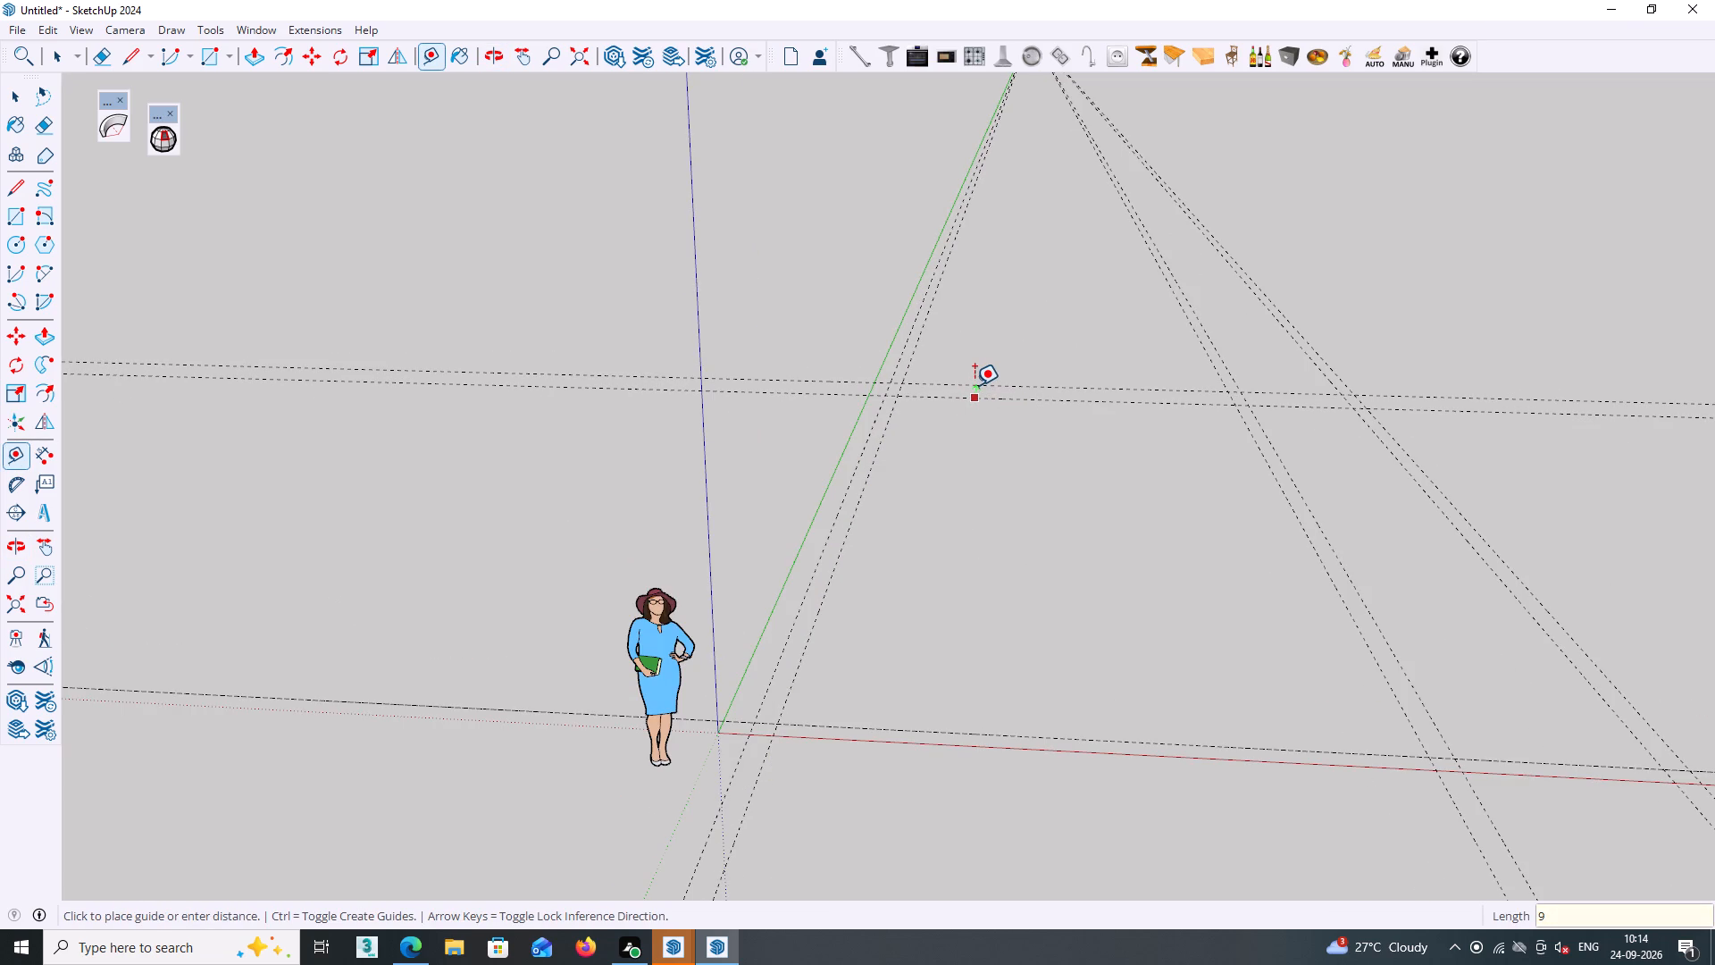
pyautogui.press('Return')
# Draw a rectangle of about 28' 3" by 41' 6" from the far outer guide corner to the outermost guide's crossing with the red axis.
pyautogui.moveTo(1105, 517); pyautogui.dragTo(1117, 550, button='middle')
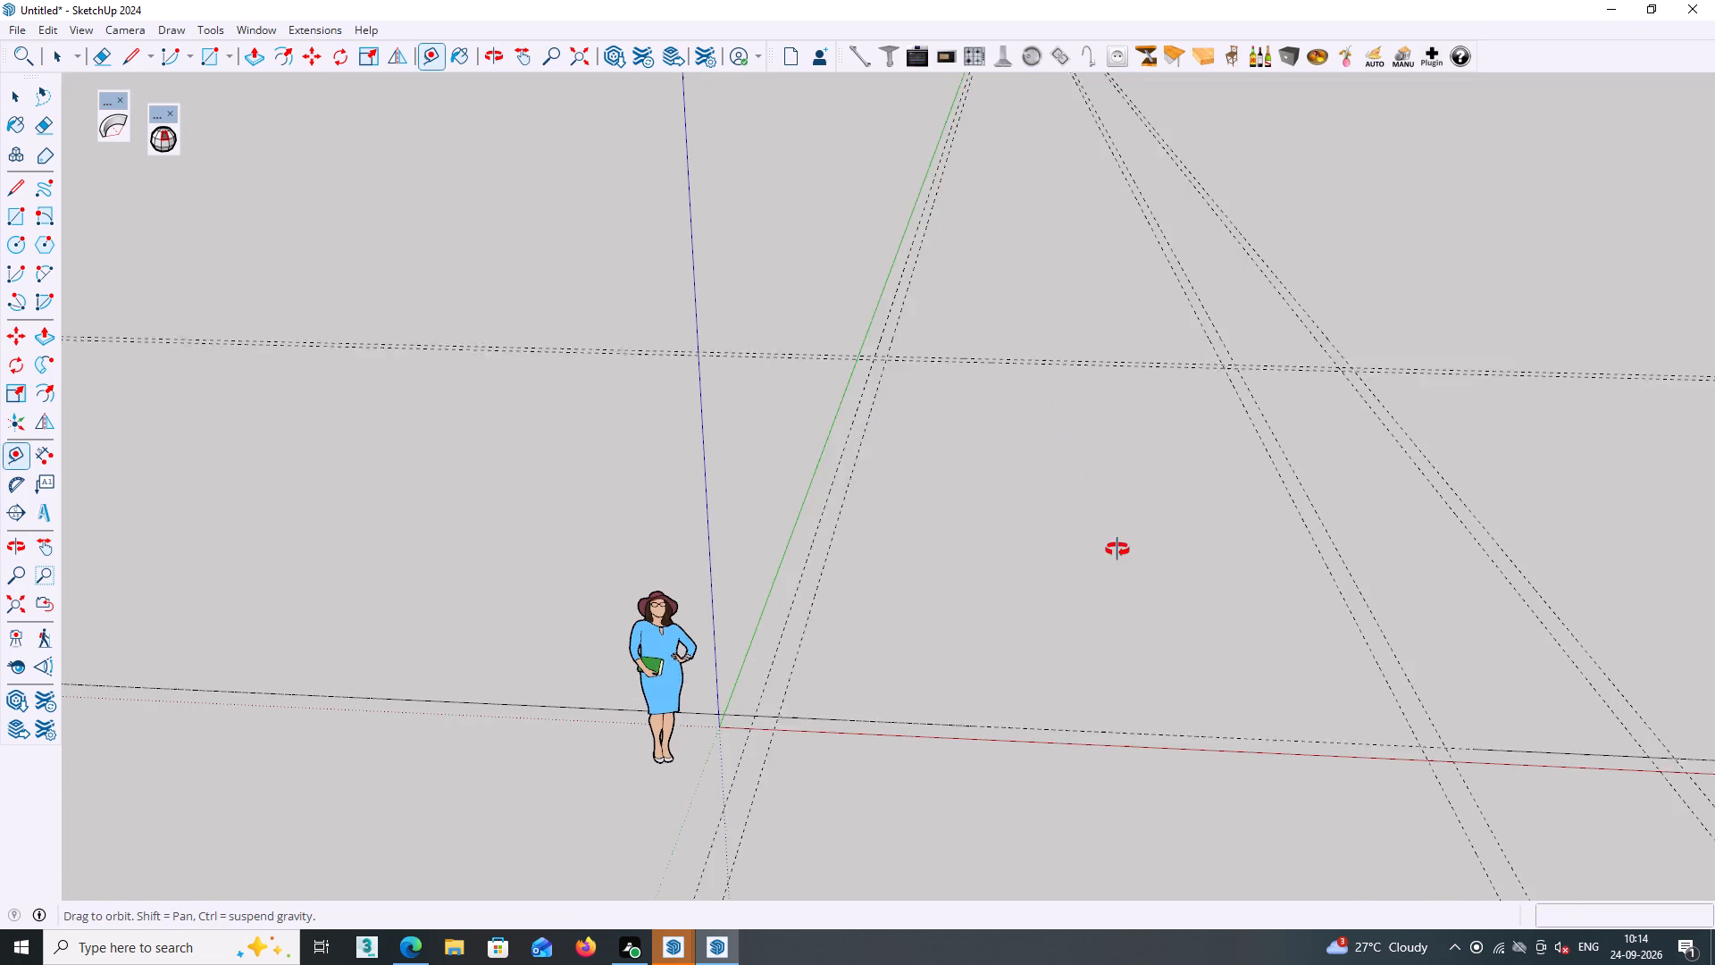
pyautogui.moveTo(1117, 550); pyautogui.dragTo(1133, 527, button='middle')
pyautogui.press('space')
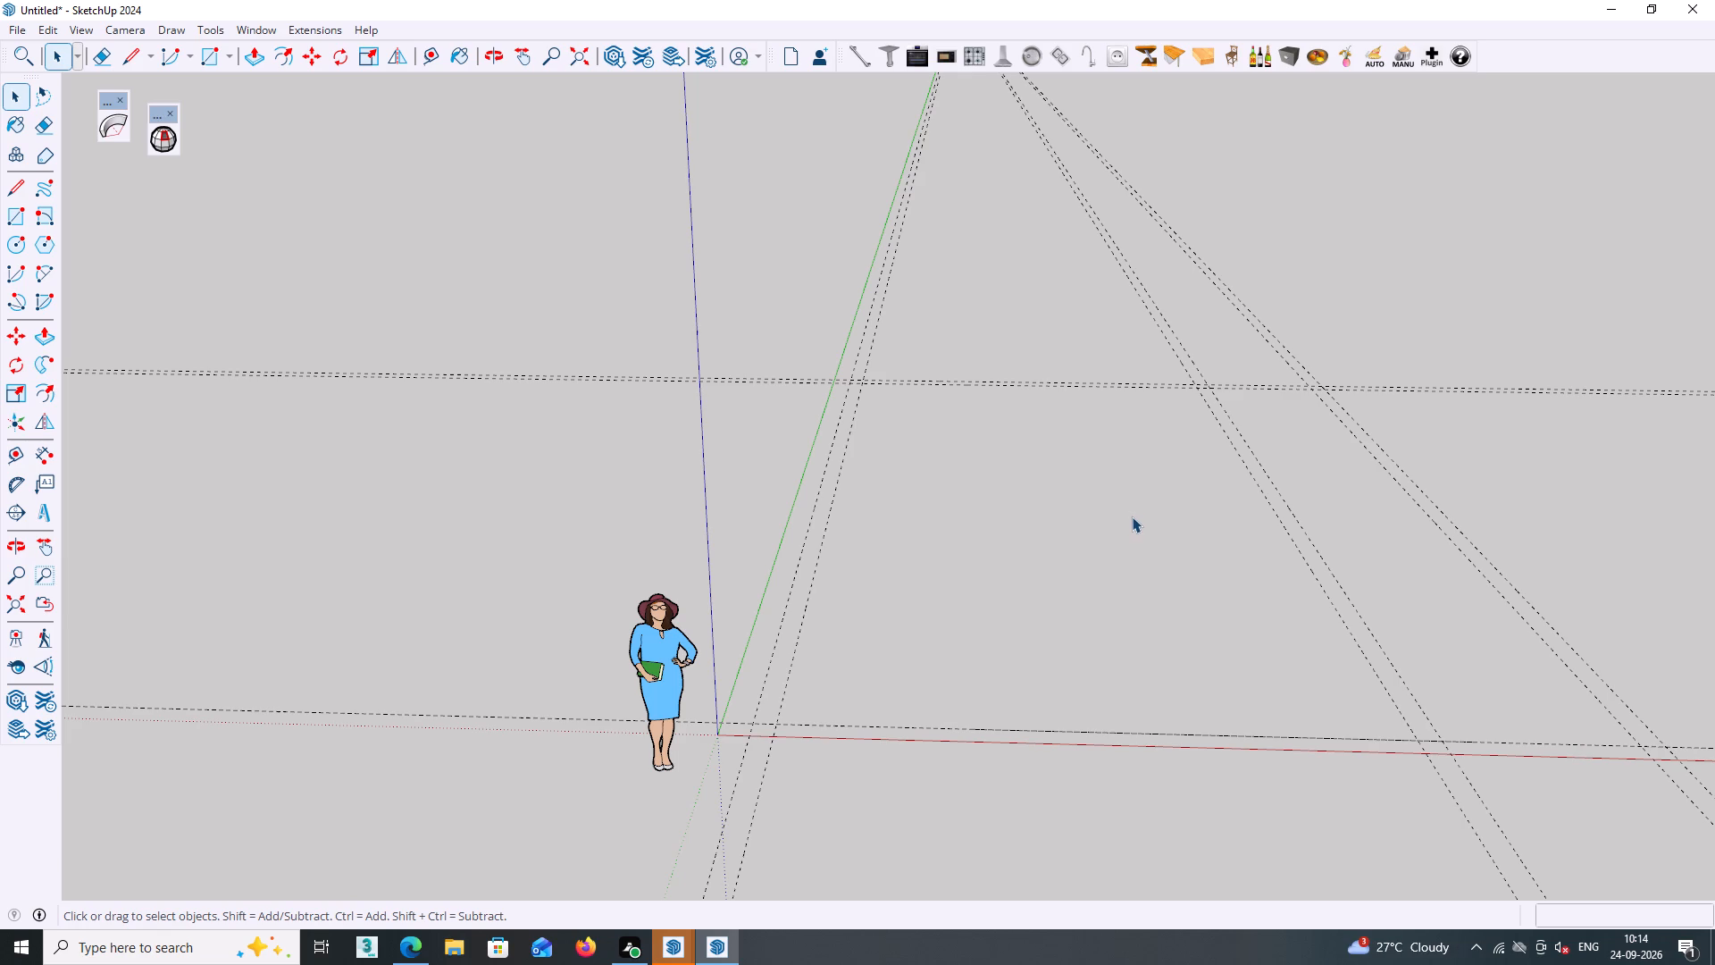
pyautogui.press('r')
pyautogui.scroll(2, 860, 381)
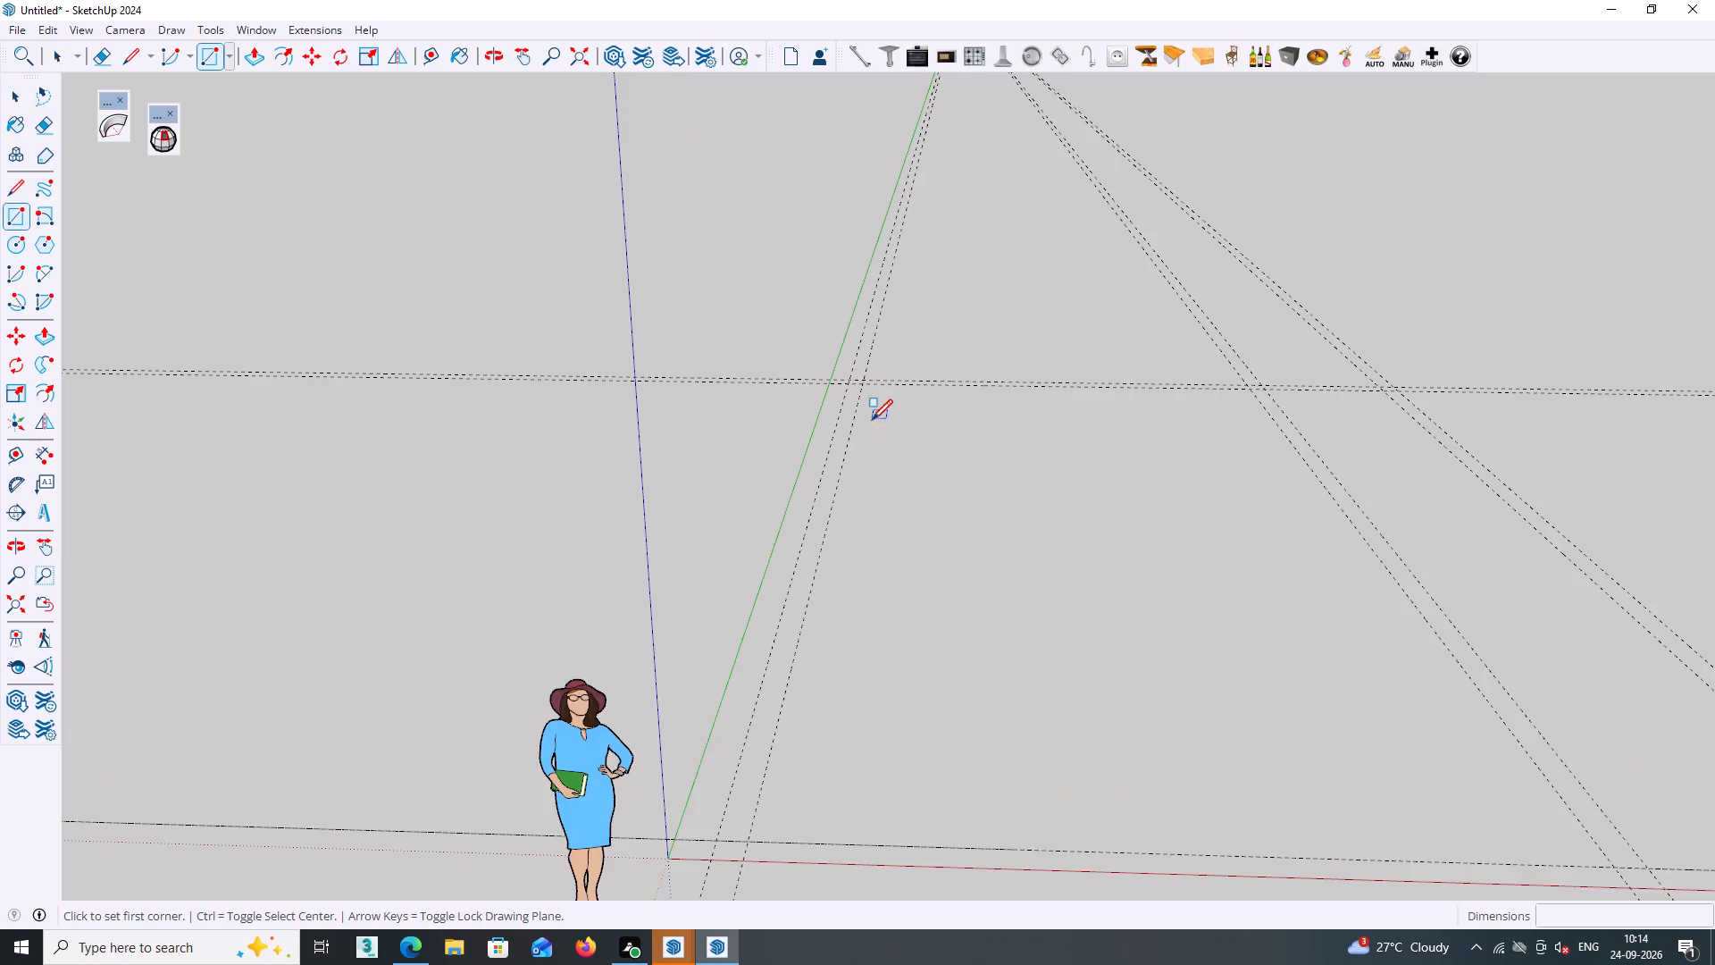
pyautogui.scroll(7, 872, 419)
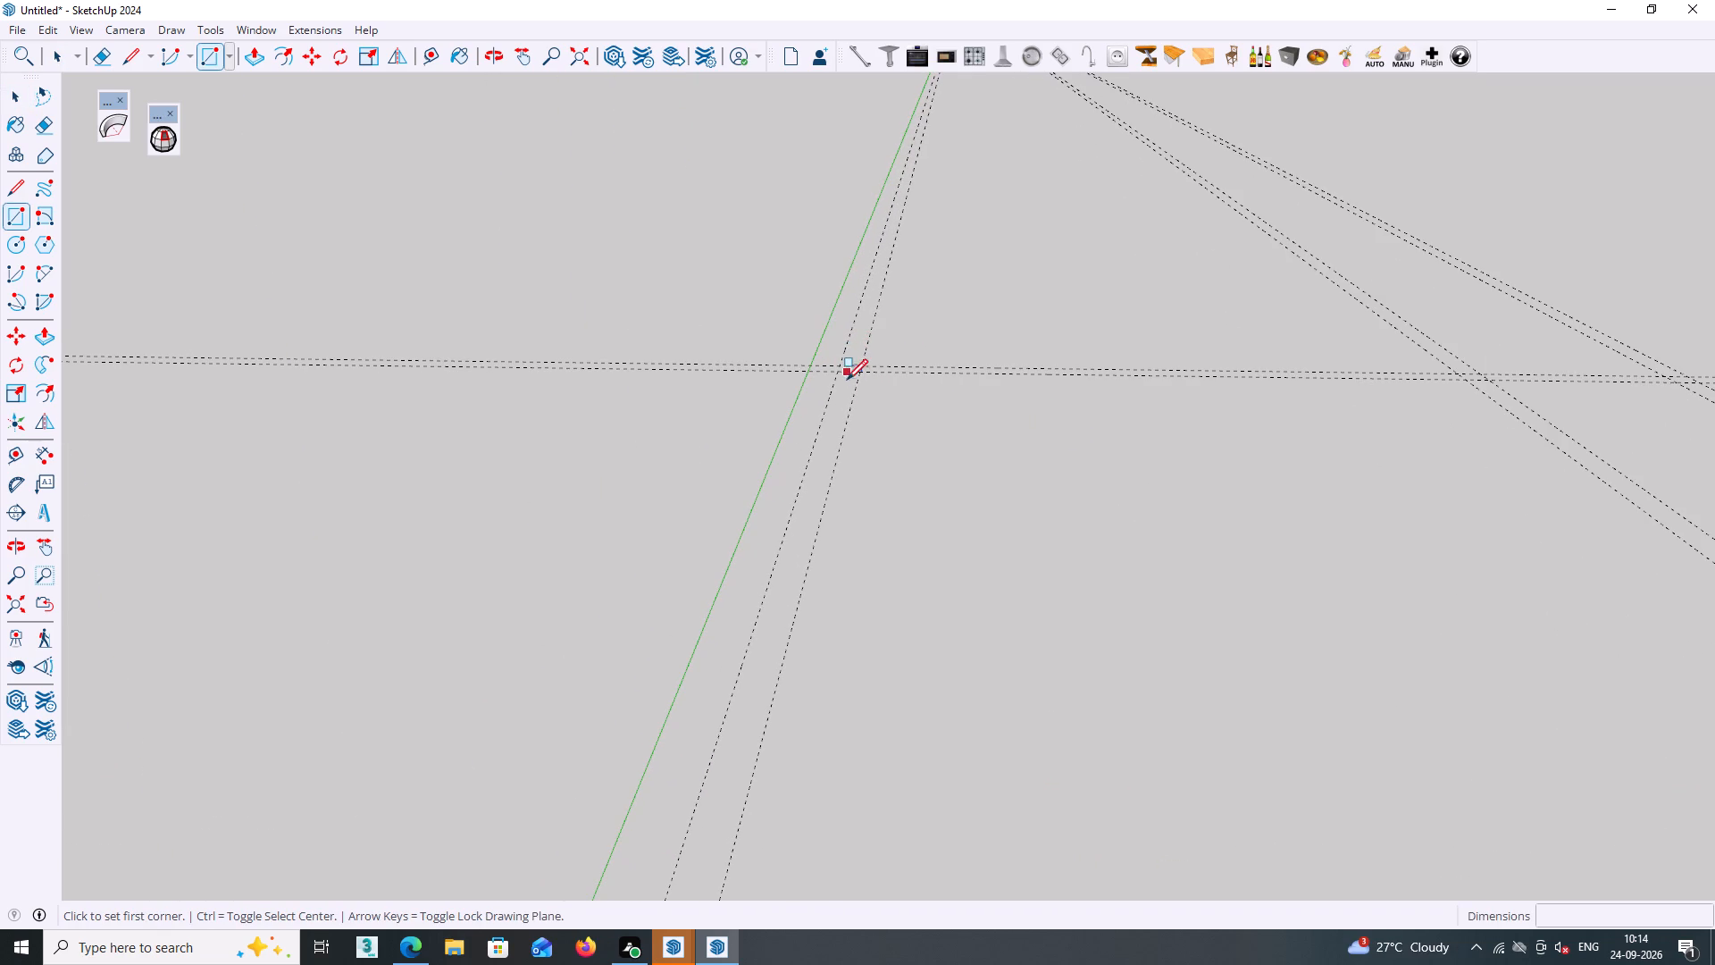
pyautogui.scroll(3, 841, 365)
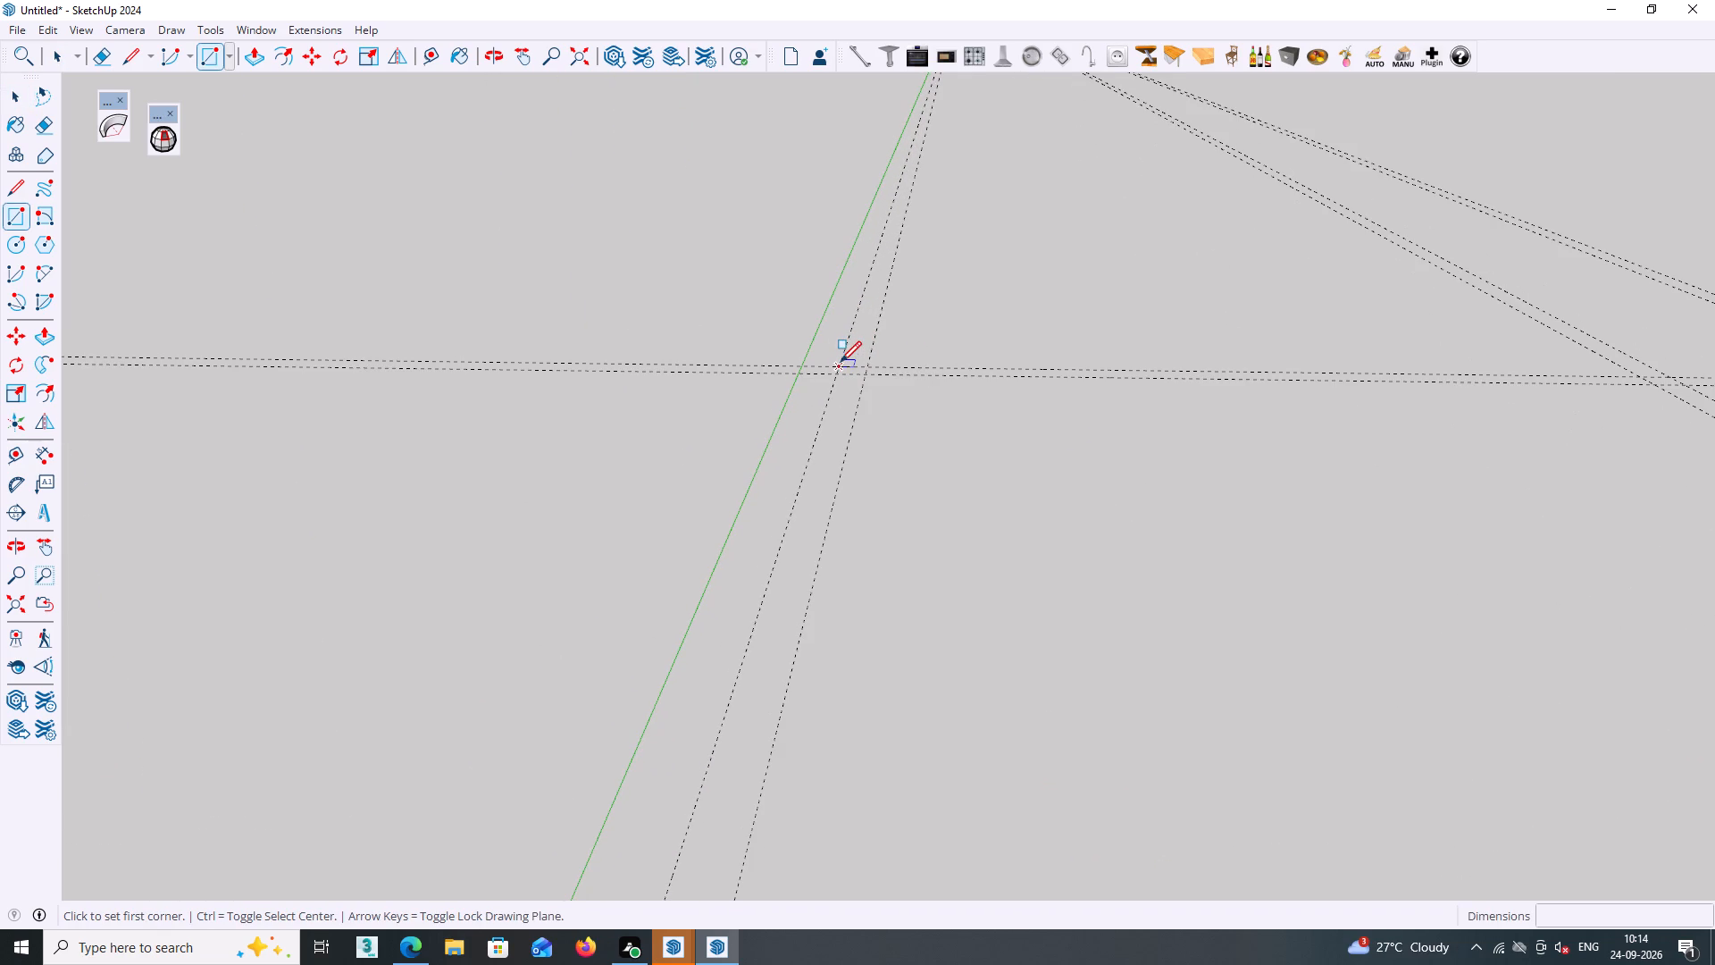
pyautogui.click(841, 362)
pyautogui.scroll(-8, 1109, 683)
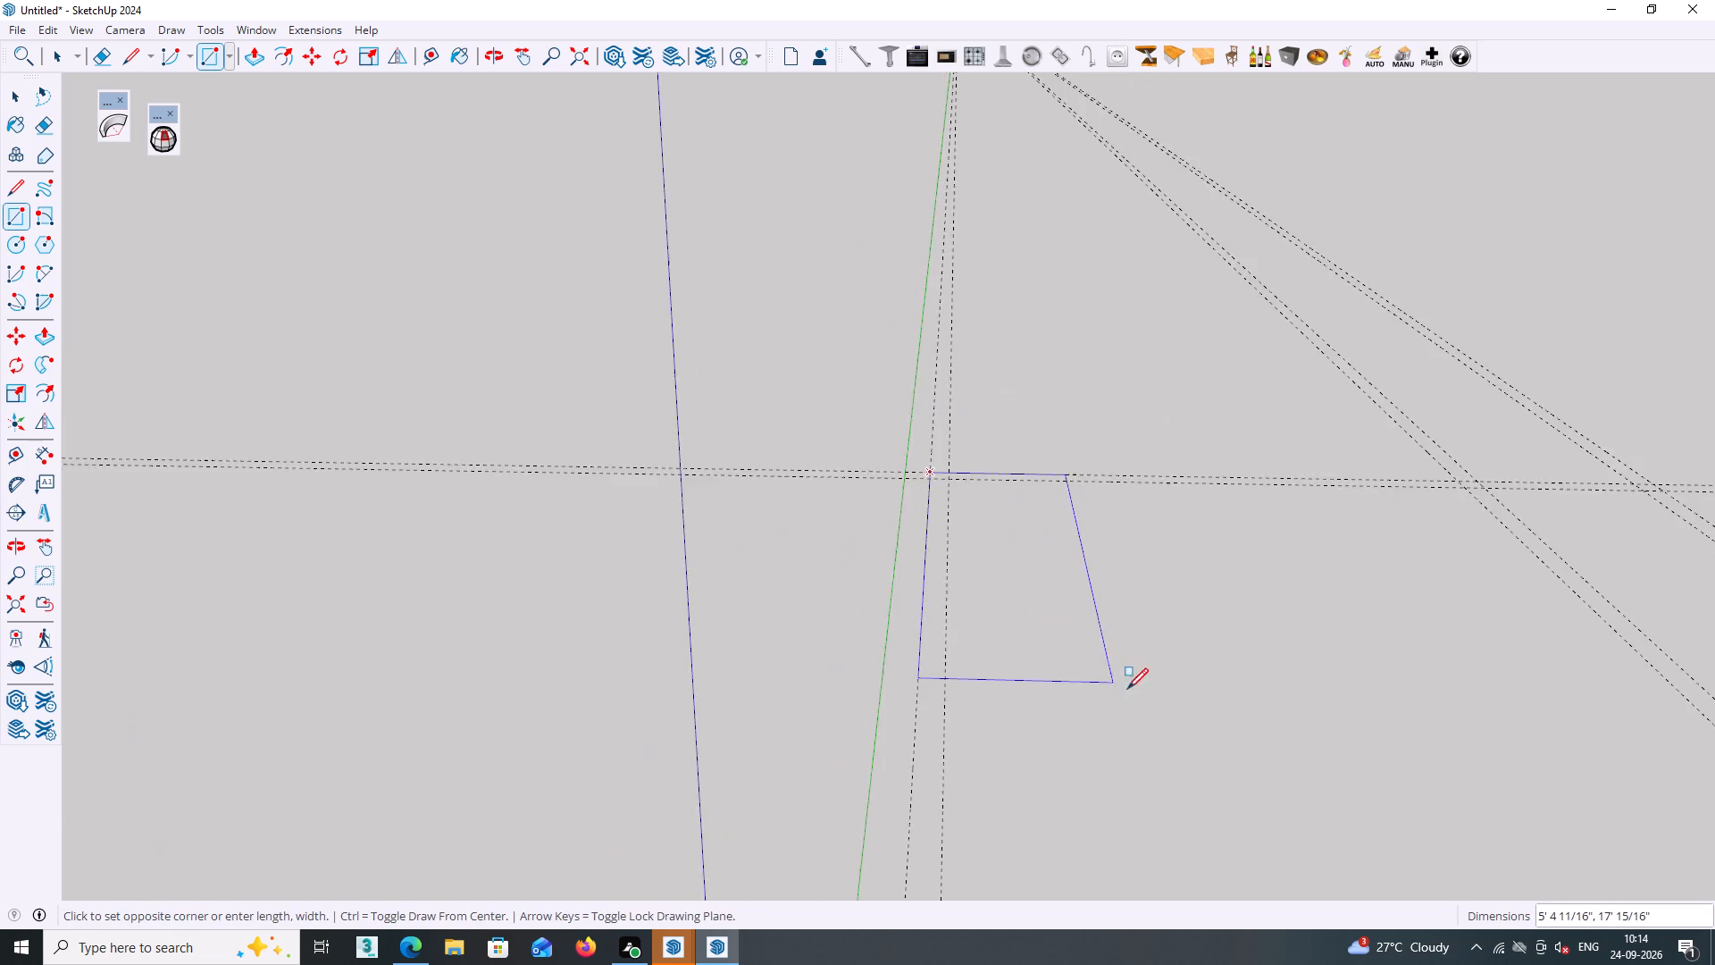
pyautogui.scroll(-11, 1127, 689)
pyautogui.middleClick(1152, 640)
pyautogui.moveTo(1192, 660); pyautogui.dragTo(961, 415, button='middle')
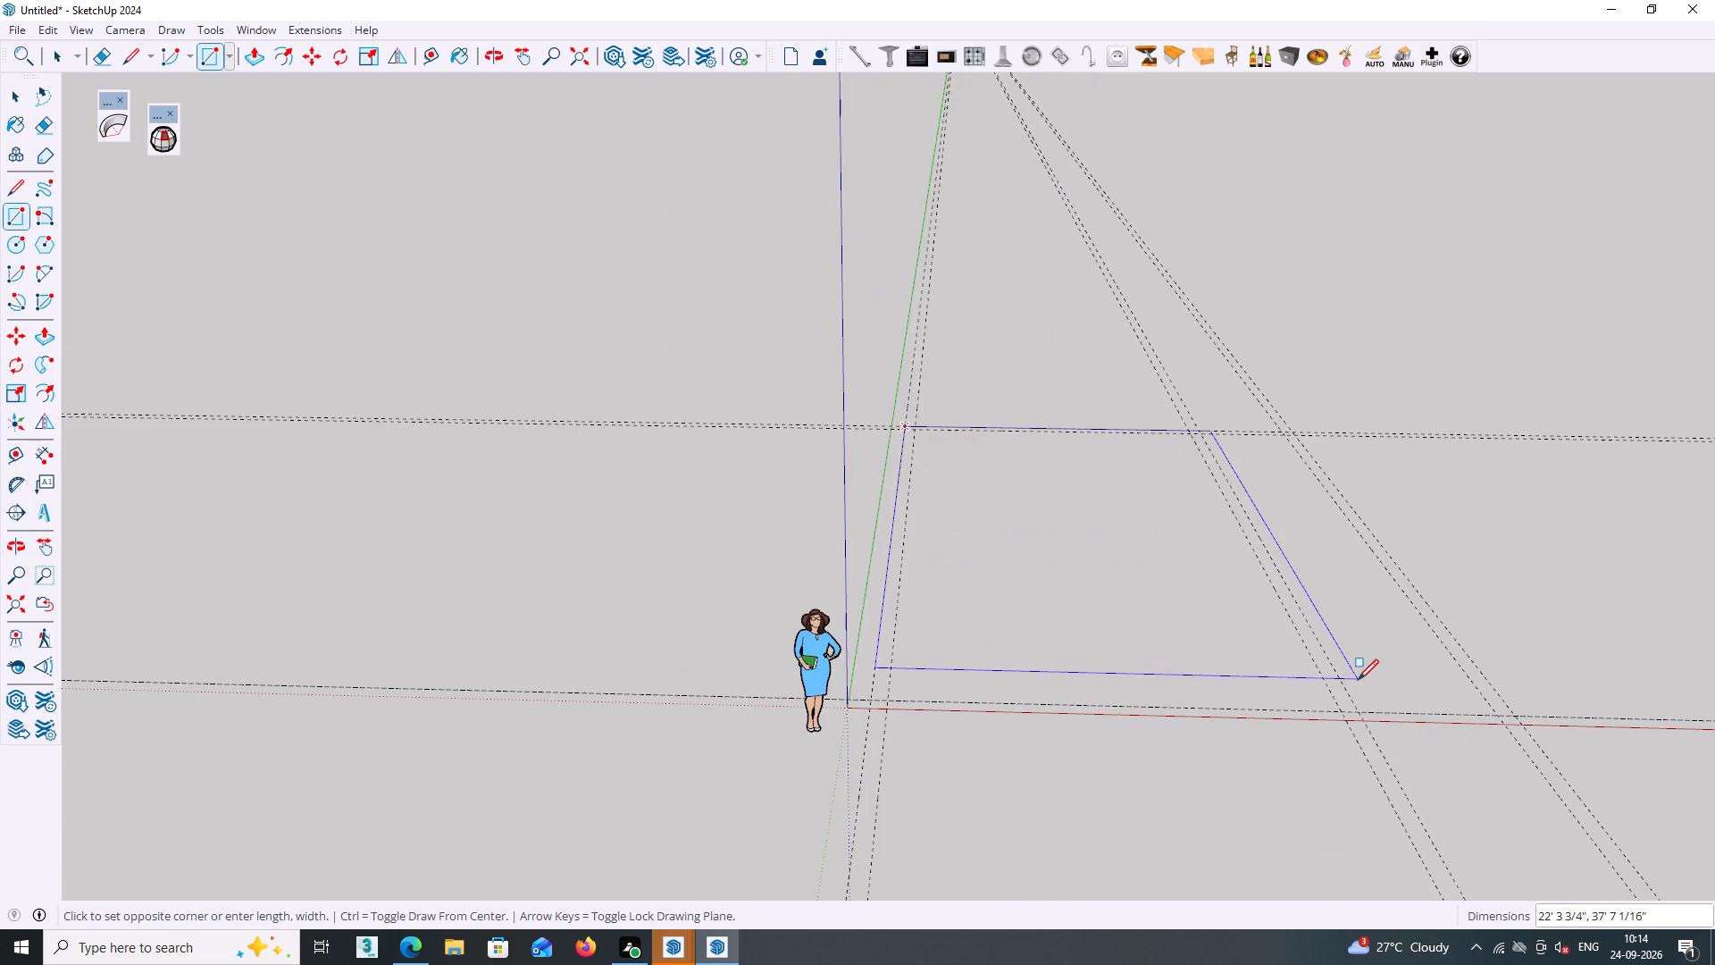
pyautogui.scroll(2, 1358, 680)
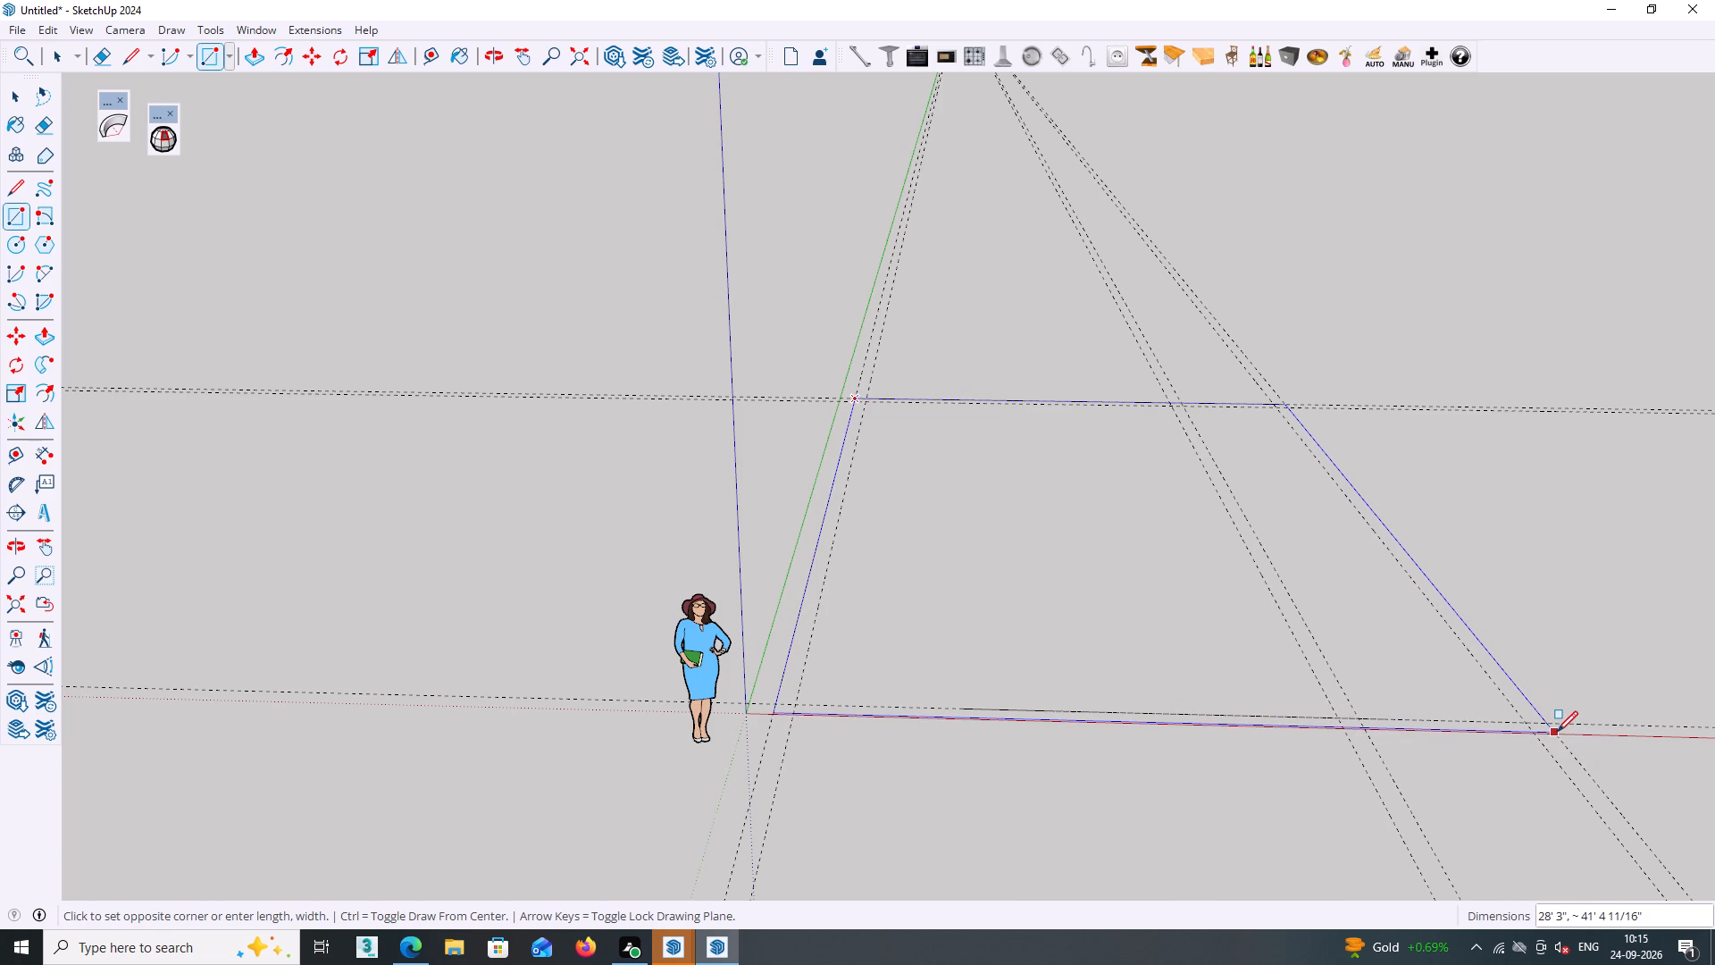
pyautogui.moveTo(1557, 733); pyautogui.dragTo(1494, 740, button='middle')
pyautogui.scroll(9, 1602, 756)
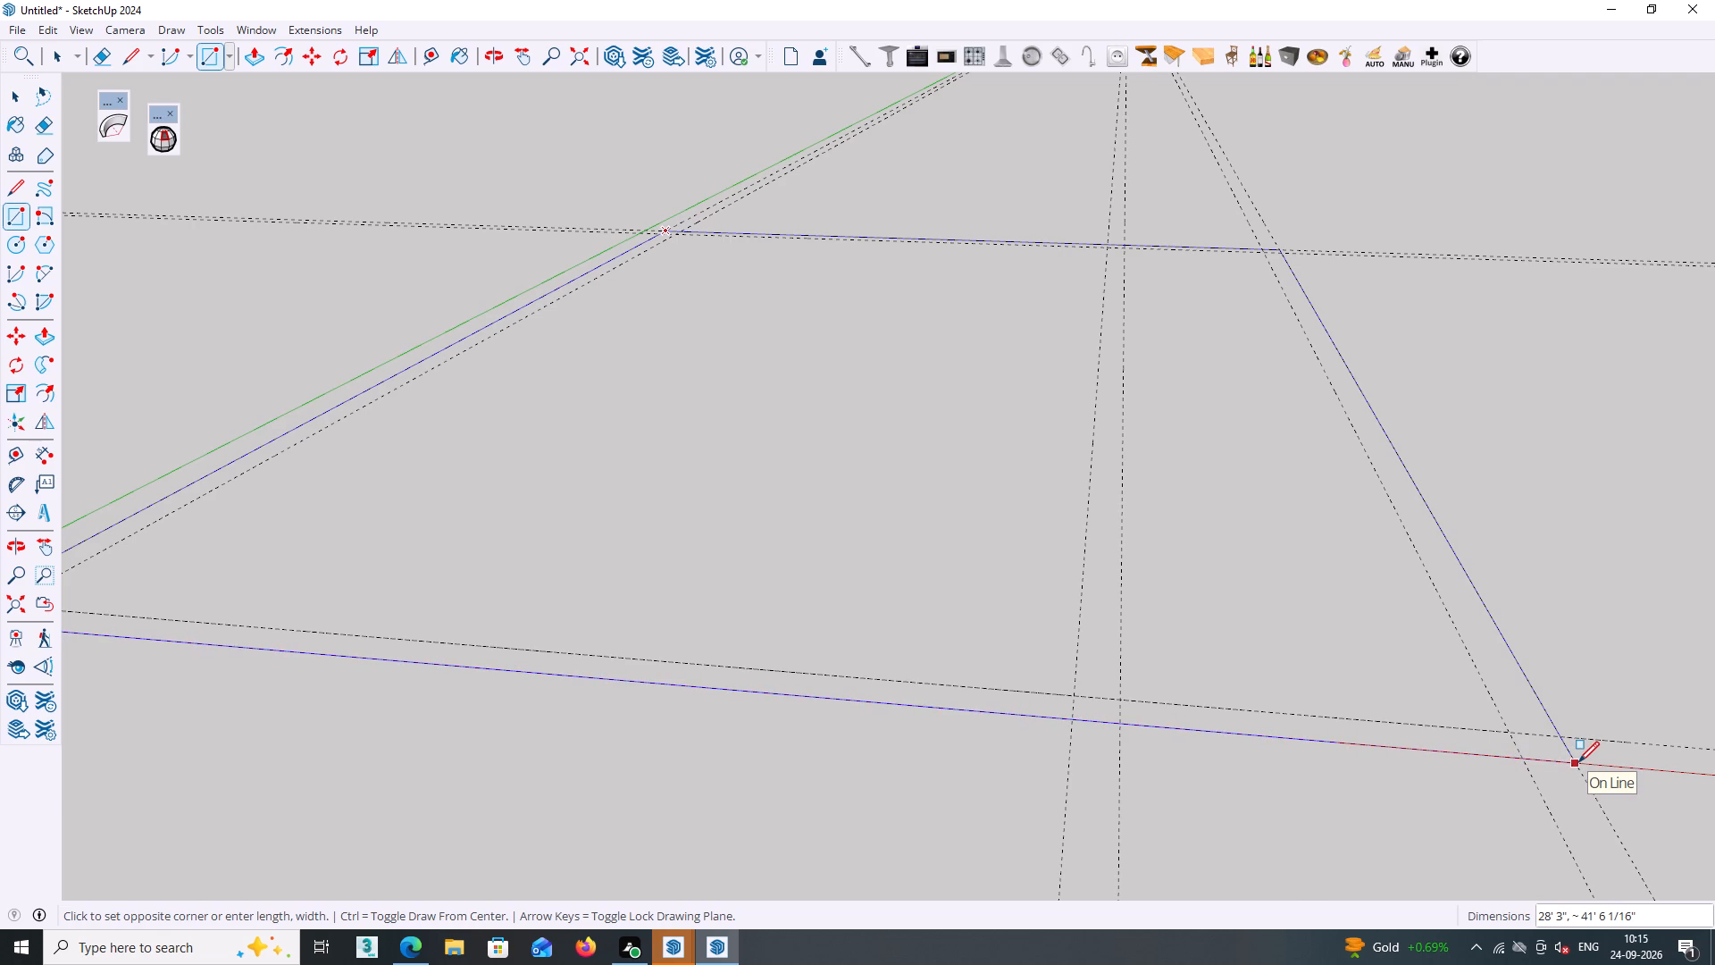
pyautogui.click(1578, 762)
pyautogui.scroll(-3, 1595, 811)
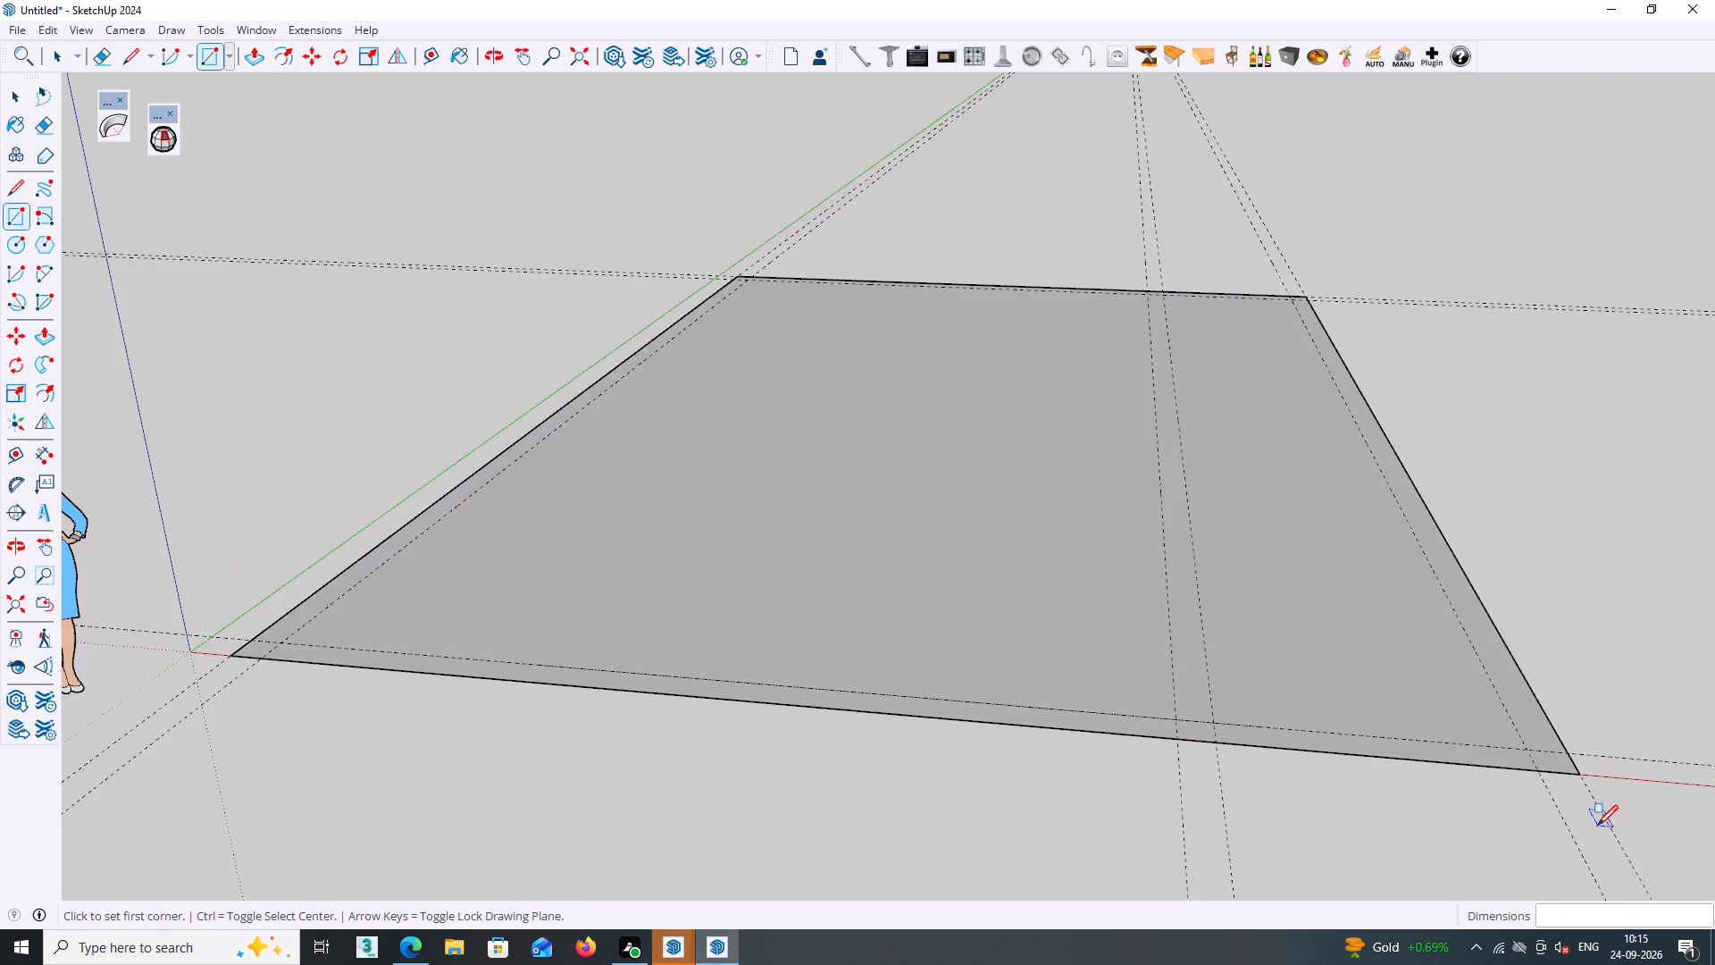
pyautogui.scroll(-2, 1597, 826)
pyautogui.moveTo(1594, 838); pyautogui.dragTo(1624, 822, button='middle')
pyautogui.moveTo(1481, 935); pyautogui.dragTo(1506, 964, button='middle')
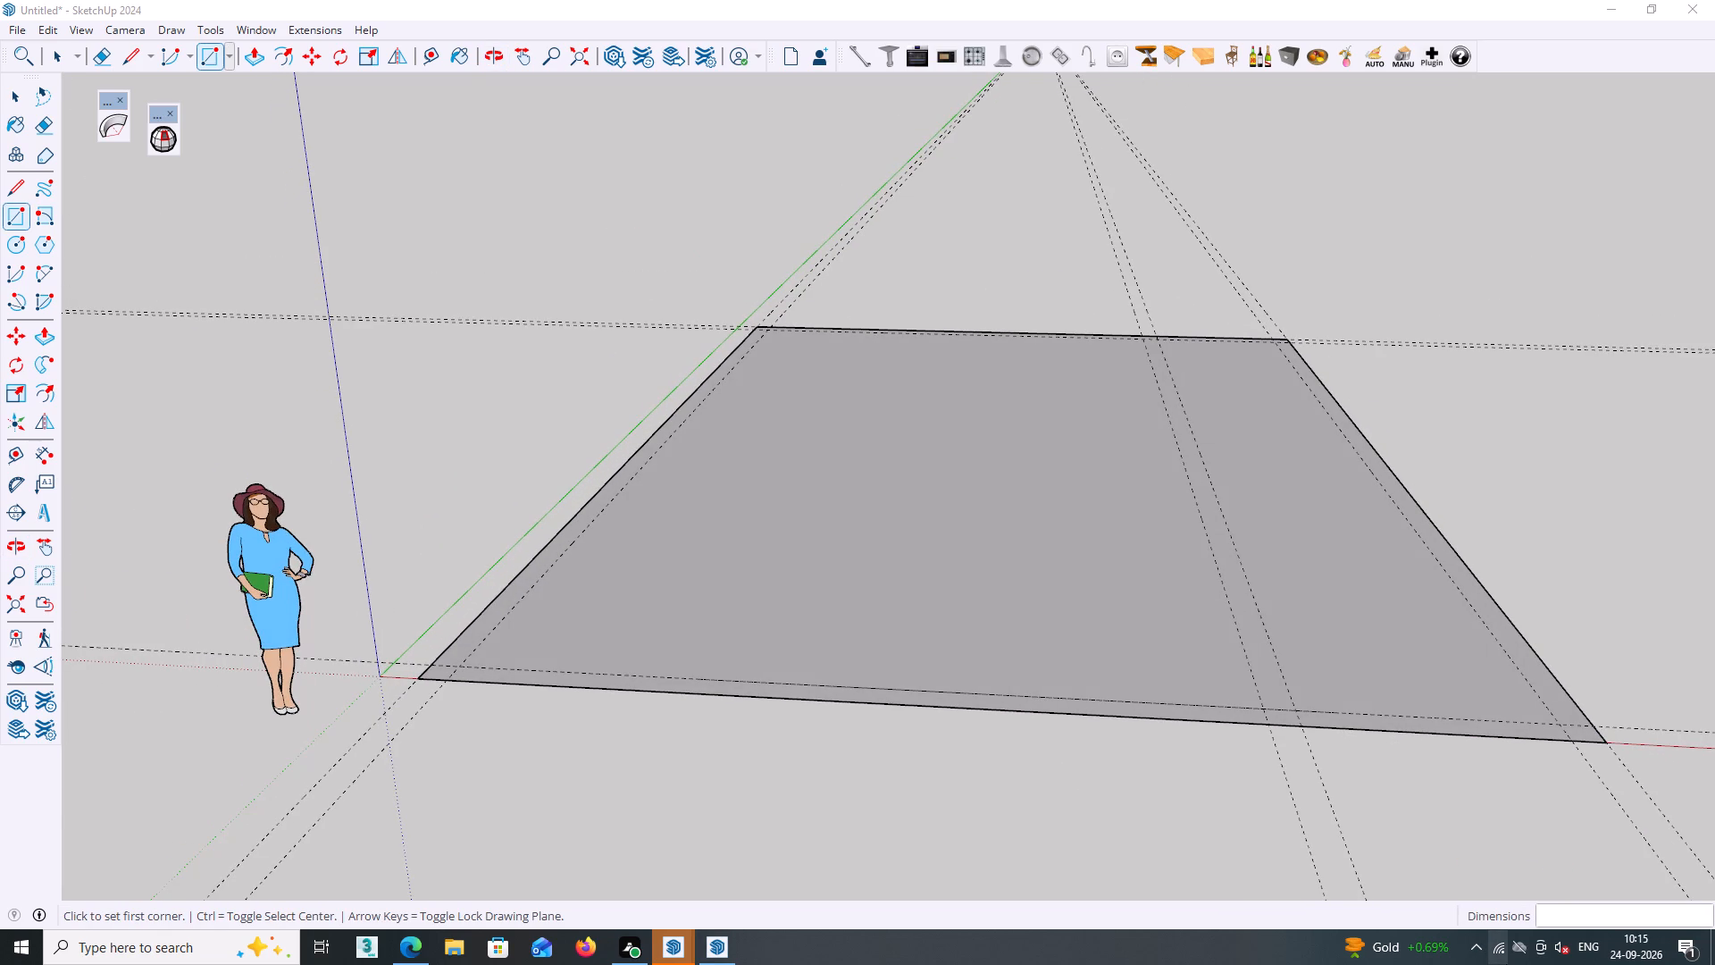
# Draw a rectangle of 40' by 26' 9" between opposite inner guide corners, inside the outer footprint.
pyautogui.moveTo(1506, 964); pyautogui.dragTo(1507, 963, button='middle')
pyautogui.middleClick(1488, 865)
pyautogui.moveTo(776, 376); pyautogui.dragTo(804, 543, button='middle')
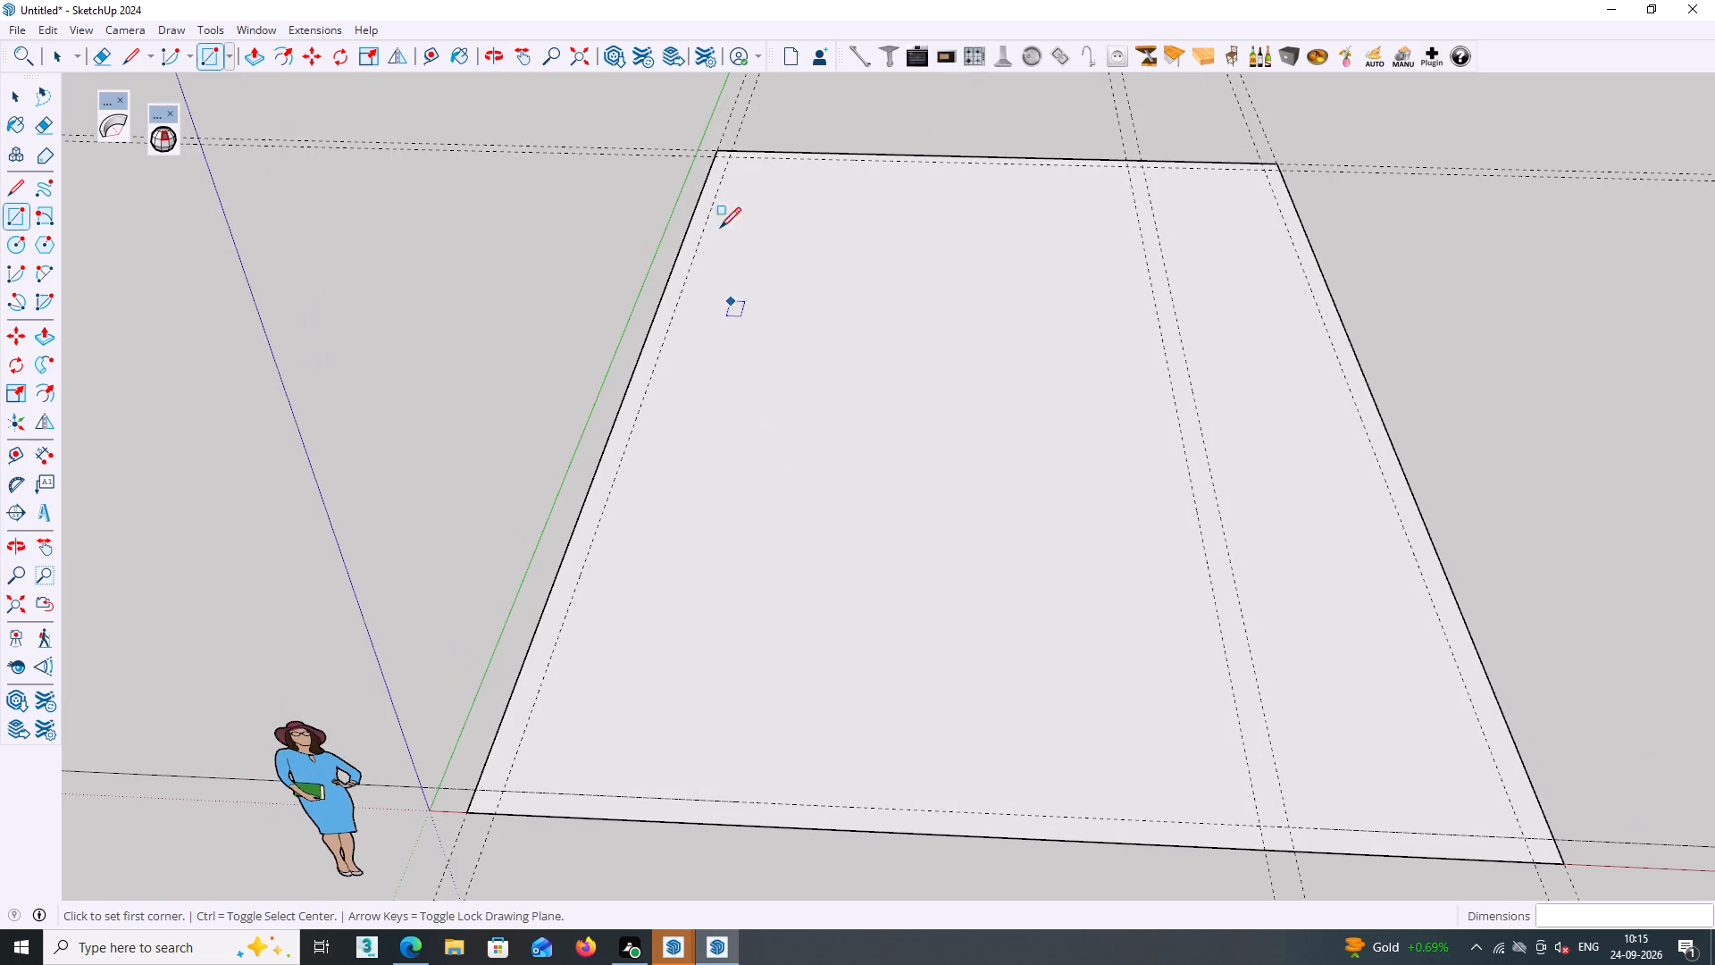
pyautogui.scroll(2, 720, 109)
pyautogui.click(730, 165)
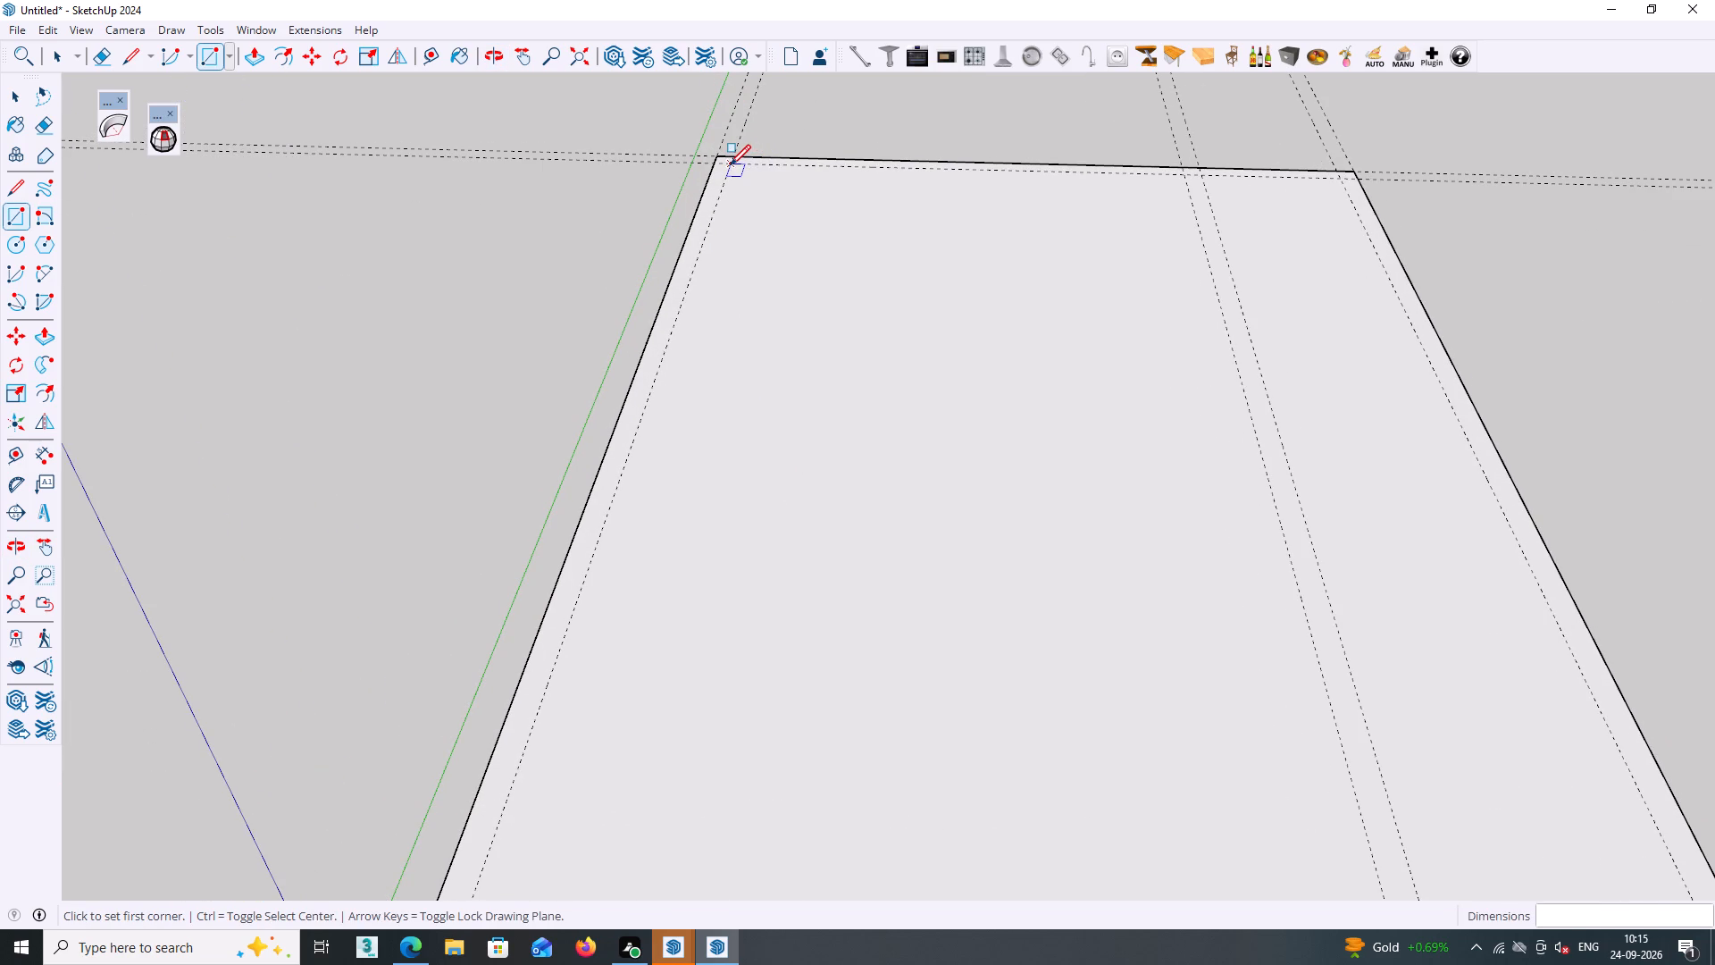
pyautogui.keyDown('shift'); pyautogui.moveTo(1184, 635); pyautogui.dragTo(1000, 421, button='middle'); pyautogui.keyUp('shift')
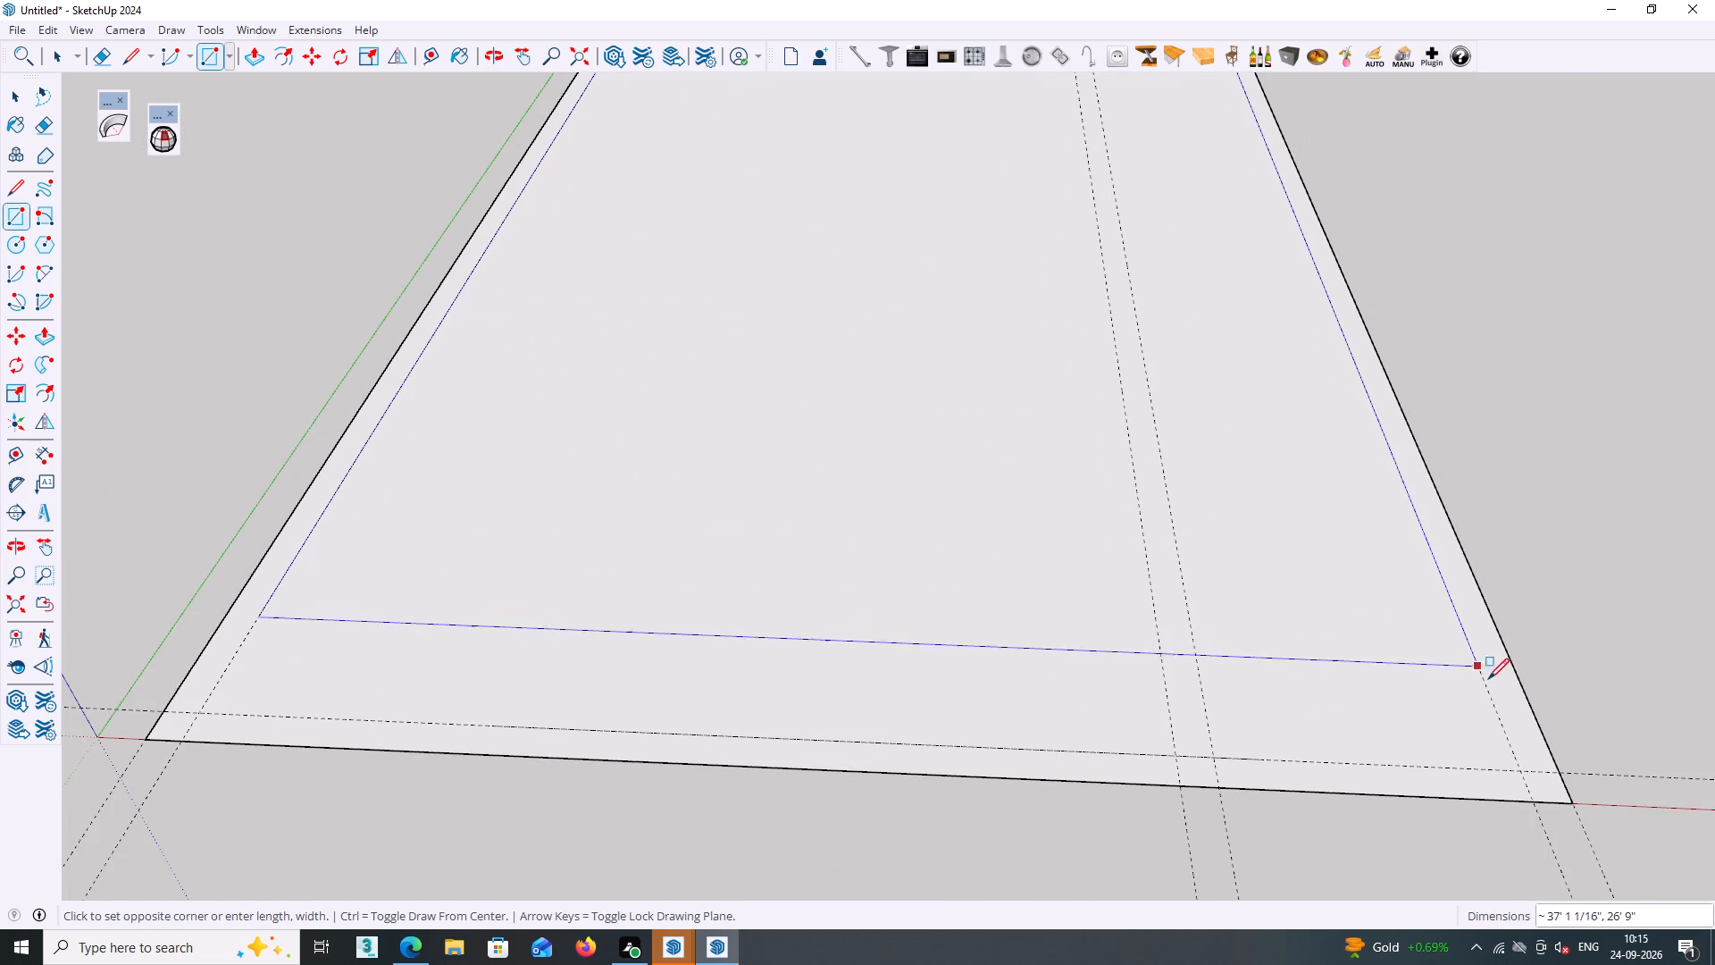
pyautogui.click(1522, 768)
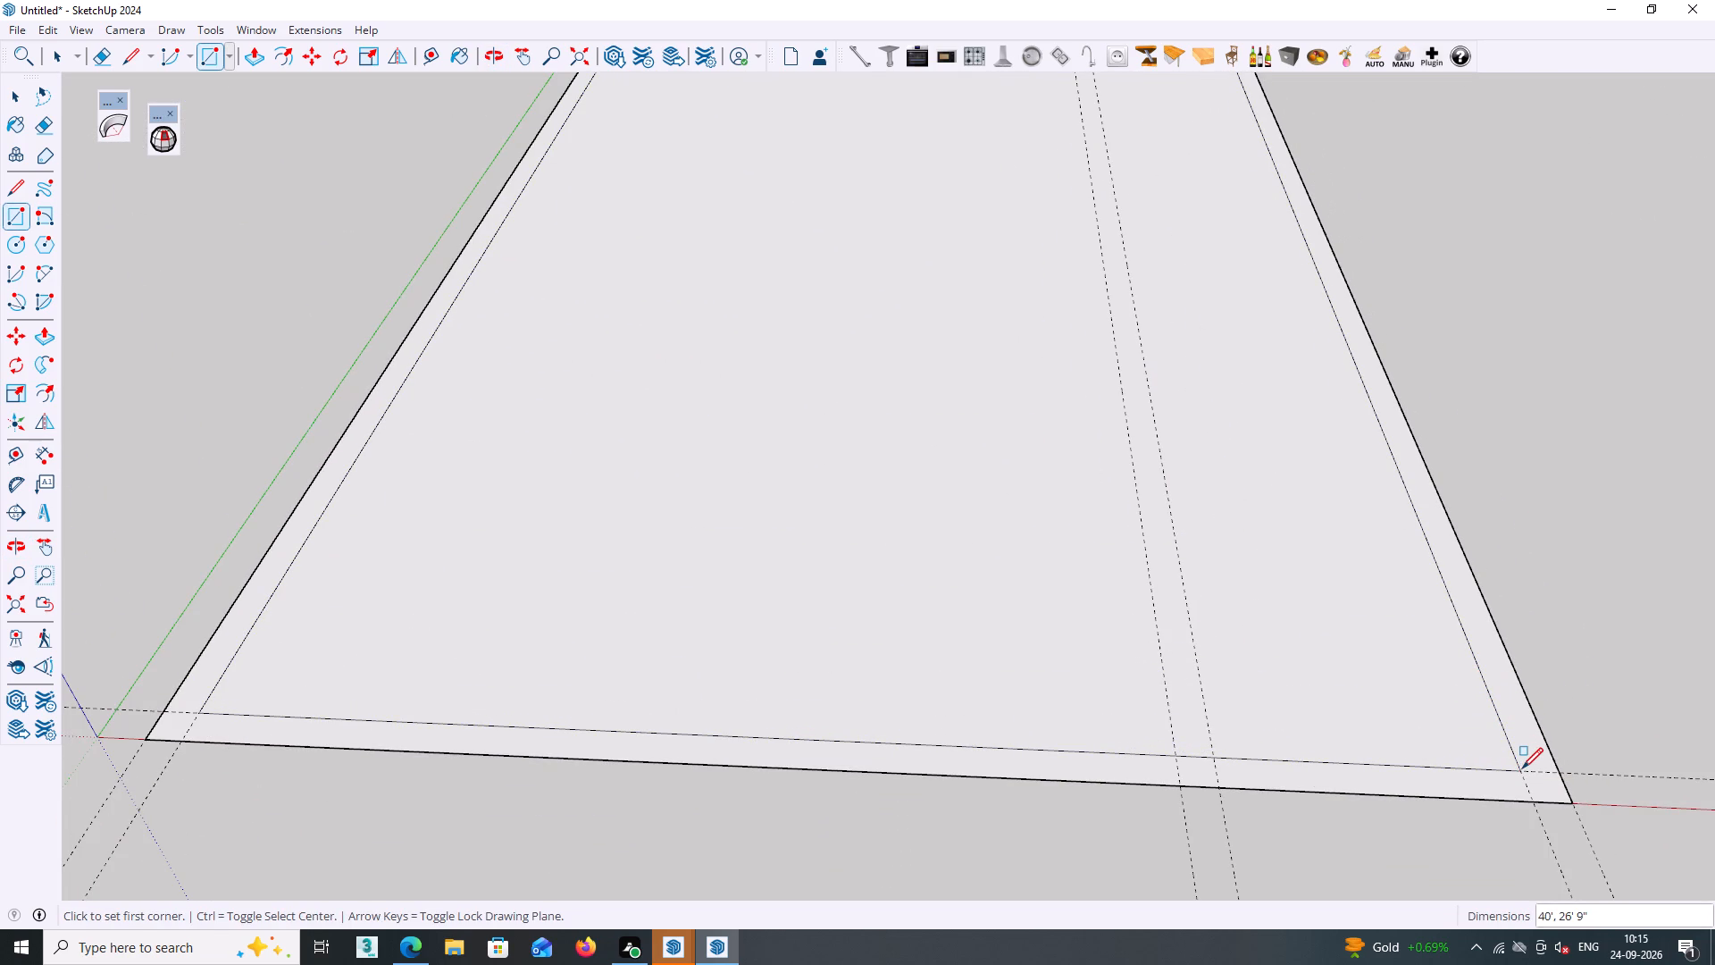
pyautogui.press('space')
pyautogui.press('space')
# Erase the two far guides parallel to the red axis, just outside the footprint's back edge.
pyautogui.moveTo(1474, 721); pyautogui.dragTo(1473, 678, button='middle')
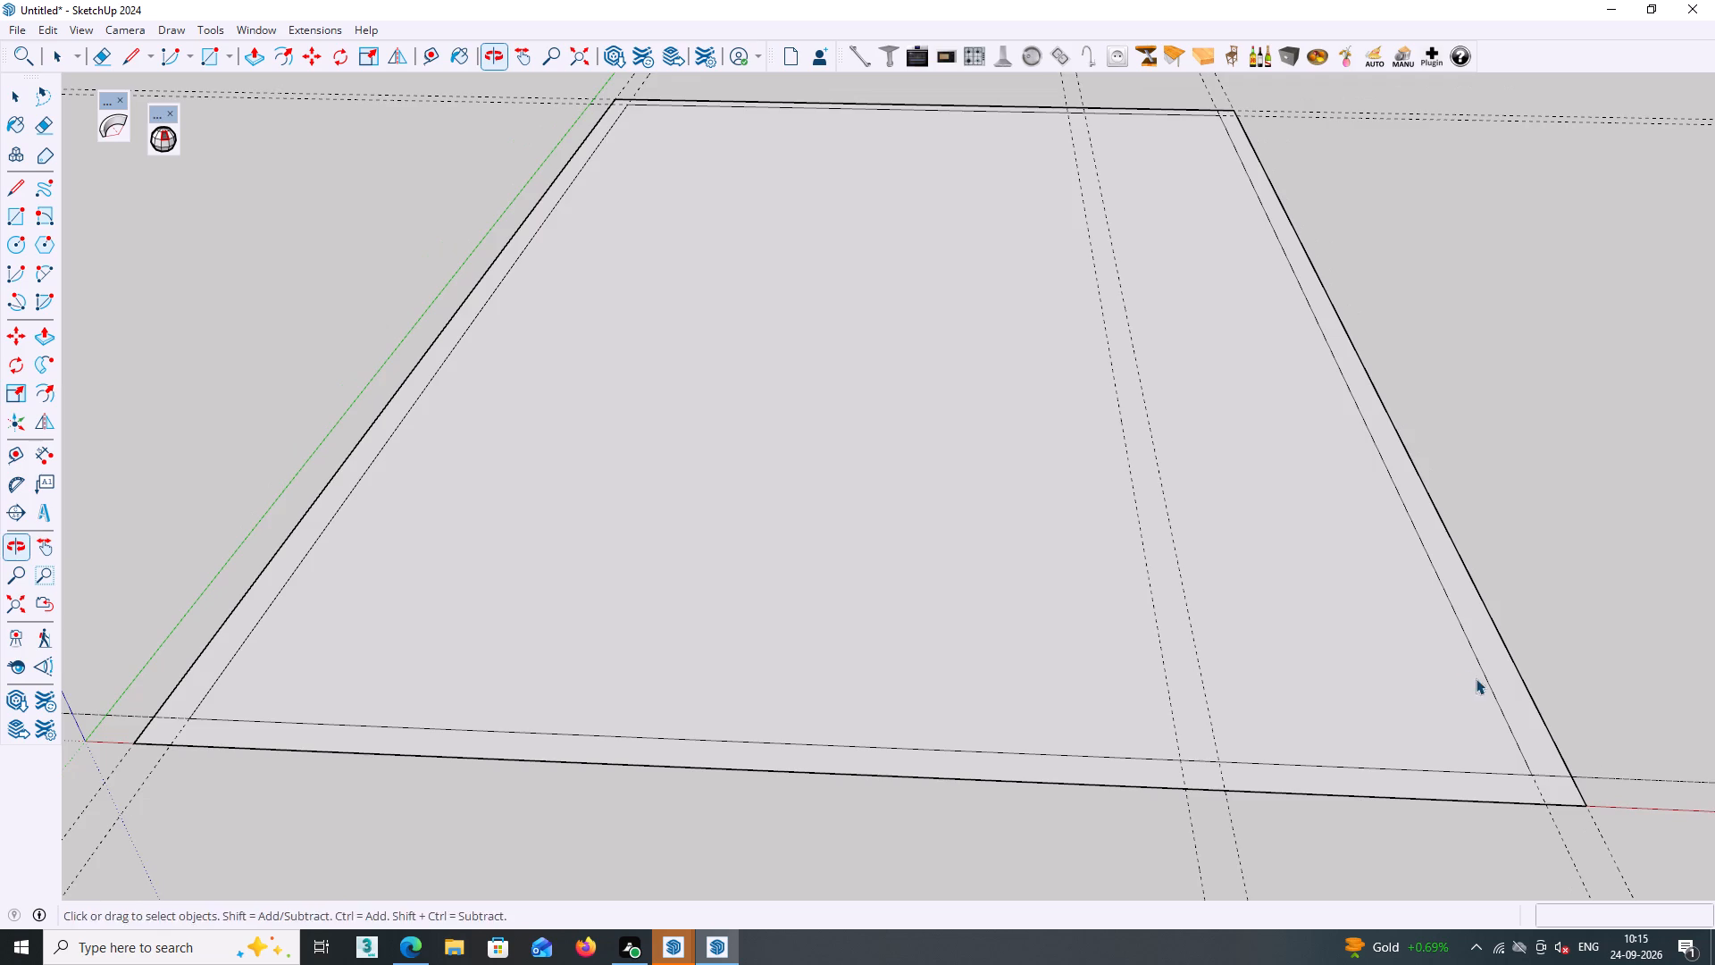
pyautogui.moveTo(1476, 678); pyautogui.dragTo(1502, 672, button='middle')
pyautogui.moveTo(1082, 724); pyautogui.dragTo(1137, 728, button='middle')
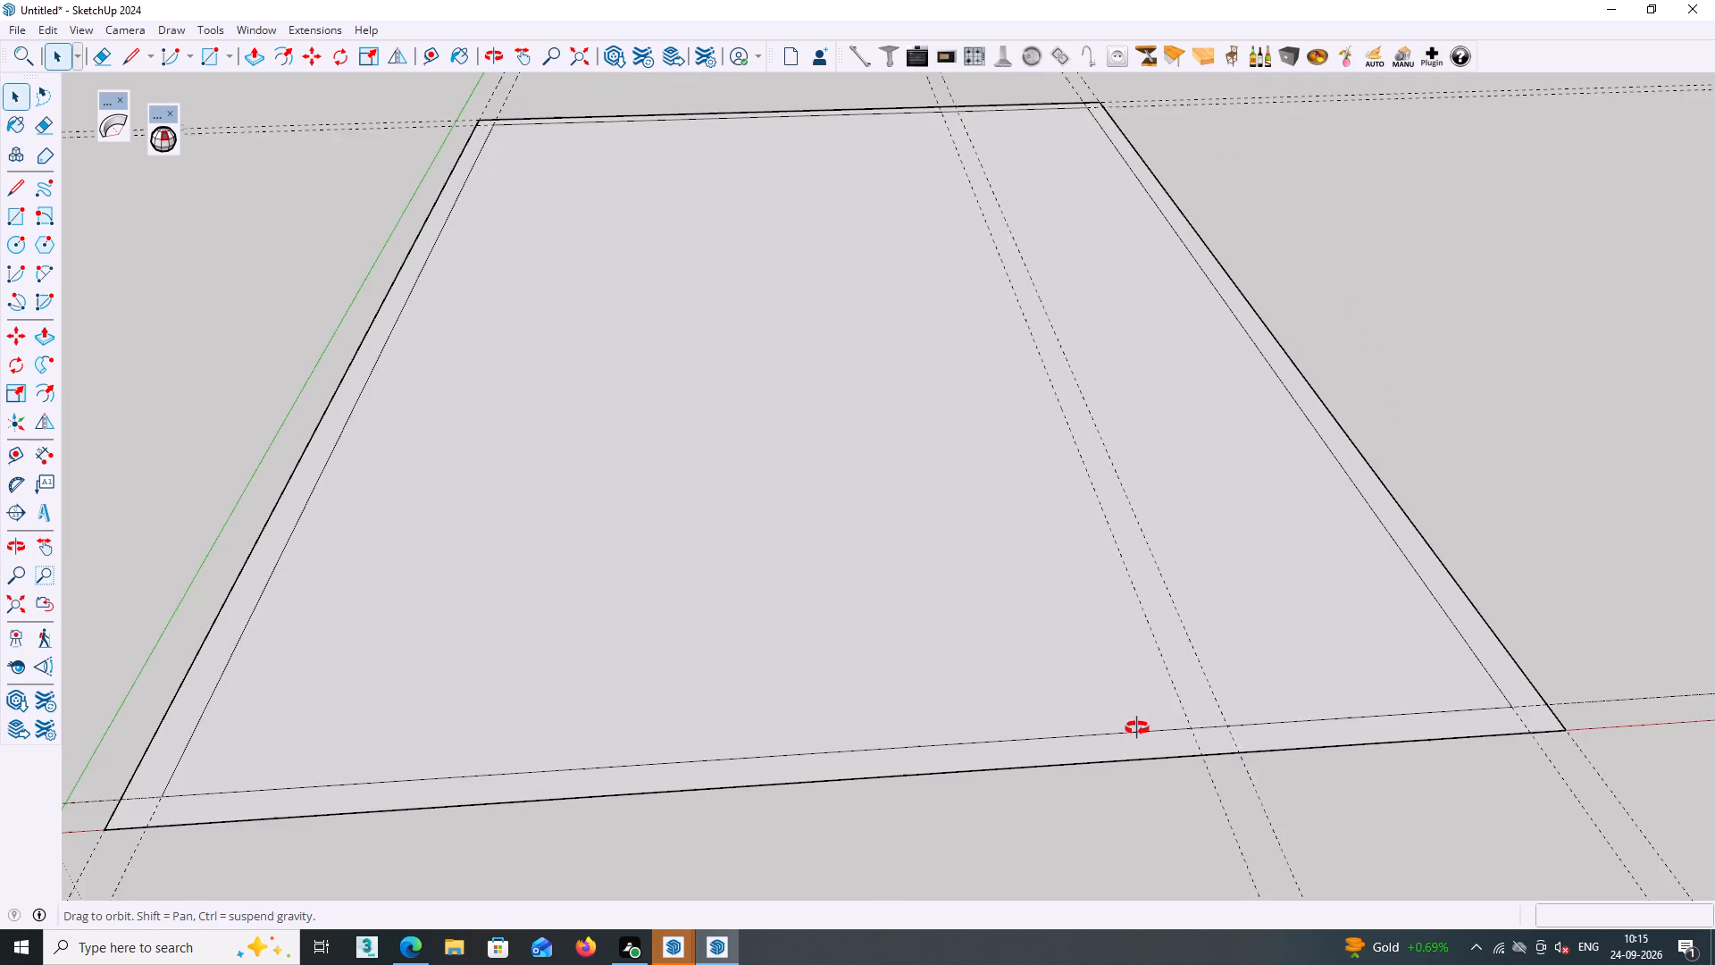
pyautogui.moveTo(1137, 728); pyautogui.dragTo(1121, 727, button='middle')
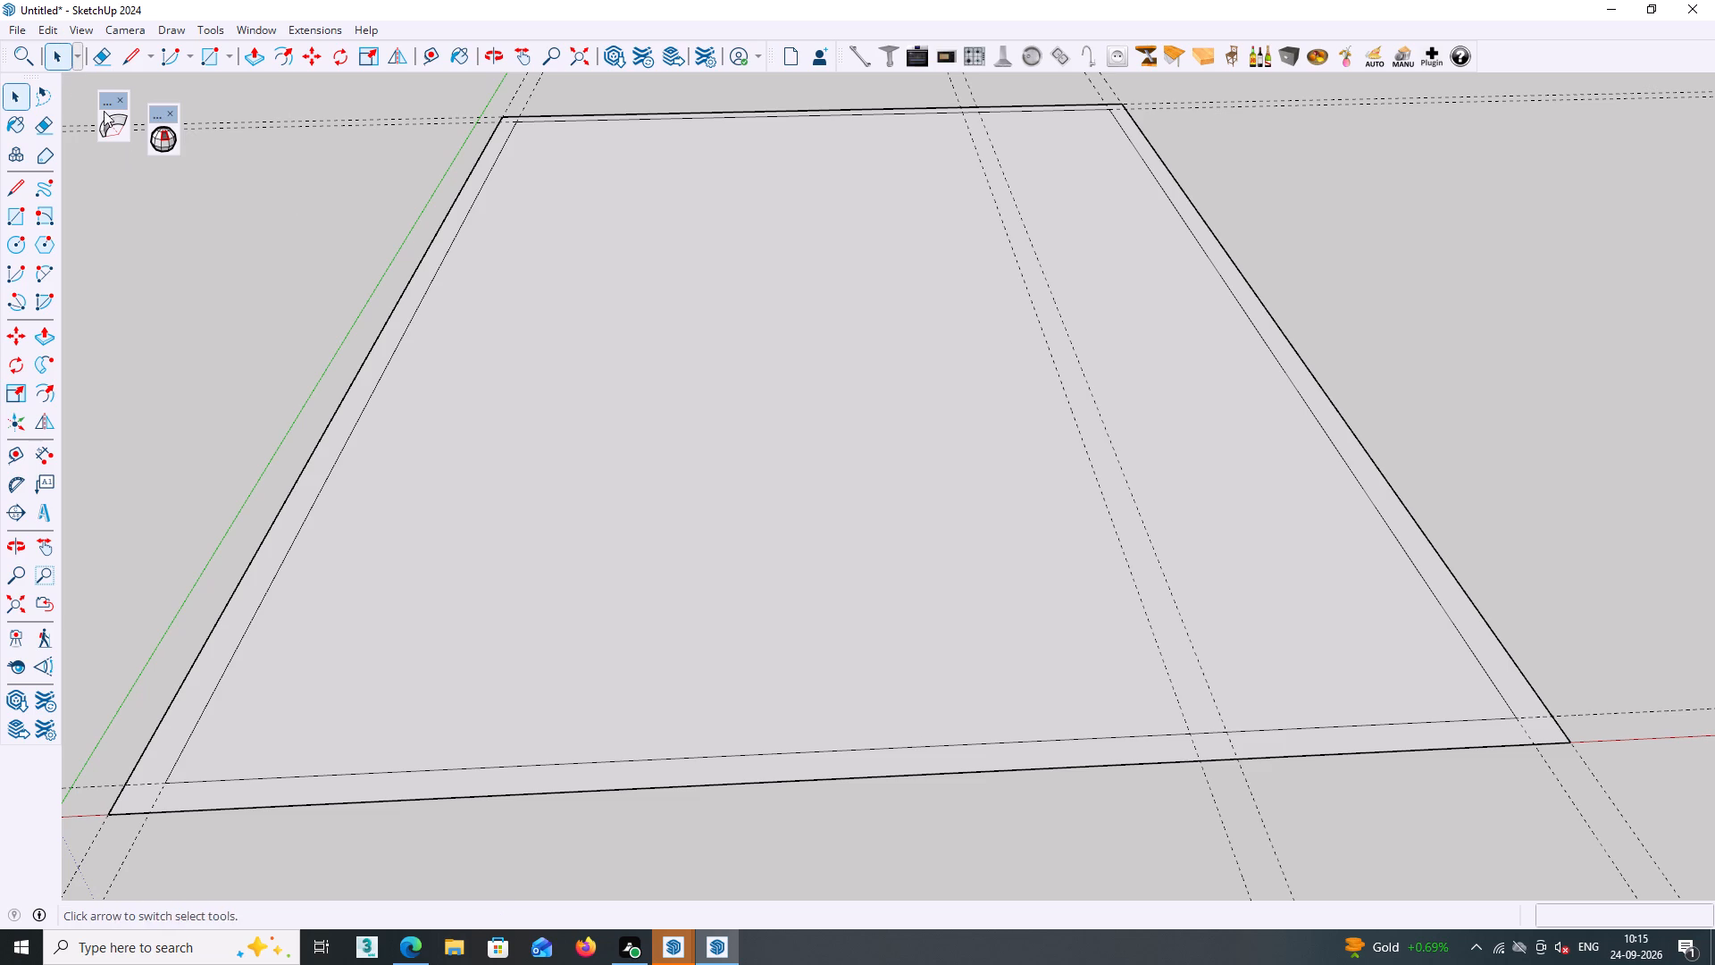
pyautogui.middleClick(648, 668)
pyautogui.moveTo(800, 527); pyautogui.dragTo(778, 489, button='middle')
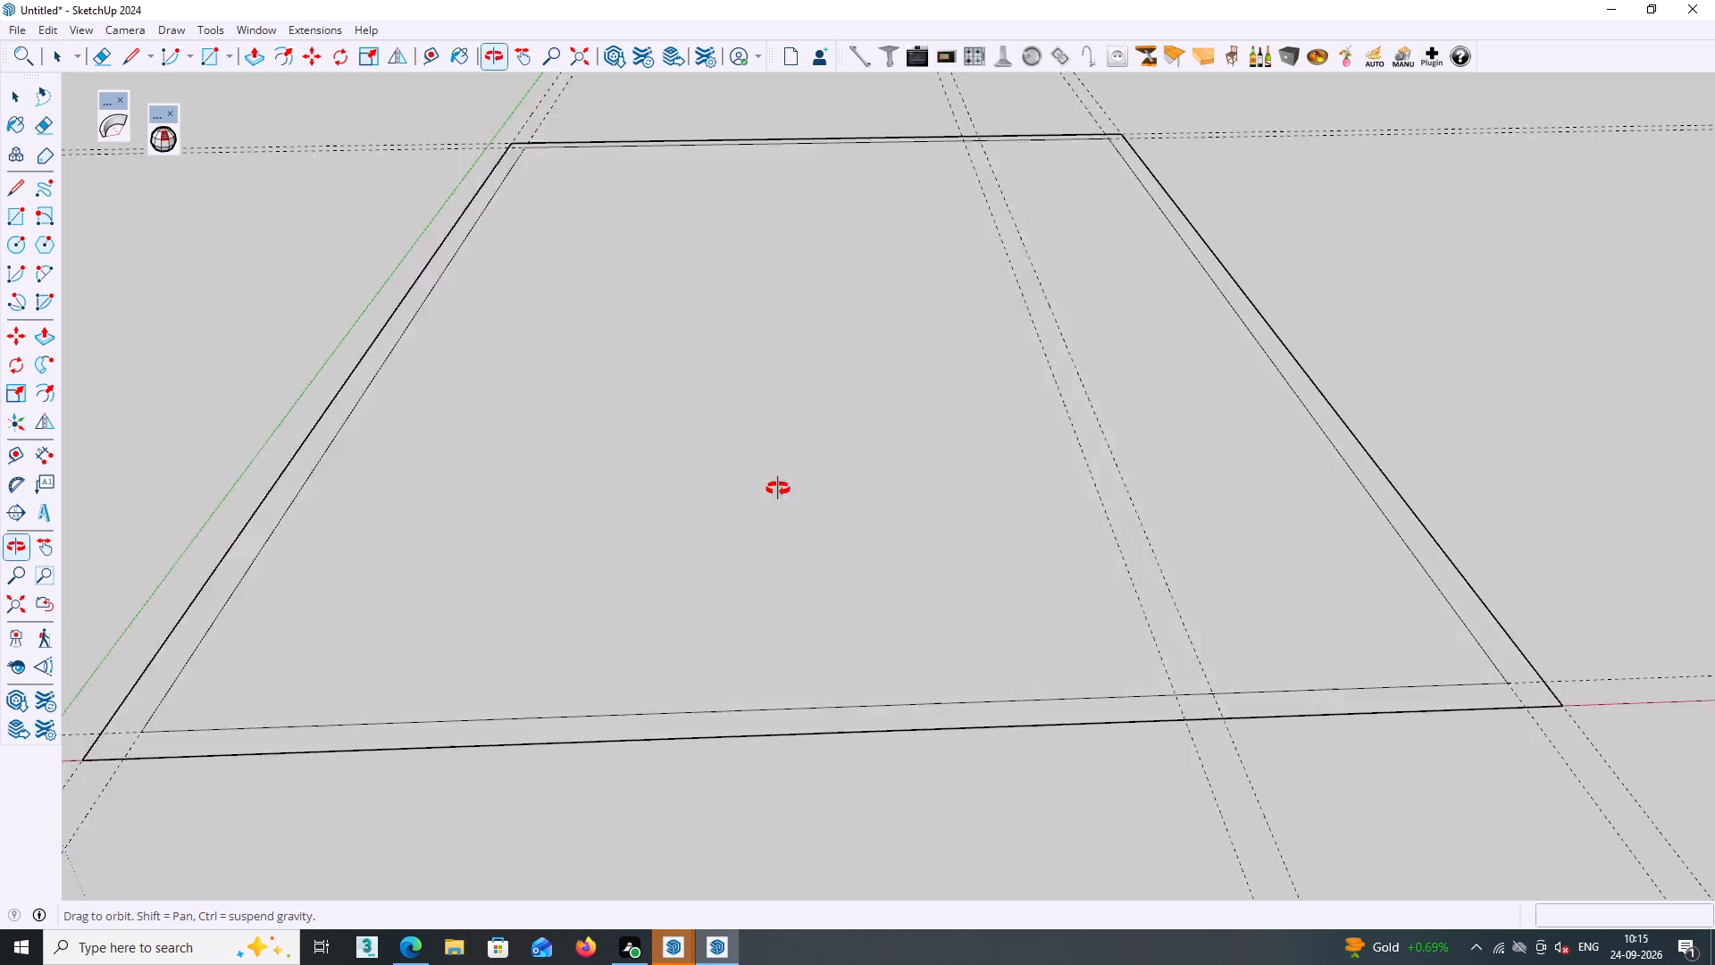
pyautogui.moveTo(778, 489); pyautogui.dragTo(758, 466, button='middle')
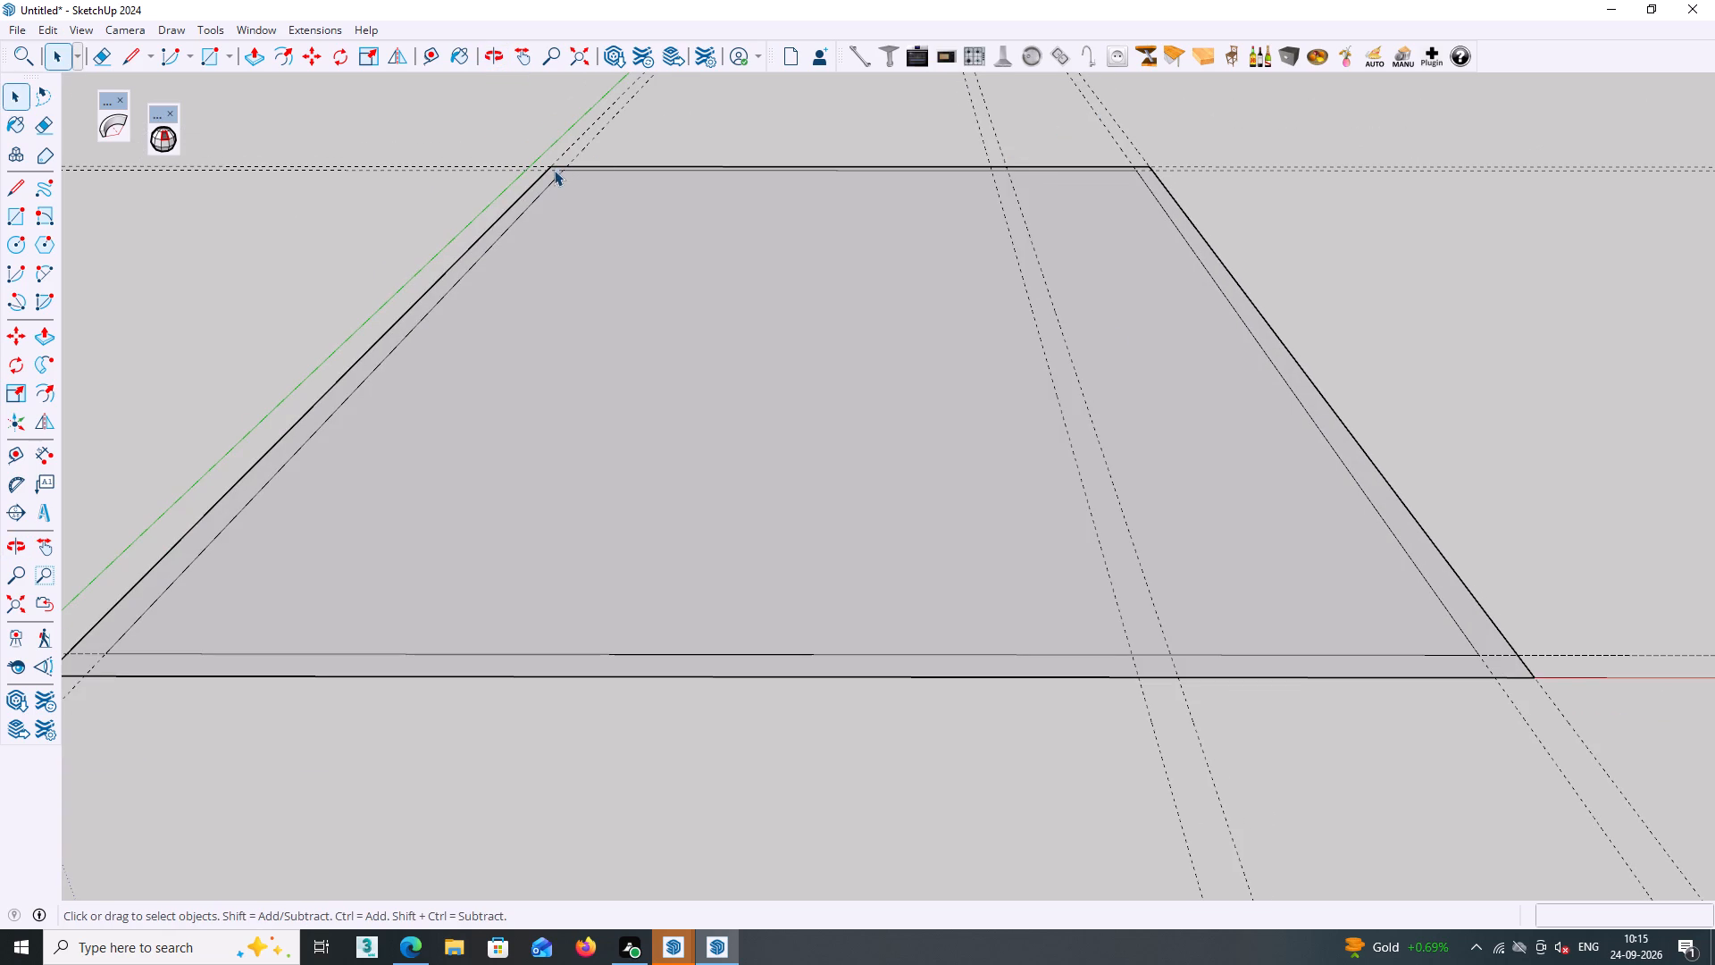
pyautogui.press('e')
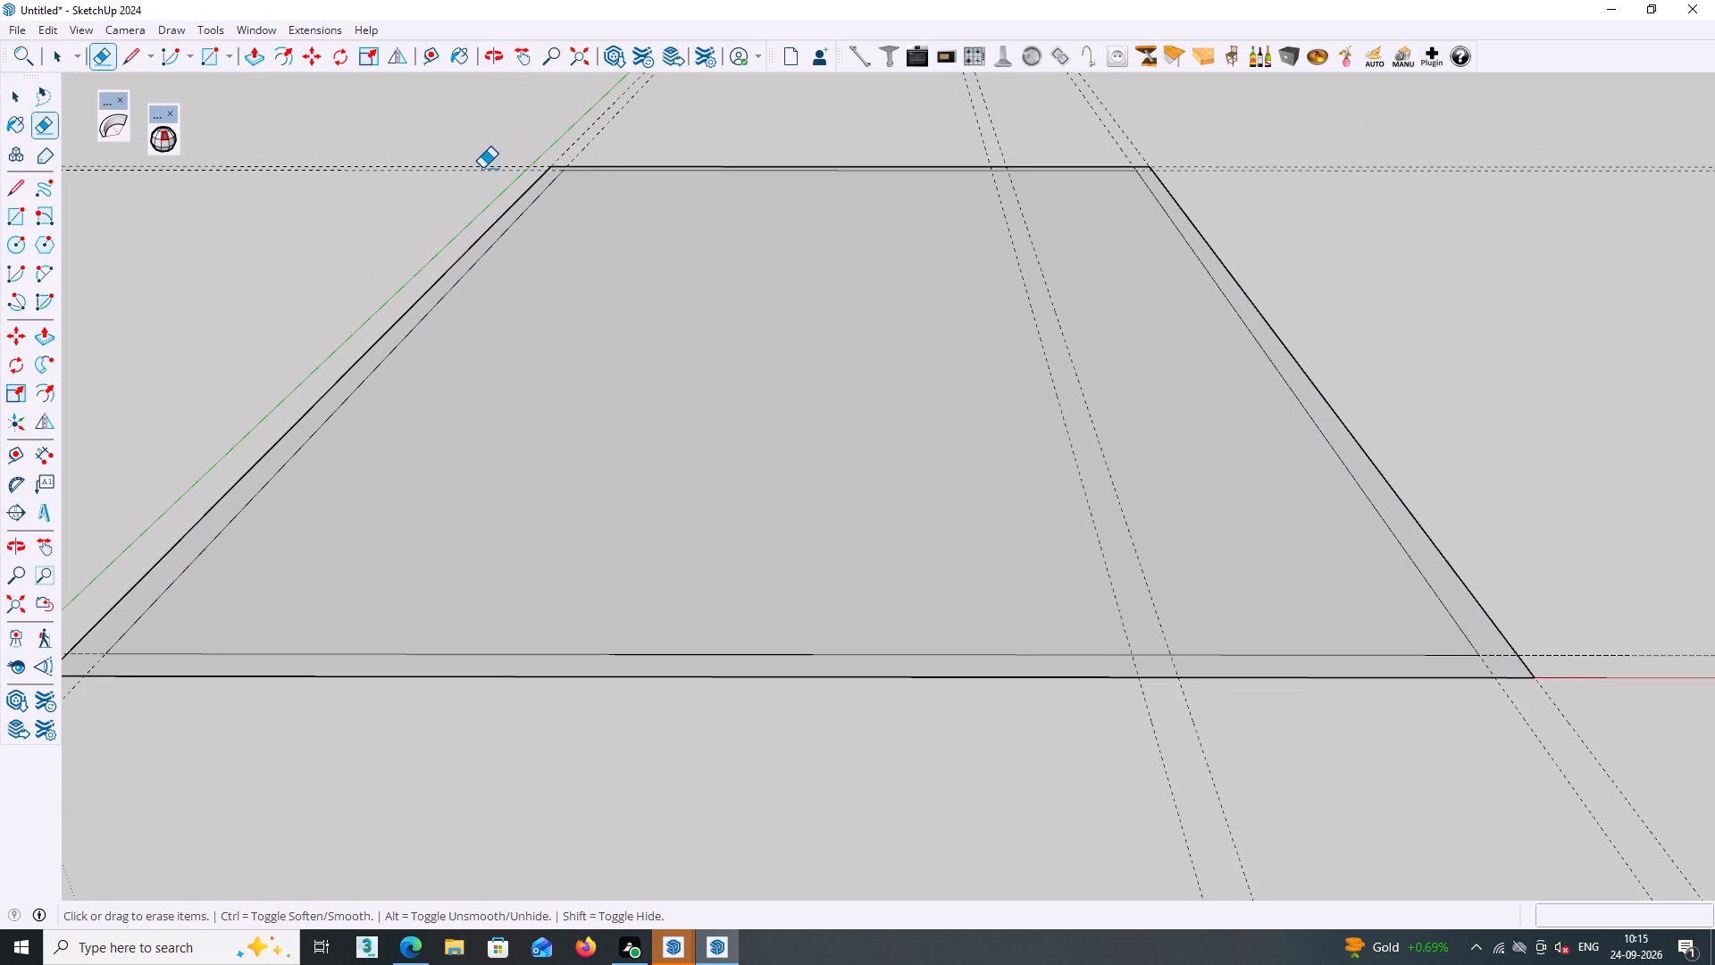
pyautogui.click(483, 165)
pyautogui.click(483, 169)
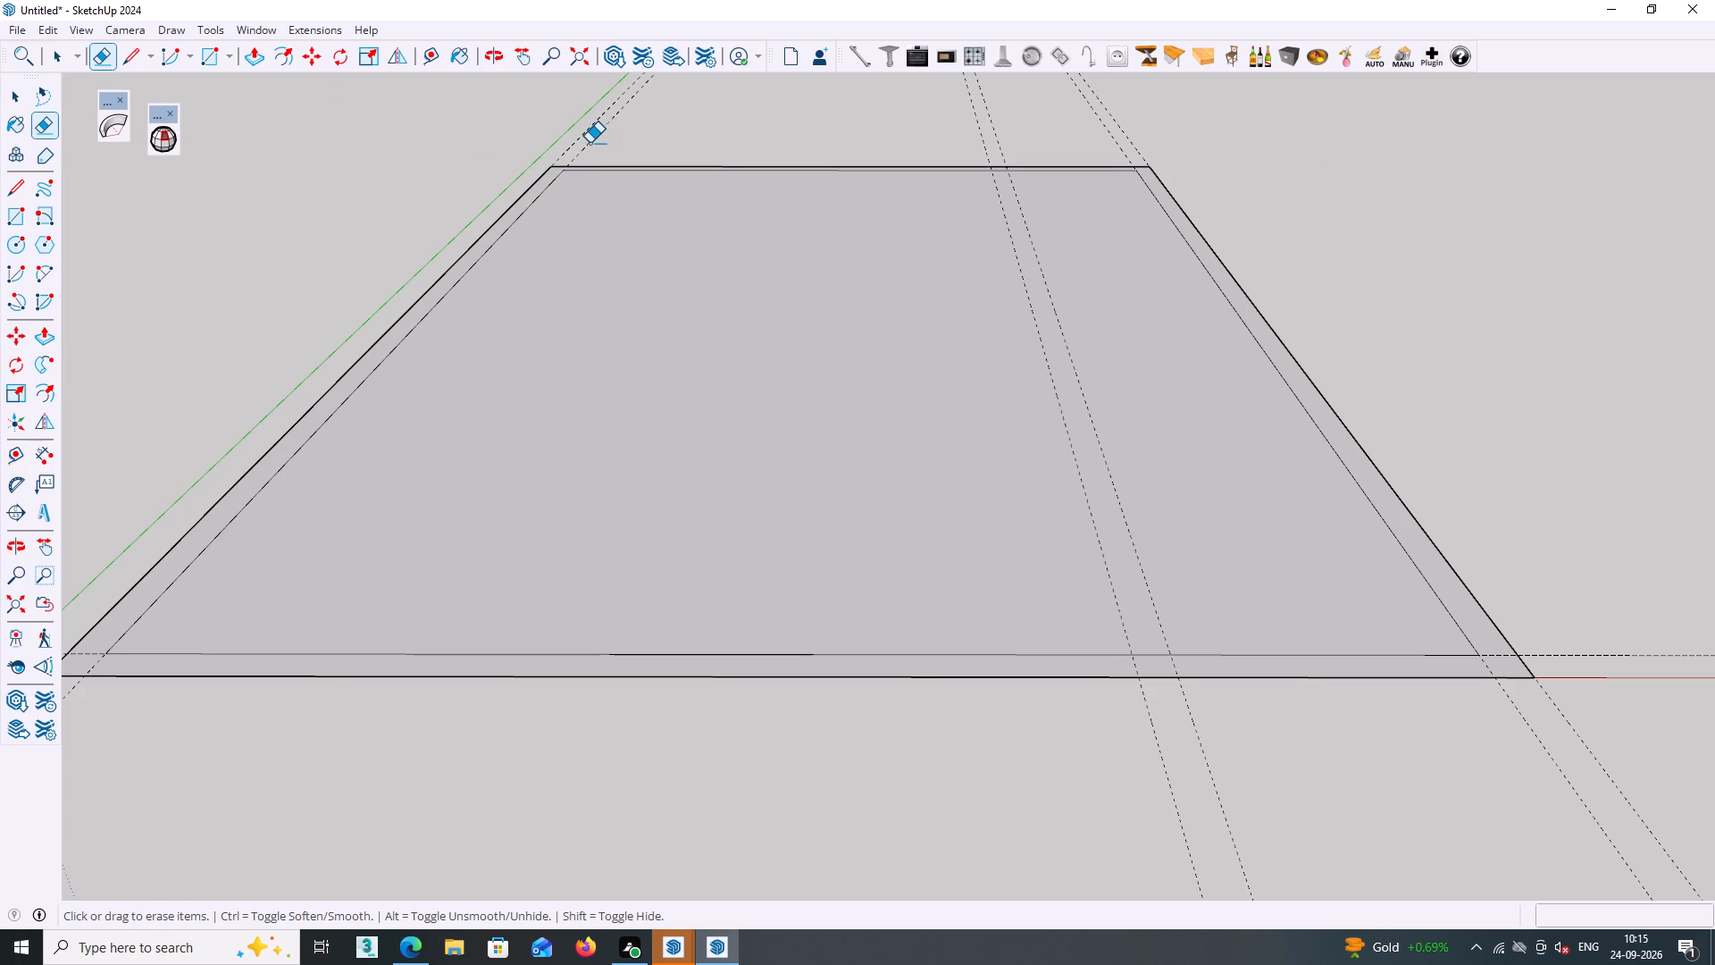
# Erase all guides parallel to the green axis, at both sides and across the middle of the footprint.
pyautogui.click(590, 143)
pyautogui.click(574, 139)
pyautogui.click(1095, 111)
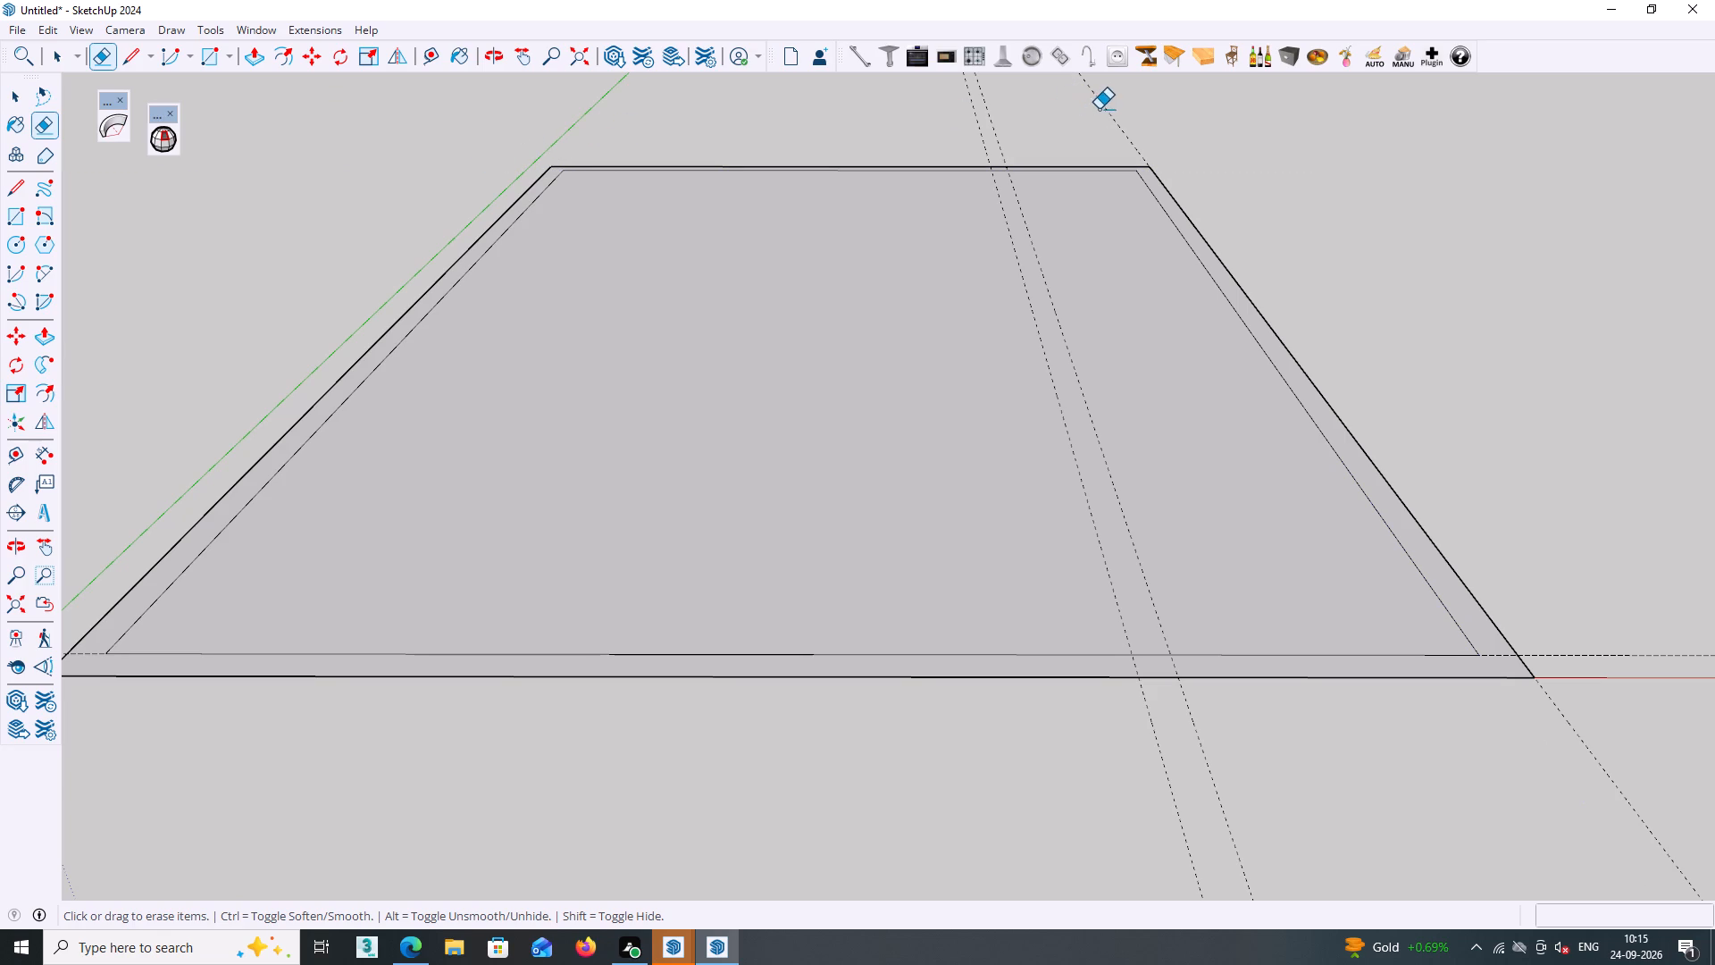
pyautogui.click(1101, 107)
pyautogui.click(994, 142)
pyautogui.click(985, 145)
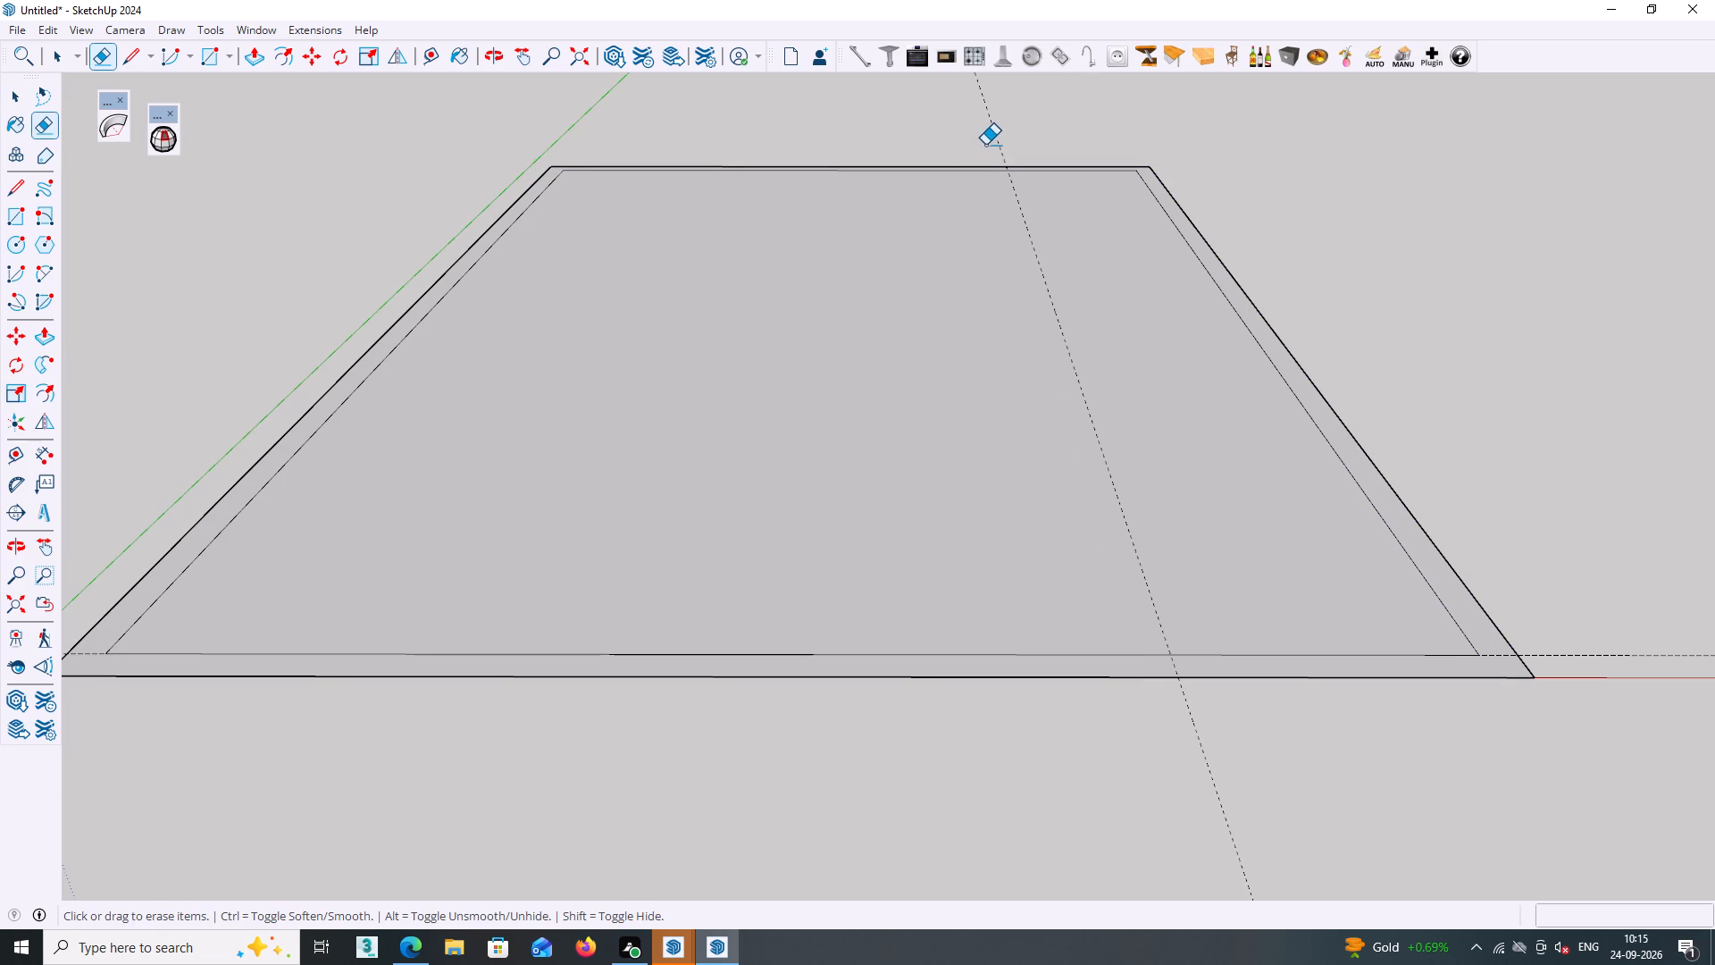
pyautogui.click(995, 143)
pyautogui.click(999, 142)
# Erase the remaining guides along the footprint's front side, parallel to the red axis.
pyautogui.scroll(-2, 1024, 198)
pyautogui.scroll(-1, 1187, 487)
pyautogui.moveTo(1189, 490); pyautogui.dragTo(1203, 492, button='middle')
pyautogui.click(1393, 506)
pyautogui.click(1393, 508)
pyautogui.click(1391, 511)
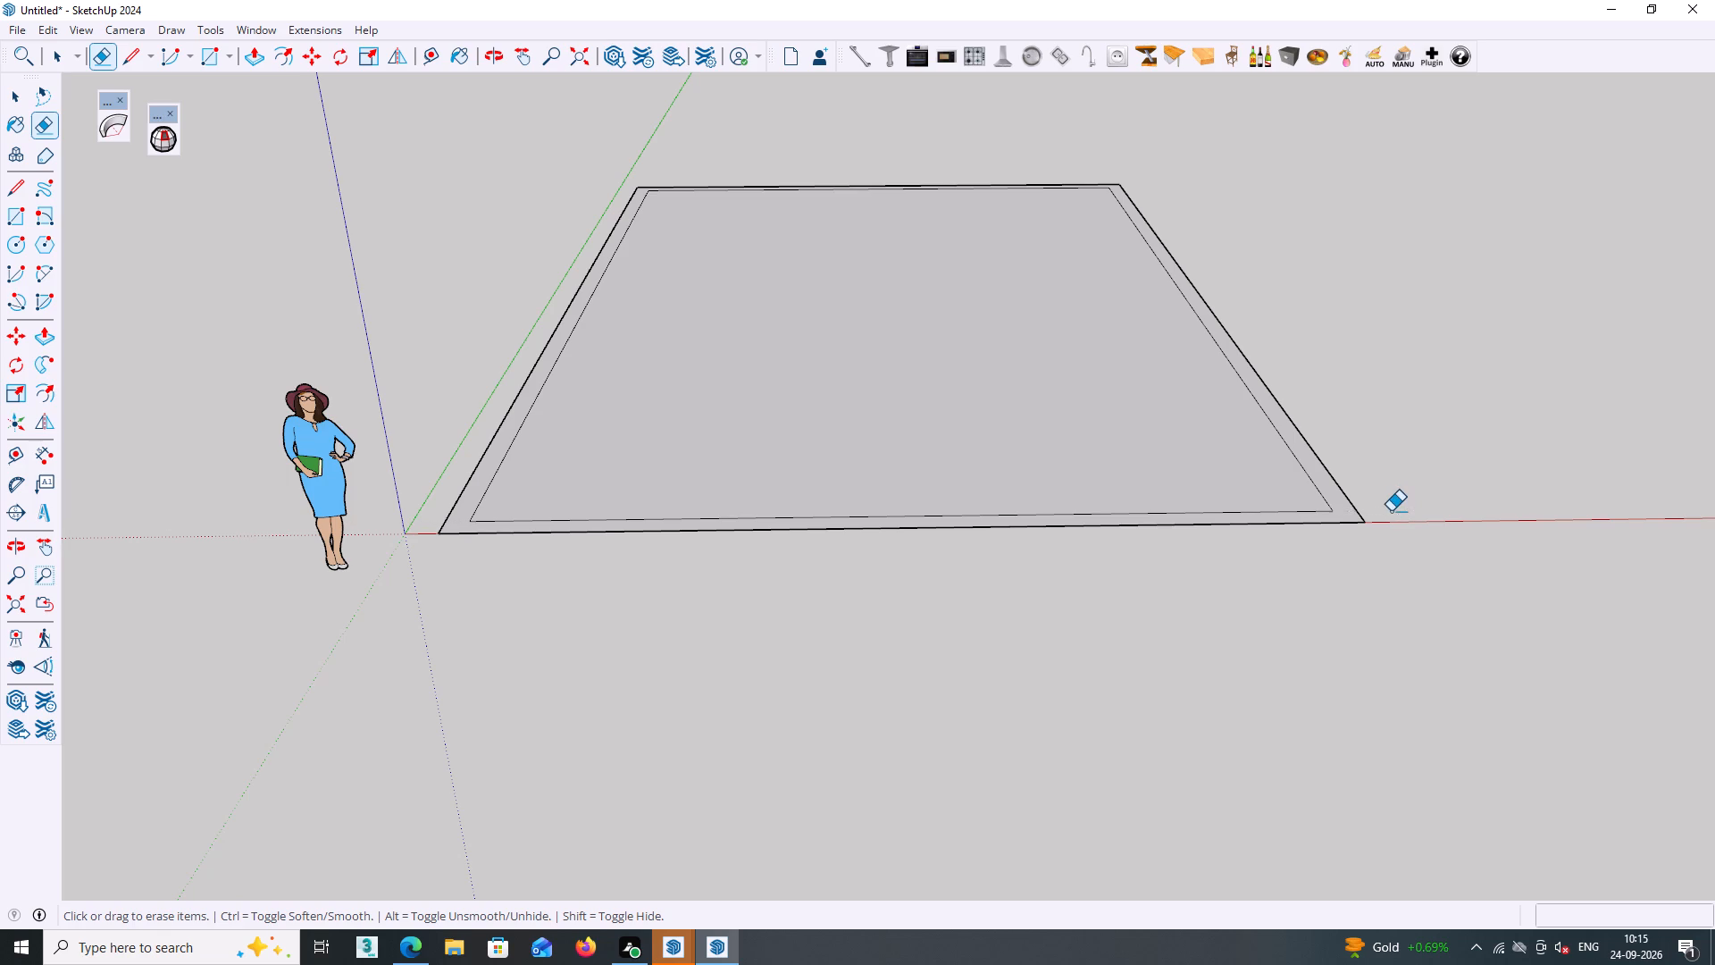
# Delete the inner rectangle's face, keeping only the 9" wall outline around it.
pyautogui.moveTo(788, 572); pyautogui.dragTo(803, 613, button='middle')
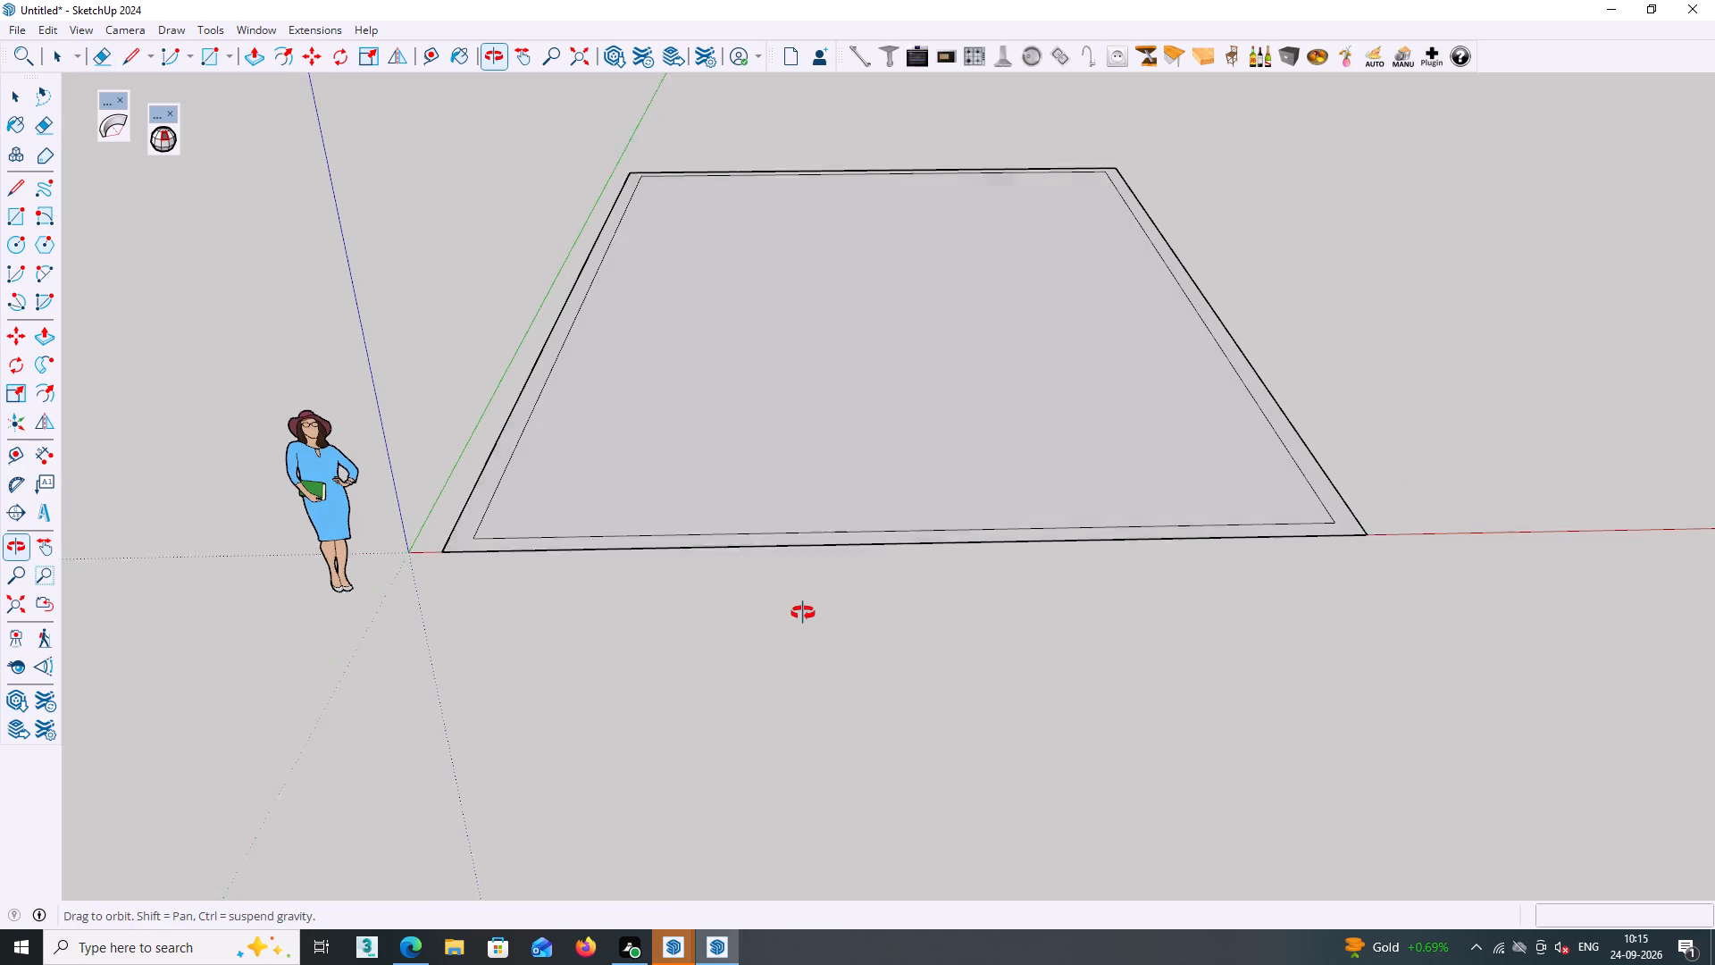
pyautogui.moveTo(803, 613); pyautogui.dragTo(805, 613, button='middle')
pyautogui.keyDown('shift'); pyautogui.moveTo(815, 600); pyautogui.dragTo(854, 729, button='middle'); pyautogui.keyUp('shift')
pyautogui.moveTo(857, 716); pyautogui.dragTo(862, 675, button='middle')
pyautogui.press('space')
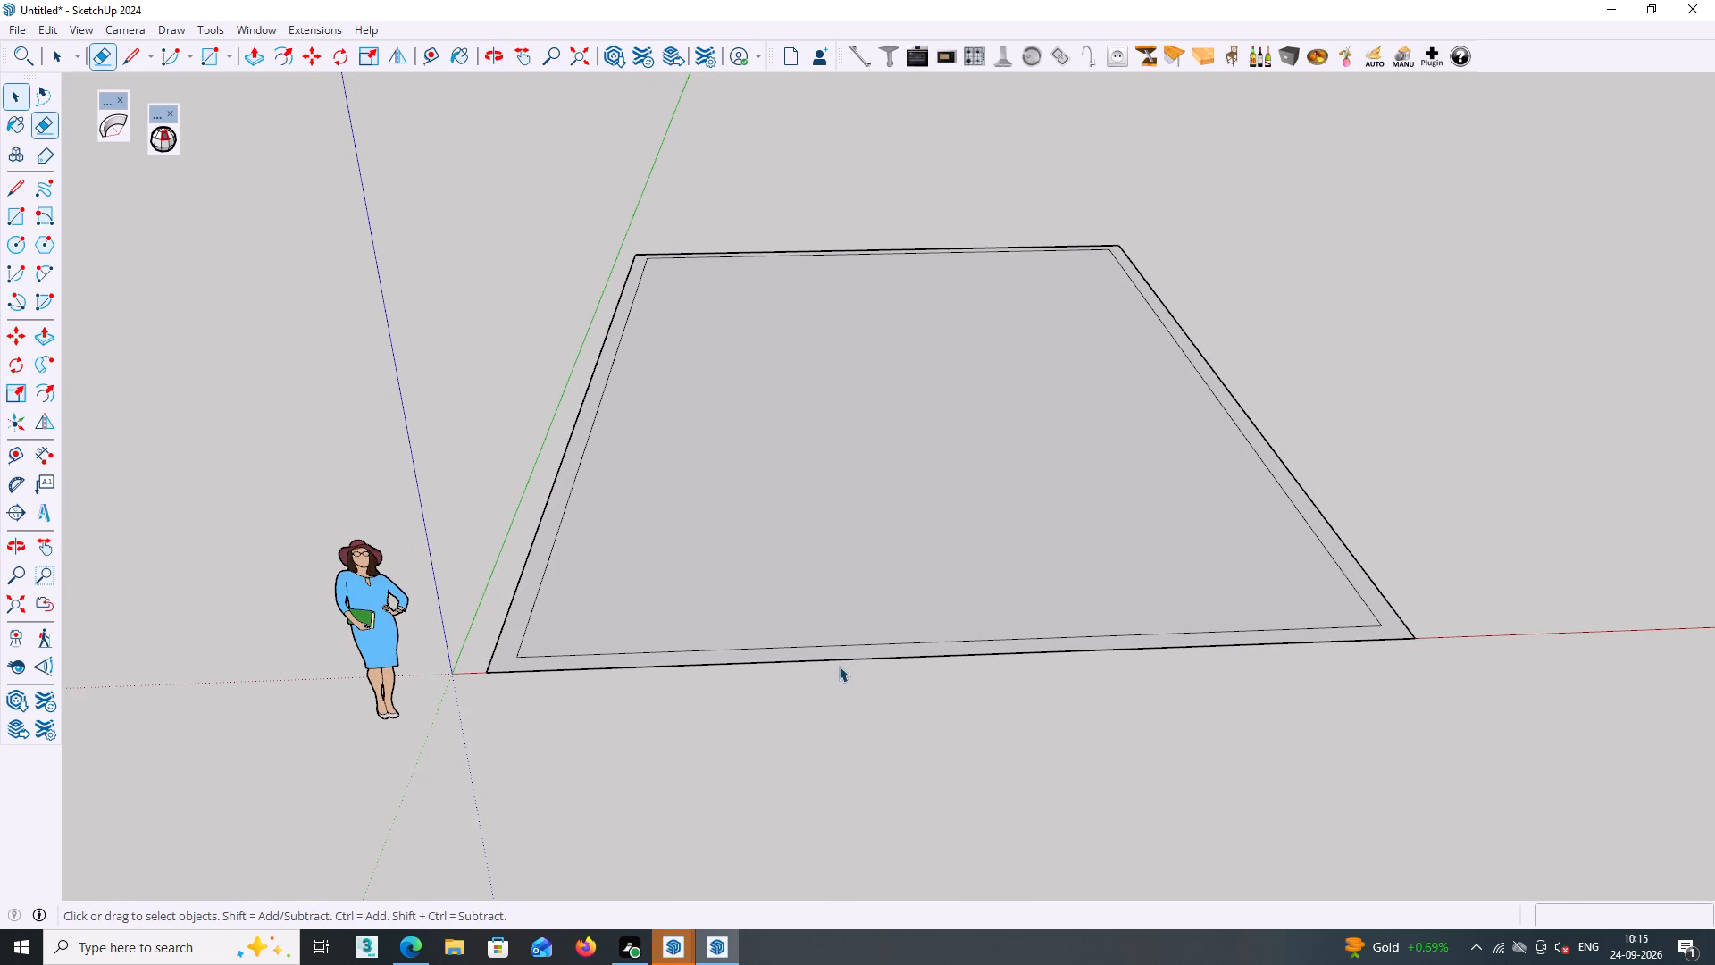
pyautogui.click(855, 583)
pyautogui.click(861, 693)
pyautogui.moveTo(858, 677); pyautogui.dragTo(858, 696, button='middle')
pyautogui.scroll(2, 860, 689)
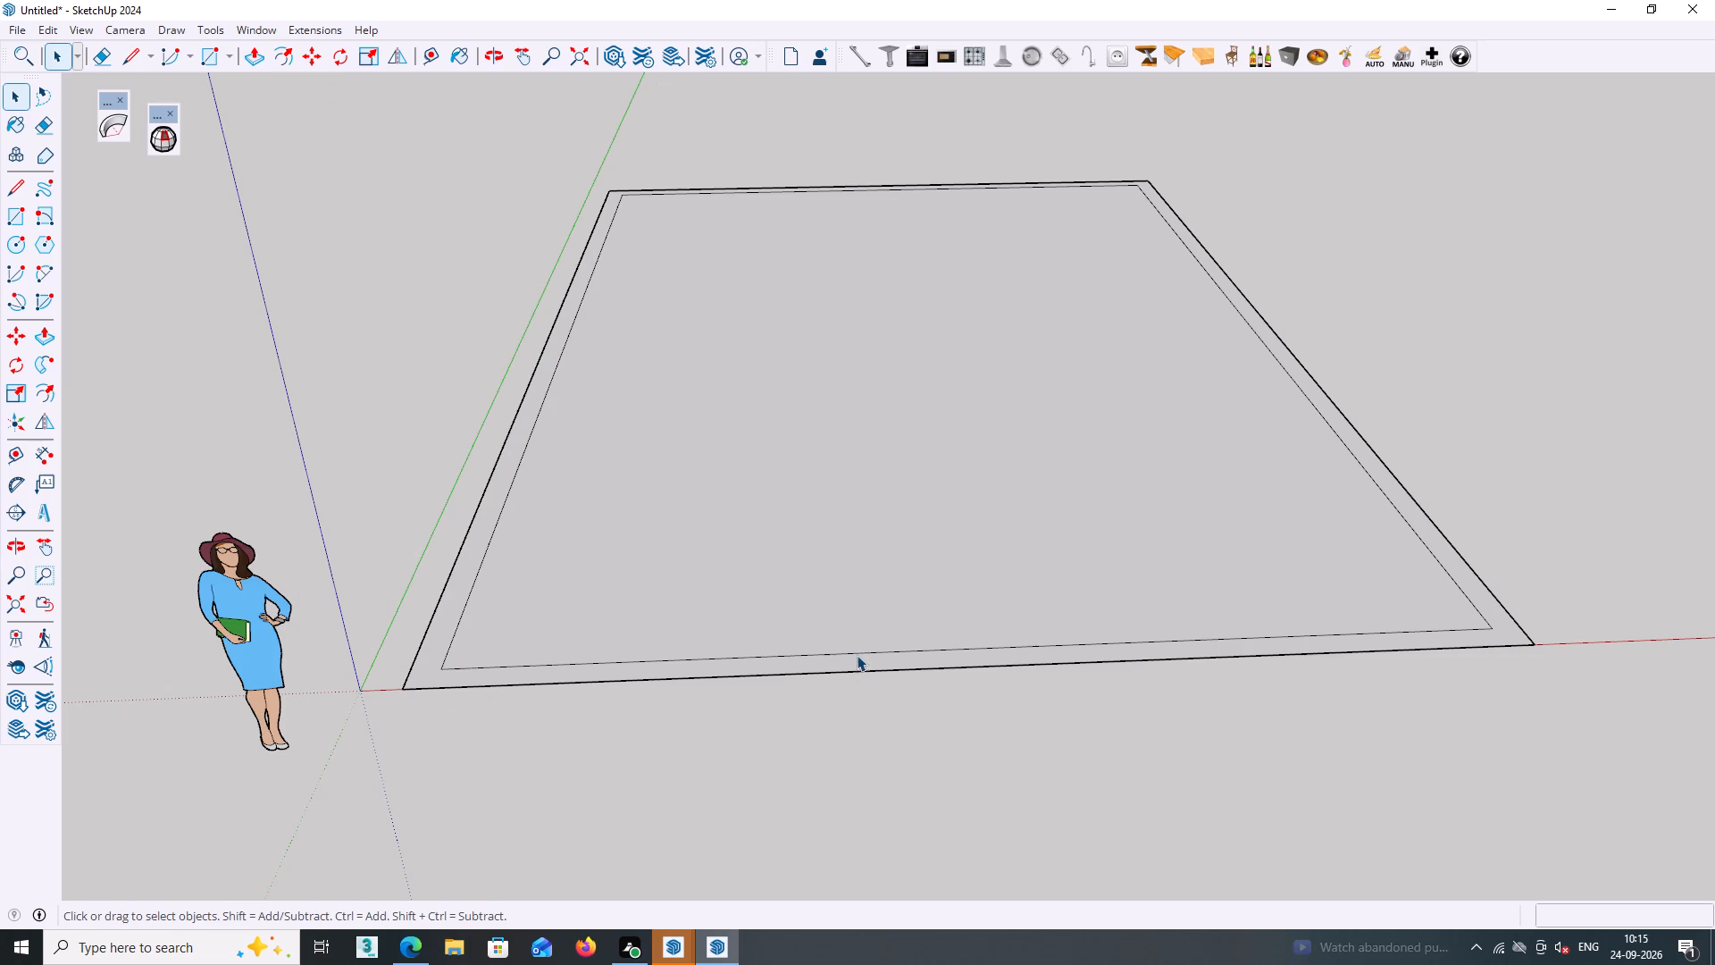
pyautogui.click(857, 660)
pyautogui.click(855, 536)
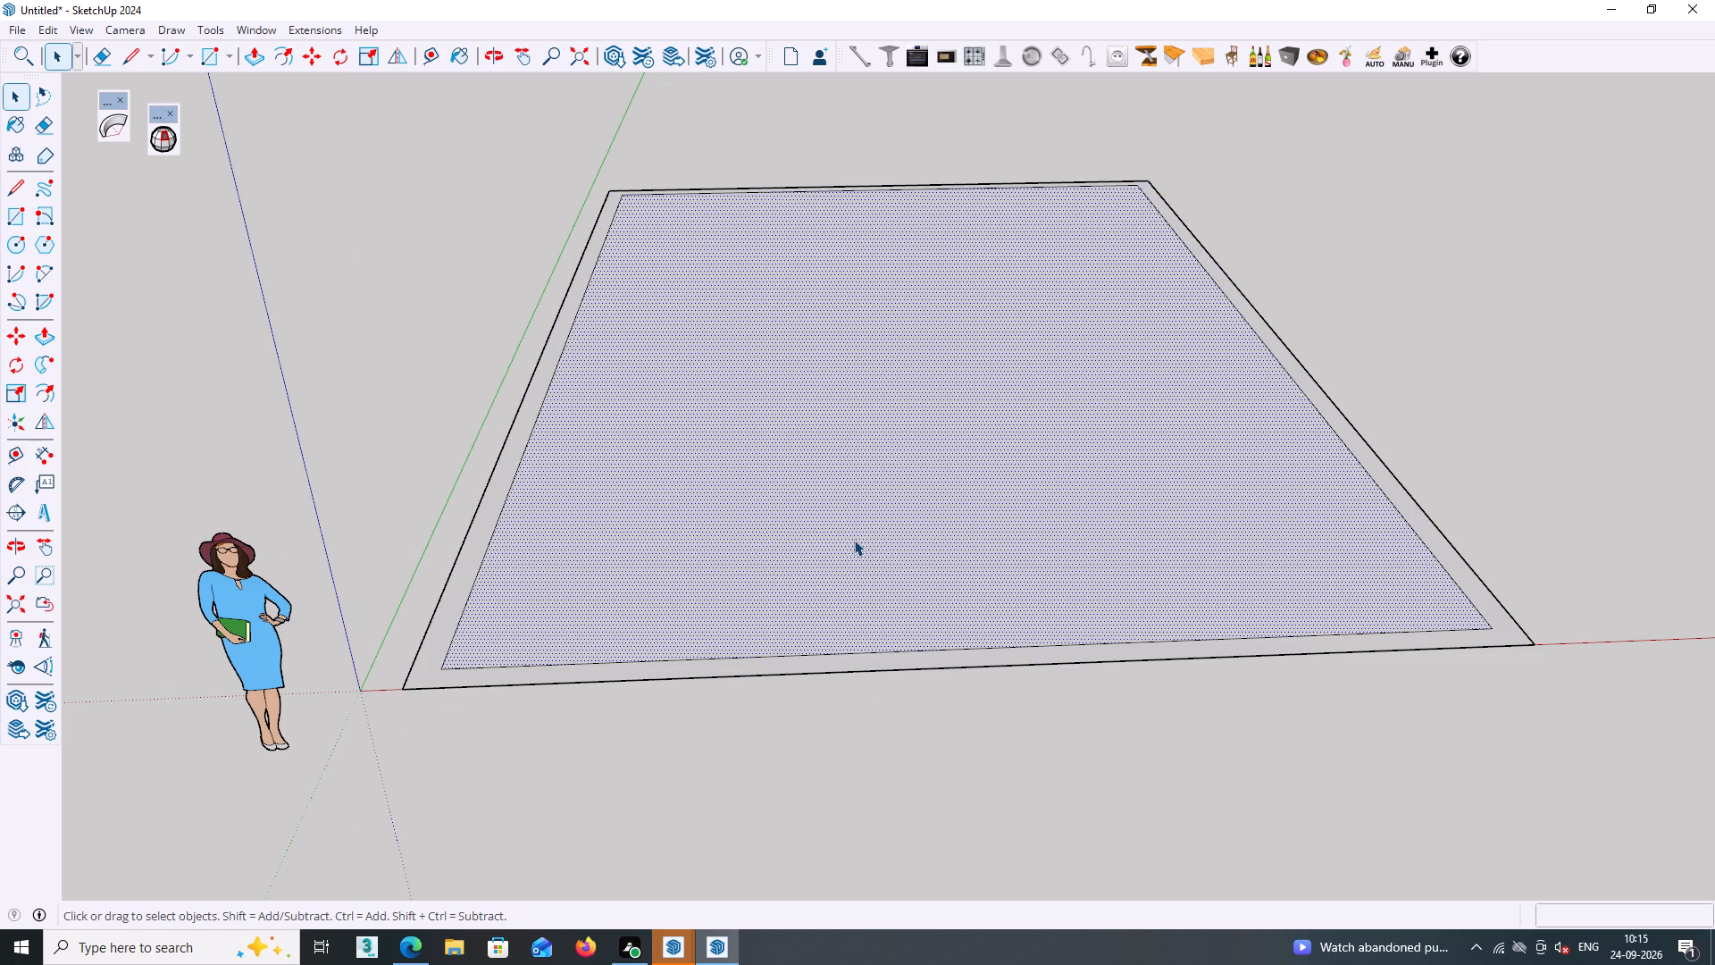
pyautogui.press('Delete')
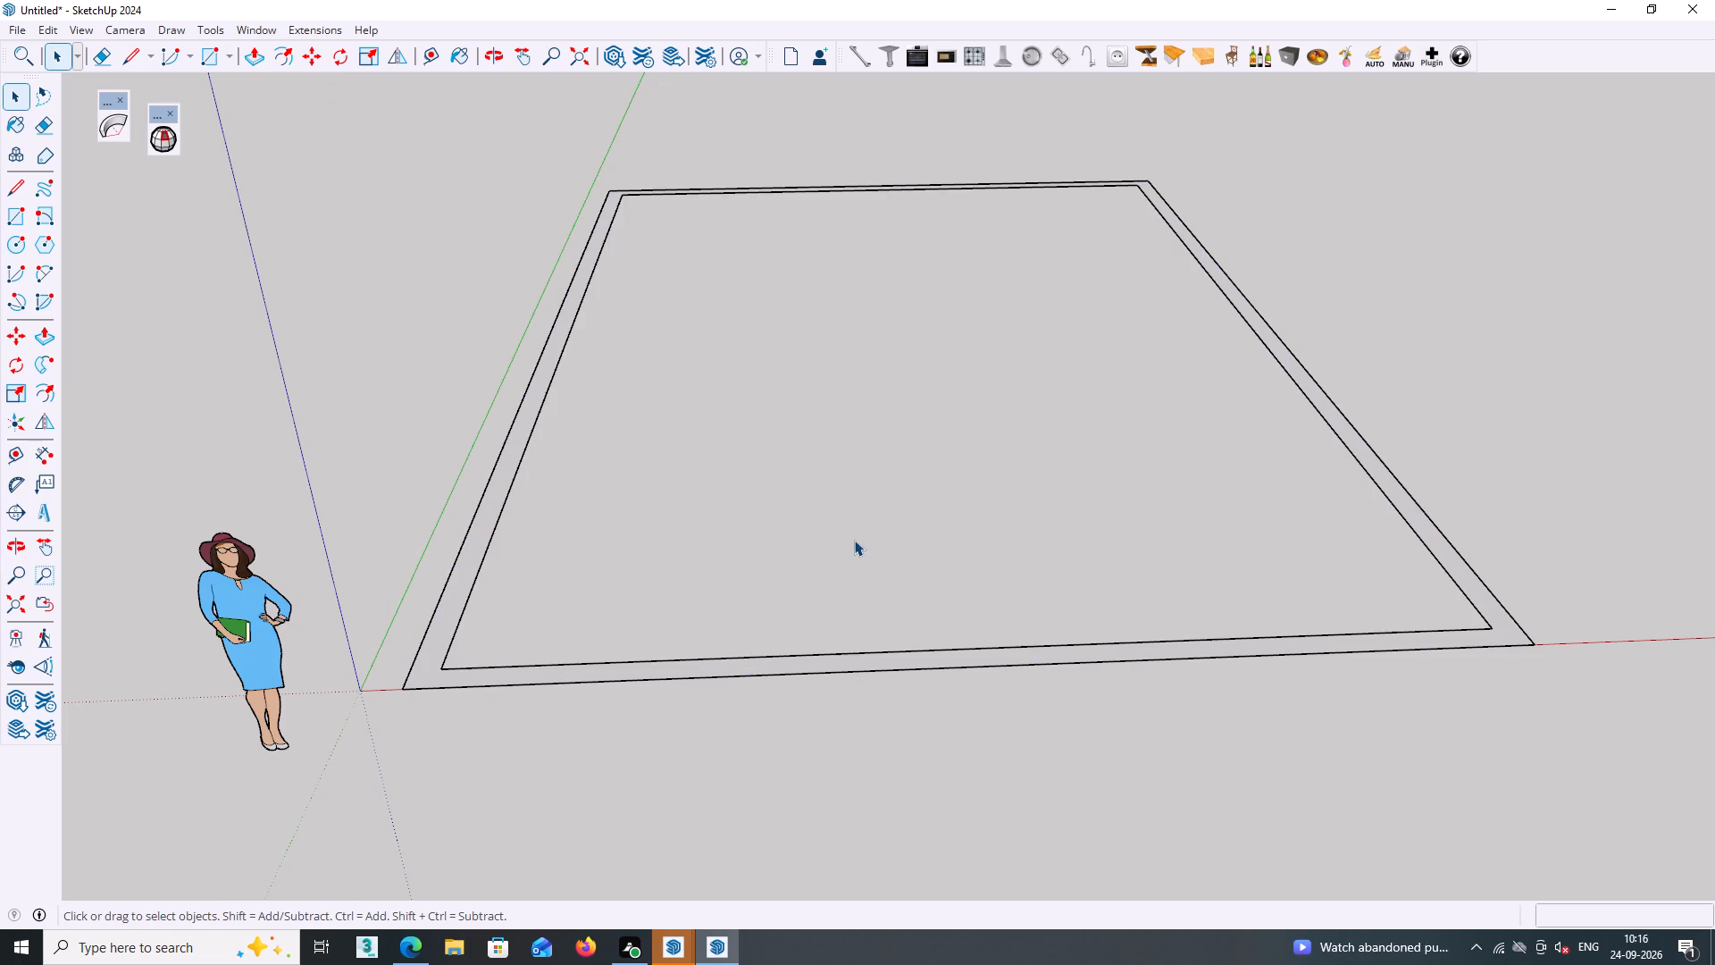
# Push/Pull the wall outline face upward 10' to raise the four outer walls.
pyautogui.moveTo(794, 597); pyautogui.dragTo(875, 592, button='middle')
pyautogui.scroll(2, 827, 662)
pyautogui.moveTo(822, 636); pyautogui.dragTo(807, 626, button='middle')
pyautogui.moveTo(798, 703); pyautogui.dragTo(767, 727, button='middle')
pyautogui.click(764, 690)
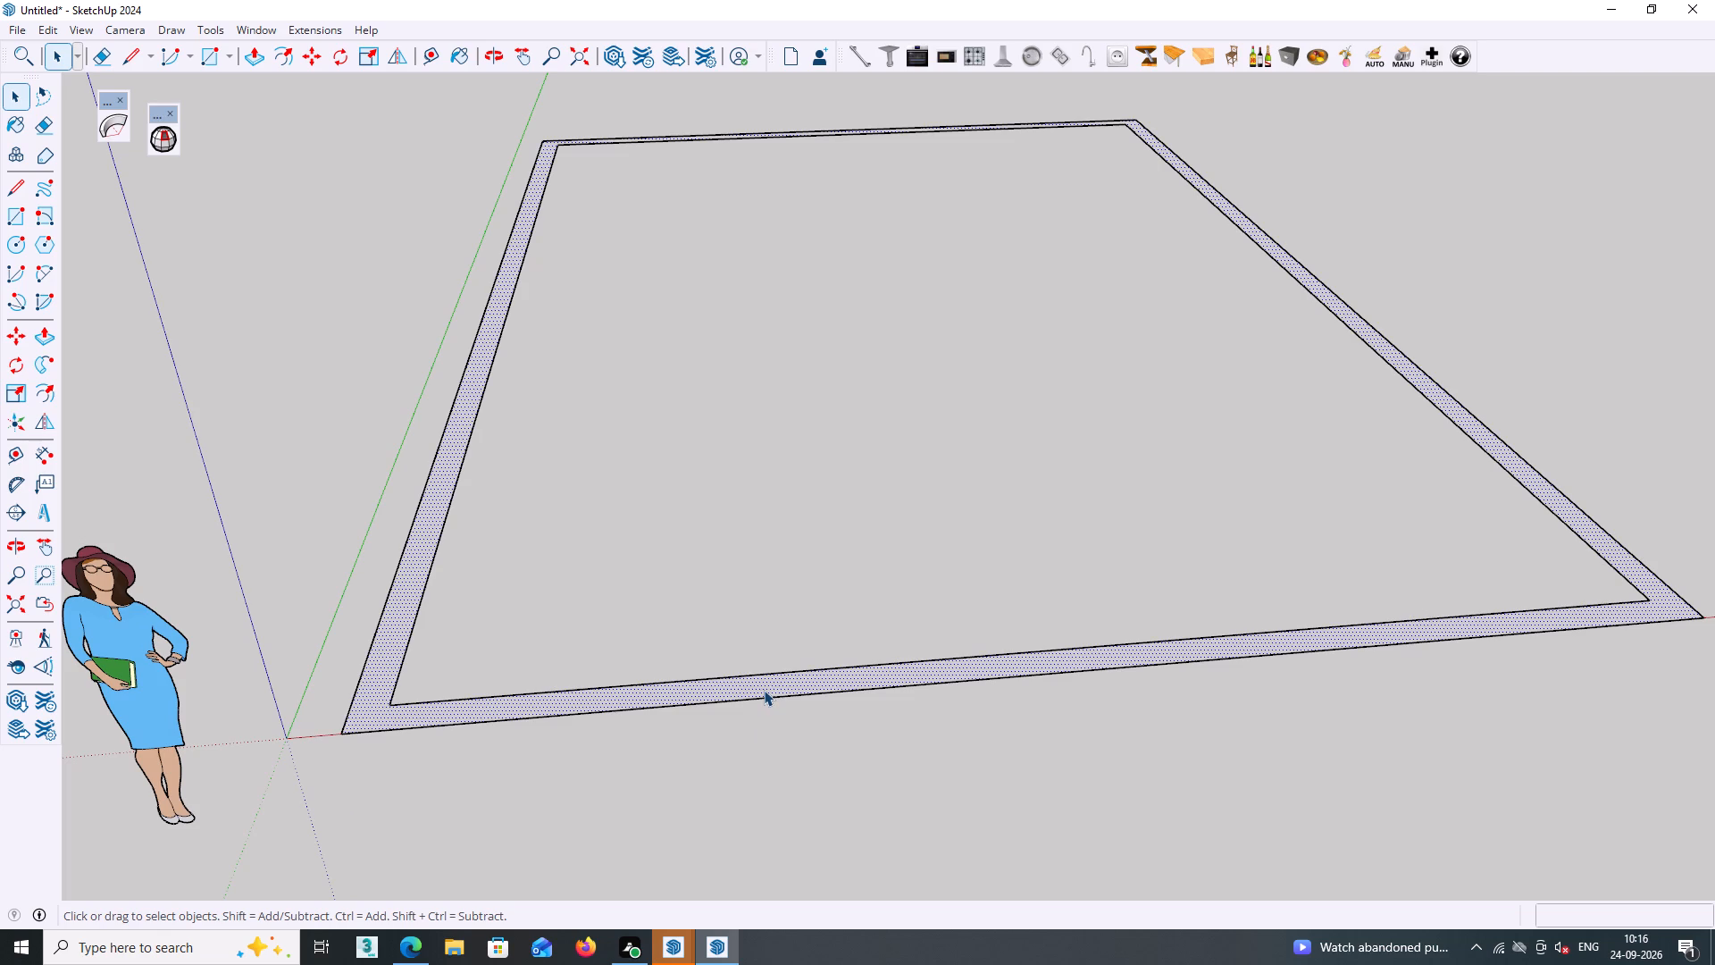
pyautogui.press('p')
pyautogui.click(766, 686)
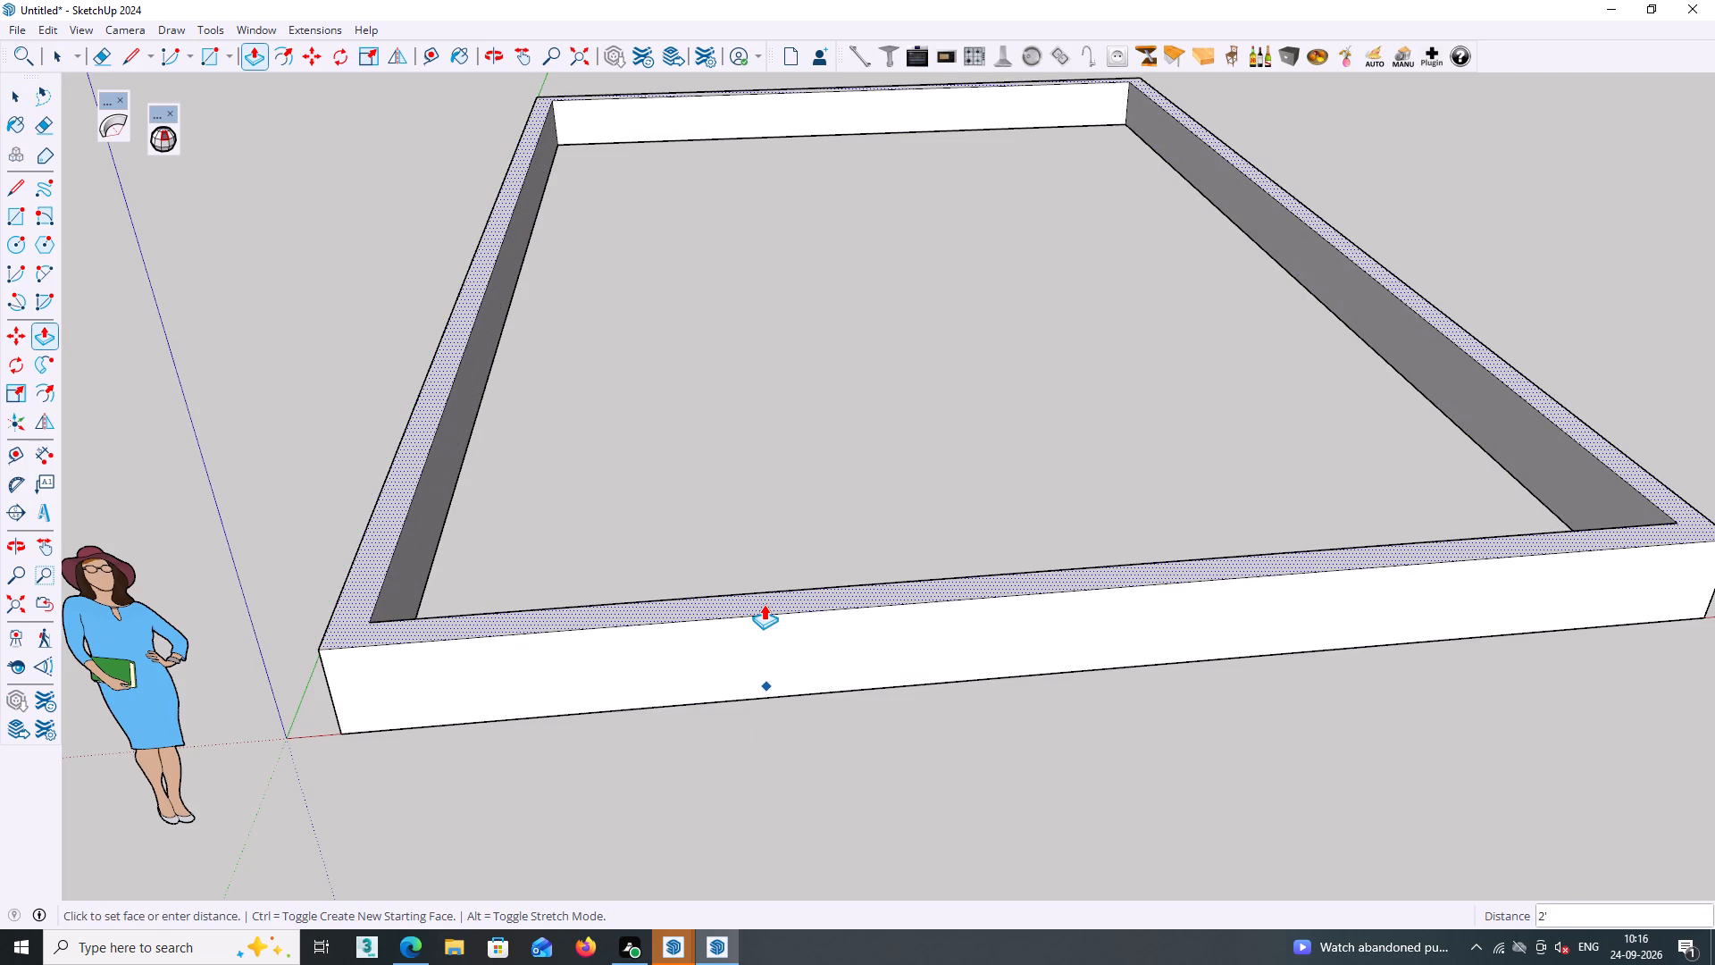
pyautogui.write("10'")
pyautogui.press('Return')
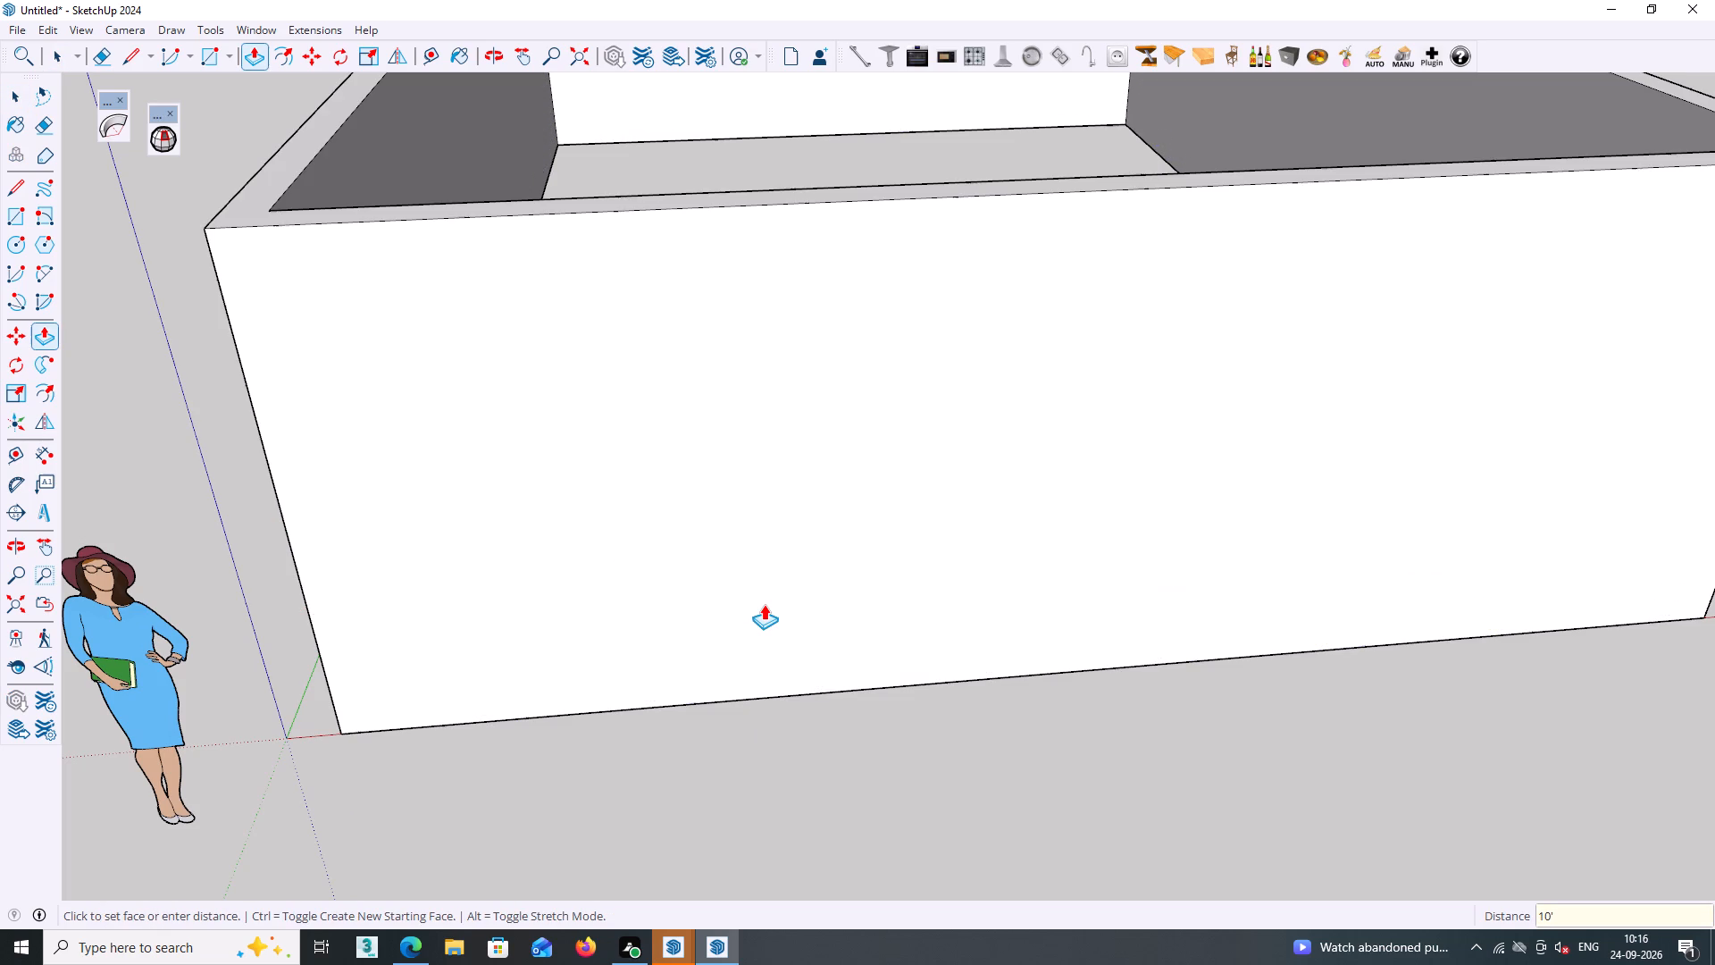
pyautogui.scroll(-9, 749, 605)
pyautogui.moveTo(765, 658); pyautogui.dragTo(763, 600, button='middle')
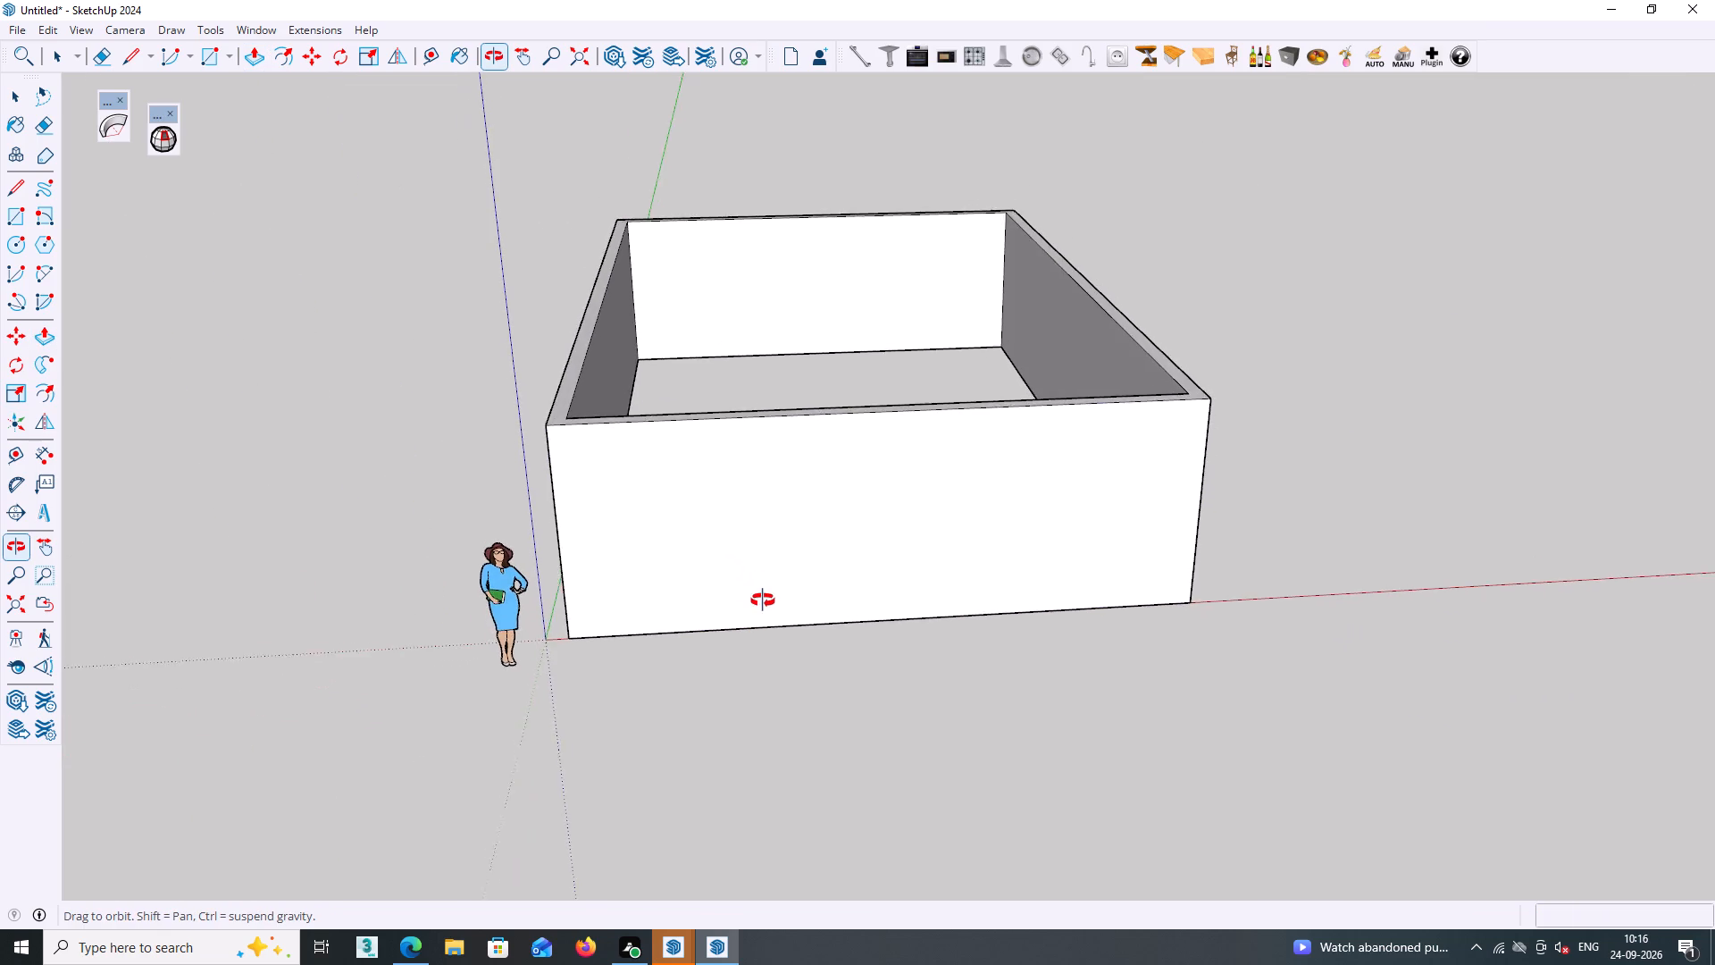
pyautogui.moveTo(763, 600); pyautogui.dragTo(755, 584, button='middle')
pyautogui.moveTo(718, 663); pyautogui.dragTo(718, 643, button='middle')
pyautogui.moveTo(718, 635); pyautogui.dragTo(700, 590, button='middle')
pyautogui.keyDown('shift'); pyautogui.moveTo(711, 611); pyautogui.dragTo(691, 591, button='middle'); pyautogui.keyUp('shift')
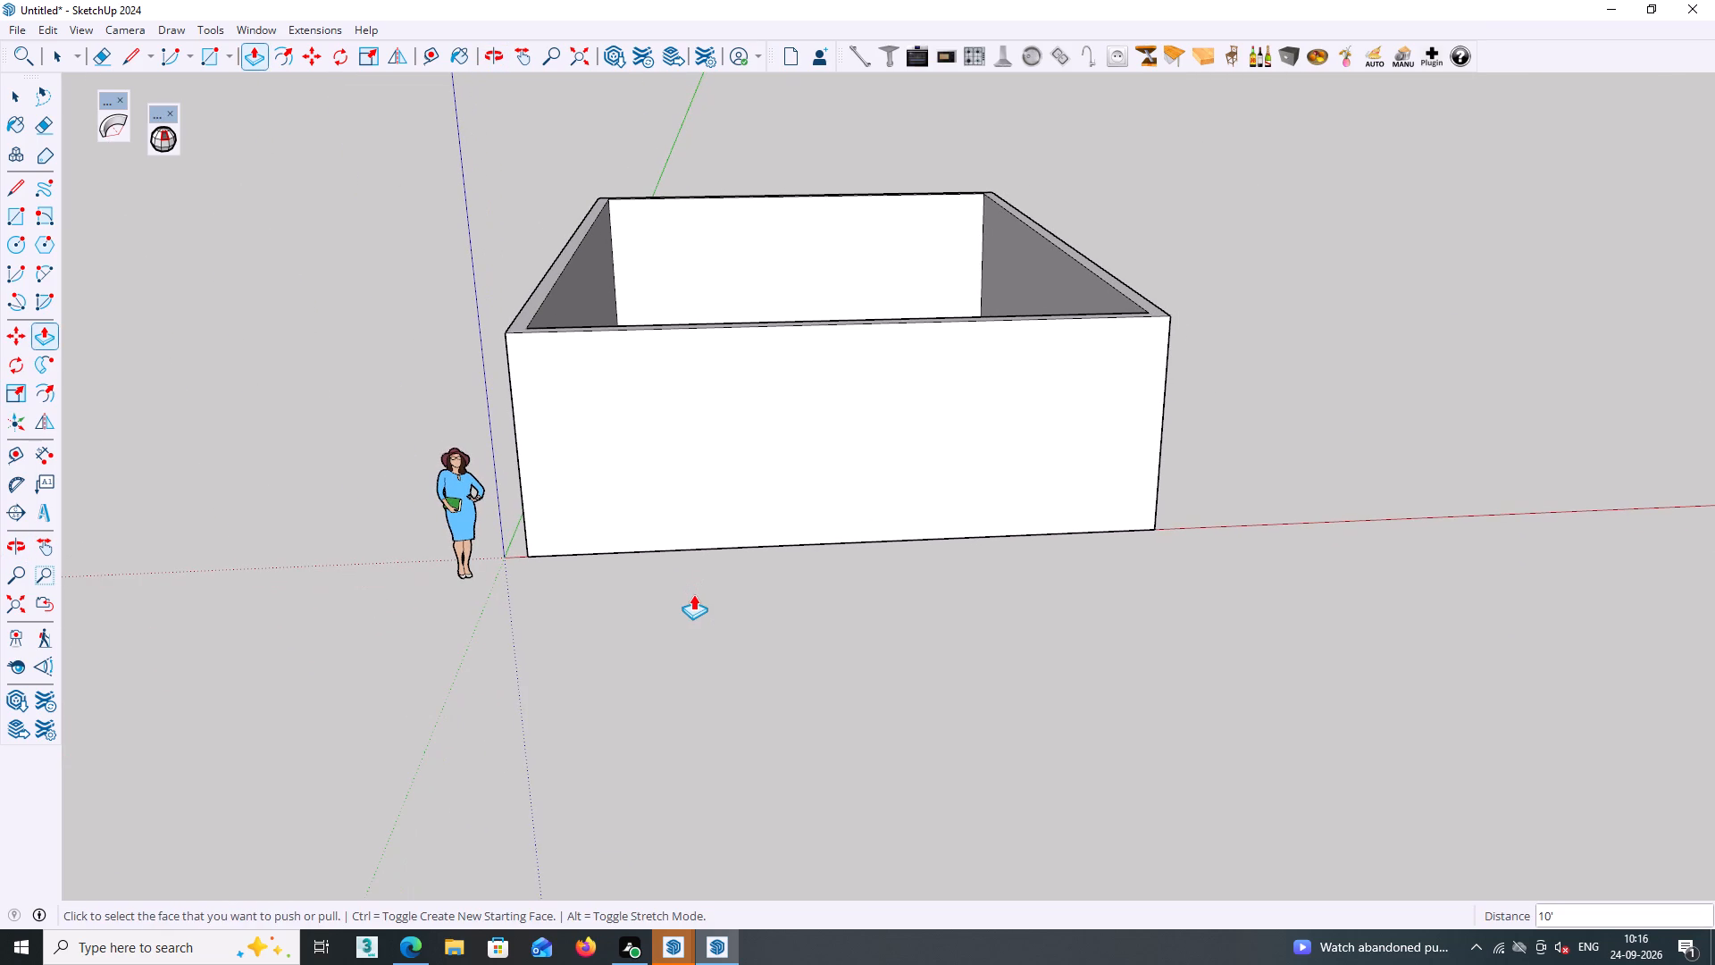
pyautogui.press('space')
# Turn on the display of back edges so hidden wall edges show as dashed lines.
pyautogui.moveTo(698, 603); pyautogui.dragTo(697, 665, button='middle')
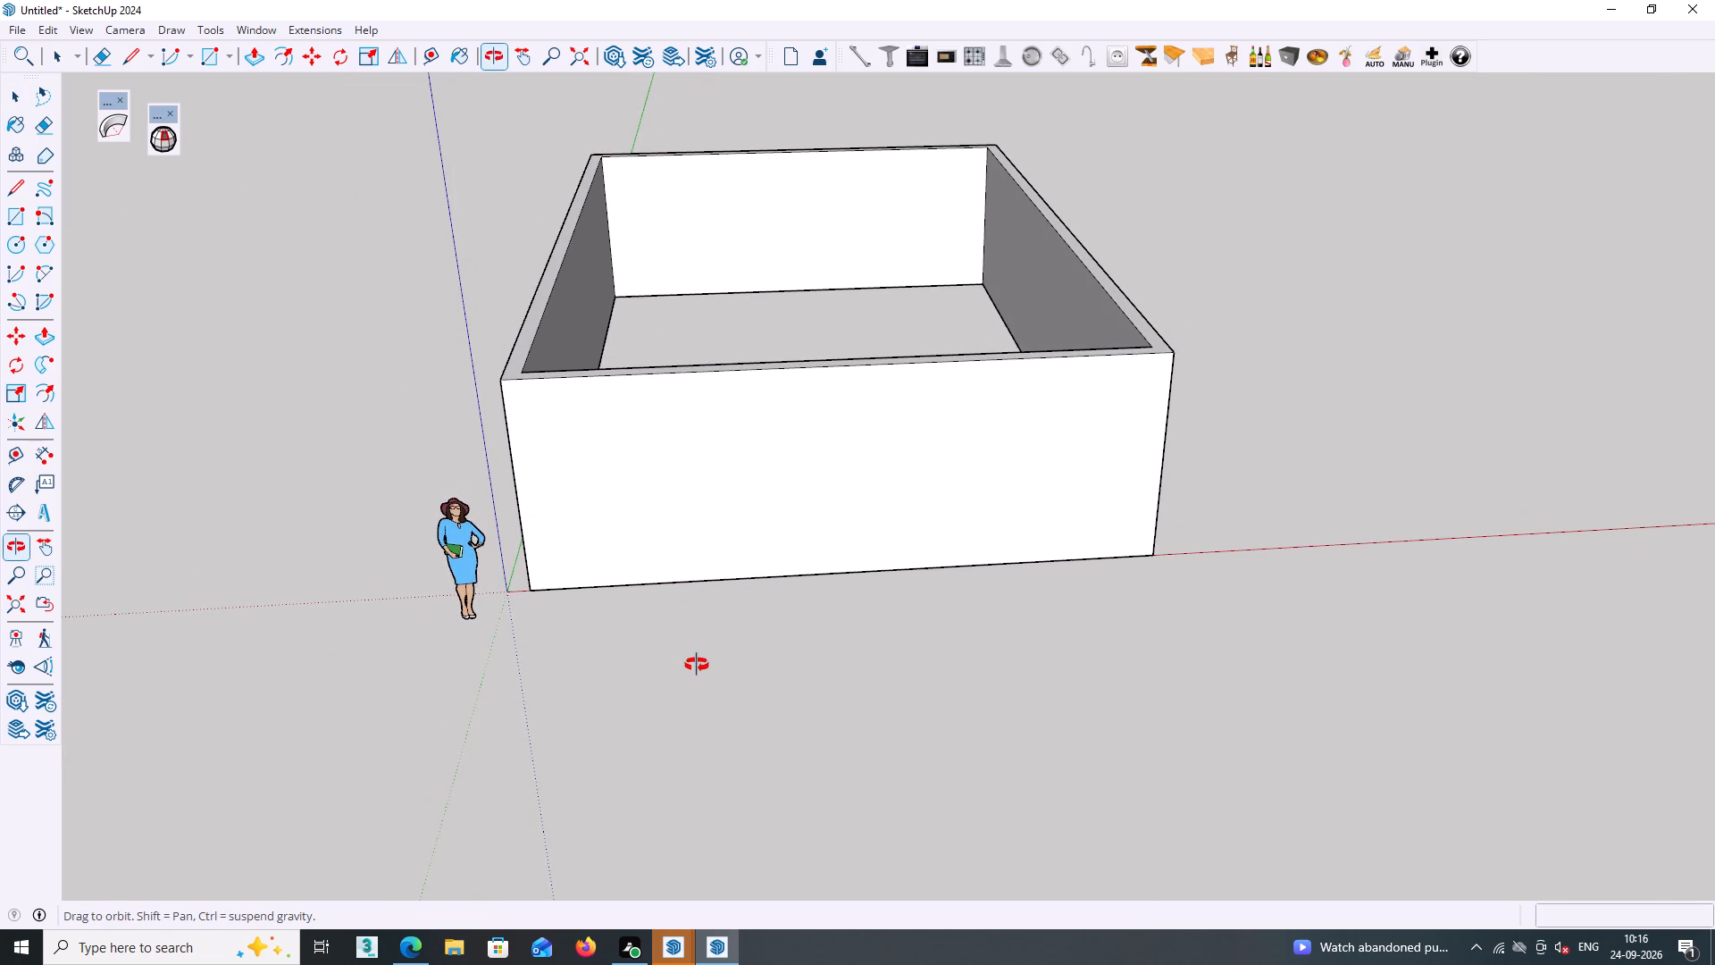
pyautogui.moveTo(697, 665); pyautogui.dragTo(695, 650, button='middle')
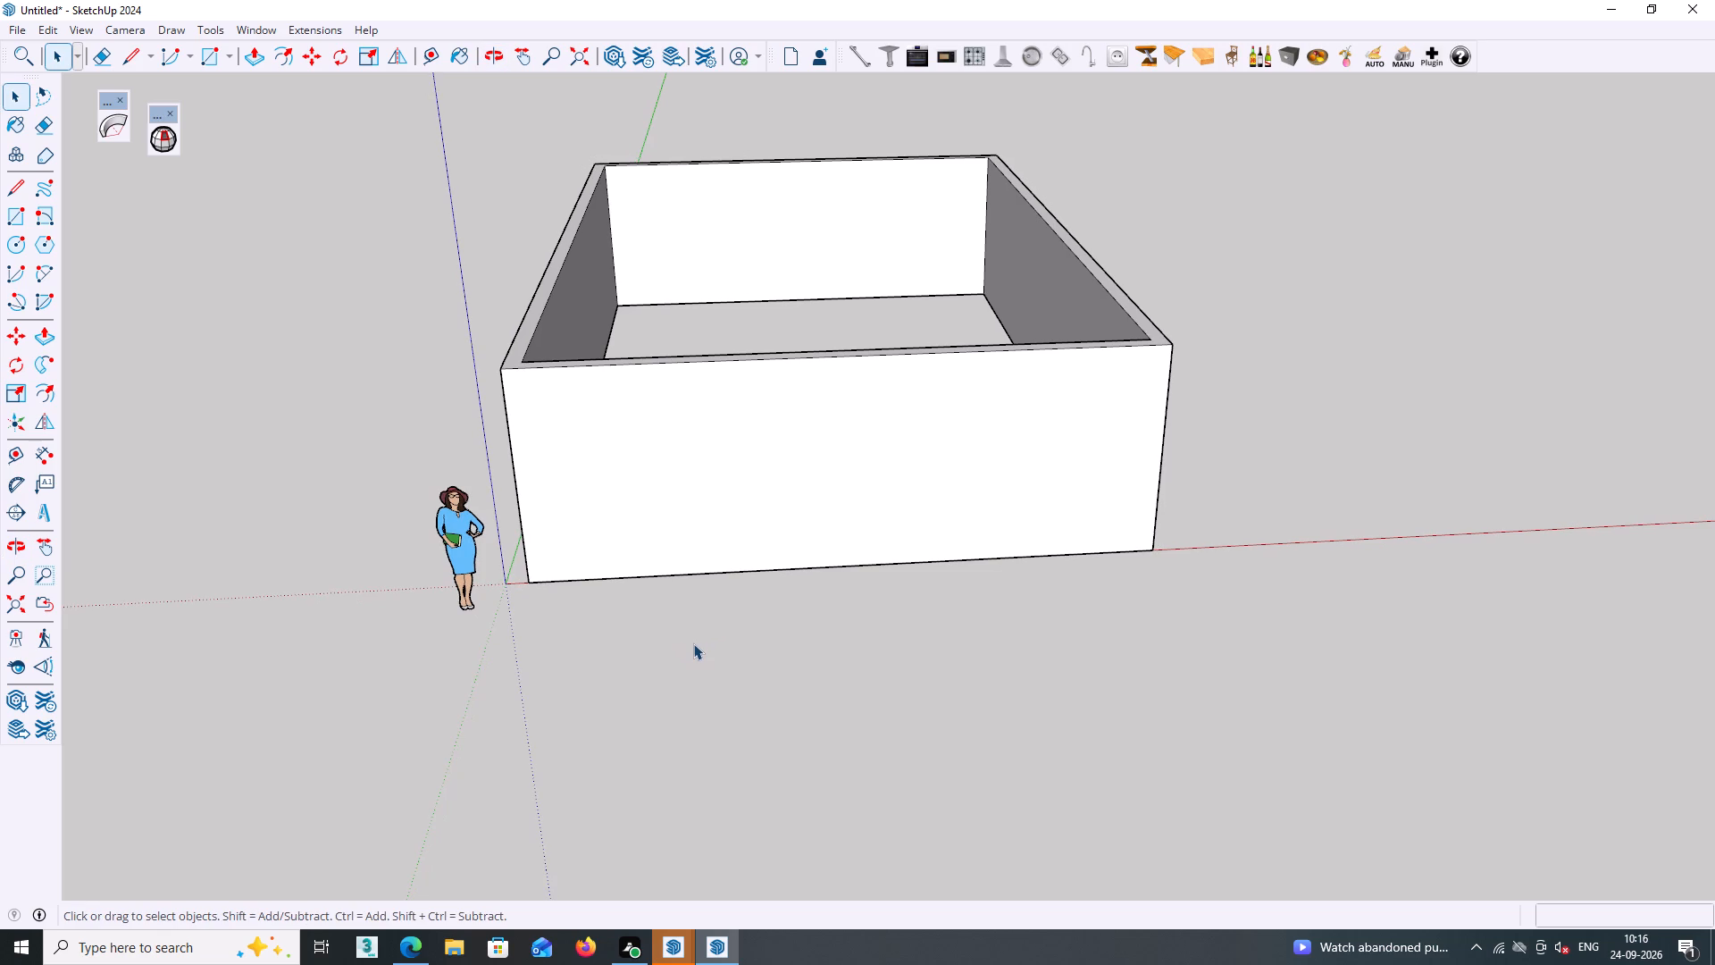
pyautogui.moveTo(693, 643); pyautogui.dragTo(702, 672, button='middle')
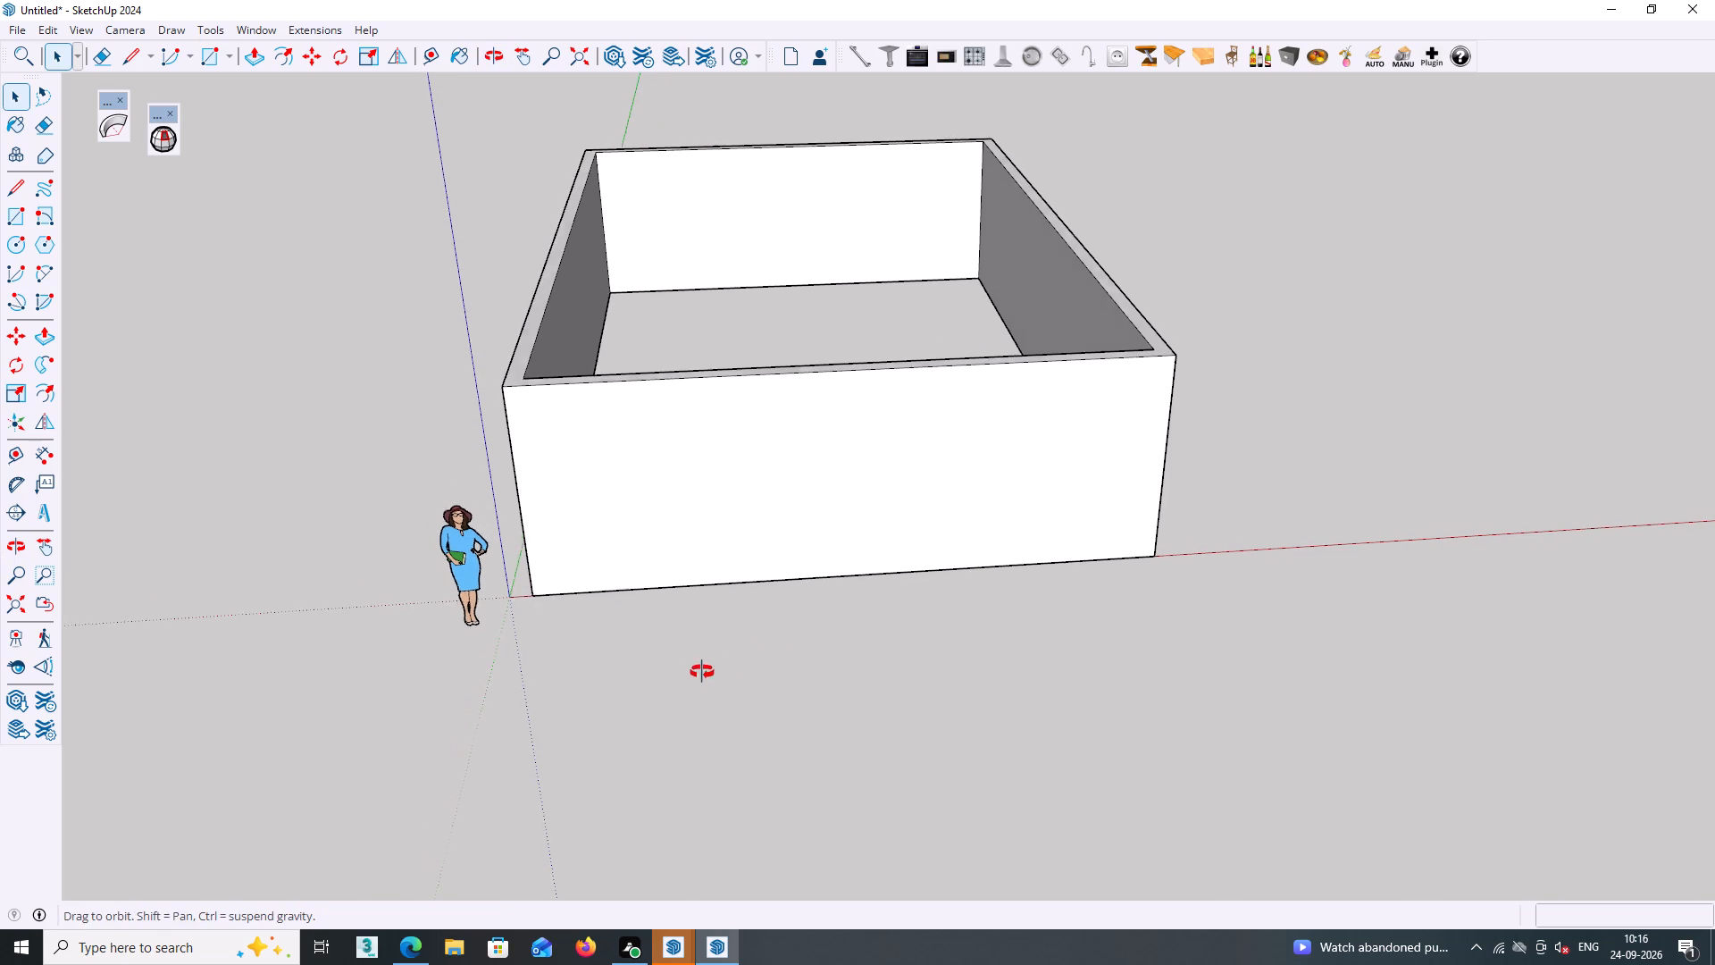
pyautogui.moveTo(702, 672); pyautogui.dragTo(702, 673, button='middle')
pyautogui.press('k')
# Draw a 5' by 9" rectangle on the underside of the front wall, starting on its outer bottom edge.
pyautogui.moveTo(686, 589); pyautogui.dragTo(701, 675, button='middle')
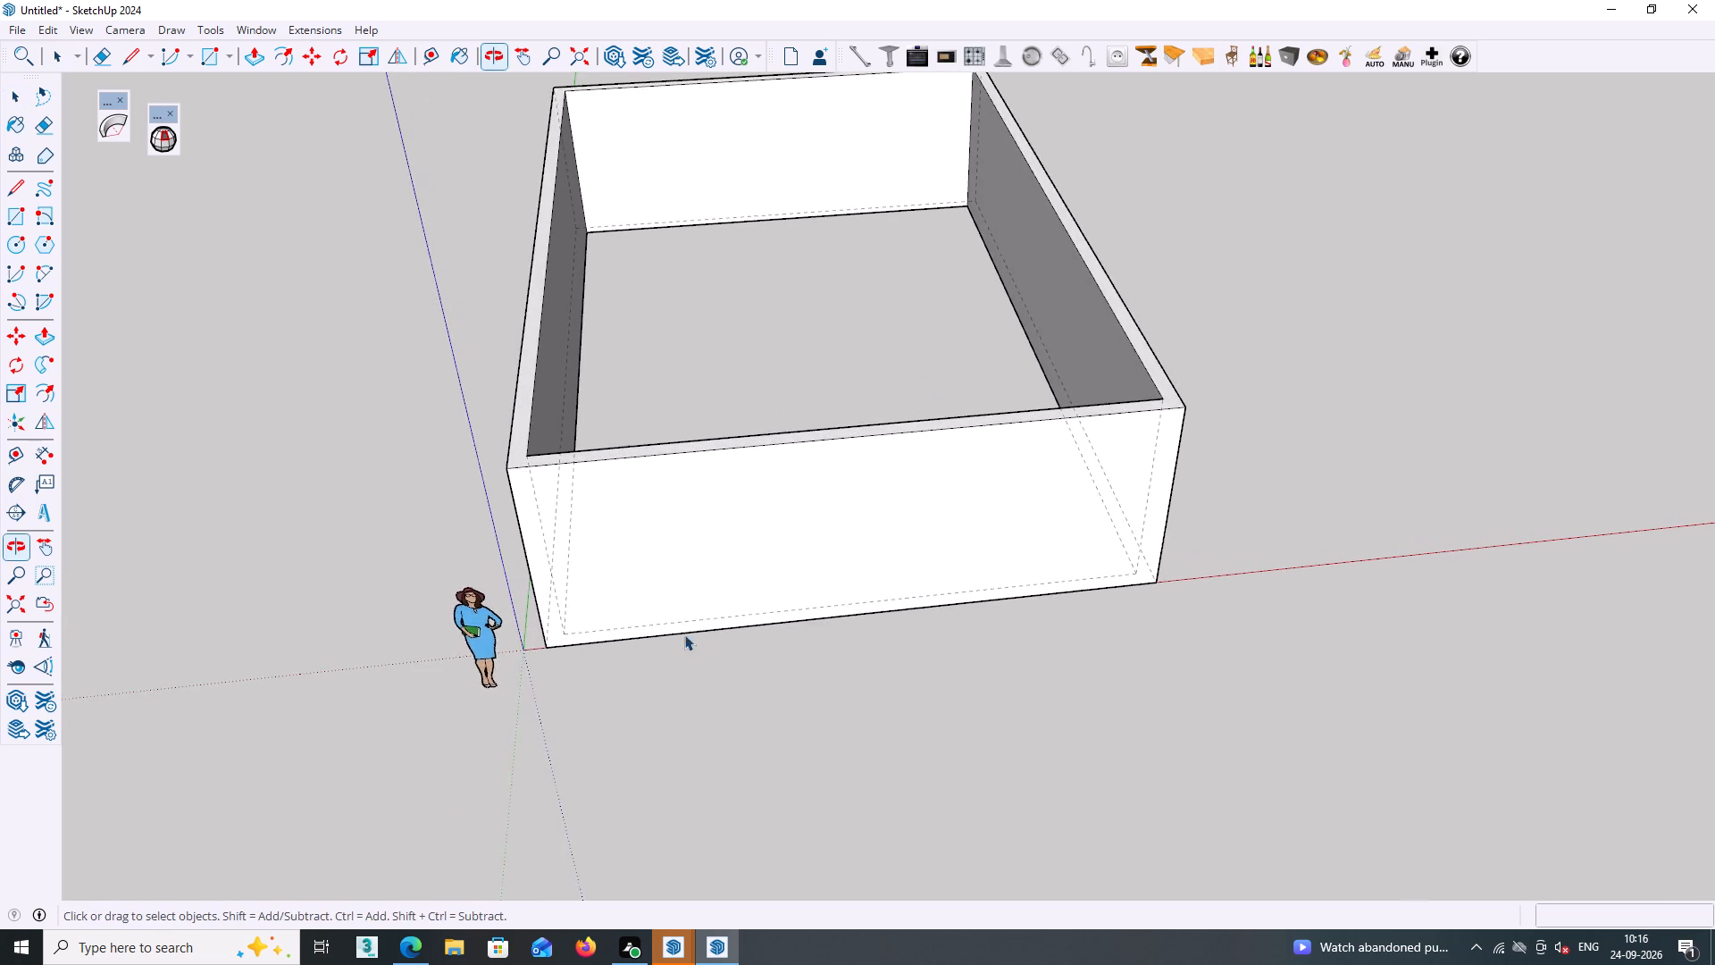
pyautogui.scroll(6, 675, 608)
pyautogui.moveTo(673, 676); pyautogui.dragTo(672, 743, button='middle')
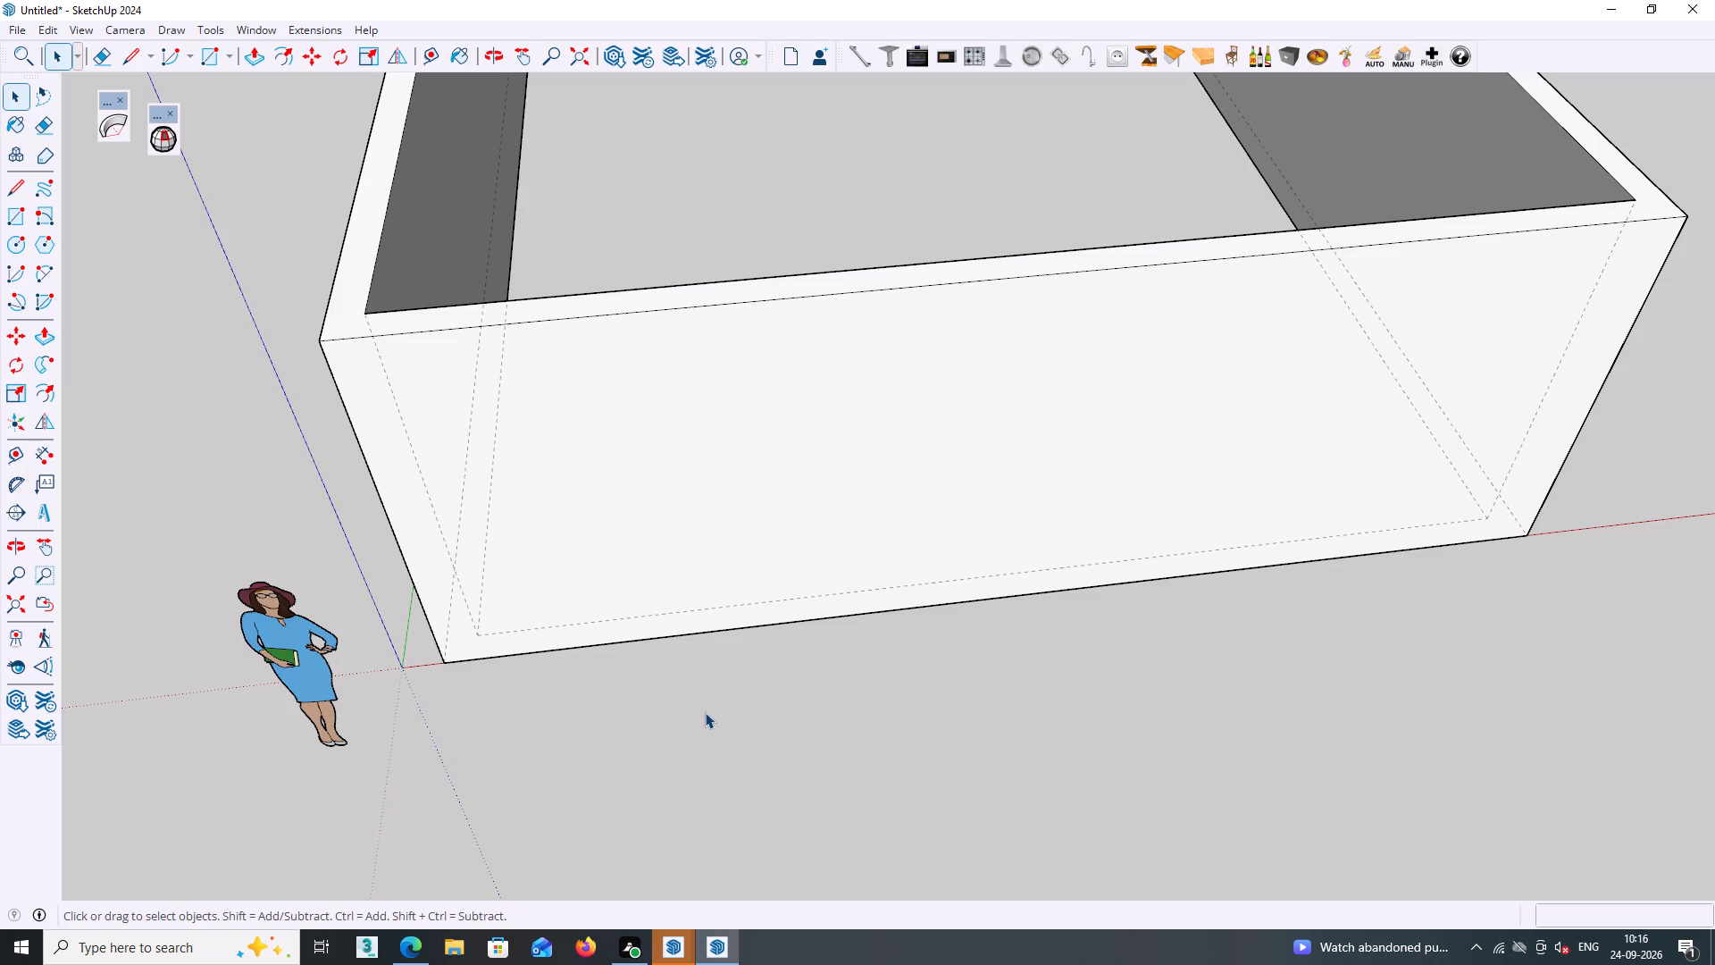
pyautogui.press('r')
pyautogui.scroll(4, 657, 617)
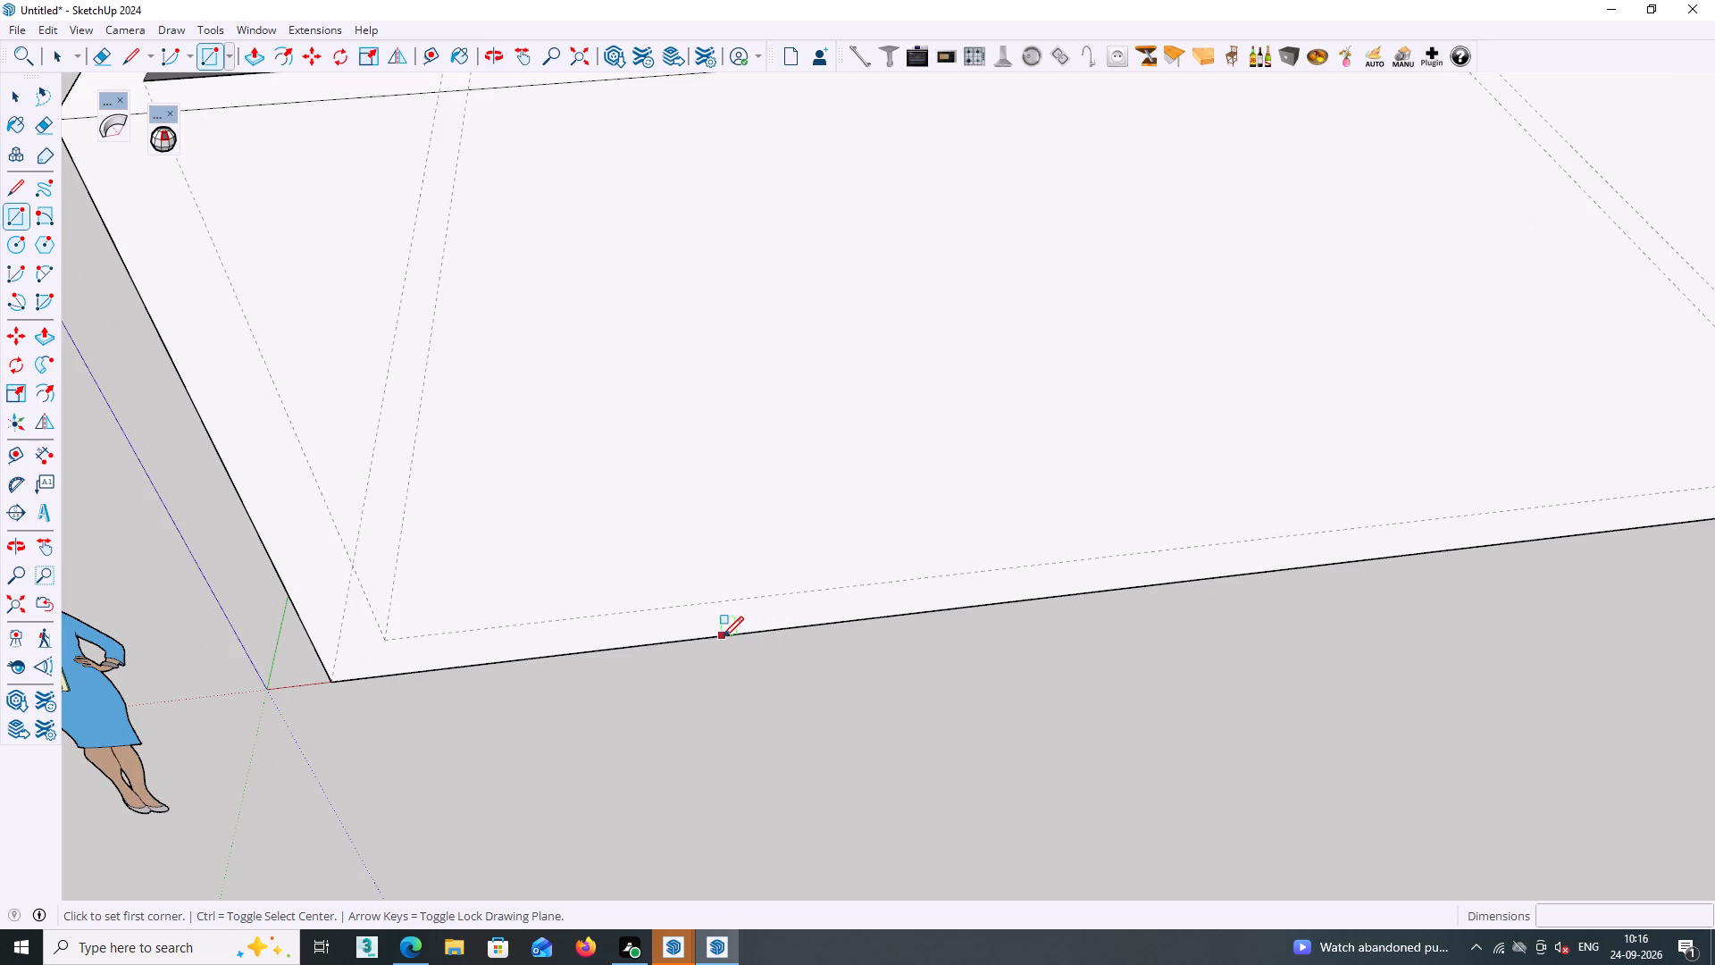
pyautogui.doubleClick(723, 637)
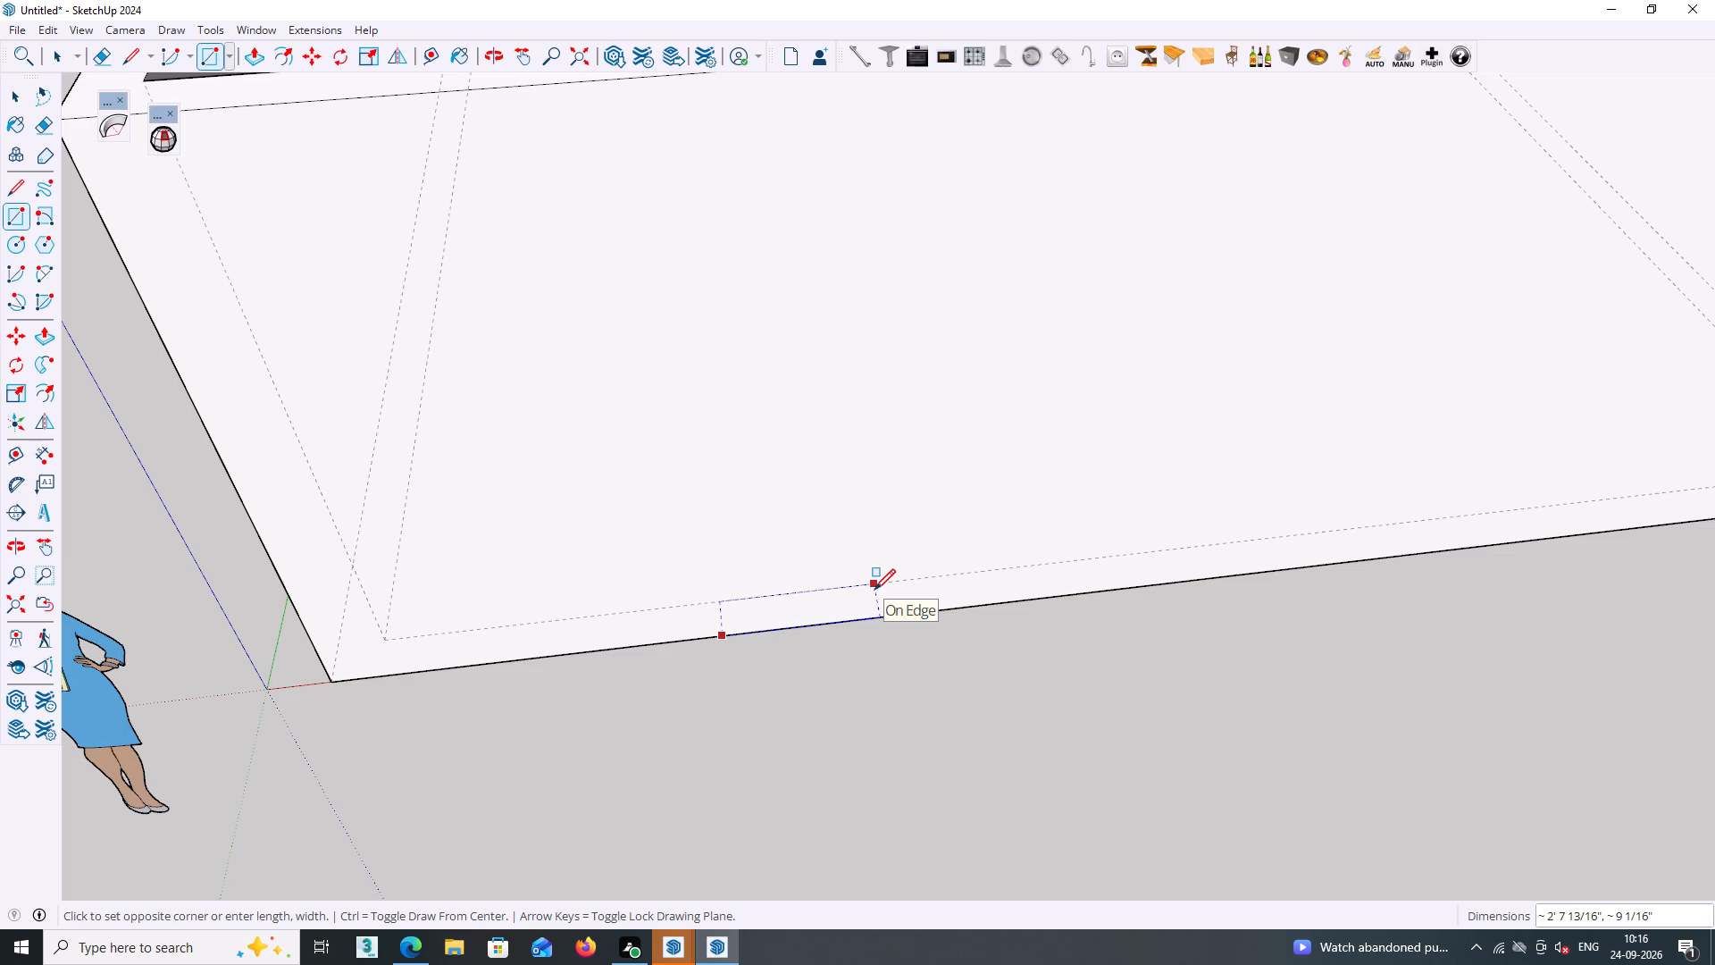
pyautogui.press('5')
pyautogui.press("'")
pyautogui.press(',')
pyautogui.press('9')
pyautogui.press('Return')
pyautogui.press('Return')
pyautogui.scroll(-4, 874, 591)
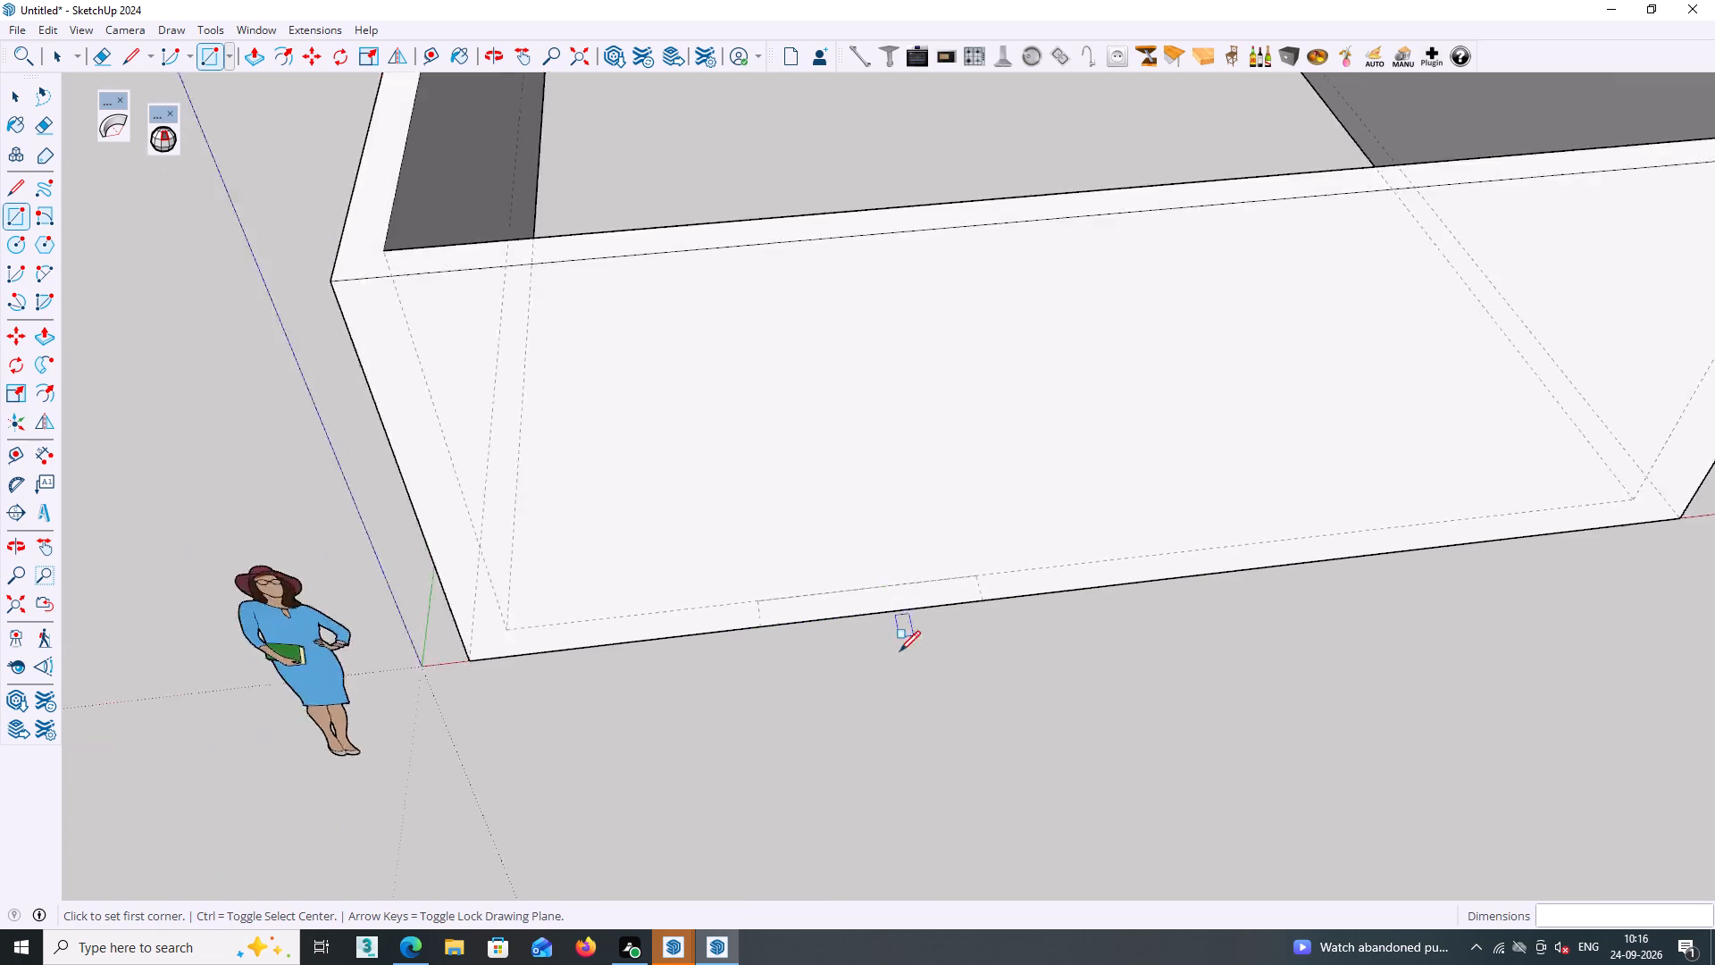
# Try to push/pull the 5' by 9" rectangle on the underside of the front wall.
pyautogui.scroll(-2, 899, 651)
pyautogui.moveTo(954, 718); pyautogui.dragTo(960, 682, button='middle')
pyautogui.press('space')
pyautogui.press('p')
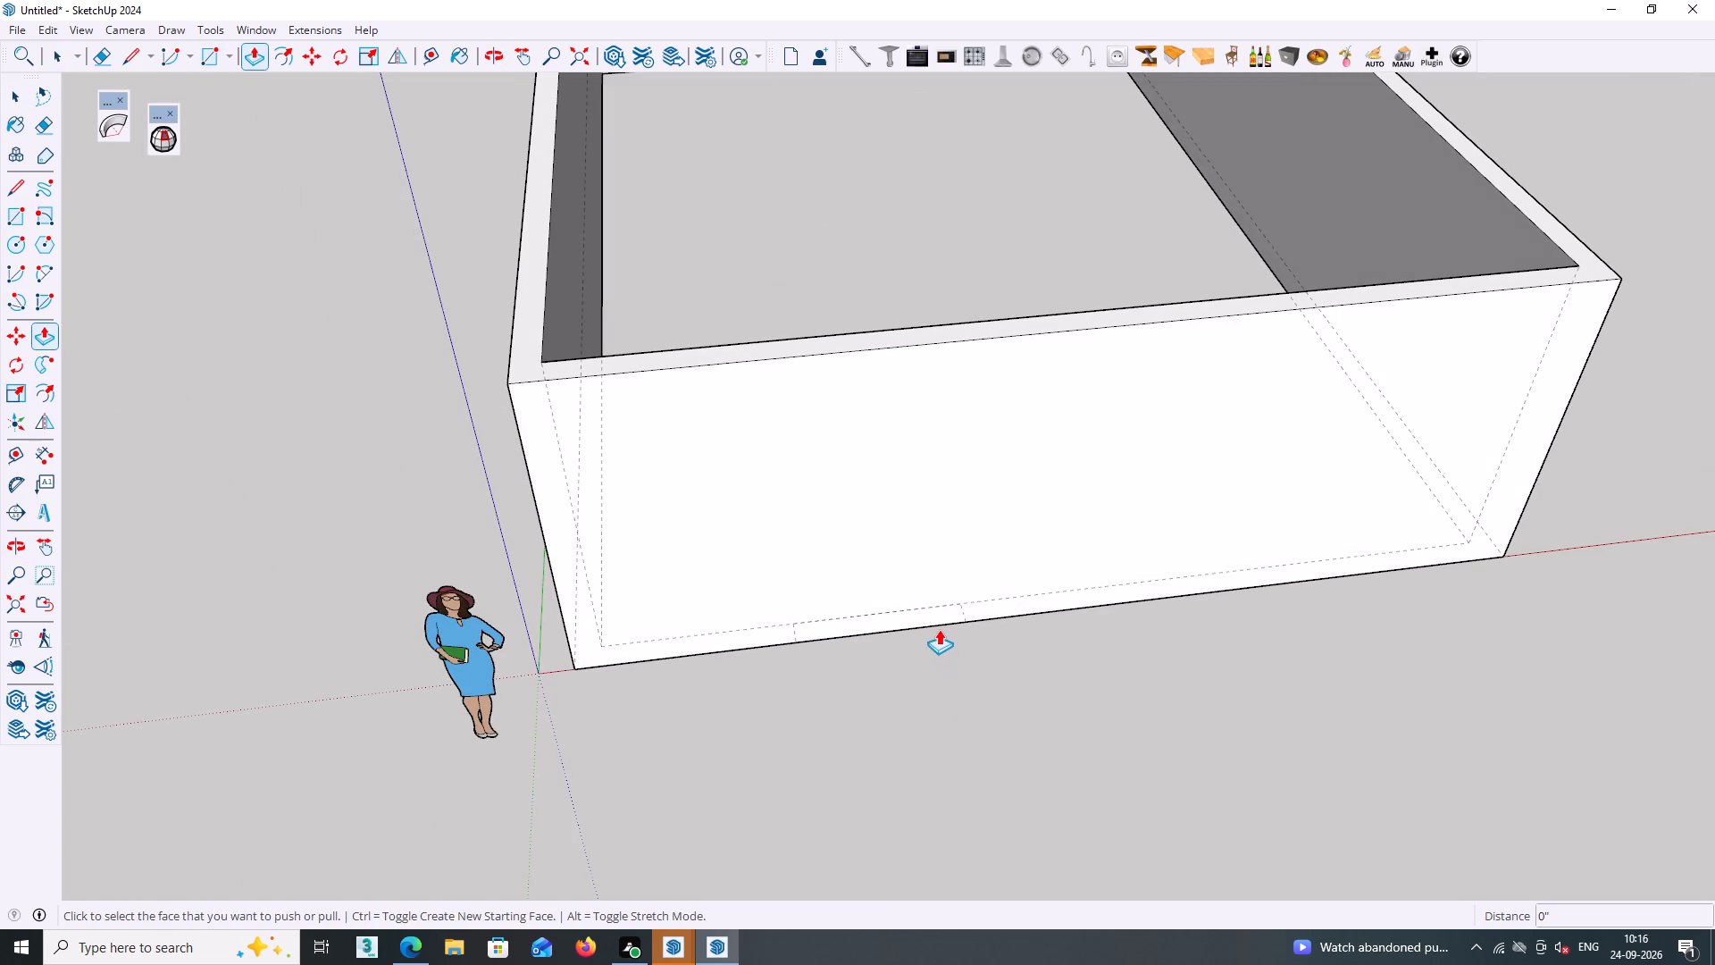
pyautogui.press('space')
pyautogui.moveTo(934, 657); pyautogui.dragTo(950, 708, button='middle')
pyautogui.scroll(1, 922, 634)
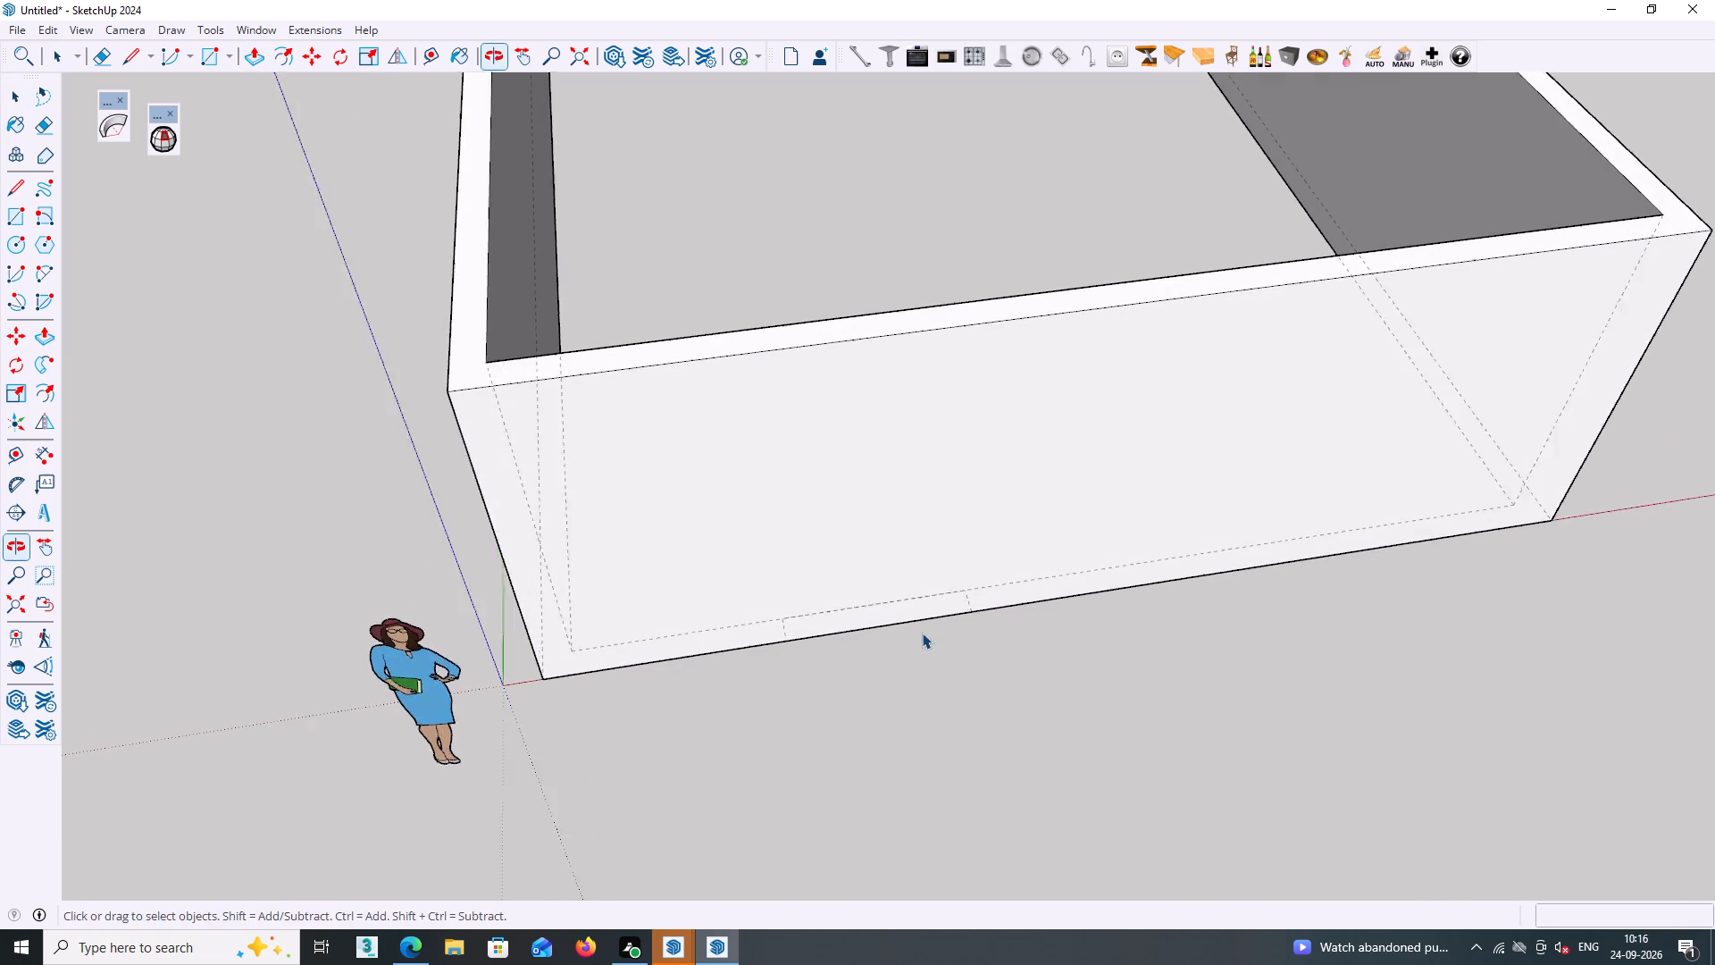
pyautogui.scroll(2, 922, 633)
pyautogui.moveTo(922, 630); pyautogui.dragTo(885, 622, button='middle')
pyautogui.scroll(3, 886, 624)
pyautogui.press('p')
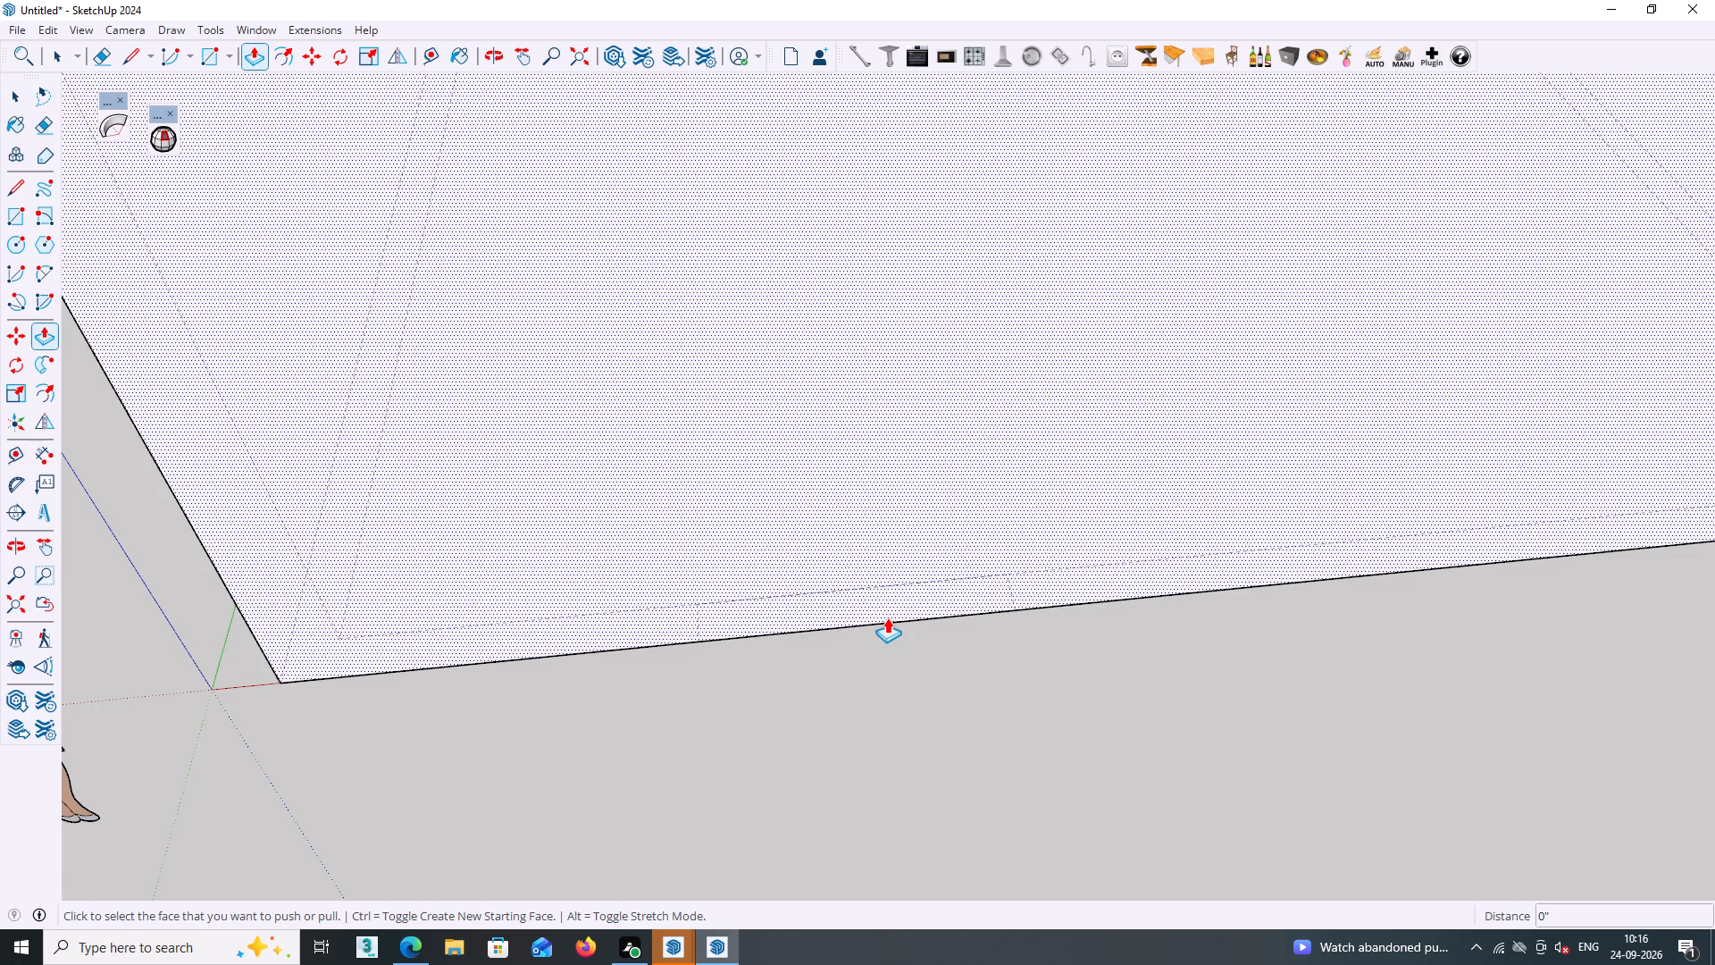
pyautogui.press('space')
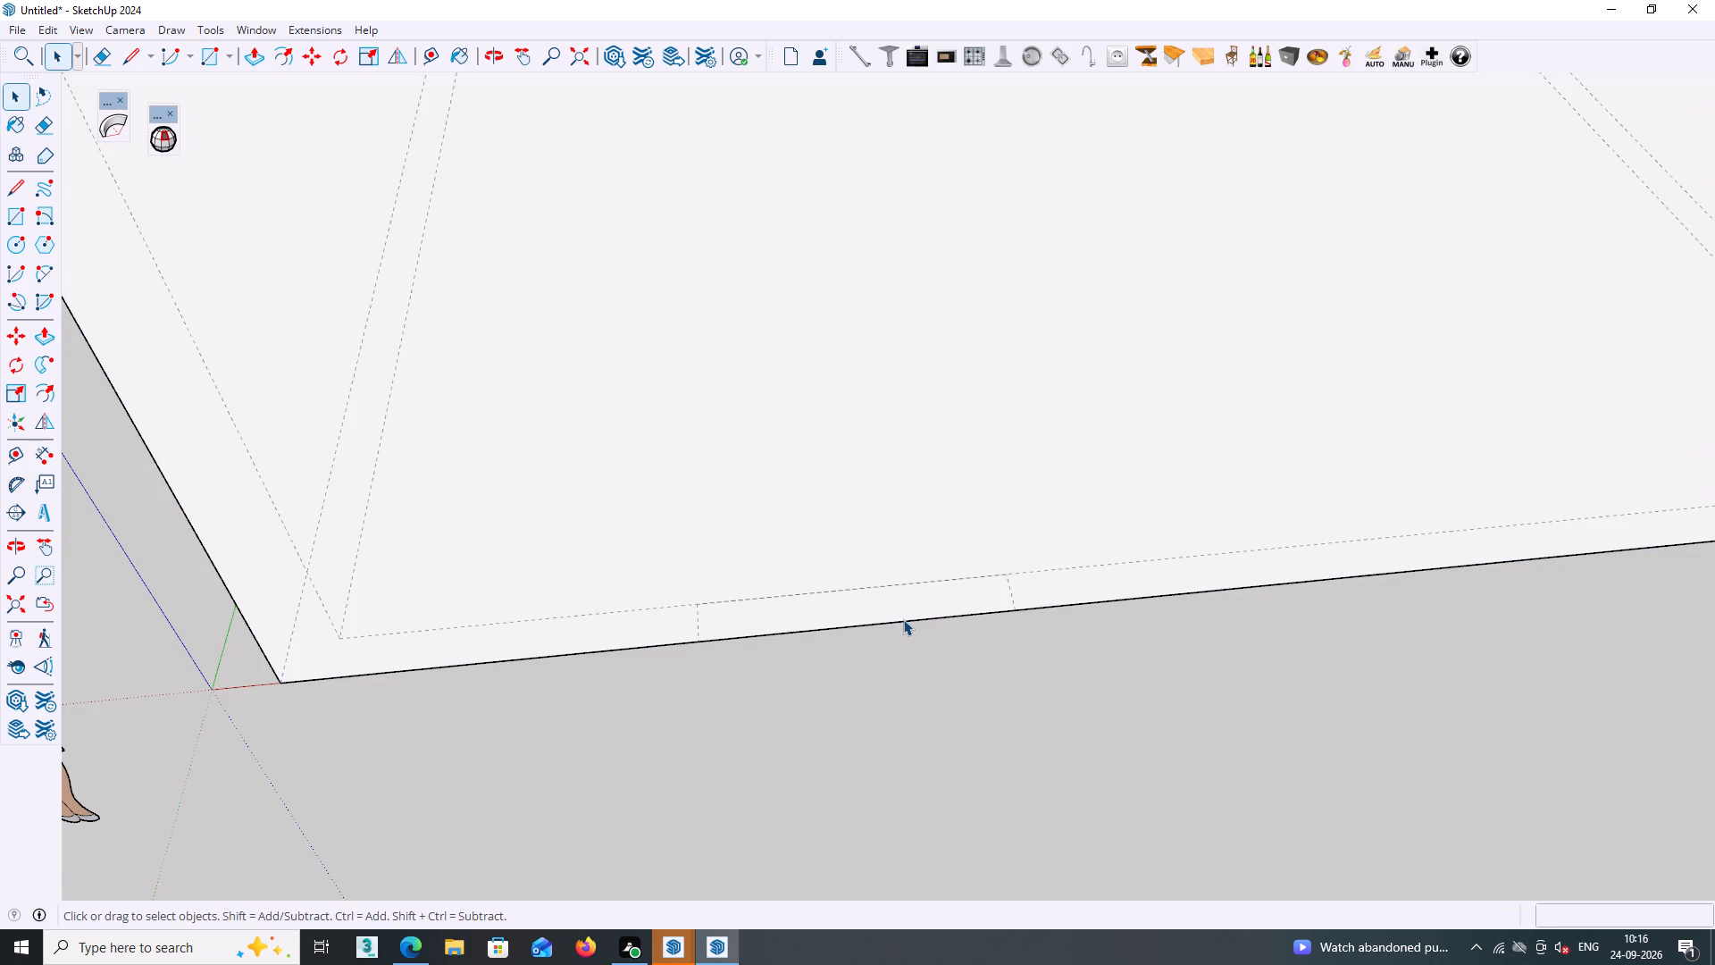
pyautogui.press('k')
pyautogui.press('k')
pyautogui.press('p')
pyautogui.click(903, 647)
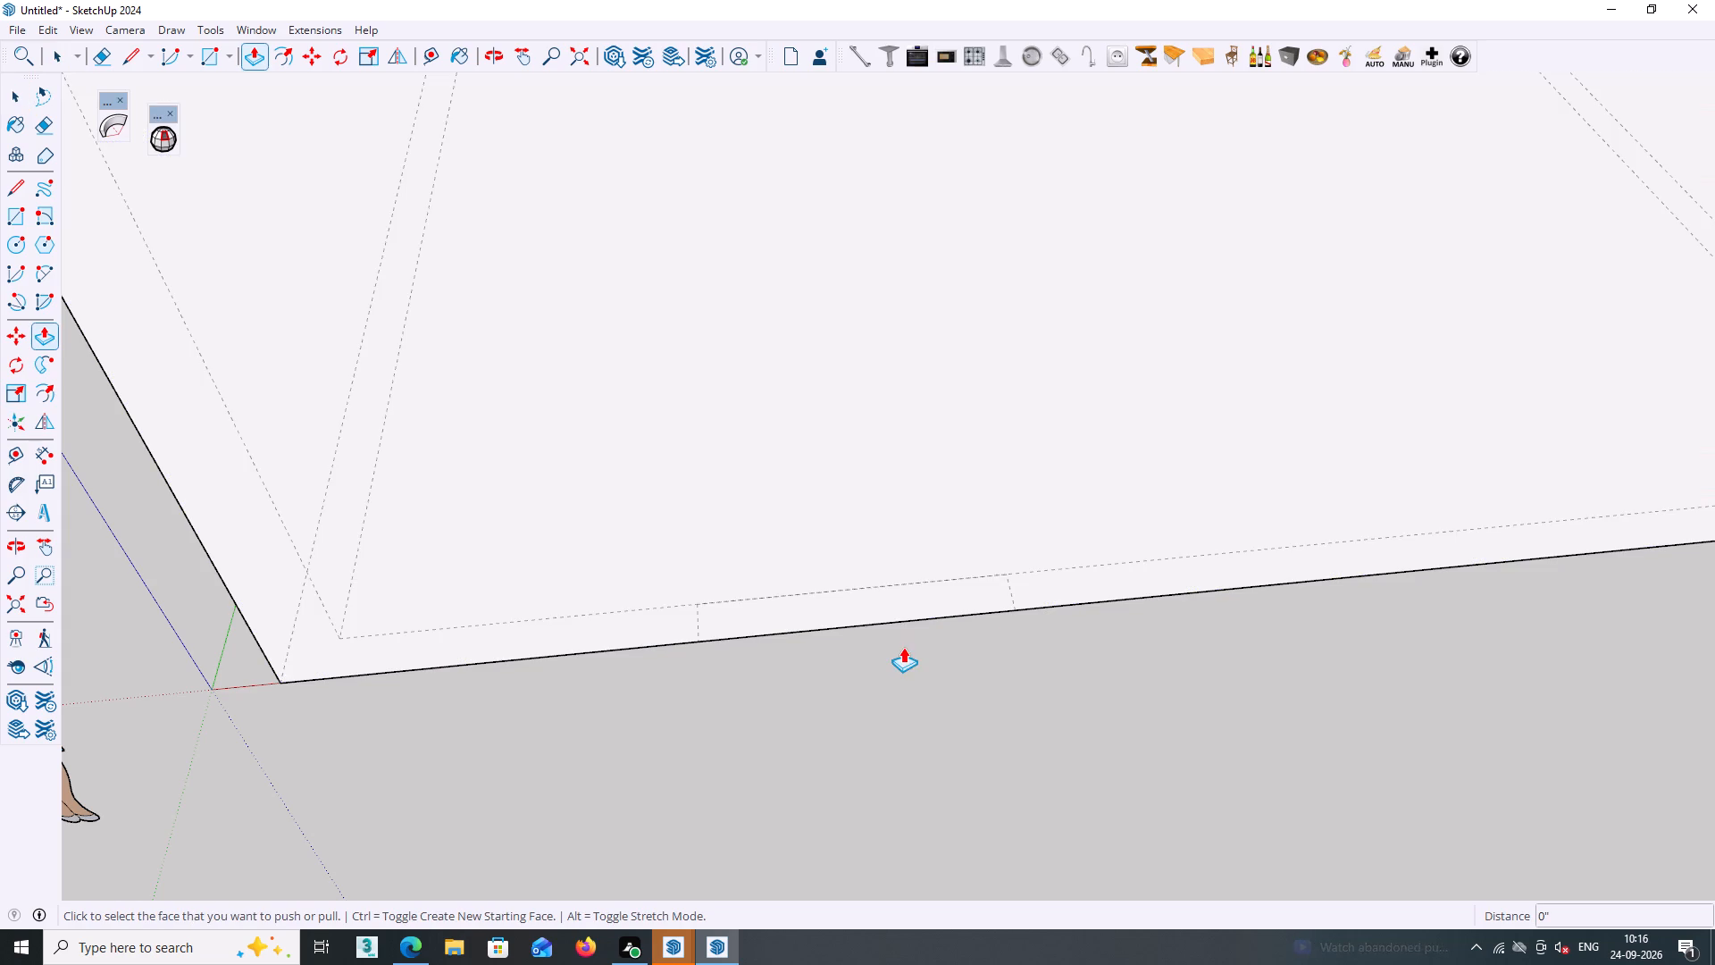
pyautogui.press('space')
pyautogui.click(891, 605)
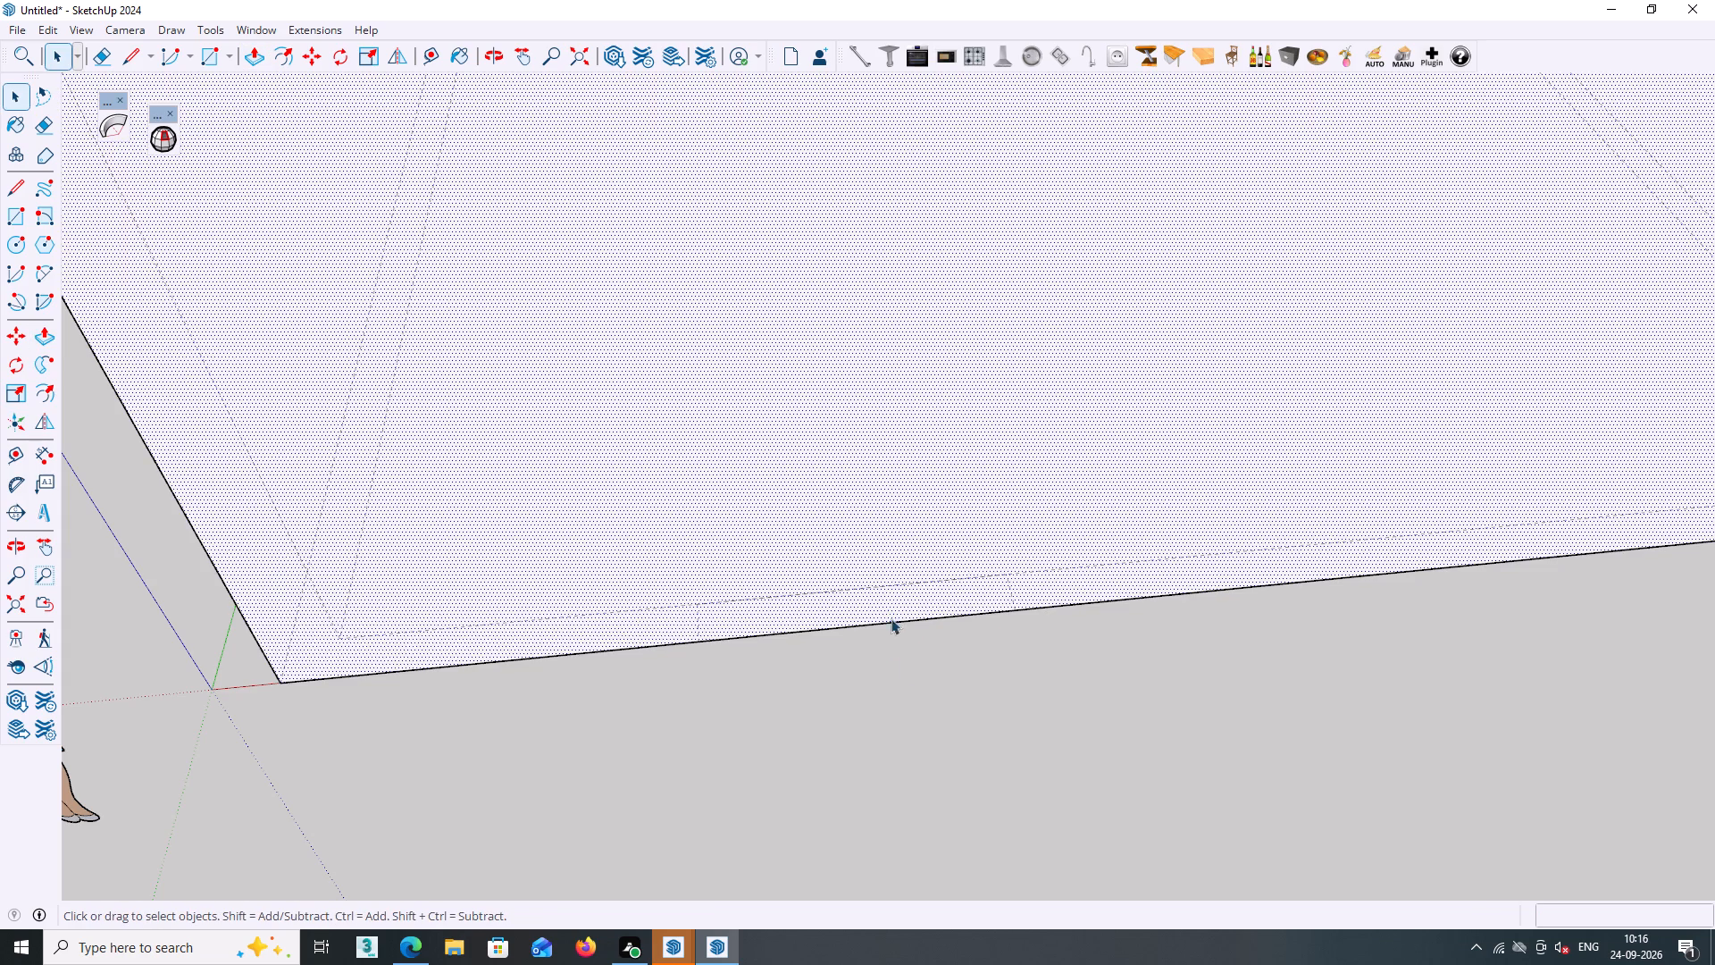
# Undo the 5' by 9" rectangle drawn on the underside of the front wall.
pyautogui.click(912, 684)
pyautogui.moveTo(902, 679); pyautogui.dragTo(891, 680, button='middle')
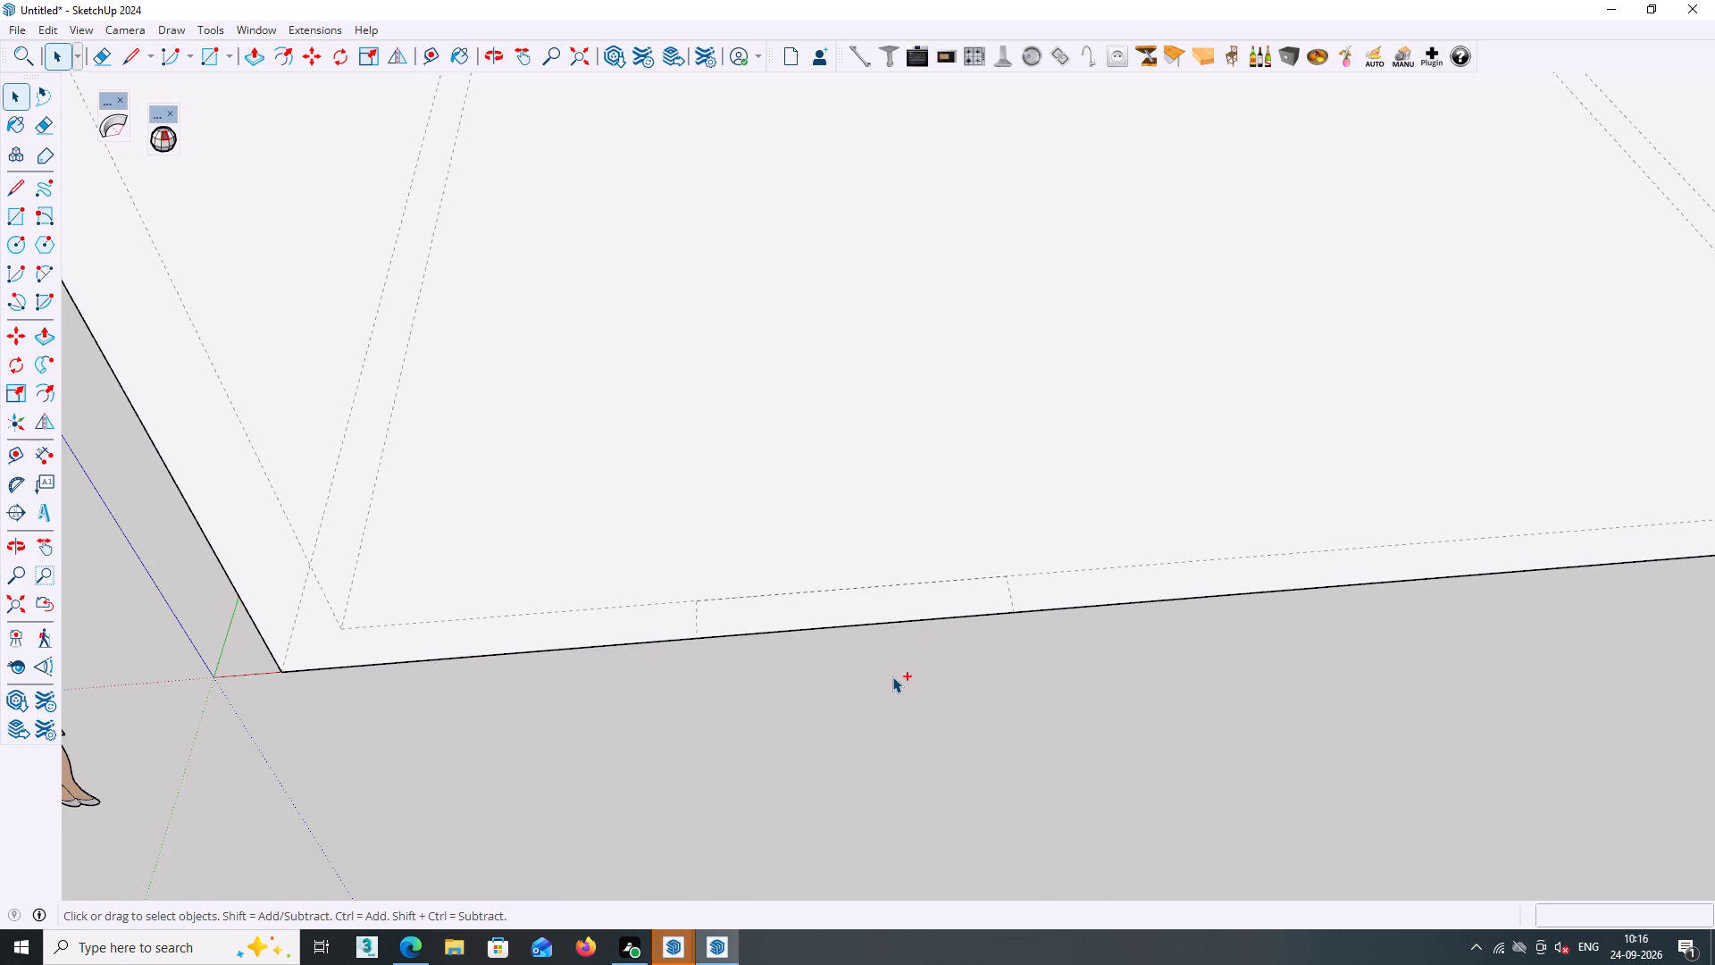
pyautogui.hotkey('ctrl', 'z')
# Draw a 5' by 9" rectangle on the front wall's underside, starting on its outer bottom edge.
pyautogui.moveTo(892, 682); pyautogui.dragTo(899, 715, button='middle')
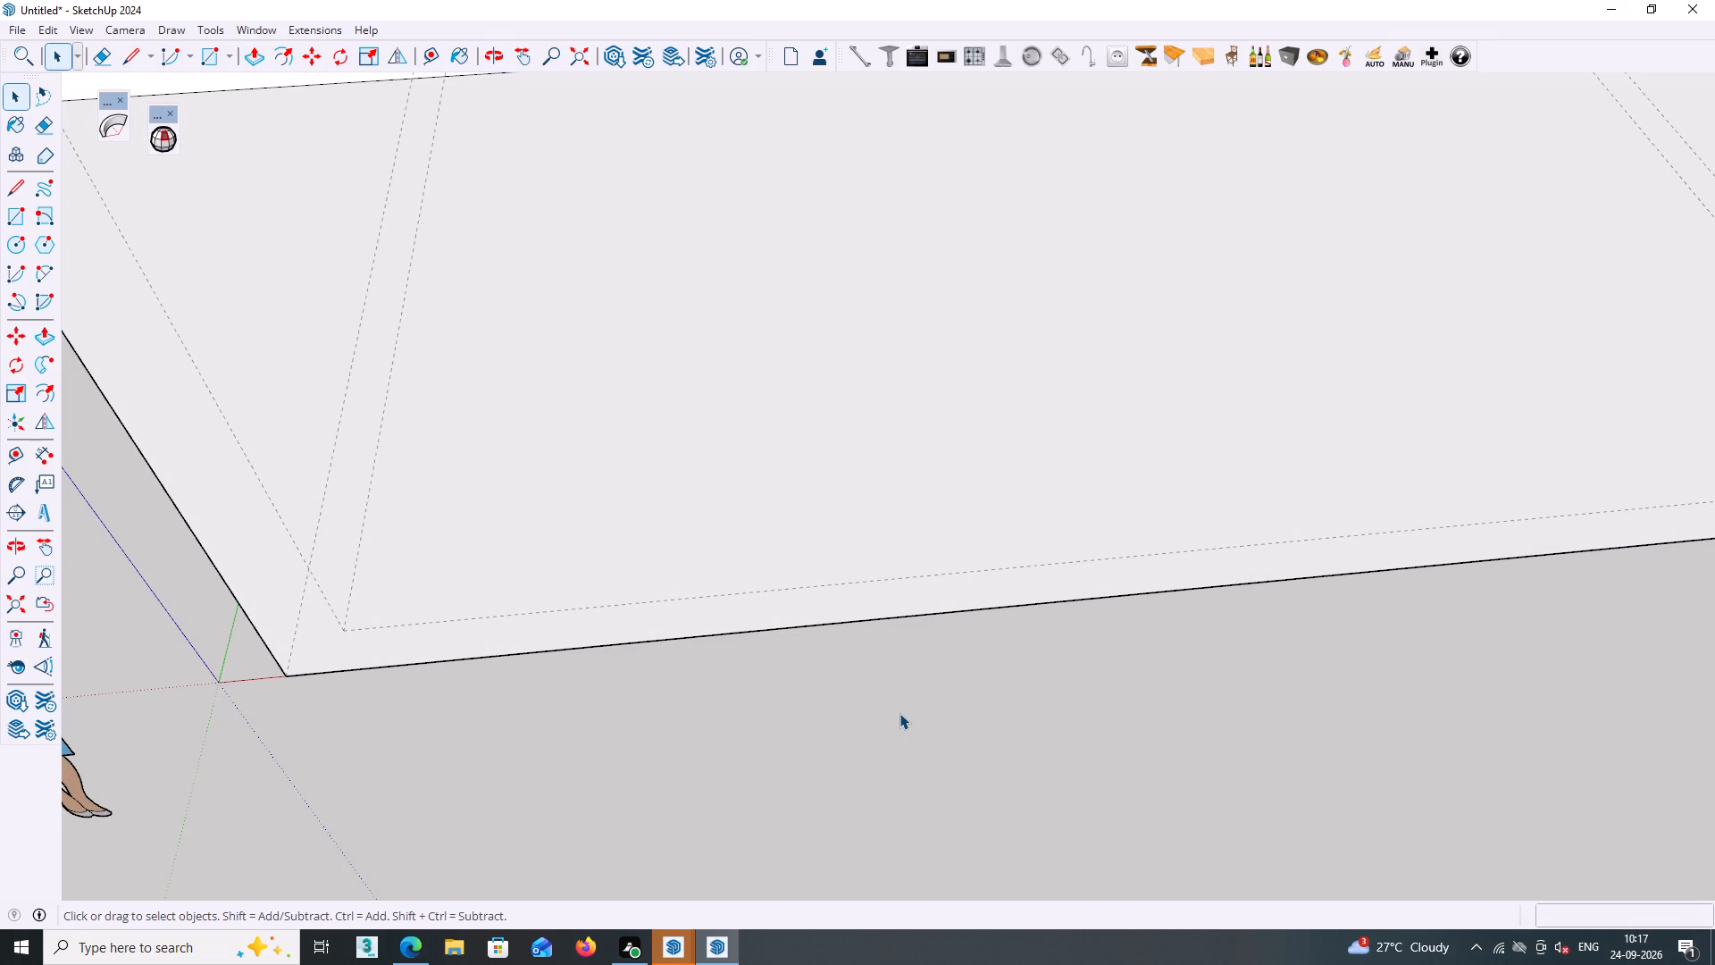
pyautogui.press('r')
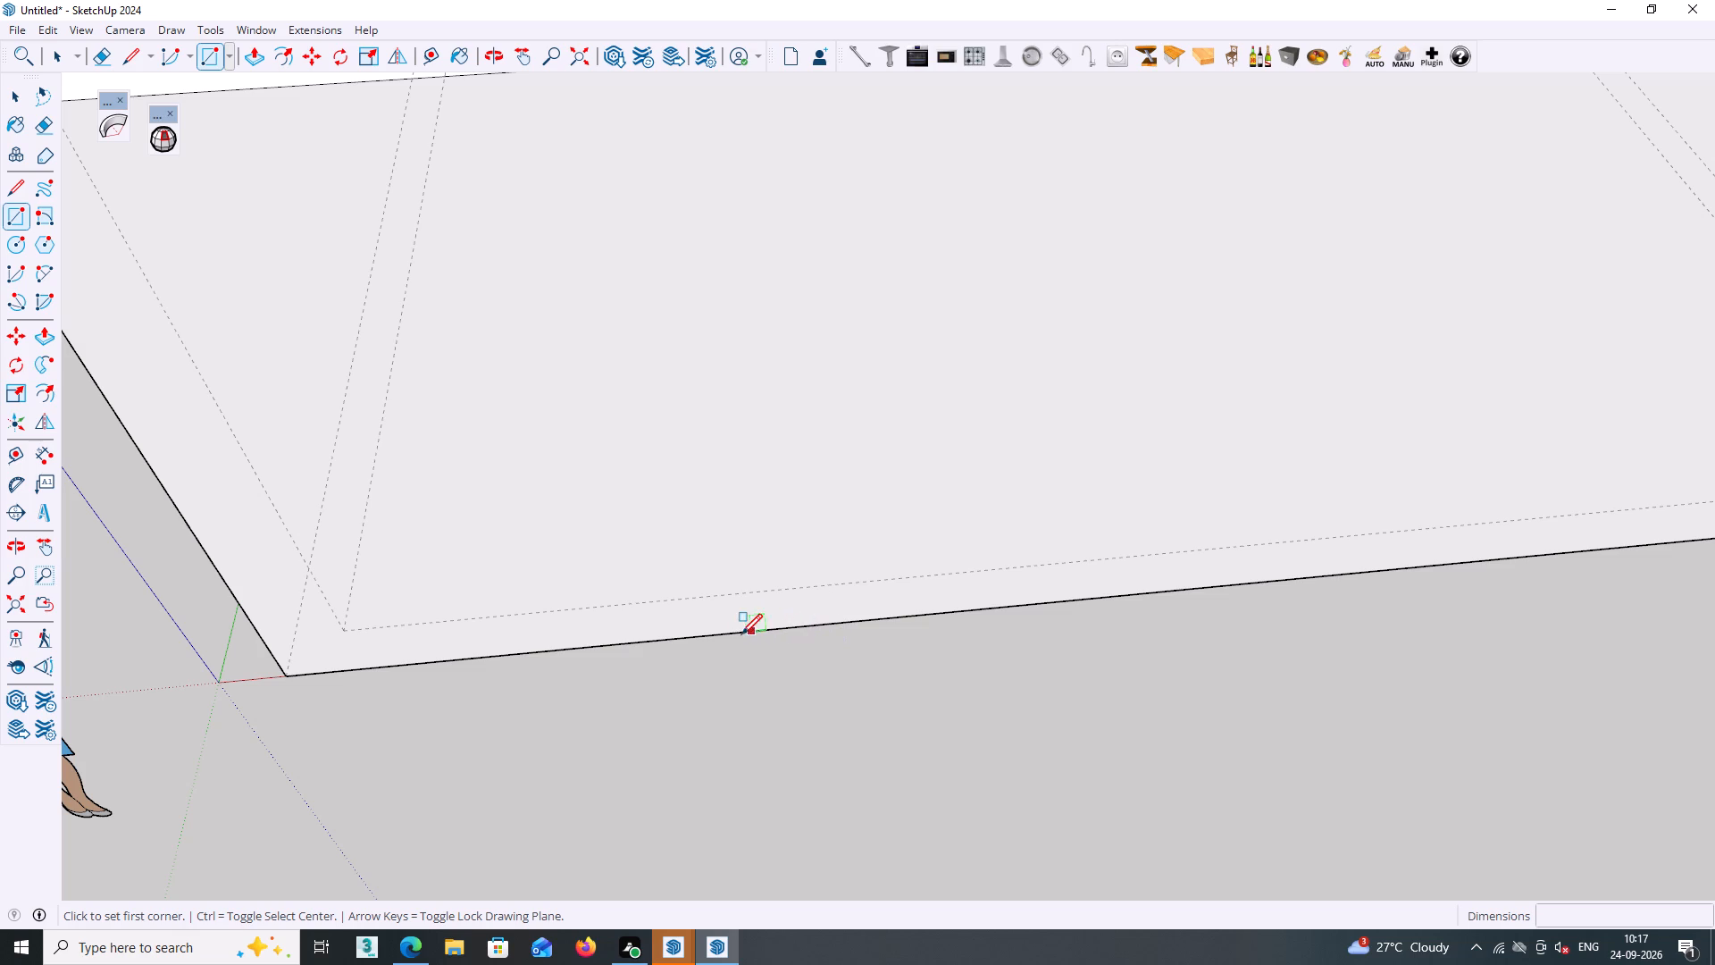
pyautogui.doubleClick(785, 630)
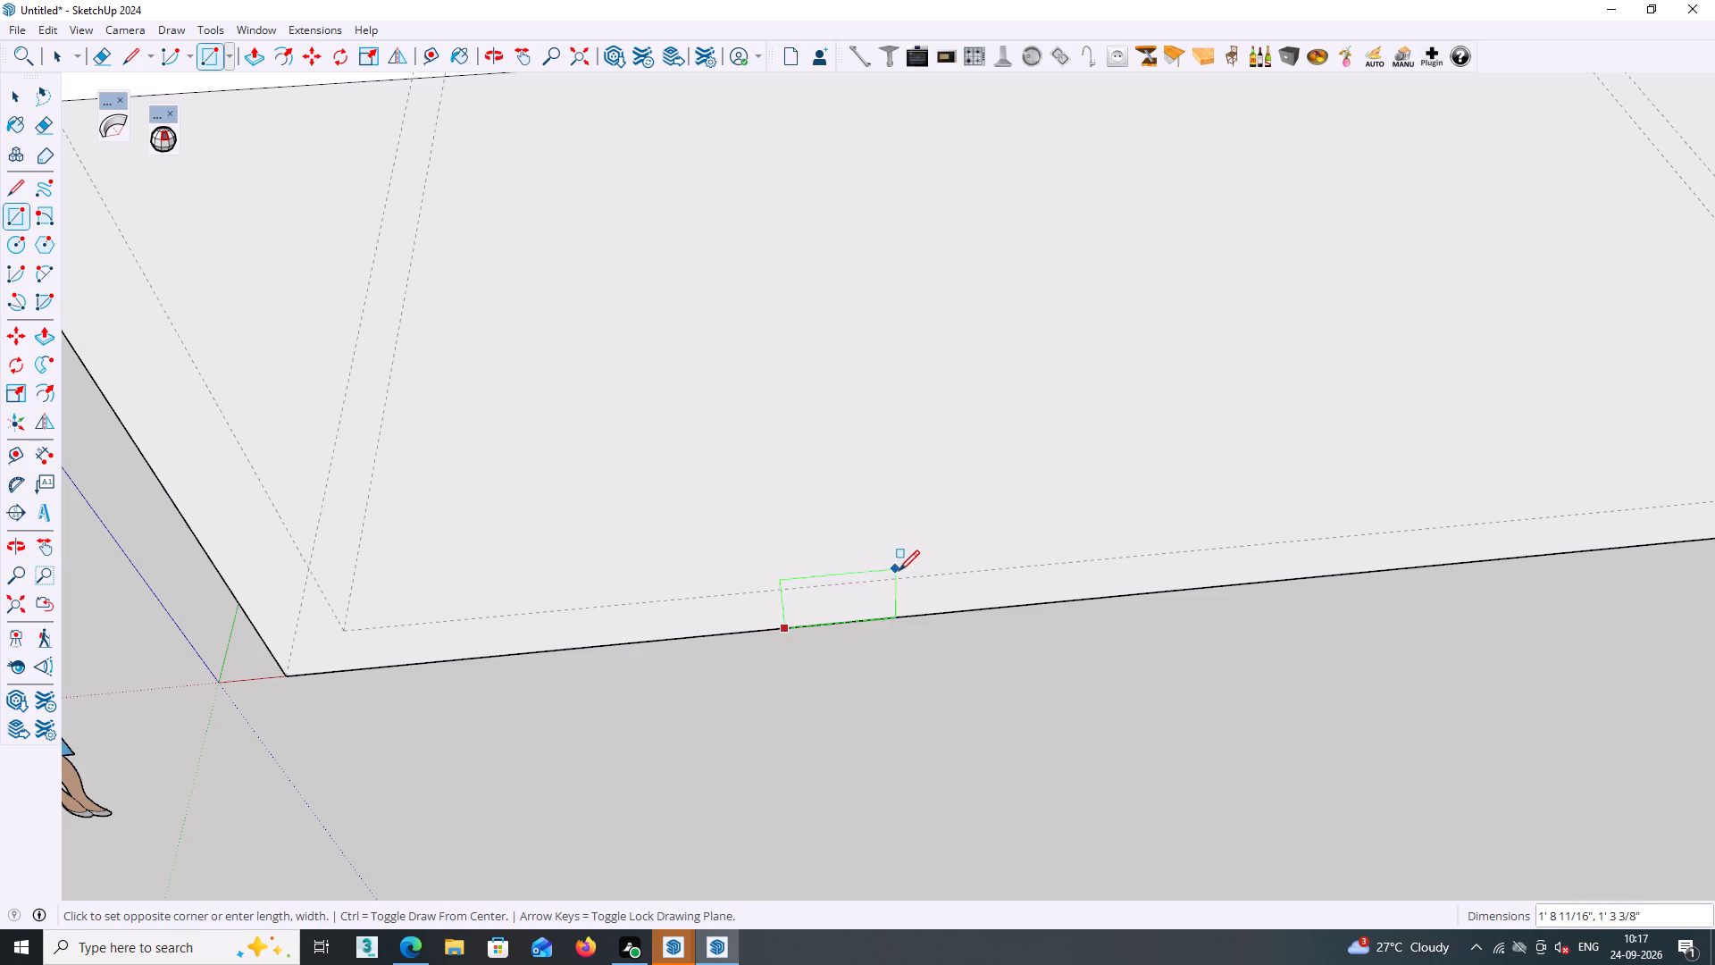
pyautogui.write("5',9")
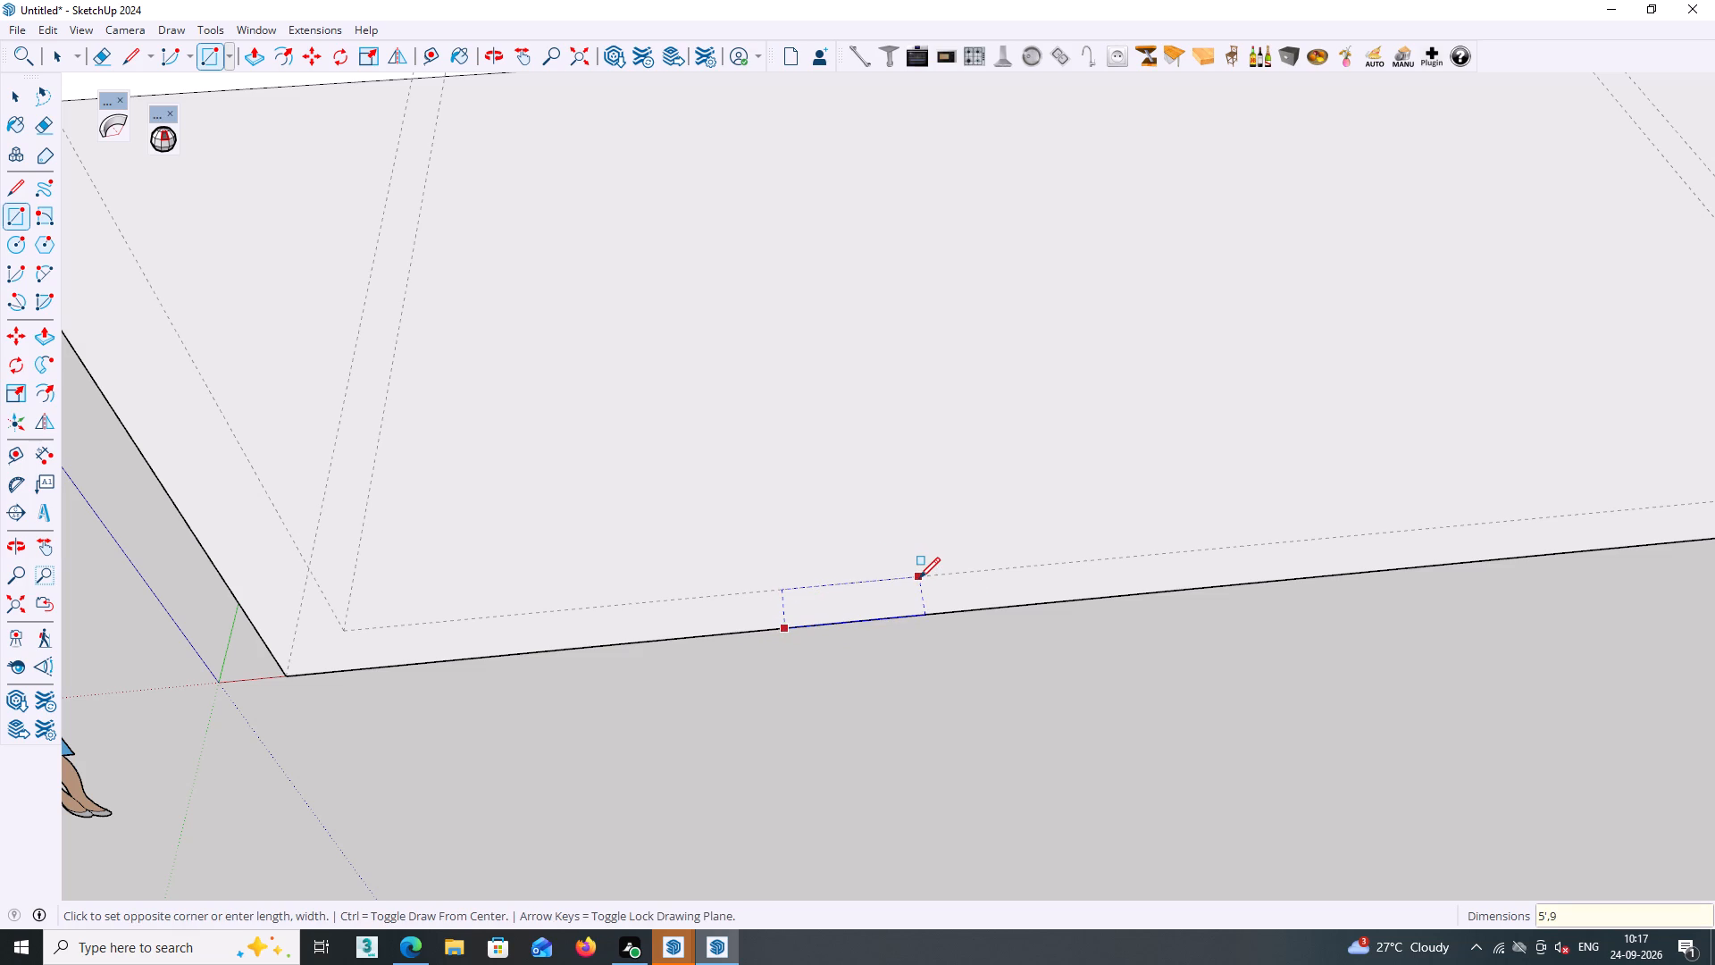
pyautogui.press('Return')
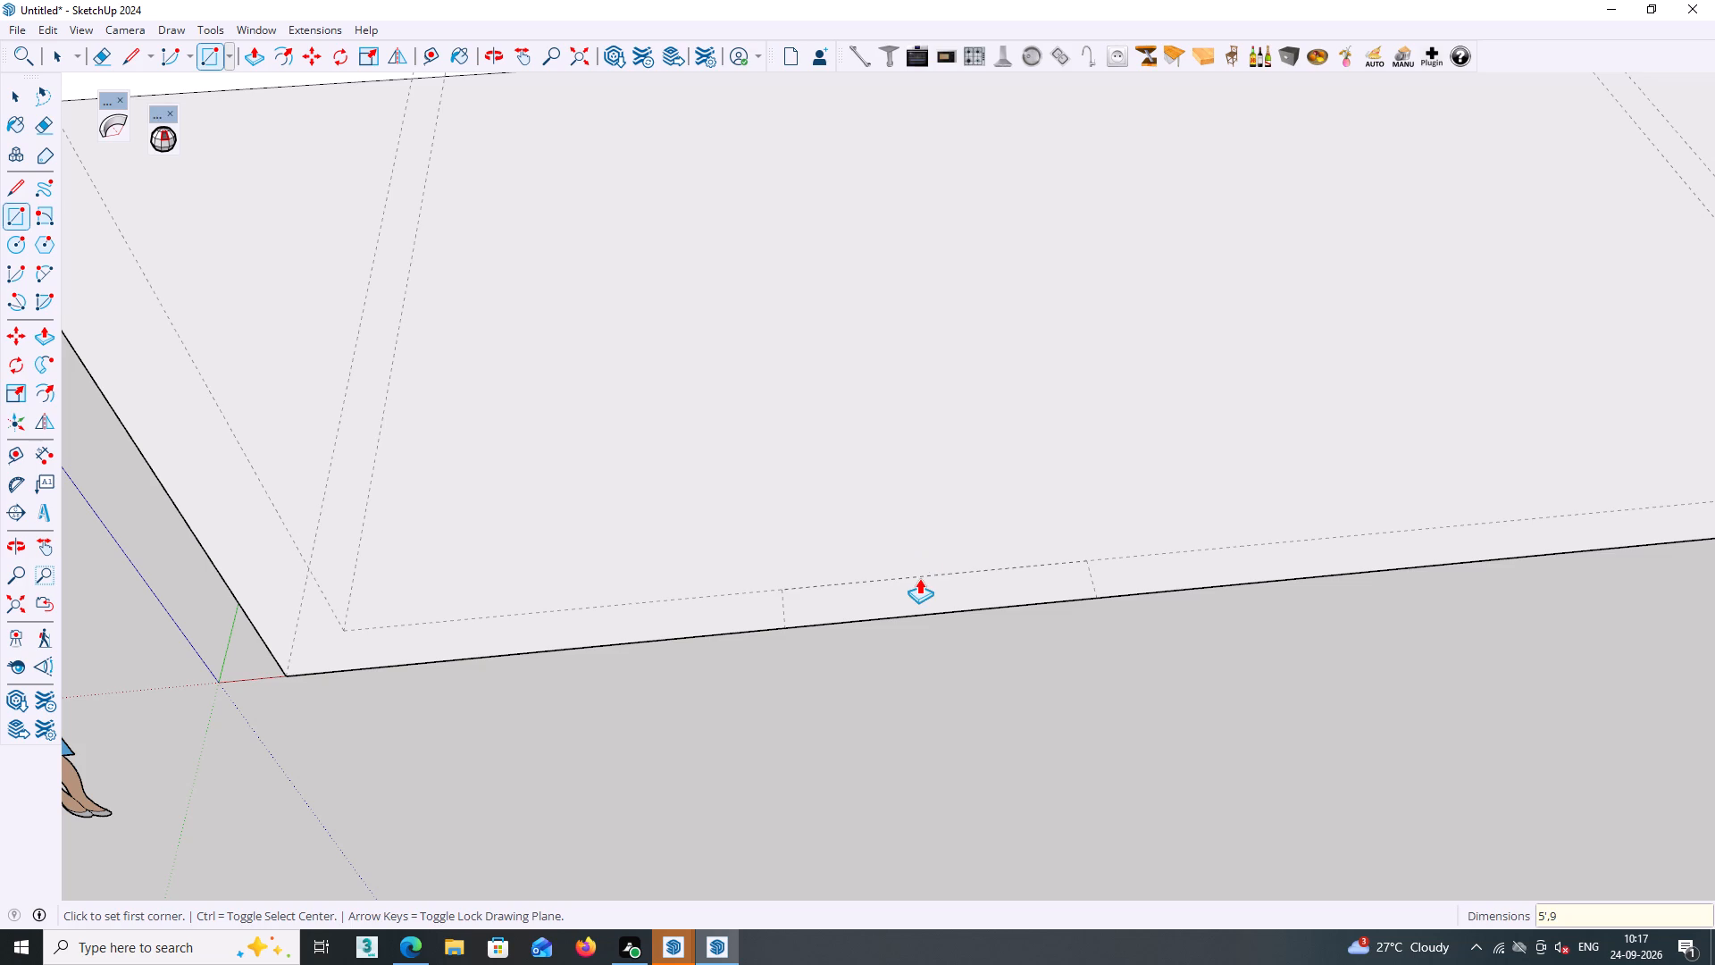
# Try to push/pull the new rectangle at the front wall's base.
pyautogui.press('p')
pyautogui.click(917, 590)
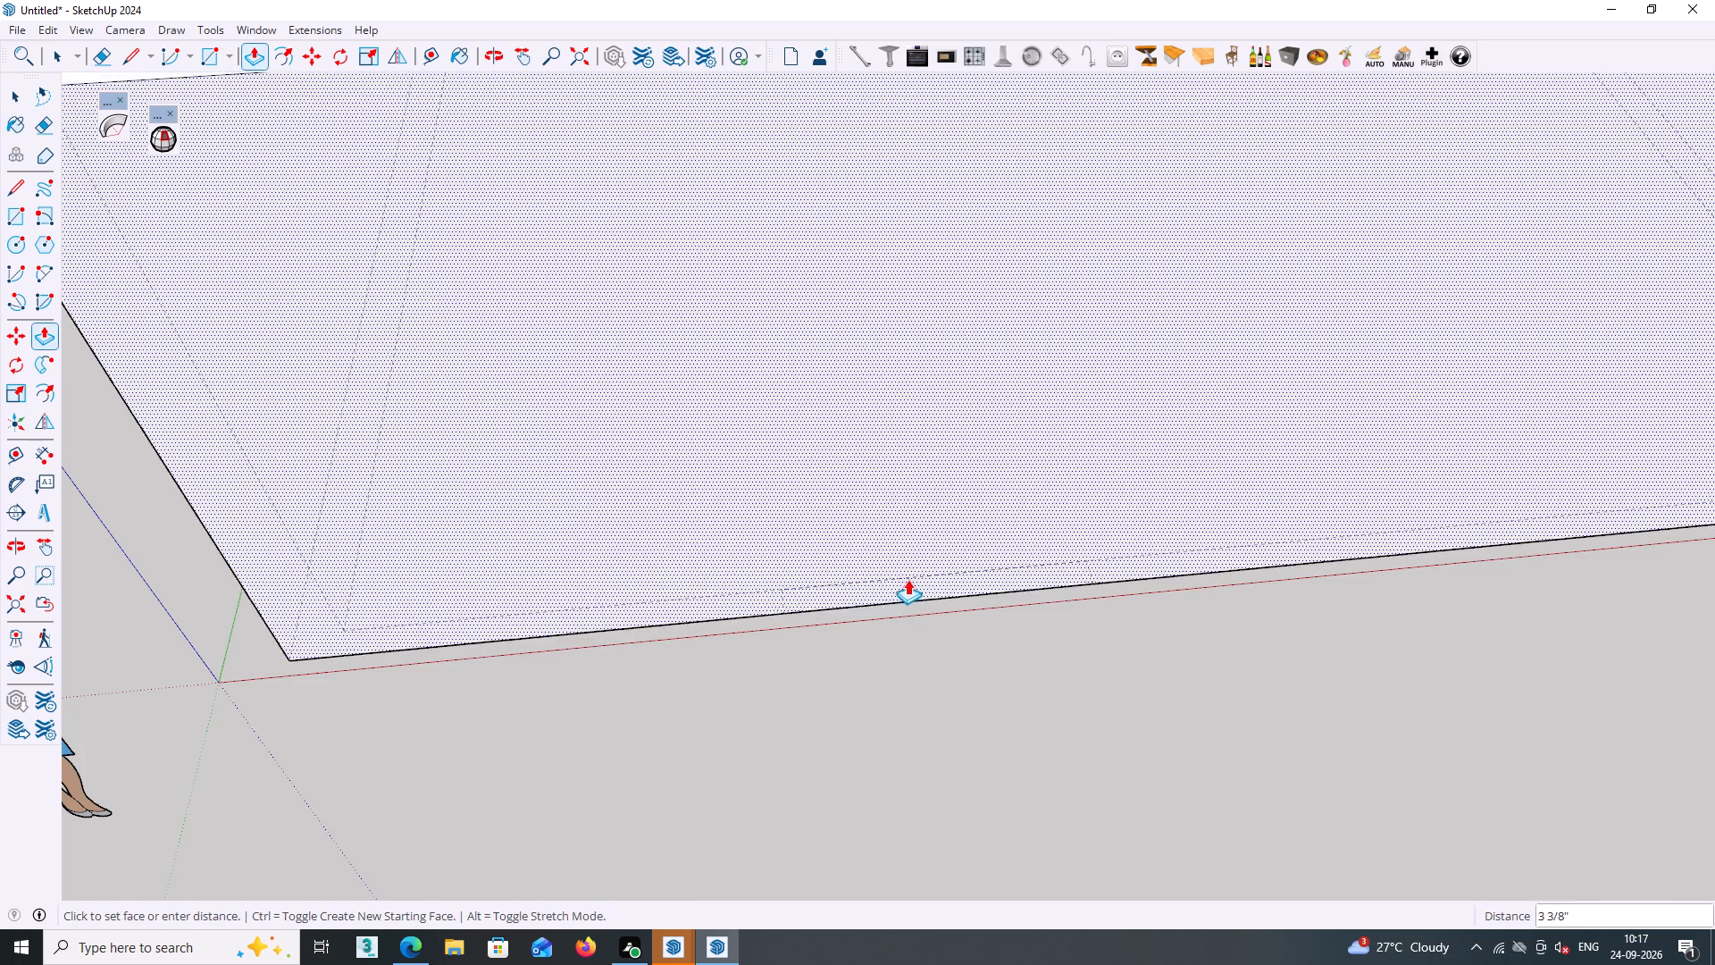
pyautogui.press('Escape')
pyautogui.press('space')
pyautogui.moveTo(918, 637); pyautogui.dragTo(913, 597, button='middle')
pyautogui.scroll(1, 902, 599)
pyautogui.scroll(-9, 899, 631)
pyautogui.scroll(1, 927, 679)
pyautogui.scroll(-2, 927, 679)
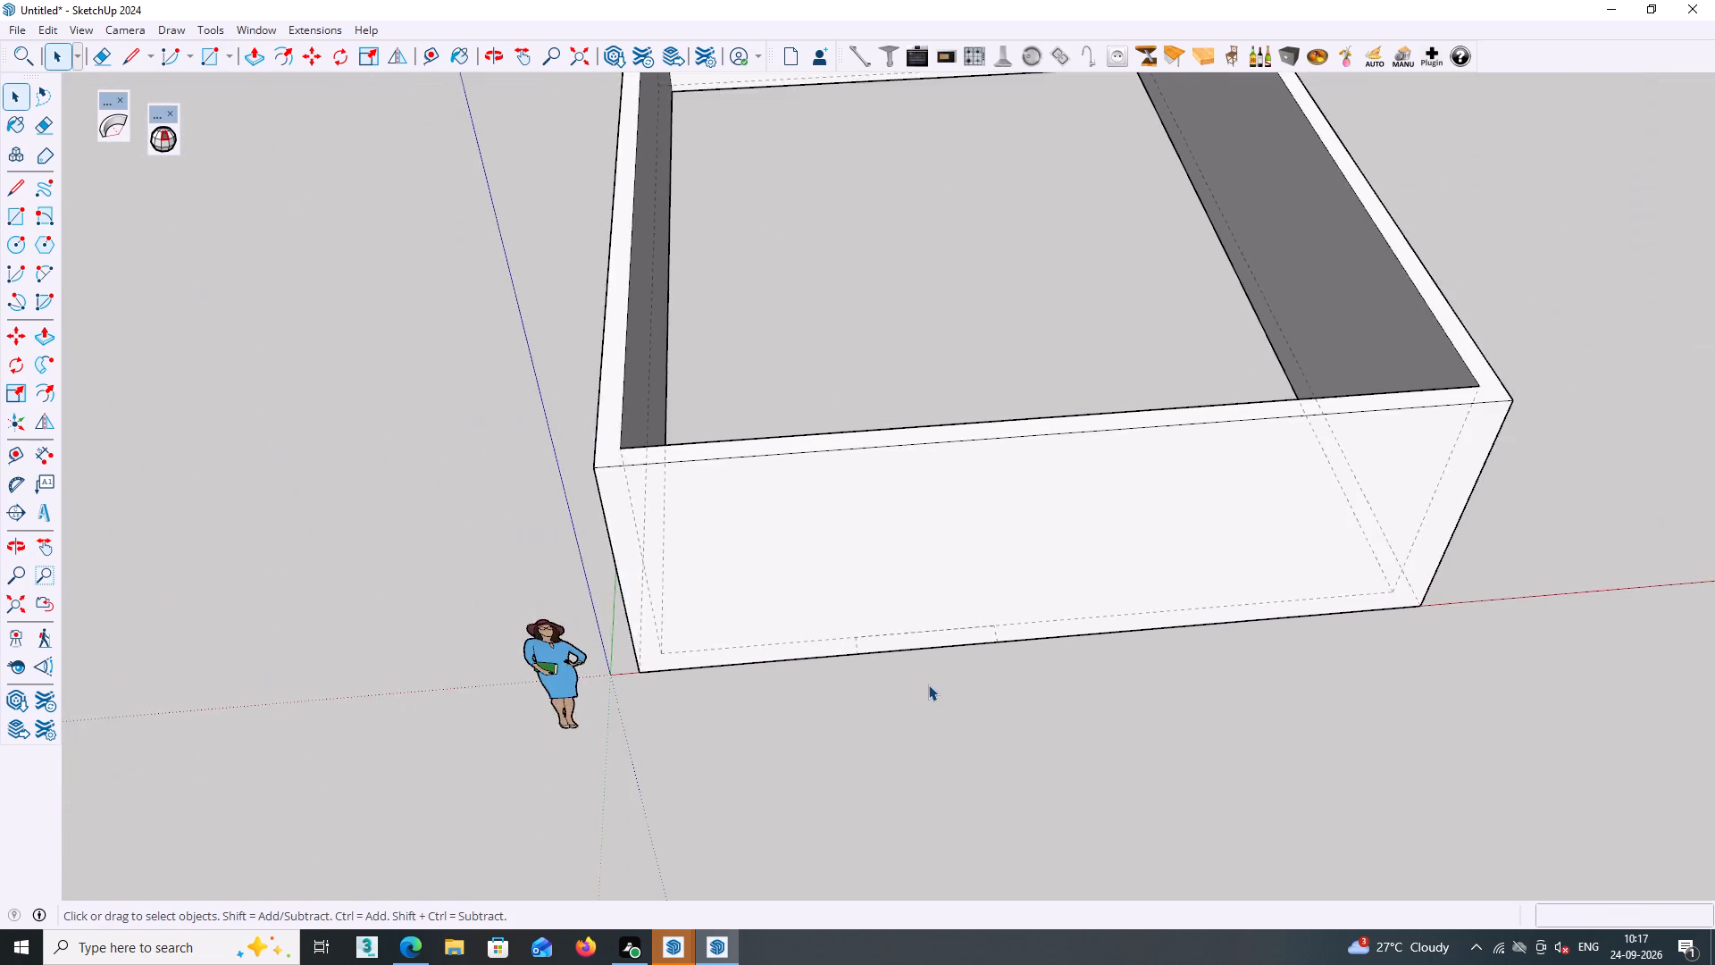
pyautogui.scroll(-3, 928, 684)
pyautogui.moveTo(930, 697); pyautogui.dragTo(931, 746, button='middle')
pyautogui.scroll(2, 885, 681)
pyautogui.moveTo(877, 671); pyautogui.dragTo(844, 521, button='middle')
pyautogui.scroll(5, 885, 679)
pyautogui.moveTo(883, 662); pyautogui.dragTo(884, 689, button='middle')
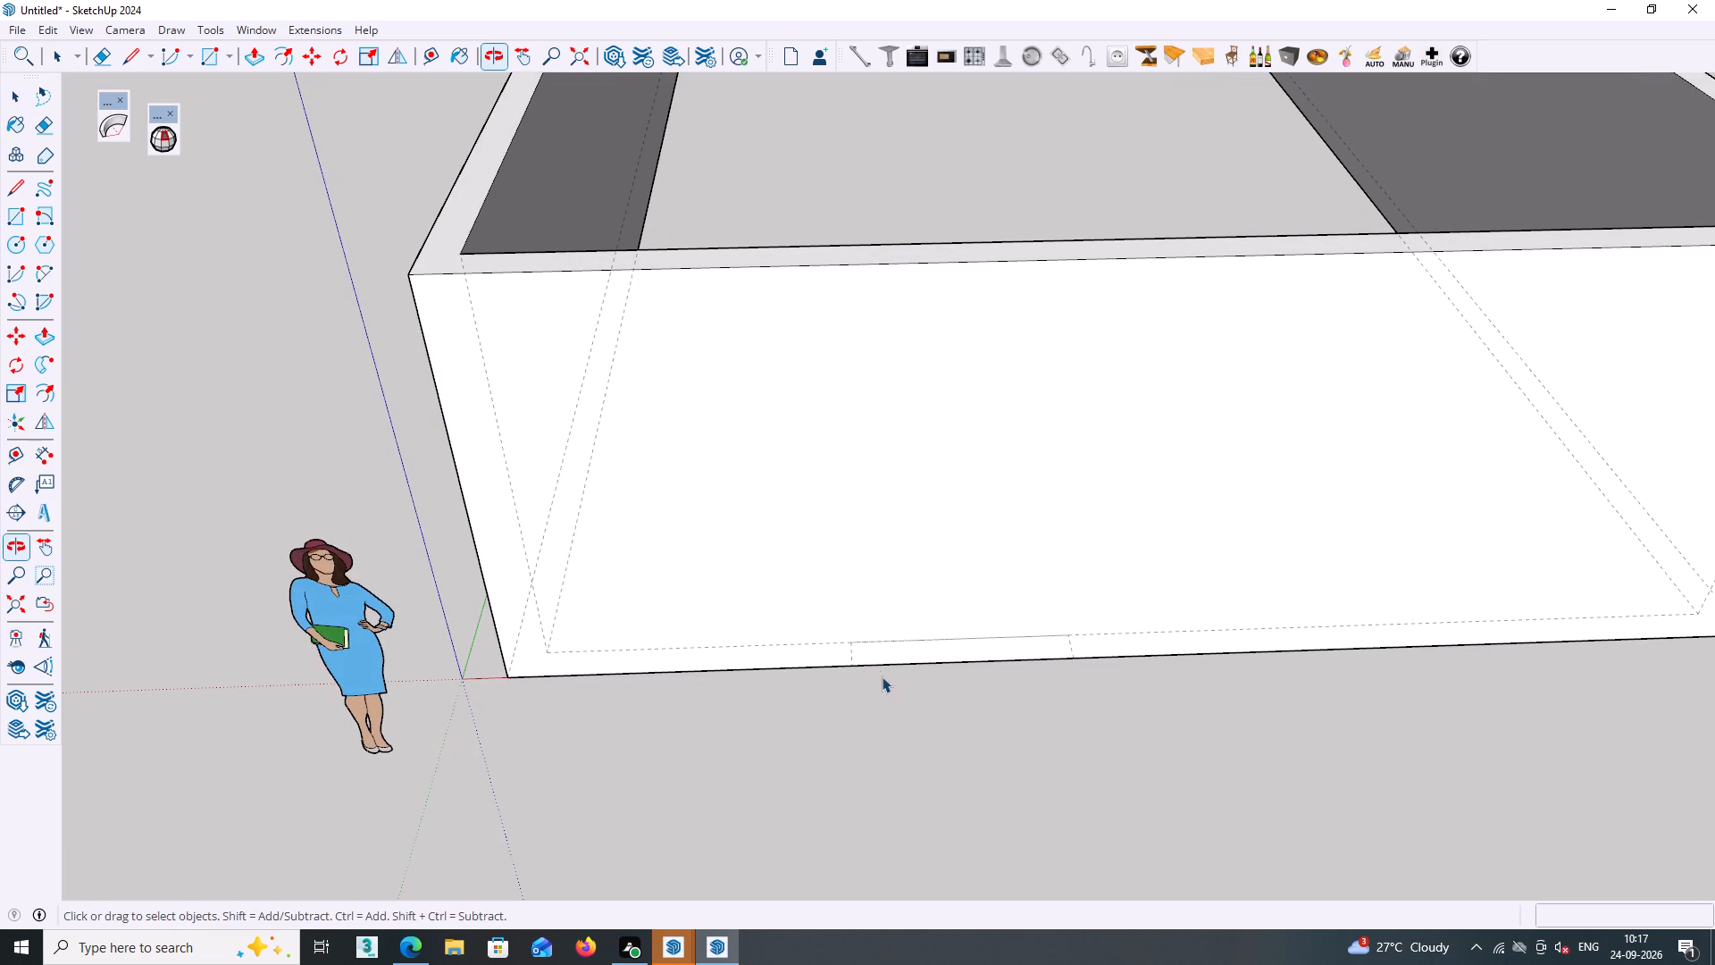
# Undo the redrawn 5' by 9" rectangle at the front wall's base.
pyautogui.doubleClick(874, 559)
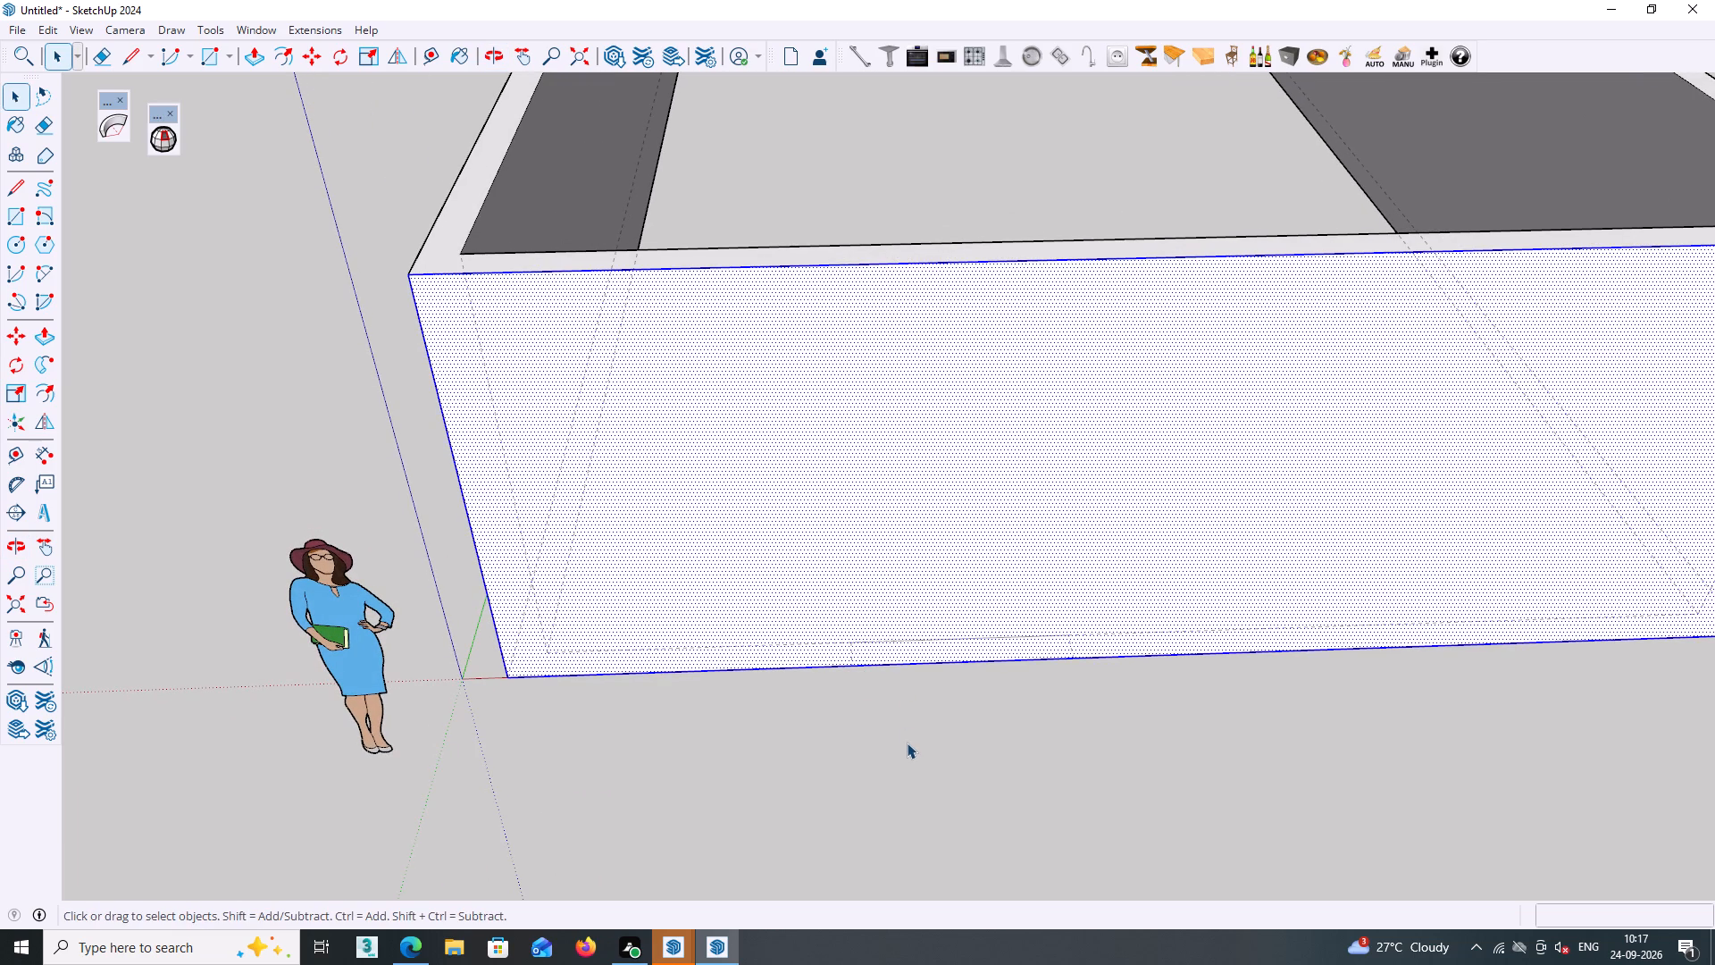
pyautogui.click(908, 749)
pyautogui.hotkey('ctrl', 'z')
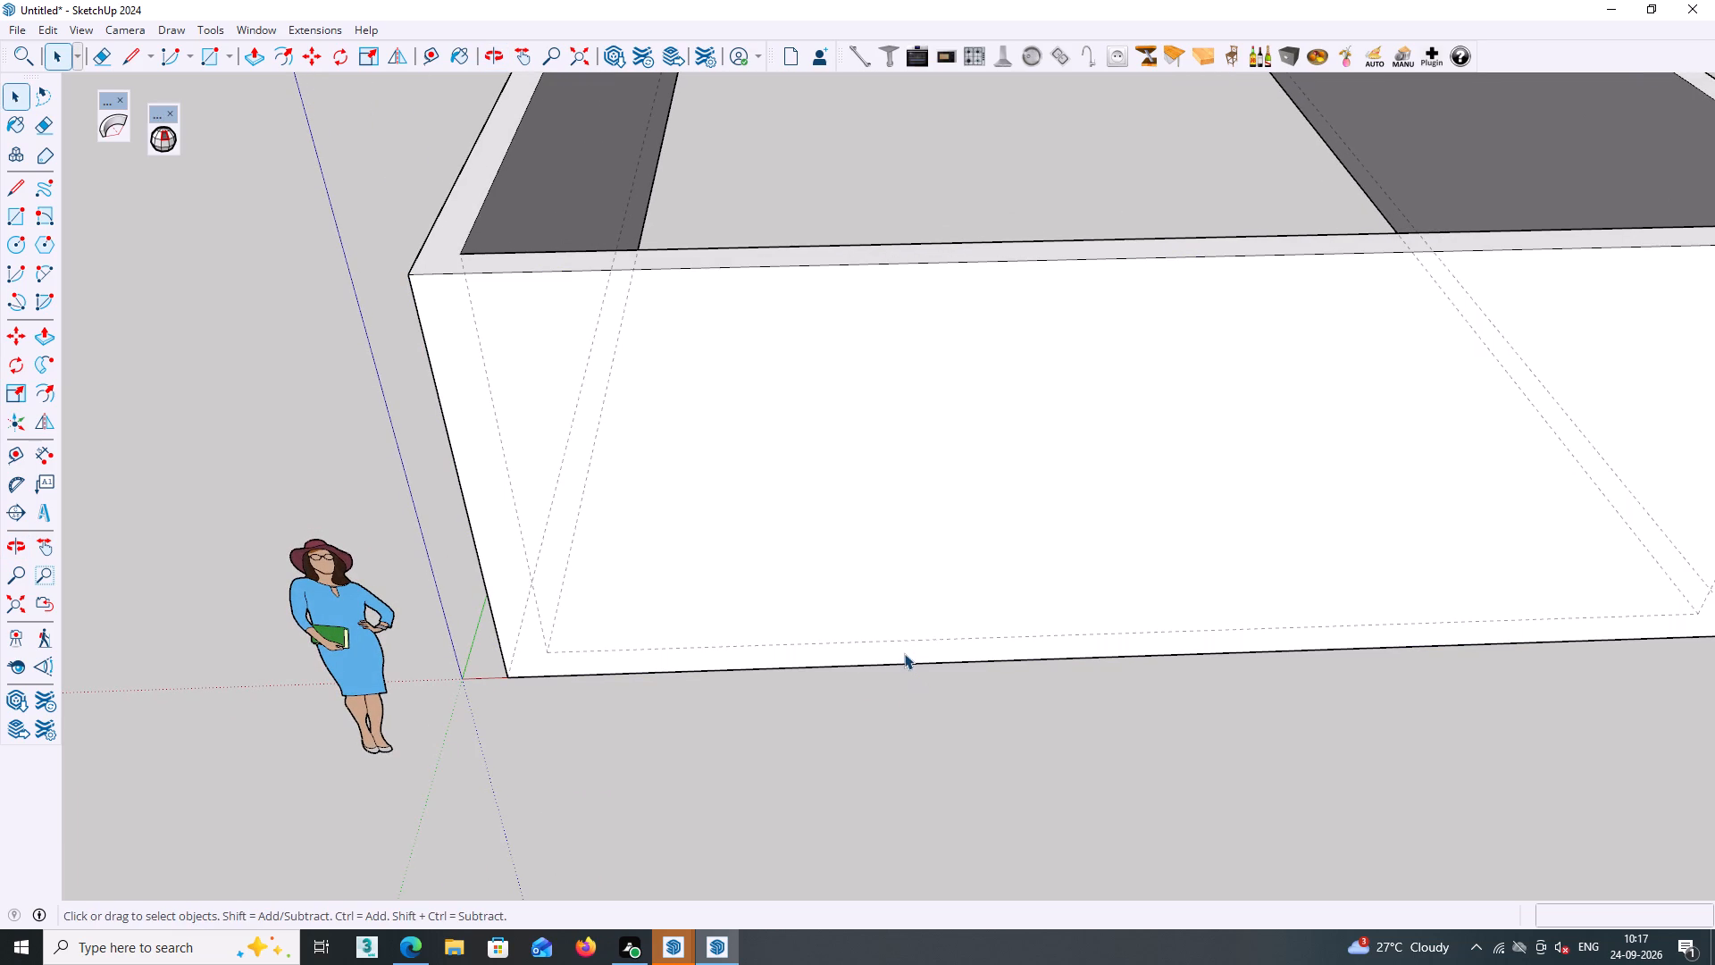
# Select all the connected wall geometry and make it a group.
pyautogui.moveTo(895, 629); pyautogui.dragTo(887, 614, button='middle')
pyautogui.scroll(-8, 886, 619)
pyautogui.middleClick(891, 639)
pyautogui.doubleClick(884, 583)
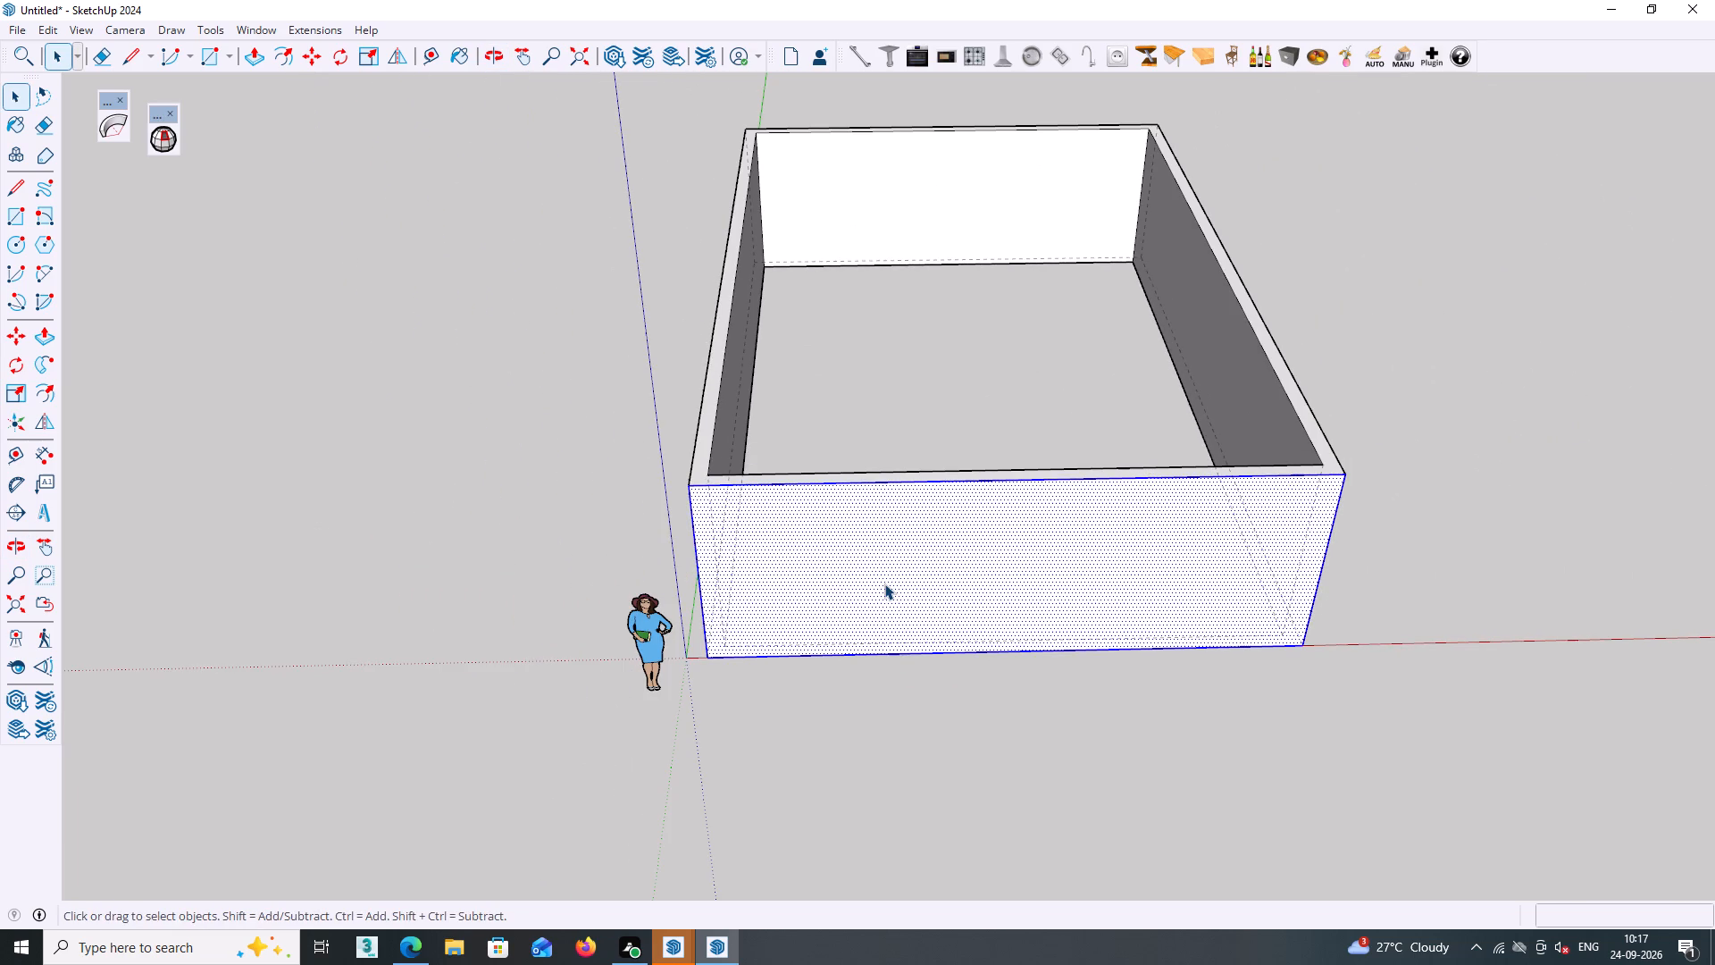
pyautogui.doubleClick(884, 583)
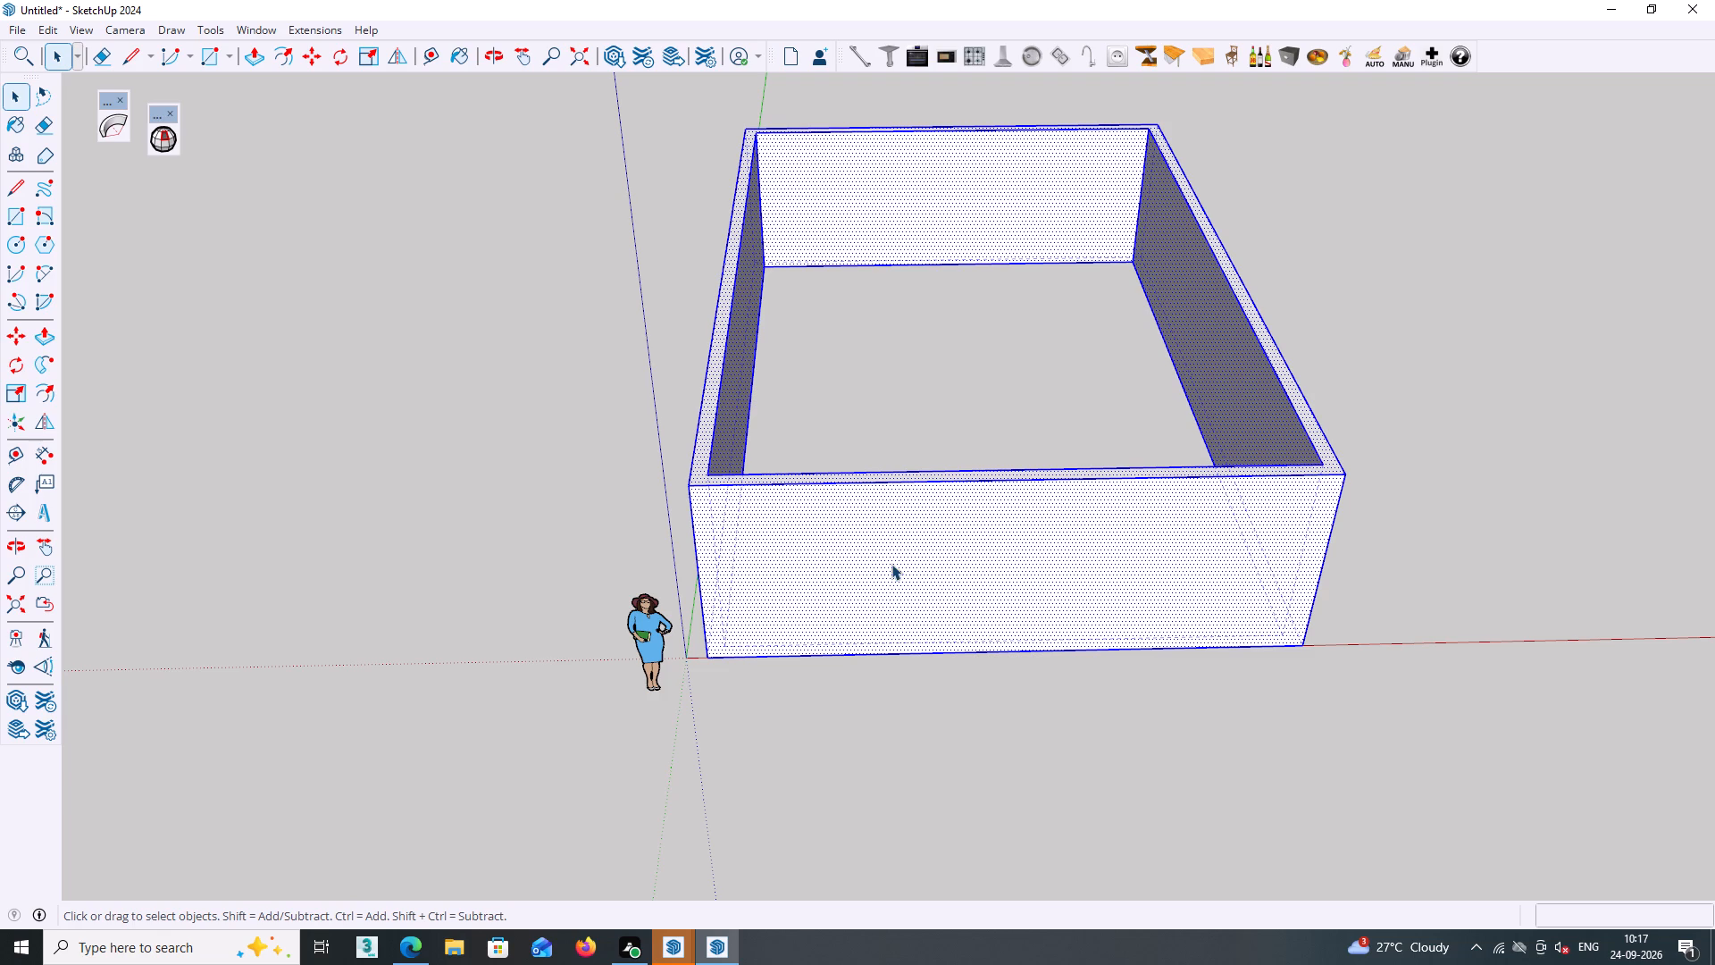
pyautogui.rightClick(875, 519)
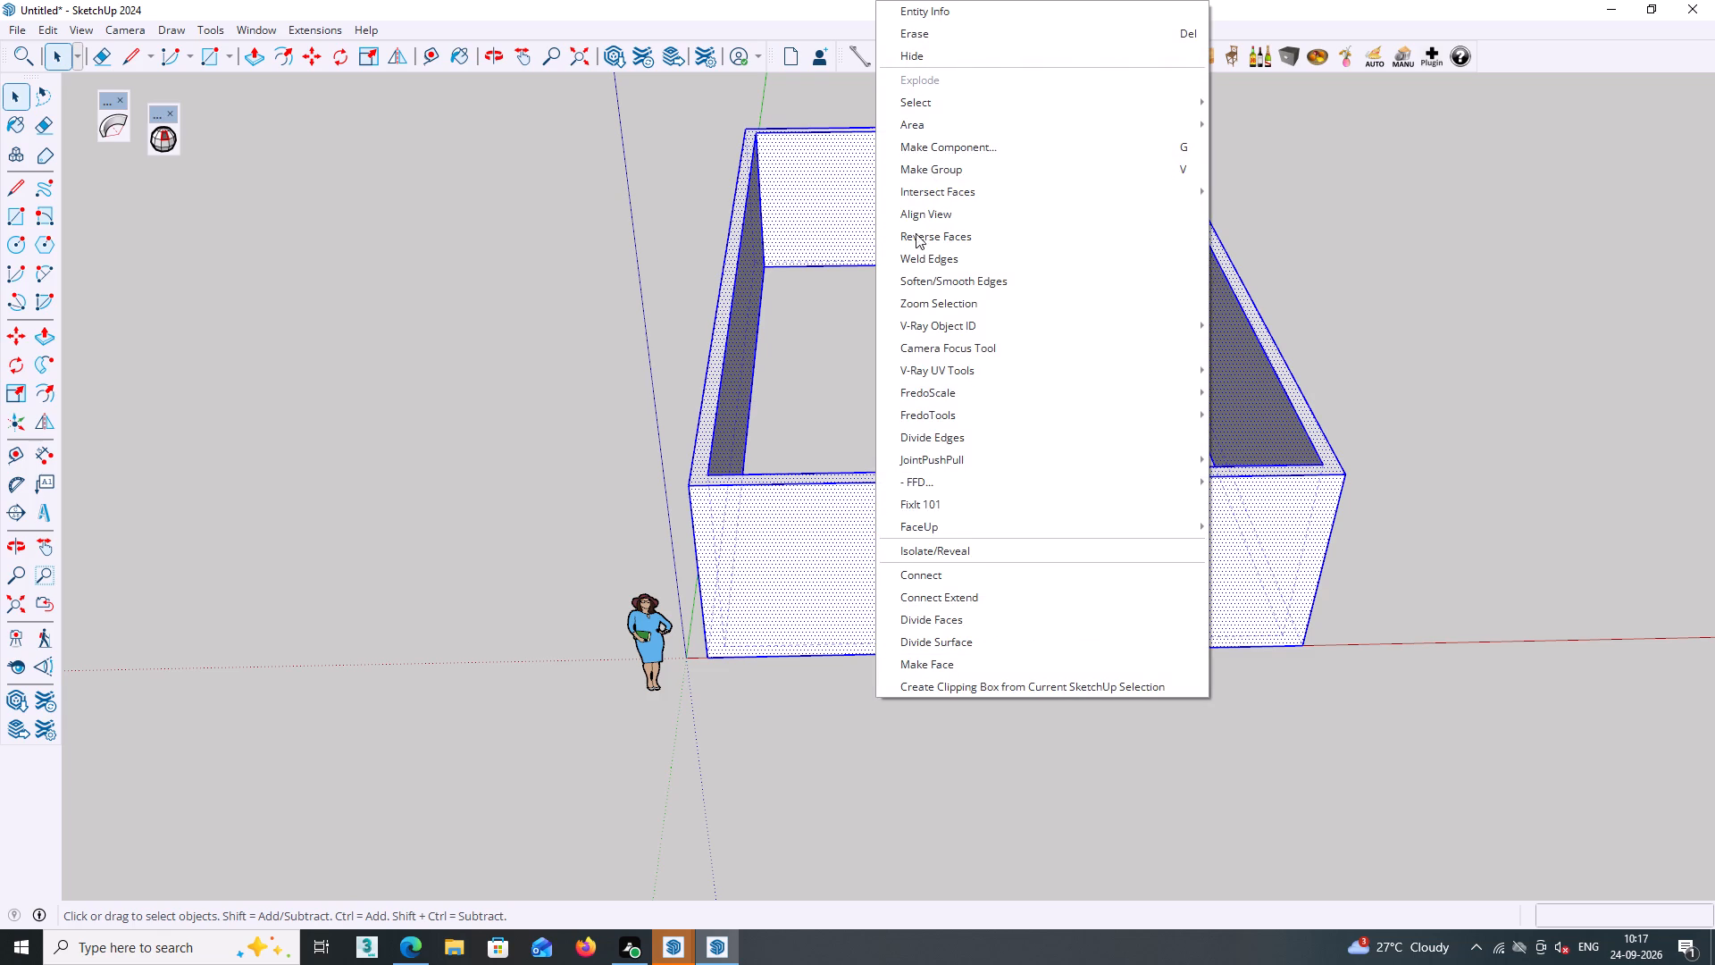
pyautogui.click(918, 160)
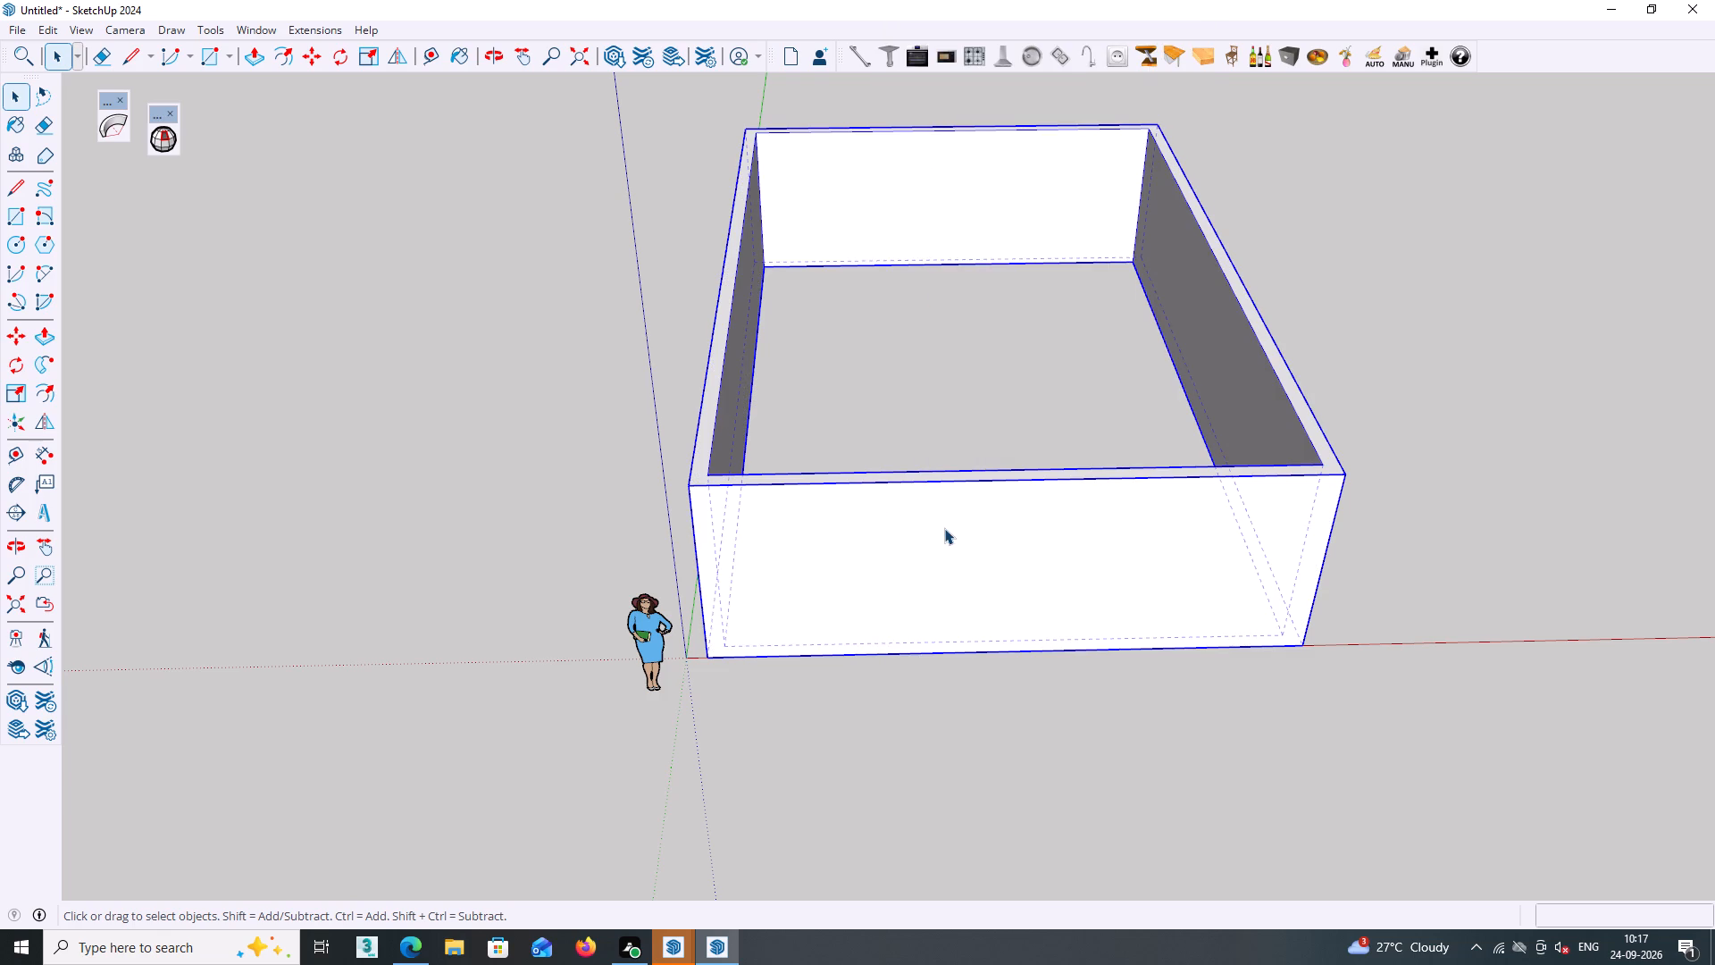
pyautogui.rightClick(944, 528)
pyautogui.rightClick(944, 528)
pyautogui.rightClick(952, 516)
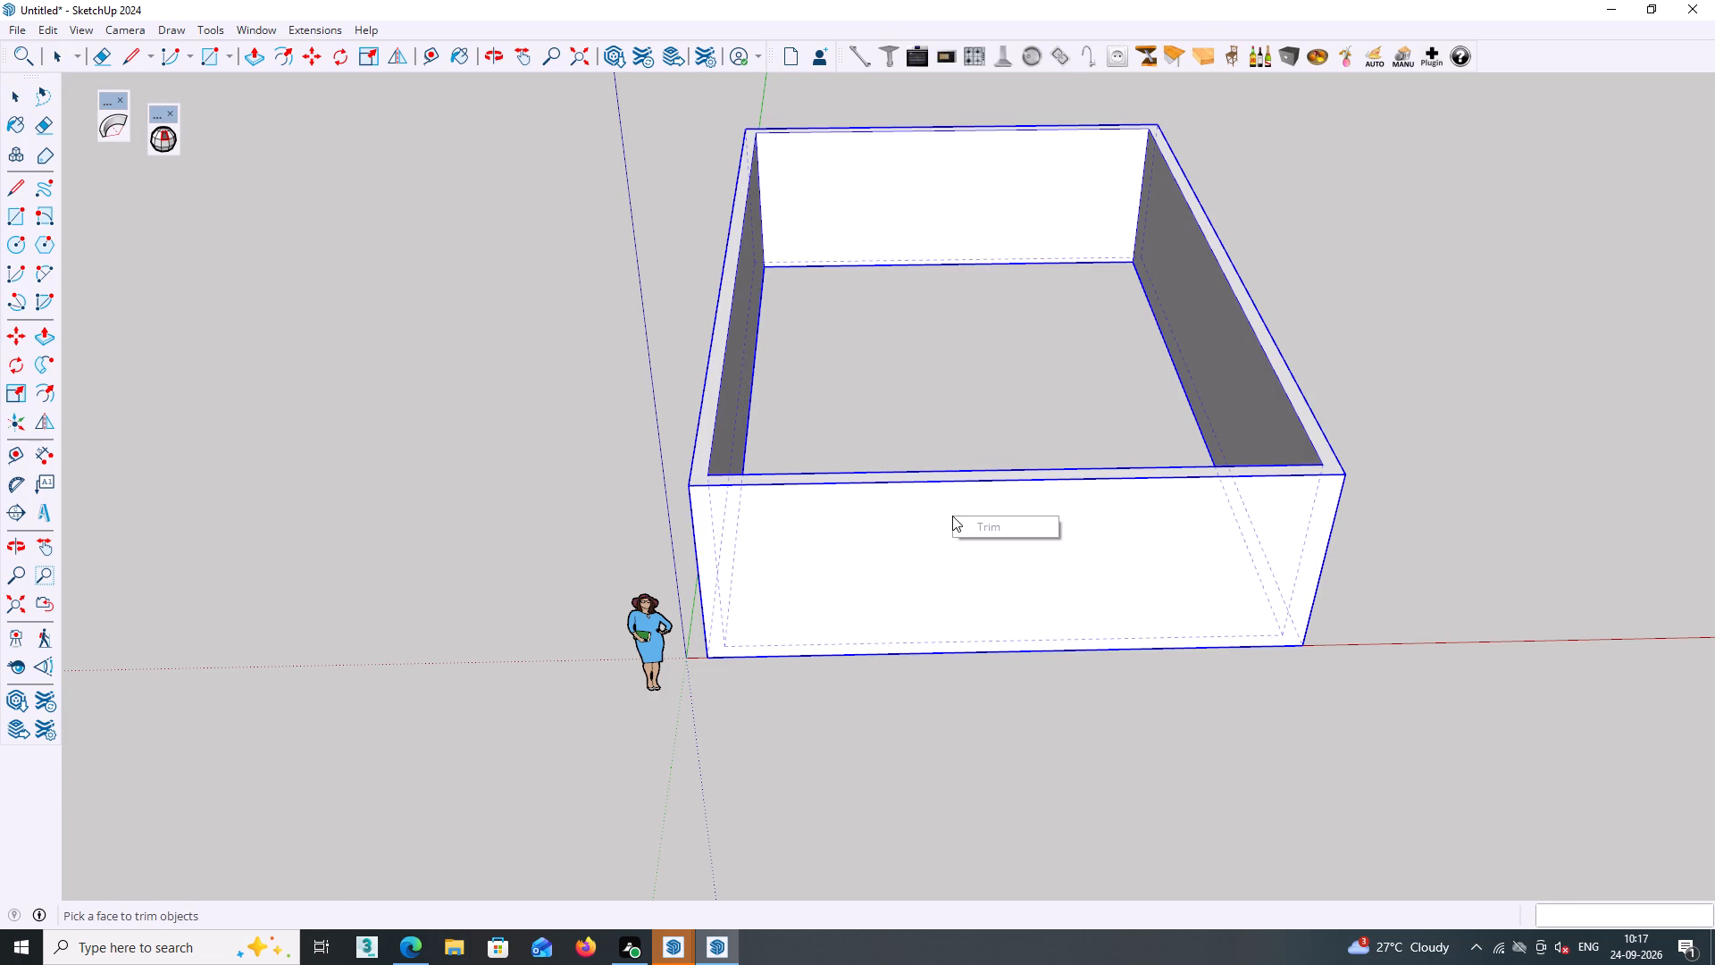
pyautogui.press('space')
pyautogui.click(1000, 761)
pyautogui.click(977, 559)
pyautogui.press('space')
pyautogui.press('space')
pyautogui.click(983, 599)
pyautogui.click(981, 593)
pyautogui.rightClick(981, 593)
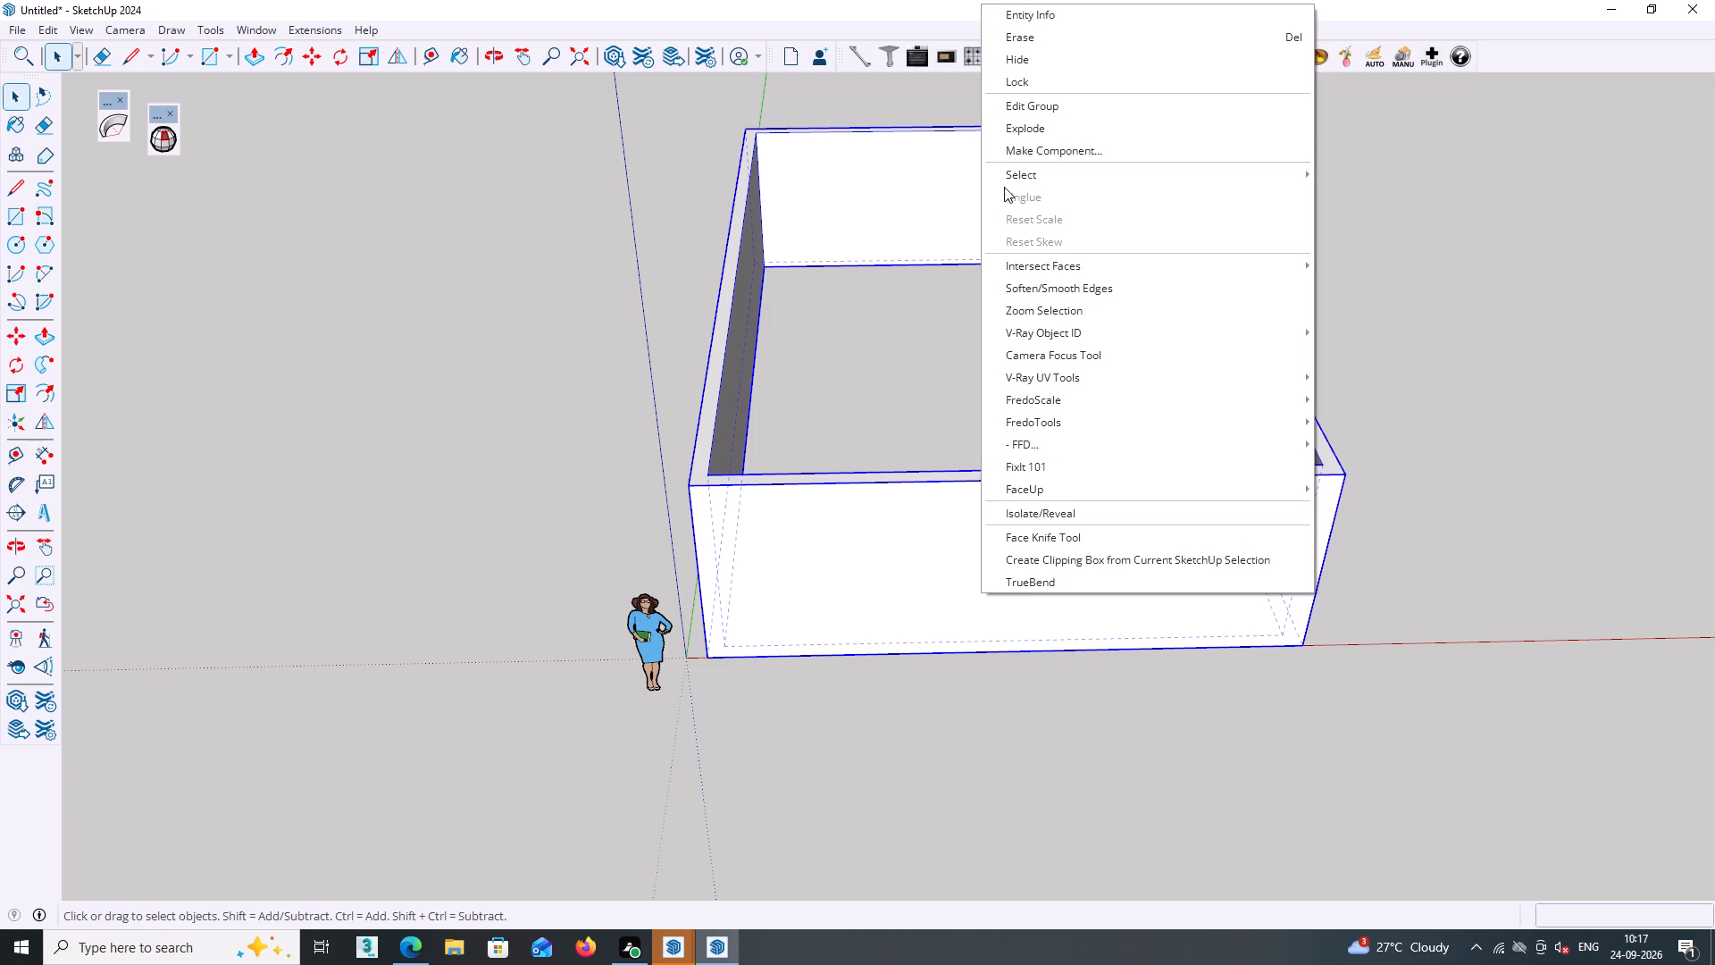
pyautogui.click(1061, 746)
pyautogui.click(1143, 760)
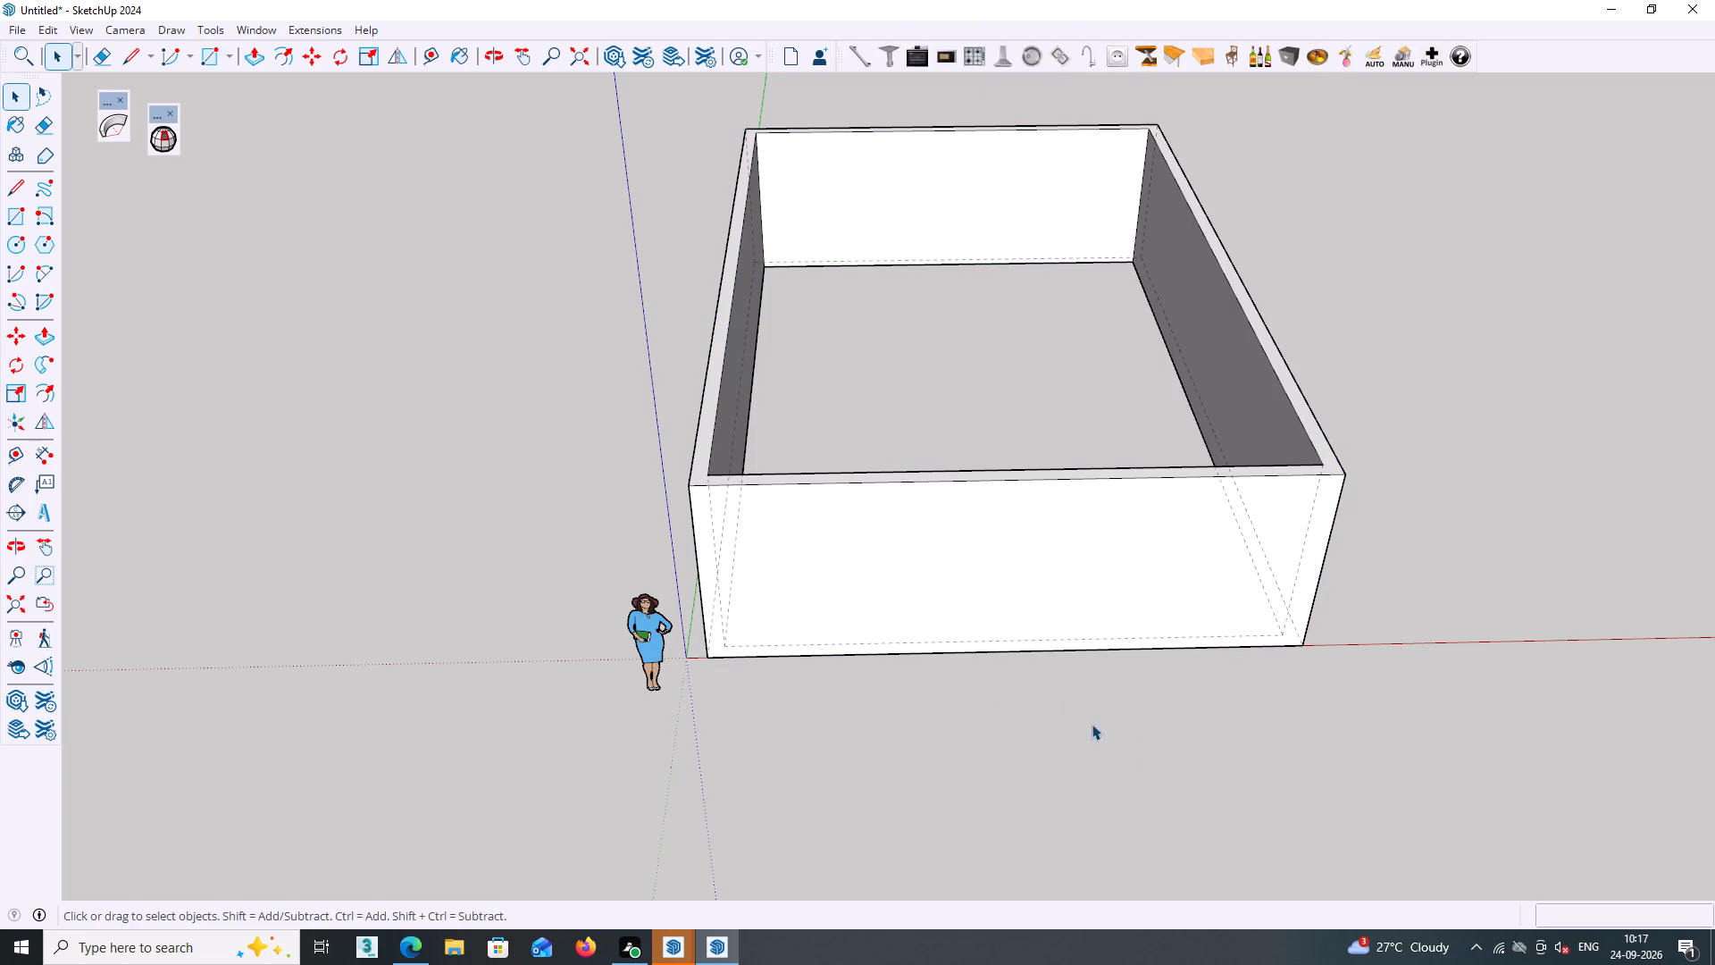
# Draw a 5' by 9" rectangle outside the wall group, starting on the front wall's outer bottom edge.
pyautogui.moveTo(1082, 721); pyautogui.dragTo(1088, 774, button='middle')
pyautogui.press('r')
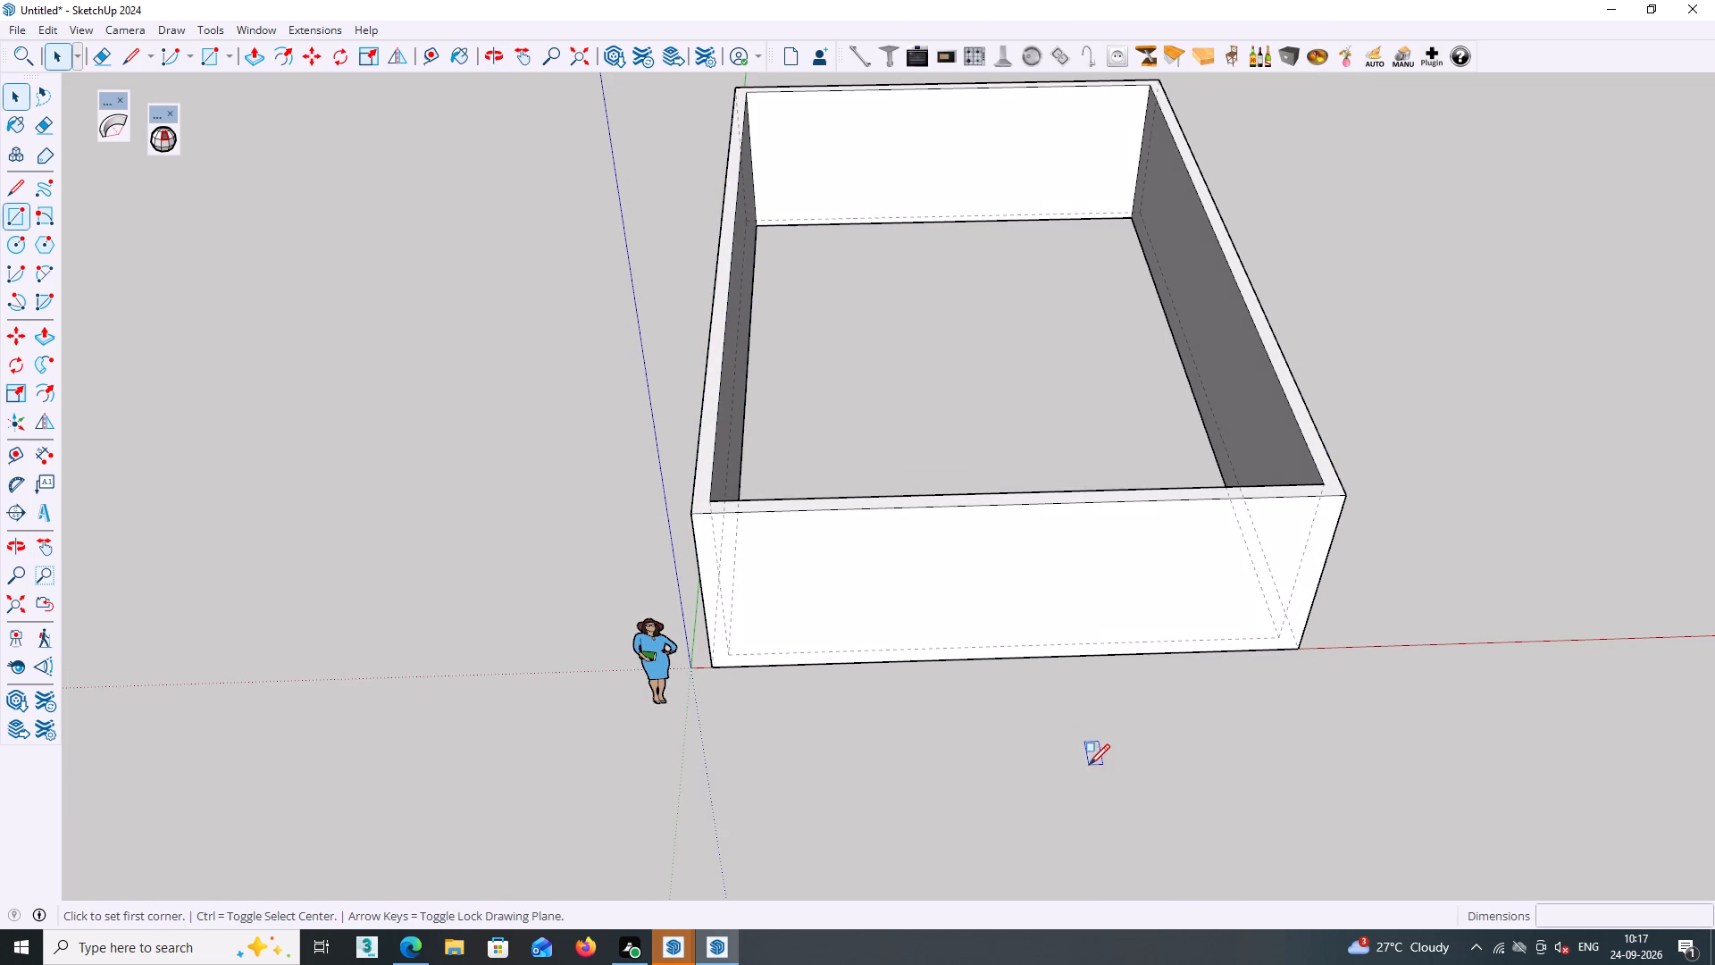
pyautogui.scroll(4, 895, 631)
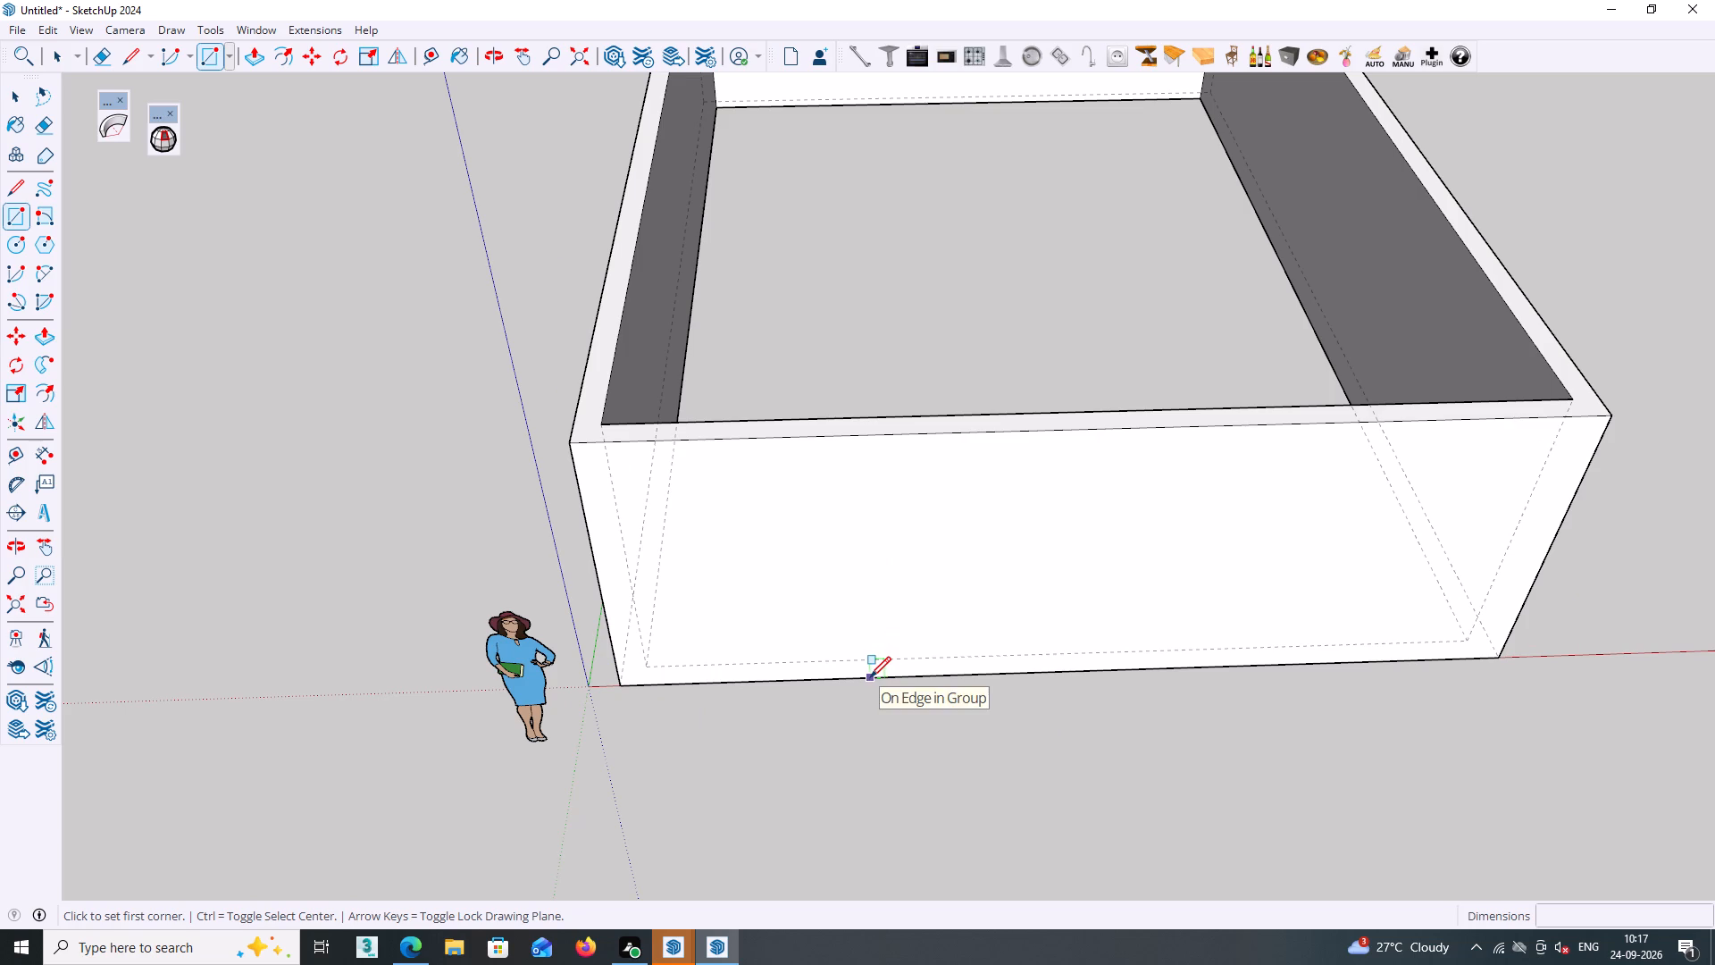
pyautogui.click(870, 677)
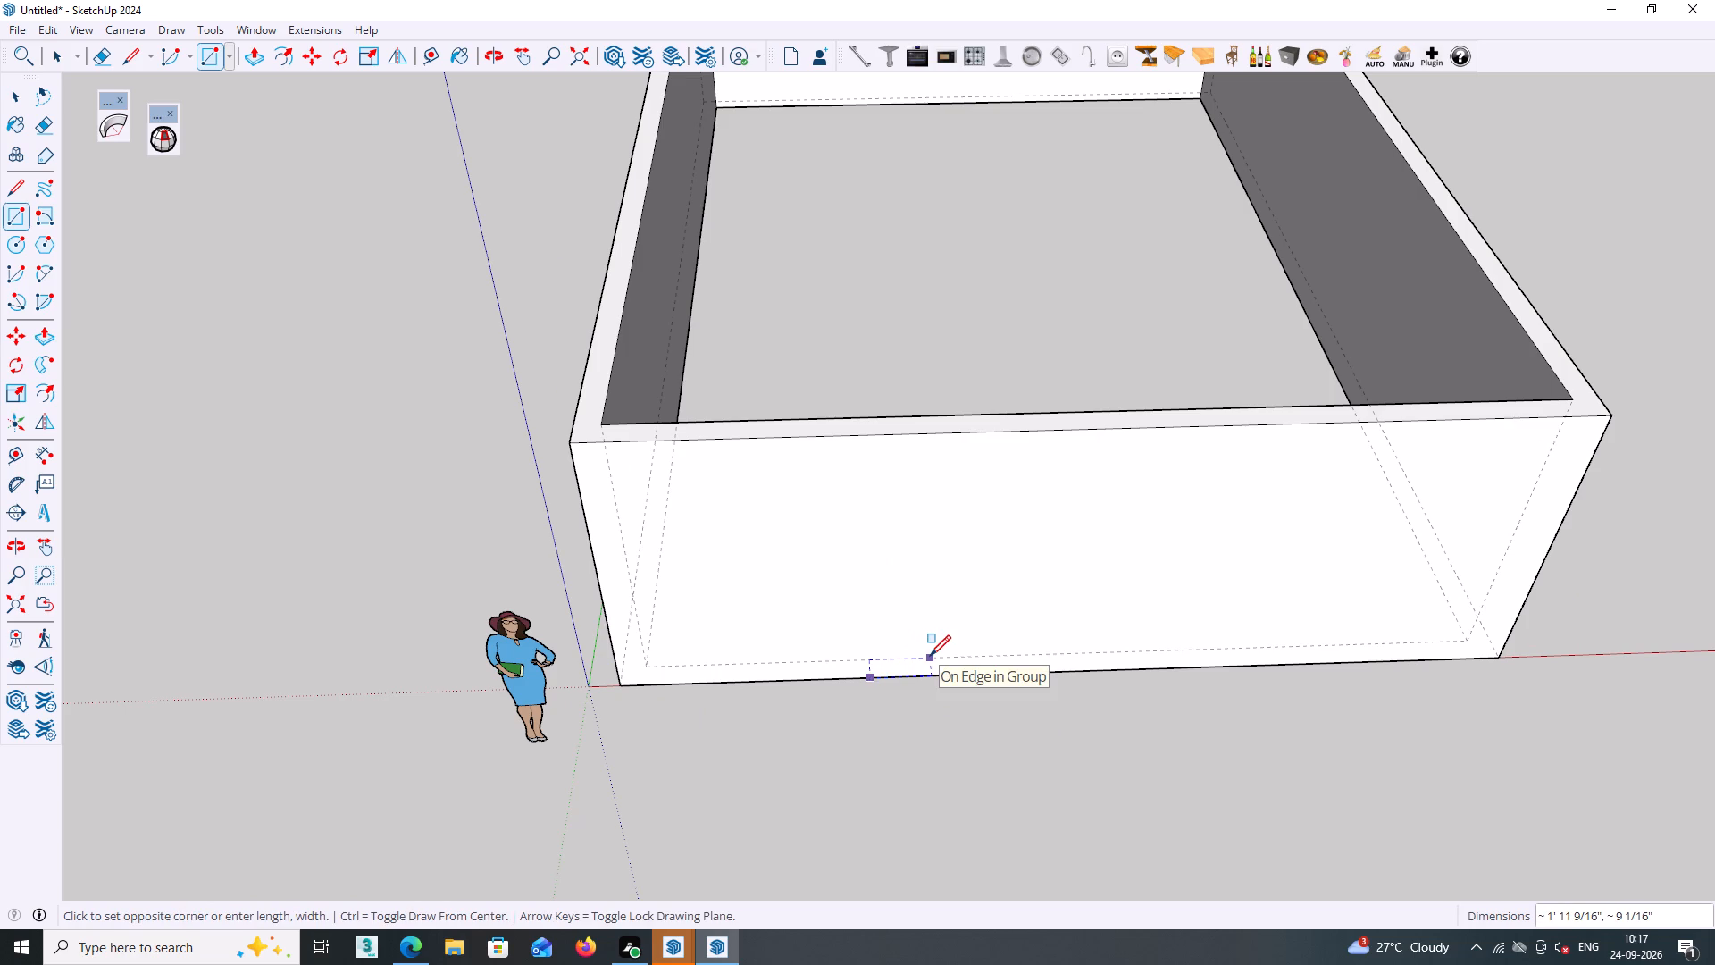
pyautogui.write("5'")
pyautogui.write(',9')
pyautogui.press('Return')
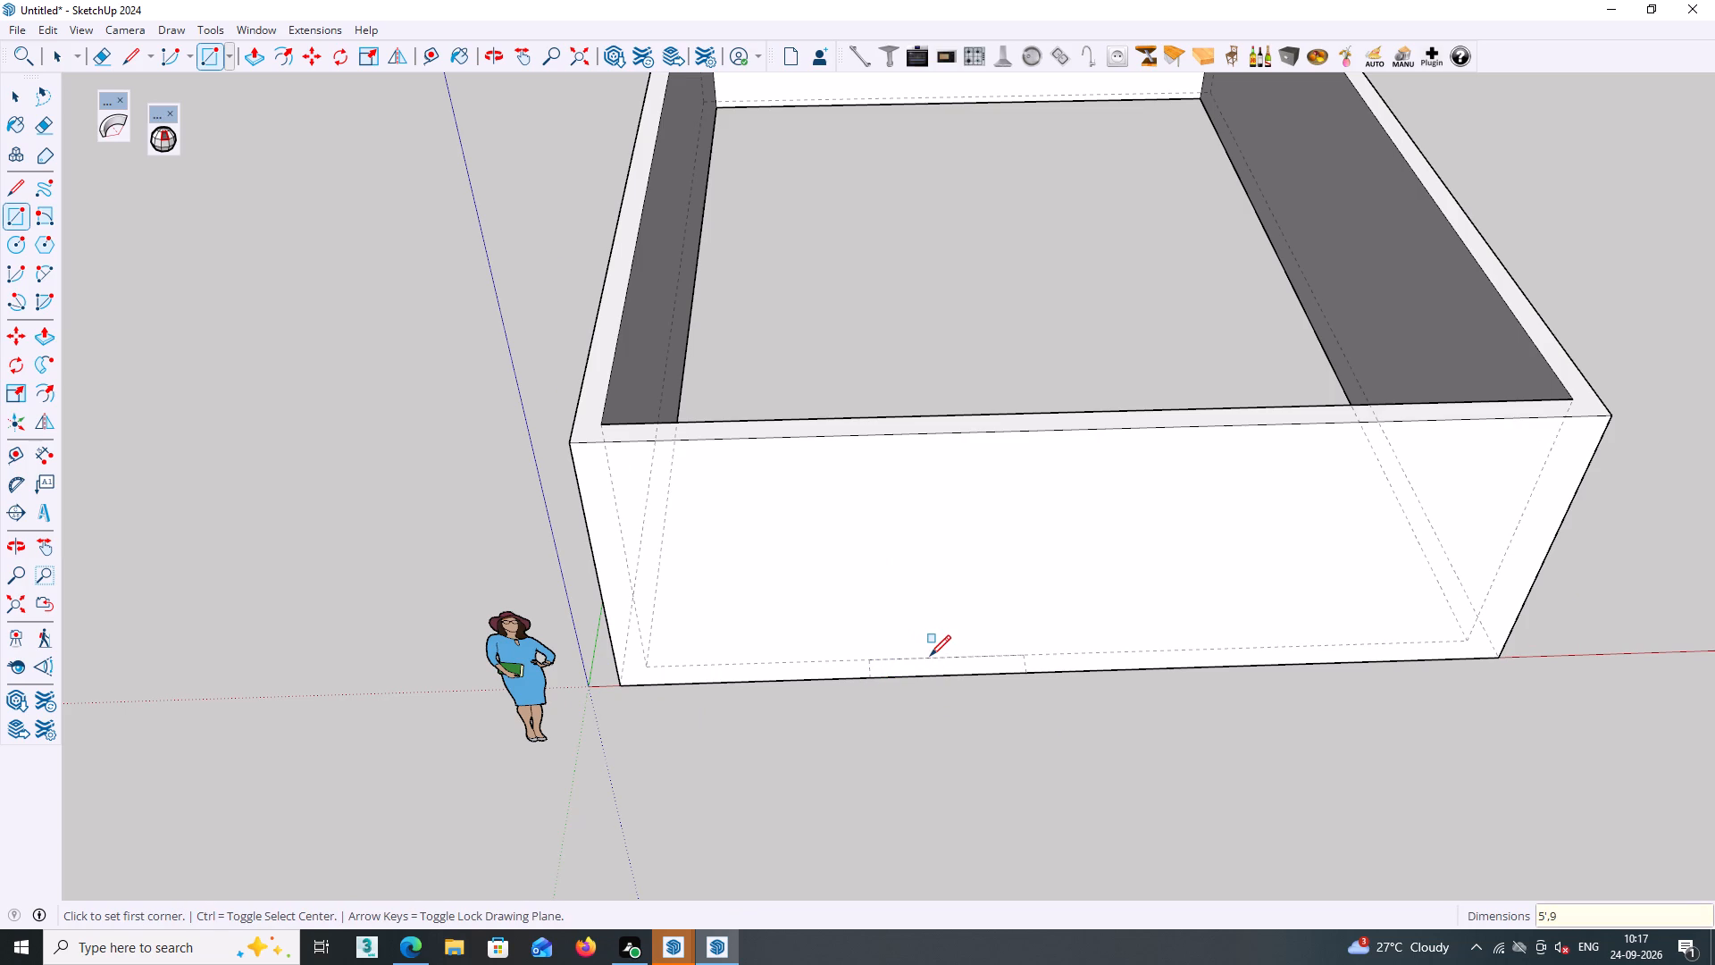
# Push/Pull the 5' by 9" rectangle upward 3.5' to form a block within the front wall.
pyautogui.press('space')
pyautogui.press('p')
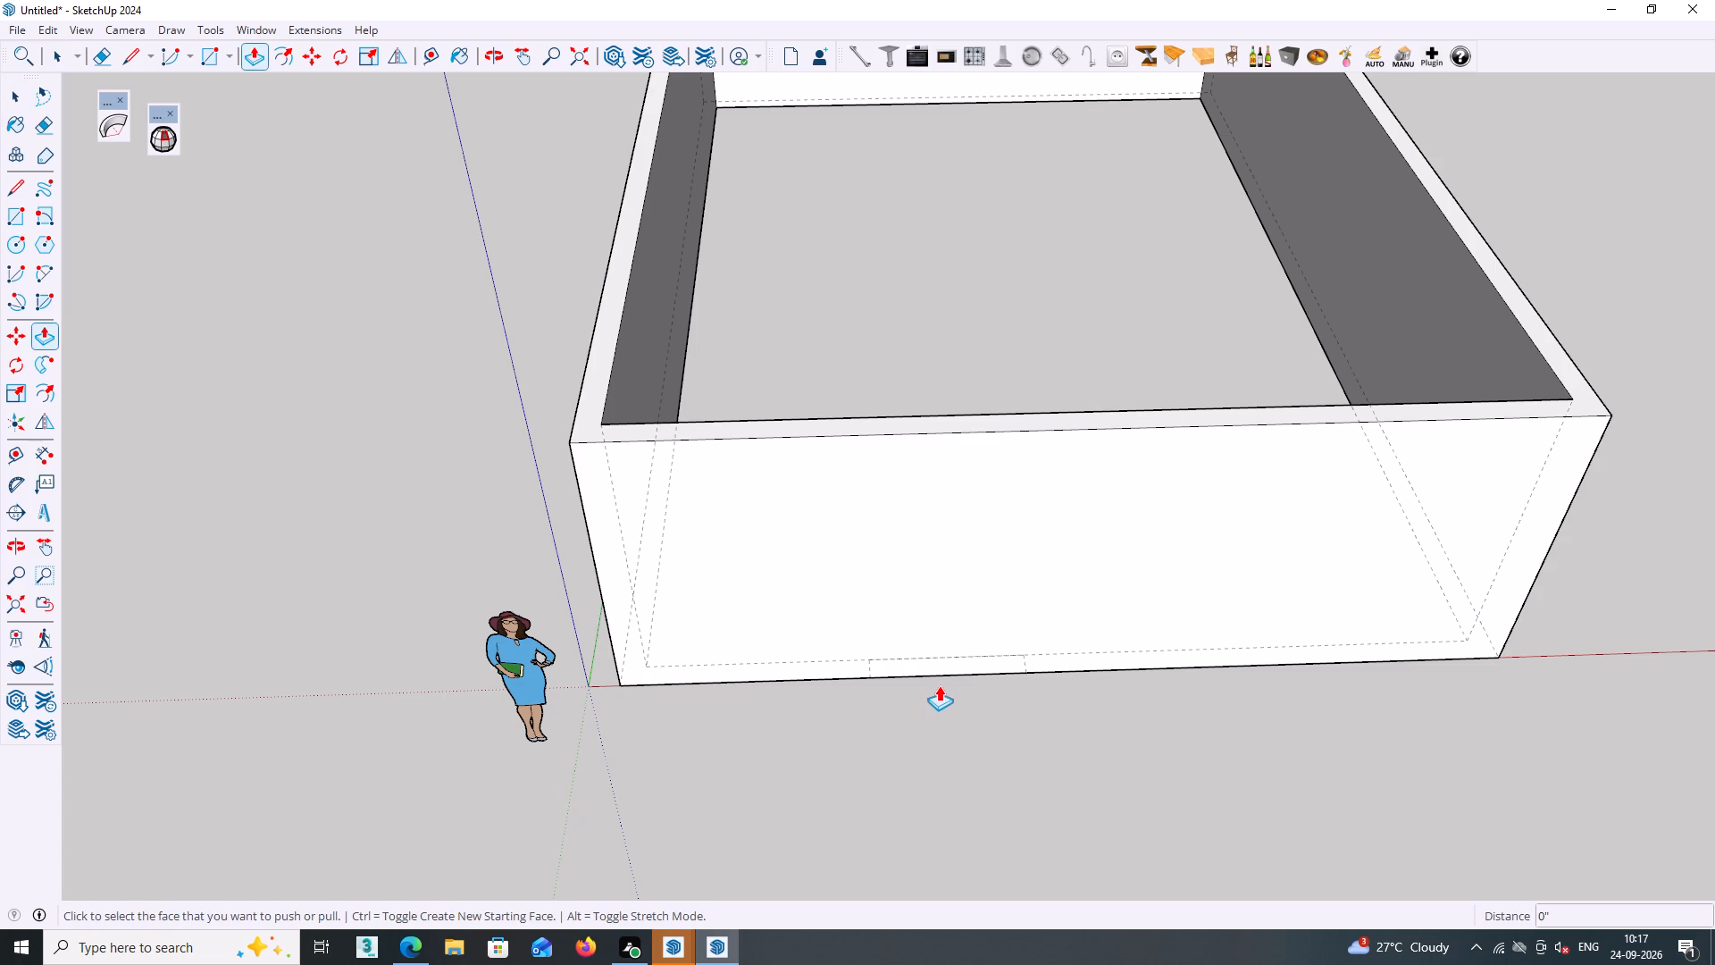
pyautogui.click(939, 658)
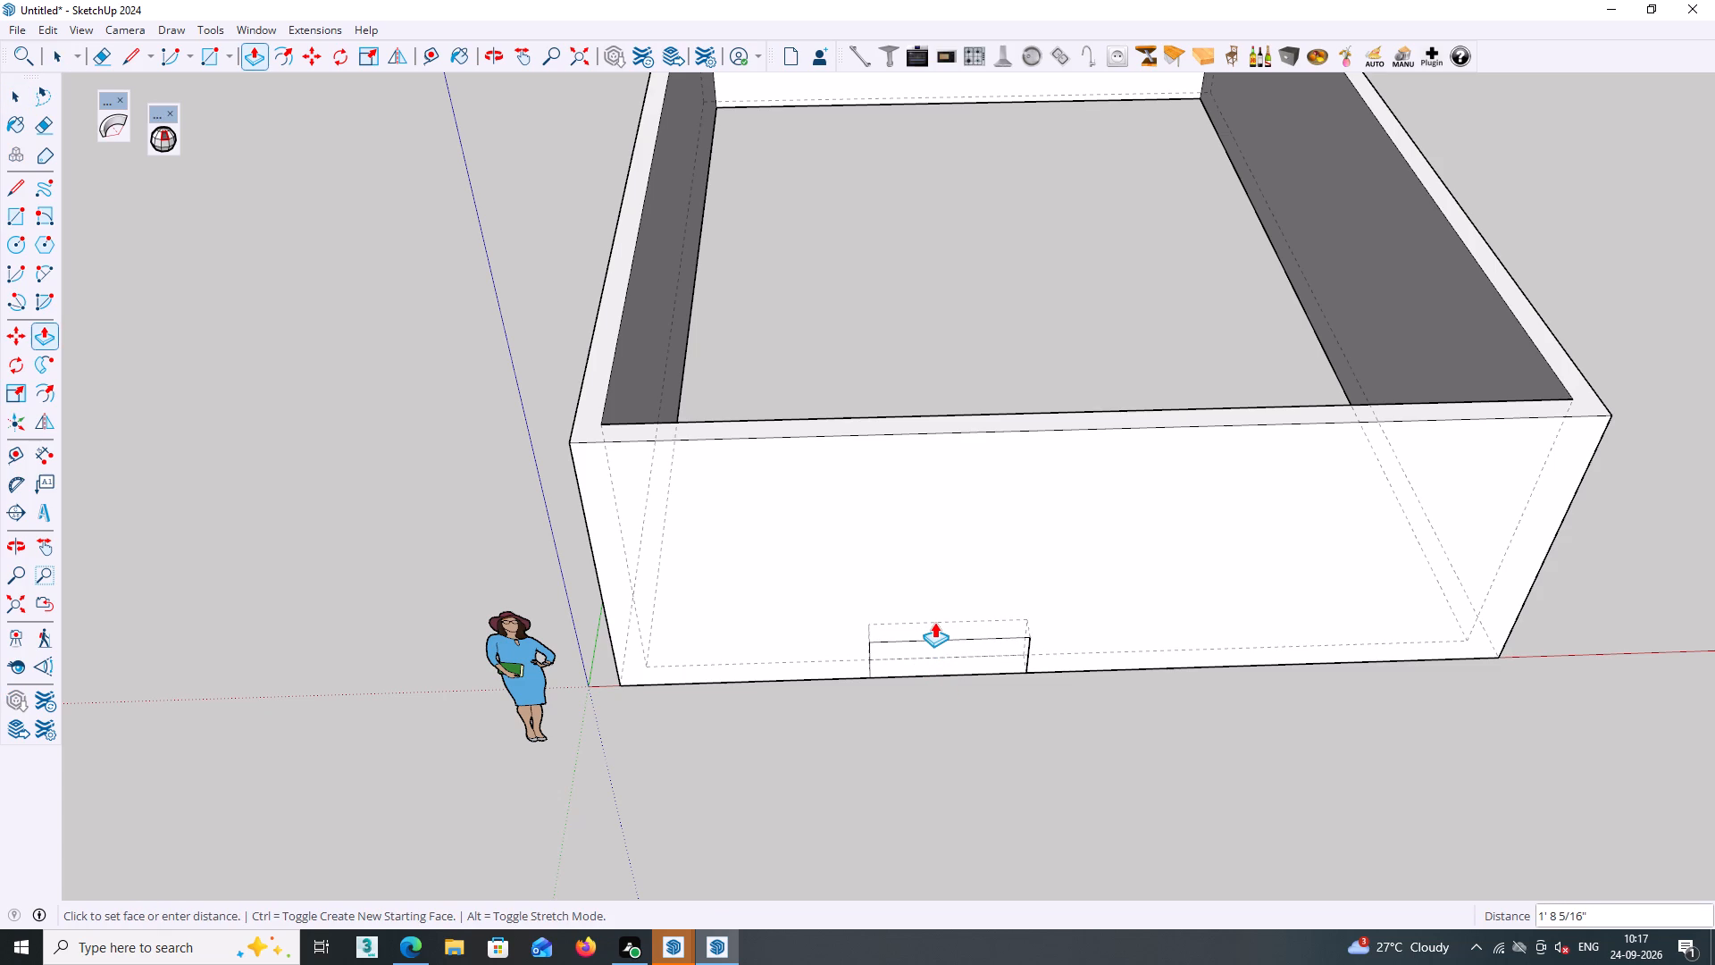
pyautogui.write("3.5'")
pyautogui.press('Return')
# Push/Pull the block's front face outward 1' so it projects beyond the front wall.
pyautogui.moveTo(916, 670); pyautogui.dragTo(911, 636, button='middle')
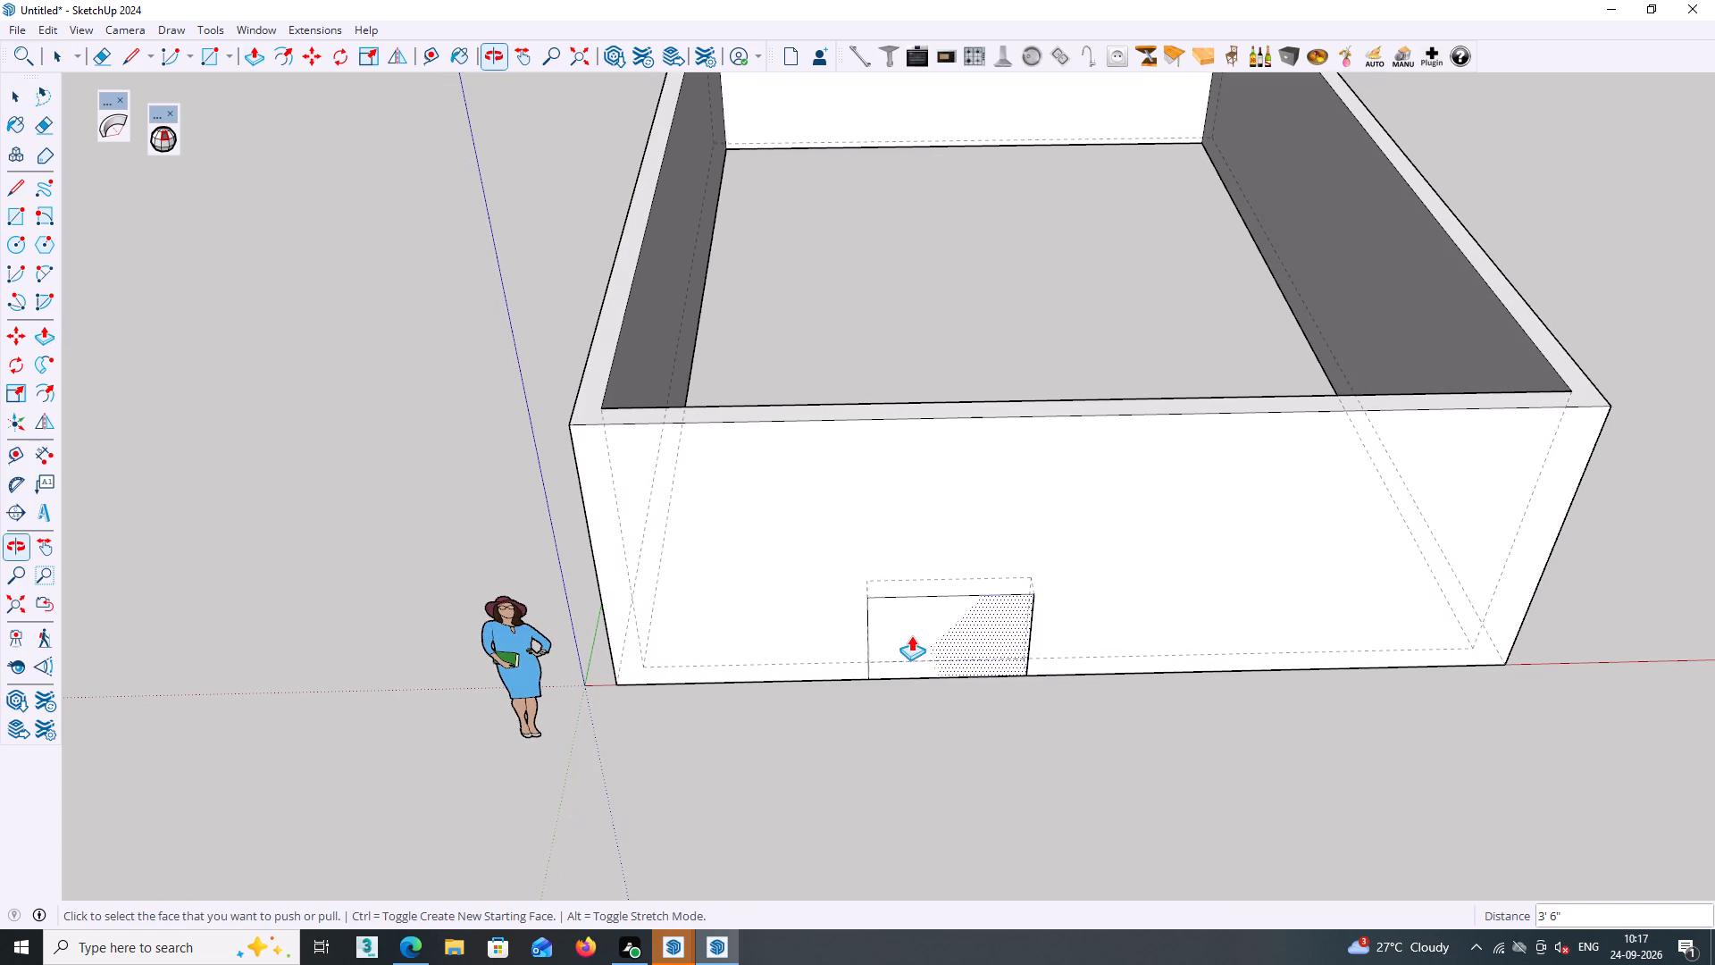
pyautogui.click(921, 626)
pyautogui.write("1'")
pyautogui.press('Return')
pyautogui.scroll(-2, 908, 646)
pyautogui.moveTo(908, 646); pyautogui.dragTo(611, 771, button='middle')
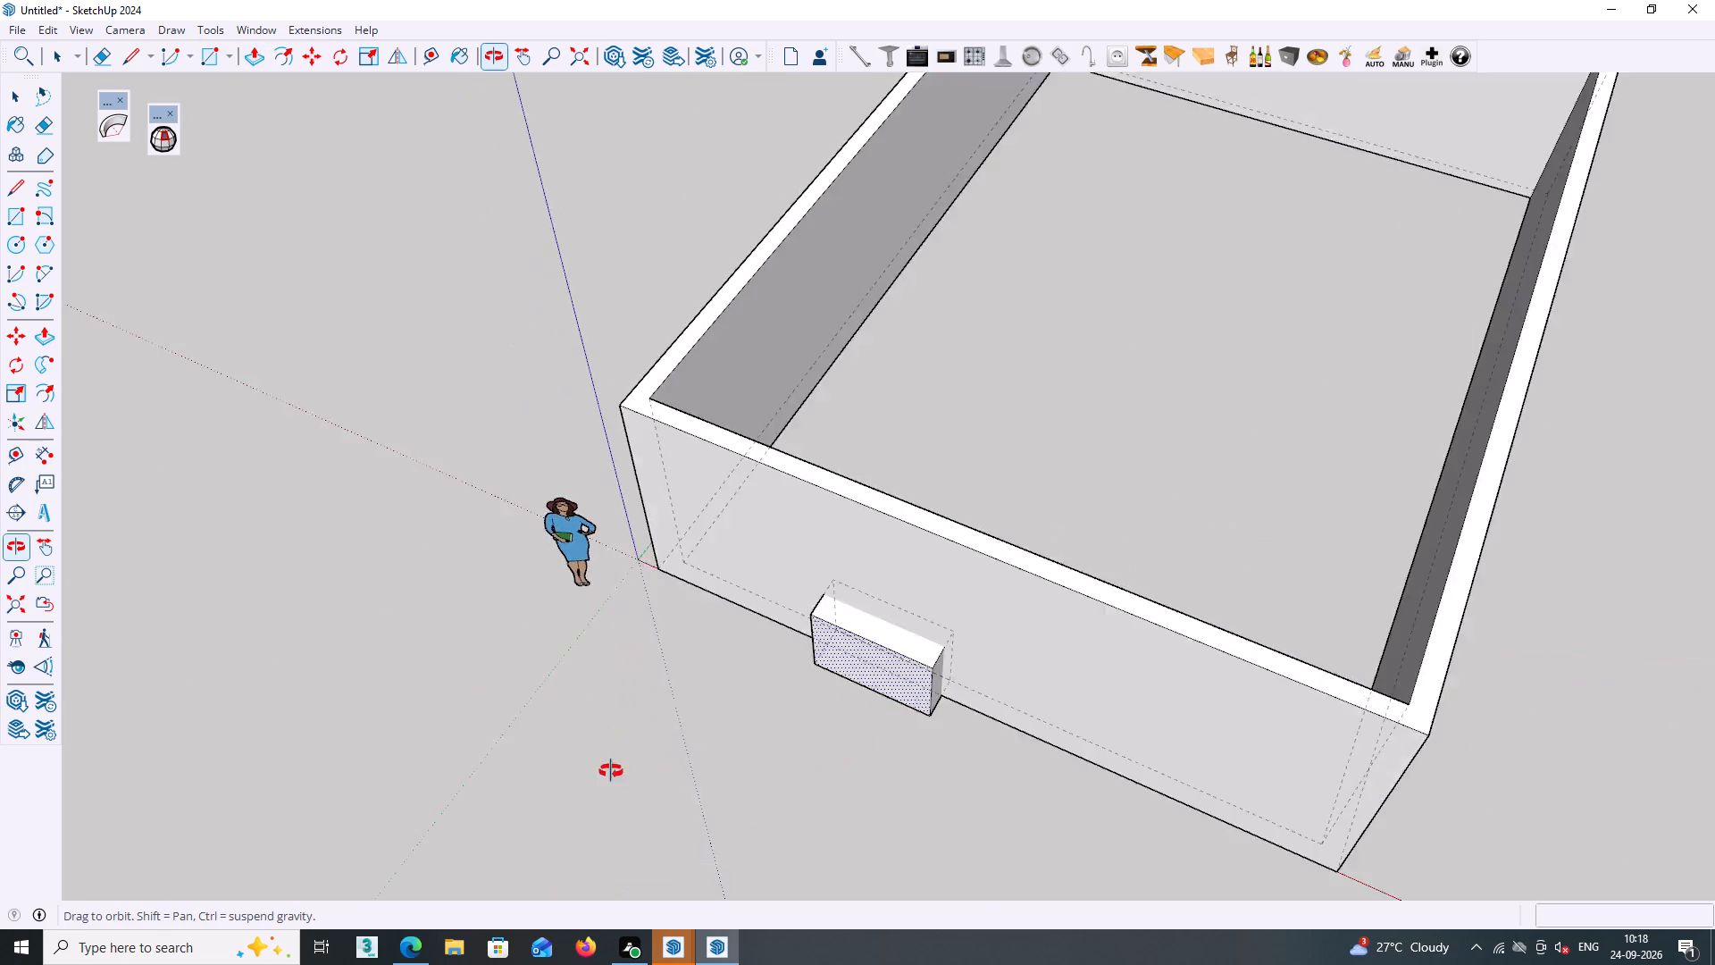
# Push/Pull the block's back face 1' into the building so it projects beyond the front wall's inner side.
pyautogui.moveTo(611, 771); pyautogui.dragTo(215, 775, button='middle')
pyautogui.moveTo(482, 761); pyautogui.dragTo(410, 691, button='middle')
pyautogui.moveTo(997, 620); pyautogui.dragTo(823, 494, button='middle')
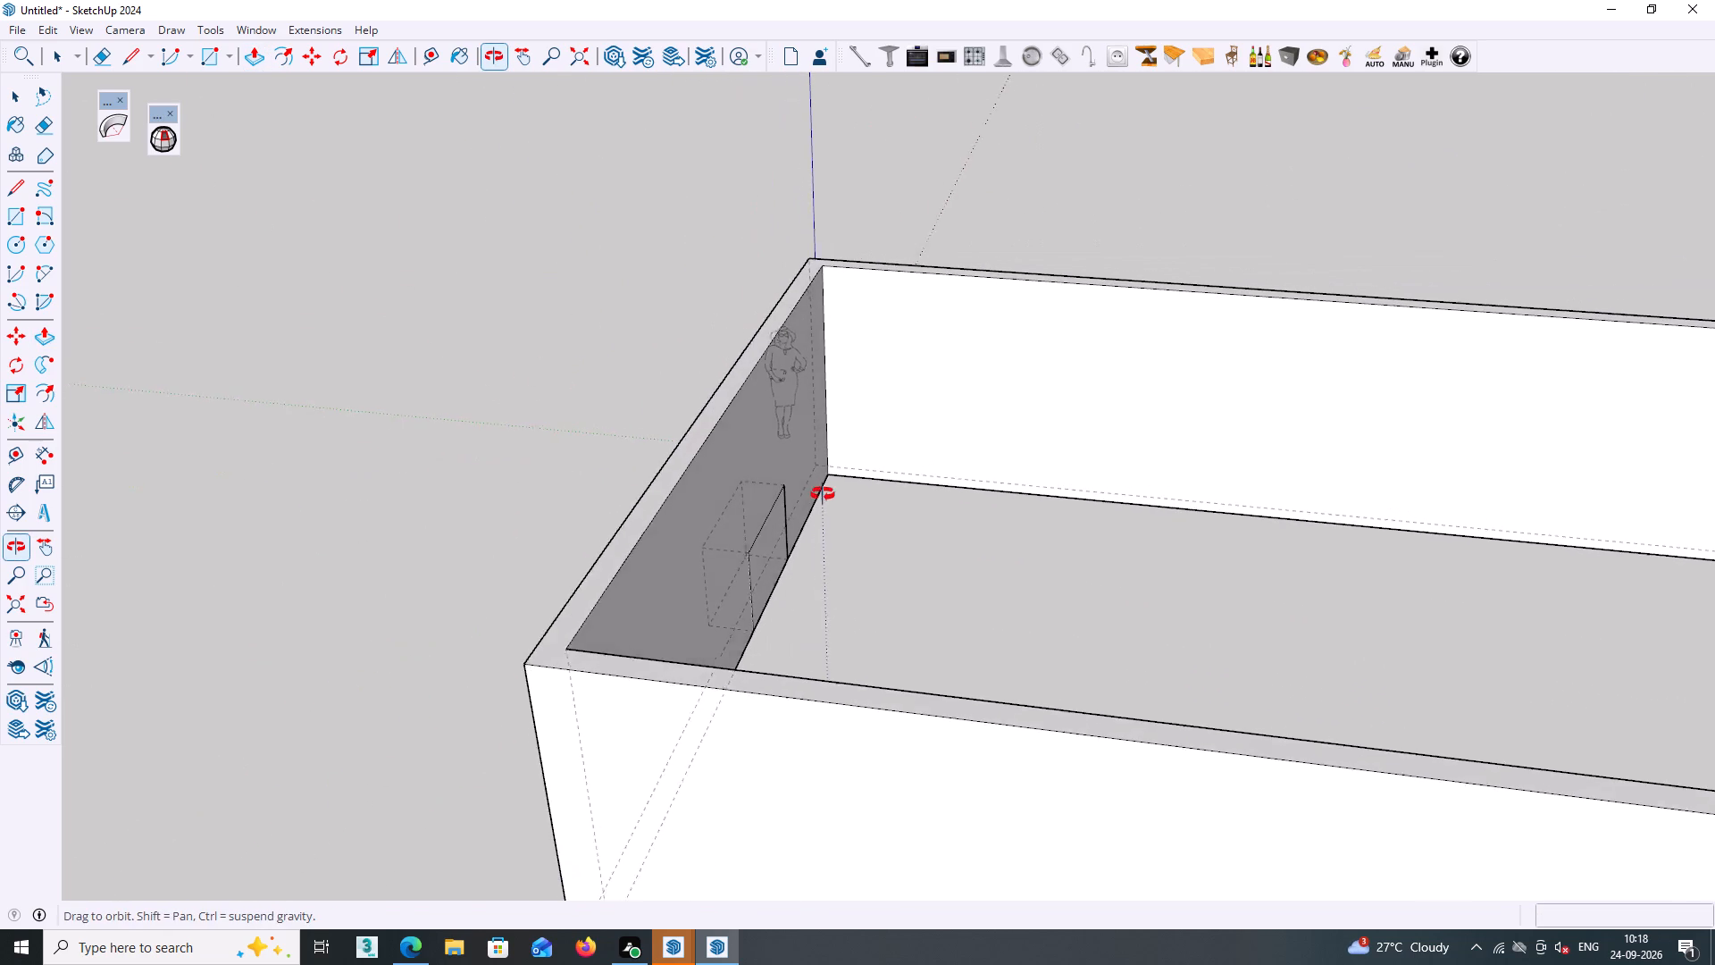
pyautogui.moveTo(823, 494); pyautogui.dragTo(822, 493, button='middle')
pyautogui.scroll(3, 823, 515)
pyautogui.moveTo(758, 540); pyautogui.dragTo(648, 492, button='middle')
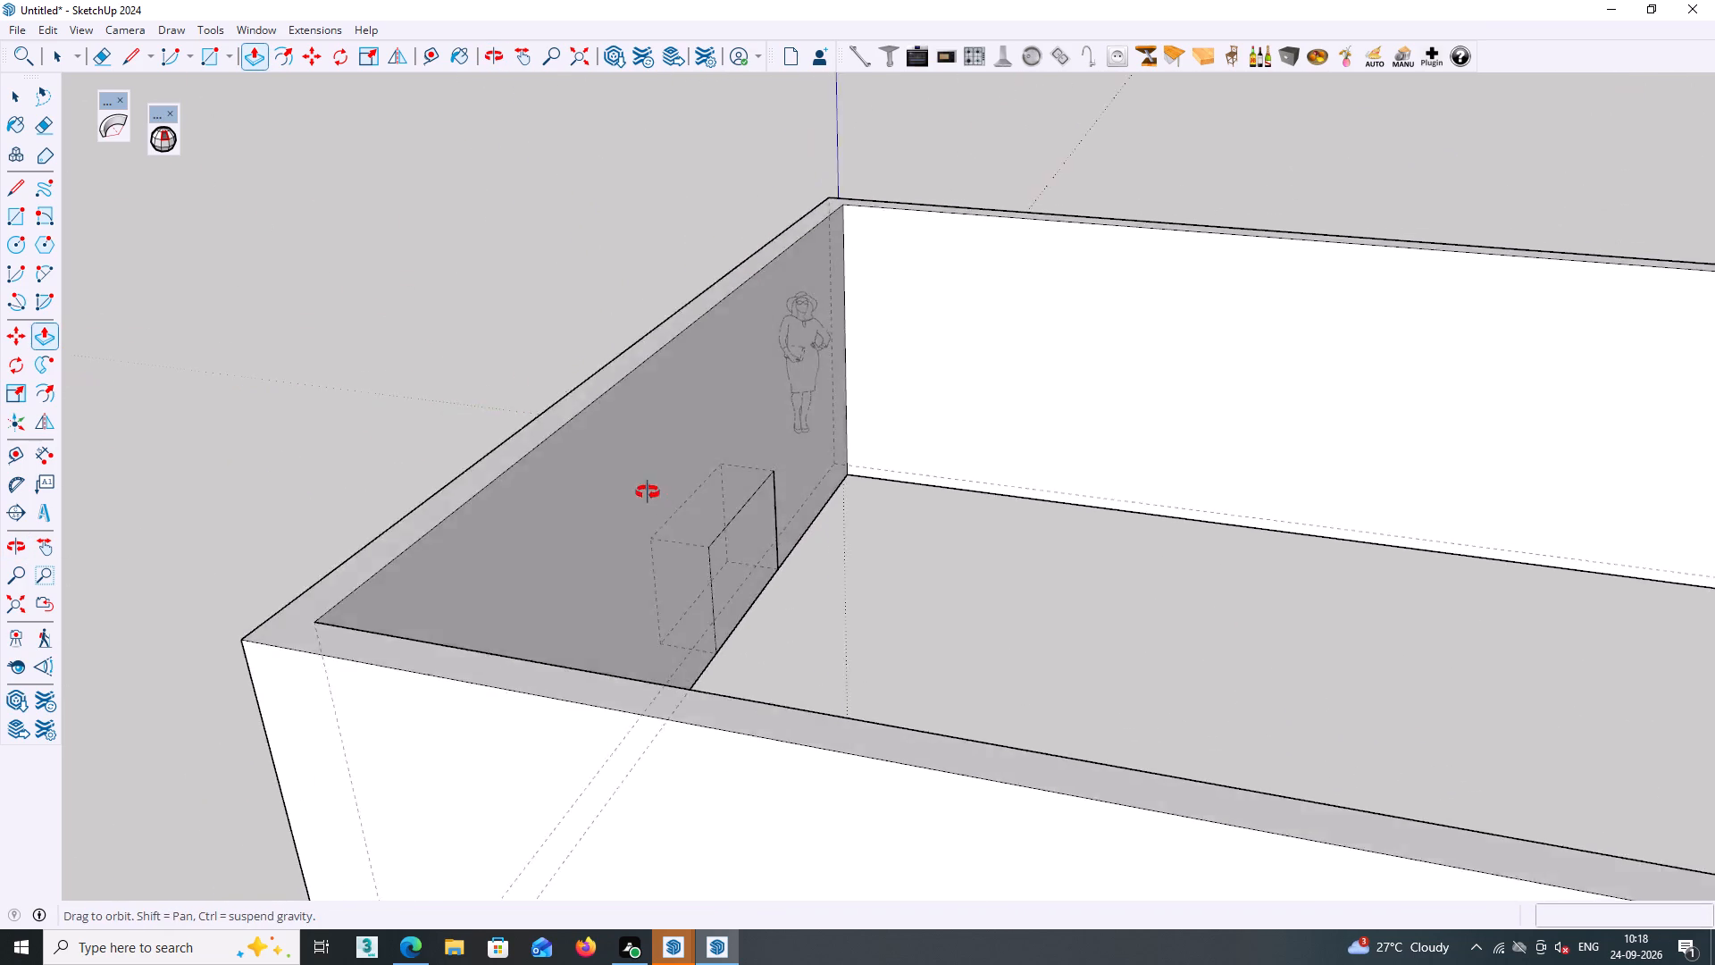
pyautogui.moveTo(648, 492); pyautogui.dragTo(616, 485, button='middle')
pyautogui.click(726, 522)
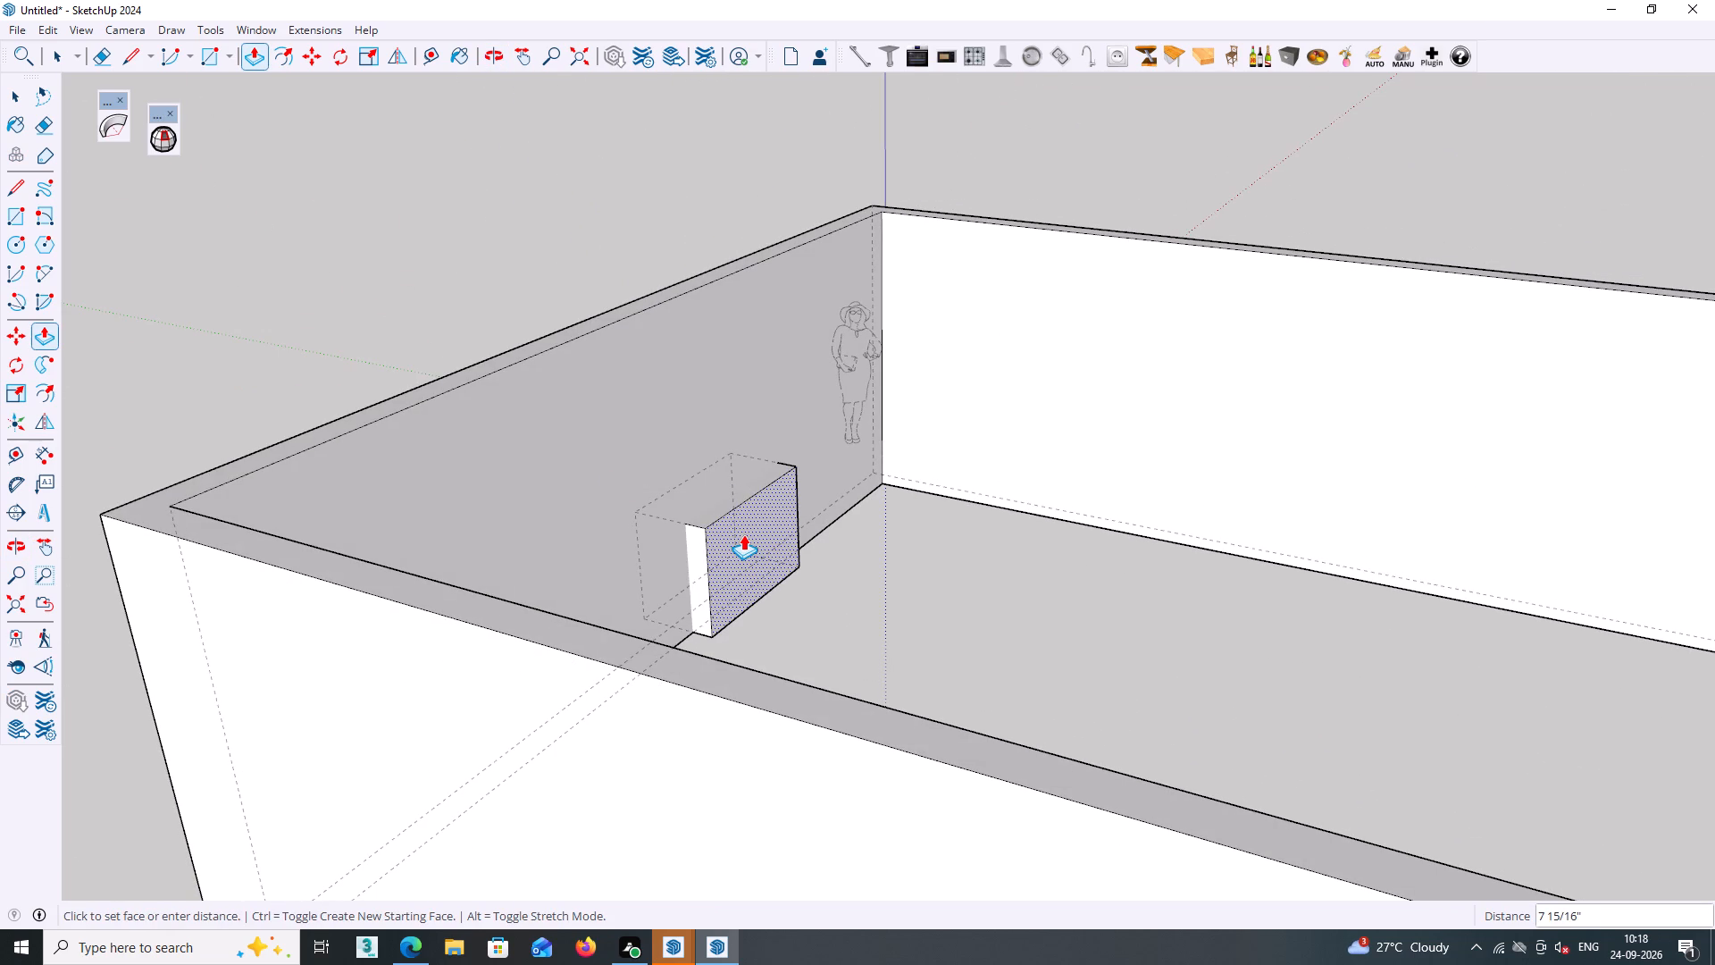
pyautogui.write("1'")
pyautogui.press('Return')
pyautogui.scroll(-2, 717, 520)
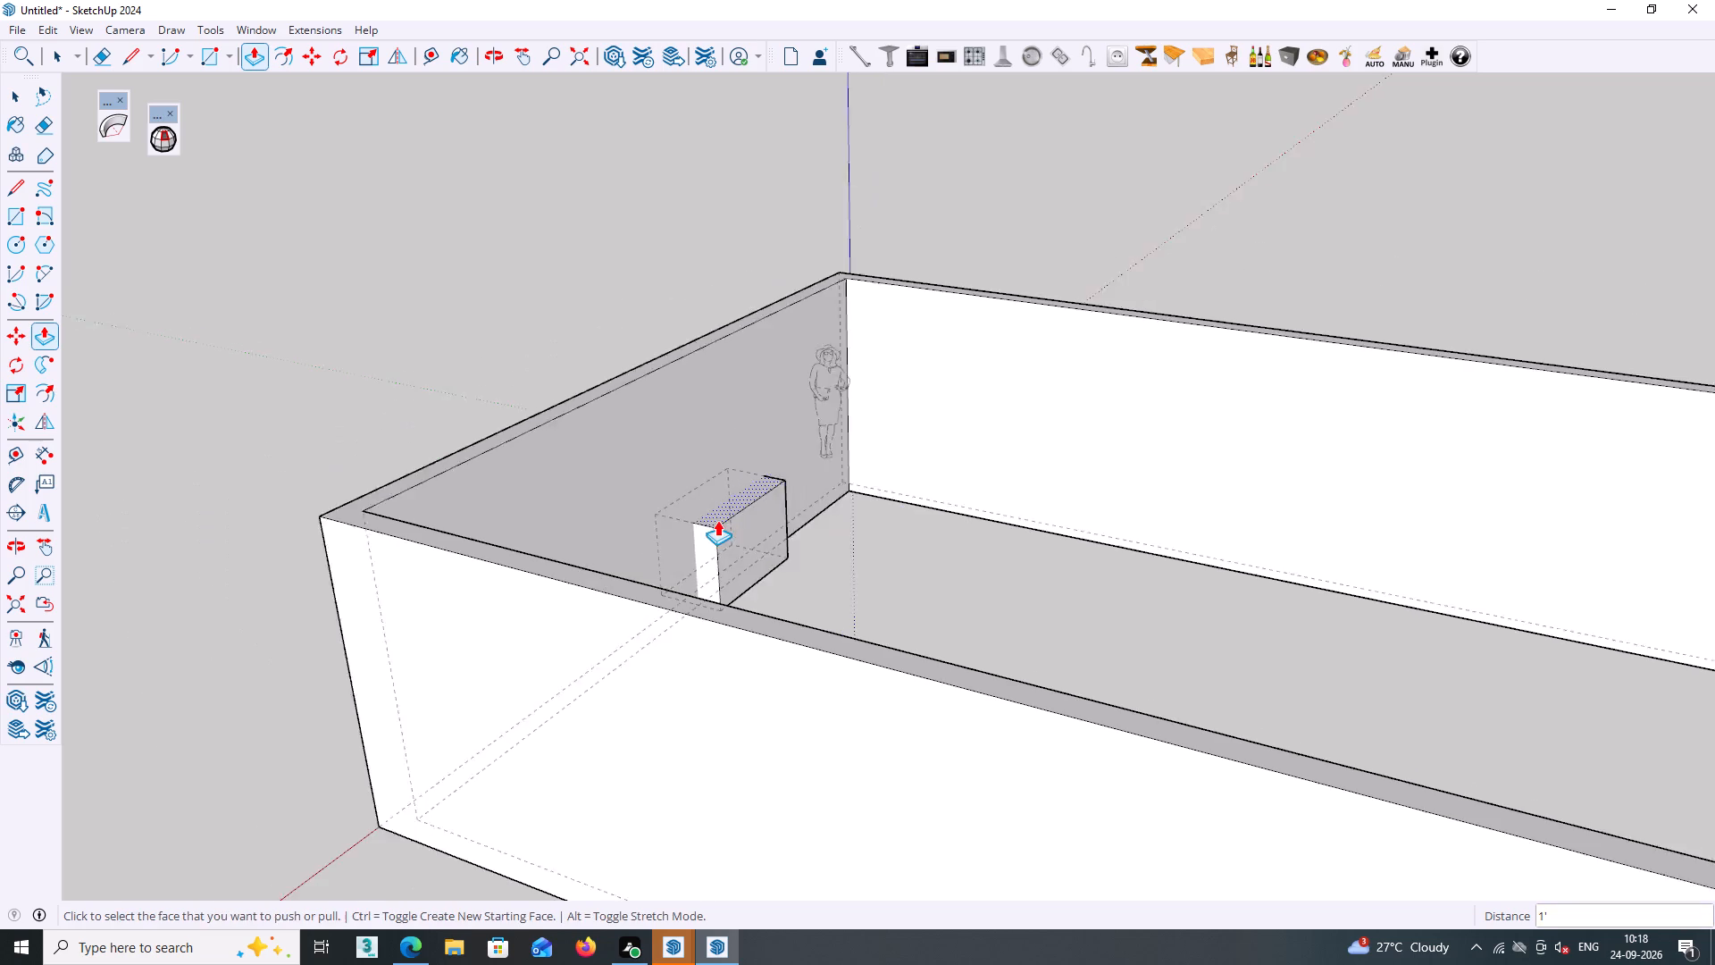
pyautogui.scroll(-4, 717, 520)
pyautogui.moveTo(690, 548); pyautogui.dragTo(1251, 479, button='middle')
pyautogui.press('space')
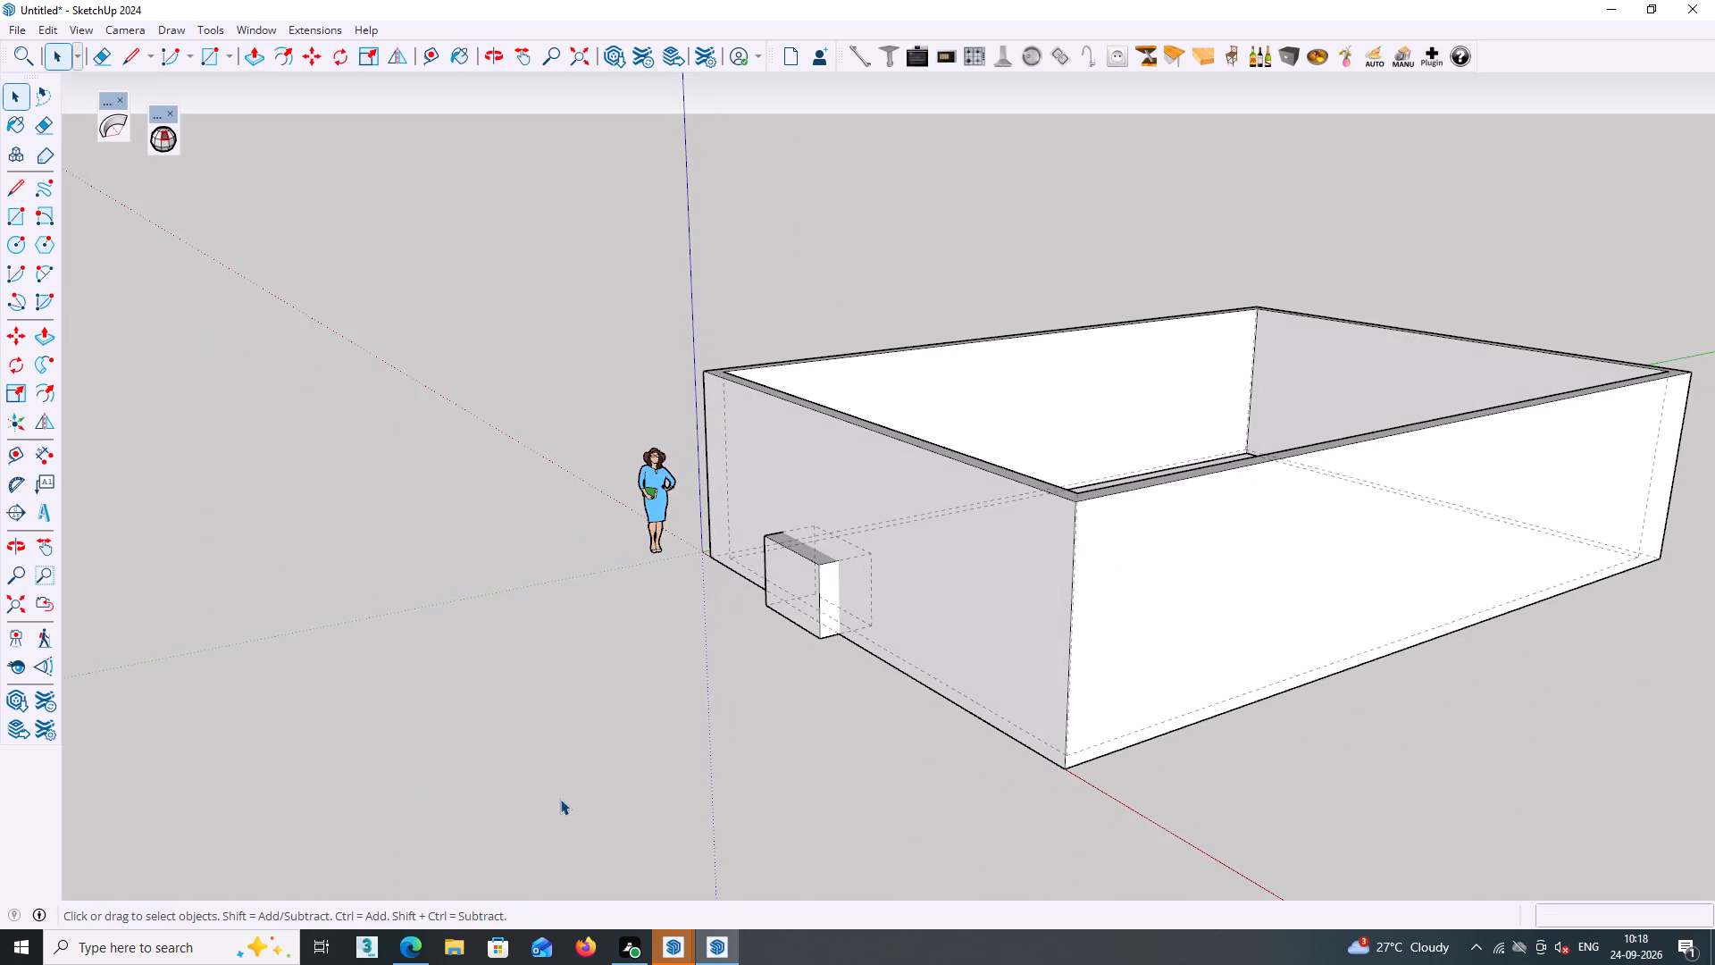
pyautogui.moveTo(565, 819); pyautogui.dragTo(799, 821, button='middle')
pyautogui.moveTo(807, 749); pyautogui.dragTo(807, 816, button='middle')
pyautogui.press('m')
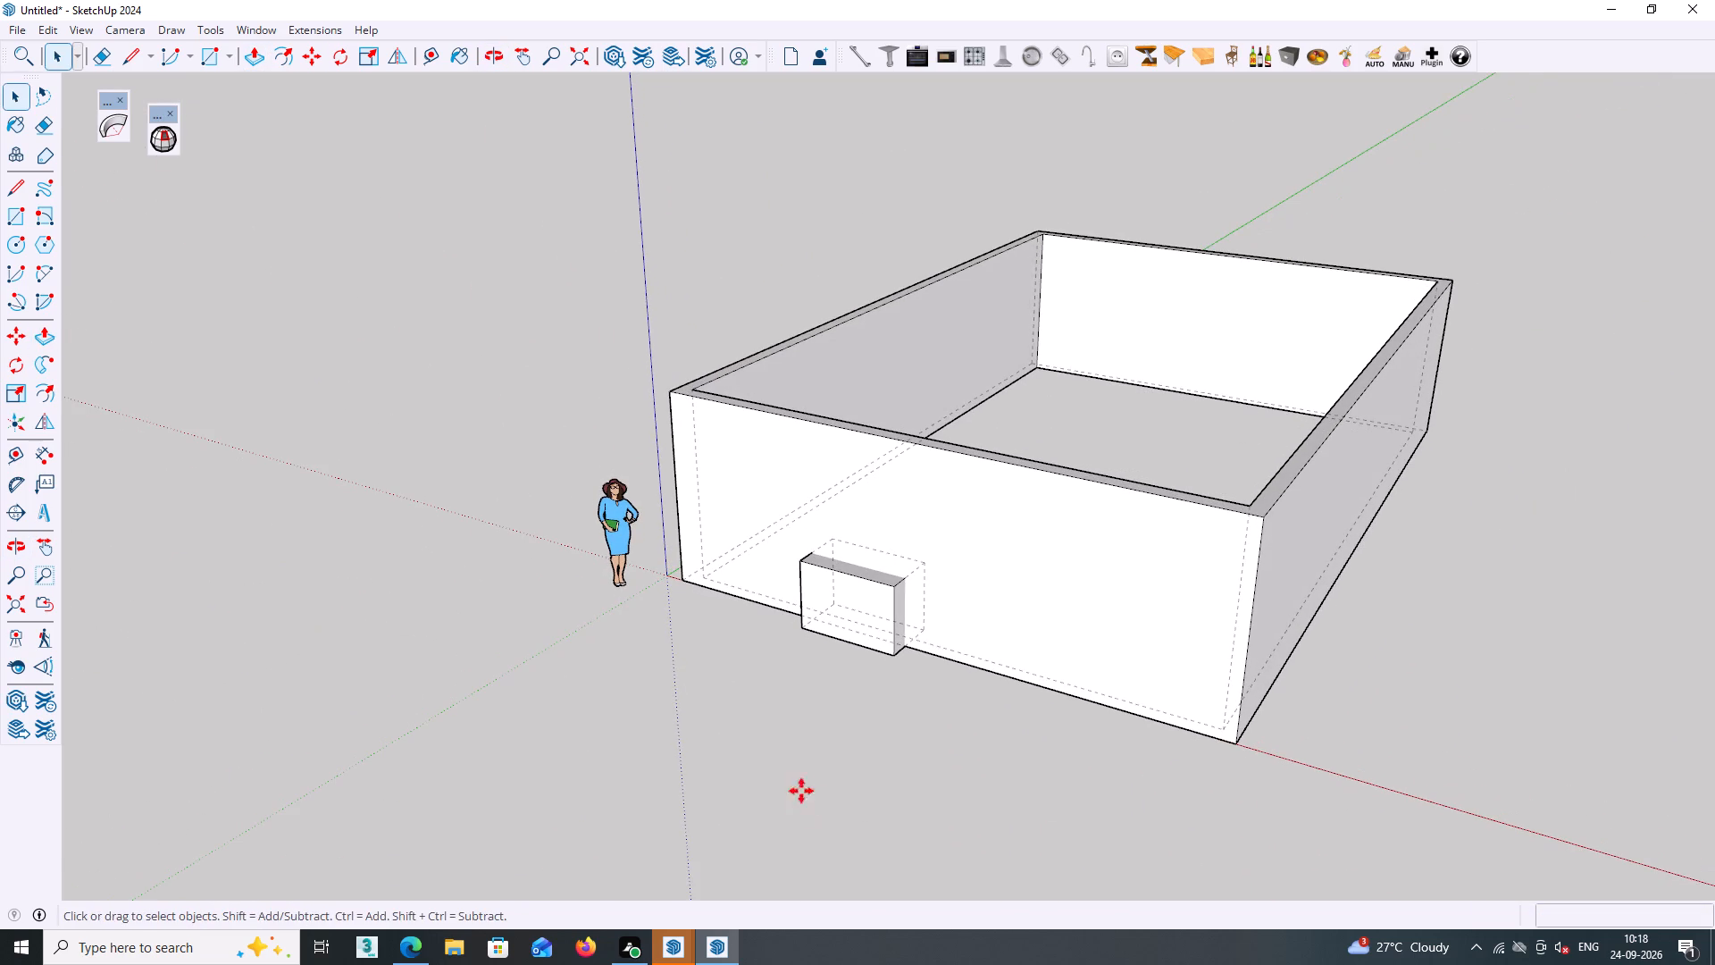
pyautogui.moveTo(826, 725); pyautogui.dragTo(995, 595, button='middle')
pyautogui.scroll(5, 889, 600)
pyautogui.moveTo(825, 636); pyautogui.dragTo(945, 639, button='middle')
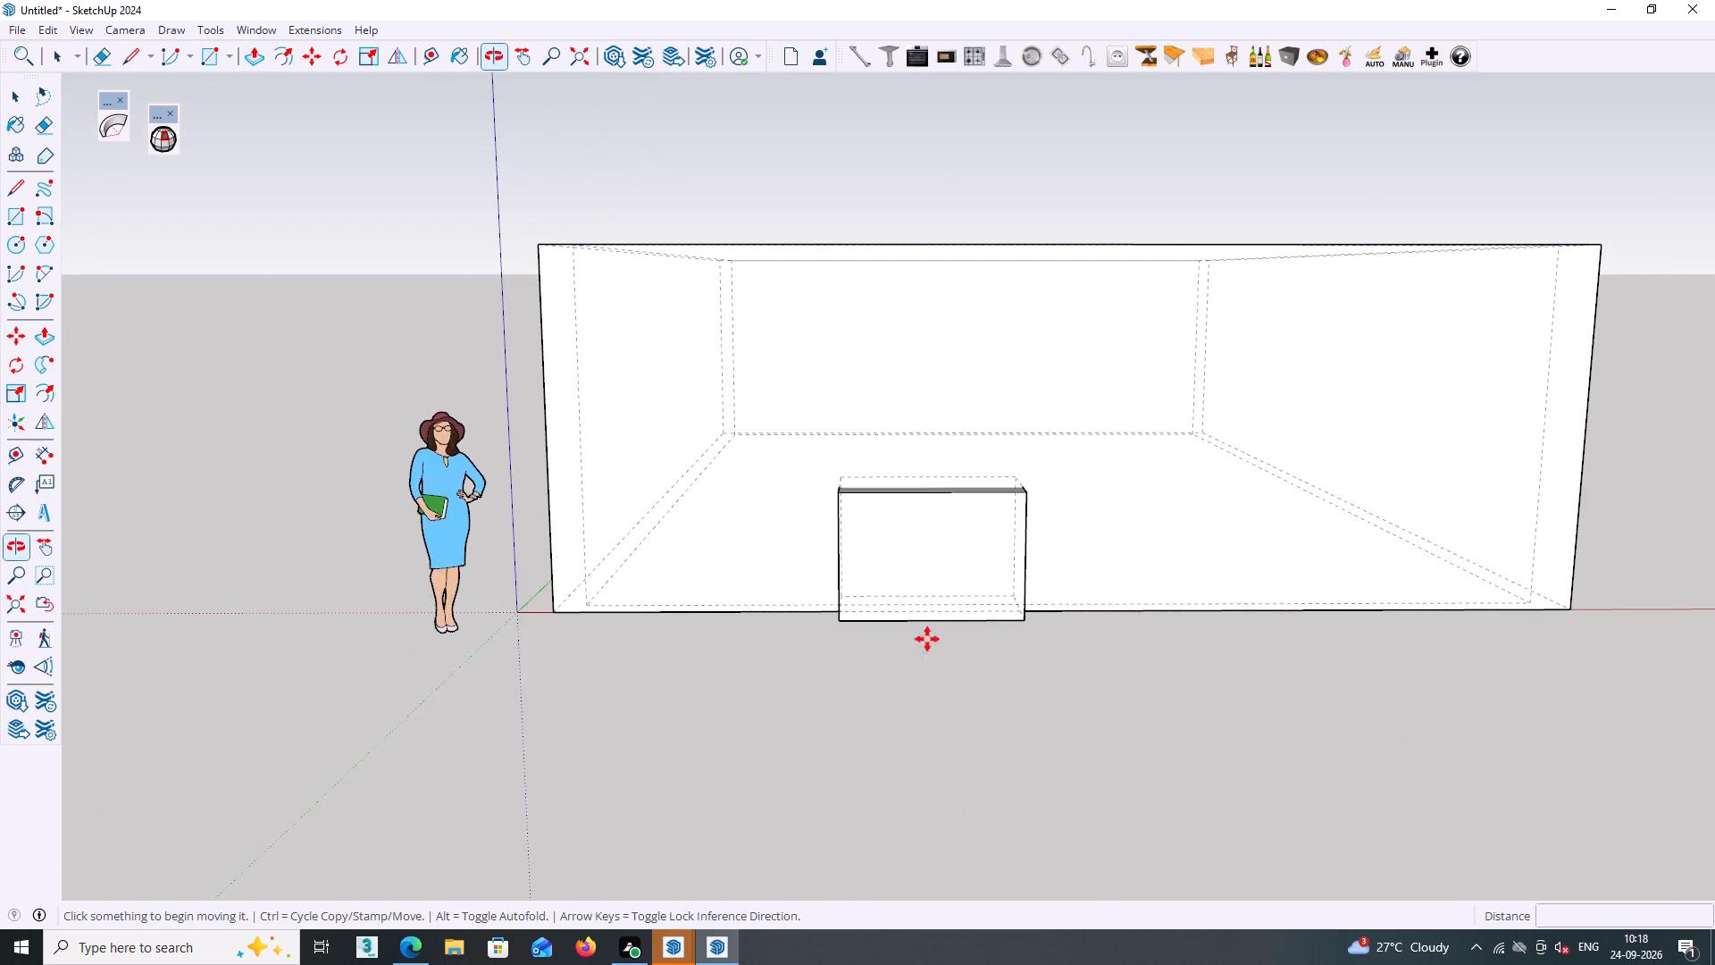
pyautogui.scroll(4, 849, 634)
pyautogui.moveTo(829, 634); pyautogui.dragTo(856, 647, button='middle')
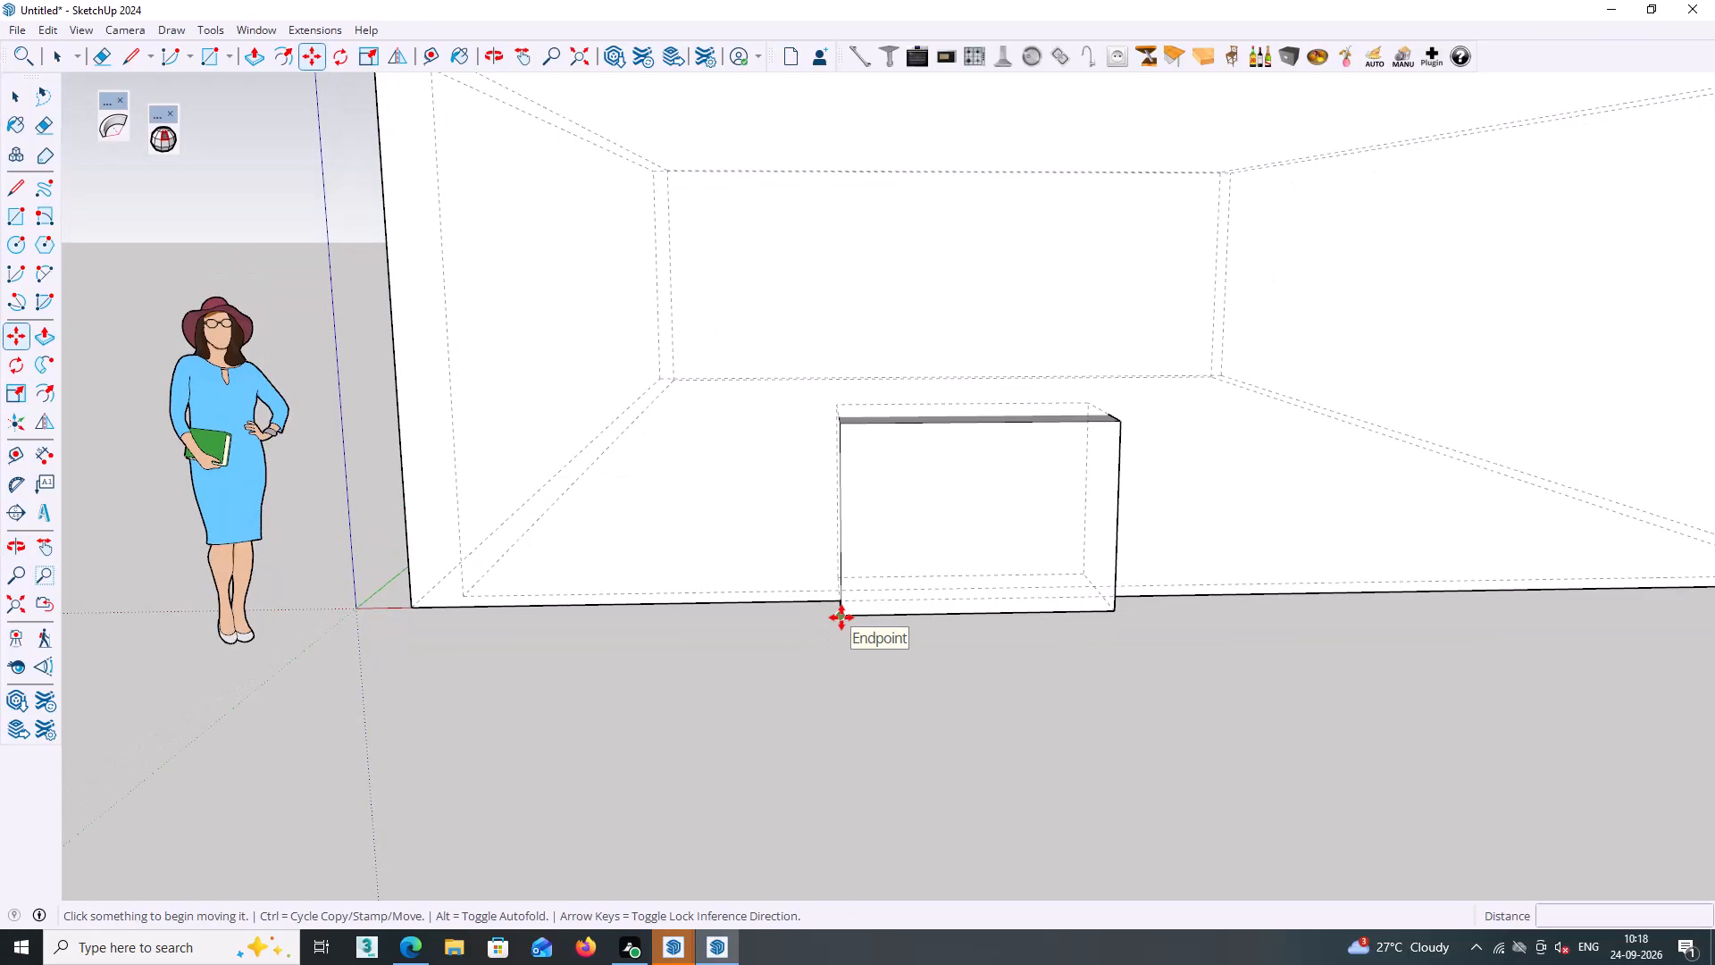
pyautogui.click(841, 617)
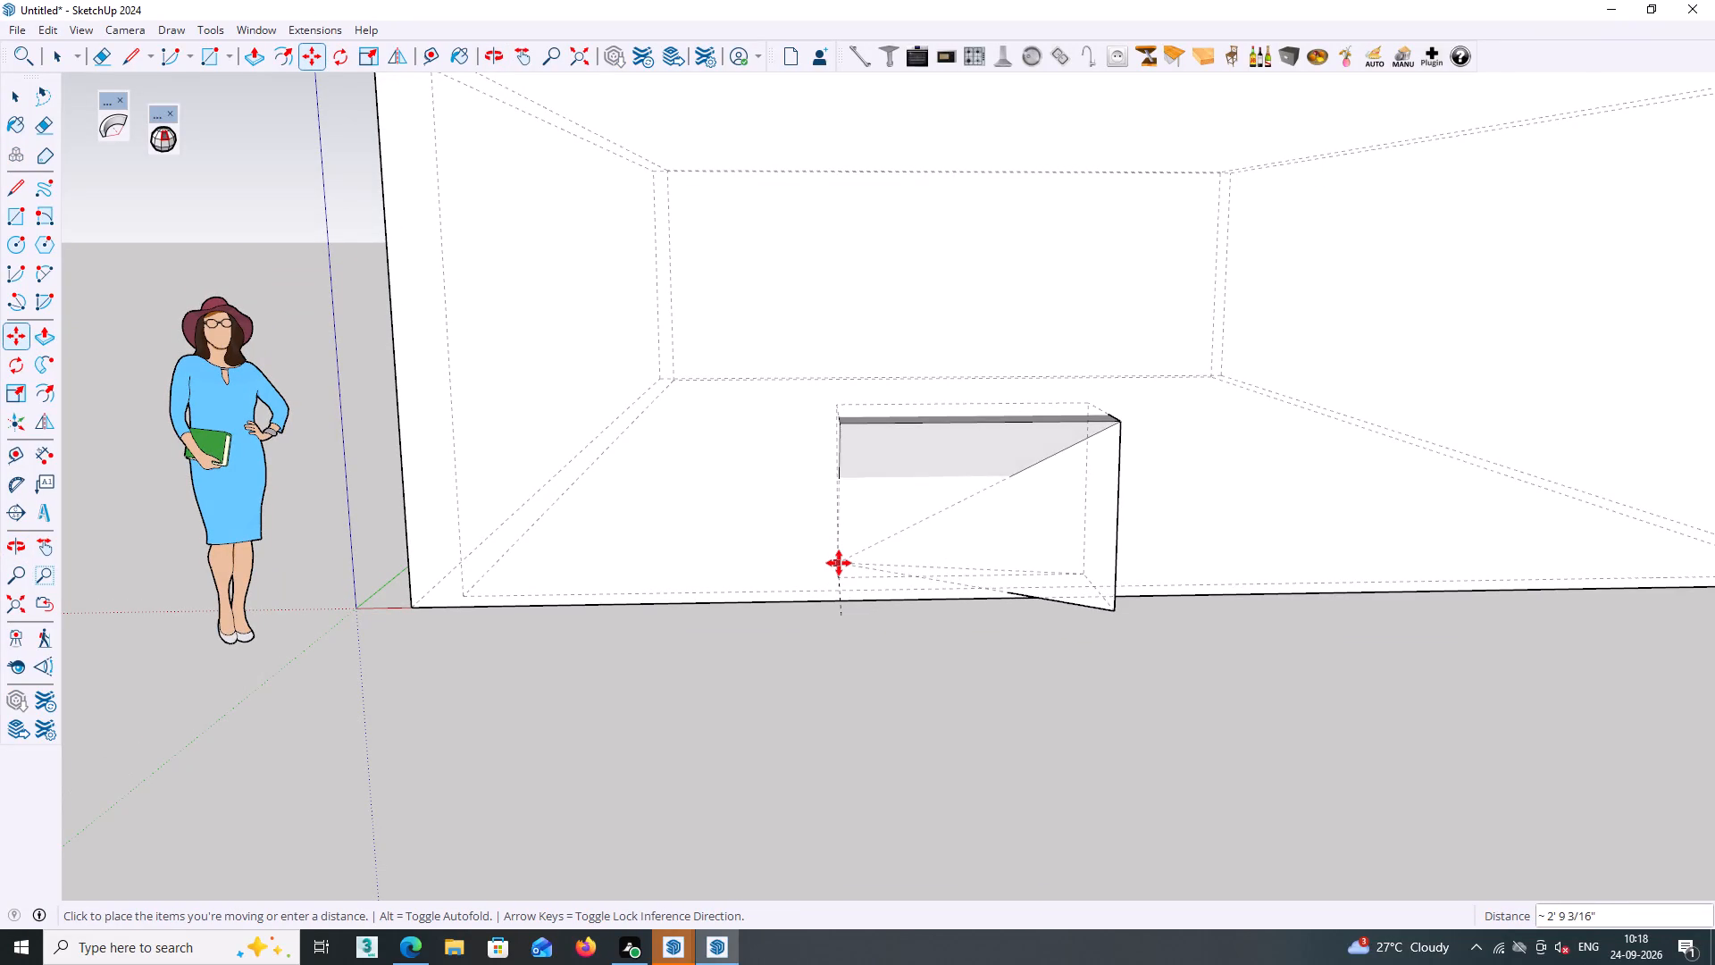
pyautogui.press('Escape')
# Select all the connected geometry of the 5' wide block and make it a group.
pyautogui.moveTo(901, 721); pyautogui.dragTo(896, 765, button='middle')
pyautogui.press('space')
pyautogui.moveTo(918, 732); pyautogui.dragTo(915, 768, button='middle')
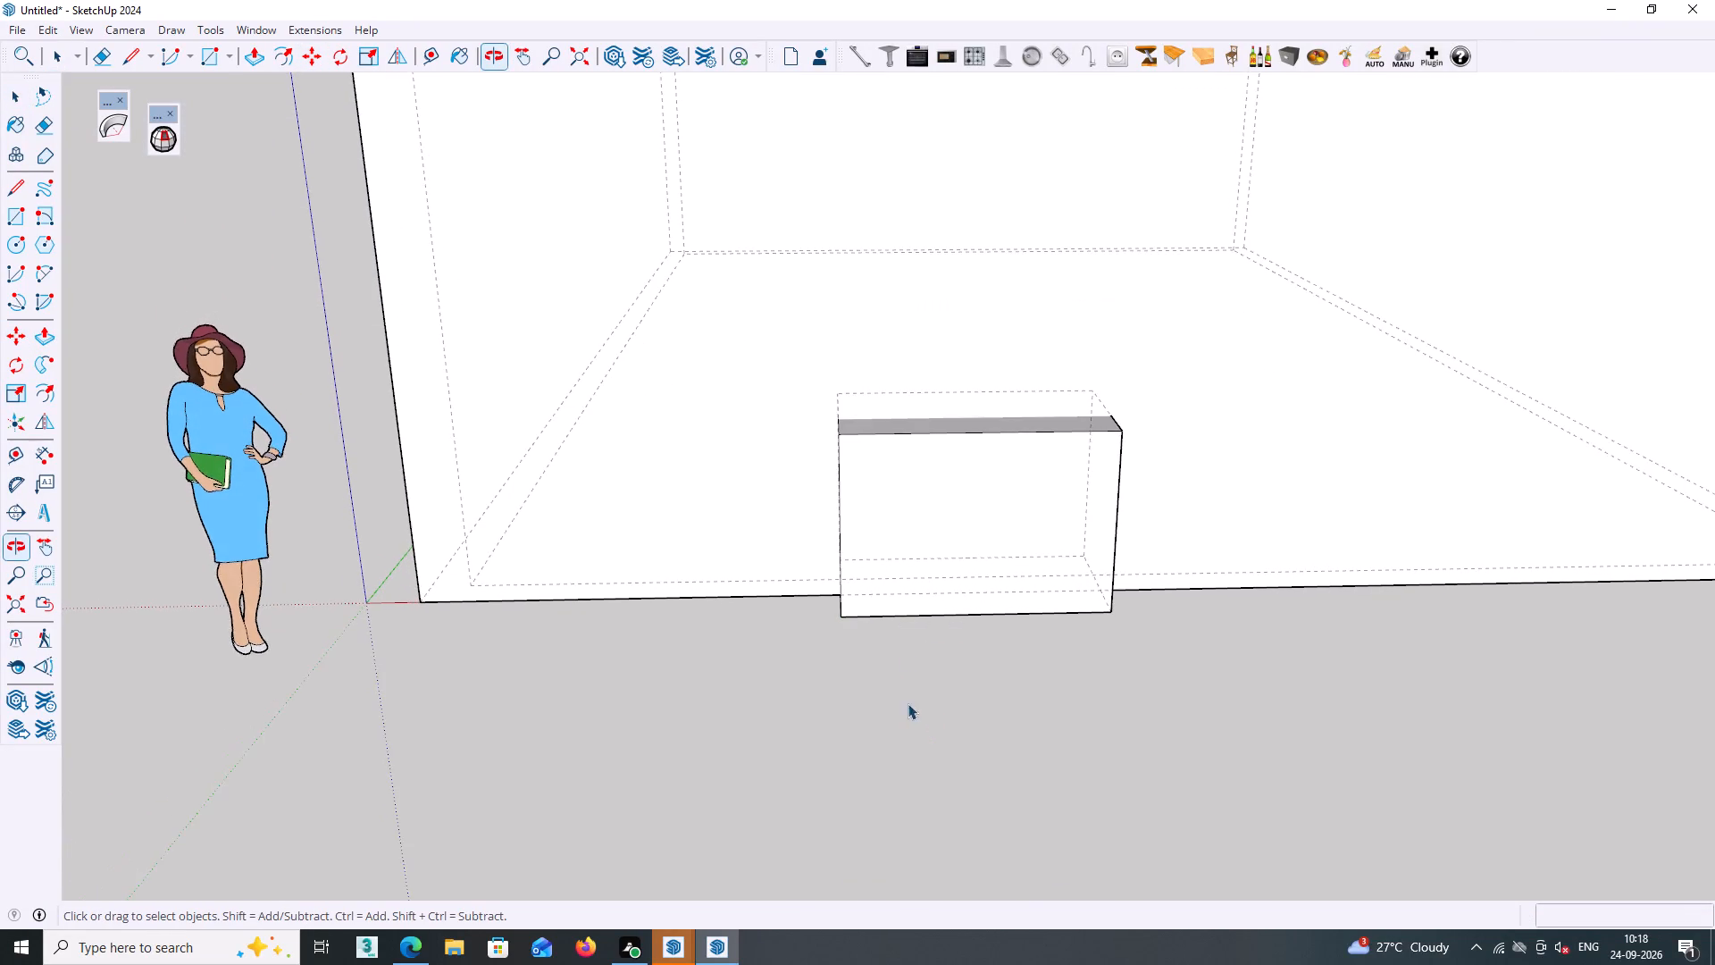
pyautogui.scroll(3, 906, 630)
pyautogui.tripleClick(900, 517)
pyautogui.moveTo(896, 511); pyautogui.dragTo(895, 642, button='middle')
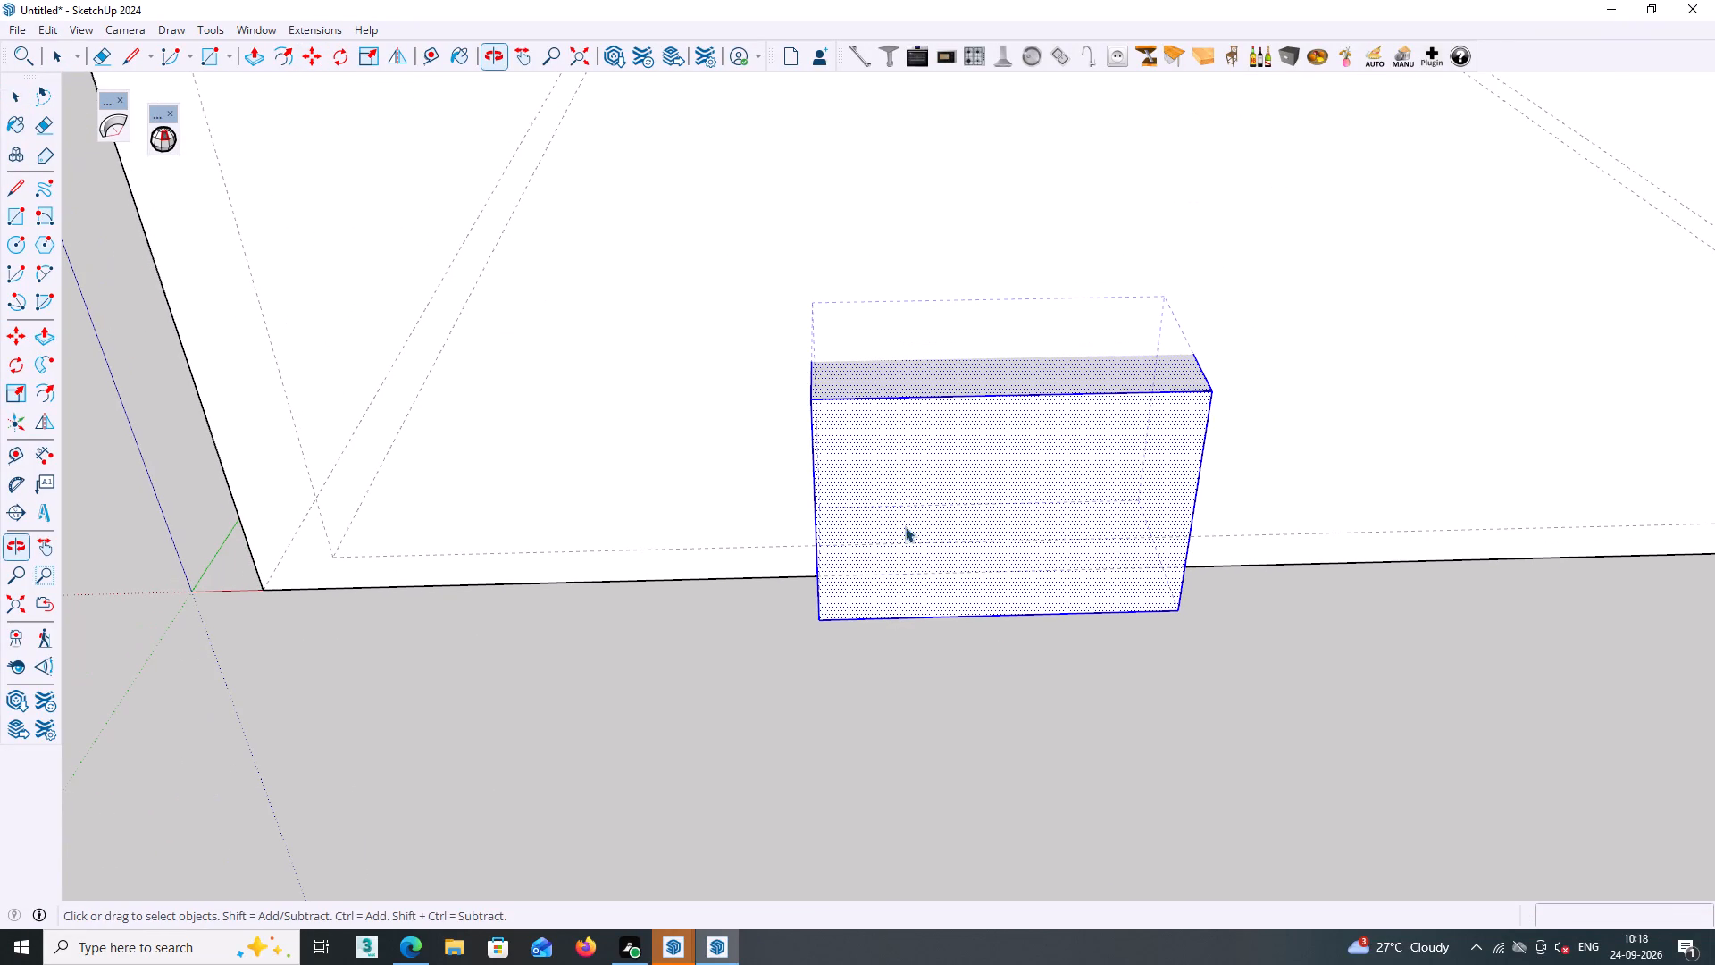
pyautogui.rightClick(929, 464)
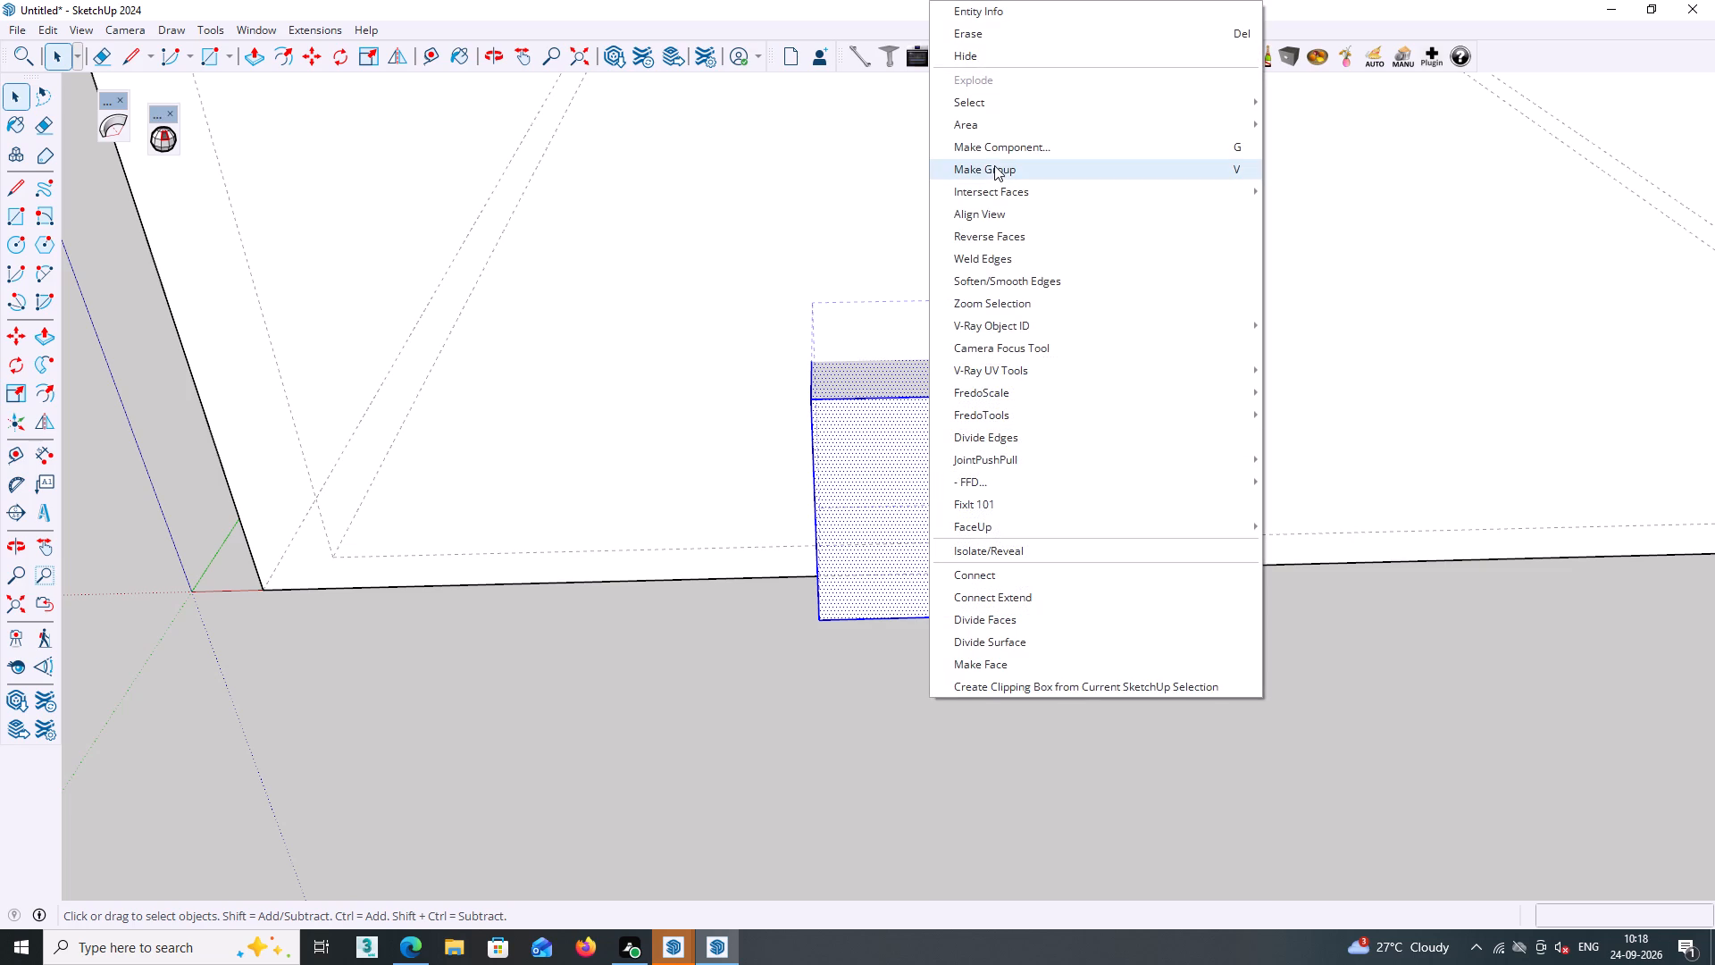
pyautogui.click(993, 169)
# Move the block group 3' straight up along the front wall and deselect it.
pyautogui.moveTo(935, 589); pyautogui.dragTo(977, 443, button='middle')
pyautogui.press('space')
pyautogui.moveTo(874, 631); pyautogui.dragTo(1006, 569, button='middle')
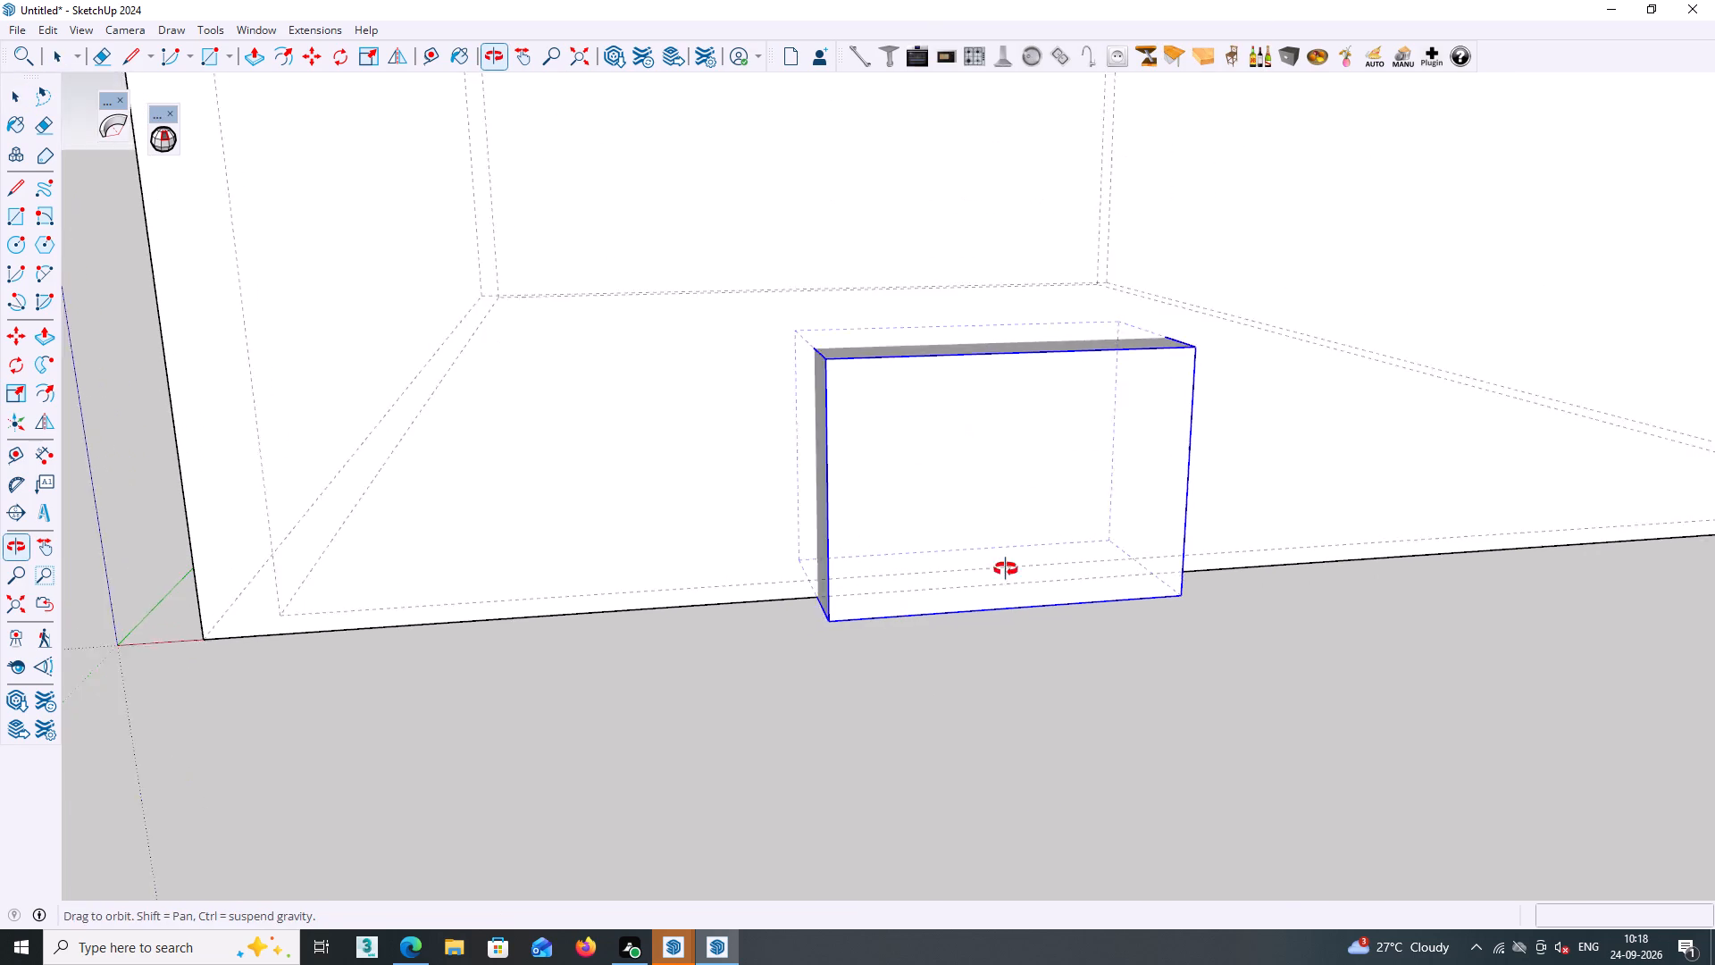
pyautogui.moveTo(1006, 569); pyautogui.dragTo(1025, 558, button='middle')
pyautogui.press('m')
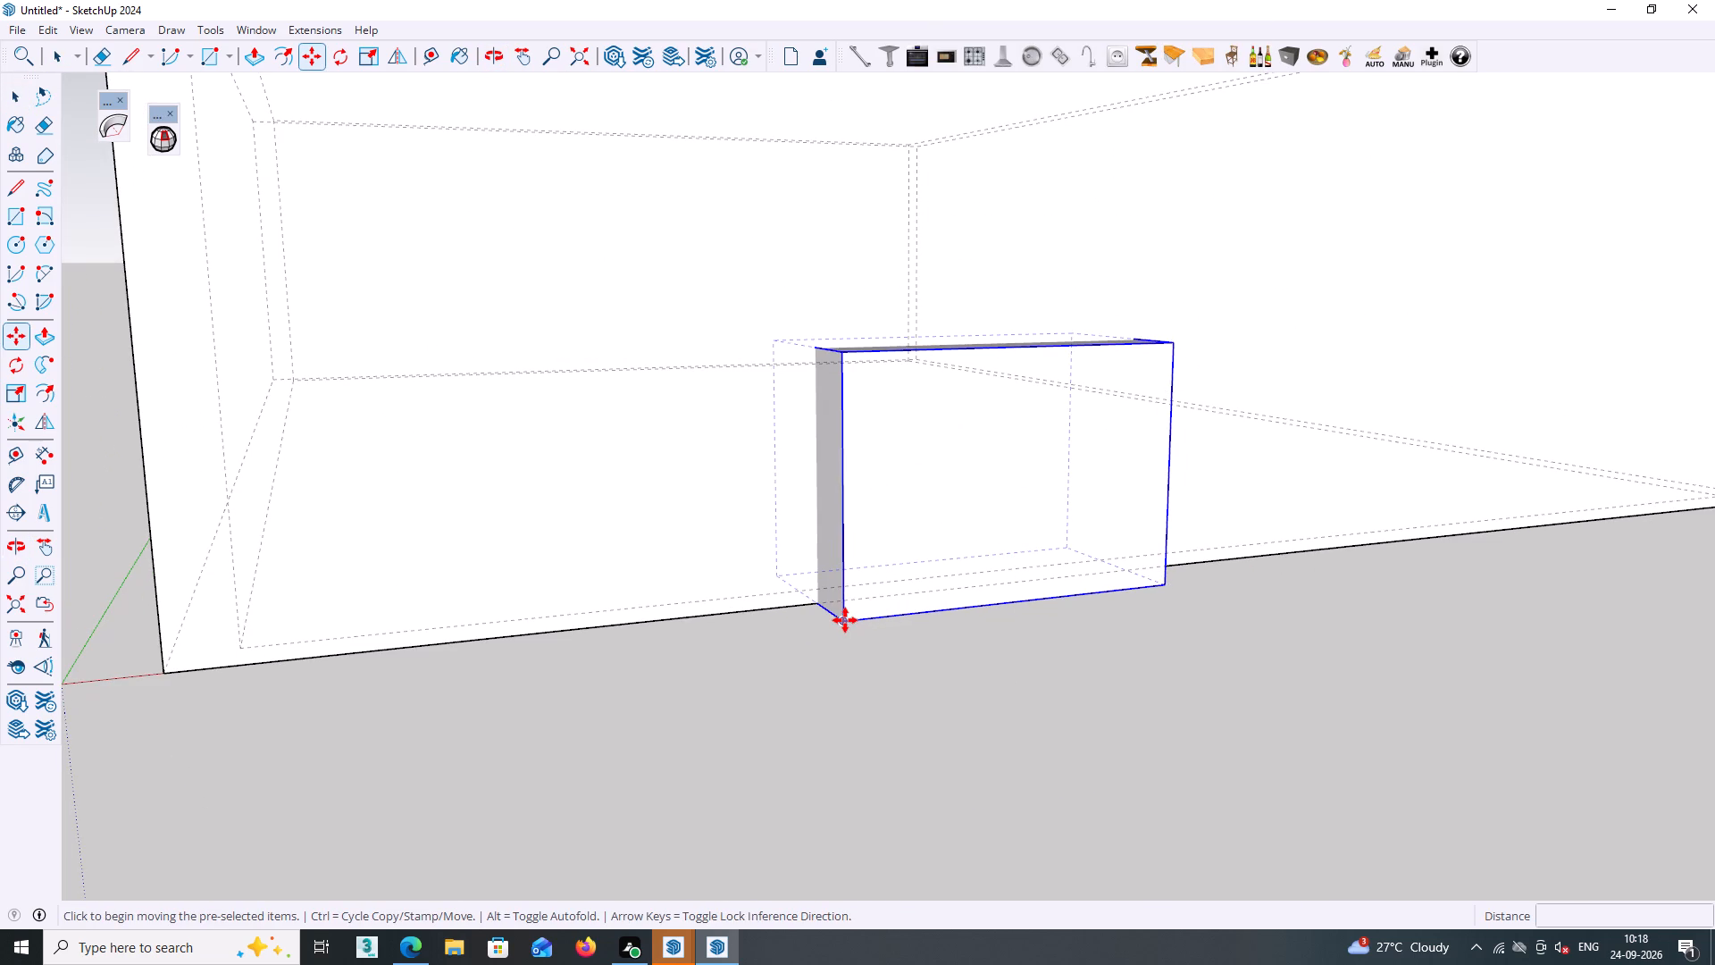
pyautogui.click(845, 620)
pyautogui.press('3')
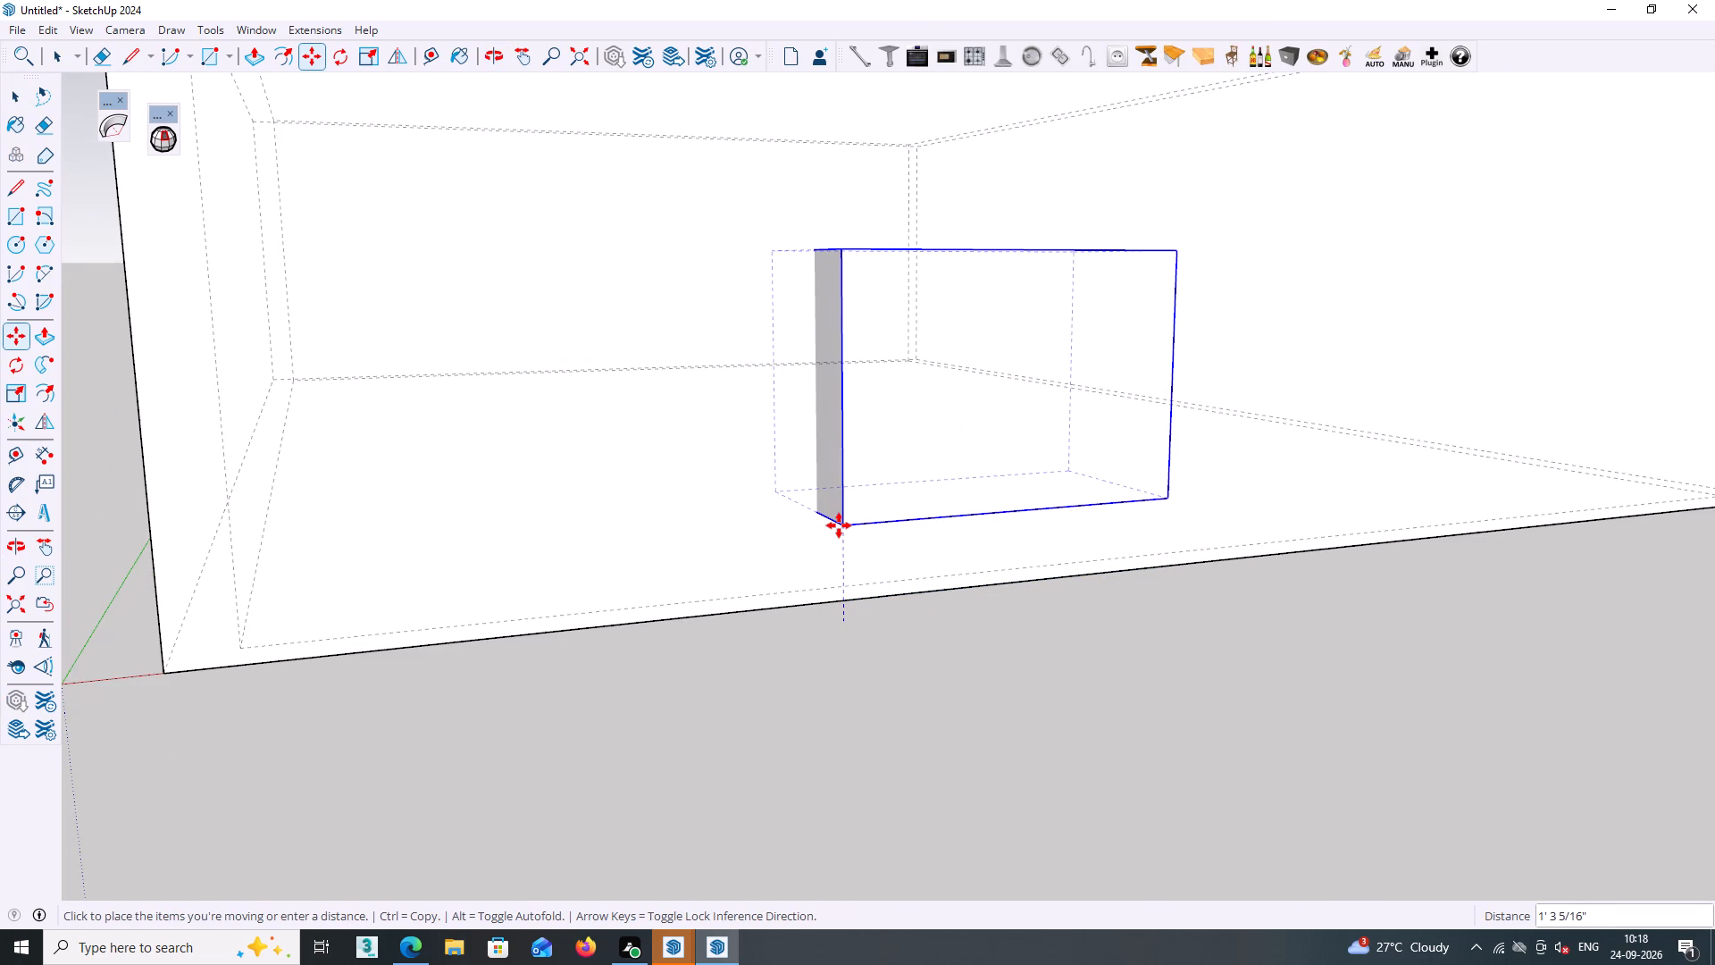
pyautogui.press("'")
pyautogui.press('Return')
pyautogui.scroll(-4, 839, 525)
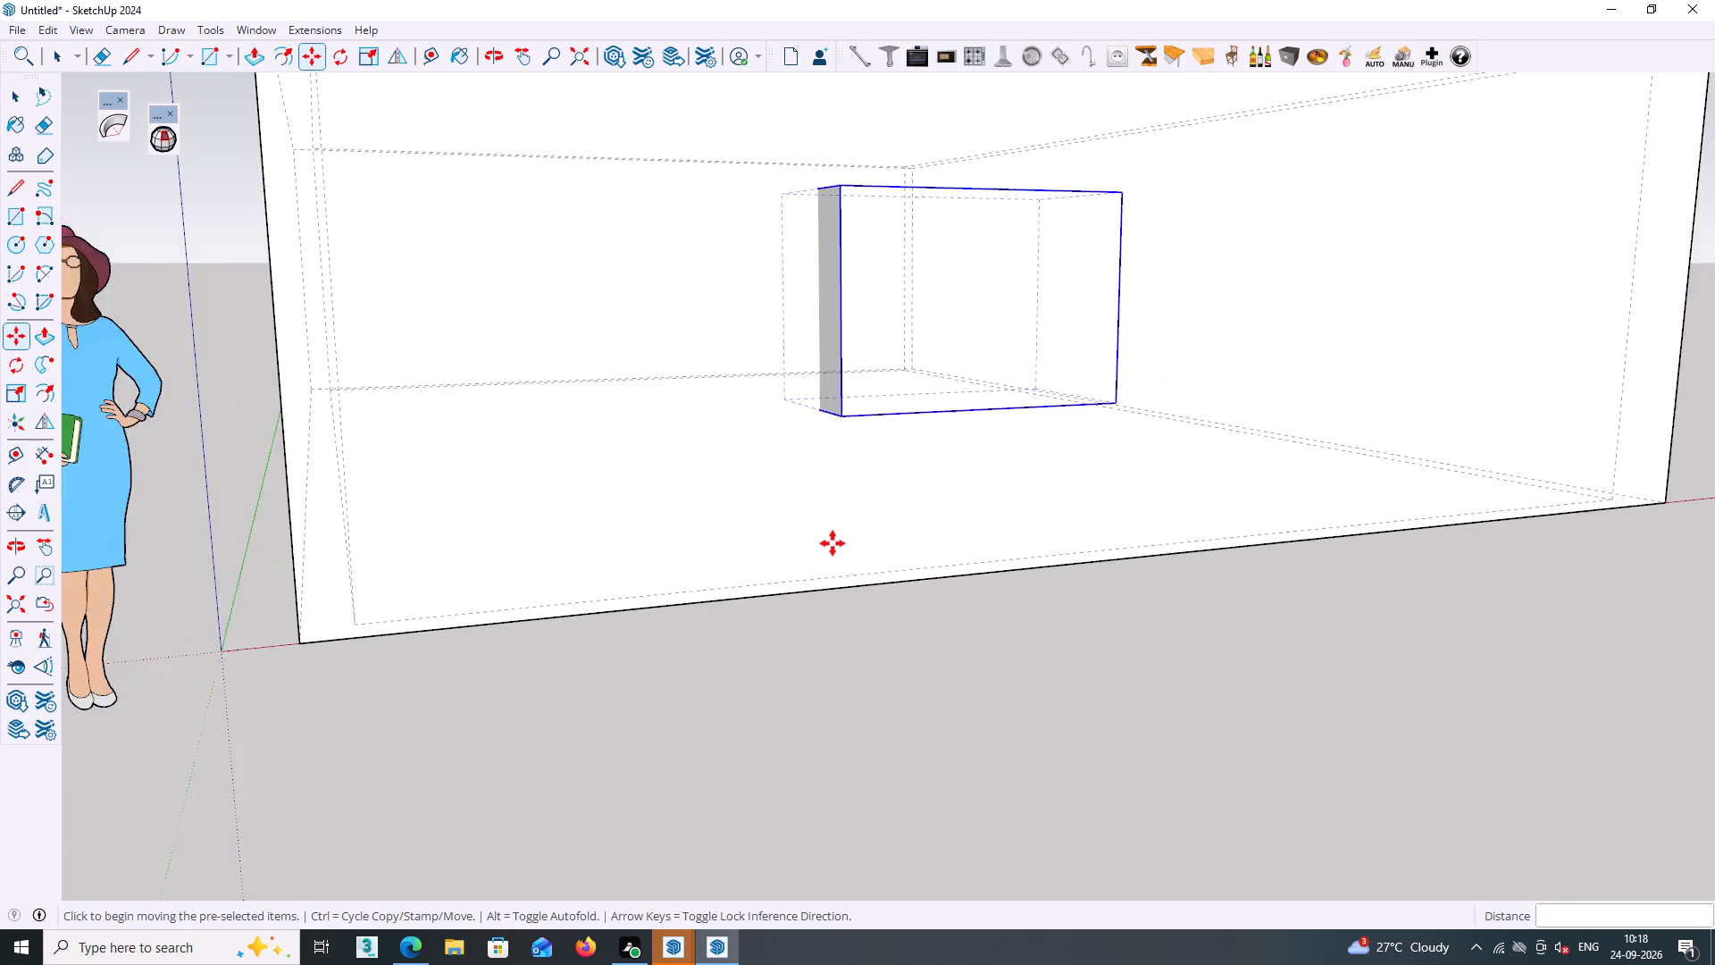
pyautogui.scroll(-5, 832, 543)
pyautogui.moveTo(821, 566); pyautogui.dragTo(813, 593, button='middle')
pyautogui.press('space')
pyautogui.moveTo(809, 683); pyautogui.dragTo(796, 707, button='middle')
pyautogui.click(1003, 730)
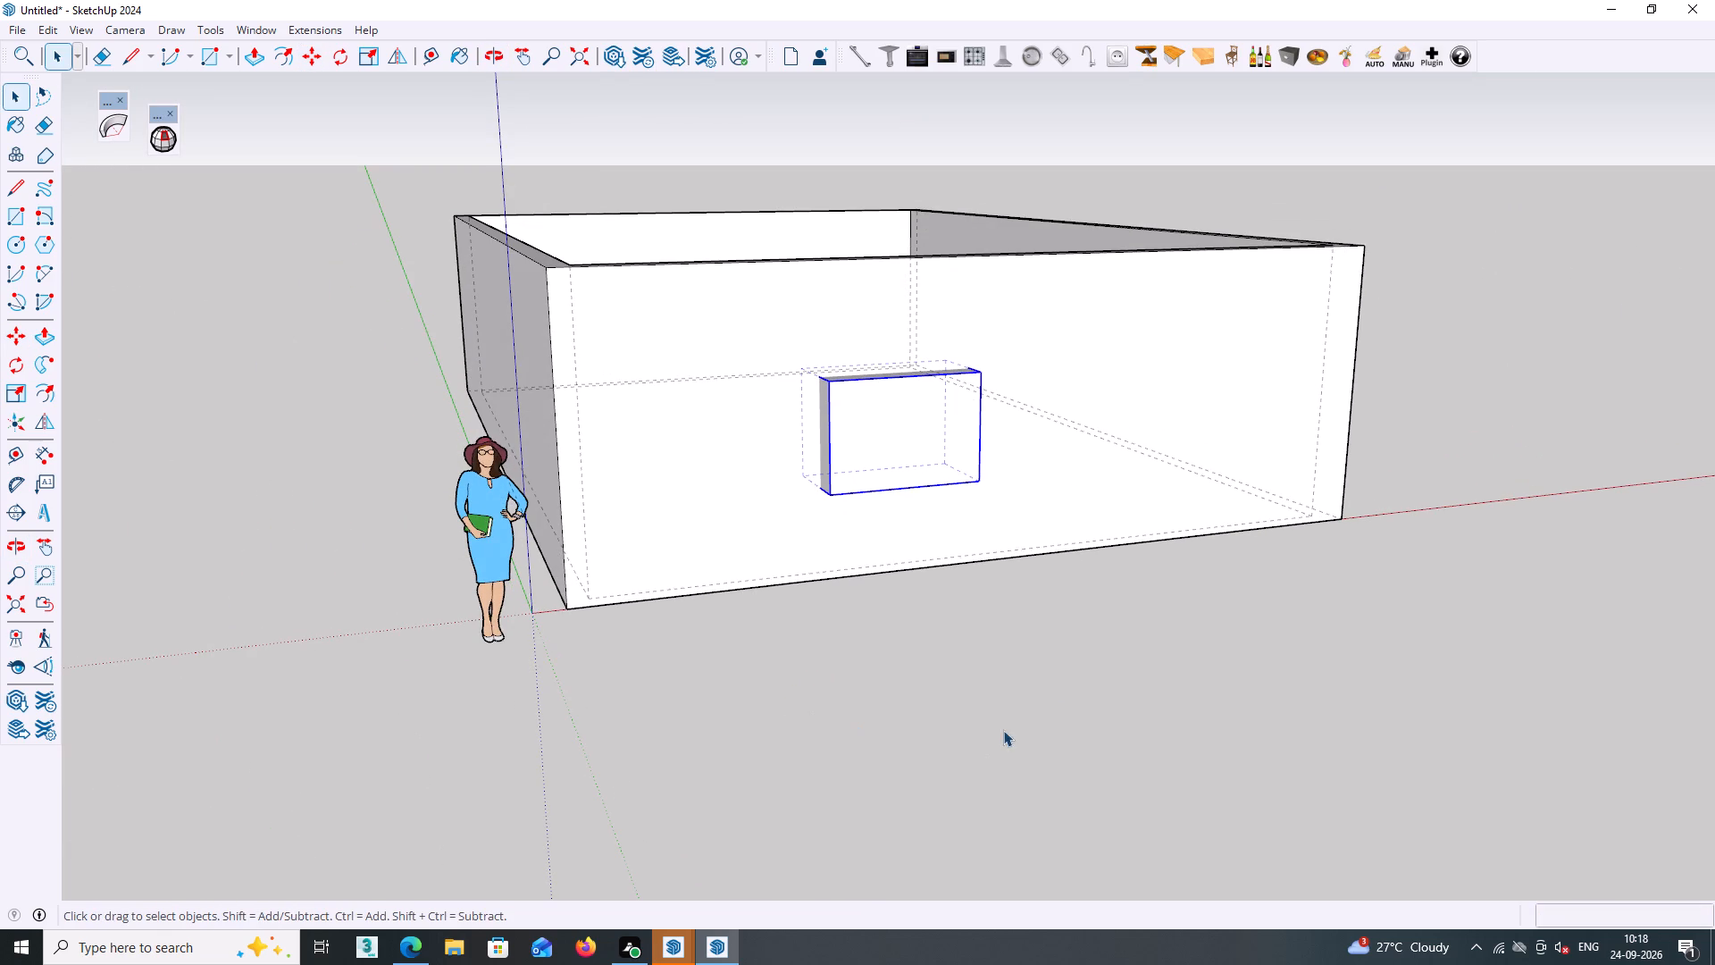
# Draw a 3' by 9" rectangle from the front wall's outer bottom edge into its thickness, between the raised block and the far corner.
pyautogui.moveTo(1167, 541); pyautogui.dragTo(1144, 701, button='middle')
pyautogui.keyDown('shift'); pyautogui.moveTo(1144, 701); pyautogui.dragTo(836, 619, button='middle'); pyautogui.keyUp('shift')
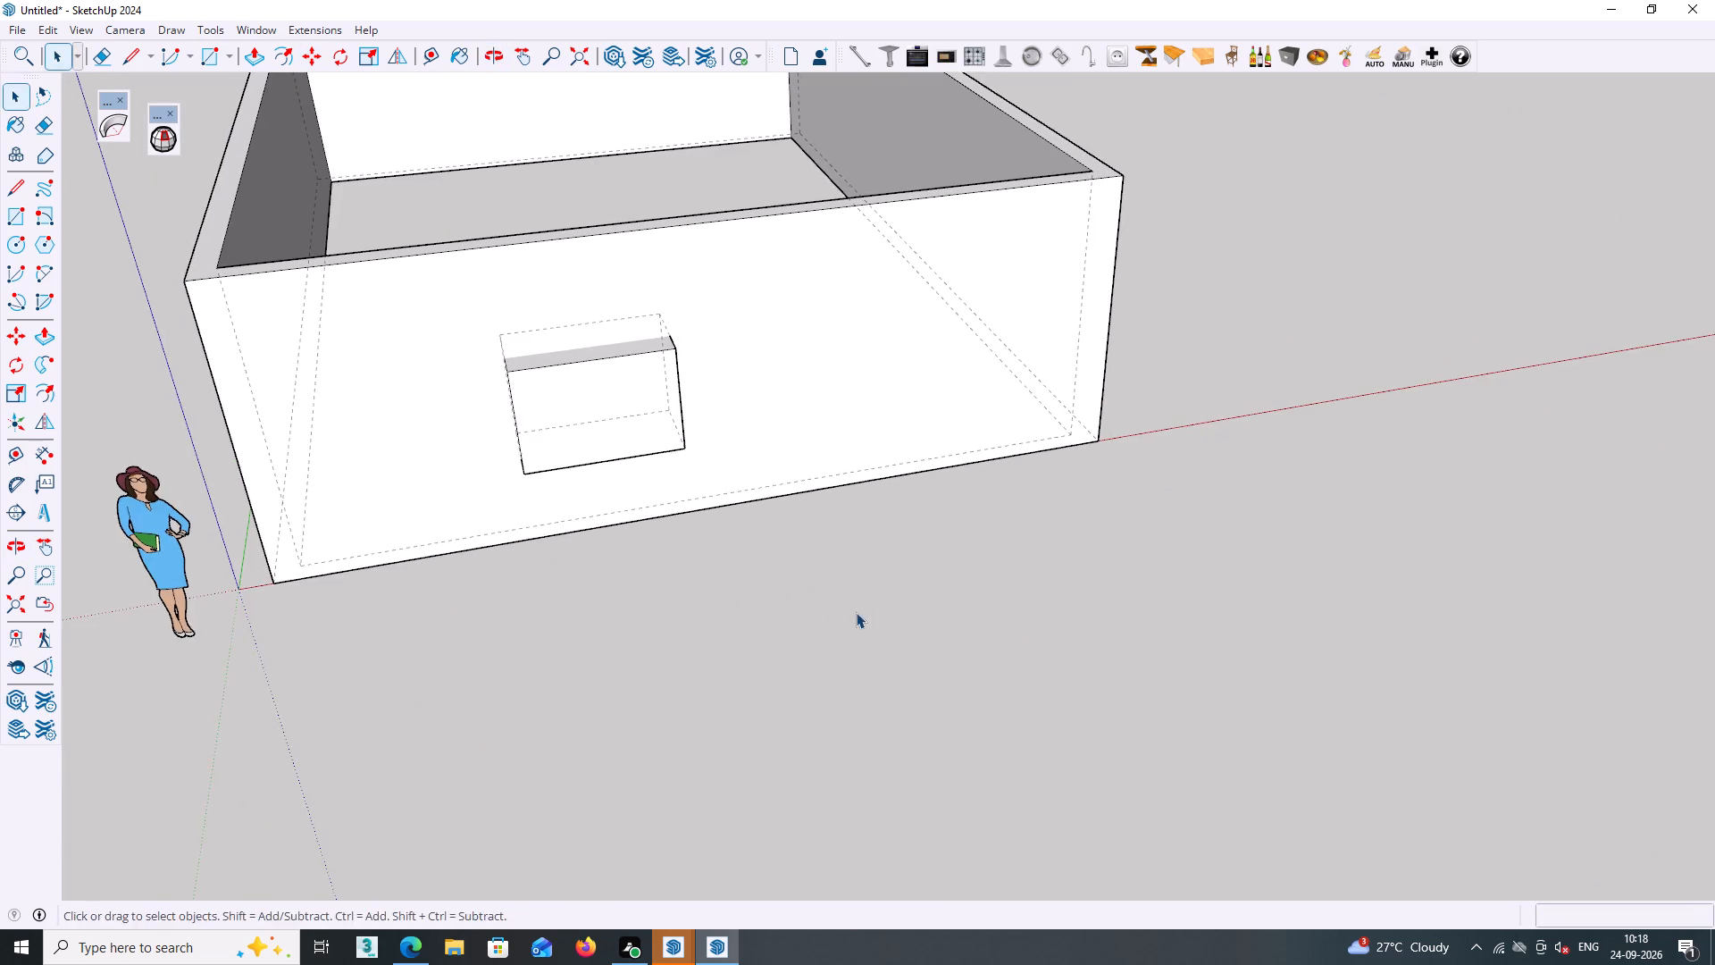
pyautogui.moveTo(857, 610); pyautogui.dragTo(787, 597, button='middle')
pyautogui.moveTo(807, 584); pyautogui.dragTo(789, 639, button='middle')
pyautogui.moveTo(827, 585); pyautogui.dragTo(816, 634, button='middle')
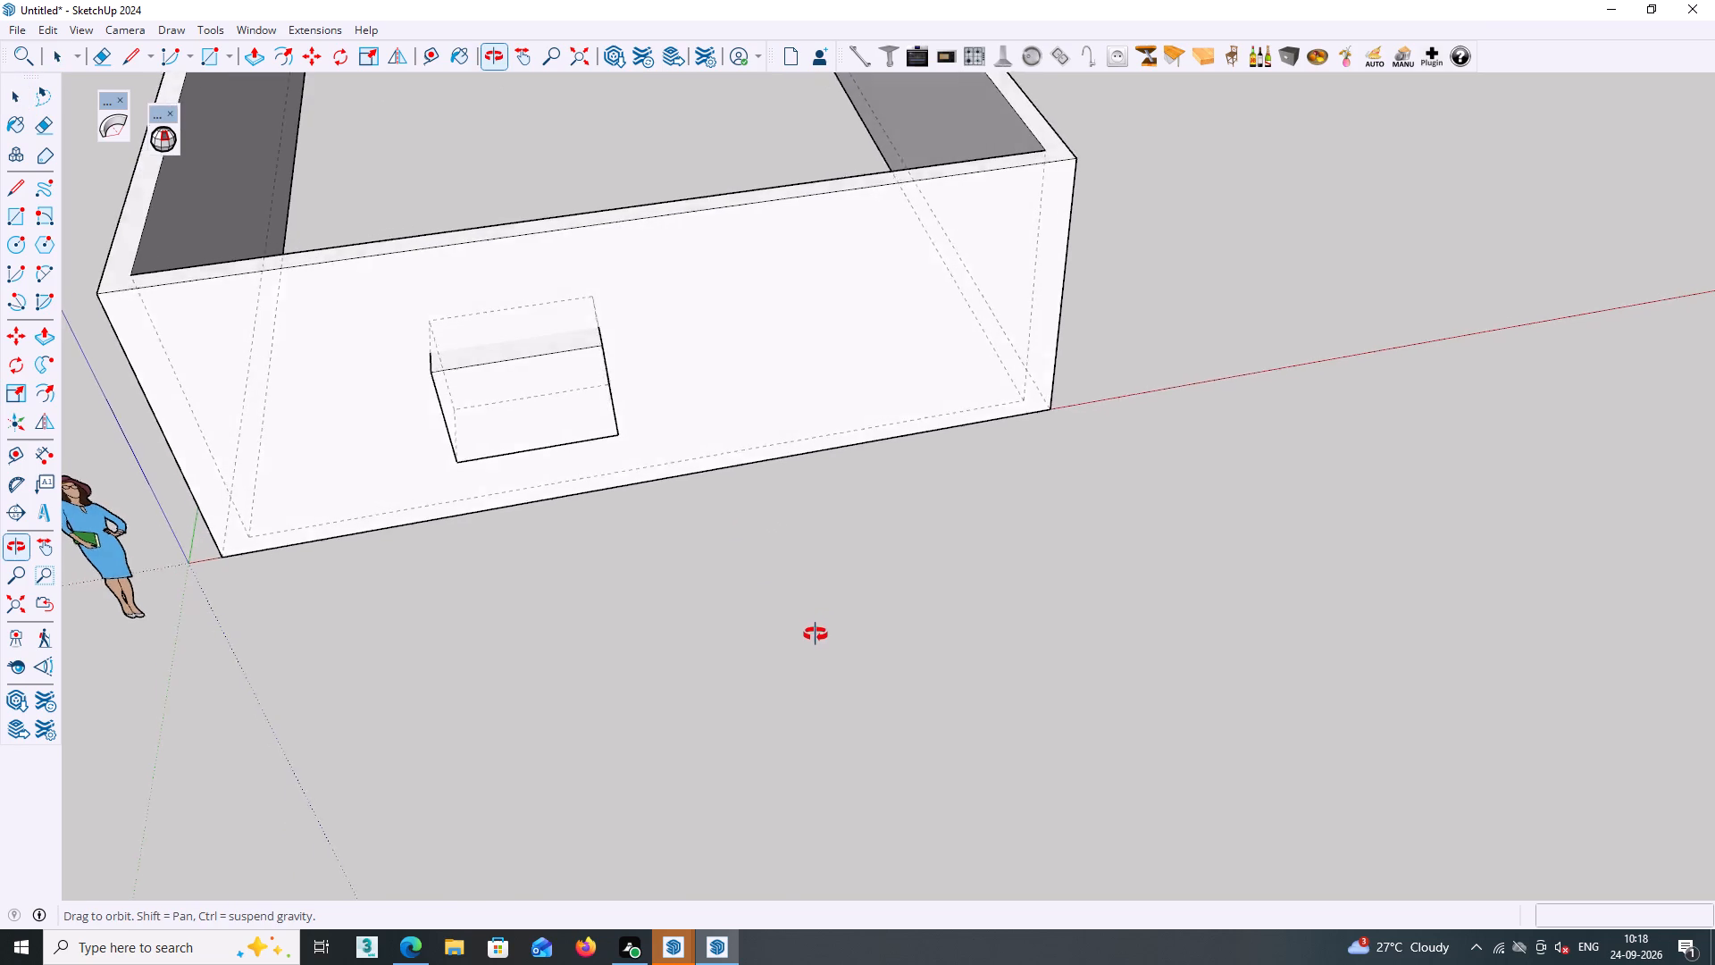
pyautogui.moveTo(816, 634); pyautogui.dragTo(823, 516, button='middle')
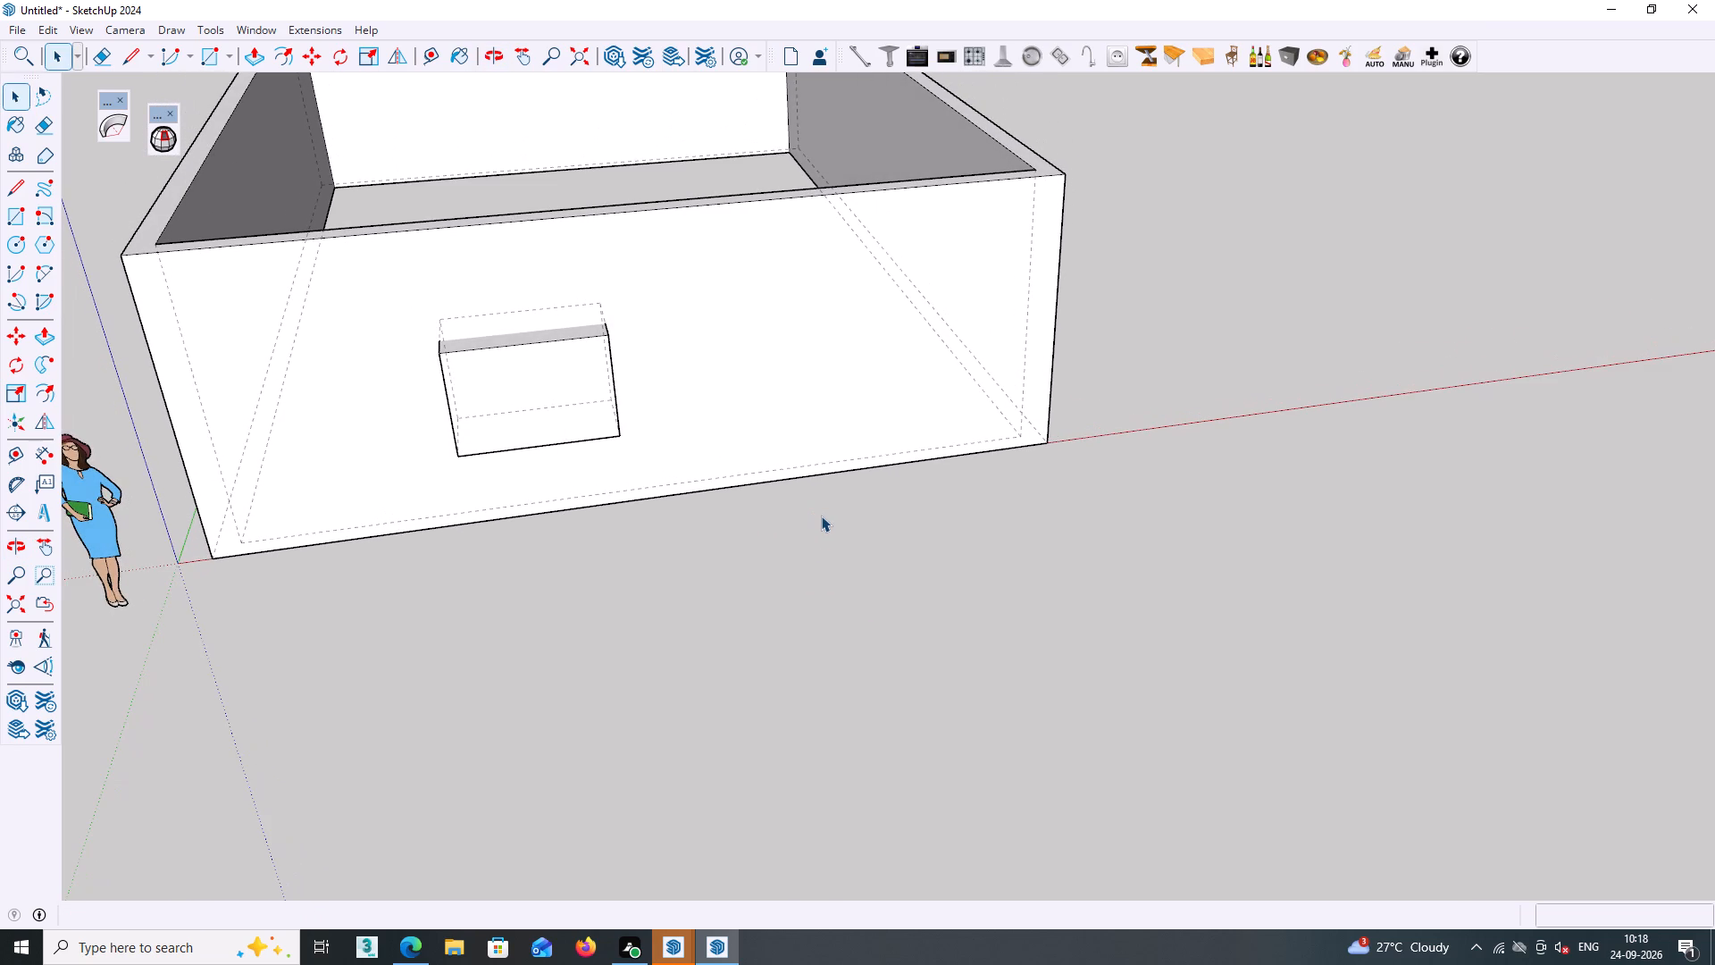
pyautogui.middleClick(823, 515)
pyautogui.press('r')
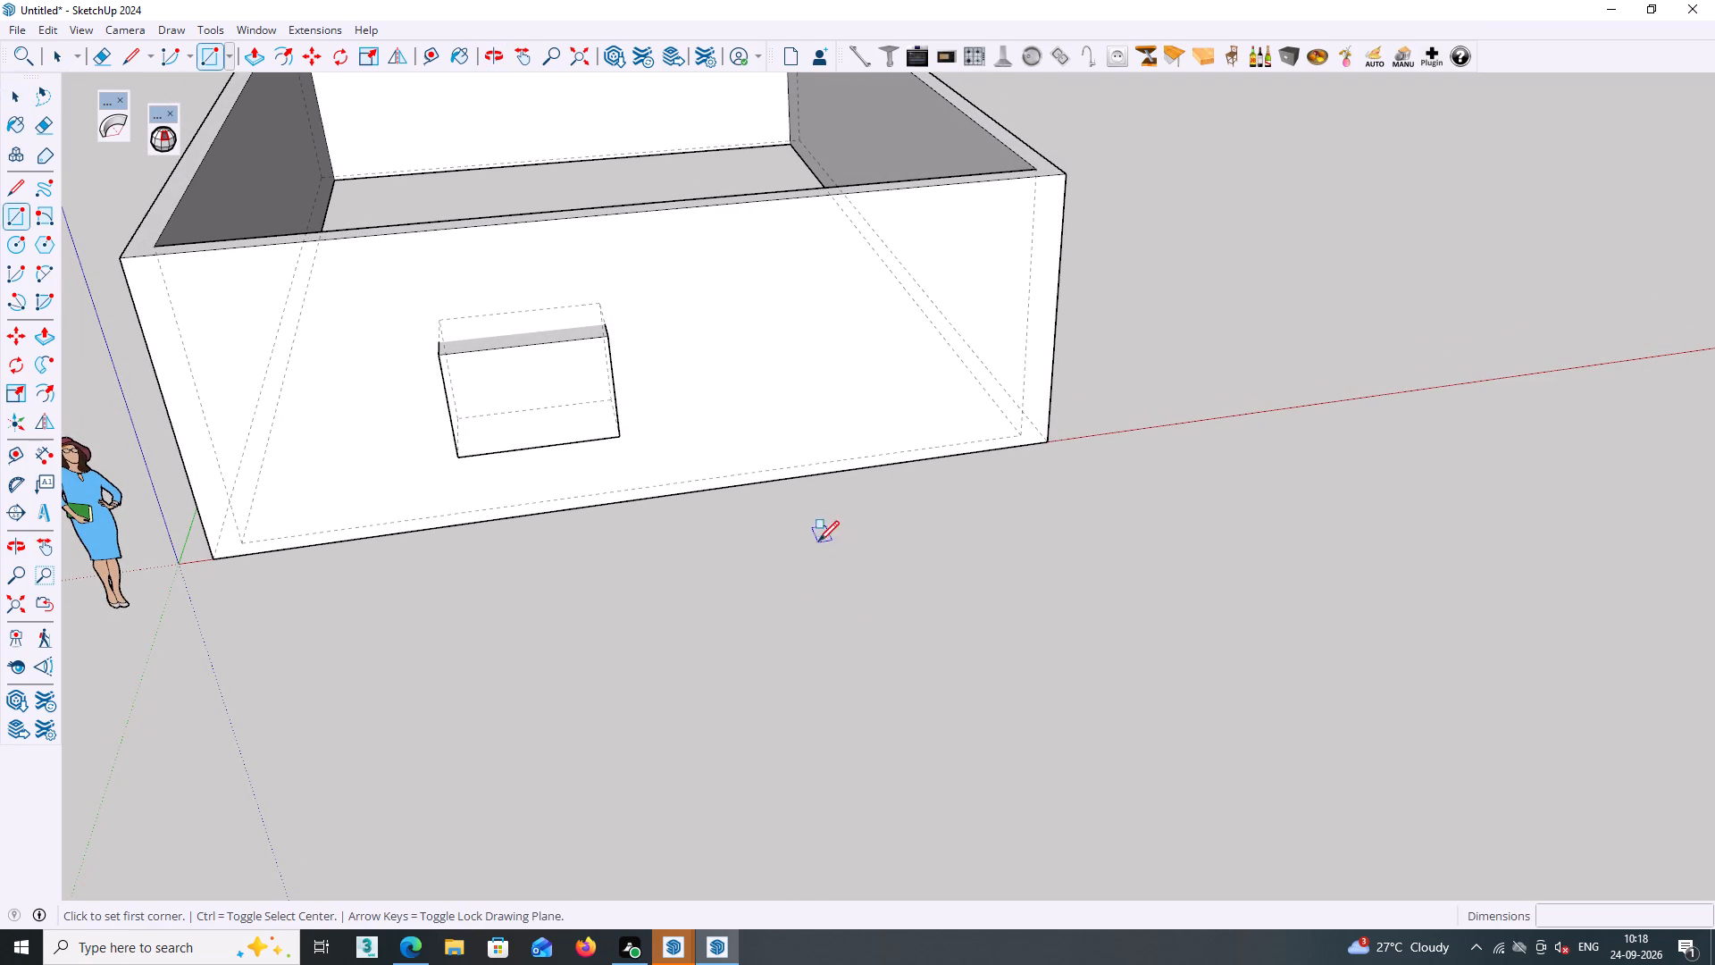
pyautogui.scroll(2, 794, 462)
pyautogui.moveTo(770, 505); pyautogui.dragTo(757, 543, button='middle')
pyautogui.scroll(1, 750, 532)
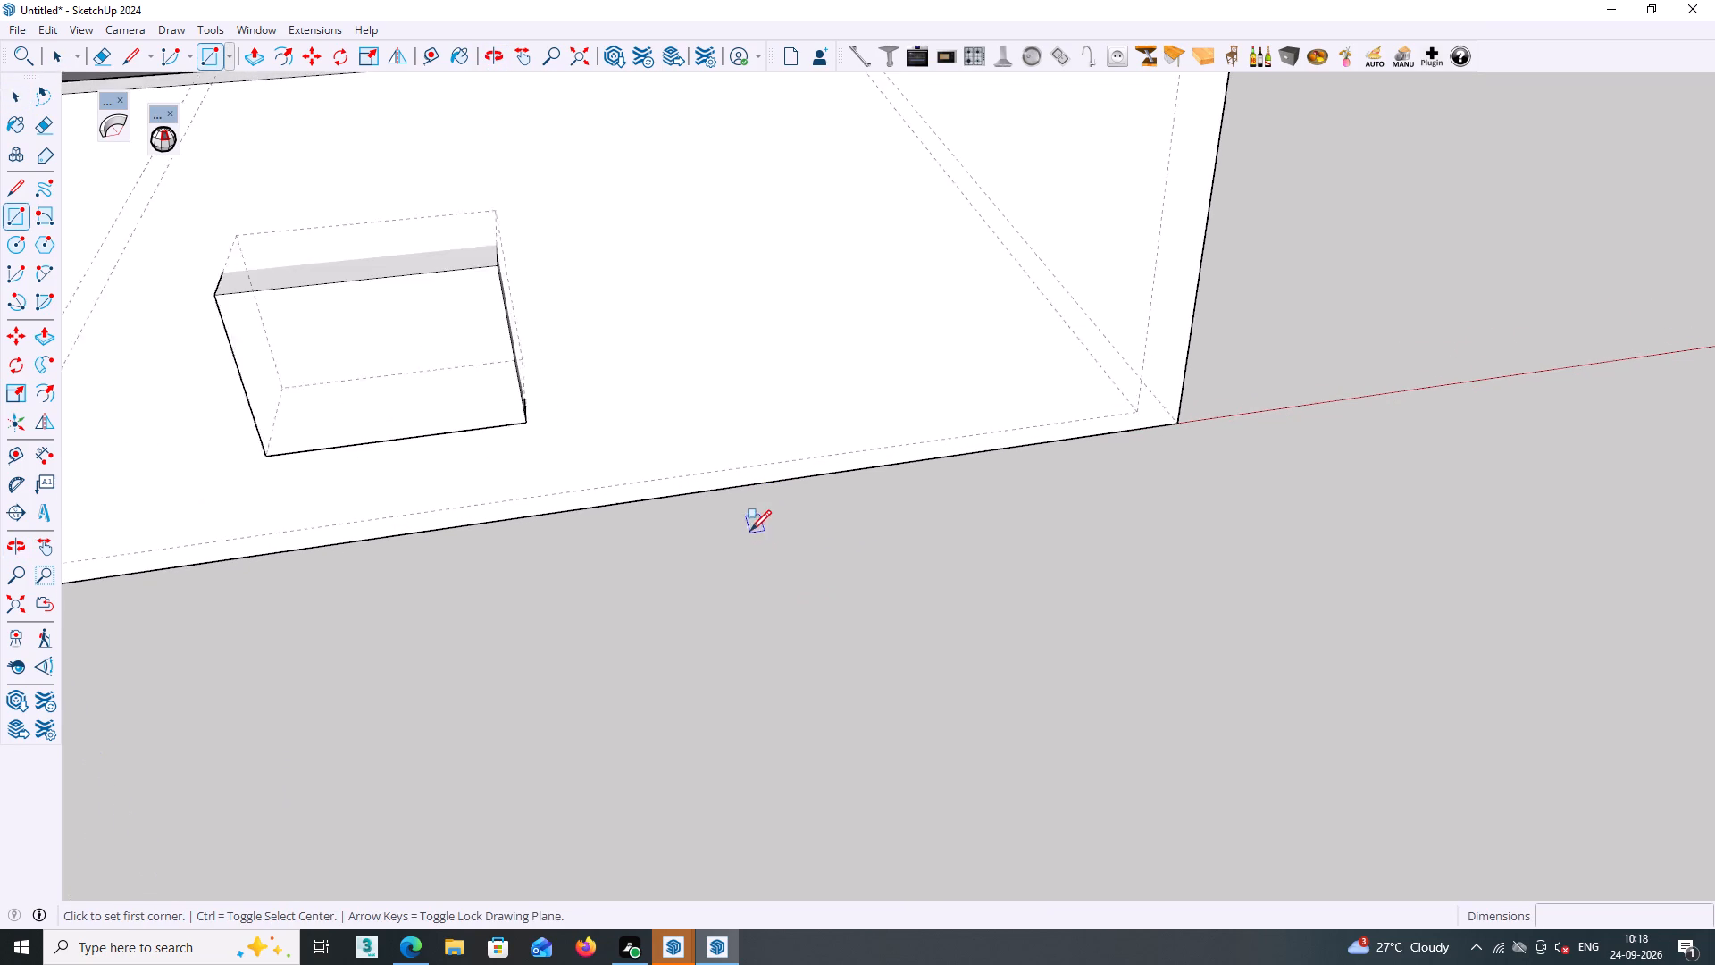
pyautogui.scroll(2, 750, 531)
pyautogui.click(735, 481)
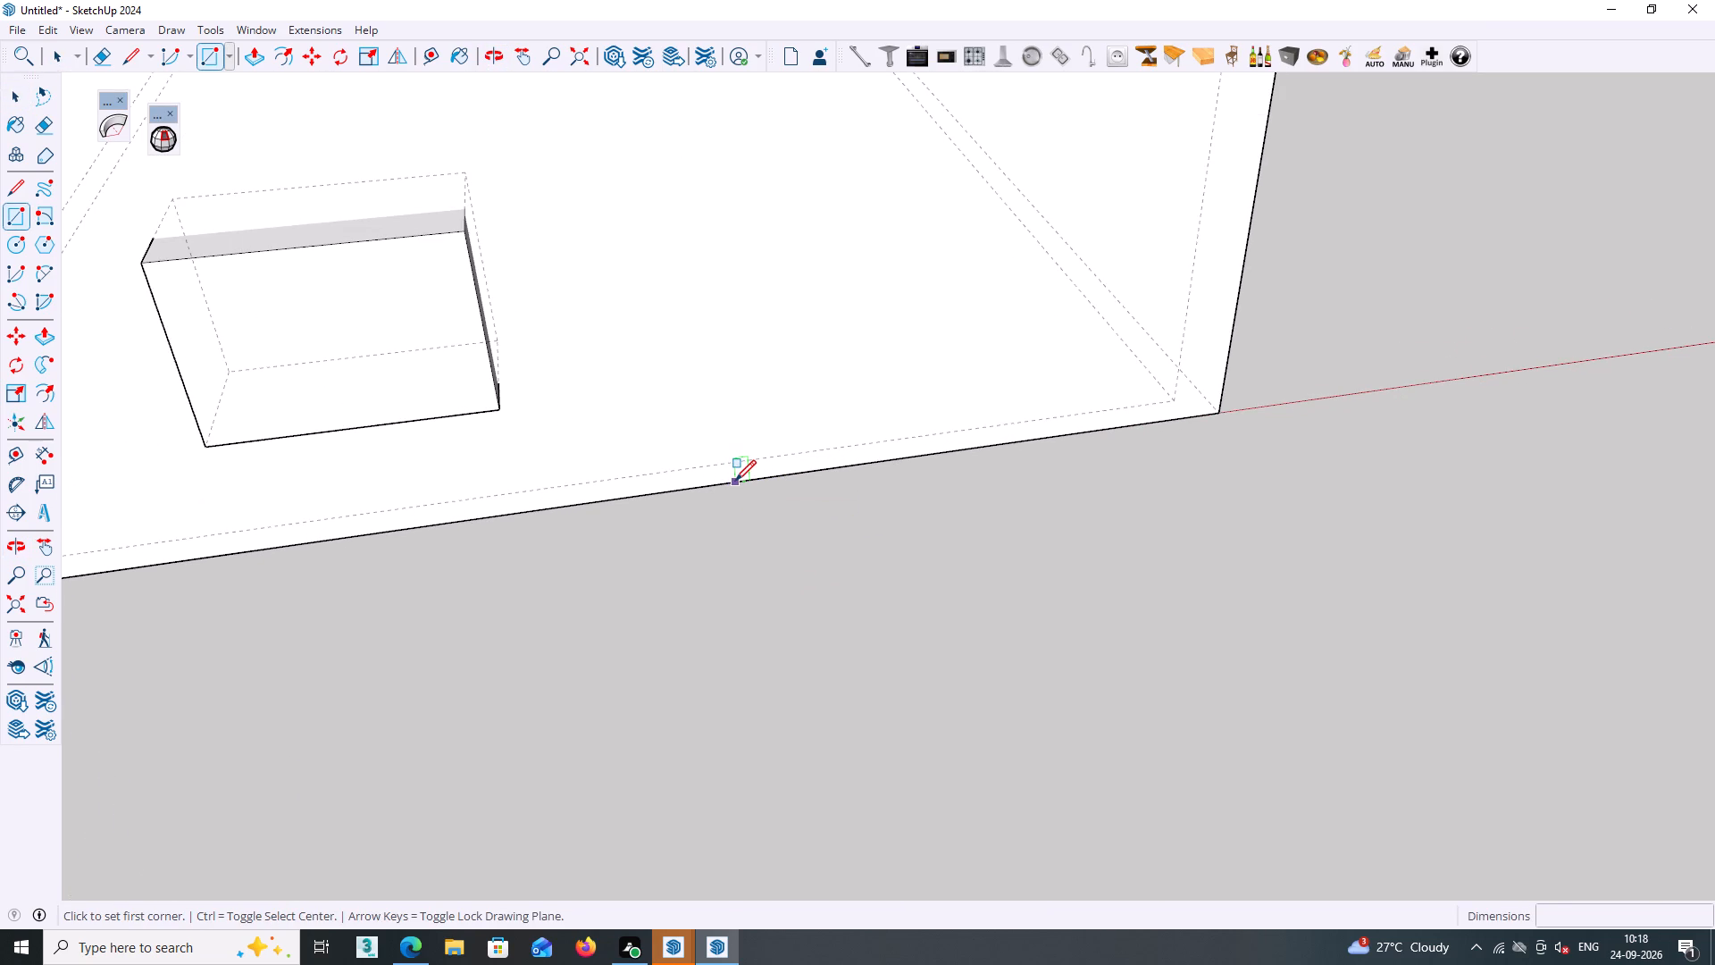
pyautogui.write("3'")
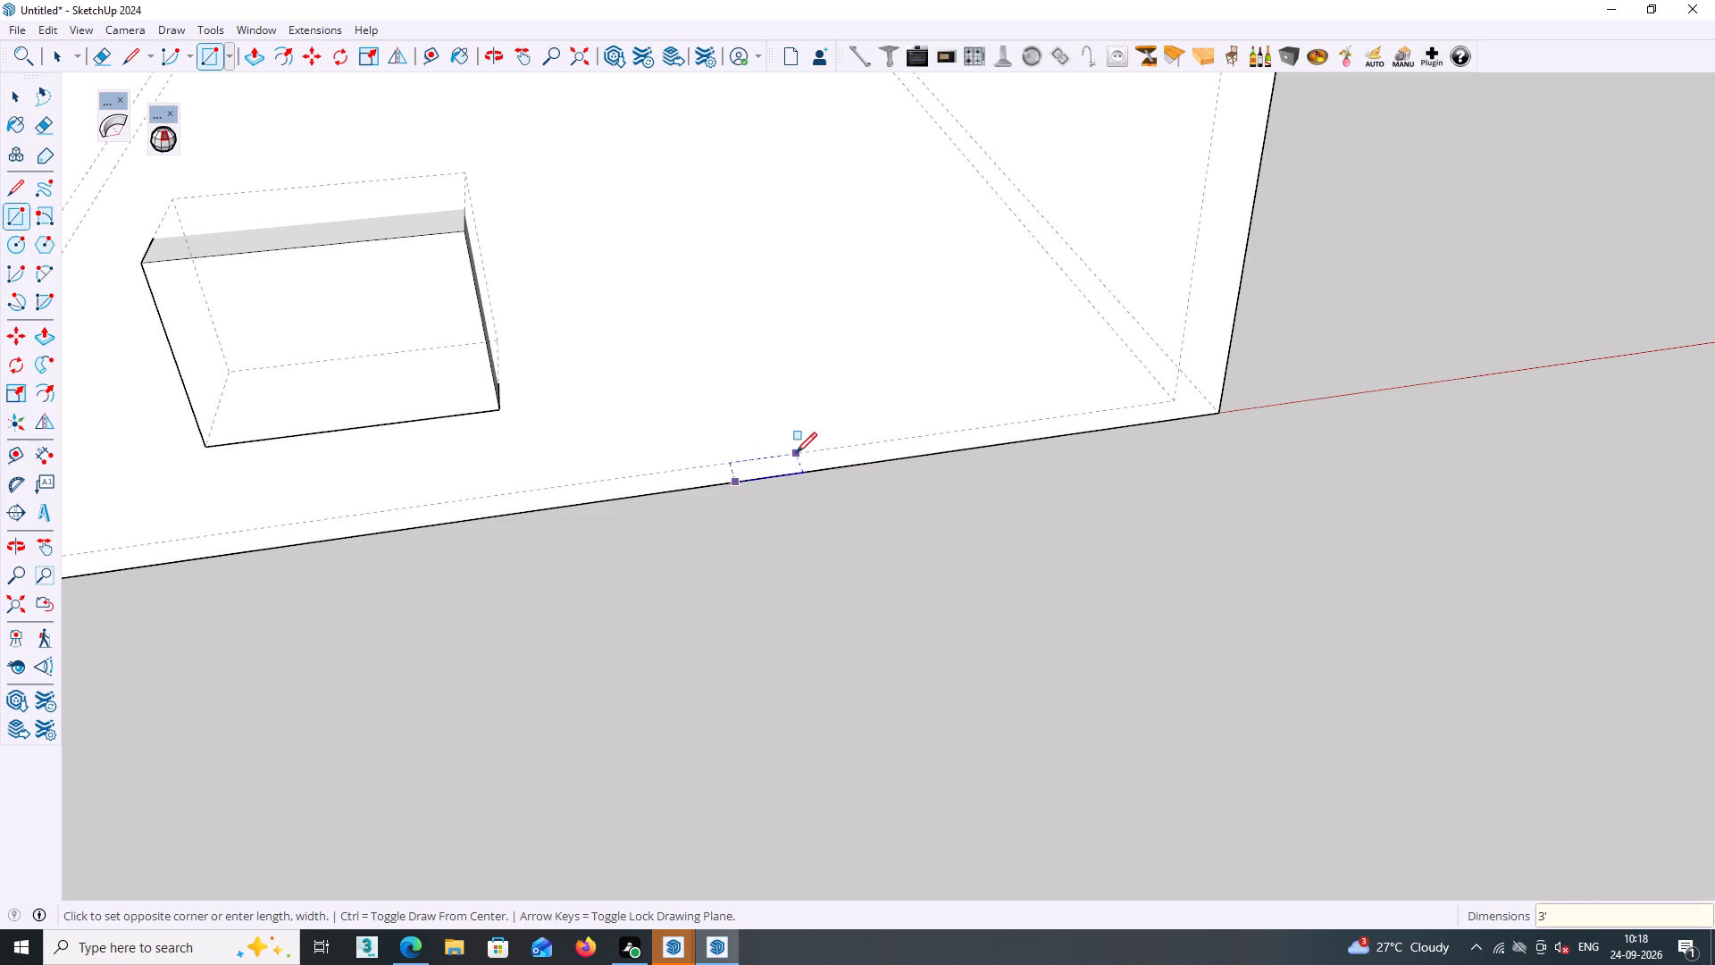
pyautogui.write(',9')
pyautogui.press('Return')
pyautogui.press('space')
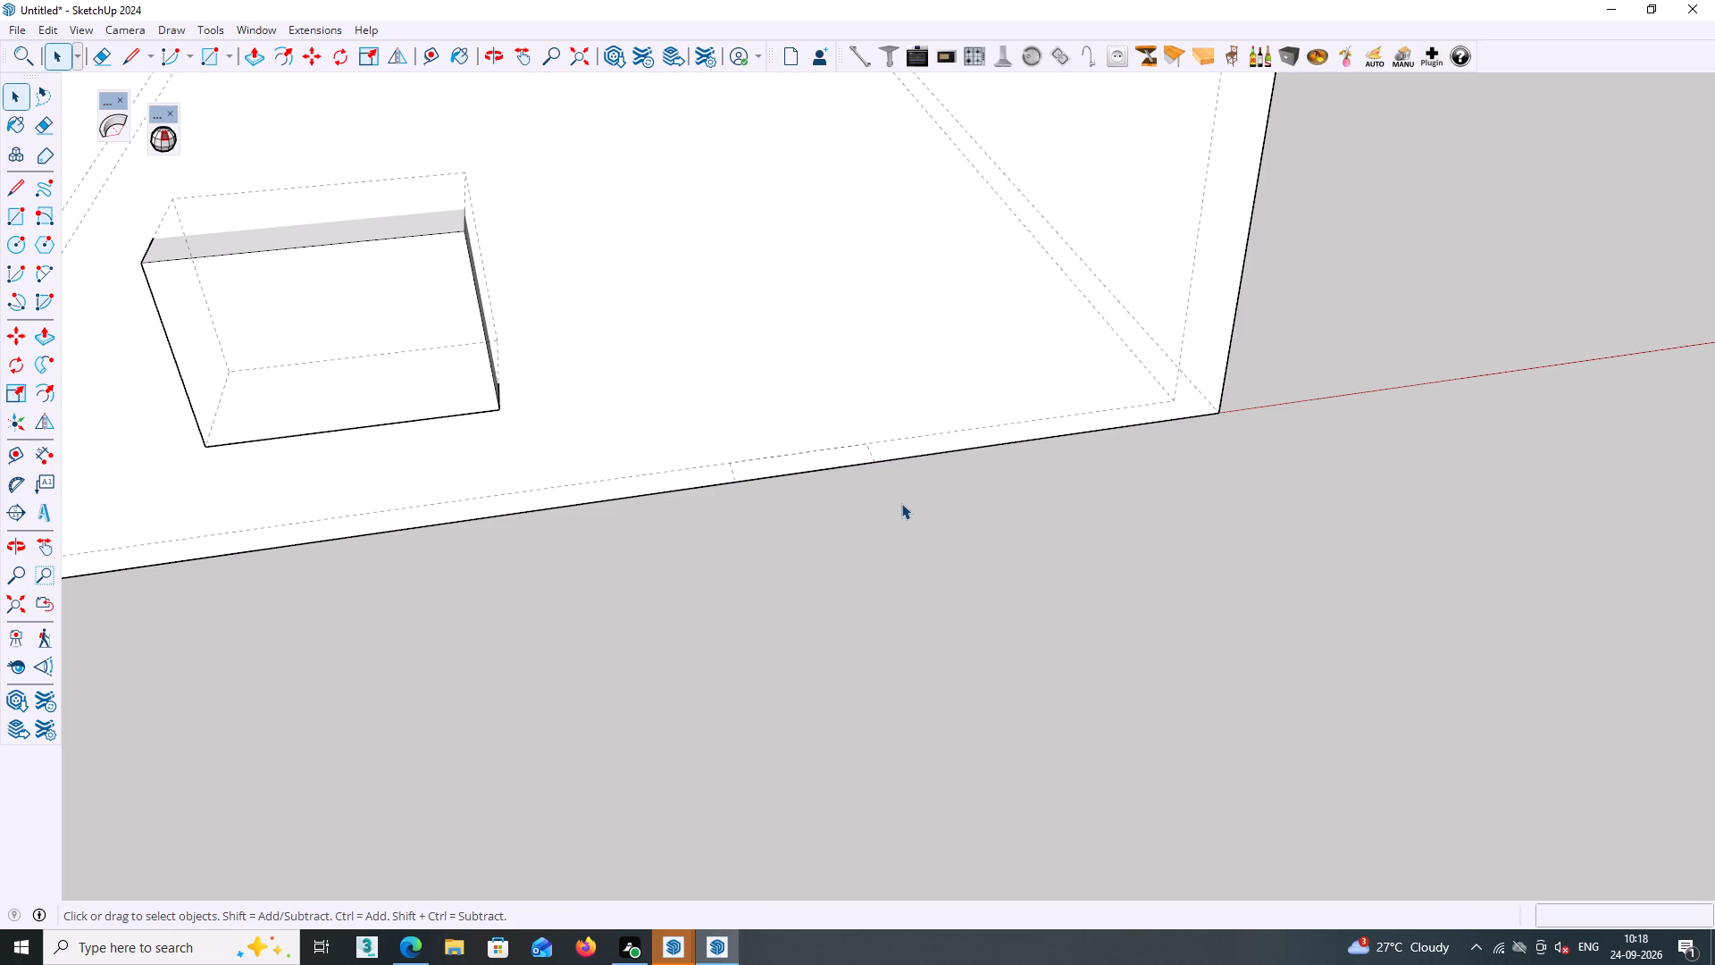
# Push/Pull the 3' by 9" rectangle upward 7' to form a door-sized block within the front wall.
pyautogui.moveTo(899, 504); pyautogui.dragTo(893, 532, button='middle')
pyautogui.press('p')
pyautogui.click(865, 447)
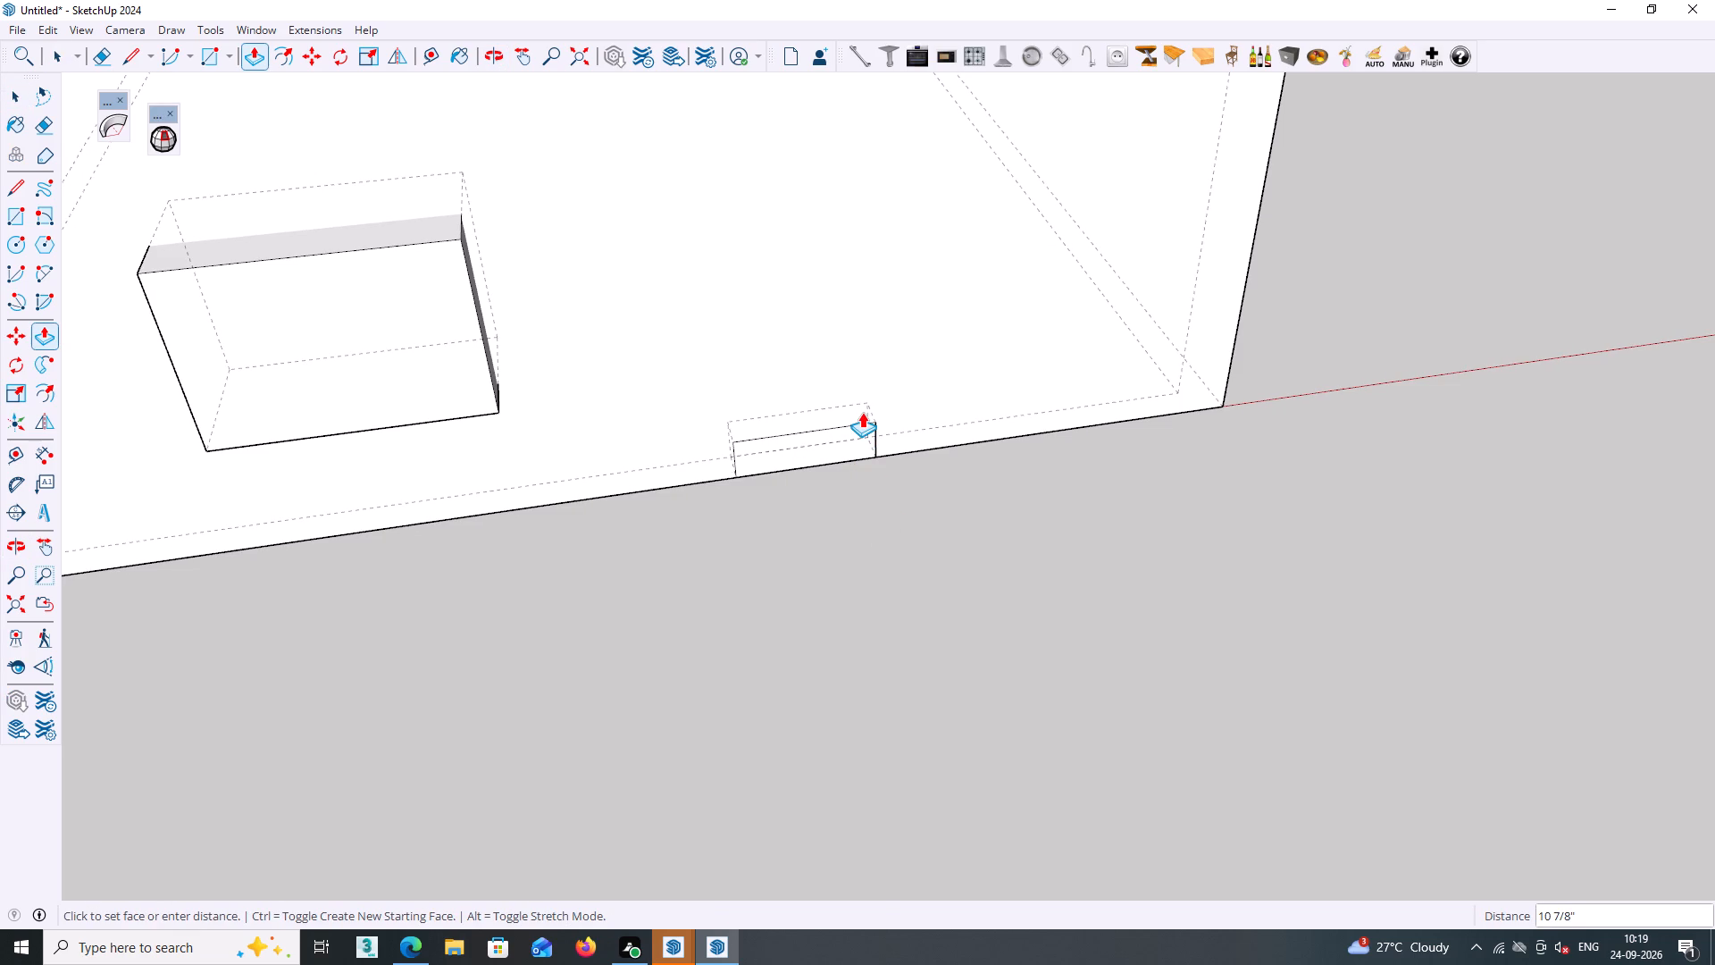
pyautogui.write("7'")
pyautogui.press('Return')
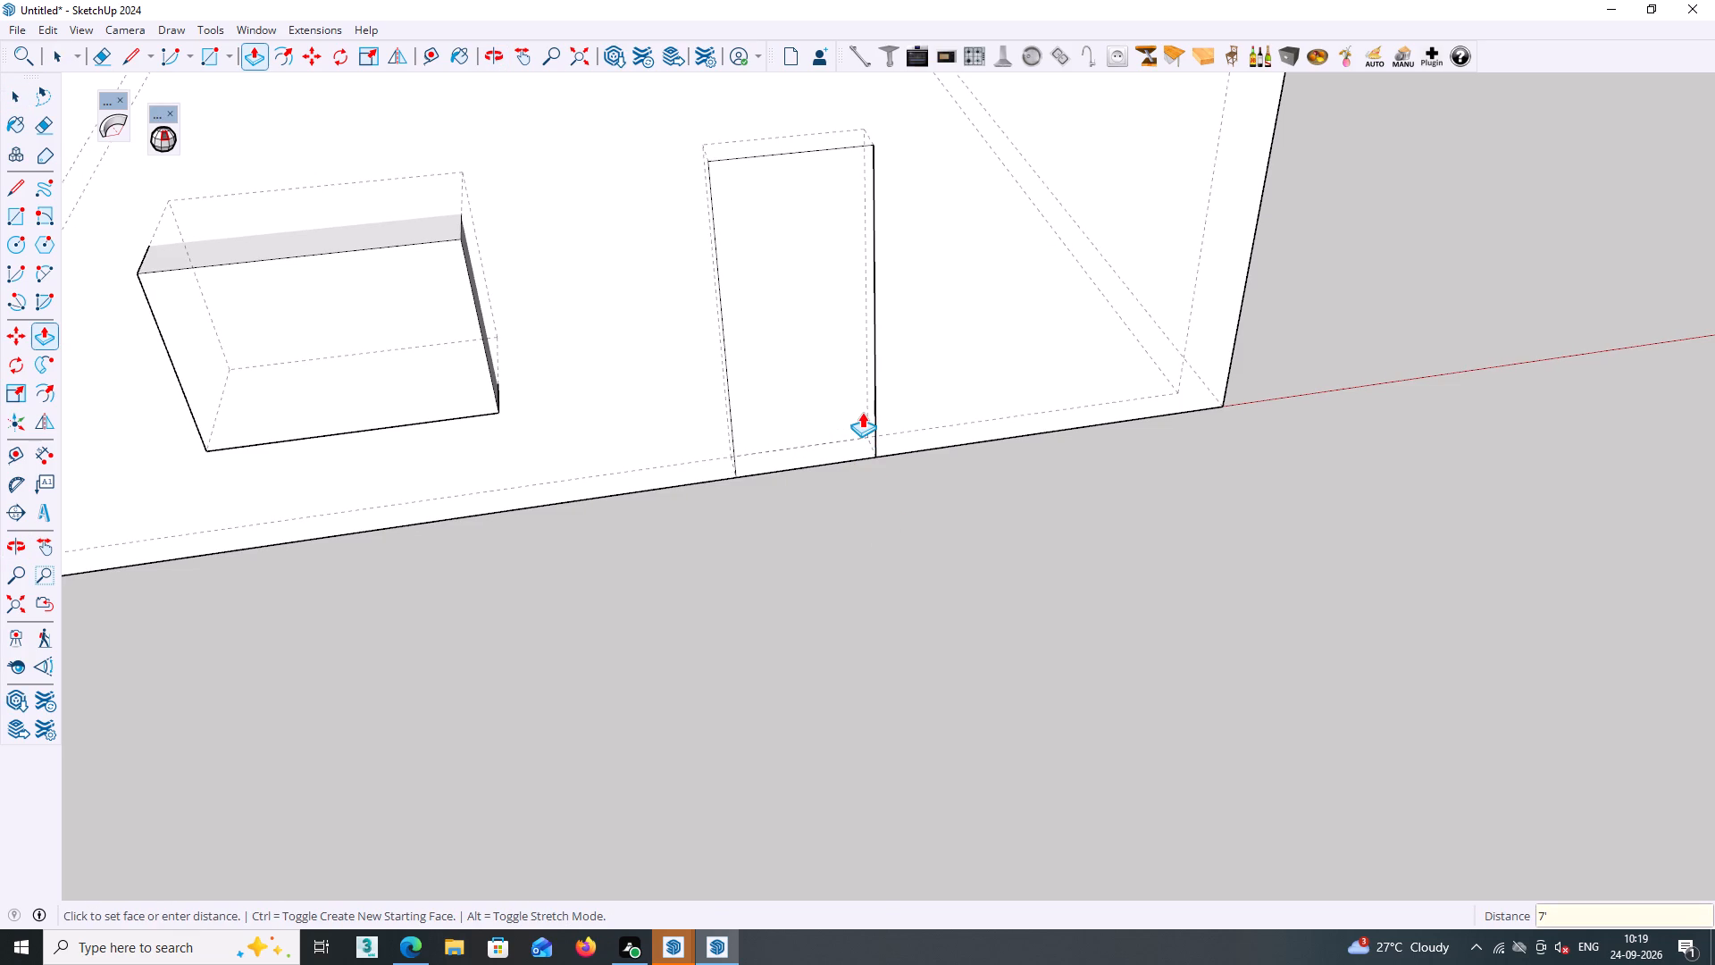
# Push/Pull the 7' high block's front face outward 1' beyond the front wall.
pyautogui.scroll(-4, 862, 412)
pyautogui.moveTo(918, 652); pyautogui.dragTo(1048, 570, button='middle')
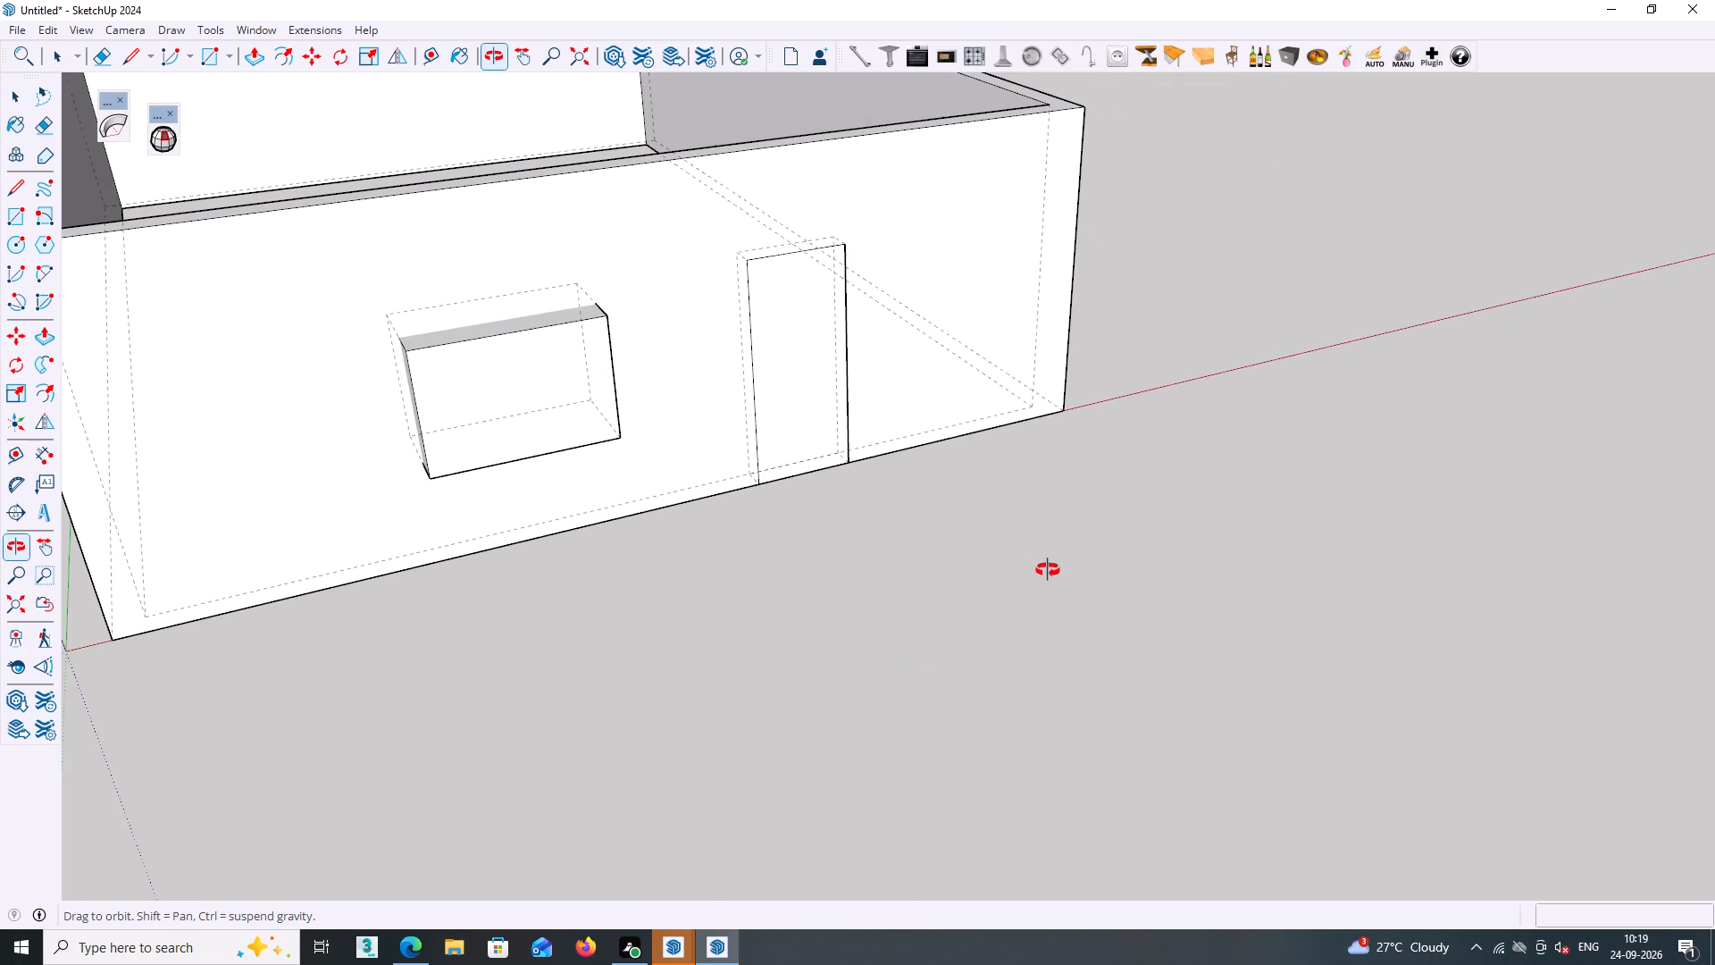
pyautogui.moveTo(1048, 570); pyautogui.dragTo(1016, 574, button='middle')
pyautogui.press('space')
pyautogui.press('p')
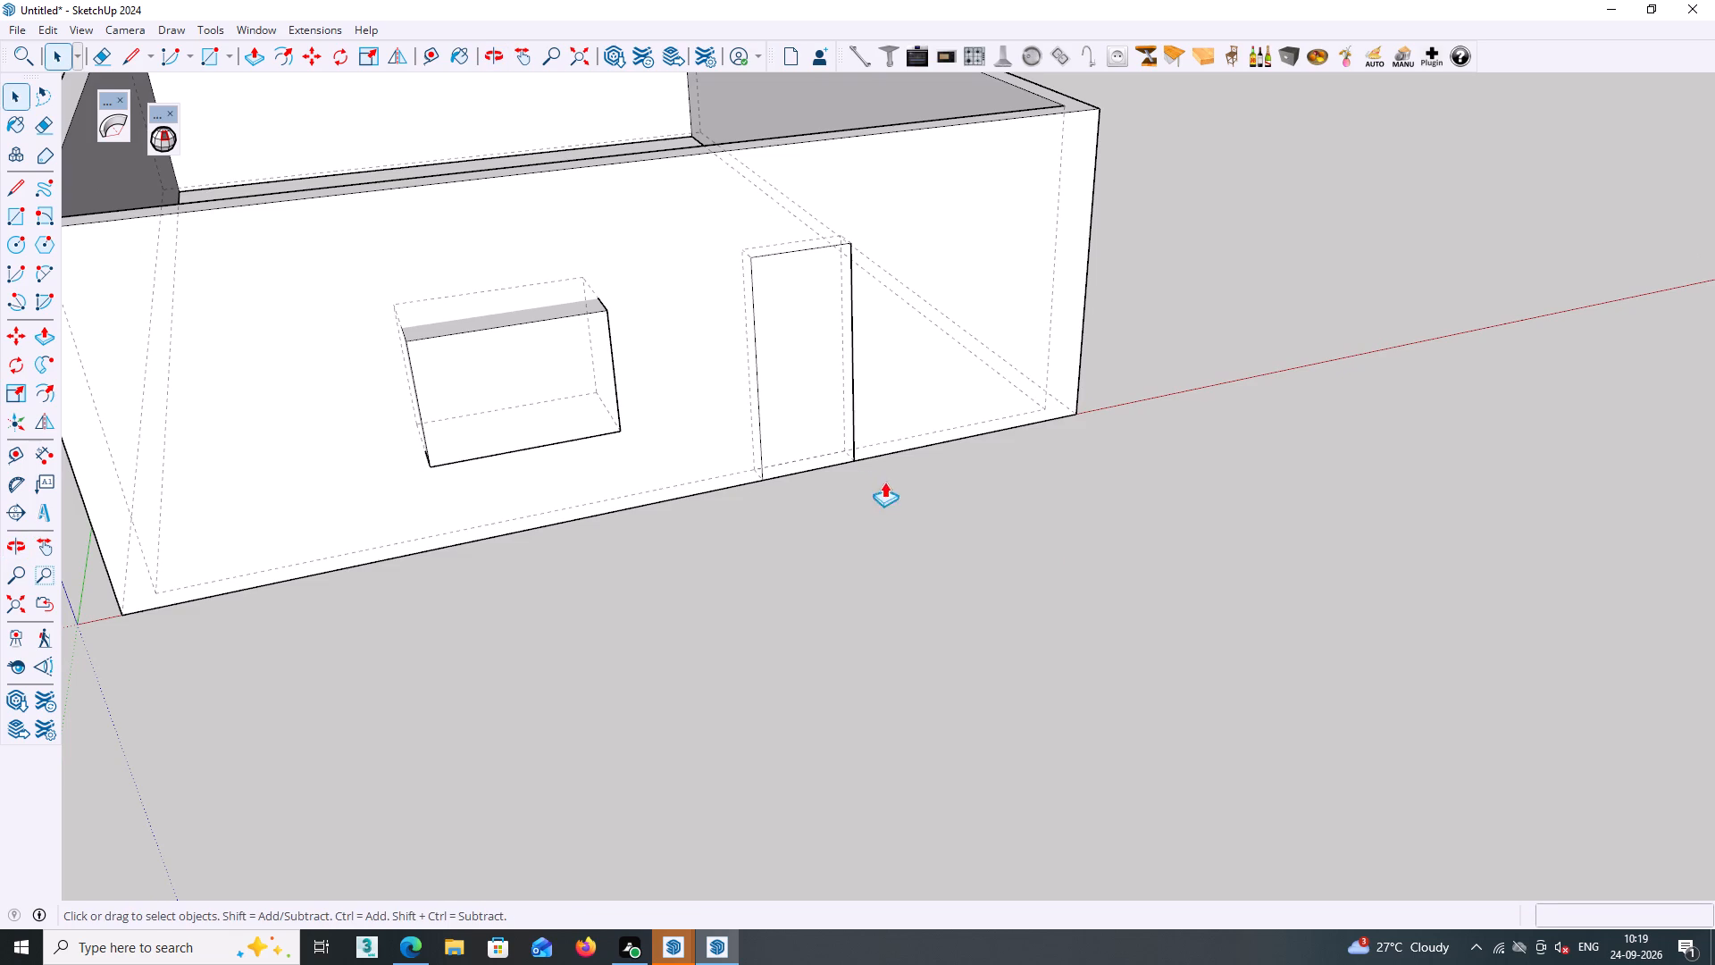
pyautogui.click(817, 398)
pyautogui.write("1'")
pyautogui.press('Return')
# Push/Pull the 7' high block's back face 1' into the building, past the front wall's inner side.
pyautogui.scroll(-4, 844, 421)
pyautogui.moveTo(944, 434); pyautogui.dragTo(180, 459, button='middle')
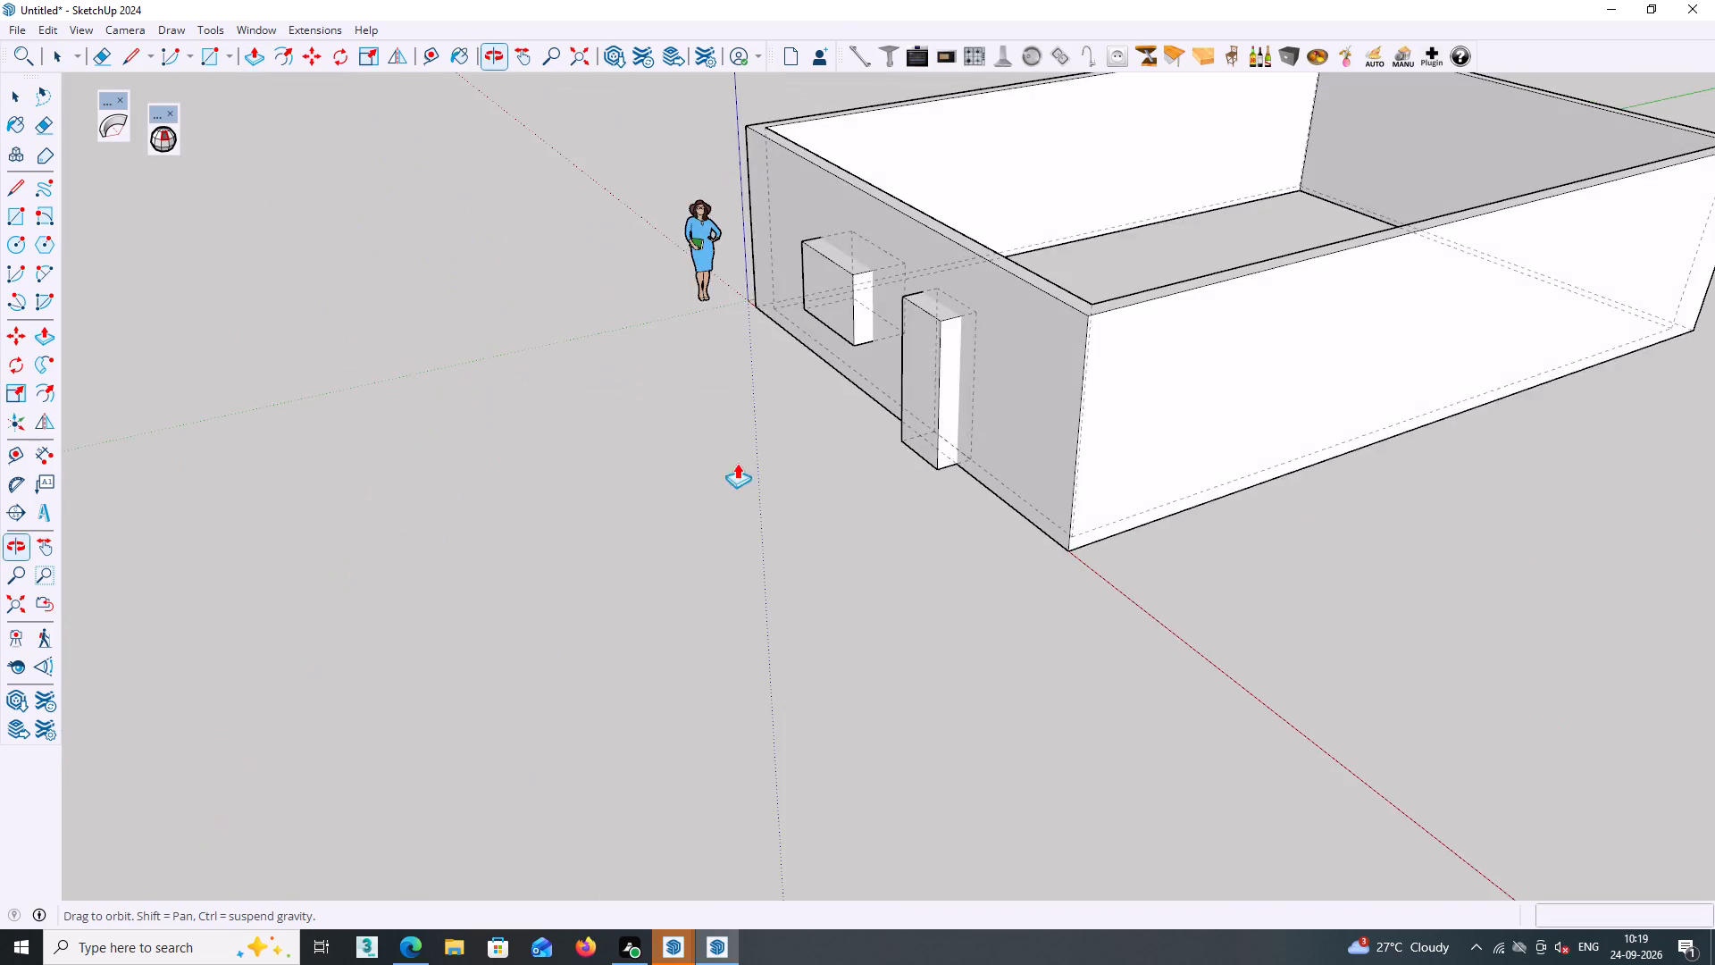
pyautogui.moveTo(1201, 400); pyautogui.dragTo(808, 473, button='middle')
pyautogui.moveTo(959, 448); pyautogui.dragTo(854, 375, button='middle')
pyautogui.moveTo(916, 334); pyautogui.dragTo(912, 390, button='middle')
pyautogui.scroll(3, 916, 370)
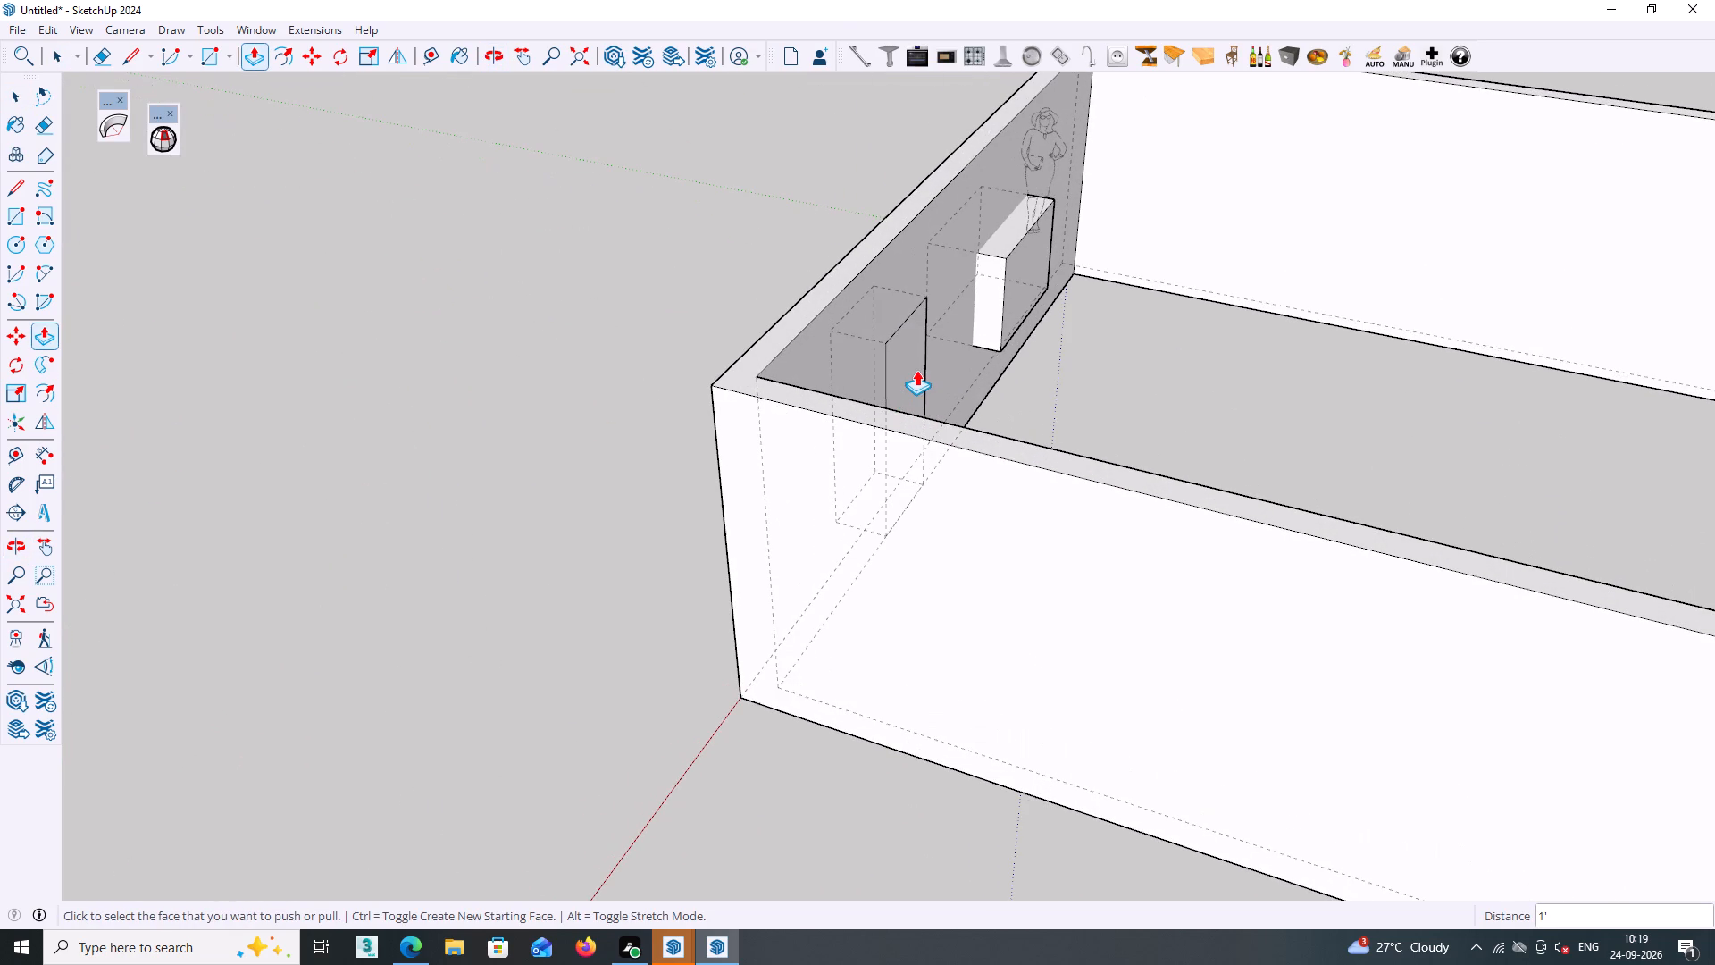
pyautogui.click(911, 363)
pyautogui.write("1'")
pyautogui.press('Return')
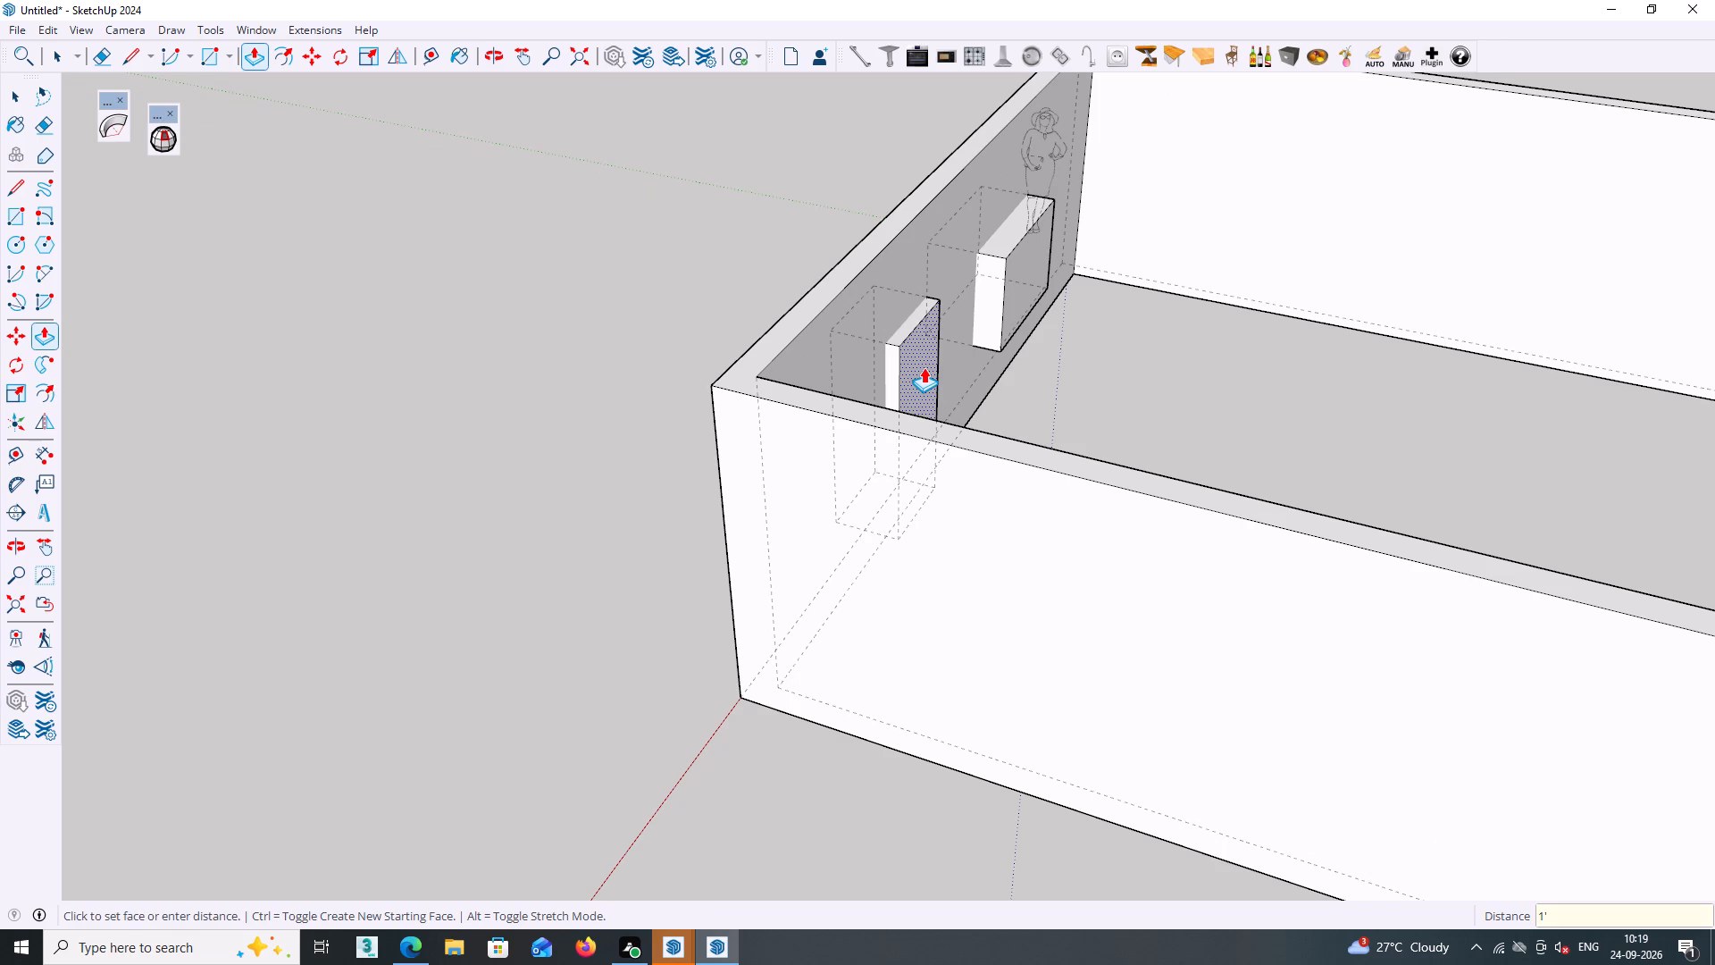
pyautogui.press('Return')
pyautogui.press('Return')
pyautogui.press('Return')
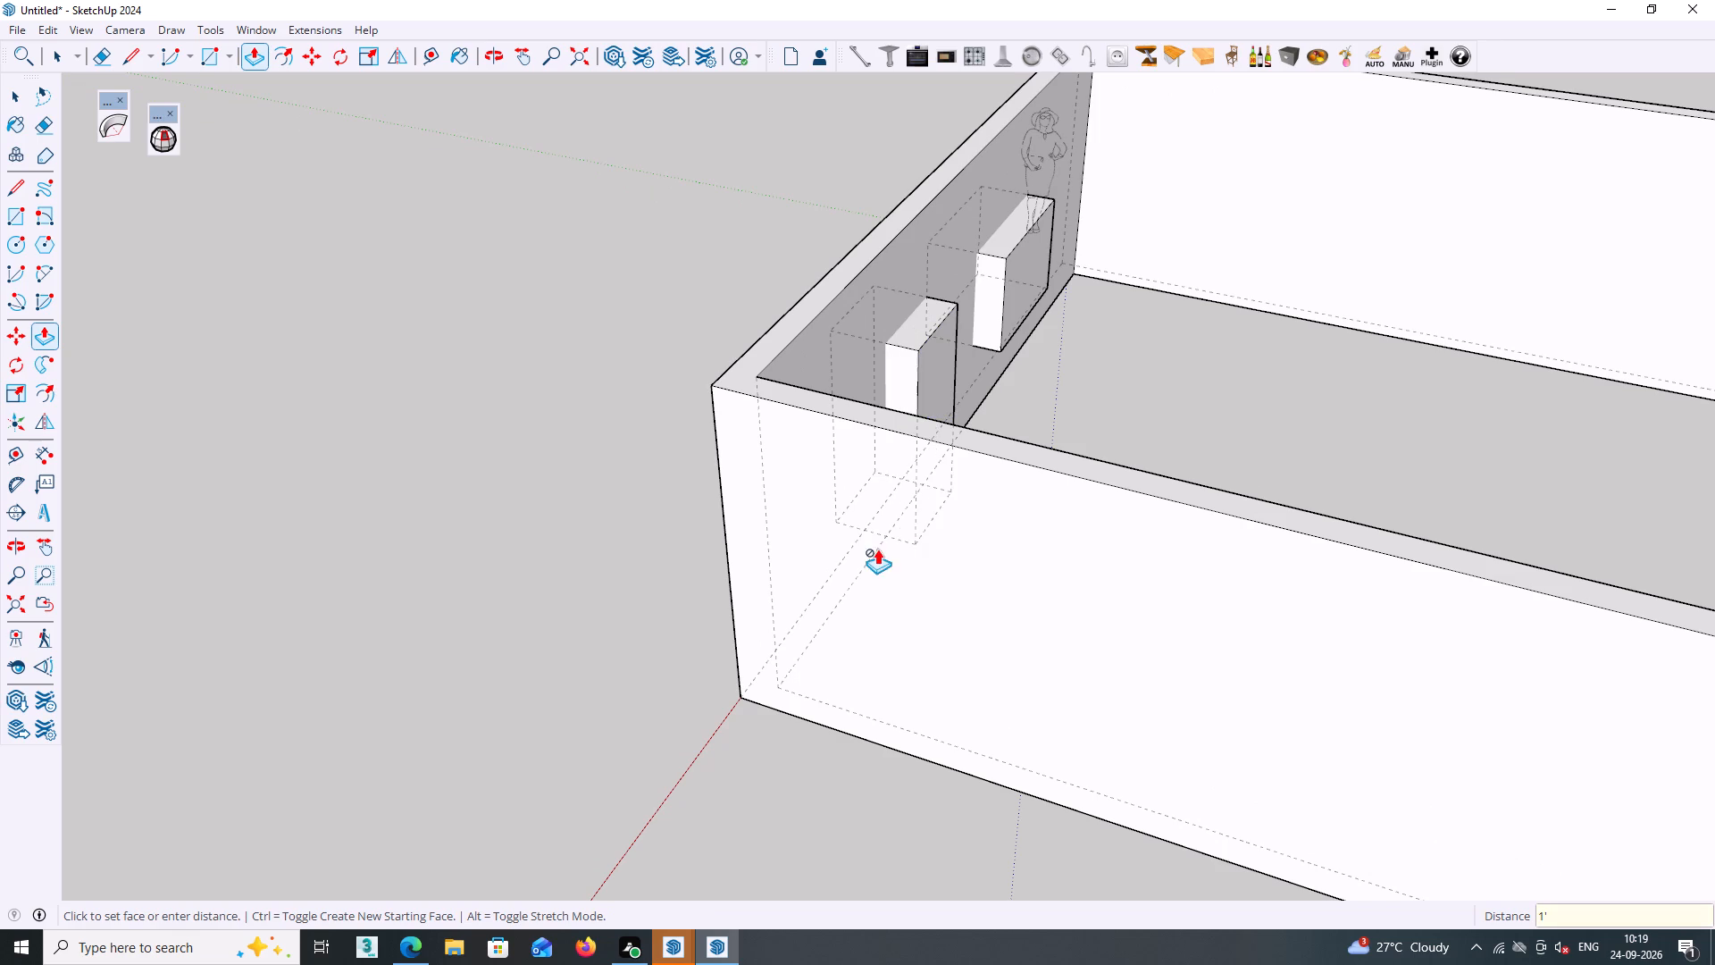
# Examine the window- and door-sized blocks passing through the front wall from several angles.
pyautogui.moveTo(877, 549); pyautogui.dragTo(824, 553, button='middle')
pyautogui.scroll(-2, 853, 547)
pyautogui.moveTo(403, 744); pyautogui.dragTo(1277, 840, button='middle')
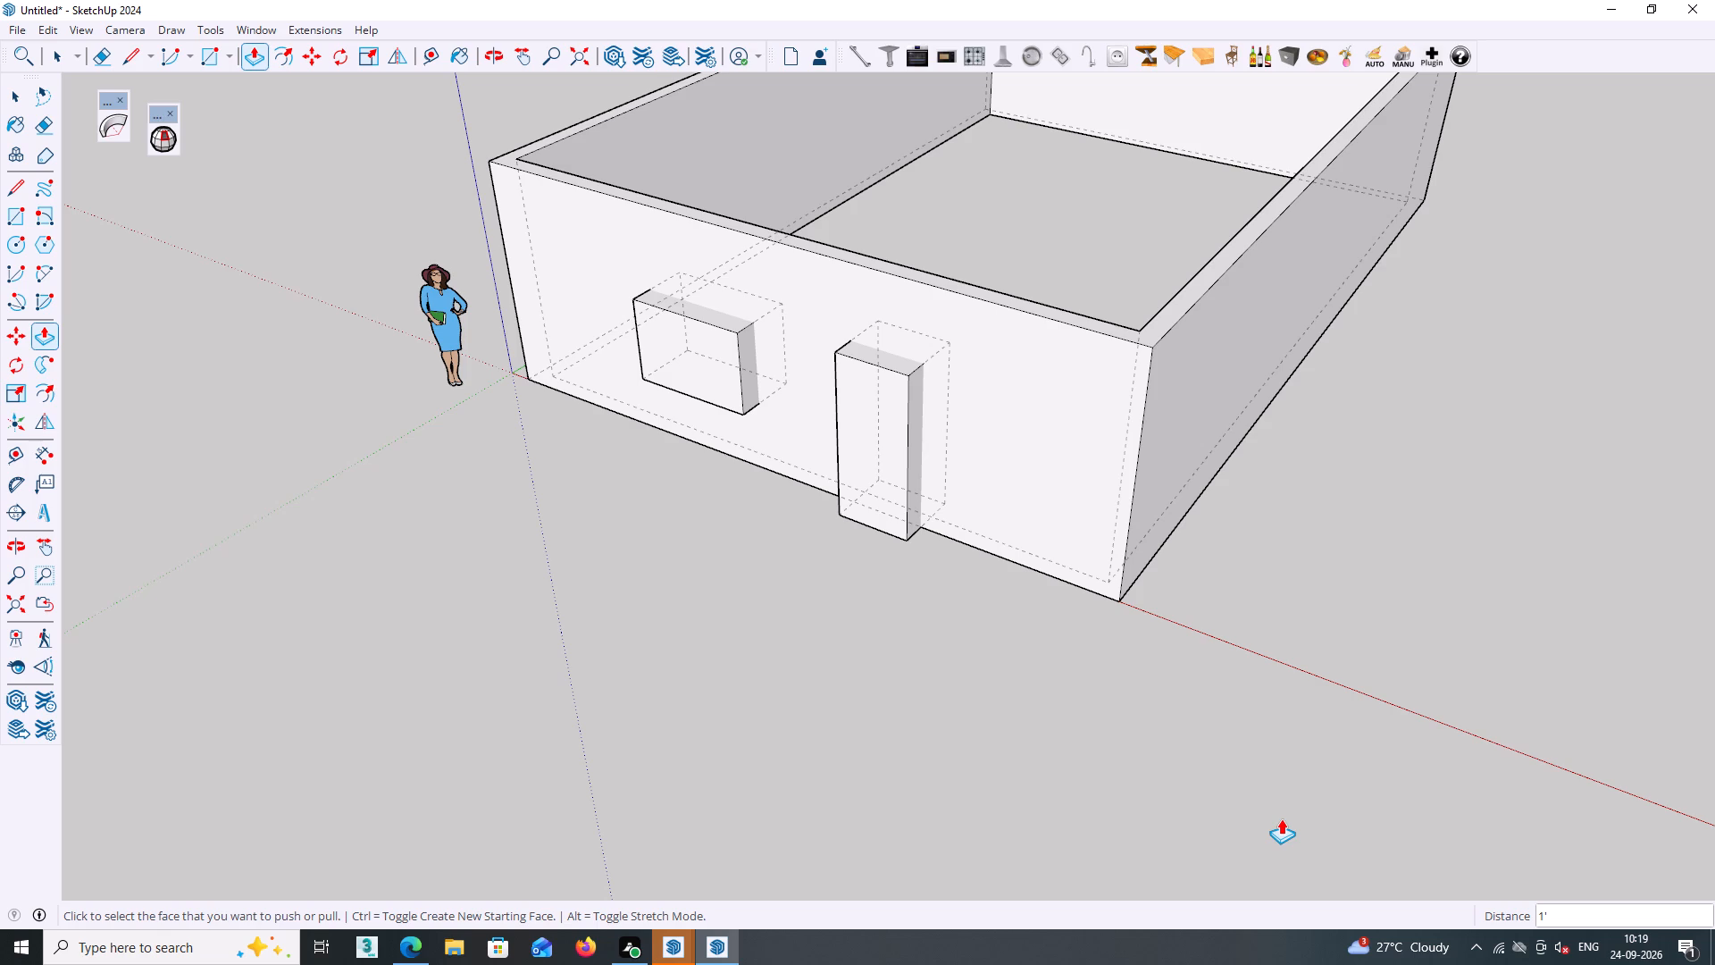
pyautogui.scroll(-2, 1274, 815)
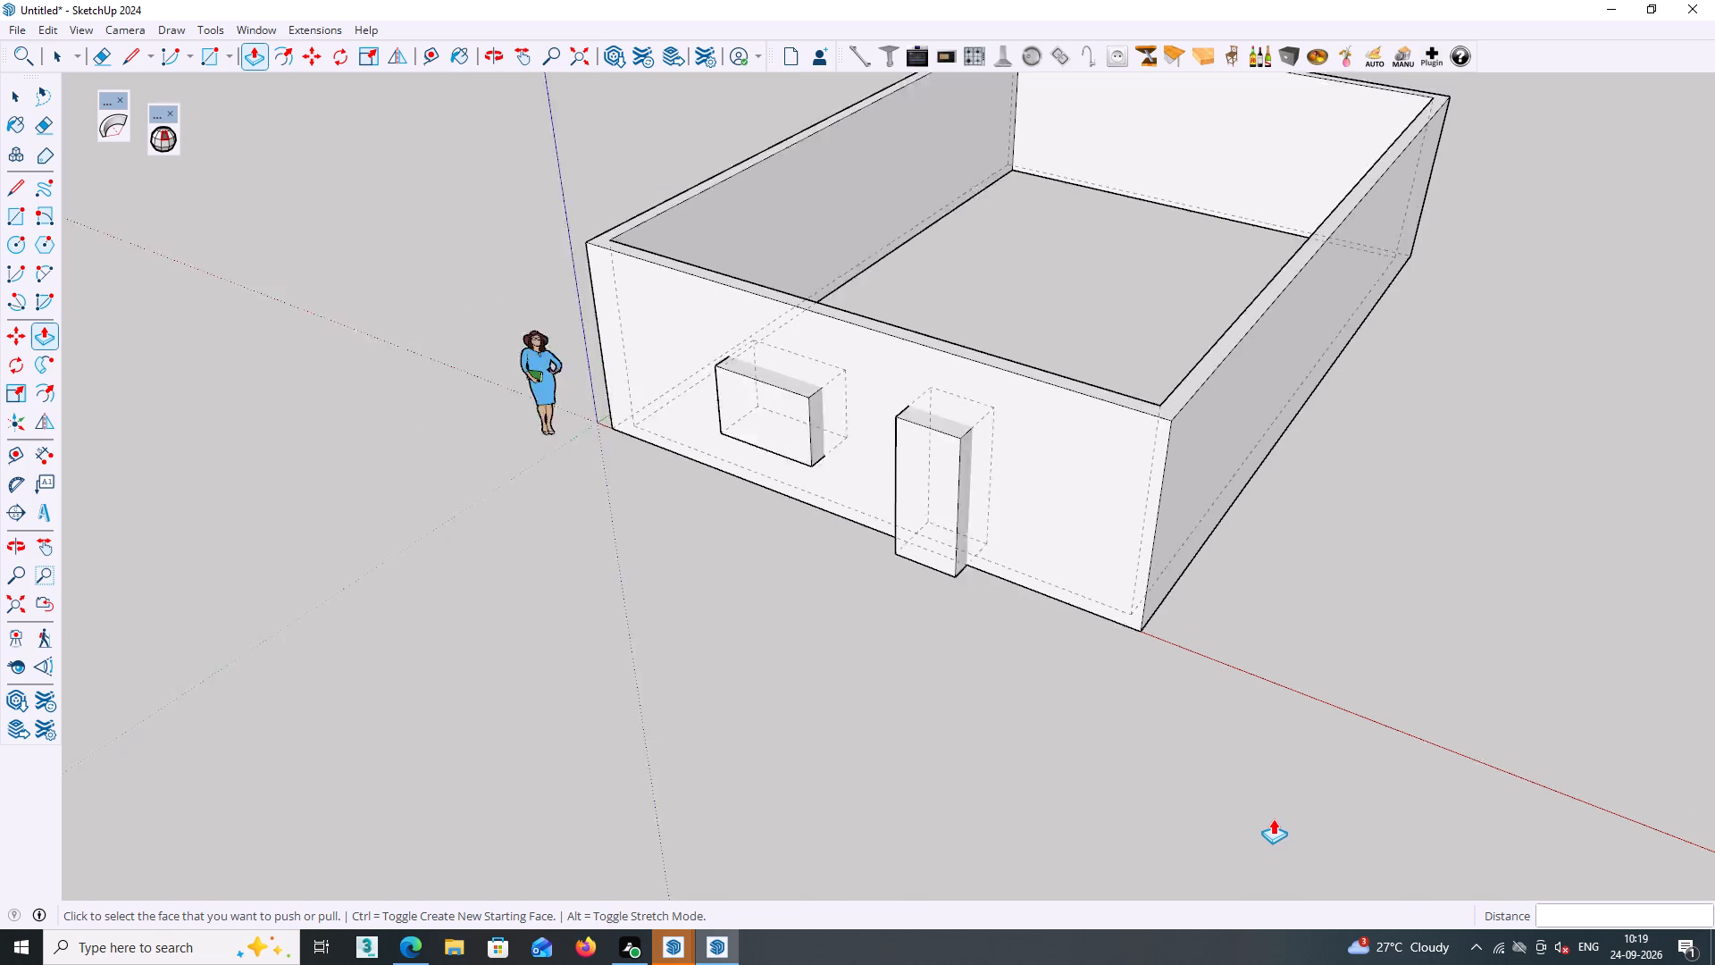
pyautogui.scroll(-5, 1273, 818)
pyautogui.moveTo(1196, 884); pyautogui.dragTo(1368, 829, button='middle')
pyautogui.middleClick(1298, 828)
pyautogui.scroll(-4, 1297, 828)
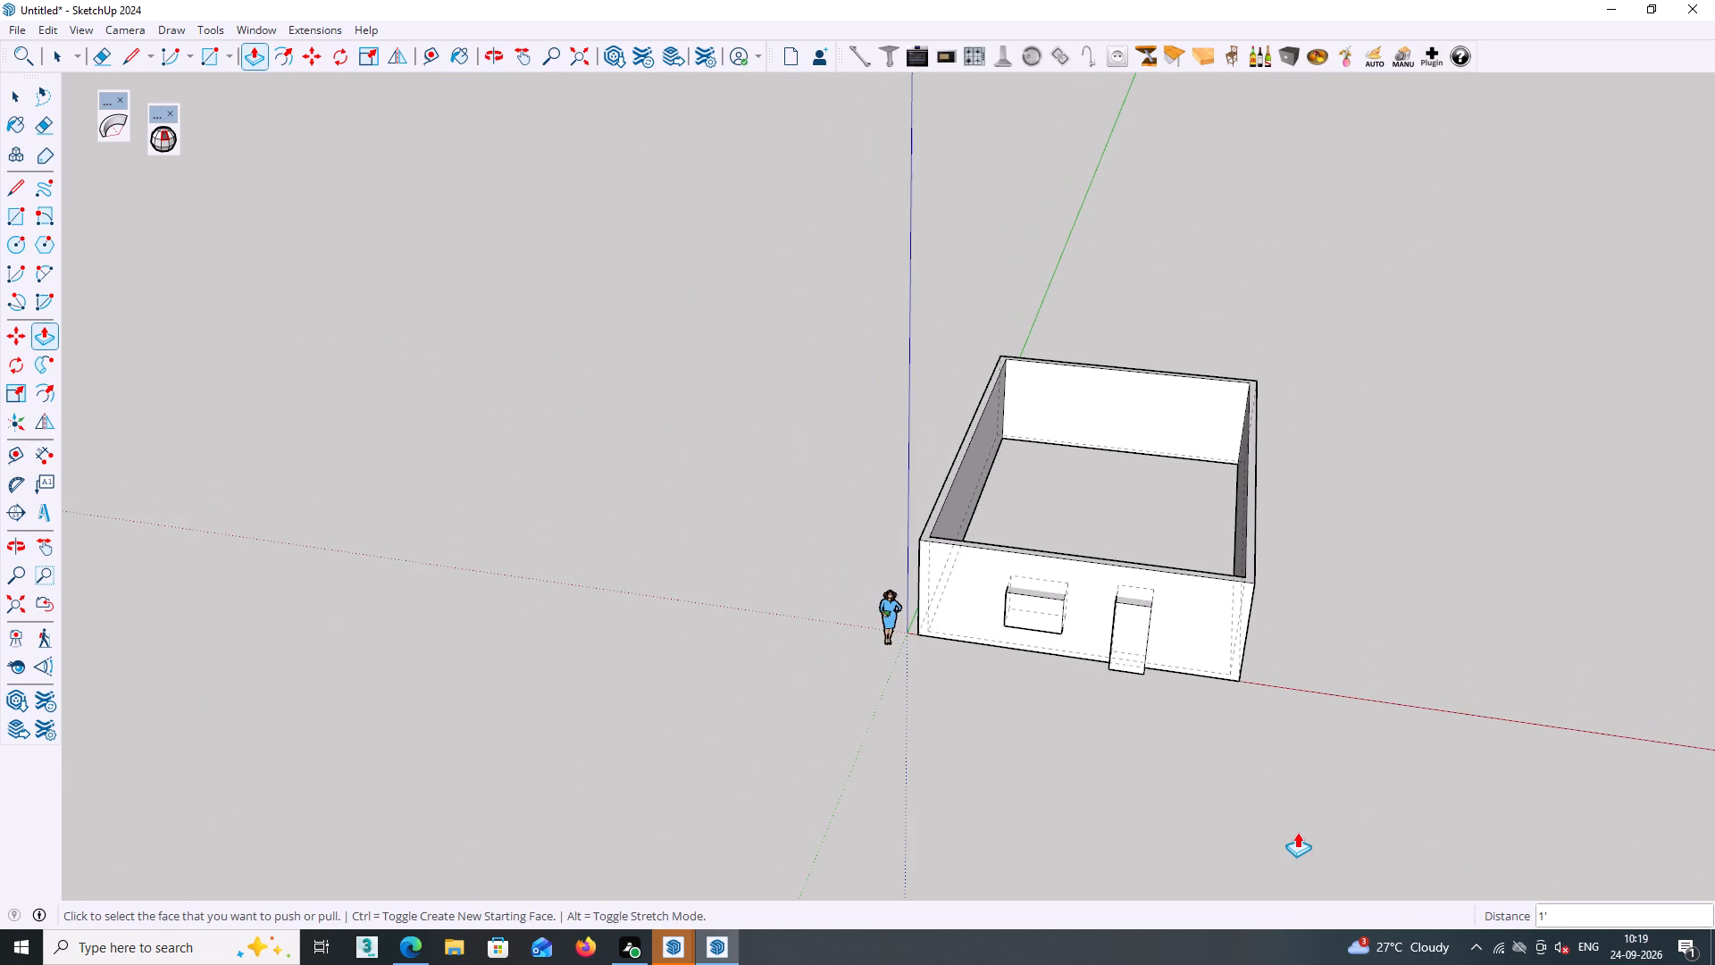
pyautogui.moveTo(1297, 832); pyautogui.dragTo(1302, 818, button='middle')
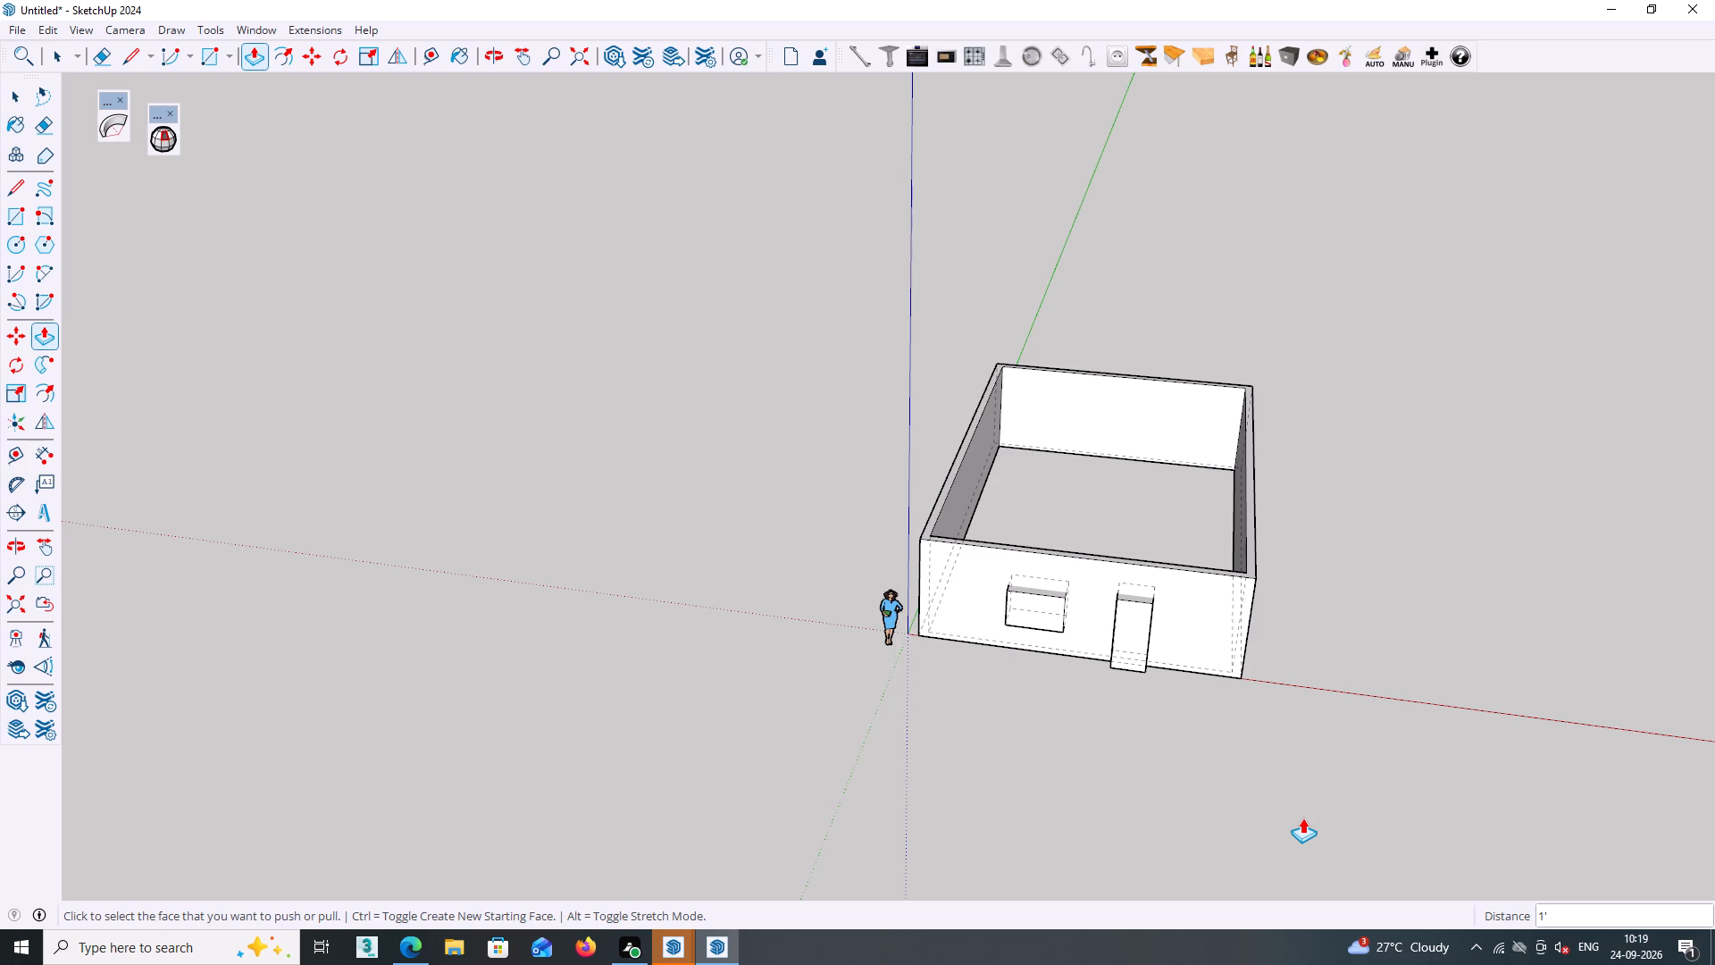
pyautogui.moveTo(1326, 697); pyautogui.dragTo(1310, 688, button='middle')
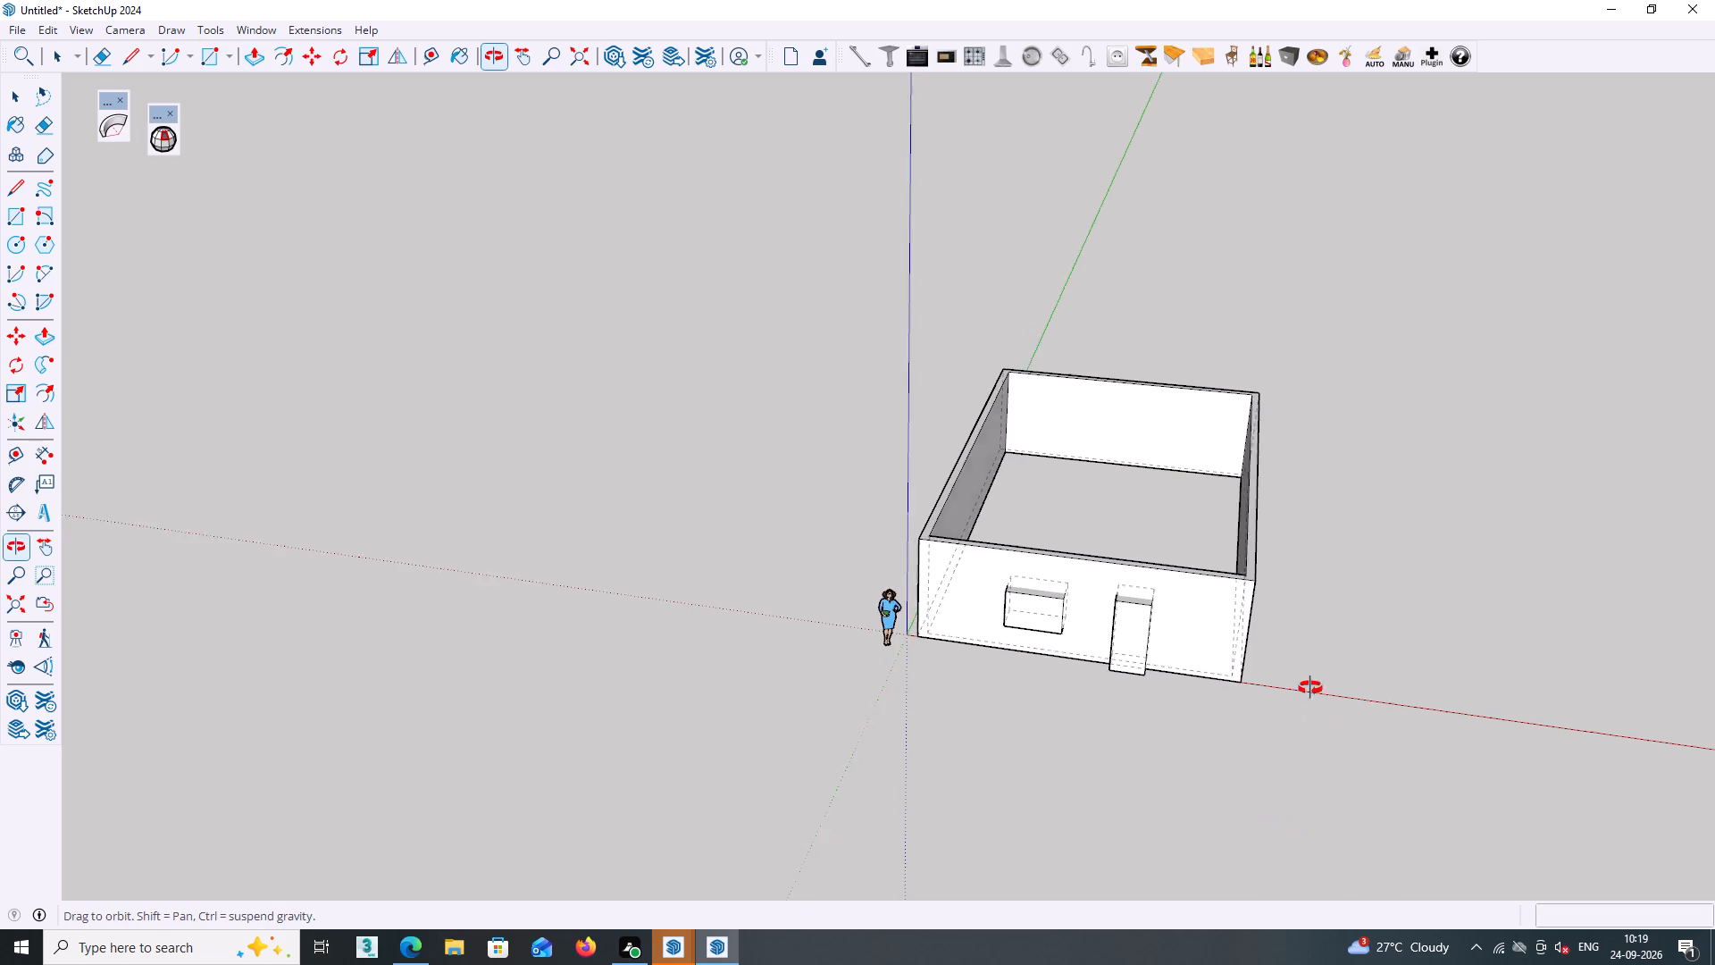
pyautogui.moveTo(1310, 688); pyautogui.dragTo(1108, 656, button='middle')
pyautogui.scroll(7, 1092, 655)
pyautogui.moveTo(1127, 852); pyautogui.dragTo(1235, 819, button='middle')
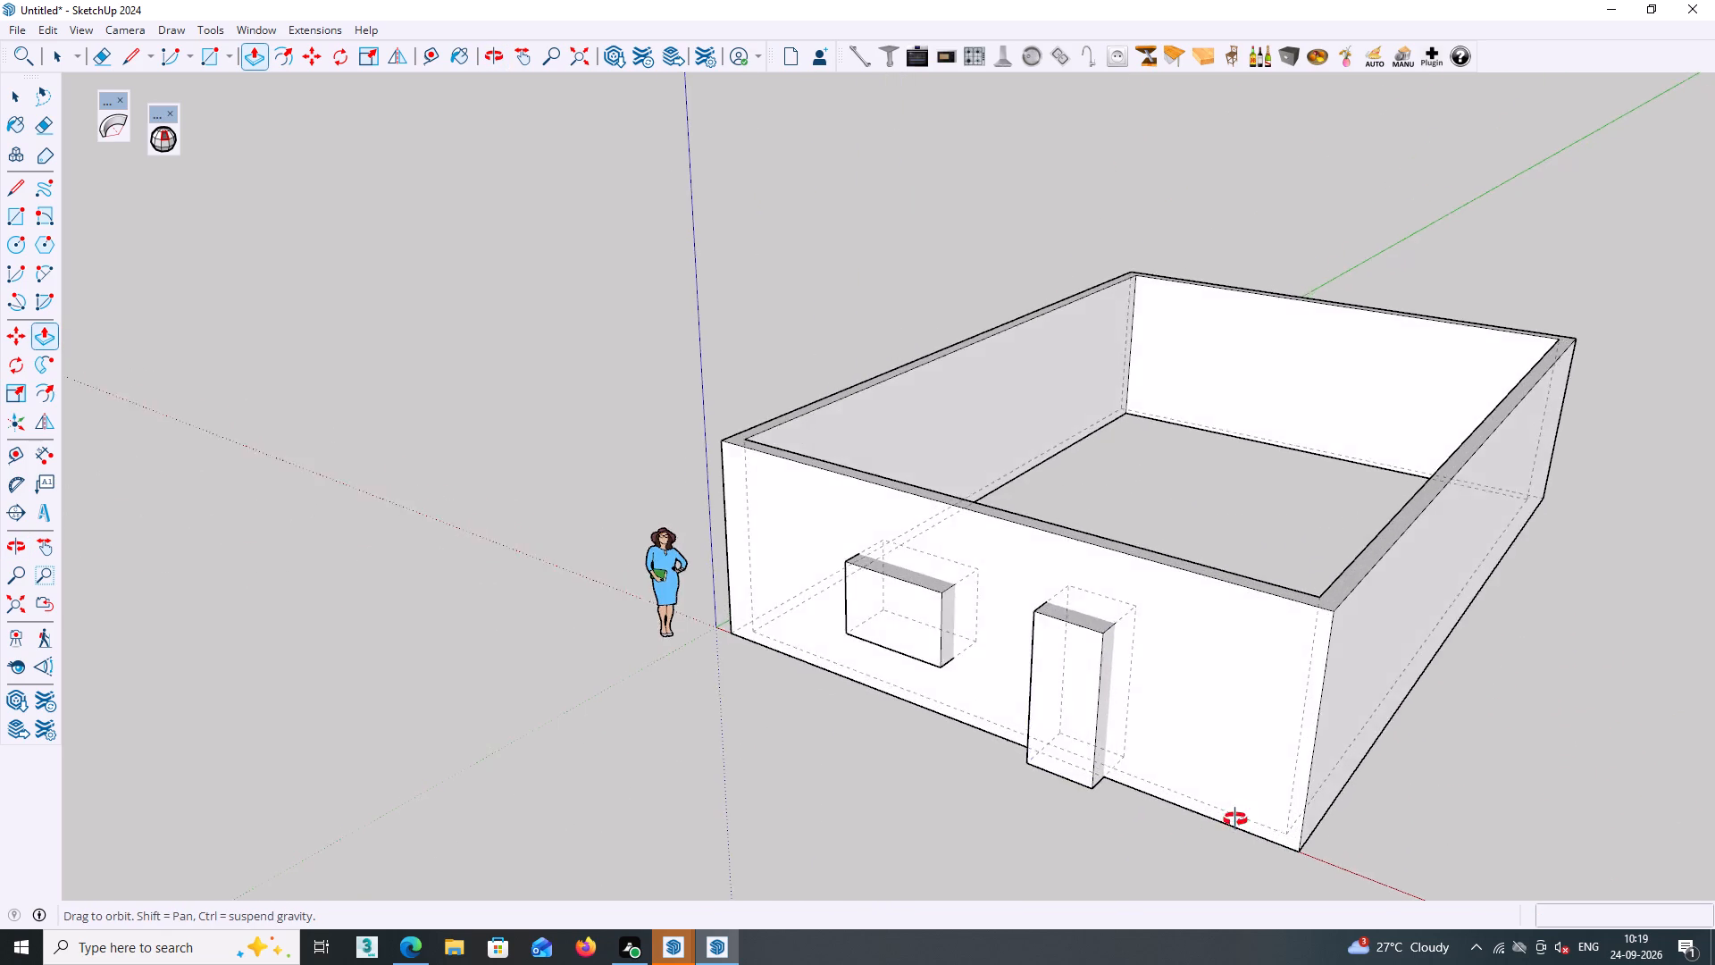
pyautogui.moveTo(1235, 819); pyautogui.dragTo(1287, 801, button='middle')
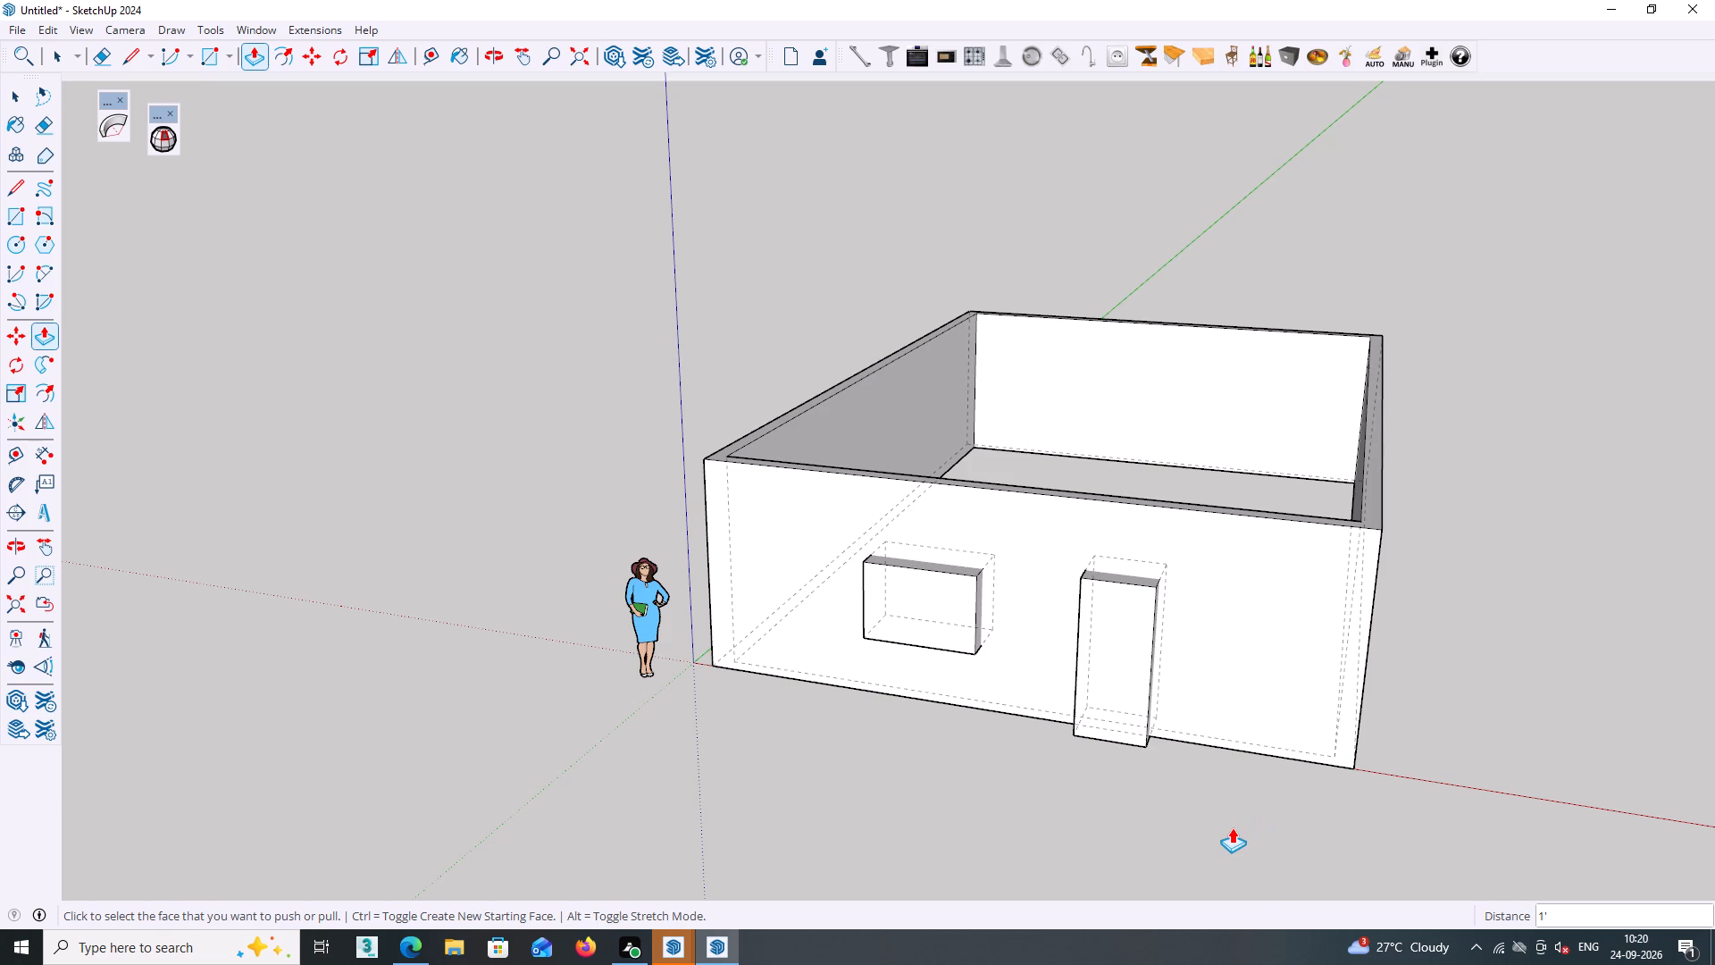
pyautogui.moveTo(1393, 816); pyautogui.dragTo(1447, 795, button='middle')
# Select the whole door-sized block in the front wall and make it a group.
pyautogui.press('space')
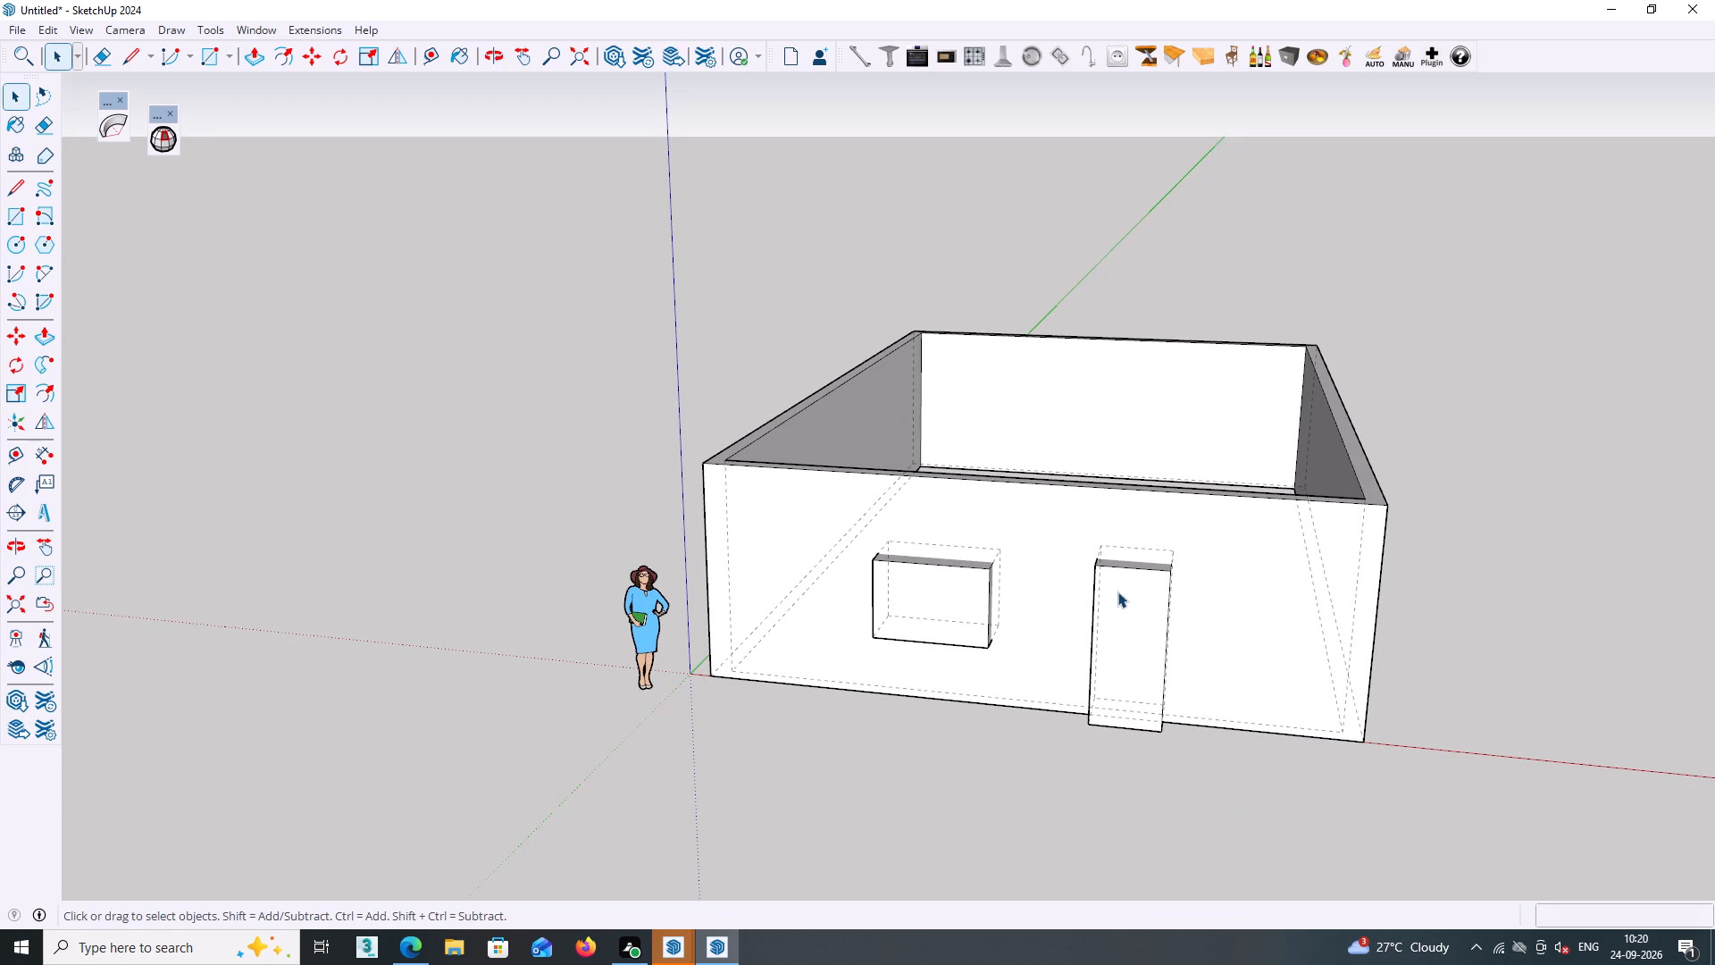
pyautogui.click(1118, 592)
pyautogui.click(1118, 592)
pyautogui.tripleClick(1117, 596)
pyautogui.doubleClick(1117, 598)
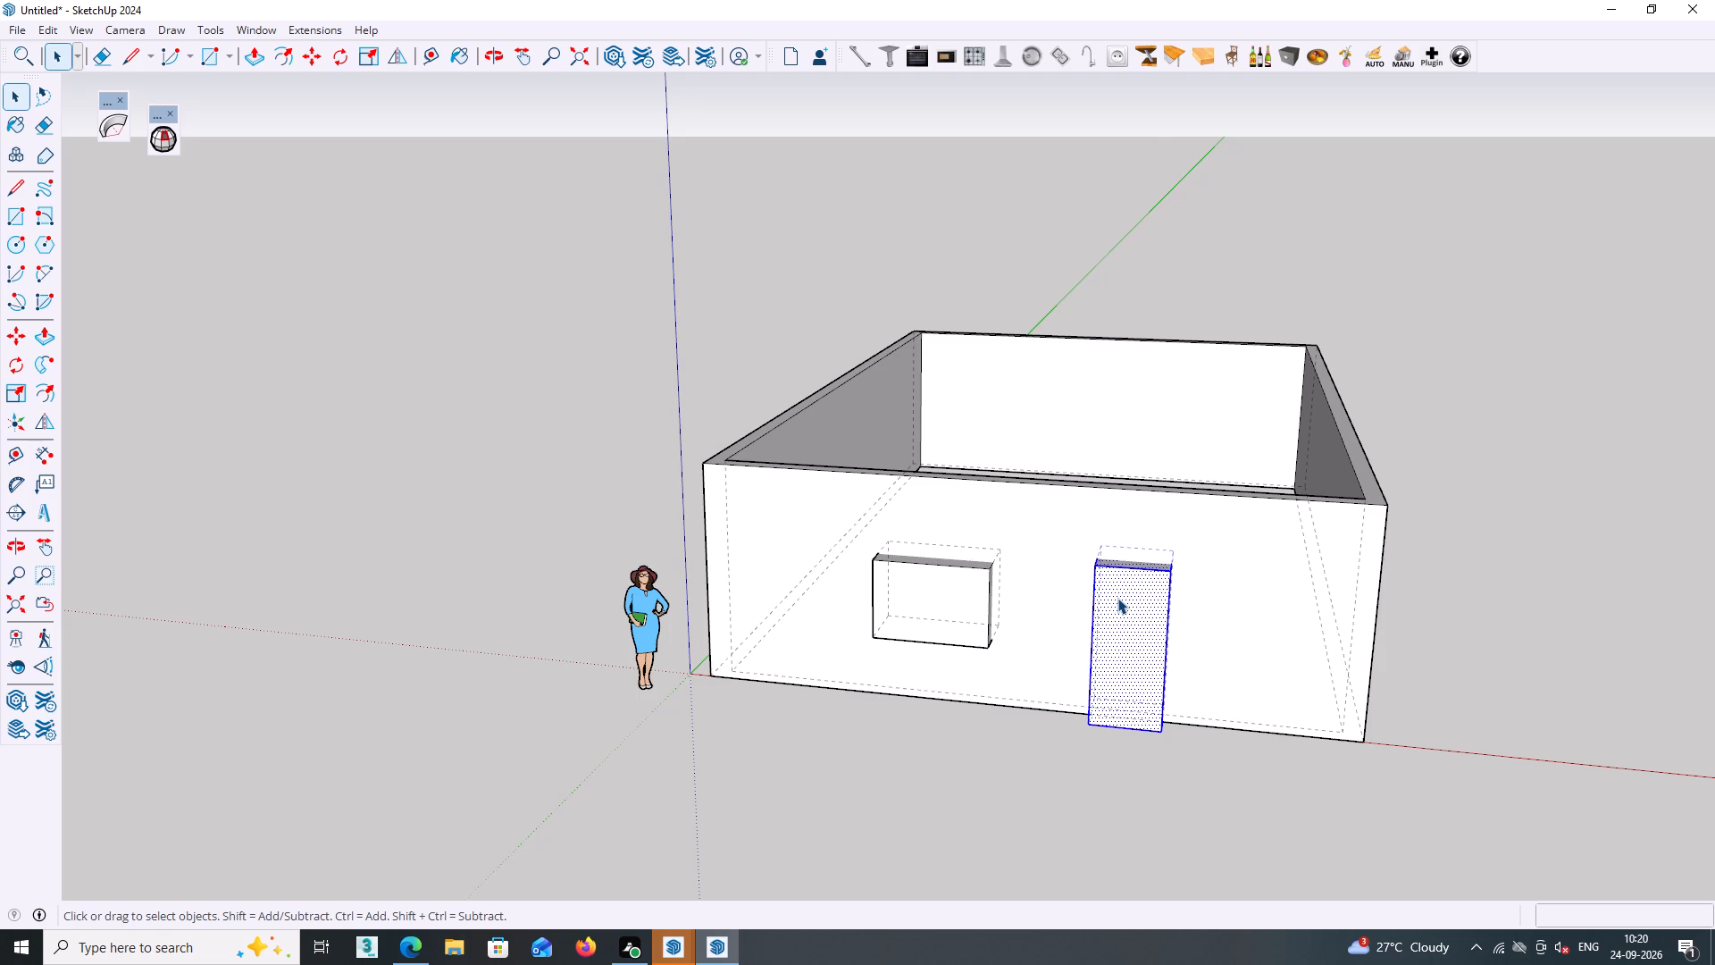
pyautogui.rightClick(1117, 598)
pyautogui.click(1187, 172)
# Display the Solid Tools set.
pyautogui.rightClick(787, 94)
pyautogui.click(785, 94)
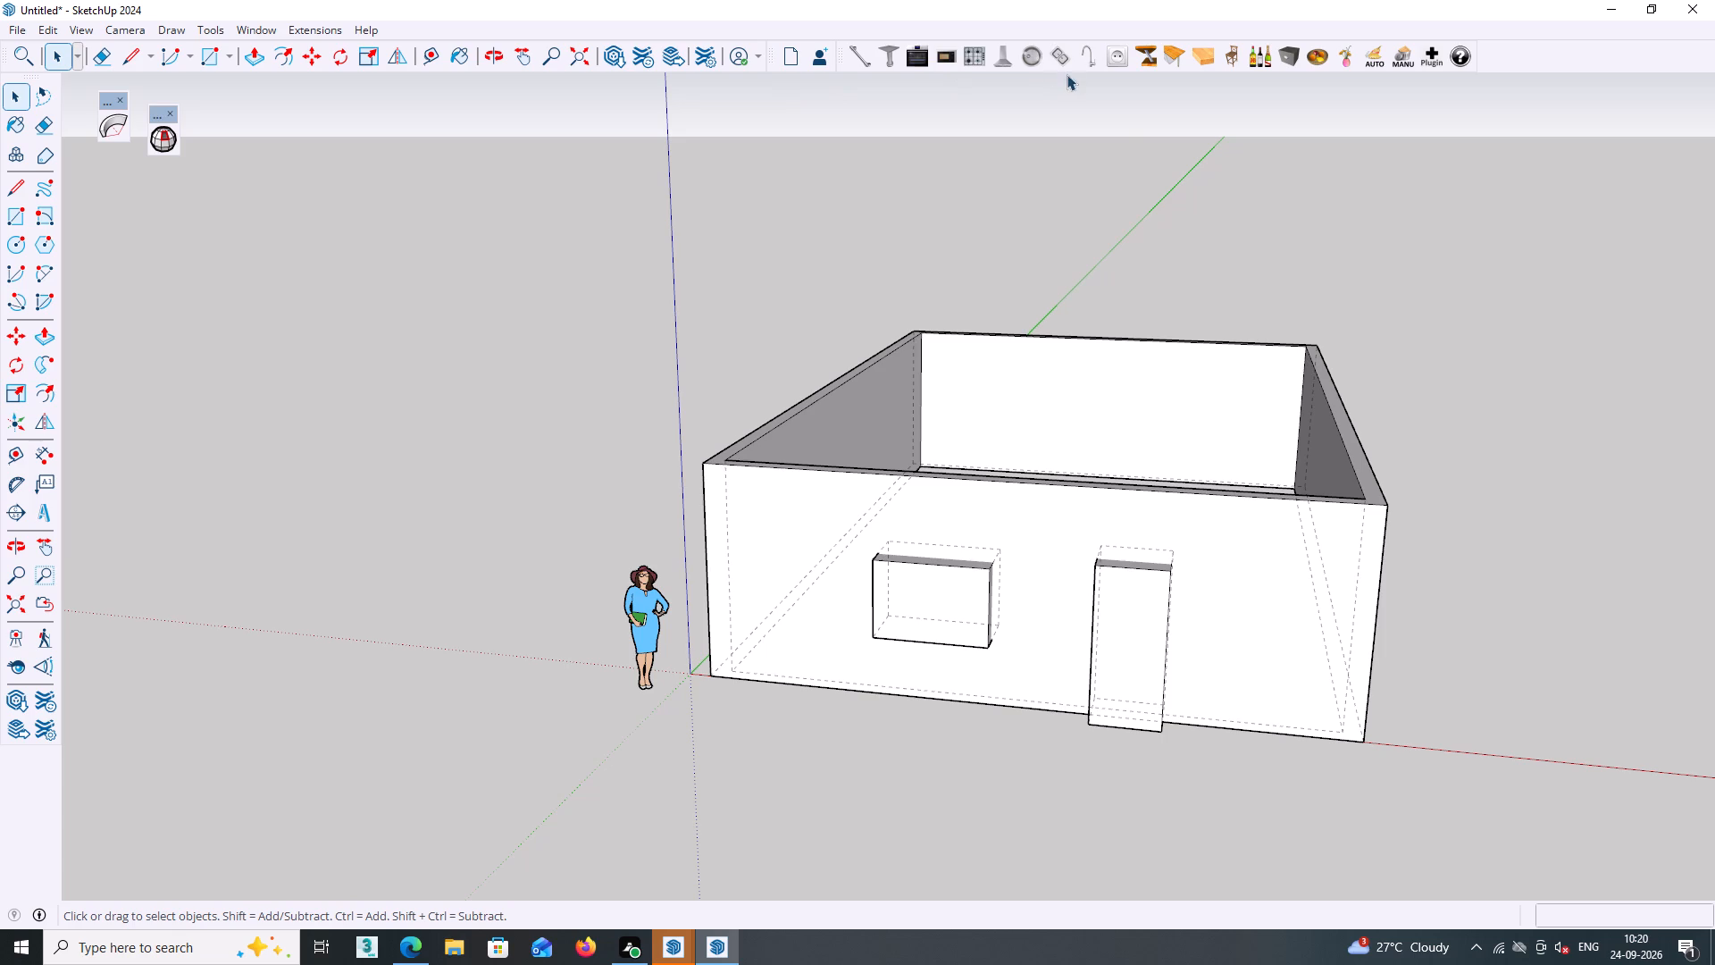
pyautogui.rightClick(1067, 74)
pyautogui.click(1036, 106)
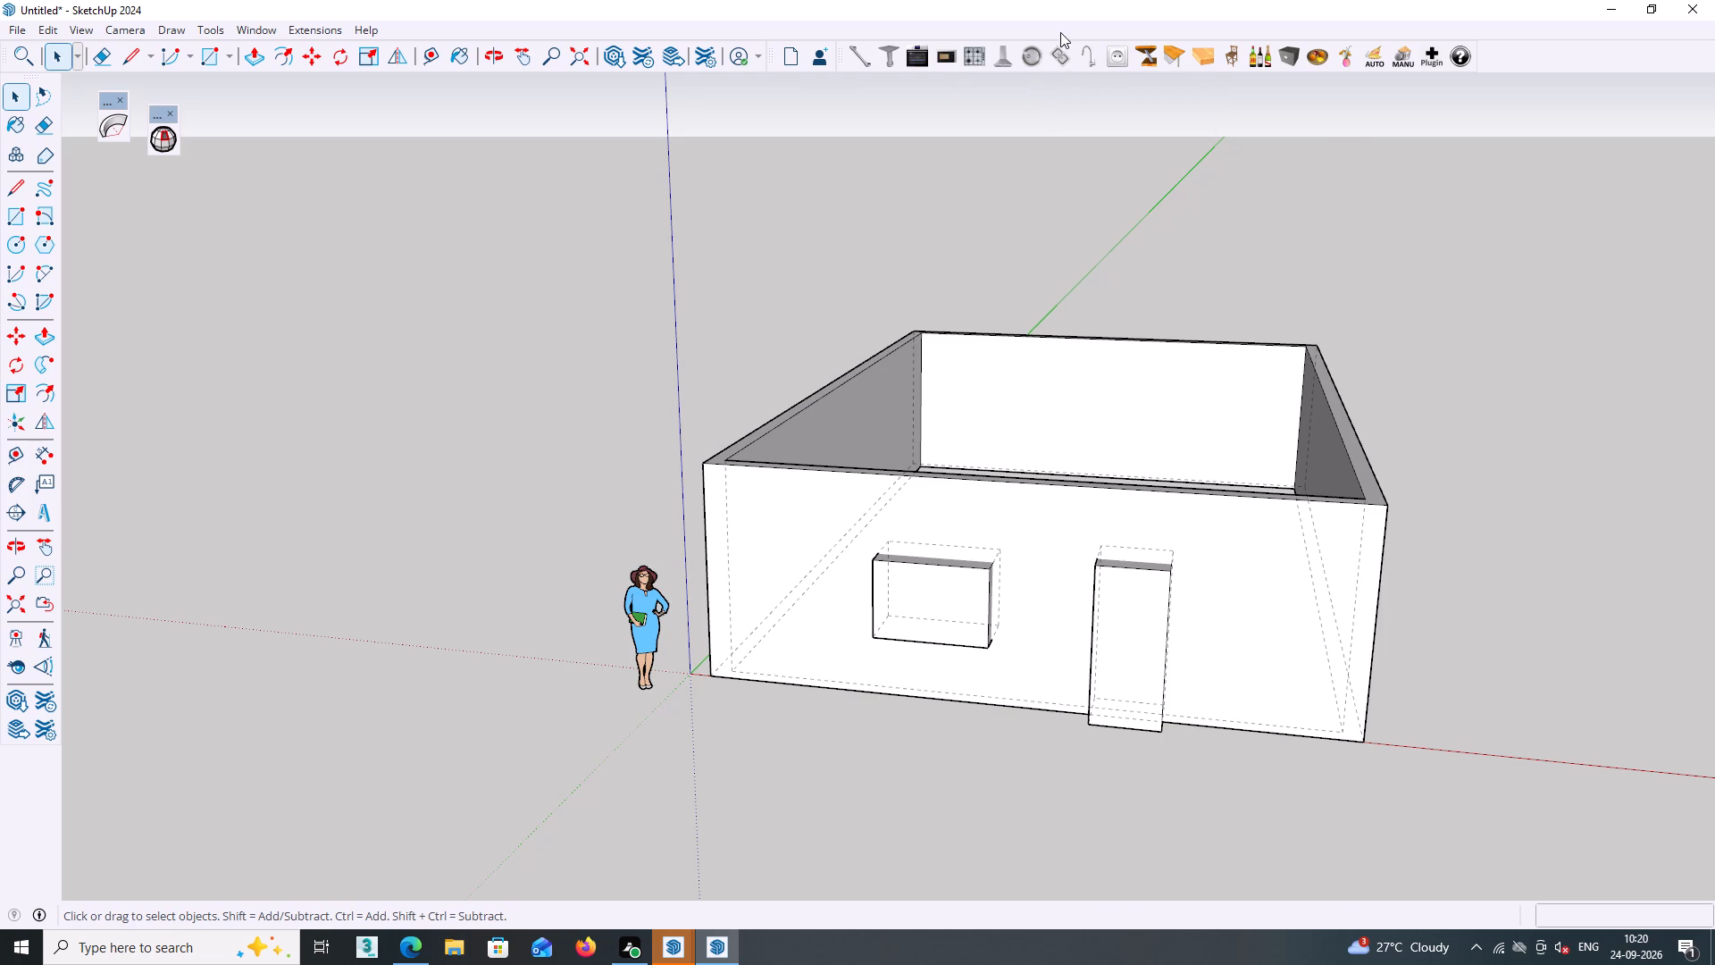
pyautogui.rightClick(1060, 32)
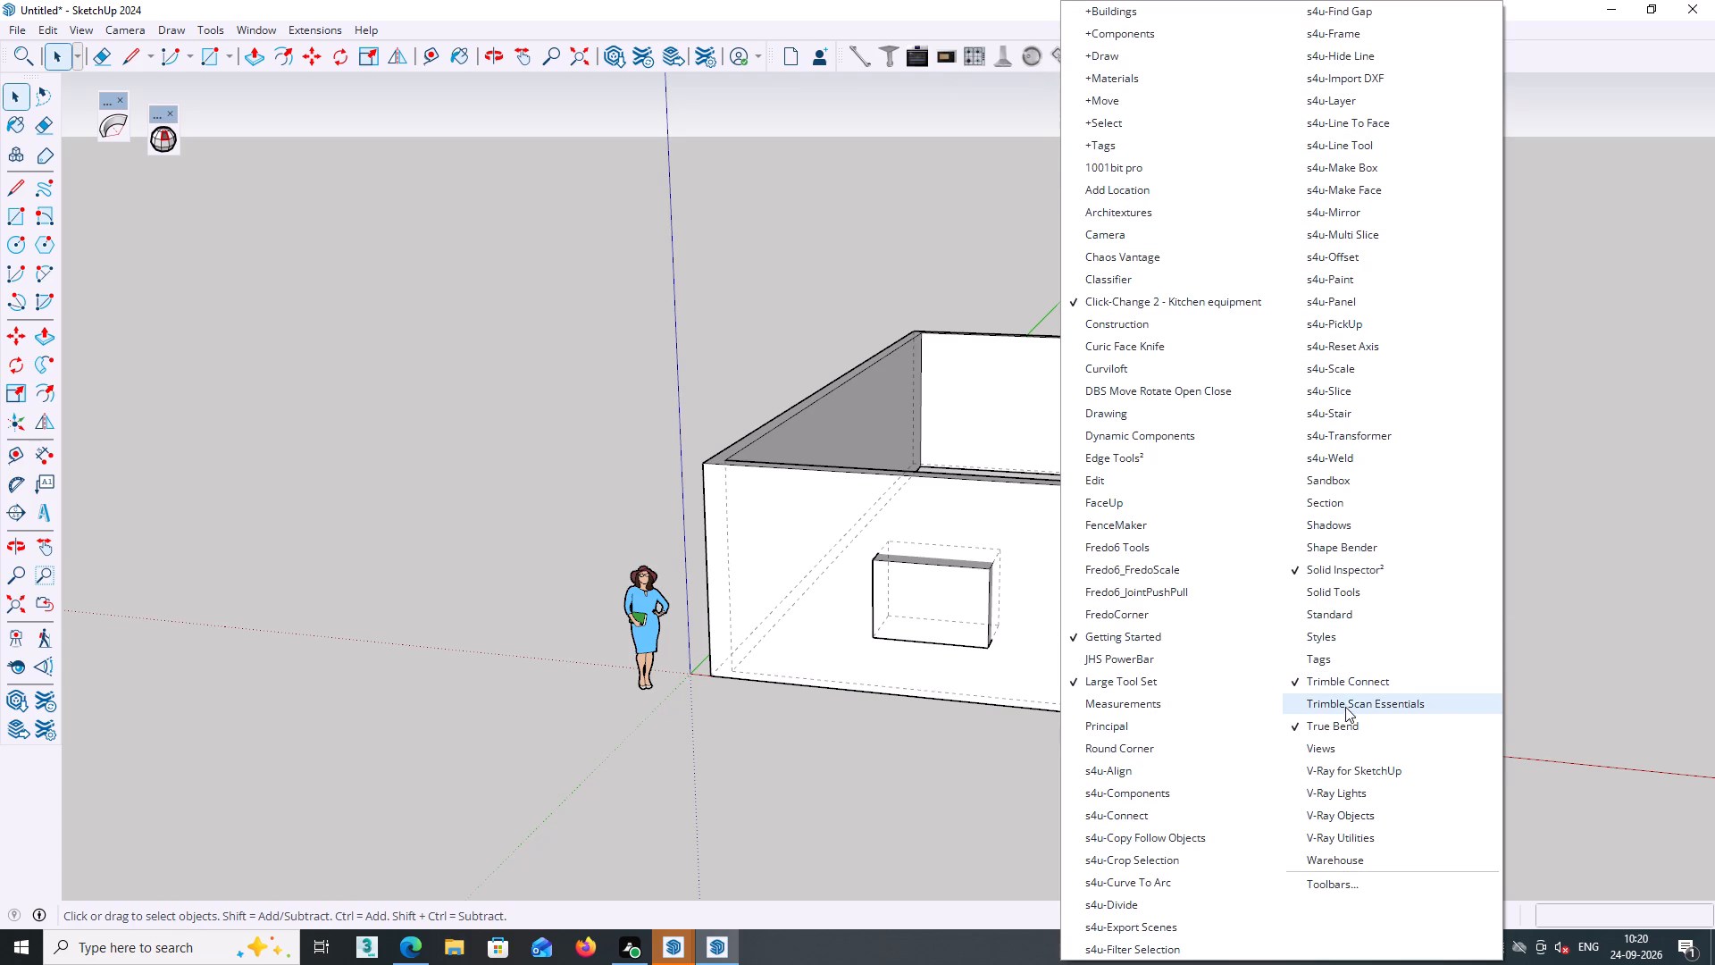
pyautogui.click(1344, 596)
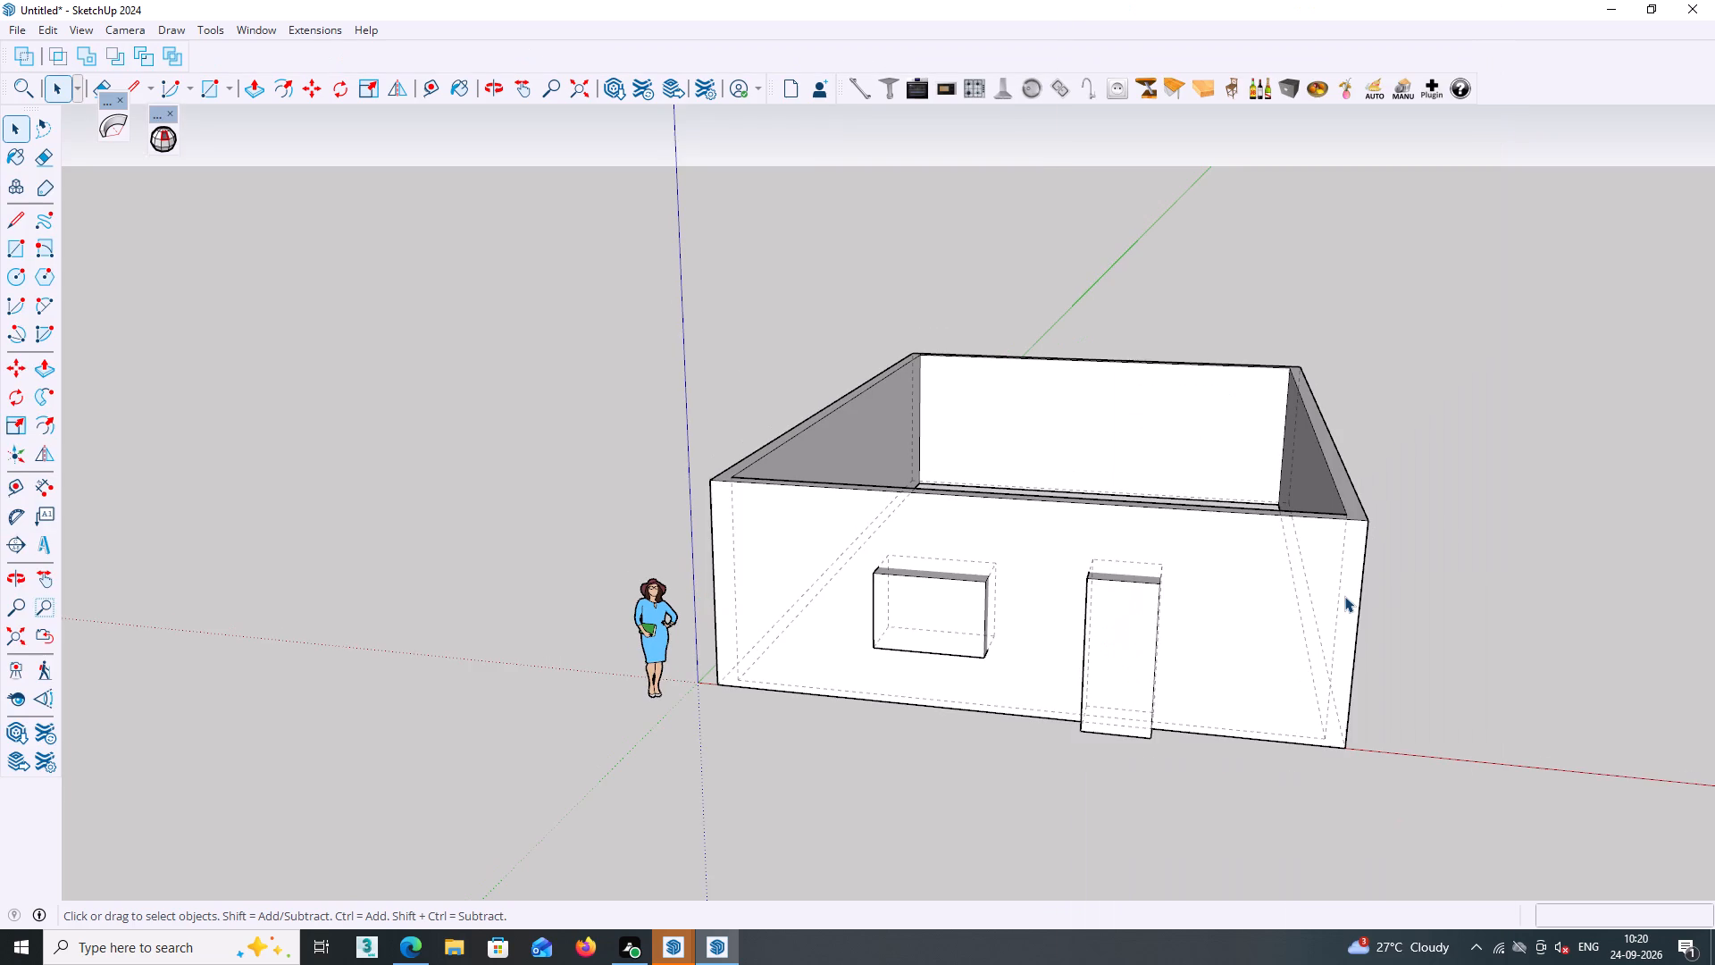
# Subtract the door-sized block from the grouped walls to cut the door opening in the front wall.
pyautogui.click(1142, 683)
pyautogui.moveTo(1139, 668); pyautogui.dragTo(1132, 780, button='middle')
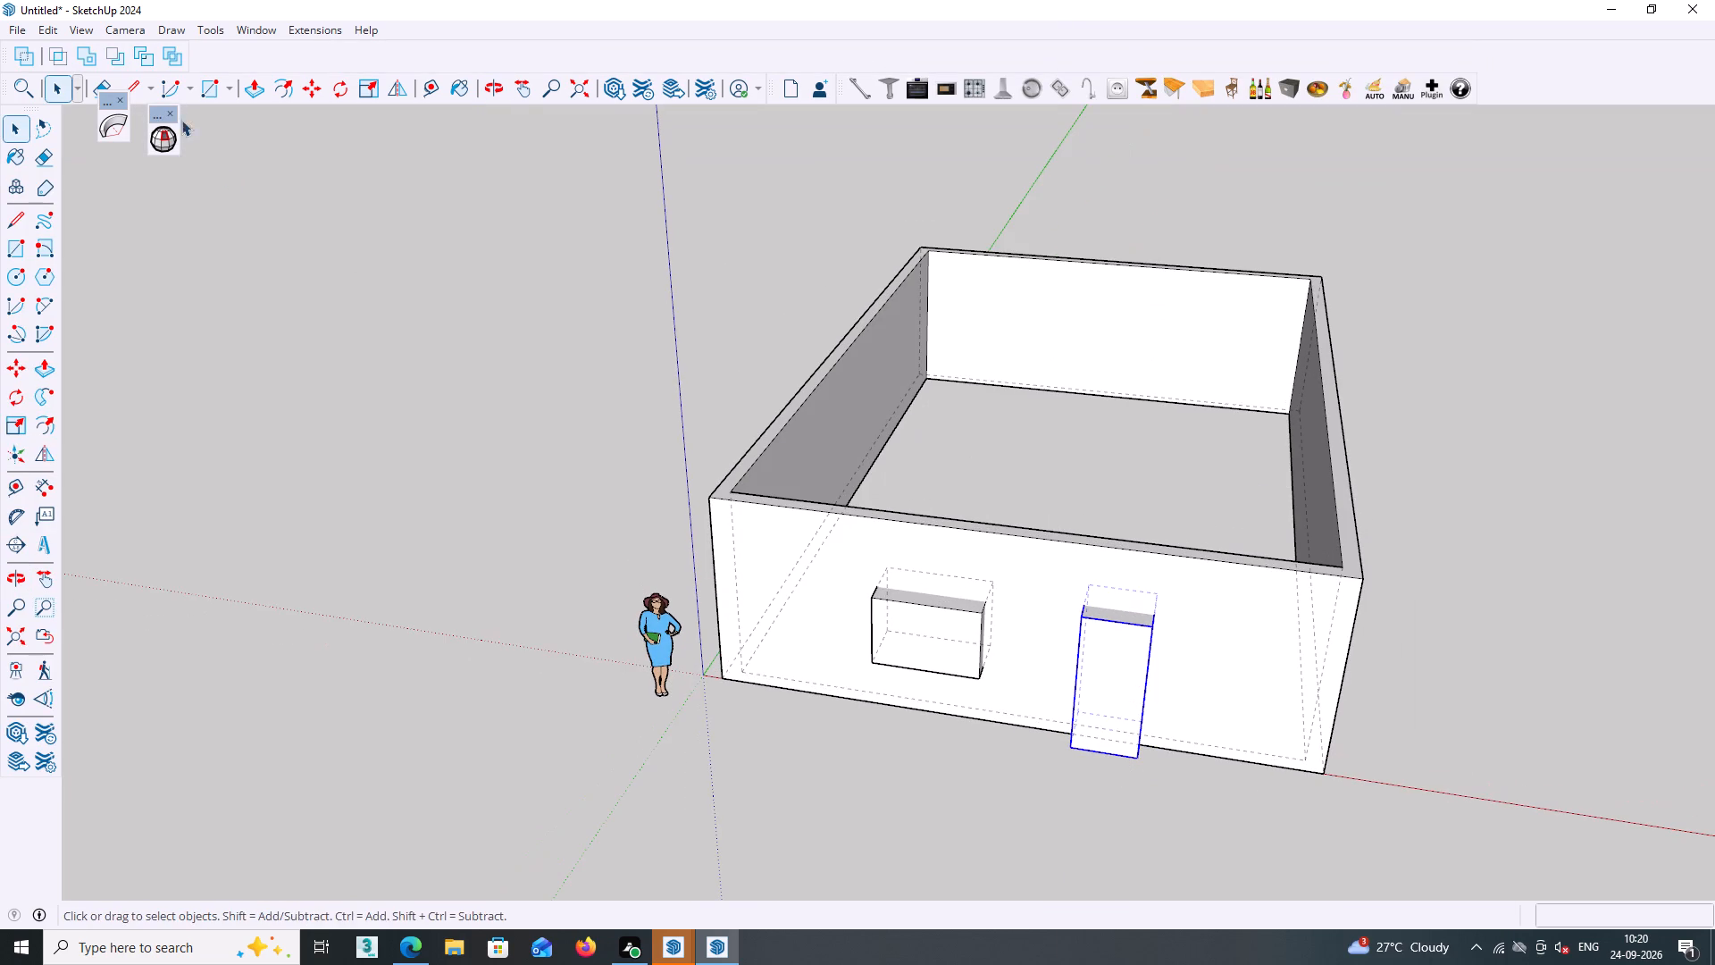
pyautogui.click(121, 57)
pyautogui.click(1092, 659)
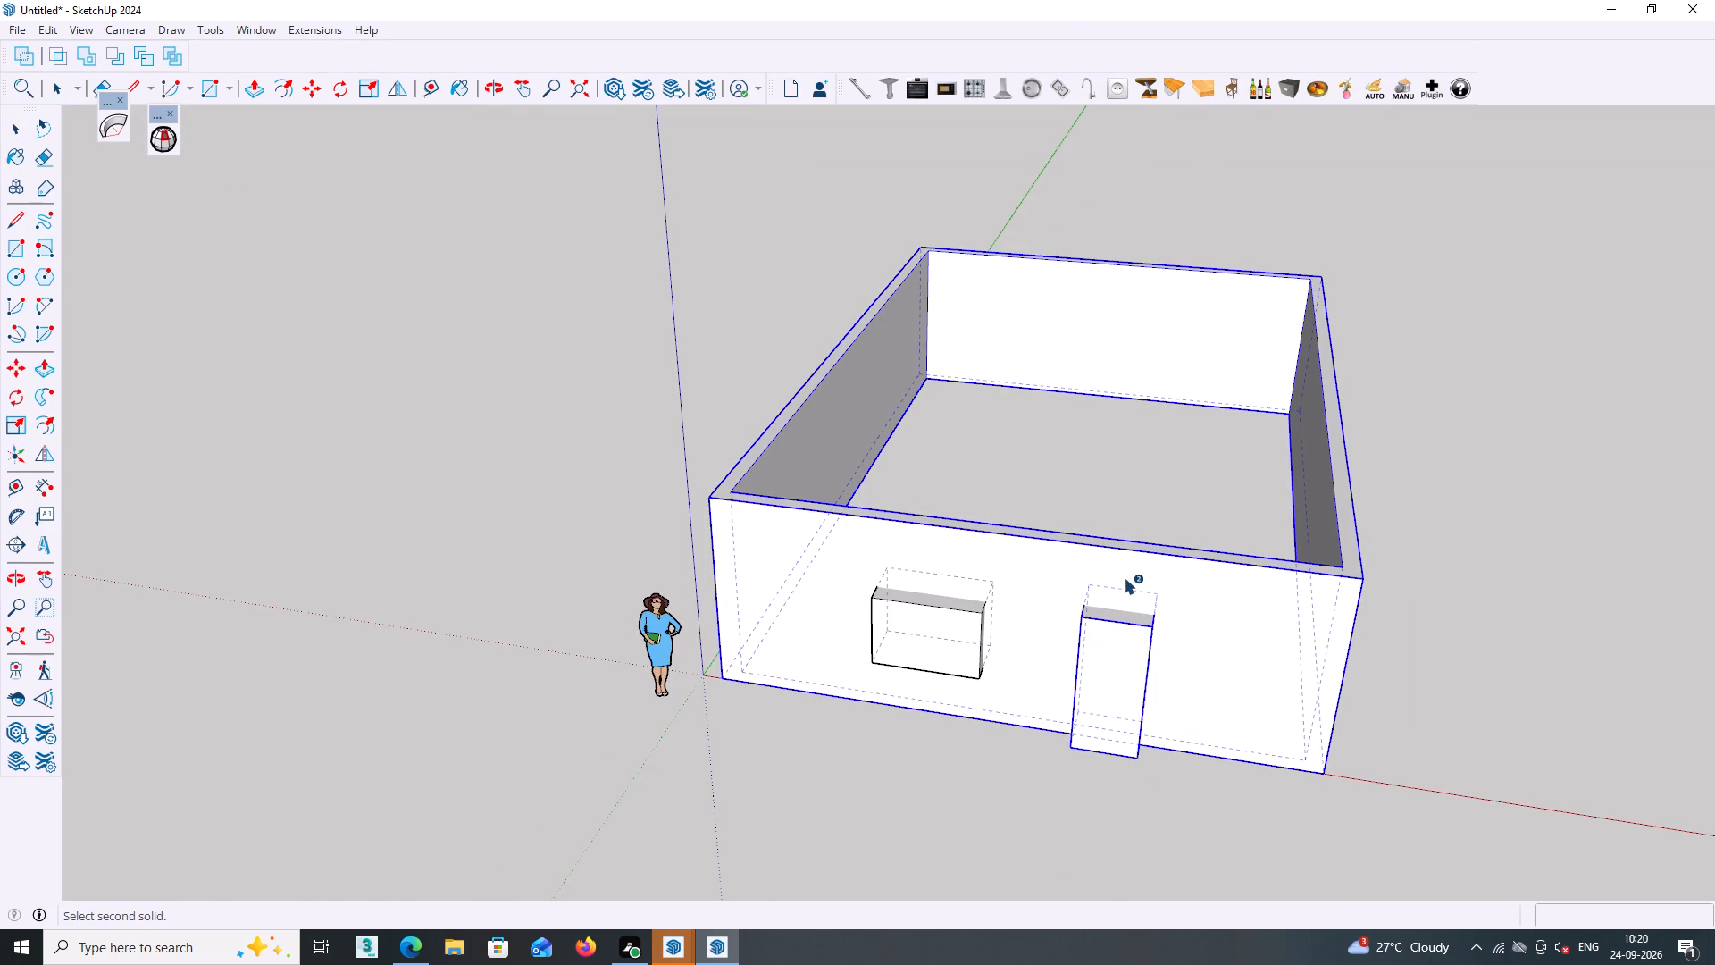
pyautogui.click(1125, 577)
# Subtract the window-sized block from the grouped walls to cut the window opening in the front wall.
pyautogui.click(923, 627)
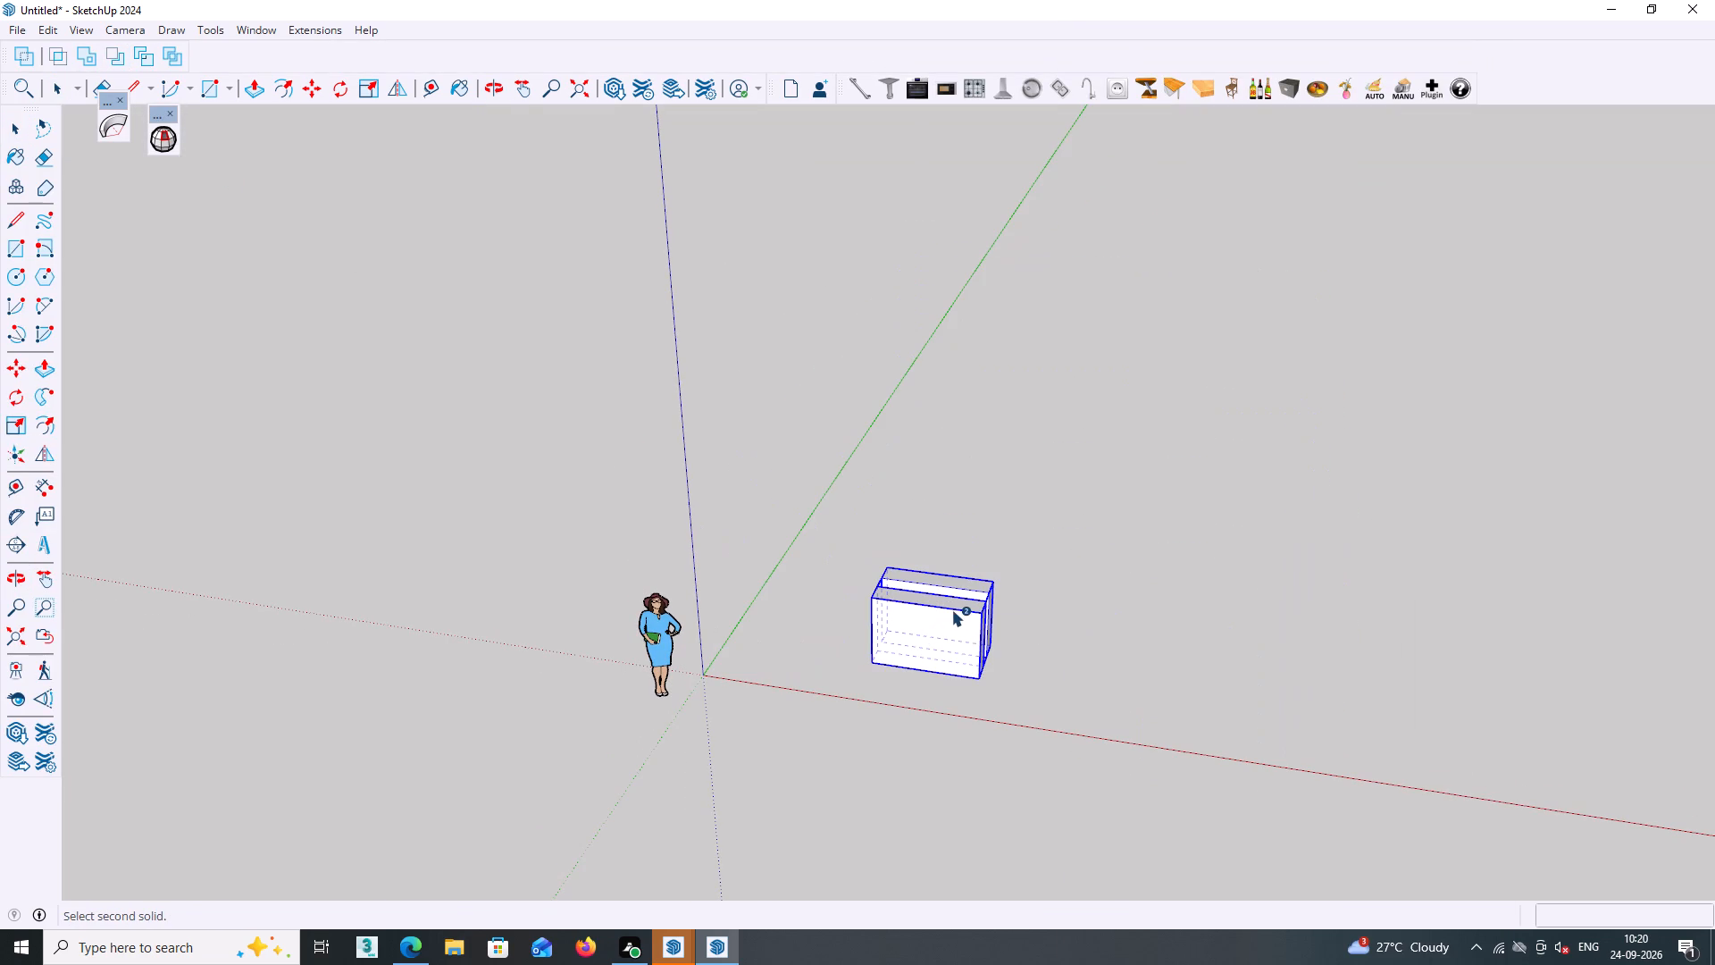
pyautogui.hotkey('ctrl', 'z')
pyautogui.click(960, 635)
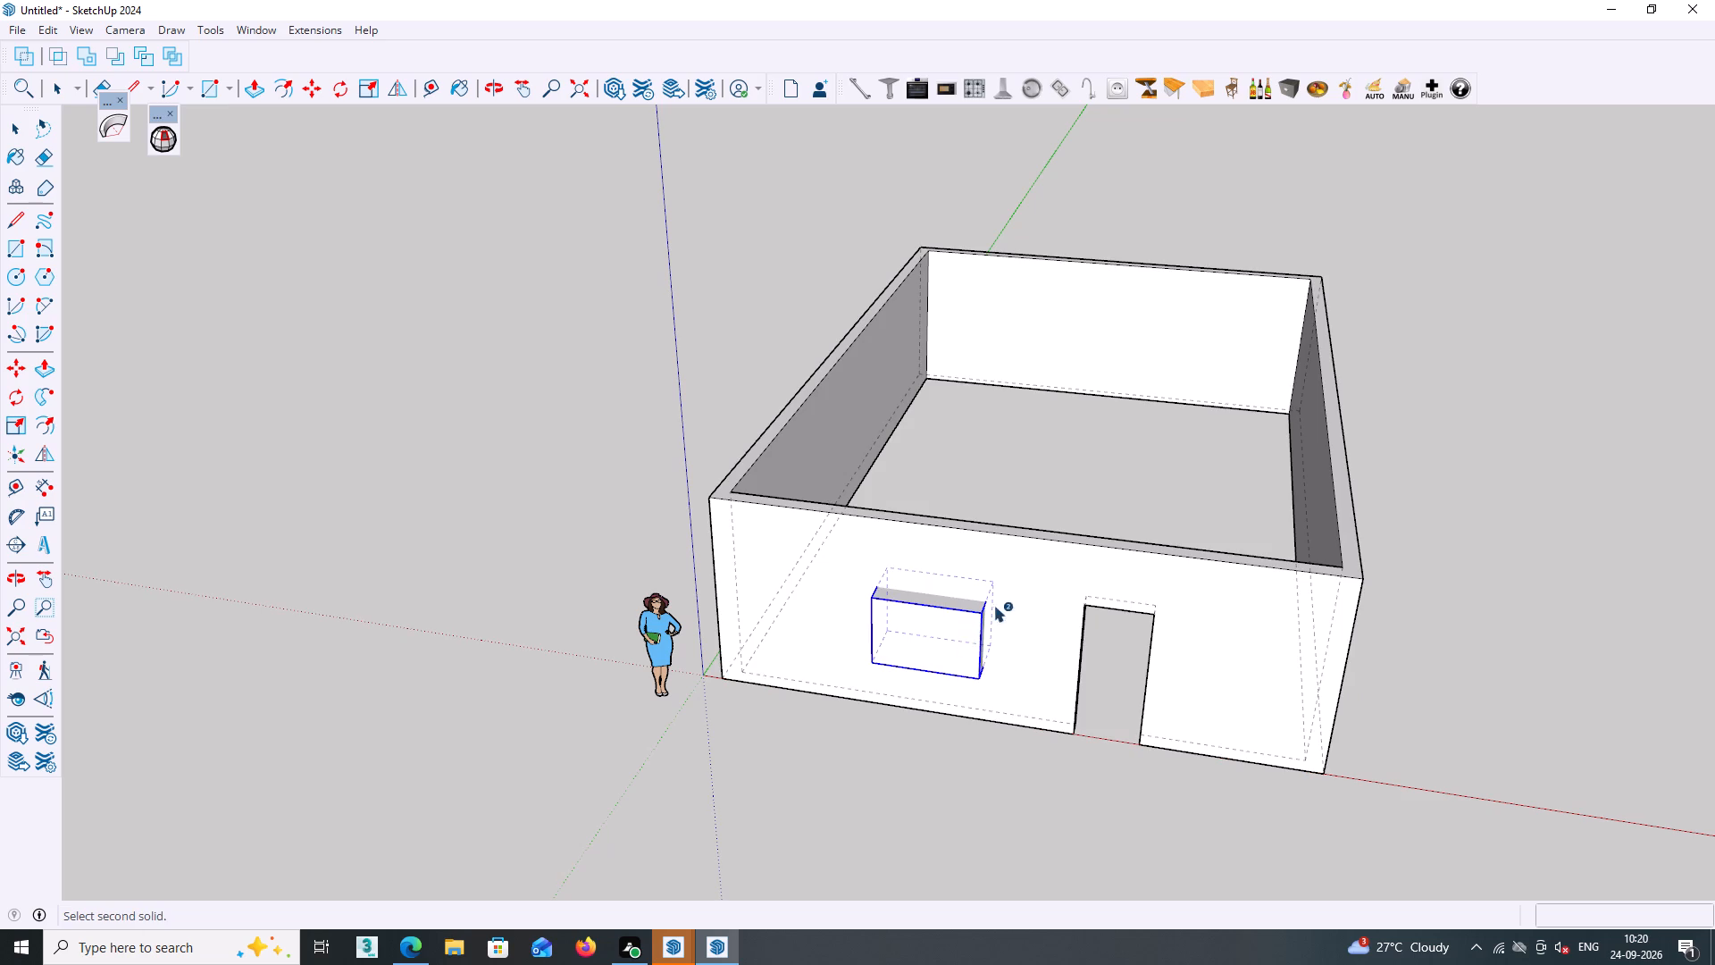
pyautogui.click(1011, 582)
pyautogui.scroll(-2, 1005, 638)
pyautogui.moveTo(1038, 660); pyautogui.dragTo(970, 592, button='middle')
pyautogui.press('space')
pyautogui.click(1439, 725)
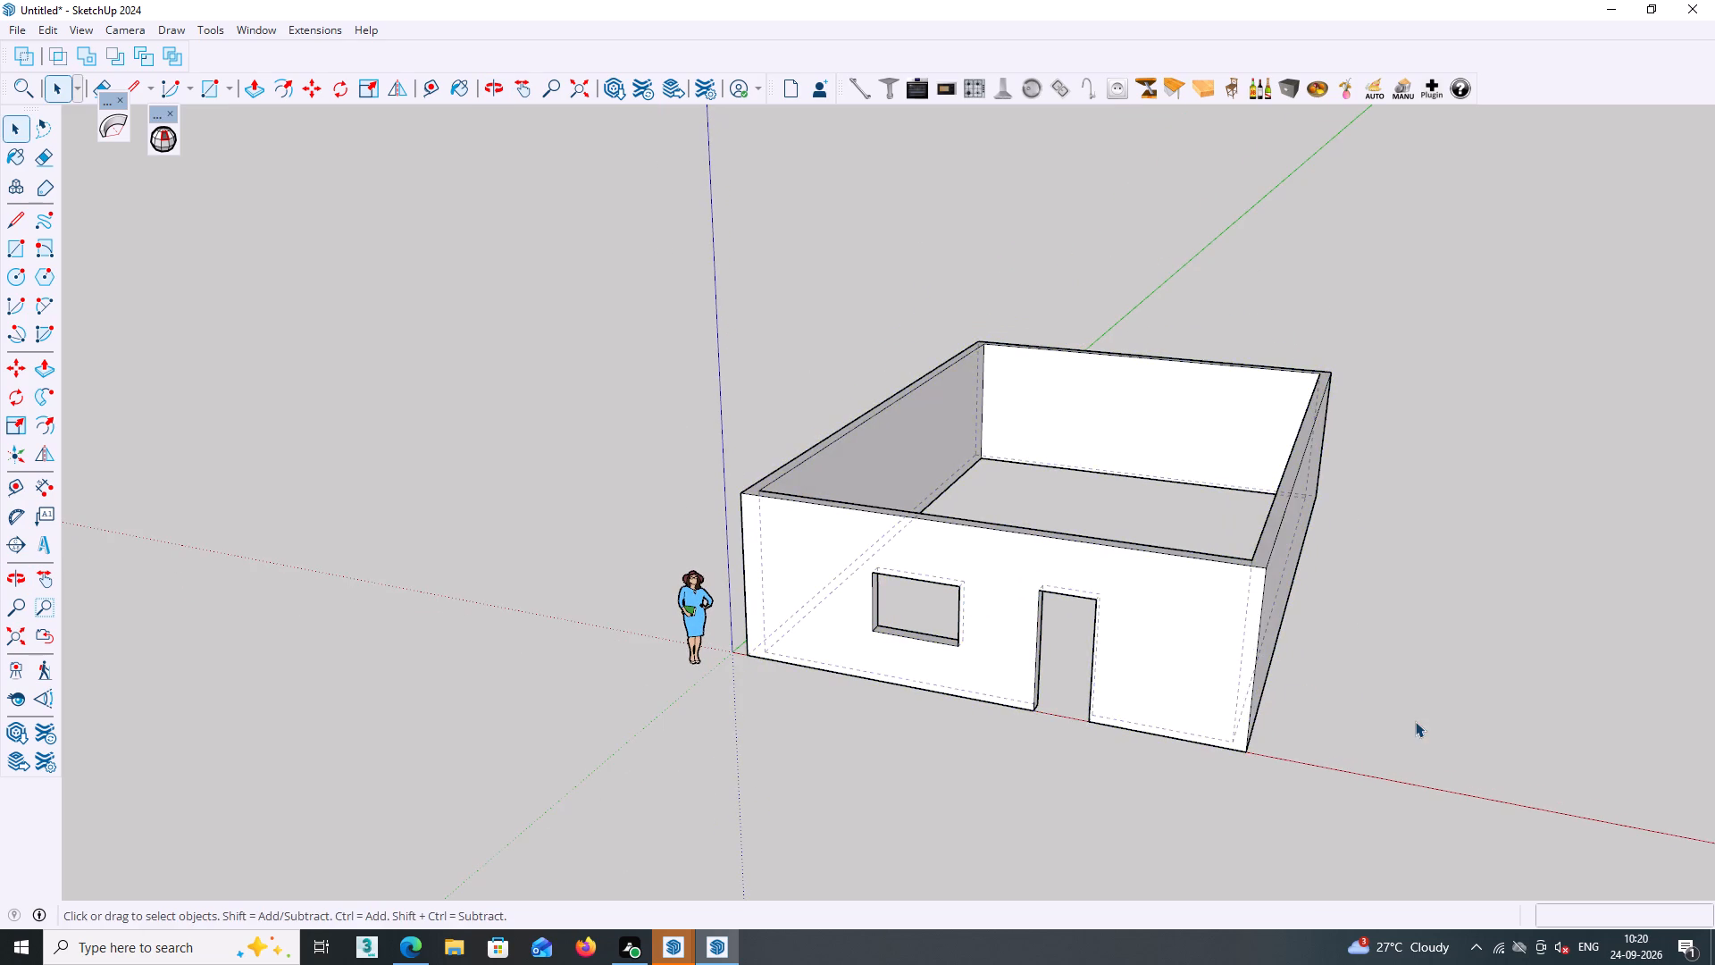
# Turn off the display of the model's dashed back edges.
pyautogui.moveTo(1418, 717); pyautogui.dragTo(1573, 679, button='middle')
pyautogui.moveTo(1472, 700); pyautogui.dragTo(1517, 726, button='middle')
pyautogui.keyDown('shift'); pyautogui.moveTo(1517, 726); pyautogui.dragTo(1374, 651, button='middle'); pyautogui.keyUp('shift')
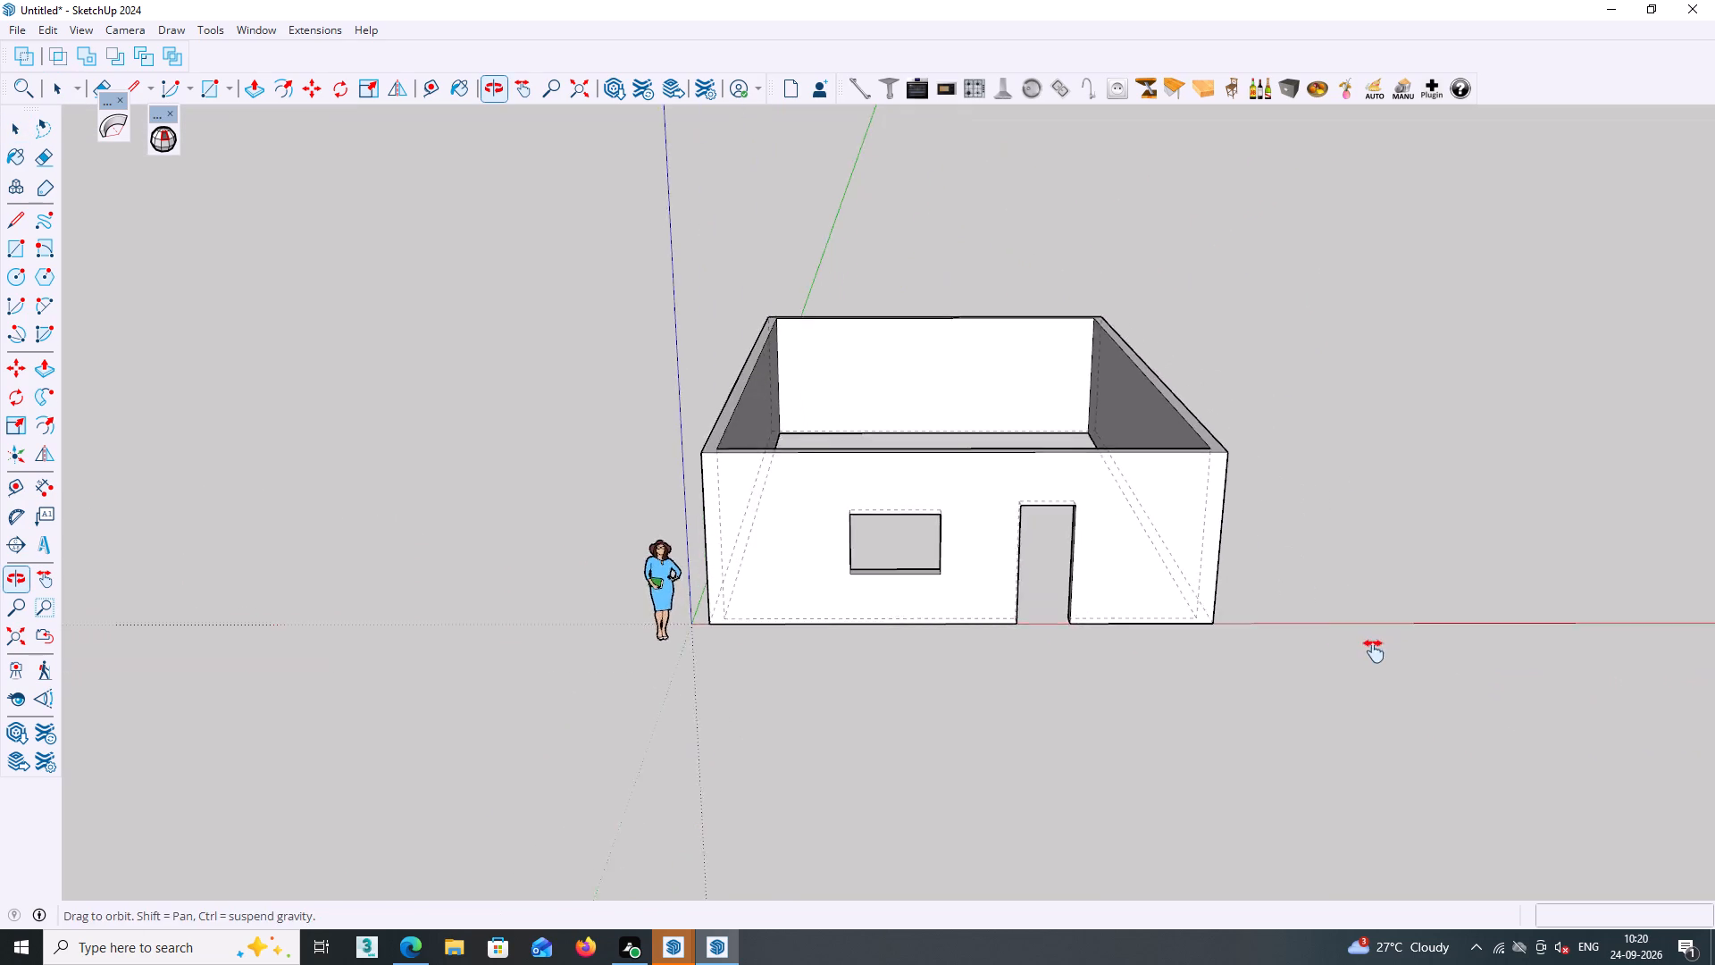
pyautogui.keyDown('shift'); pyautogui.moveTo(1374, 651); pyautogui.dragTo(1298, 620, button='middle'); pyautogui.keyUp('shift')
pyautogui.moveTo(1293, 616); pyautogui.dragTo(1236, 736, button='middle')
pyautogui.moveTo(988, 448); pyautogui.dragTo(988, 483, button='middle')
pyautogui.moveTo(1245, 535); pyautogui.dragTo(1217, 401, button='middle')
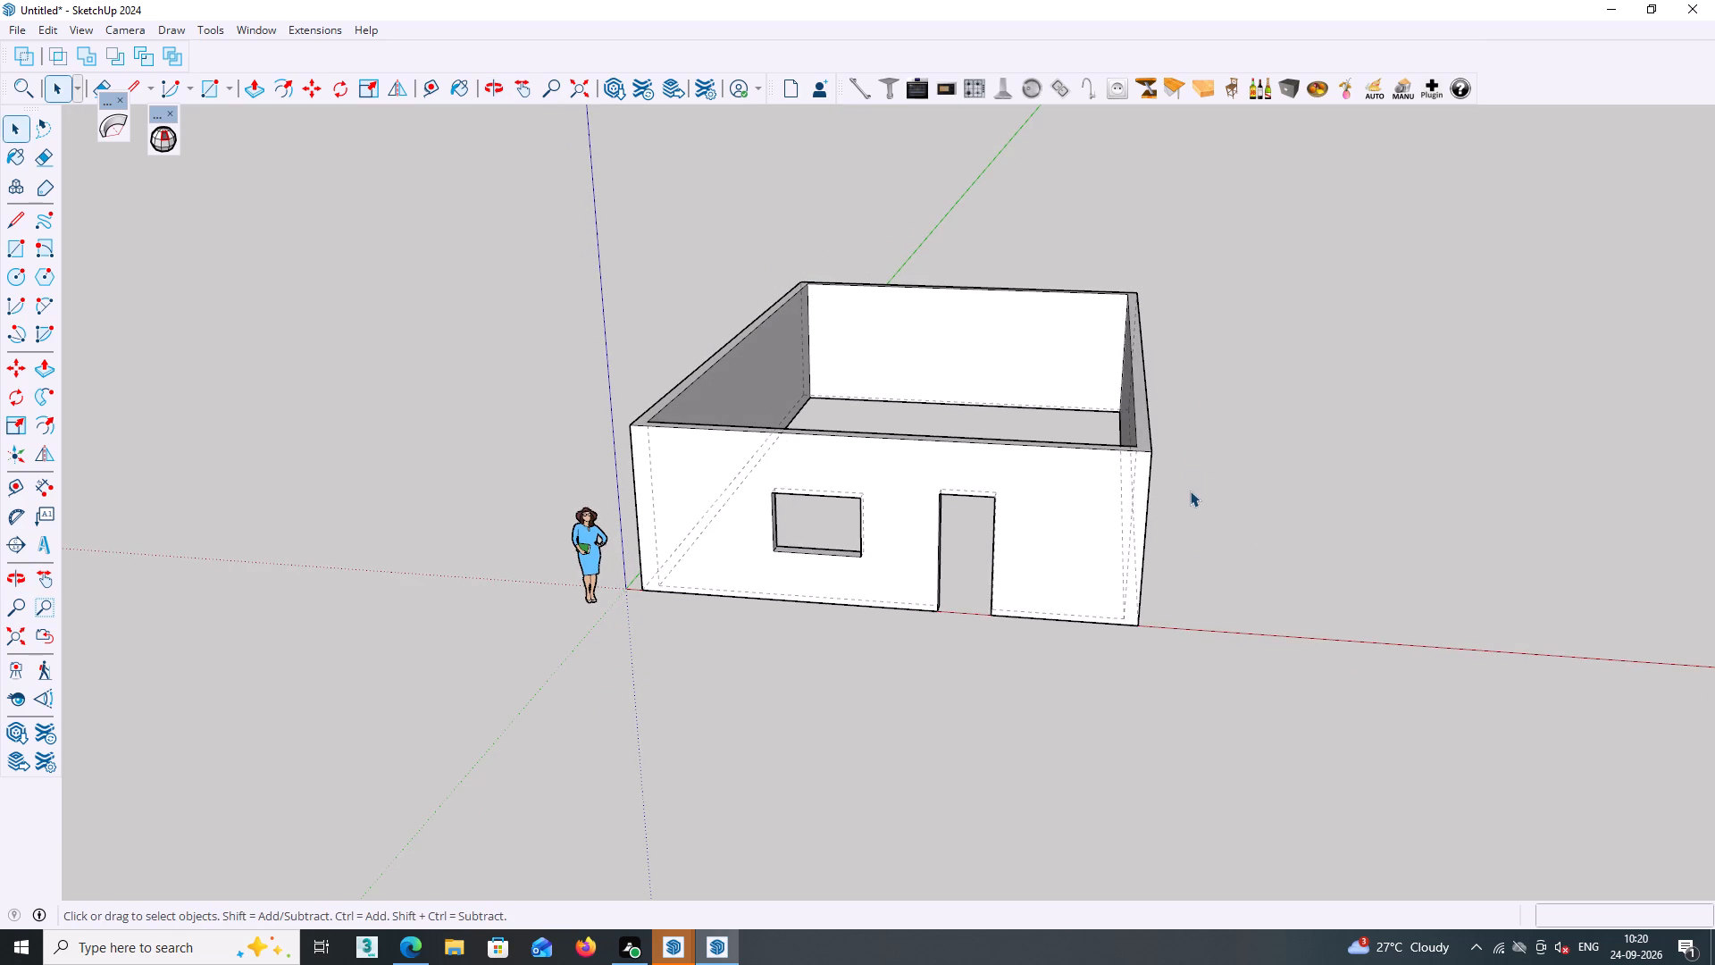
pyautogui.moveTo(1193, 497); pyautogui.dragTo(1288, 455, button='middle')
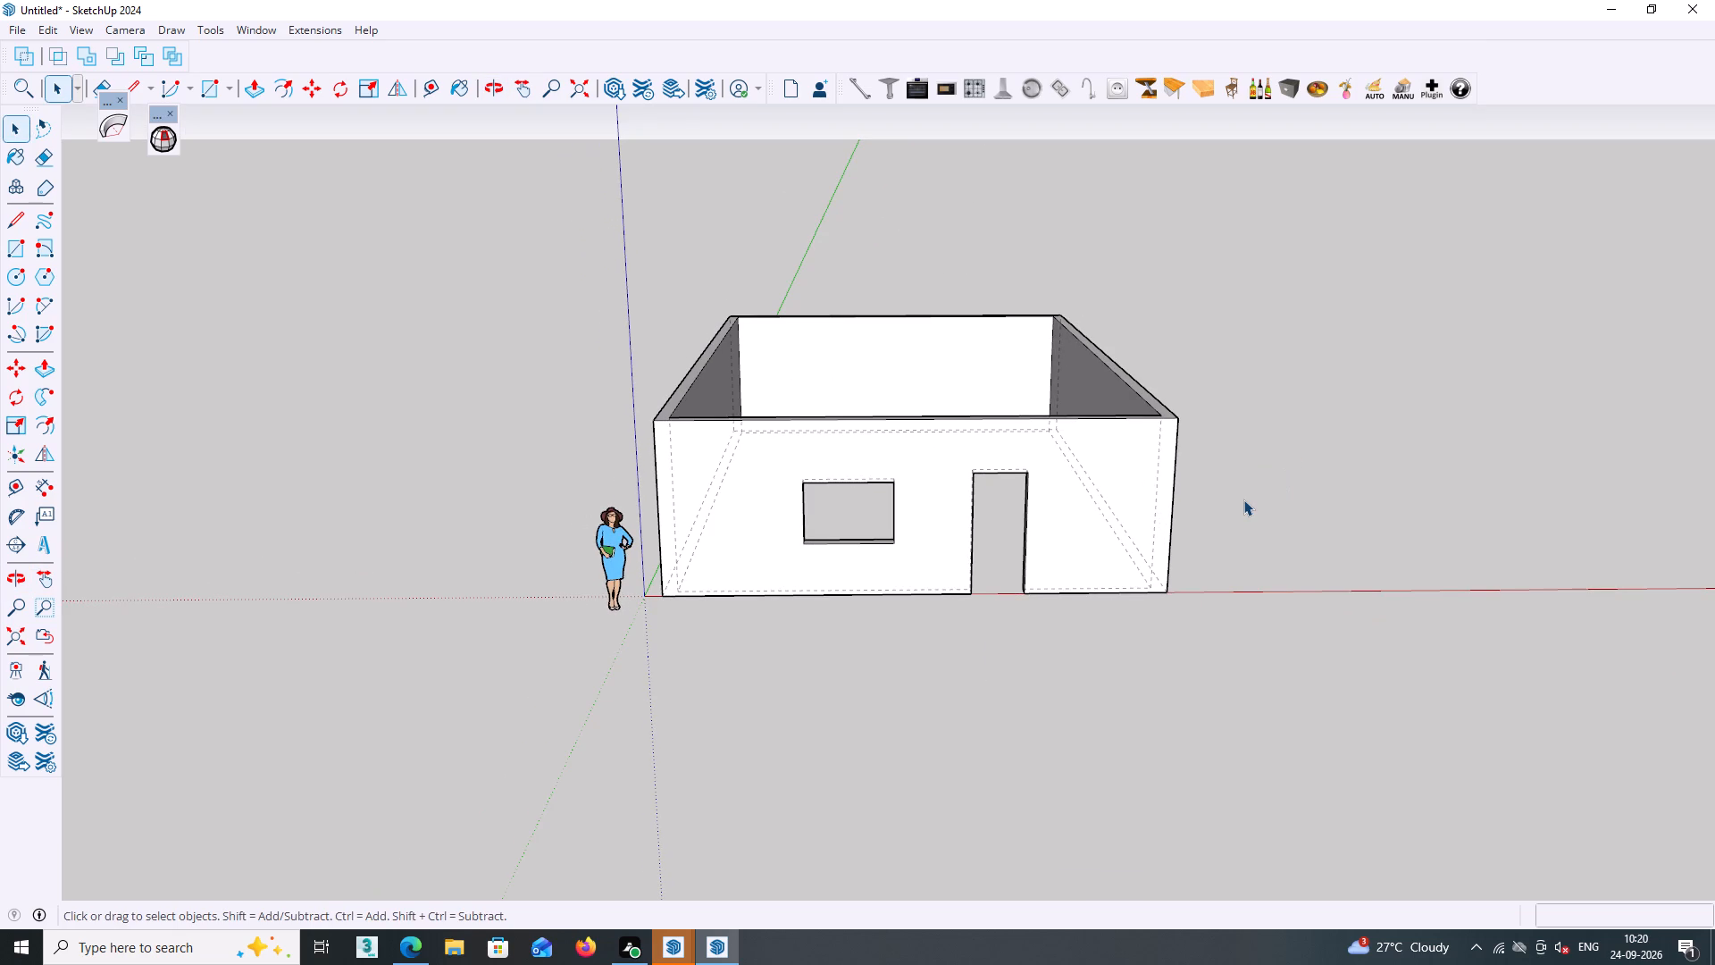
pyautogui.press('k')
# Draw a 40' by 26'9" floor rectangle between opposite inner bottom corners of the walls.
pyautogui.middleClick(1243, 499)
pyautogui.moveTo(1067, 477); pyautogui.dragTo(995, 676, button='middle')
pyautogui.moveTo(1011, 534); pyautogui.dragTo(1082, 493, button='middle')
pyautogui.keyDown('shift'); pyautogui.moveTo(1083, 468); pyautogui.dragTo(1067, 558, button='middle'); pyautogui.keyUp('shift')
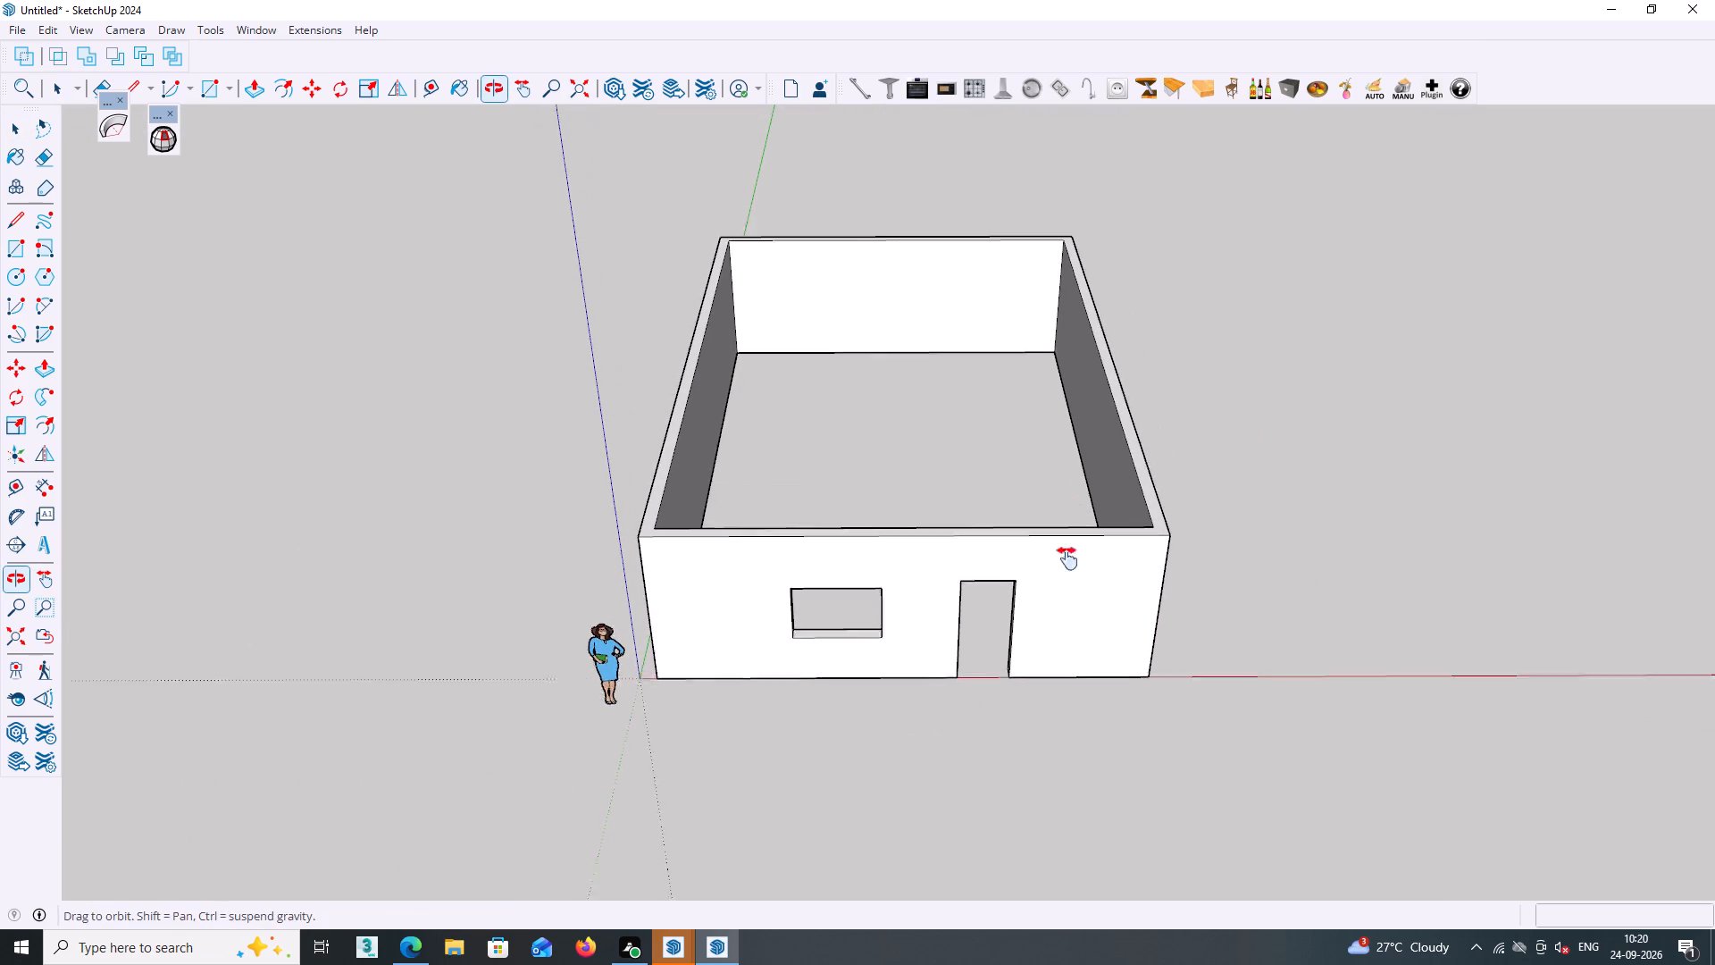
pyautogui.keyDown('shift'); pyautogui.moveTo(1067, 558); pyautogui.dragTo(1064, 599, button='middle'); pyautogui.keyUp('shift')
pyautogui.moveTo(1054, 490); pyautogui.dragTo(1062, 455, button='middle')
pyautogui.press('r')
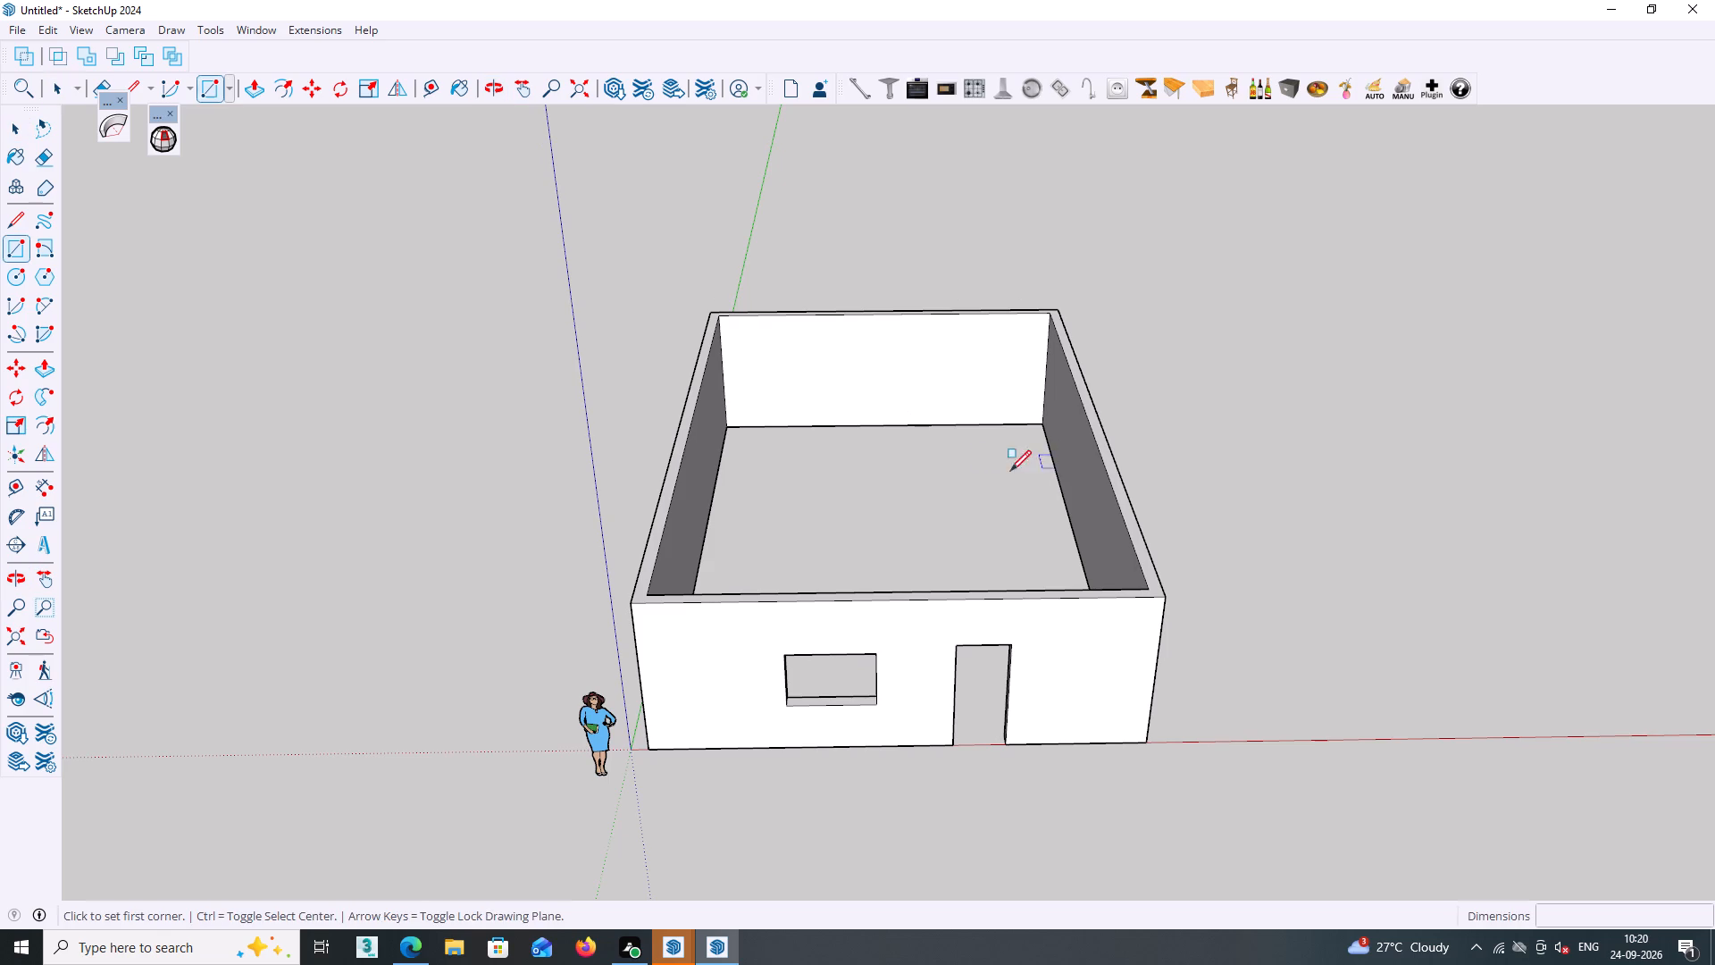
pyautogui.moveTo(689, 427); pyautogui.dragTo(646, 735, button='middle')
pyautogui.scroll(-1, 648, 714)
pyautogui.scroll(2, 849, 300)
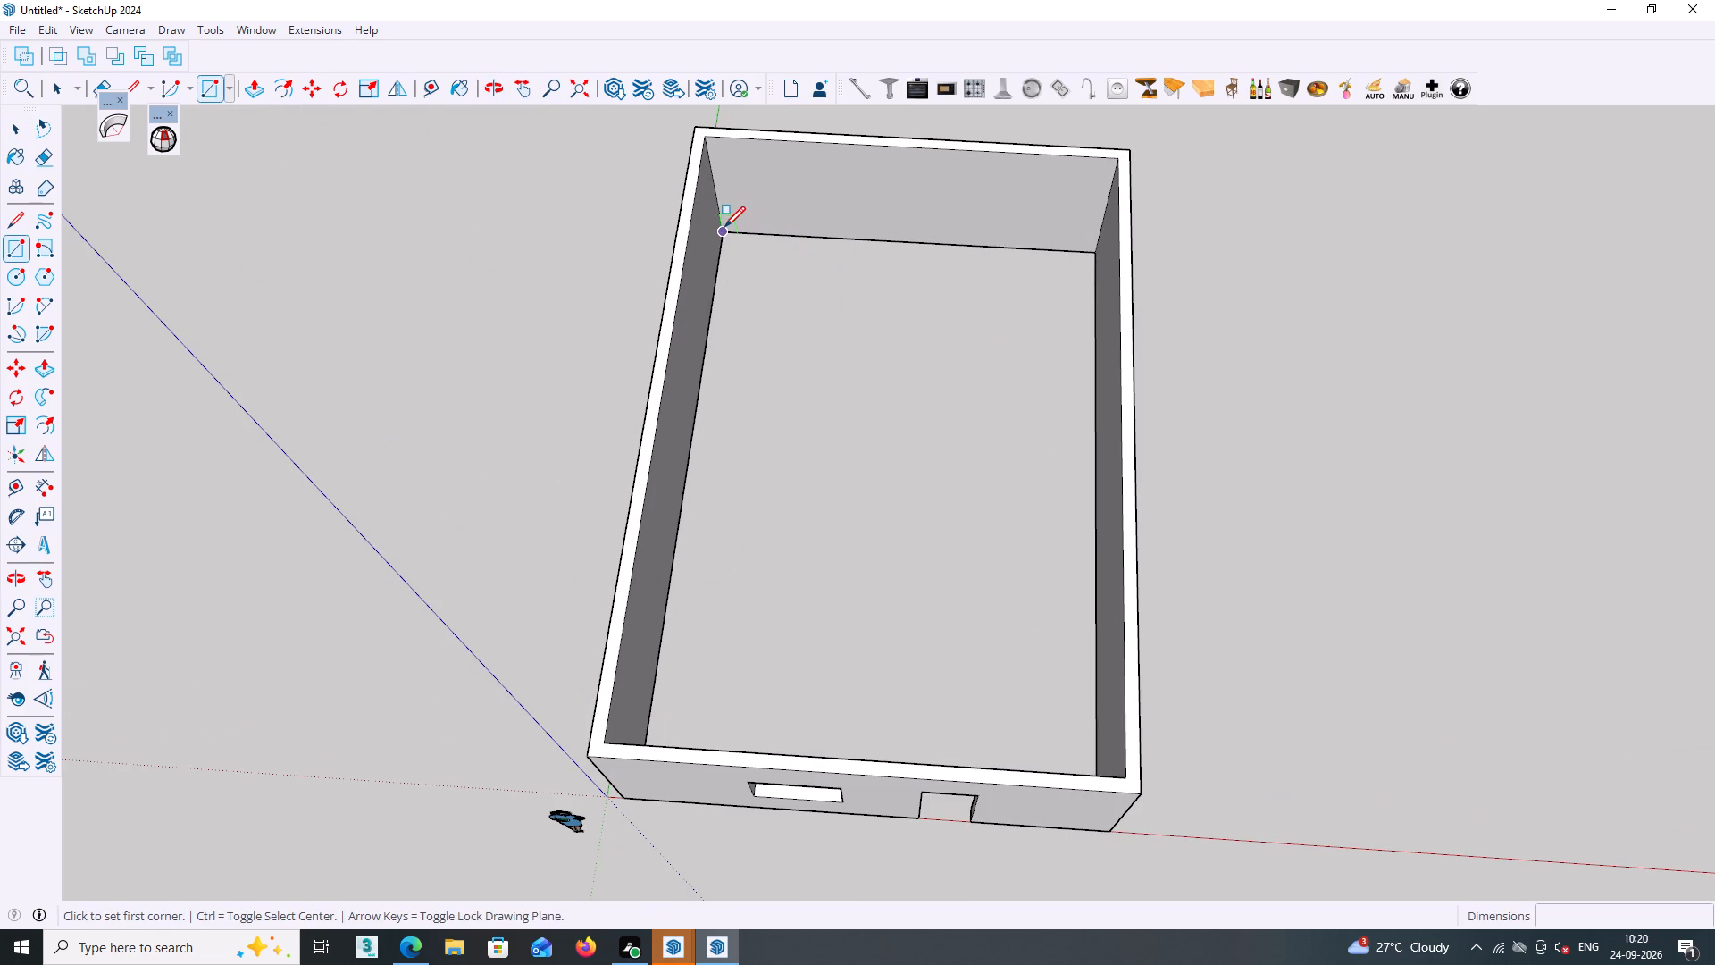
pyautogui.click(726, 231)
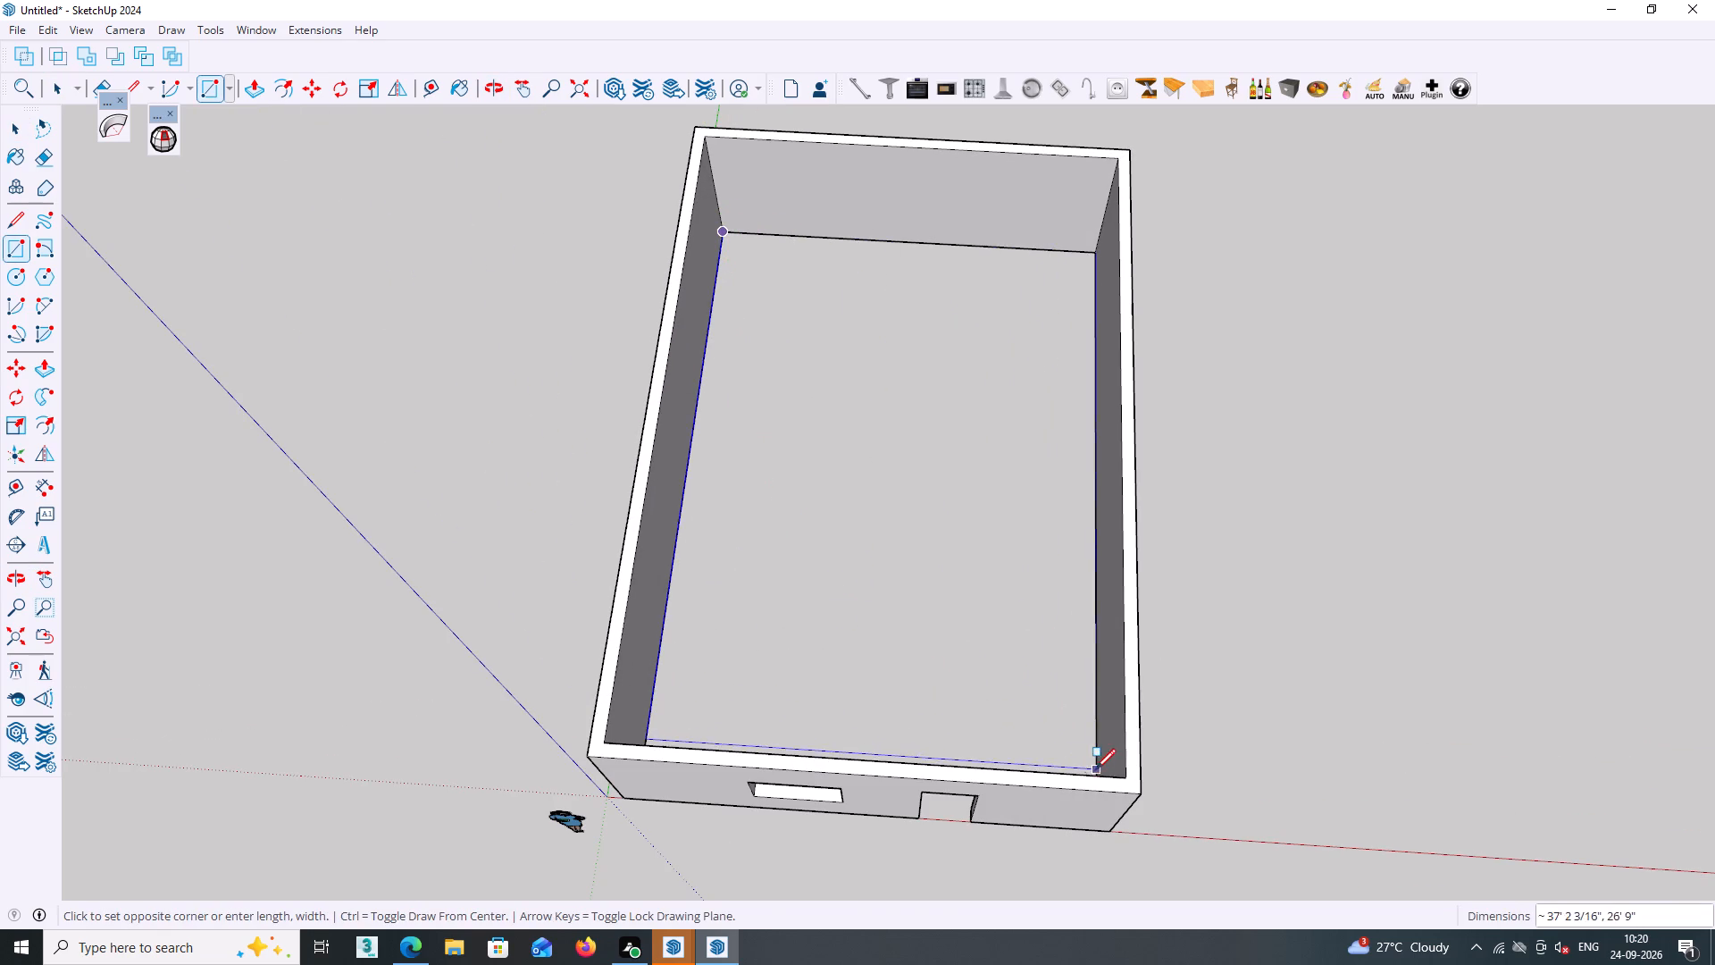
pyautogui.moveTo(1095, 769); pyautogui.dragTo(1135, 930, button='middle')
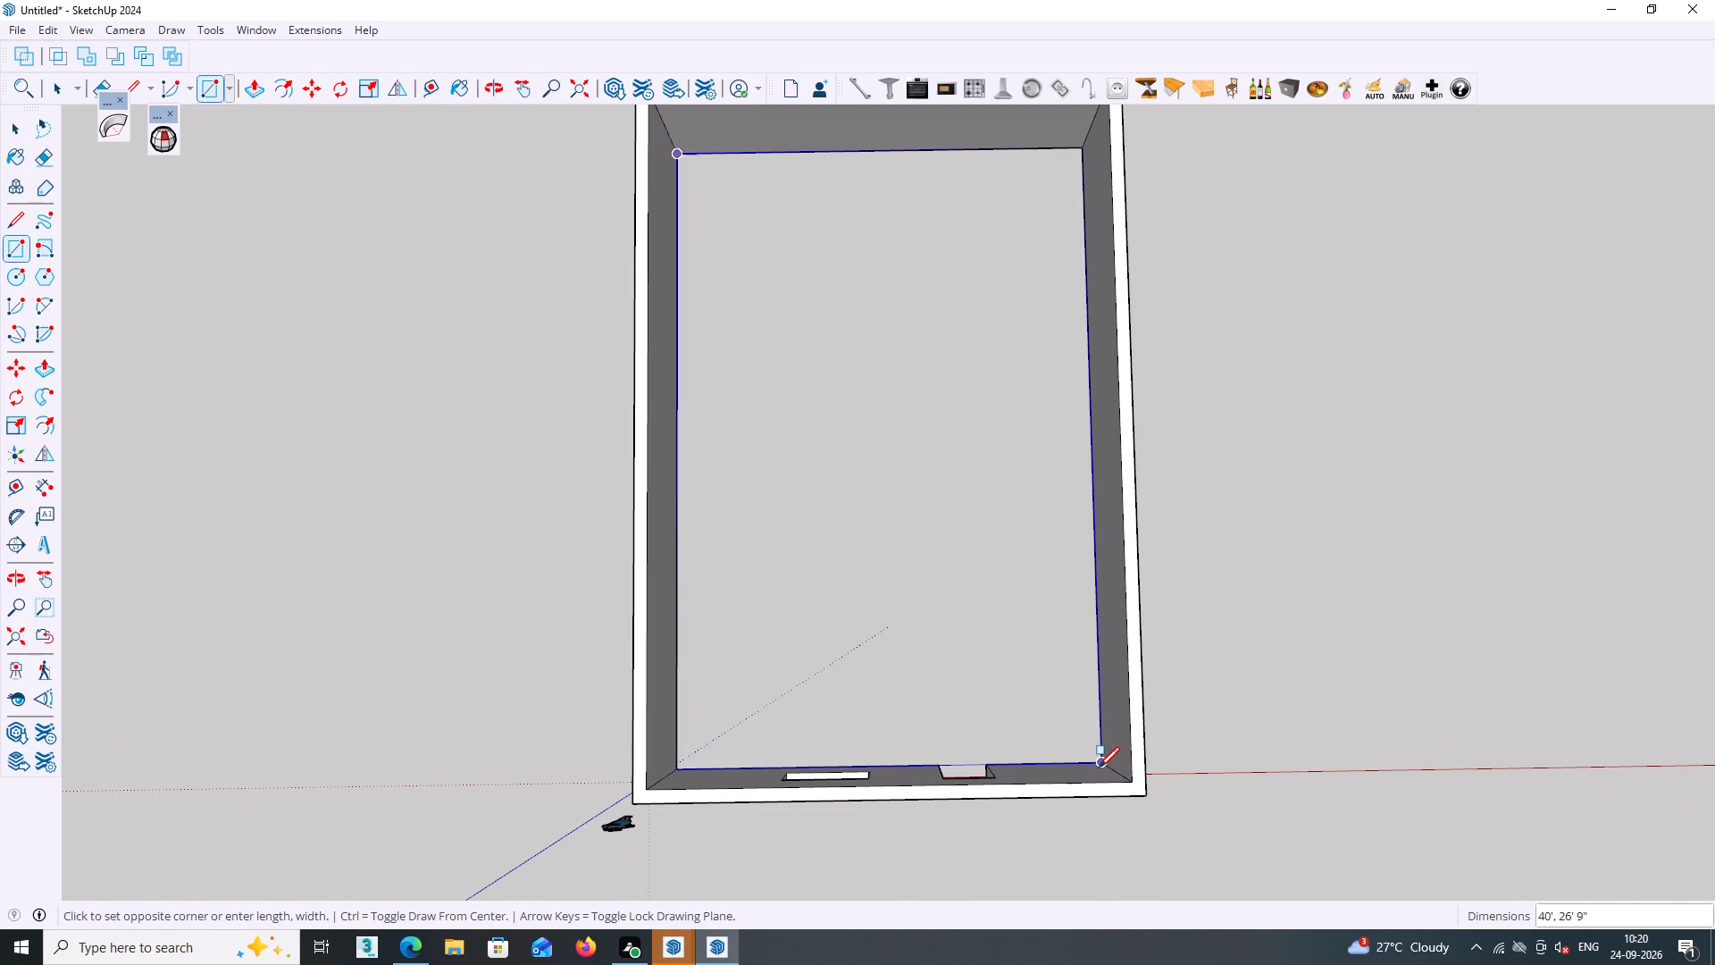
pyautogui.click(1099, 768)
pyautogui.moveTo(1100, 753); pyautogui.dragTo(1094, 346, button='middle')
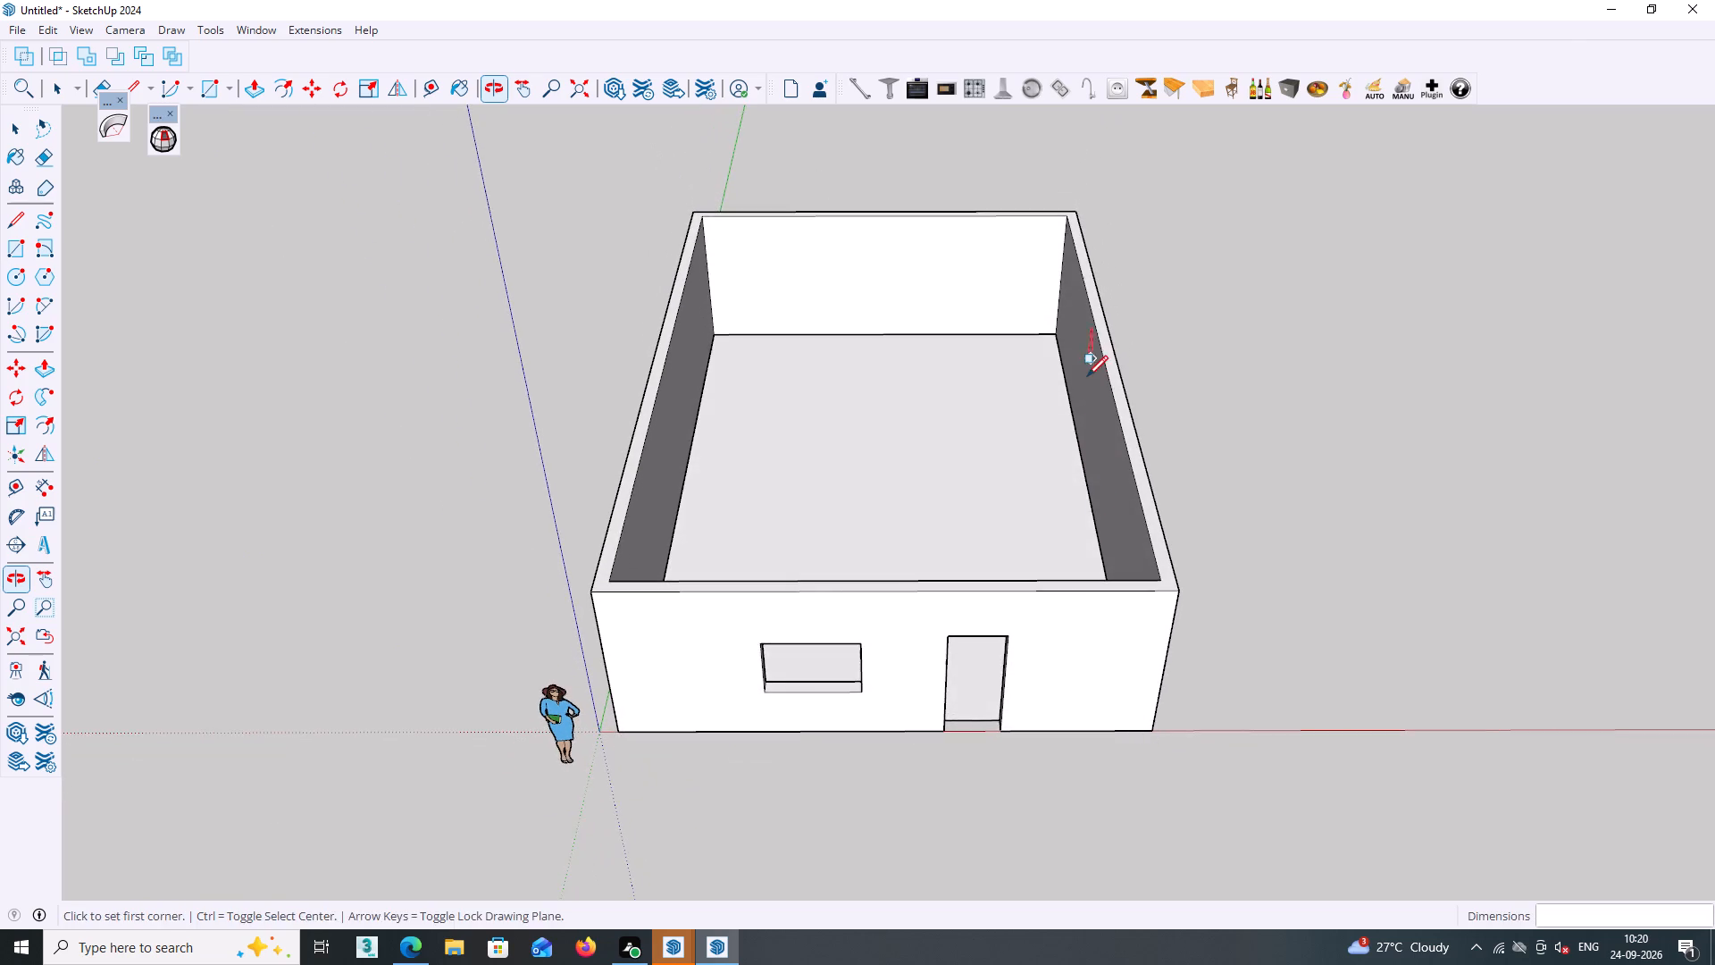
pyautogui.moveTo(1090, 518); pyautogui.dragTo(1102, 442, button='middle')
pyautogui.press('space')
# Draw a roof rectangle of about 28'3" by 41'6" over the wall tops, between opposite outer corners.
pyautogui.moveTo(1165, 799); pyautogui.dragTo(1171, 762, button='middle')
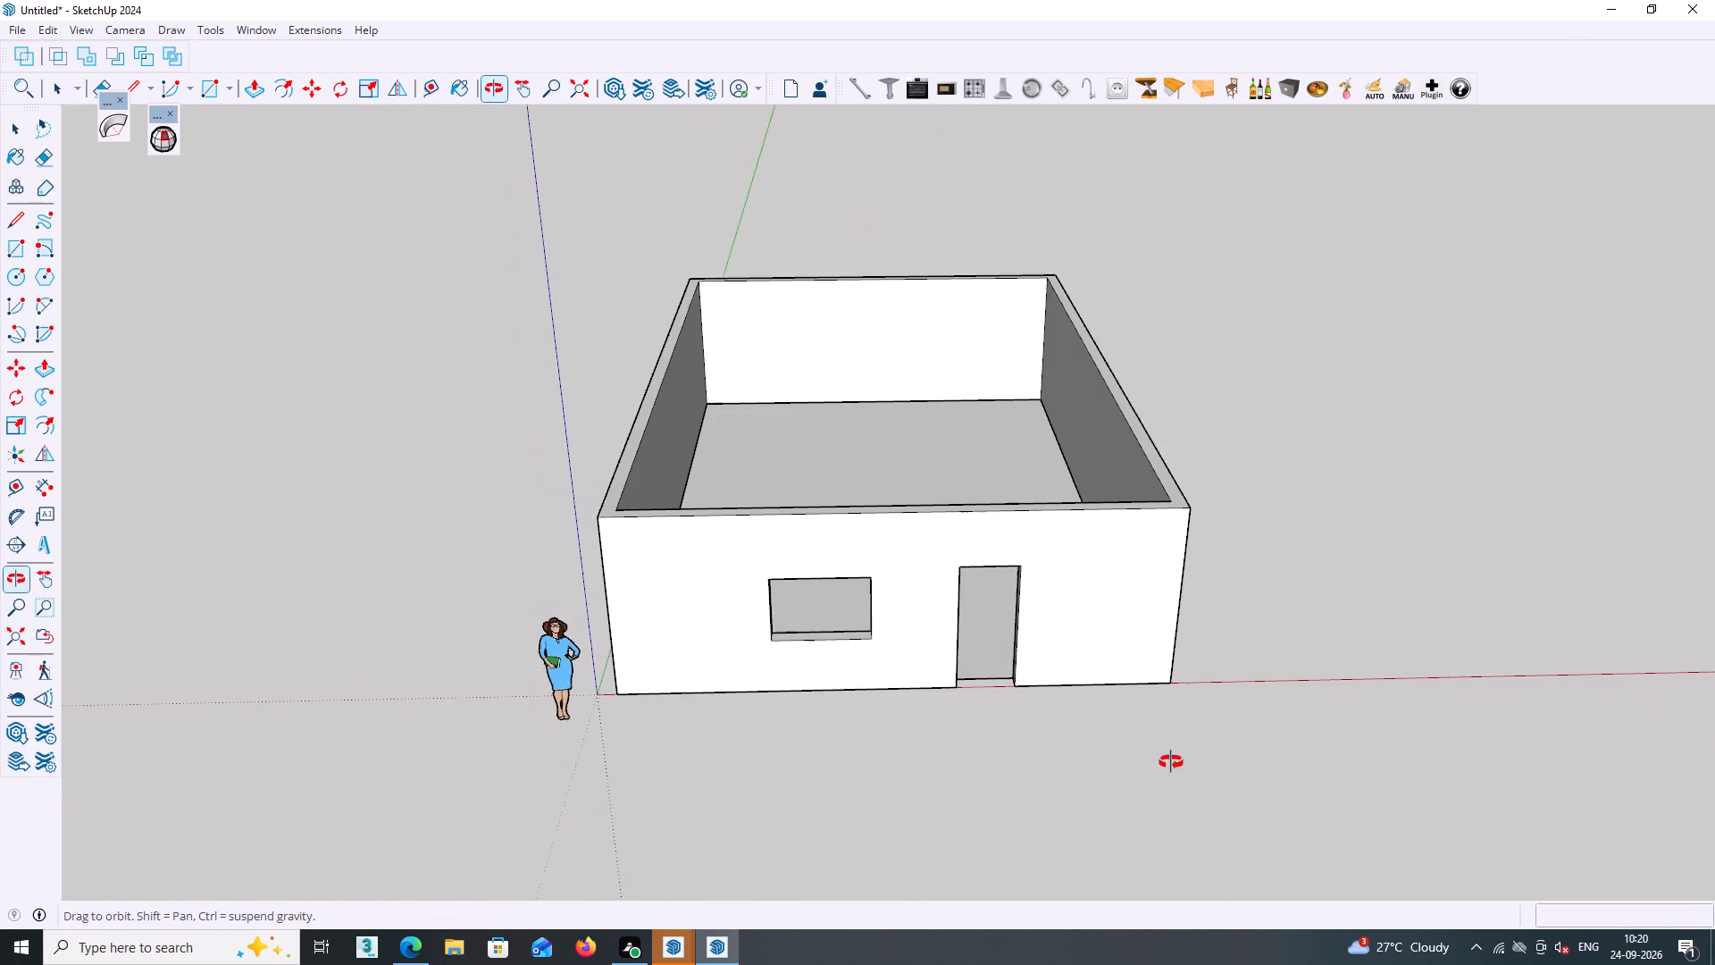
pyautogui.moveTo(1171, 762); pyautogui.dragTo(1171, 760, button='middle')
pyautogui.moveTo(1075, 692); pyautogui.dragTo(1060, 749, button='middle')
pyautogui.scroll(1, 1058, 751)
pyautogui.press('r')
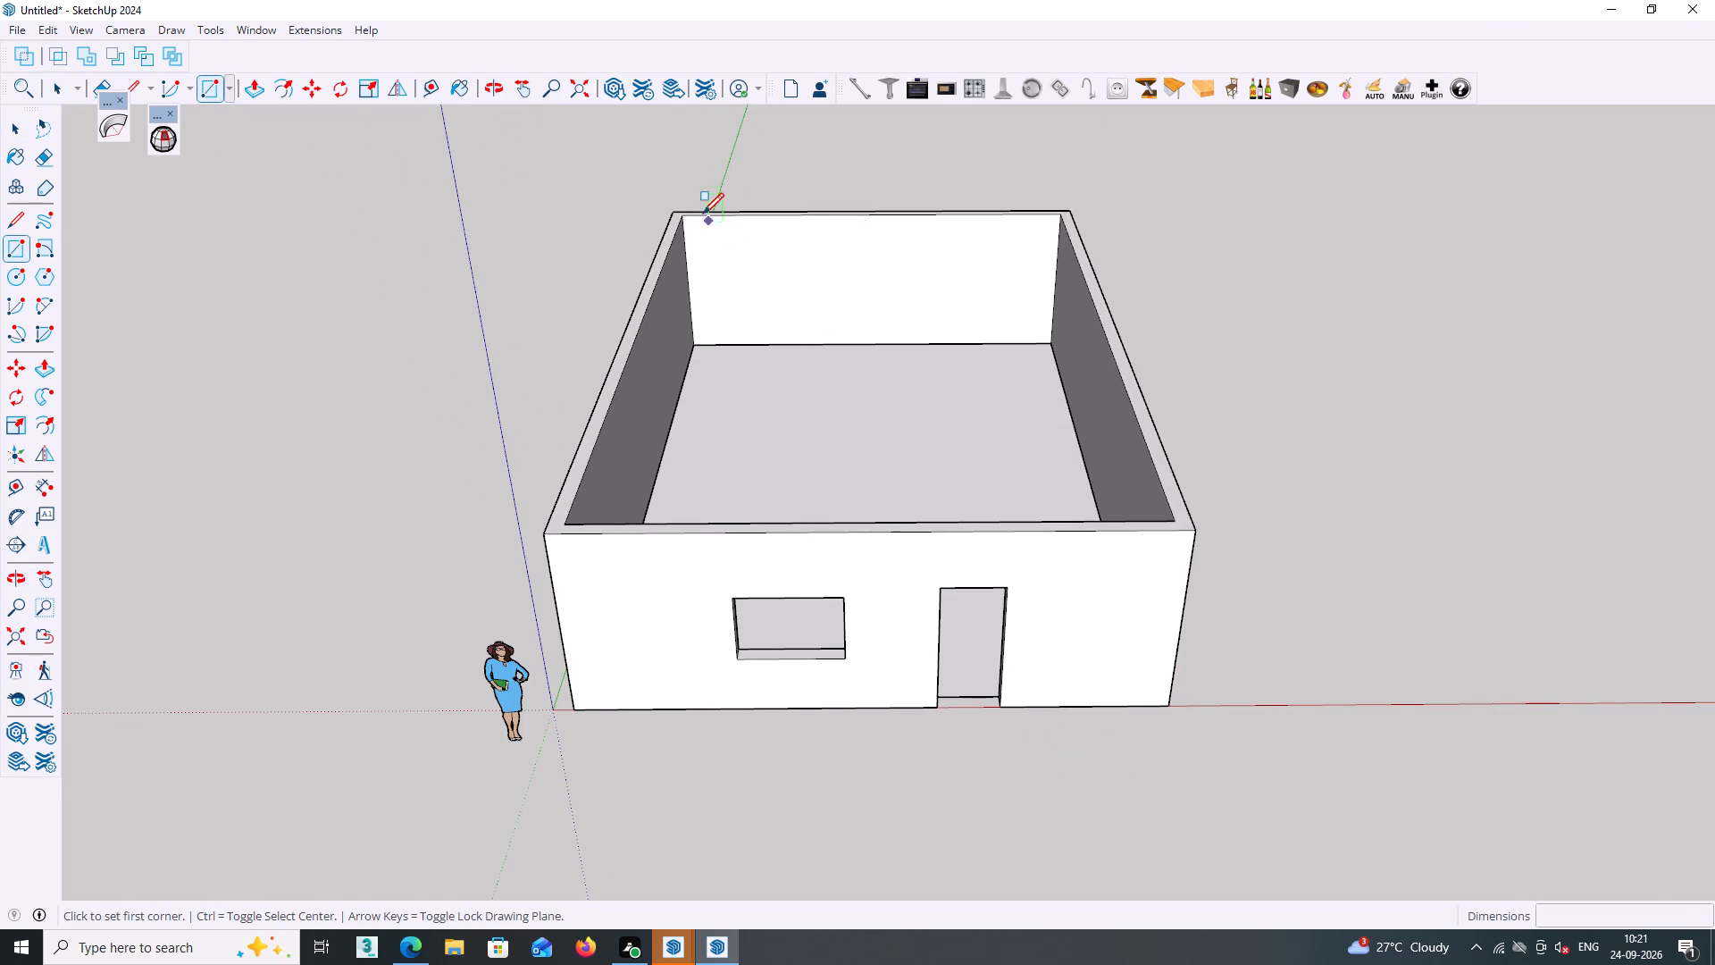
pyautogui.click(671, 209)
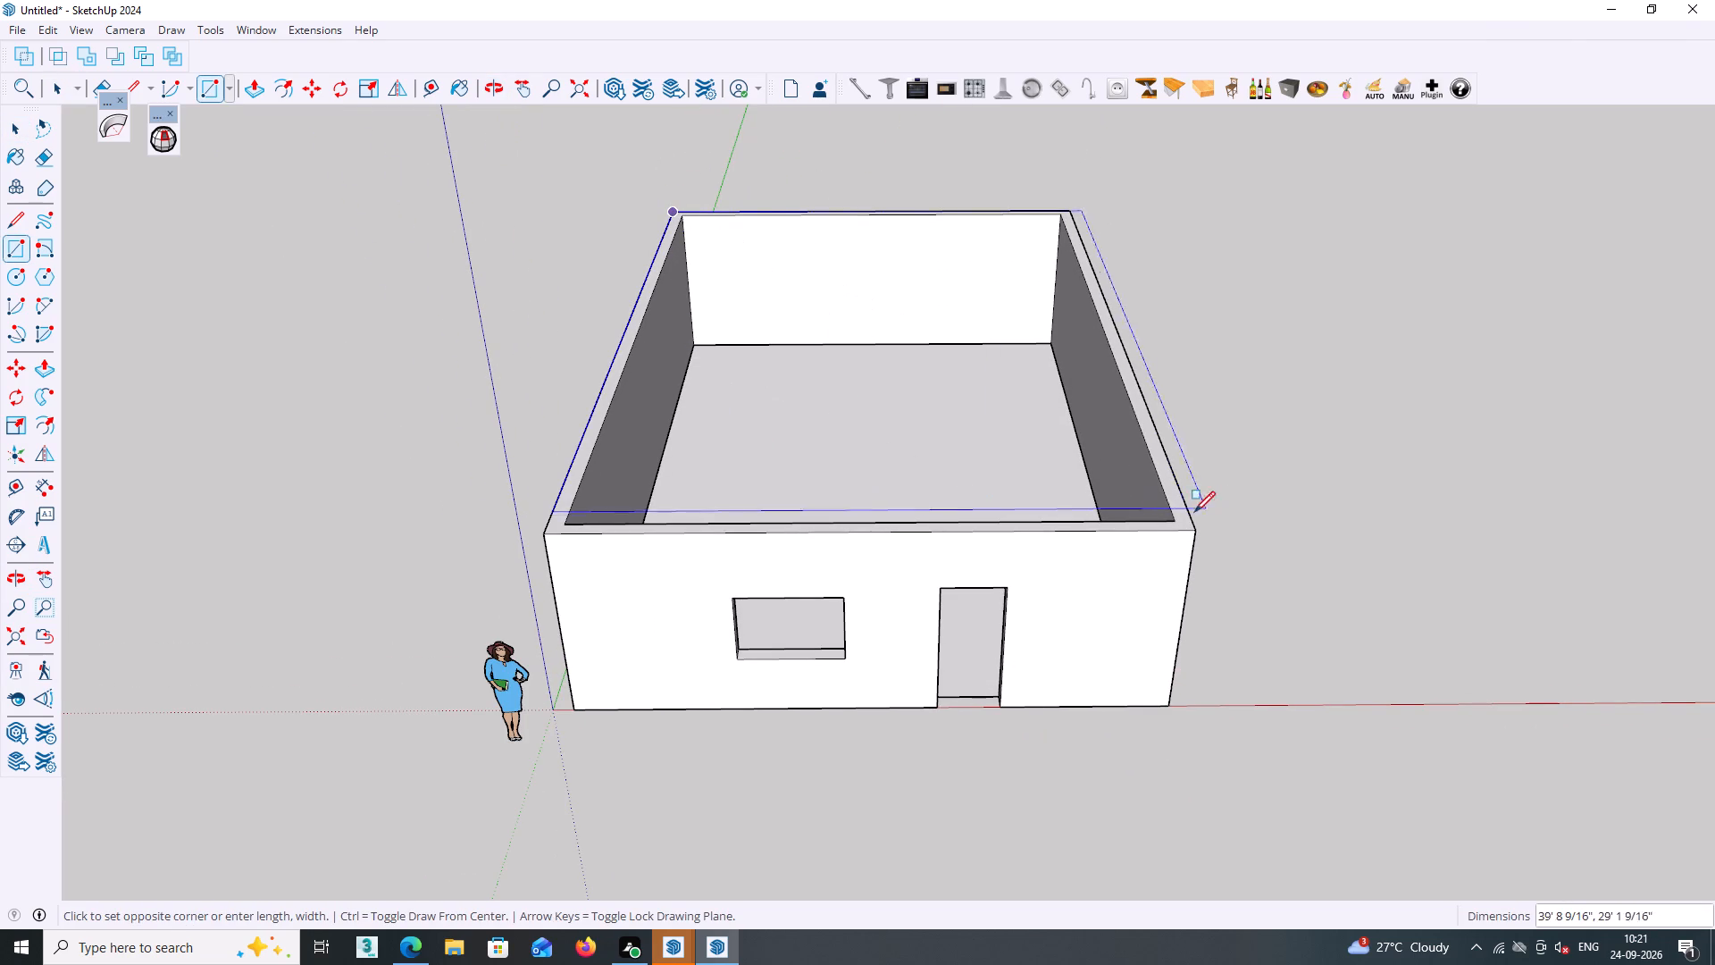
pyautogui.doubleClick(1196, 531)
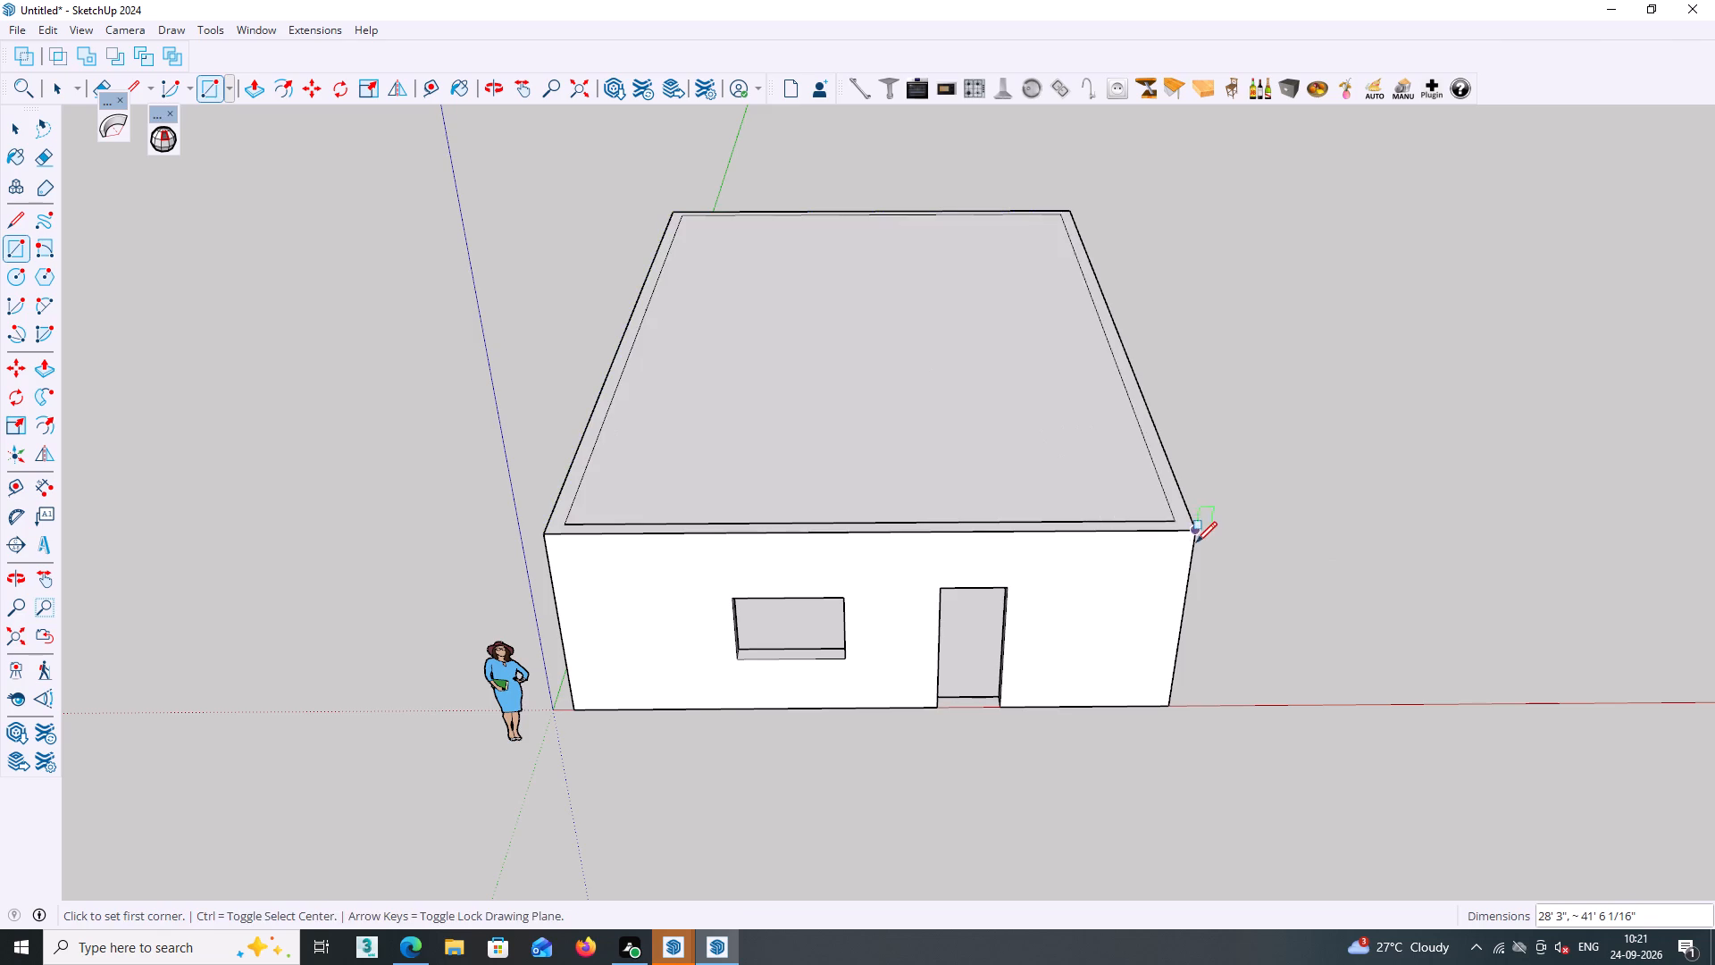
pyautogui.moveTo(1196, 543); pyautogui.dragTo(1194, 485, button='middle')
pyautogui.press('space')
# Push/Pull the roof rectangle upward 4.5" to form a slab on top of the walls.
pyautogui.moveTo(1301, 559); pyautogui.dragTo(1502, 499, button='middle')
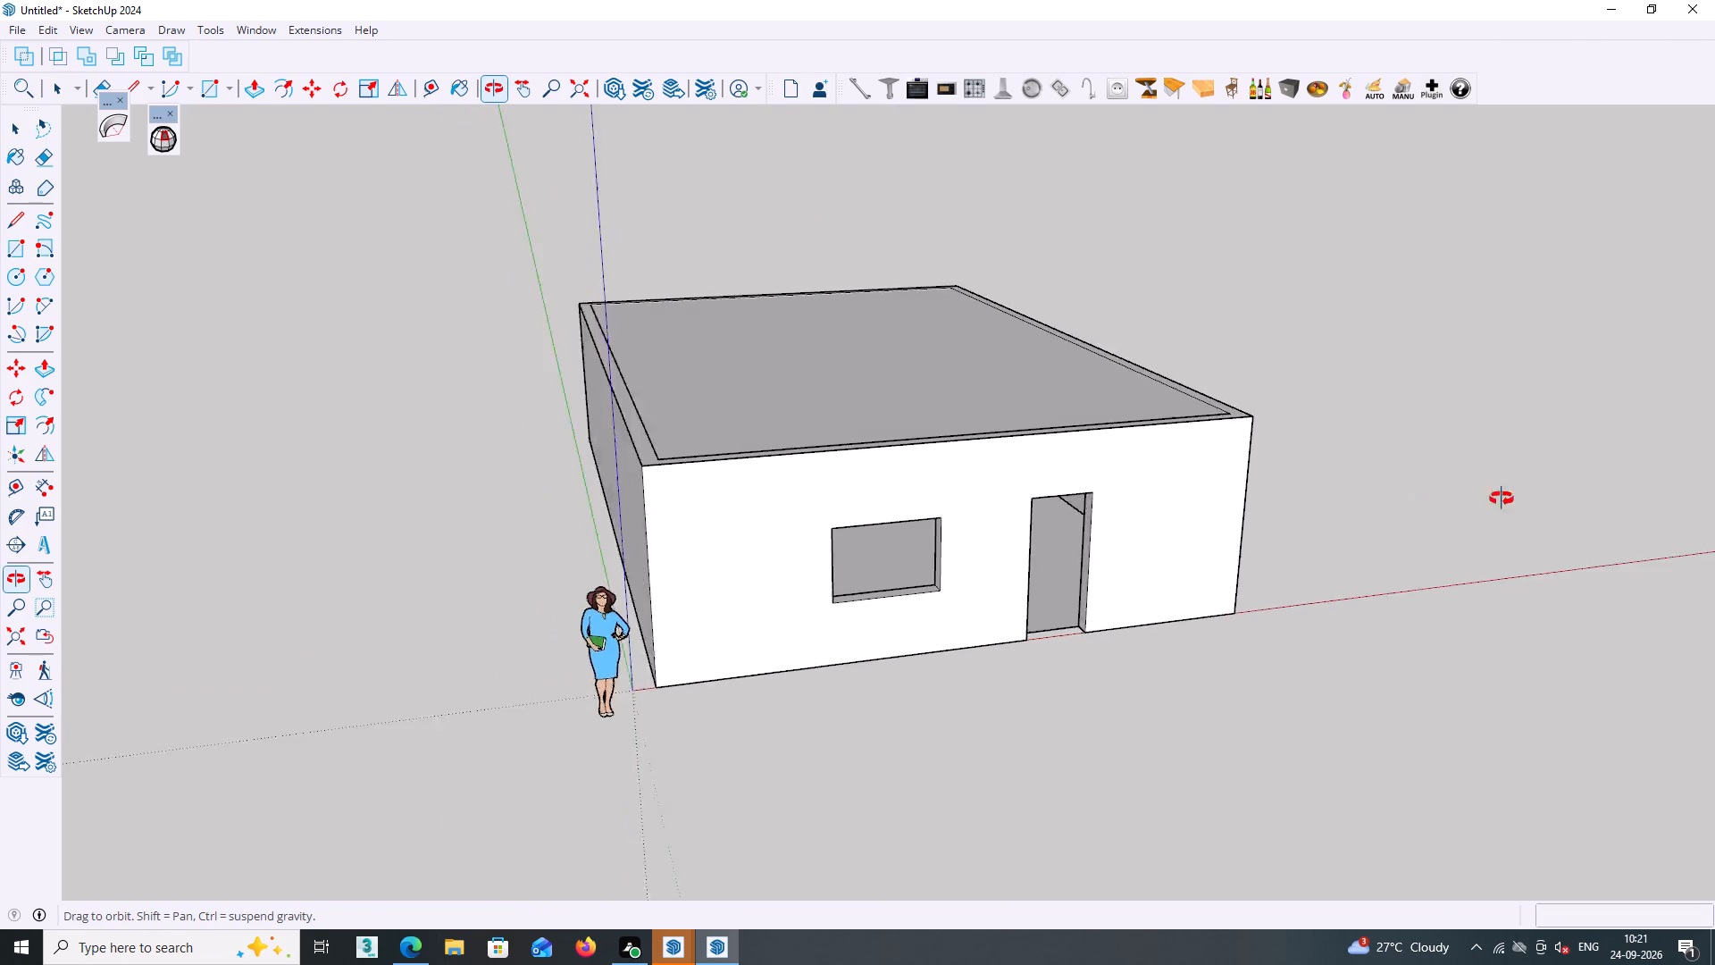
pyautogui.moveTo(1502, 499); pyautogui.dragTo(1334, 508, button='middle')
pyautogui.scroll(-7, 1330, 517)
pyautogui.moveTo(1352, 566); pyautogui.dragTo(1314, 568, button='middle')
pyautogui.moveTo(1209, 441); pyautogui.dragTo(1200, 617, button='middle')
pyautogui.scroll(1, 1158, 587)
pyautogui.press('p')
pyautogui.click(1135, 505)
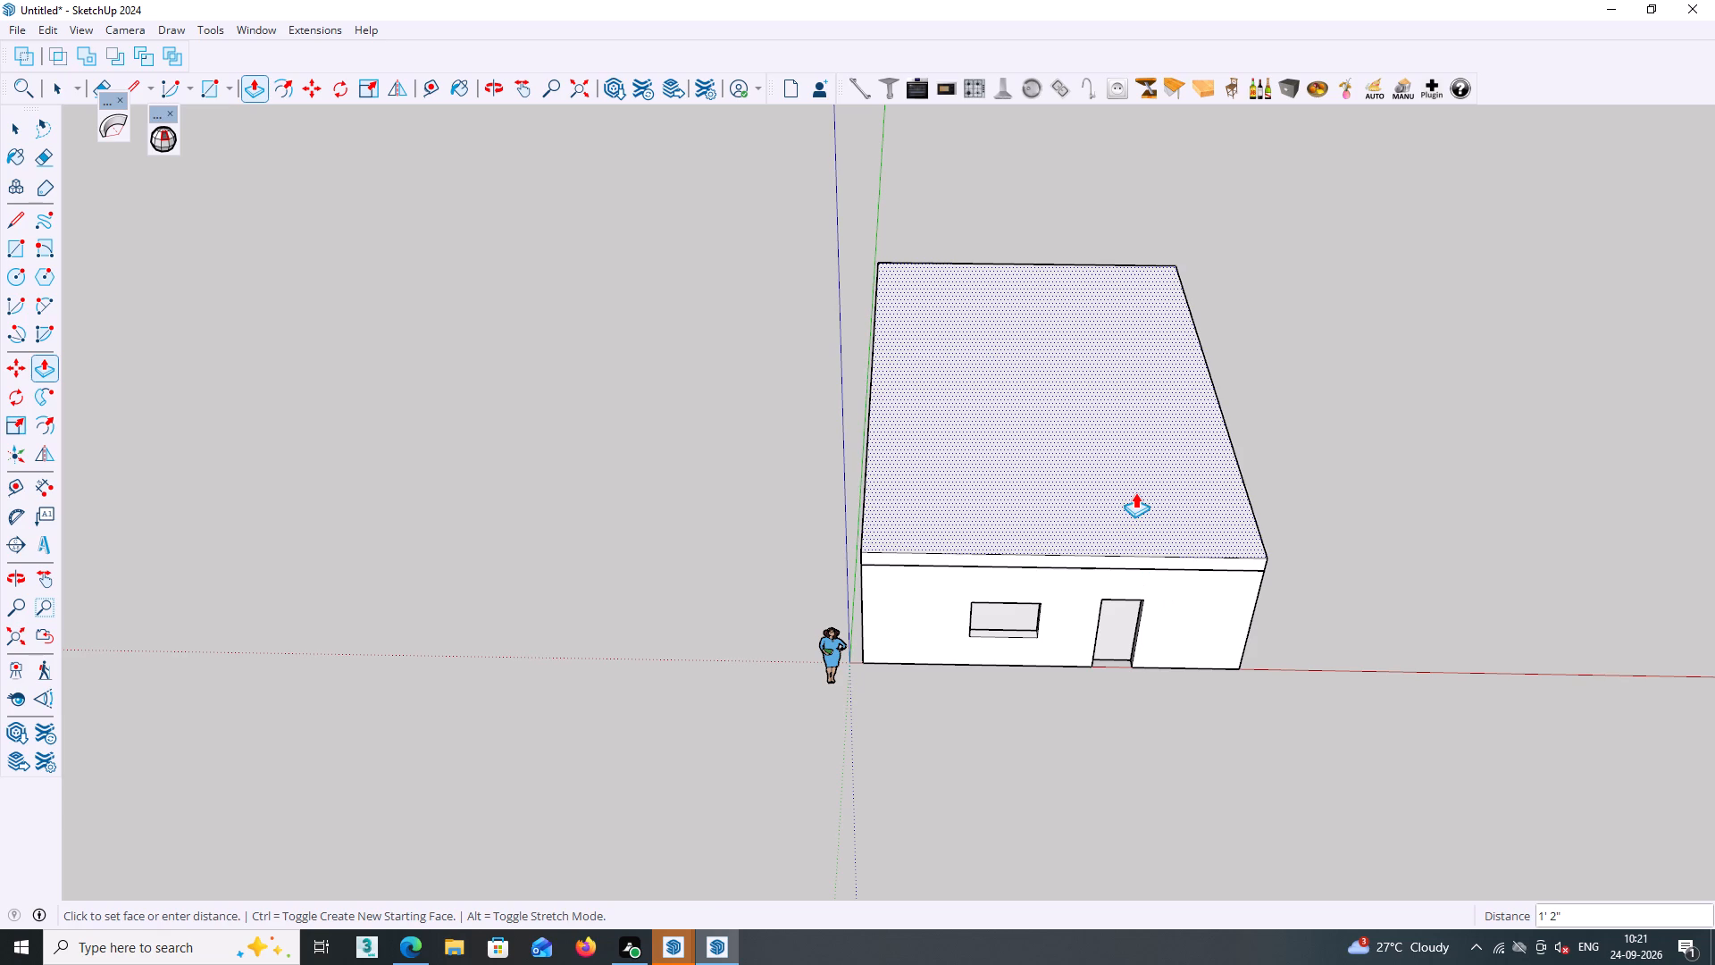
pyautogui.write('4.5')
pyautogui.press('Return')
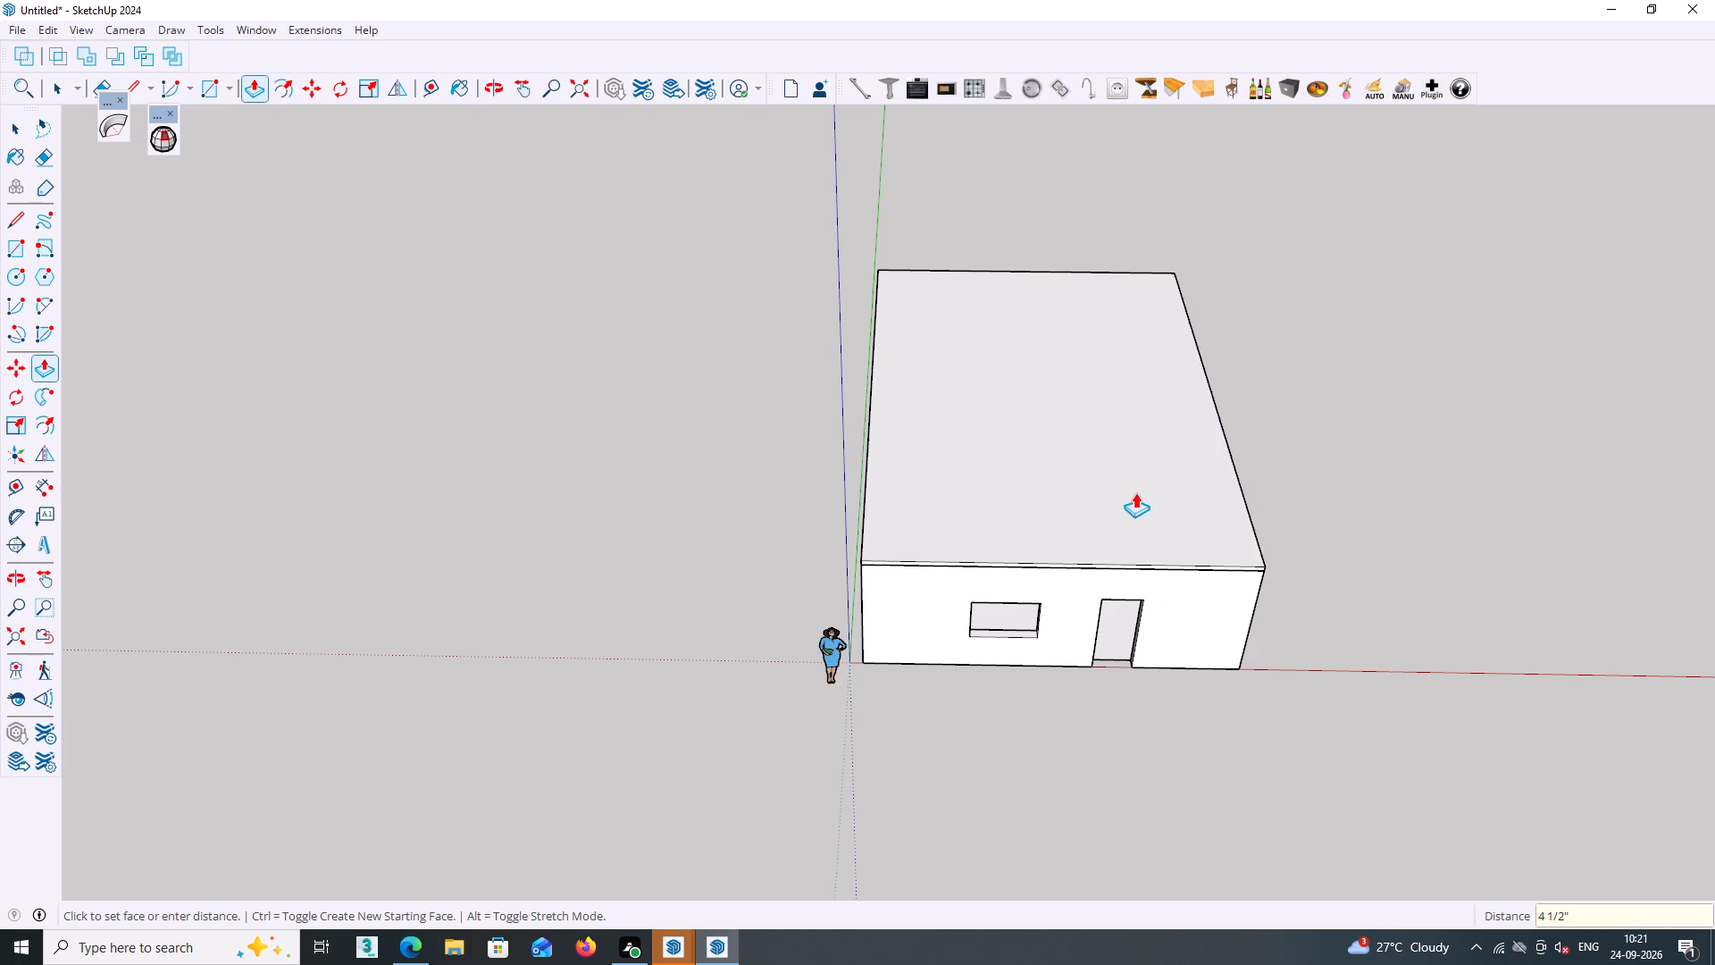
# Select the whole roof slab, including all its faces and edges, and make it a group.
pyautogui.press('space')
pyautogui.moveTo(1449, 524); pyautogui.dragTo(1440, 424, button='middle')
pyautogui.scroll(2, 923, 507)
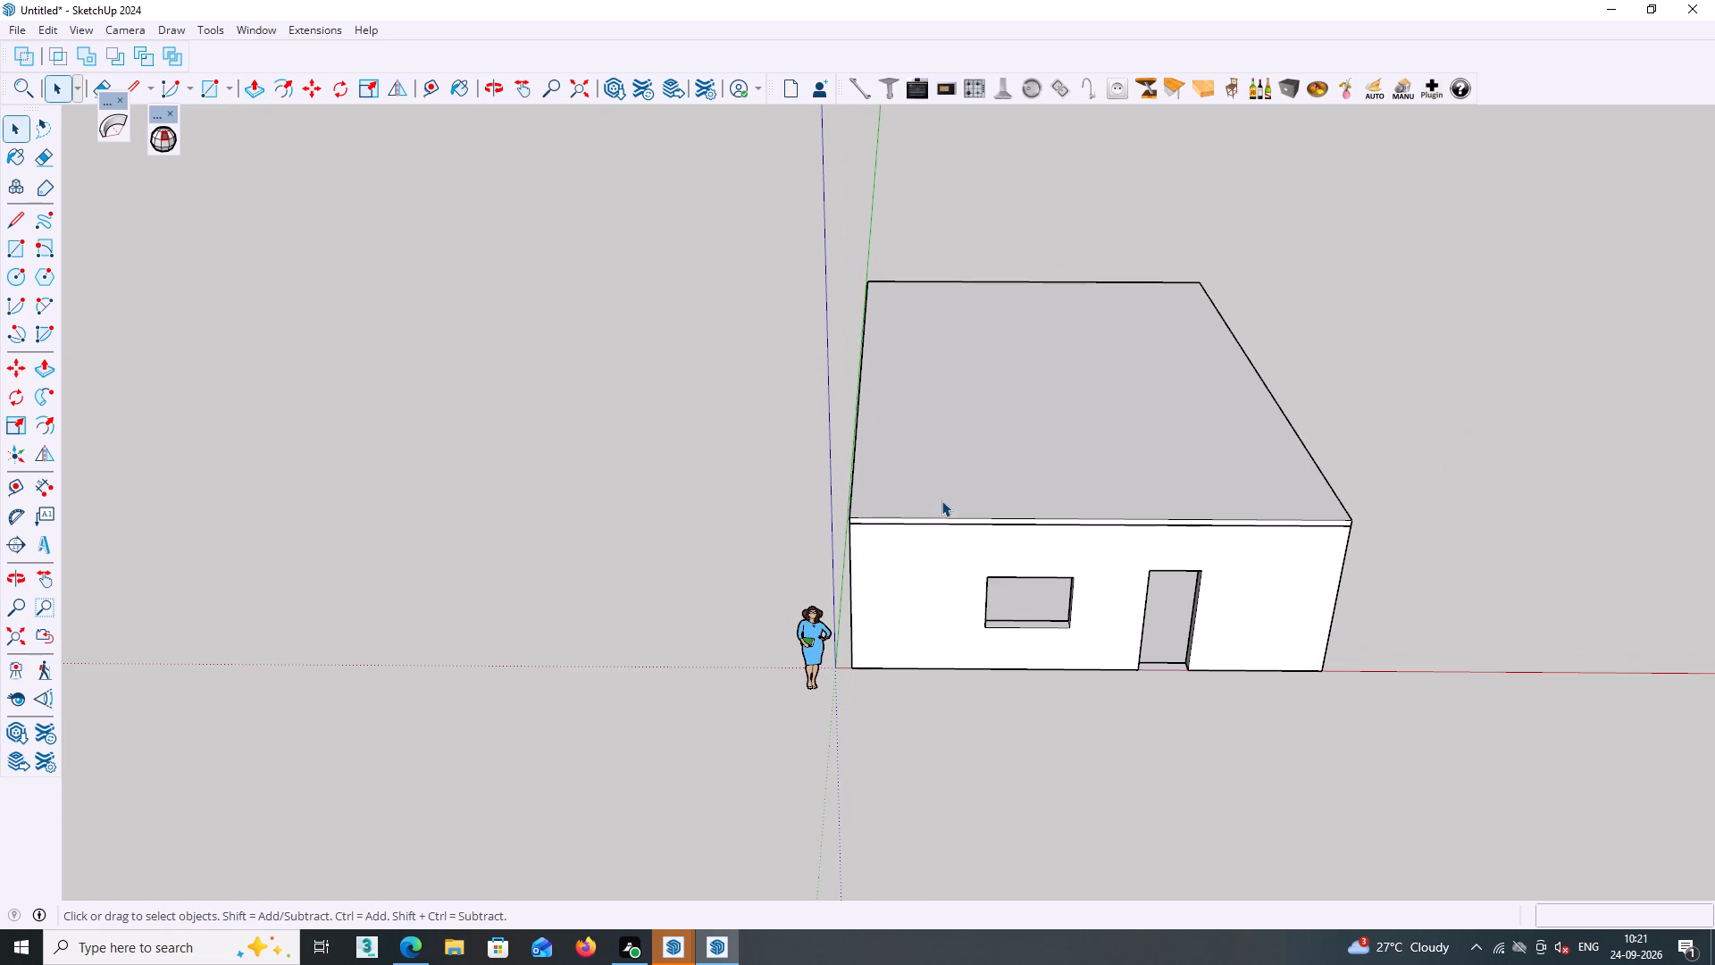
pyautogui.doubleClick(941, 500)
pyautogui.click(941, 500)
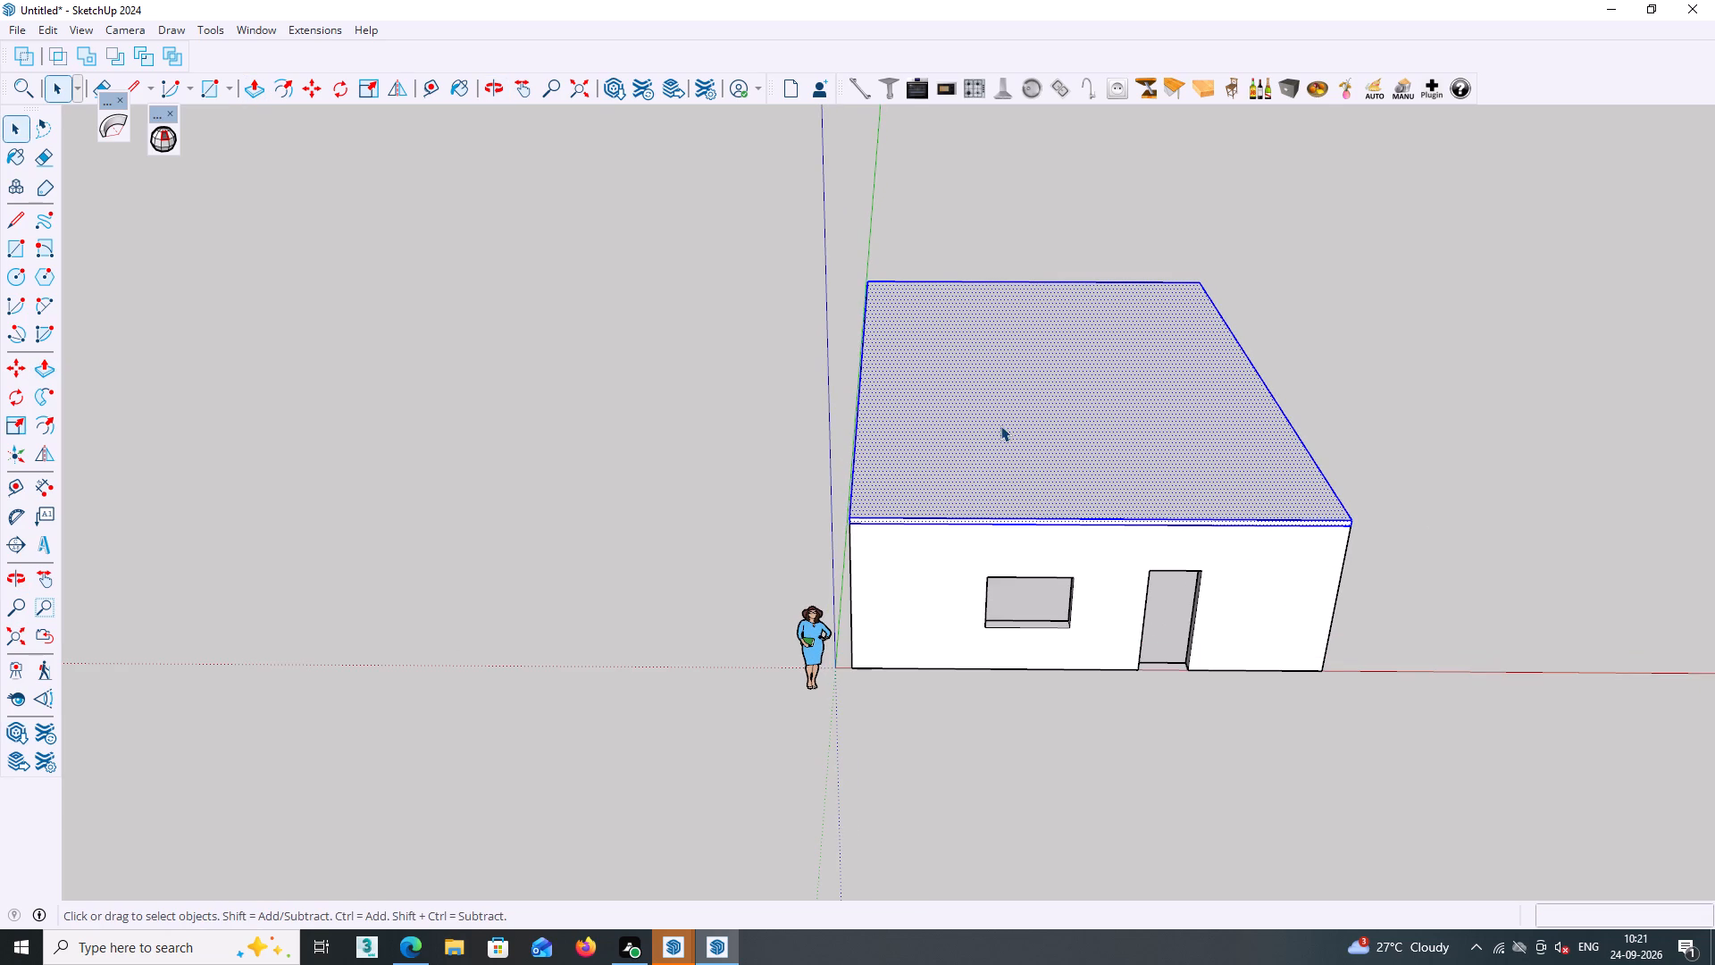
pyautogui.rightClick(1000, 425)
pyautogui.rightClick(1000, 425)
pyautogui.click(1104, 176)
pyautogui.moveTo(1085, 424); pyautogui.dragTo(1201, 433, button='middle')
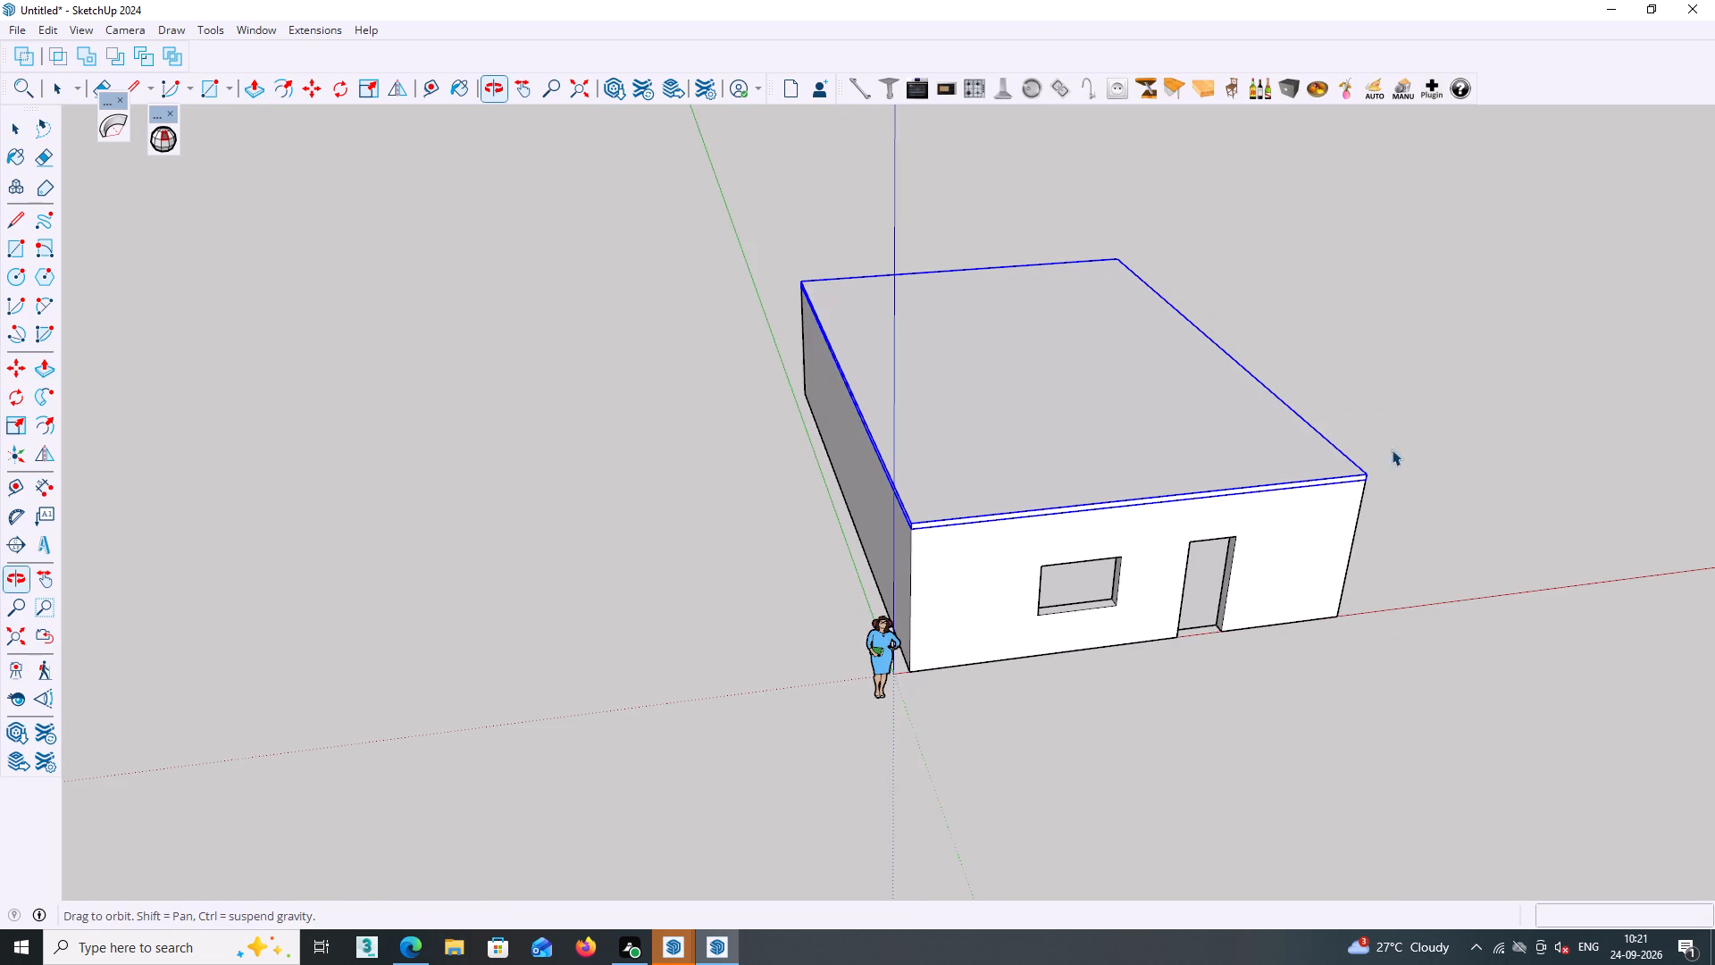
pyautogui.press('space')
pyautogui.doubleClick(1456, 419)
# Copy the ground-floor wall group 10' 4 1/2" straight up so it stands on top of the roof slab.
pyautogui.moveTo(1445, 516); pyautogui.dragTo(1577, 553, button='middle')
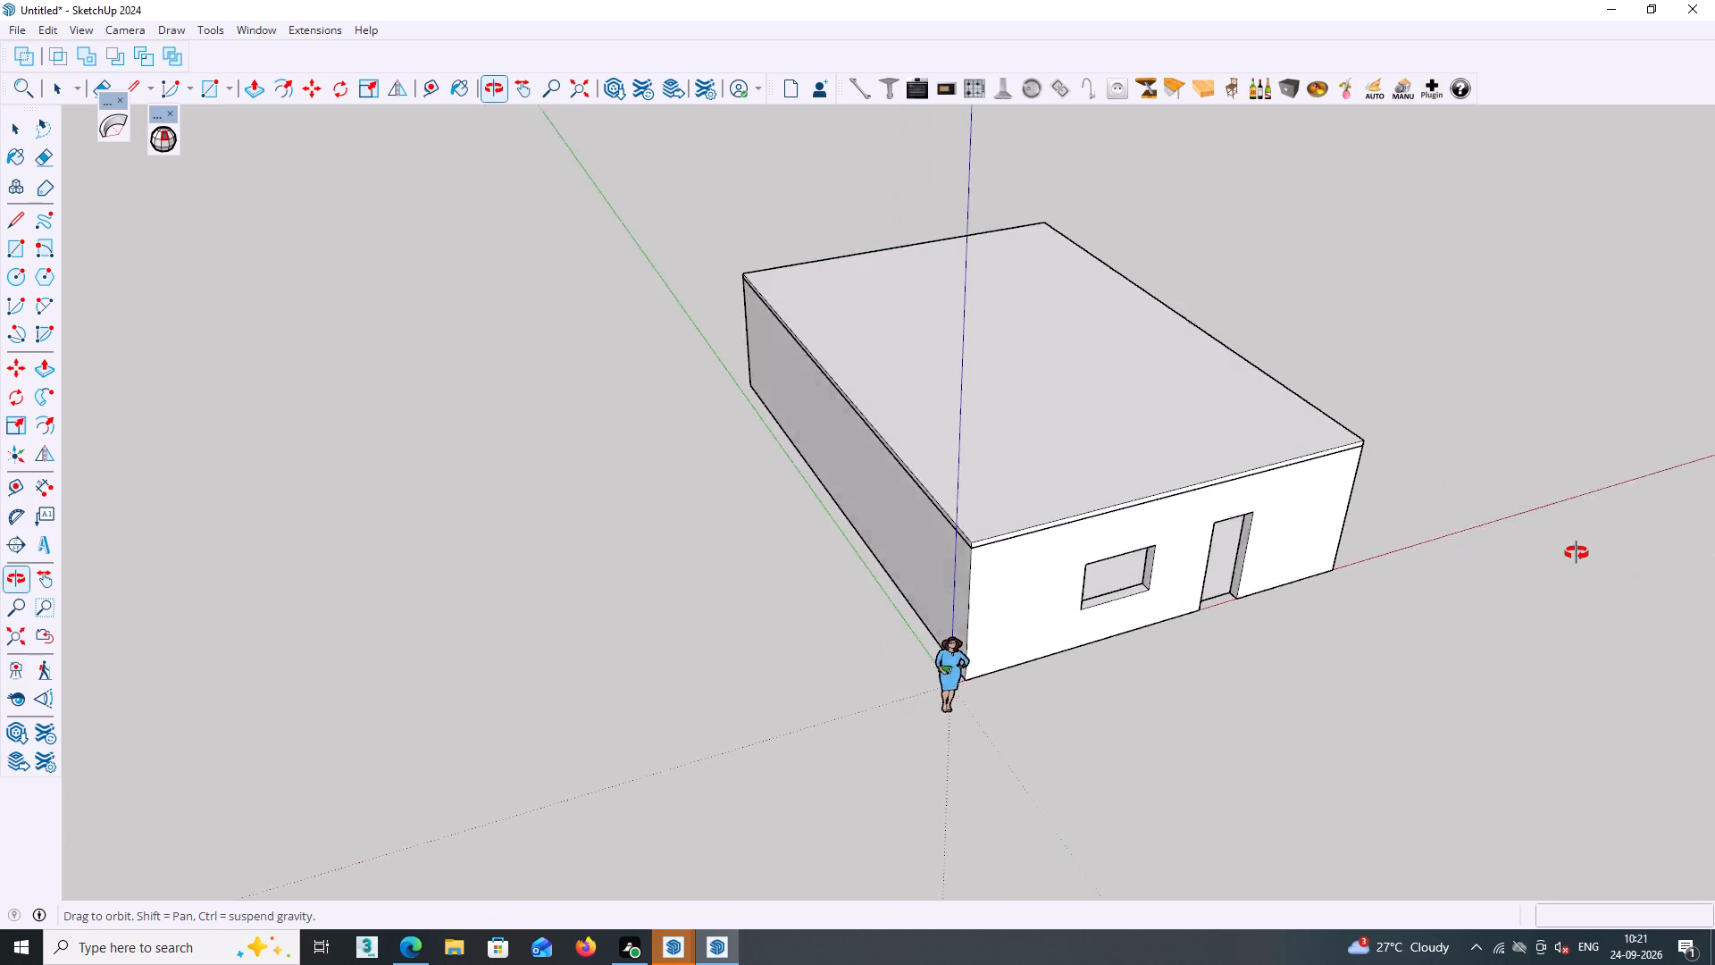
pyautogui.moveTo(1577, 553); pyautogui.dragTo(1251, 474, button='middle')
pyautogui.click(1281, 612)
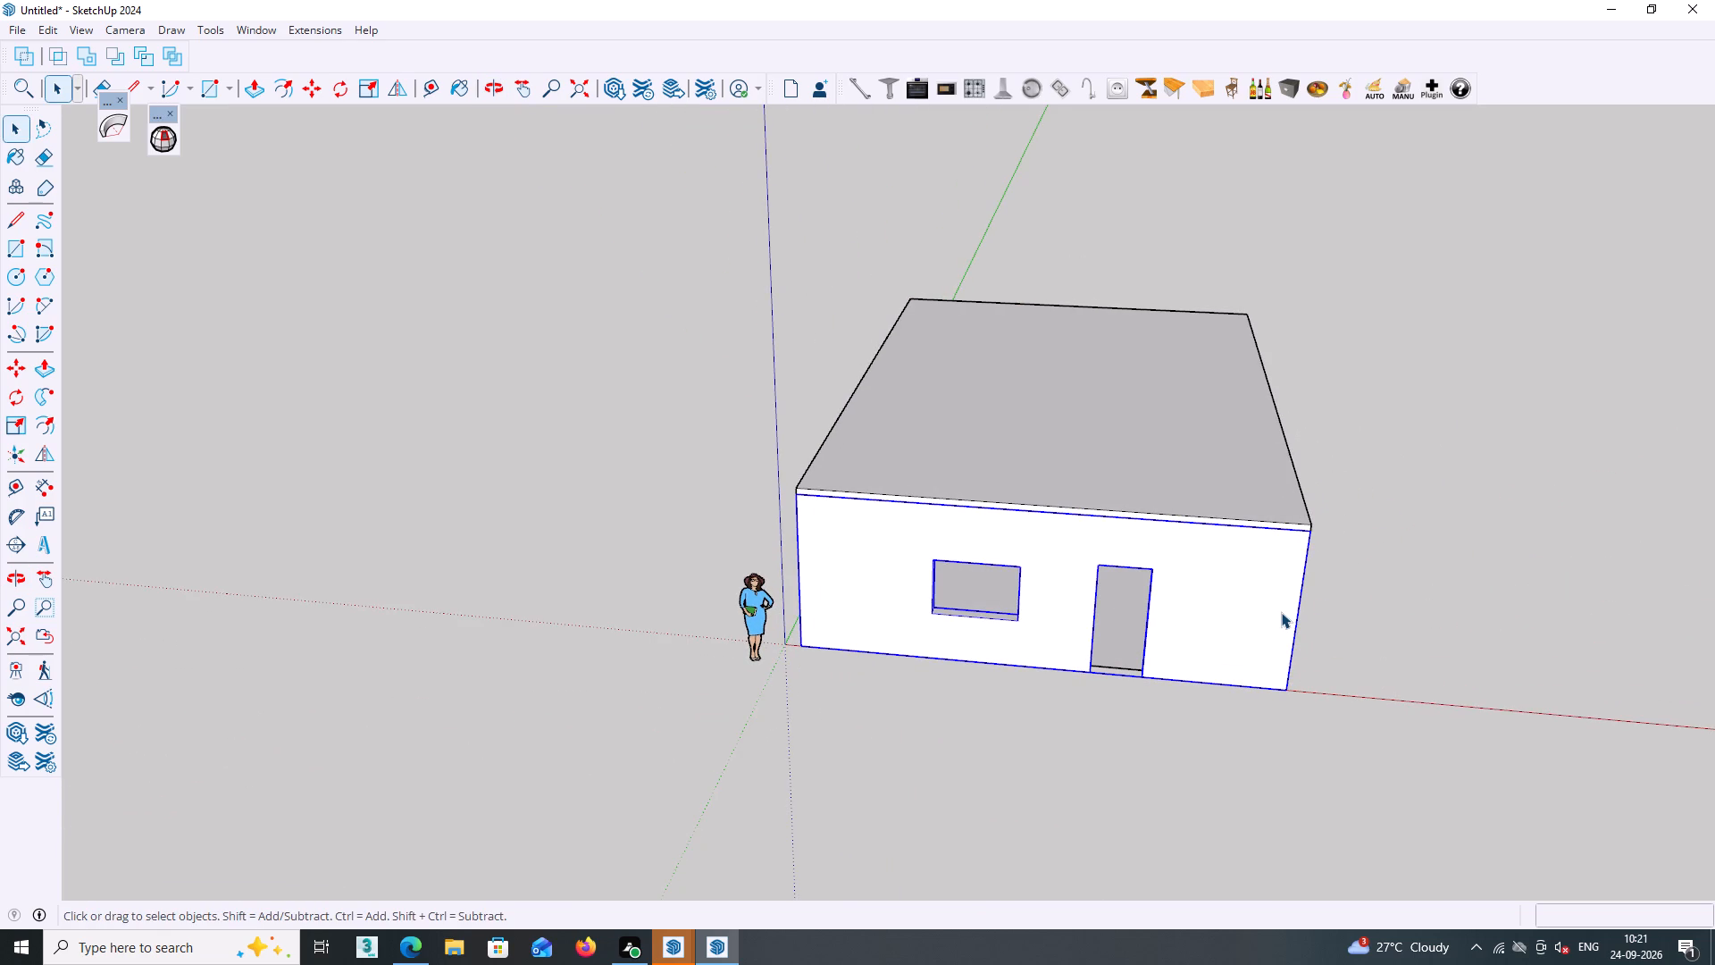
pyautogui.click(1281, 612)
pyautogui.press('m')
pyautogui.click(1285, 691)
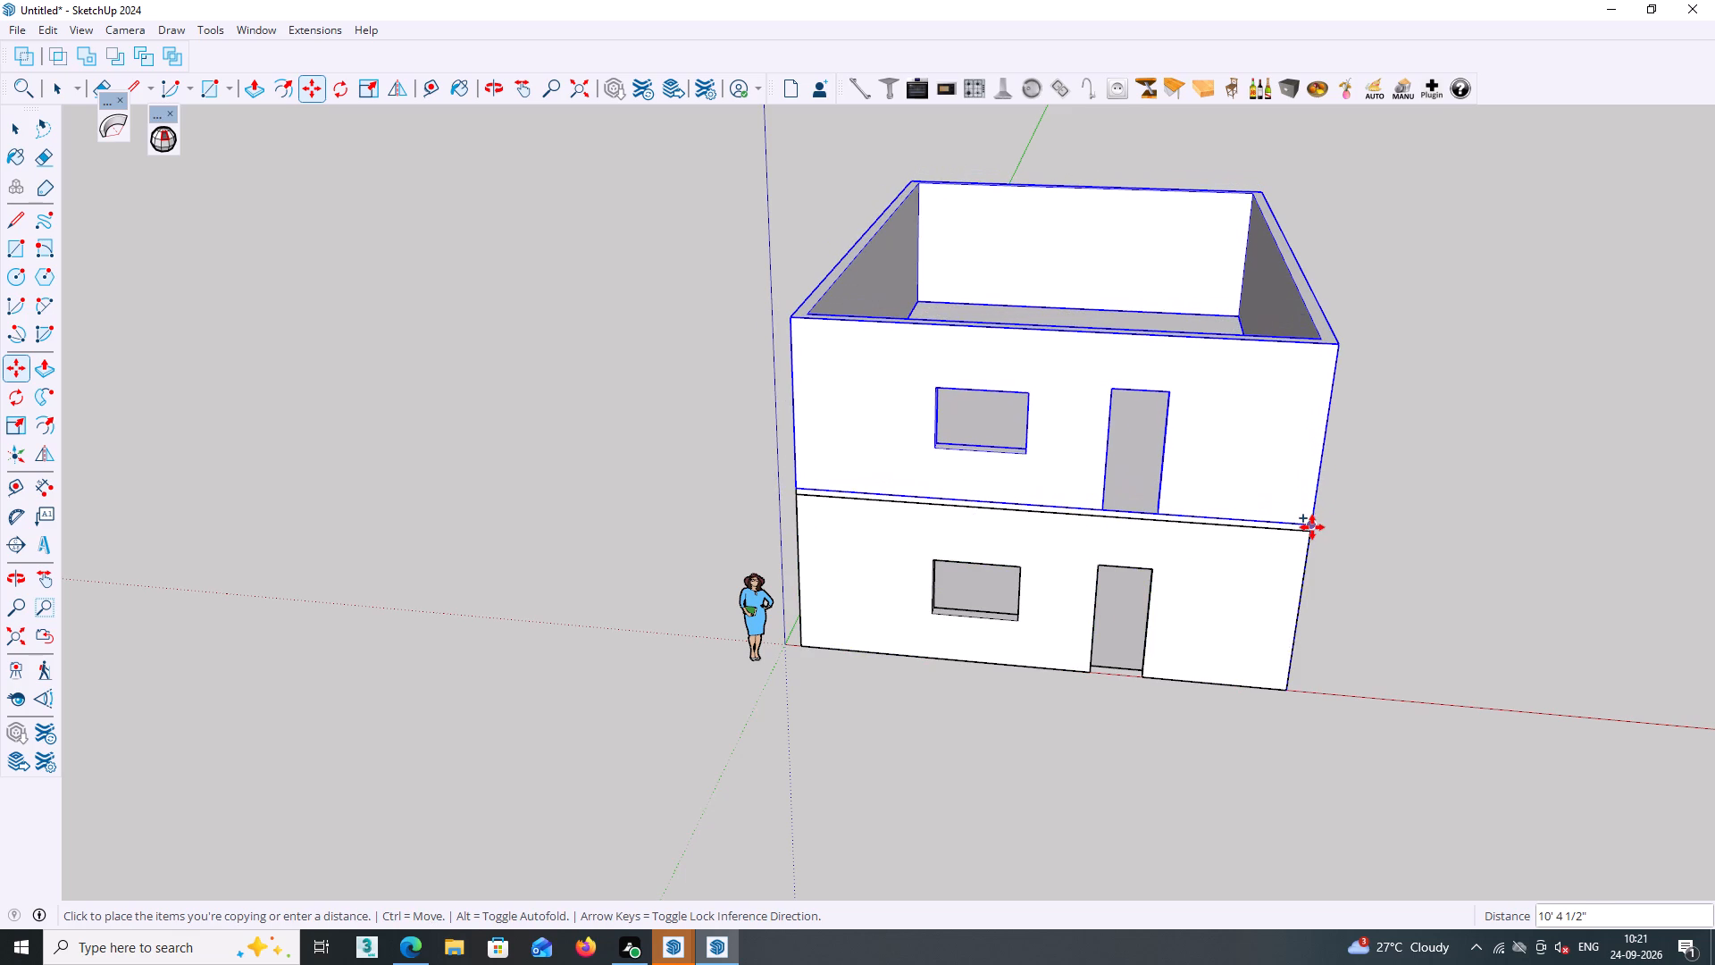
pyautogui.click(1312, 527)
pyautogui.scroll(-2, 1346, 598)
pyautogui.press('space')
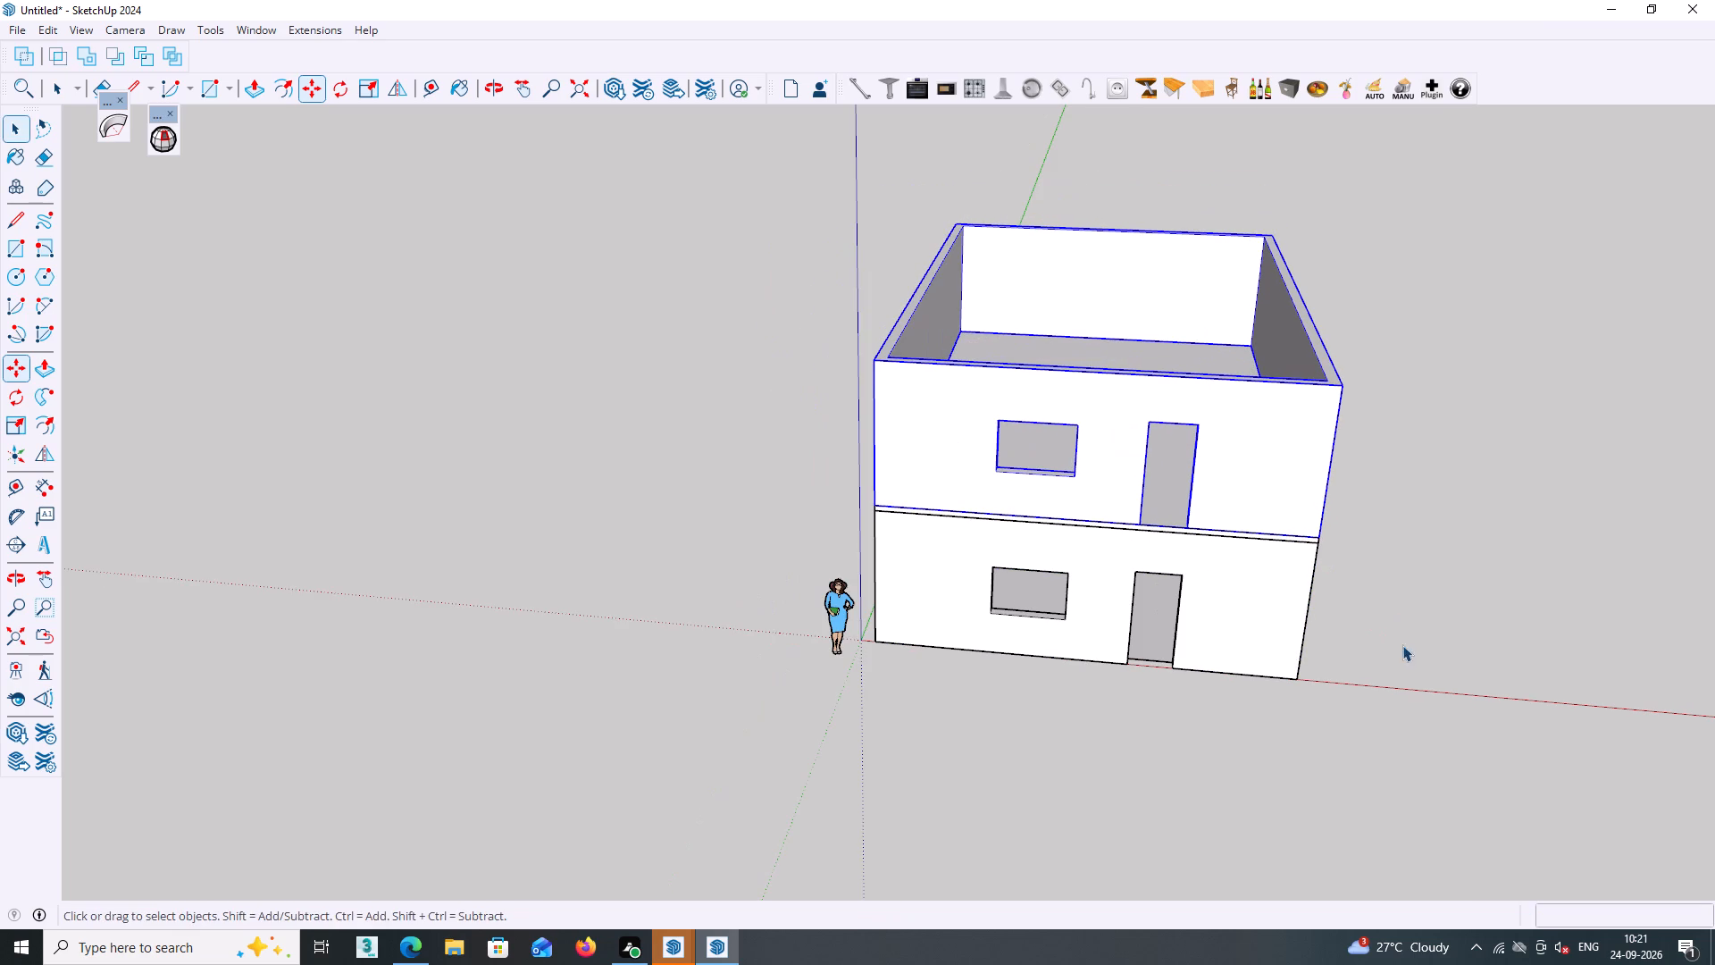
pyautogui.click(1402, 645)
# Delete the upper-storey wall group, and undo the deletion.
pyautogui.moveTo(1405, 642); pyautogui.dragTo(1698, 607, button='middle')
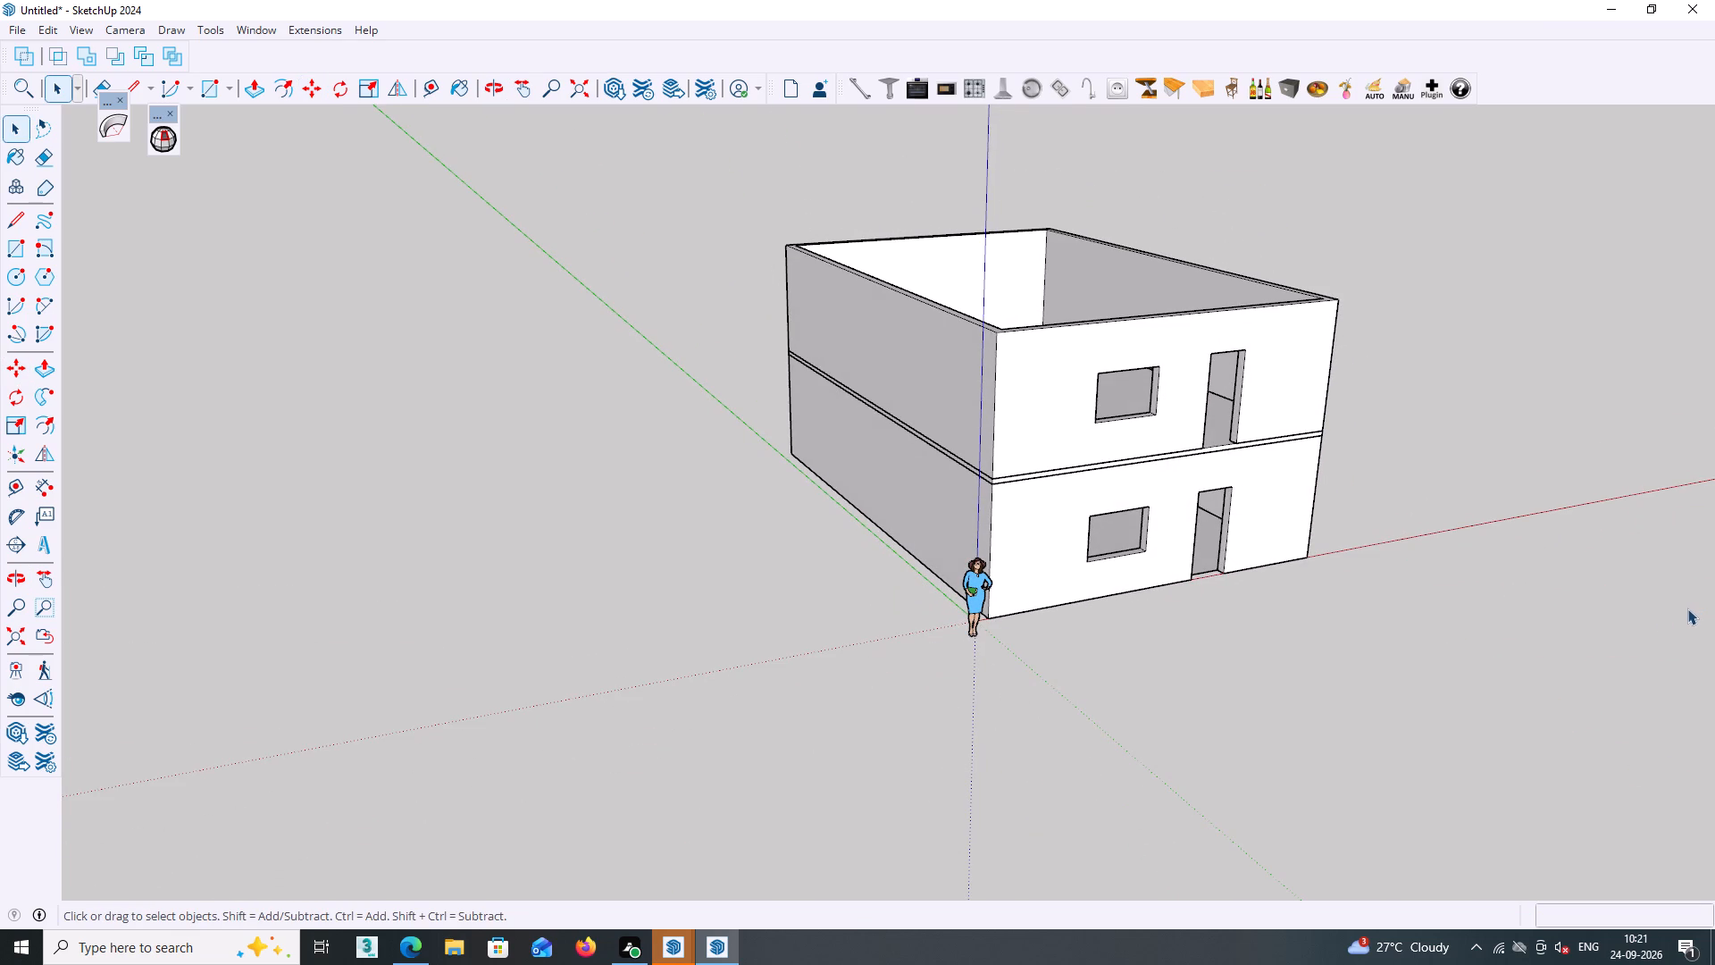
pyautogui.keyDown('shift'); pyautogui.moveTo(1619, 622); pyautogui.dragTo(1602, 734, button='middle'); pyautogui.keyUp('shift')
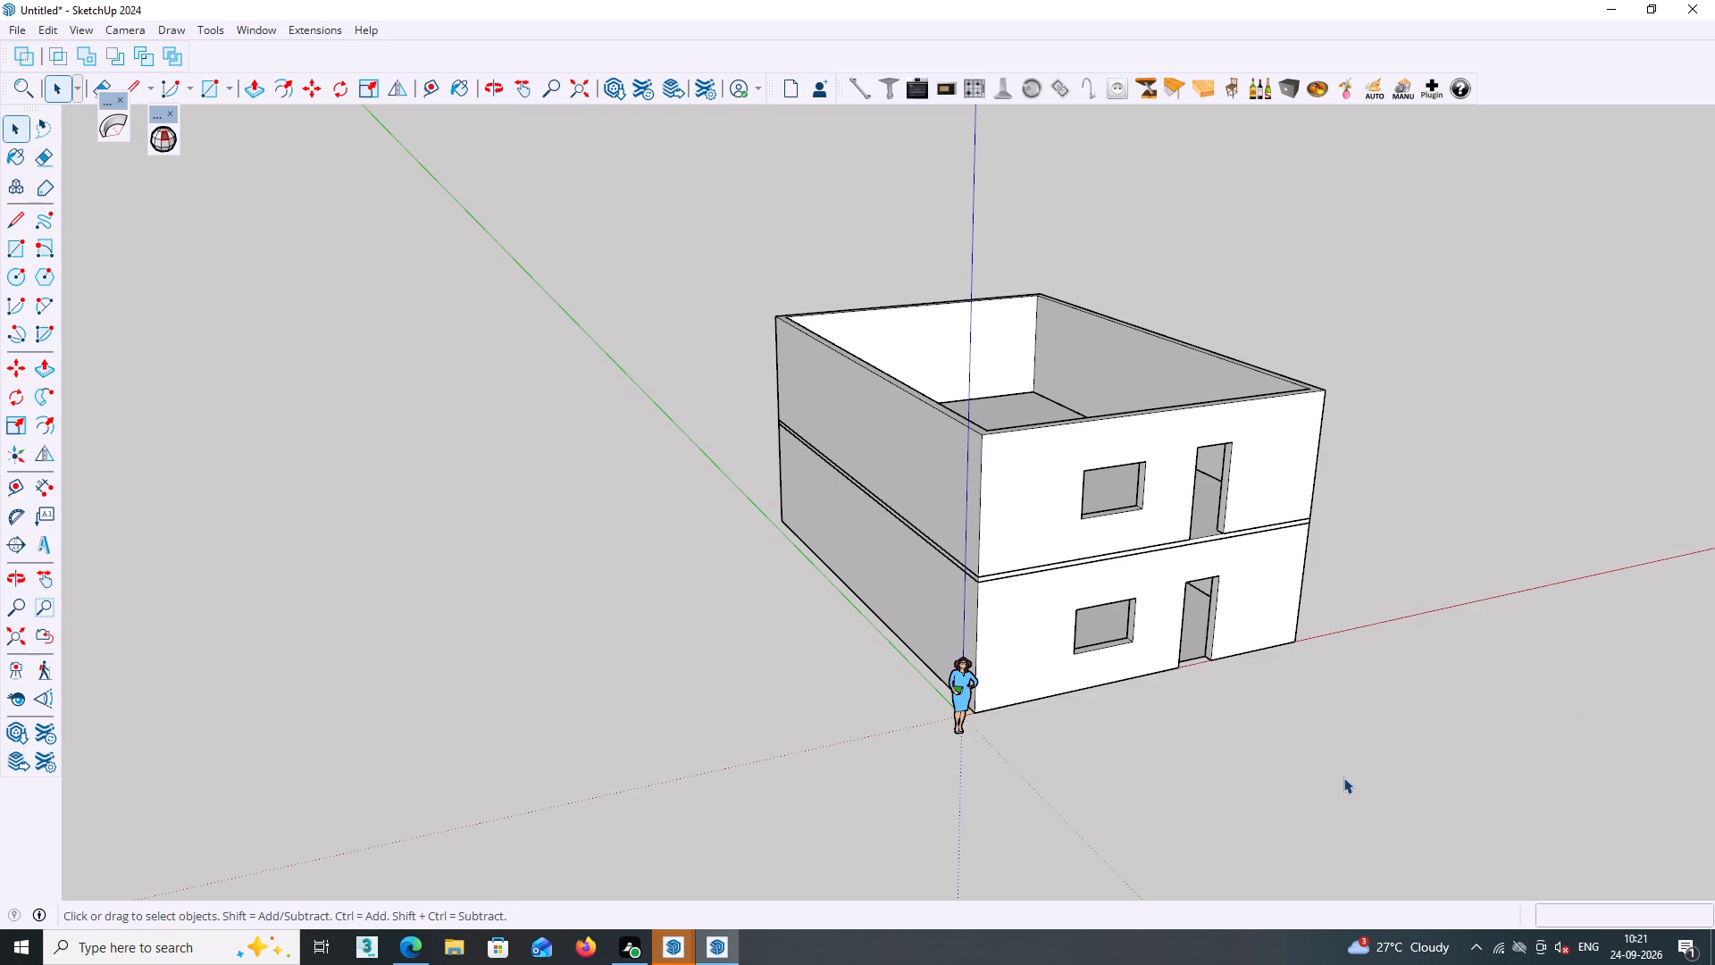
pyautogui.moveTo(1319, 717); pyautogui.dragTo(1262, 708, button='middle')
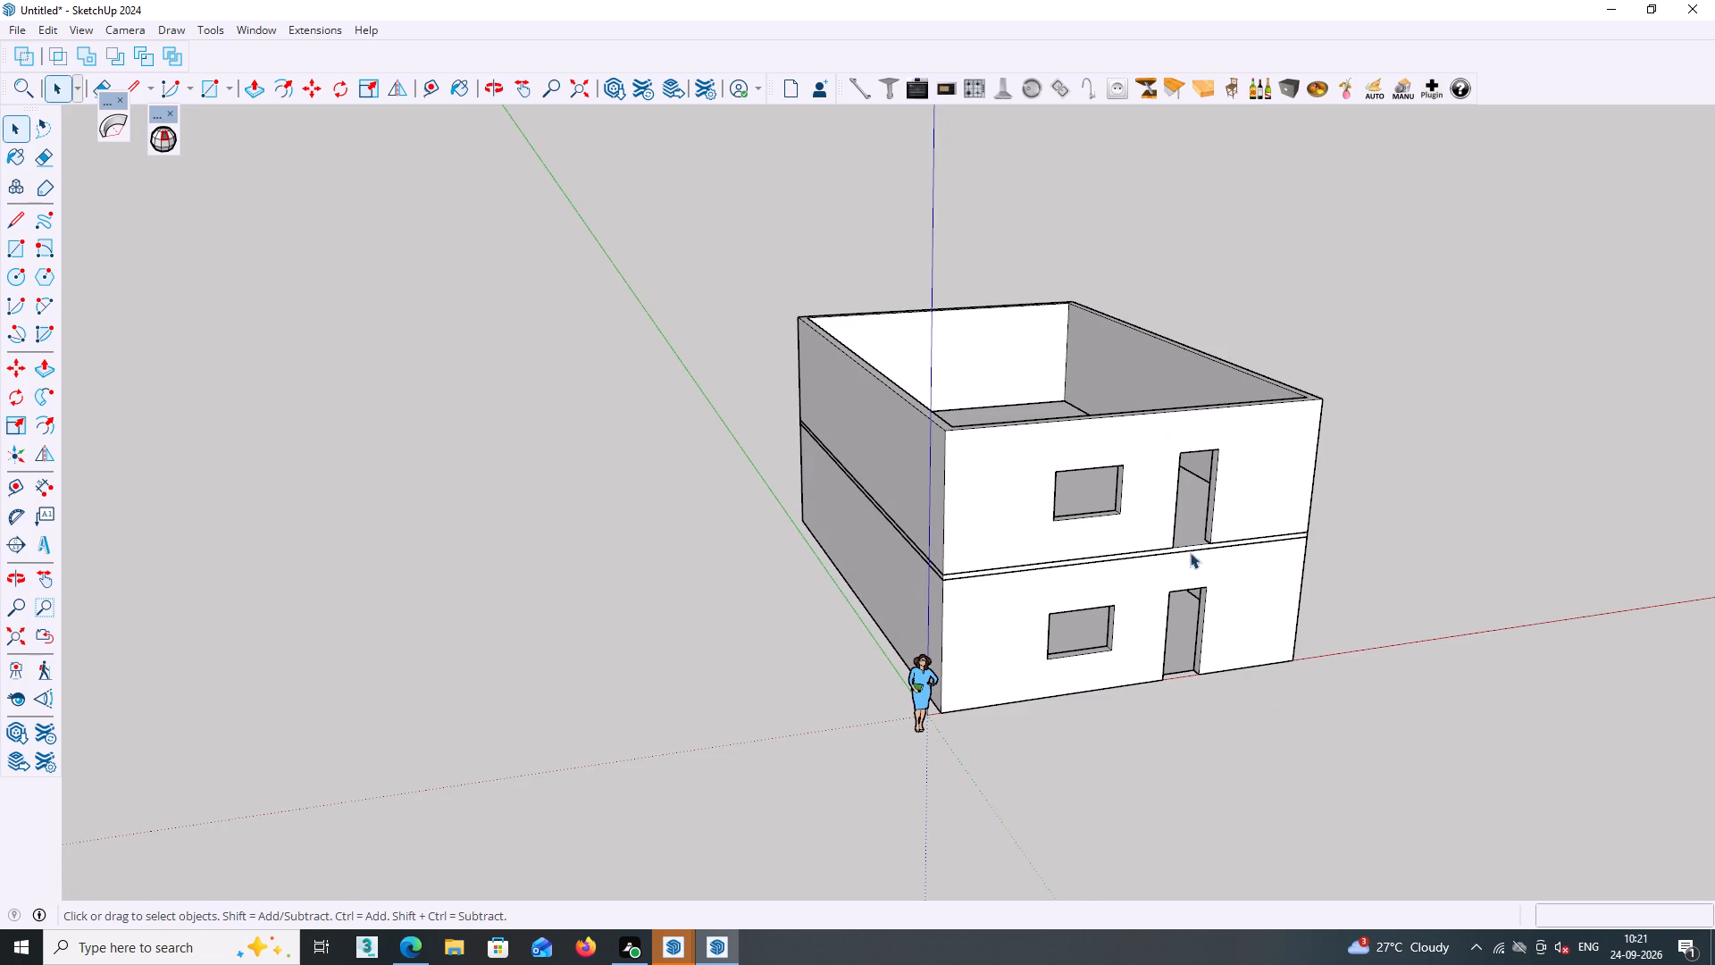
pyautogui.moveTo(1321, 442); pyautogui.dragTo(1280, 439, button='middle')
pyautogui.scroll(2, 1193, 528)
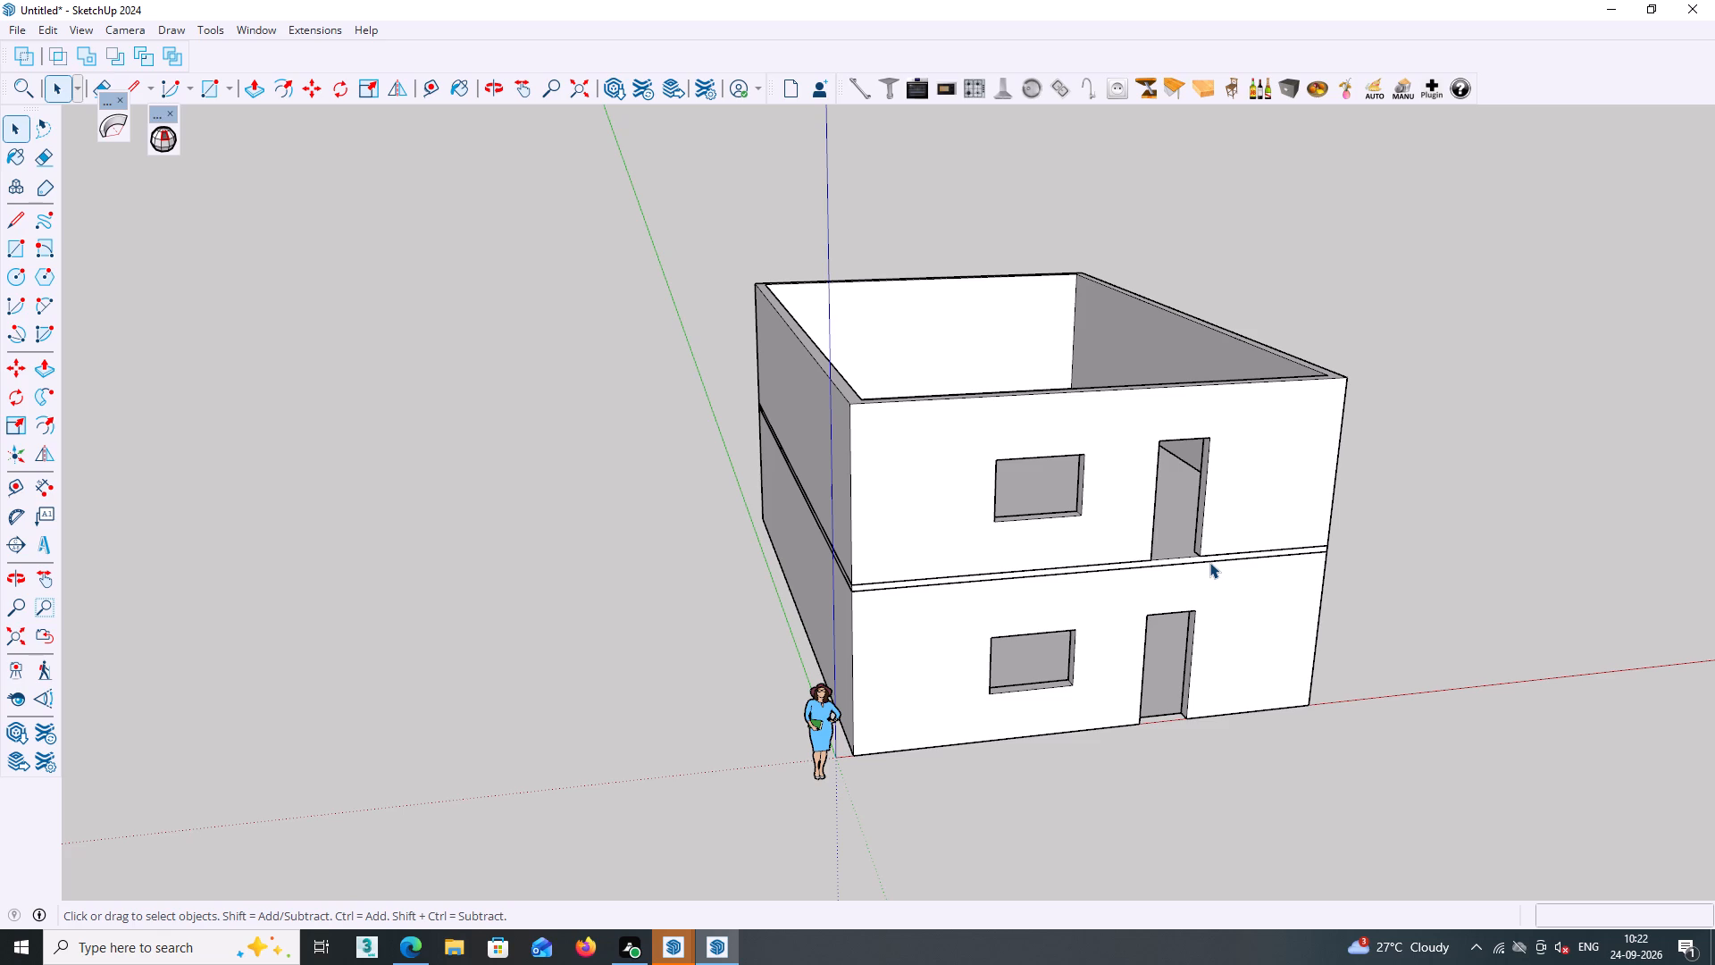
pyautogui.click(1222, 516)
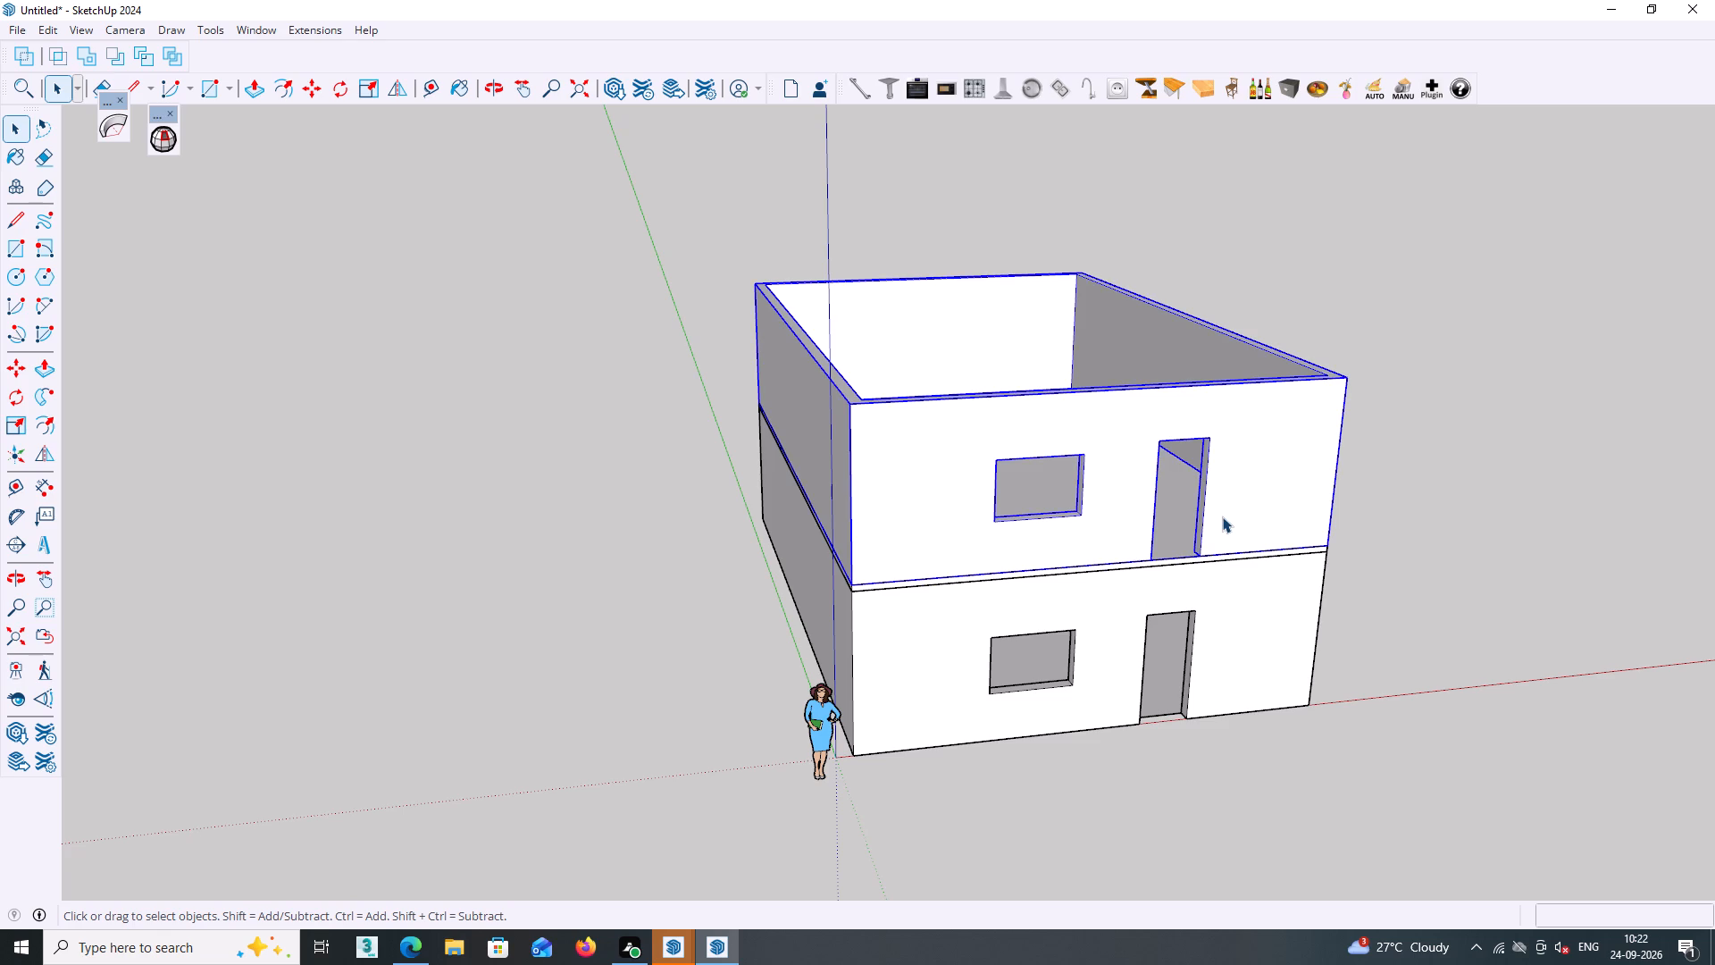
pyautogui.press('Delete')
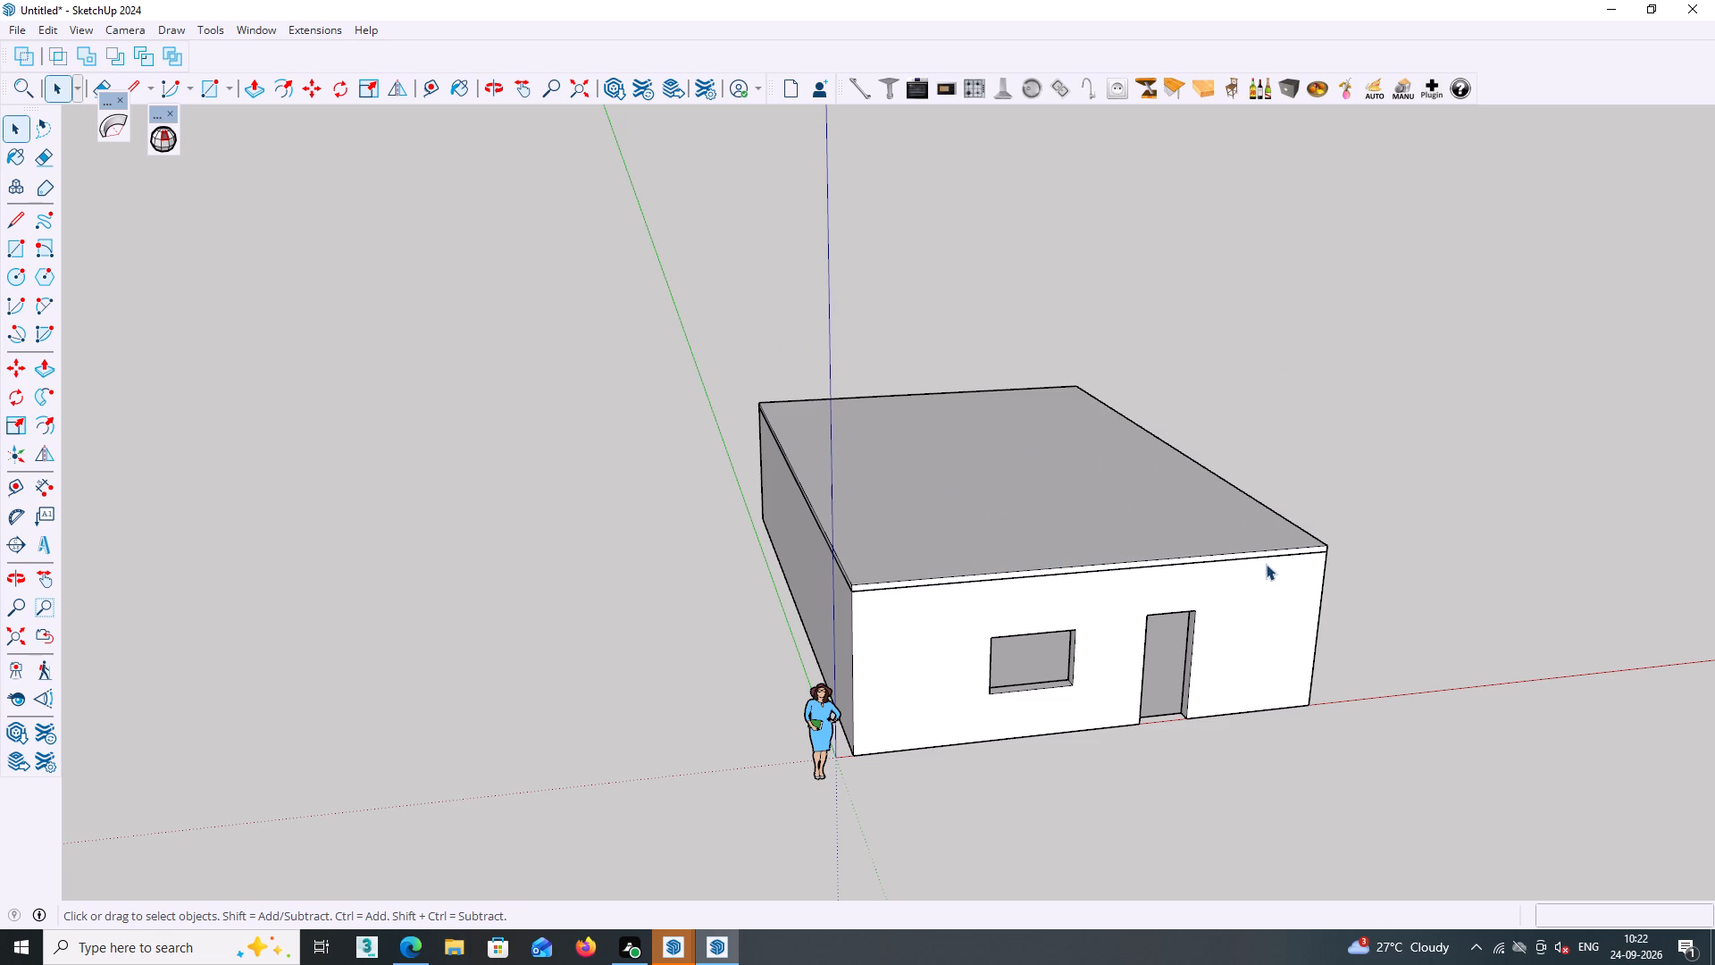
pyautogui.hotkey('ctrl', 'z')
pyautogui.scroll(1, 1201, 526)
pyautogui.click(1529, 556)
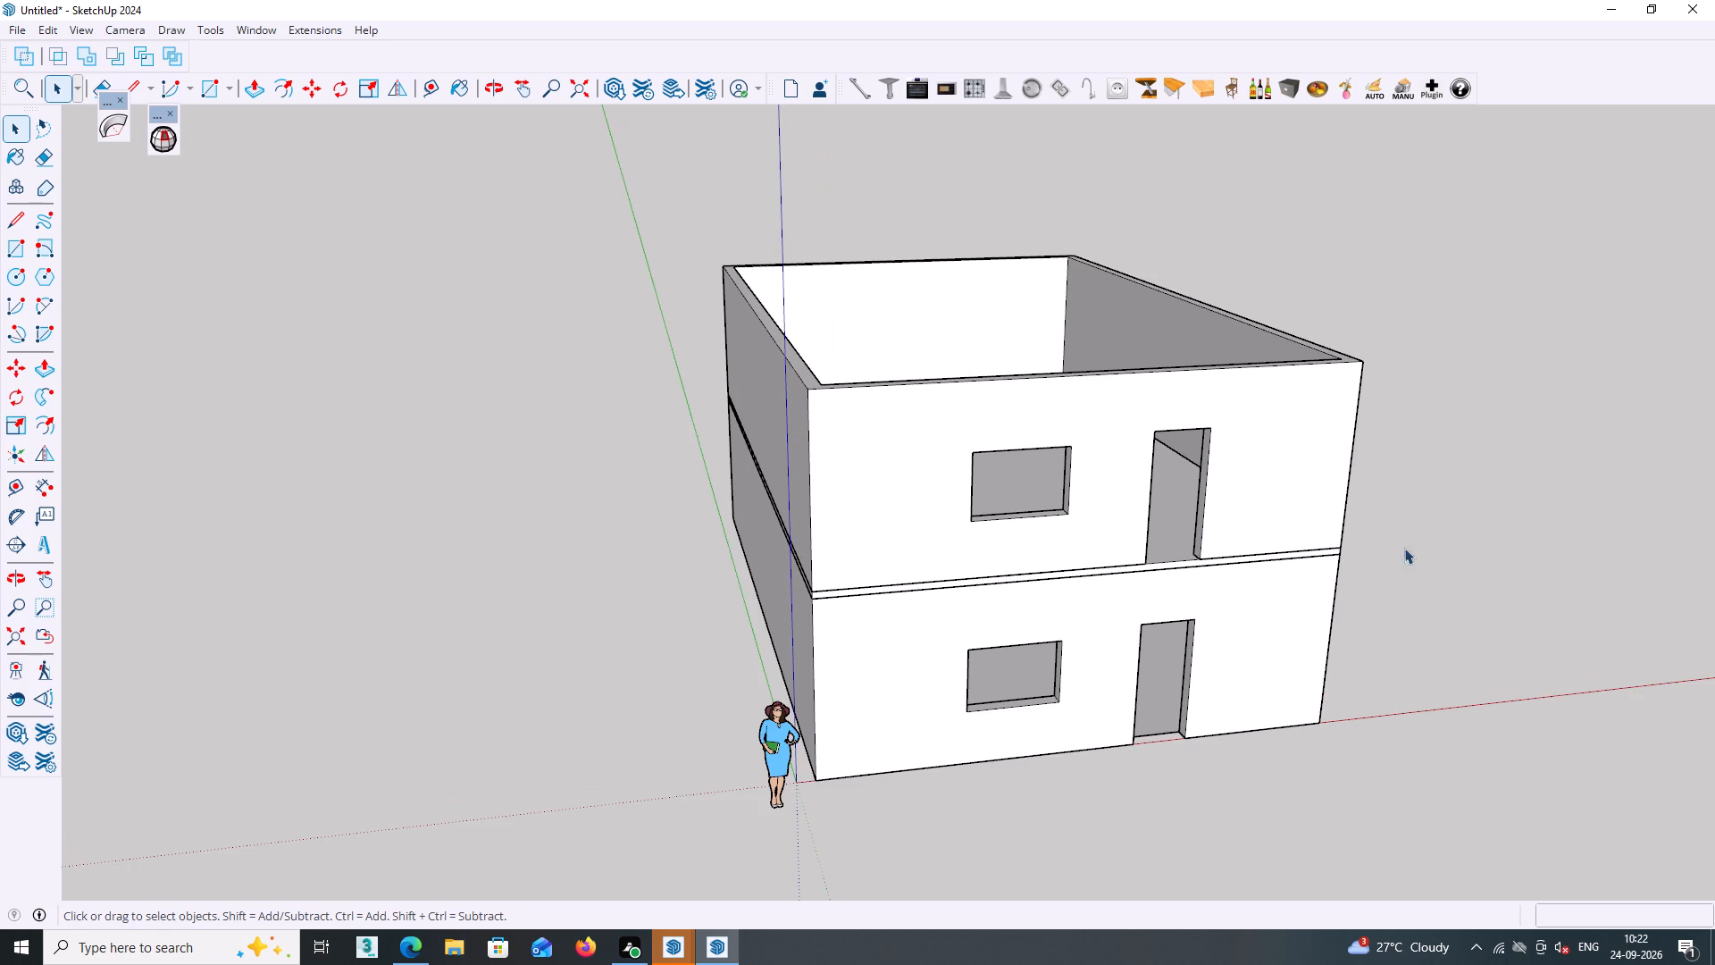
# Close the upper storey's door opening by opening its wall group and Push/Pulling one door jamb across to the opposite jamb.
pyautogui.moveTo(1313, 550); pyautogui.dragTo(1314, 523, button='middle')
pyautogui.scroll(1, 1143, 366)
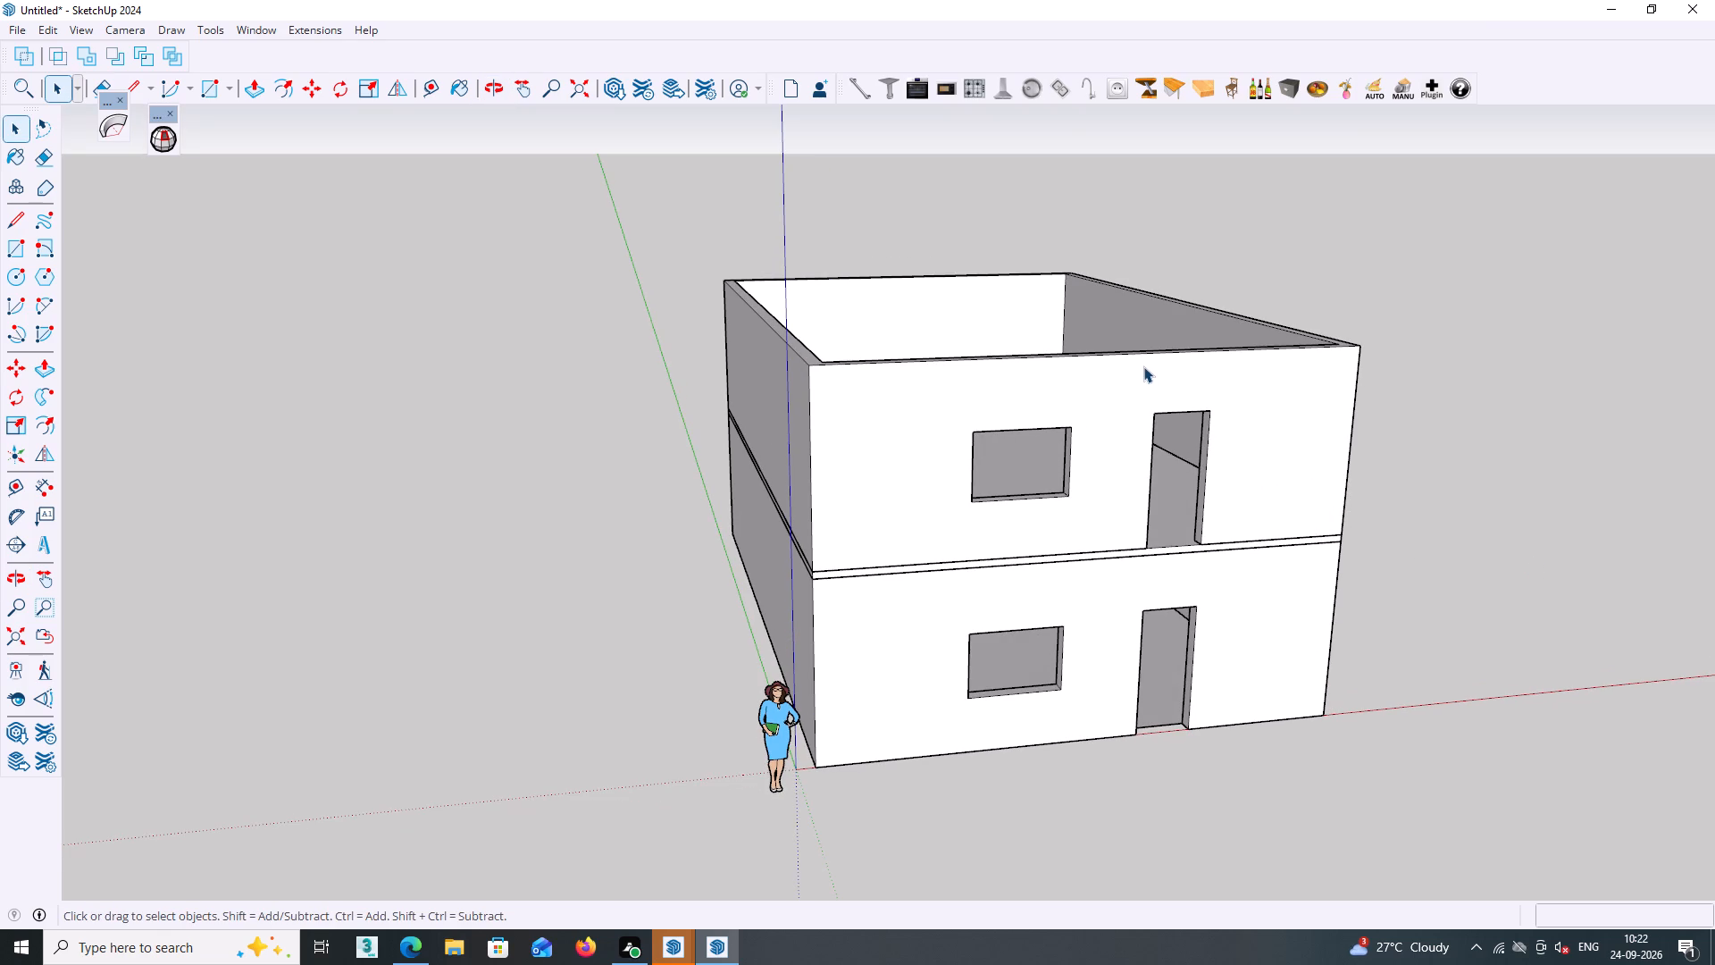
pyautogui.scroll(1, 1143, 366)
pyautogui.moveTo(1138, 374); pyautogui.dragTo(709, 366, button='middle')
pyautogui.scroll(3, 757, 457)
pyautogui.click(797, 518)
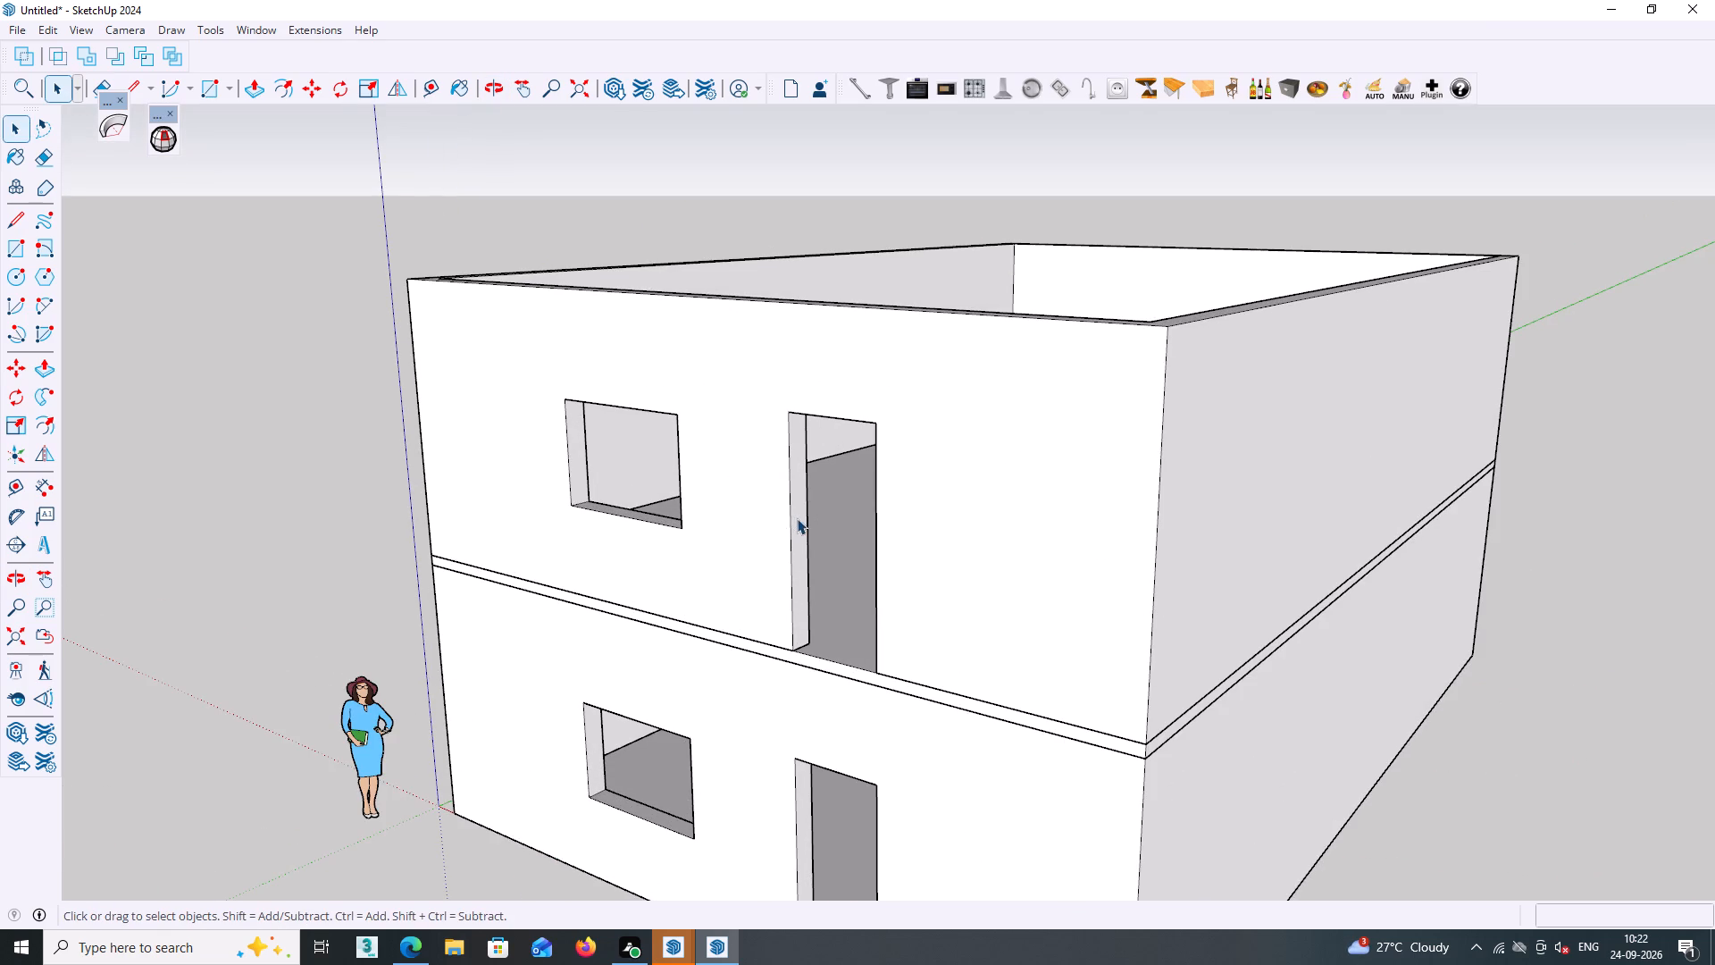
pyautogui.doubleClick(797, 518)
pyautogui.click(799, 523)
pyautogui.click(799, 526)
pyautogui.doubleClick(800, 549)
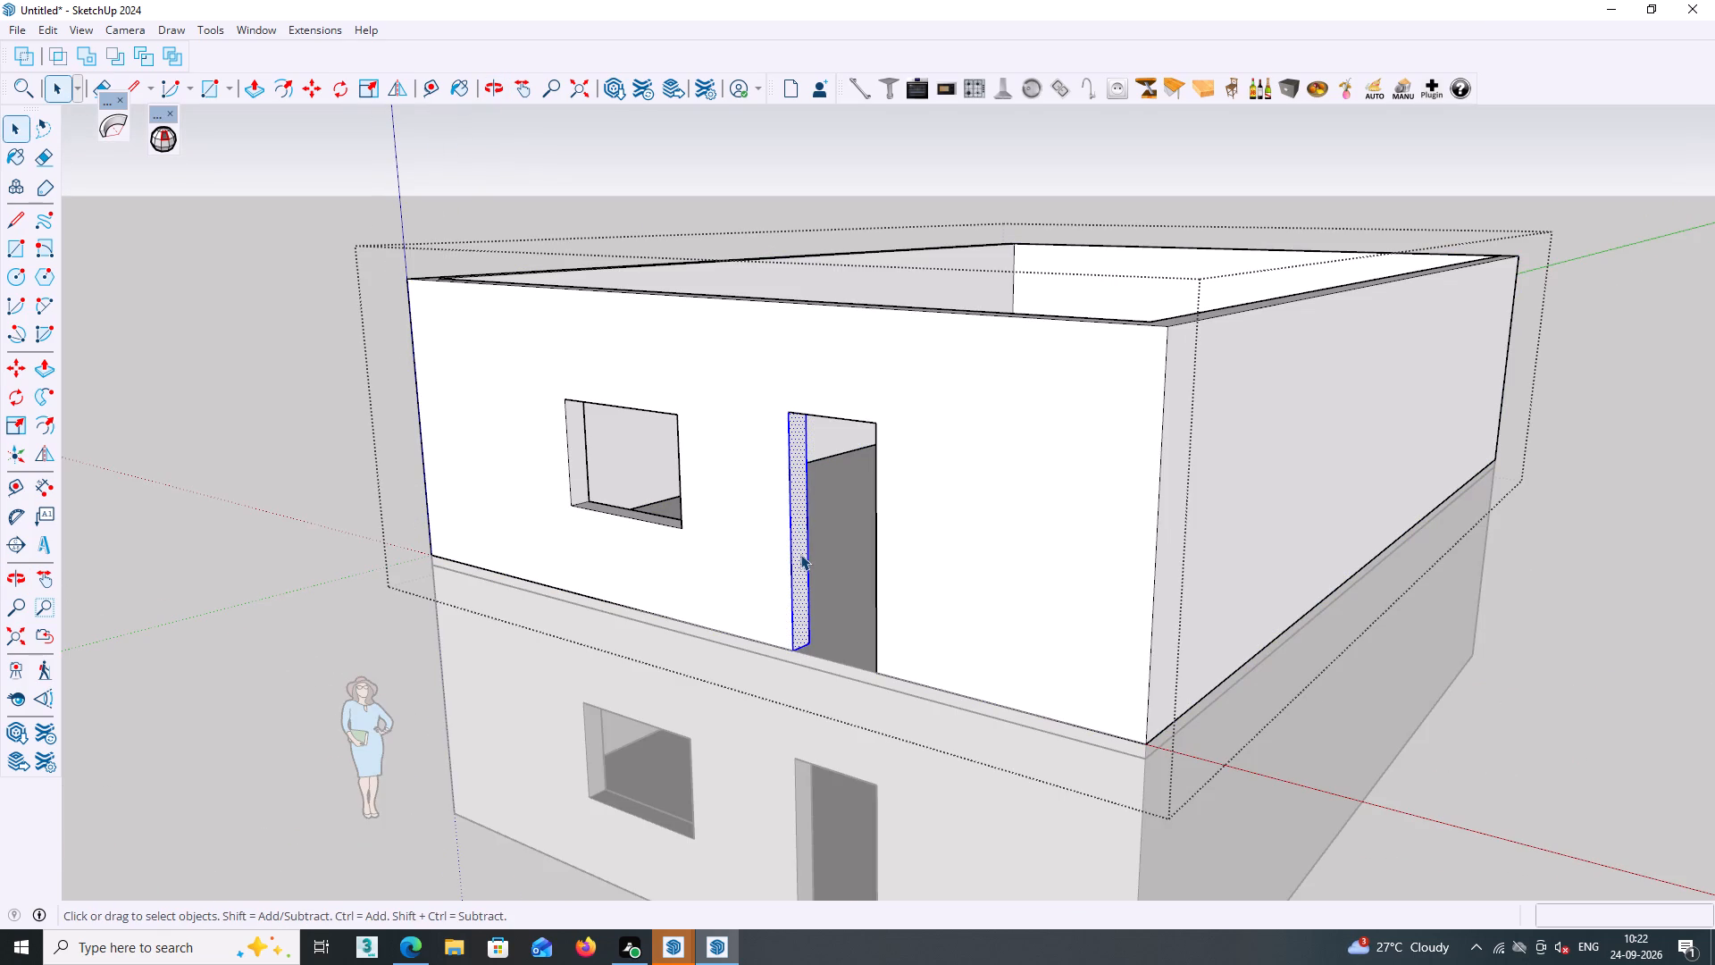
pyautogui.press('p')
pyautogui.doubleClick(800, 555)
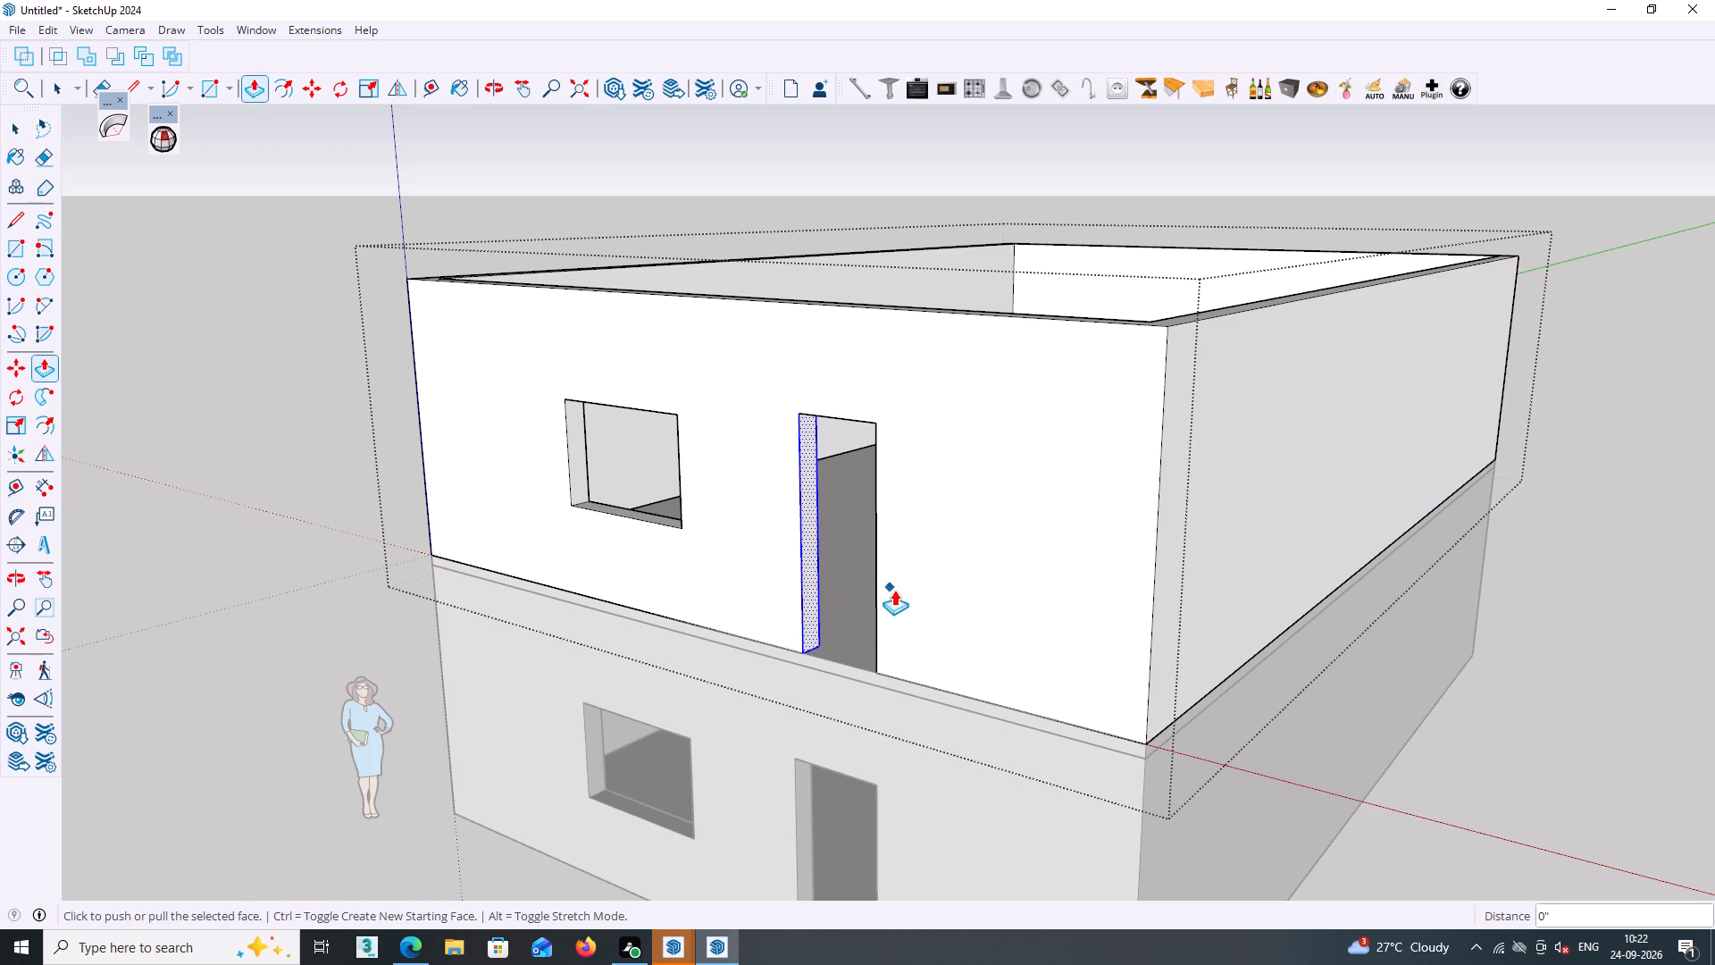
pyautogui.click(811, 592)
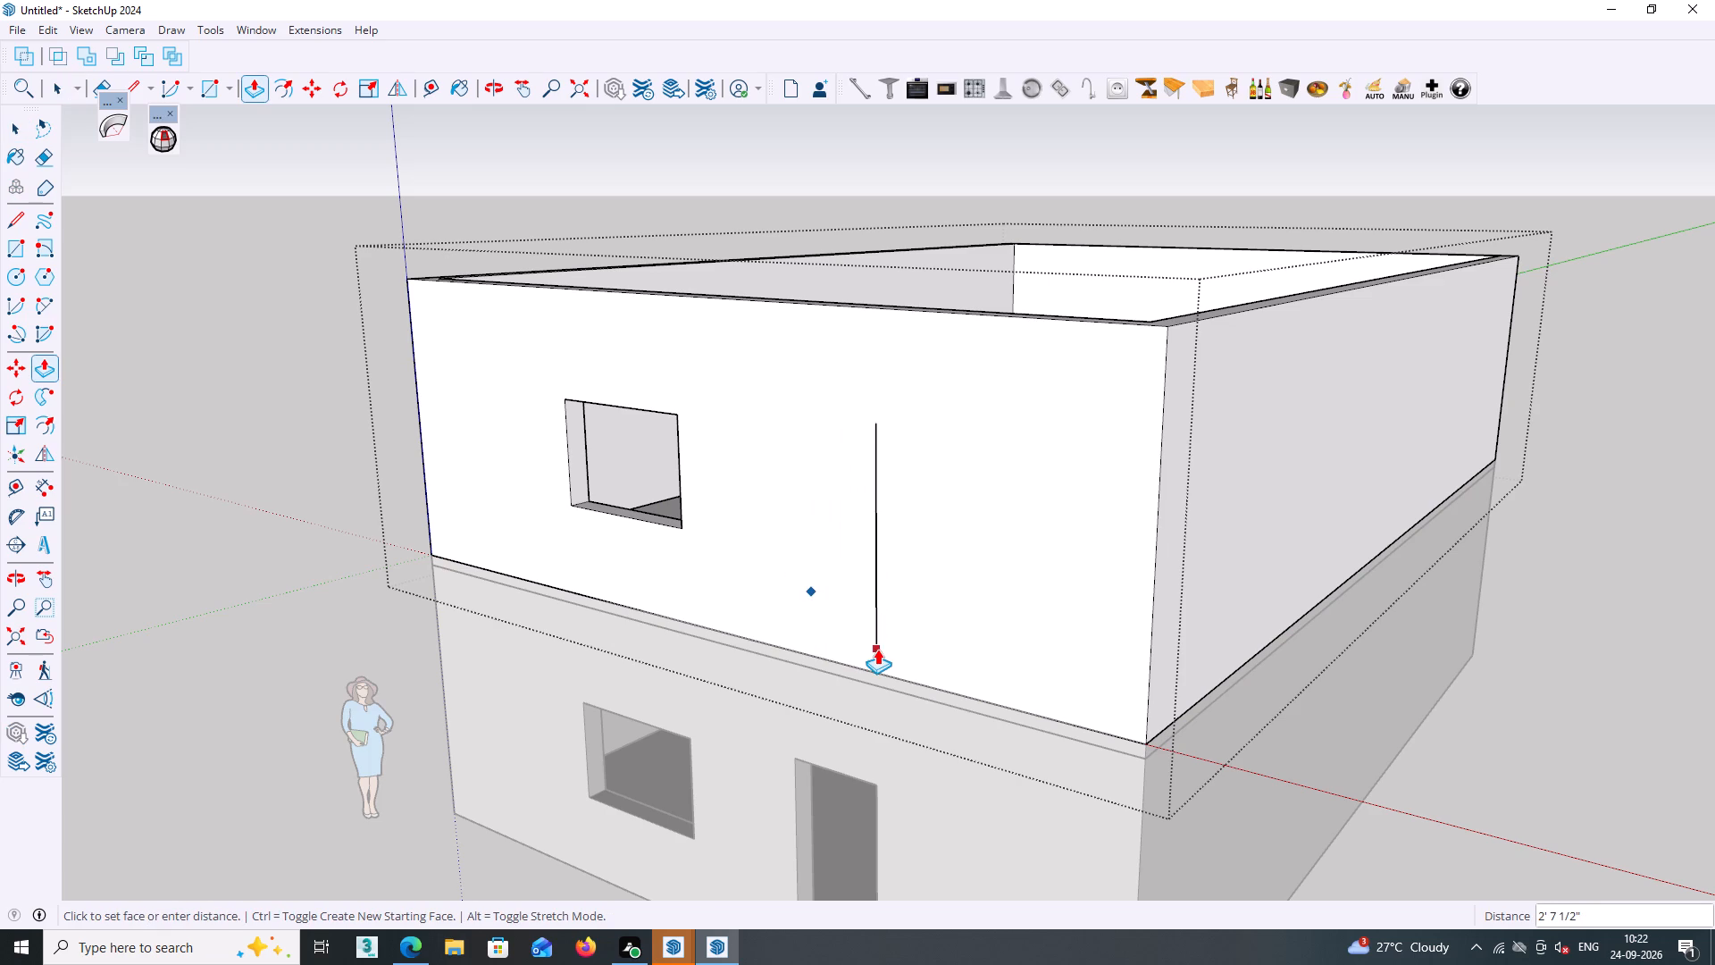
pyautogui.click(877, 649)
pyautogui.moveTo(877, 648); pyautogui.dragTo(976, 660, button='middle')
pyautogui.scroll(-13, 975, 665)
pyautogui.moveTo(1199, 706); pyautogui.dragTo(1318, 771, button='middle')
pyautogui.press('space')
pyautogui.click(1316, 681)
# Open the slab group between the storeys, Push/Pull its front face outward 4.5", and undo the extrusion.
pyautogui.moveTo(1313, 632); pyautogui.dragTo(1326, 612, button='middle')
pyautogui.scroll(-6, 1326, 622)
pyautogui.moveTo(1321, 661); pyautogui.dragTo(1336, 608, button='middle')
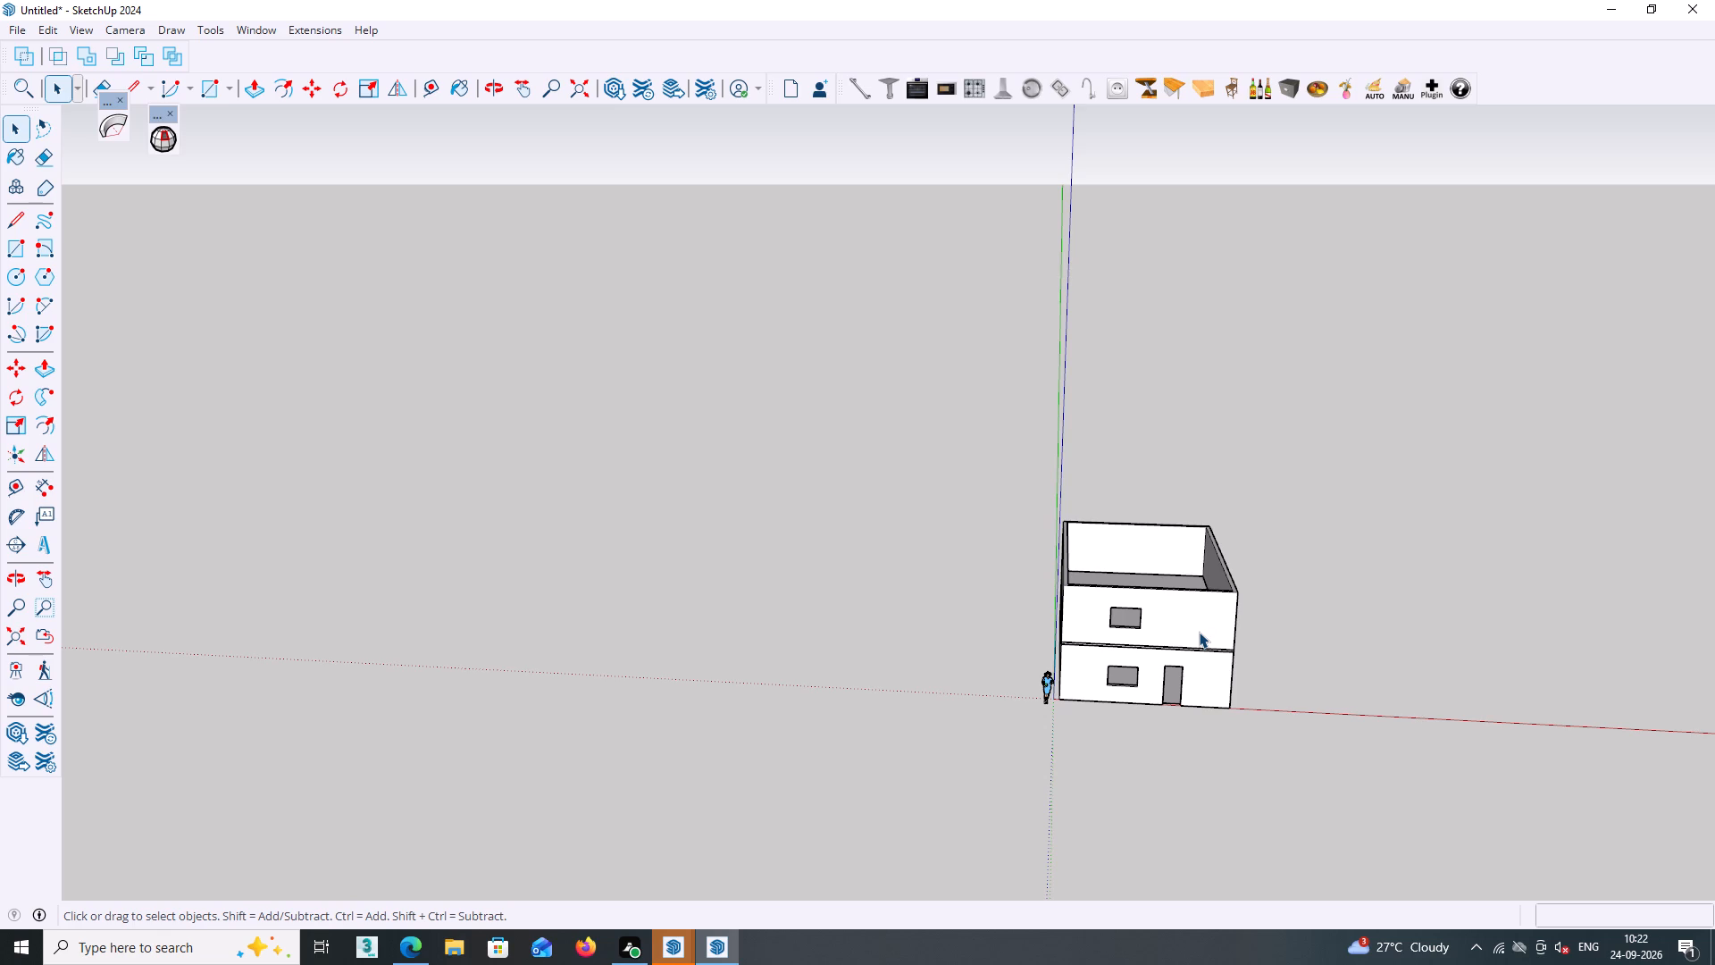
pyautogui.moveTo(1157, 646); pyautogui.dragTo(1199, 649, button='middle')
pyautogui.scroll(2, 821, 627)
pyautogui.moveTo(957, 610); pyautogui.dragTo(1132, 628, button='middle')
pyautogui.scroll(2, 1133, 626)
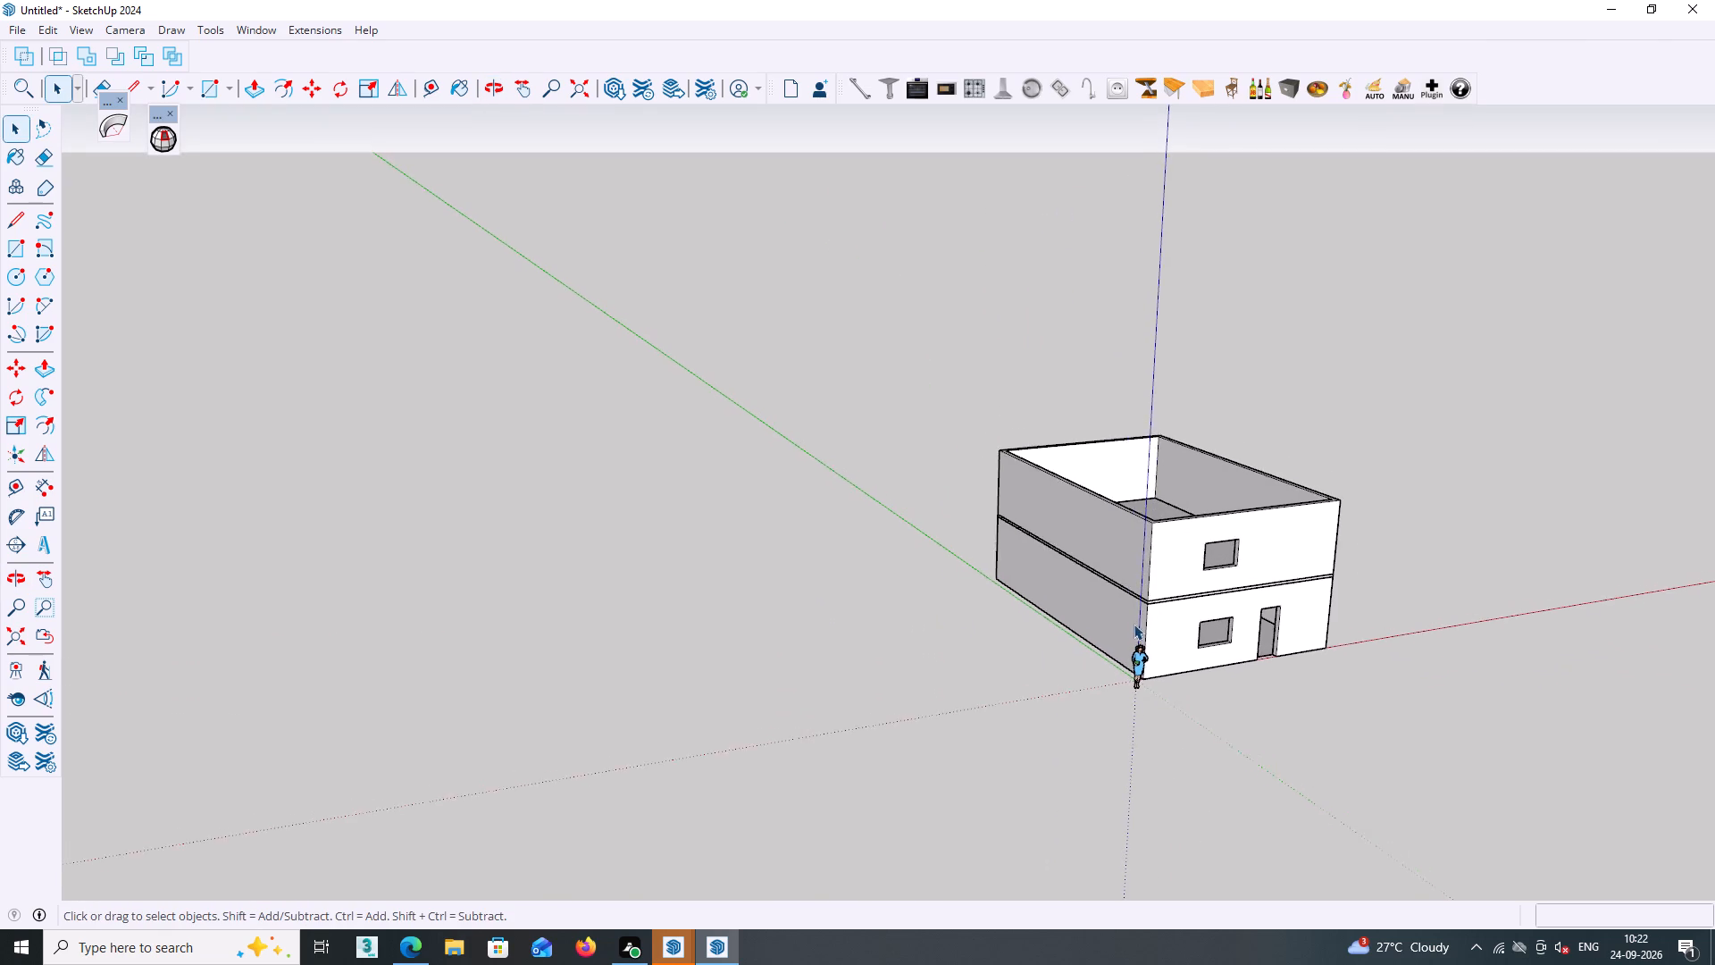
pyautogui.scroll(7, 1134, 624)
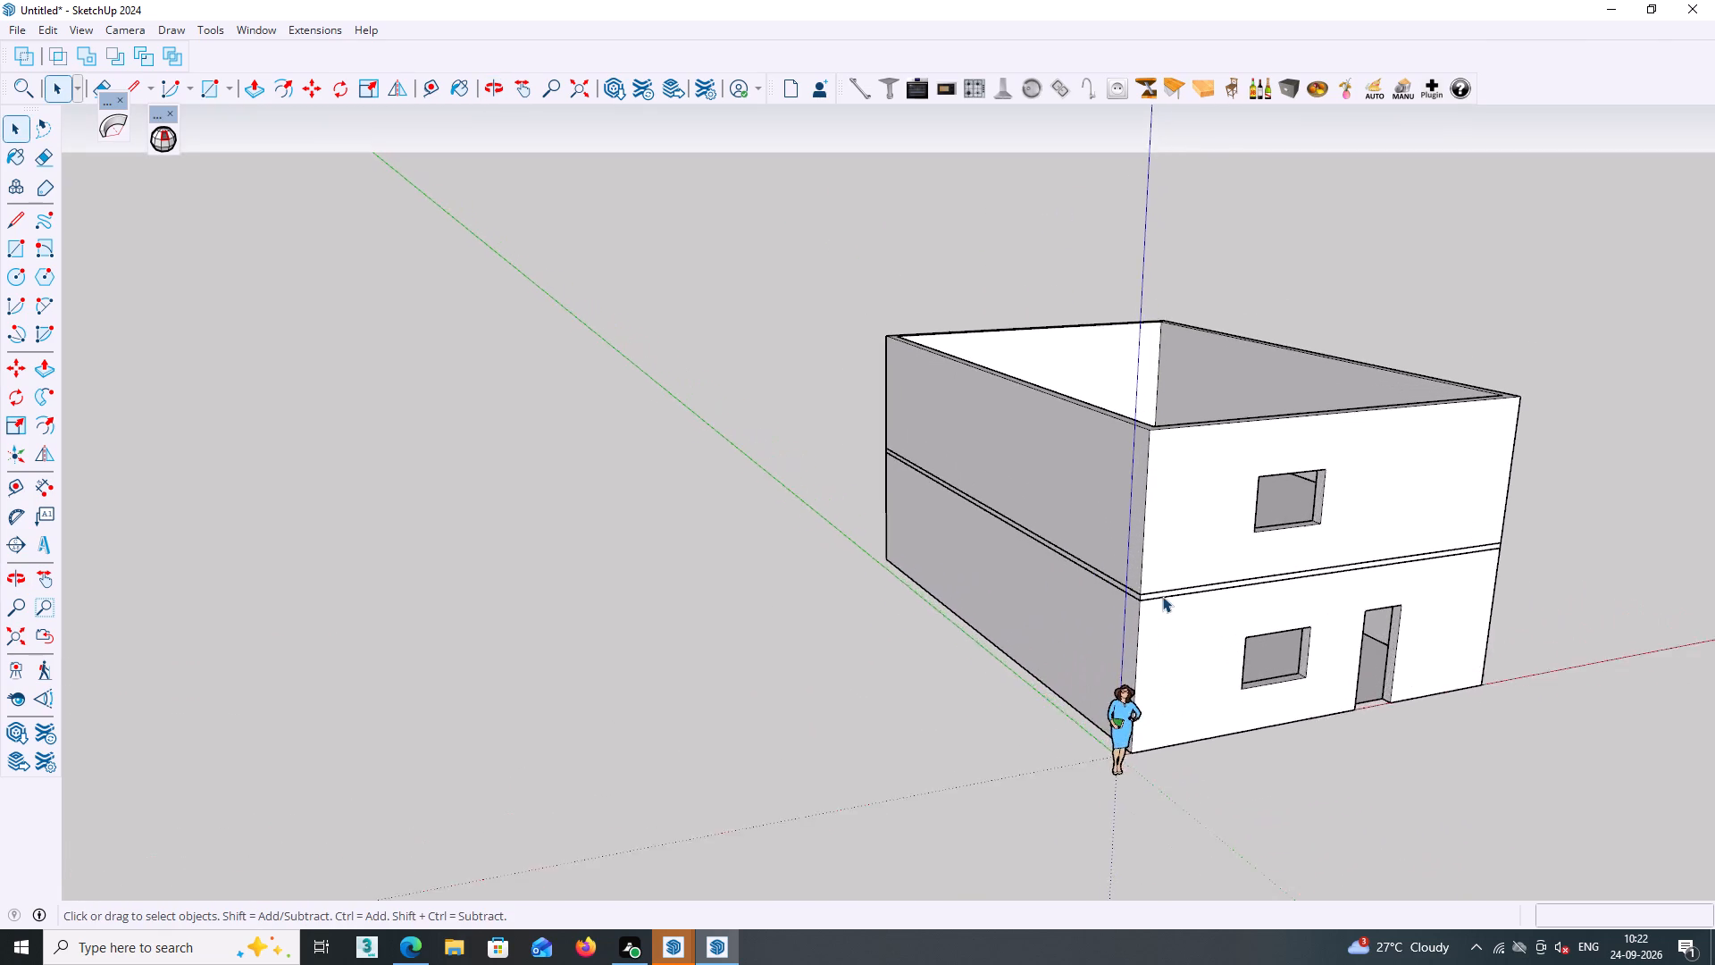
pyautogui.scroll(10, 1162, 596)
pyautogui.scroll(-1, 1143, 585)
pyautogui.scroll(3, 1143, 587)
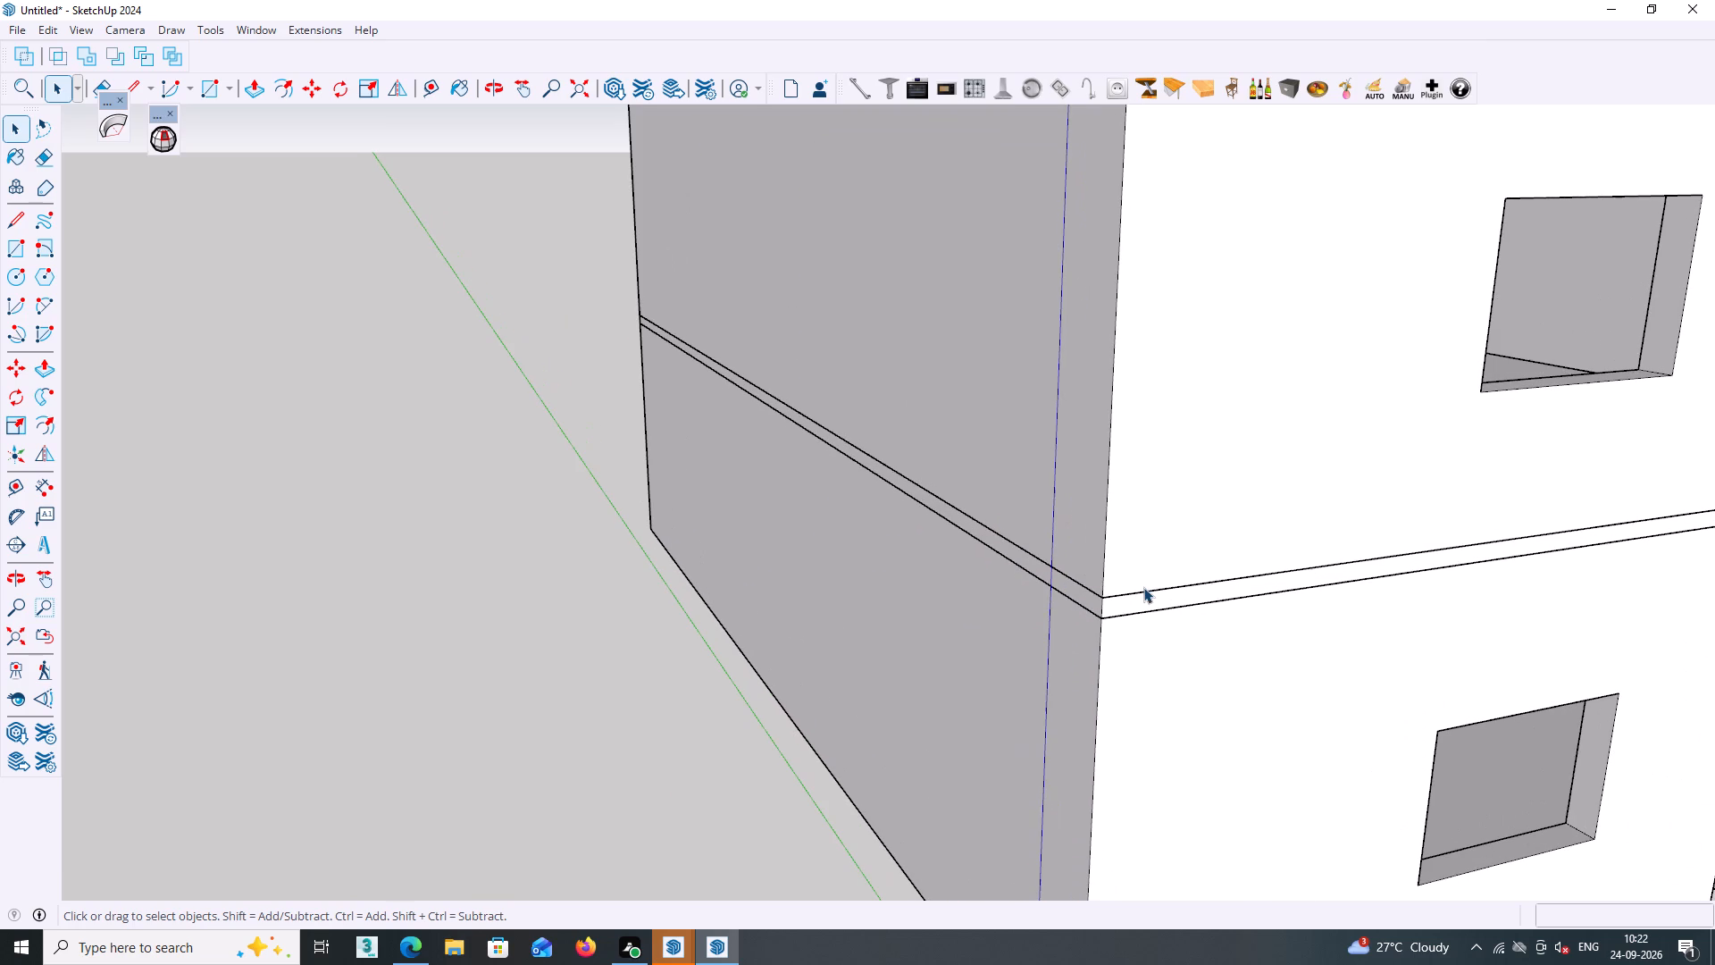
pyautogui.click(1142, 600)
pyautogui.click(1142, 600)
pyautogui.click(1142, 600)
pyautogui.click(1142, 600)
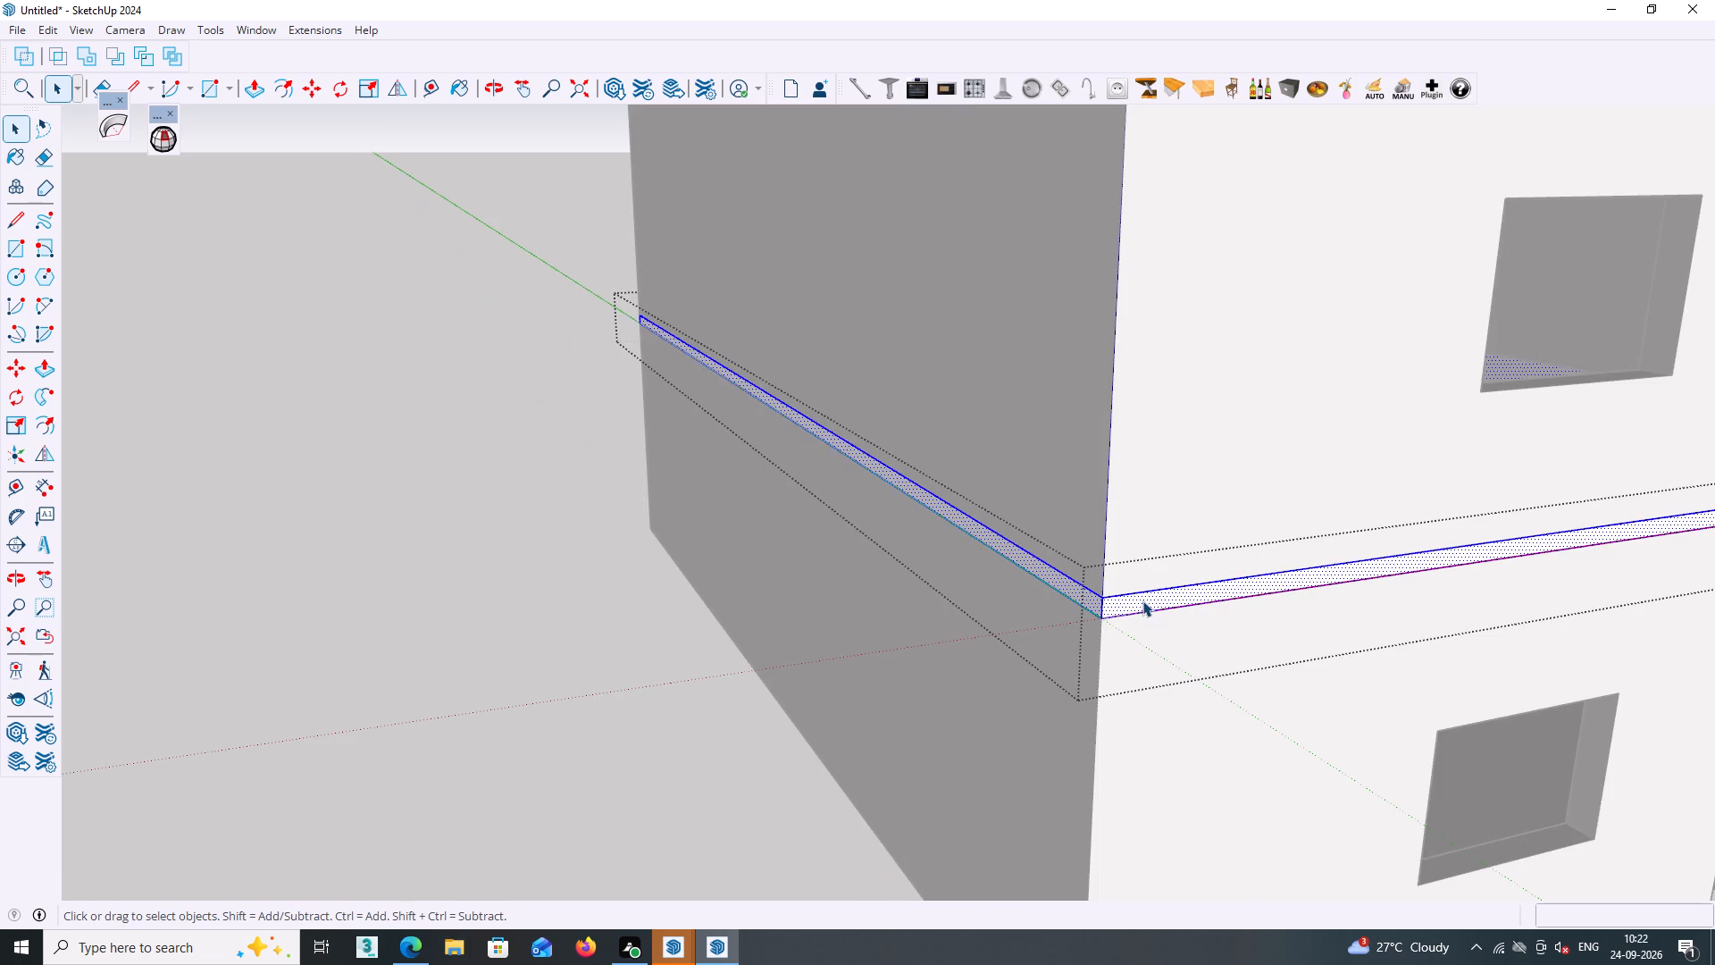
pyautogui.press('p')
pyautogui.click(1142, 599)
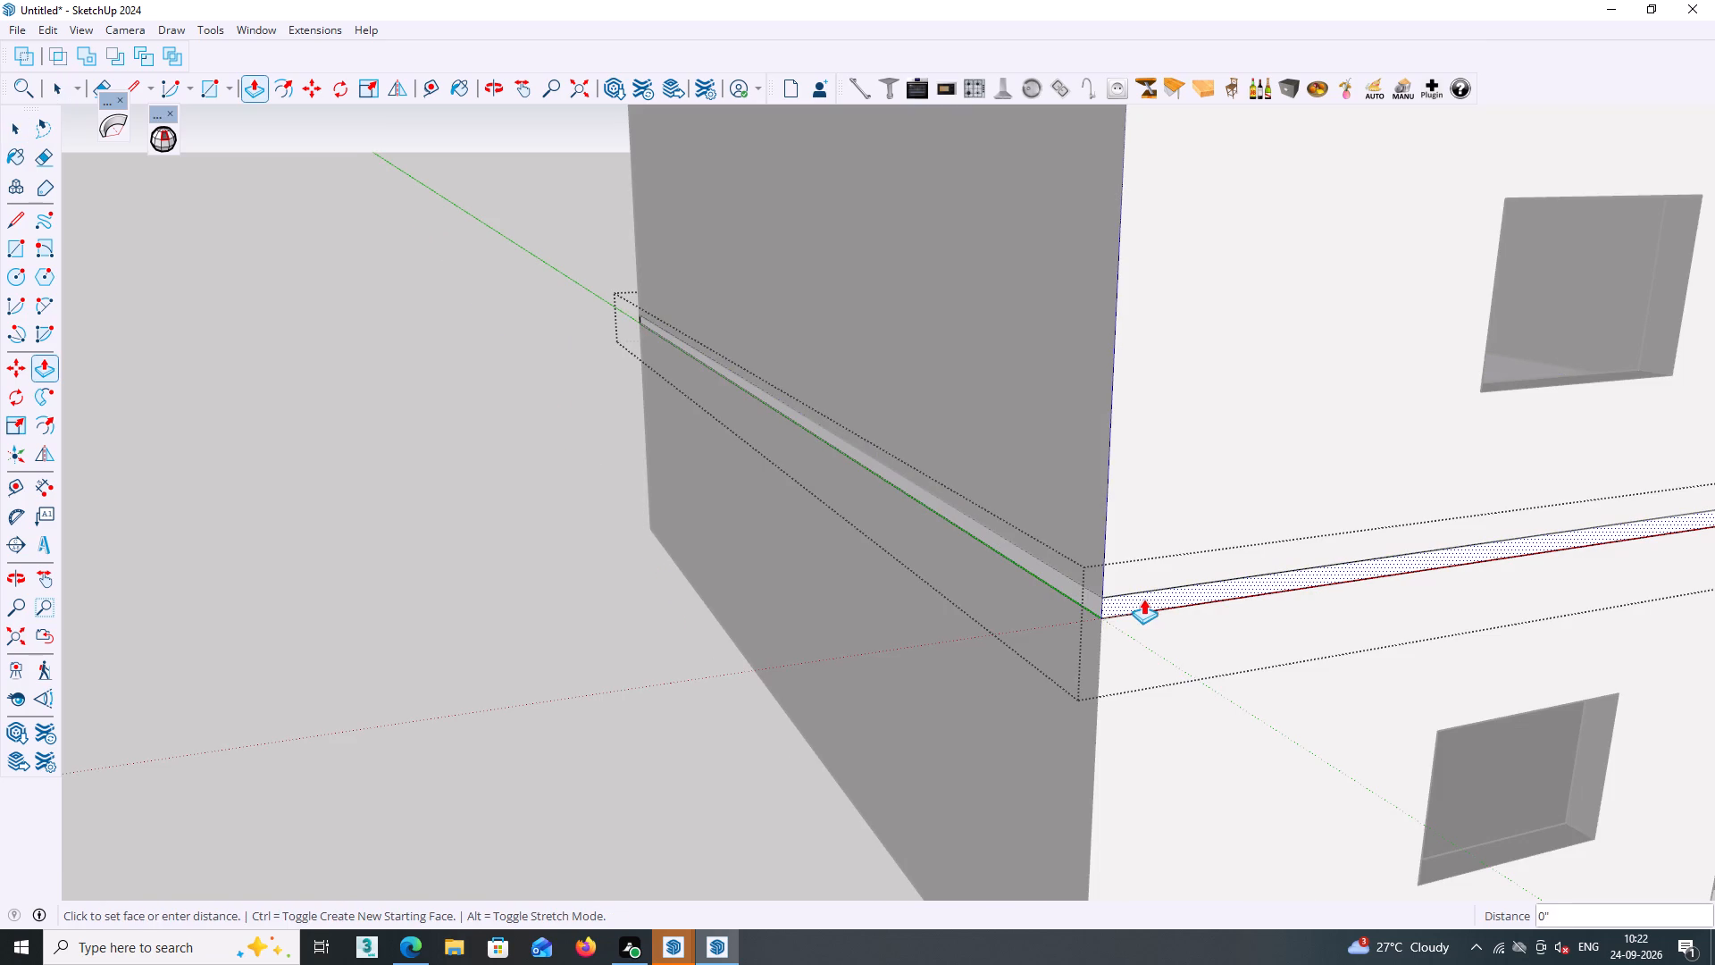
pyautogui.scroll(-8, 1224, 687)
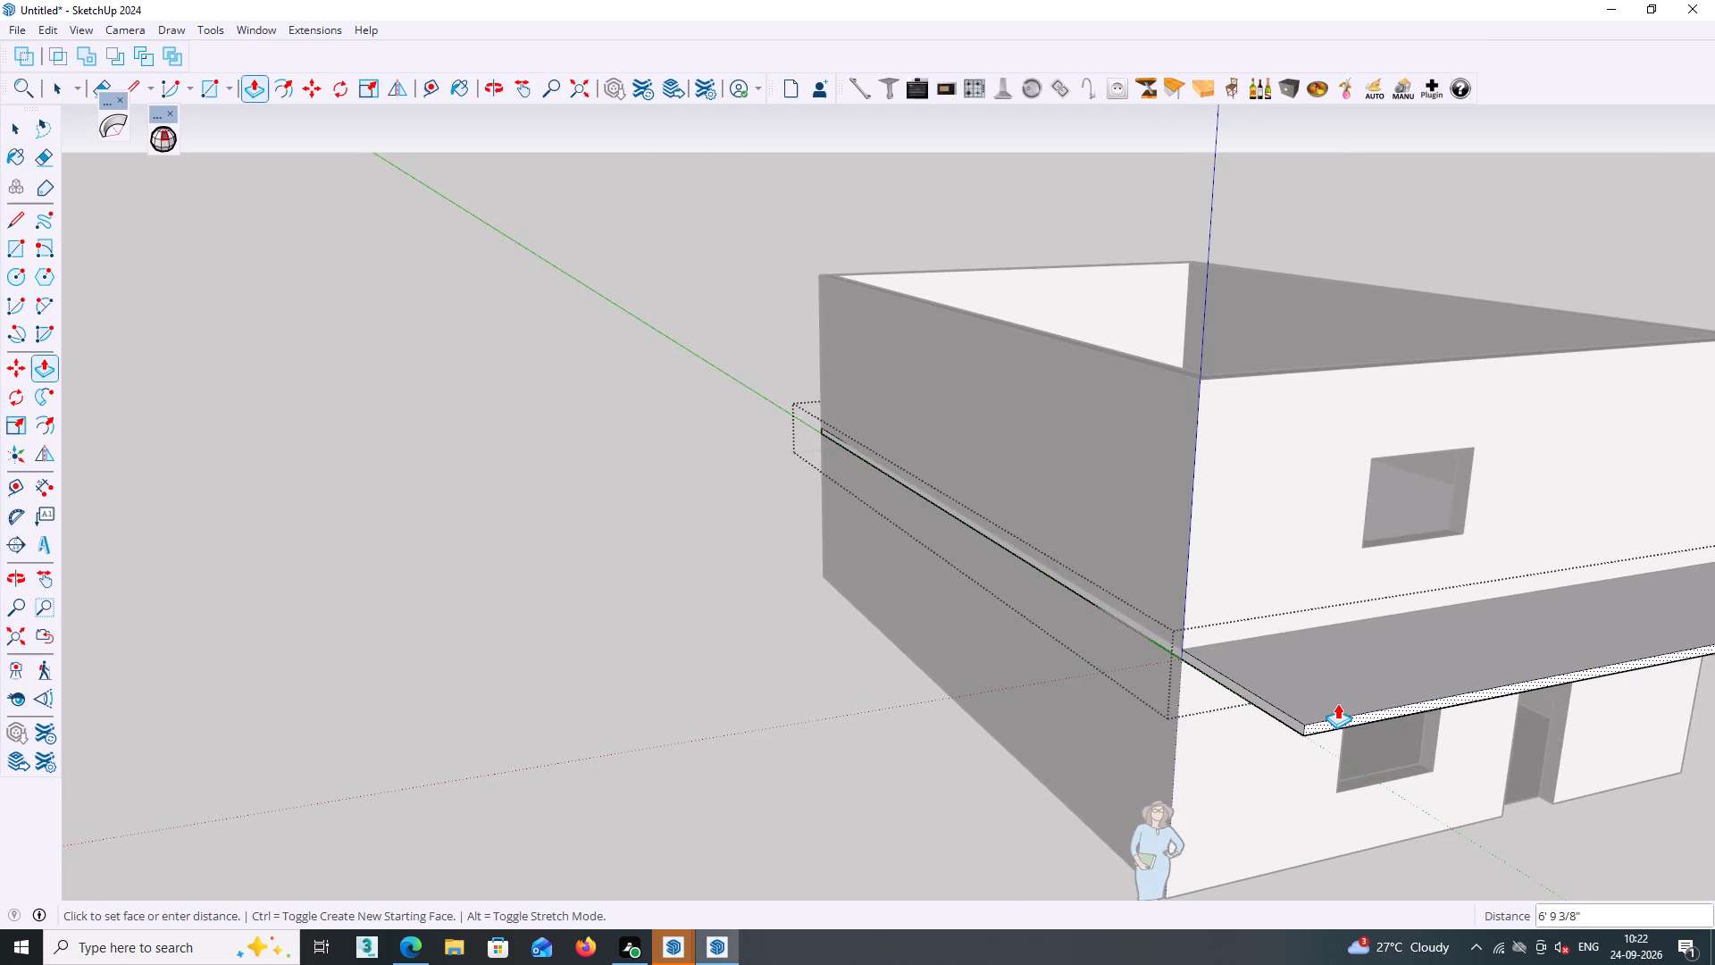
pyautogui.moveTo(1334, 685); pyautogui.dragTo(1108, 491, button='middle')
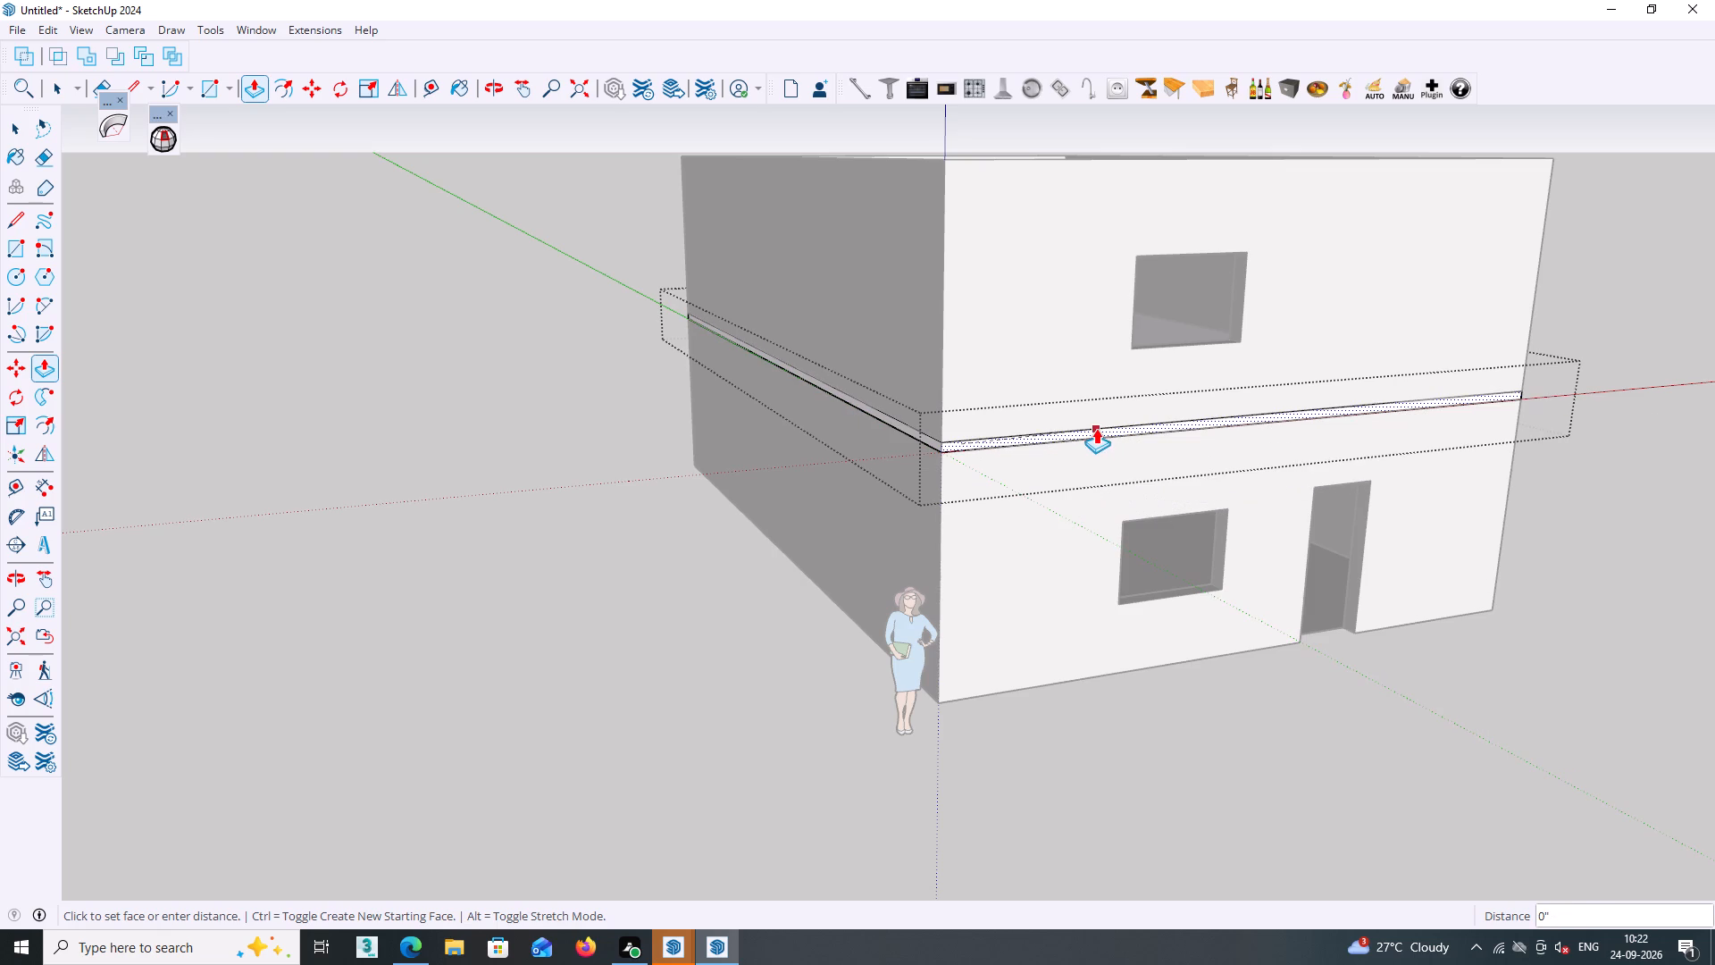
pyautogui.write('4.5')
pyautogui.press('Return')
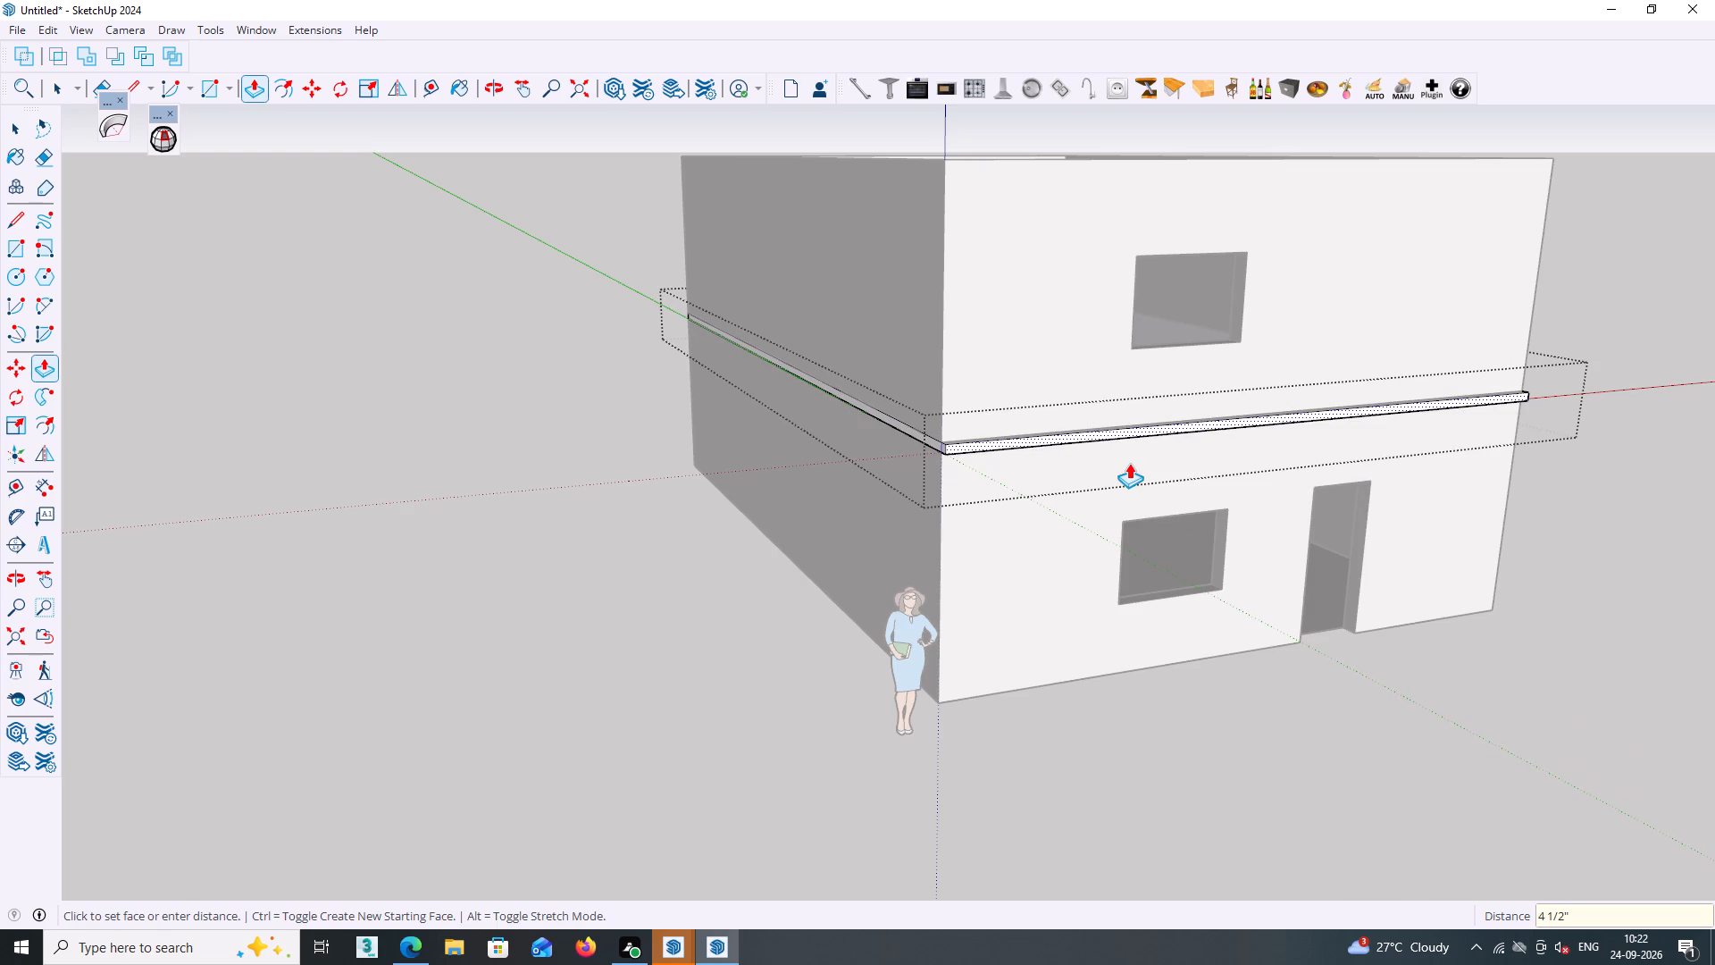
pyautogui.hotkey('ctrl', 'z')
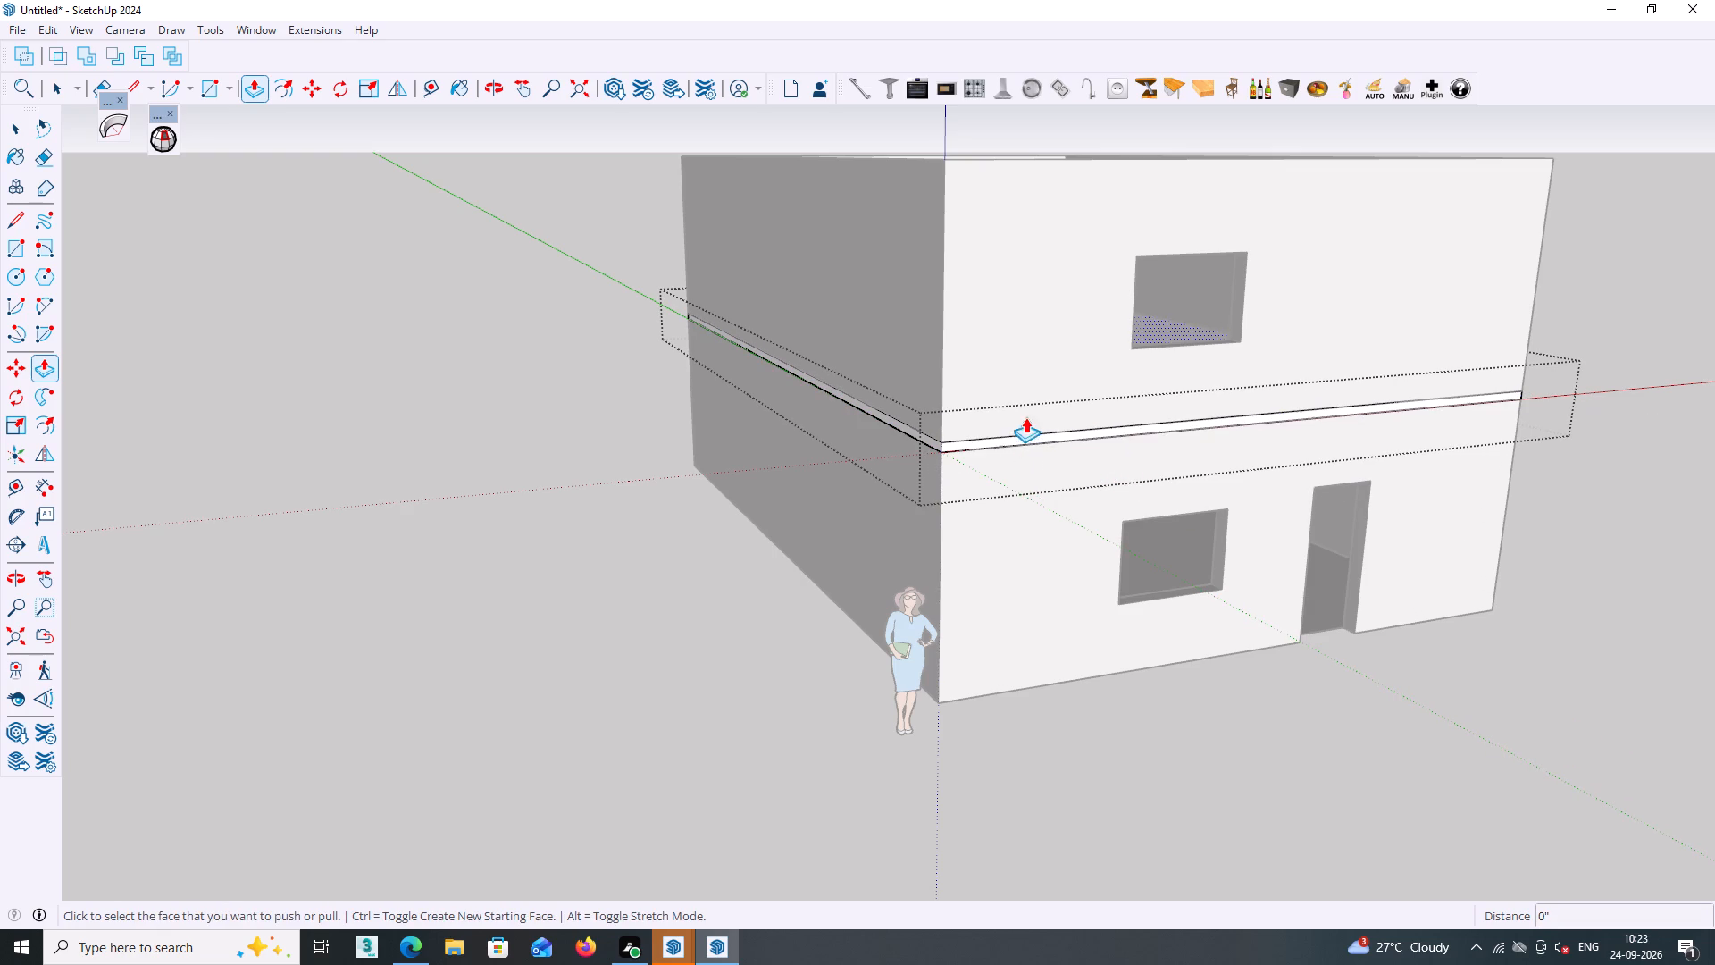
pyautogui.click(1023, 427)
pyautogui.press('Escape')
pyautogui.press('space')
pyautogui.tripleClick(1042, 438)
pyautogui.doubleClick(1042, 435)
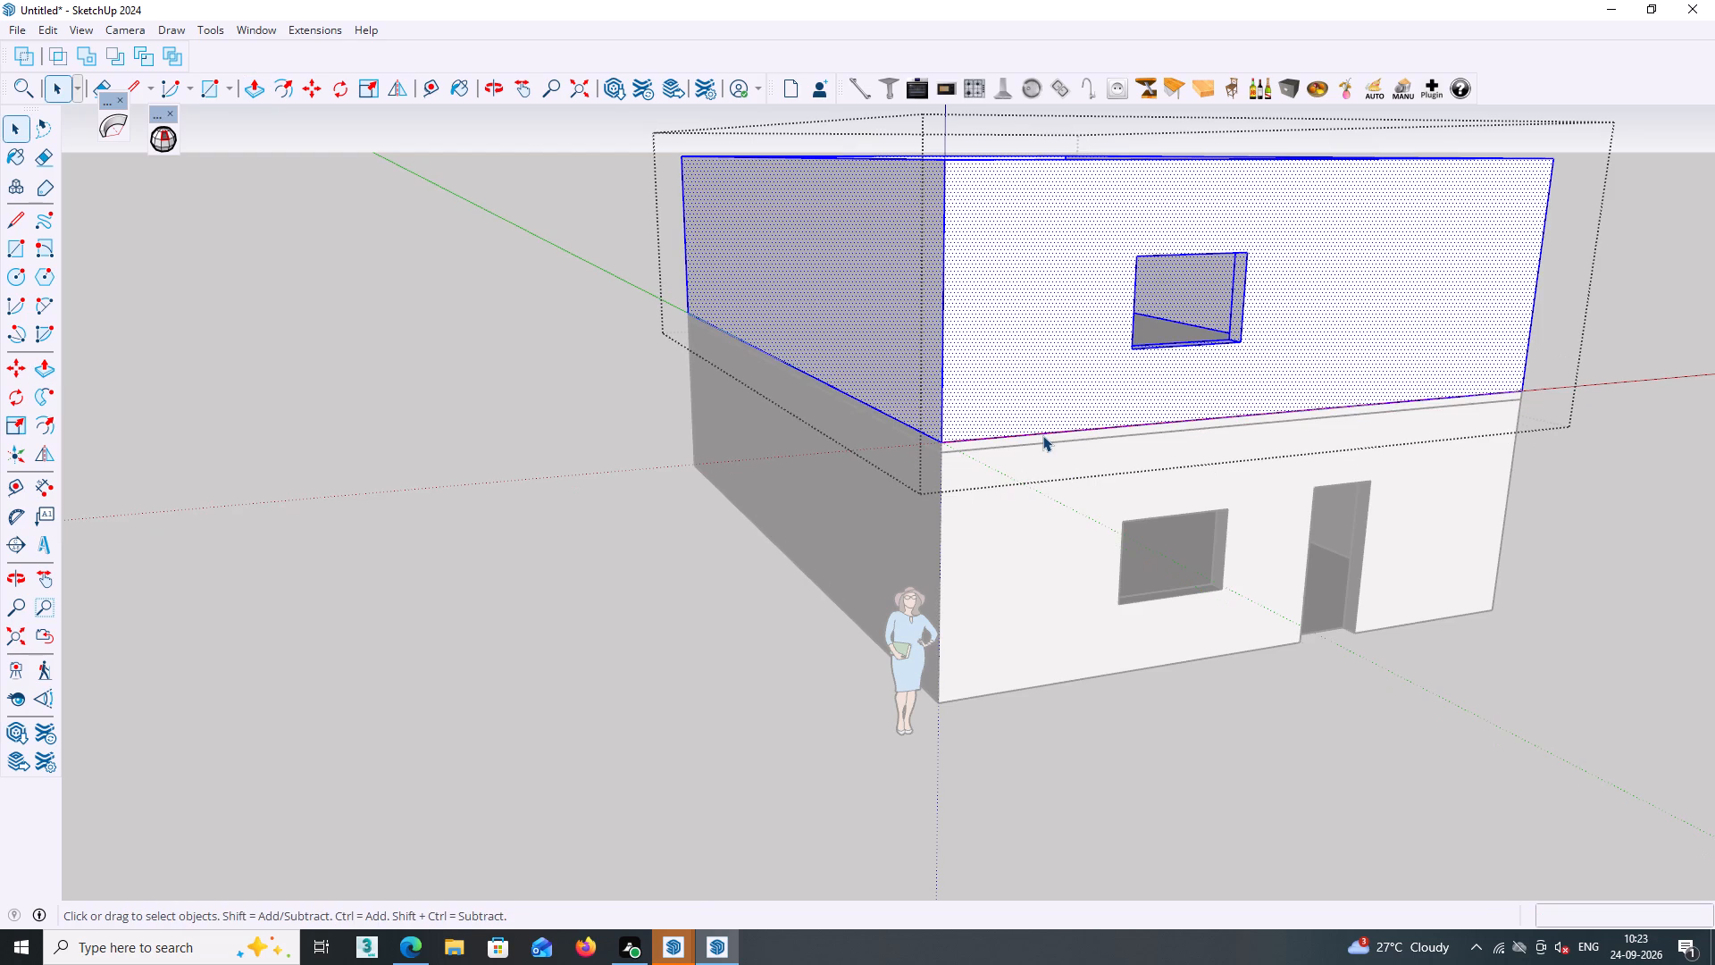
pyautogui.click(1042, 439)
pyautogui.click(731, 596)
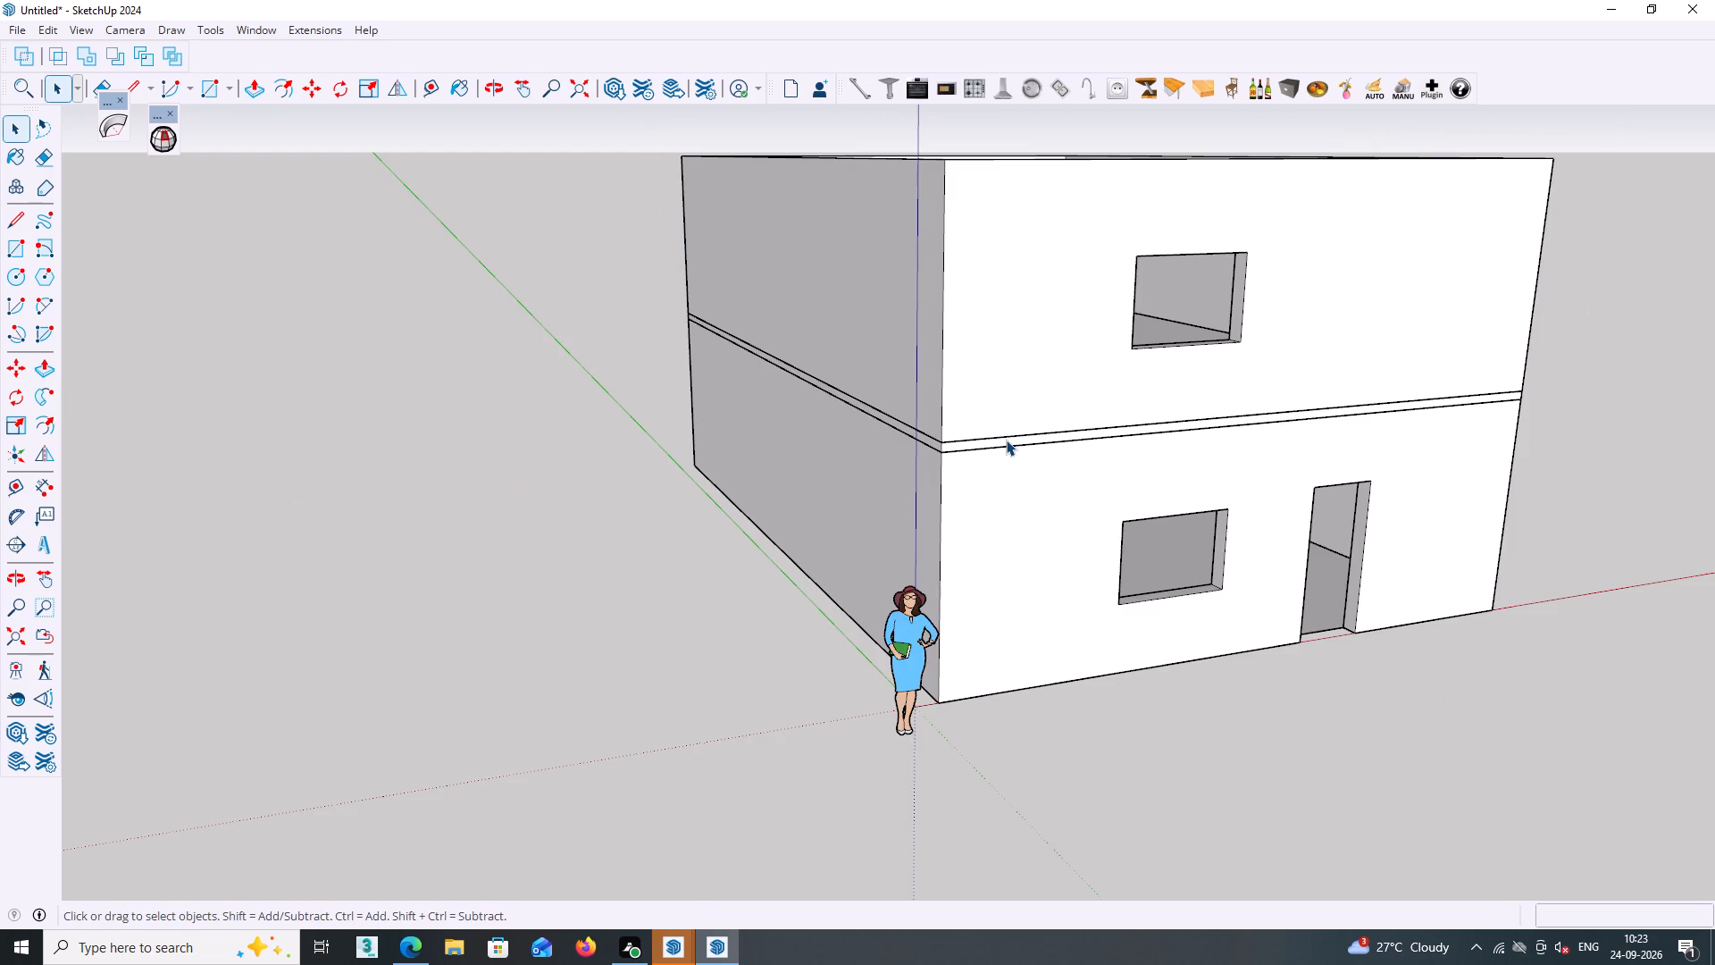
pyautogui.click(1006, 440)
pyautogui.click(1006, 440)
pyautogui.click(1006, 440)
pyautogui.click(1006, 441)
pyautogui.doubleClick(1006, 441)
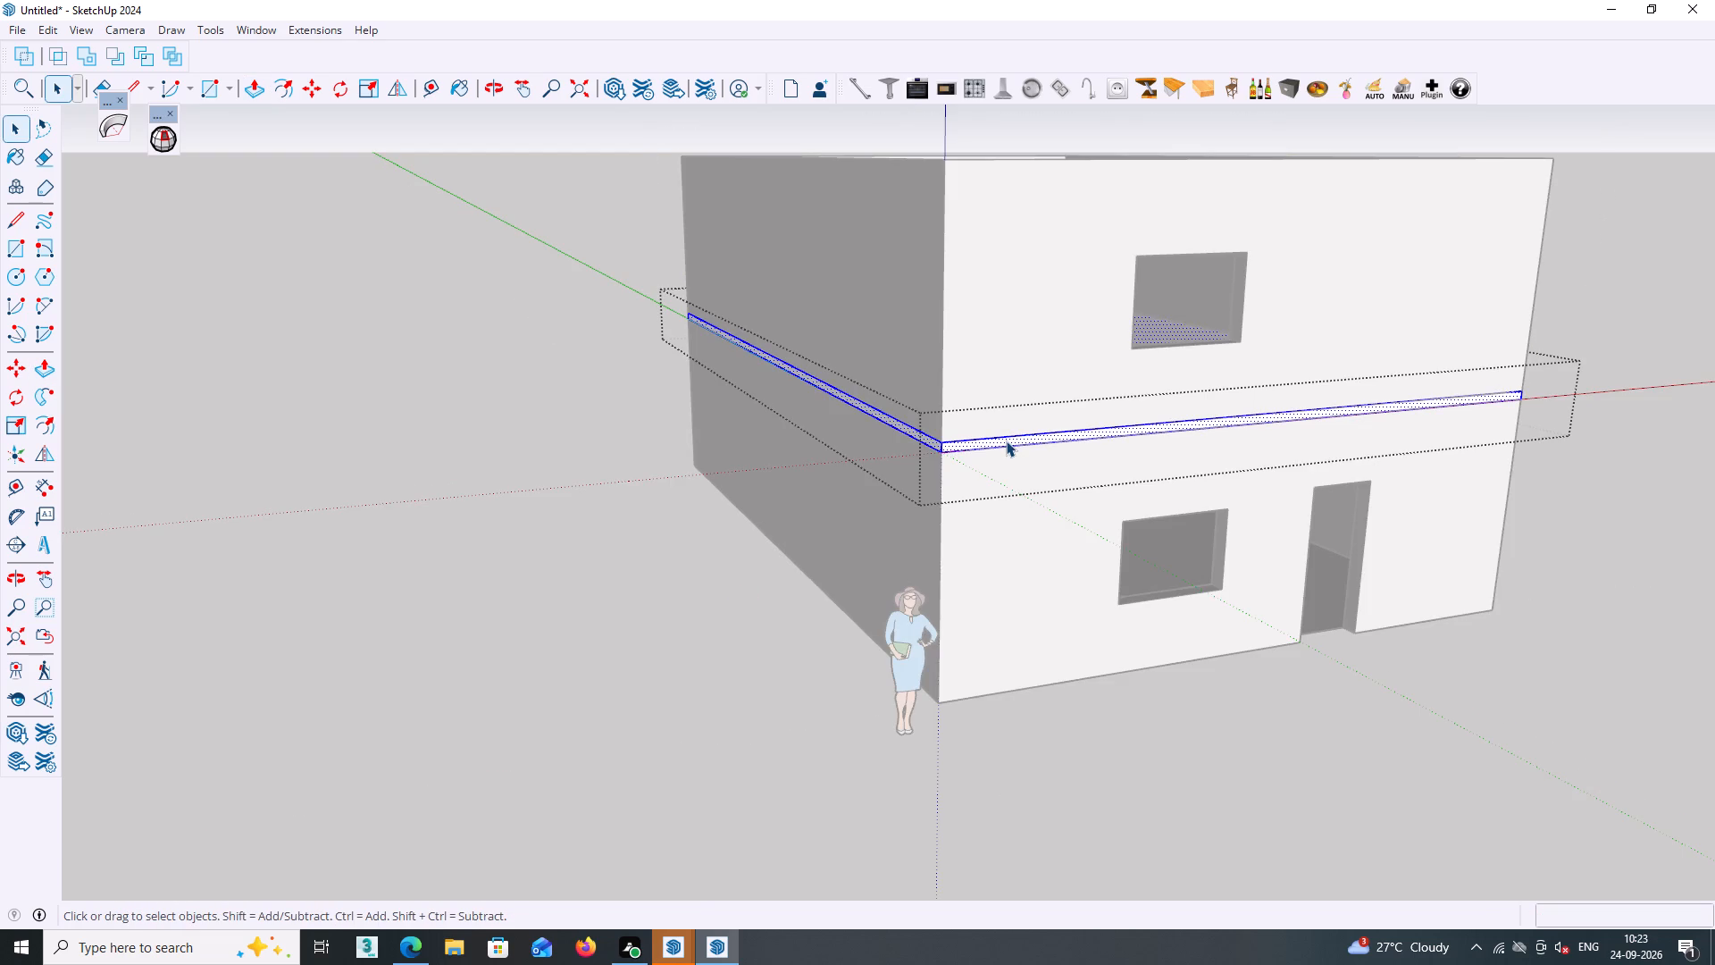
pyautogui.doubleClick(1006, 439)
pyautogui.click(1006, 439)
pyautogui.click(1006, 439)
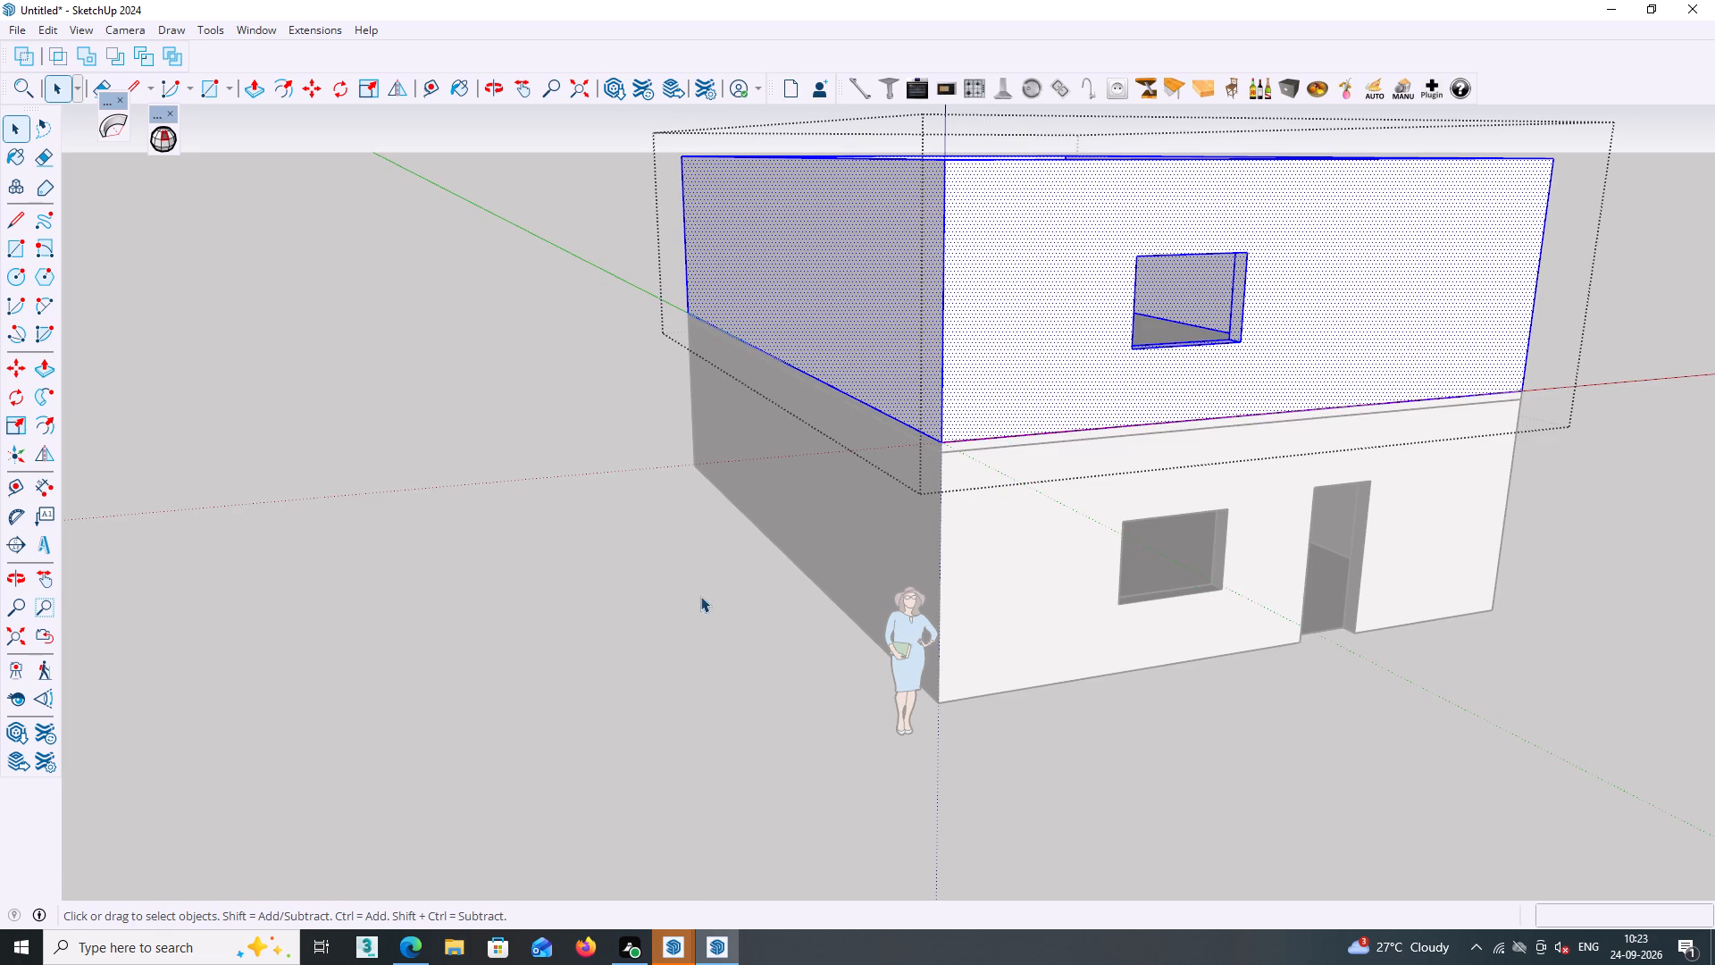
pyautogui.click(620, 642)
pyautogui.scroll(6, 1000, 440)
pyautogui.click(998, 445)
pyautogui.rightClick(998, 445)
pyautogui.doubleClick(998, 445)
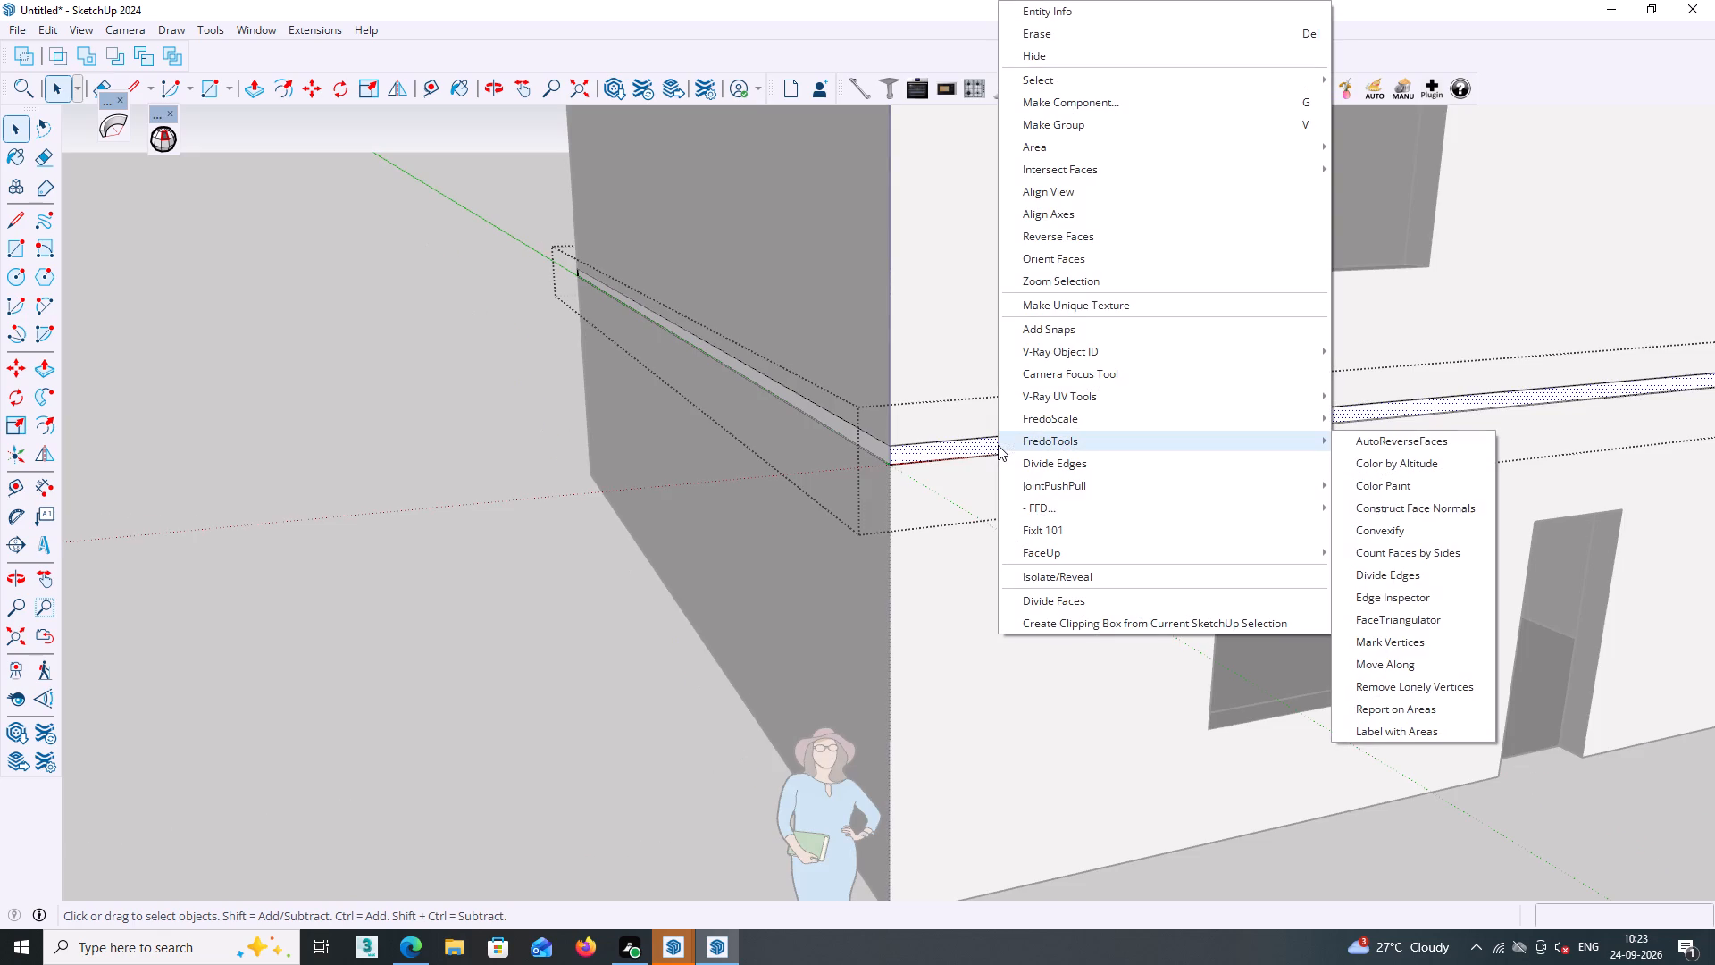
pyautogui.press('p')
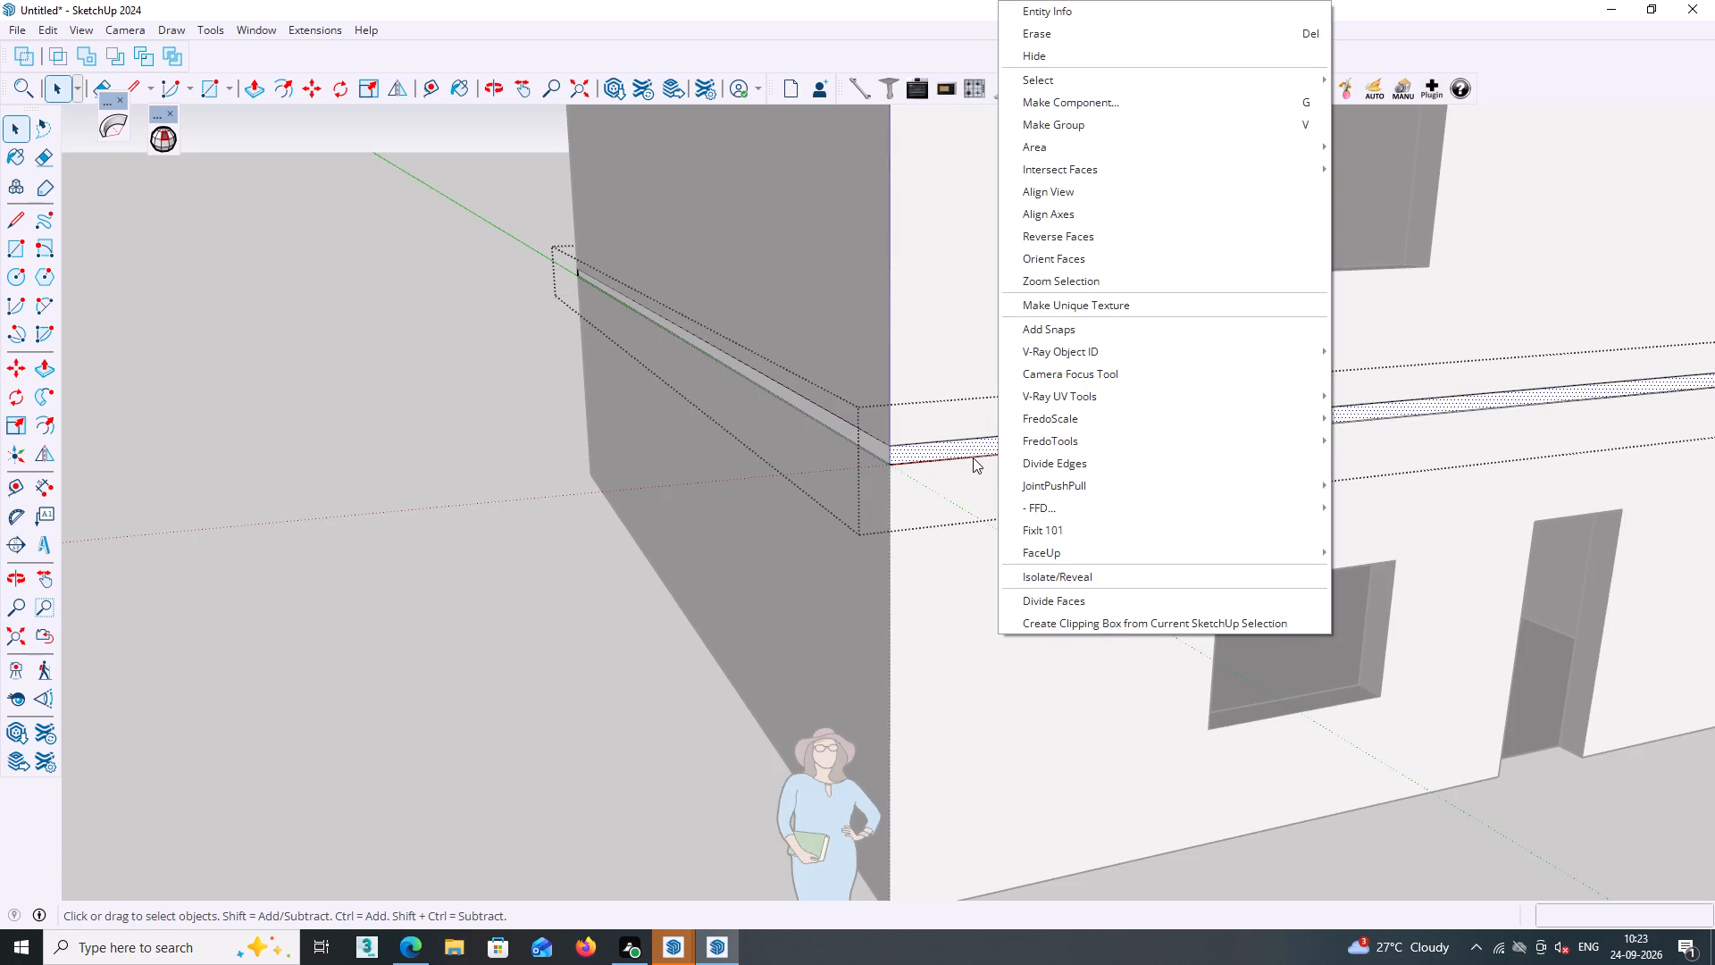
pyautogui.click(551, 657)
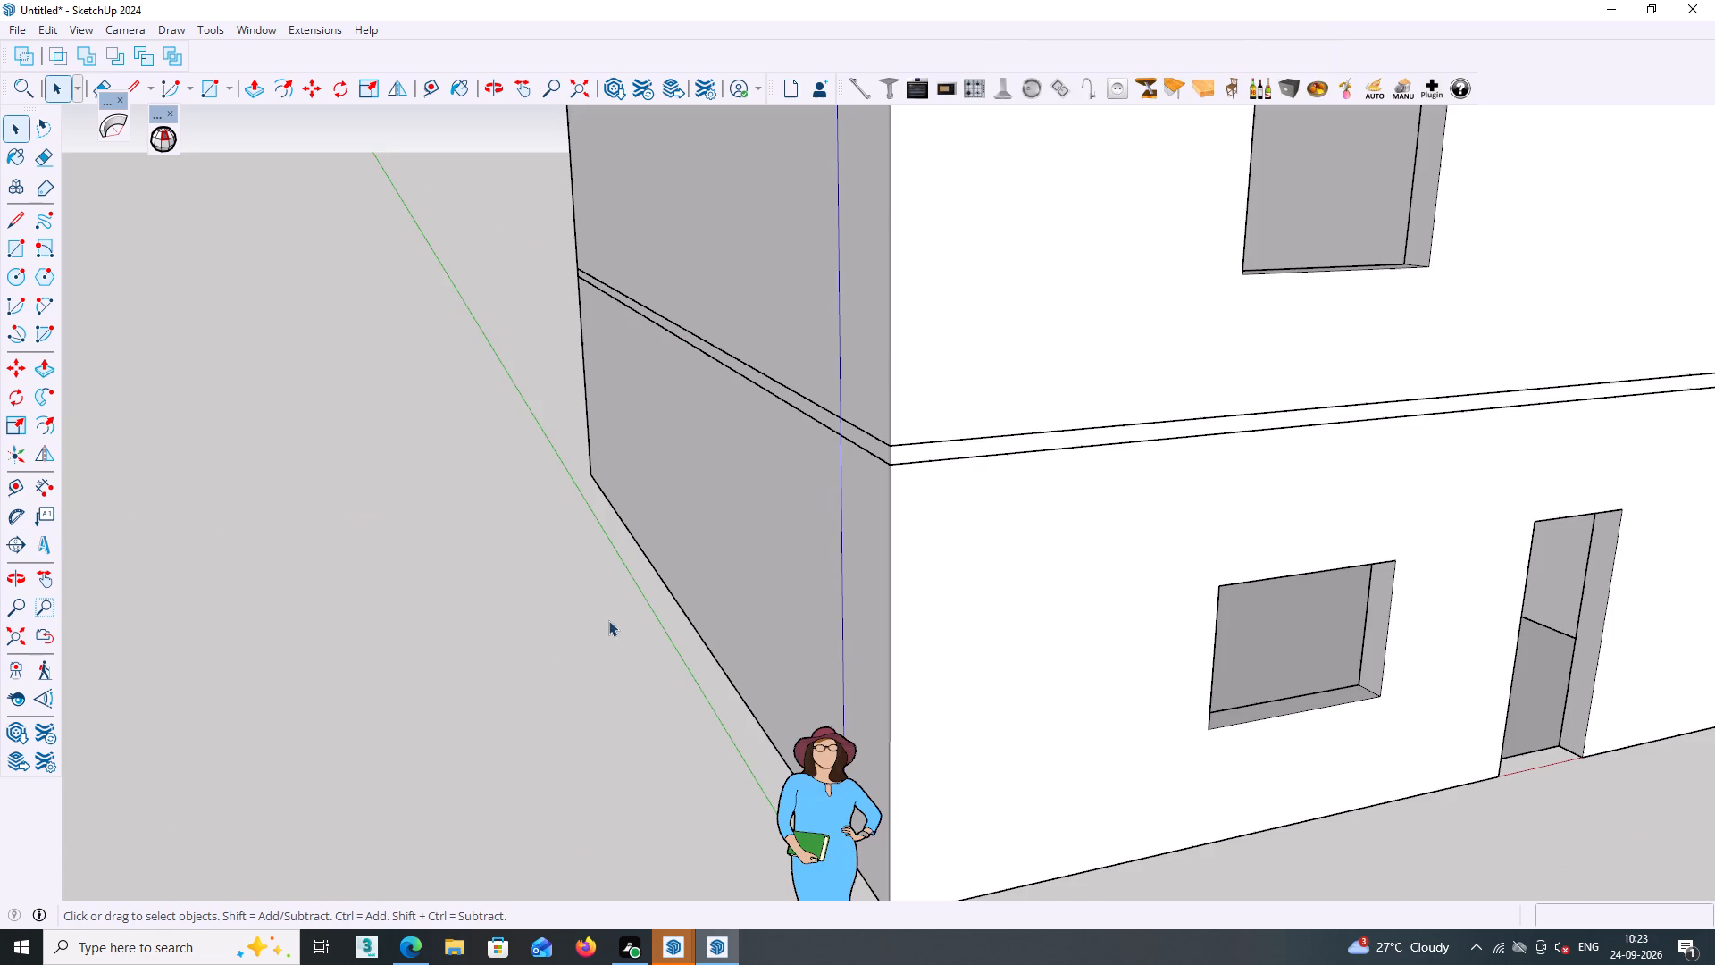
# Open the slab group between the storeys, Push/Pull its front face outward 3', and leave the group.
pyautogui.doubleClick(917, 450)
pyautogui.click(917, 450)
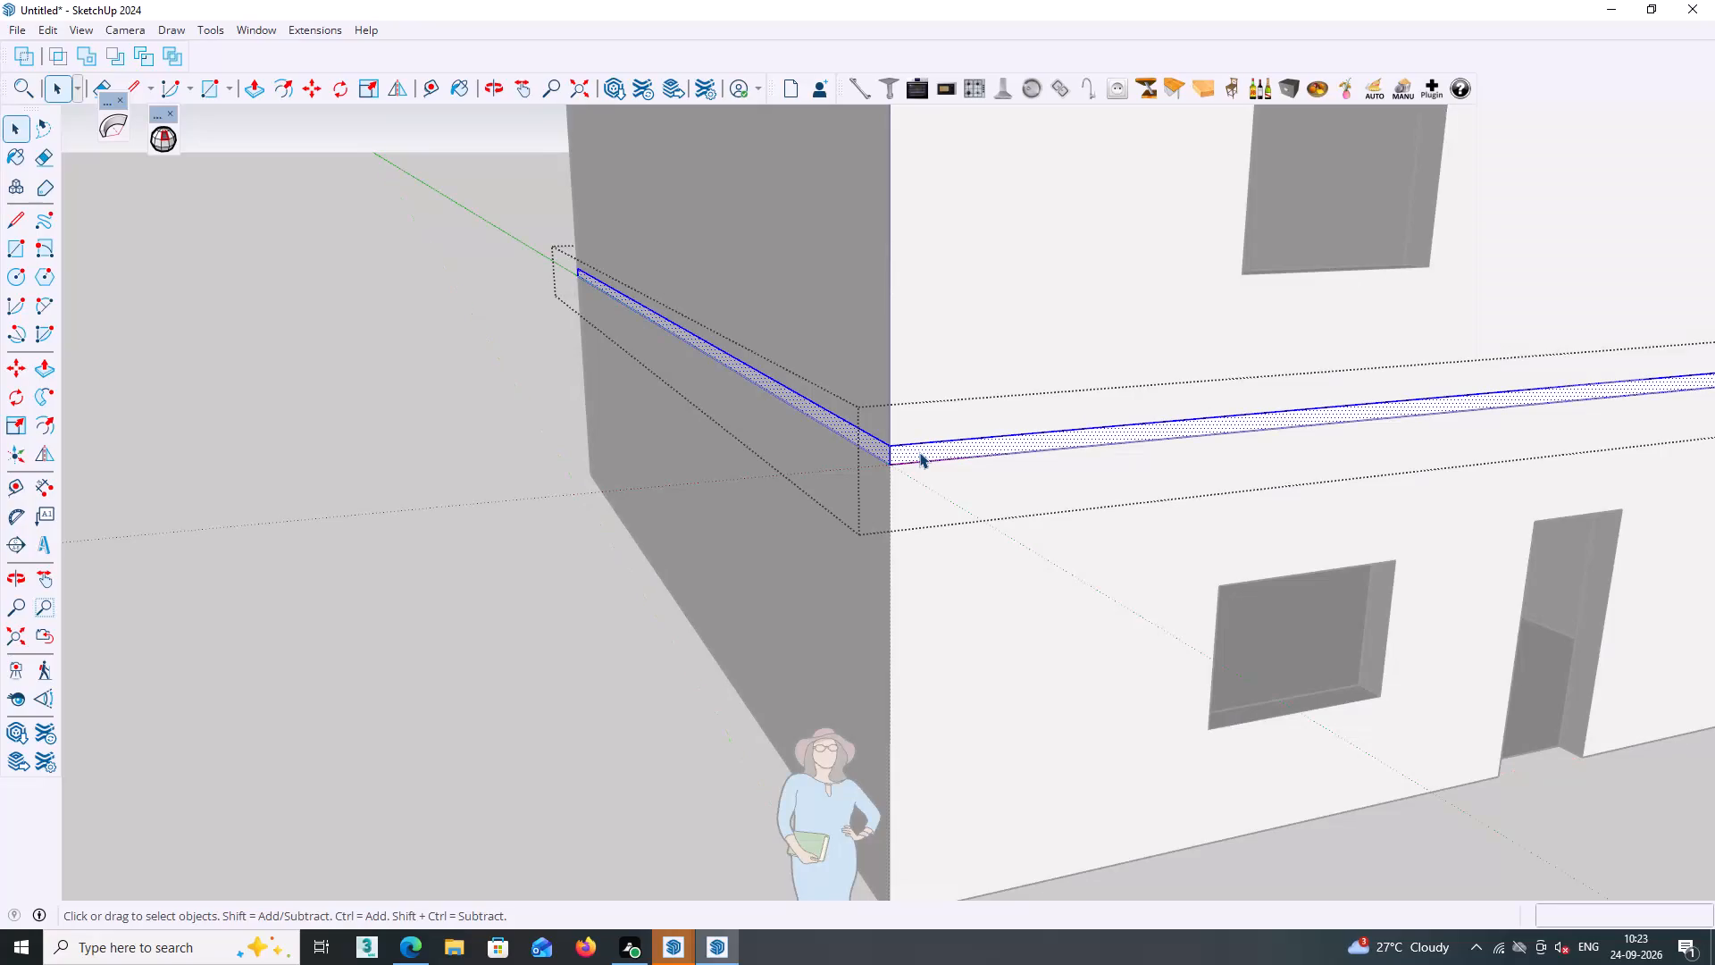
pyautogui.click(919, 452)
pyautogui.click(919, 452)
pyautogui.click(929, 451)
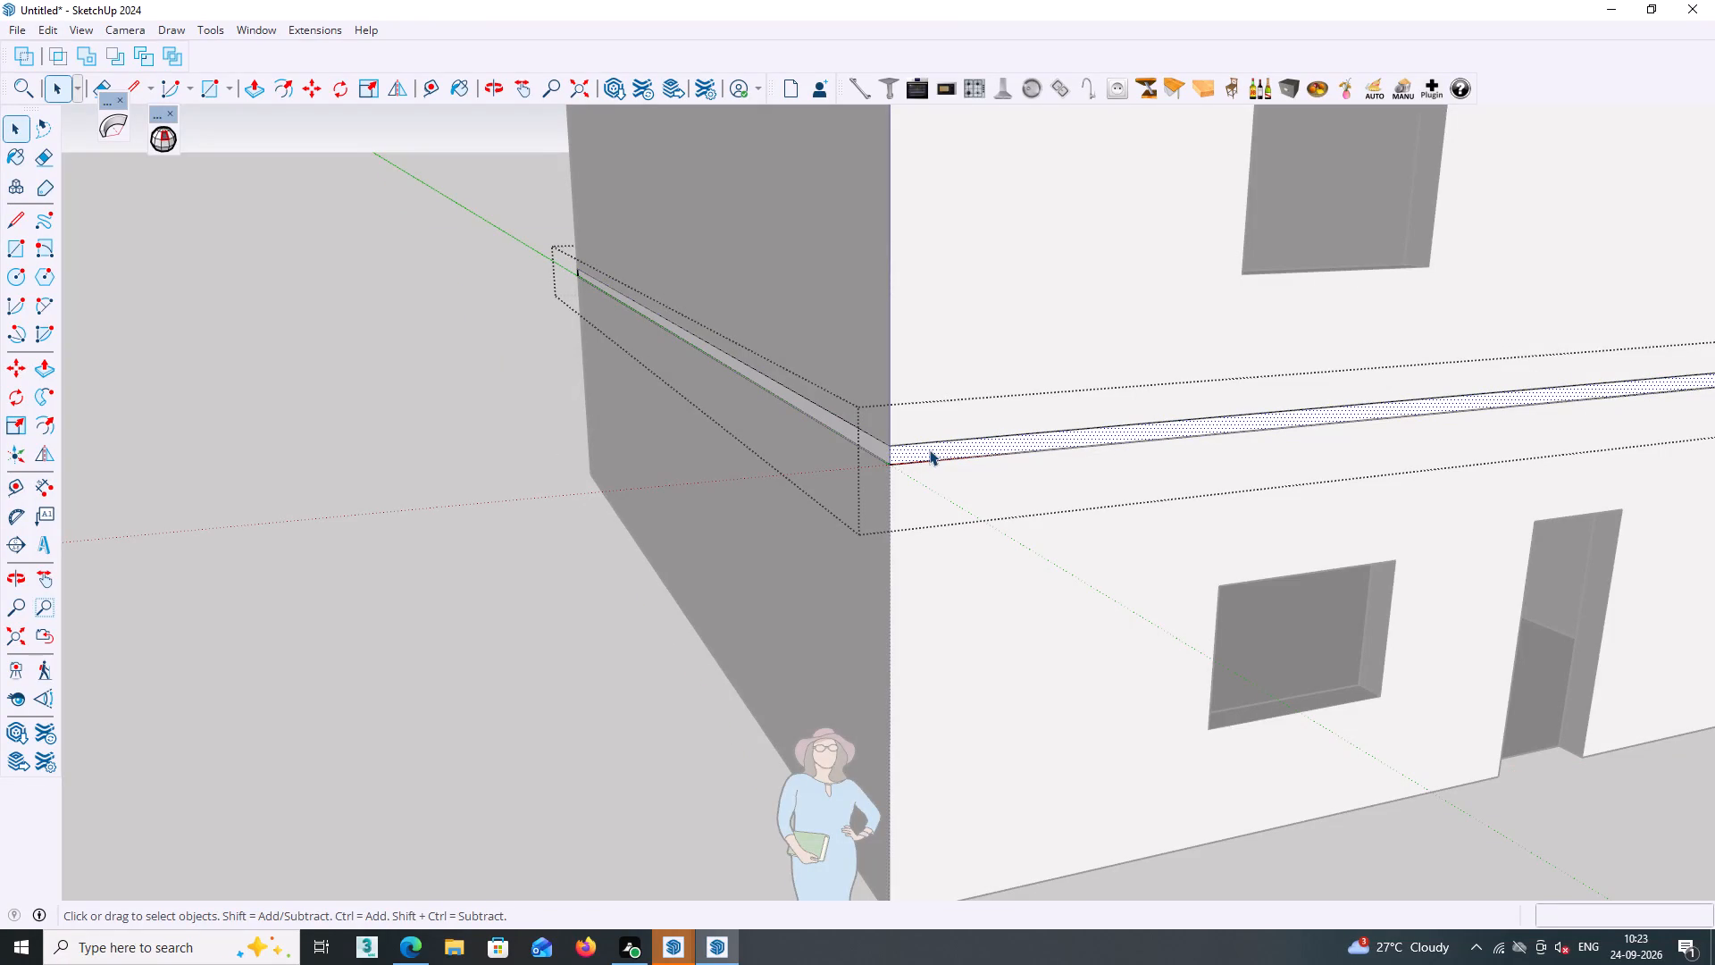
pyautogui.press('p')
pyautogui.click(929, 449)
pyautogui.press('3')
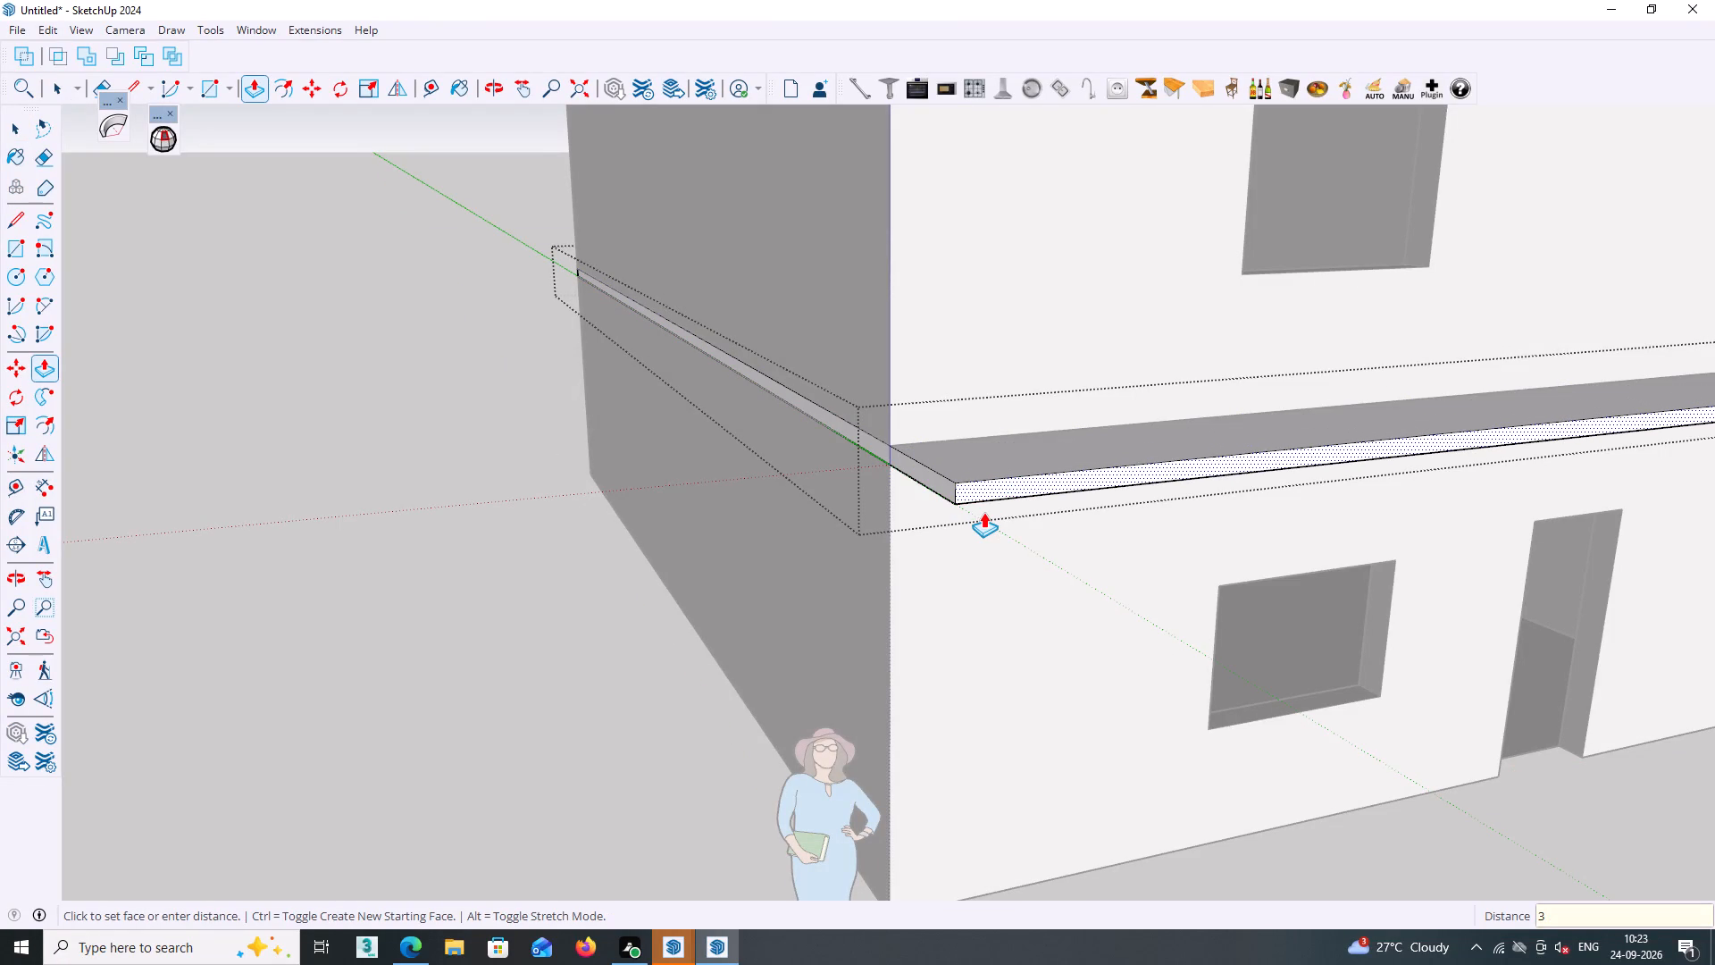
pyautogui.press("'")
pyautogui.press('Return')
pyautogui.scroll(-4, 983, 512)
pyautogui.moveTo(1013, 609); pyautogui.dragTo(1263, 778, button='middle')
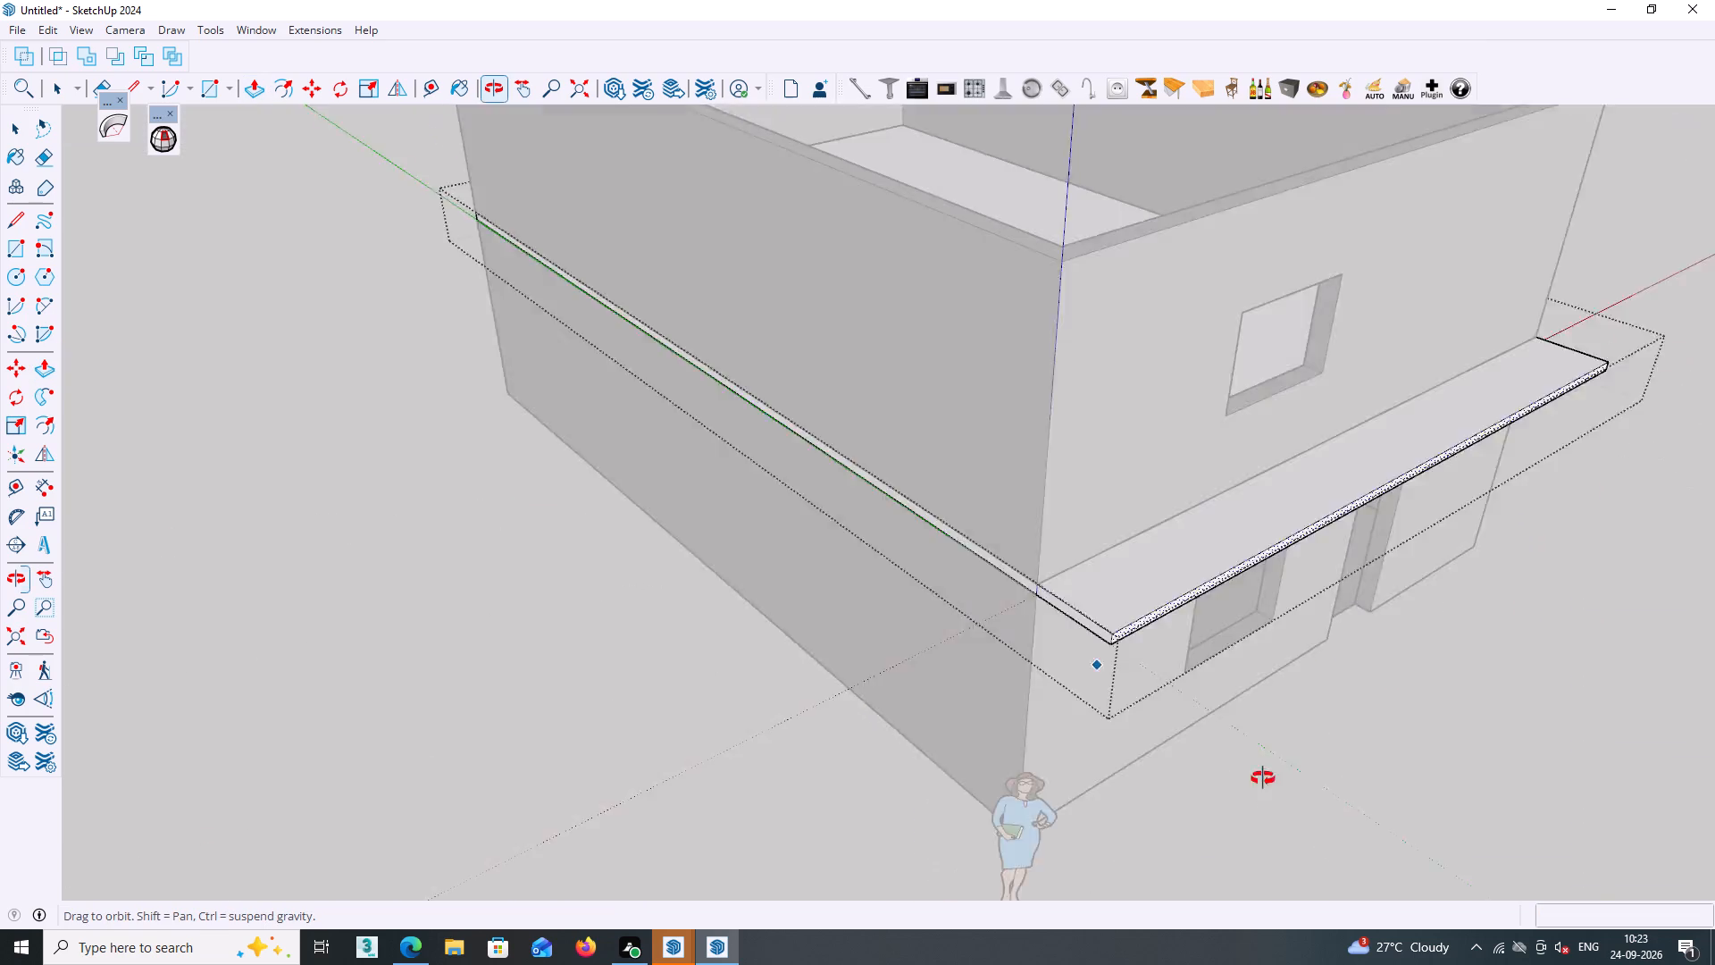
pyautogui.moveTo(1263, 778); pyautogui.dragTo(1379, 572, button='middle')
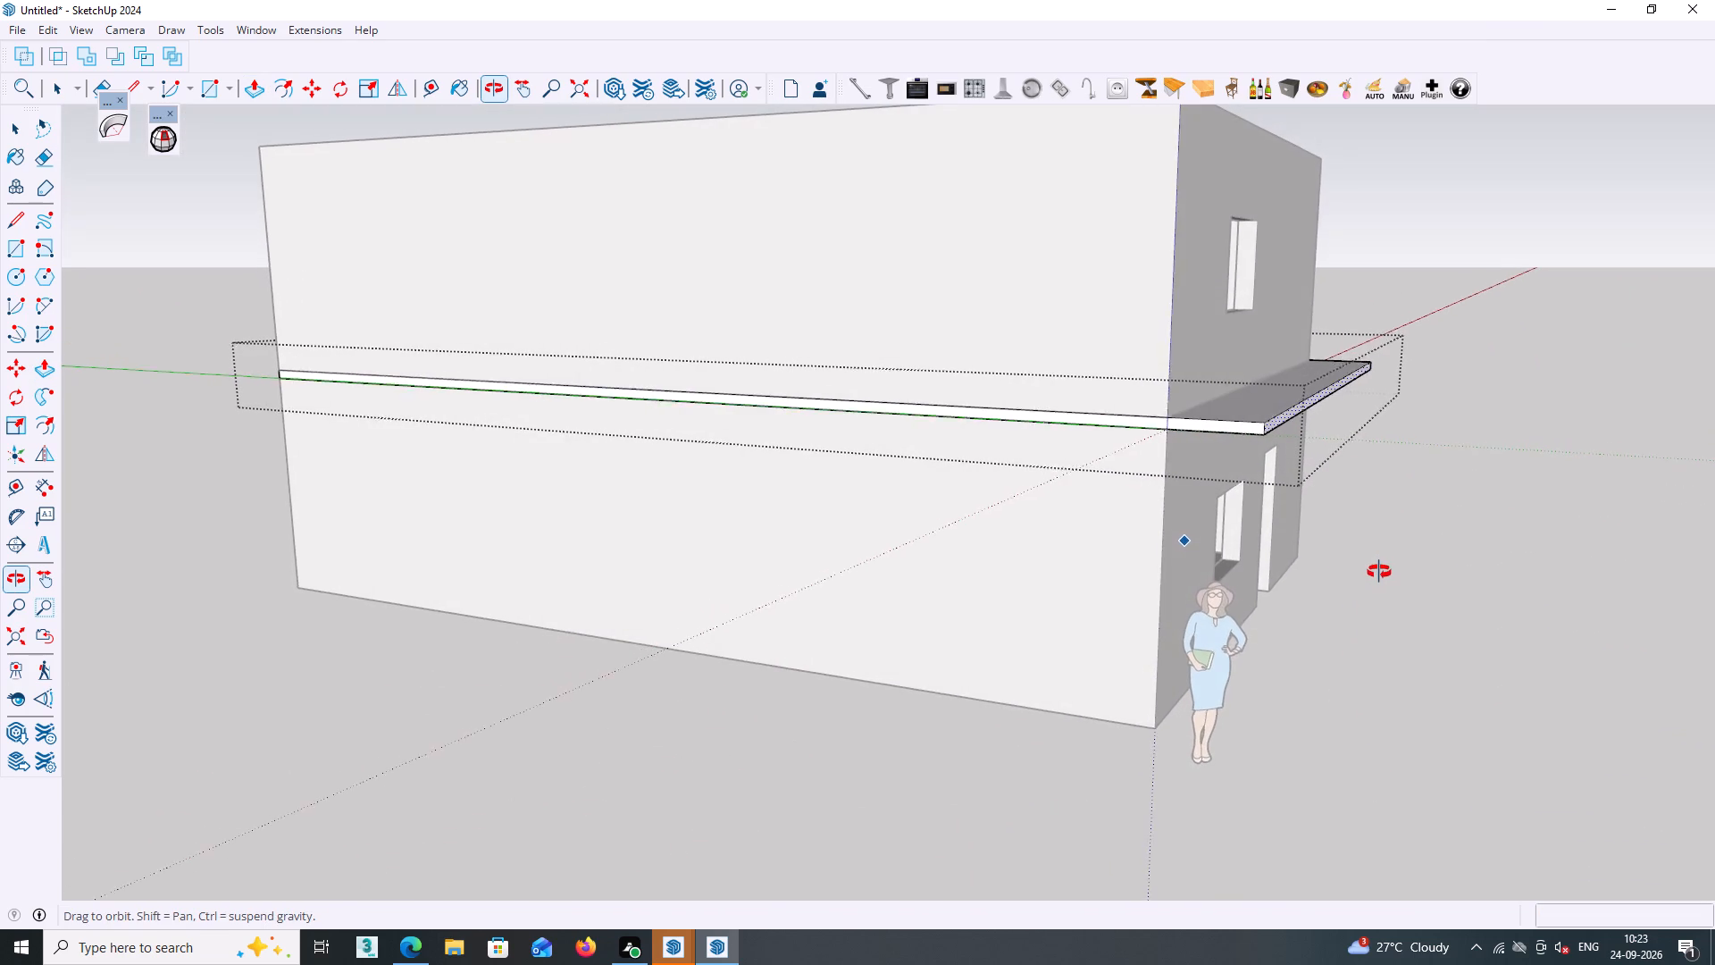
pyautogui.moveTo(1379, 572); pyautogui.dragTo(1165, 596, button='middle')
pyautogui.scroll(-2, 1165, 607)
pyautogui.press('space')
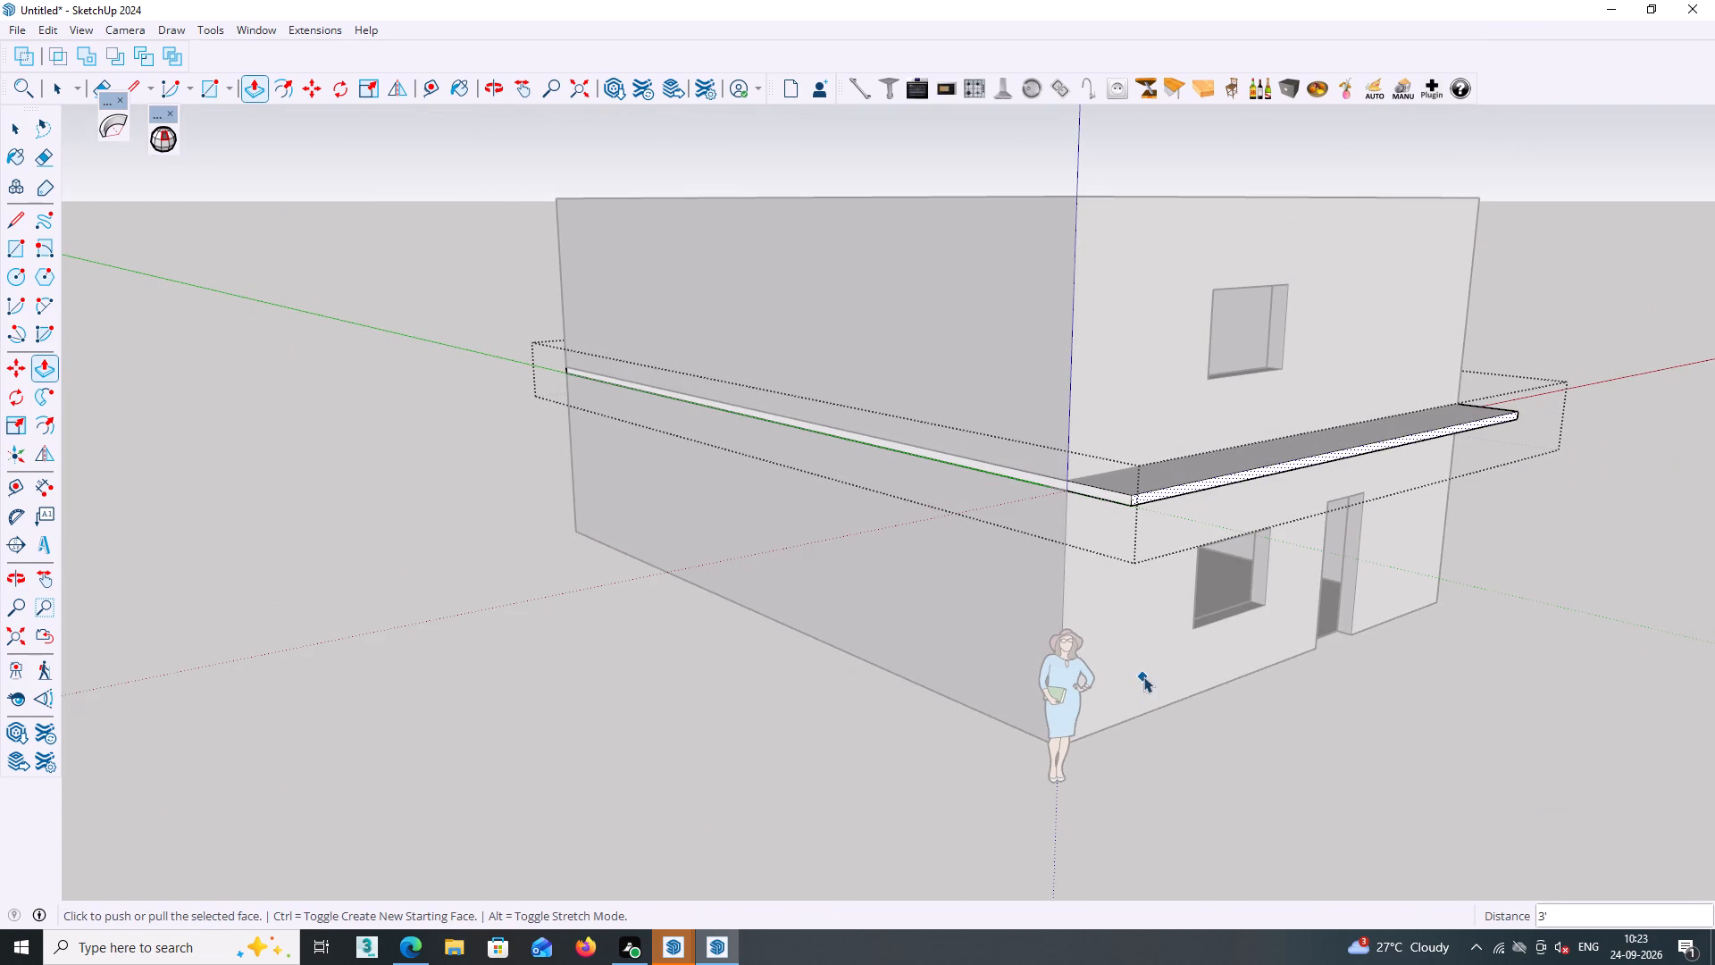
pyautogui.doubleClick(1337, 838)
# Examine the two-storey building and its projecting front slab from the front, both sides and above.
pyautogui.moveTo(1302, 749); pyautogui.dragTo(886, 680, button='middle')
pyautogui.keyDown('shift'); pyautogui.moveTo(890, 684); pyautogui.dragTo(346, 597, button='middle'); pyautogui.keyUp('shift')
pyautogui.moveTo(346, 593); pyautogui.dragTo(347, 665, button='middle')
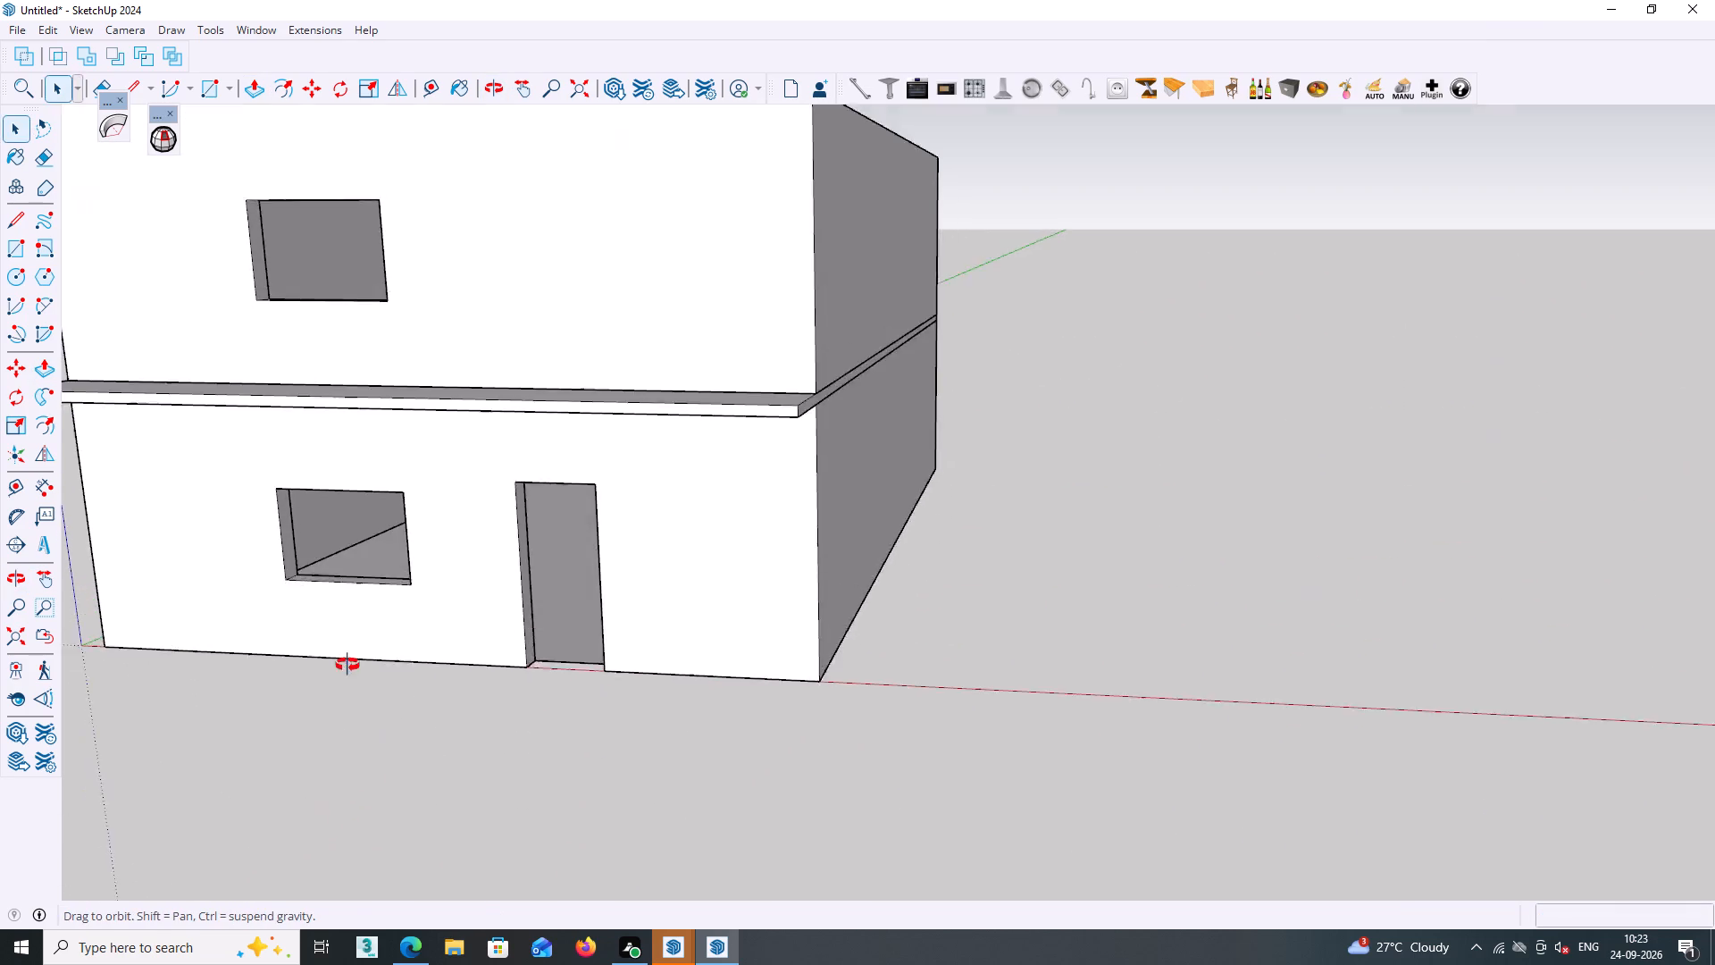
pyautogui.moveTo(347, 665); pyautogui.dragTo(761, 569, button='middle')
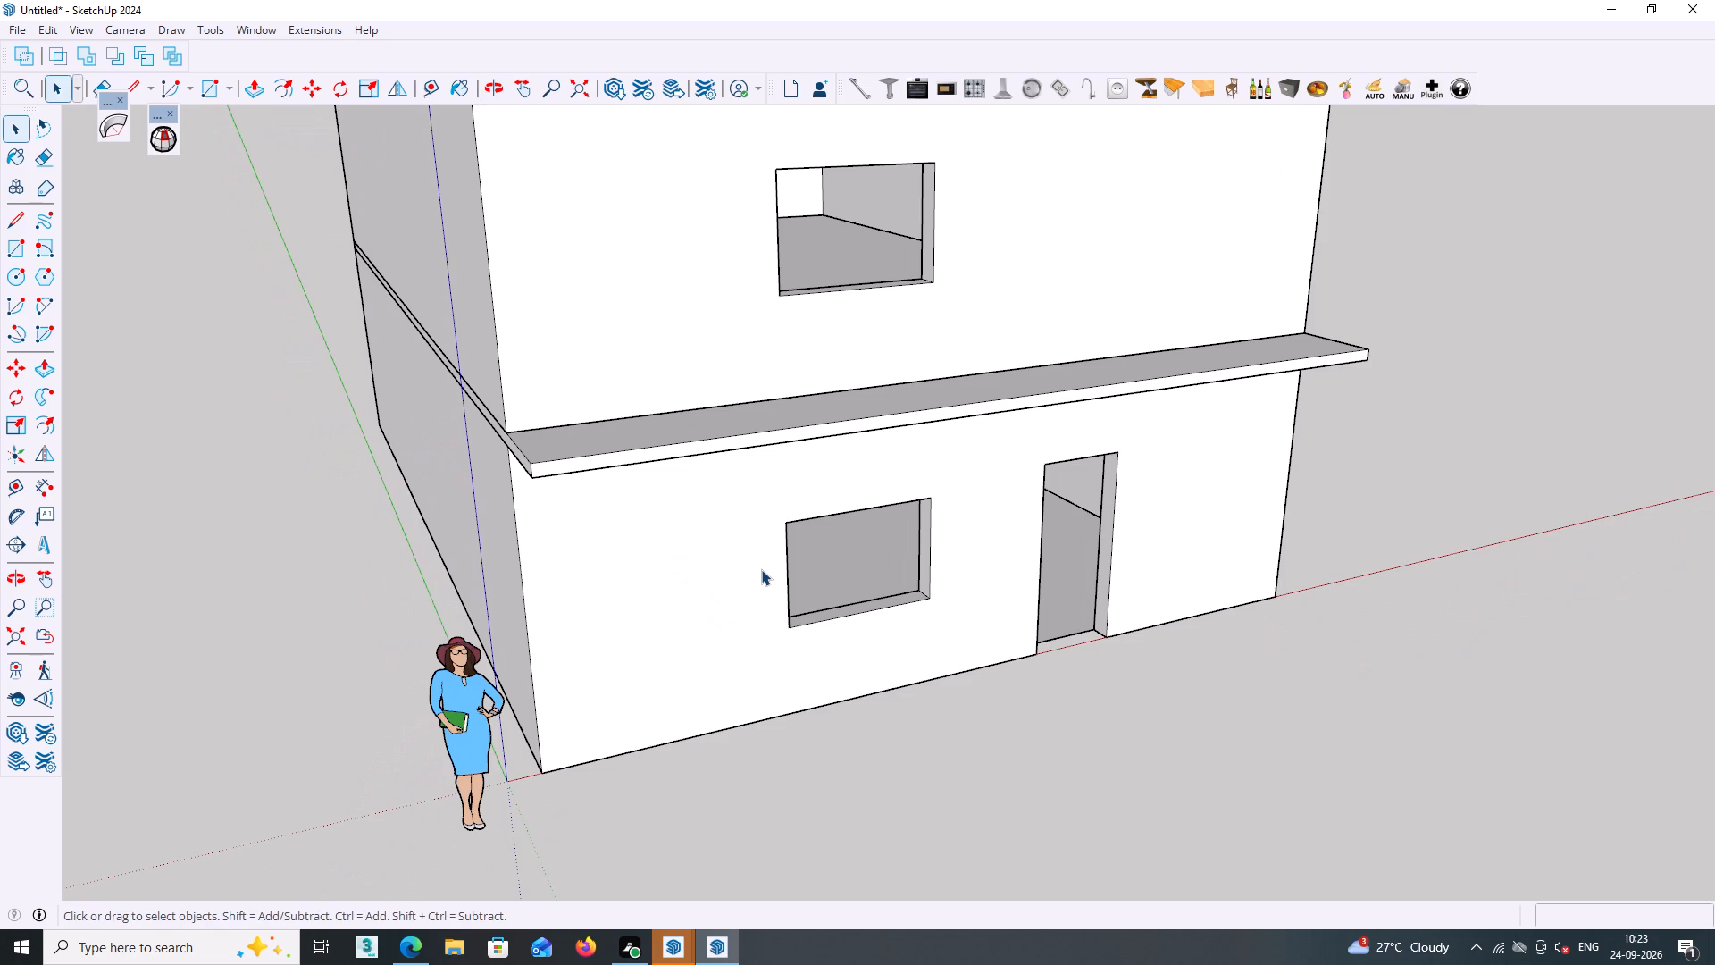
pyautogui.scroll(-3, 754, 553)
pyautogui.moveTo(740, 541); pyautogui.dragTo(883, 527, button='middle')
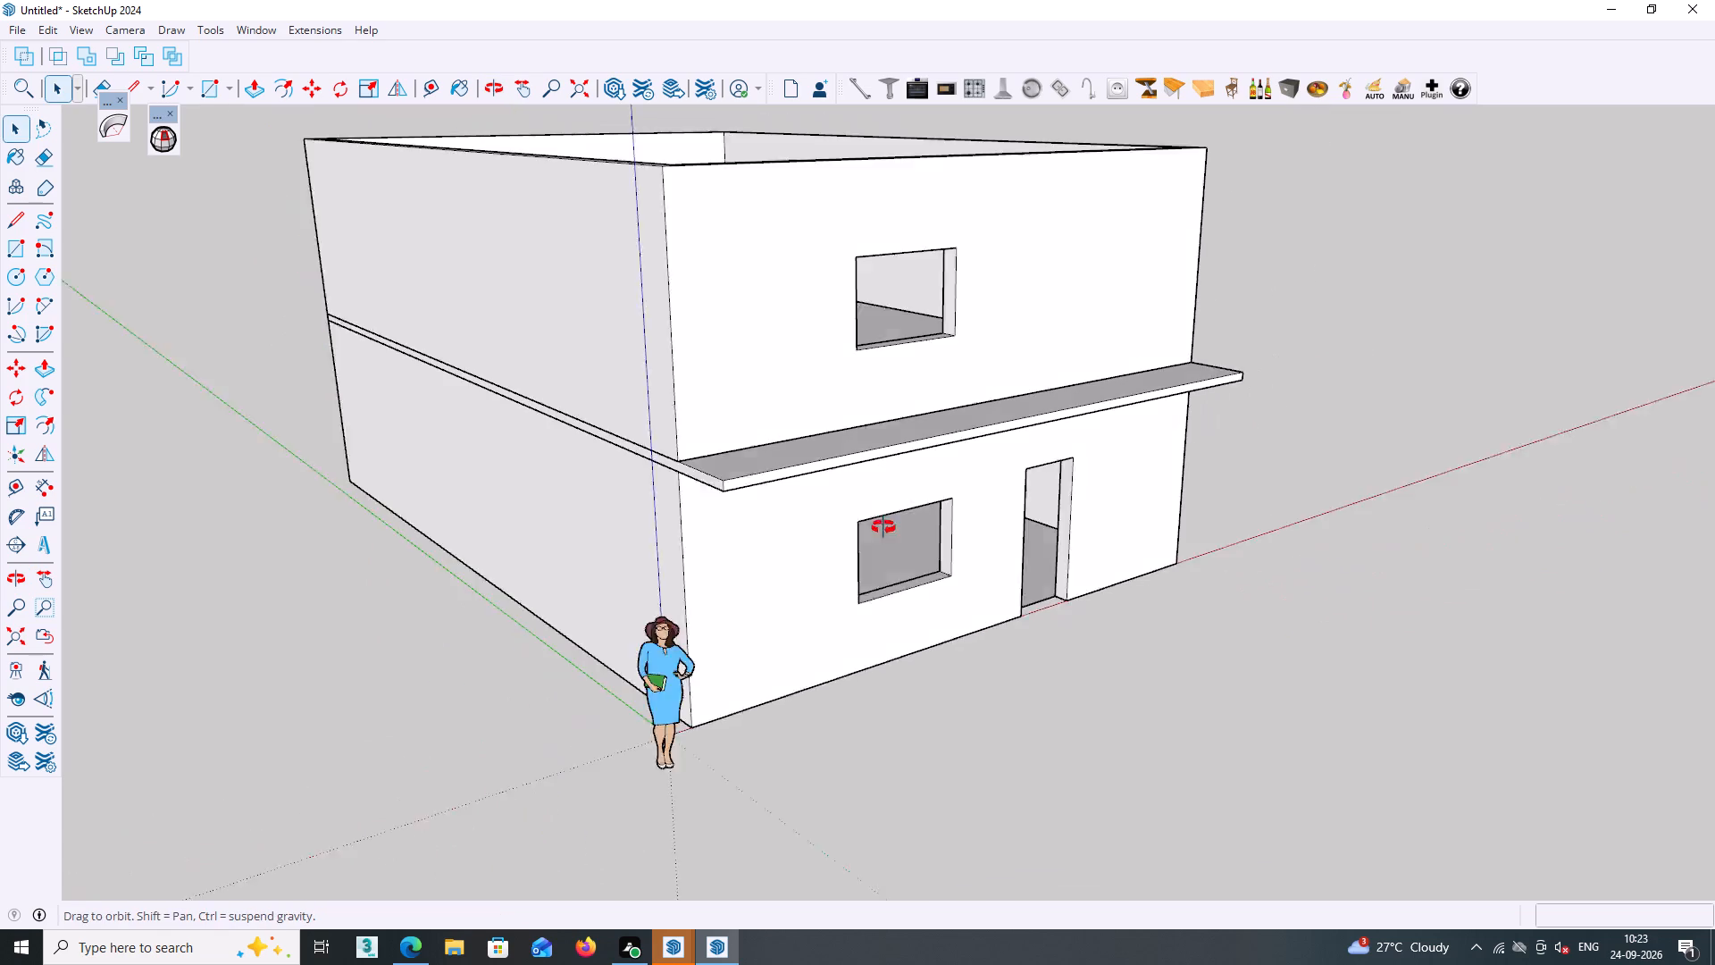
pyautogui.moveTo(883, 527); pyautogui.dragTo(926, 528, button='middle')
pyautogui.doubleClick(228, 811)
pyautogui.moveTo(735, 288); pyautogui.dragTo(728, 378, button='middle')
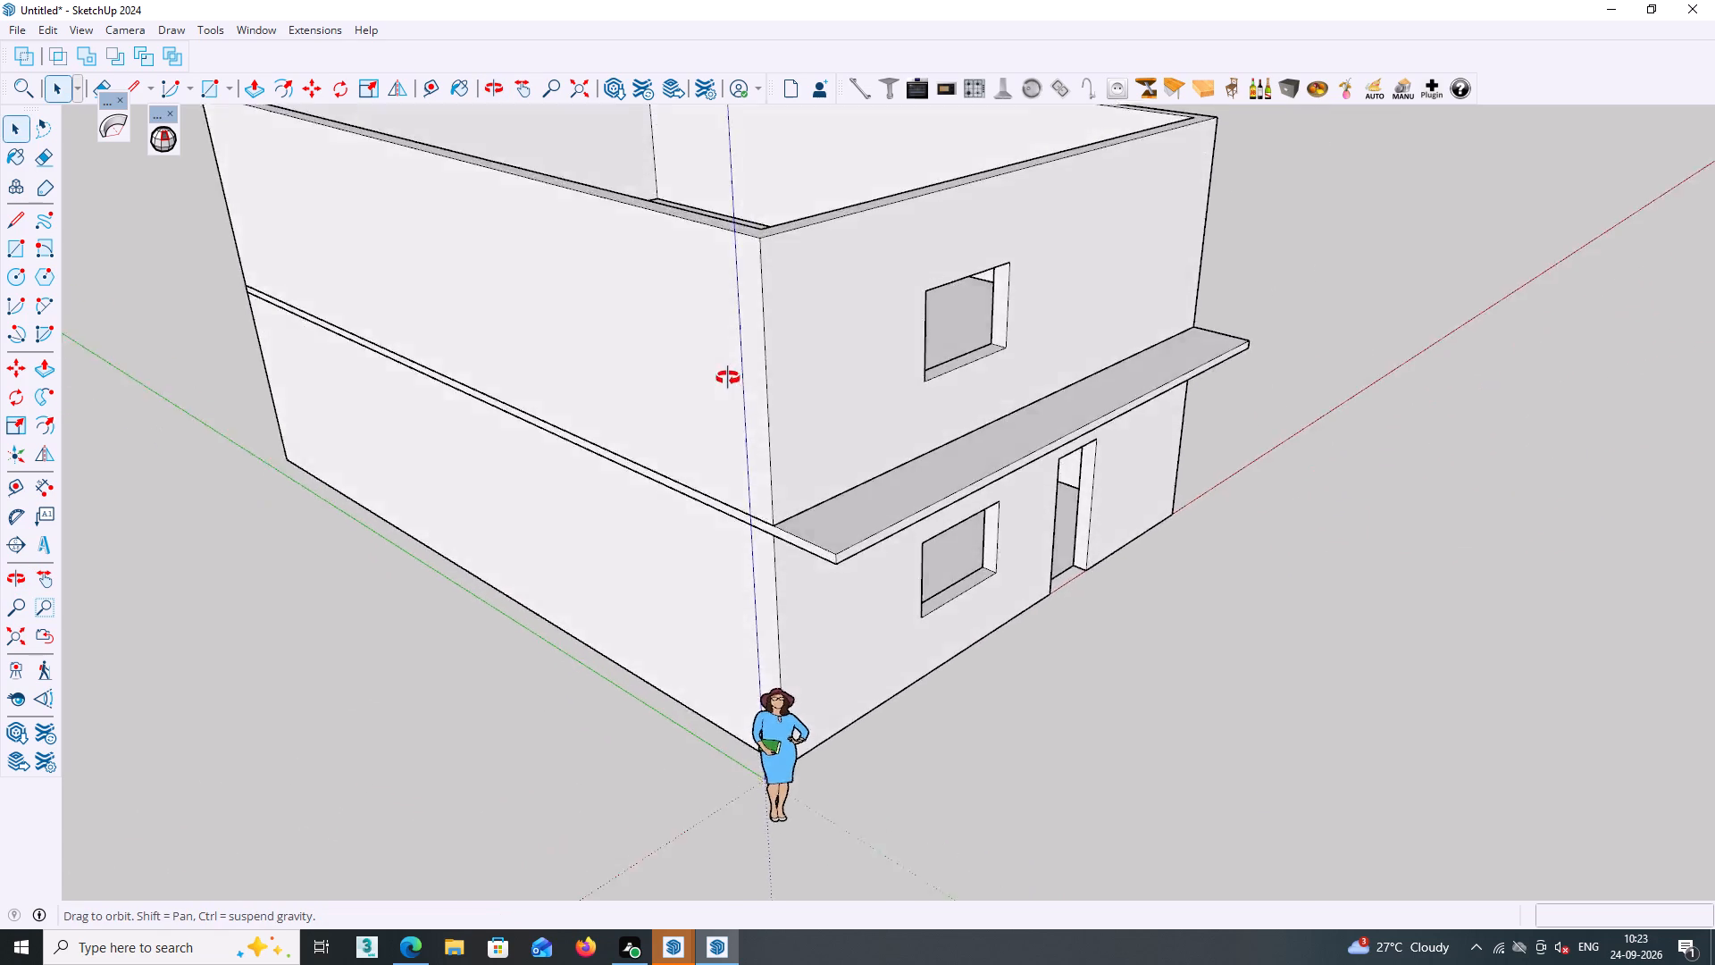
pyautogui.moveTo(728, 378); pyautogui.dragTo(401, 394, button='middle')
pyautogui.moveTo(633, 418); pyautogui.dragTo(703, 407, button='middle')
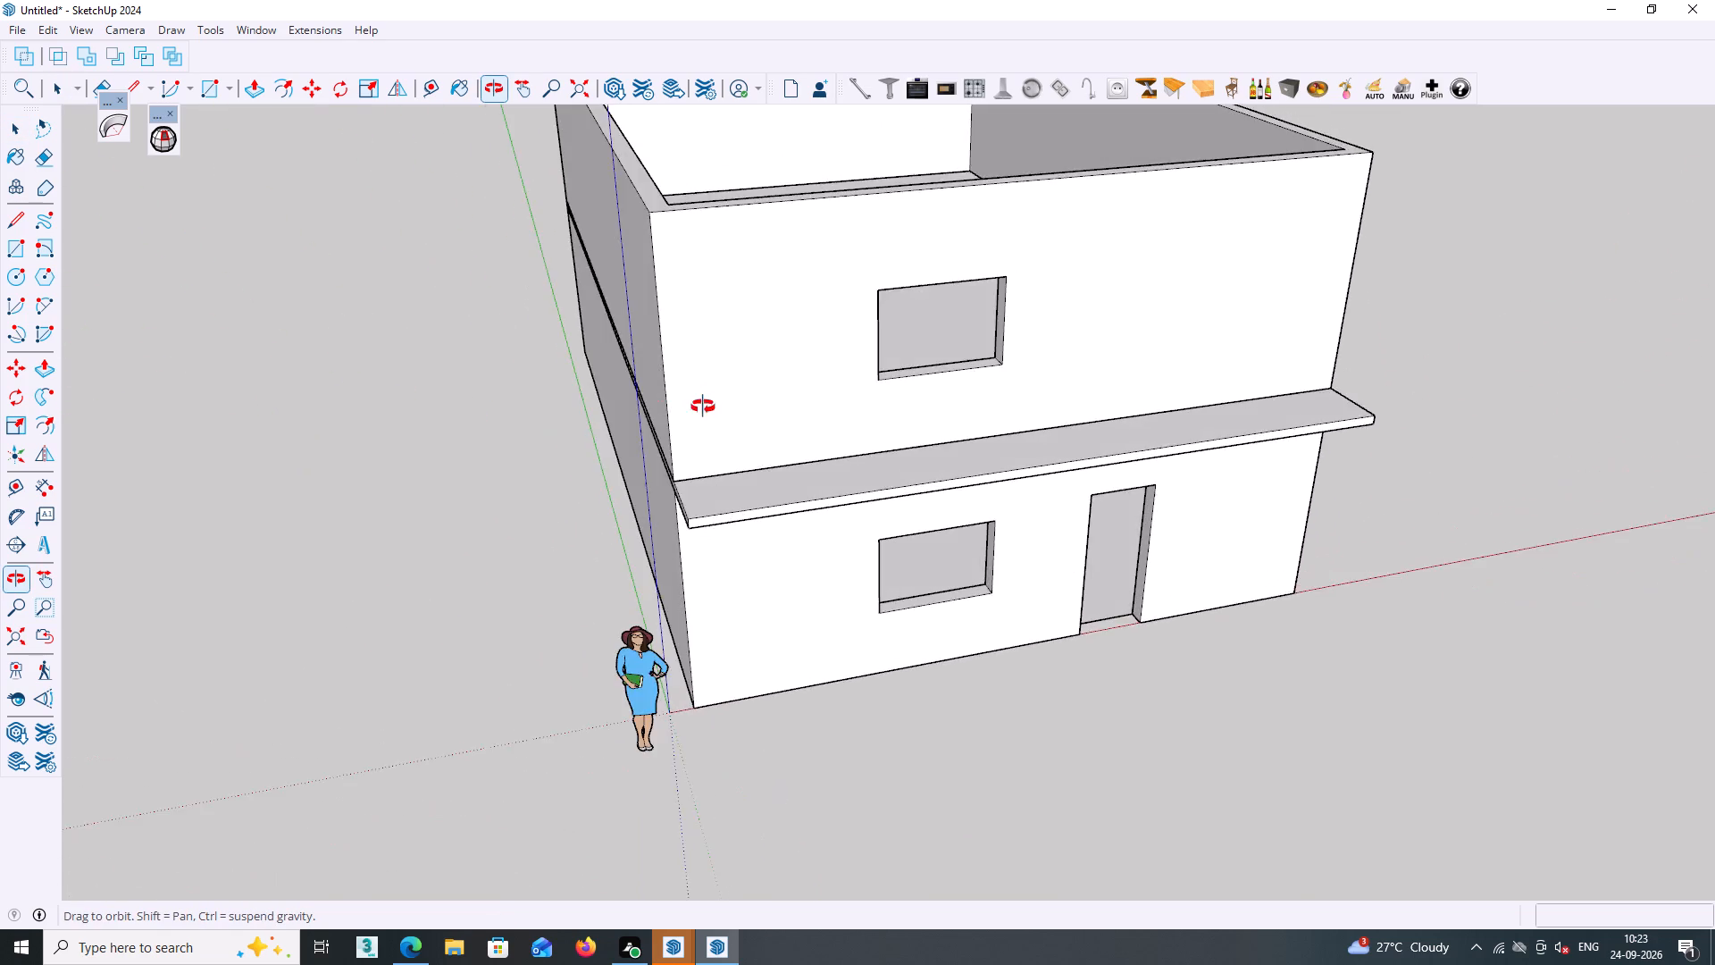
pyautogui.moveTo(703, 407); pyautogui.dragTo(604, 332, button='middle')
pyautogui.scroll(-5, 799, 358)
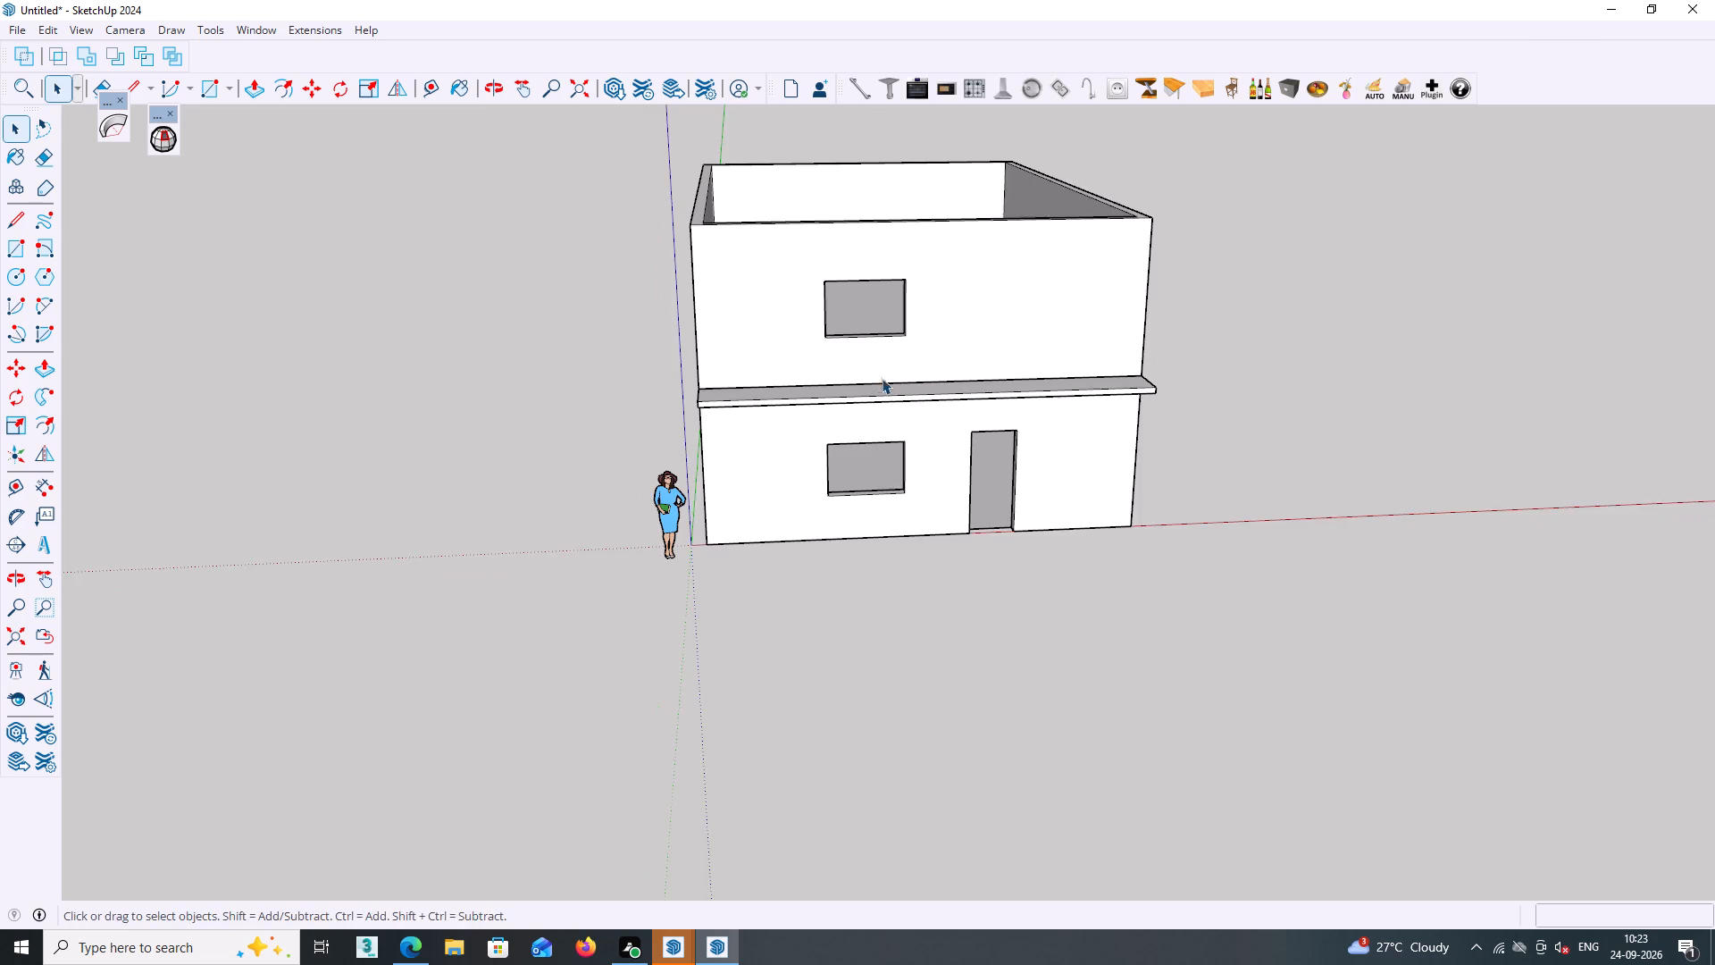
pyautogui.moveTo(880, 374); pyautogui.dragTo(833, 382, button='middle')
pyautogui.scroll(-2, 834, 384)
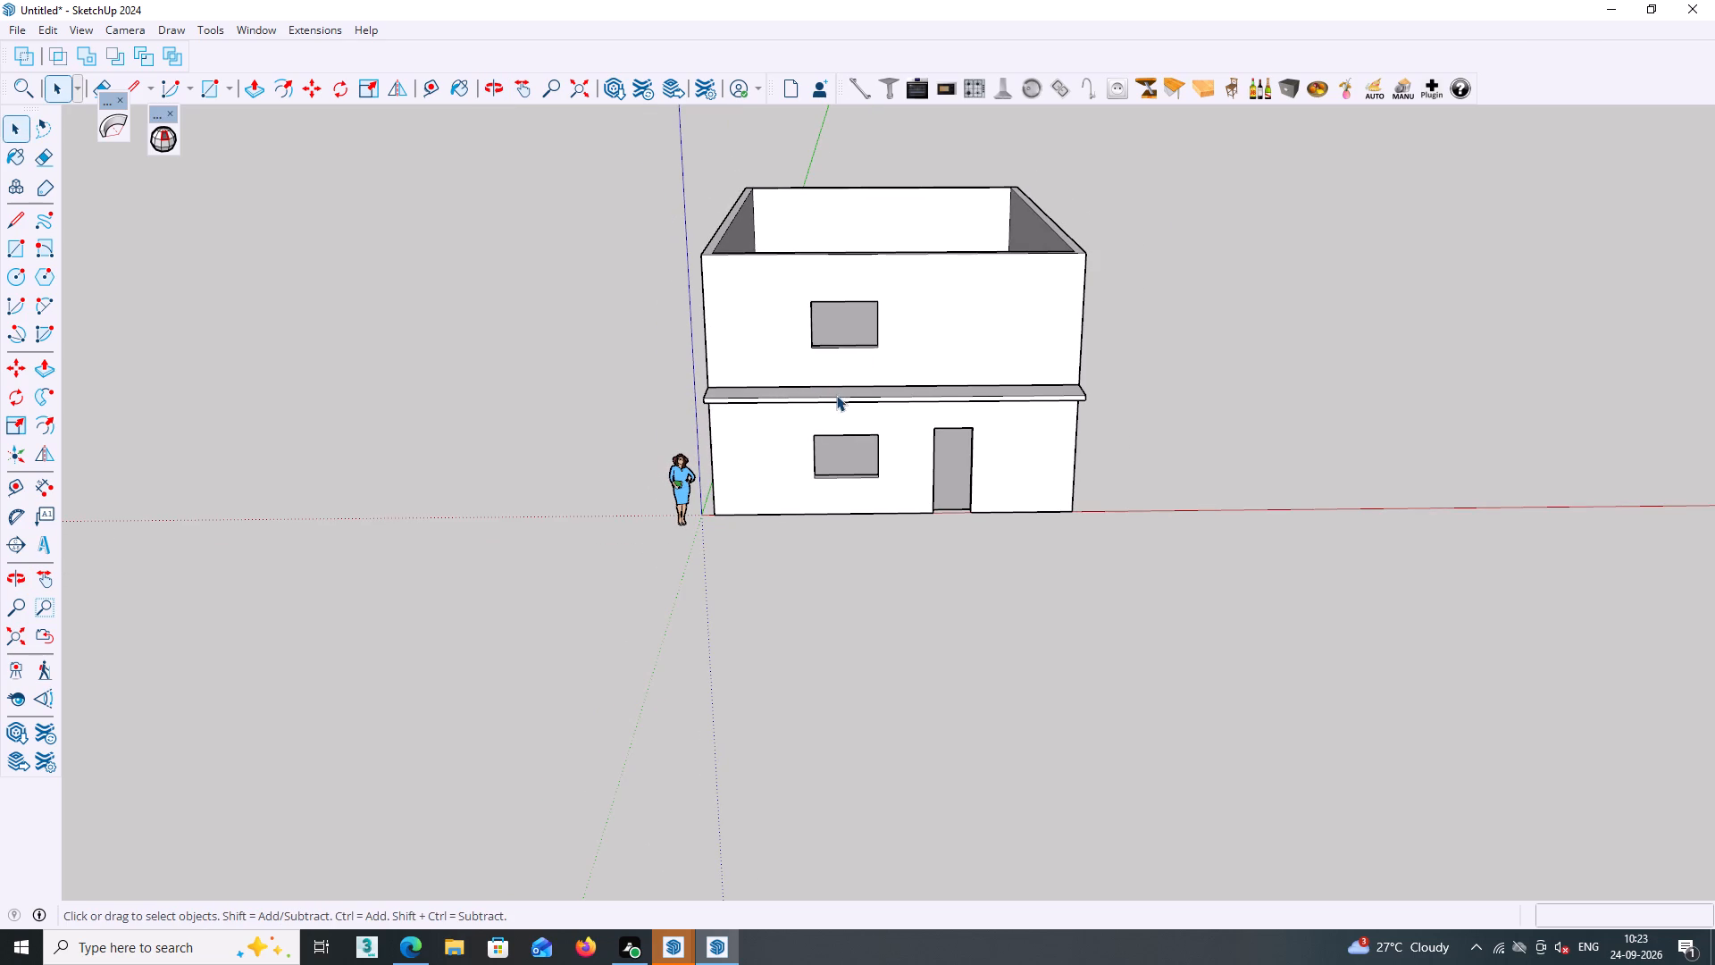
pyautogui.moveTo(803, 437); pyautogui.dragTo(824, 548, button='middle')
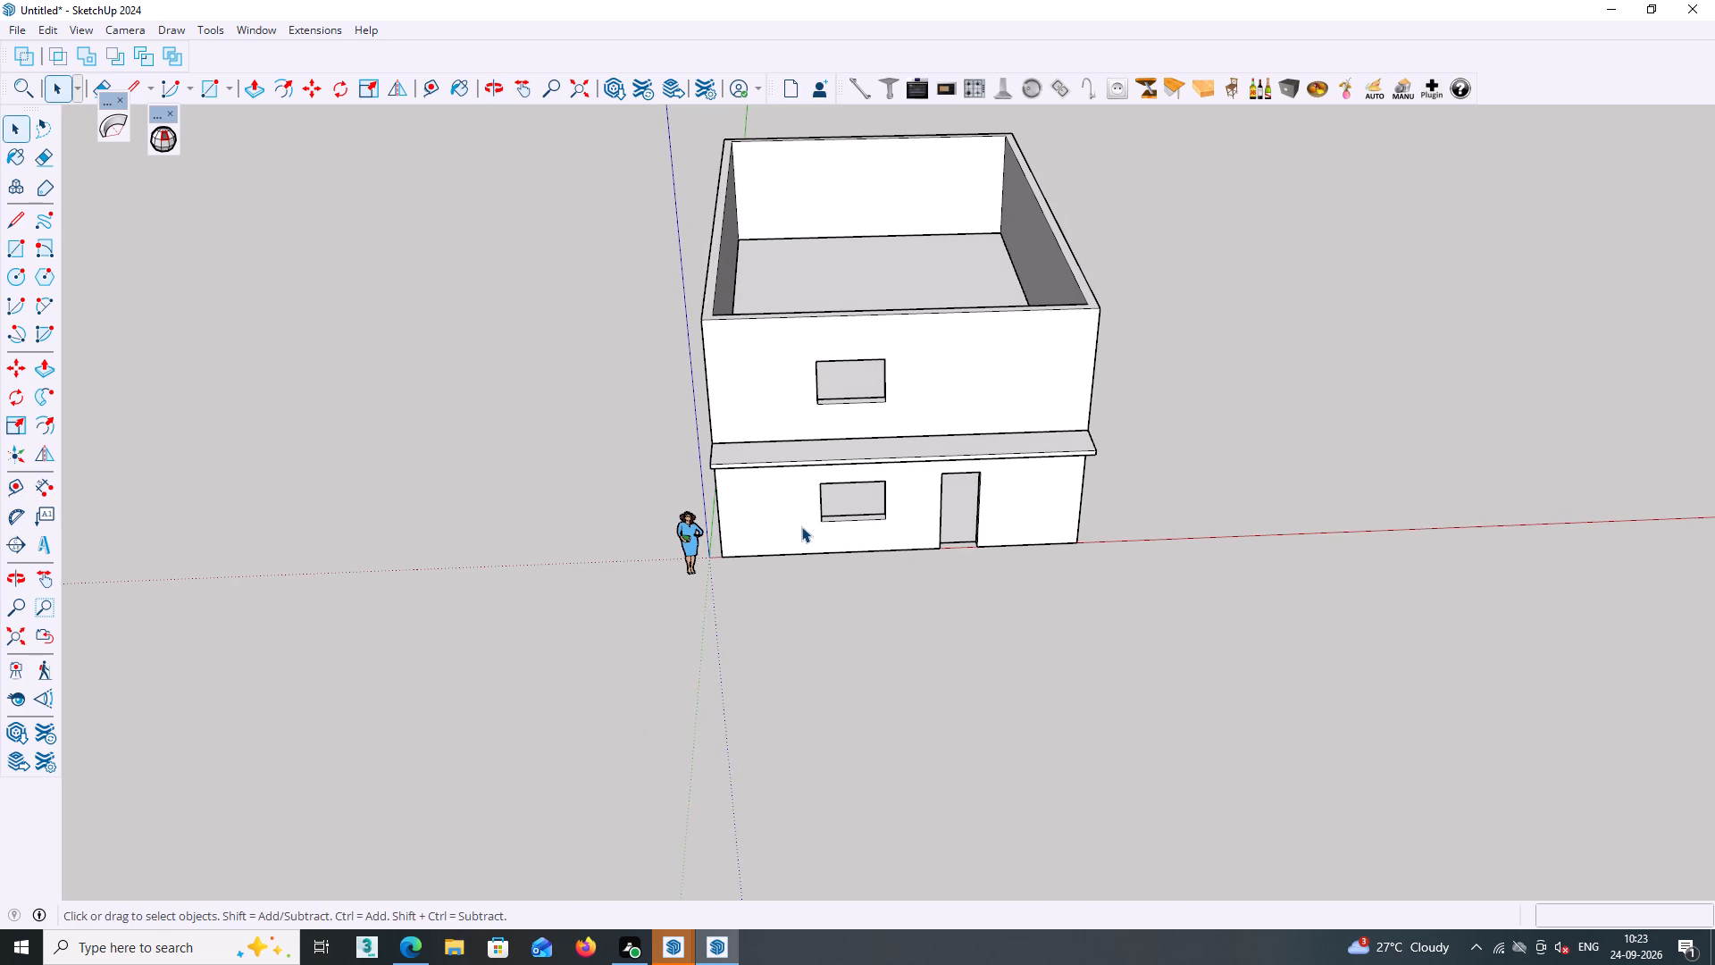
pyautogui.moveTo(801, 526); pyautogui.dragTo(809, 526, button='middle')
pyautogui.moveTo(787, 565); pyautogui.dragTo(791, 532, button='middle')
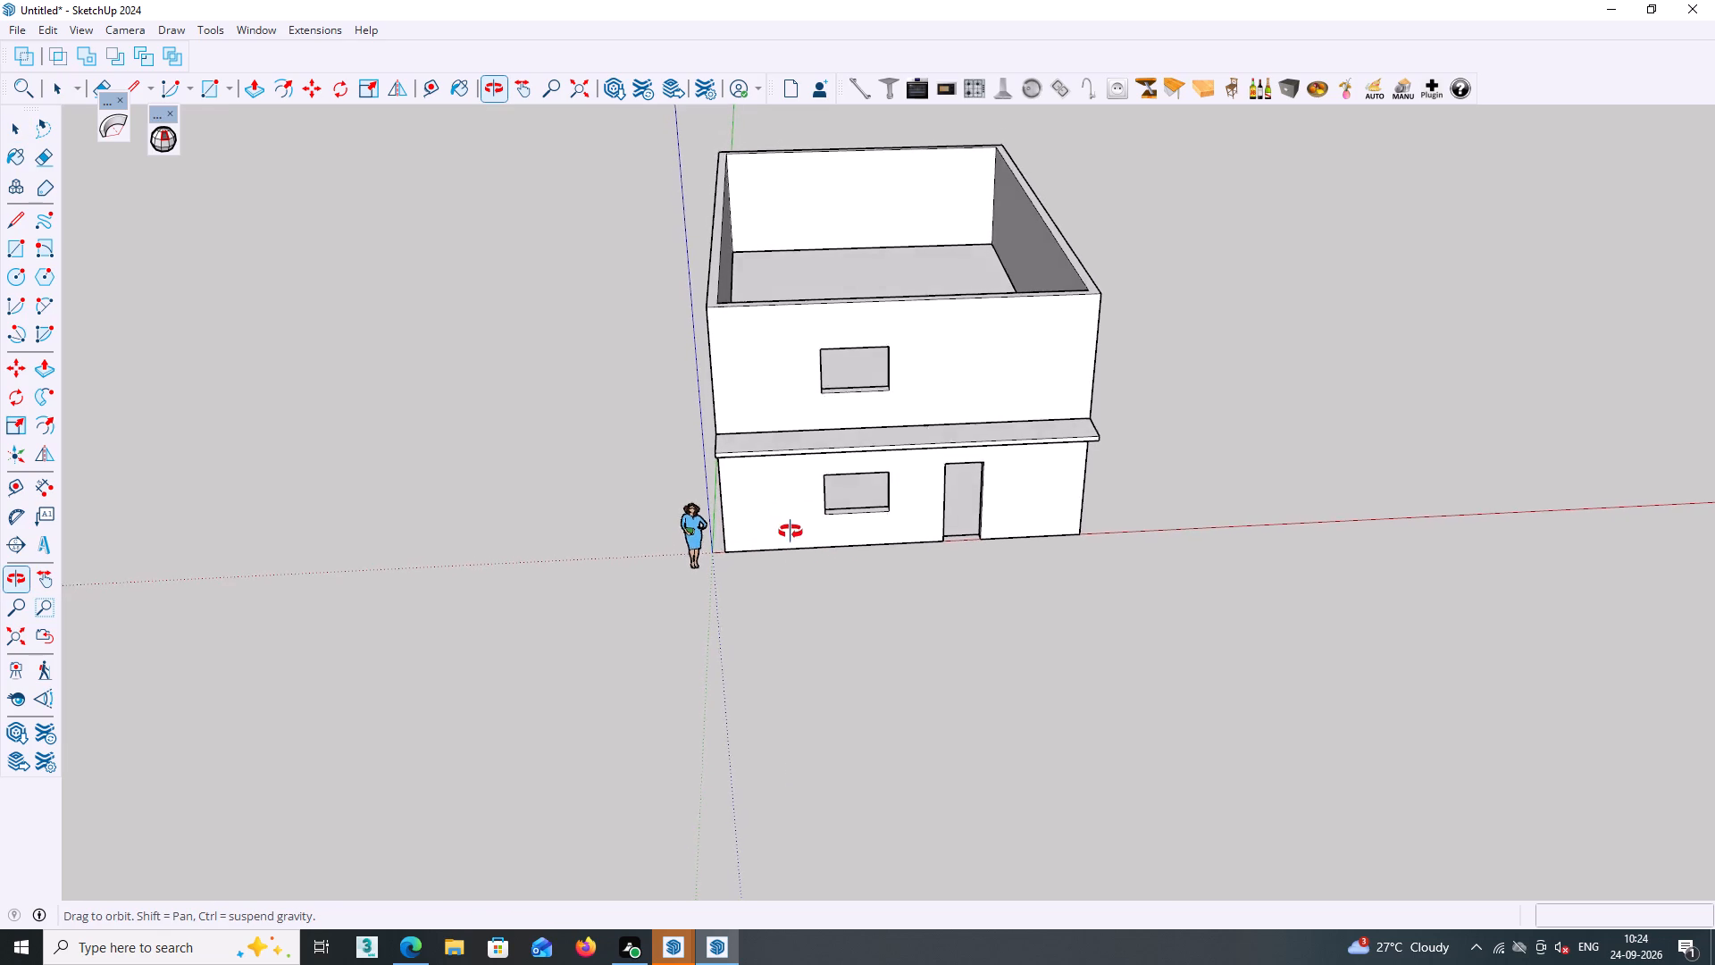
pyautogui.moveTo(791, 532); pyautogui.dragTo(787, 472, button='middle')
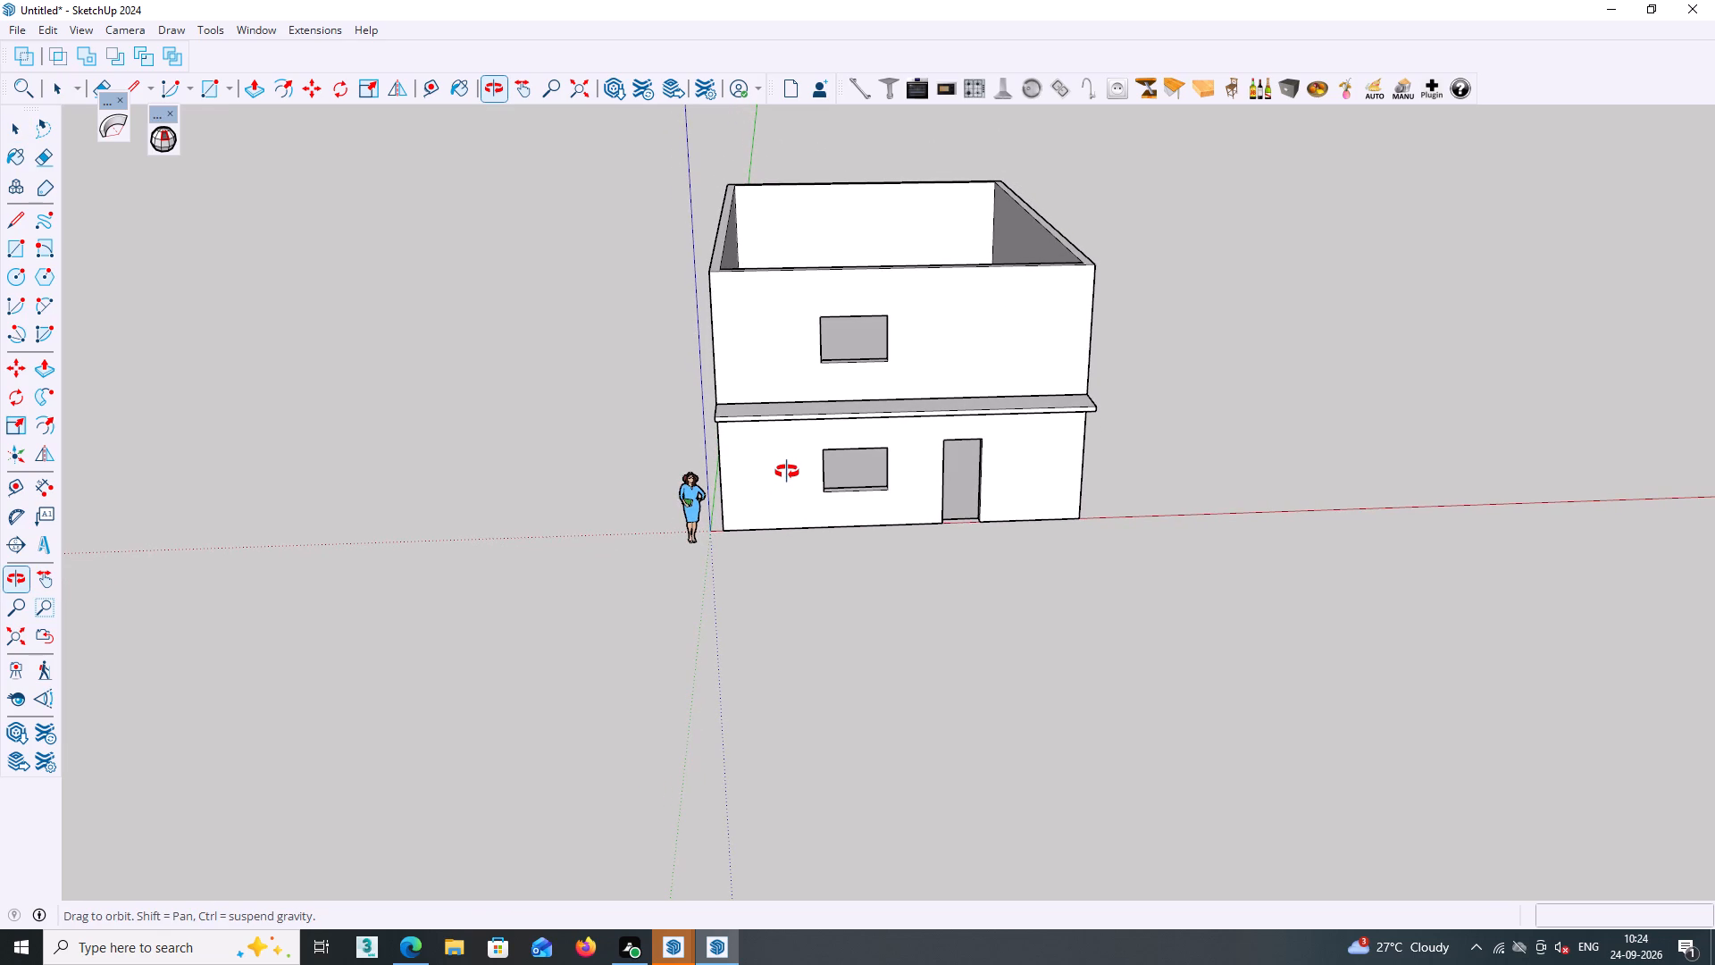
pyautogui.moveTo(787, 472); pyautogui.dragTo(787, 480, button='middle')
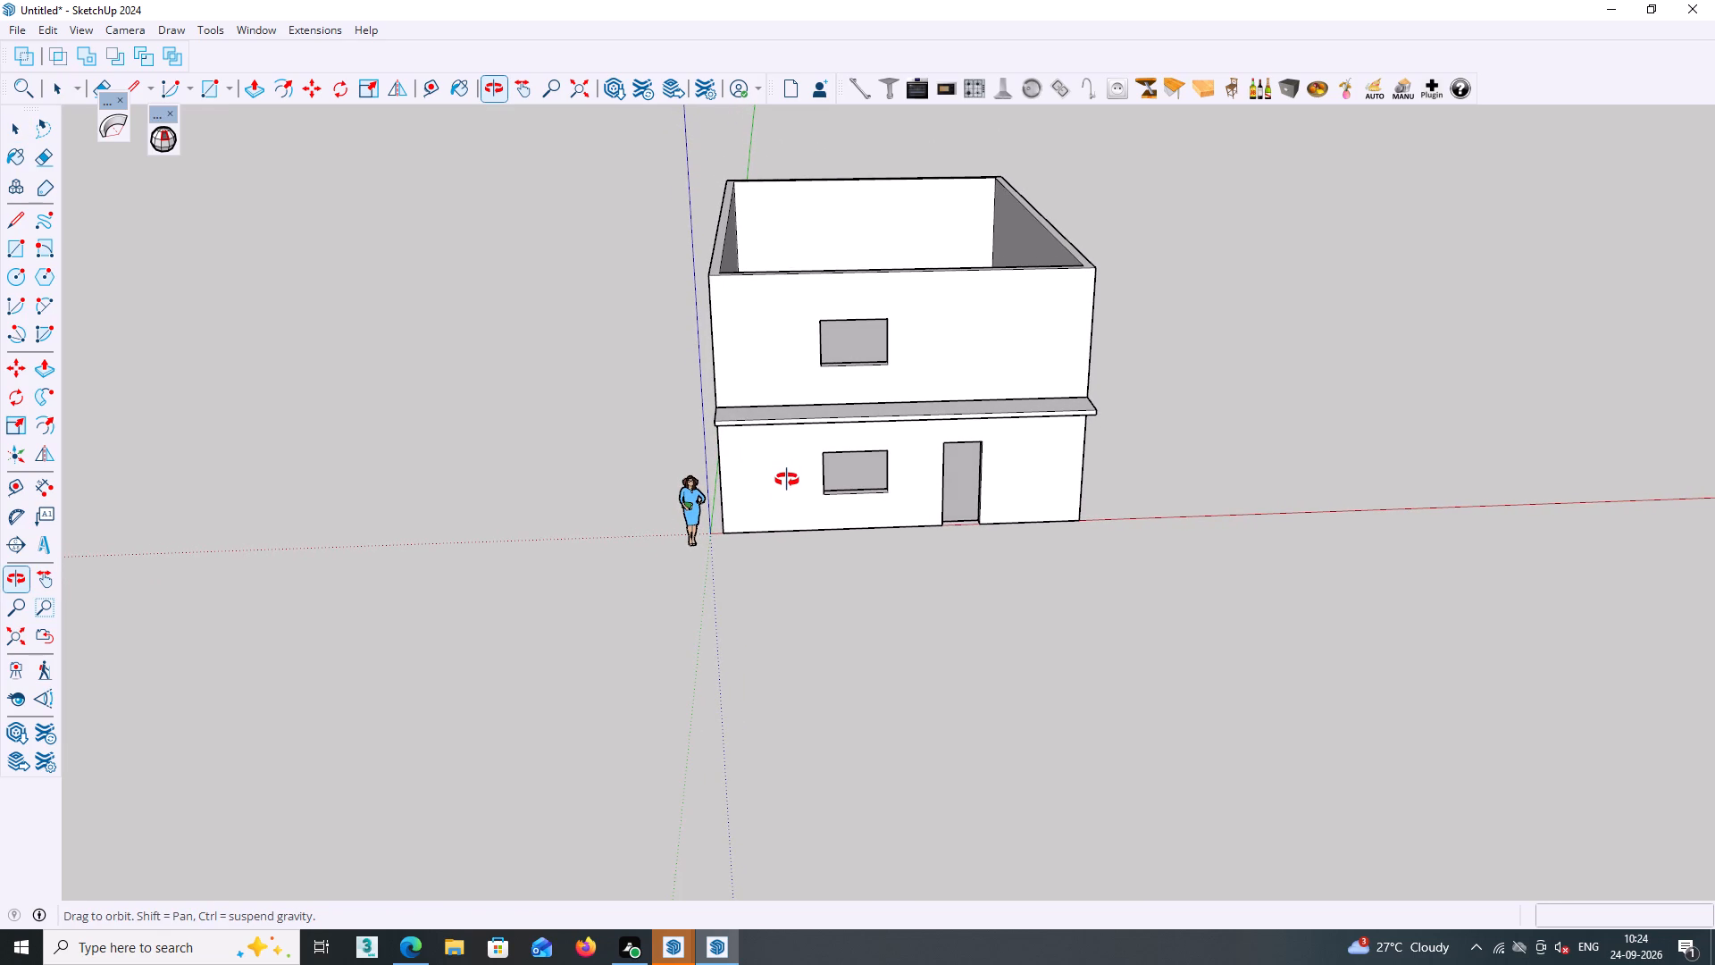
pyautogui.moveTo(787, 480); pyautogui.dragTo(787, 482, button='middle')
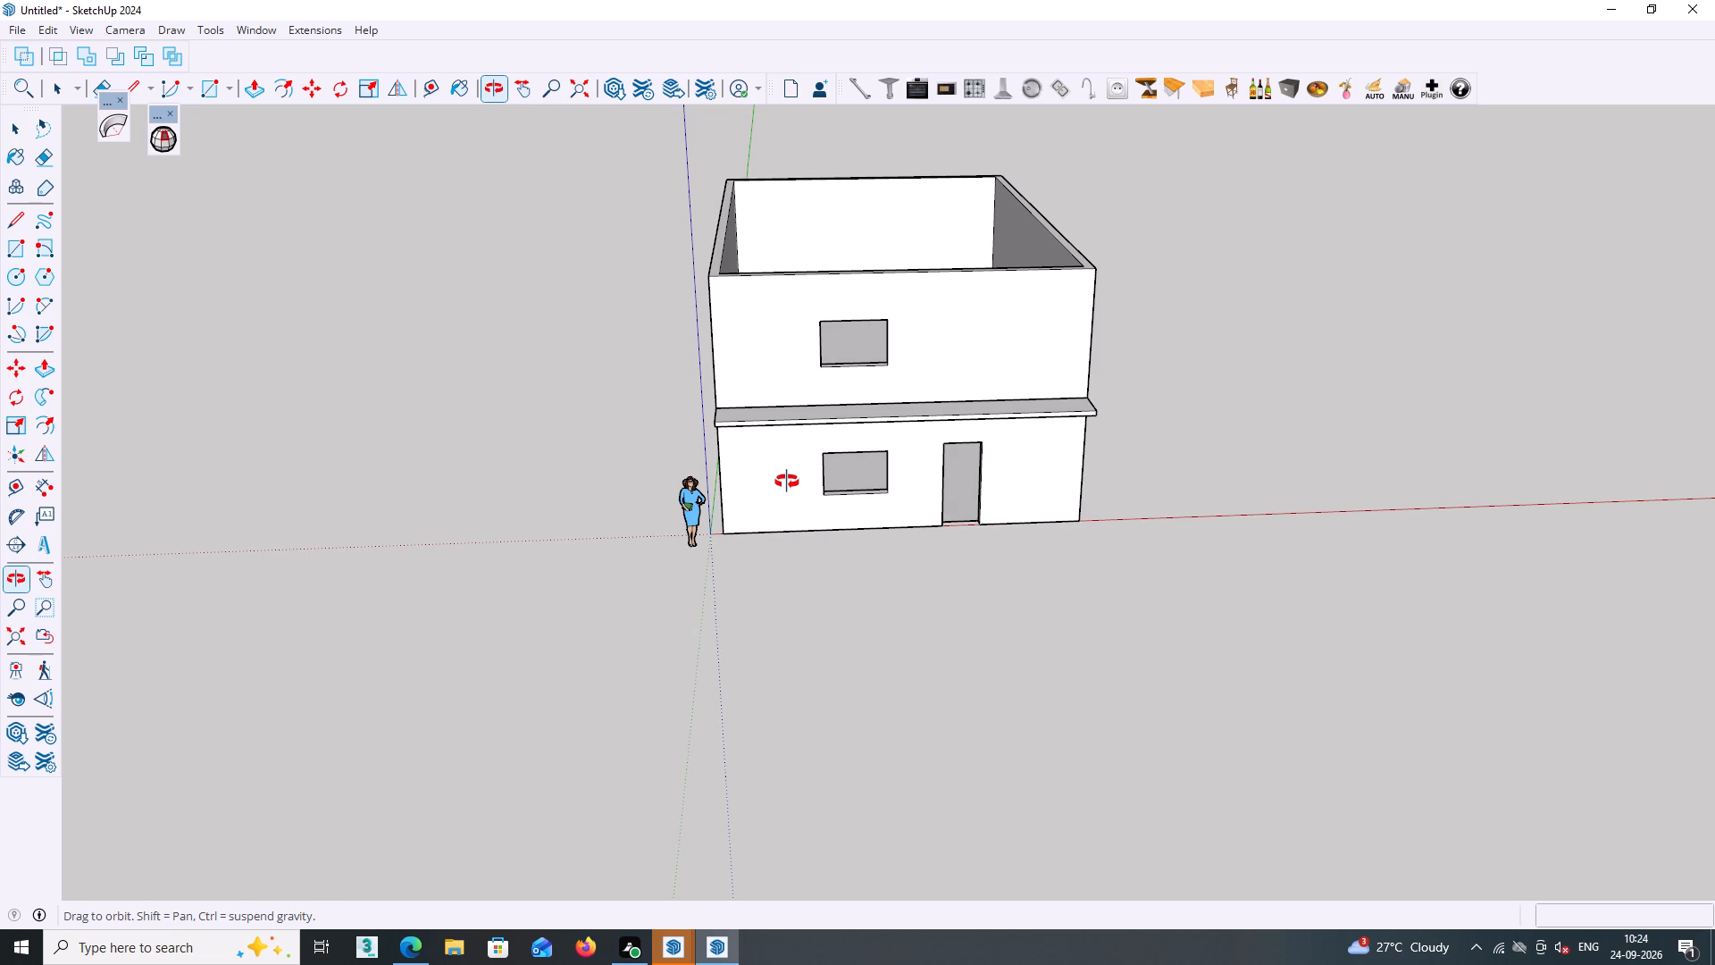
pyautogui.moveTo(787, 482); pyautogui.dragTo(787, 484, button='middle')
pyautogui.scroll(-1, 787, 485)
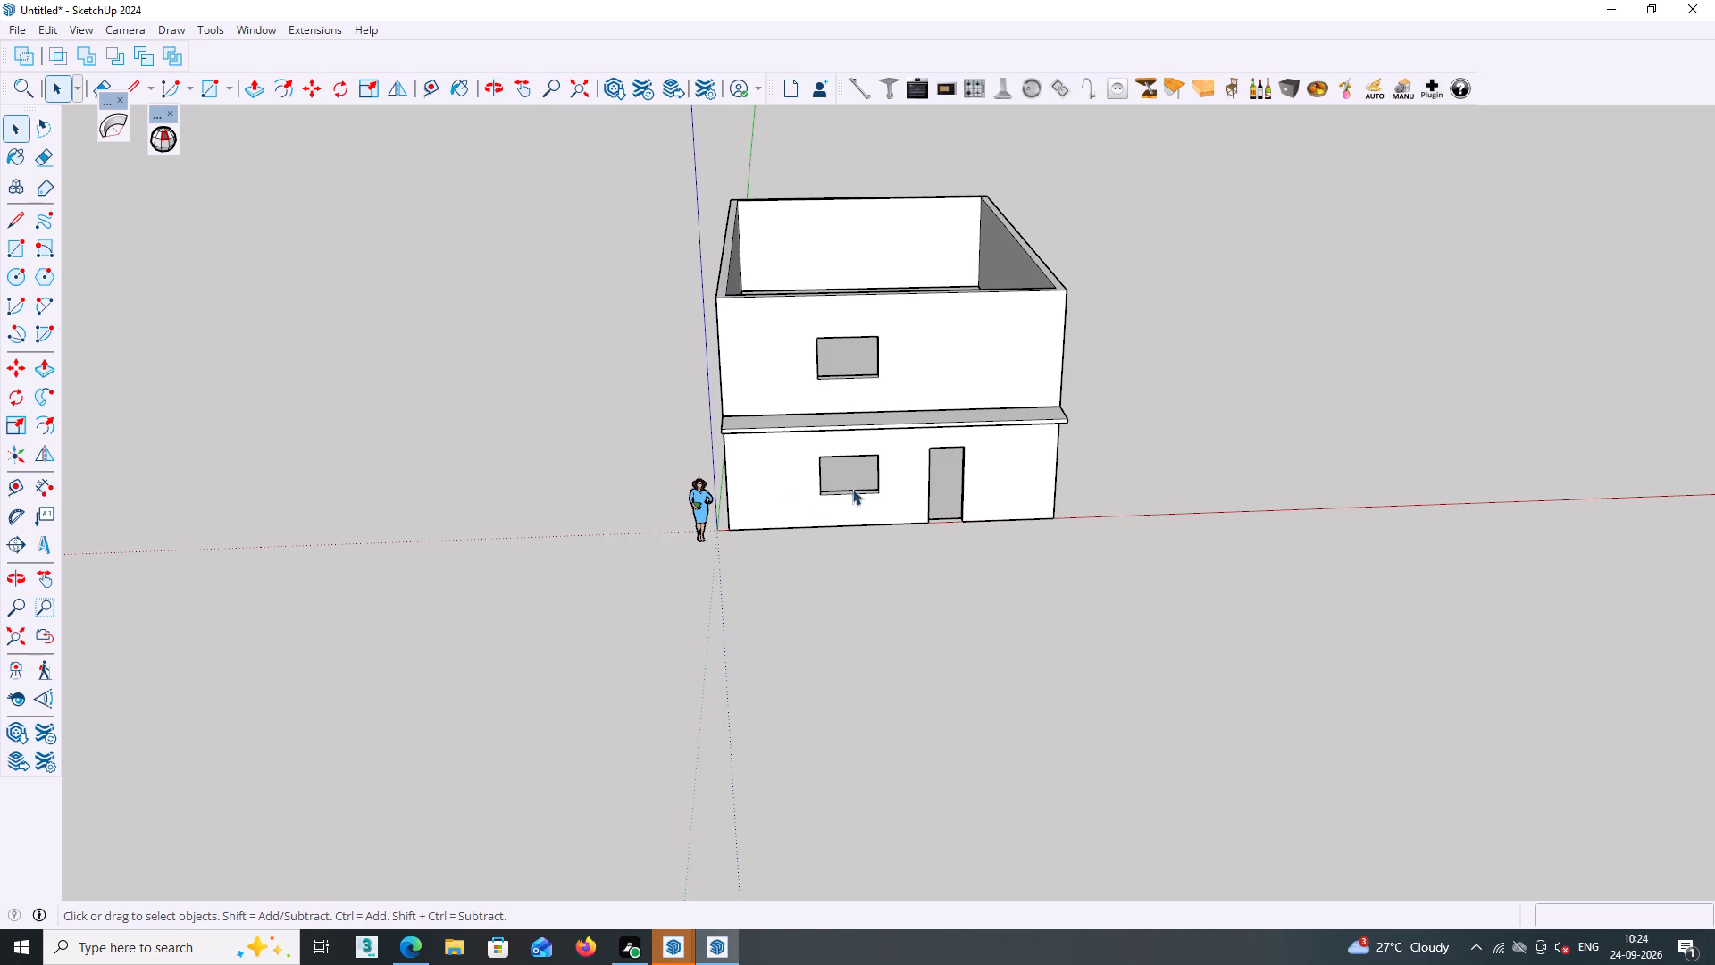
pyautogui.scroll(1, 877, 474)
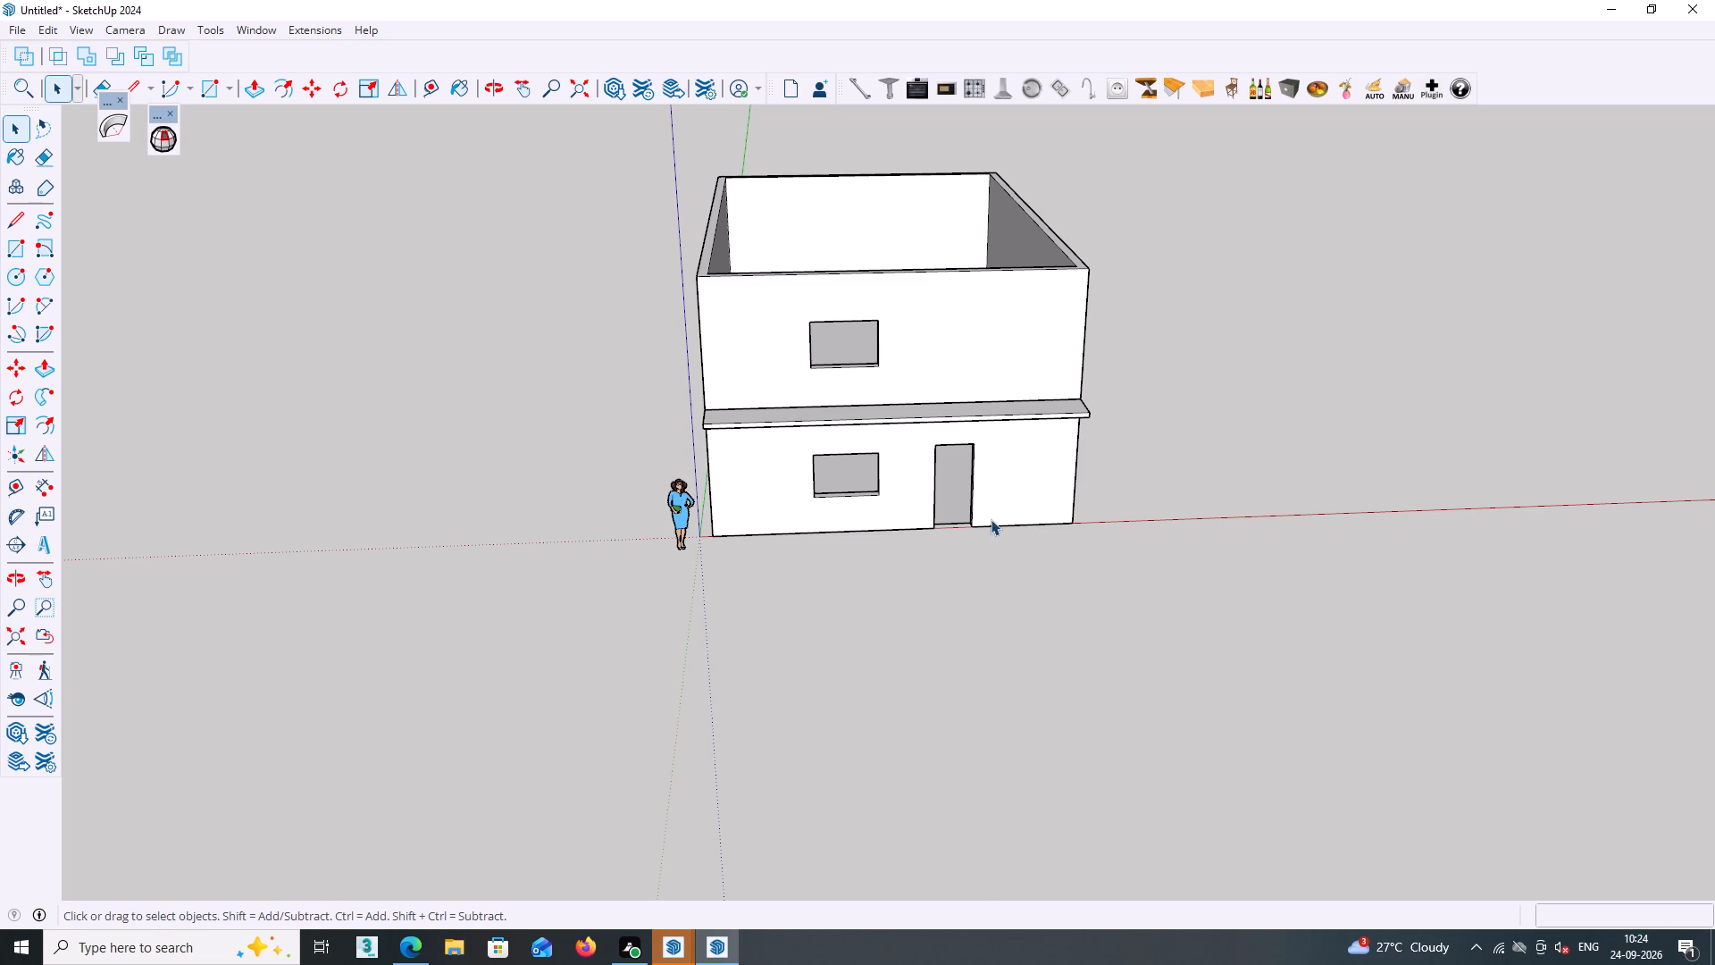
pyautogui.keyDown('shift'); pyautogui.moveTo(990, 516); pyautogui.dragTo(644, 501, button='middle'); pyautogui.keyUp('shift')
pyautogui.keyDown('shift'); pyautogui.moveTo(800, 510); pyautogui.dragTo(720, 509, button='middle'); pyautogui.keyUp('shift')
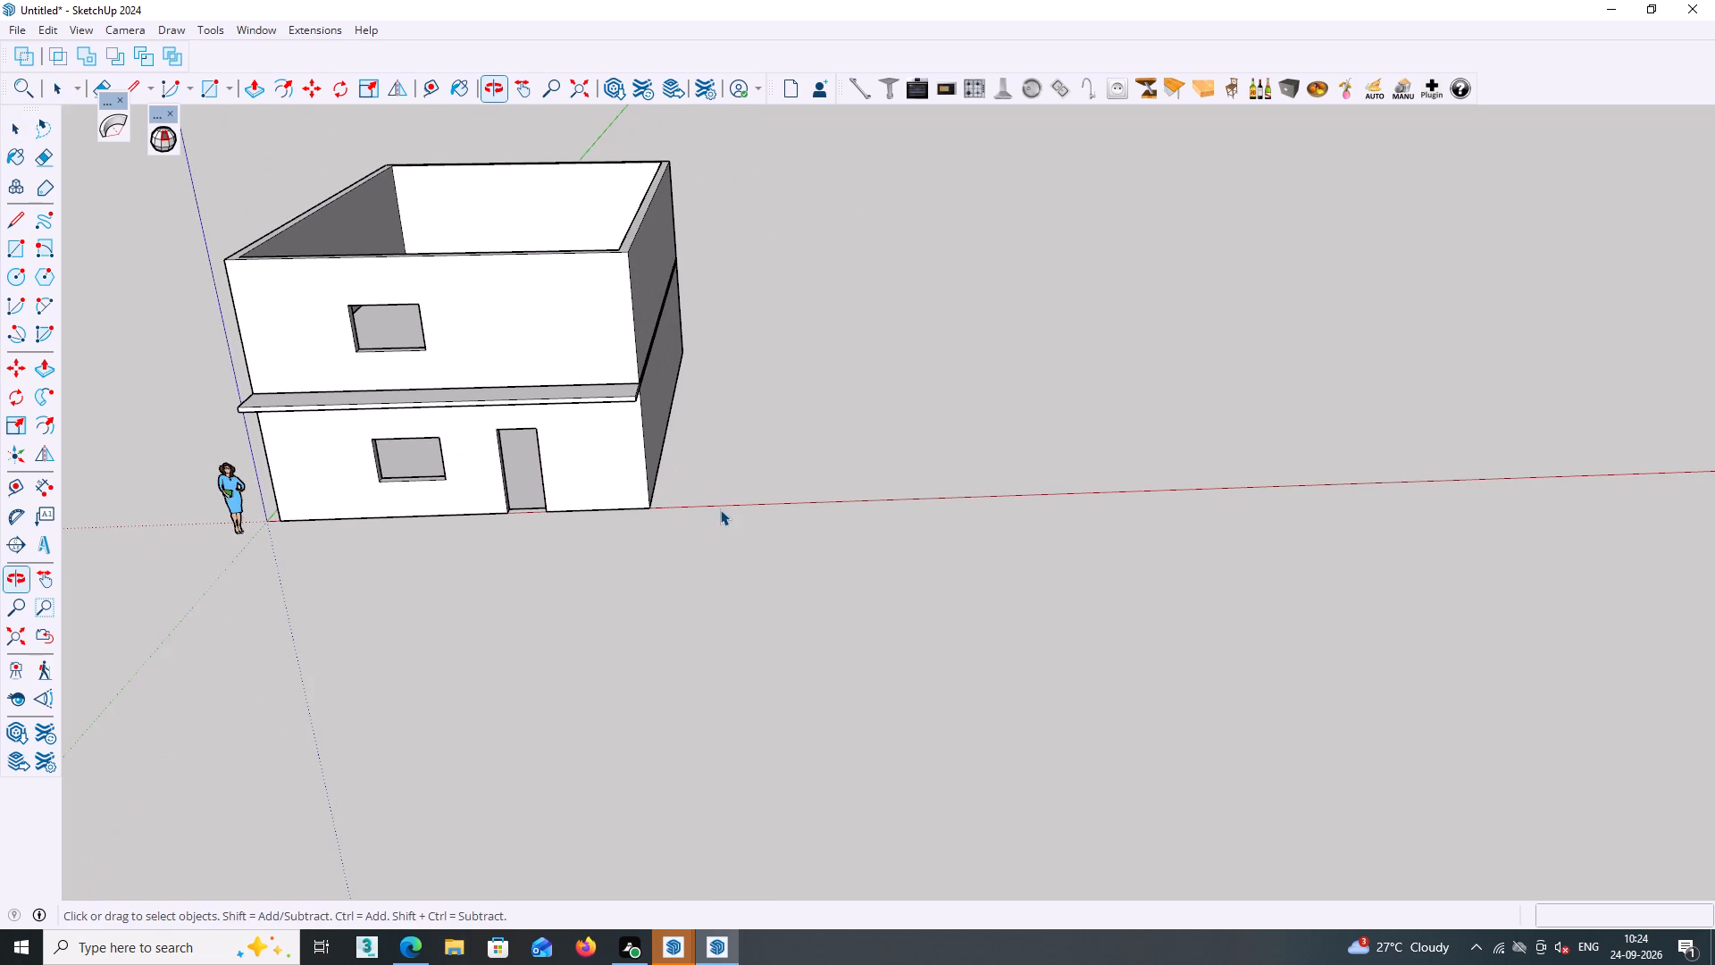
pyautogui.moveTo(718, 509); pyautogui.dragTo(724, 469, button='middle')
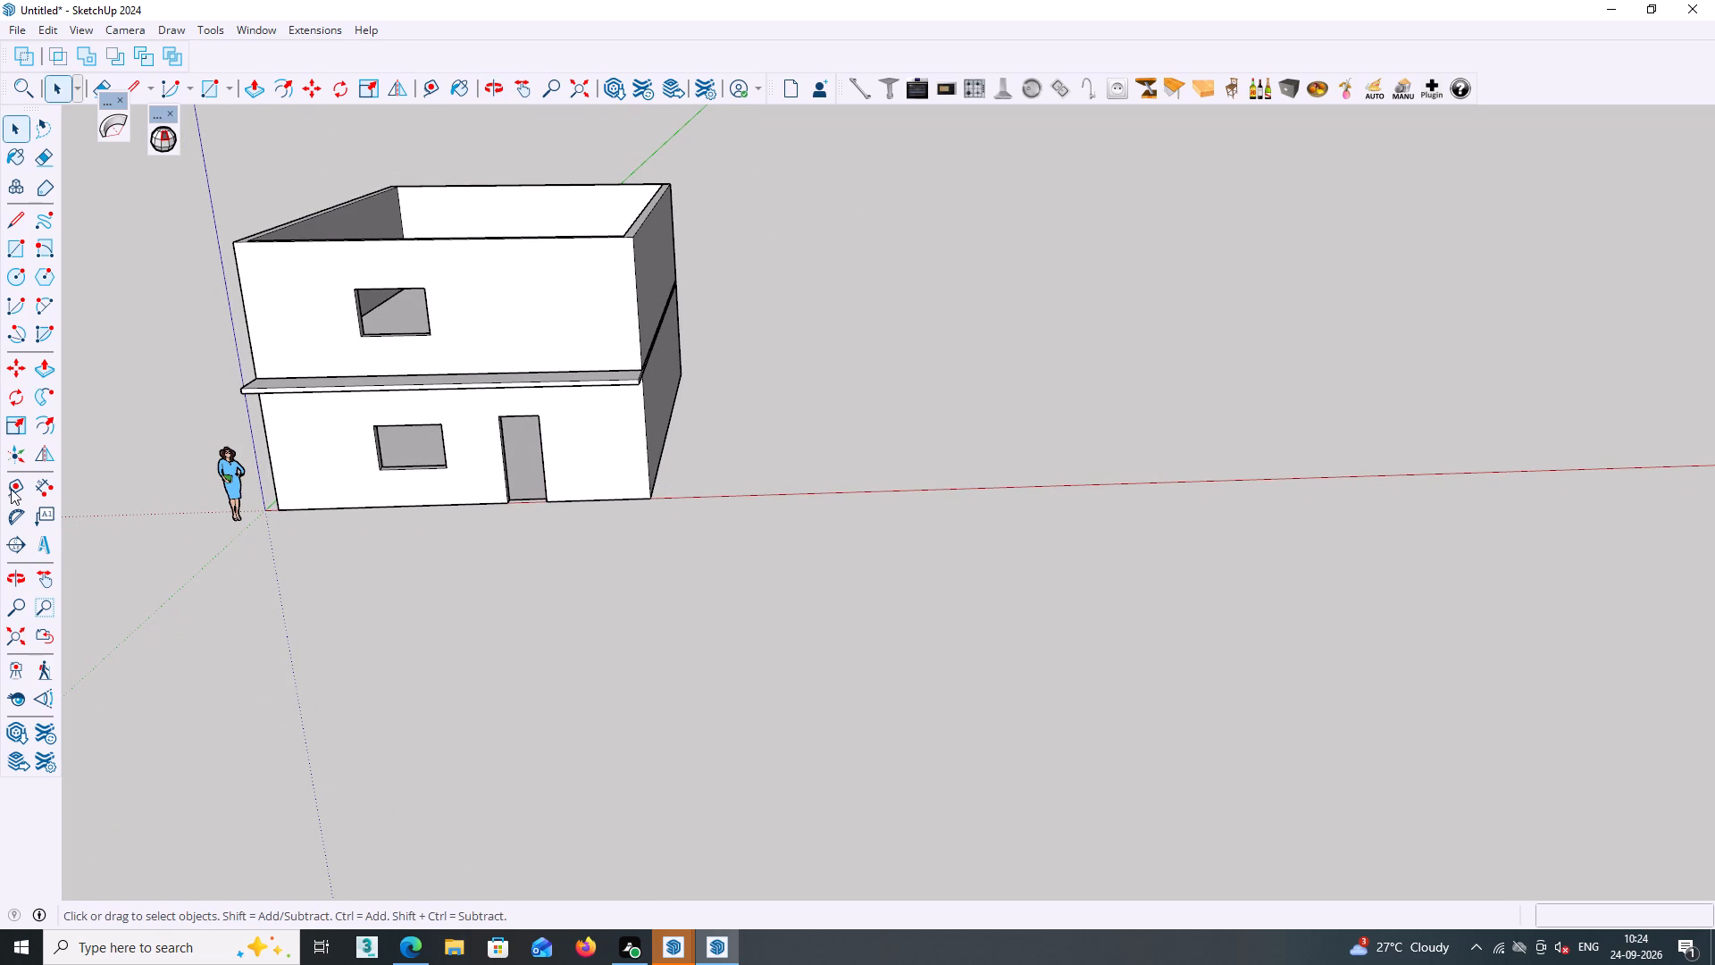
# Place a vertical Tape Measure guide on the ground-floor front wall, 9" in from the corner edge nearest the door.
pyautogui.doubleClick(11, 489)
pyautogui.moveTo(412, 496); pyautogui.dragTo(544, 498, button='middle')
pyautogui.scroll(3, 610, 490)
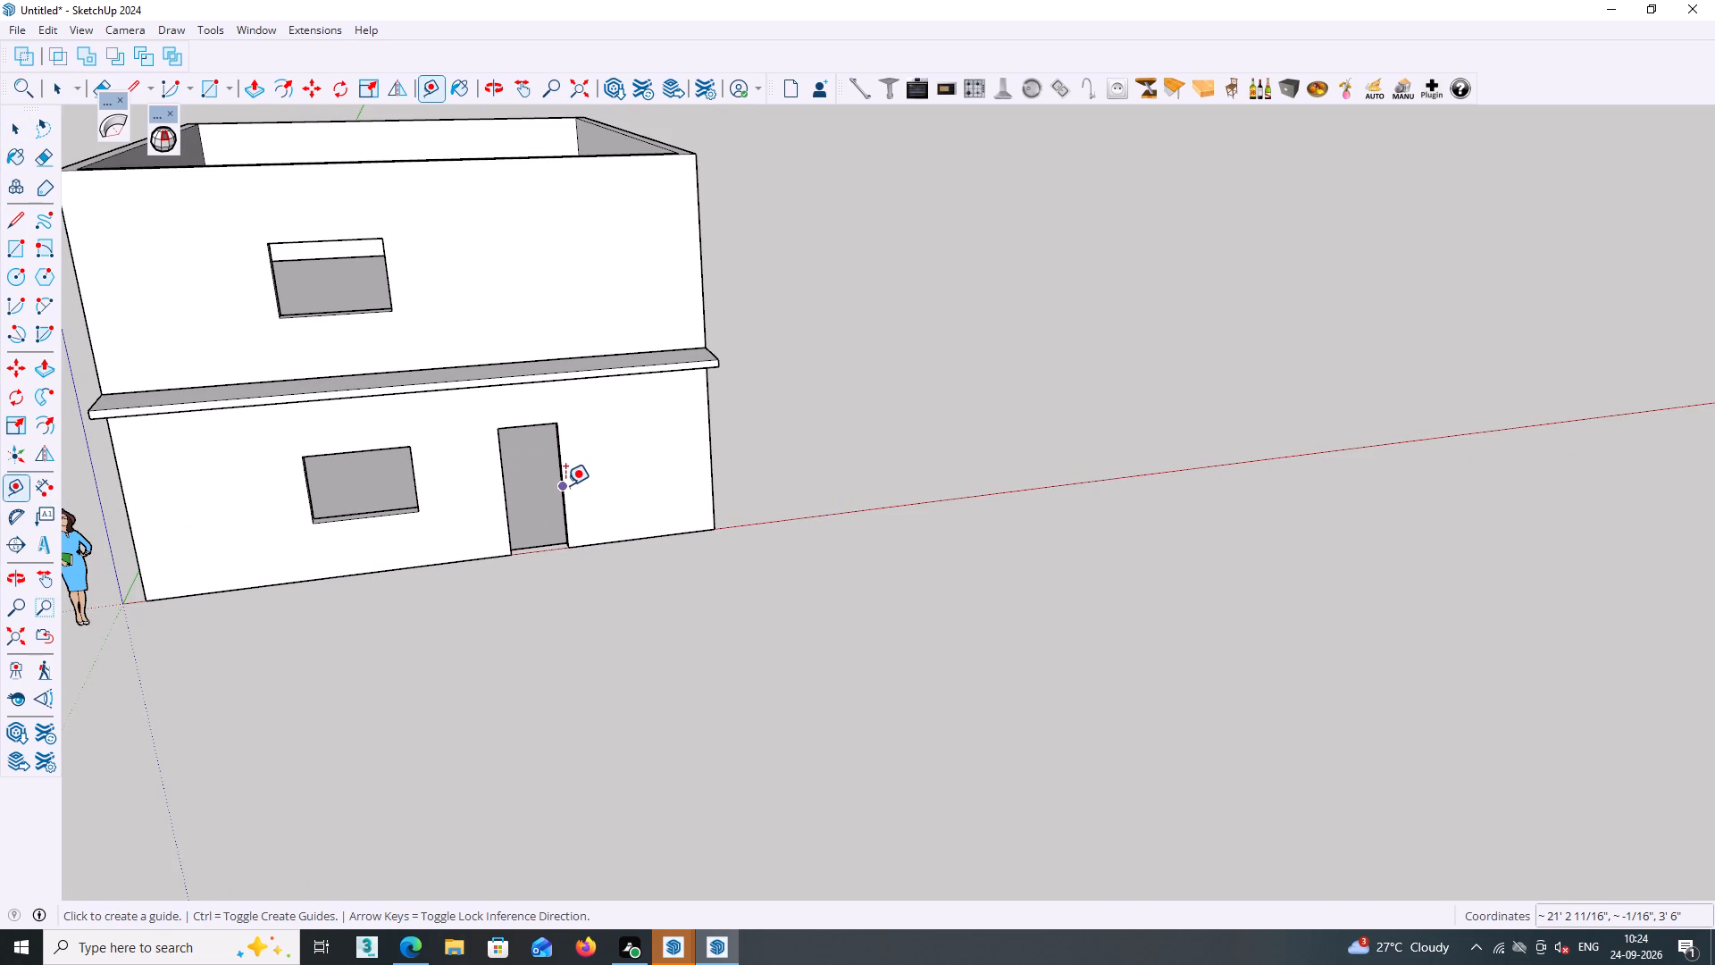
pyautogui.click(565, 485)
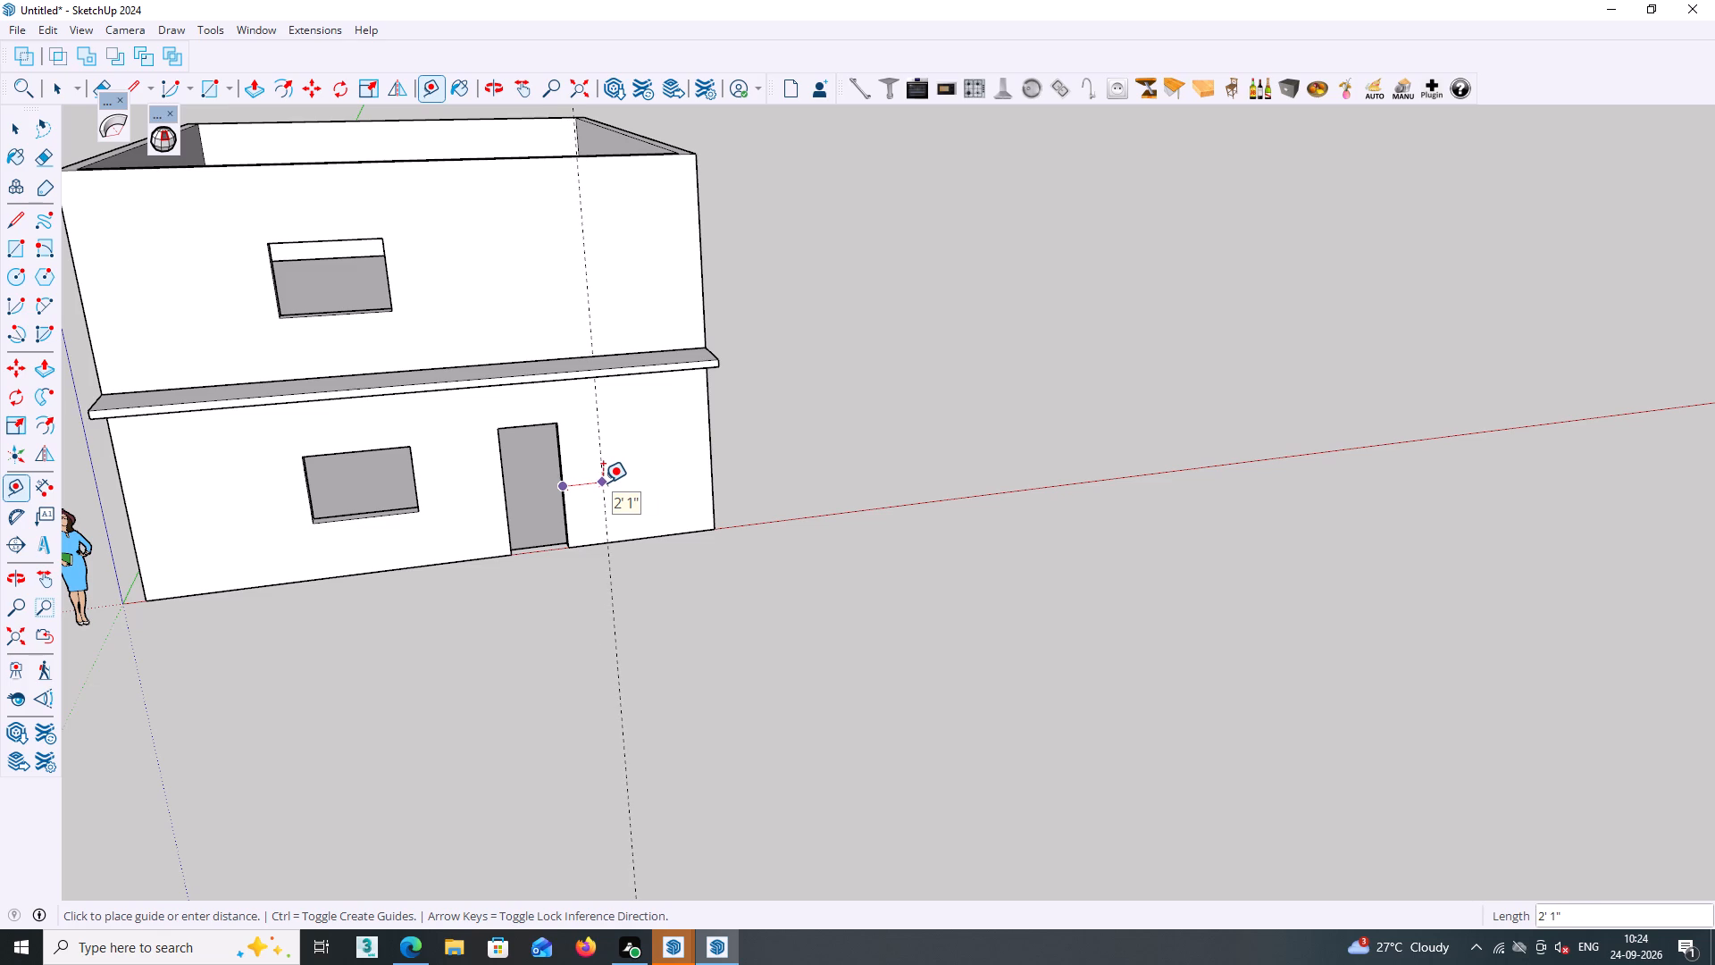
pyautogui.press('Escape')
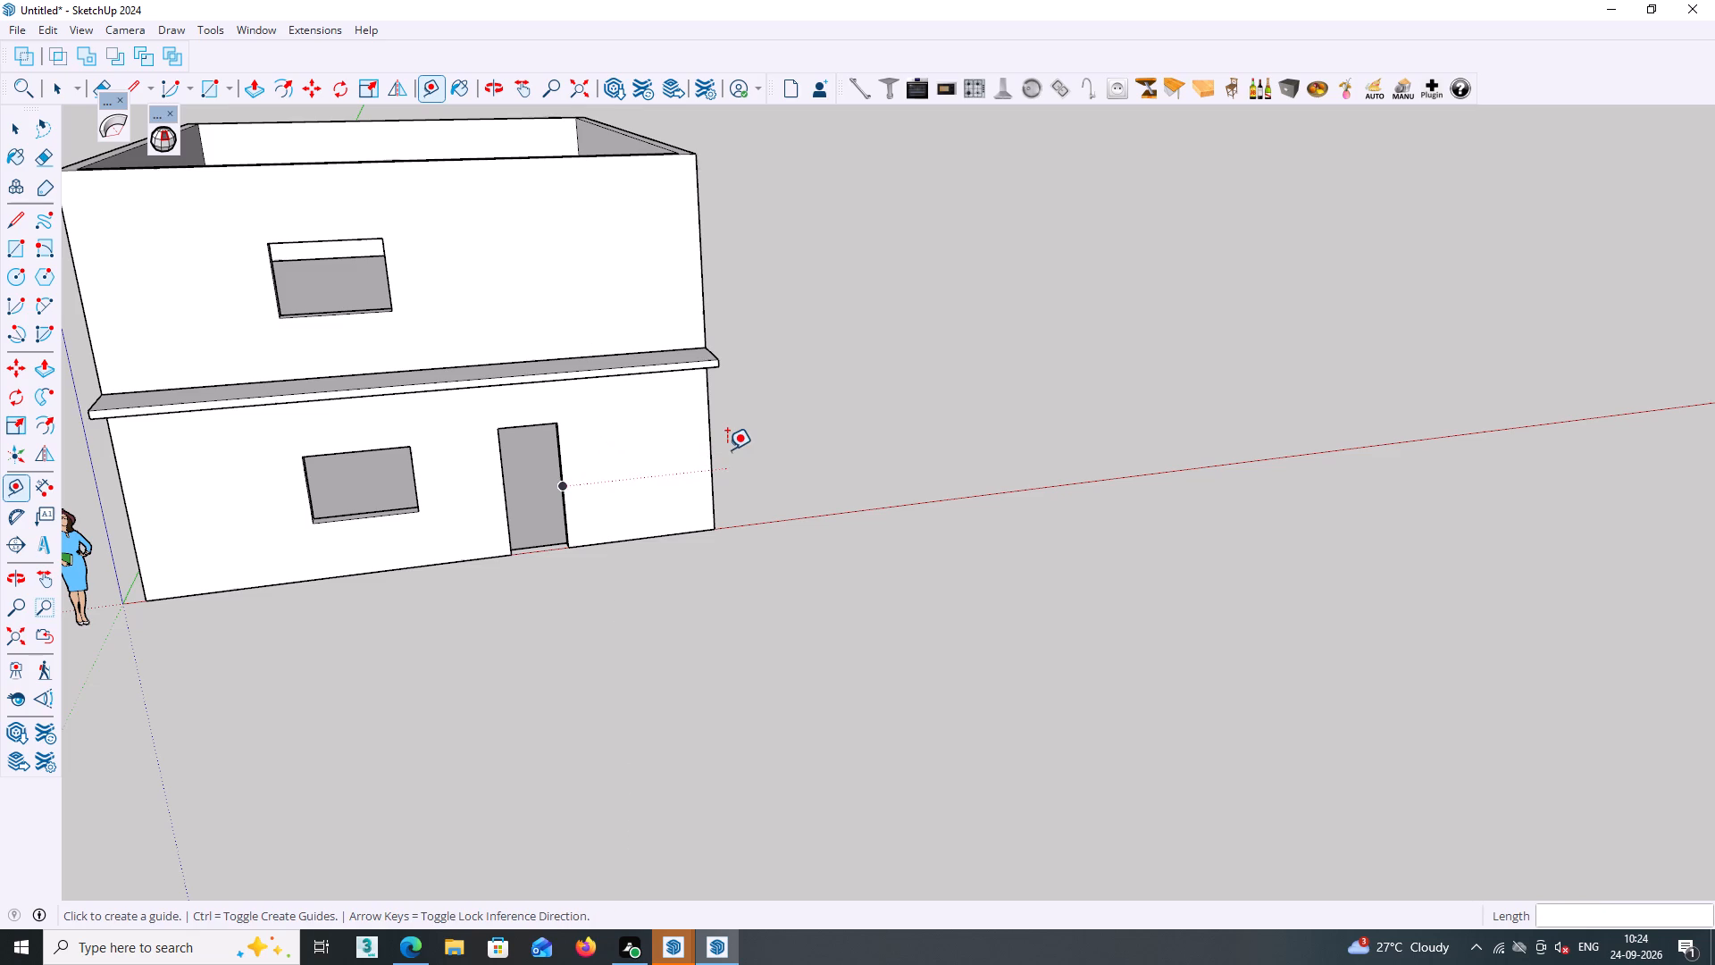
pyautogui.click(713, 458)
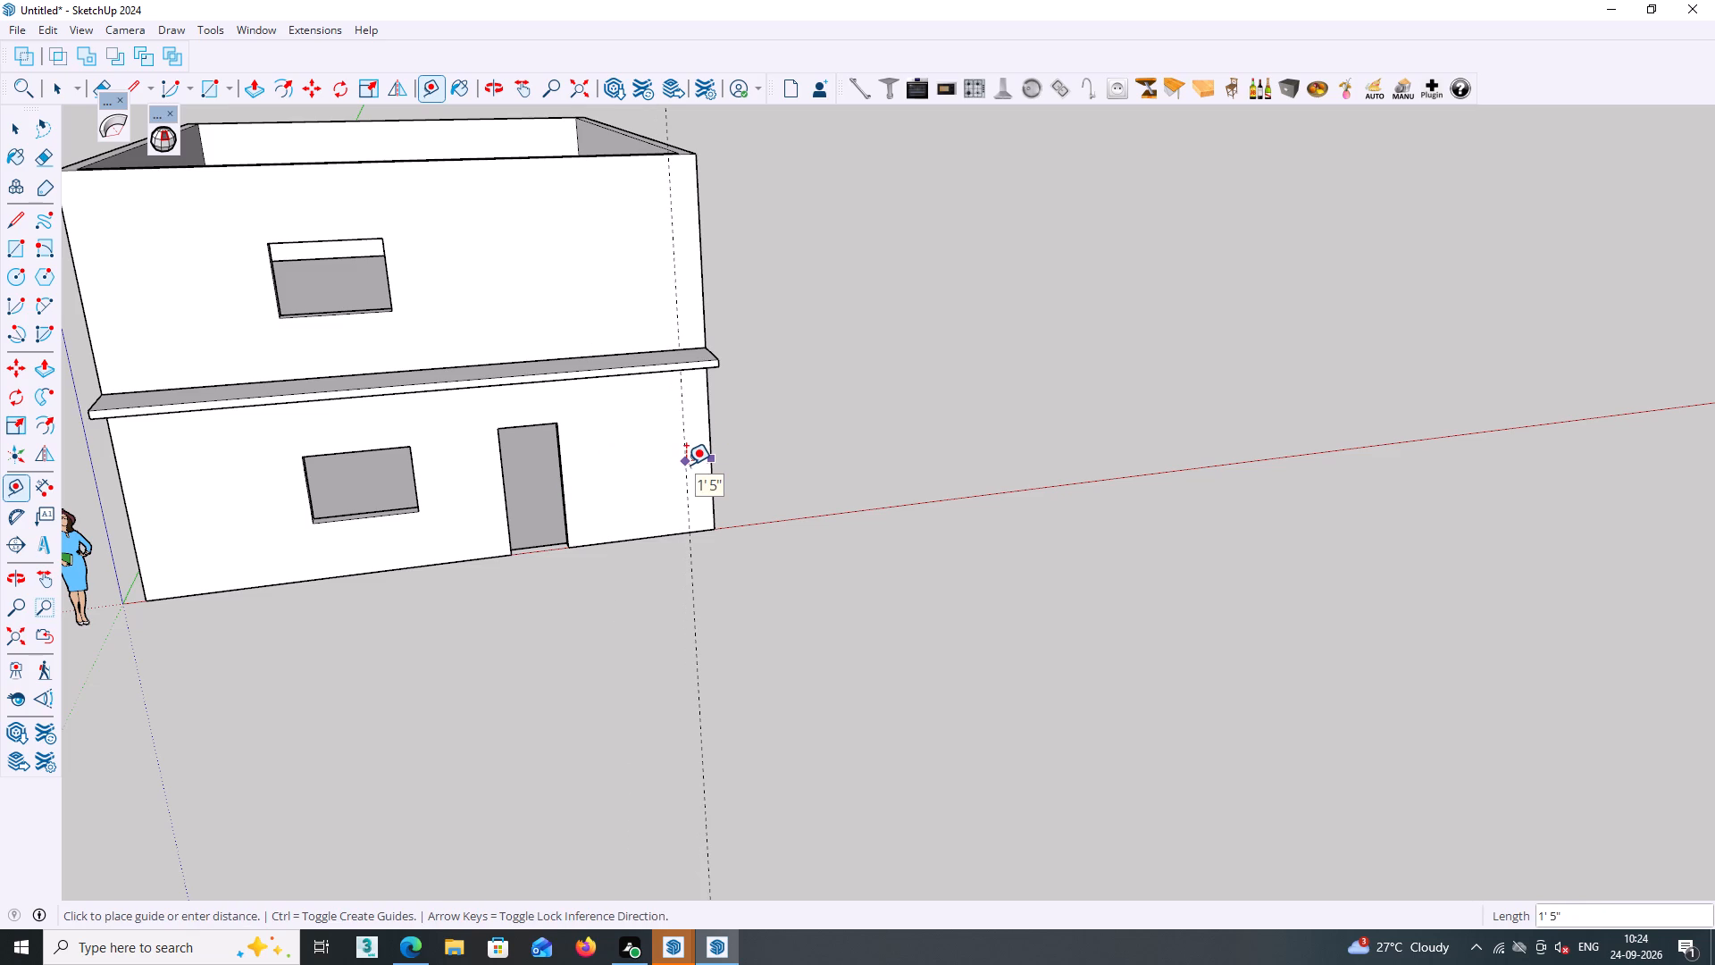
pyautogui.press('9')
pyautogui.press('Return')
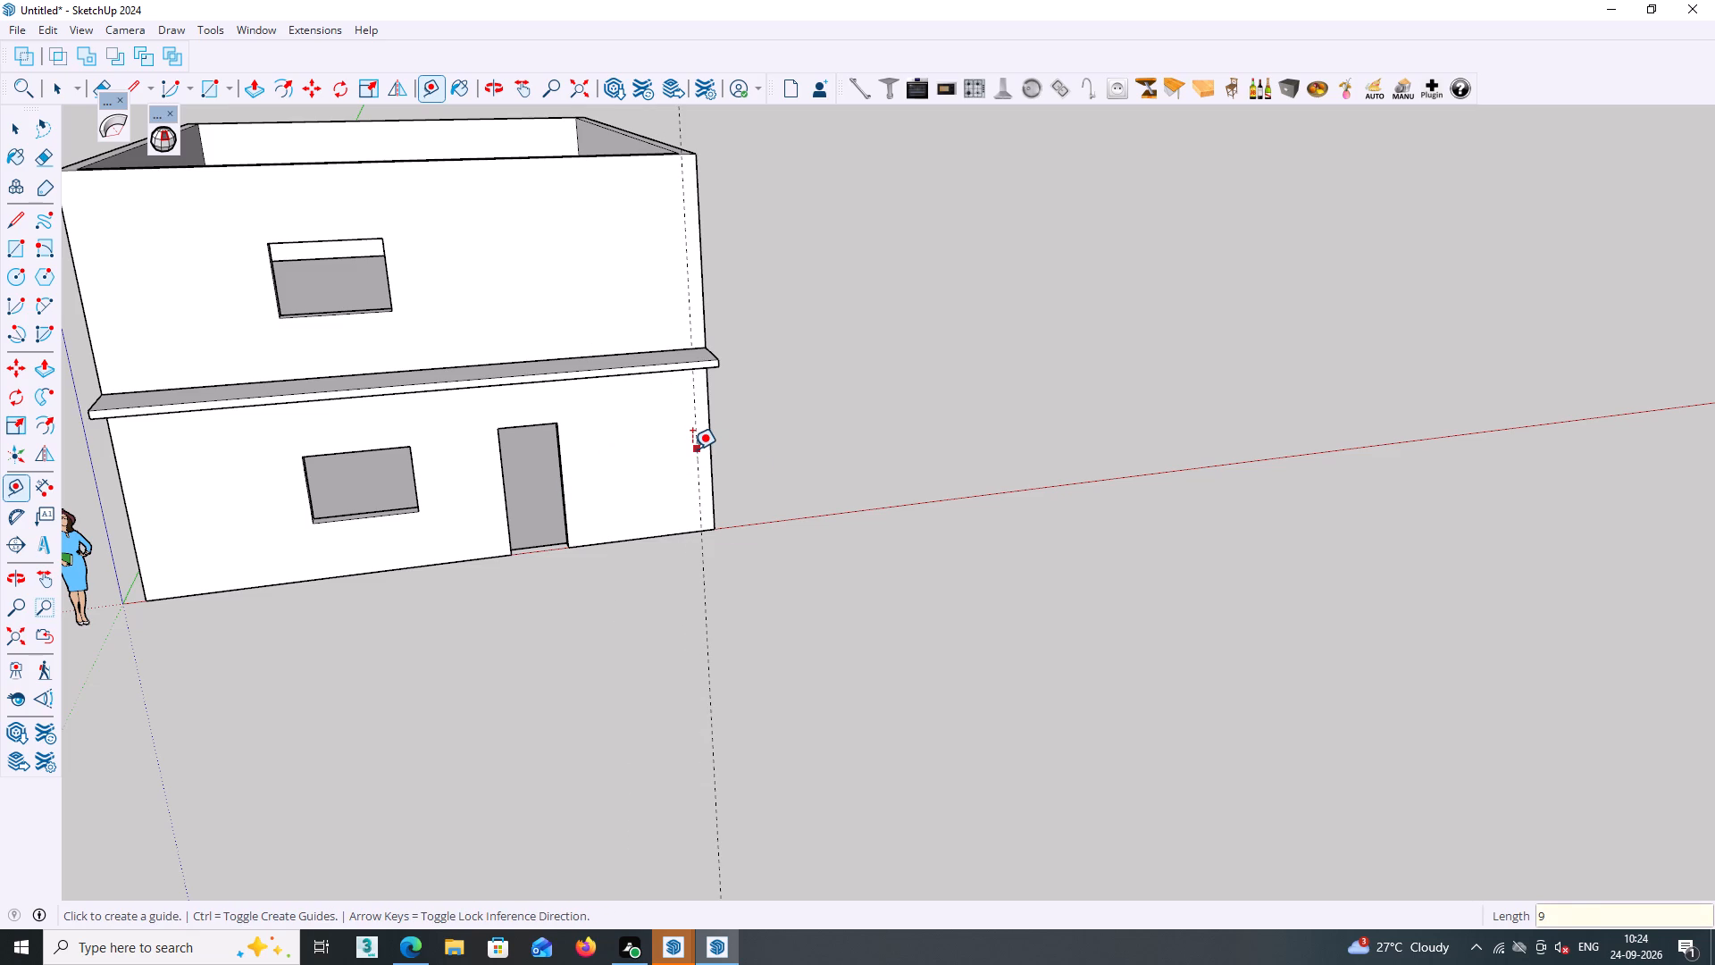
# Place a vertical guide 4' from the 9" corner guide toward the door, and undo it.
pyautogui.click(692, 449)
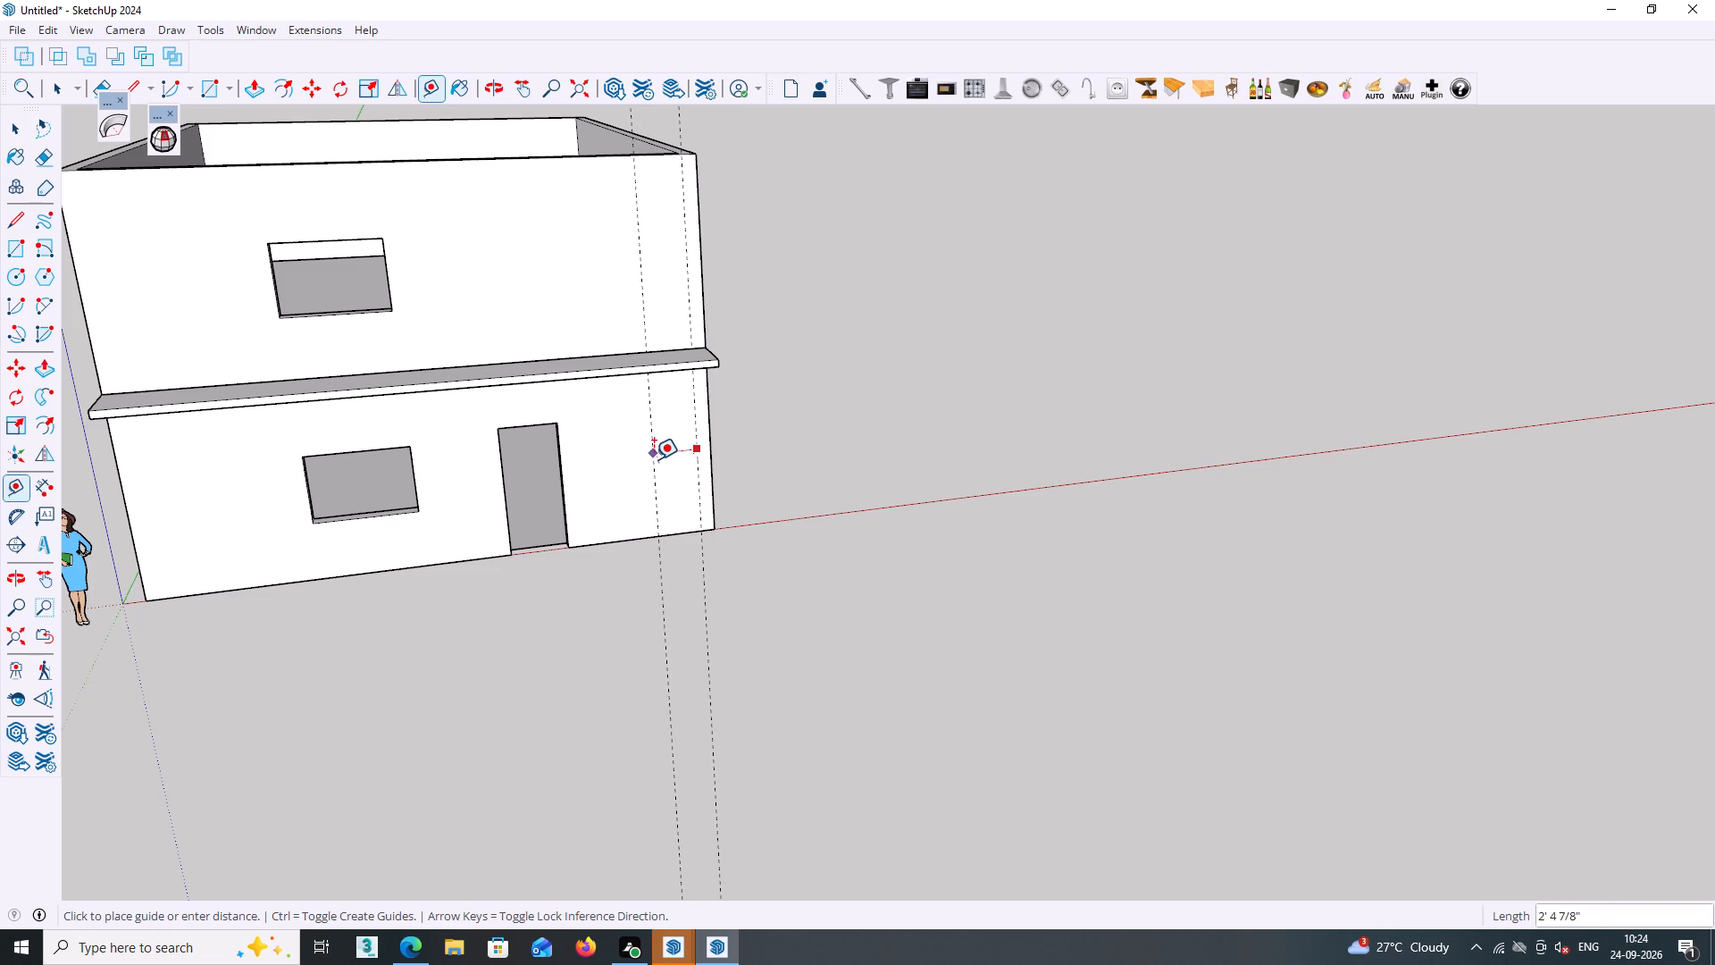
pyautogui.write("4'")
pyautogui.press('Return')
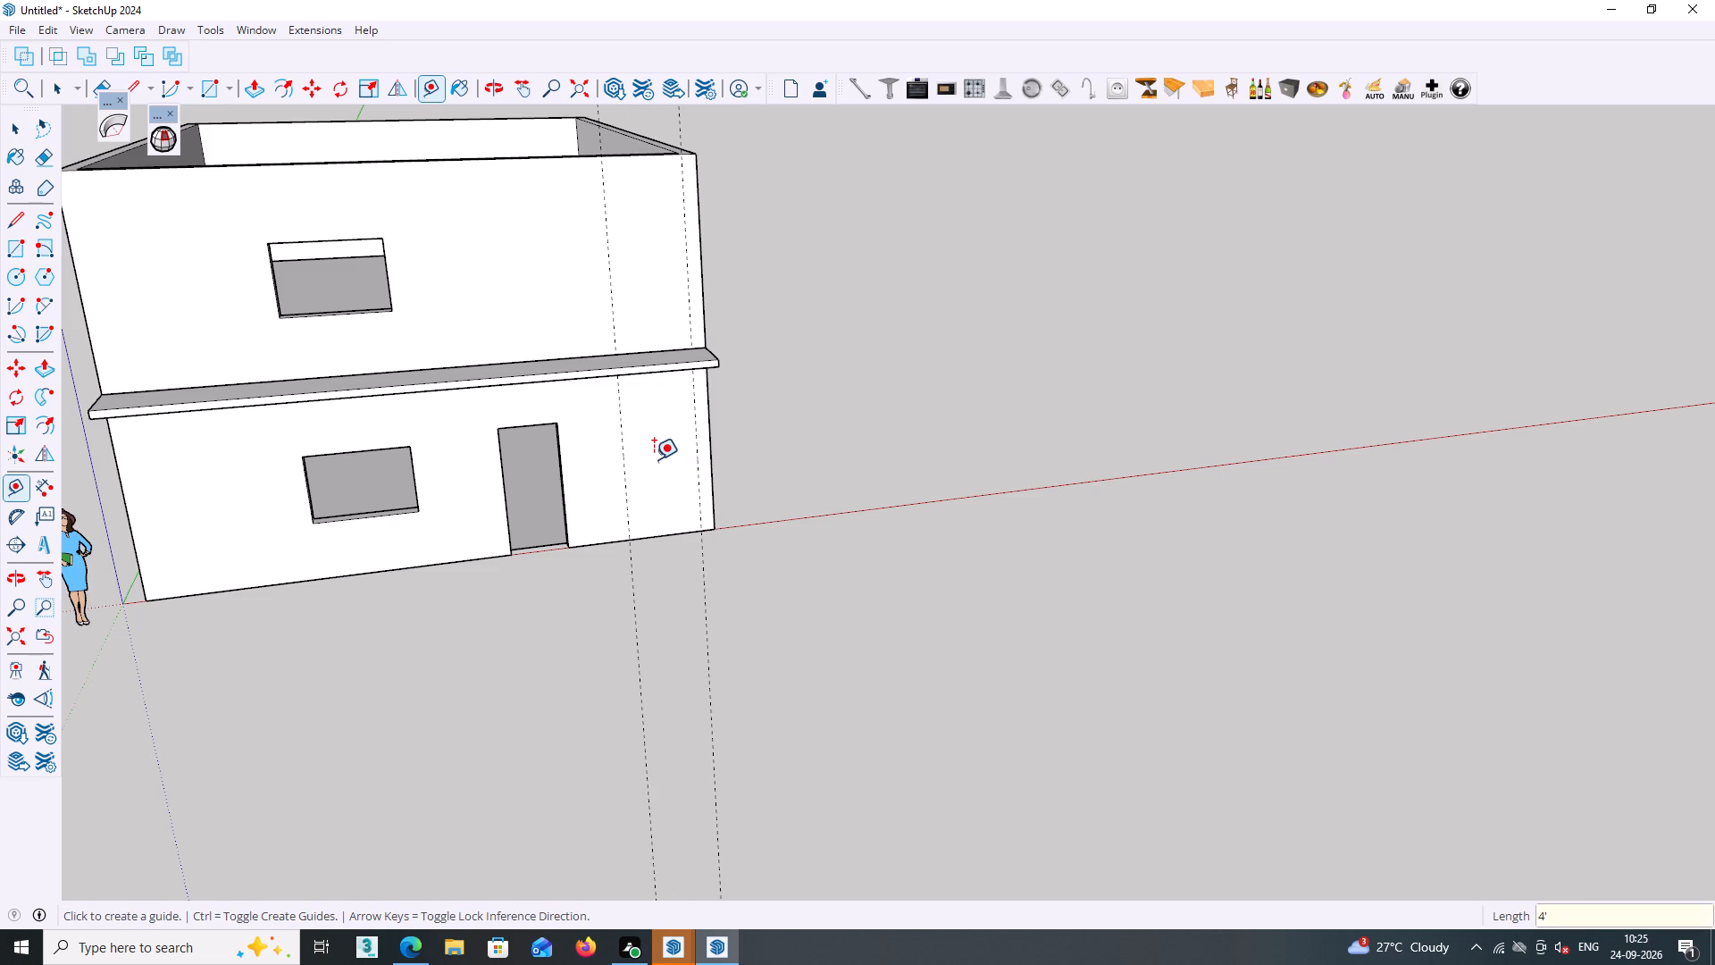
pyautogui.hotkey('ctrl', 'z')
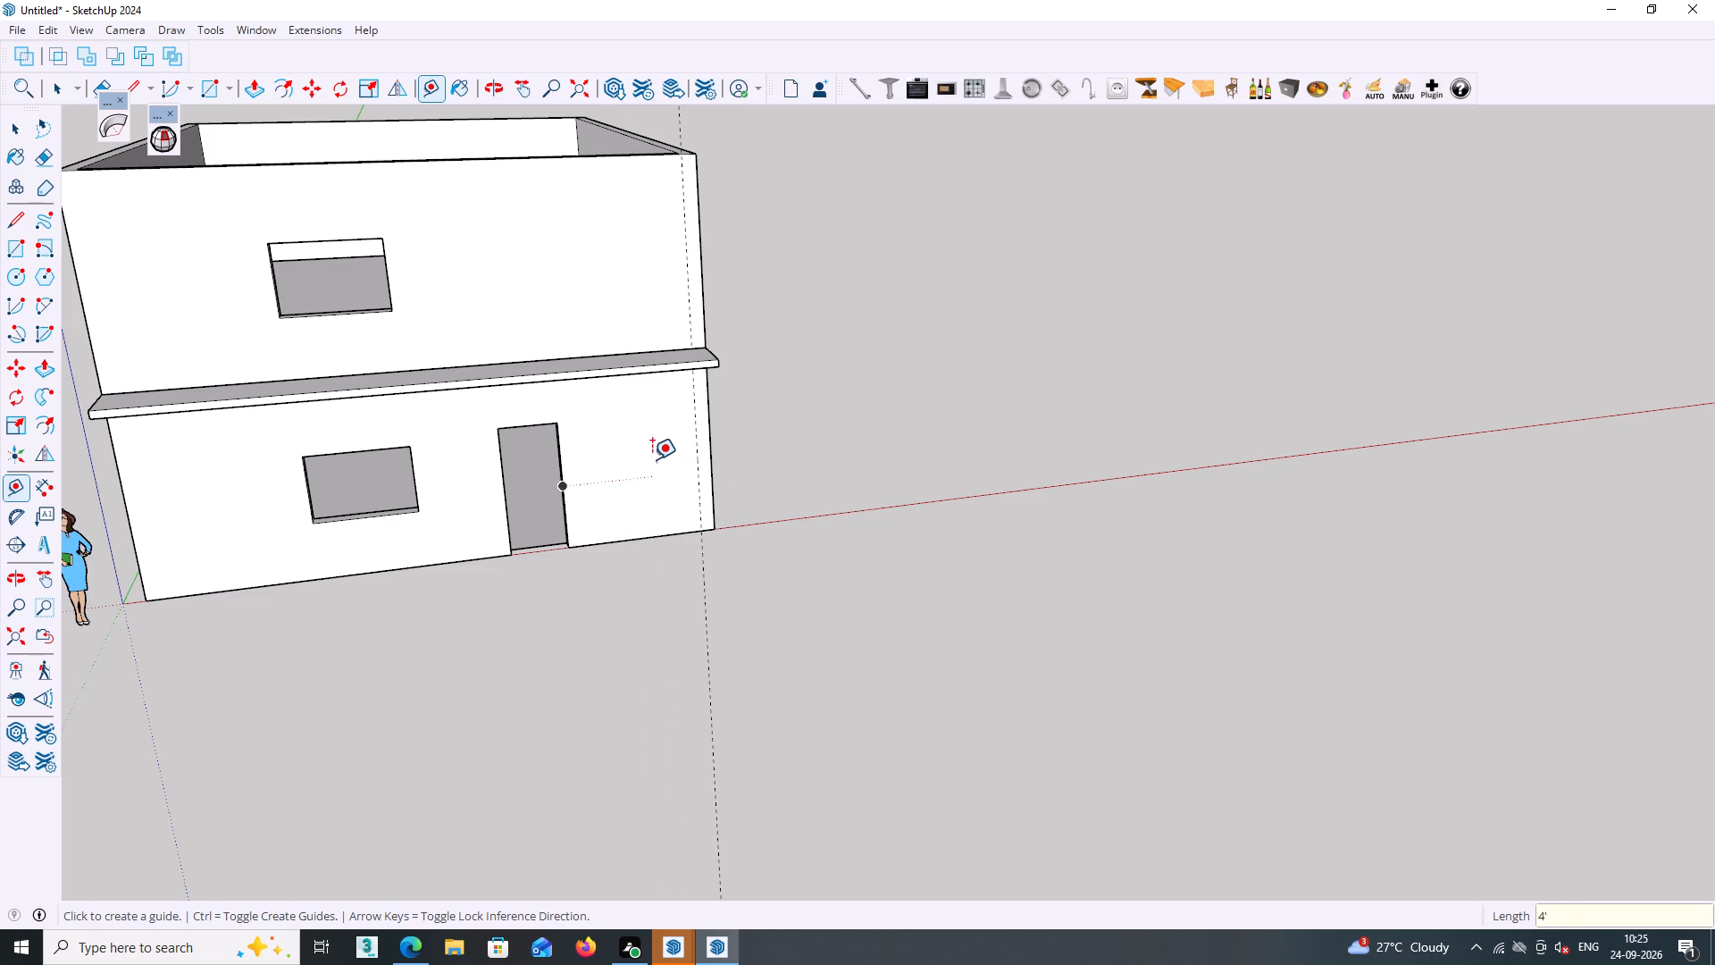
# Place a vertical Tape Measure guide on the front wall, 6' from the 9" corner guide toward the door.
pyautogui.click(691, 438)
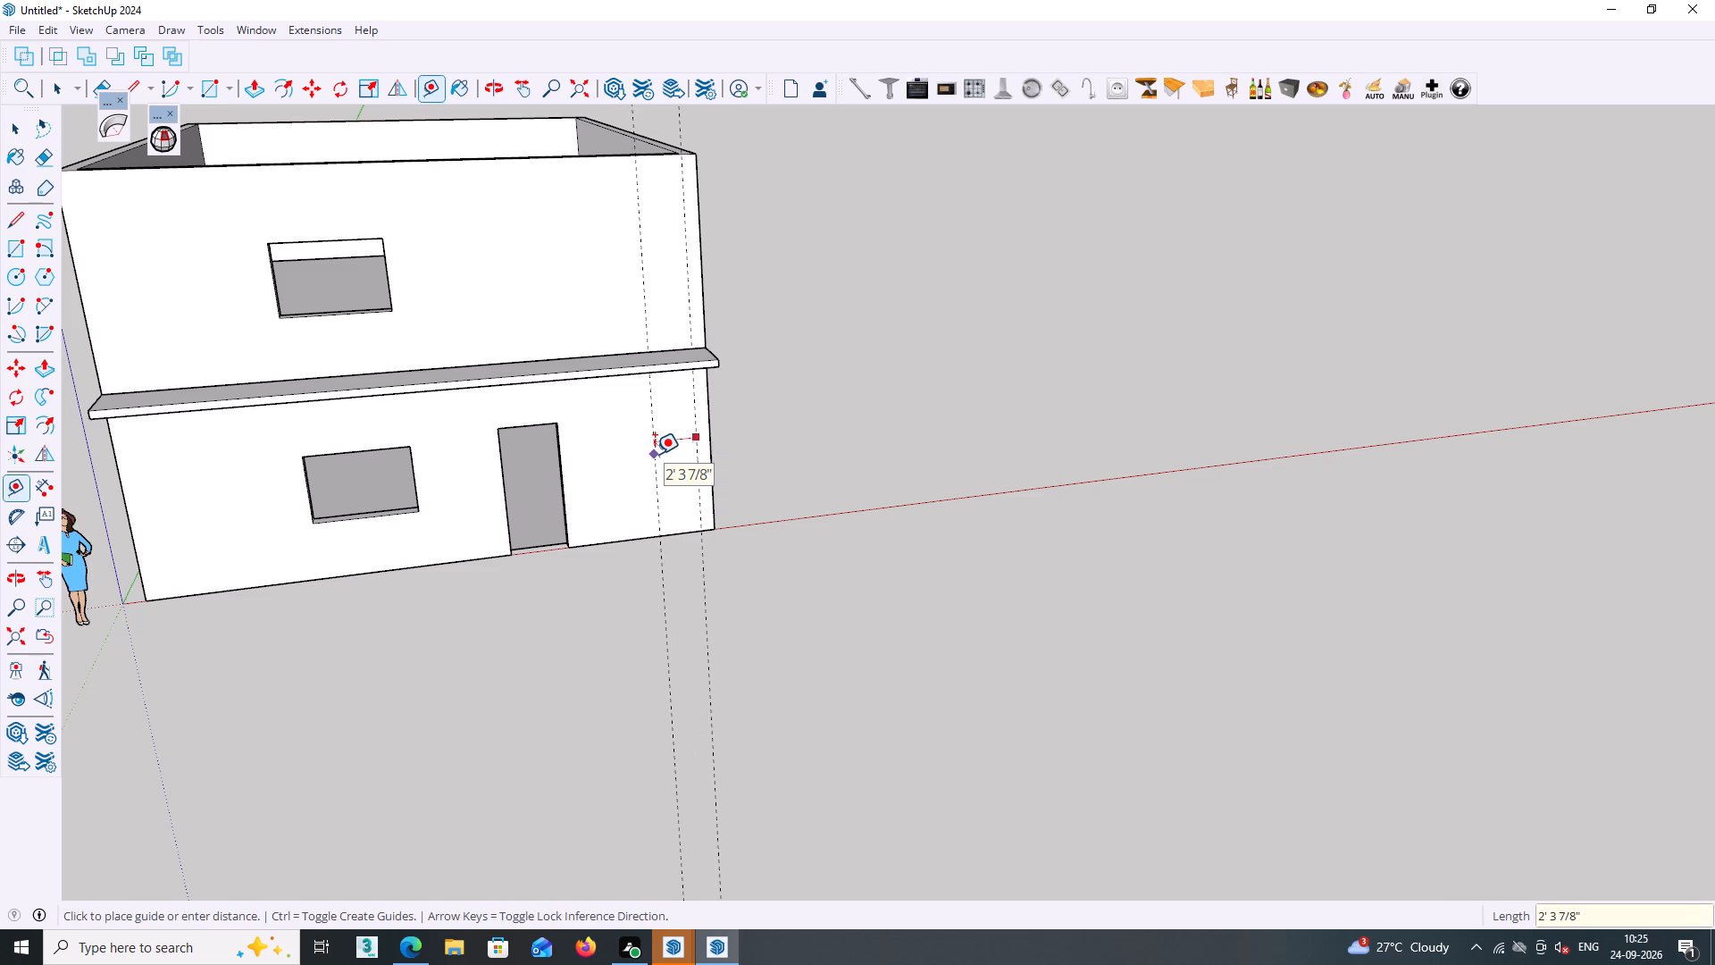
pyautogui.write("6'")
pyautogui.press('Return')
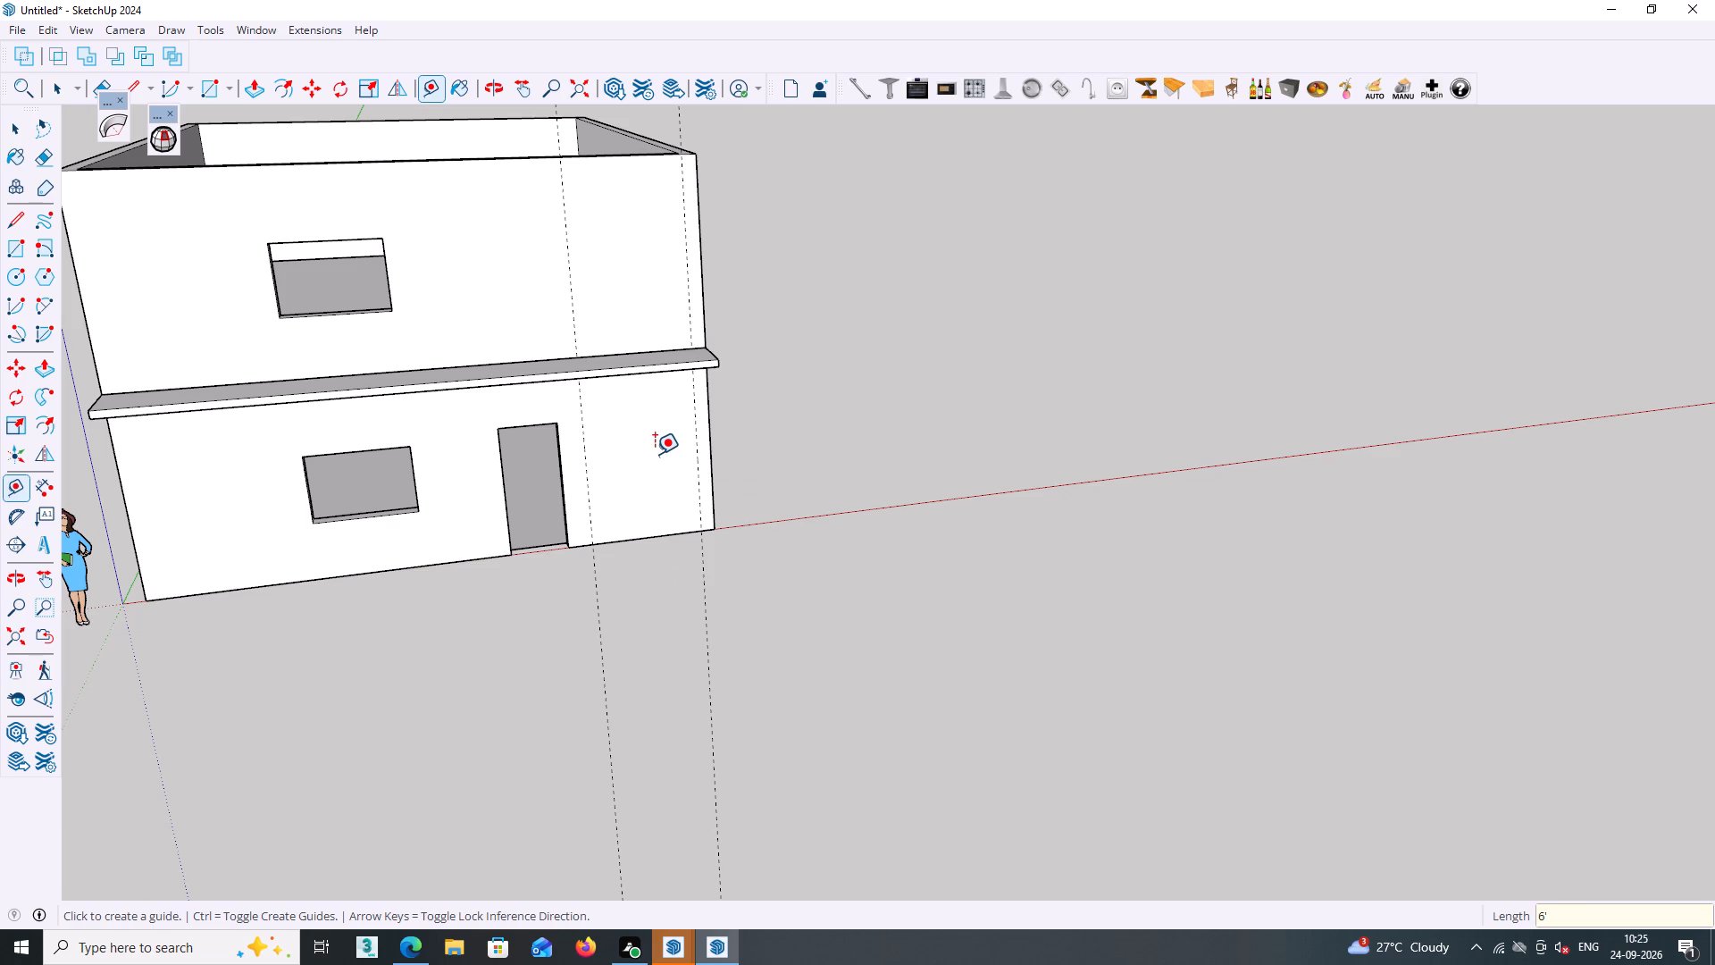
pyautogui.press('space')
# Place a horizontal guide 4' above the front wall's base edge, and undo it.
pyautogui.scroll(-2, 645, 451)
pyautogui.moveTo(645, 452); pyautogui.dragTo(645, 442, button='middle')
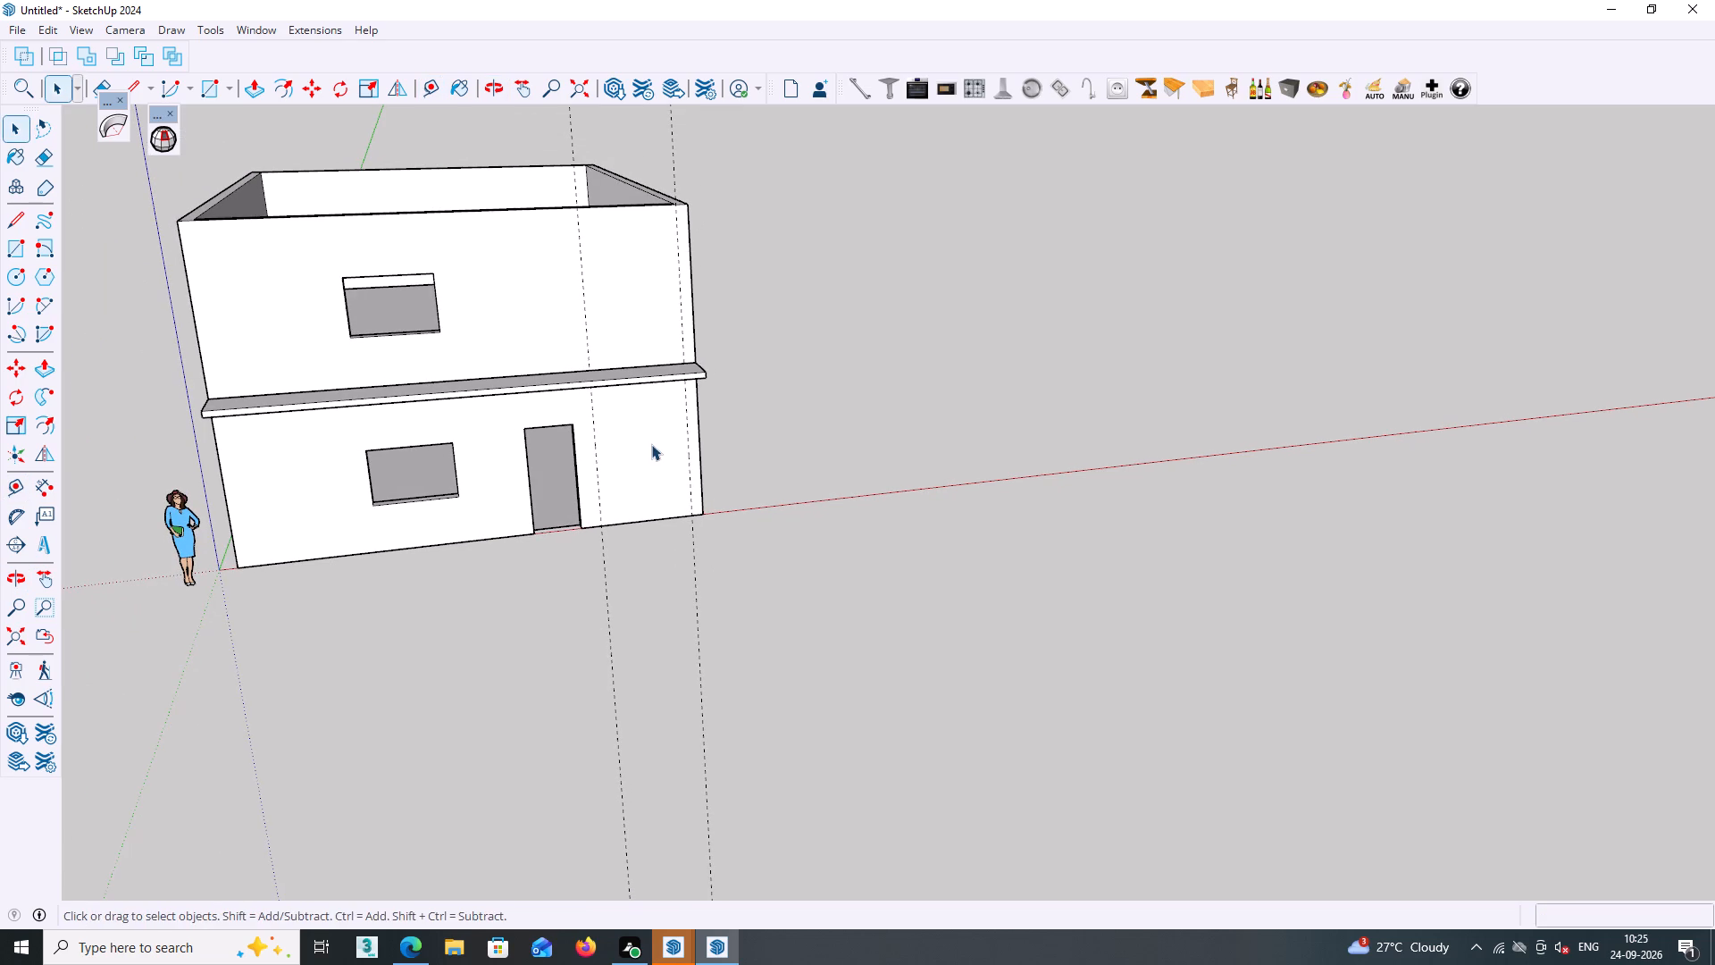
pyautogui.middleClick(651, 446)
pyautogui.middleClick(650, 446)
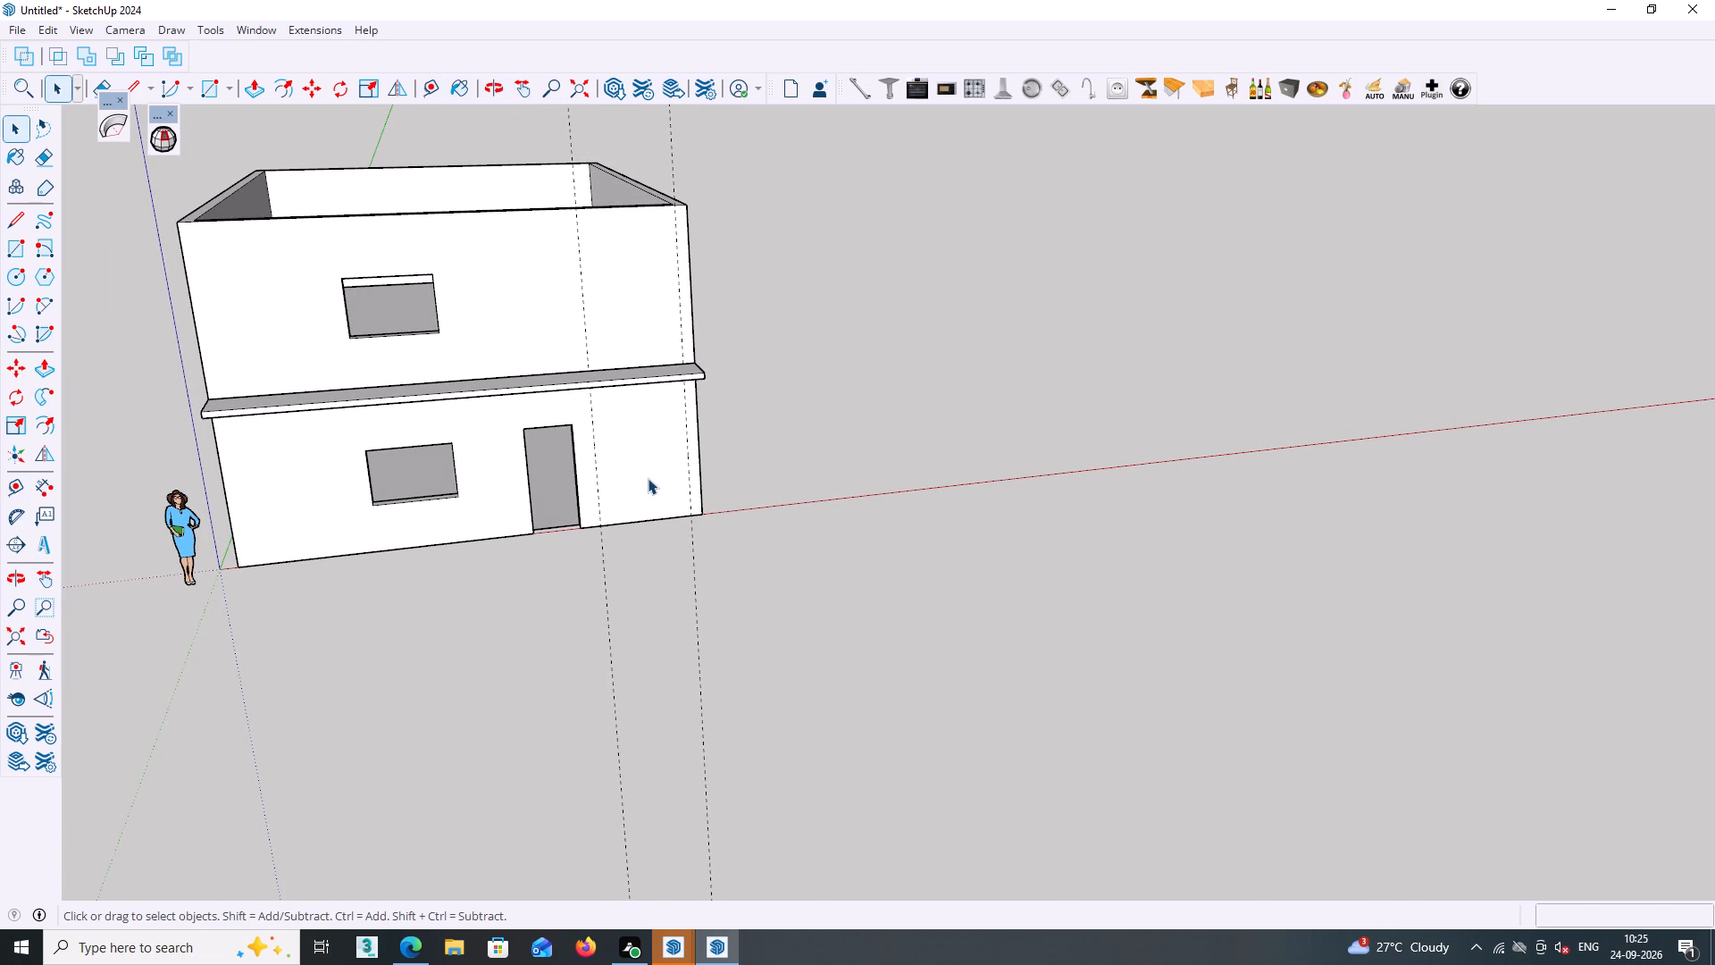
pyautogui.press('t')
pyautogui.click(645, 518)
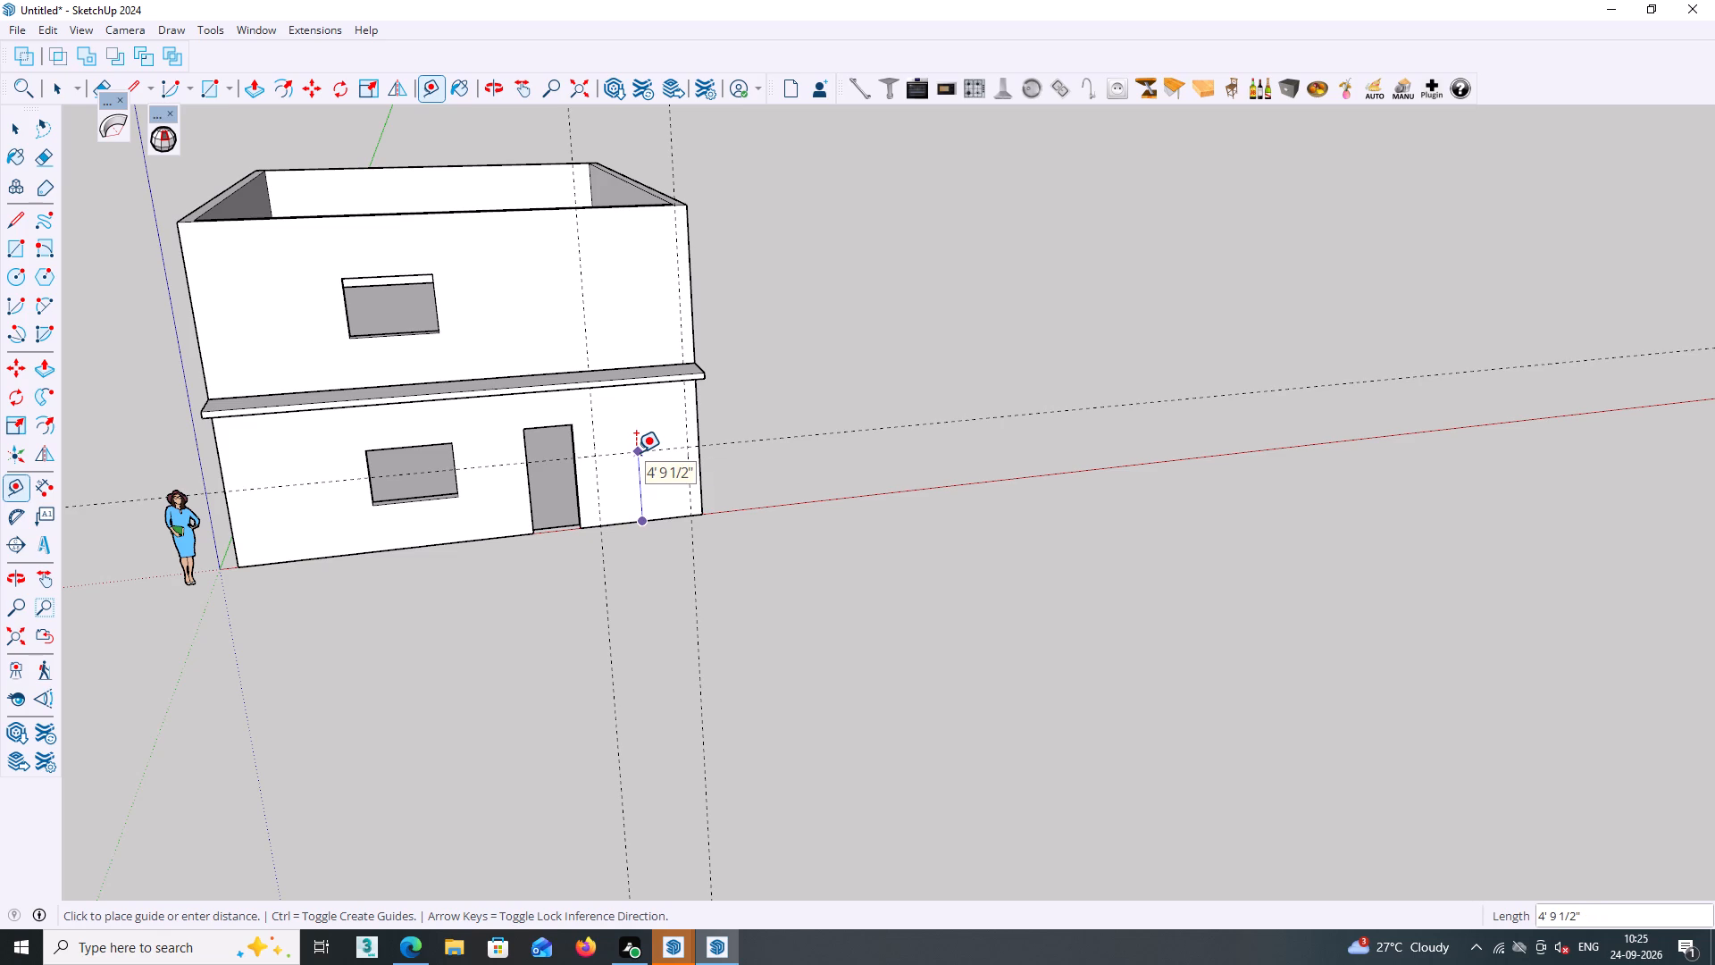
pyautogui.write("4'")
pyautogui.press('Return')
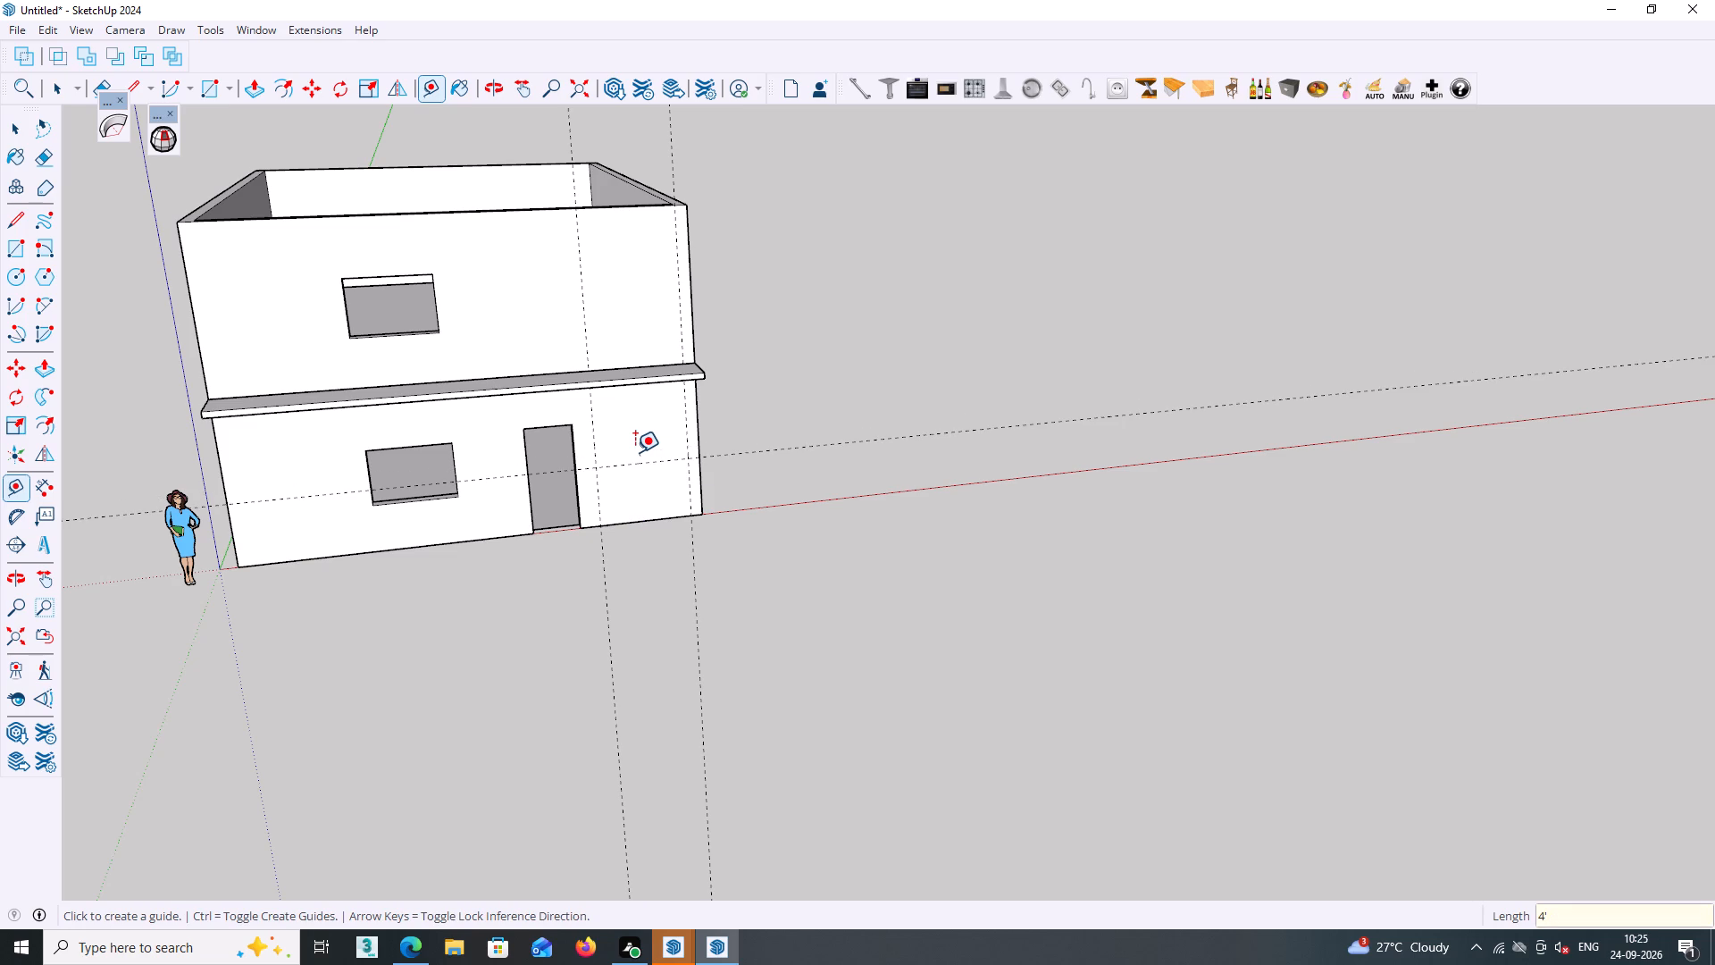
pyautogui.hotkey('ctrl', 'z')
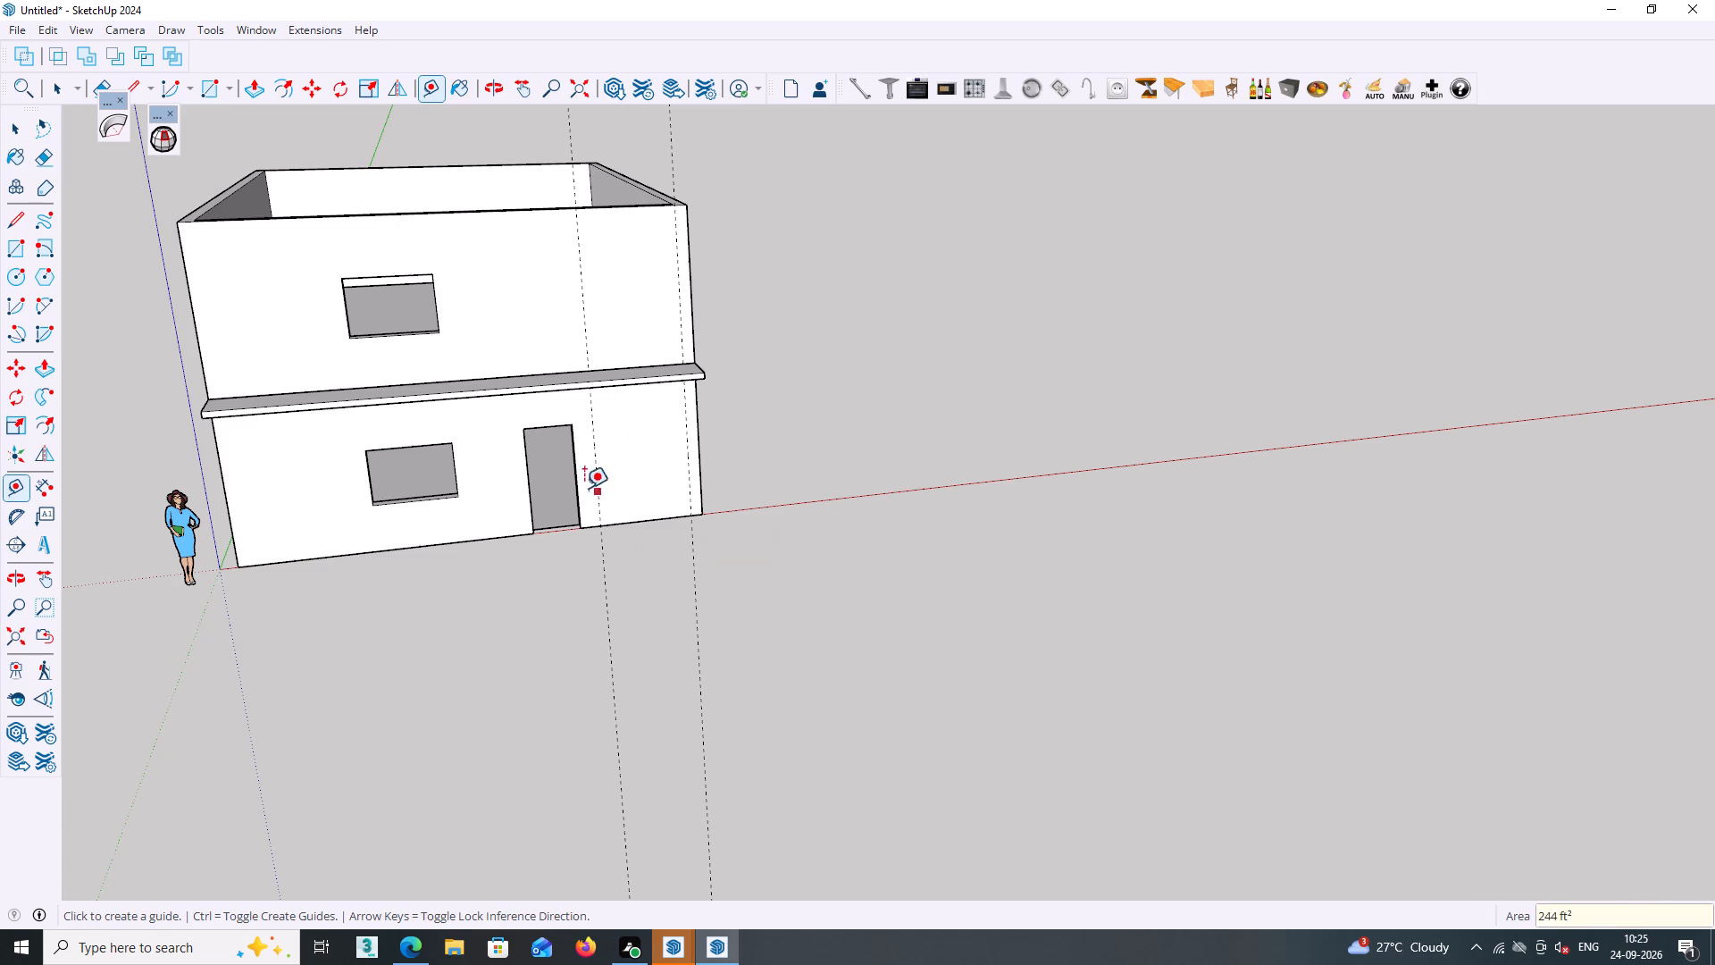
# Place a horizontal Tape Measure guide on the ground-floor front wall, 4.5' above its base edge.
pyautogui.click(635, 521)
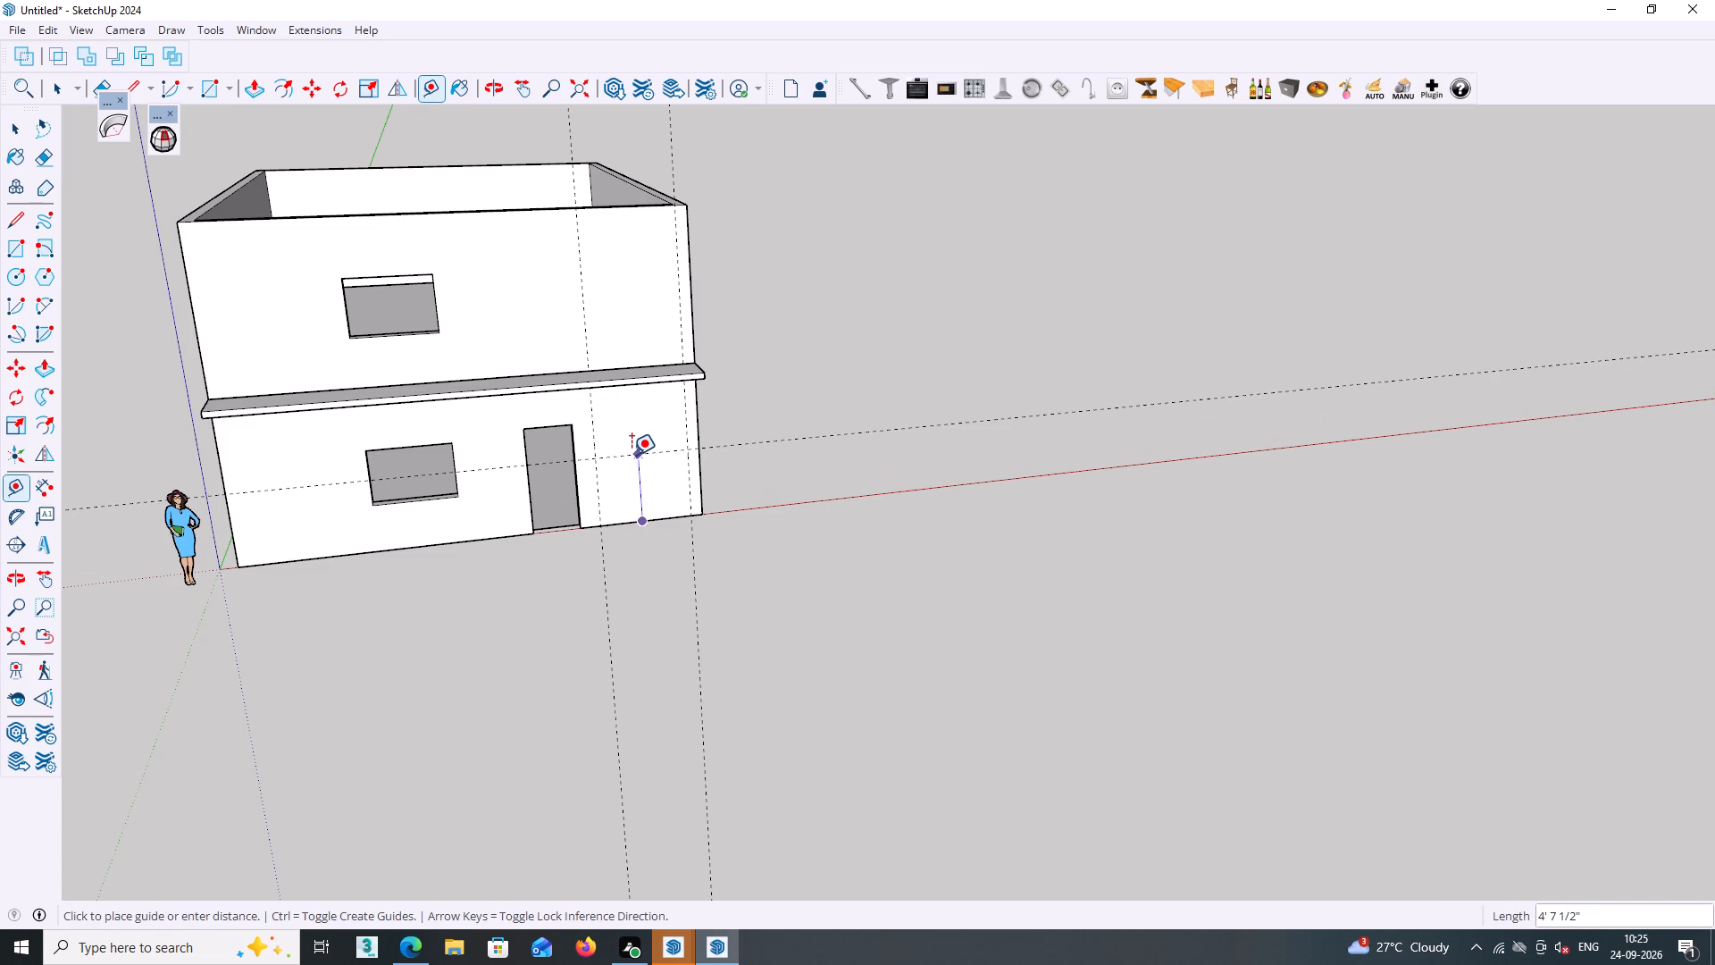
pyautogui.write("4.5'")
pyautogui.press('Return')
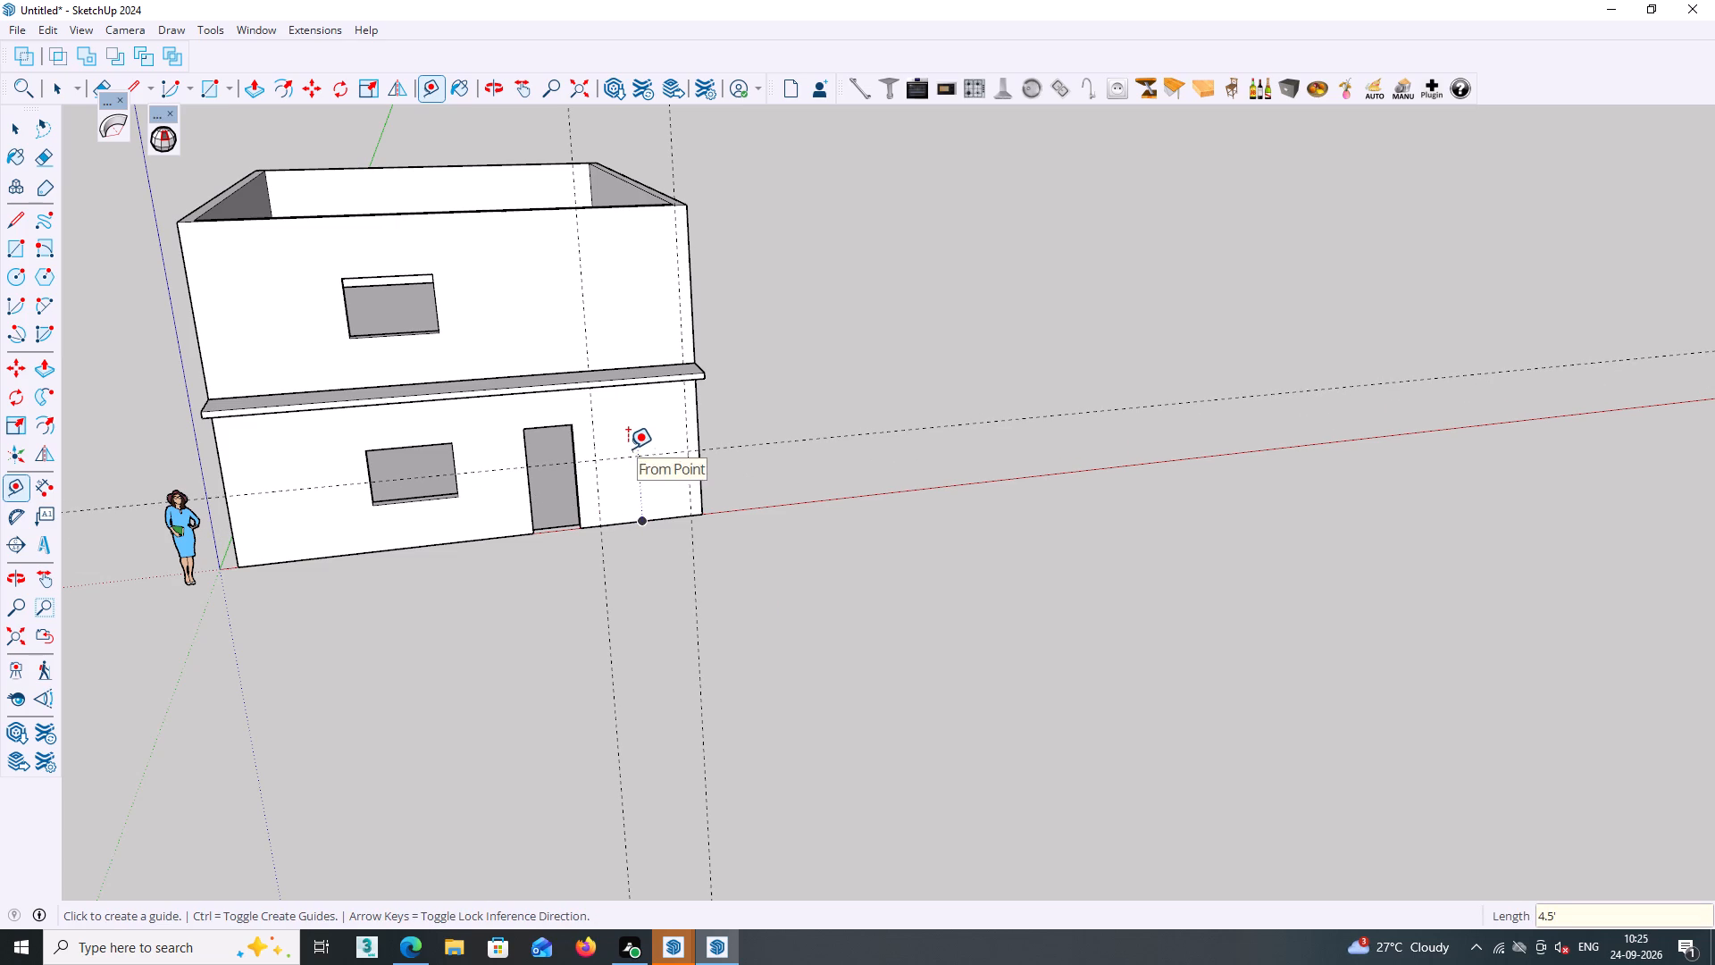
# Place a second horizontal guide 4.5" above the 4.5' guide on the front wall.
pyautogui.click(742, 445)
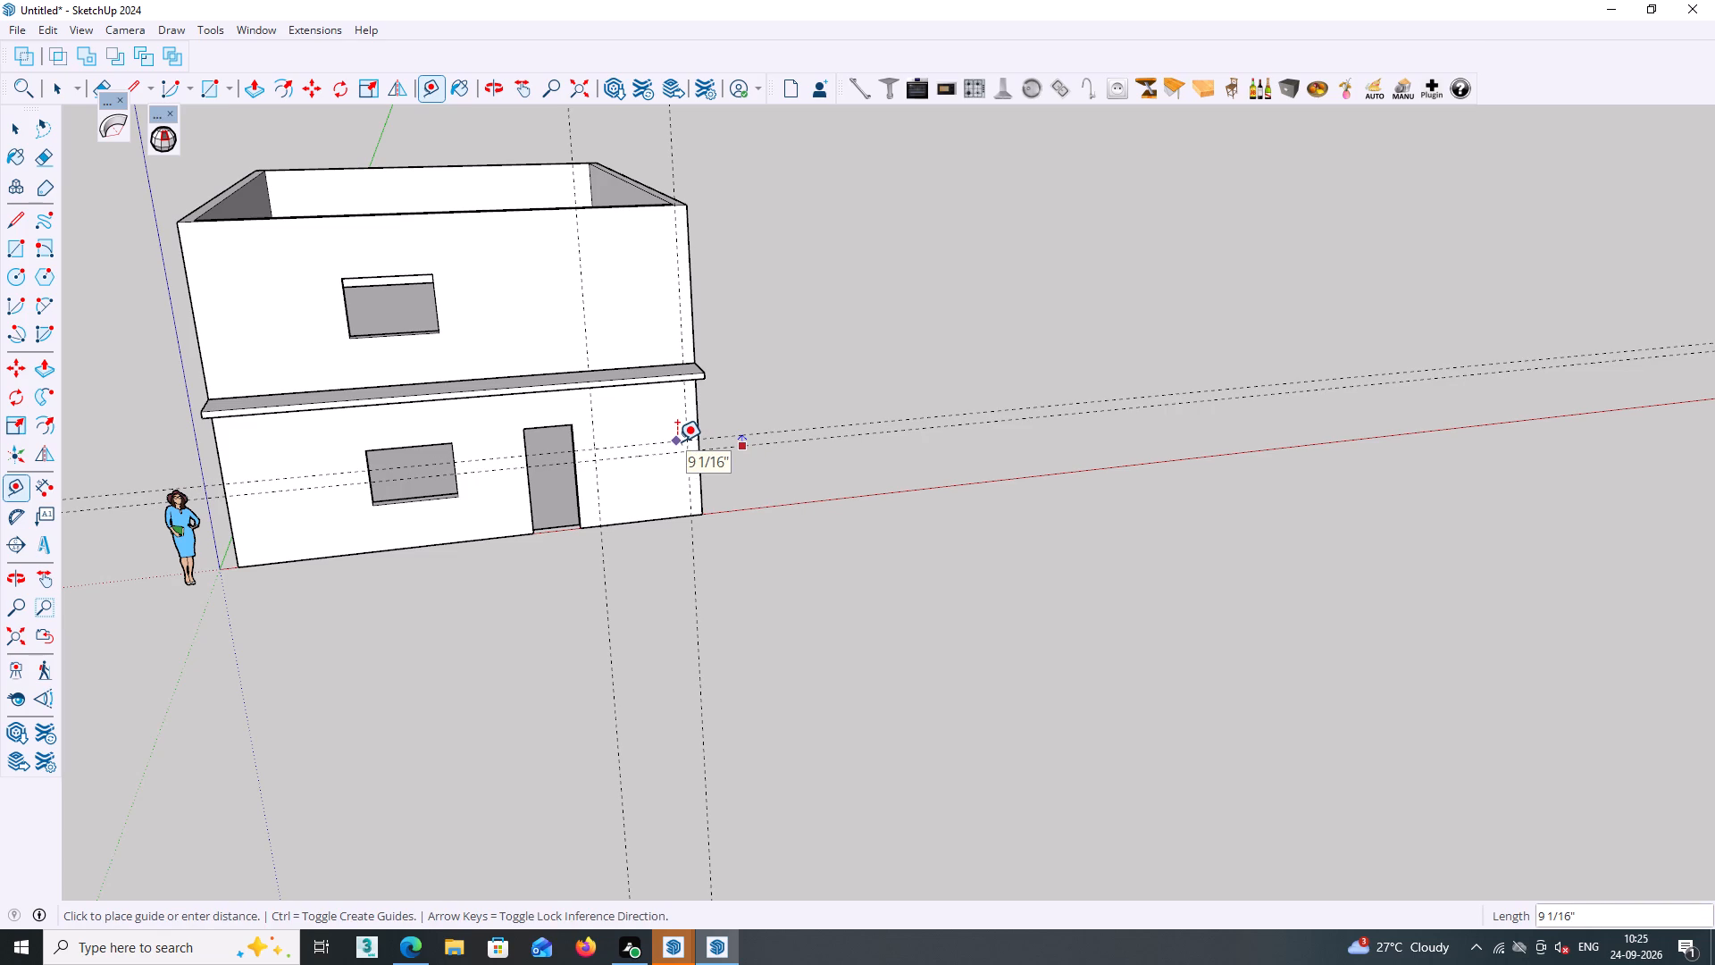
pyautogui.press('1')
pyautogui.press('BackSpace')
pyautogui.write('4.5')
pyautogui.hotkey('shift', '"')
pyautogui.press('Return')
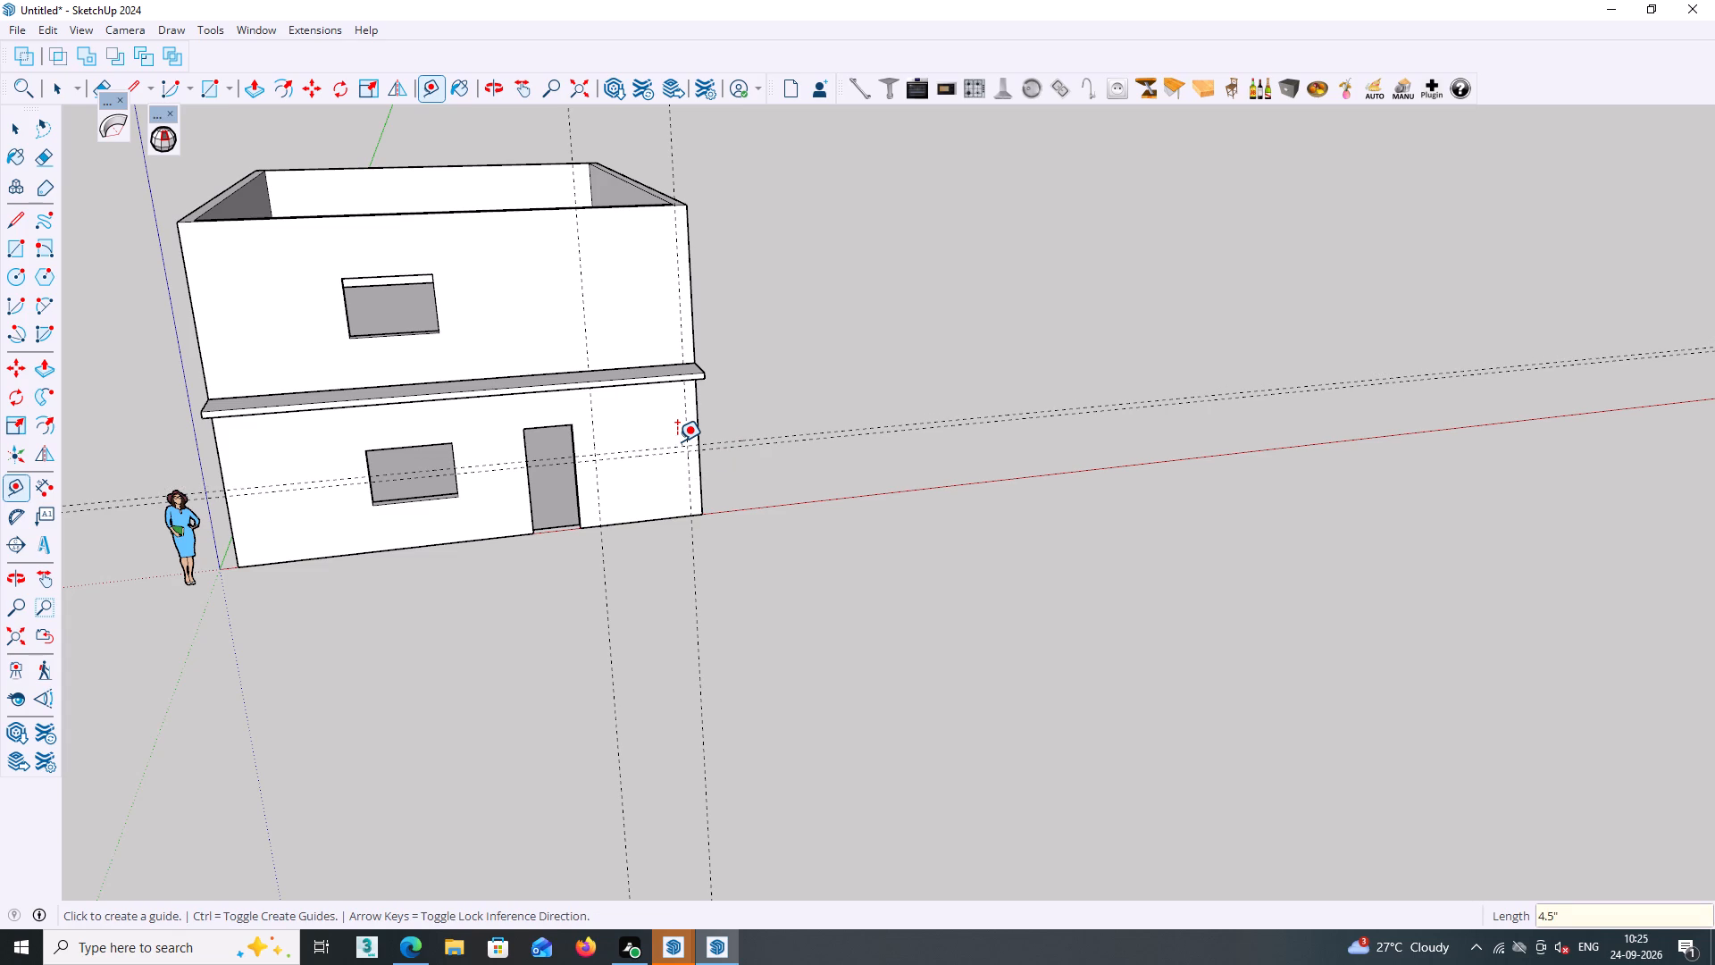
pyautogui.press('space')
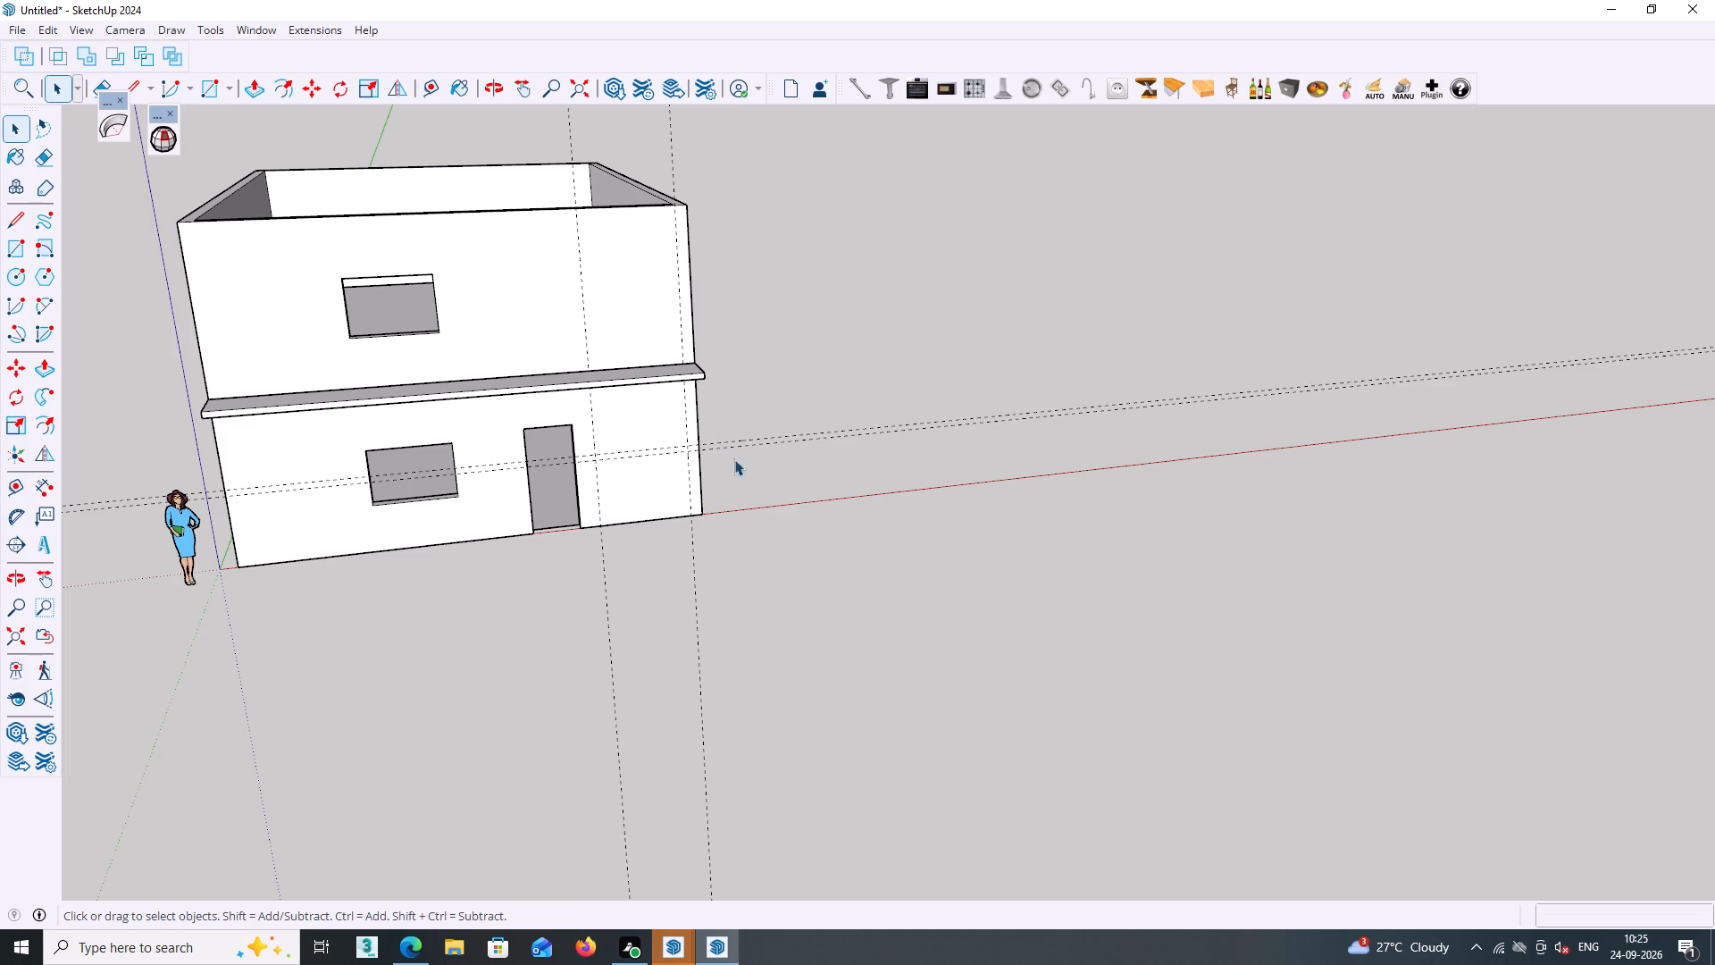
# Draw a 6' by 4 1/2" rectangle on the front wall beside the door, between the four guide intersections.
pyautogui.middleClick(752, 466)
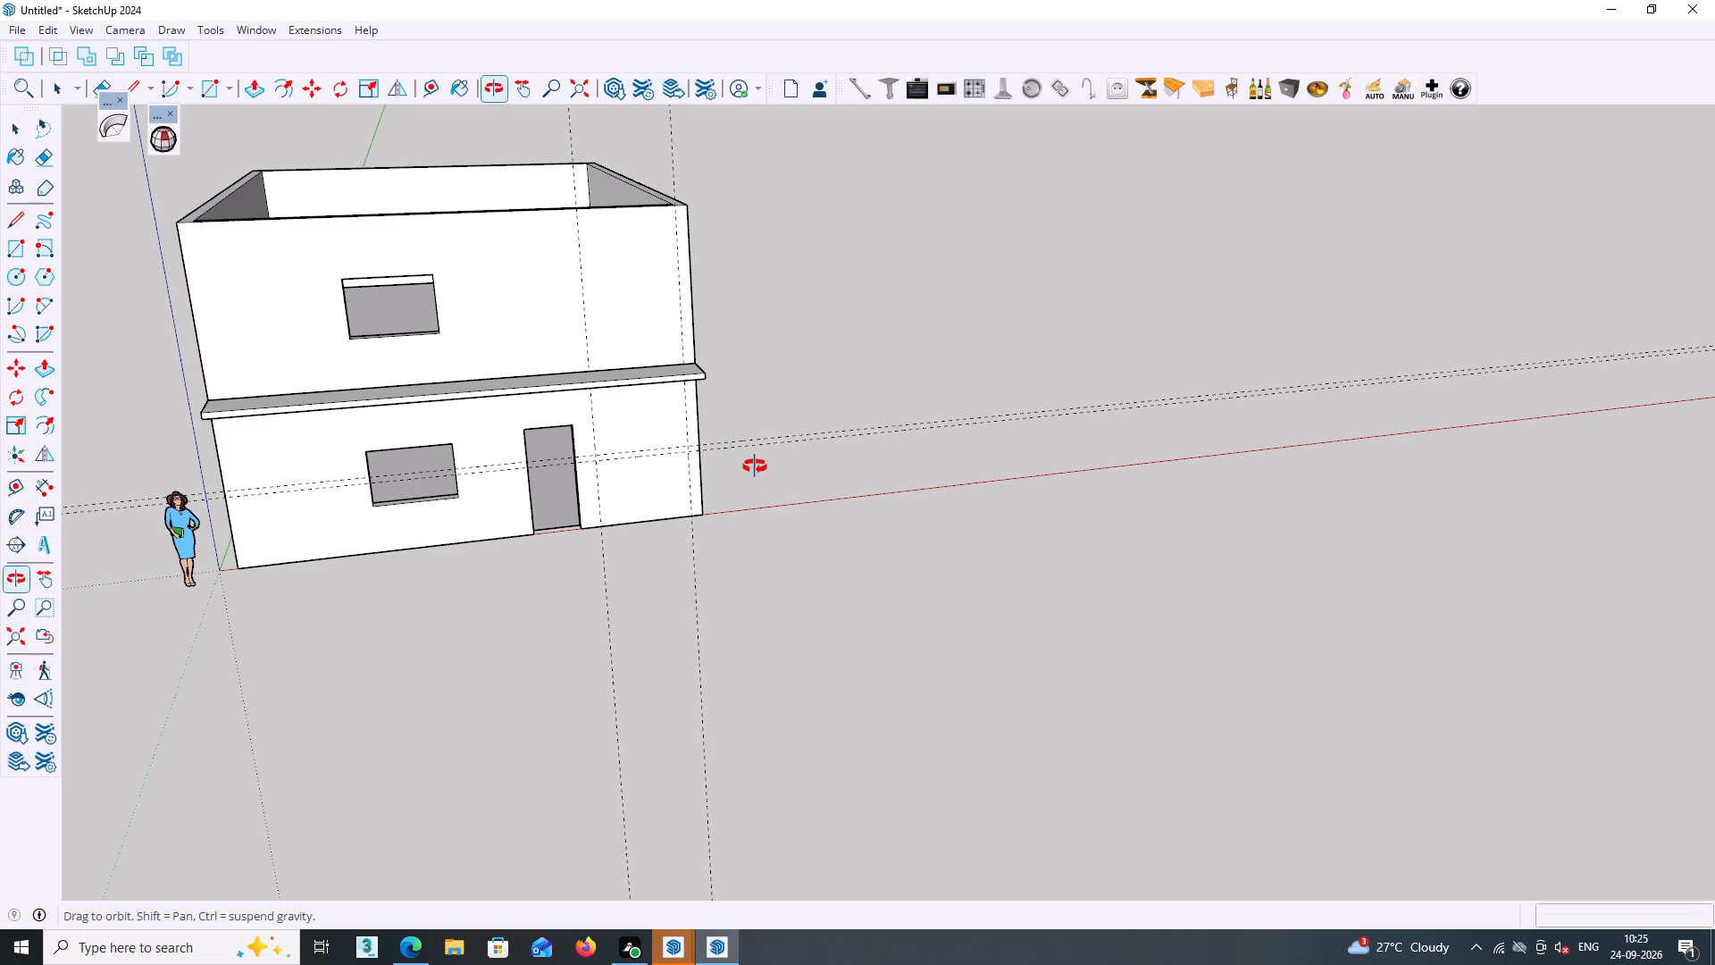
pyautogui.keyDown('shift'); pyautogui.moveTo(757, 472); pyautogui.dragTo(780, 598, button='middle'); pyautogui.keyUp('shift')
pyautogui.moveTo(780, 598); pyautogui.dragTo(798, 615, button='middle')
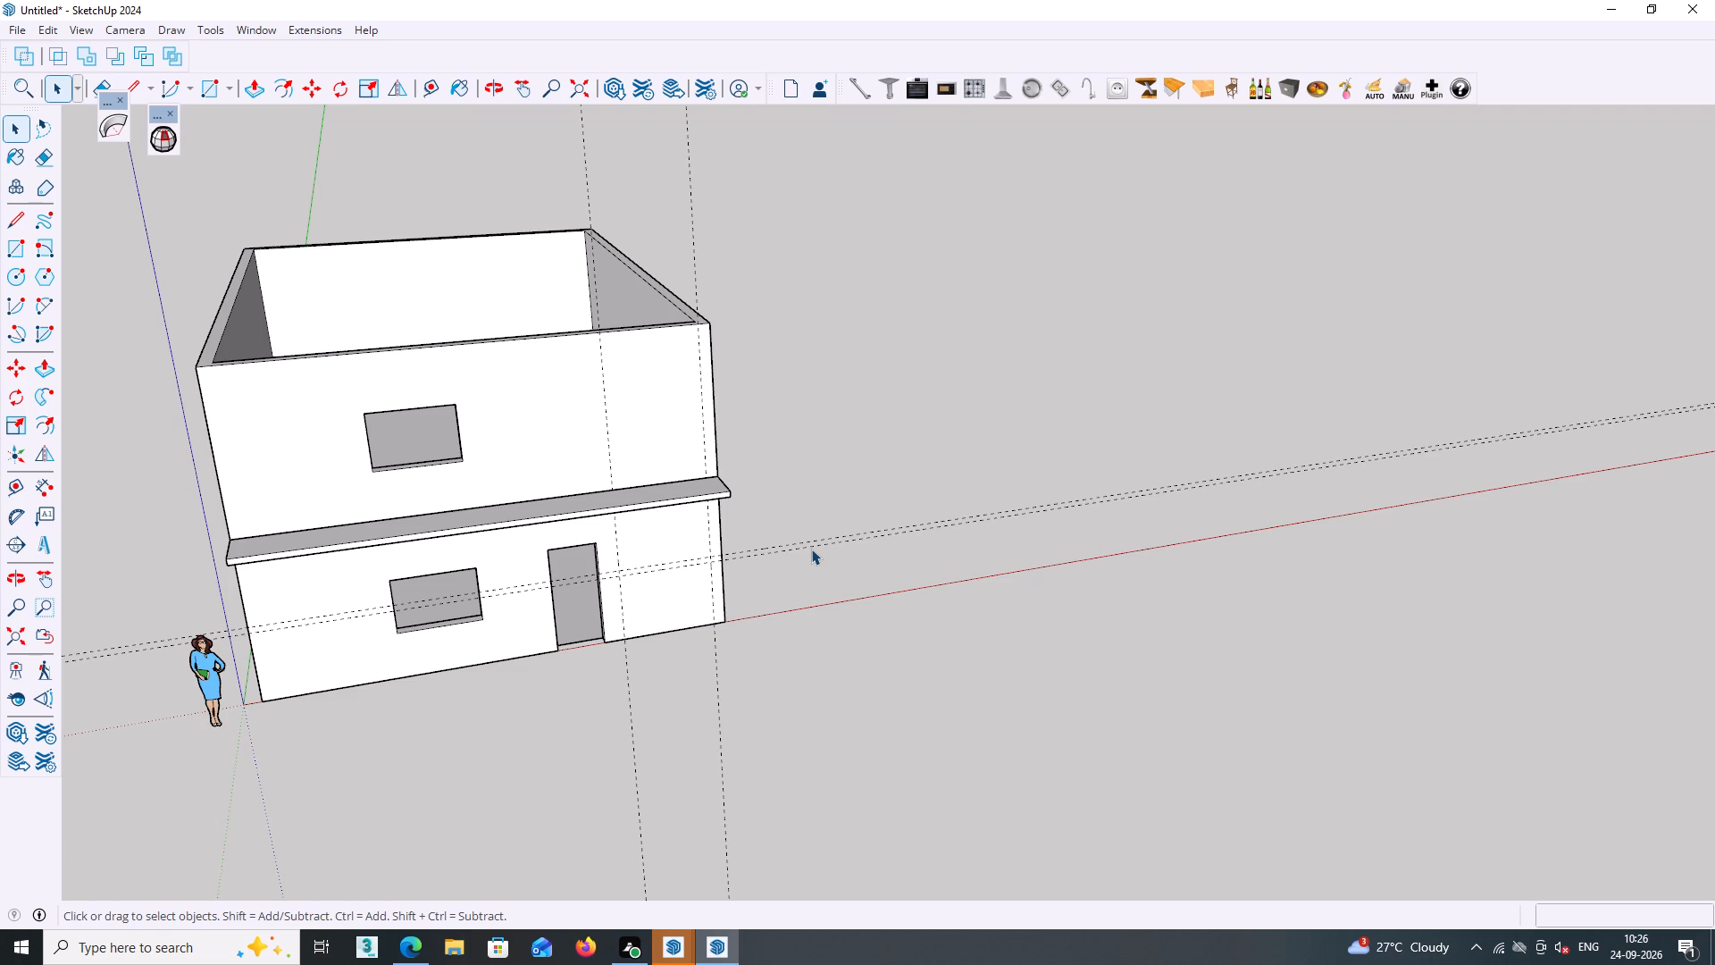
pyautogui.moveTo(784, 542); pyautogui.dragTo(756, 534, button='middle')
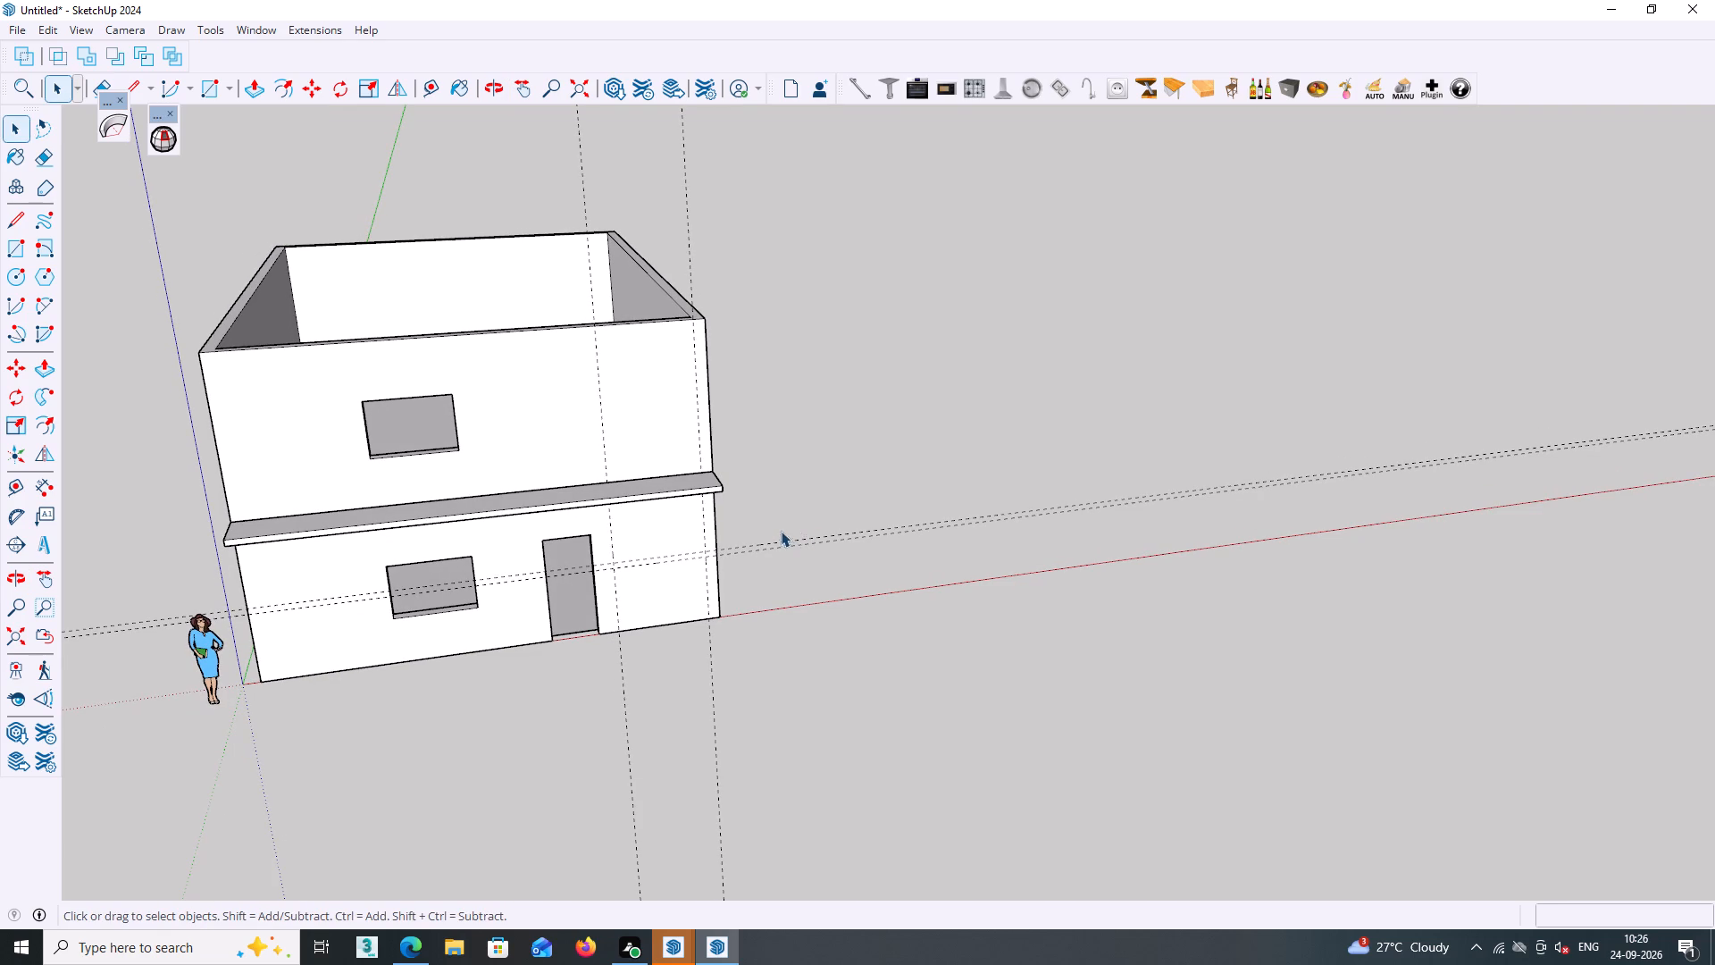
pyautogui.moveTo(780, 490); pyautogui.dragTo(784, 474, button='middle')
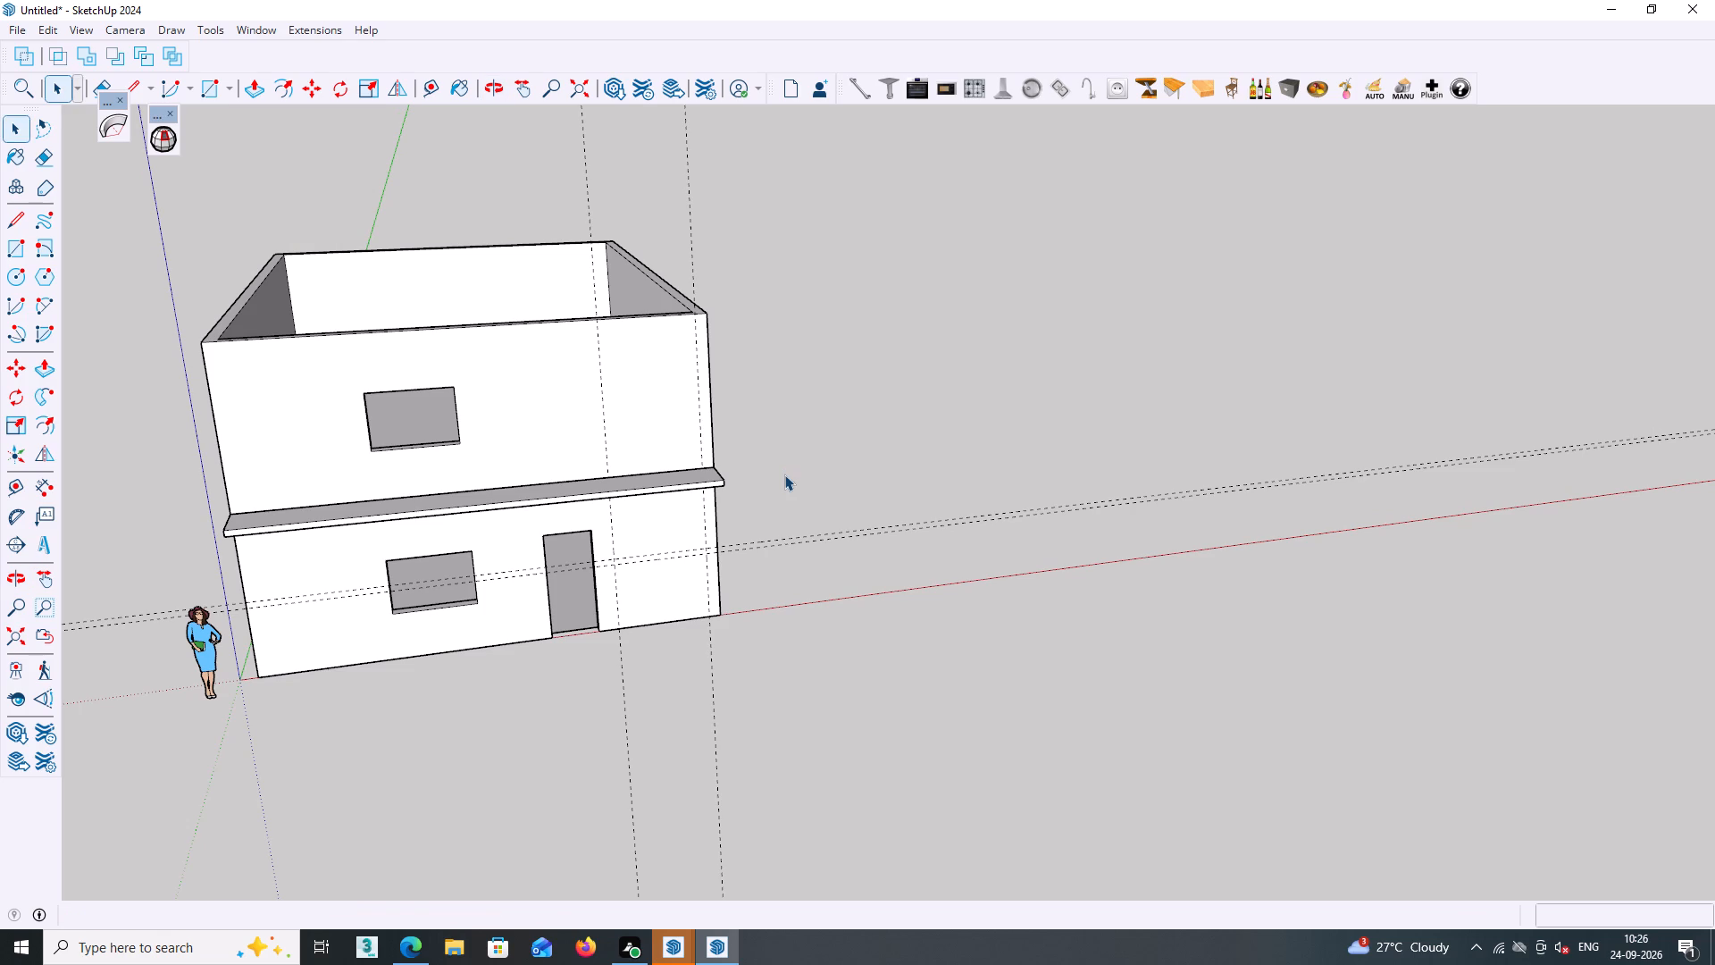
pyautogui.press('r')
pyautogui.scroll(5, 622, 562)
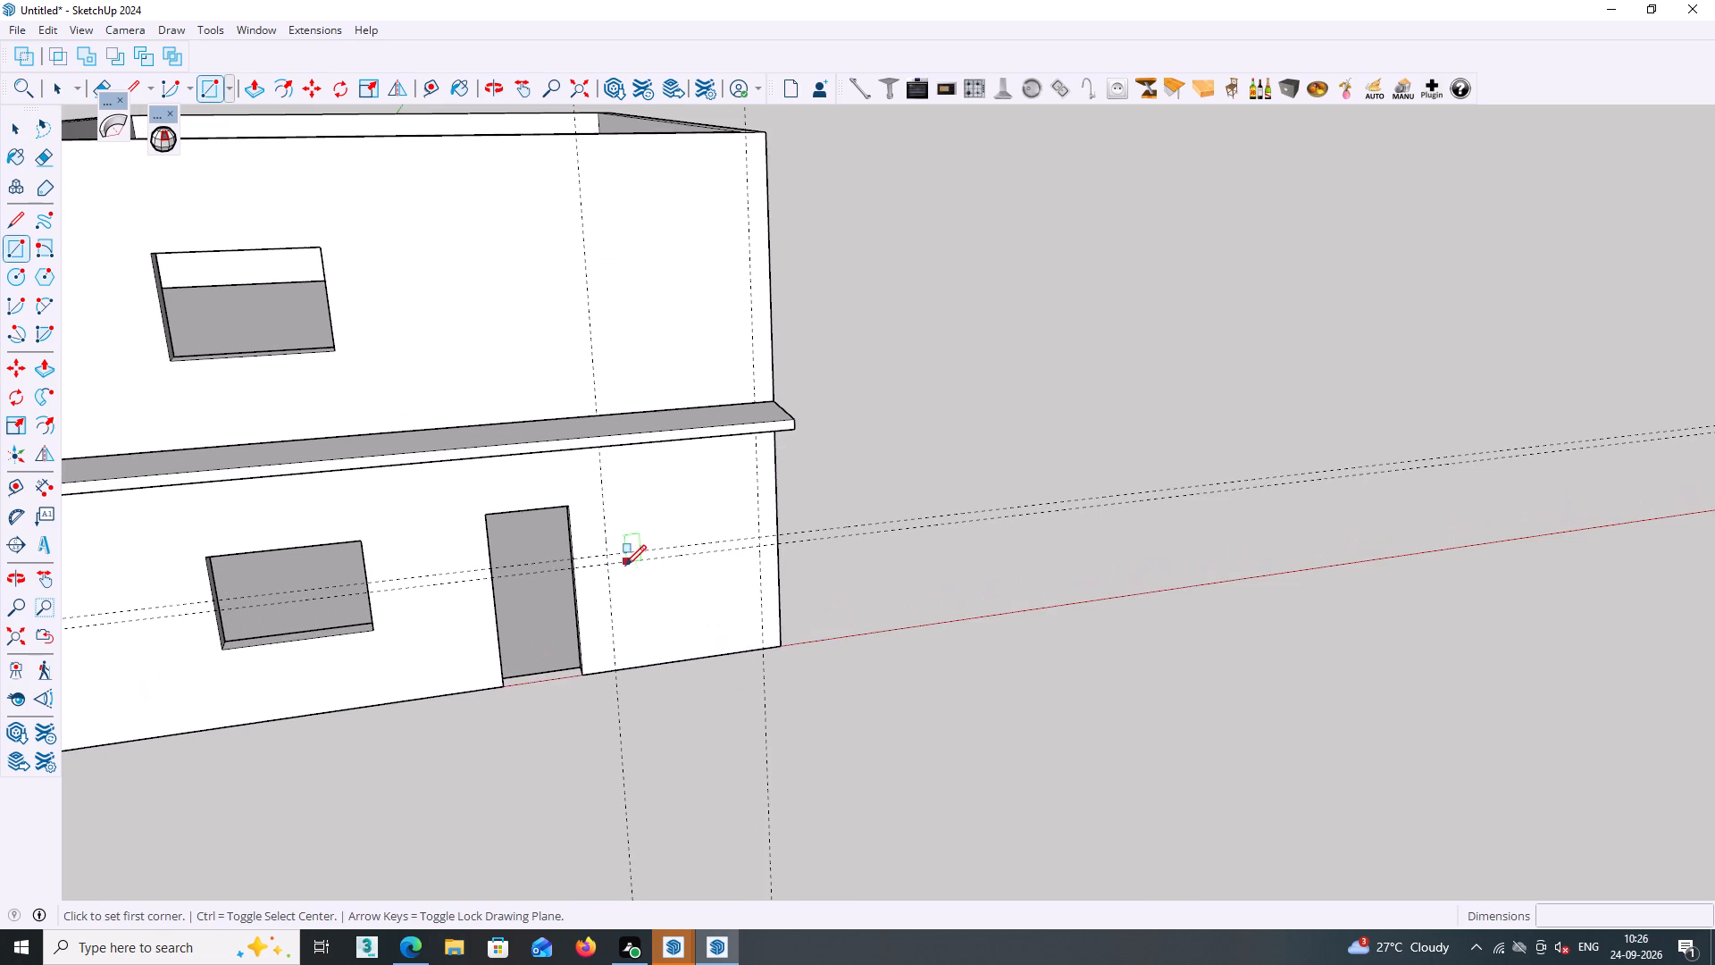
pyautogui.click(609, 554)
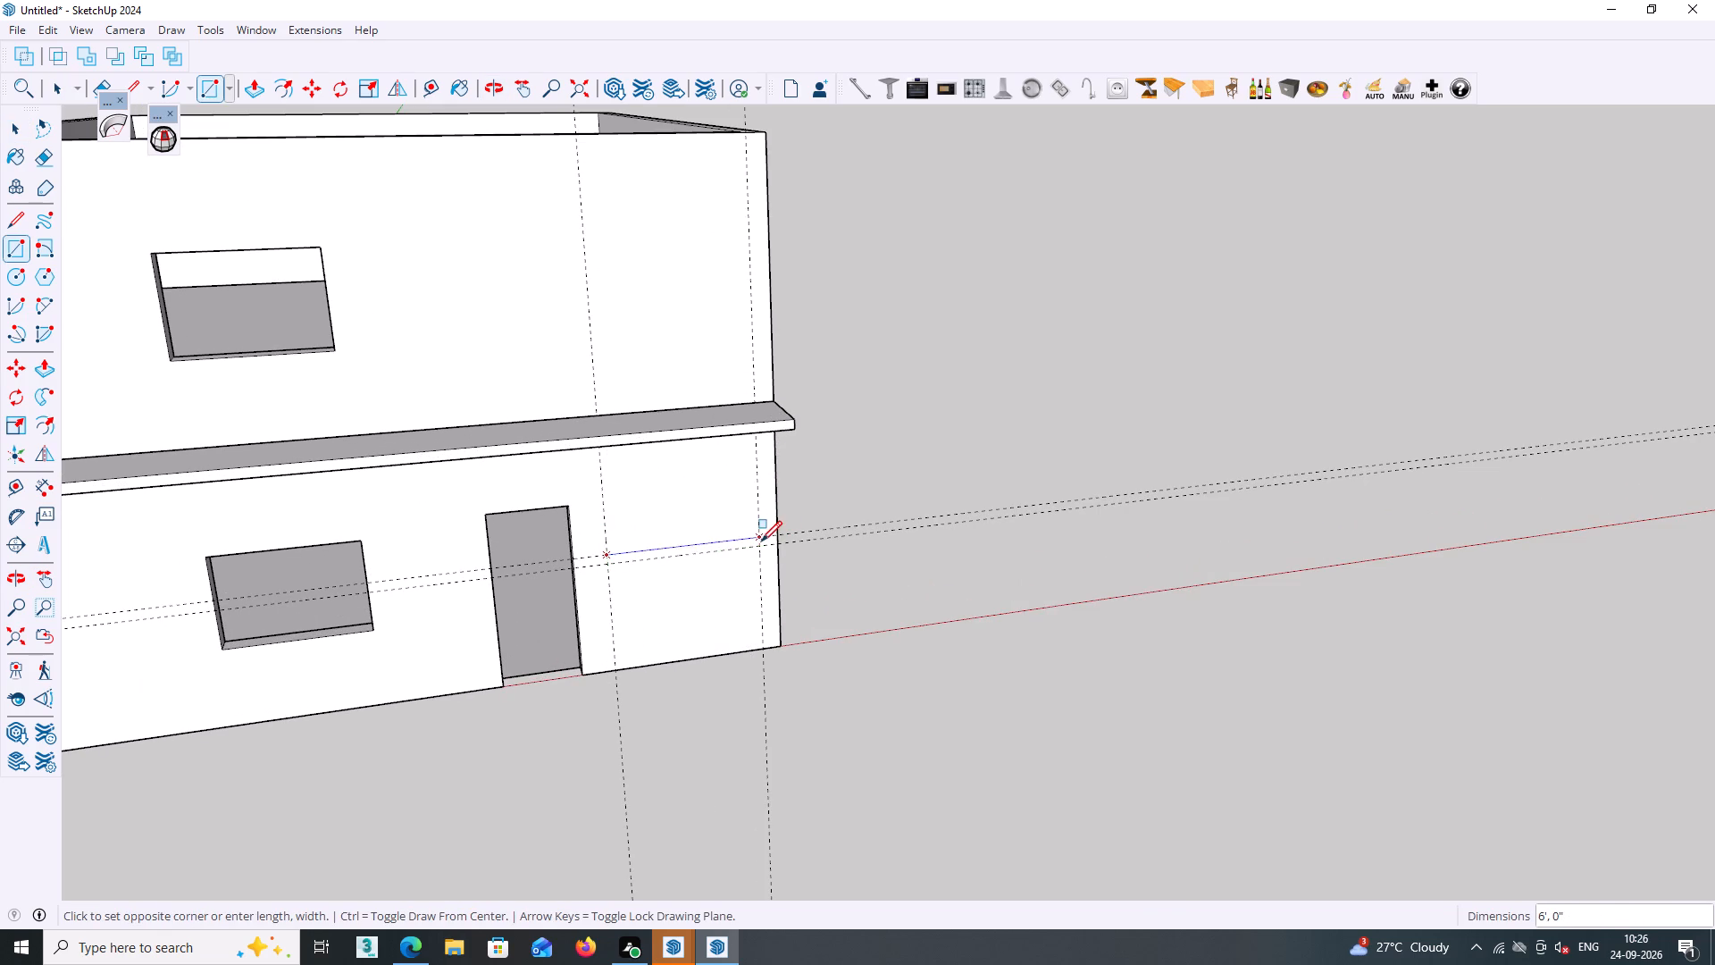
pyautogui.click(761, 545)
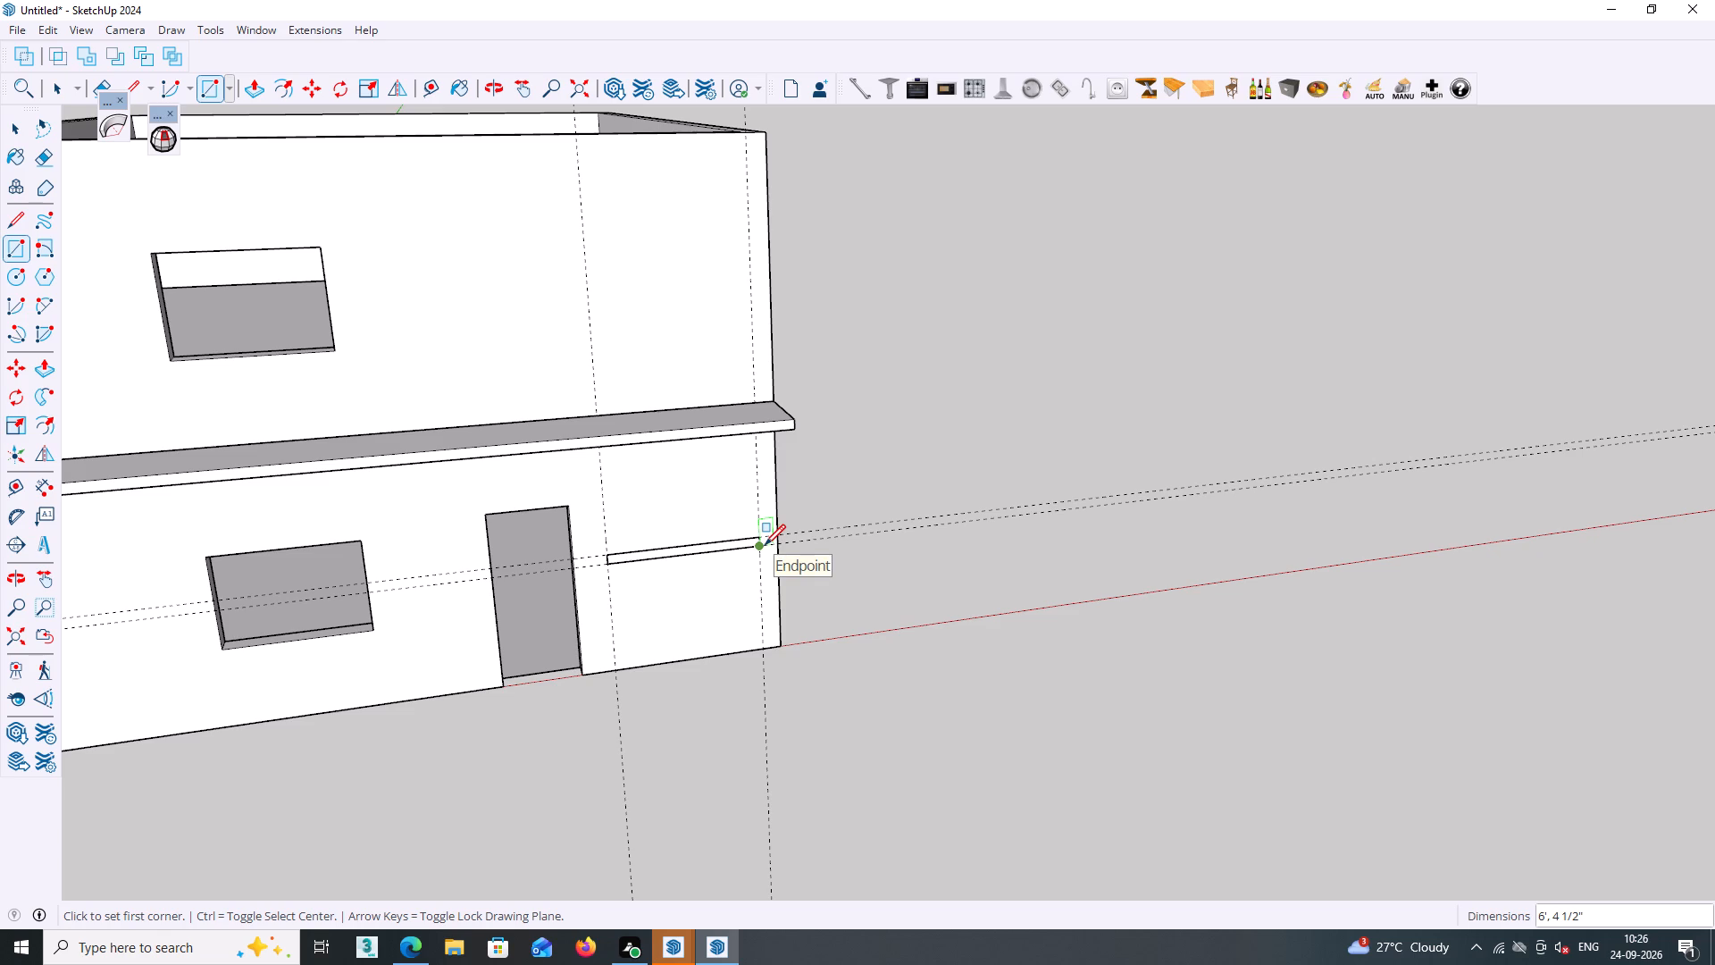
pyautogui.press('space')
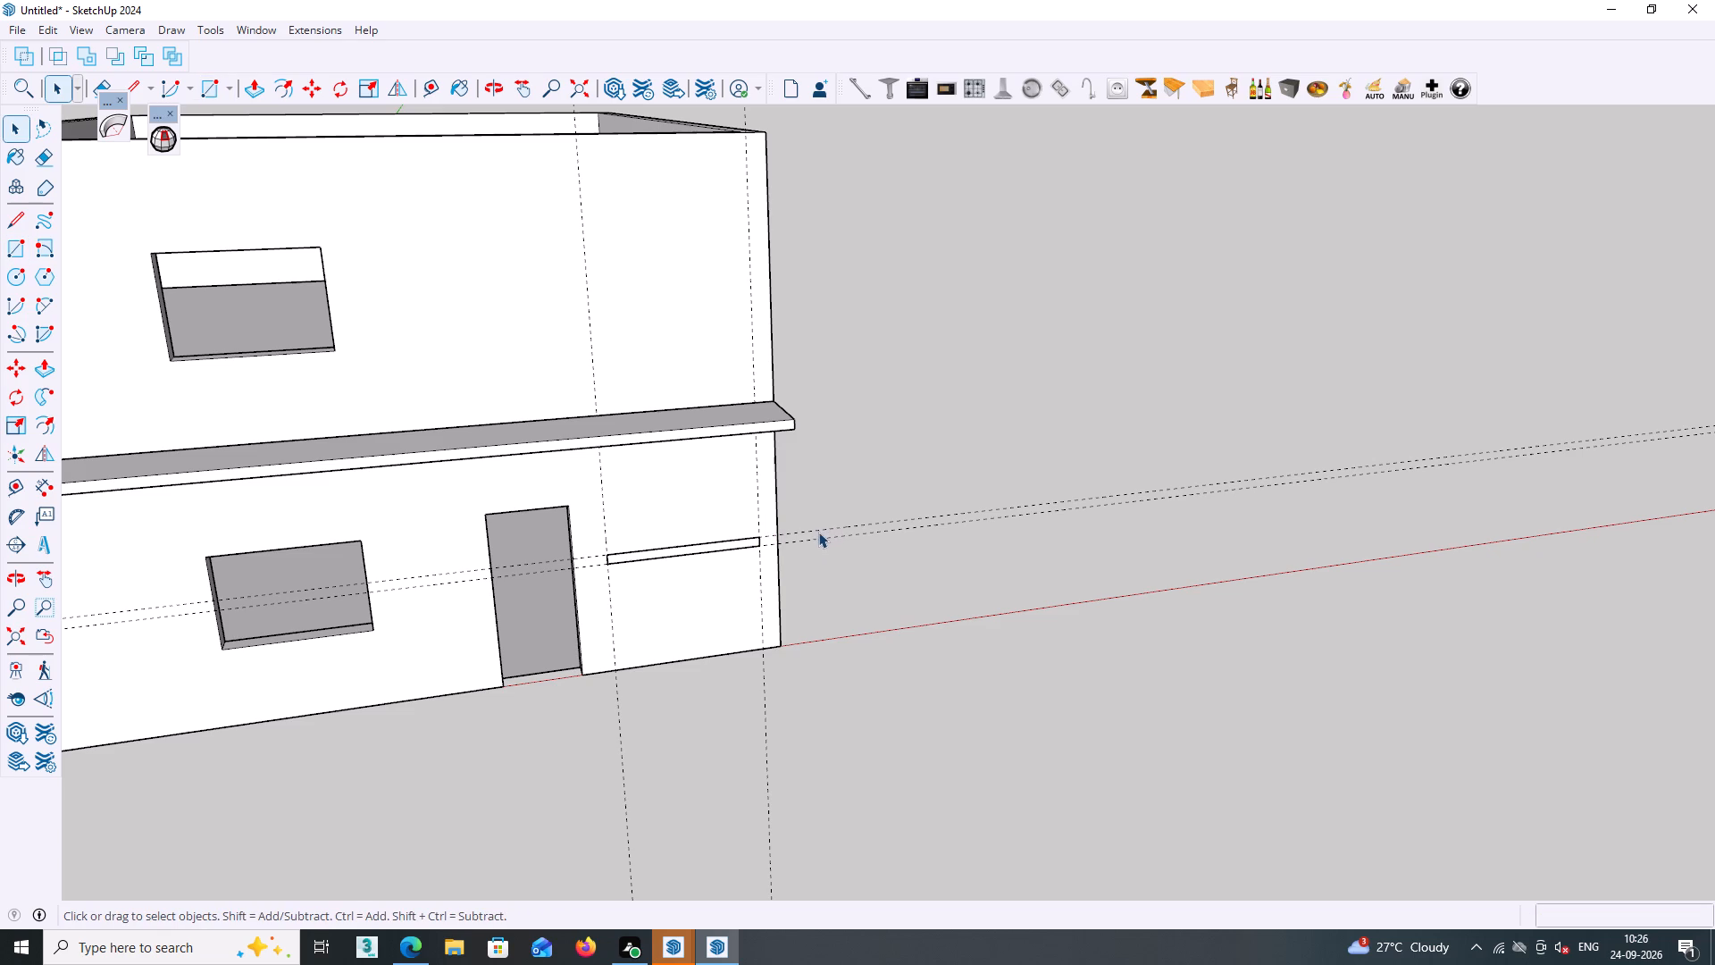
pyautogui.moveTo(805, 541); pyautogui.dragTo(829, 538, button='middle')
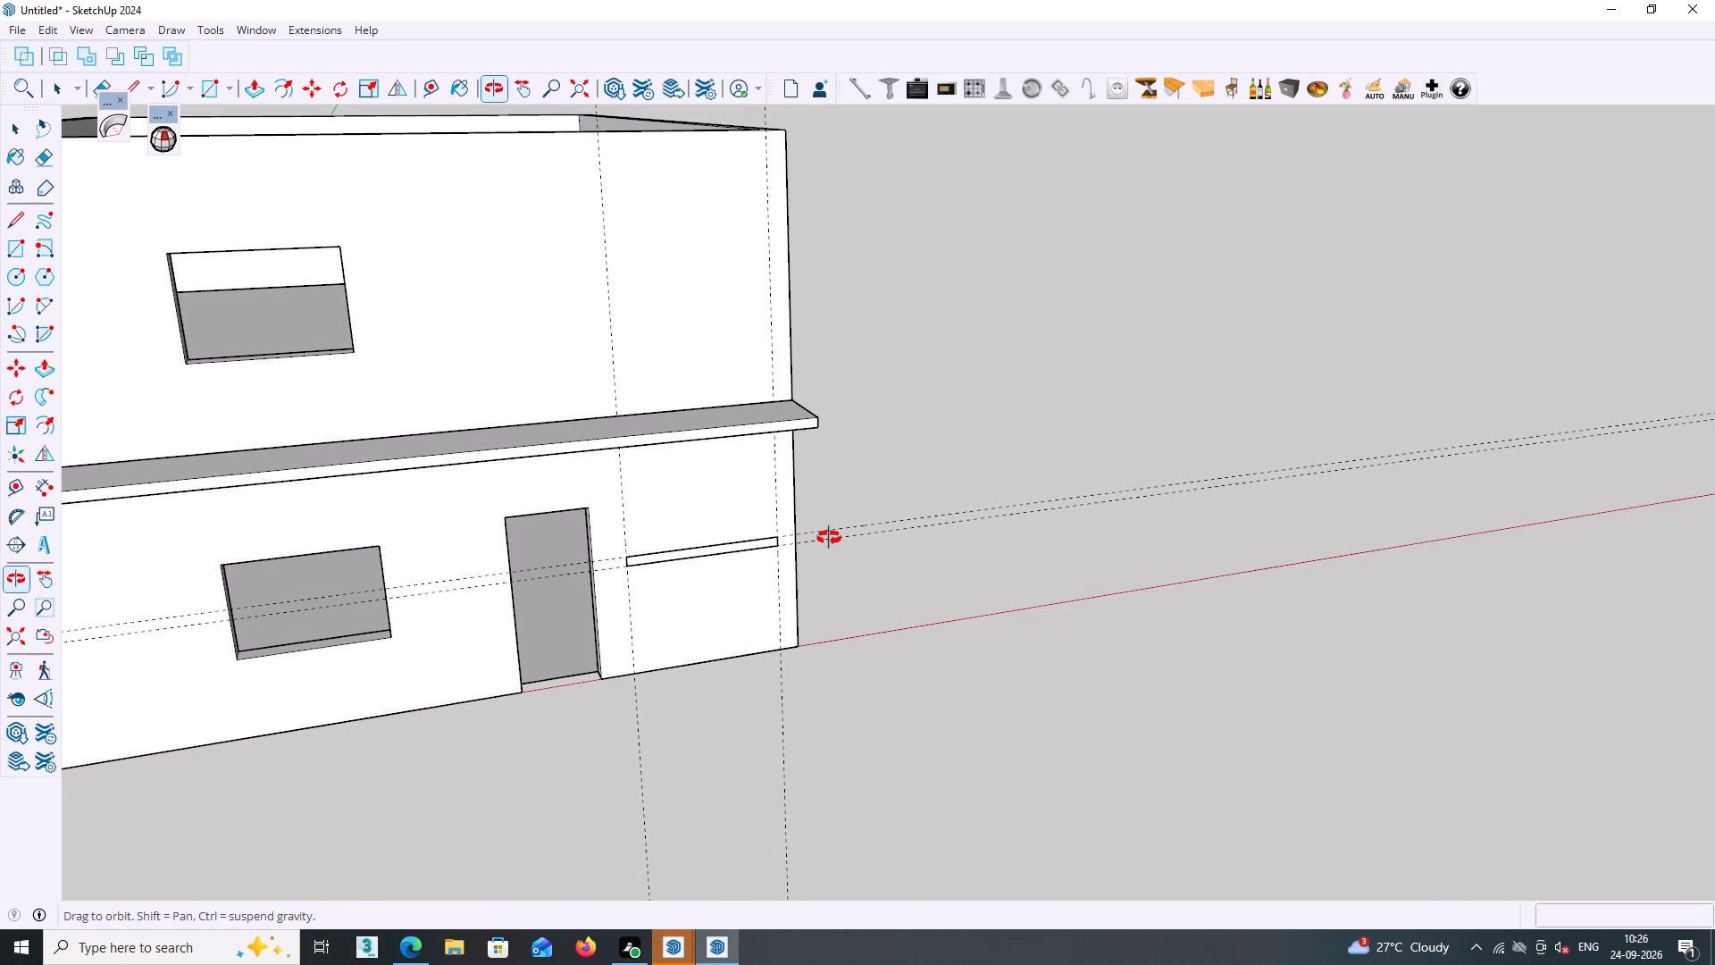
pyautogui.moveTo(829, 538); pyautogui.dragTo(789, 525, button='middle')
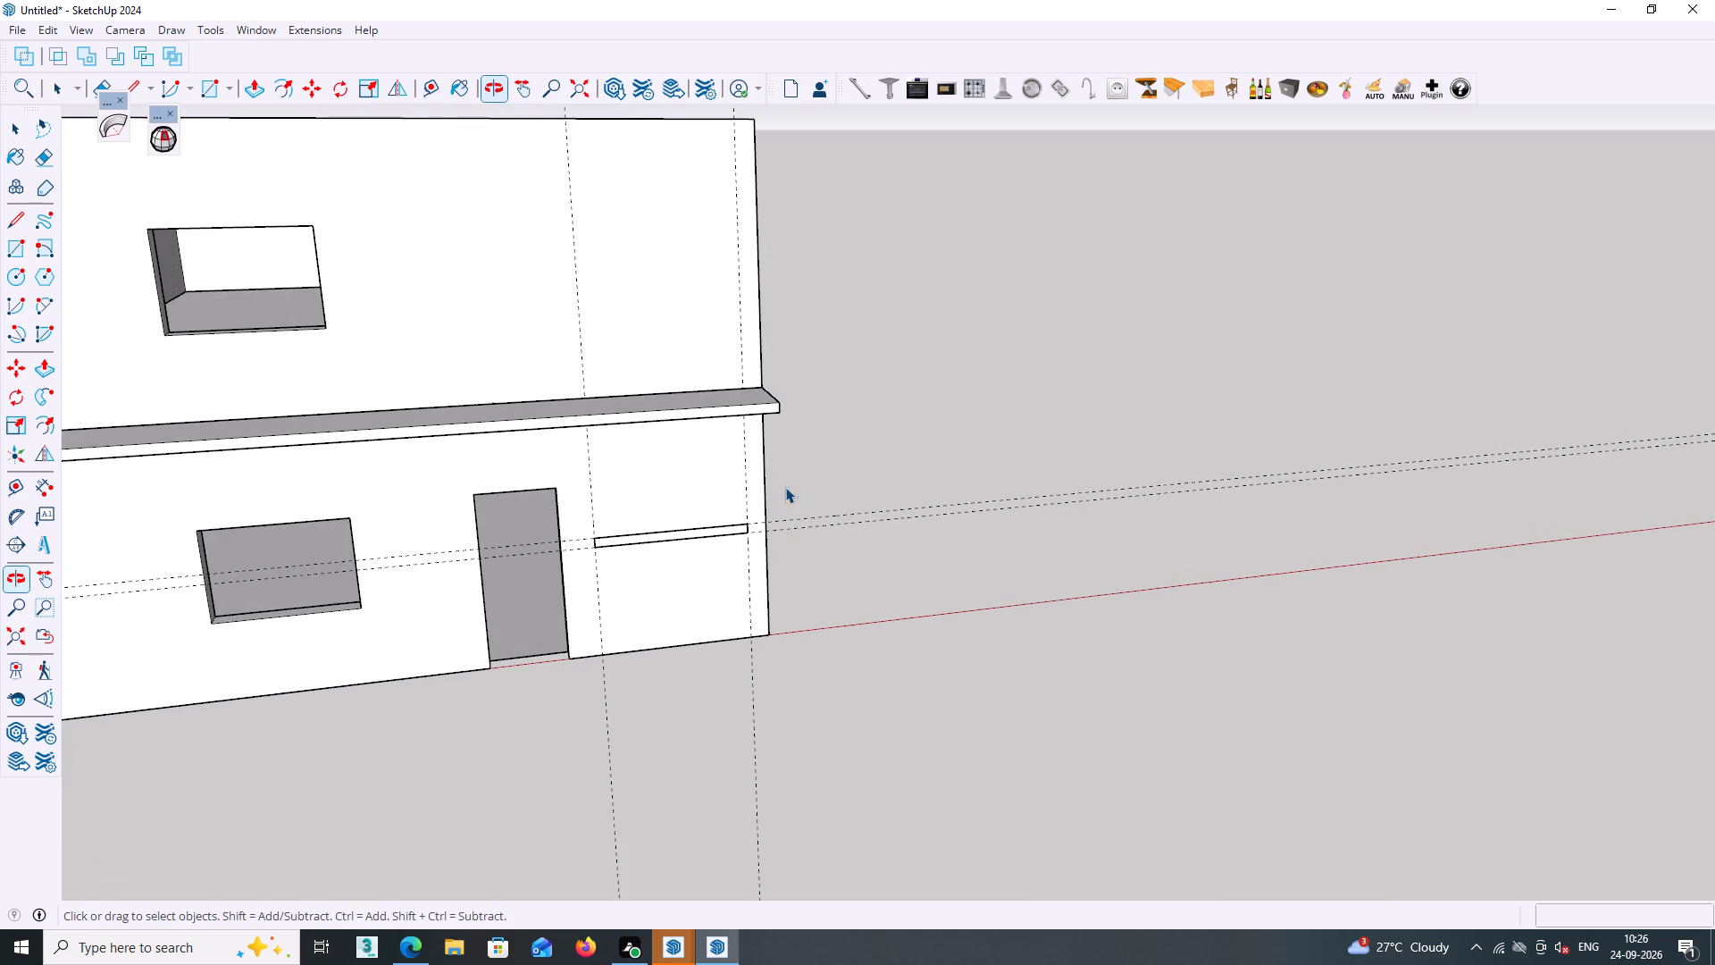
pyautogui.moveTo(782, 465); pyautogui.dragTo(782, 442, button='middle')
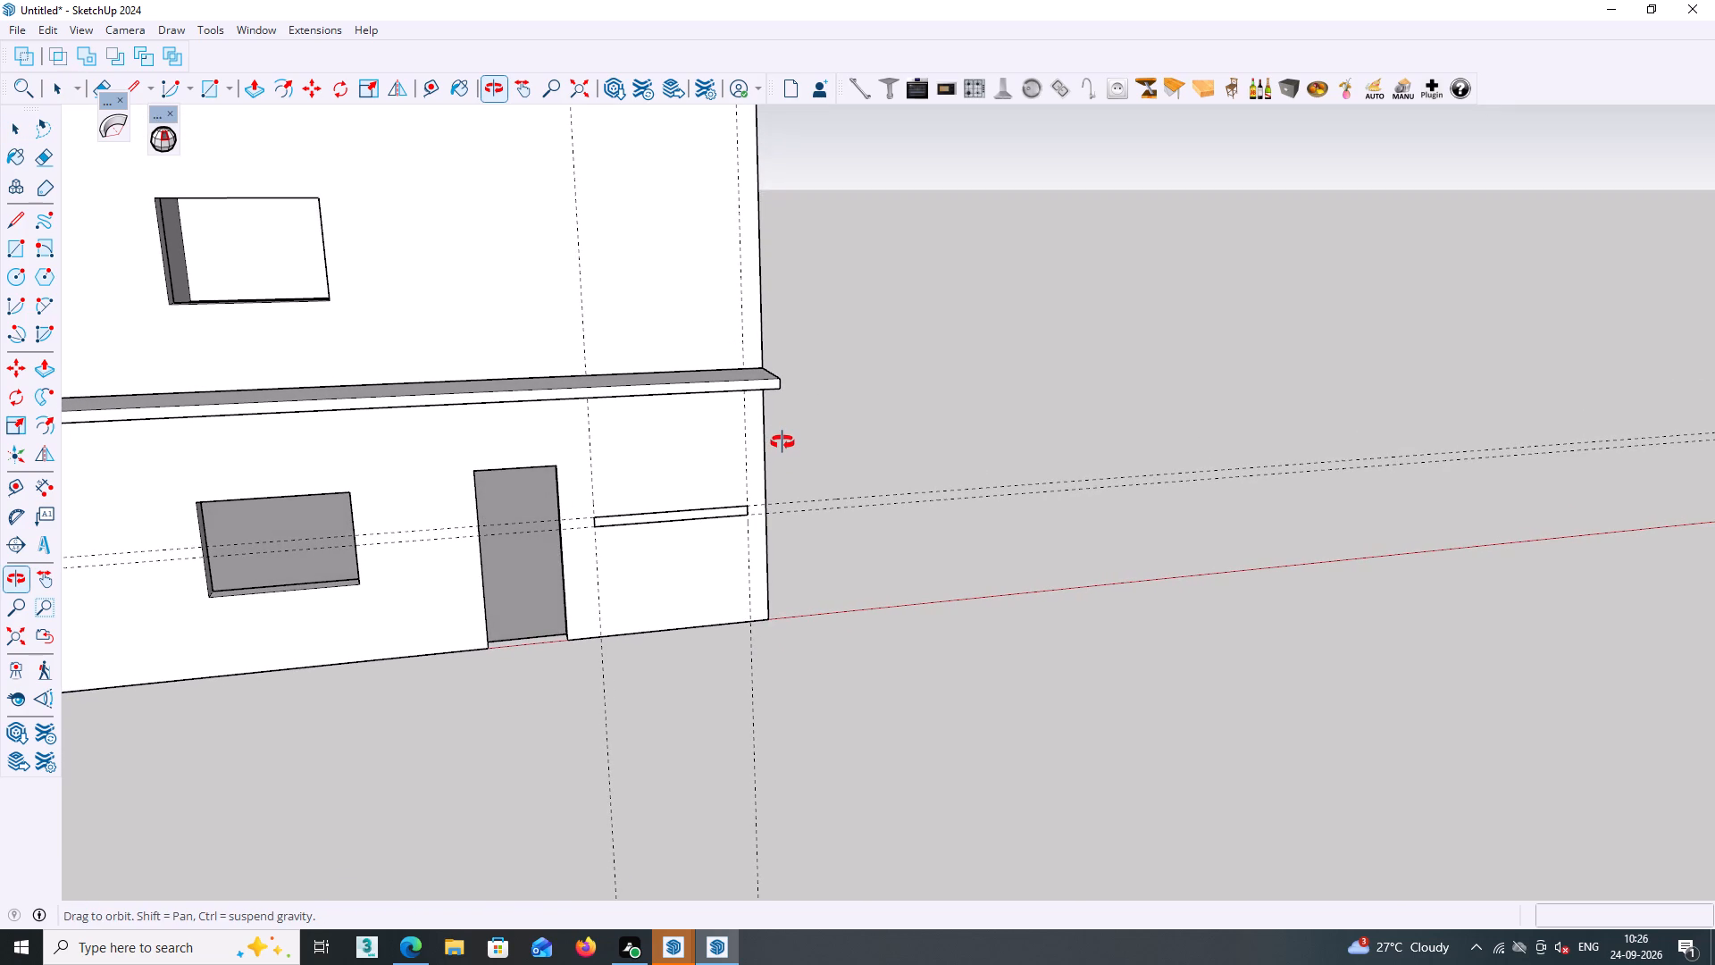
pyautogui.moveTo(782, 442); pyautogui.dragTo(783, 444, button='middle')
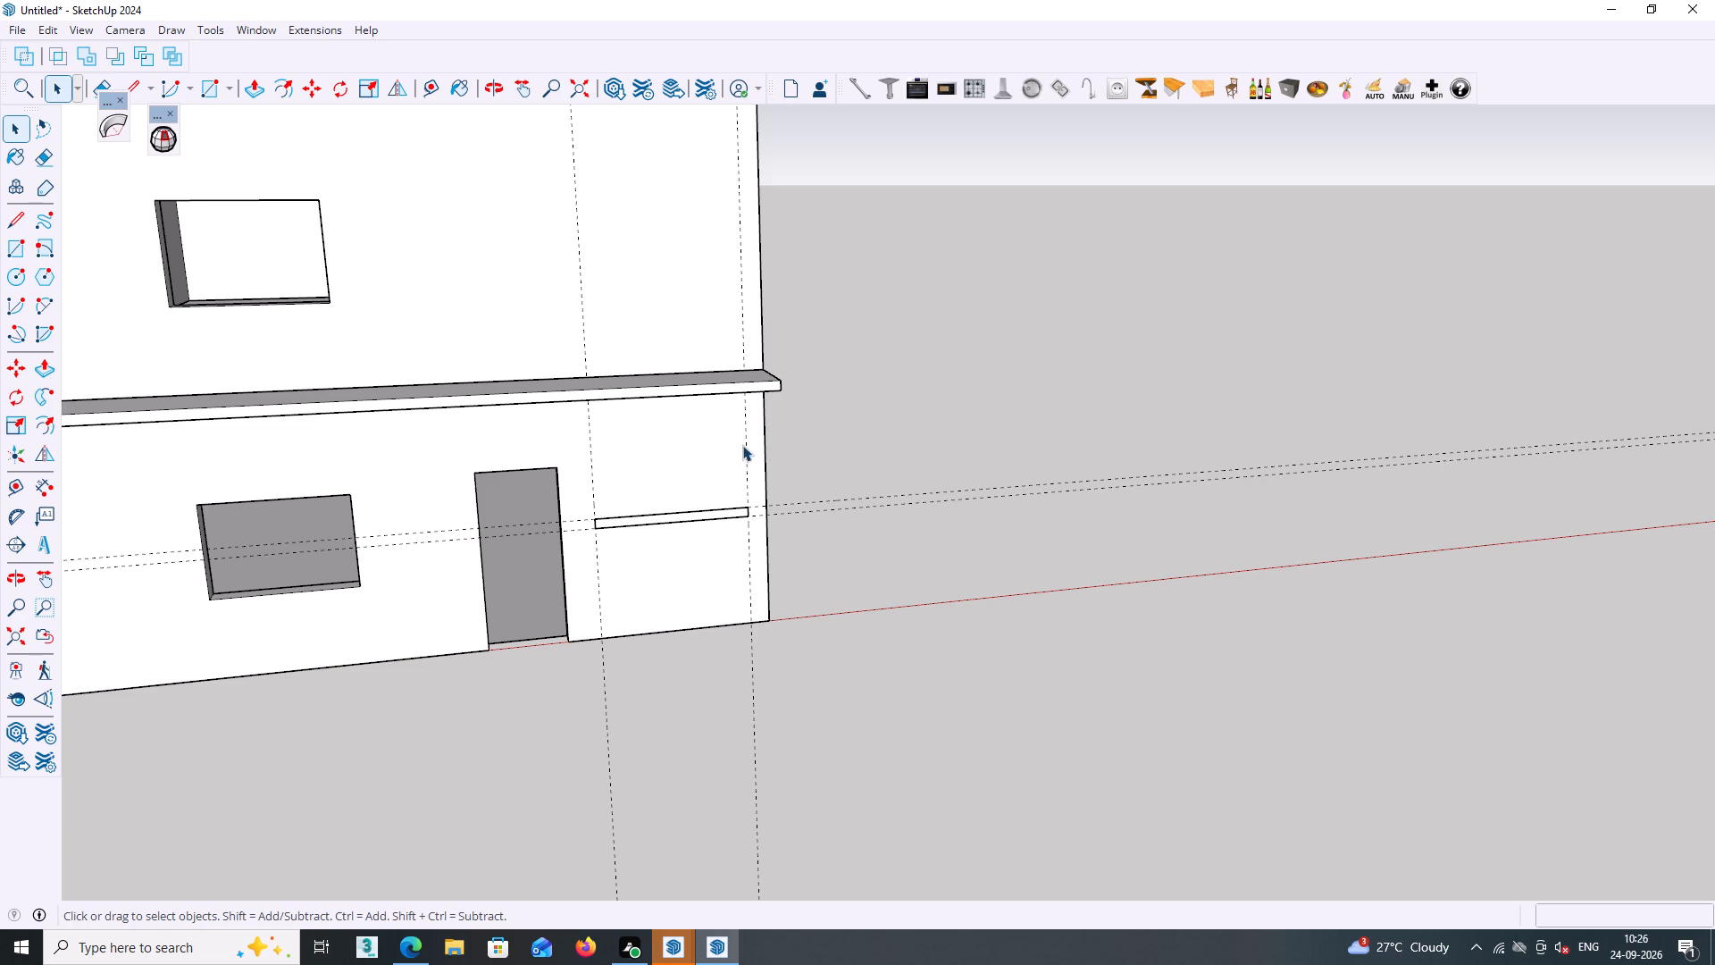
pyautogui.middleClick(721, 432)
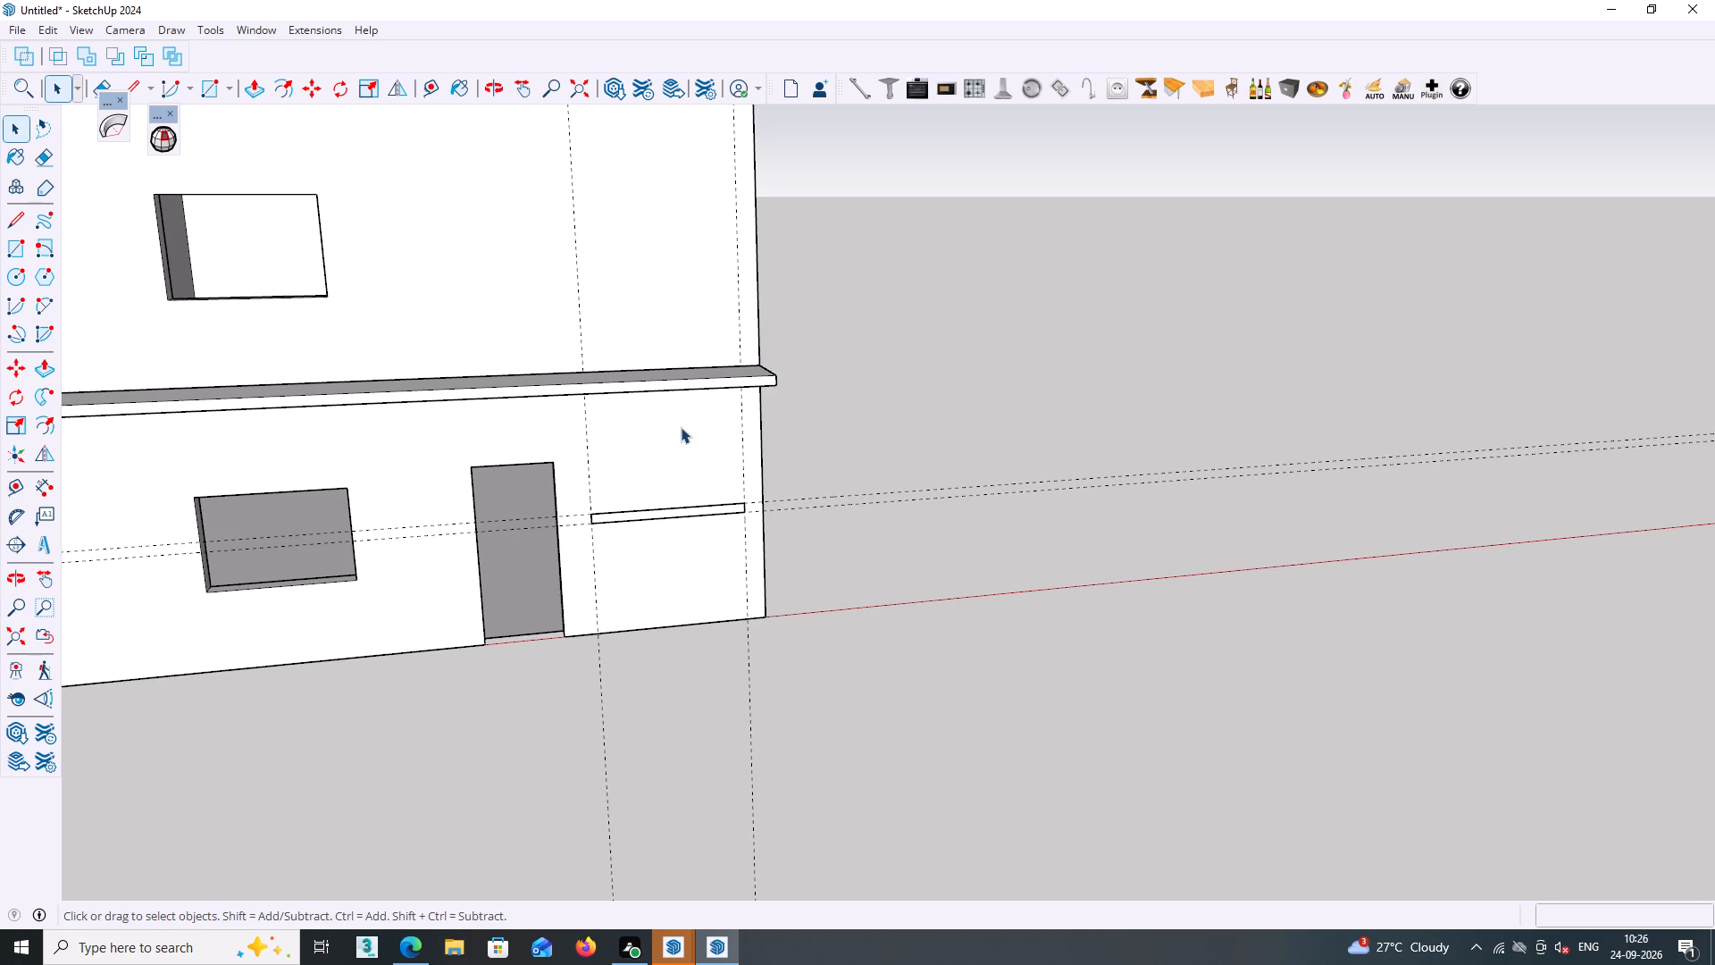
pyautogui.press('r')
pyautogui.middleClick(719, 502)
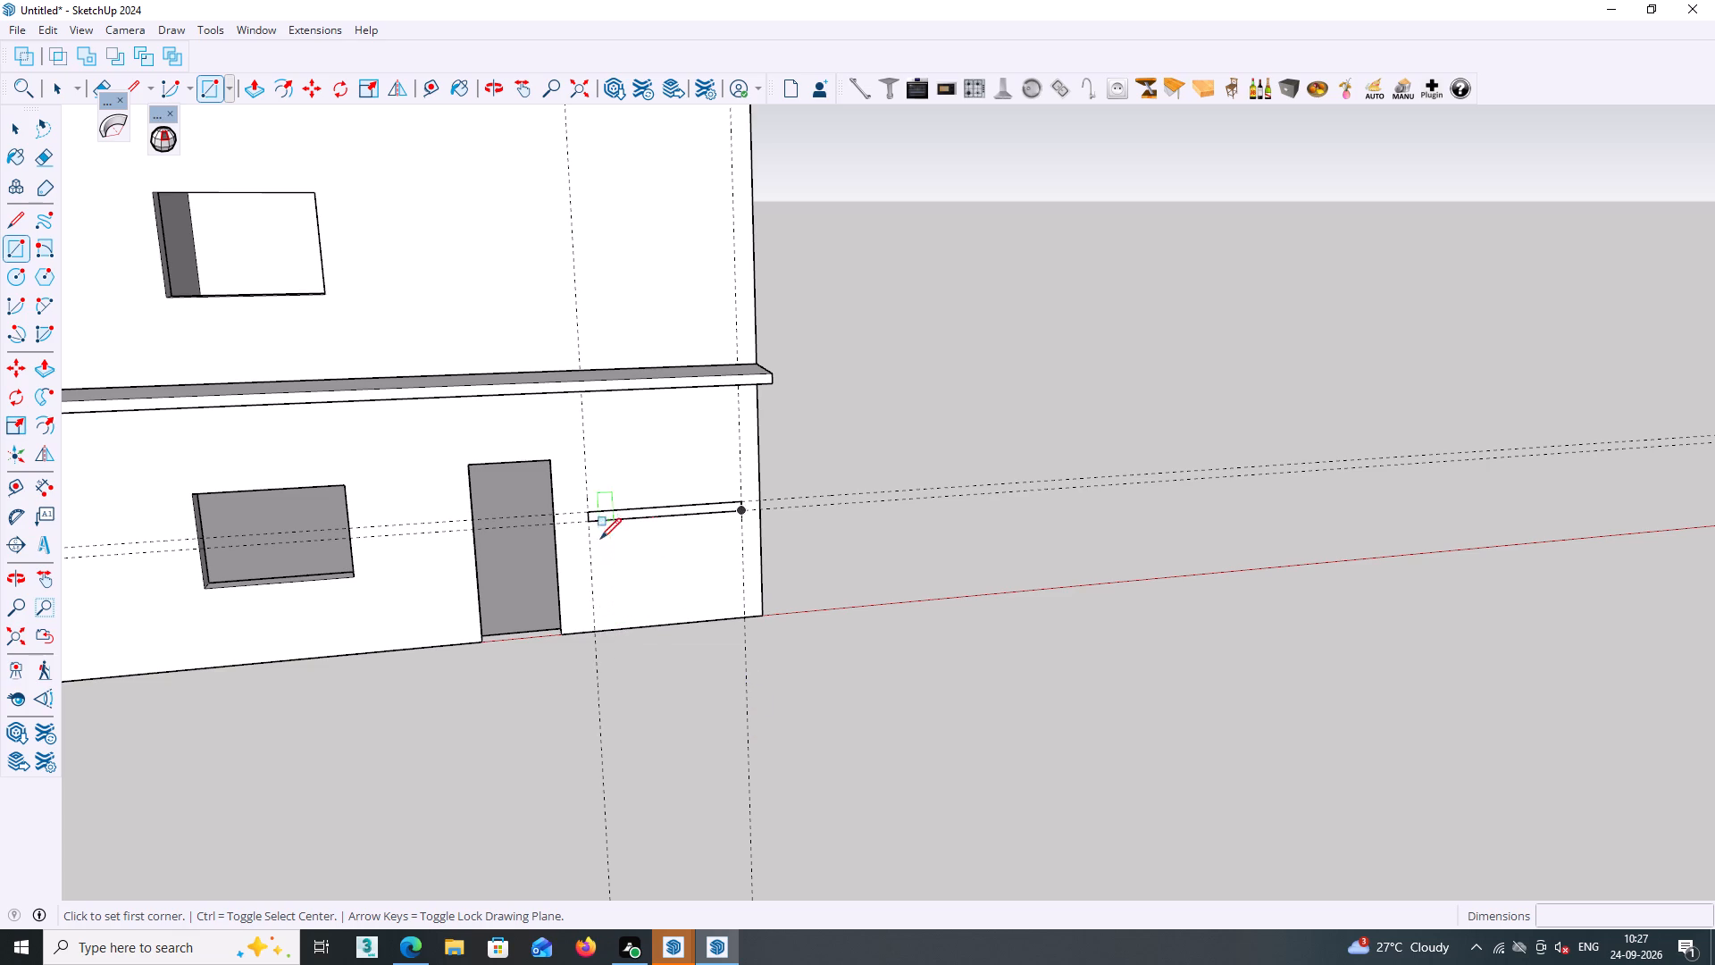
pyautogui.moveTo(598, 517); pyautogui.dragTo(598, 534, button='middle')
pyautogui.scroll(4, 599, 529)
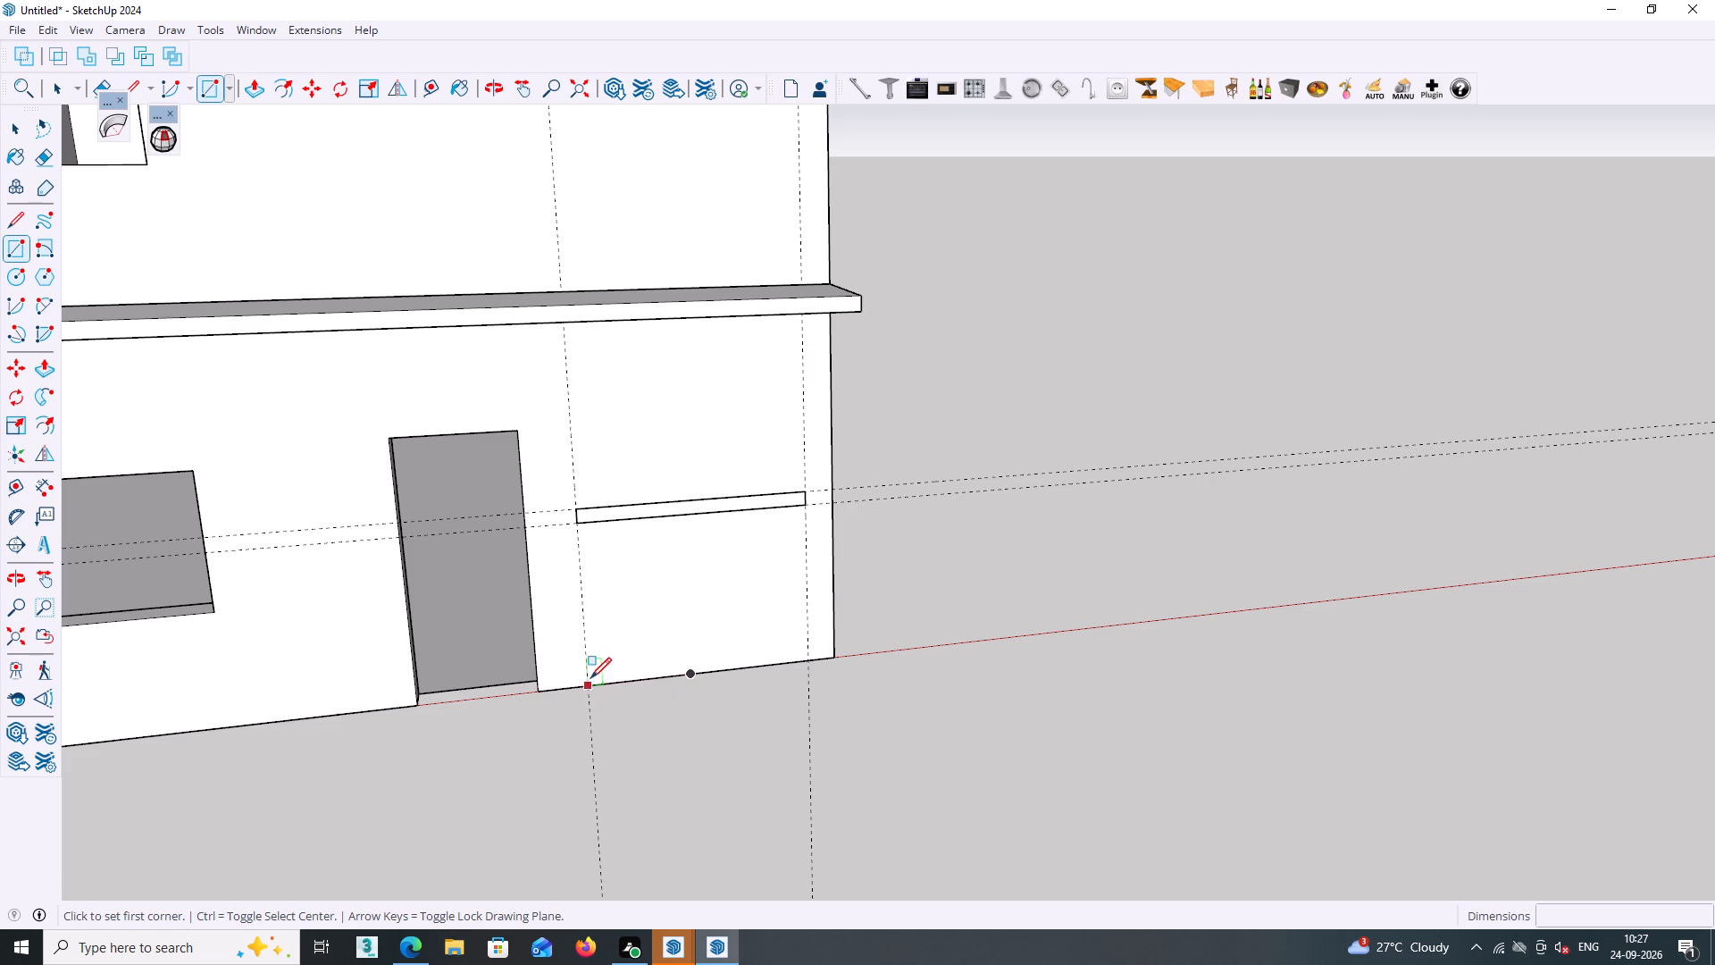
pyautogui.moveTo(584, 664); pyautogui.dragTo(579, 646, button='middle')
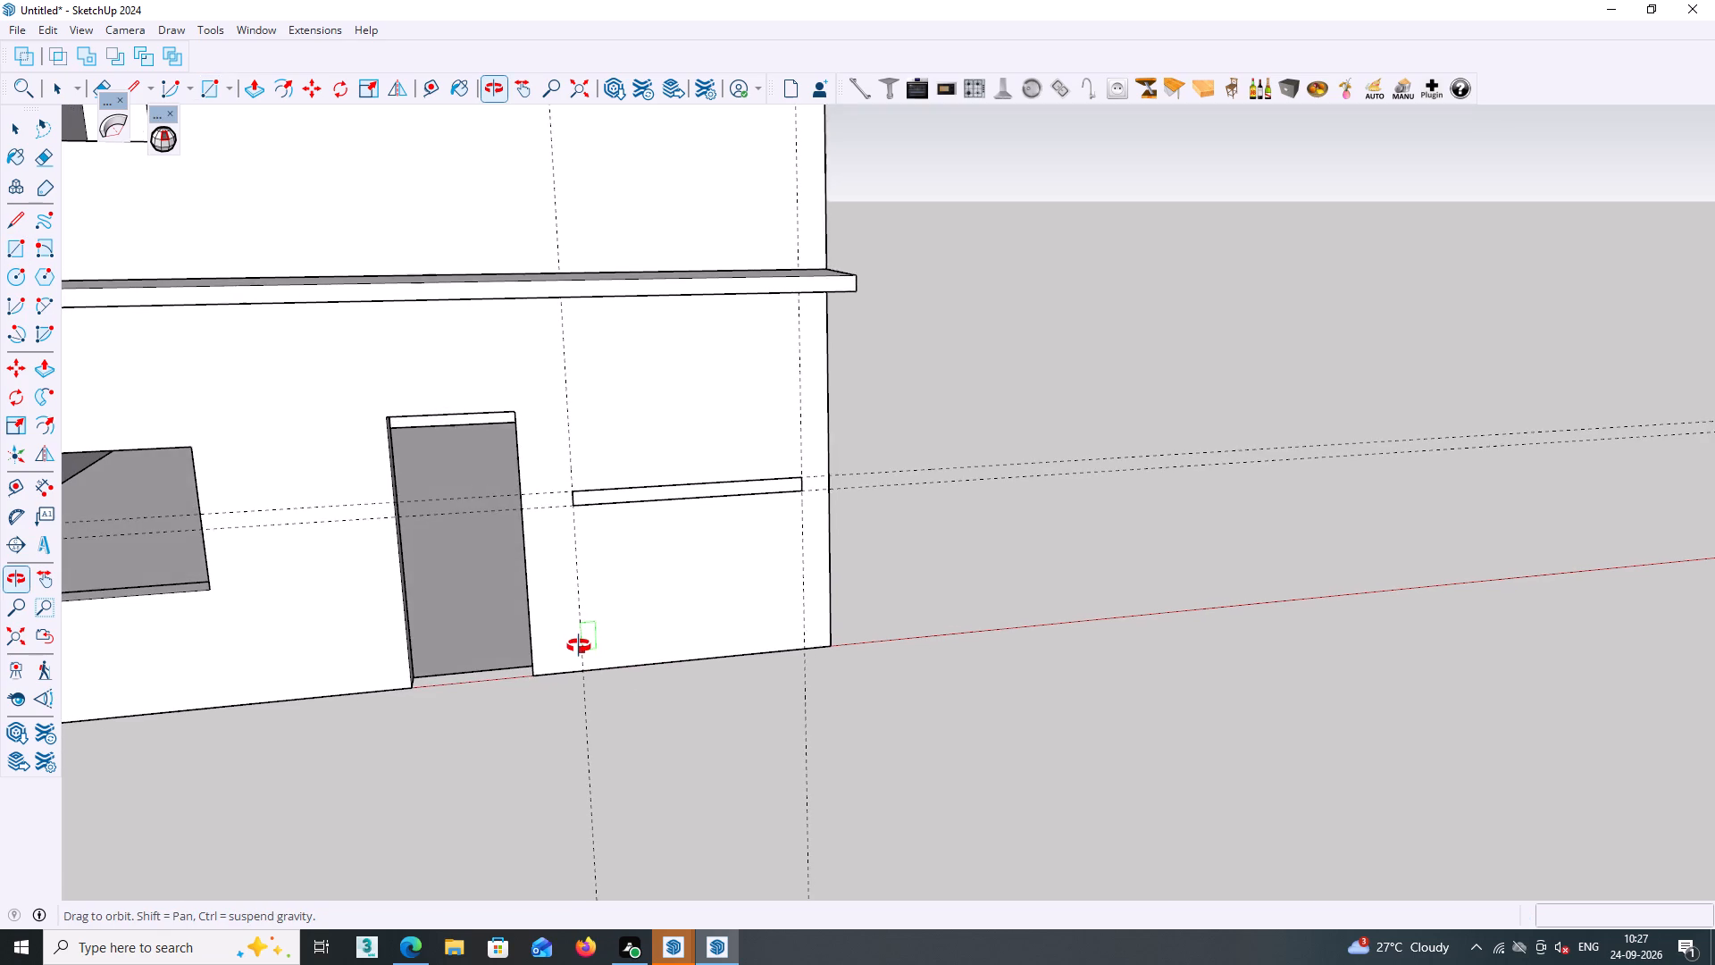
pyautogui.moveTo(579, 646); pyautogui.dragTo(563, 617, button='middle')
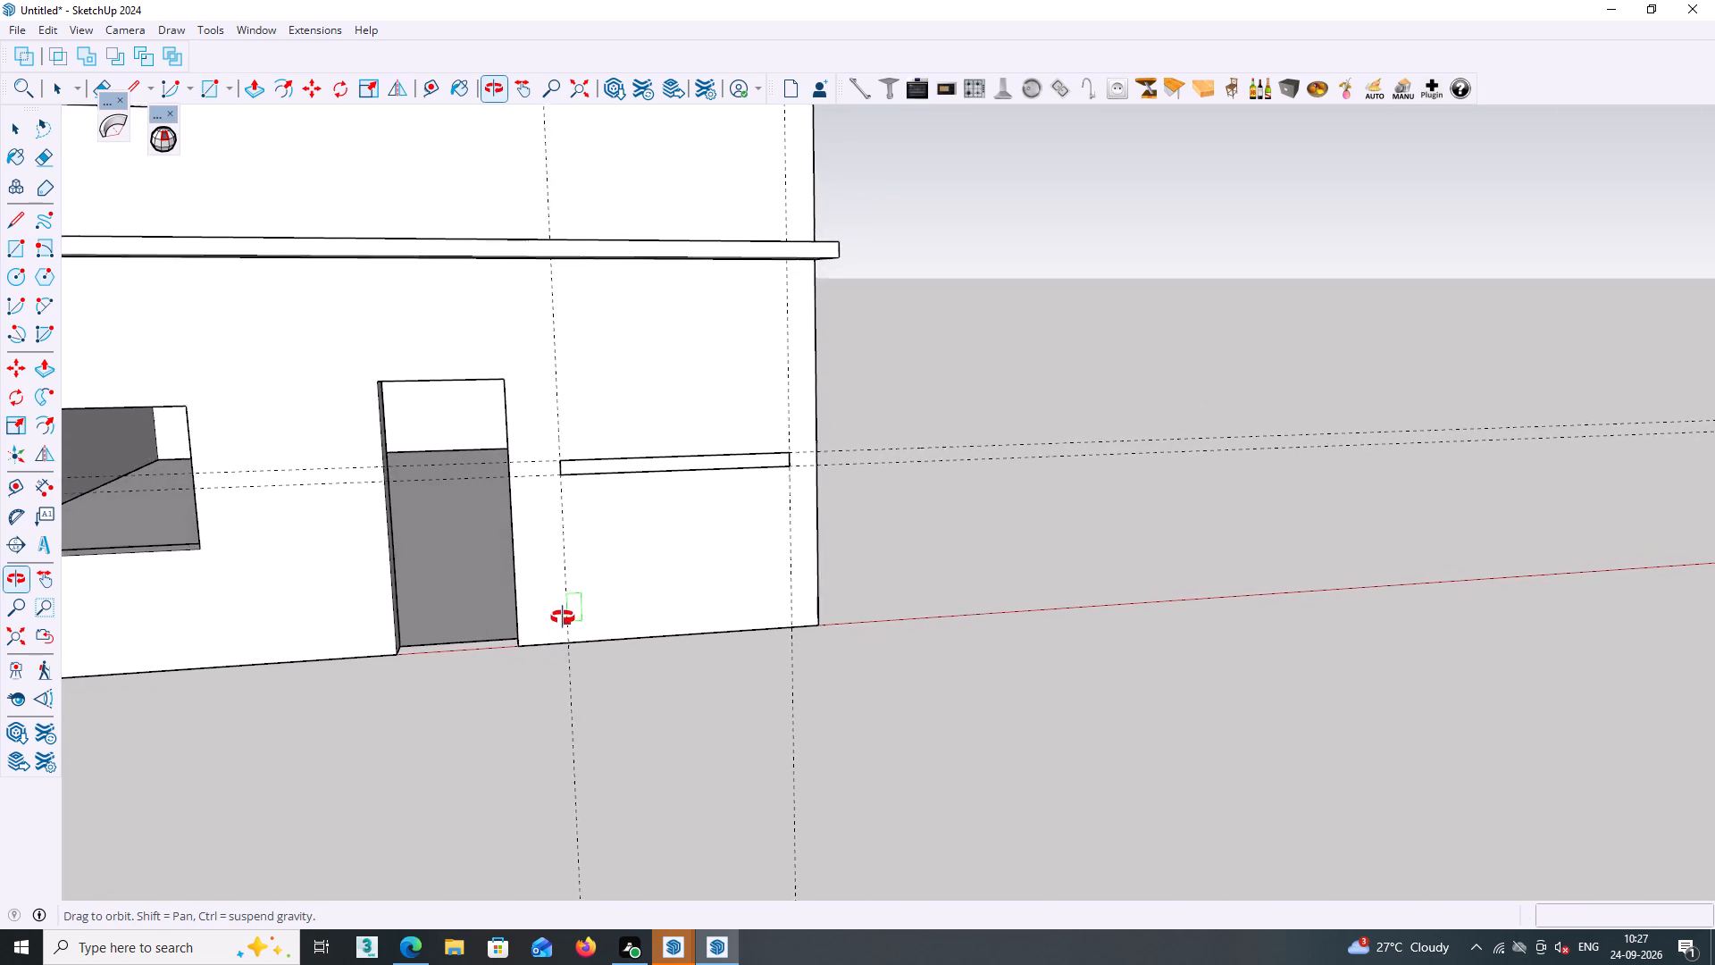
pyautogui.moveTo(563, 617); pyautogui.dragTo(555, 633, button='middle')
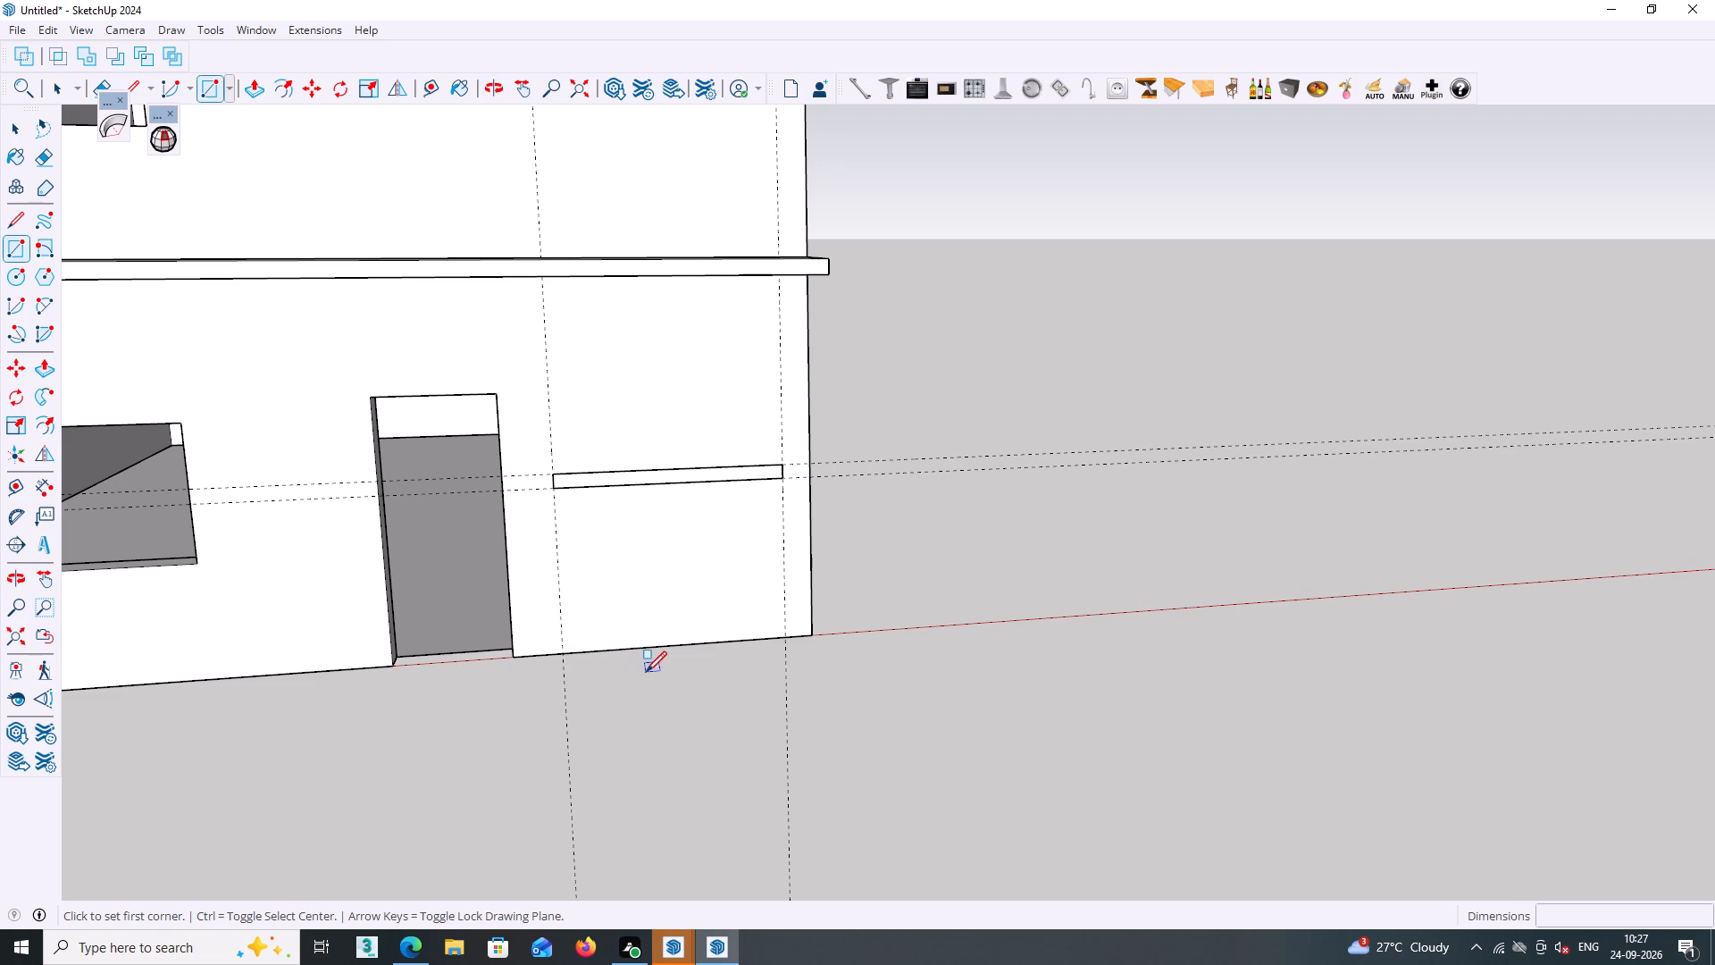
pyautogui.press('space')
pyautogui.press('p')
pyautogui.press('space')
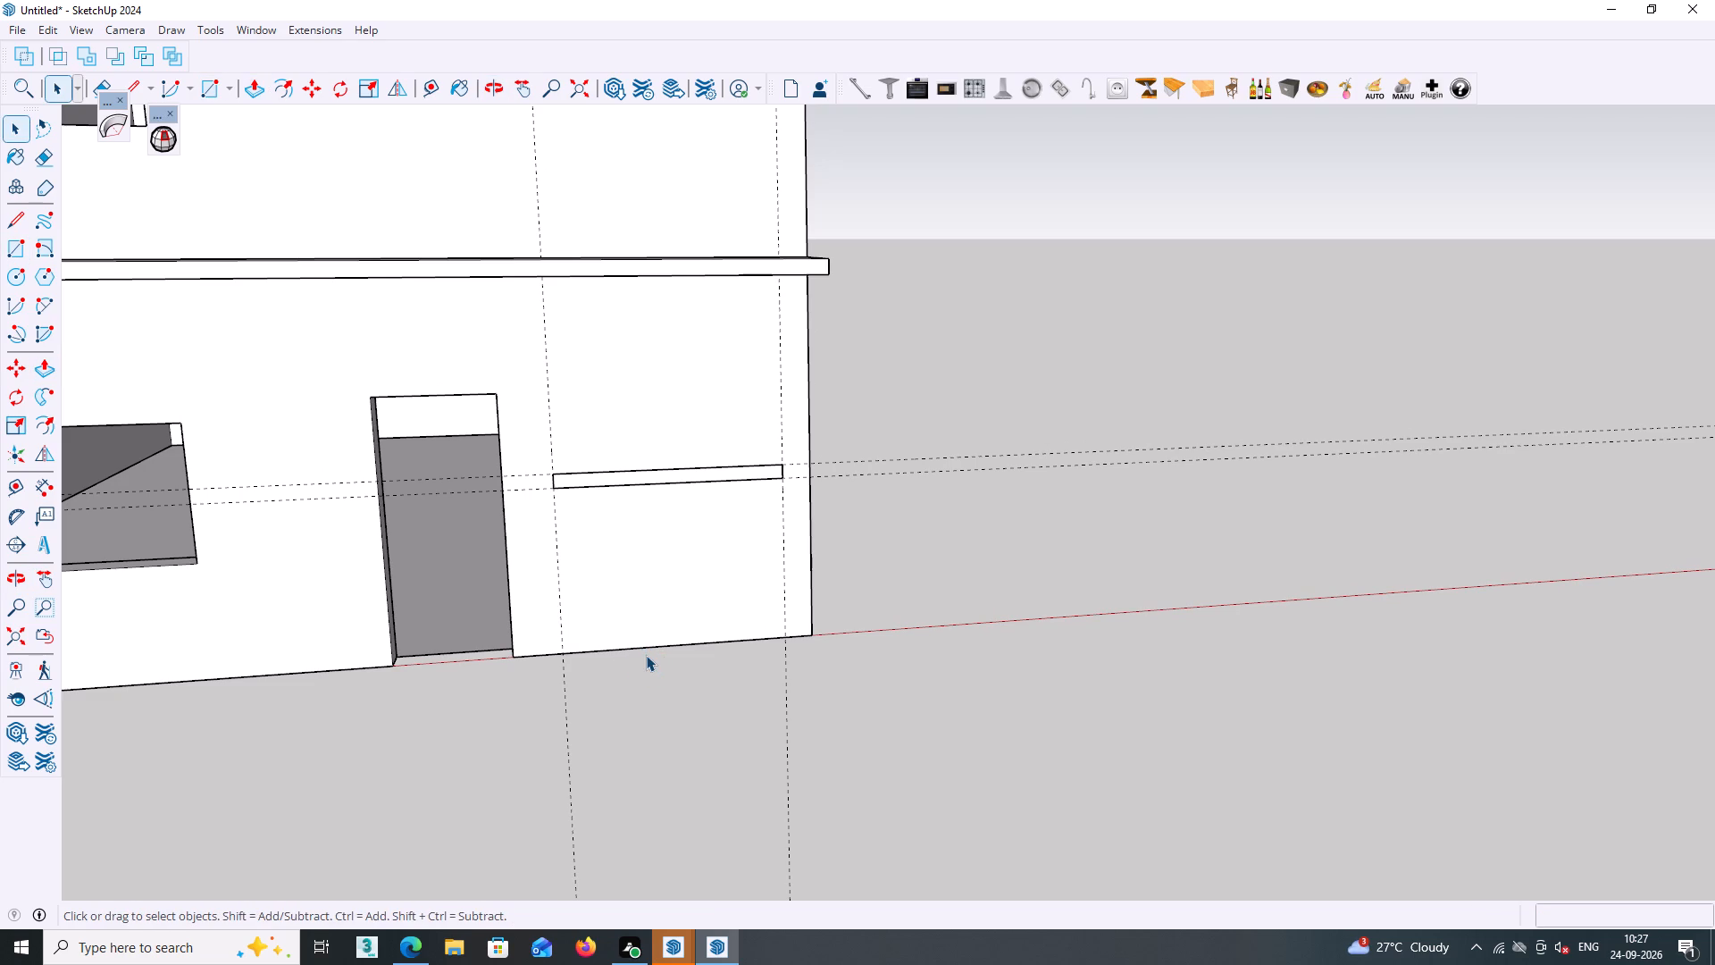
# Place a horizontal Tape Measure guide on the ground-floor front wall, 9" above its base edge.
pyautogui.press('t')
pyautogui.click(641, 648)
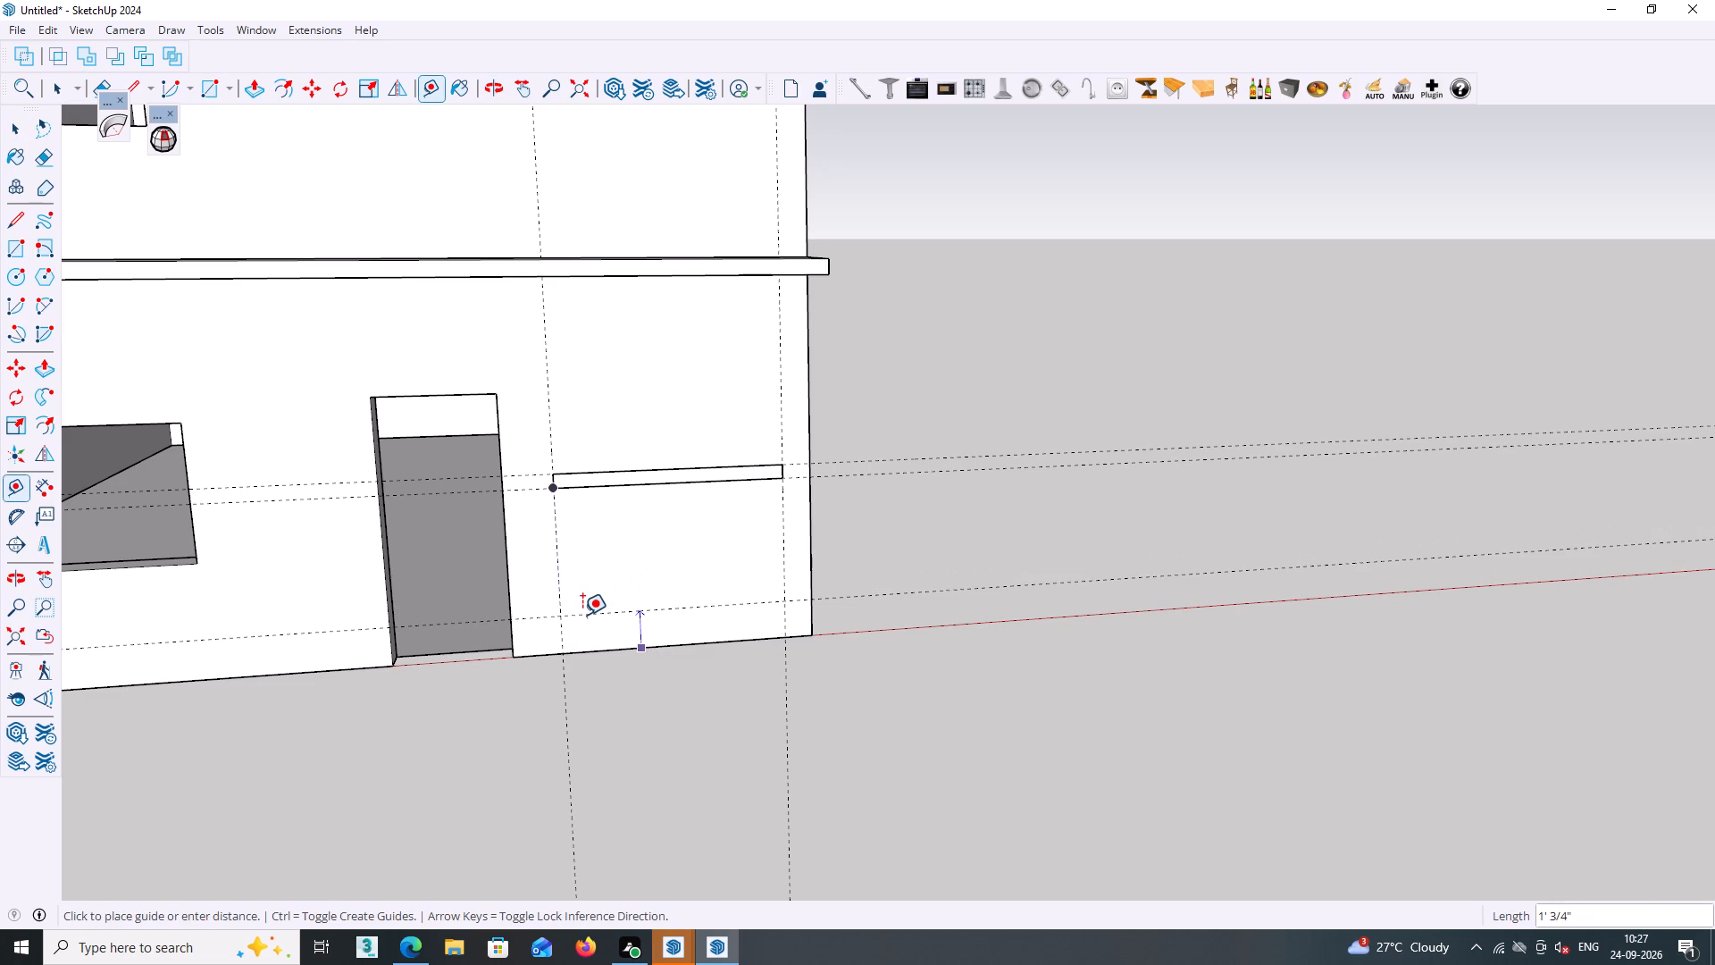
pyautogui.press('9')
pyautogui.press('Return')
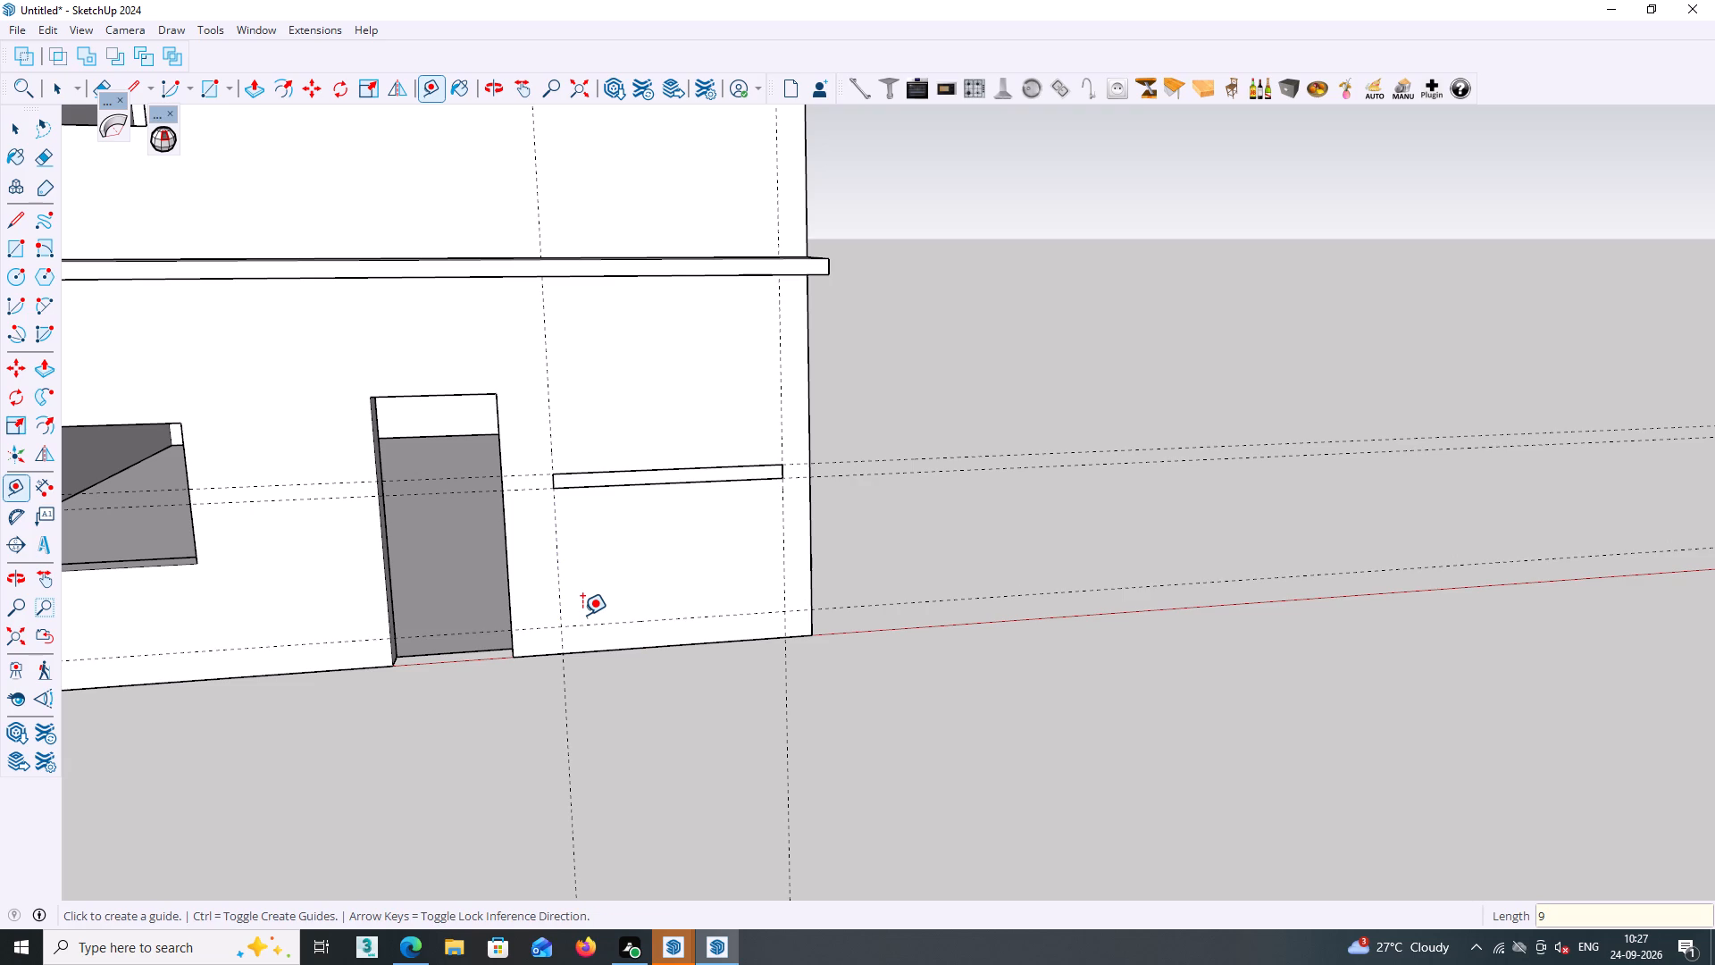
# Draw a line about 10' 3" long along the 9" guide, from the door opening's far edge to the vertical guide near the wall corner.
pyautogui.moveTo(599, 640); pyautogui.dragTo(623, 638, button='middle')
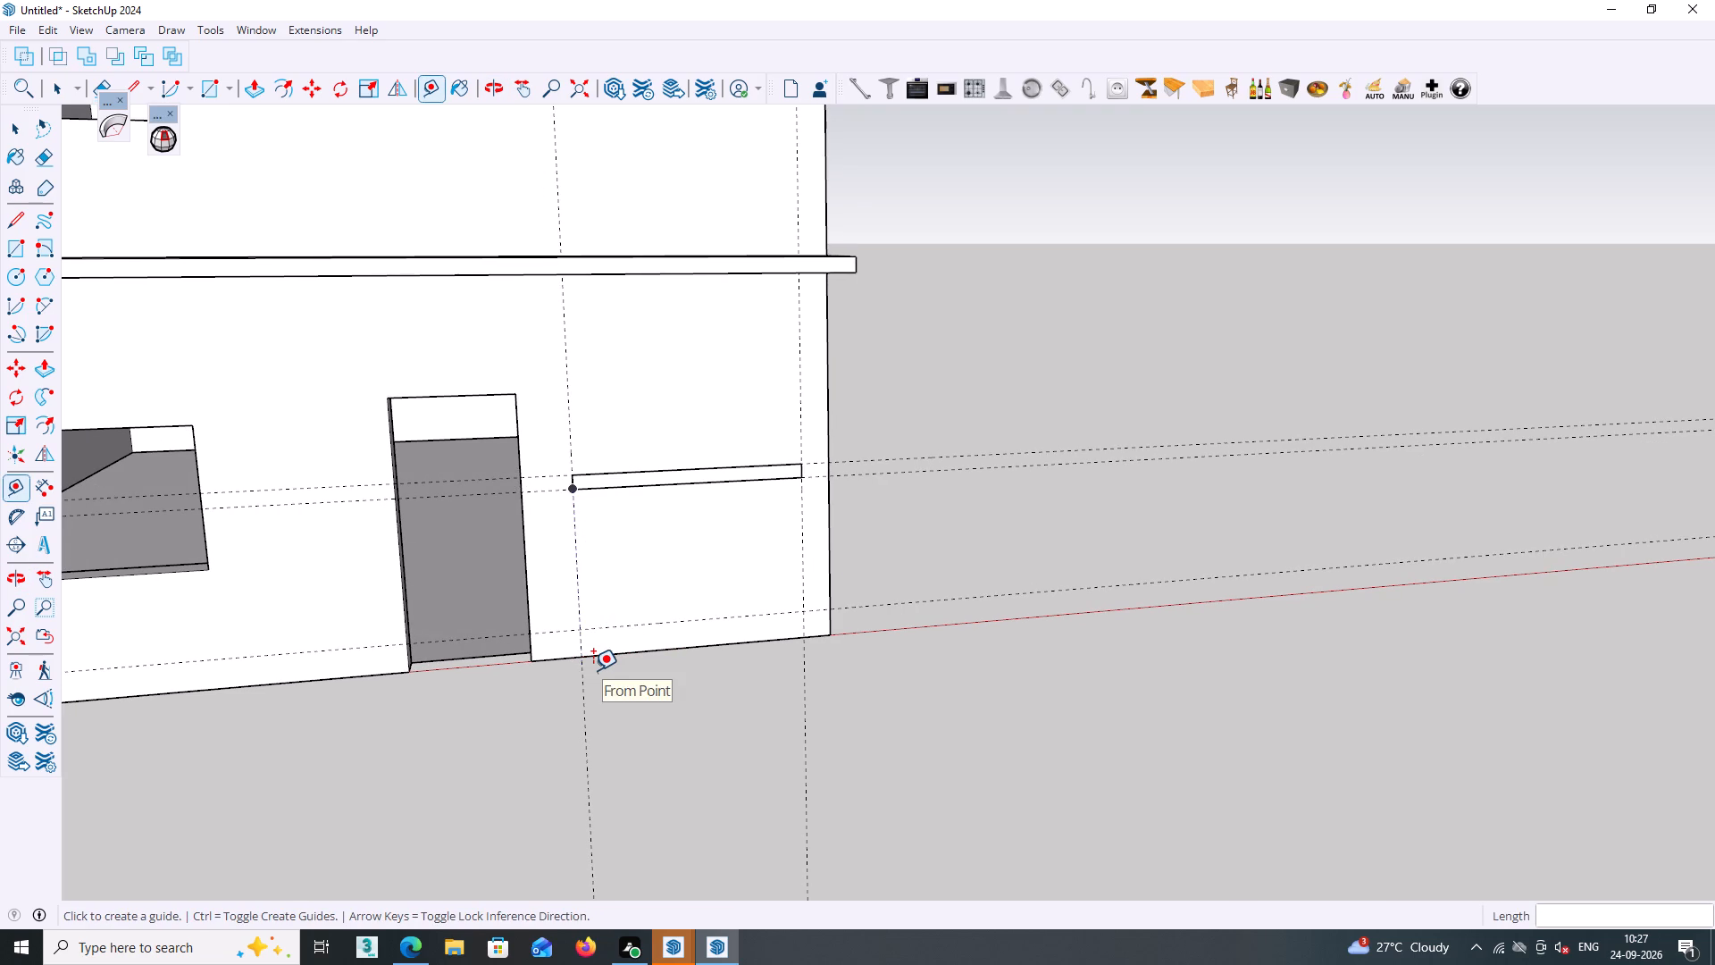
pyautogui.press('l')
pyautogui.moveTo(613, 685); pyautogui.dragTo(584, 679, button='middle')
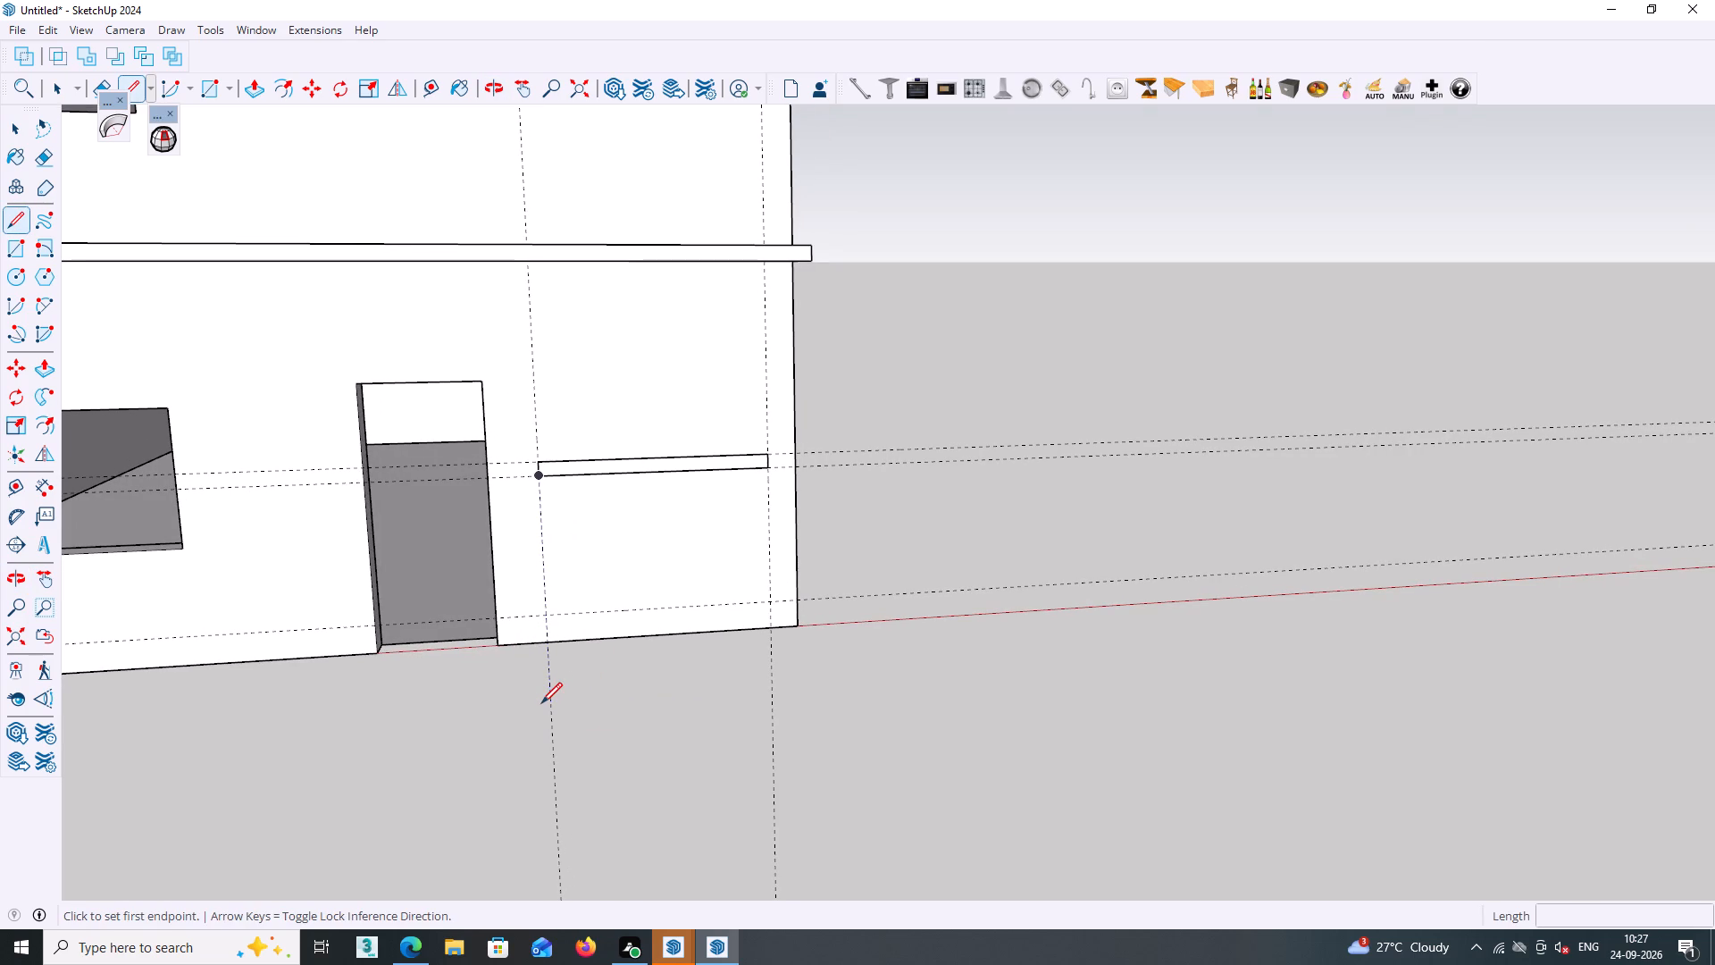
pyautogui.click(374, 627)
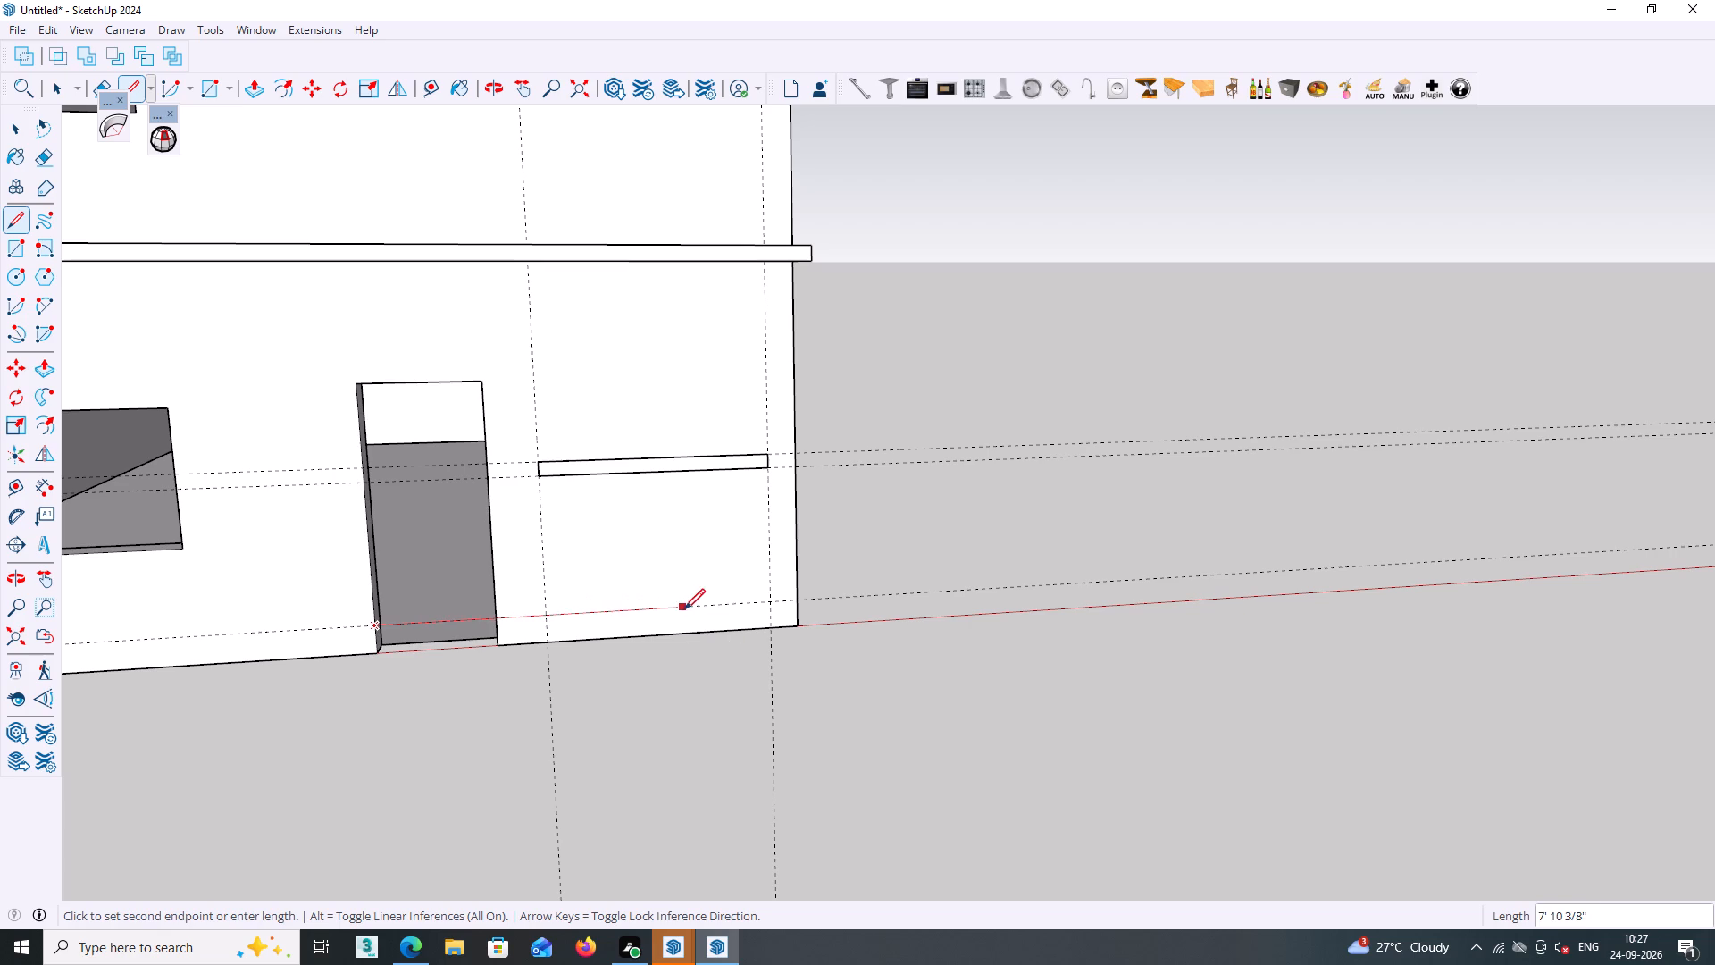
pyautogui.click(771, 603)
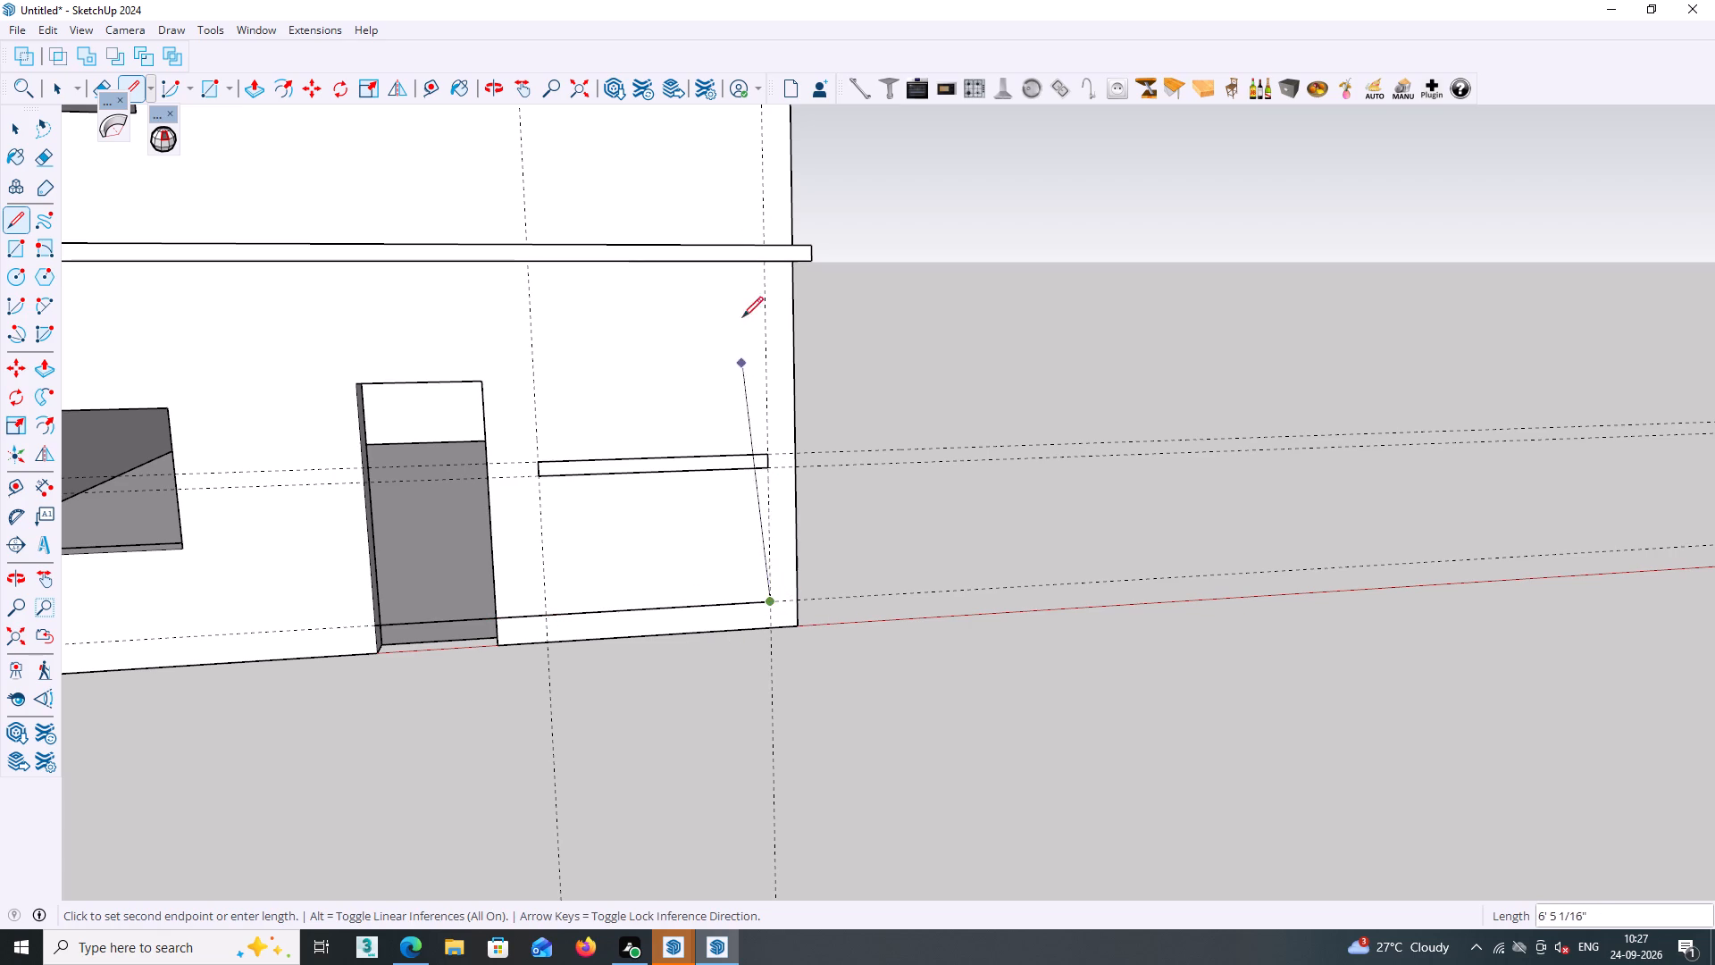
pyautogui.keyDown('shift'); pyautogui.moveTo(761, 238); pyautogui.dragTo(775, 546, button='middle'); pyautogui.keyUp('shift')
pyautogui.scroll(-2, 750, 333)
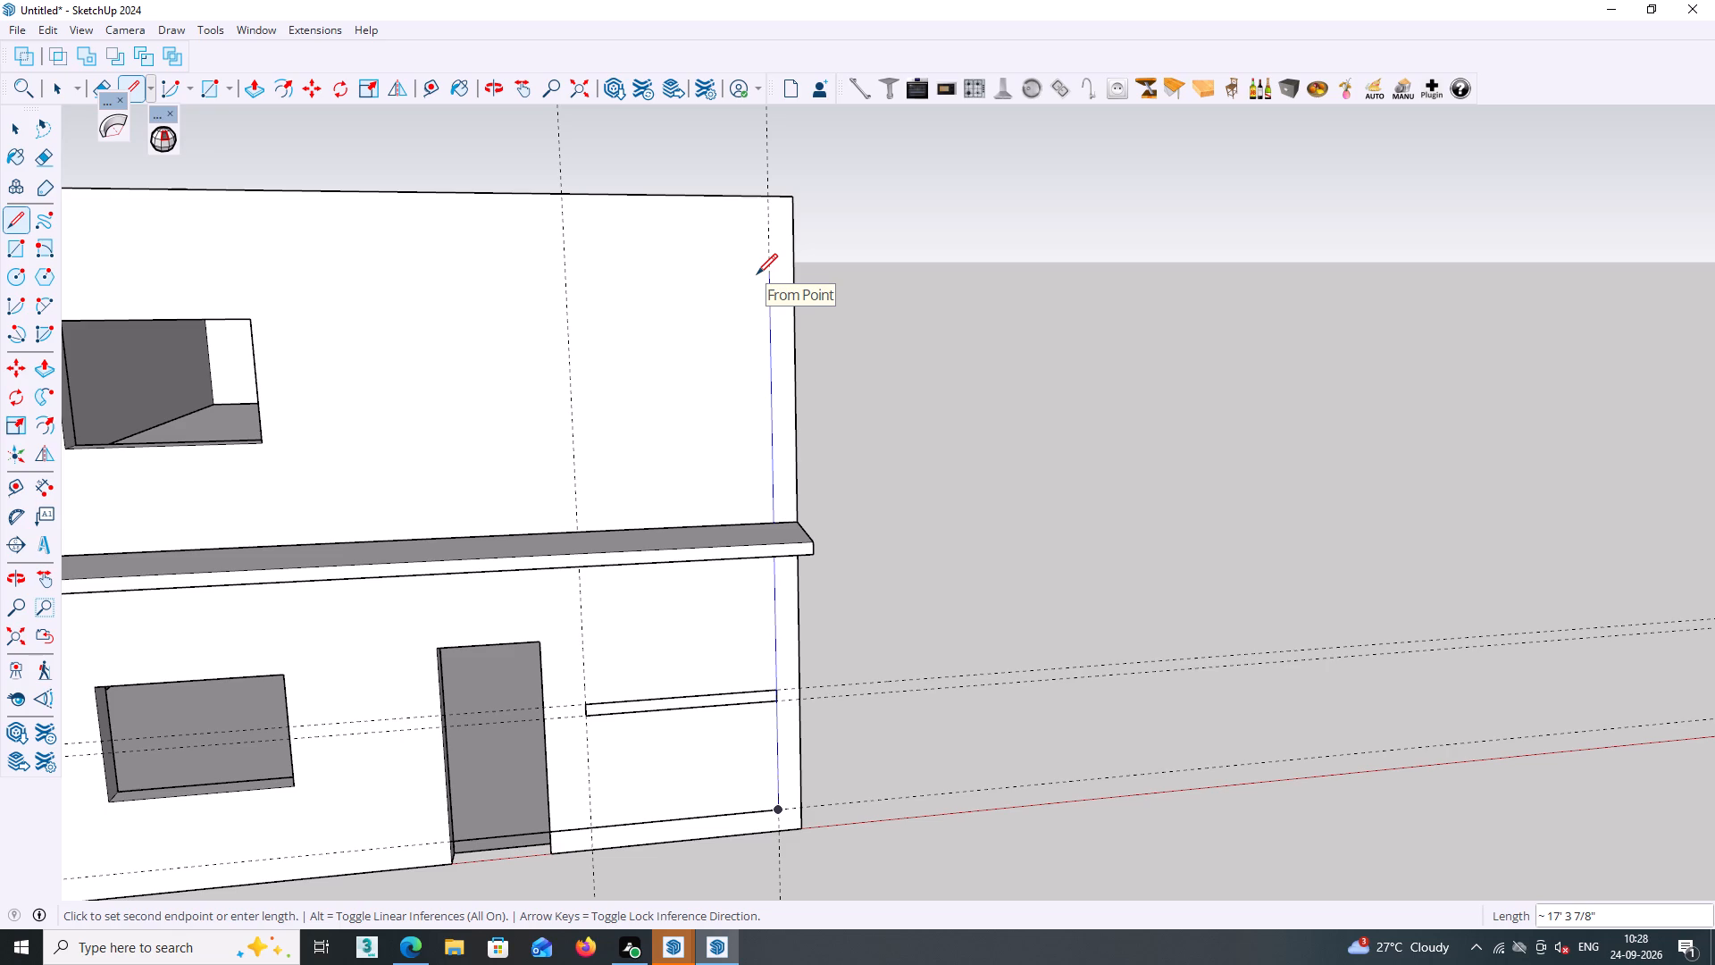
pyautogui.press('Escape')
# Draw a 6' by 19' 7 1/2" rectangle on the front wall between the two vertical guides, from the 9" guide up to the wall's top edge.
pyautogui.press('r')
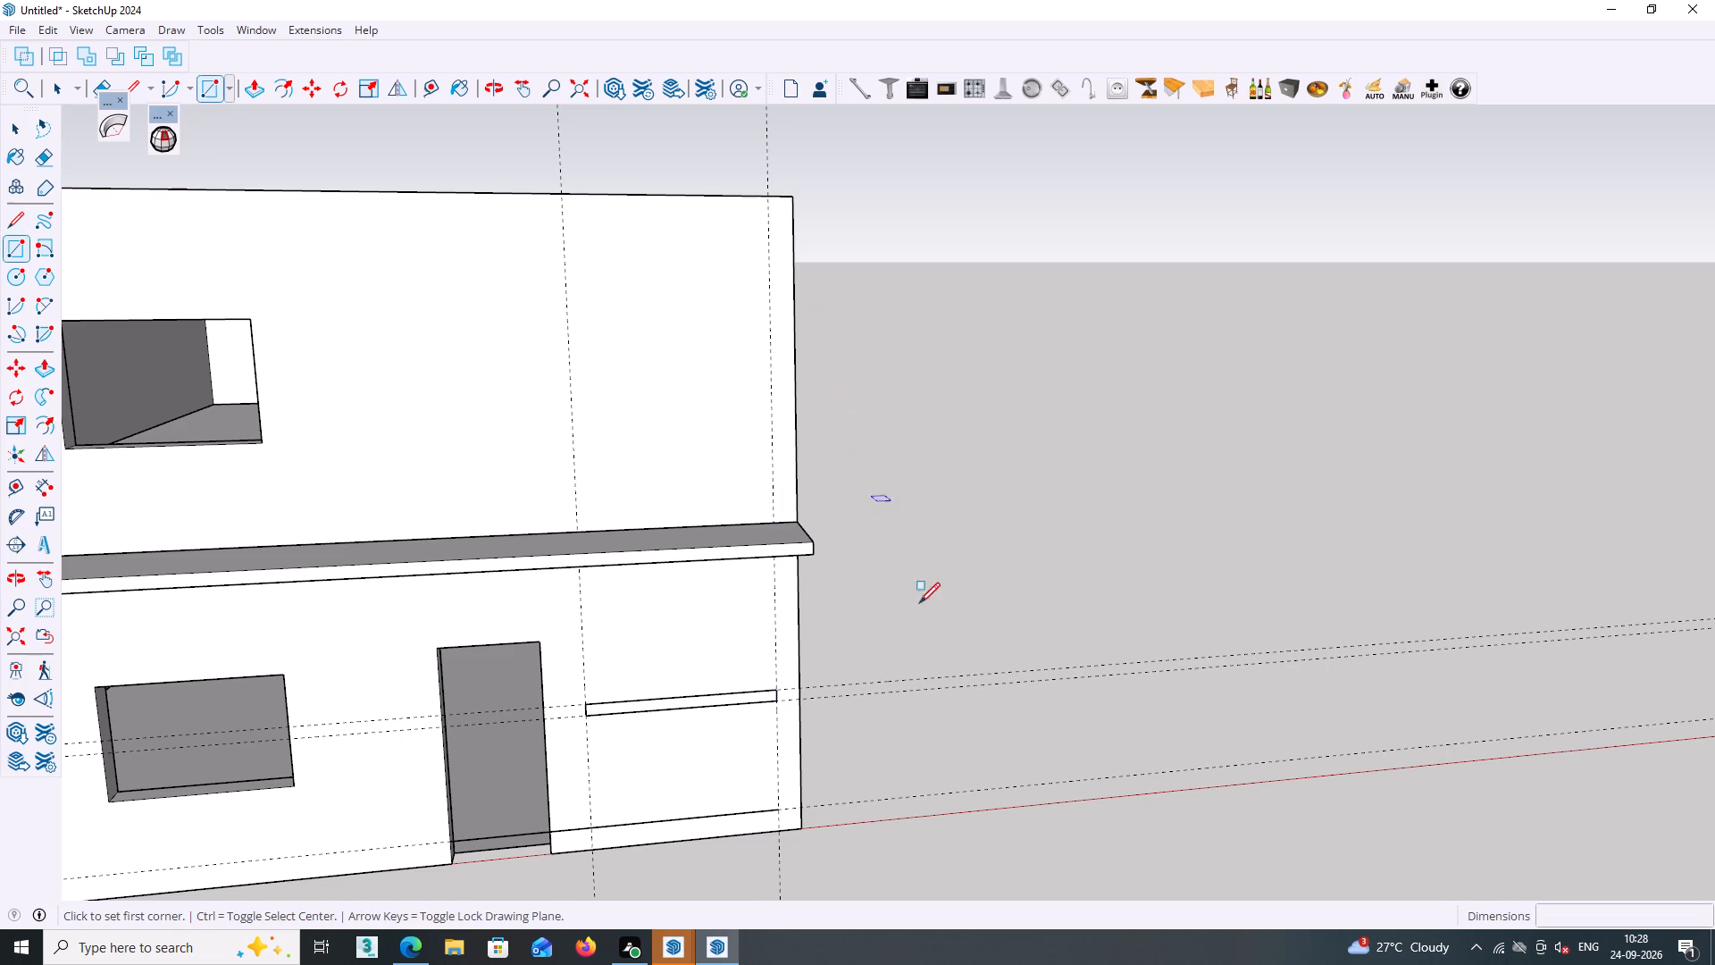
pyautogui.click(778, 811)
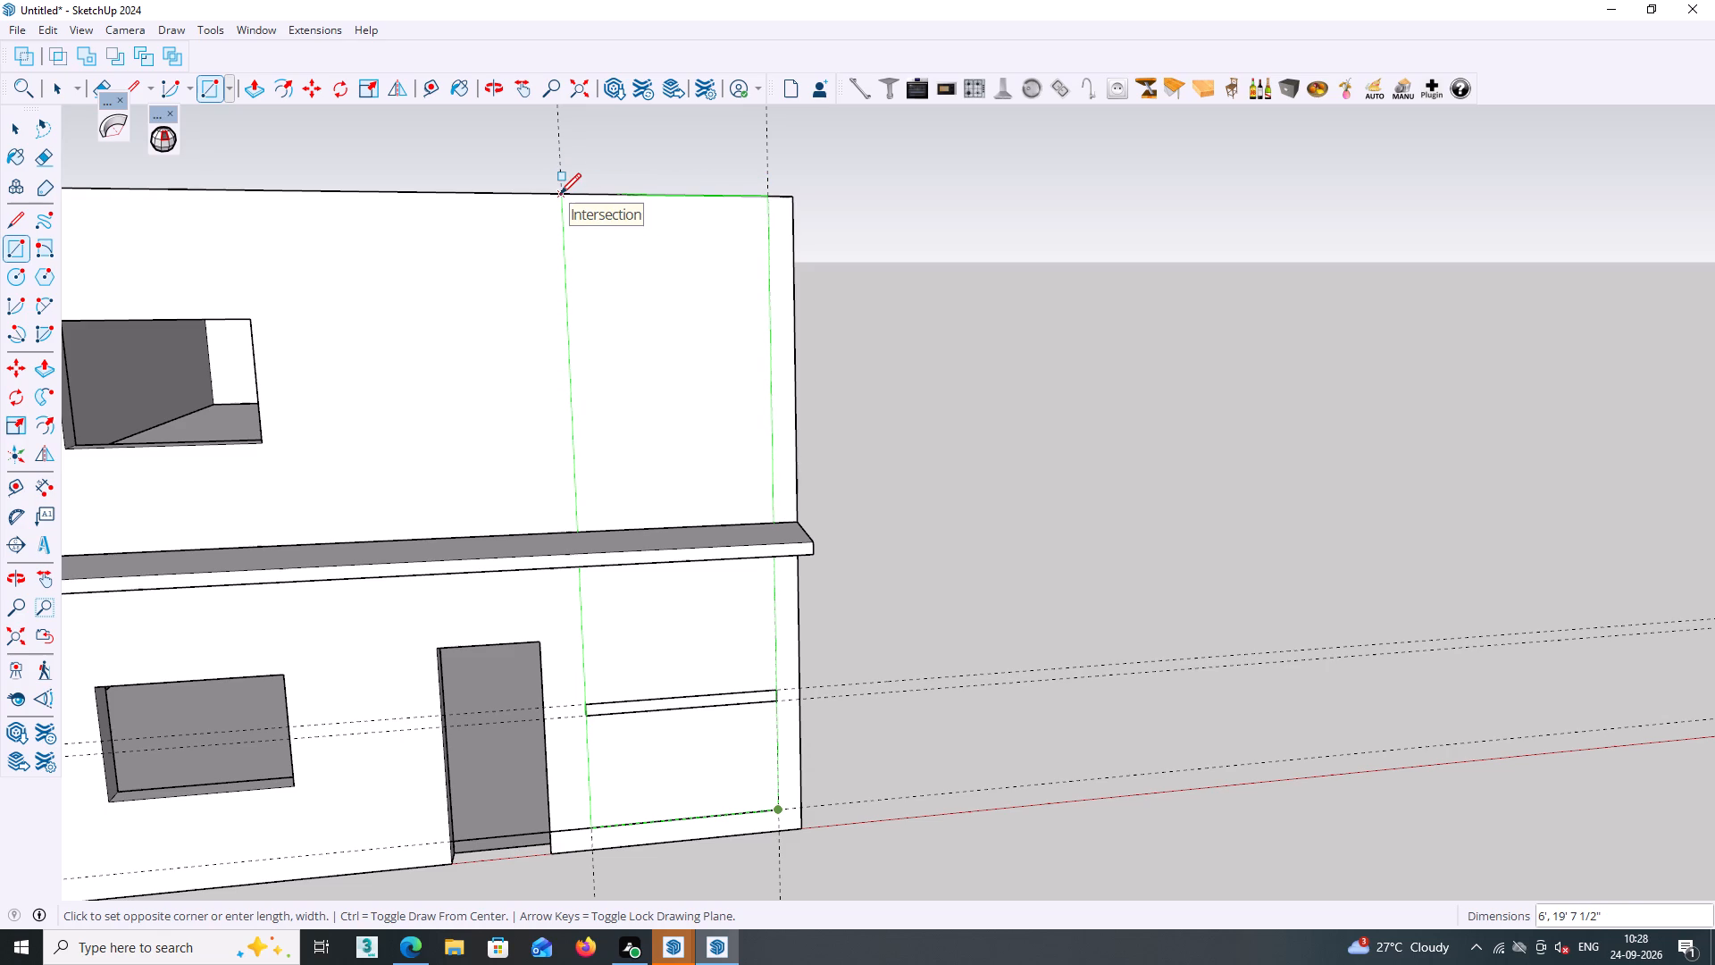
pyautogui.click(560, 194)
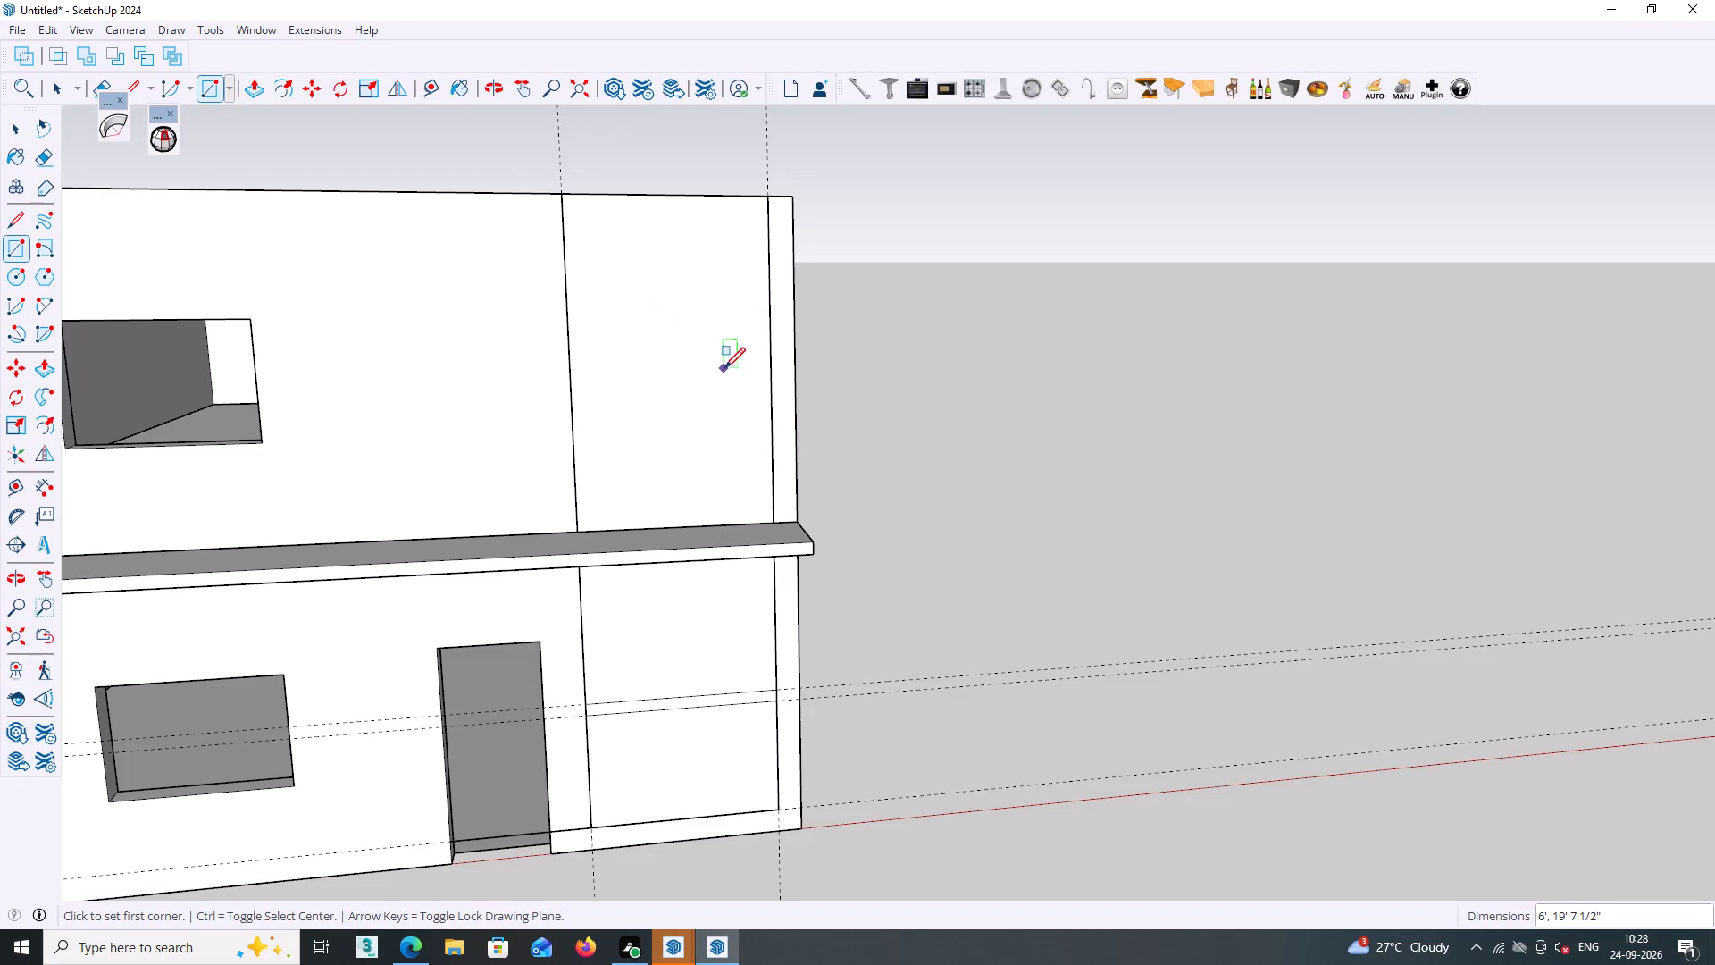
pyautogui.press('space')
# Examine the front facade and the tall rectangle running across both storeys.
pyautogui.moveTo(736, 422); pyautogui.dragTo(733, 487, button='middle')
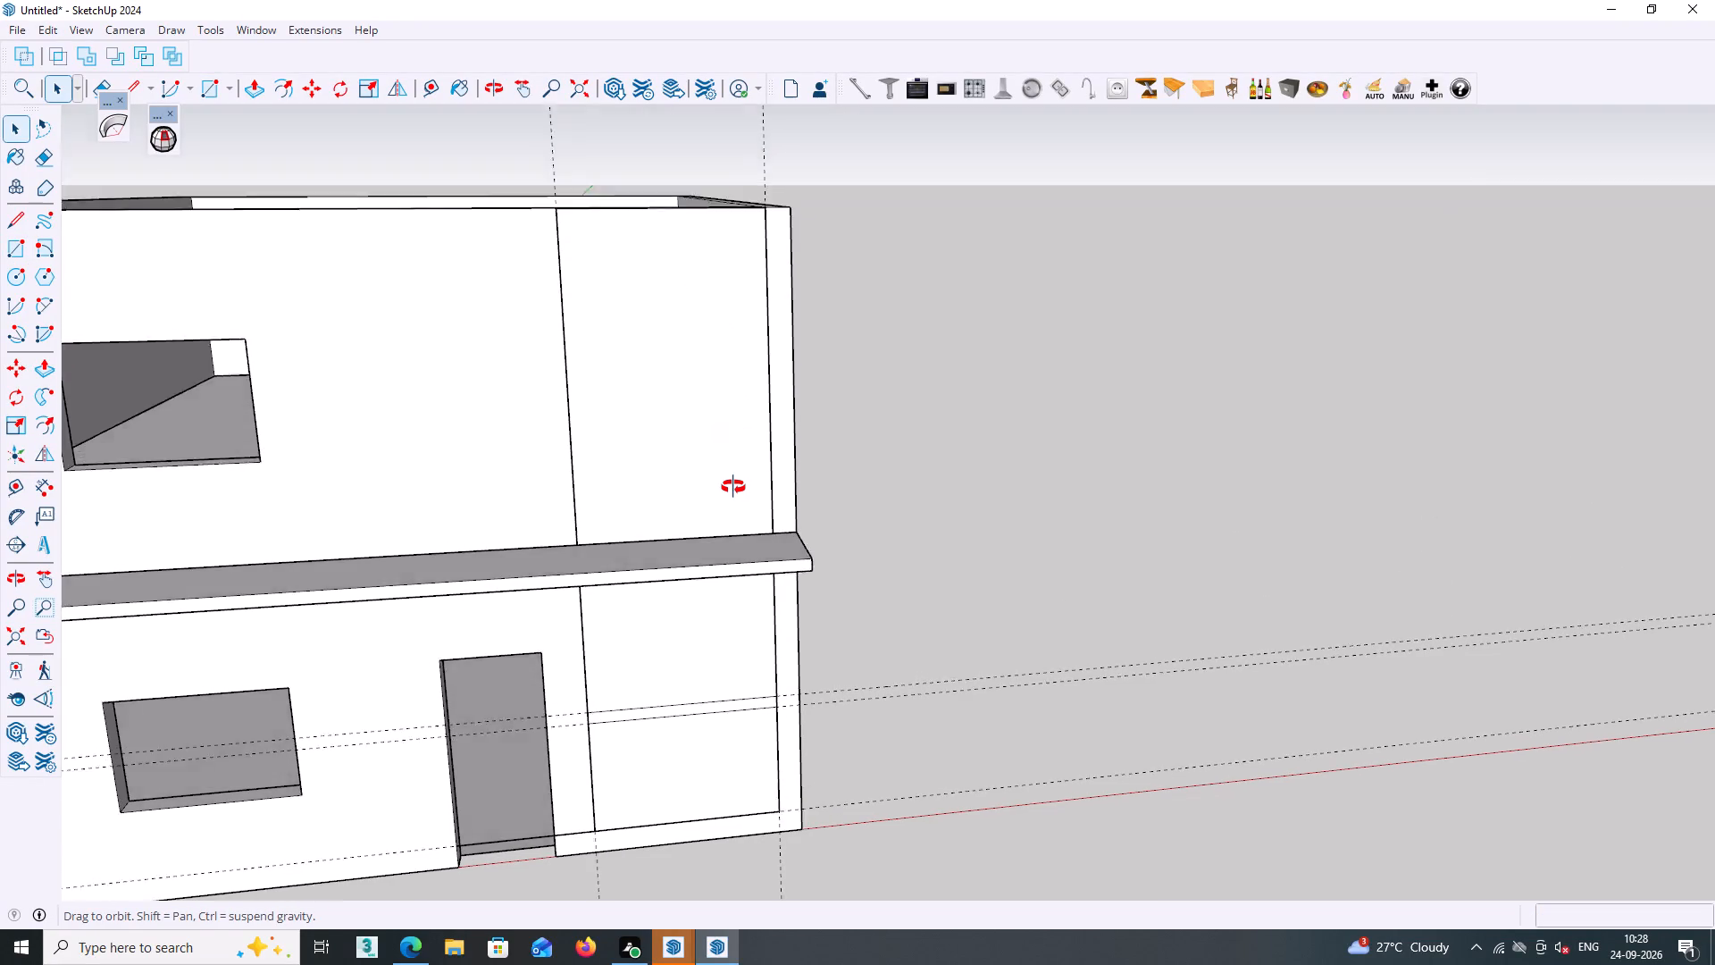
pyautogui.moveTo(733, 487); pyautogui.dragTo(724, 441, button='middle')
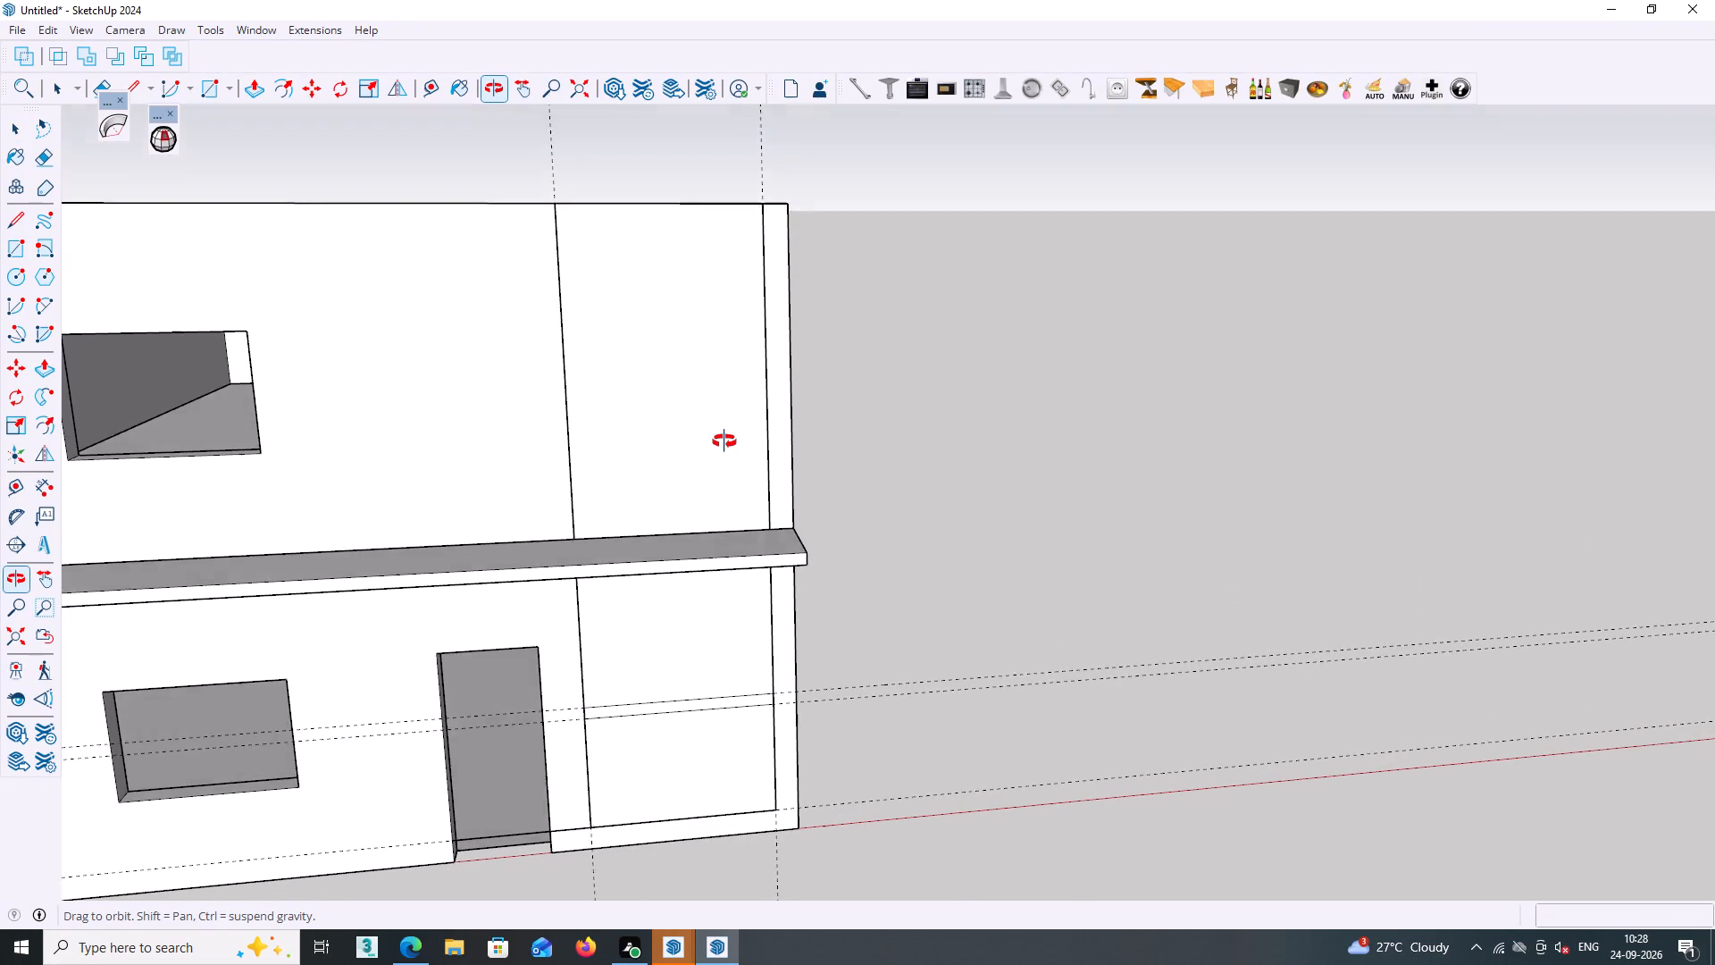
pyautogui.moveTo(724, 441); pyautogui.dragTo(724, 429, button='middle')
pyautogui.scroll(-2, 724, 428)
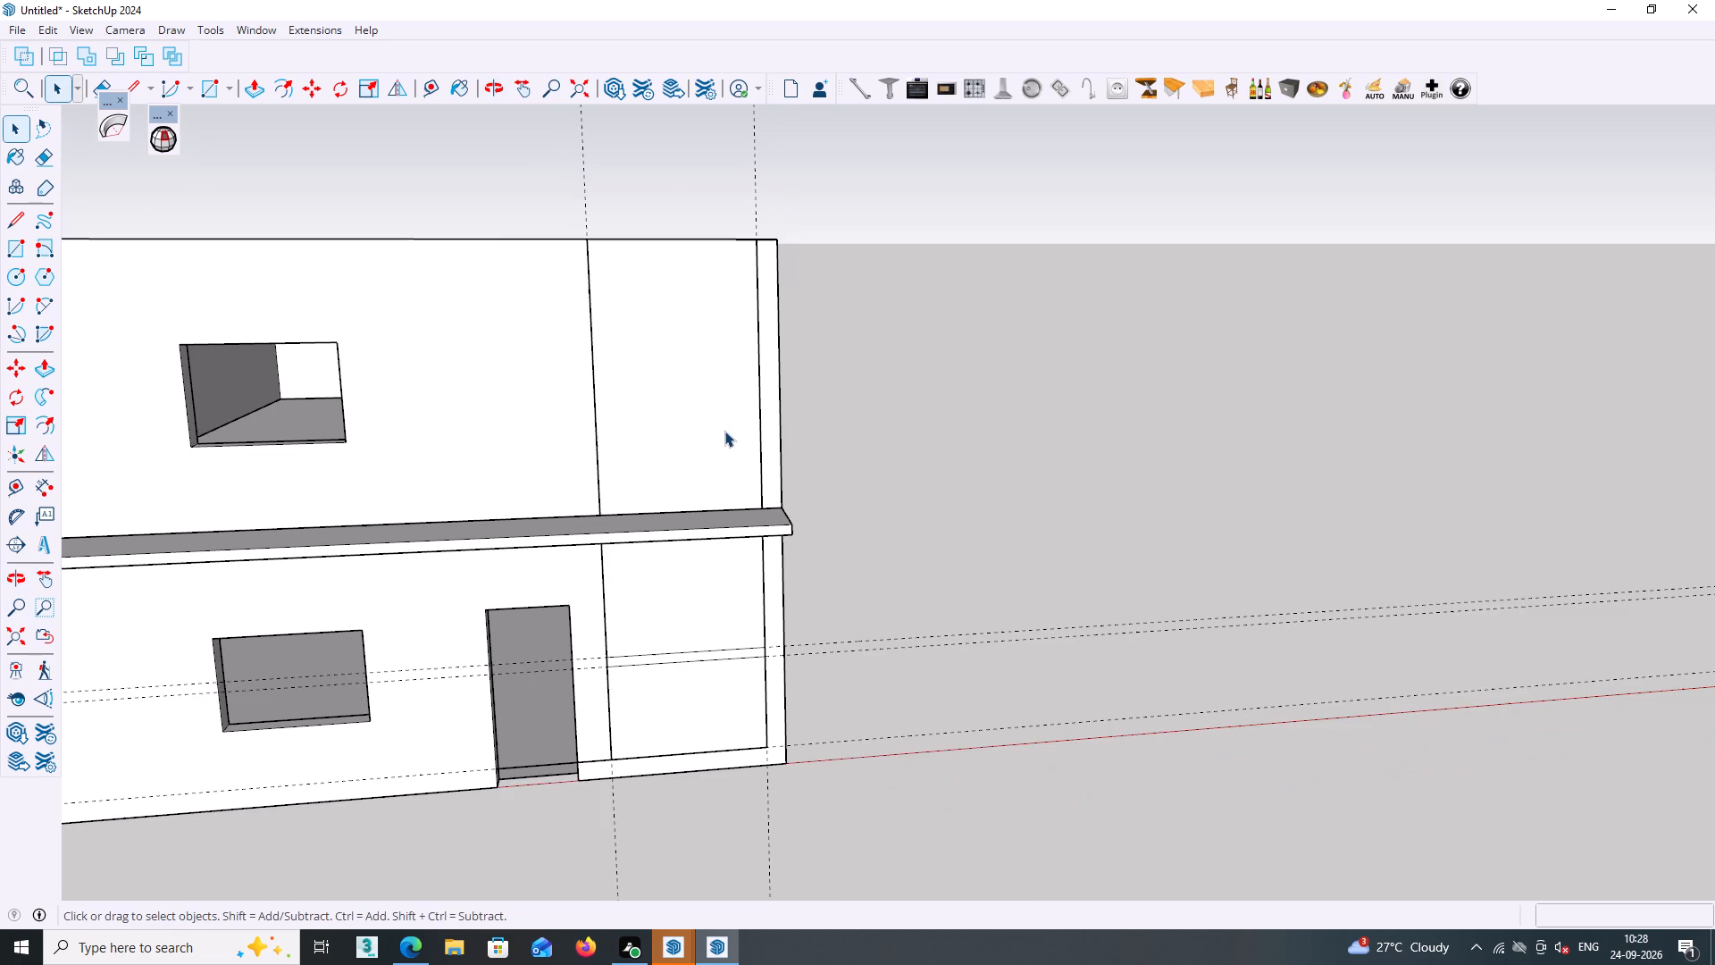
pyautogui.moveTo(724, 432); pyautogui.dragTo(737, 410, button='middle')
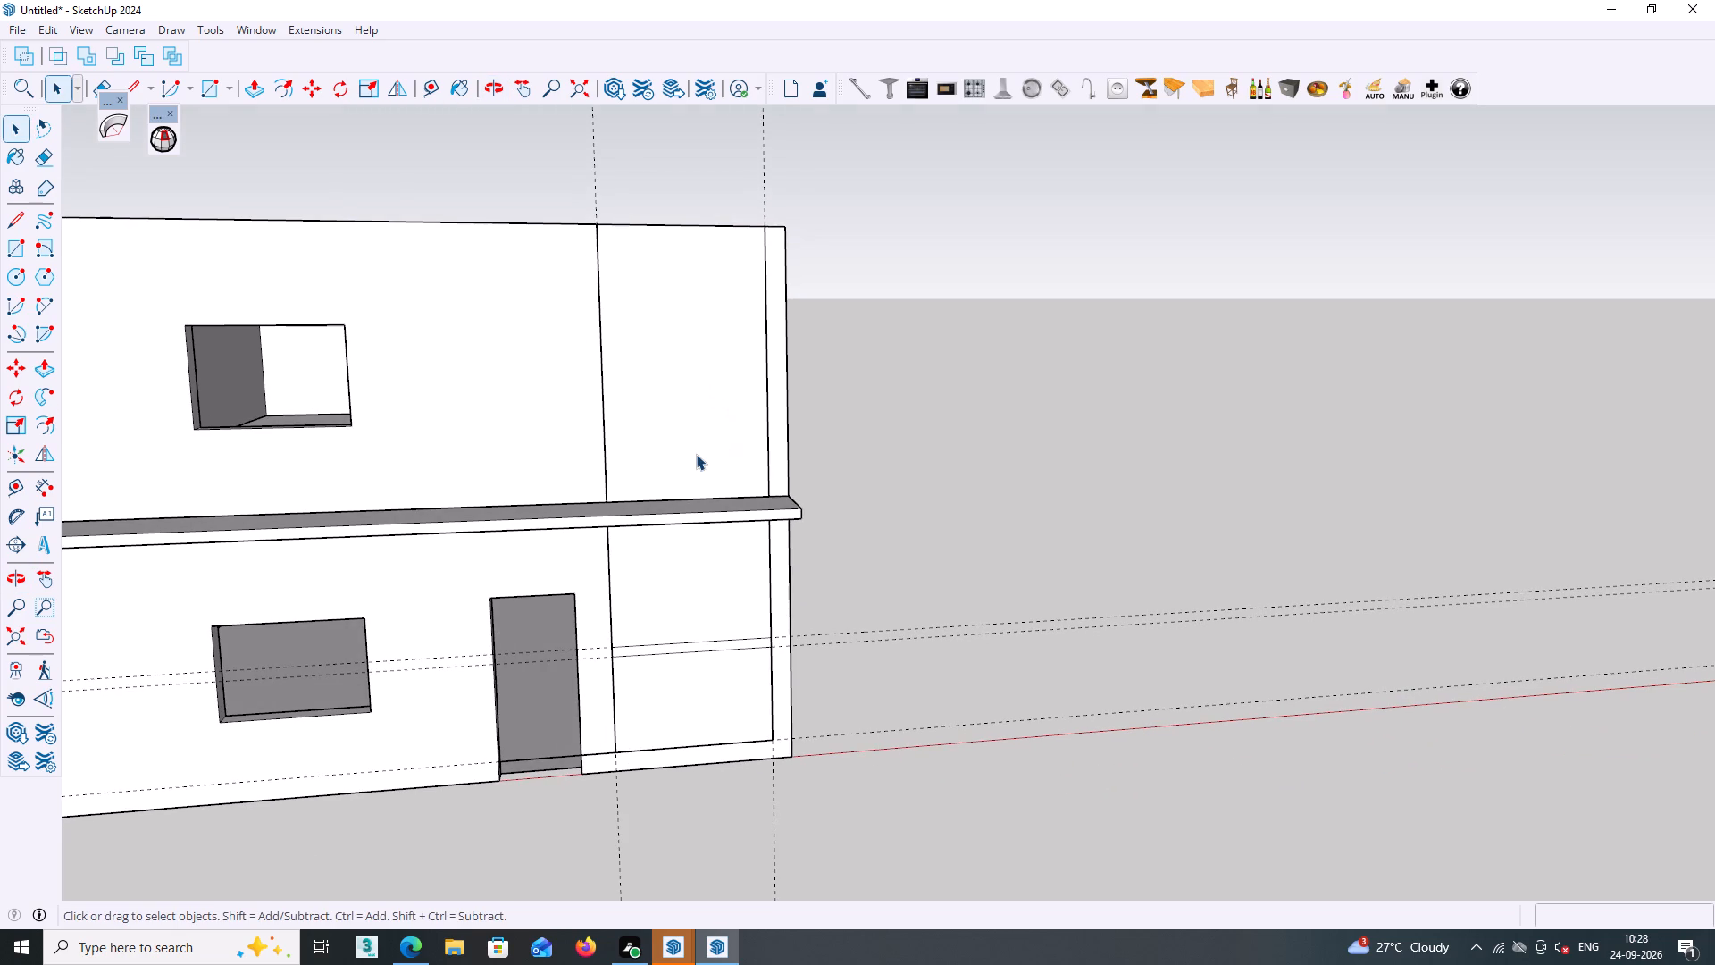
pyautogui.scroll(-4, 696, 457)
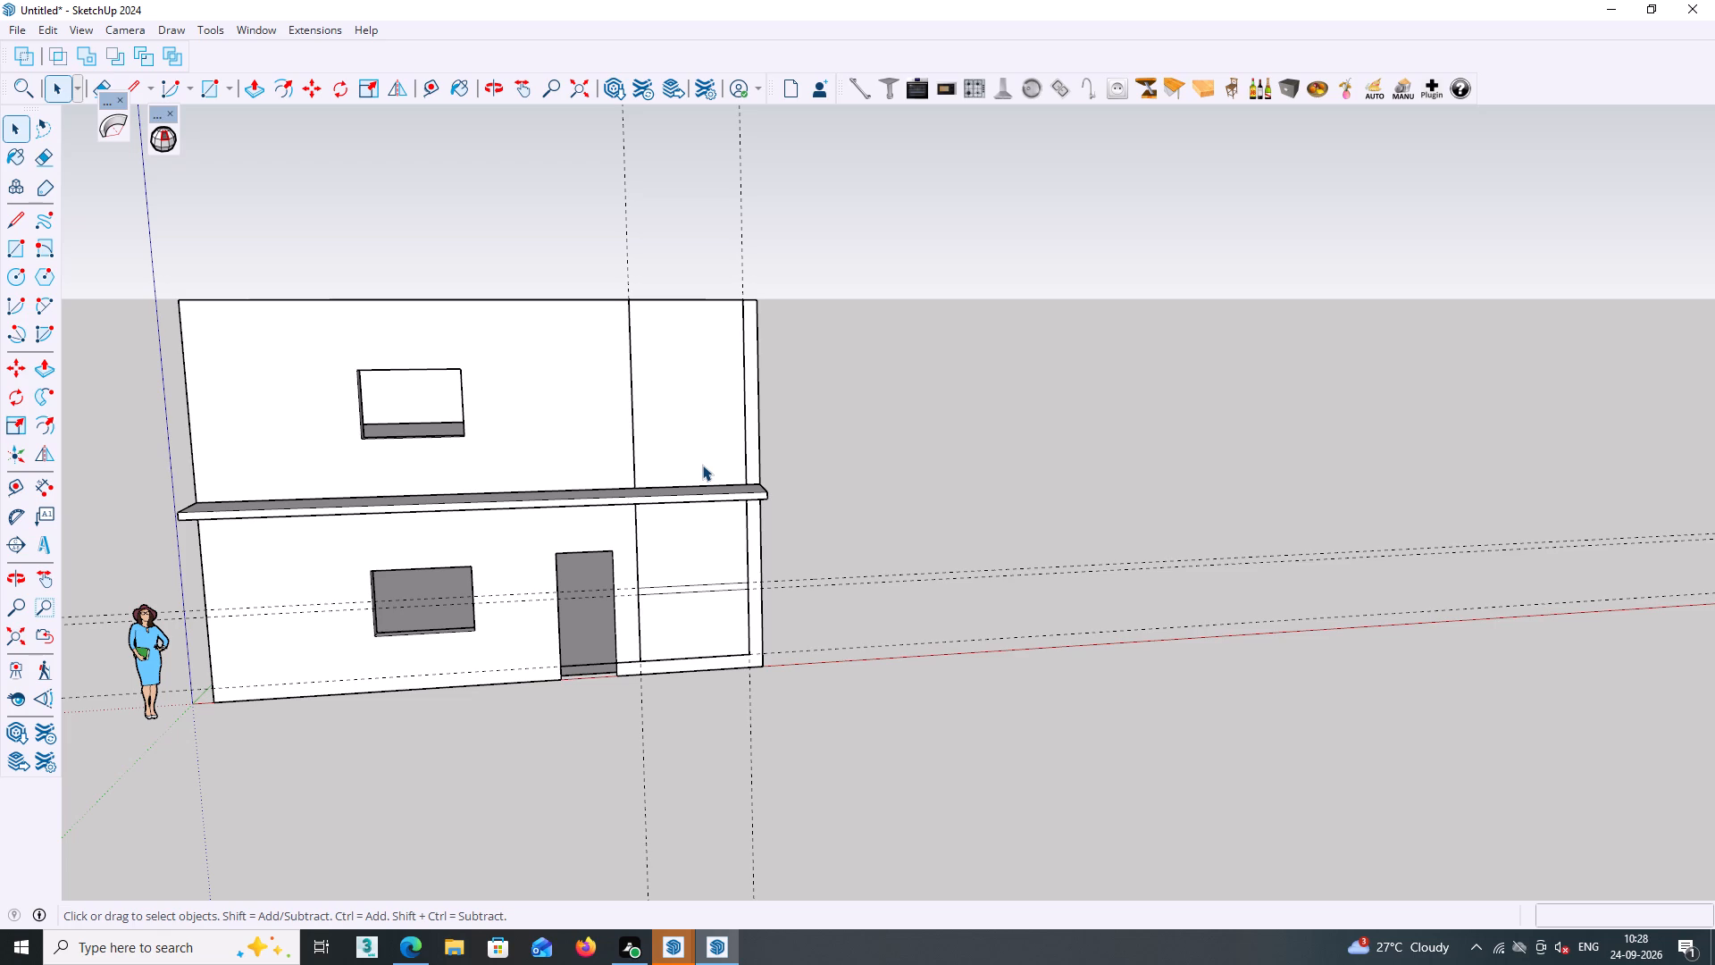
pyautogui.moveTo(703, 460); pyautogui.dragTo(693, 411, button='middle')
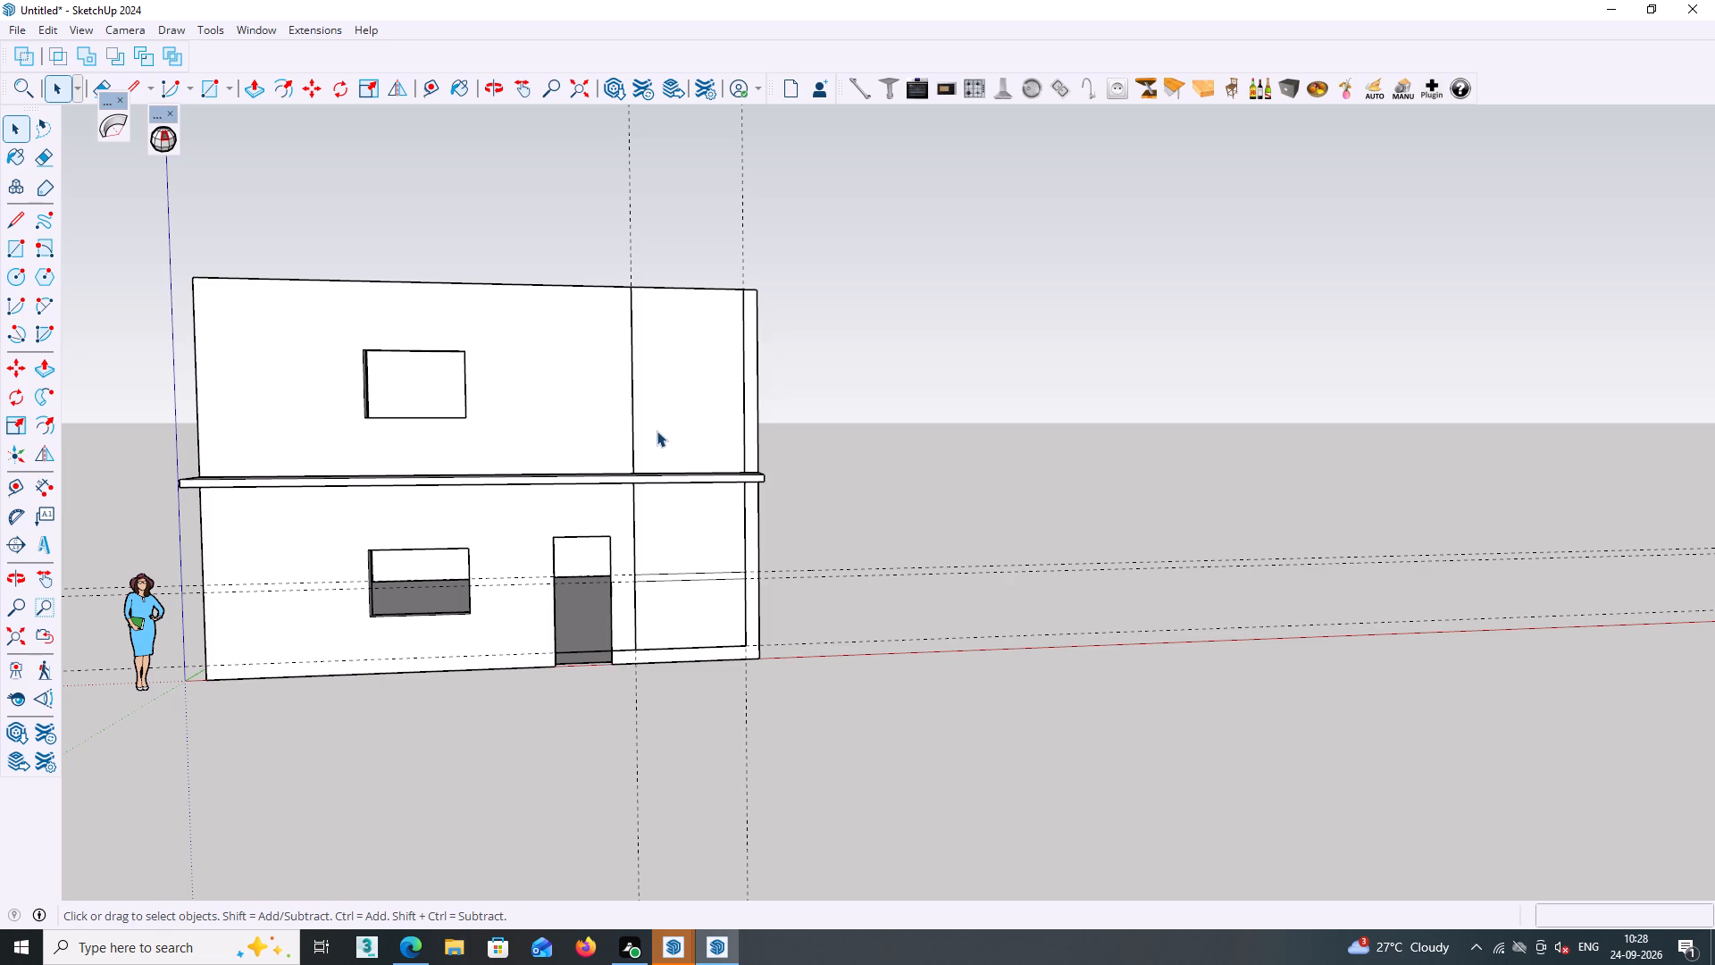
# Open the projecting slab for editing and extend its front face outward by repeating the last Push/Pull distance three times.
pyautogui.moveTo(587, 481); pyautogui.dragTo(594, 507, button='middle')
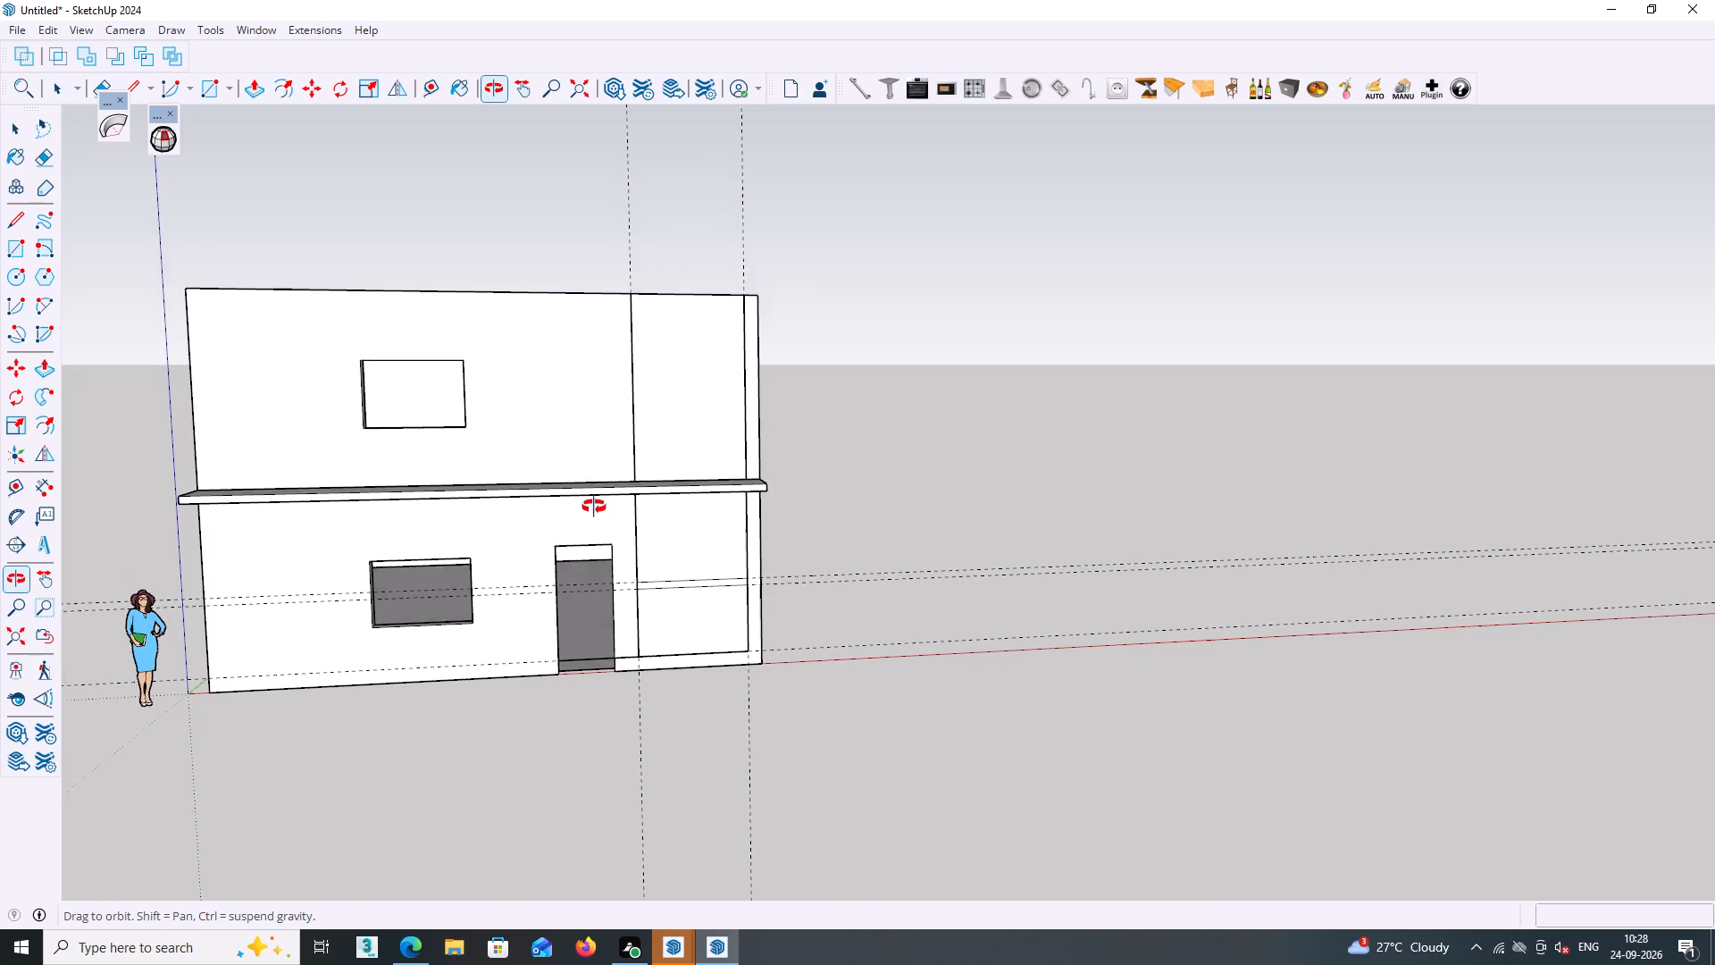
pyautogui.moveTo(594, 507); pyautogui.dragTo(594, 546, button='middle')
pyautogui.scroll(4, 593, 533)
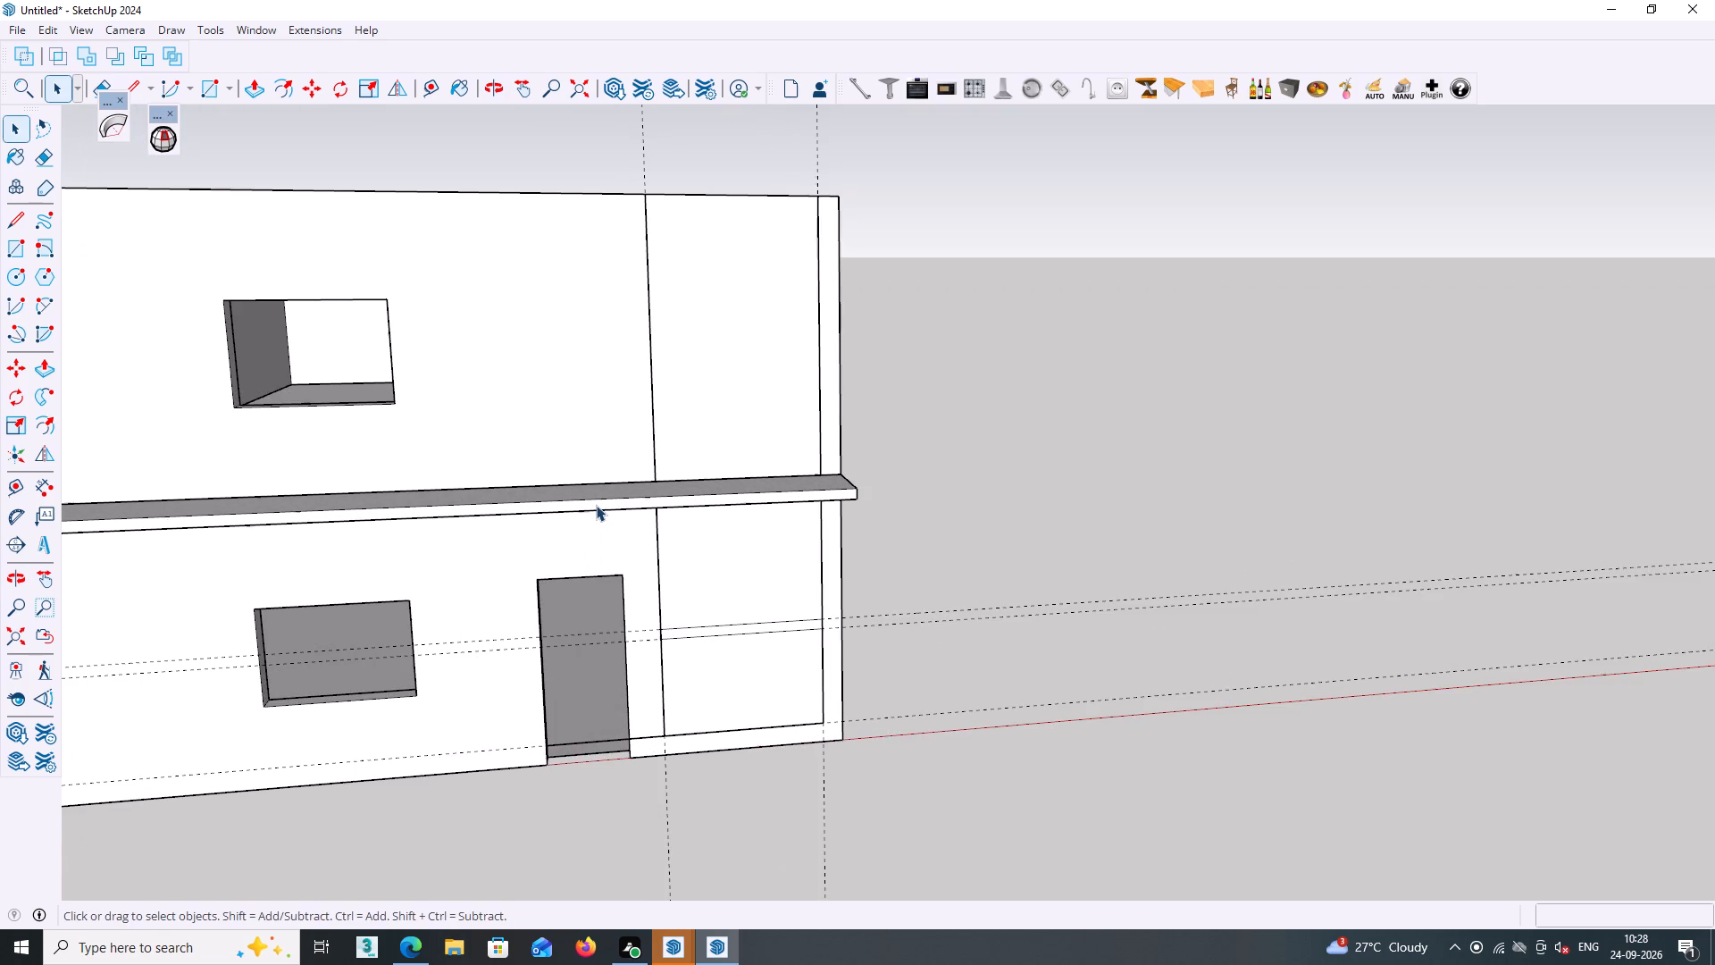
pyautogui.doubleClick(597, 504)
pyautogui.click(597, 504)
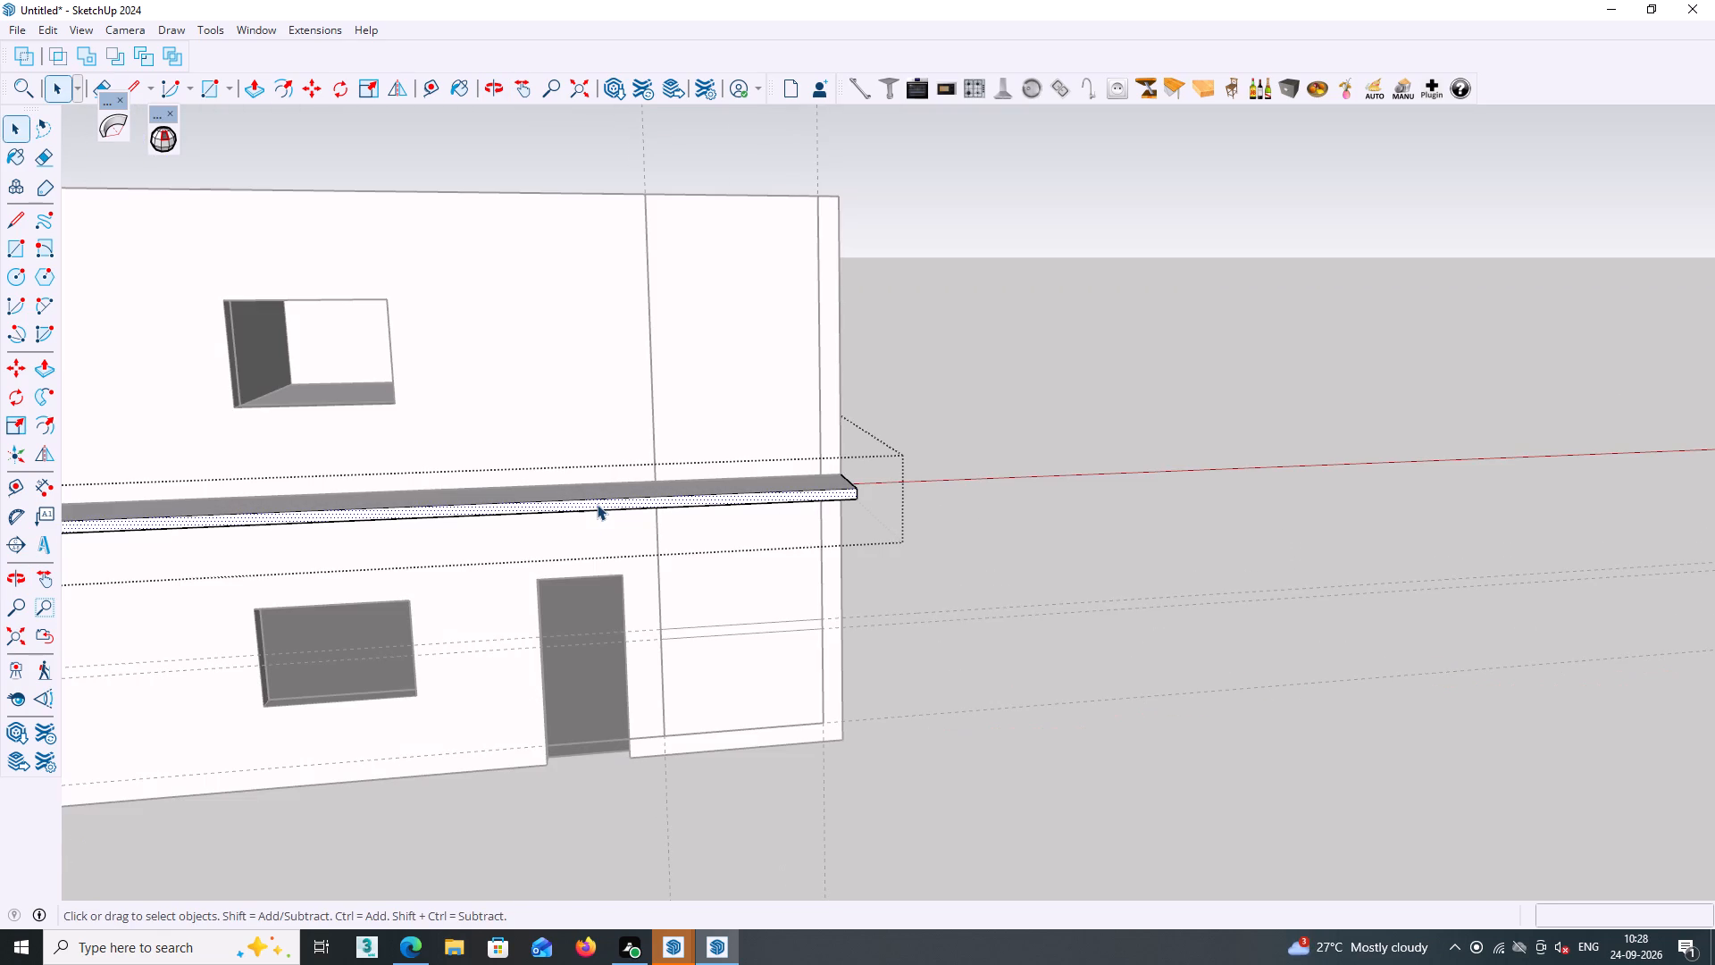
pyautogui.press('p')
pyautogui.doubleClick(597, 499)
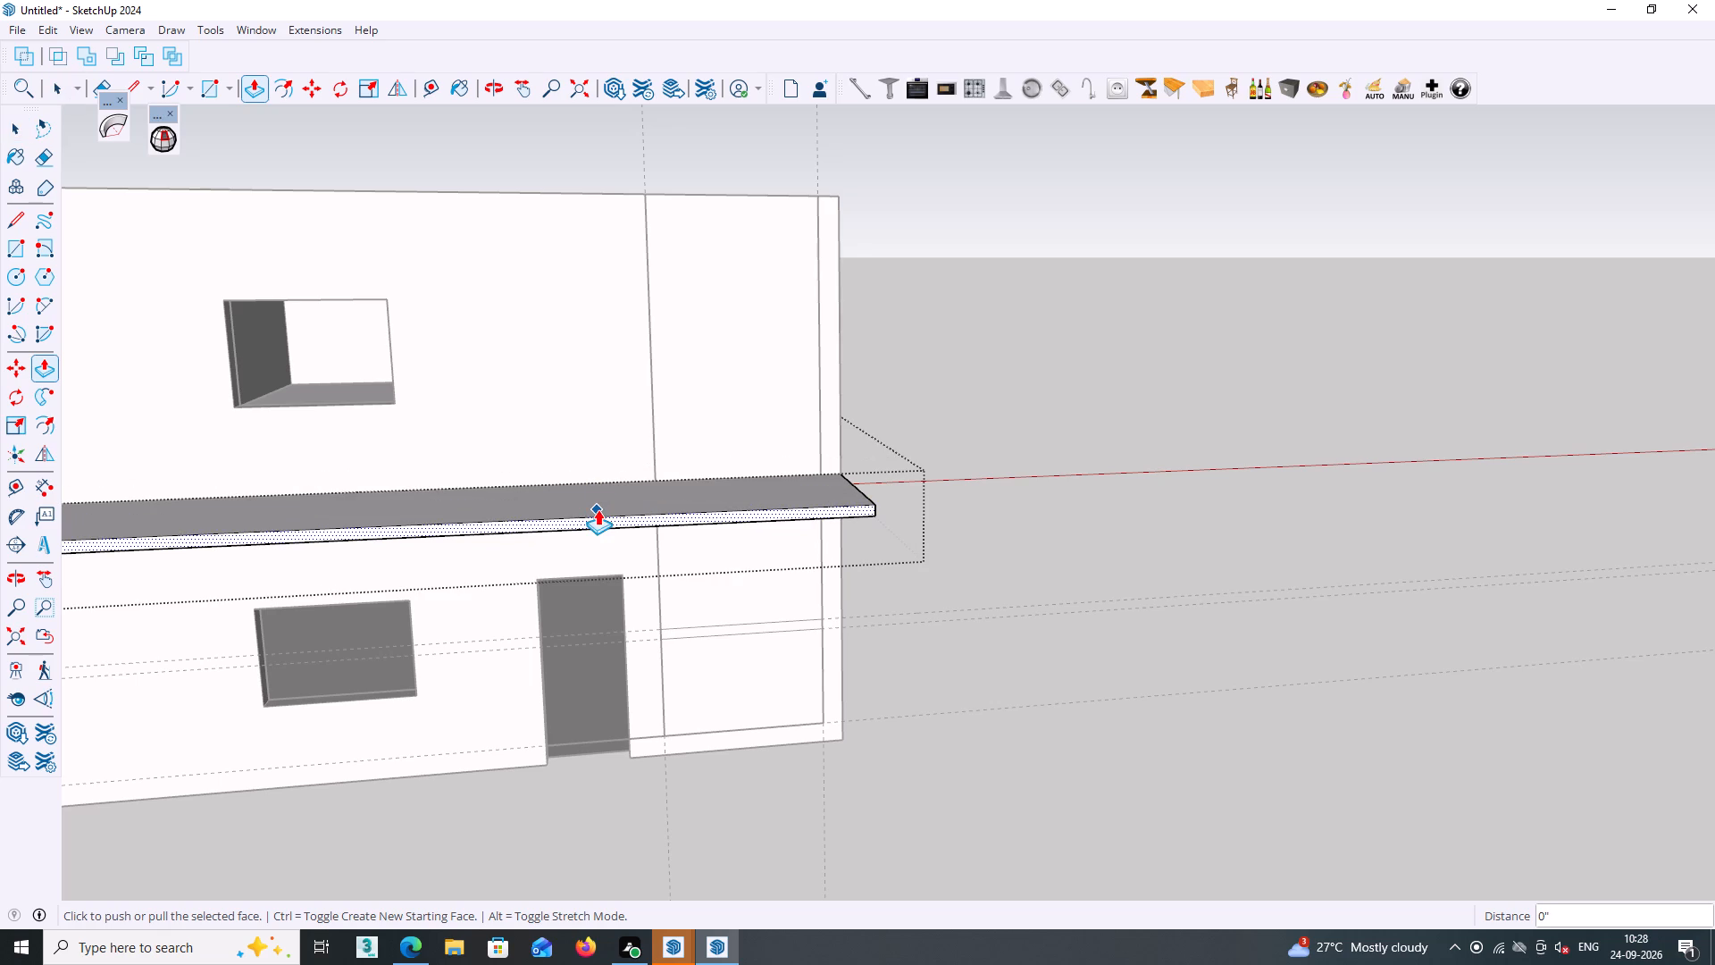
pyautogui.doubleClick(598, 509)
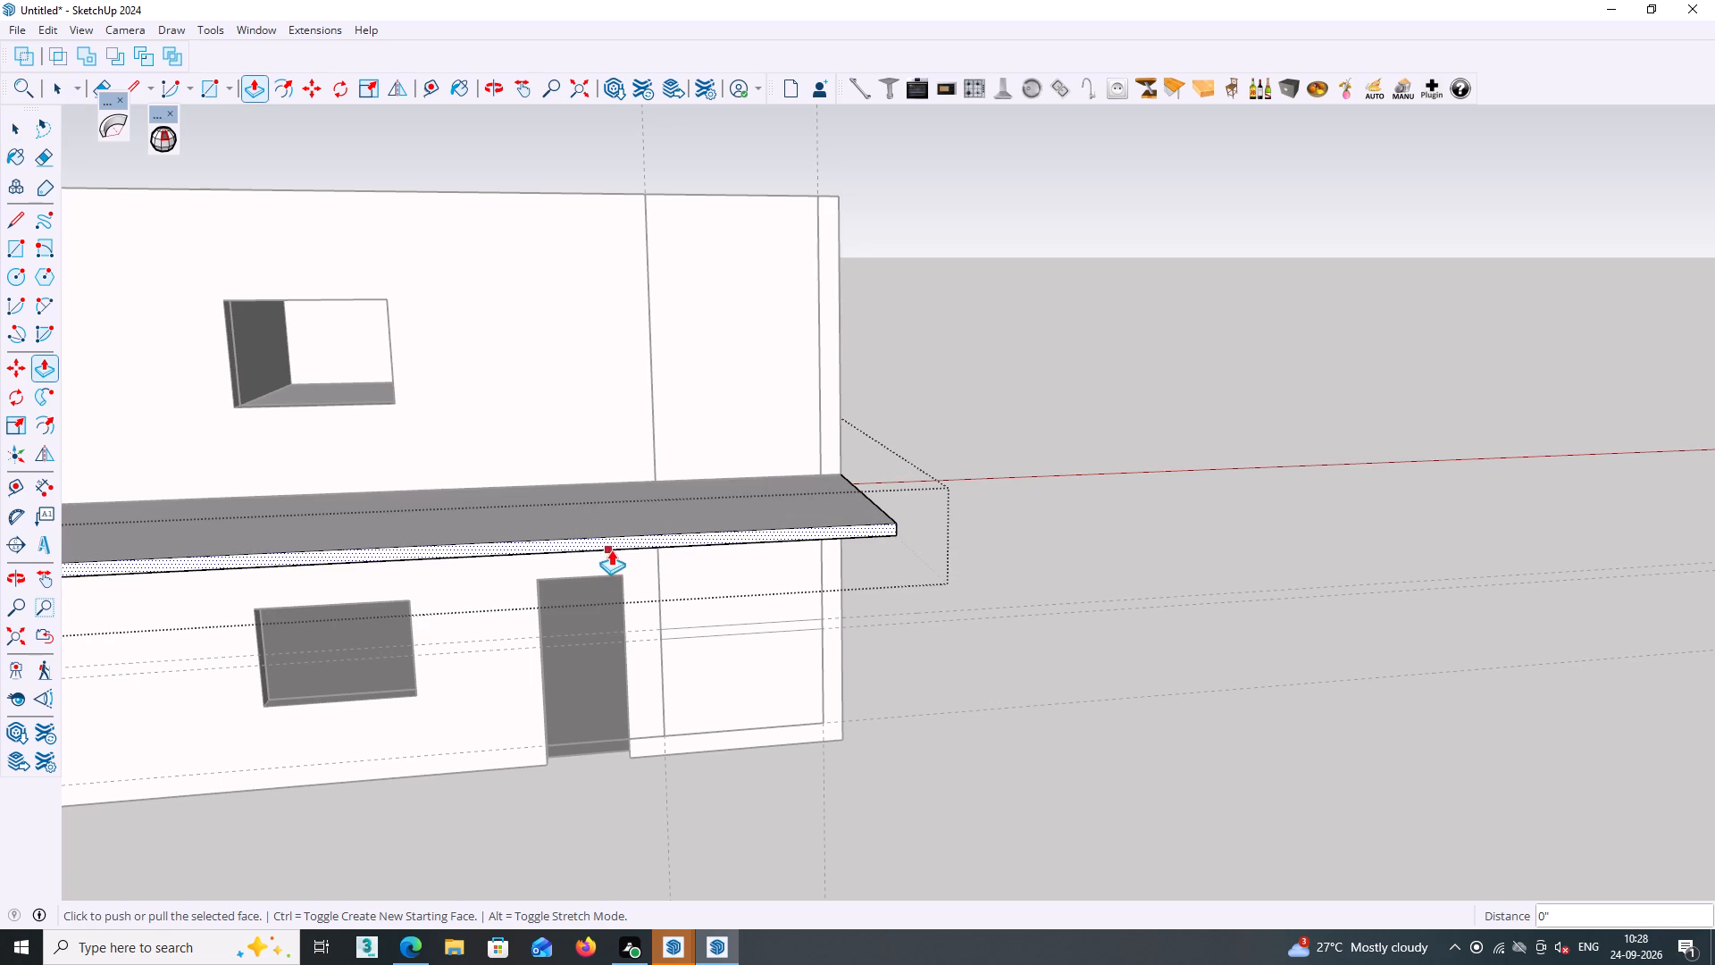
pyautogui.scroll(5, 615, 526)
pyautogui.doubleClick(624, 548)
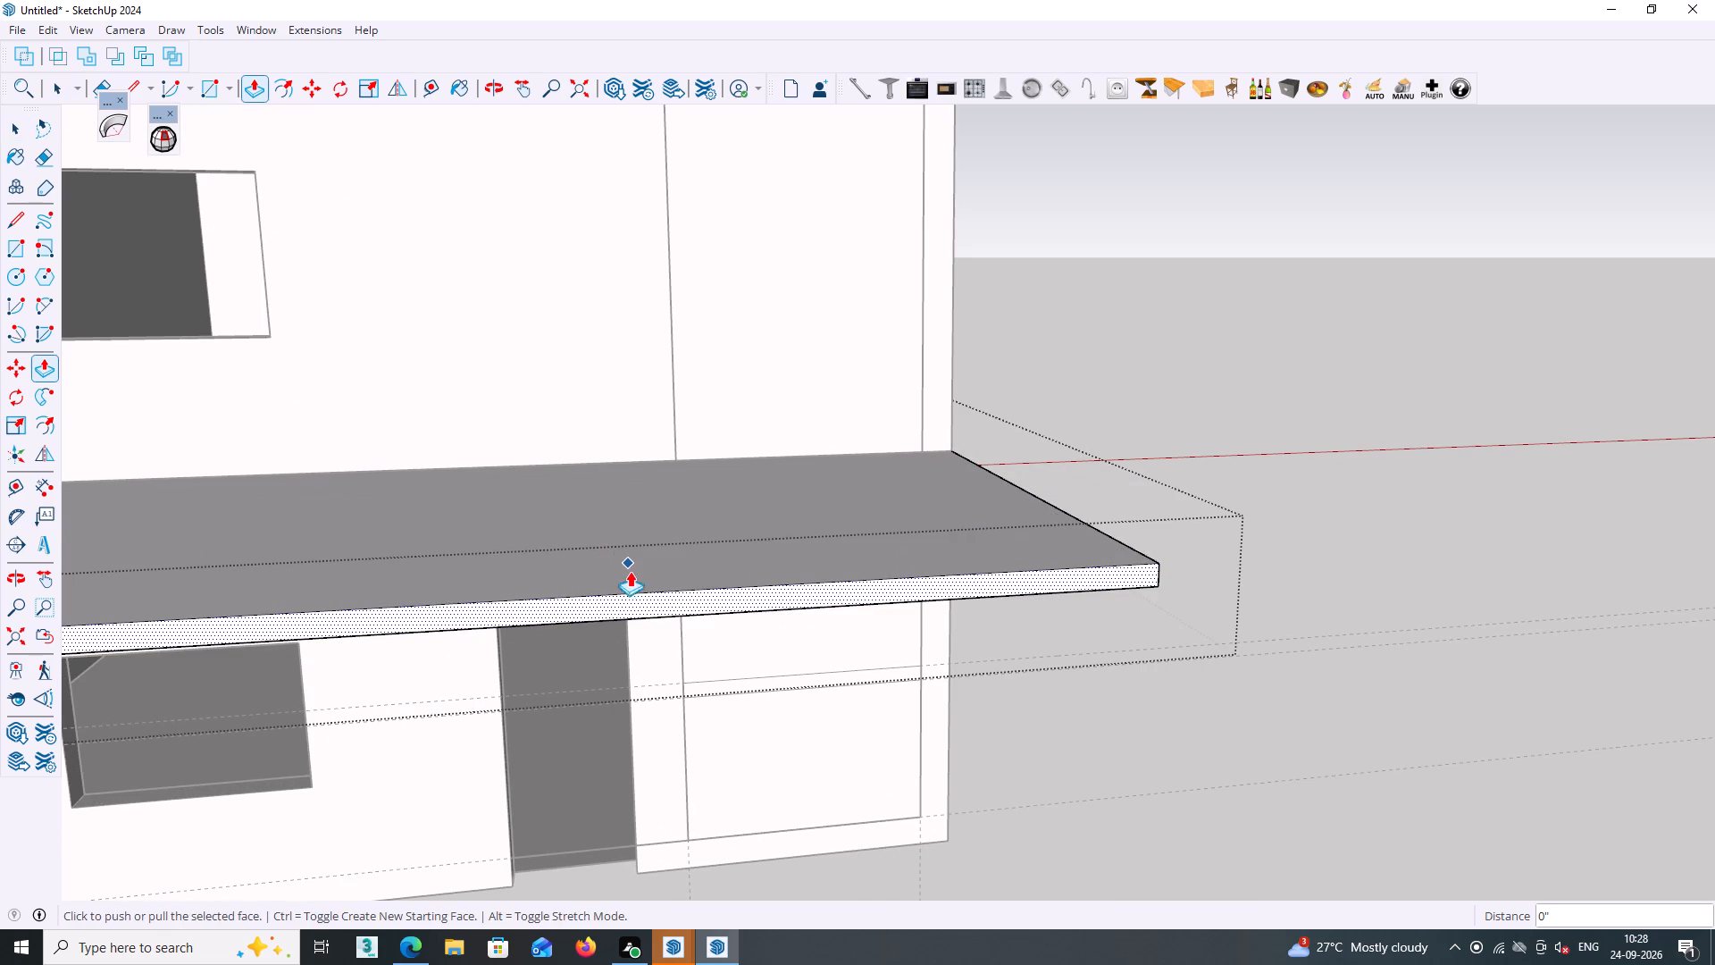
pyautogui.press('space')
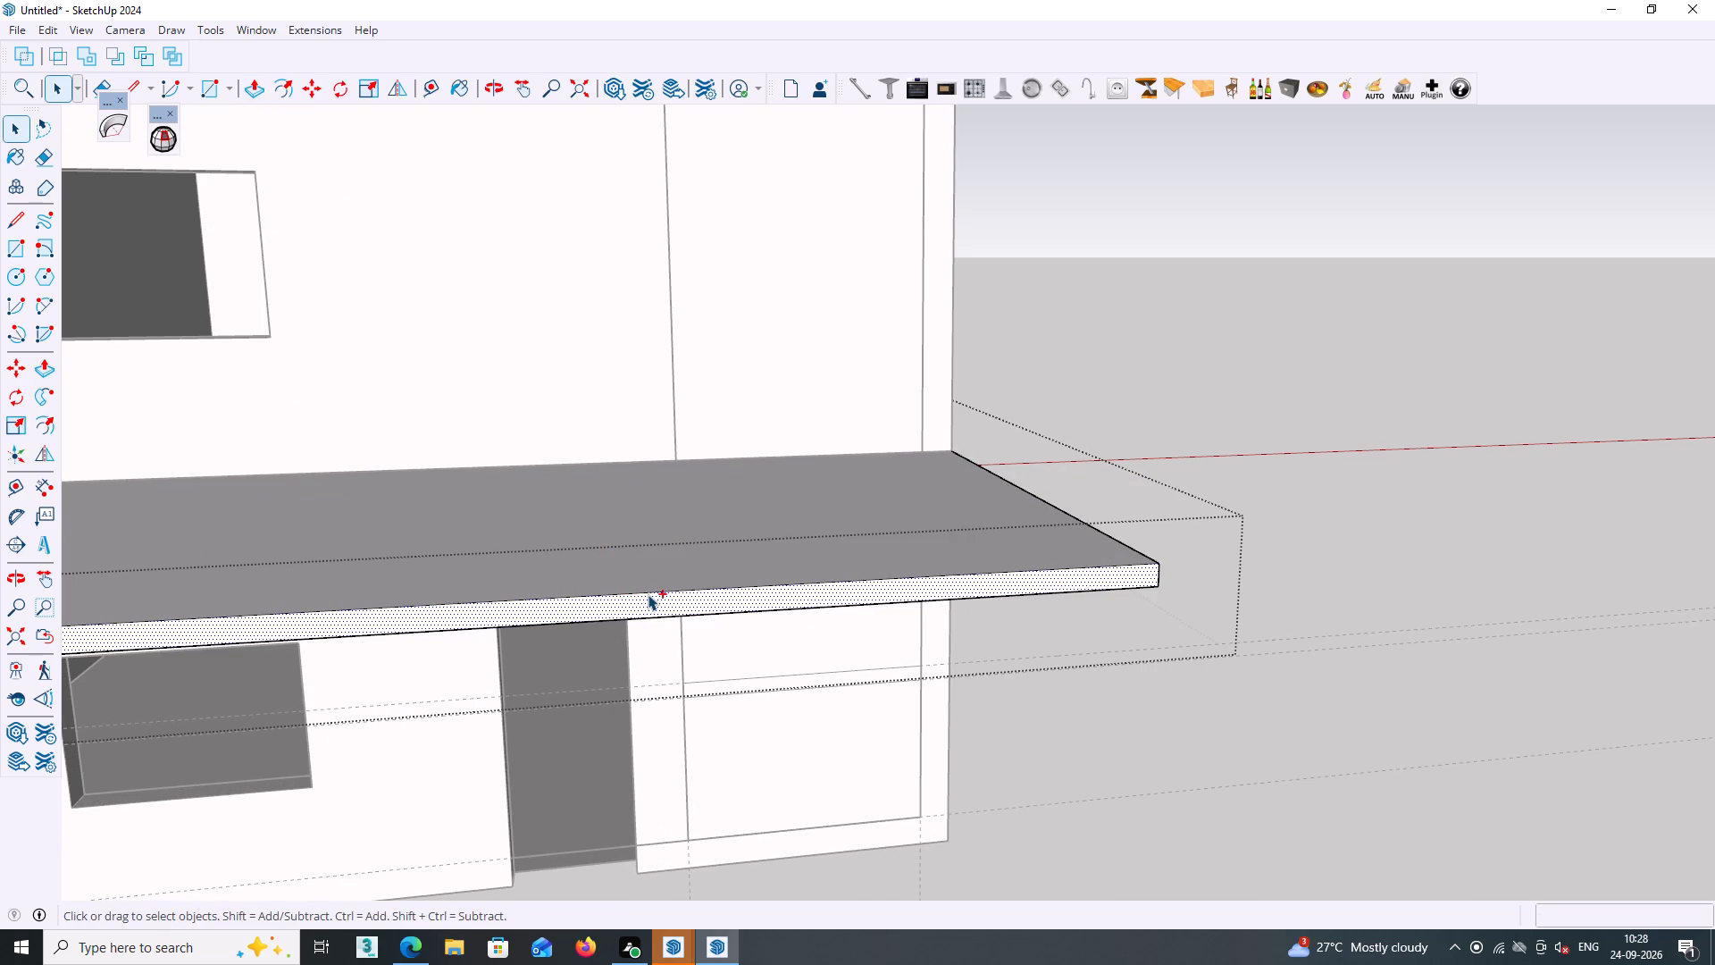
pyautogui.click(703, 605)
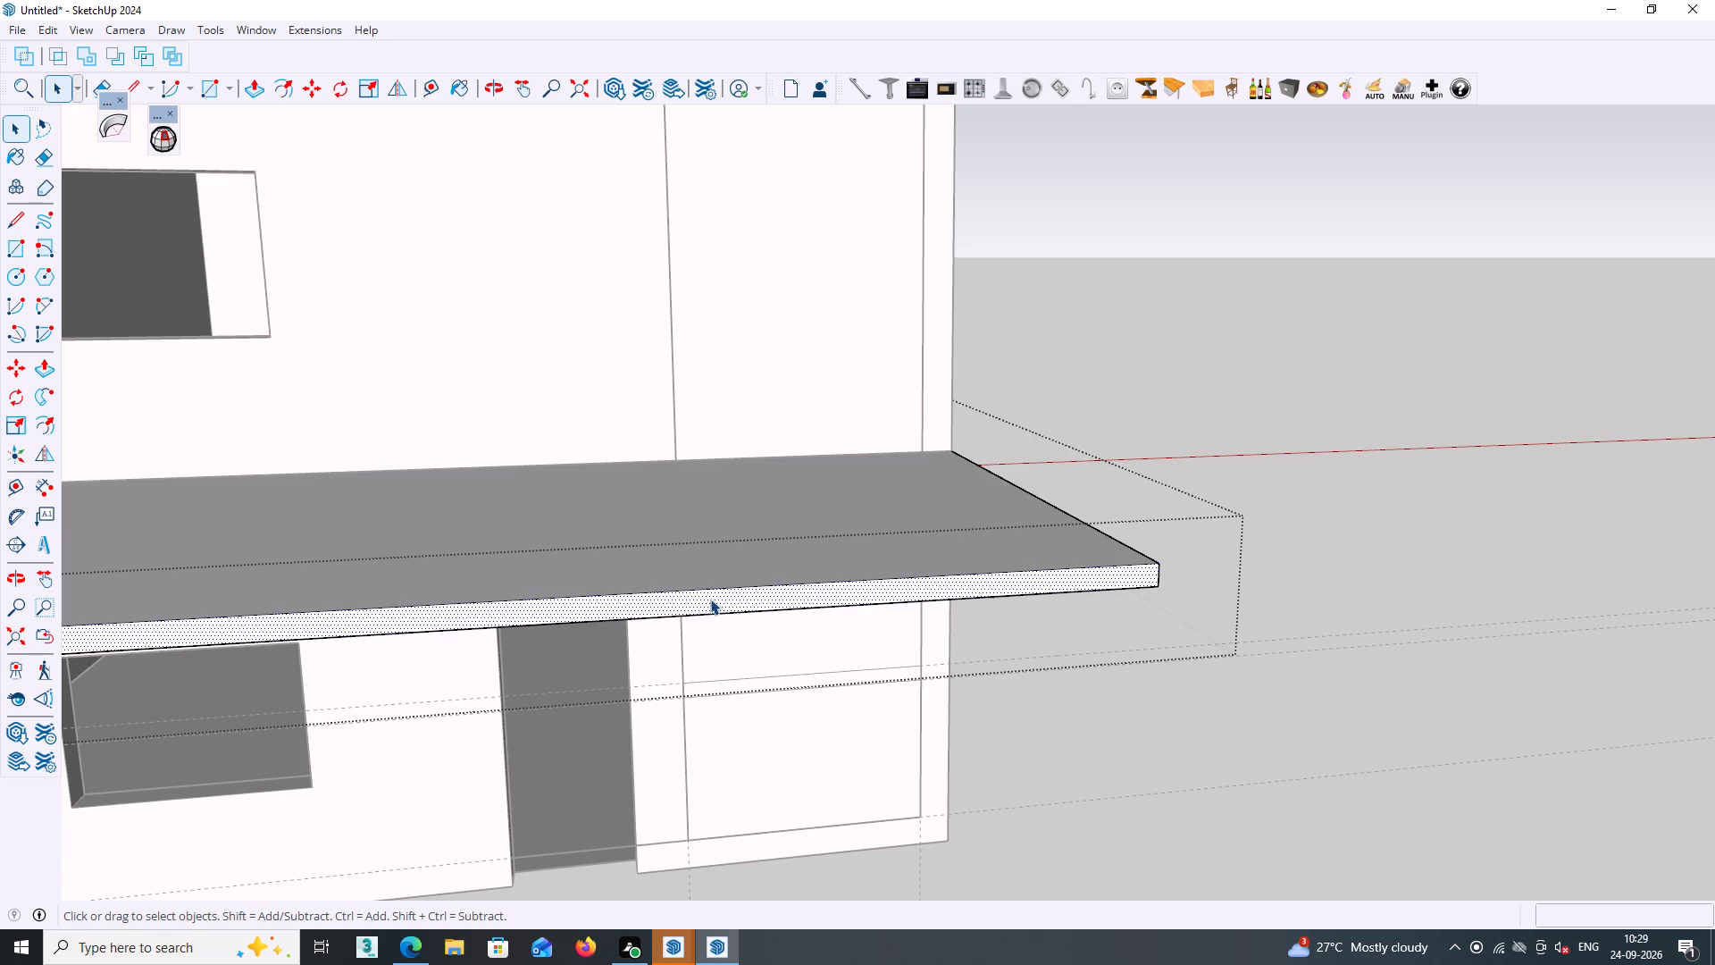
# Push the projecting slab's front face back 12' until flush with the front wall, and finish editing the slab.
pyautogui.press('p')
pyautogui.click(710, 595)
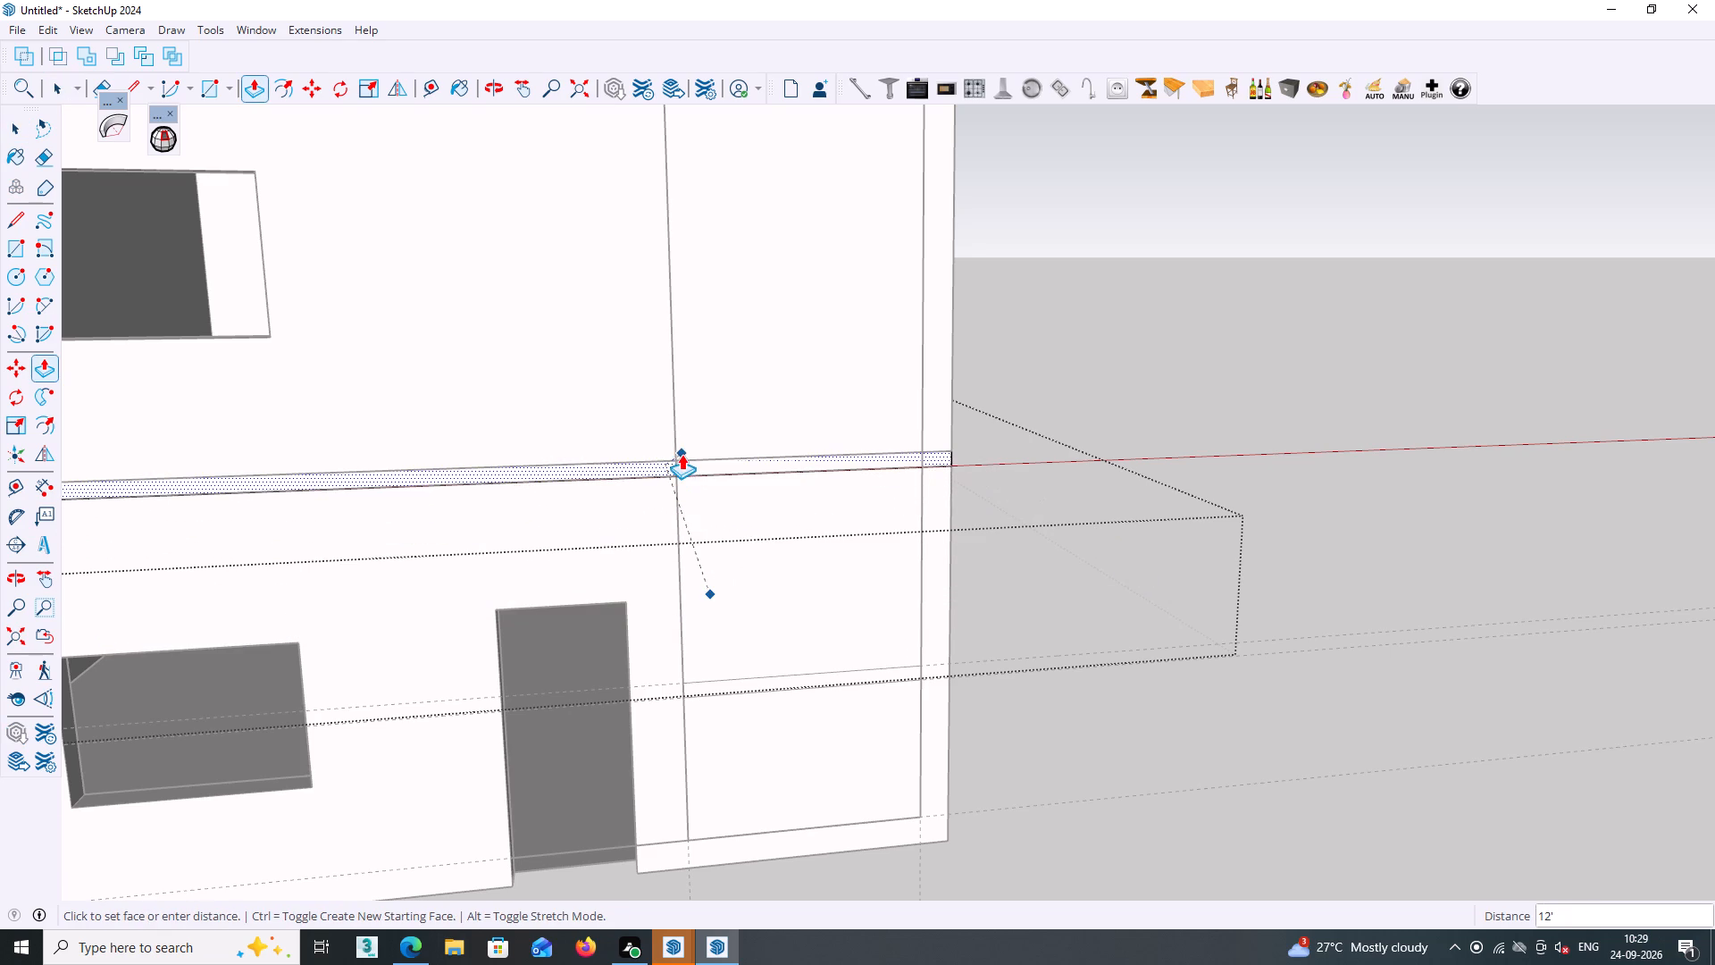
pyautogui.click(678, 461)
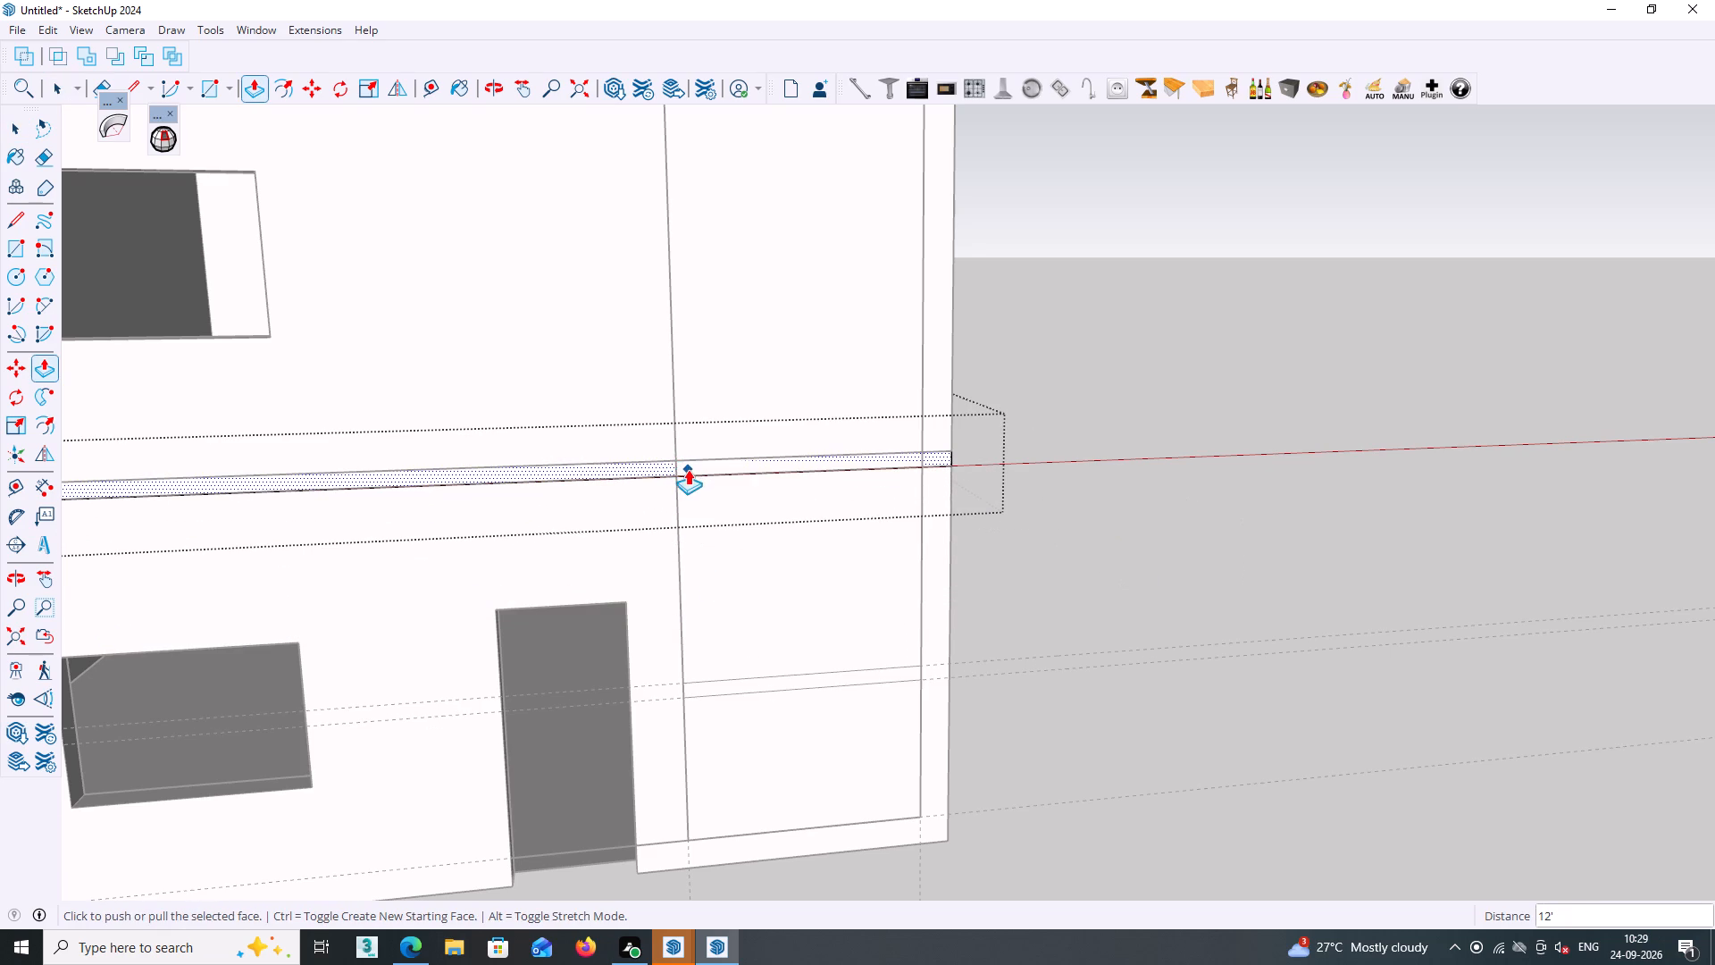
pyautogui.press('space')
pyautogui.click(1054, 416)
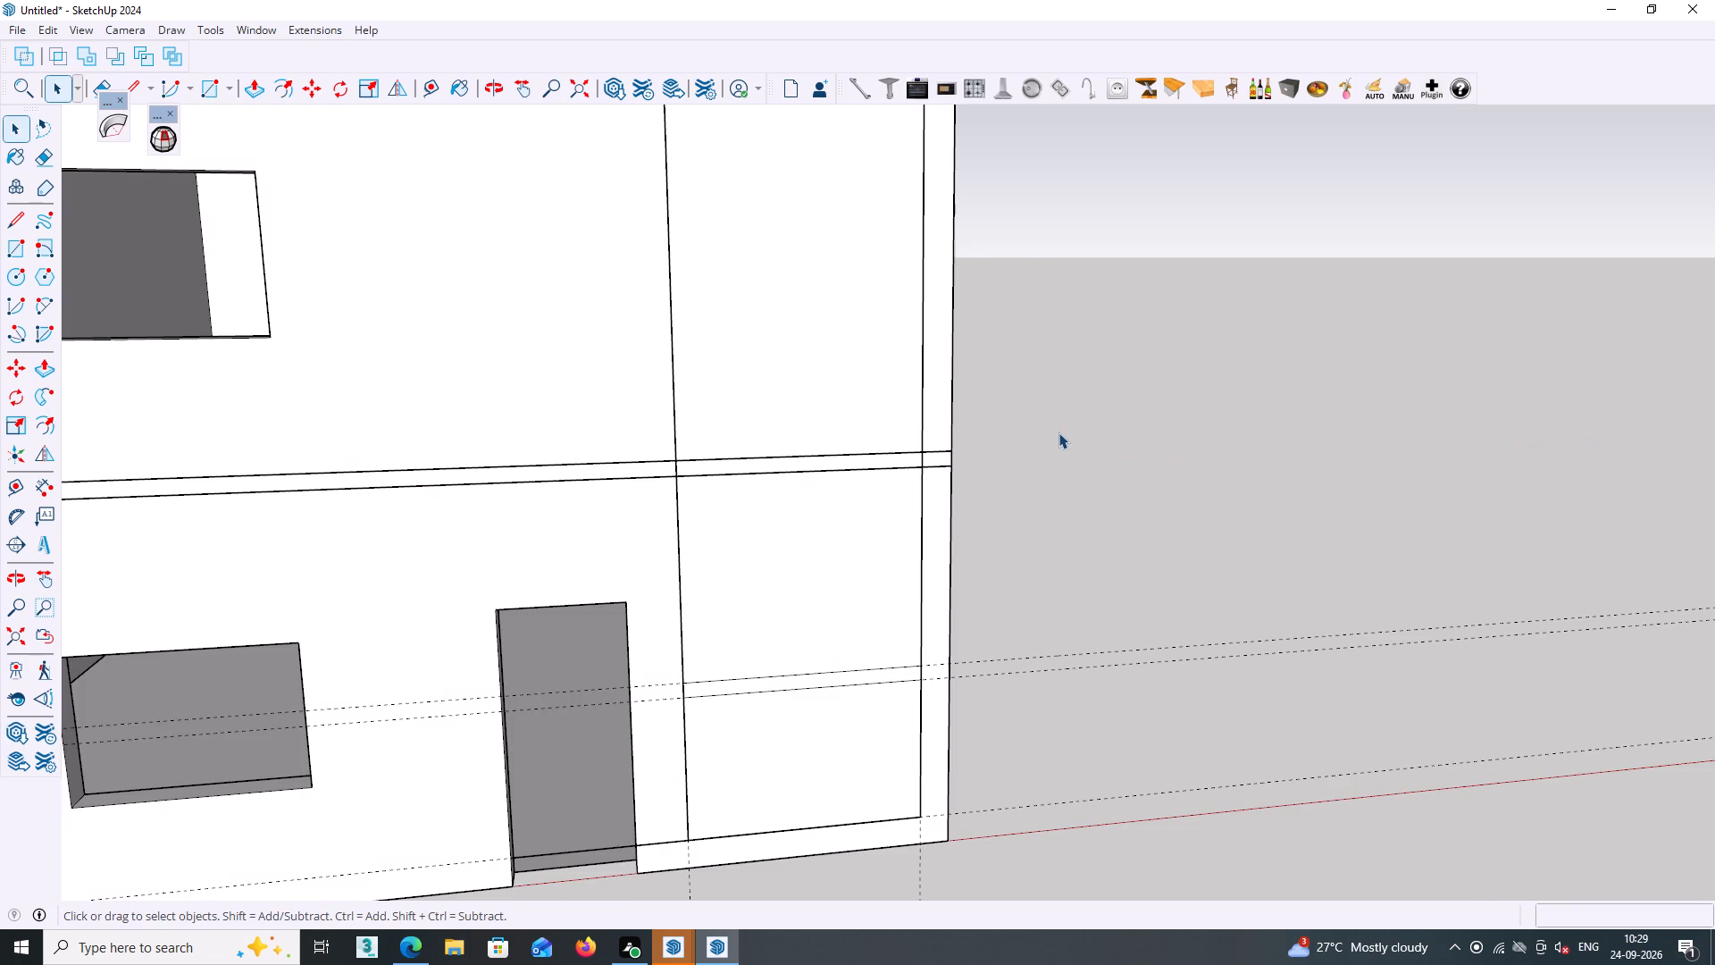
# Delete all guide lines from the model.
pyautogui.keyDown('shift'); pyautogui.moveTo(1059, 432); pyautogui.dragTo(1155, 409, button='middle'); pyautogui.keyUp('shift')
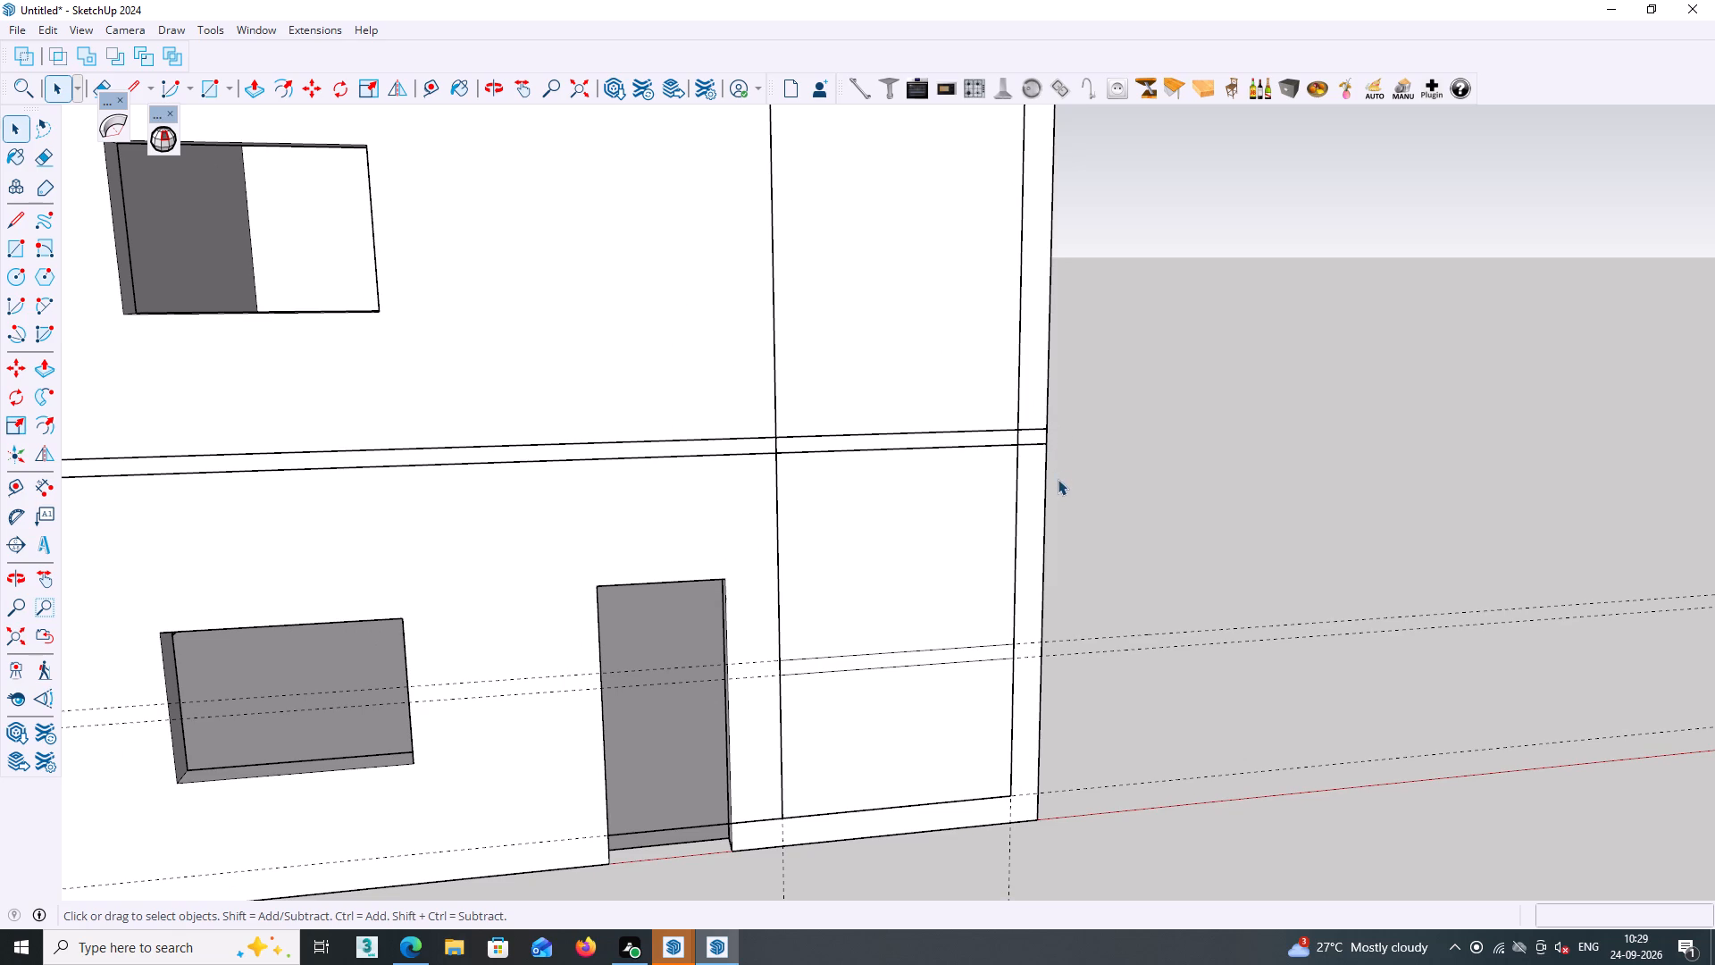
pyautogui.scroll(-6, 861, 540)
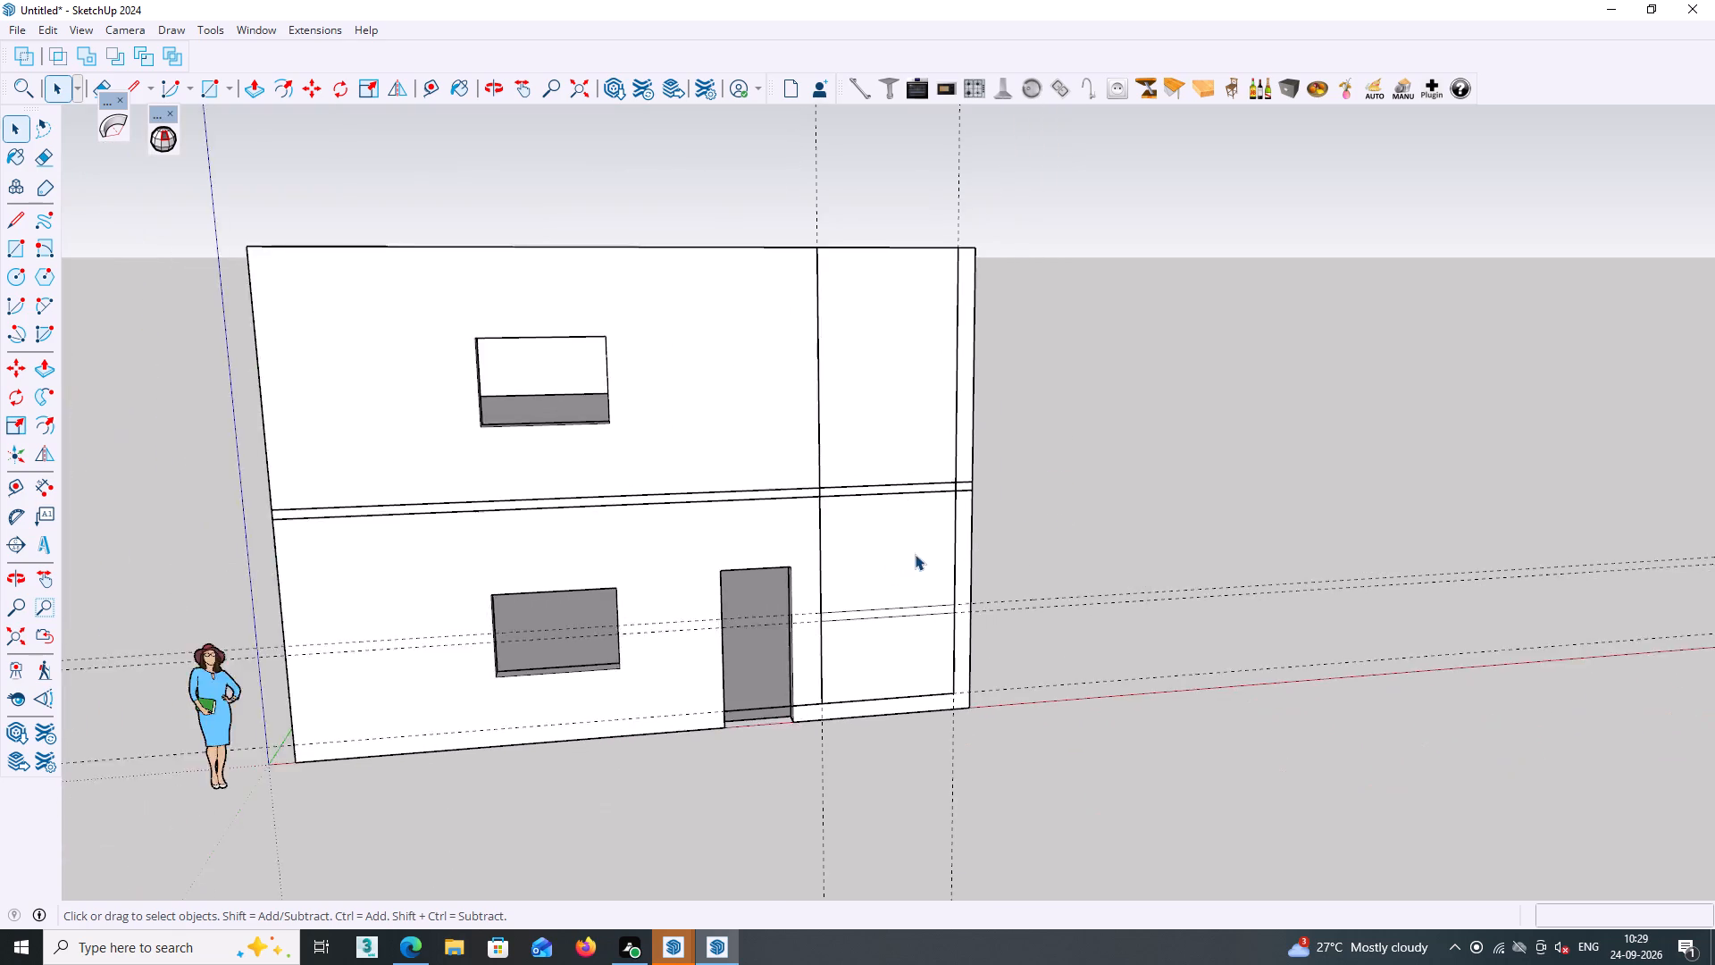
pyautogui.scroll(-2, 915, 554)
pyautogui.middleClick(860, 533)
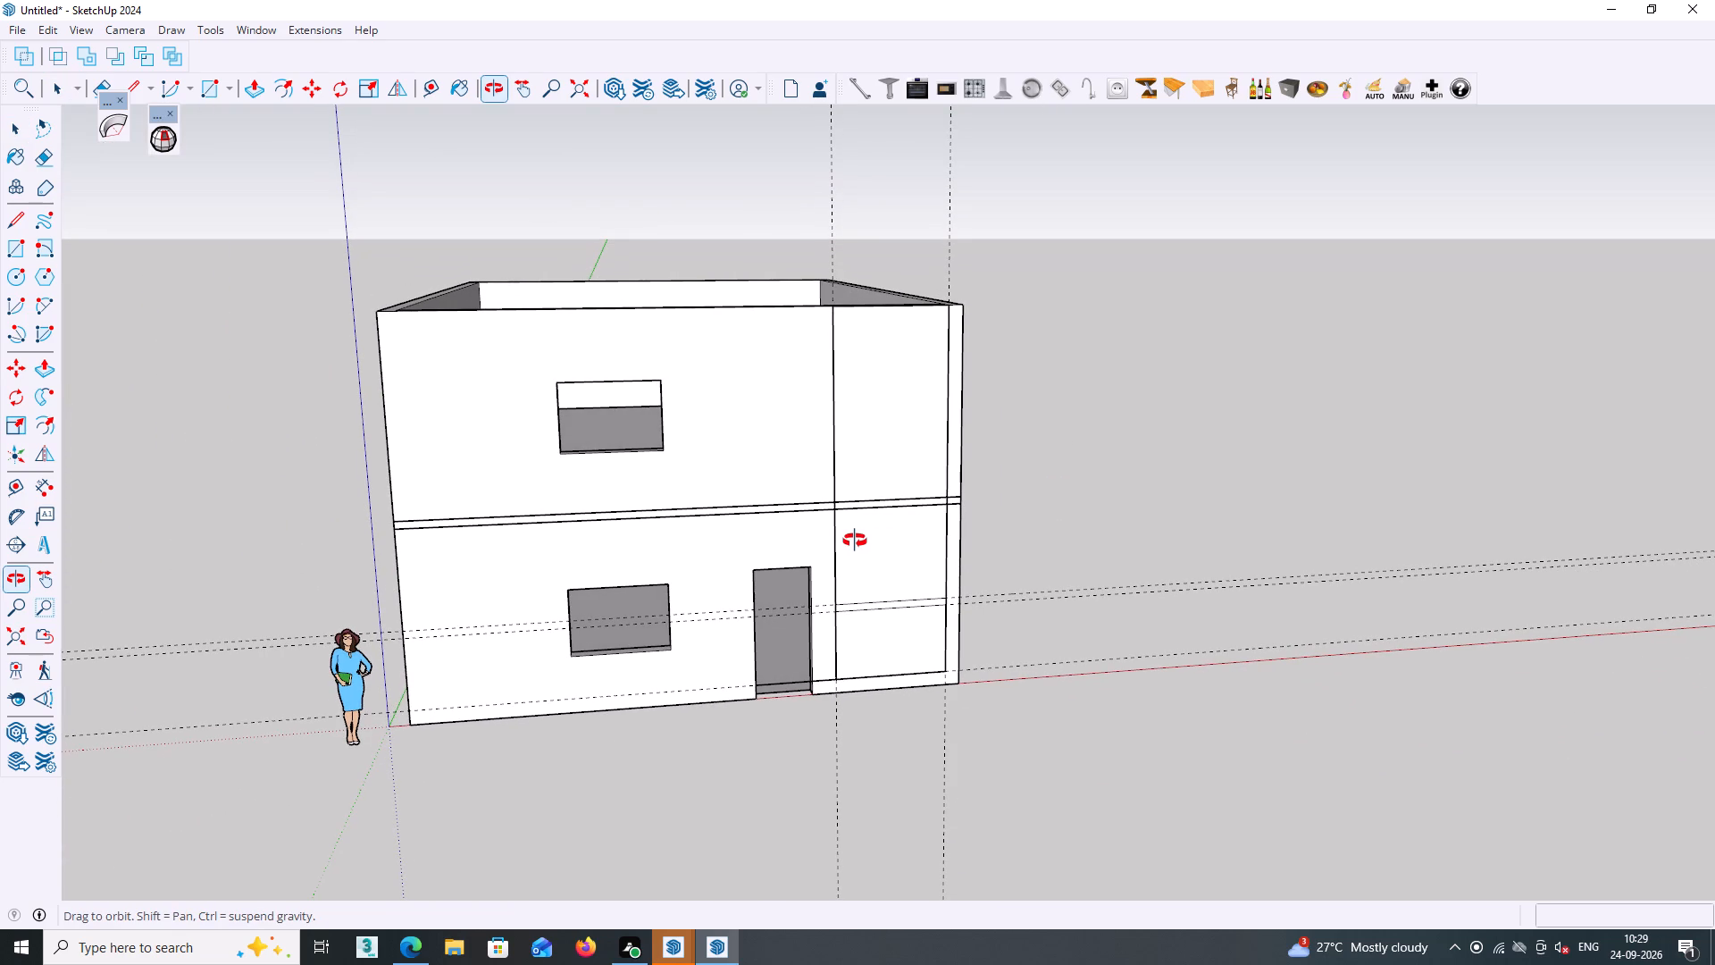
pyautogui.scroll(-1, 855, 541)
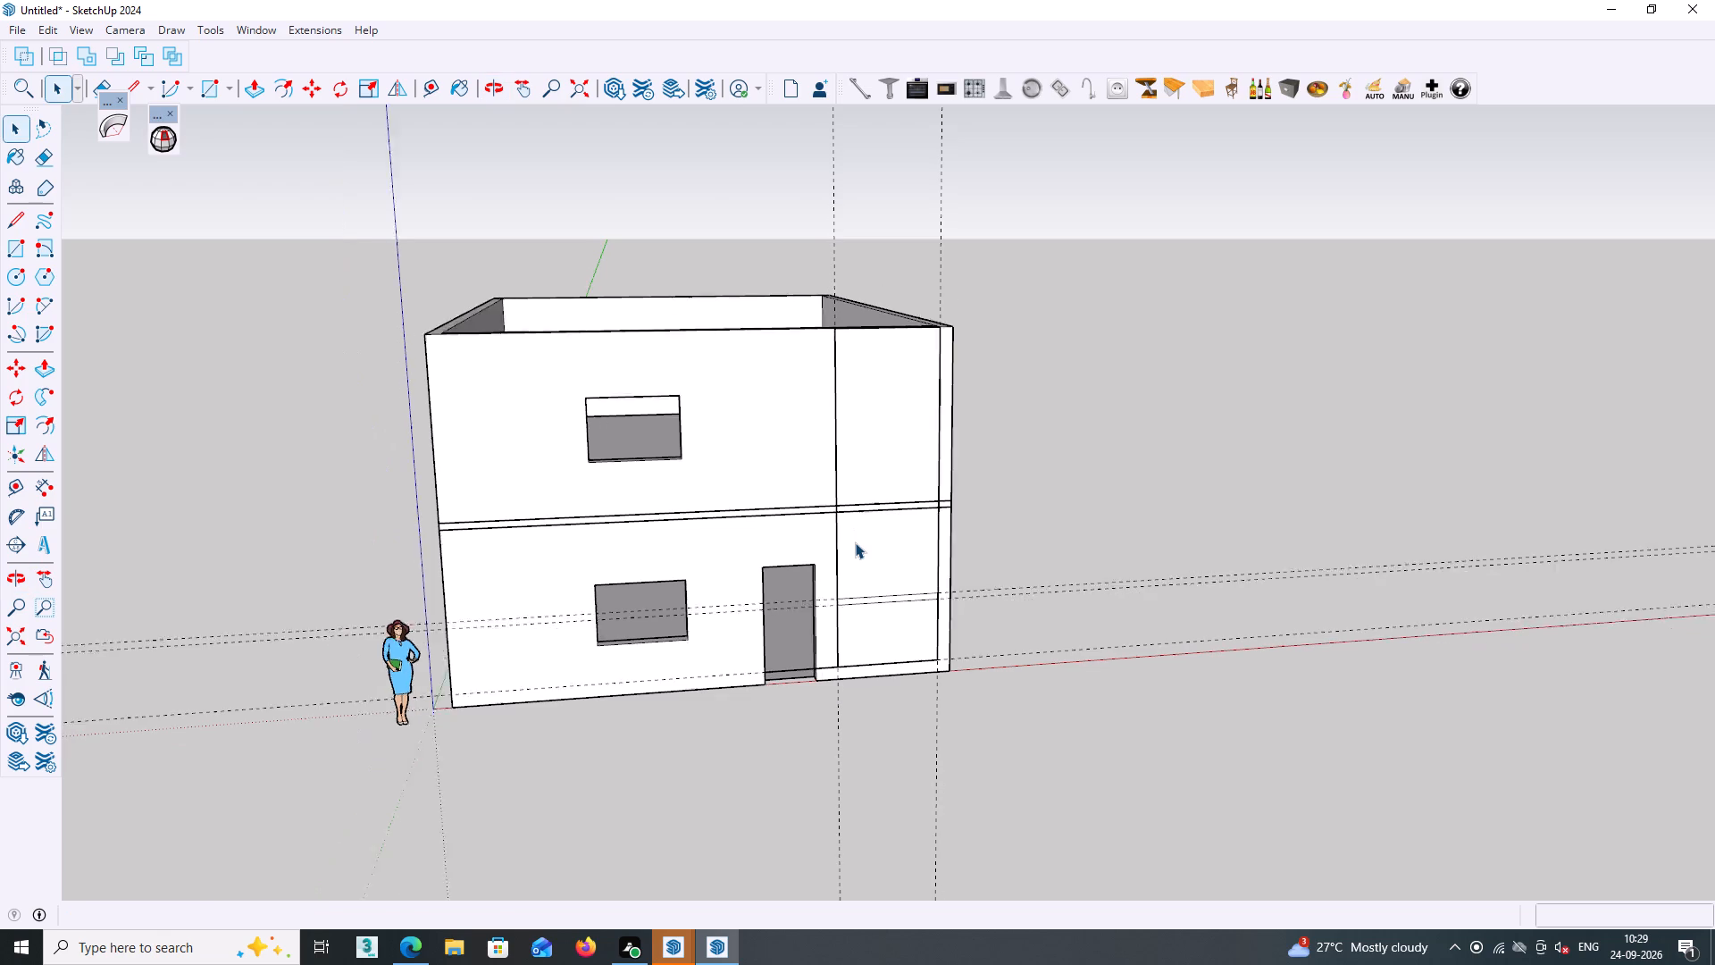
pyautogui.scroll(-2, 855, 542)
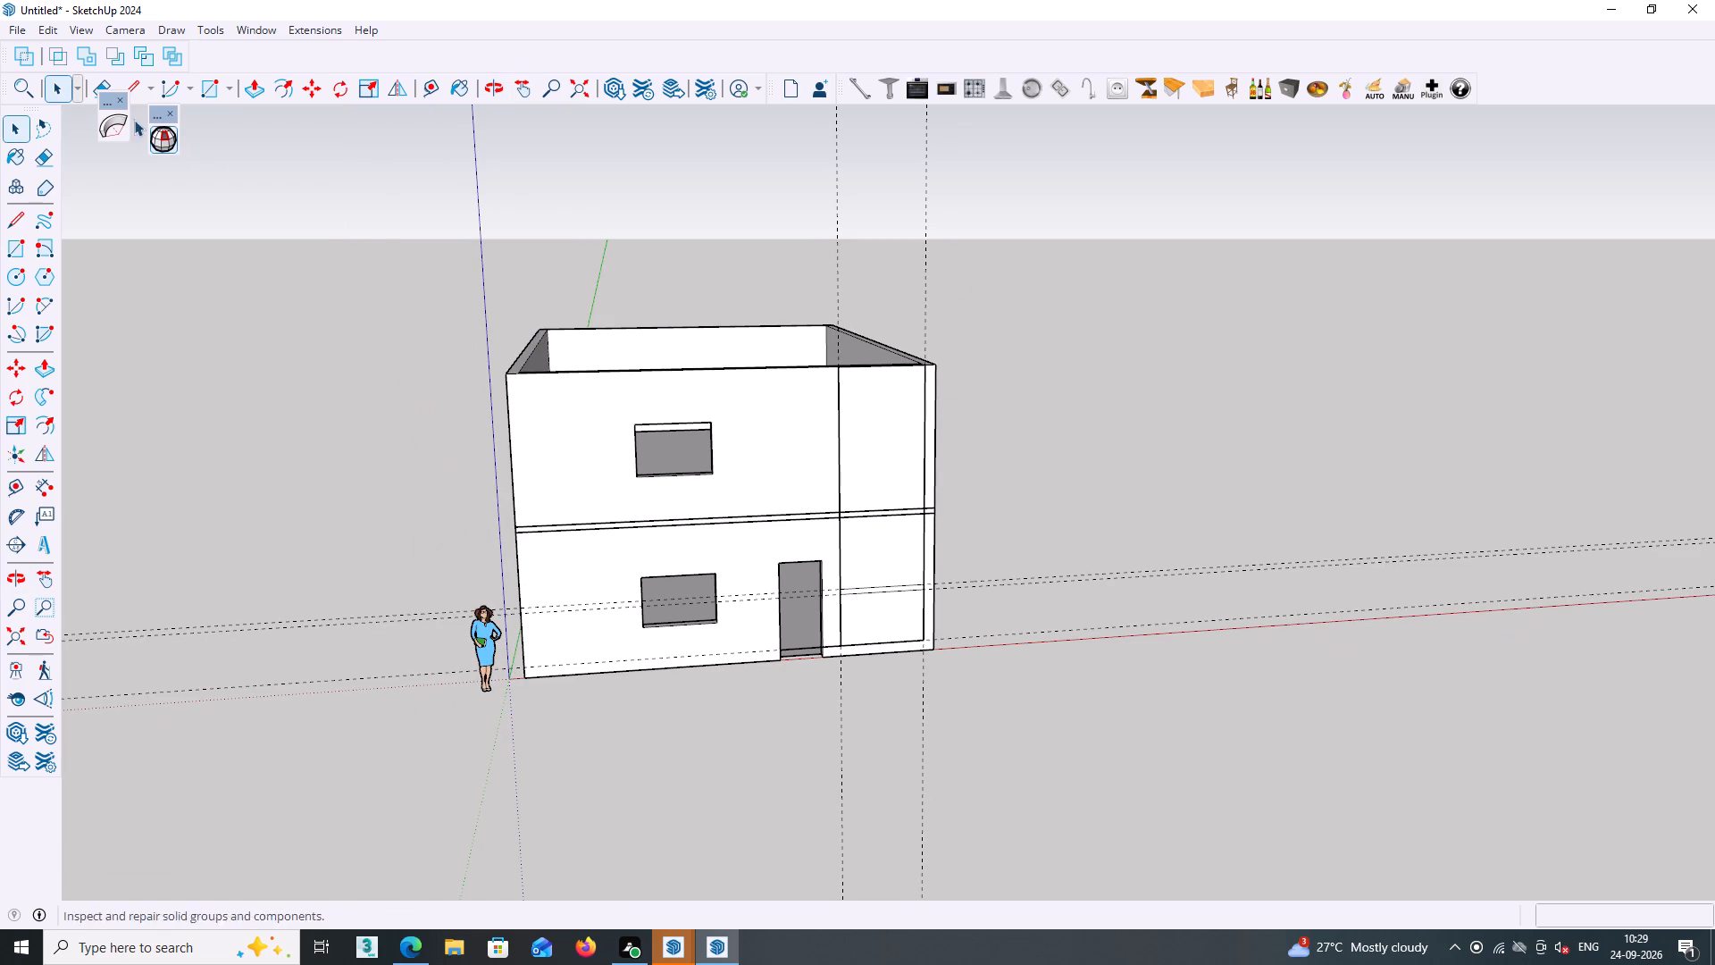
pyautogui.click(46, 30)
pyautogui.click(161, 205)
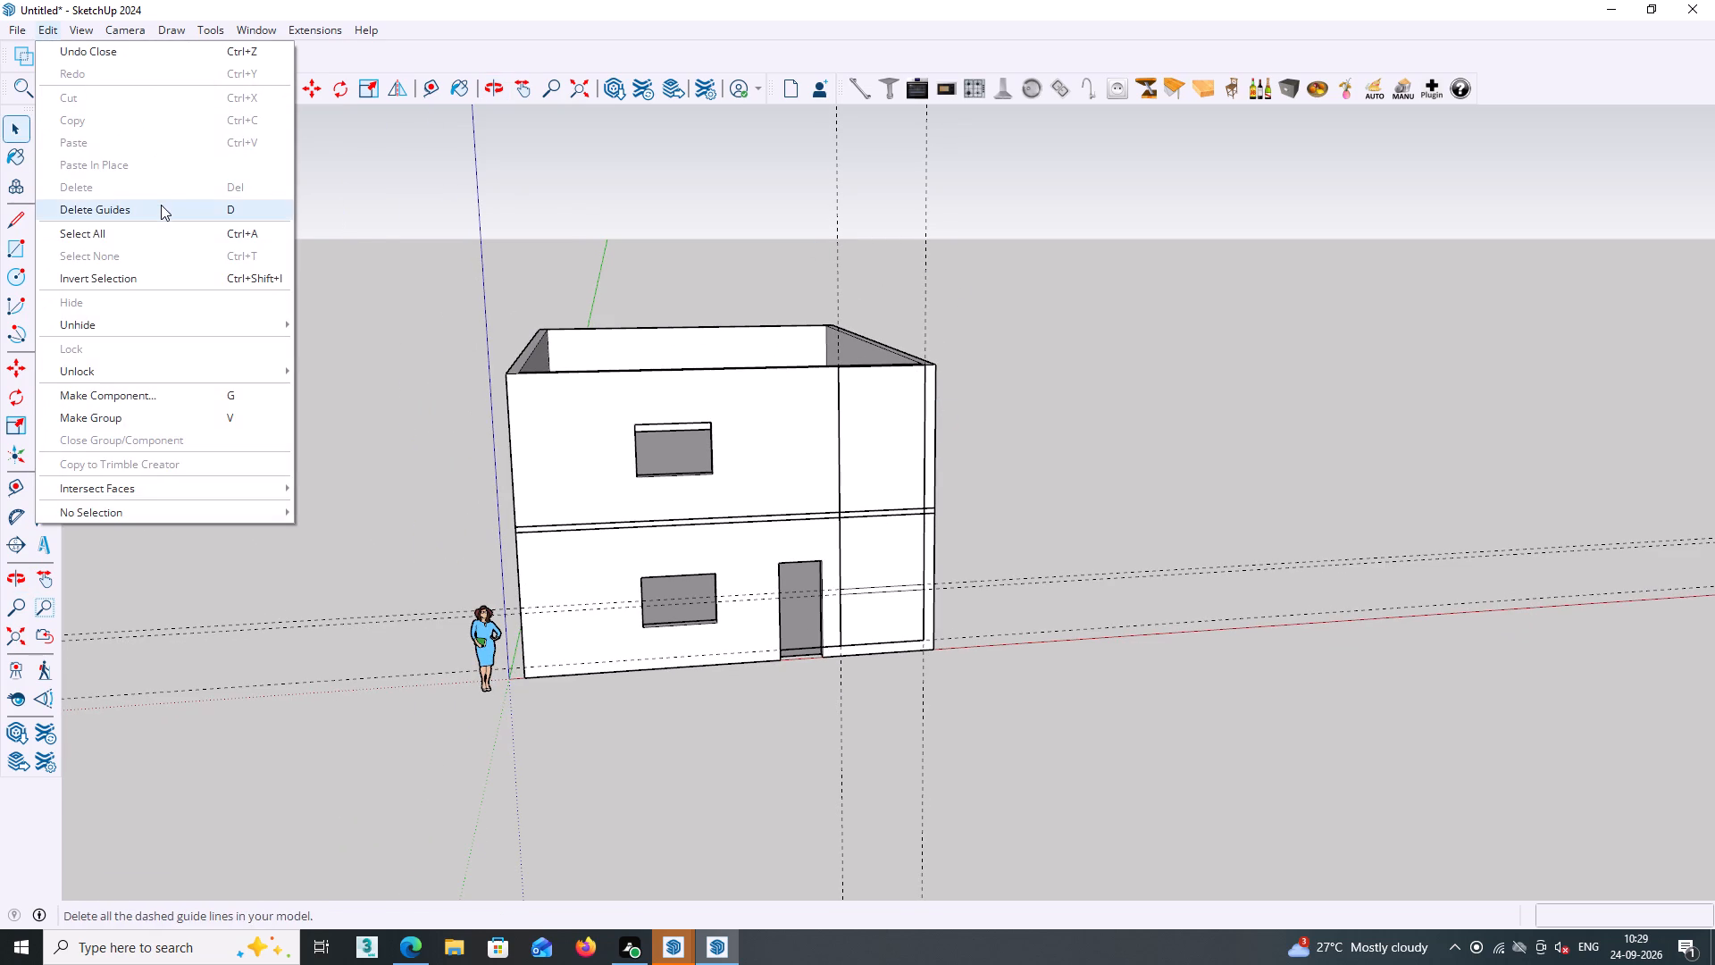
# Open the mid-level slab for editing and copy it 10' 4 1/2" up onto the wall tops as the roof slab.
pyautogui.middleClick(956, 303)
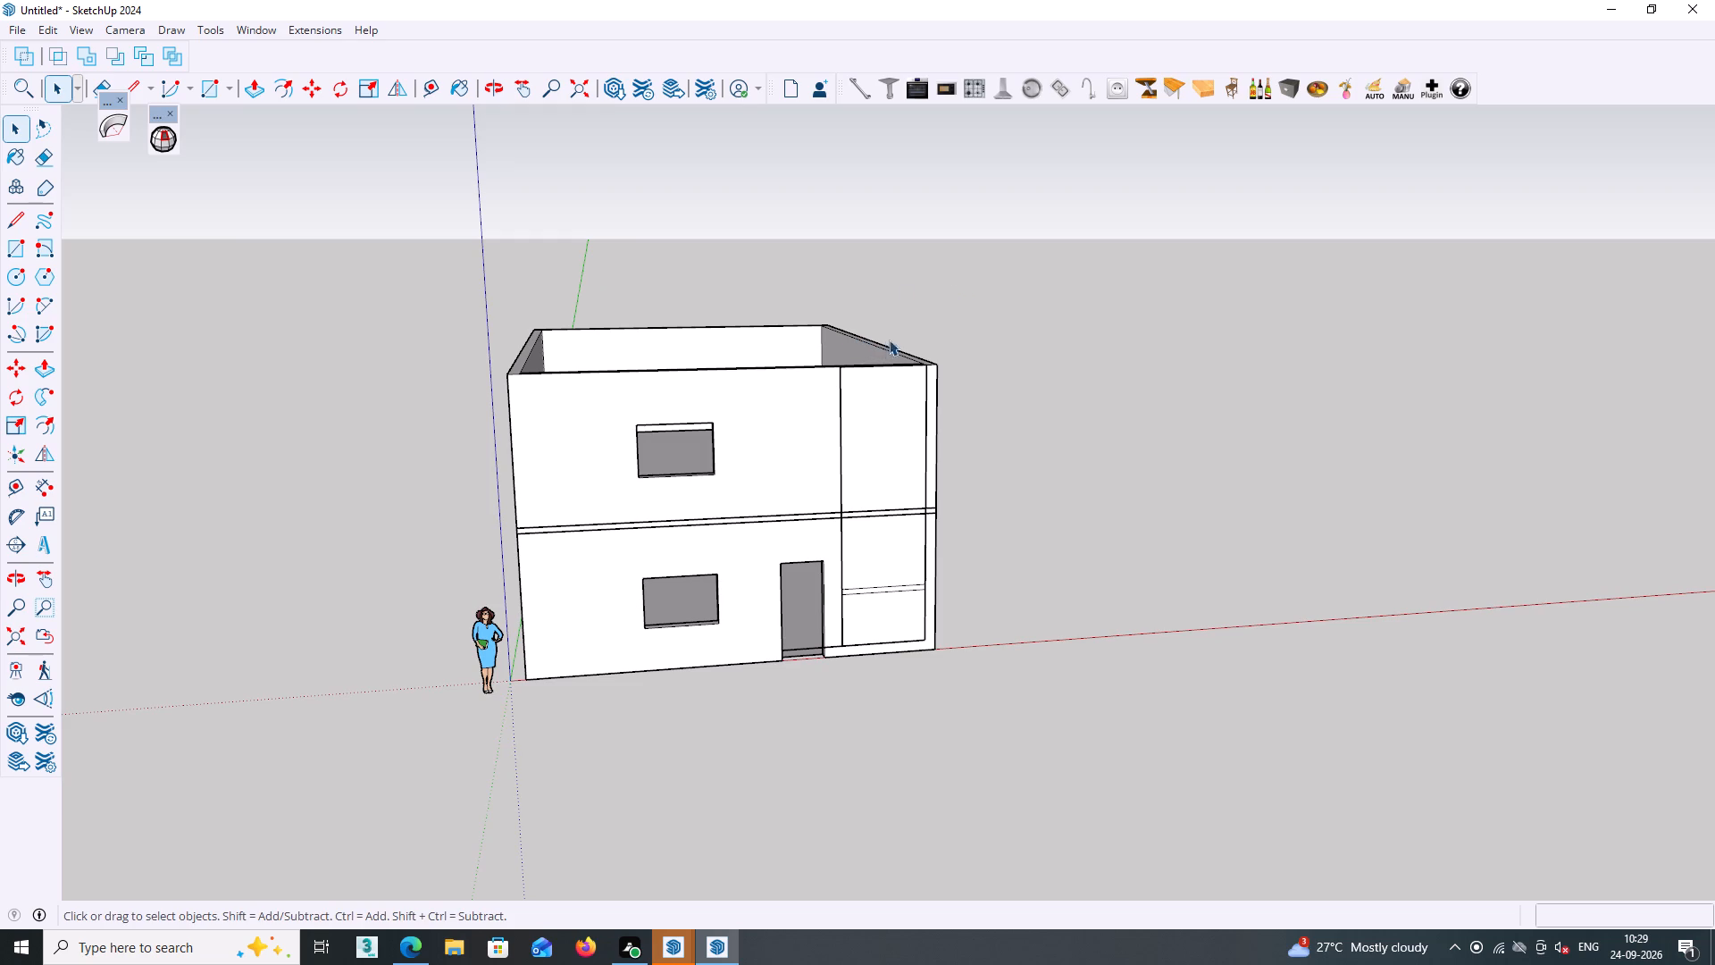
pyautogui.moveTo(870, 348); pyautogui.dragTo(824, 353, button='middle')
pyautogui.moveTo(941, 348); pyautogui.dragTo(907, 500, button='middle')
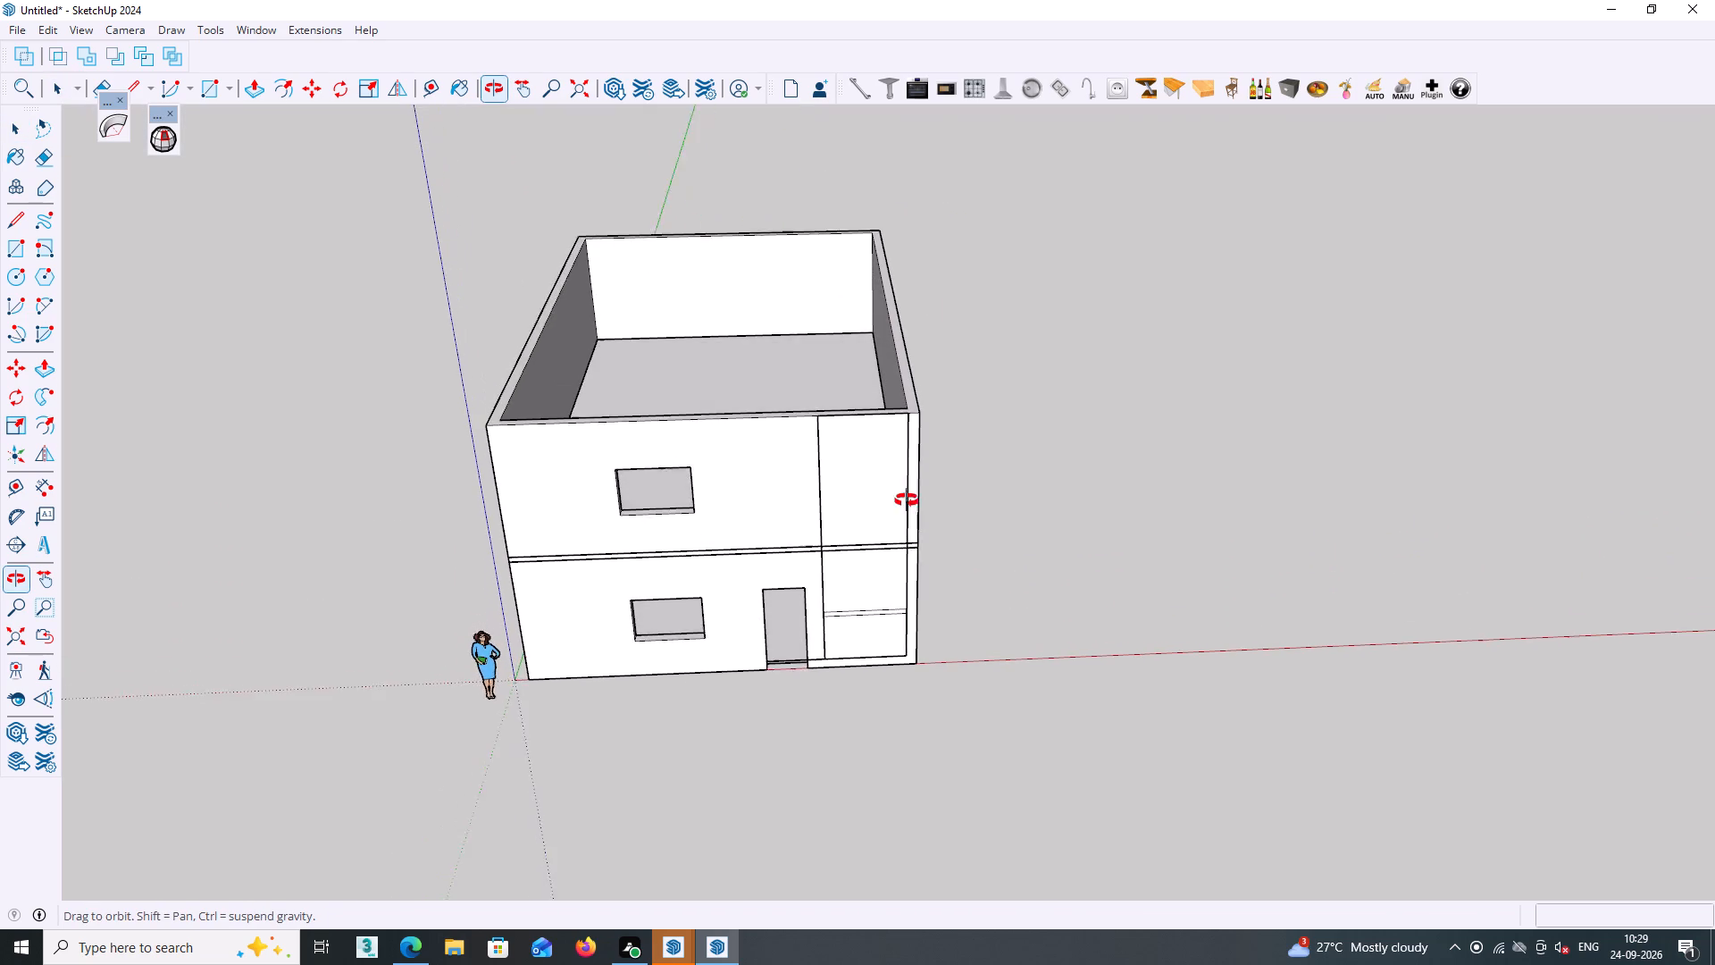
pyautogui.moveTo(907, 500); pyautogui.dragTo(914, 540, button='middle')
pyautogui.moveTo(913, 508); pyautogui.dragTo(912, 490, button='middle')
pyautogui.scroll(4, 616, 572)
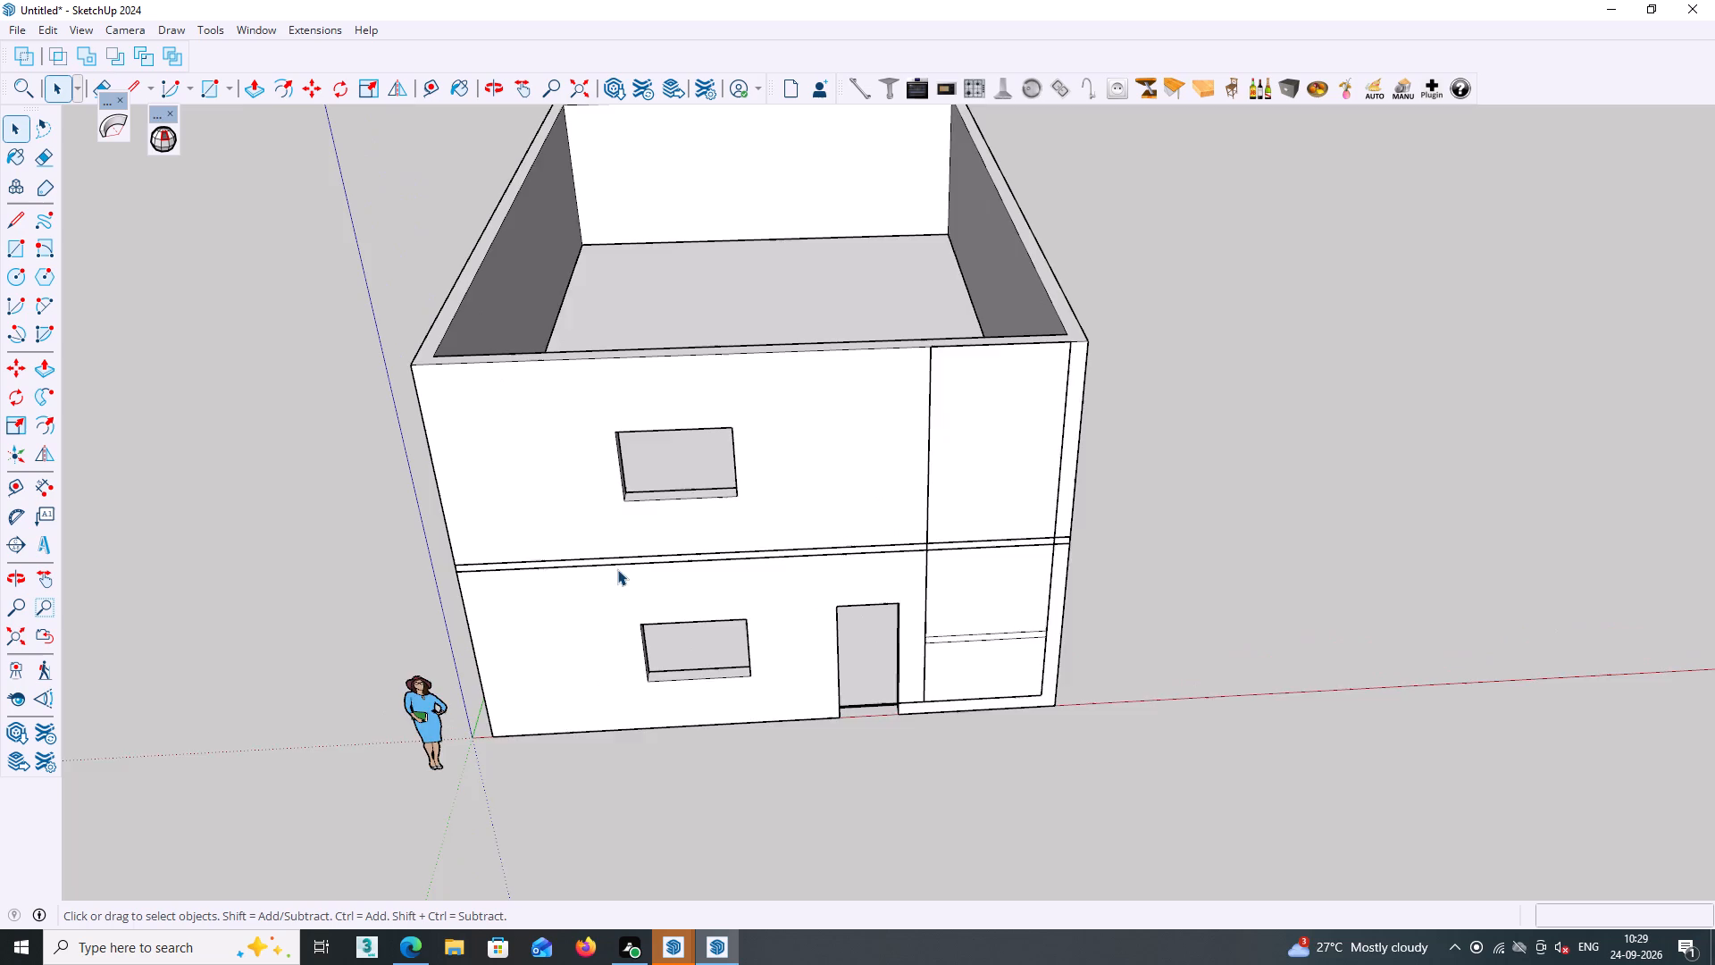
pyautogui.scroll(2, 617, 569)
pyautogui.click(626, 555)
pyautogui.tripleClick(626, 555)
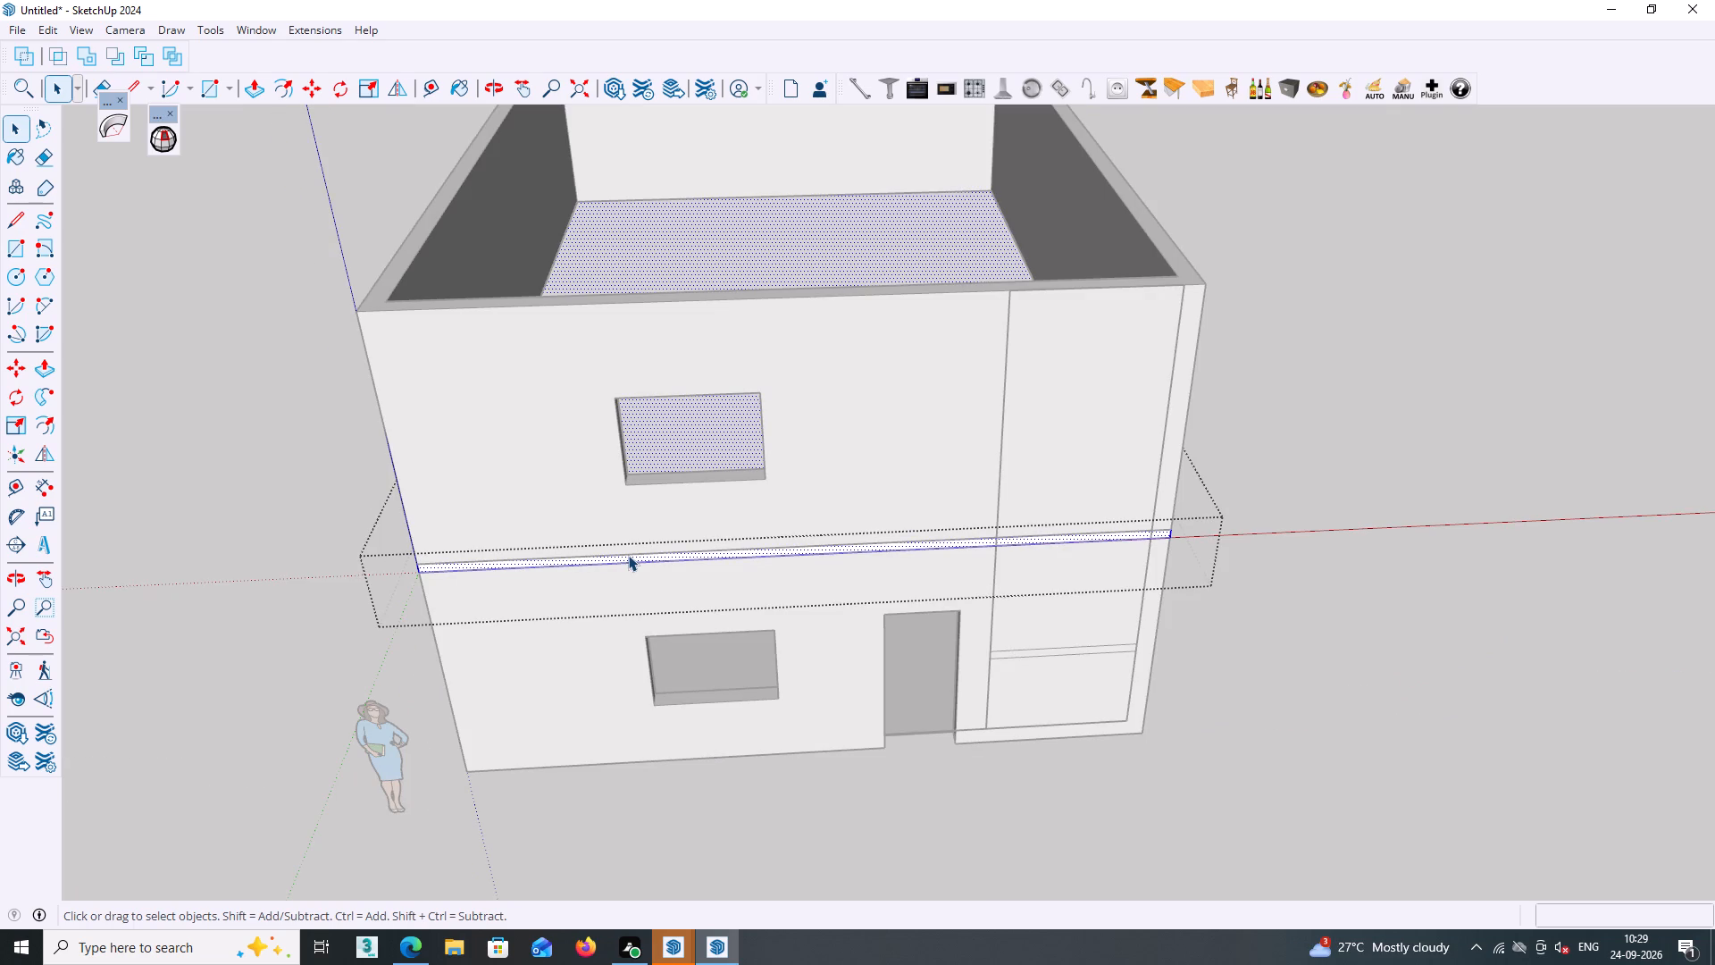
pyautogui.press('m')
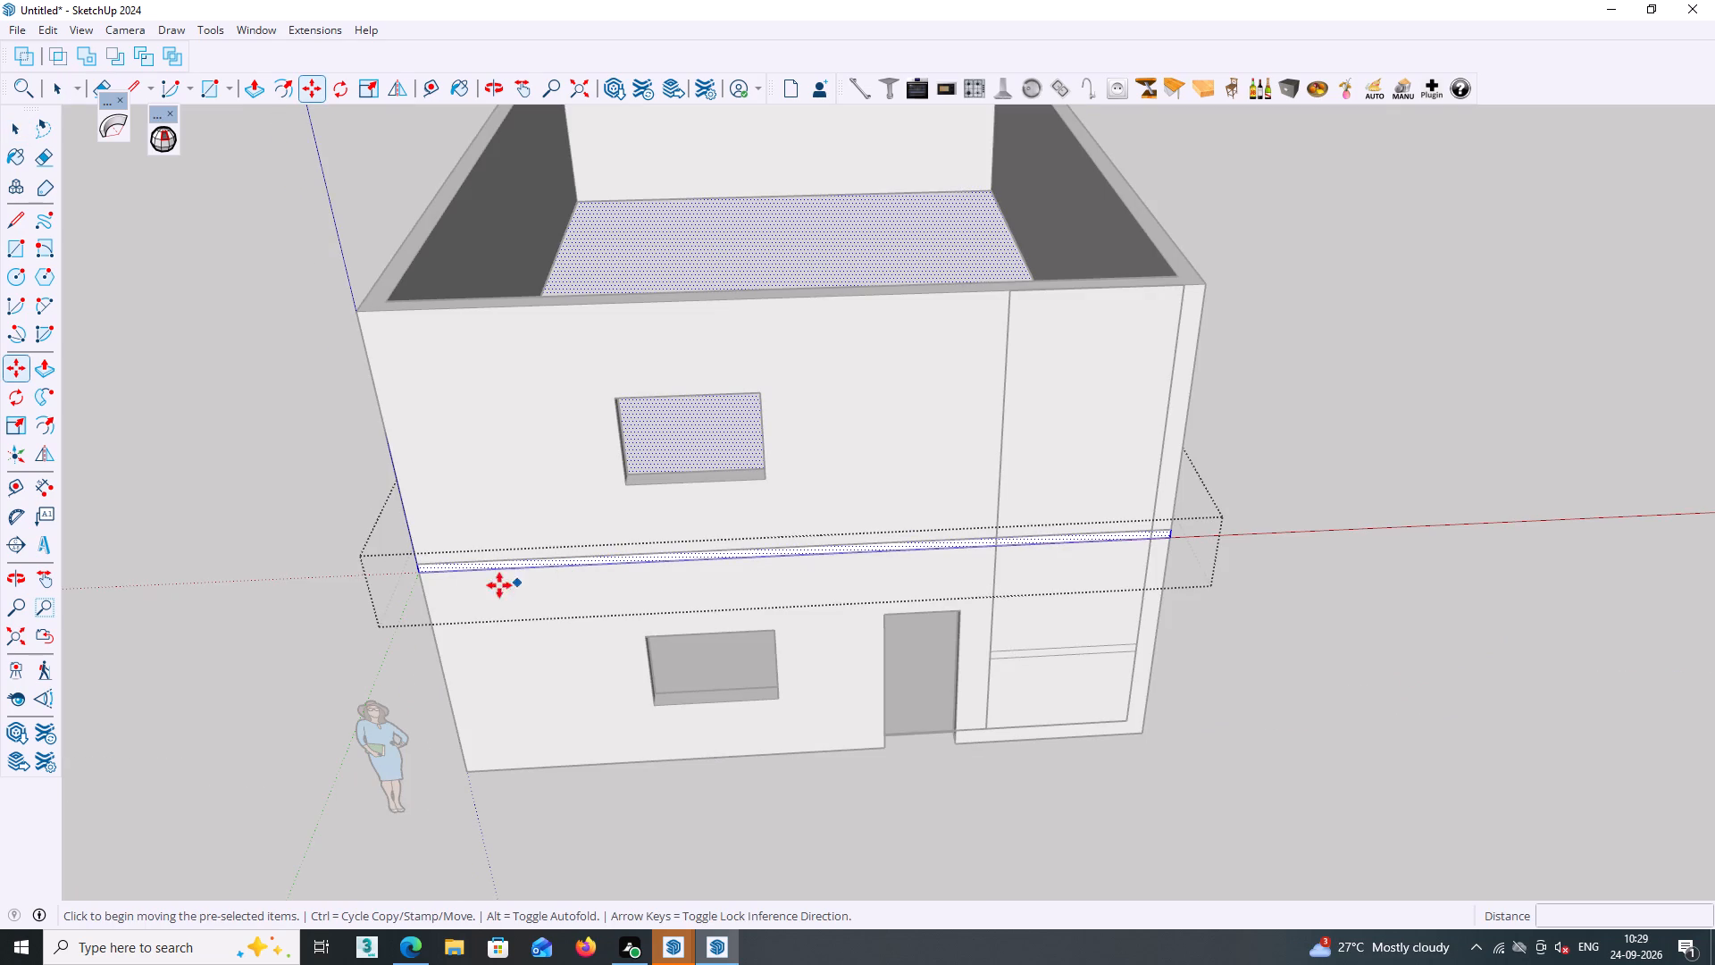
pyautogui.click(417, 574)
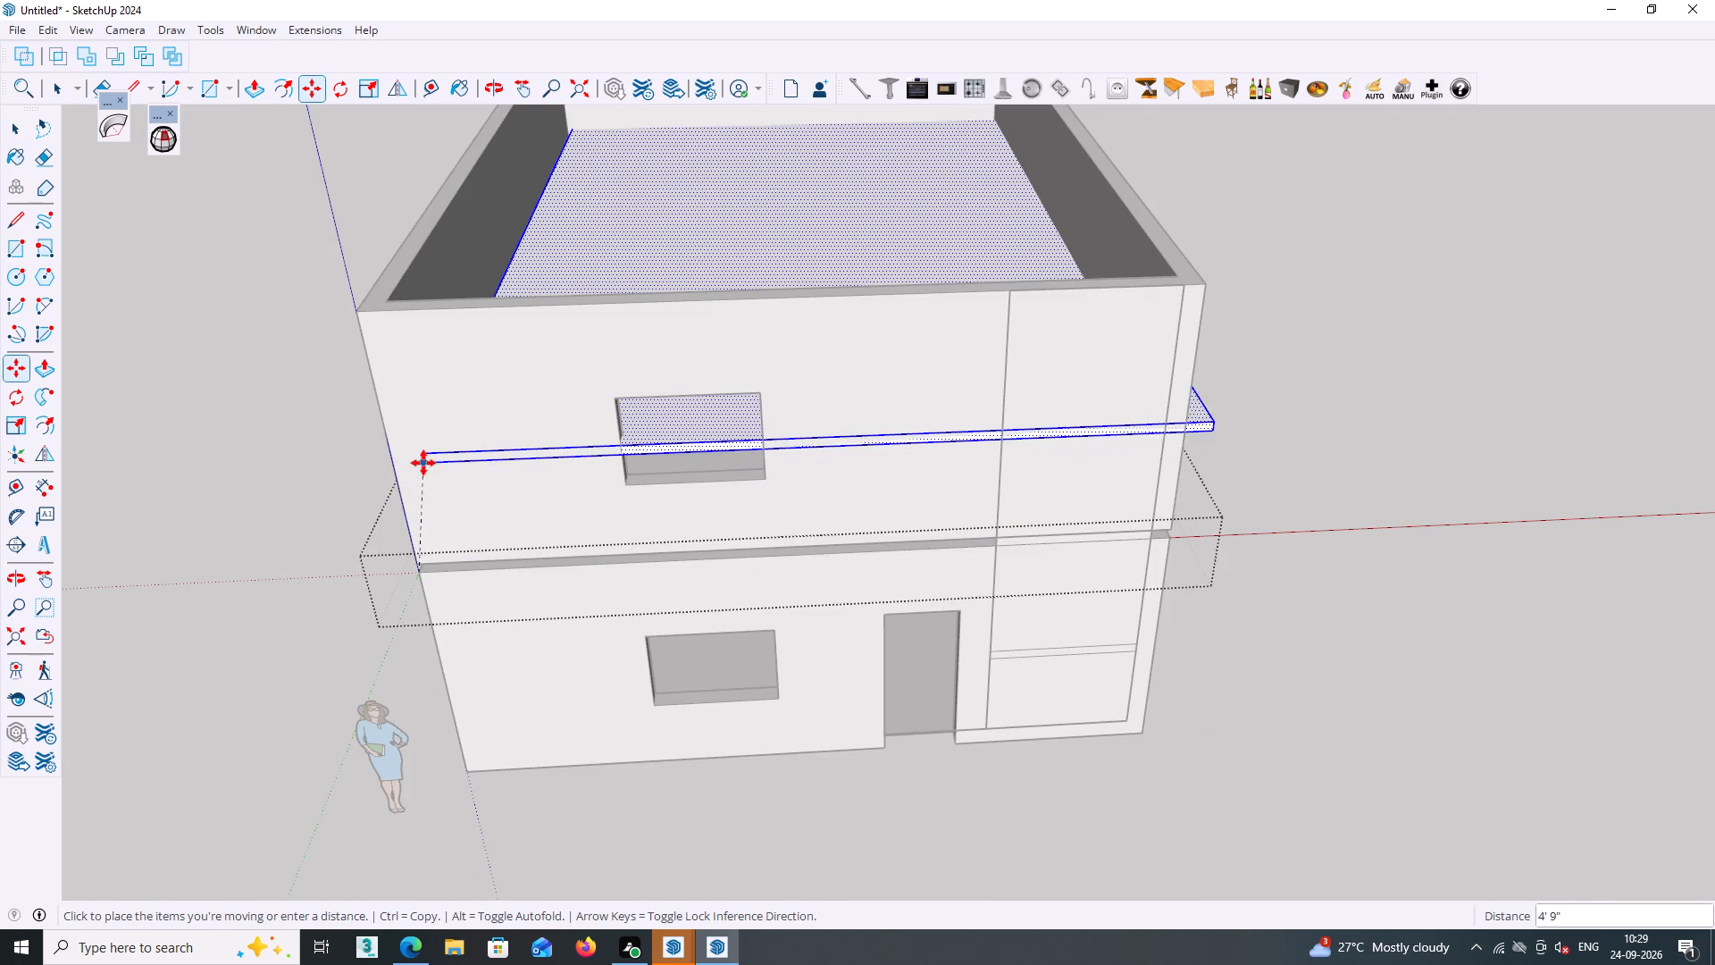
pyautogui.click(363, 313)
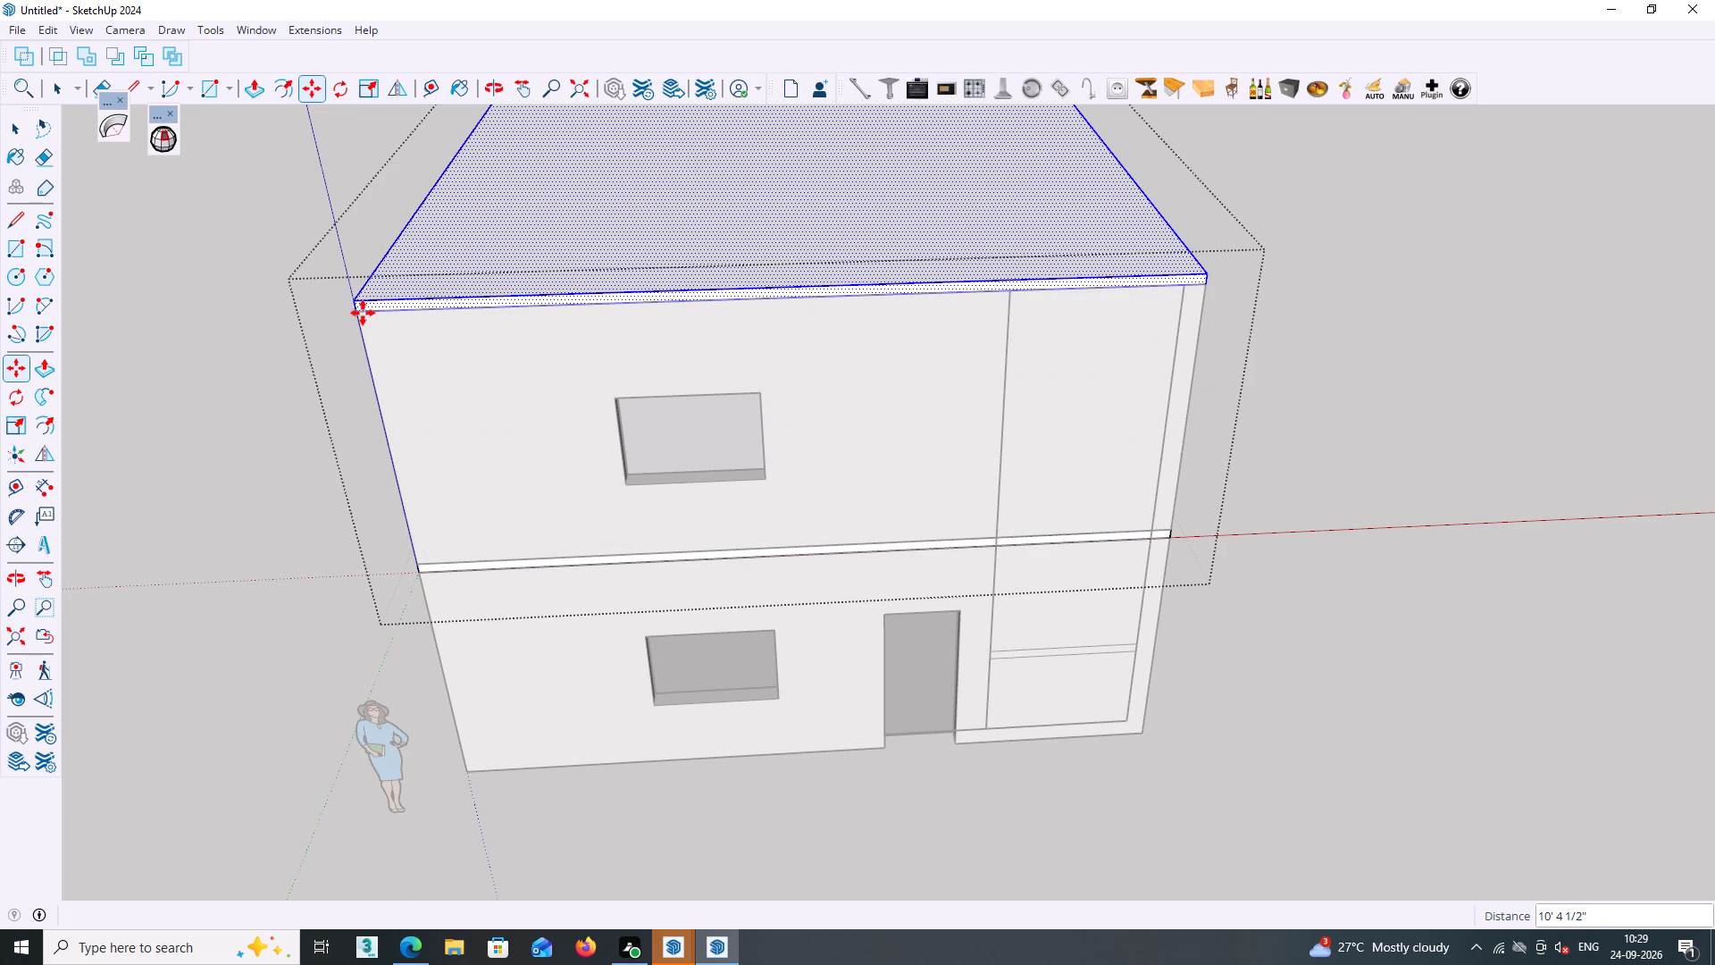
pyautogui.press('space')
pyautogui.click(1475, 382)
# Examine the front facade, side wall and roof slab of the two-storey building from several angles.
pyautogui.moveTo(1401, 399); pyautogui.dragTo(1462, 373, button='middle')
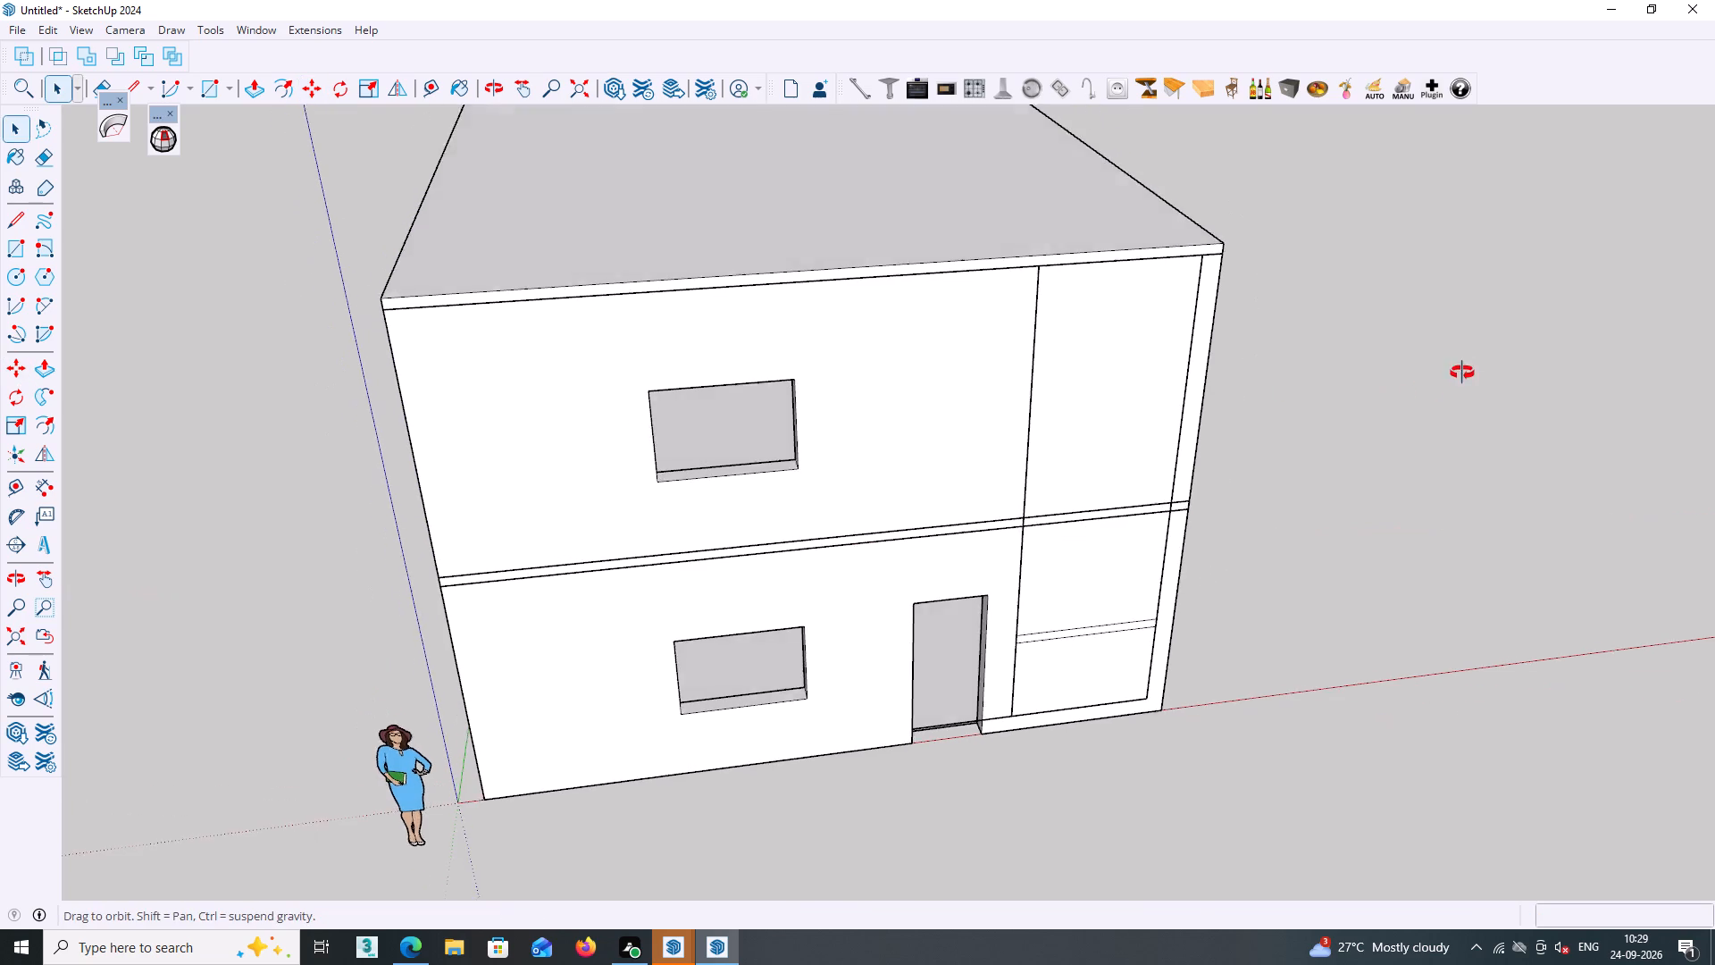
pyautogui.moveTo(1462, 373); pyautogui.dragTo(1462, 360, button='middle')
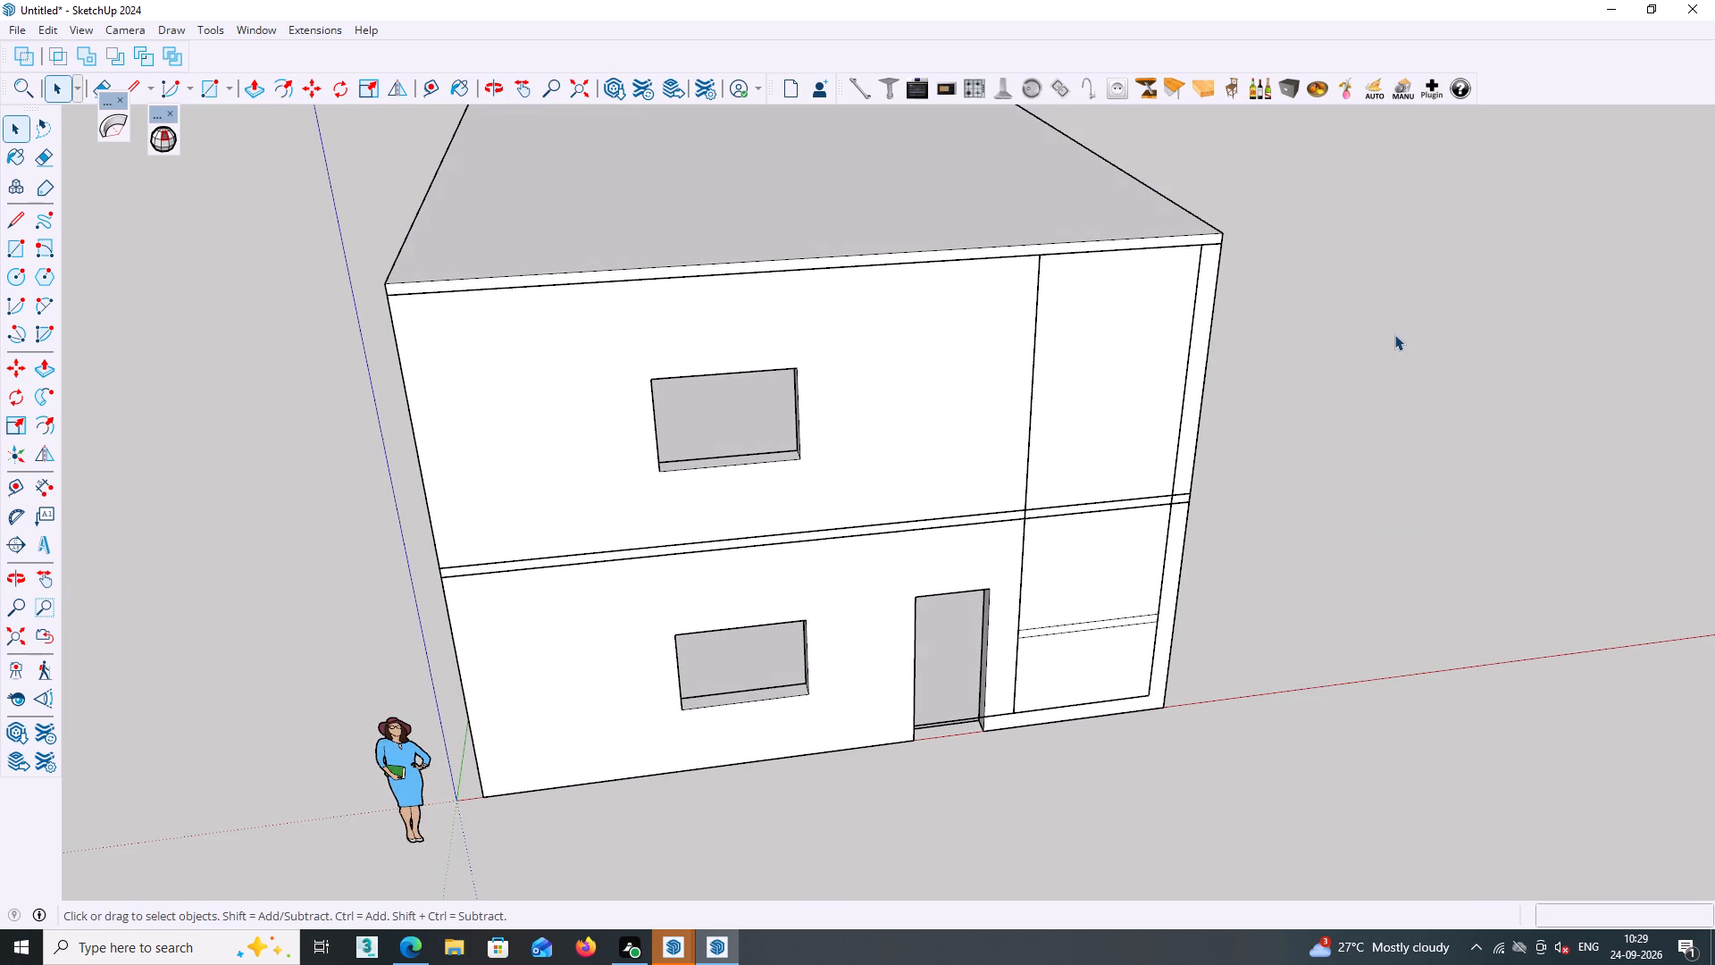
pyautogui.moveTo(1398, 337); pyautogui.dragTo(1379, 340, button='middle')
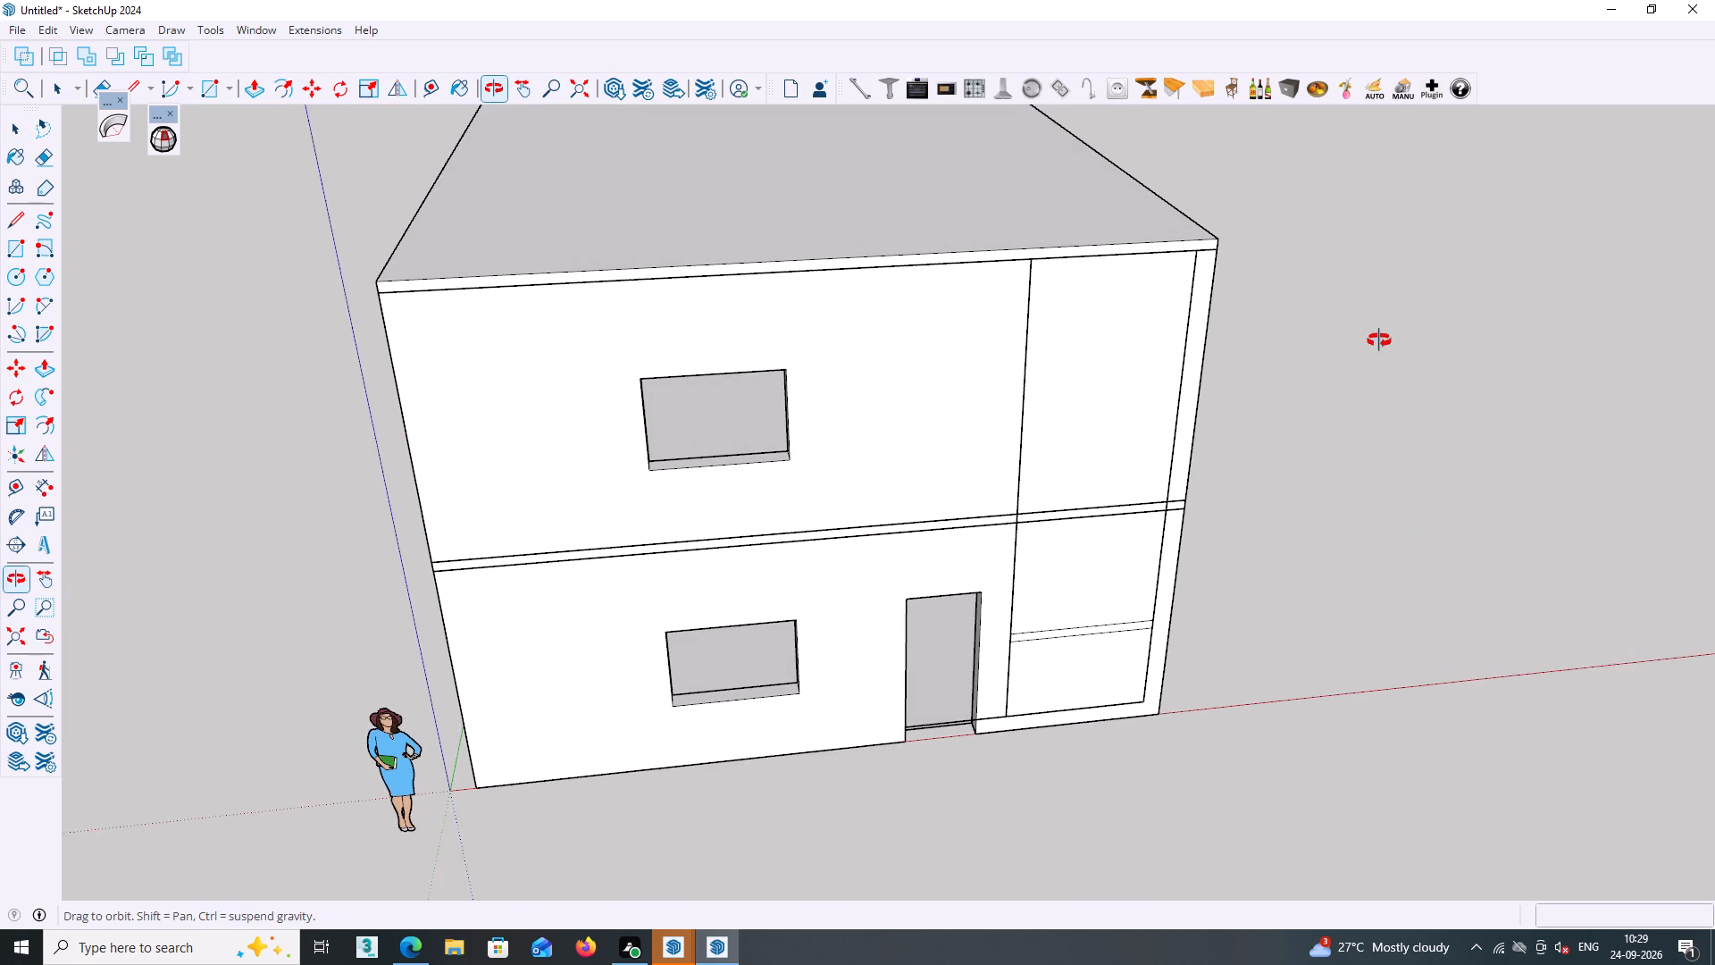
pyautogui.moveTo(1379, 340); pyautogui.dragTo(1372, 341, button='middle')
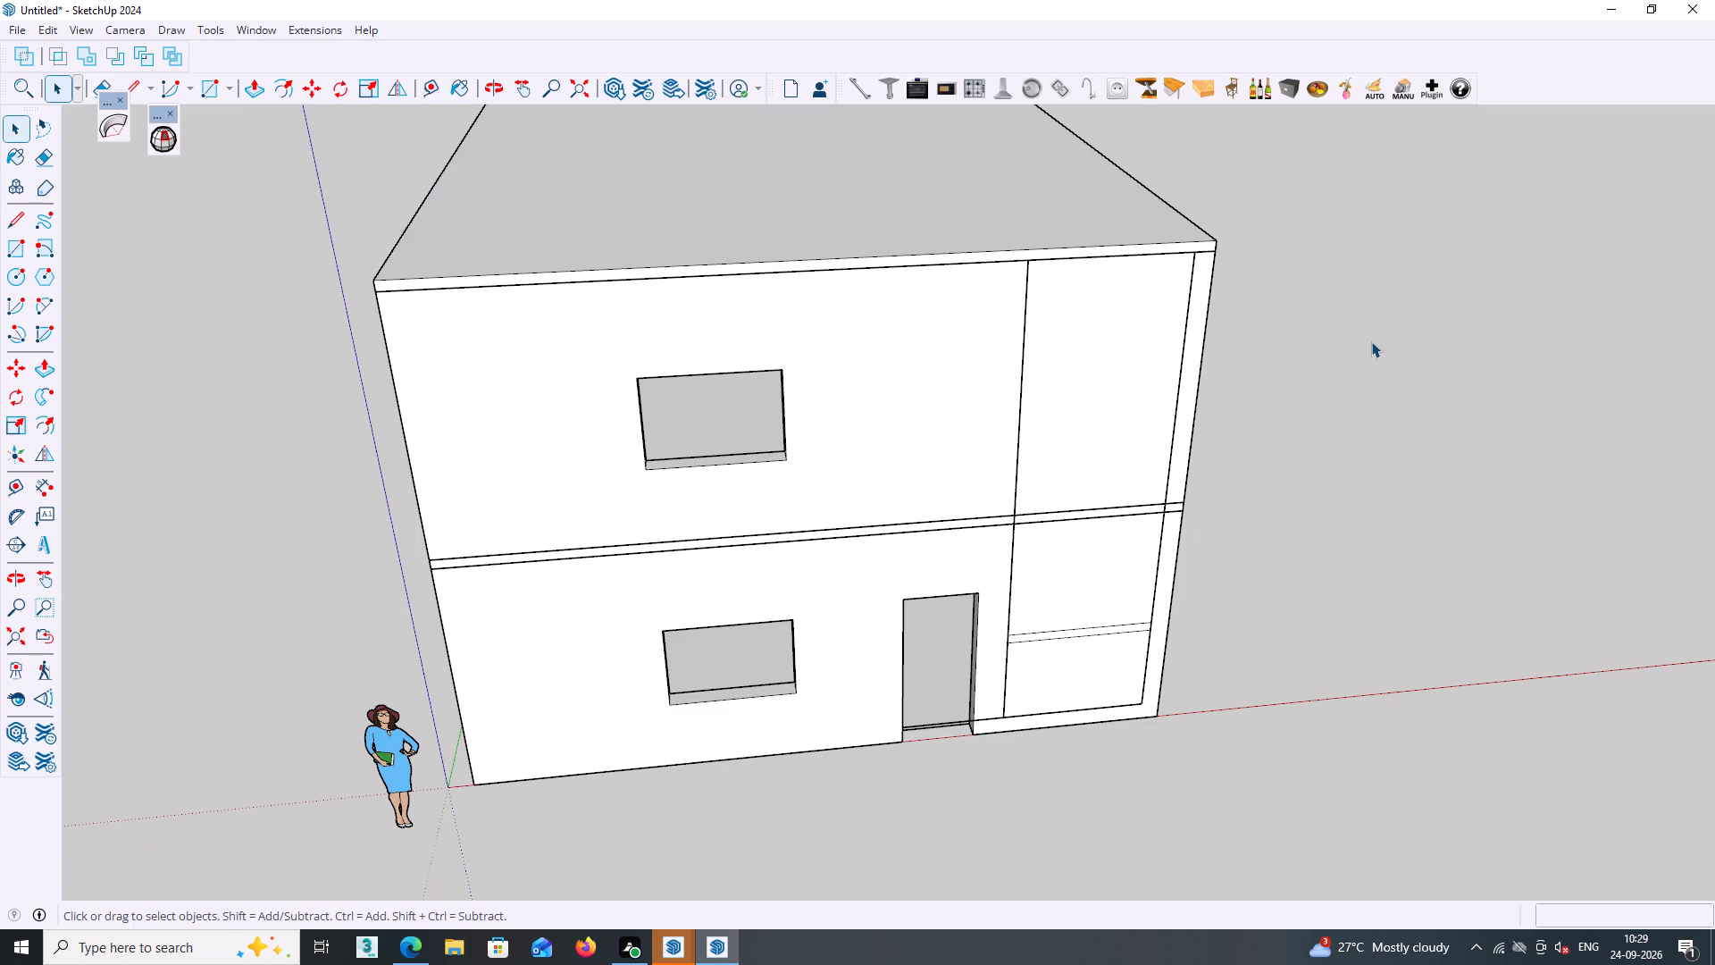
pyautogui.moveTo(1371, 341); pyautogui.dragTo(1410, 321, button='middle')
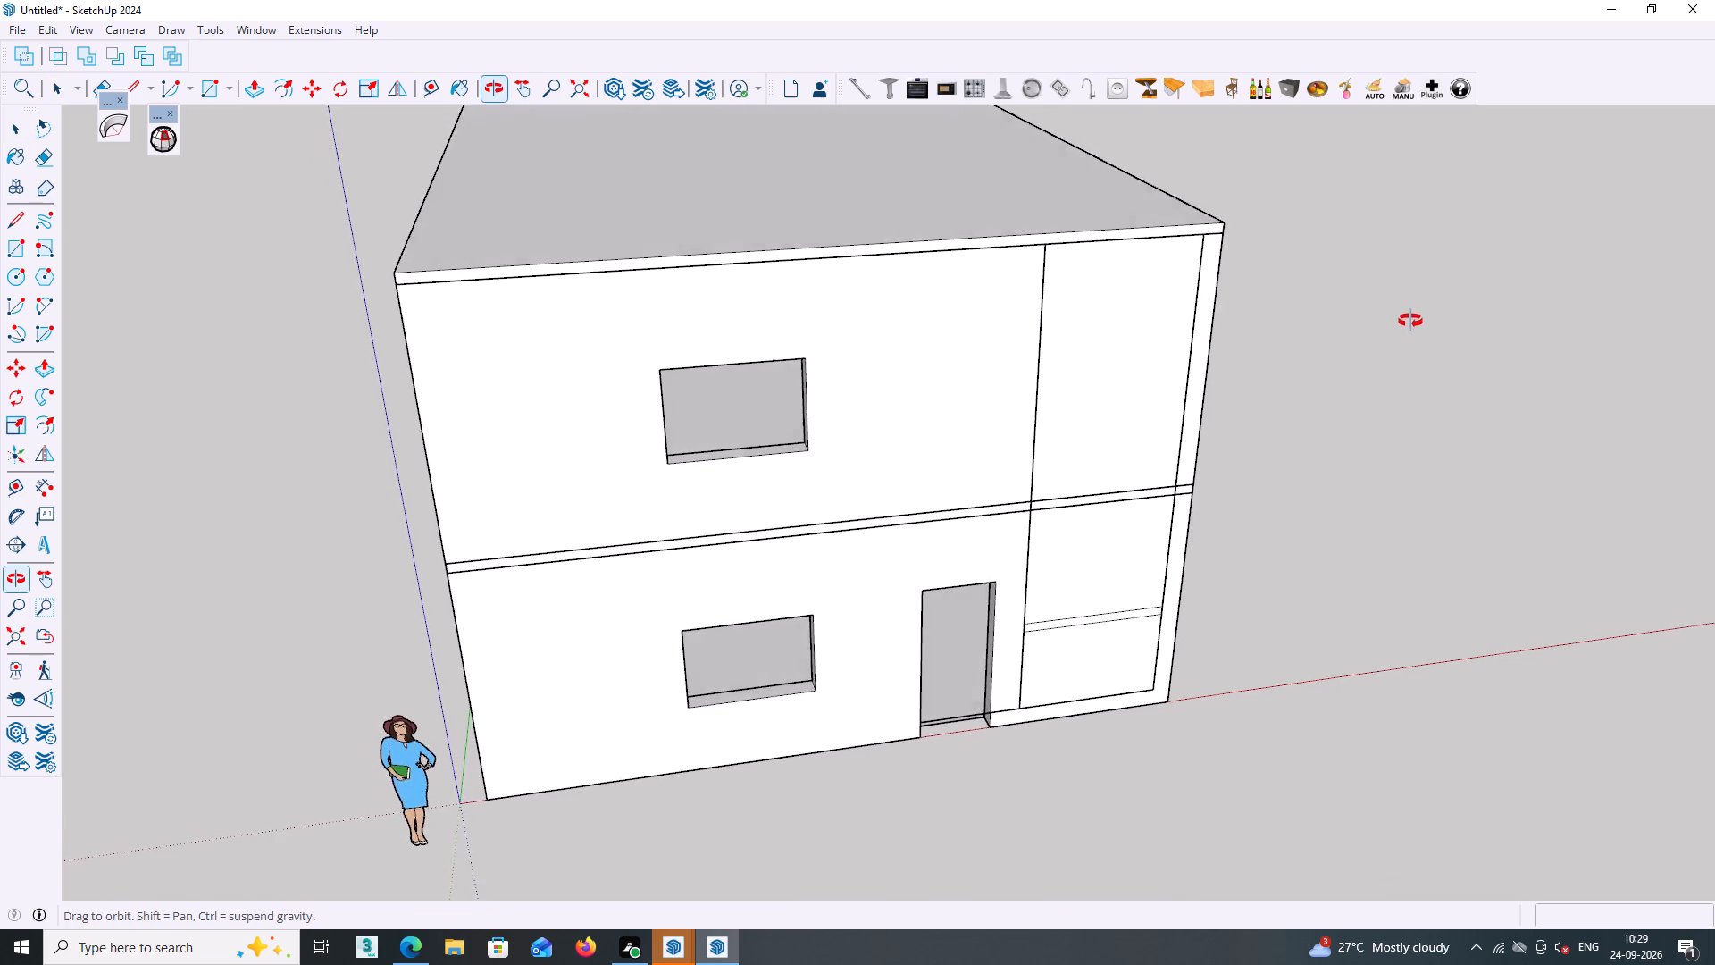
pyautogui.moveTo(1410, 321); pyautogui.dragTo(1410, 257, button='middle')
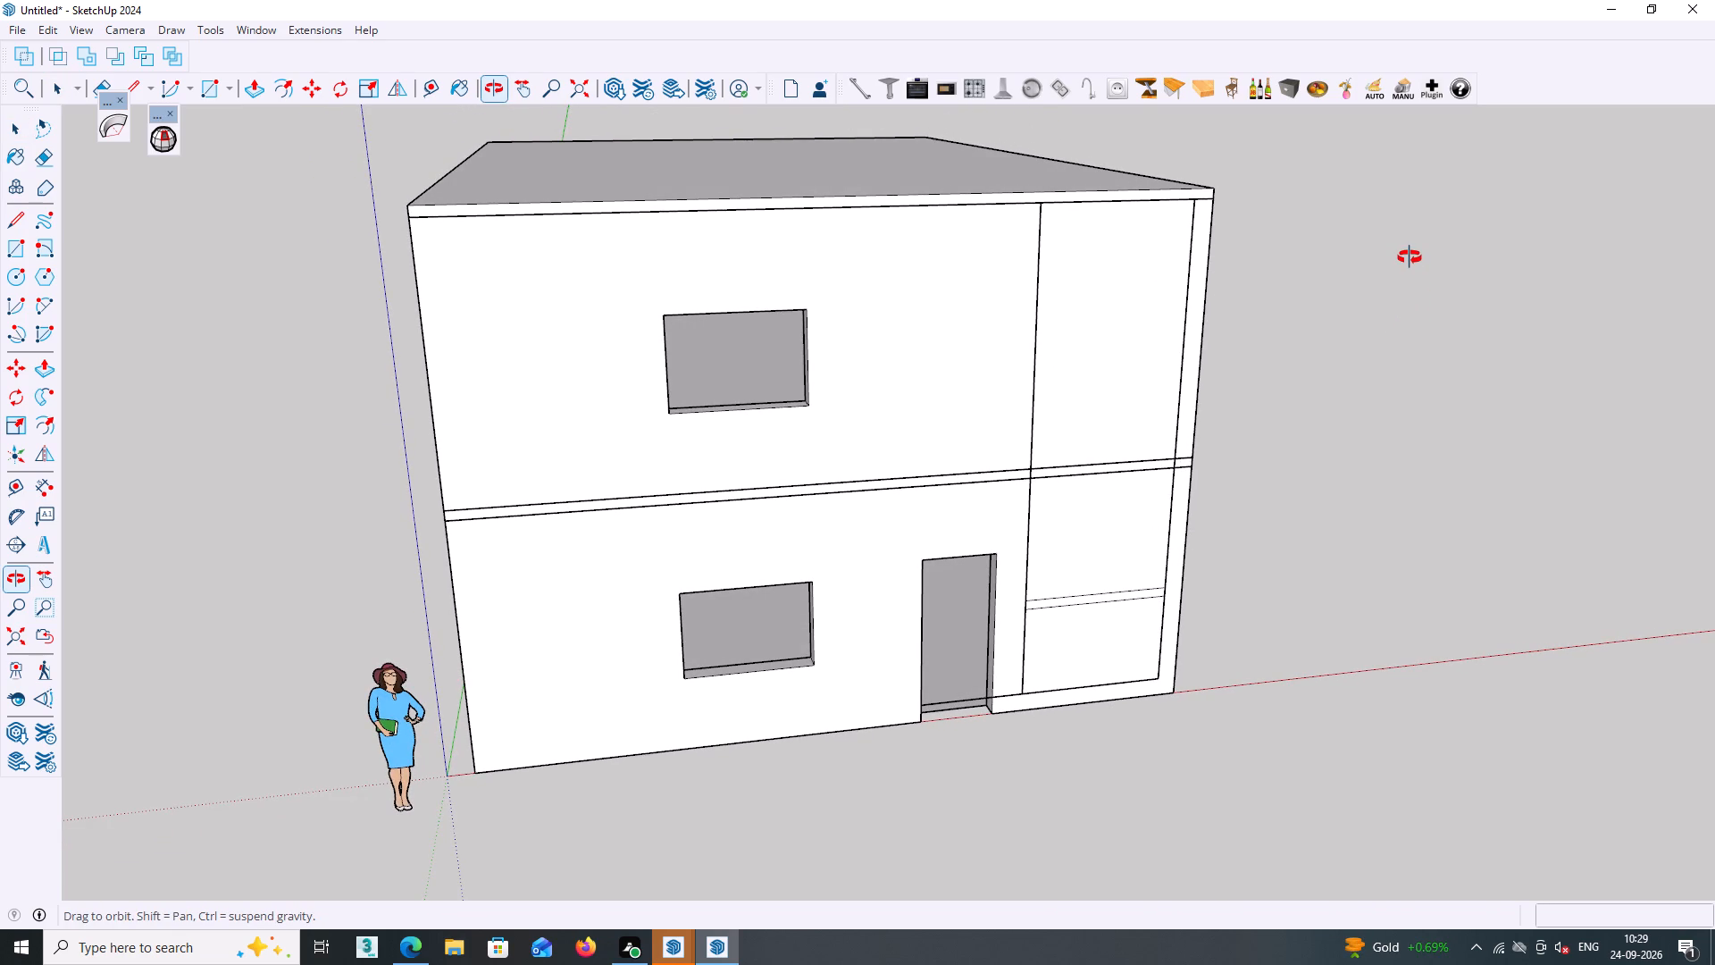
pyautogui.moveTo(1410, 257); pyautogui.dragTo(1409, 269, button='middle')
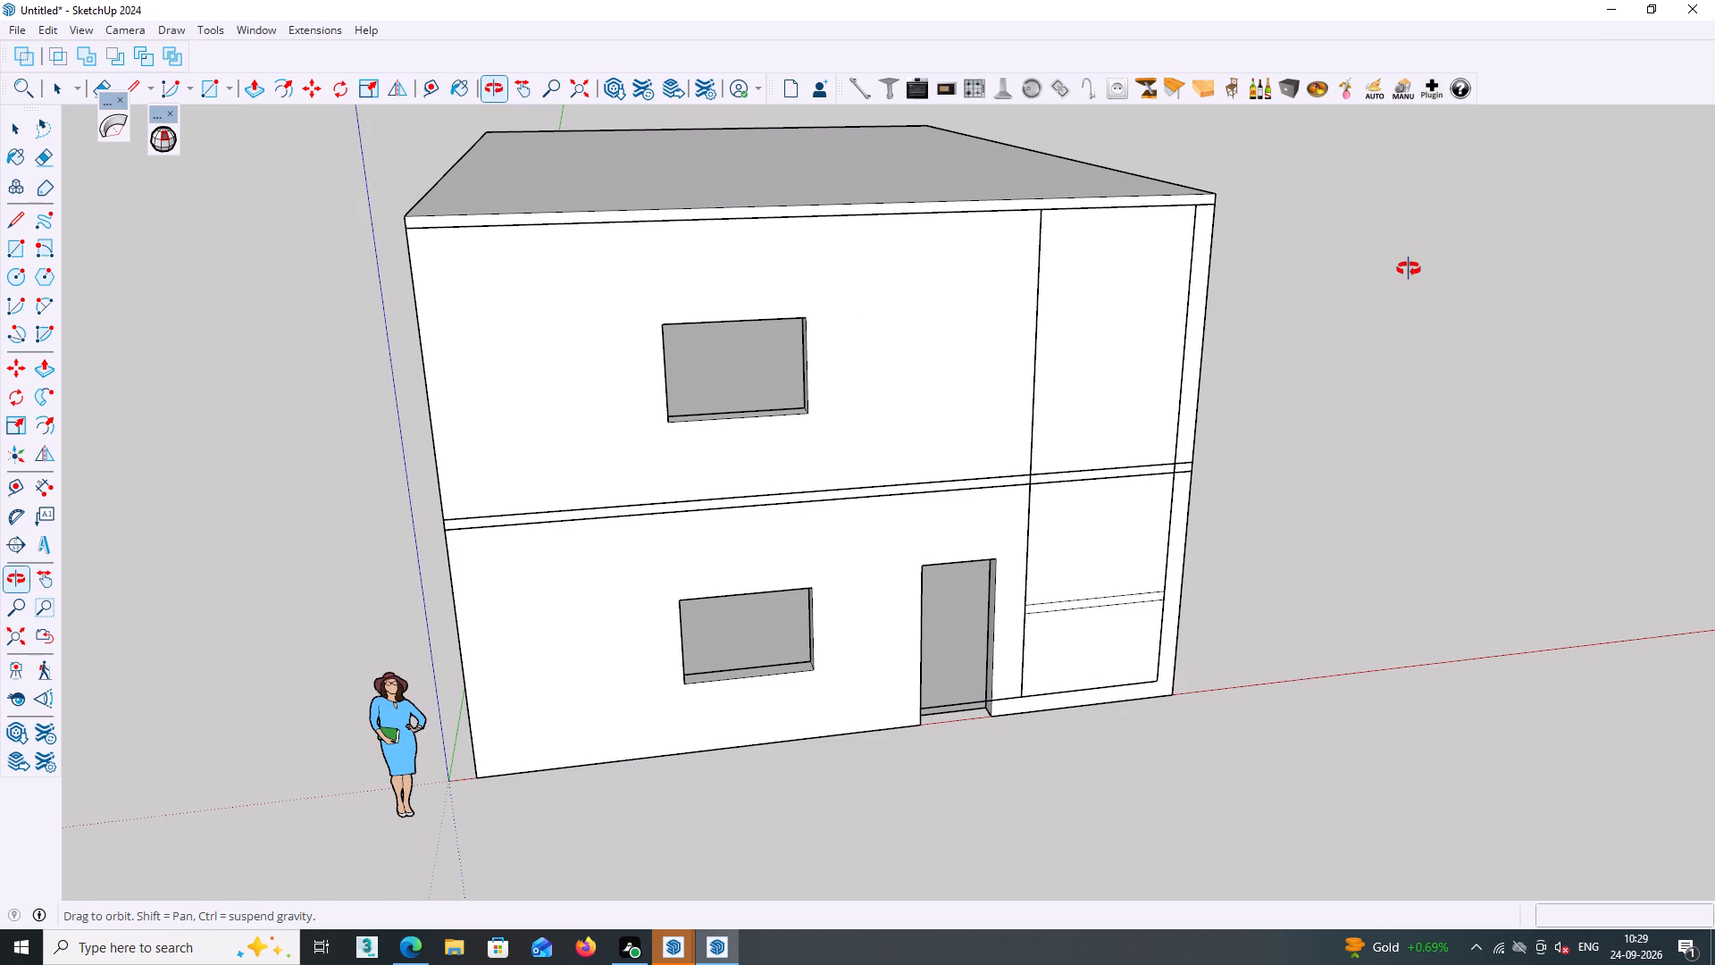
pyautogui.moveTo(1409, 269); pyautogui.dragTo(1573, 255, button='middle')
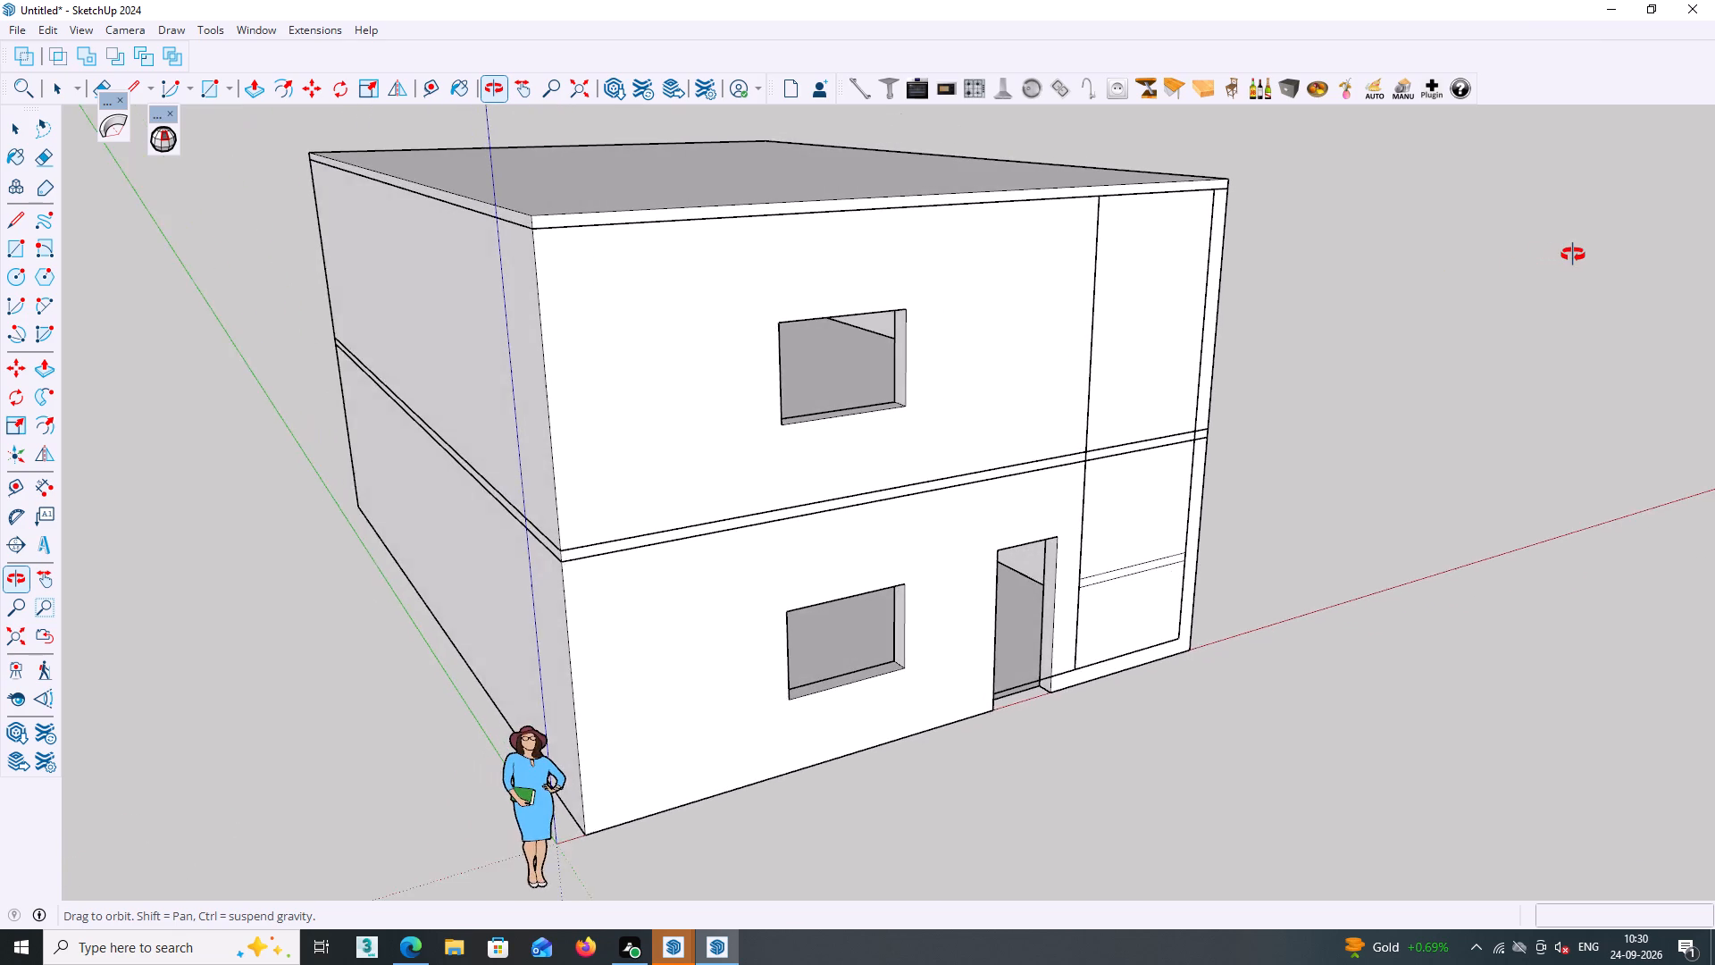
pyautogui.moveTo(1573, 255); pyautogui.dragTo(1604, 252, button='middle')
pyautogui.moveTo(936, 352); pyautogui.dragTo(846, 389, button='middle')
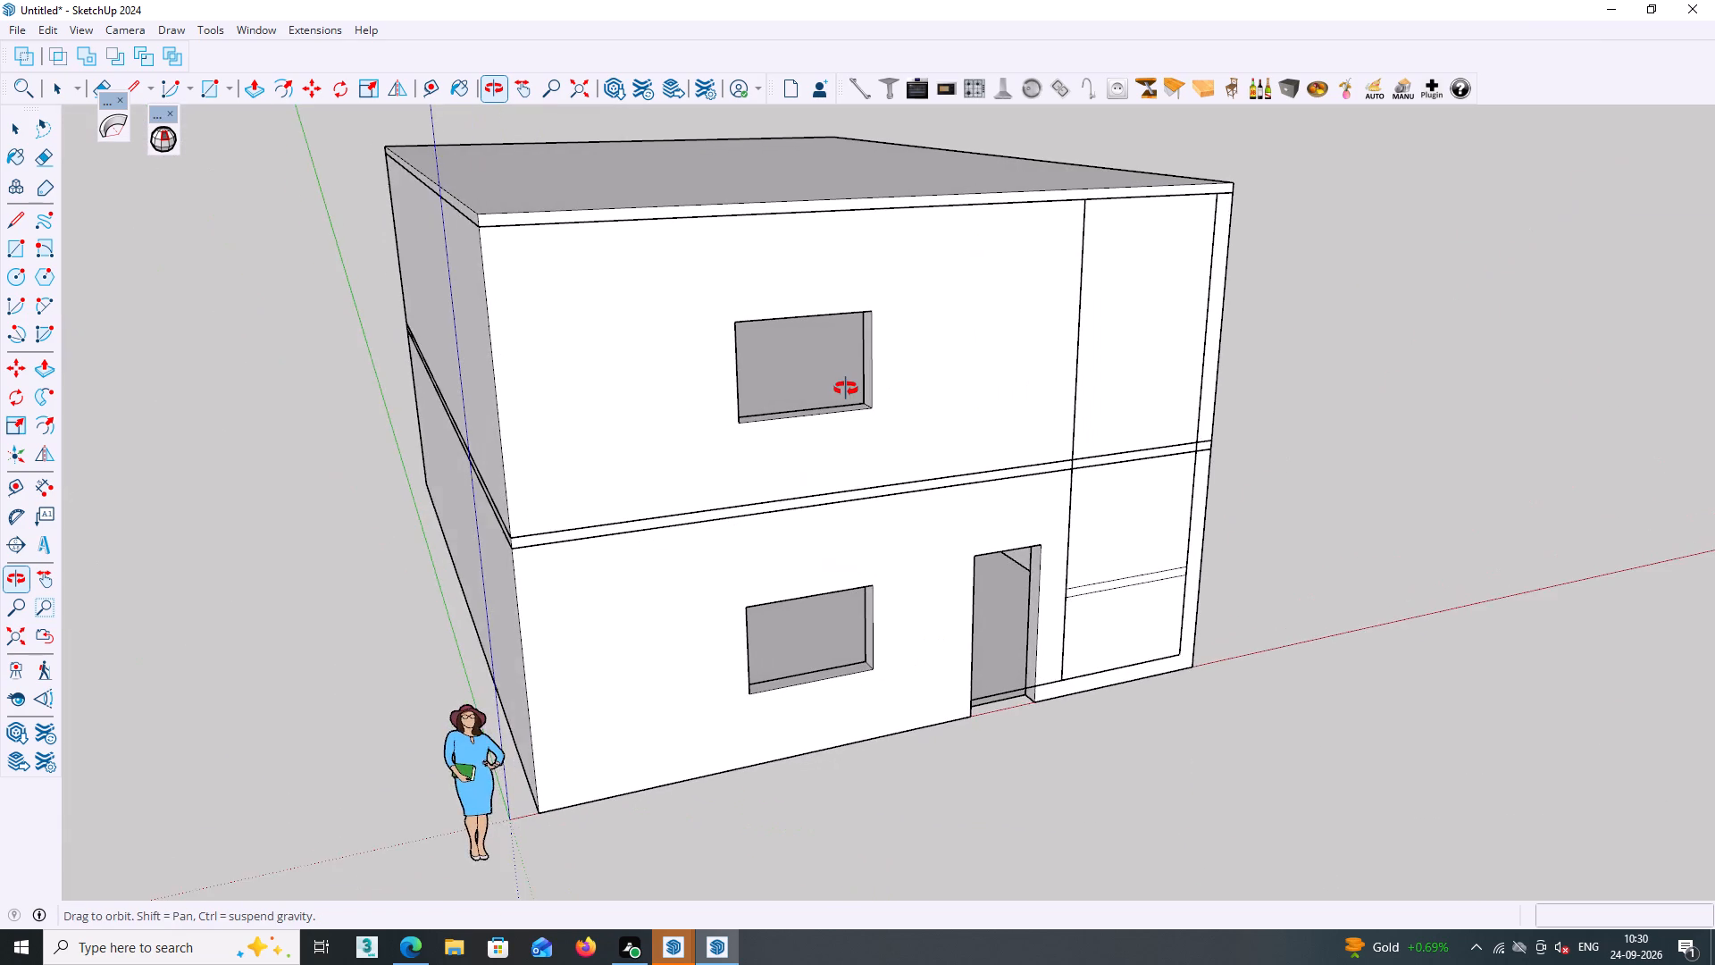
pyautogui.moveTo(846, 389); pyautogui.dragTo(761, 398, button='middle')
pyautogui.scroll(-6, 774, 394)
pyautogui.scroll(-2, 851, 400)
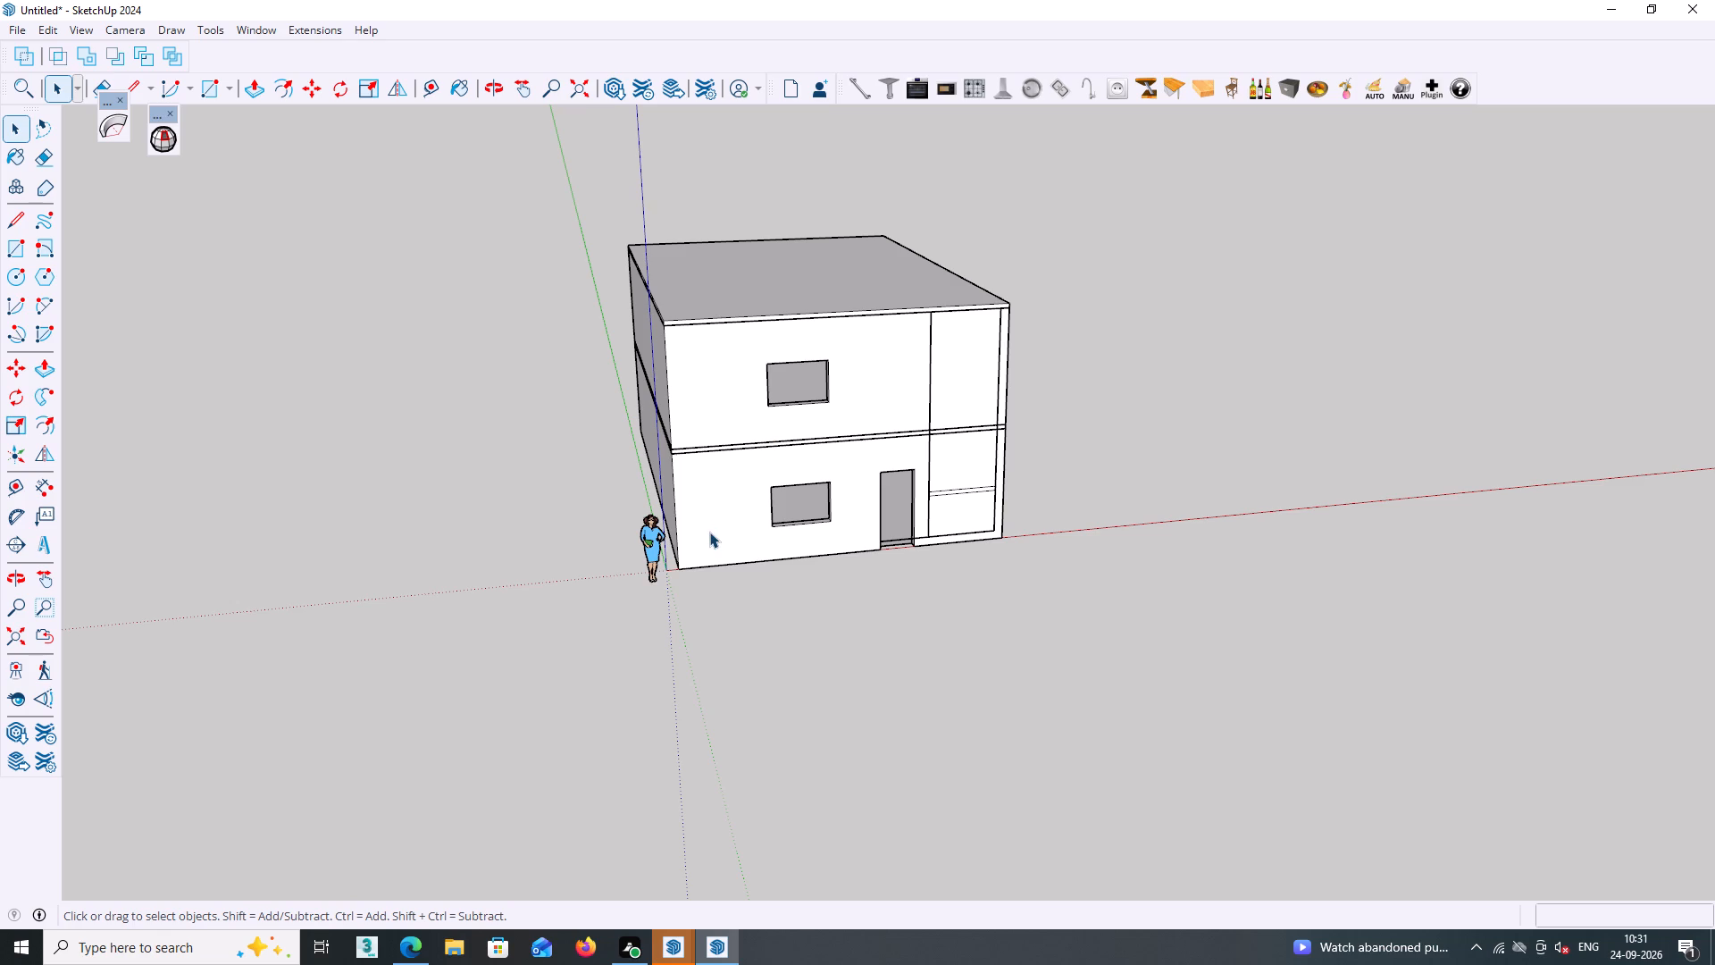
pyautogui.moveTo(965, 455); pyautogui.dragTo(953, 447, button='middle')
pyautogui.scroll(2, 956, 442)
pyautogui.moveTo(956, 442); pyautogui.dragTo(972, 424, button='middle')
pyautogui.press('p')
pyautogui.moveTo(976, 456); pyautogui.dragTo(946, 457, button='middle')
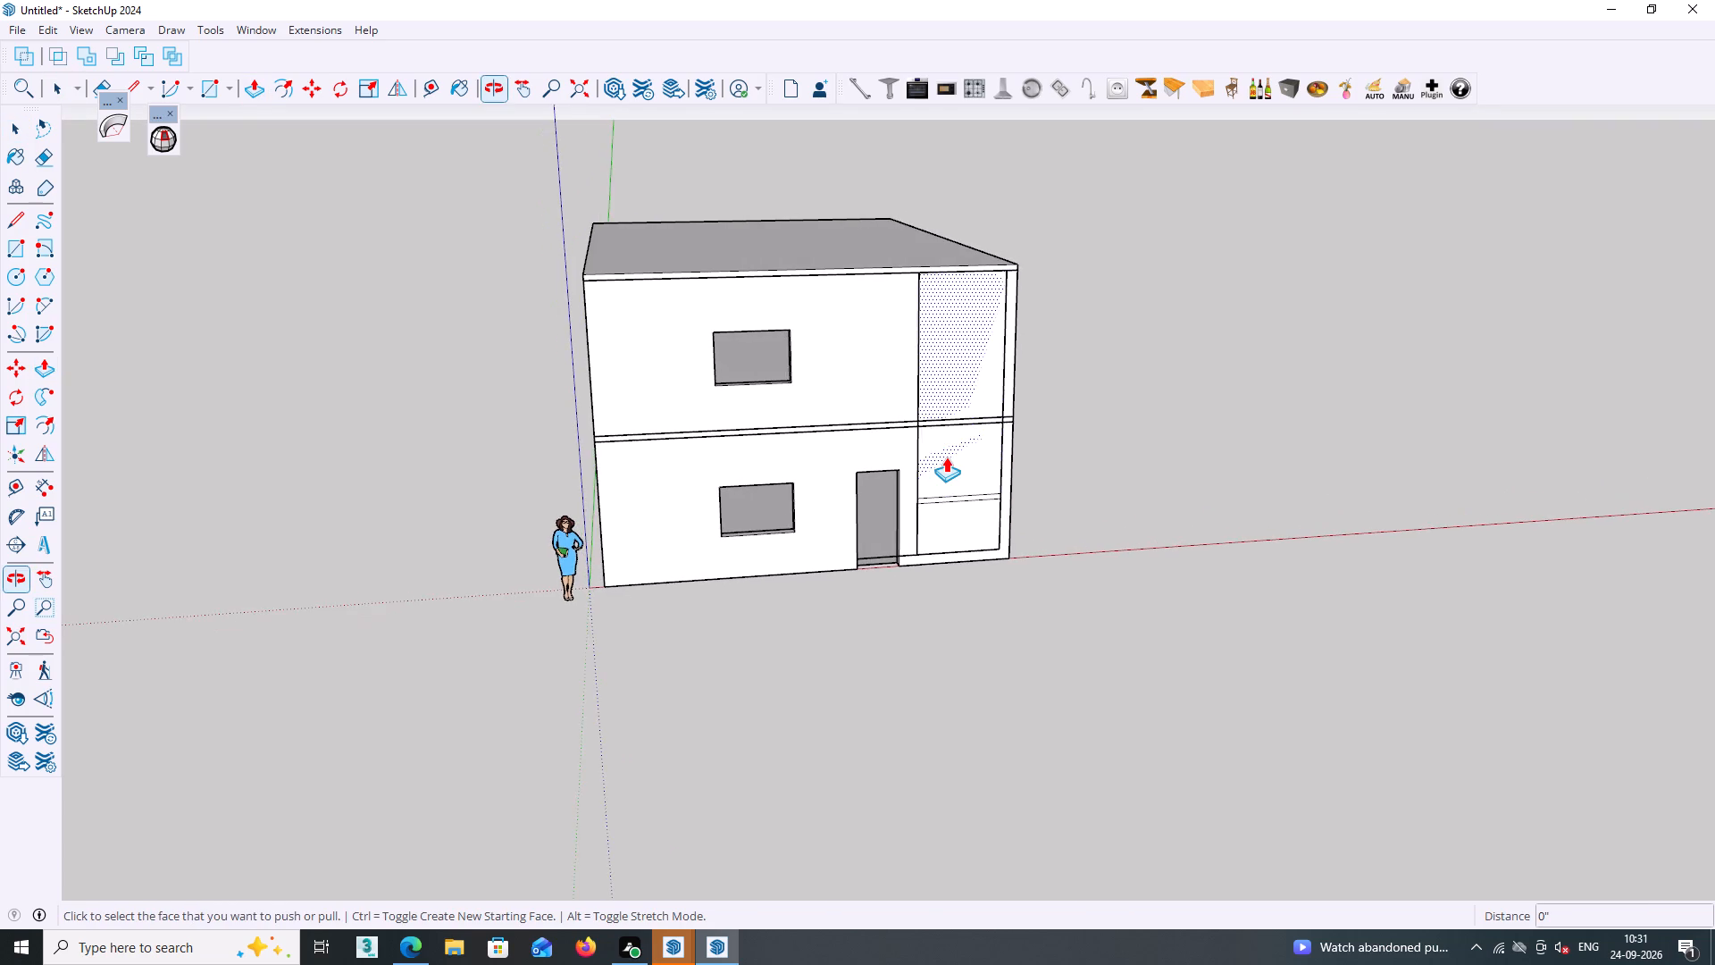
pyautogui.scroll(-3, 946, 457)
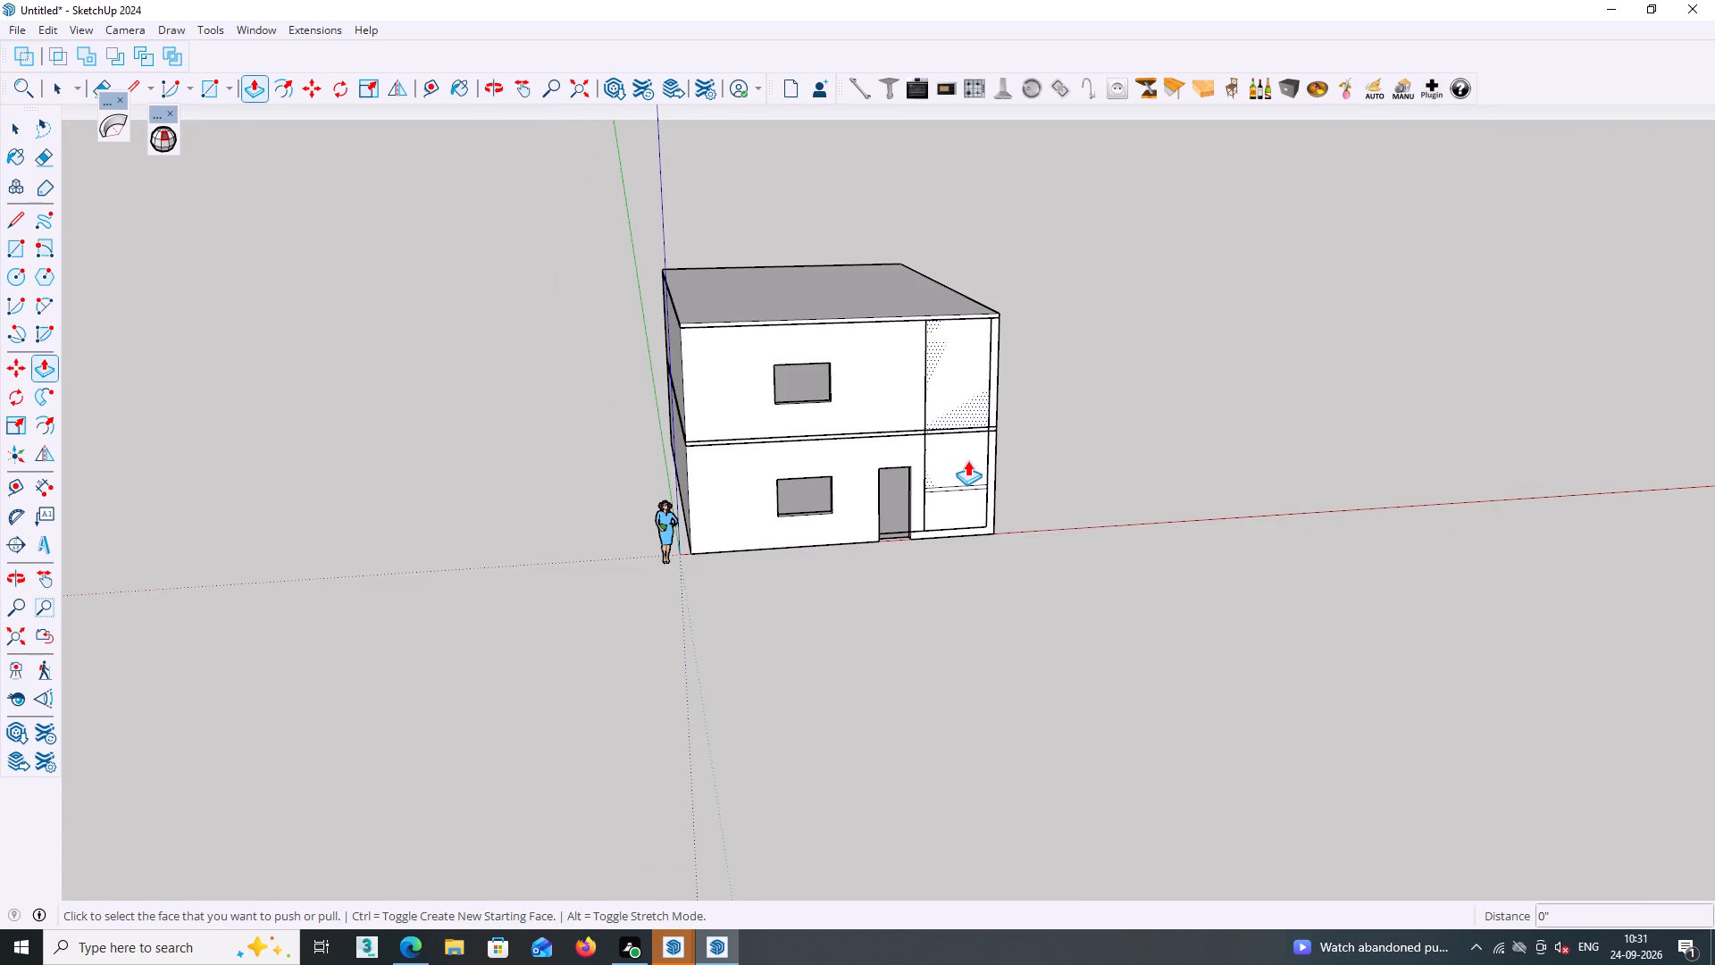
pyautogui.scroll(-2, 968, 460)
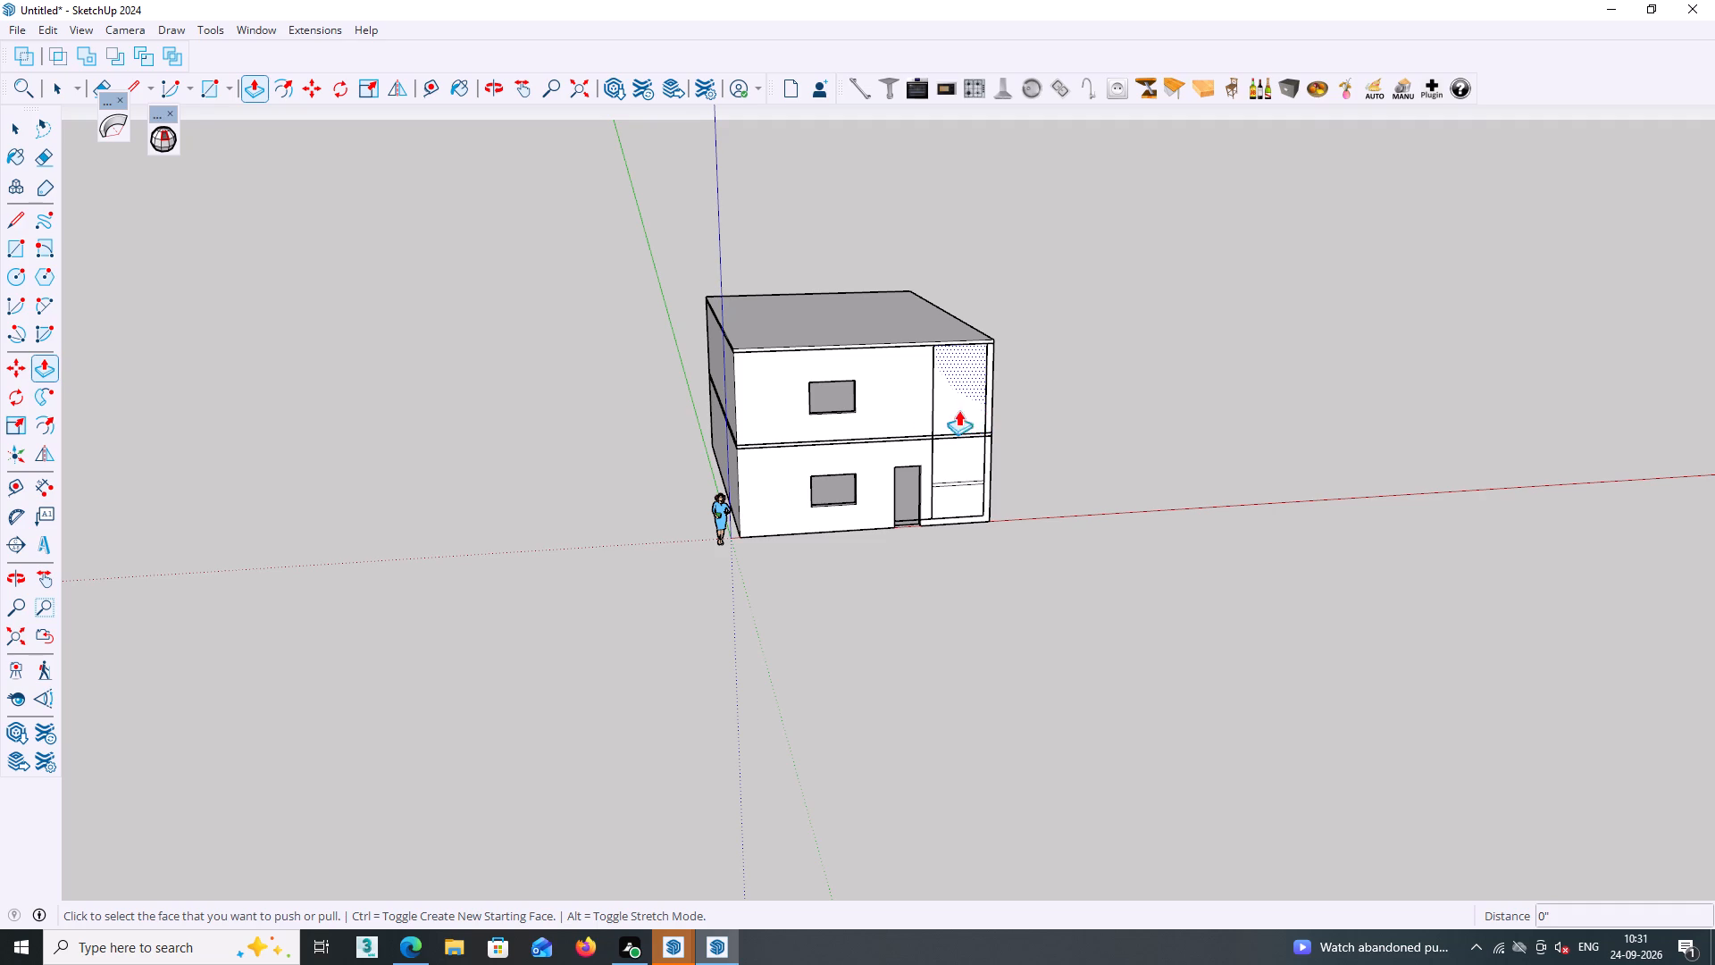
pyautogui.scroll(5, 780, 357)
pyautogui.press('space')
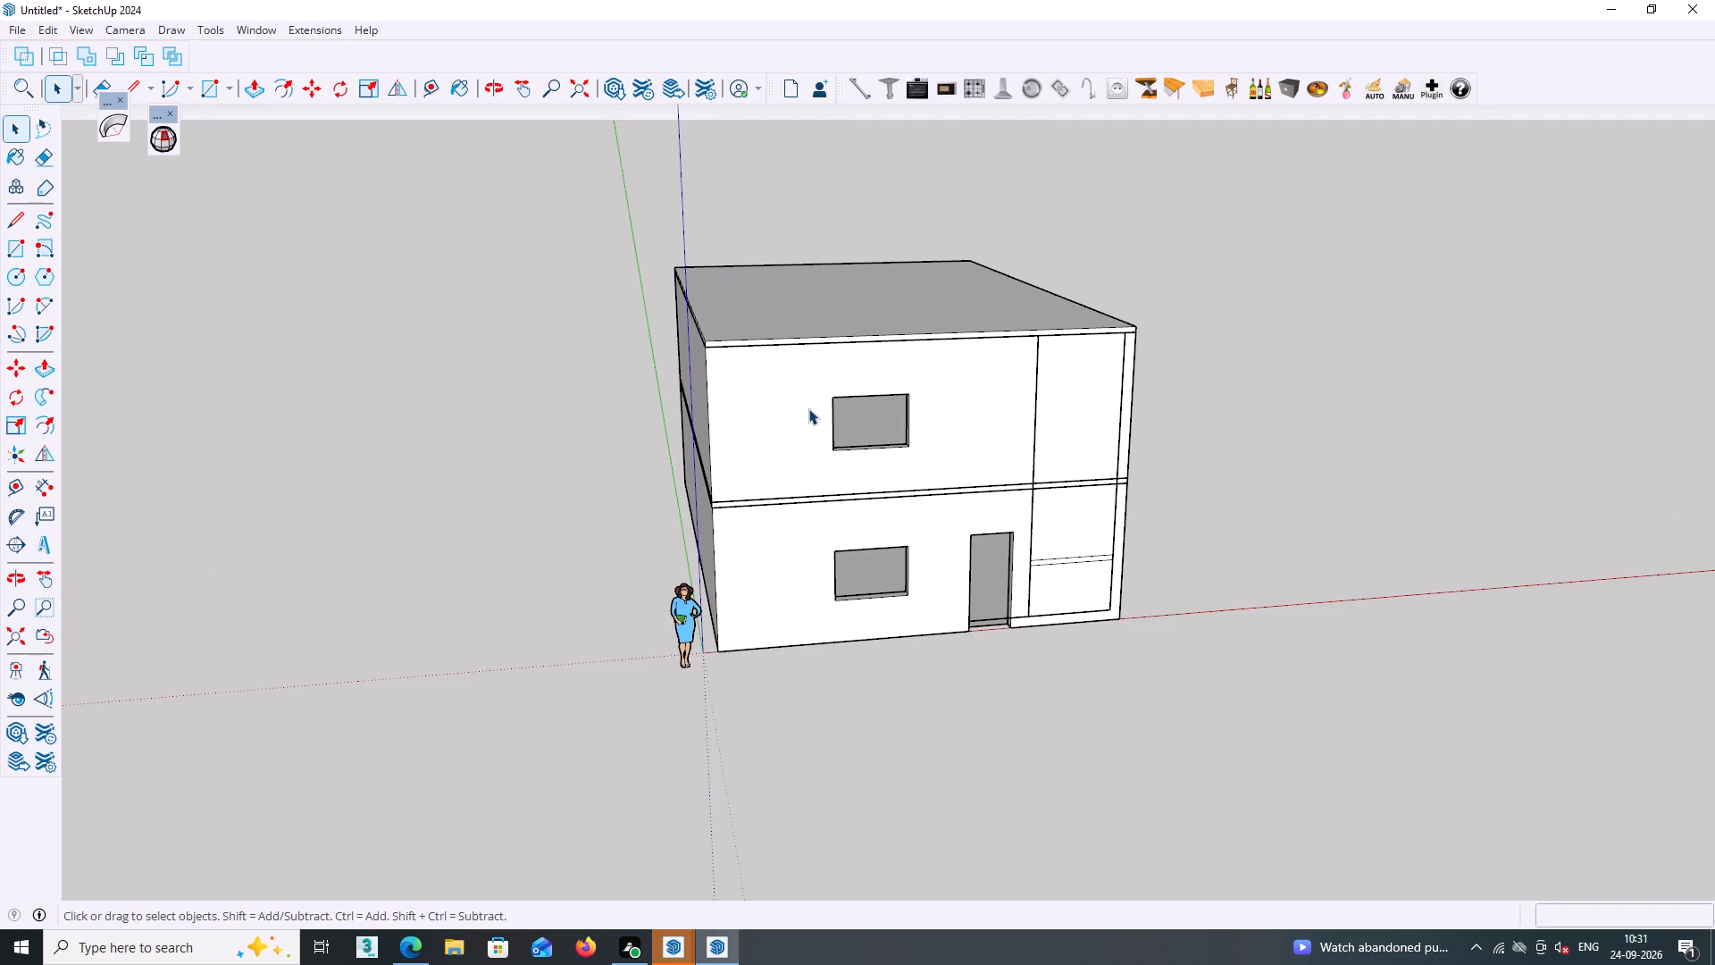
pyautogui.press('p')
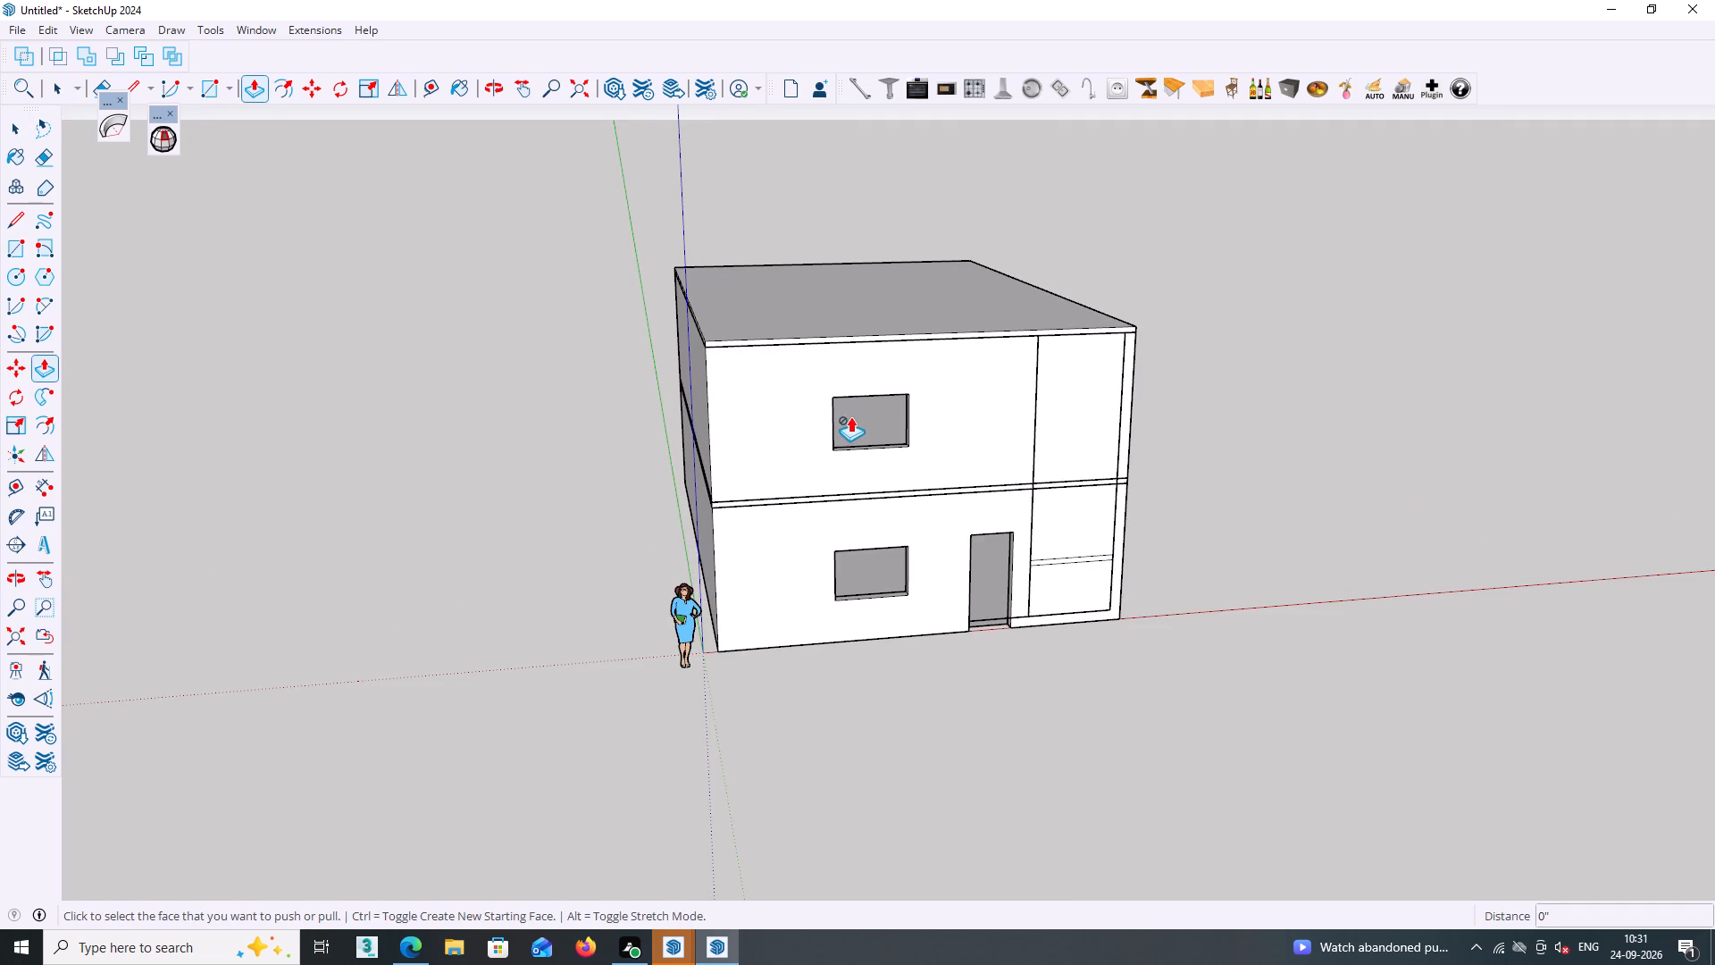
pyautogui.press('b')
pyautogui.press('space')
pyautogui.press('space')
# Draw a rectangle about 1' 2" by 28' 3" across the top of the front facade, starting at the roof slab's front corner.
pyautogui.press('r')
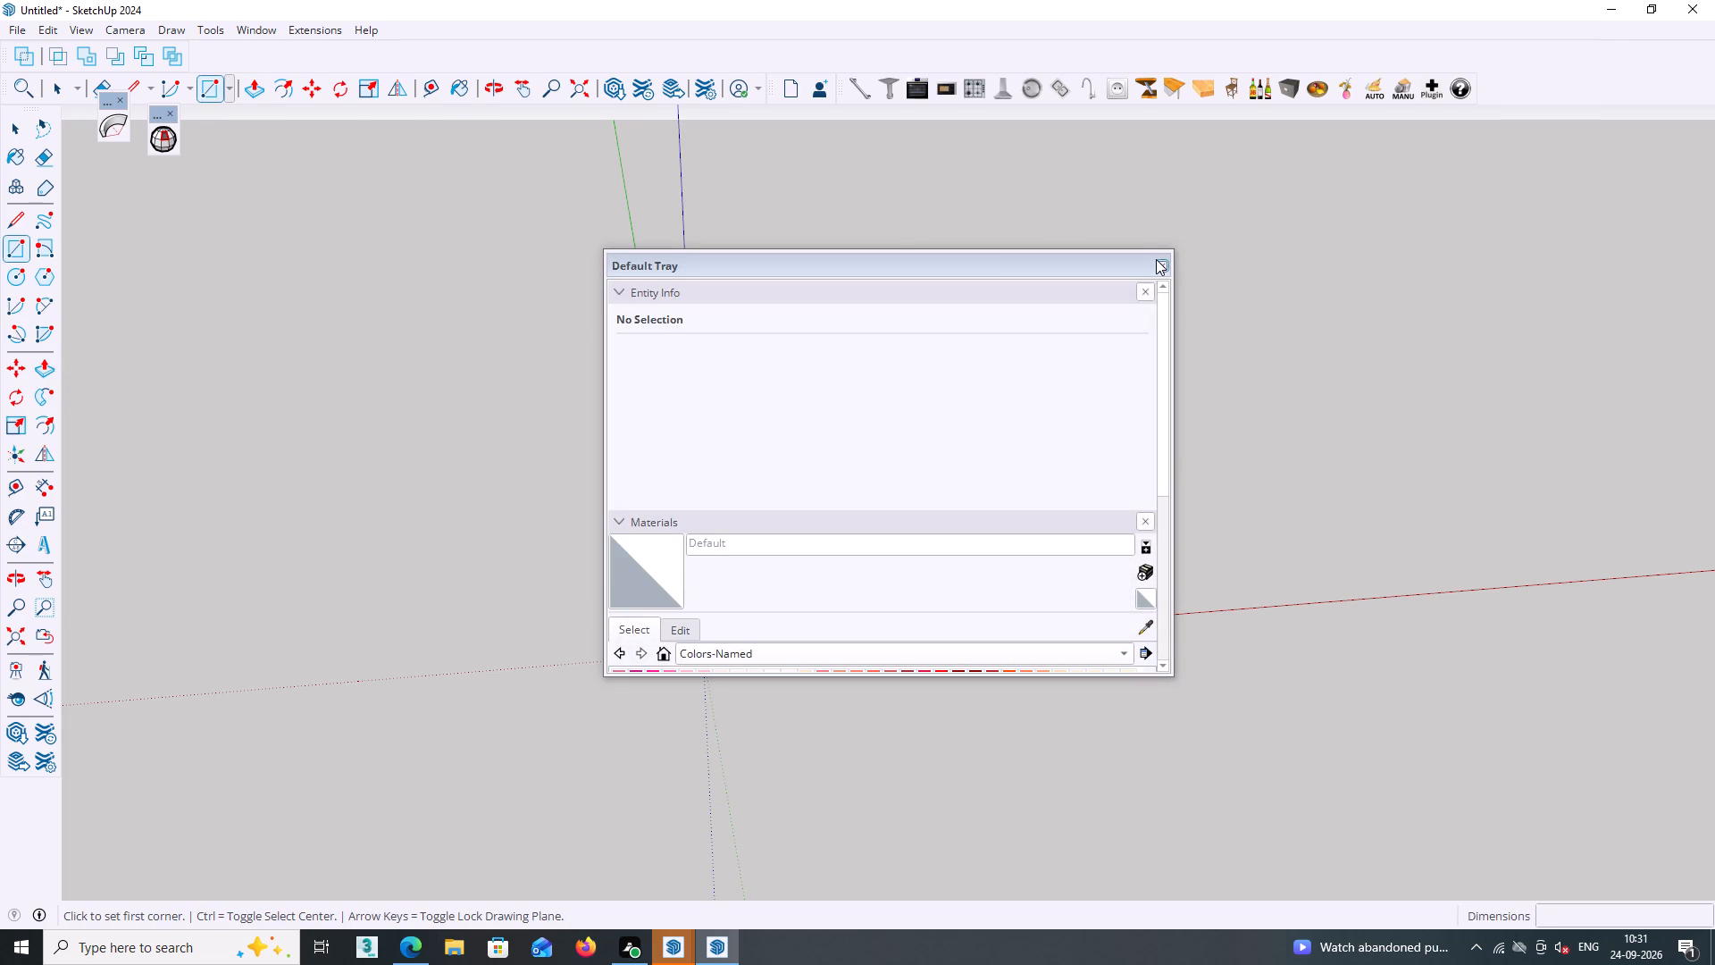
pyautogui.click(1164, 264)
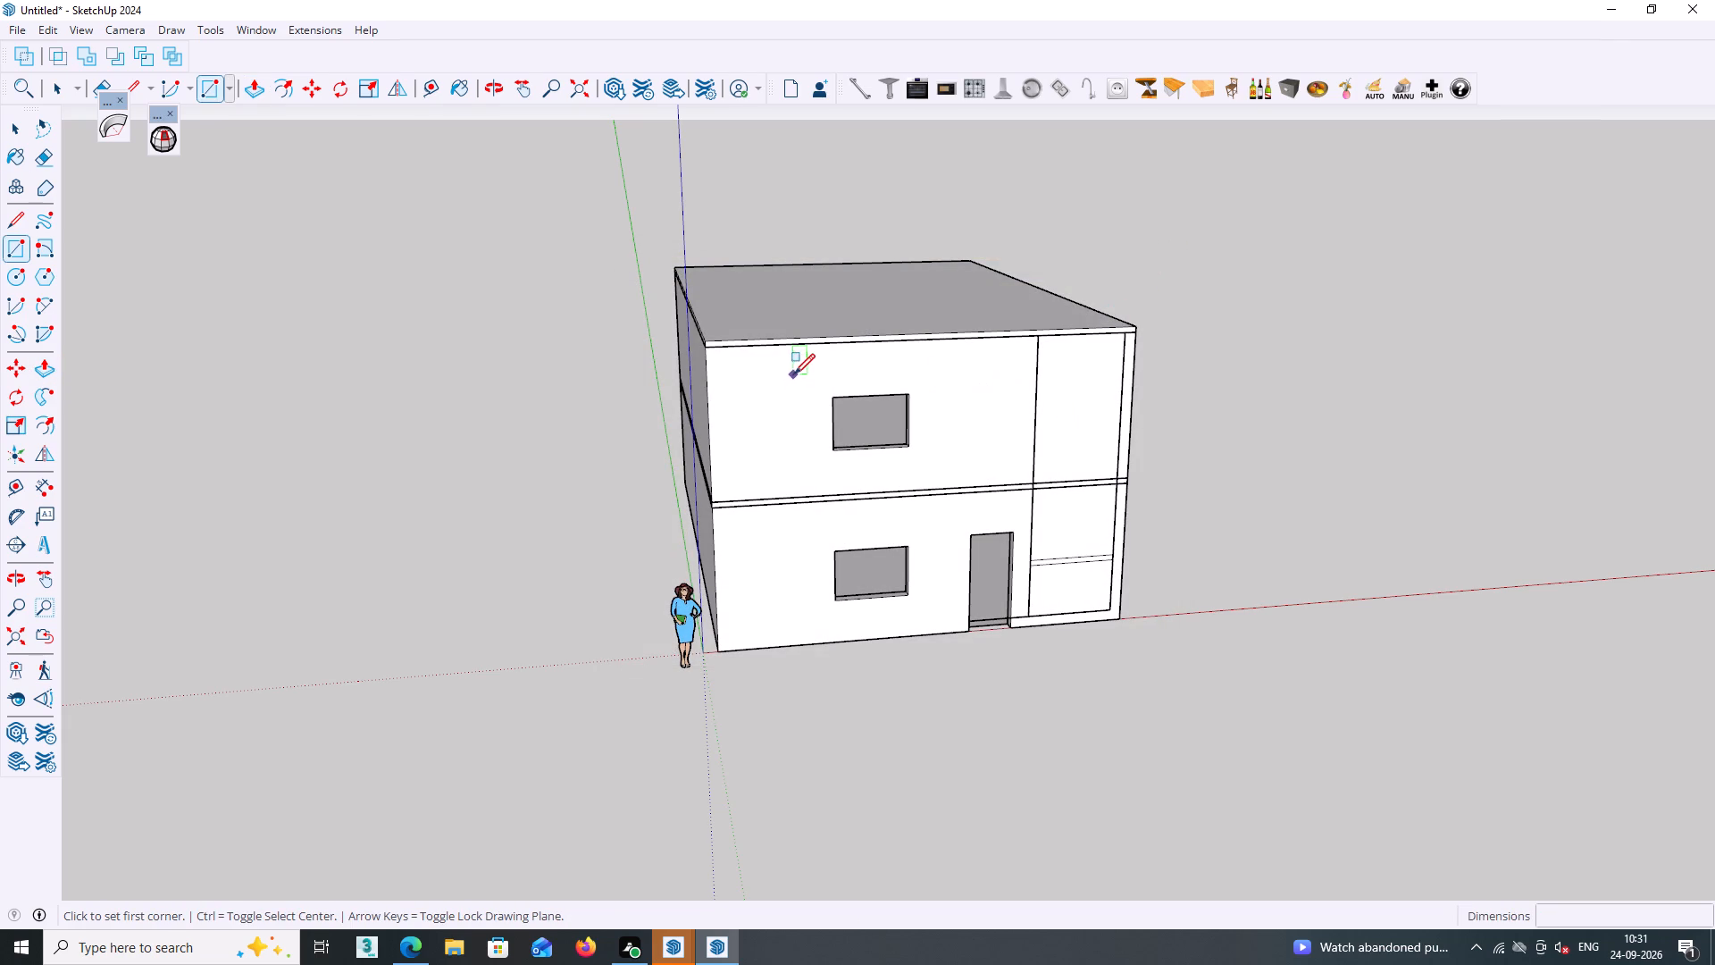
pyautogui.scroll(5, 719, 319)
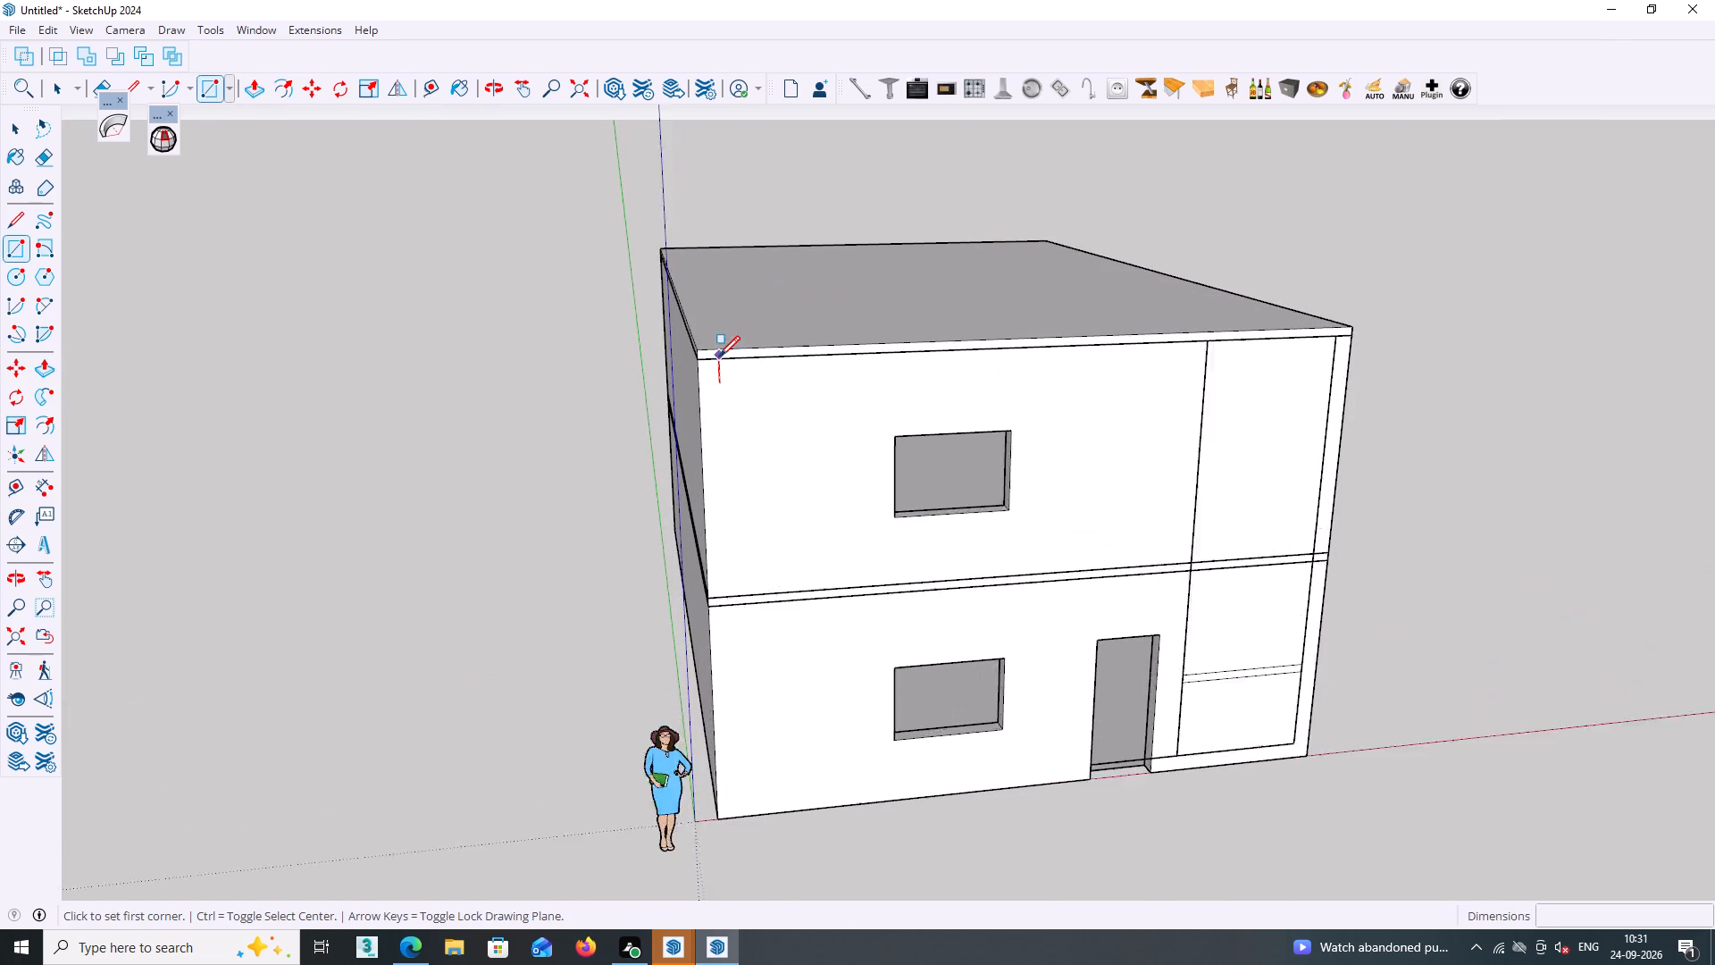
pyautogui.scroll(1, 719, 357)
pyautogui.moveTo(719, 357); pyautogui.dragTo(715, 348, button='middle')
pyautogui.scroll(1, 704, 343)
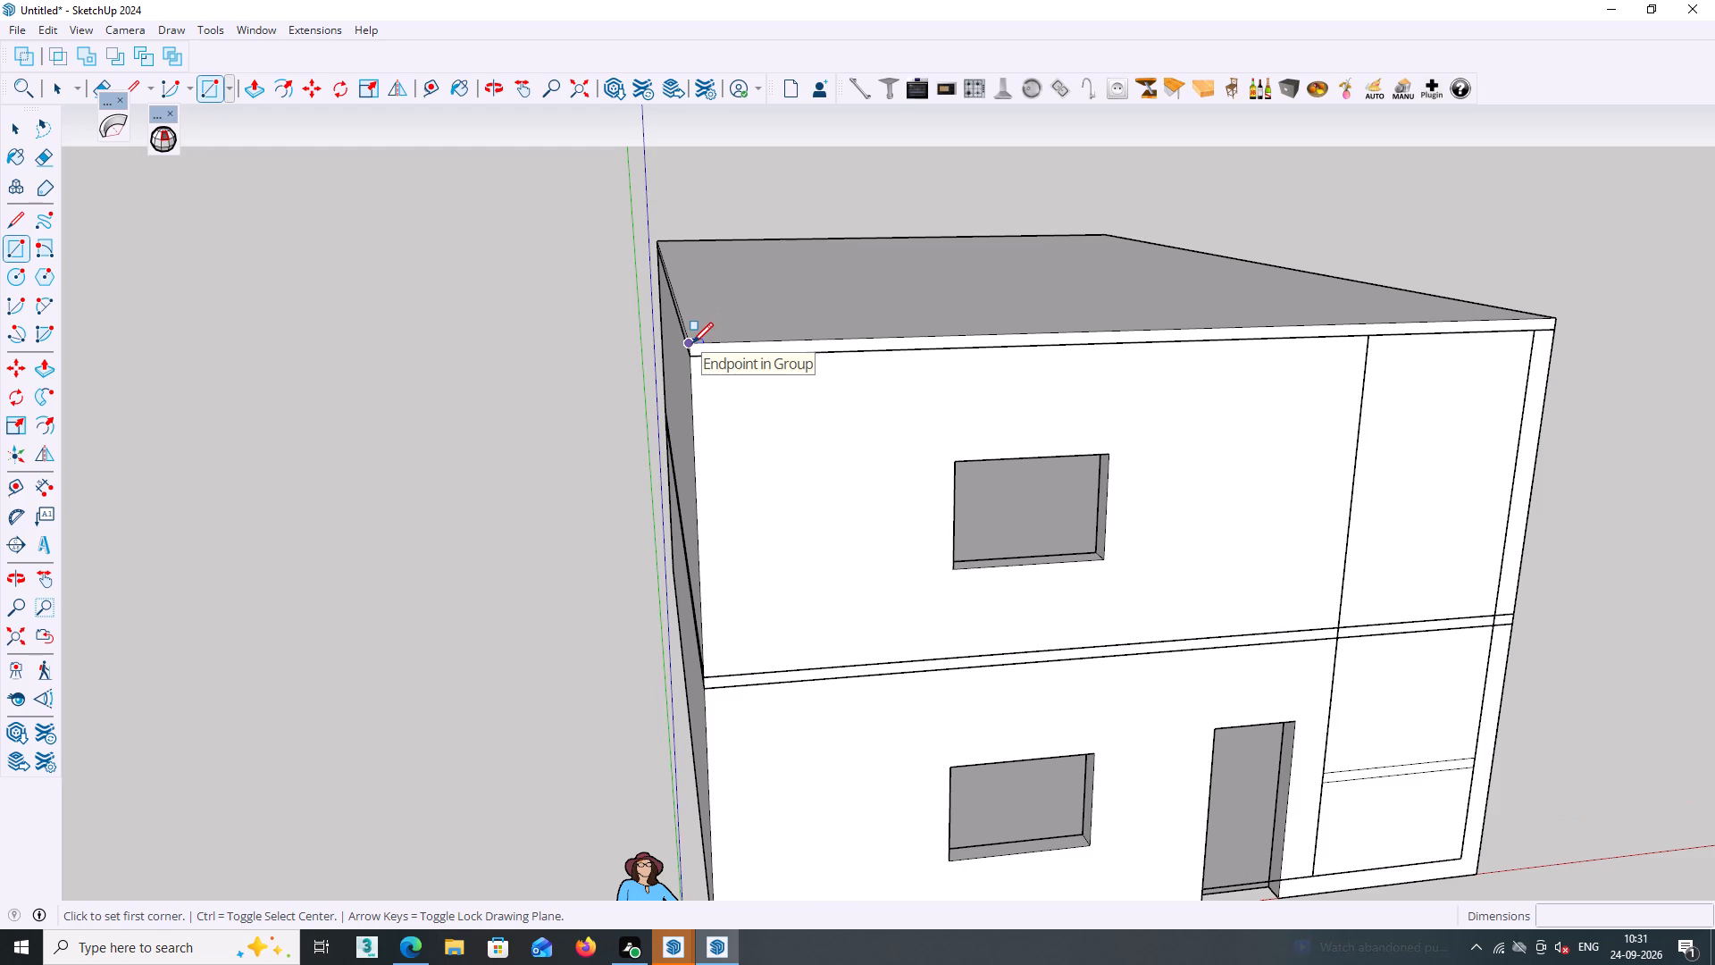
pyautogui.click(692, 343)
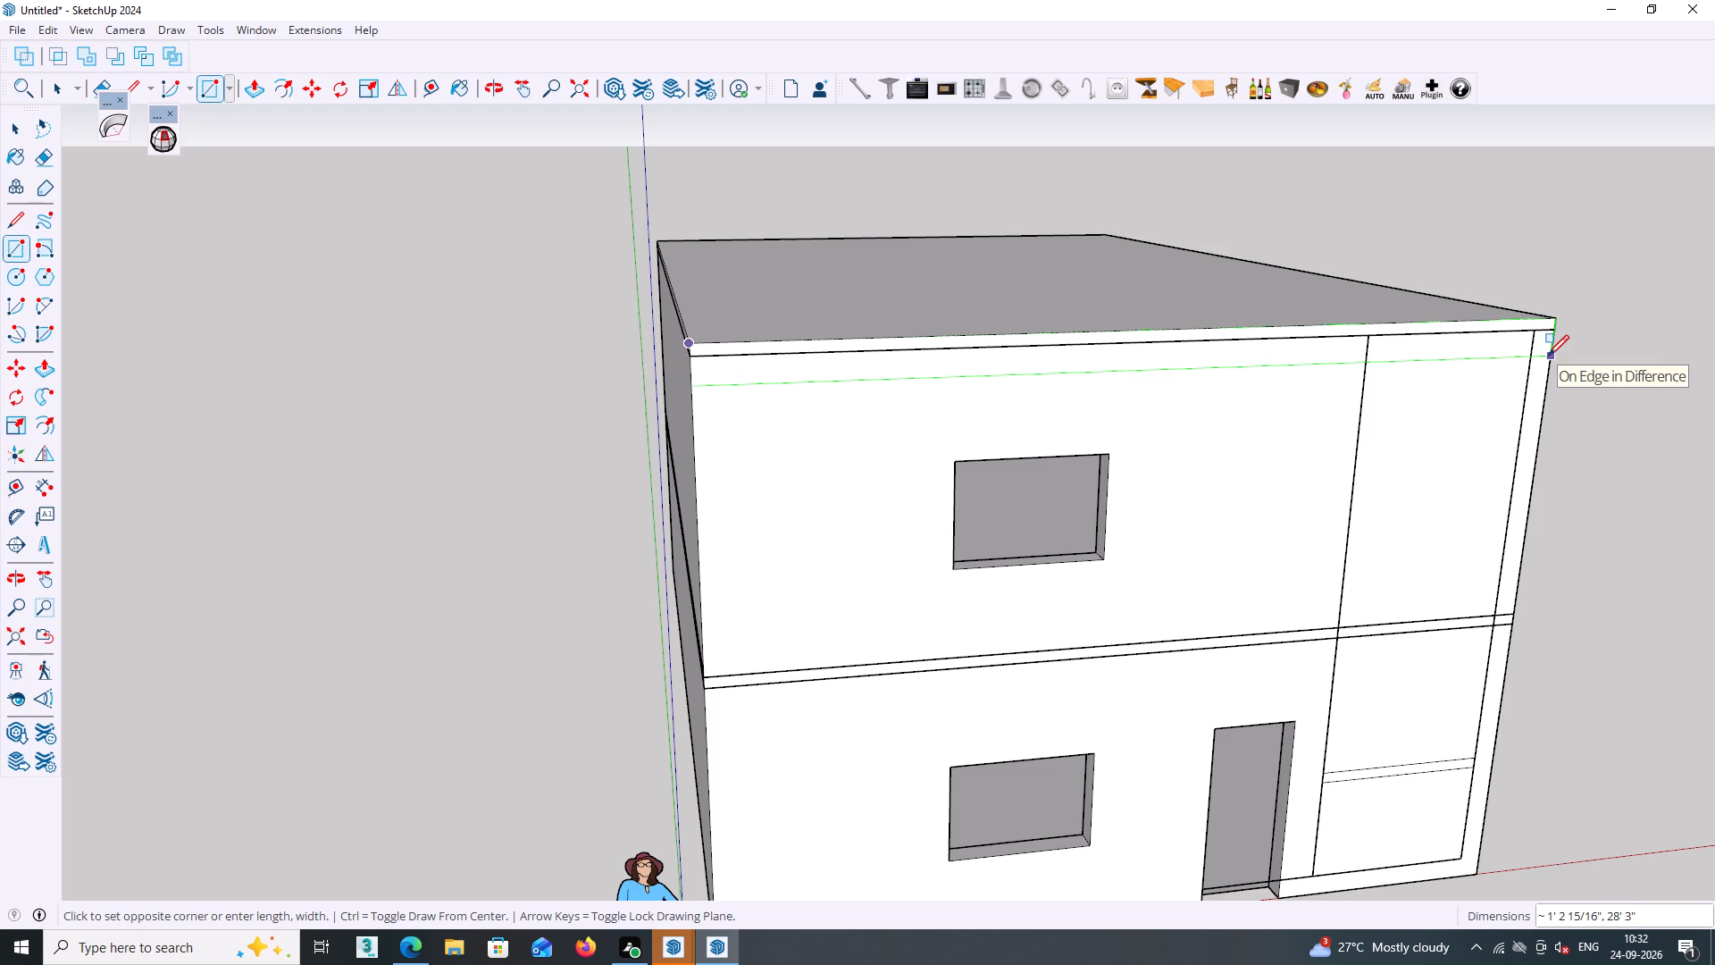
pyautogui.click(1548, 353)
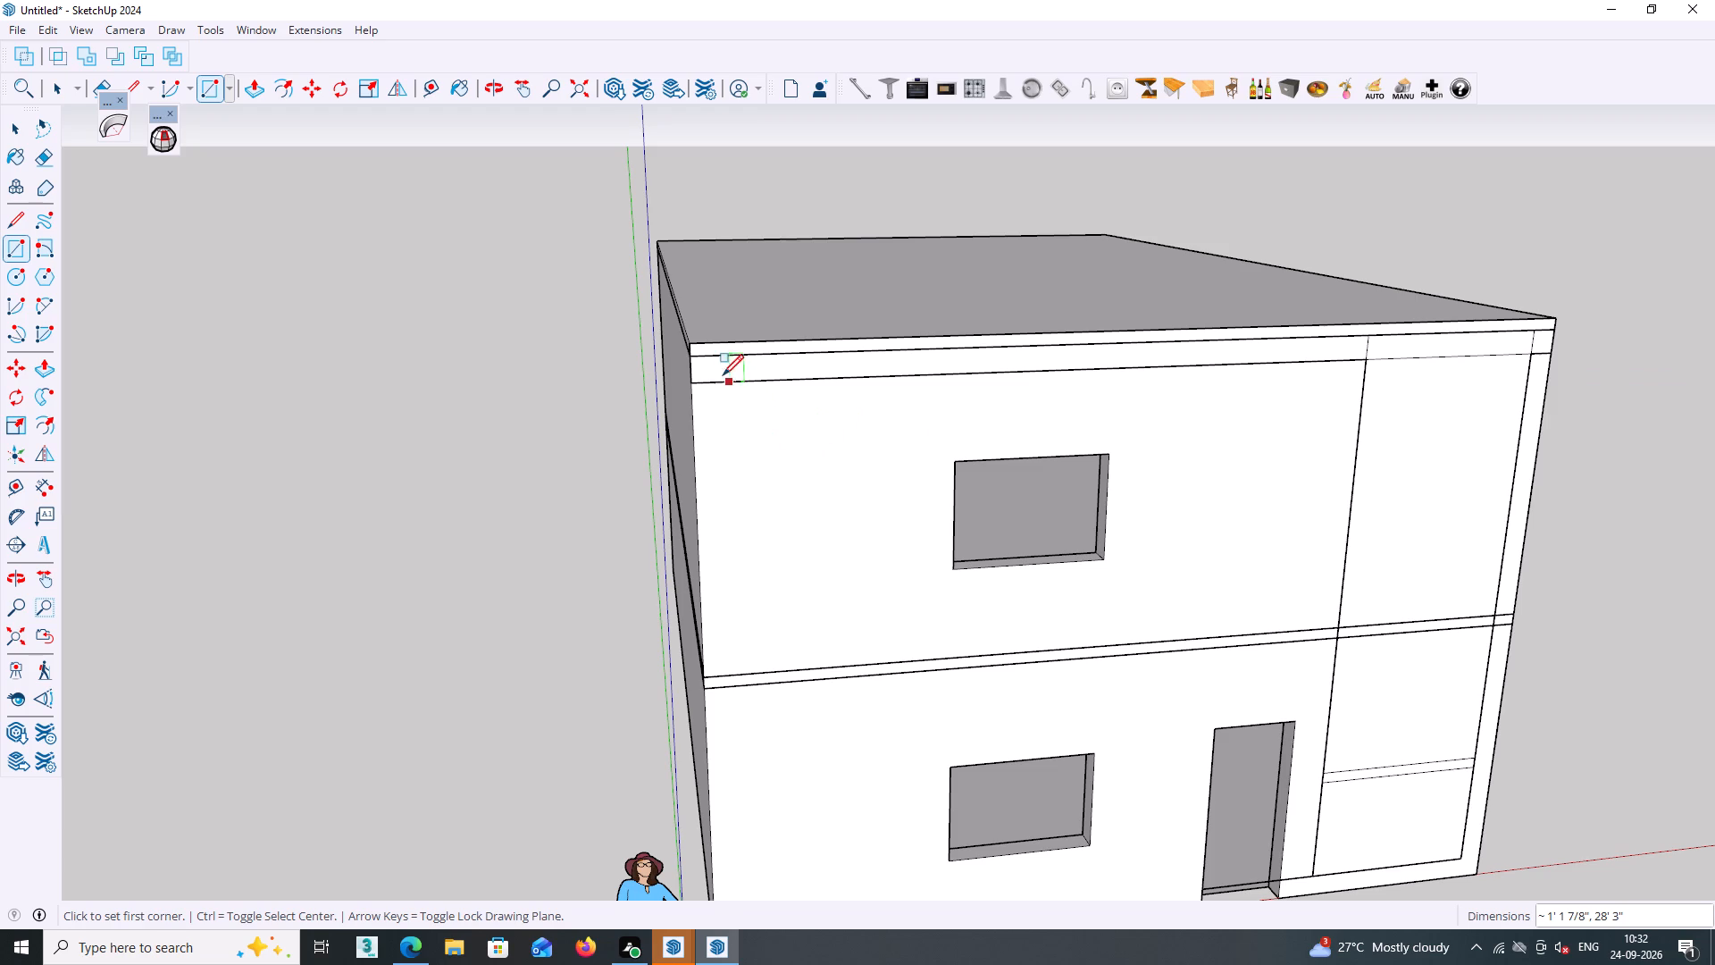
pyautogui.click(690, 345)
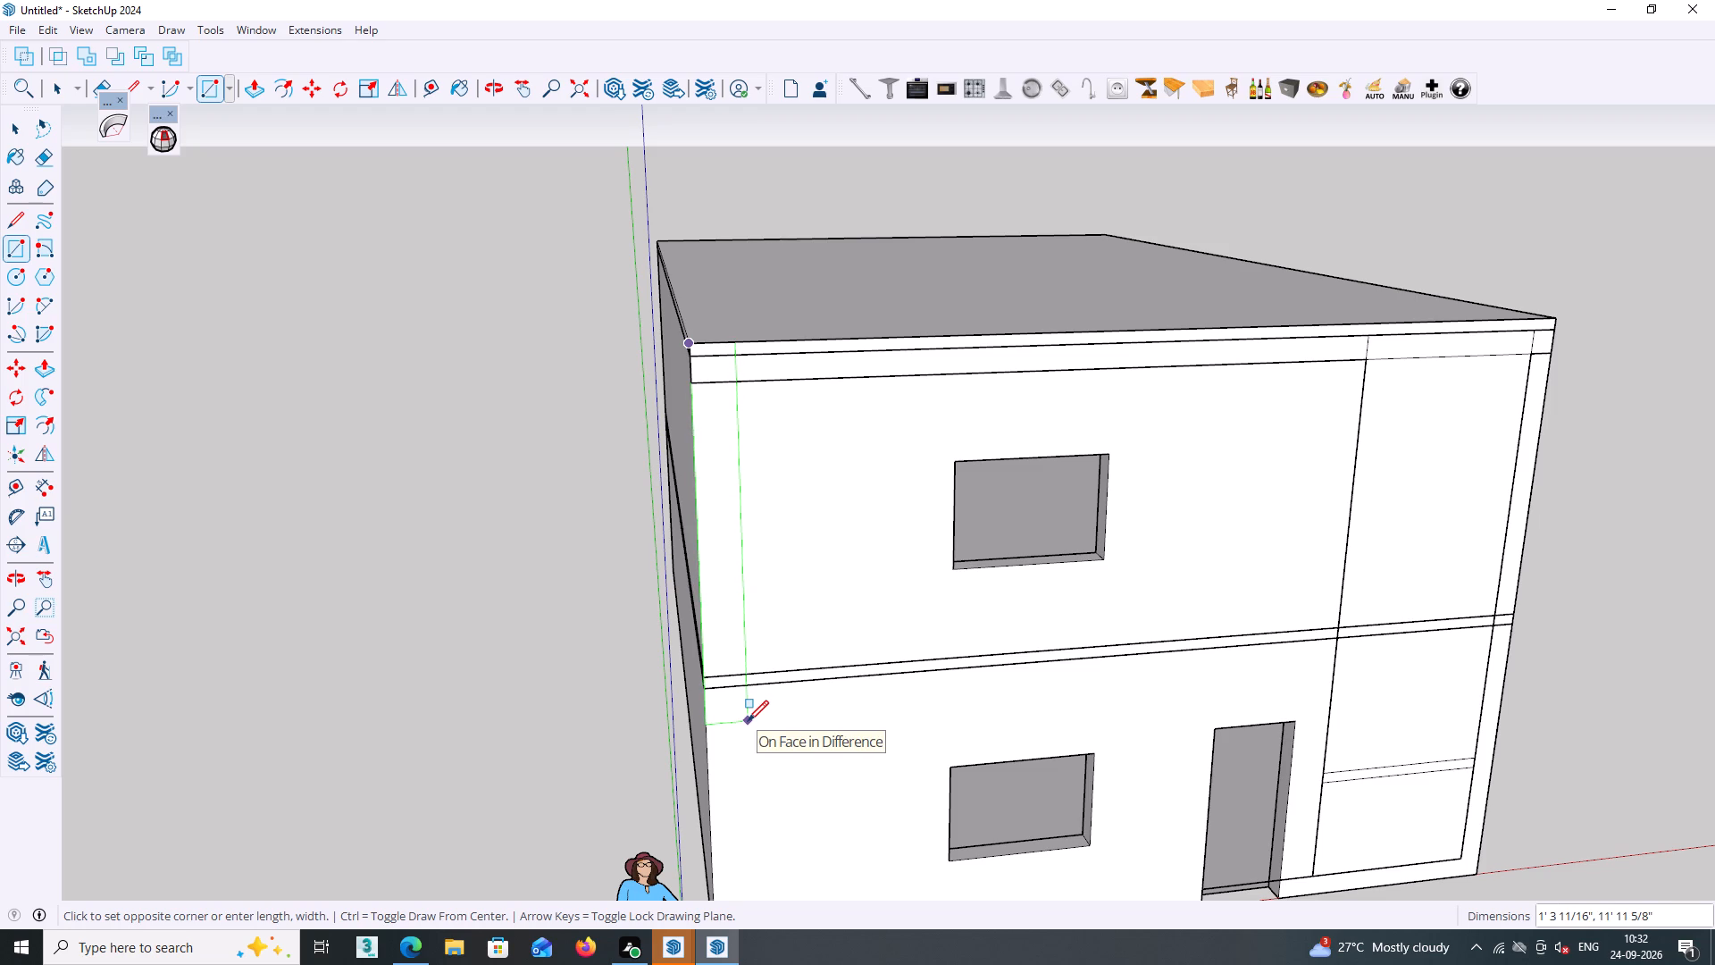
pyautogui.press('space')
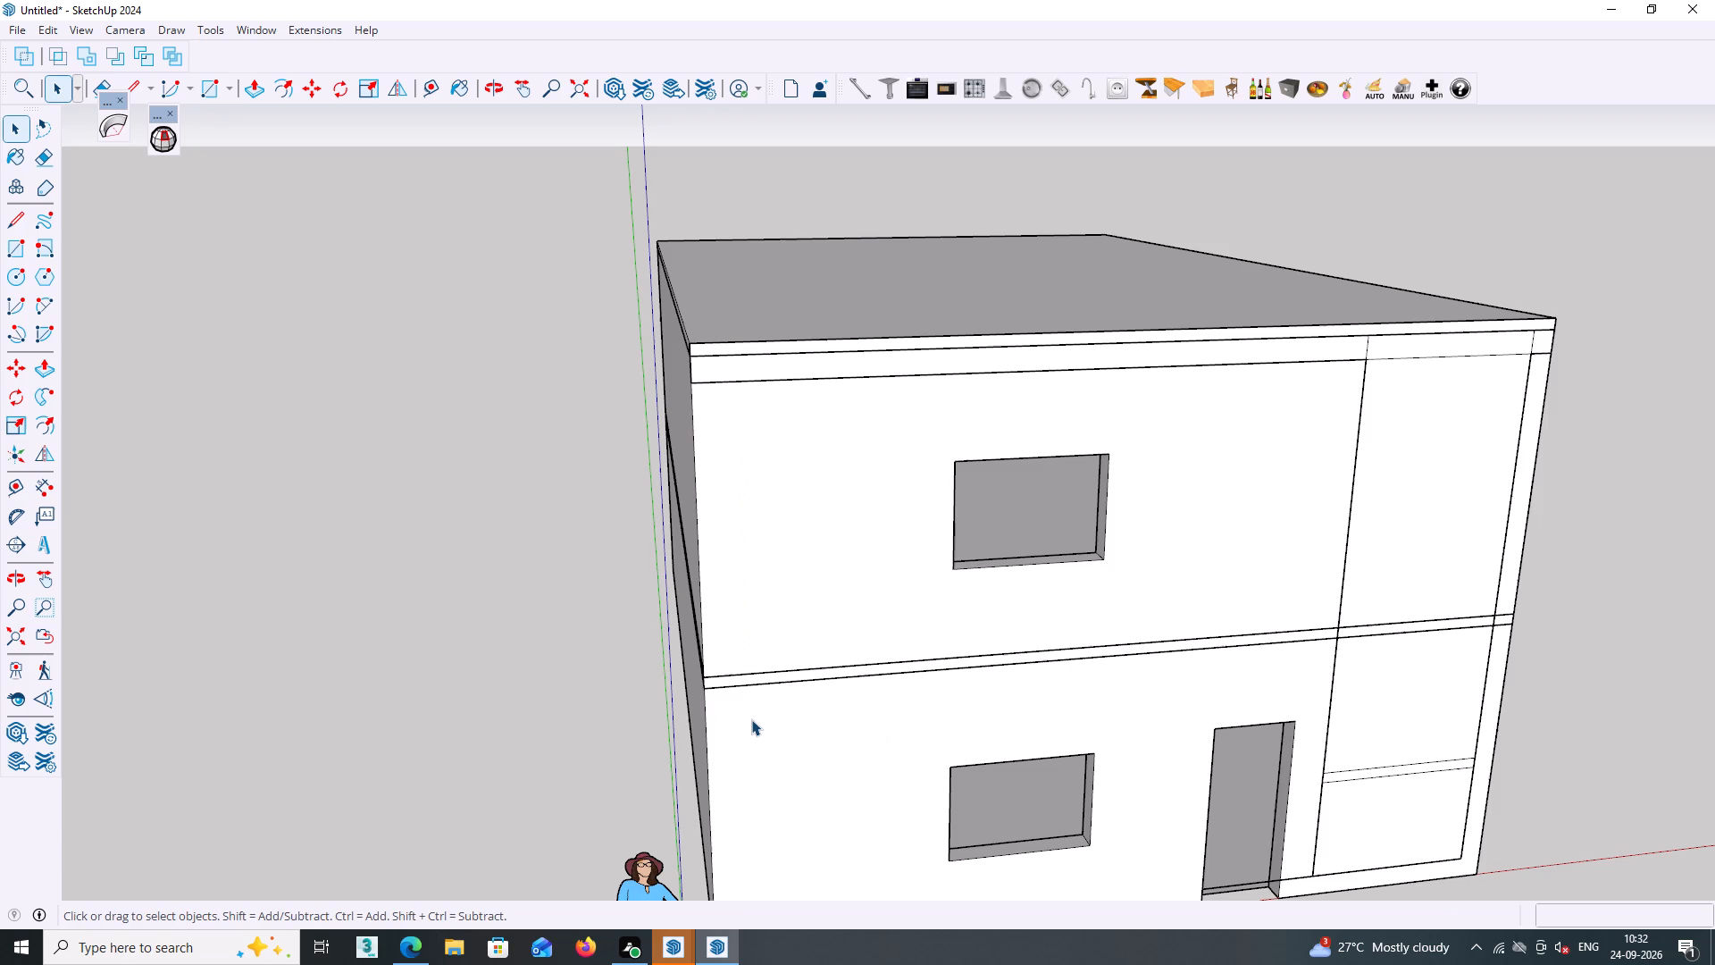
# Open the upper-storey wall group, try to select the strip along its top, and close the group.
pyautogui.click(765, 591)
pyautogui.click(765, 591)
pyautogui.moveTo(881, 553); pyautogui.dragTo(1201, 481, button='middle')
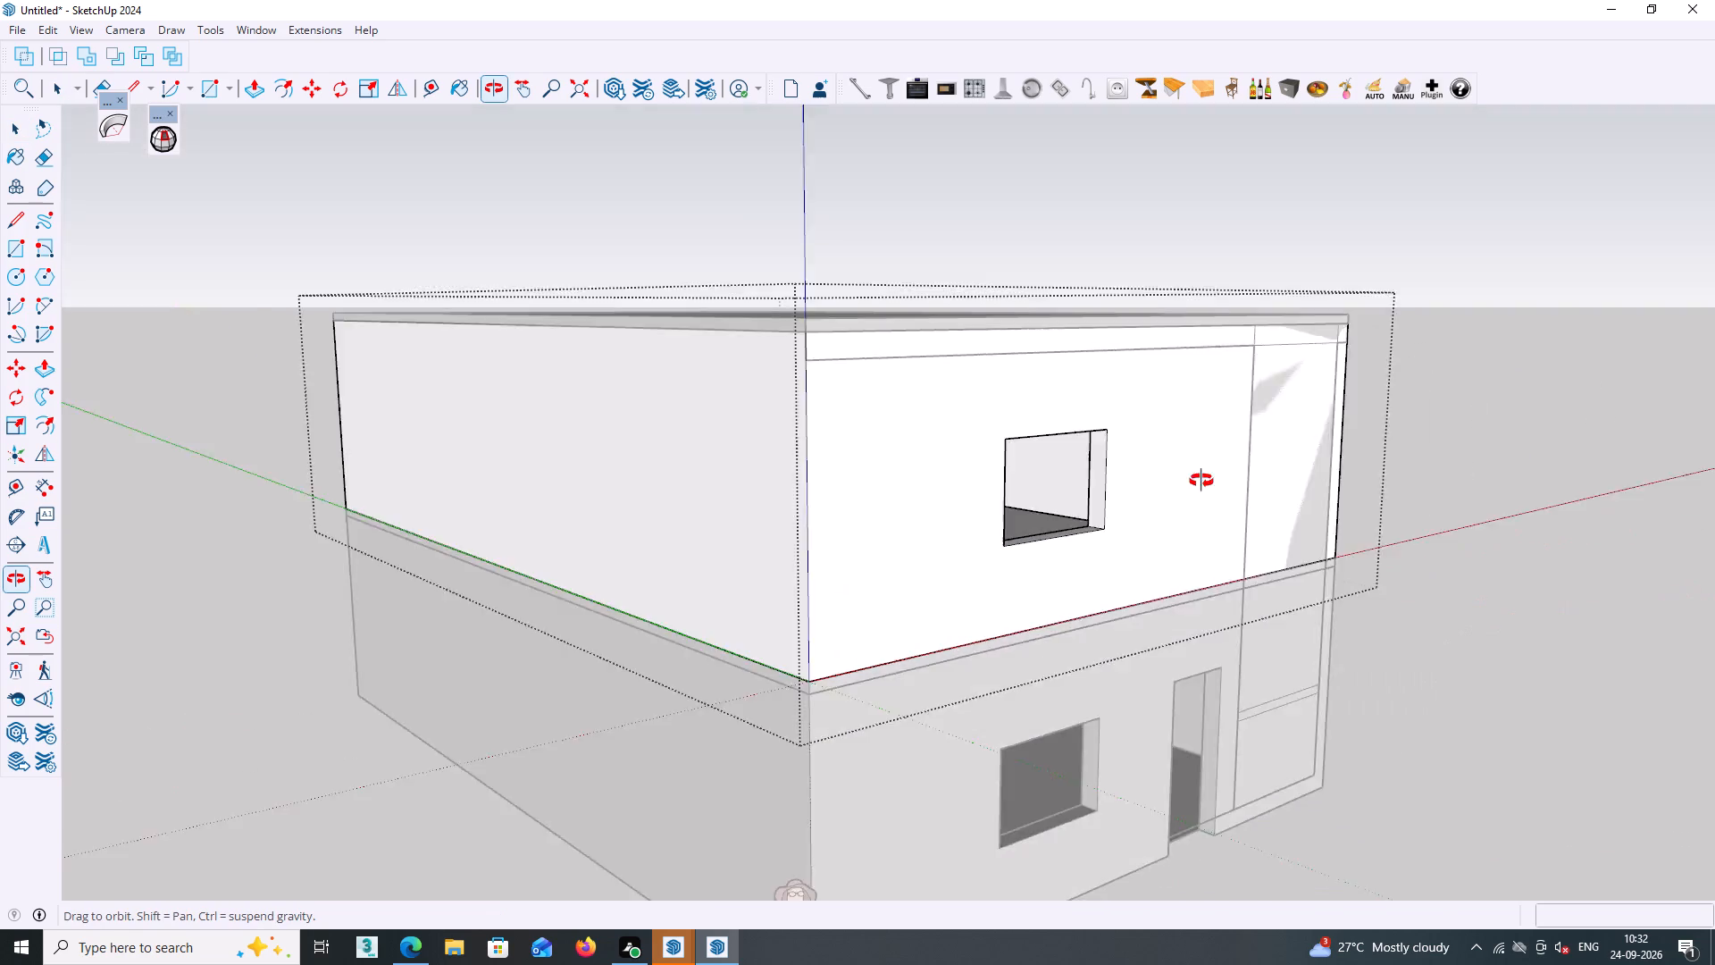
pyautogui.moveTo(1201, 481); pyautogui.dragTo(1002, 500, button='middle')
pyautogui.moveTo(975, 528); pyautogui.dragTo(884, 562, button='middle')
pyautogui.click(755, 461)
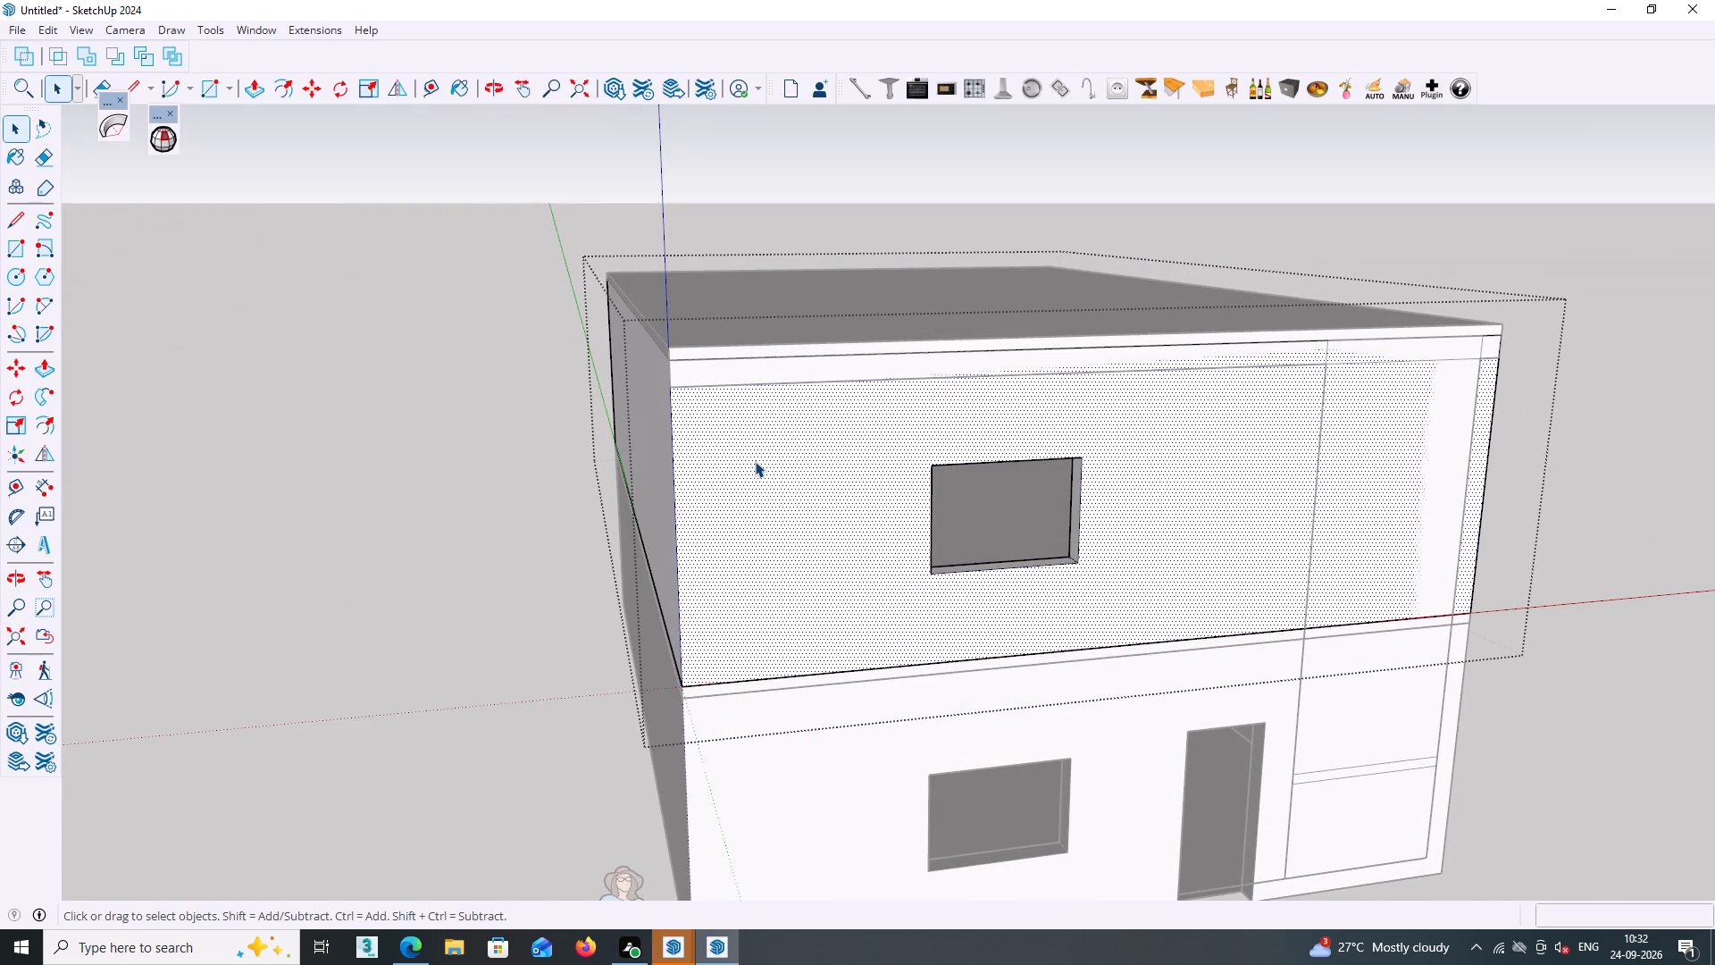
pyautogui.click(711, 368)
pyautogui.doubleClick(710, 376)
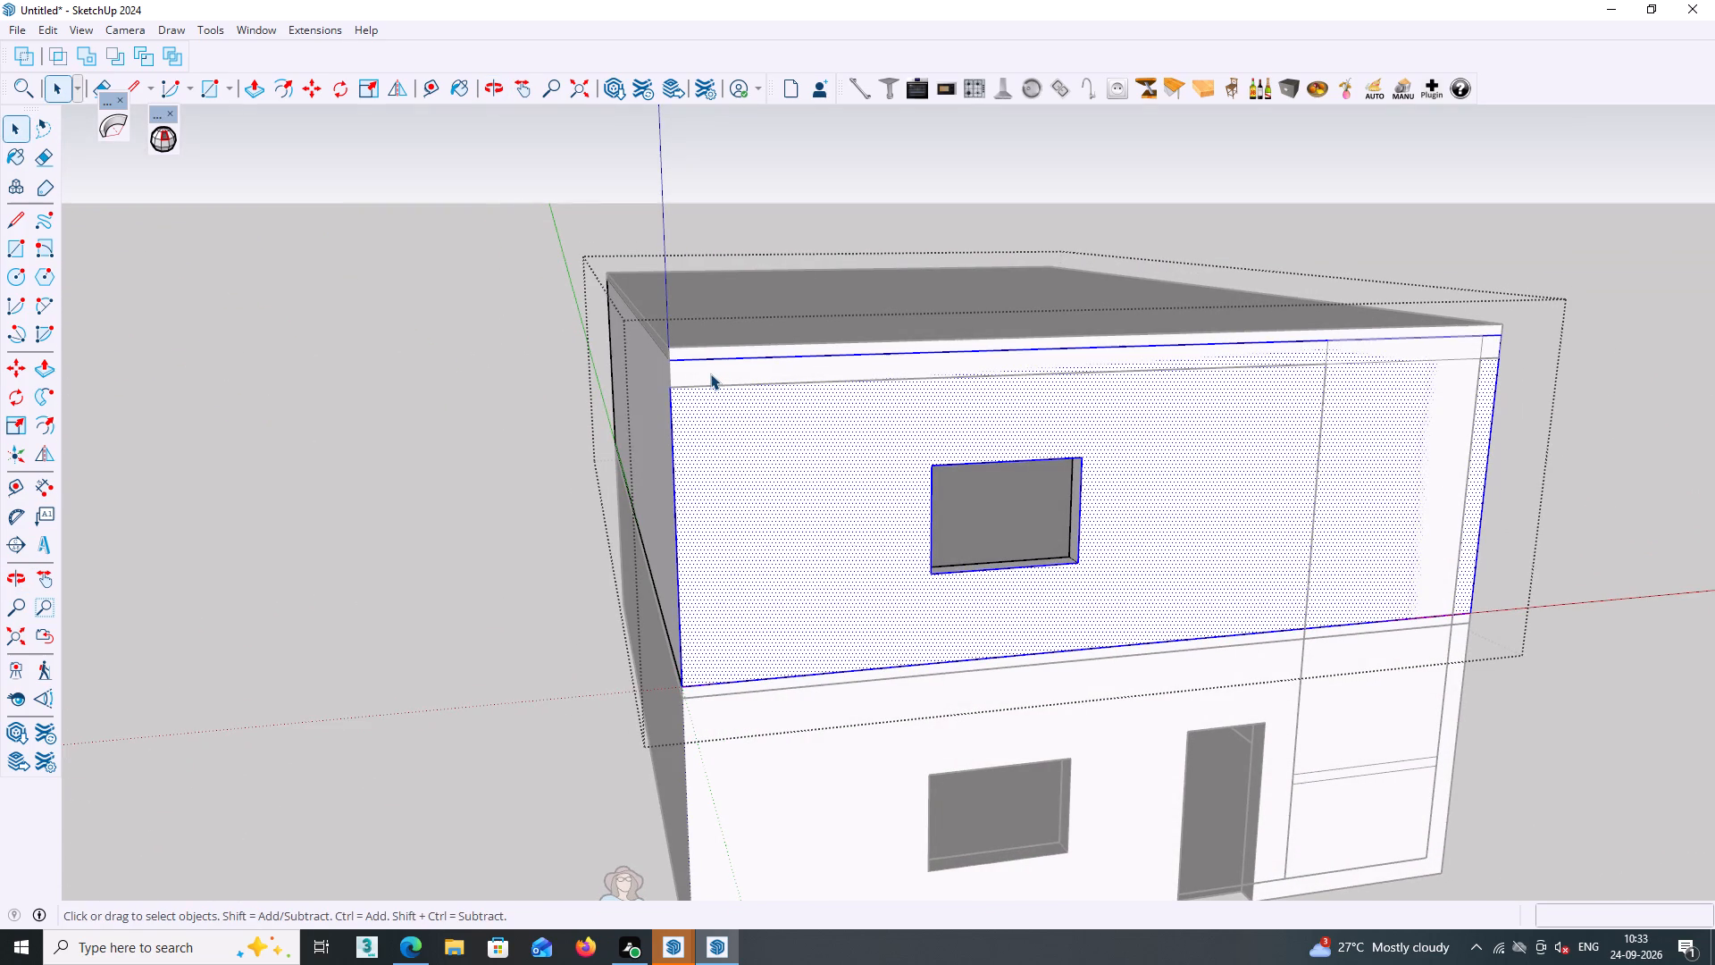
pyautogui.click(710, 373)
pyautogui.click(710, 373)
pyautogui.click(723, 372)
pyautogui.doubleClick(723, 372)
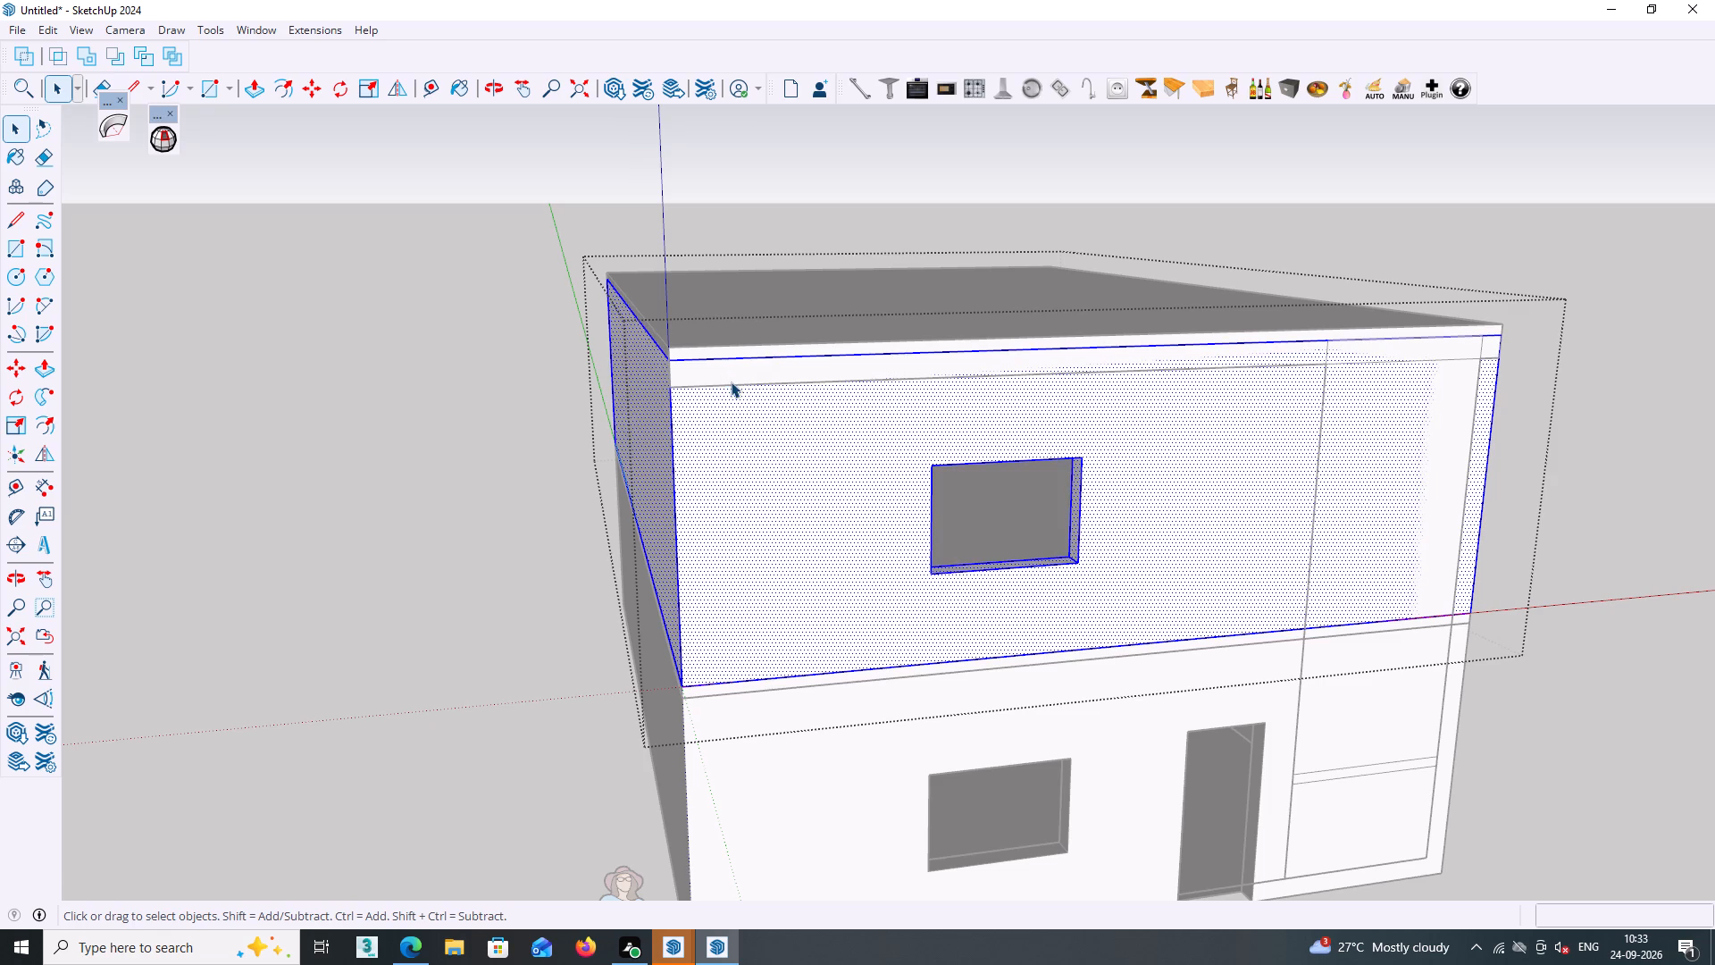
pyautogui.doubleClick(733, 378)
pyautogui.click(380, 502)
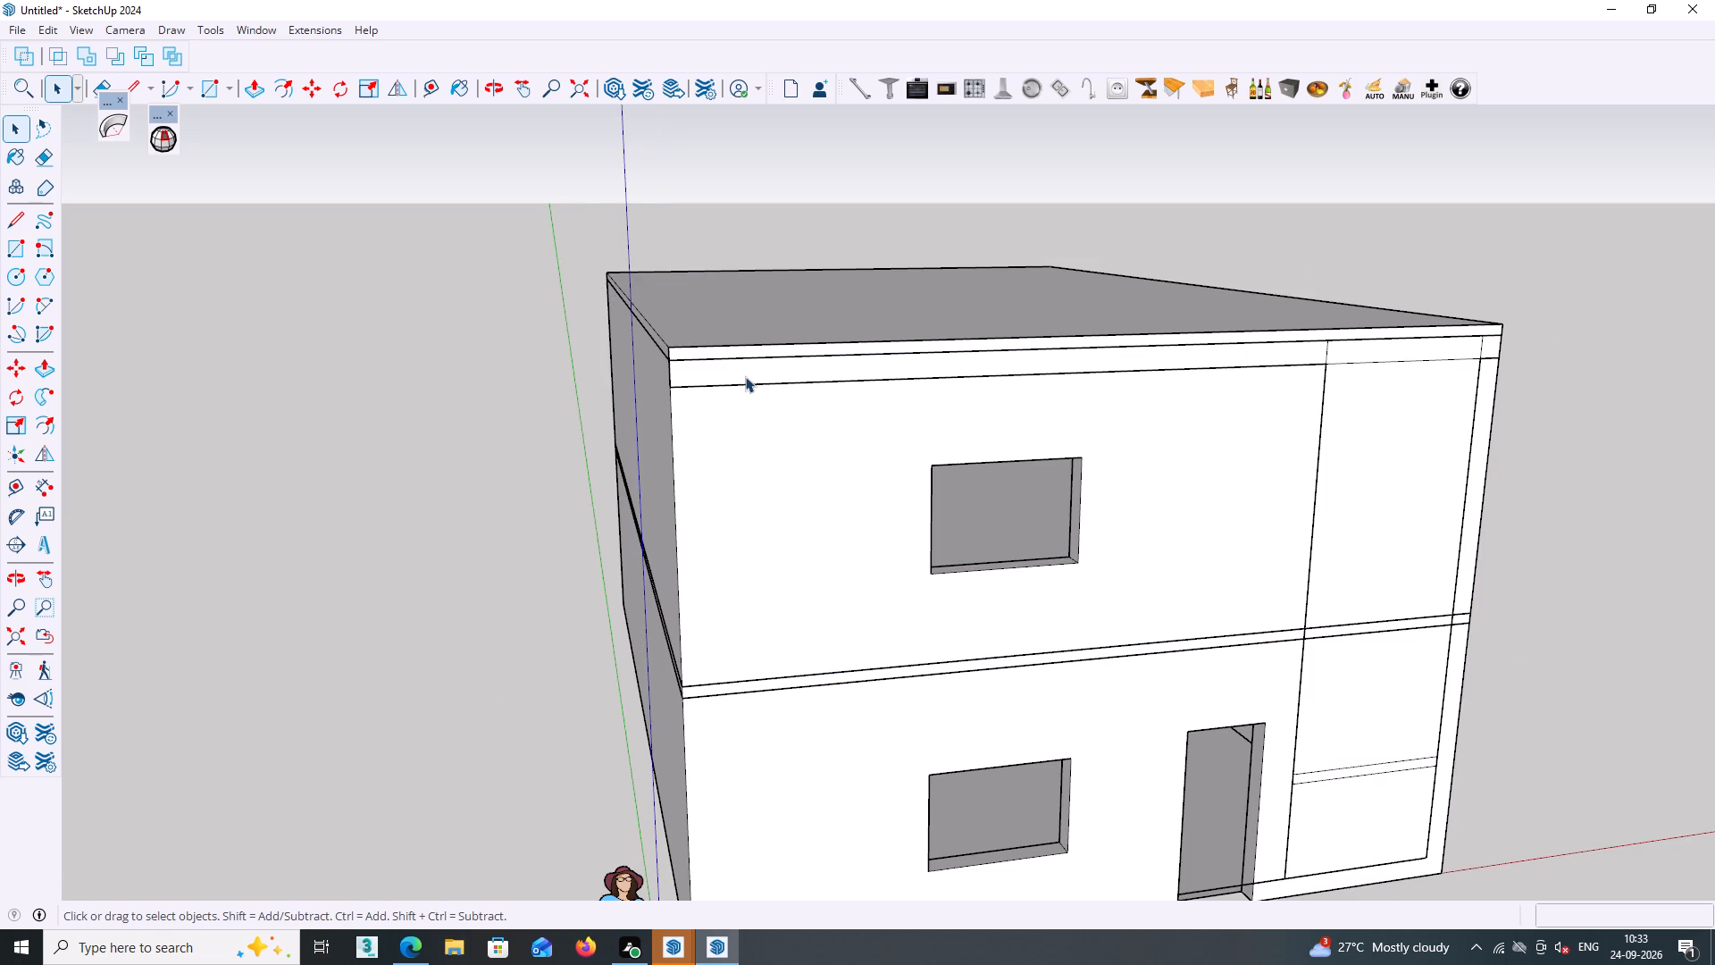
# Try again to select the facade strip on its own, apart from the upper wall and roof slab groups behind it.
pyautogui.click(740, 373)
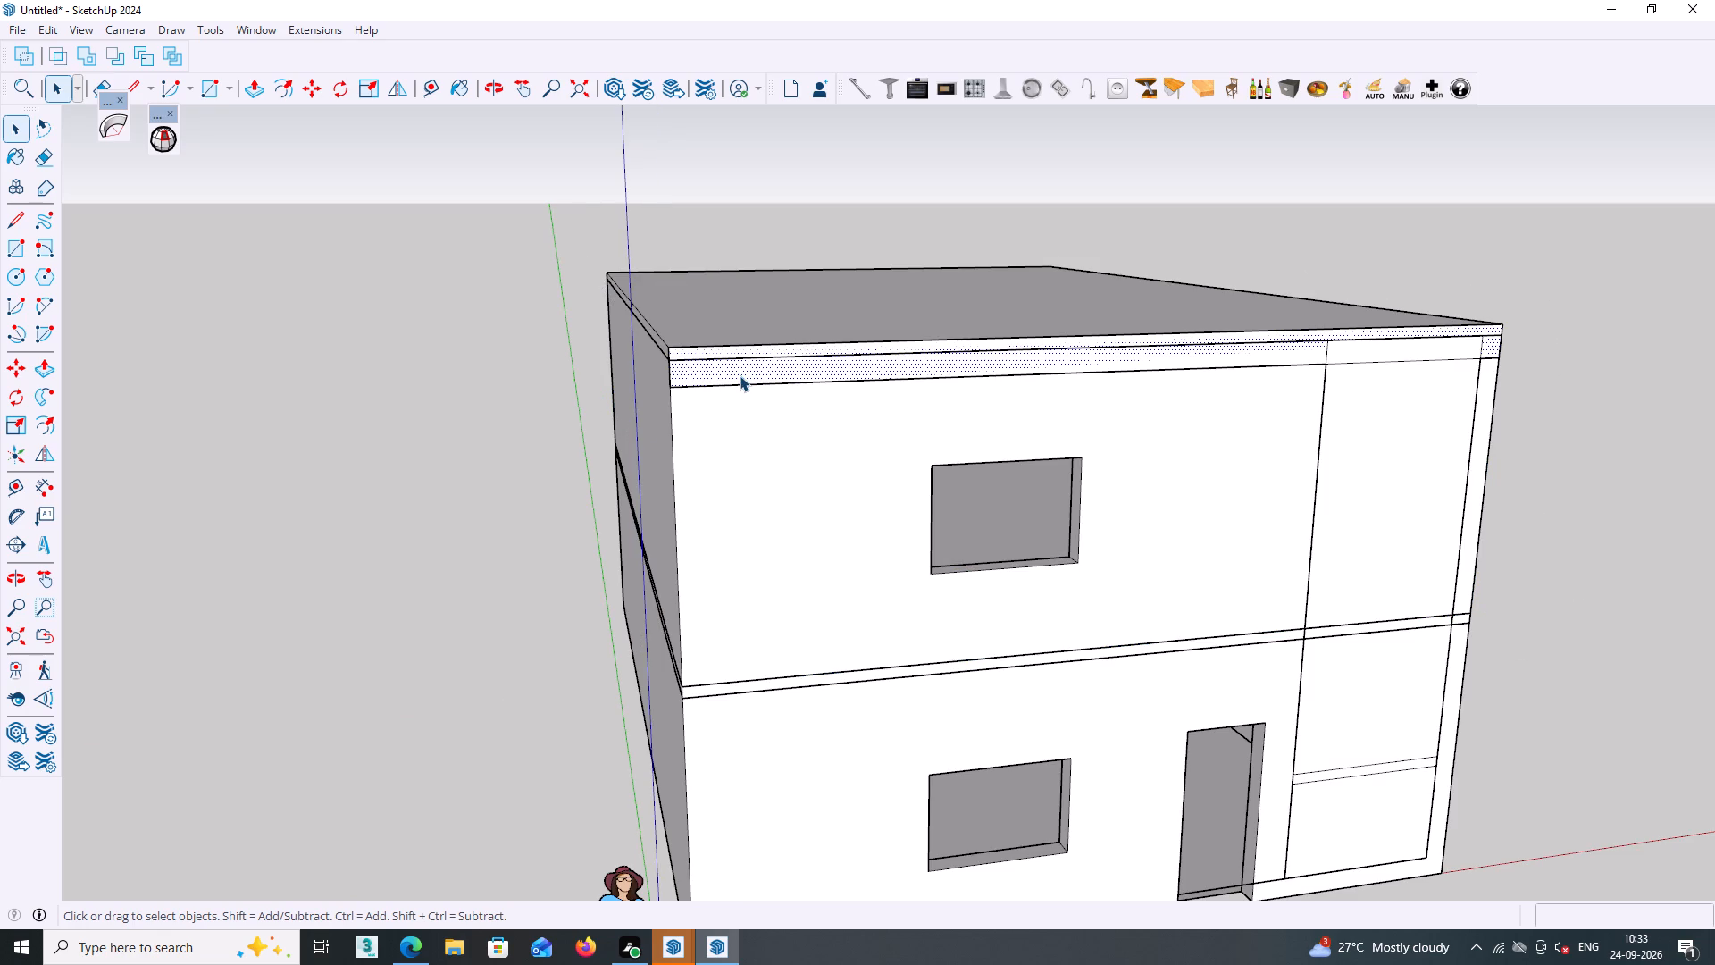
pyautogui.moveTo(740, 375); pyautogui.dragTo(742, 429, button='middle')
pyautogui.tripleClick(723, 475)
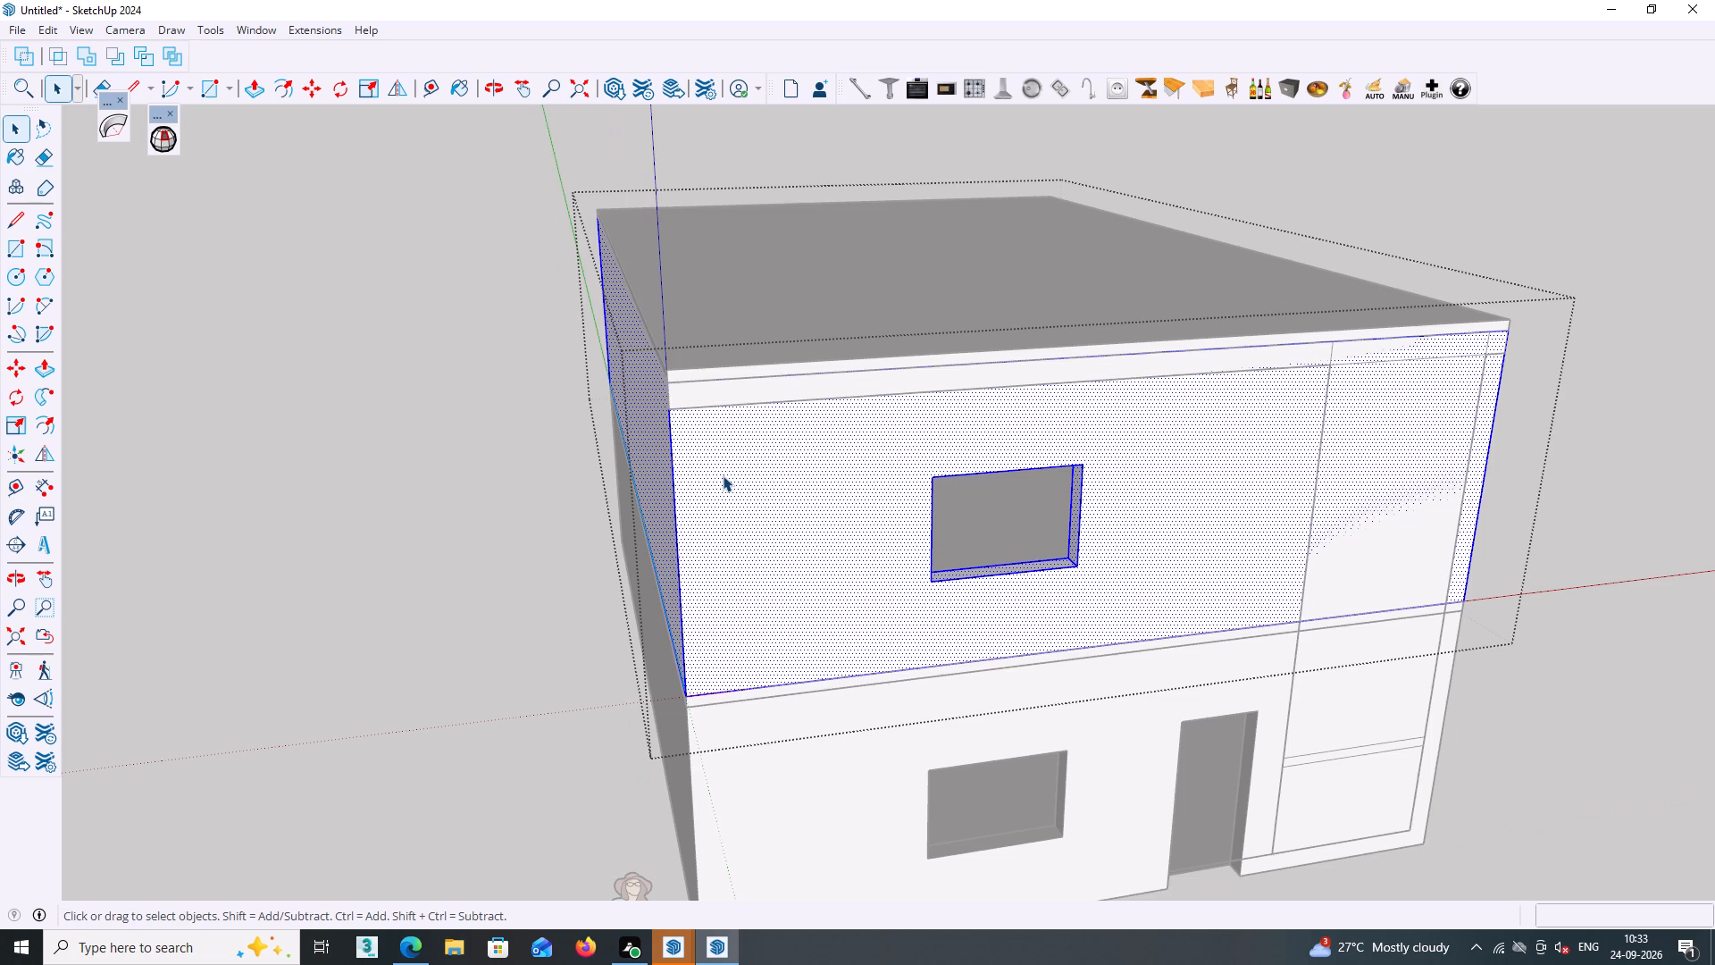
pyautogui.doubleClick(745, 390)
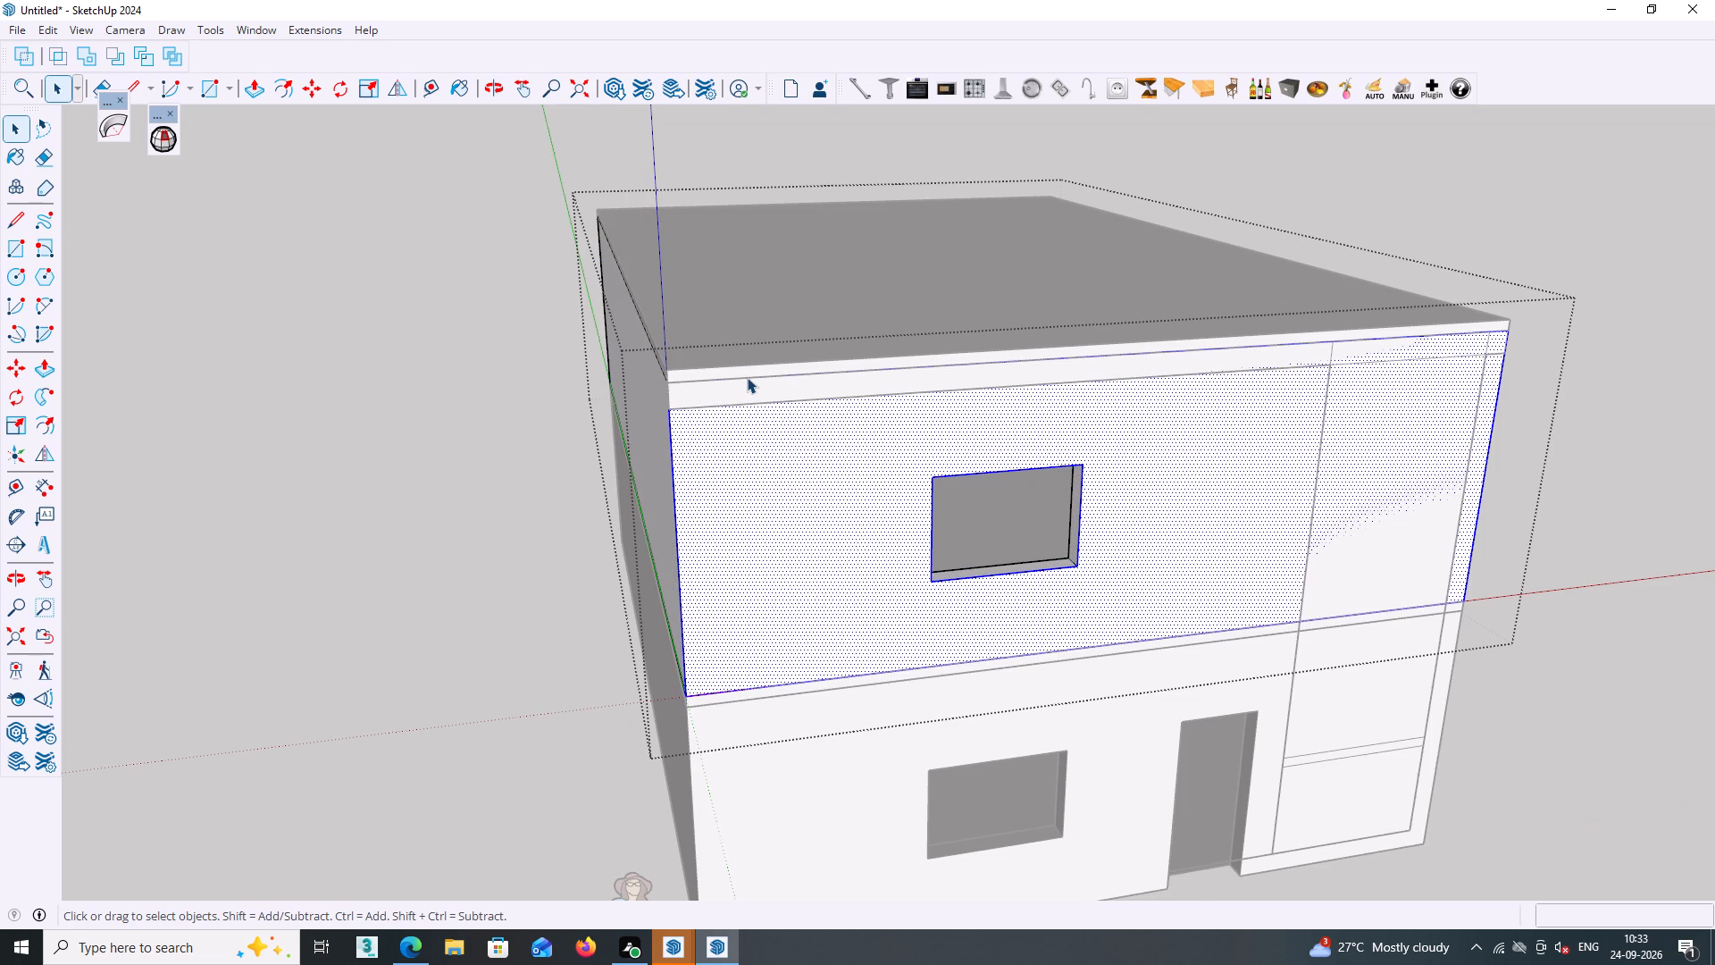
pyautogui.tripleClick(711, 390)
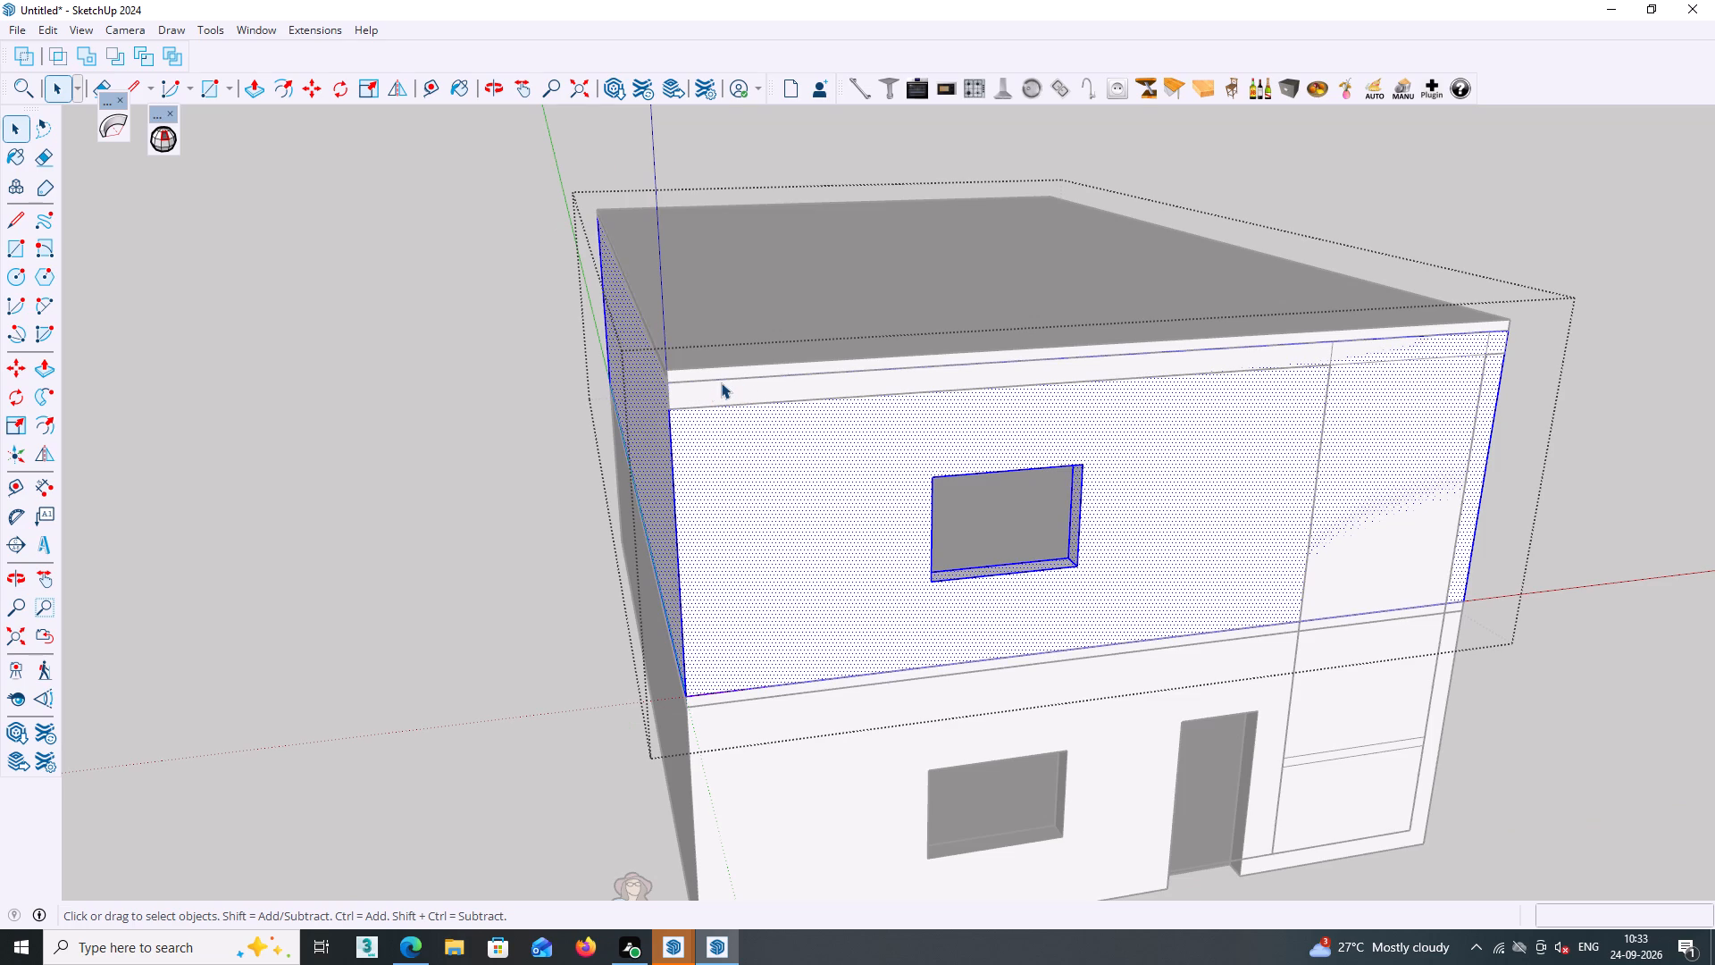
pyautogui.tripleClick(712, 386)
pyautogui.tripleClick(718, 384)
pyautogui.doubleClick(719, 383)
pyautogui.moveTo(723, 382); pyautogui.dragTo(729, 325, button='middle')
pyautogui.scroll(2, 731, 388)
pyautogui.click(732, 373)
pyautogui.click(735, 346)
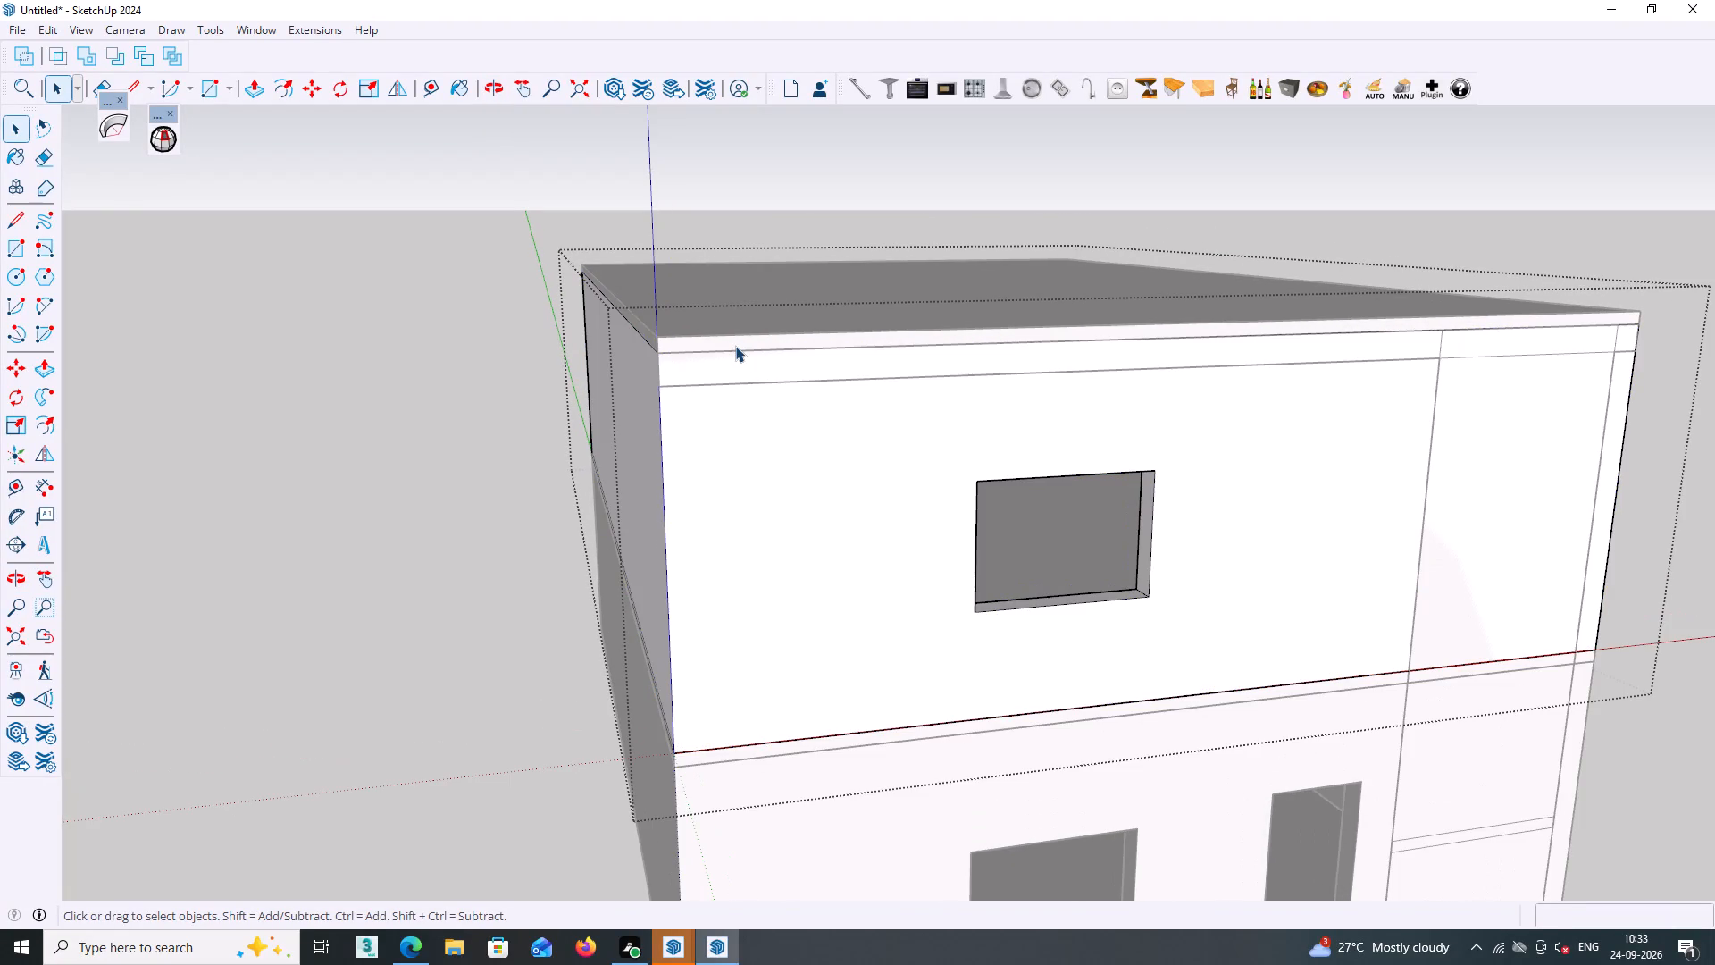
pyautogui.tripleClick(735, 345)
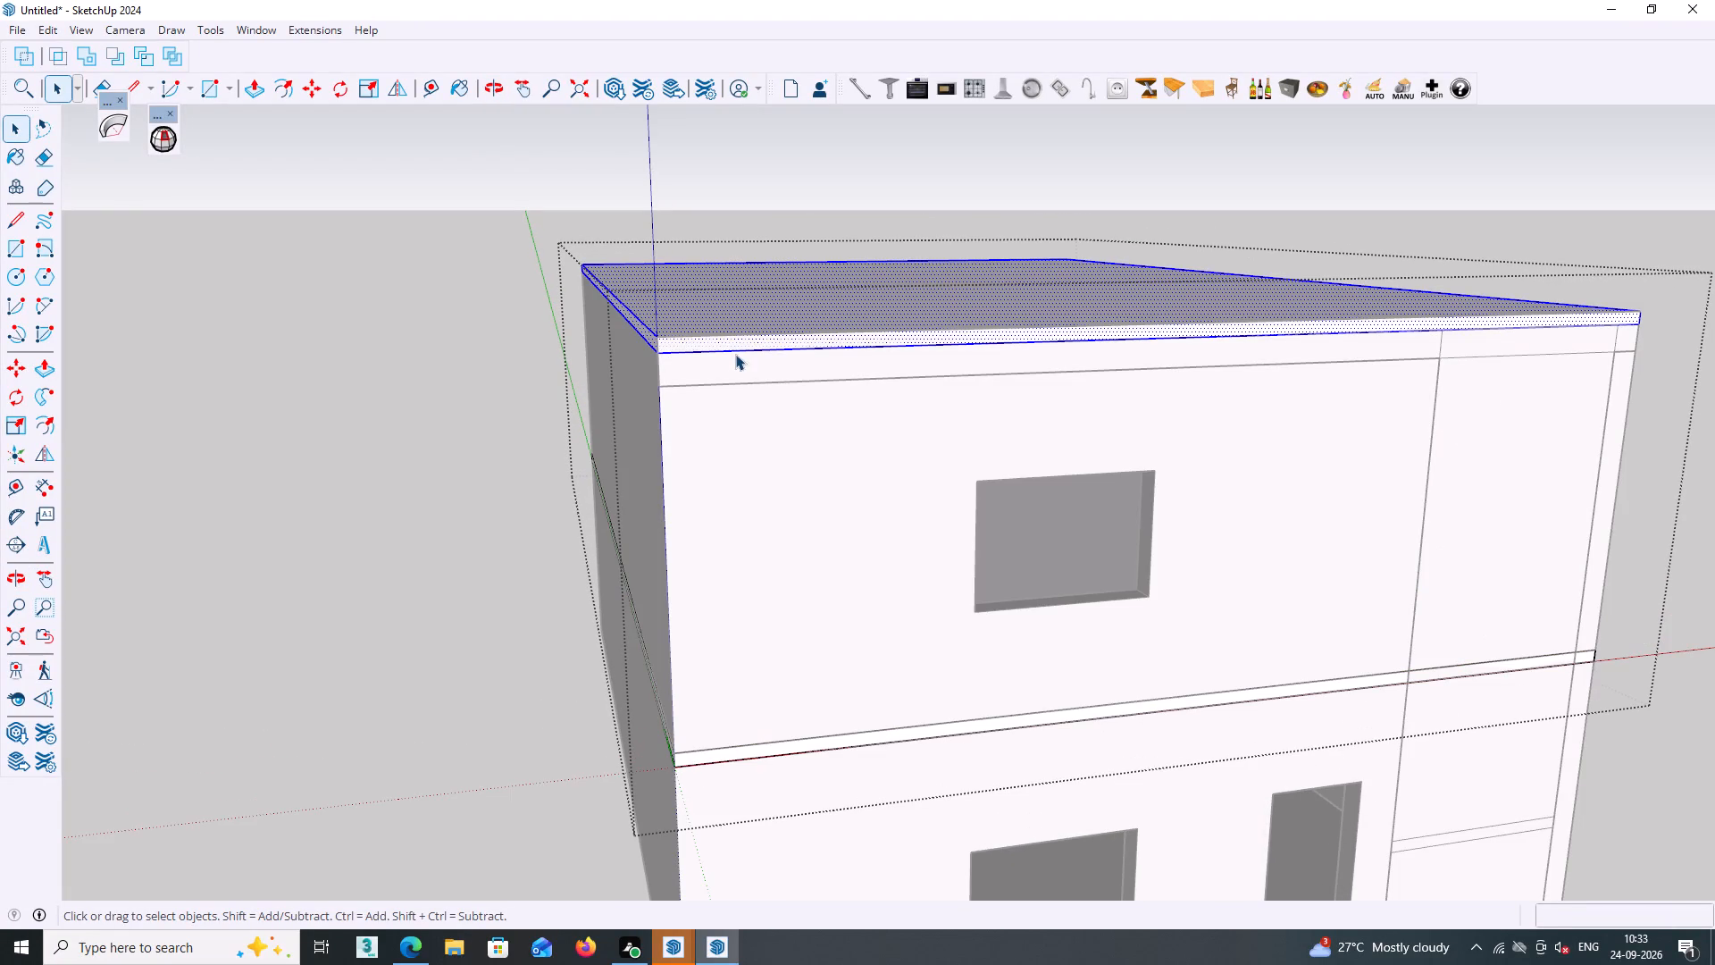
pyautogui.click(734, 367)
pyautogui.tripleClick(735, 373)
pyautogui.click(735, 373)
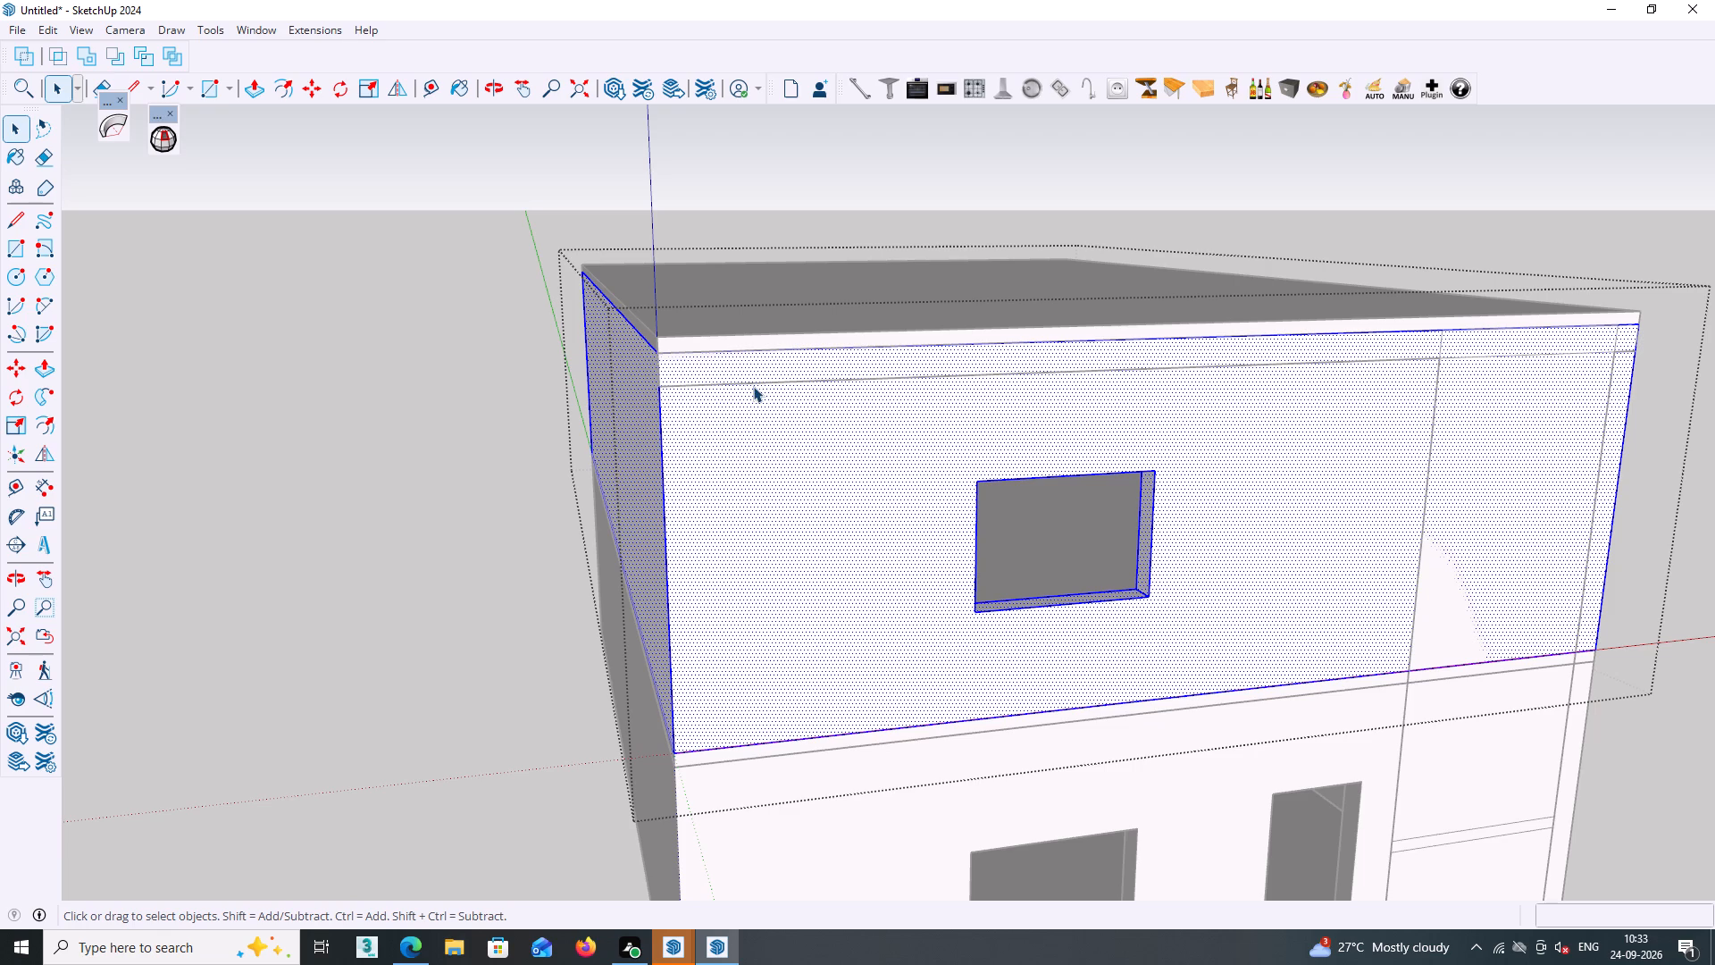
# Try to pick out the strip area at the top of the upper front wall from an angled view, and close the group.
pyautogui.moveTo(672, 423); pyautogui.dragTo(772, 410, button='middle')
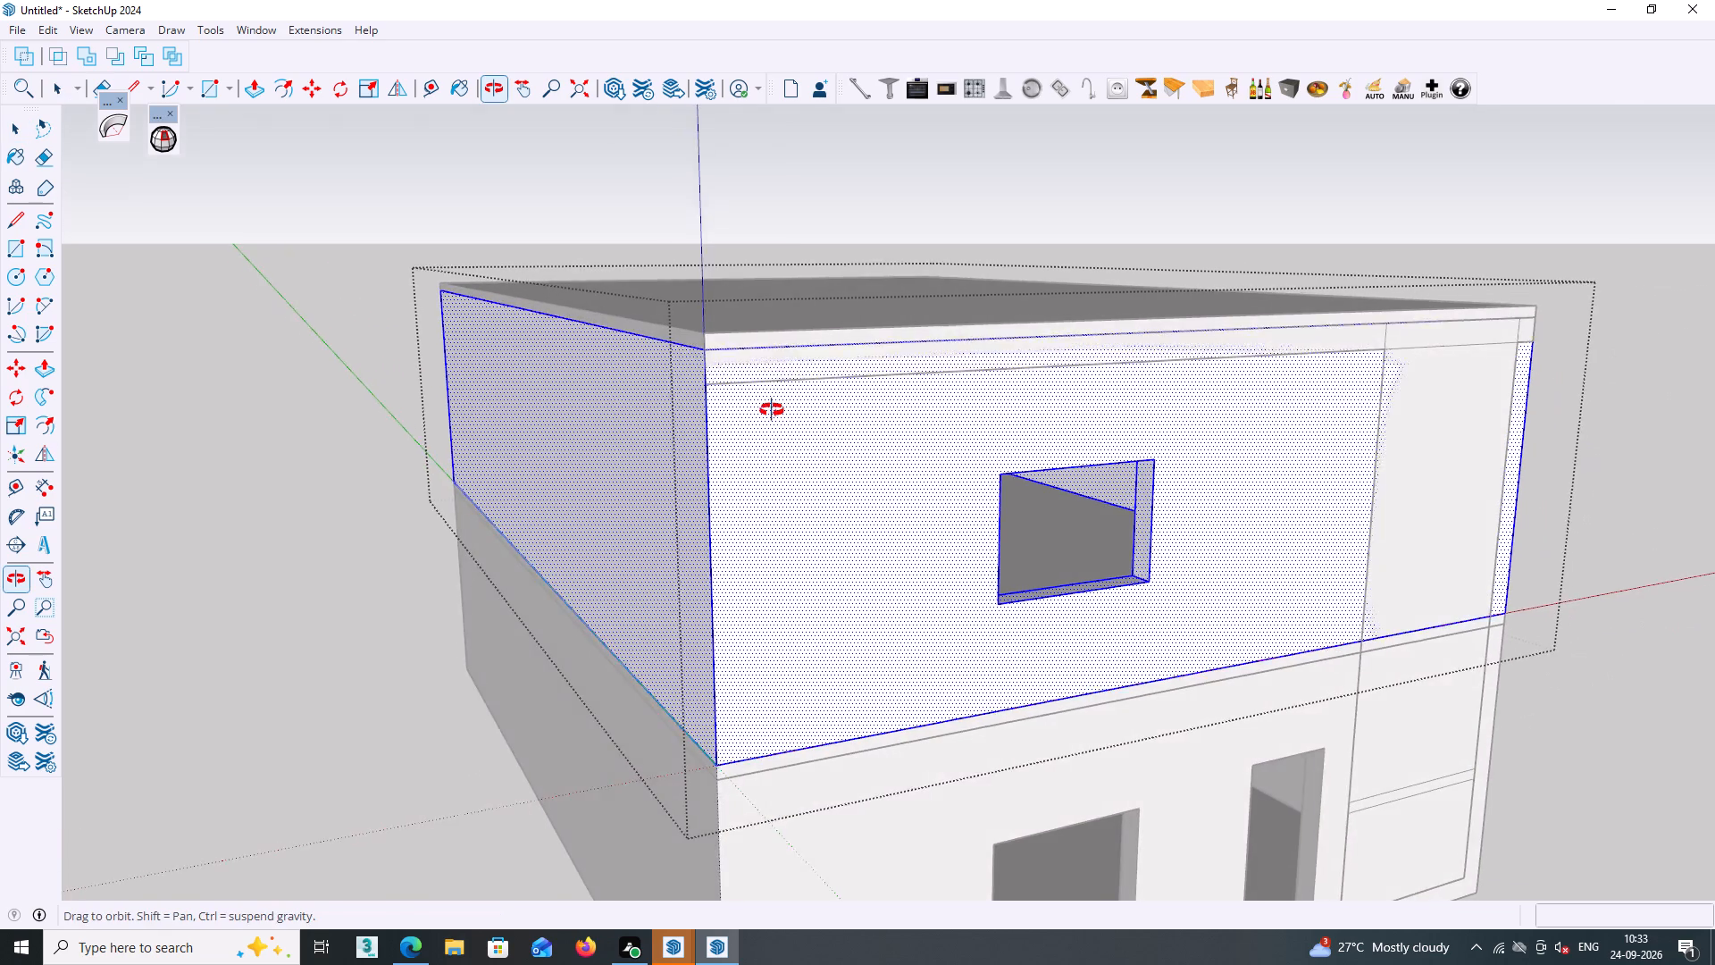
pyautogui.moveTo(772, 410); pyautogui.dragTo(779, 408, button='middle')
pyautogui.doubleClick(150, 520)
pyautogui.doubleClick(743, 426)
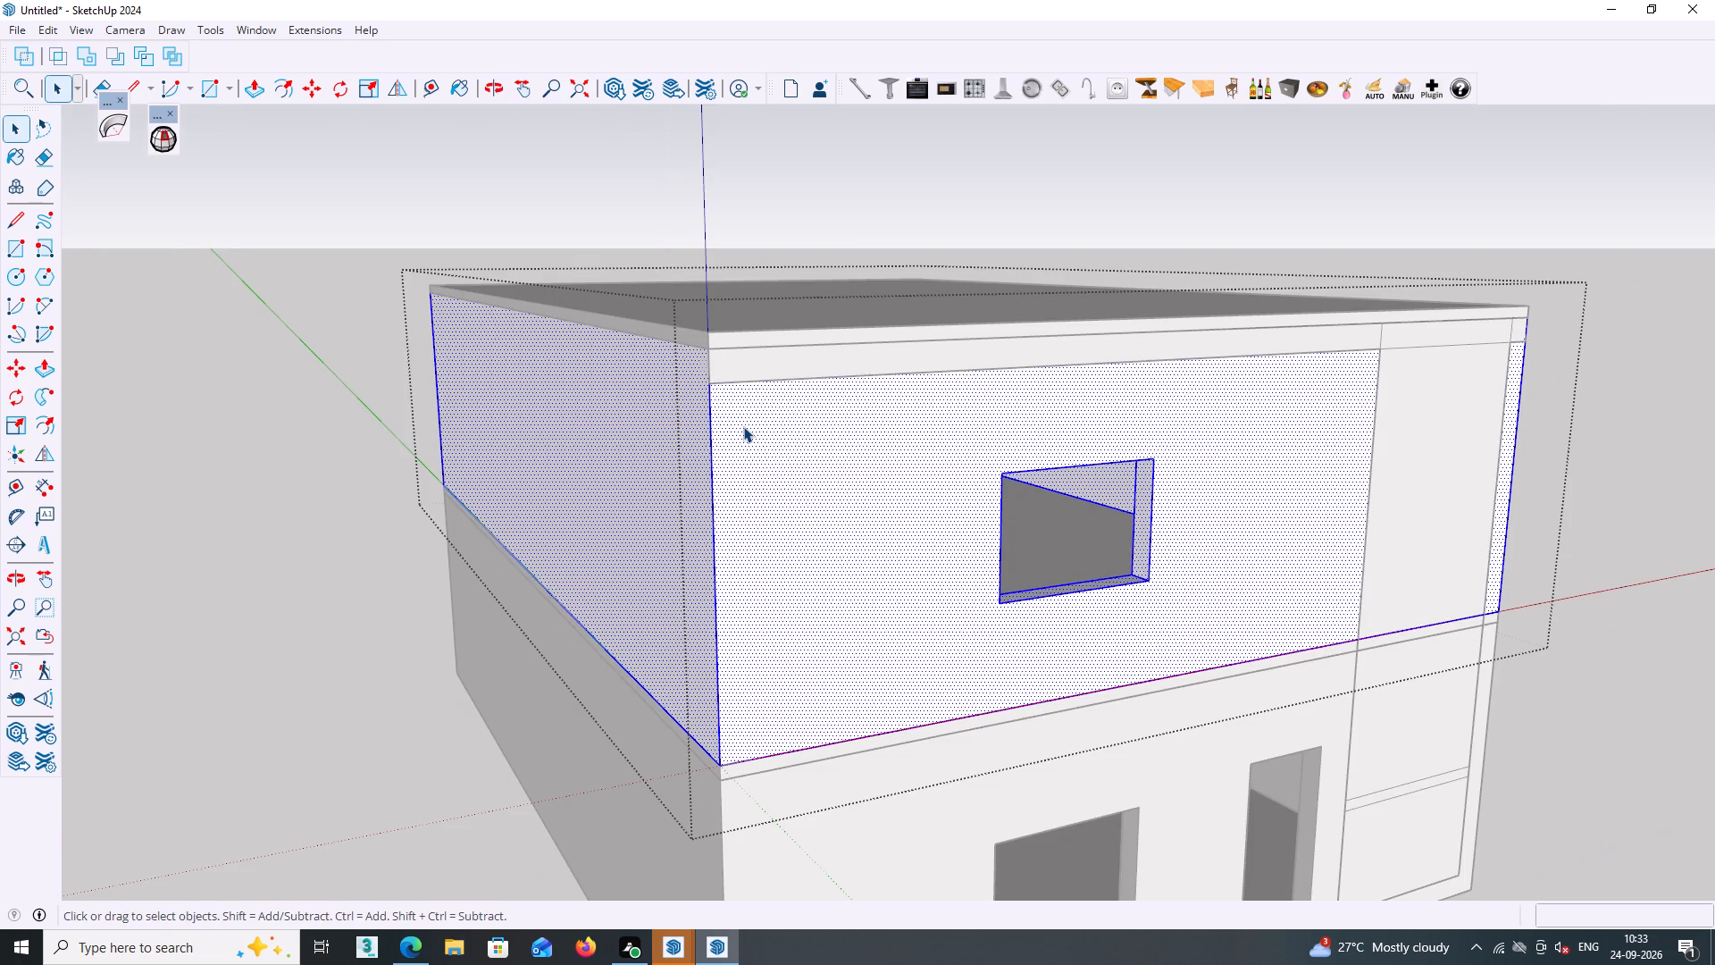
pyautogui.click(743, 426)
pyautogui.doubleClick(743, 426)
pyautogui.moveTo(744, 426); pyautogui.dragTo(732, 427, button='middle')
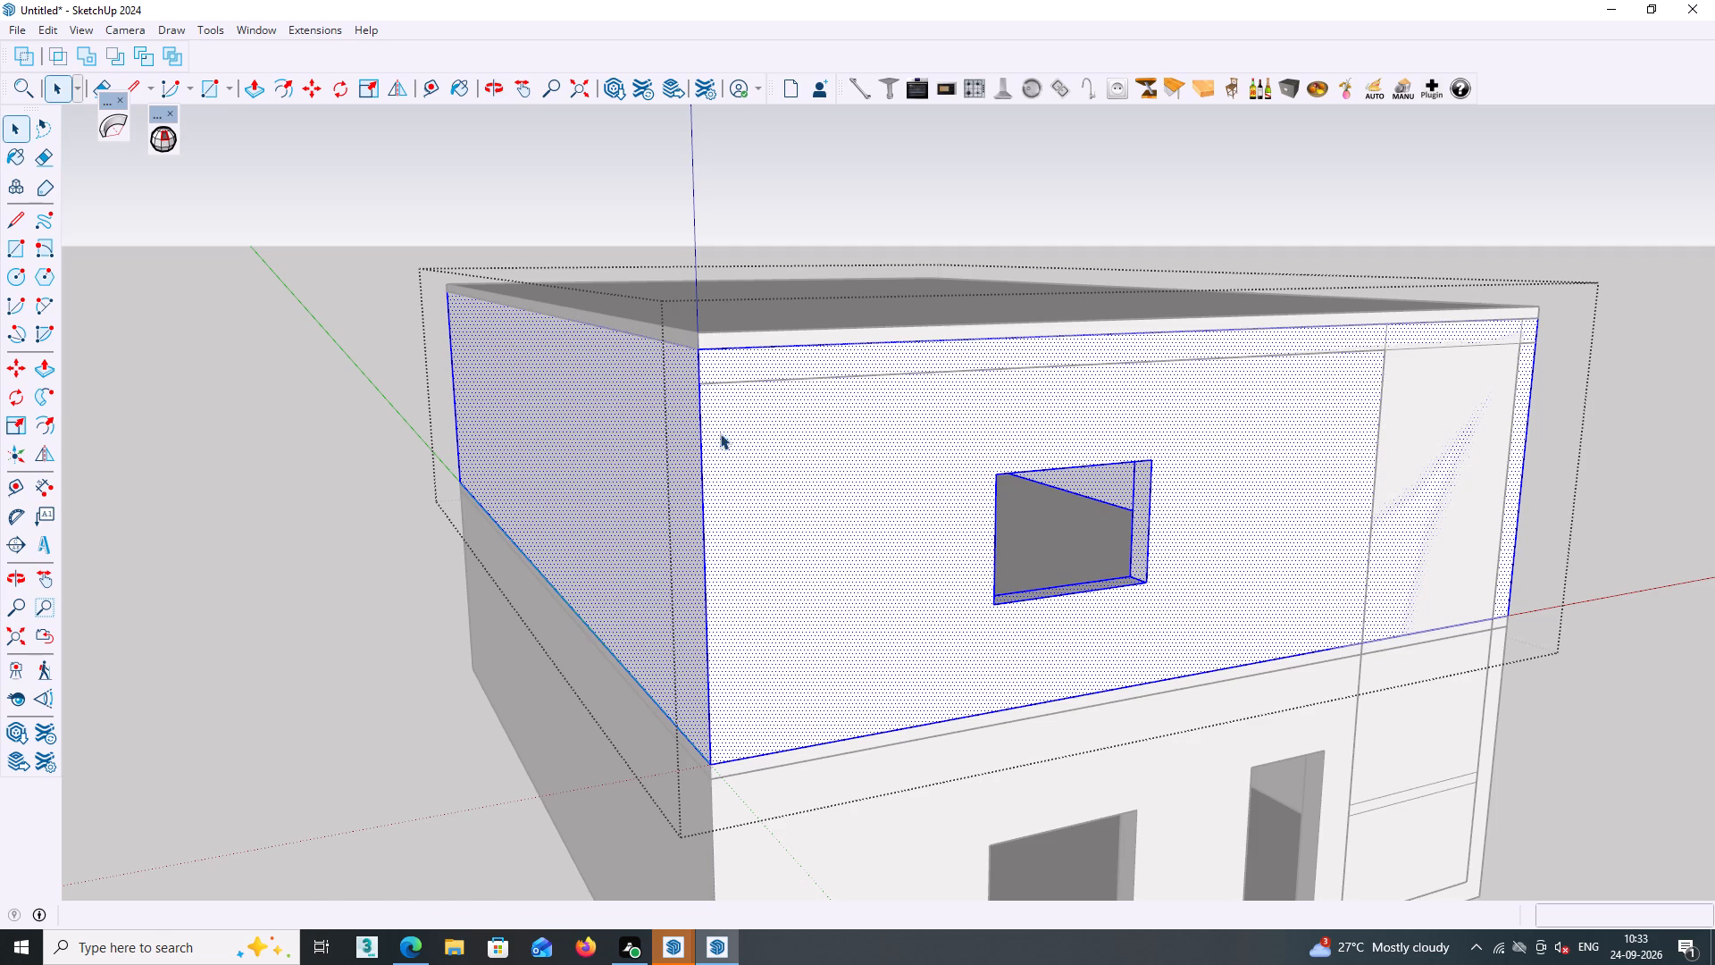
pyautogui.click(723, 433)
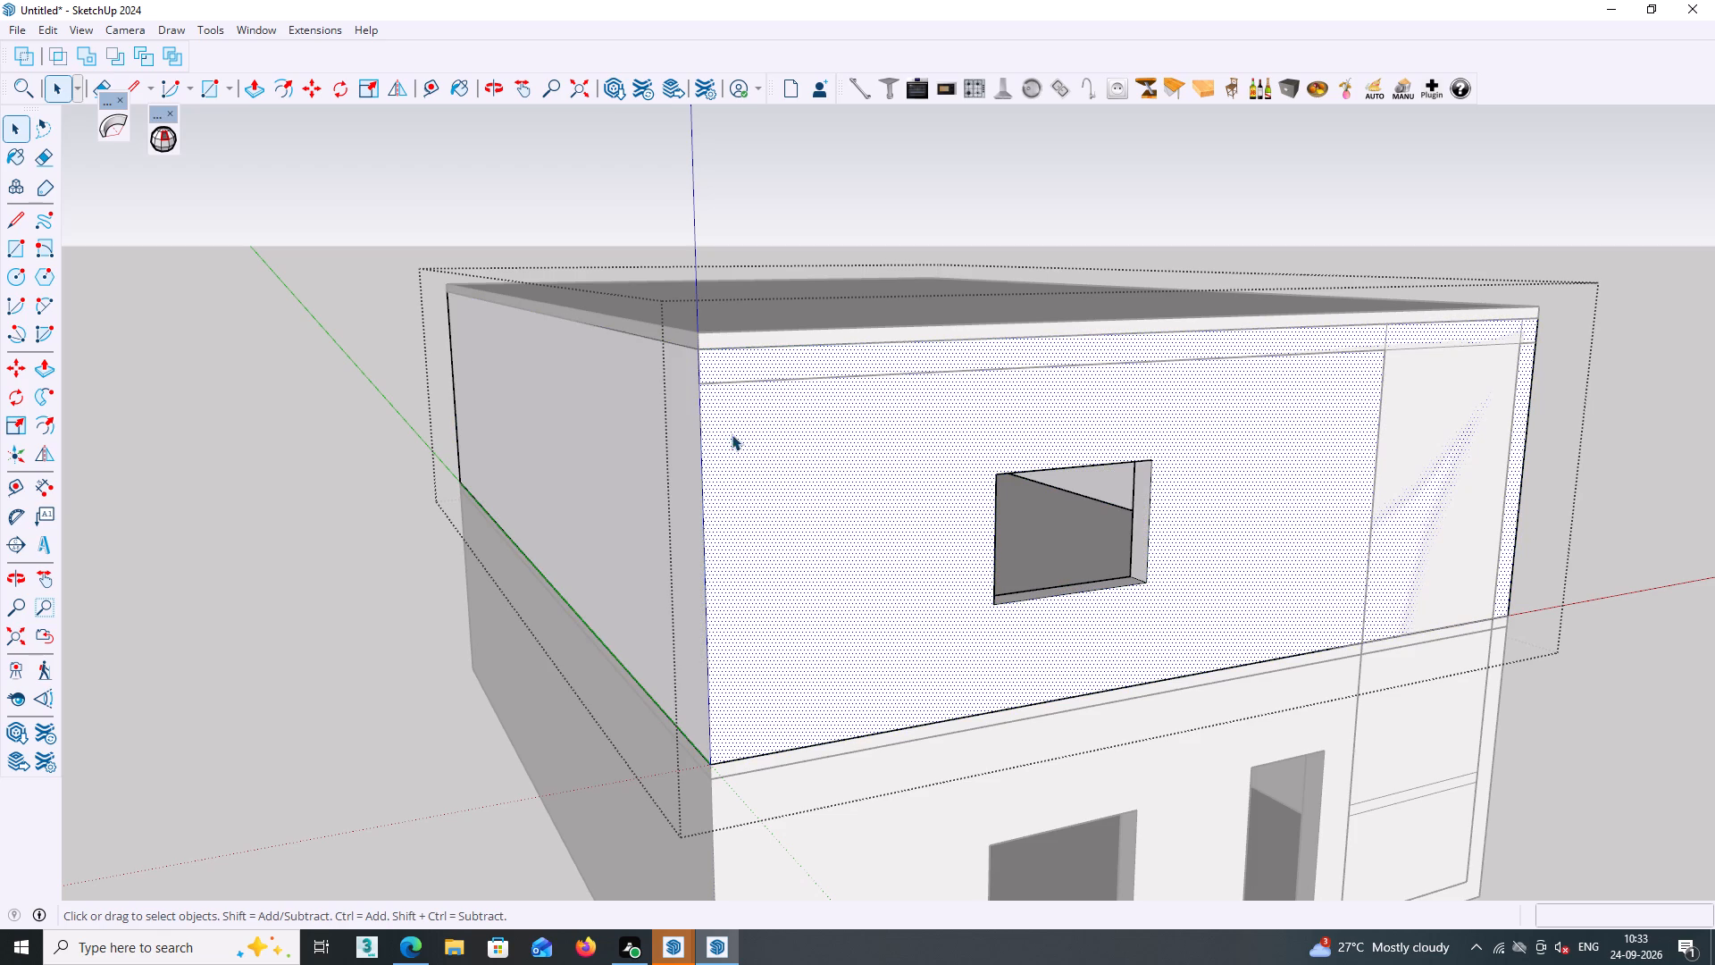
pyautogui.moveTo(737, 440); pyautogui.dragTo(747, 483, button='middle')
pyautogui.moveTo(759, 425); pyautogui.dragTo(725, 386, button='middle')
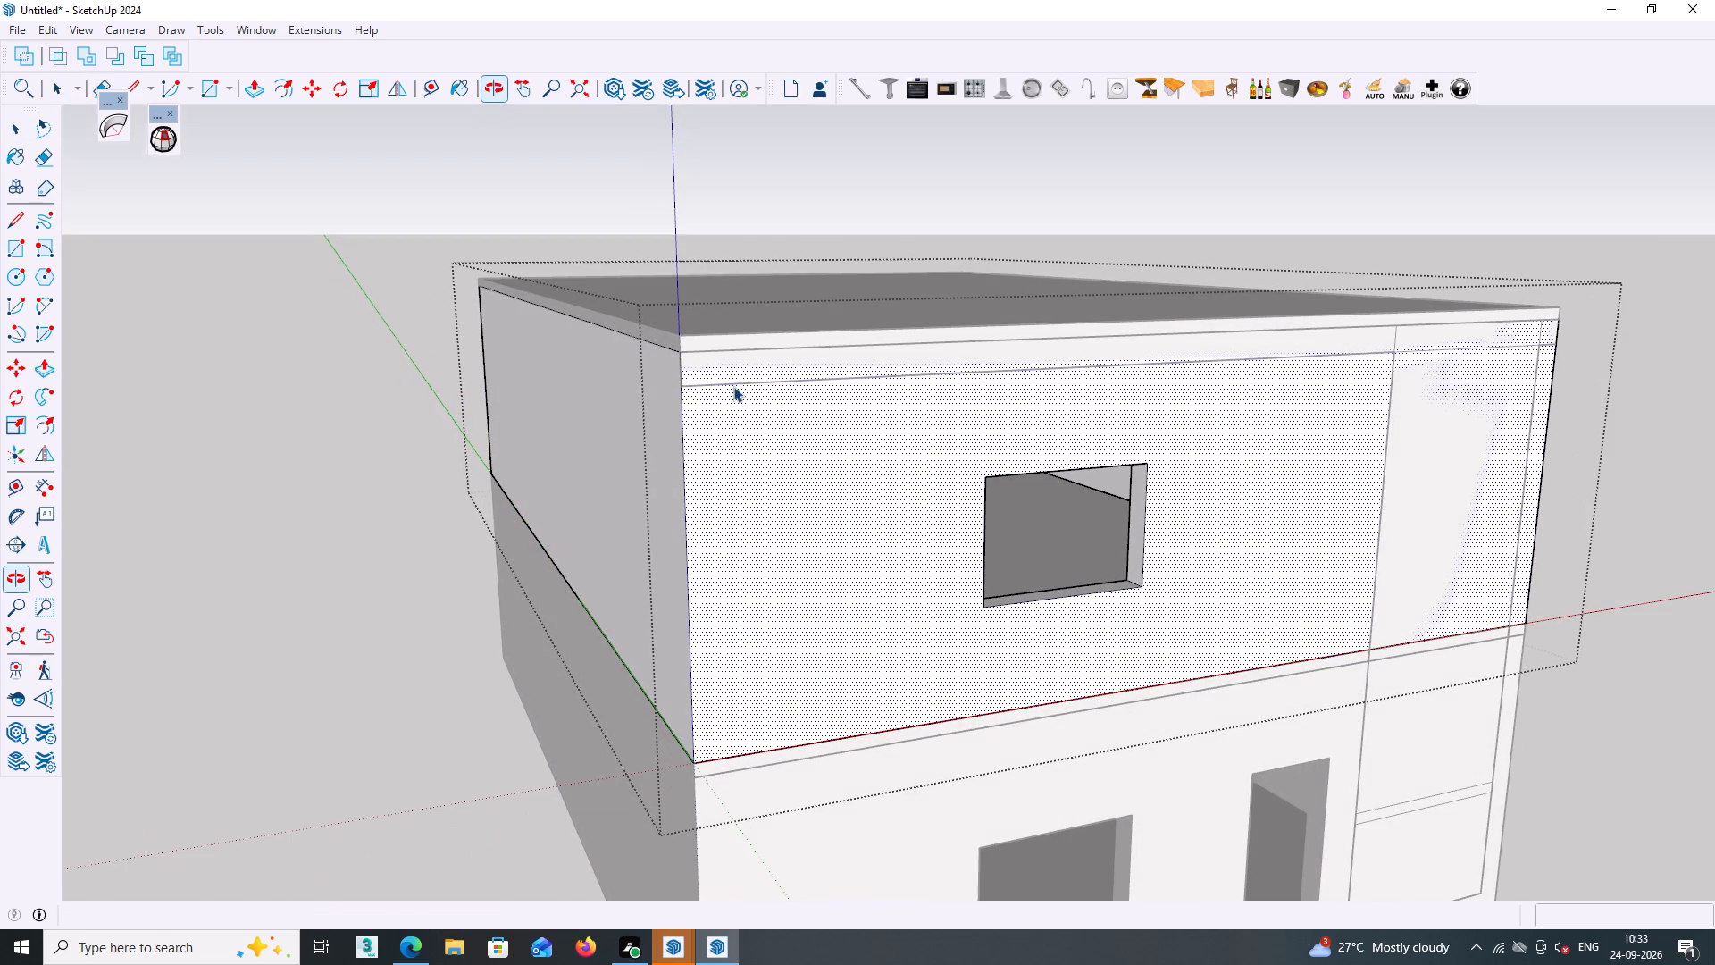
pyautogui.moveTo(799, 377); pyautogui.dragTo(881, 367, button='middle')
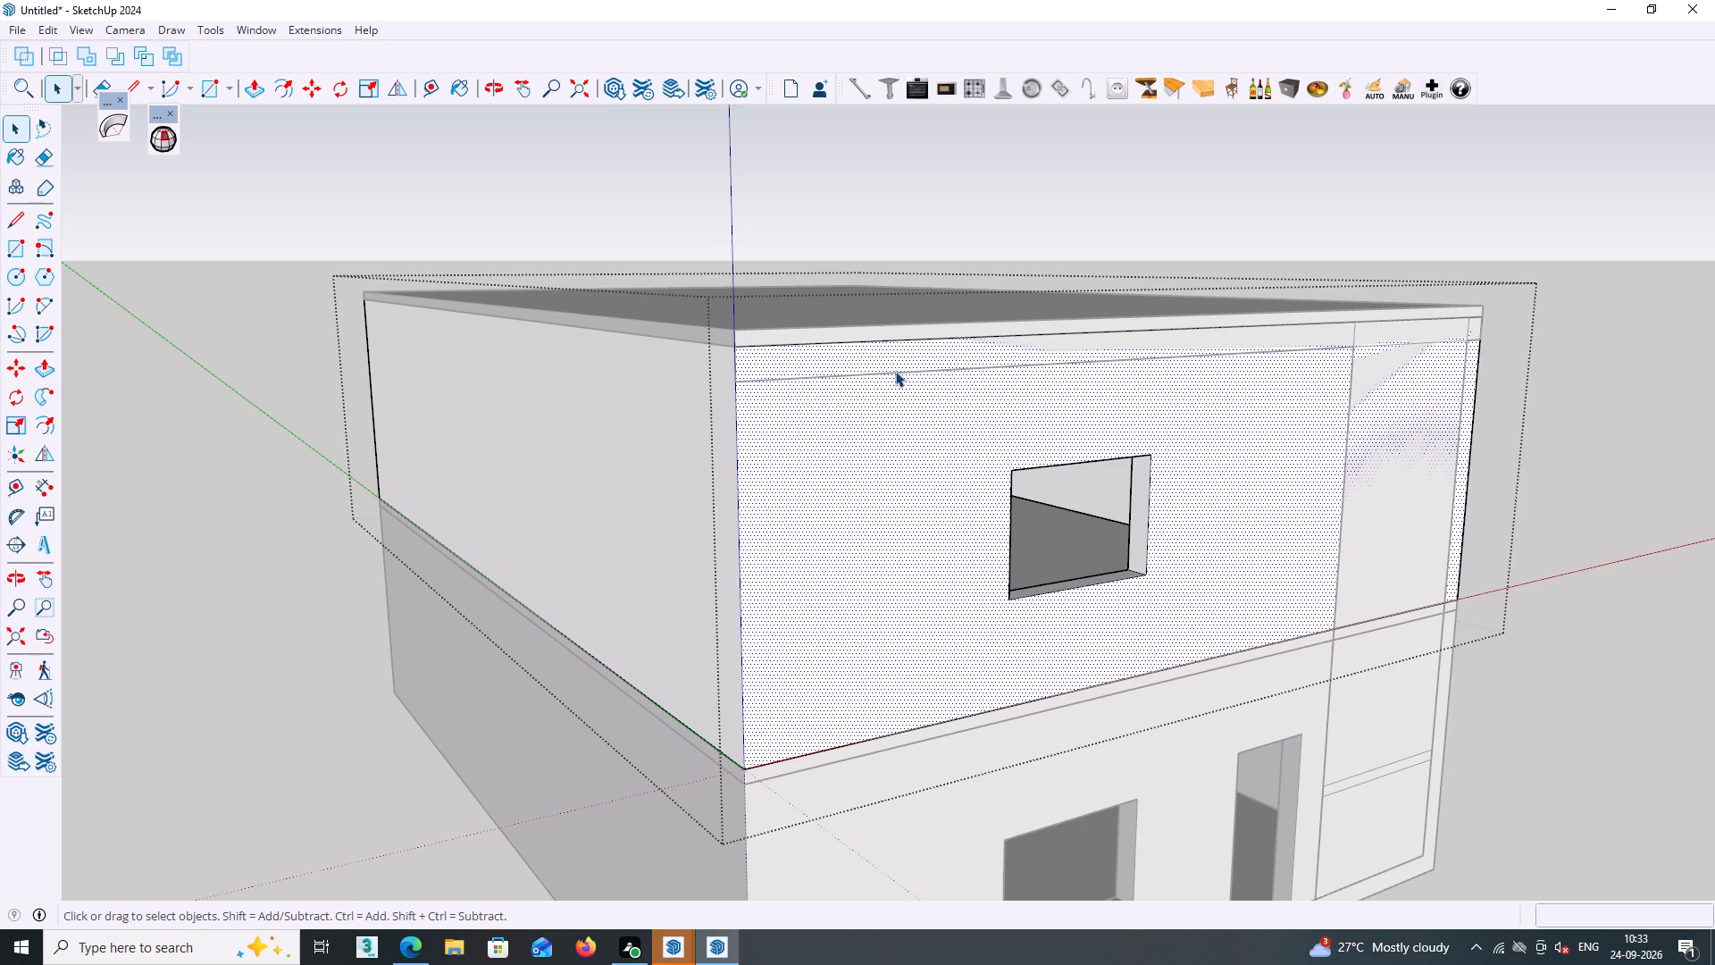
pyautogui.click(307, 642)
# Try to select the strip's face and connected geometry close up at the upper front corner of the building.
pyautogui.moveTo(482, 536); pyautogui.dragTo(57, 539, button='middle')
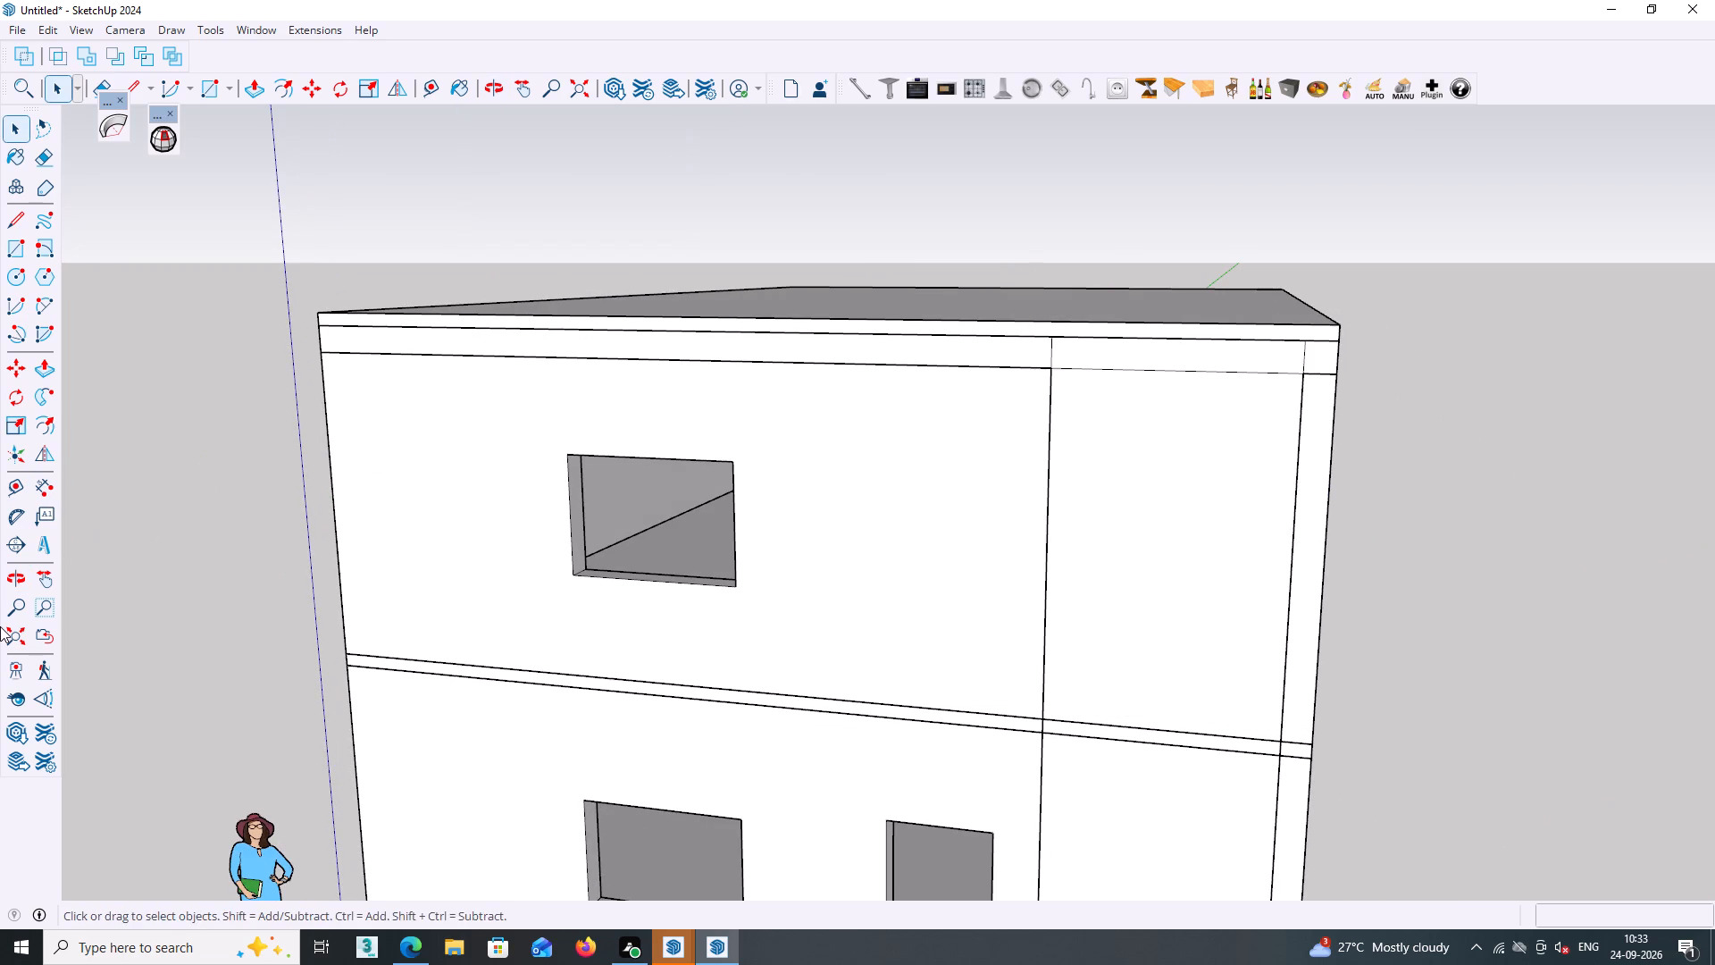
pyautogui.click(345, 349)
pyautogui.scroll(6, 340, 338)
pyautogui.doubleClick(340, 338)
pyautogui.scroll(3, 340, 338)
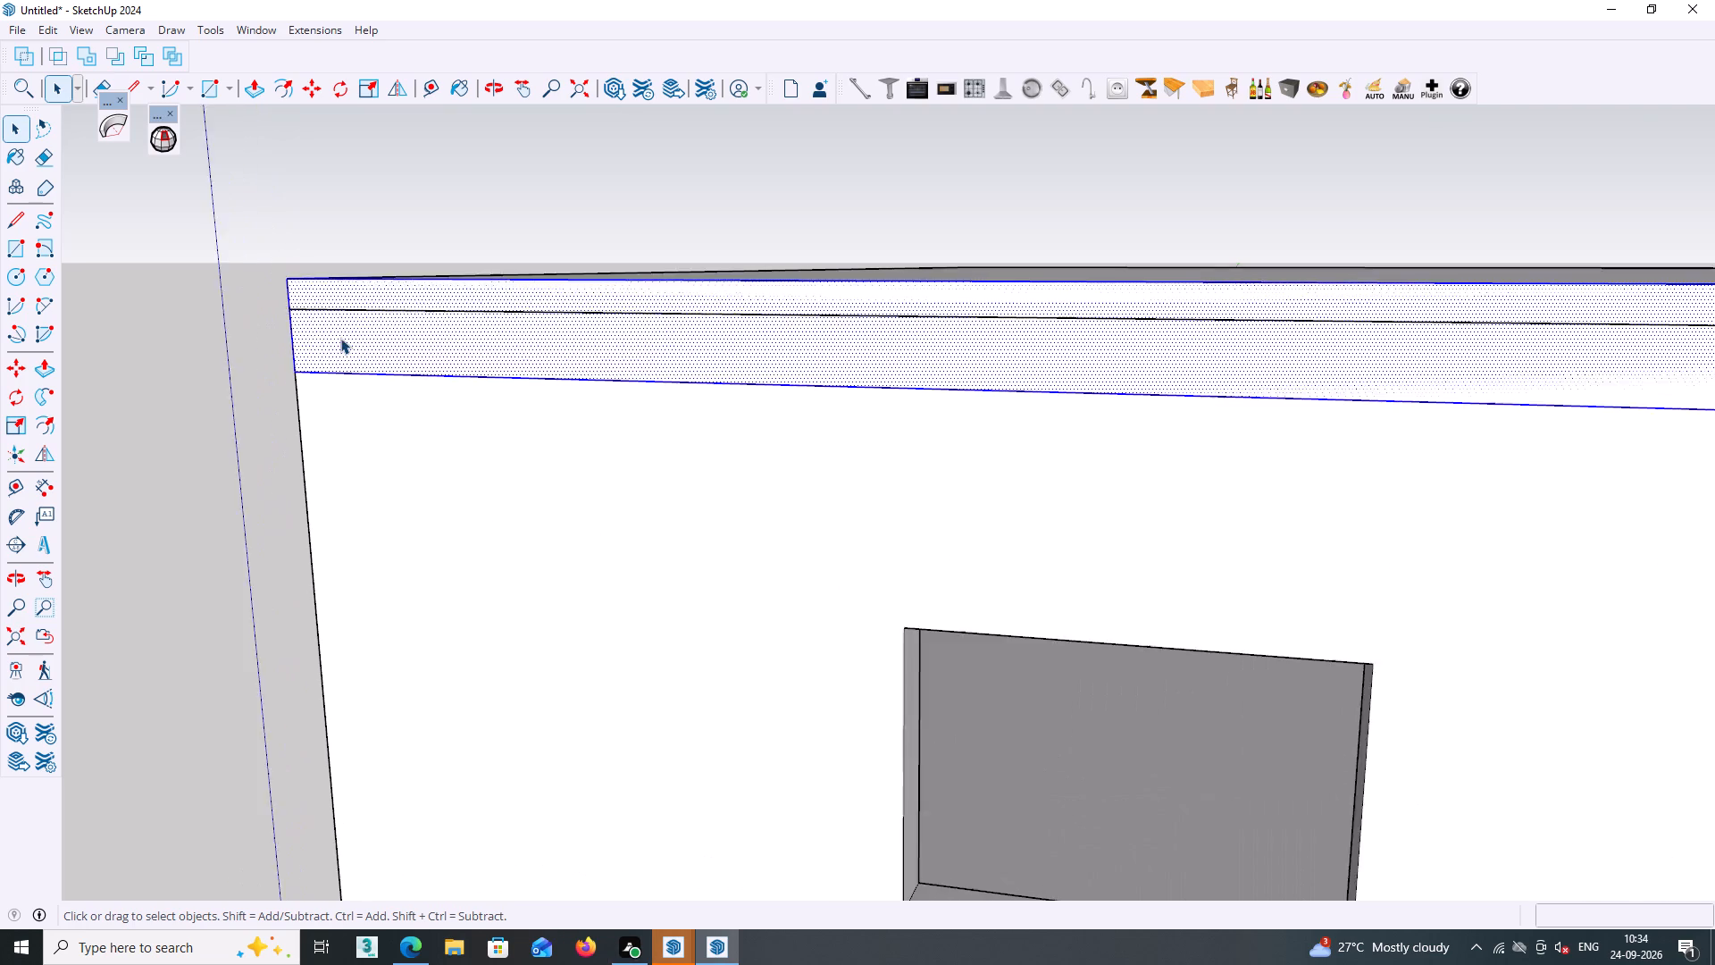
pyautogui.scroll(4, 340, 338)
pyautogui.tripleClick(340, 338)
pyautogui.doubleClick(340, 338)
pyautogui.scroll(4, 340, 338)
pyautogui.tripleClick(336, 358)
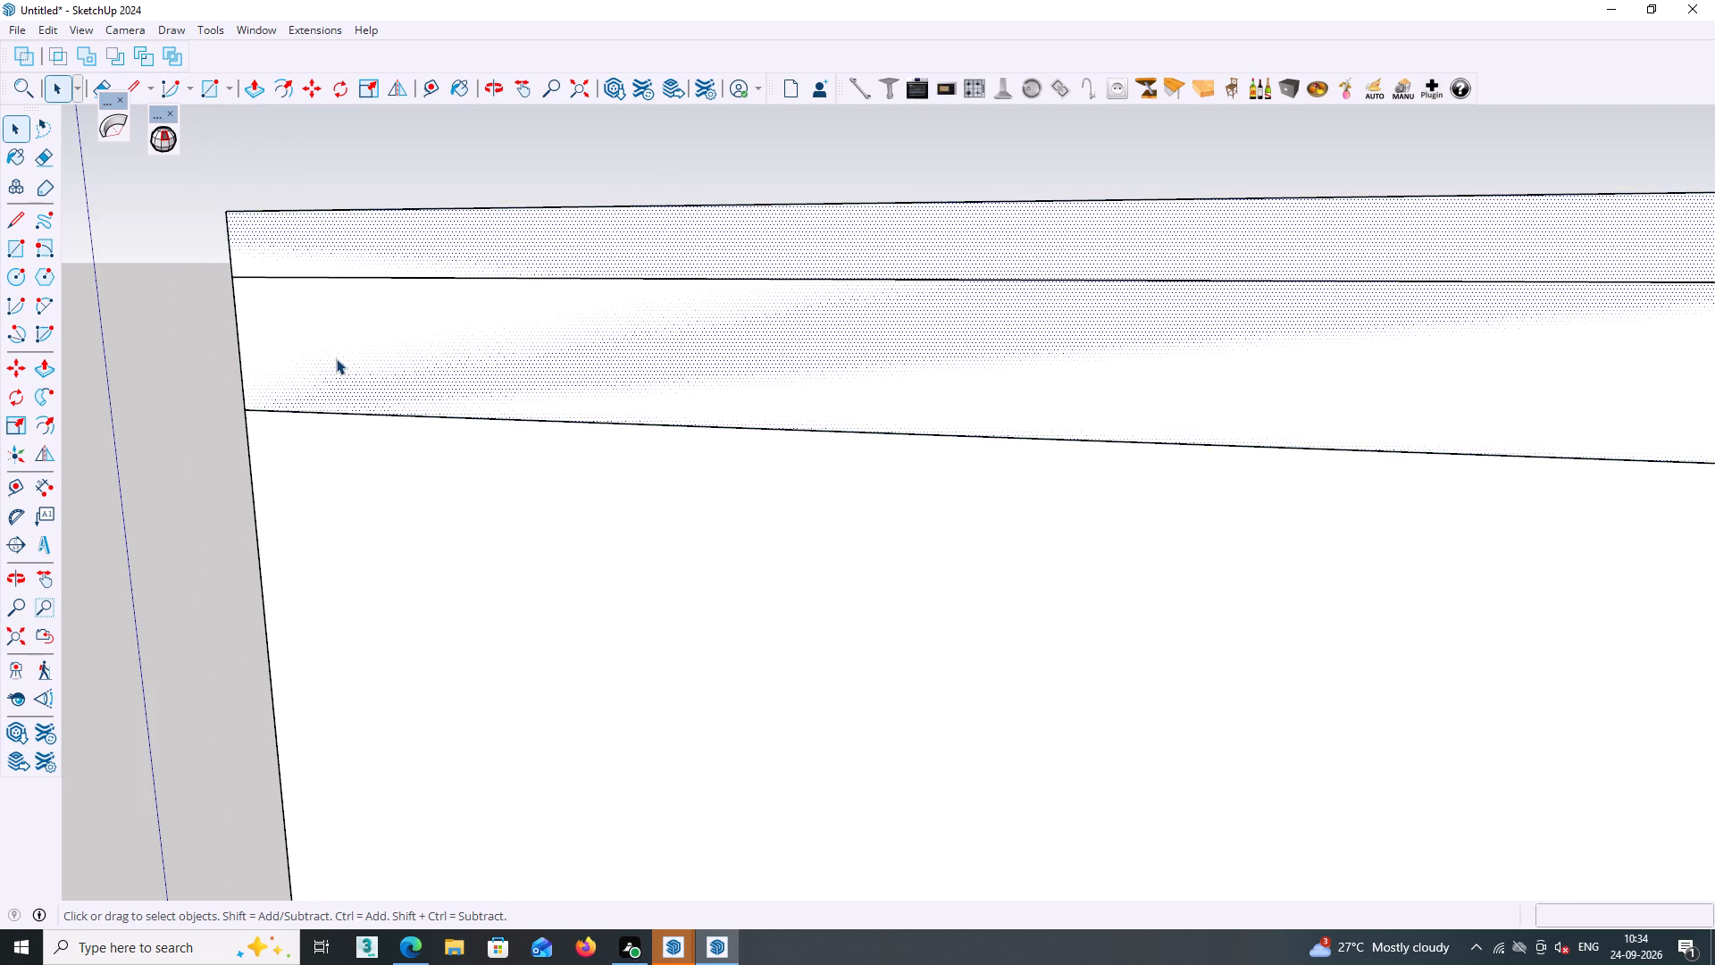
# Open the upper wall group, draw a rectangle about 1' 6" by 9" at its top front corner within the strip, and select its face.
pyautogui.scroll(3, 336, 358)
pyautogui.tripleClick(328, 436)
pyautogui.doubleClick(328, 436)
pyautogui.scroll(4, 328, 432)
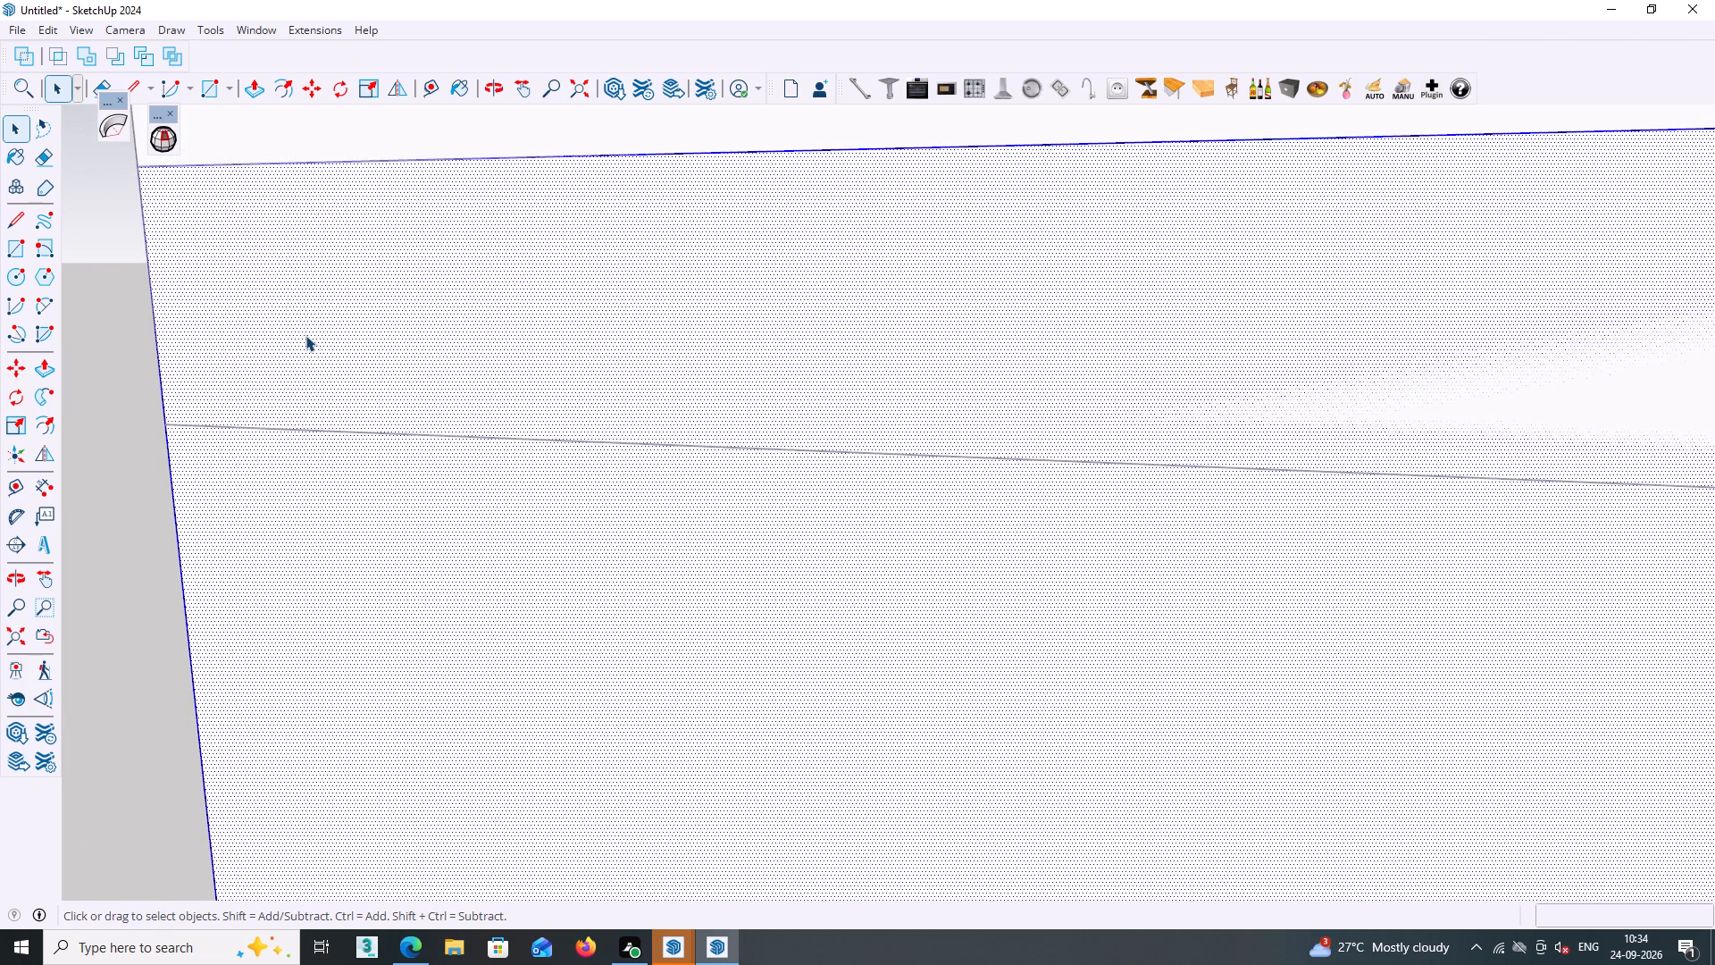
pyautogui.scroll(-9, 295, 332)
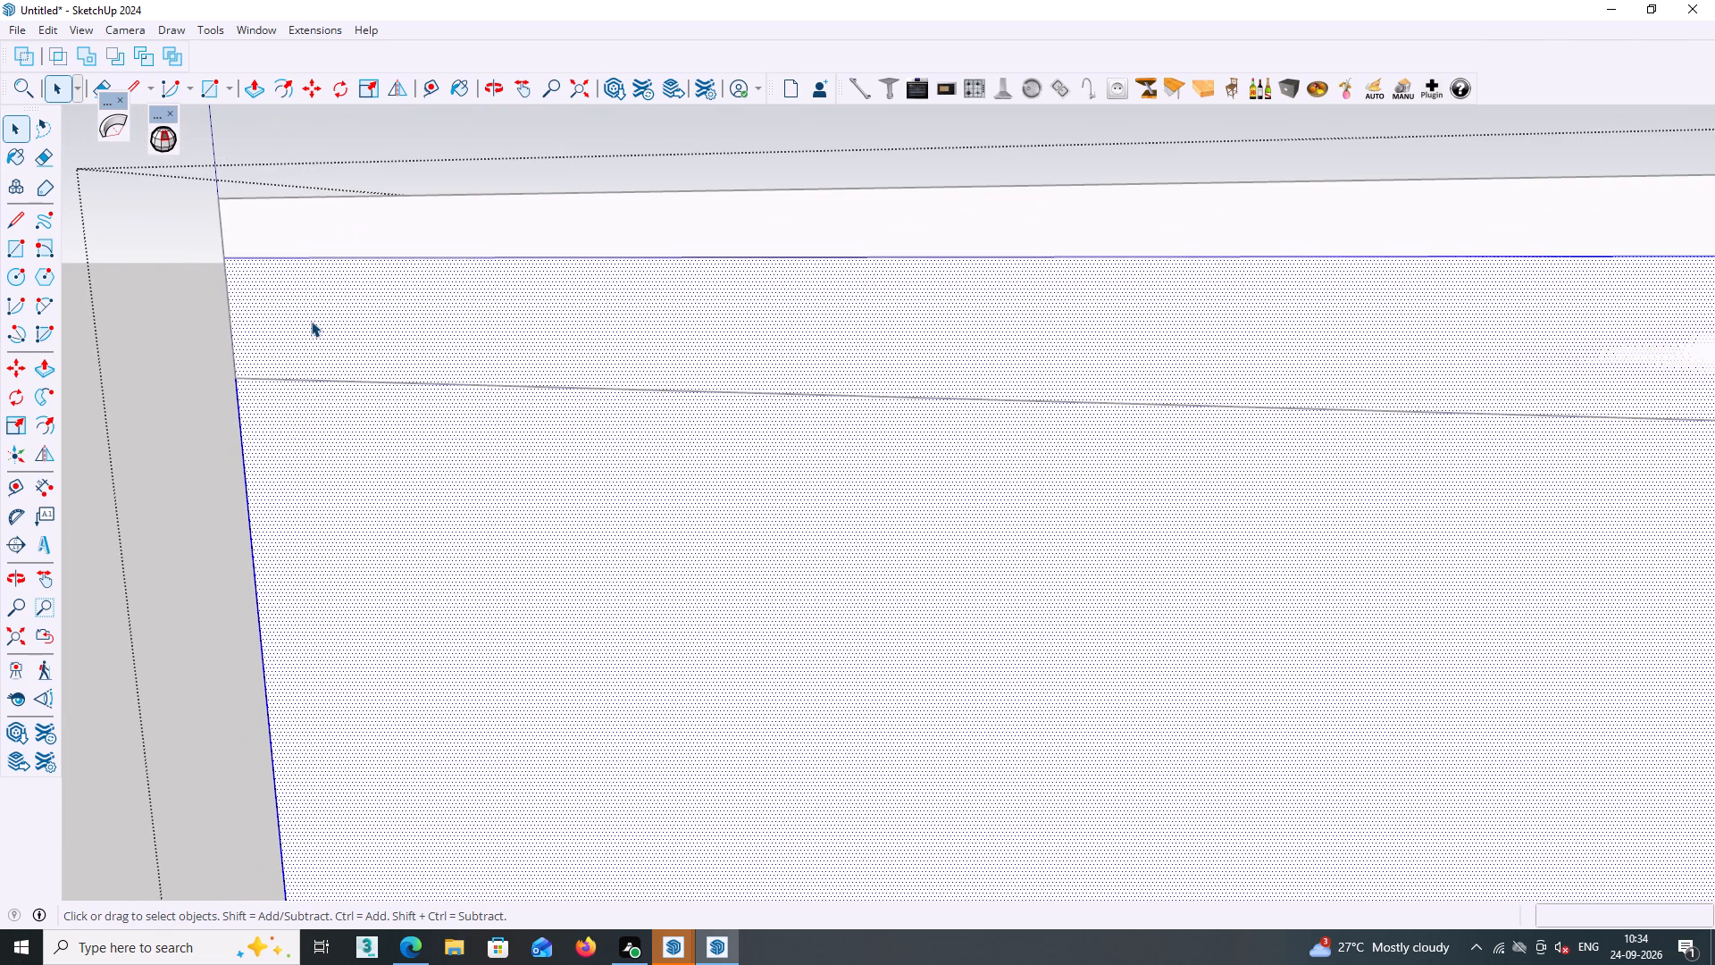
pyautogui.press('r')
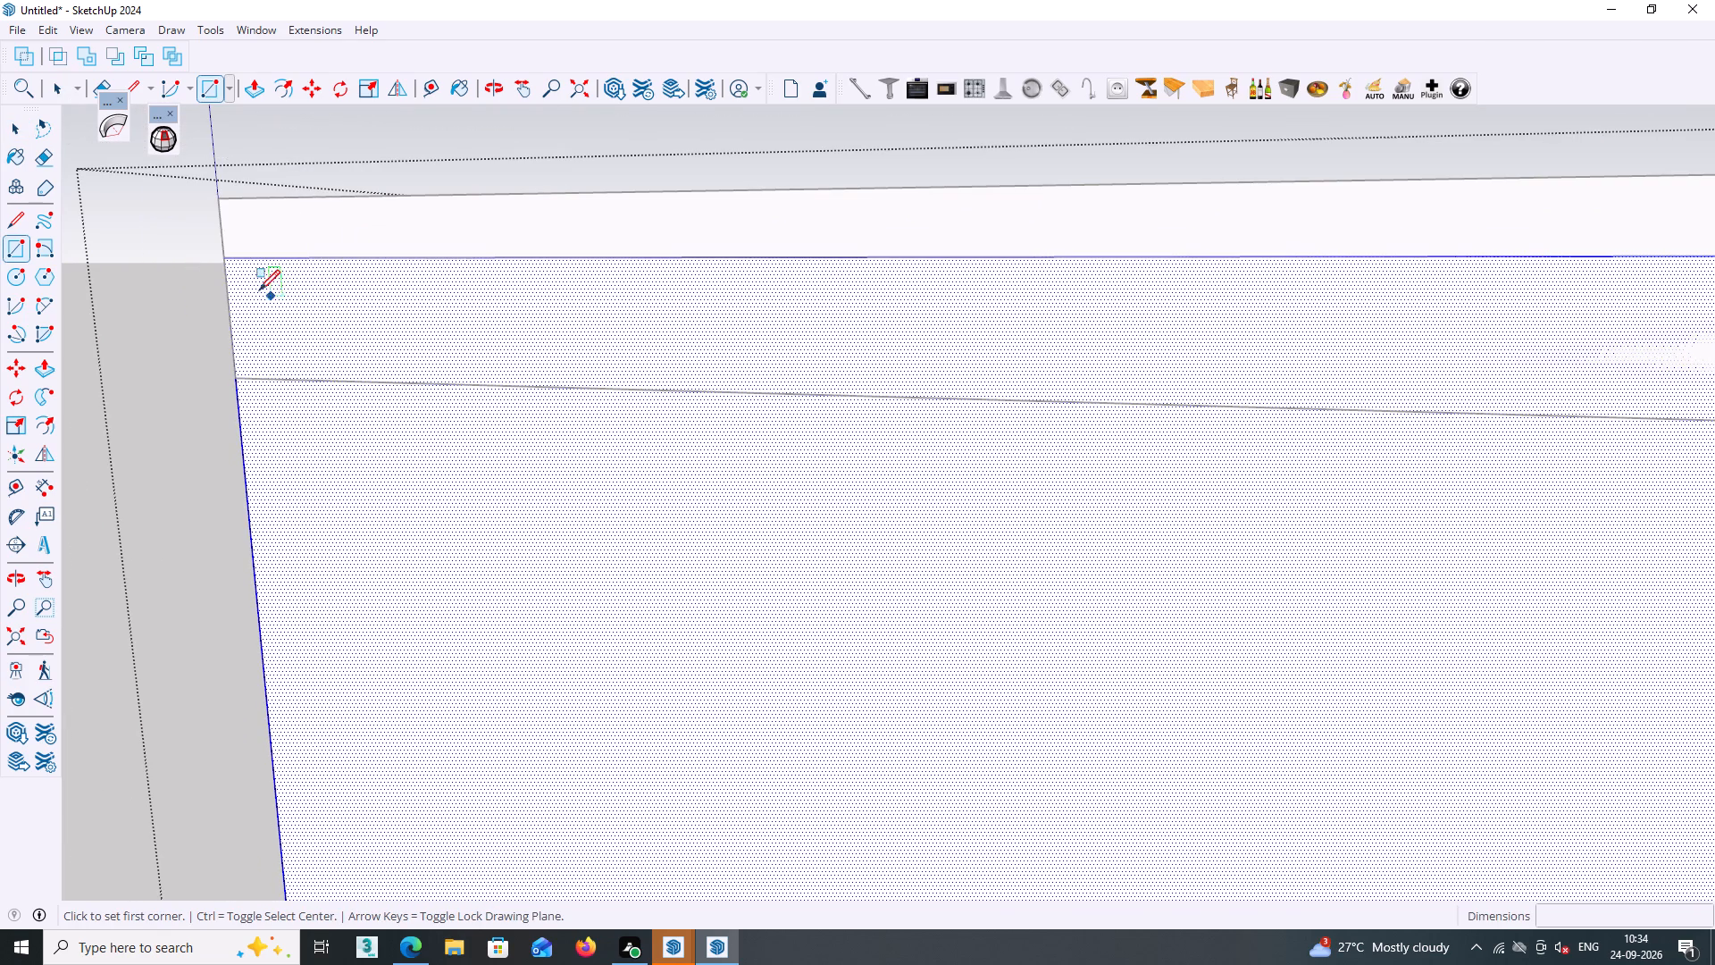
pyautogui.click(224, 262)
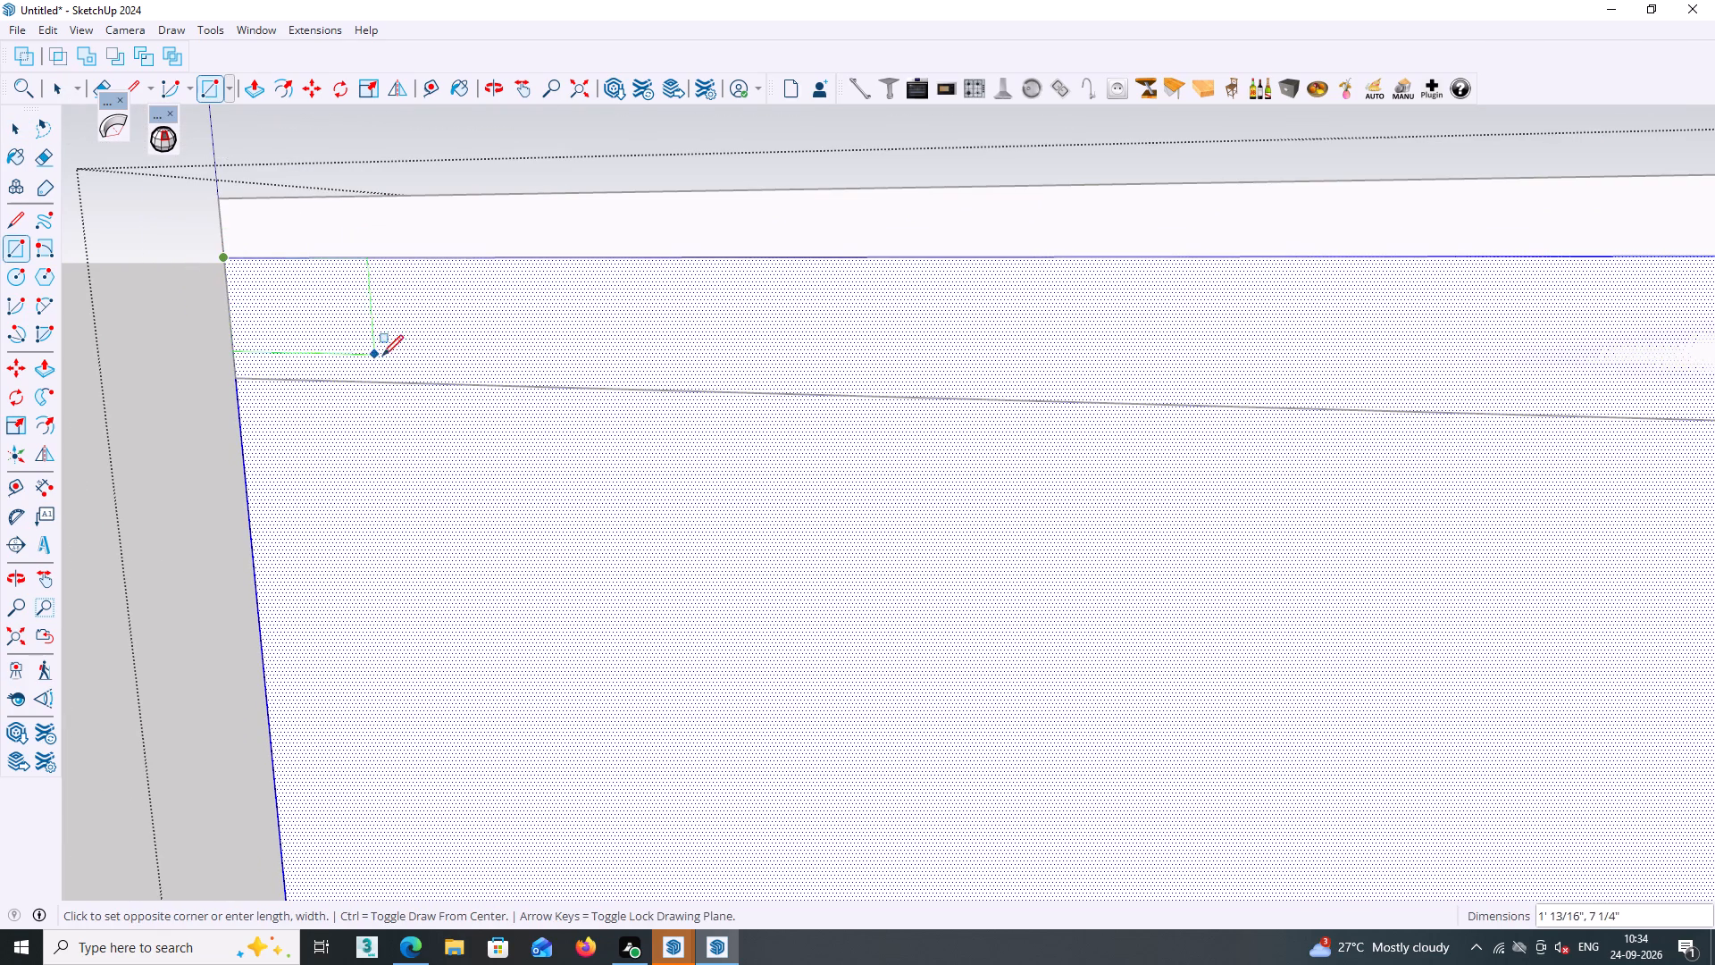
pyautogui.doubleClick(431, 382)
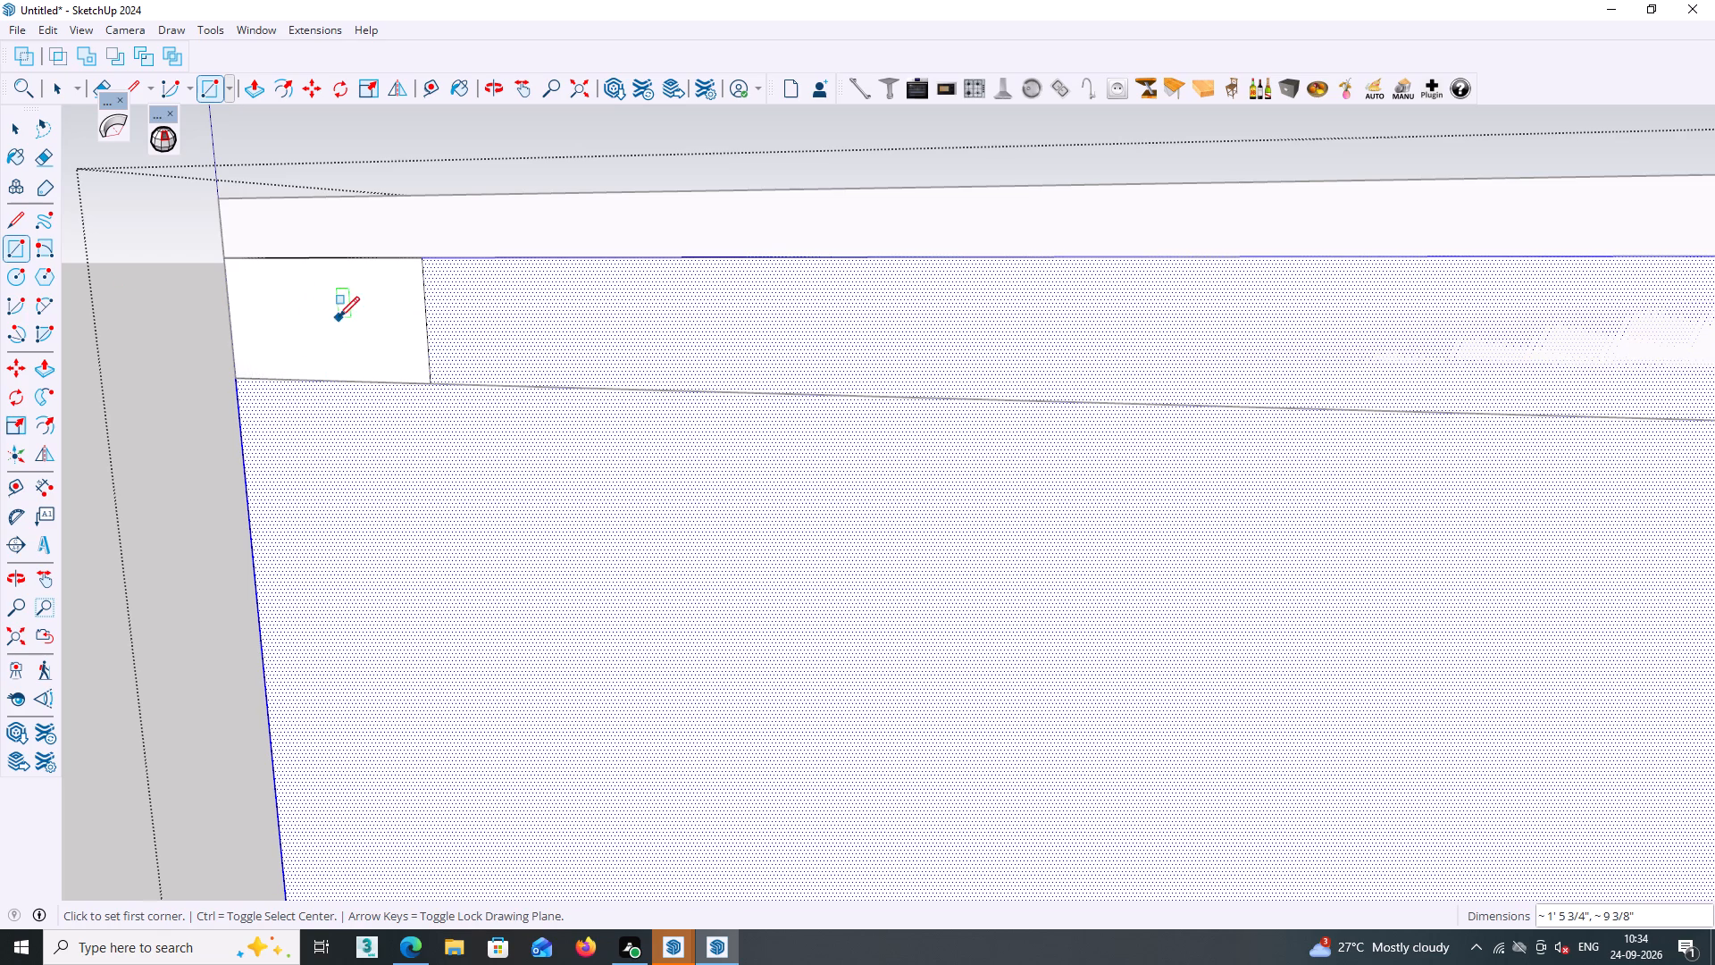
pyautogui.press('space')
pyautogui.click(308, 309)
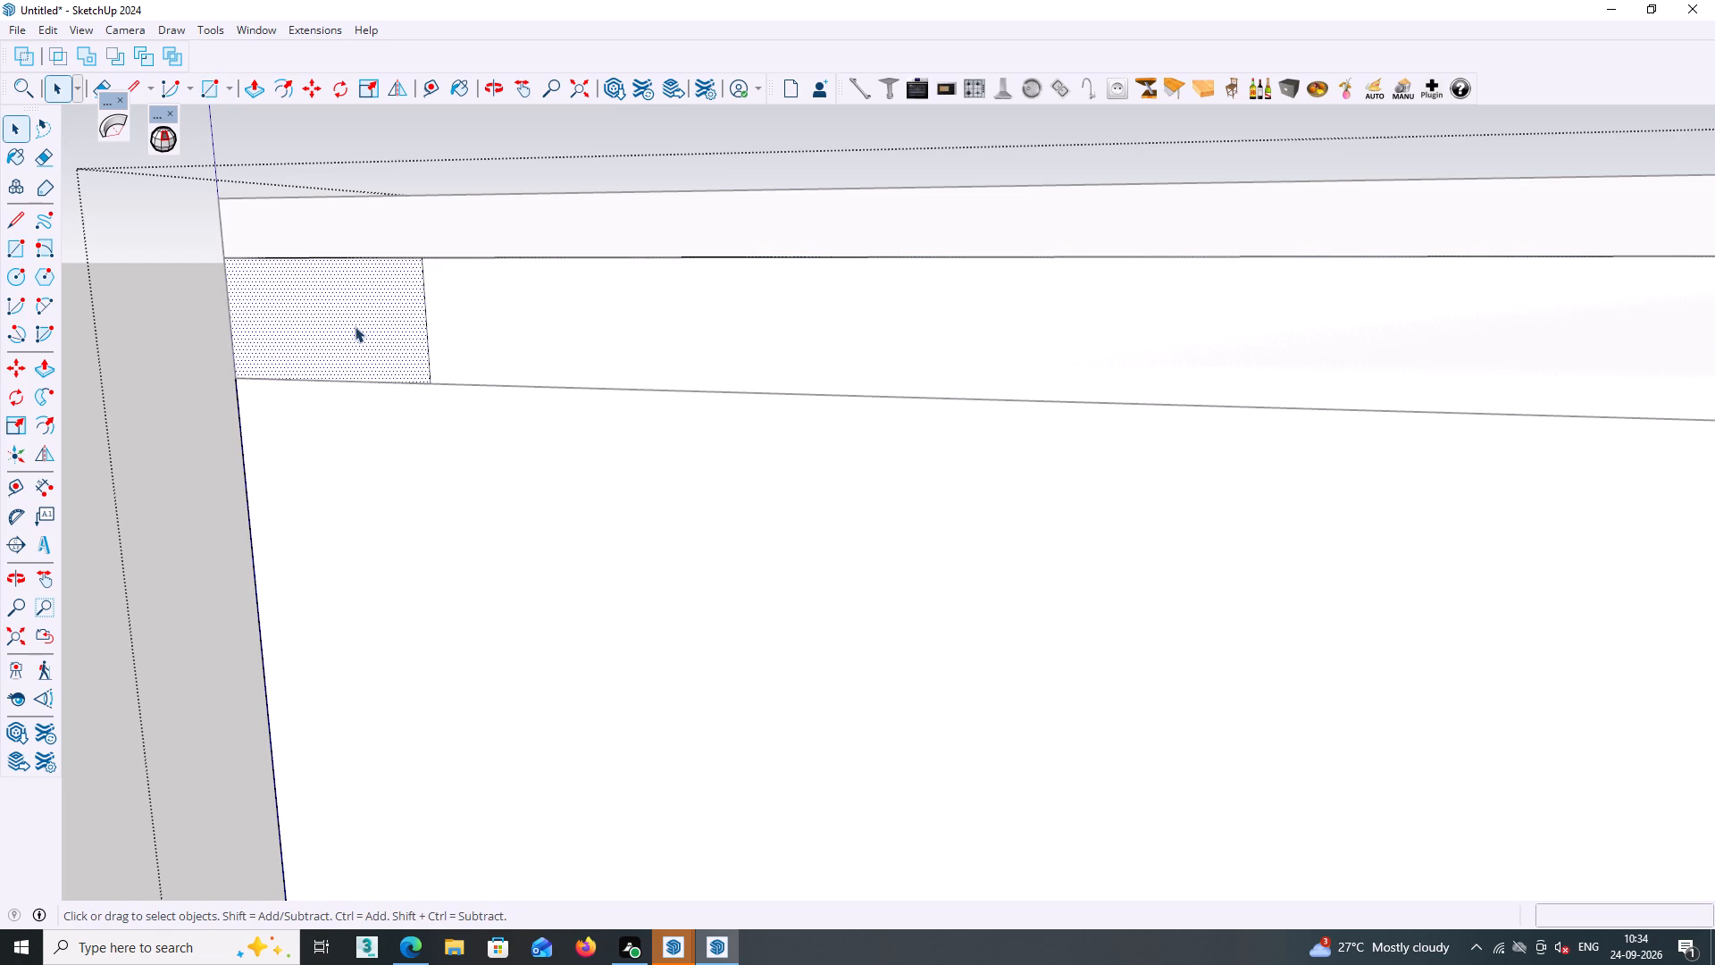
# Undo the small rectangle at the wall's top front corner and select the upper storey's front wall face.
pyautogui.hotkey('ctrl', 'z')
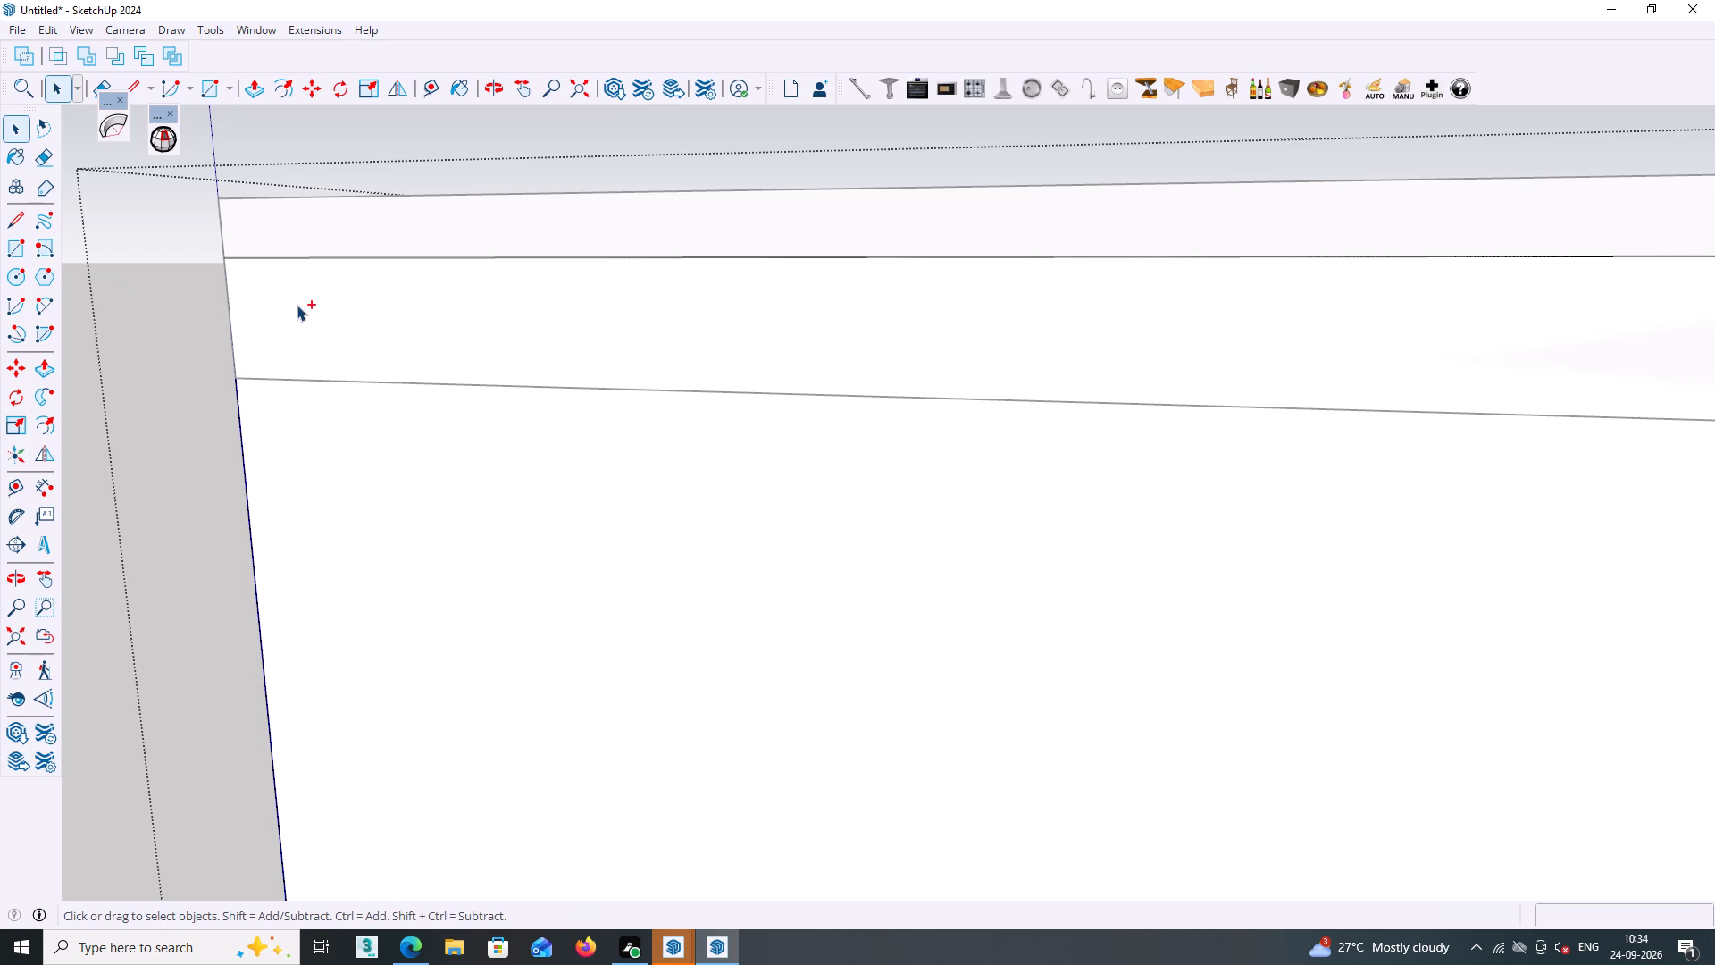
pyautogui.click(356, 486)
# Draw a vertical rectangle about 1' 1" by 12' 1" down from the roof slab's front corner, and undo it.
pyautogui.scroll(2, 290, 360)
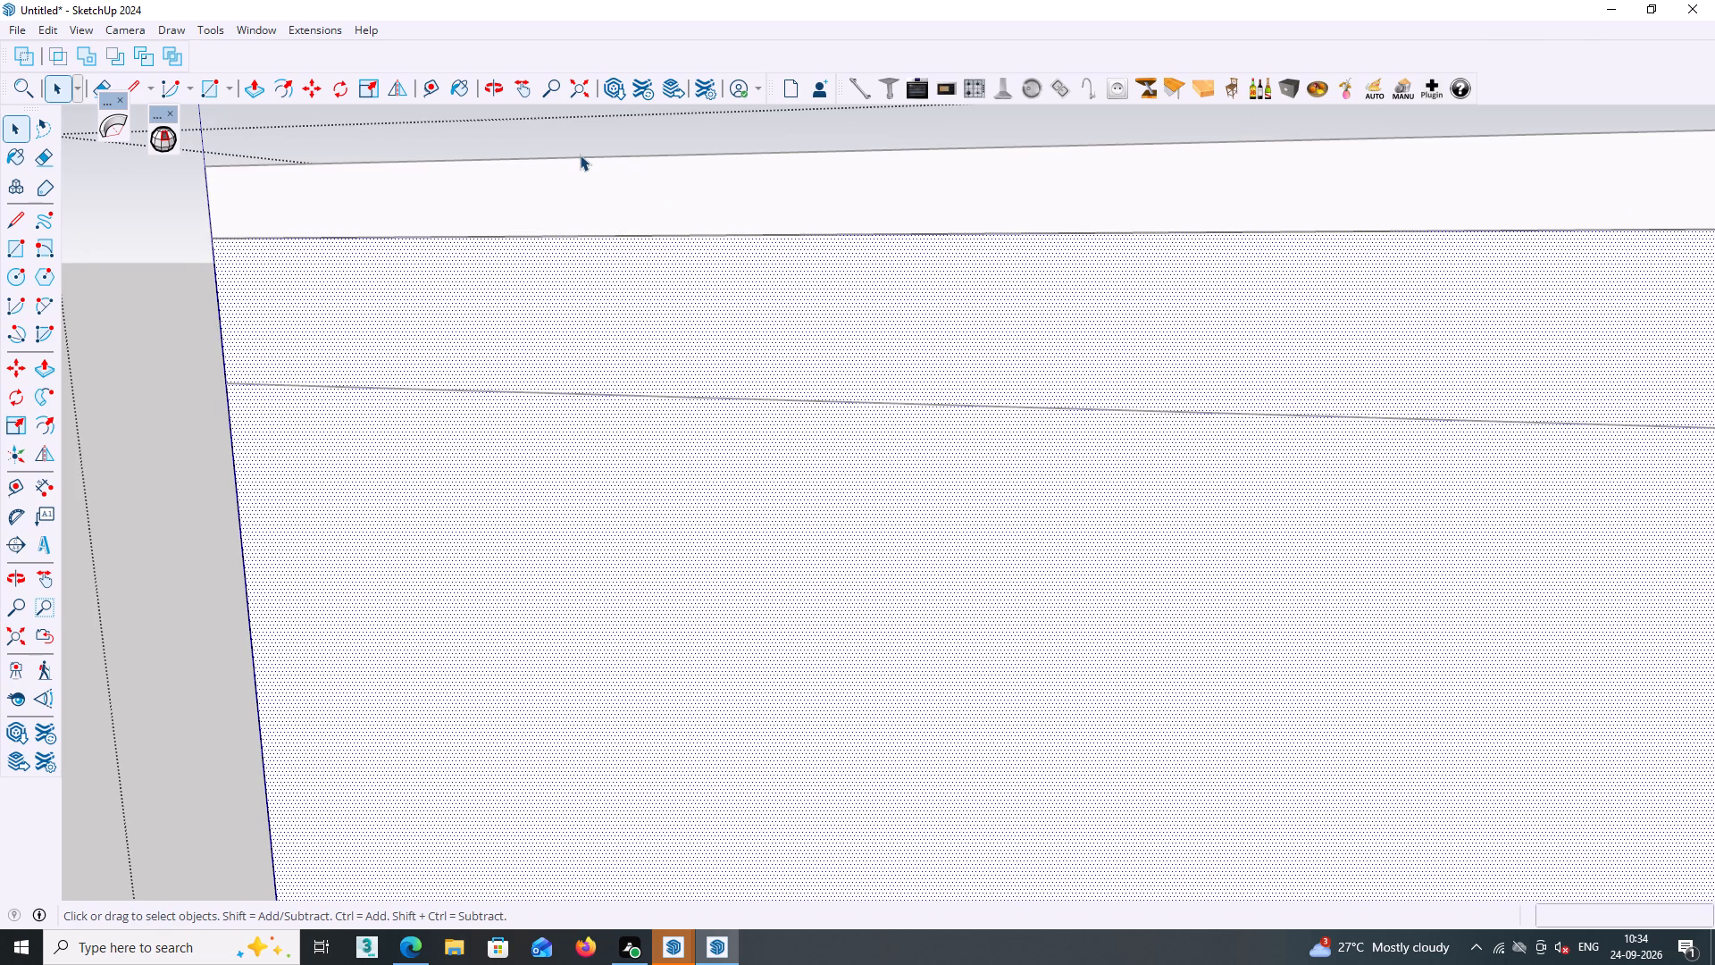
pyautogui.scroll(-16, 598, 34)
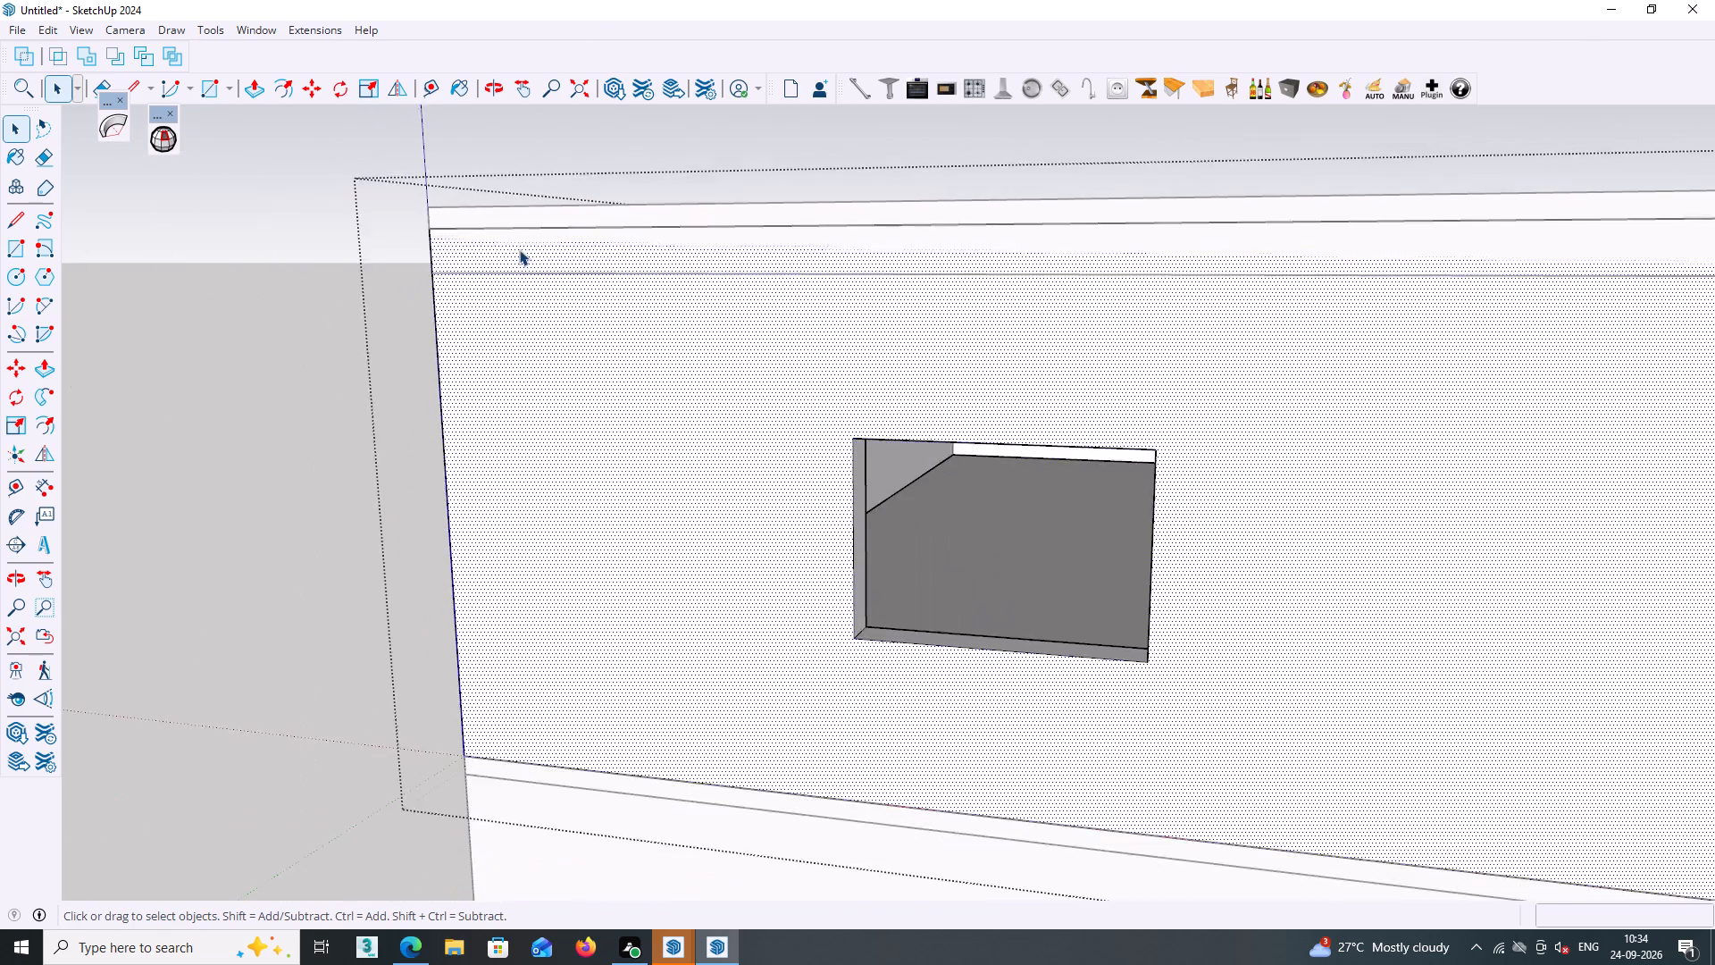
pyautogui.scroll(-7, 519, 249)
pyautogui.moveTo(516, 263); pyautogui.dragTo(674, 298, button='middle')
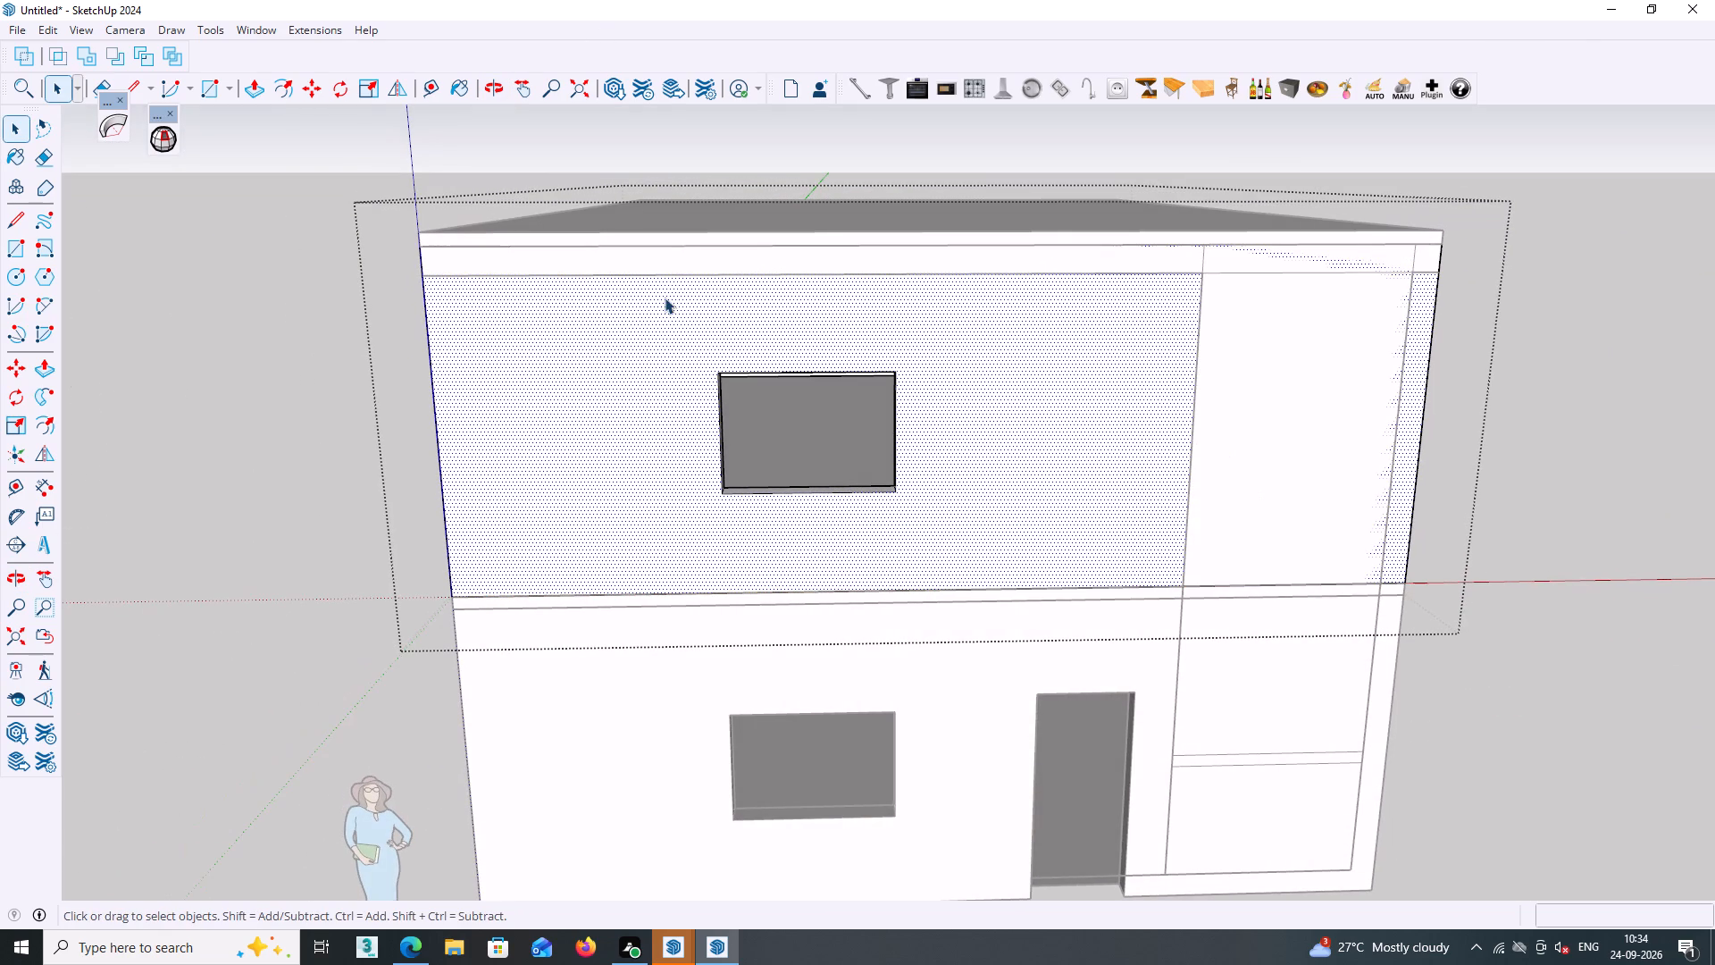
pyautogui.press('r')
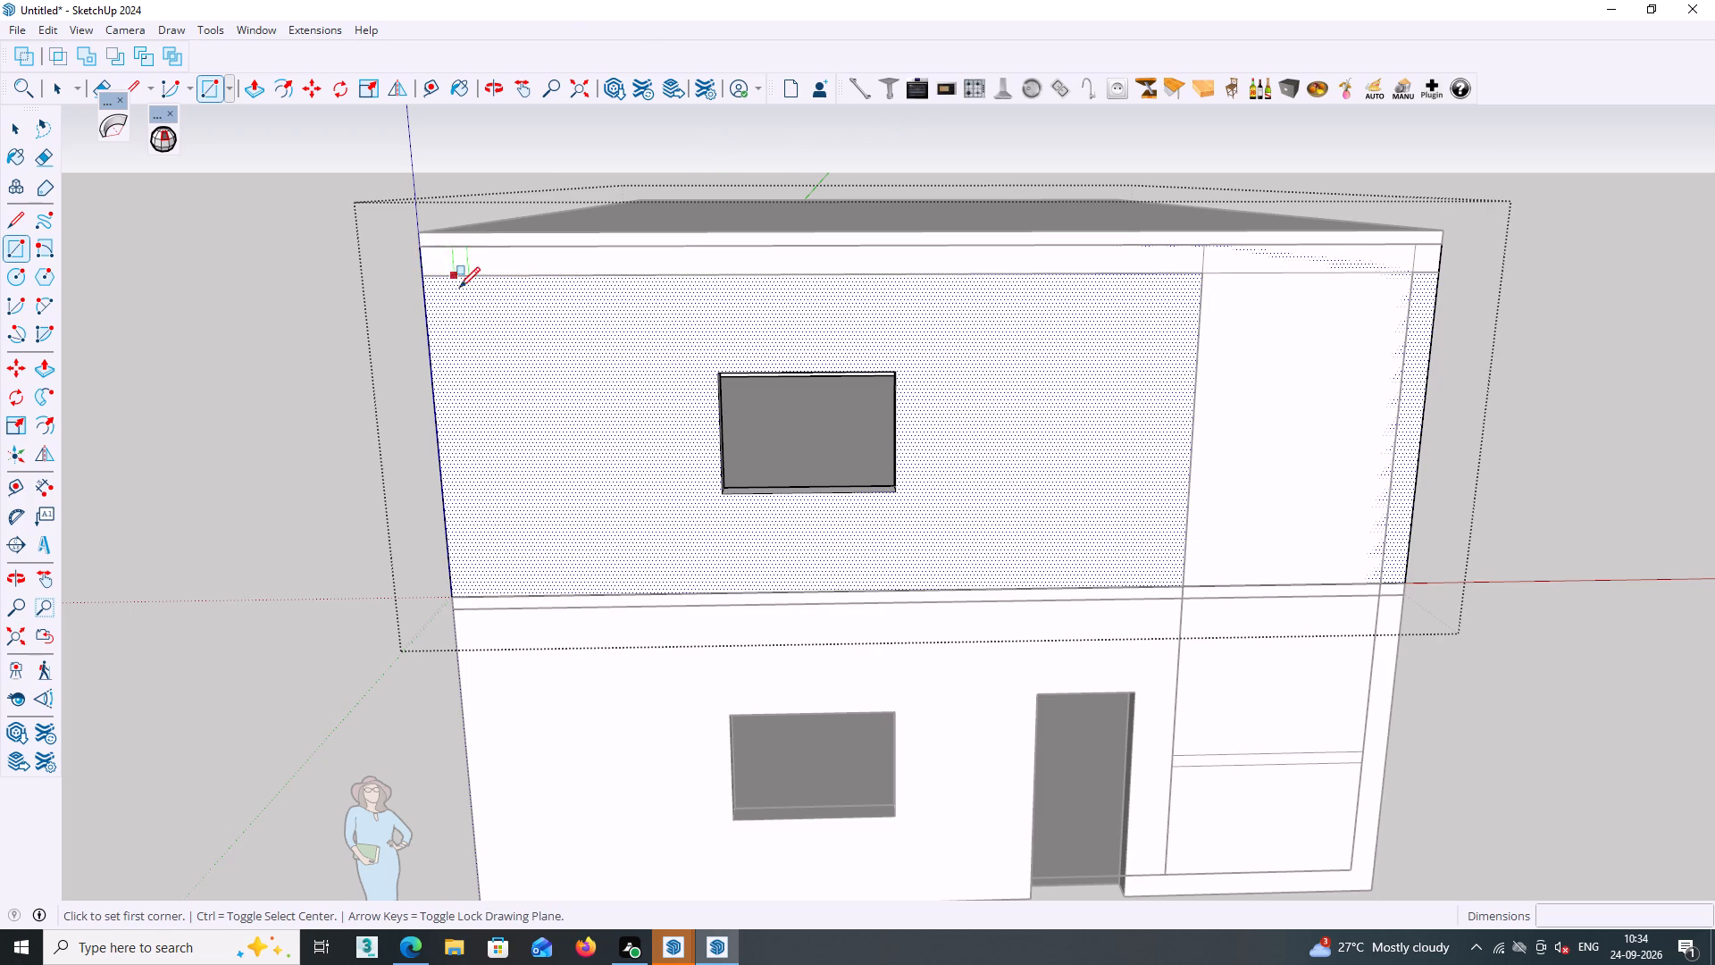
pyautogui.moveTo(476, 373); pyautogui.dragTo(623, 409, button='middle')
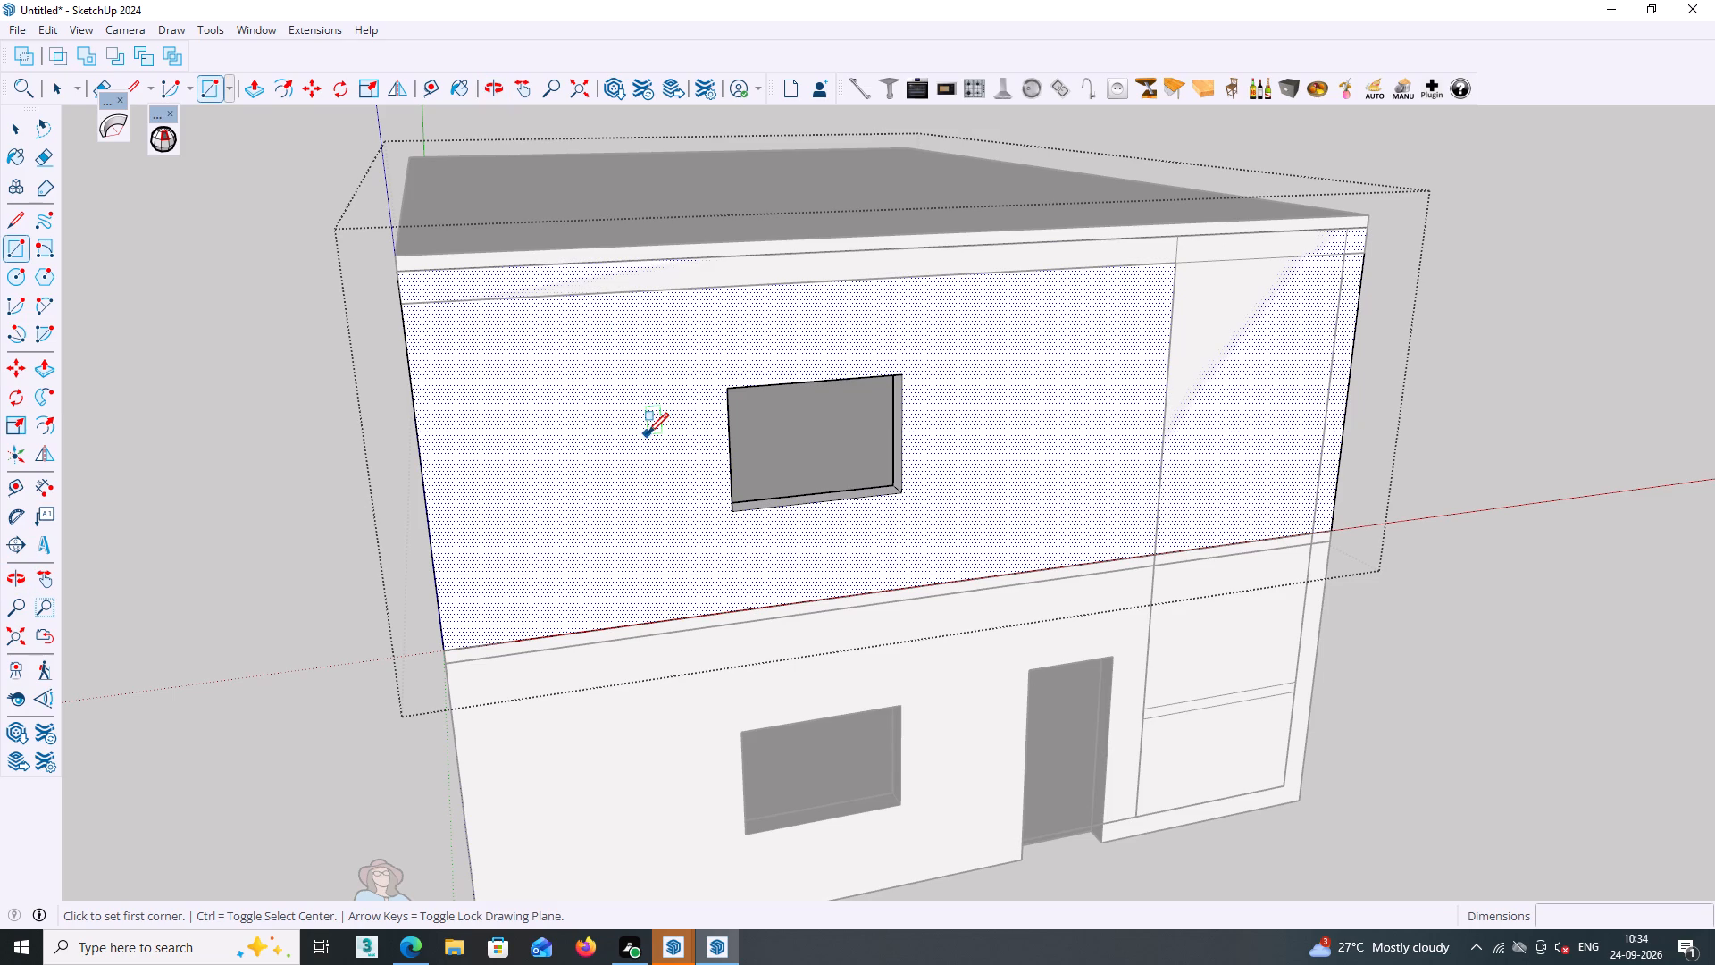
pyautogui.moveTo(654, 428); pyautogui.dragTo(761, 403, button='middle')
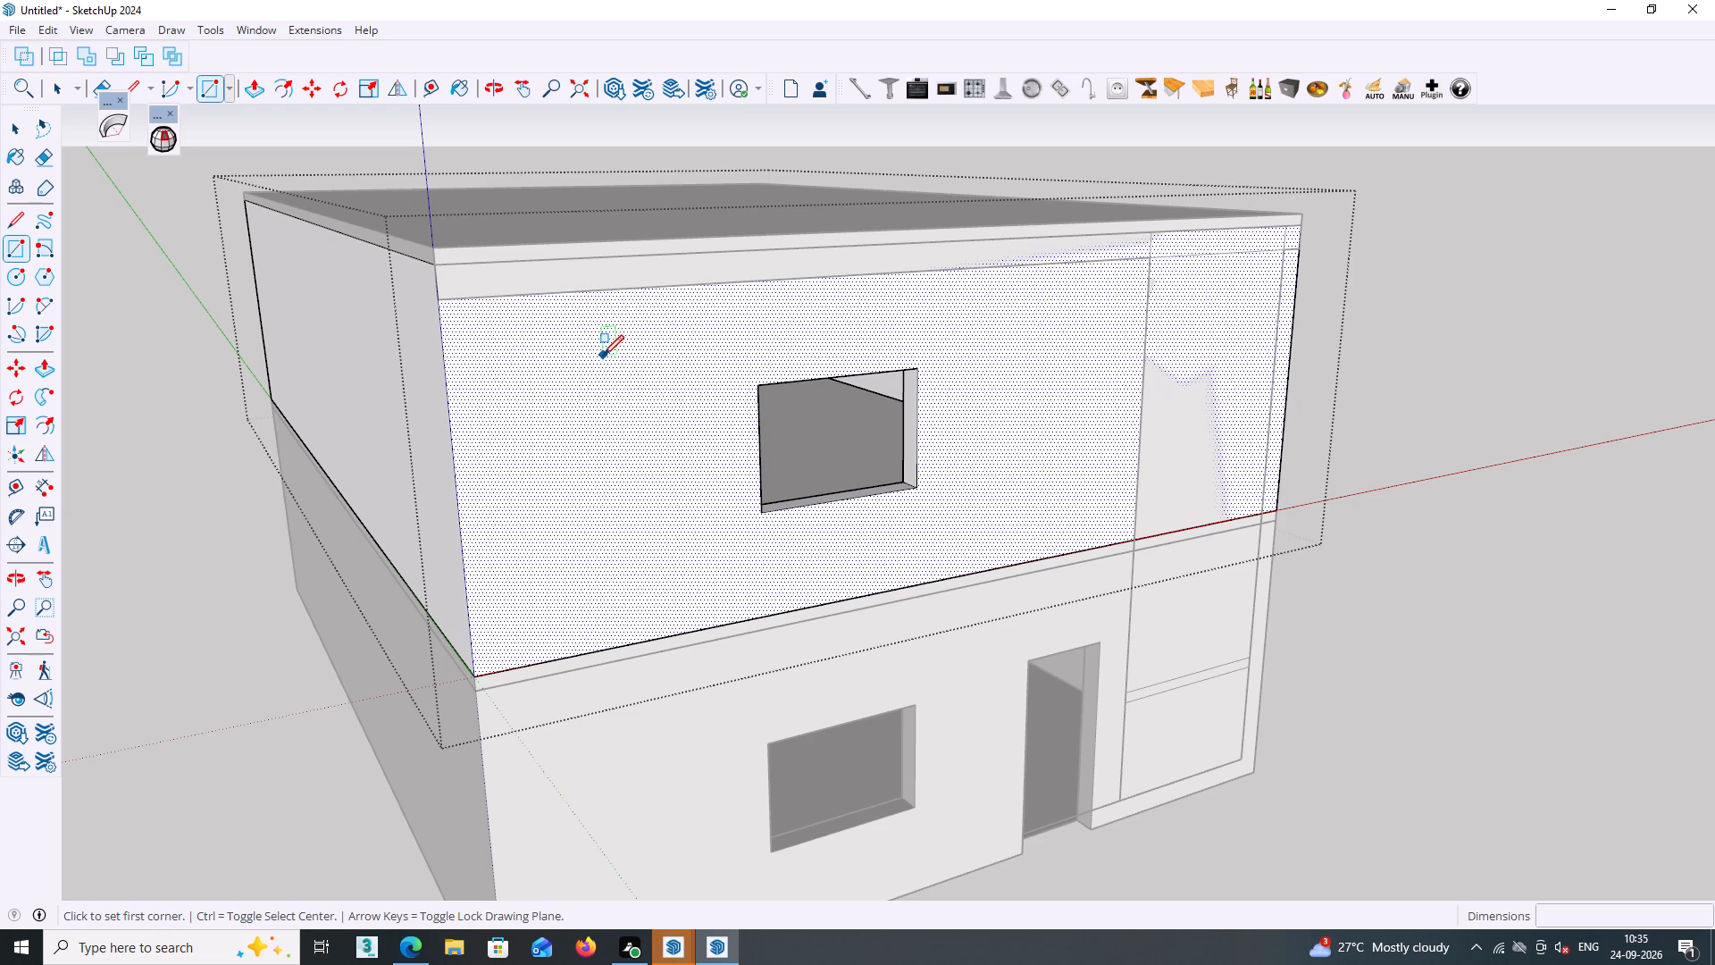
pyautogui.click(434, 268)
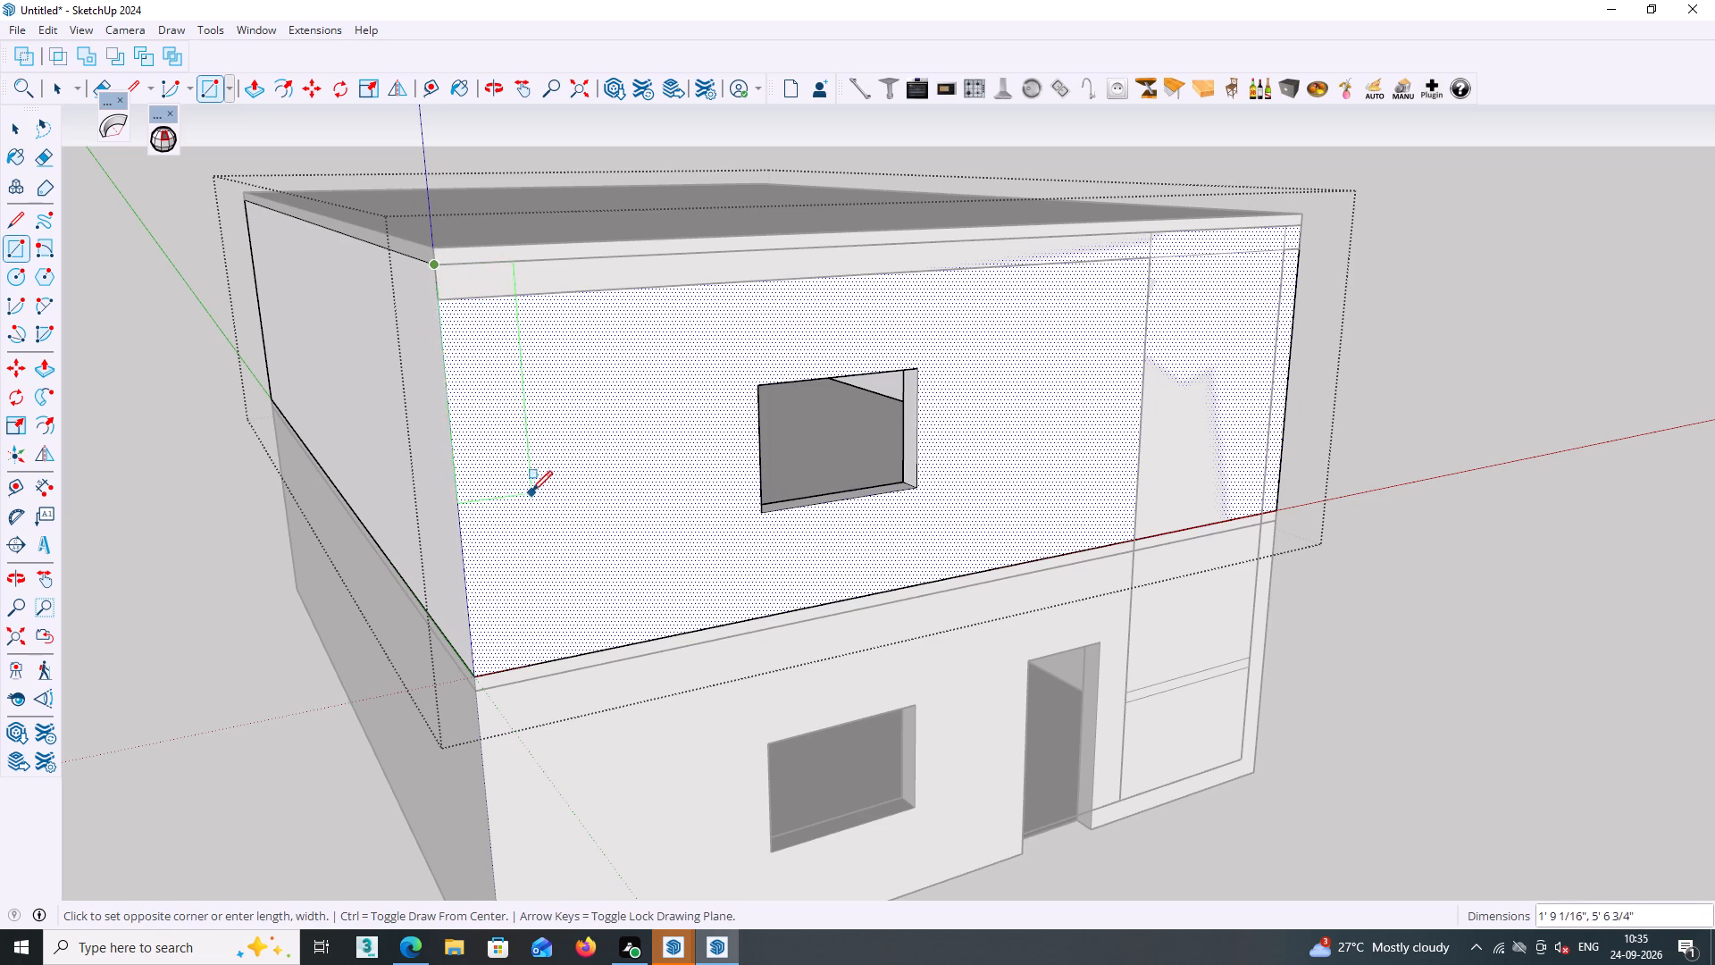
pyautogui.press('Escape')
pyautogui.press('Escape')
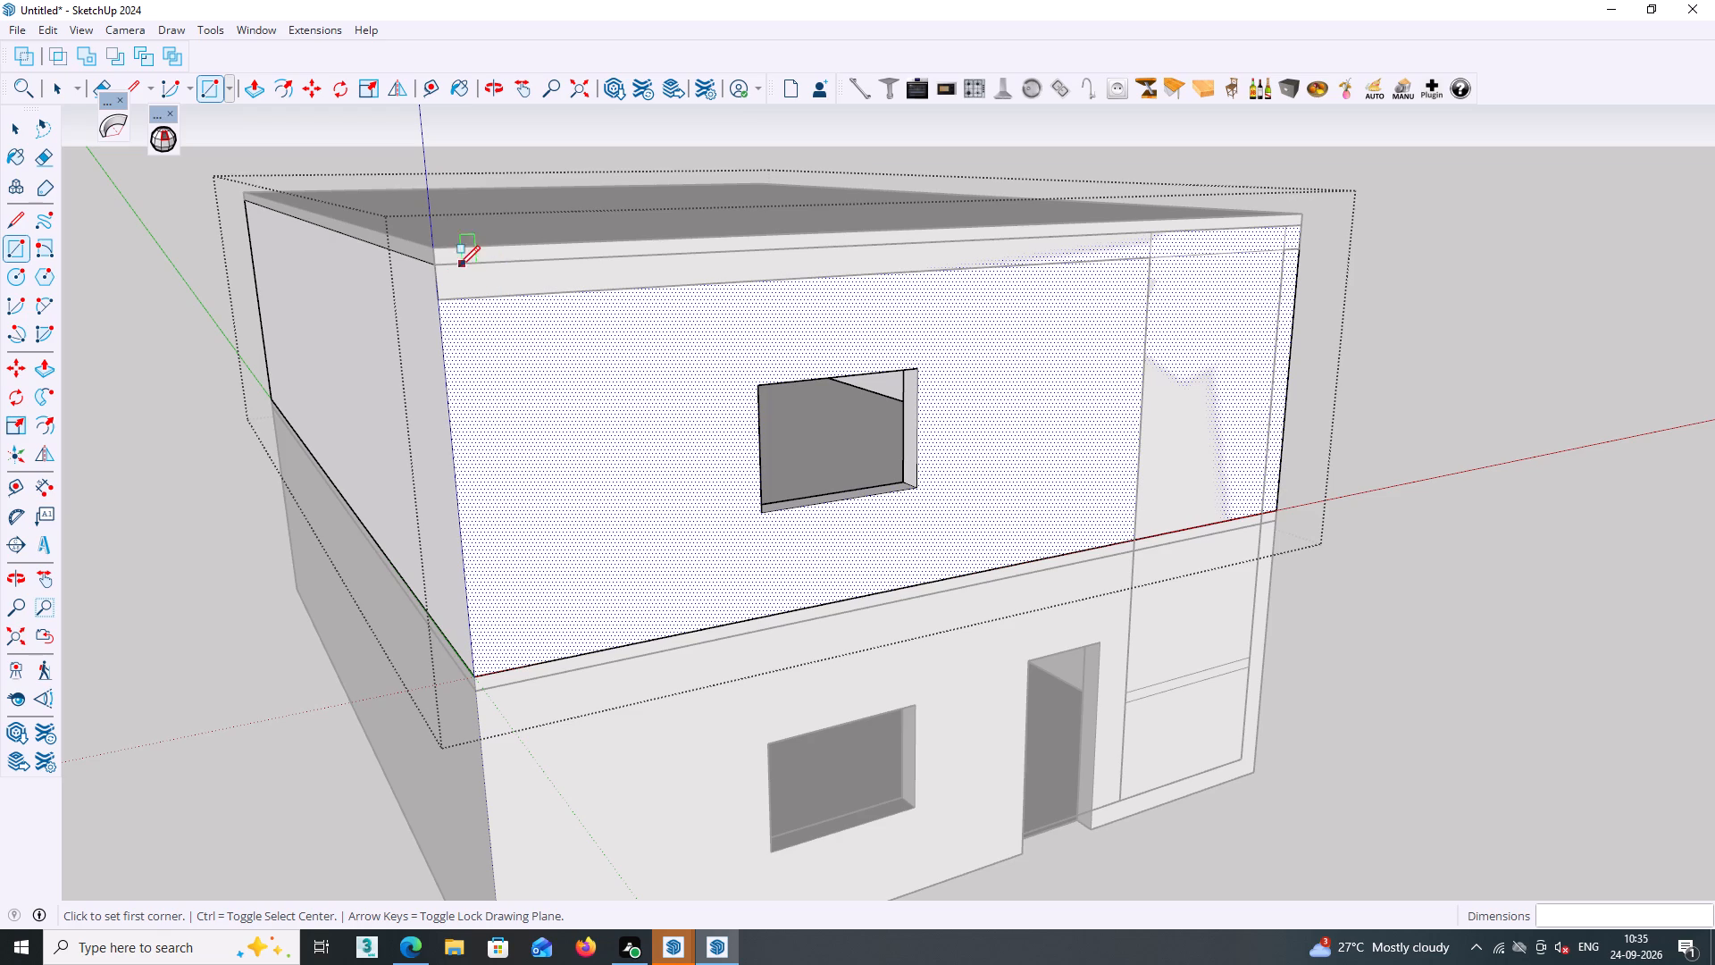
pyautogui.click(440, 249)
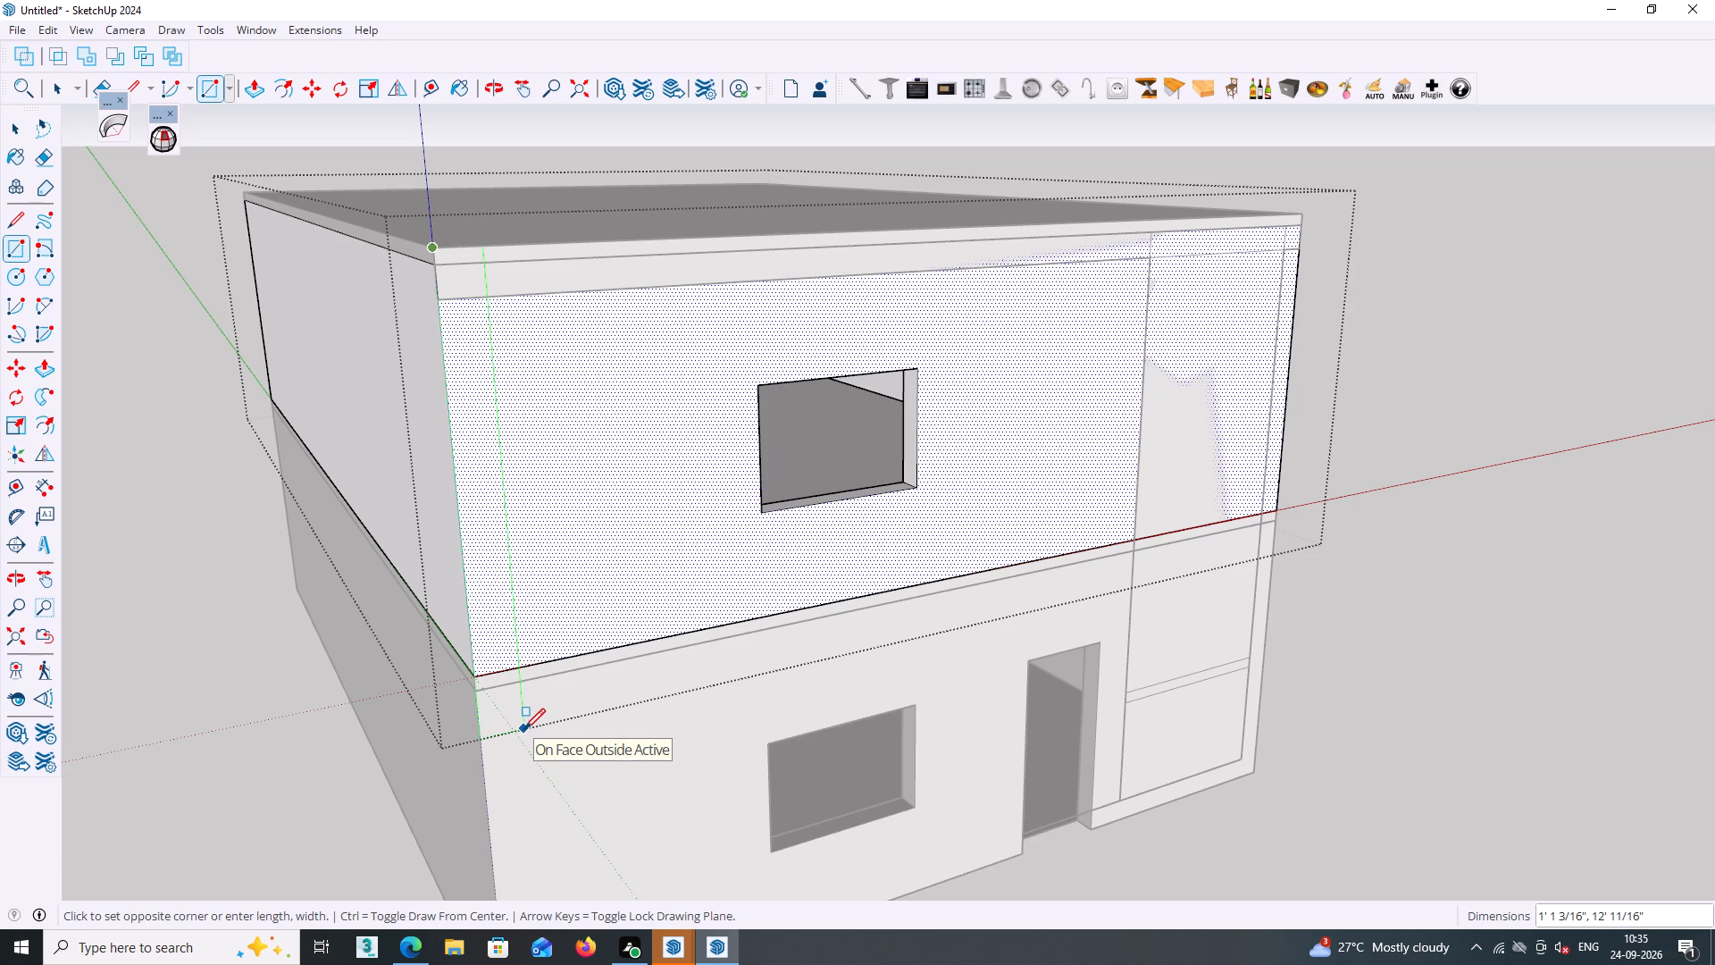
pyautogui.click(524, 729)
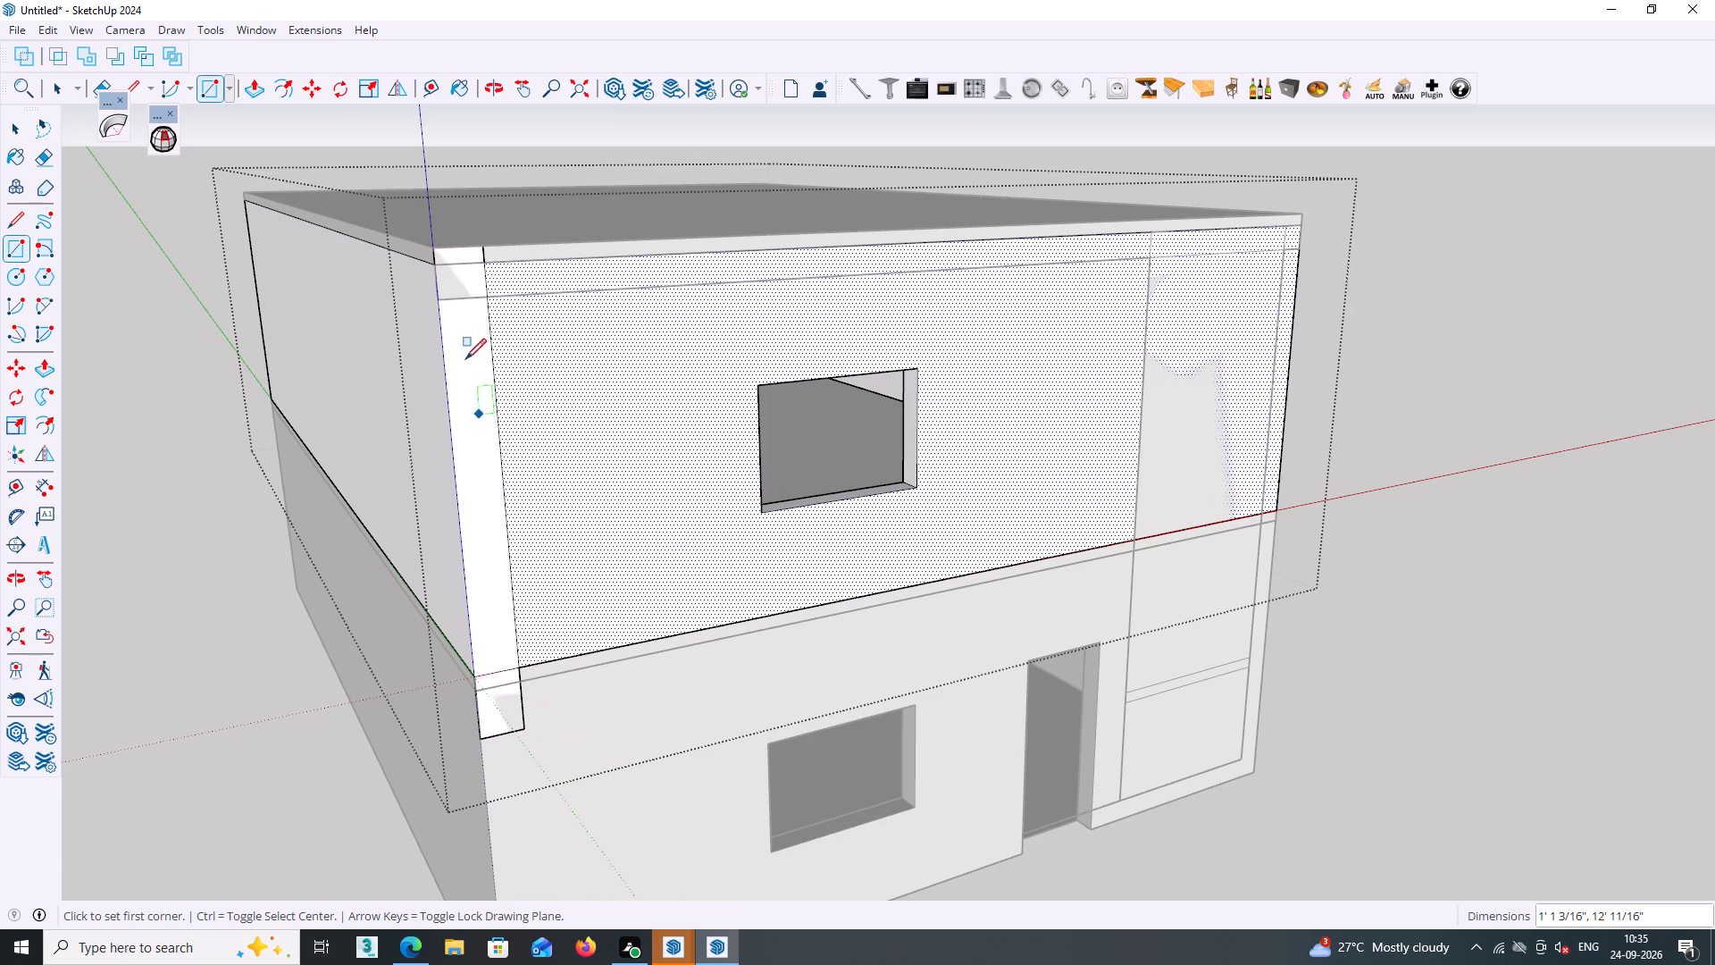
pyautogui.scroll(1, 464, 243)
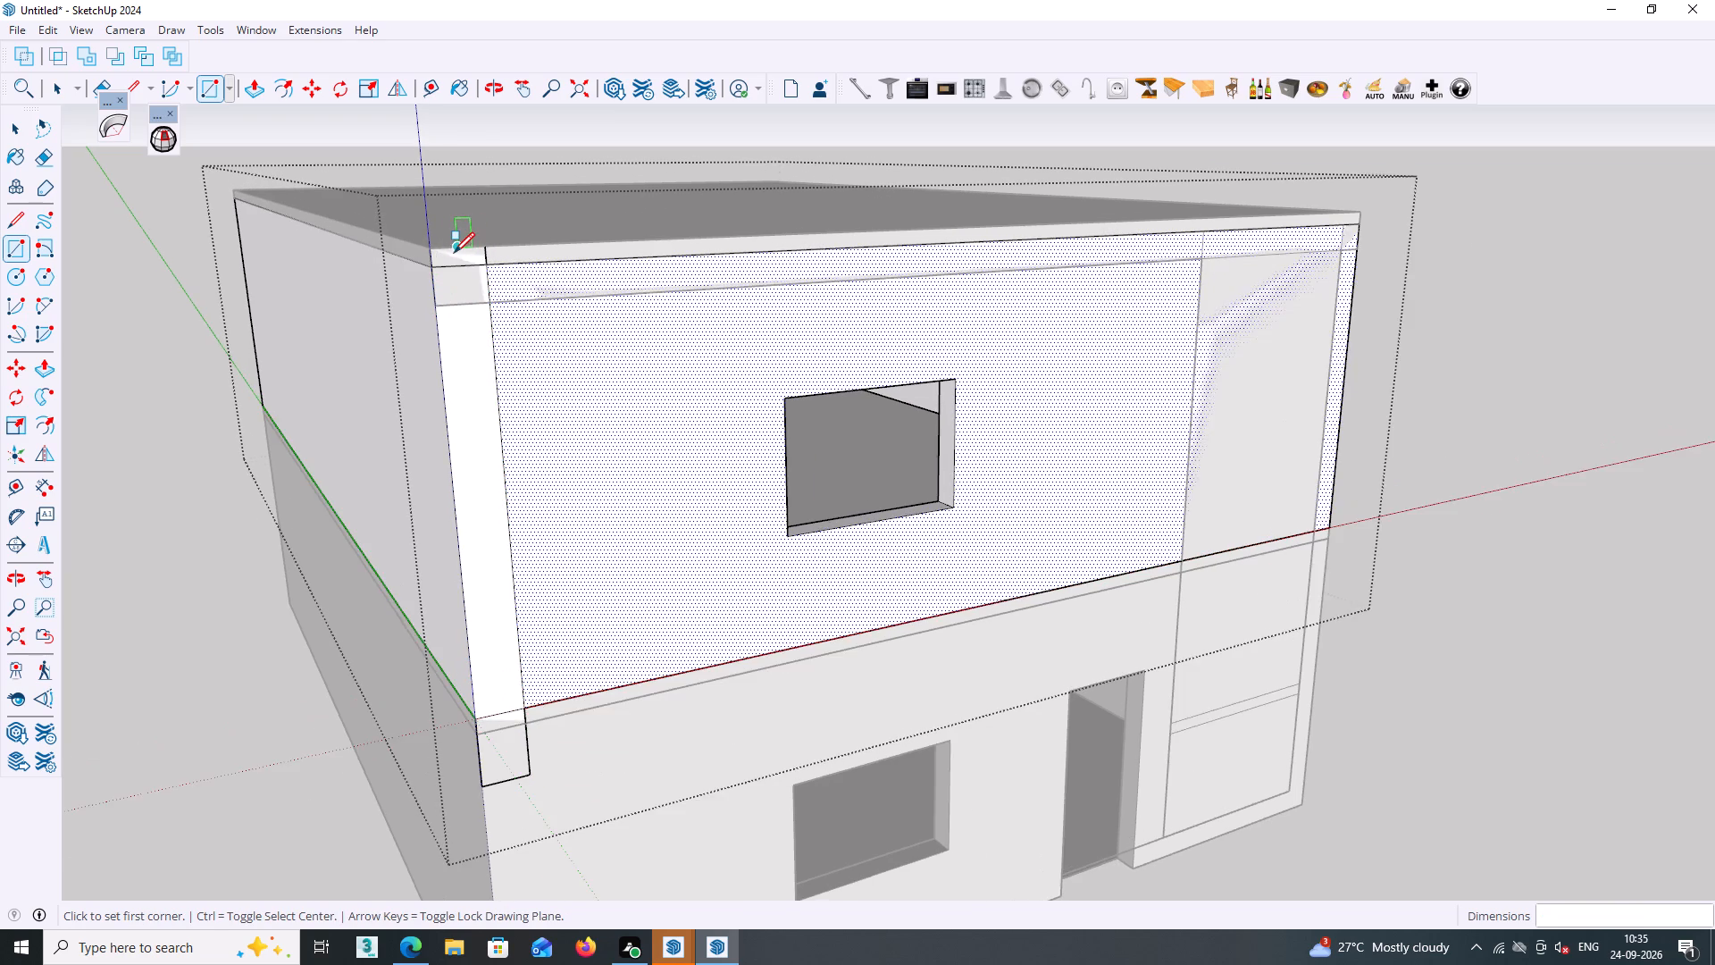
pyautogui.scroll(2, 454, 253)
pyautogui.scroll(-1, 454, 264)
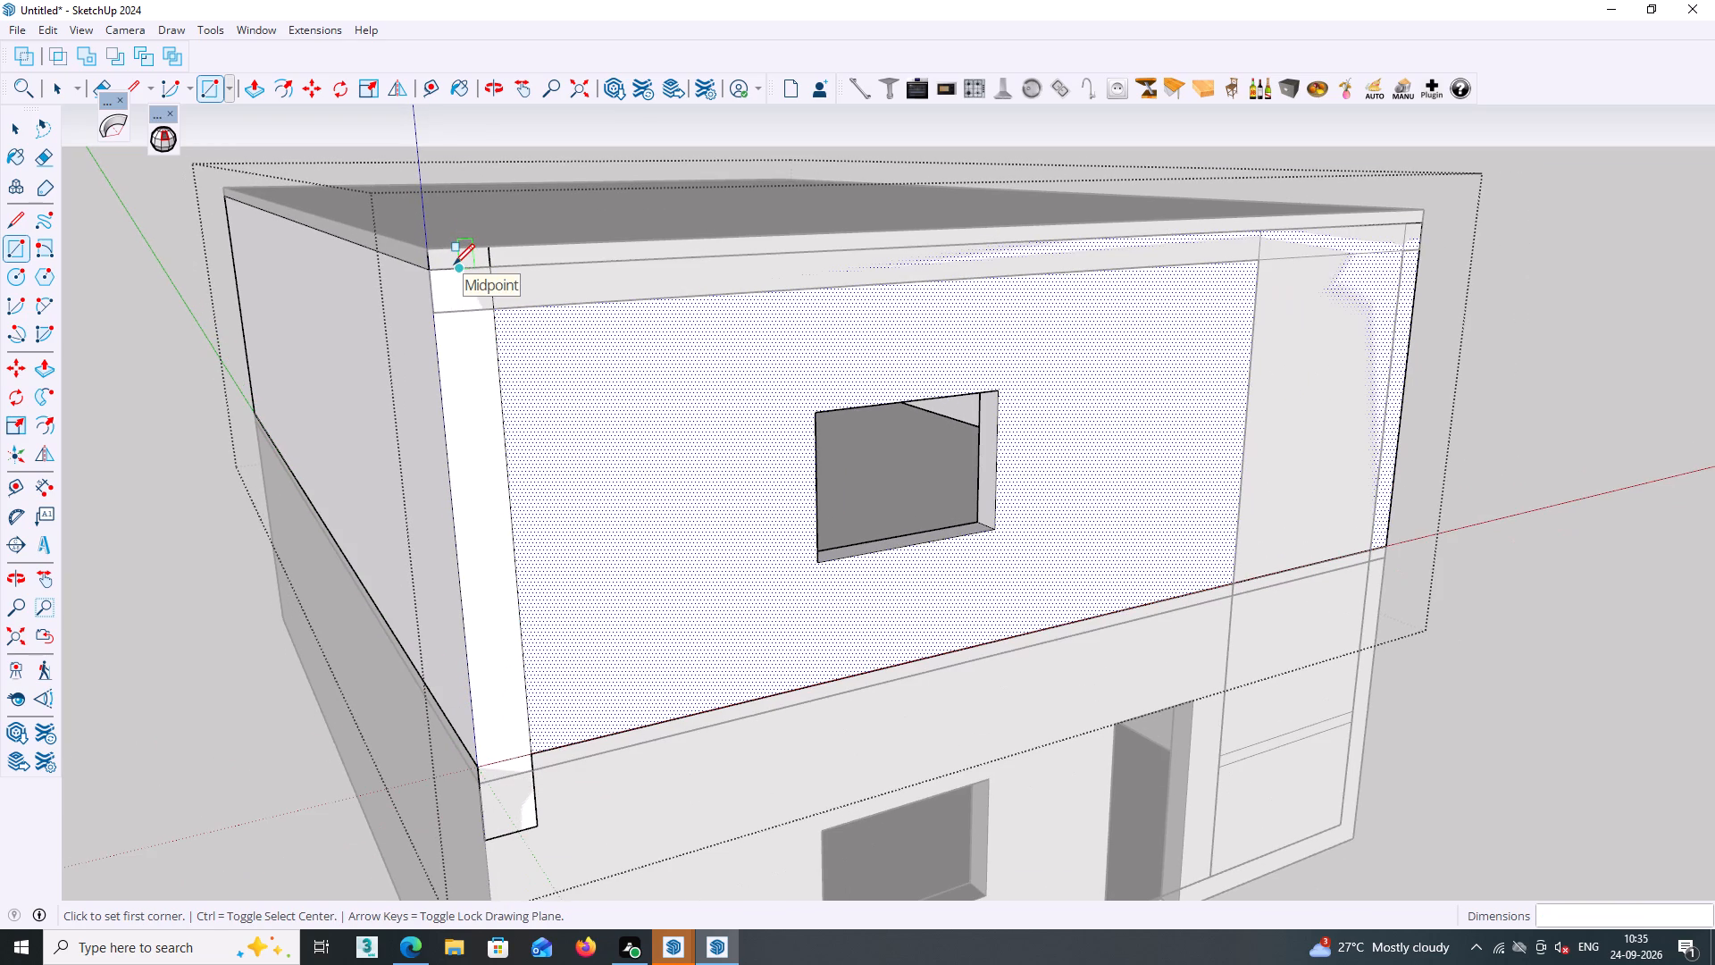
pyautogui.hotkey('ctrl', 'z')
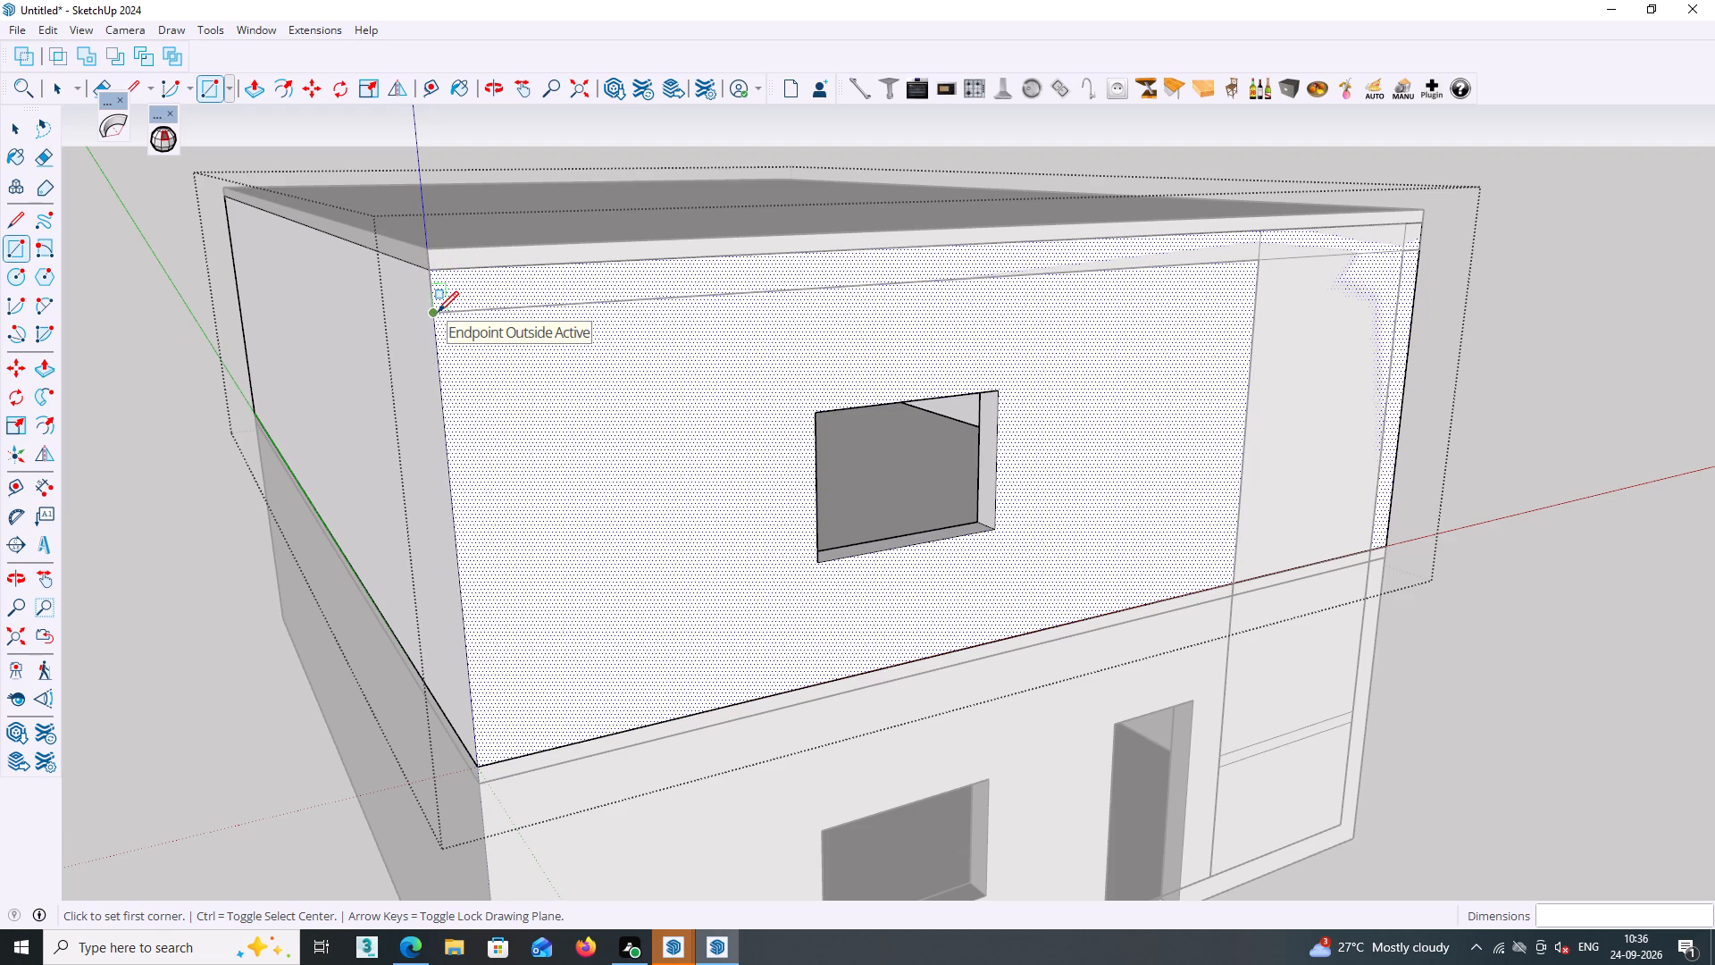
# Draw a vertical rectangle about 11" wide and 10' 10" high along the front wall's corner, starting at the top strip's lower corner.
pyautogui.moveTo(438, 312); pyautogui.dragTo(440, 327)
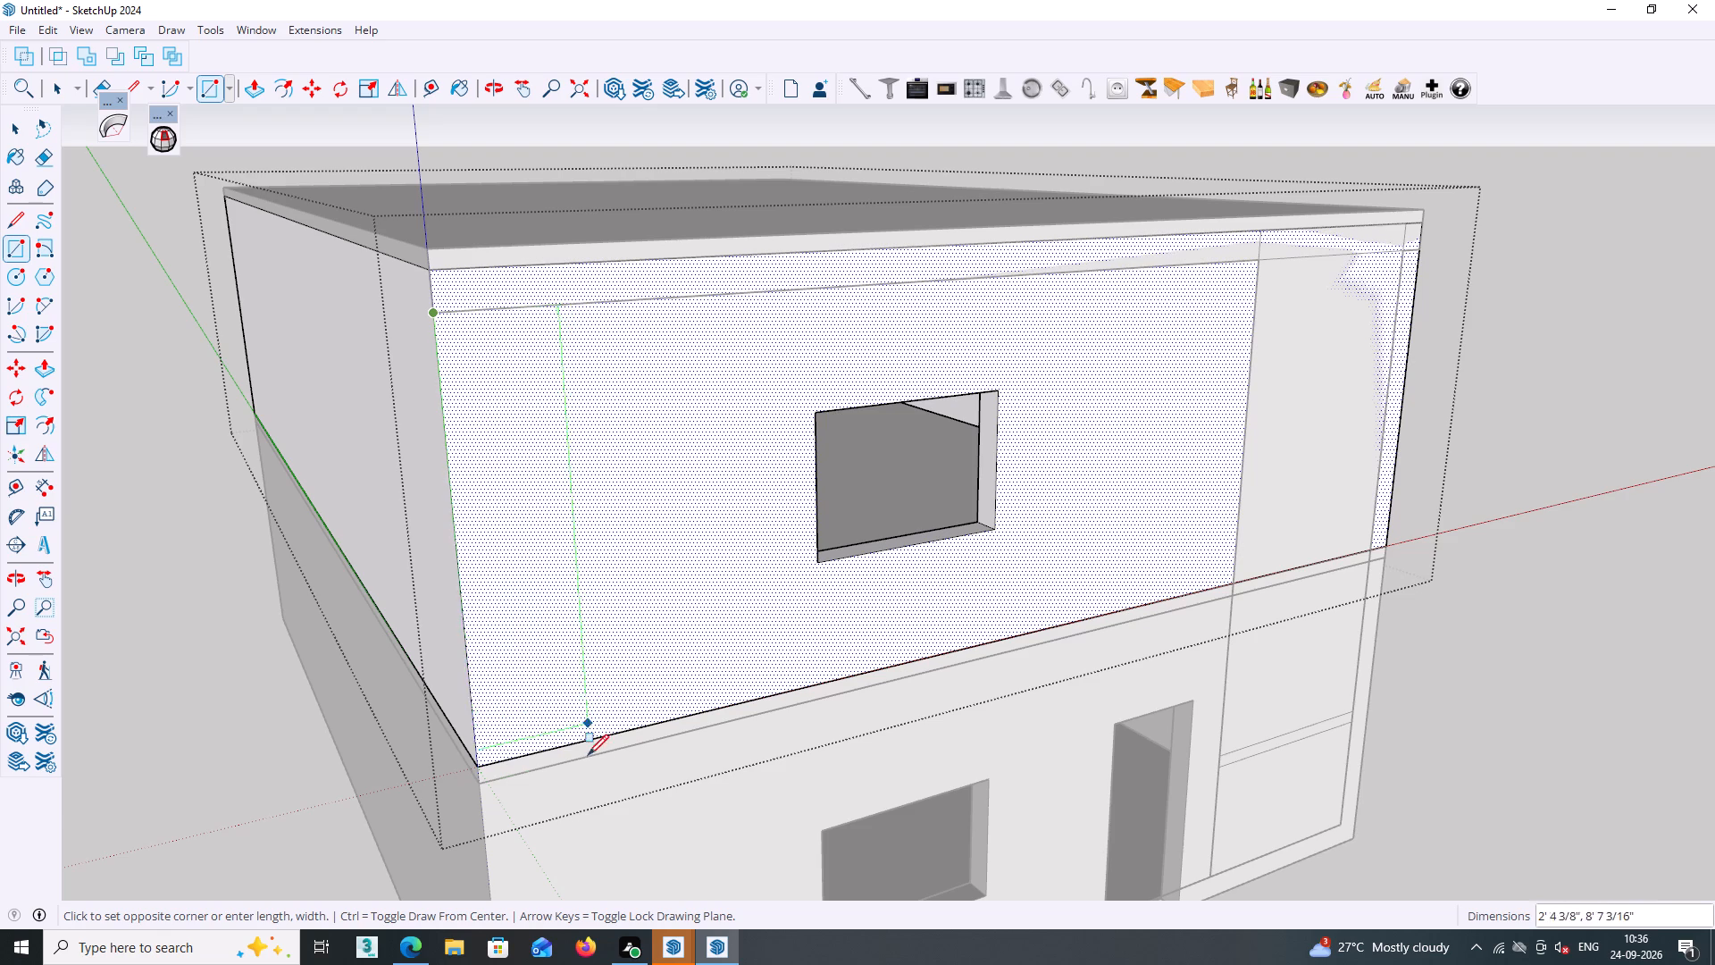
pyautogui.click(529, 826)
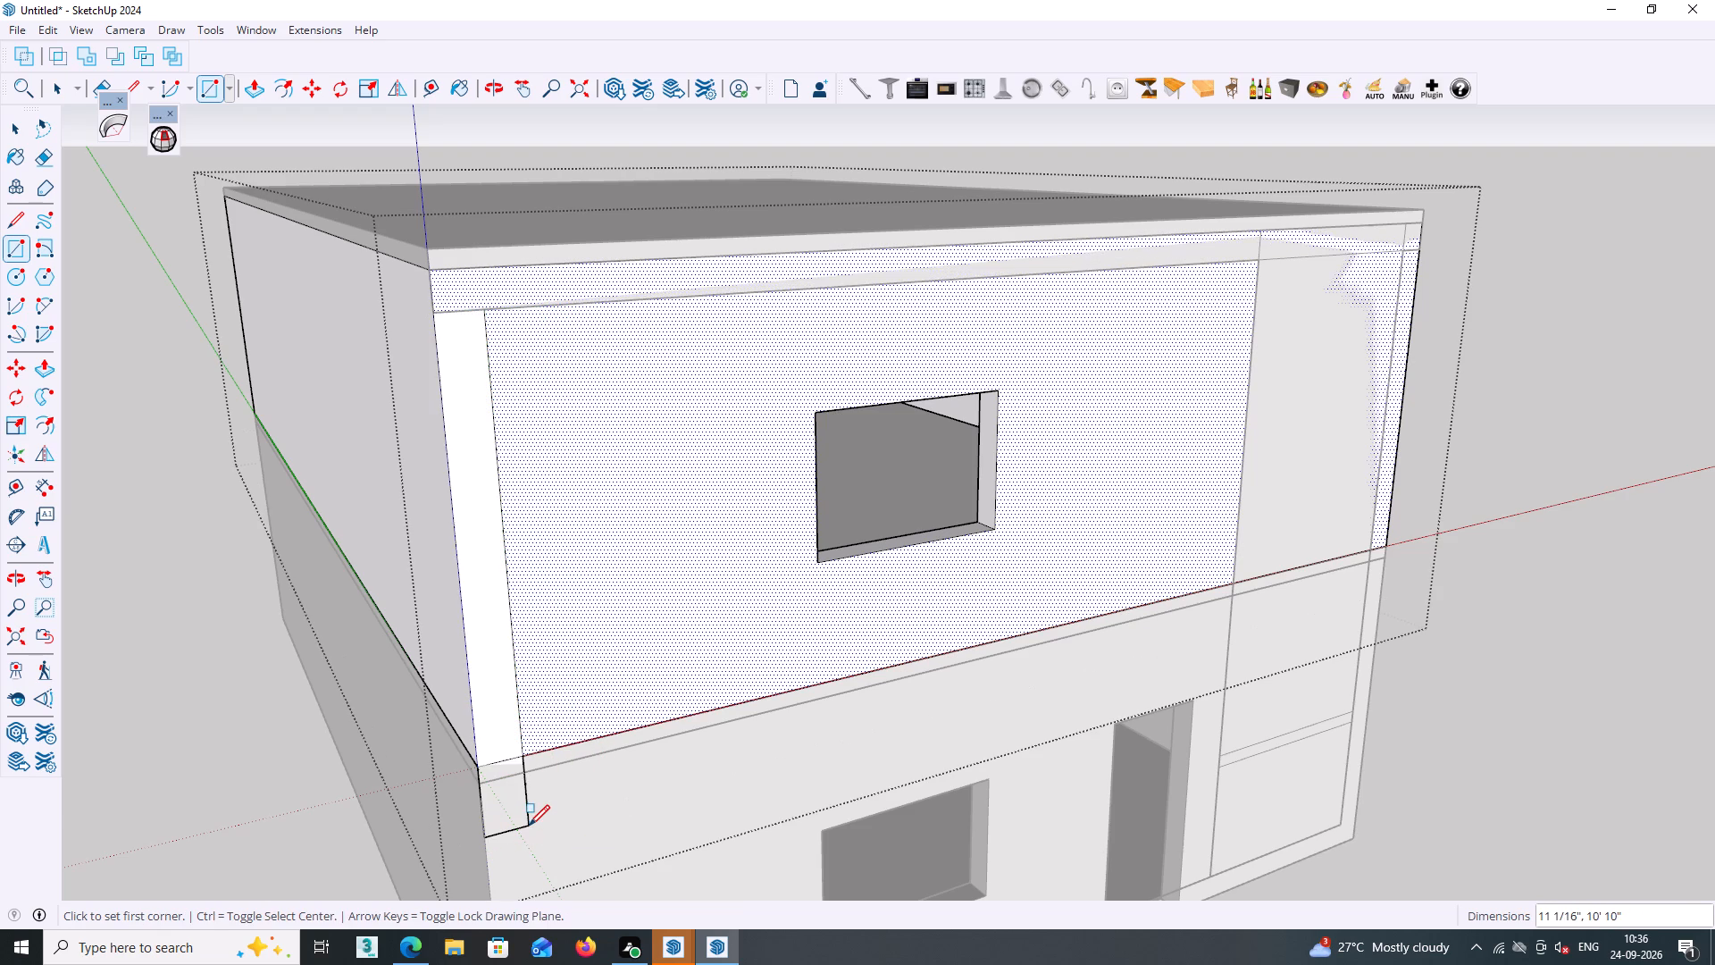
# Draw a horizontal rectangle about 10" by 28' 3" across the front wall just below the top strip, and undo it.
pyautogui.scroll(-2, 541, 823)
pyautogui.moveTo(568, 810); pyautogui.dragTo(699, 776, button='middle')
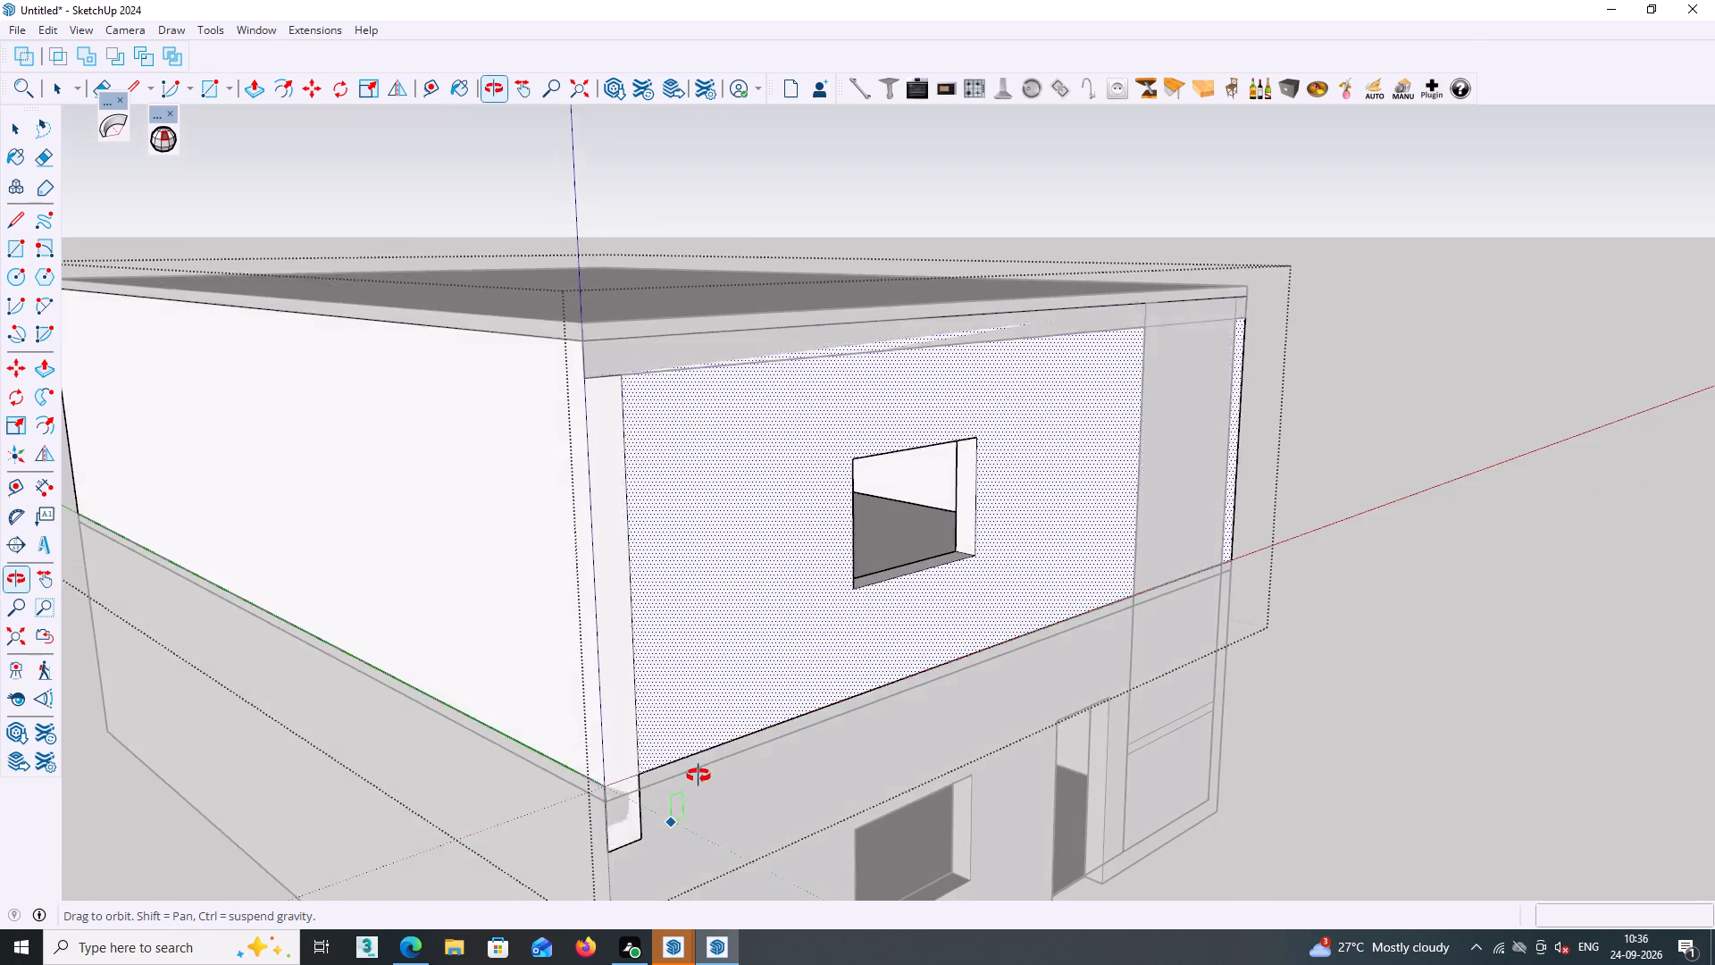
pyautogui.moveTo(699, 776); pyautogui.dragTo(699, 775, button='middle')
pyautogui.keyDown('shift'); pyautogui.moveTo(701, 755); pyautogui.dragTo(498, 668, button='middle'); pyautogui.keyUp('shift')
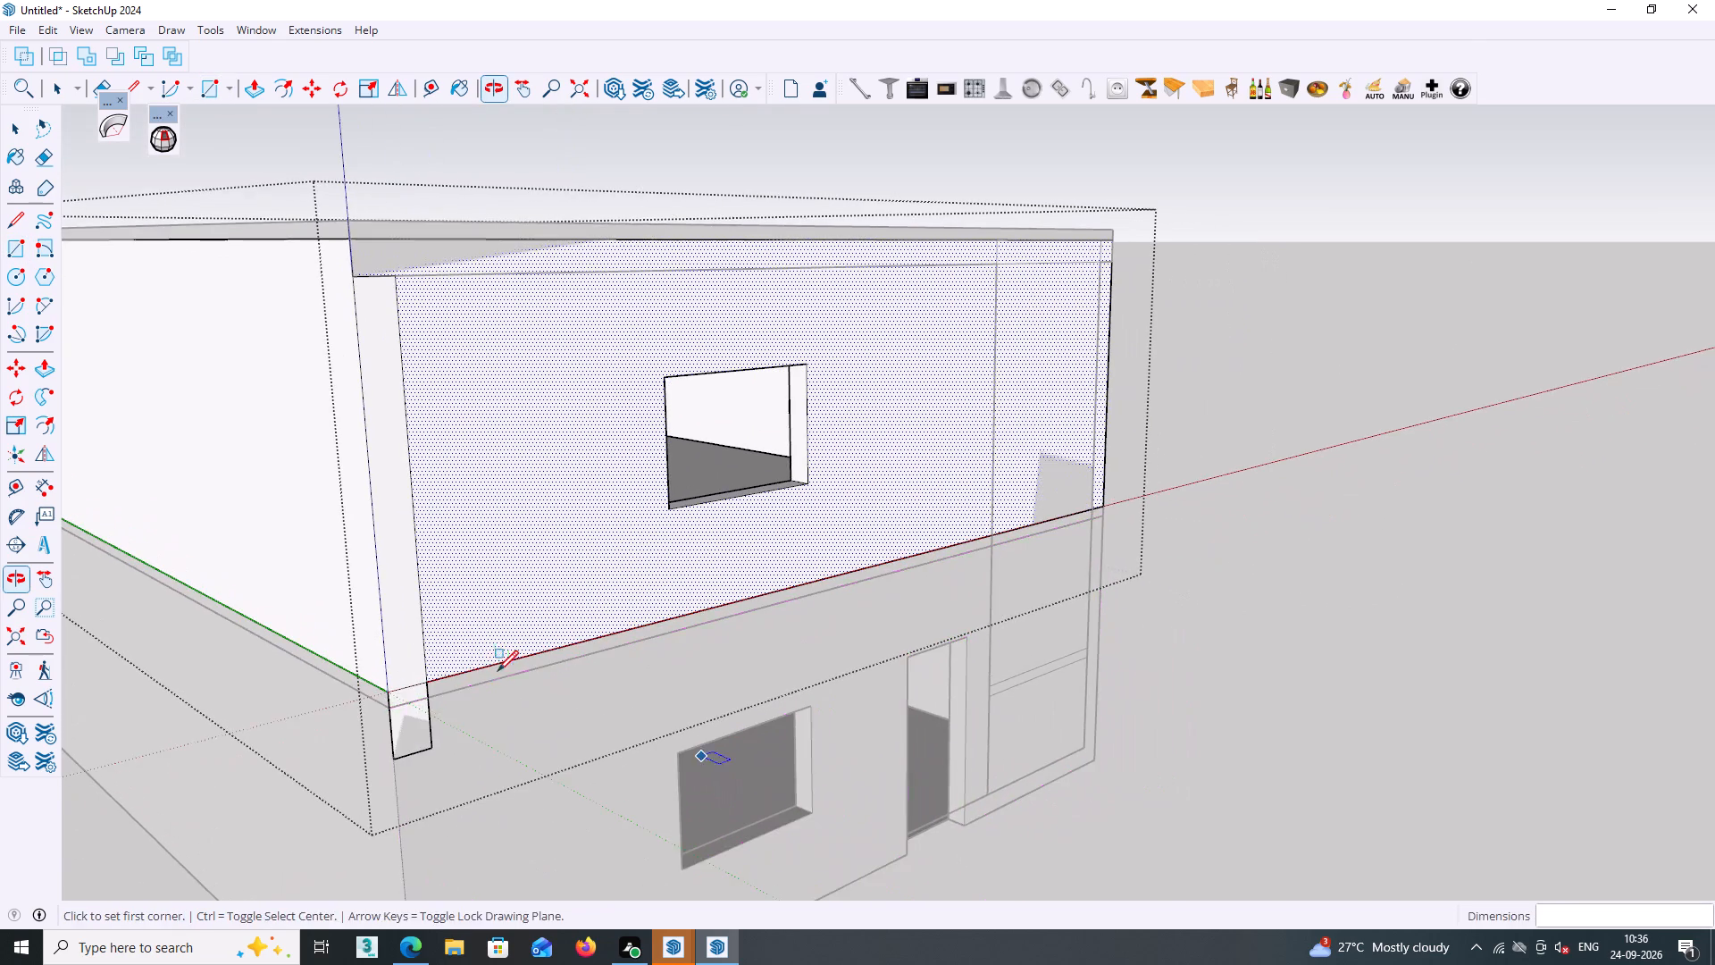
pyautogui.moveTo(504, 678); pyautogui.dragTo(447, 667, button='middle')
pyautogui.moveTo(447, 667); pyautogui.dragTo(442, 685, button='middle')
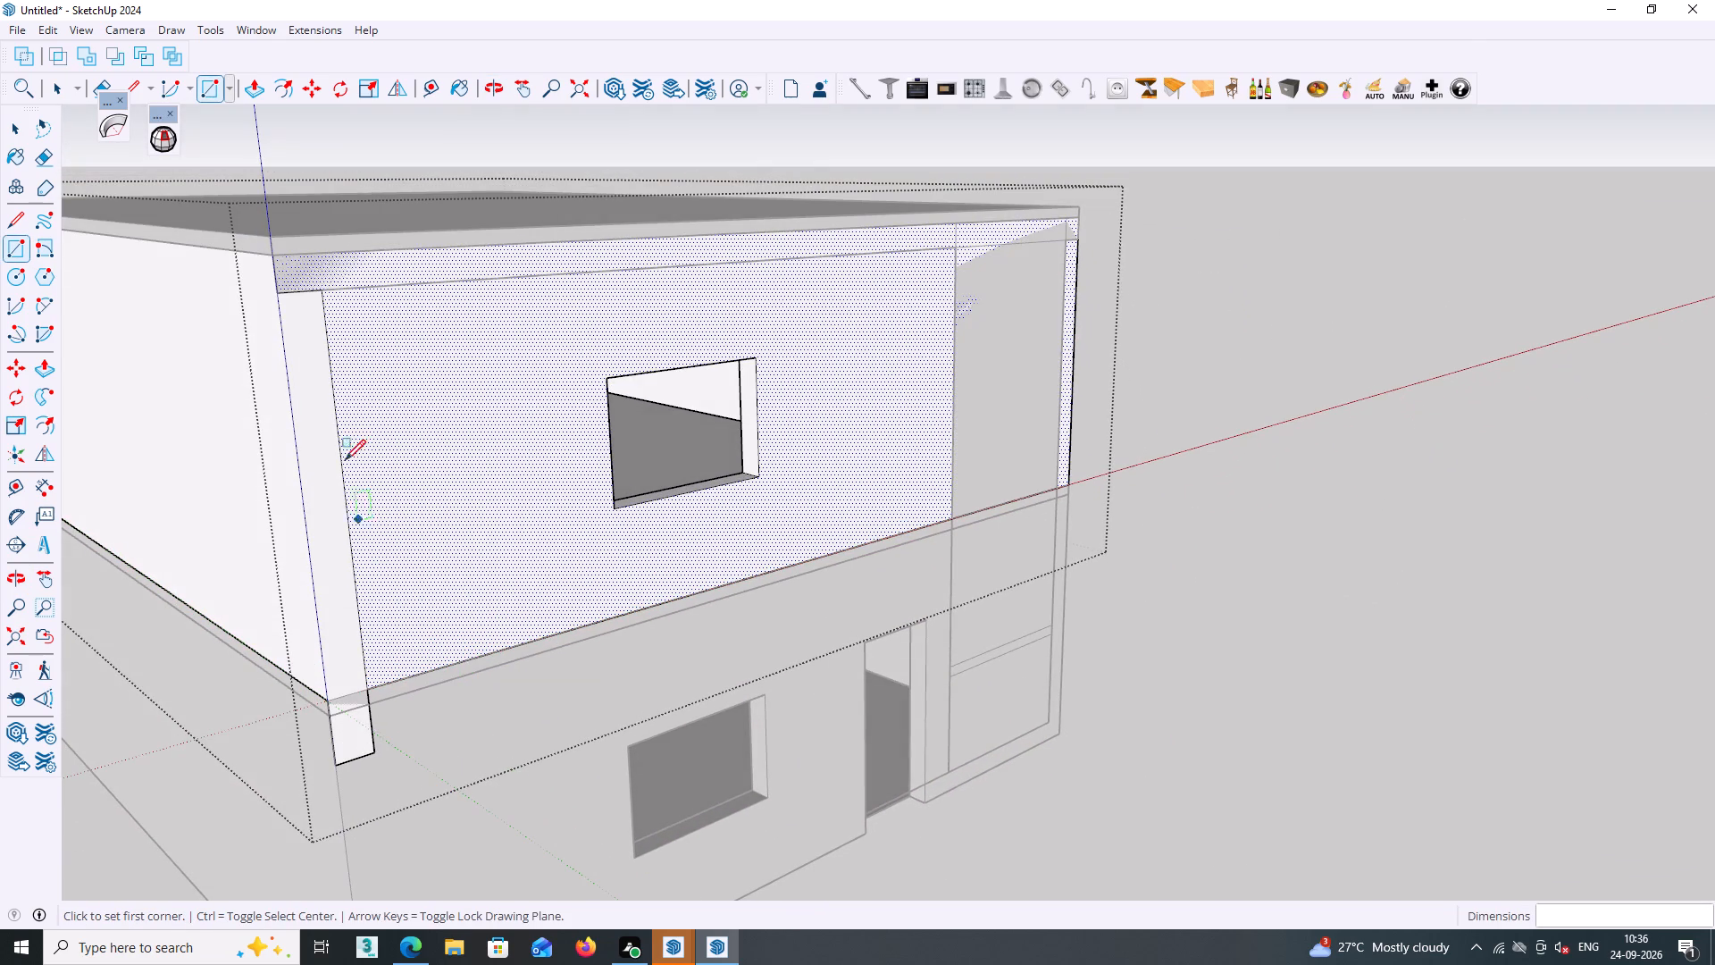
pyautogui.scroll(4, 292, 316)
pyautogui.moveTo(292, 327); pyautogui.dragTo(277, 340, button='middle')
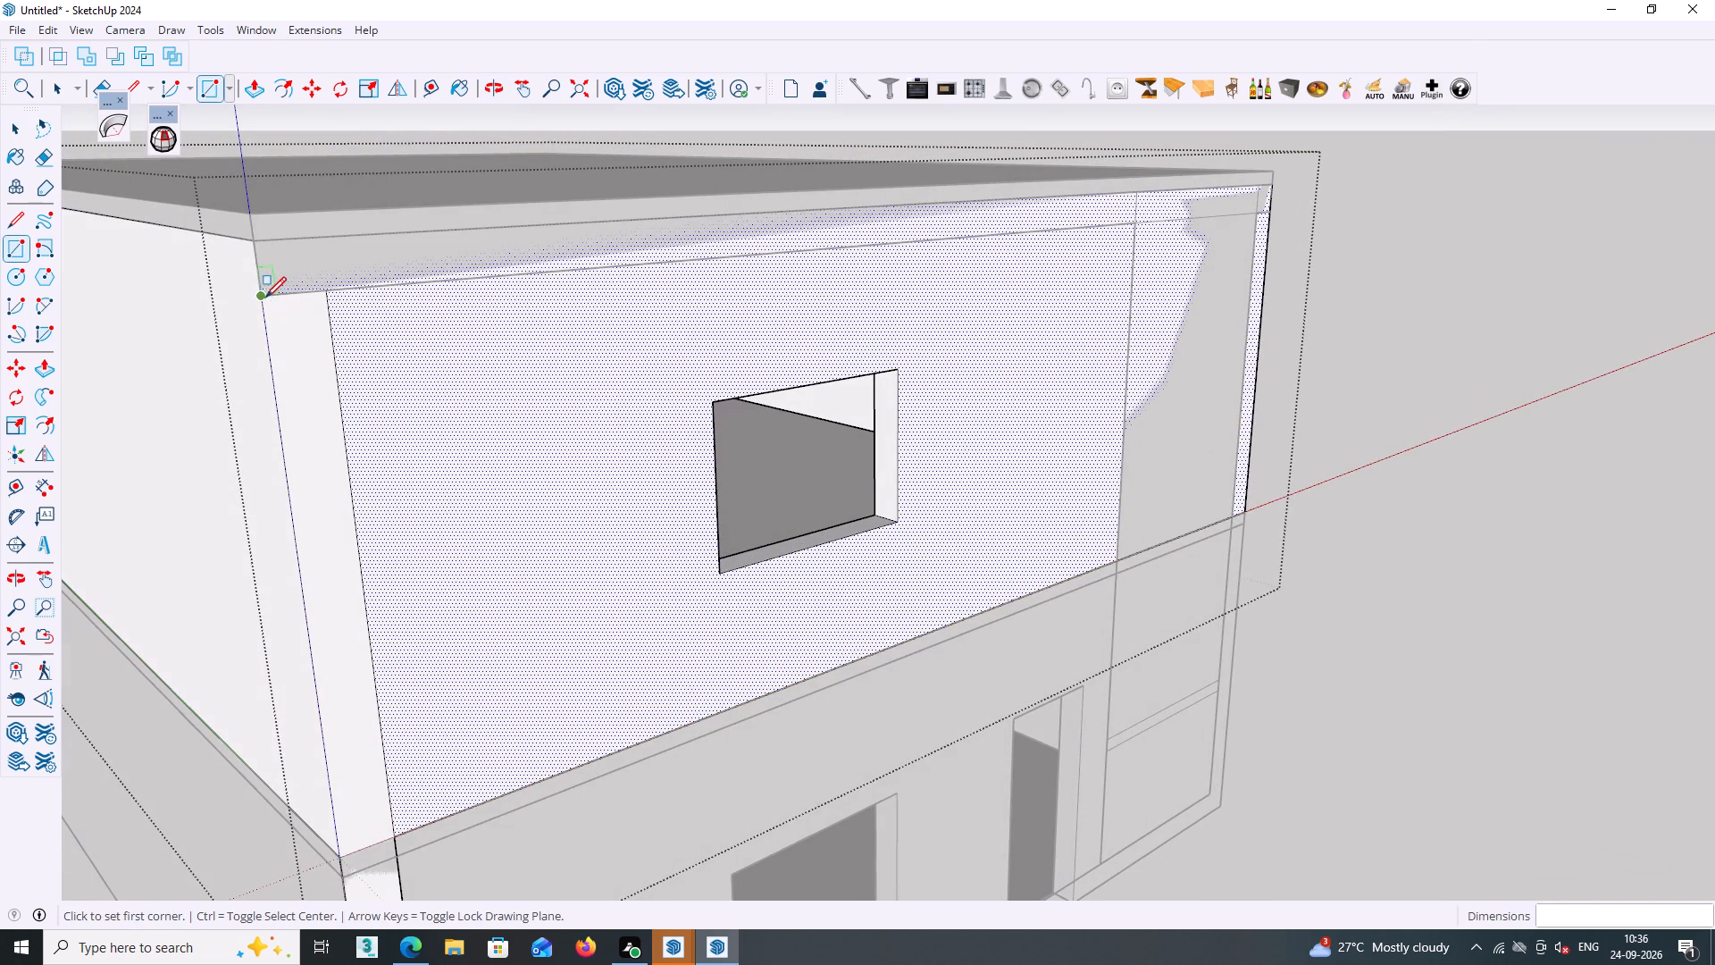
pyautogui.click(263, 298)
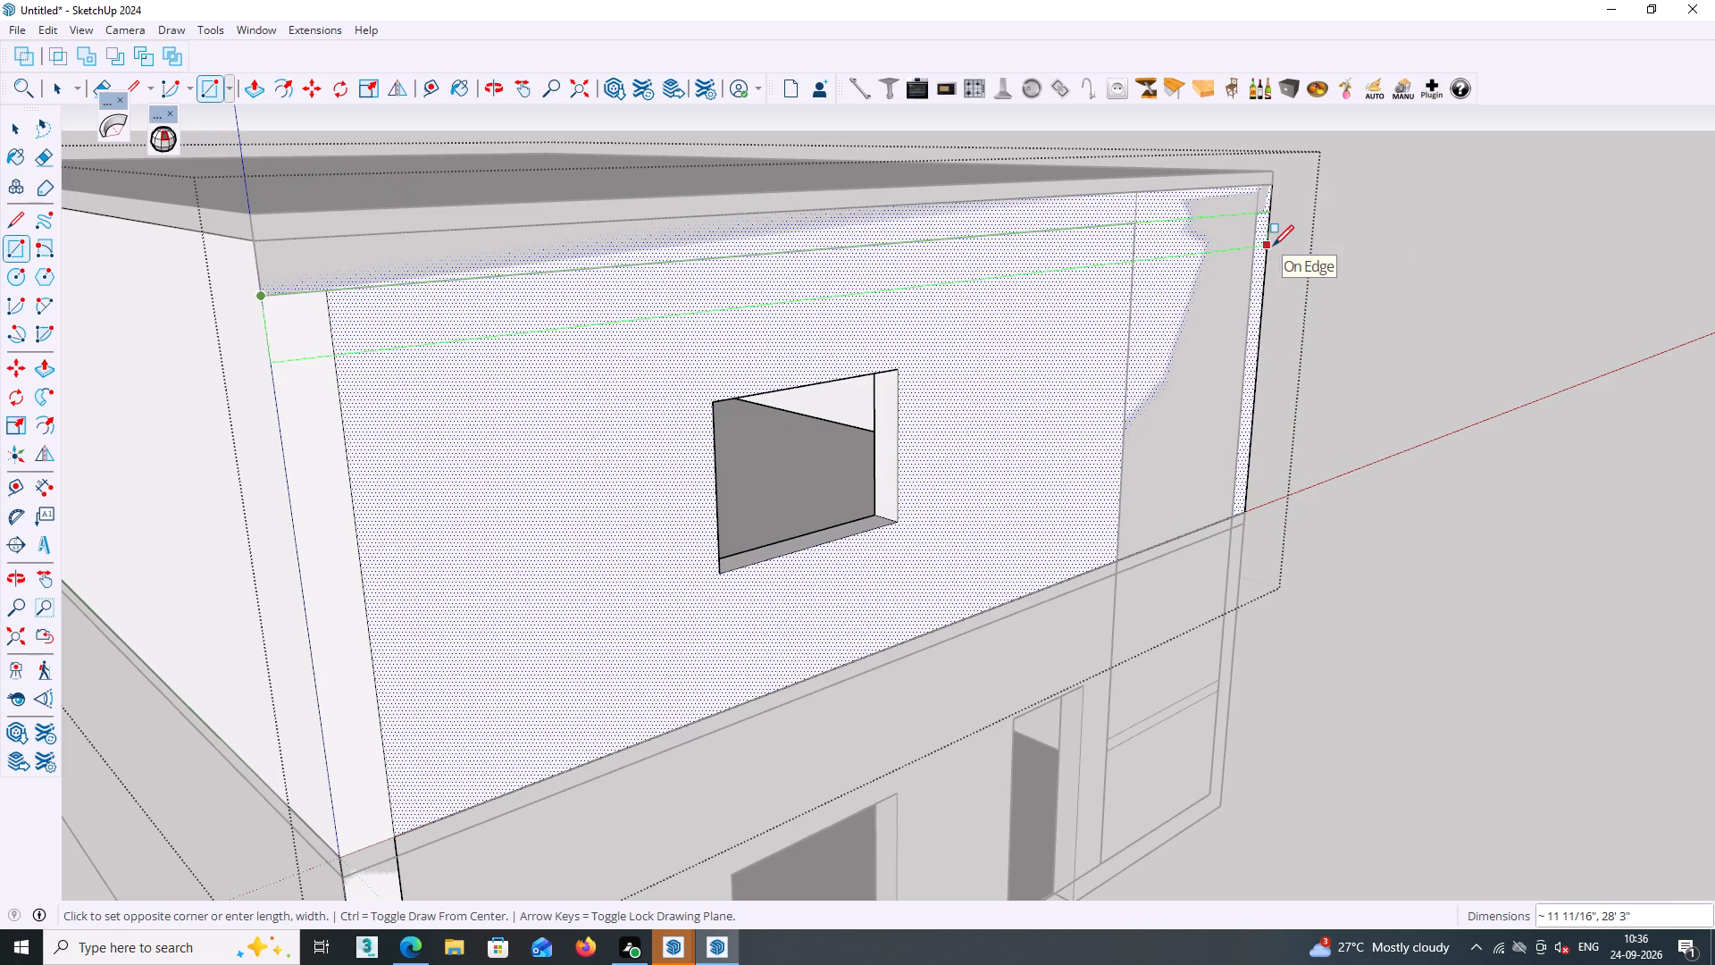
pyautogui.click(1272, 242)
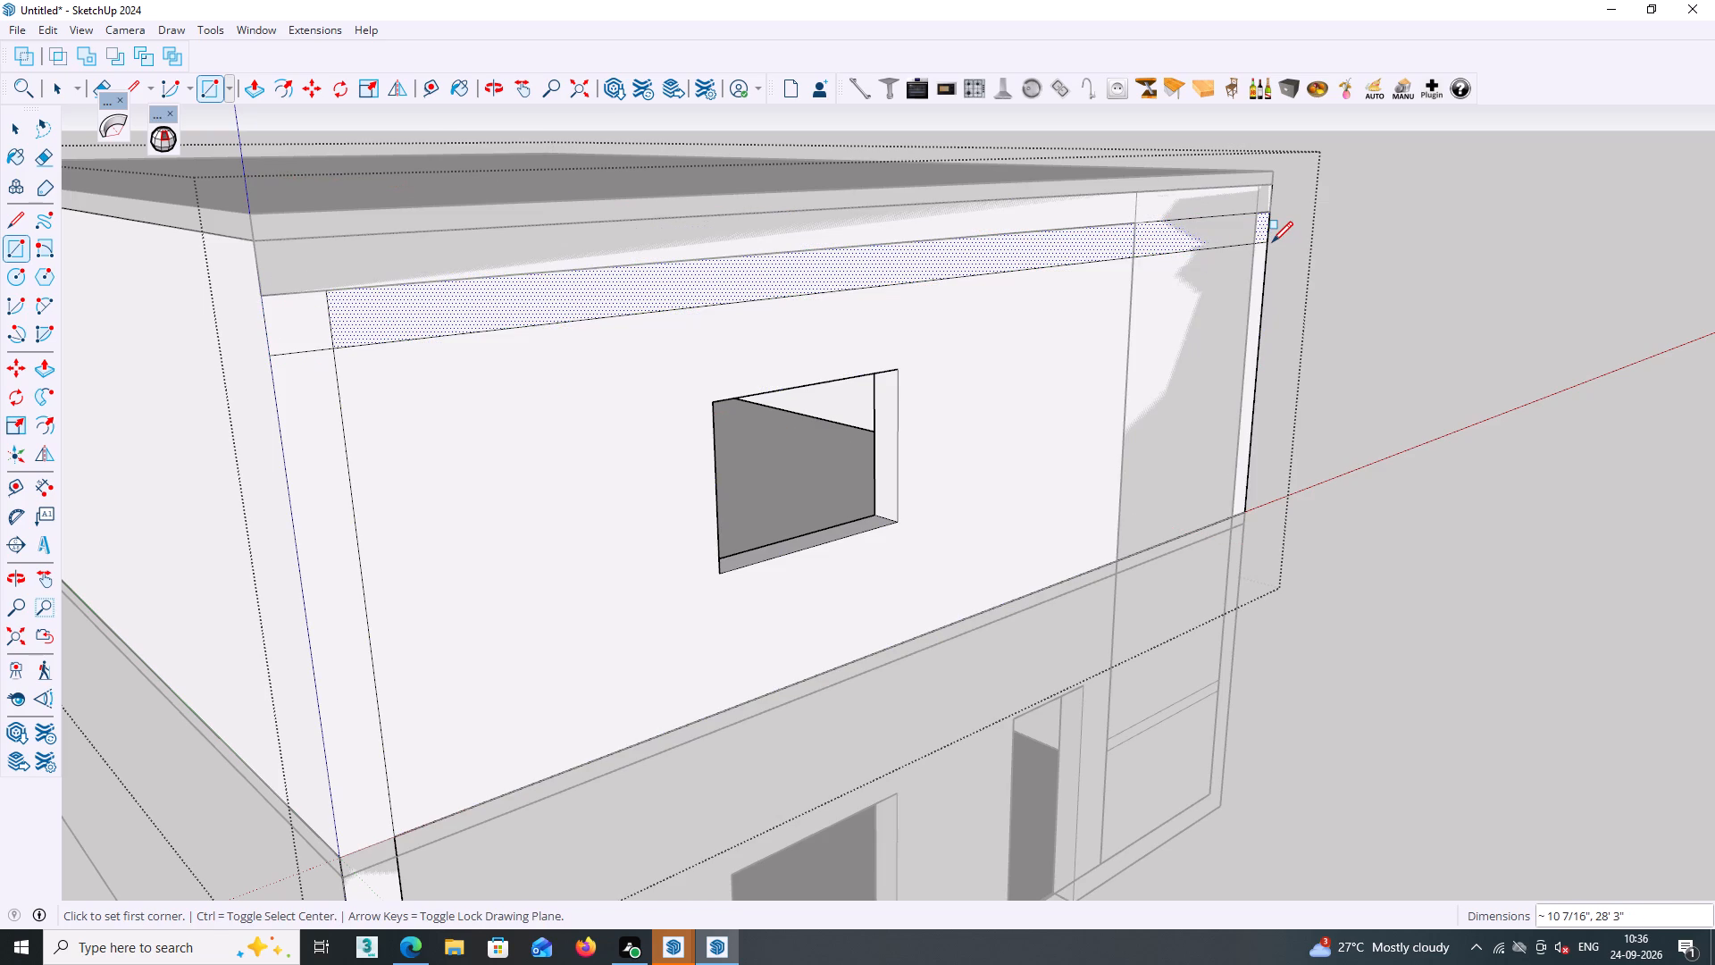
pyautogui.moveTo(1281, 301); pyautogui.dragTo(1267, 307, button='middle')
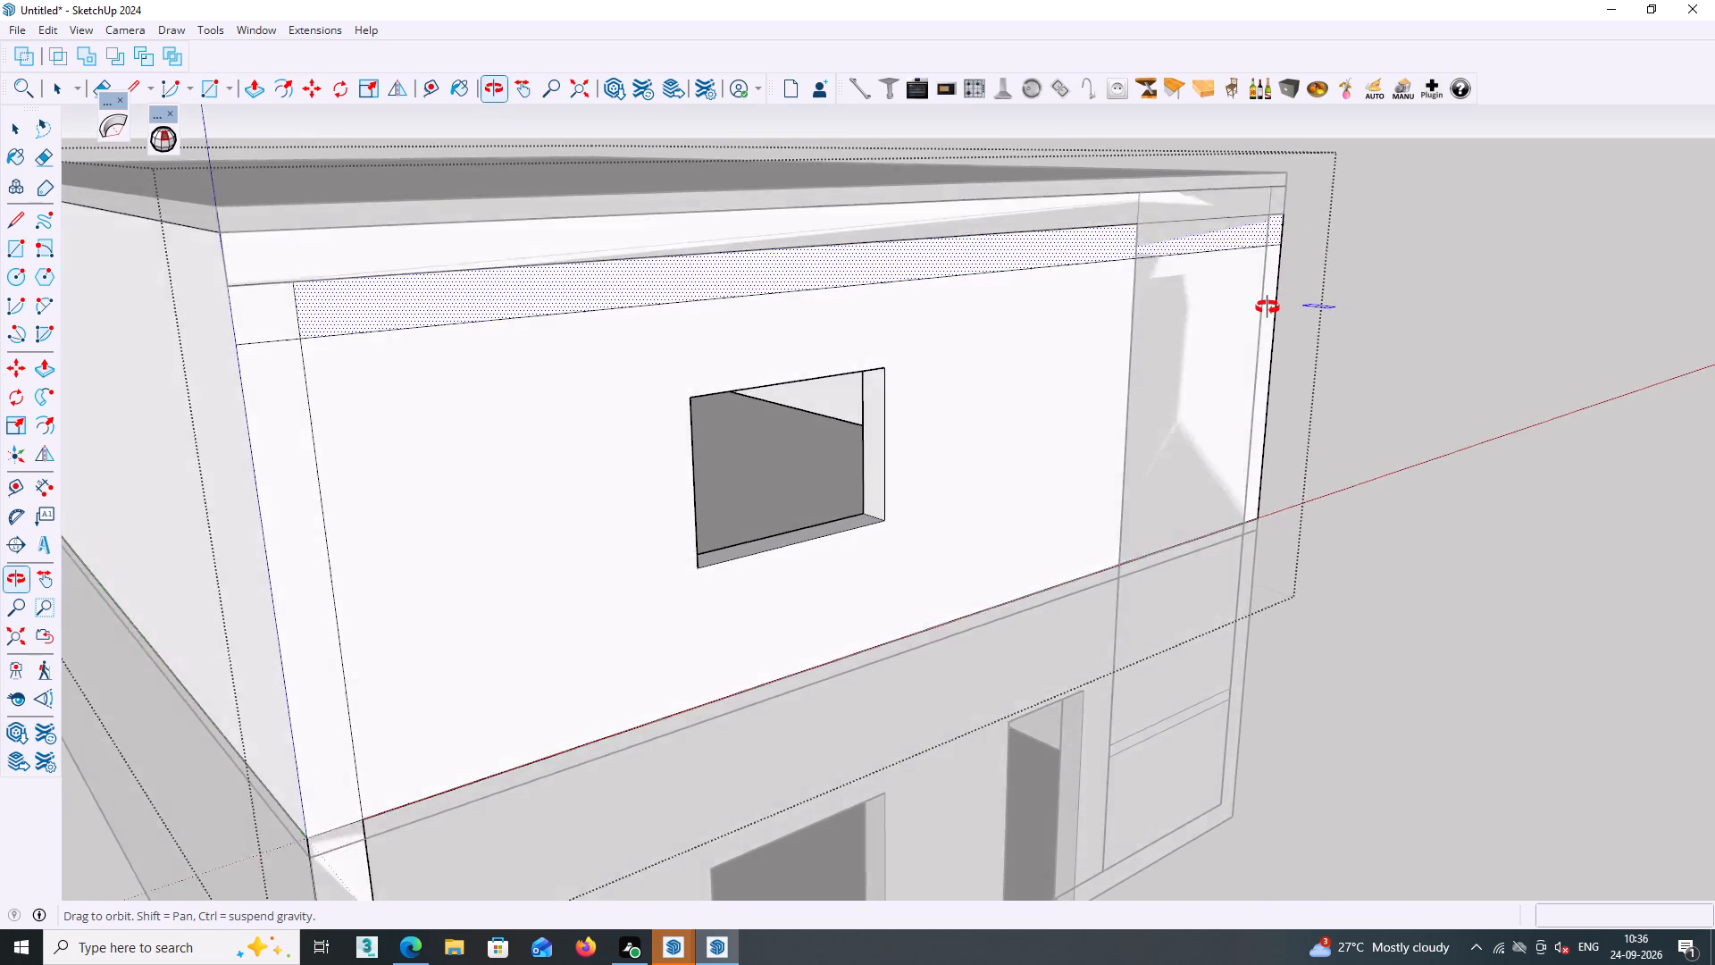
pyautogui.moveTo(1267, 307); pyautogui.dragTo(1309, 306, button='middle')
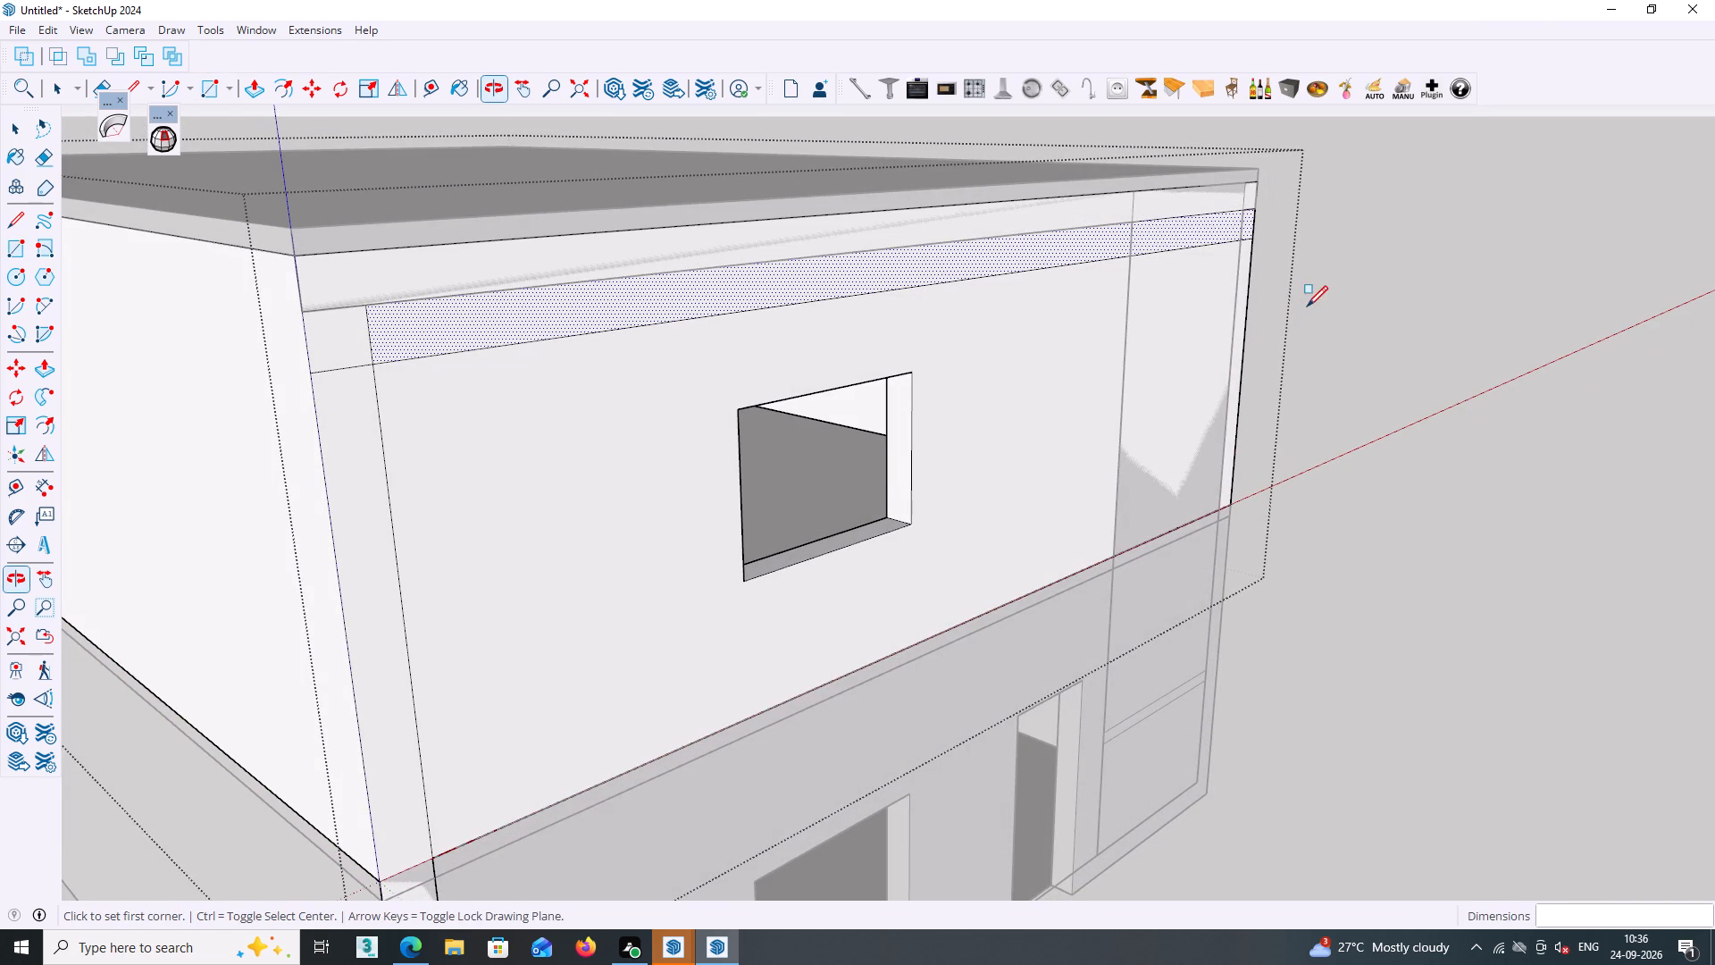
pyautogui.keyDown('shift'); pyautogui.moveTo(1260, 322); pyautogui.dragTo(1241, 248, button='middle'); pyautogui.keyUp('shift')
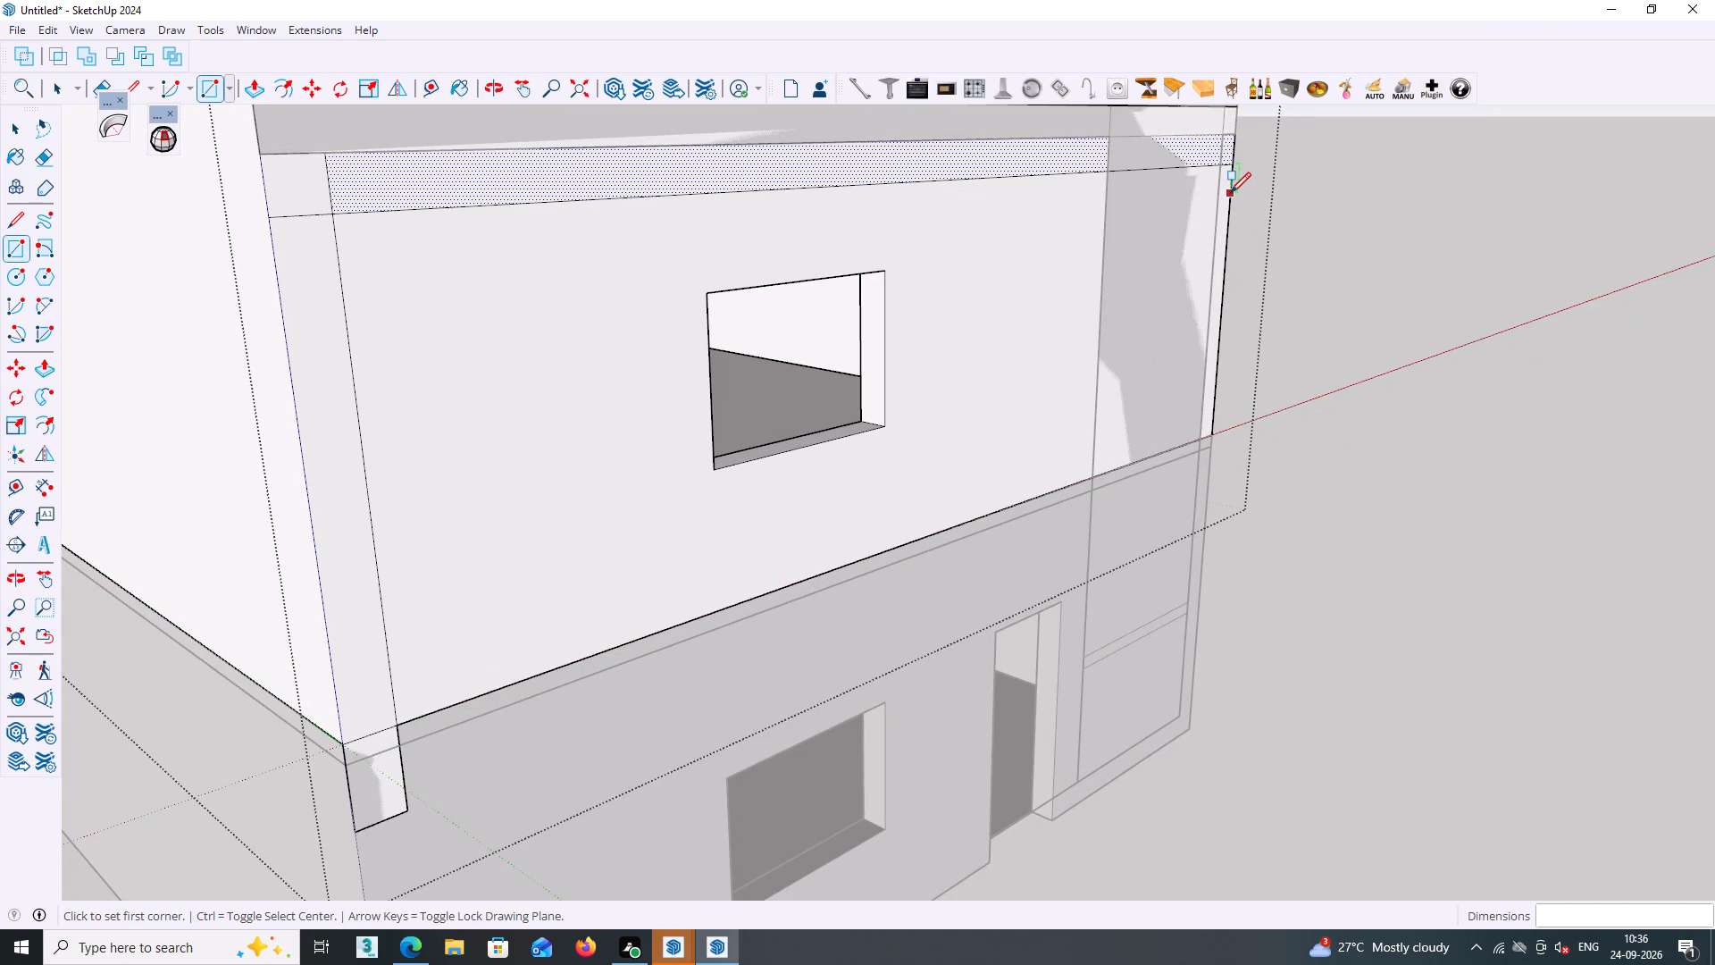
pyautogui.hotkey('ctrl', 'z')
# Draw a horizontal rectangle about 1' 8" high and 28' 3" long across the front wall, directly below the top strip.
pyautogui.click(261, 155)
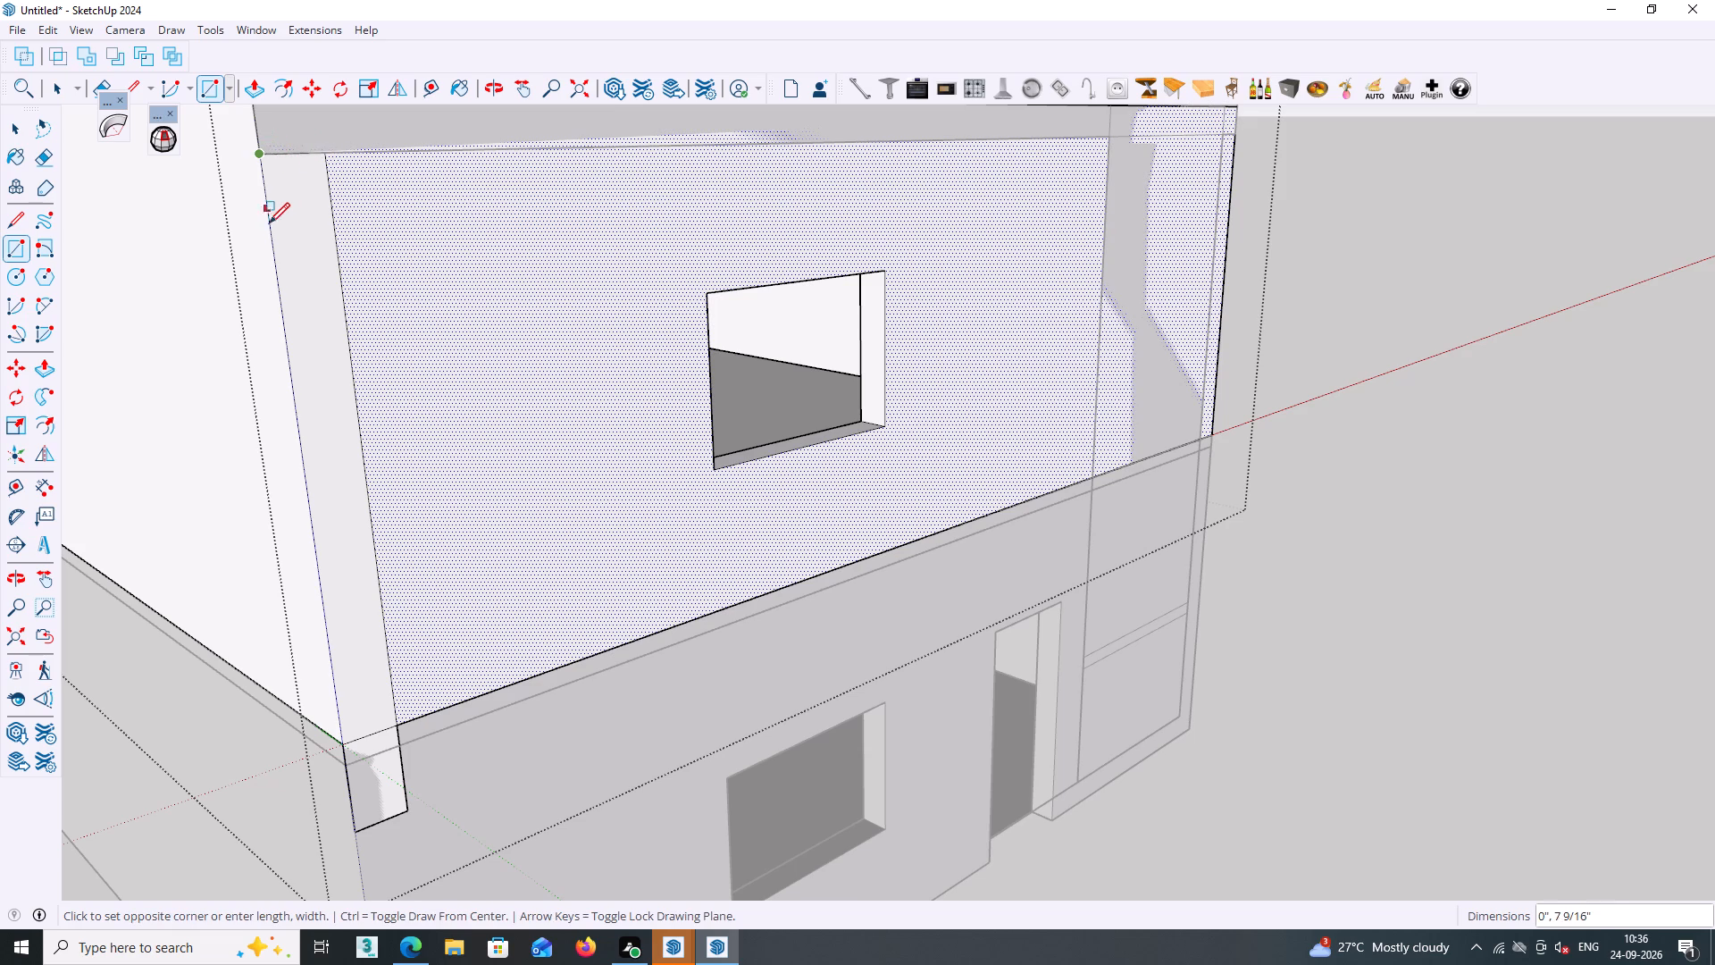
pyautogui.click(274, 247)
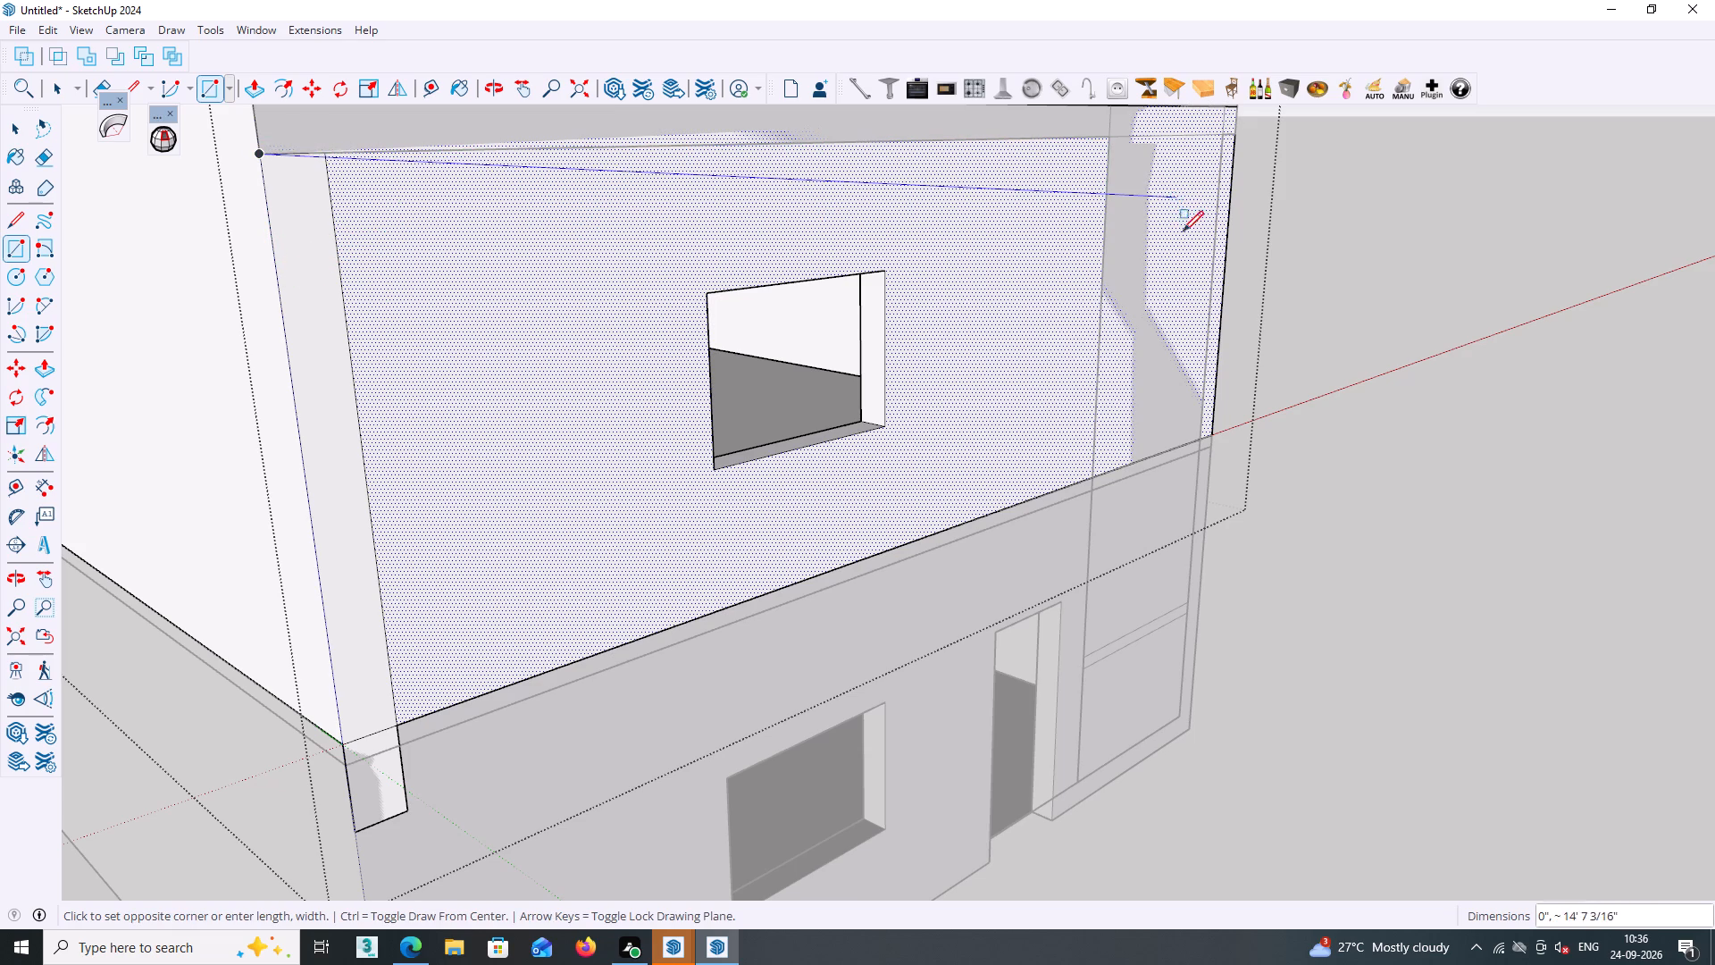
pyautogui.click(1228, 193)
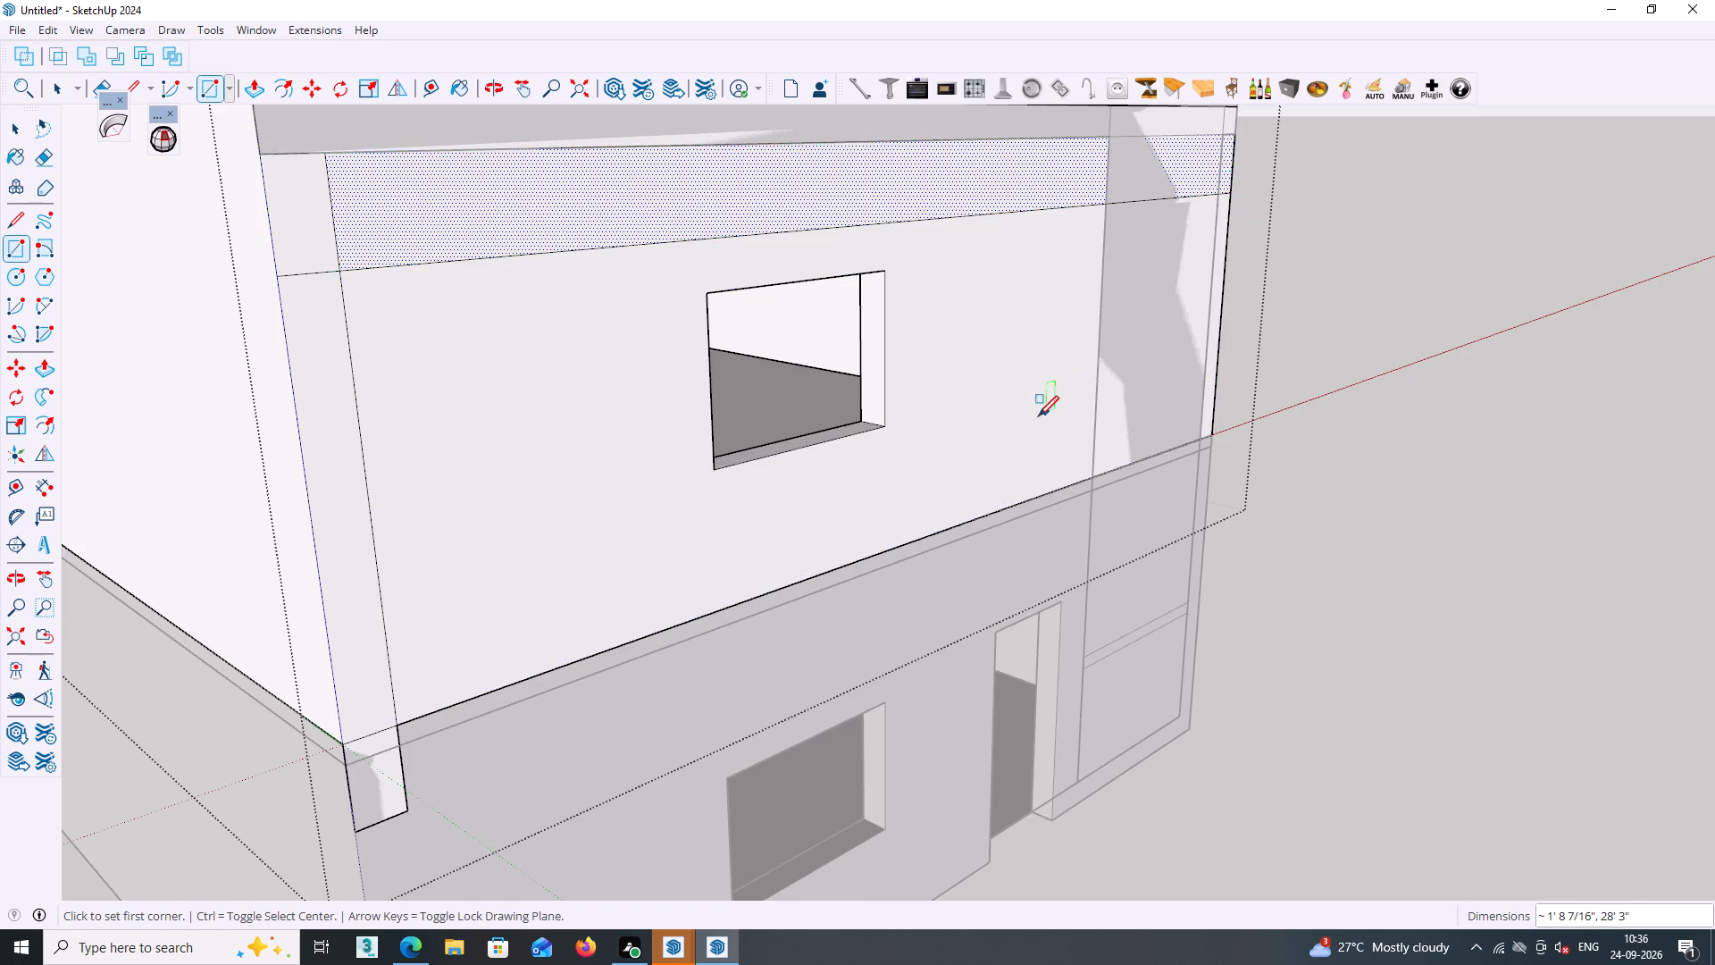
# Draw a horizontal rectangle about 28' 3" long and 1' 10" high down from the upper front wall's bottom edge.
pyautogui.scroll(-3, 1033, 446)
pyautogui.keyDown('shift'); pyautogui.moveTo(1040, 496); pyautogui.dragTo(920, 380, button='middle'); pyautogui.keyUp('shift')
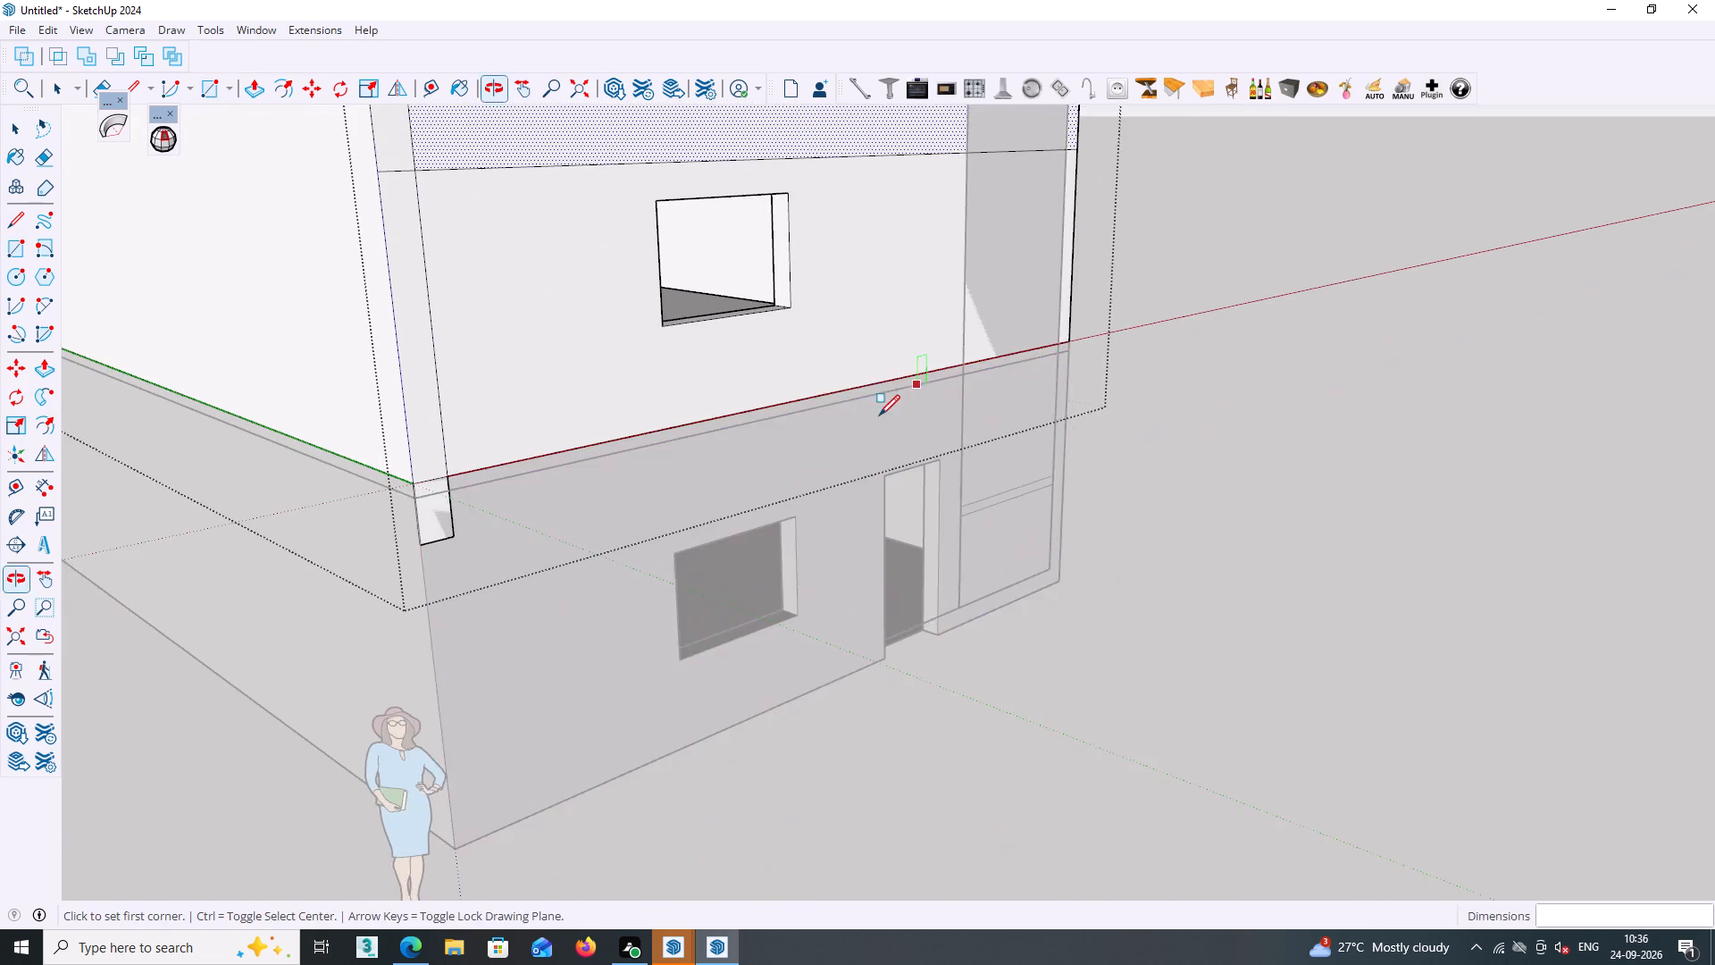
pyautogui.keyDown('shift'); pyautogui.moveTo(830, 447); pyautogui.dragTo(834, 499, button='middle'); pyautogui.keyUp('shift')
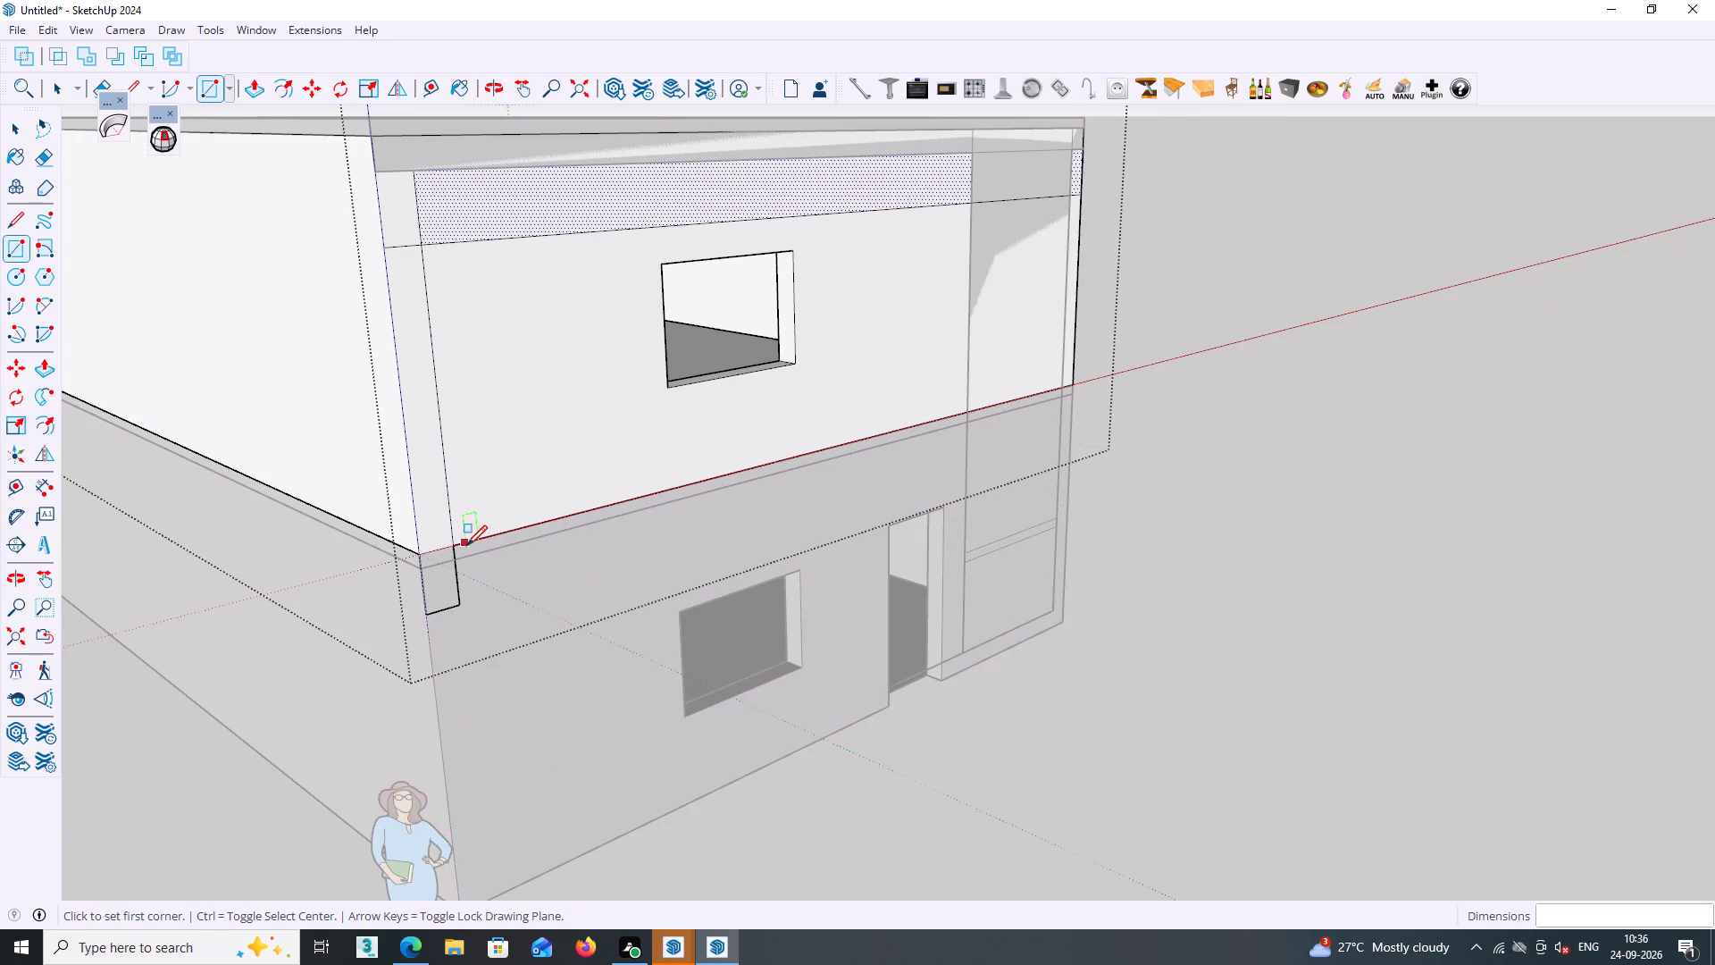
pyautogui.scroll(2, 466, 546)
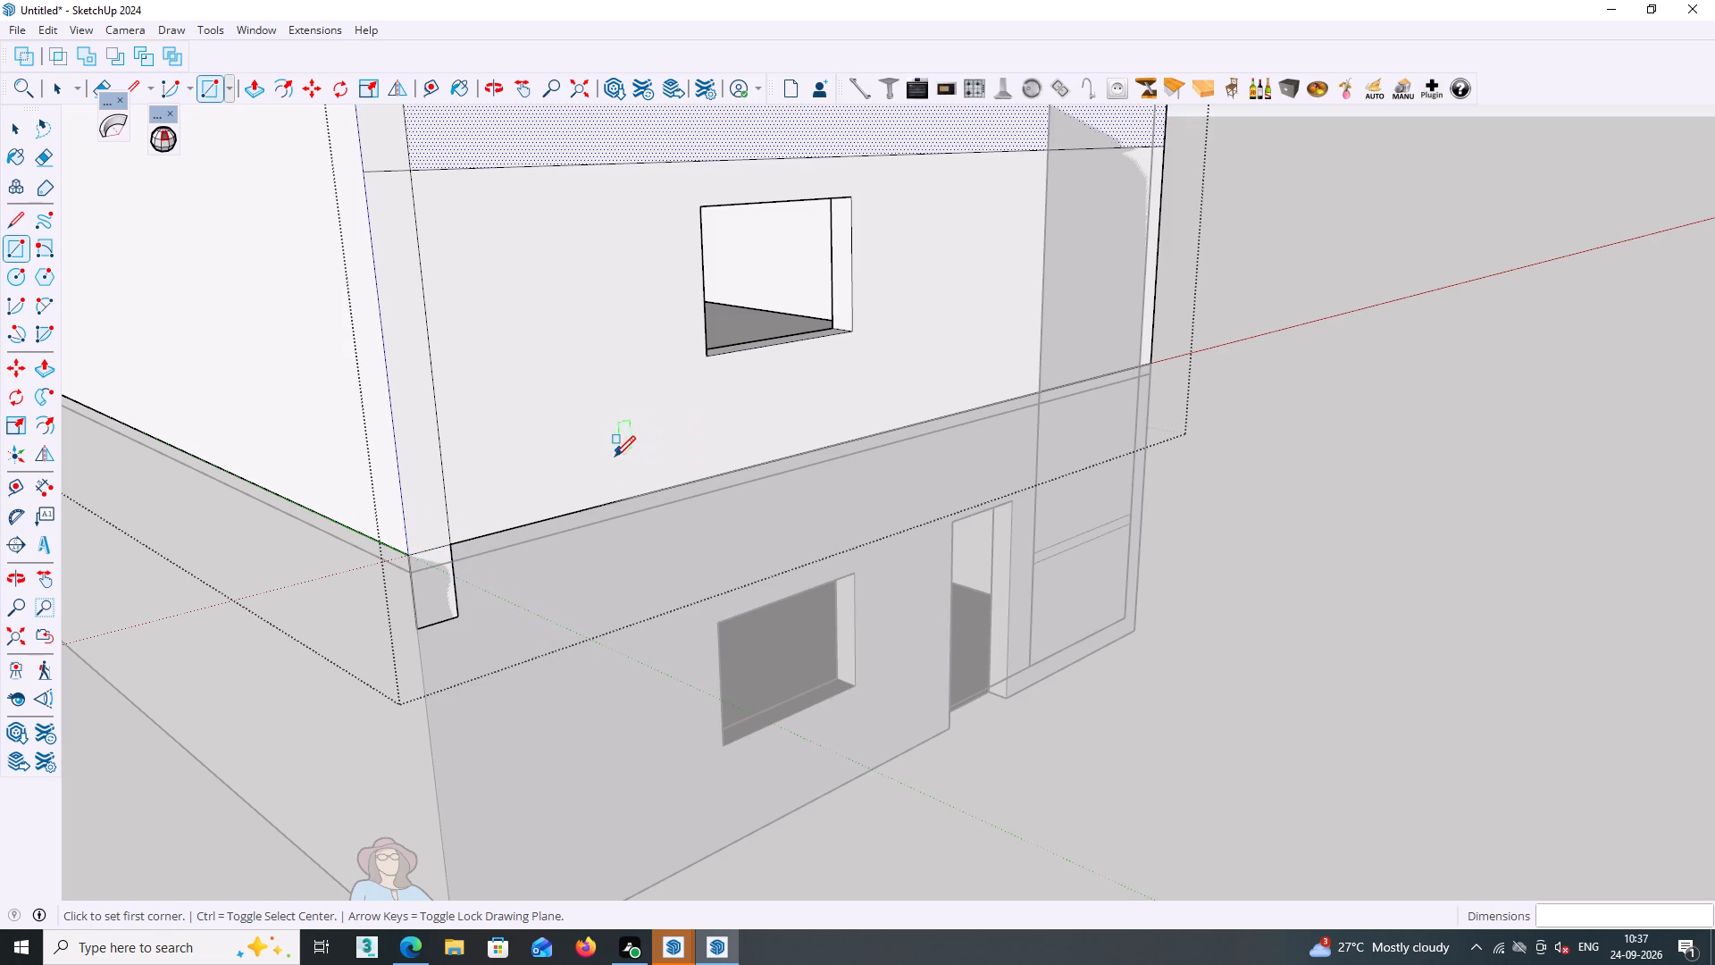
pyautogui.click(410, 555)
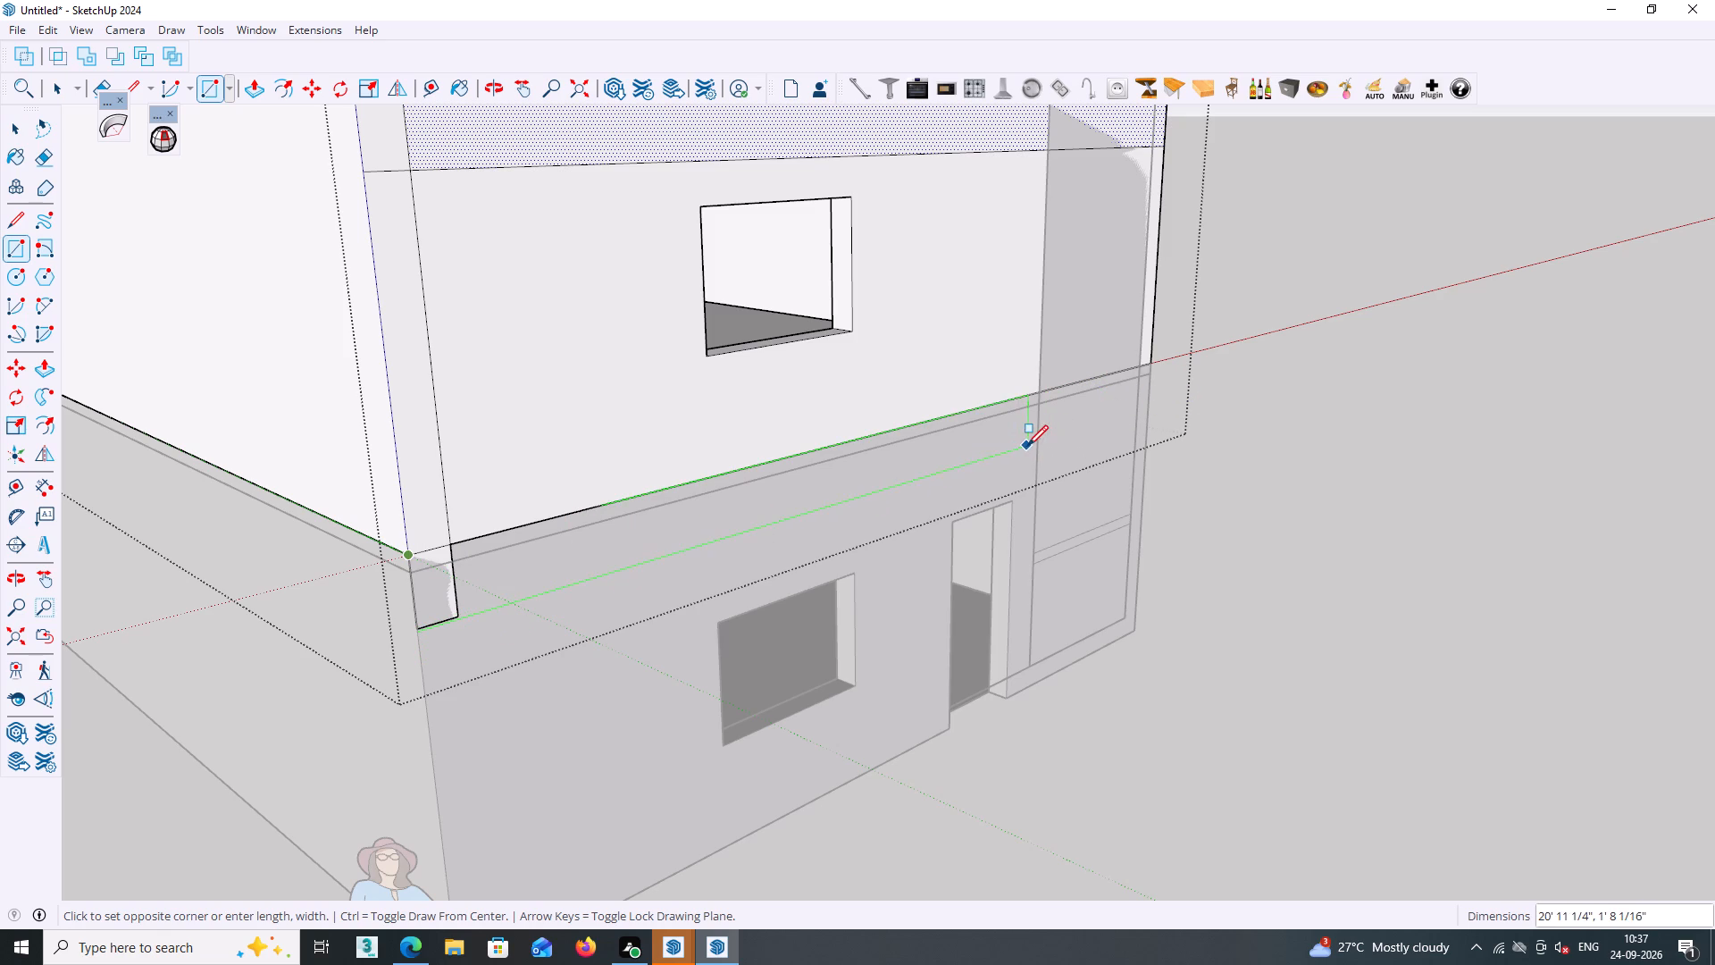
pyautogui.click(1148, 413)
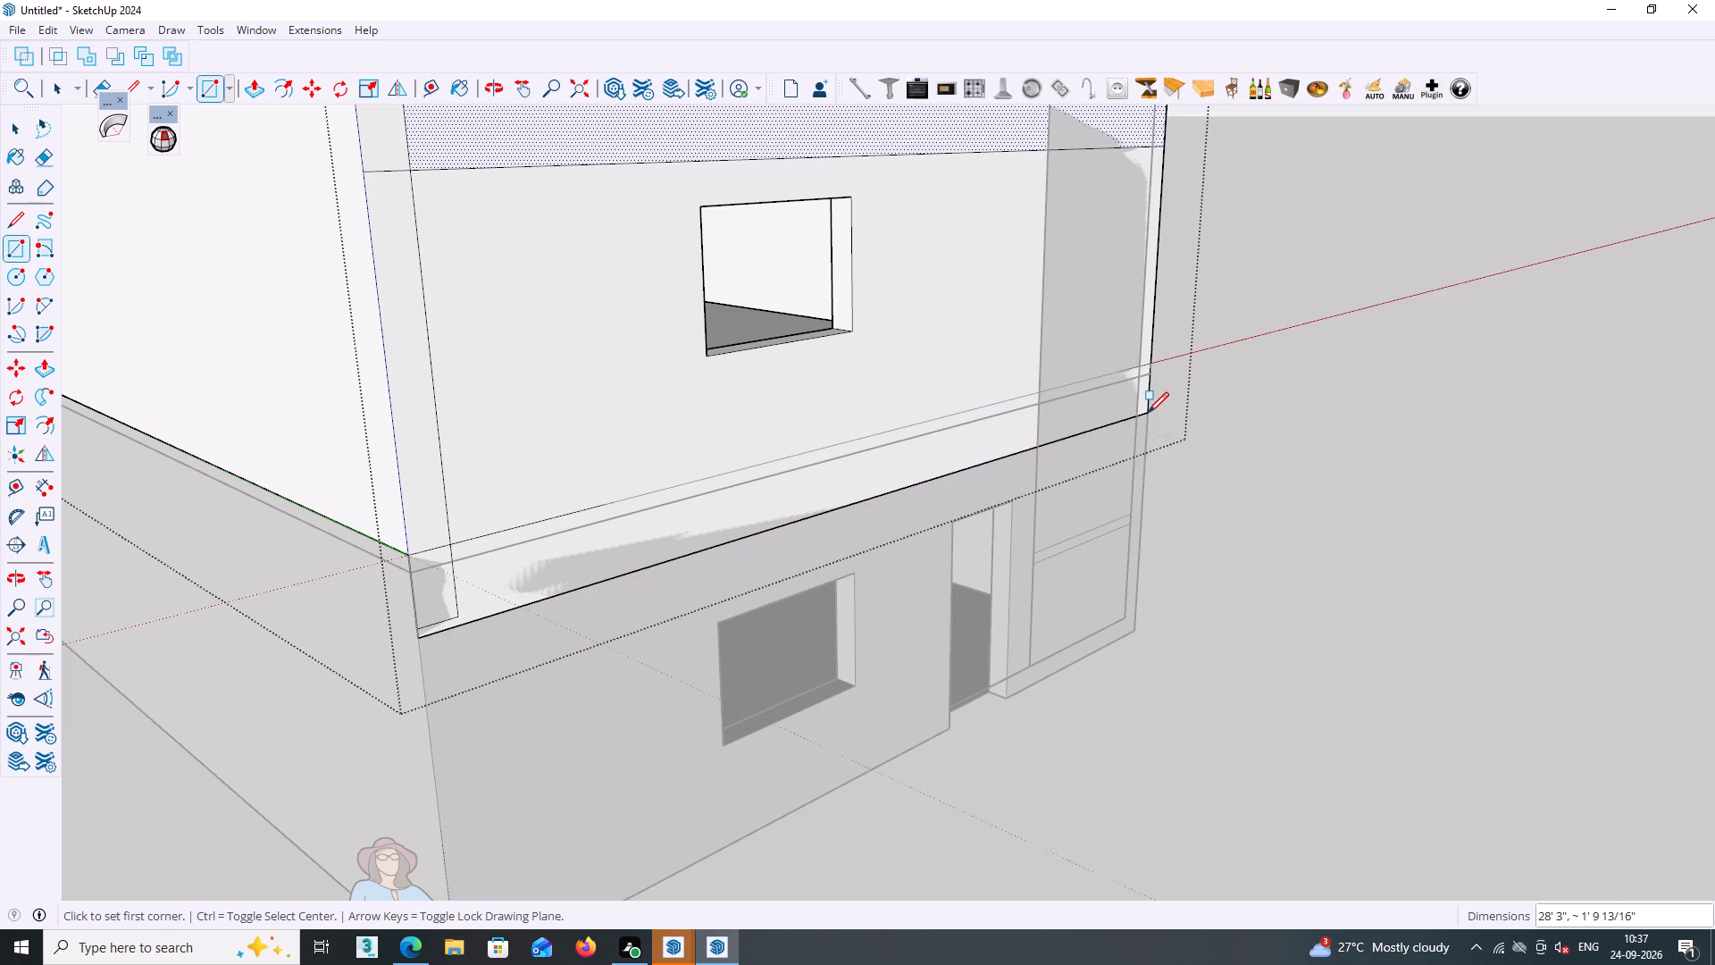
# Push/Pull the upper horizontal band out 1' from the front wall.
pyautogui.press('space')
pyautogui.press('p')
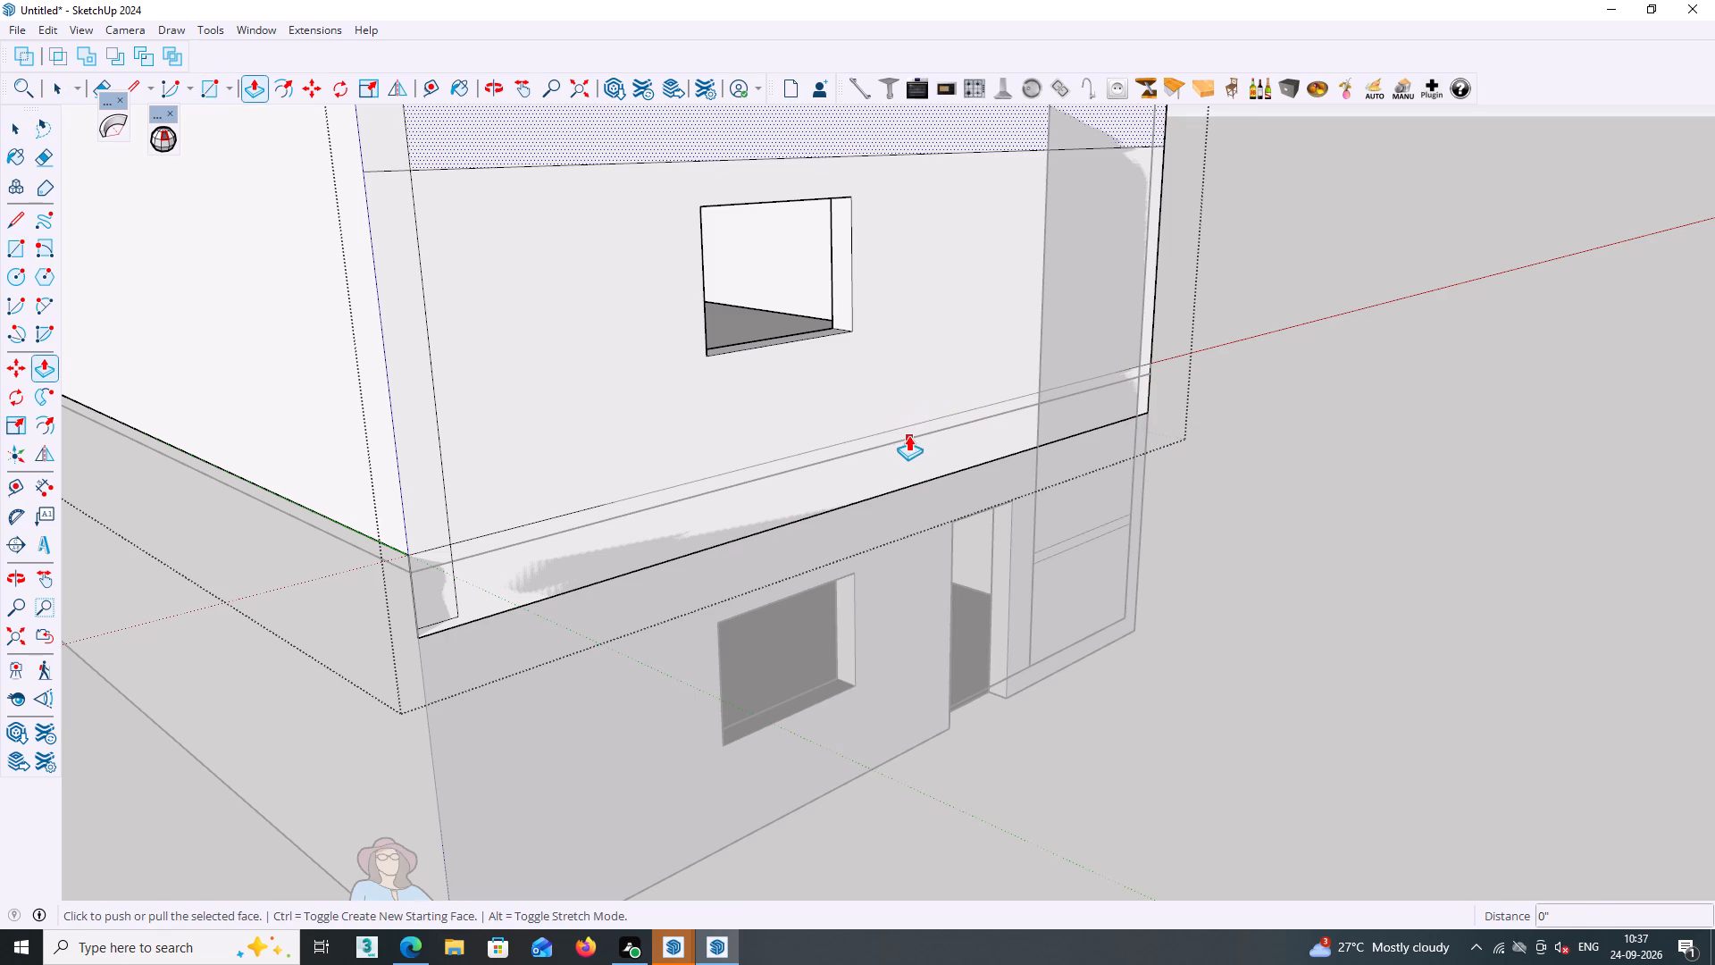
pyautogui.click(908, 444)
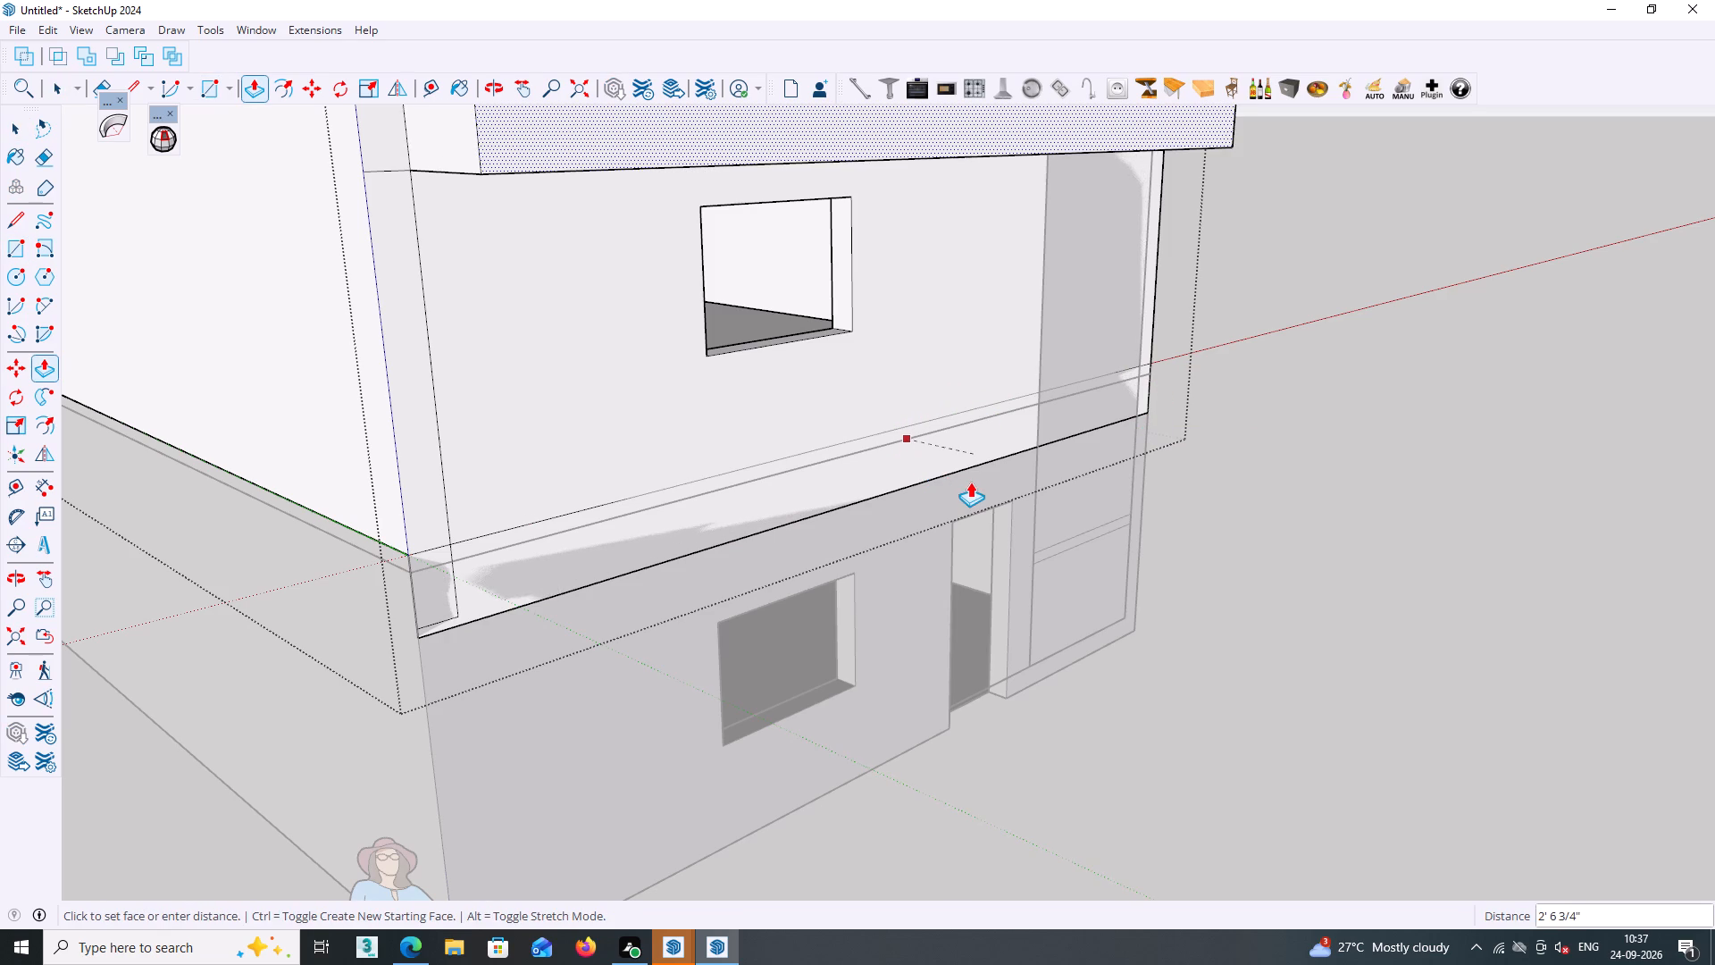
pyautogui.scroll(-5, 962, 473)
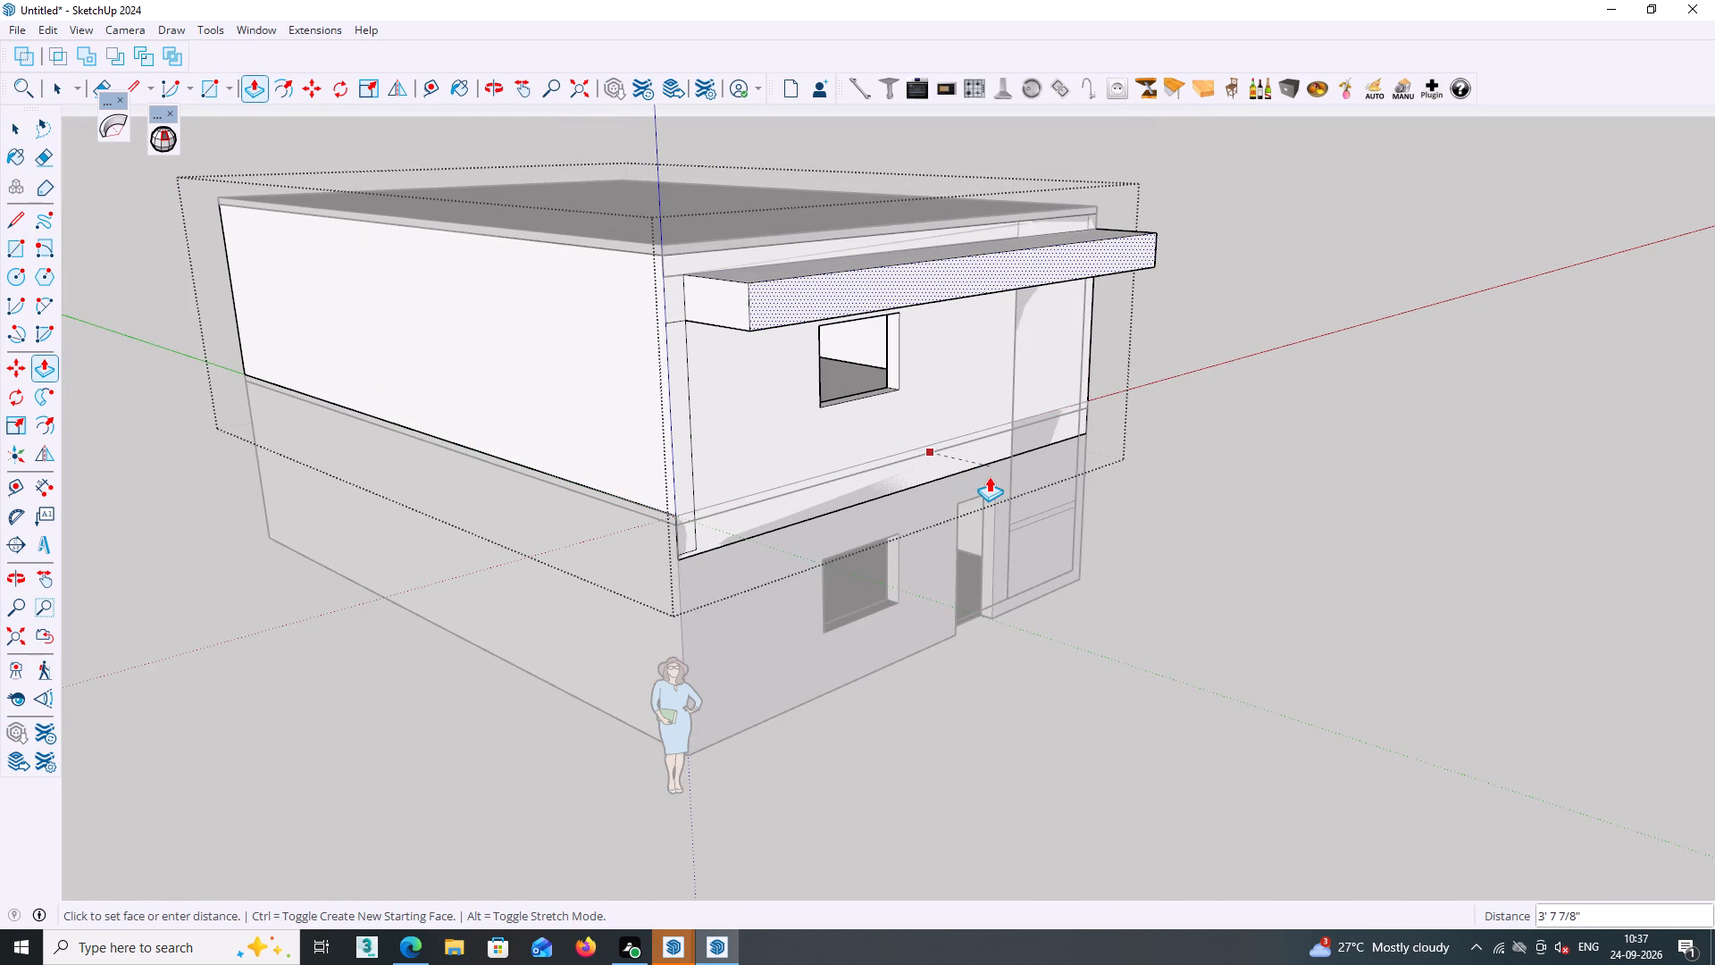
pyautogui.write("1'")
pyautogui.press('Return')
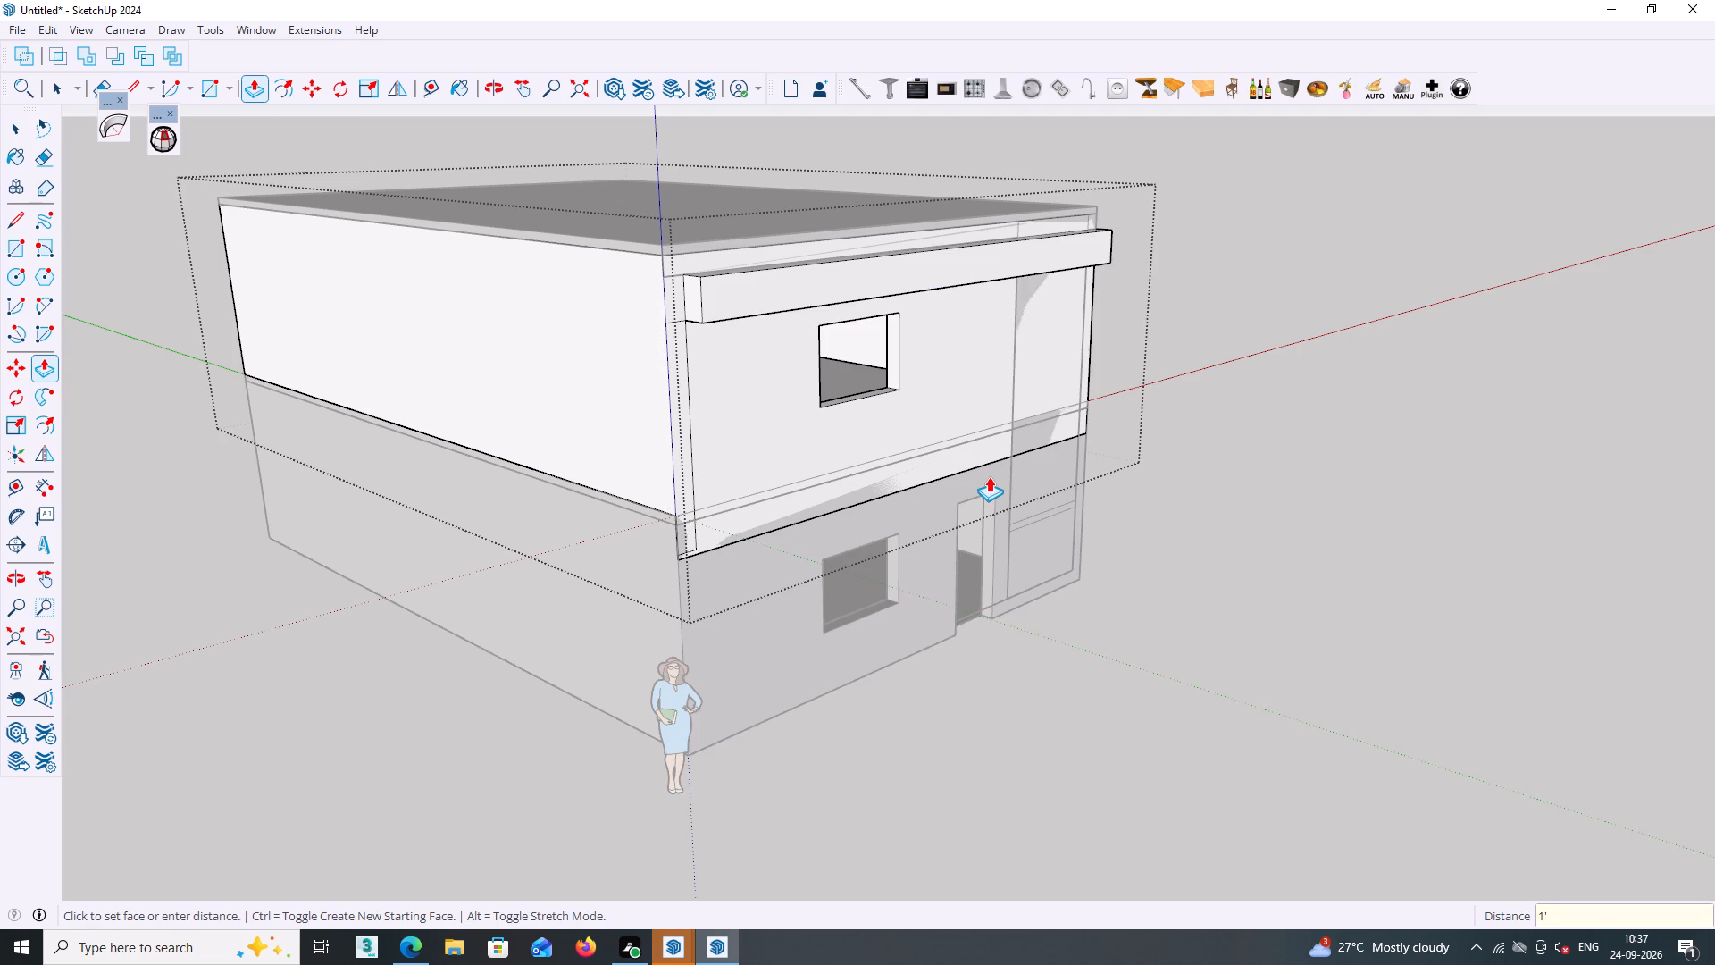
# Push/Pull the vertical corner strip, its upper and lower end pieces, and the lower band out by the same 1'.
pyautogui.moveTo(836, 362); pyautogui.dragTo(794, 375, button='middle')
pyautogui.scroll(3, 648, 301)
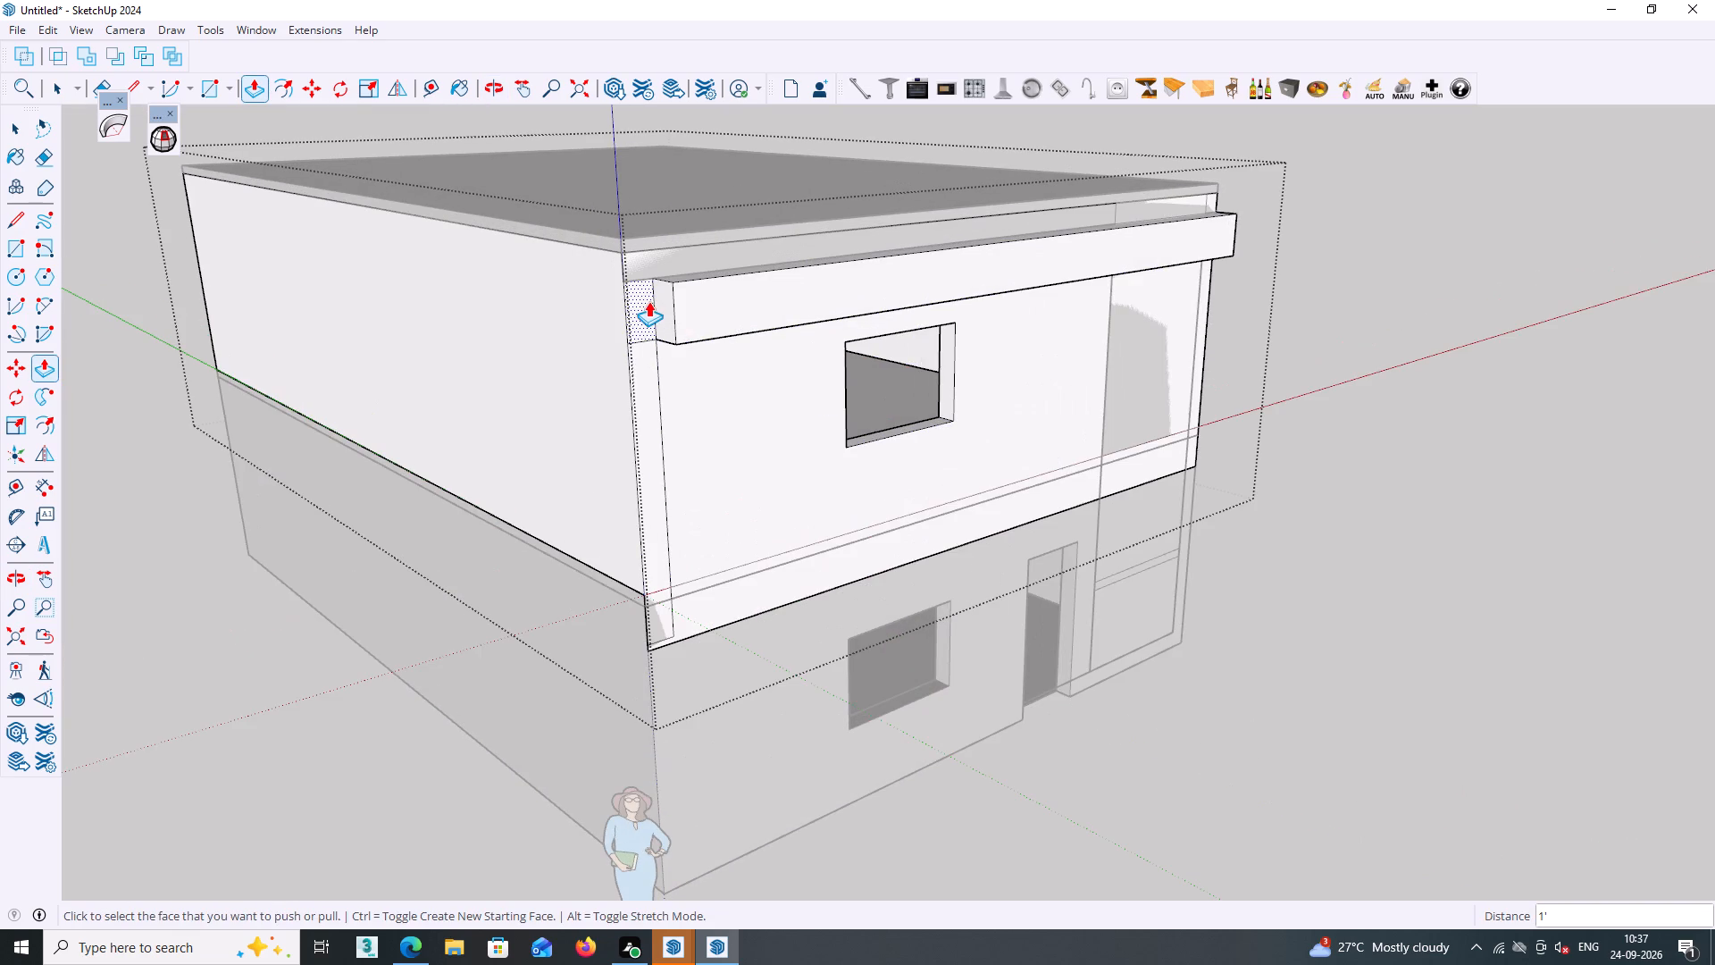
pyautogui.doubleClick(648, 301)
pyautogui.doubleClick(656, 418)
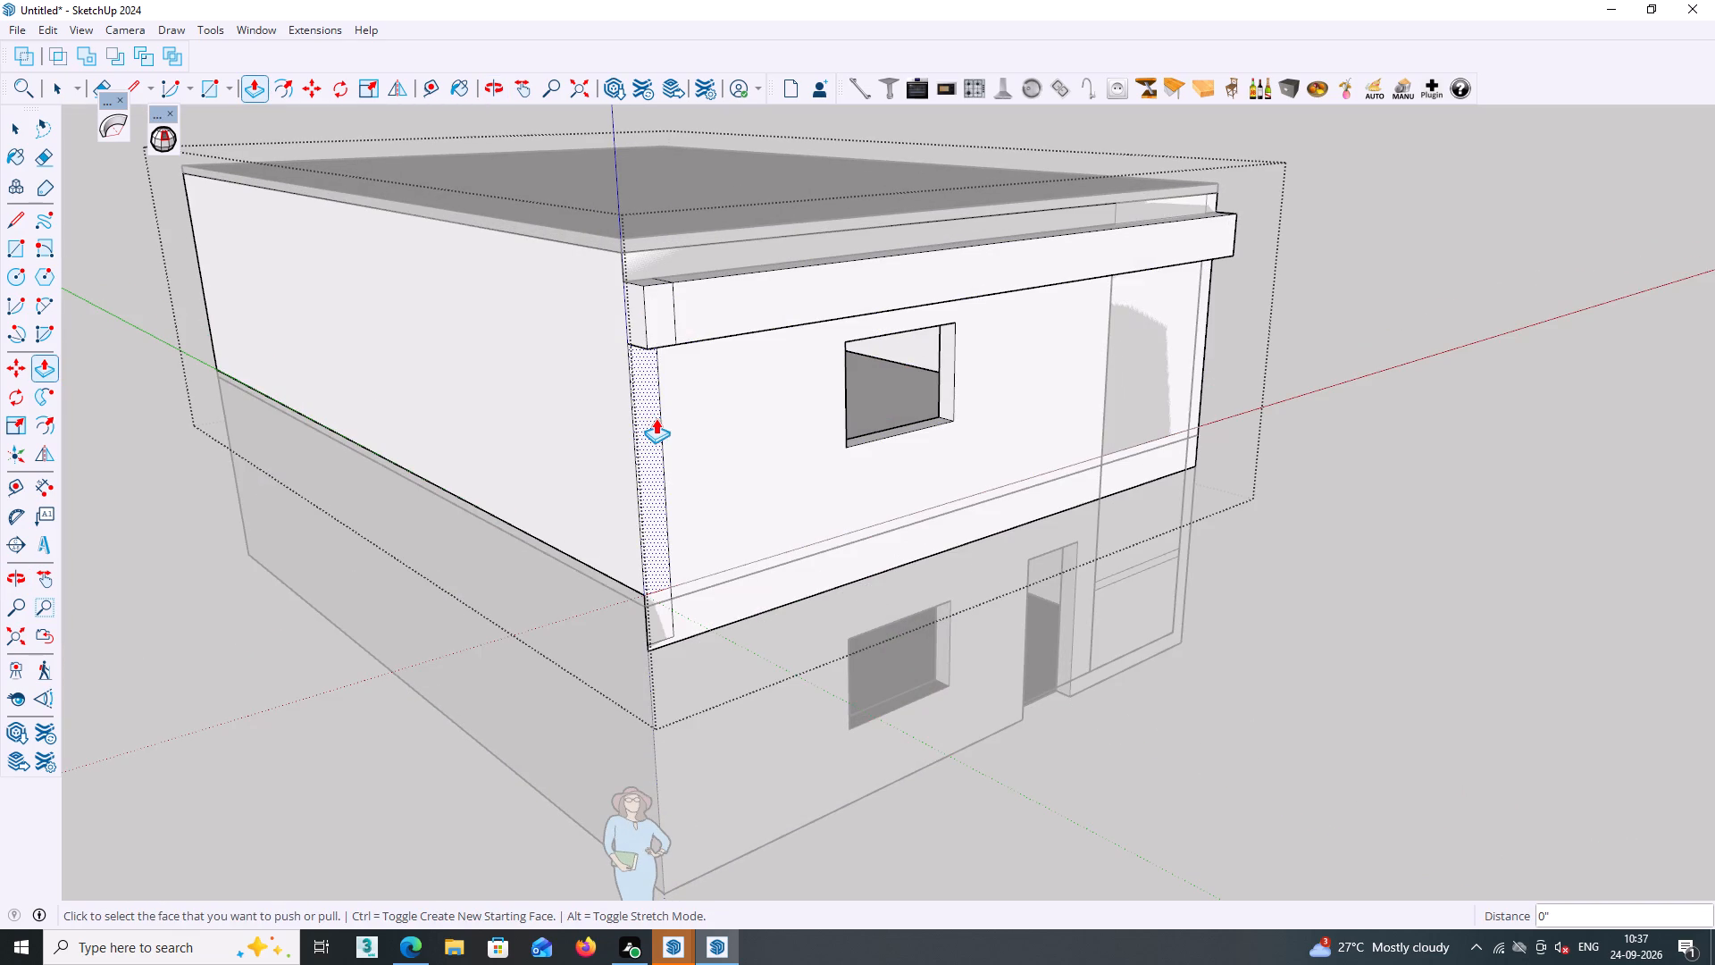
pyautogui.moveTo(682, 439); pyautogui.dragTo(561, 342, button='middle')
pyautogui.moveTo(660, 400); pyautogui.dragTo(541, 329, button='middle')
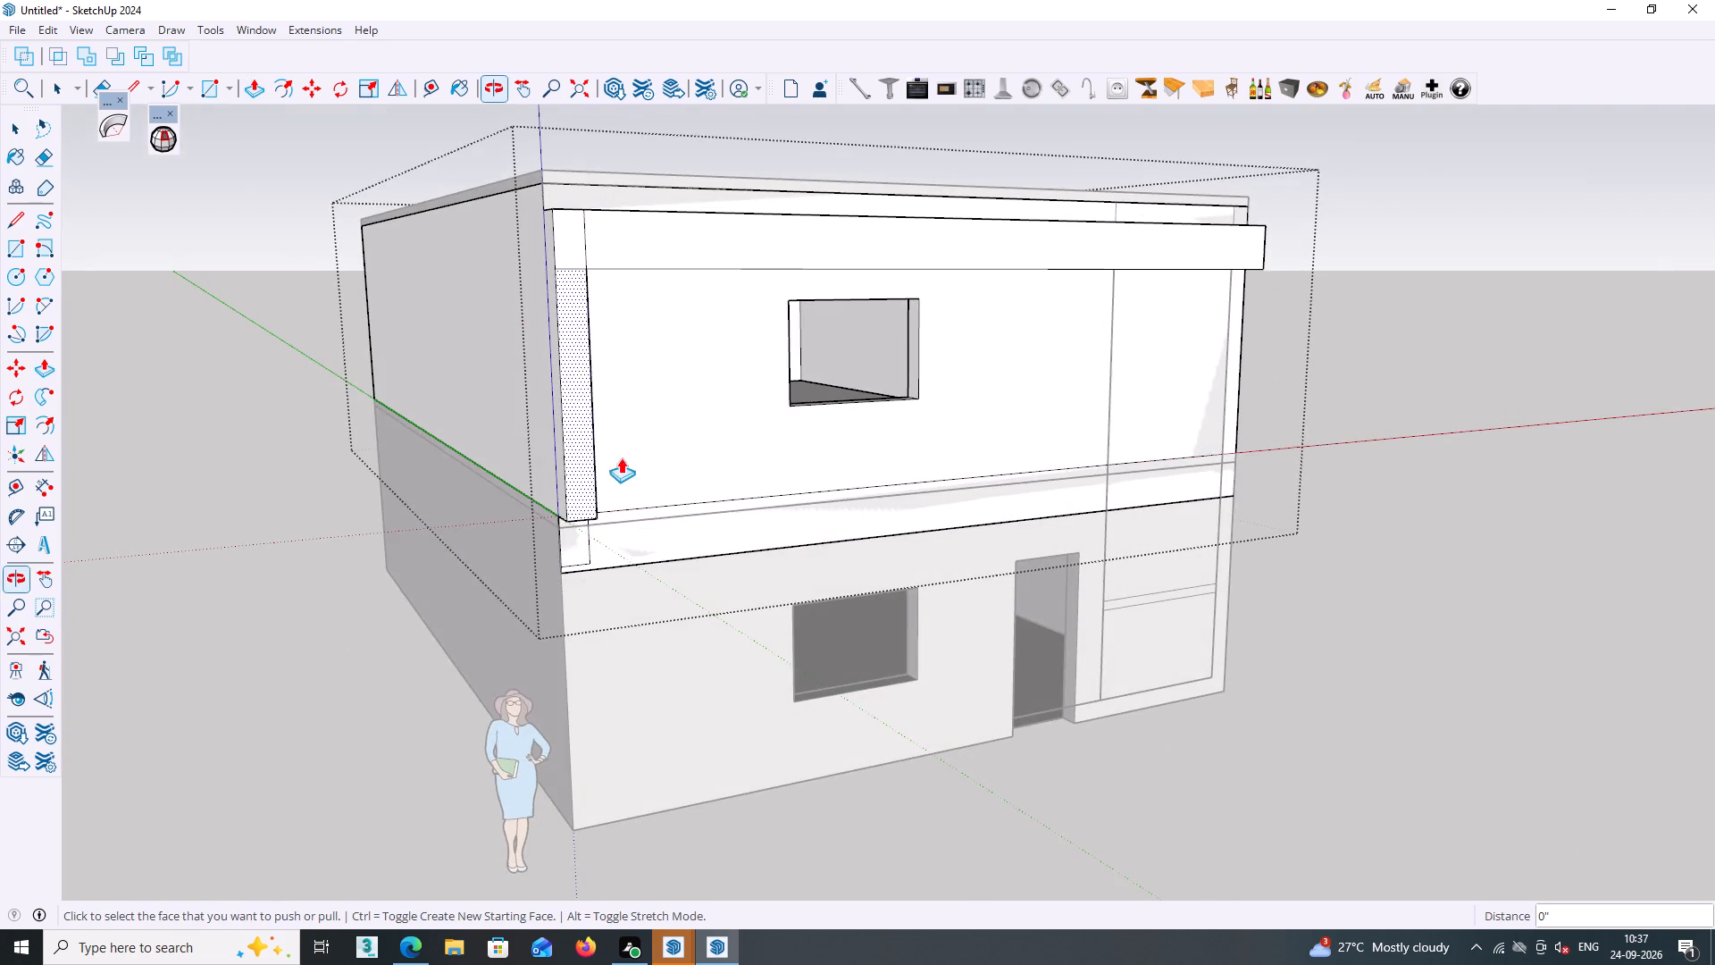
pyautogui.scroll(2, 615, 516)
pyautogui.doubleClick(641, 527)
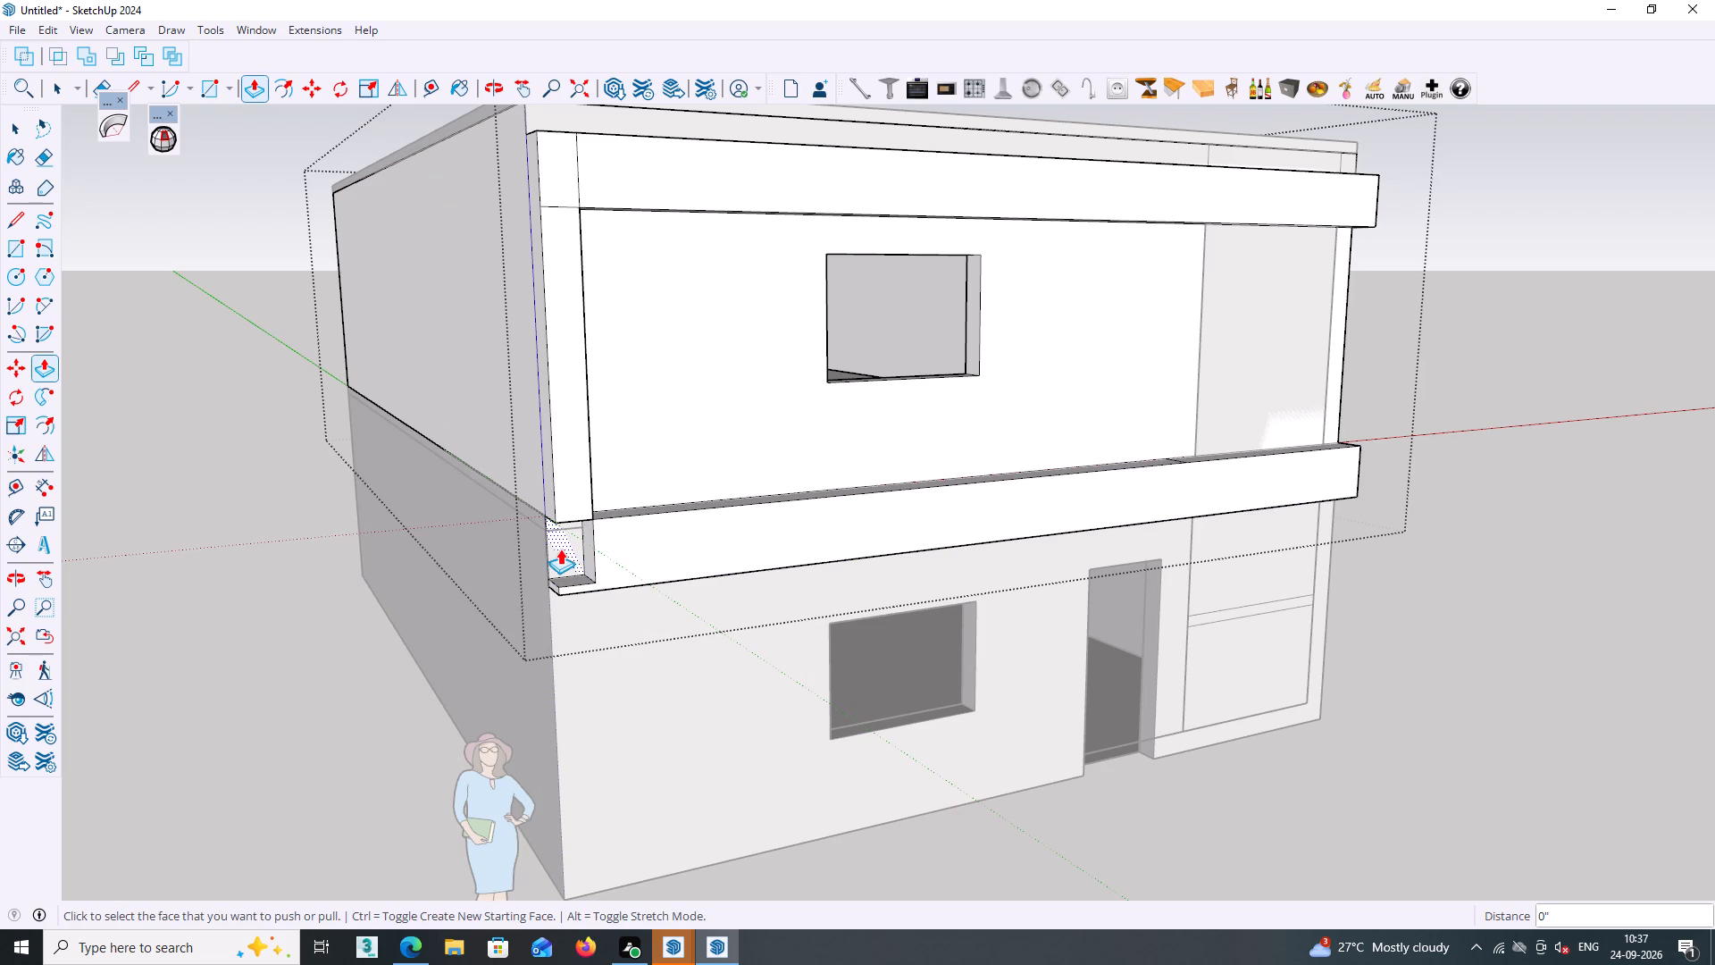
pyautogui.doubleClick(568, 544)
# Erase the leftover rectangle edges on the front face where the vertical corner strip overlaps the lower band.
pyautogui.moveTo(634, 579); pyautogui.dragTo(619, 526, button='middle')
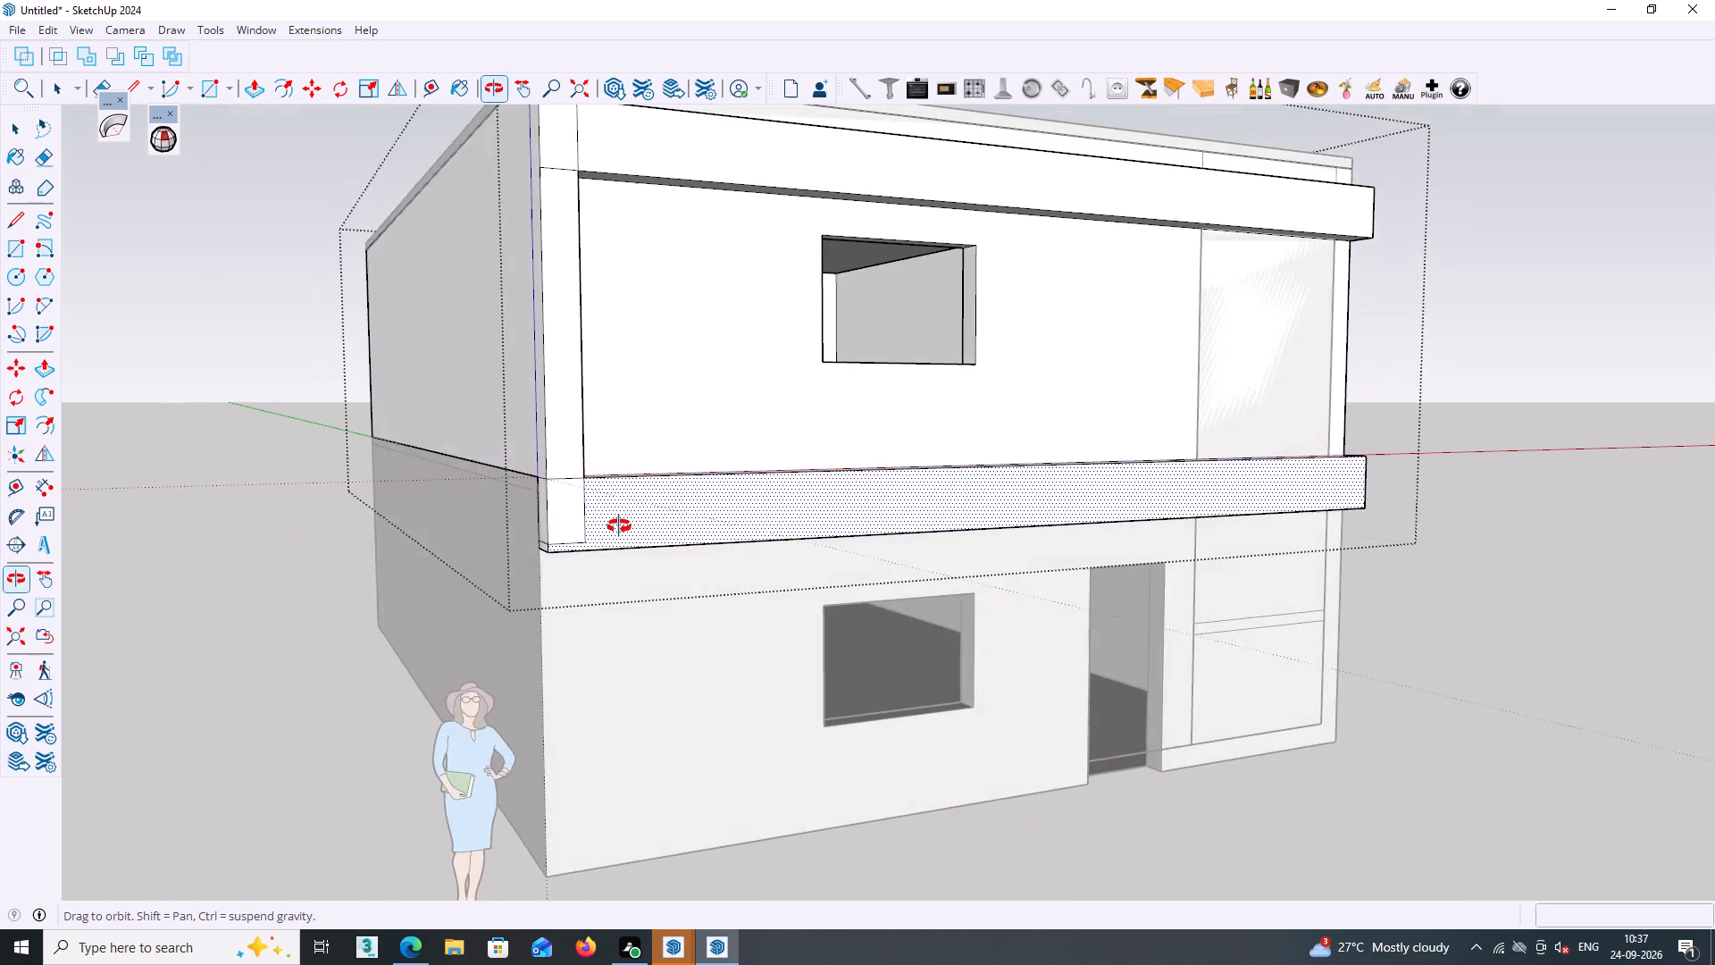
pyautogui.moveTo(619, 526); pyautogui.dragTo(555, 570, button='middle')
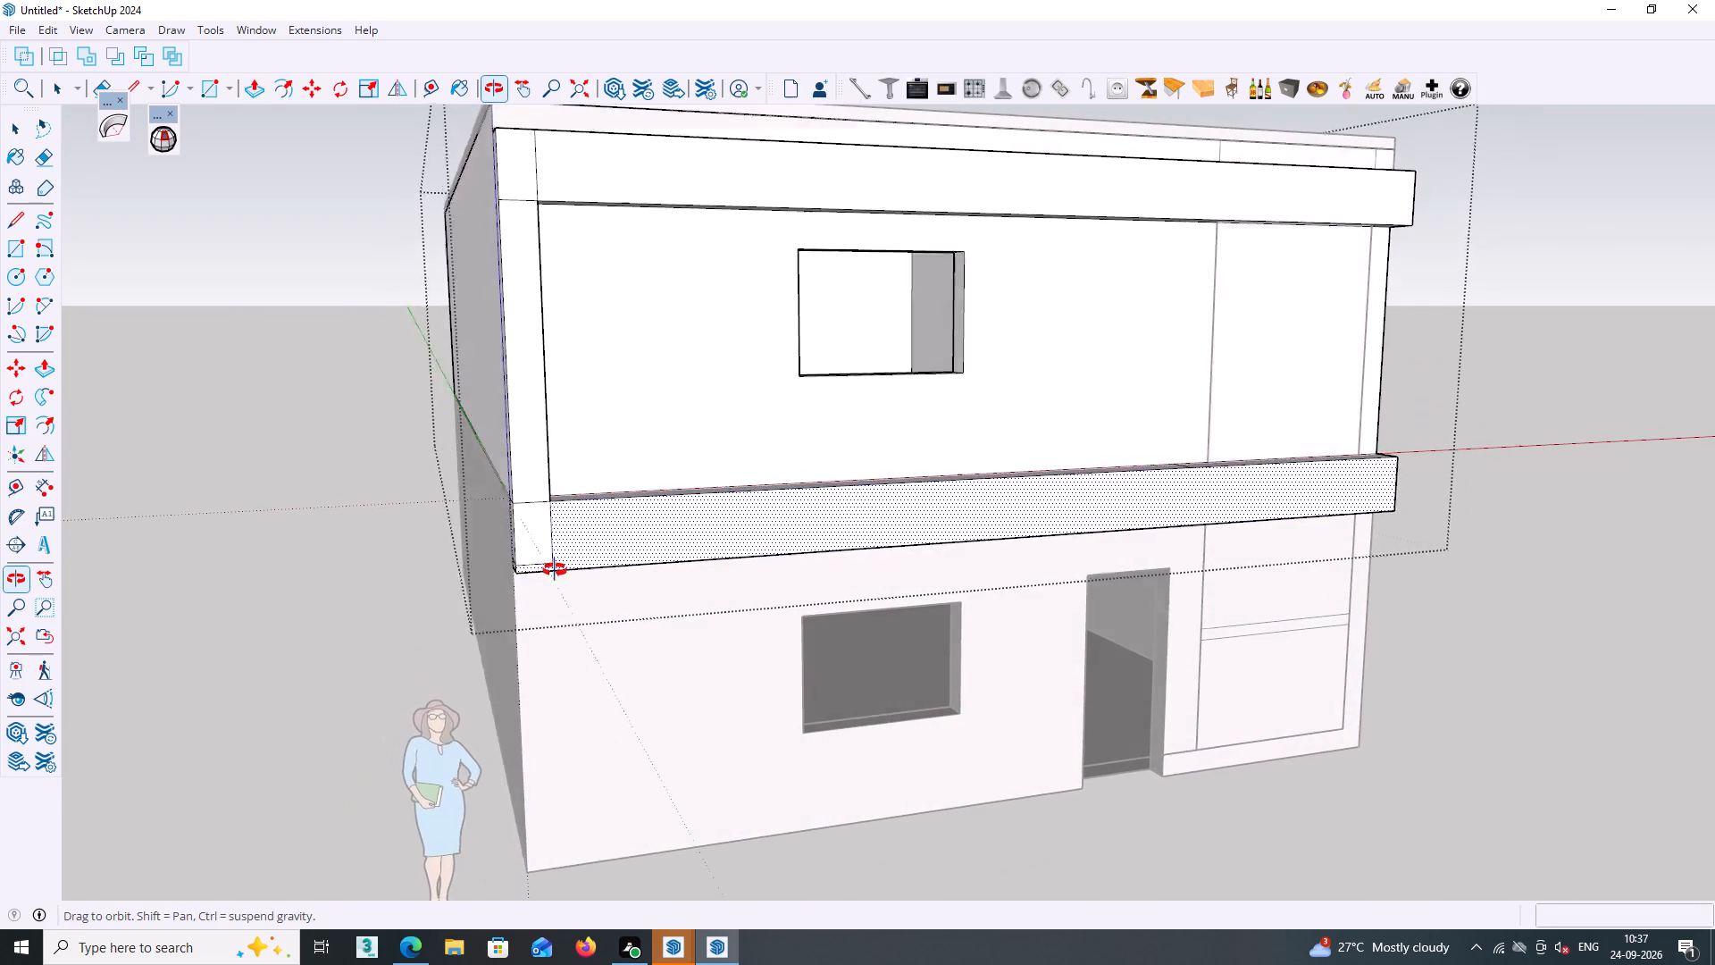
pyautogui.moveTo(555, 570); pyautogui.dragTo(554, 572, button='middle')
pyautogui.moveTo(1559, 220); pyautogui.dragTo(1401, 256, button='middle')
pyautogui.moveTo(1314, 289); pyautogui.dragTo(1385, 297, button='middle')
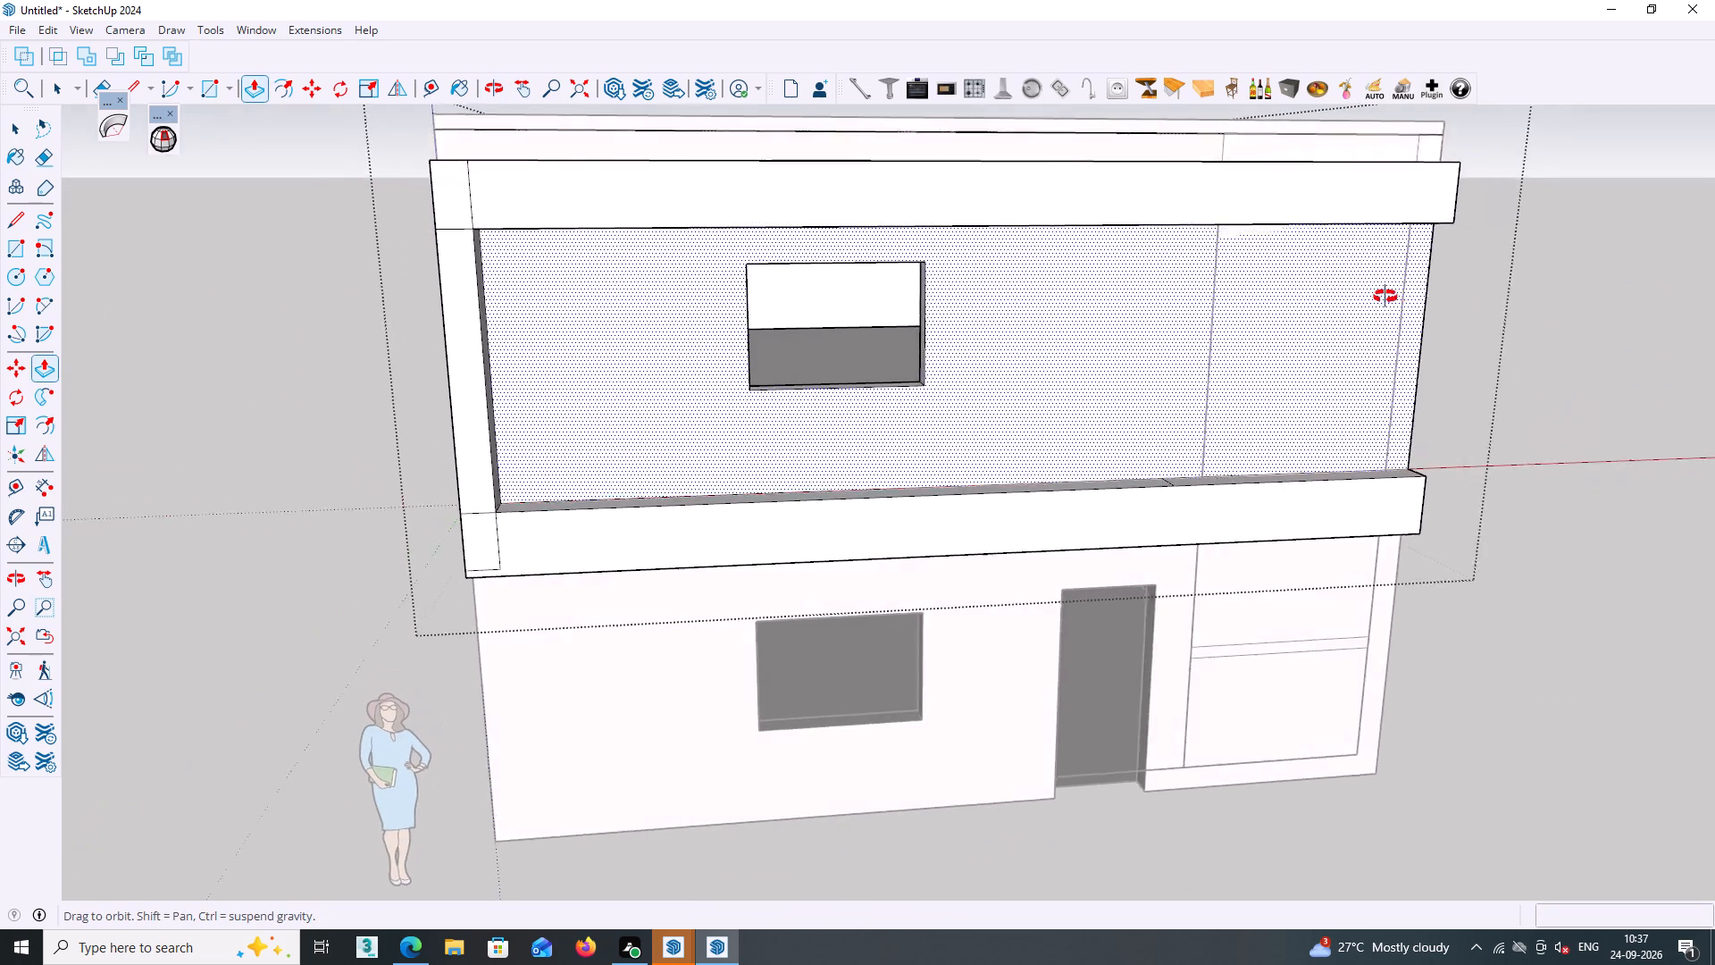
pyautogui.moveTo(1385, 297); pyautogui.dragTo(1471, 273, button='middle')
pyautogui.scroll(3, 684, 541)
pyautogui.moveTo(589, 561); pyautogui.dragTo(598, 326, button='middle')
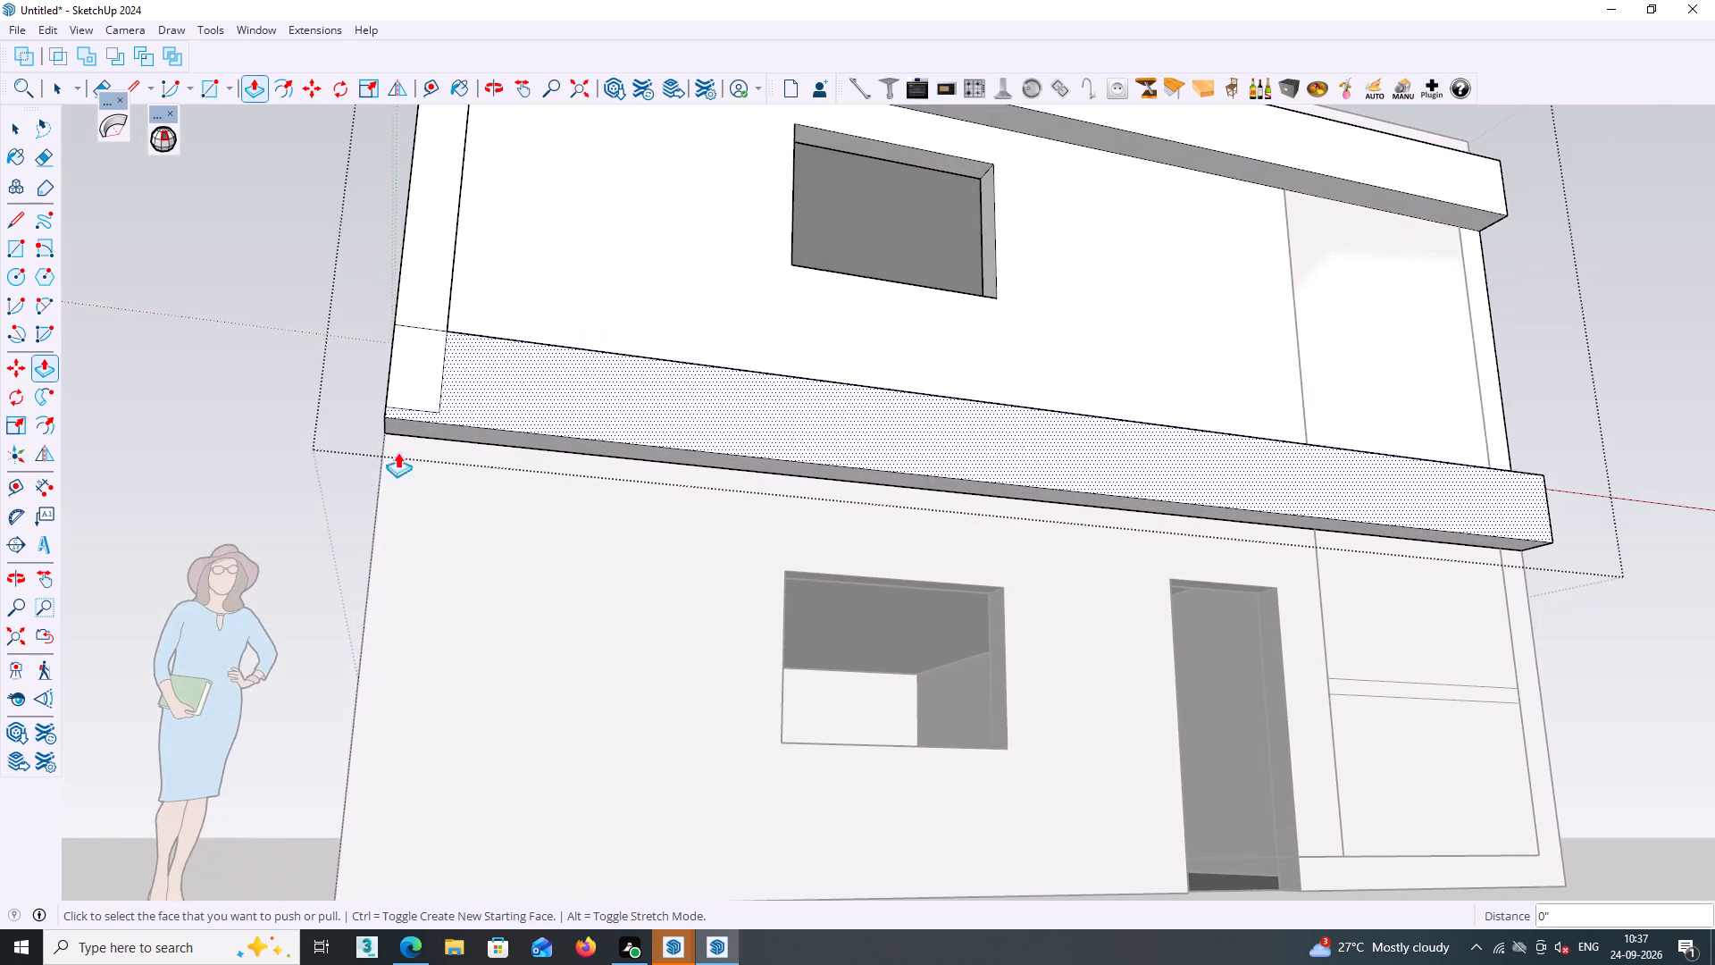
pyautogui.scroll(3, 344, 479)
pyautogui.scroll(2, 425, 398)
pyautogui.moveTo(425, 402); pyautogui.dragTo(456, 625, button='middle')
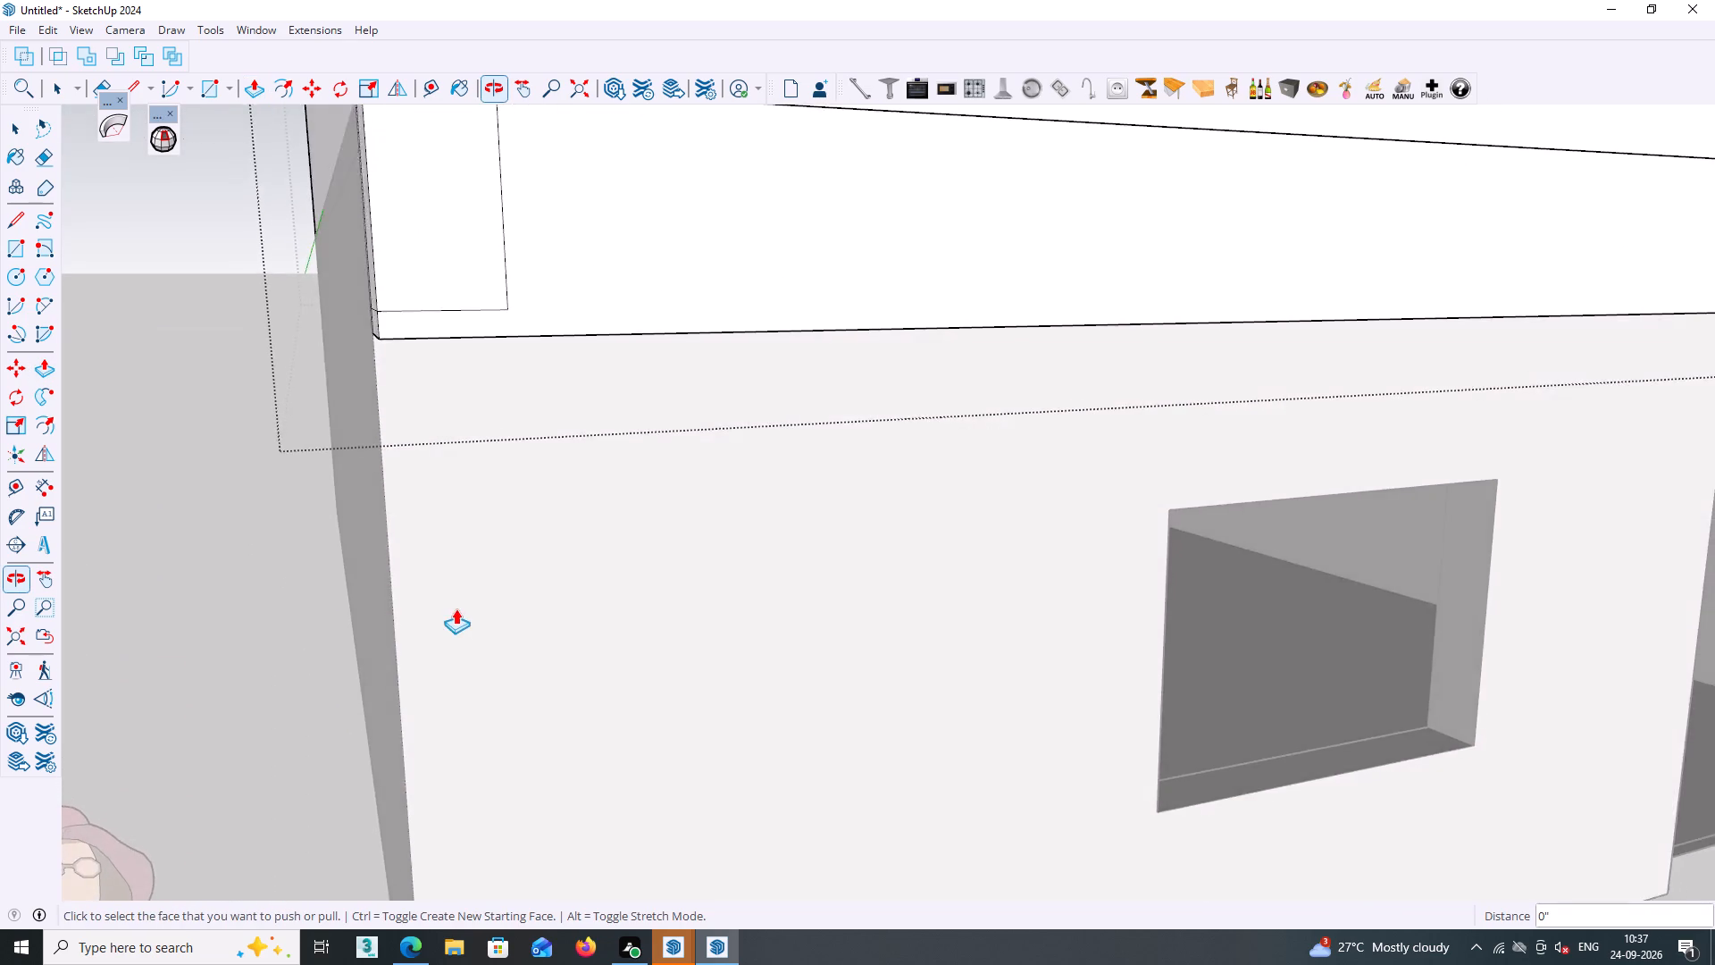
pyautogui.scroll(-9, 456, 608)
pyautogui.press('space')
pyautogui.press('e')
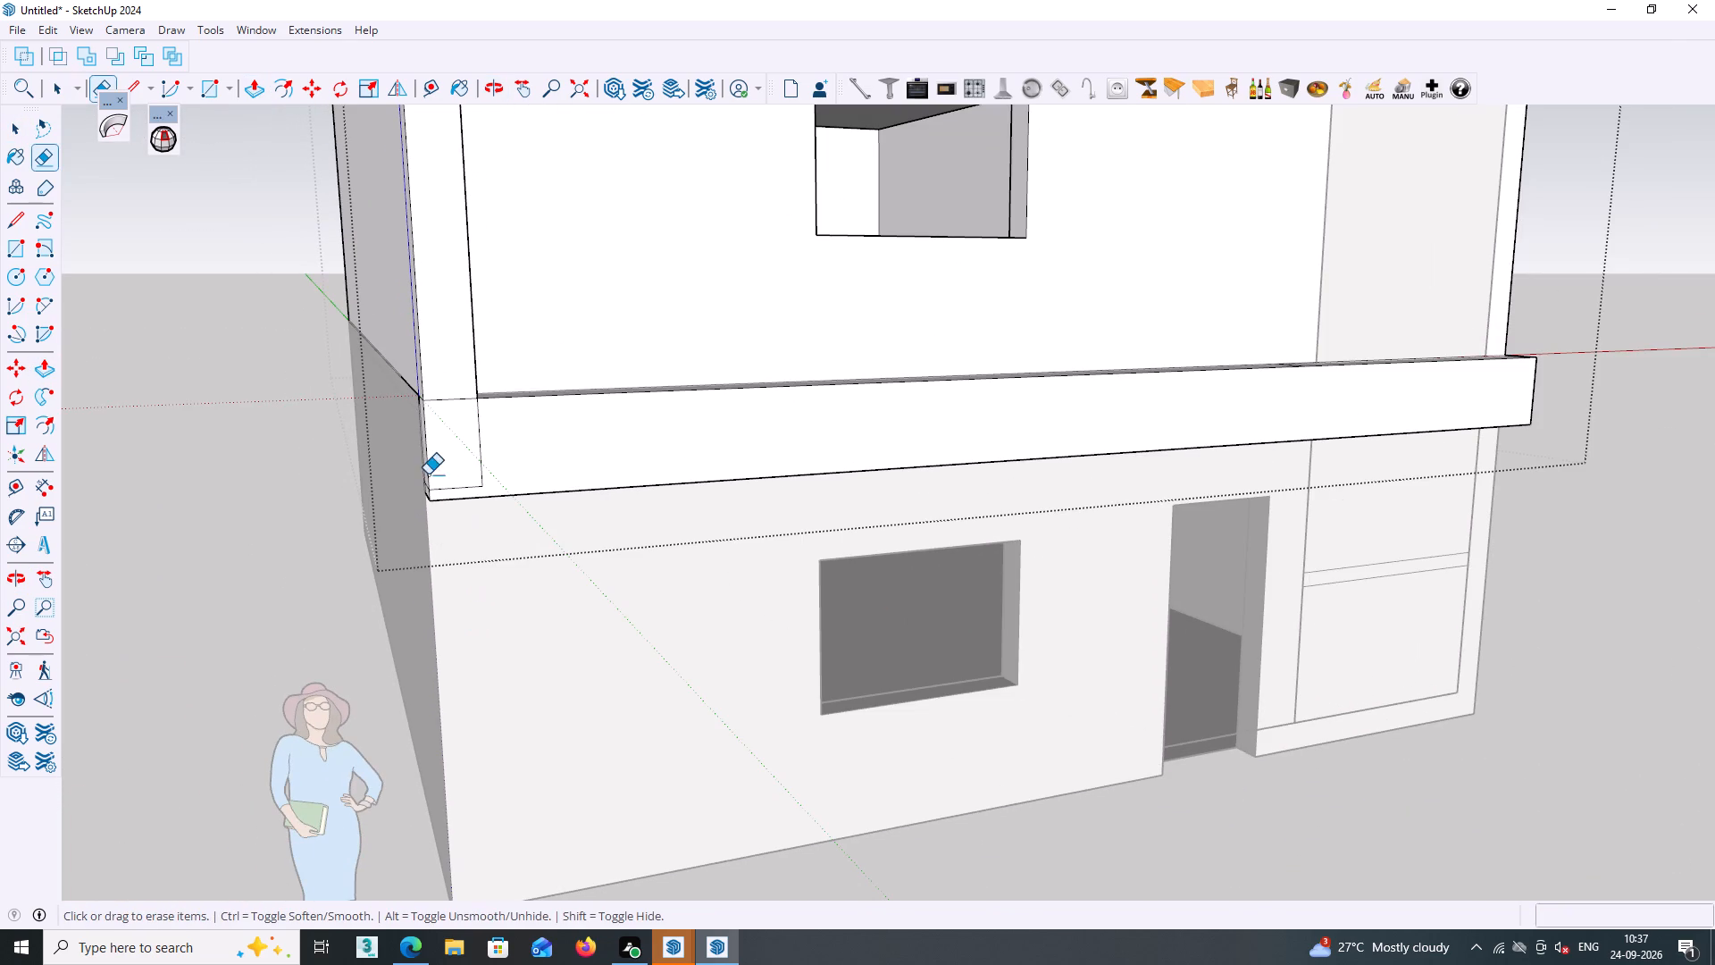
pyautogui.click(459, 487)
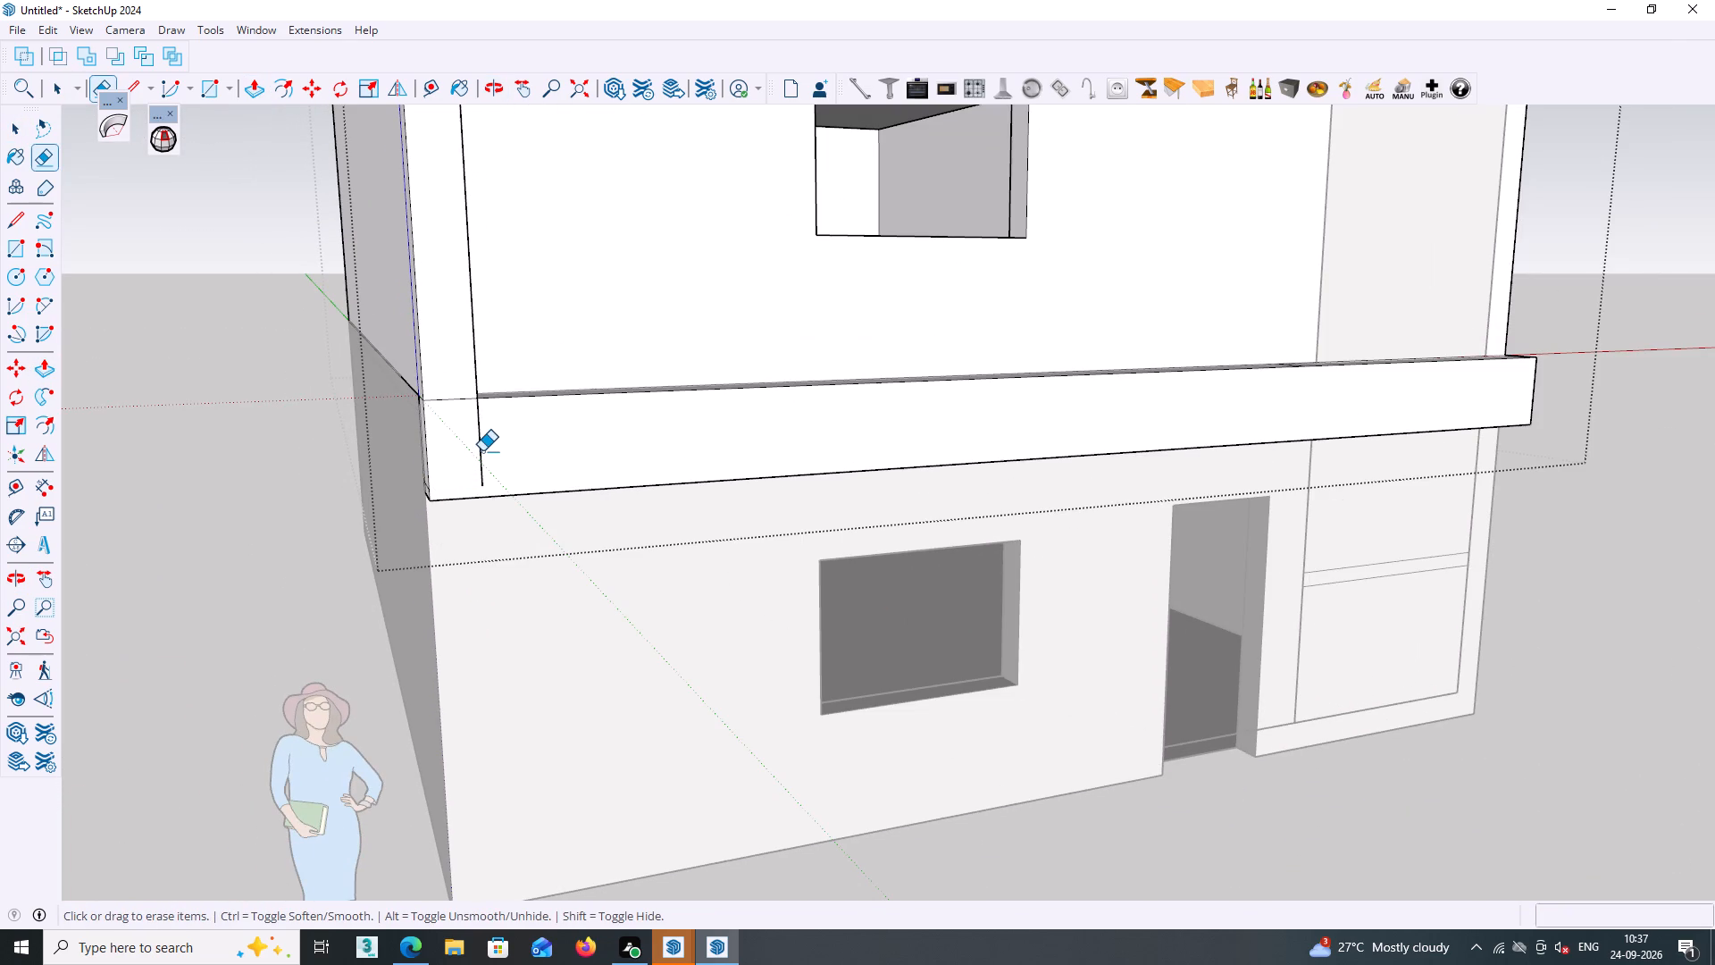
pyautogui.click(482, 451)
# Erase the remaining seam lines between the vertical strip and lower band on the front and side faces.
pyautogui.moveTo(456, 456); pyautogui.dragTo(533, 443, button='middle')
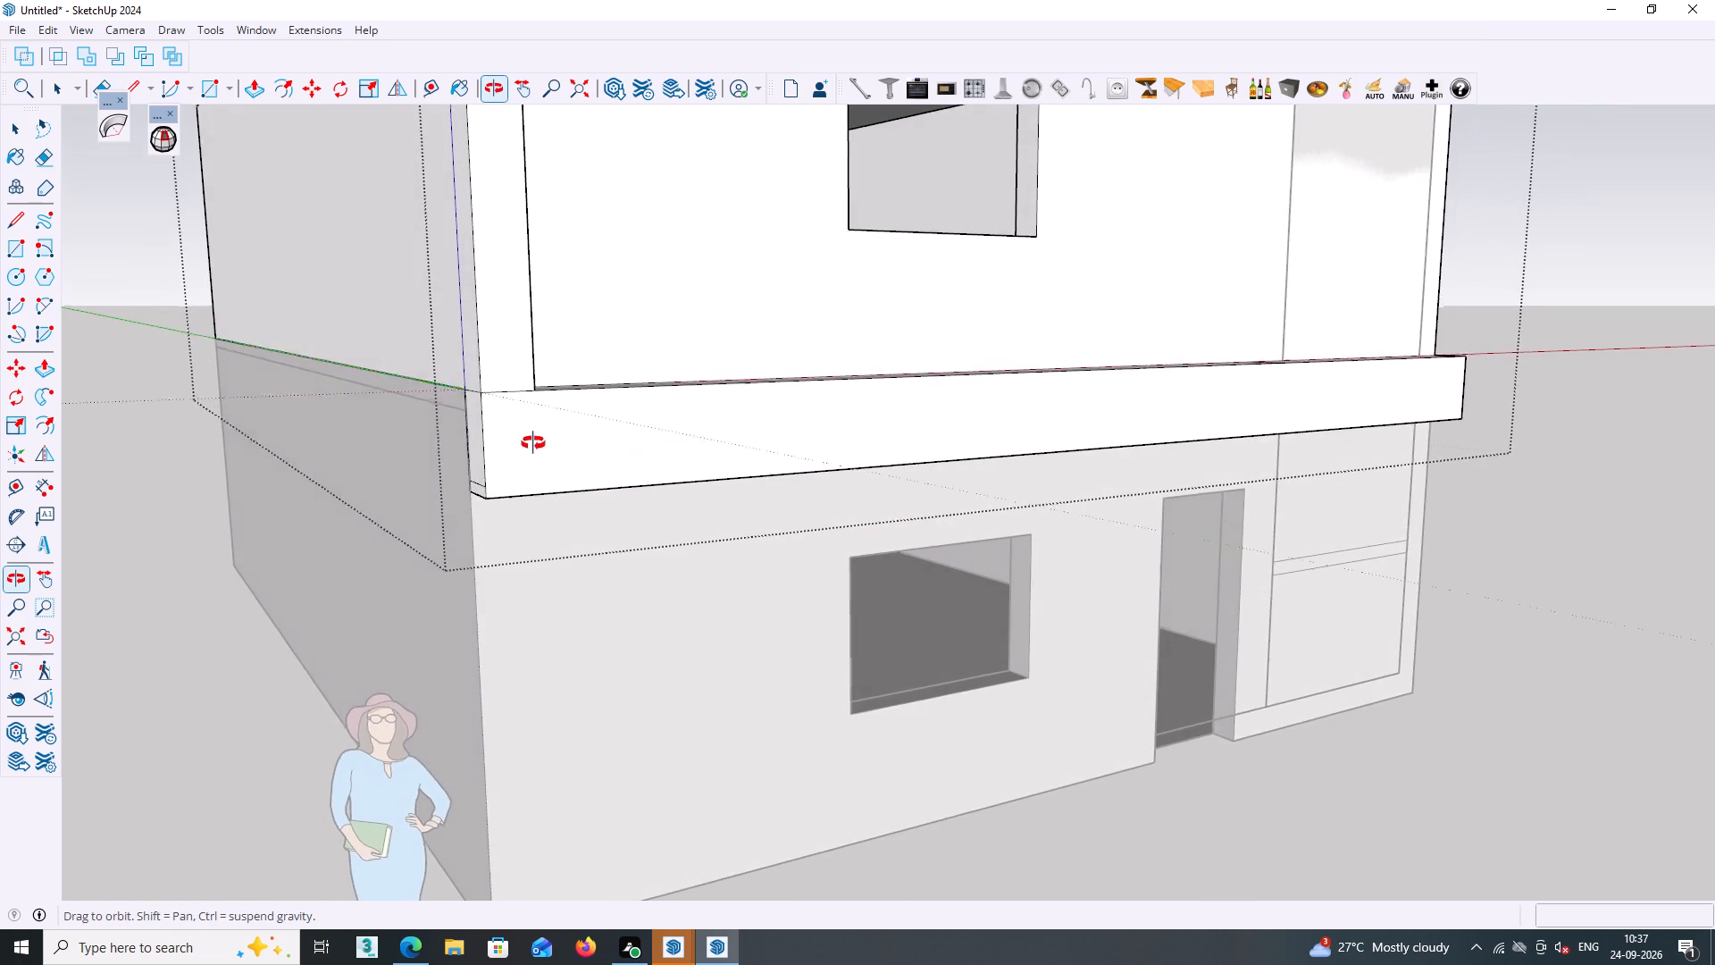
pyautogui.moveTo(533, 443); pyautogui.dragTo(534, 440, button='middle')
pyautogui.scroll(2, 515, 394)
pyautogui.click(515, 390)
pyautogui.moveTo(479, 403); pyautogui.dragTo(651, 394, button='middle')
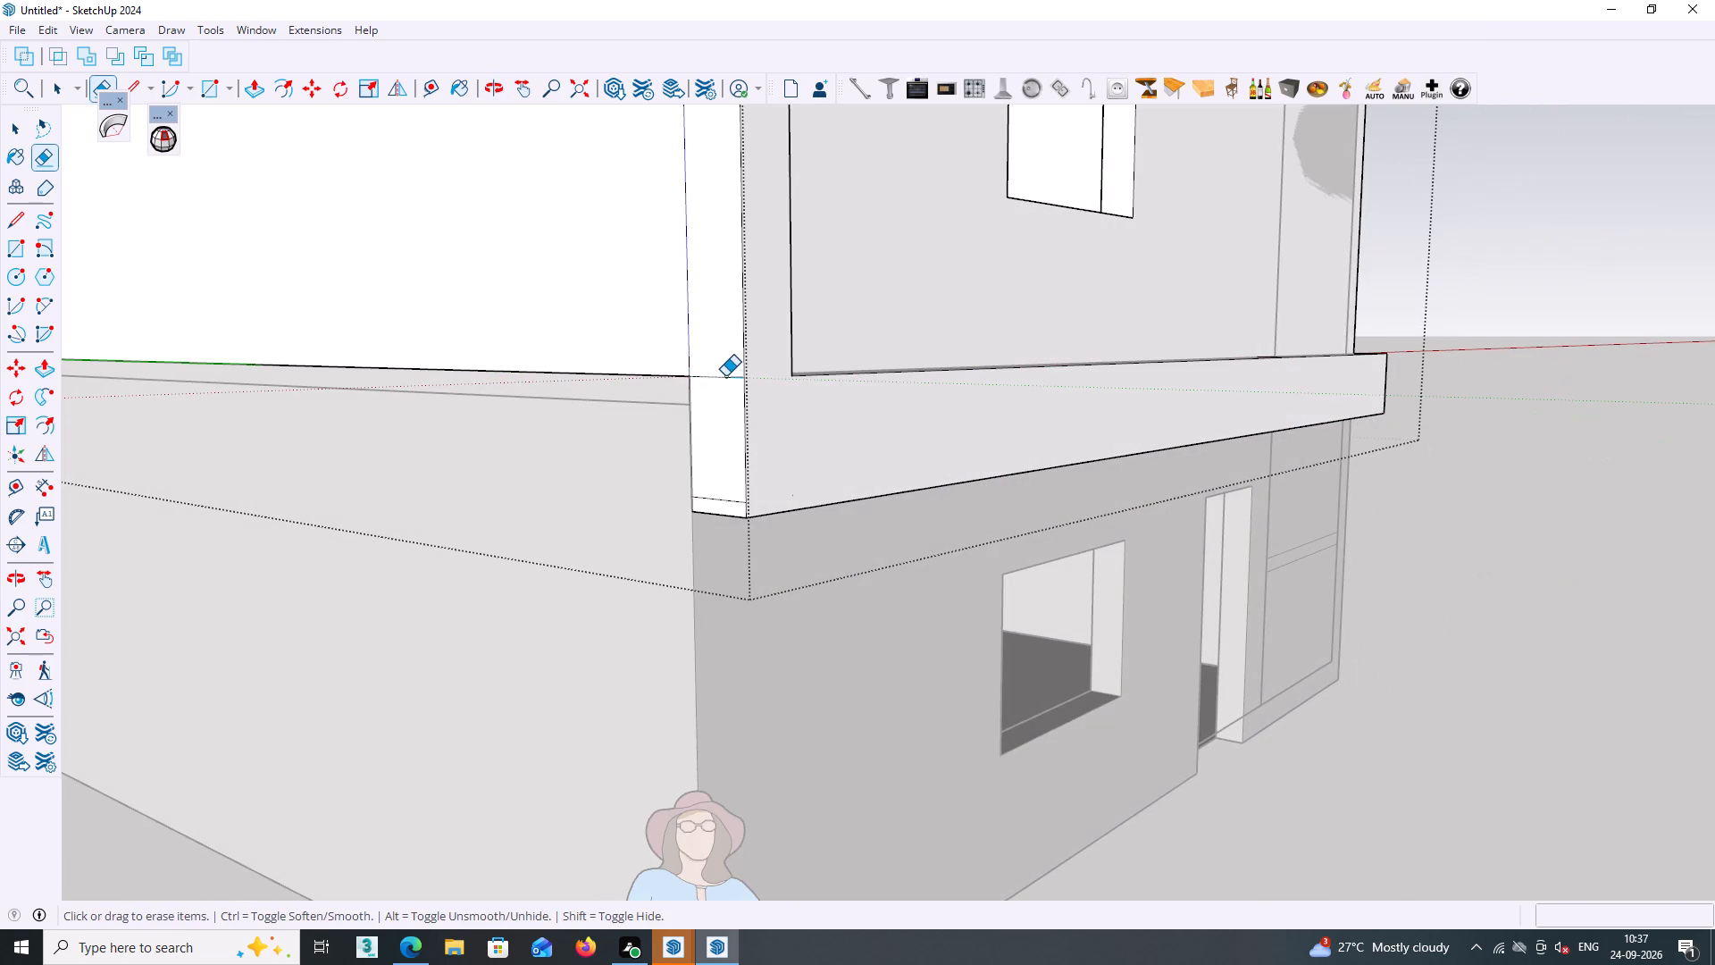
pyautogui.click(724, 376)
pyautogui.click(727, 504)
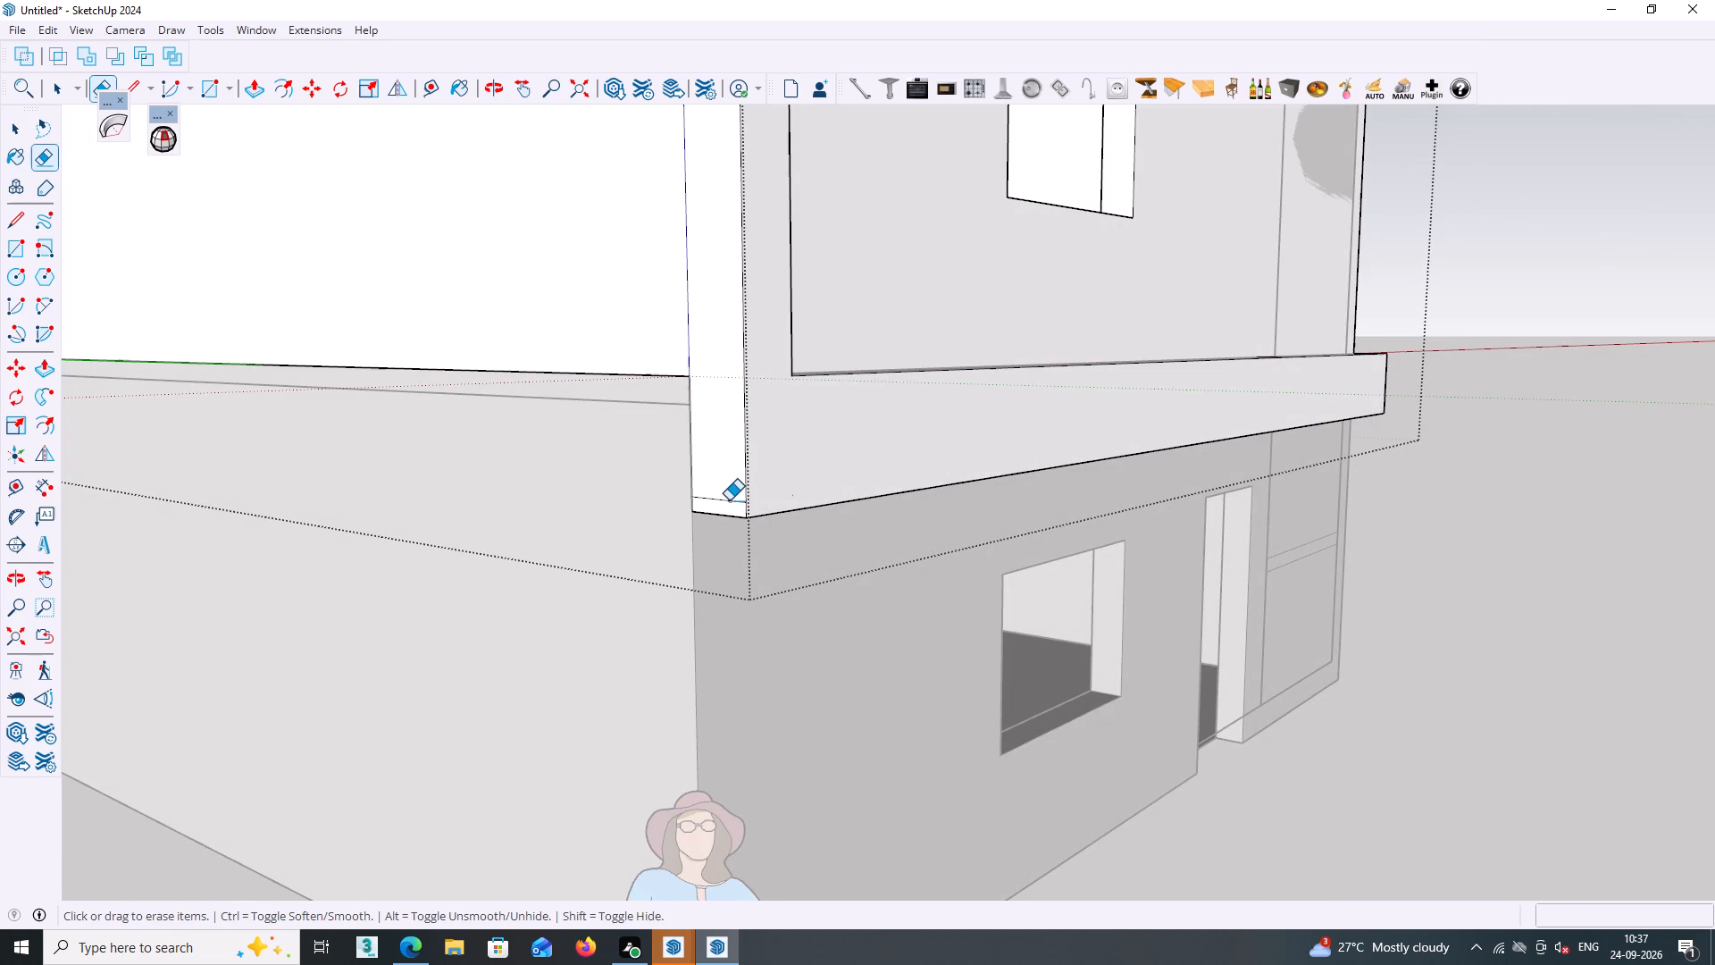
pyautogui.doubleClick(729, 500)
# Erase the seam lines on the front and top faces where the vertical strip meets the upper band.
pyautogui.scroll(-2, 751, 496)
pyautogui.moveTo(752, 504); pyautogui.dragTo(701, 546, button='middle')
pyautogui.scroll(-8, 740, 492)
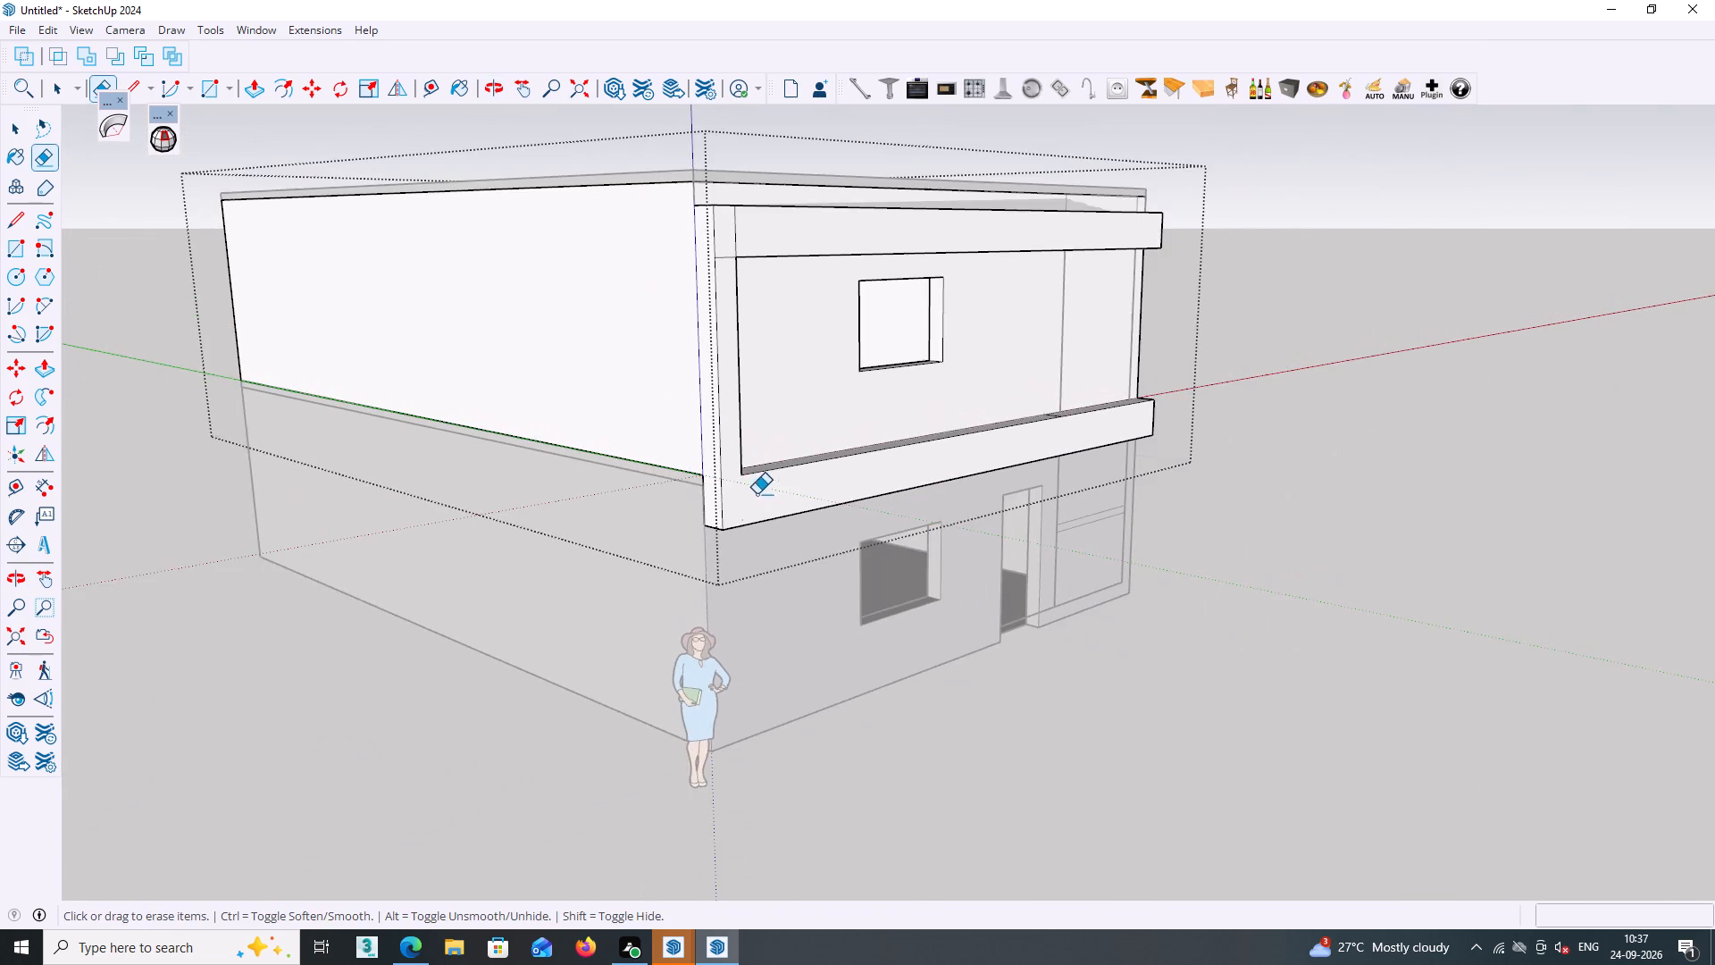
pyautogui.scroll(3, 719, 273)
pyautogui.click(724, 255)
pyautogui.moveTo(724, 221); pyautogui.dragTo(735, 263, button='middle')
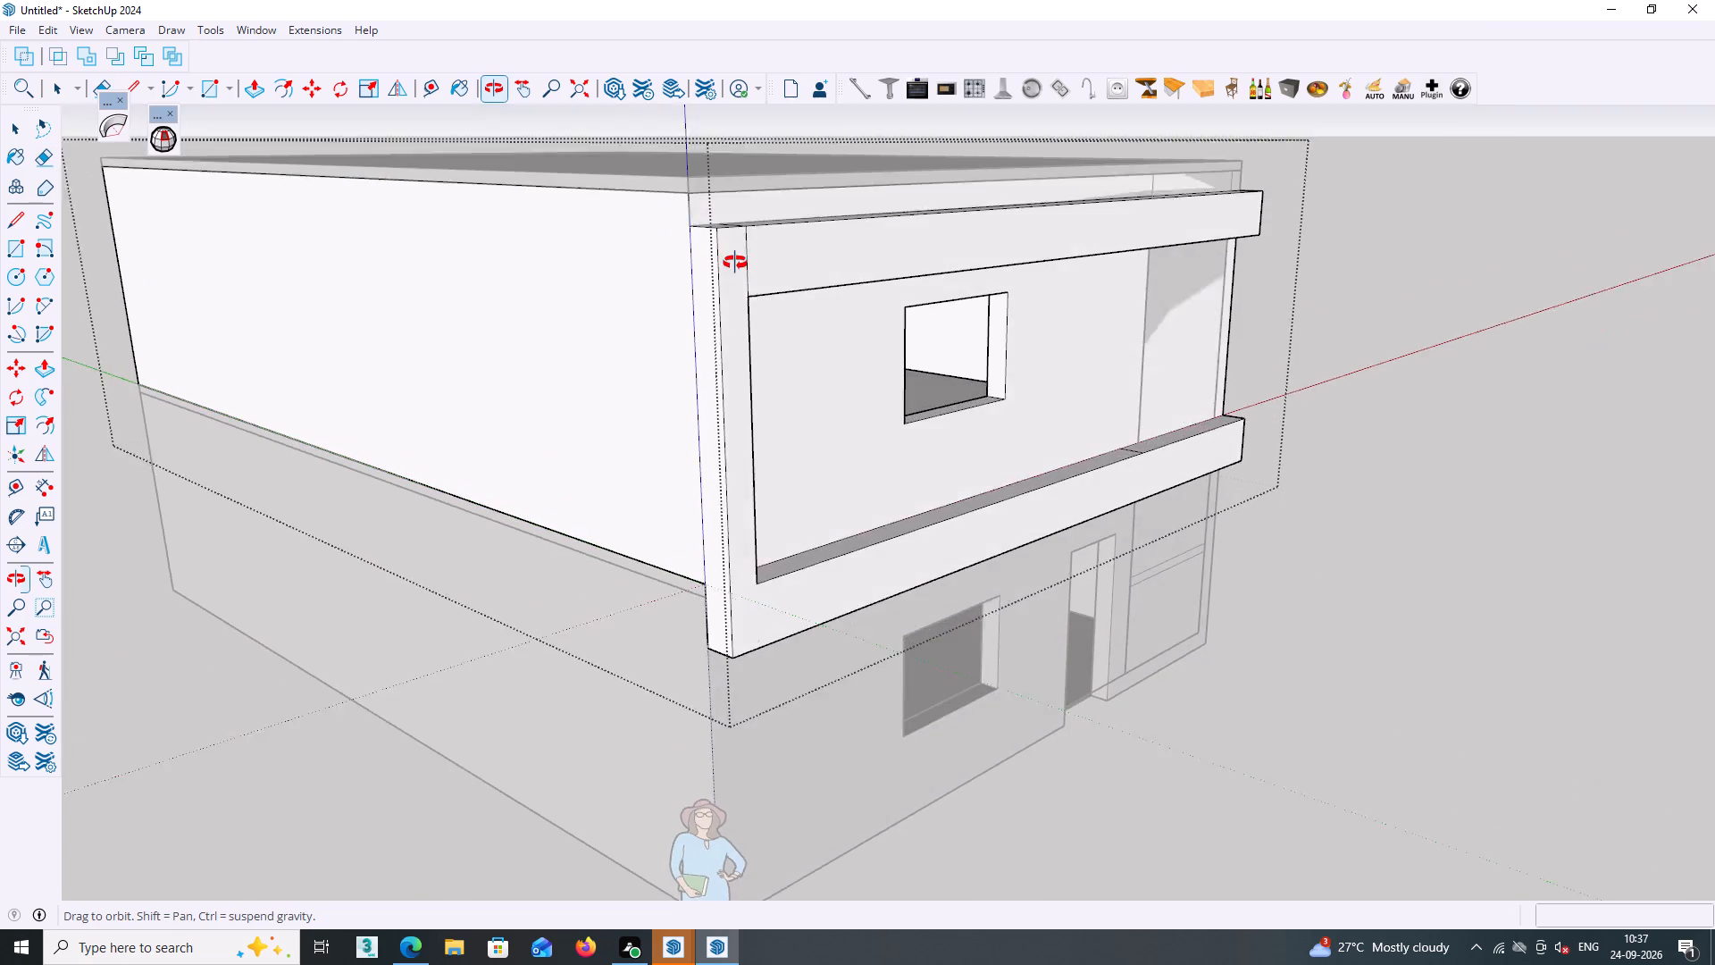
pyautogui.moveTo(735, 263); pyautogui.dragTo(693, 312, button='middle')
pyautogui.scroll(3, 696, 285)
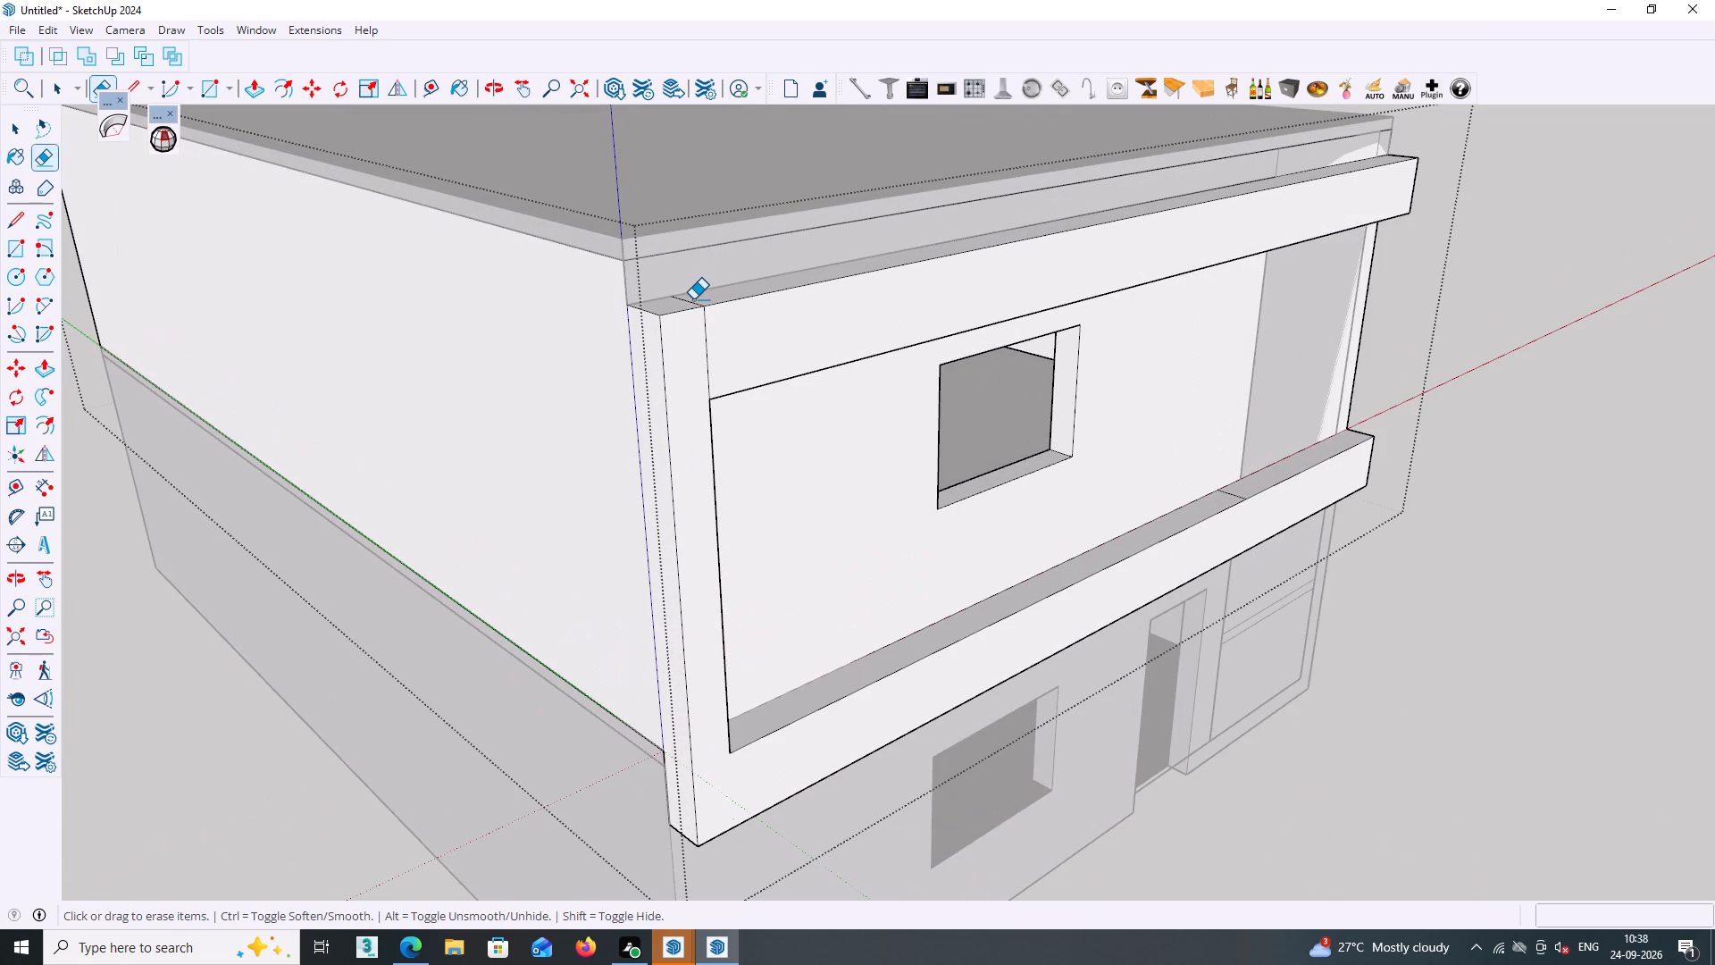
pyautogui.click(691, 301)
pyautogui.doubleClick(706, 337)
# Erase the short stray line across the top face of the lower band, above the entrance door.
pyautogui.moveTo(716, 324); pyautogui.dragTo(637, 330, button='middle')
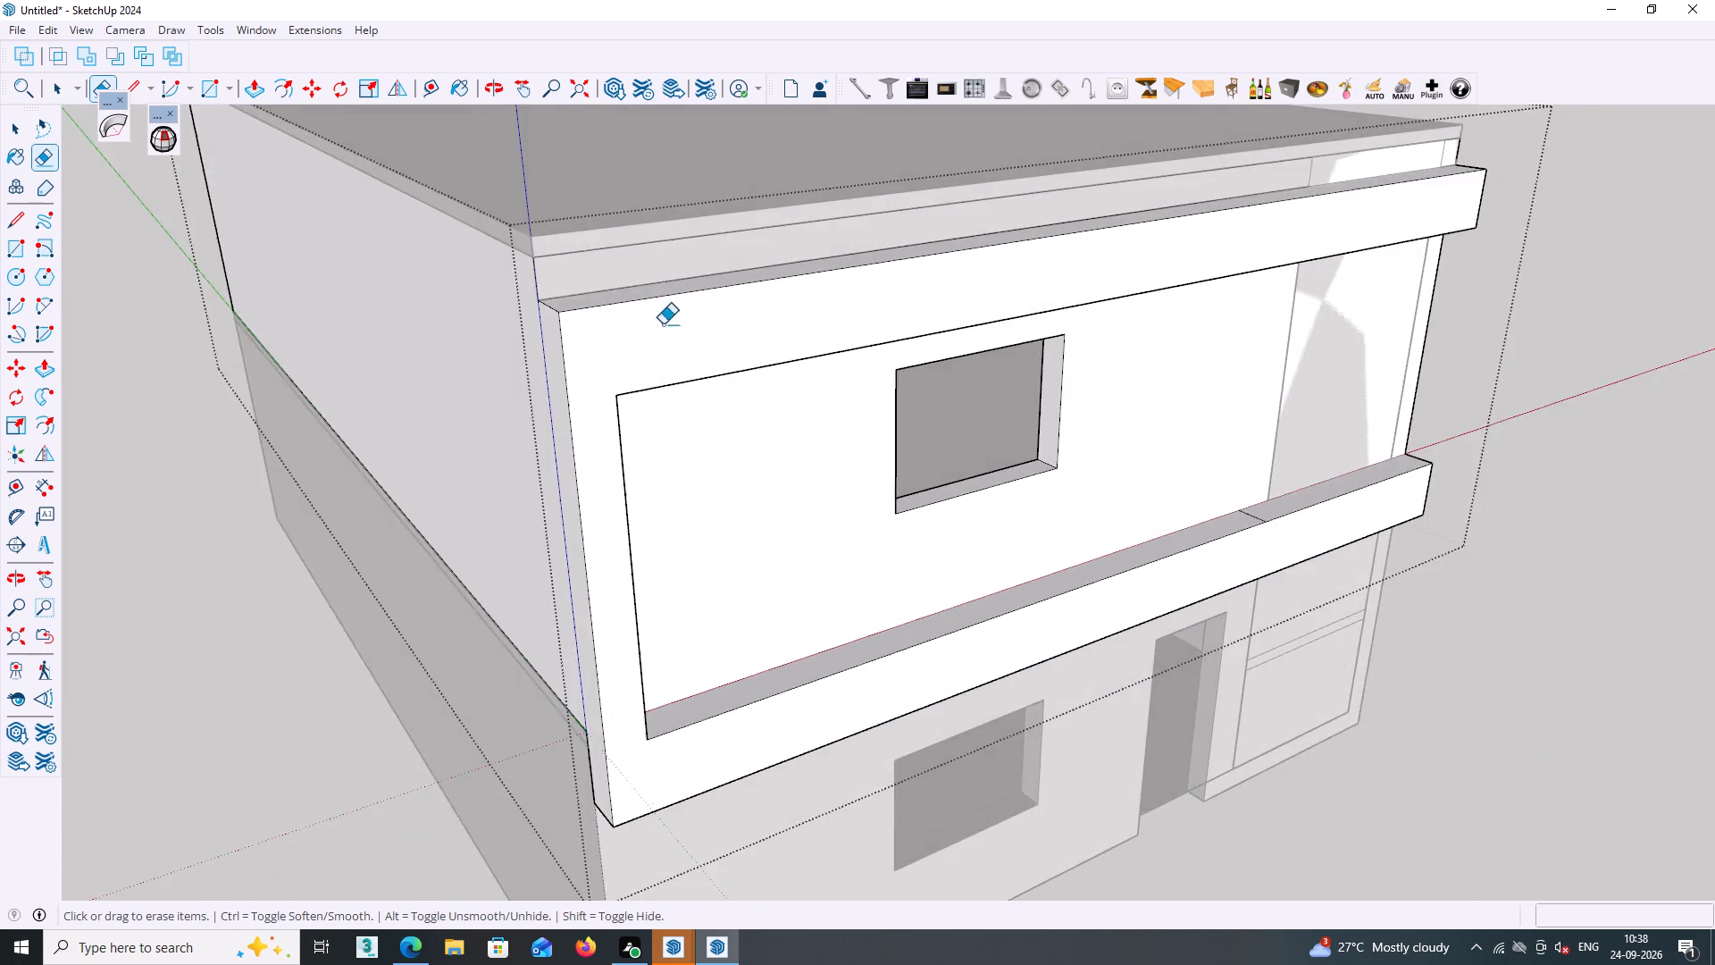
pyautogui.moveTo(697, 318); pyautogui.dragTo(657, 333, button='middle')
pyautogui.scroll(-4, 664, 337)
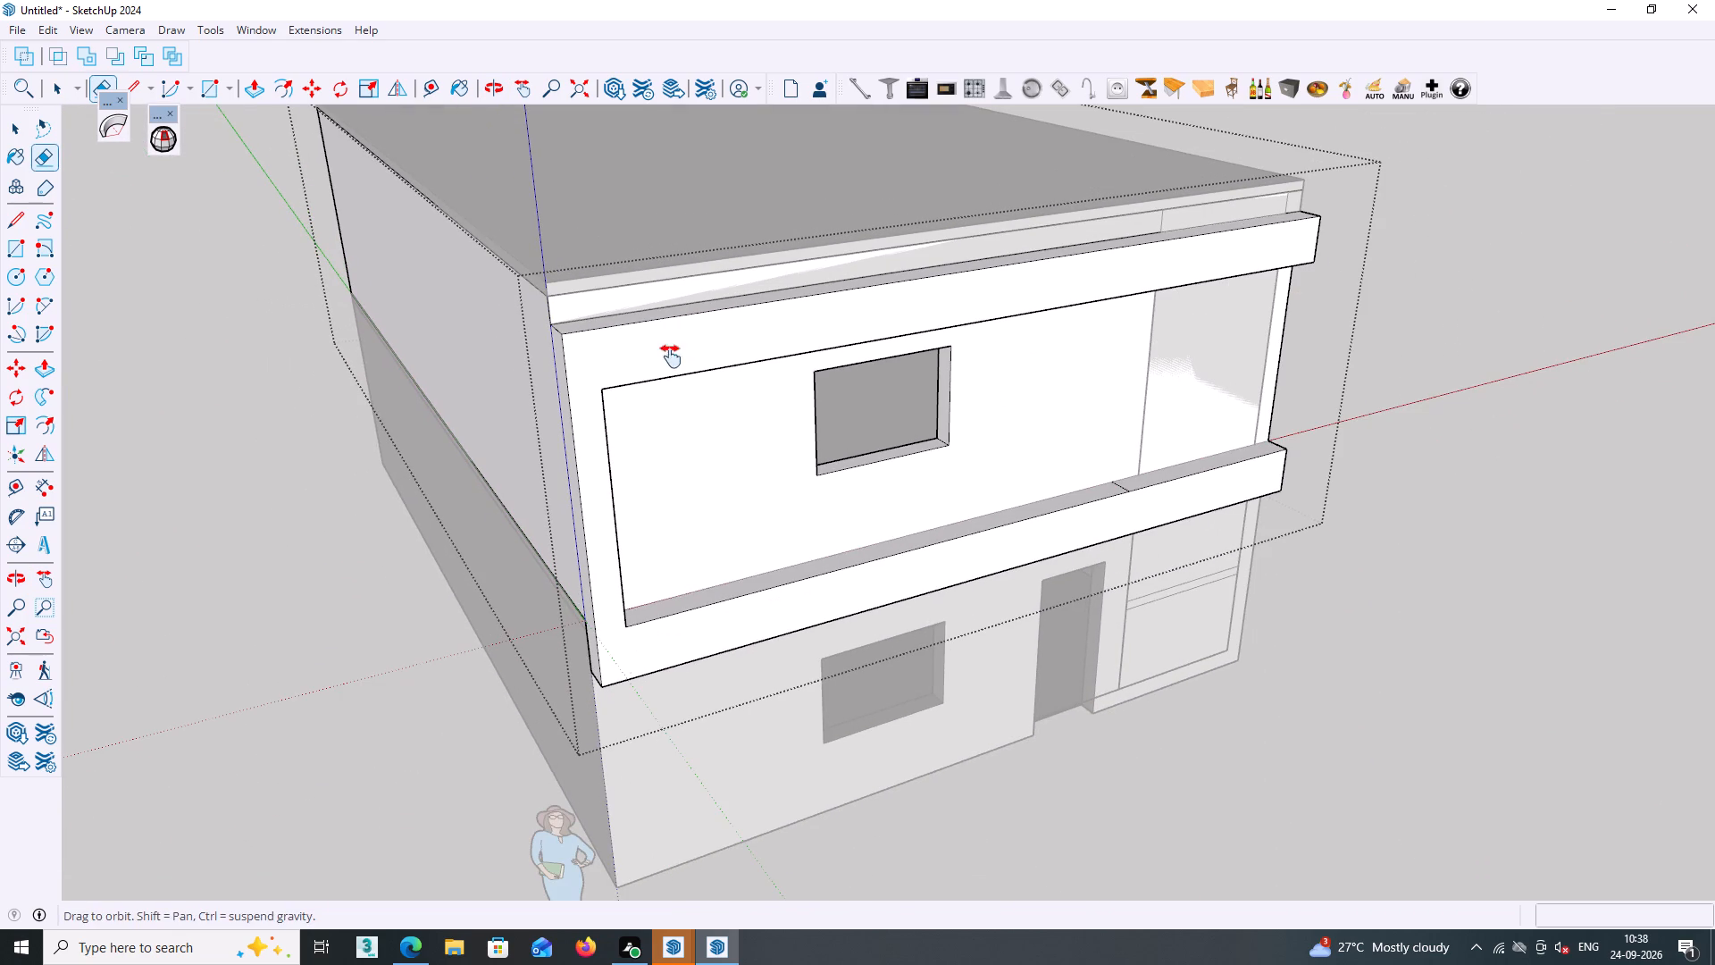
pyautogui.moveTo(1007, 212); pyautogui.dragTo(909, 195, button='middle')
pyautogui.moveTo(1254, 326); pyautogui.dragTo(1148, 293, button='middle')
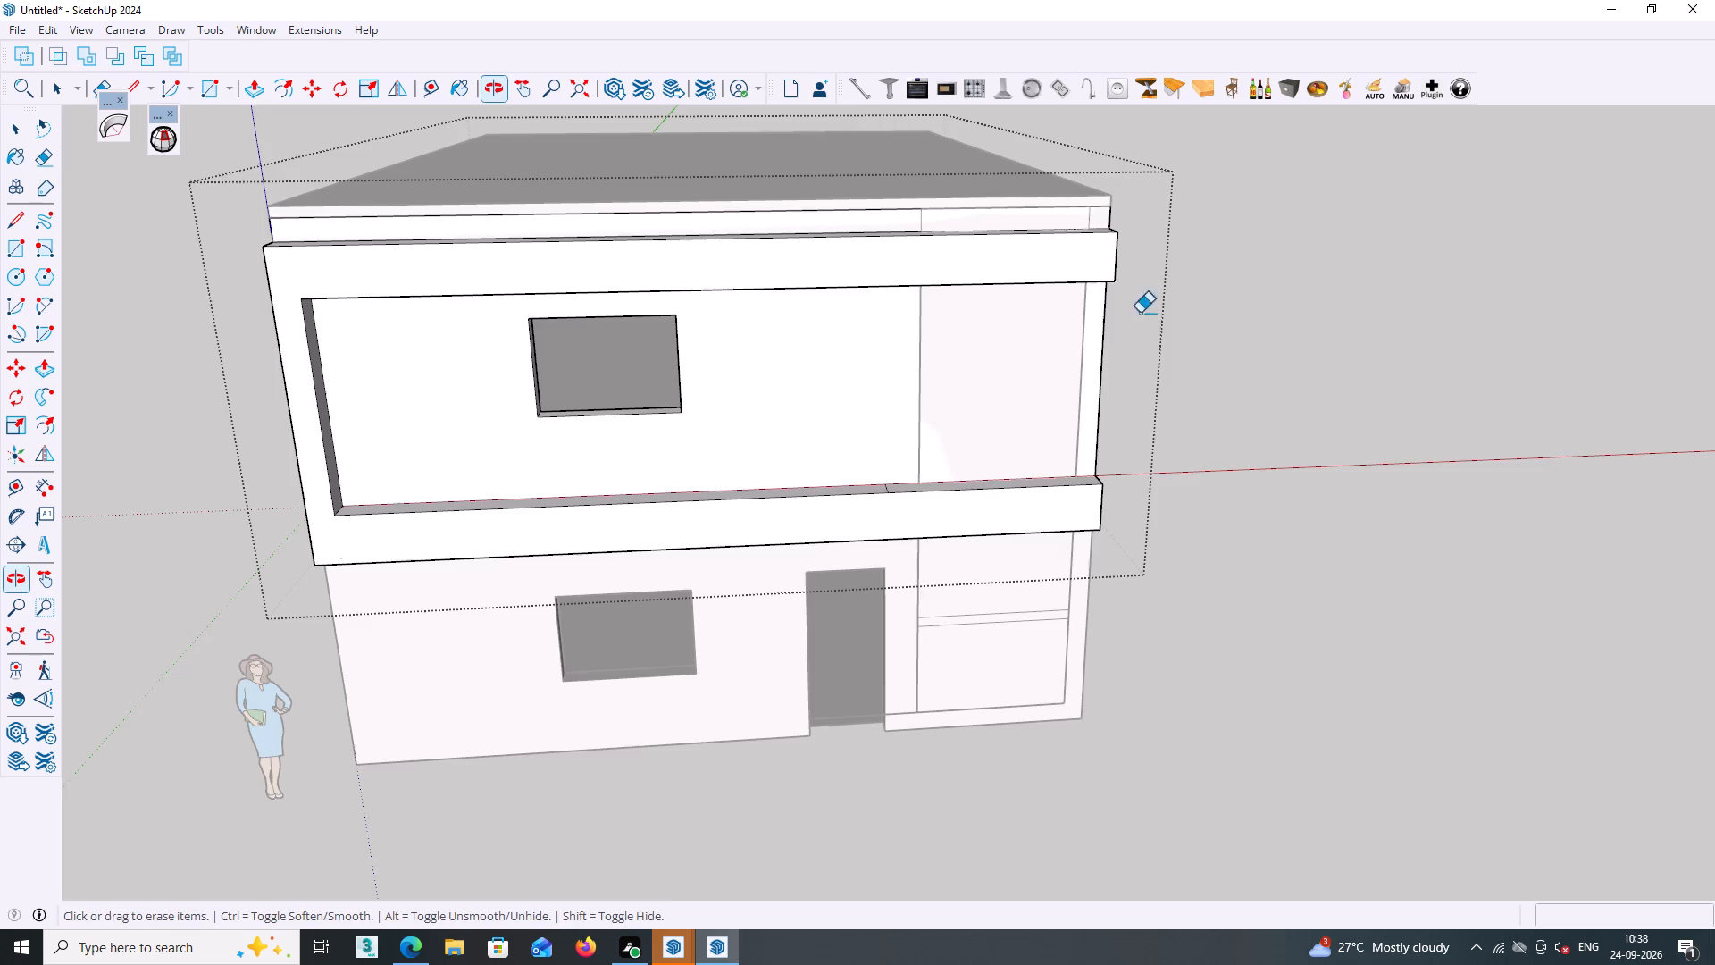
pyautogui.scroll(5, 1113, 350)
pyautogui.moveTo(1110, 335); pyautogui.dragTo(1077, 332, button='middle')
pyautogui.scroll(-7, 1075, 340)
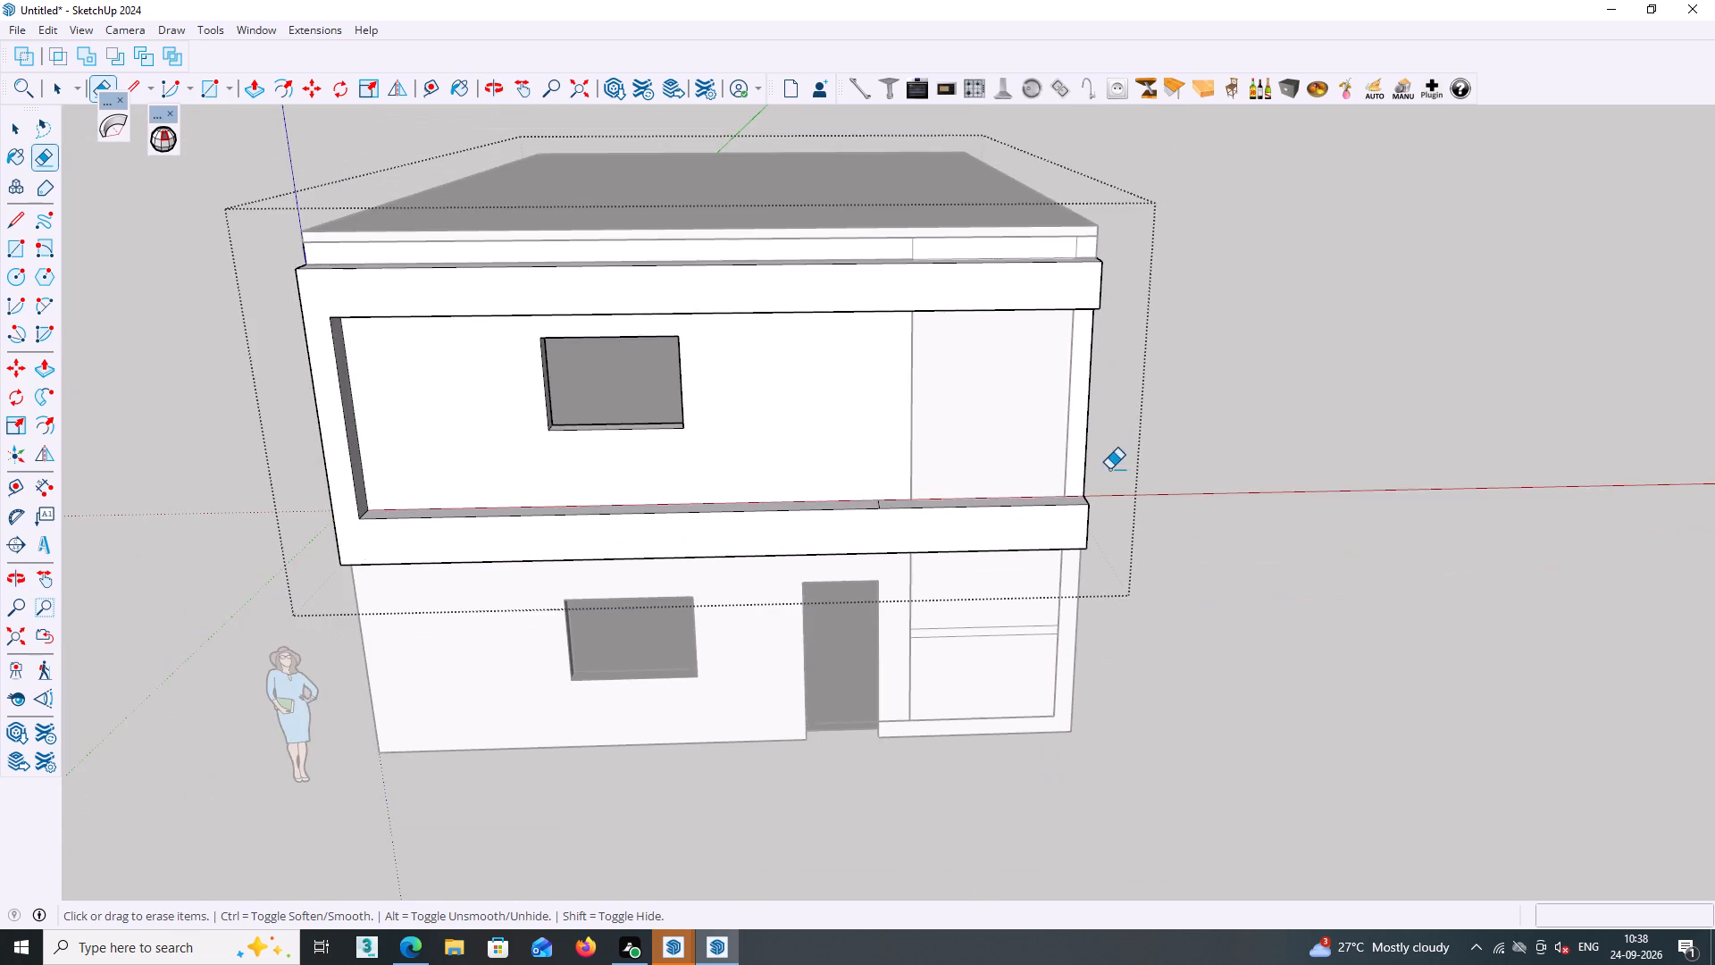
pyautogui.moveTo(1109, 468); pyautogui.dragTo(1127, 451, button='middle')
pyautogui.scroll(8, 922, 508)
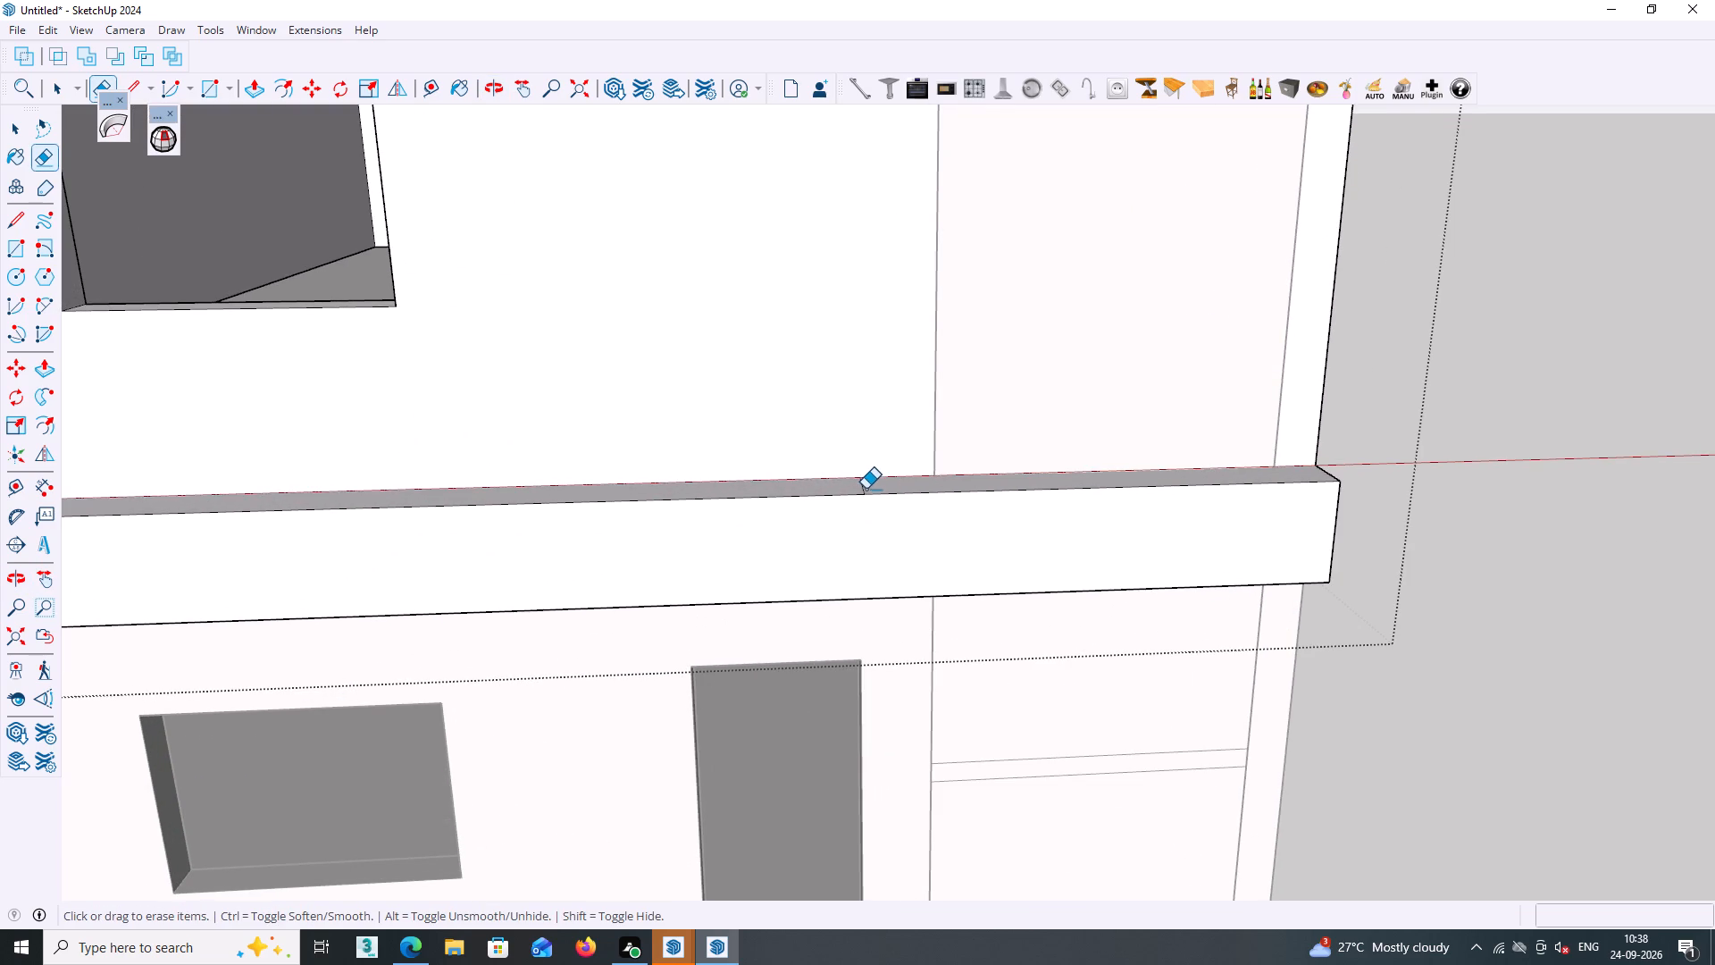
pyautogui.click(865, 491)
# Push/Pull the free end face of the lower band, opposite the vertical strip, along the front wall.
pyautogui.scroll(-10, 874, 495)
pyautogui.moveTo(710, 539); pyautogui.dragTo(690, 571, button='middle')
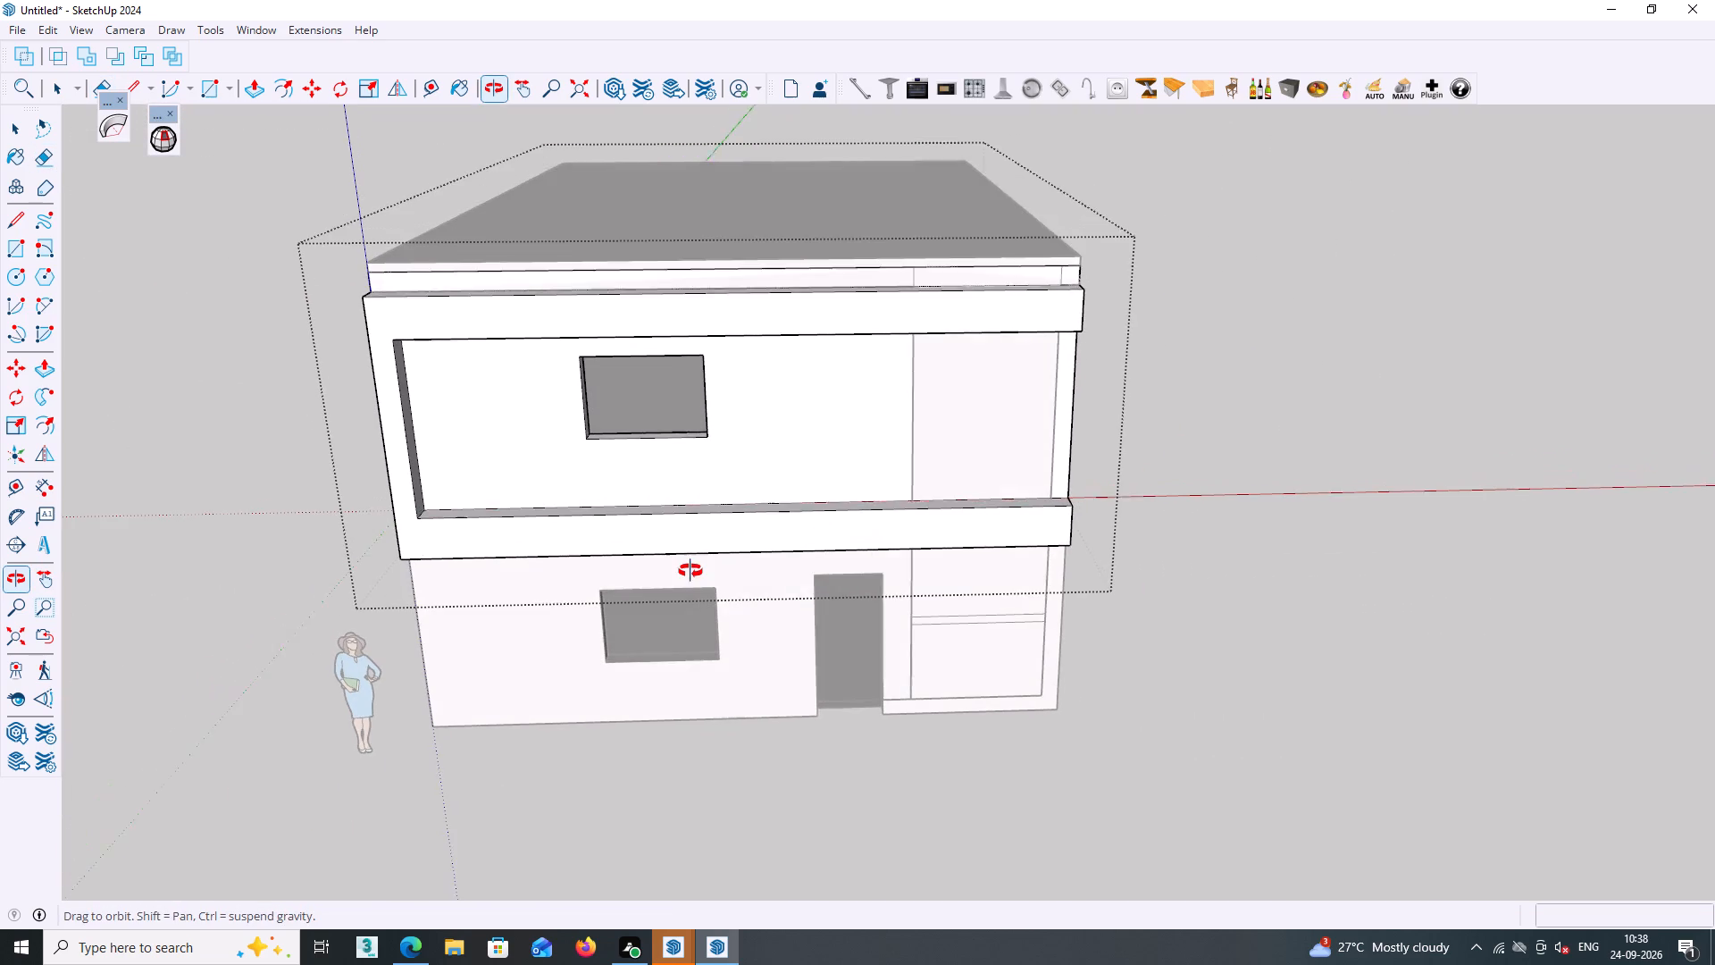
pyautogui.moveTo(690, 571); pyautogui.dragTo(692, 575, button='middle')
pyautogui.scroll(-1, 778, 521)
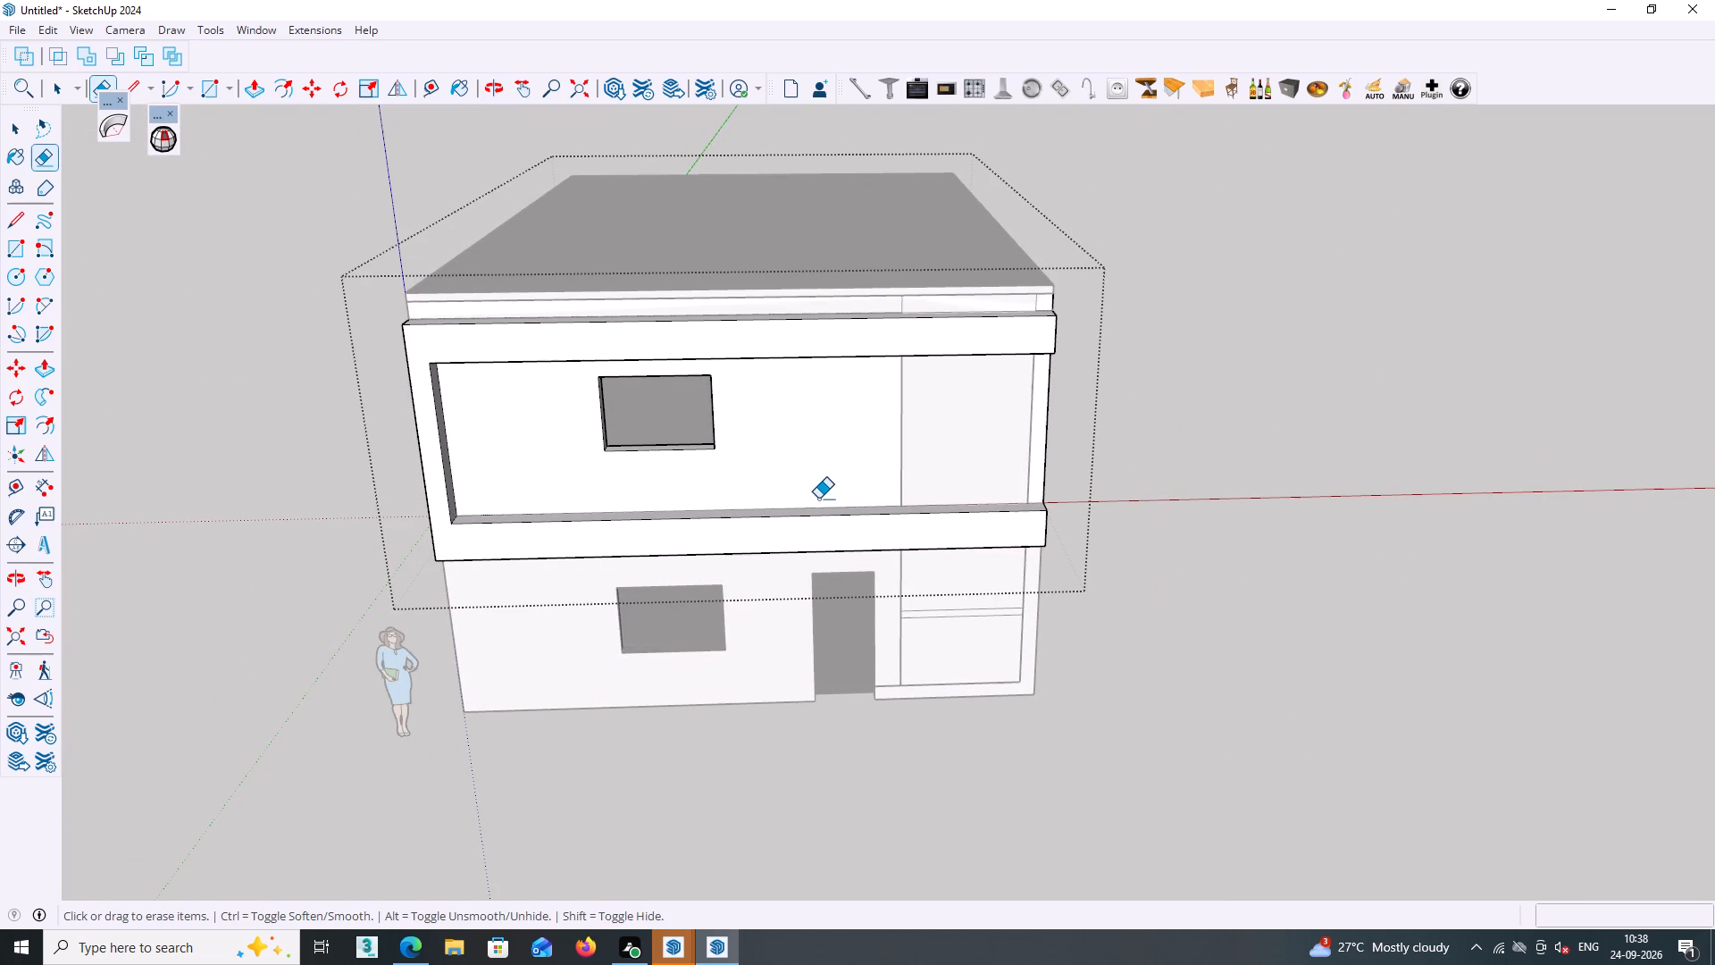
pyautogui.scroll(-3, 854, 489)
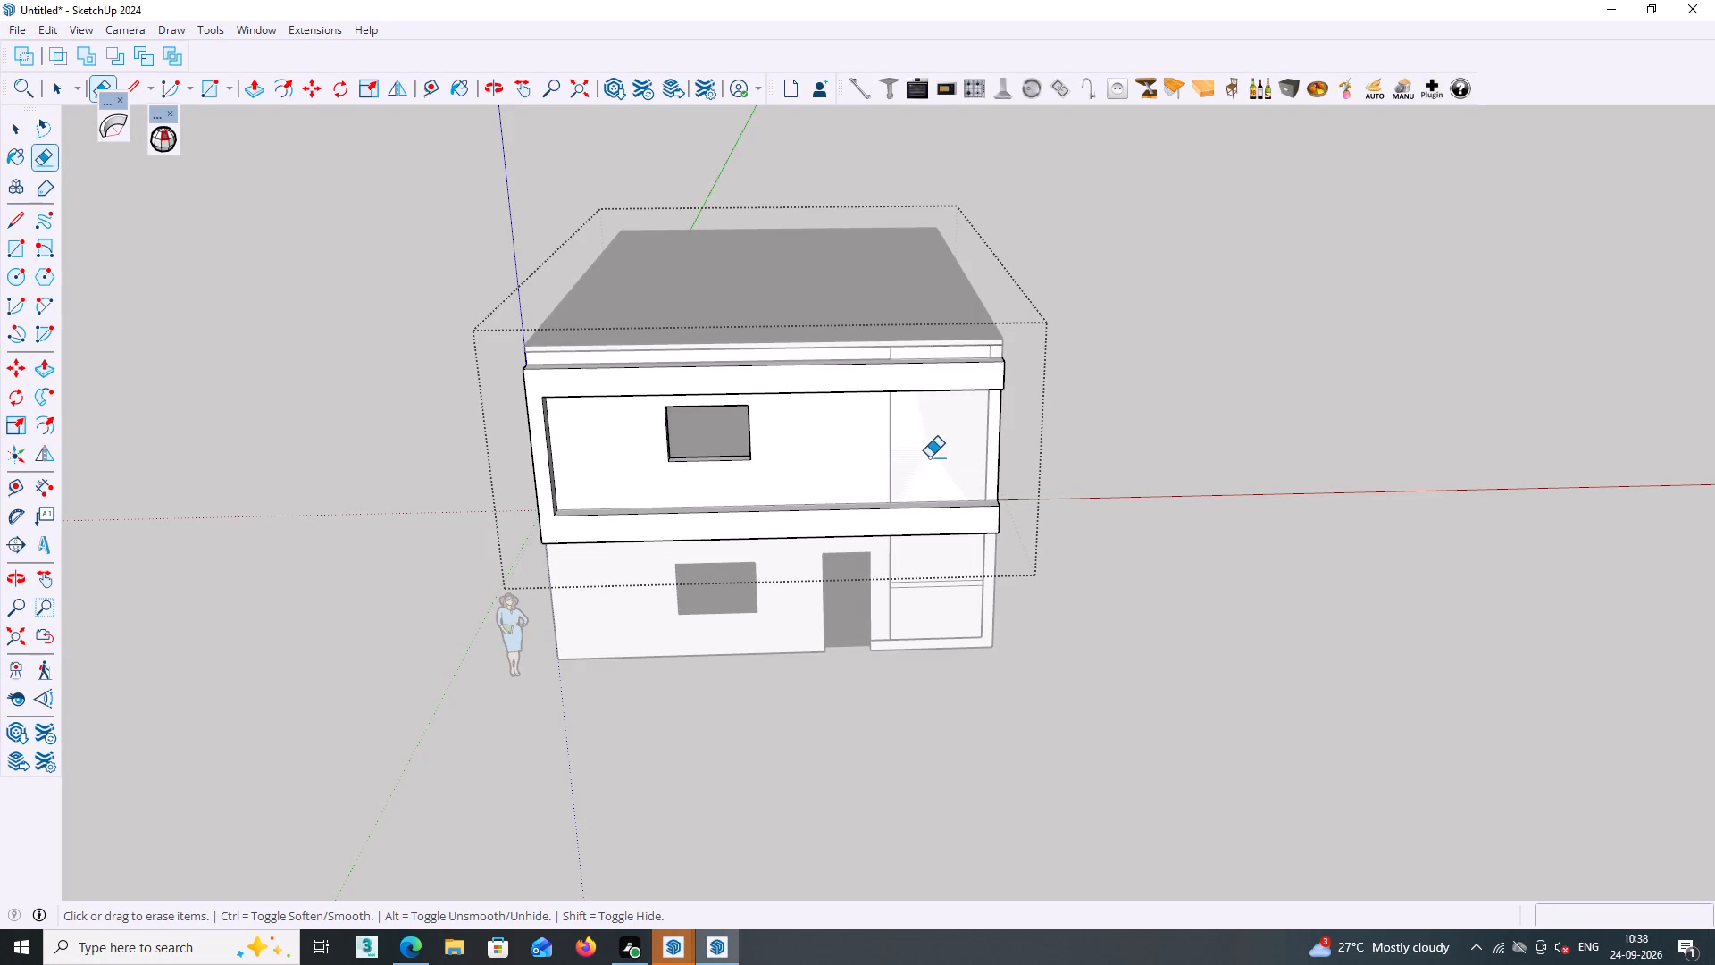
pyautogui.press('space')
pyautogui.moveTo(1083, 508); pyautogui.dragTo(802, 488, button='middle')
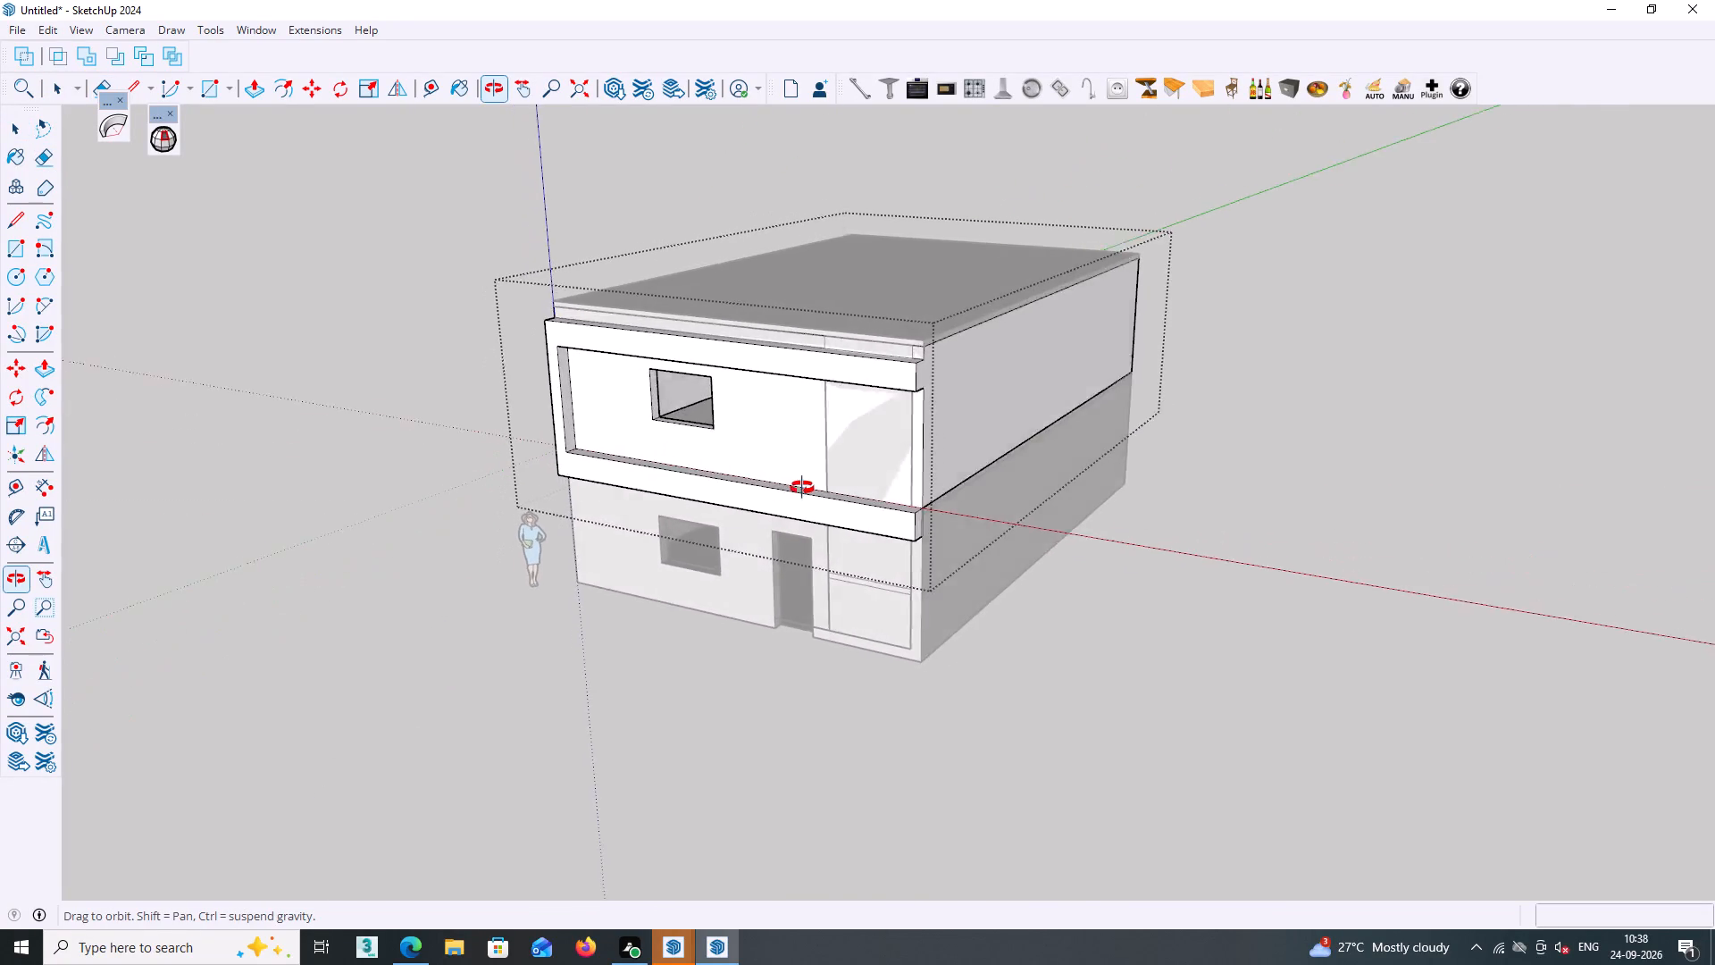
pyautogui.moveTo(802, 488); pyautogui.dragTo(762, 491, button='middle')
pyautogui.scroll(6, 842, 491)
pyautogui.click(936, 551)
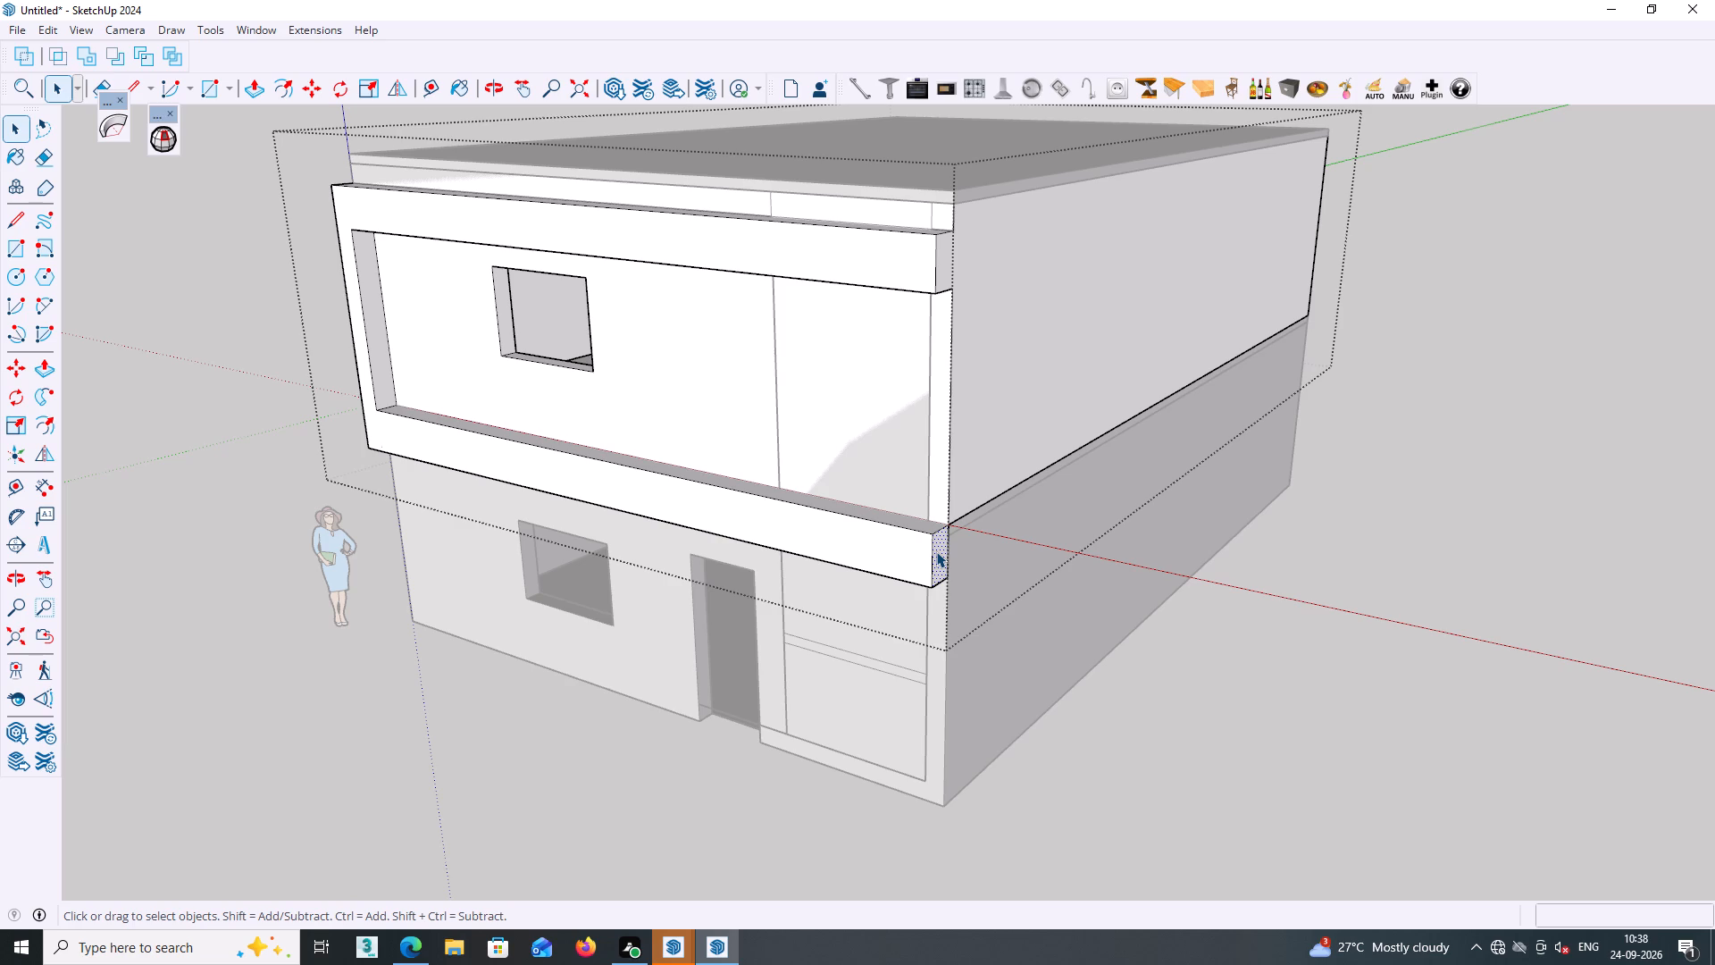
pyautogui.moveTo(891, 200); pyautogui.dragTo(881, 207, button='middle')
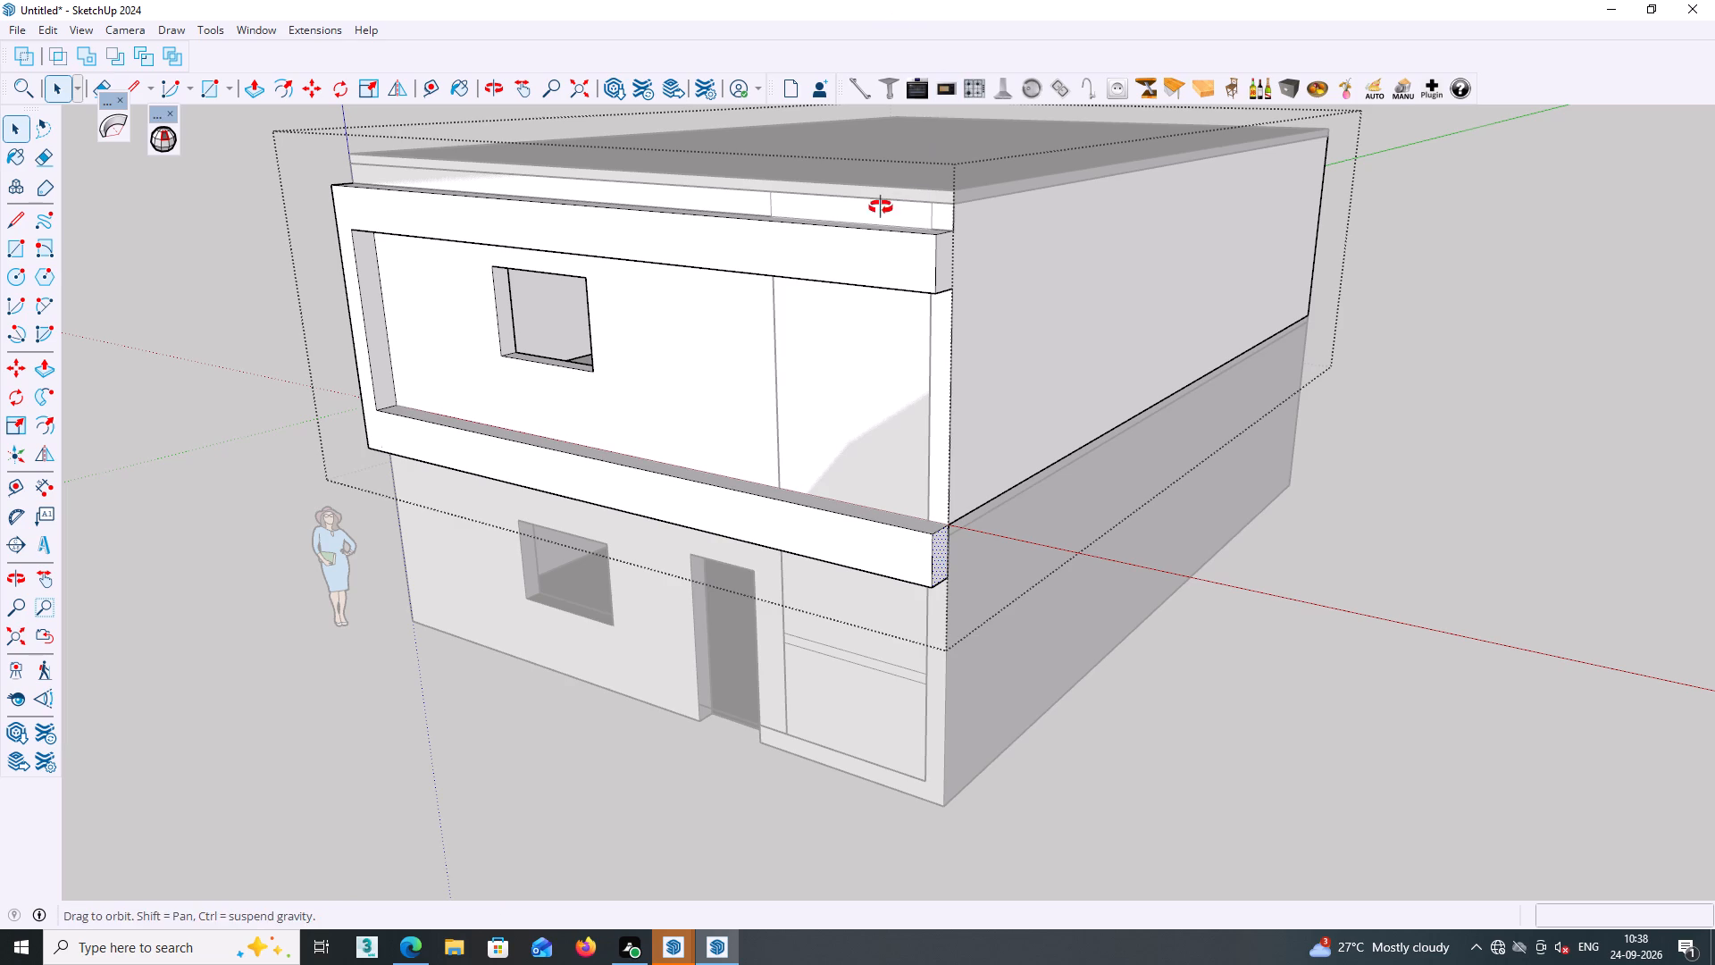
pyautogui.moveTo(881, 207); pyautogui.dragTo(838, 235, button='middle')
pyautogui.middleClick(874, 214)
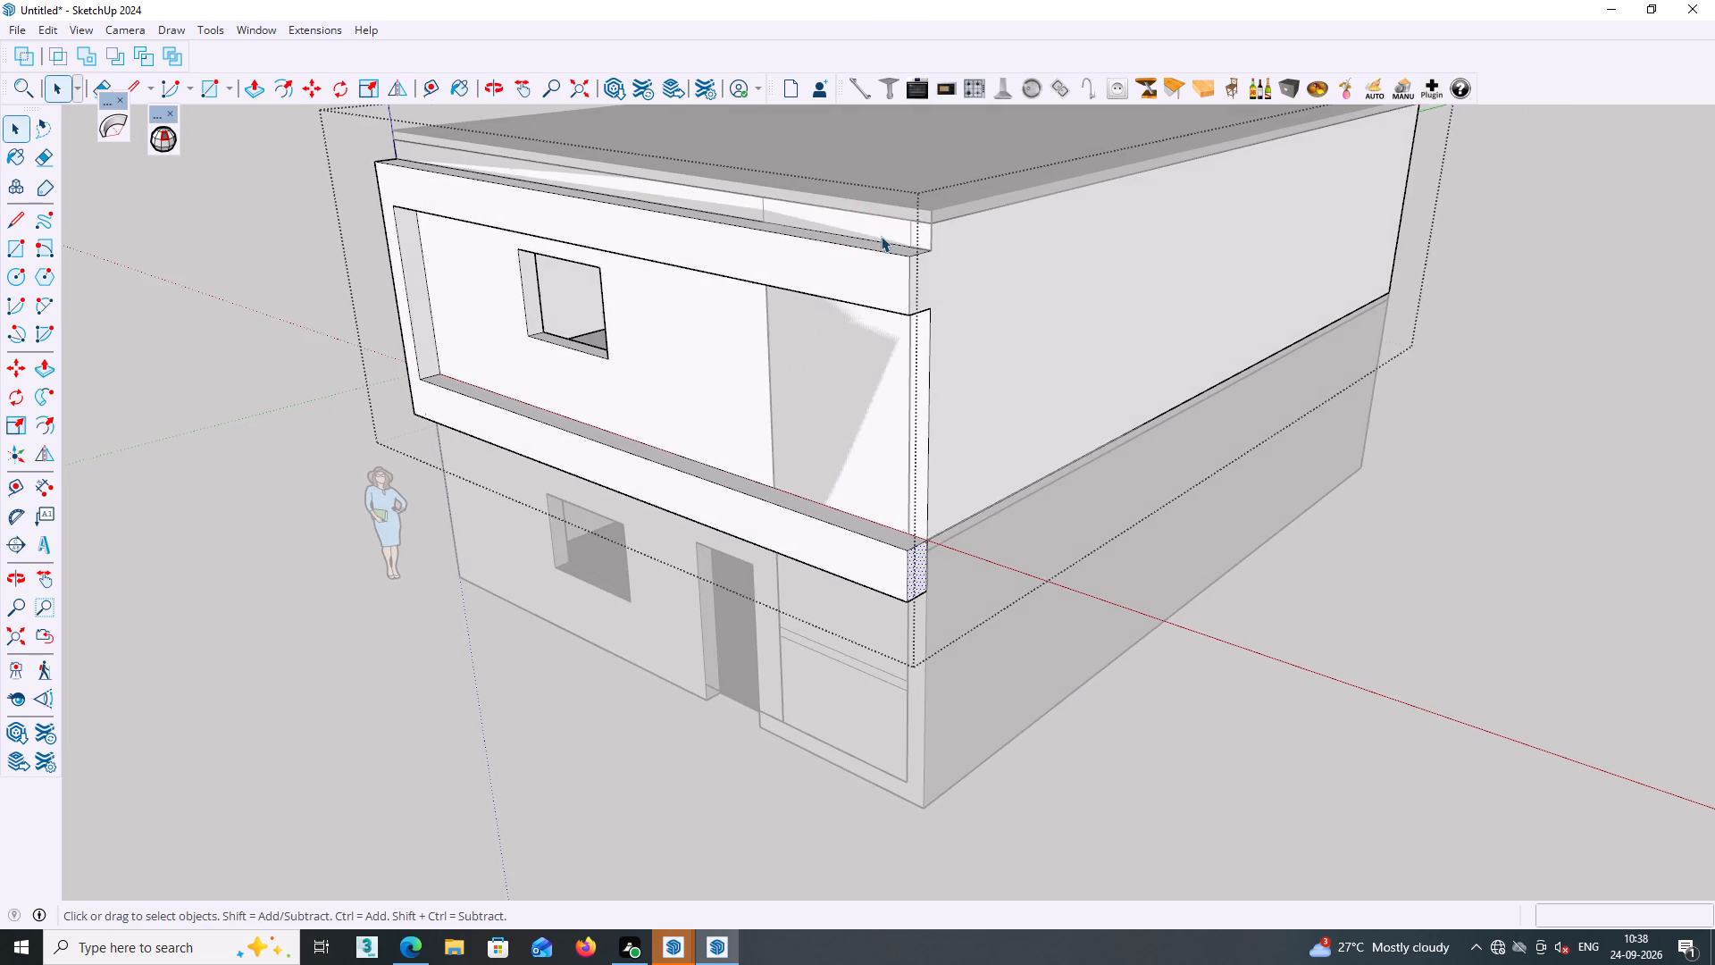
pyautogui.scroll(1, 971, 447)
pyautogui.moveTo(988, 464); pyautogui.dragTo(876, 407, button='middle')
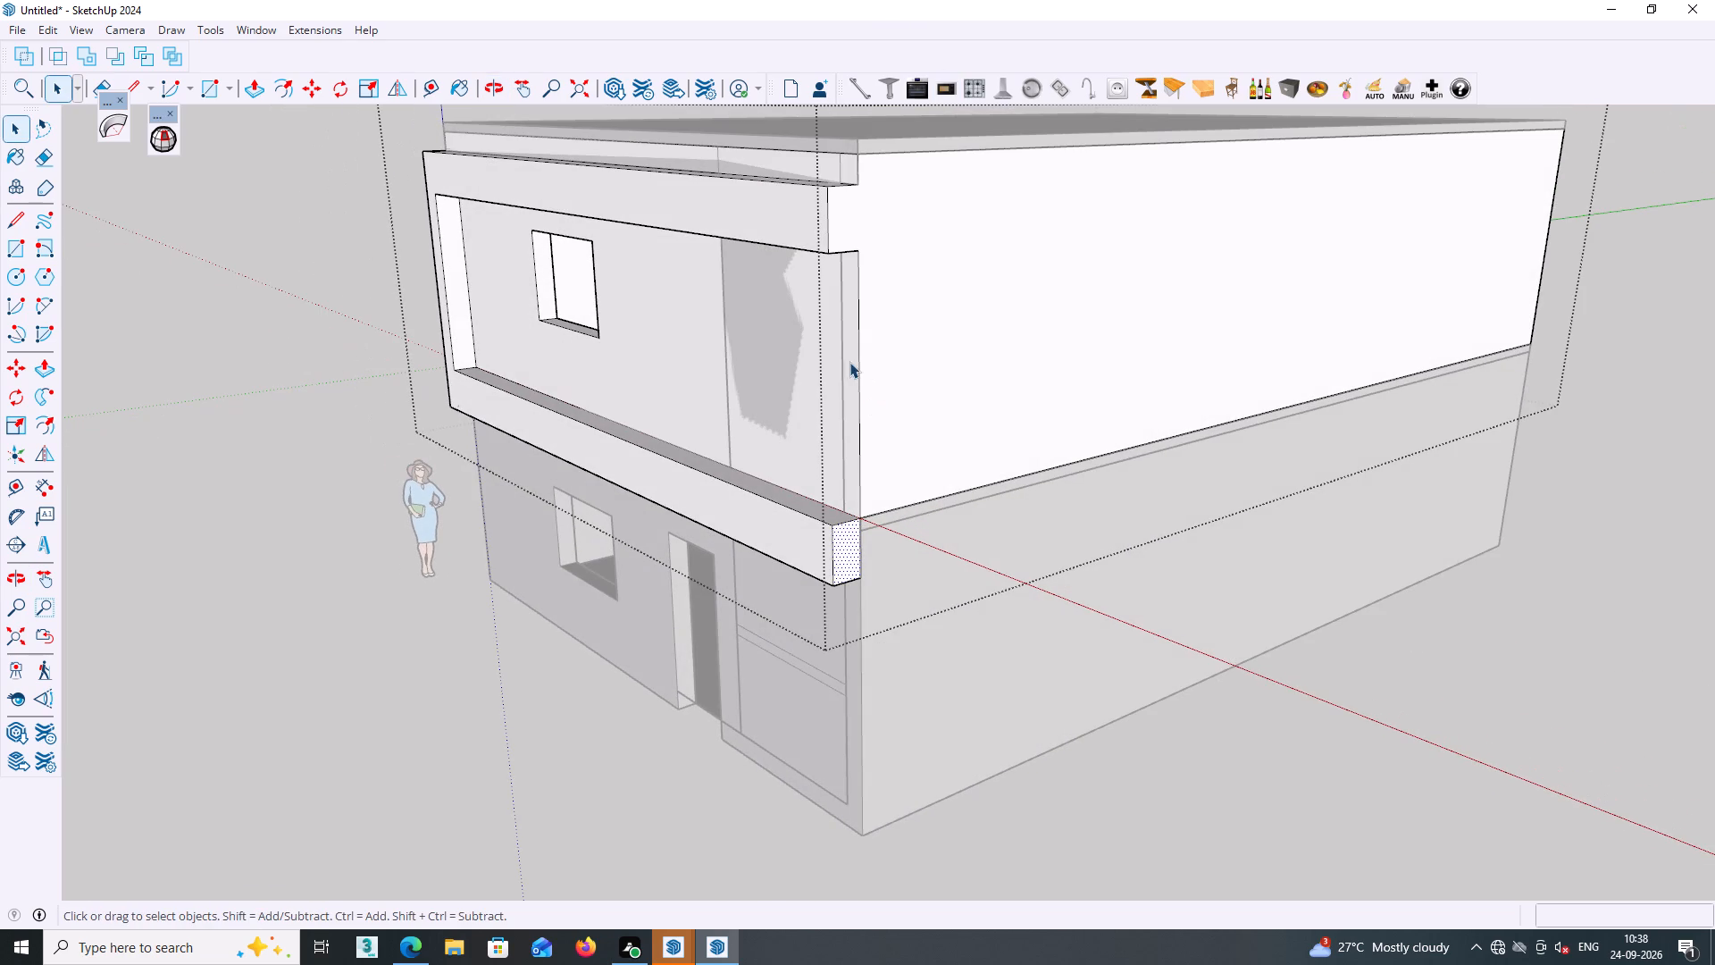
pyautogui.scroll(1, 847, 610)
pyautogui.press('p')
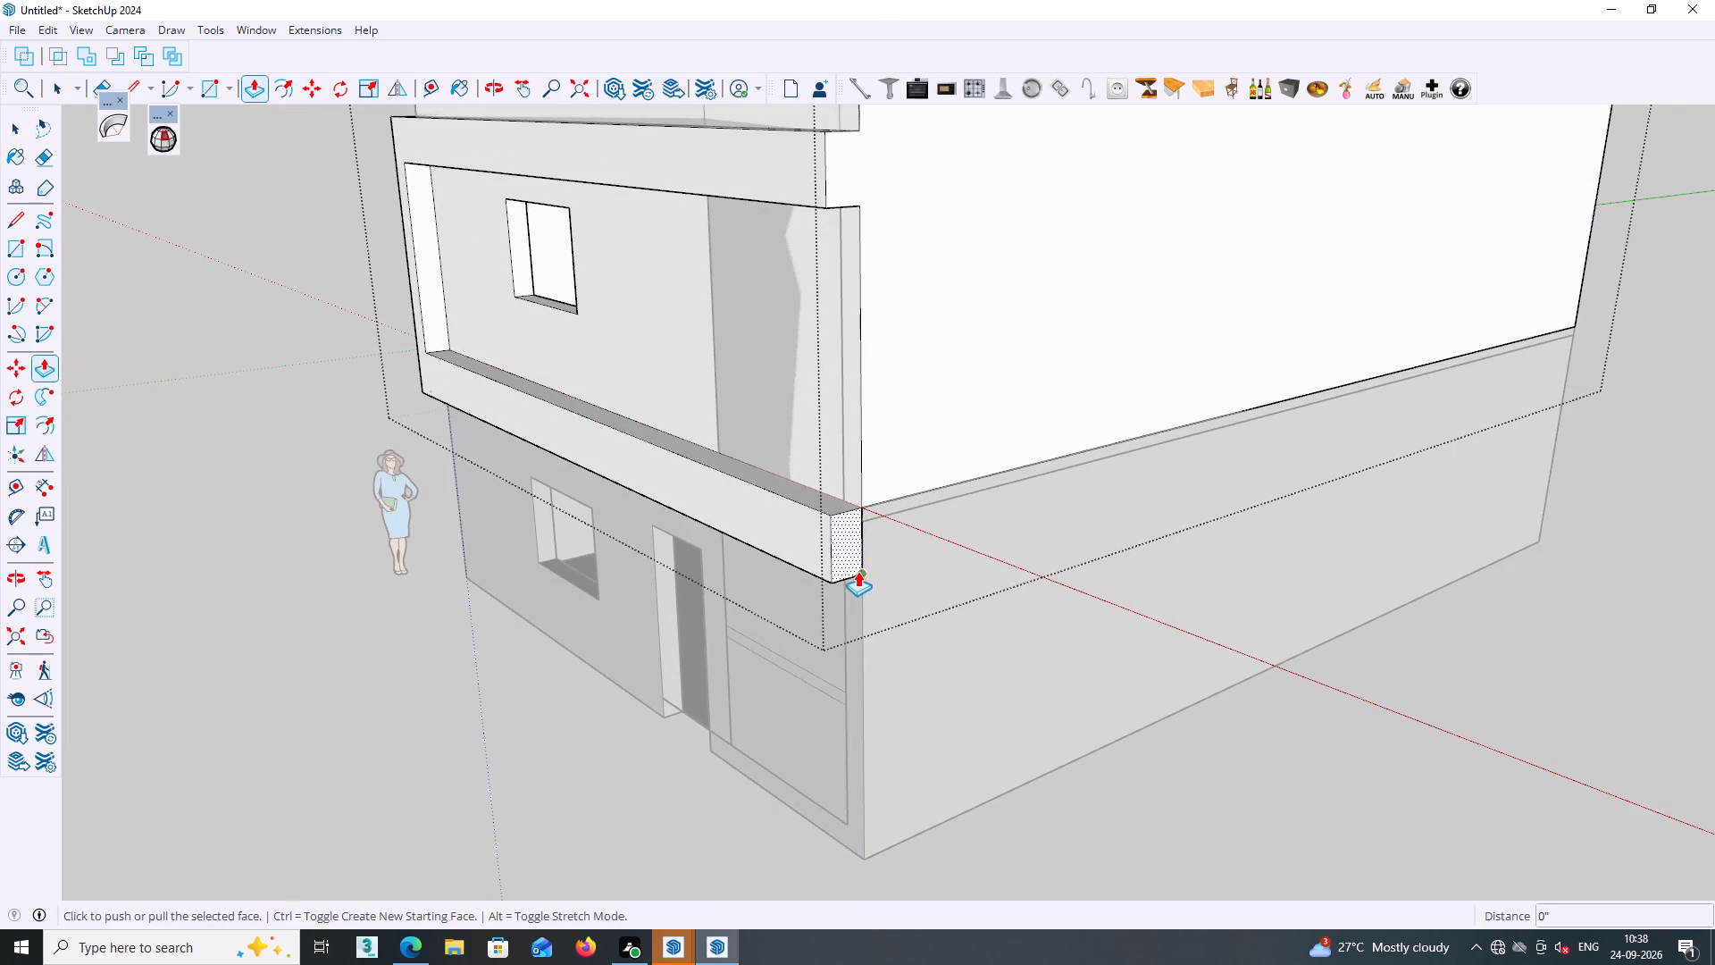
pyautogui.click(846, 552)
pyautogui.moveTo(787, 541); pyautogui.dragTo(876, 544, button='middle')
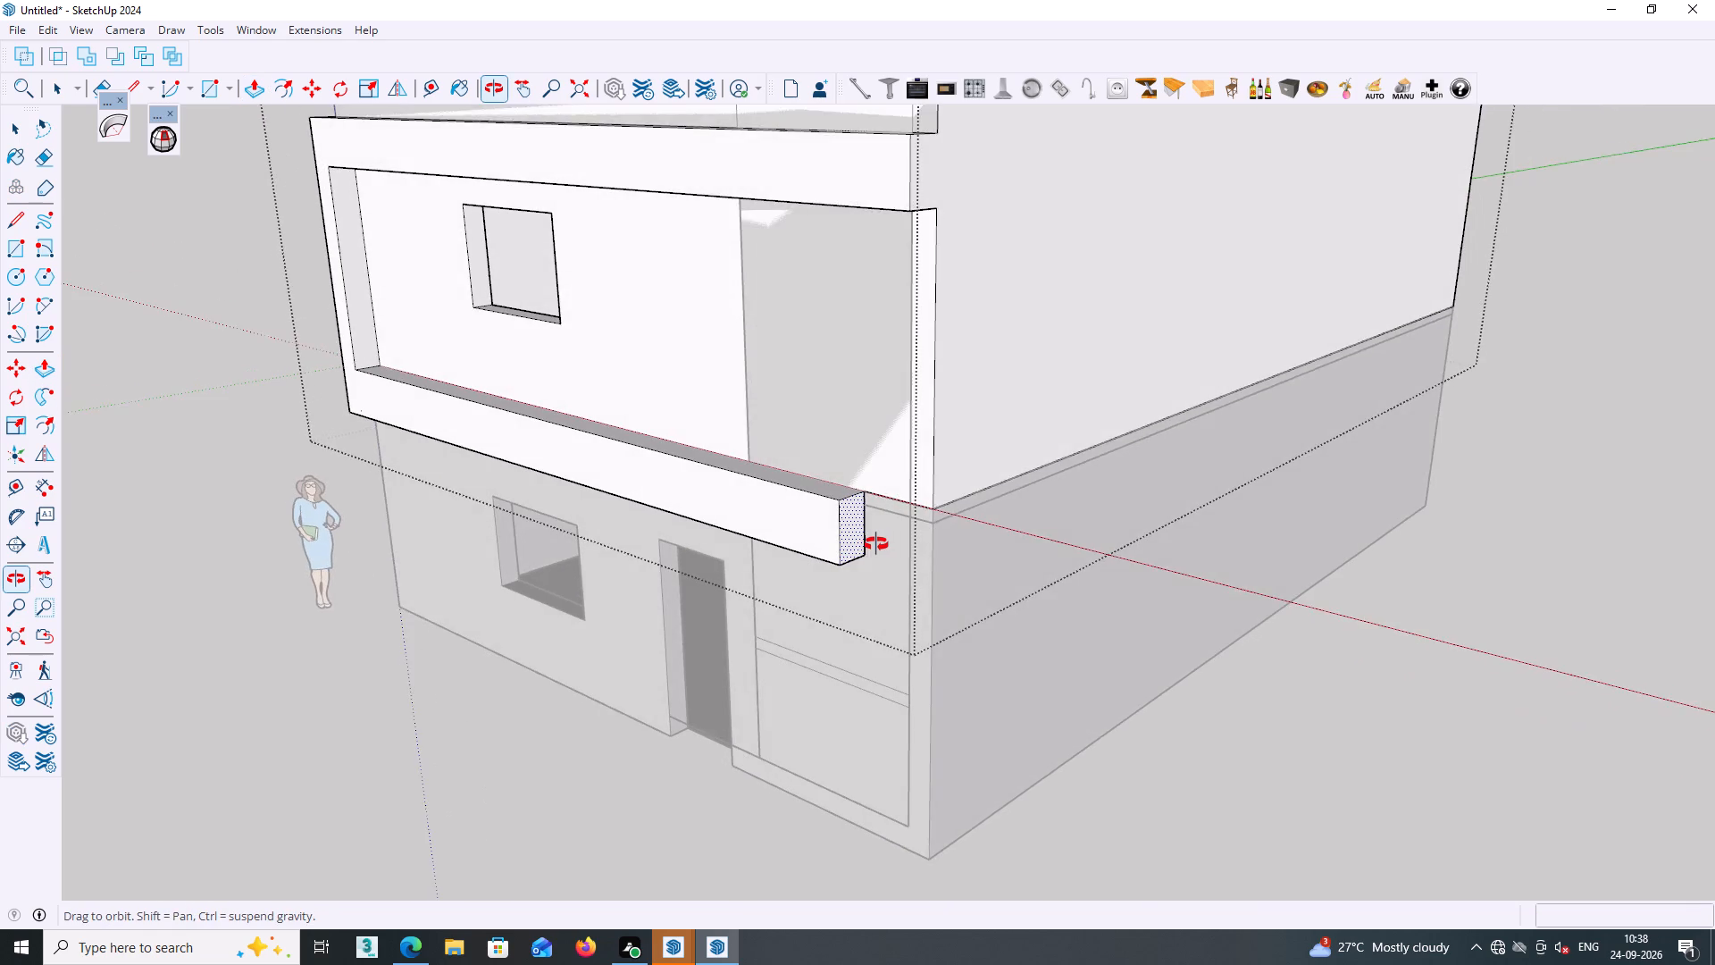
pyautogui.moveTo(876, 544); pyautogui.dragTo(1042, 550, button='middle')
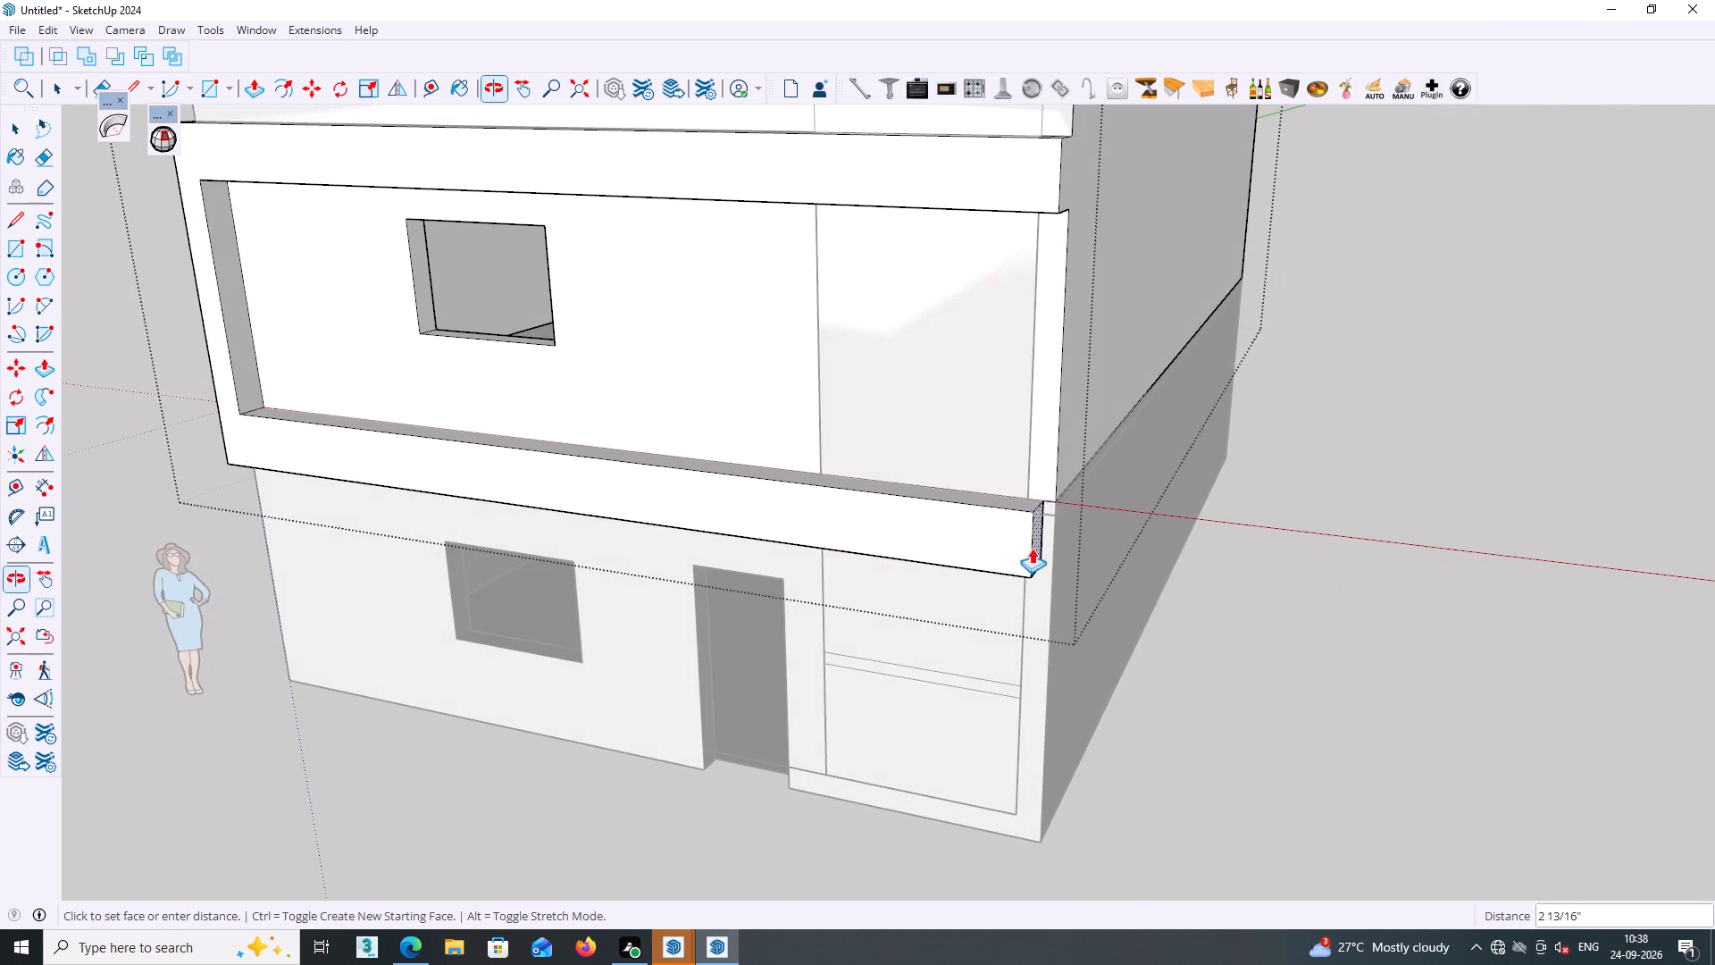
# Finish the lower band's end face Push/Pull at 6' 9", meeting the vertical edge of the tall facade feature.
pyautogui.click(820, 473)
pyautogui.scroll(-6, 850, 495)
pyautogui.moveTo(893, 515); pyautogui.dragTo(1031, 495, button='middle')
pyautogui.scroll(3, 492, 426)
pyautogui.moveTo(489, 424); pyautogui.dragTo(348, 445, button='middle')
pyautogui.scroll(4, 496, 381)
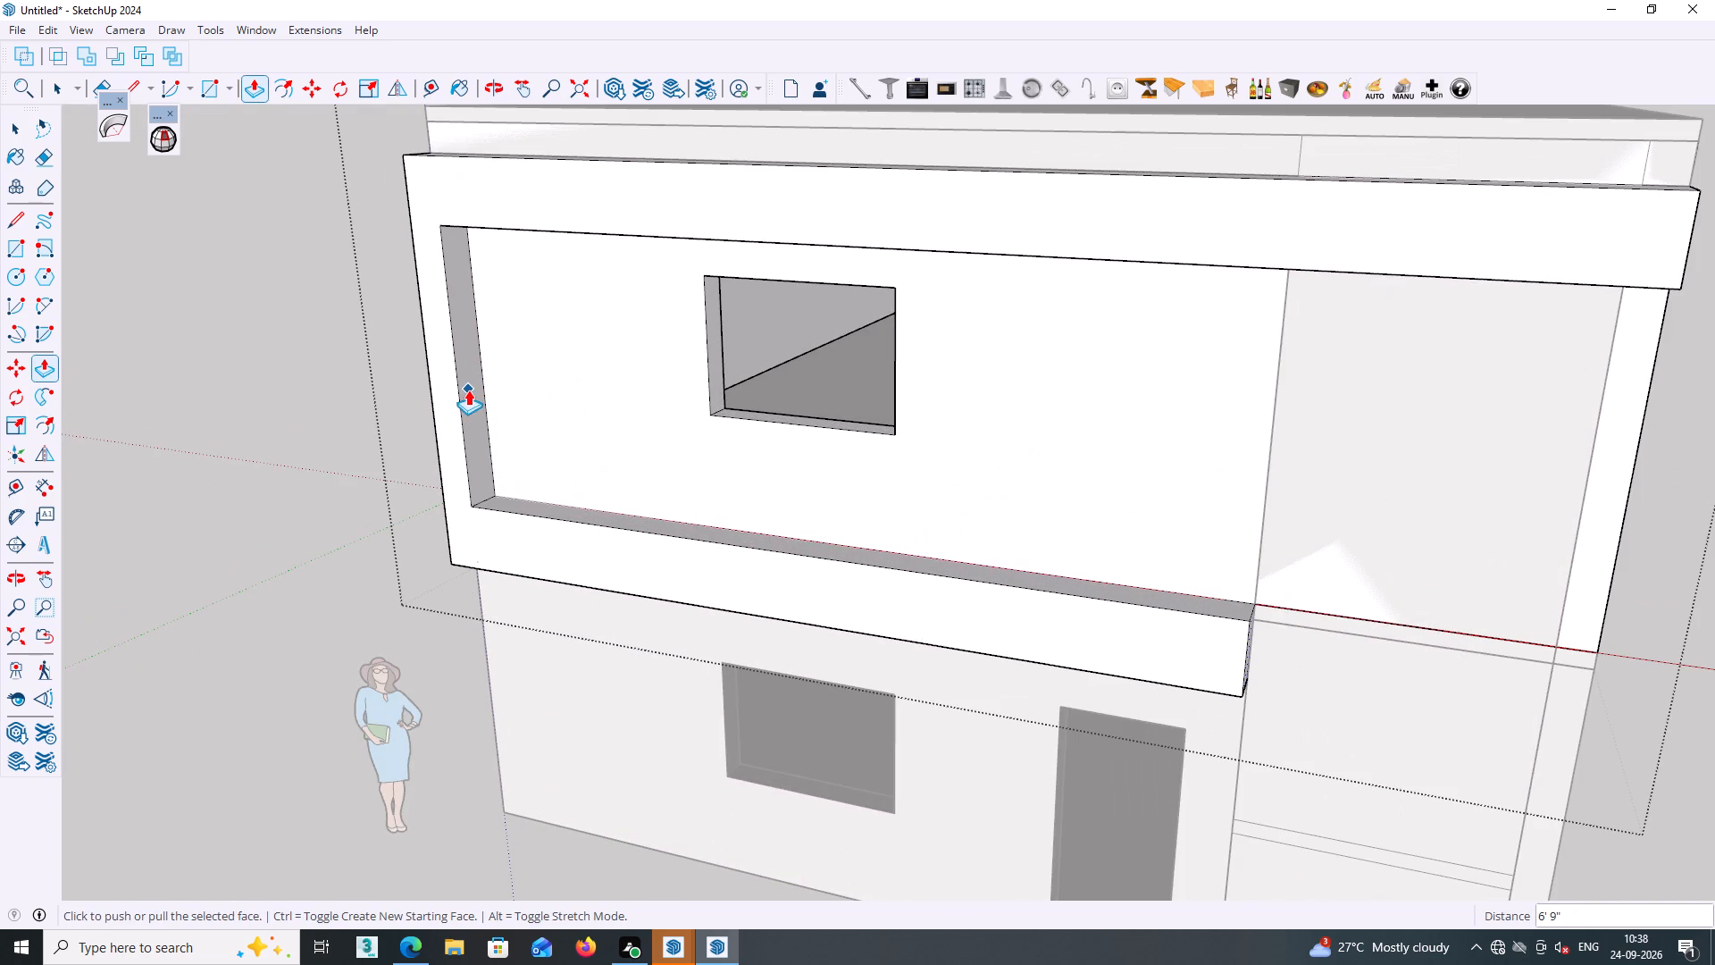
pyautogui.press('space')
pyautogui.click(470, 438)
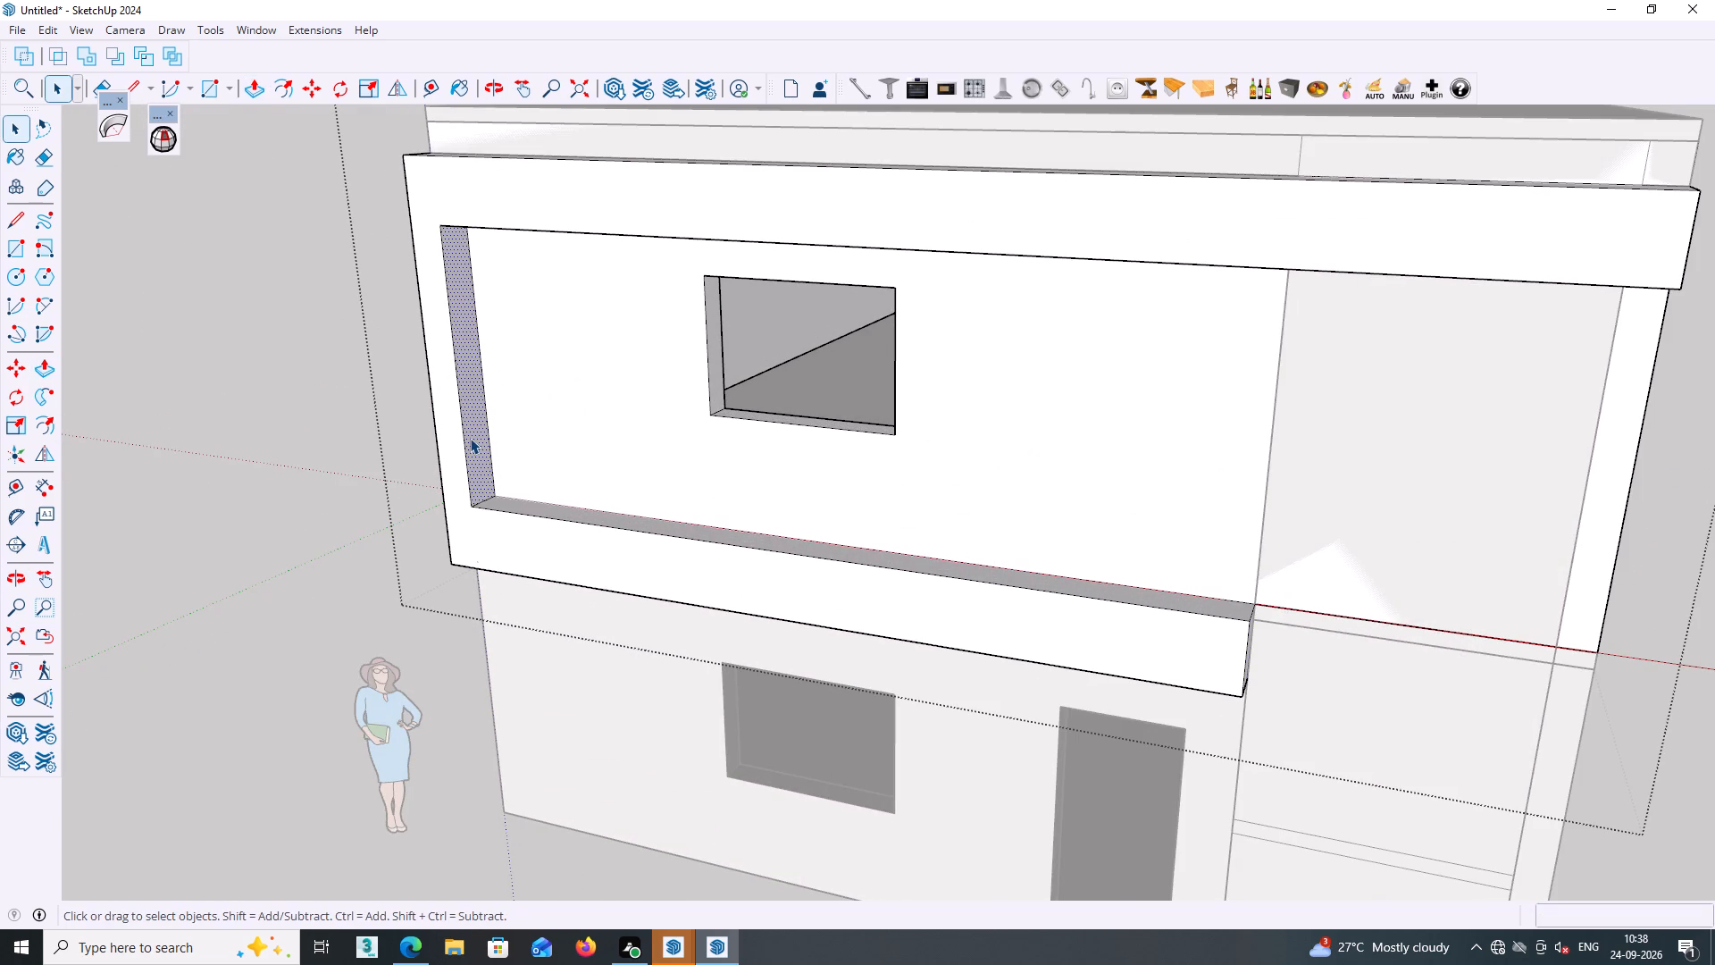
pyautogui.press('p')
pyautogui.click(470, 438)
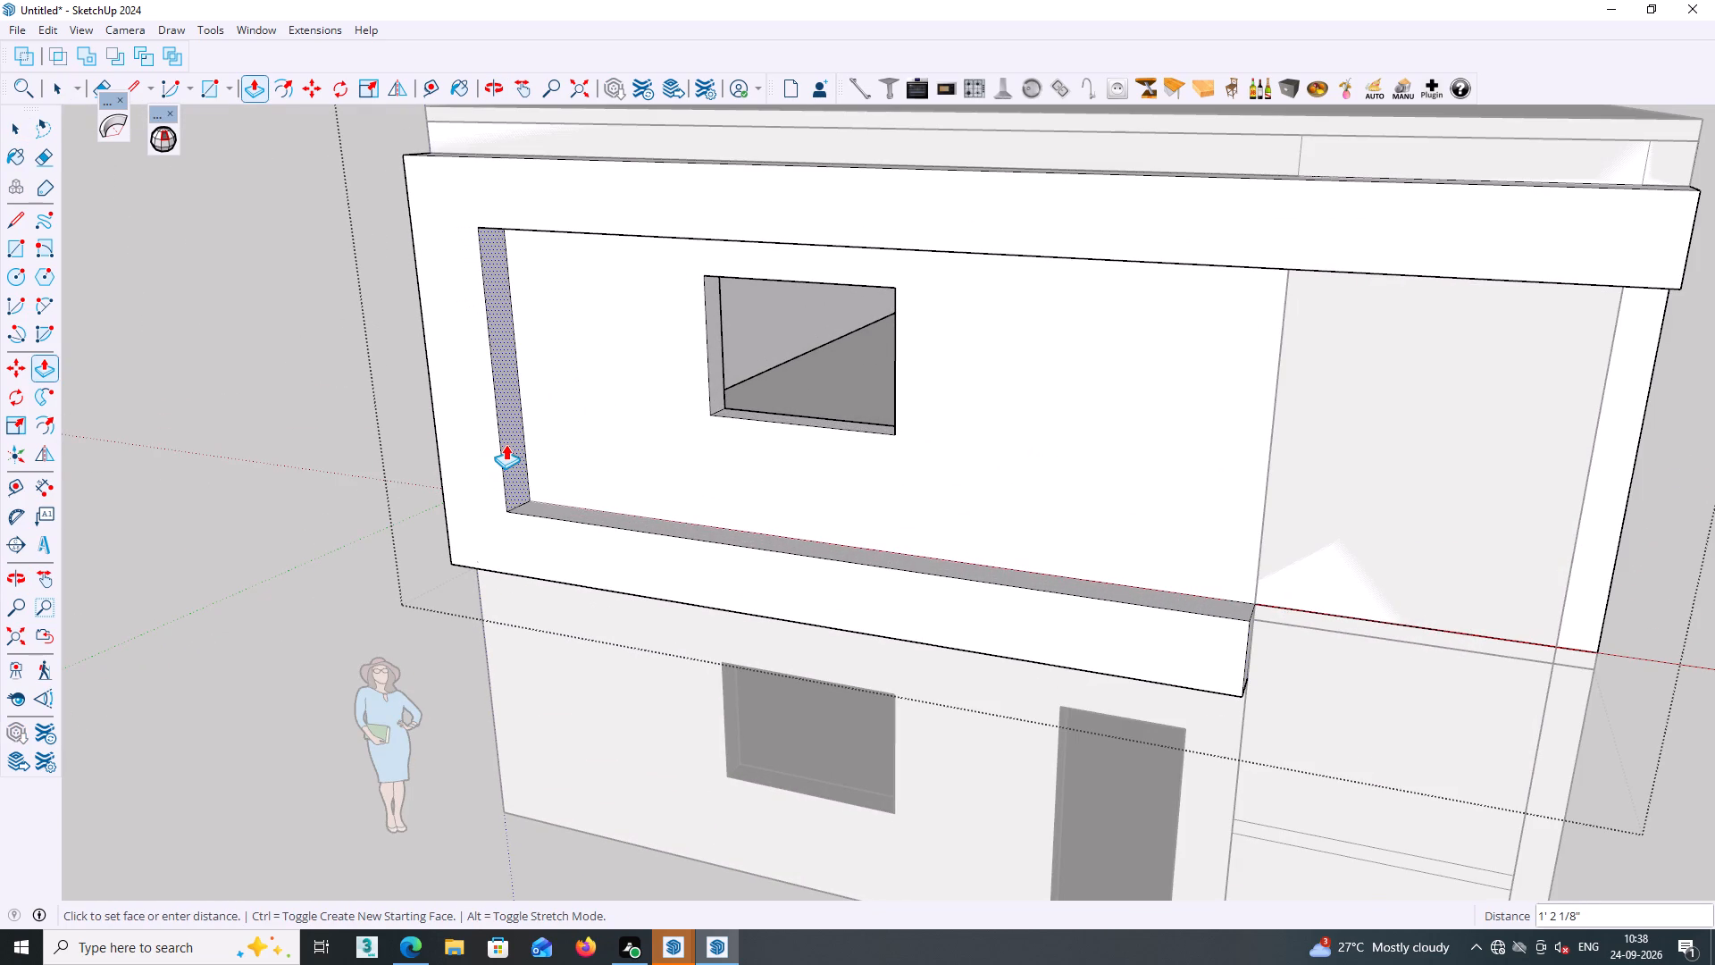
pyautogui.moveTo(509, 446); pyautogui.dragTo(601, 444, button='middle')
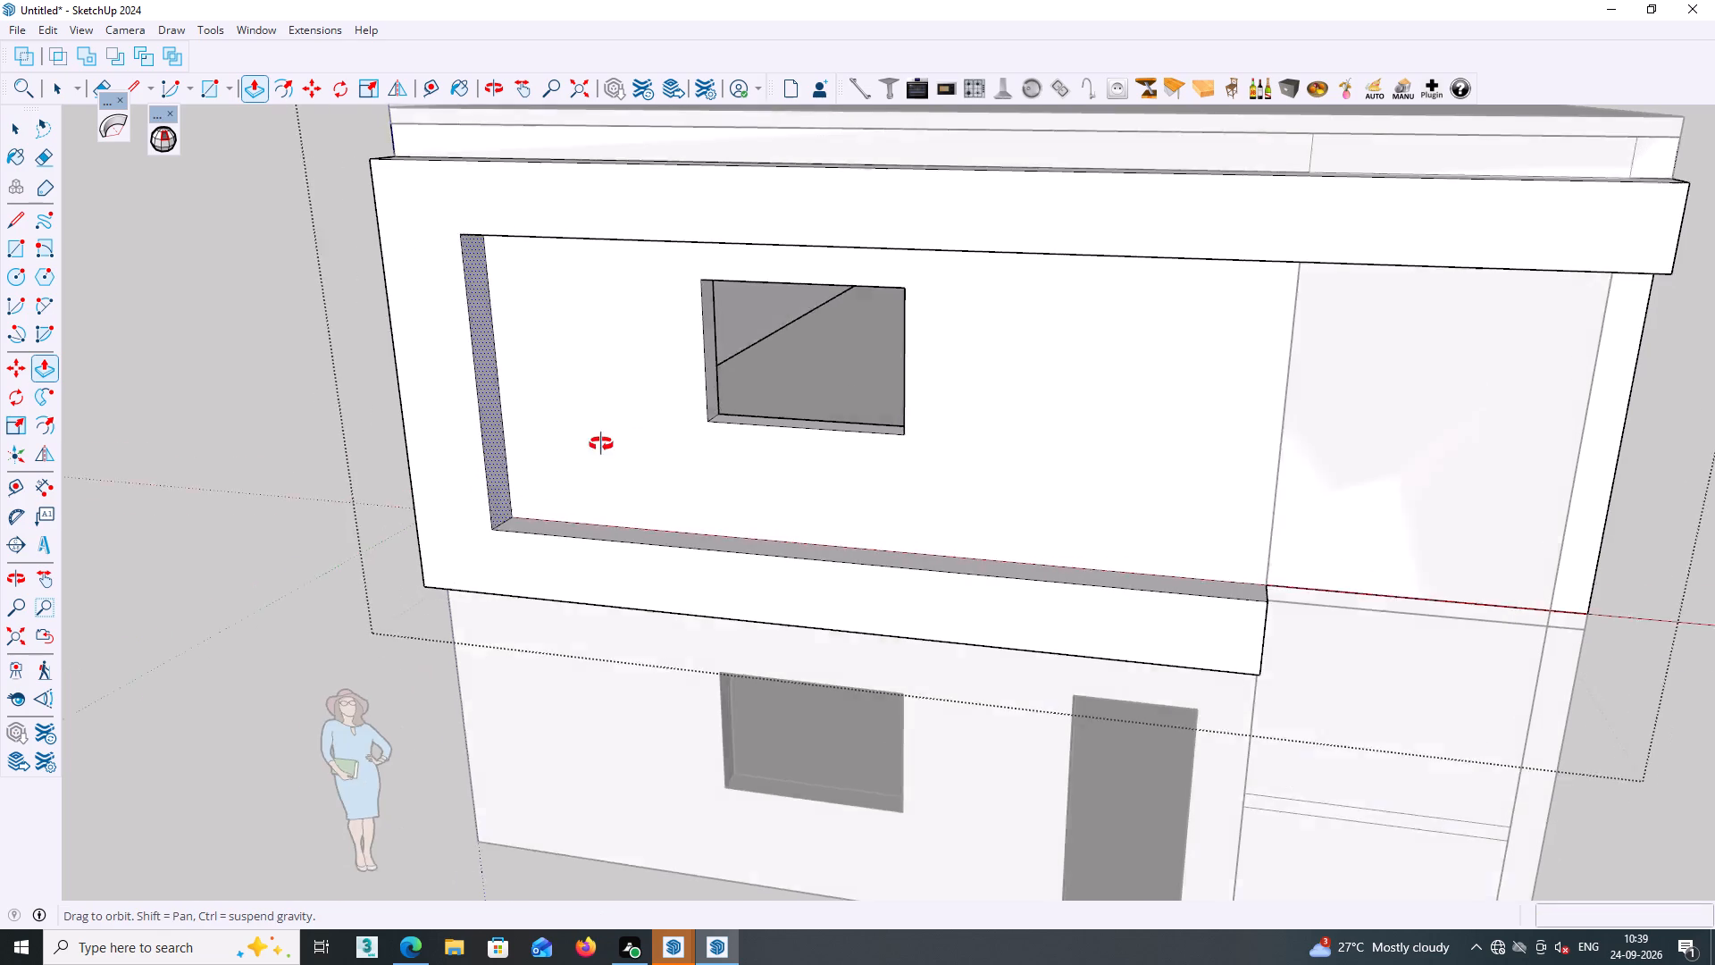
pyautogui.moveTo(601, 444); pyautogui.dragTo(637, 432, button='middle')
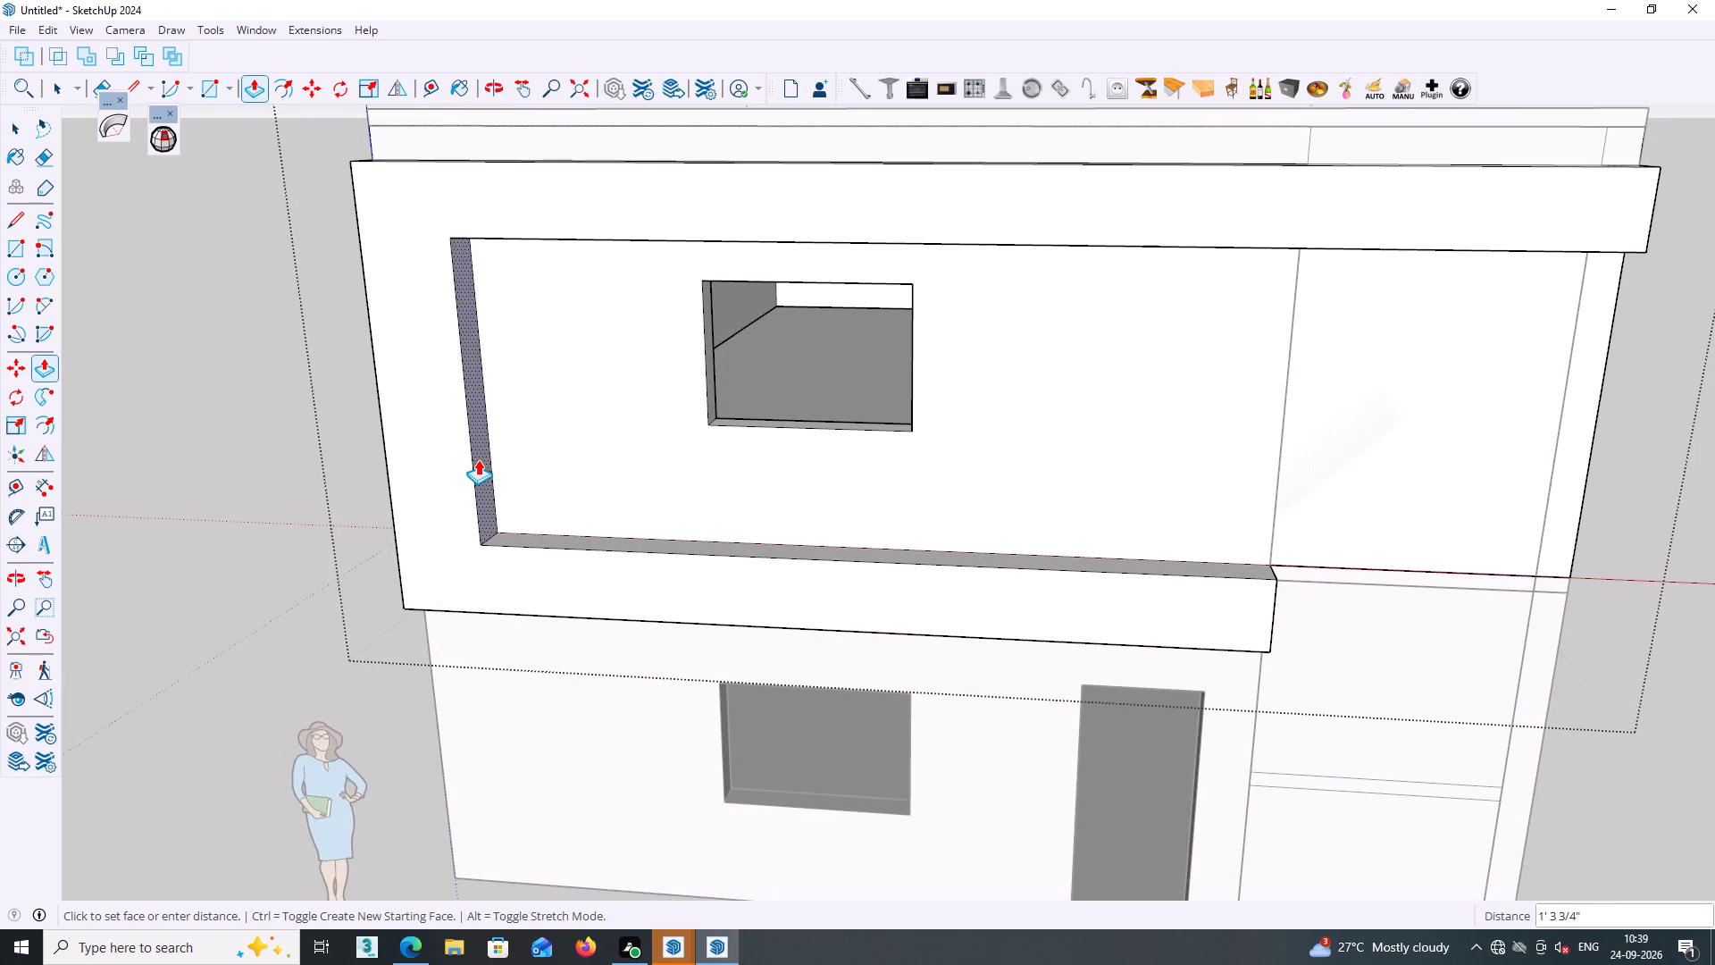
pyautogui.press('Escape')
# Measure the height of the projecting frame's upper band from the opening's inner top corner to the band's top edge.
pyautogui.moveTo(563, 423); pyautogui.dragTo(630, 409, button='middle')
pyautogui.scroll(-3, 631, 407)
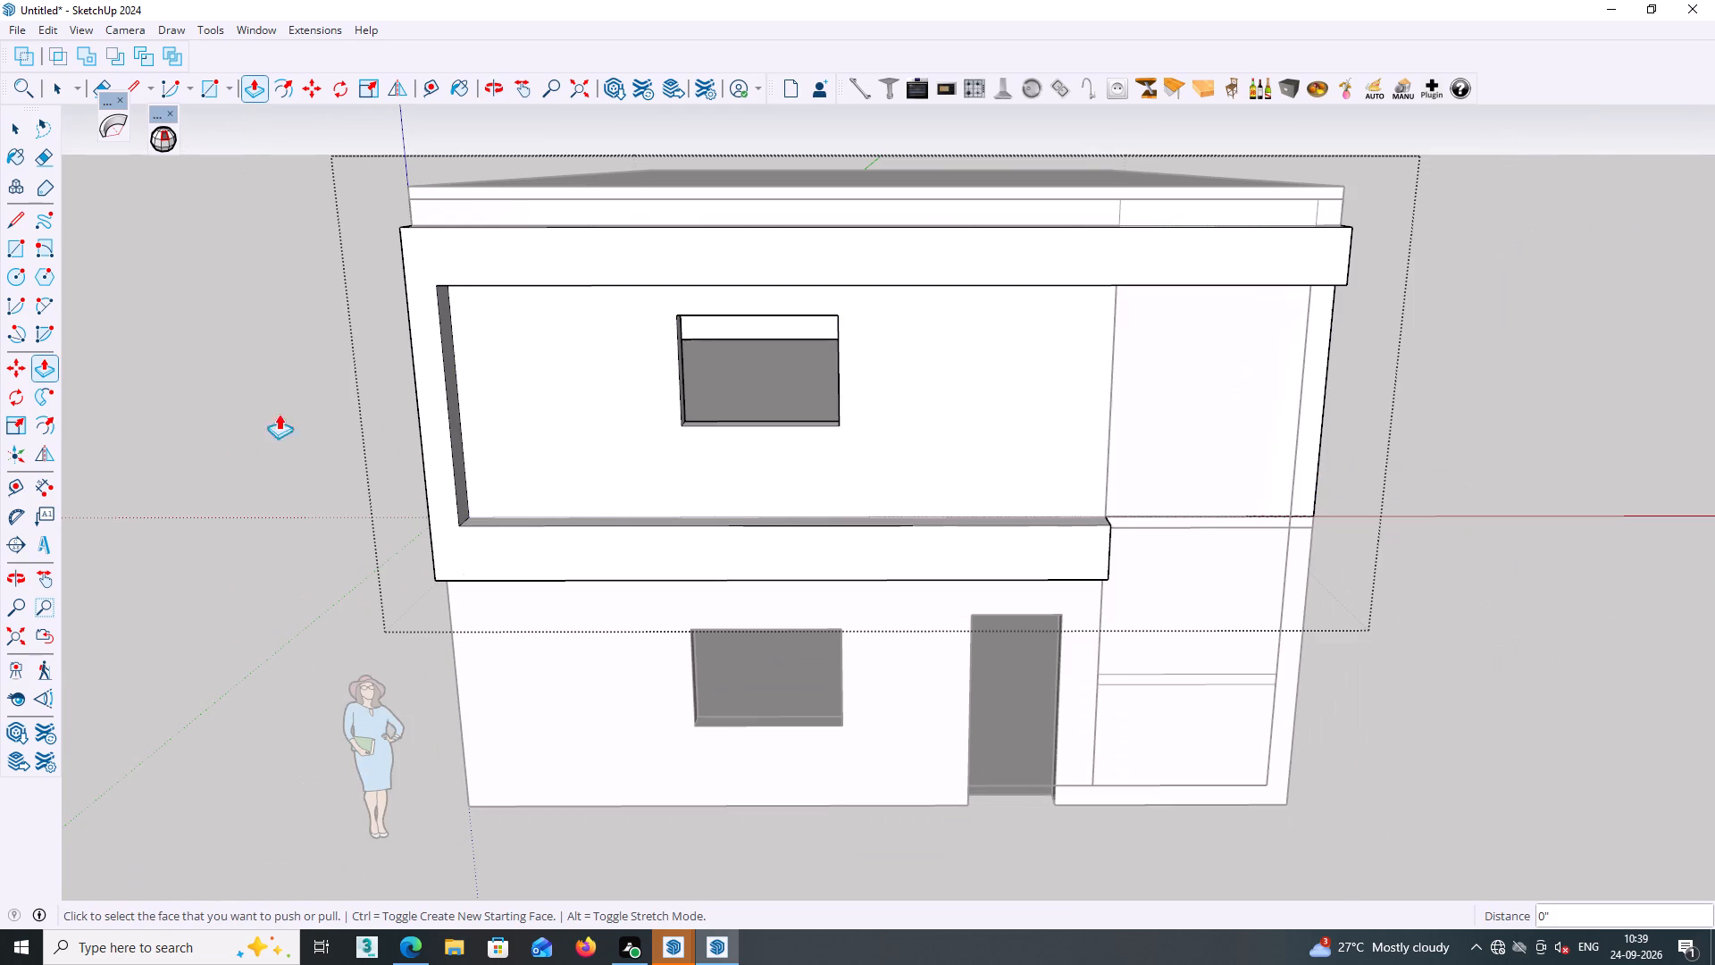
pyautogui.click(50, 487)
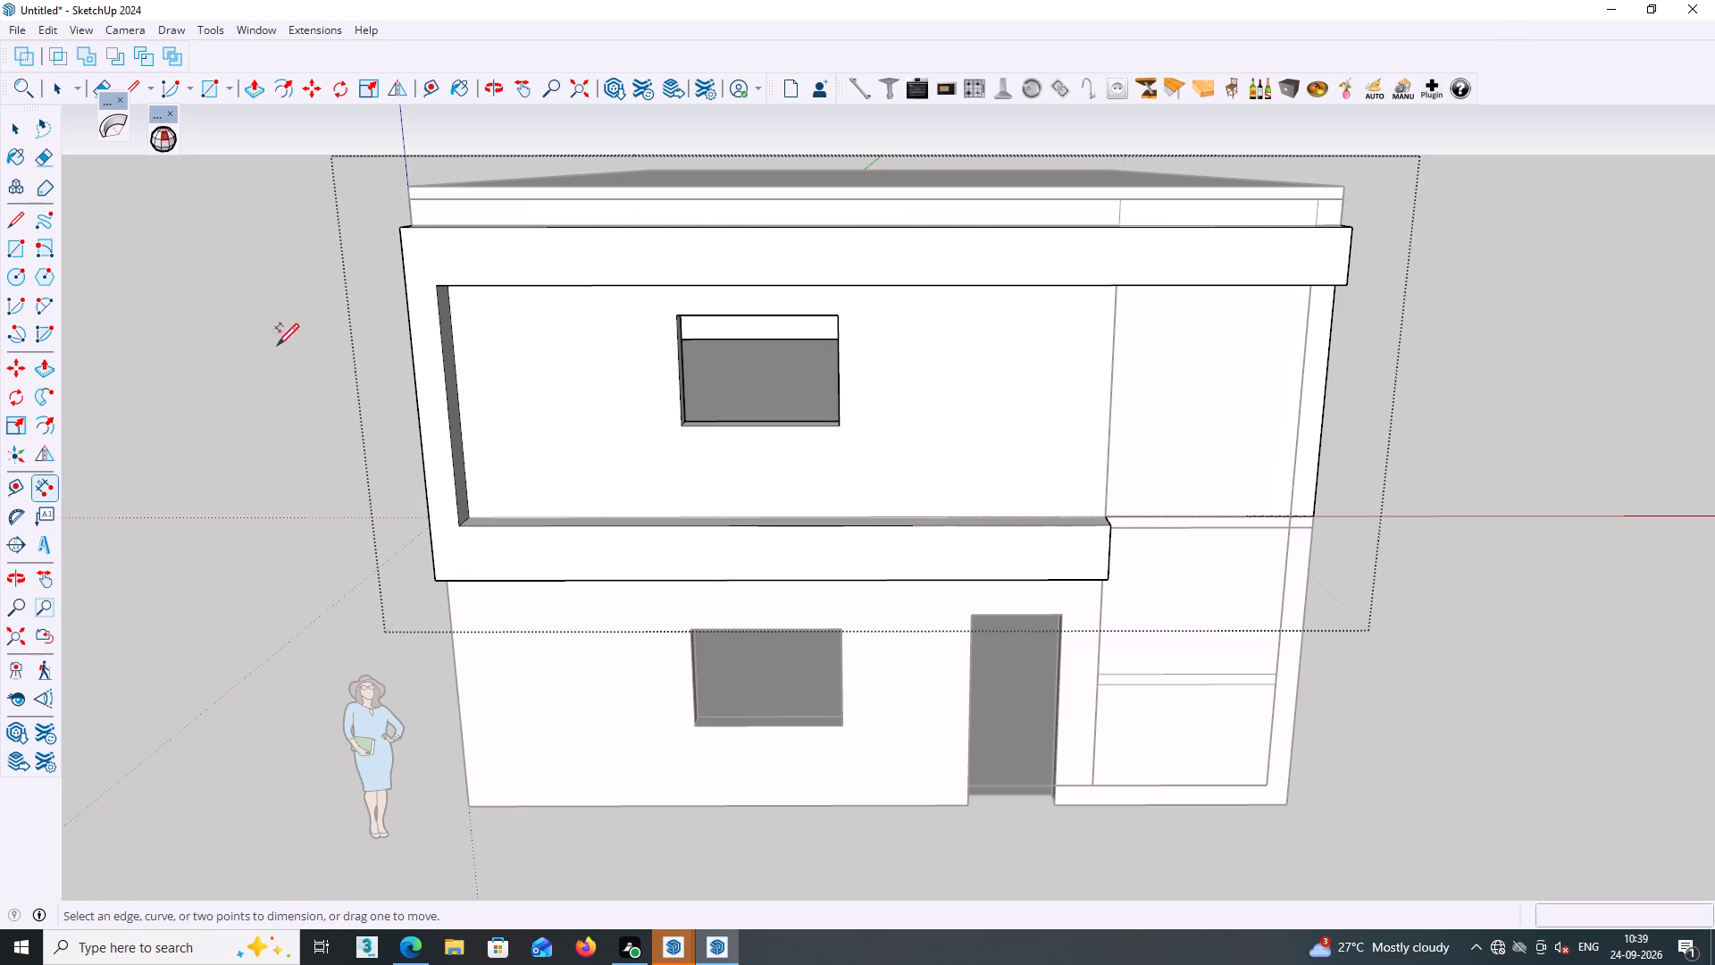
pyautogui.click(435, 287)
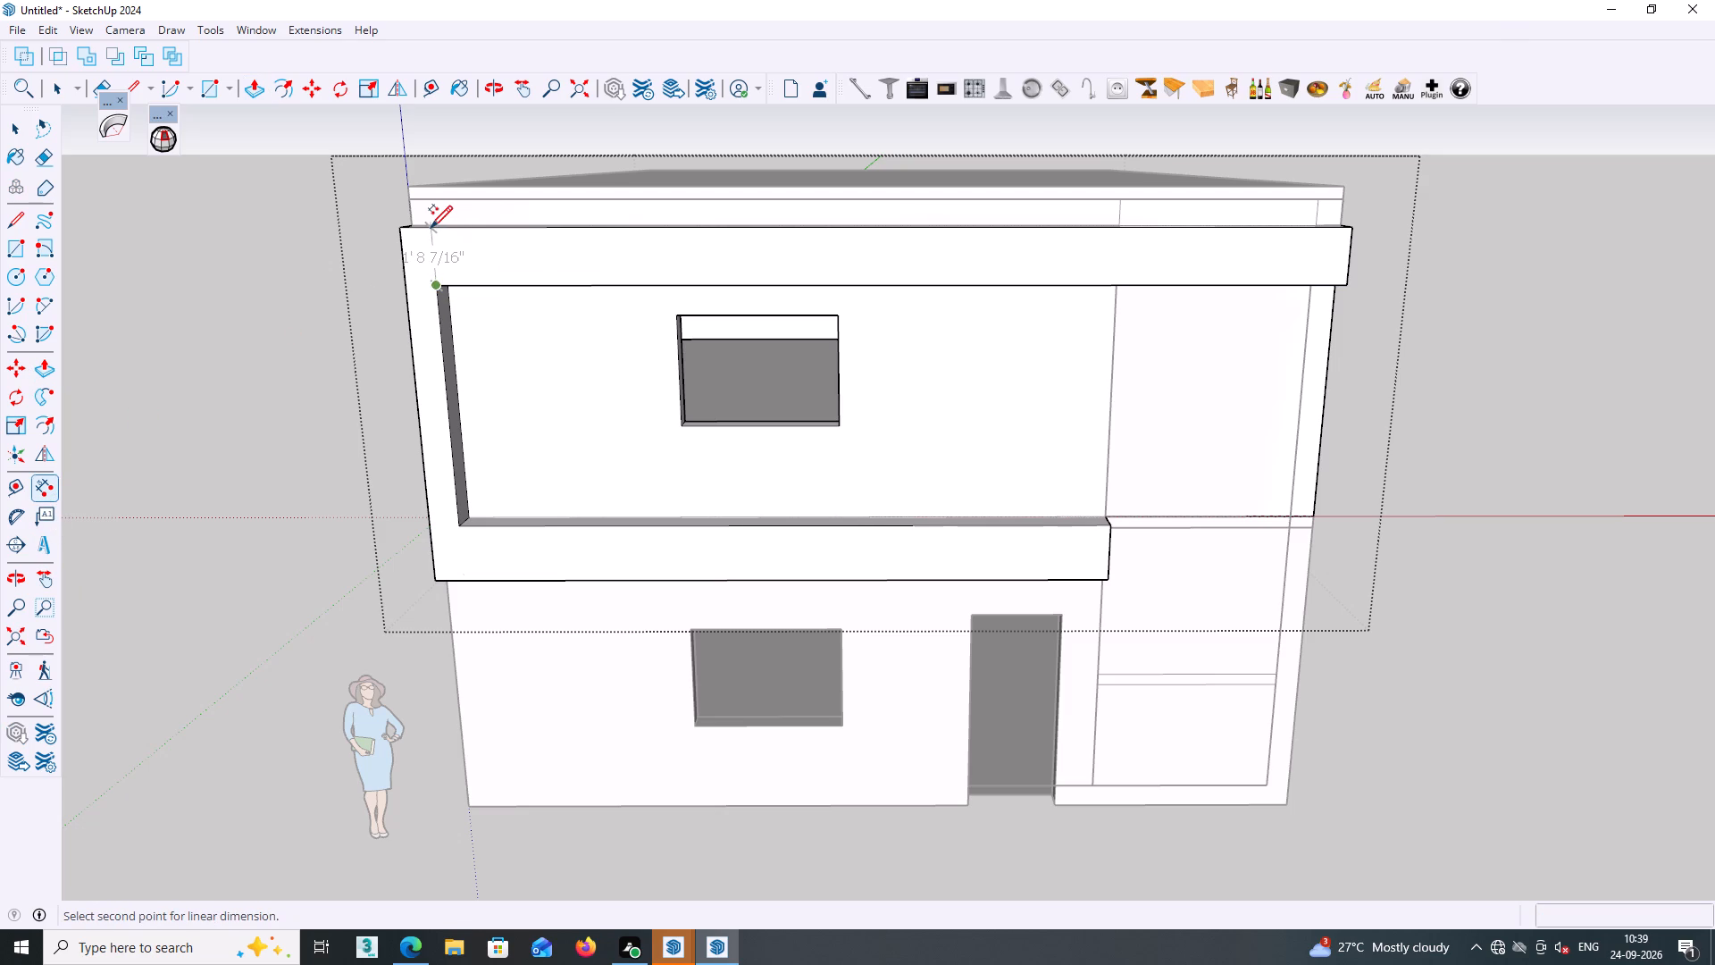
pyautogui.scroll(2, 431, 227)
pyautogui.moveTo(431, 229); pyautogui.dragTo(459, 222, button='middle')
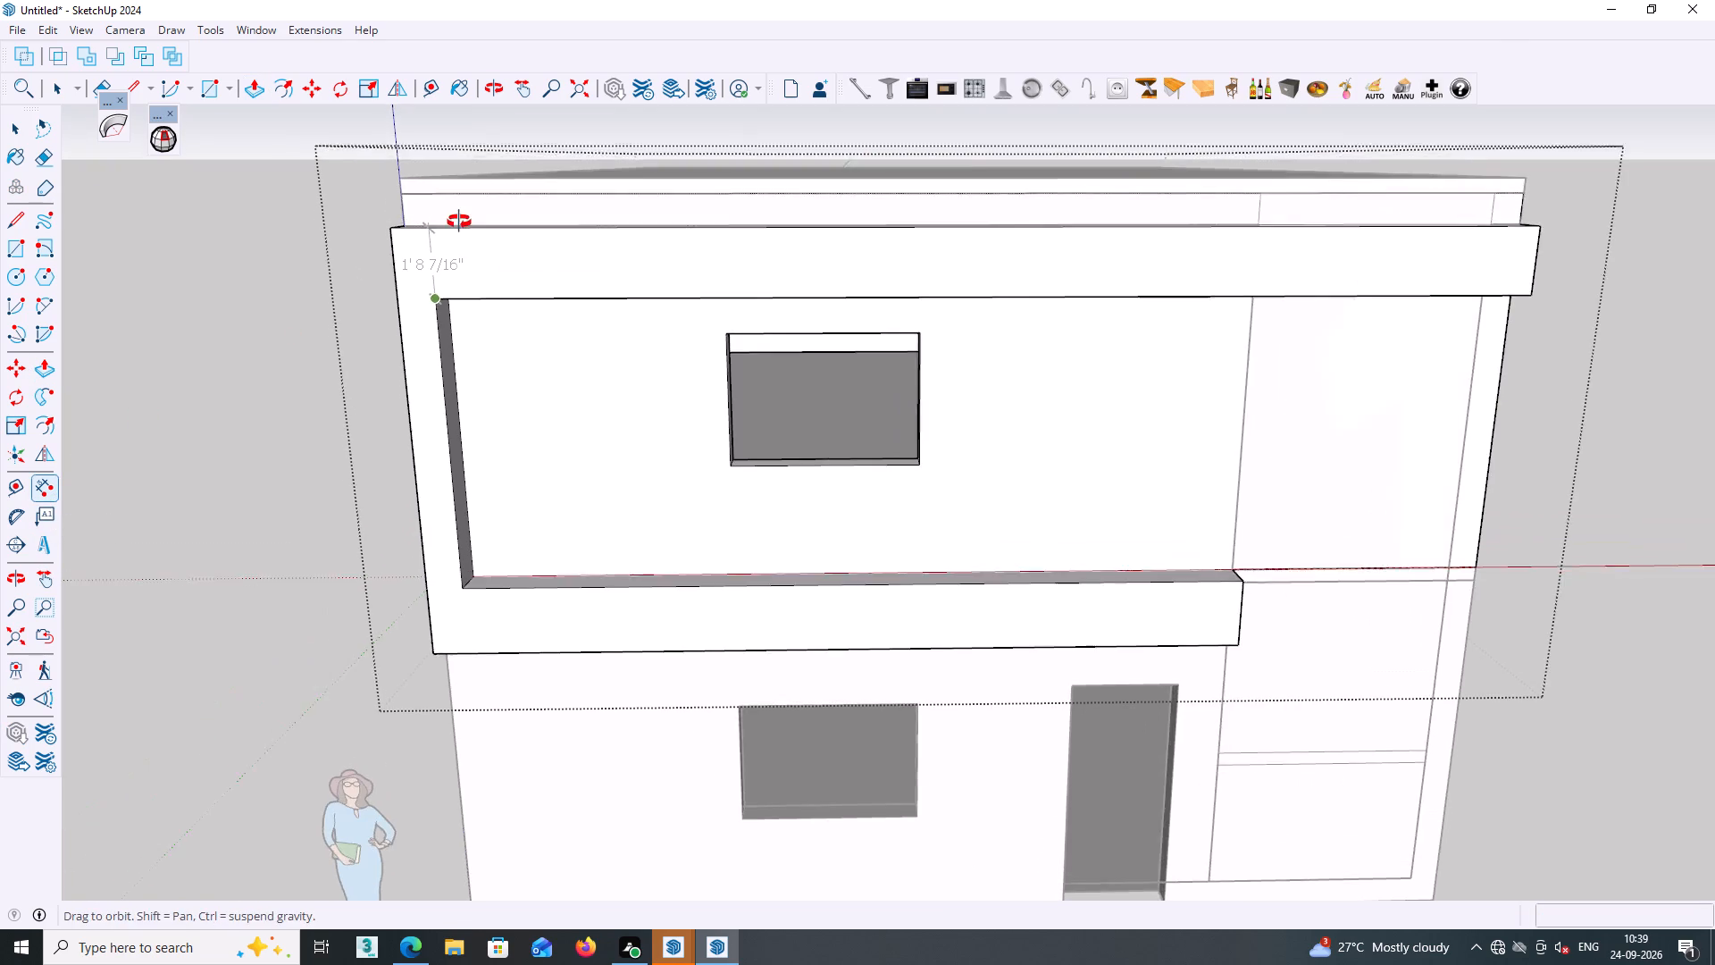
pyautogui.moveTo(459, 222); pyautogui.dragTo(506, 203, button='middle')
pyautogui.scroll(2, 460, 228)
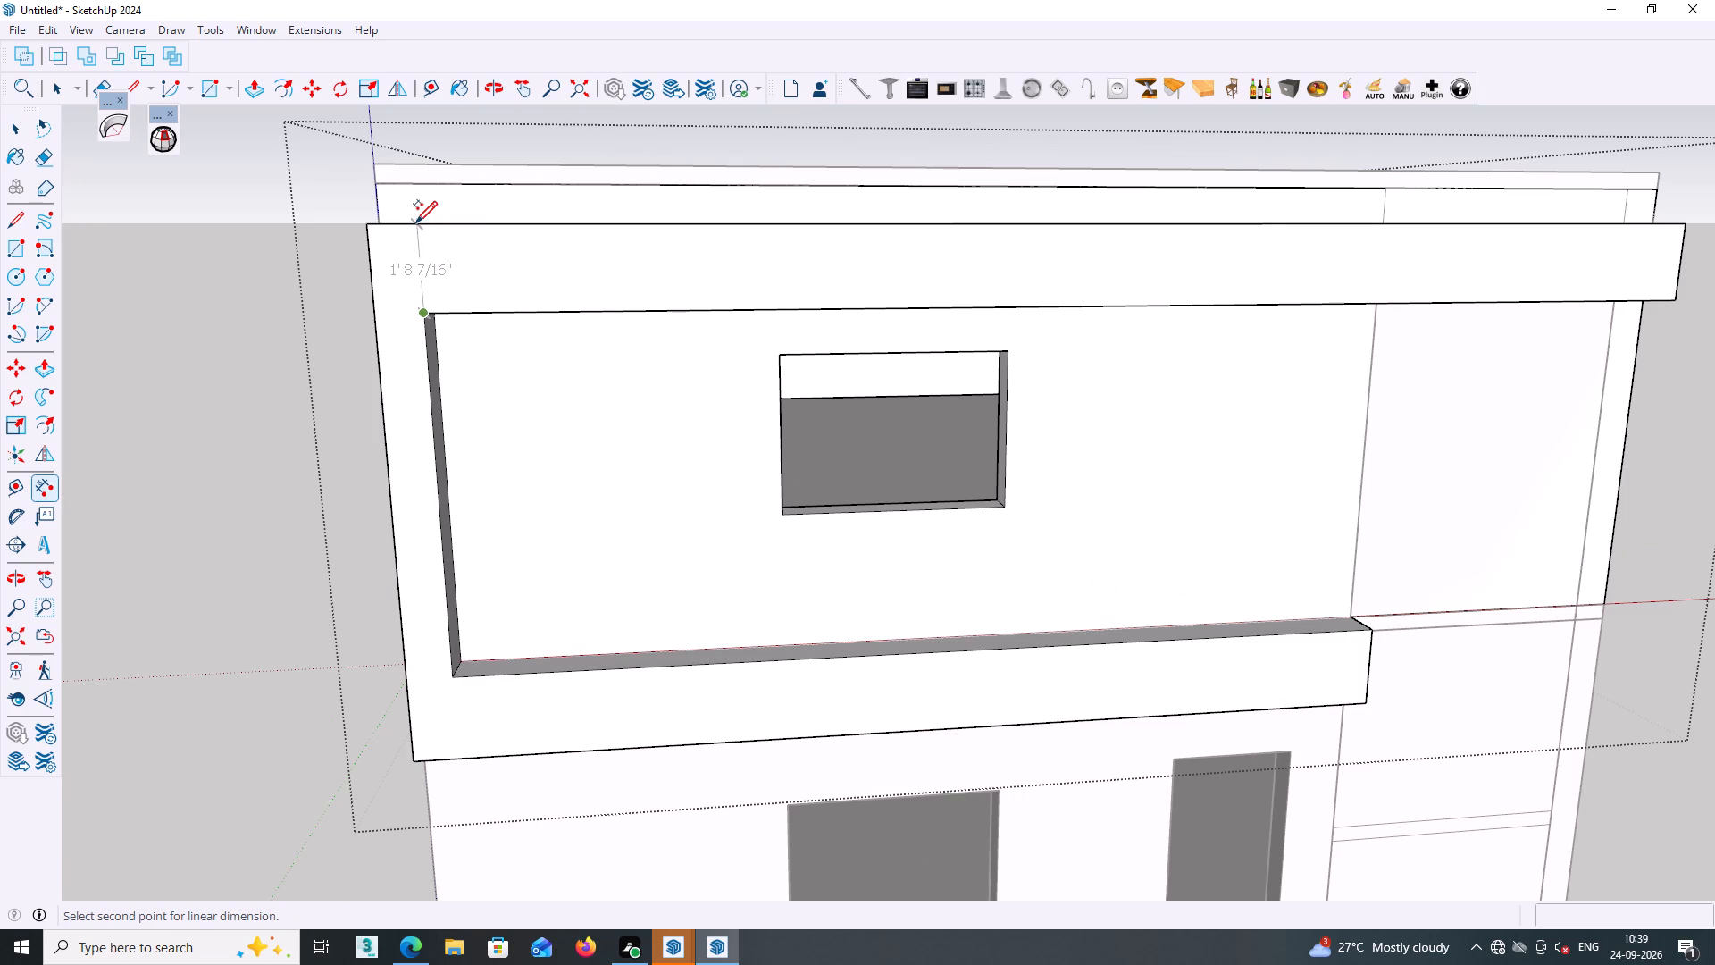
pyautogui.click(415, 222)
pyautogui.click(415, 222)
pyautogui.click(415, 223)
pyautogui.press('Escape')
# Push/Pull the inner side face of the frame's vertical strip 1' 1 1/4" toward the upper window to widen the strip.
pyautogui.moveTo(503, 413); pyautogui.dragTo(322, 463, button='middle')
pyautogui.press('p')
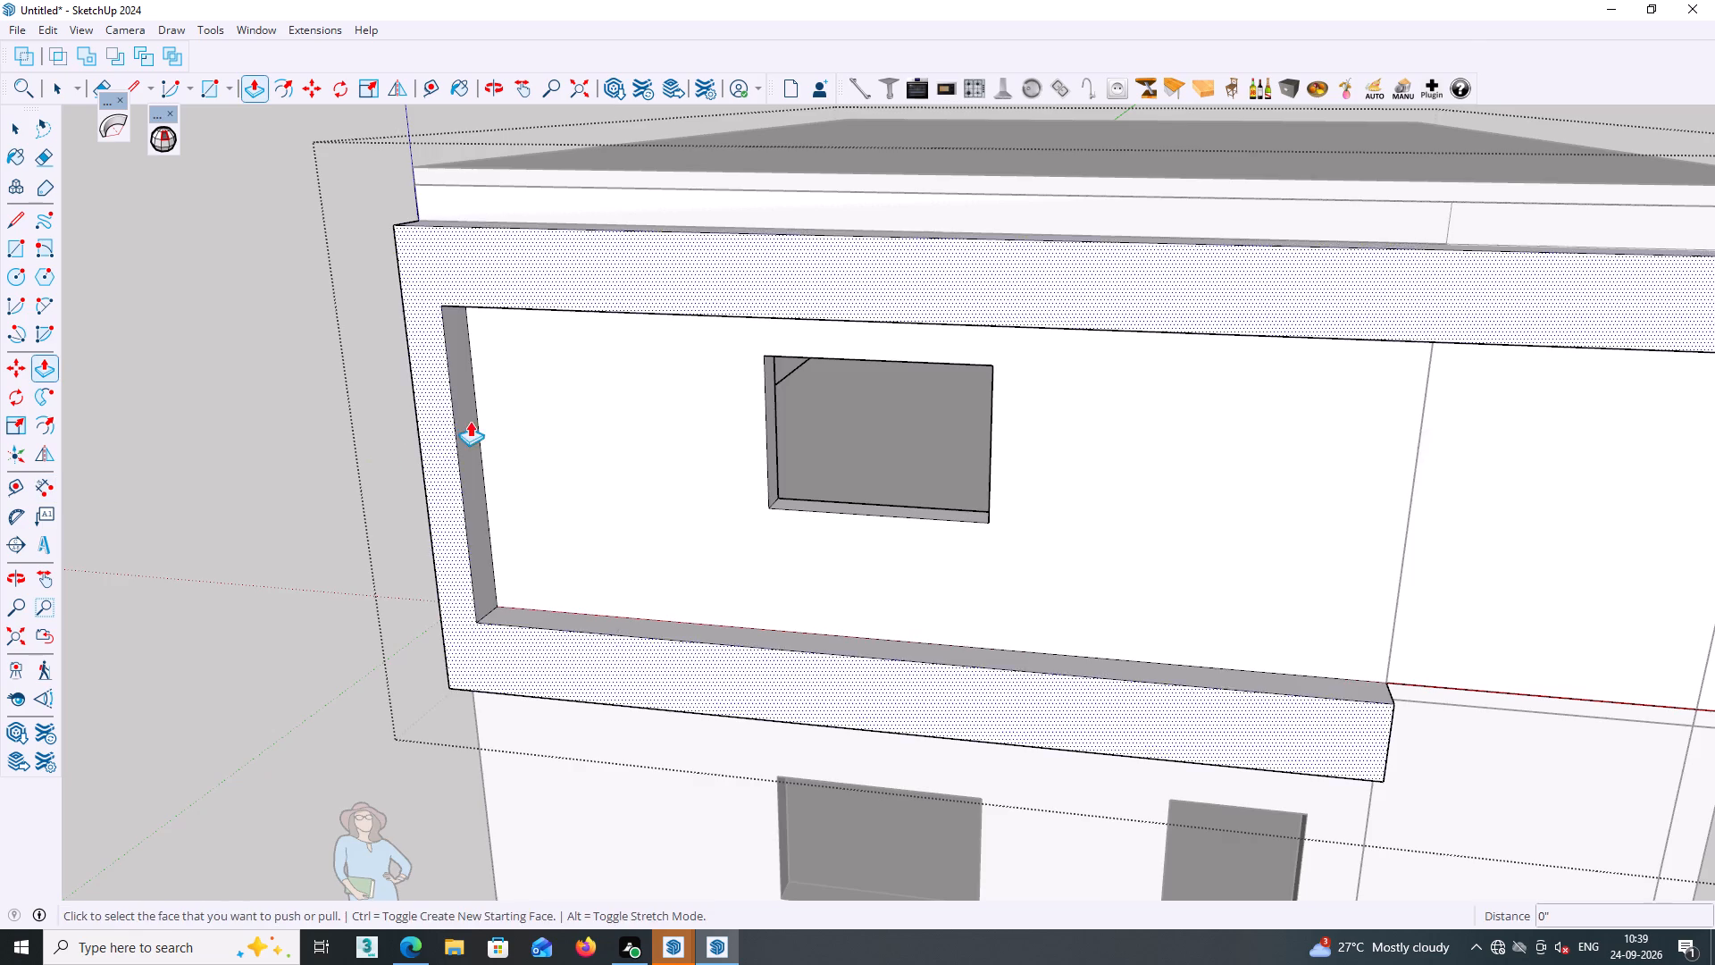
pyautogui.scroll(1, 470, 419)
pyautogui.moveTo(470, 419); pyautogui.dragTo(388, 424, button='middle')
pyautogui.scroll(3, 431, 424)
pyautogui.click(530, 408)
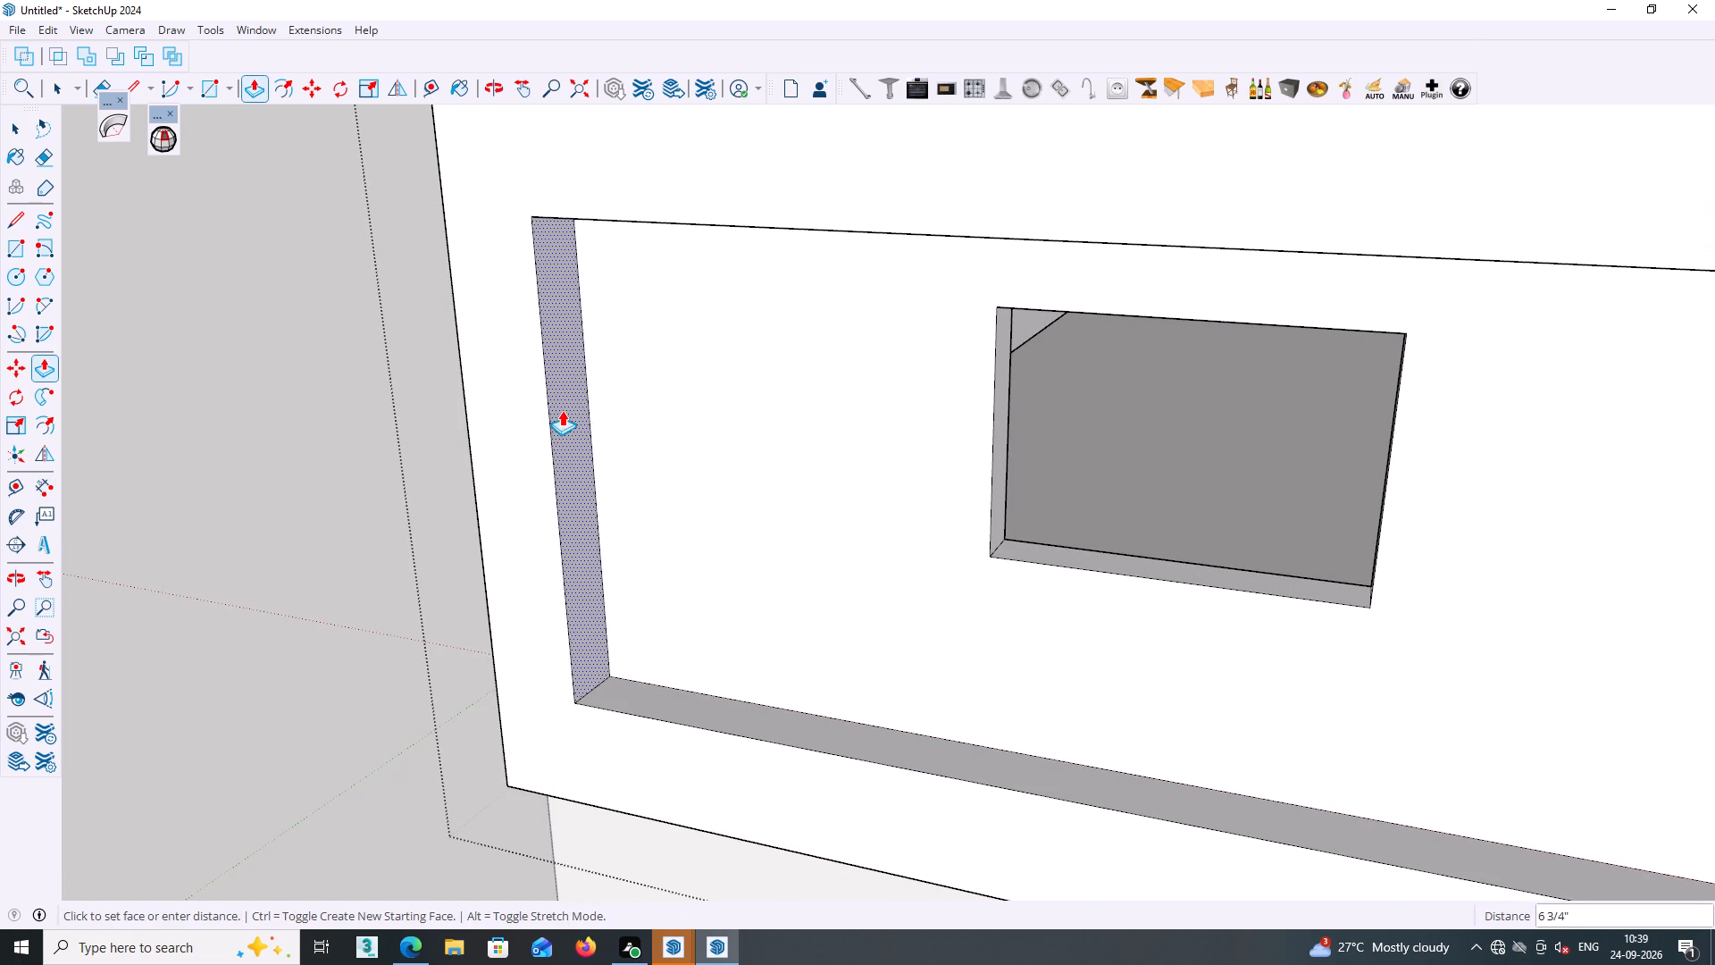
pyautogui.scroll(-5, 581, 413)
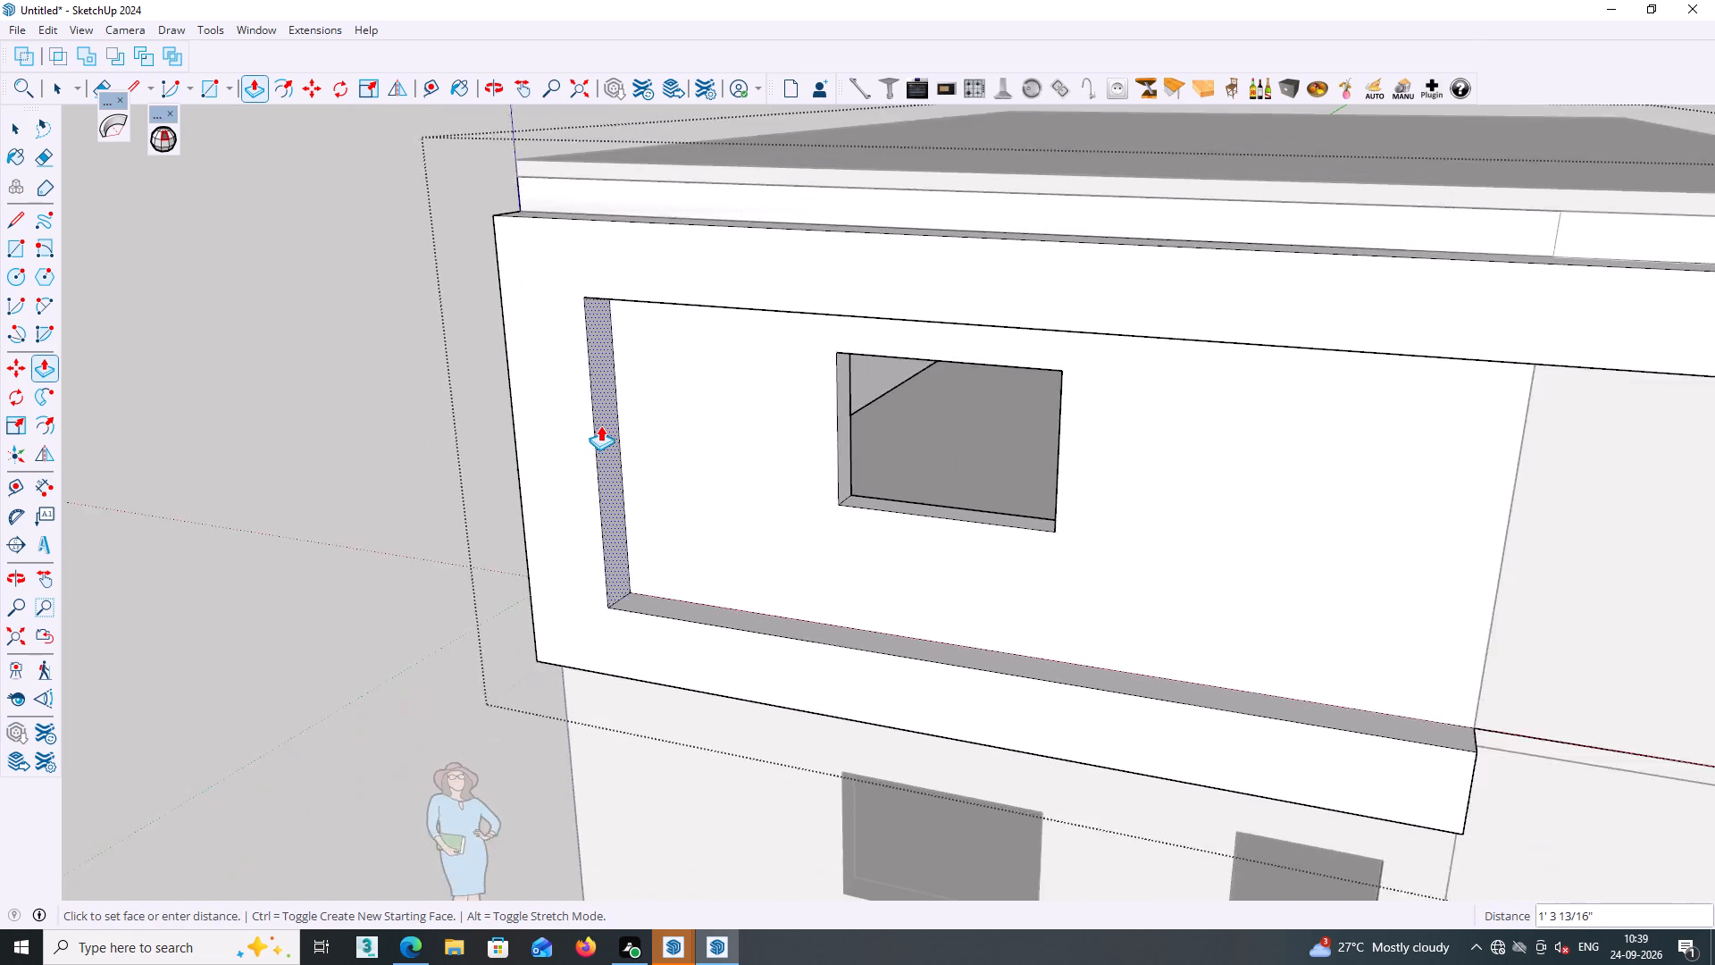
pyautogui.scroll(-4, 600, 425)
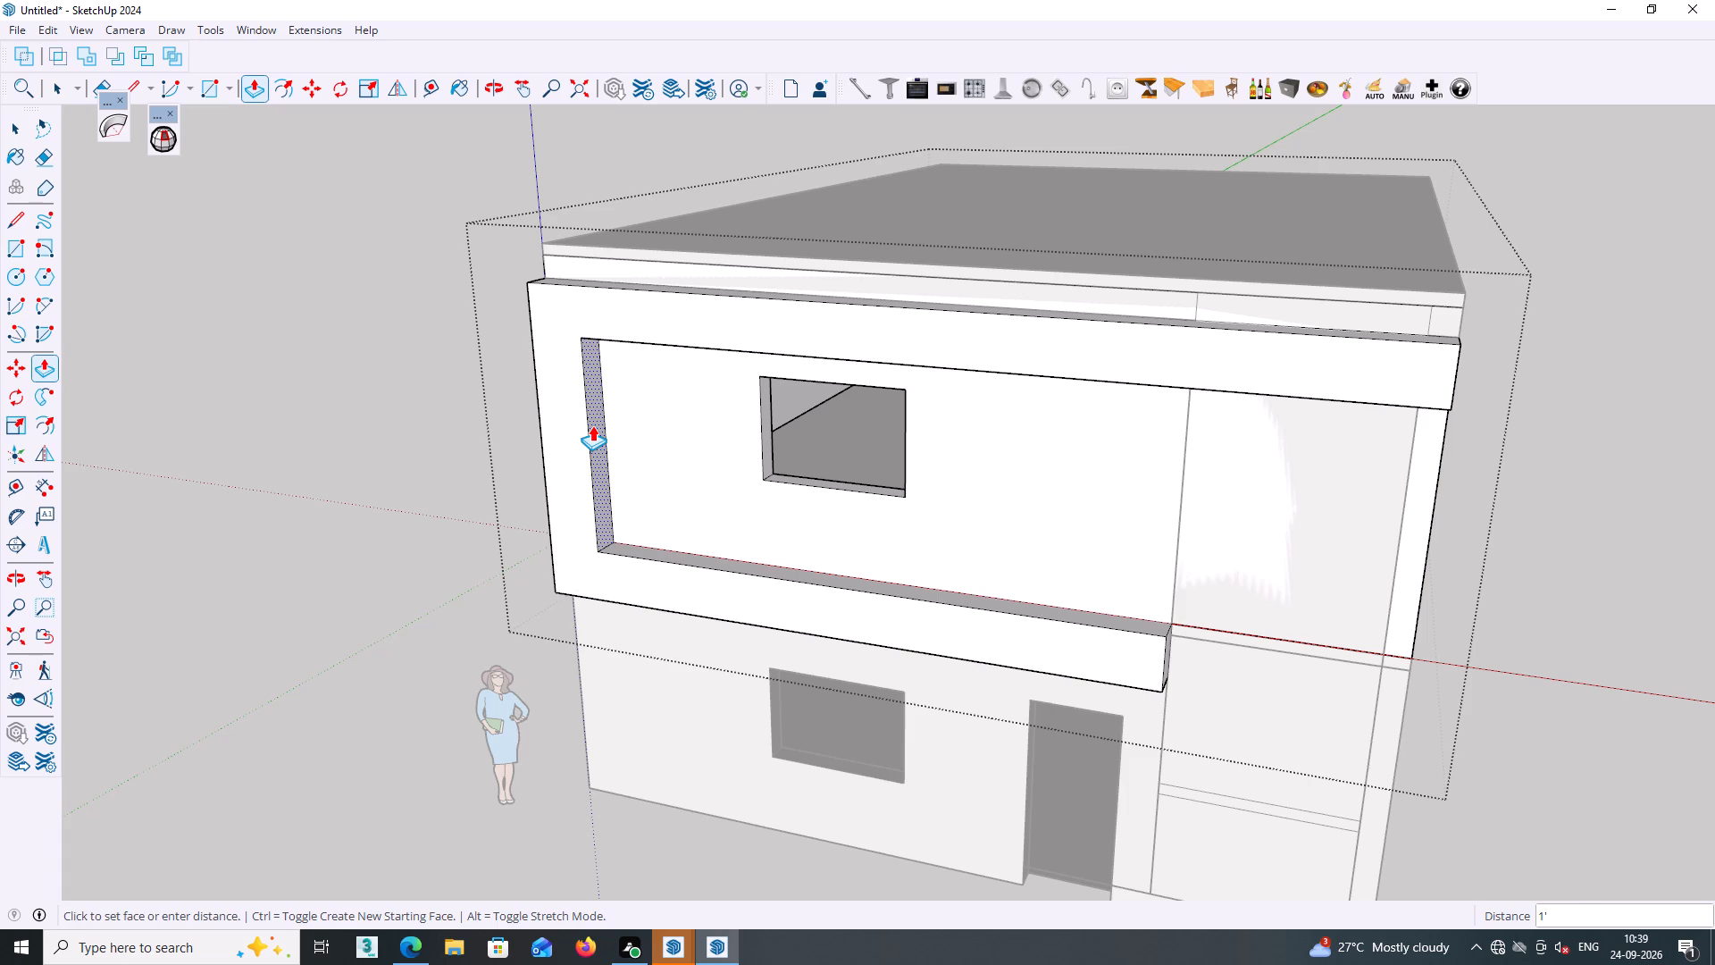
pyautogui.click(595, 425)
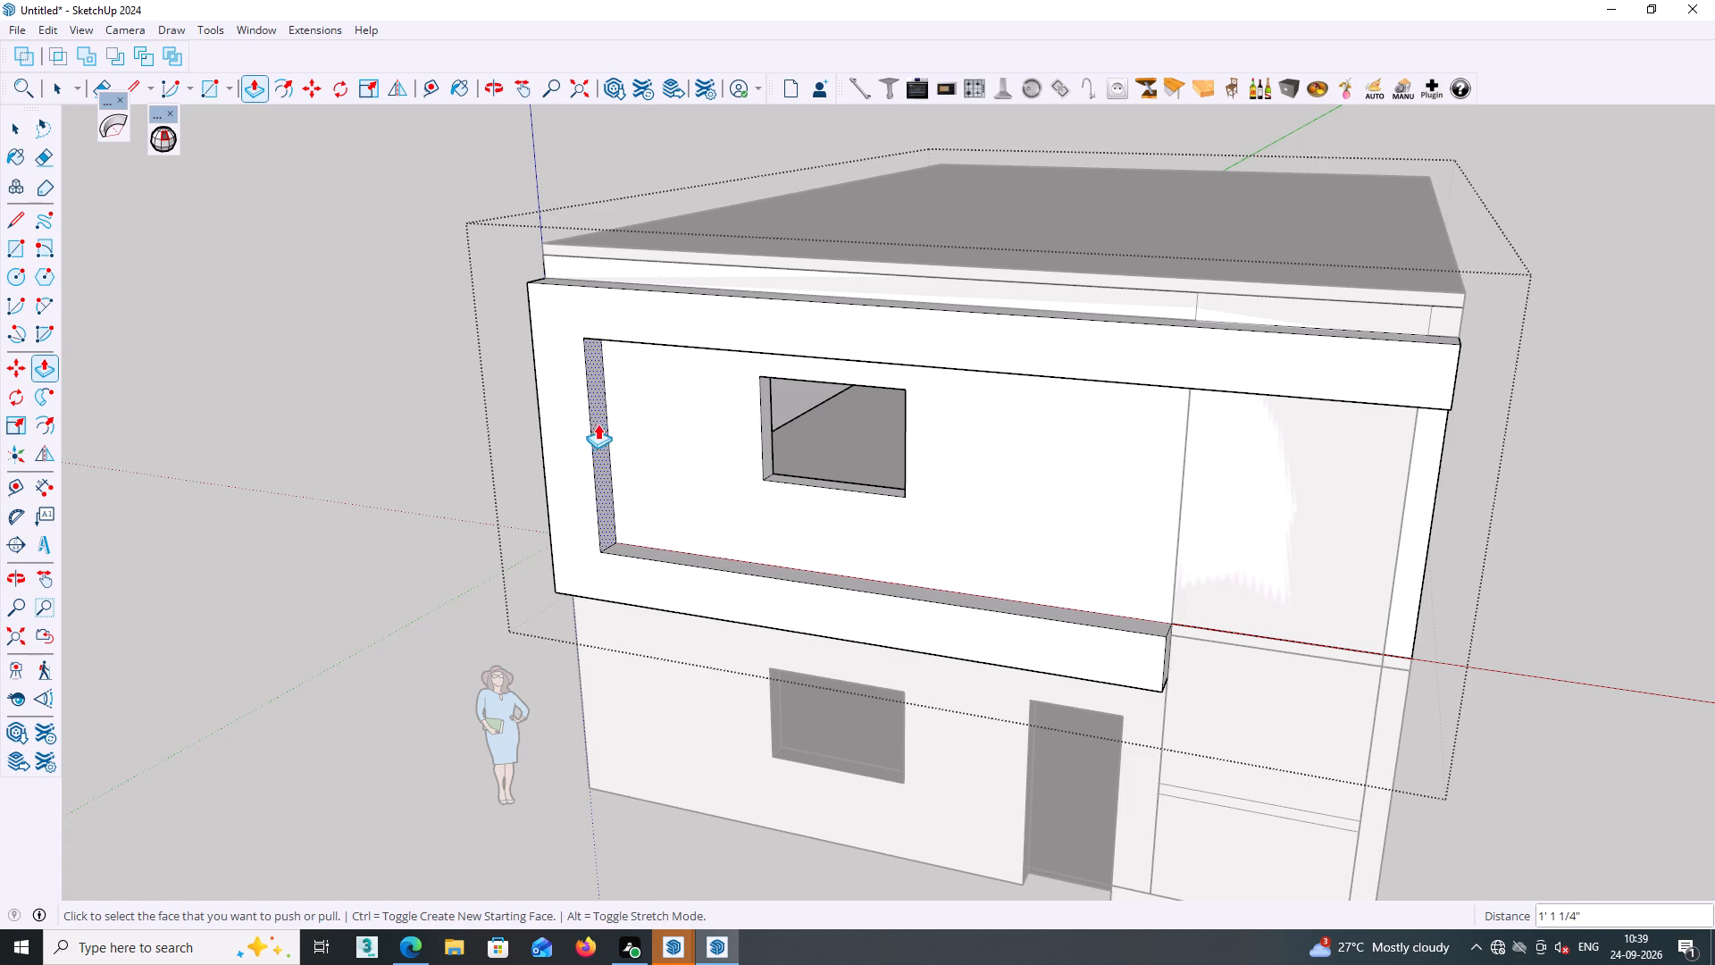
# Close the upper storey group for editing and return to the whole model.
pyautogui.scroll(-8, 598, 426)
pyautogui.moveTo(713, 475); pyautogui.dragTo(912, 454, button='middle')
pyautogui.scroll(-4, 914, 459)
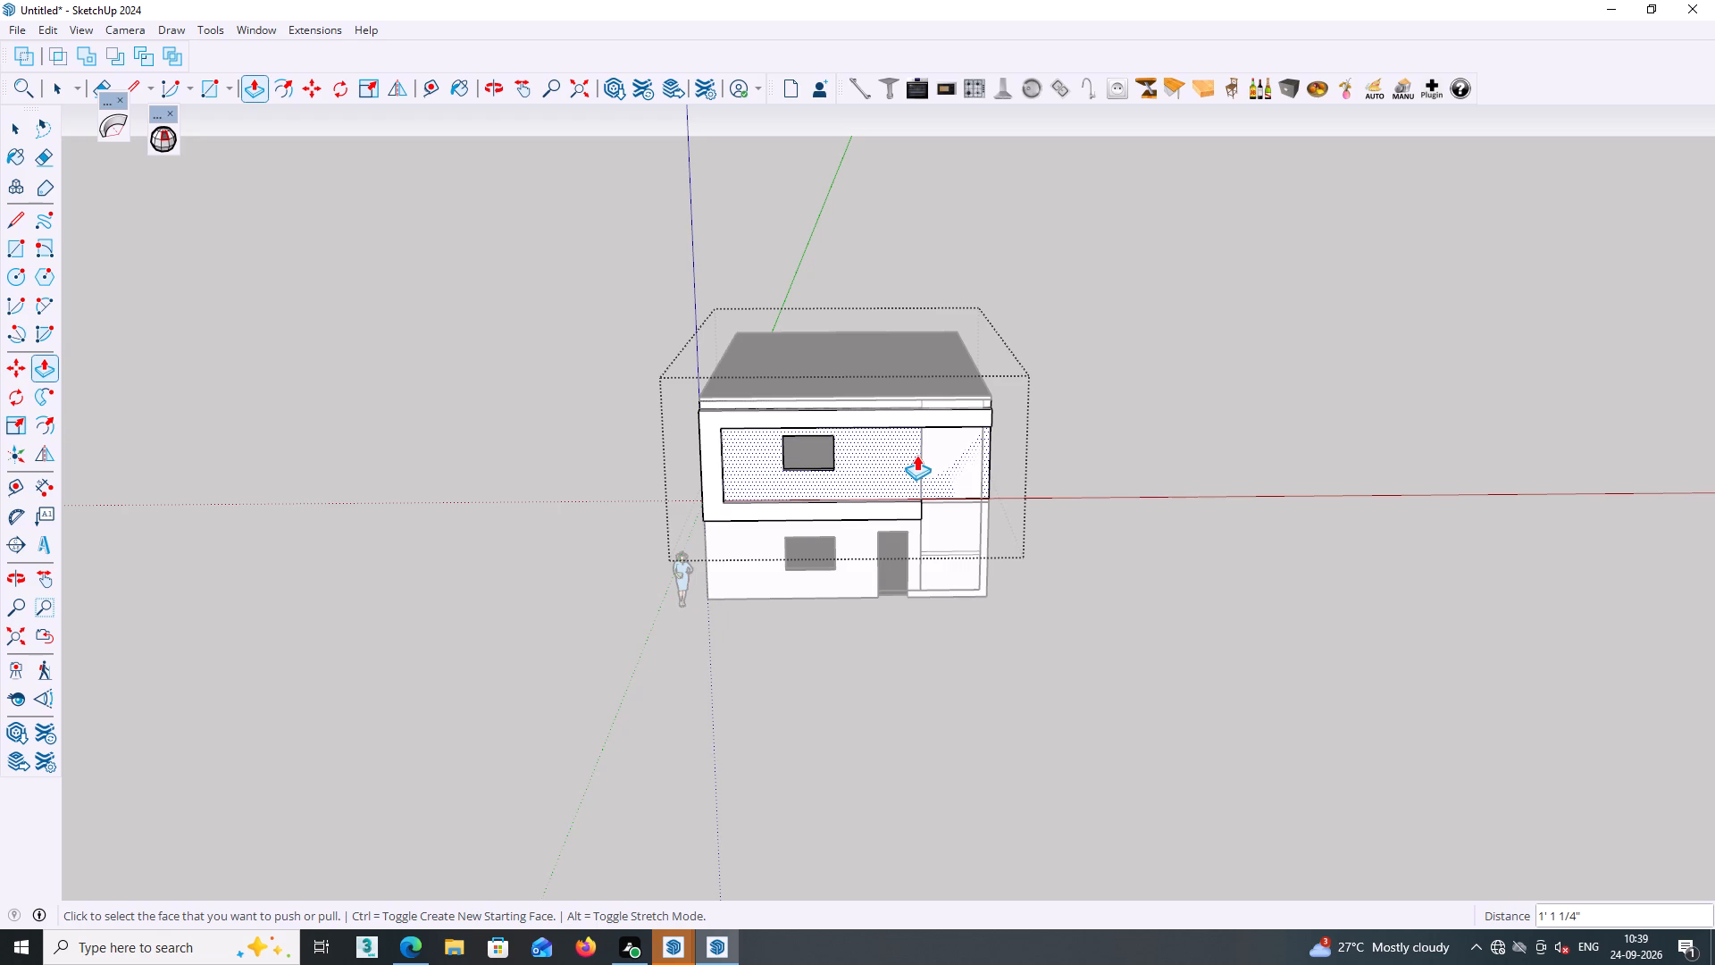
pyautogui.moveTo(1120, 432); pyautogui.dragTo(1217, 407, button='middle')
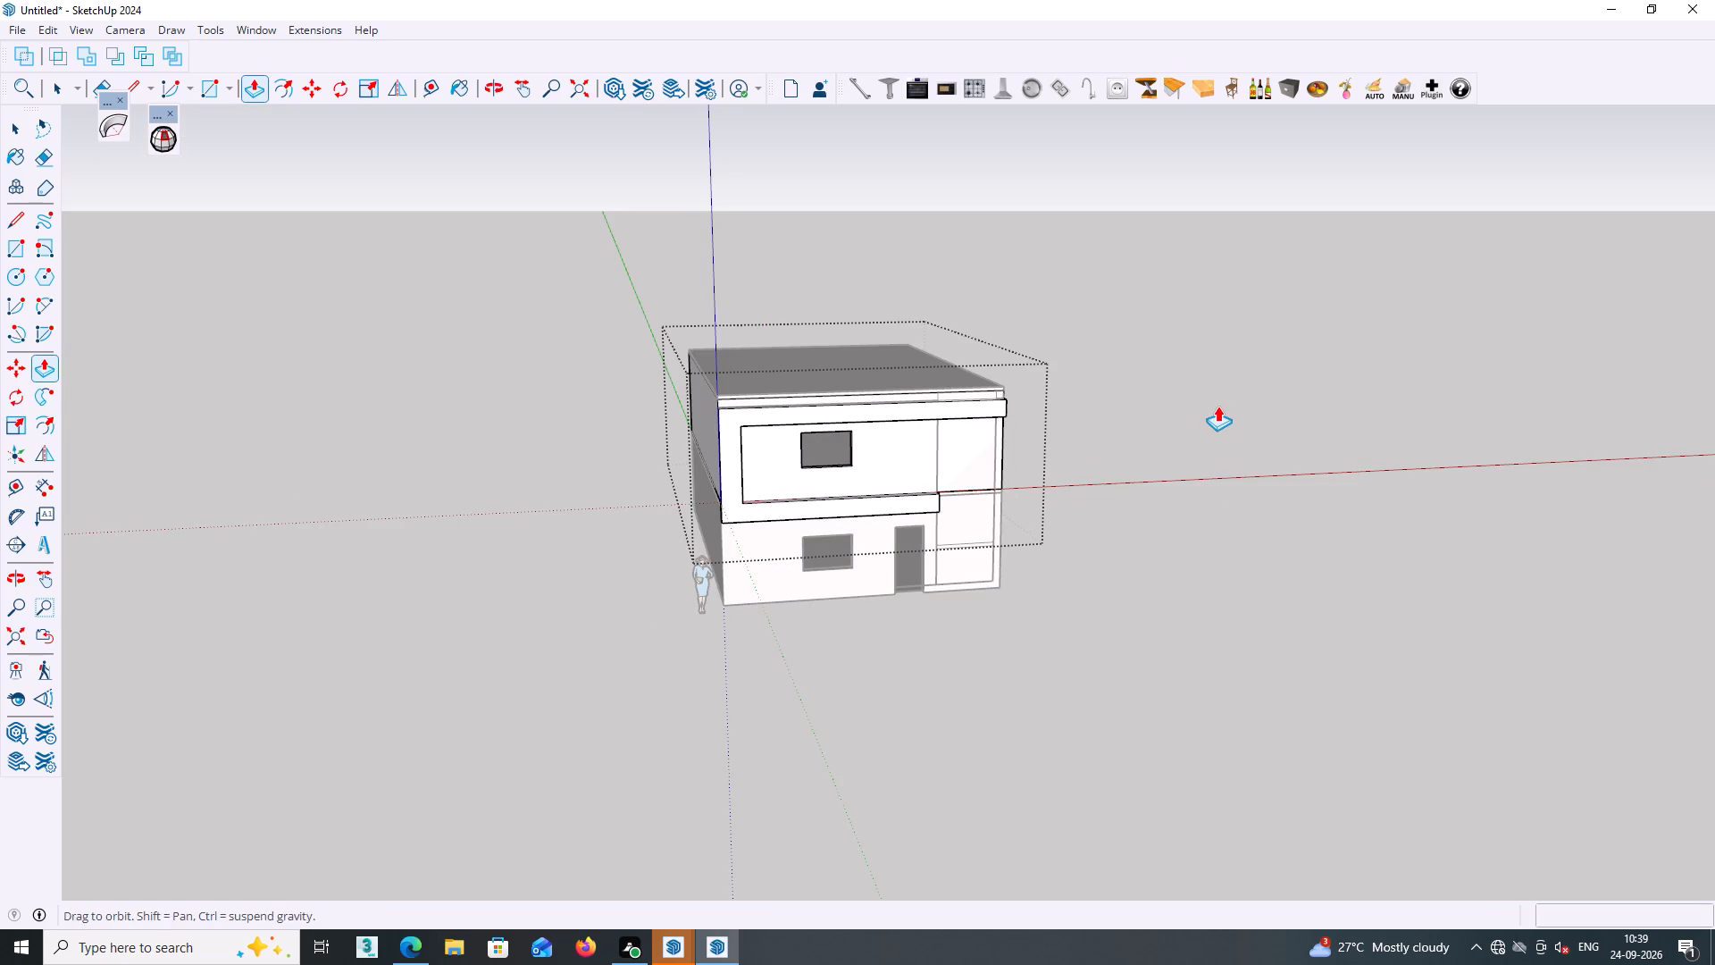
pyautogui.press('space')
pyautogui.click(1191, 401)
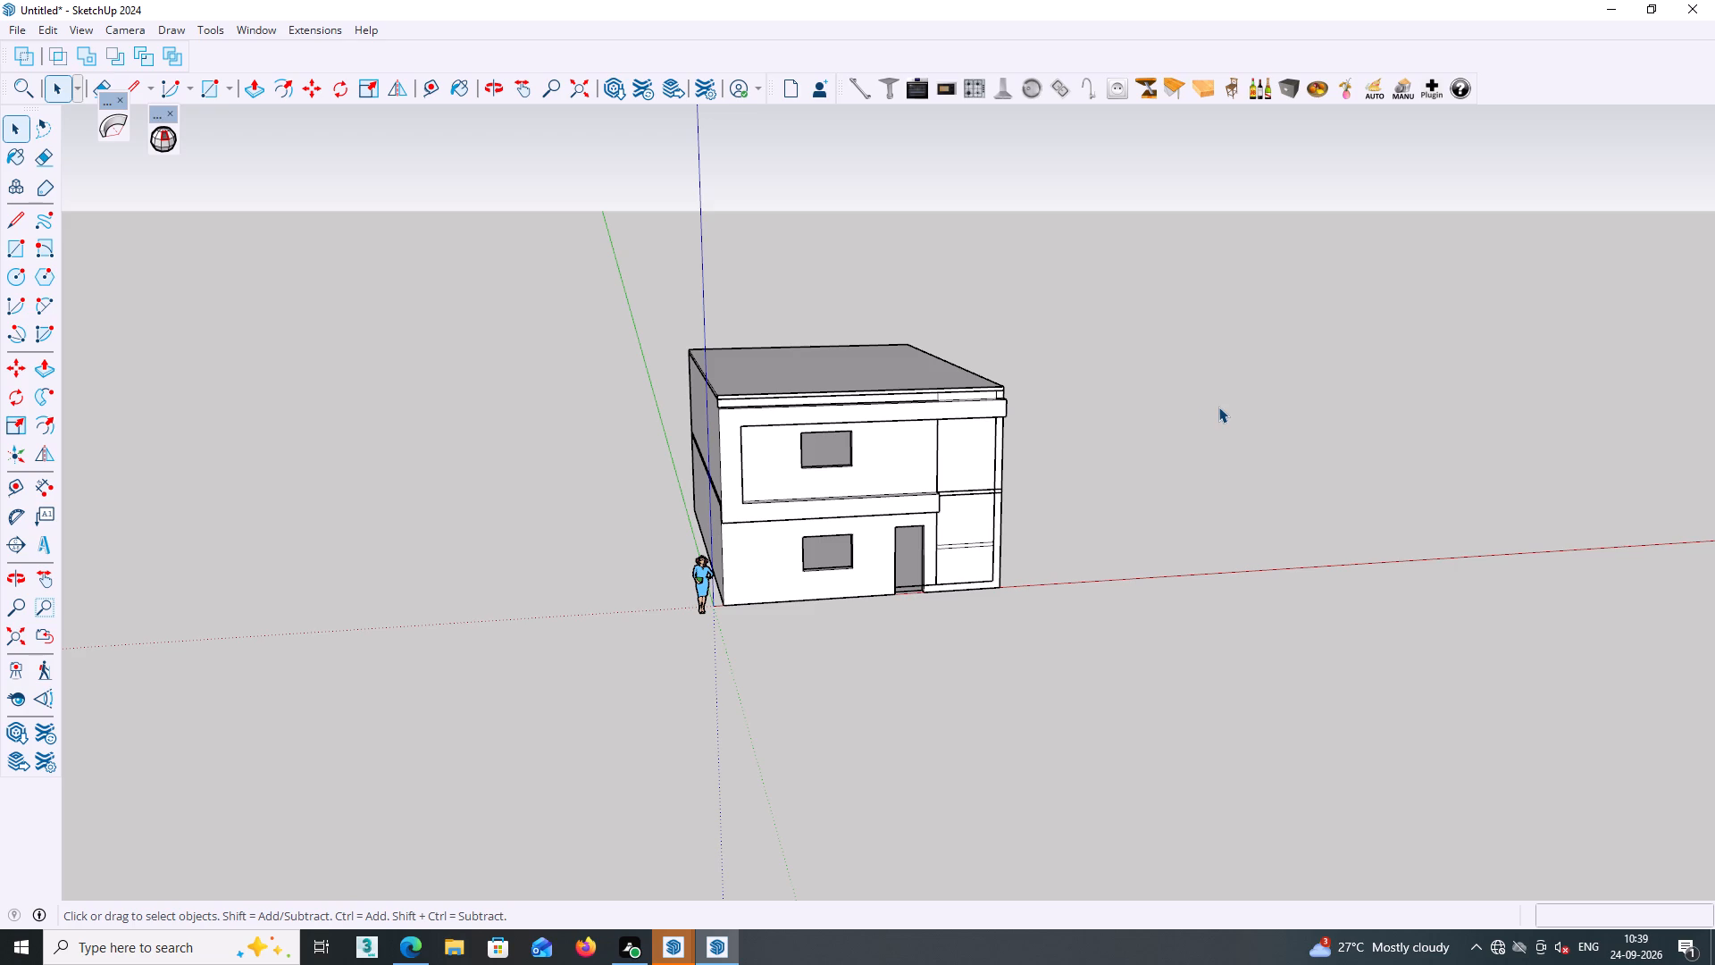
# Examine the front corner and long side wall of the building where the projecting frame meets the wall.
pyautogui.moveTo(850, 478); pyautogui.dragTo(869, 474, button='middle')
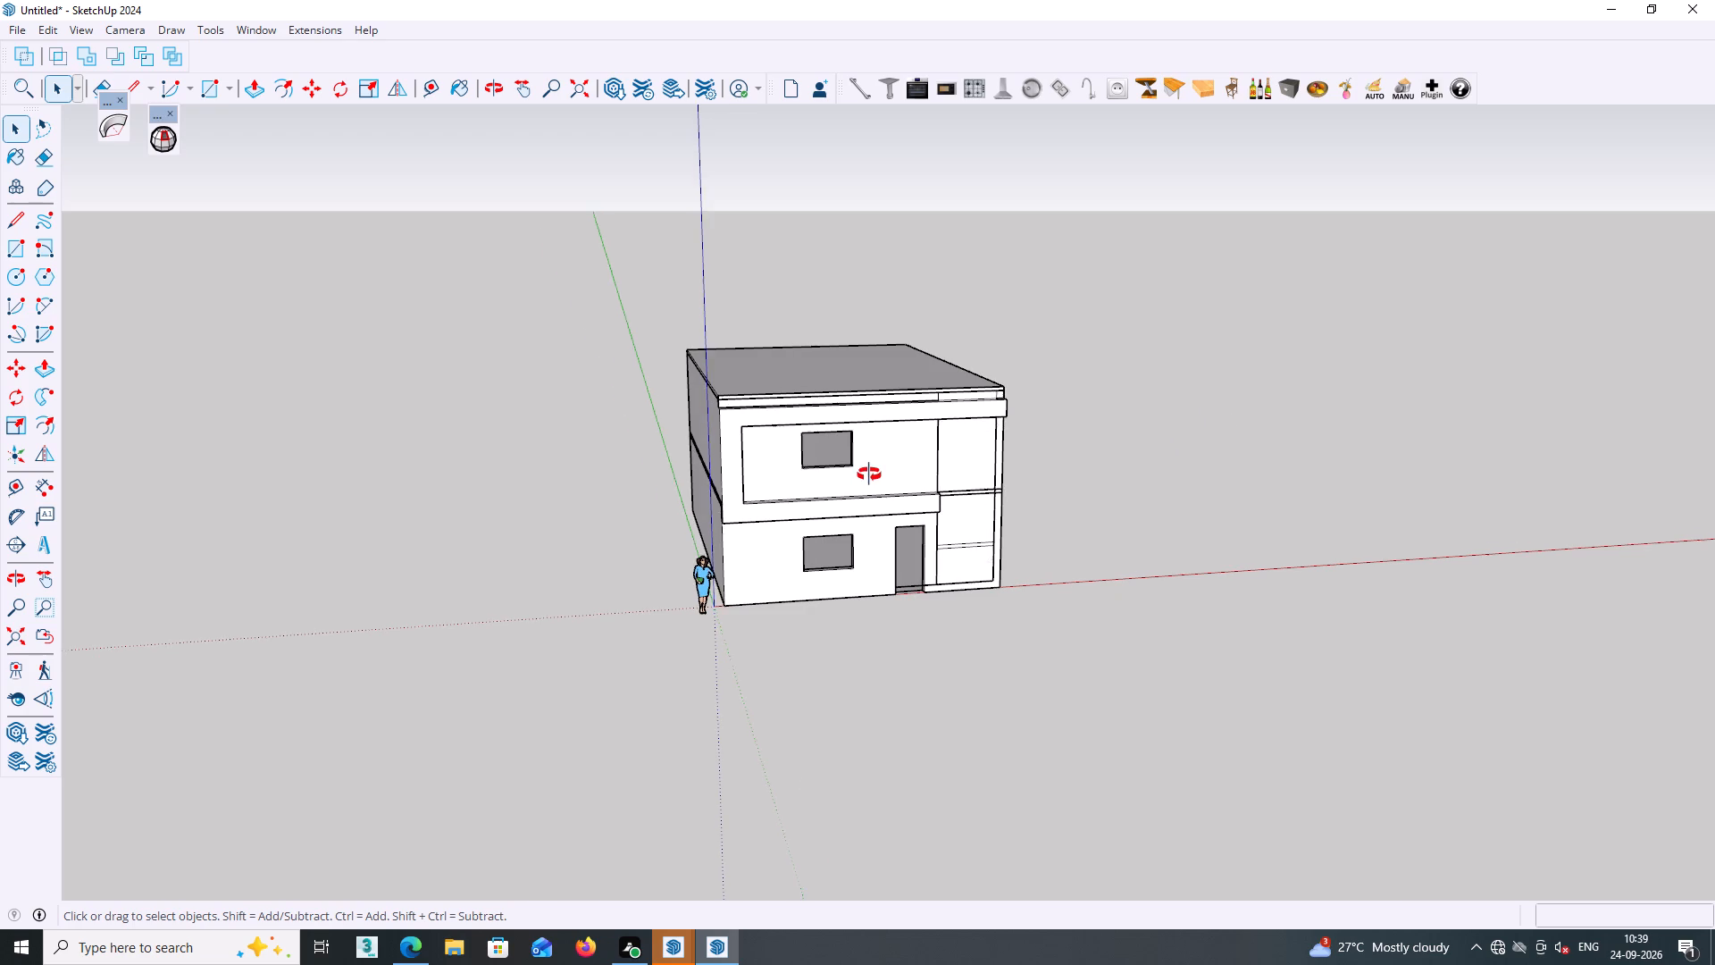
pyautogui.moveTo(869, 474); pyautogui.dragTo(915, 473, button='middle')
pyautogui.scroll(9, 669, 424)
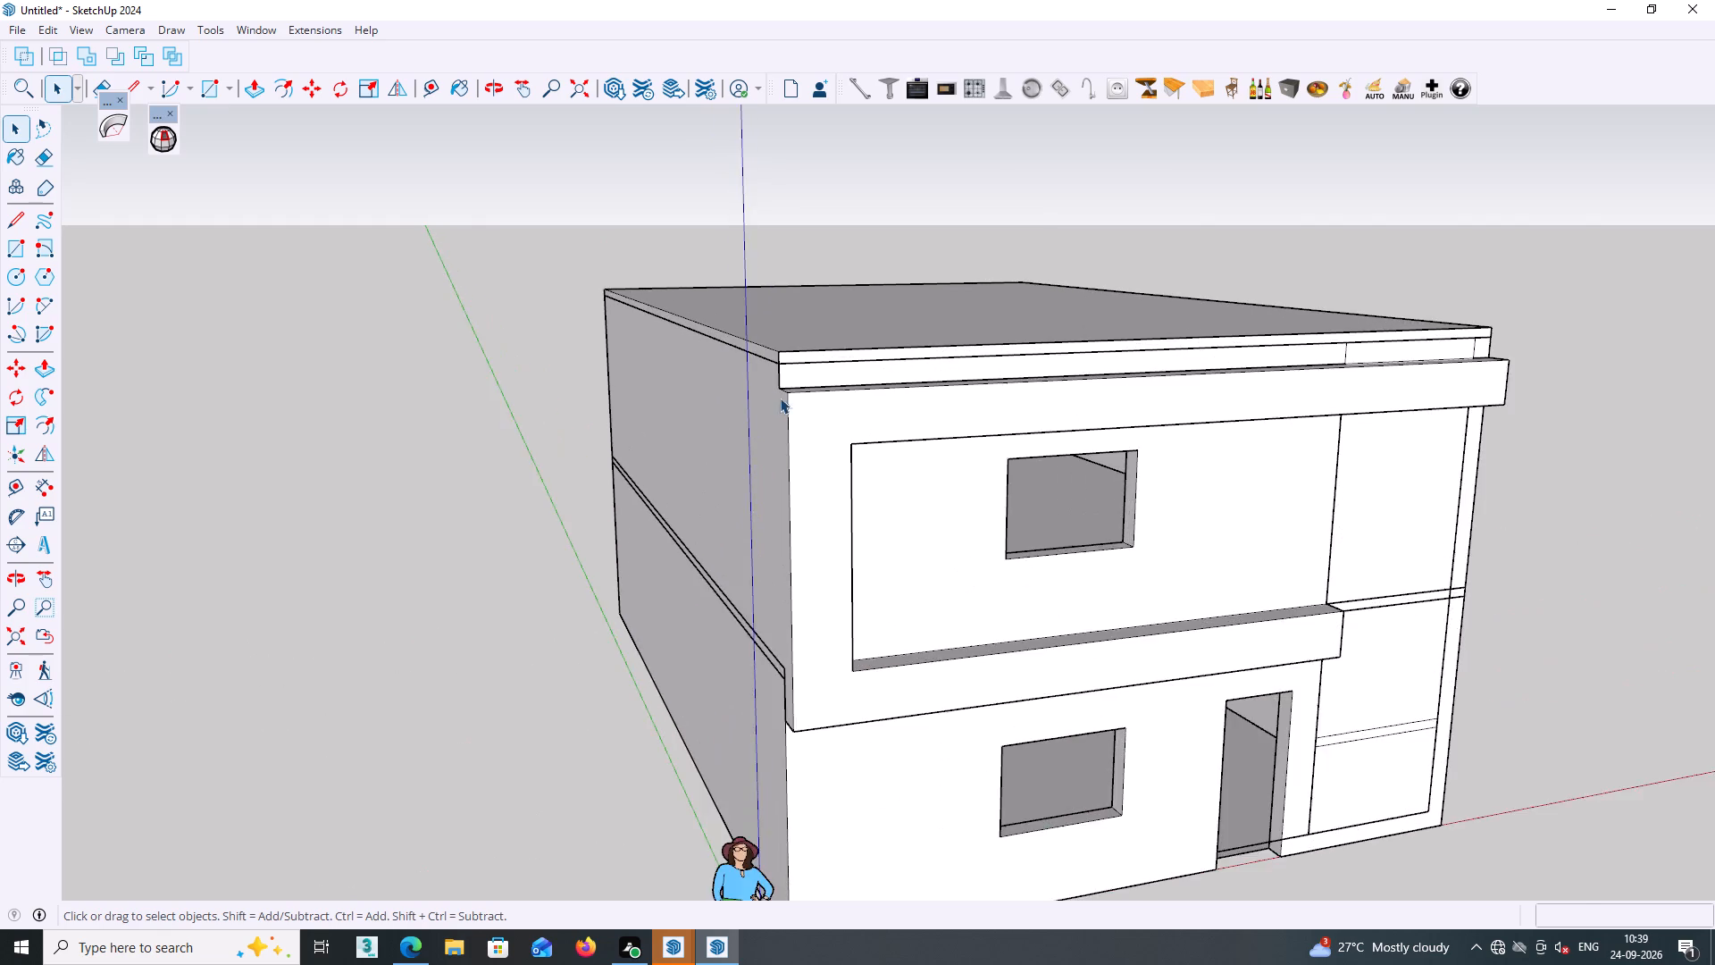
pyautogui.scroll(4, 780, 398)
pyautogui.scroll(-5, 786, 418)
pyautogui.moveTo(798, 467); pyautogui.dragTo(833, 460, button='middle')
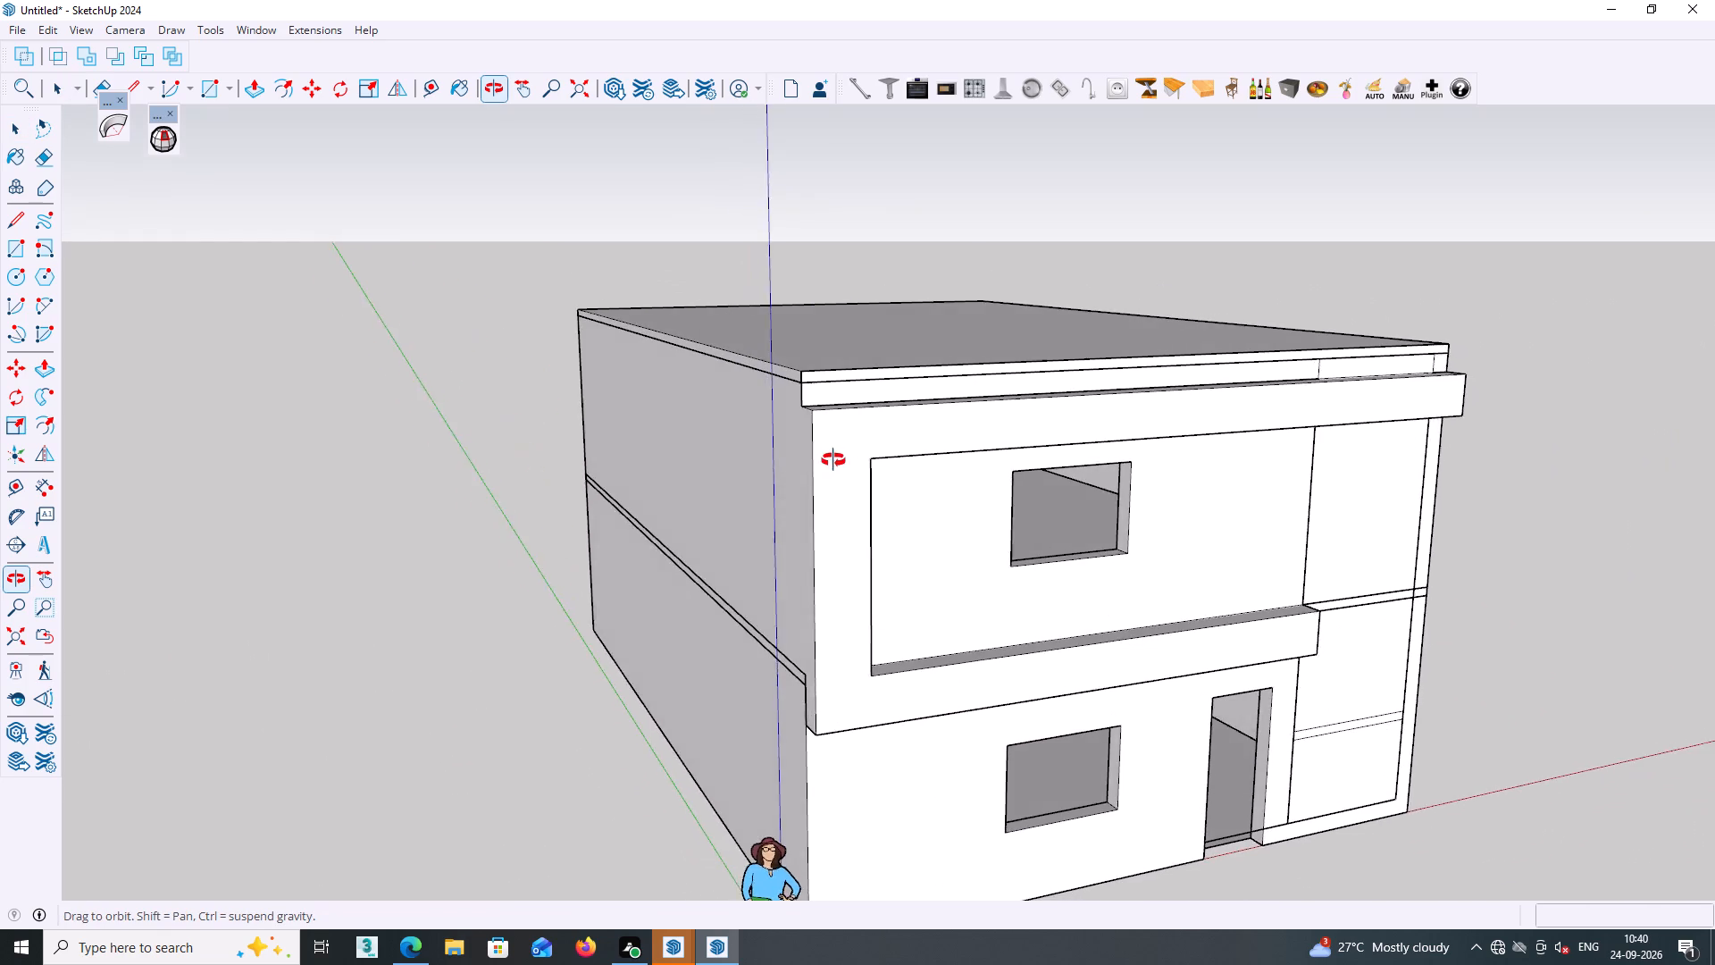
pyautogui.moveTo(833, 460); pyautogui.dragTo(1072, 356, button='middle')
pyautogui.moveTo(954, 407); pyautogui.dragTo(975, 425, button='middle')
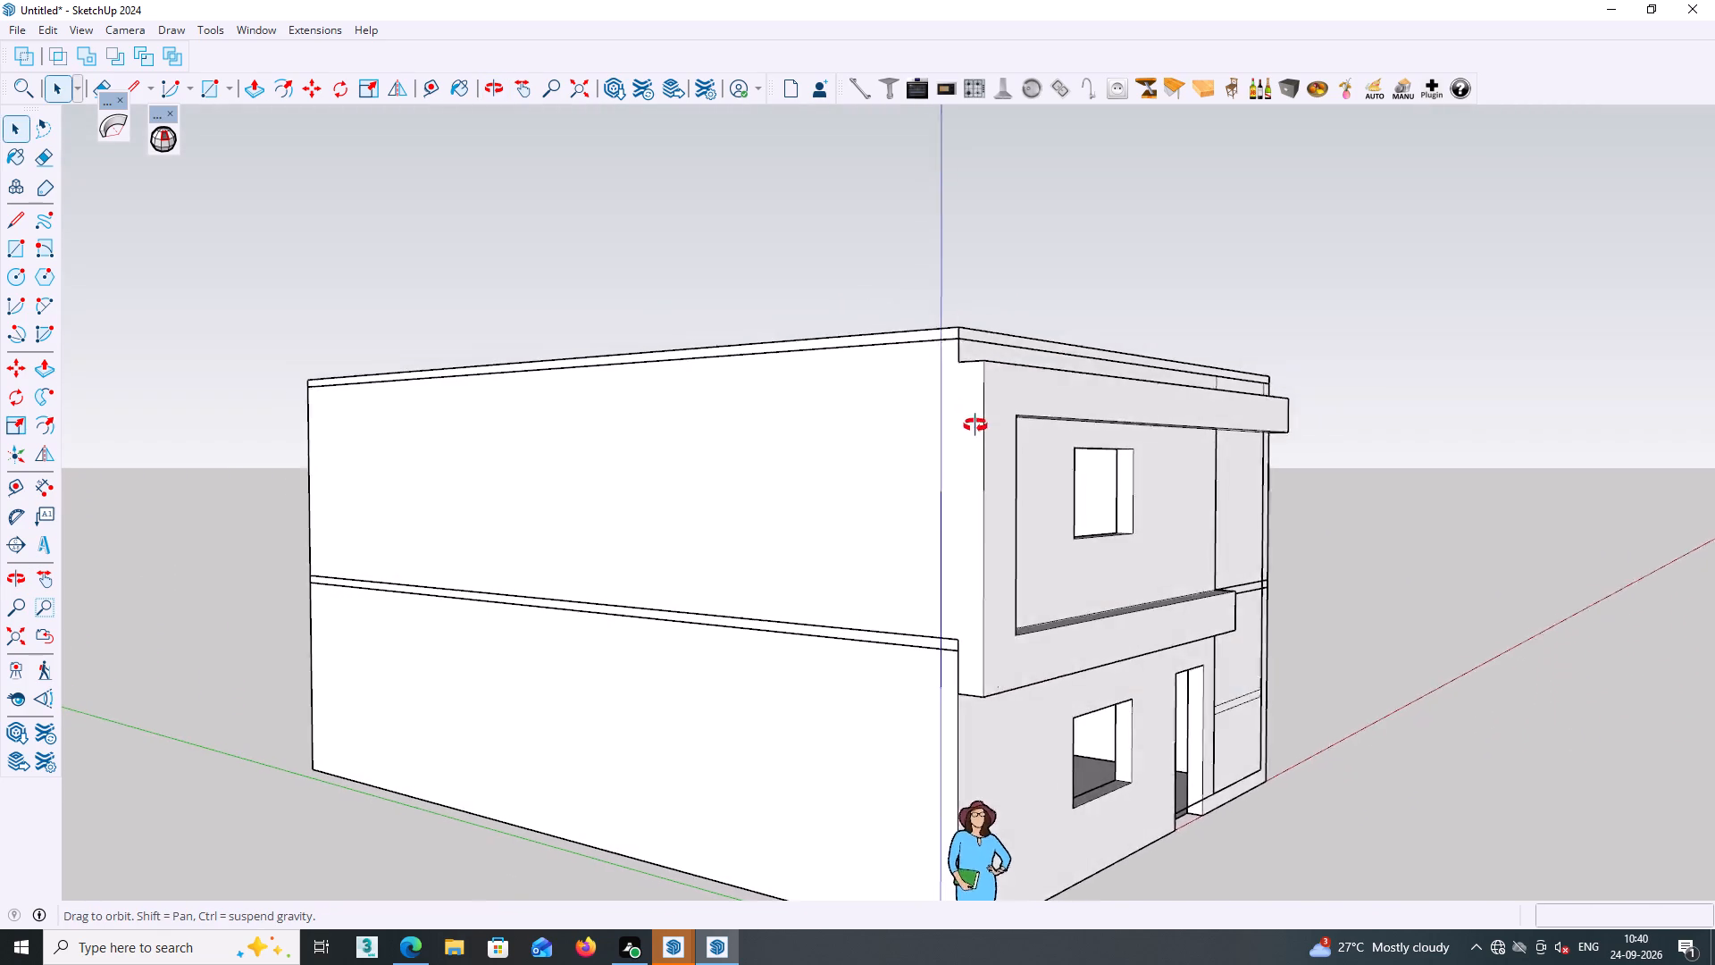
pyautogui.moveTo(975, 425); pyautogui.dragTo(999, 474, button='middle')
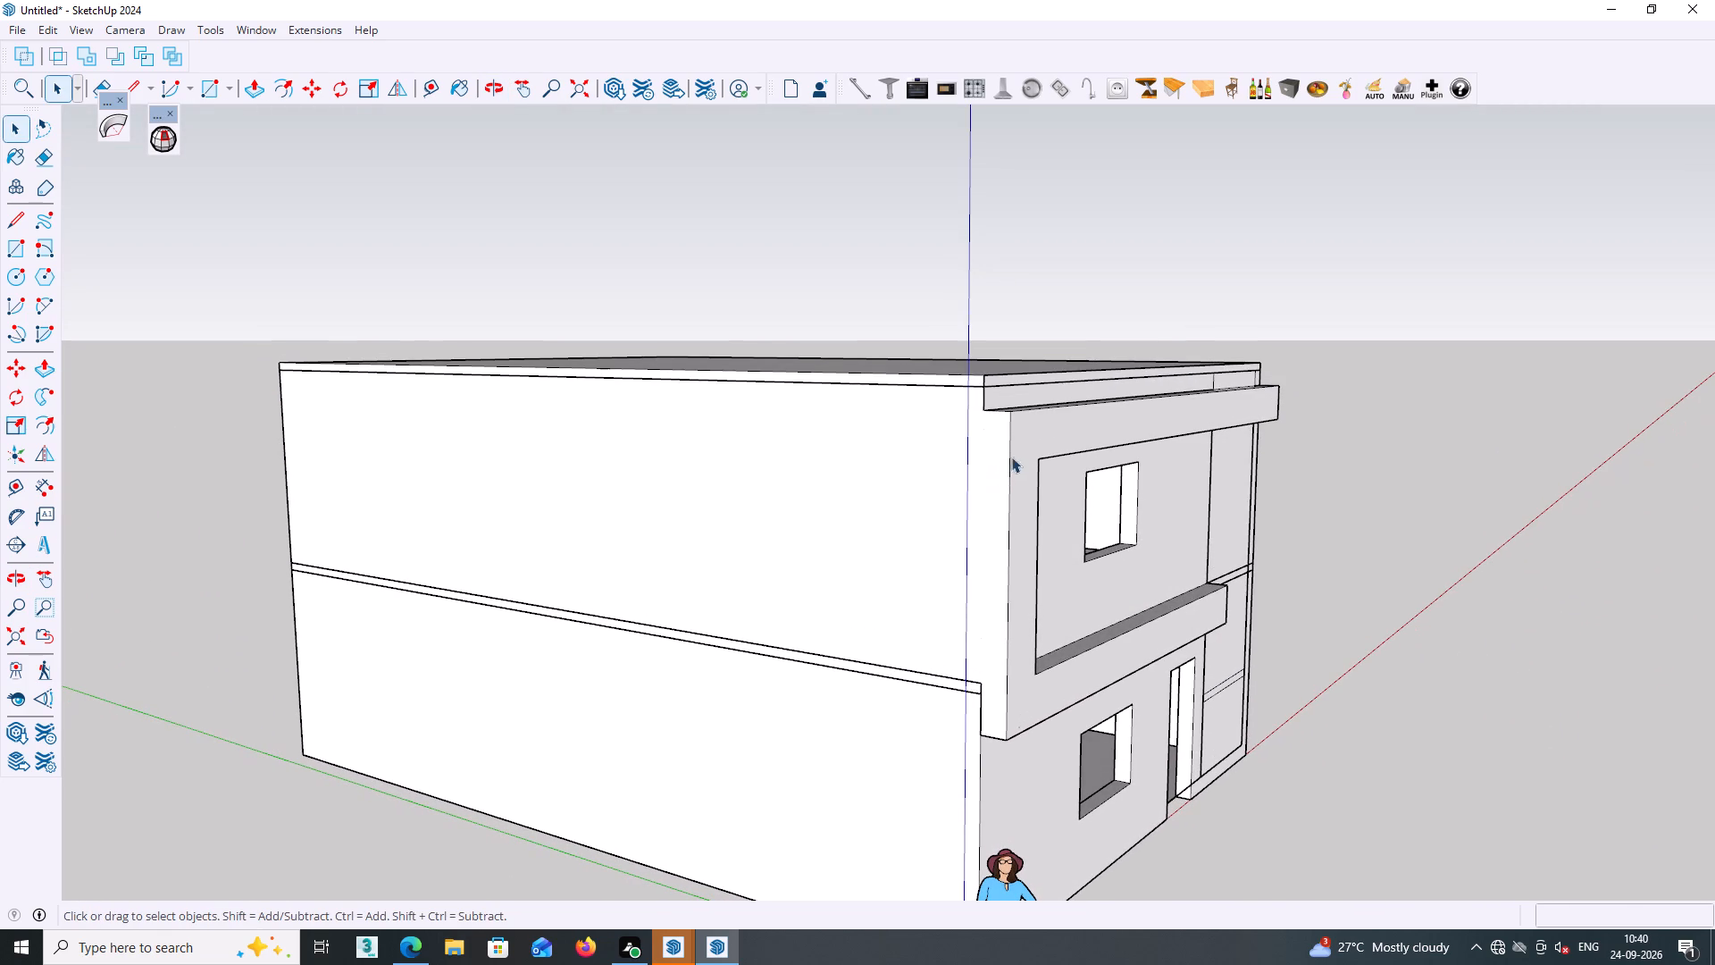
pyautogui.moveTo(1021, 506); pyautogui.dragTo(1113, 539, button='middle')
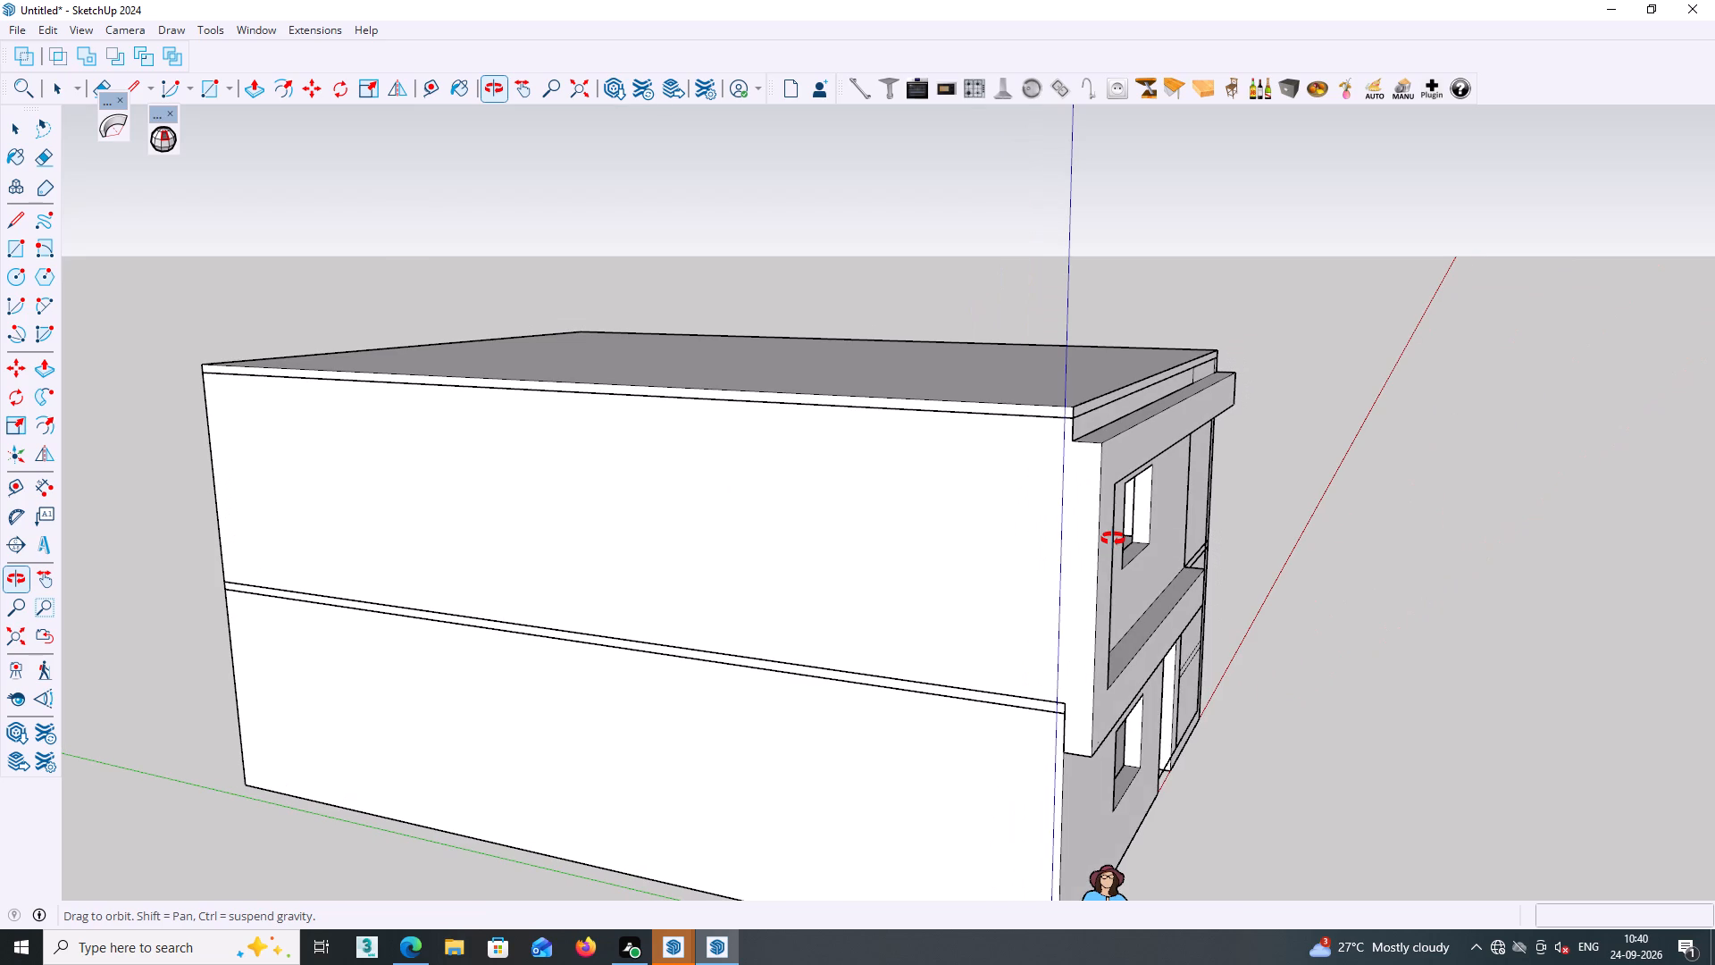
pyautogui.moveTo(1113, 539); pyautogui.dragTo(1075, 504, button='middle')
pyautogui.press('Escape')
pyautogui.press('Escape')
pyautogui.press('Escape')
pyautogui.press('Escape')
pyautogui.press('Escape')
pyautogui.press('Escape')
pyautogui.press('Escape')
pyautogui.press('Escape')
pyautogui.press('Escape')
pyautogui.press('Escape')
pyautogui.press('Escape')
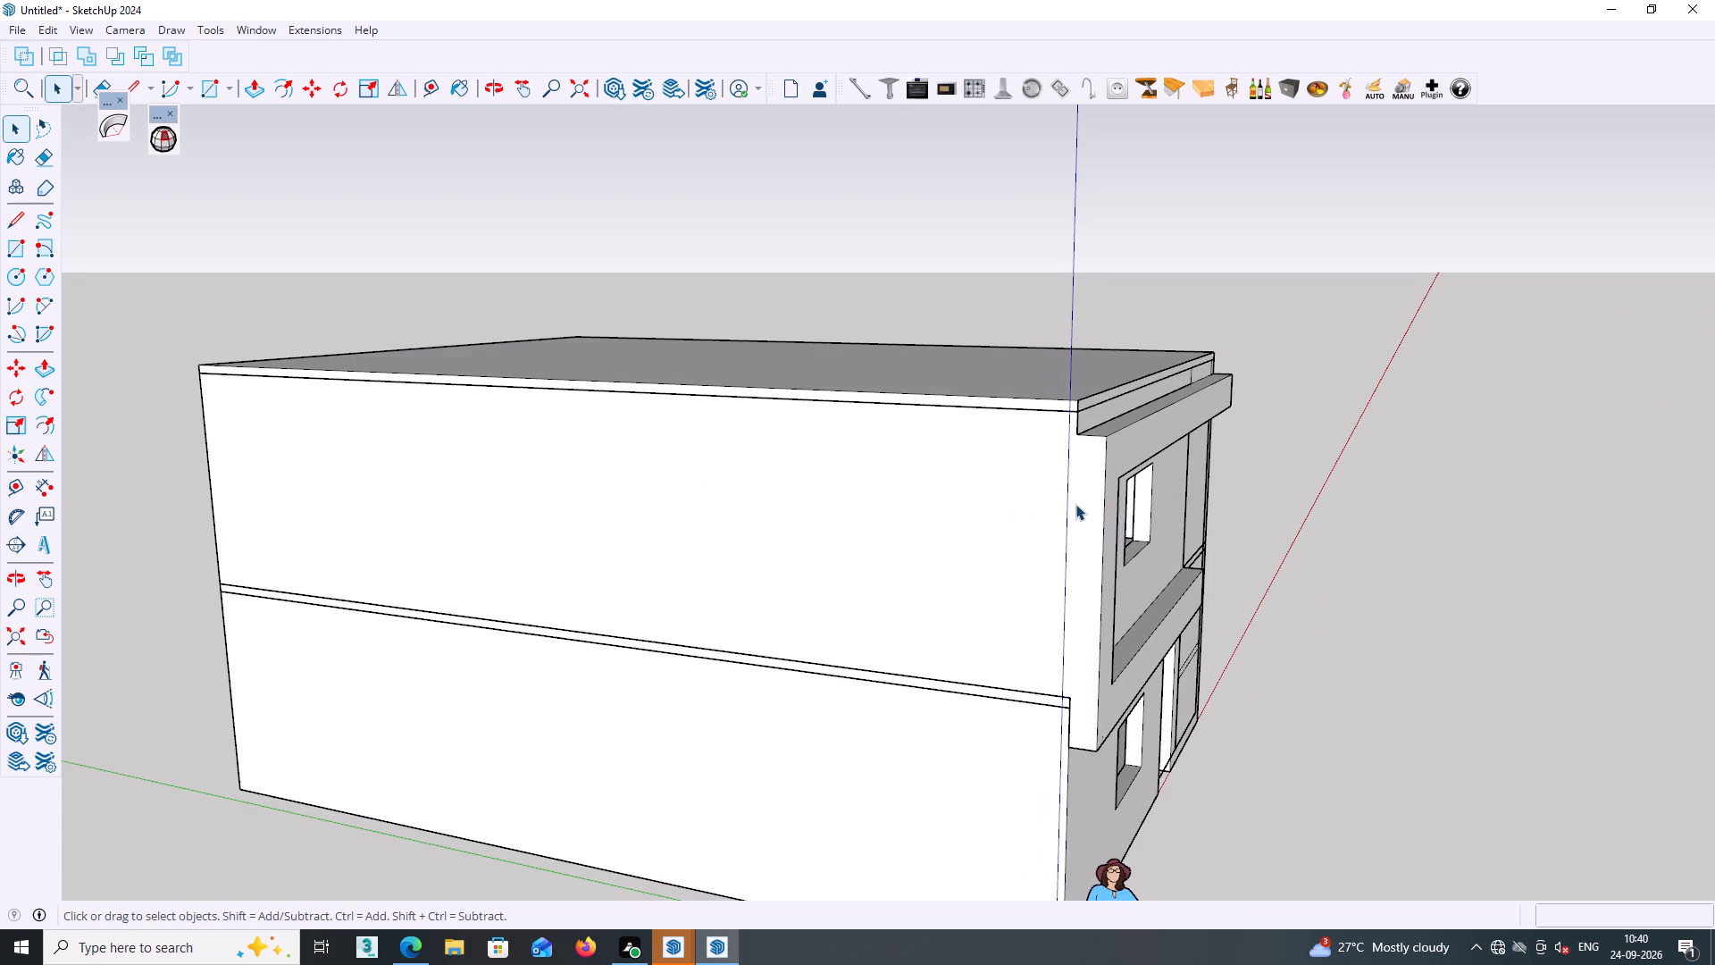
# Draw a vertical line separating the side wall from the frame strip, from the floor slab's top corner to the strip's top.
pyautogui.moveTo(1075, 504); pyautogui.dragTo(1066, 505, button='middle')
pyautogui.keyDown('shift'); pyautogui.moveTo(1067, 503); pyautogui.dragTo(945, 495, button='middle'); pyautogui.keyUp('shift')
pyautogui.moveTo(958, 491); pyautogui.dragTo(972, 488, button='middle')
pyautogui.moveTo(981, 482); pyautogui.dragTo(1003, 474, button='middle')
pyautogui.press('l')
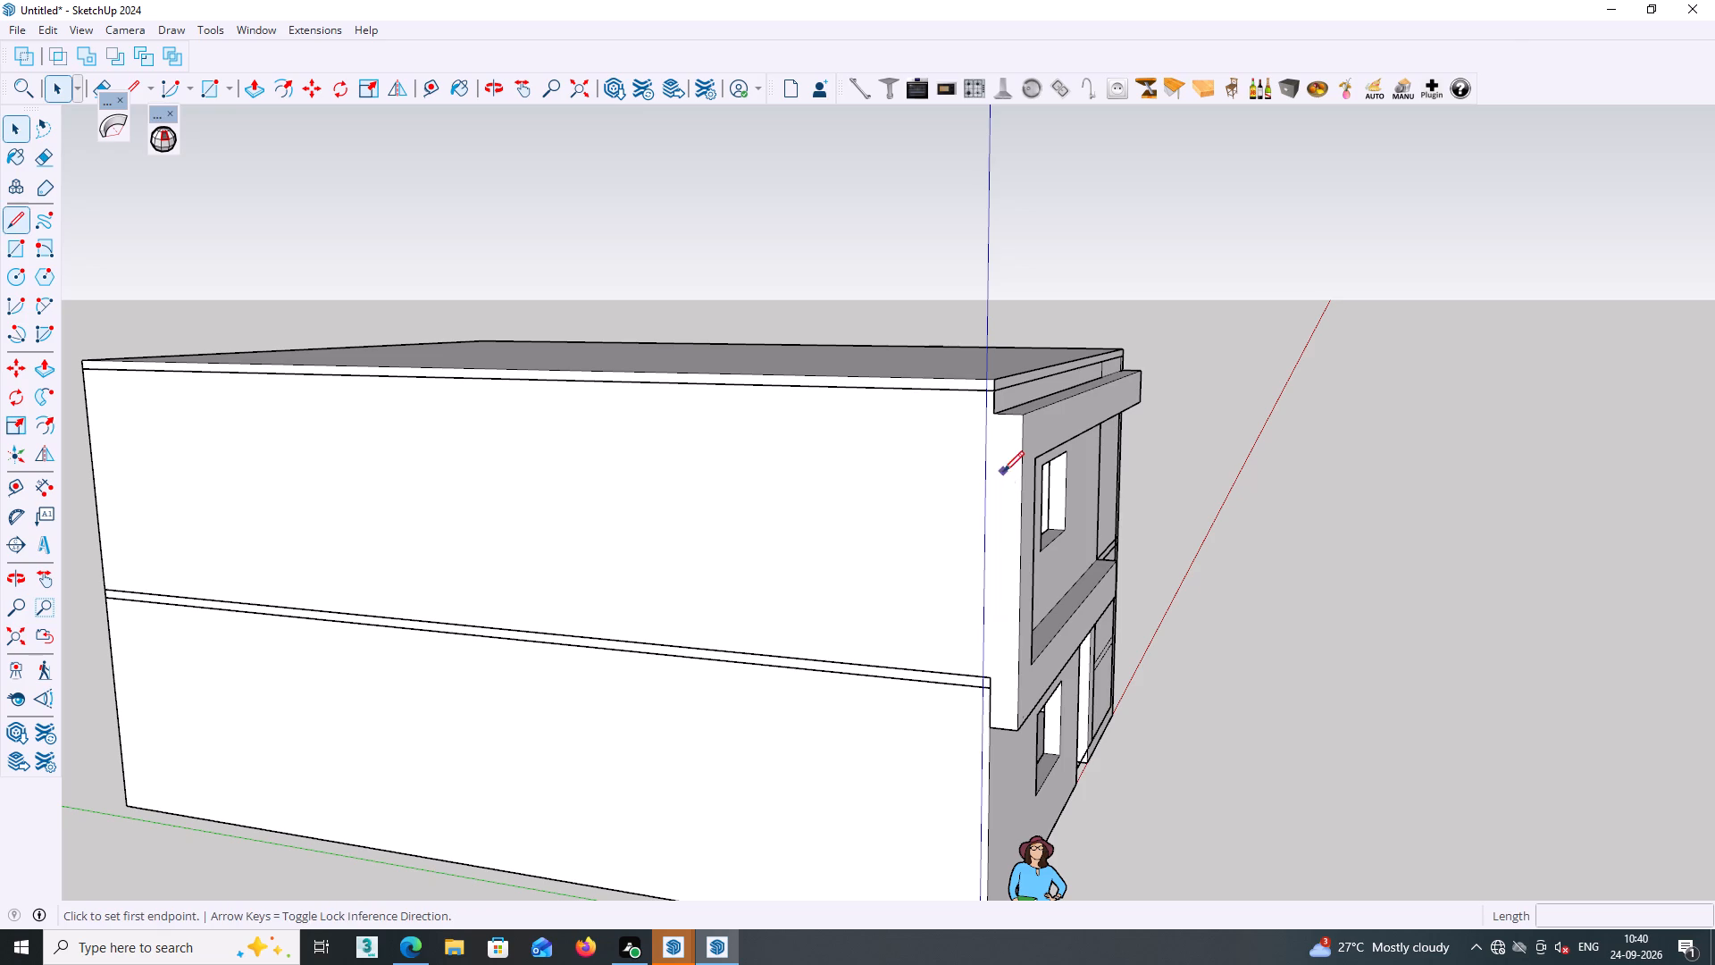
pyautogui.click(994, 675)
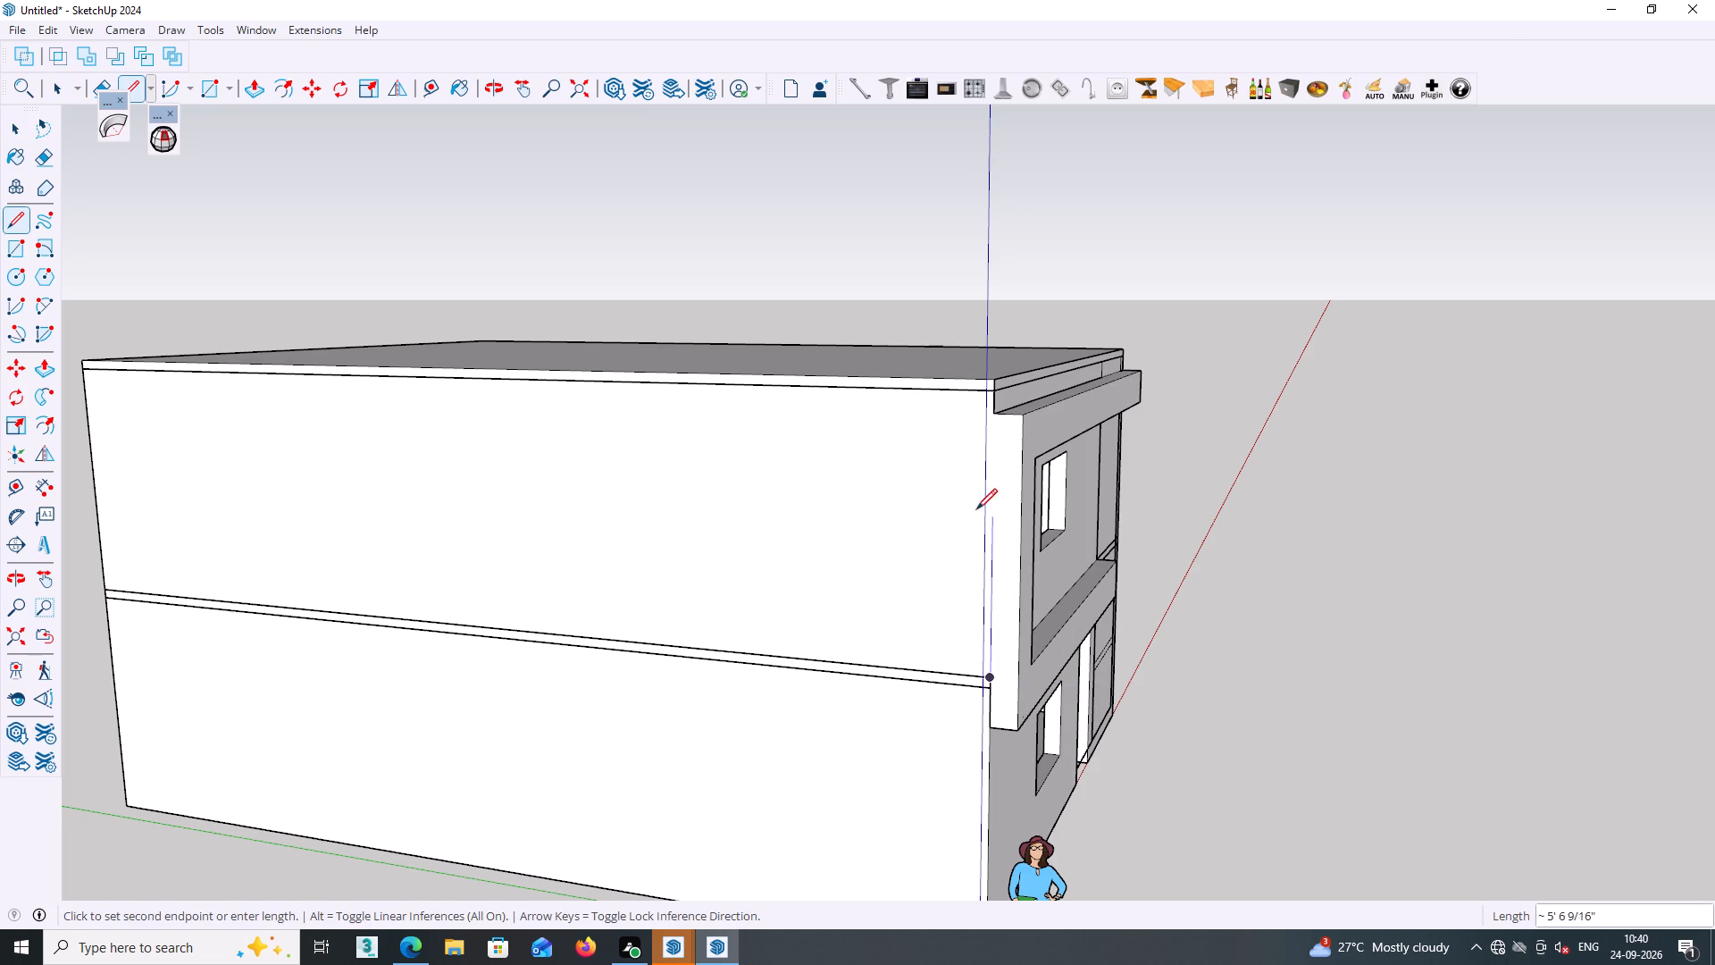
pyautogui.click(994, 412)
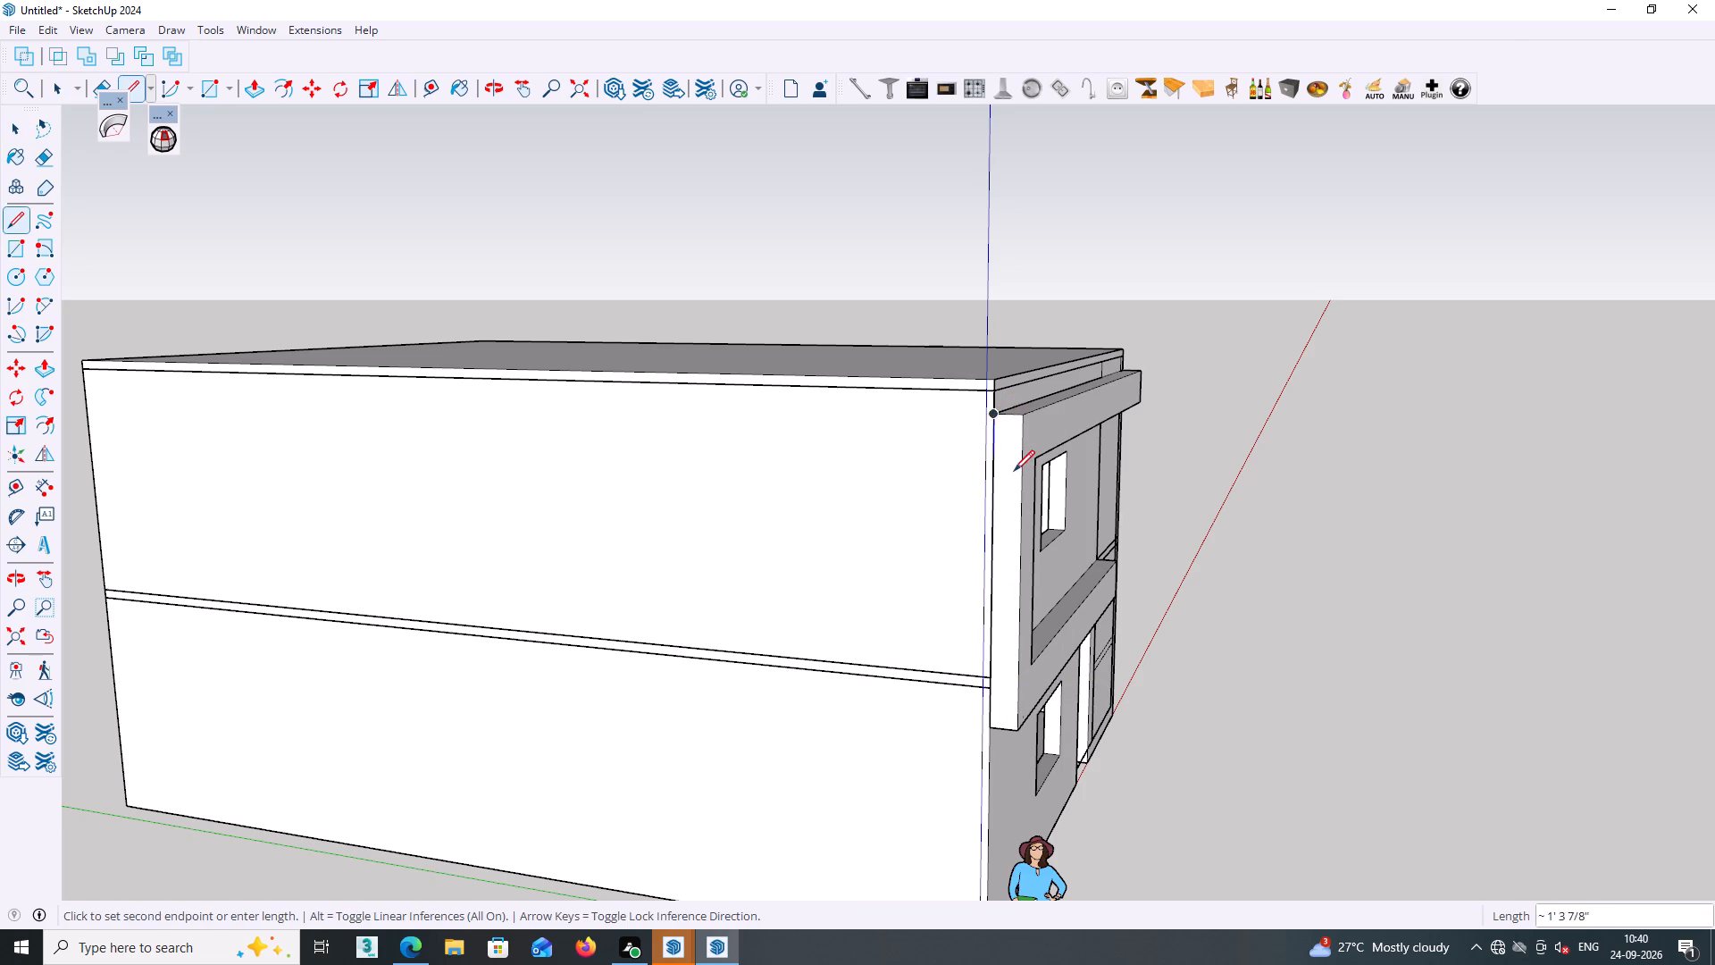
pyautogui.scroll(-4, 1016, 471)
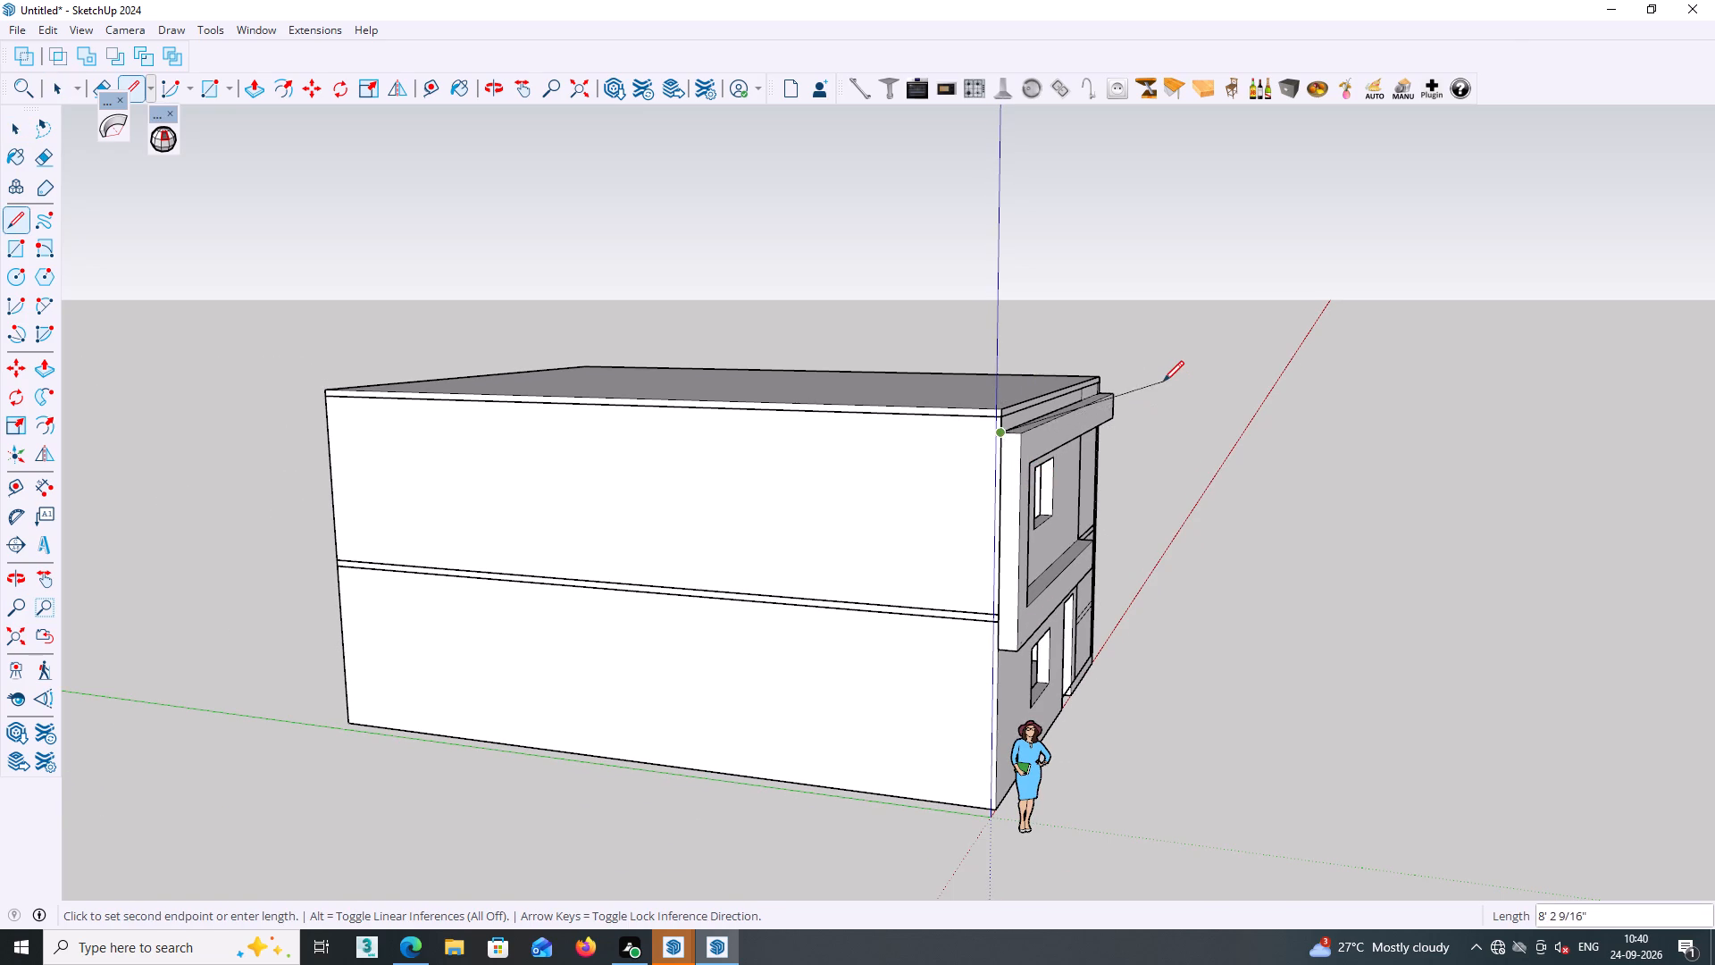
pyautogui.press('Escape')
# Erase the short vertical seam line on the front wall above the upper band, in line with the tall facade feature's inner edge.
pyautogui.moveTo(1200, 393); pyautogui.dragTo(1175, 405, button='middle')
pyautogui.scroll(2, 1058, 474)
pyautogui.moveTo(998, 484); pyautogui.dragTo(705, 518, button='middle')
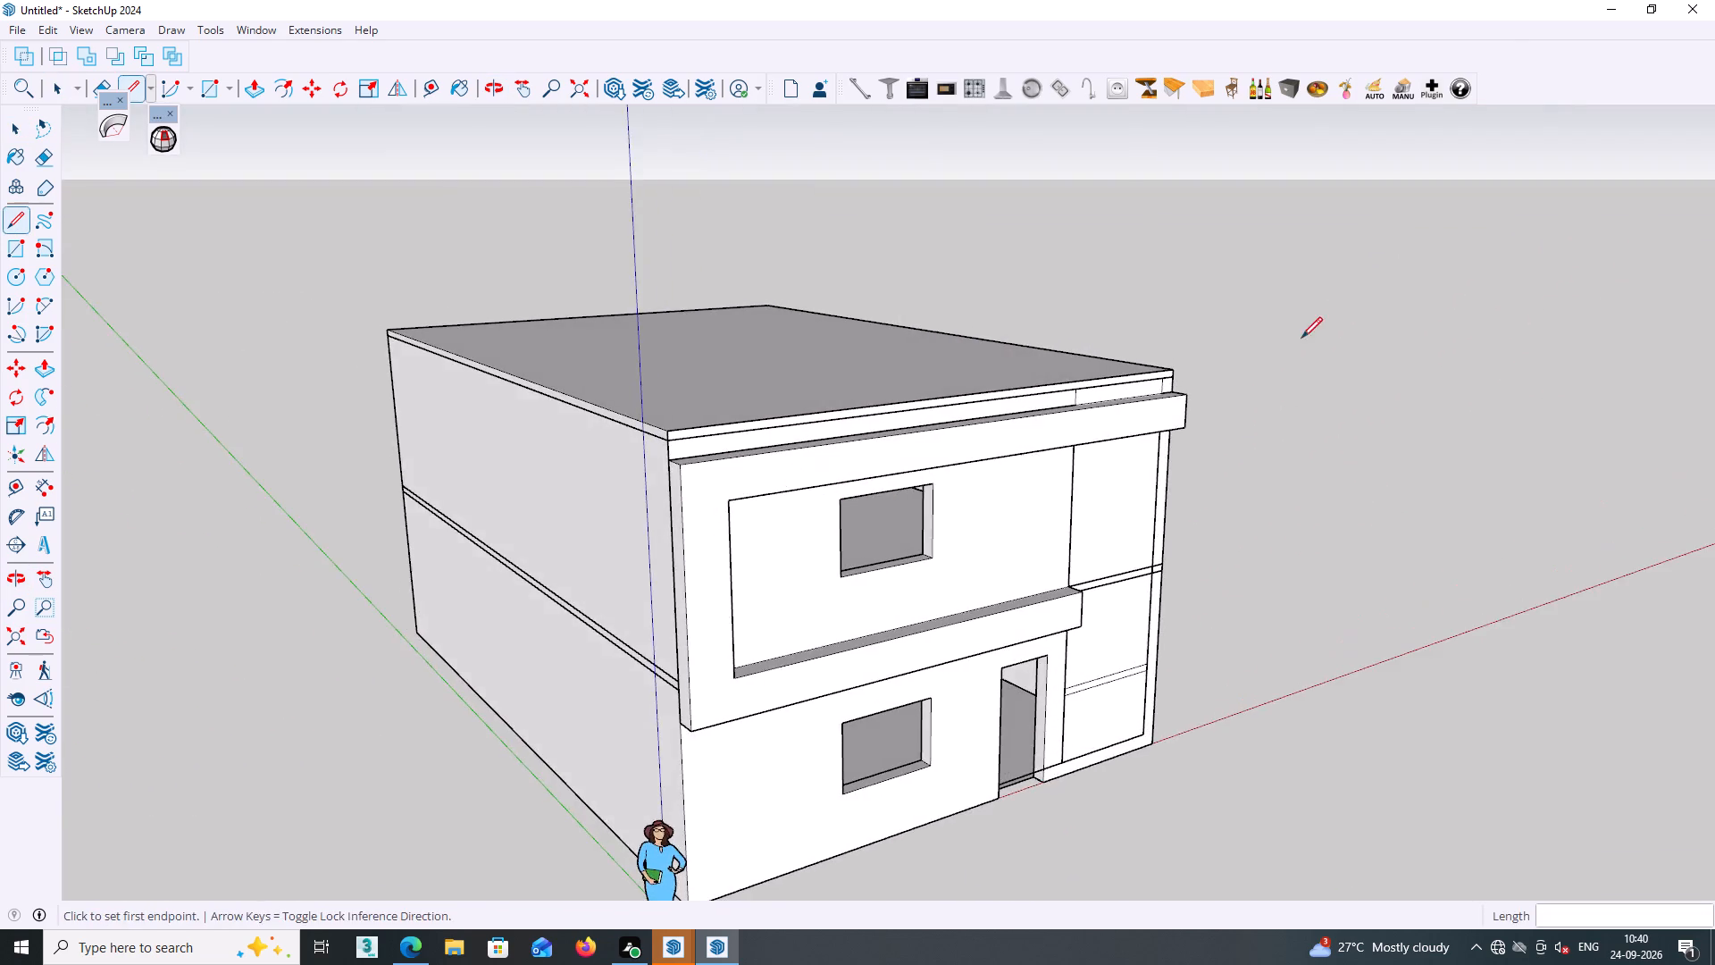
pyautogui.moveTo(1301, 338); pyautogui.dragTo(1054, 385, button='middle')
pyautogui.scroll(3, 1005, 430)
pyautogui.moveTo(1062, 494); pyautogui.dragTo(986, 452, button='middle')
pyautogui.scroll(2, 956, 432)
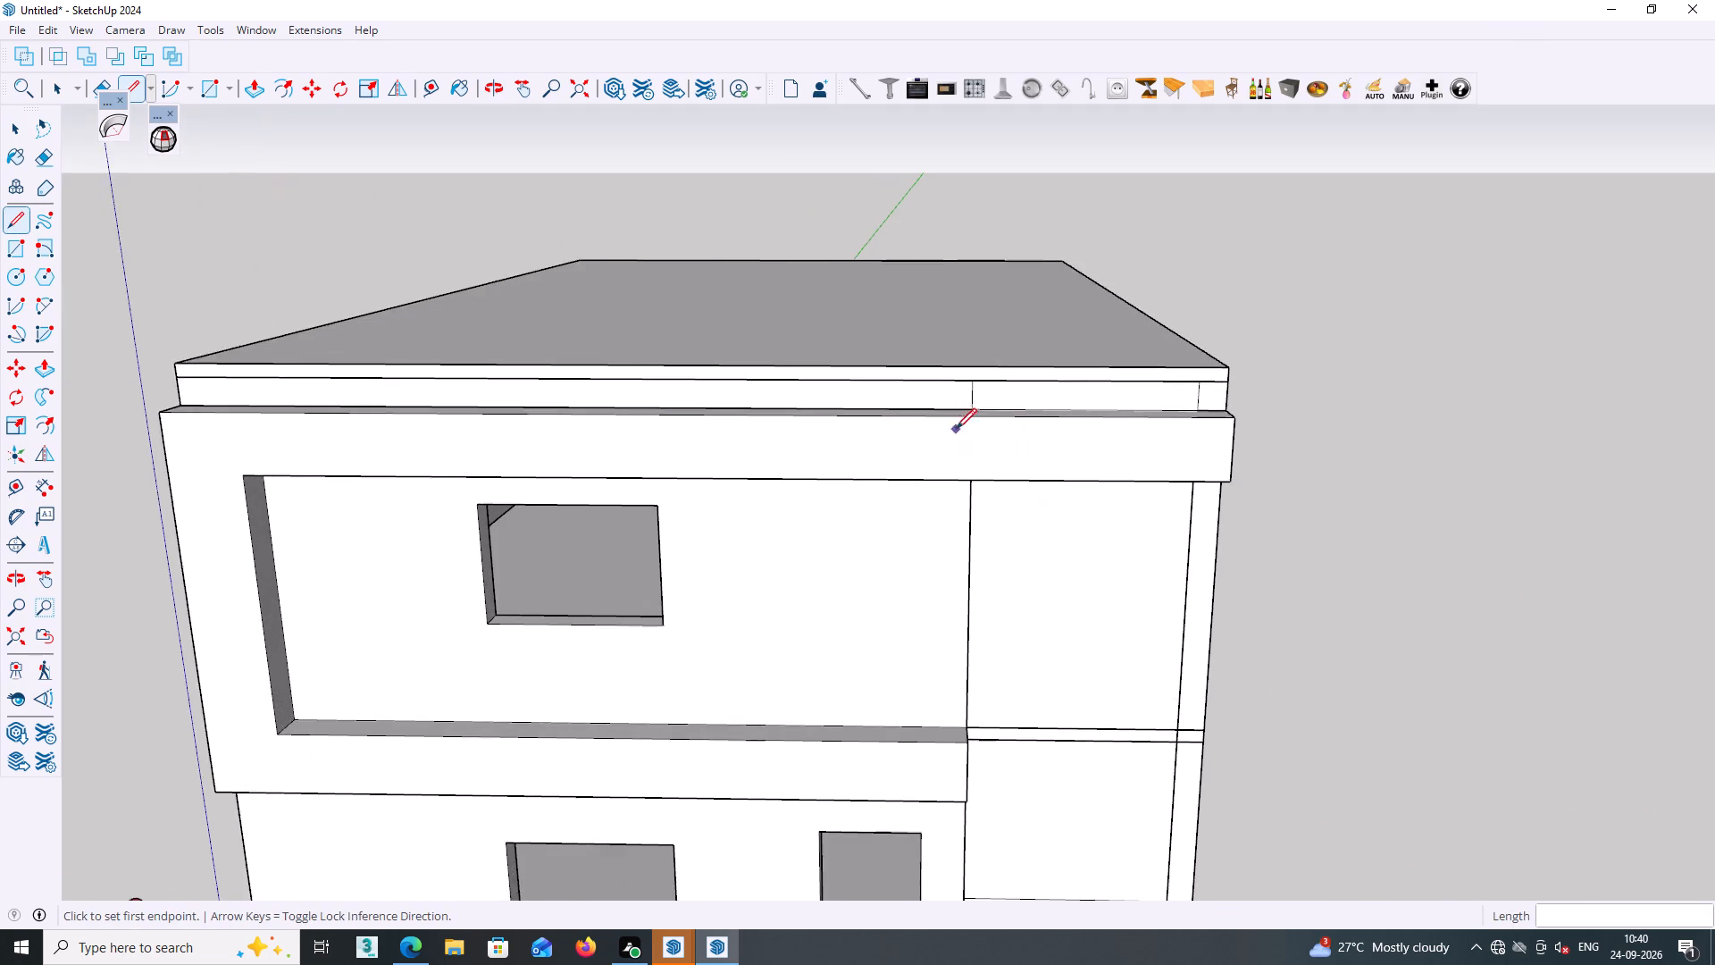
pyautogui.scroll(3, 956, 429)
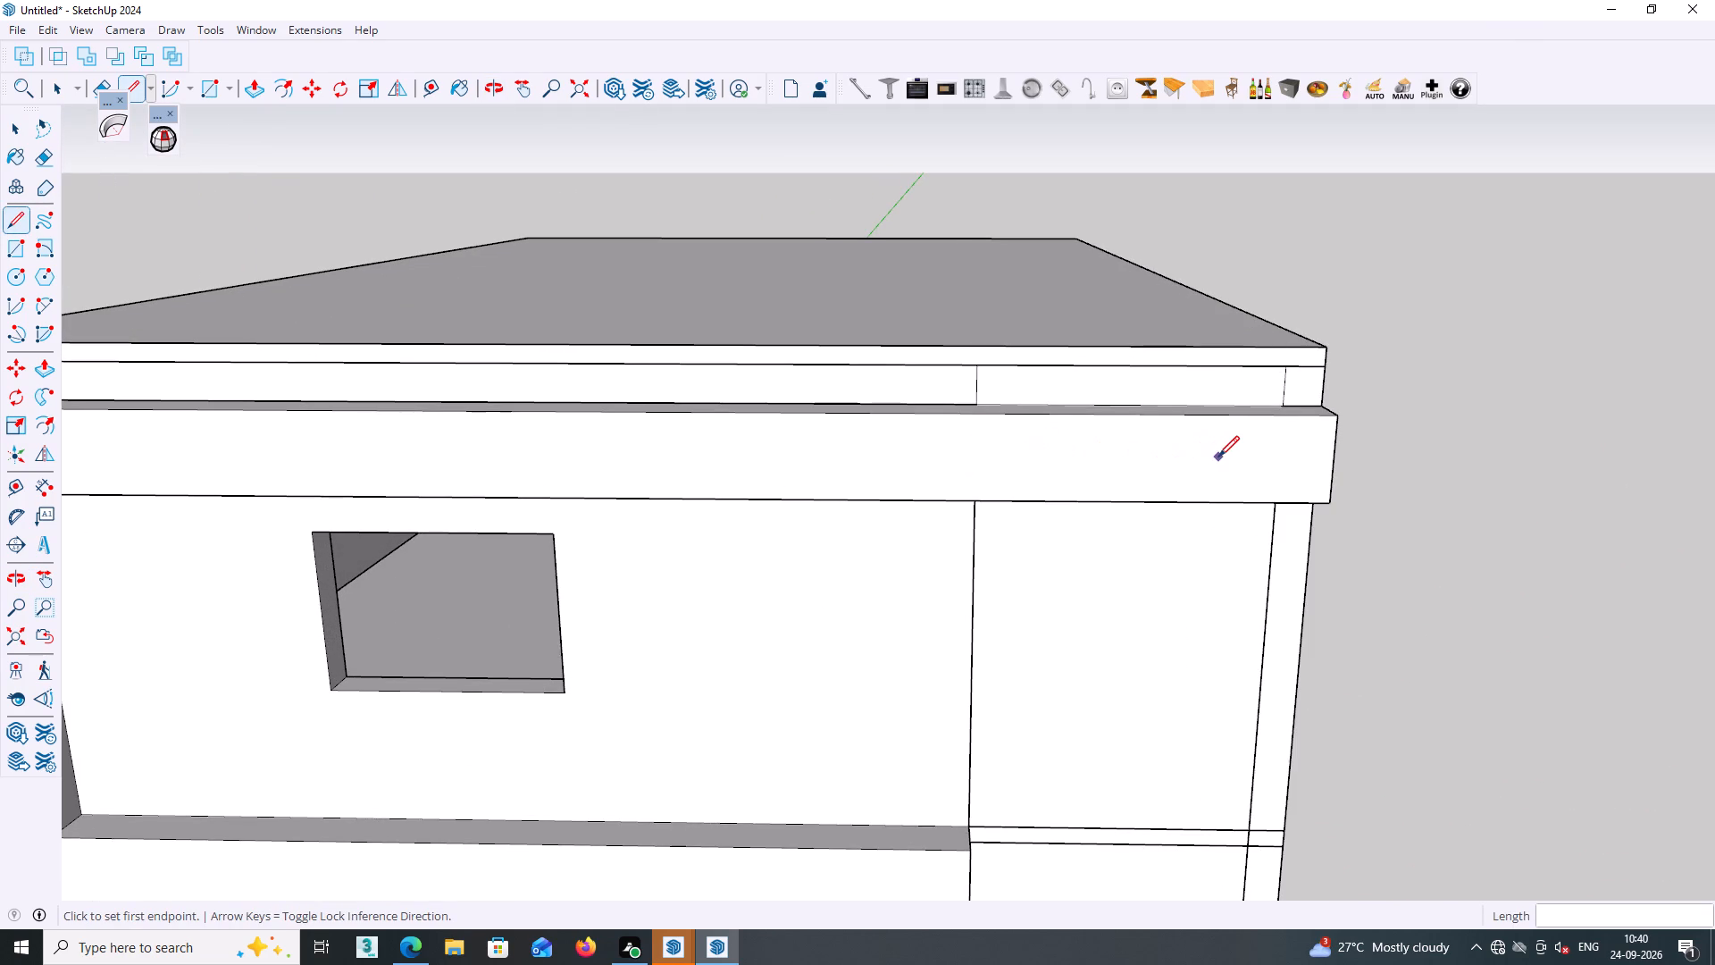
pyautogui.press('e')
pyautogui.scroll(5, 1060, 379)
pyautogui.click(942, 392)
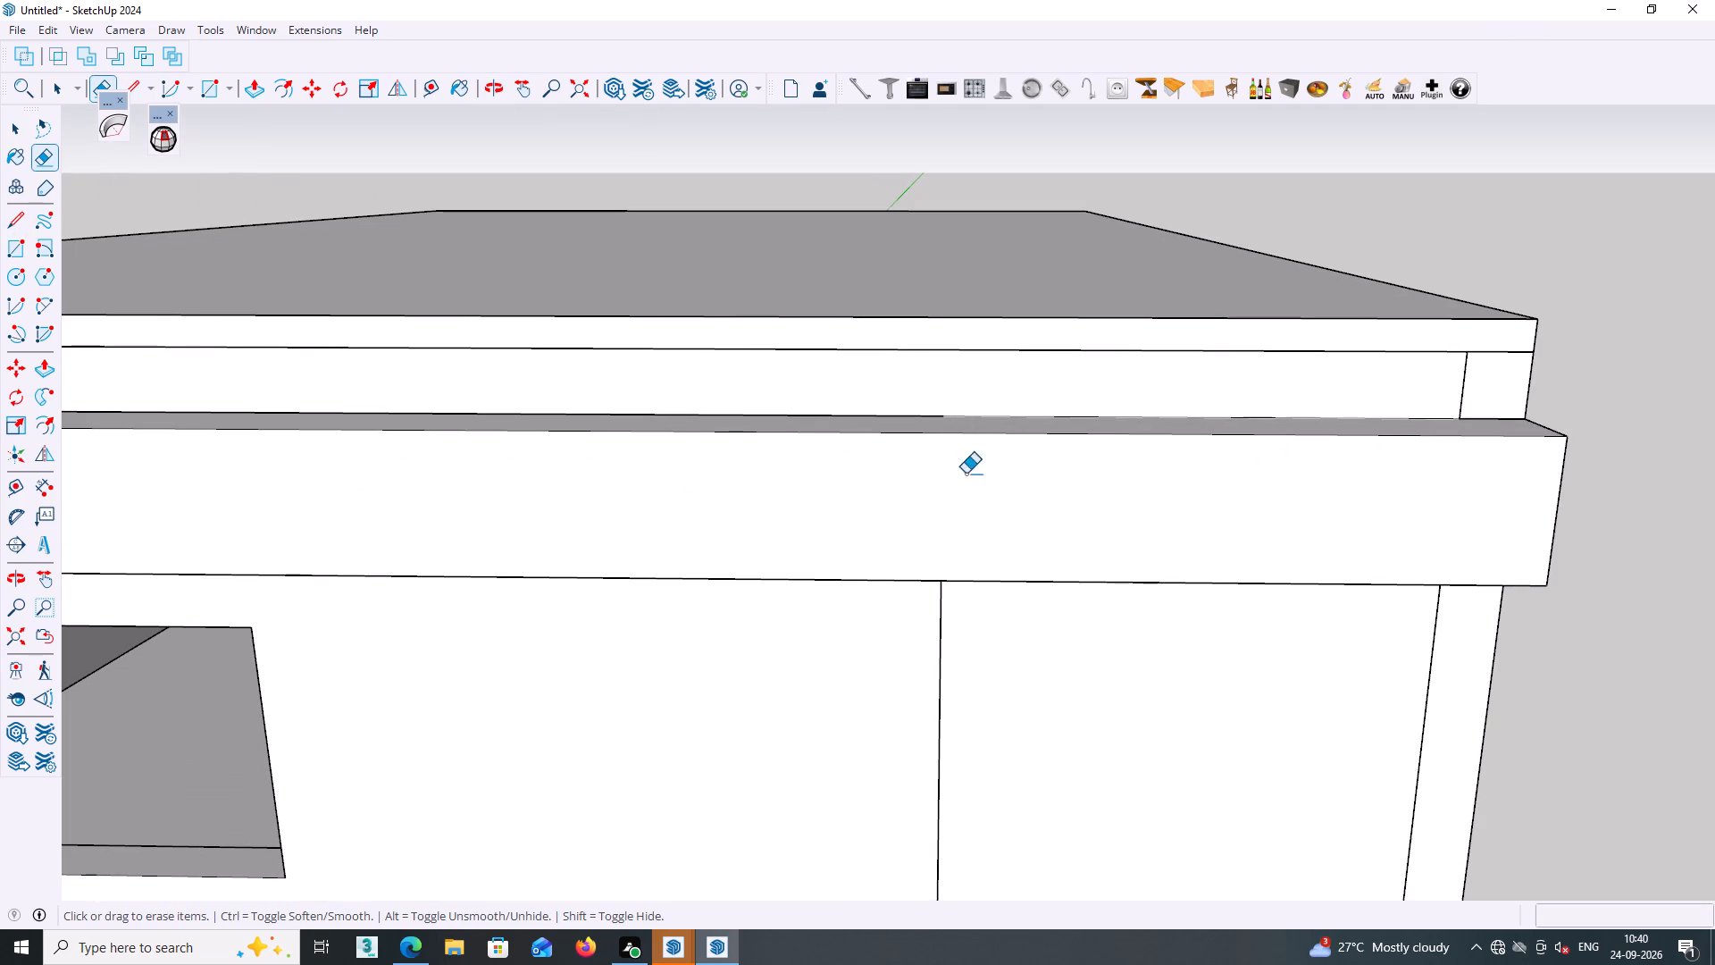
pyautogui.scroll(-3, 966, 522)
pyautogui.moveTo(955, 474); pyautogui.dragTo(962, 575, button='middle')
pyautogui.scroll(6, 947, 403)
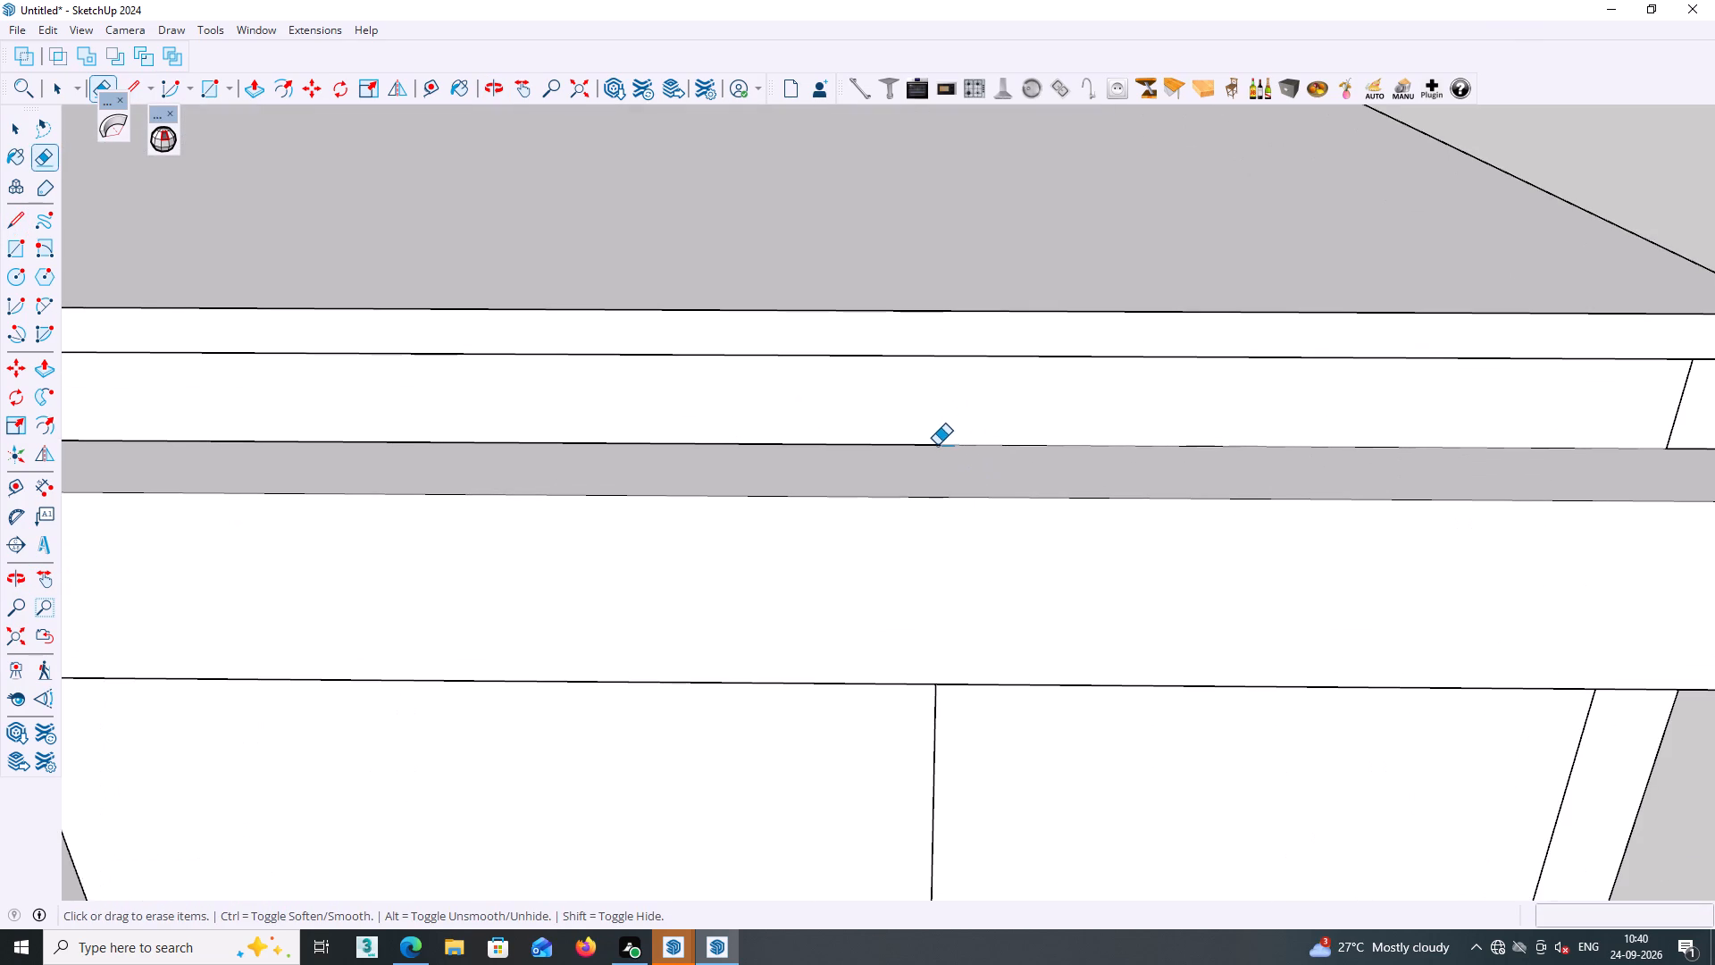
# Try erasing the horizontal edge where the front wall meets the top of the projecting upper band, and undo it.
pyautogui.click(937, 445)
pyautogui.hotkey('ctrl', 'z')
# Examine the front facade, the projecting frame, the roof slab and both side walls of the whole building.
pyautogui.scroll(-9, 987, 549)
pyautogui.moveTo(1165, 651); pyautogui.dragTo(1159, 561, button='middle')
pyautogui.moveTo(1163, 611); pyautogui.dragTo(1059, 325, button='middle')
pyautogui.moveTo(1009, 520); pyautogui.dragTo(1013, 562, button='middle')
pyautogui.scroll(-2, 1008, 526)
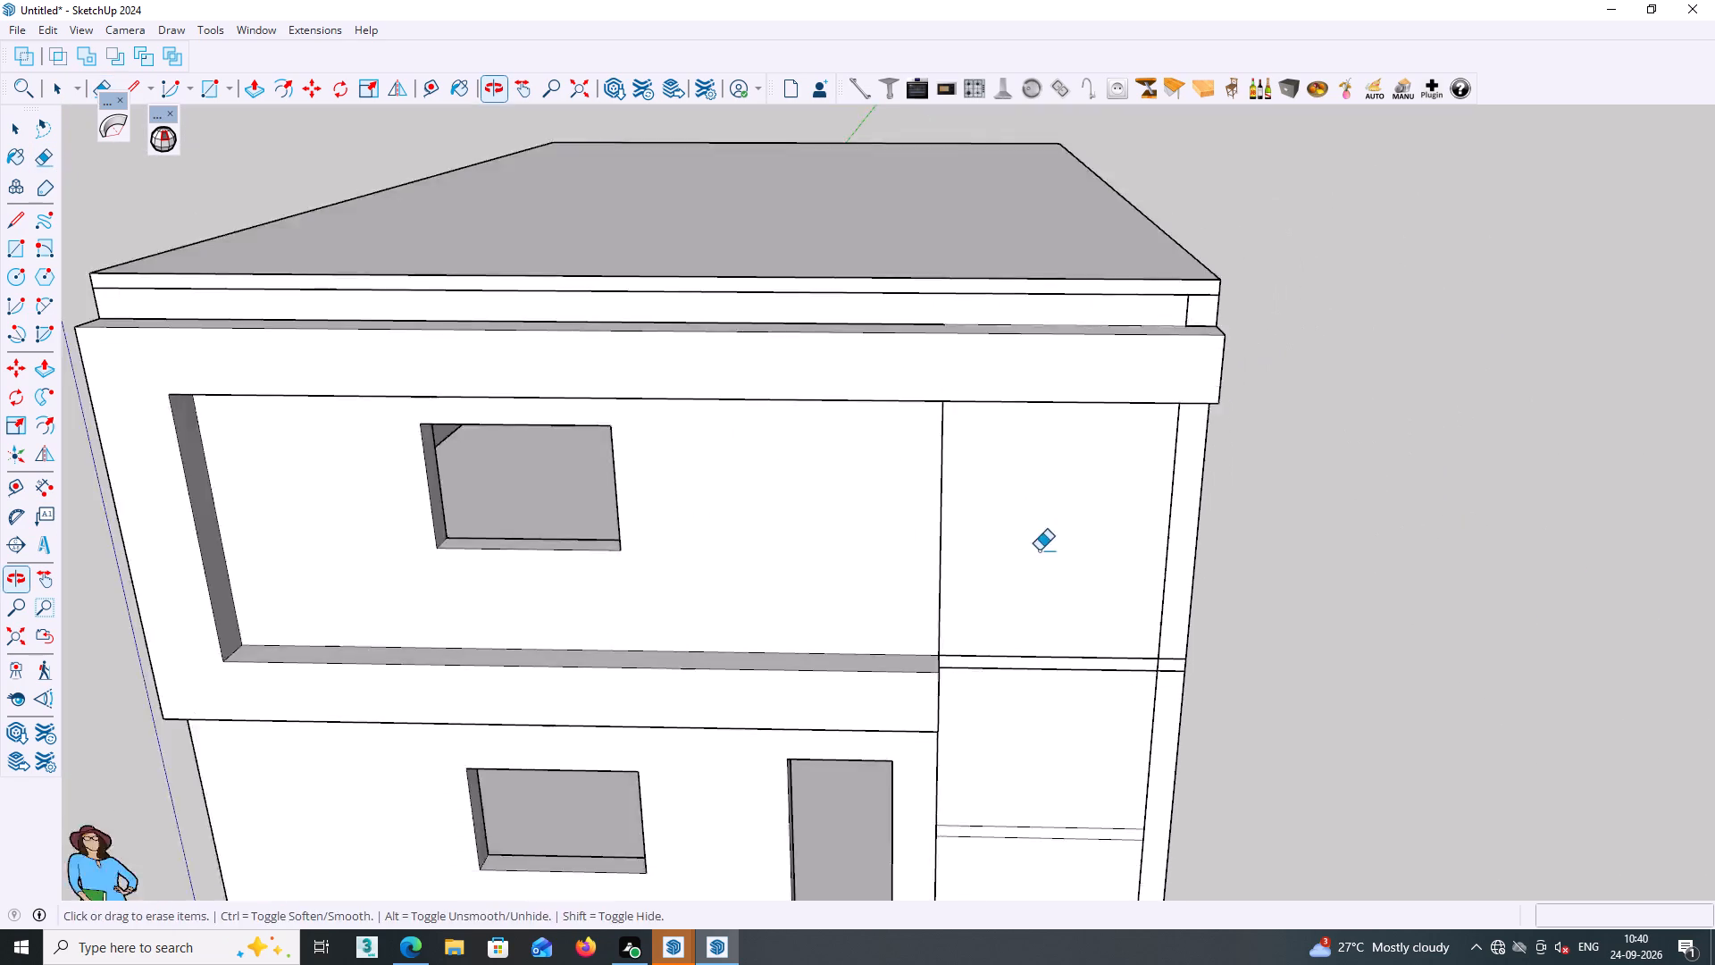
pyautogui.scroll(-5, 1039, 550)
pyautogui.moveTo(1037, 546); pyautogui.dragTo(1042, 562, button='middle')
pyautogui.moveTo(1065, 580); pyautogui.dragTo(1067, 634, button='middle')
pyautogui.moveTo(1086, 672); pyautogui.dragTo(1045, 551, button='middle')
pyautogui.moveTo(978, 570); pyautogui.dragTo(971, 256, button='middle')
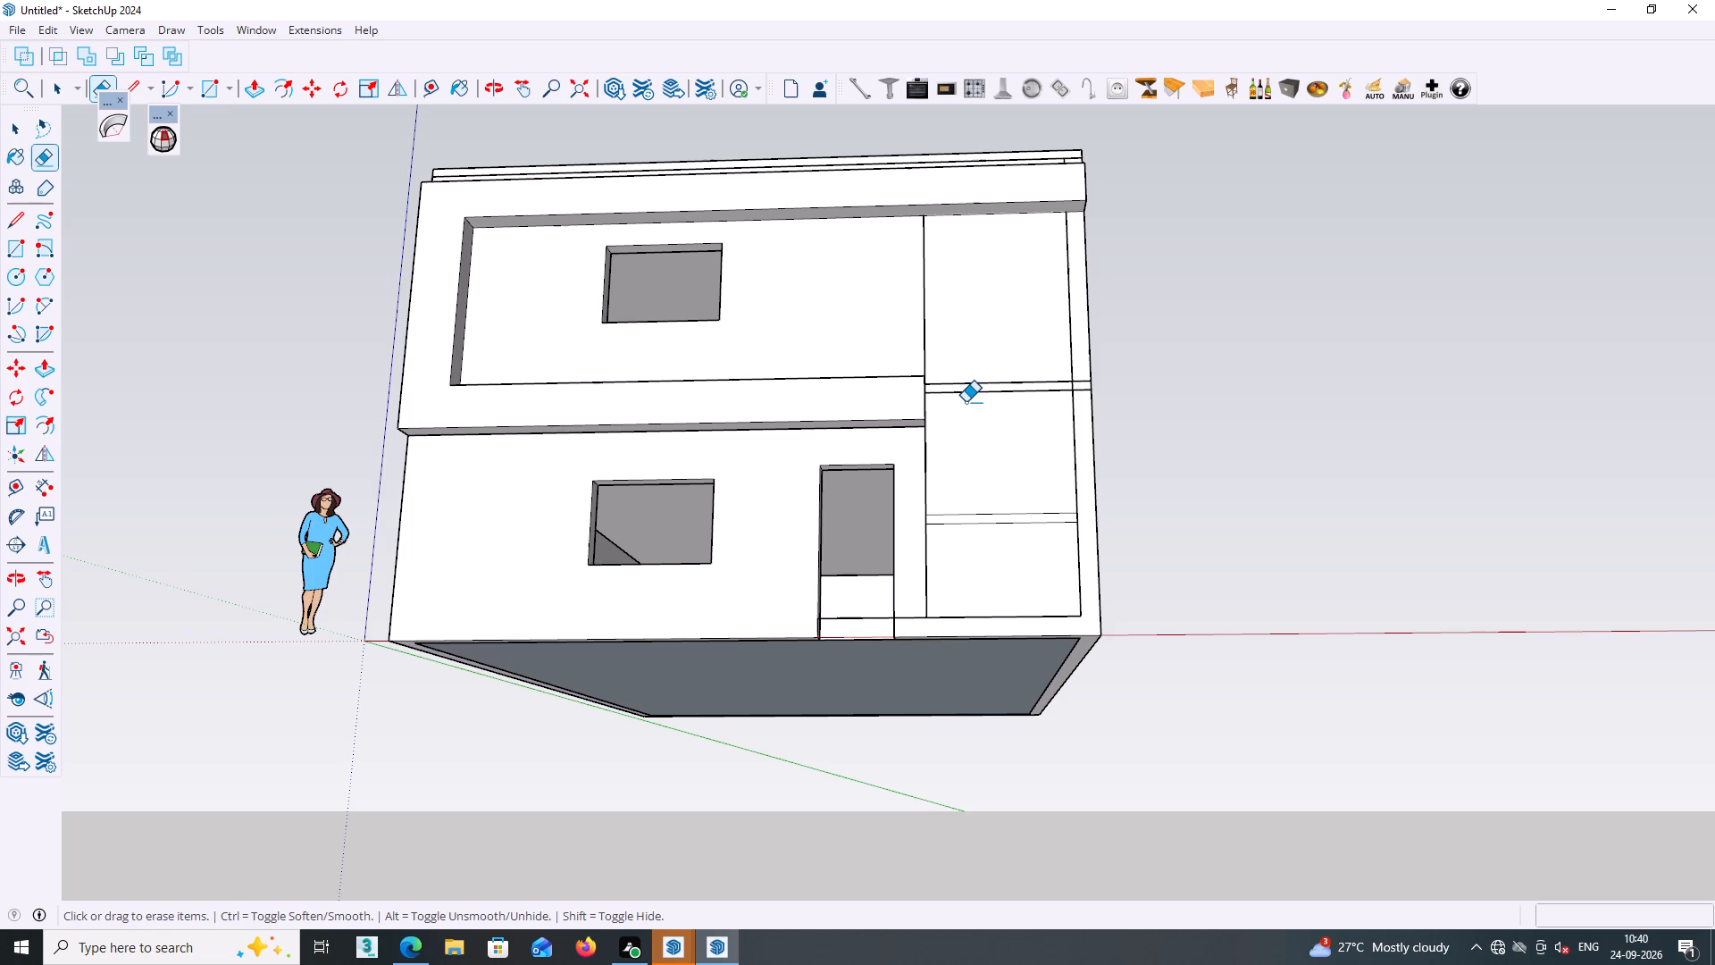
pyautogui.moveTo(983, 398); pyautogui.dragTo(984, 429, button='middle')
pyautogui.moveTo(985, 440); pyautogui.dragTo(986, 515, button='middle')
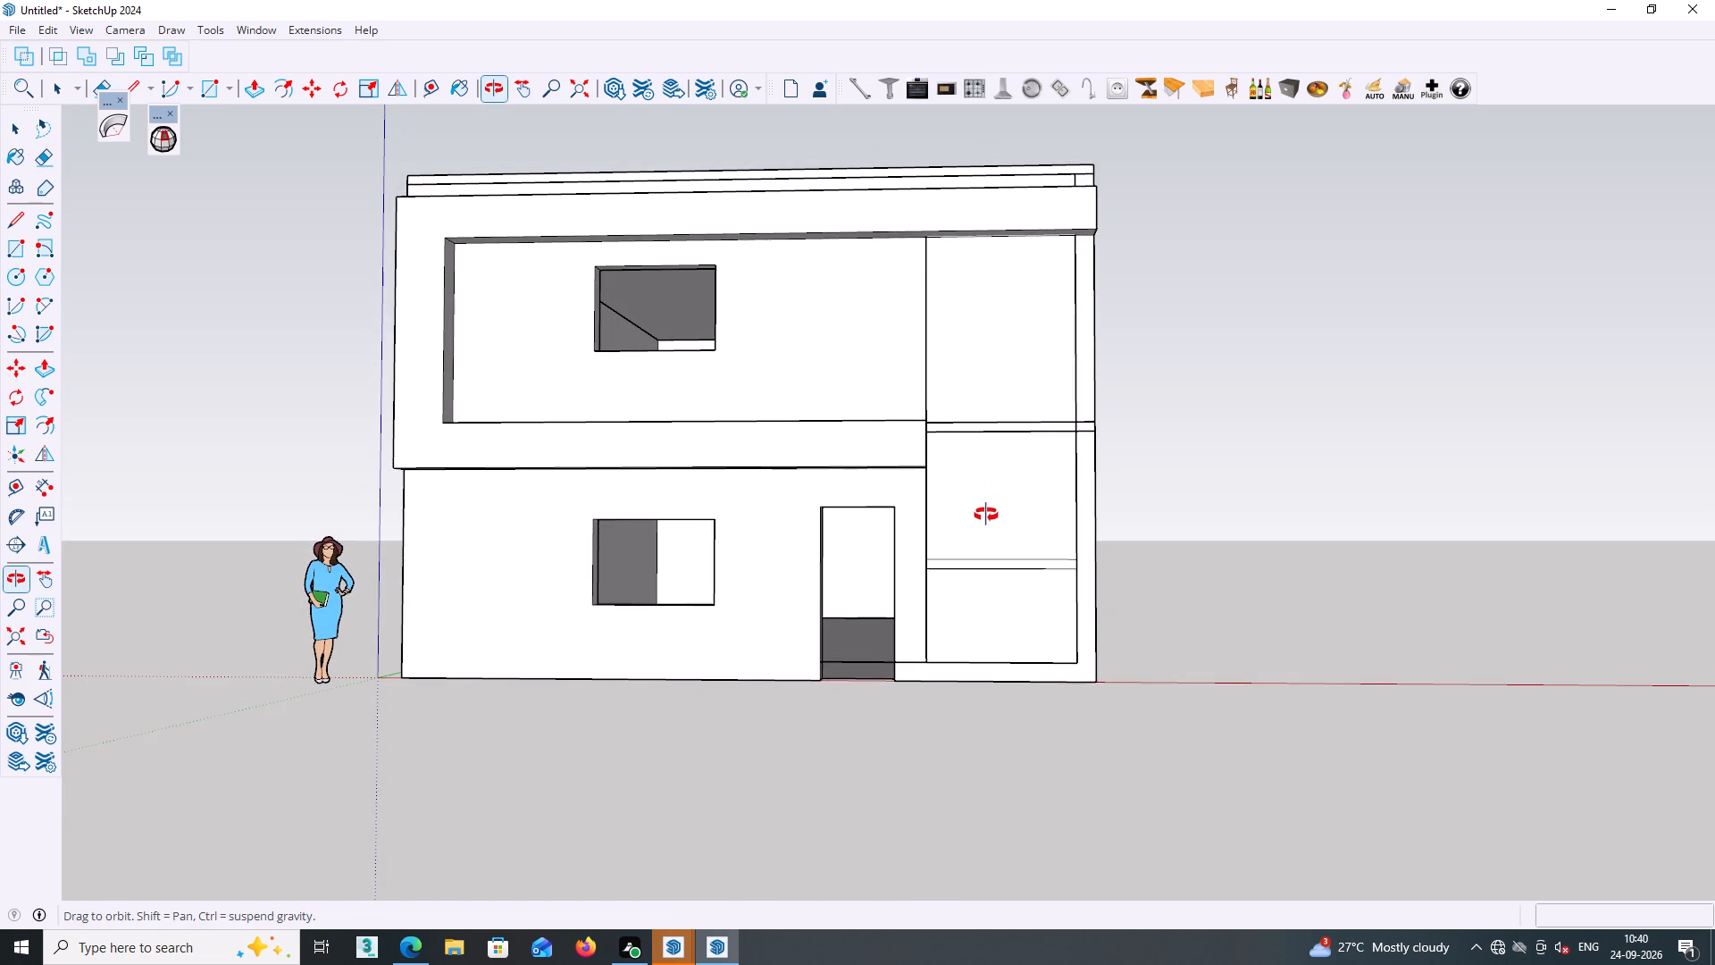
pyautogui.moveTo(986, 515); pyautogui.dragTo(990, 527, button='middle')
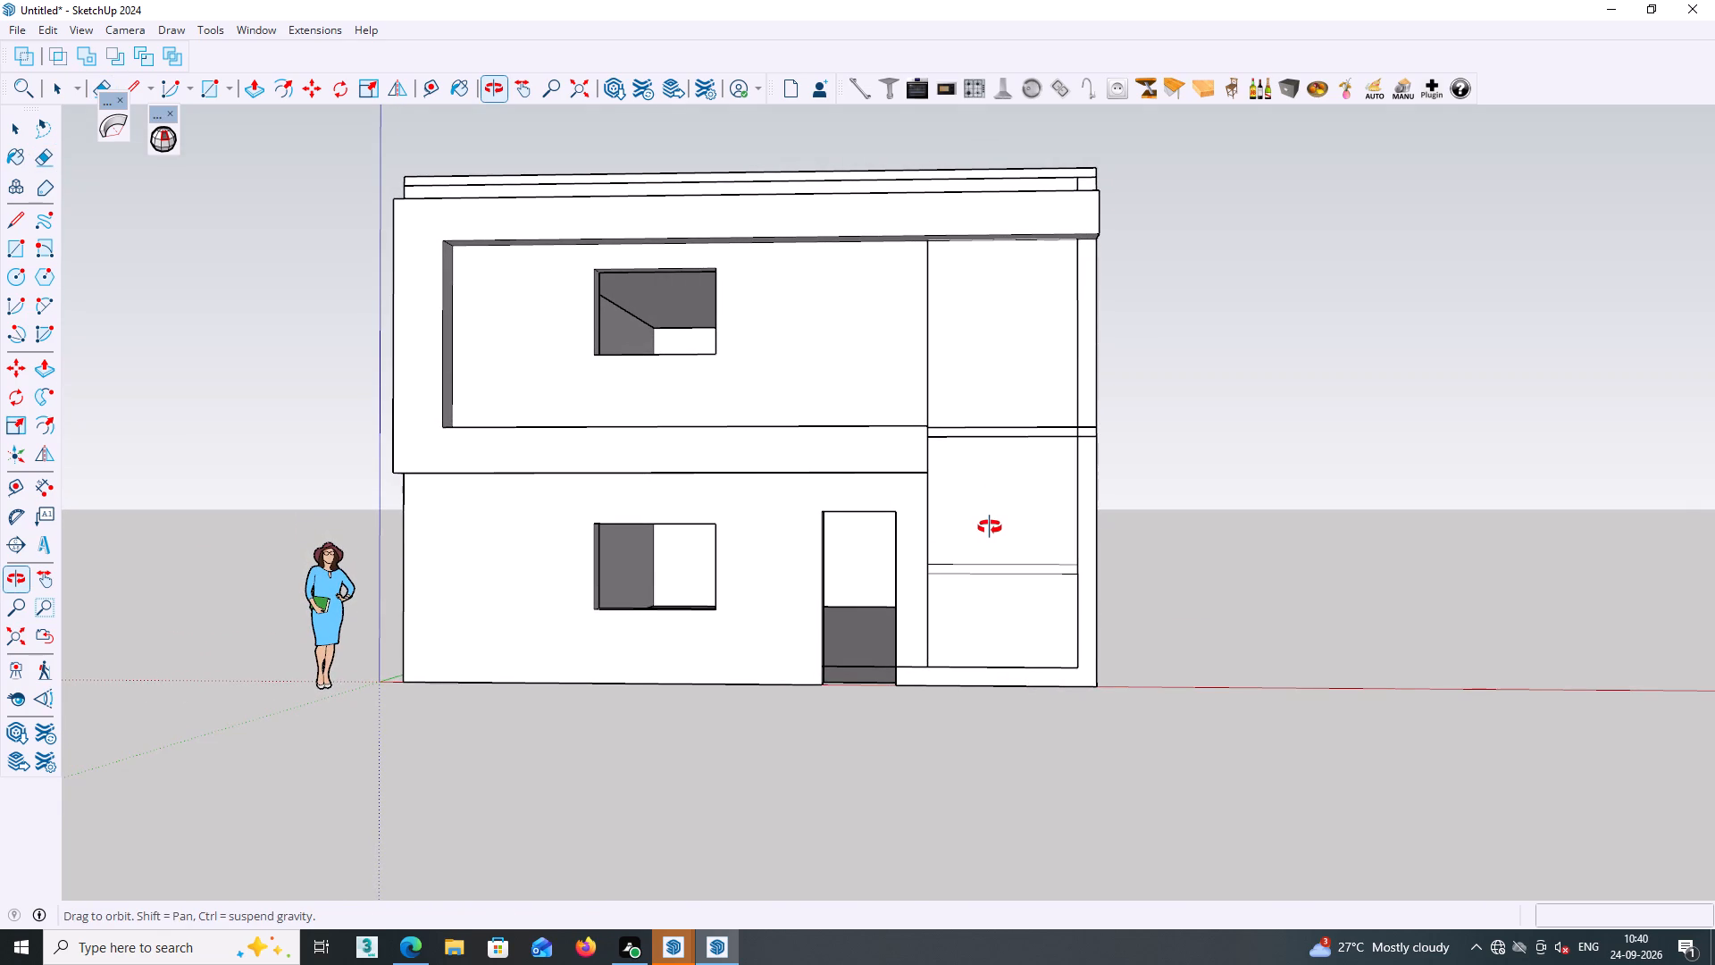
pyautogui.moveTo(990, 527); pyautogui.dragTo(979, 547, button='middle')
pyautogui.scroll(-4, 983, 541)
pyautogui.moveTo(982, 543); pyautogui.dragTo(1004, 667, button='middle')
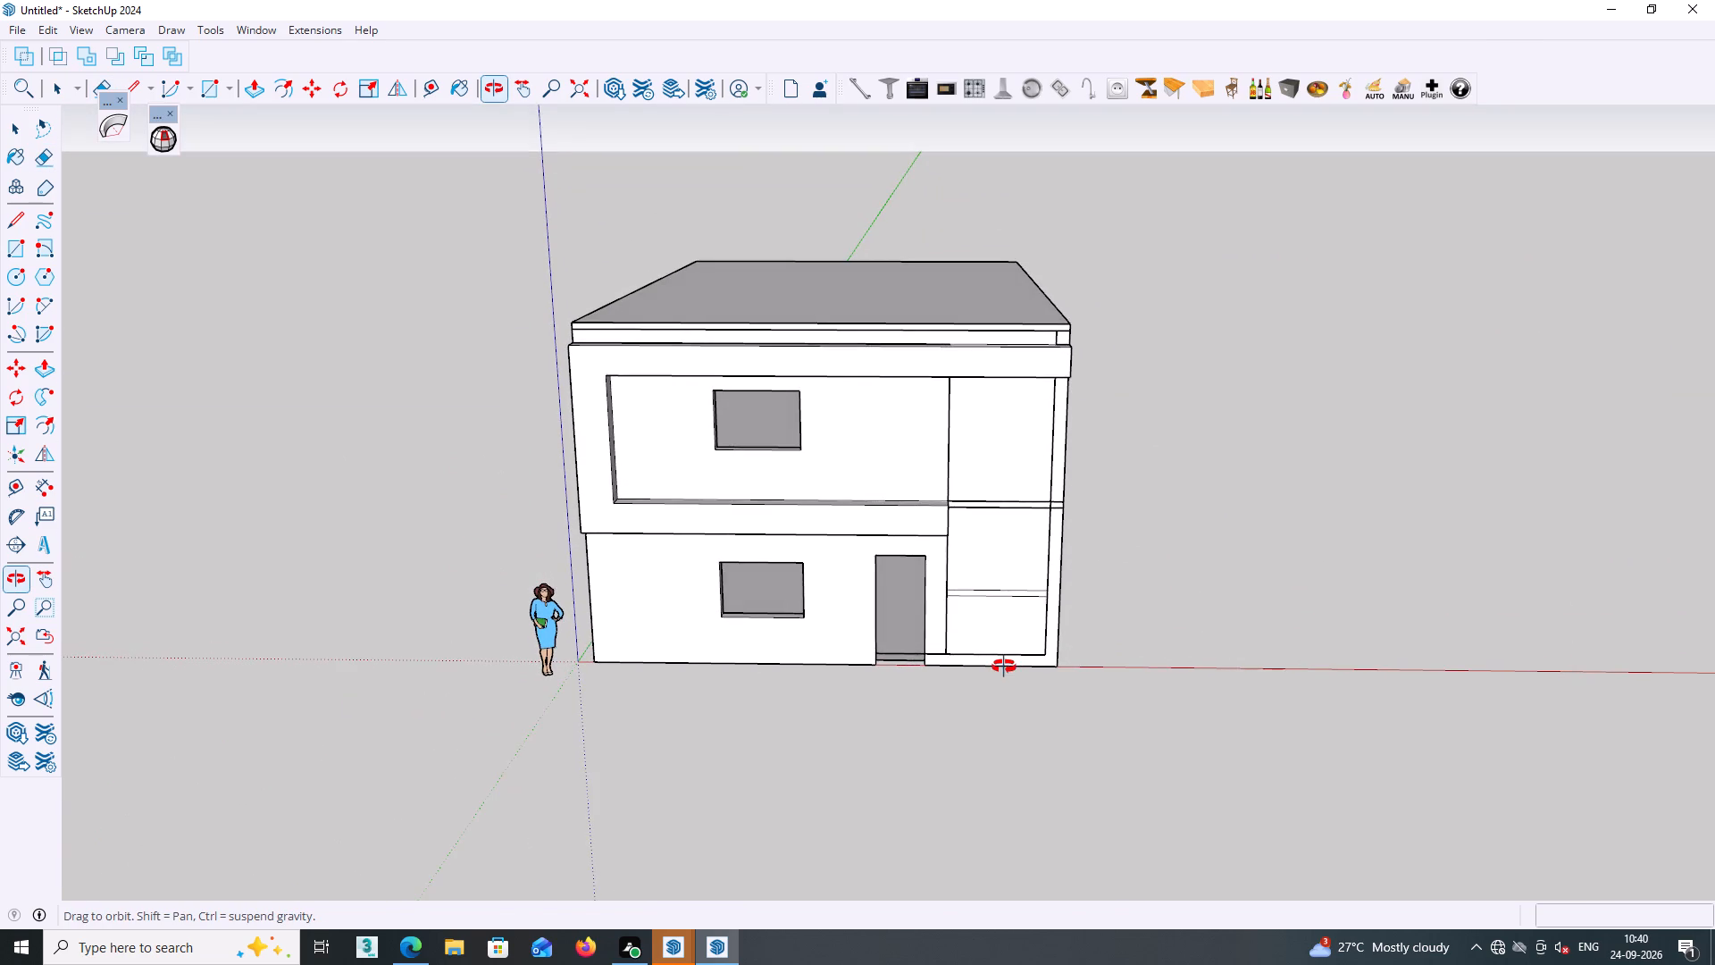
pyautogui.moveTo(1004, 667); pyautogui.dragTo(1053, 654, button='middle')
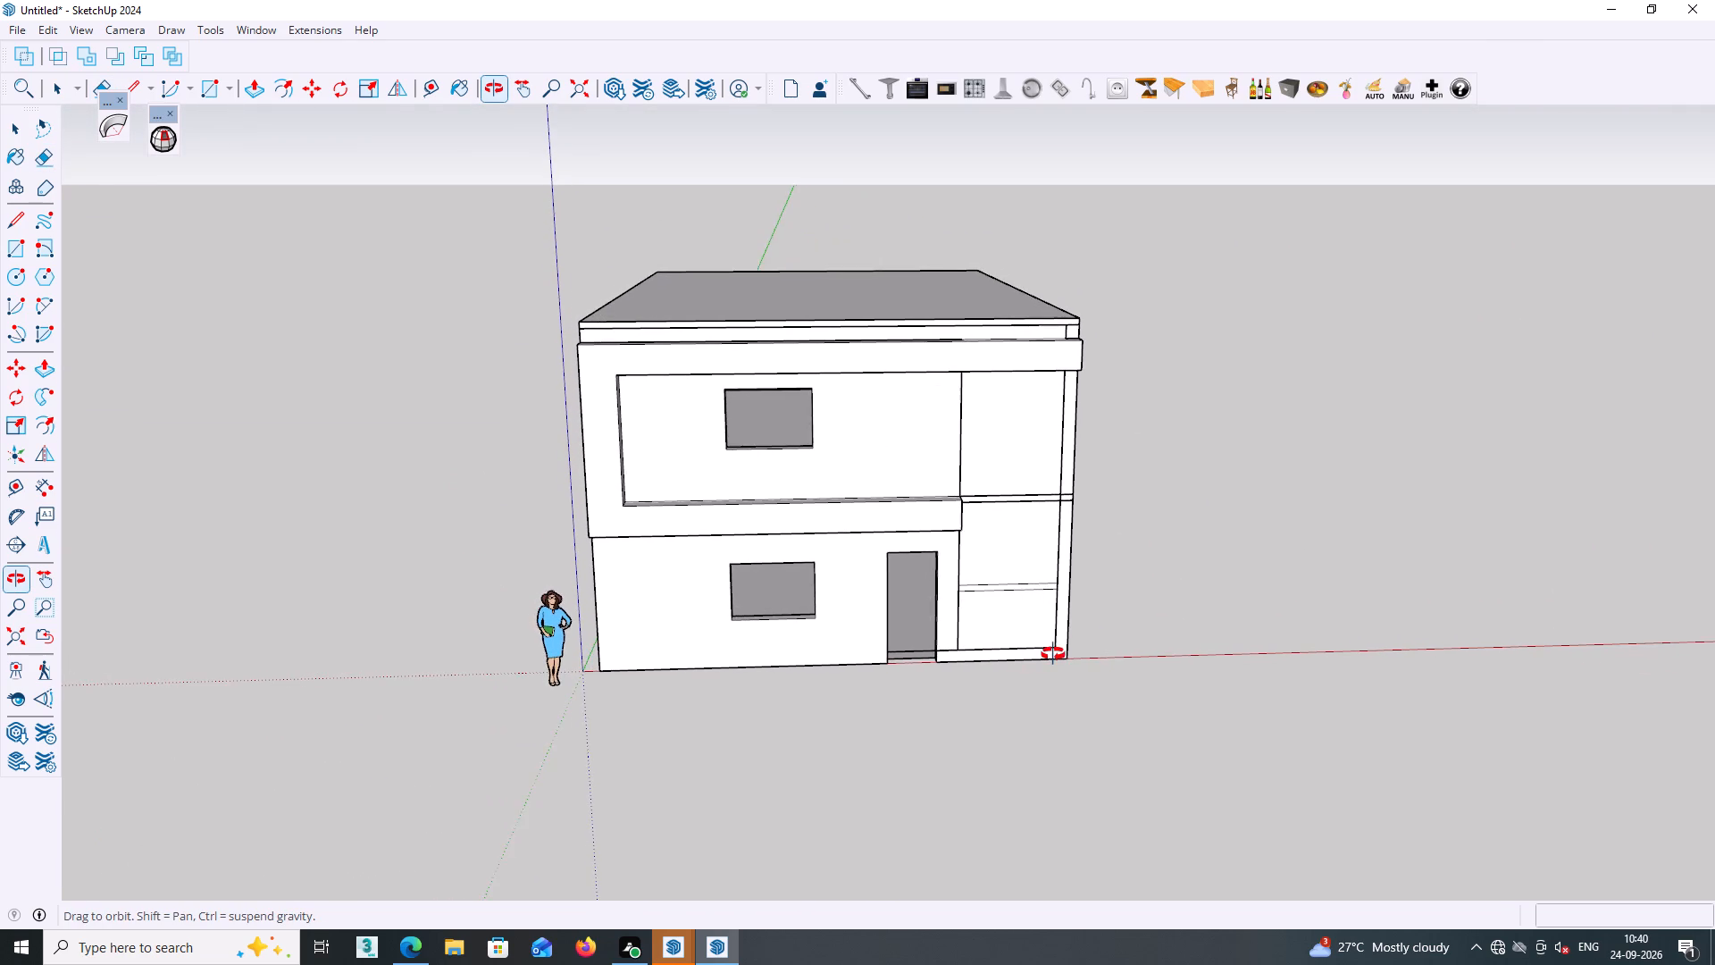
pyautogui.moveTo(1053, 654); pyautogui.dragTo(1059, 656, button='middle')
pyautogui.scroll(2, 851, 477)
pyautogui.moveTo(849, 479); pyautogui.dragTo(852, 552, button='middle')
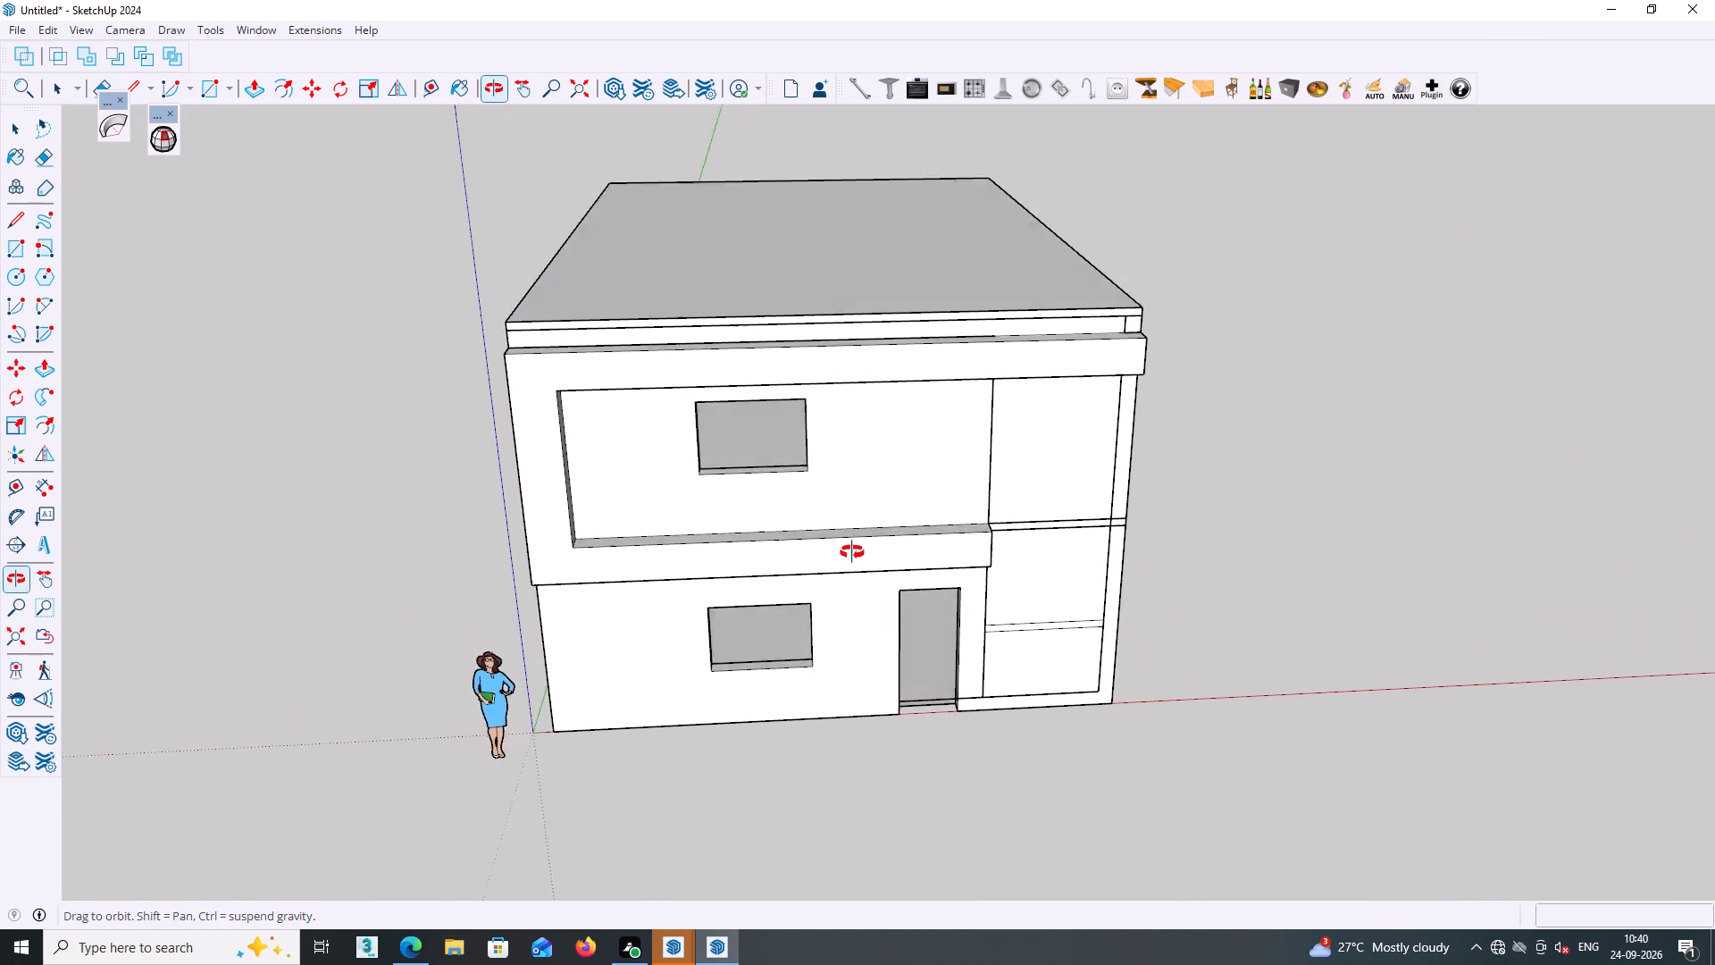
pyautogui.moveTo(852, 552); pyautogui.dragTo(866, 673, button='middle')
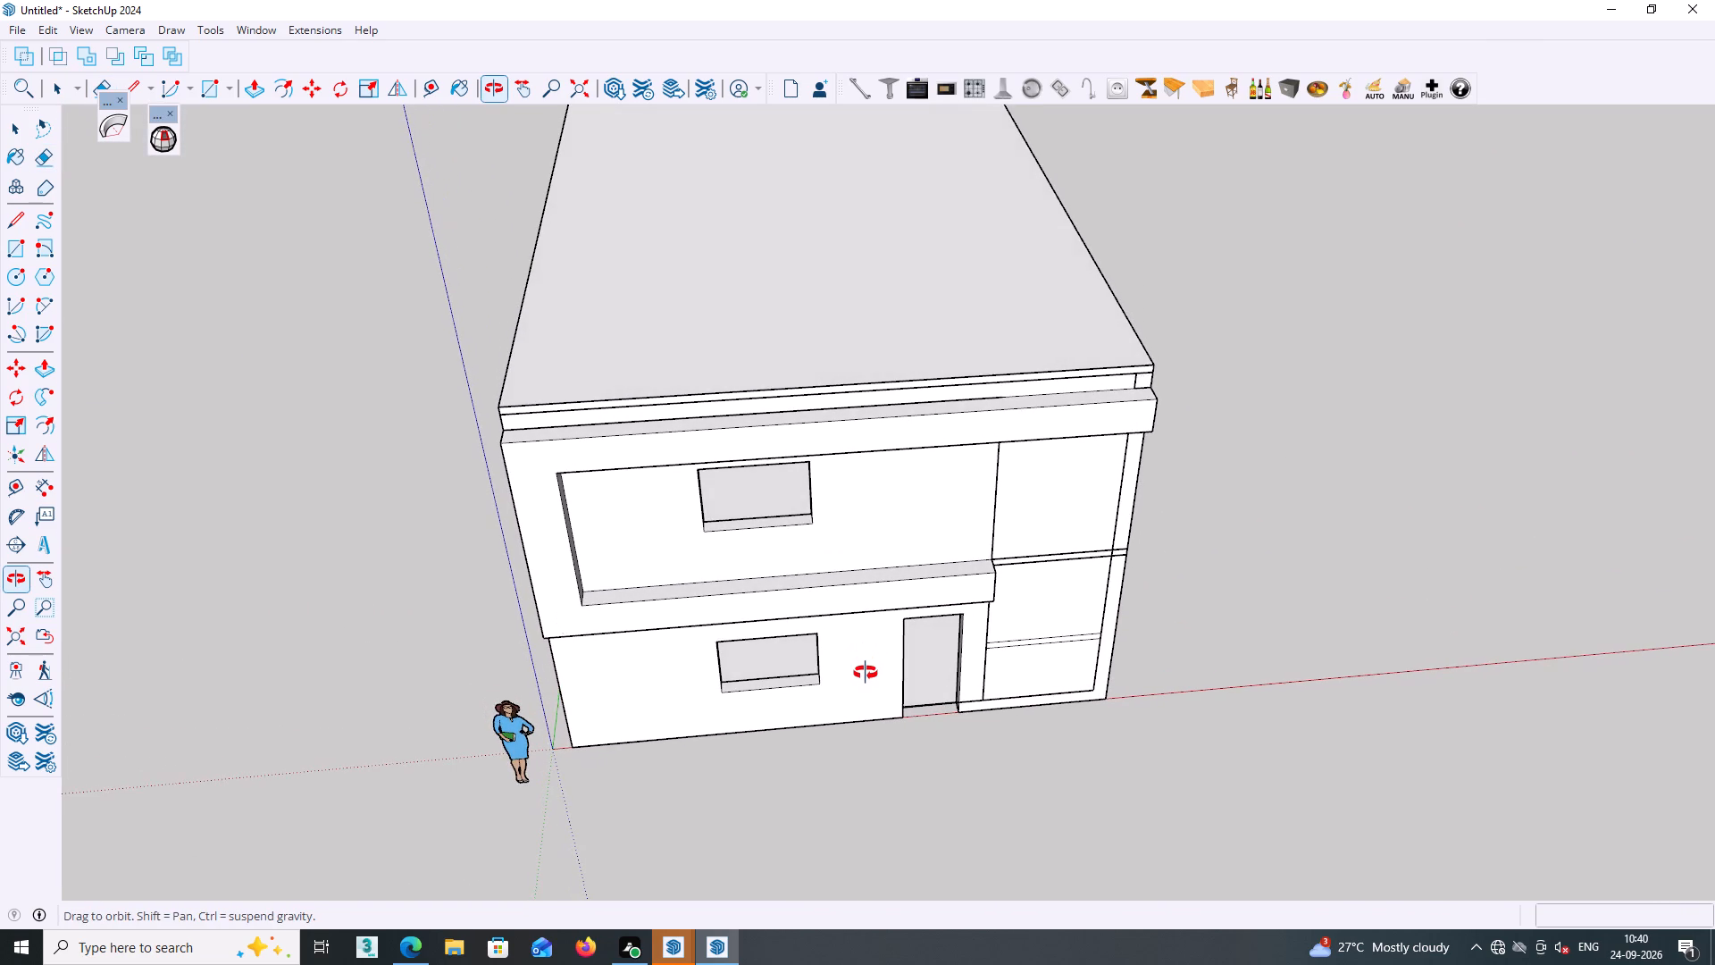
pyautogui.moveTo(866, 673); pyautogui.dragTo(941, 633, button='middle')
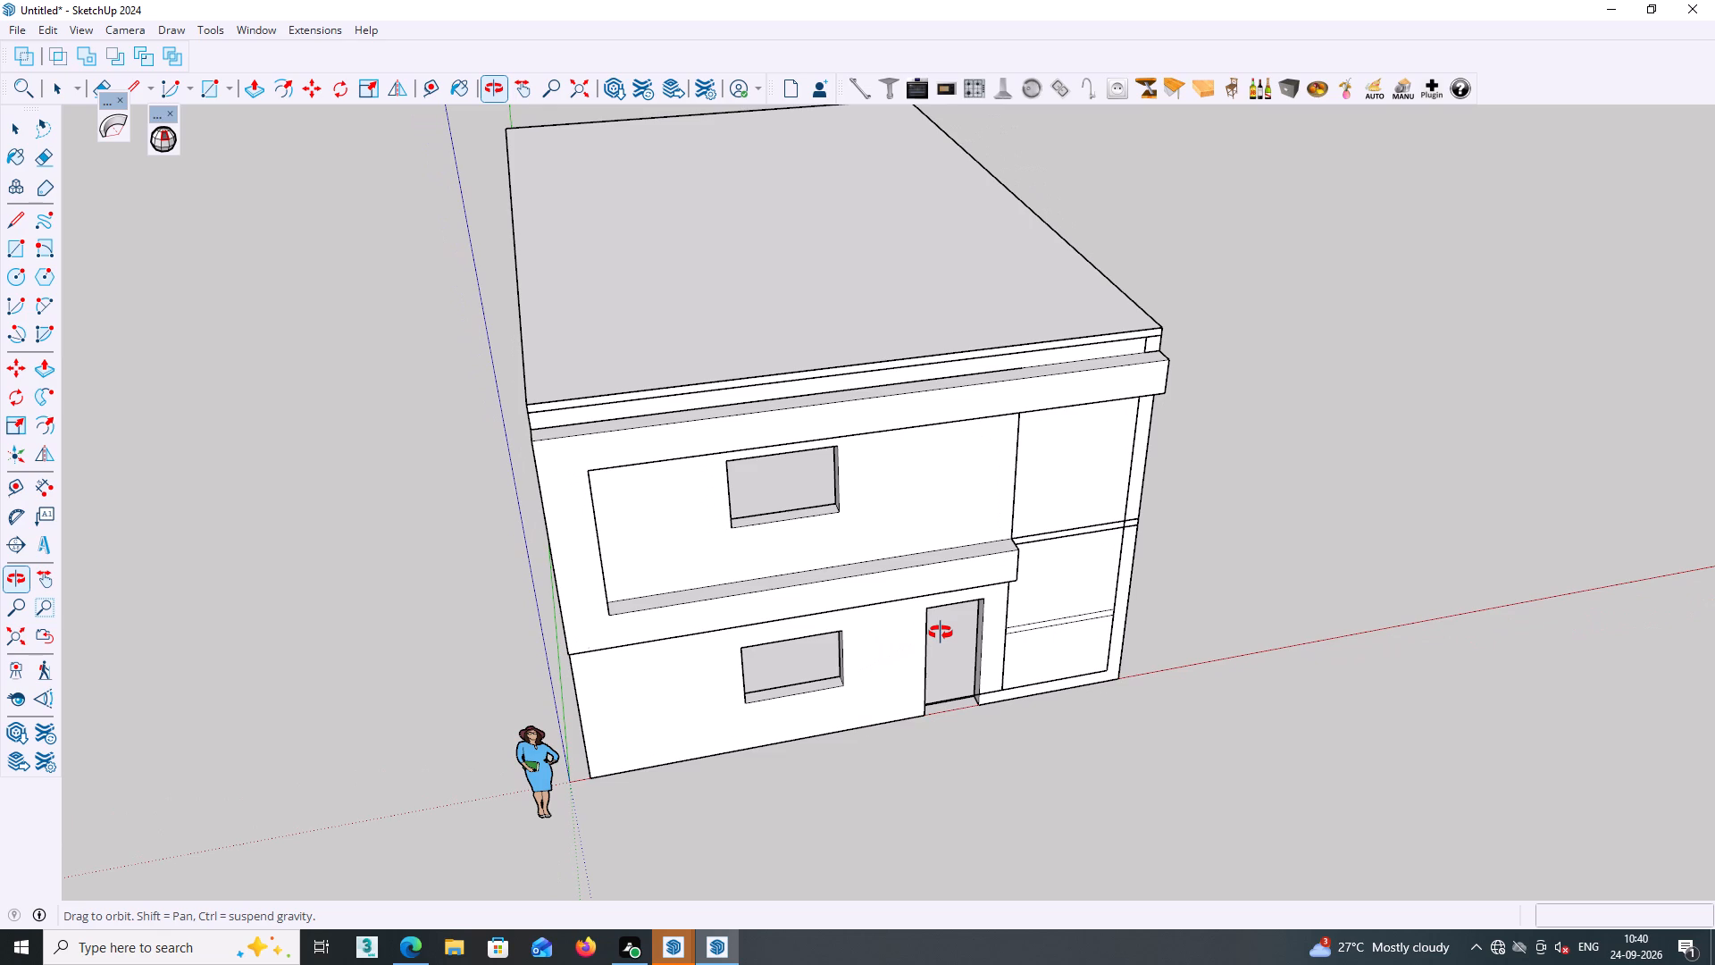
pyautogui.moveTo(941, 633); pyautogui.dragTo(998, 609, button='middle')
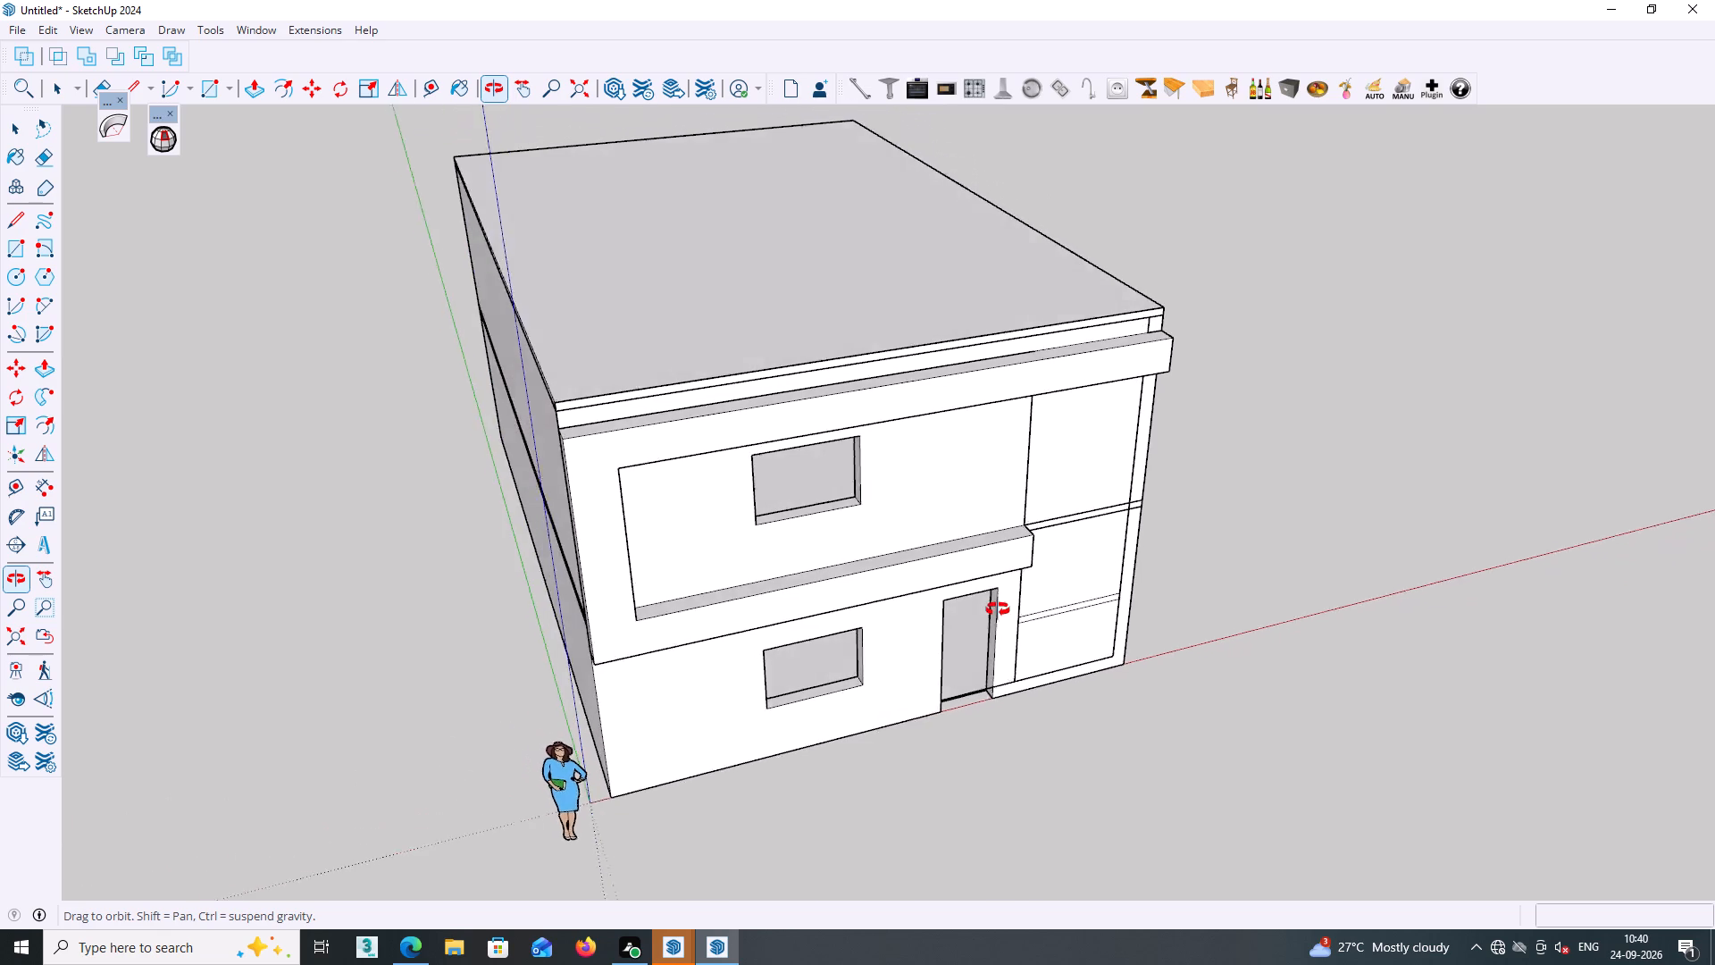
pyautogui.moveTo(998, 609); pyautogui.dragTo(679, 576, button='middle')
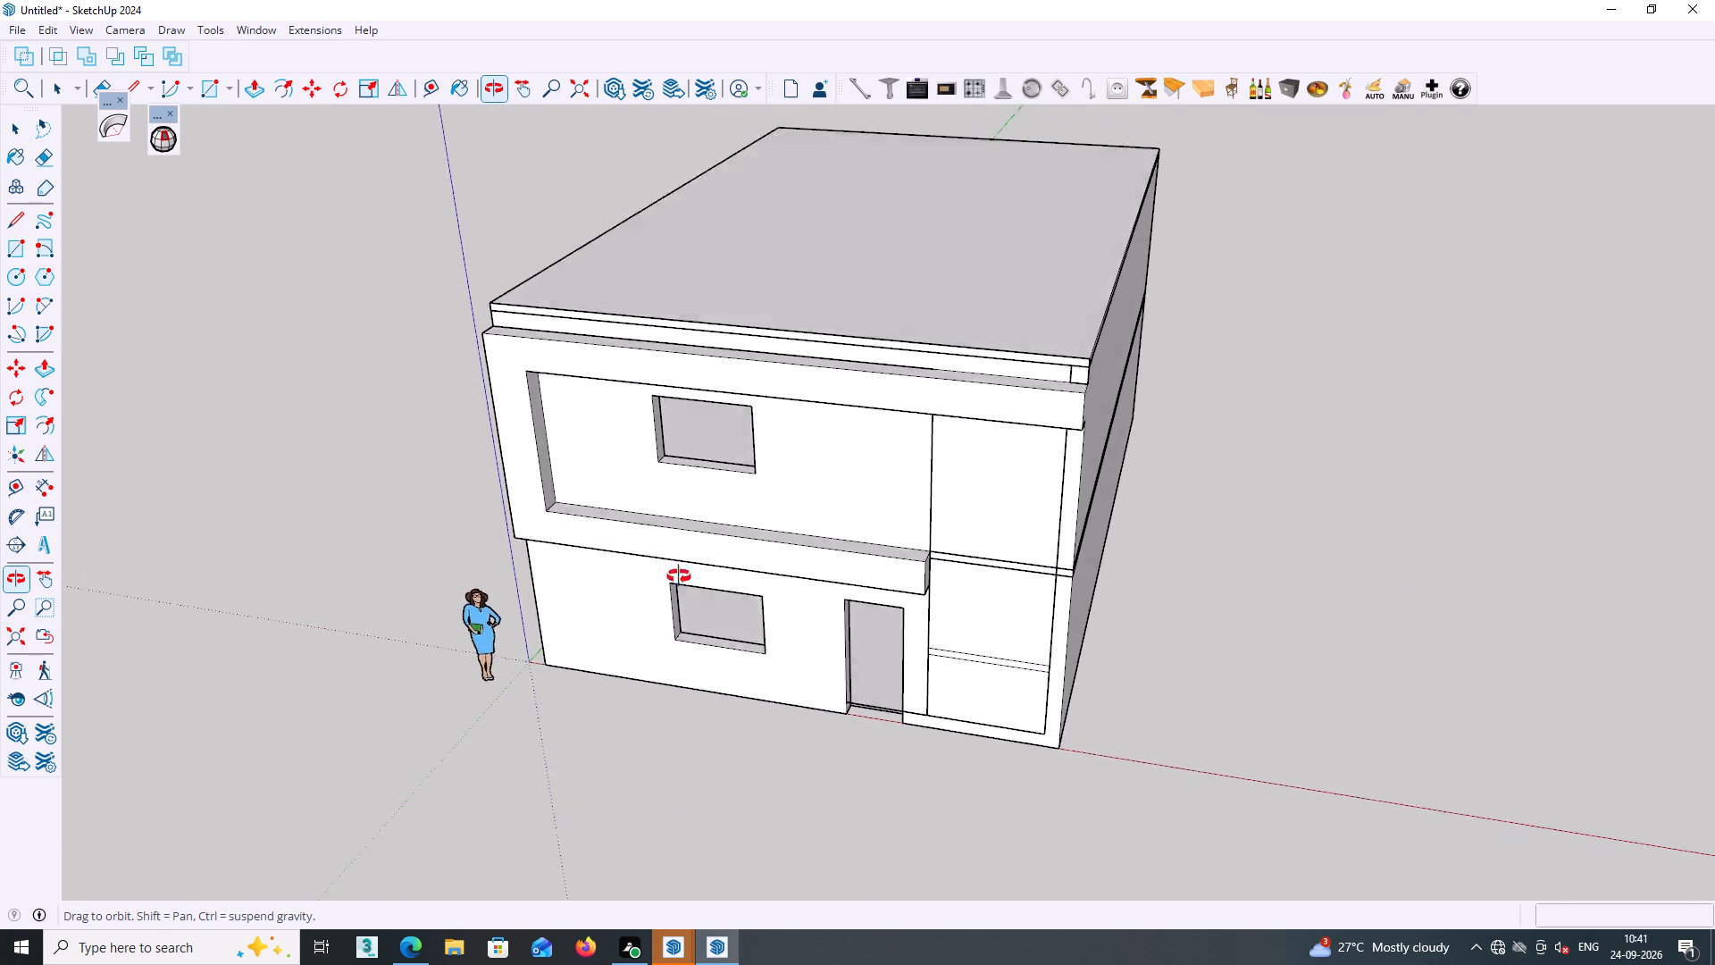
pyautogui.moveTo(679, 576); pyautogui.dragTo(1129, 449, button='middle')
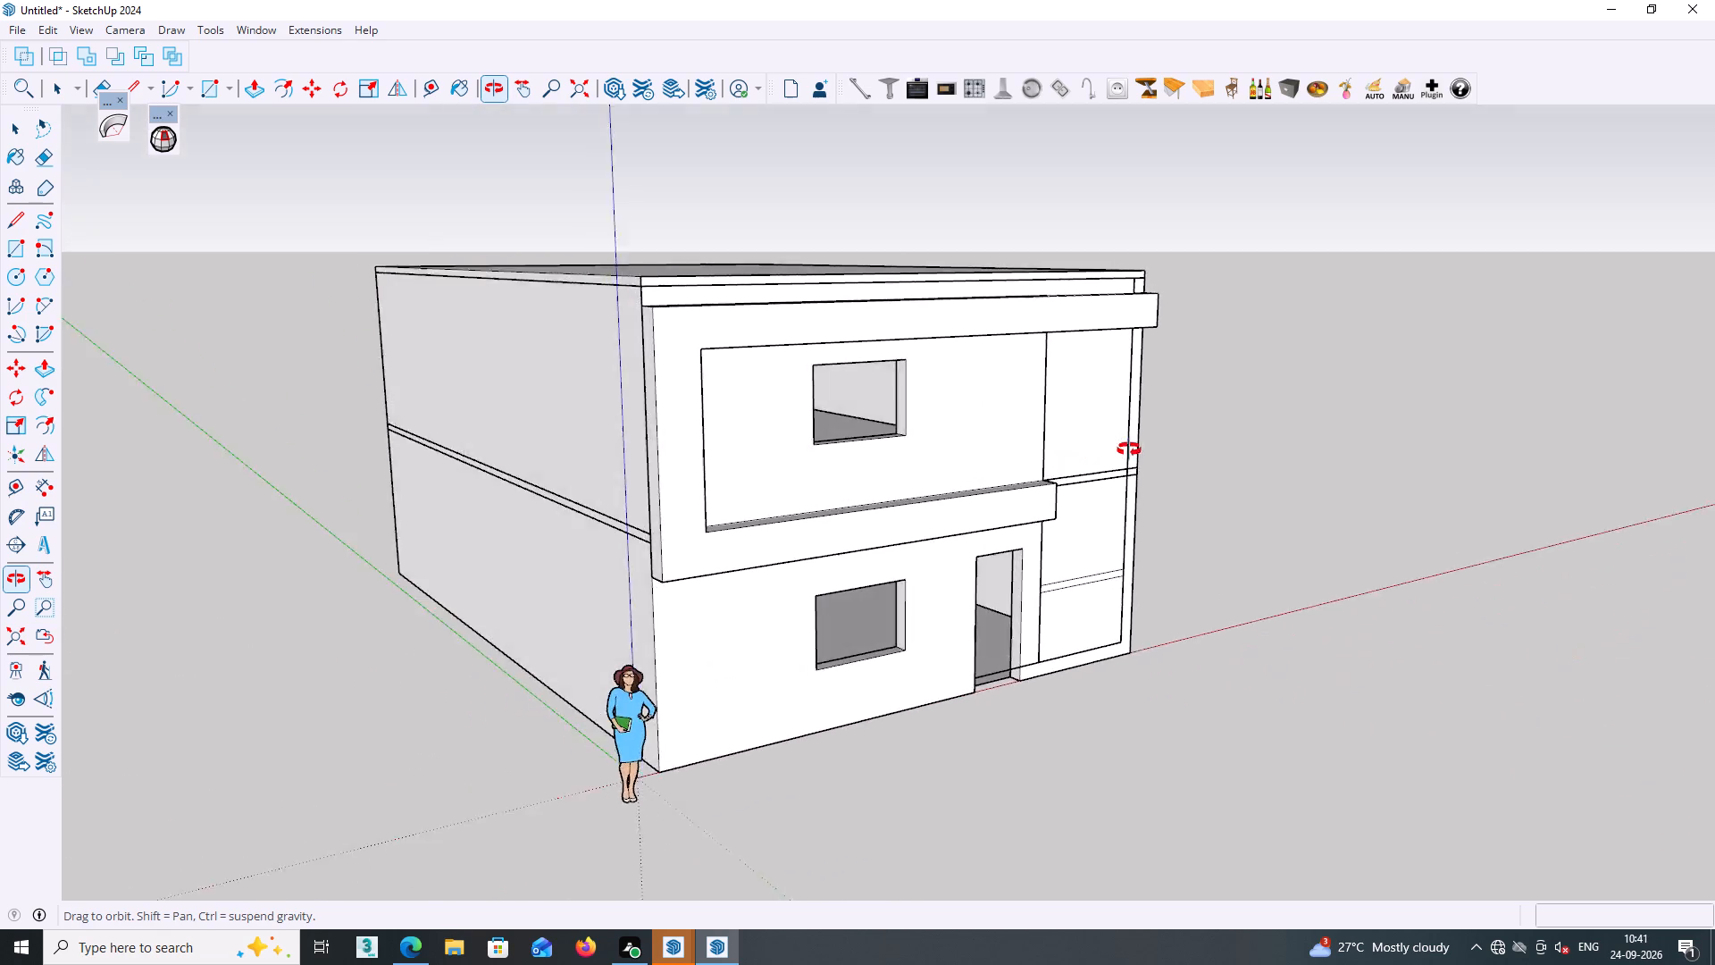
pyautogui.moveTo(1129, 449); pyautogui.dragTo(1399, 424, button='middle')
pyautogui.scroll(-3, 1065, 492)
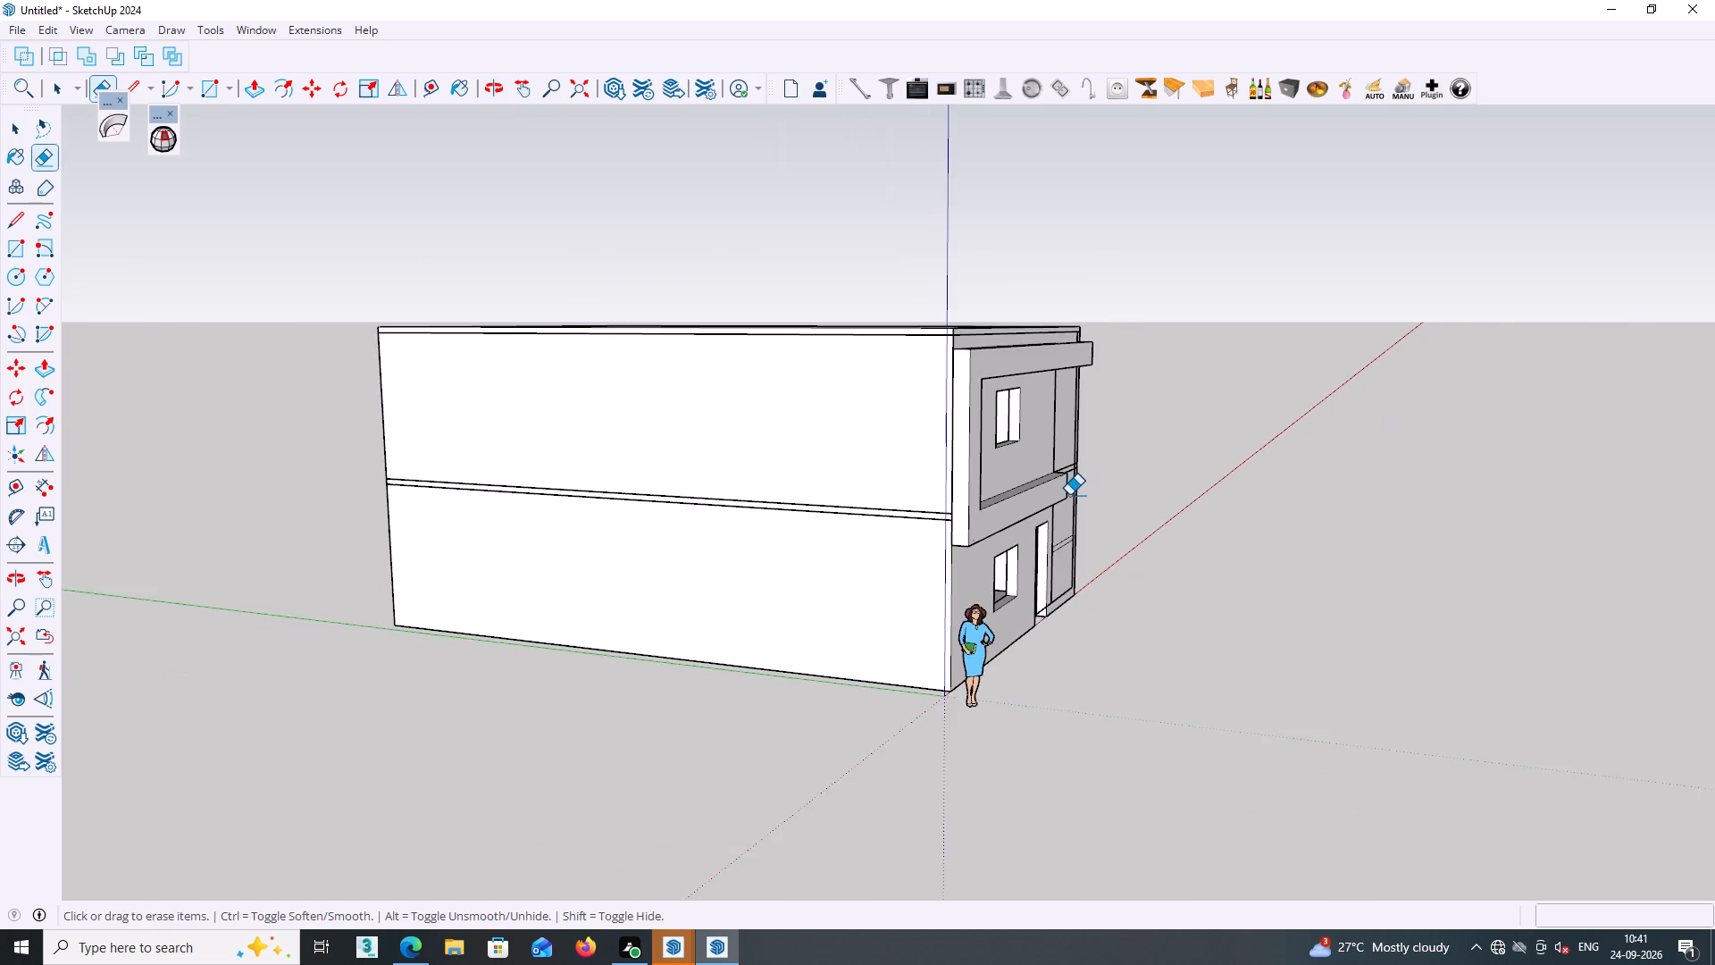
pyautogui.moveTo(1069, 487); pyautogui.dragTo(882, 478, button='middle')
pyautogui.moveTo(1002, 538); pyautogui.dragTo(760, 540, button='middle')
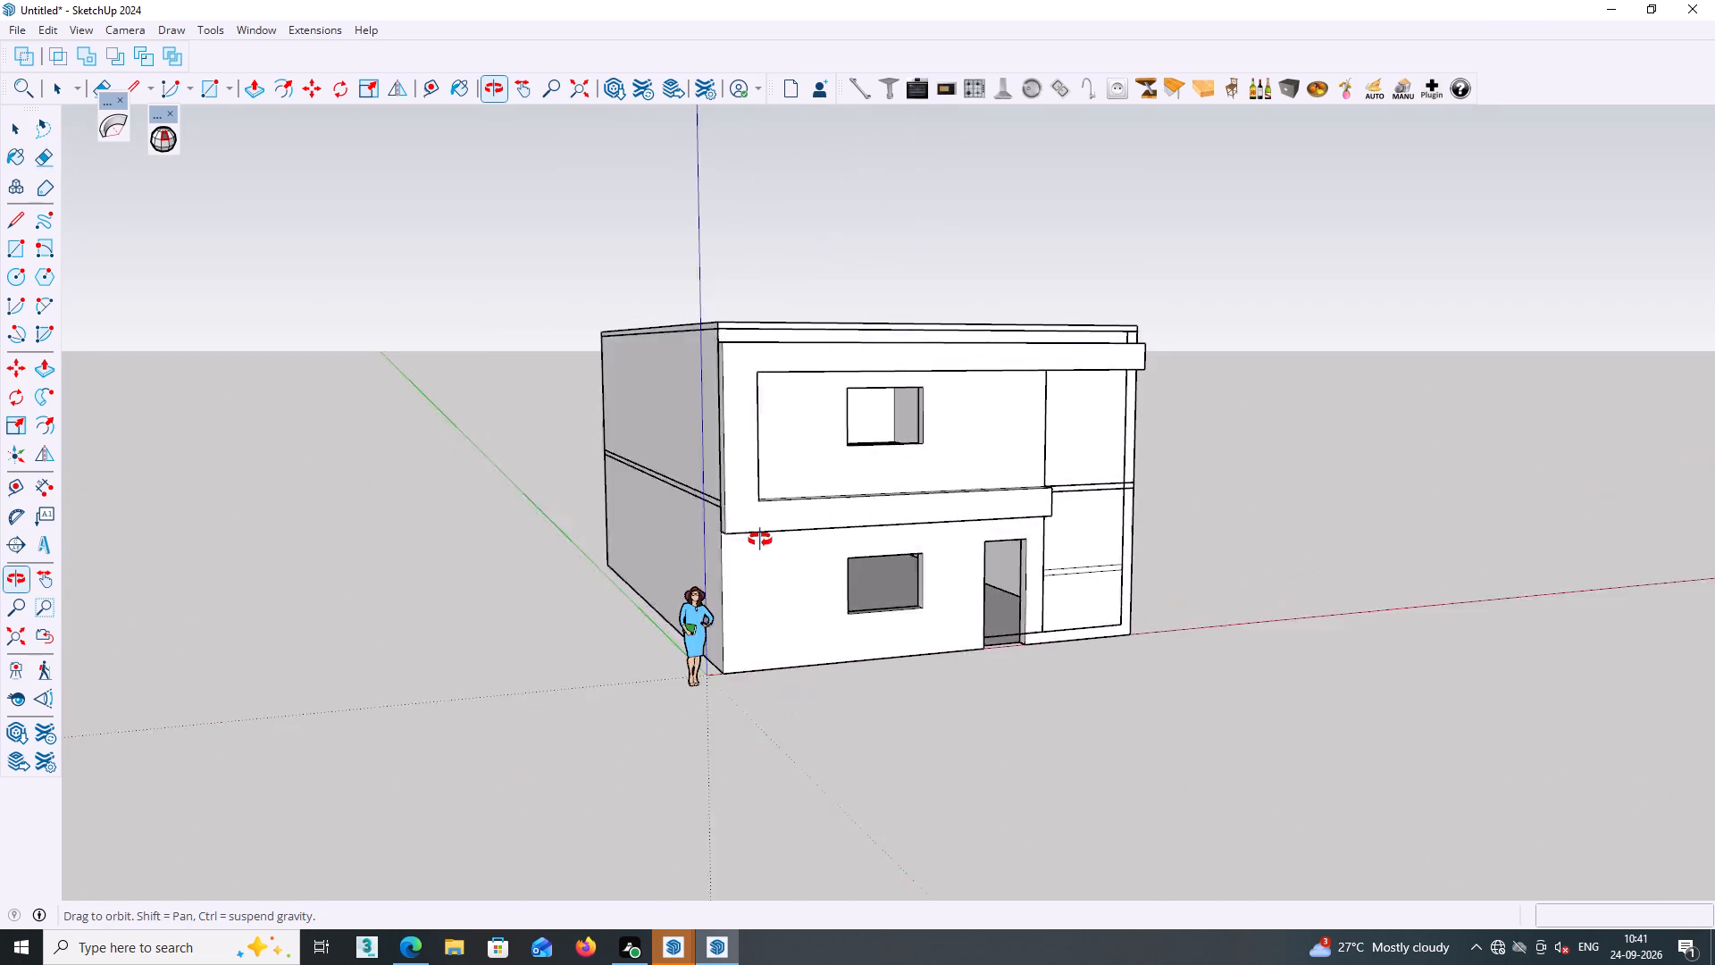
pyautogui.moveTo(760, 540); pyautogui.dragTo(698, 542, button='middle')
pyautogui.scroll(4, 850, 658)
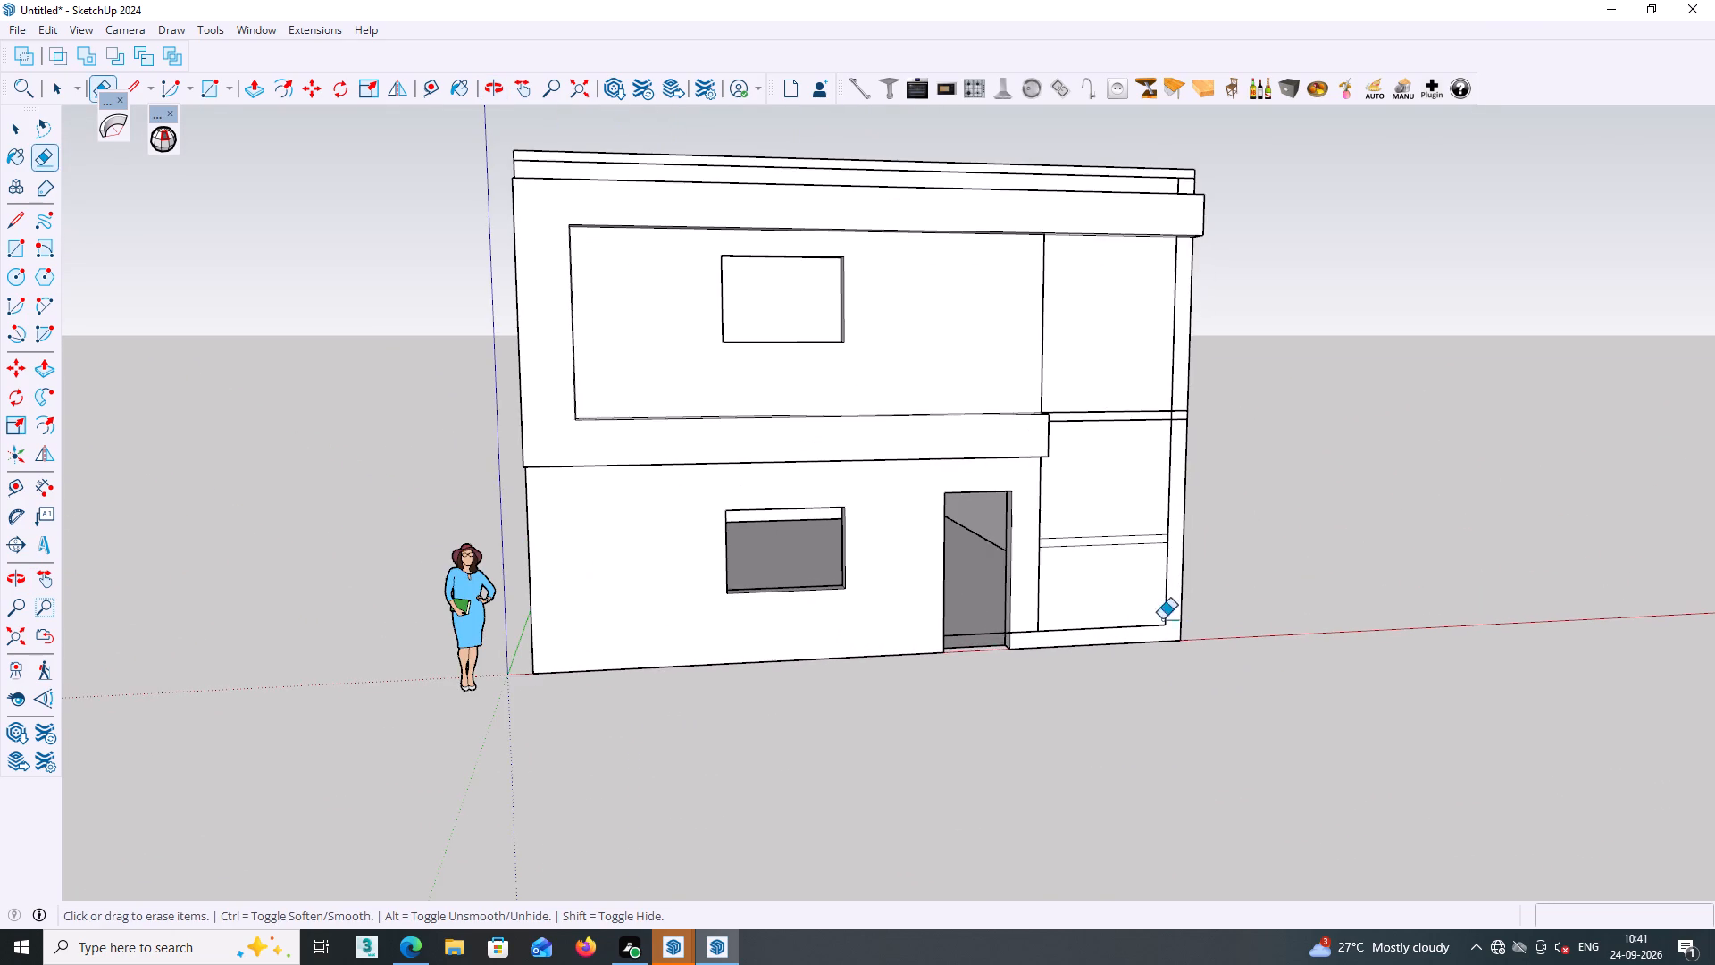
pyautogui.moveTo(991, 667); pyautogui.dragTo(920, 701, button='middle')
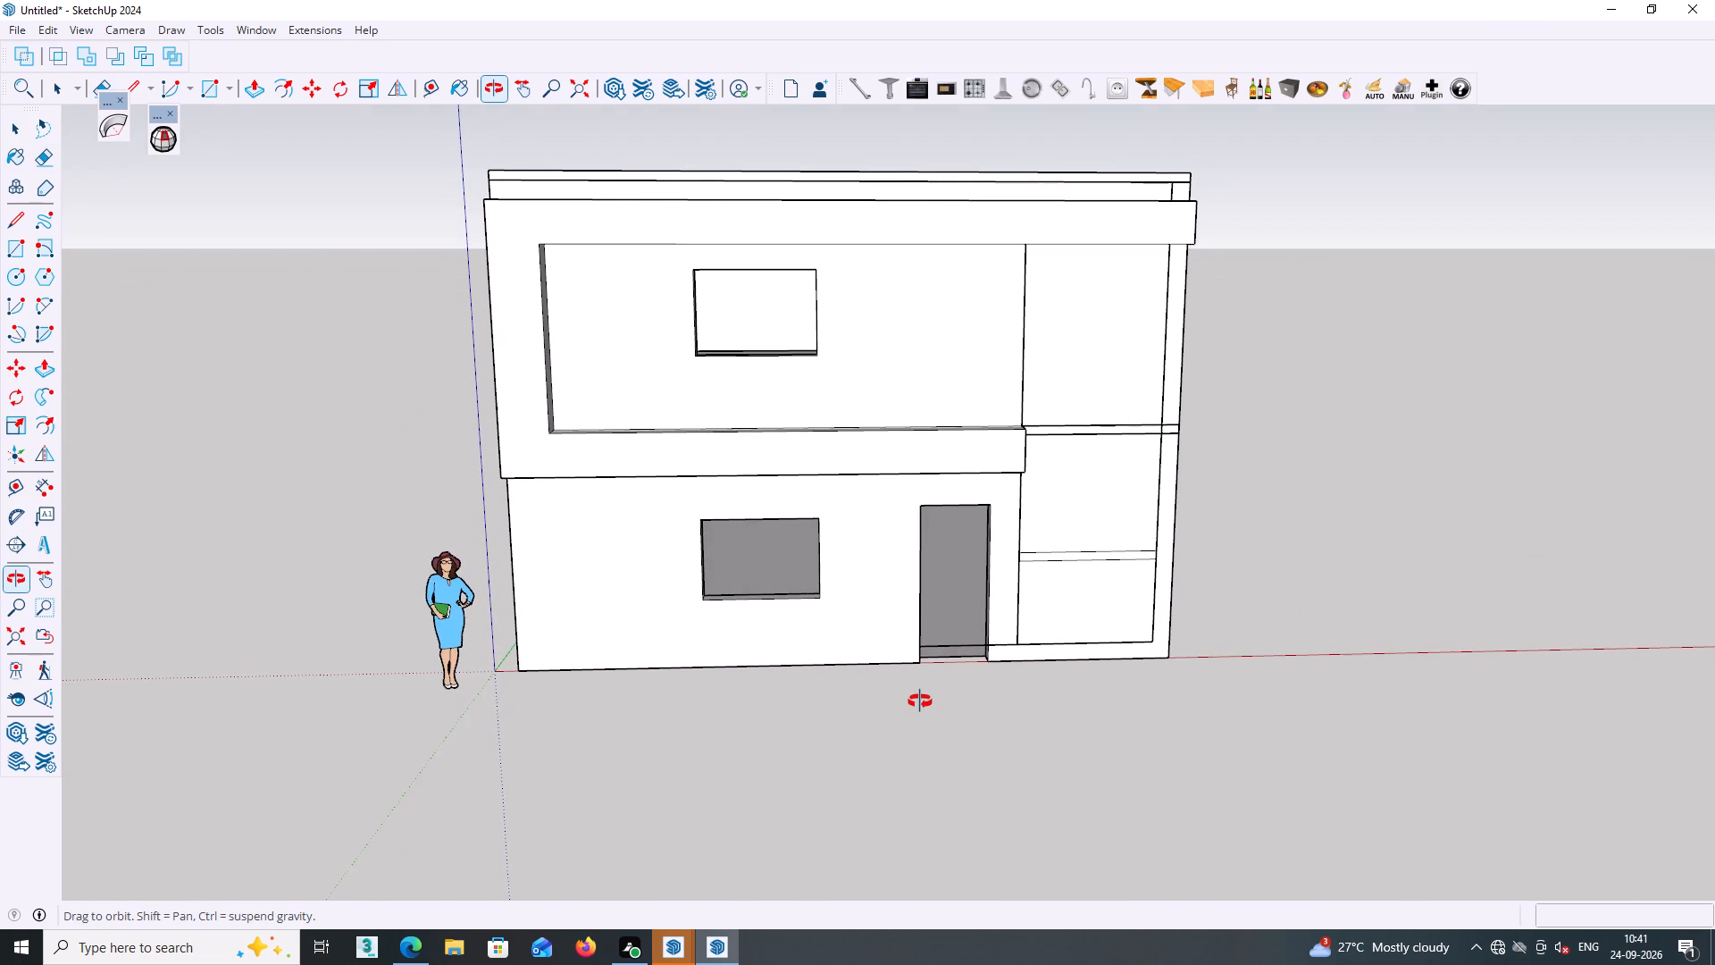
pyautogui.moveTo(920, 701); pyautogui.dragTo(901, 643, button='middle')
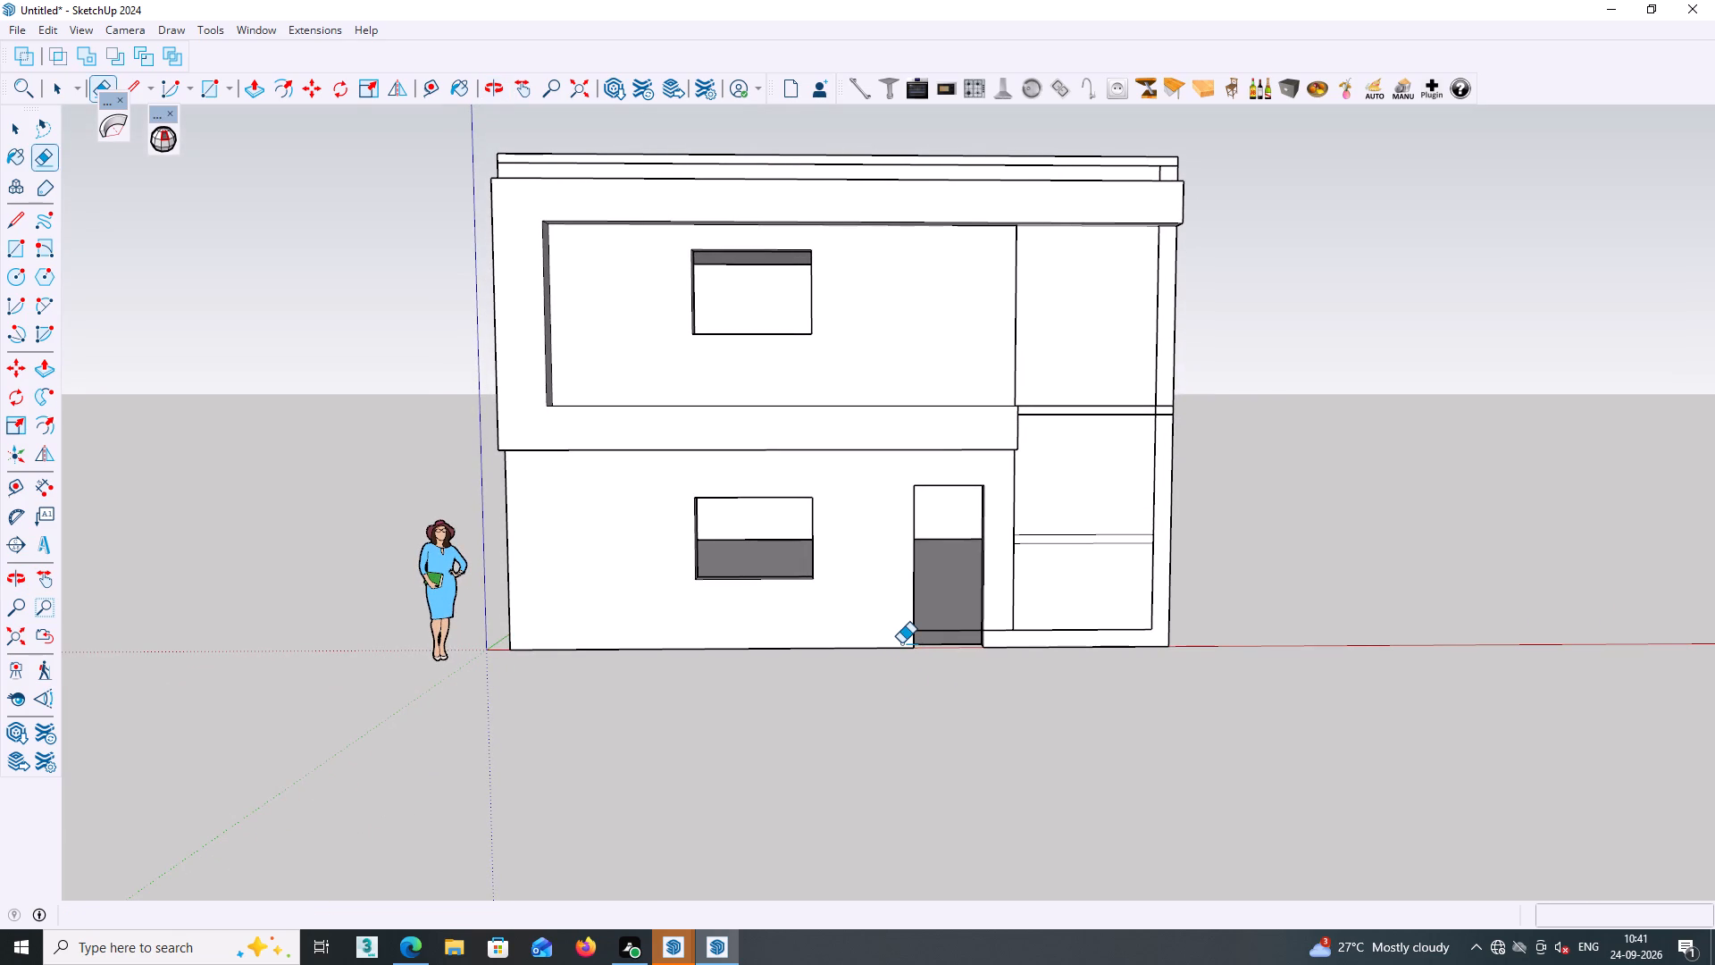
# Draw a 9" high rectangle across the bottom of the ground-floor door opening, from the plinth line down to the wall's base.
pyautogui.press('r')
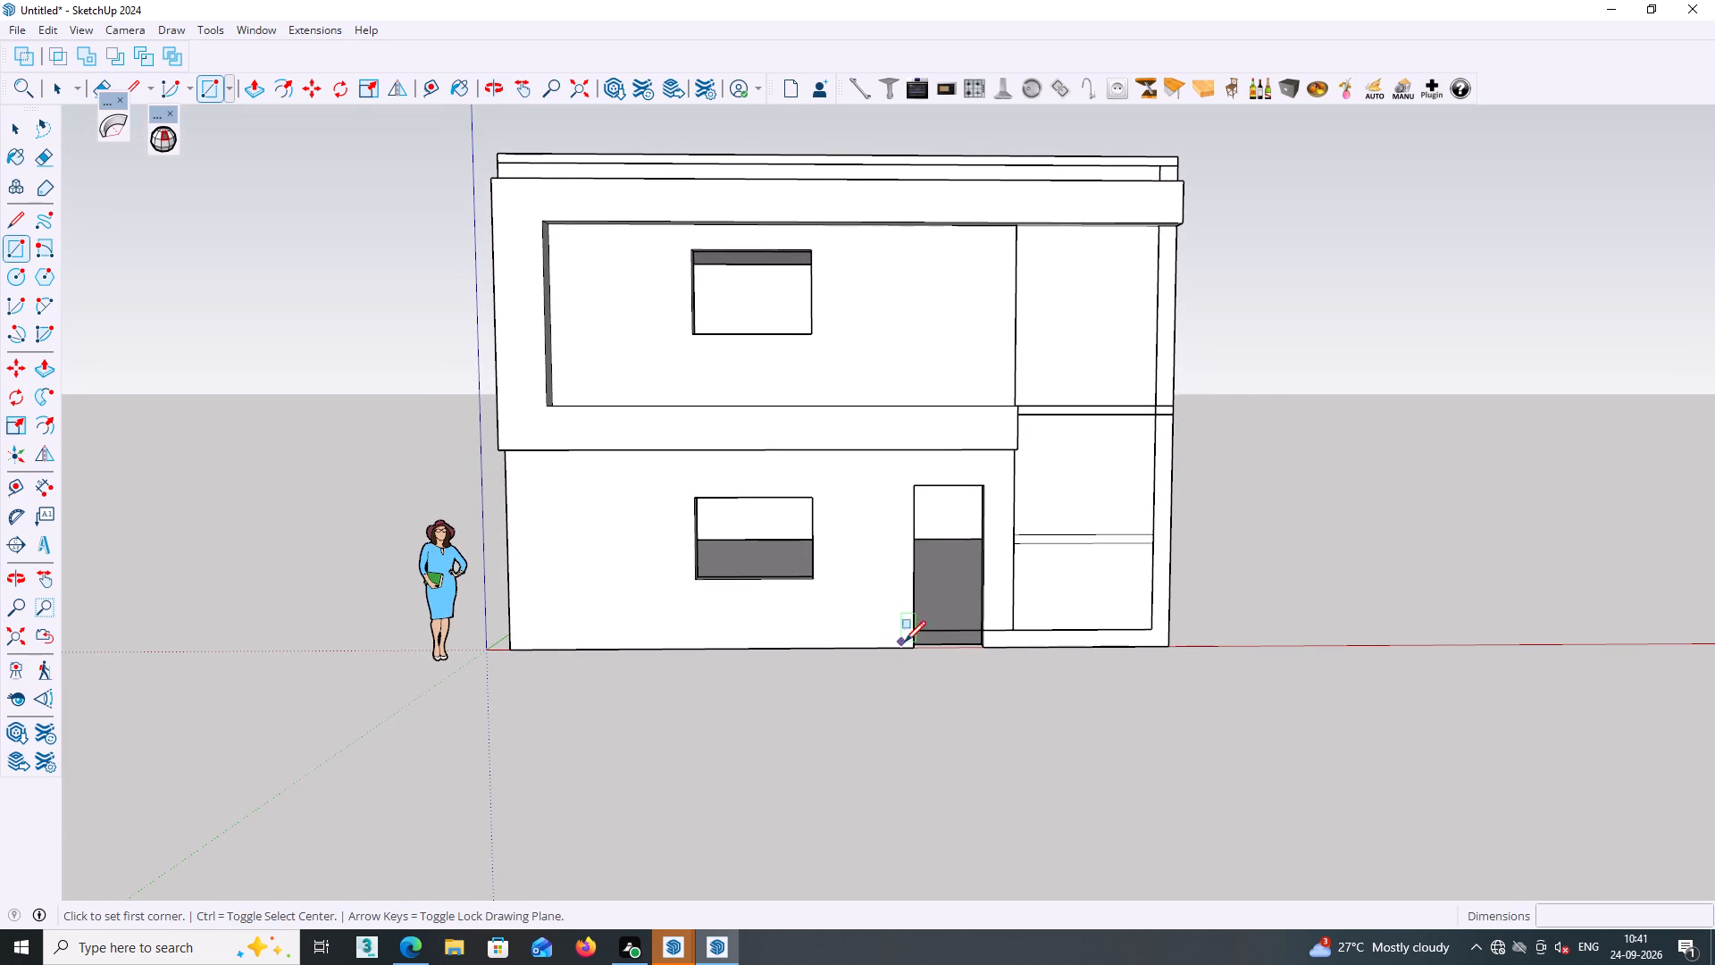
pyautogui.scroll(9, 1090, 581)
pyautogui.moveTo(944, 674); pyautogui.dragTo(1036, 669, button='middle')
pyautogui.scroll(5, 912, 708)
pyautogui.moveTo(911, 702); pyautogui.dragTo(907, 717, button='middle')
pyautogui.scroll(1, 894, 681)
pyautogui.moveTo(893, 679); pyautogui.dragTo(905, 622, button='middle')
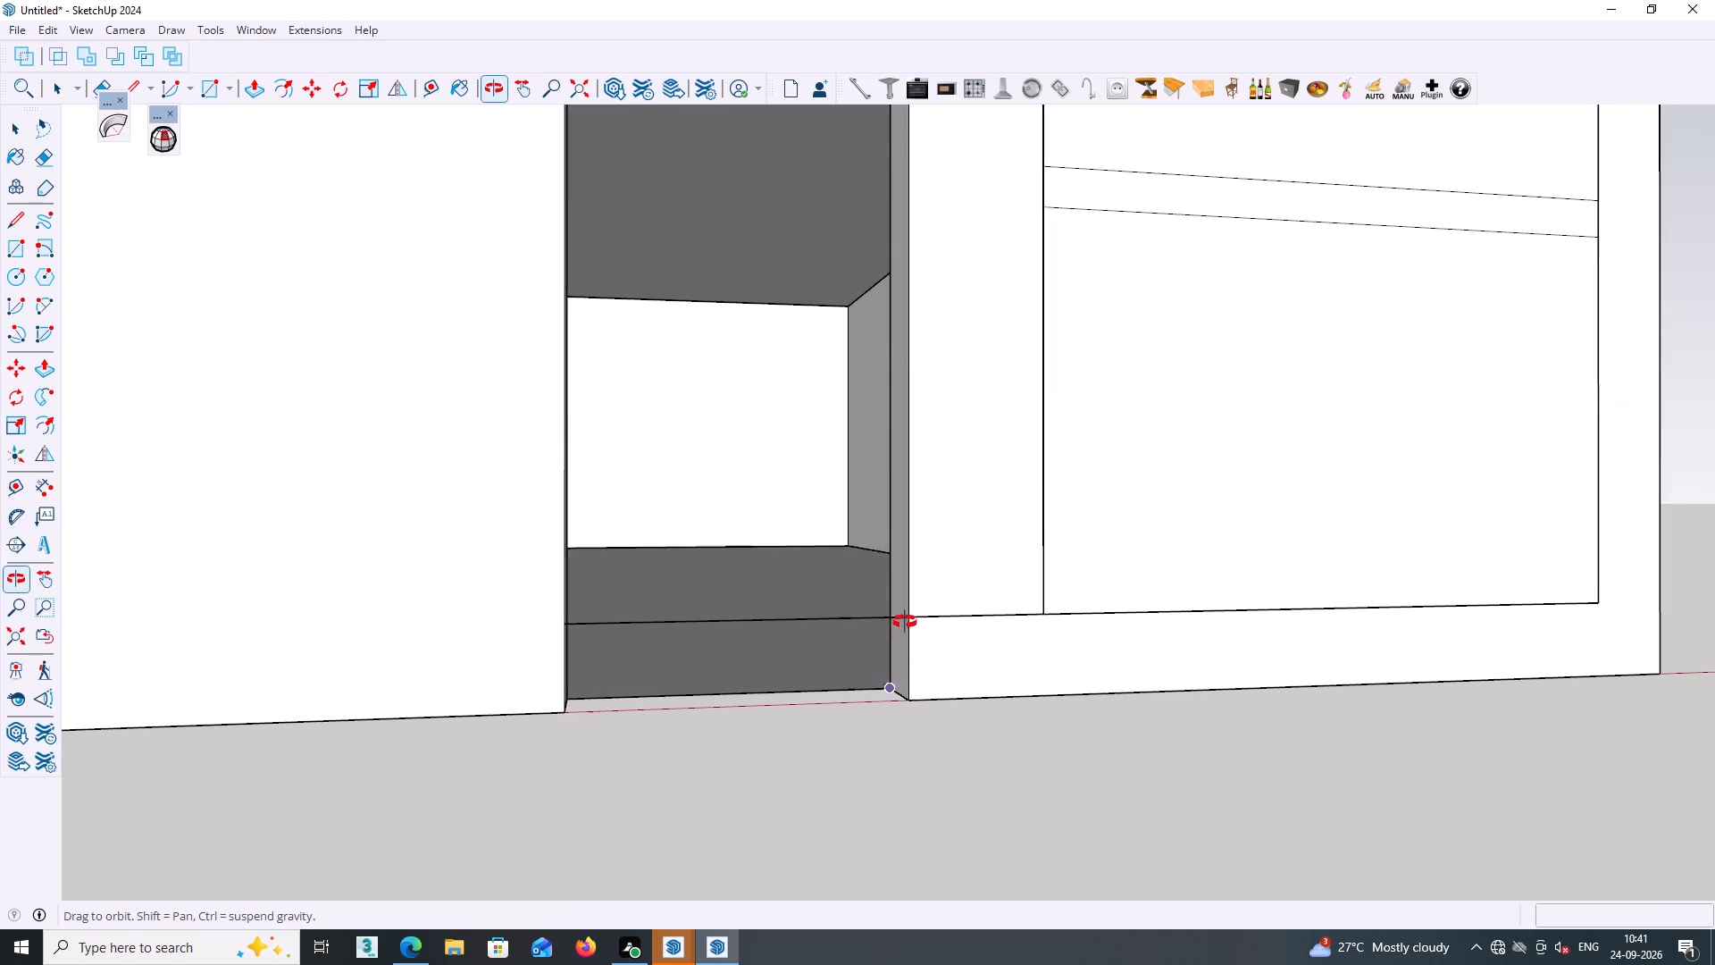
pyautogui.moveTo(905, 622); pyautogui.dragTo(905, 624, button='middle')
pyautogui.click(908, 703)
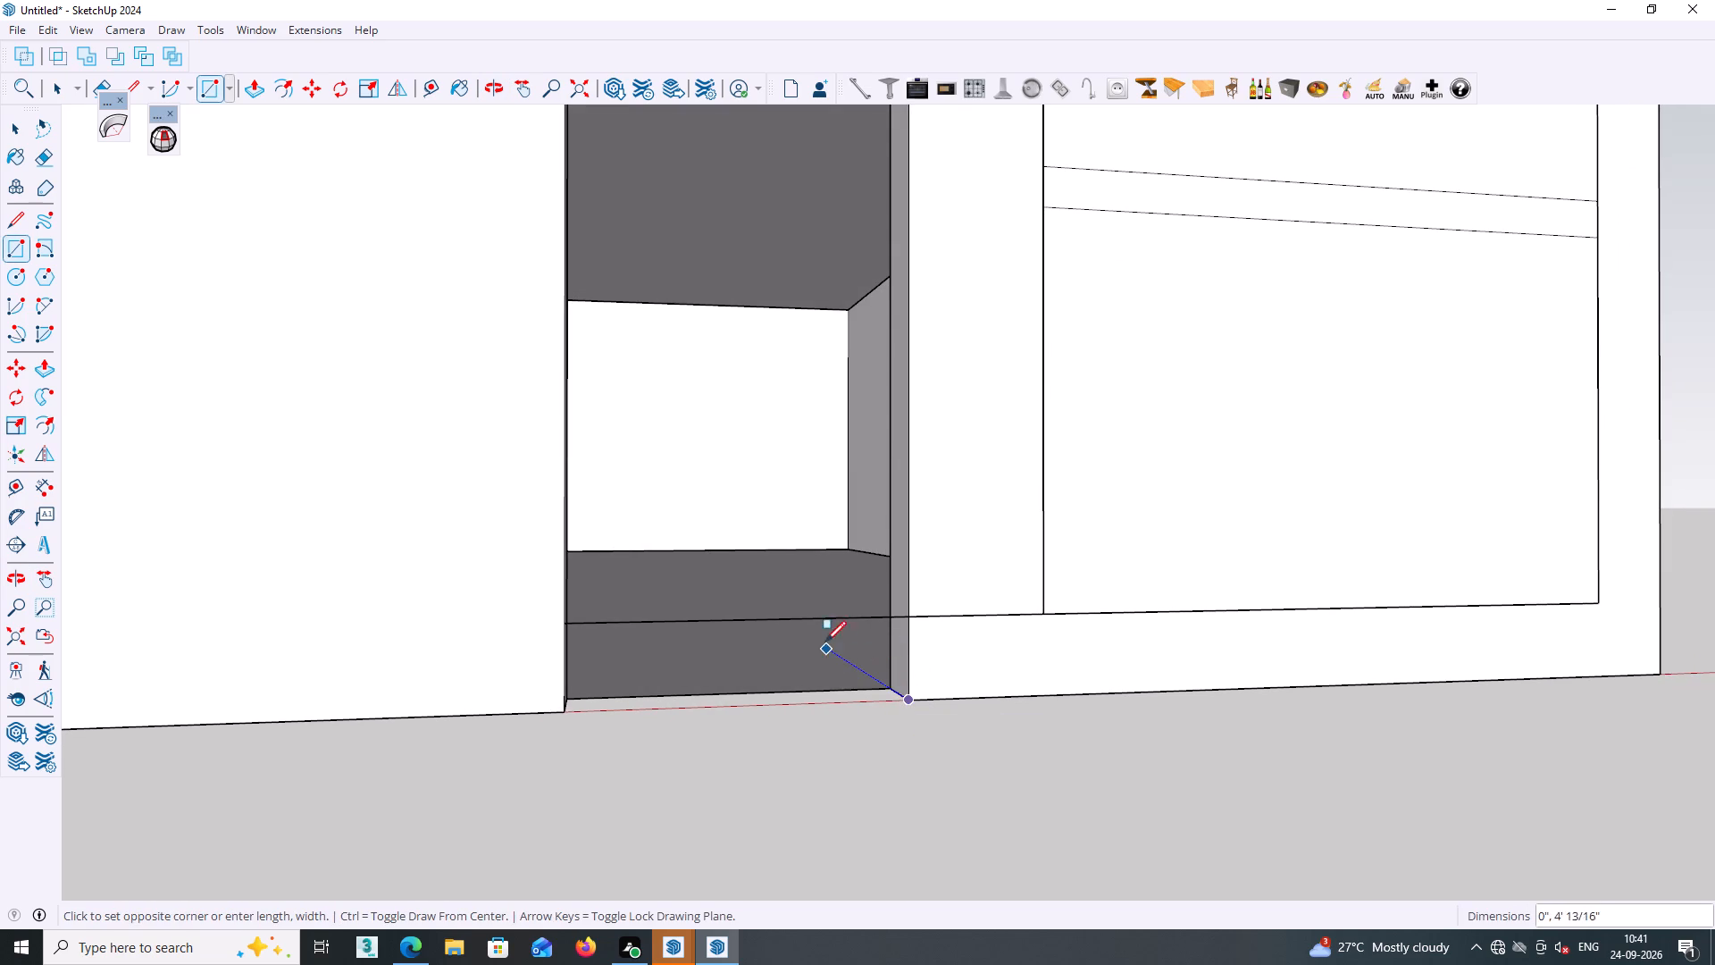
pyautogui.press('Escape')
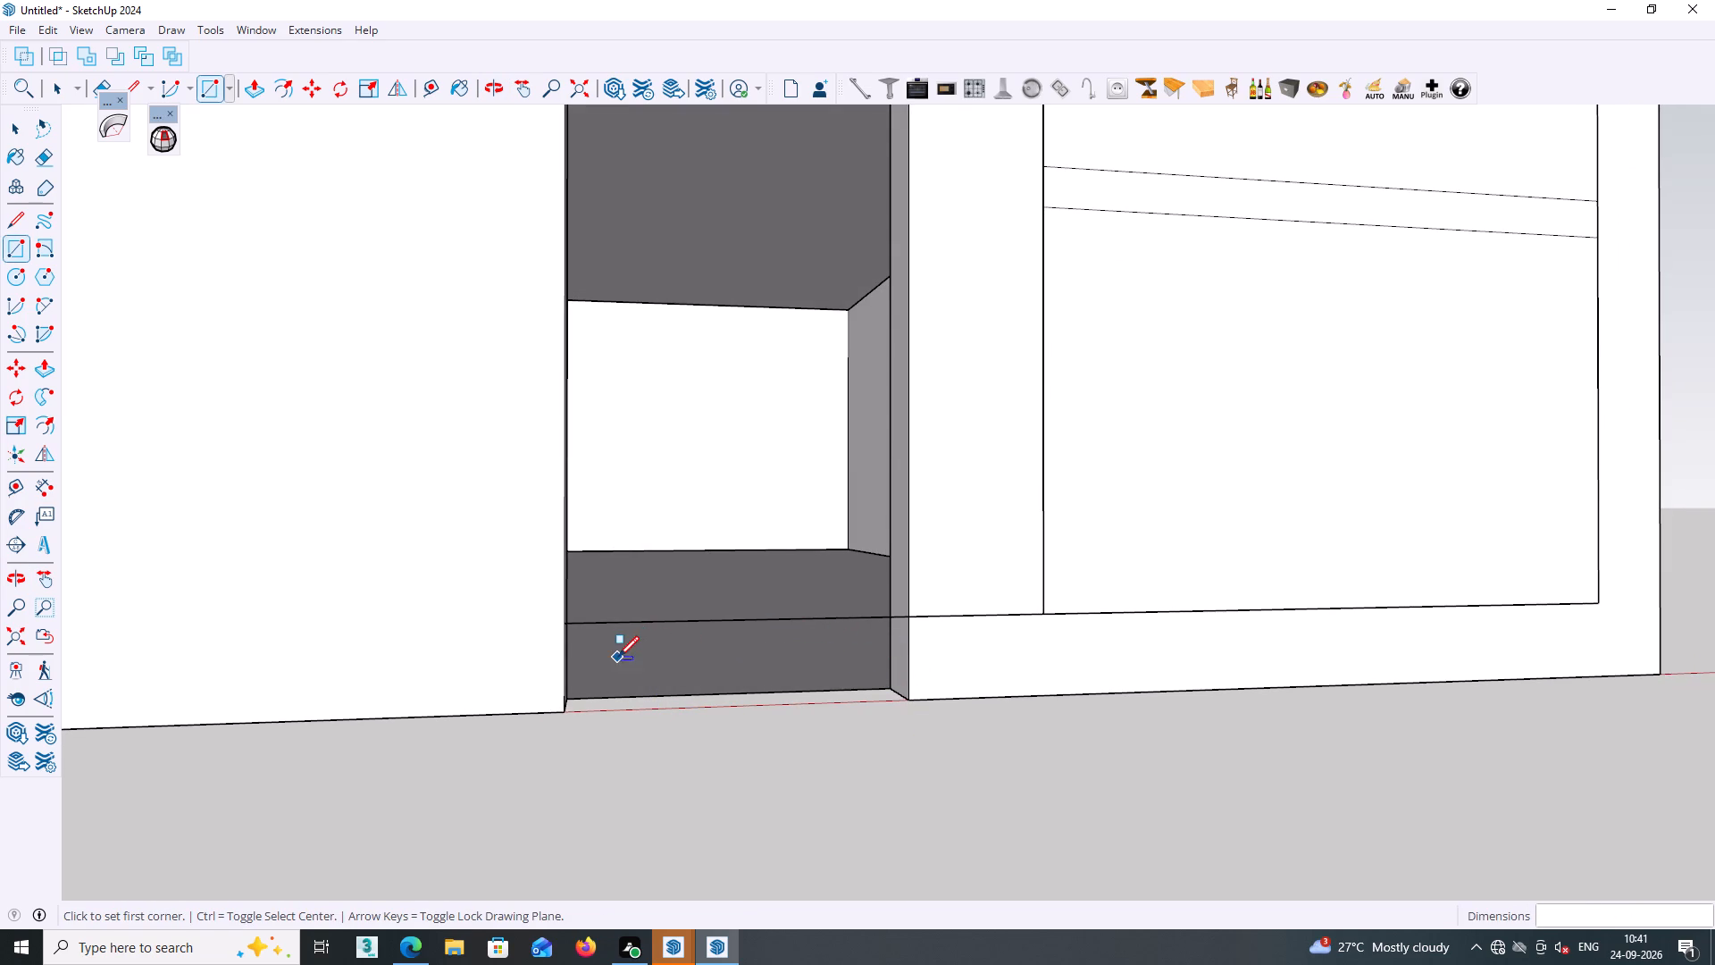
pyautogui.press('Escape')
pyautogui.click(566, 626)
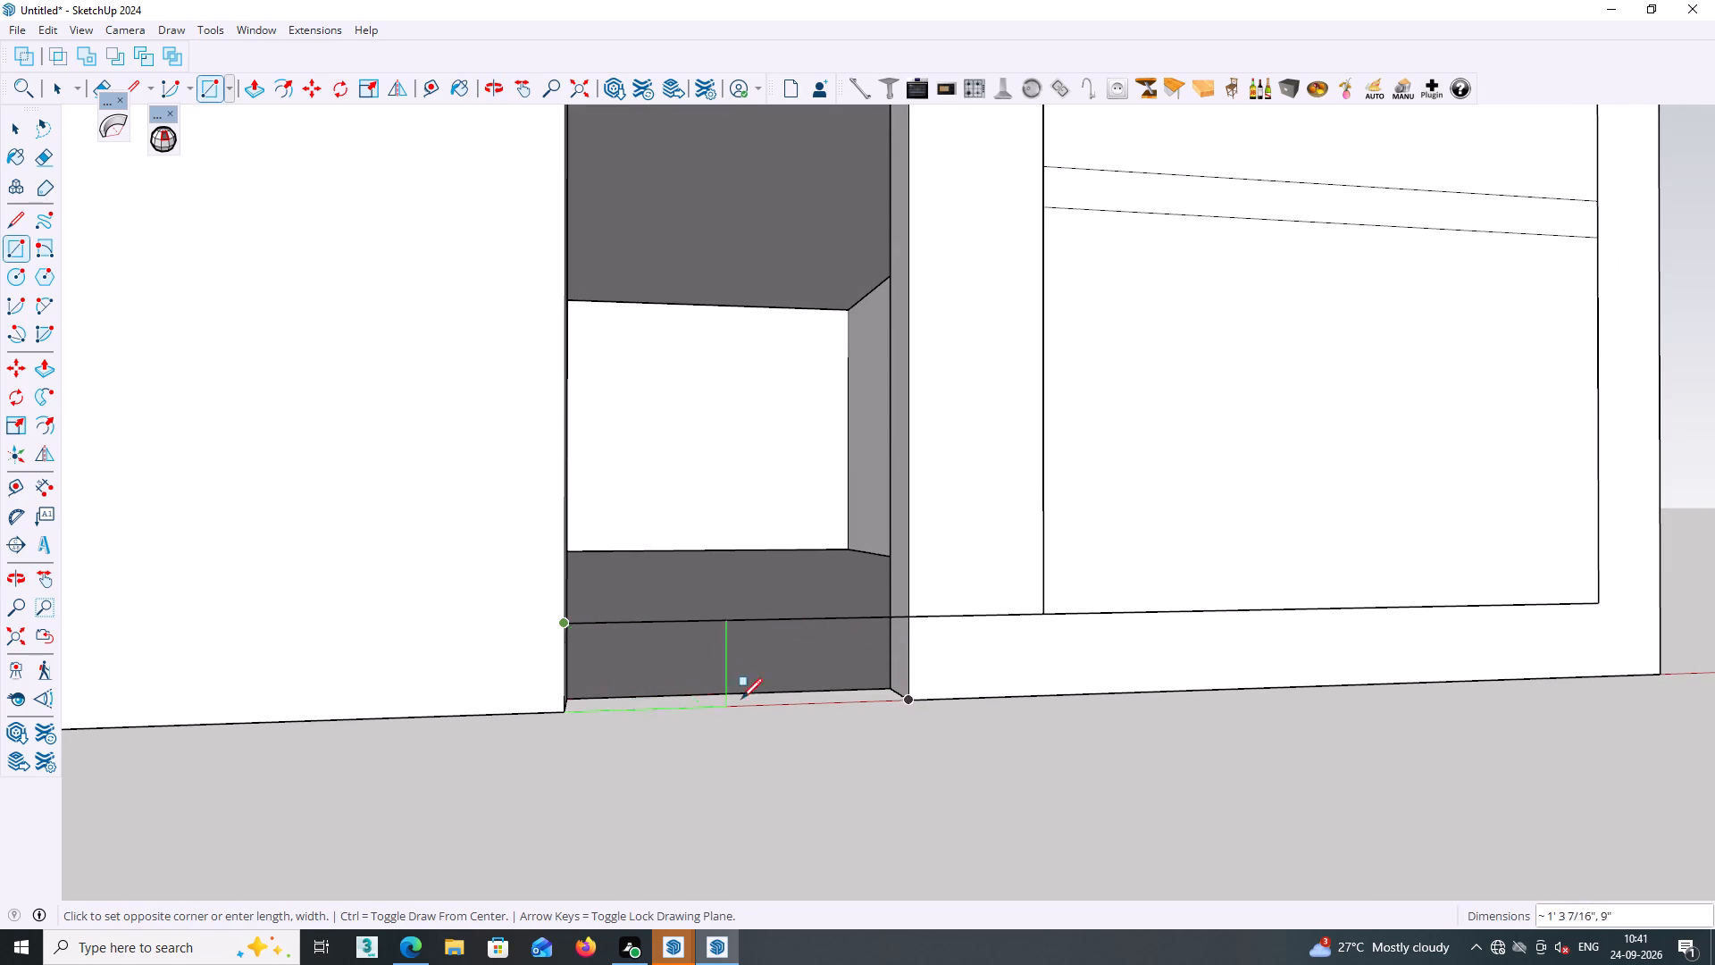
pyautogui.click(909, 701)
# Push/Pull the rectangle at the base of the door opening 9" inward through the wall thickness to form a solid sill.
pyautogui.moveTo(909, 701); pyautogui.dragTo(888, 804, button='middle')
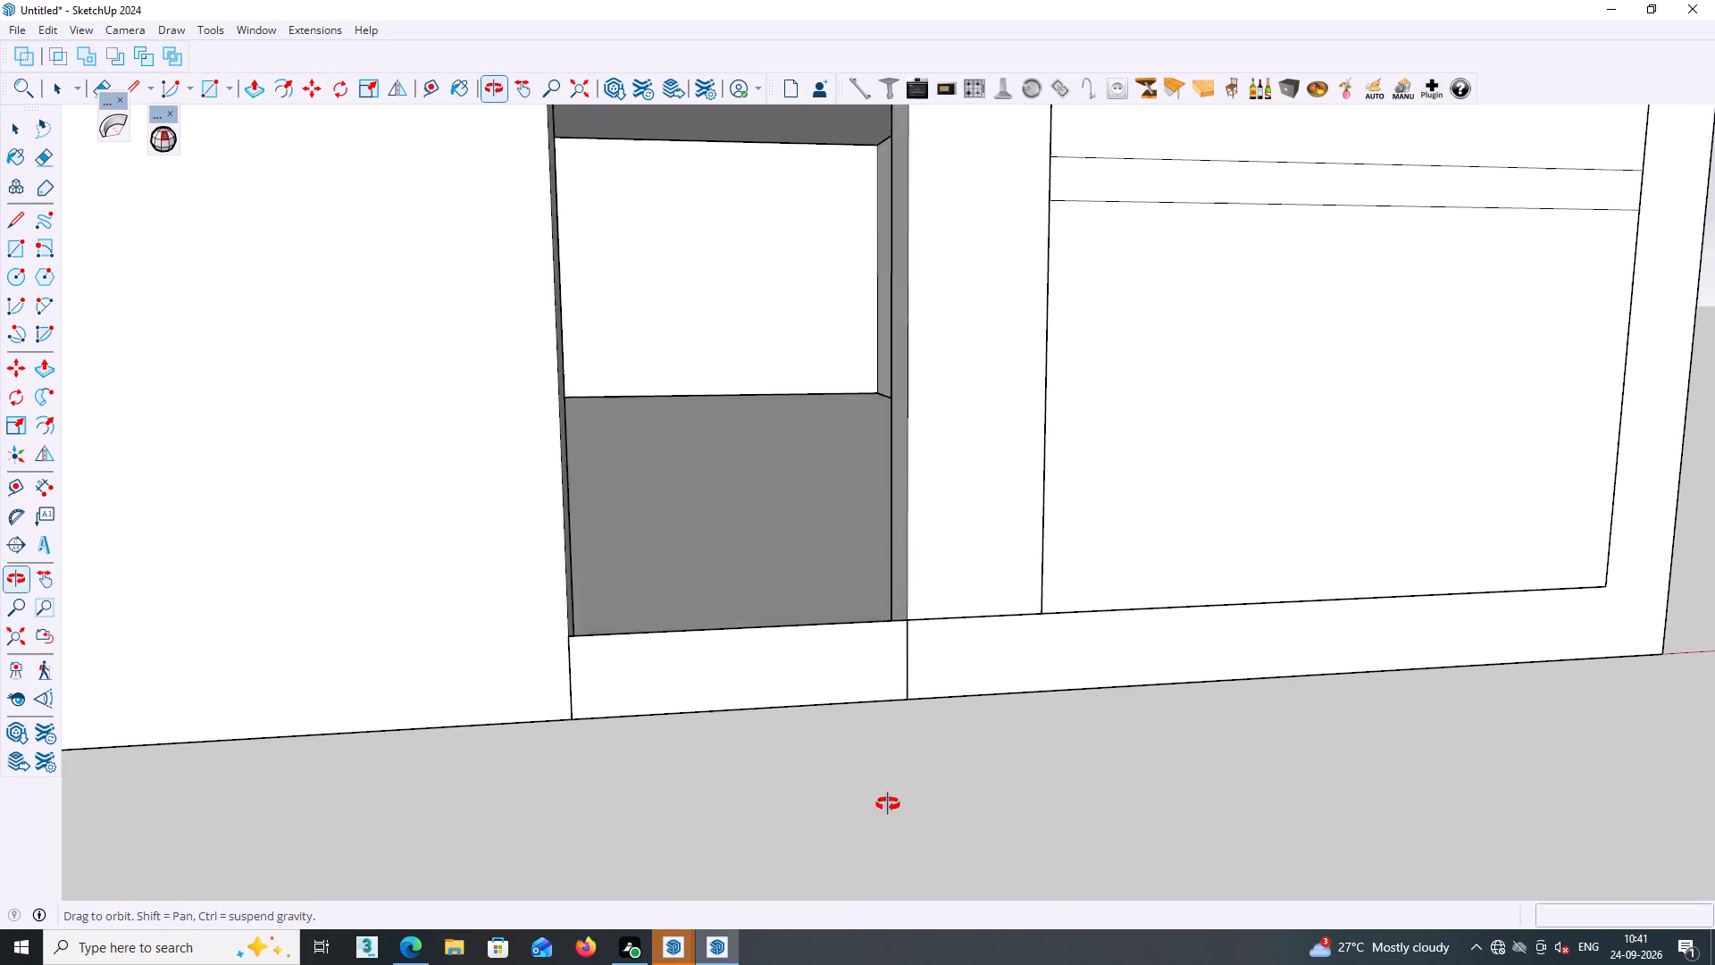
pyautogui.moveTo(888, 804); pyautogui.dragTo(807, 911, button='middle')
pyautogui.moveTo(869, 810); pyautogui.dragTo(814, 927, button='middle')
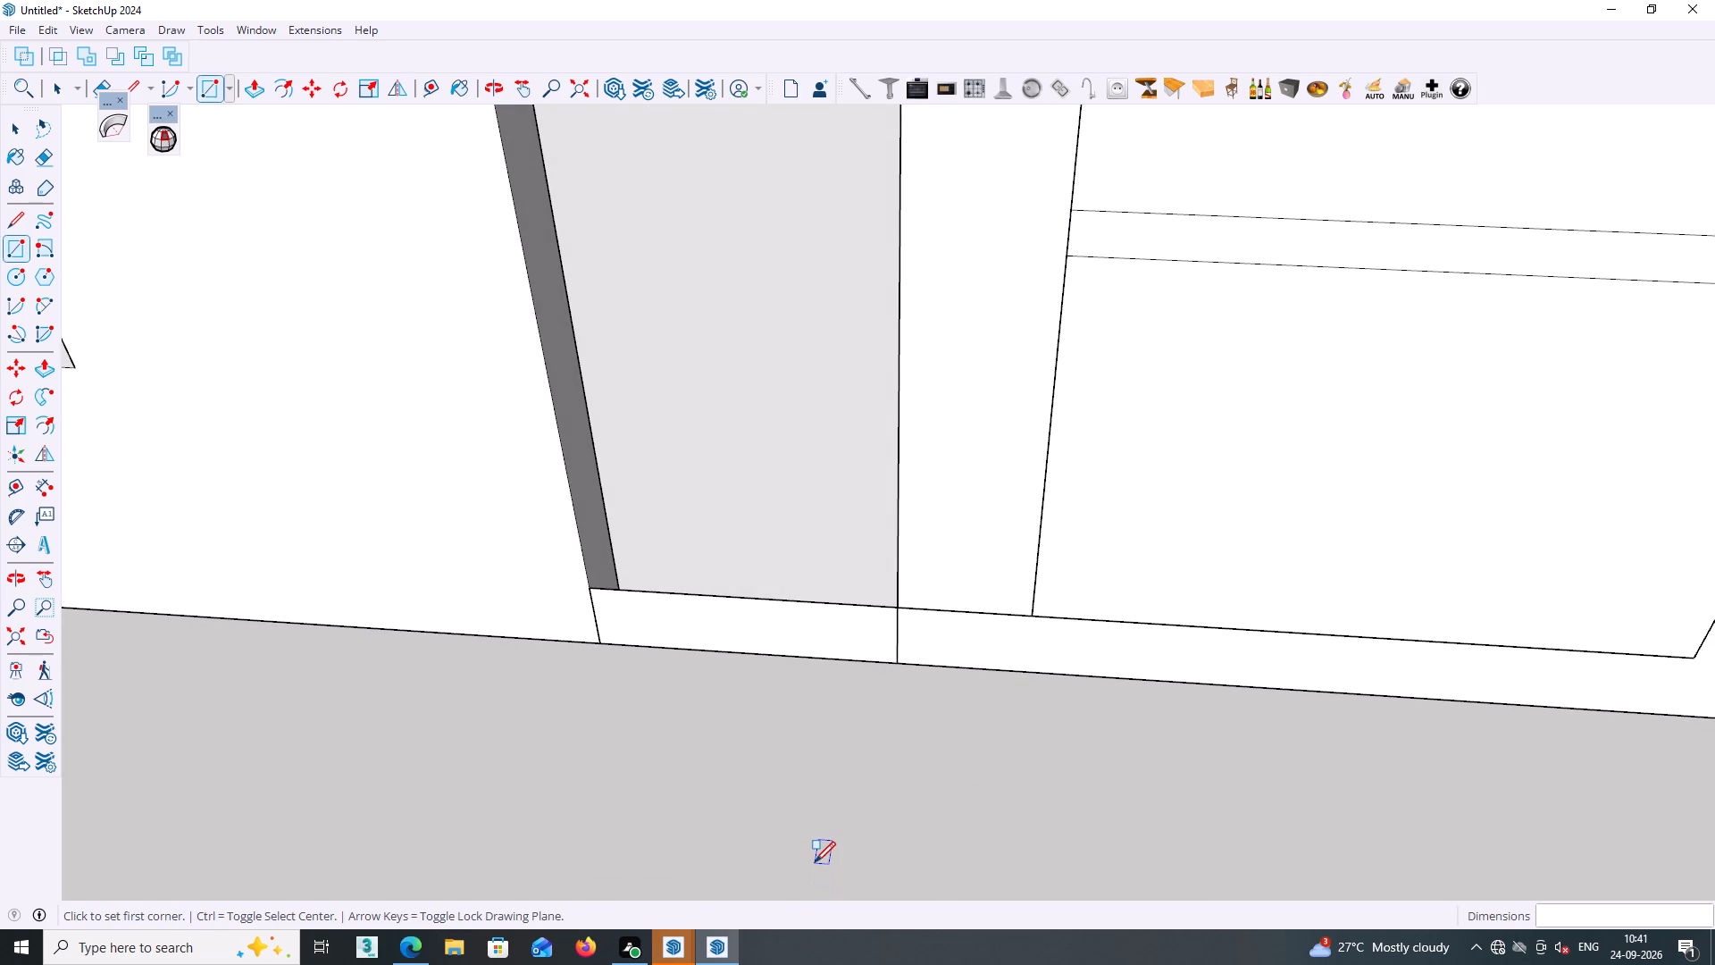
pyautogui.press('p')
pyautogui.click(763, 628)
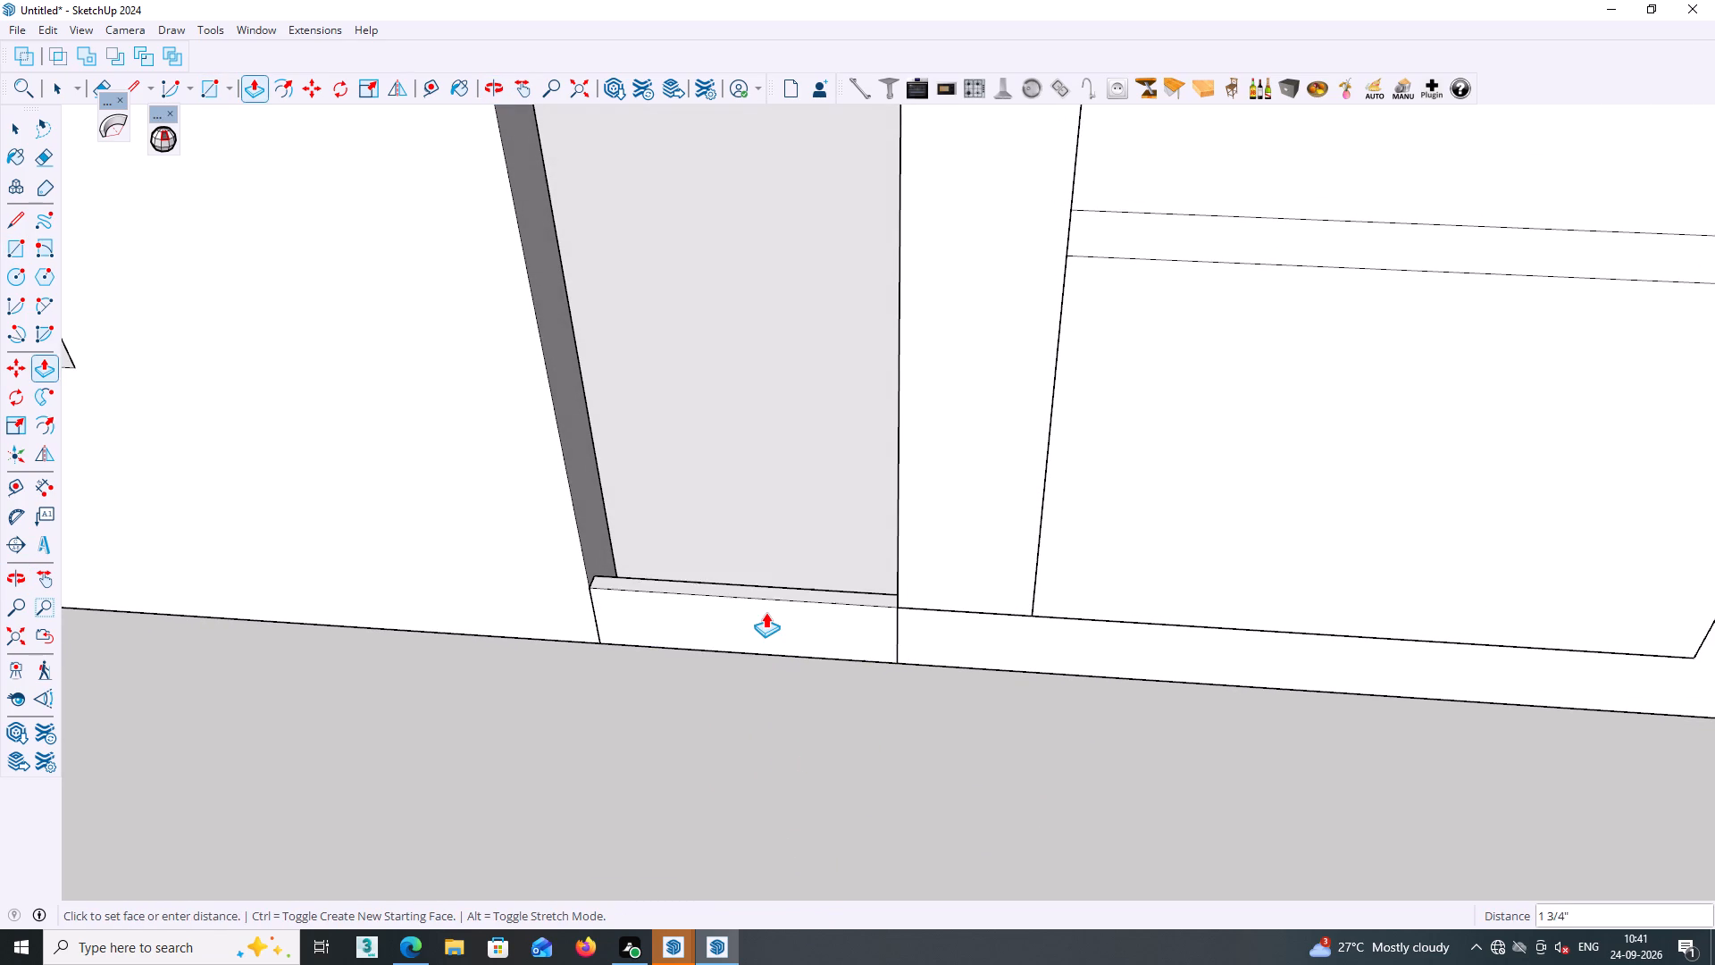
pyautogui.press('9')
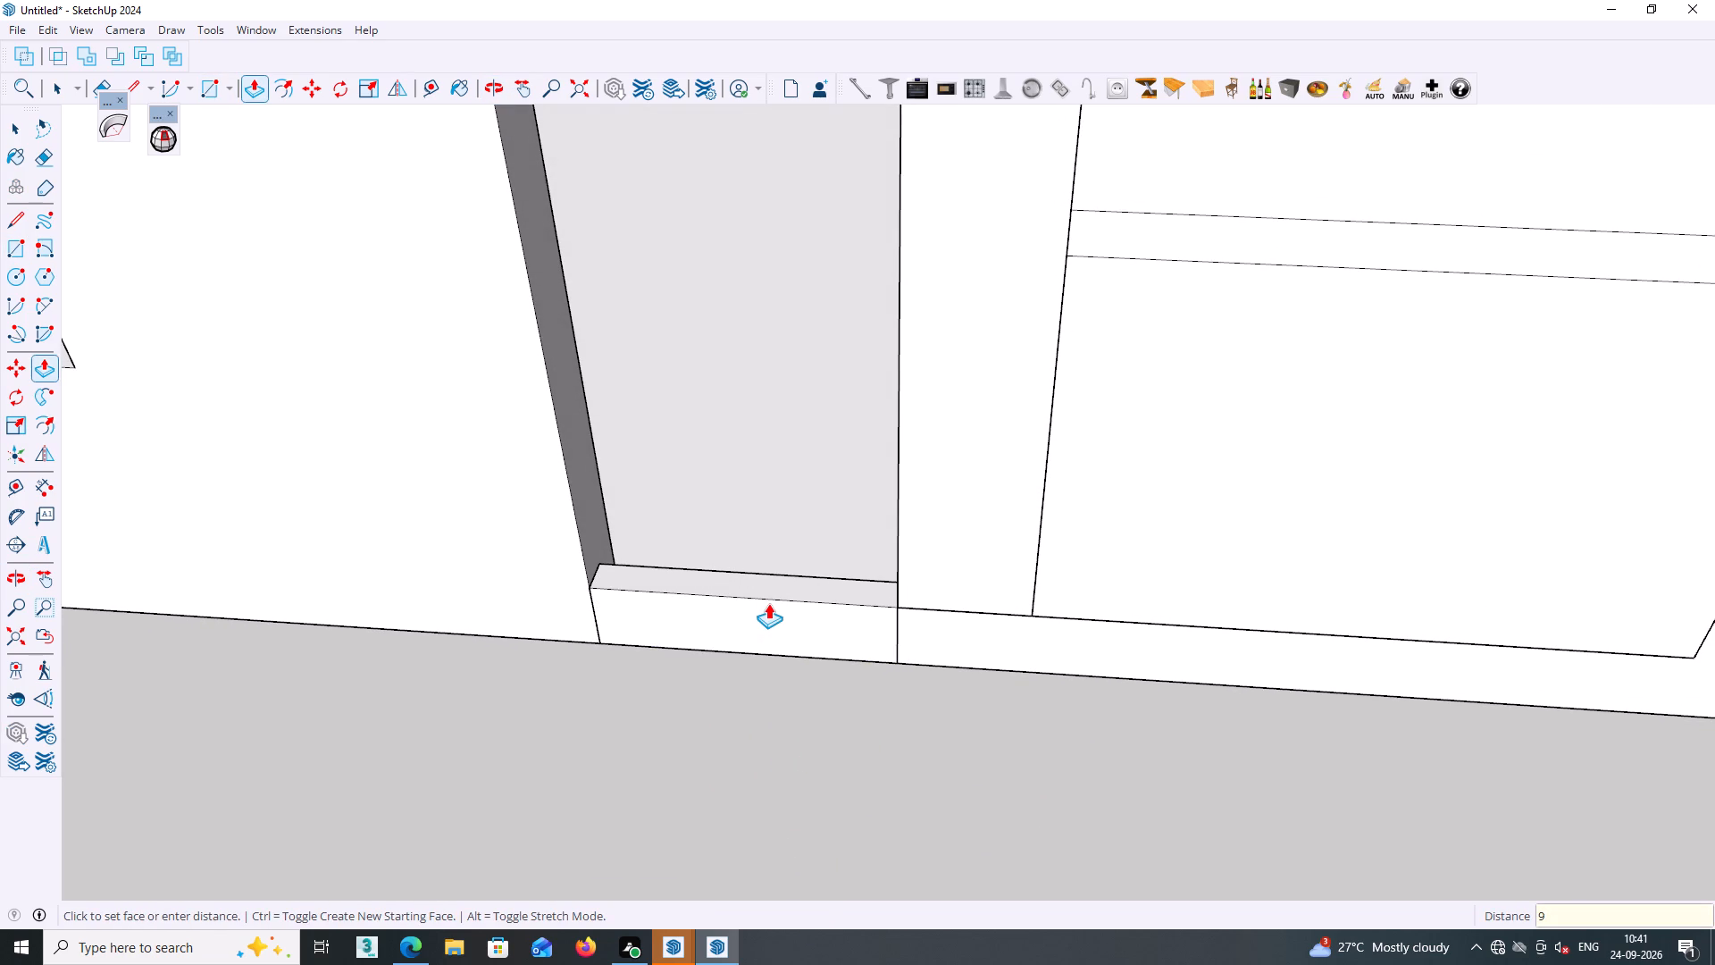
pyautogui.press('Return')
# Examine the new door sill, the adjoining plinth strip and the whole front facade.
pyautogui.scroll(-3, 765, 614)
pyautogui.moveTo(779, 668); pyautogui.dragTo(1158, 625, button='middle')
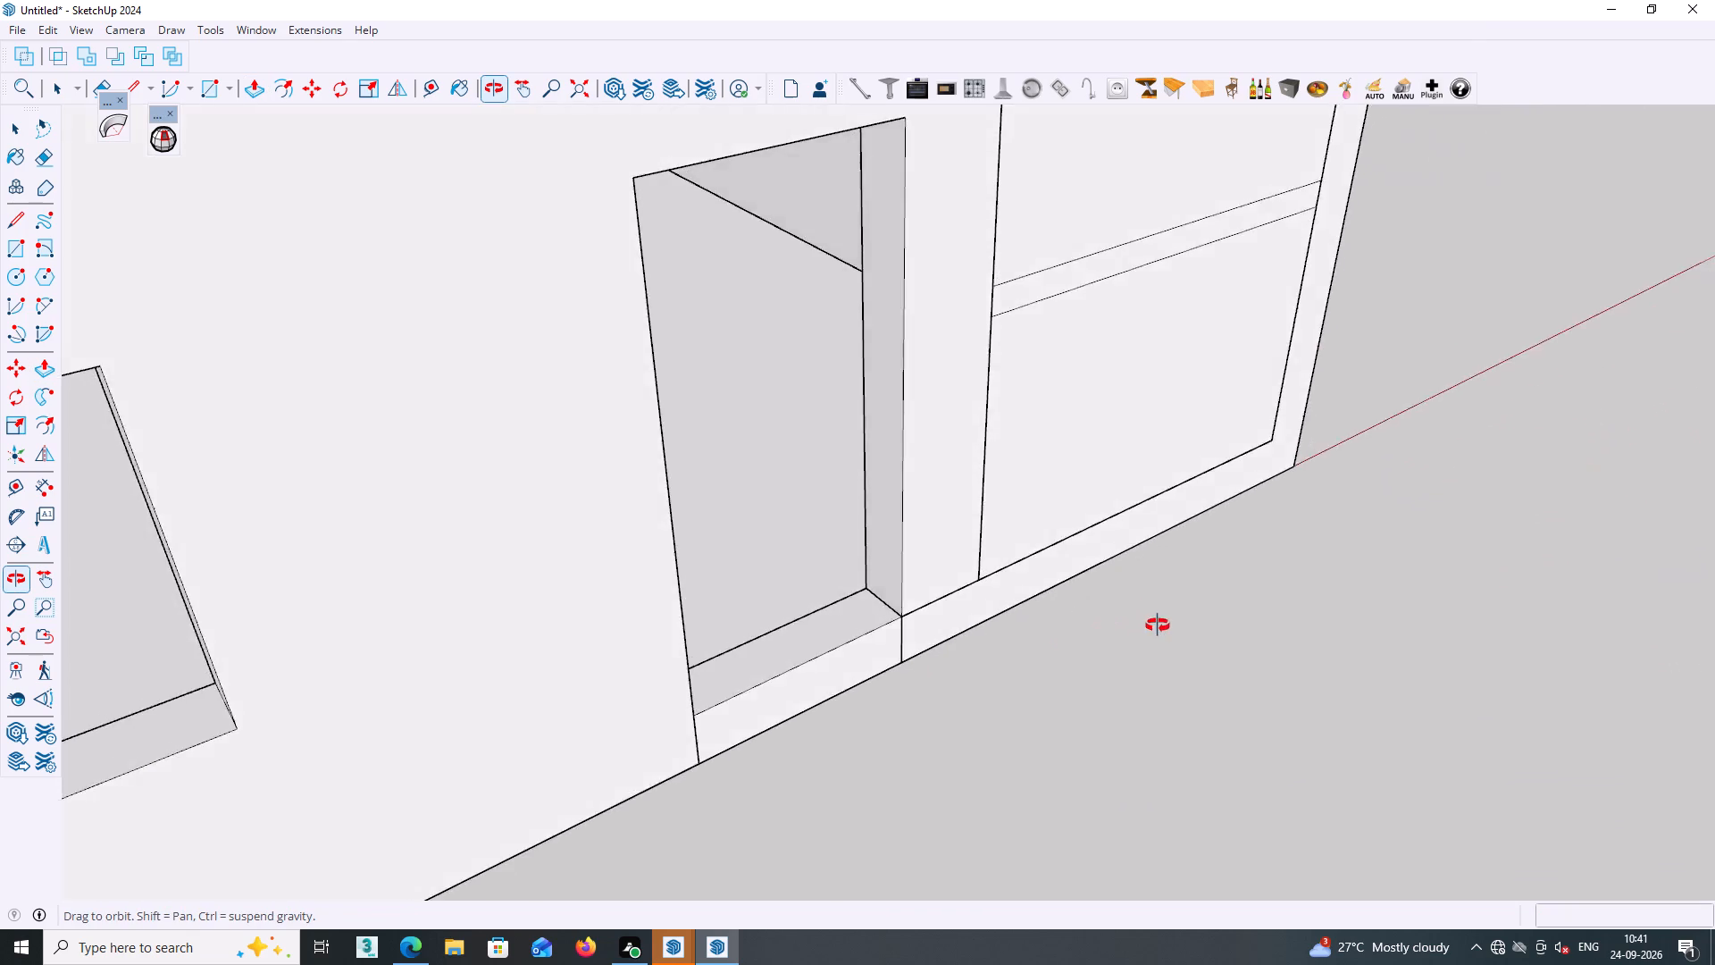
pyautogui.moveTo(1158, 625); pyautogui.dragTo(708, 701, button='middle')
pyautogui.press('space')
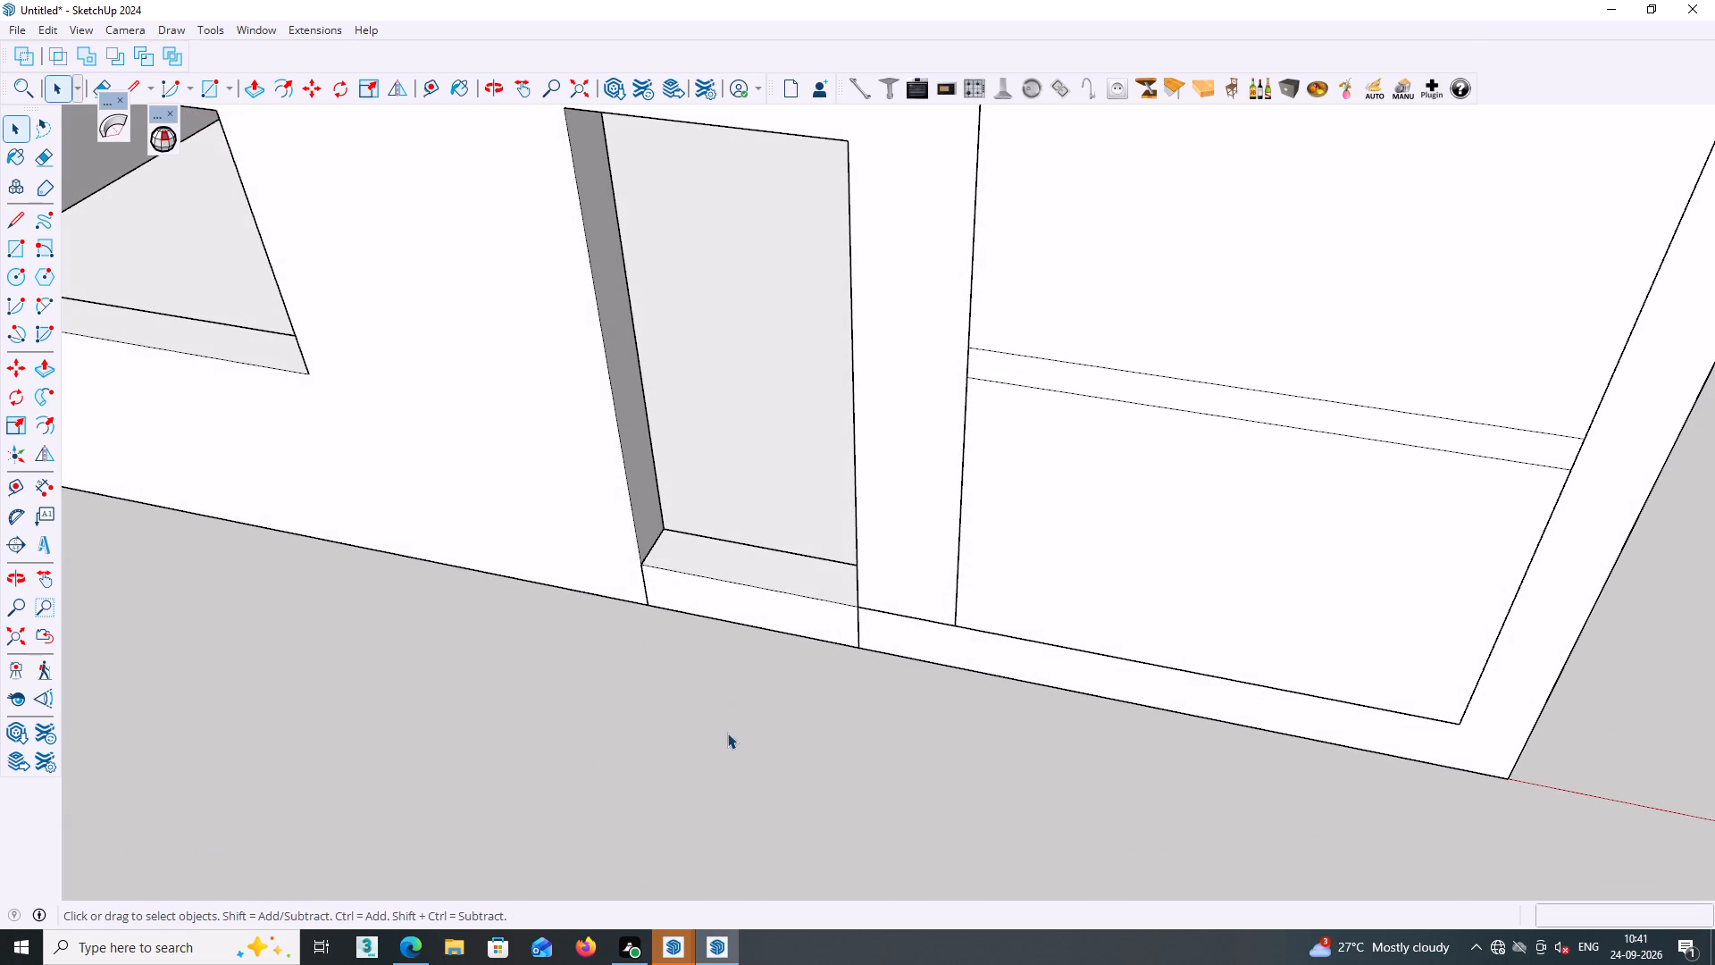
pyautogui.moveTo(751, 776); pyautogui.dragTo(810, 727, button='middle')
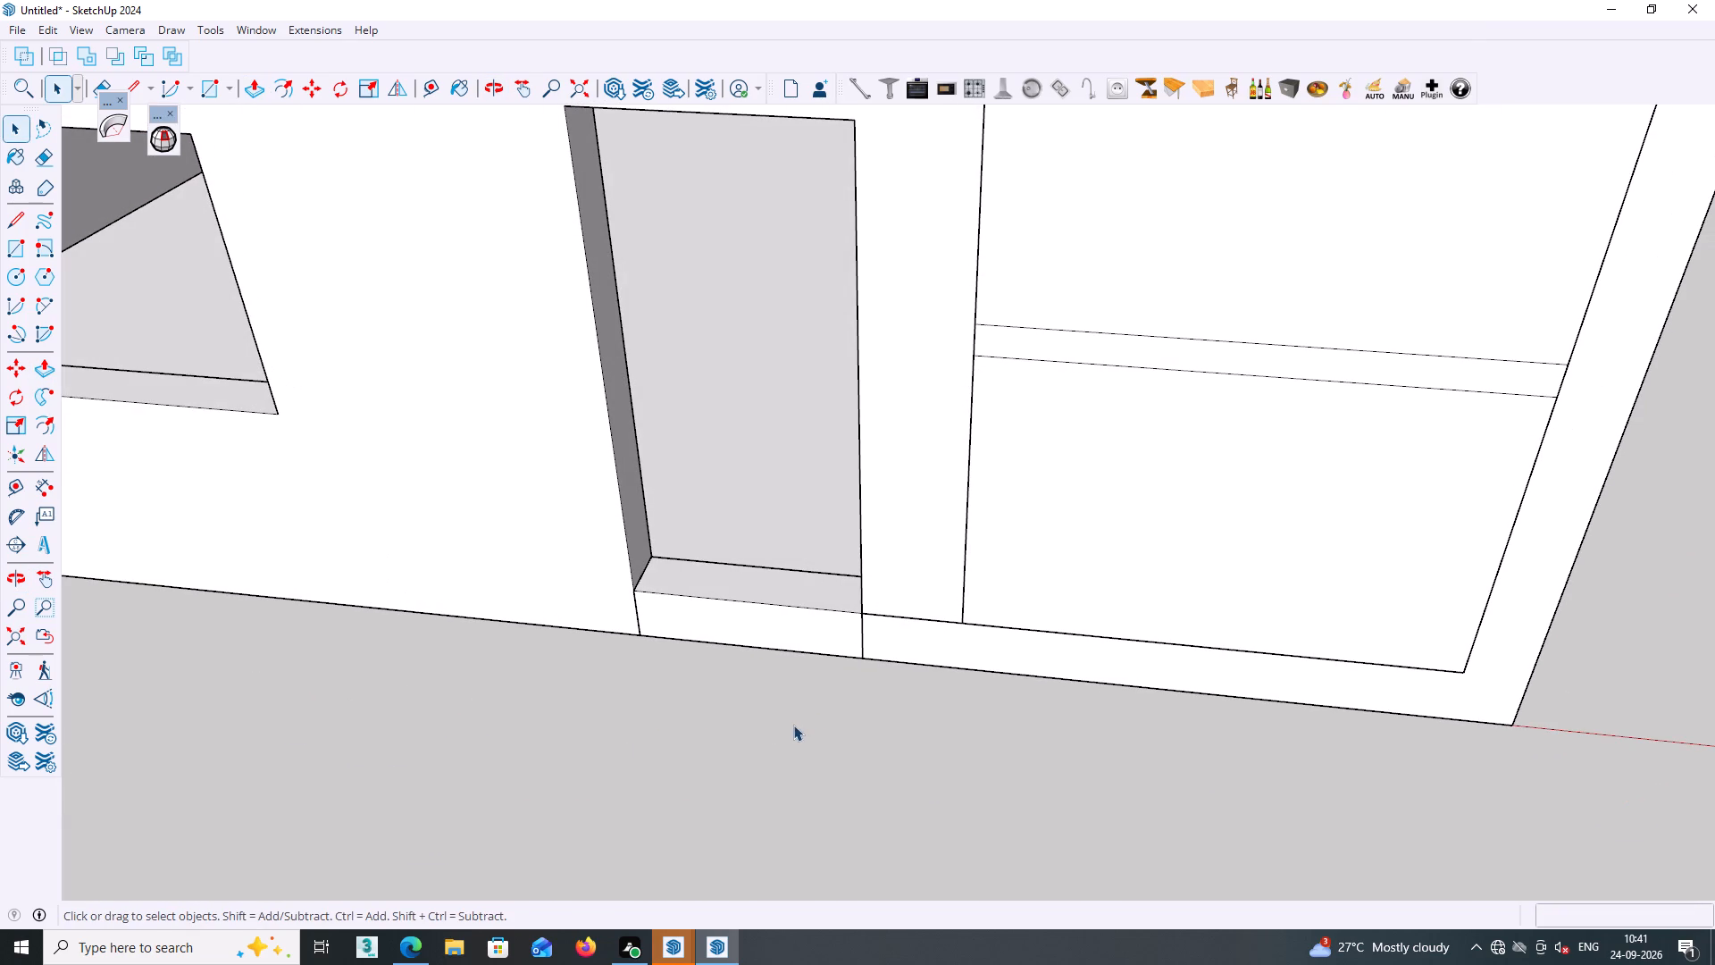
pyautogui.scroll(1, 770, 724)
pyautogui.moveTo(770, 724); pyautogui.dragTo(840, 698, button='middle')
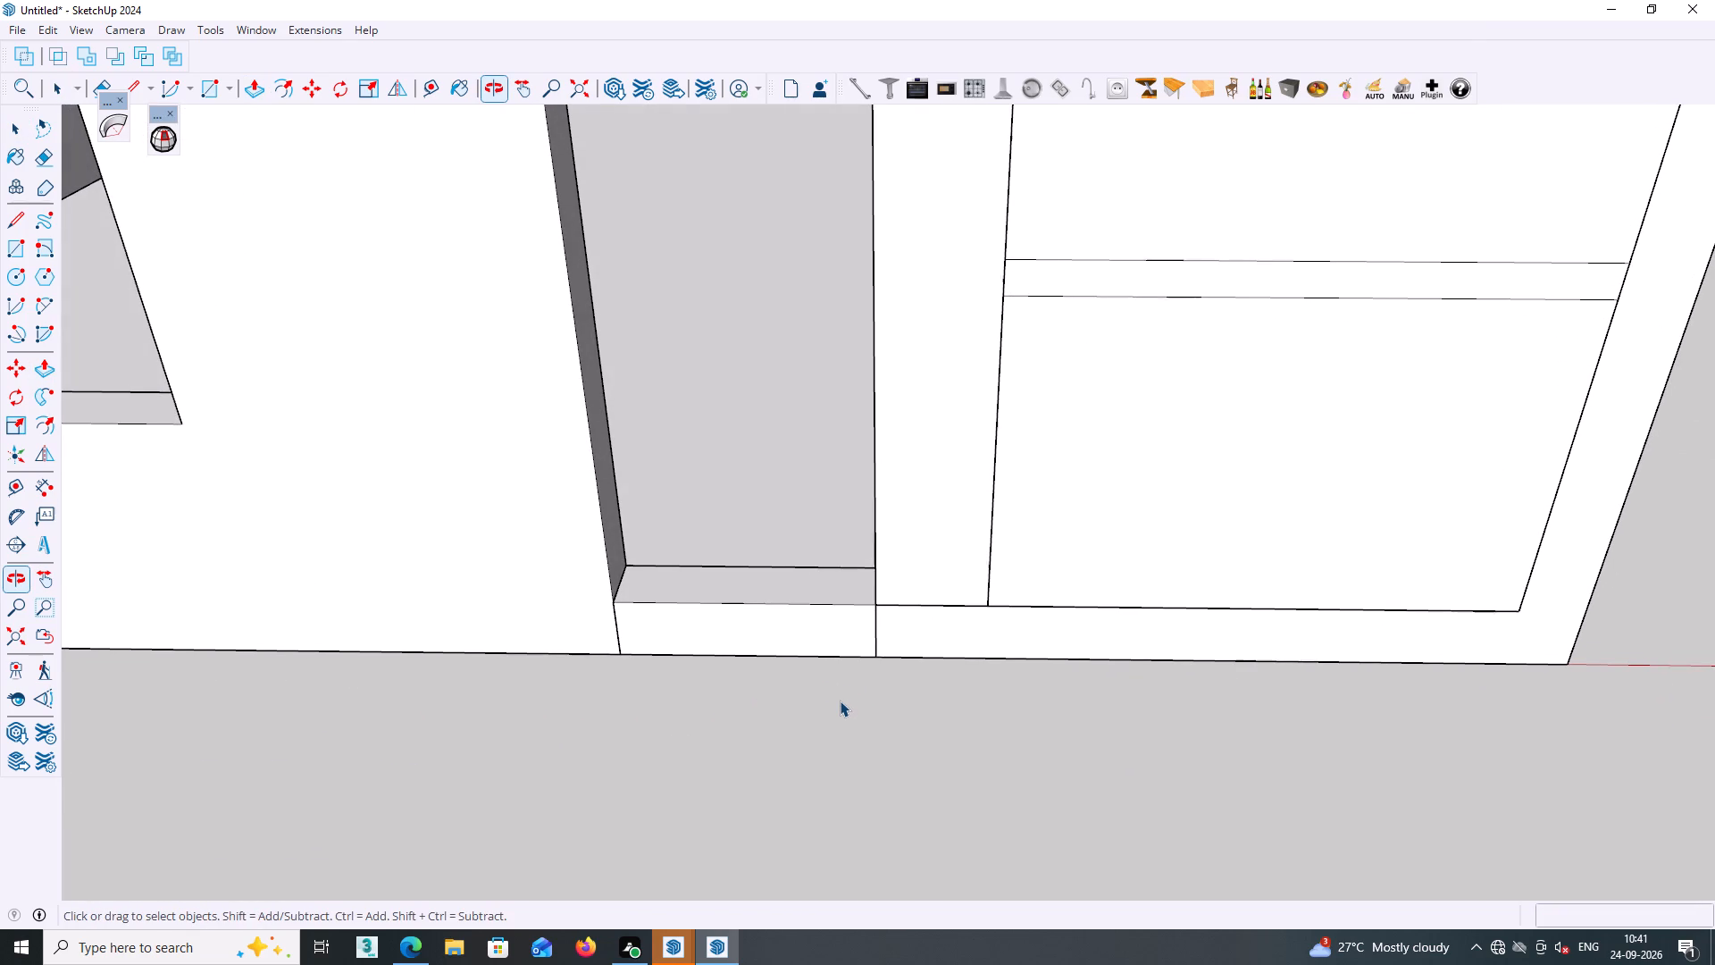
pyautogui.keyDown('shift'); pyautogui.moveTo(840, 712); pyautogui.dragTo(847, 667, button='middle'); pyautogui.keyUp('shift')
pyautogui.scroll(-3, 842, 679)
pyautogui.moveTo(842, 684); pyautogui.dragTo(852, 722, button='middle')
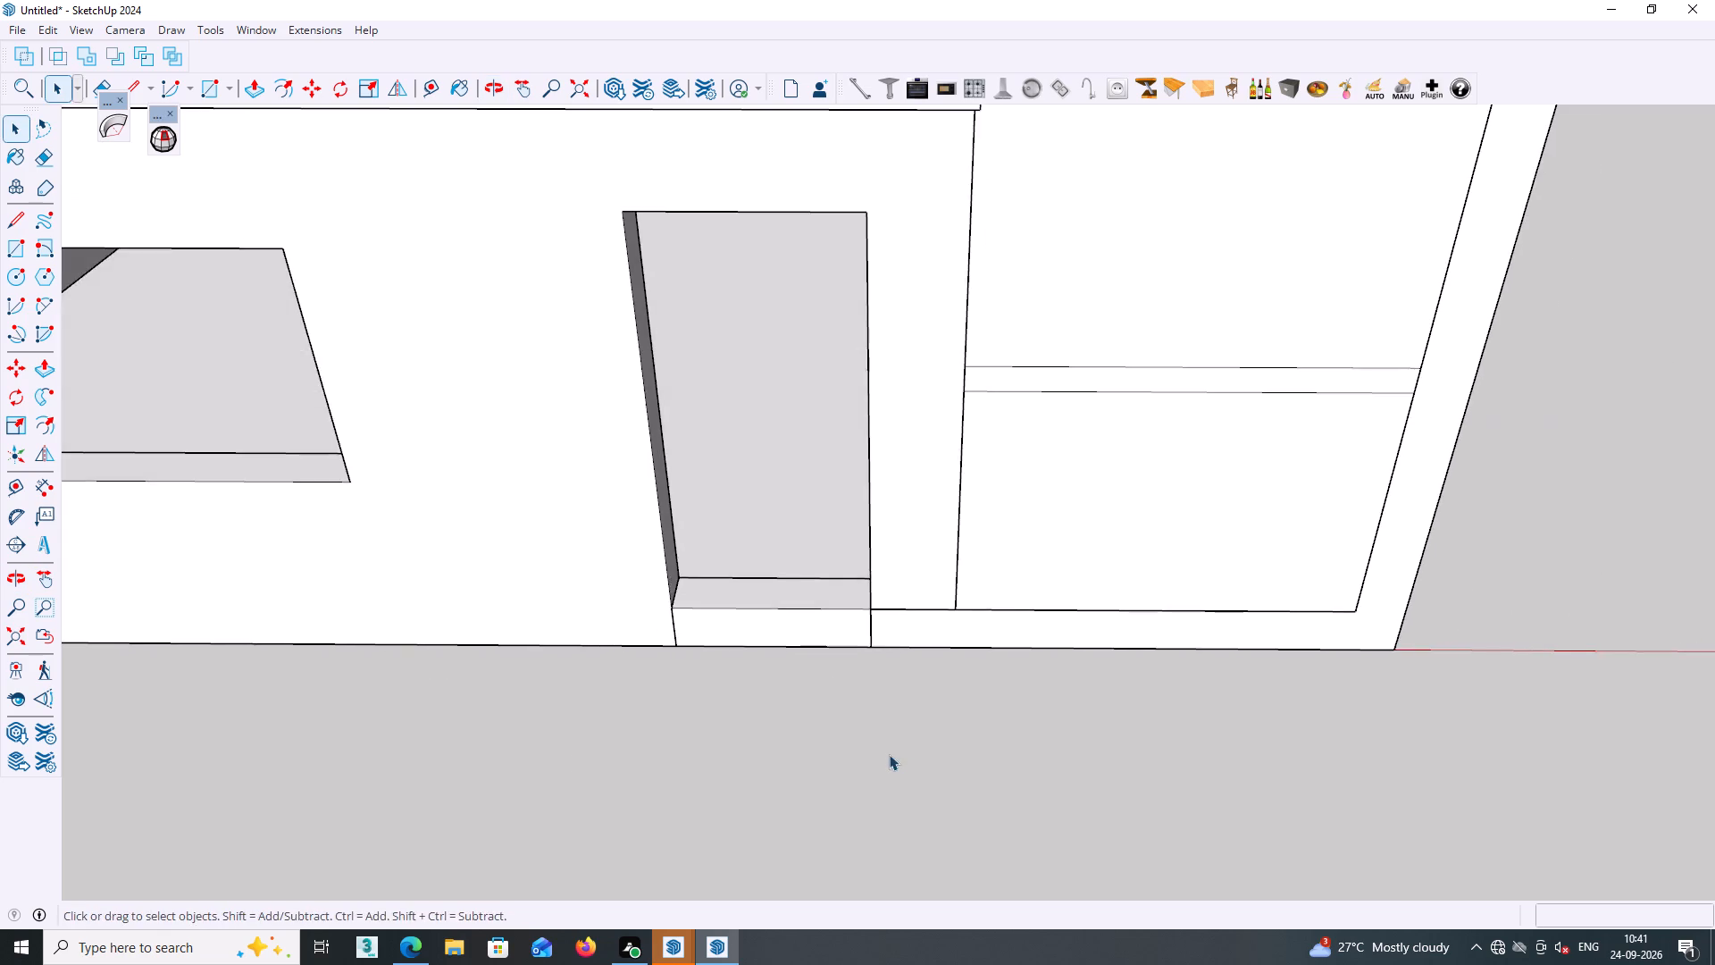
pyautogui.scroll(-6, 909, 765)
pyautogui.moveTo(953, 759); pyautogui.dragTo(1207, 618, button='middle')
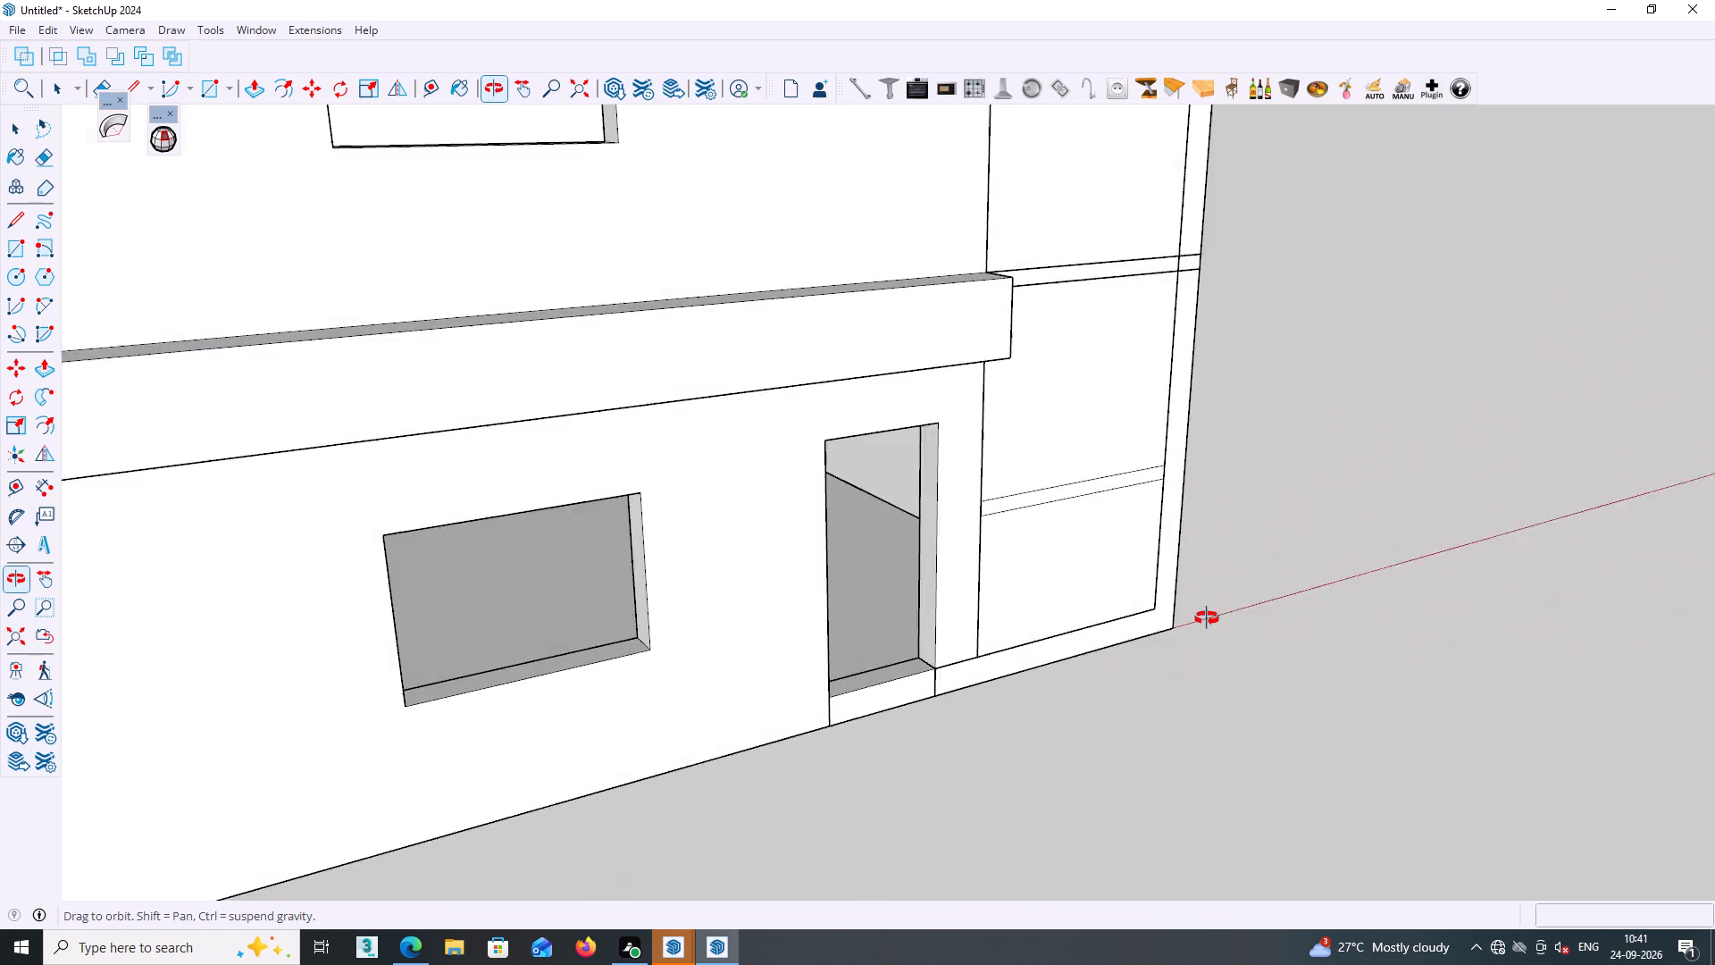
pyautogui.moveTo(1207, 618); pyautogui.dragTo(1002, 591, button='middle')
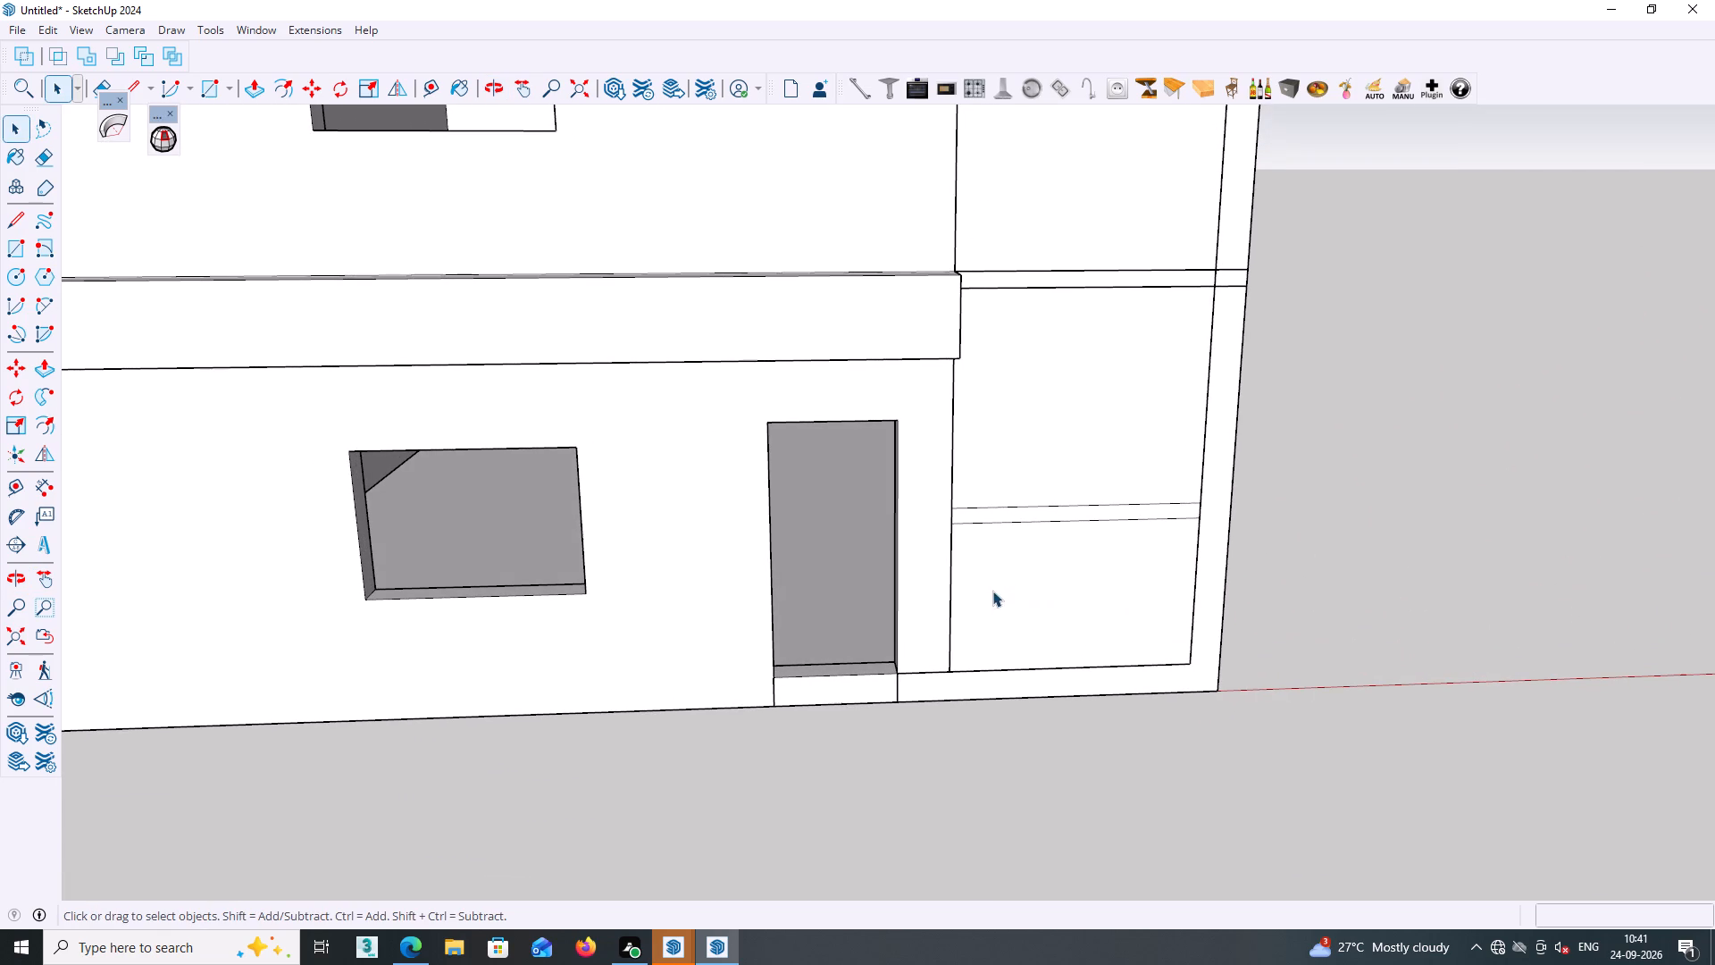
pyautogui.scroll(-6, 794, 670)
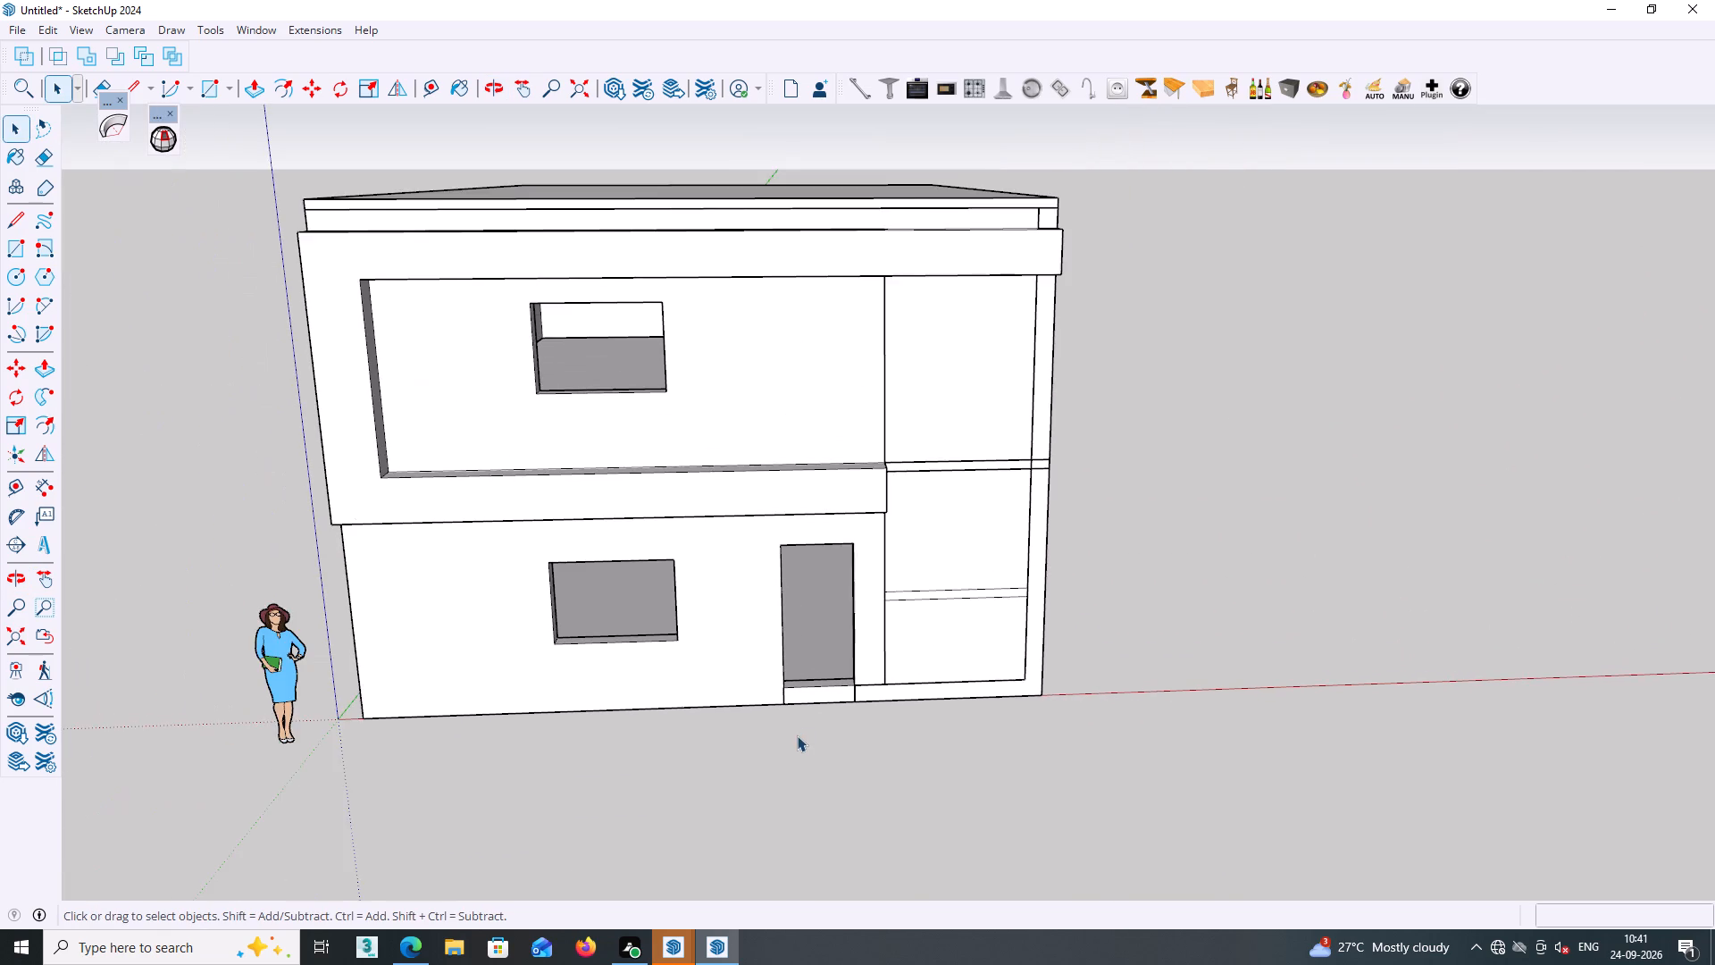
# Examine the tall facade feature and the lower panel's face and bounding edges beside the door.
pyautogui.moveTo(804, 729); pyautogui.dragTo(840, 728, button='middle')
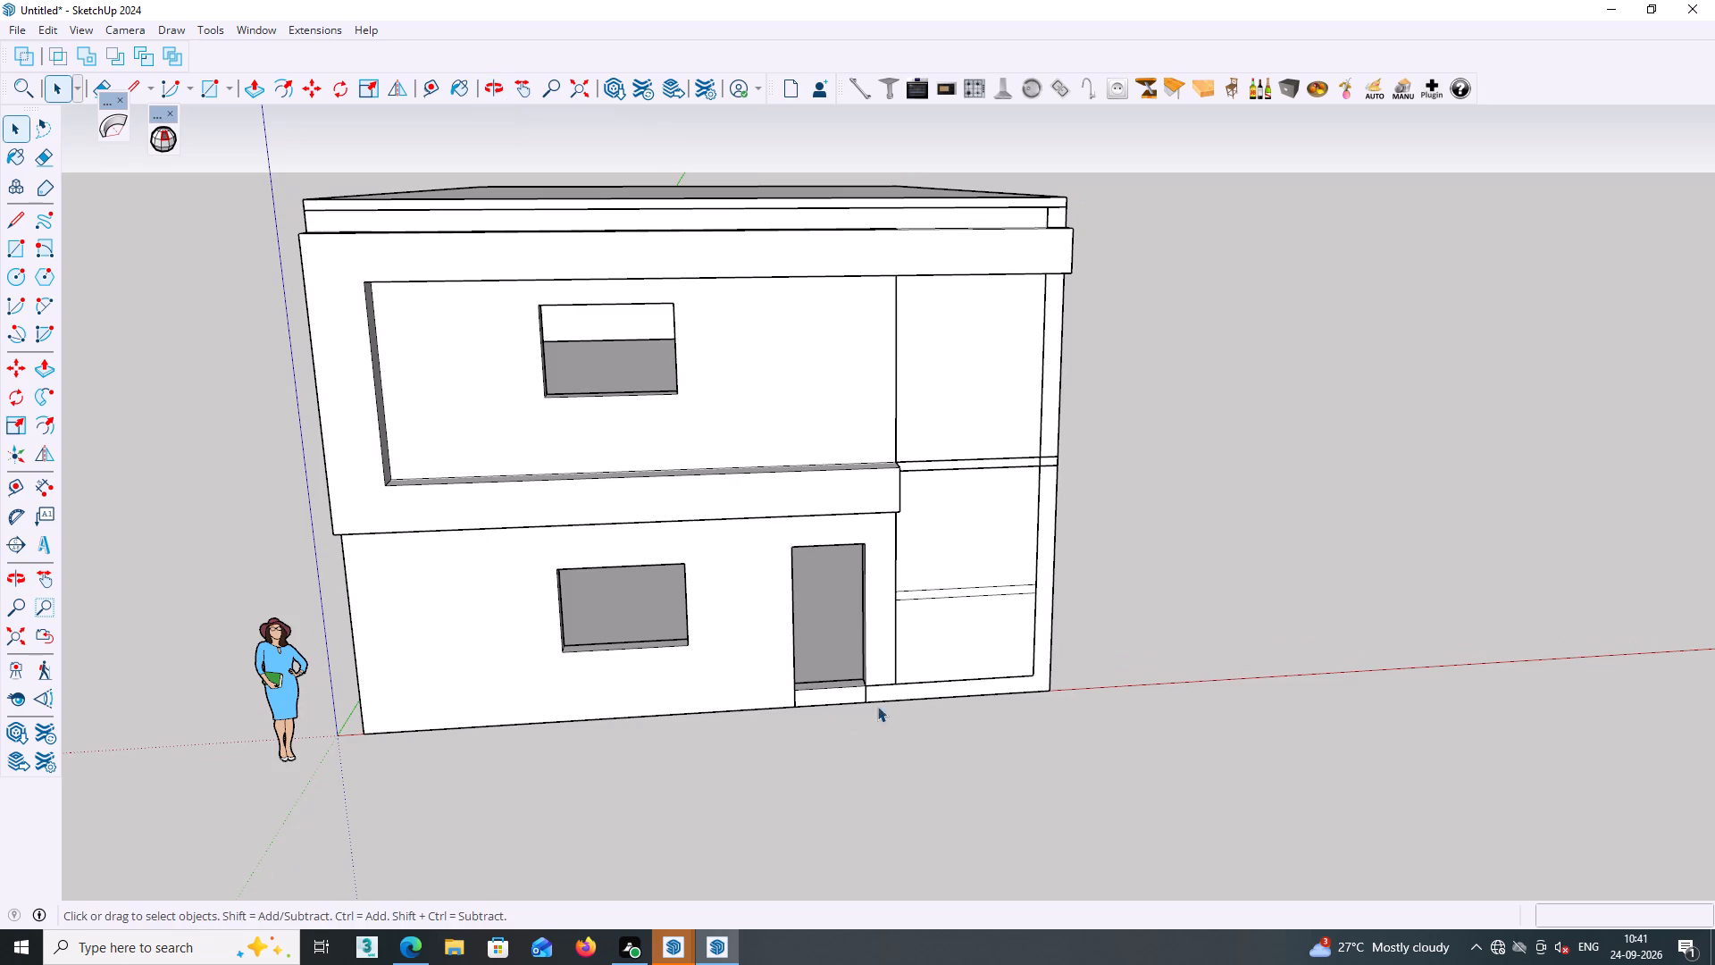
pyautogui.moveTo(889, 697); pyautogui.dragTo(914, 697, button='middle')
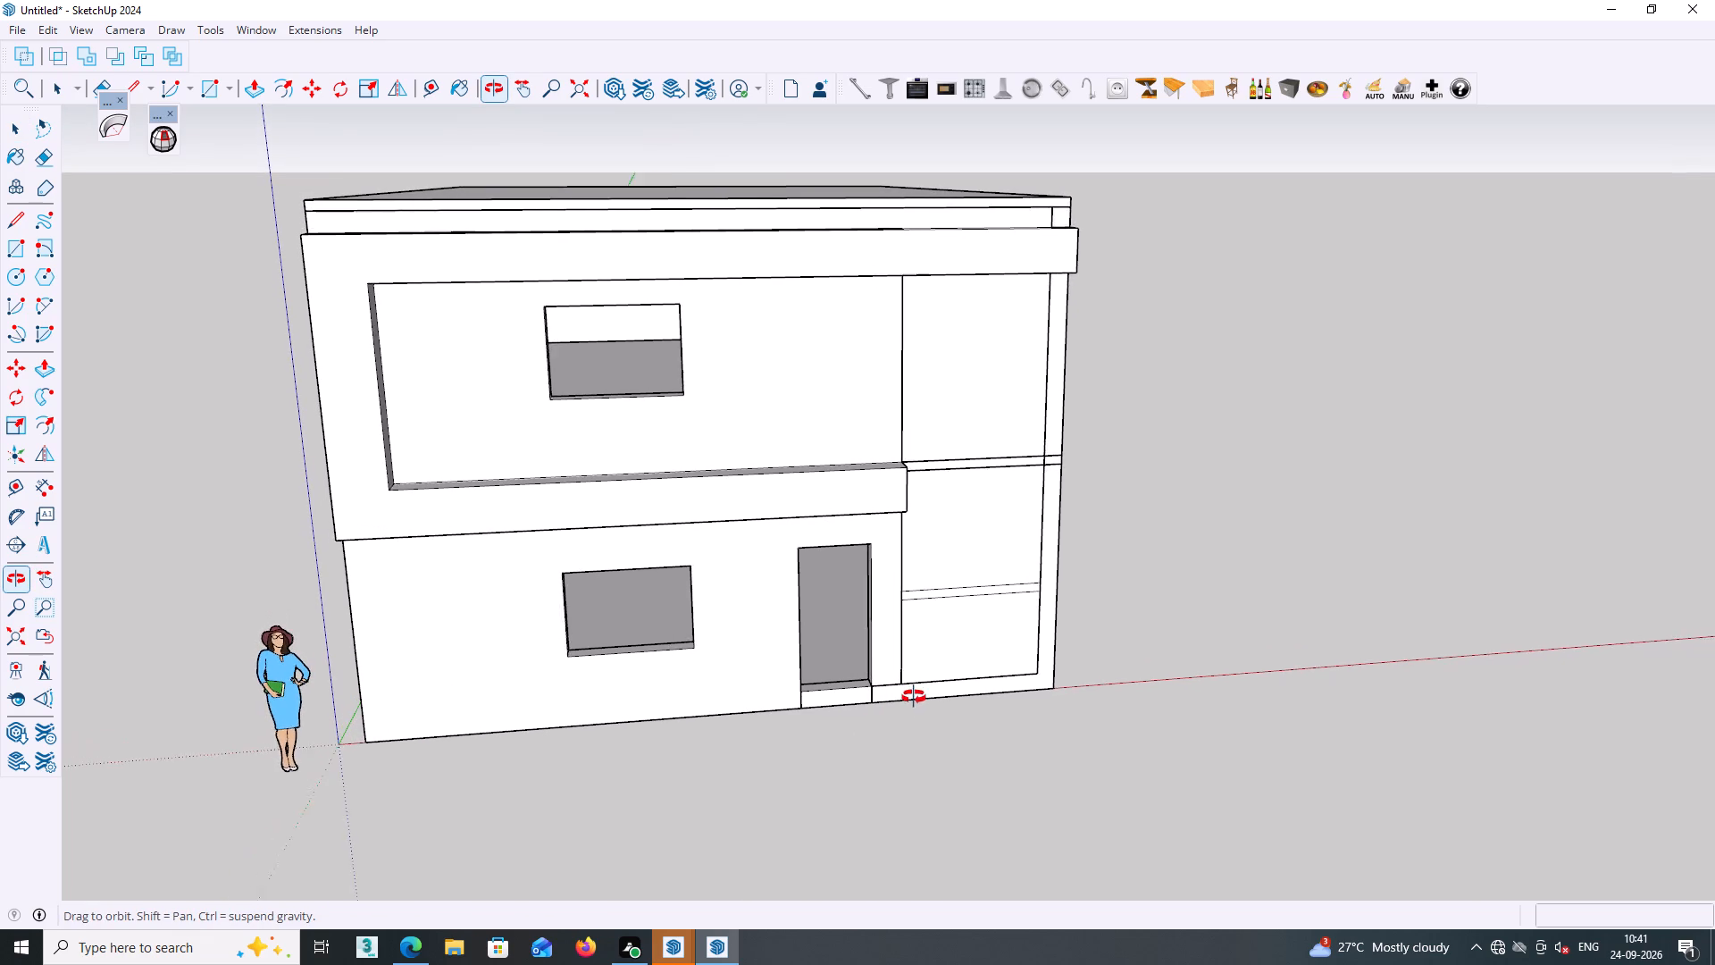
pyautogui.moveTo(914, 697); pyautogui.dragTo(942, 698, button='middle')
pyautogui.scroll(2, 949, 665)
pyautogui.click(950, 647)
pyautogui.tripleClick(950, 647)
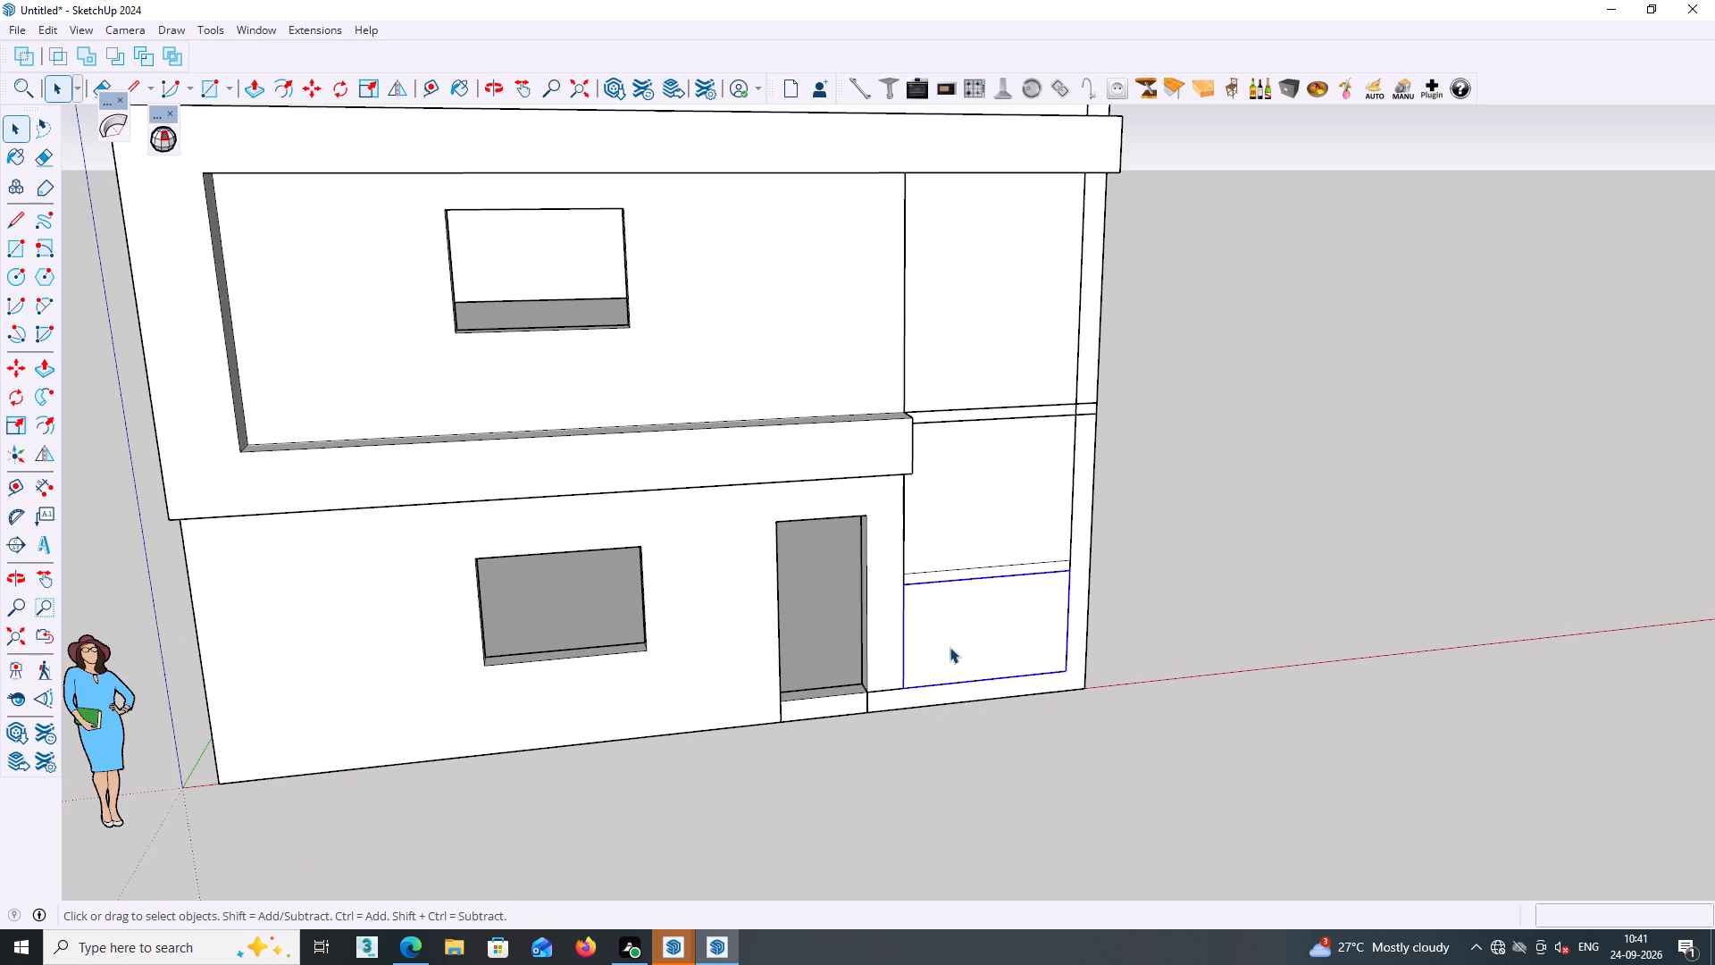
pyautogui.click(1196, 647)
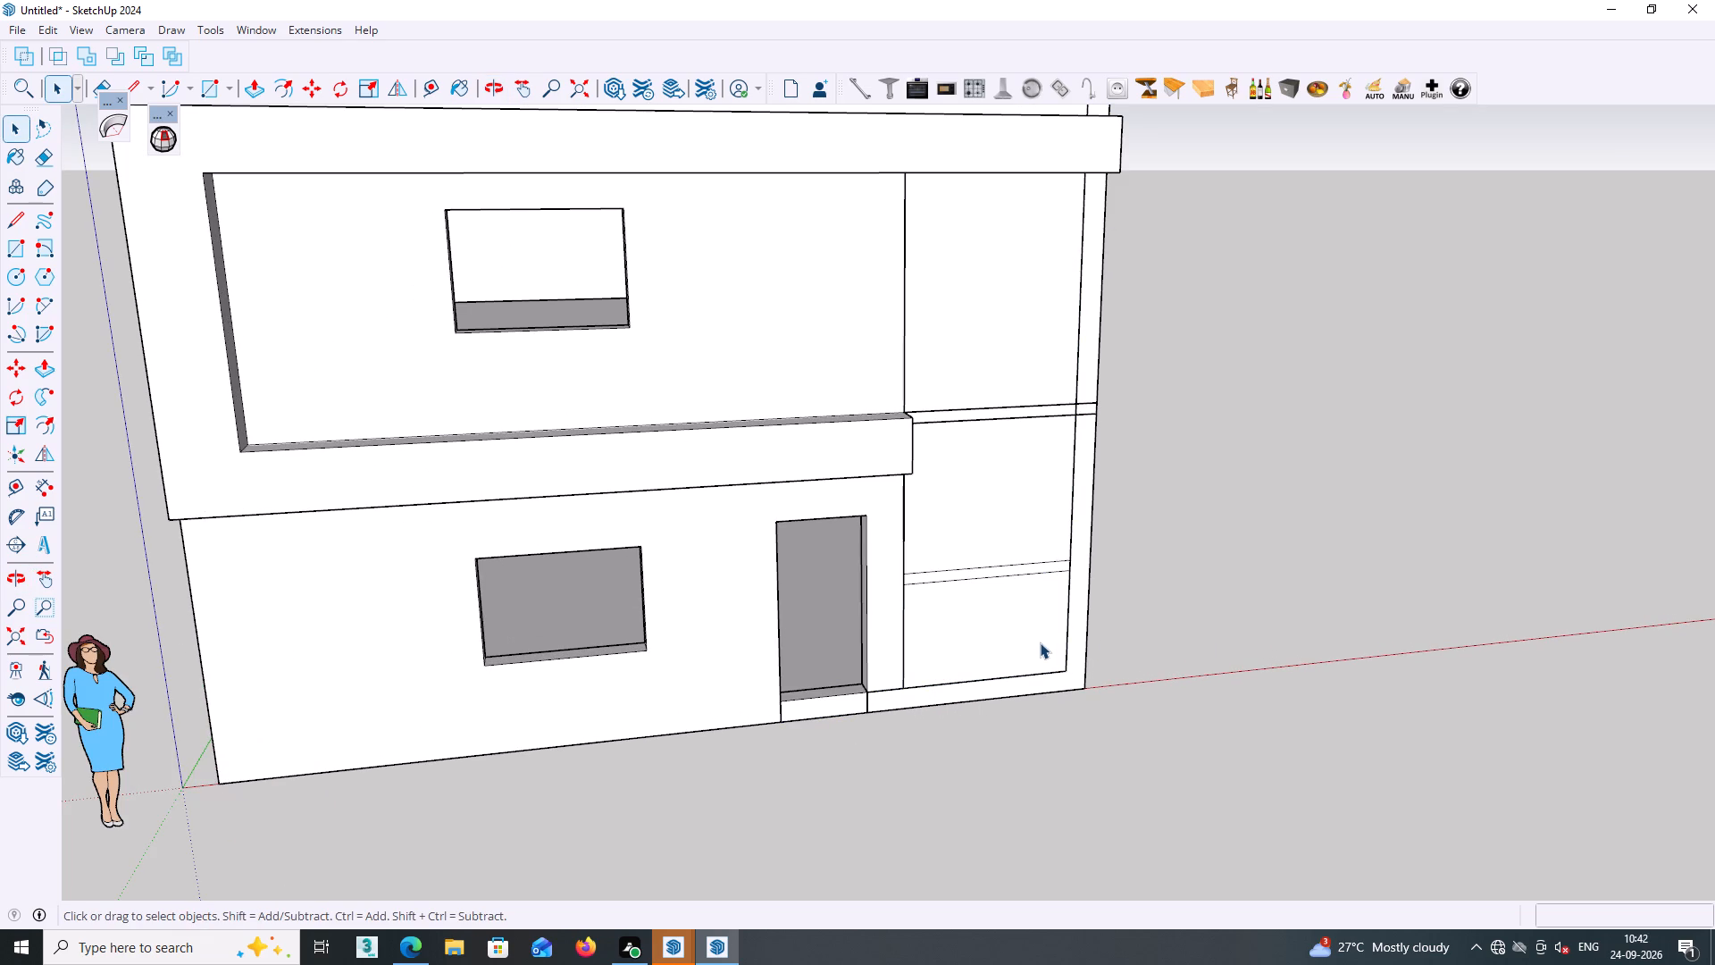
pyautogui.click(1040, 642)
pyautogui.click(1040, 642)
pyautogui.click(1025, 643)
pyautogui.click(1015, 643)
pyautogui.tripleClick(991, 634)
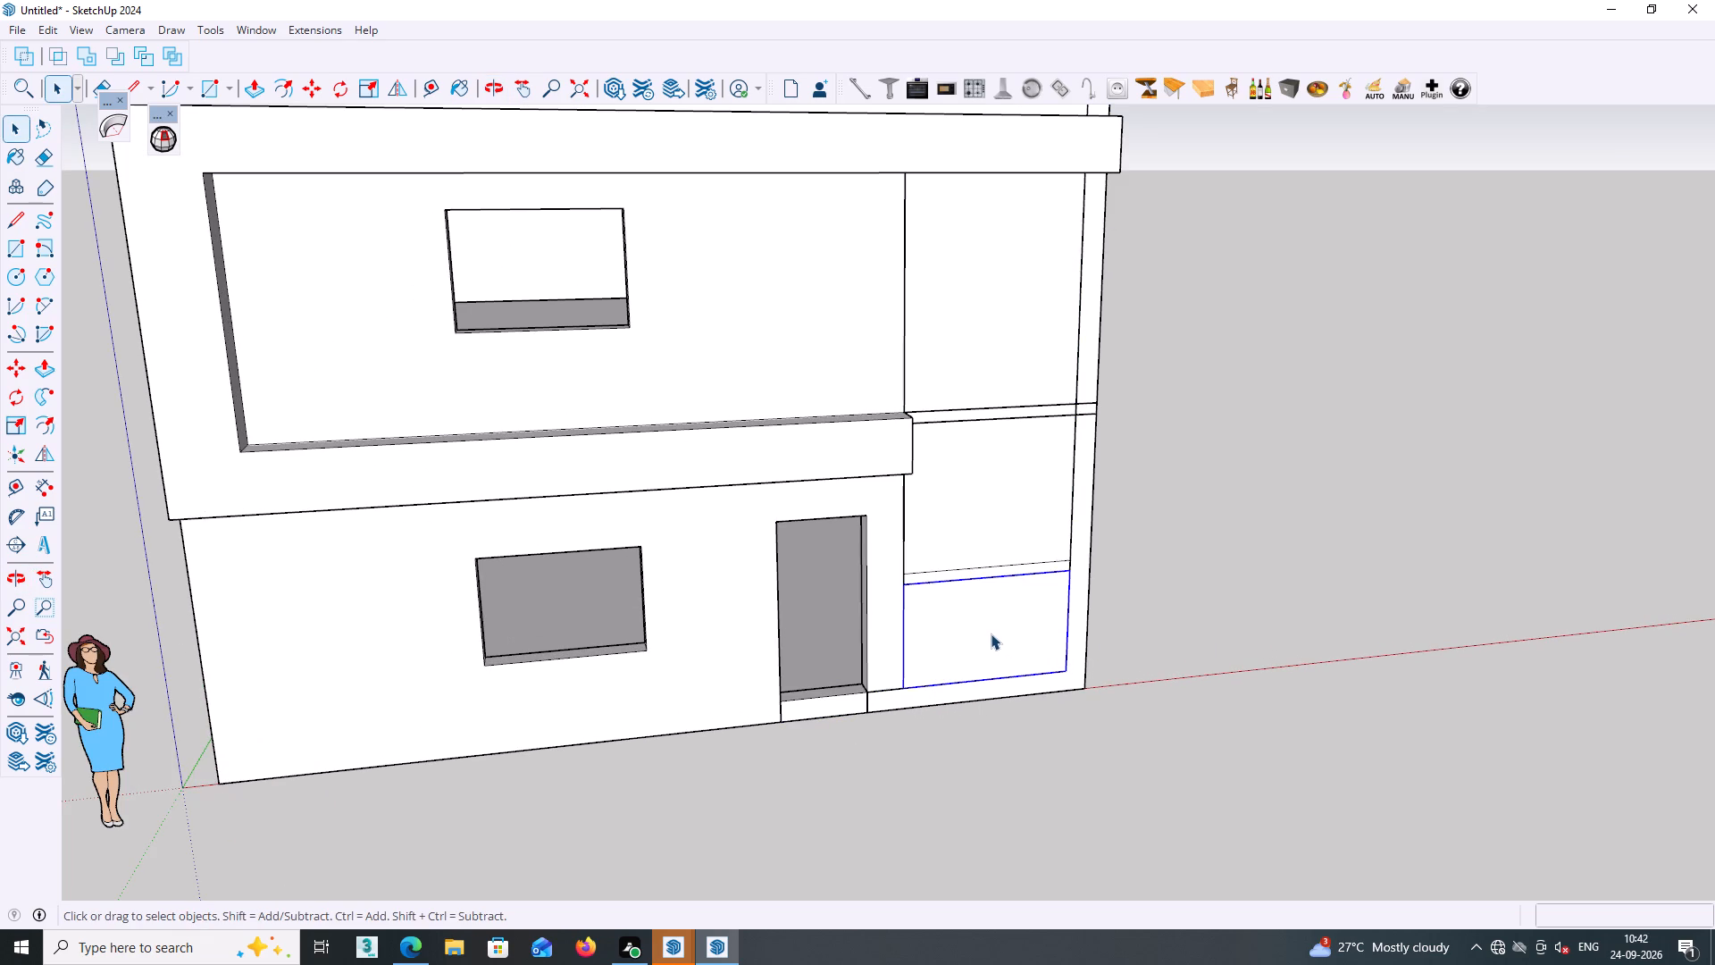
pyautogui.doubleClick(991, 631)
pyautogui.tripleClick(1252, 567)
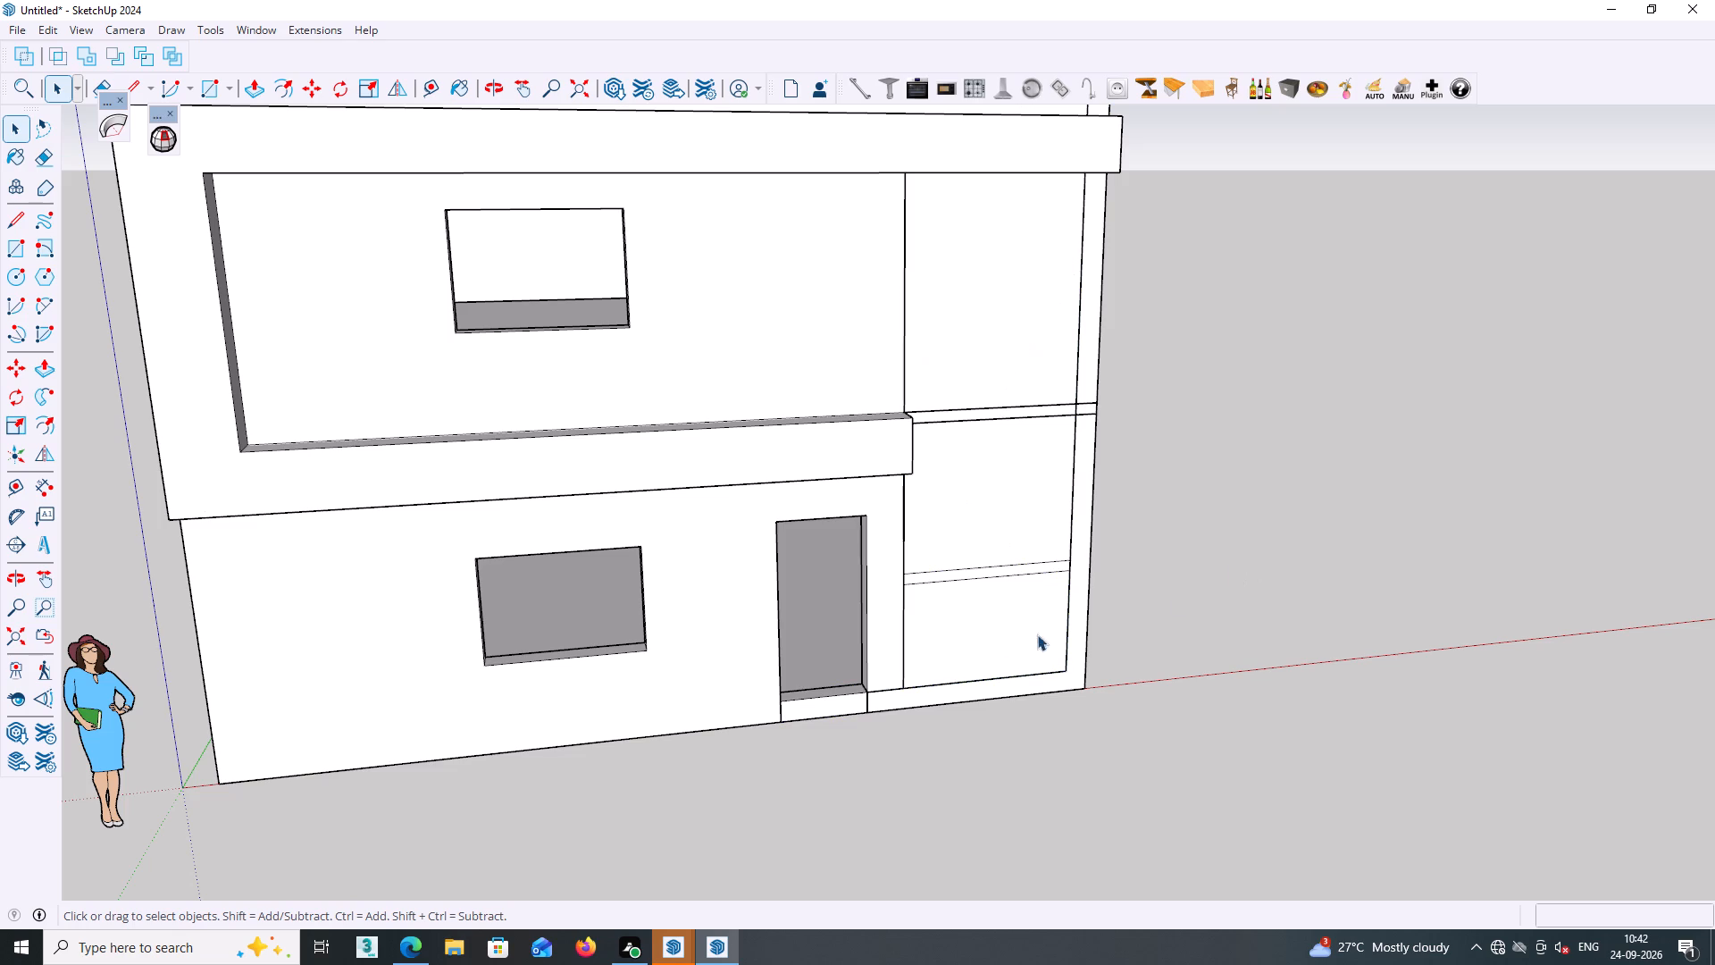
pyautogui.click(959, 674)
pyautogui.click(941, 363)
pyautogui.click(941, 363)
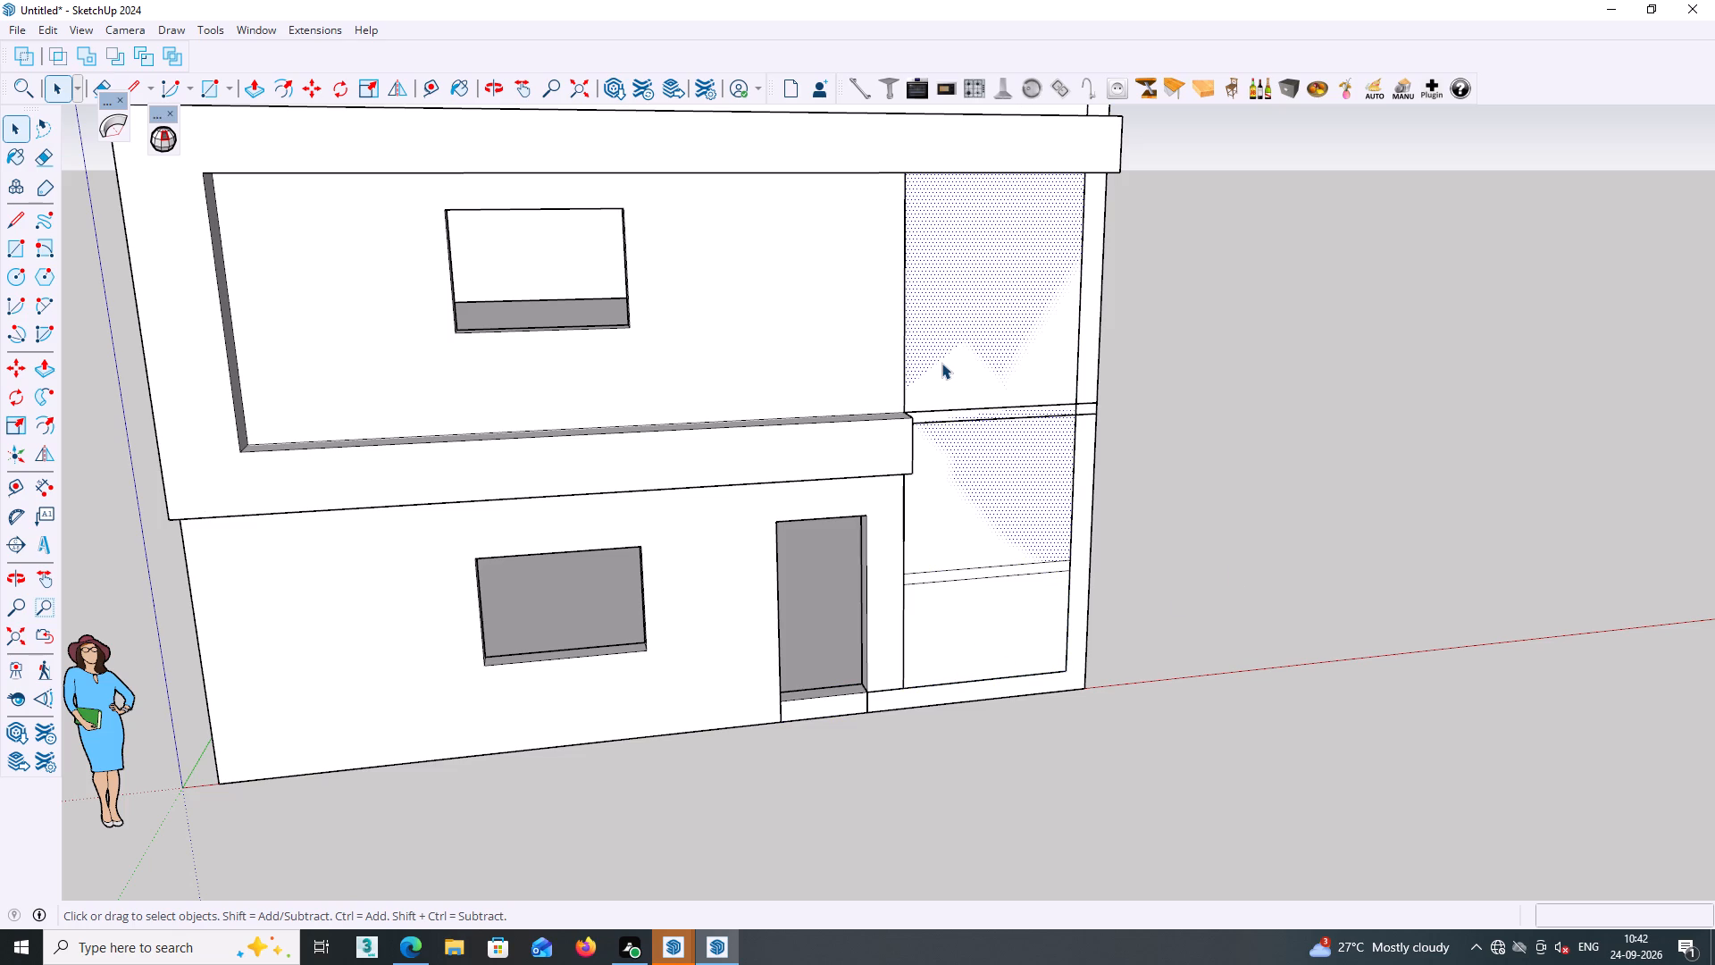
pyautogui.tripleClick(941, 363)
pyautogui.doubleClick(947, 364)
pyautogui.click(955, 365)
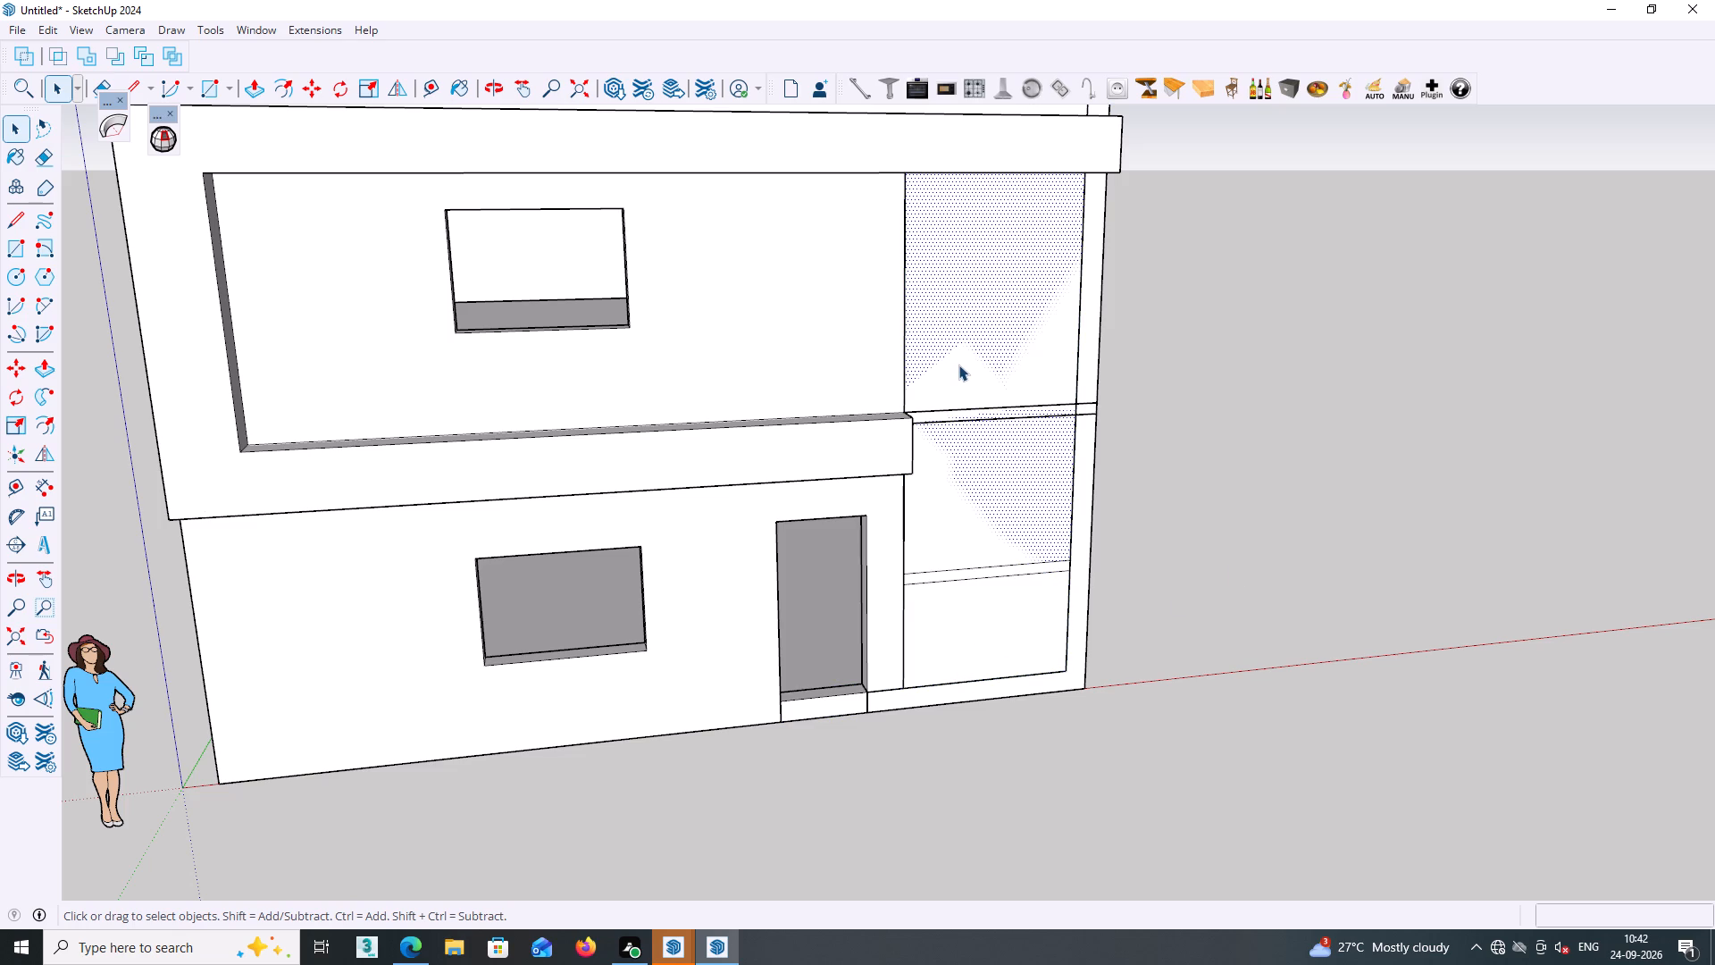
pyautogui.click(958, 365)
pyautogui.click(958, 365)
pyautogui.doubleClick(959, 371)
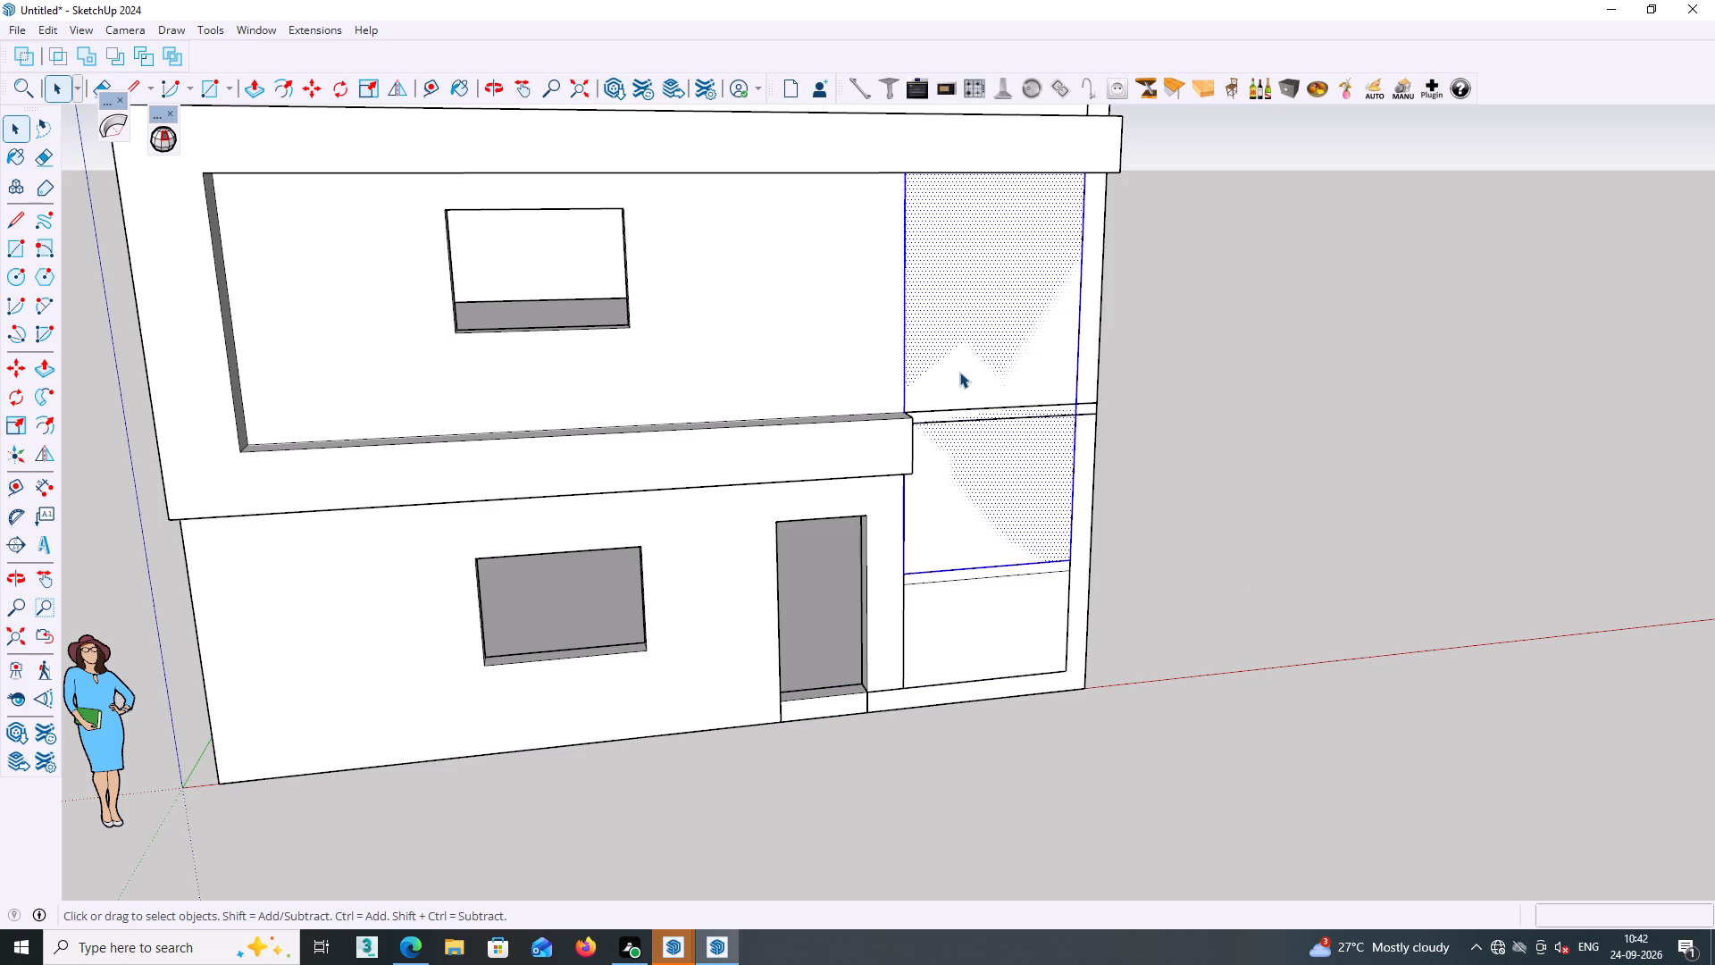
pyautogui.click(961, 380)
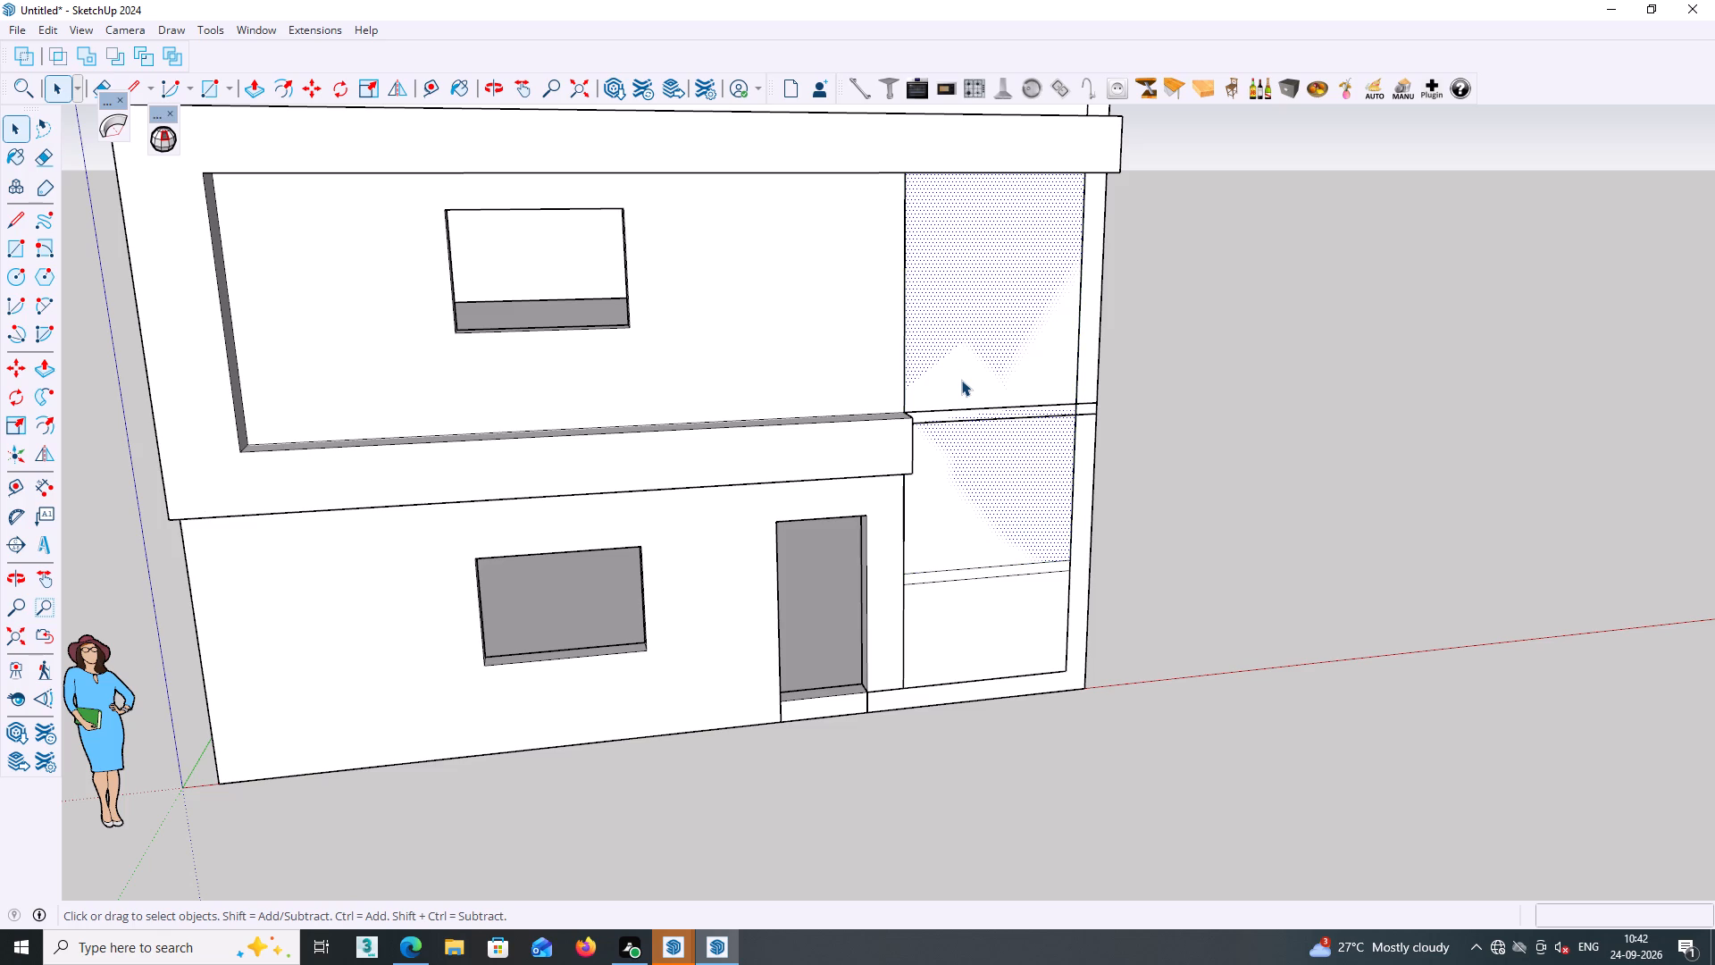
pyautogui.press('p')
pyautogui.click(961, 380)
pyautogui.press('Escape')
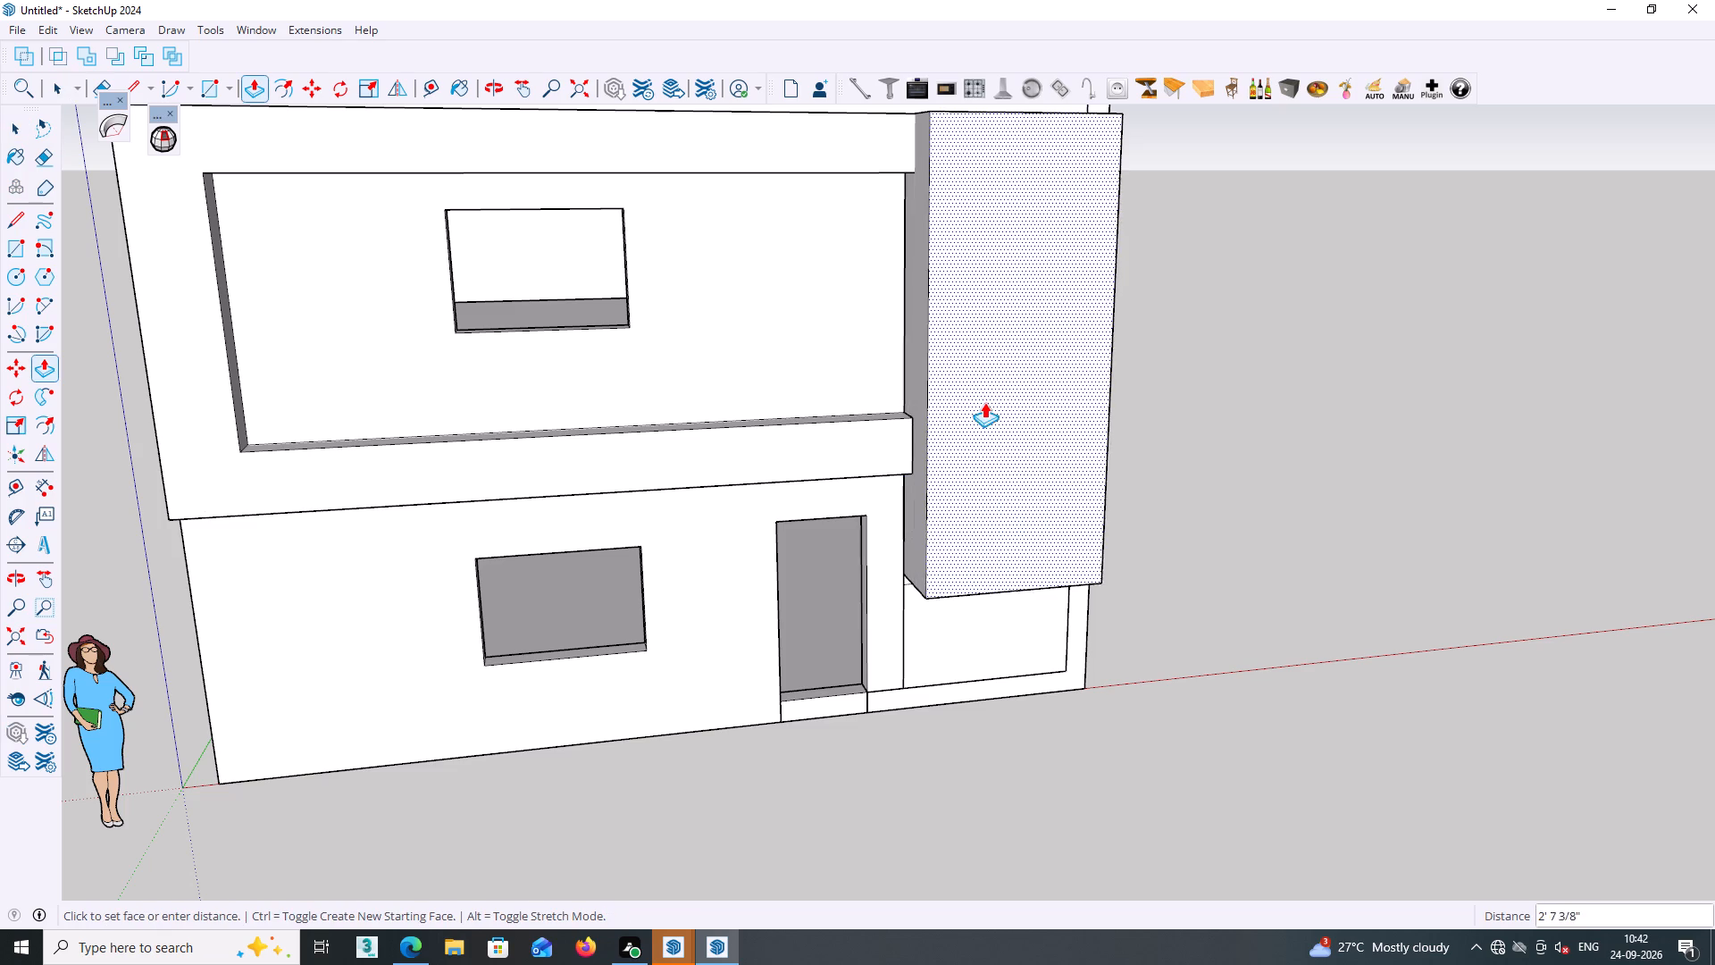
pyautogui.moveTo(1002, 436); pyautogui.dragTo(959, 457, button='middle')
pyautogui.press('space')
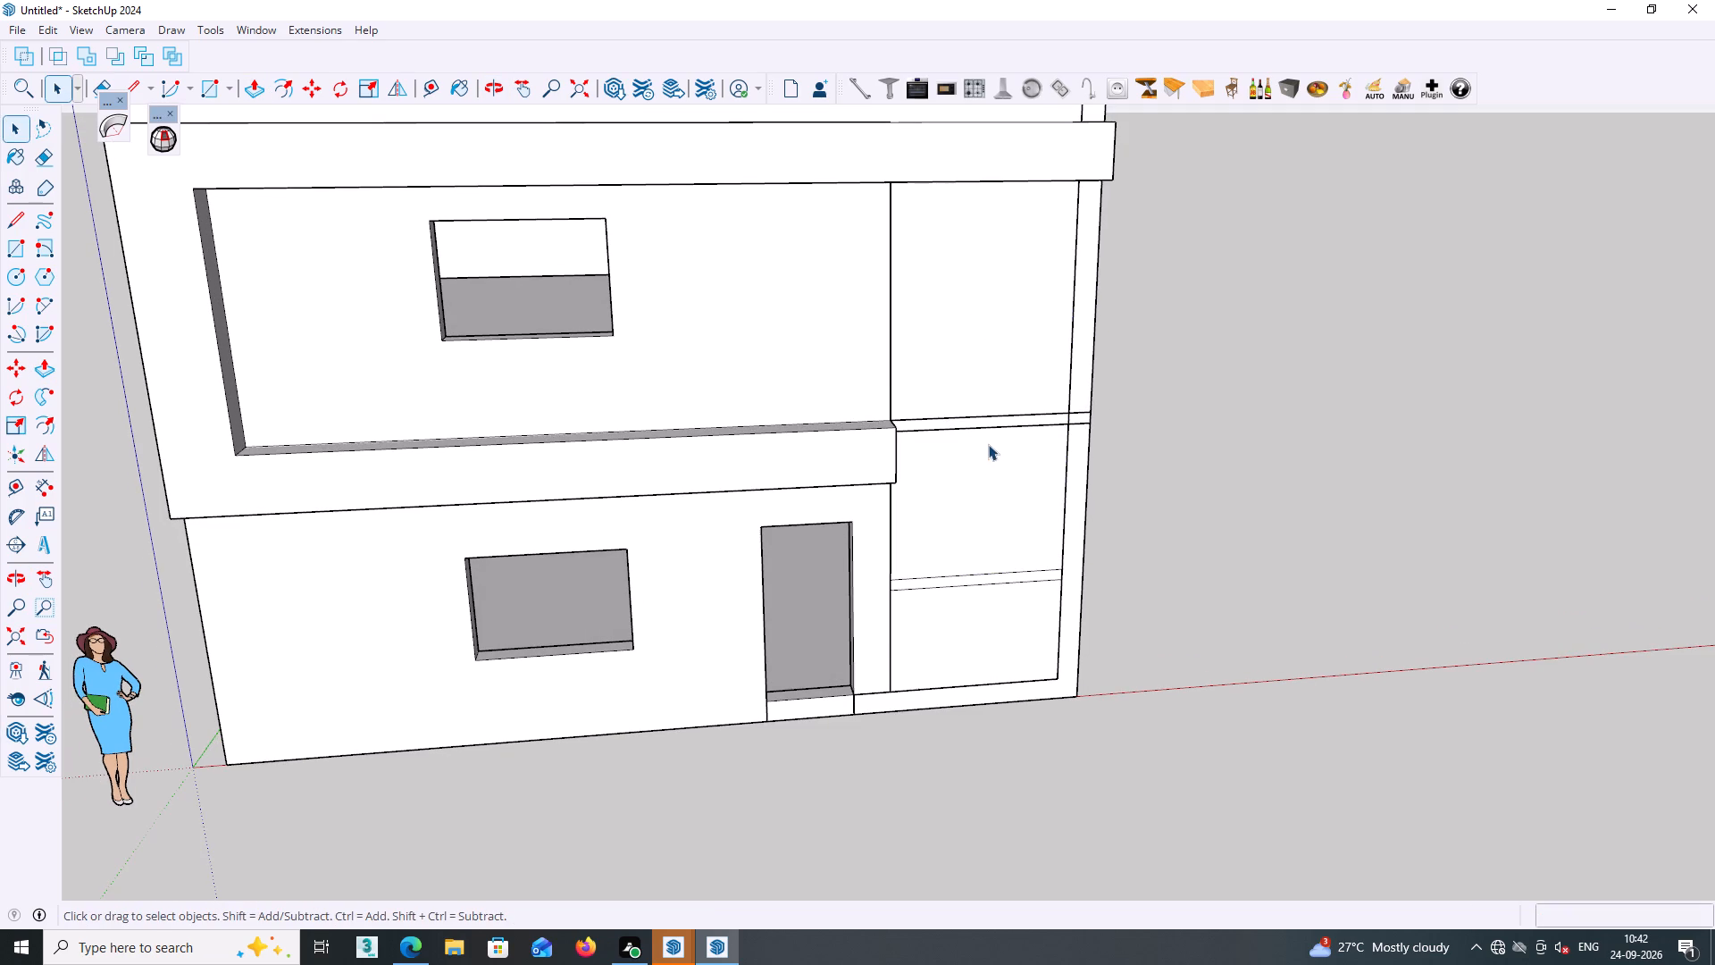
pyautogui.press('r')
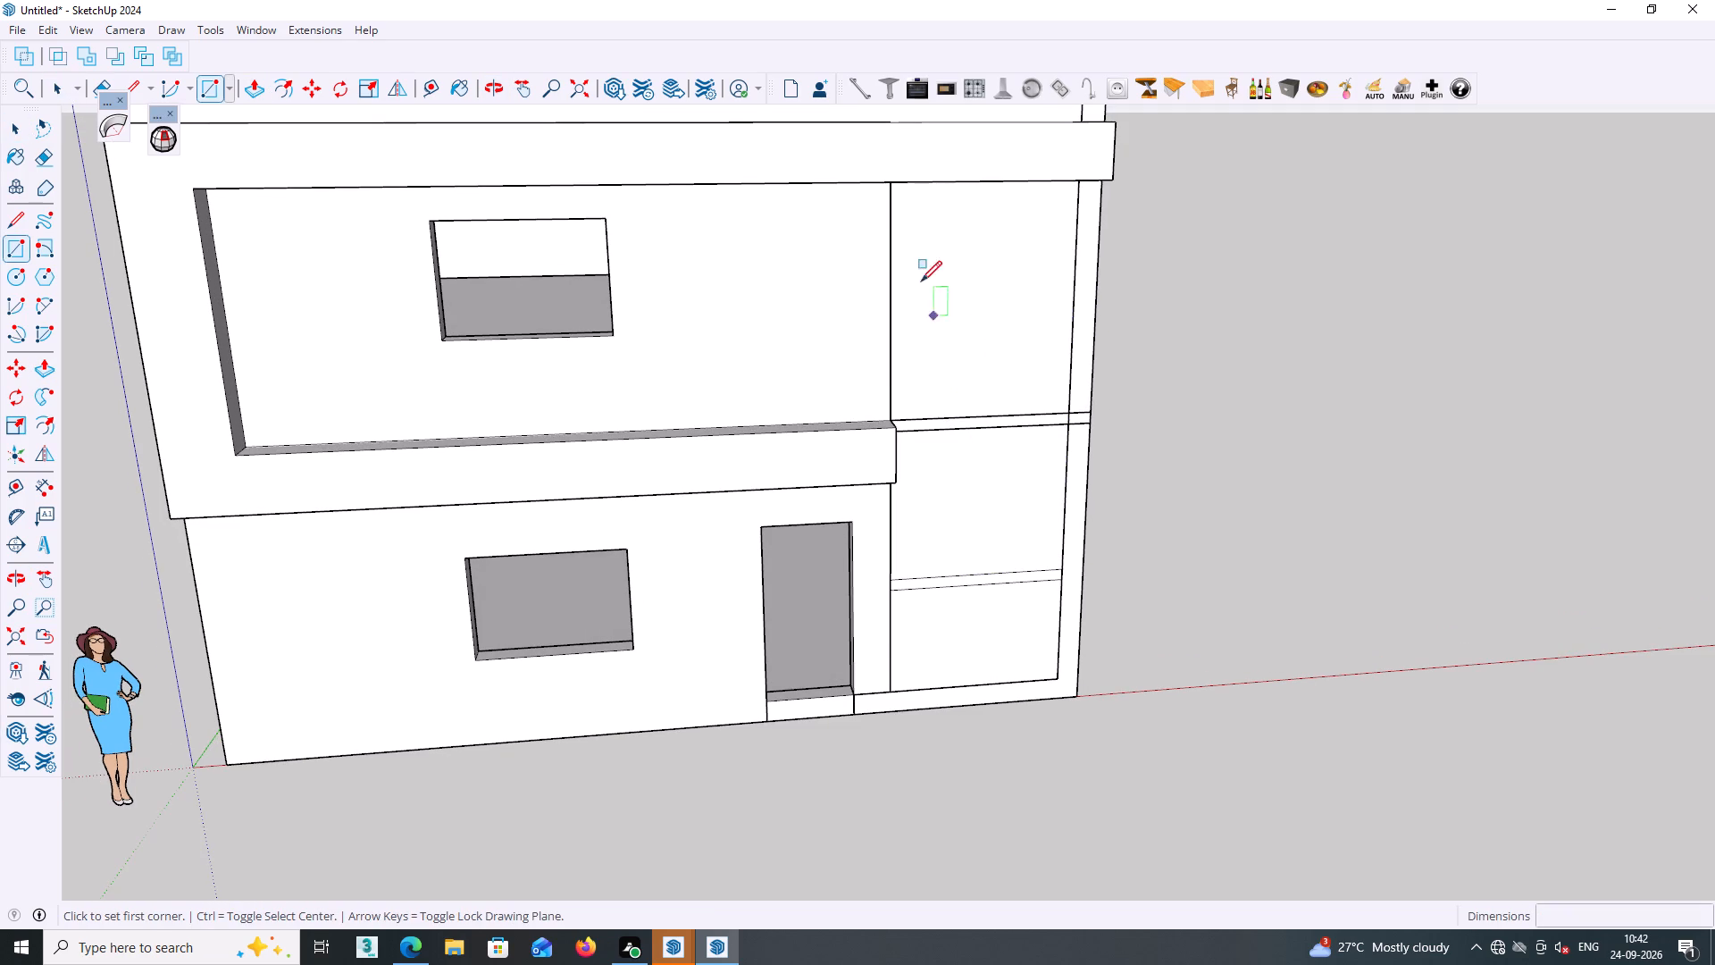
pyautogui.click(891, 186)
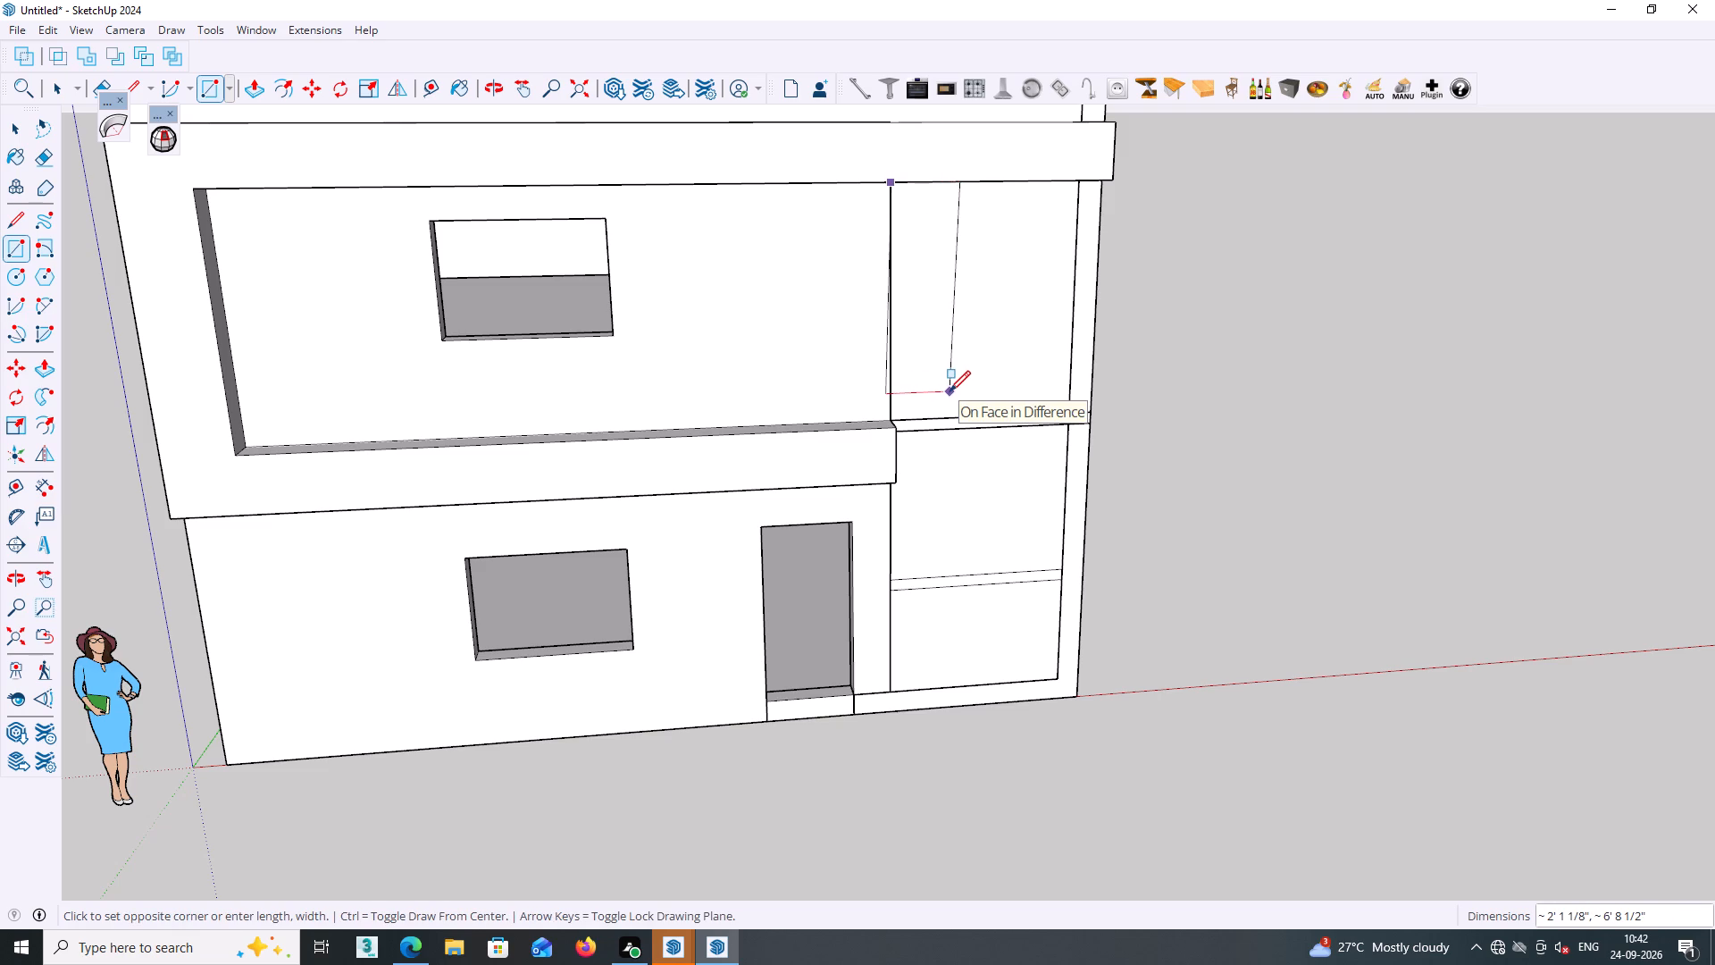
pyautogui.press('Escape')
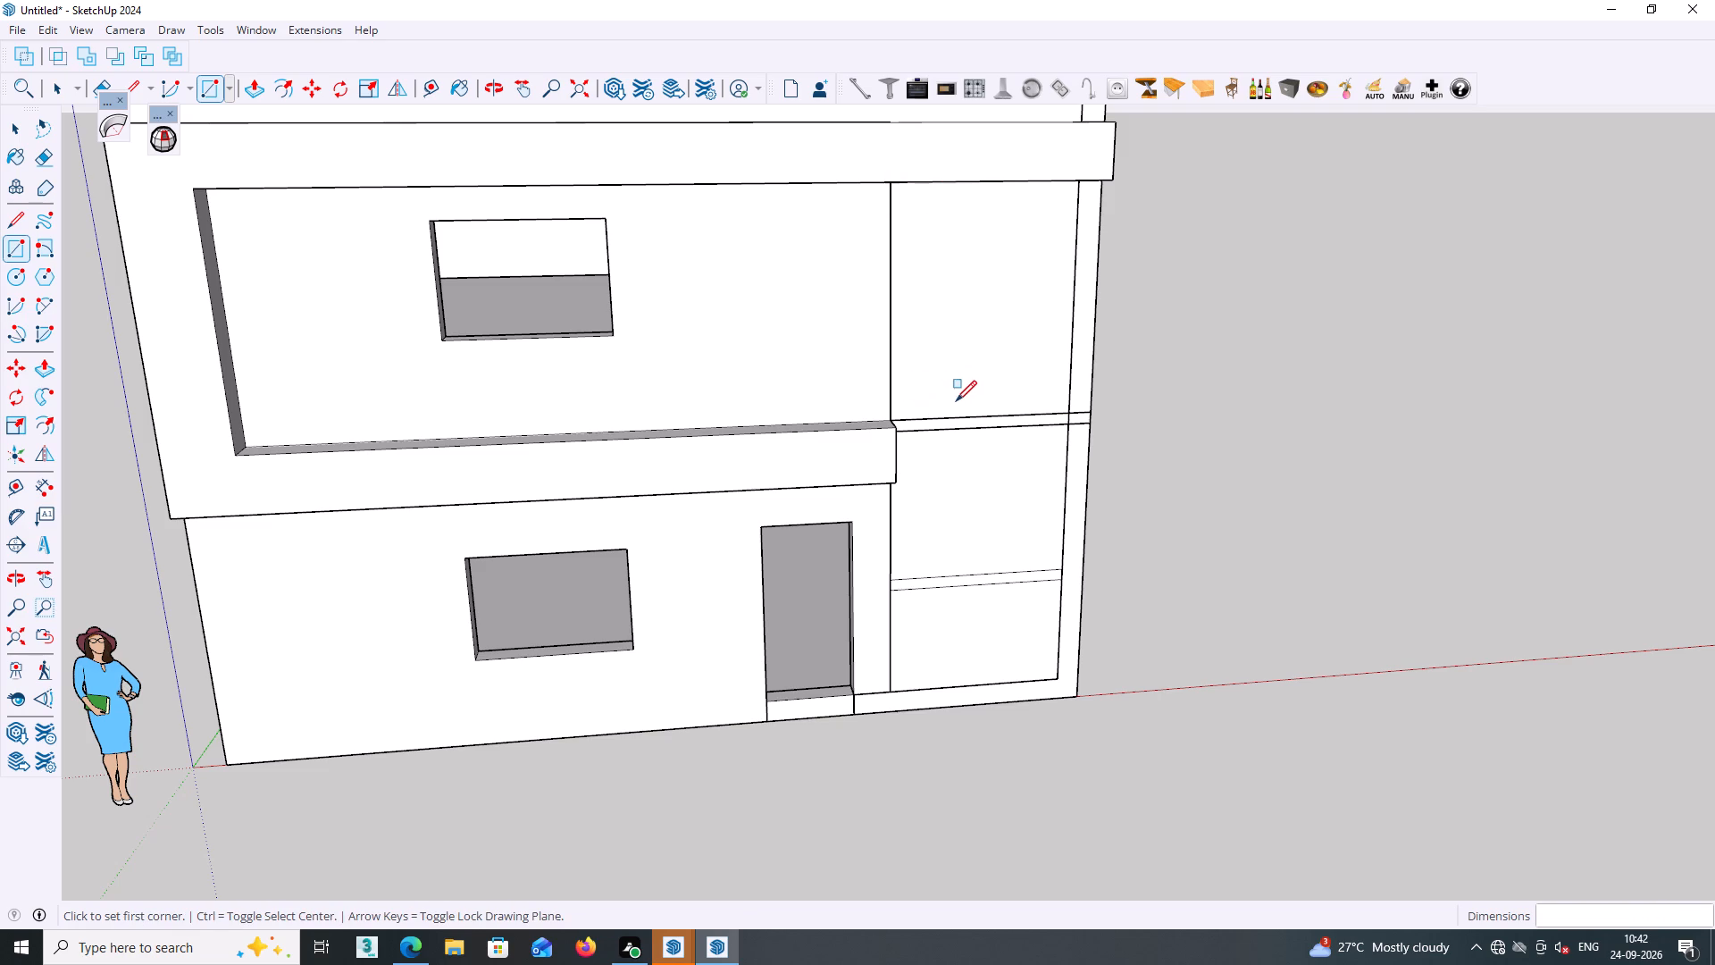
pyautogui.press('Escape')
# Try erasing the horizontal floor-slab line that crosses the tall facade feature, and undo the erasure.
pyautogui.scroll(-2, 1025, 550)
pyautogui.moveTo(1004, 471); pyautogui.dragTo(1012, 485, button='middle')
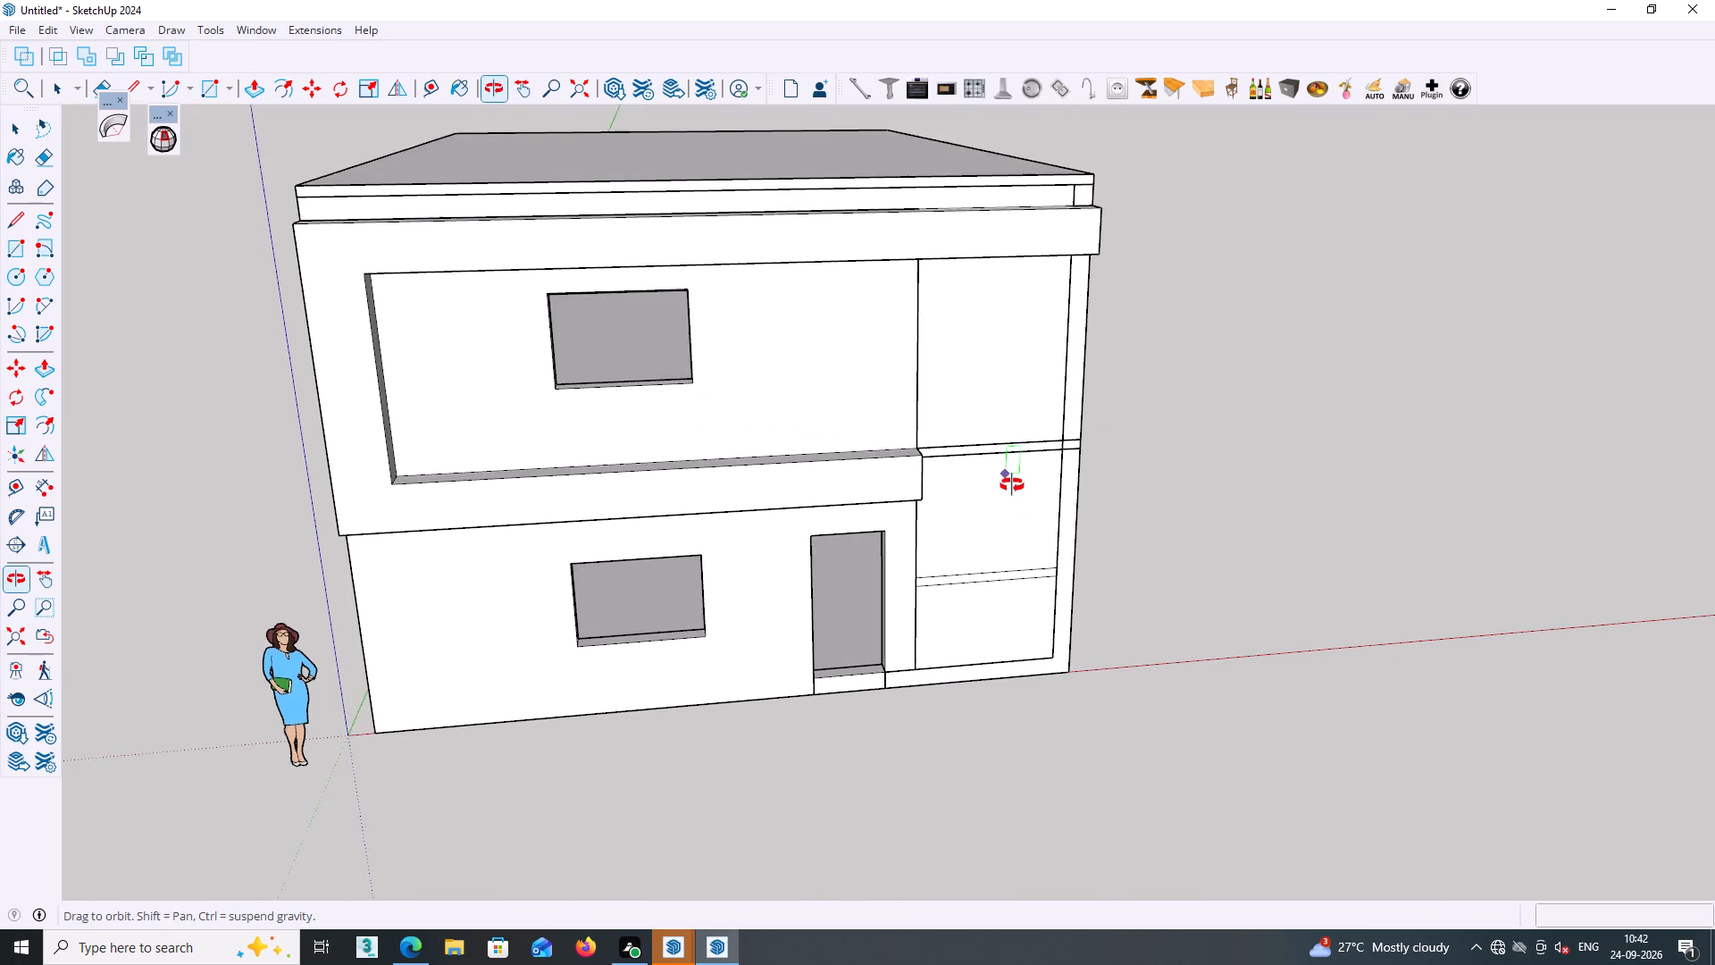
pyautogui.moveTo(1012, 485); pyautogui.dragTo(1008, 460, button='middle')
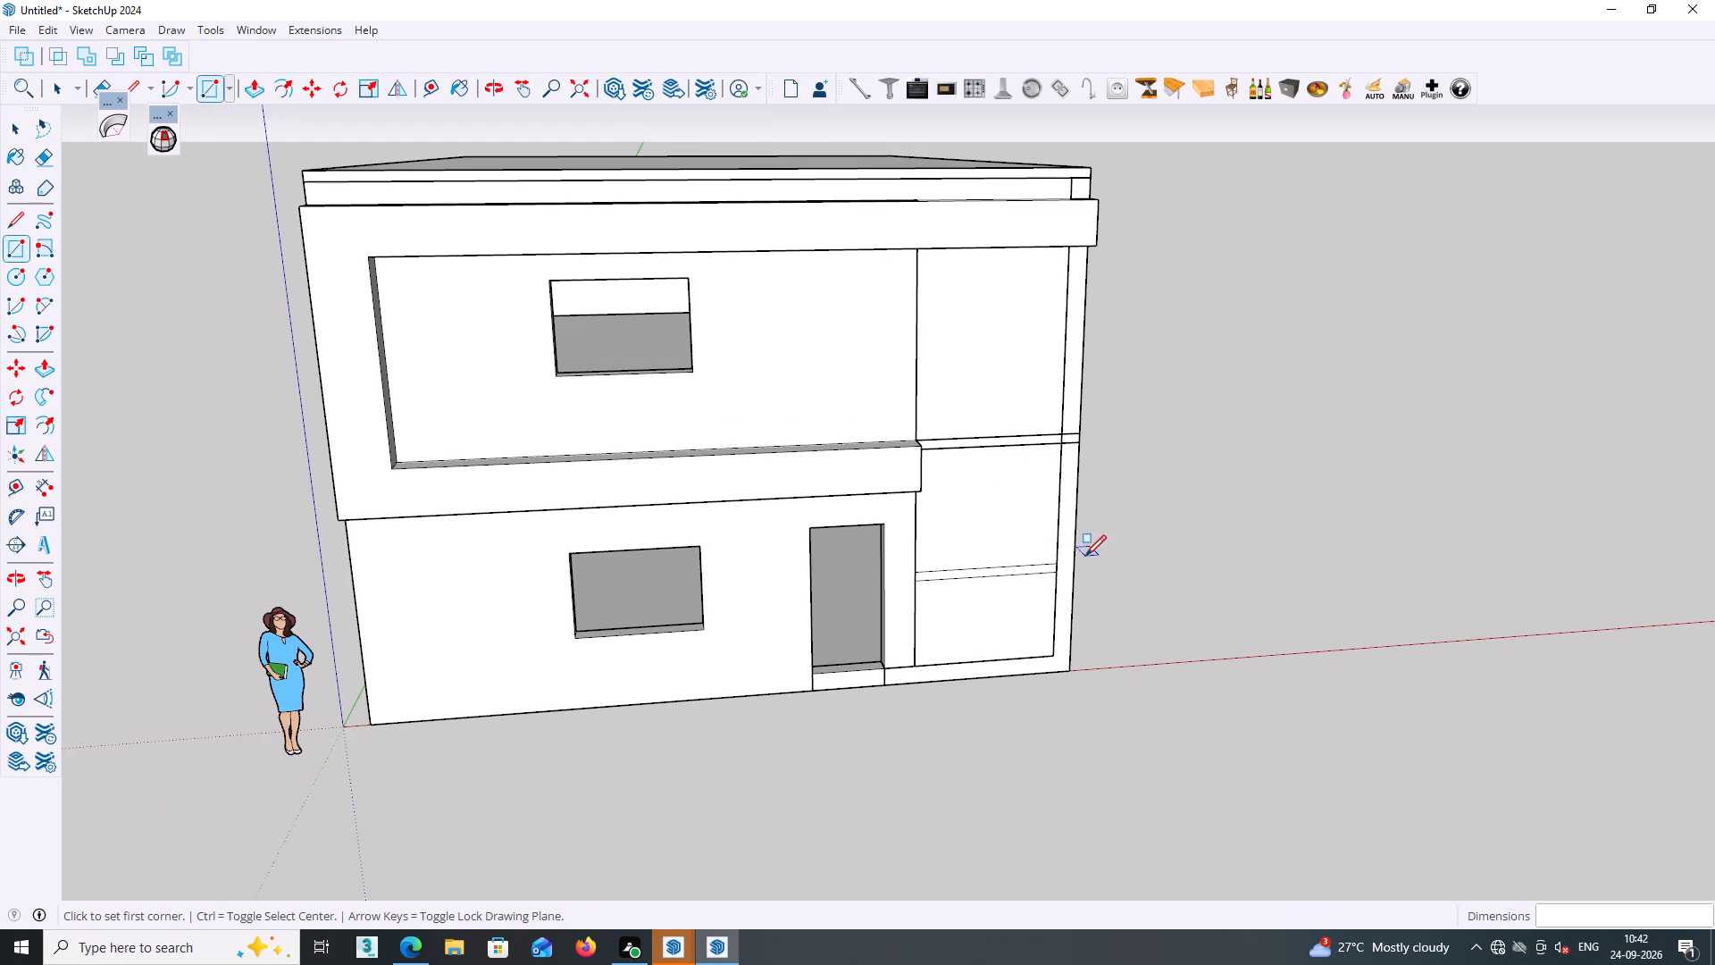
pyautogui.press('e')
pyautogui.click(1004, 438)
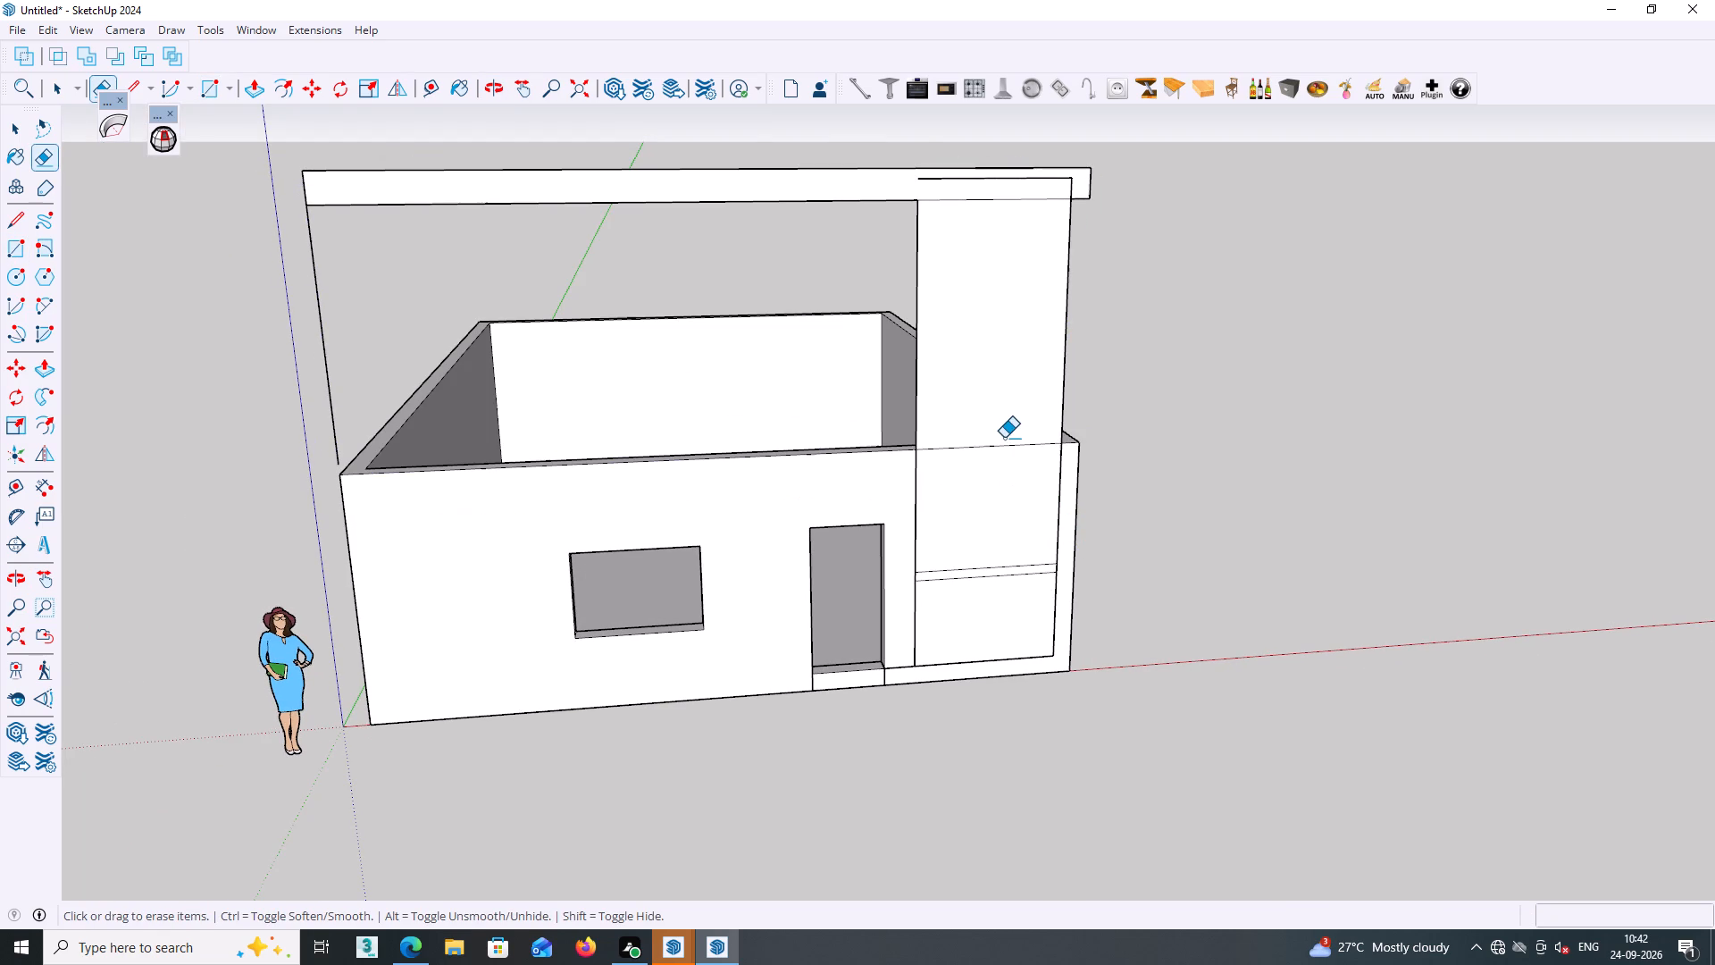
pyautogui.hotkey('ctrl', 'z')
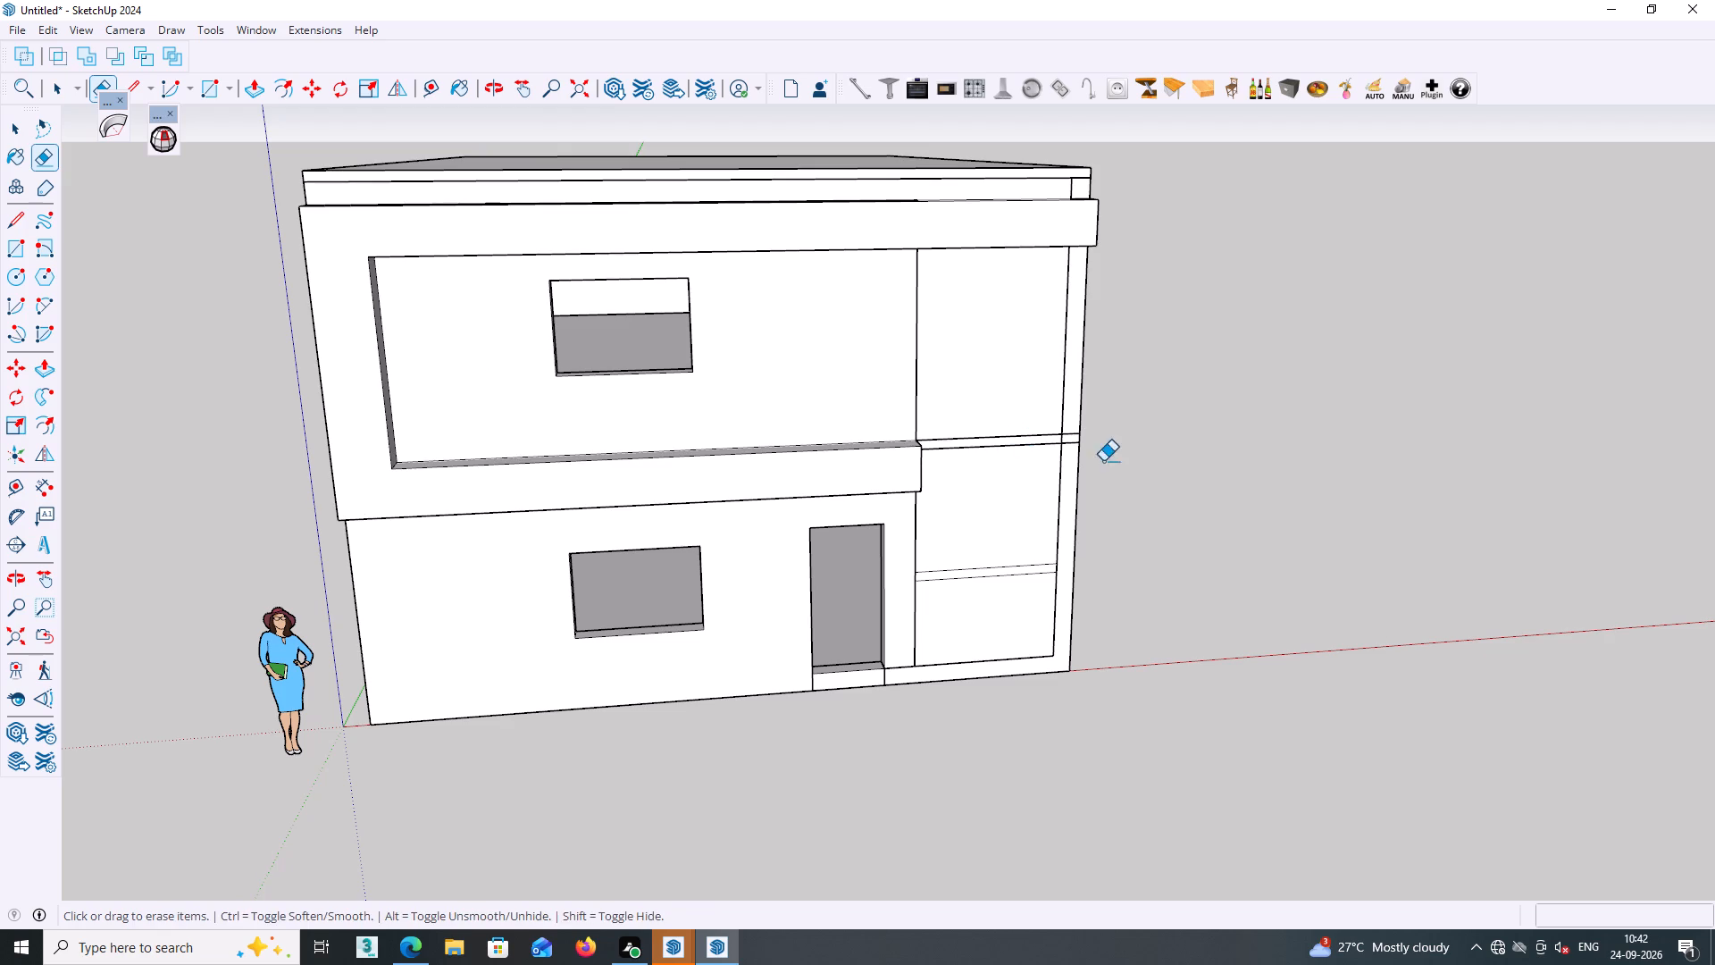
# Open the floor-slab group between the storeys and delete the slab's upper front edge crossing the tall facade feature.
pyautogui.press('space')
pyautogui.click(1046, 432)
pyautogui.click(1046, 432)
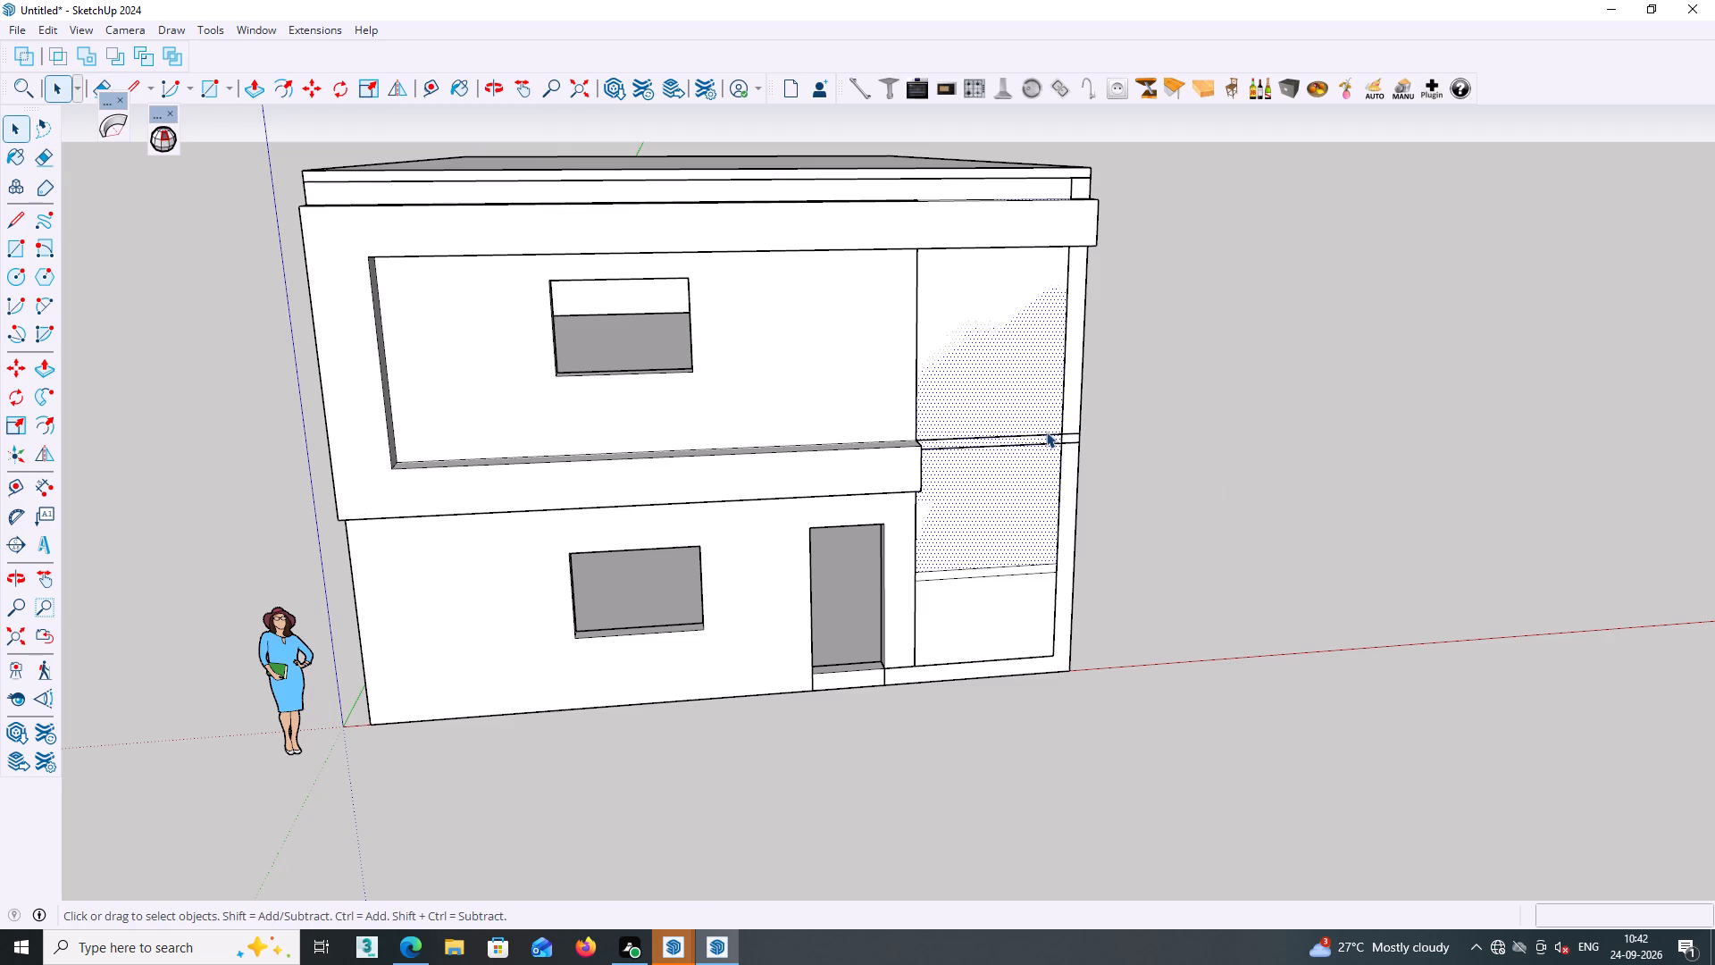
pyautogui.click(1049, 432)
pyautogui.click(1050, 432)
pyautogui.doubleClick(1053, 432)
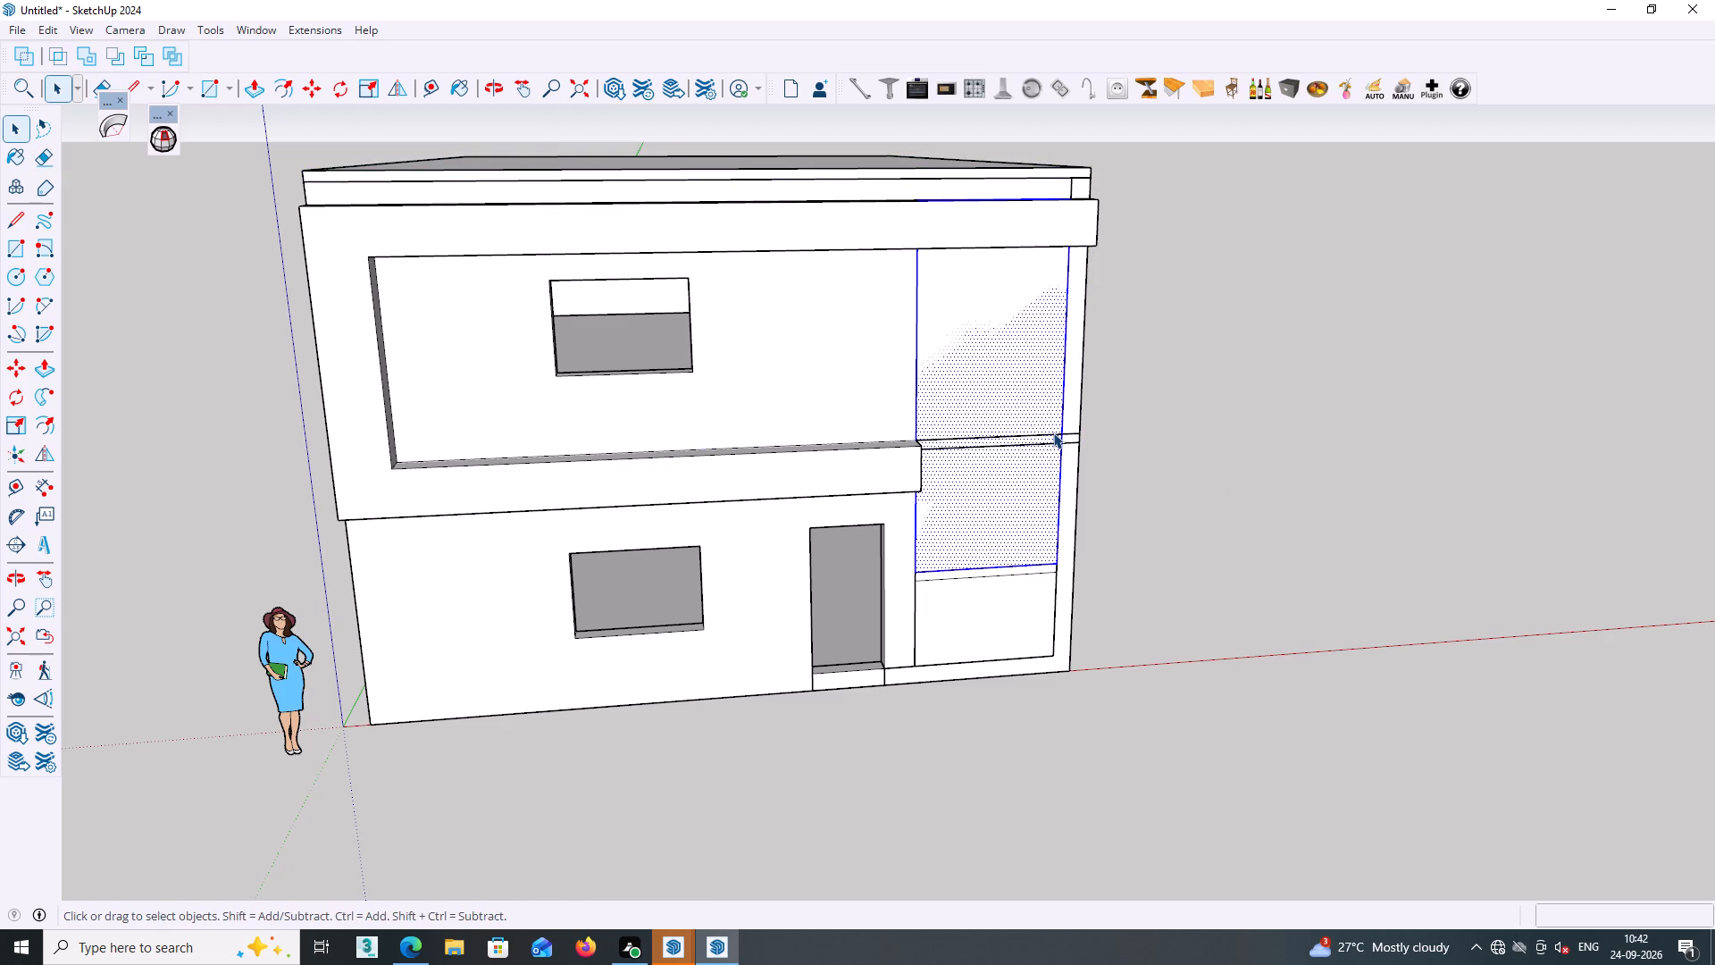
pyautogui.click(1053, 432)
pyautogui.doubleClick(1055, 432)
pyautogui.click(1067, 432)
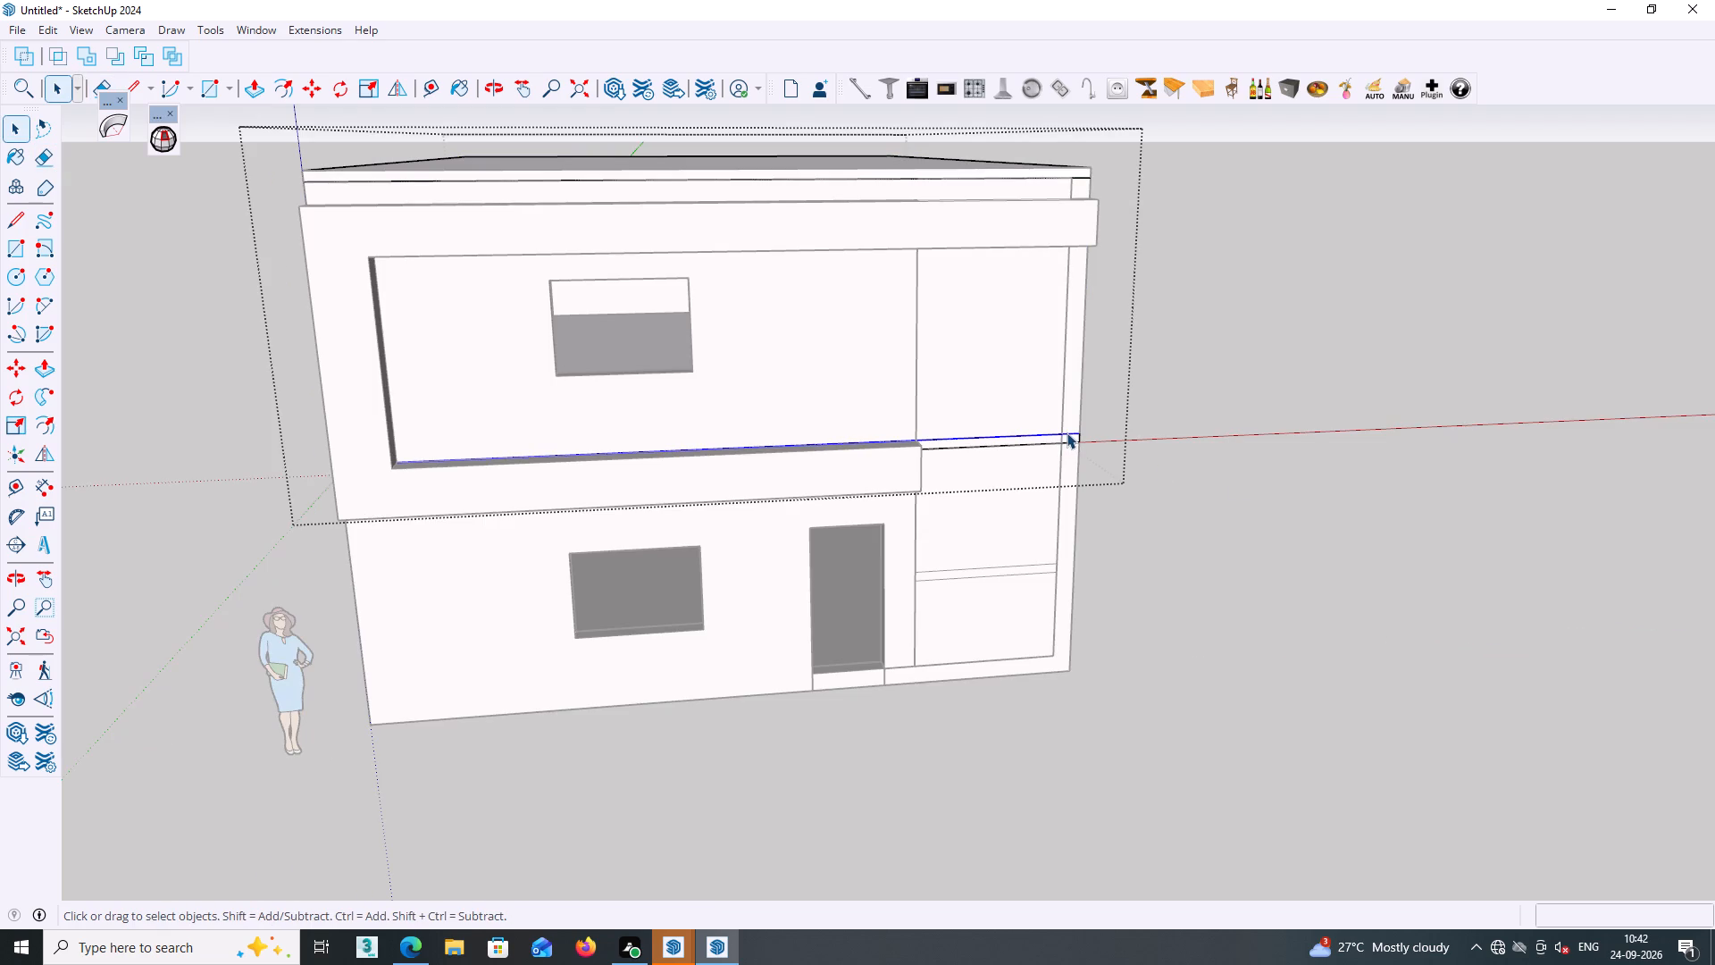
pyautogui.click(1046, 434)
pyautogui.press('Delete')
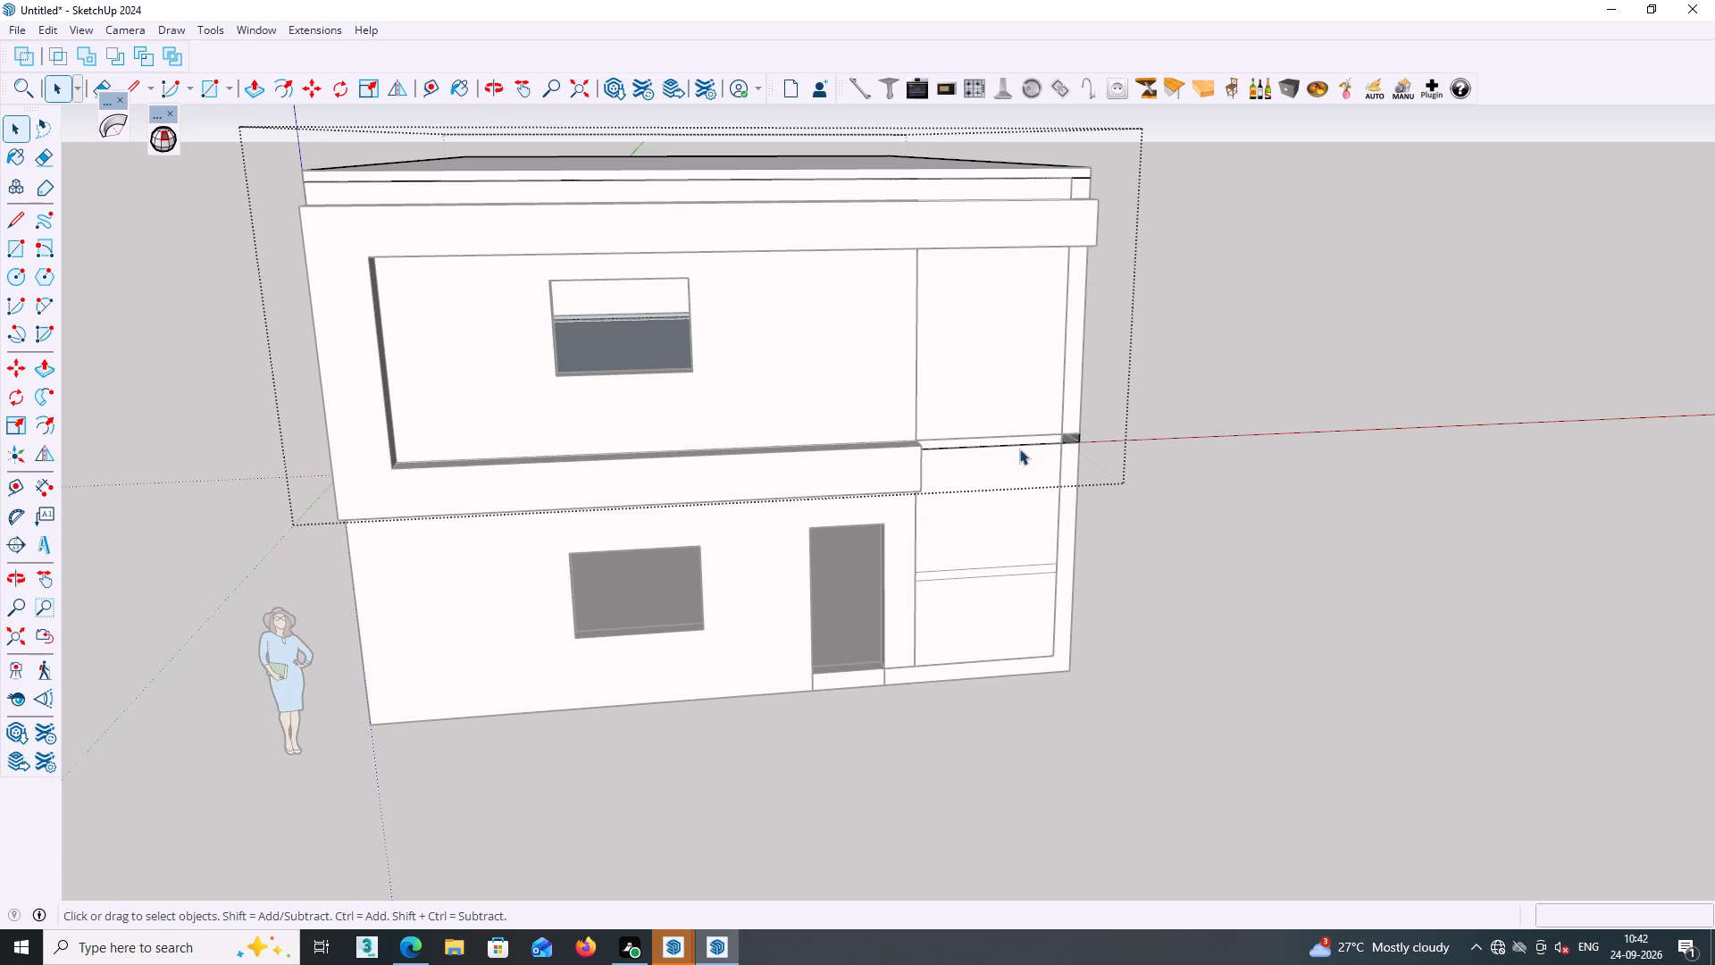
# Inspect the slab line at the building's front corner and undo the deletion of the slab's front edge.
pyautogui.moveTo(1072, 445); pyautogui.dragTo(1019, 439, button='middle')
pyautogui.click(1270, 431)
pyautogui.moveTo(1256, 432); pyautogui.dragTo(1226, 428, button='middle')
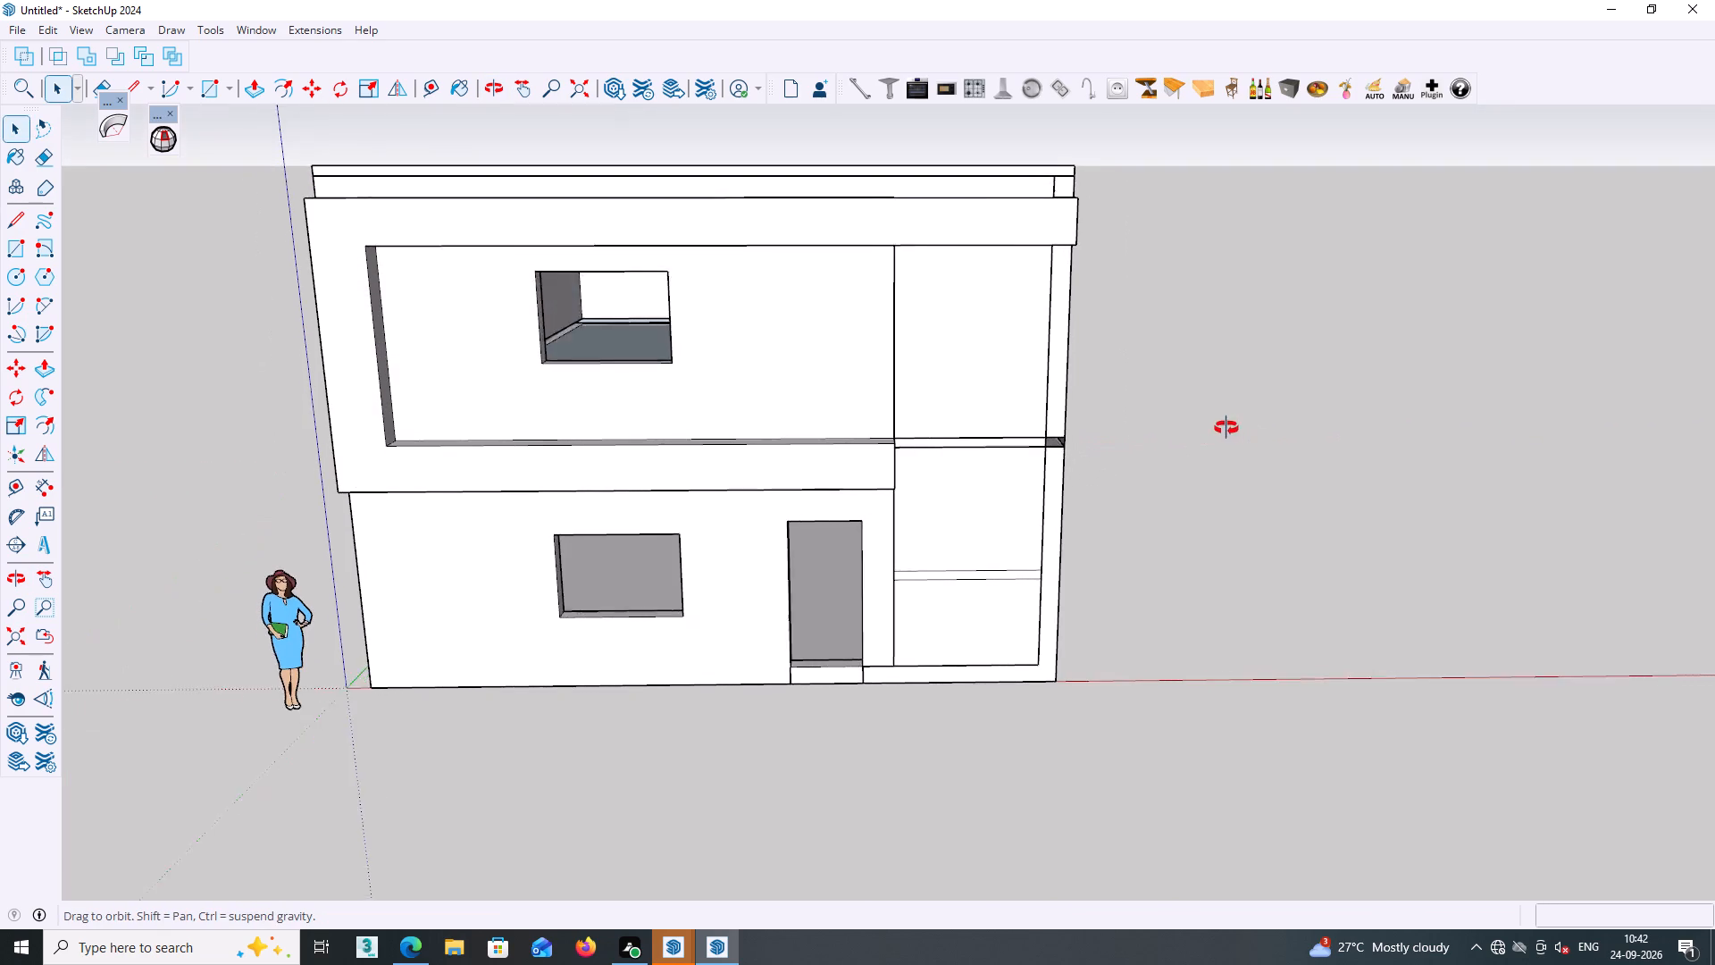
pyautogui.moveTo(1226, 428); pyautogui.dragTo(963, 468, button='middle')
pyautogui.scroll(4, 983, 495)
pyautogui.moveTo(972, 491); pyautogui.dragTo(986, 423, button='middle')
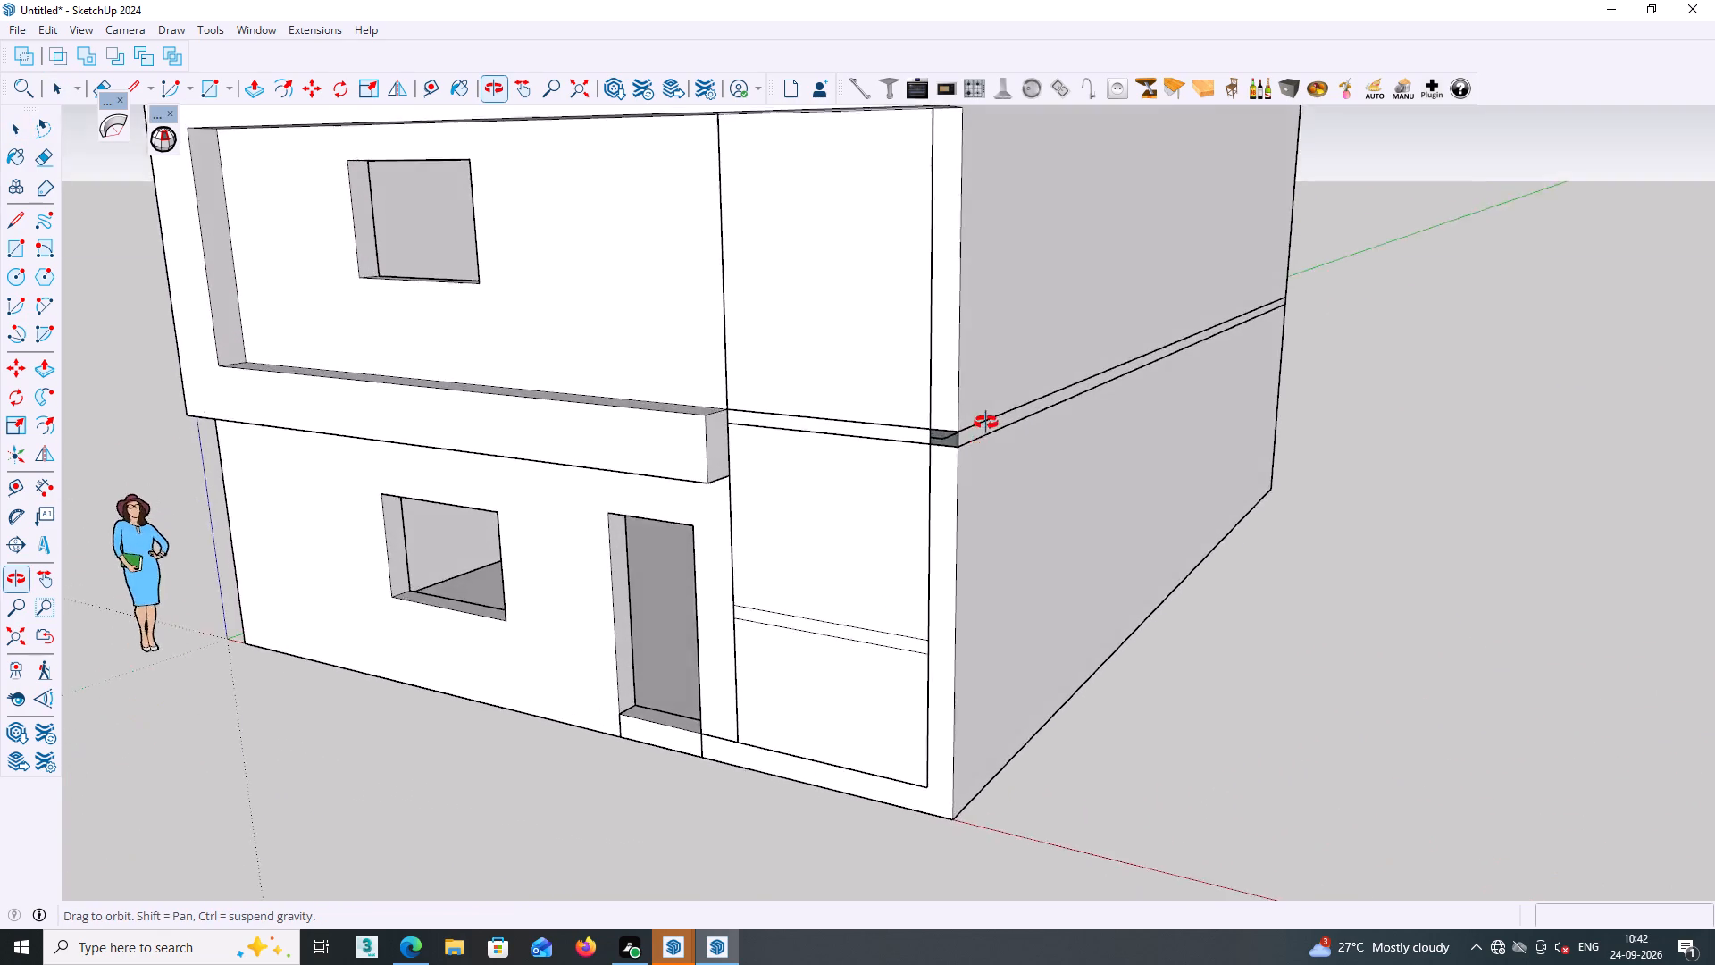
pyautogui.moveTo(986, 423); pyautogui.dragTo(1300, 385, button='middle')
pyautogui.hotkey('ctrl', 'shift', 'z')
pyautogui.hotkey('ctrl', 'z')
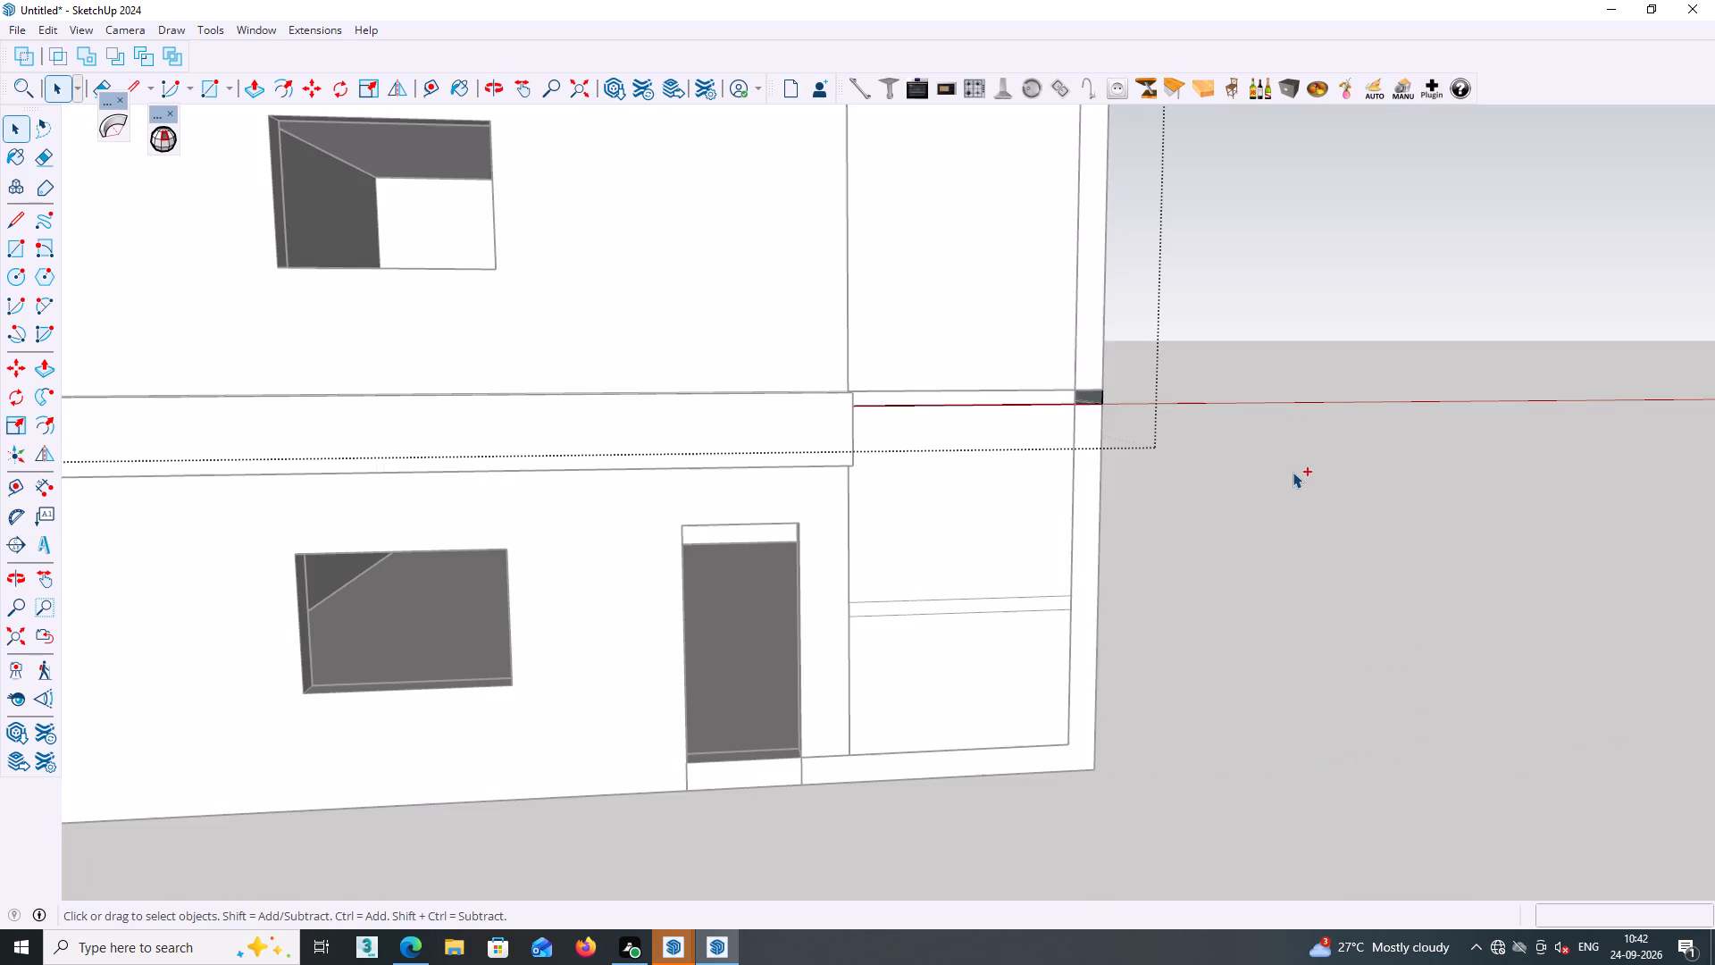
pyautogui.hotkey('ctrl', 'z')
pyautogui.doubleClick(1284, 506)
# Examine the overlapping slab and upper-wall edges at the front corner inside their groups, and view the whole building.
pyautogui.moveTo(1281, 507); pyautogui.dragTo(1339, 759, button='middle')
pyautogui.scroll(14, 1100, 451)
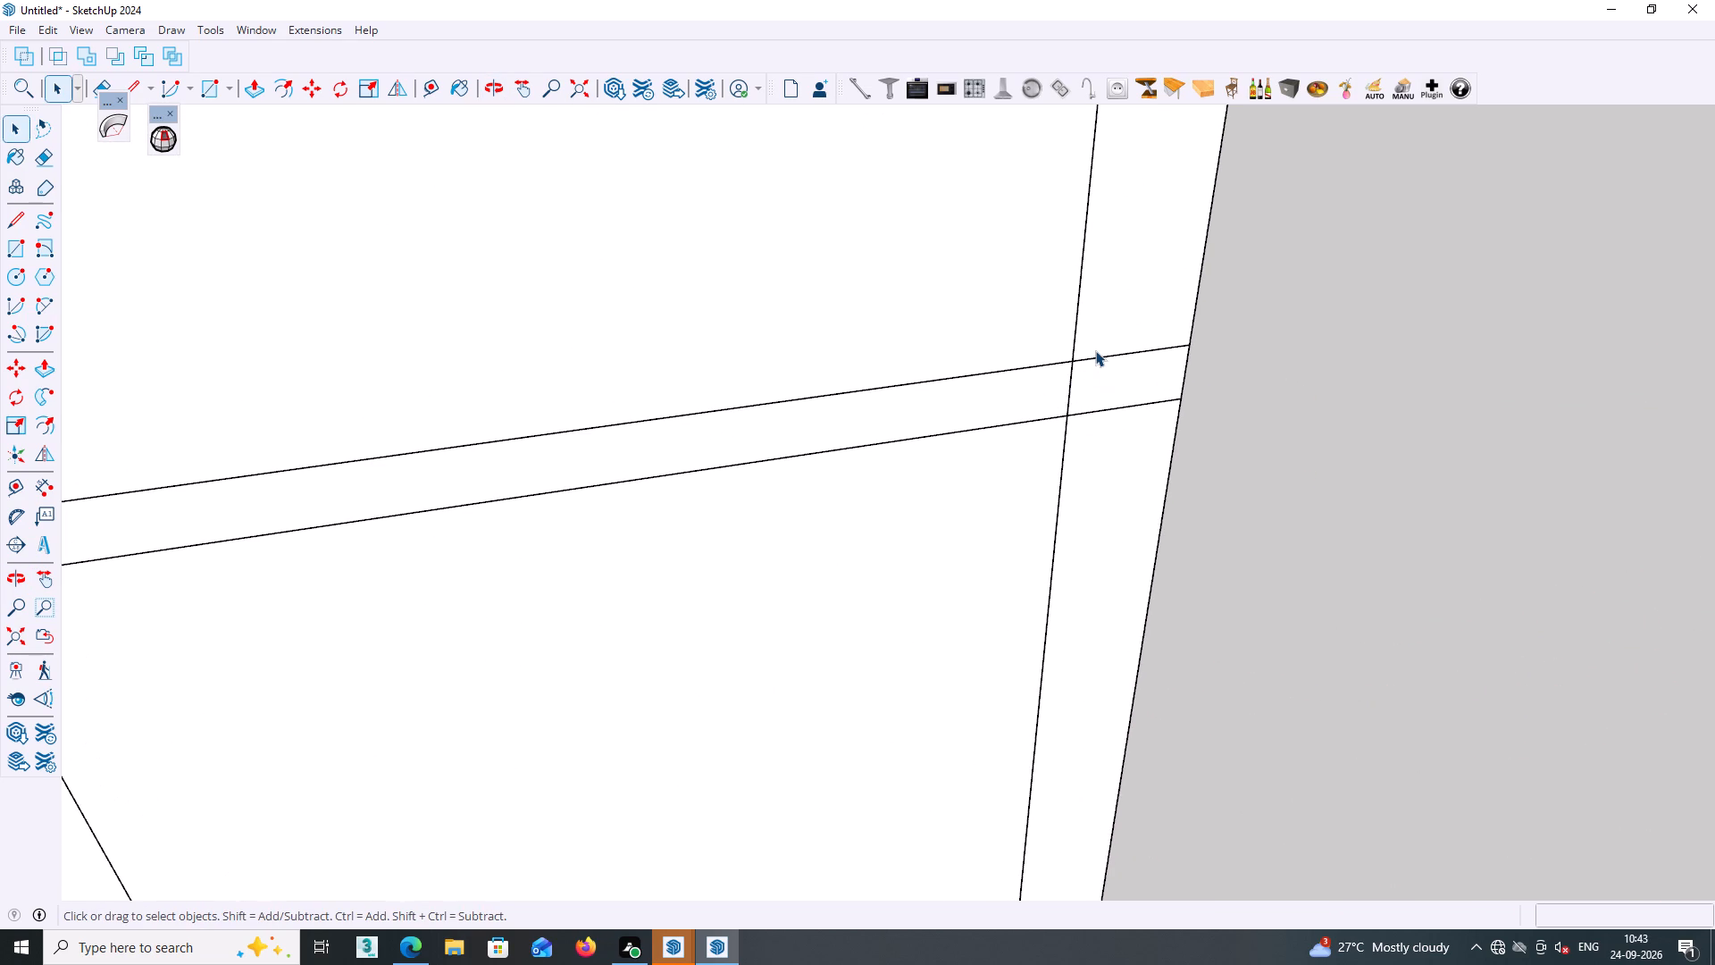
pyautogui.doubleClick(1095, 357)
pyautogui.click(1099, 357)
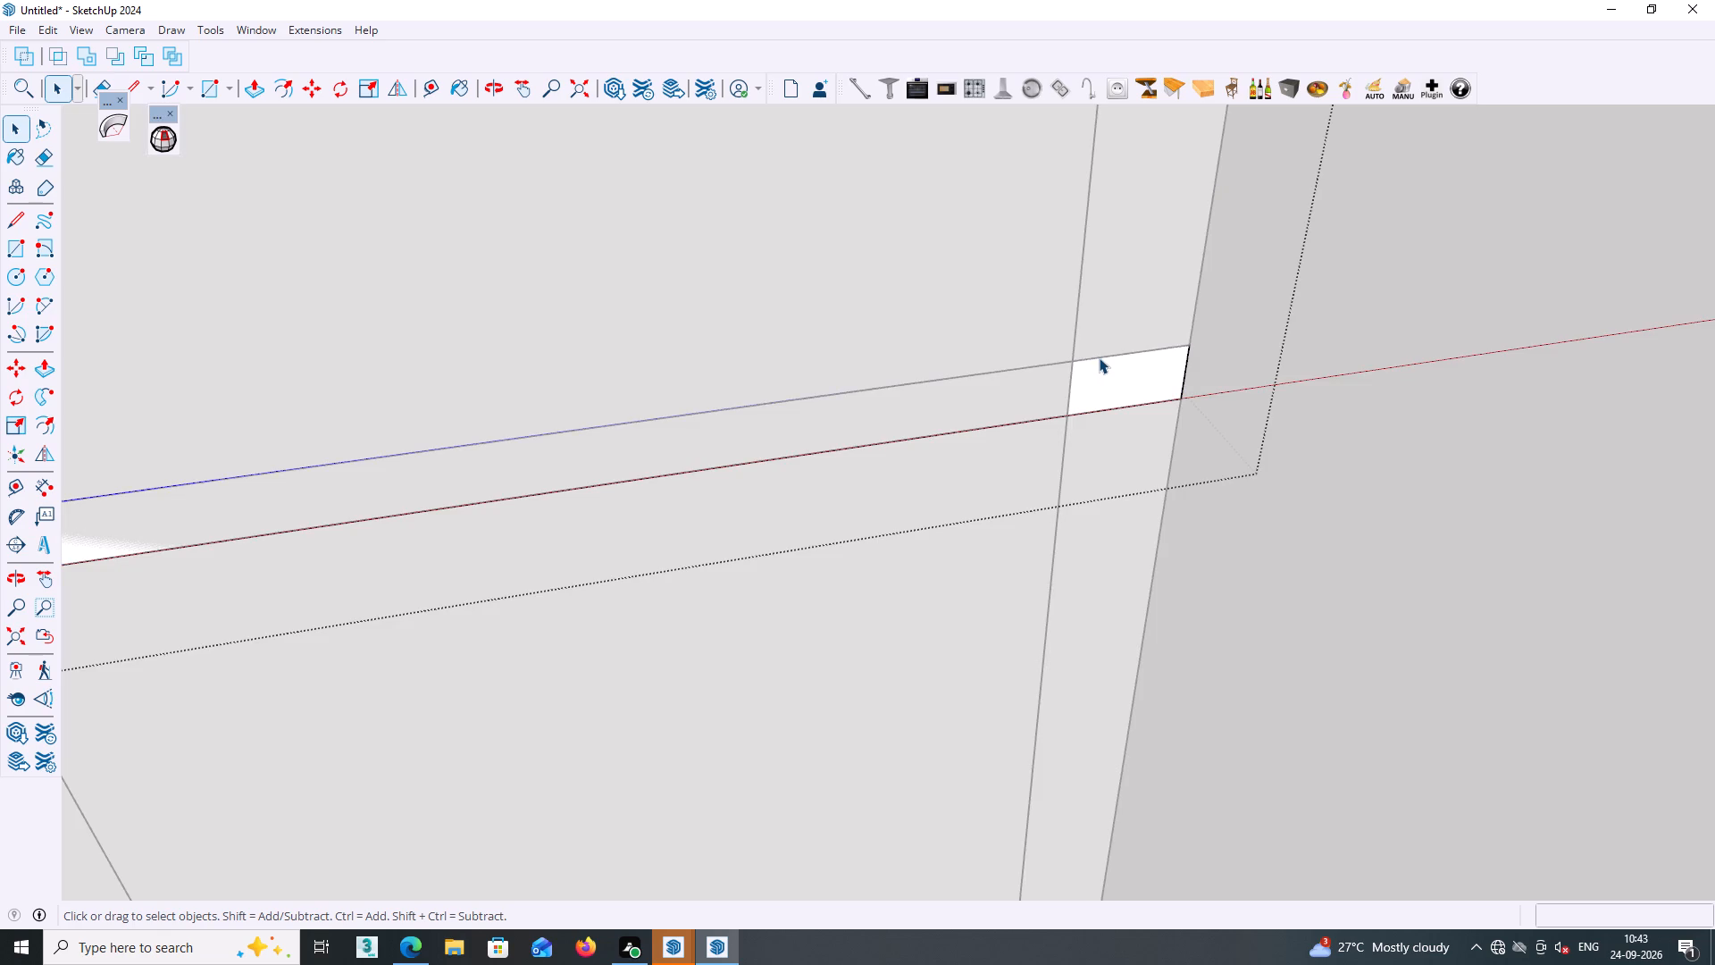
pyautogui.click(1099, 357)
pyautogui.click(1099, 356)
pyautogui.click(1100, 356)
pyautogui.click(1103, 358)
pyautogui.click(1103, 357)
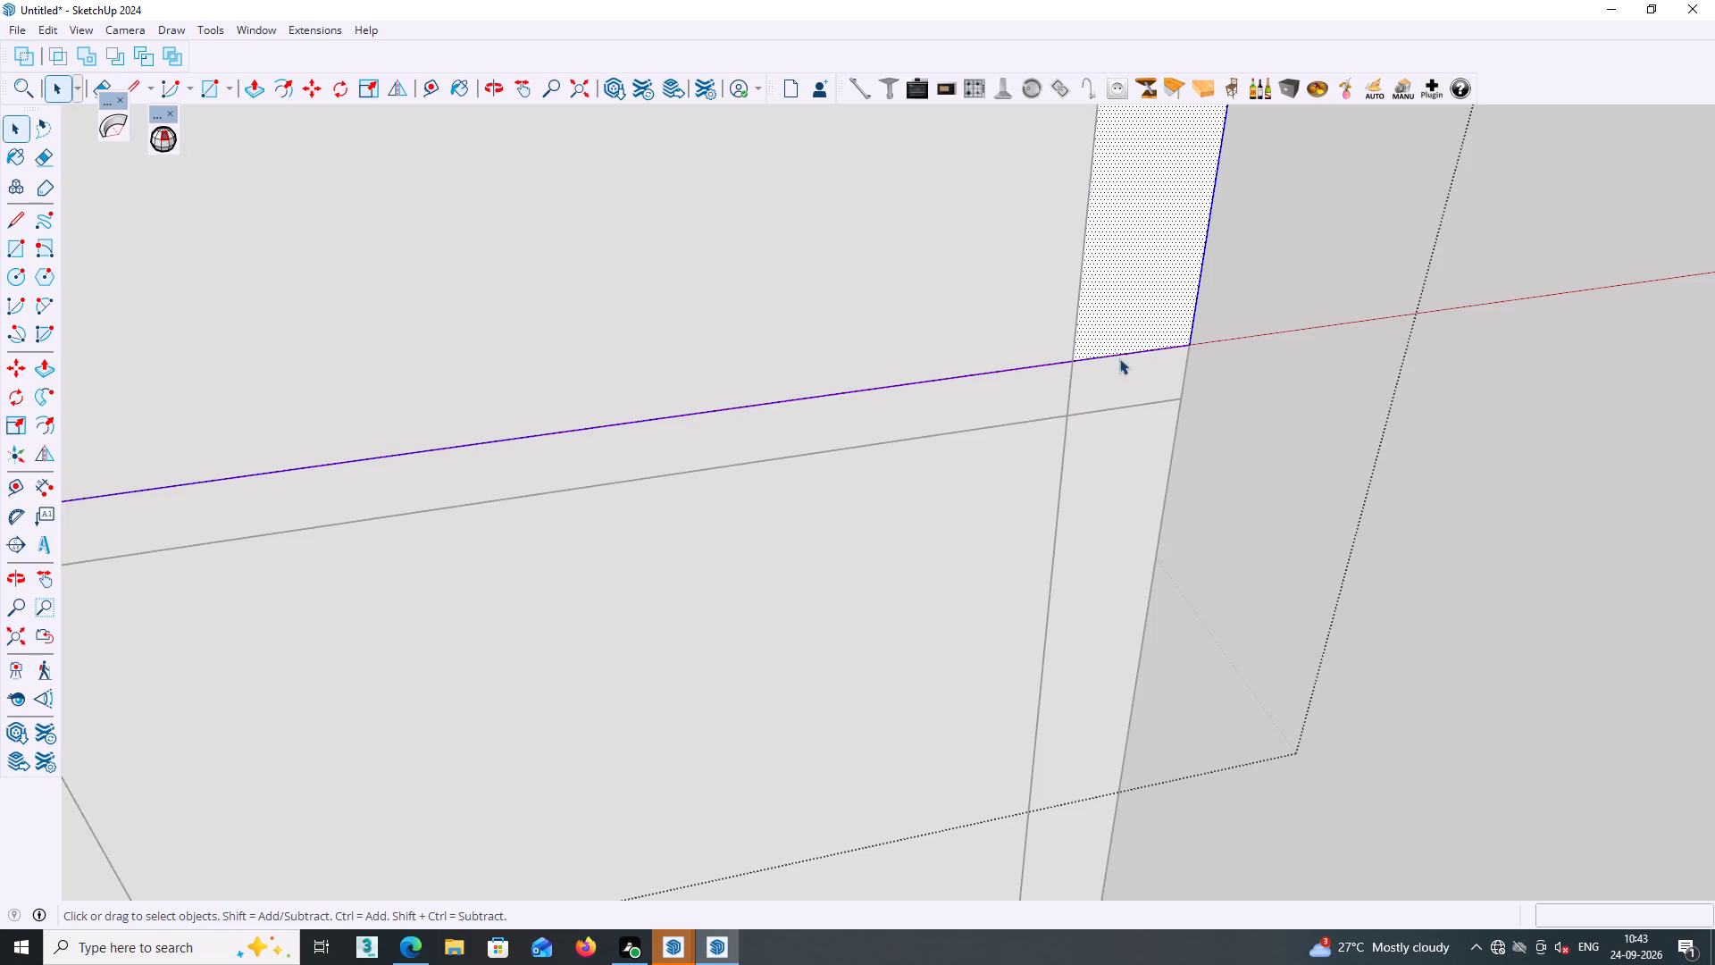
pyautogui.click(1237, 356)
pyautogui.tripleClick(1181, 345)
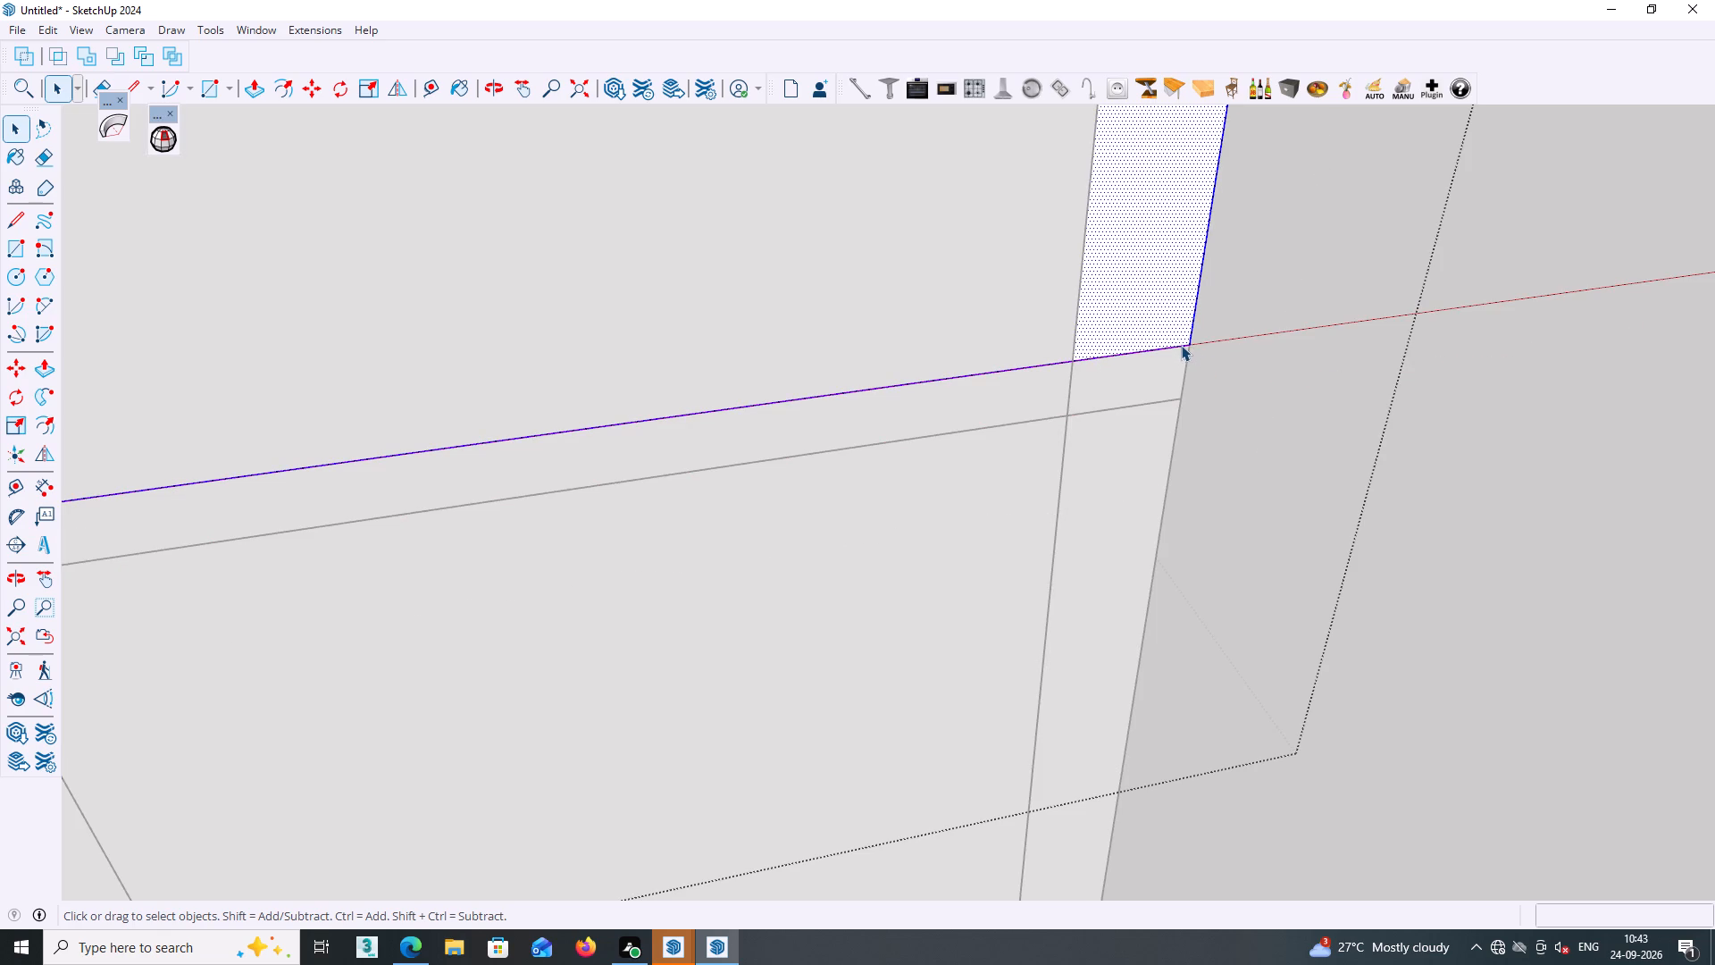
pyautogui.click(1215, 348)
pyautogui.click(1179, 347)
pyautogui.scroll(-4, 1210, 357)
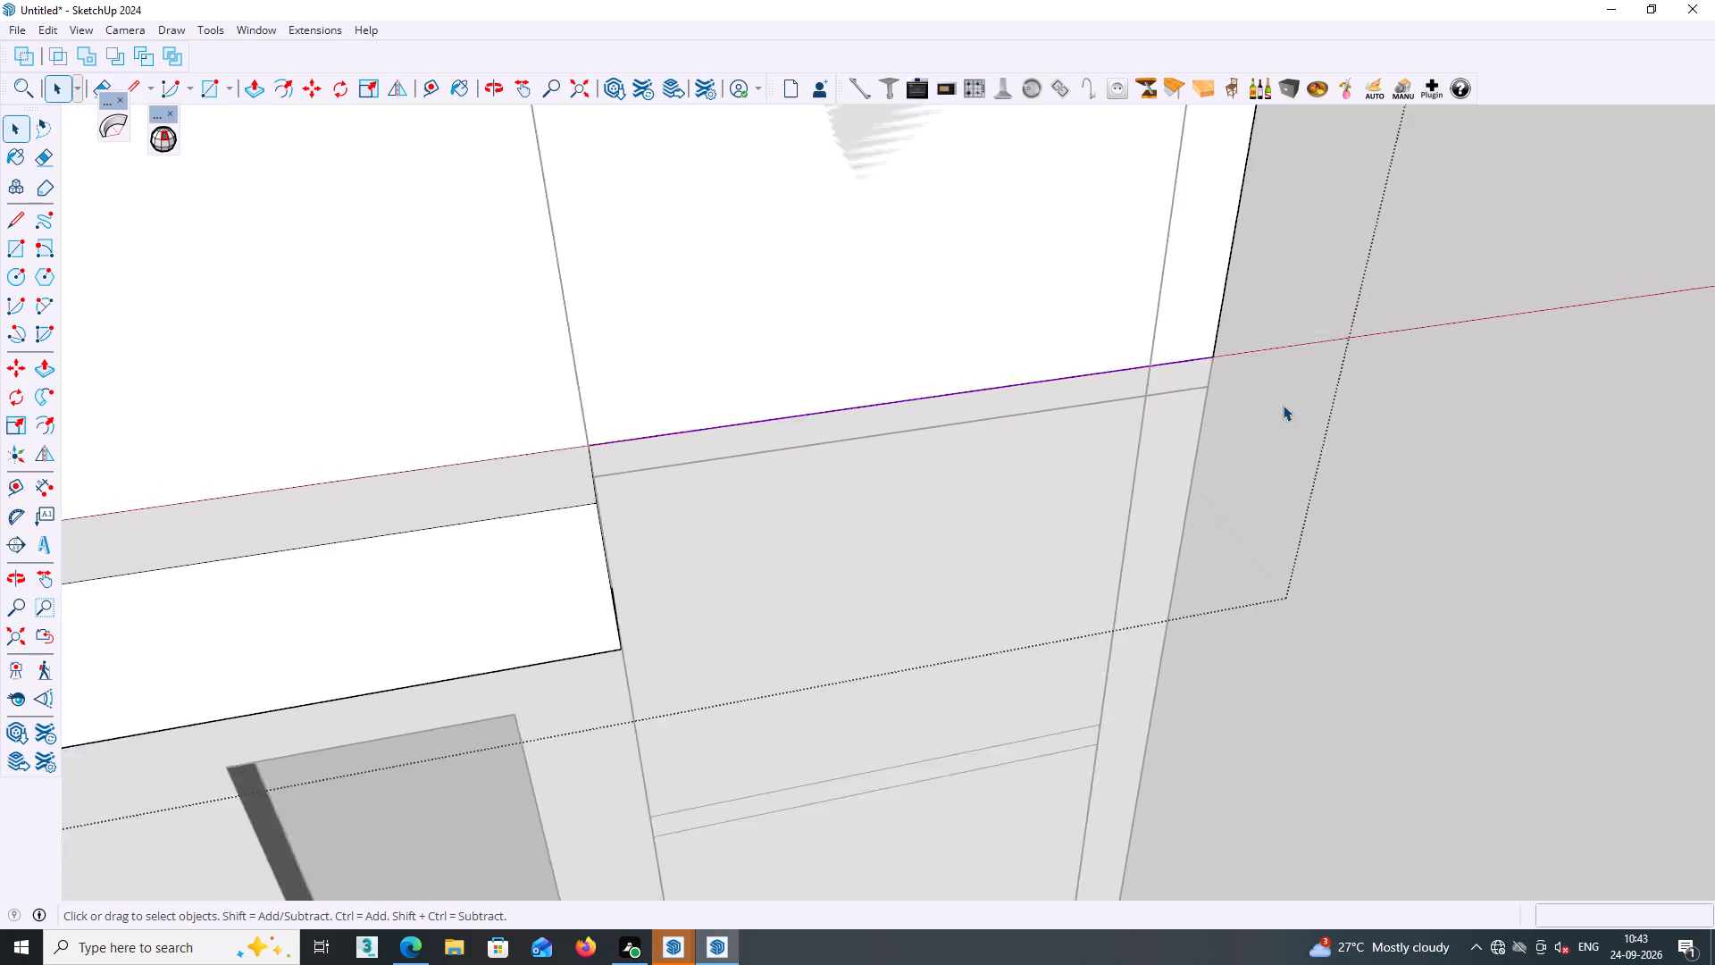
pyautogui.scroll(-8, 1283, 405)
pyautogui.doubleClick(1432, 433)
pyautogui.scroll(-8, 1428, 436)
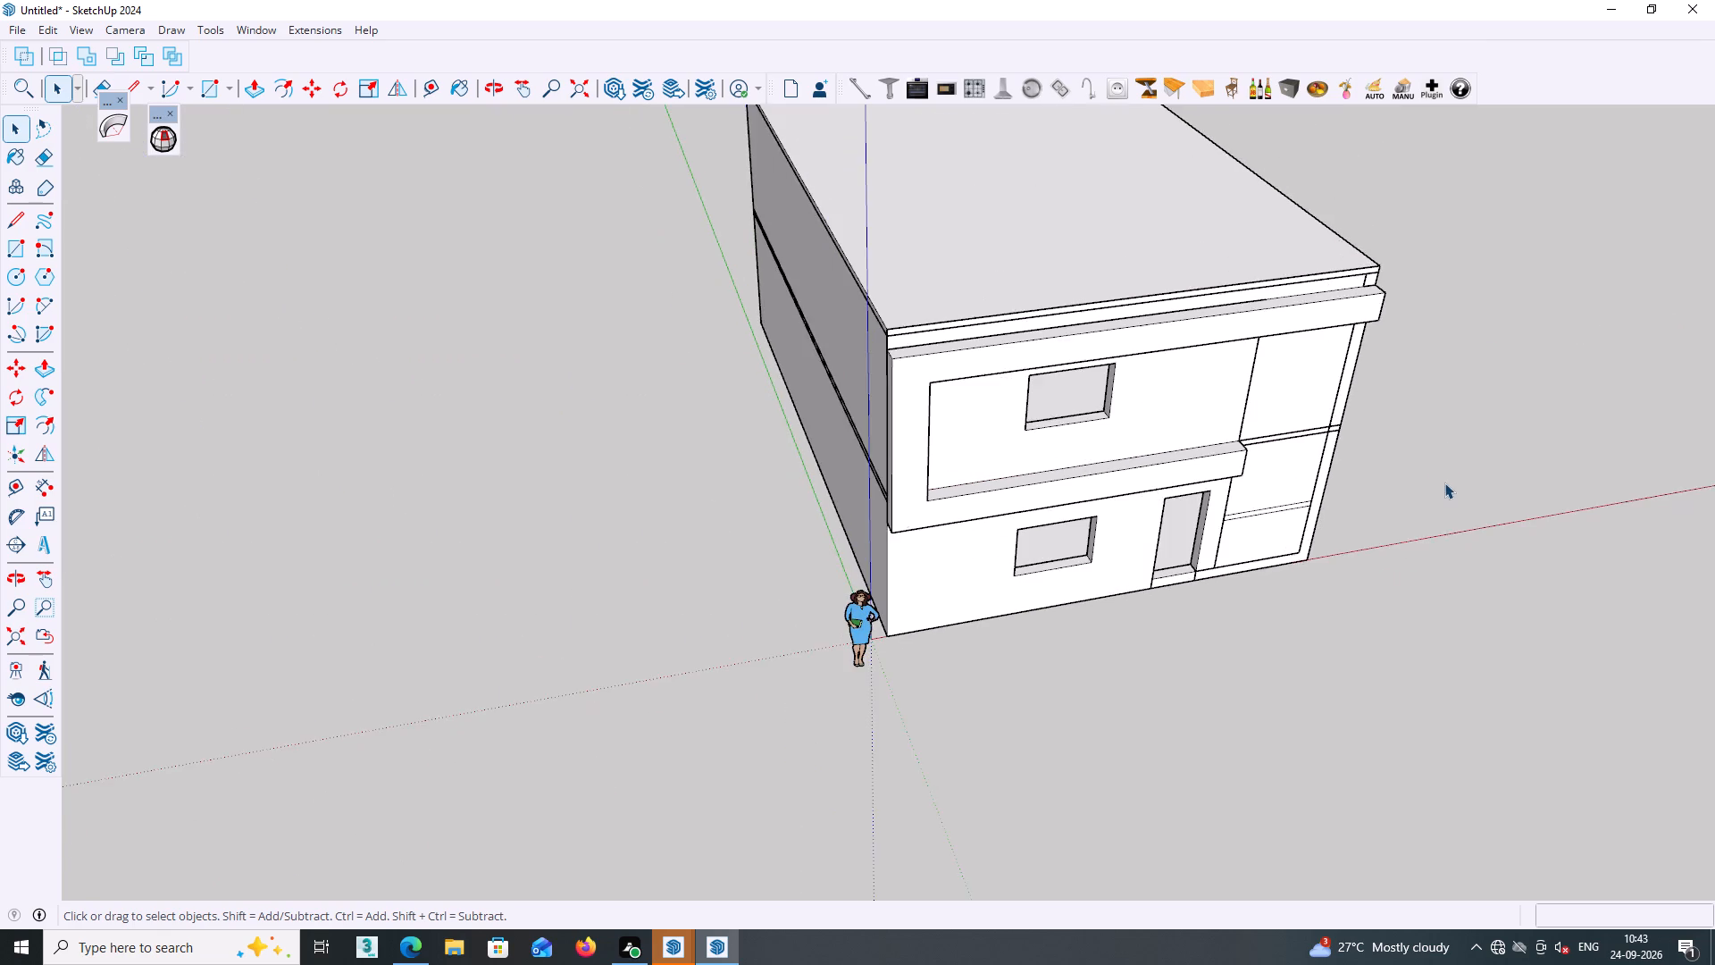
pyautogui.moveTo(1444, 482); pyautogui.dragTo(1417, 443, button='middle')
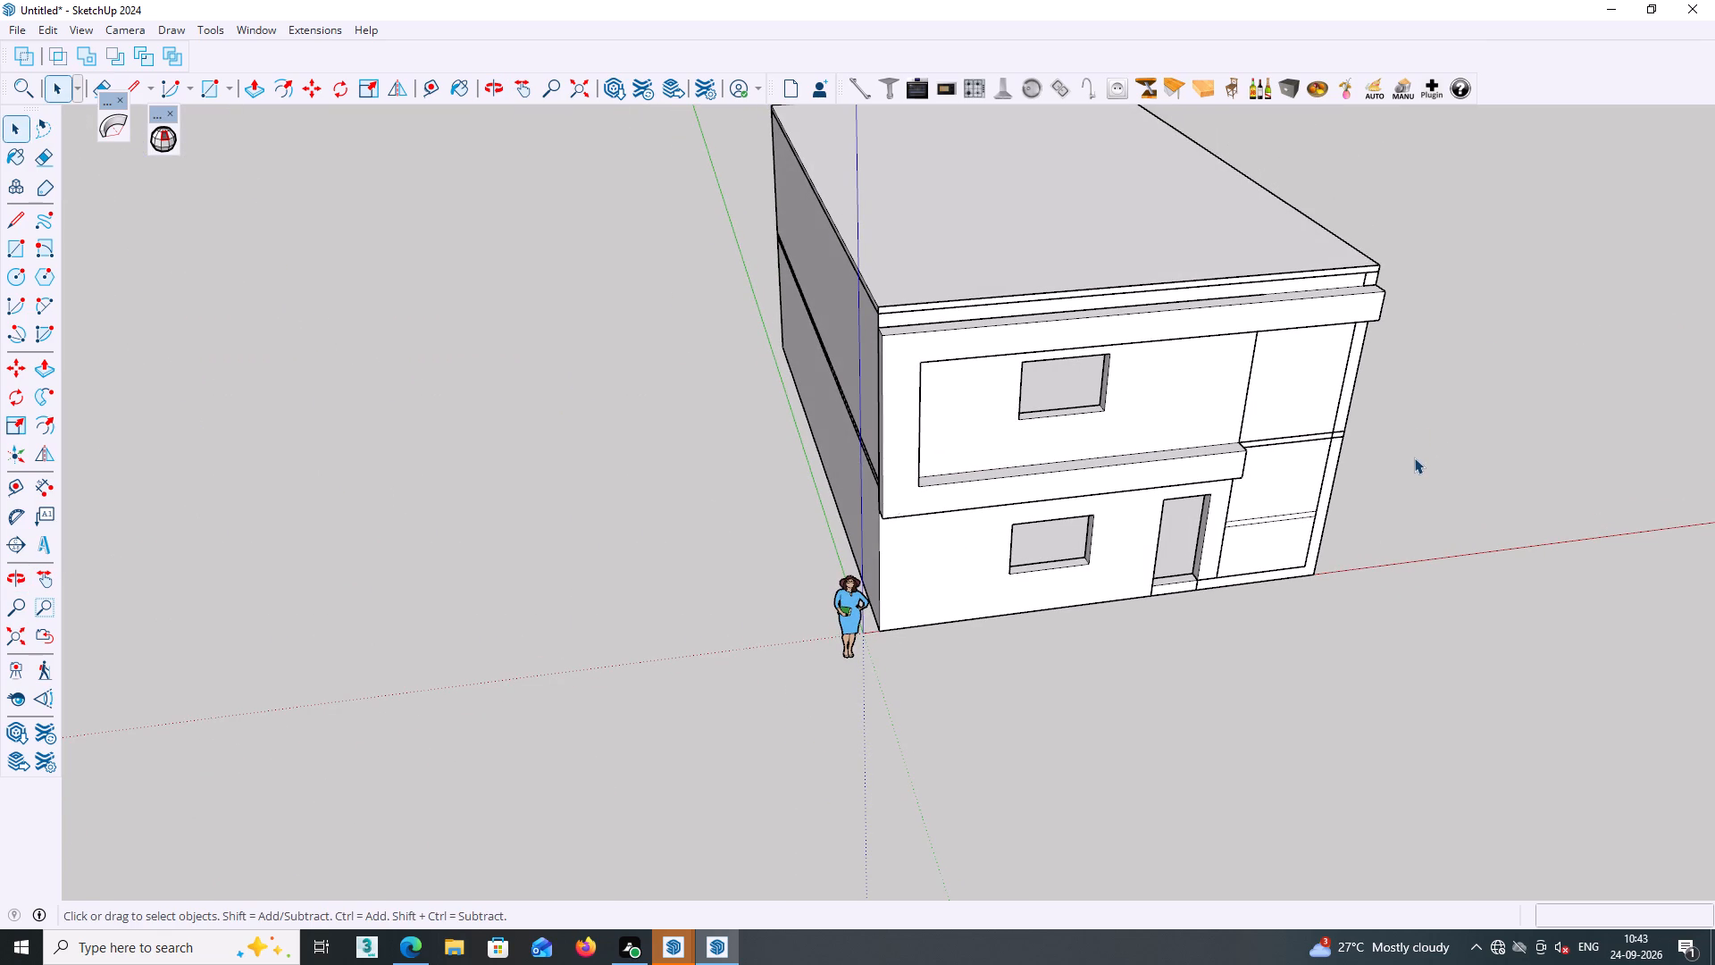
# Examine the building's front facade with its window and door openings from several angles.
pyautogui.moveTo(1399, 570); pyautogui.dragTo(1374, 541, button='middle')
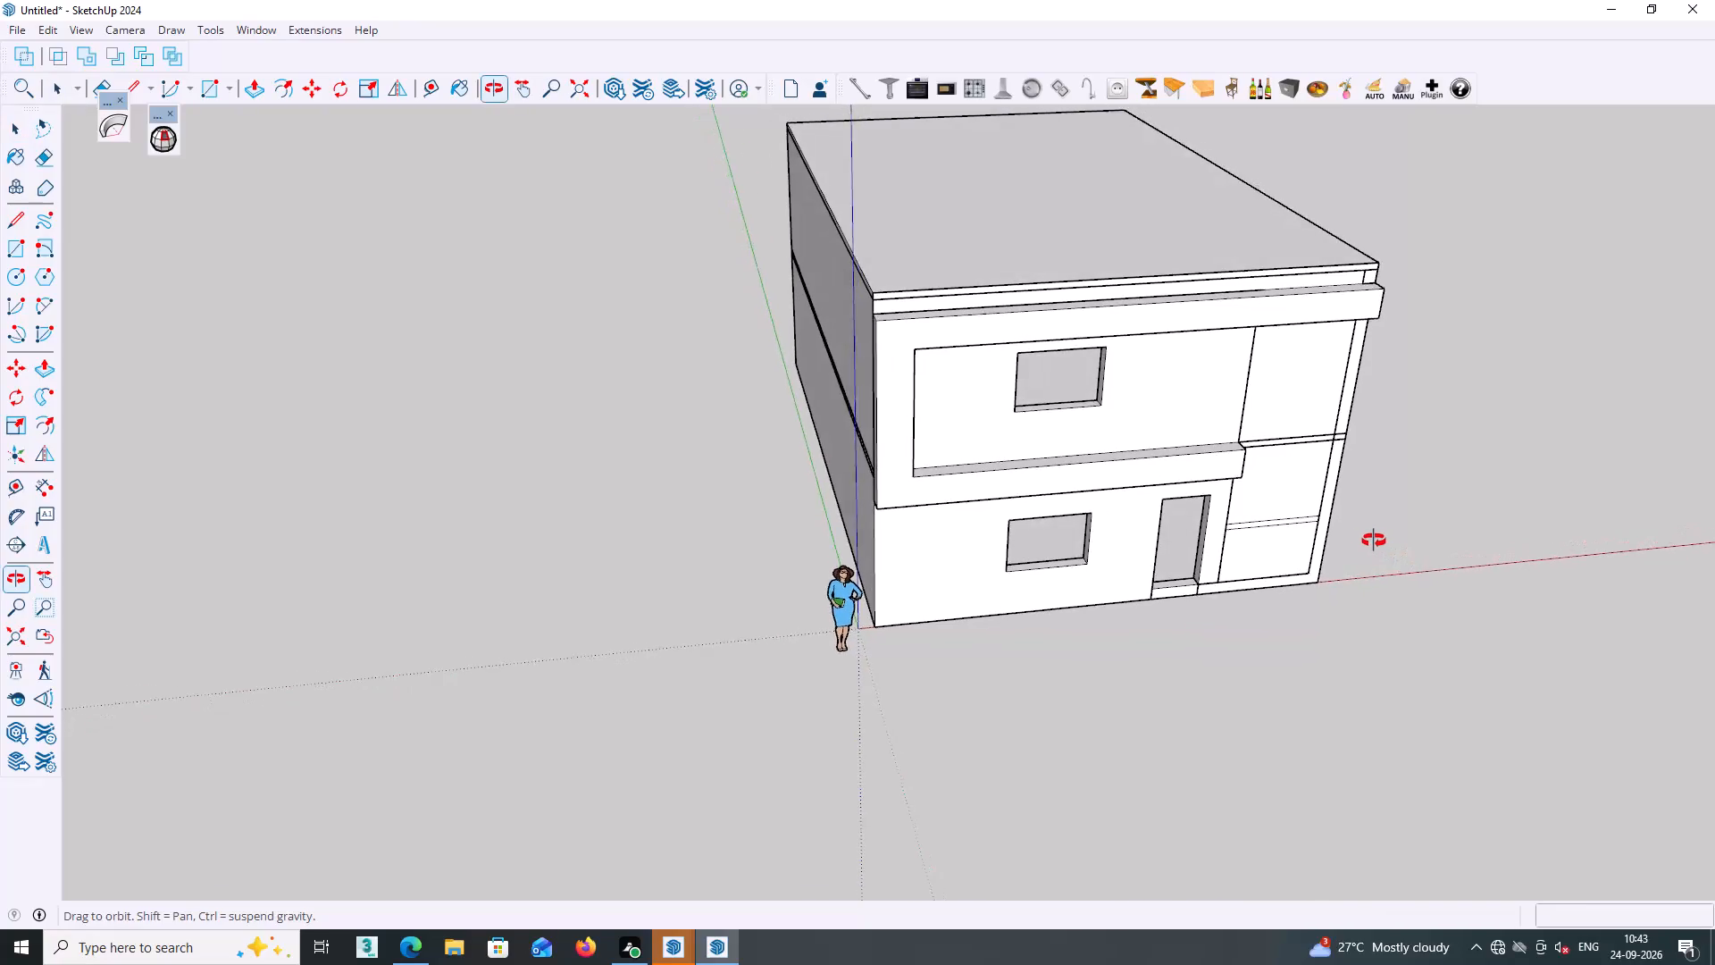
pyautogui.moveTo(1374, 541); pyautogui.dragTo(1300, 433, button='middle')
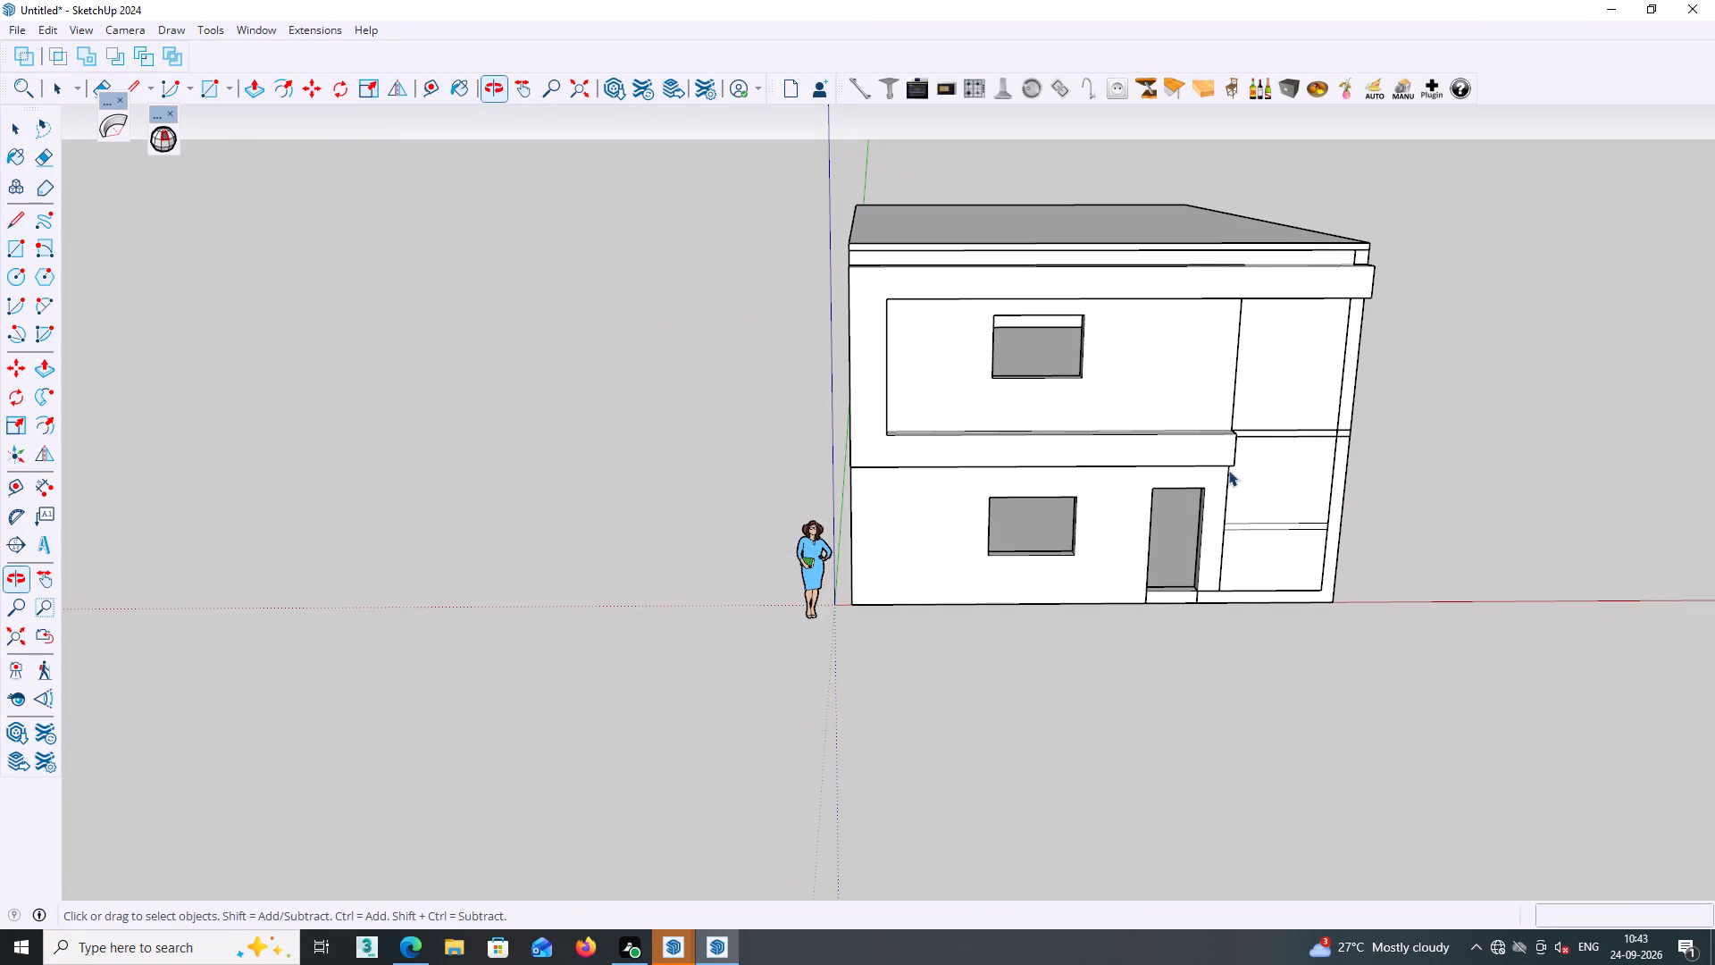
pyautogui.scroll(-3, 900, 599)
pyautogui.moveTo(950, 594); pyautogui.dragTo(965, 591, button='middle')
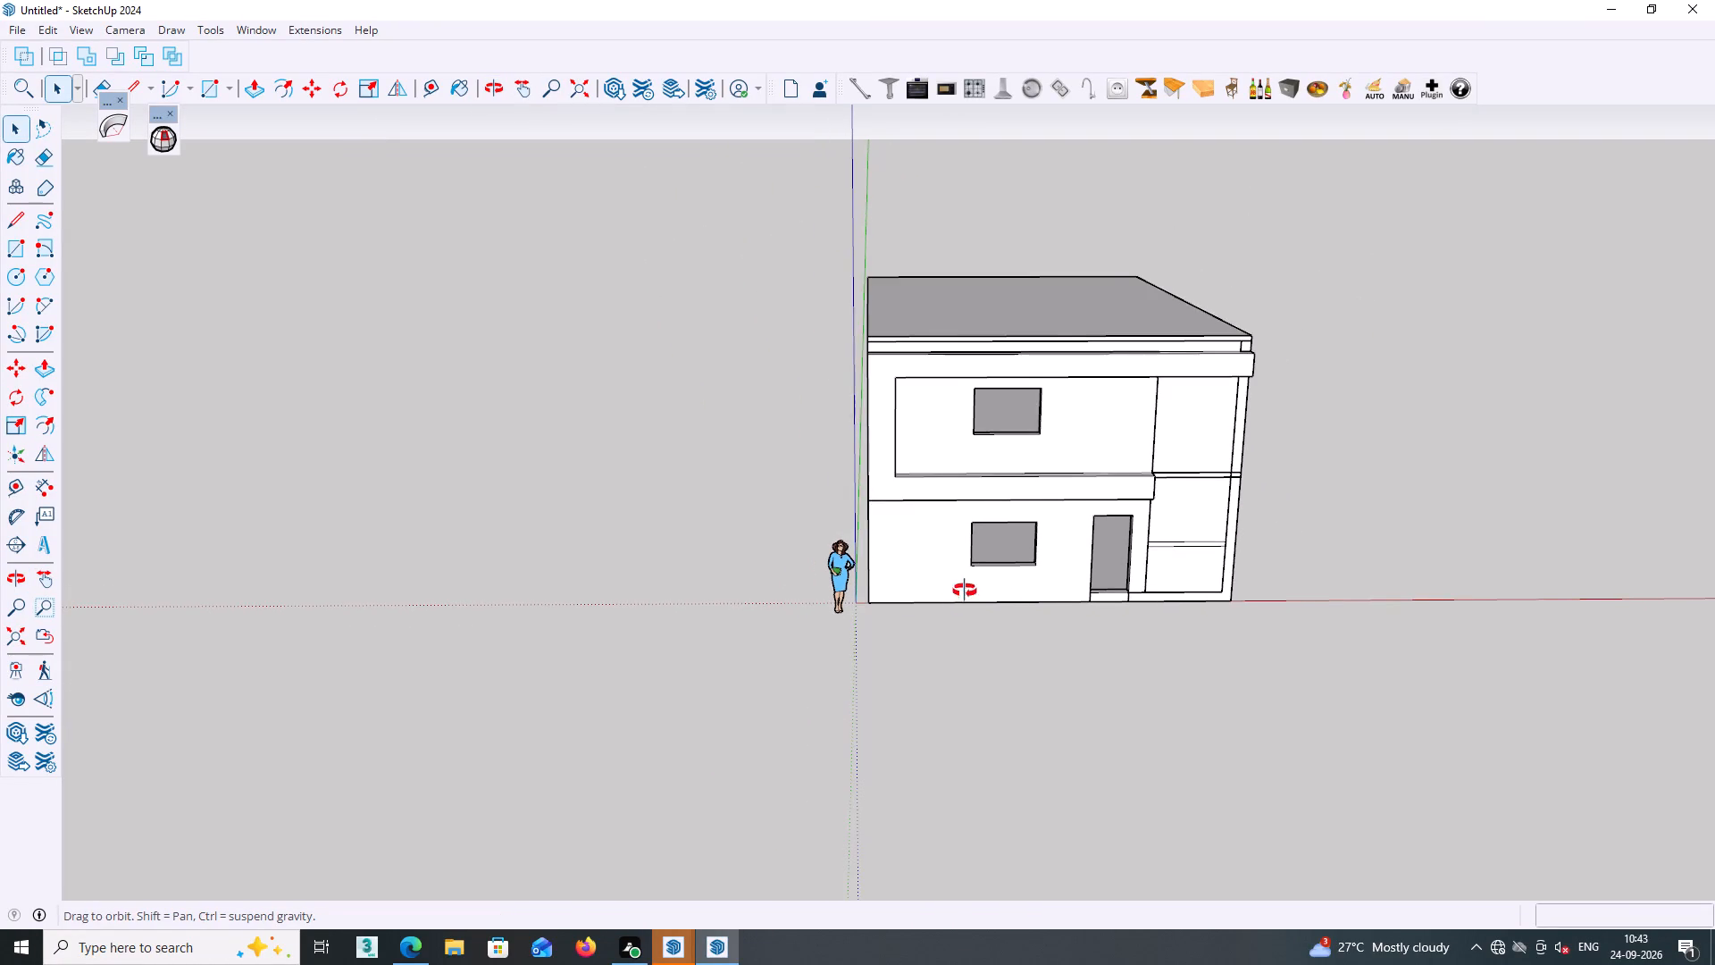
pyautogui.moveTo(965, 591); pyautogui.dragTo(1045, 549, button='middle')
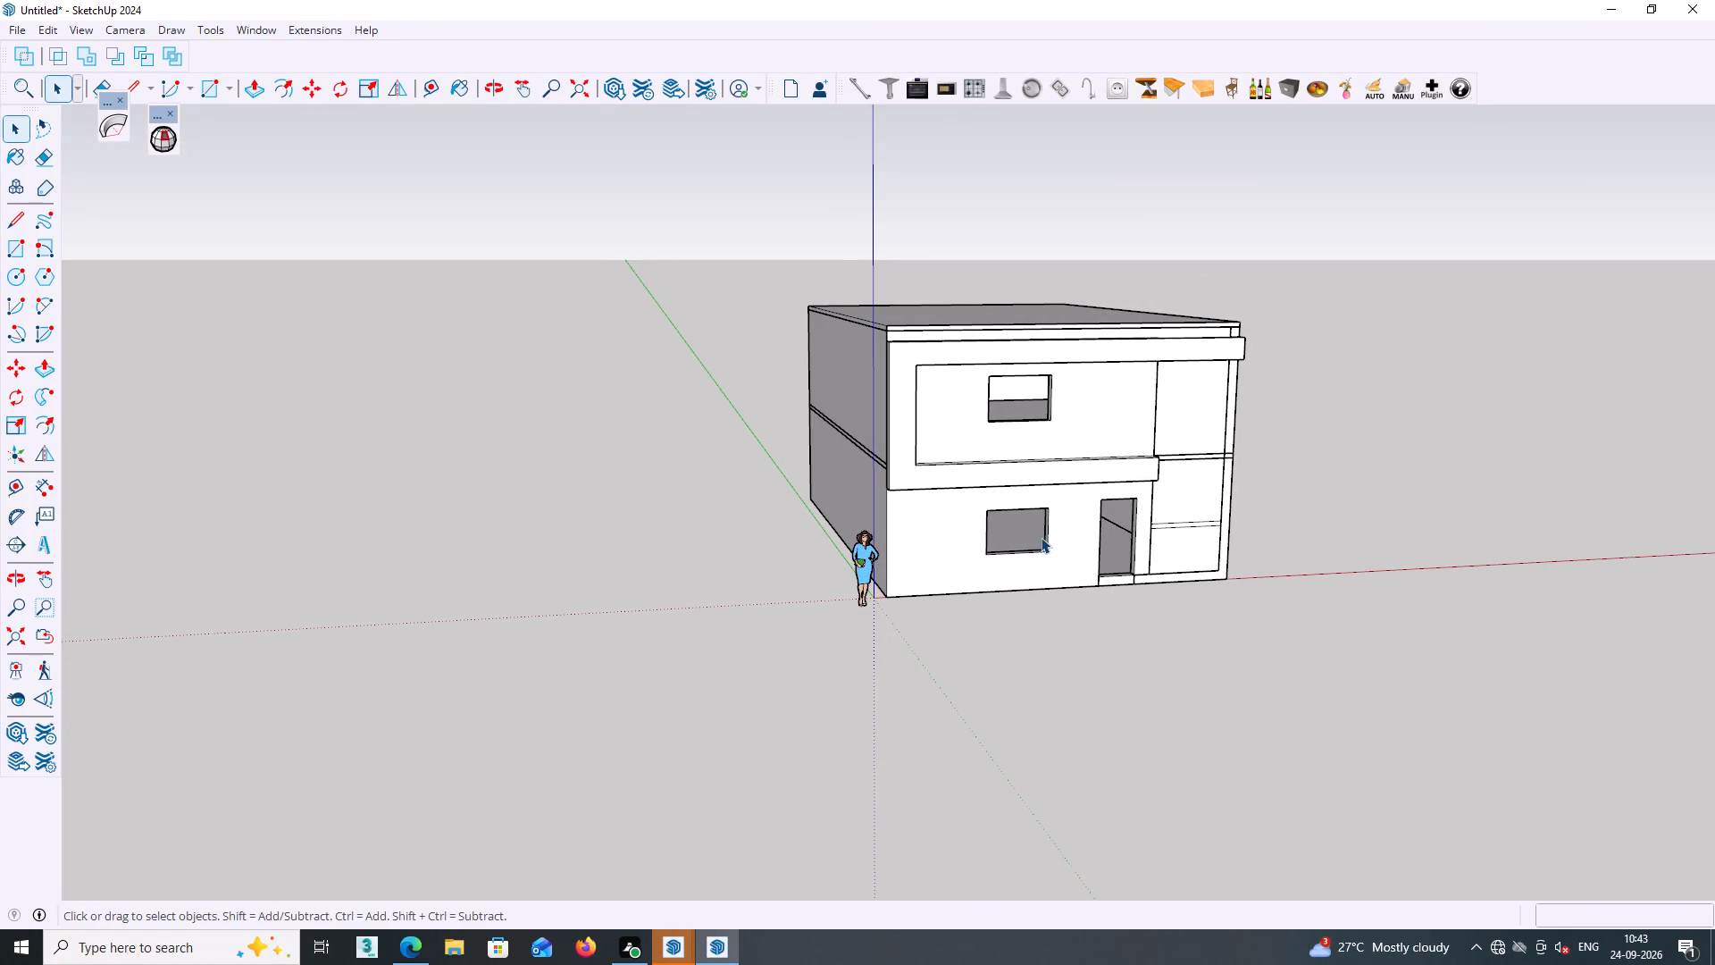
pyautogui.moveTo(1083, 424); pyautogui.dragTo(1017, 447, button='middle')
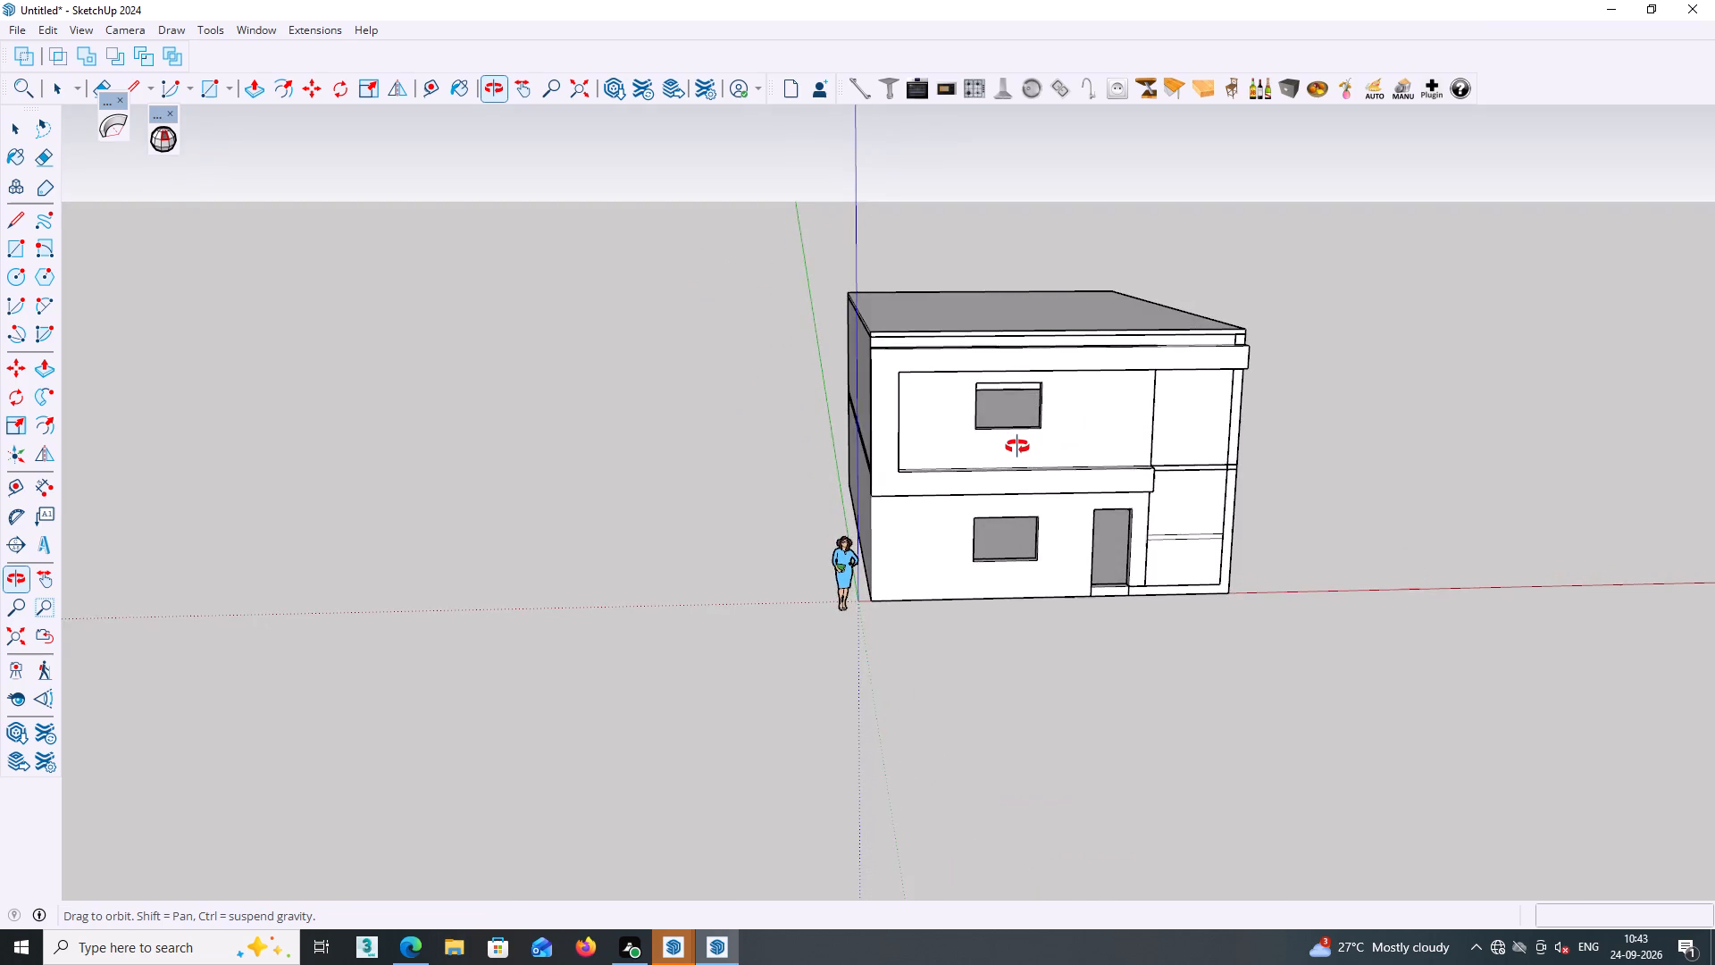
pyautogui.moveTo(1017, 447); pyautogui.dragTo(966, 462, button='middle')
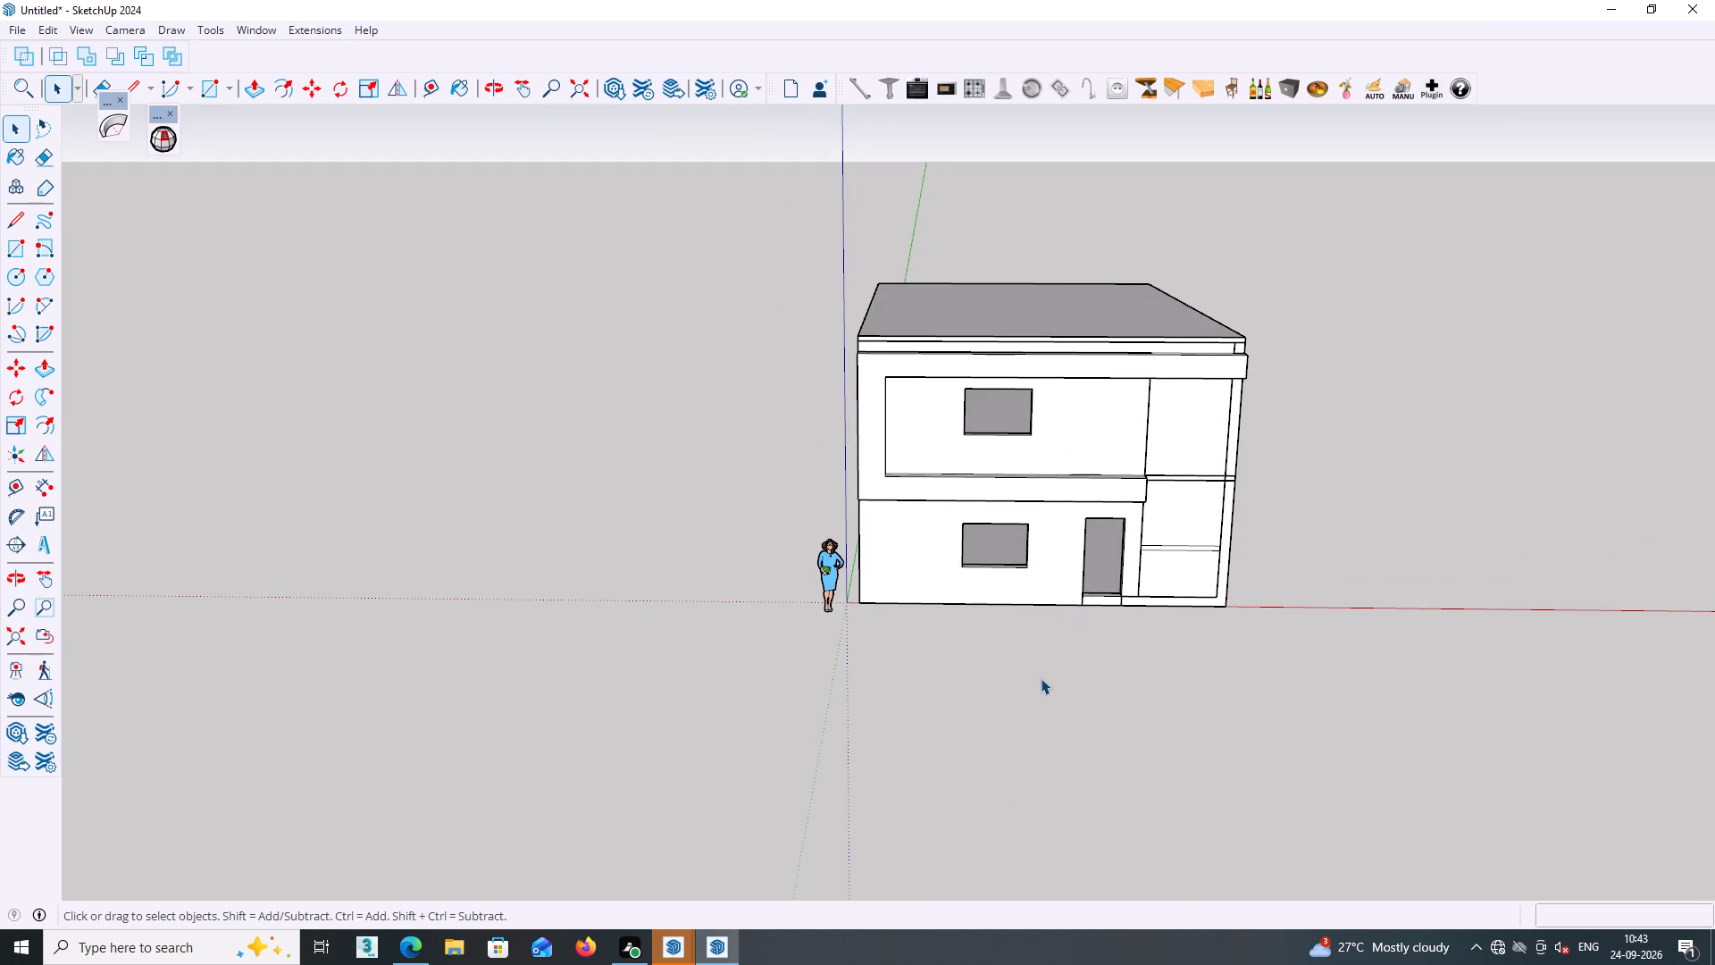
pyautogui.scroll(-1, 1037, 676)
pyautogui.moveTo(998, 681); pyautogui.dragTo(1033, 655, button='middle')
pyautogui.scroll(5, 967, 600)
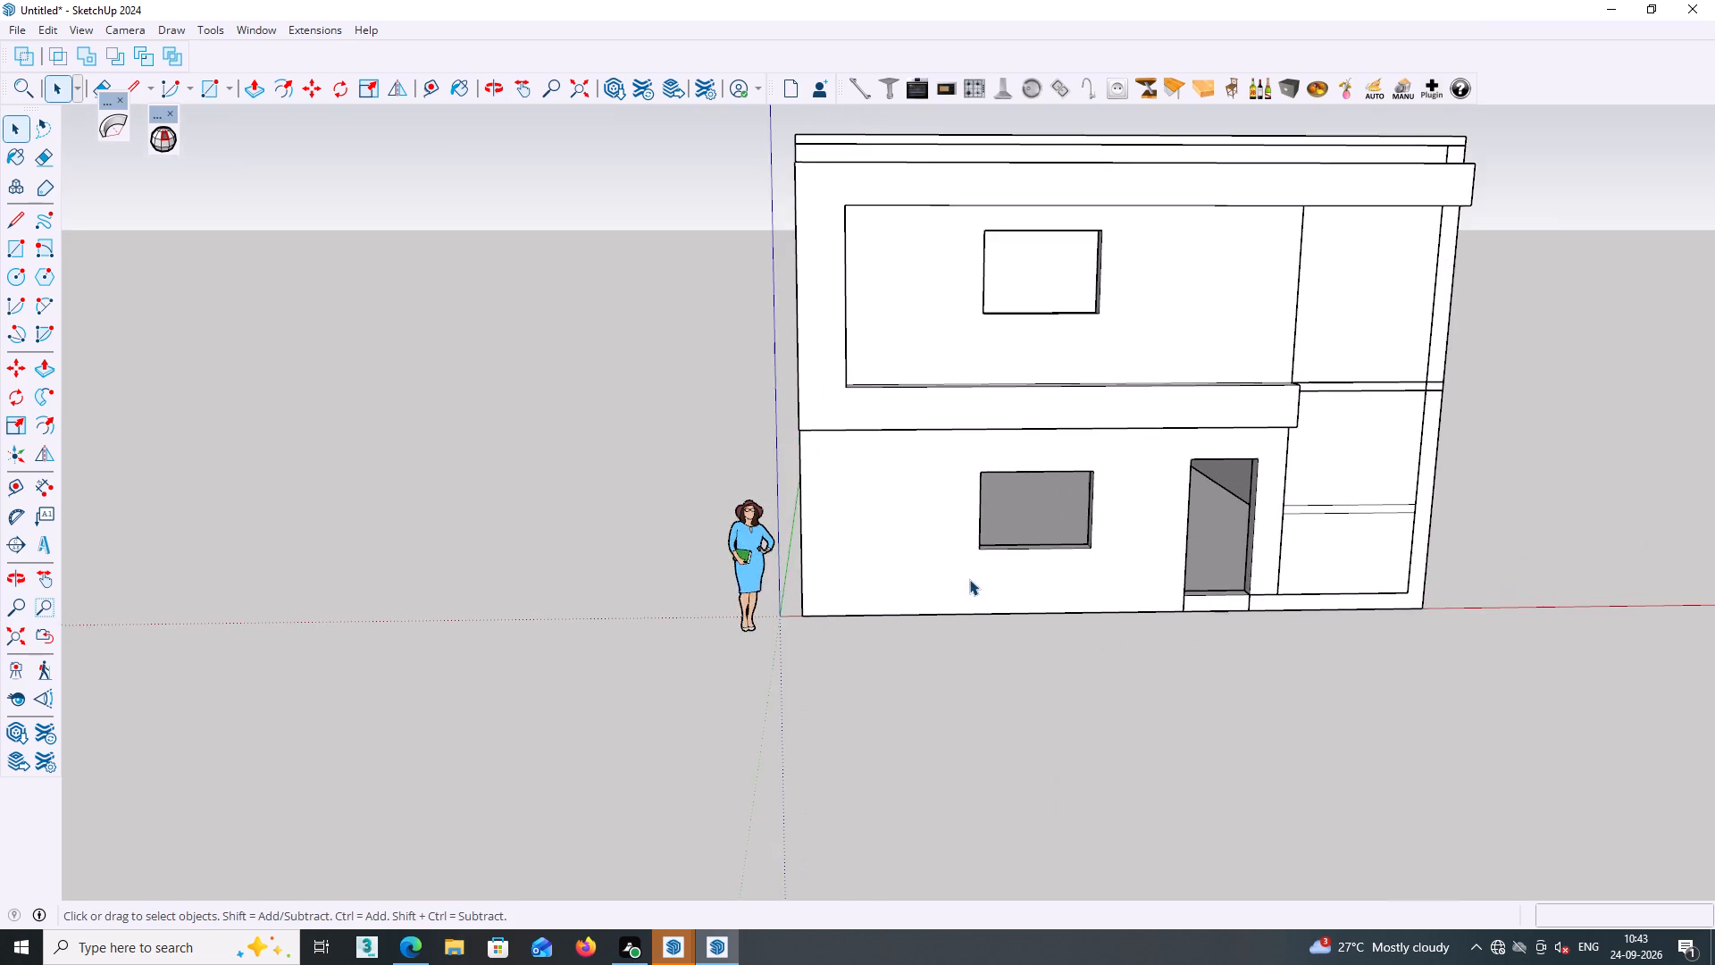
pyautogui.scroll(3, 969, 579)
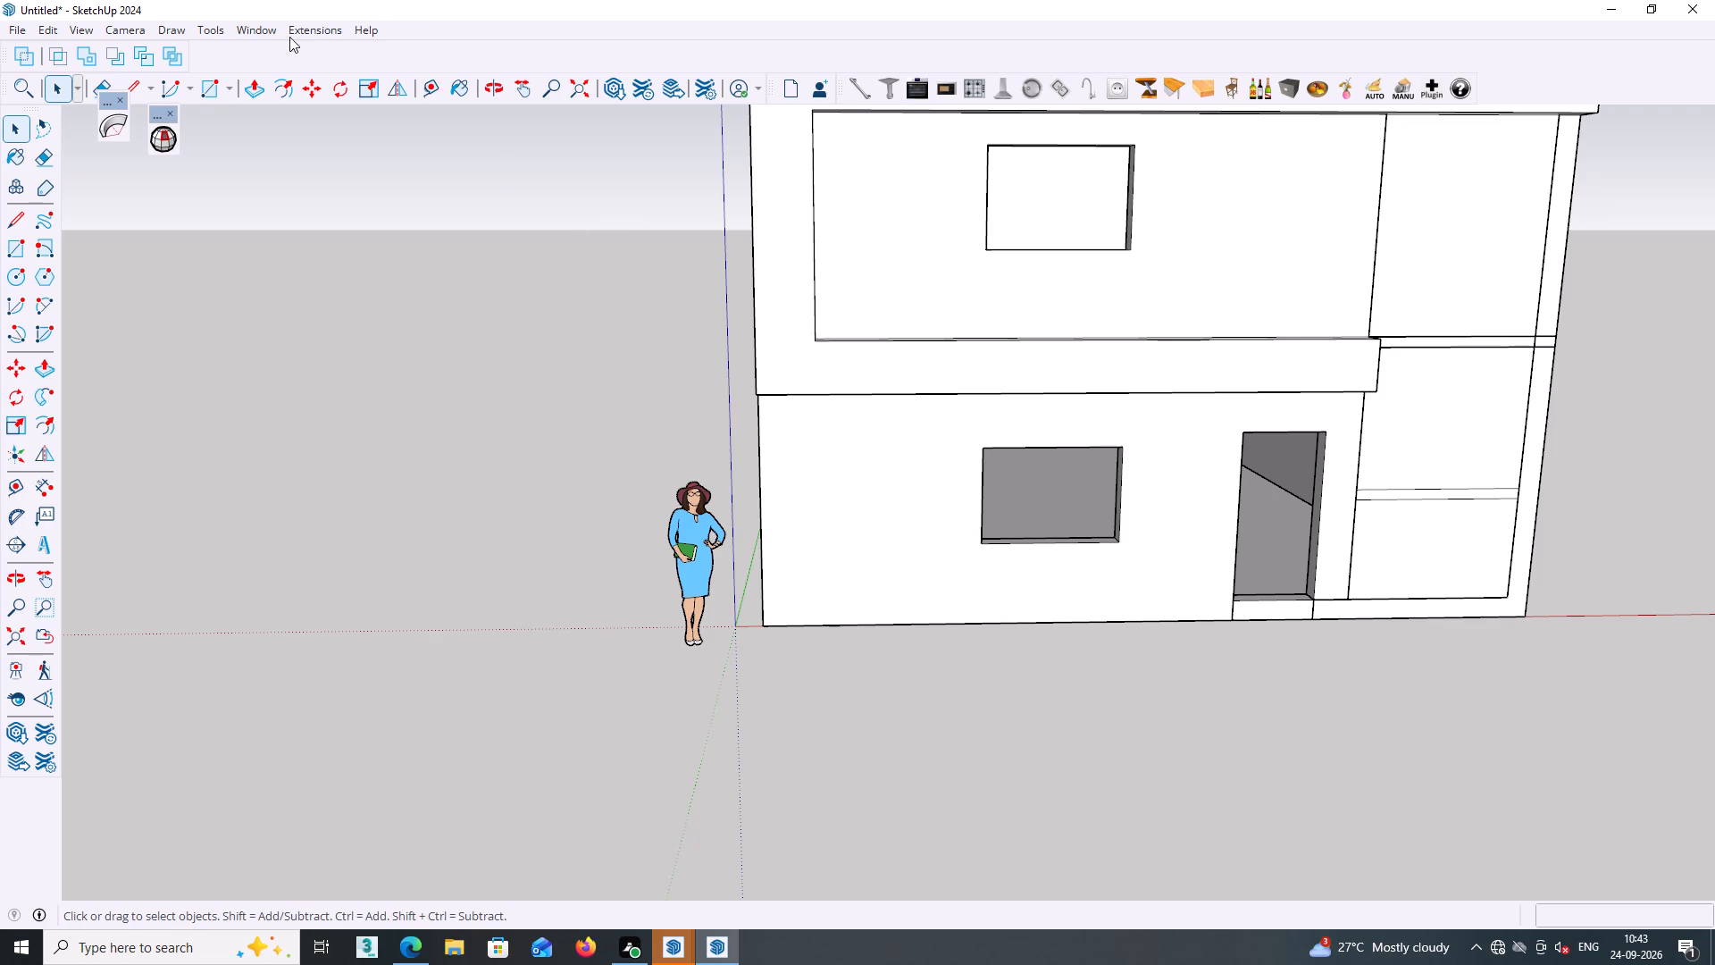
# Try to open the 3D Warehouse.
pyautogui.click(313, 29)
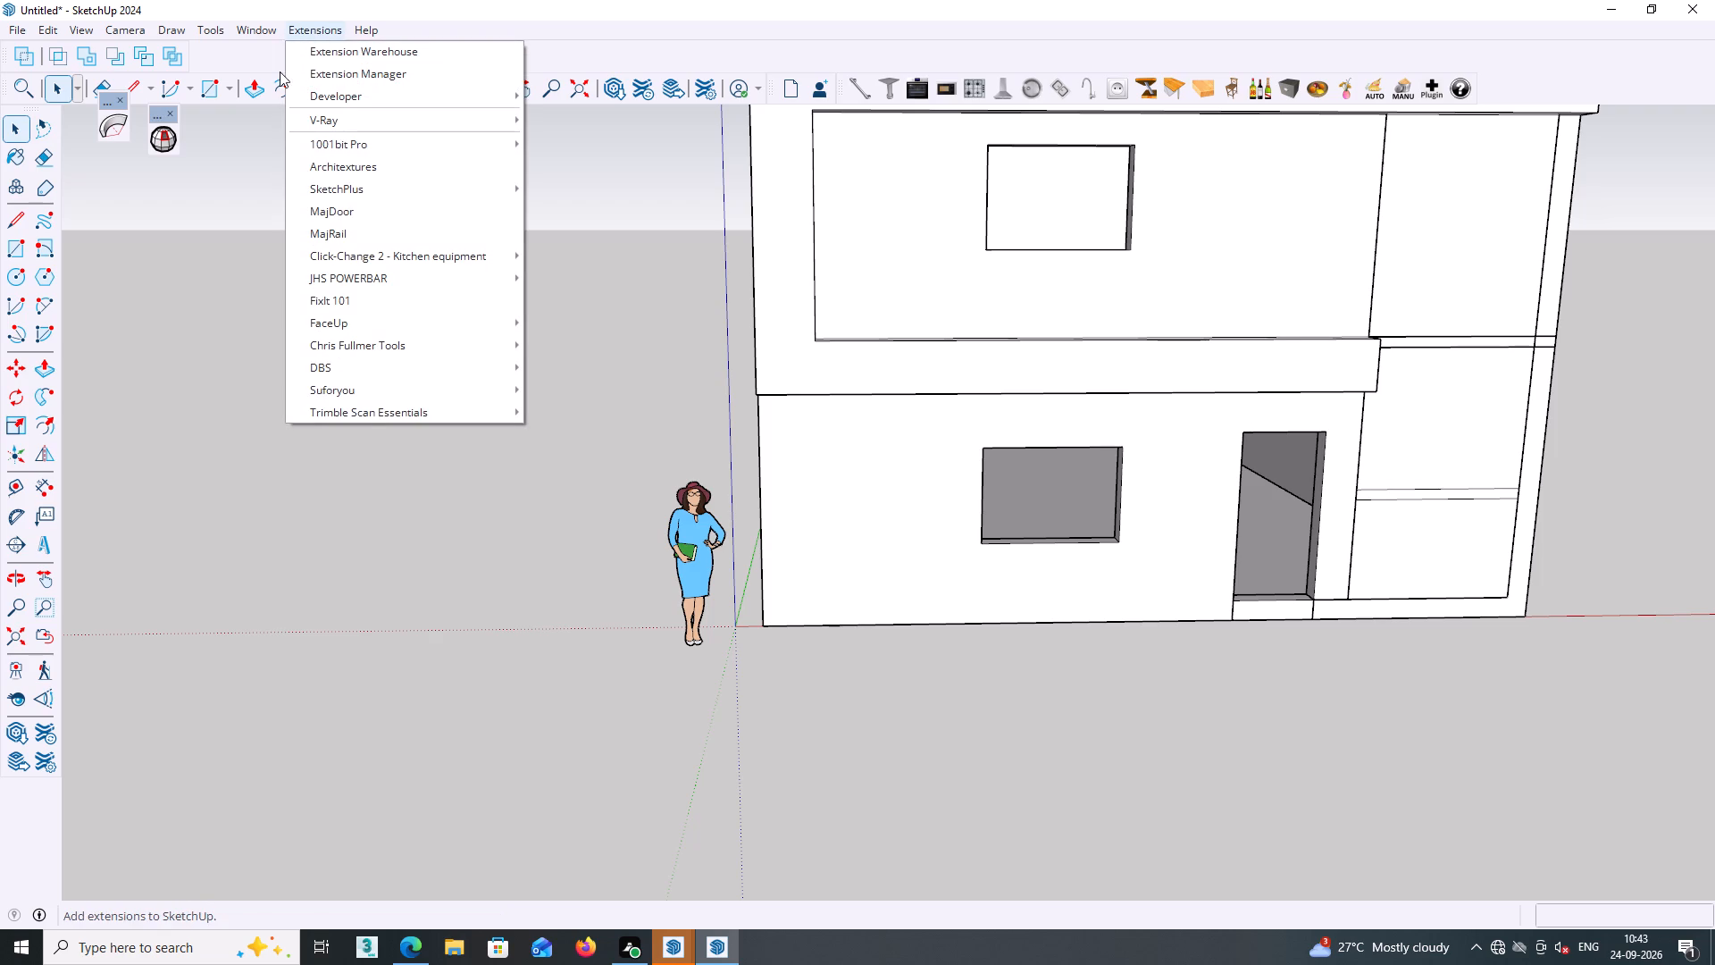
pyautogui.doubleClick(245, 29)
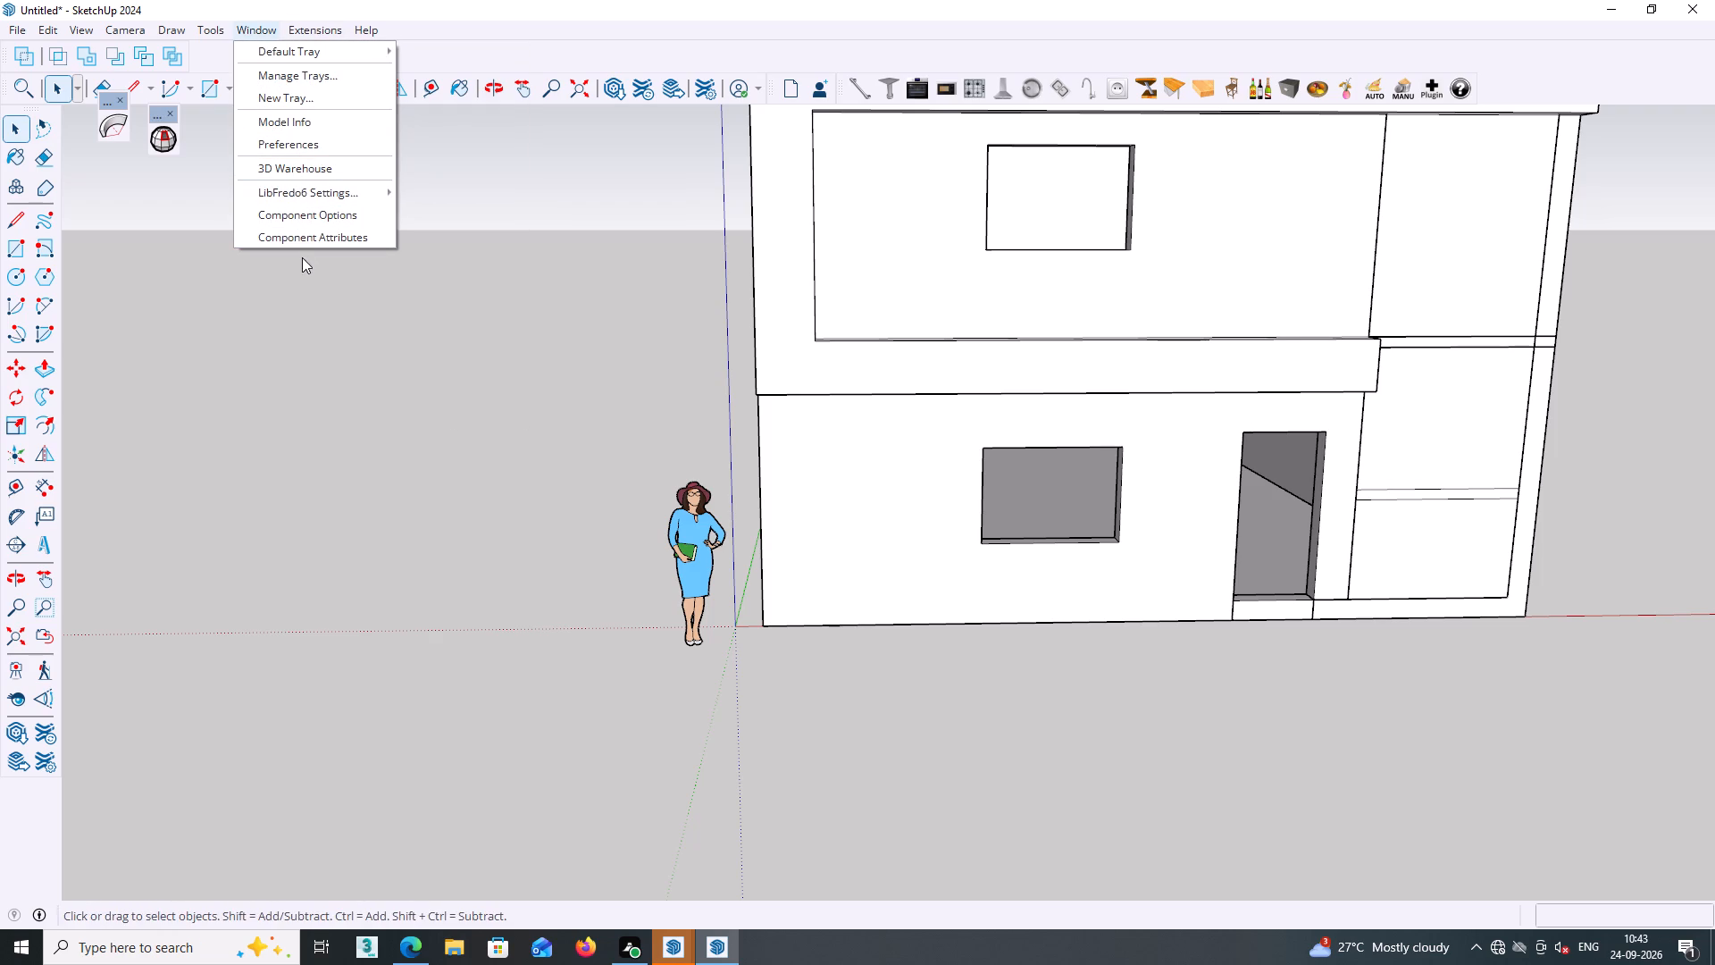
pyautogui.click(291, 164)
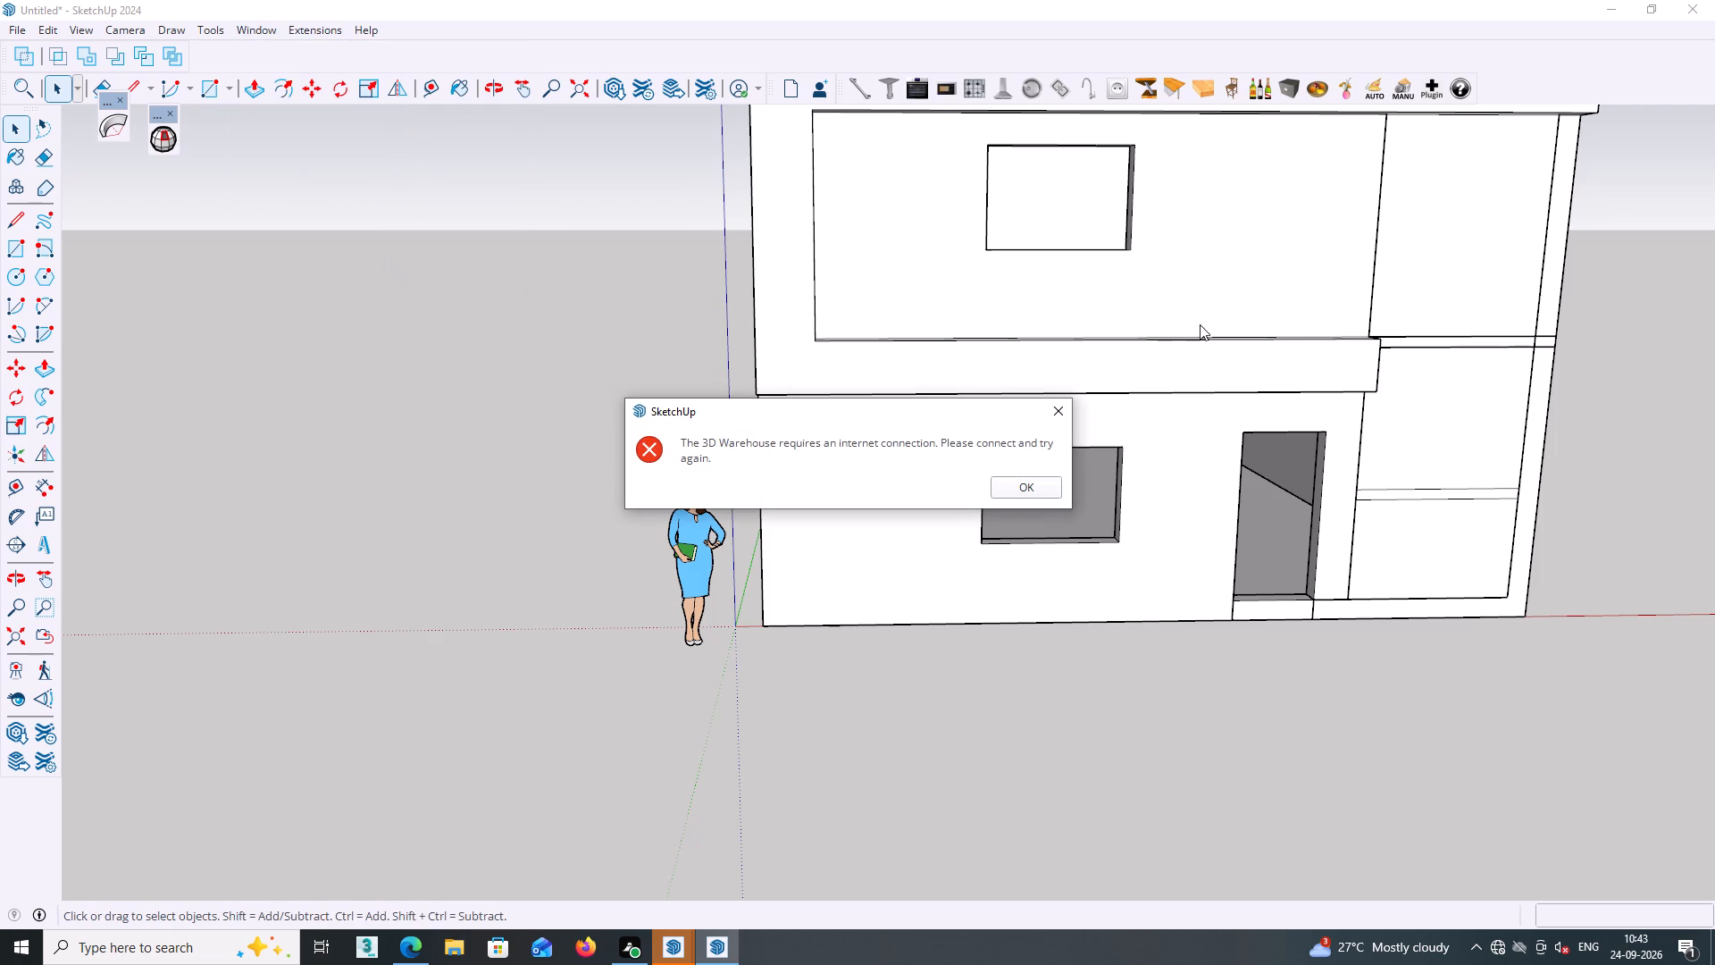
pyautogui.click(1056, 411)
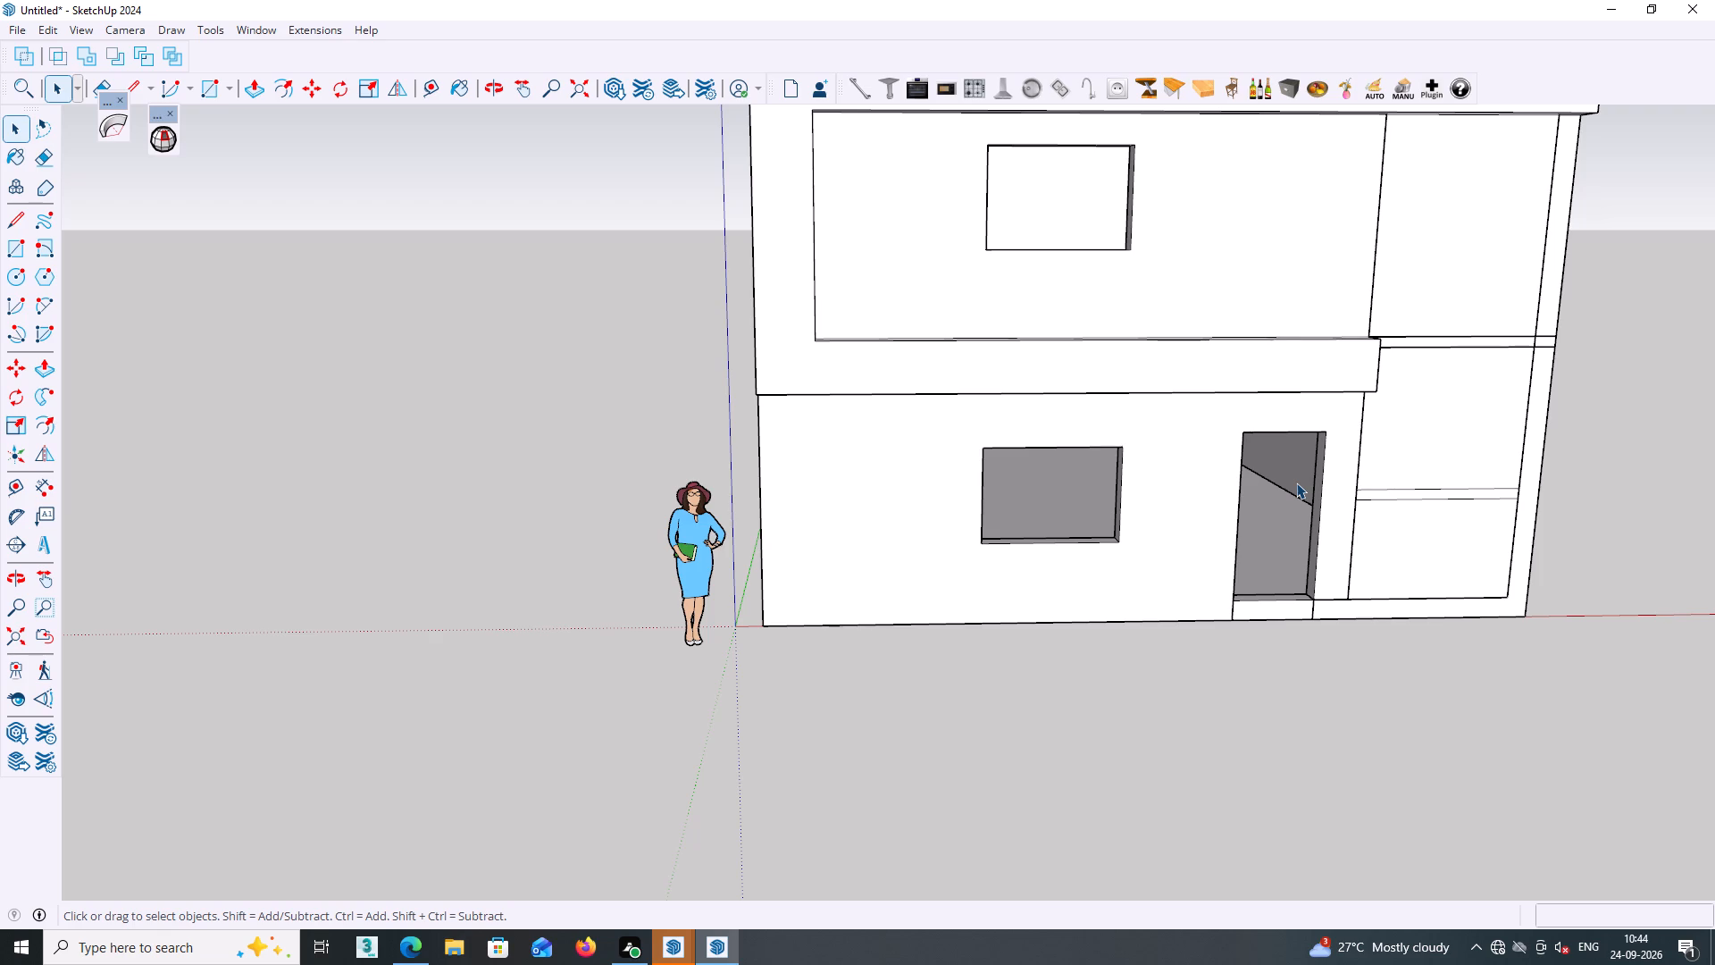
# Open the 3D Warehouse and allow the PC to be discoverable on the network.
pyautogui.scroll(-2, 729, 659)
pyautogui.moveTo(733, 671); pyautogui.dragTo(782, 669, button='middle')
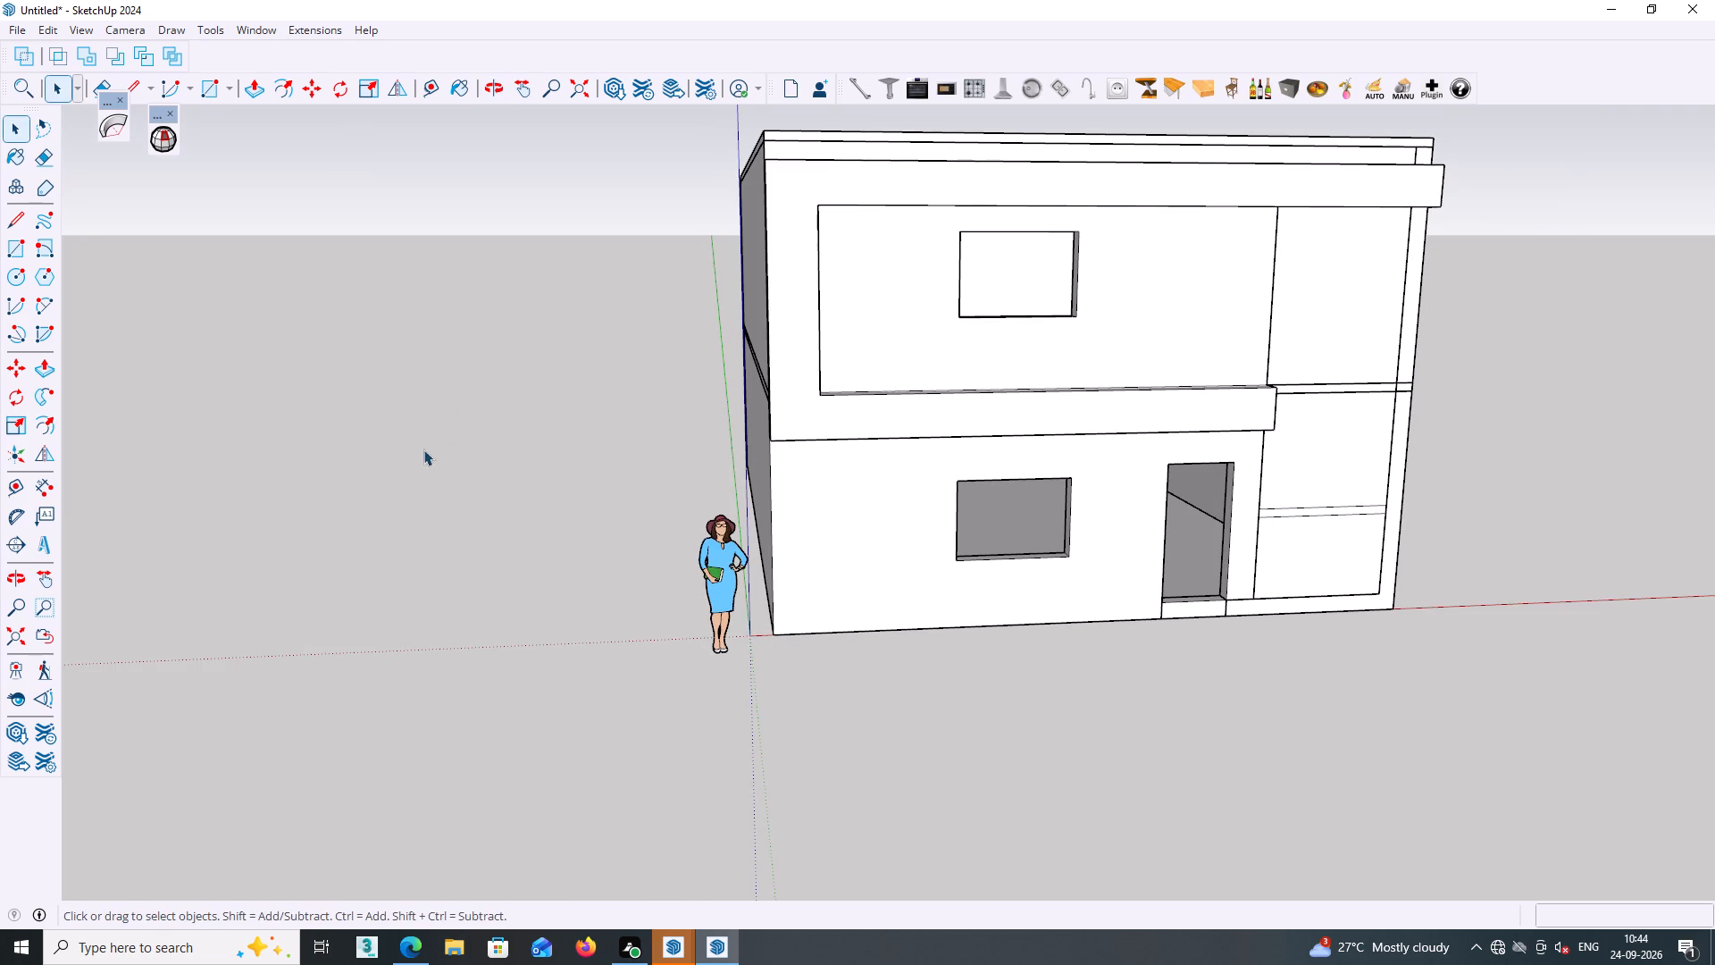
pyautogui.click(276, 35)
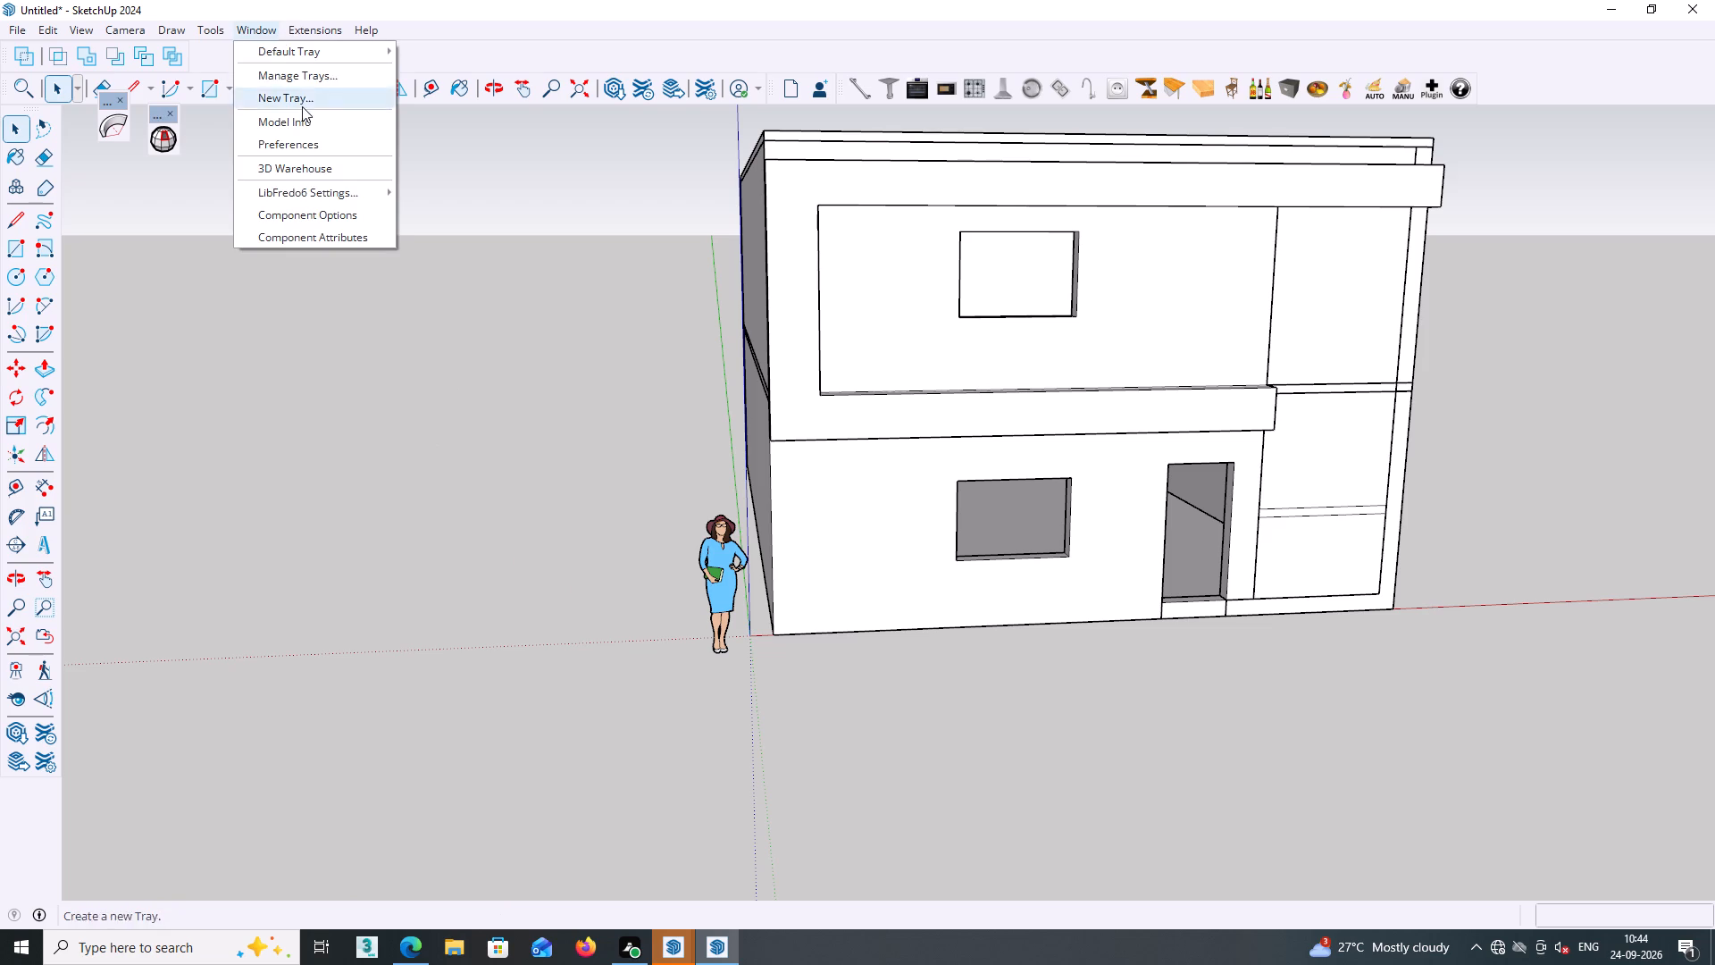
pyautogui.click(297, 161)
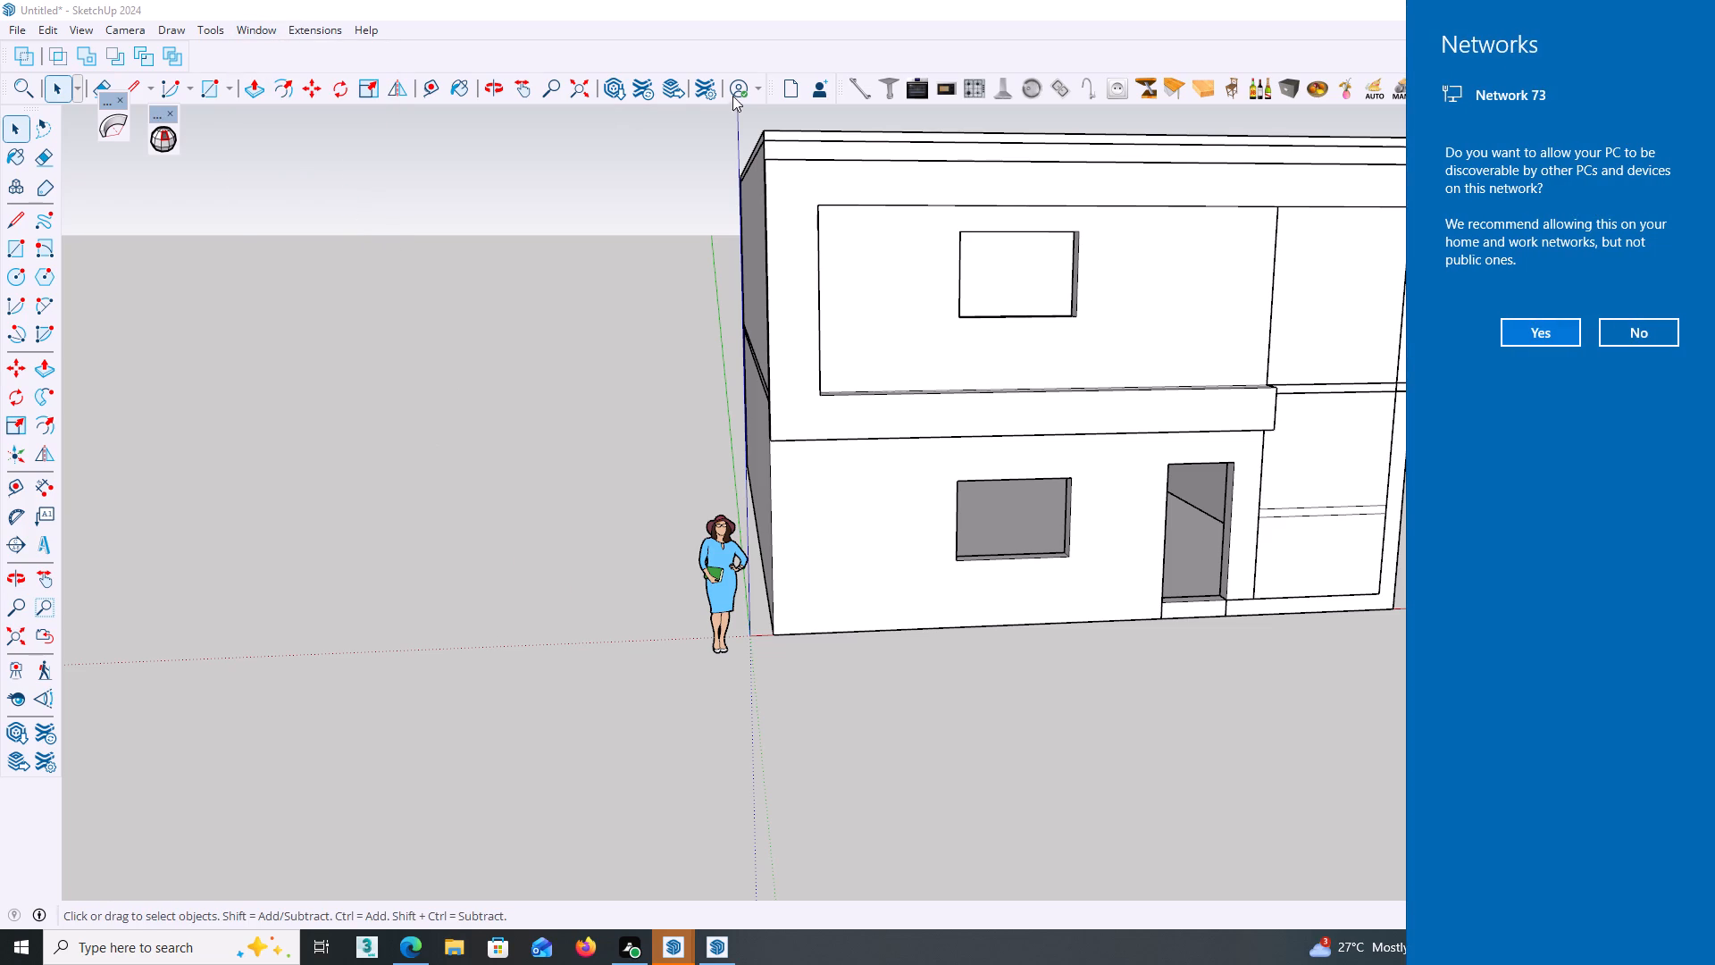
pyautogui.click(1556, 331)
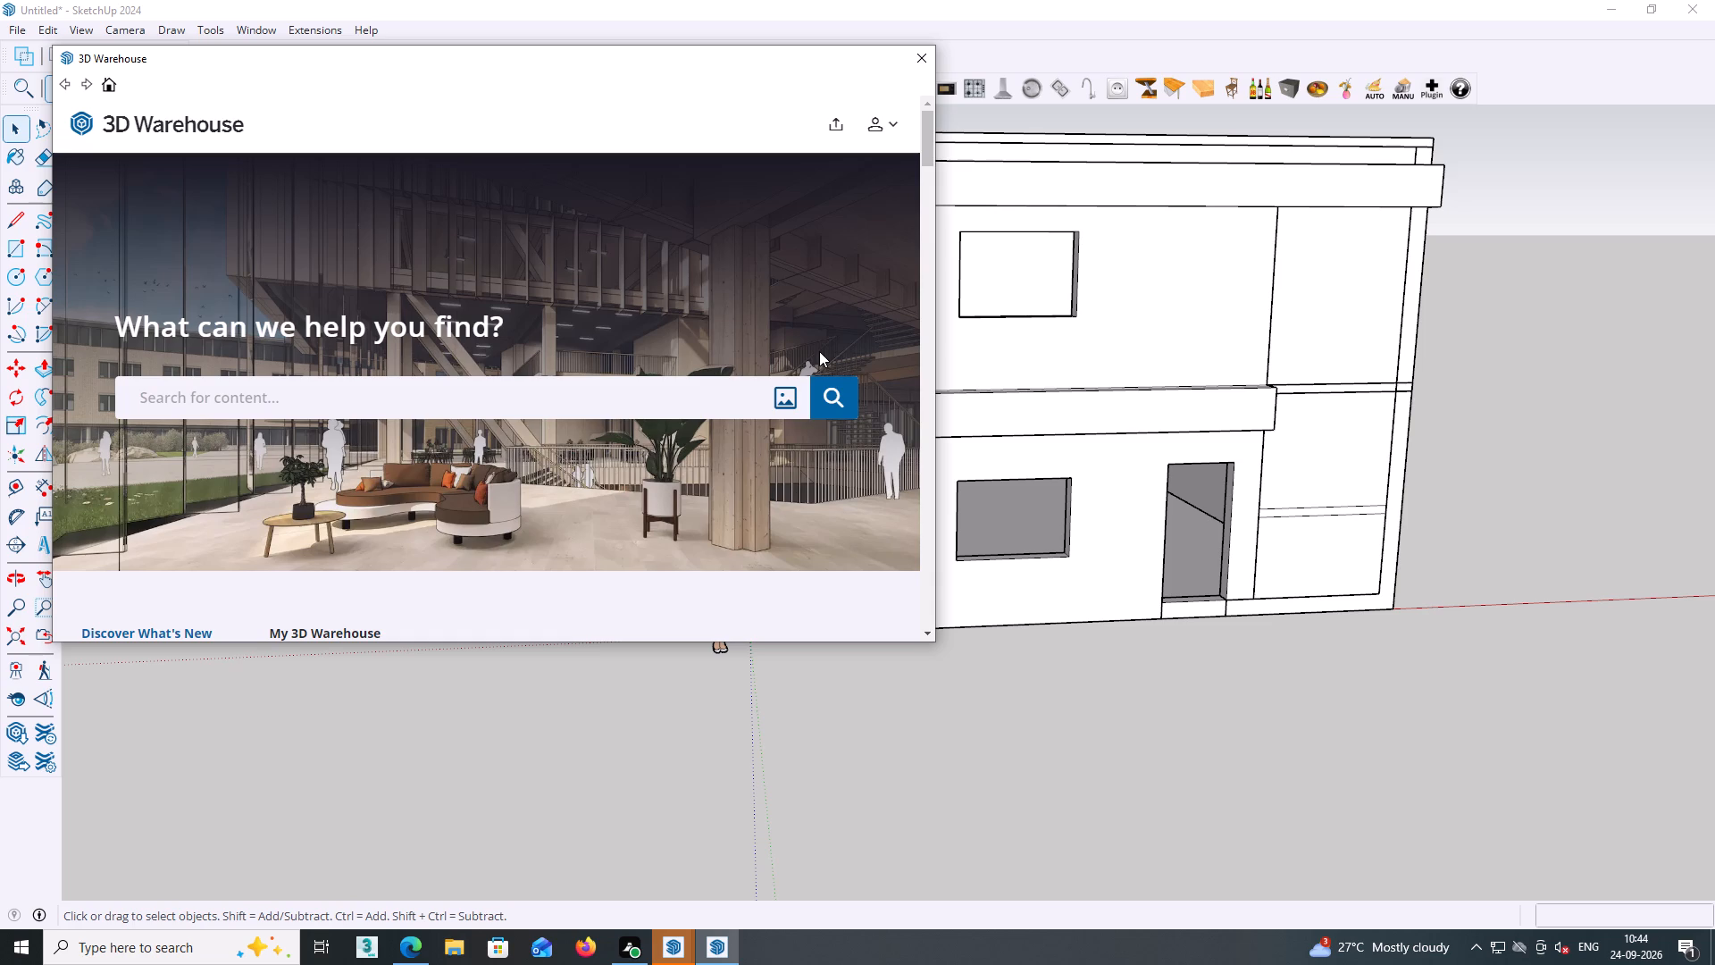
# Search the 3D Warehouse for WINDOW.
pyautogui.click(597, 410)
pyautogui.click(891, 125)
pyautogui.click(891, 125)
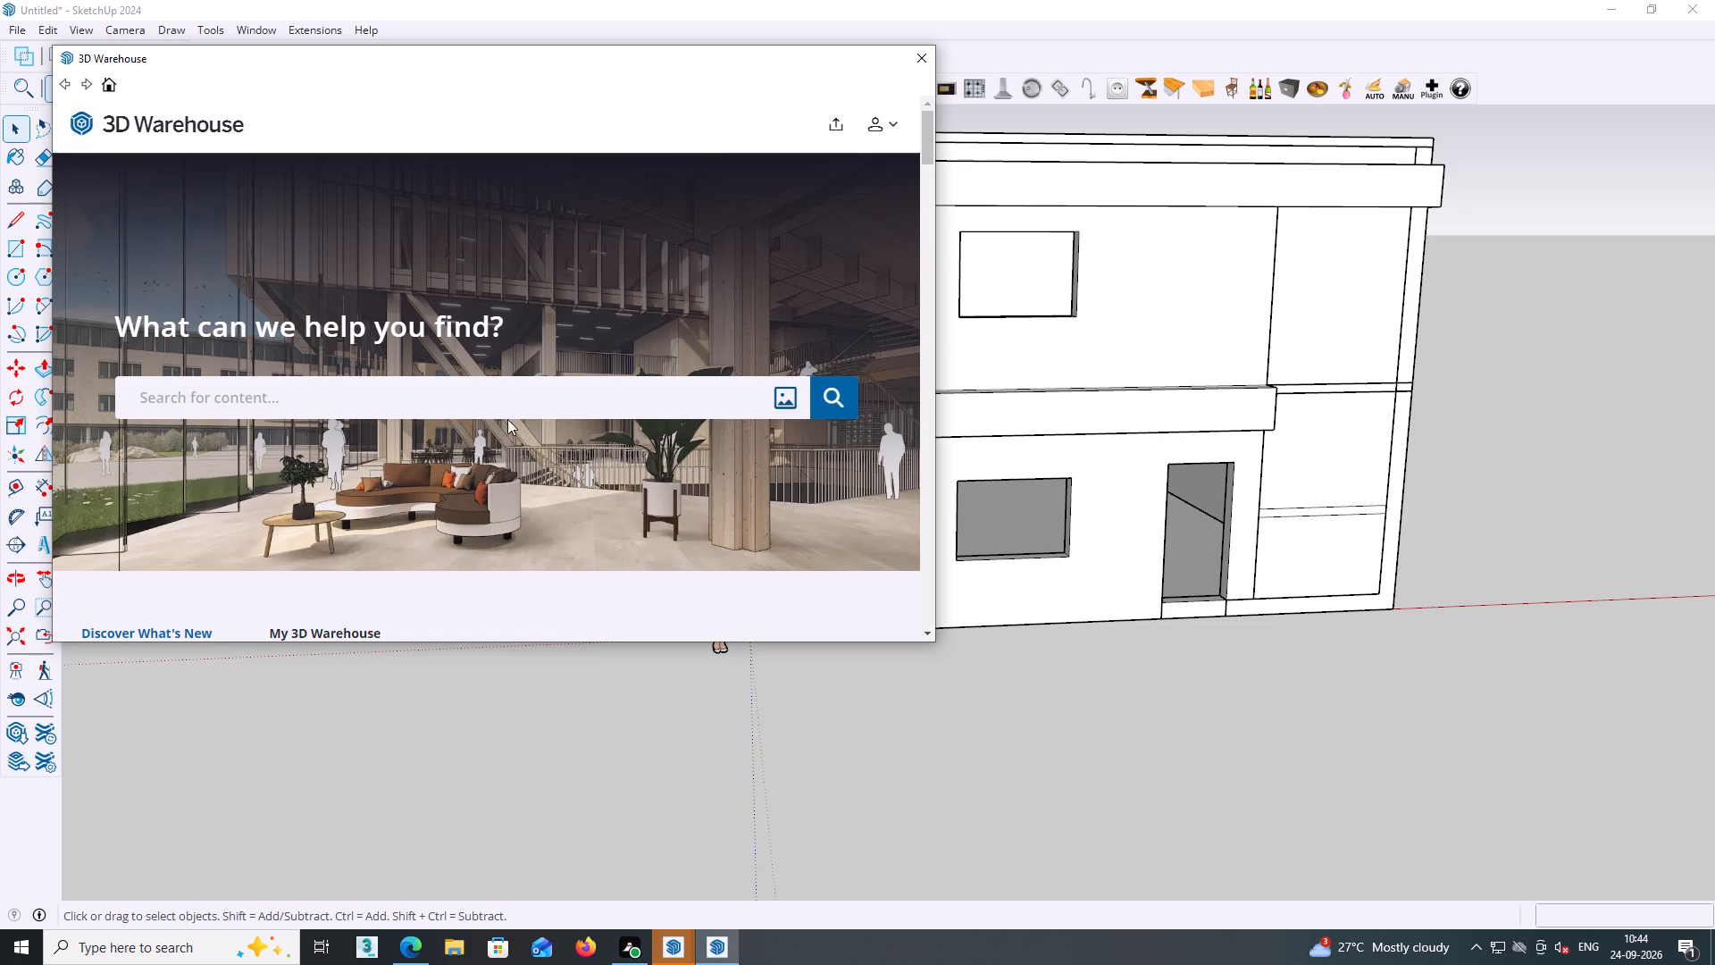
pyautogui.click(509, 415)
pyautogui.write('WI')
pyautogui.write('NDOW')
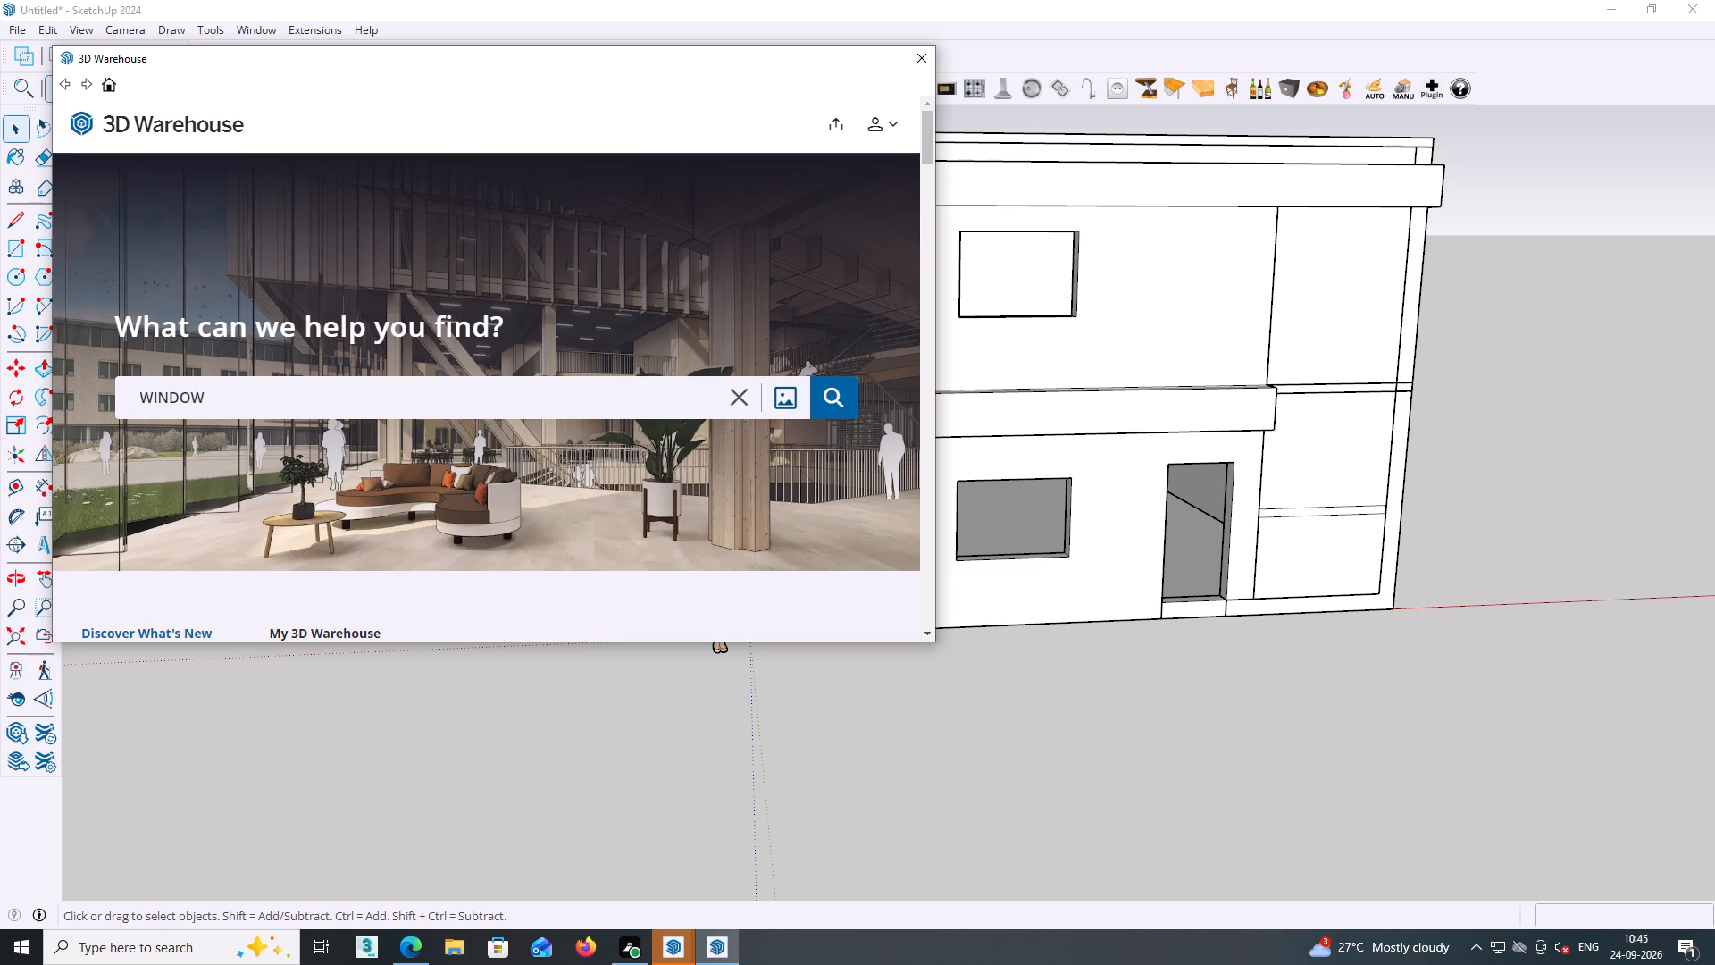
pyautogui.click(824, 399)
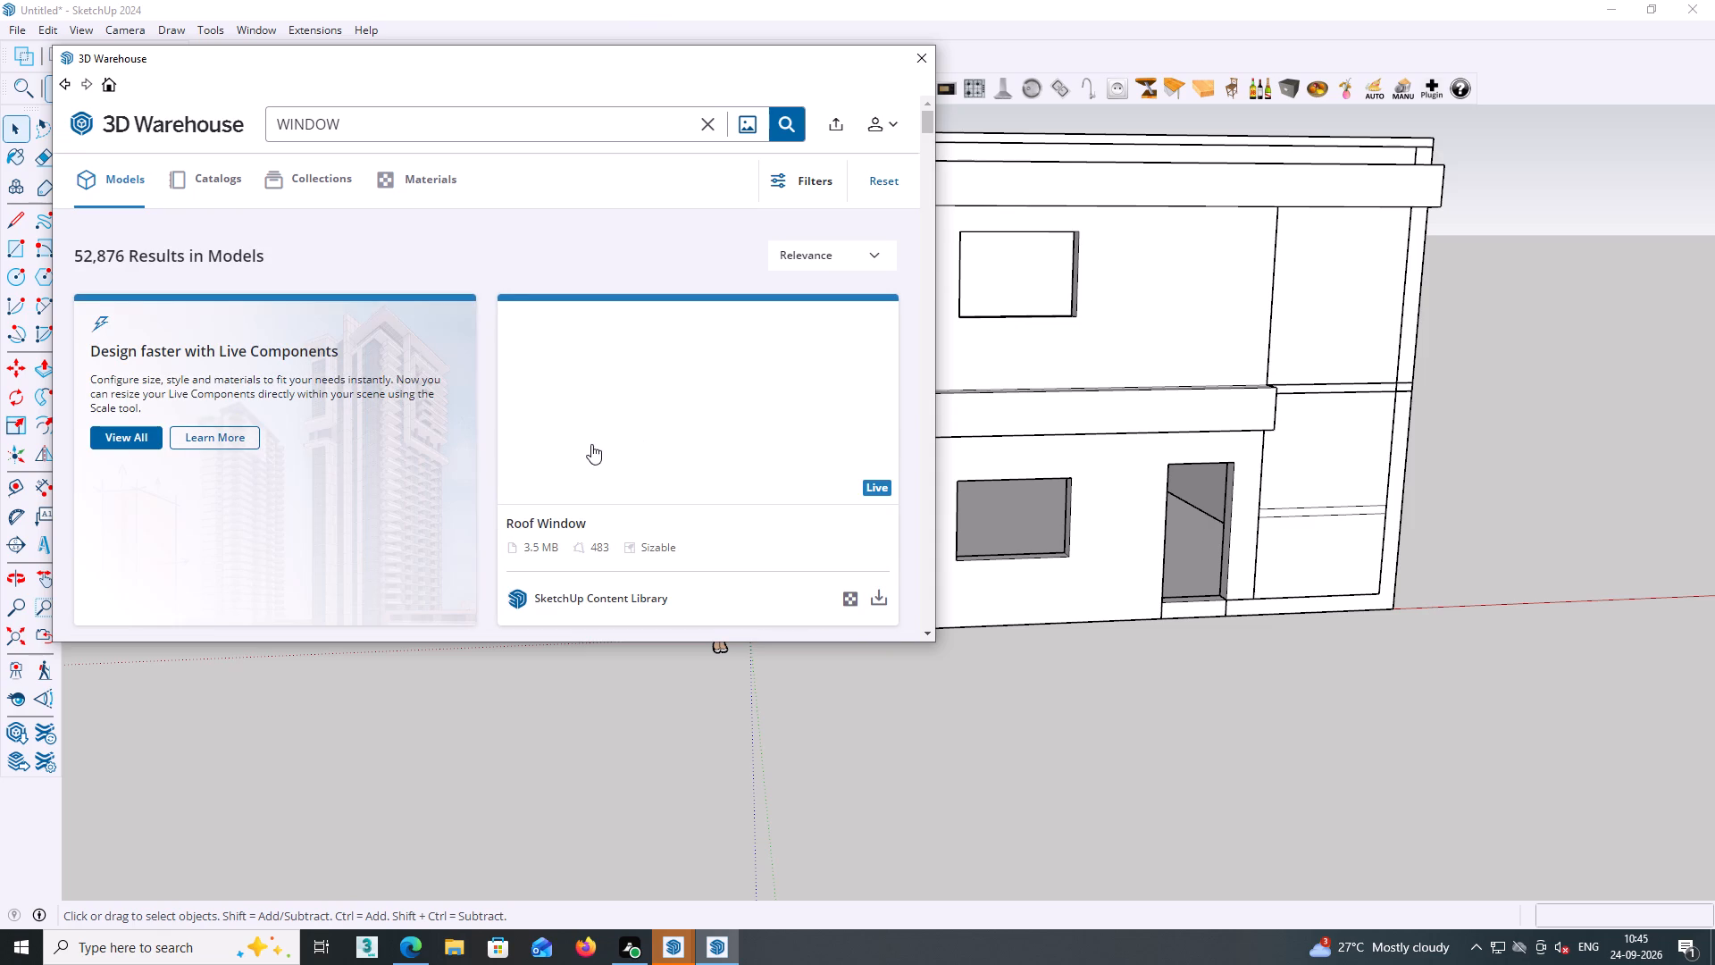
# Load the white-framed two-pane sliding window from the search results directly into the model and place it in front of the building.
pyautogui.scroll(-4, 593, 449)
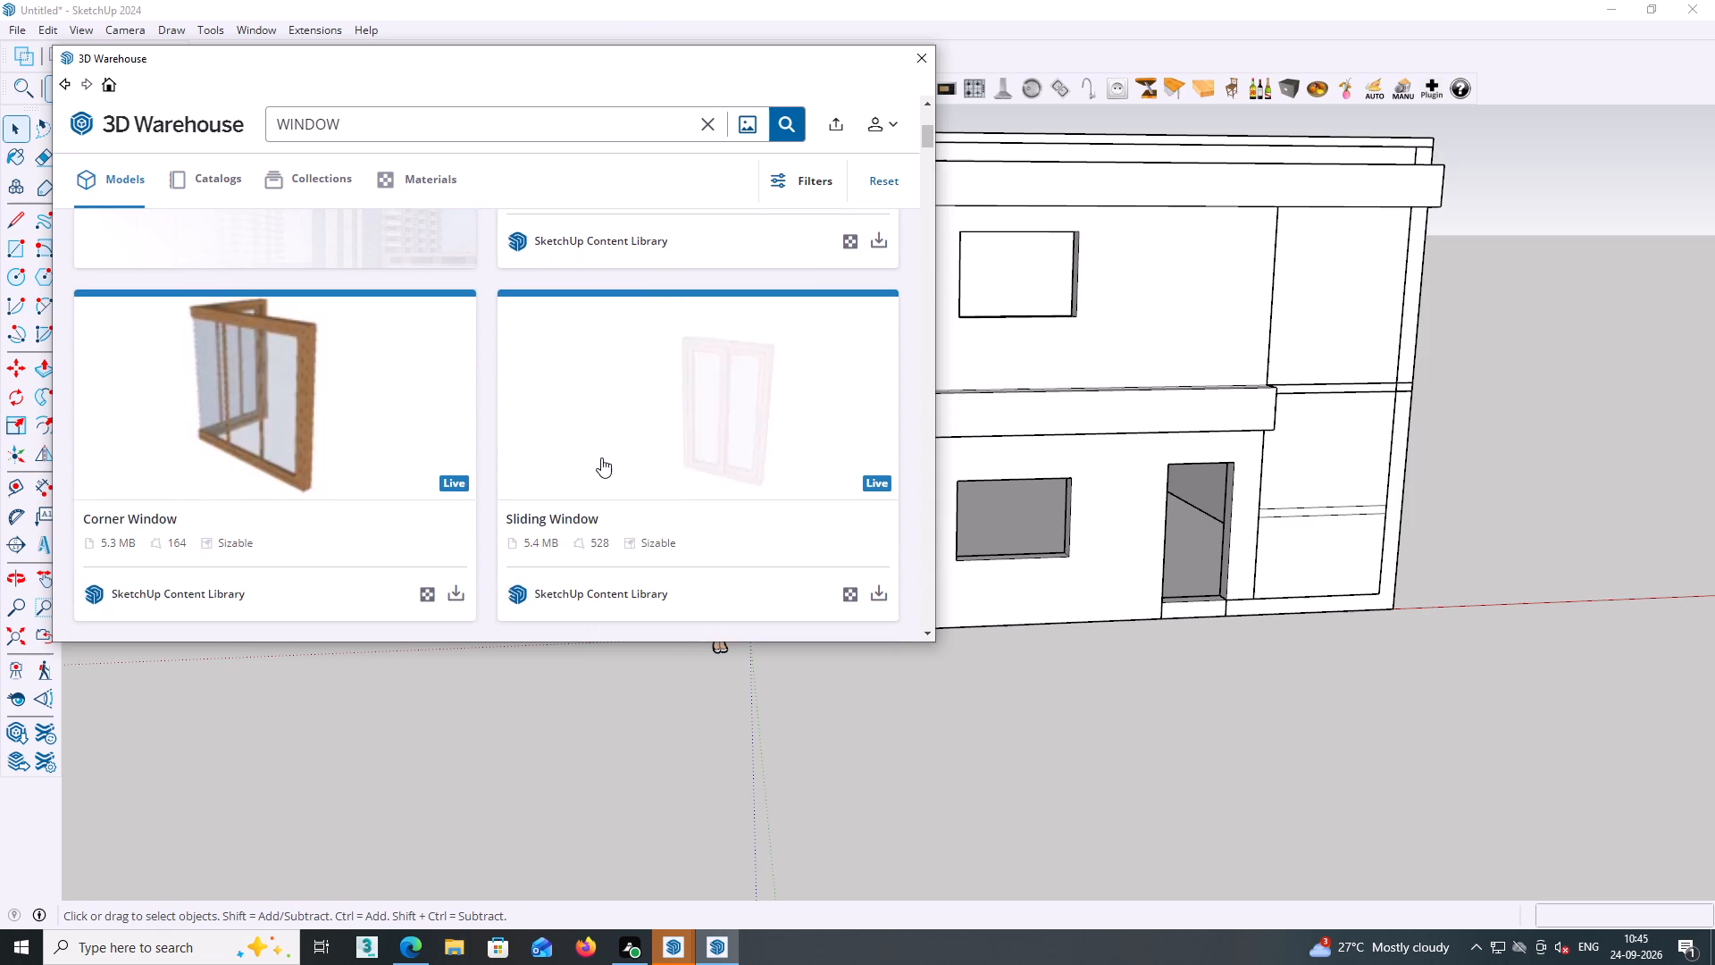
pyautogui.scroll(-1, 601, 457)
pyautogui.moveTo(585, 466); pyautogui.dragTo(588, 487, button='middle')
pyautogui.scroll(-5, 587, 482)
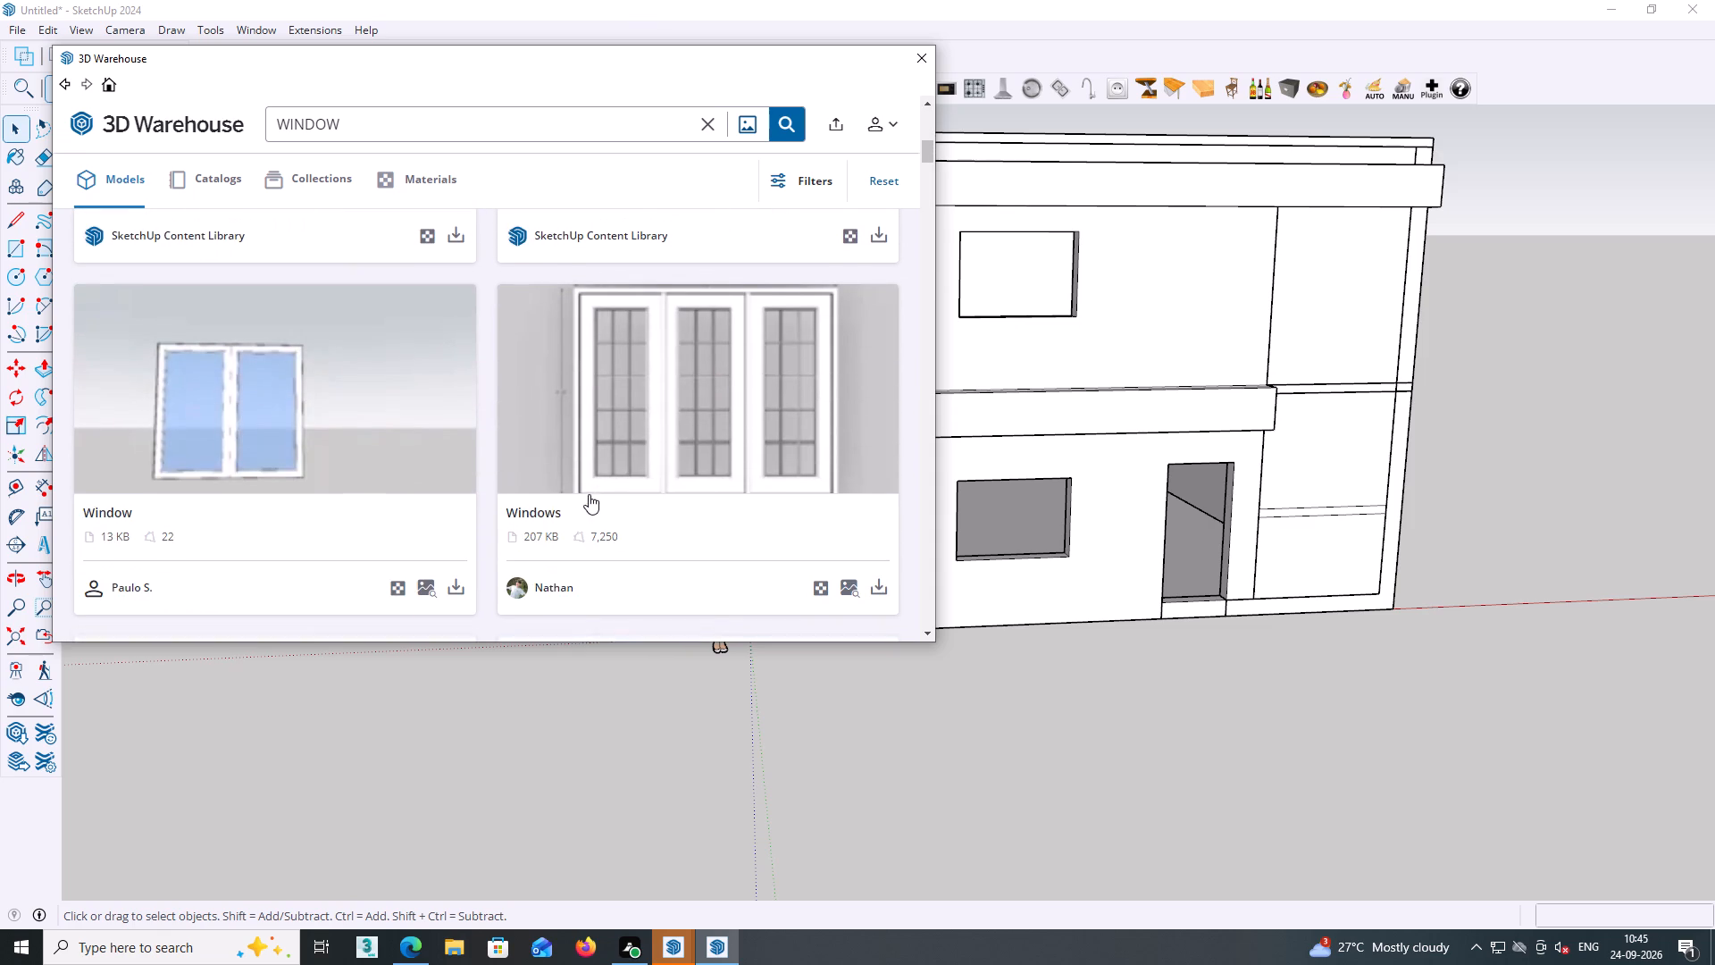
pyautogui.scroll(-4, 525, 501)
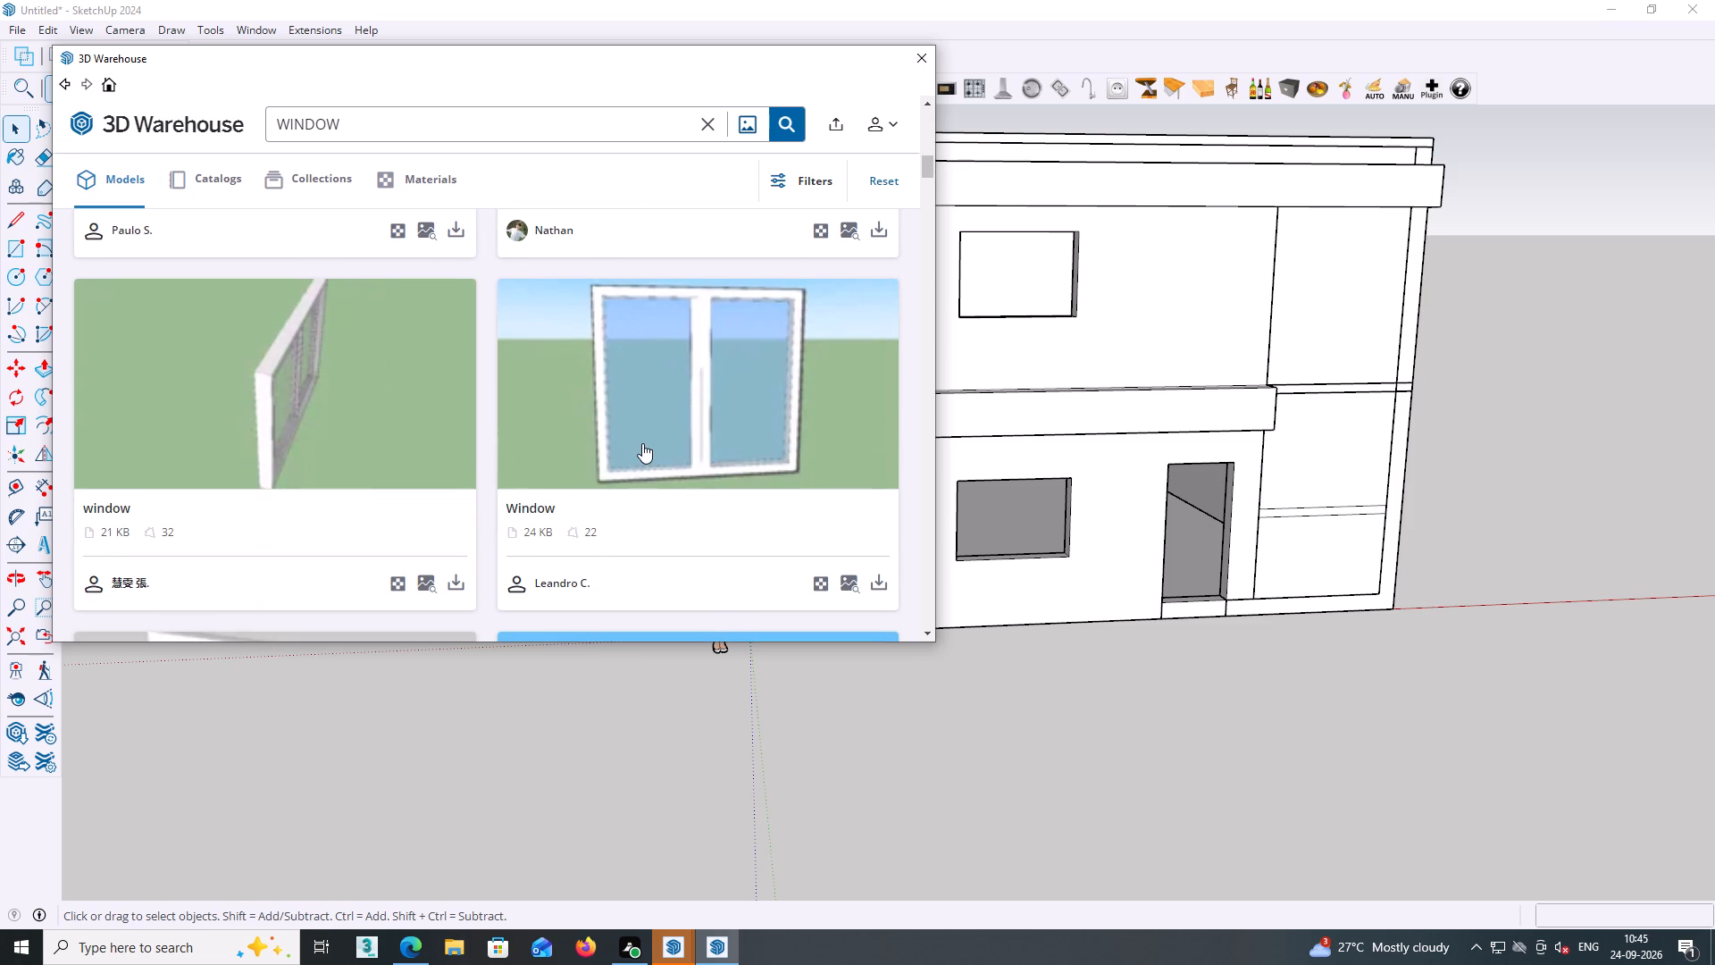
pyautogui.scroll(-3, 426, 415)
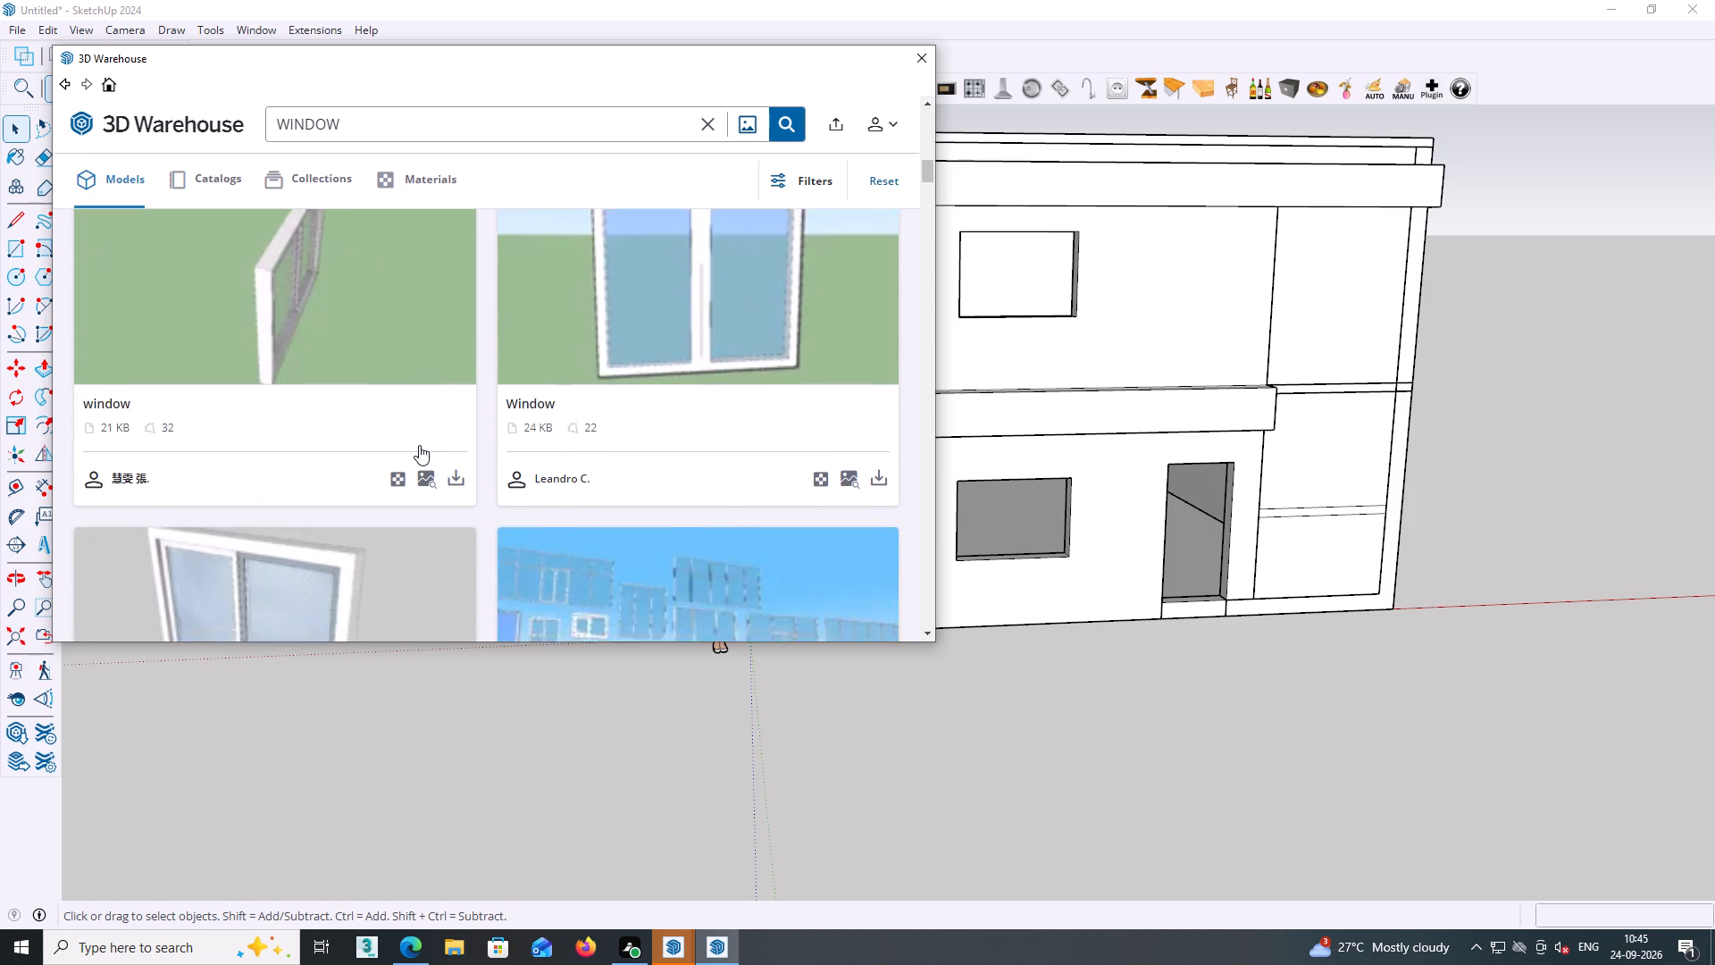
pyautogui.click(278, 481)
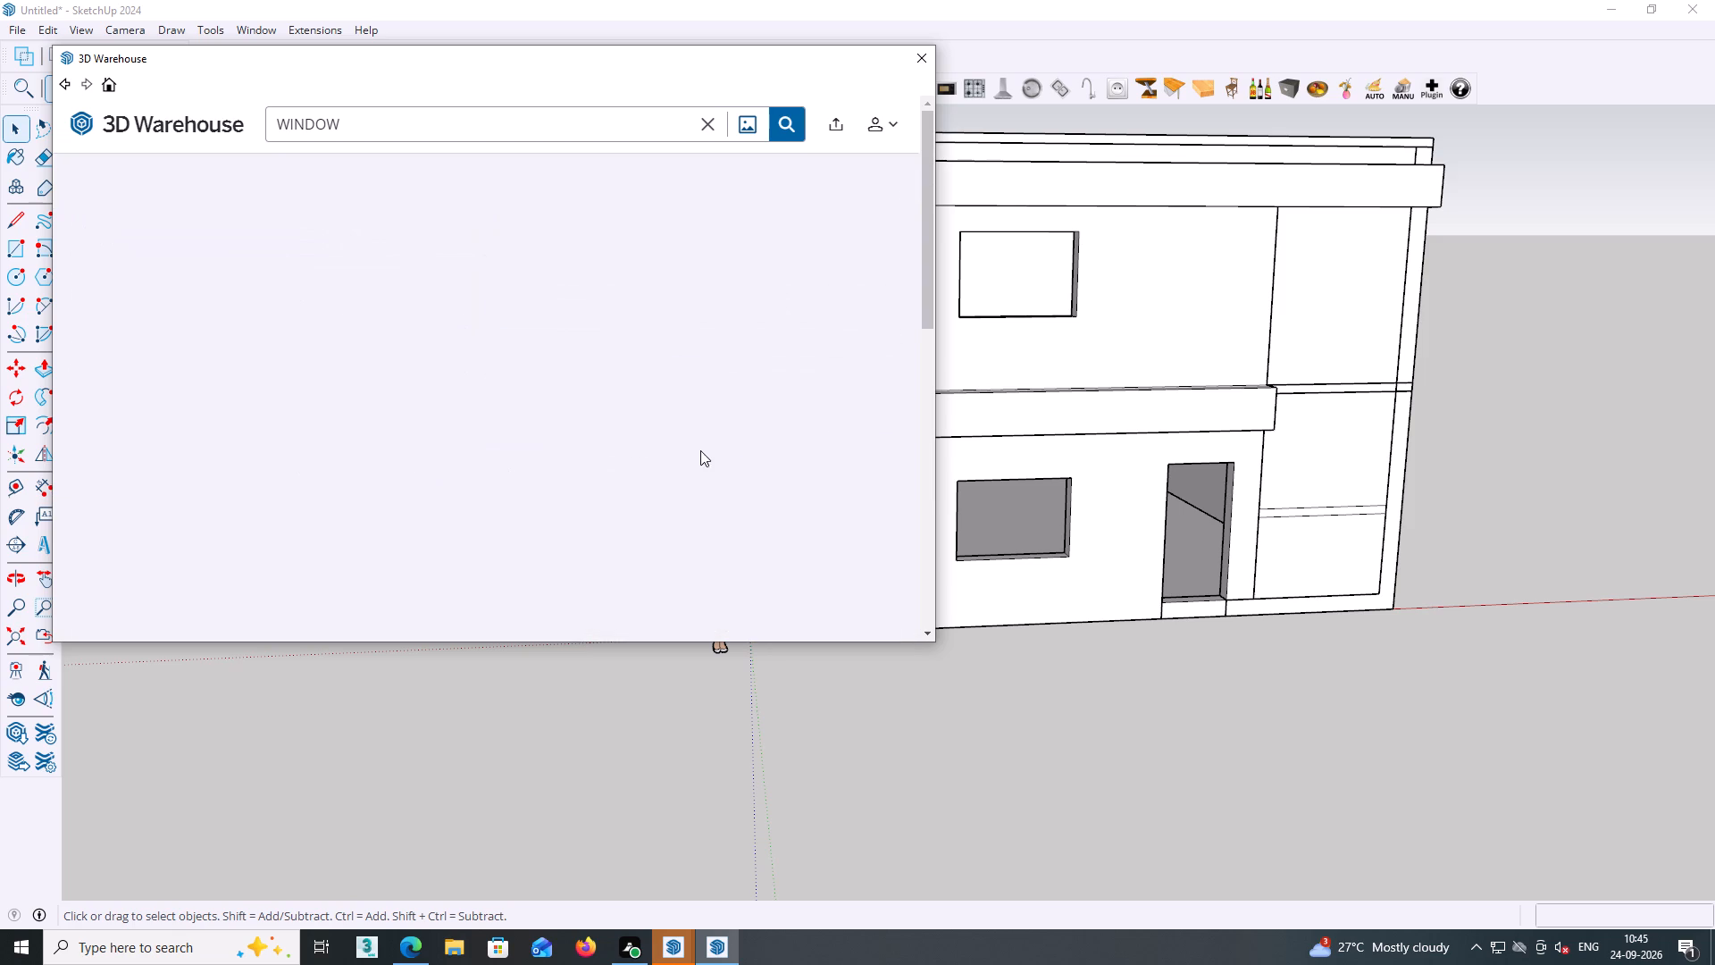
pyautogui.scroll(-5, 702, 456)
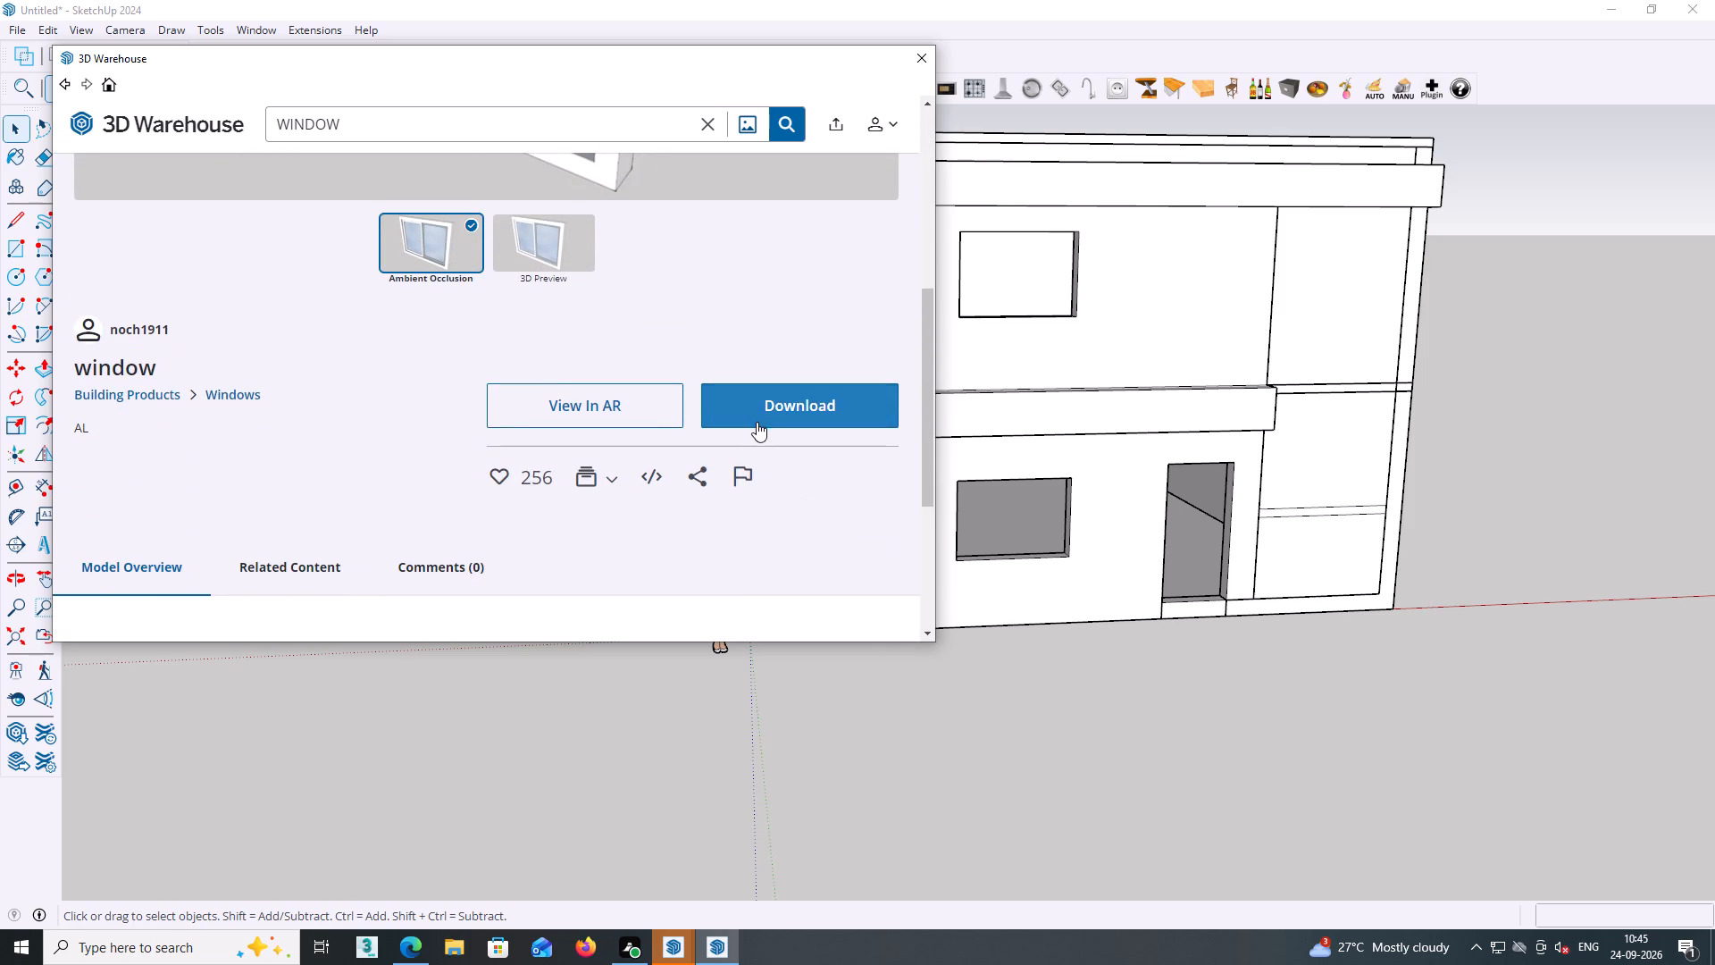
pyautogui.click(757, 415)
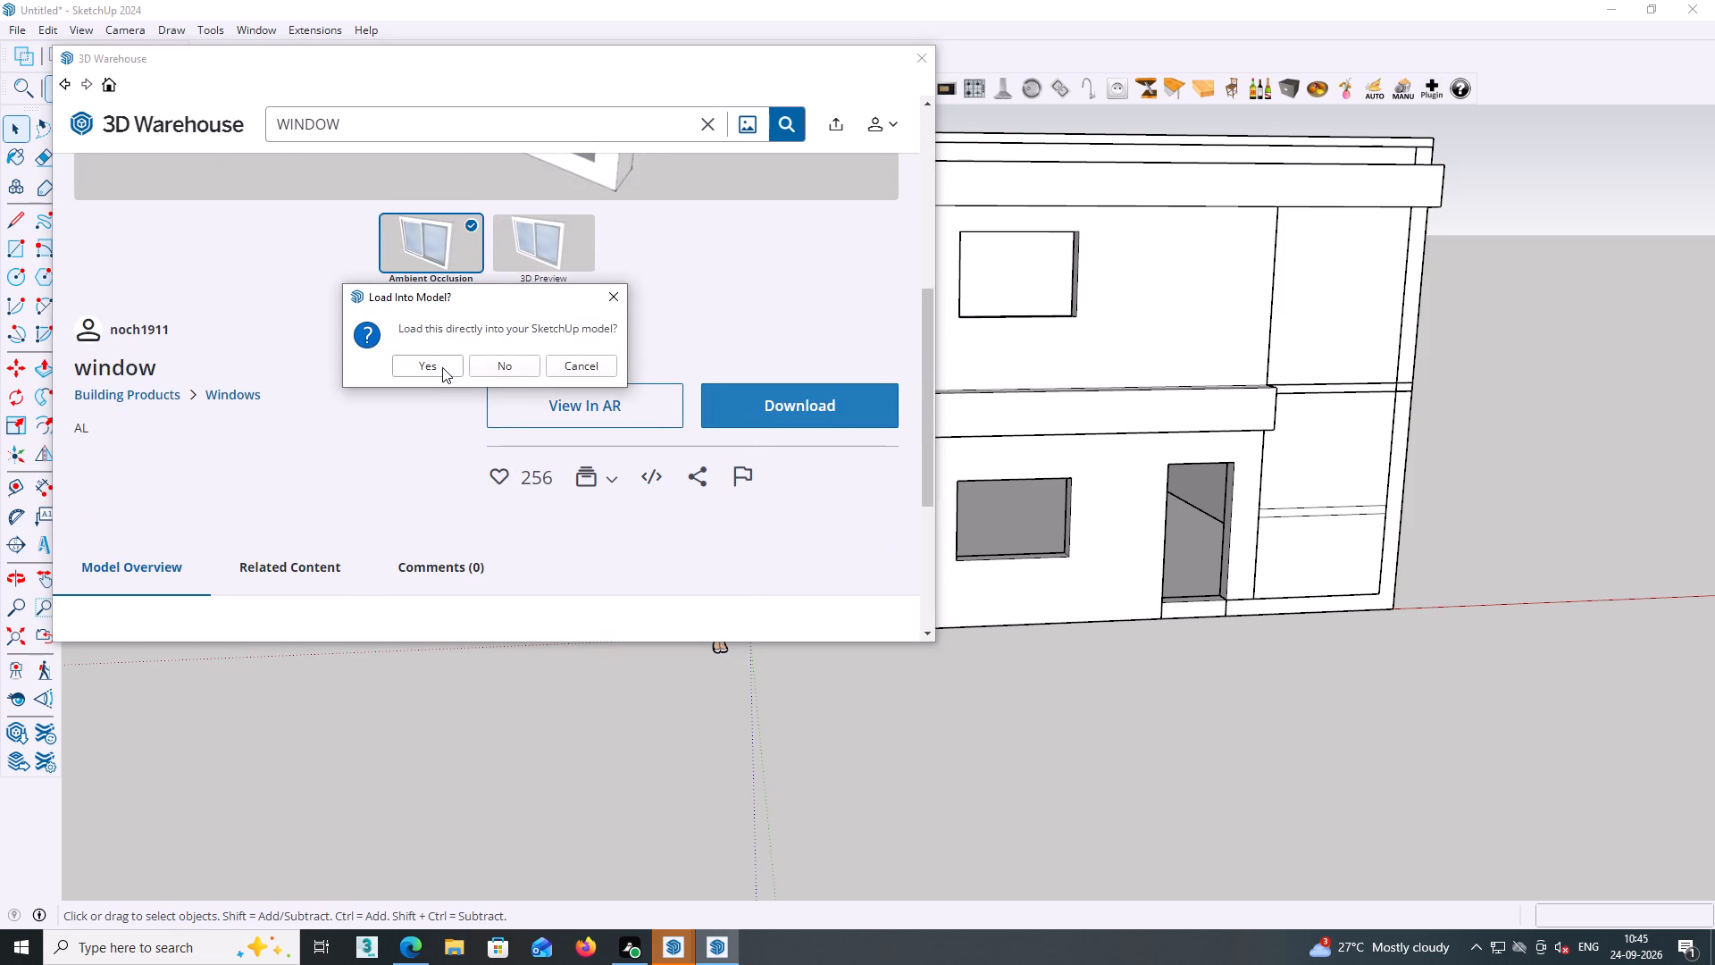
pyautogui.click(442, 367)
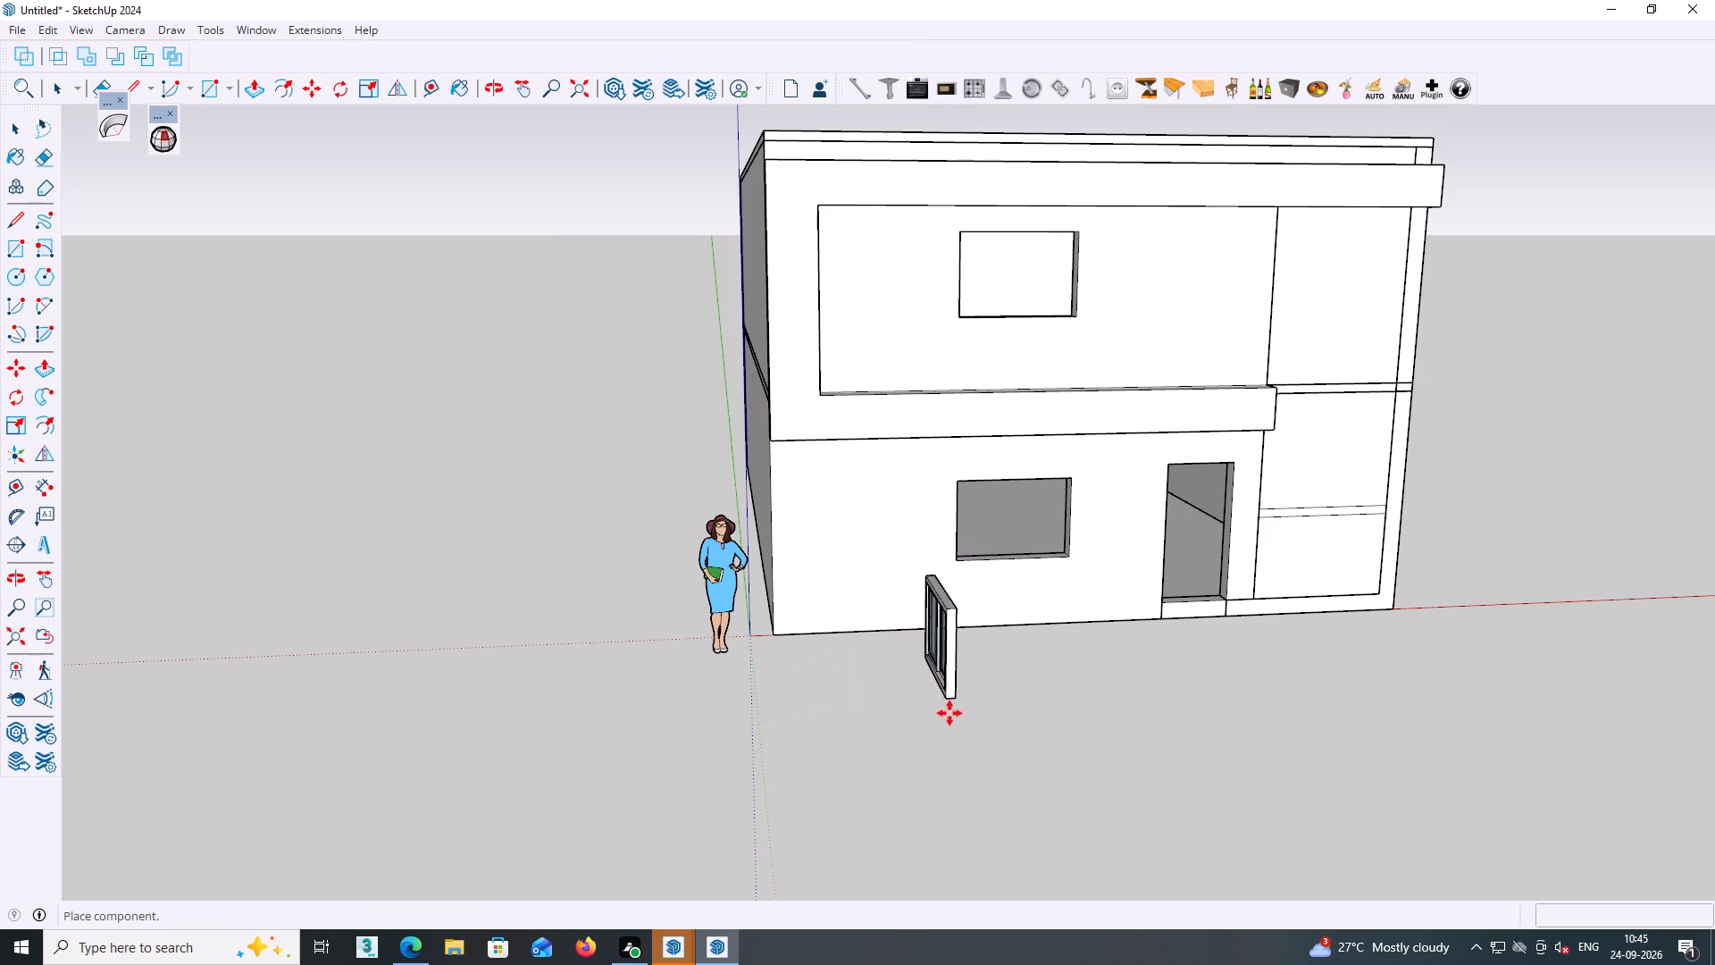
pyautogui.click(940, 801)
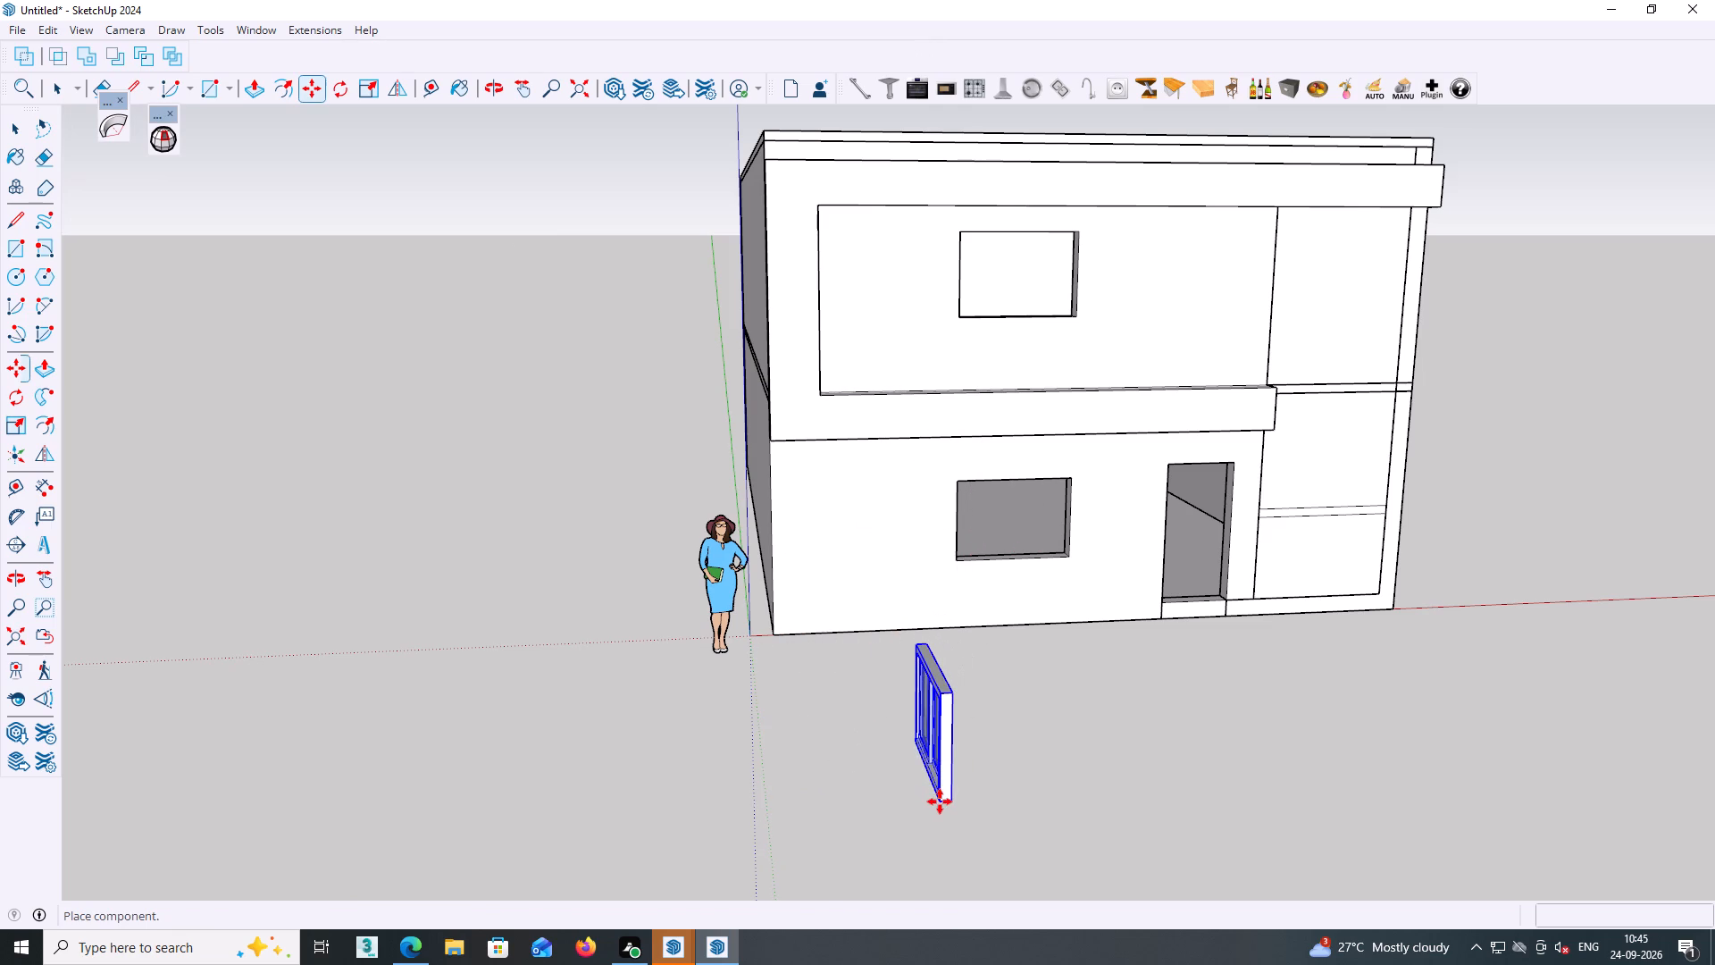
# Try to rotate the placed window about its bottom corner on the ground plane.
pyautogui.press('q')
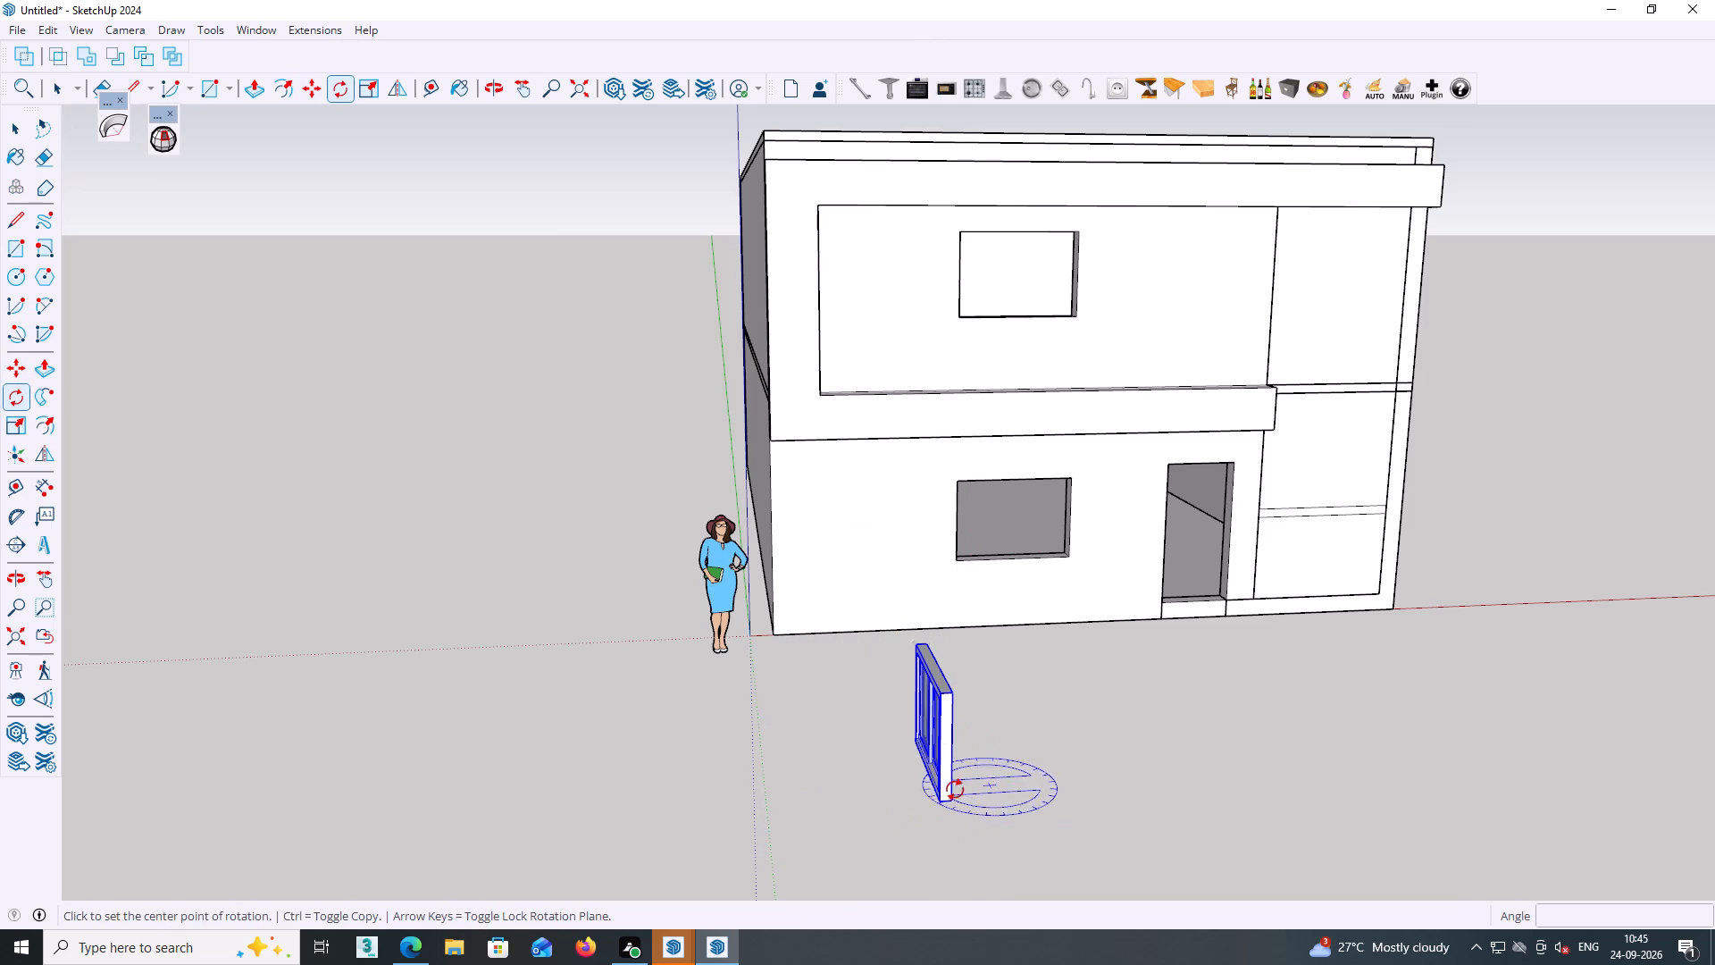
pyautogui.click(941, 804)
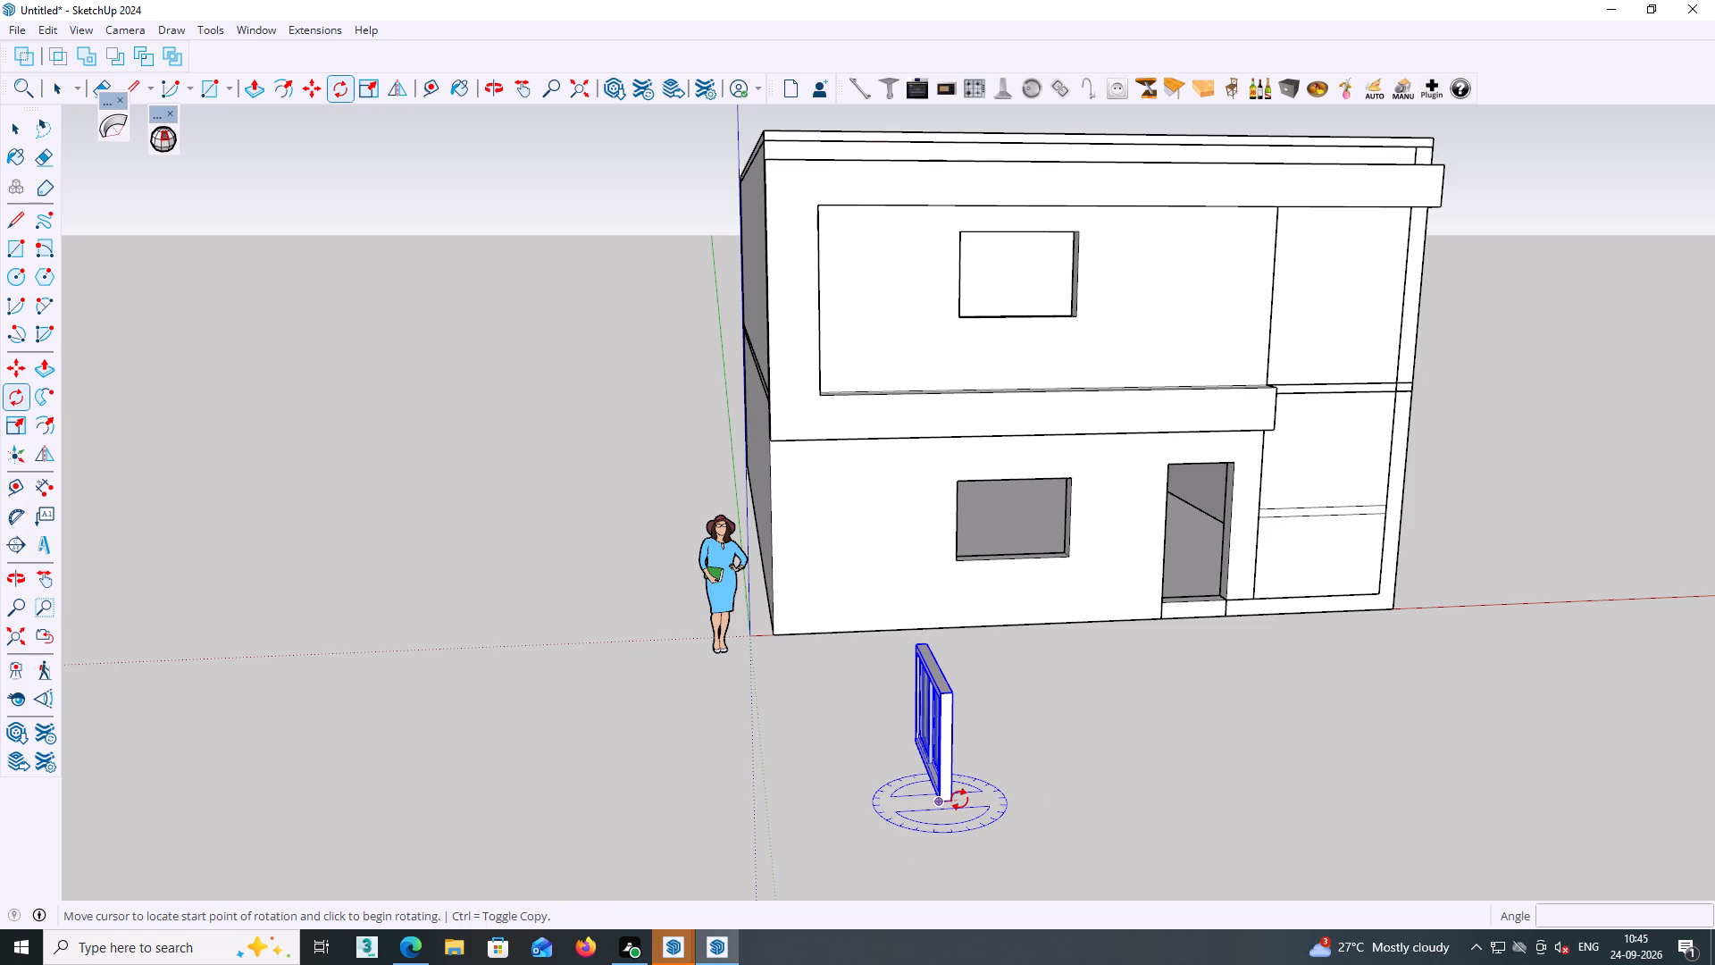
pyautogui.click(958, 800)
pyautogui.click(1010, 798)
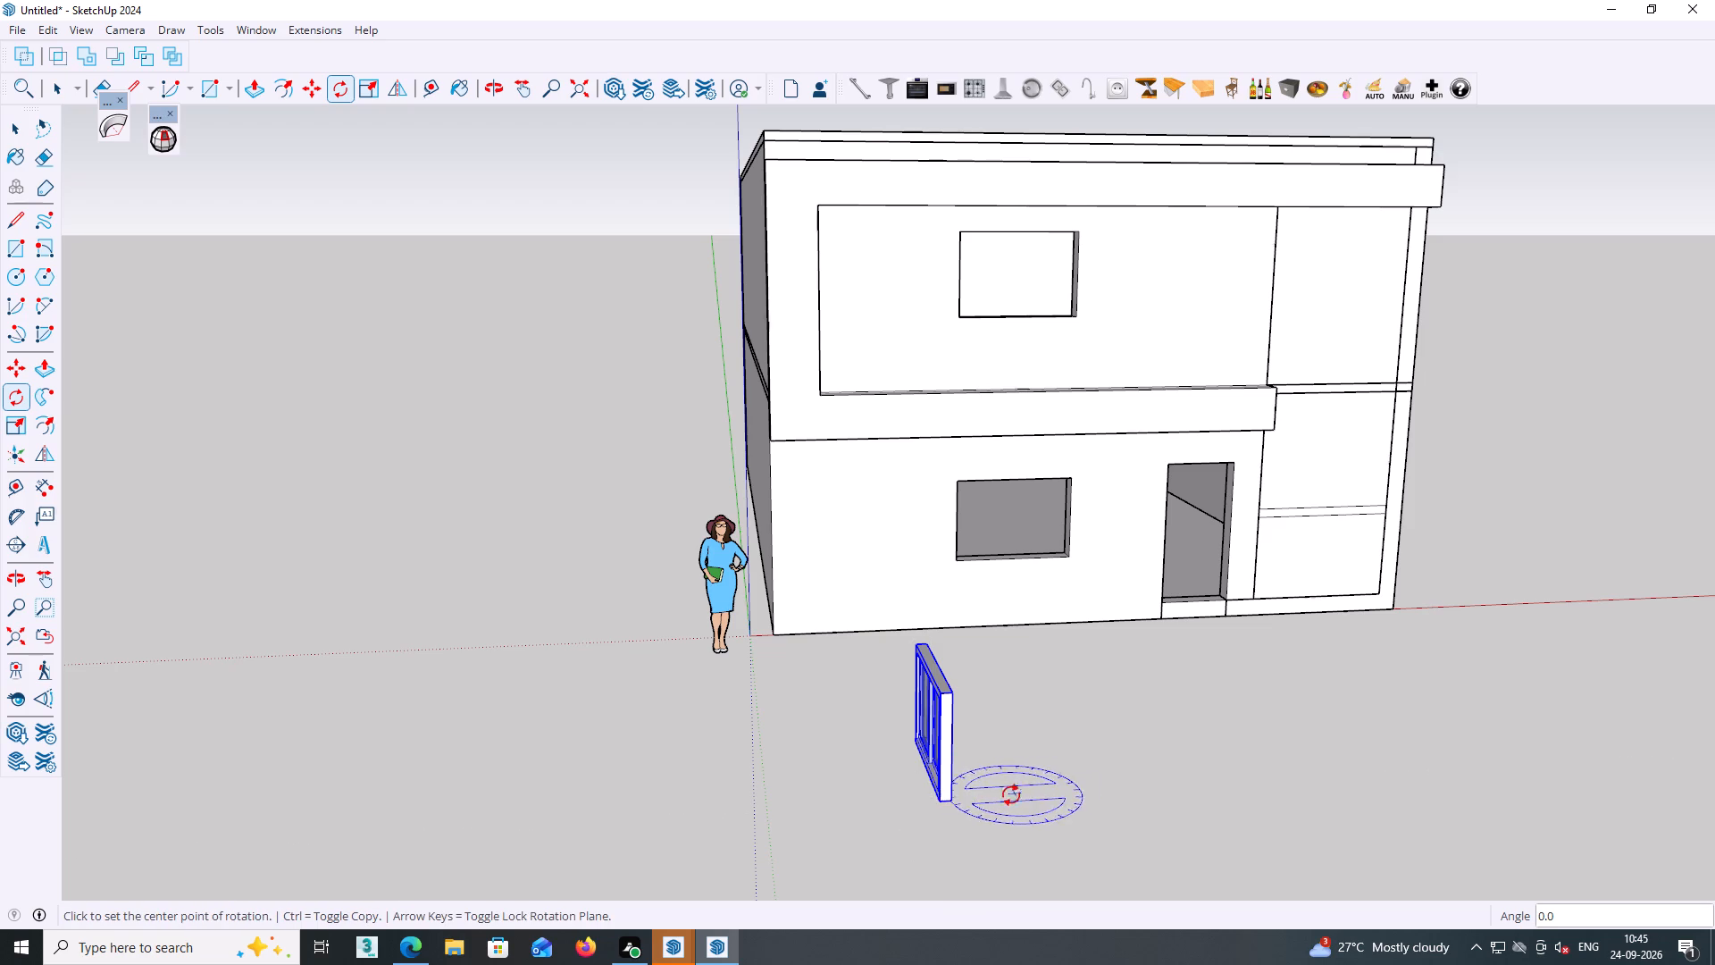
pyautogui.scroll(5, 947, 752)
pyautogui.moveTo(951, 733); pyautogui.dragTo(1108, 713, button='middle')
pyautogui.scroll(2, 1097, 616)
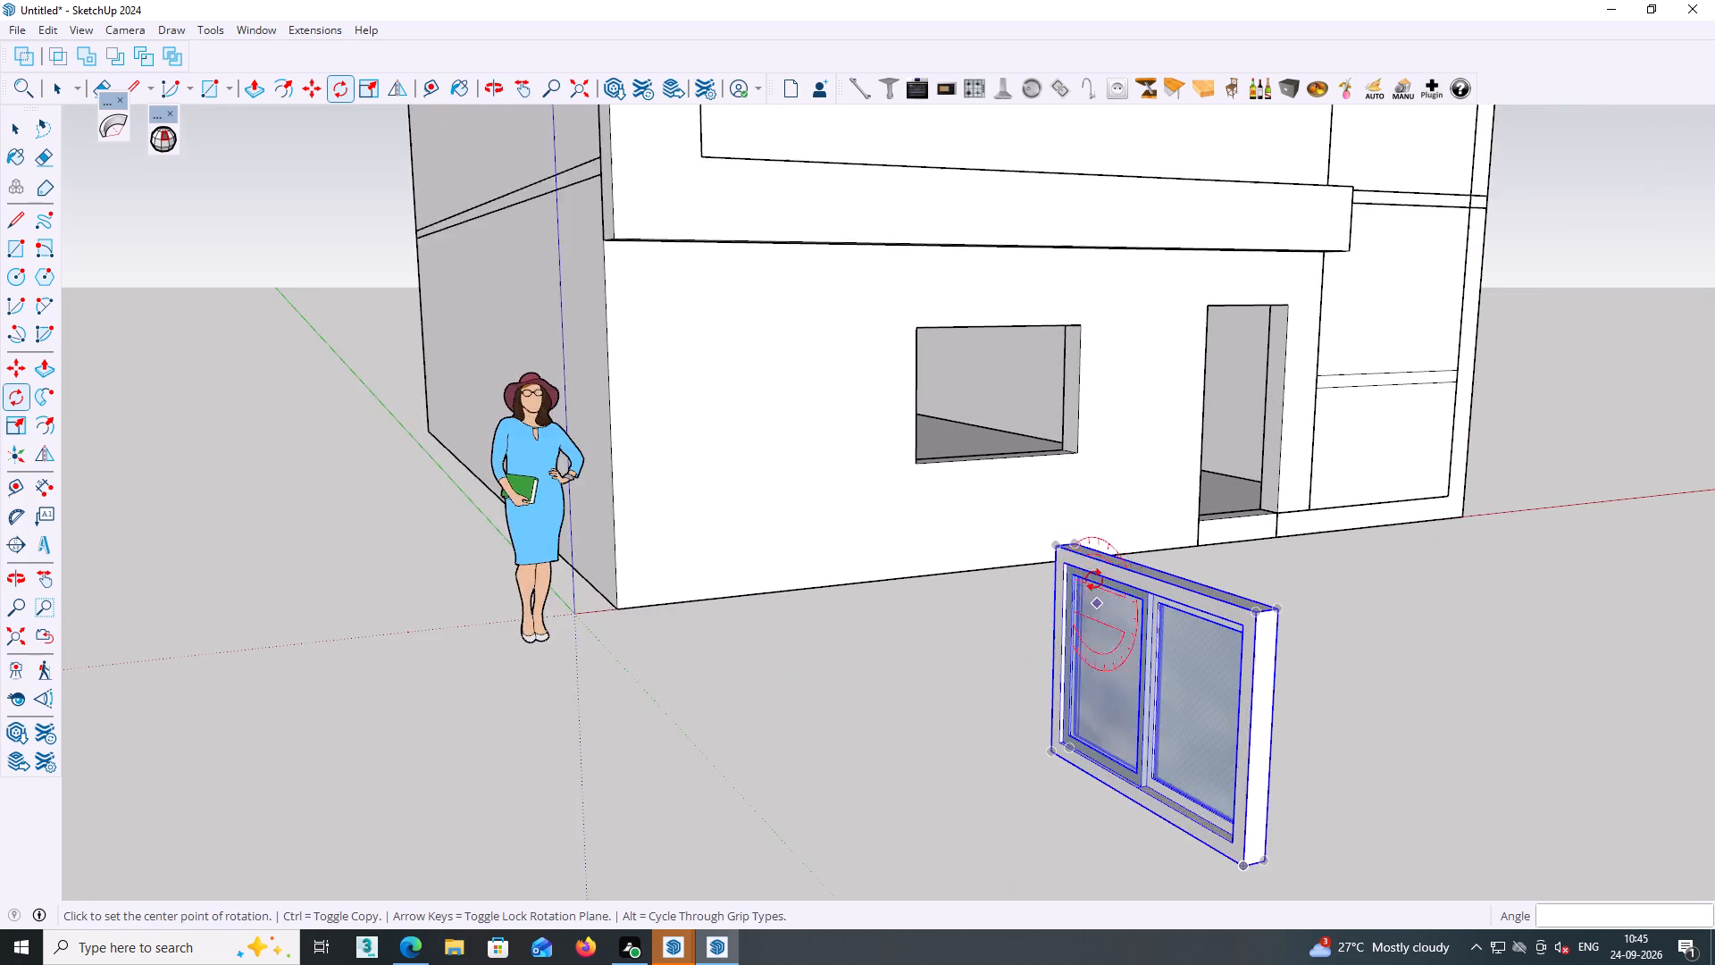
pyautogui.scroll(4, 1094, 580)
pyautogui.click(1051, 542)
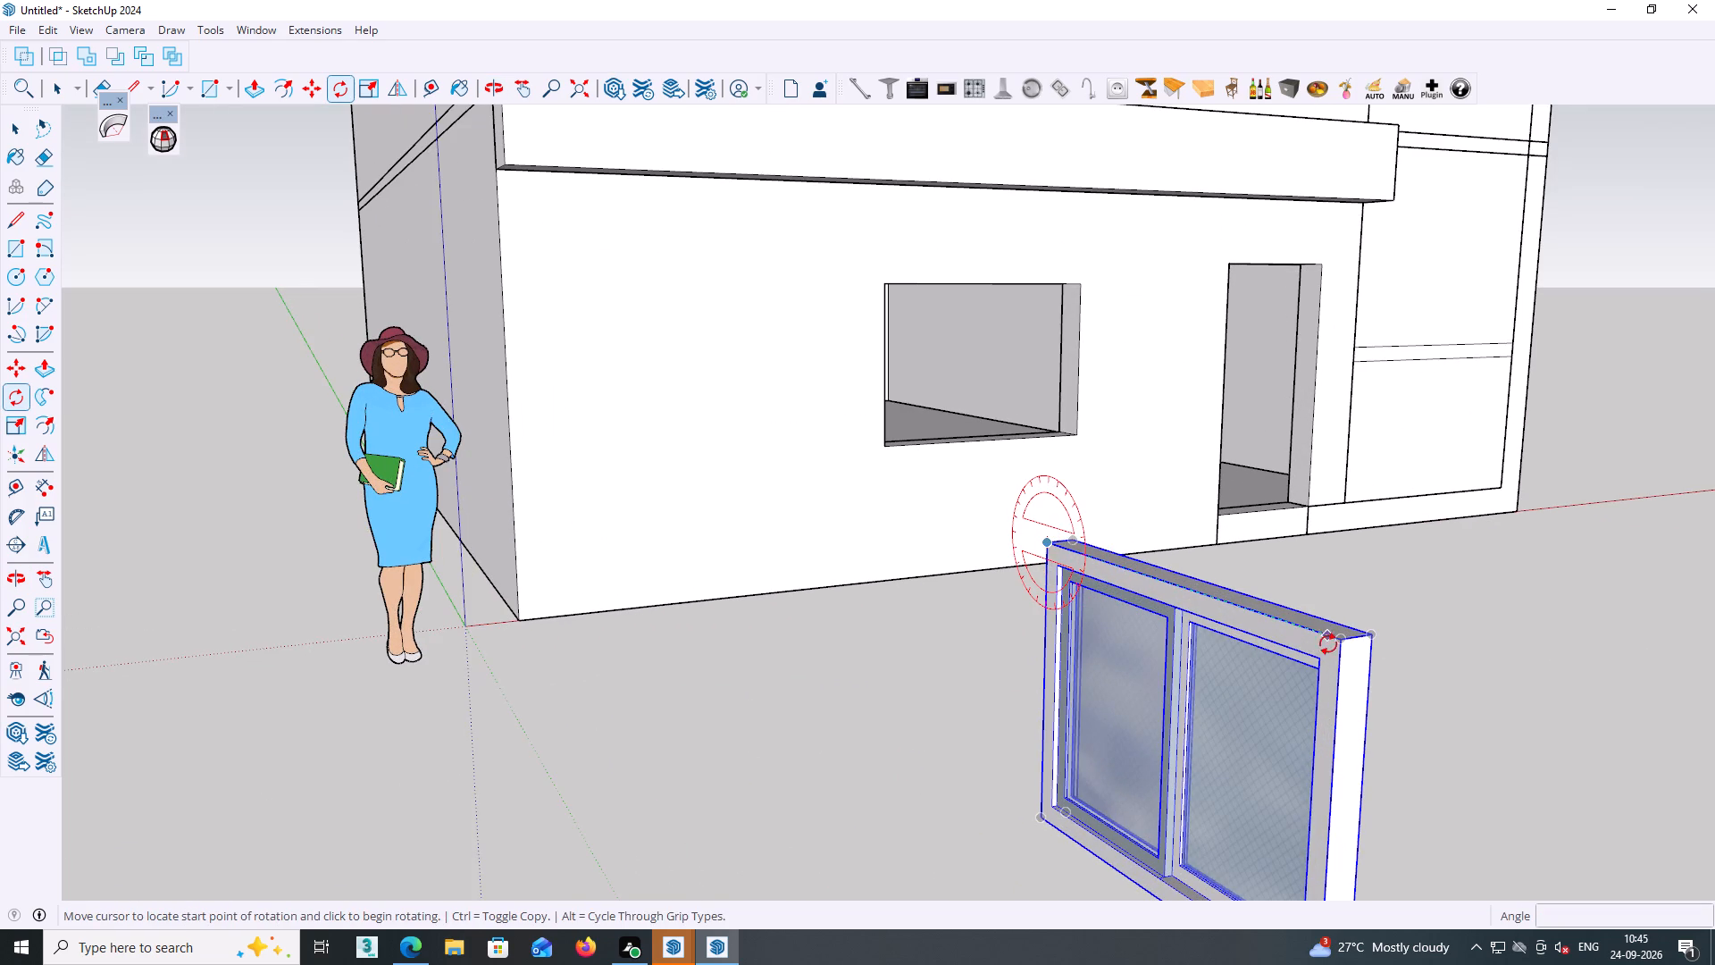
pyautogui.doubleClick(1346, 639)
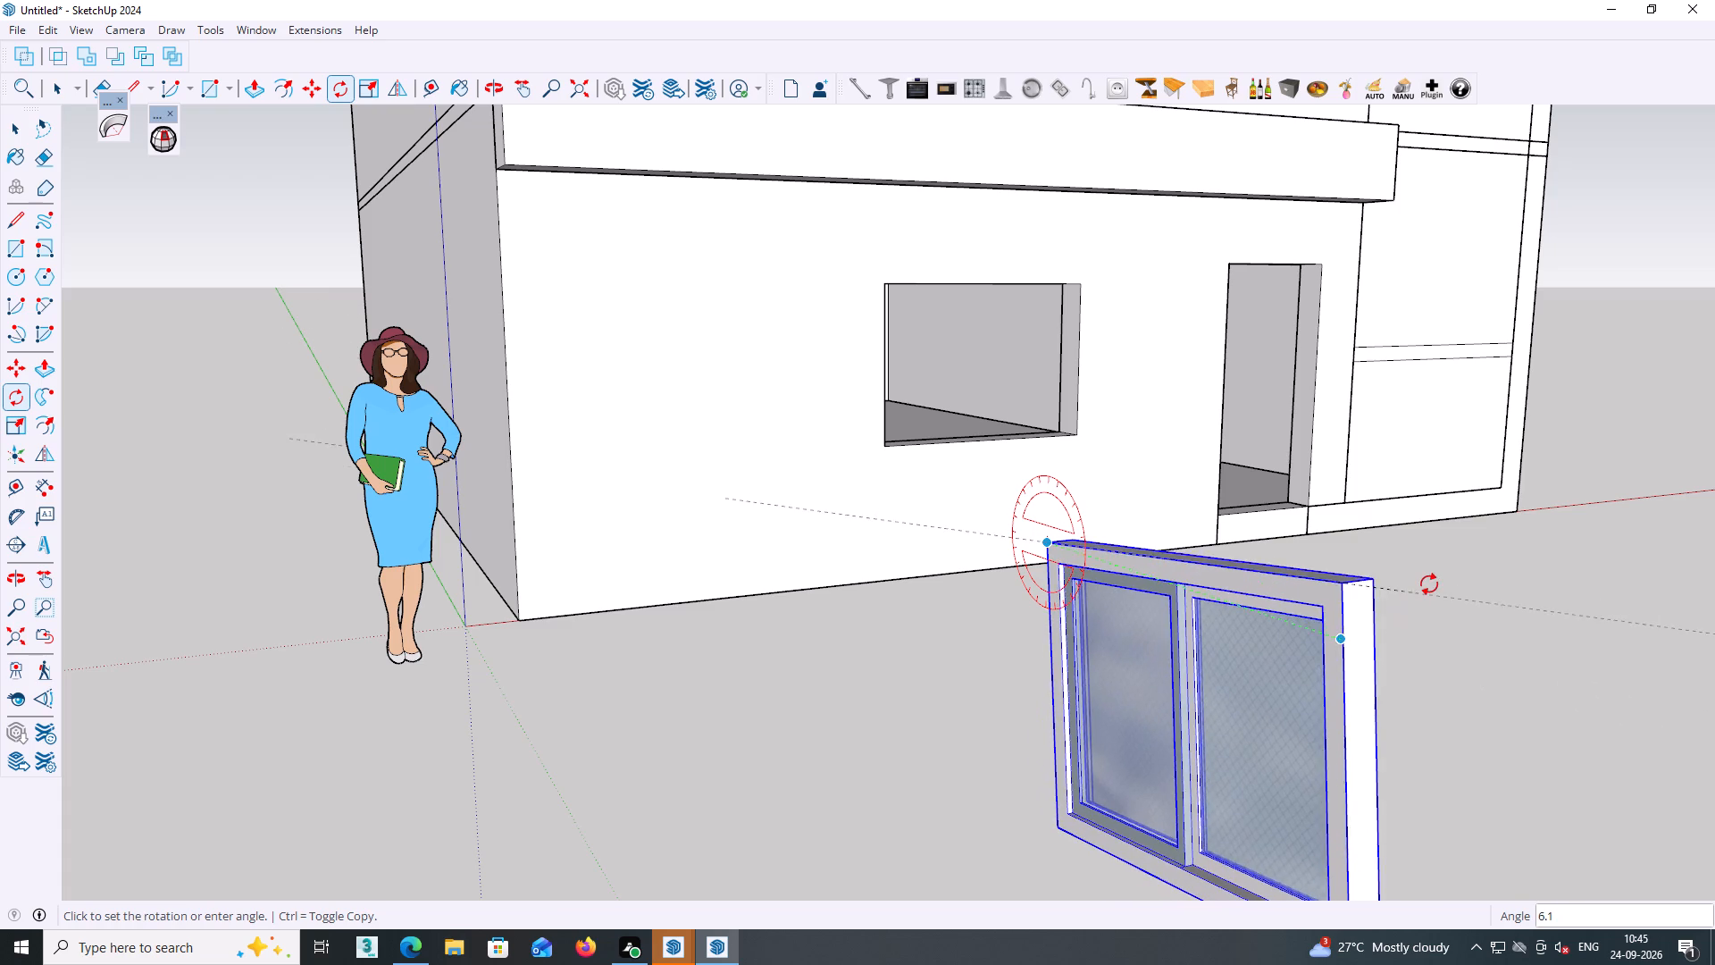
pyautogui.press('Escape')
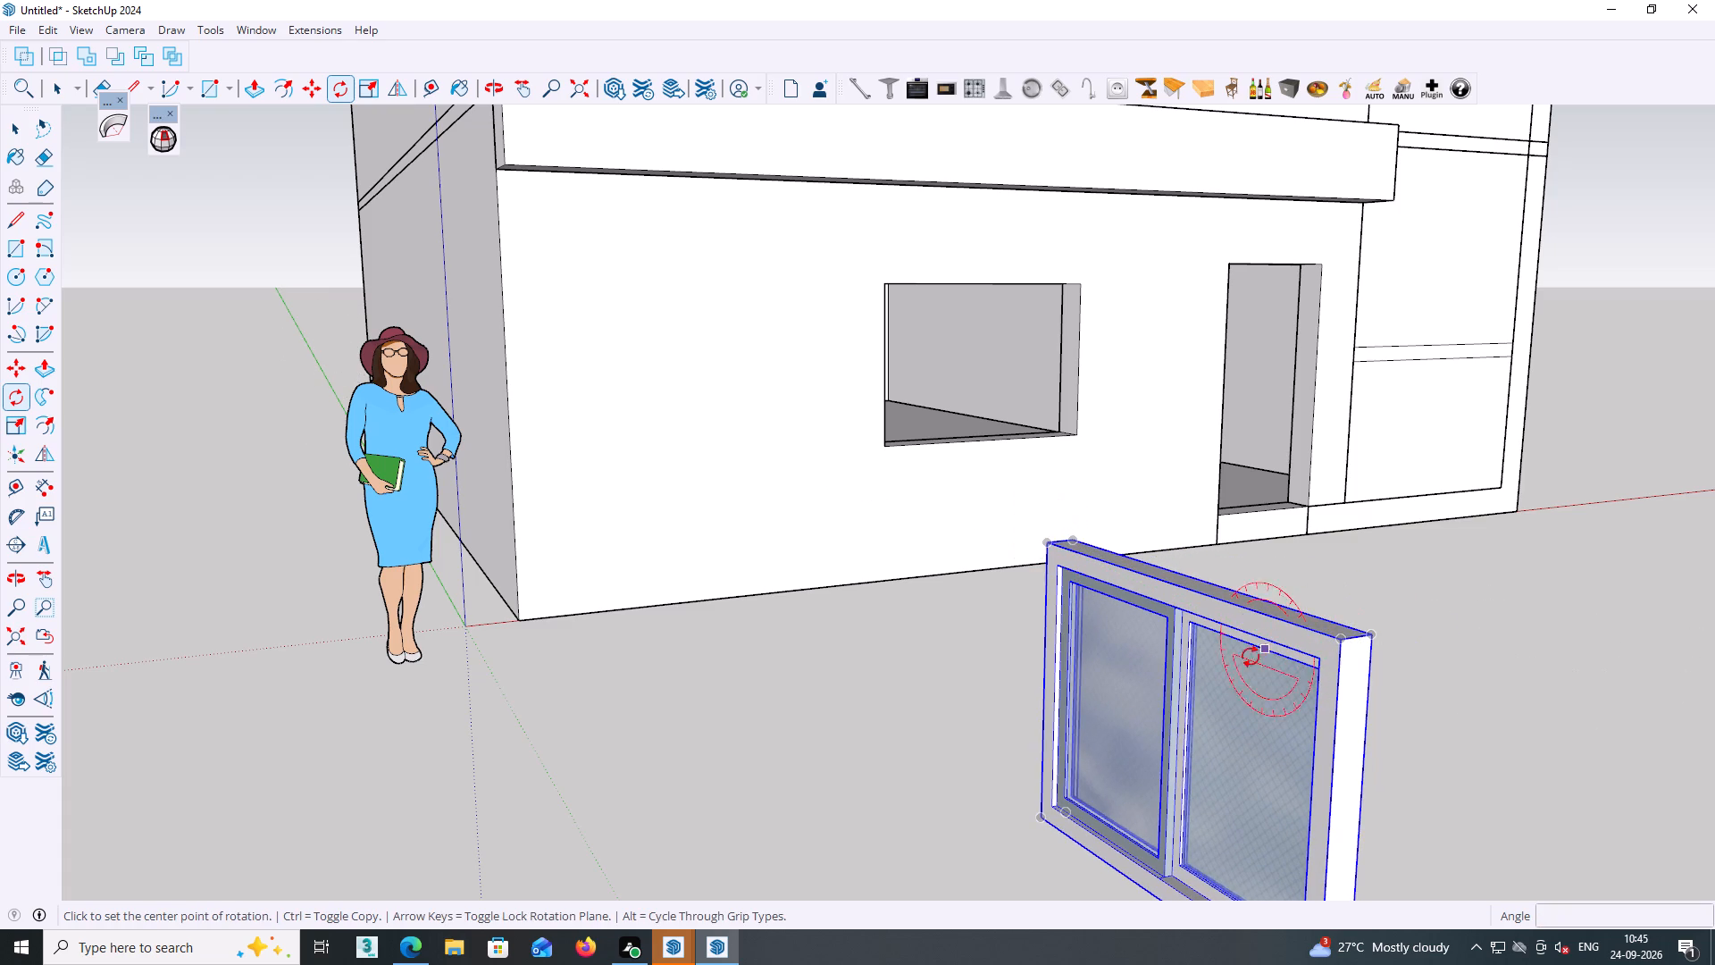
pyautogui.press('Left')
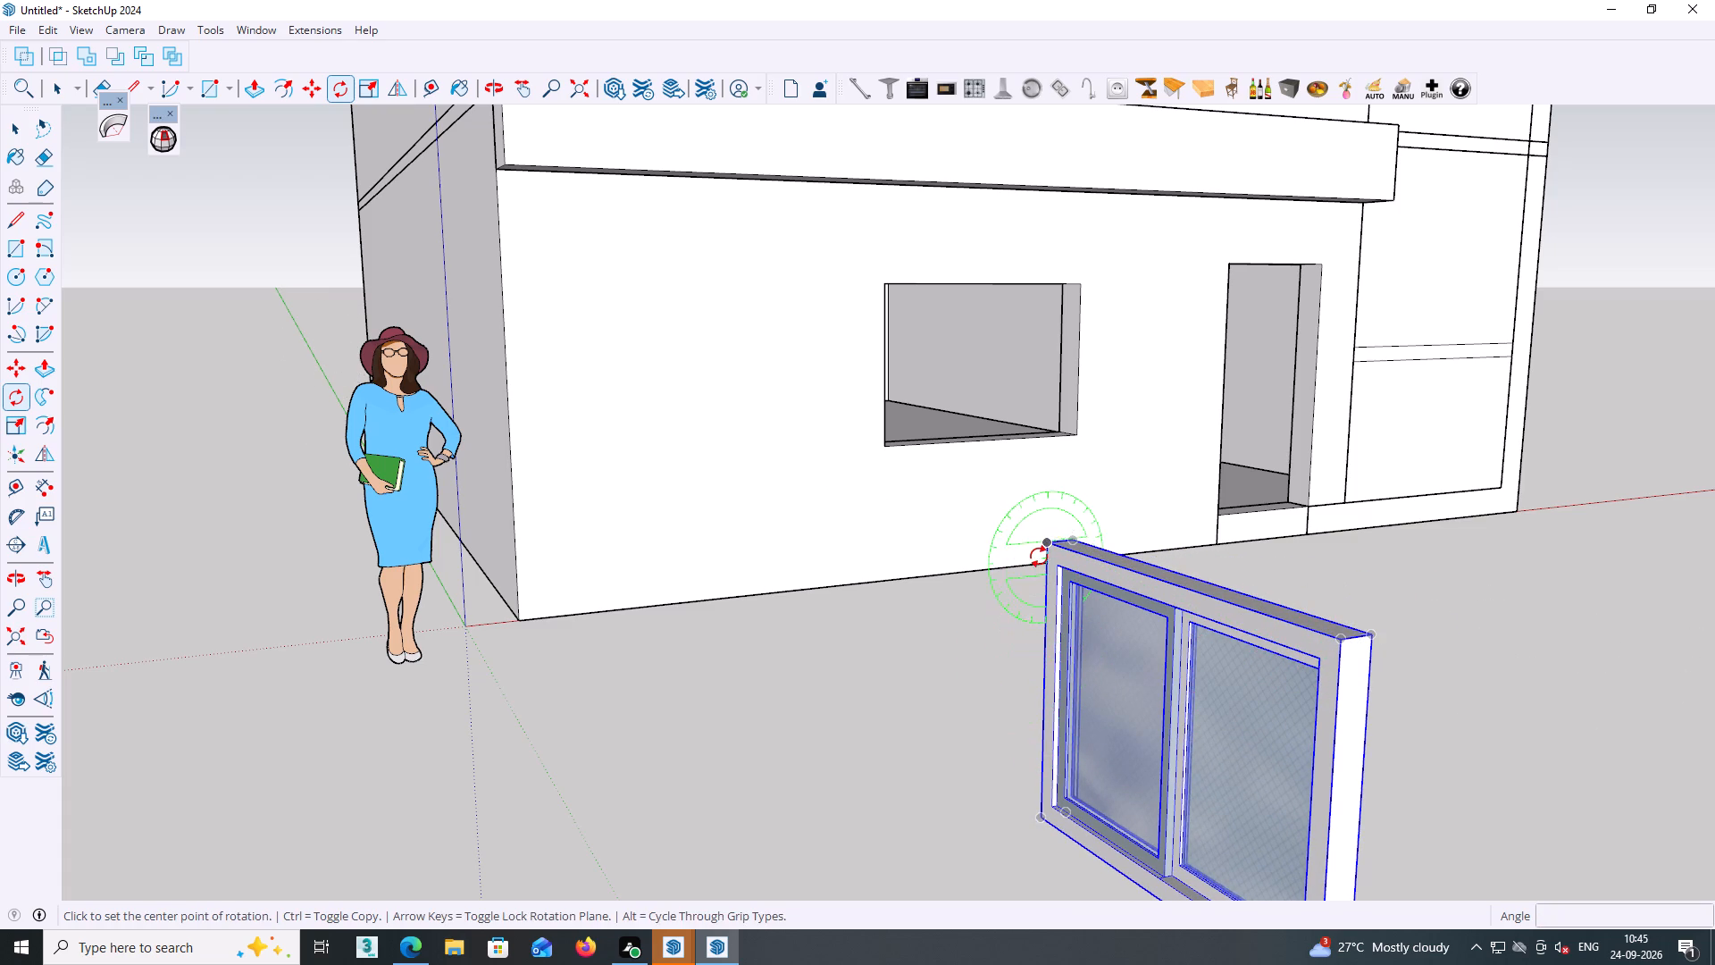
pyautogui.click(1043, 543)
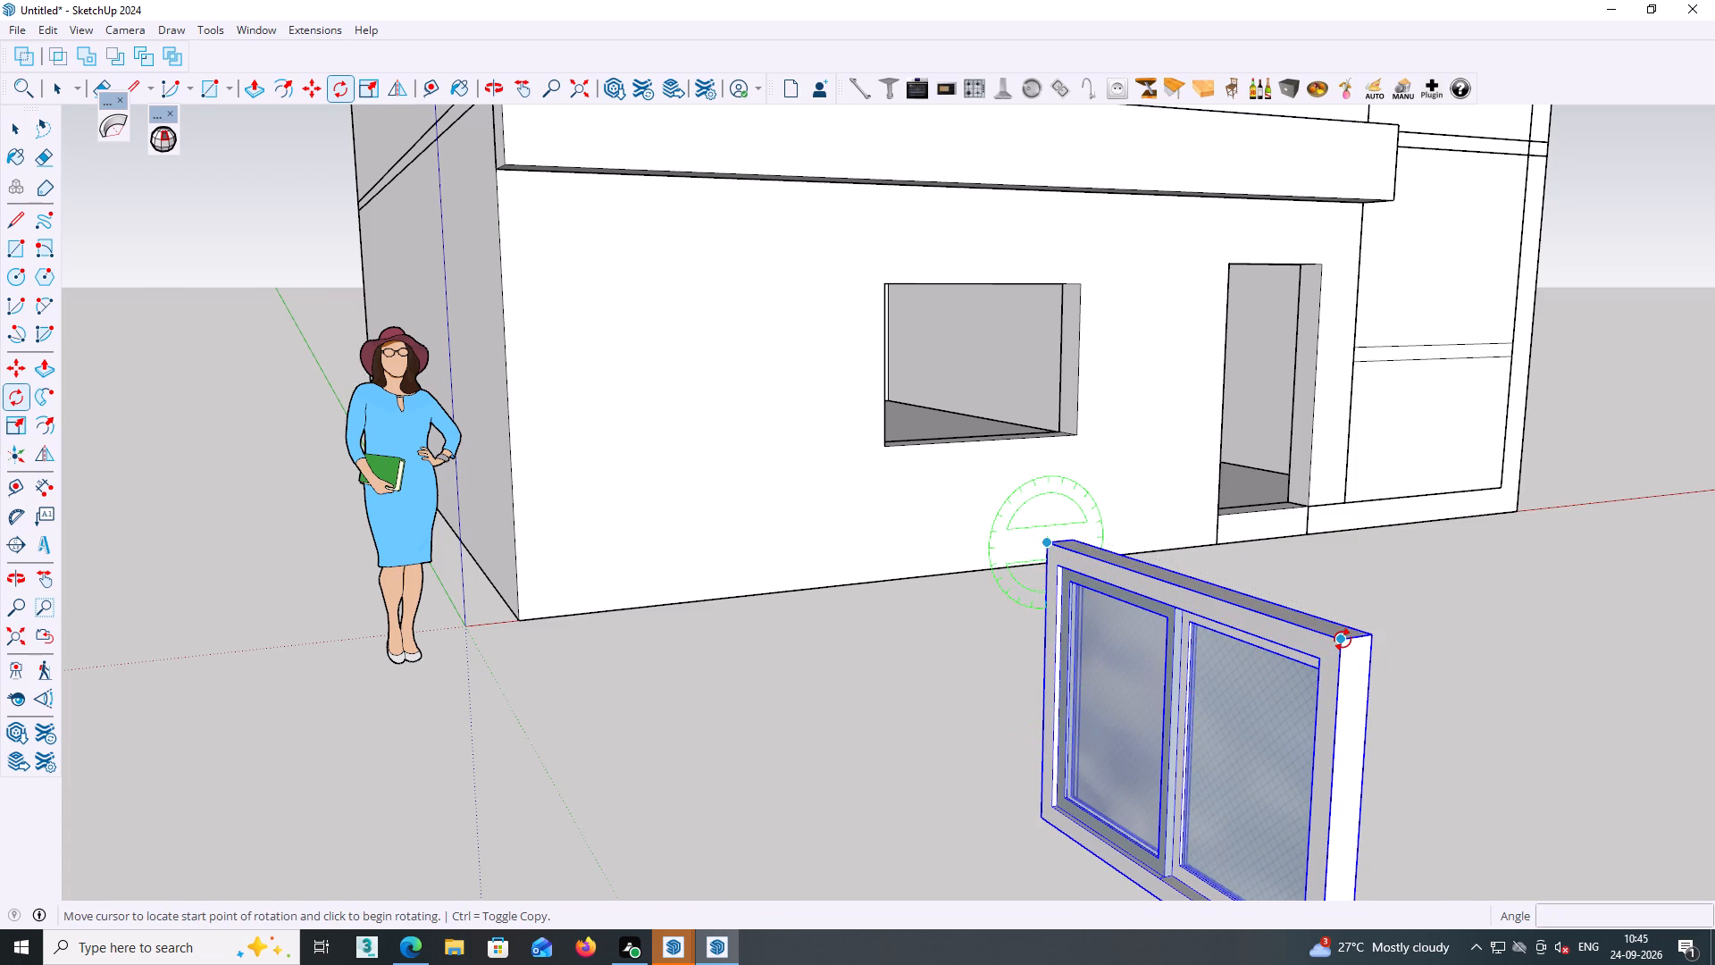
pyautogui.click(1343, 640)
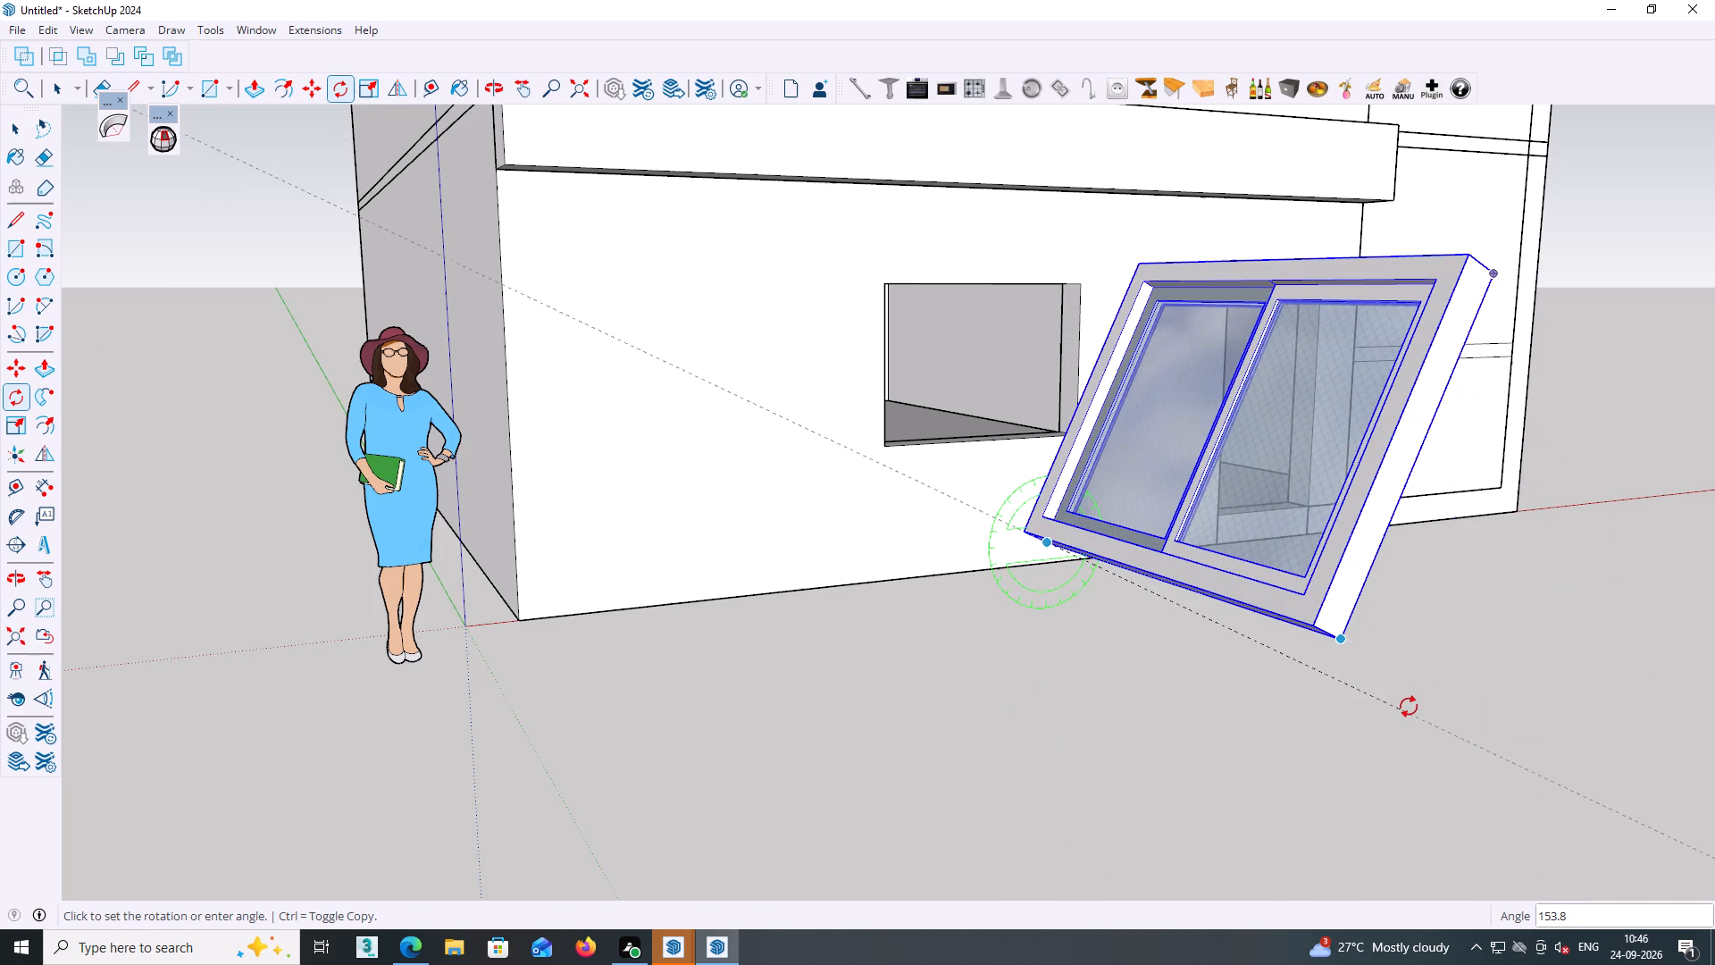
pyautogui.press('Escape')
# Rotate the sliding window 90 degrees about its top corner on the horizontal plane, parallel to the building's front wall.
pyautogui.press('Up')
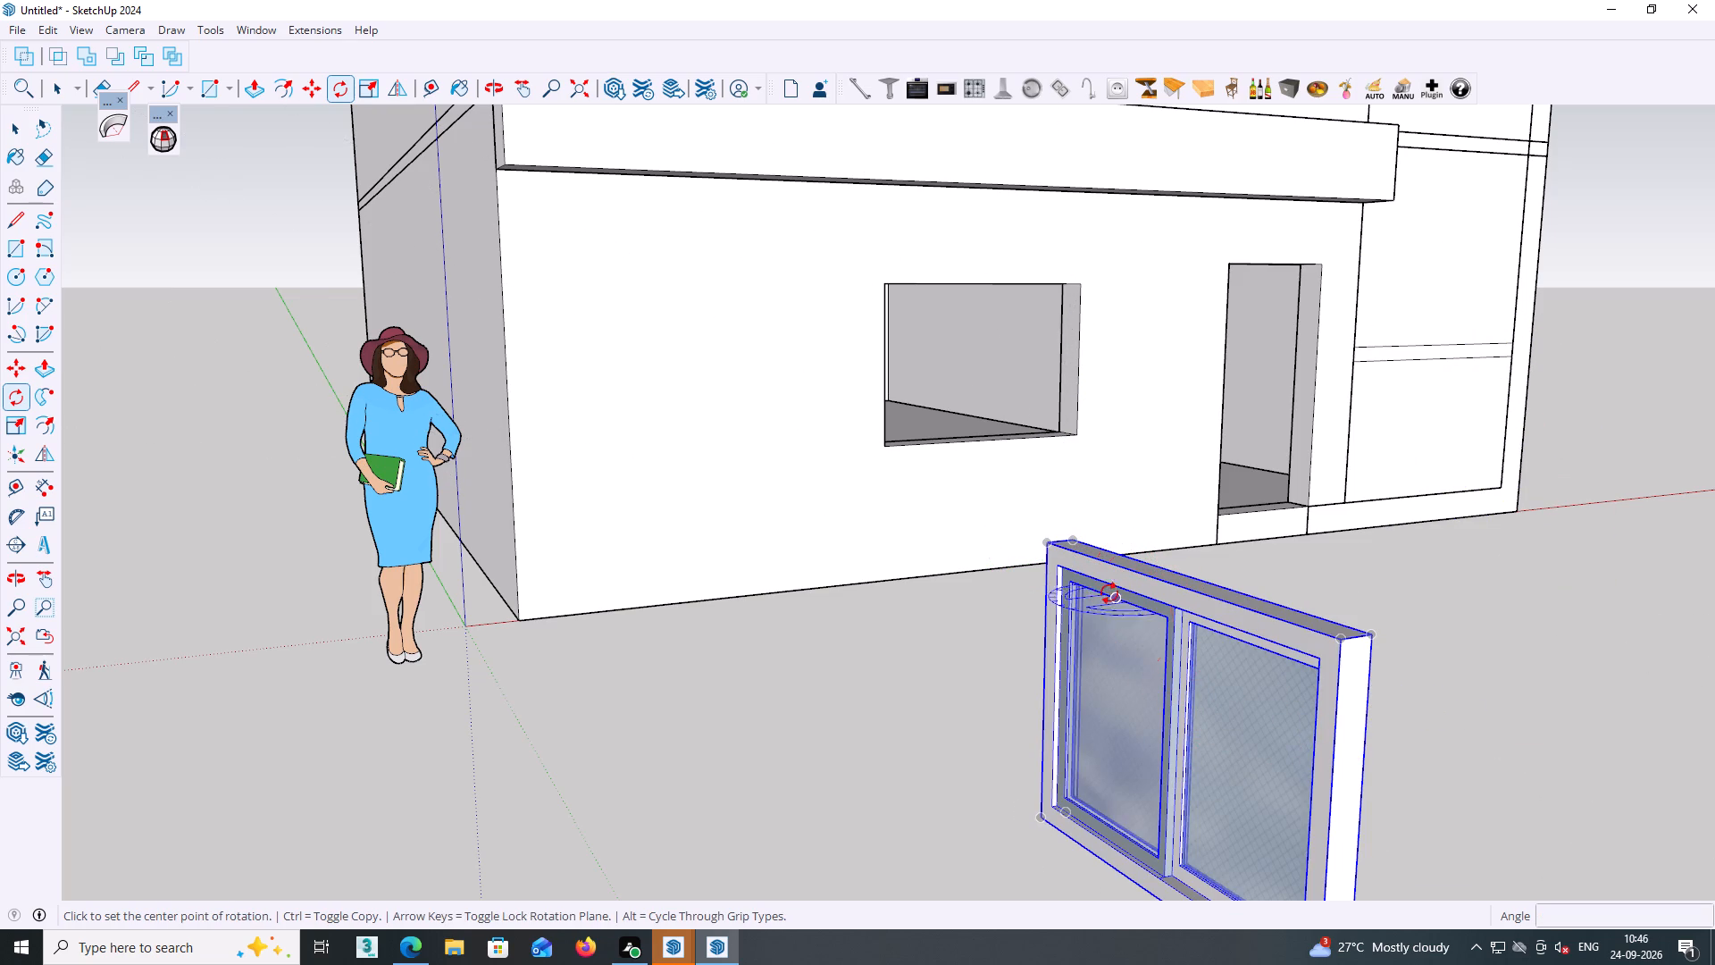
pyautogui.click(1049, 540)
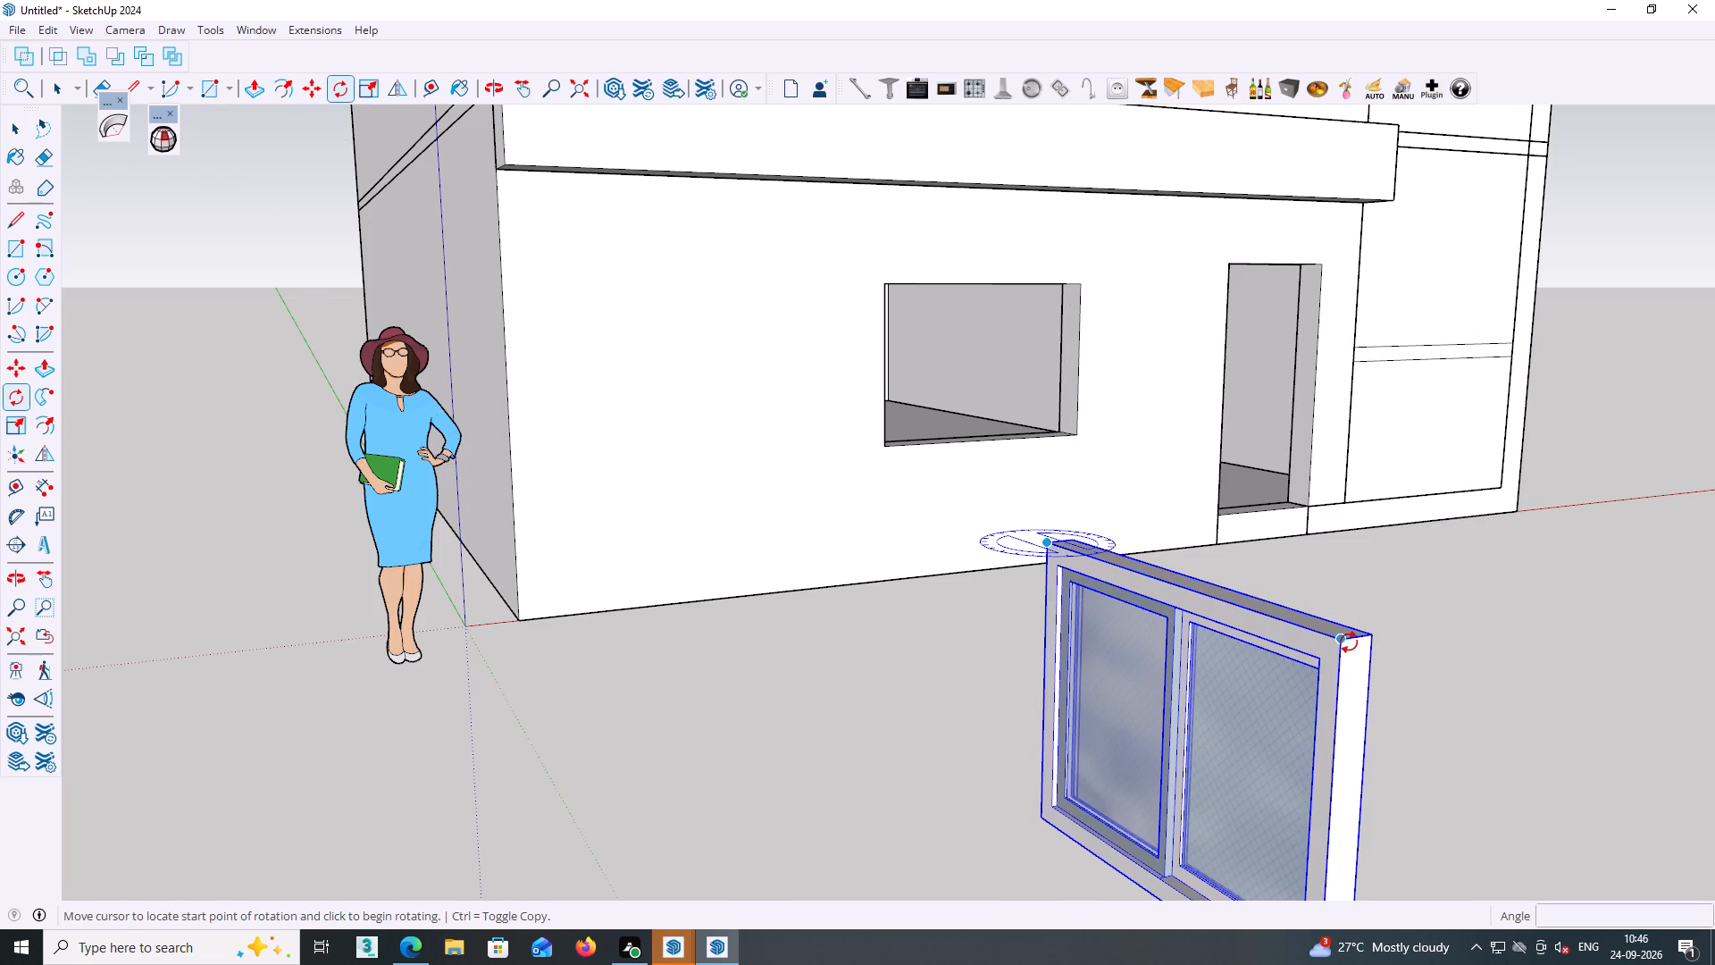
pyautogui.click(1342, 639)
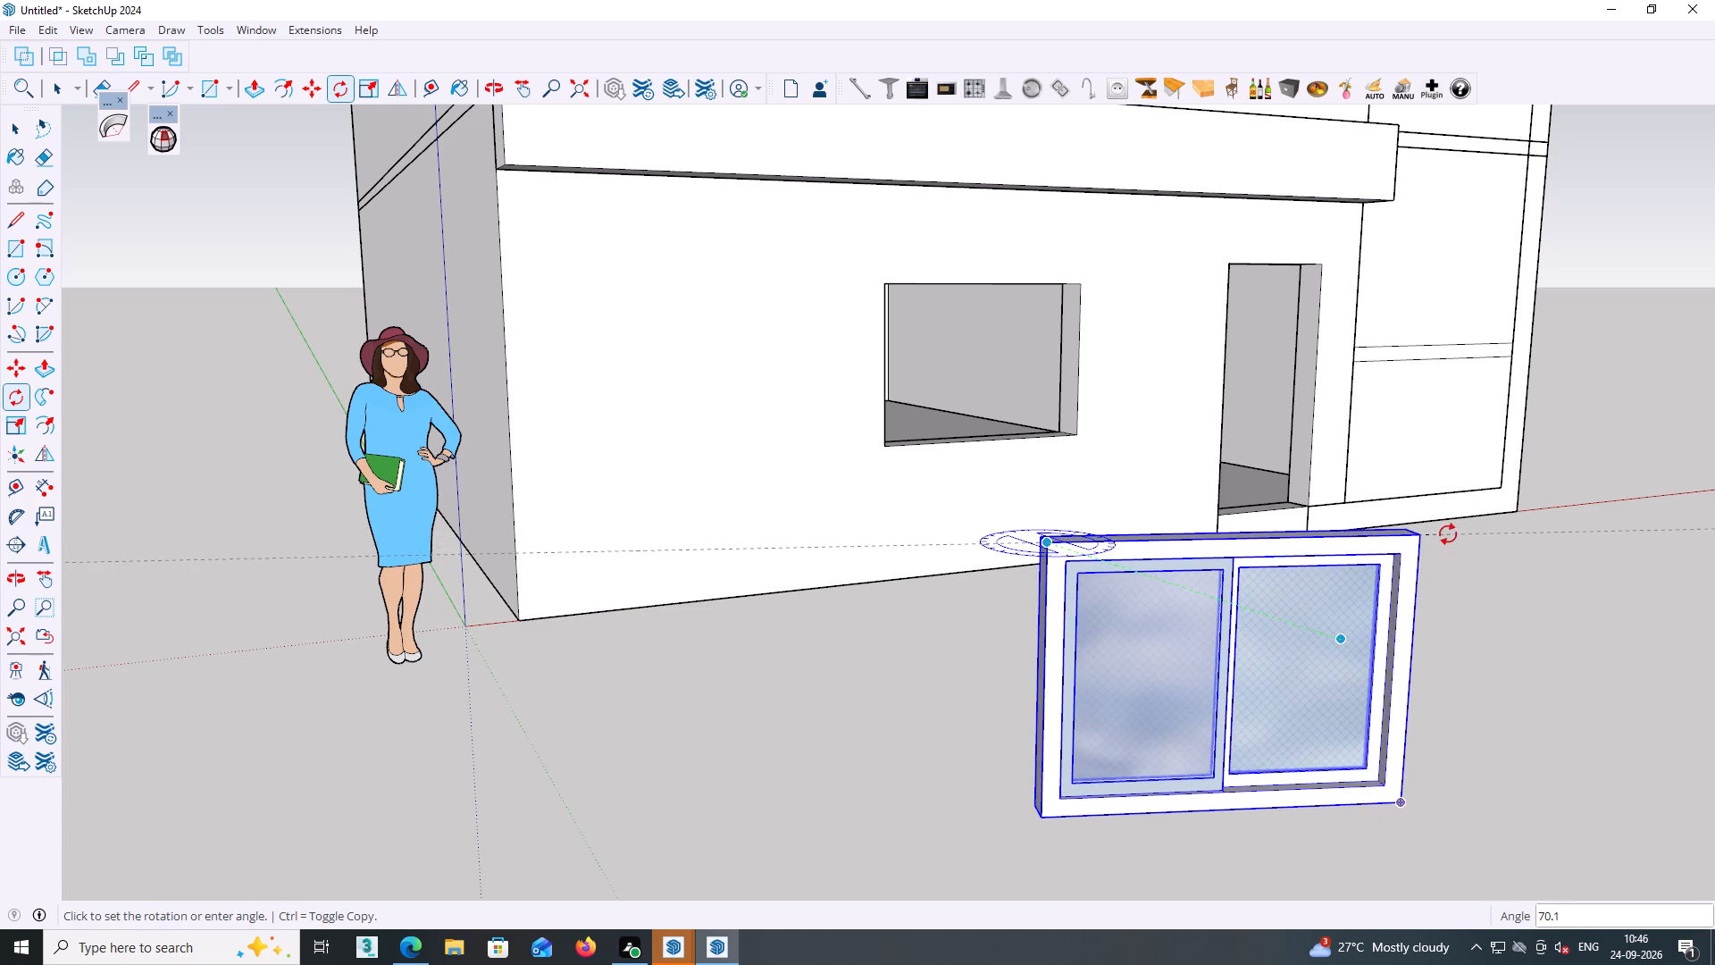
pyautogui.moveTo(1418, 541); pyautogui.dragTo(1282, 501, button='middle')
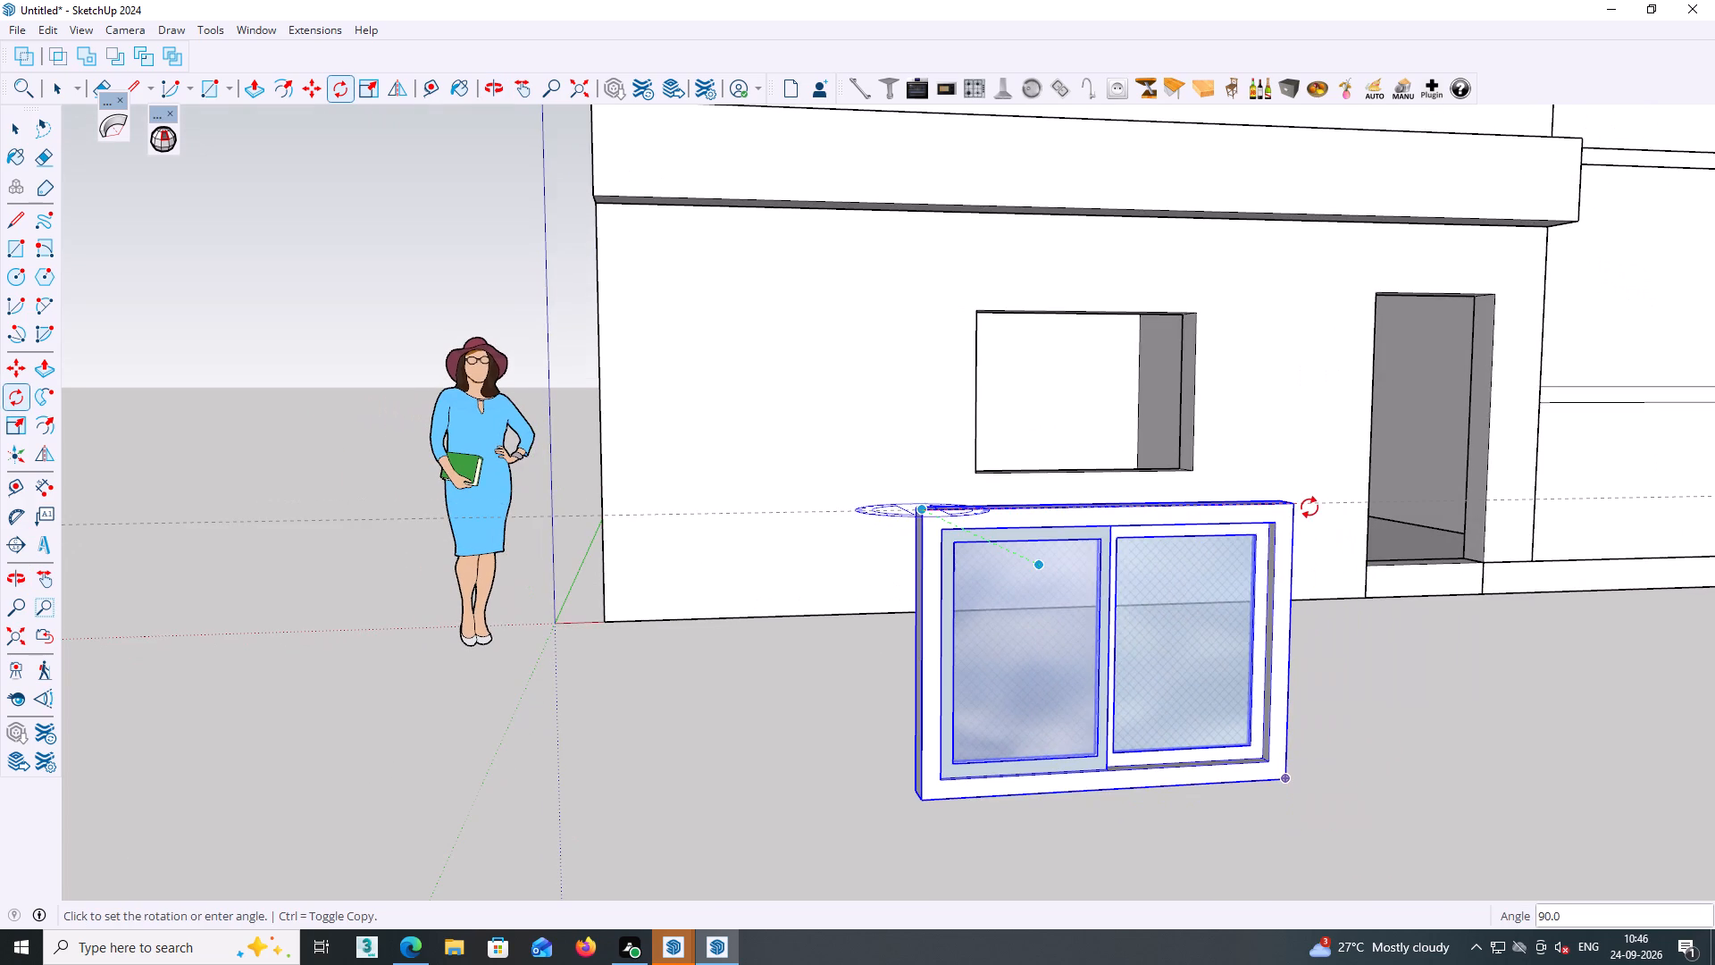
pyautogui.click(1315, 499)
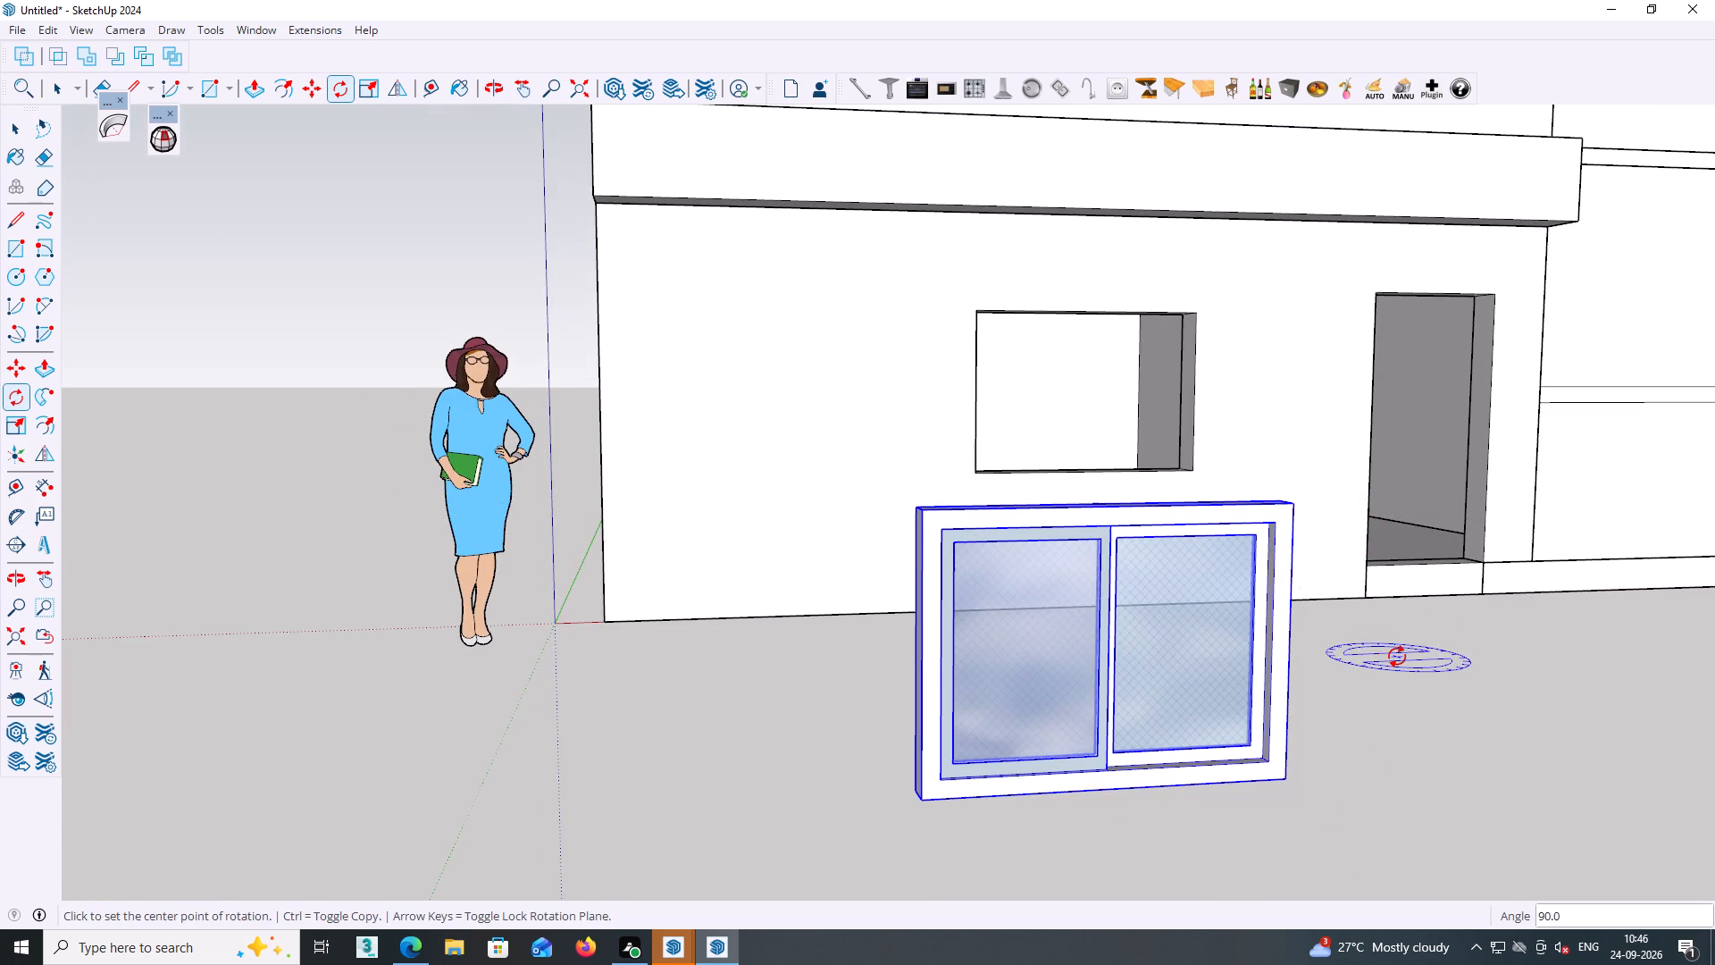
# Move the sliding window by its bottom corner onto the matching bottom corner of the ground-floor window opening.
pyautogui.keyDown('shift'); pyautogui.moveTo(1397, 657); pyautogui.dragTo(1216, 594, button='middle'); pyautogui.keyUp('shift')
pyautogui.scroll(-2, 959, 697)
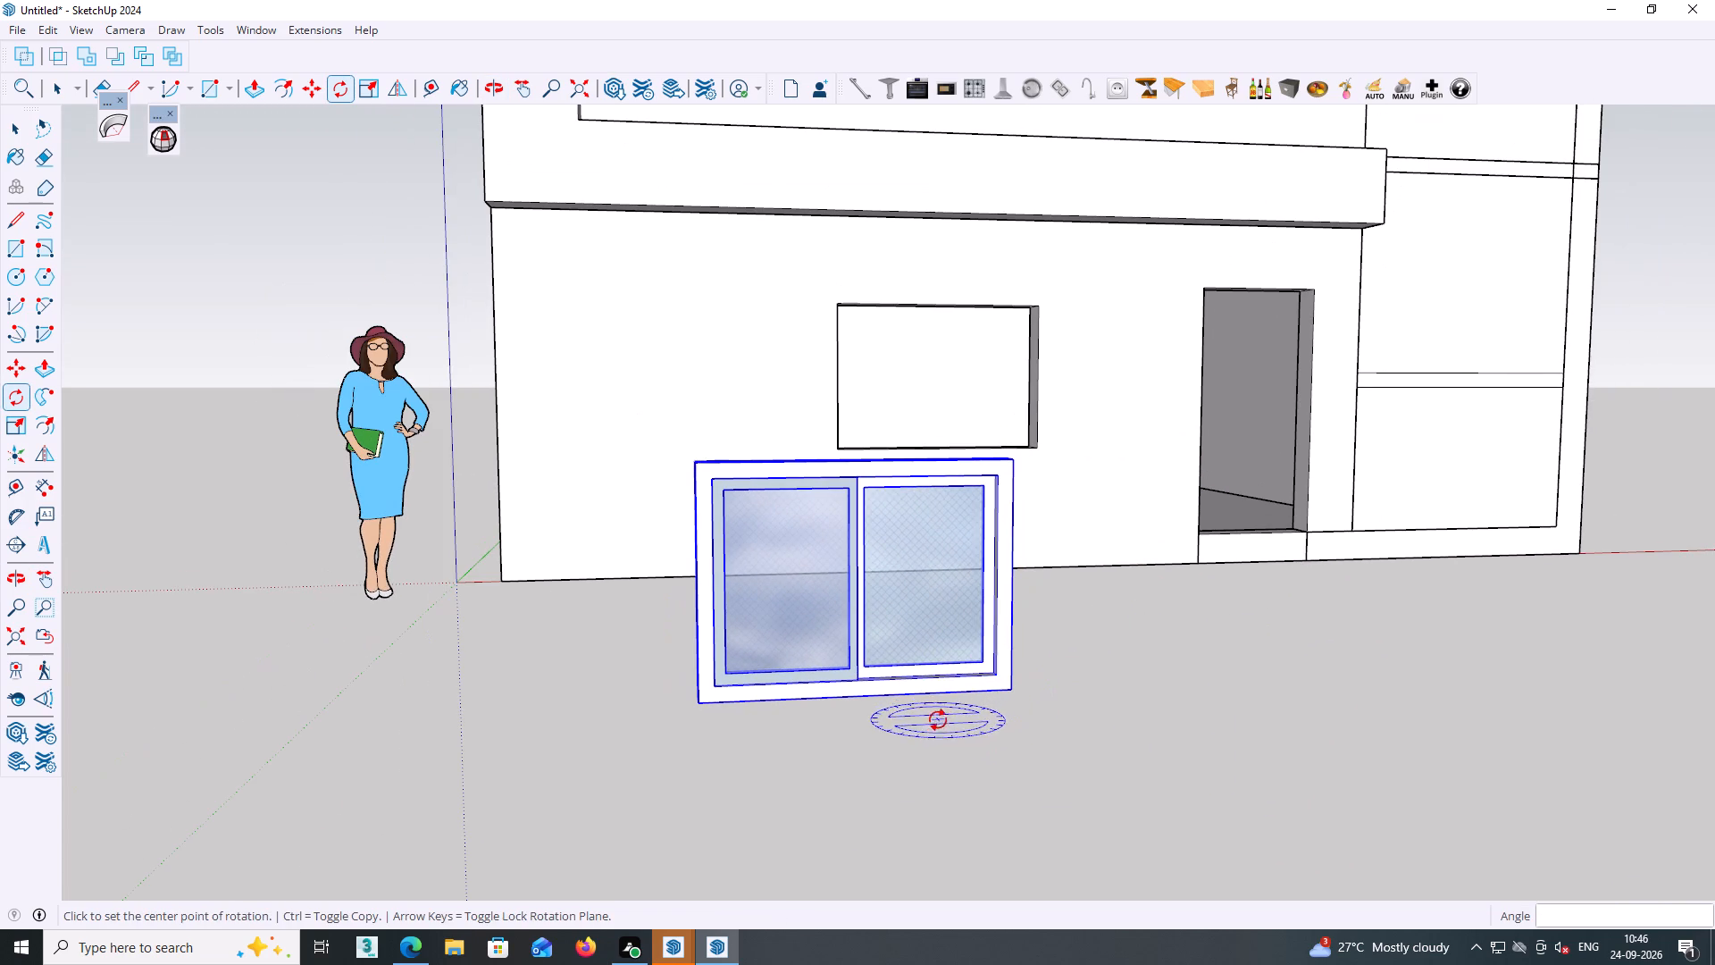
pyautogui.moveTo(872, 701); pyautogui.dragTo(864, 743, button='middle')
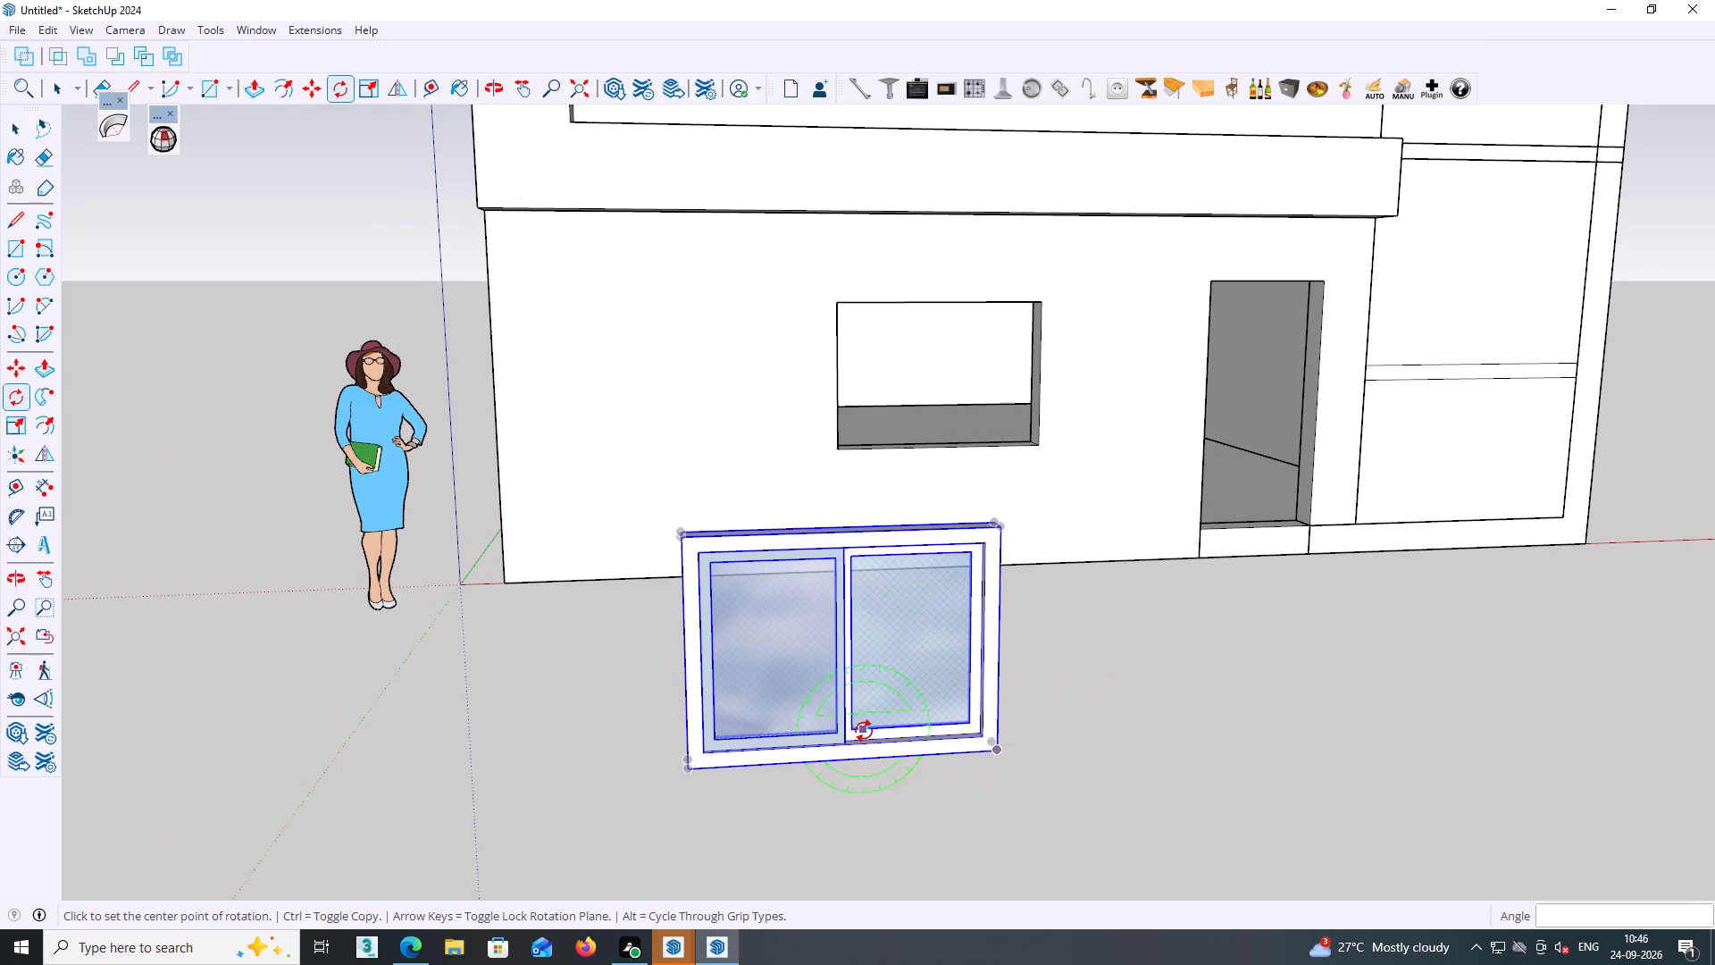
pyautogui.press('m')
pyautogui.click(686, 772)
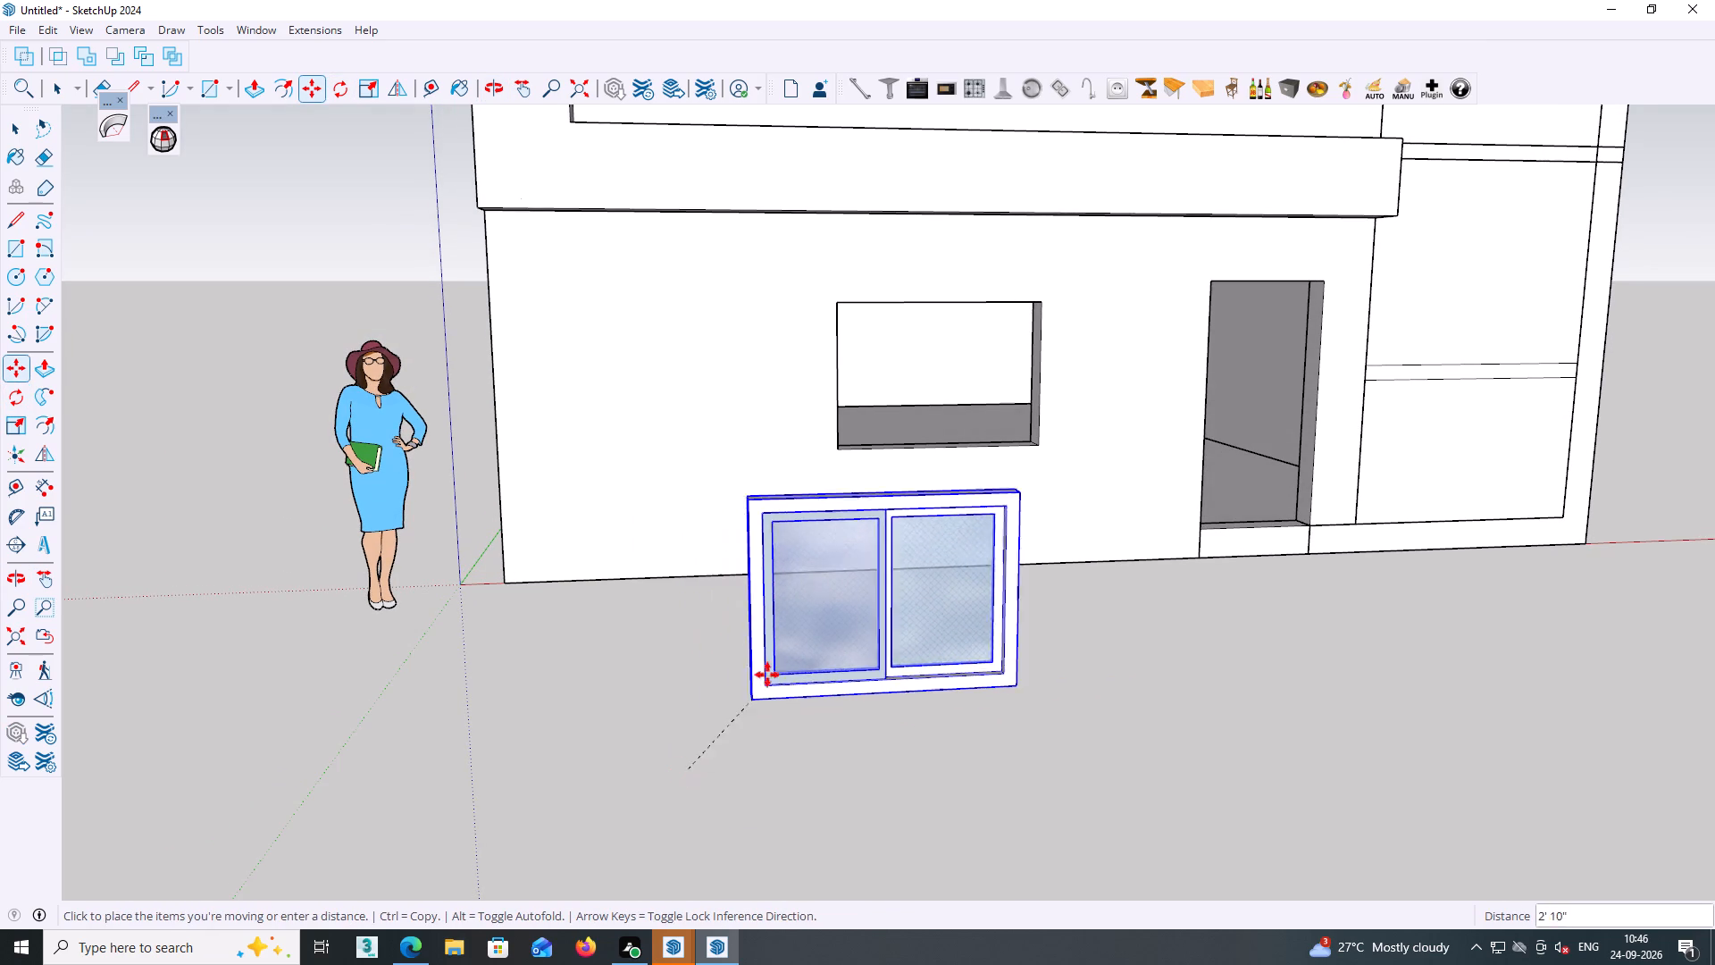
pyautogui.scroll(9, 865, 432)
pyautogui.scroll(-9, 749, 555)
pyautogui.scroll(2, 715, 643)
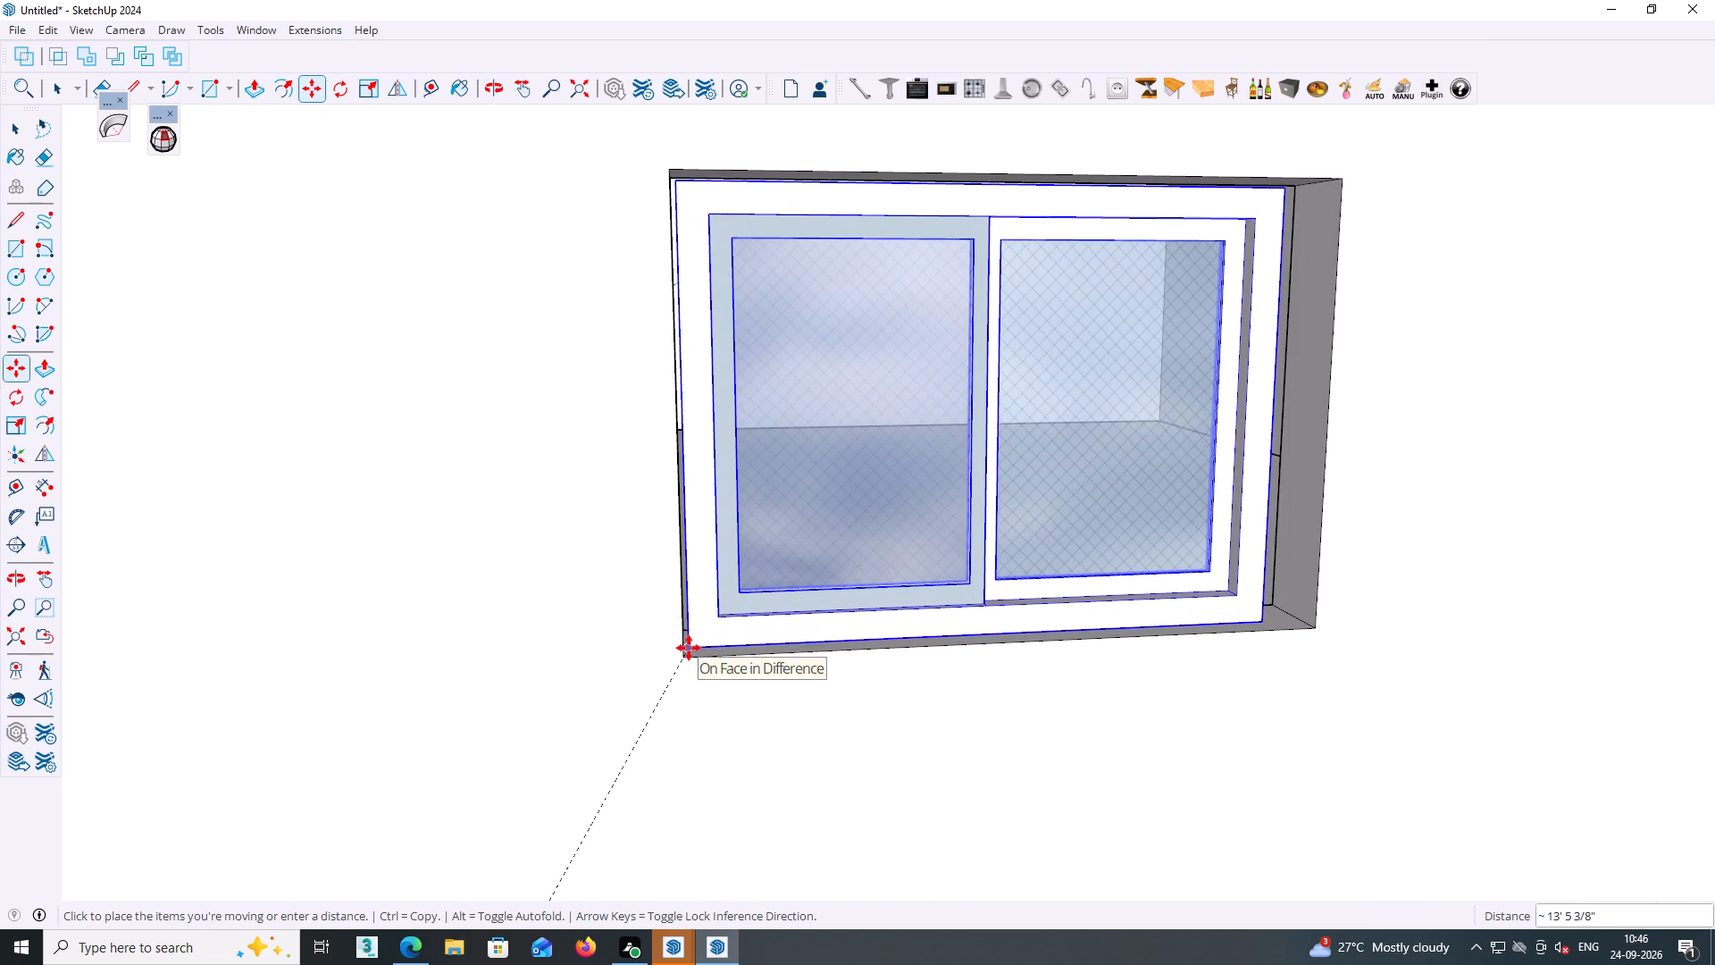
pyautogui.click(683, 654)
# Scale the window's width by about 1.08 to reach the far side edge of the ground-floor opening.
pyautogui.moveTo(948, 512); pyautogui.dragTo(687, 659, button='middle')
pyautogui.moveTo(1215, 506); pyautogui.dragTo(1105, 379, button='middle')
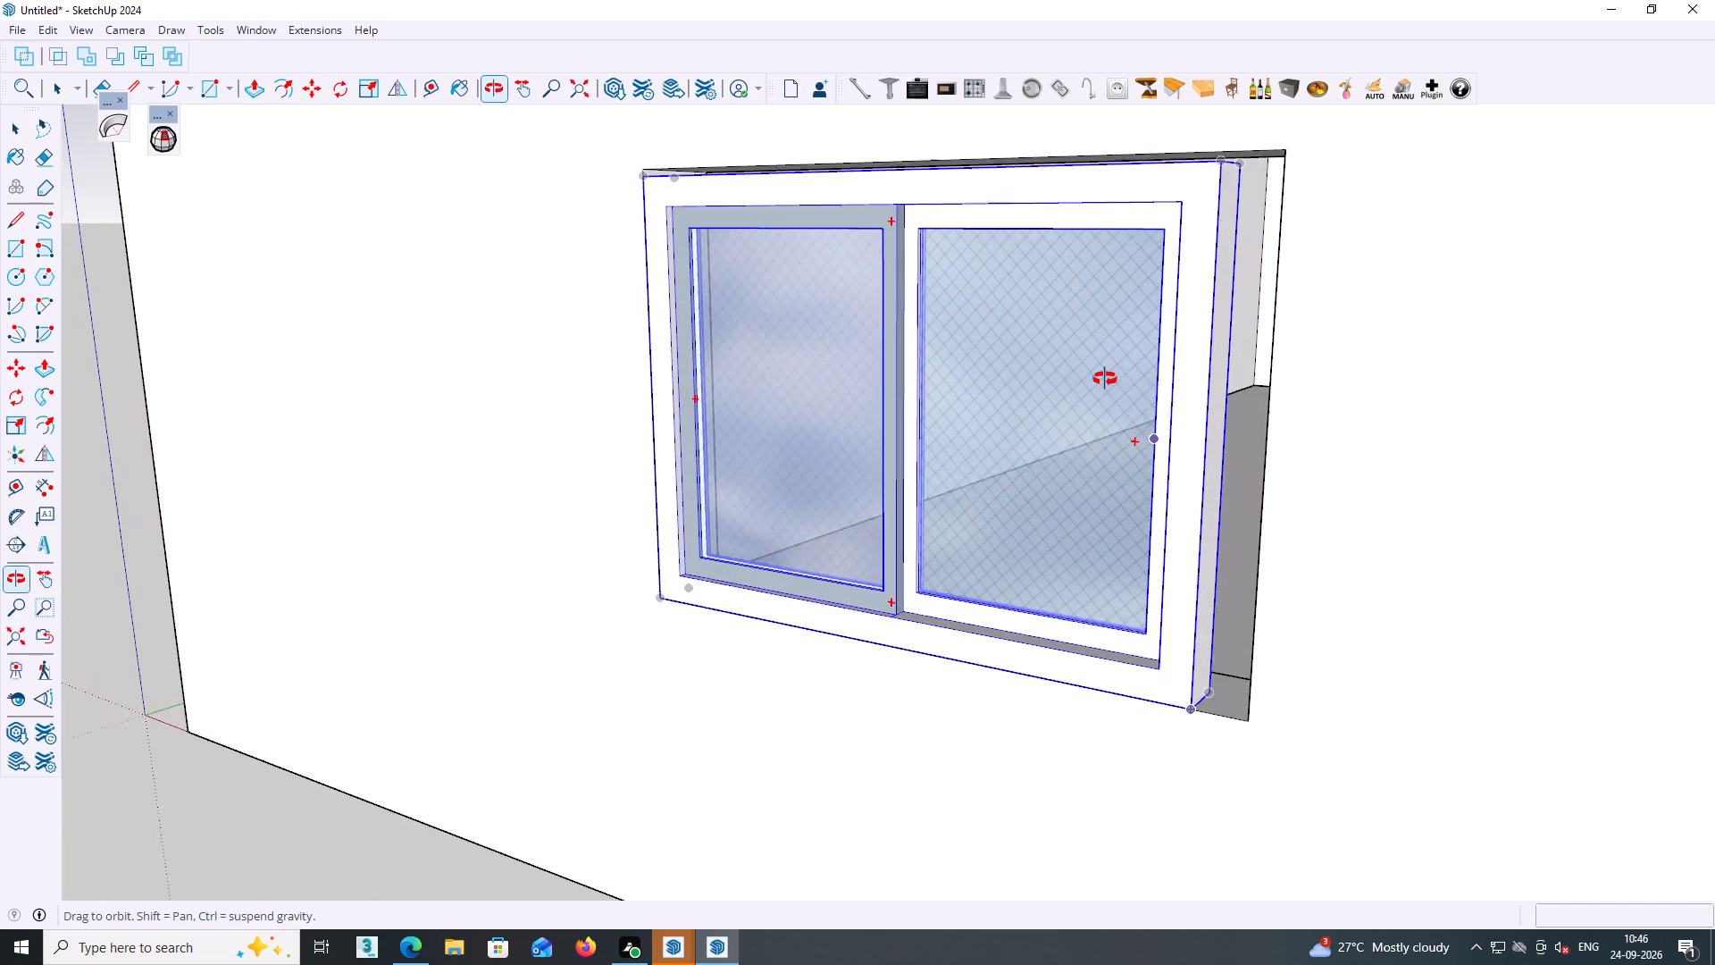
pyautogui.moveTo(1105, 379); pyautogui.dragTo(1184, 386, button='middle')
pyautogui.scroll(1, 1297, 579)
pyautogui.scroll(1, 1241, 654)
pyautogui.scroll(-2, 1251, 646)
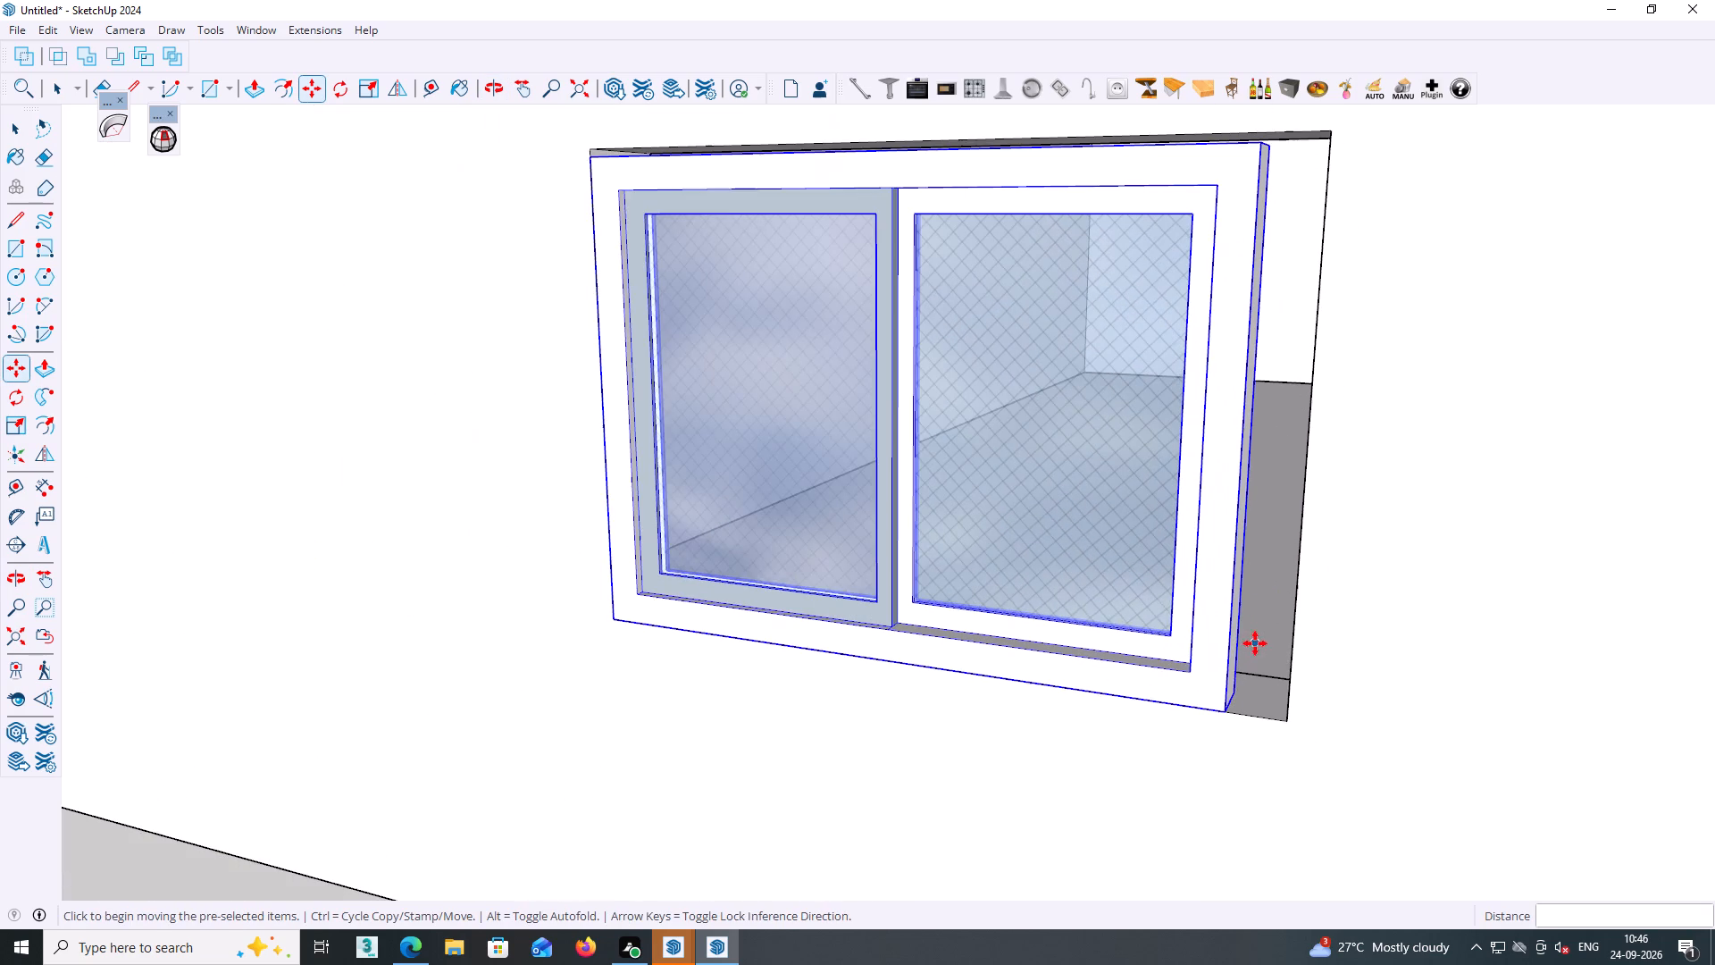
pyautogui.press('s')
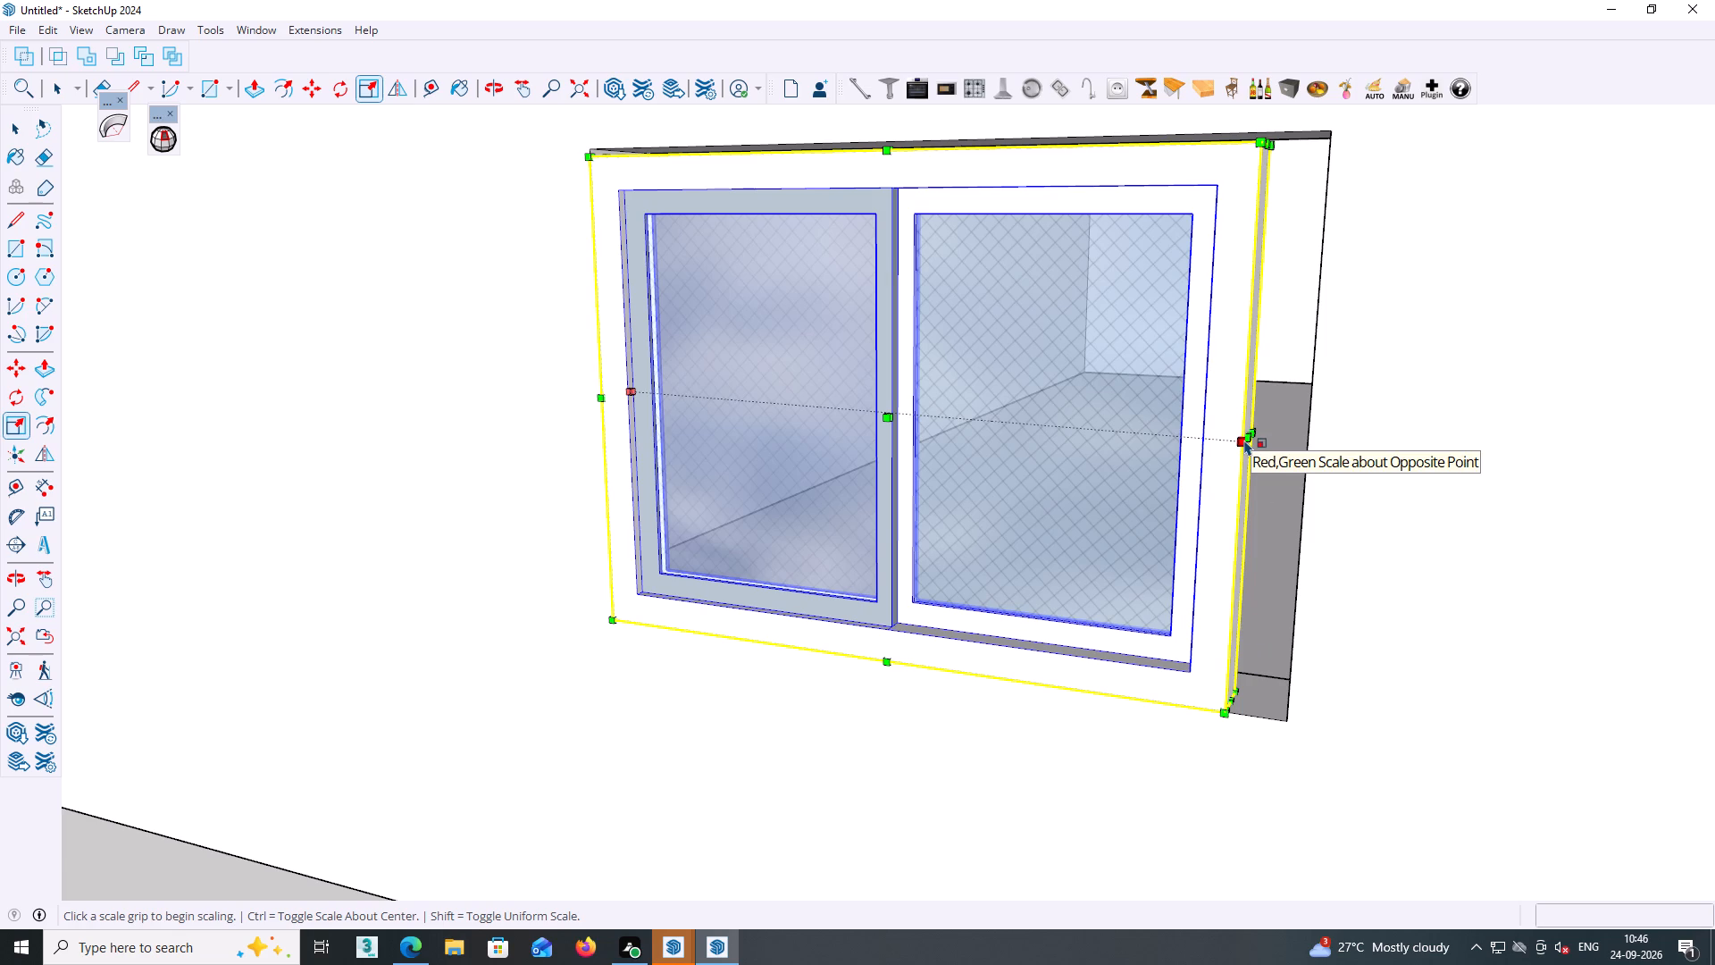
pyautogui.click(1244, 440)
pyautogui.press('Escape')
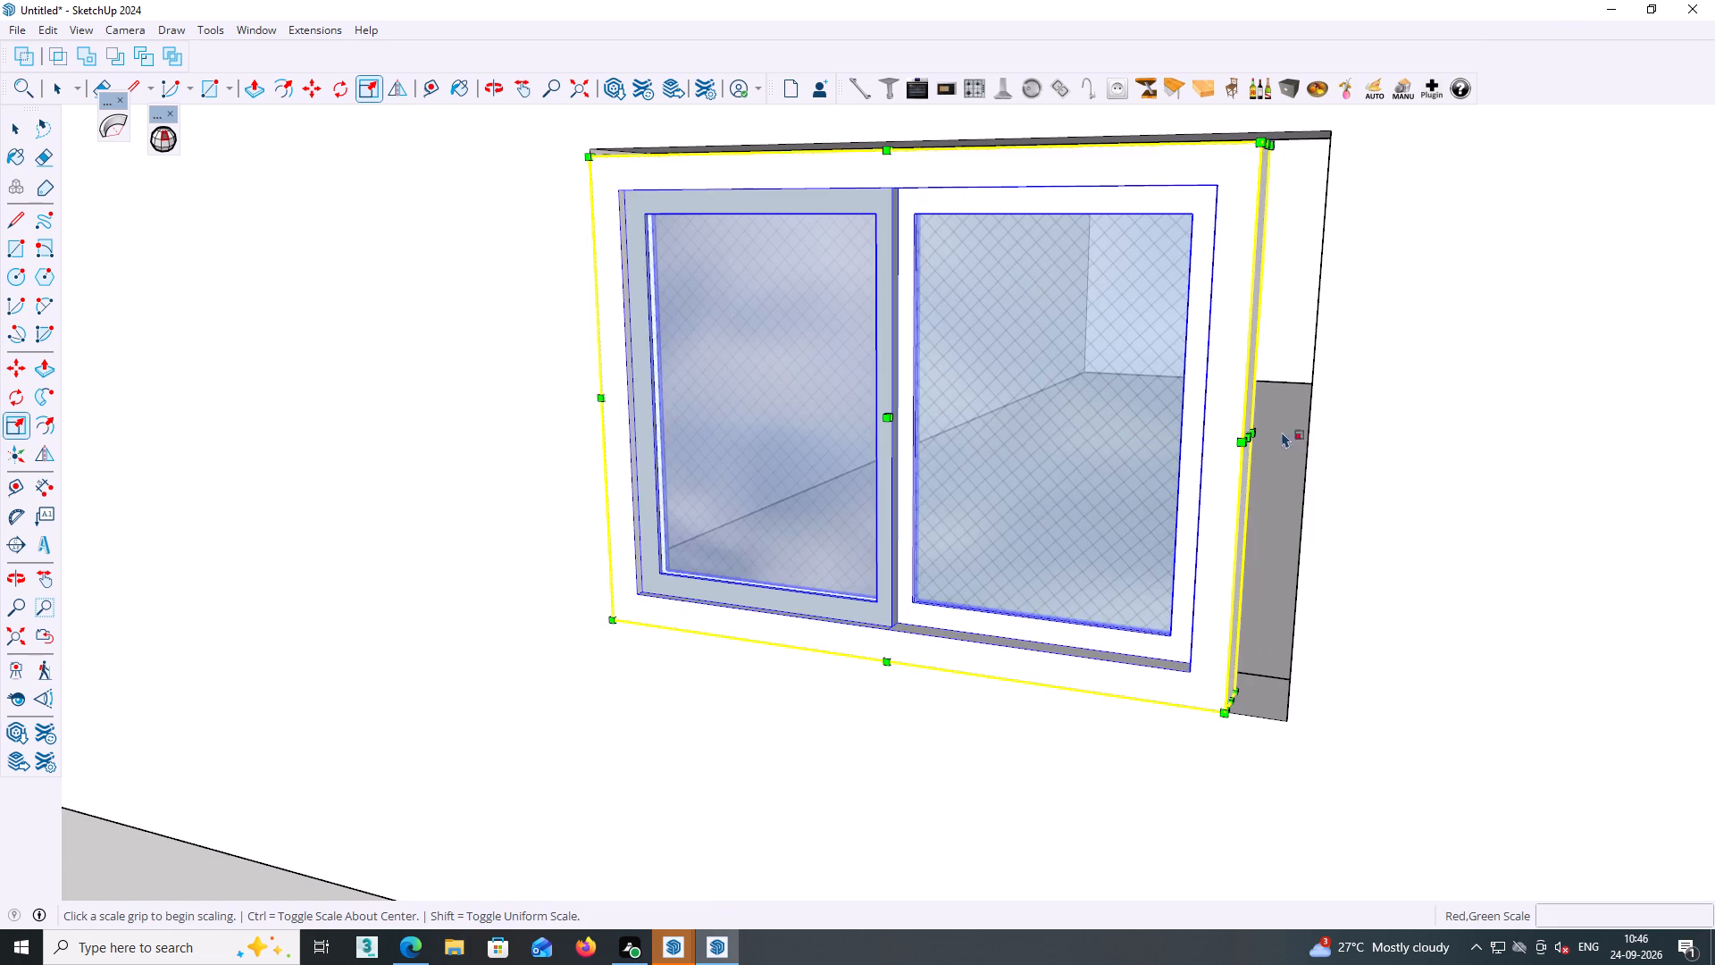
pyautogui.scroll(4, 1269, 426)
pyautogui.scroll(-3, 1258, 445)
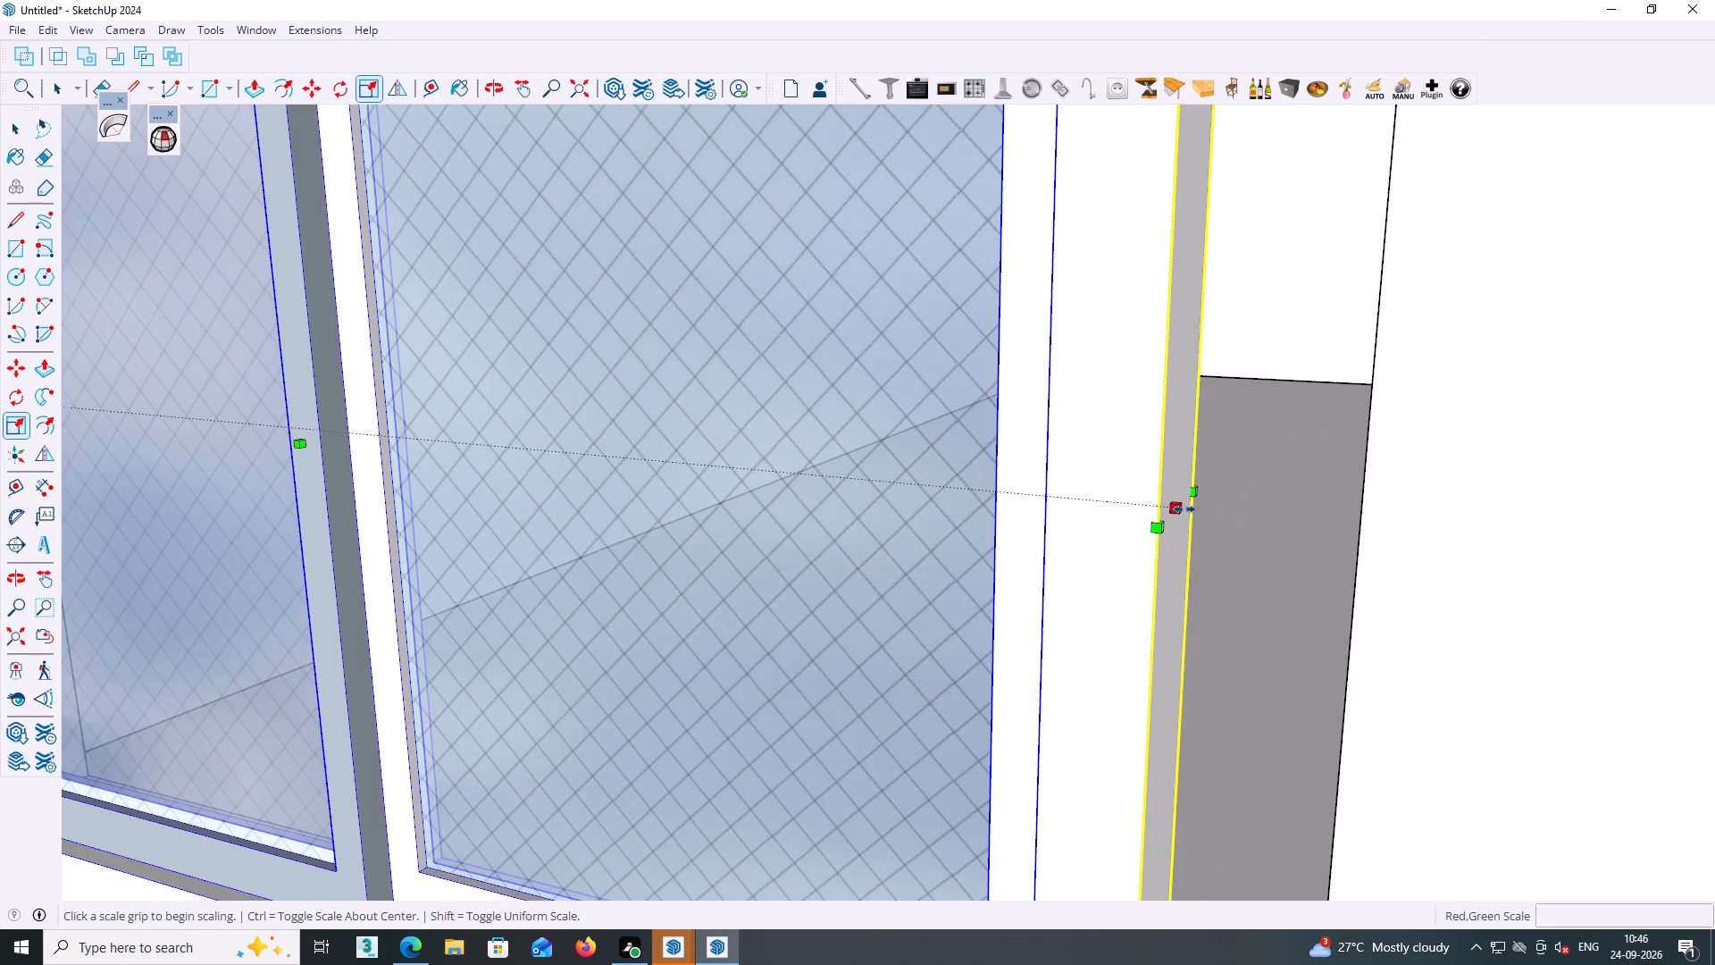
pyautogui.click(1182, 508)
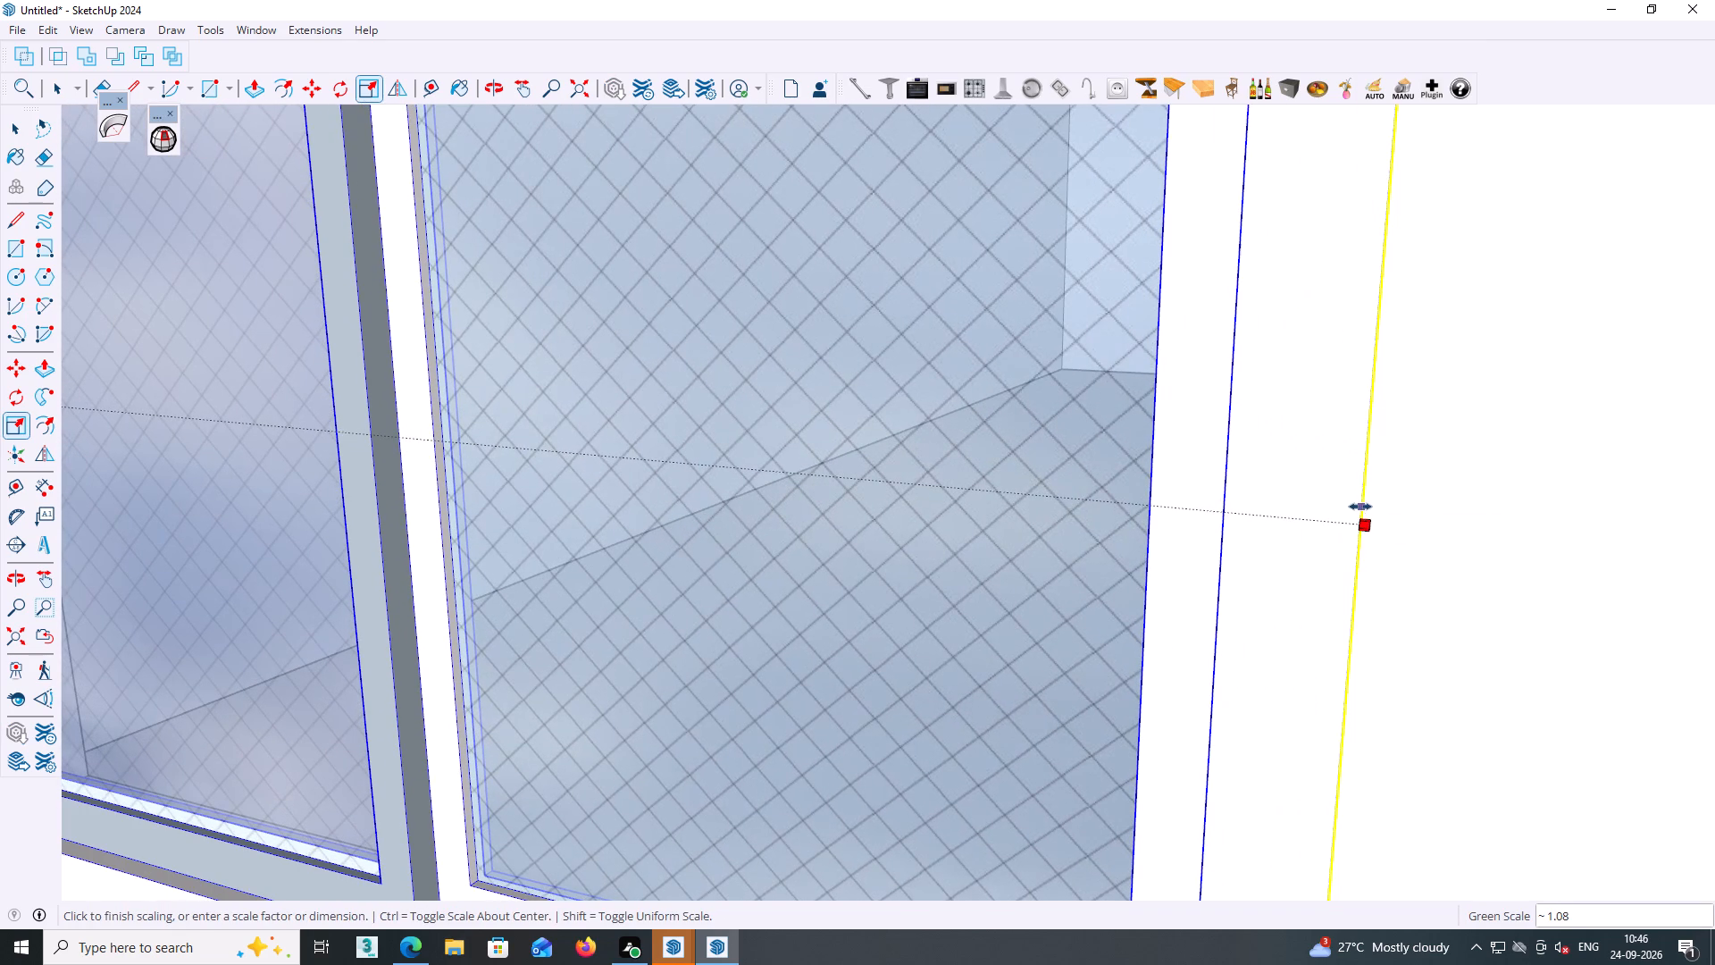
pyautogui.doubleClick(1360, 507)
# Scale the window's height by about 1.02 to reach the top edge of the ground-floor opening.
pyautogui.scroll(-11, 1360, 511)
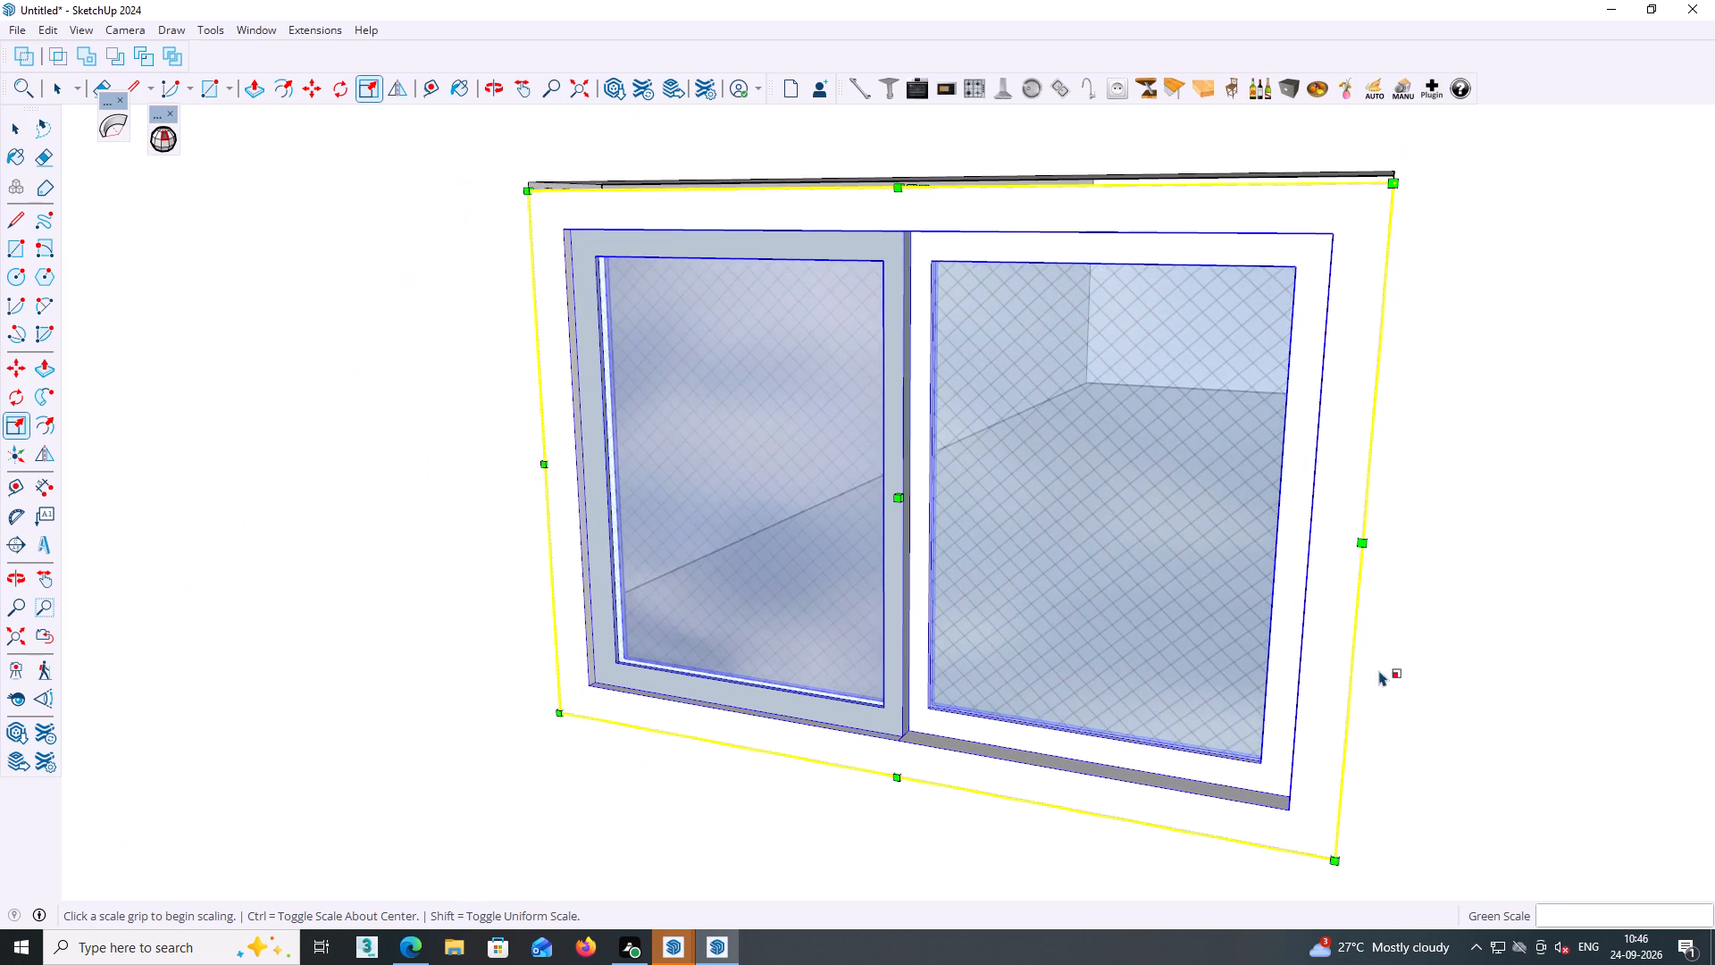
pyautogui.scroll(-7, 1372, 699)
pyautogui.moveTo(1330, 575); pyautogui.dragTo(1321, 475, button='middle')
pyautogui.scroll(6, 1112, 346)
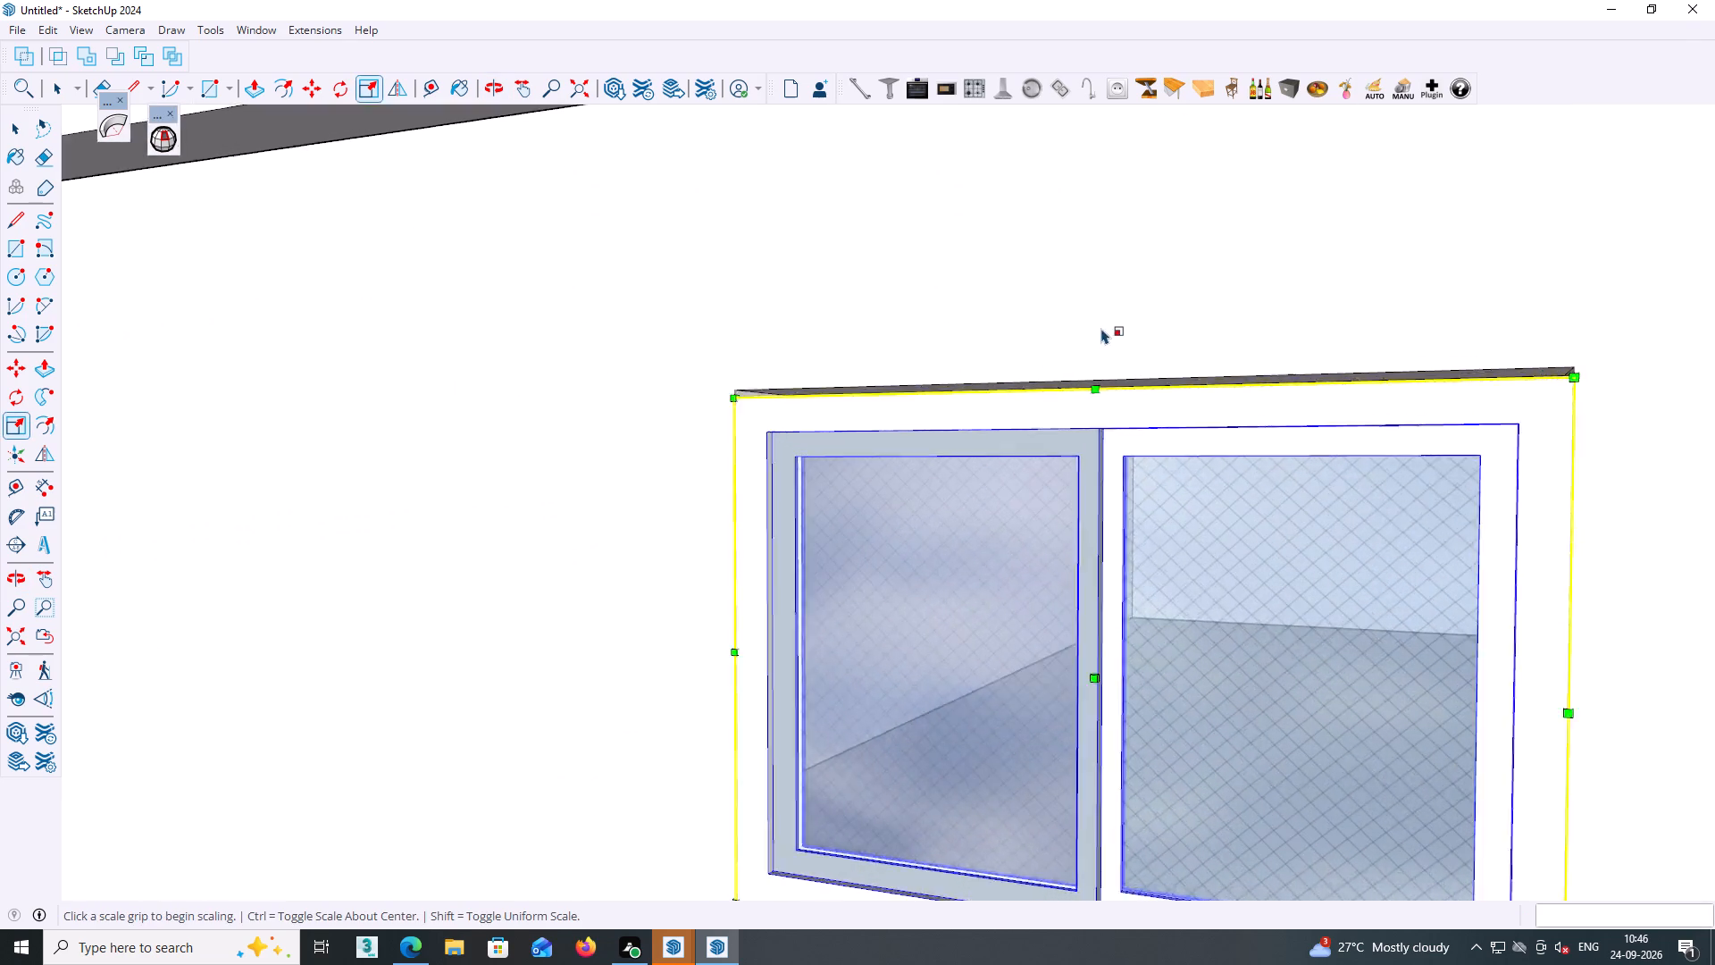
pyautogui.scroll(1, 1101, 328)
pyautogui.moveTo(1096, 332); pyautogui.dragTo(876, 284, button='middle')
pyautogui.scroll(5, 976, 351)
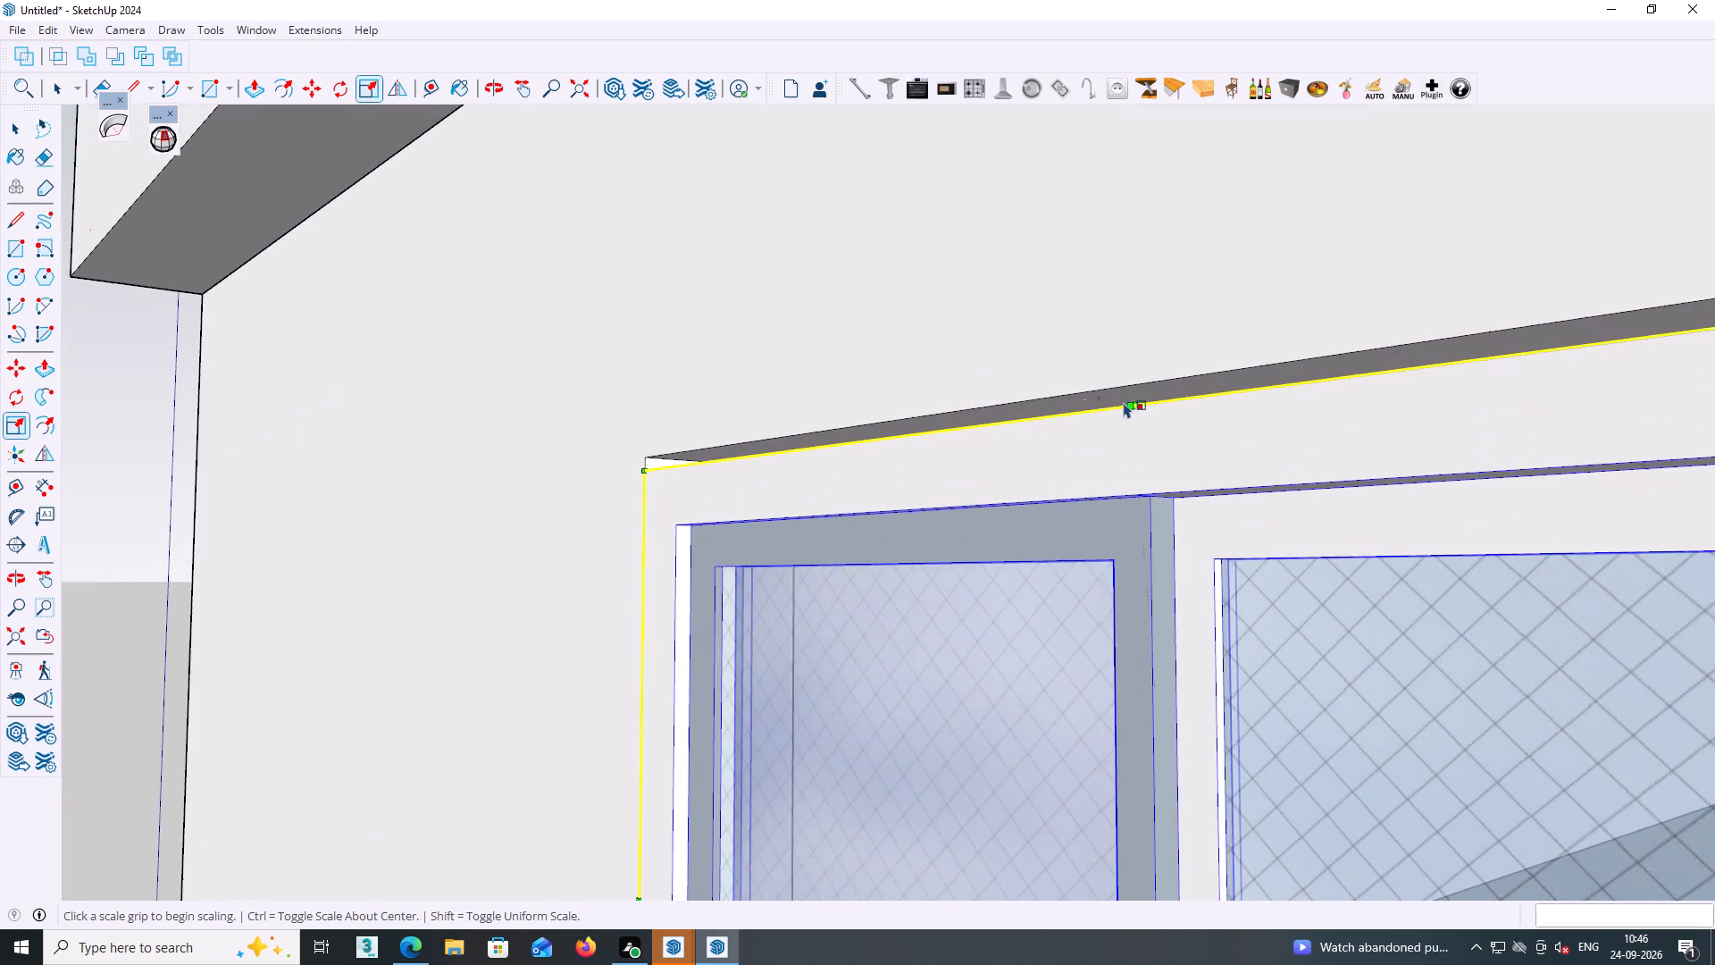
pyautogui.scroll(5, 1133, 398)
pyautogui.moveTo(1145, 455); pyautogui.dragTo(1154, 558, button='middle')
pyautogui.scroll(1, 1221, 421)
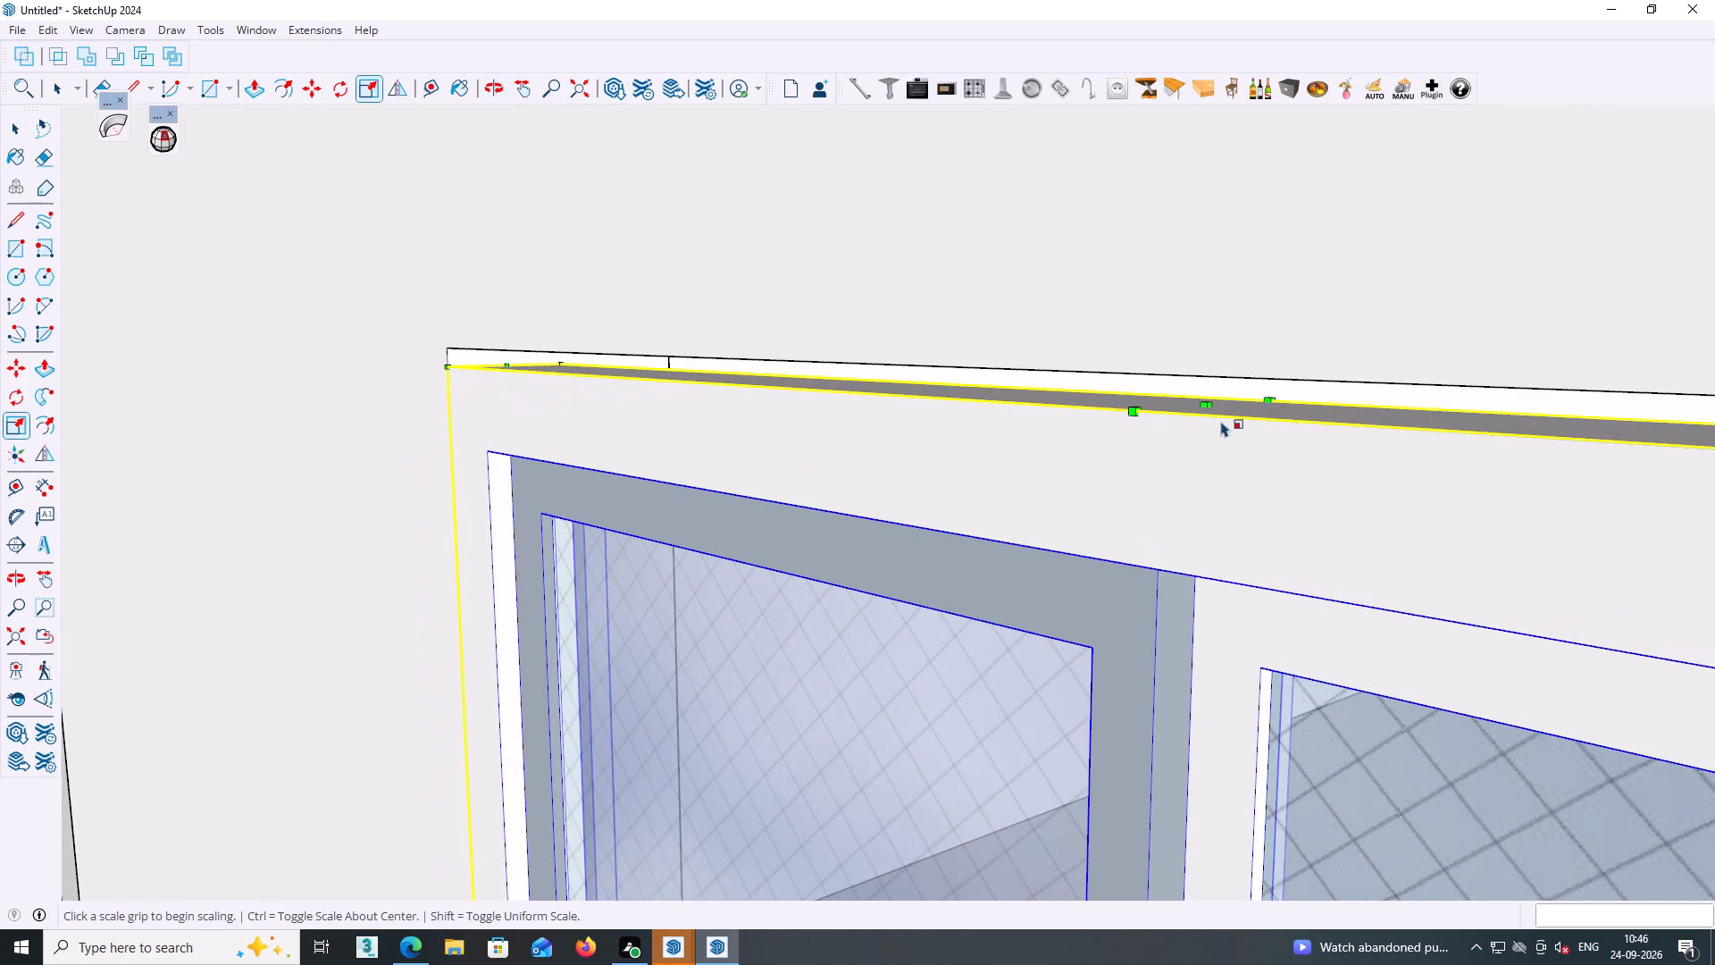
pyautogui.scroll(1, 1221, 421)
pyautogui.click(1207, 402)
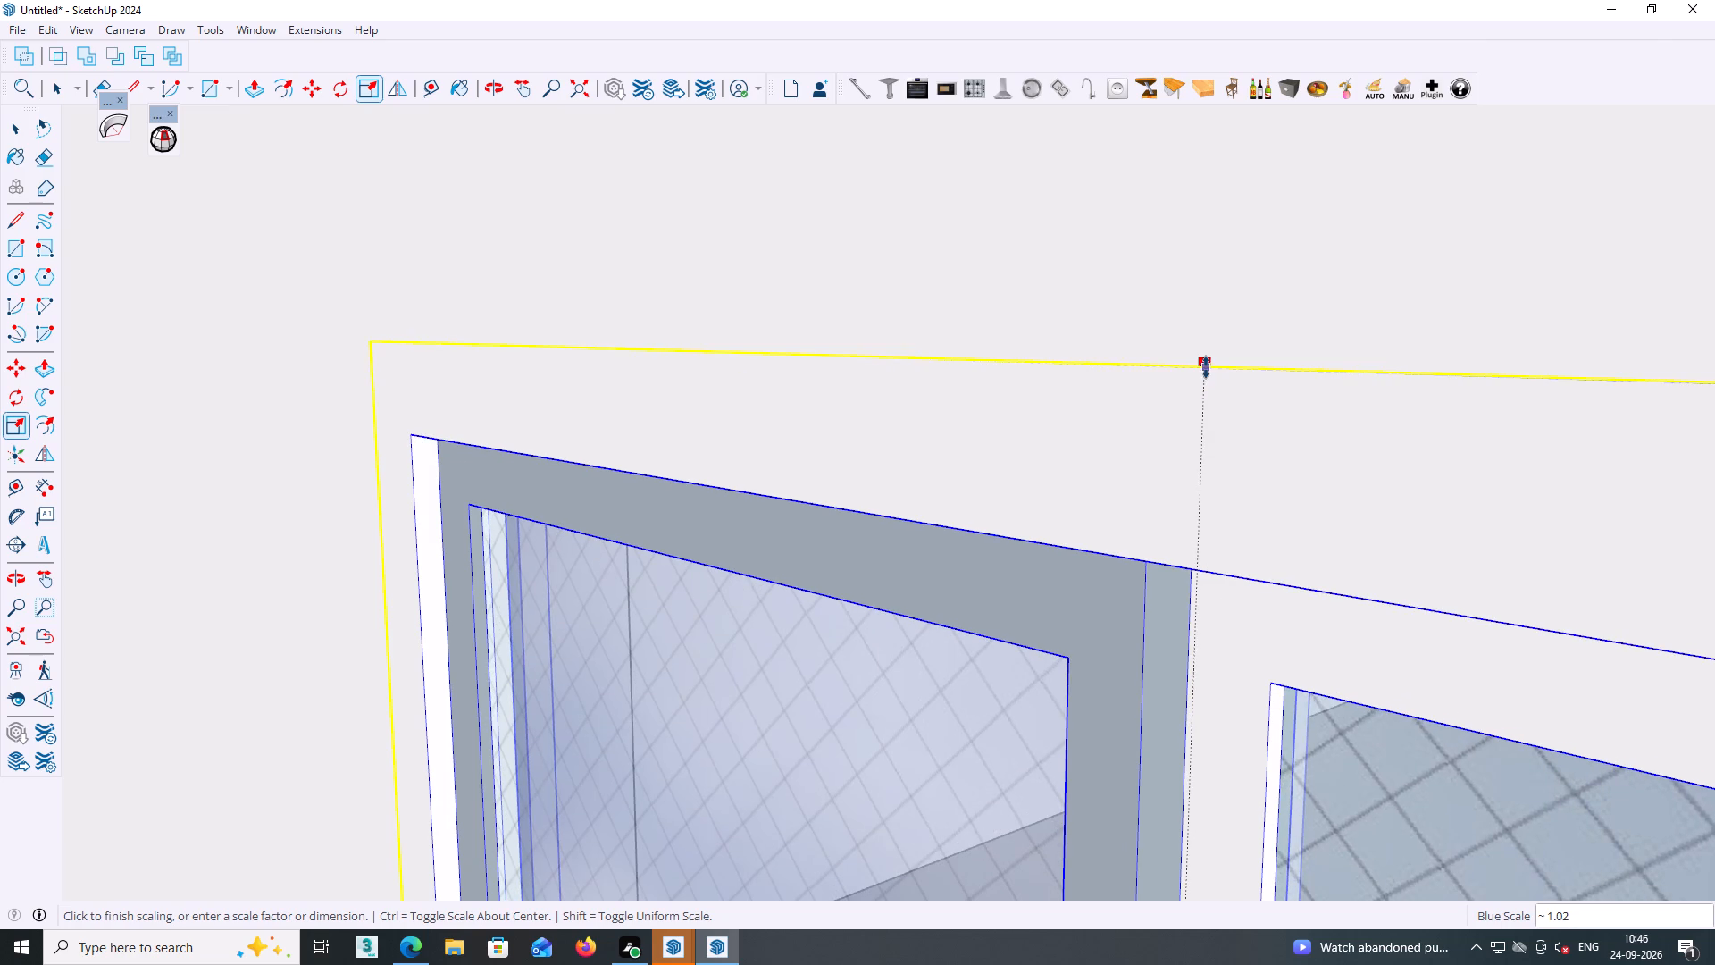
pyautogui.click(1206, 367)
# Examine how the scaled window fits along the bottom edge of the ground-floor opening.
pyautogui.scroll(-18, 1215, 386)
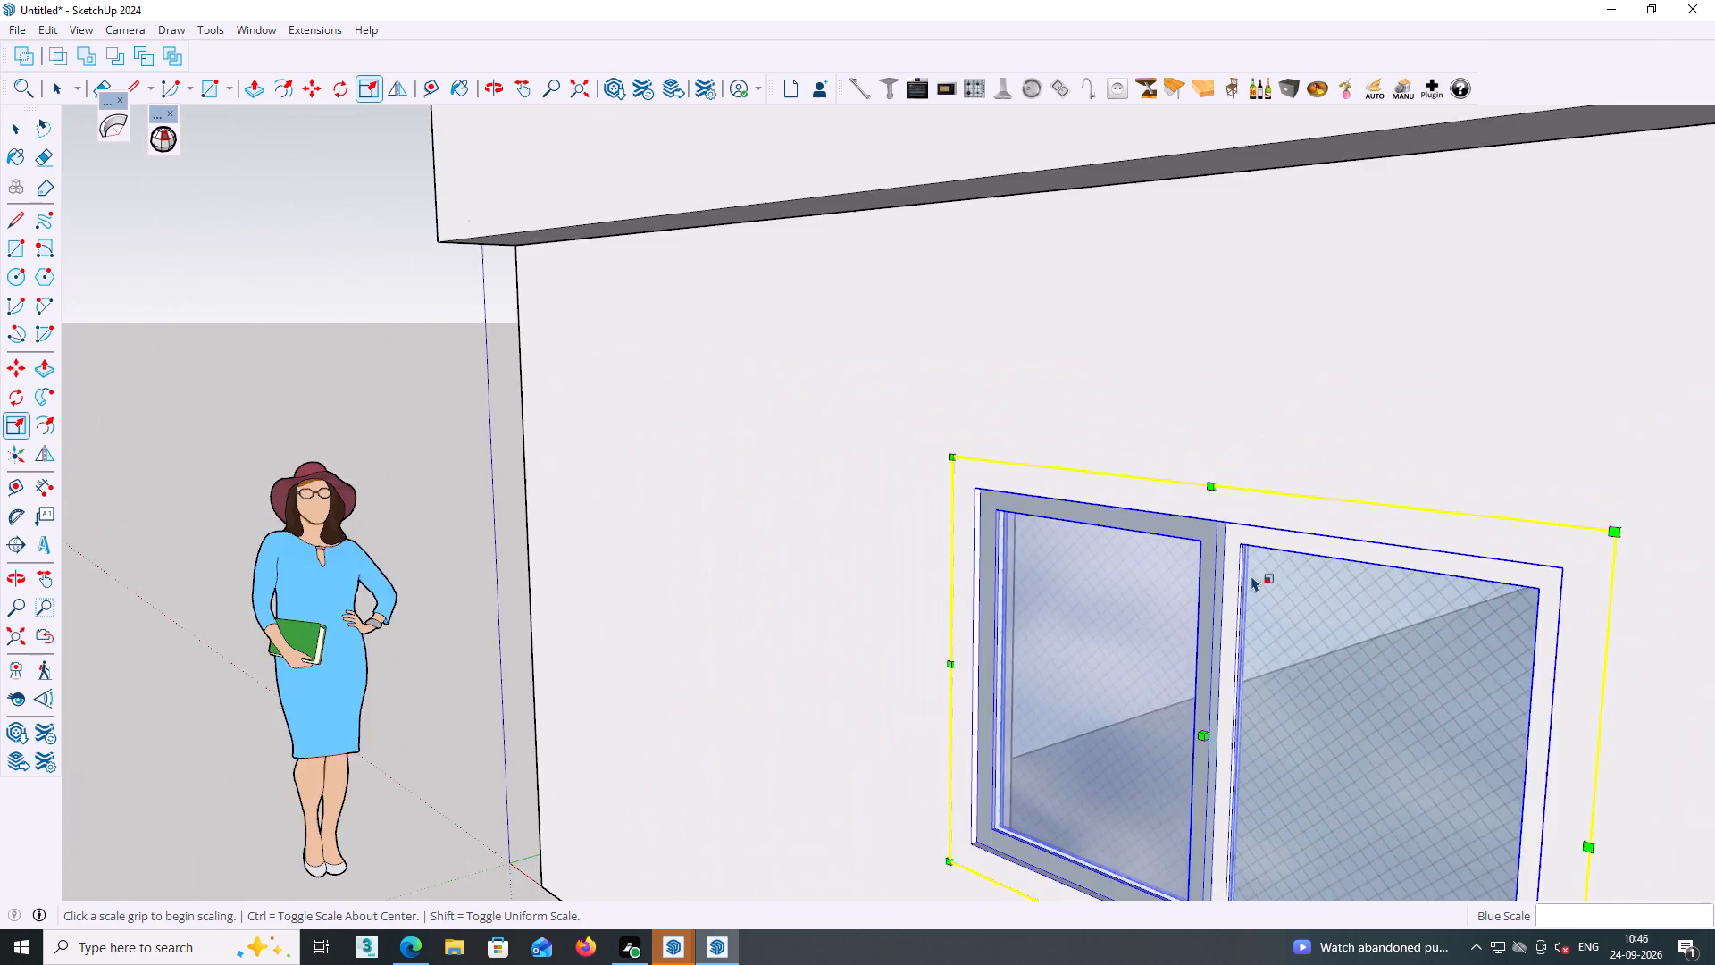
pyautogui.scroll(-4, 1251, 575)
pyautogui.moveTo(1250, 559); pyautogui.dragTo(1257, 388, button='middle')
pyautogui.scroll(4, 1256, 601)
pyautogui.moveTo(1245, 640); pyautogui.dragTo(1231, 465, button='middle')
pyautogui.scroll(10, 1211, 569)
pyautogui.moveTo(1268, 670); pyautogui.dragTo(1410, 673, button='middle')
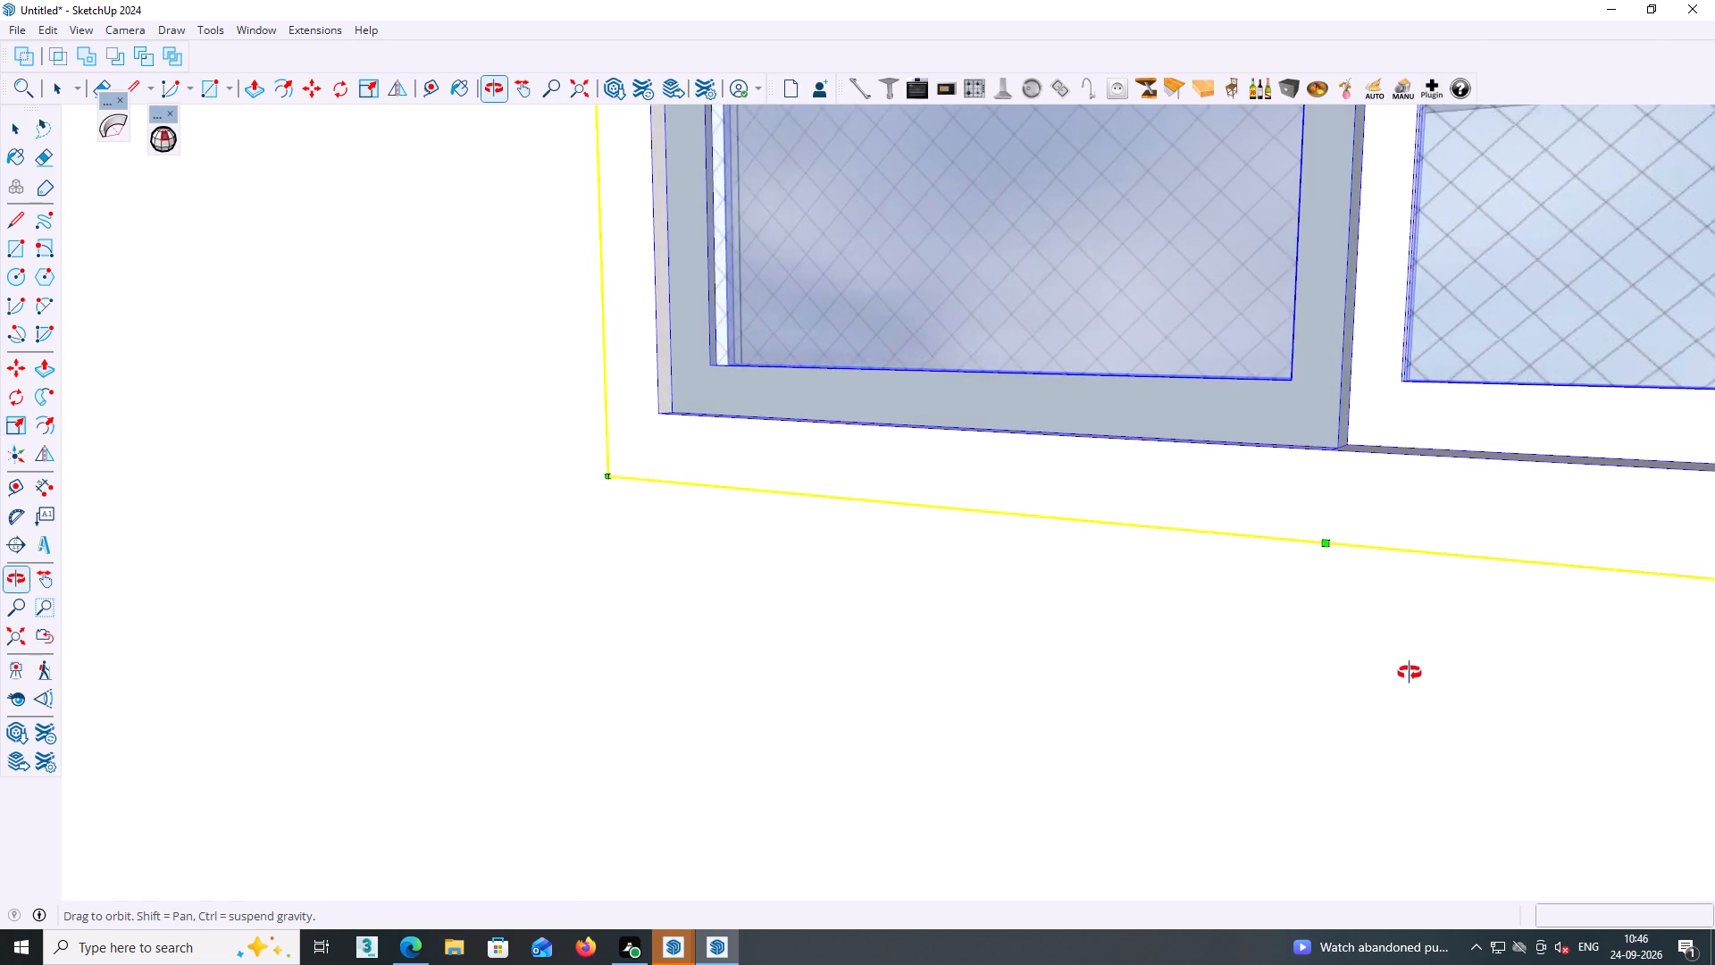
pyautogui.moveTo(1410, 673); pyautogui.dragTo(1410, 673, button='middle')
pyautogui.scroll(-5, 1398, 678)
pyautogui.scroll(11, 1323, 523)
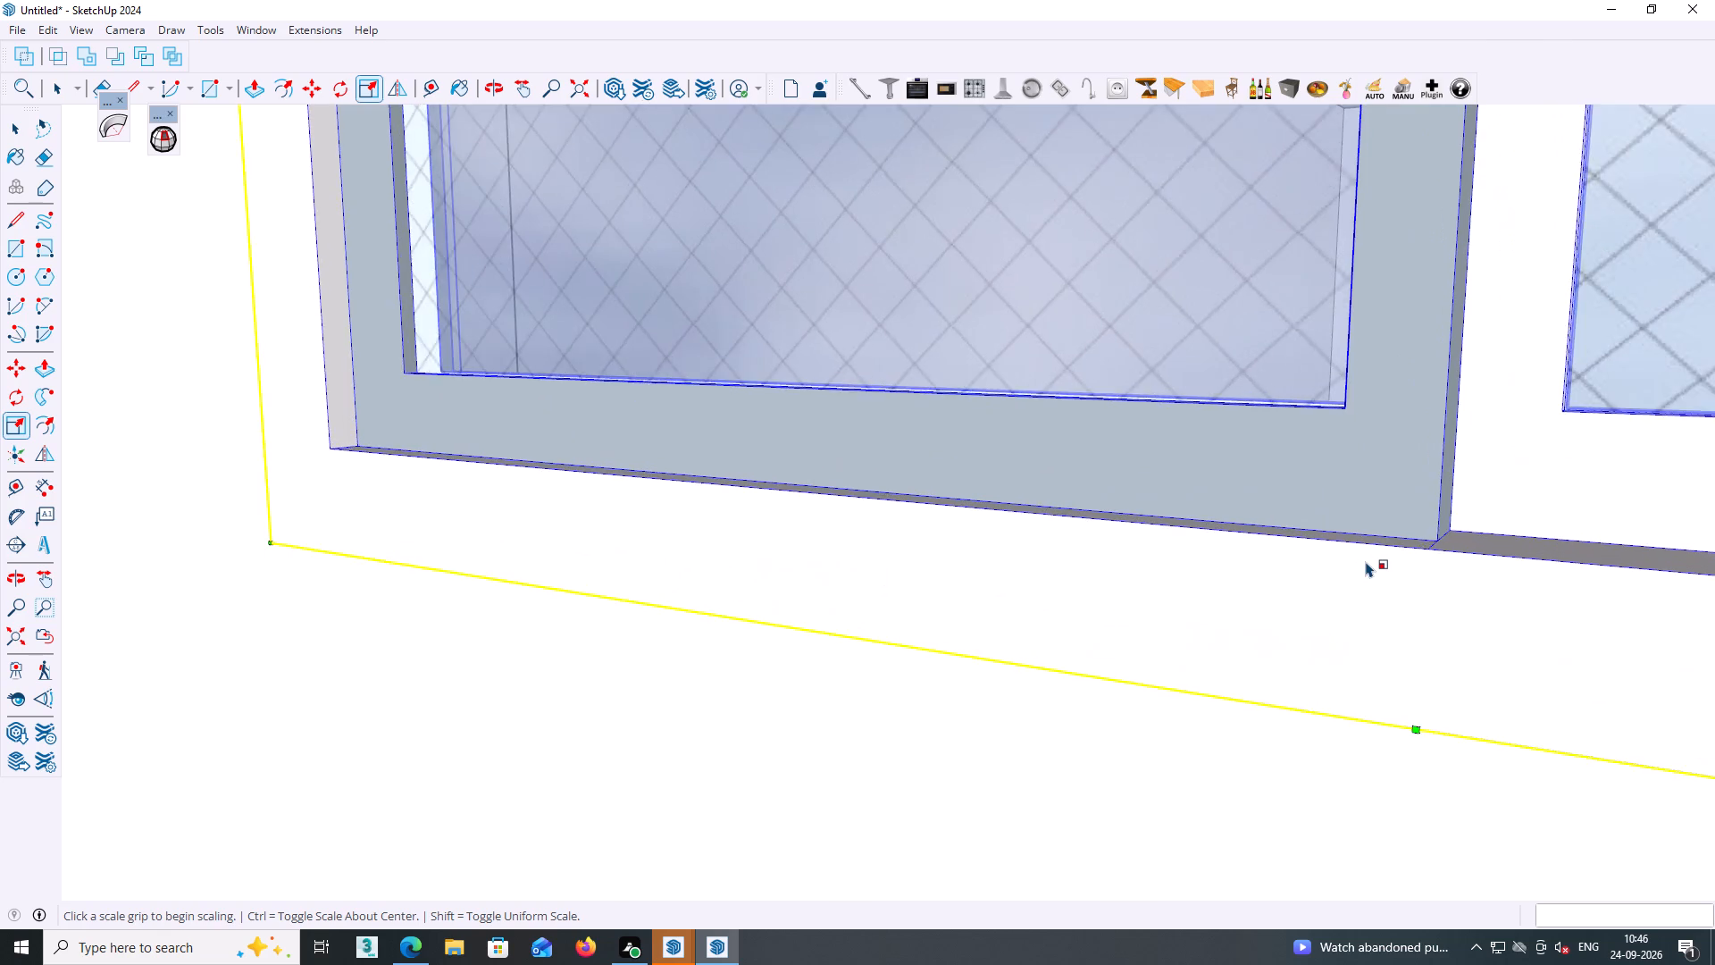
pyautogui.scroll(10, 1366, 561)
pyautogui.moveTo(1446, 540); pyautogui.dragTo(1459, 730, button='middle')
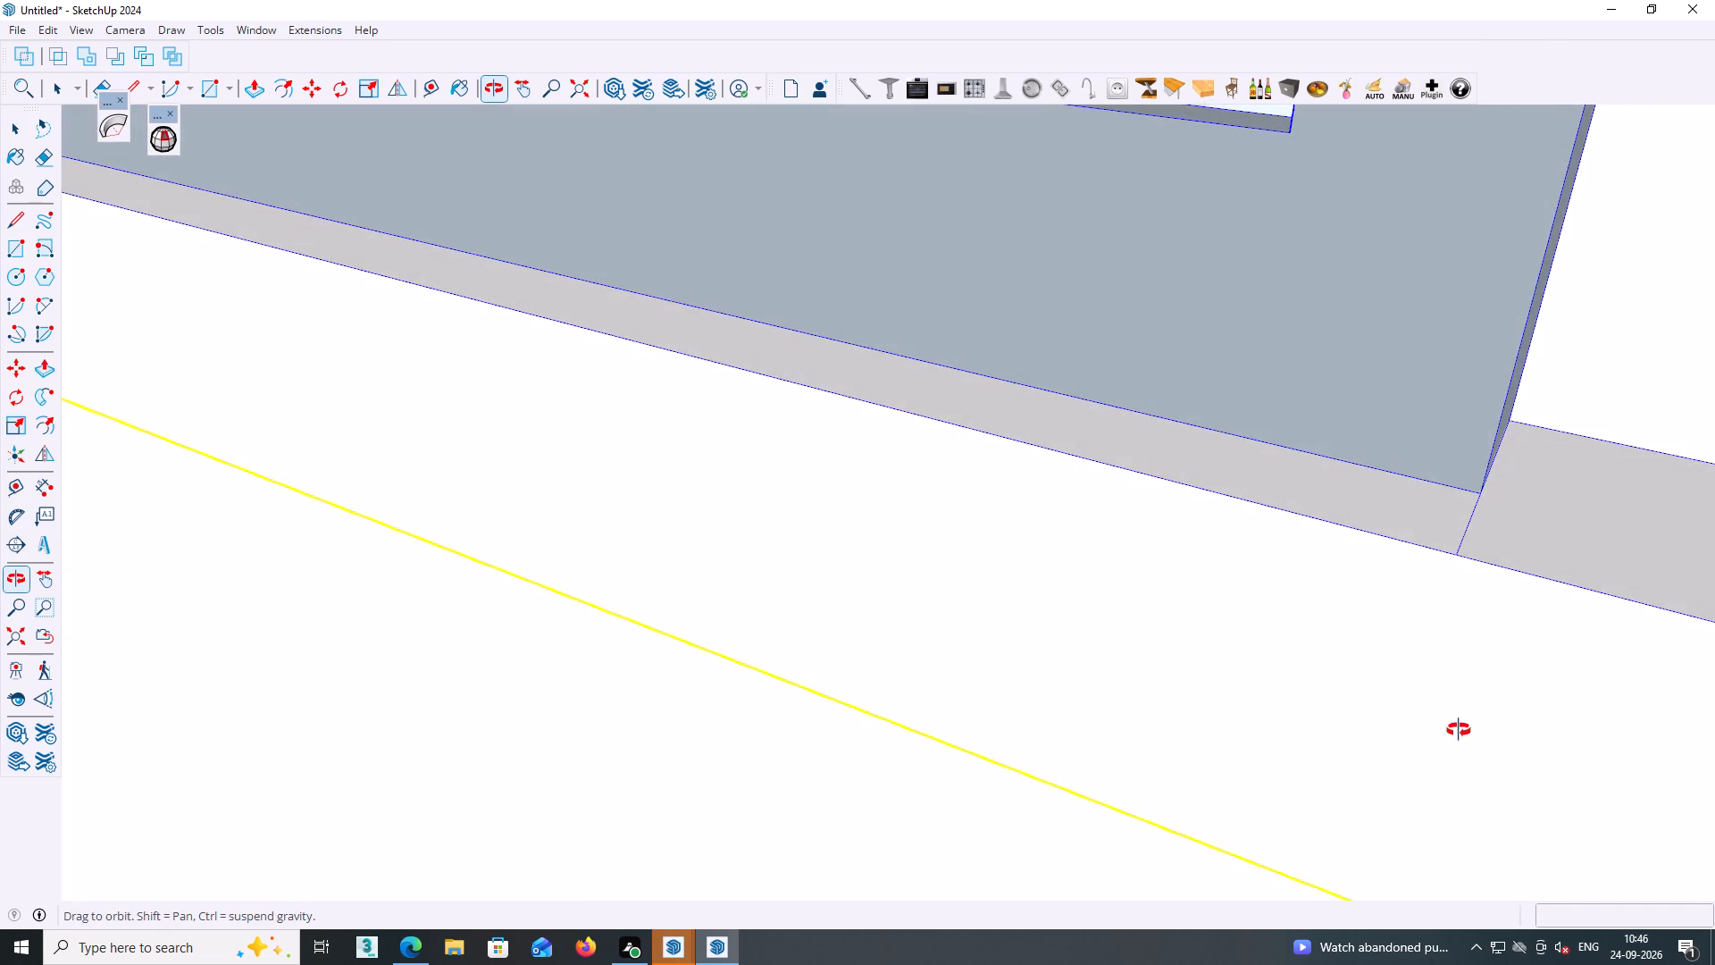
pyautogui.moveTo(1459, 730); pyautogui.dragTo(1459, 731, button='middle')
pyautogui.scroll(-20, 1460, 699)
pyautogui.scroll(-11, 1460, 699)
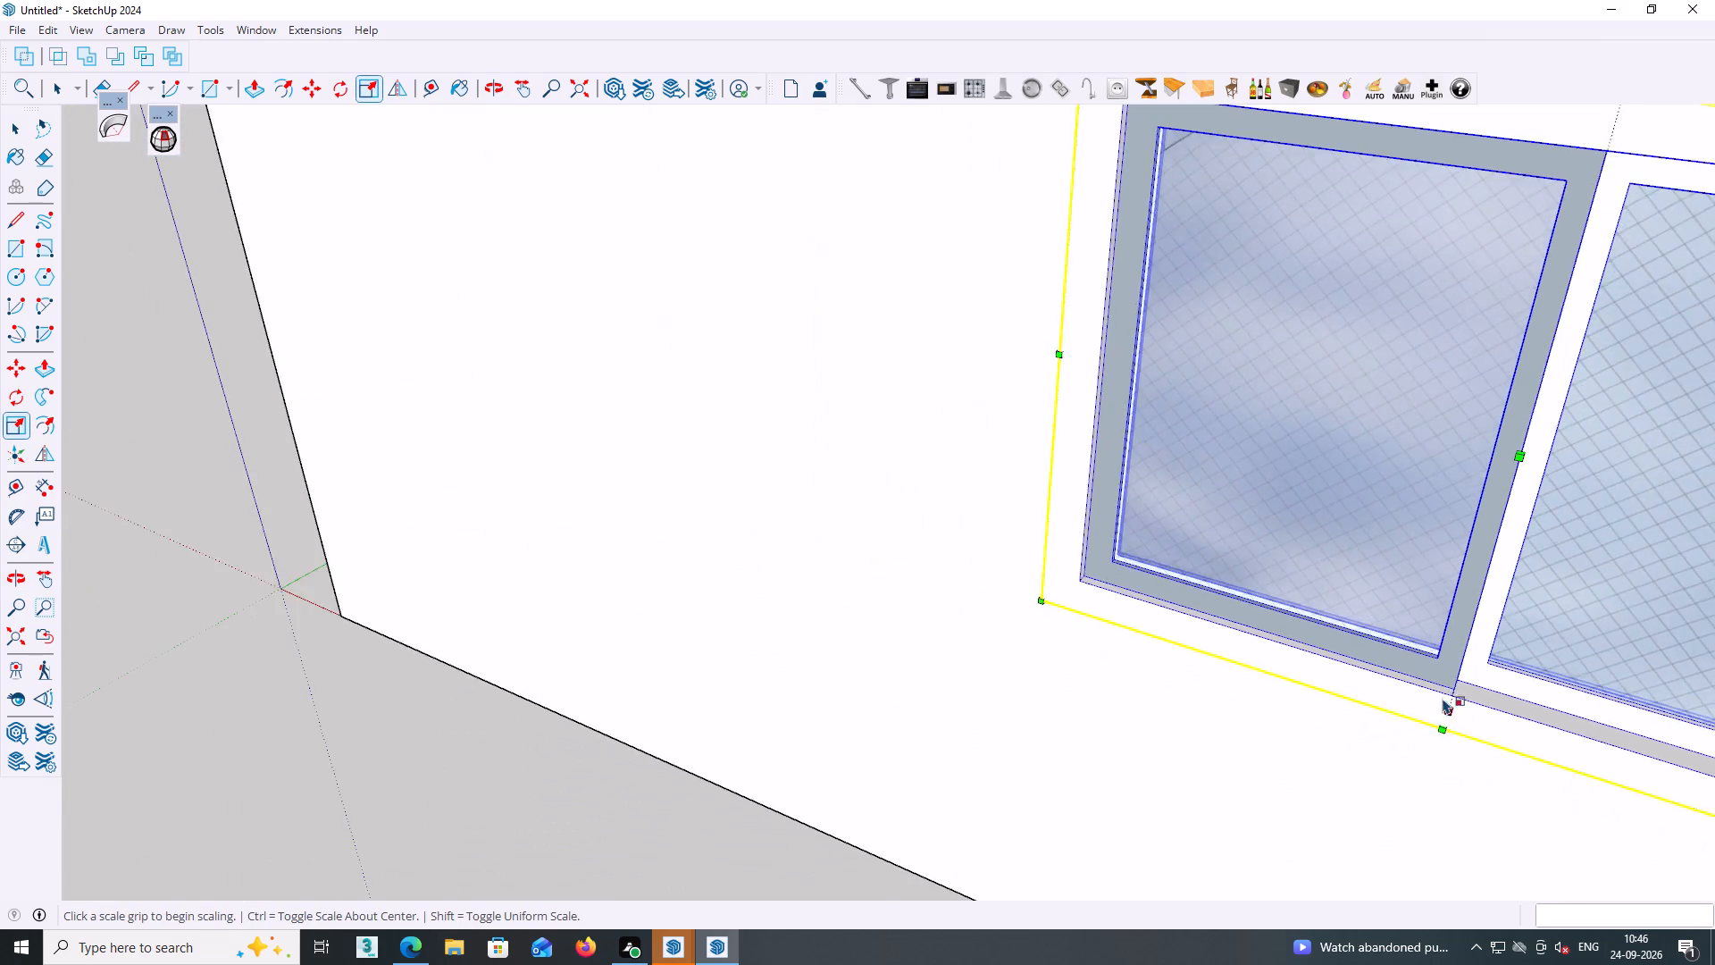
pyautogui.scroll(-9, 1443, 698)
# Examine the scaled sliding window in its ground-floor opening, close up and within the whole front facade.
pyautogui.moveTo(1440, 706); pyautogui.dragTo(904, 701, button='middle')
pyautogui.moveTo(1082, 653); pyautogui.dragTo(583, 636, button='middle')
pyautogui.moveTo(874, 571); pyautogui.dragTo(836, 568, button='middle')
pyautogui.moveTo(839, 566); pyautogui.dragTo(854, 586, button='middle')
pyautogui.scroll(-12, 840, 572)
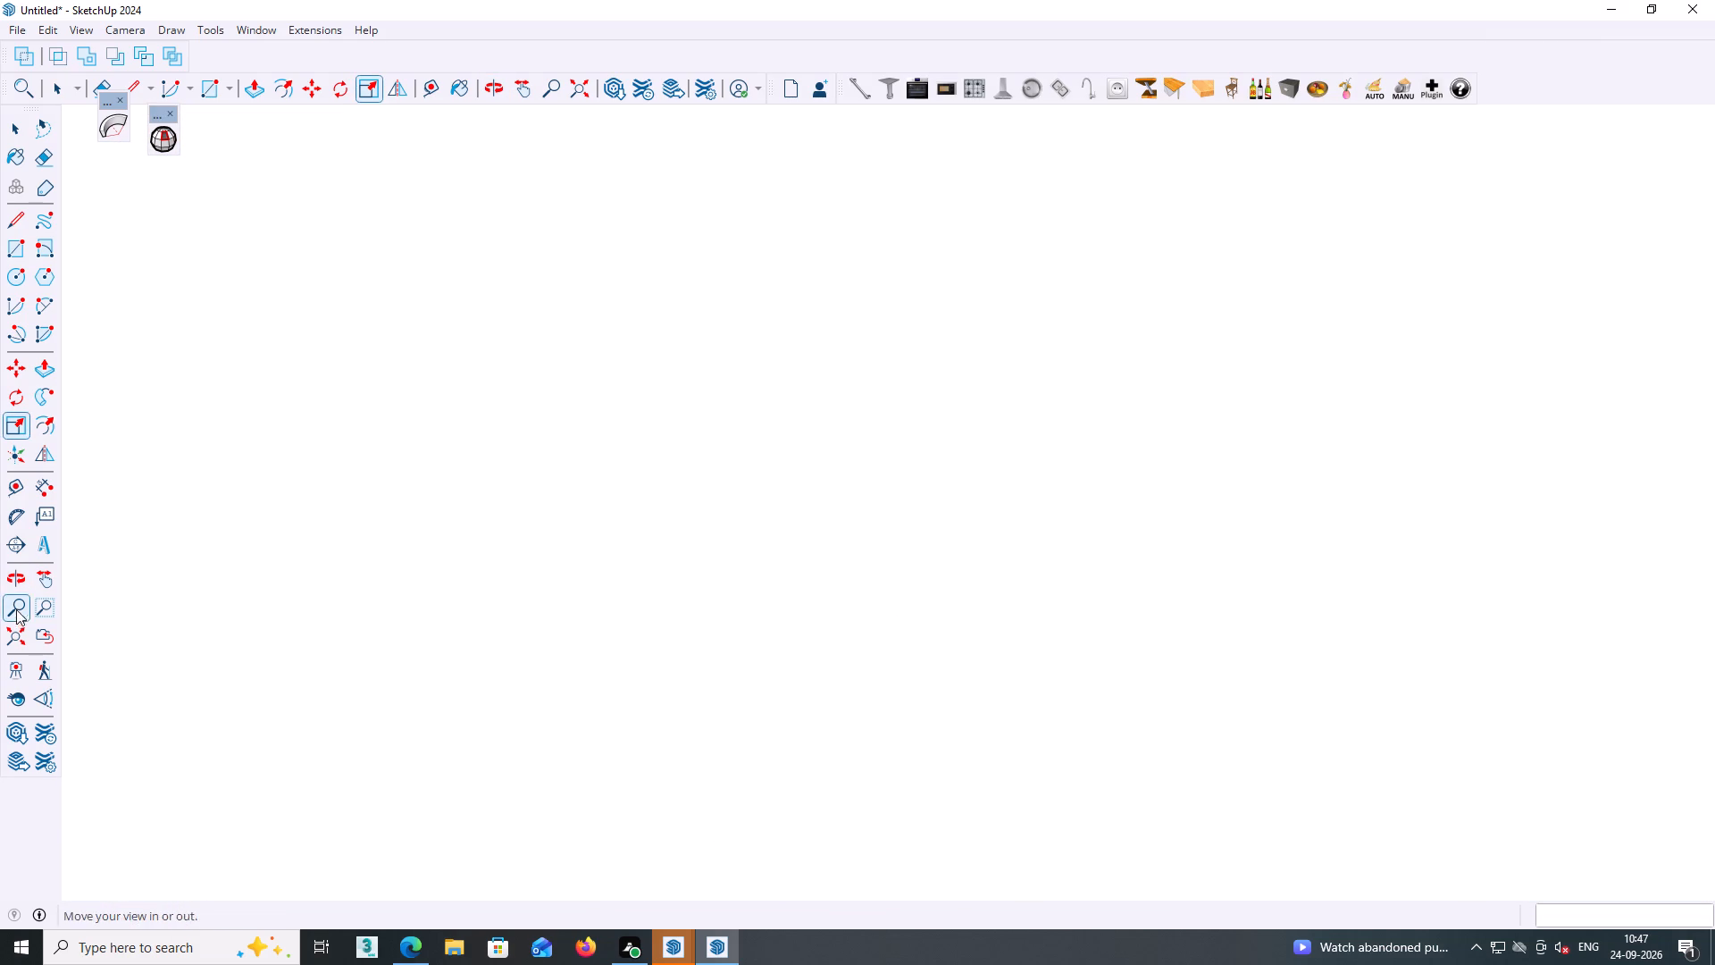
pyautogui.click(20, 631)
pyautogui.scroll(-7, 223, 584)
pyautogui.moveTo(517, 577); pyautogui.dragTo(1158, 423, button='middle')
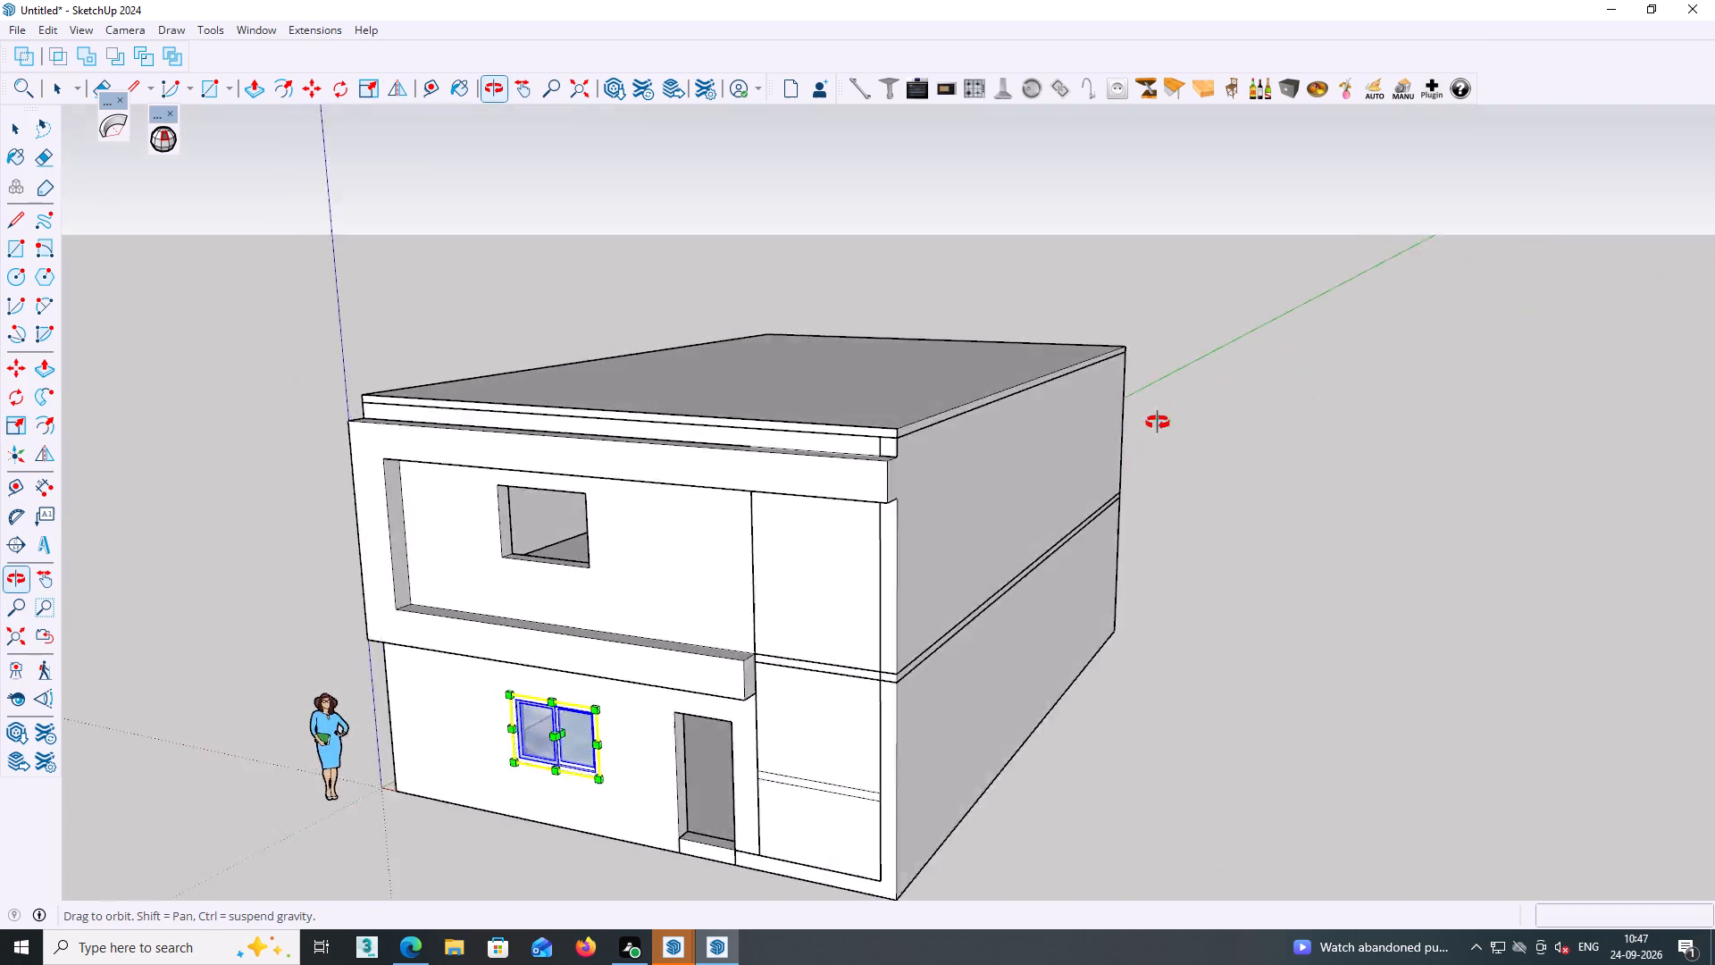
pyautogui.moveTo(1158, 423); pyautogui.dragTo(1232, 402, button='middle')
pyautogui.scroll(3, 889, 594)
pyautogui.moveTo(869, 667); pyautogui.dragTo(833, 564, button='middle')
pyautogui.scroll(3, 840, 750)
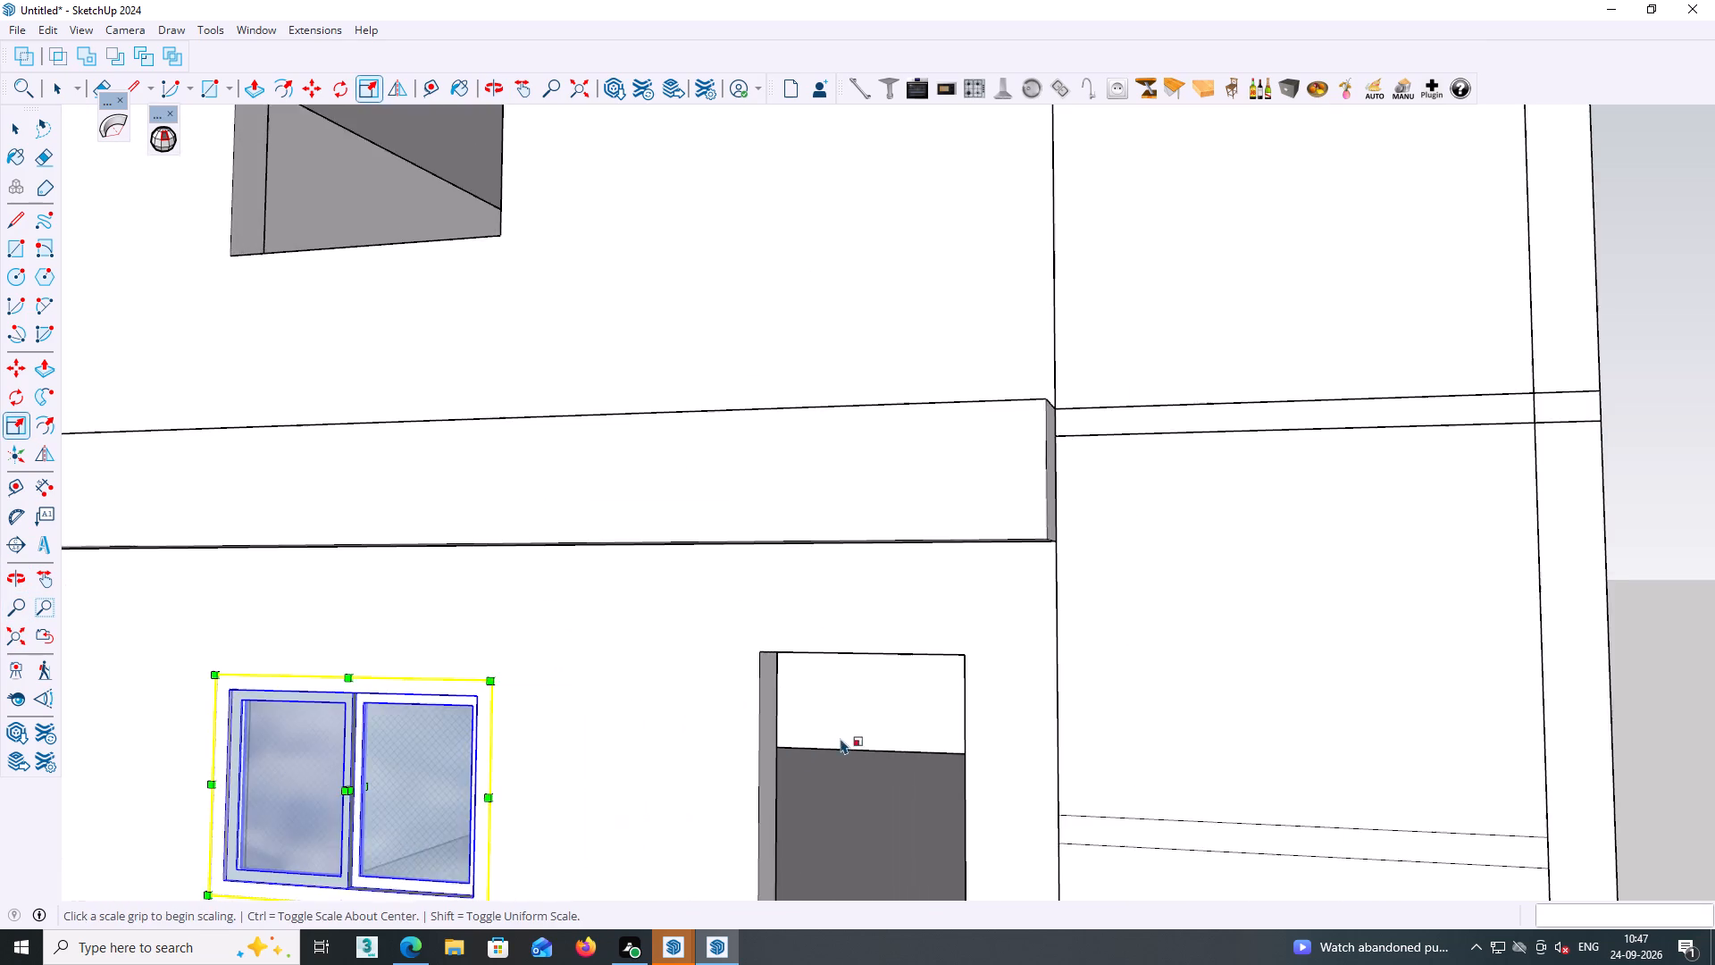
pyautogui.moveTo(841, 740); pyautogui.dragTo(769, 675, button='middle')
pyautogui.scroll(-5, 765, 684)
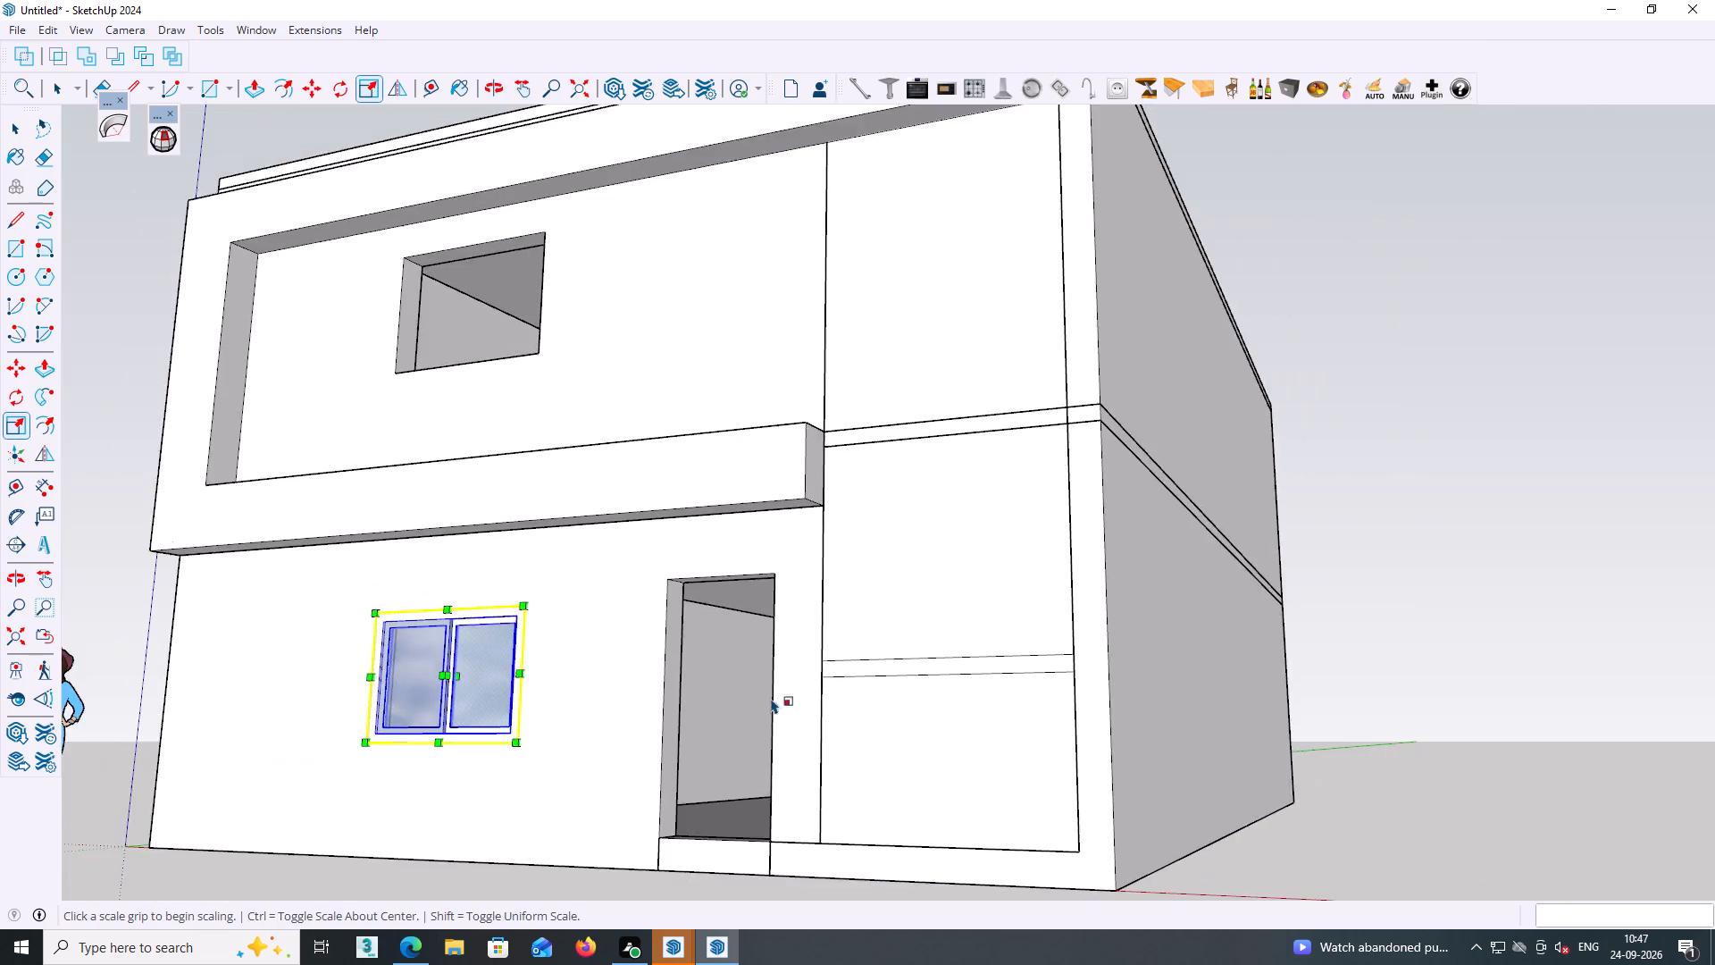
pyautogui.scroll(-8, 771, 698)
pyautogui.moveTo(761, 708); pyautogui.dragTo(760, 745, button='middle')
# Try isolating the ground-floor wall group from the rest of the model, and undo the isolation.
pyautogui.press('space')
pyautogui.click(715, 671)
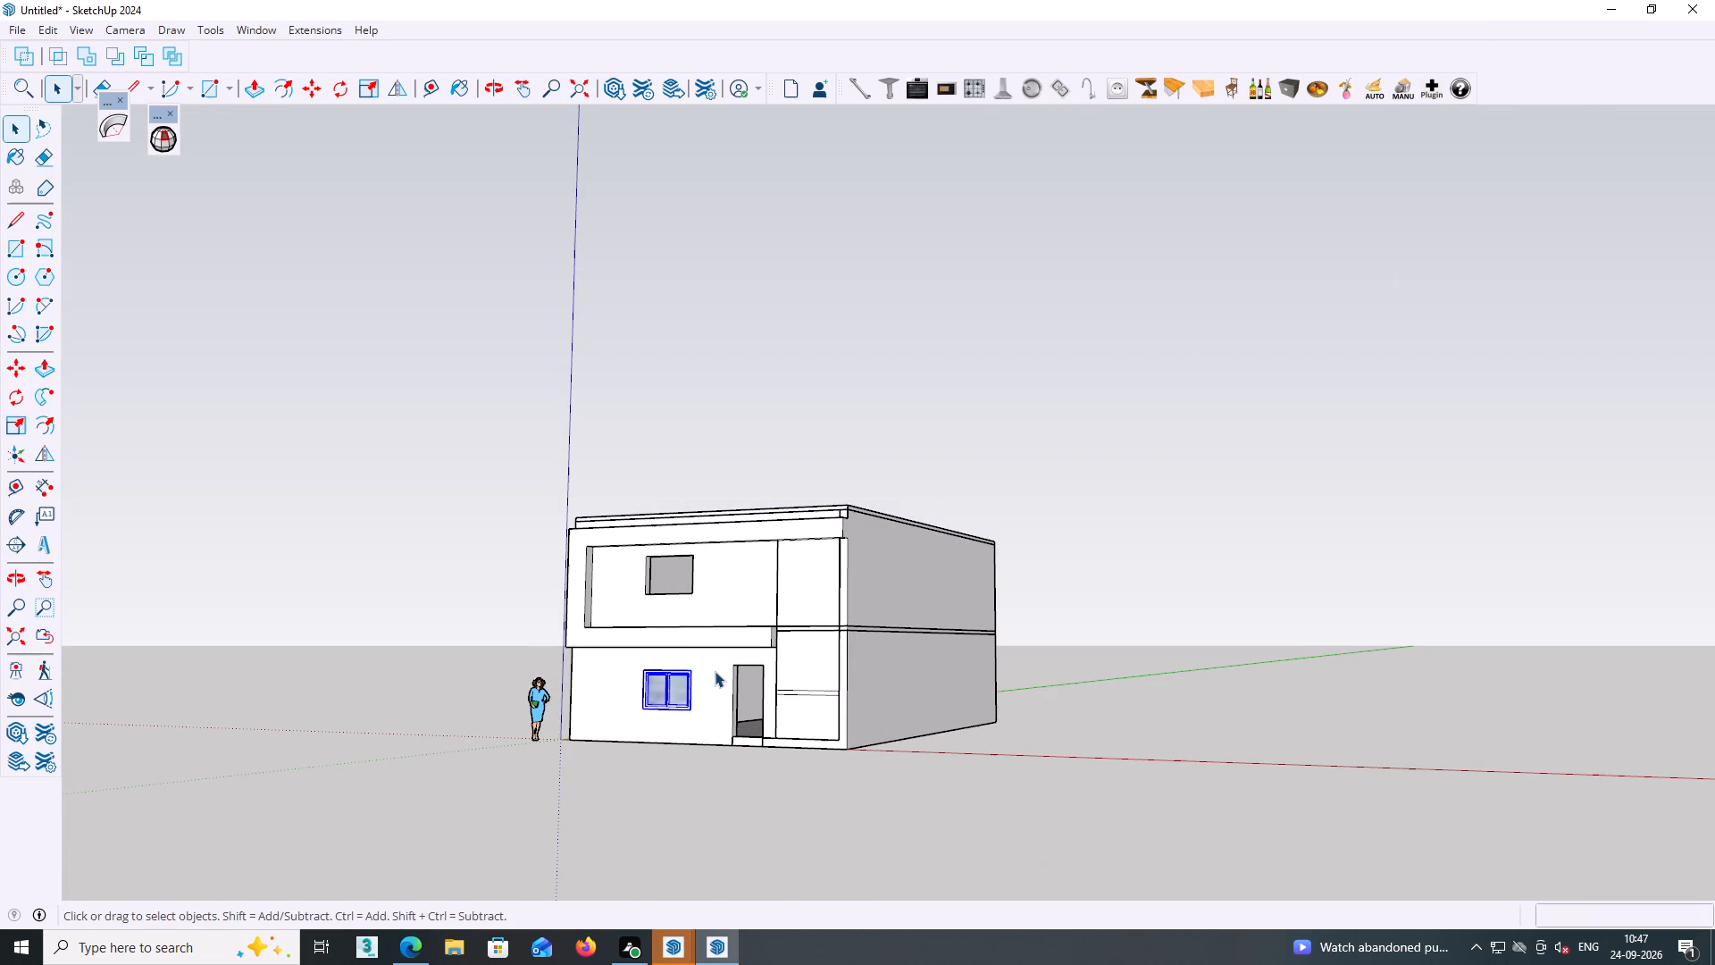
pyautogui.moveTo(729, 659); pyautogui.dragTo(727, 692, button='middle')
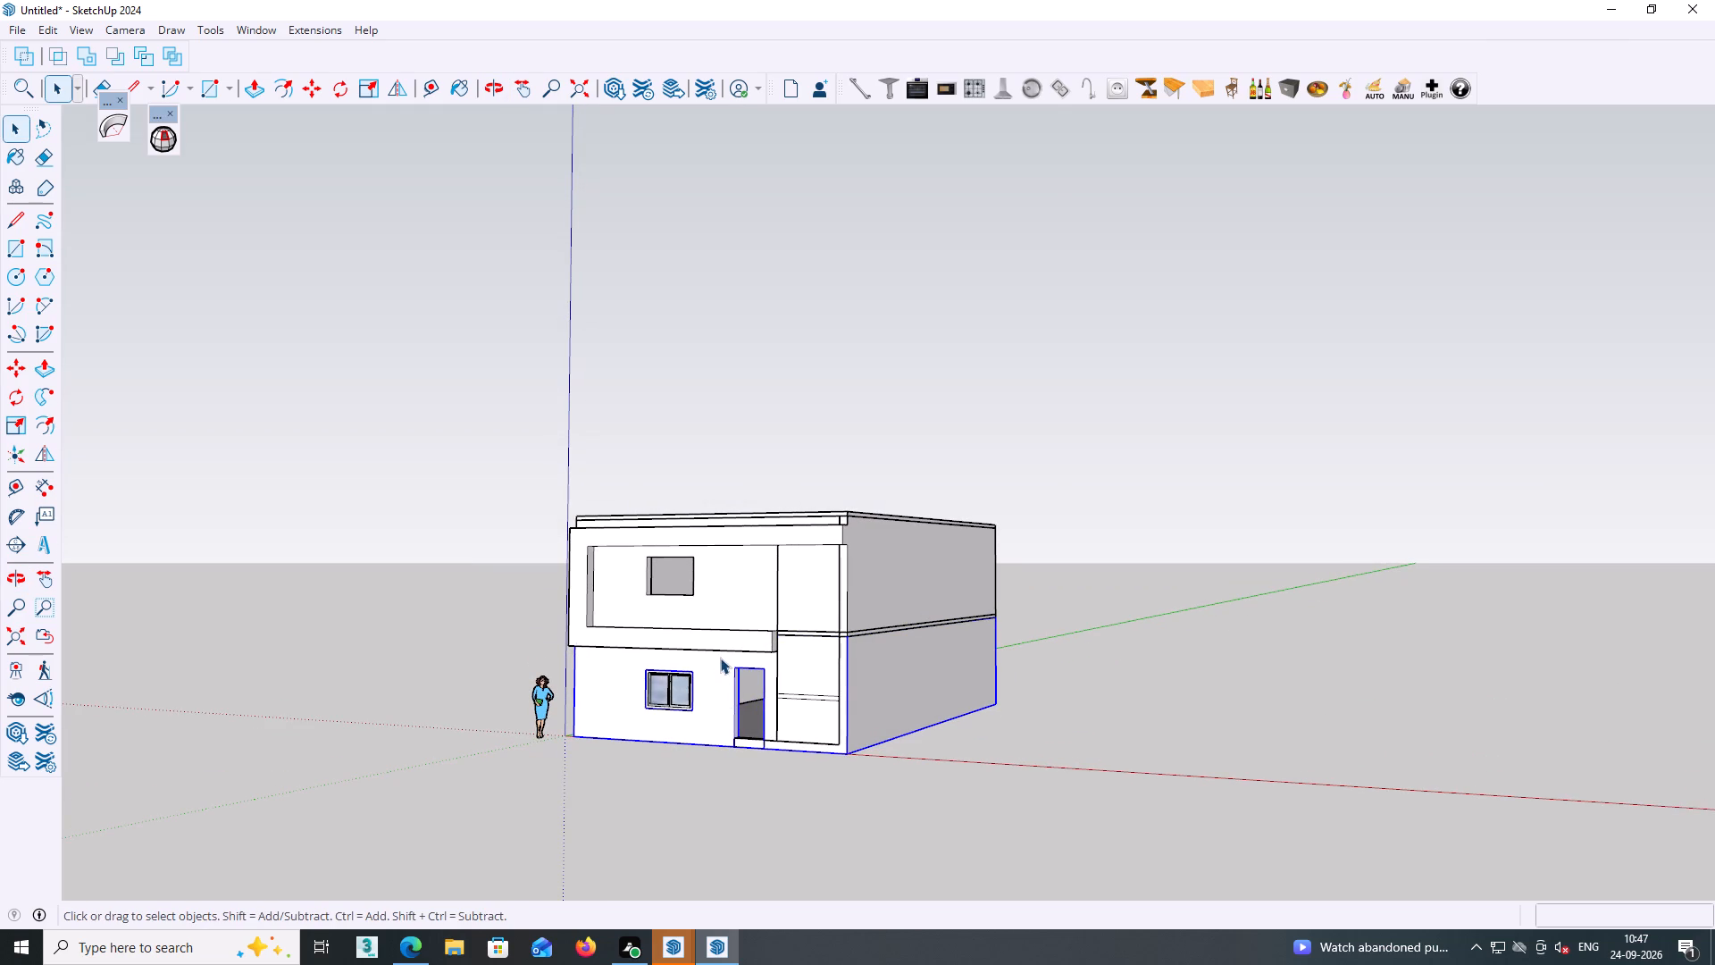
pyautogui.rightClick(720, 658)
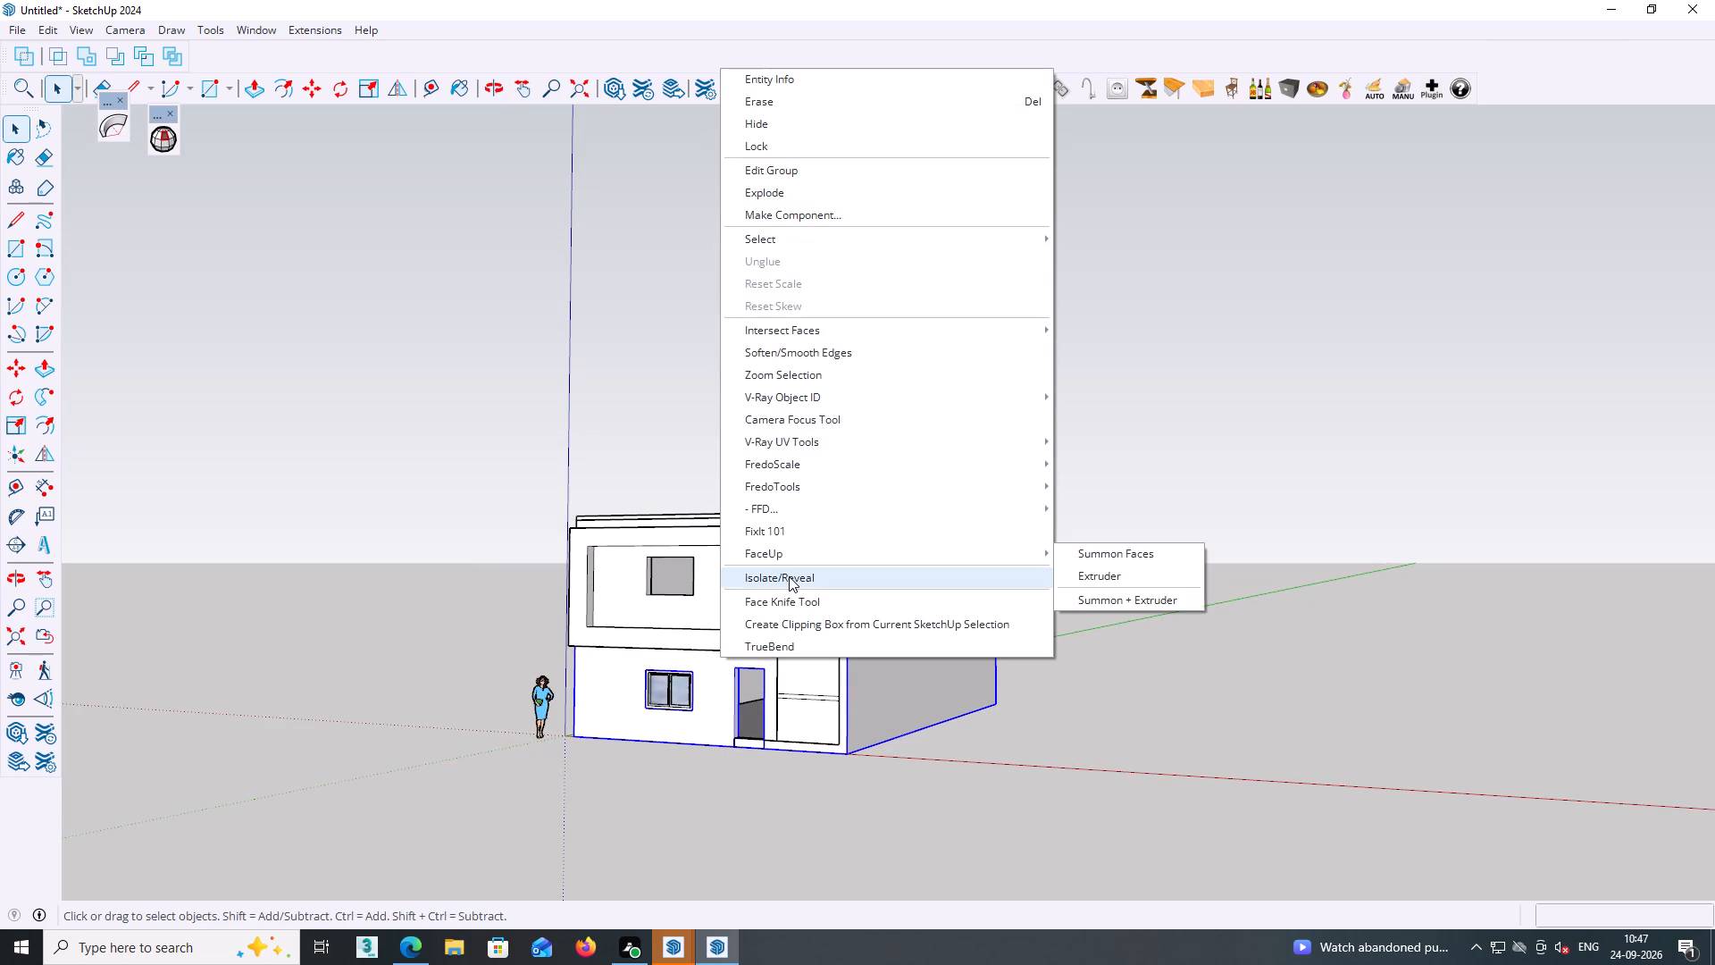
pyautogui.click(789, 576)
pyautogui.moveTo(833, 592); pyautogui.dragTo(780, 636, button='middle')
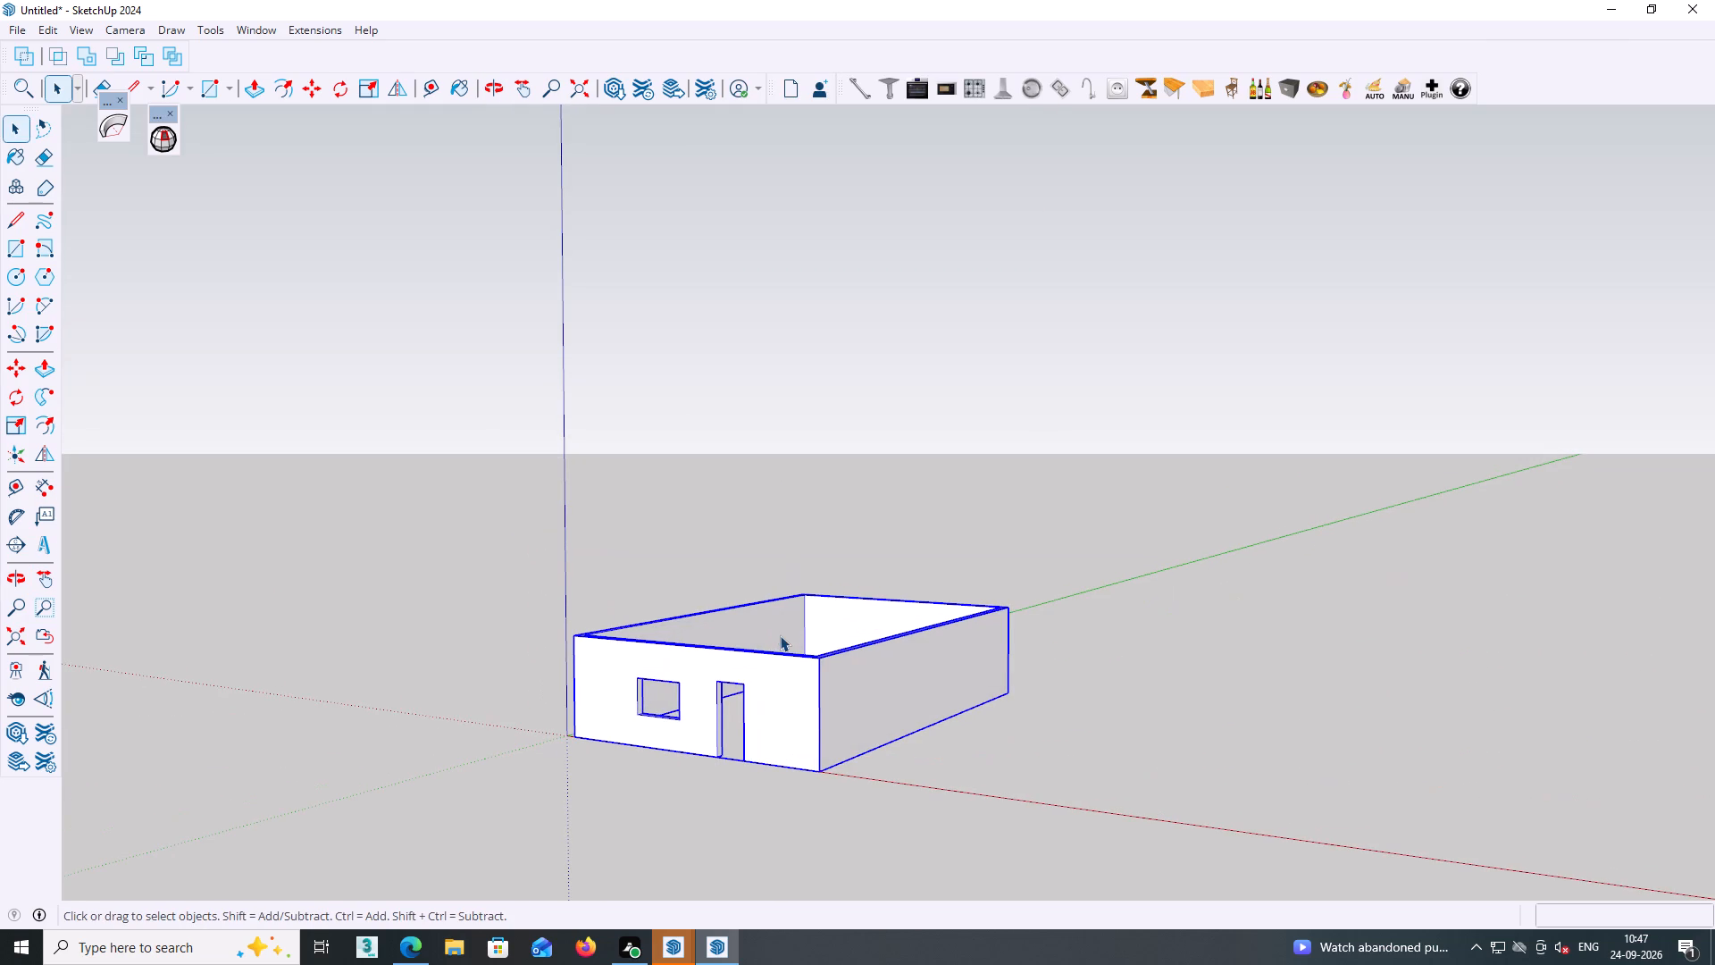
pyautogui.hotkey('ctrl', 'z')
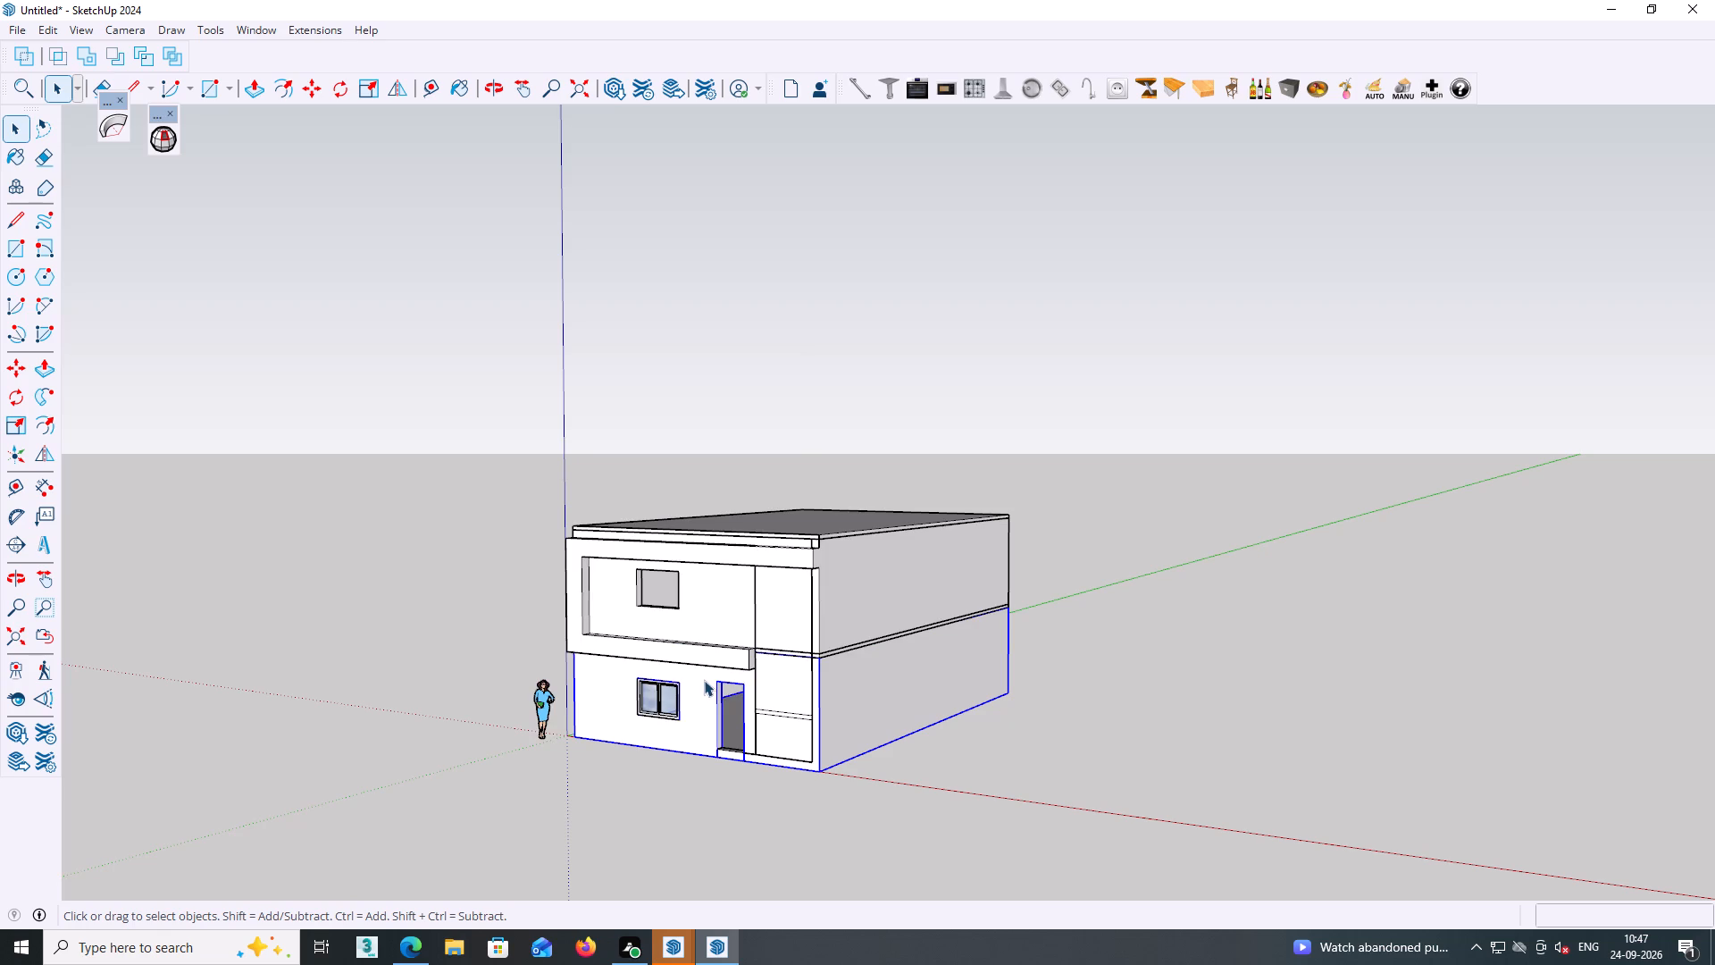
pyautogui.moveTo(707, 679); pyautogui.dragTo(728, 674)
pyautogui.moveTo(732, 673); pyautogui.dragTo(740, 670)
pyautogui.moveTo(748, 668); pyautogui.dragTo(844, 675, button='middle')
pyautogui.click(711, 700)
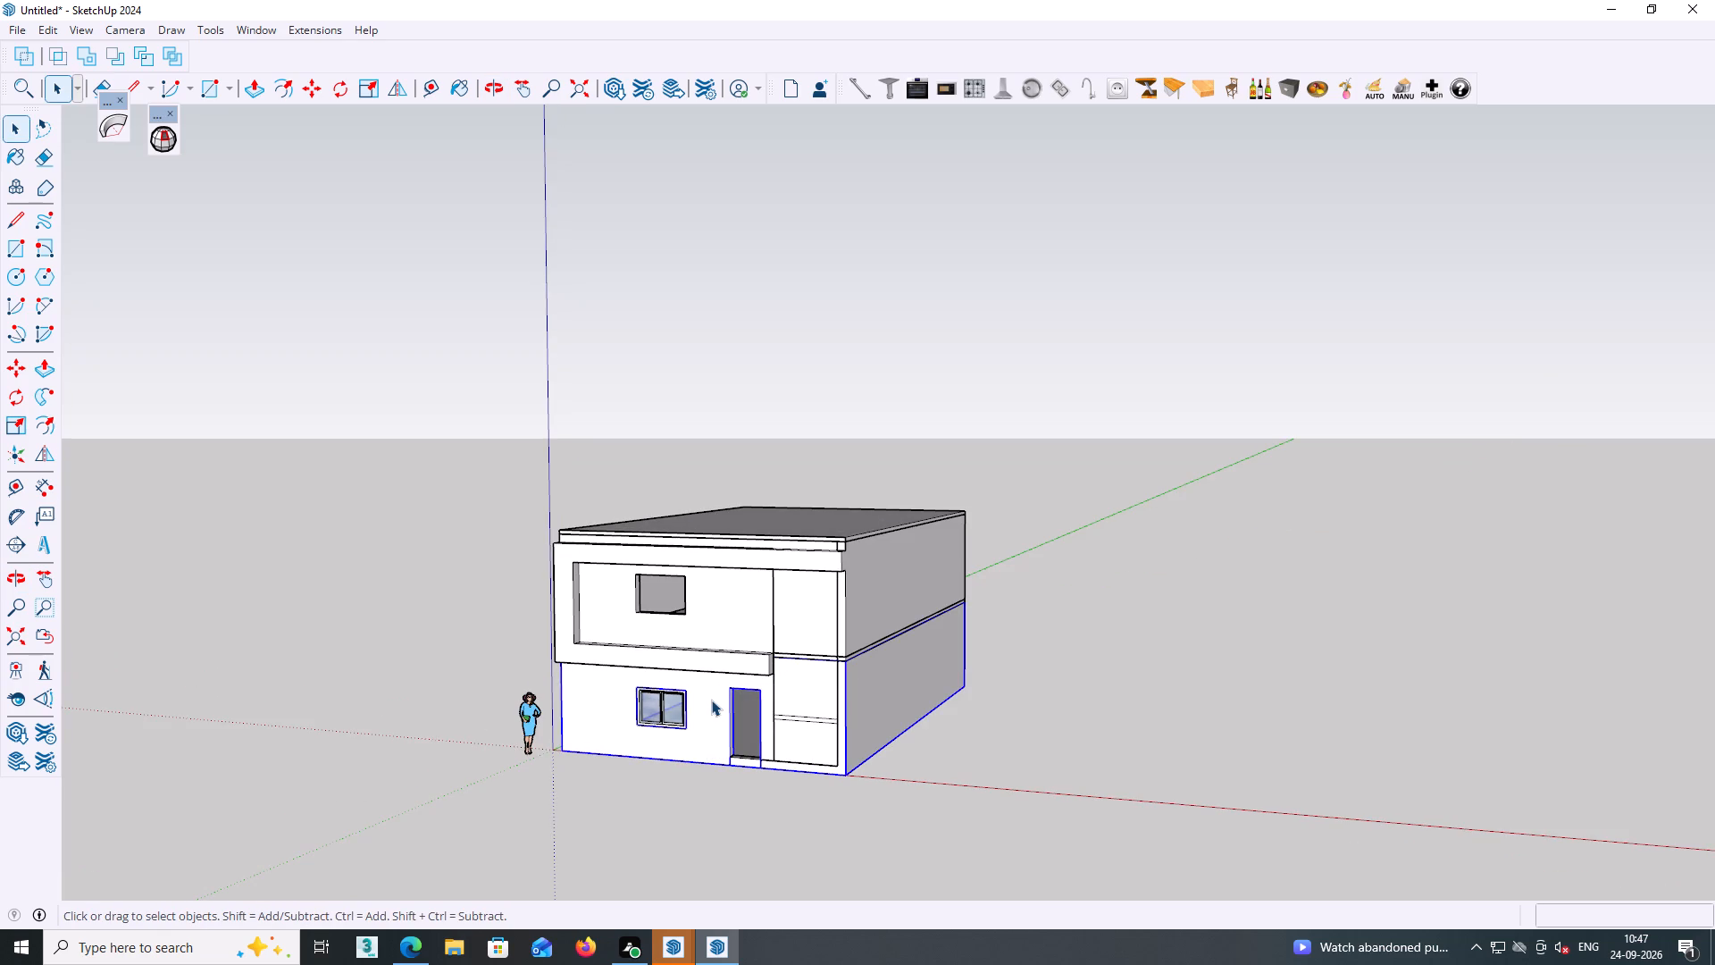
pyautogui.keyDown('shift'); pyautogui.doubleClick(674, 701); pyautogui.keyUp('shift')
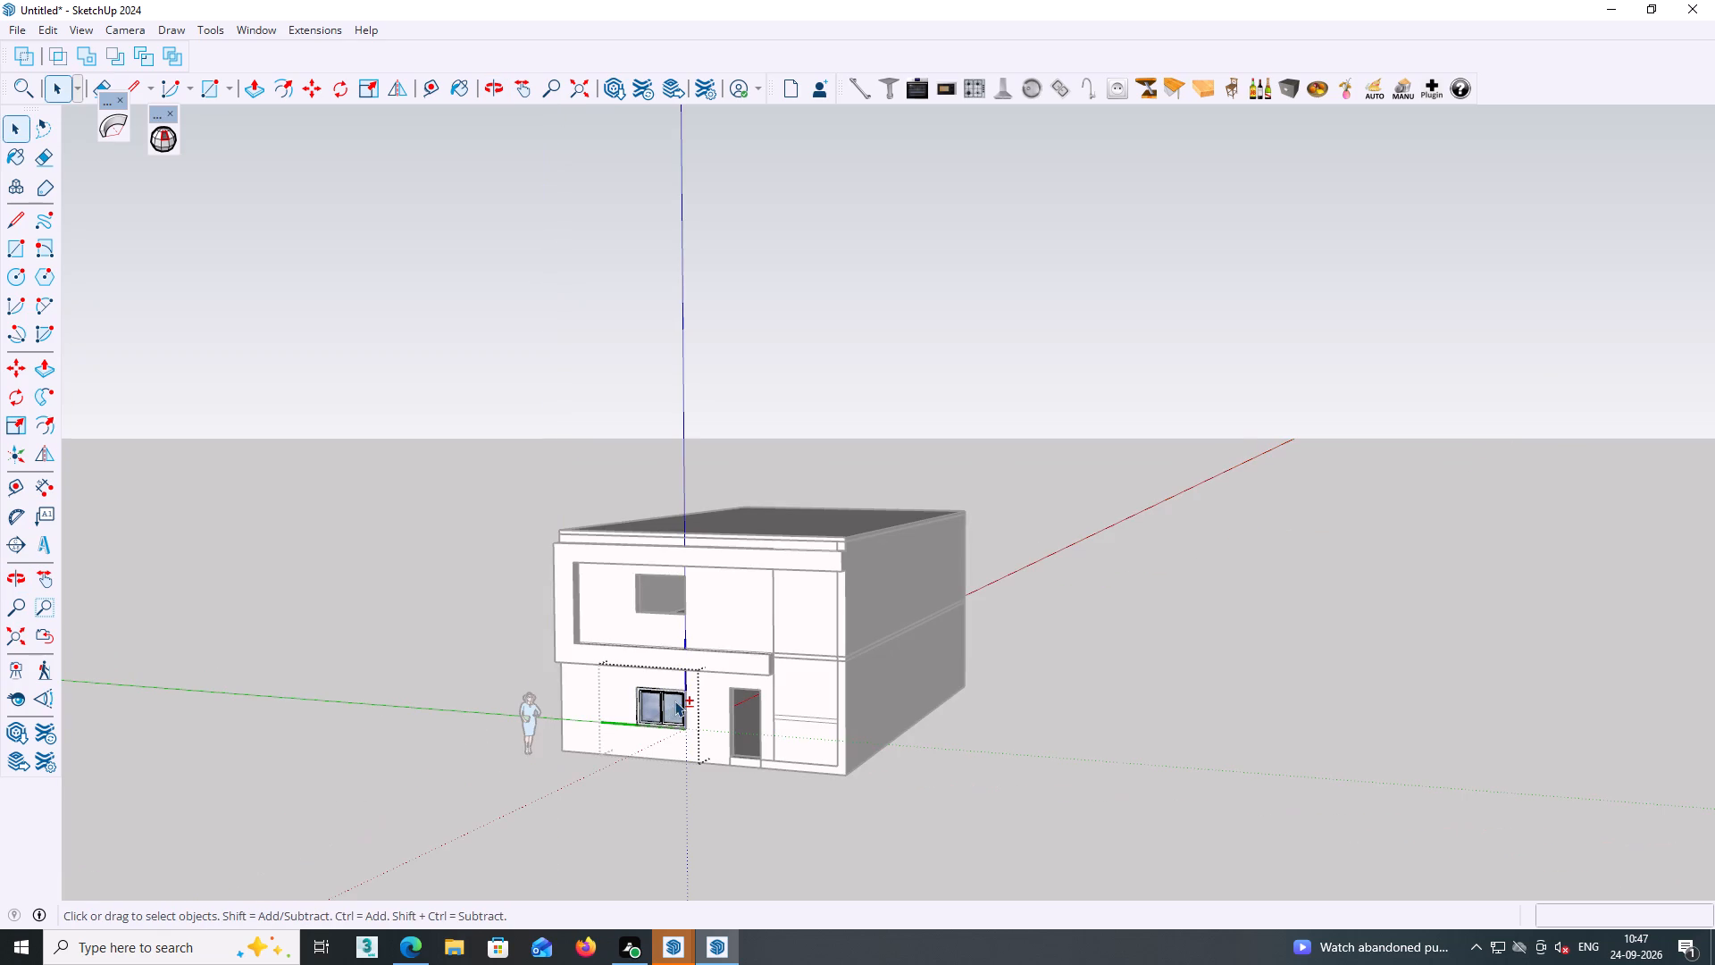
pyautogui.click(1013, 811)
# Examine the ground-floor window's position in the front wall from straight-on and oblique viewpoints.
pyautogui.moveTo(869, 761); pyautogui.dragTo(958, 743, button='middle')
pyautogui.scroll(2, 744, 731)
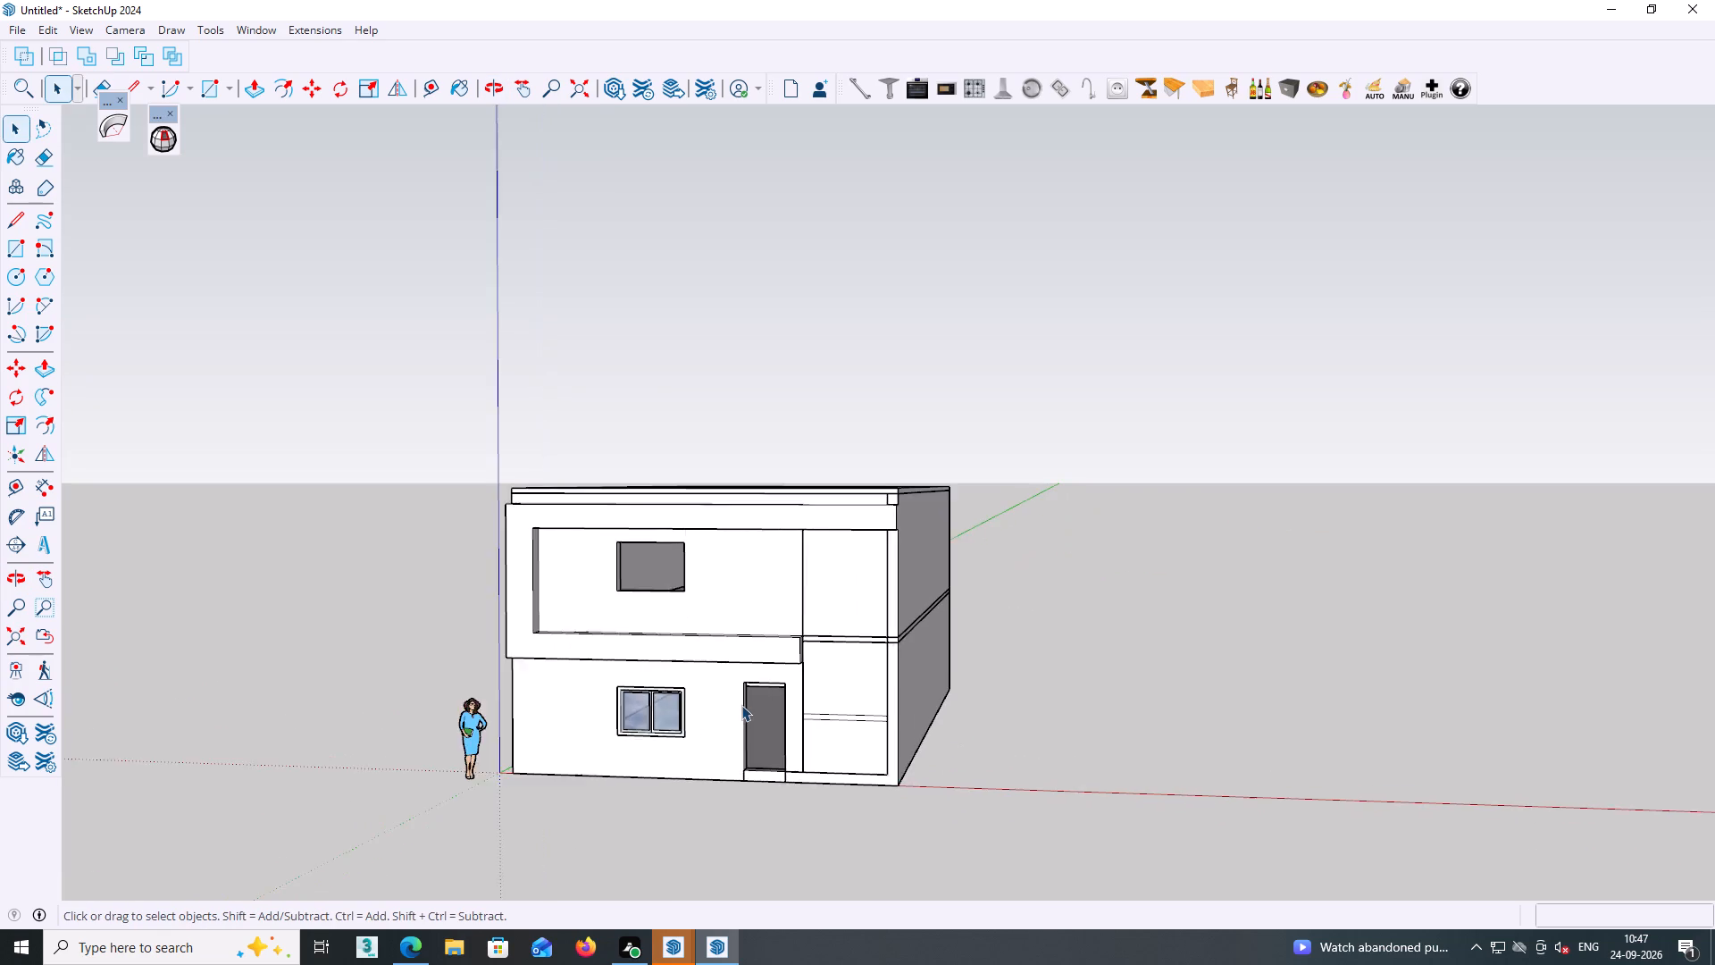
pyautogui.scroll(12, 741, 705)
pyautogui.keyDown('shift'); pyautogui.moveTo(600, 697); pyautogui.dragTo(823, 573, button='middle'); pyautogui.keyUp('shift')
pyautogui.scroll(2, 806, 620)
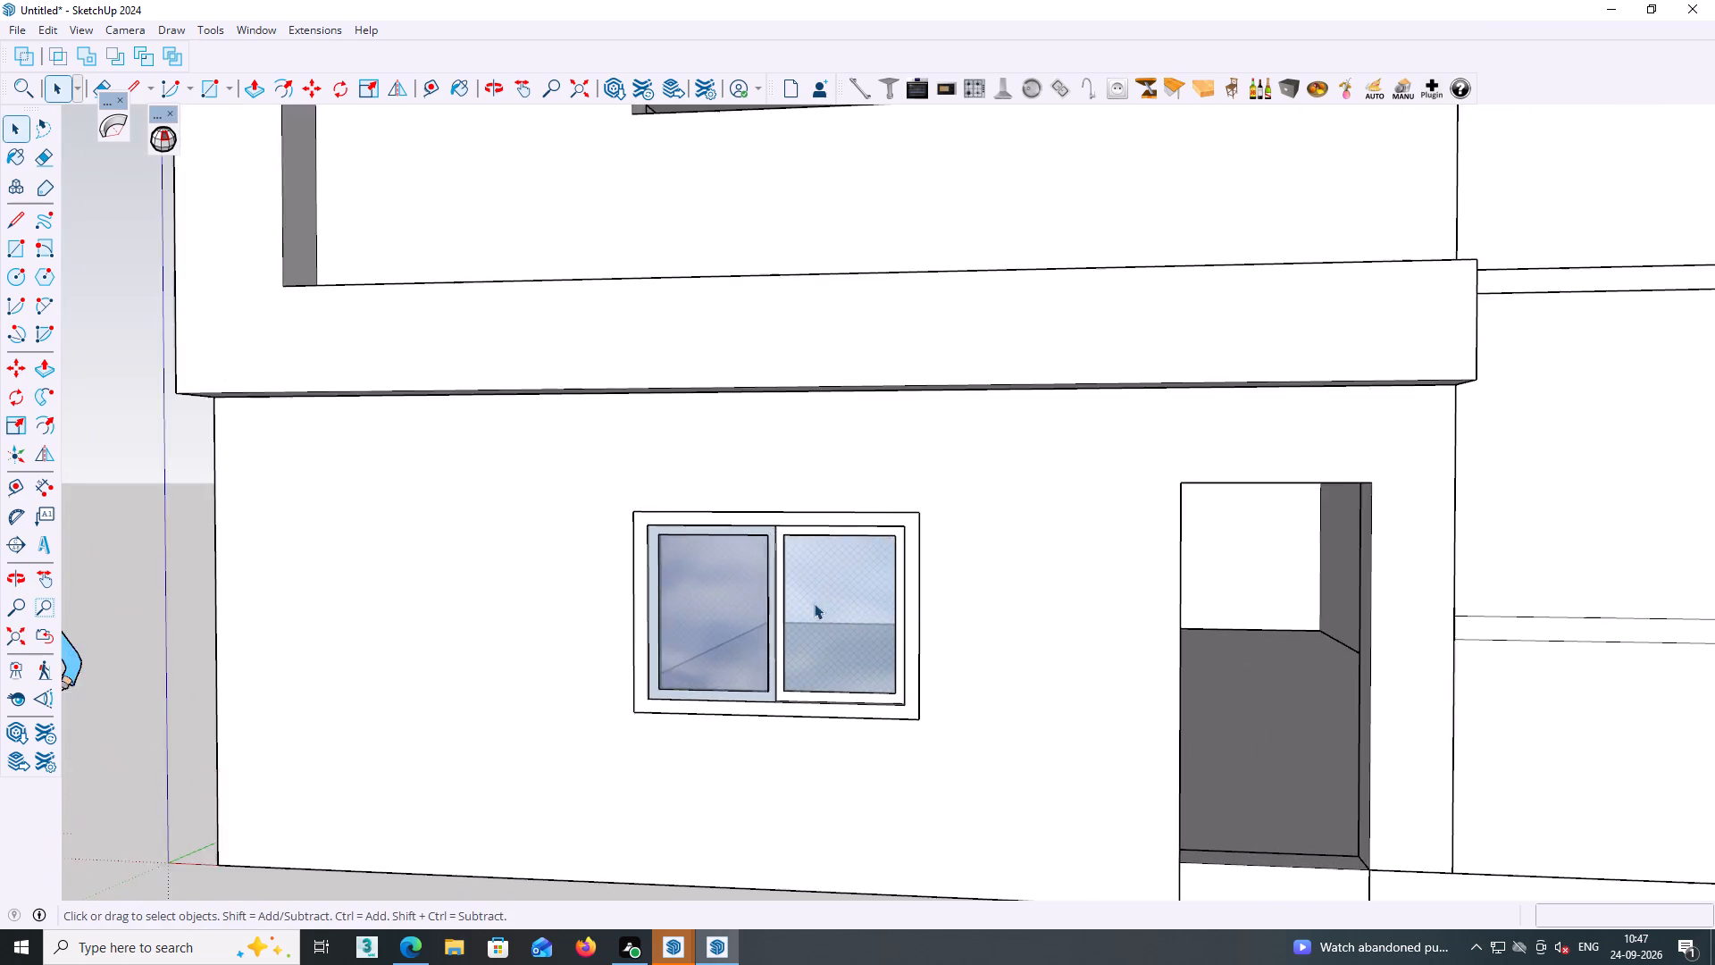
pyautogui.scroll(2, 814, 603)
pyautogui.moveTo(904, 616); pyautogui.dragTo(1592, 555, button='middle')
pyautogui.moveTo(668, 637); pyautogui.dragTo(741, 637, button='middle')
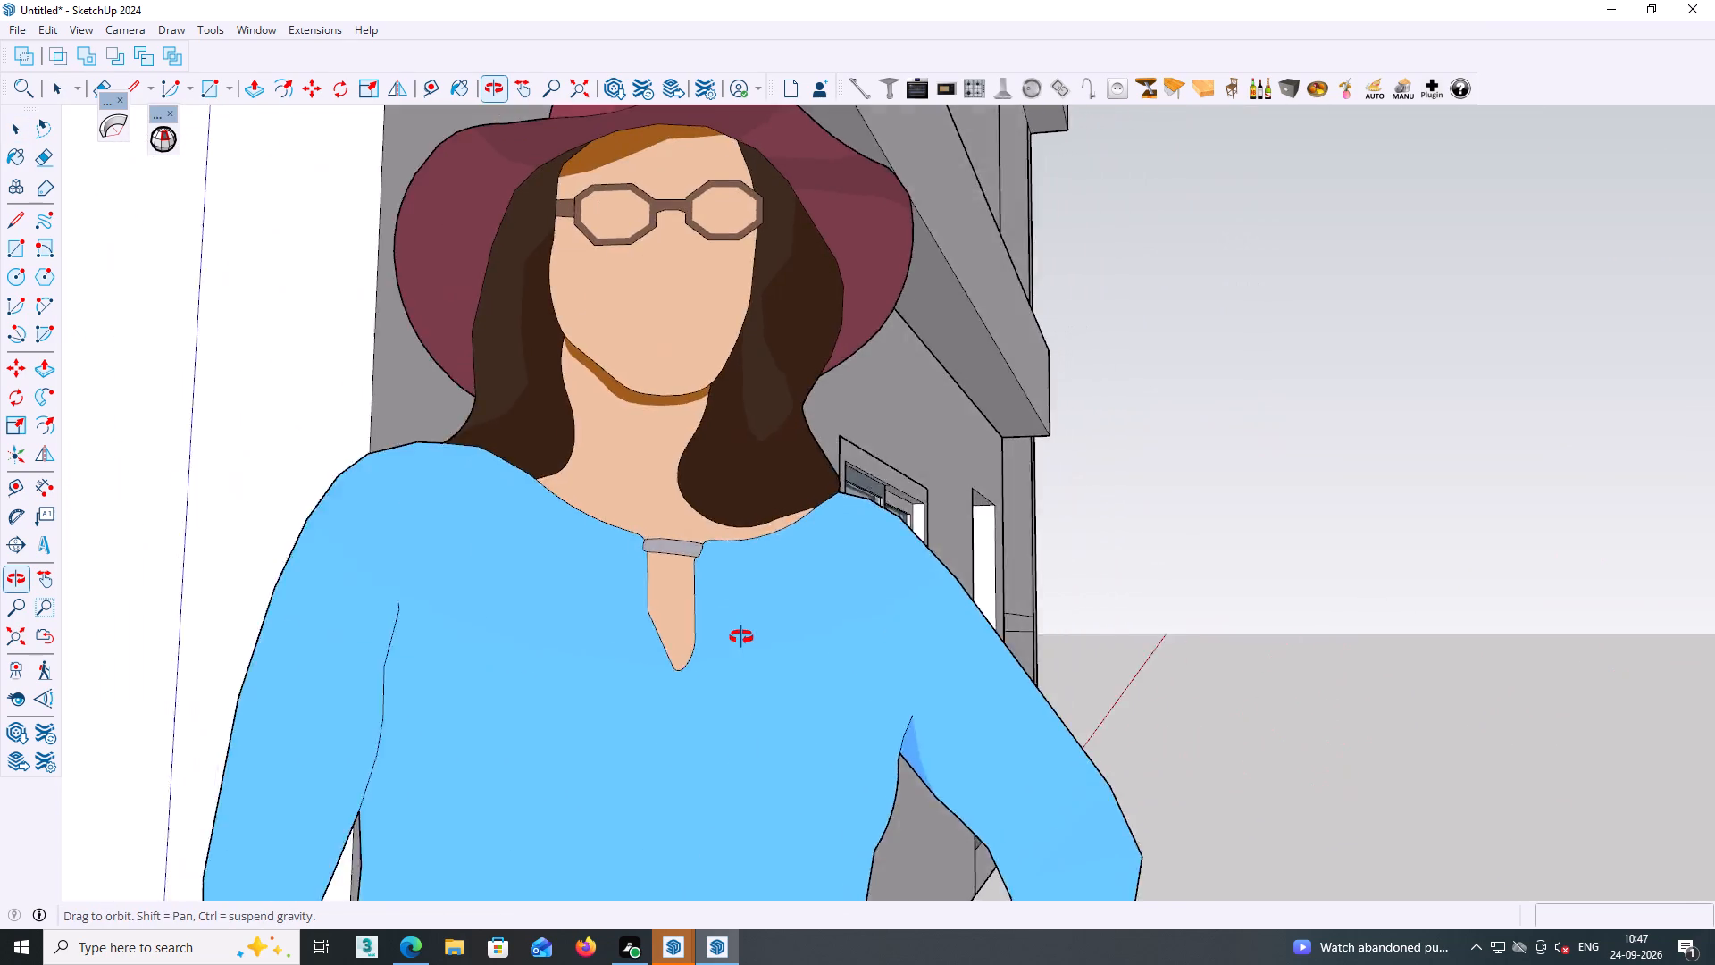
pyautogui.moveTo(741, 637); pyautogui.dragTo(662, 719, button='middle')
pyautogui.moveTo(724, 607); pyautogui.dragTo(743, 816, button='middle')
pyautogui.scroll(-7, 752, 698)
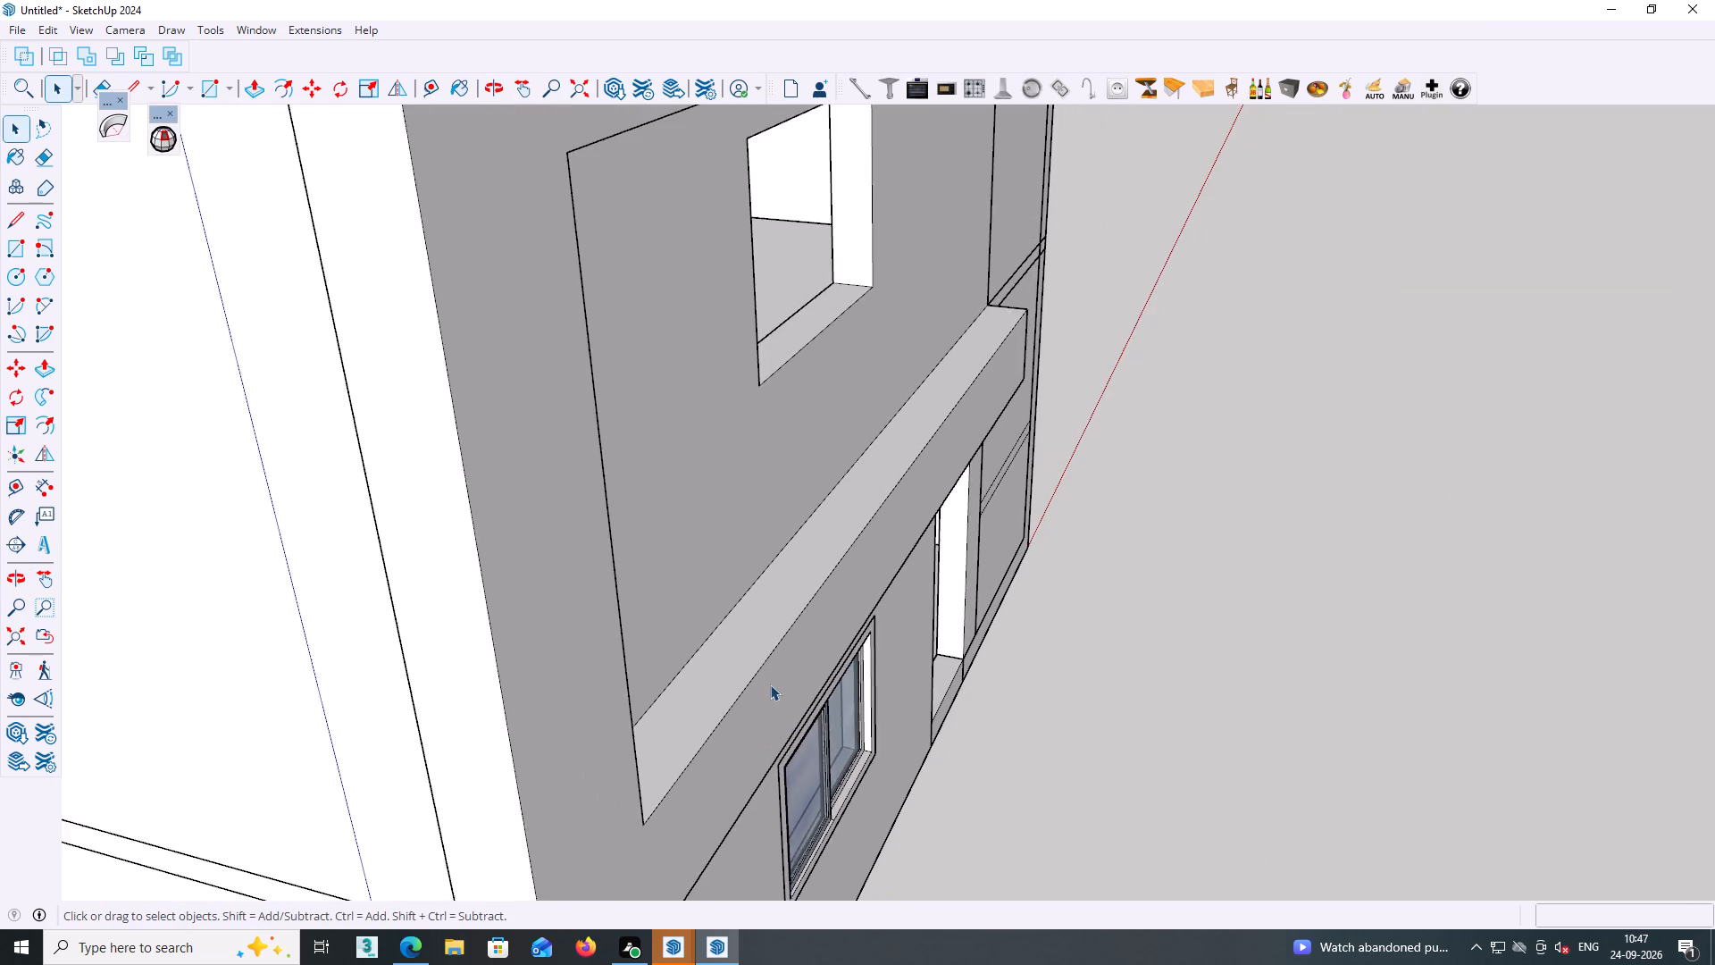
pyautogui.scroll(-6, 770, 684)
pyautogui.moveTo(883, 686); pyautogui.dragTo(665, 655, button='middle')
pyautogui.scroll(6, 927, 642)
pyautogui.moveTo(832, 587); pyautogui.dragTo(774, 561, button='middle')
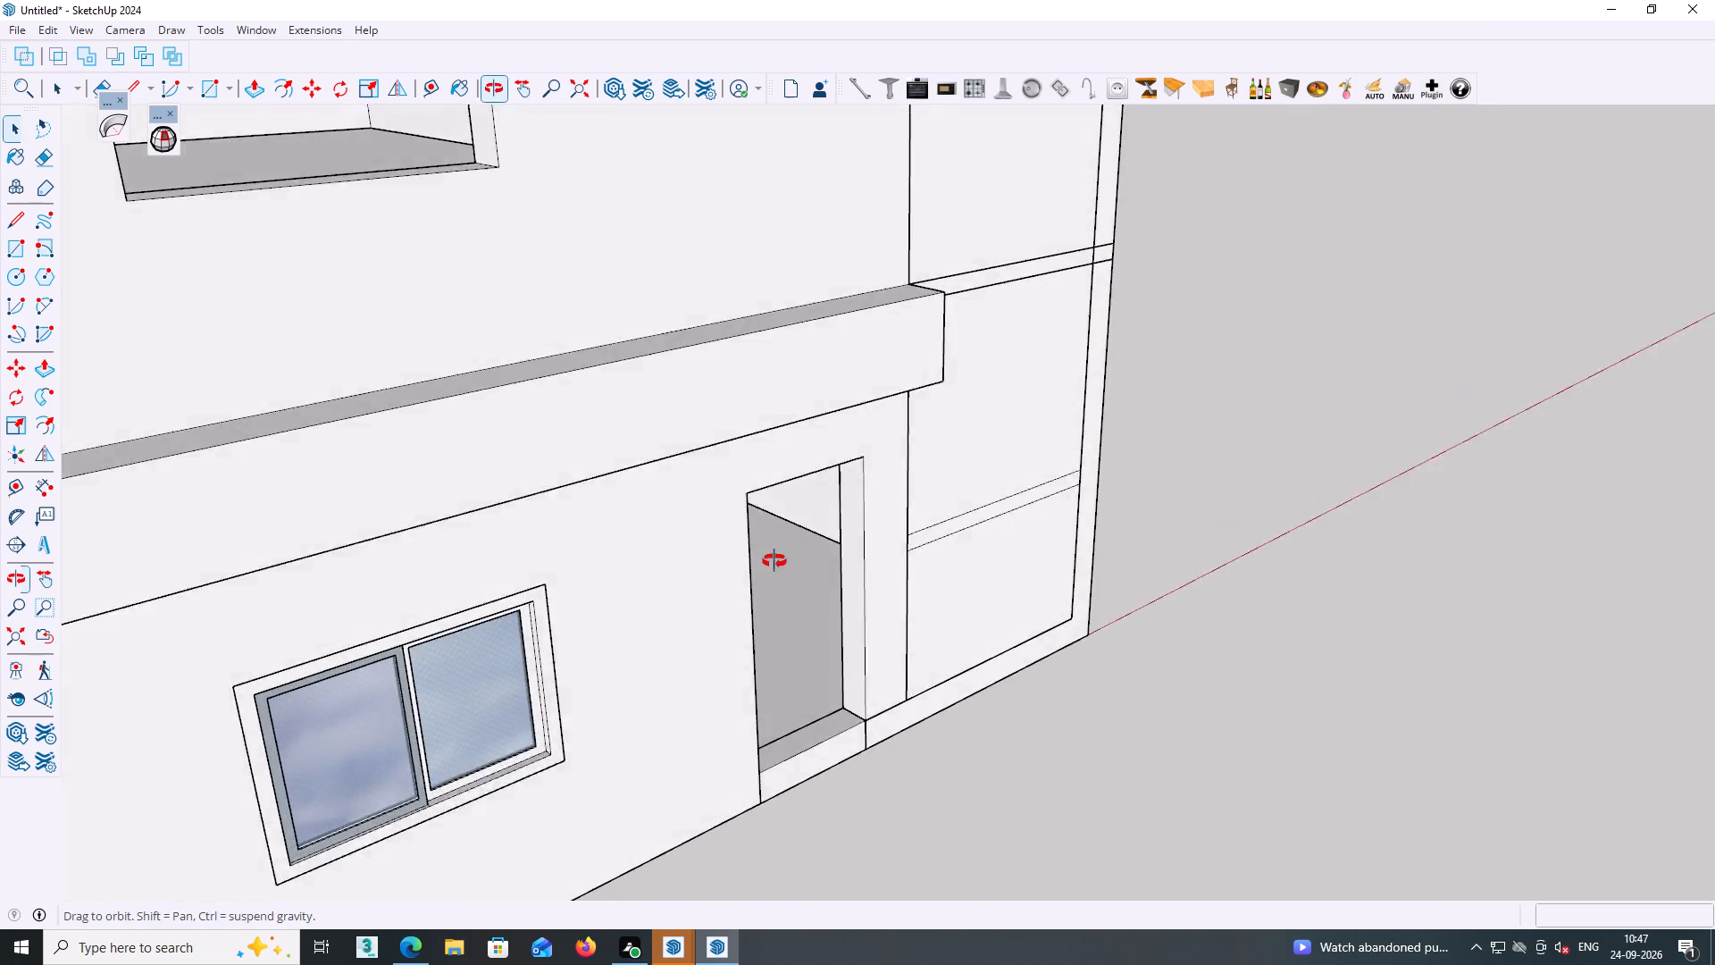
pyautogui.moveTo(774, 561); pyautogui.dragTo(661, 554, button='middle')
pyautogui.scroll(12, 712, 566)
pyautogui.moveTo(663, 503); pyautogui.dragTo(518, 533, button='middle')
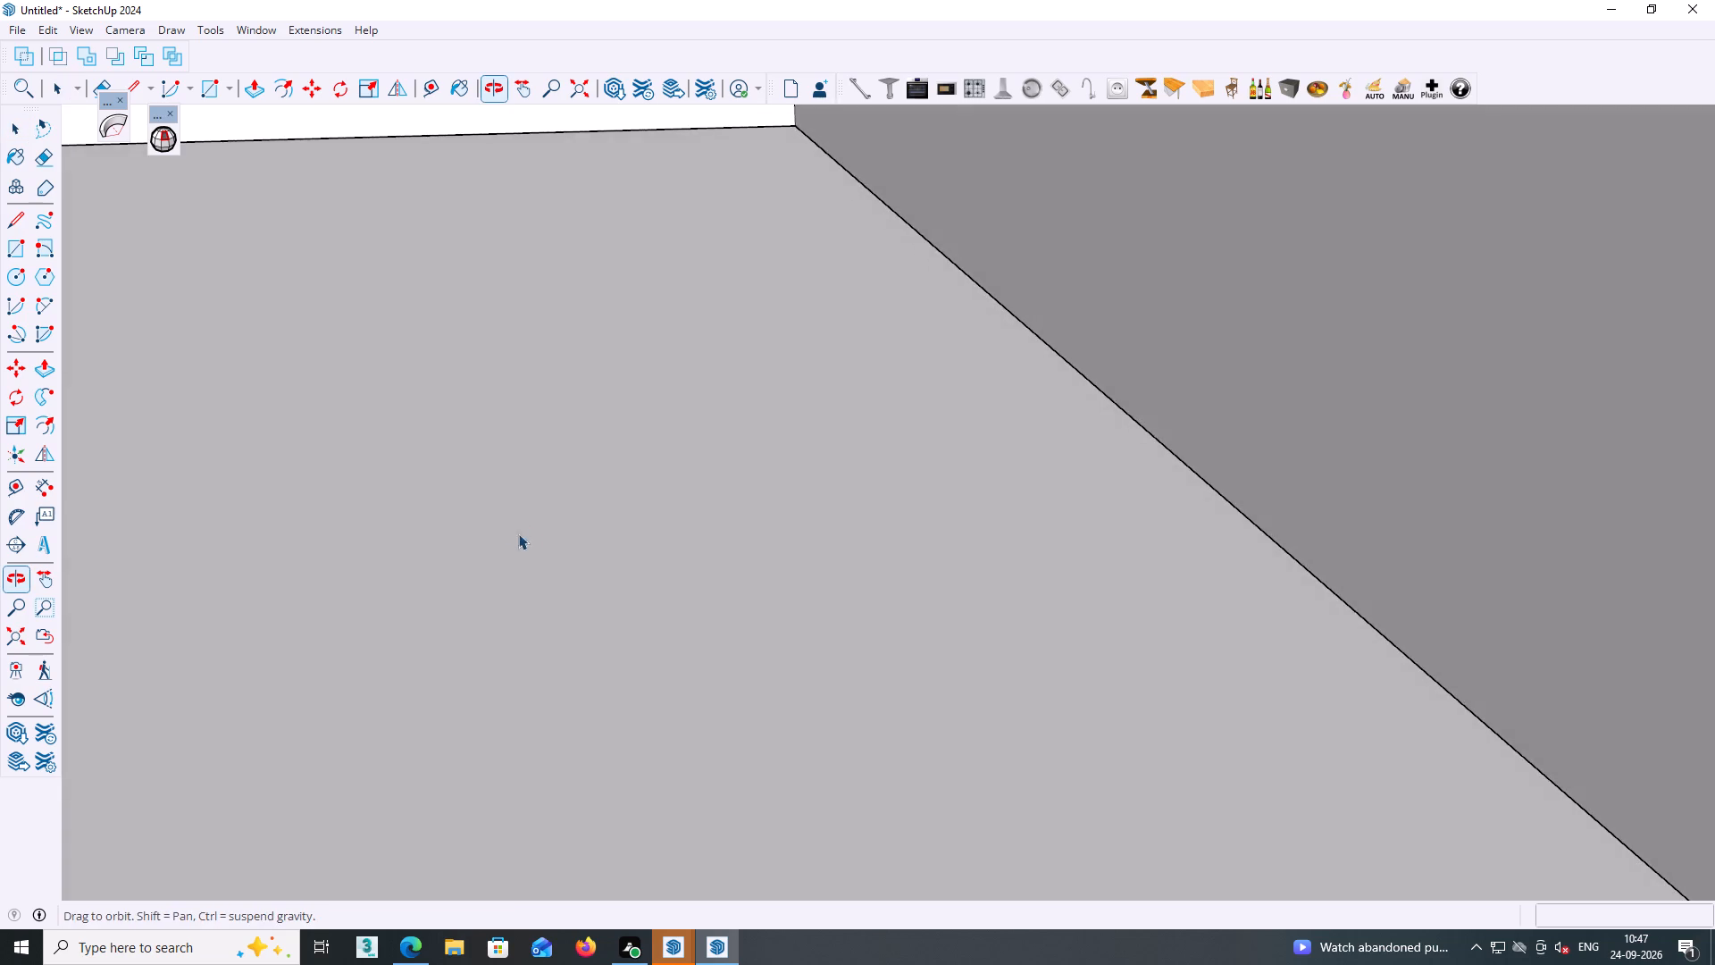
pyautogui.moveTo(518, 533); pyautogui.dragTo(524, 540, button='middle')
pyautogui.scroll(3, 507, 508)
pyautogui.scroll(-3, 473, 468)
pyautogui.keyDown('shift'); pyautogui.moveTo(473, 460); pyautogui.dragTo(646, 614, button='middle'); pyautogui.keyUp('shift')
pyautogui.scroll(-2, 600, 547)
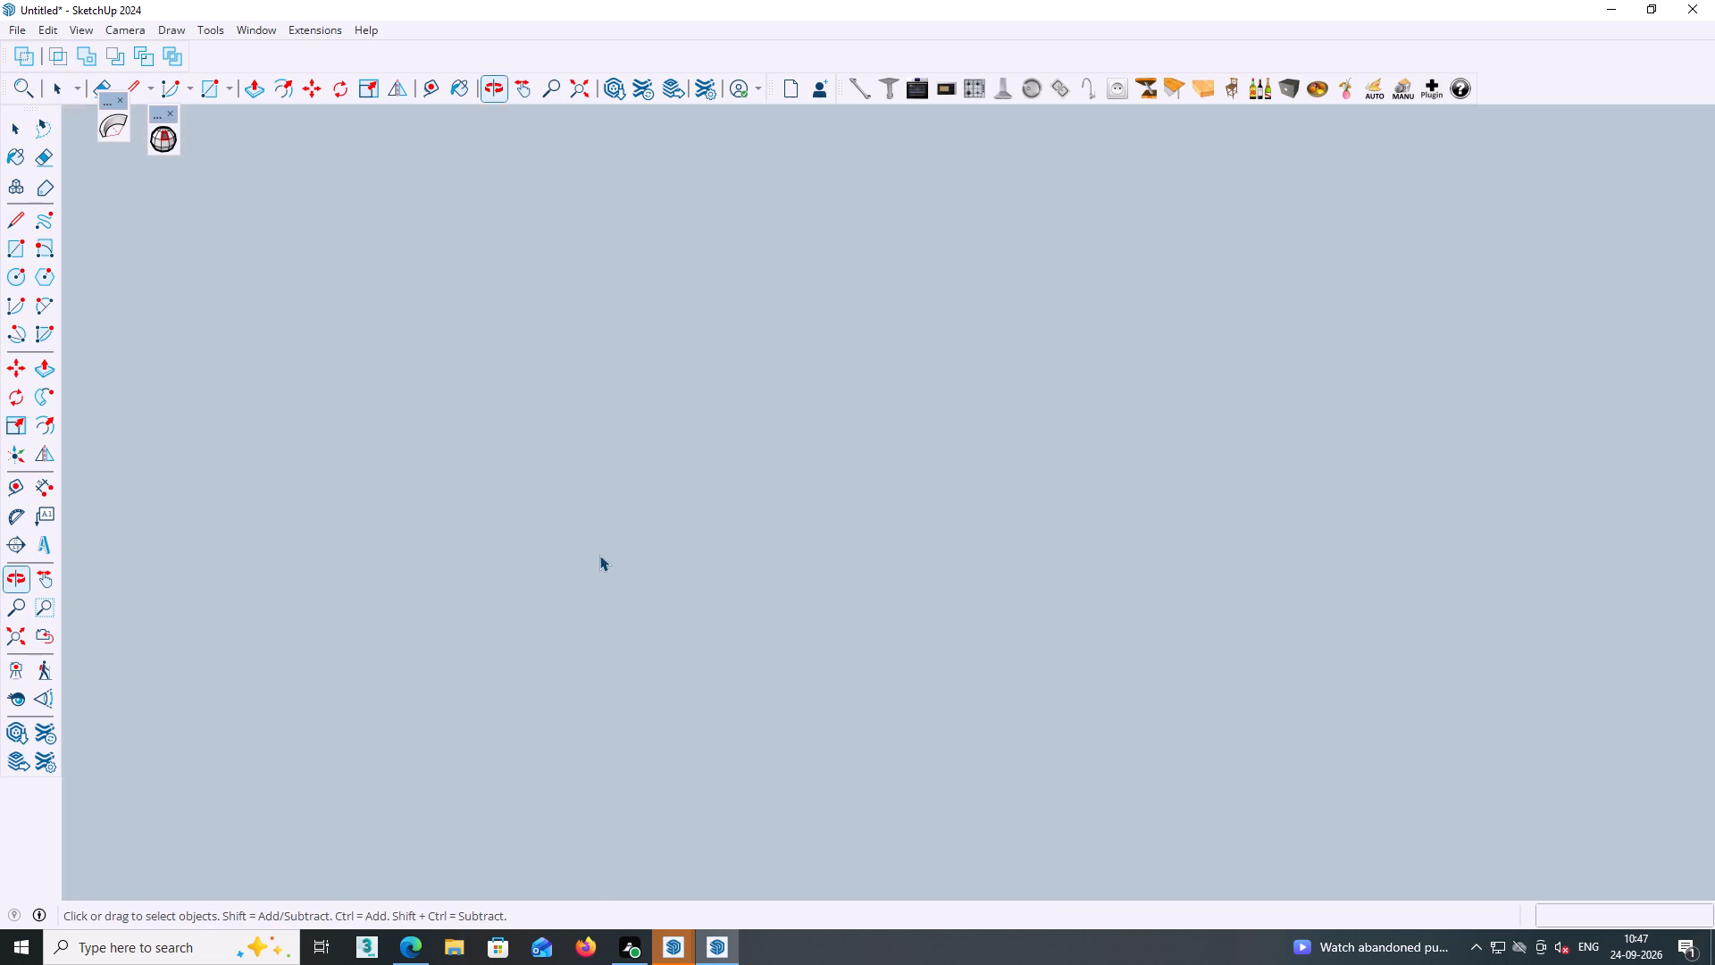
pyautogui.scroll(-4, 599, 555)
pyautogui.scroll(11, 558, 532)
pyautogui.moveTo(564, 557); pyautogui.dragTo(587, 643, button='middle')
pyautogui.scroll(-12, 564, 591)
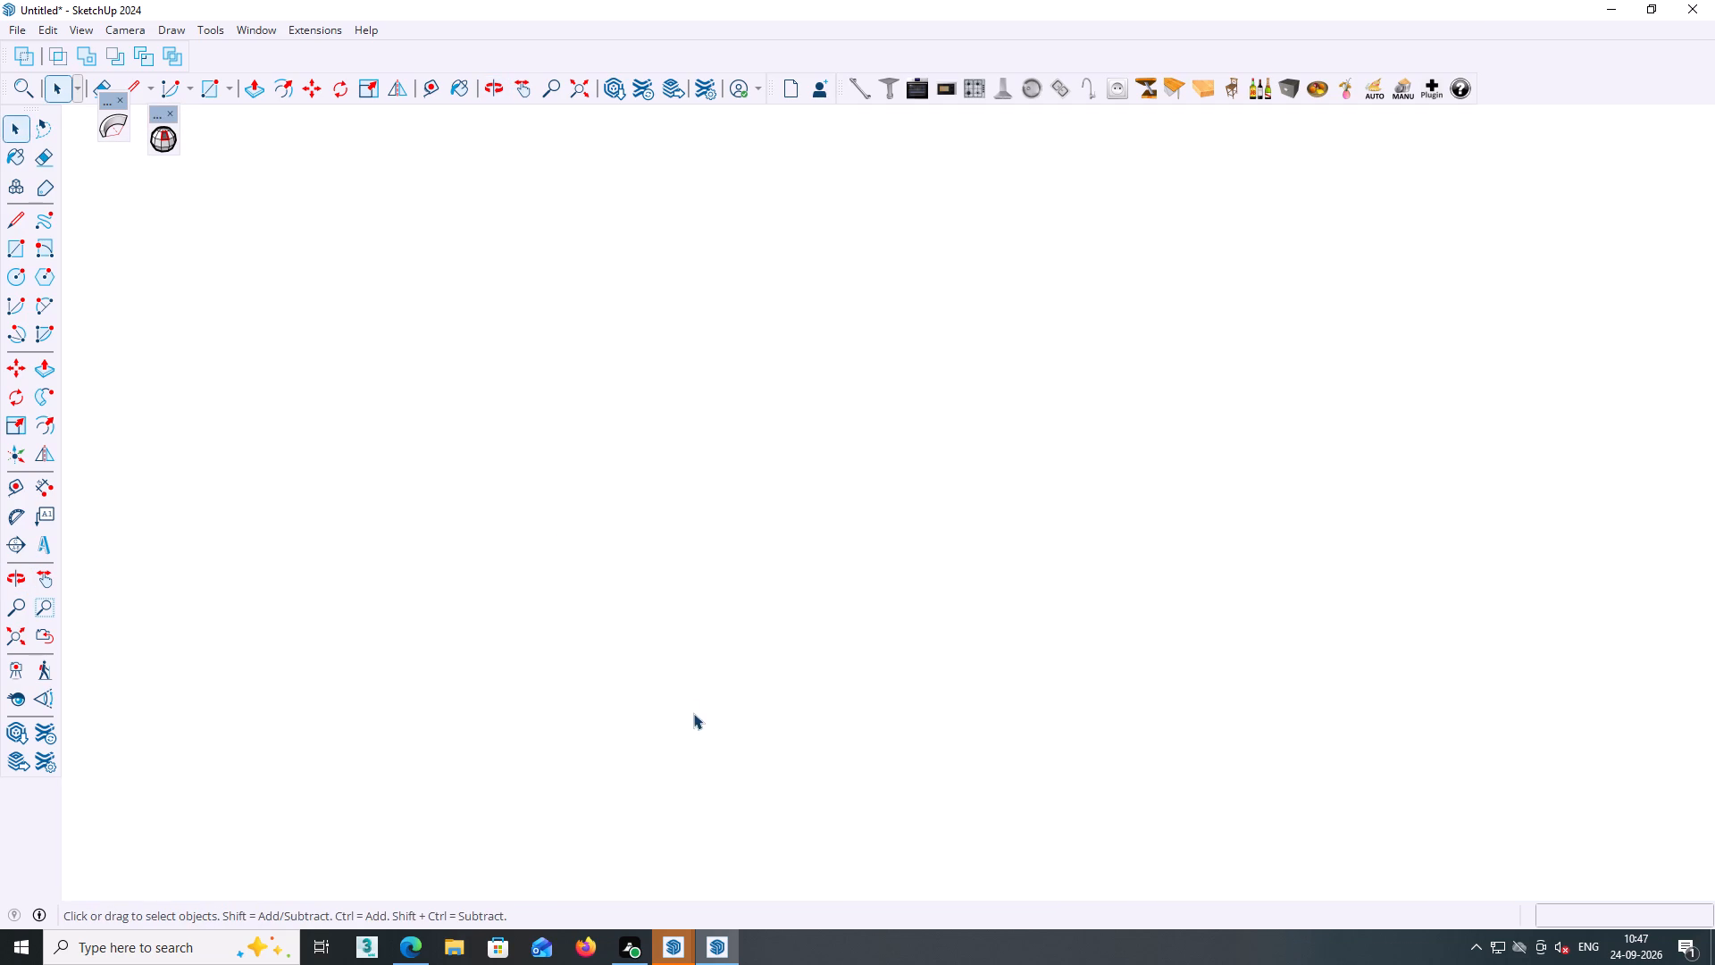
pyautogui.scroll(-18, 693, 713)
pyautogui.click(27, 635)
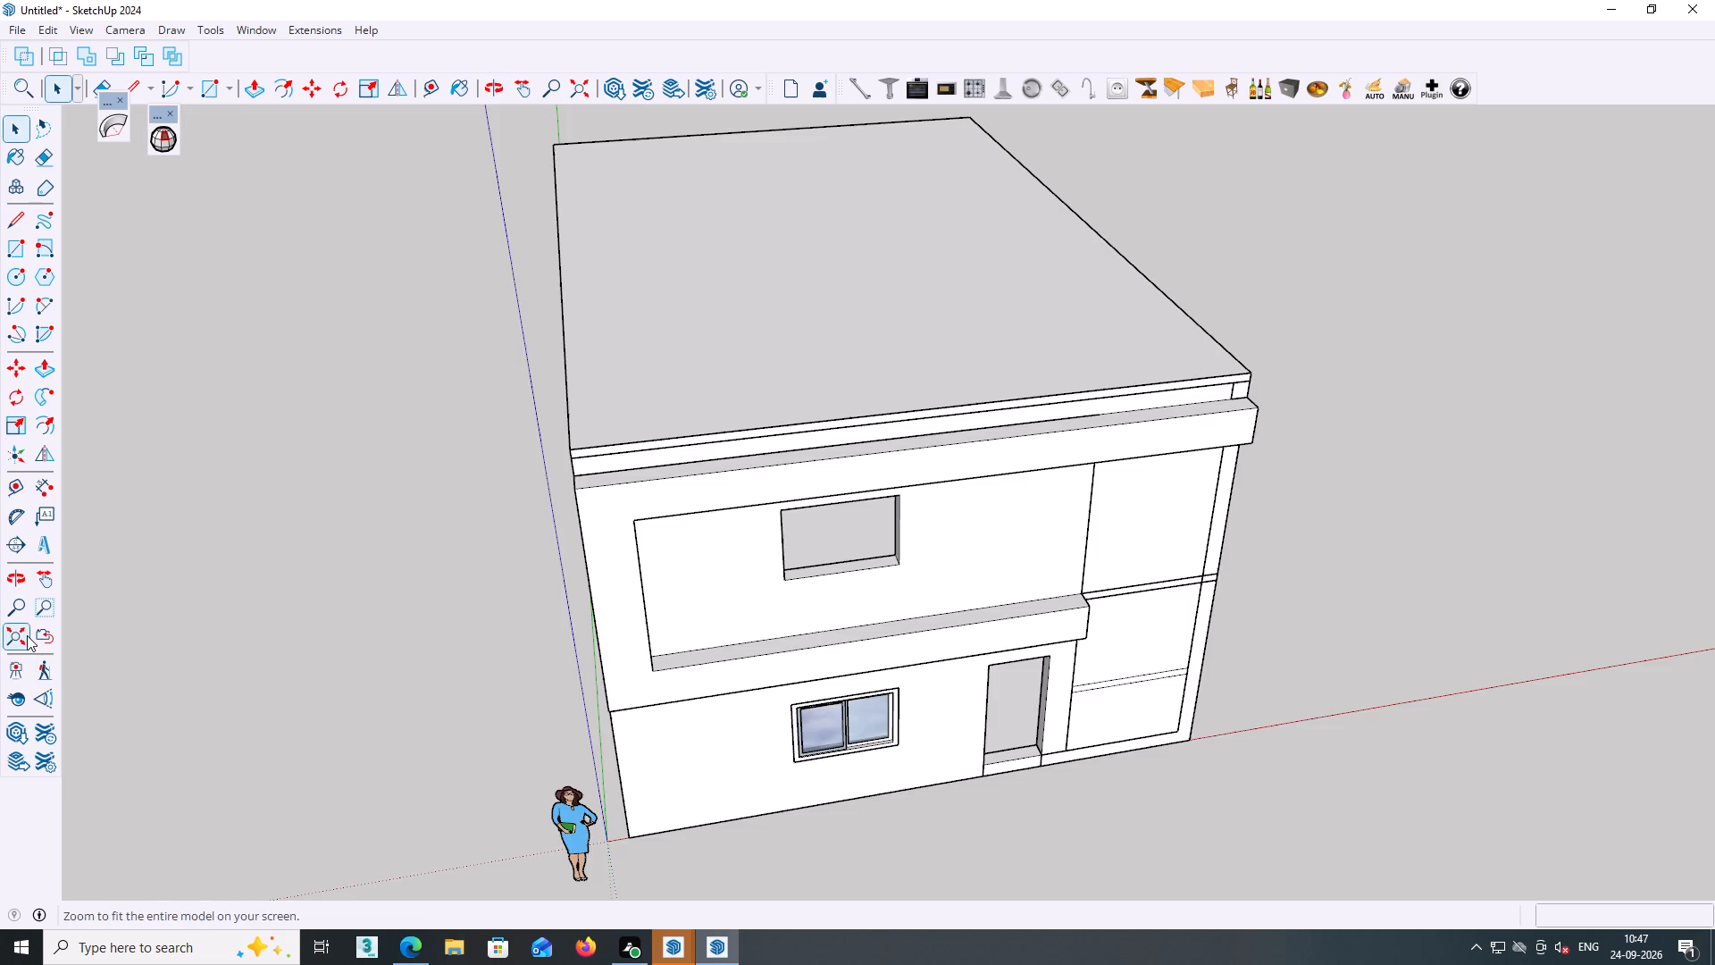
# Inspect the ground-floor interior through the door opening, and return to a view of the whole building.
pyautogui.scroll(9, 1043, 704)
pyautogui.moveTo(1006, 669); pyautogui.dragTo(964, 583, button='middle')
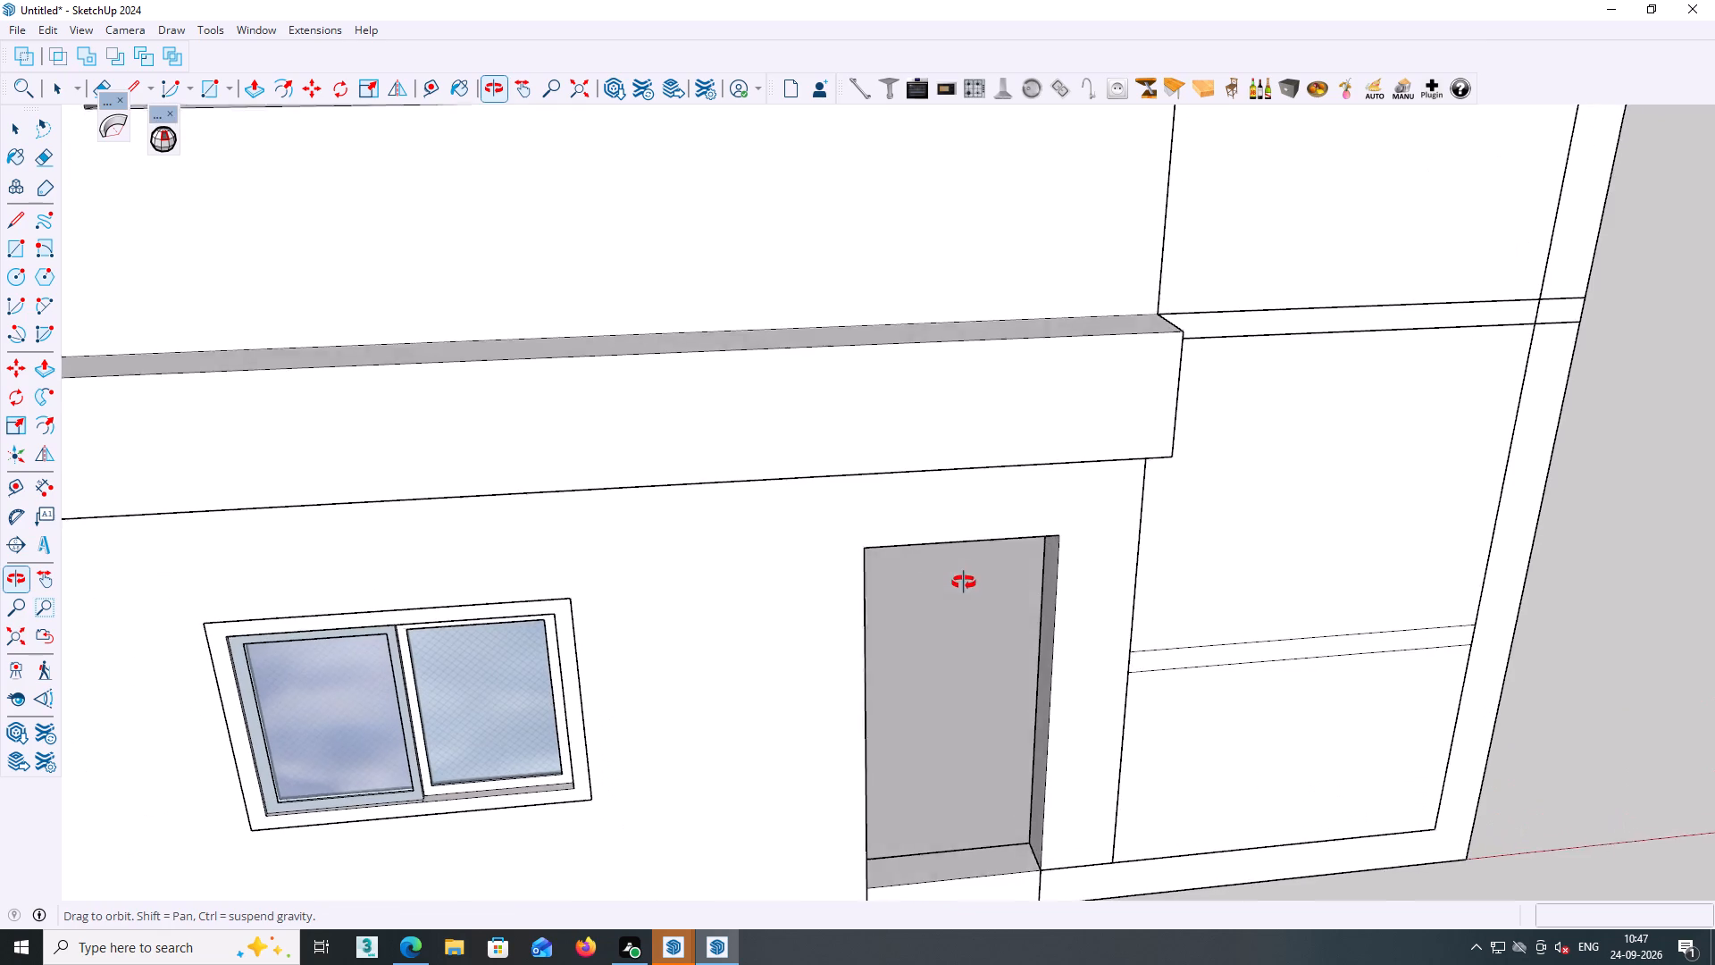
pyautogui.moveTo(964, 583); pyautogui.dragTo(928, 550, button='middle')
pyautogui.scroll(9, 954, 607)
pyautogui.moveTo(945, 586); pyautogui.dragTo(615, 625, button='middle')
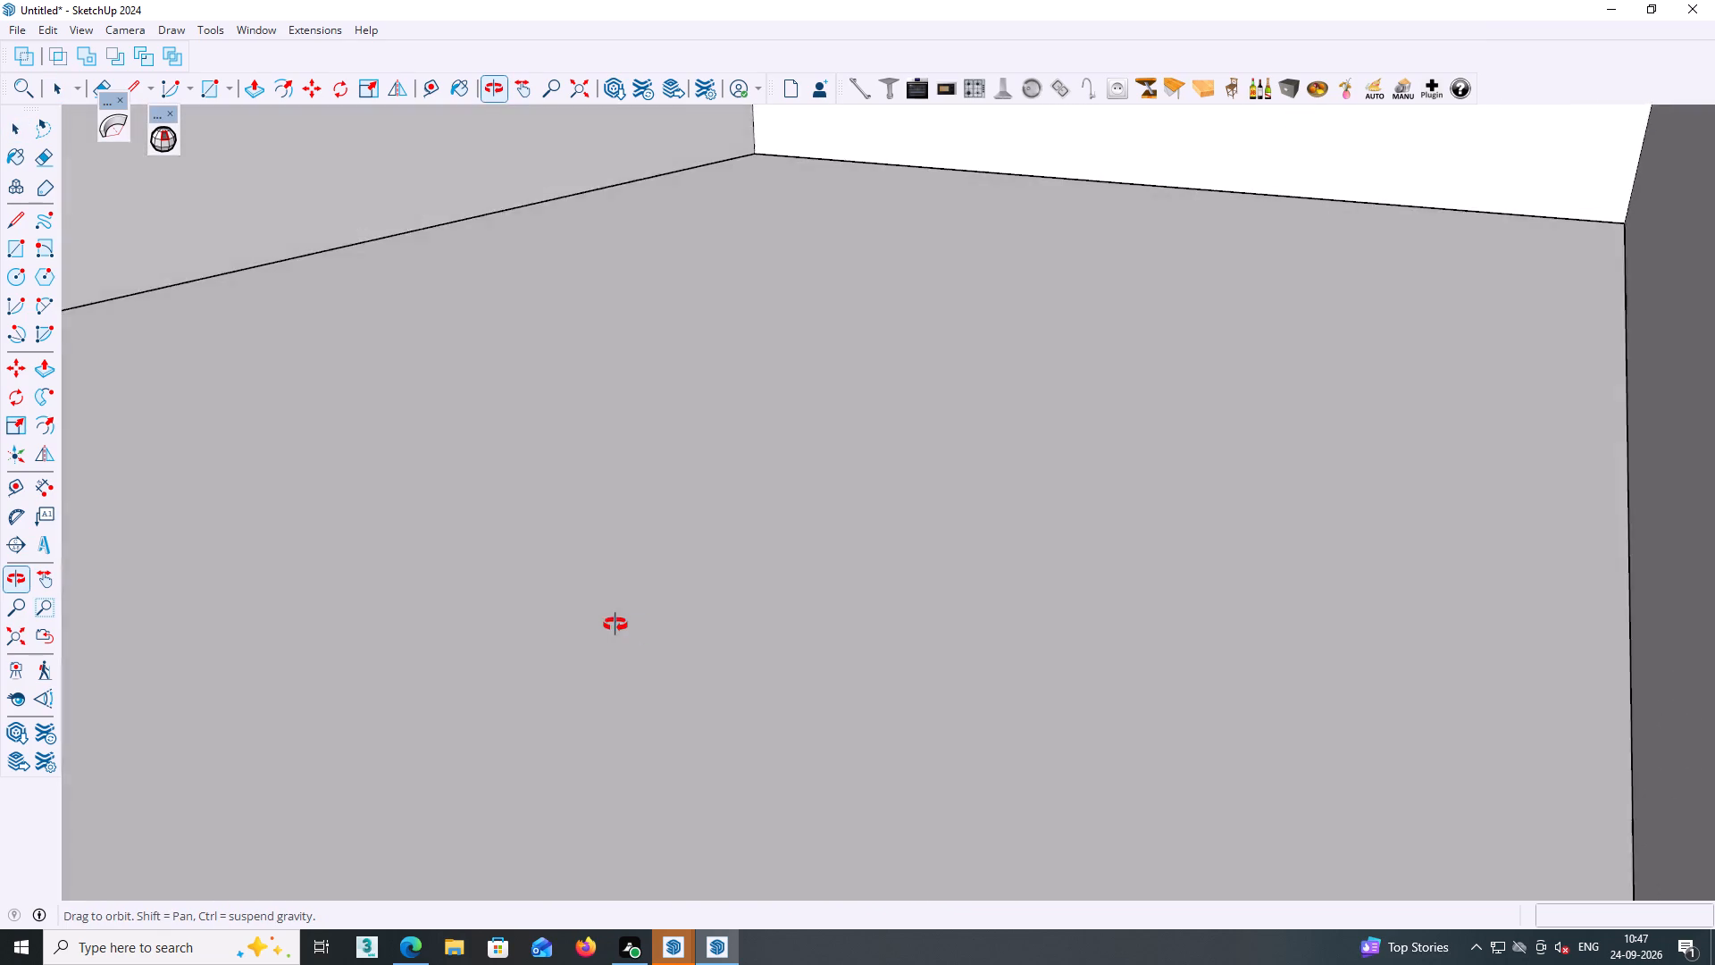
pyautogui.moveTo(615, 625); pyautogui.dragTo(645, 566, button='middle')
pyautogui.moveTo(643, 561); pyautogui.dragTo(590, 564, button='middle')
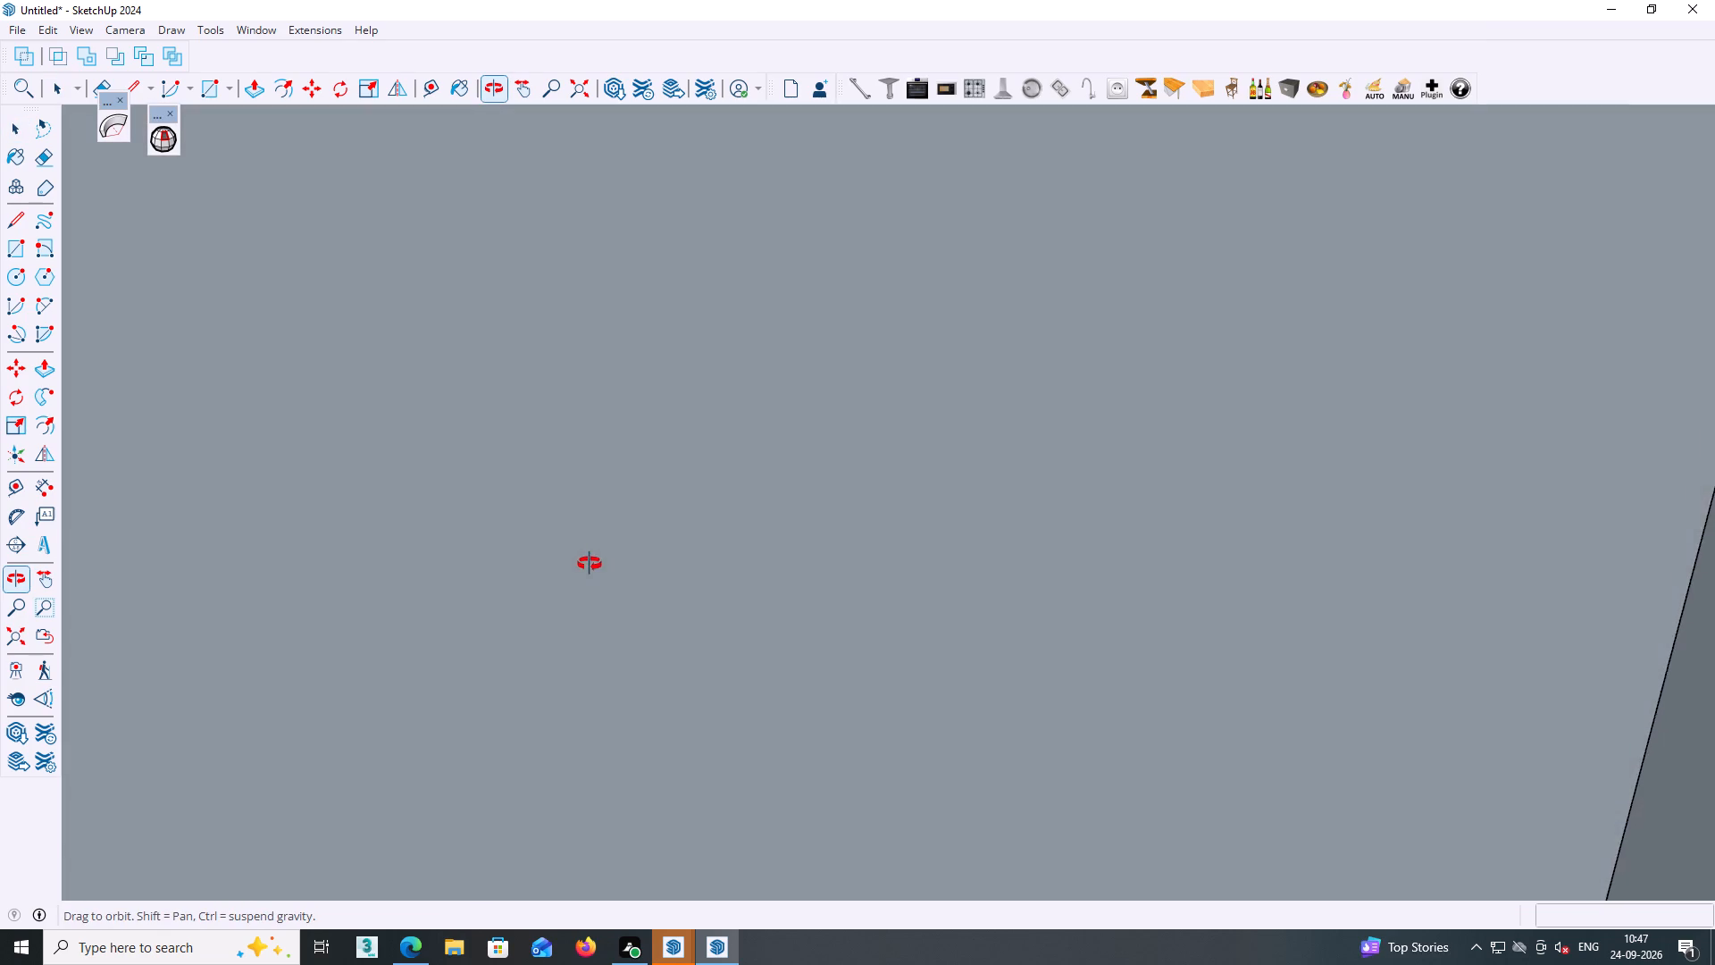
pyautogui.moveTo(590, 564); pyautogui.dragTo(619, 562, button='middle')
pyautogui.scroll(-3, 622, 608)
pyautogui.scroll(4, 623, 622)
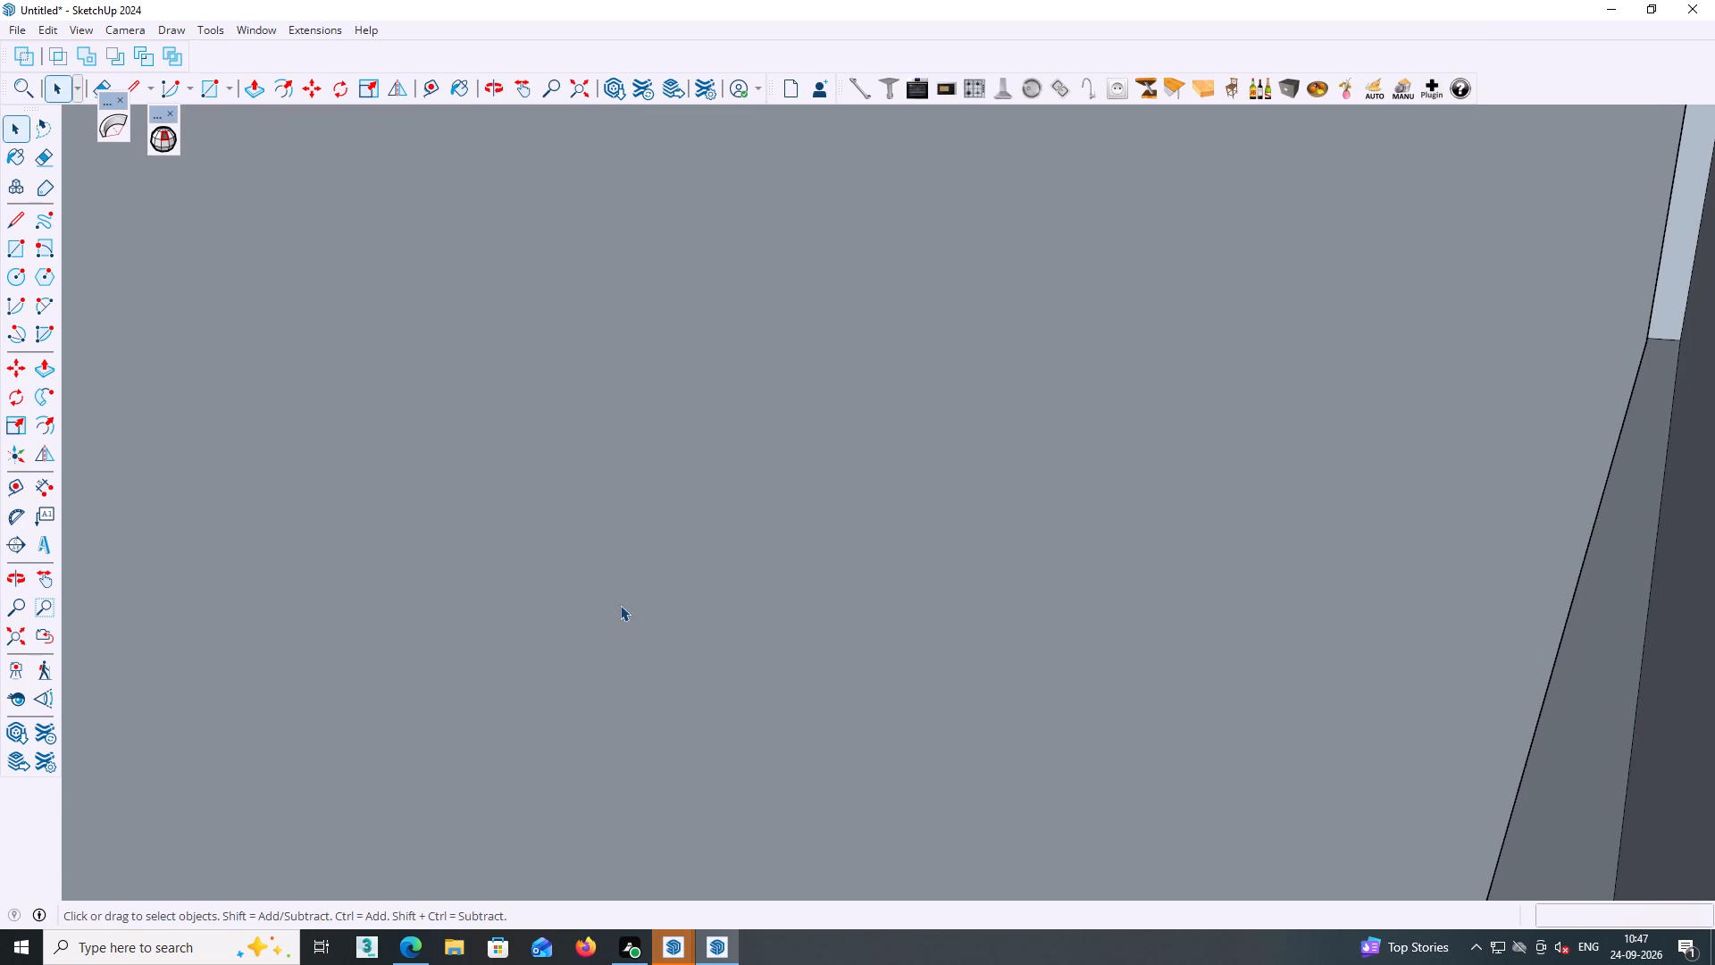
pyautogui.scroll(4, 620, 605)
pyautogui.moveTo(661, 604); pyautogui.dragTo(889, 597, button='middle')
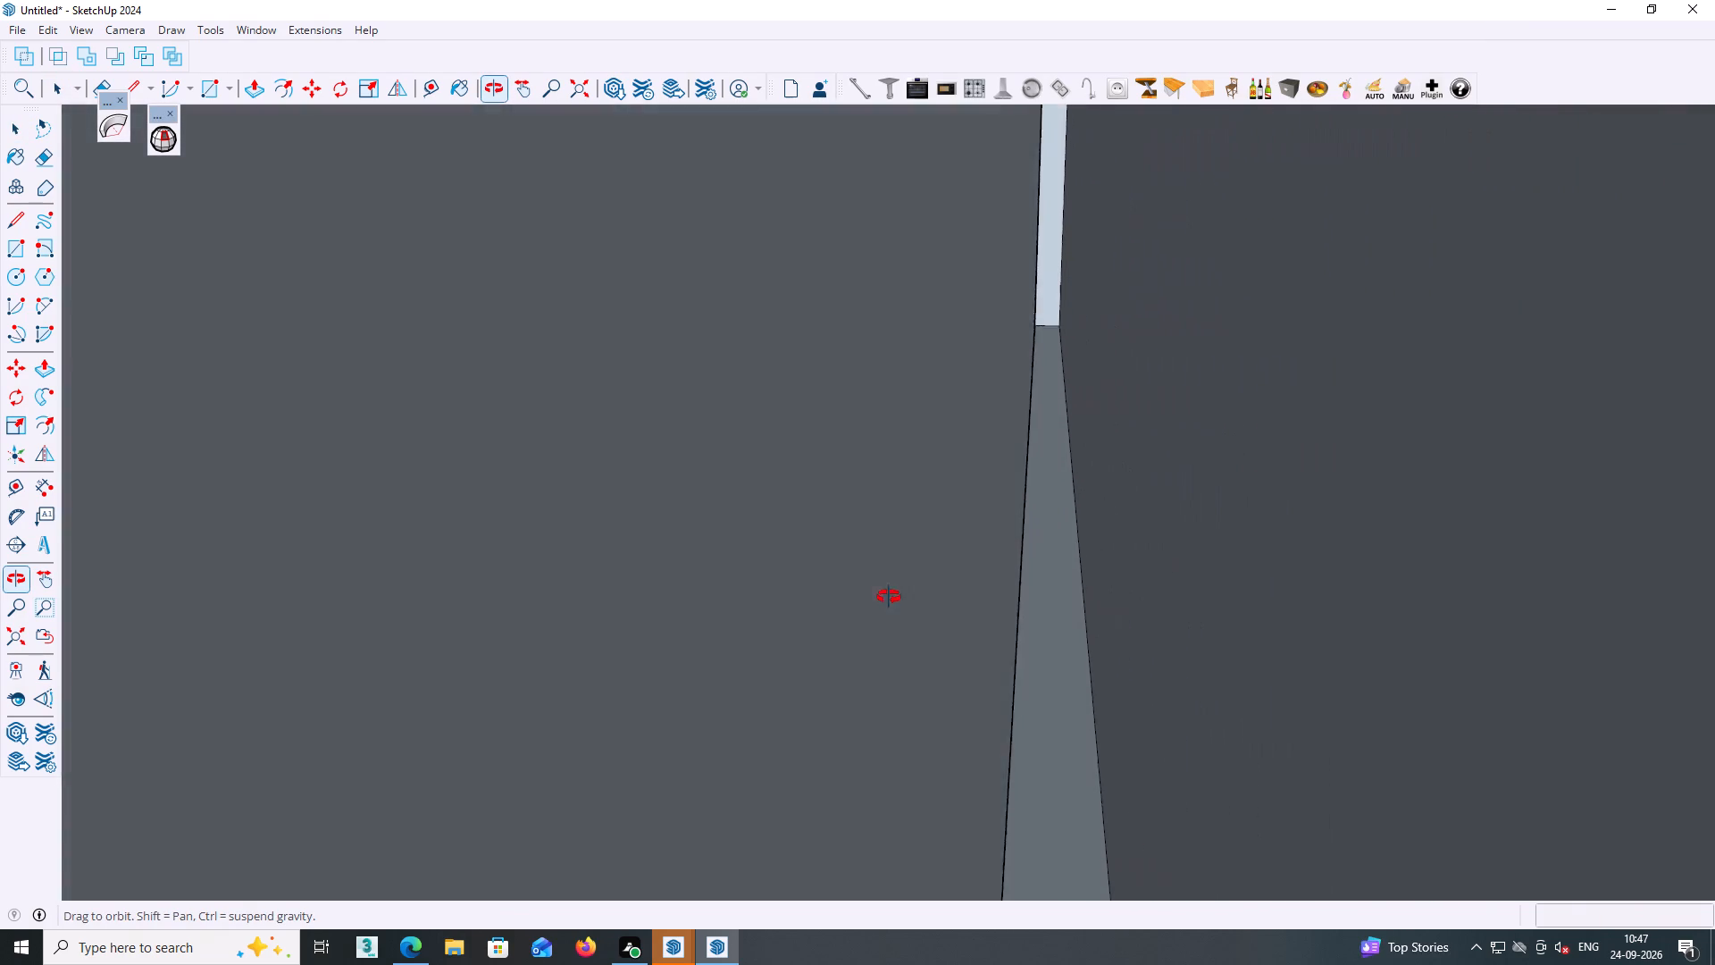
pyautogui.moveTo(889, 597); pyautogui.dragTo(1013, 639, button='middle')
pyautogui.click(16, 657)
pyautogui.click(16, 649)
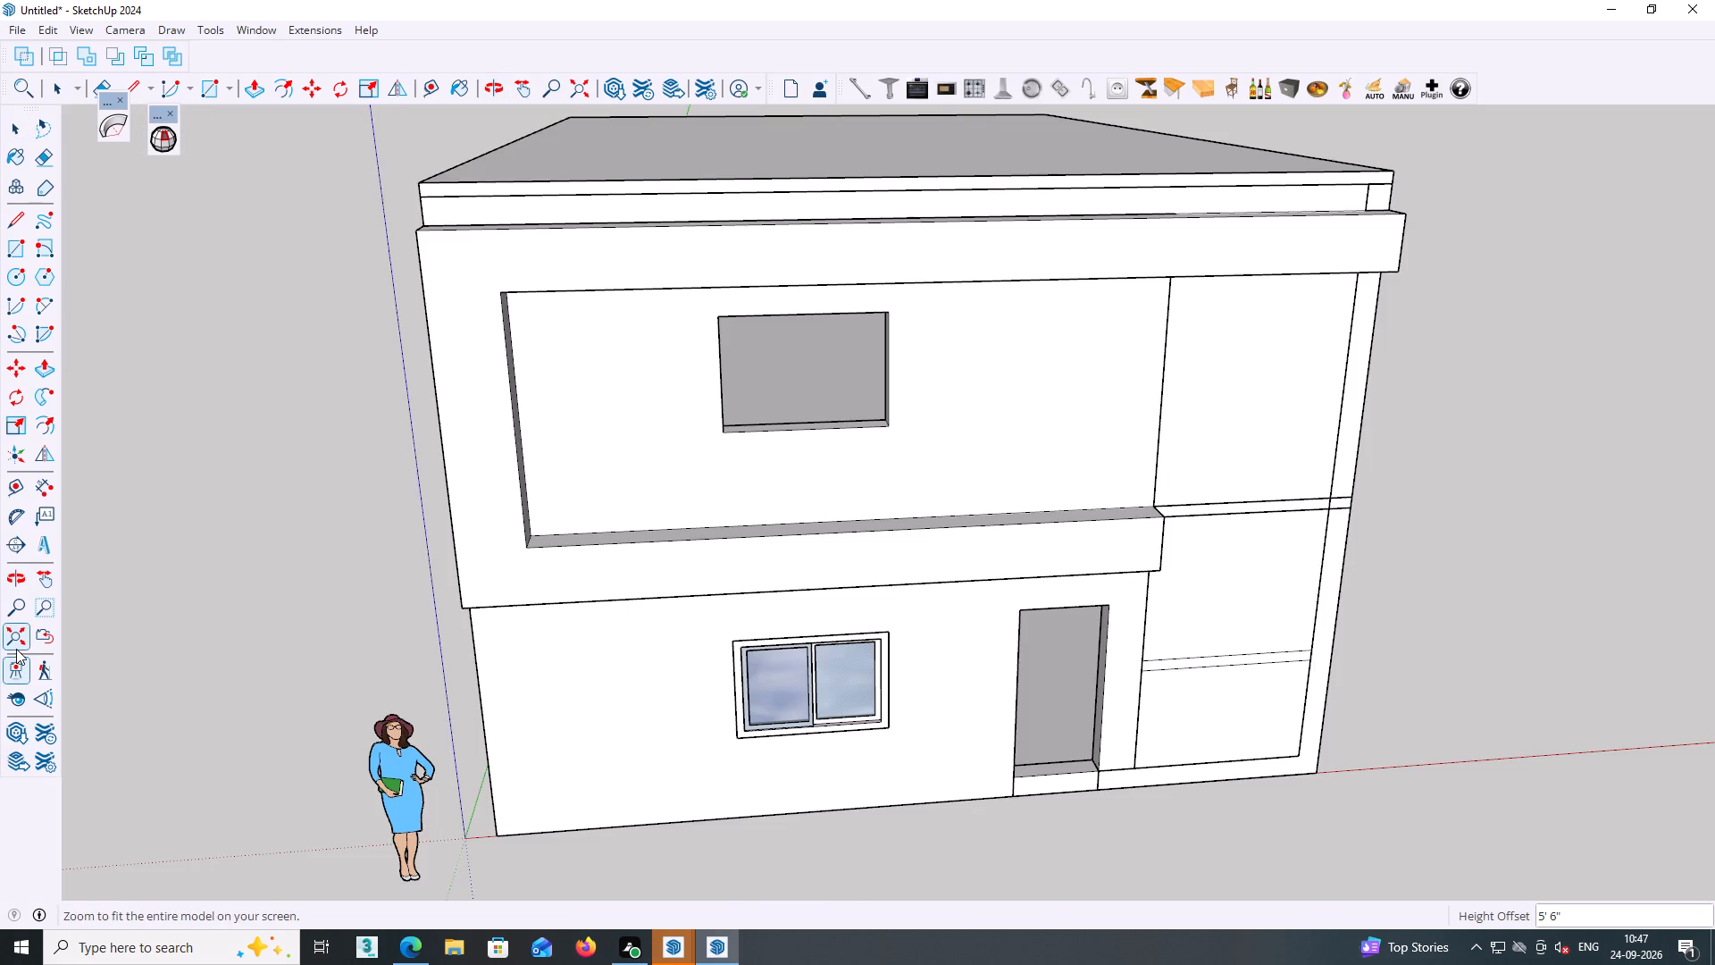
pyautogui.scroll(-4, 653, 684)
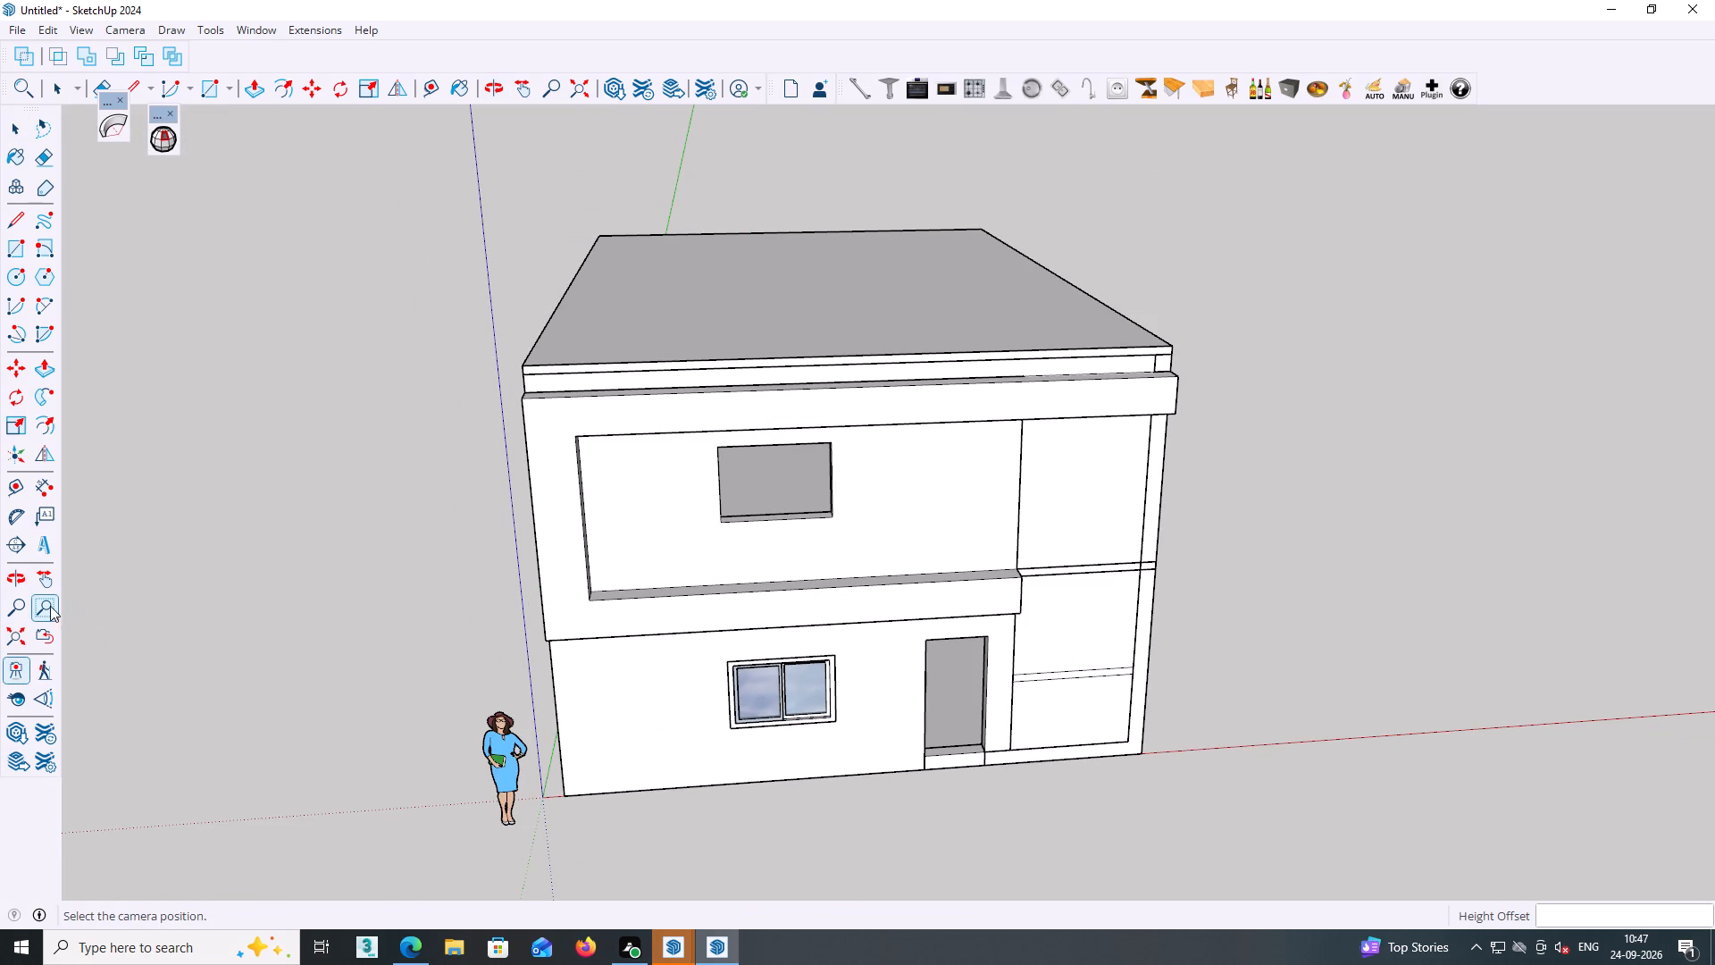
pyautogui.press('space')
pyautogui.click(21, 644)
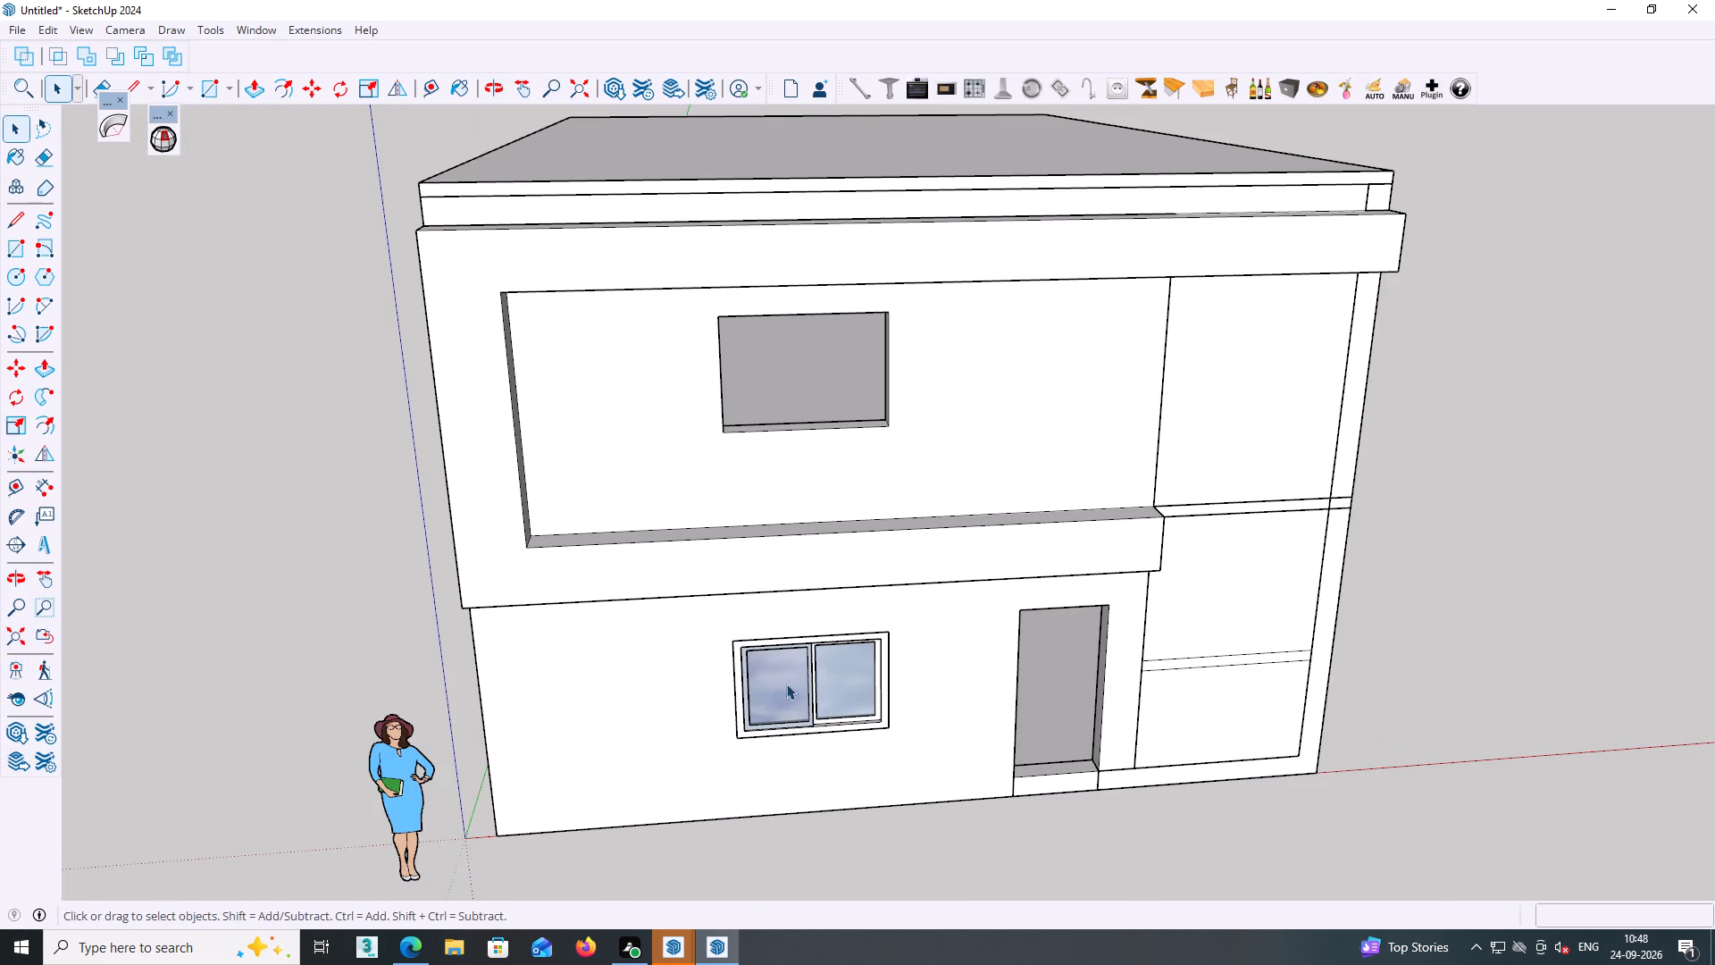
# Copy the ground-floor sliding window vertically by its top corner onto the matching top corner of the upper-floor window opening.
pyautogui.scroll(2, 945, 704)
pyautogui.keyDown('shift'); pyautogui.moveTo(933, 702); pyautogui.dragTo(957, 657, button='middle'); pyautogui.keyUp('shift')
pyautogui.keyDown('shift'); pyautogui.moveTo(776, 655); pyautogui.dragTo(825, 639, button='middle'); pyautogui.keyUp('shift')
pyautogui.scroll(6, 791, 597)
pyautogui.click(766, 579)
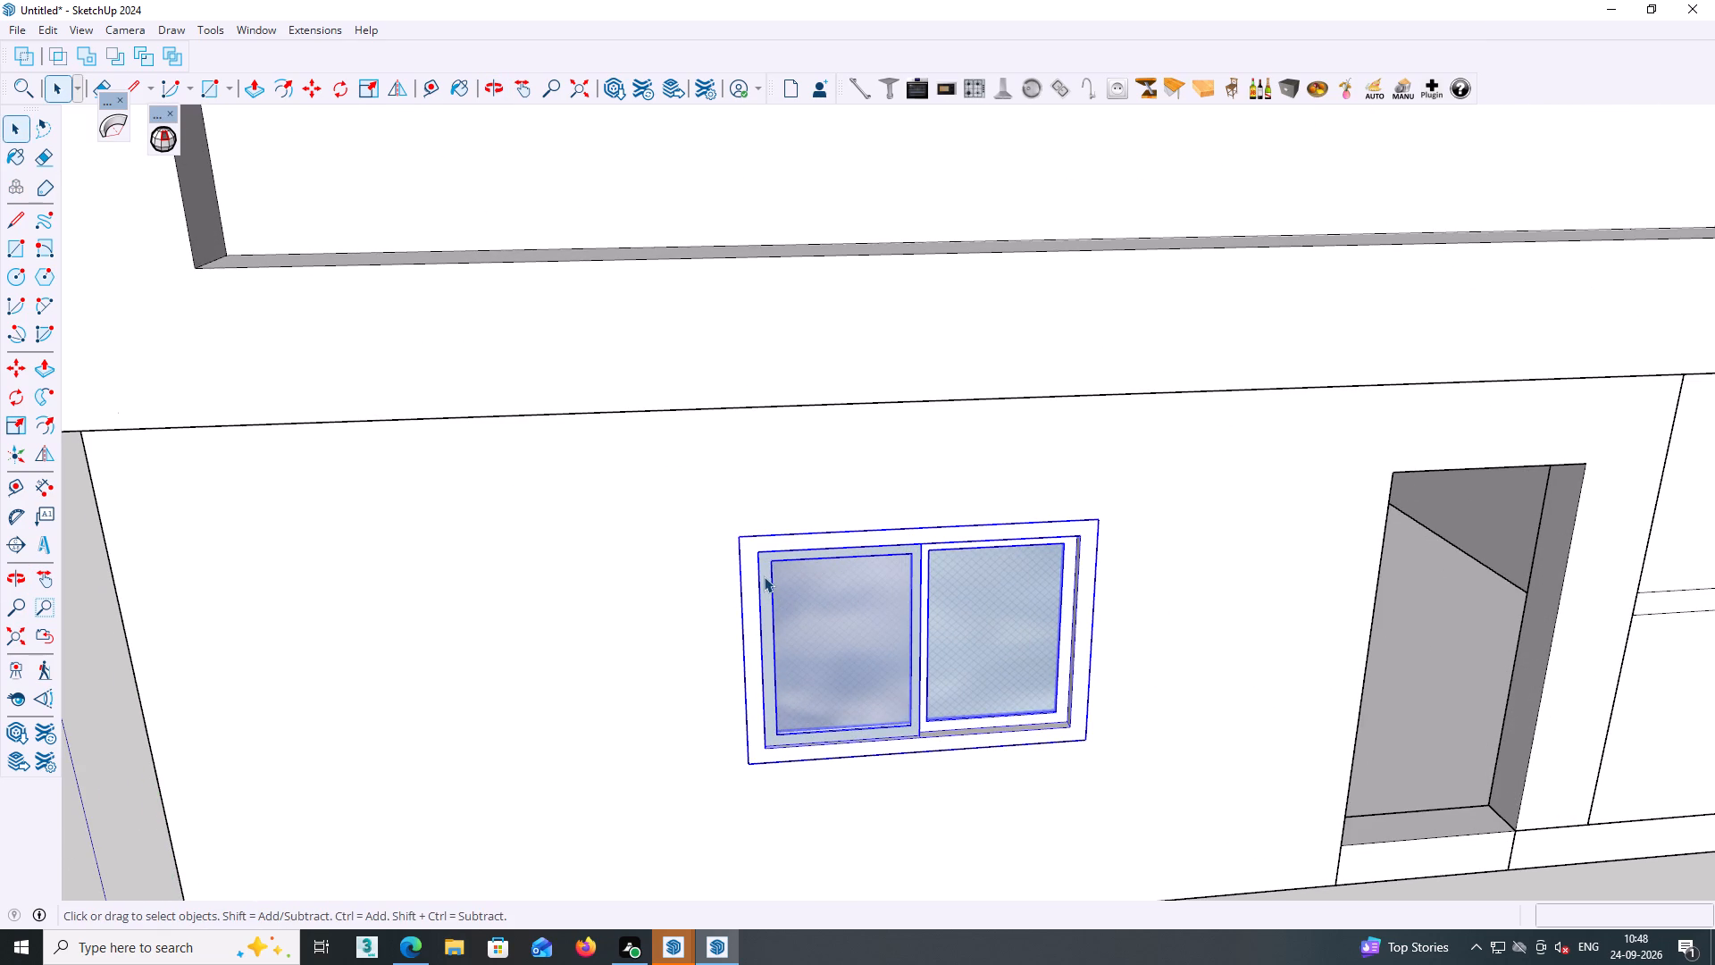
pyautogui.press('m')
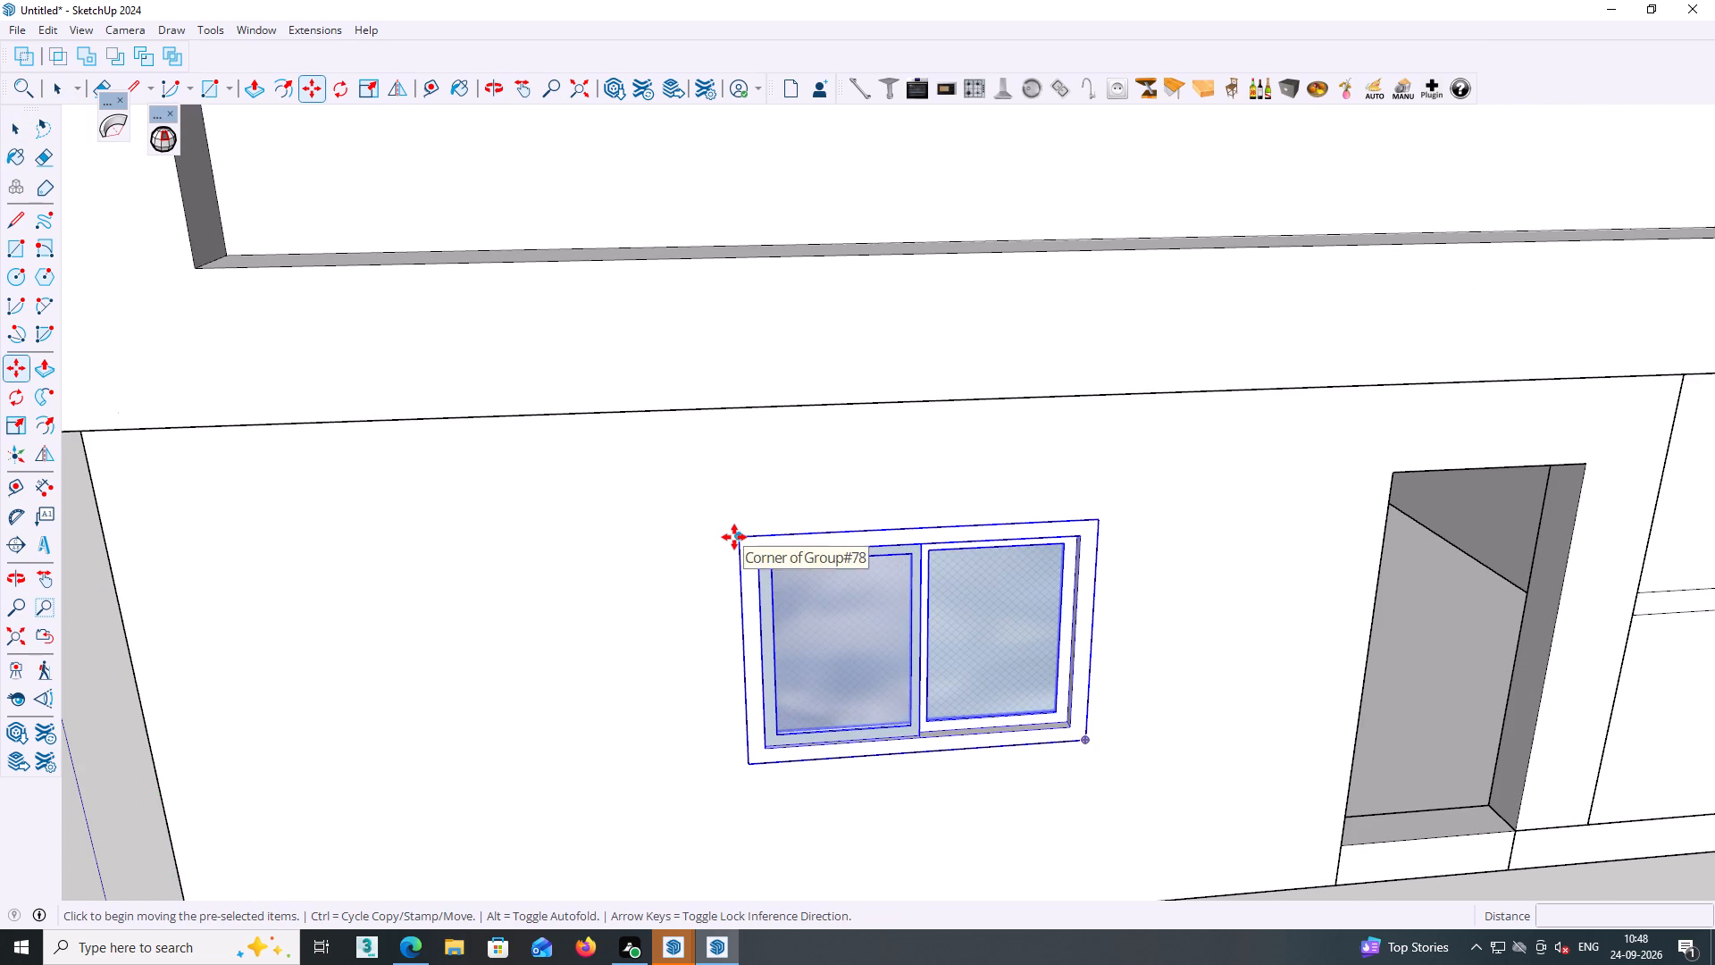
pyautogui.click(736, 534)
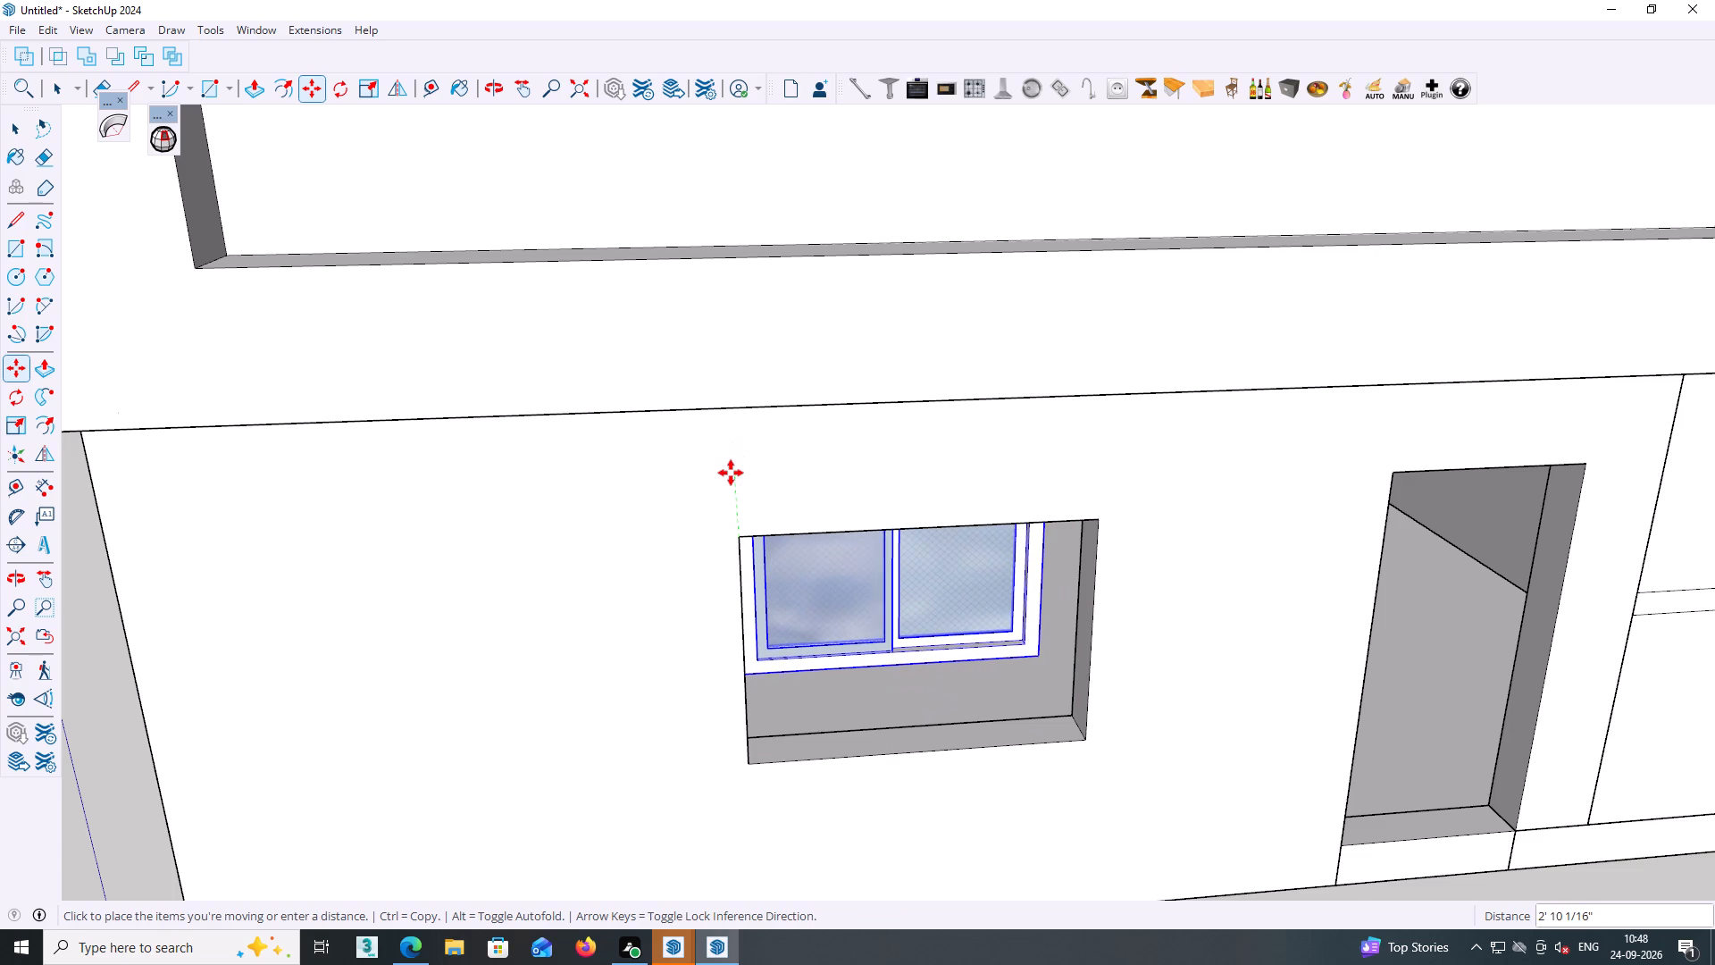
pyautogui.keyDown('shift'); pyautogui.scroll(-3, 715, 291); pyautogui.keyUp('shift')
pyautogui.keyDown('shift'); pyautogui.moveTo(711, 302); pyautogui.dragTo(784, 651, button='middle'); pyautogui.keyUp('shift')
pyautogui.press('Left')
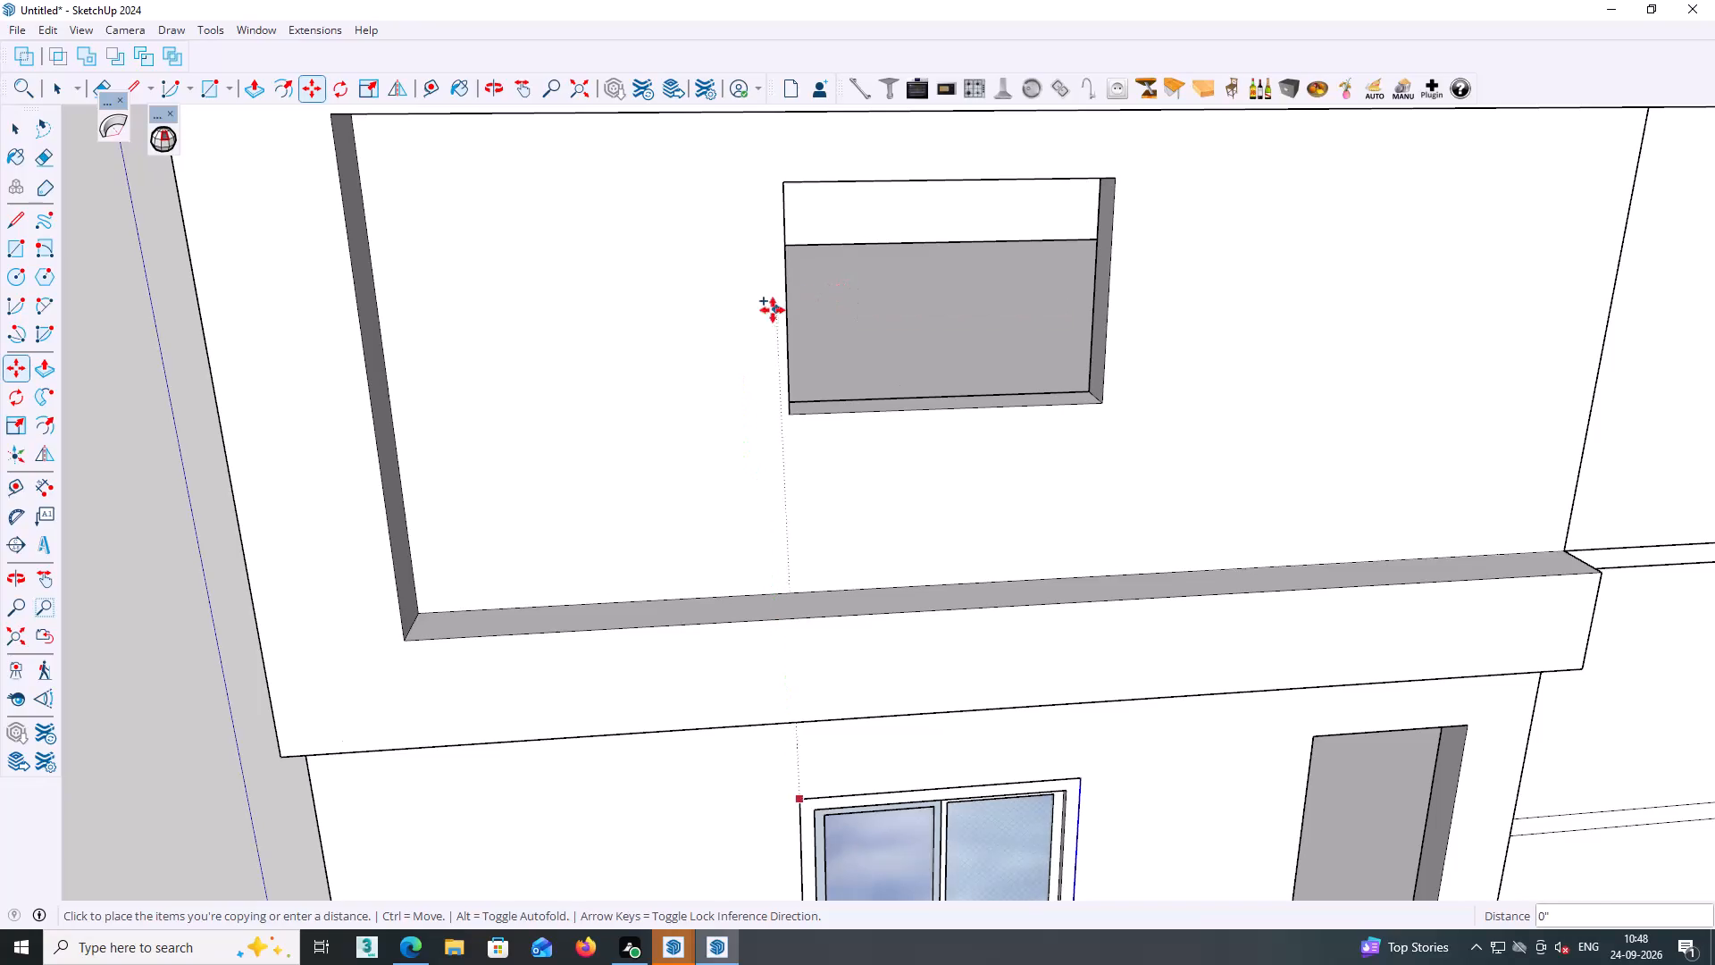
pyautogui.press('Up')
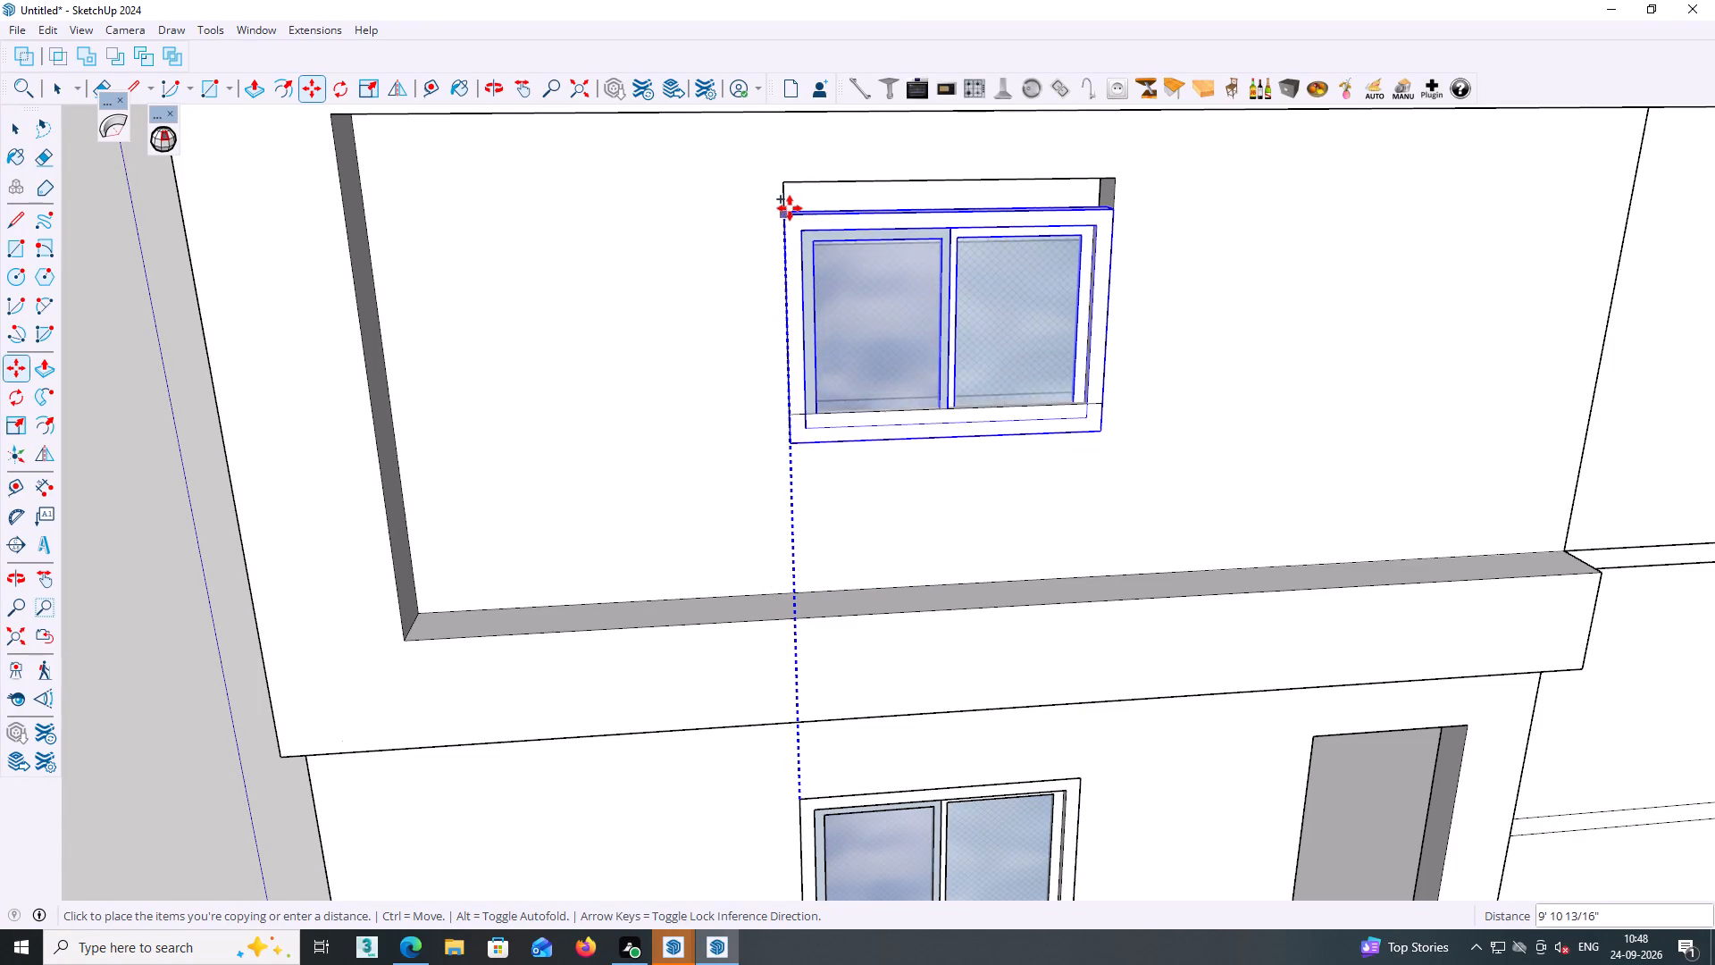
pyautogui.click(787, 180)
pyautogui.scroll(-3, 816, 260)
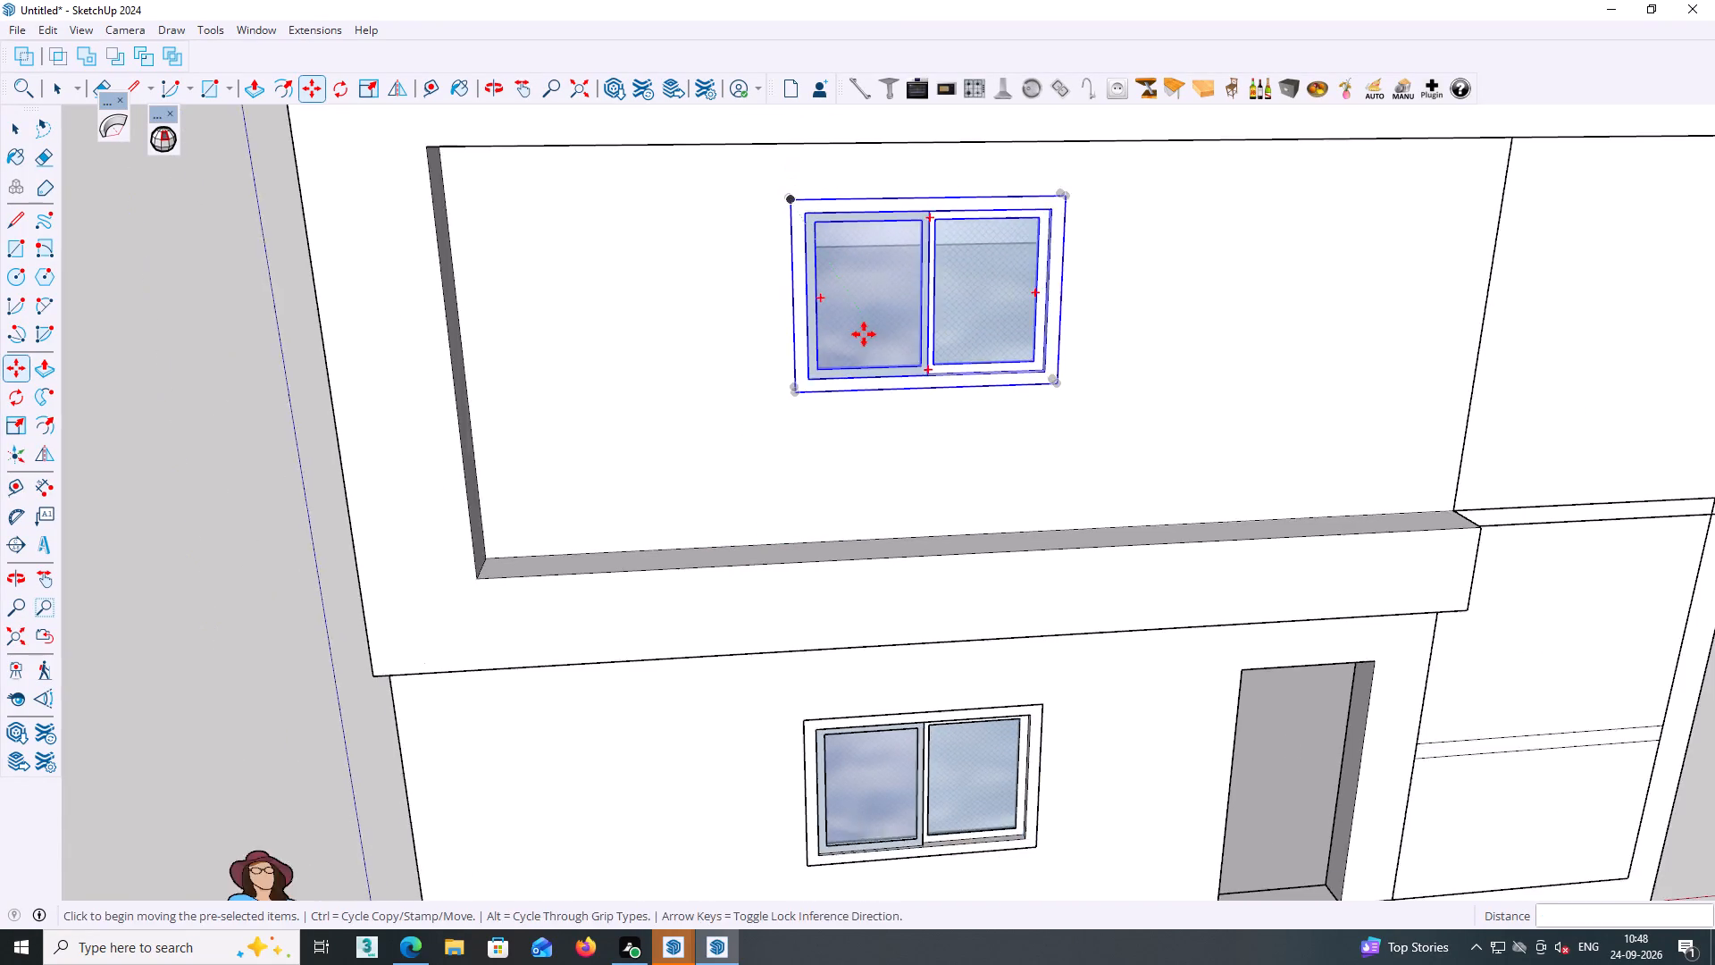
pyautogui.scroll(-7, 864, 334)
pyautogui.middleClick(864, 333)
pyautogui.press('space')
pyautogui.doubleClick(1447, 458)
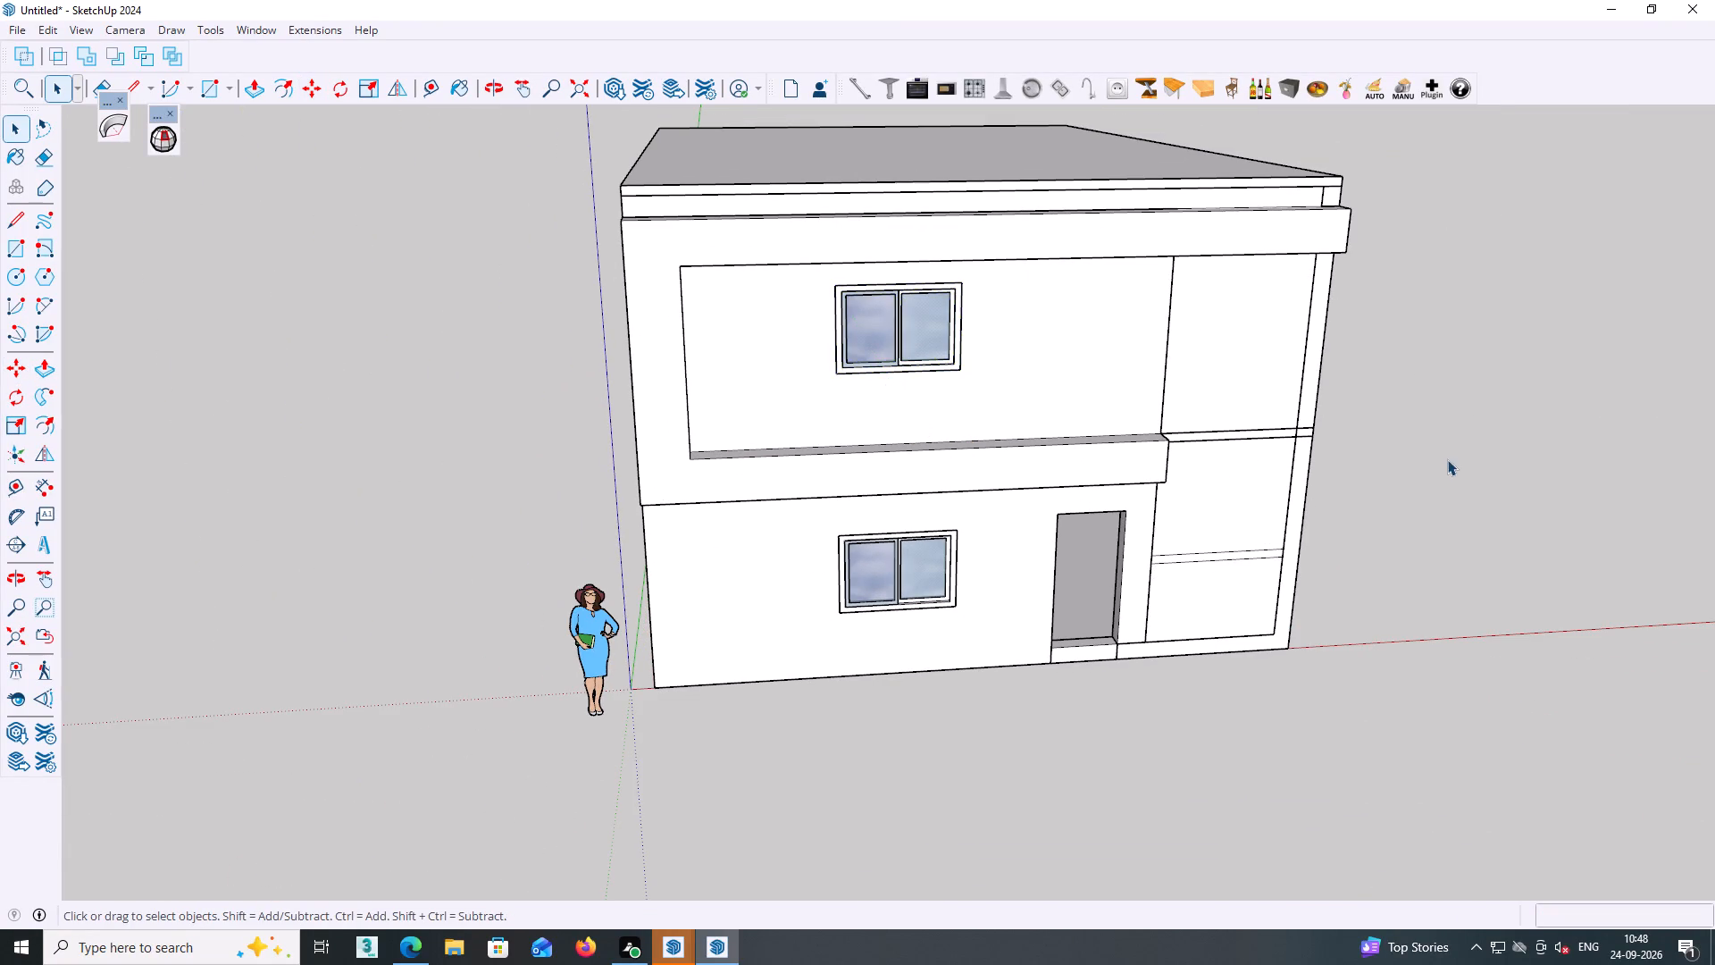
# Examine the front facade and its two windows from oblique and elevated viewpoints.
pyautogui.moveTo(1443, 456); pyautogui.dragTo(1191, 470, button='middle')
pyautogui.scroll(2, 880, 396)
pyautogui.moveTo(876, 362); pyautogui.dragTo(678, 397, button='middle')
pyautogui.moveTo(929, 361); pyautogui.dragTo(728, 396, button='middle')
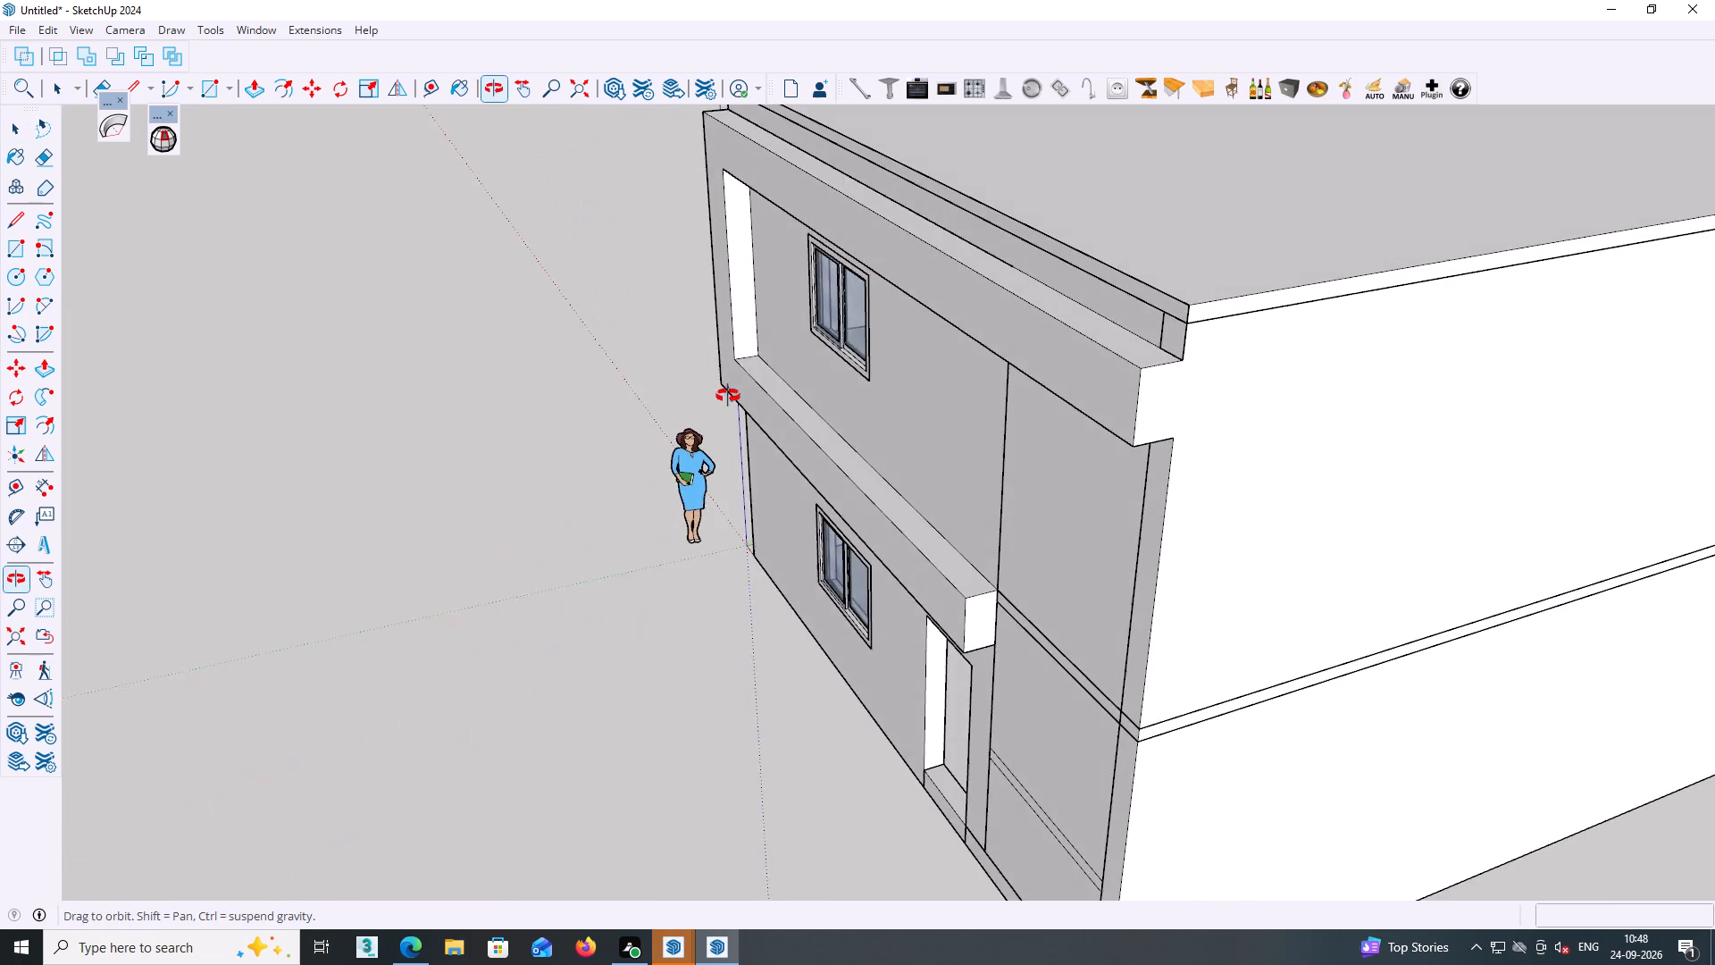
pyautogui.moveTo(728, 396); pyautogui.dragTo(744, 365, button='middle')
pyautogui.moveTo(937, 335); pyautogui.dragTo(1166, 365, button='middle')
pyautogui.scroll(-4, 1164, 368)
pyautogui.moveTo(1182, 385); pyautogui.dragTo(1196, 529, button='middle')
pyautogui.moveTo(1185, 511); pyautogui.dragTo(1333, 471, button='middle')
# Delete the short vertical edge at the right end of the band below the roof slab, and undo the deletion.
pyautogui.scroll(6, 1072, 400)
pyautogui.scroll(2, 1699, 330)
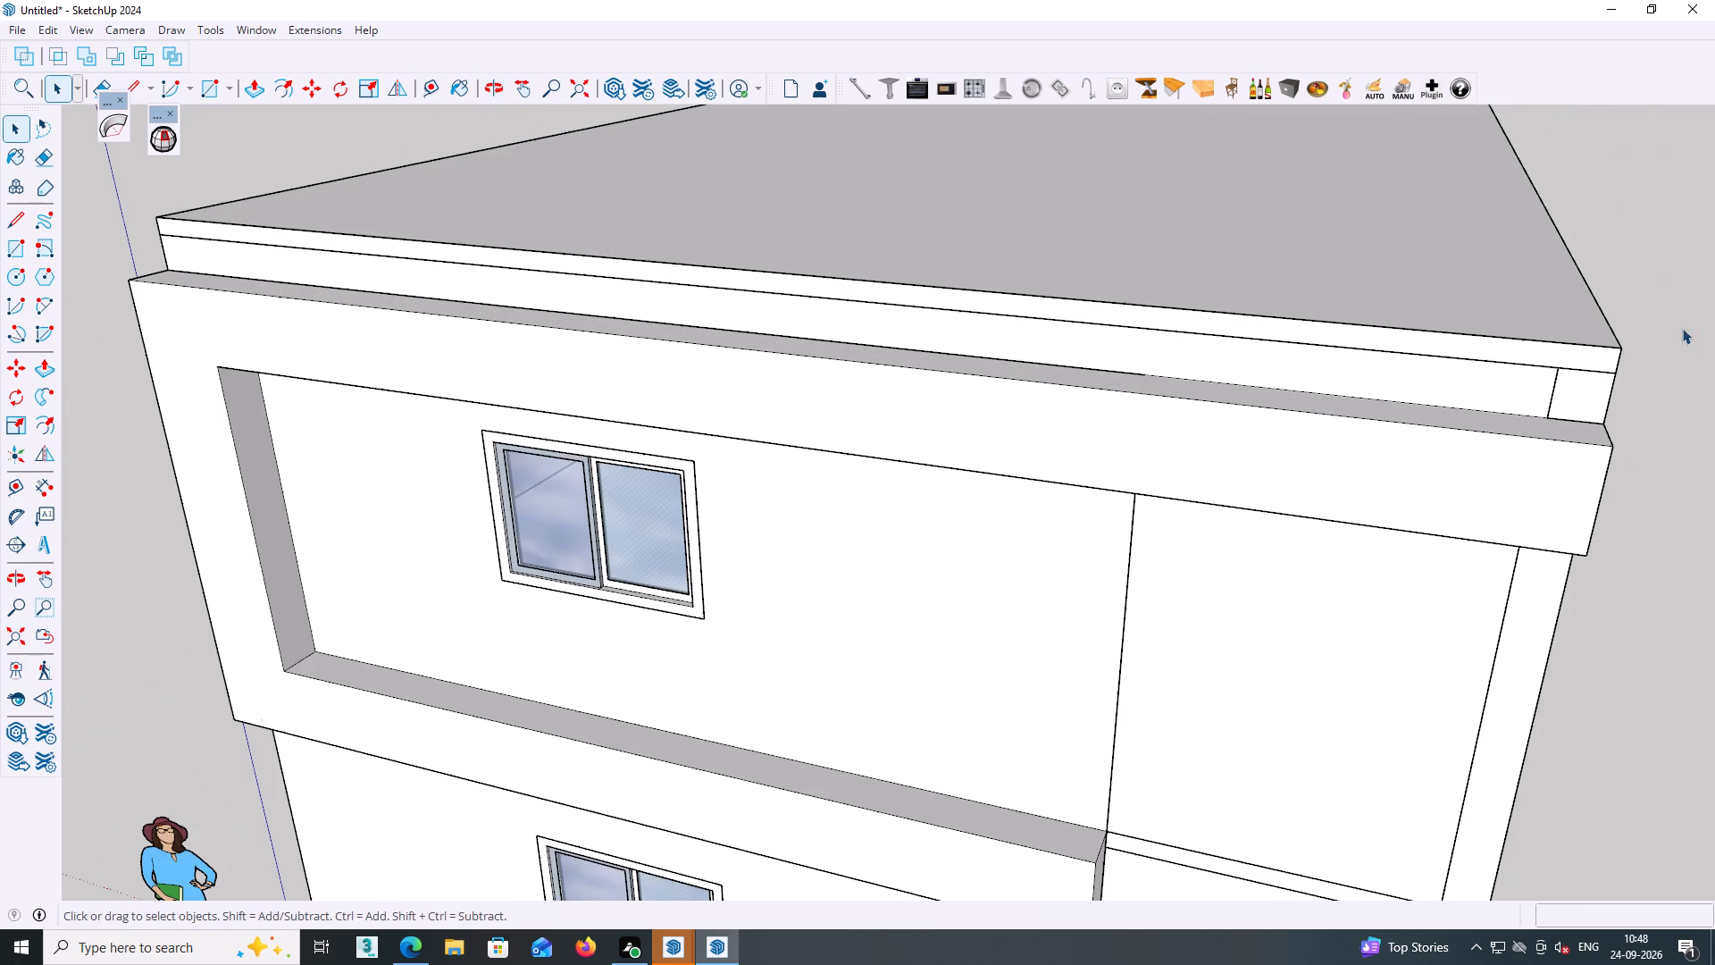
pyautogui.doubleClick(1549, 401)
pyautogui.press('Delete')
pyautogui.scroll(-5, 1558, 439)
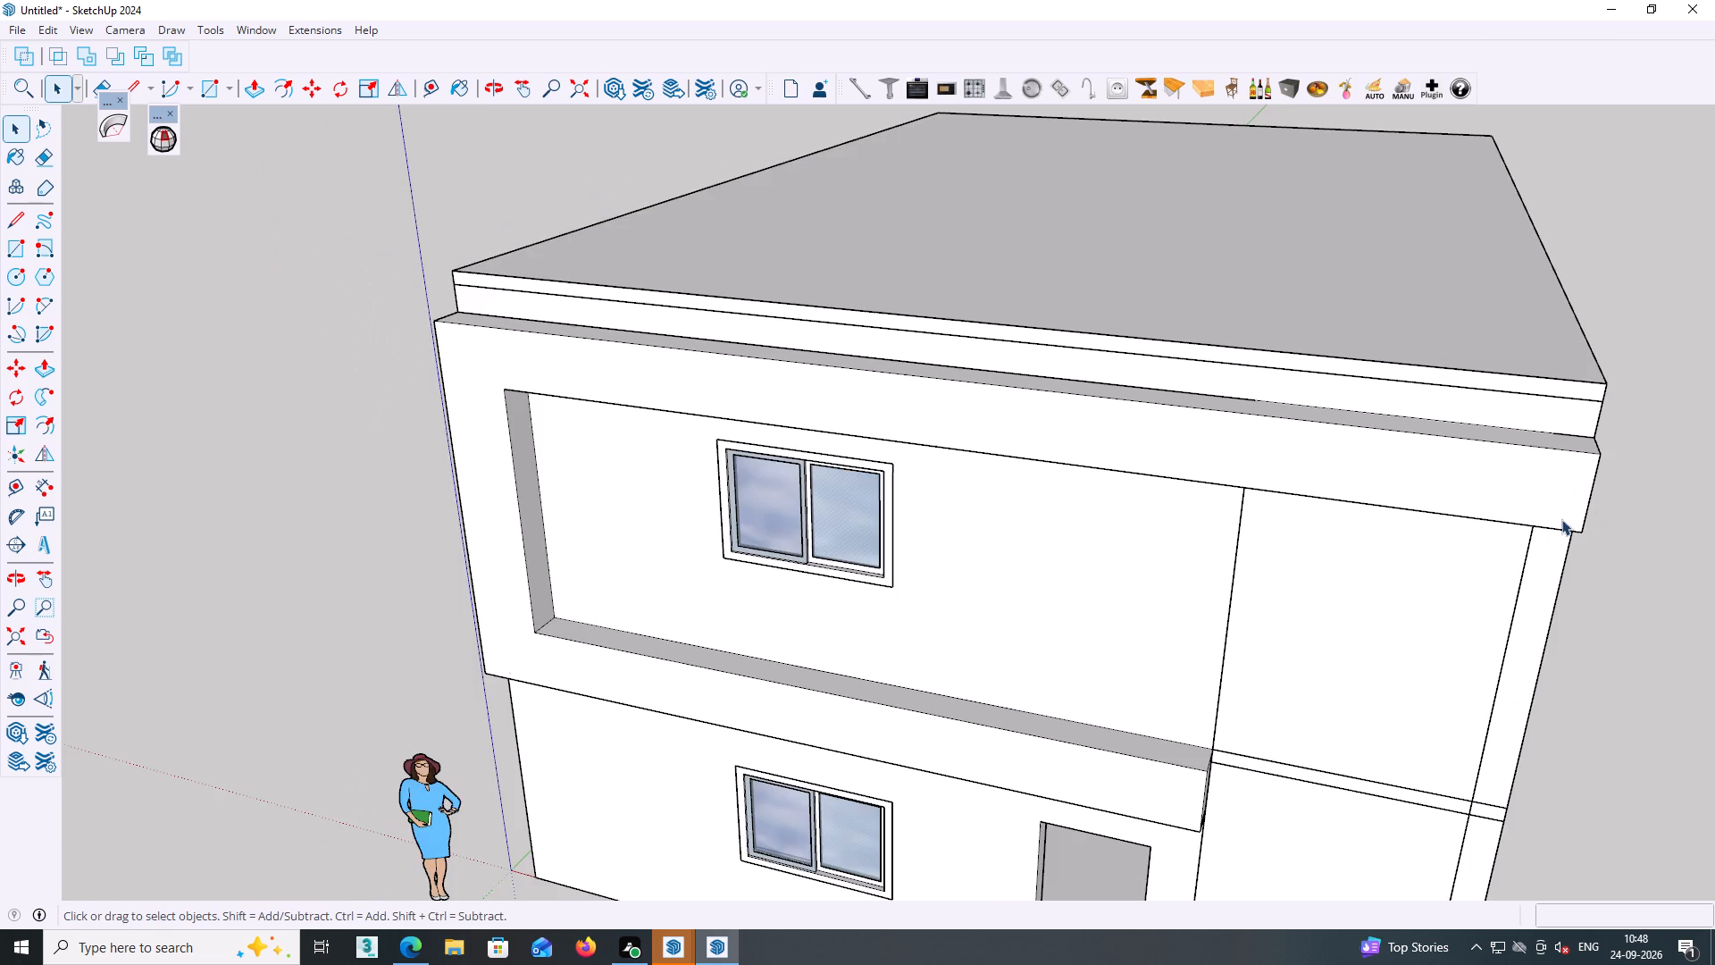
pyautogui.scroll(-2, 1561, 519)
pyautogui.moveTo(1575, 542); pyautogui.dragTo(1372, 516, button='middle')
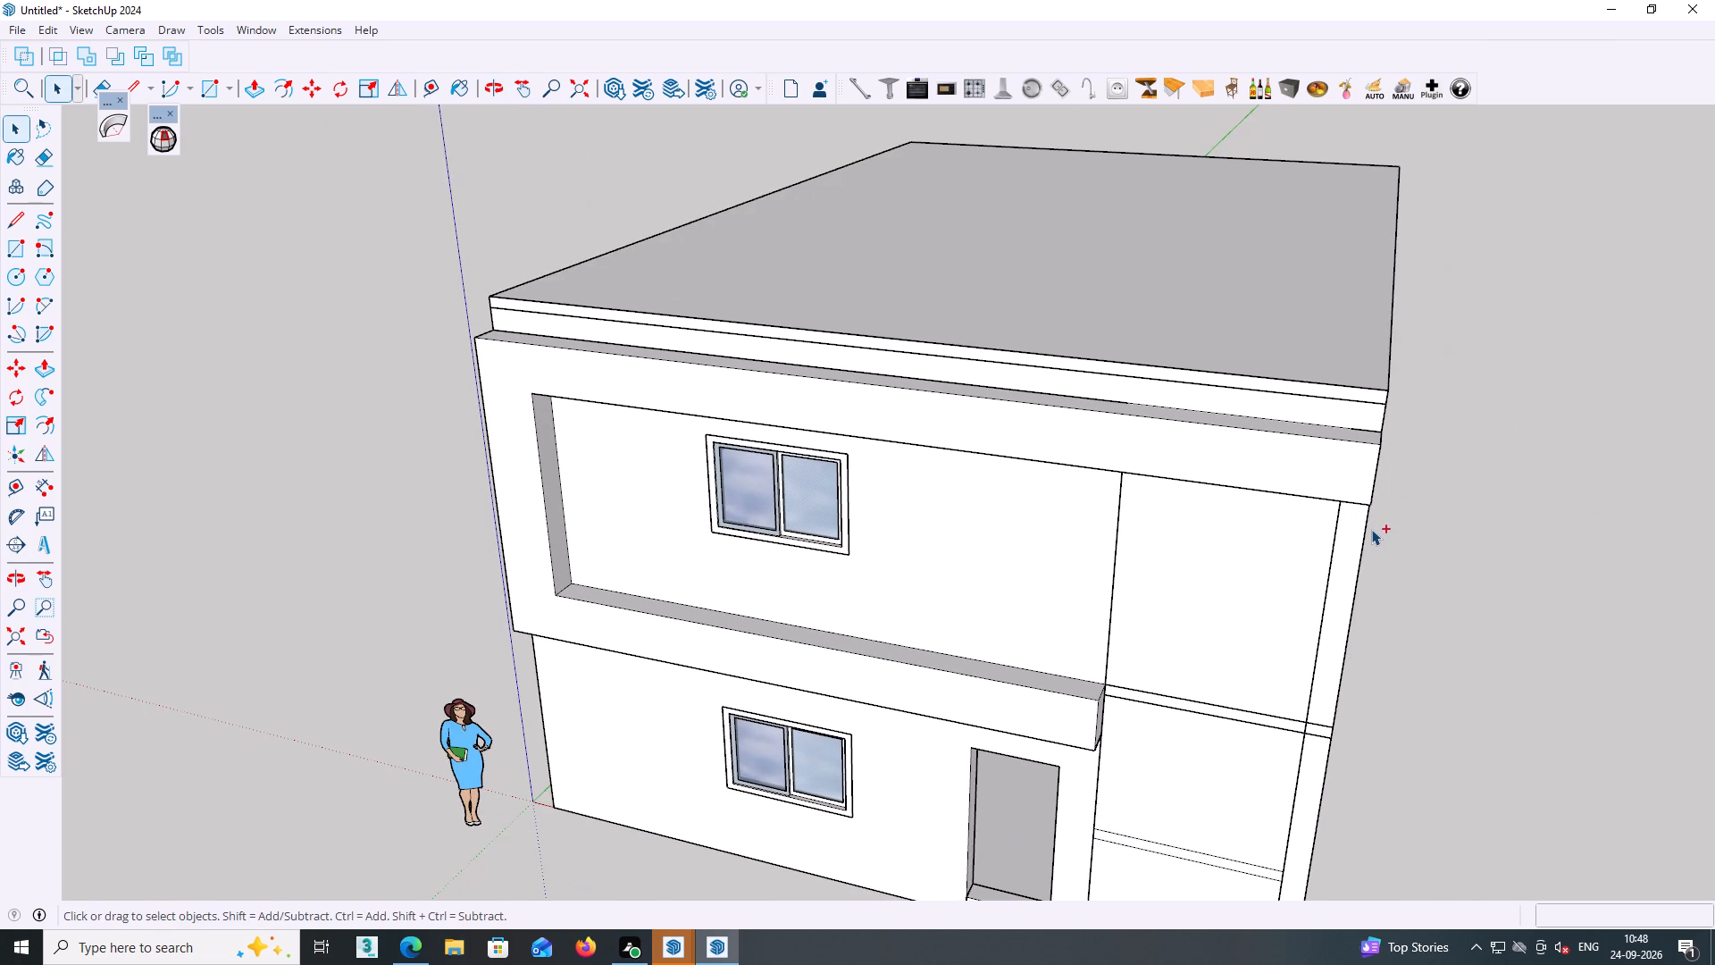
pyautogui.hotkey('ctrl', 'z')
# Examine the upper-floor window and its fit in the front wall from several angles, checking it as a selectable object.
pyautogui.moveTo(1383, 527); pyautogui.dragTo(1429, 515, button='middle')
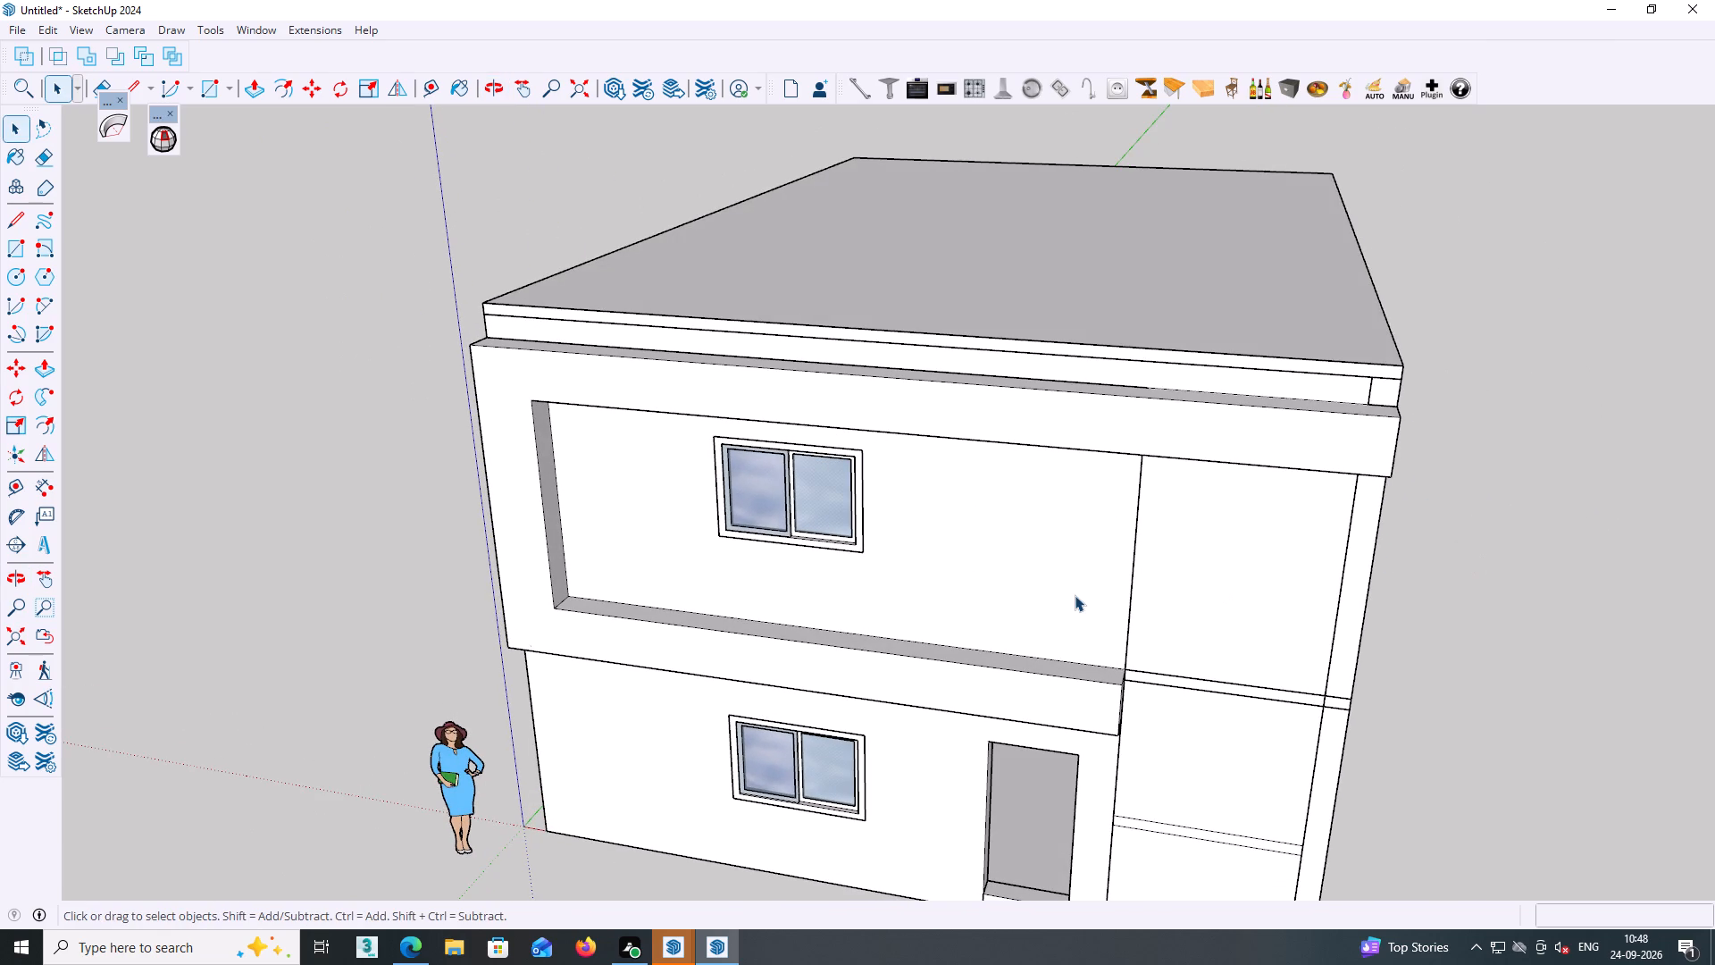
pyautogui.moveTo(1043, 592); pyautogui.dragTo(1318, 541, button='middle')
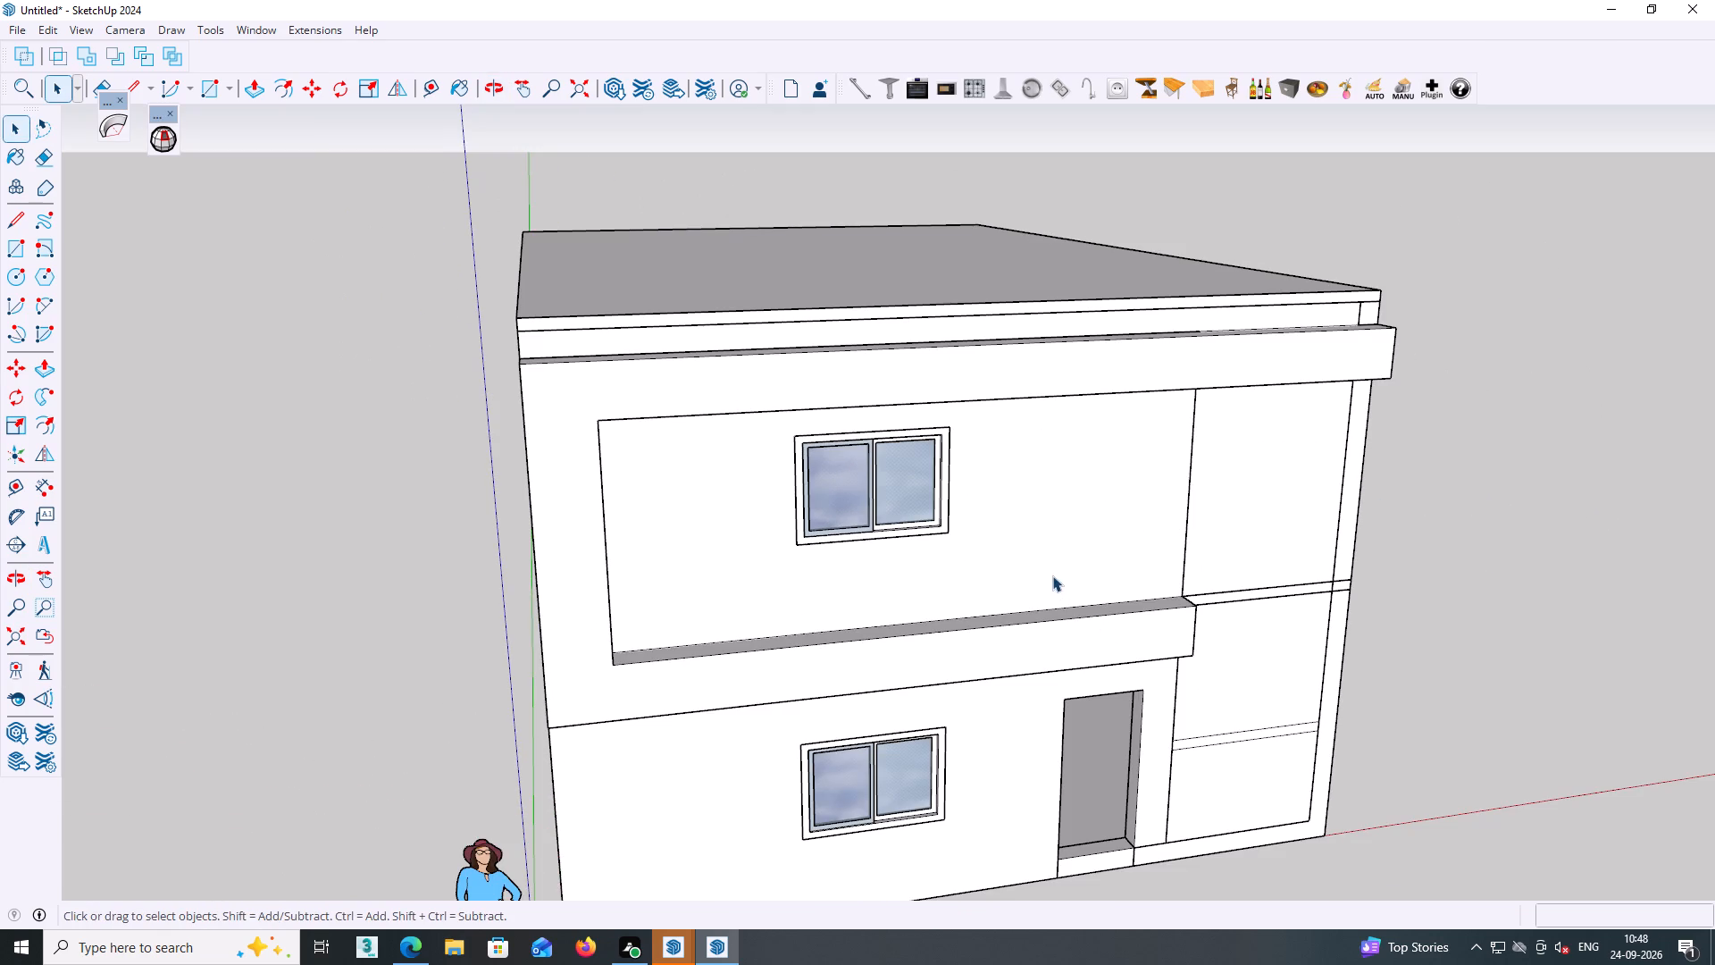
pyautogui.keyDown('shift'); pyautogui.moveTo(1062, 567); pyautogui.dragTo(1009, 474, button='middle'); pyautogui.keyUp('shift')
pyautogui.moveTo(951, 483); pyautogui.dragTo(785, 657, button='middle')
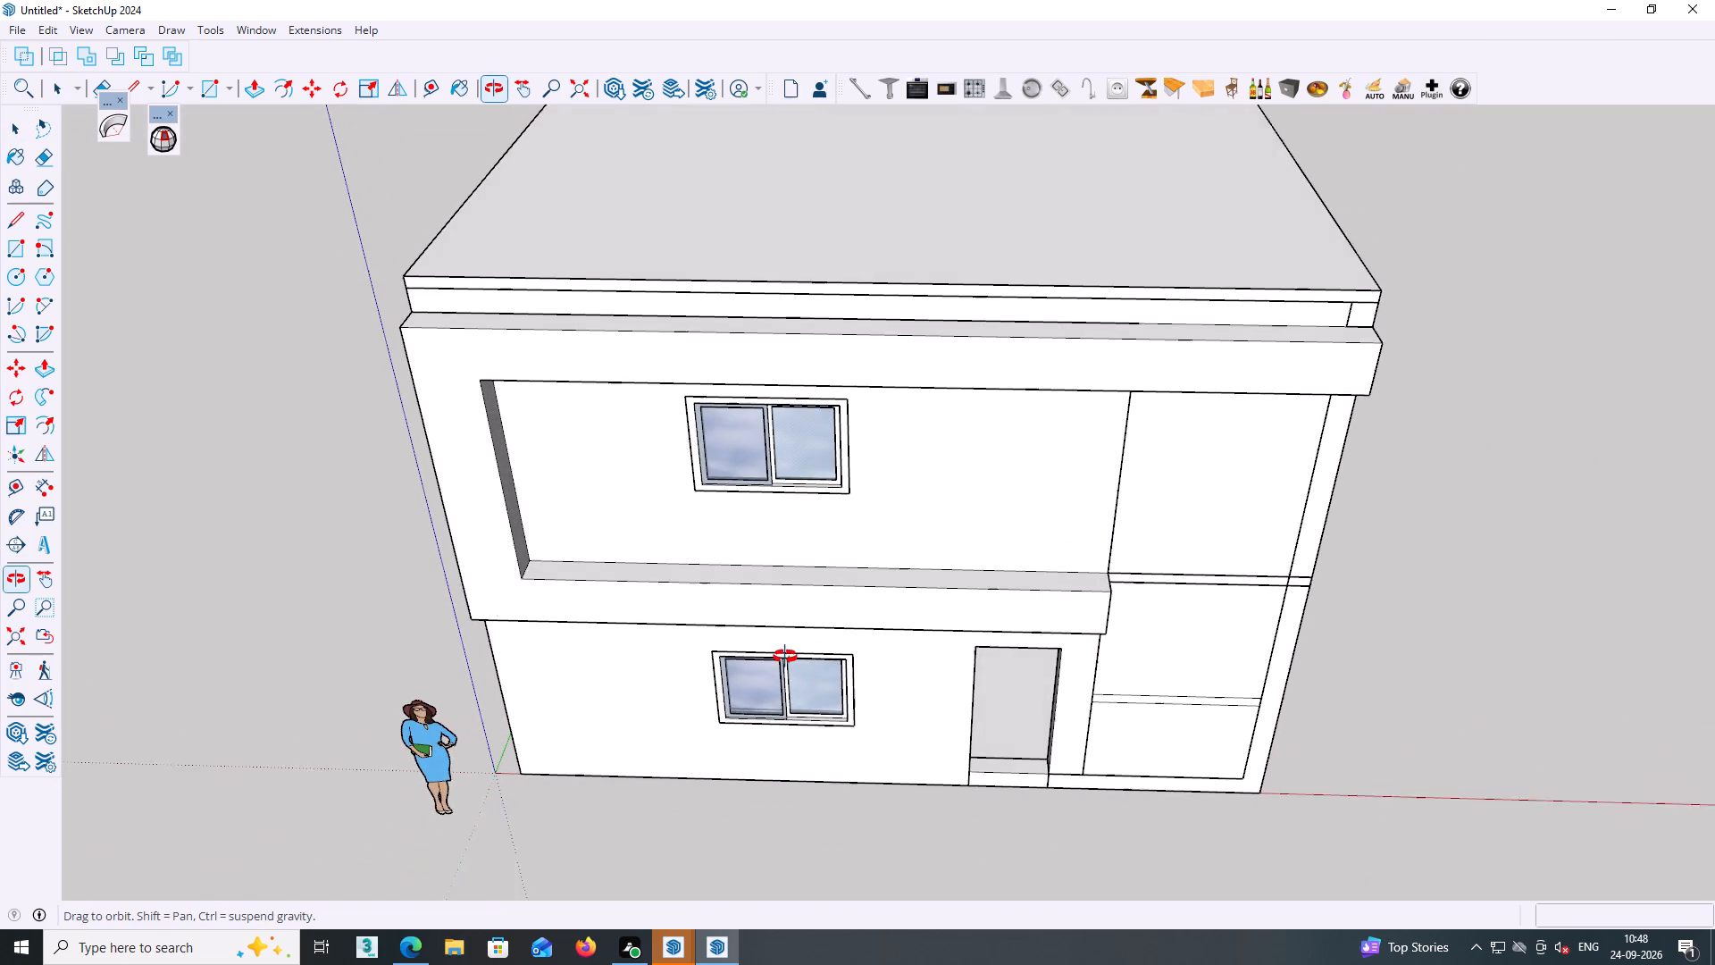
pyautogui.moveTo(785, 657); pyautogui.dragTo(784, 658, button='middle')
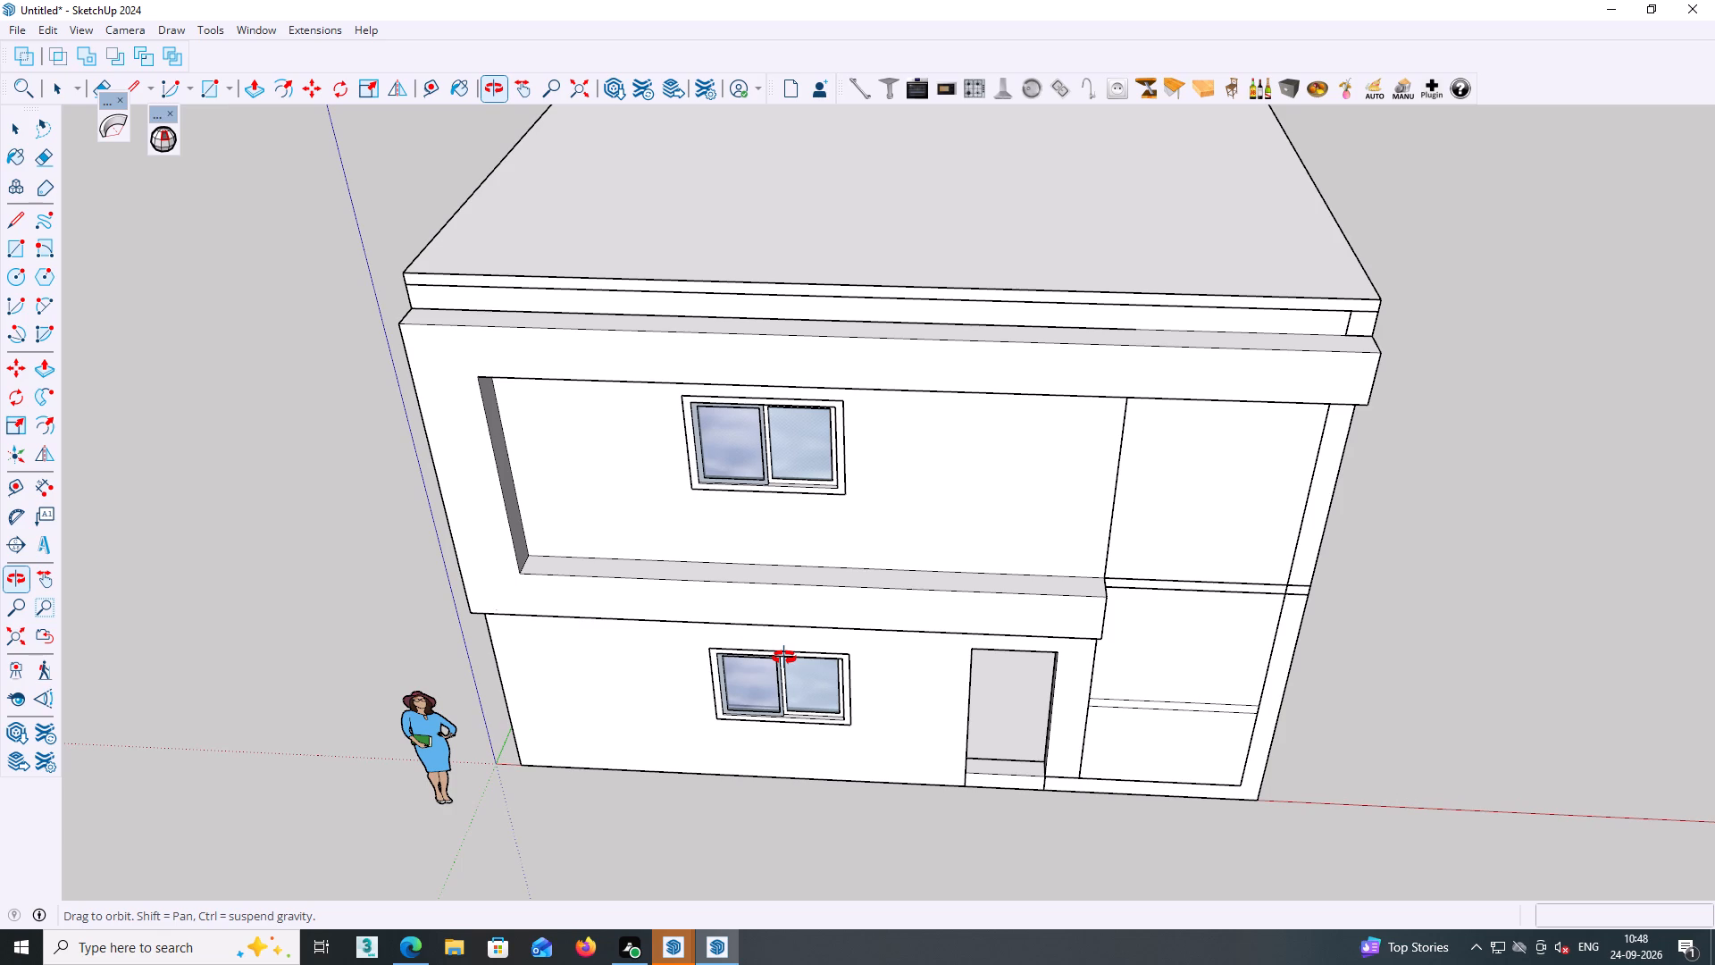
pyautogui.moveTo(784, 658); pyautogui.dragTo(787, 645, button='middle')
pyautogui.scroll(6, 782, 527)
pyautogui.scroll(4, 752, 443)
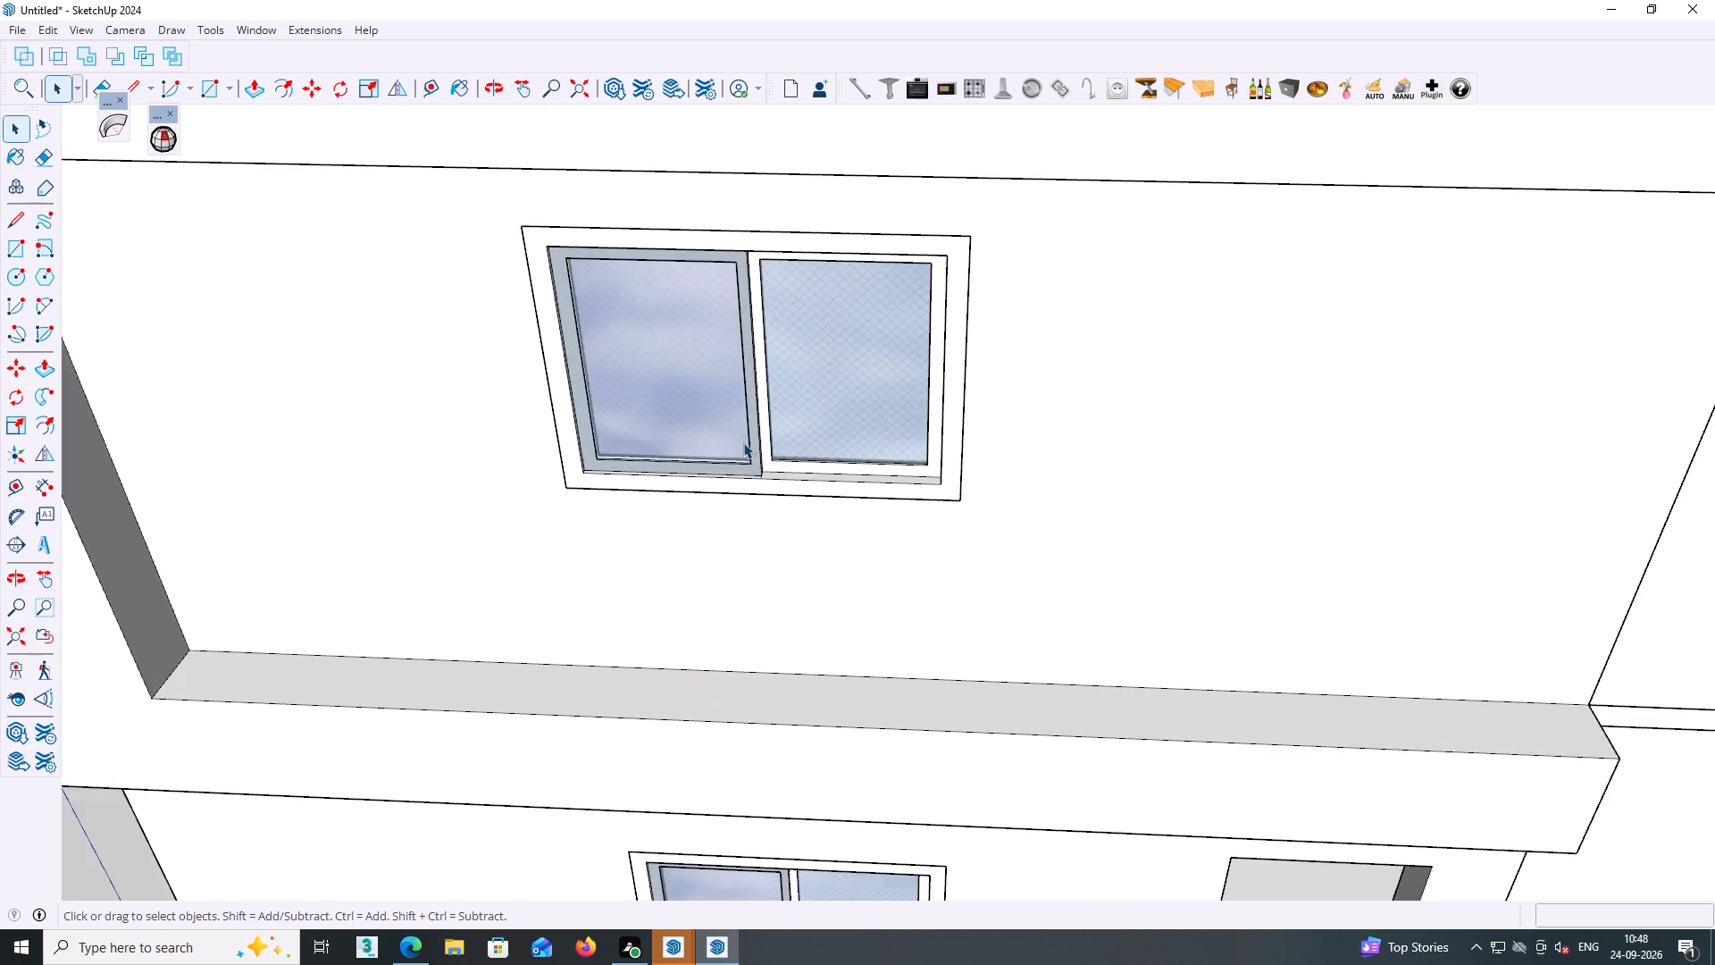
pyautogui.scroll(9, 743, 442)
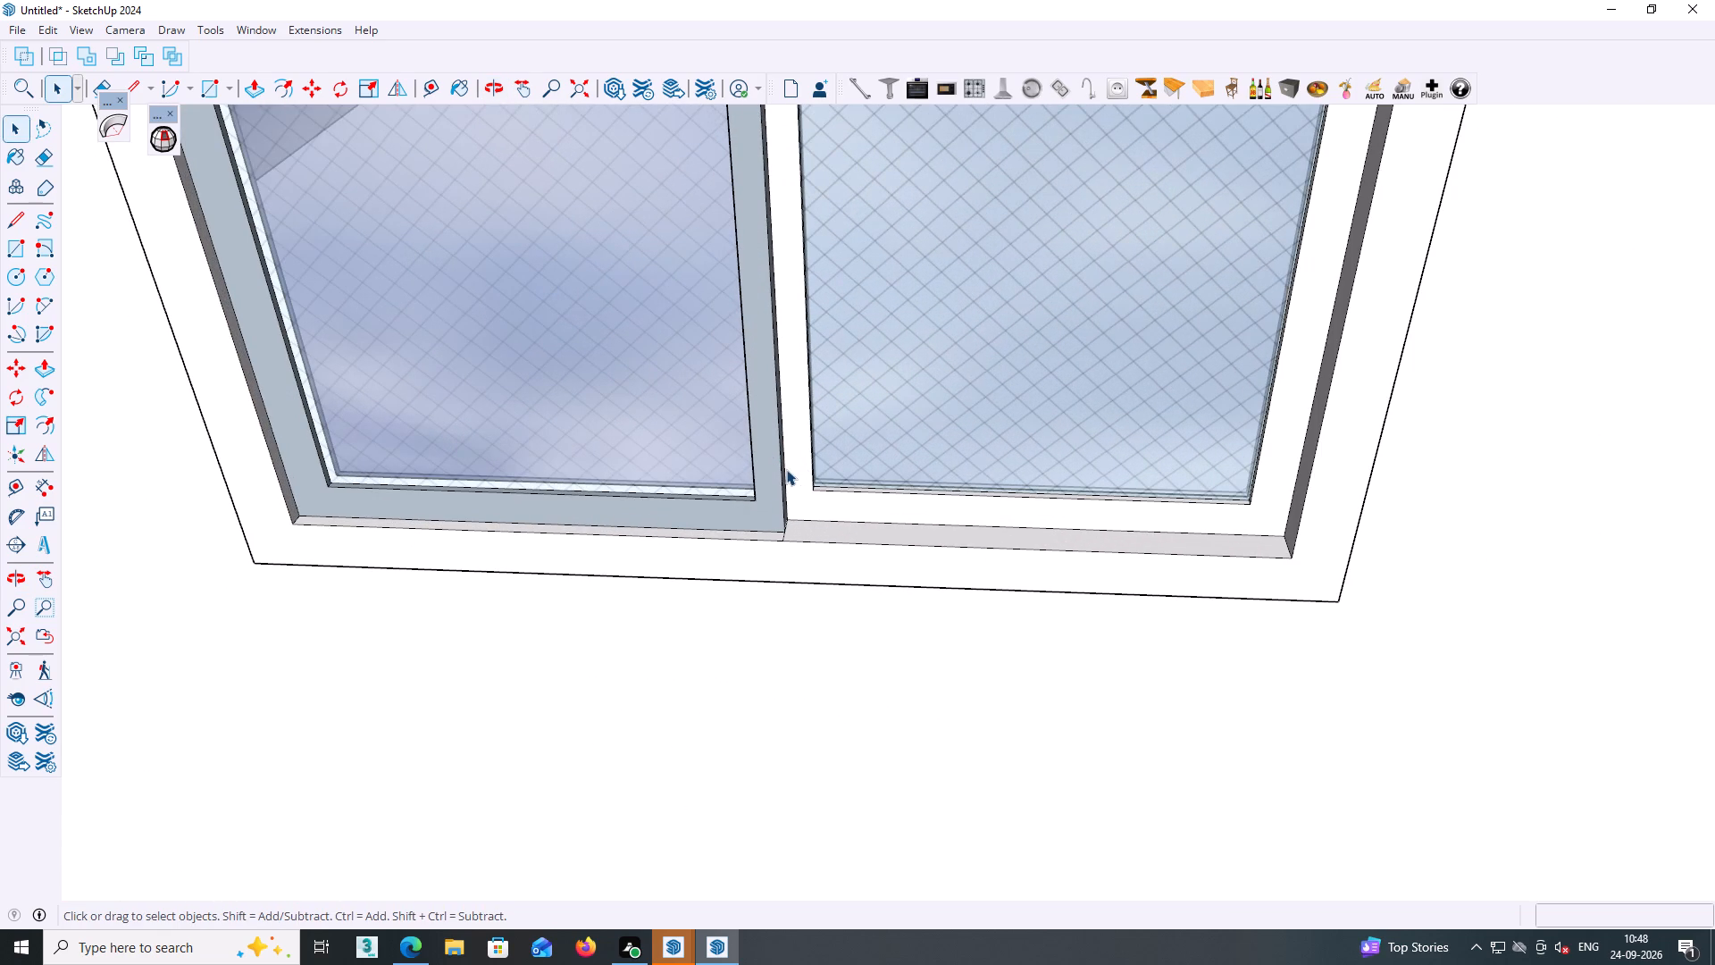
pyautogui.click(795, 473)
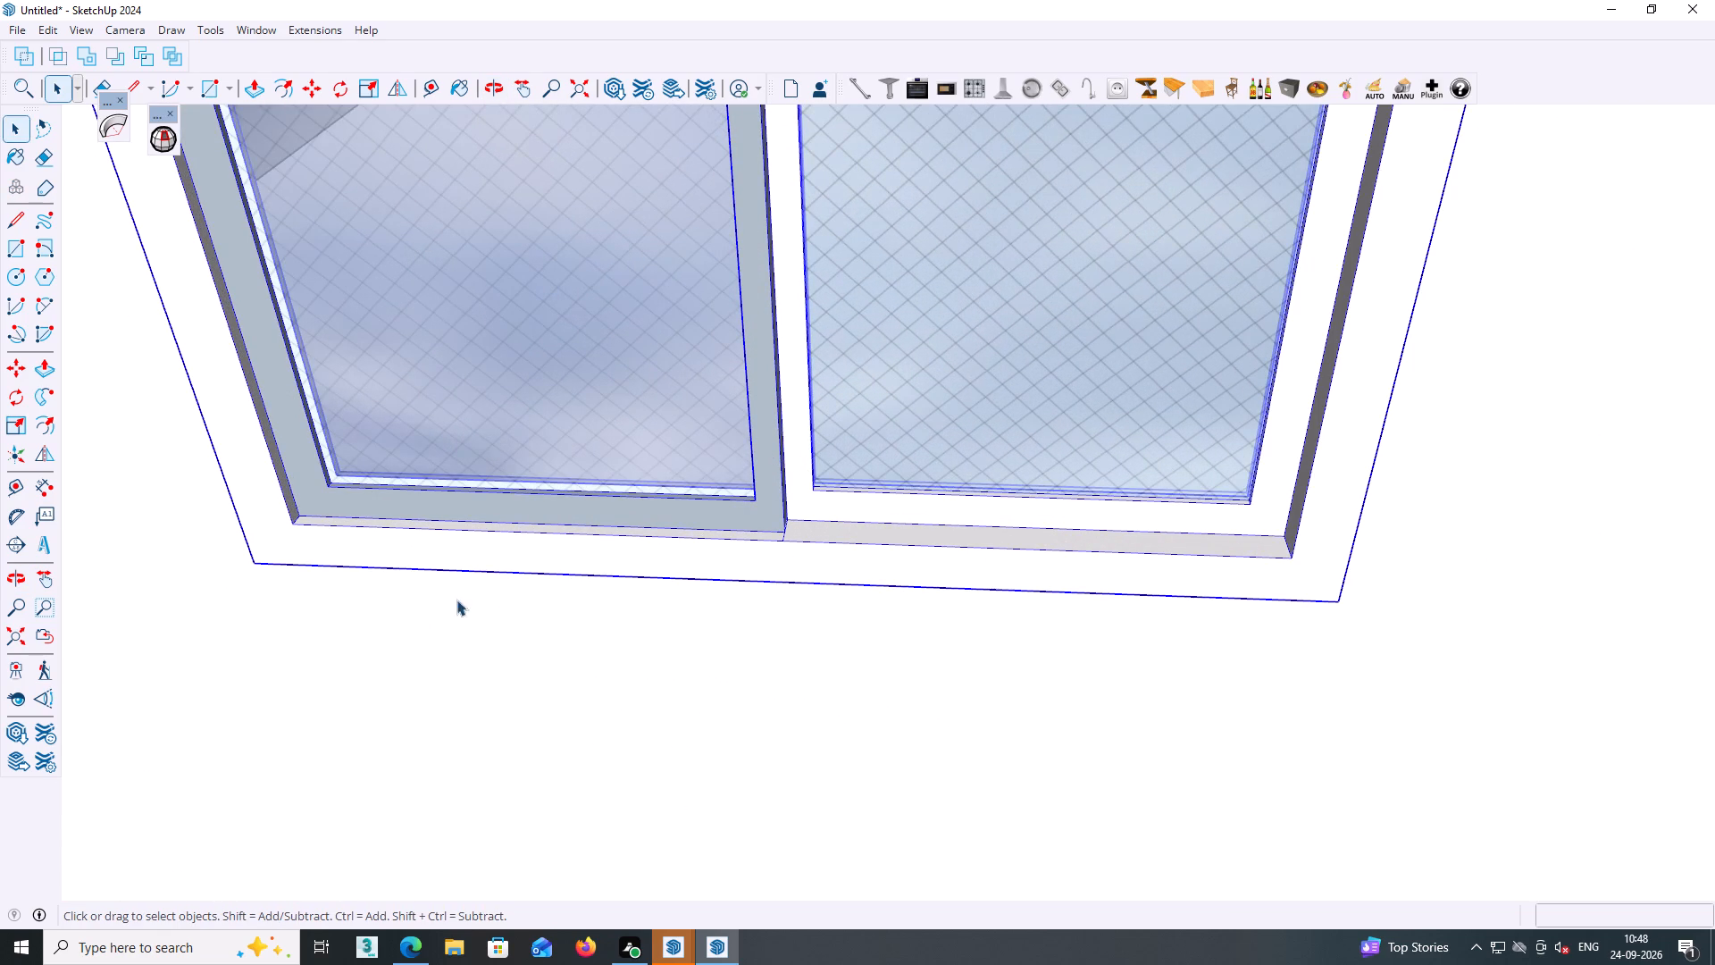
pyautogui.scroll(-11, 439, 600)
pyautogui.scroll(-9, 526, 609)
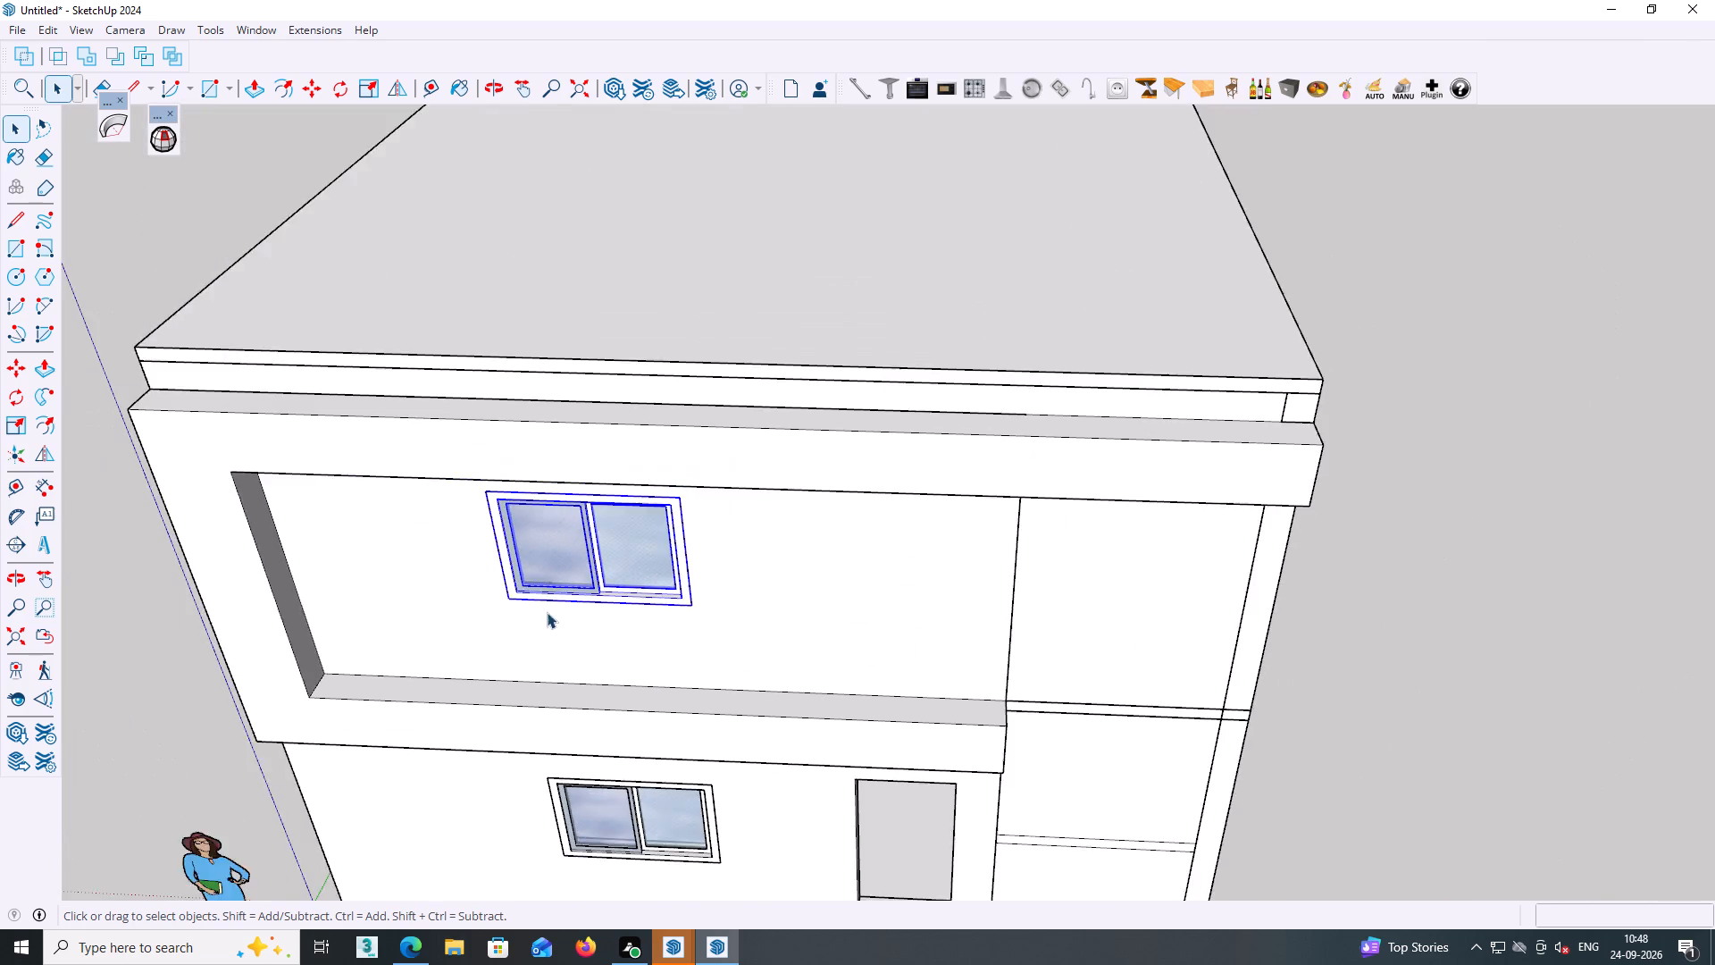
pyautogui.scroll(-2, 547, 612)
pyautogui.click(1322, 496)
# Open the upper-floor window component for editing and select the frame face of its right-hand sash.
pyautogui.scroll(13, 640, 590)
pyautogui.moveTo(658, 548); pyautogui.dragTo(823, 482, button='middle')
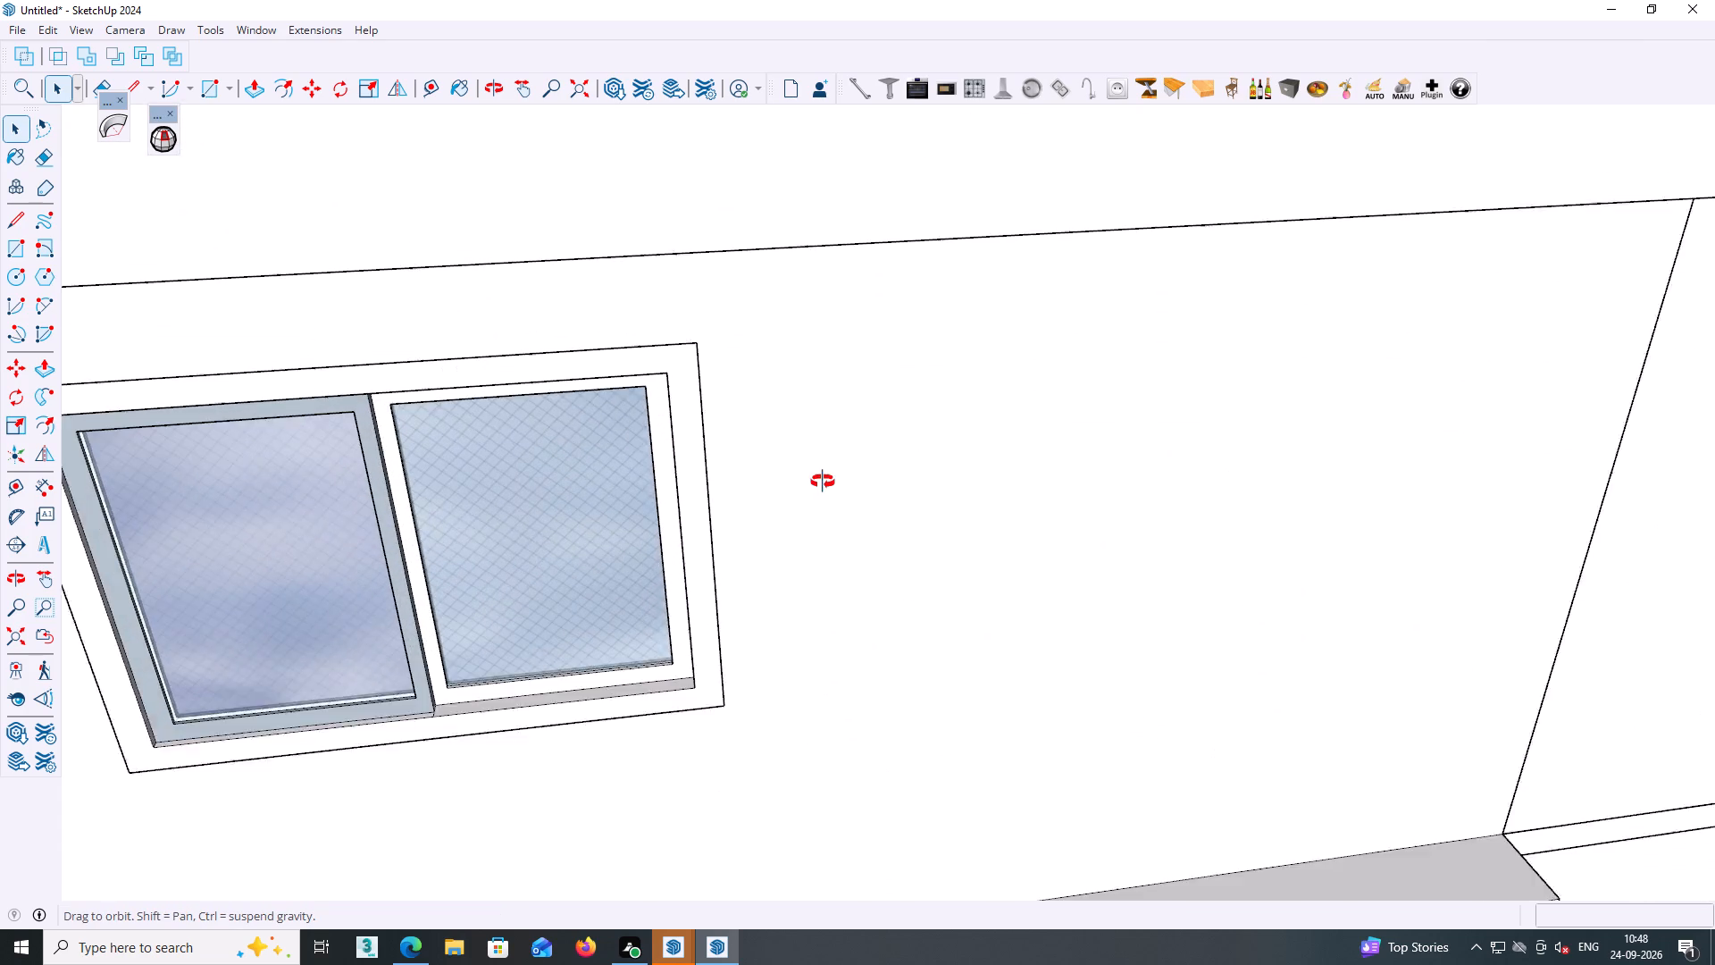
pyautogui.moveTo(823, 482); pyautogui.dragTo(881, 452, button='middle')
pyautogui.keyDown('shift'); pyautogui.moveTo(882, 452); pyautogui.dragTo(981, 354, button='middle'); pyautogui.keyUp('shift')
pyautogui.scroll(1, 835, 385)
pyautogui.moveTo(835, 345); pyautogui.dragTo(838, 318, button='middle')
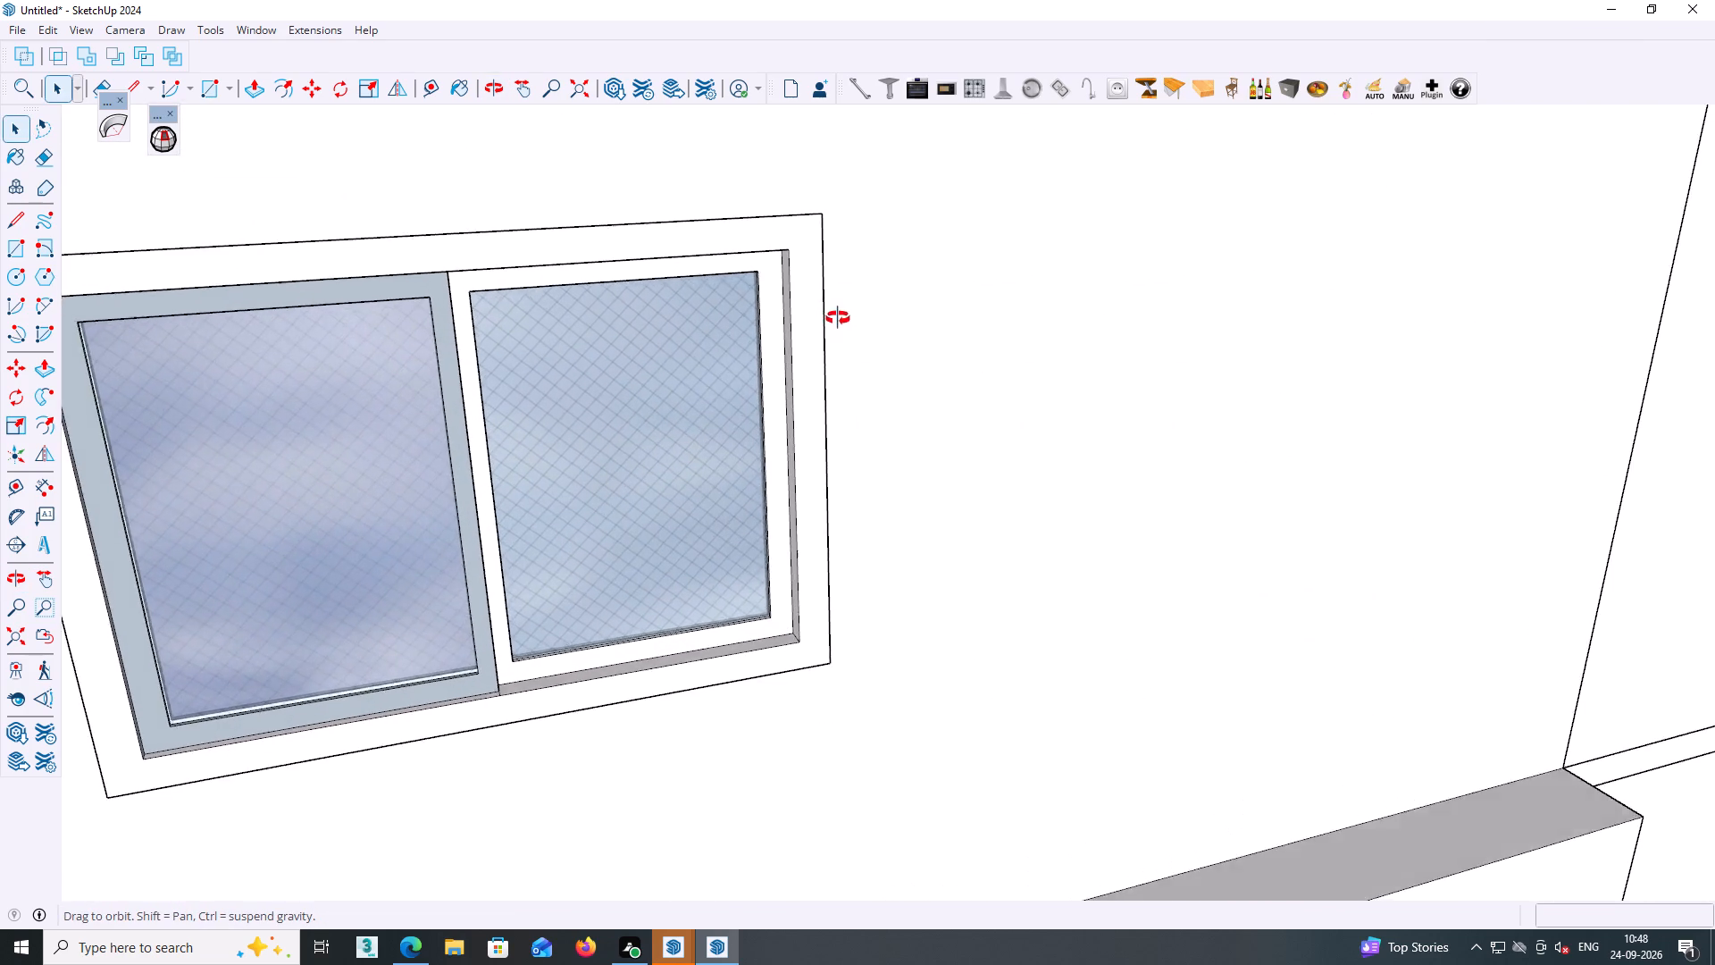
pyautogui.moveTo(838, 318); pyautogui.dragTo(845, 229, button='middle')
pyautogui.scroll(2, 494, 361)
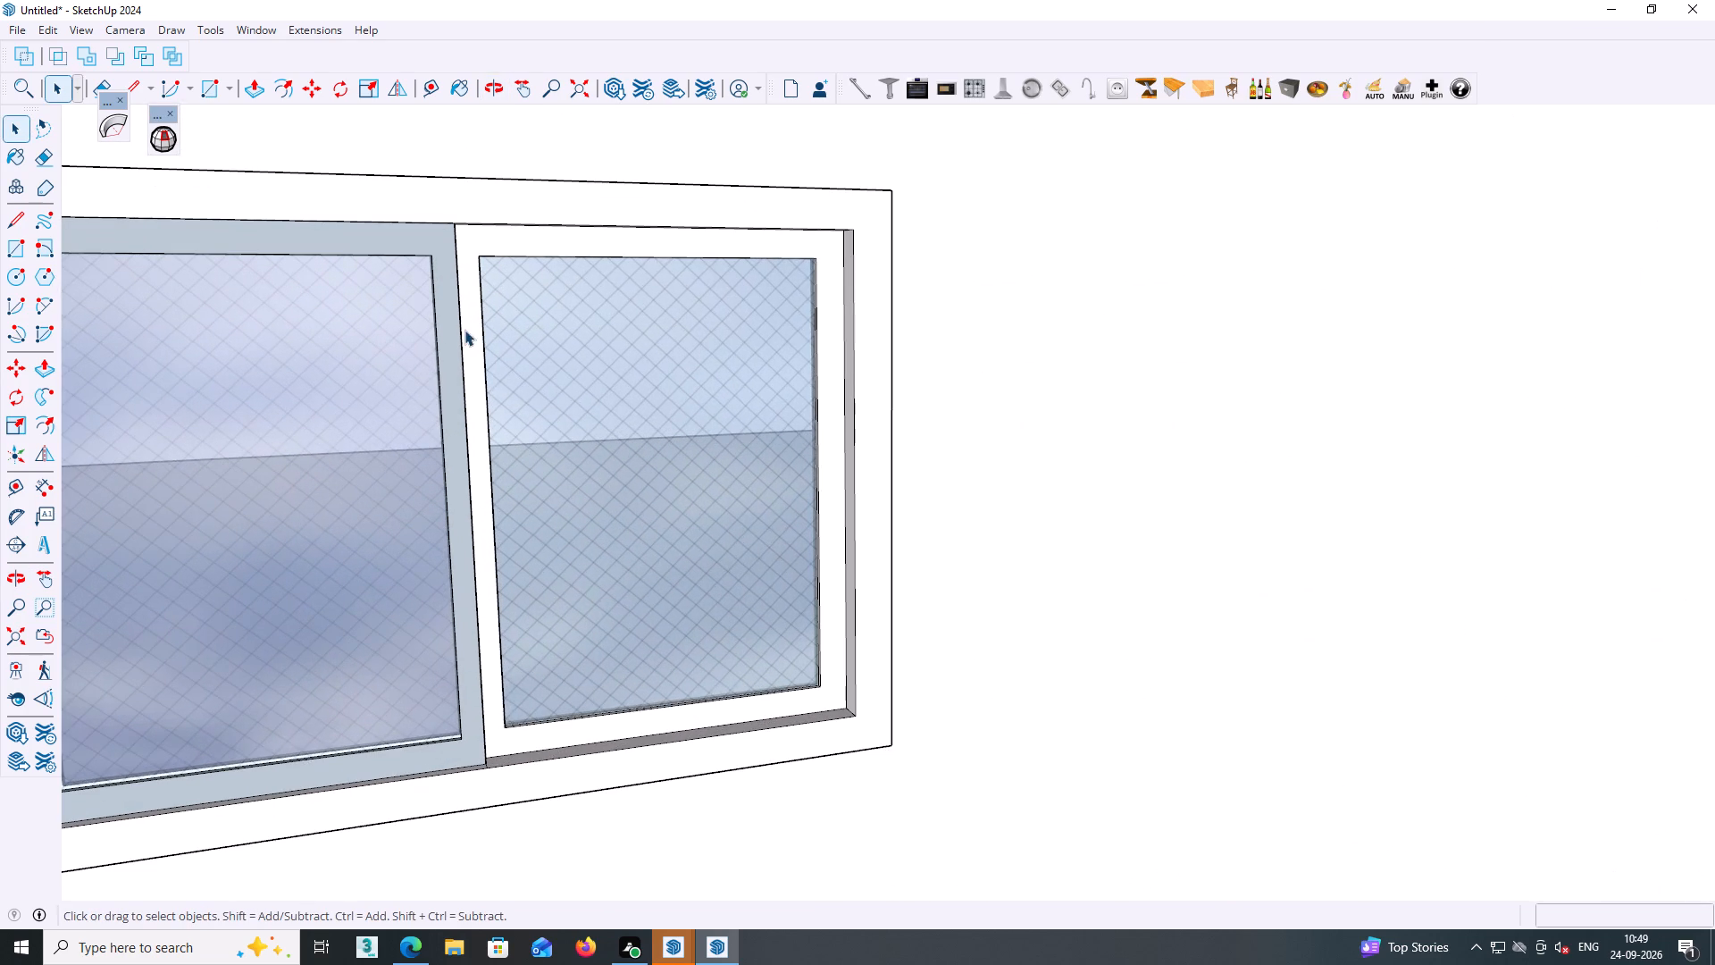
pyautogui.tripleClick(465, 331)
pyautogui.doubleClick(469, 330)
pyautogui.click(471, 330)
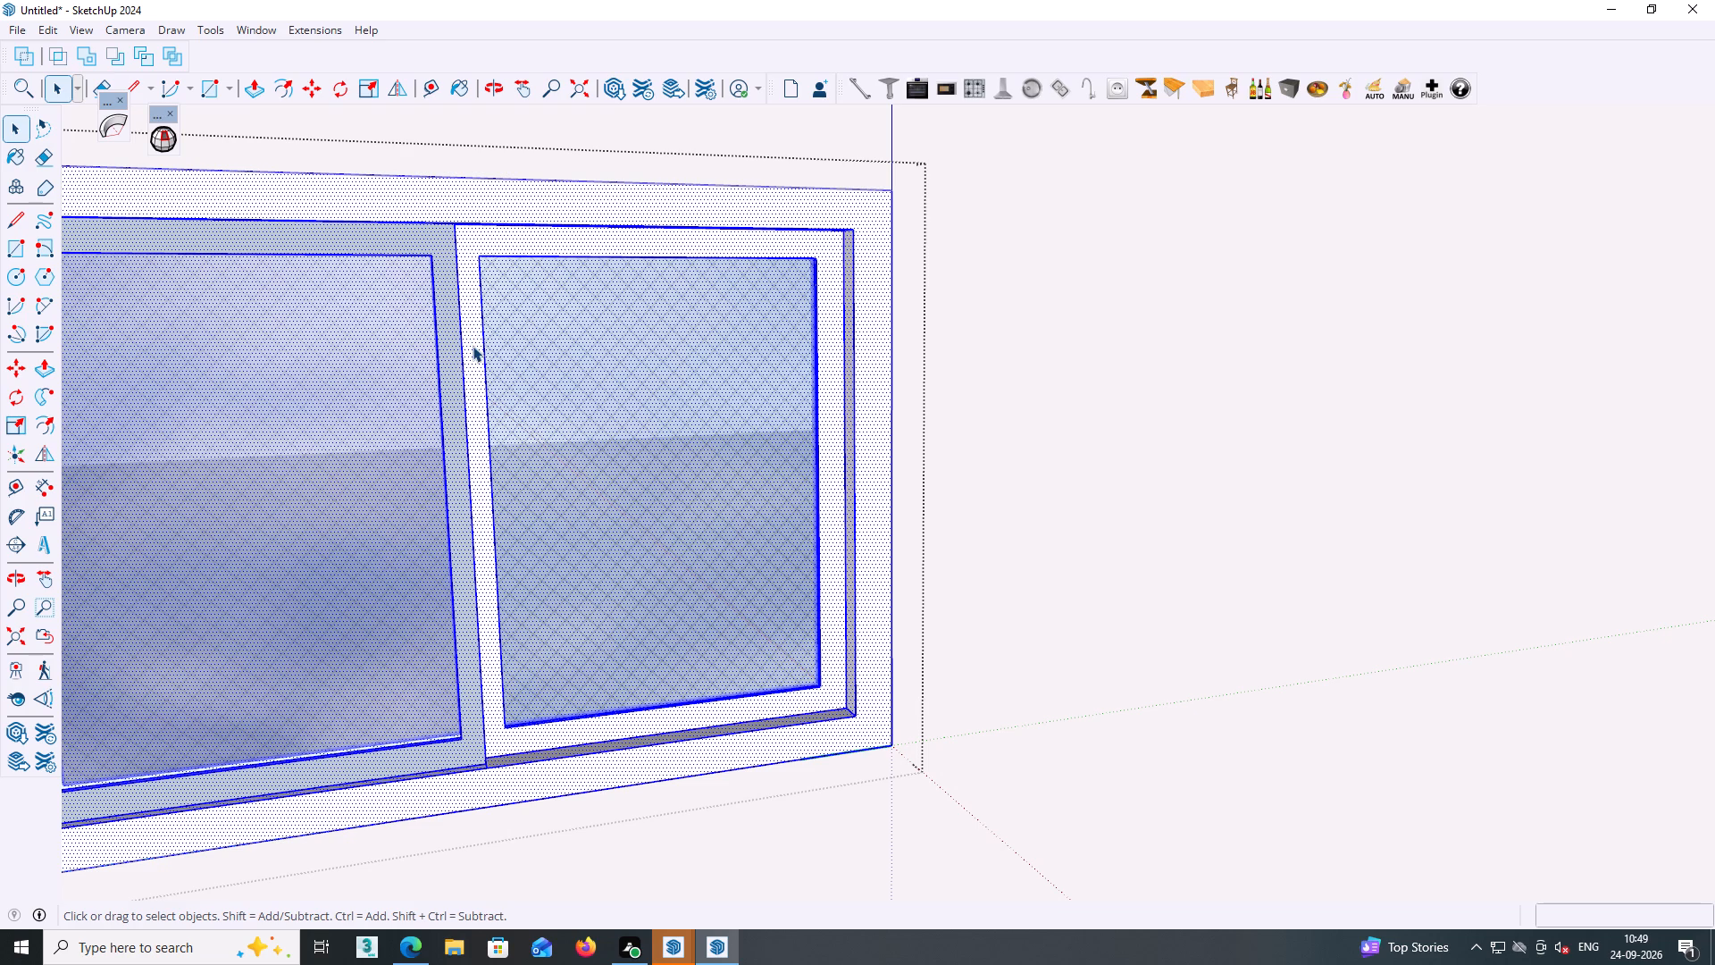
pyautogui.click(473, 346)
pyautogui.click(473, 348)
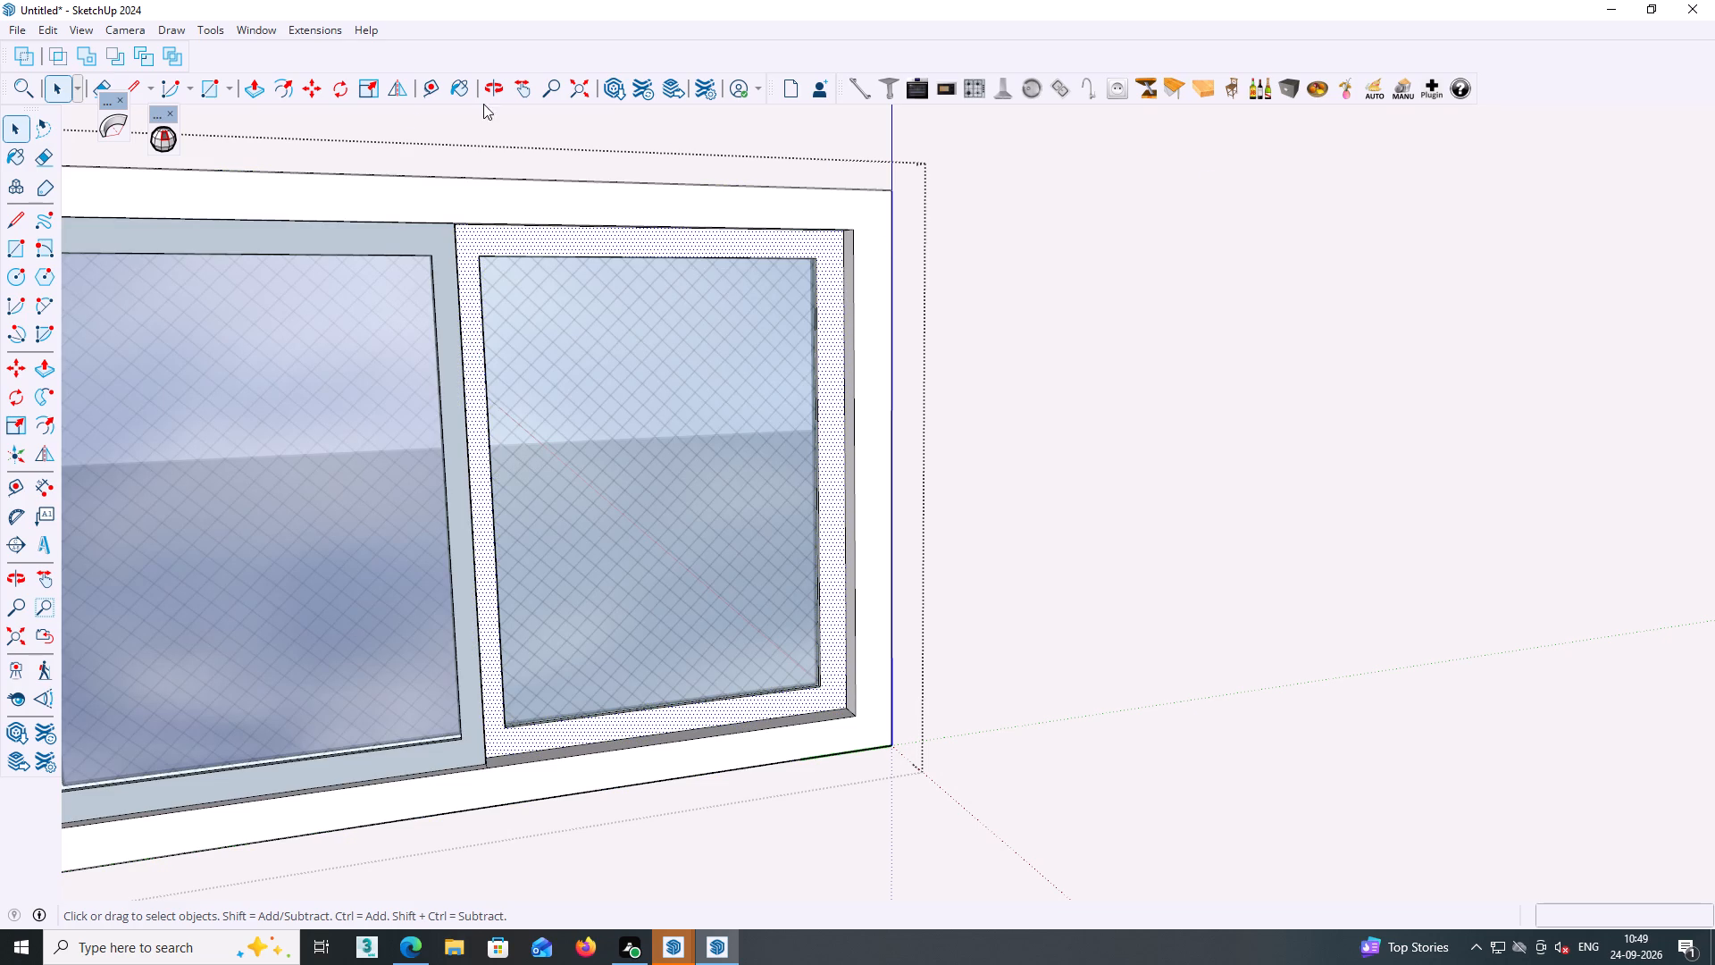
# Add a new tray named Tray 1 that contains only Materials.
pyautogui.click(261, 30)
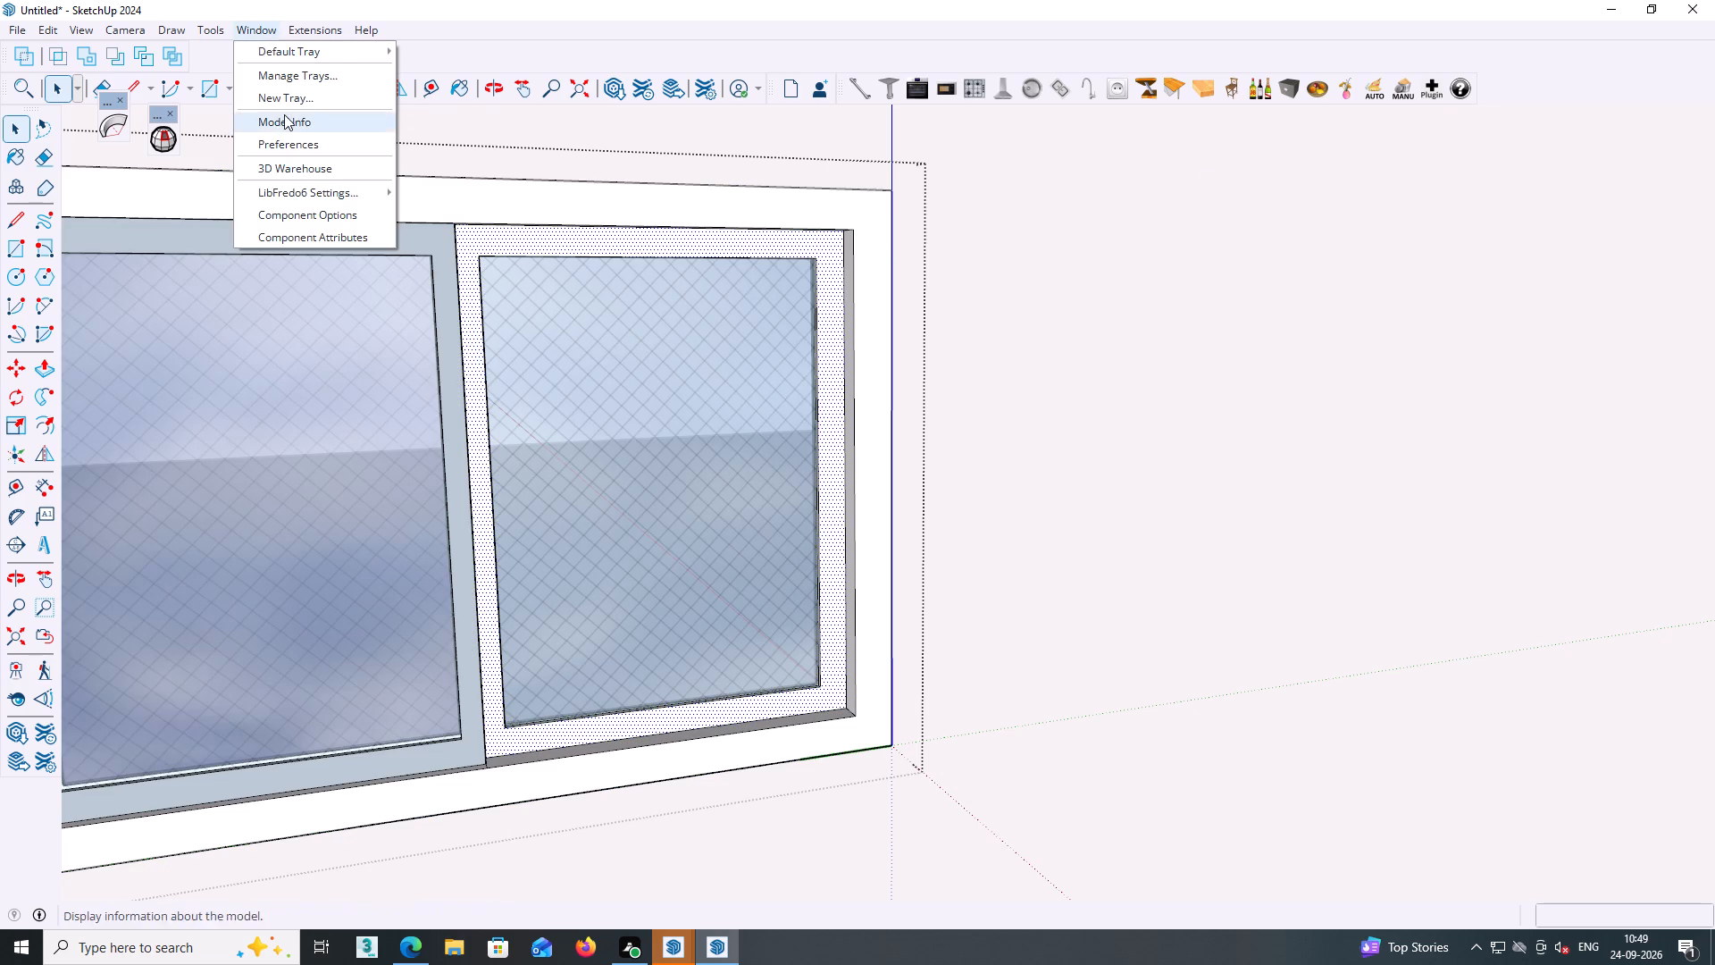
pyautogui.click(286, 103)
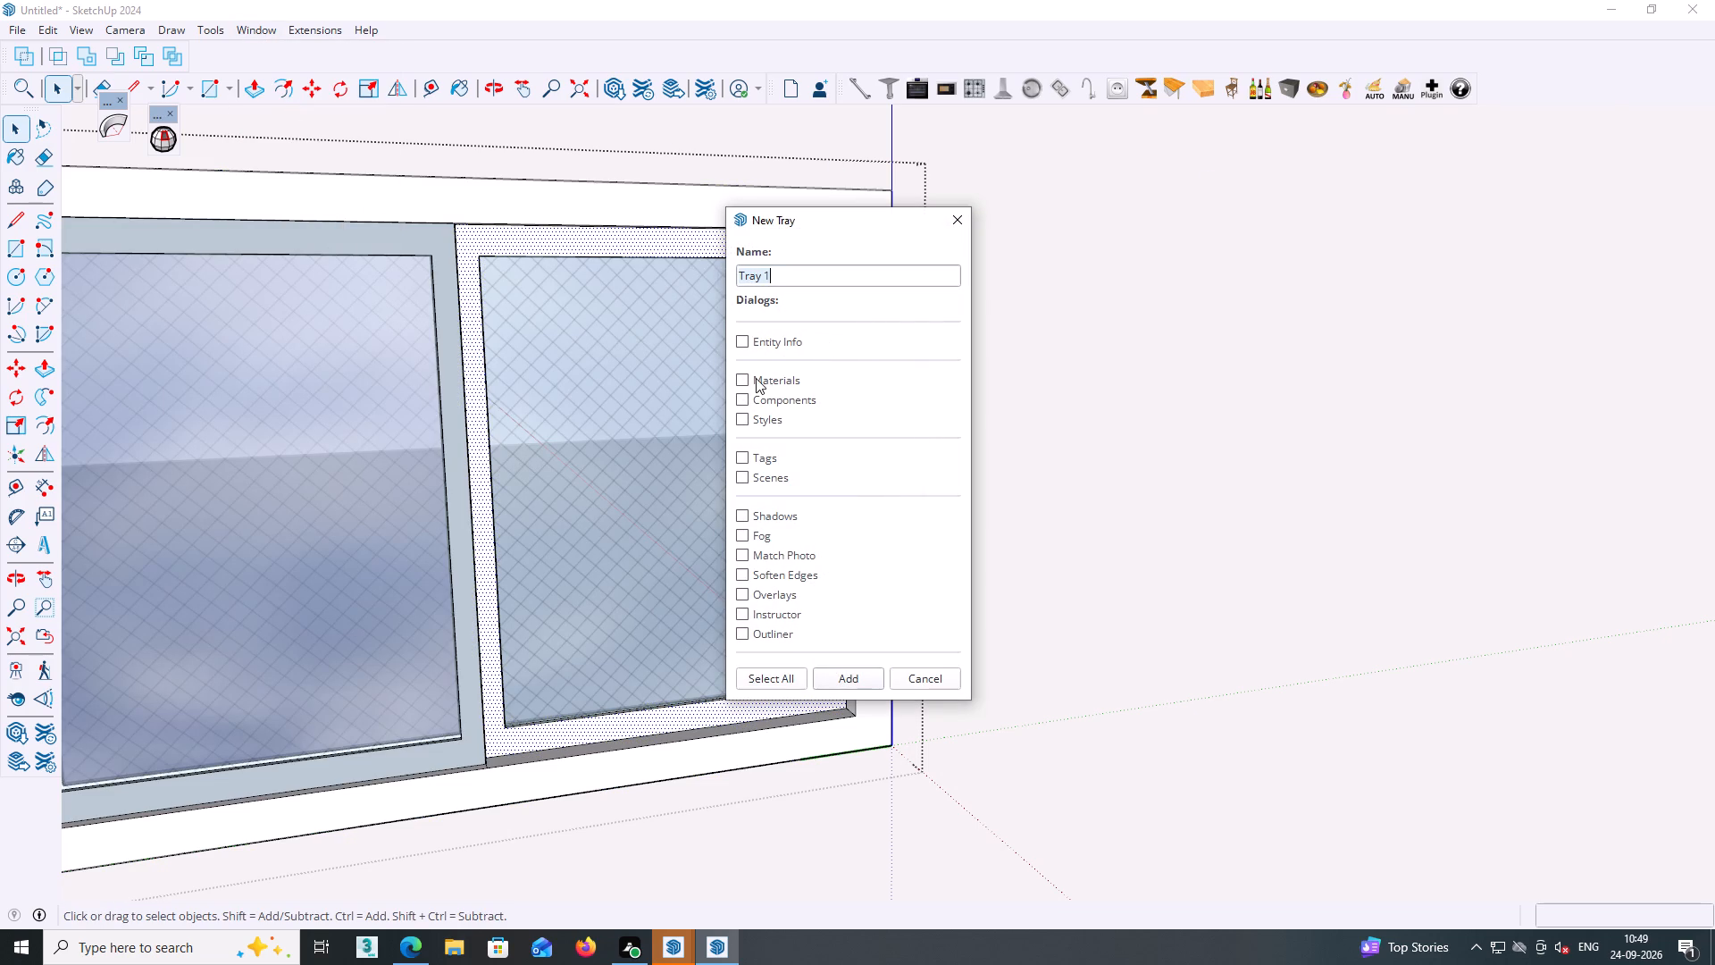
pyautogui.click(745, 378)
pyautogui.click(824, 679)
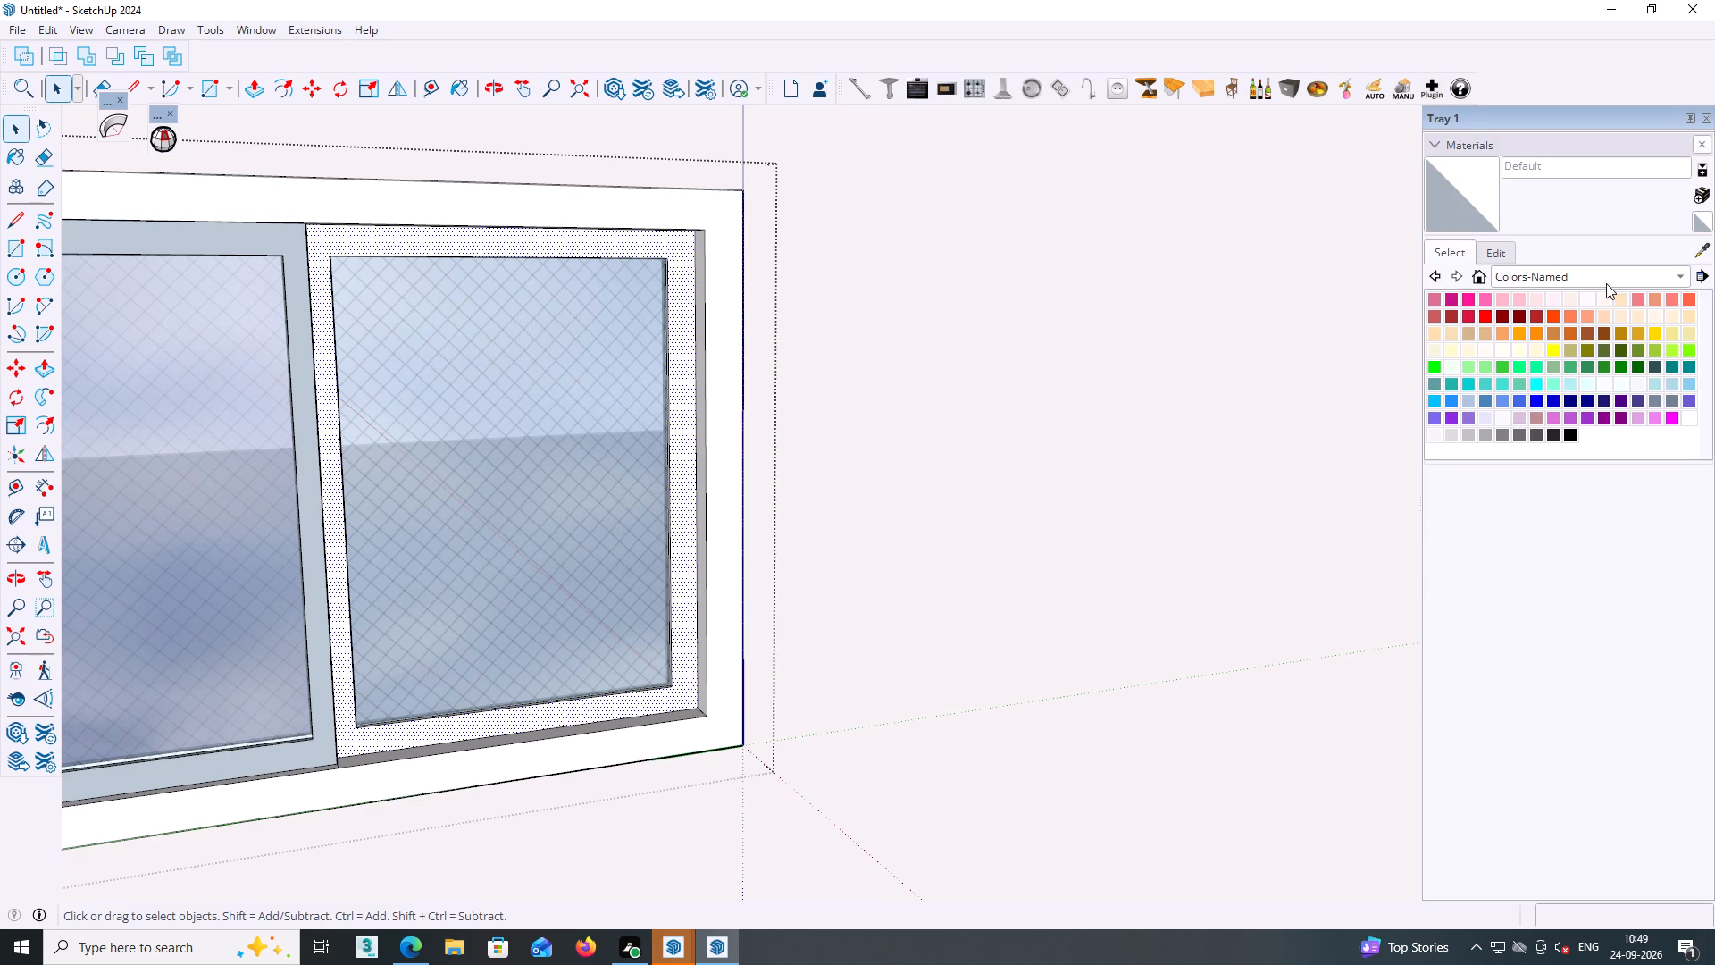
# Paint both sash frames of the upper-floor window with Wood Bamboo from the Wood collection.
pyautogui.click(1659, 277)
pyautogui.click(1489, 450)
pyautogui.click(1438, 296)
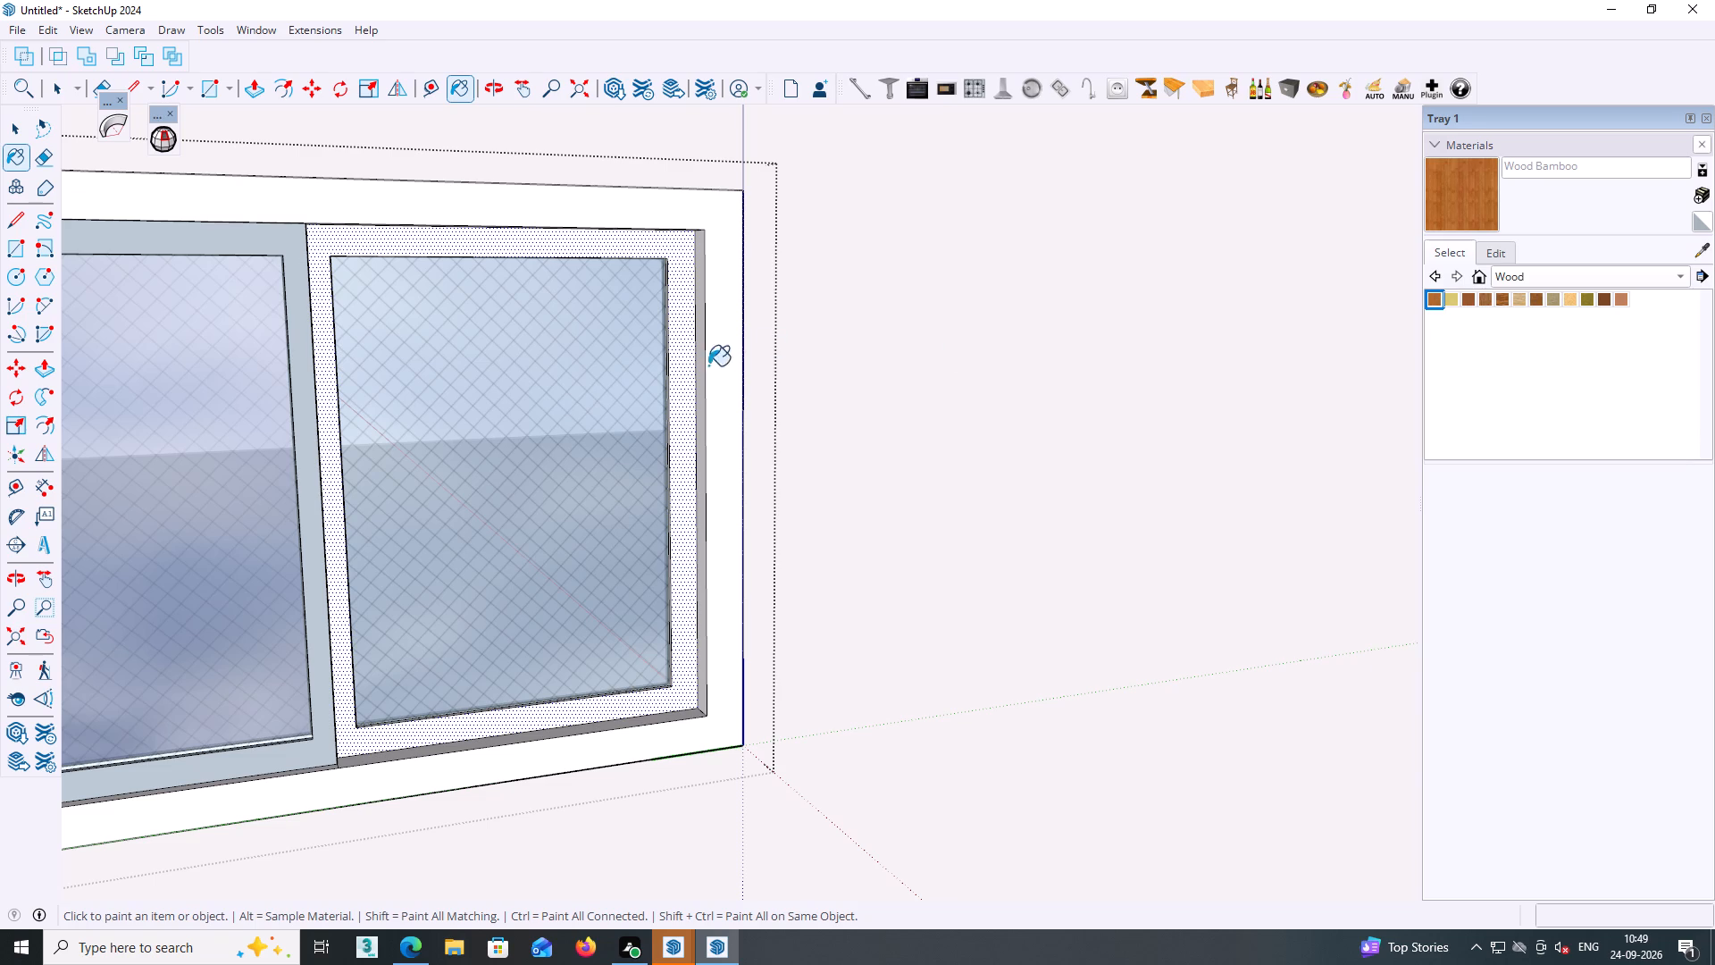
pyautogui.click(685, 376)
pyautogui.scroll(-2, 372, 405)
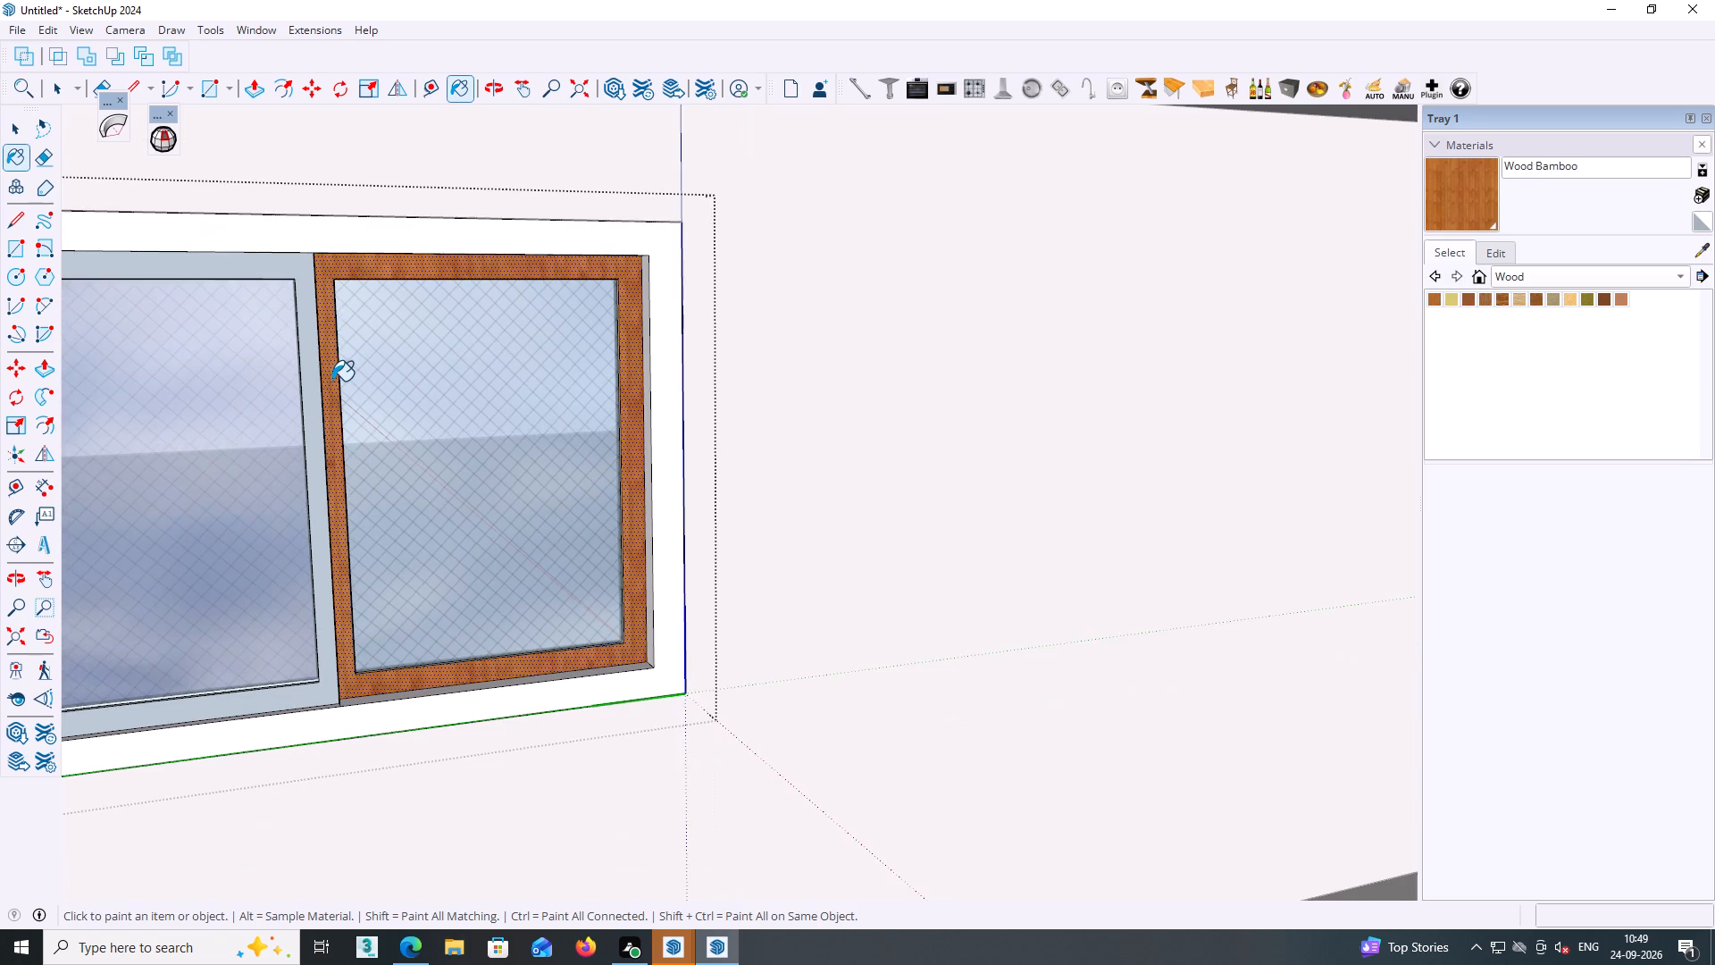
pyautogui.scroll(-1, 333, 381)
pyautogui.click(307, 297)
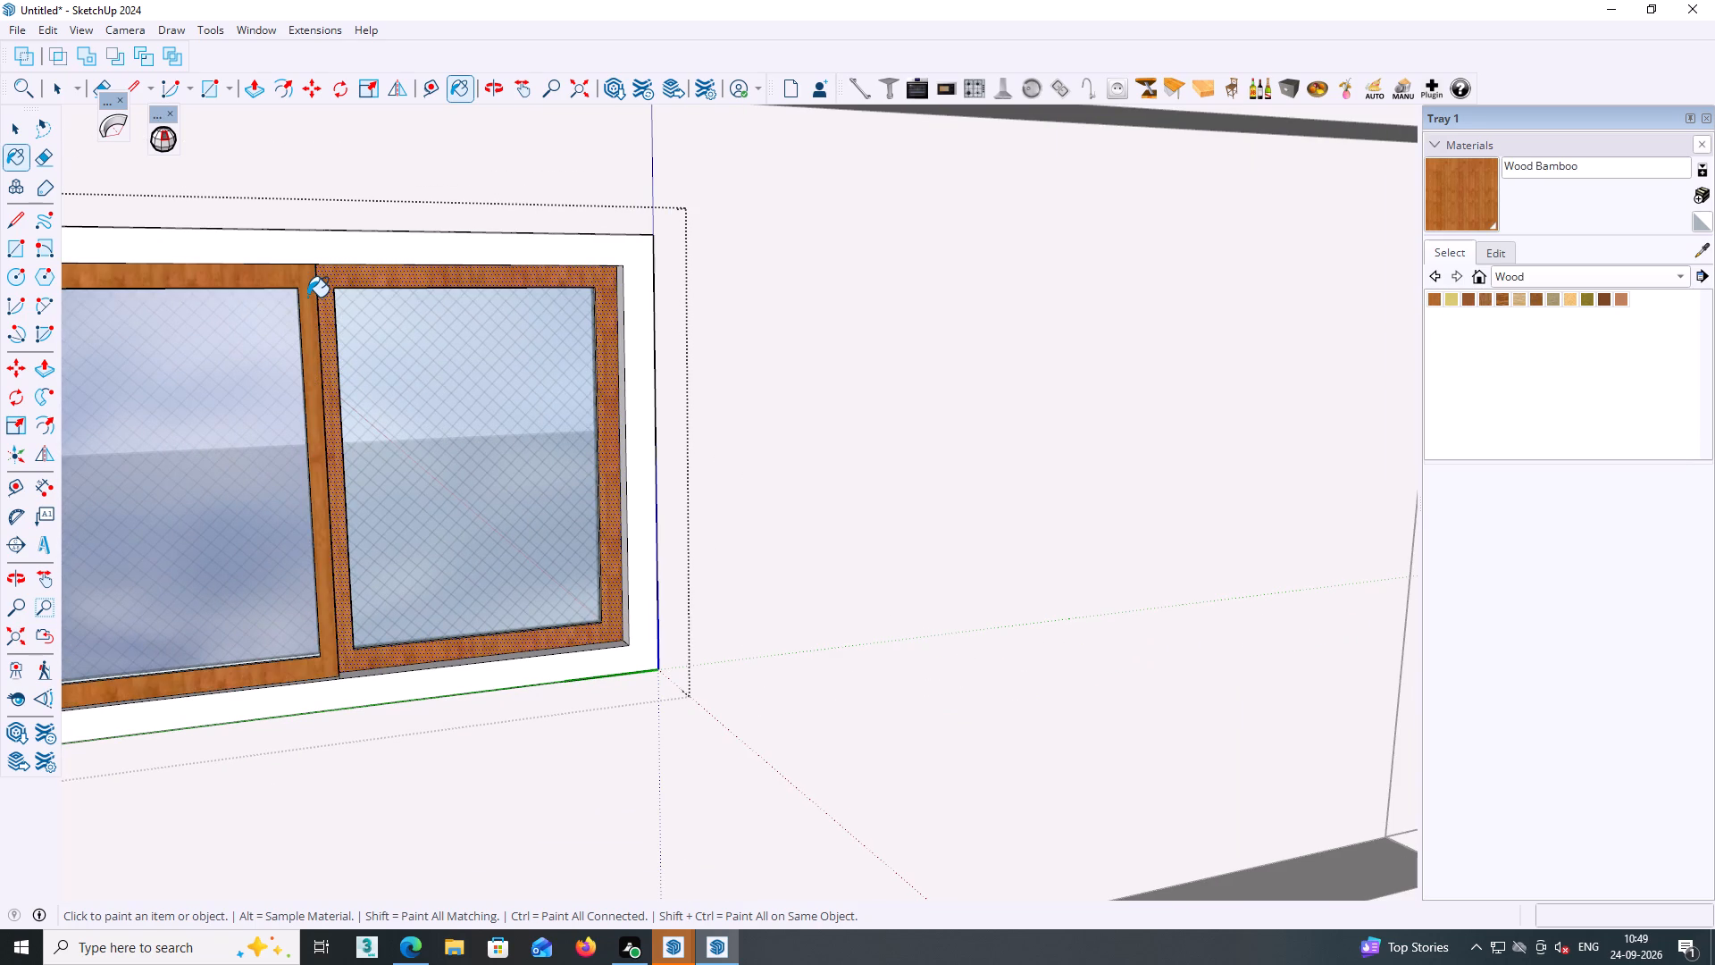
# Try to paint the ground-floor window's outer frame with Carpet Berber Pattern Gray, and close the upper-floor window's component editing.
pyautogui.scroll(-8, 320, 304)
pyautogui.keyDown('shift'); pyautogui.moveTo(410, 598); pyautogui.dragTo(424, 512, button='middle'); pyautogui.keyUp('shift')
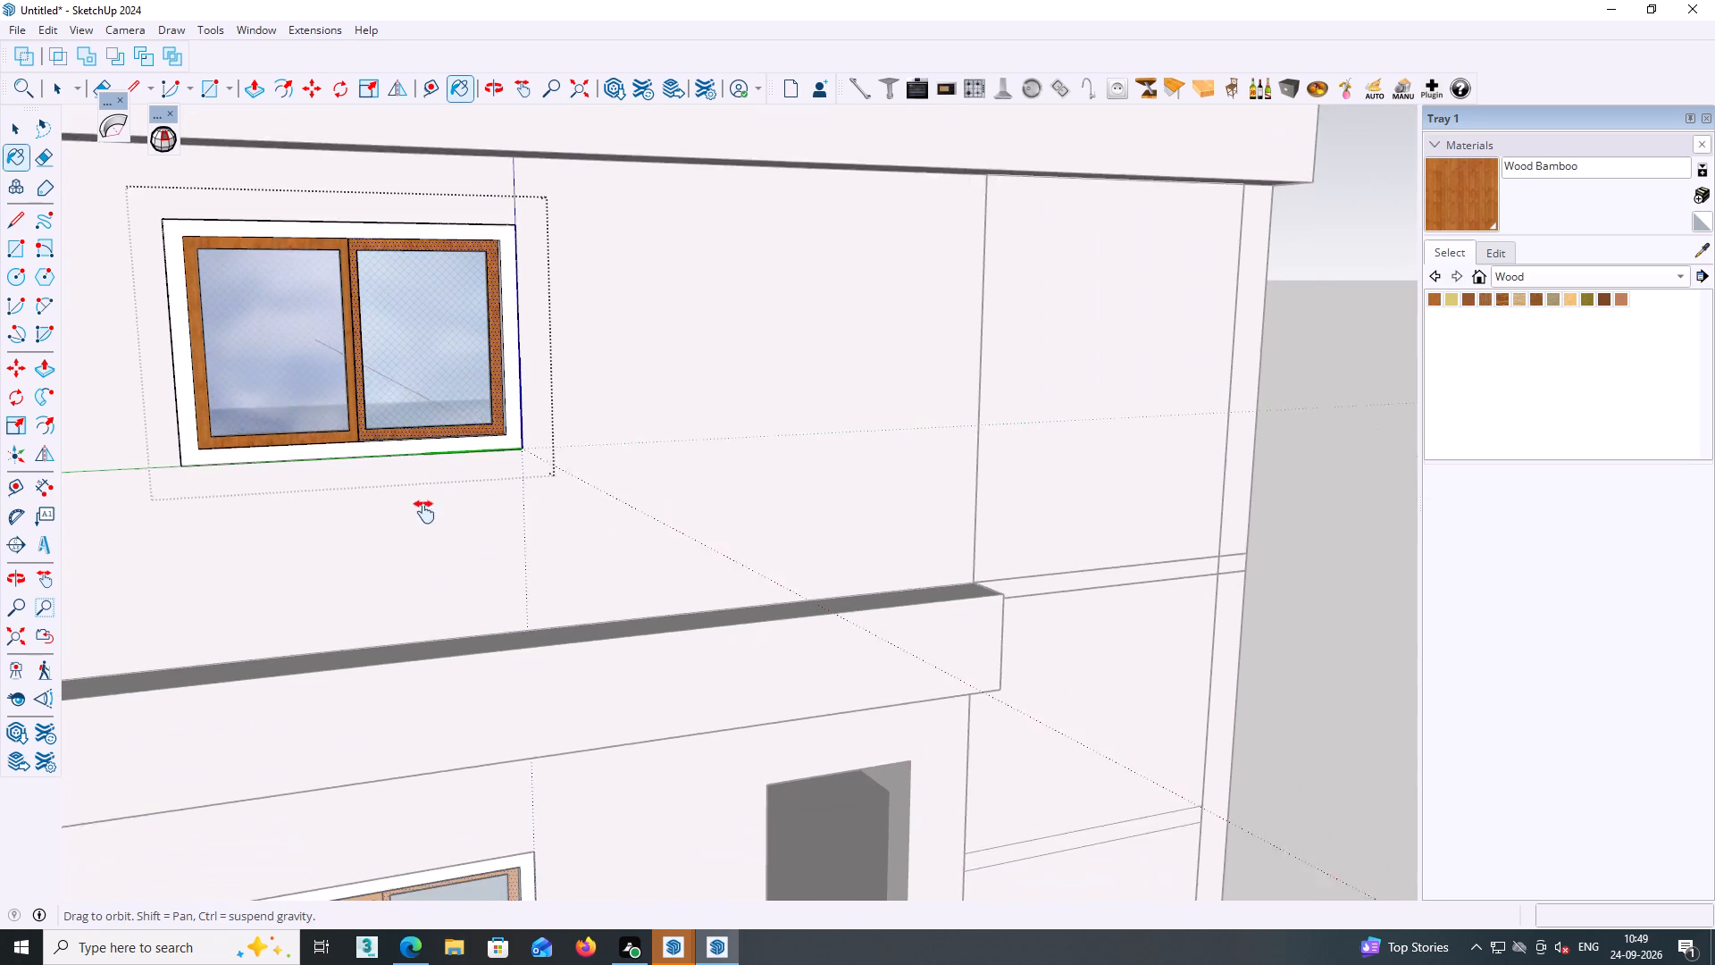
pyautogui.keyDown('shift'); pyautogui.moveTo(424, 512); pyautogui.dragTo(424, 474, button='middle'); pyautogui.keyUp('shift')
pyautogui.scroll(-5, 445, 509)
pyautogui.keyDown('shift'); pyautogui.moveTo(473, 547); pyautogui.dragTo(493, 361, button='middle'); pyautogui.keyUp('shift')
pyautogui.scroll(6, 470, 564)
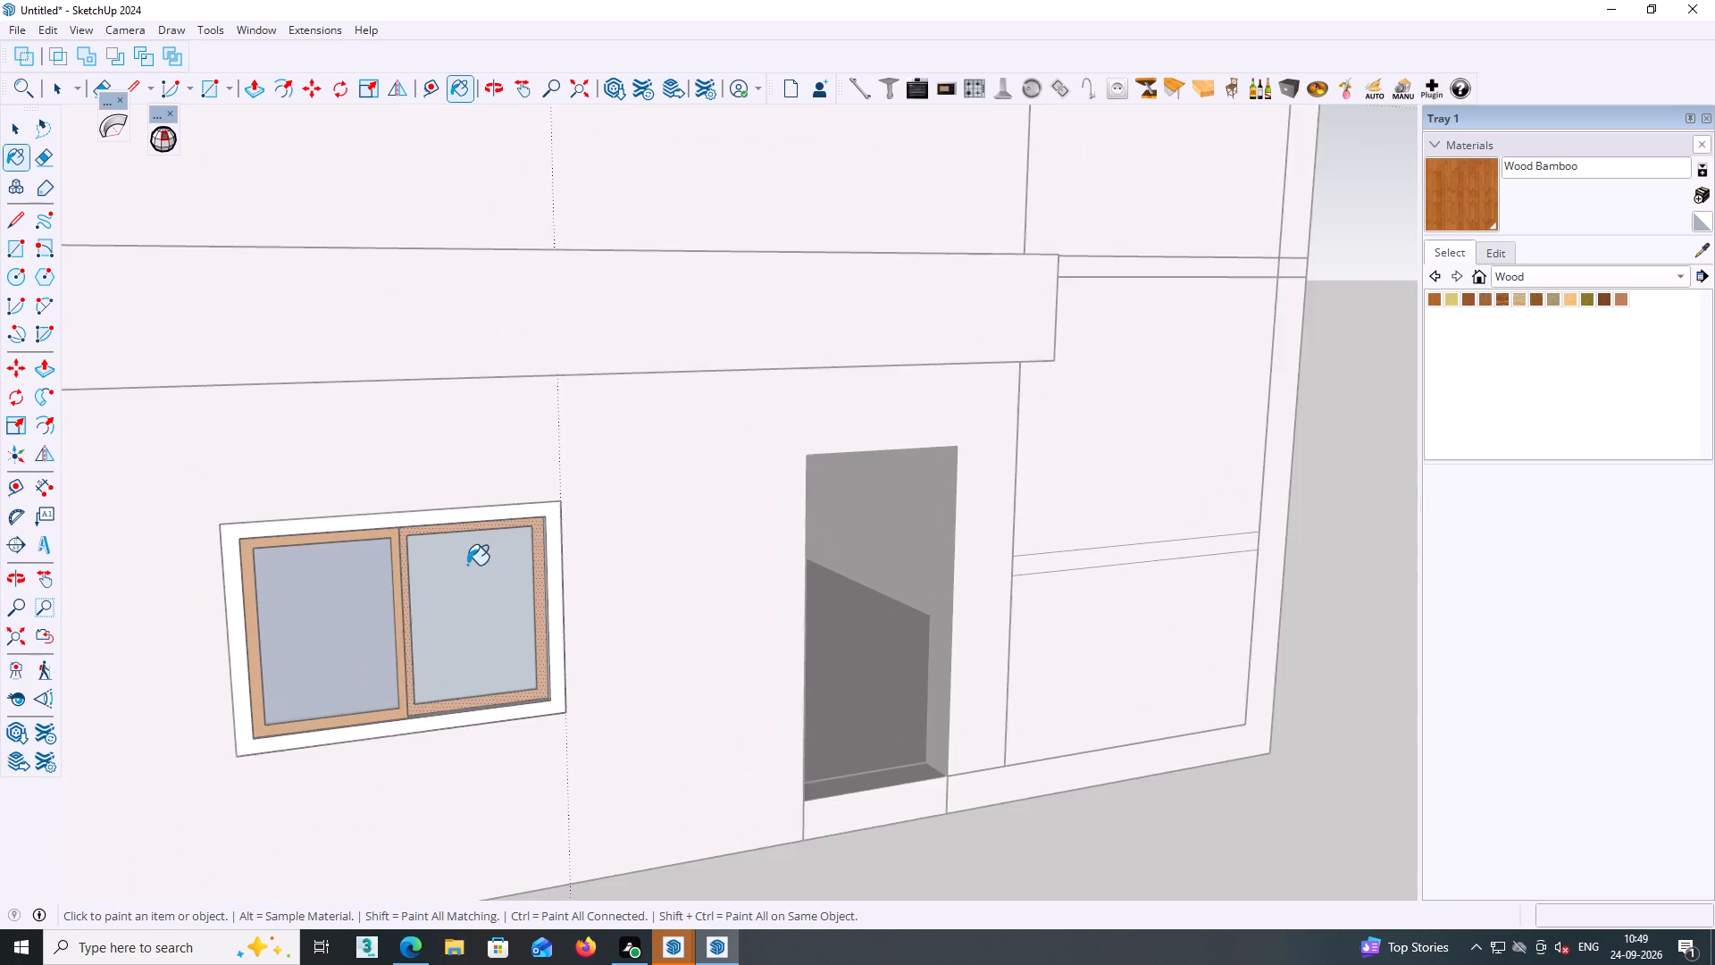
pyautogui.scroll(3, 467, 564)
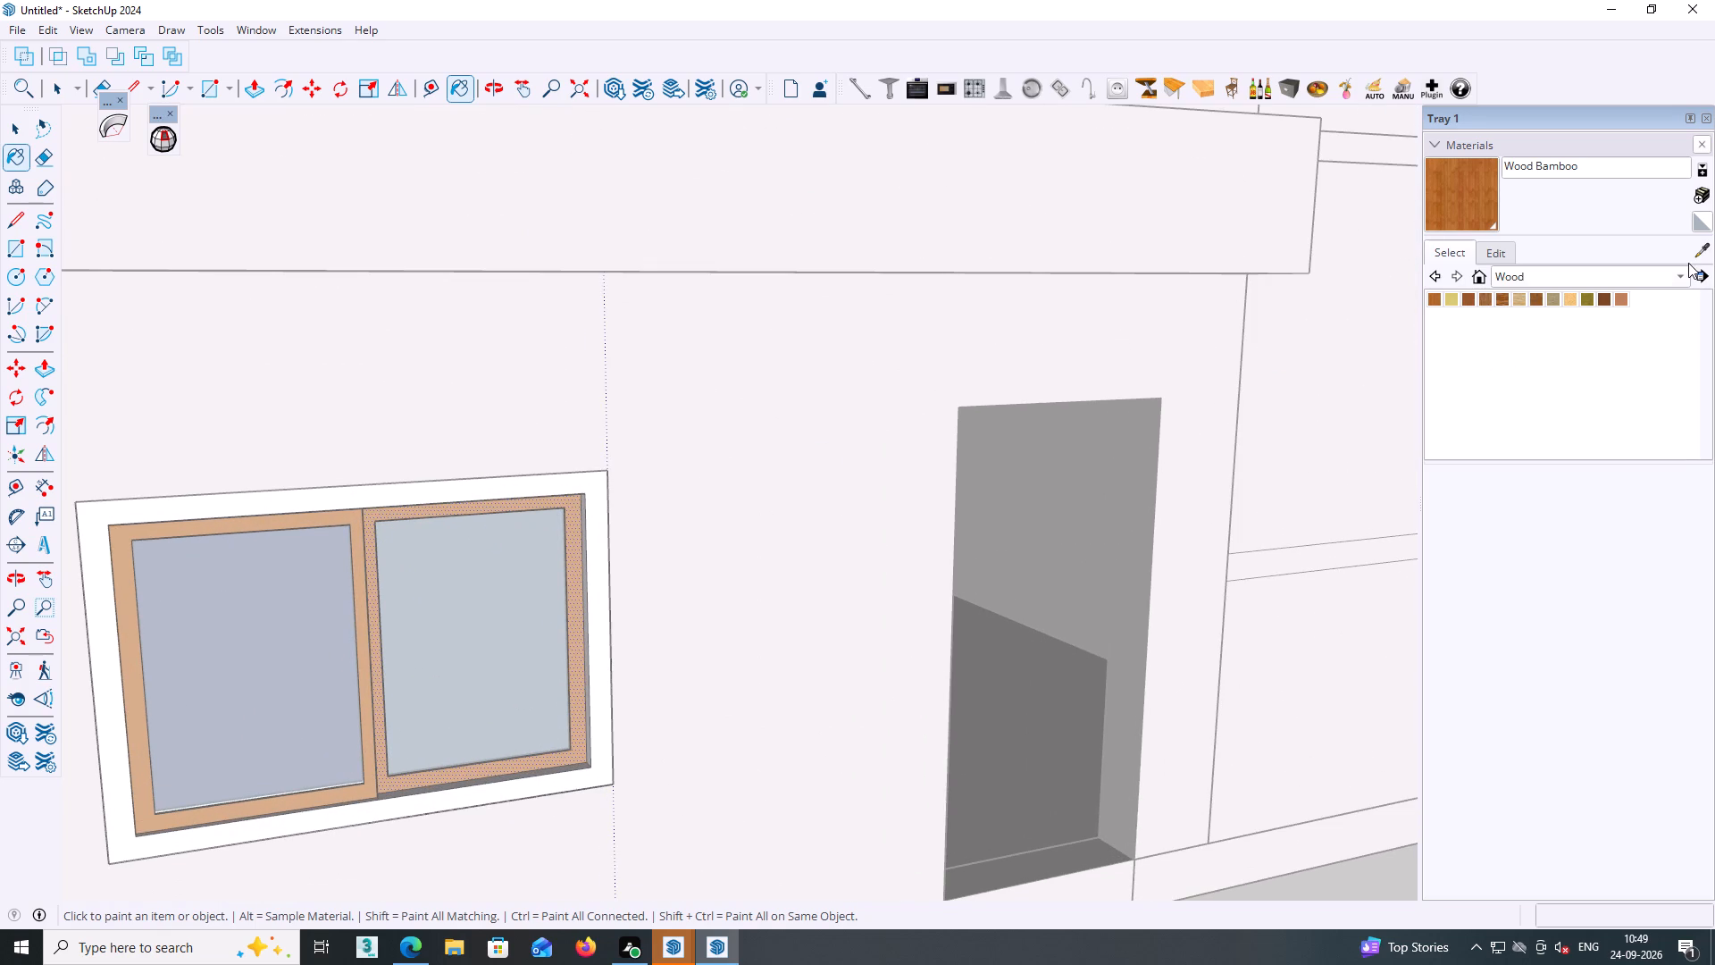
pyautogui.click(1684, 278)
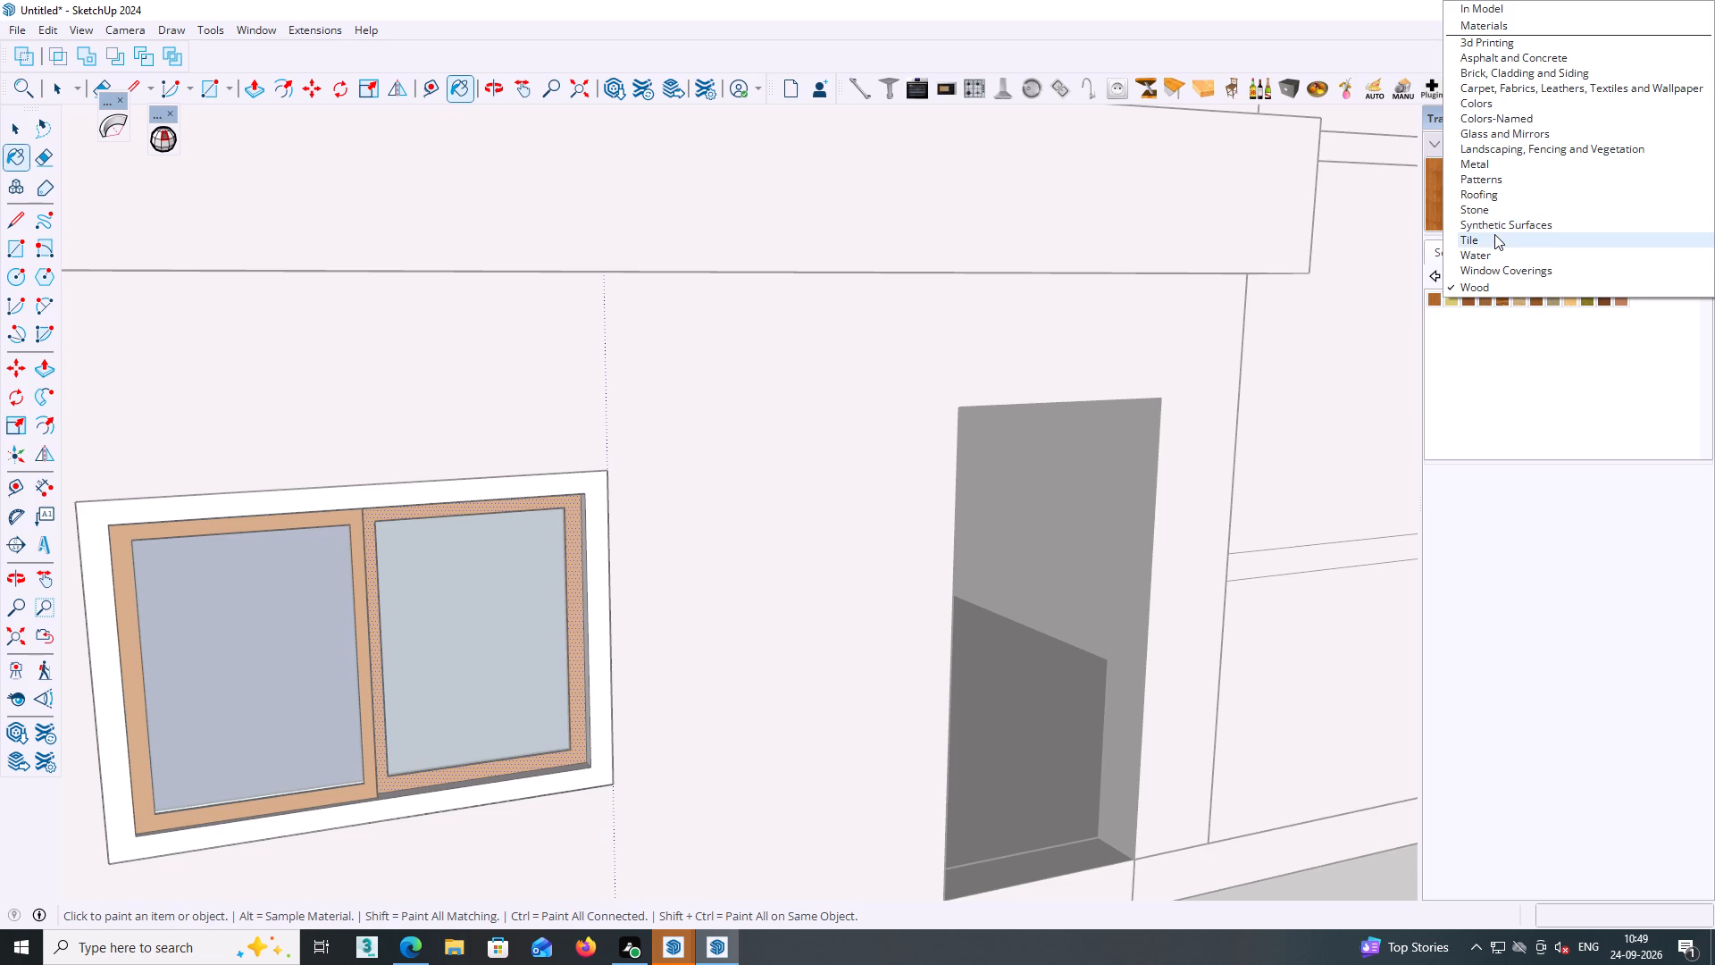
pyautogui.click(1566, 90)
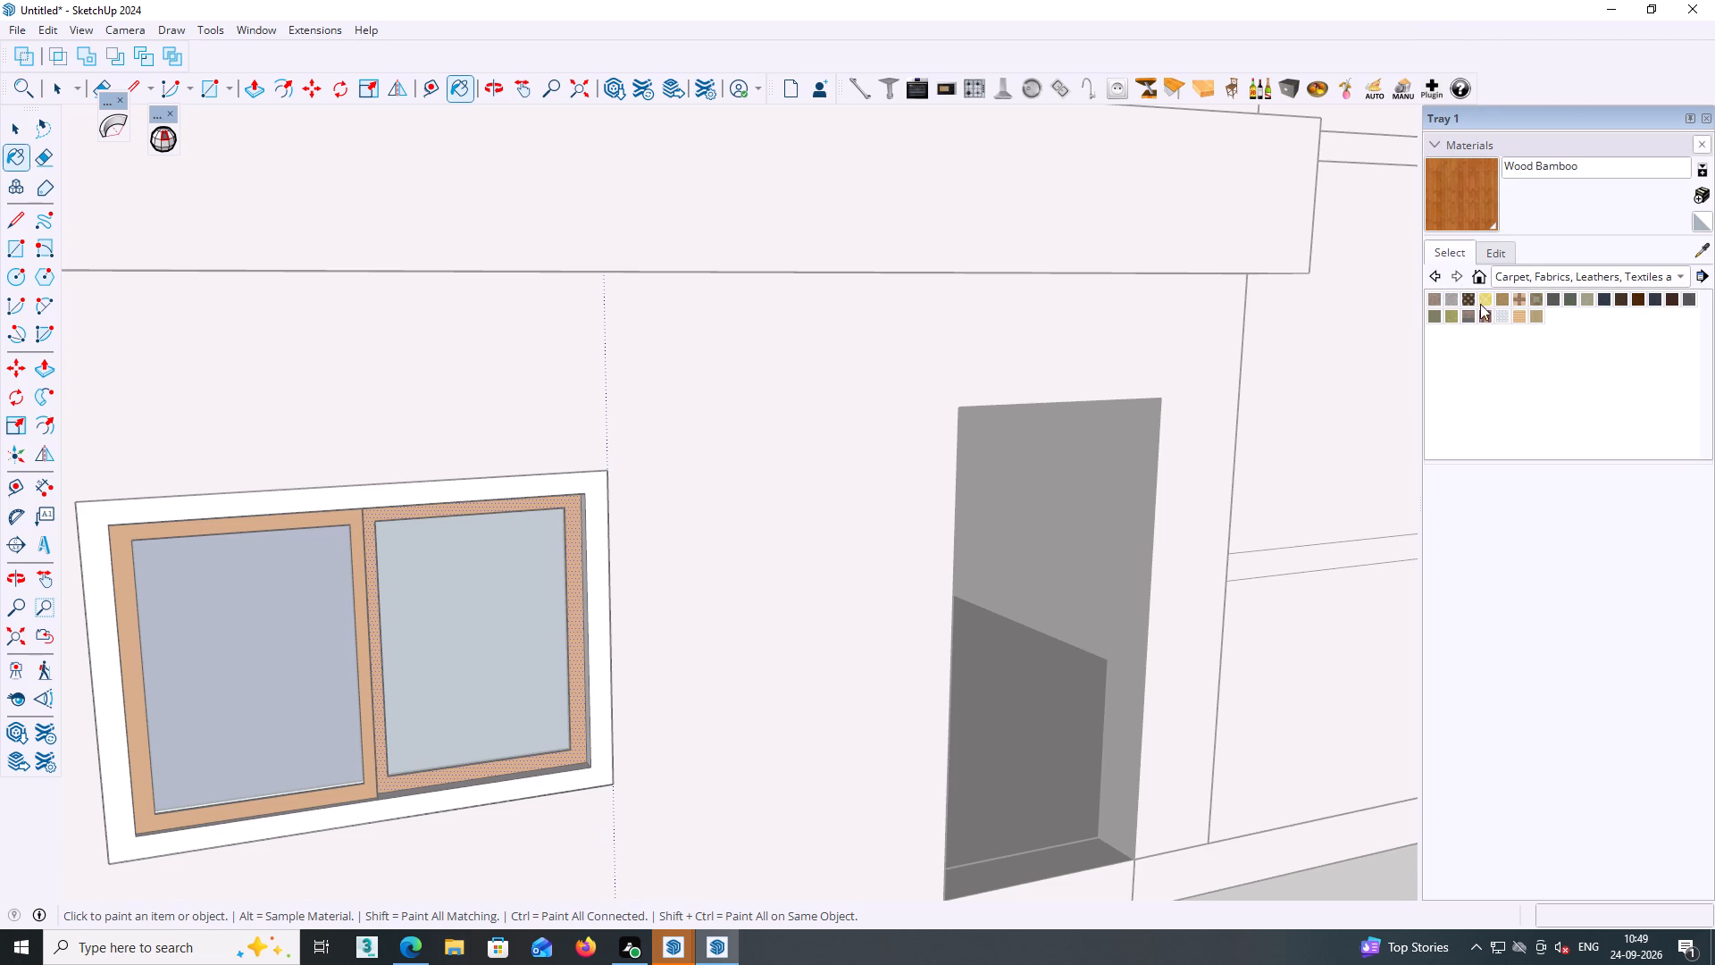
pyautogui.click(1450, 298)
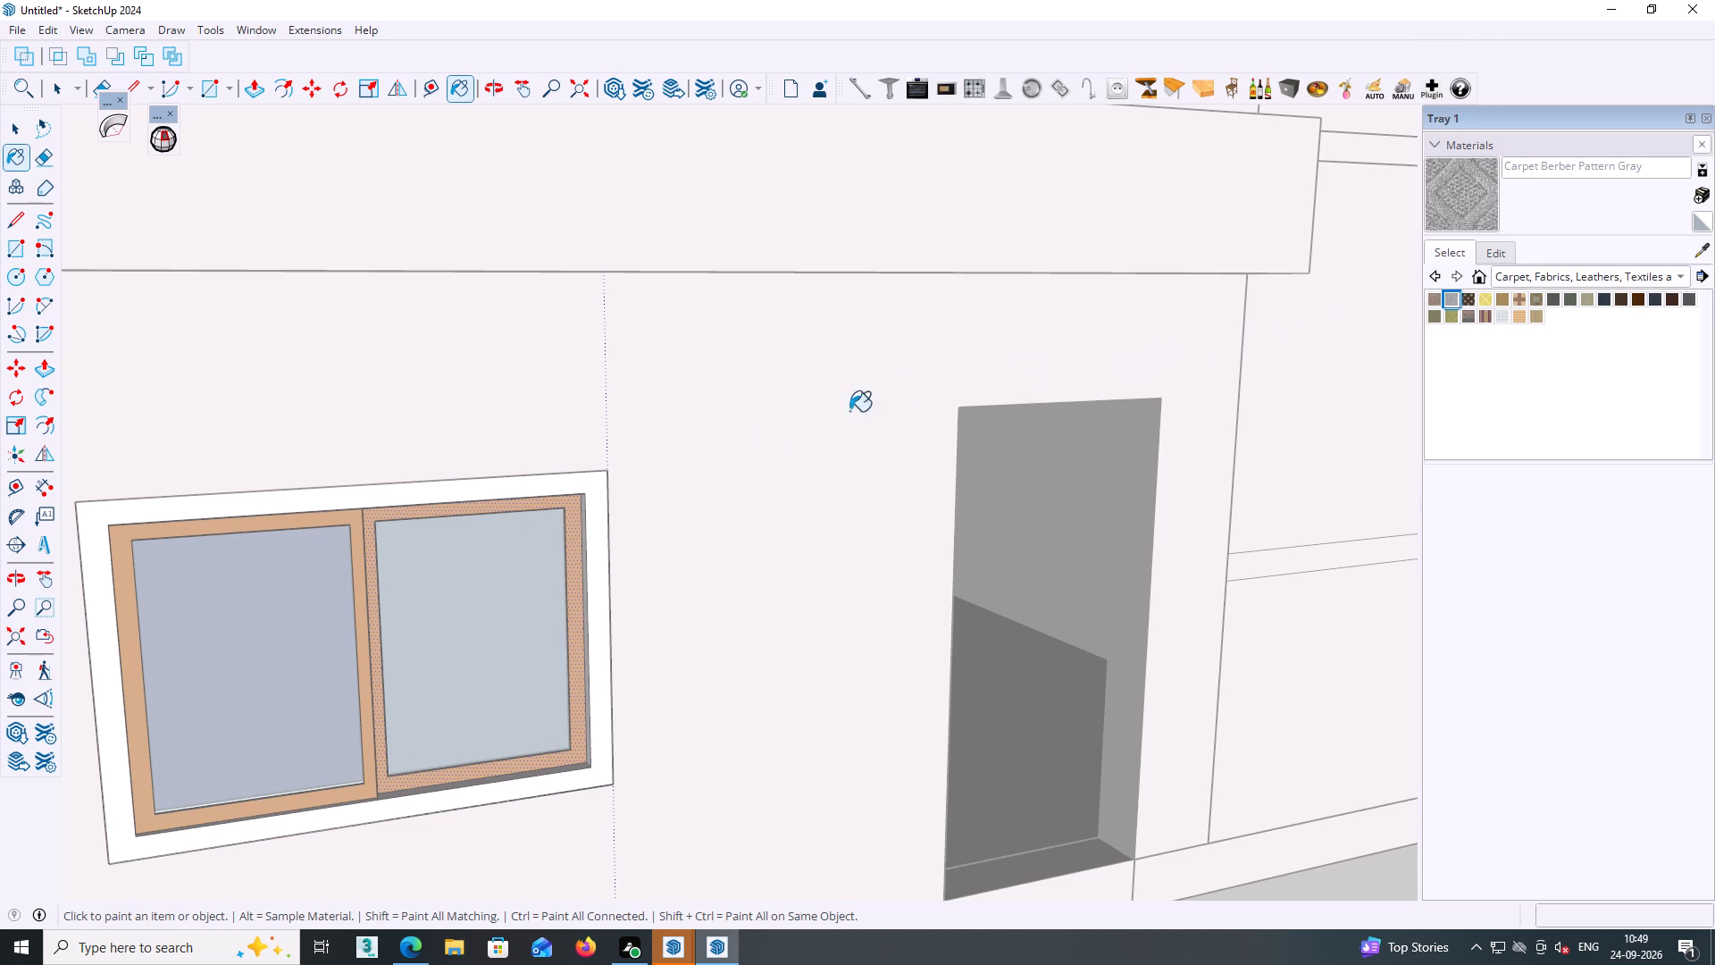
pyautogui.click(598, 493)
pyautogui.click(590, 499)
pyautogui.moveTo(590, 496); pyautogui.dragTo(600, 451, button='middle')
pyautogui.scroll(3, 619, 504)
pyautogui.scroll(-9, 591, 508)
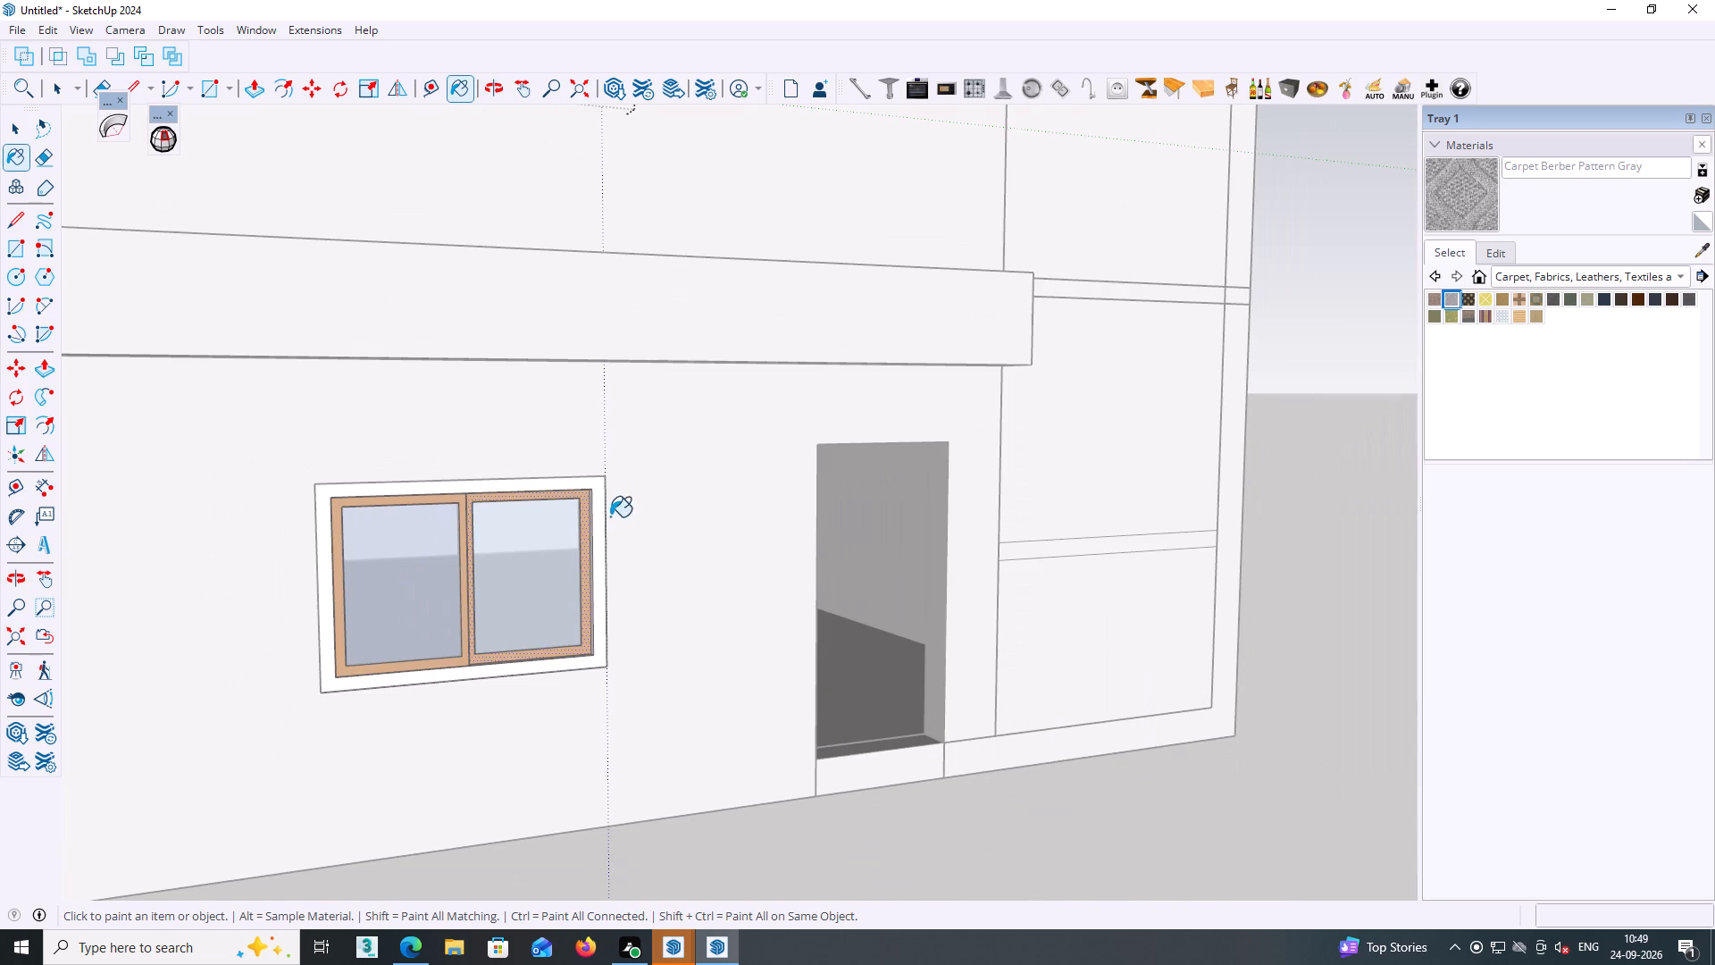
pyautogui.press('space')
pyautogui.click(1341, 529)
# Open the ground-floor window component for editing and paint its outer frame's front face with Carpet Berber Pattern Gray.
pyautogui.scroll(2, 608, 465)
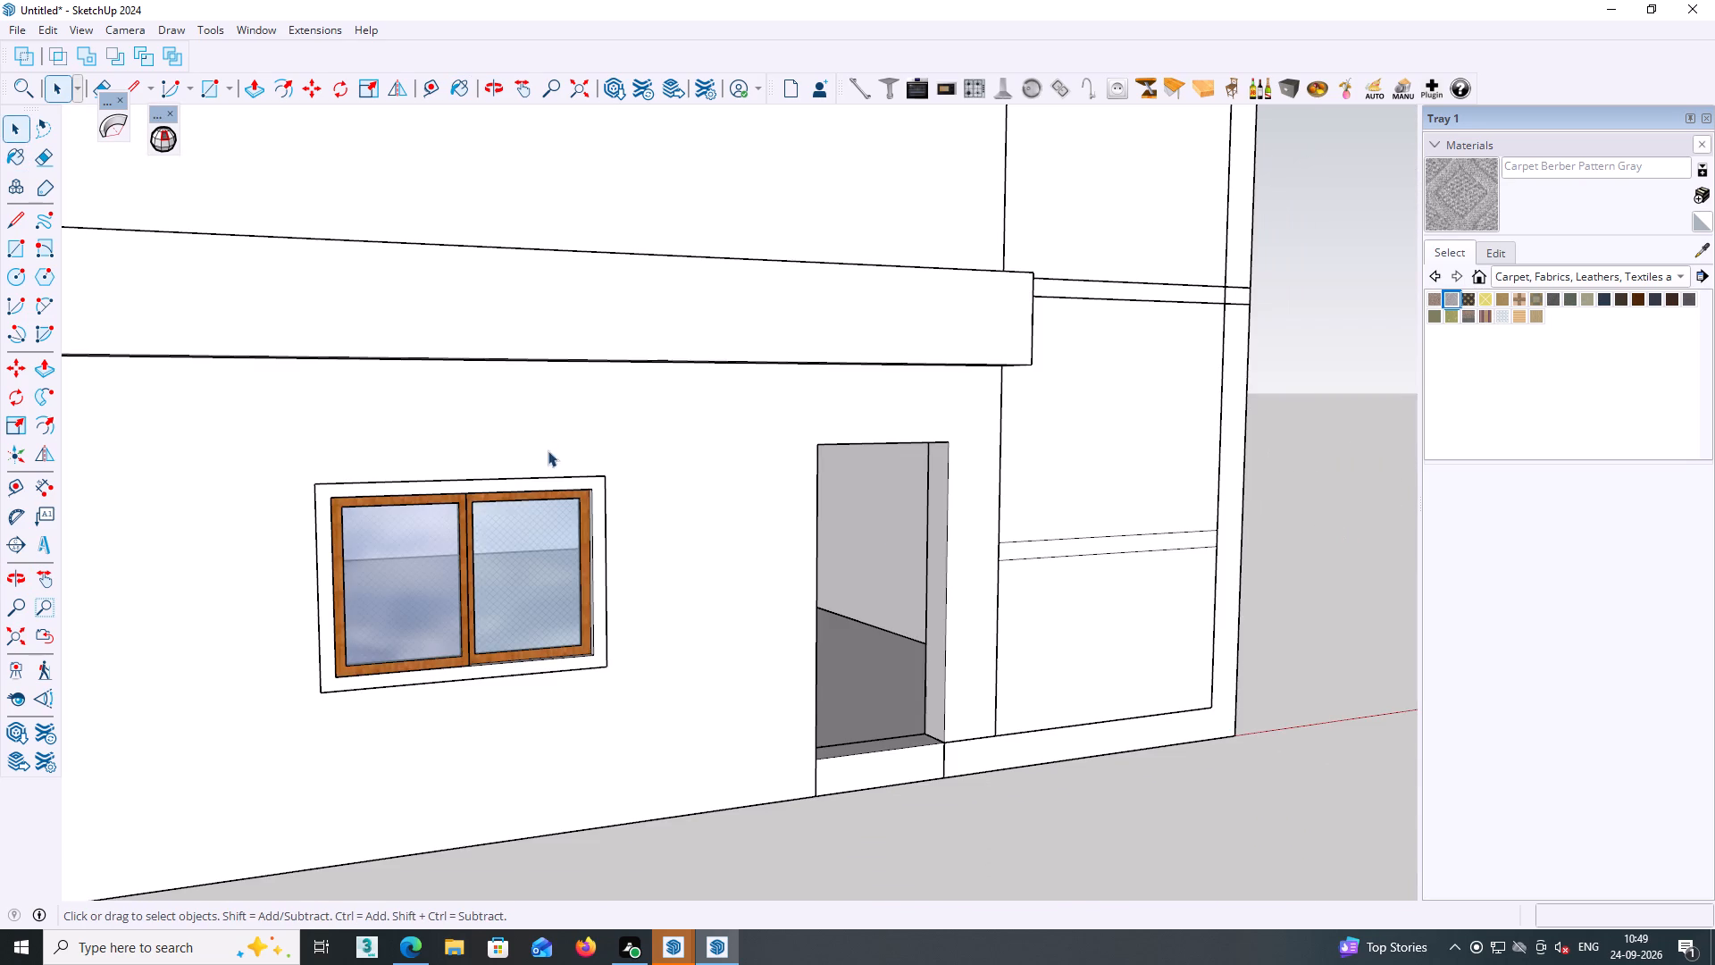
pyautogui.scroll(6, 548, 450)
pyautogui.moveTo(464, 507); pyautogui.dragTo(465, 478, button='middle')
pyautogui.scroll(4, 464, 507)
pyautogui.doubleClick(476, 480)
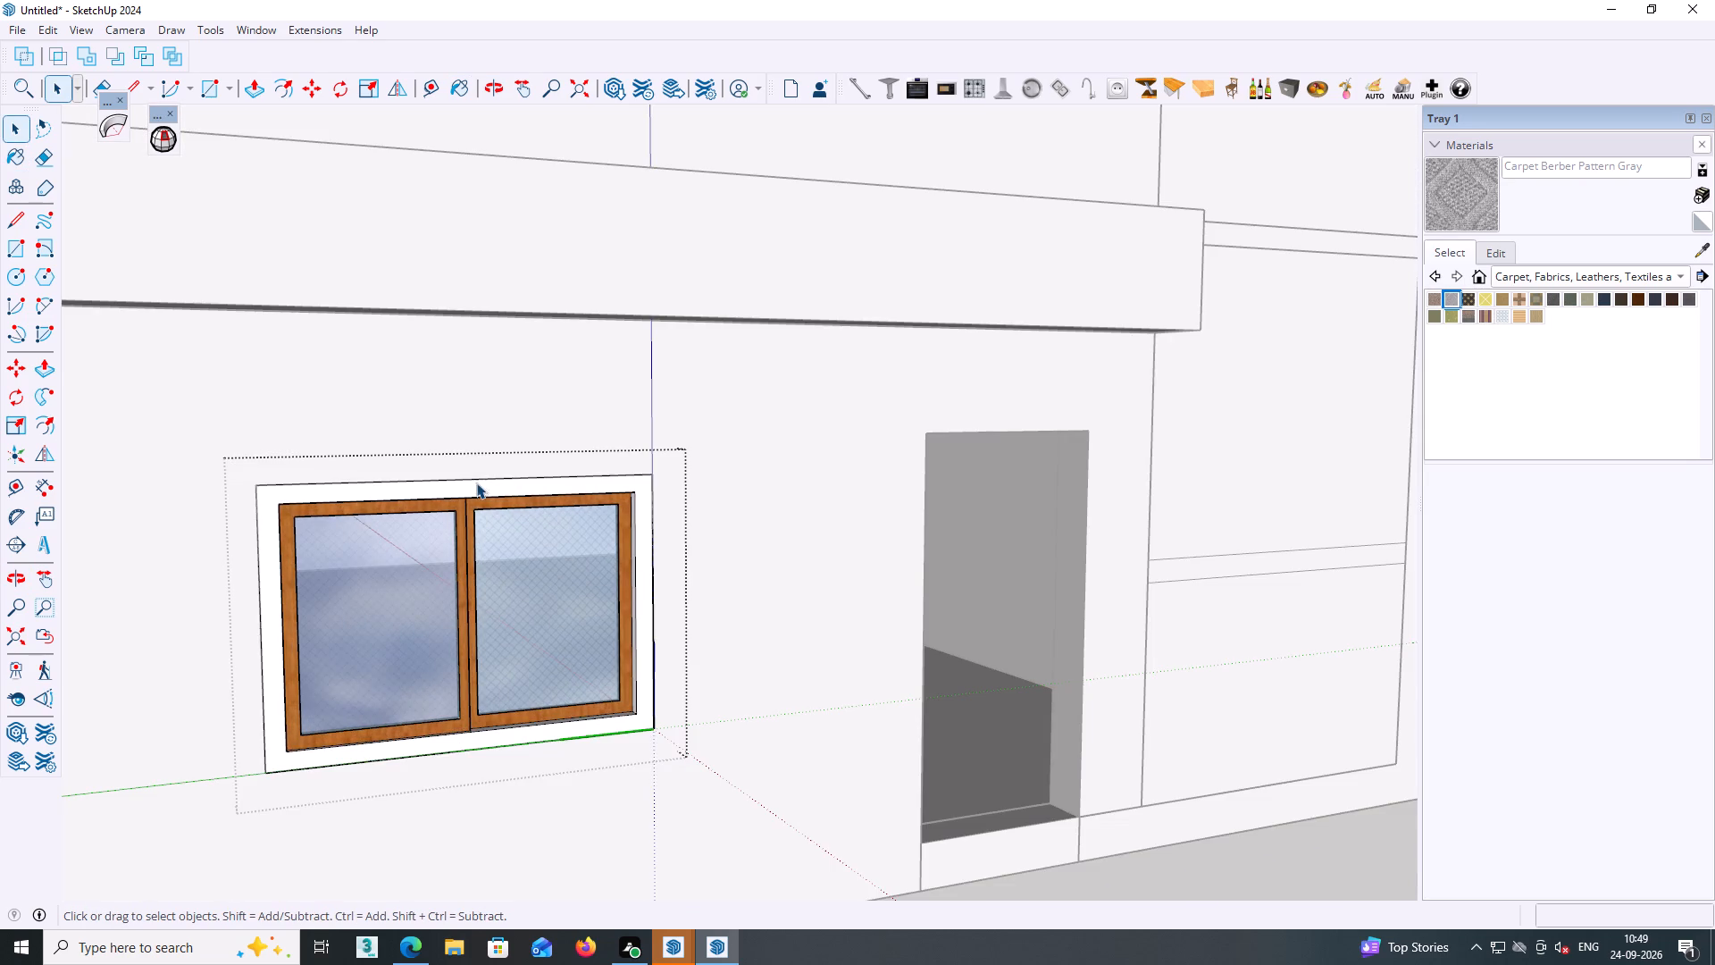
pyautogui.tripleClick(476, 484)
pyautogui.tripleClick(476, 484)
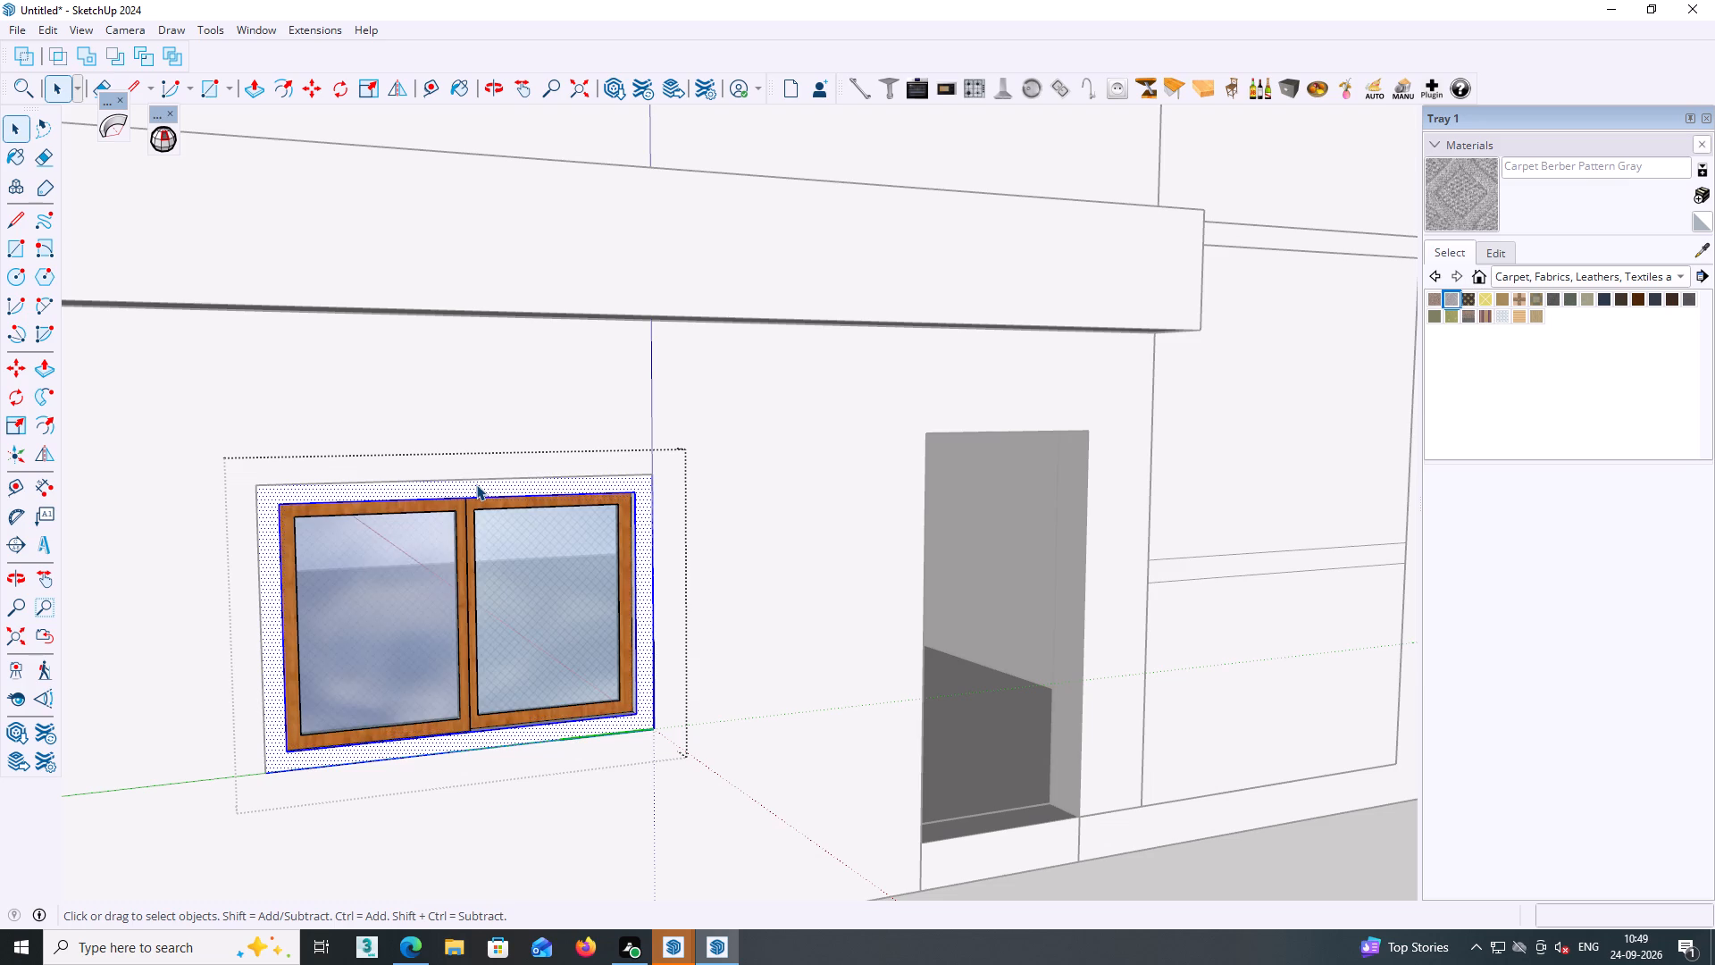
pyautogui.tripleClick(476, 484)
pyautogui.tripleClick(476, 484)
pyautogui.click(476, 488)
pyautogui.click(476, 505)
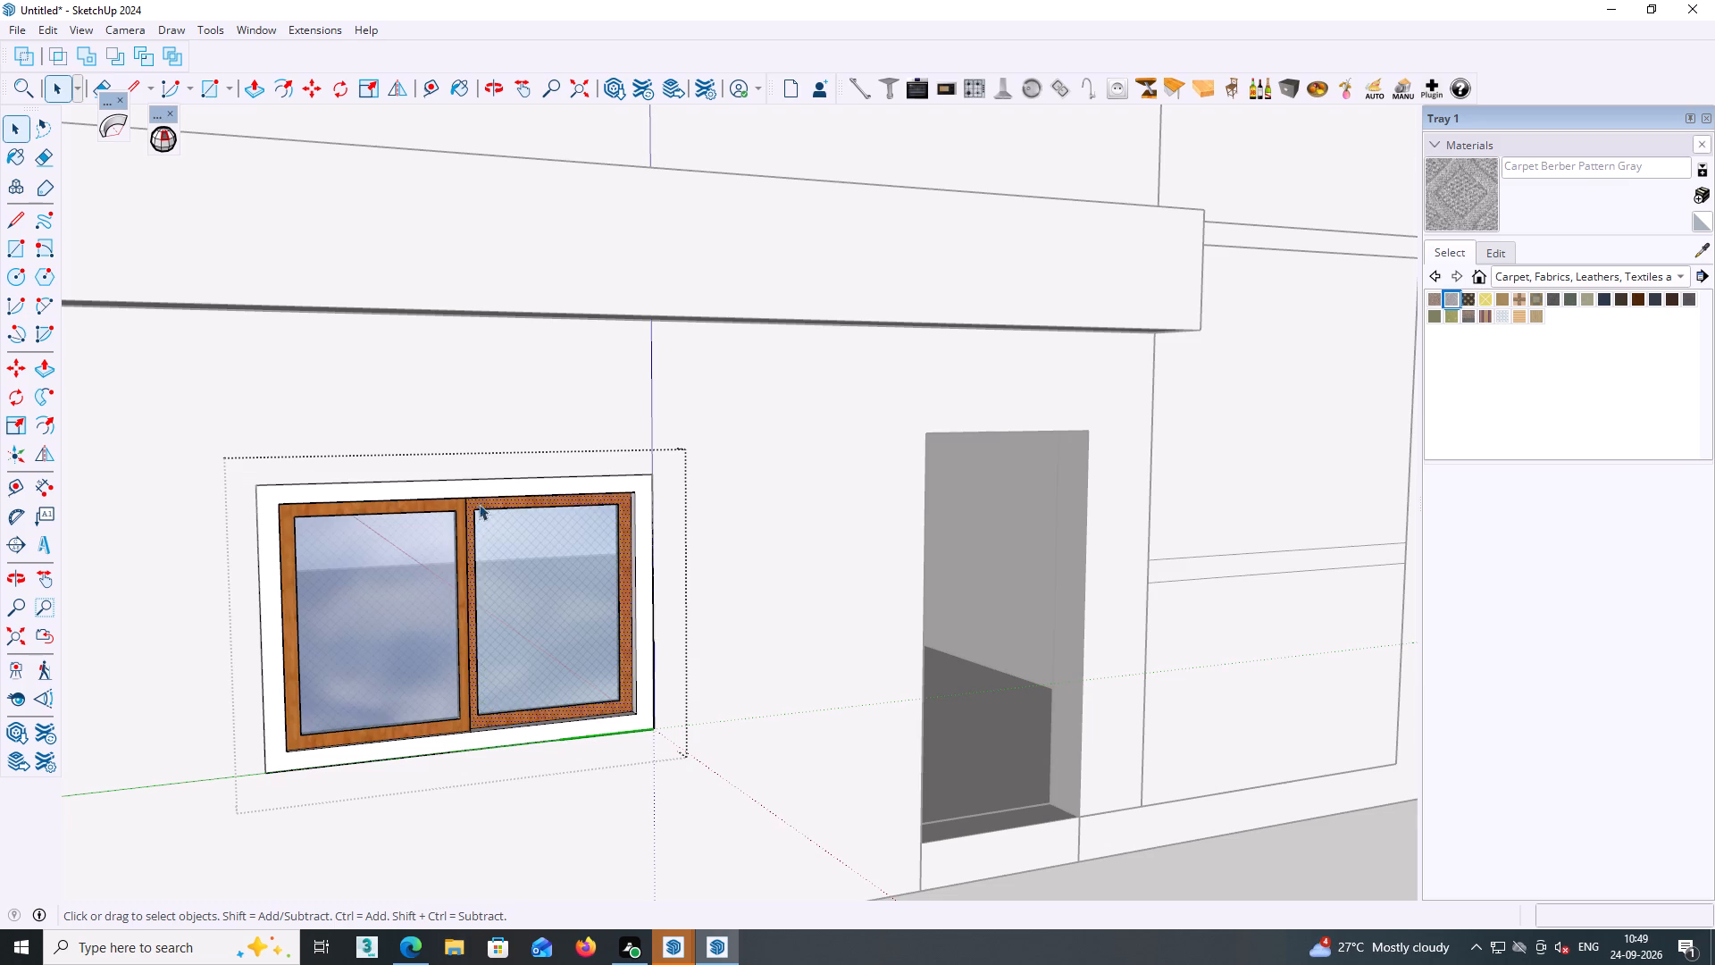
pyautogui.click(479, 484)
pyautogui.doubleClick(1490, 188)
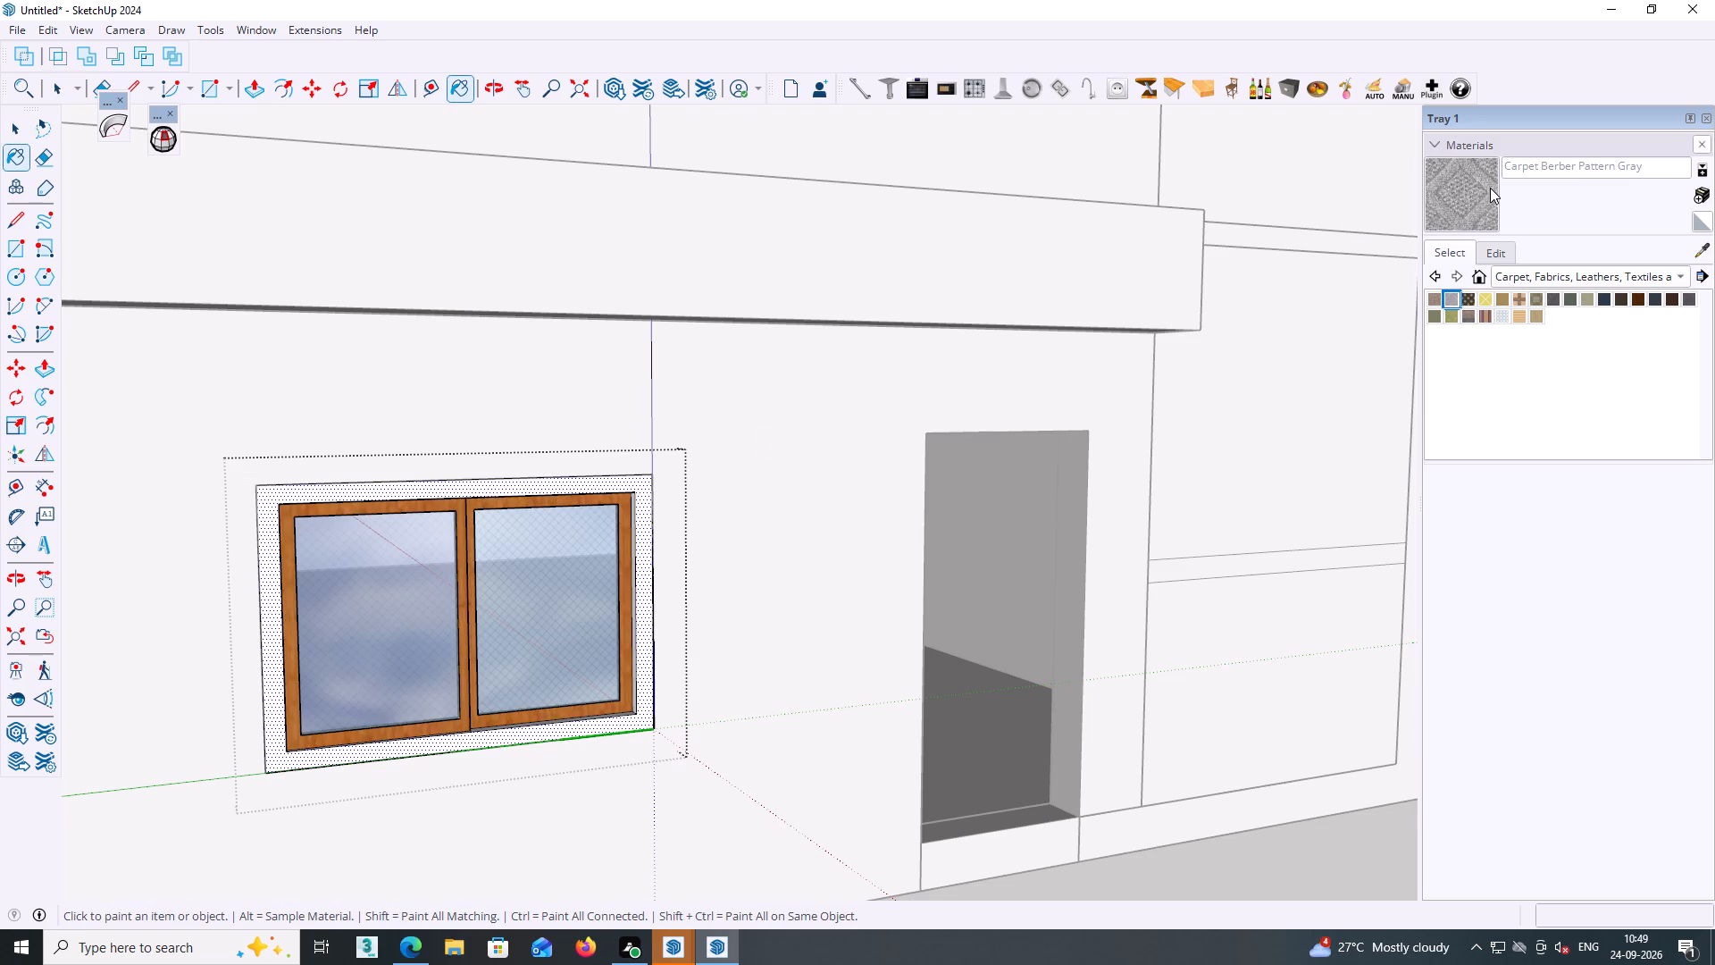
pyautogui.click(506, 488)
# Paint the outer frame's inner side face beside the right-hand sash with Carpet Berber Pattern Gray.
pyautogui.moveTo(516, 490); pyautogui.dragTo(678, 486, button='middle')
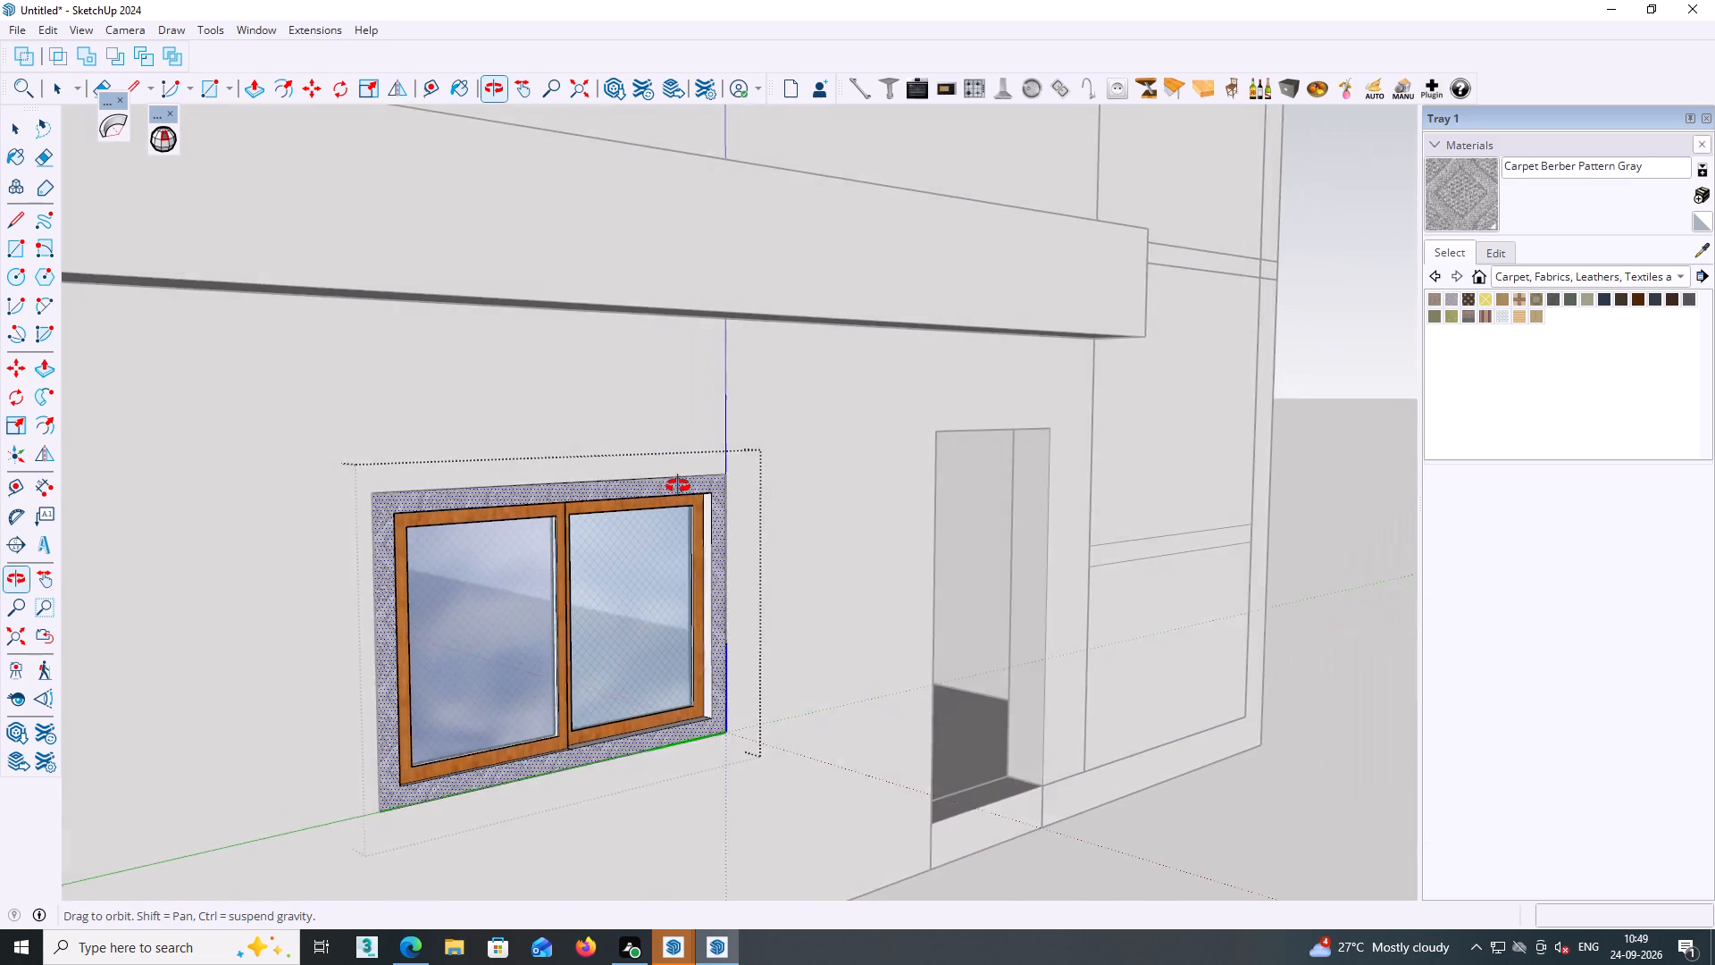
pyautogui.moveTo(678, 486); pyautogui.dragTo(800, 516, button='middle')
pyautogui.scroll(8, 757, 592)
pyautogui.moveTo(769, 574); pyautogui.dragTo(780, 572, button='middle')
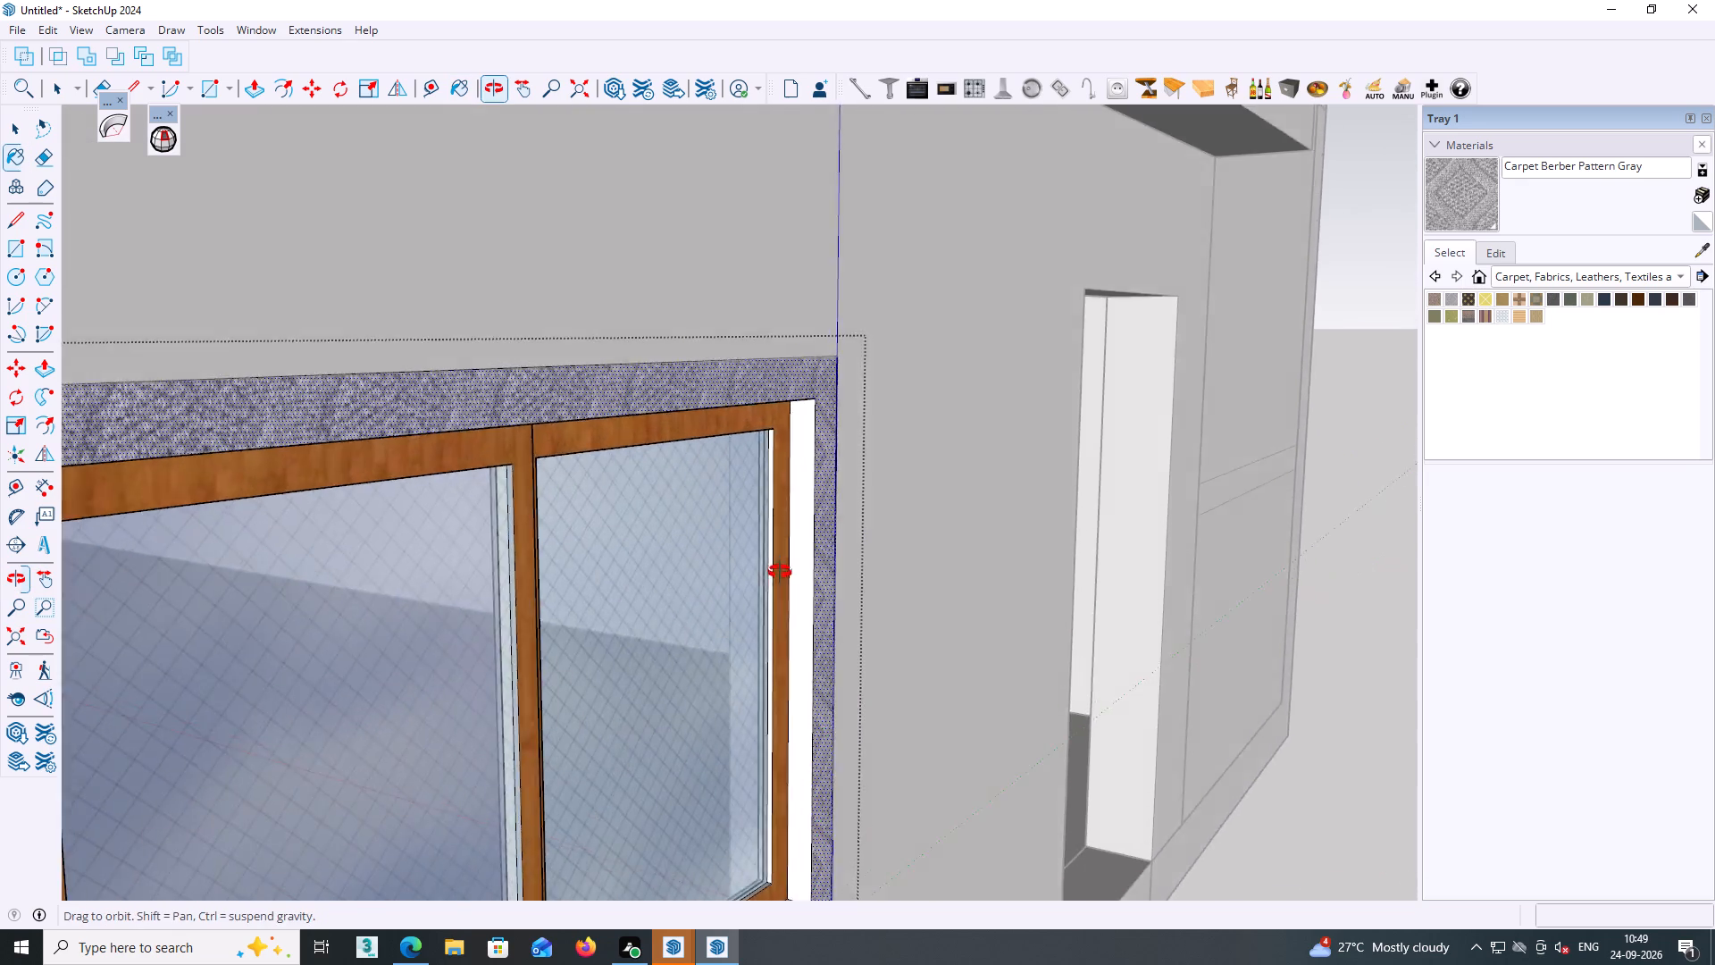
pyautogui.moveTo(780, 572); pyautogui.dragTo(834, 554, button='middle')
pyautogui.scroll(2, 916, 536)
pyautogui.click(924, 525)
pyautogui.scroll(3, 881, 519)
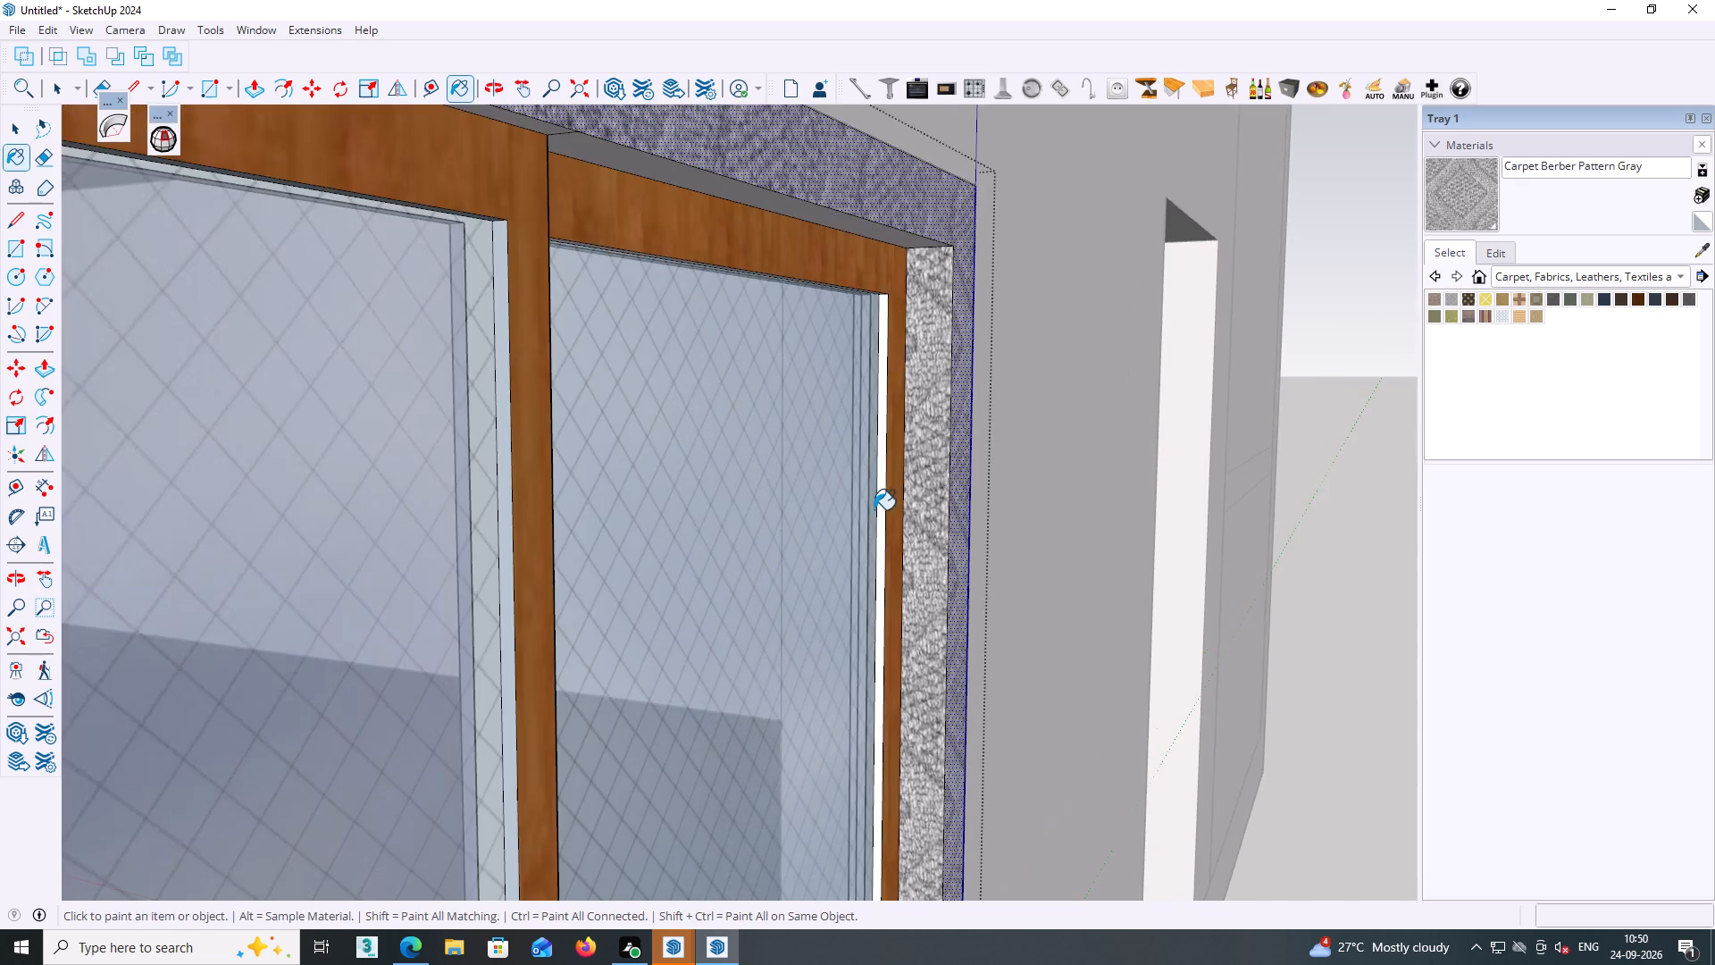
# Examine the ground-floor window's outer frame and sashes from several angles and in the context of the facade.
pyautogui.moveTo(875, 511); pyautogui.dragTo(751, 472, button='middle')
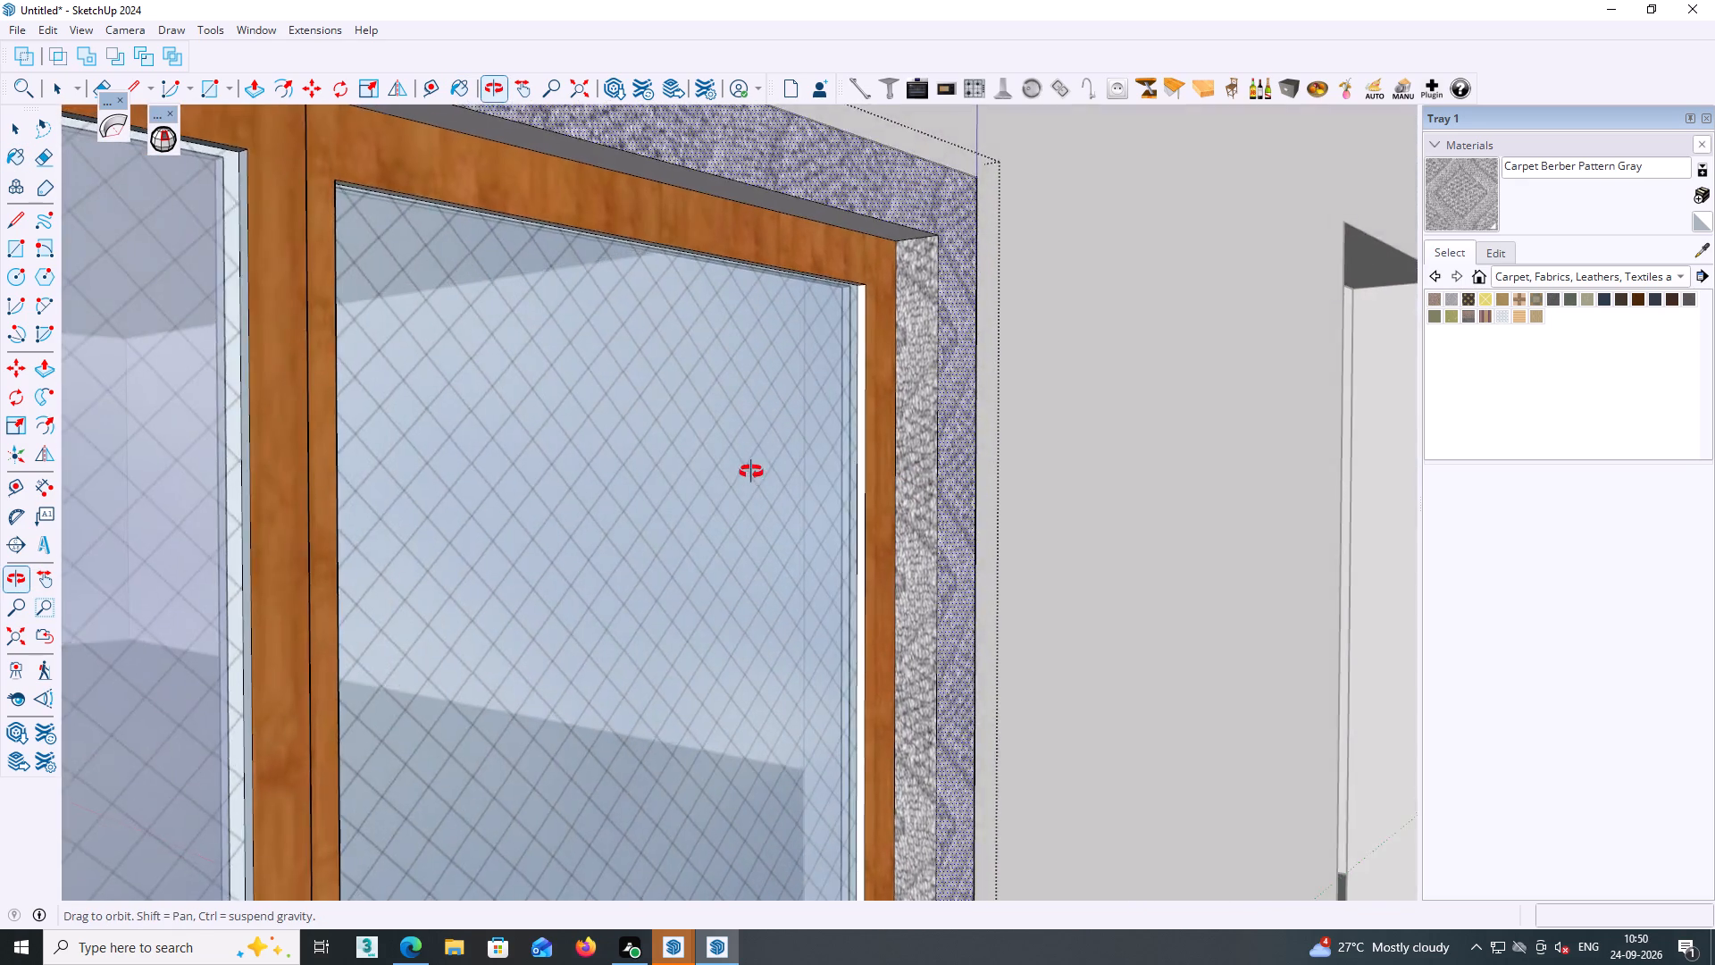
pyautogui.moveTo(751, 472); pyautogui.dragTo(879, 299, button='middle')
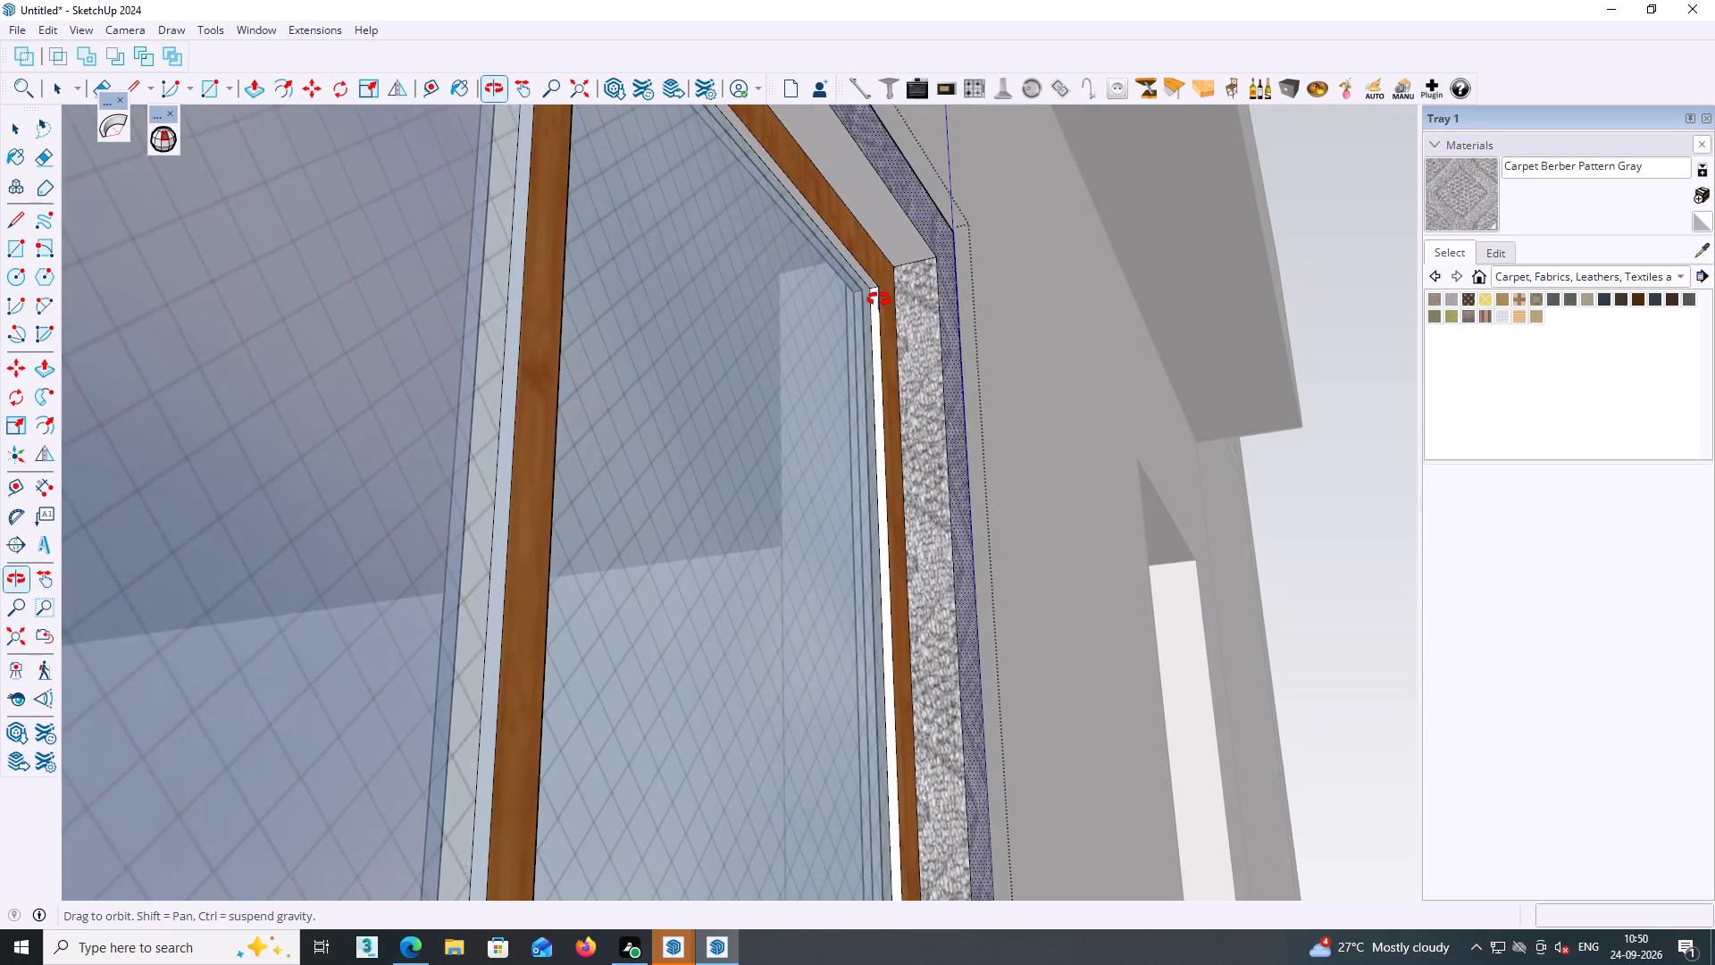
pyautogui.moveTo(879, 299); pyautogui.dragTo(890, 294, button='middle')
pyautogui.moveTo(892, 296); pyautogui.dragTo(655, 334, button='middle')
pyautogui.moveTo(671, 336); pyautogui.dragTo(680, 382, button='middle')
pyautogui.scroll(-10, 671, 343)
pyautogui.moveTo(705, 425); pyautogui.dragTo(699, 439, button='middle')
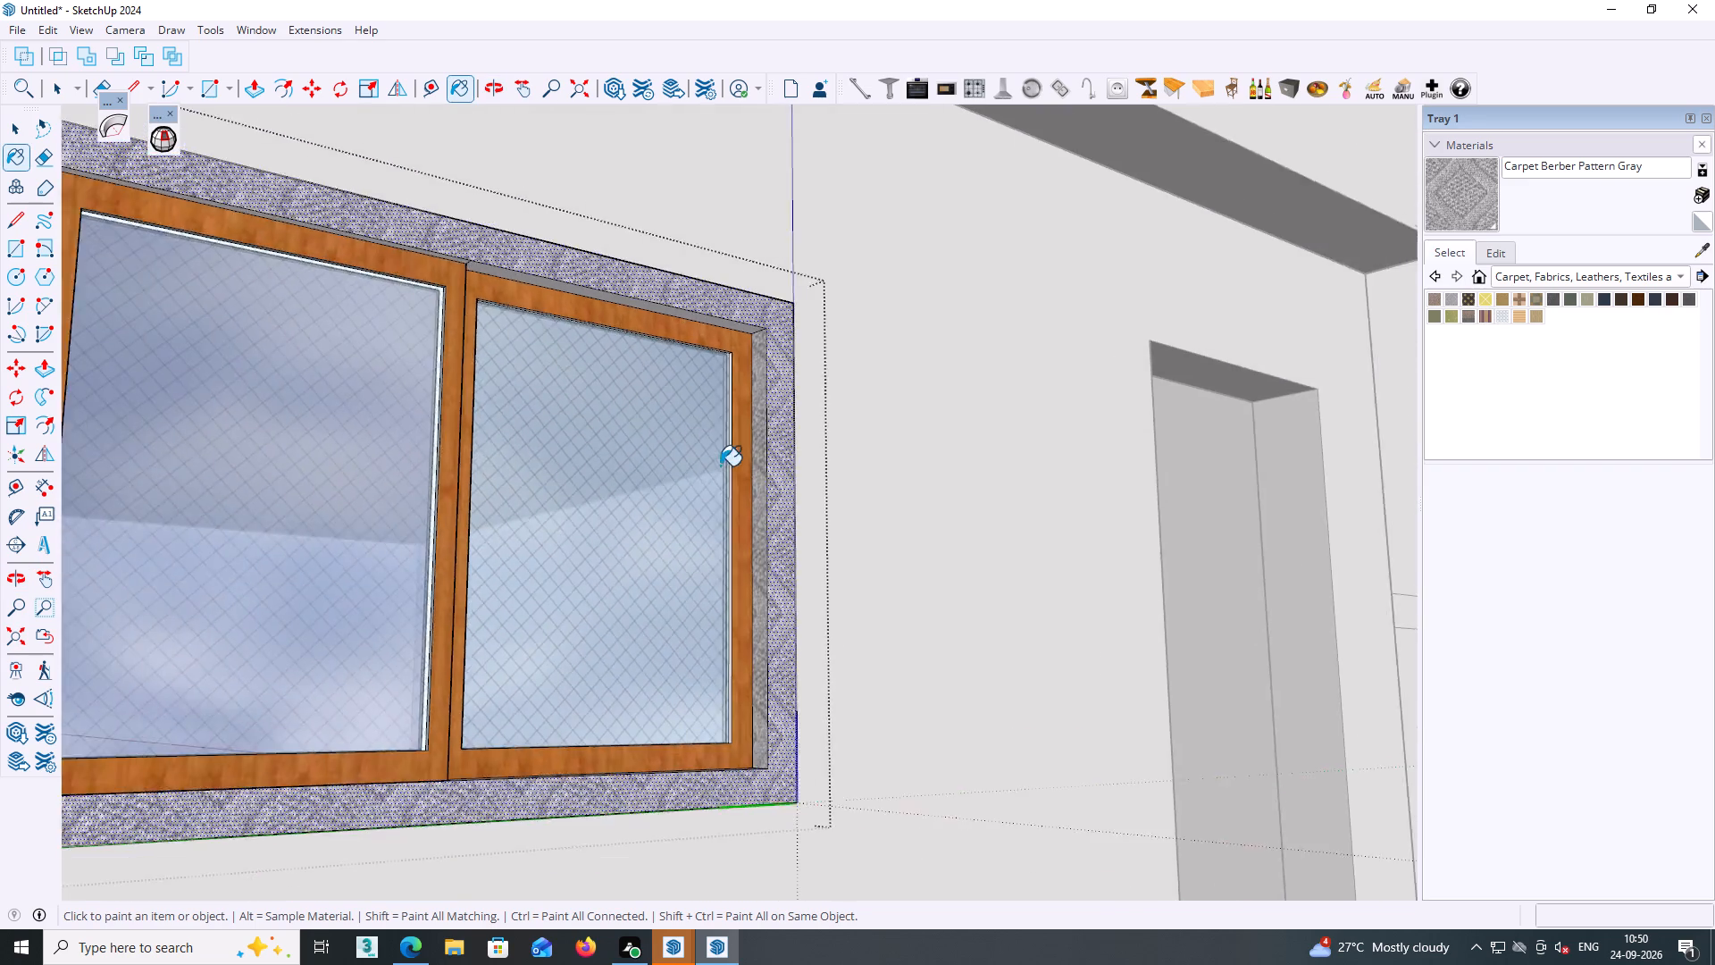
pyautogui.scroll(-2, 697, 537)
pyautogui.moveTo(705, 548); pyautogui.dragTo(784, 524, button='middle')
pyautogui.scroll(-2, 786, 527)
pyautogui.moveTo(792, 540); pyautogui.dragTo(795, 566, button='middle')
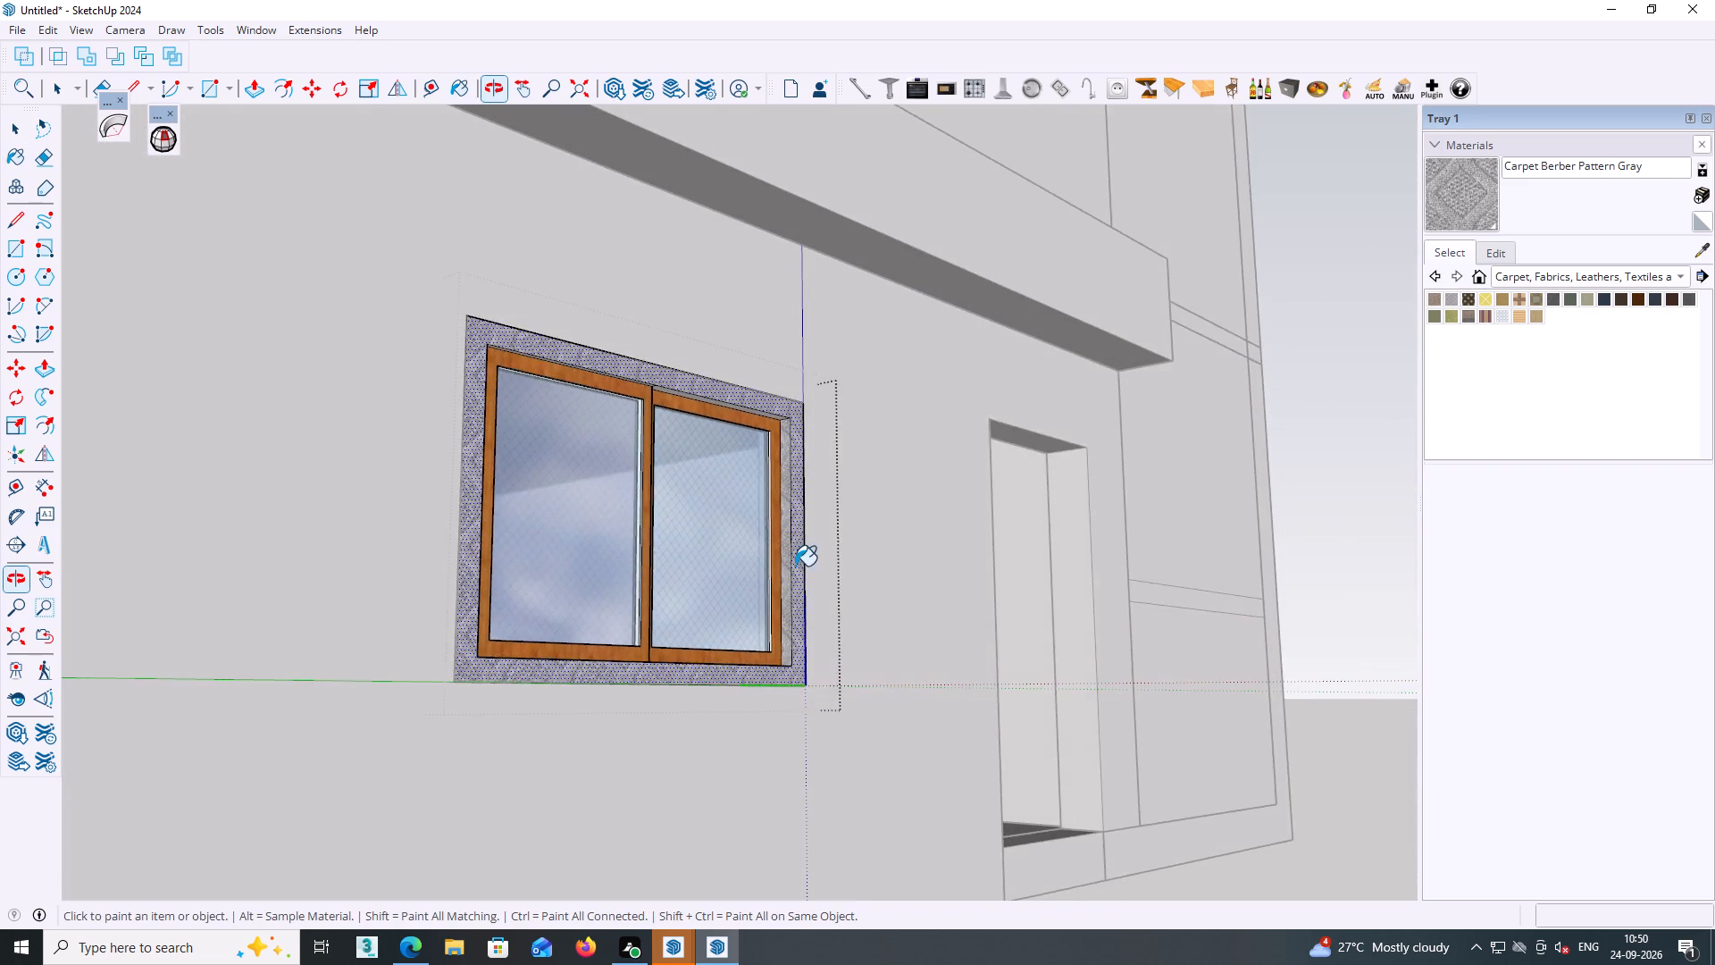
pyautogui.scroll(-12, 791, 600)
pyautogui.moveTo(752, 601); pyautogui.dragTo(745, 651, button='middle')
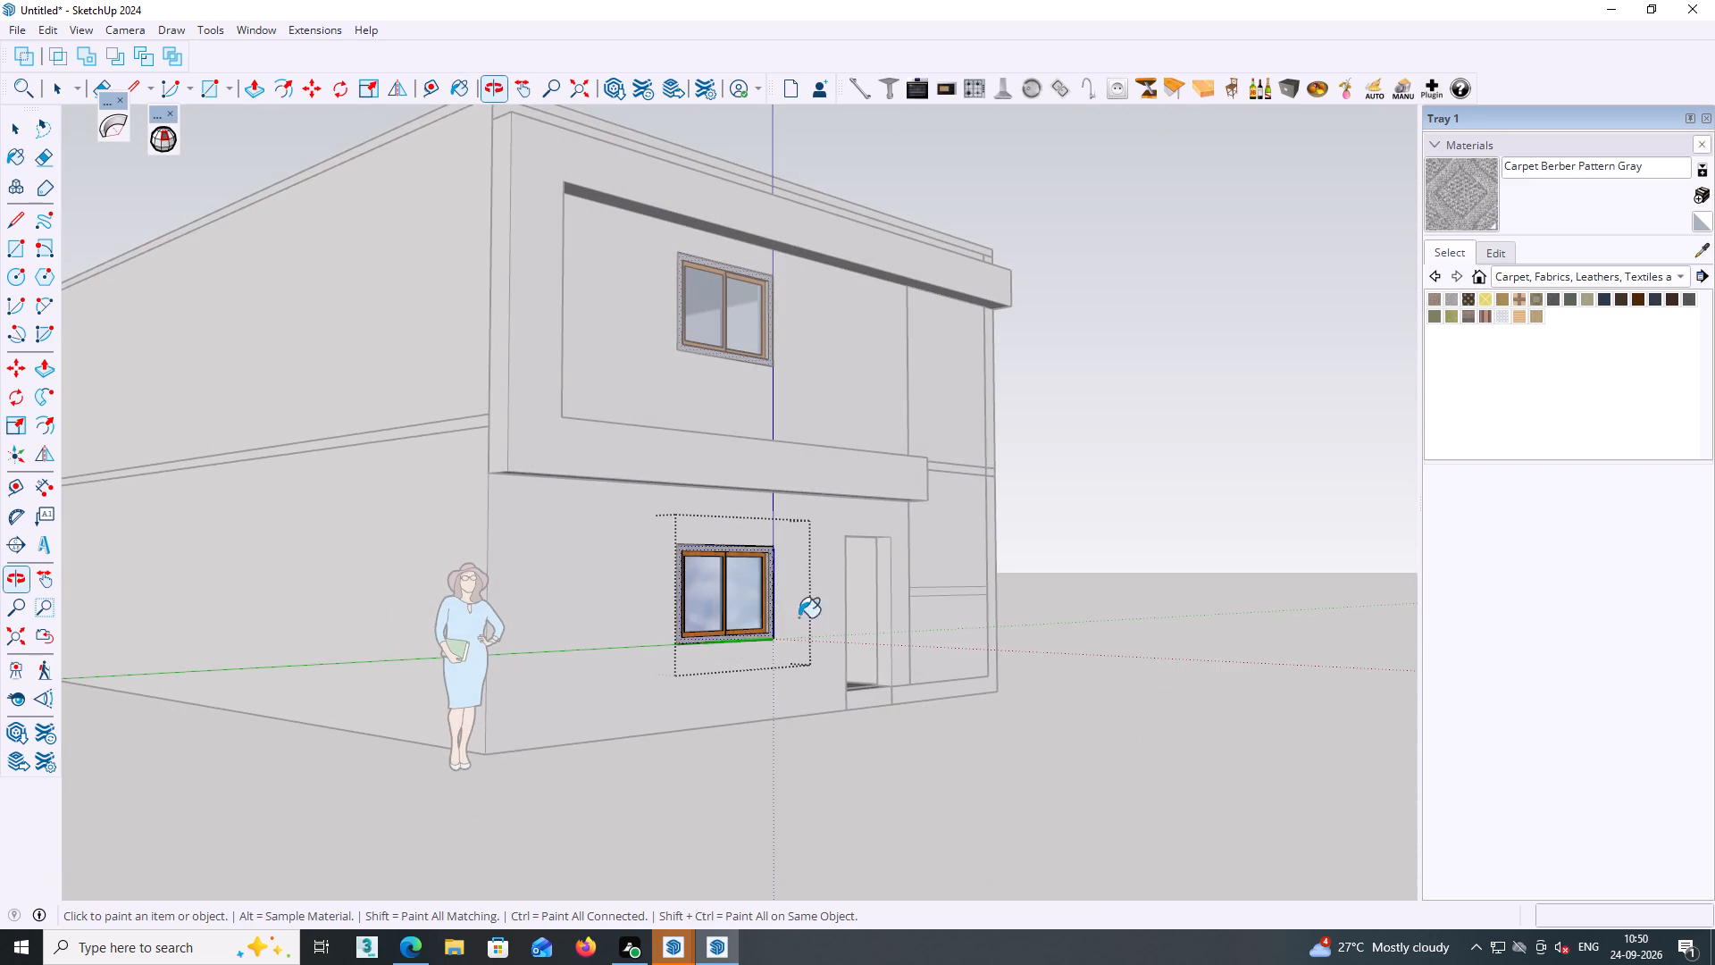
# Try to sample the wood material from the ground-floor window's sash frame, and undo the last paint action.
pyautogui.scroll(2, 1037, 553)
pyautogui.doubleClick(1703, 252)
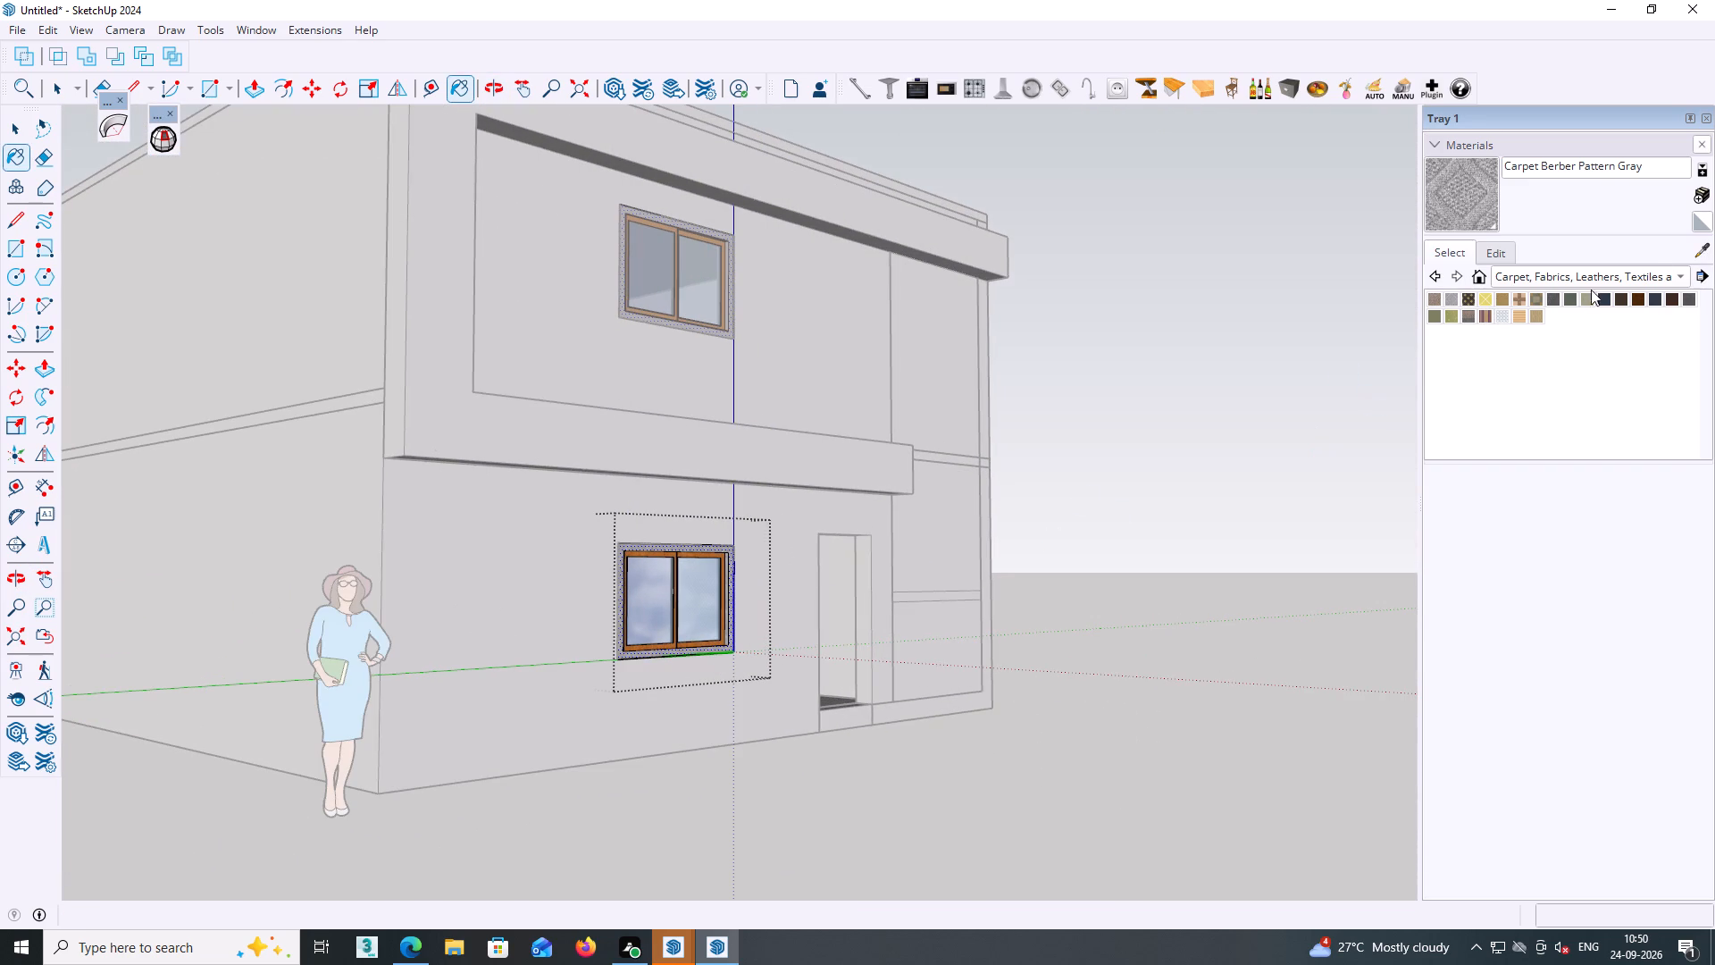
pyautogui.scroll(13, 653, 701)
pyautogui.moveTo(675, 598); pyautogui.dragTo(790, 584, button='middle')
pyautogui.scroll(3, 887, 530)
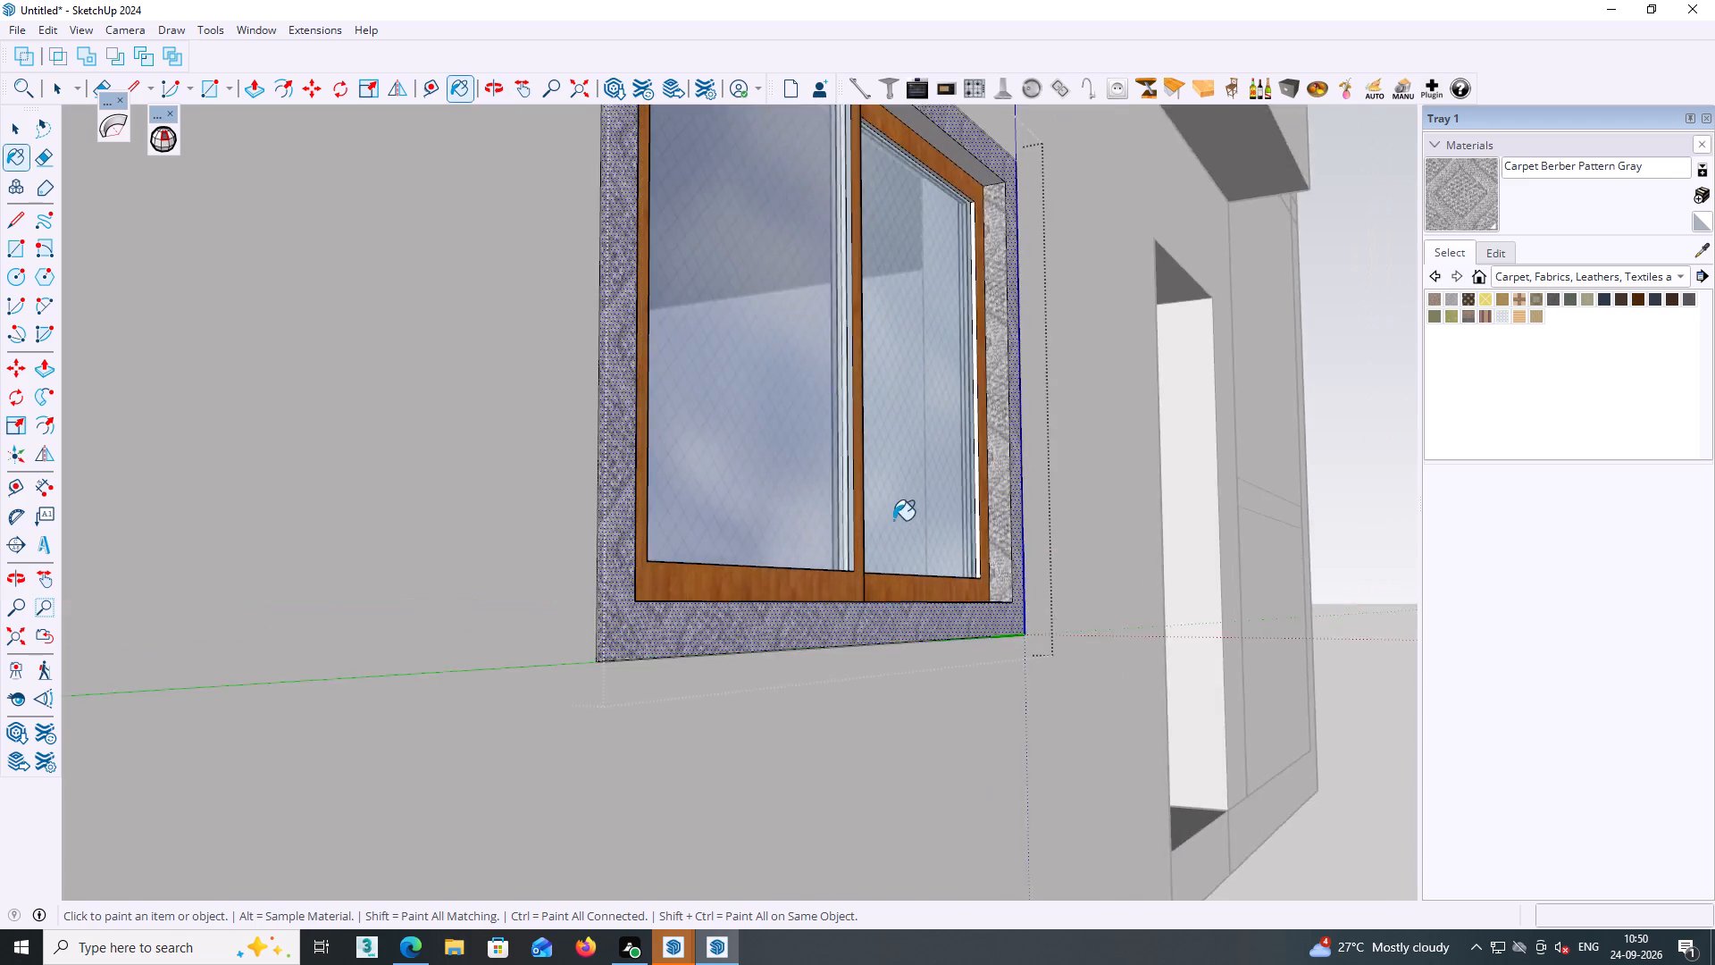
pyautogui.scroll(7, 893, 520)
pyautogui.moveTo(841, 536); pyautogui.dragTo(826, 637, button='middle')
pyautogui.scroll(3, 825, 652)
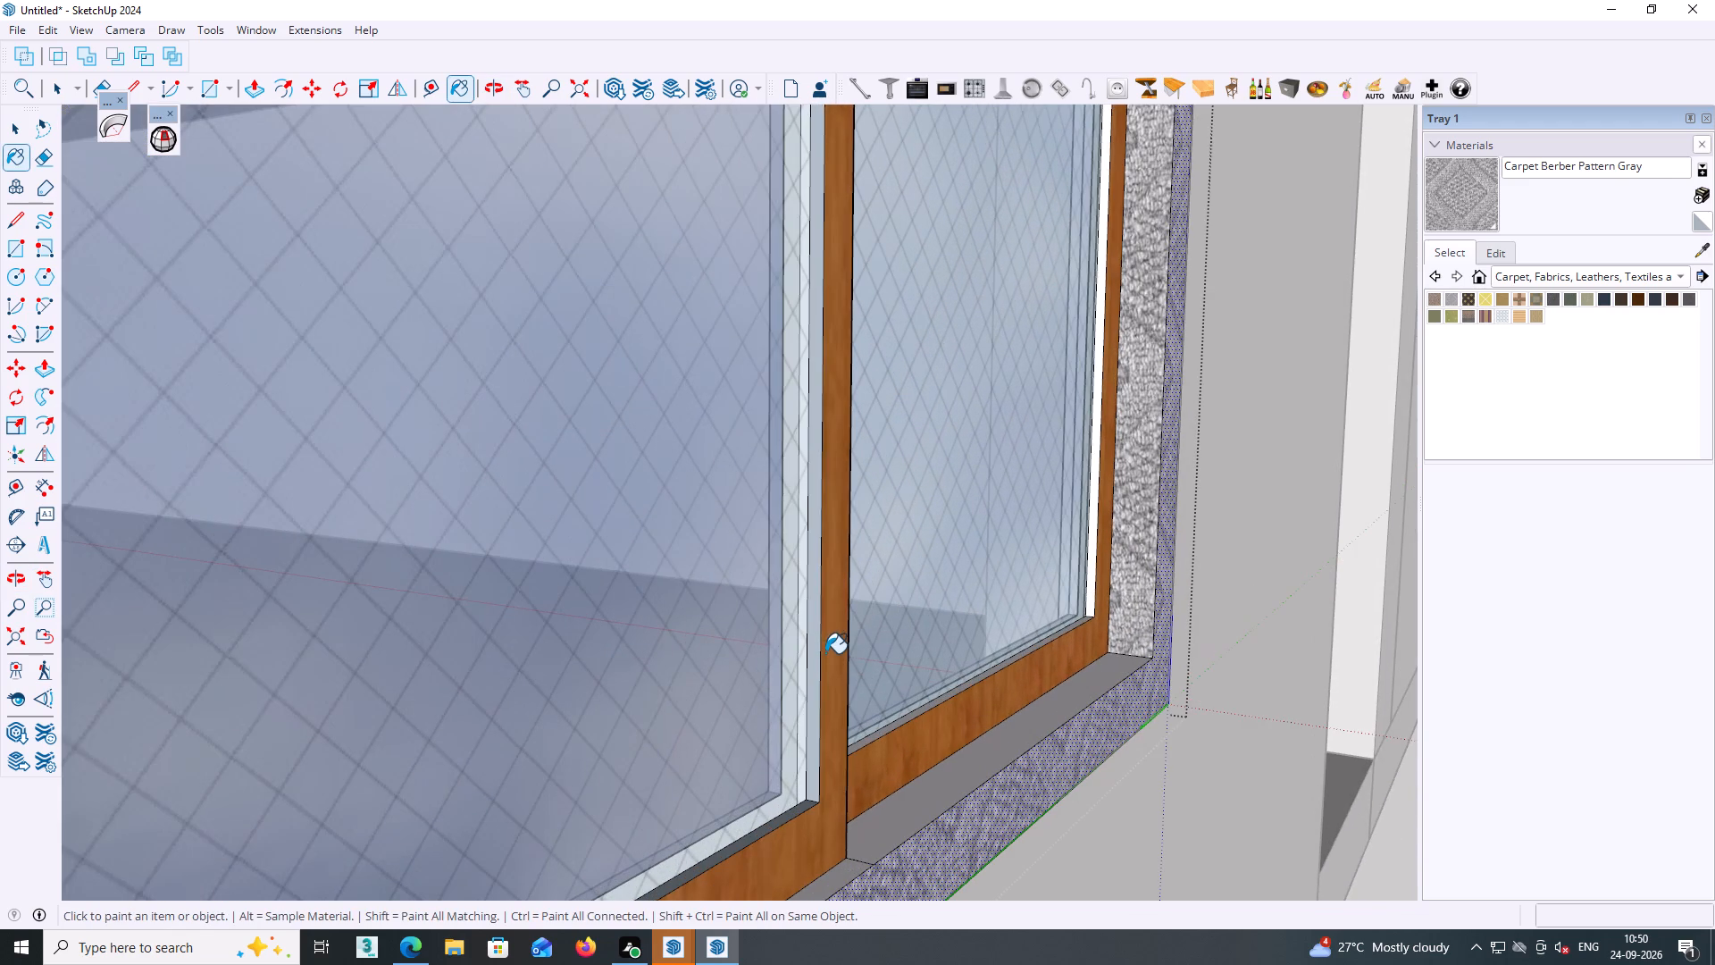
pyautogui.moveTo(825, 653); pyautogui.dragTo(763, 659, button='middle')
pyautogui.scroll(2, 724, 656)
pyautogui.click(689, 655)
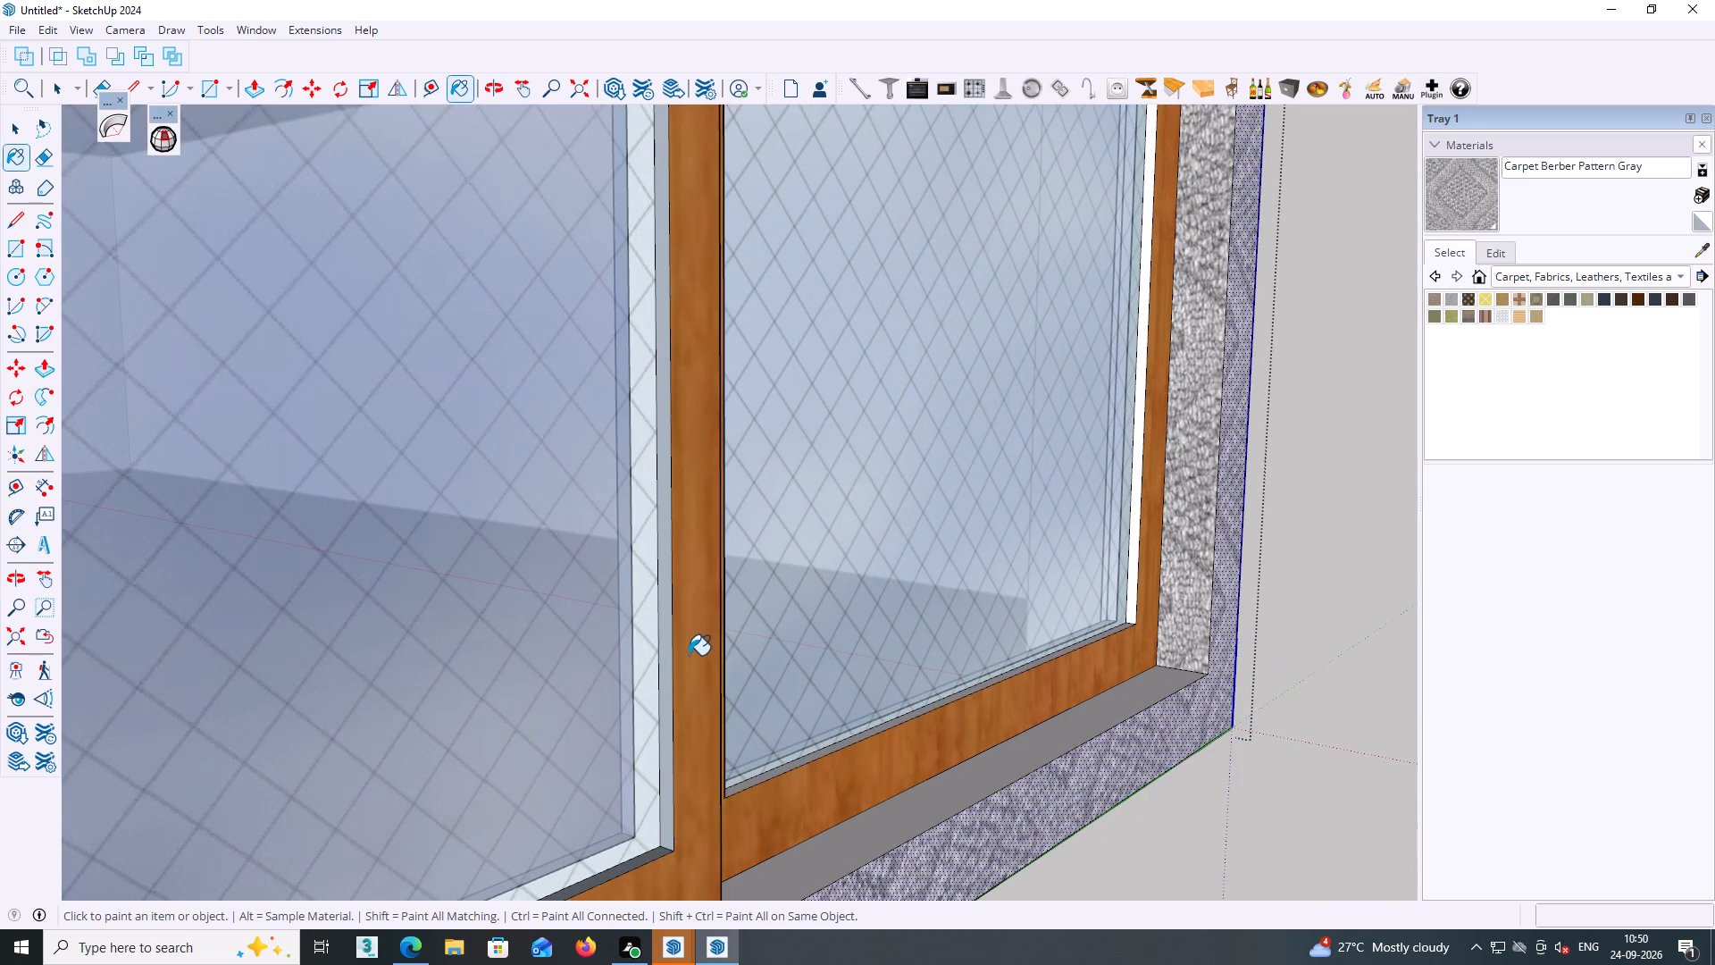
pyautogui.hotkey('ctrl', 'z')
# Sample Wood Bamboo from the sash frame and paint the vertical inner edges of both sashes beside the glass.
pyautogui.click(1702, 248)
pyautogui.click(943, 734)
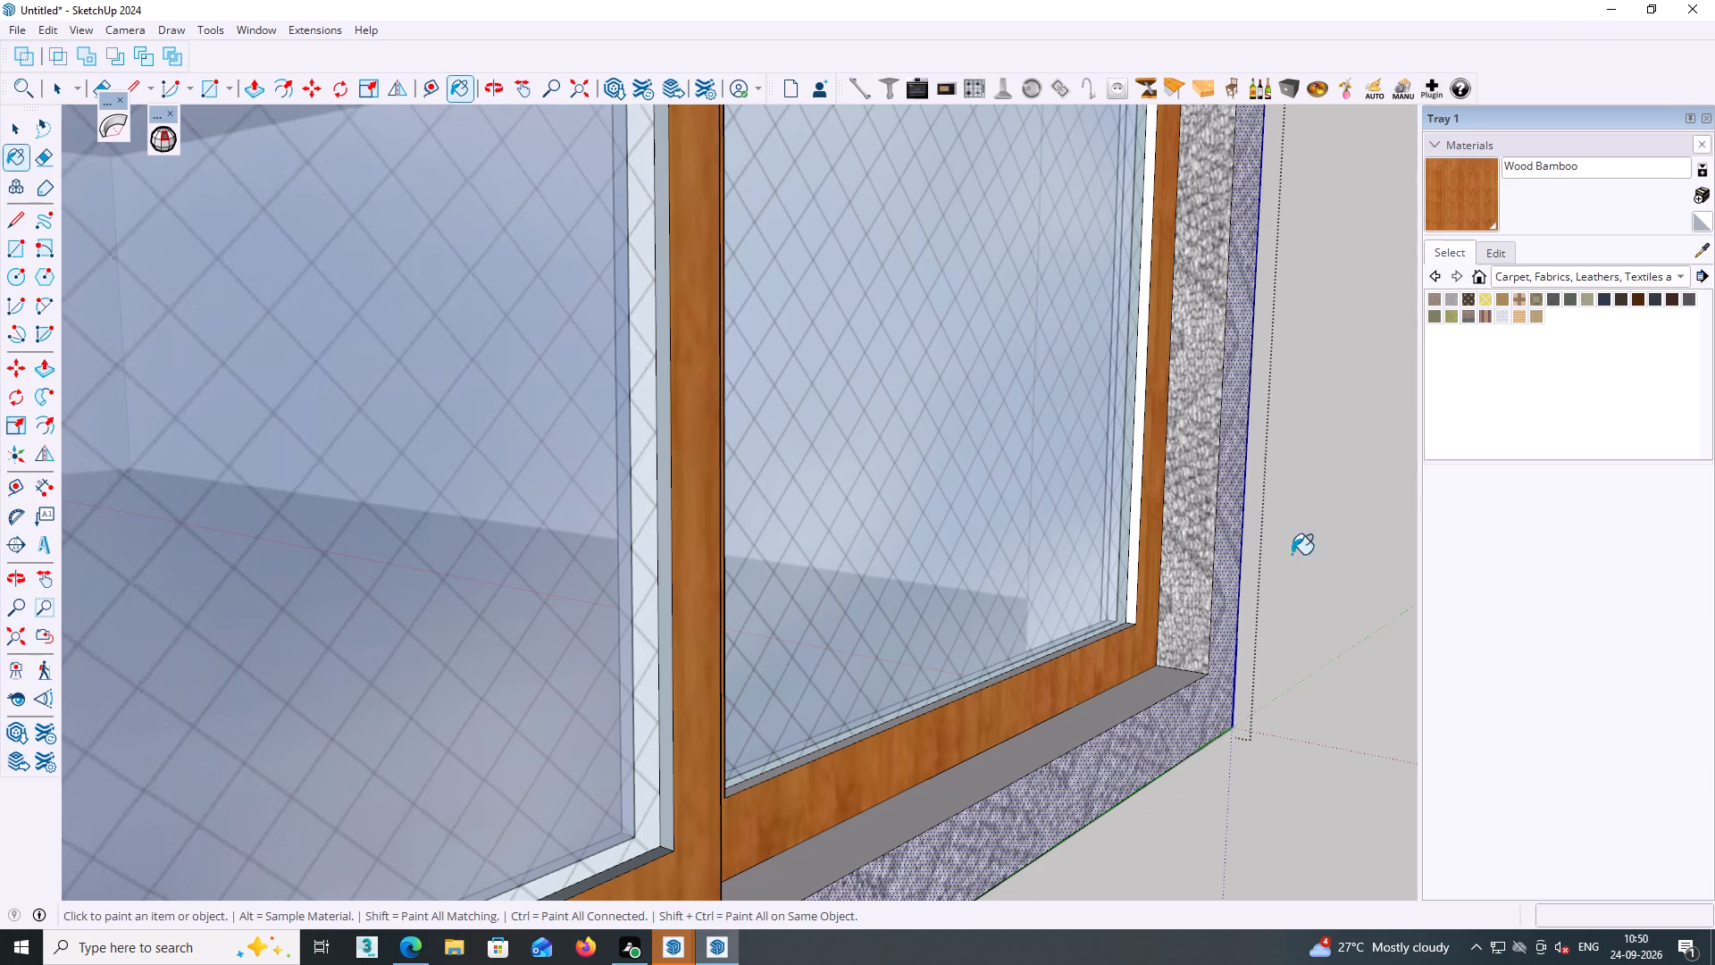
pyautogui.moveTo(655, 533); pyautogui.dragTo(775, 517, button='middle')
pyautogui.scroll(2, 910, 527)
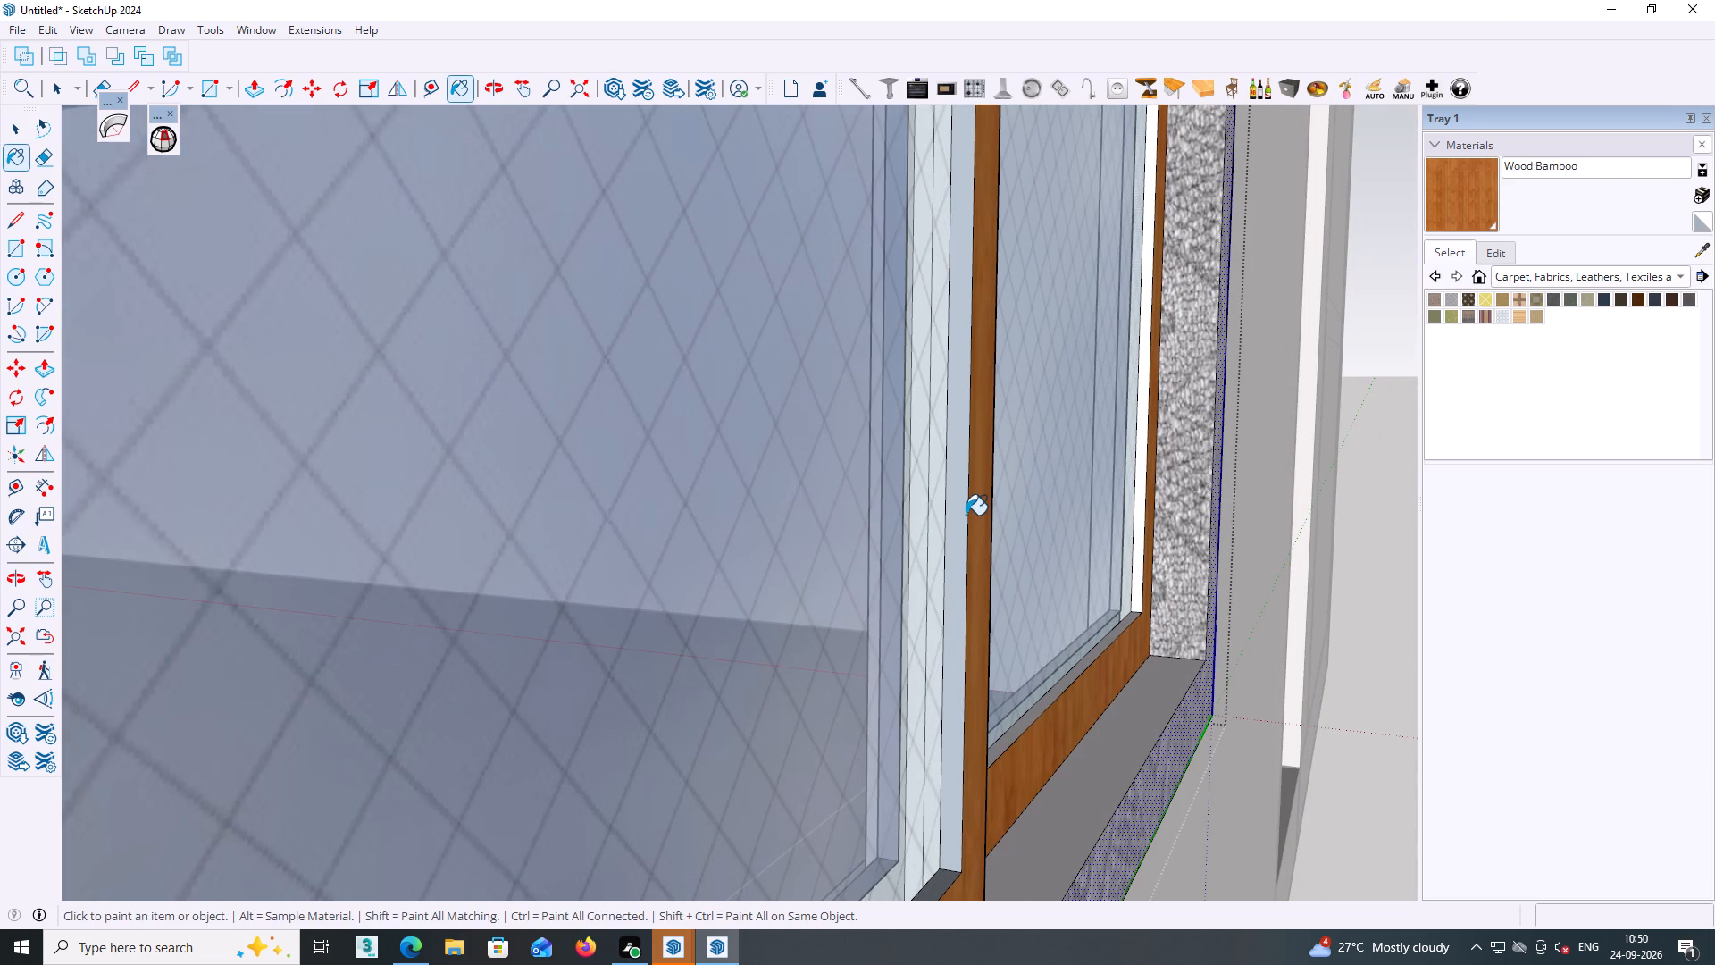
pyautogui.click(959, 512)
pyautogui.scroll(-3, 959, 521)
pyautogui.middleClick(966, 533)
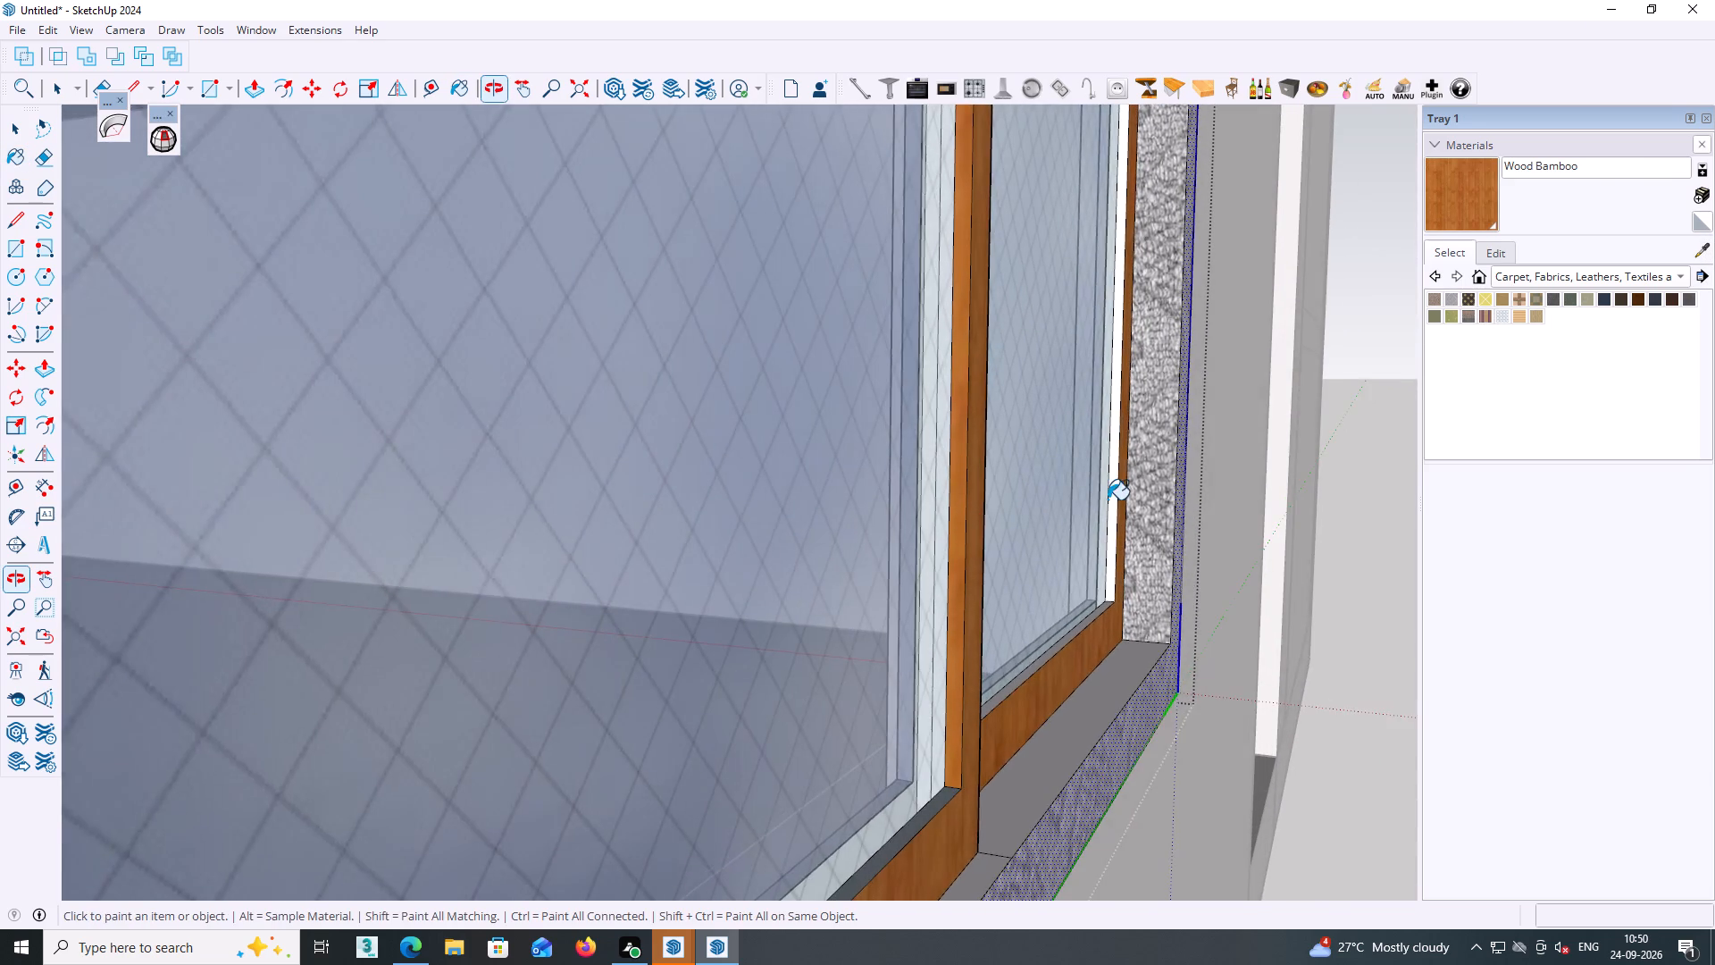
pyautogui.scroll(2, 1114, 491)
pyautogui.click(1112, 481)
pyautogui.scroll(-2, 1108, 499)
pyautogui.scroll(-1, 1075, 659)
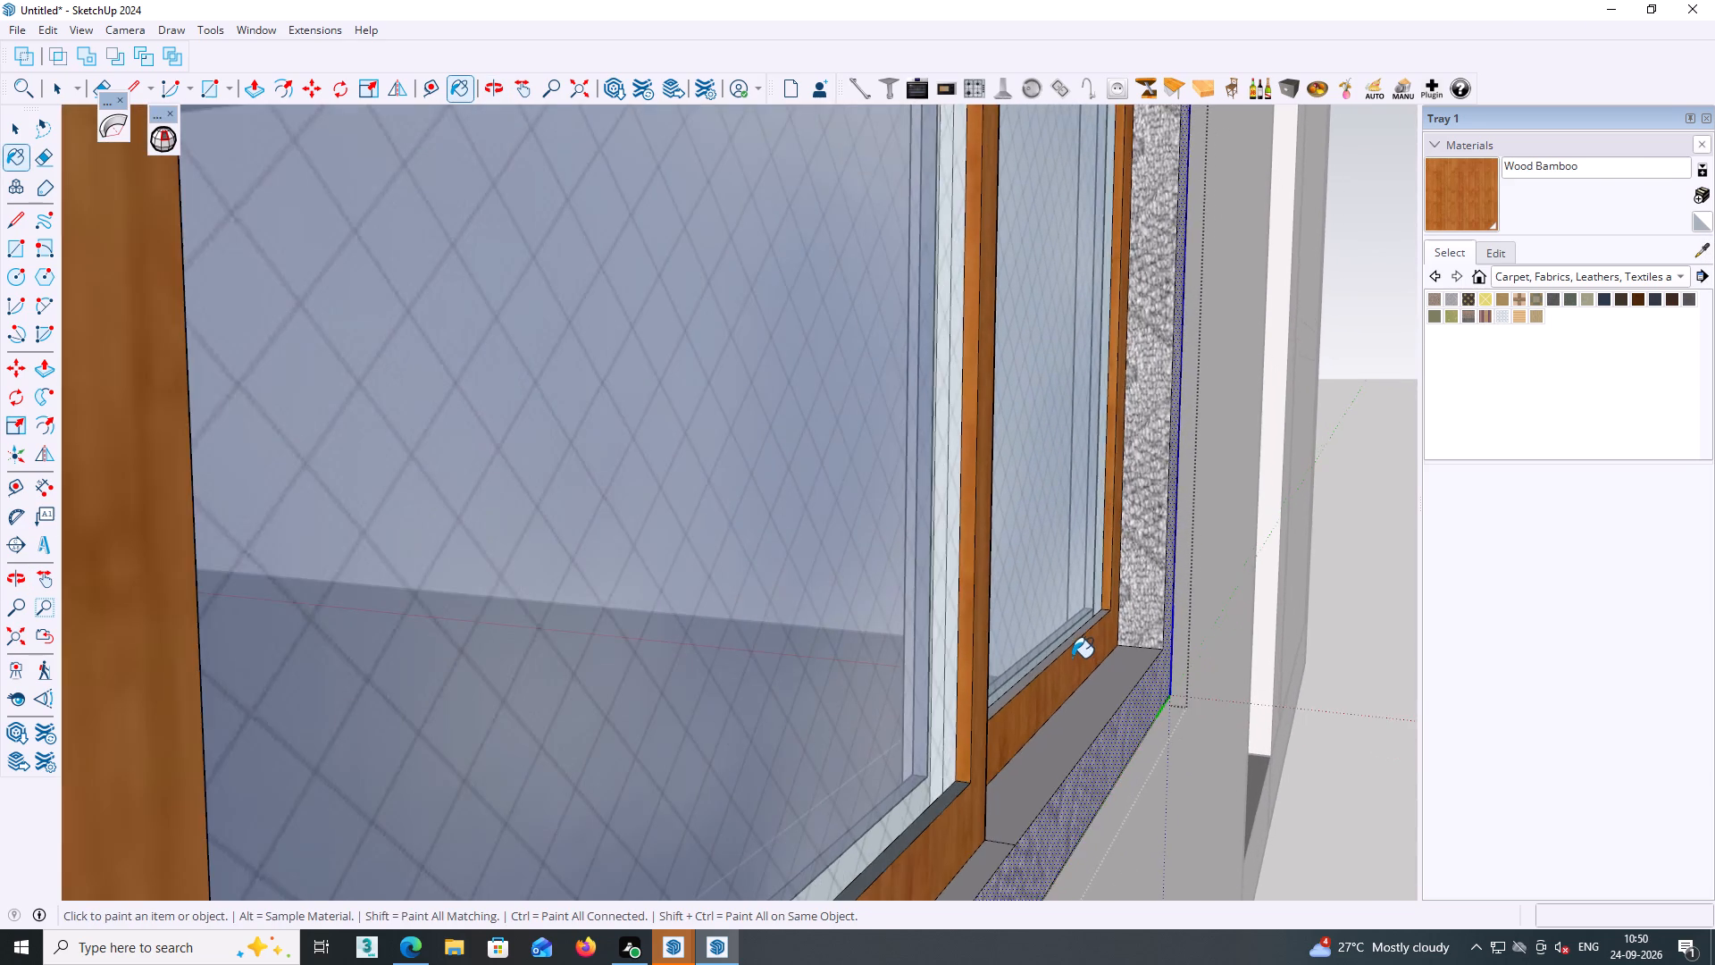
# Paint the bottom inner edges of both sash frames with Wood Bamboo.
pyautogui.scroll(11, 1068, 653)
pyautogui.click(1053, 645)
pyautogui.scroll(-9, 1050, 657)
pyautogui.keyDown('shift'); pyautogui.moveTo(1054, 737); pyautogui.dragTo(916, 577, button='middle'); pyautogui.keyUp('shift')
pyautogui.scroll(-2, 660, 680)
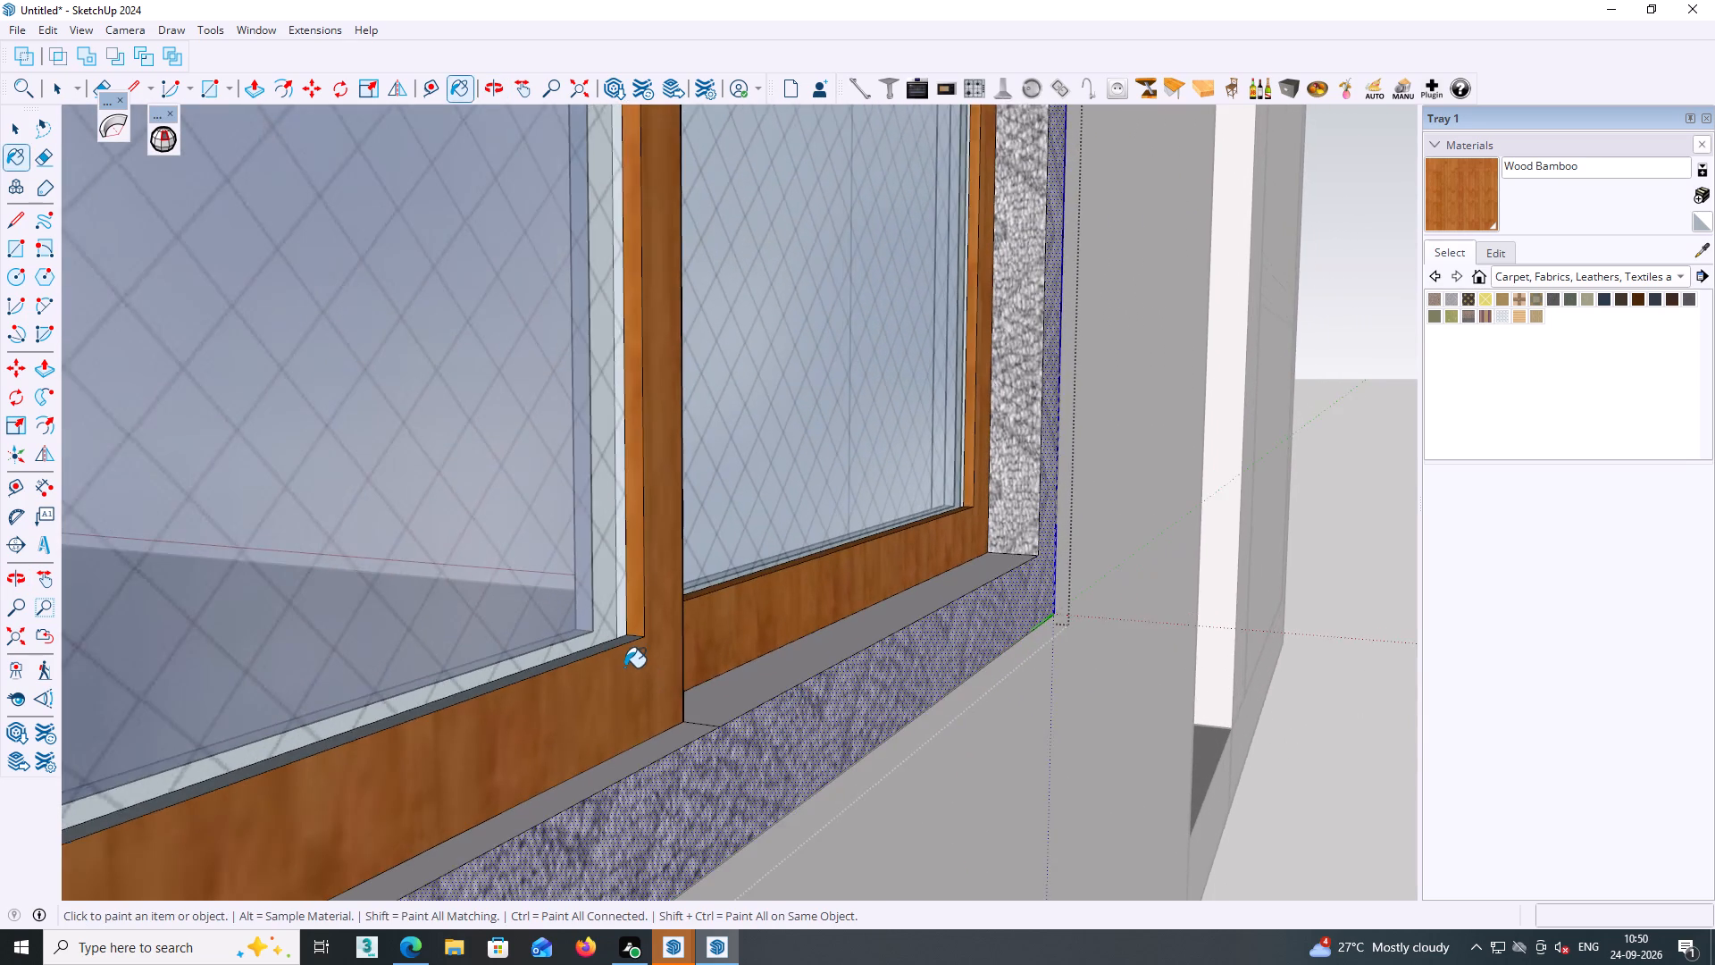
pyautogui.scroll(8, 623, 663)
pyautogui.click(600, 628)
pyautogui.scroll(-3, 600, 640)
# Examine the sash frames' inner edges and the lower part of the outer frame from several angles.
pyautogui.moveTo(619, 657); pyautogui.dragTo(809, 634, button='middle')
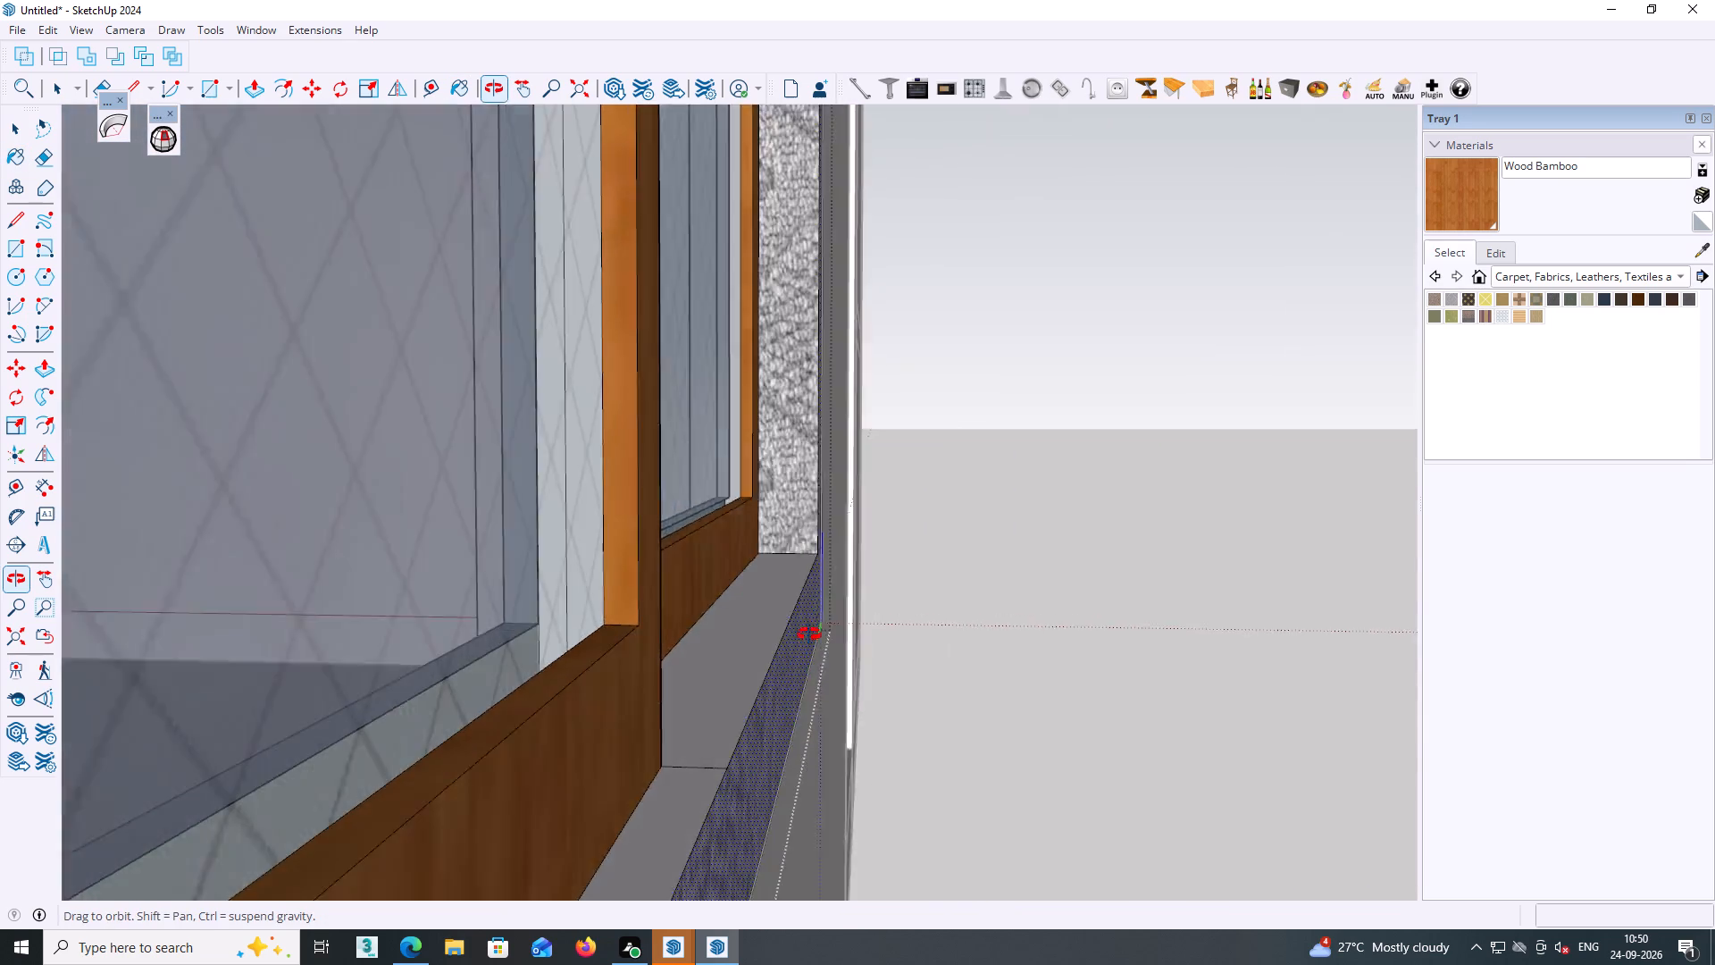
pyautogui.moveTo(809, 634); pyautogui.dragTo(650, 672, button='middle')
pyautogui.scroll(-5, 657, 673)
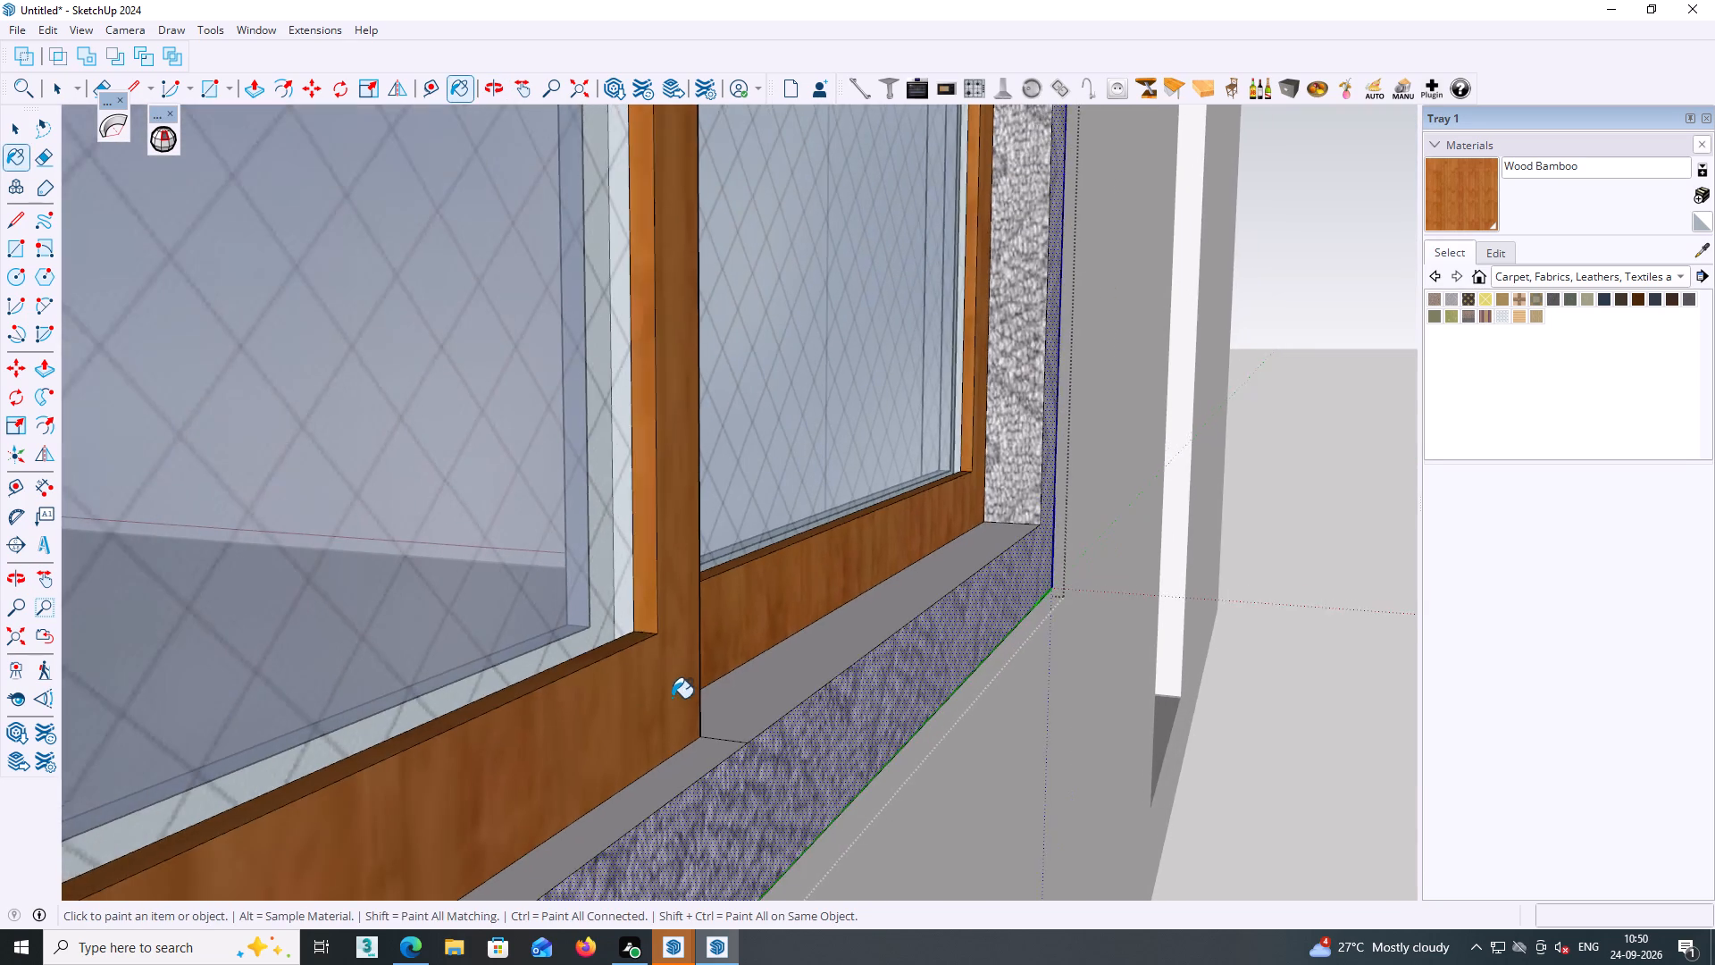
pyautogui.scroll(-7, 672, 698)
pyautogui.moveTo(673, 726); pyautogui.dragTo(804, 700, button='middle')
pyautogui.moveTo(786, 702); pyautogui.dragTo(601, 711, button='middle')
pyautogui.scroll(-11, 603, 705)
pyautogui.moveTo(710, 724); pyautogui.dragTo(622, 719, button='middle')
pyautogui.keyDown('shift'); pyautogui.moveTo(607, 704); pyautogui.dragTo(675, 704, button='middle'); pyautogui.keyUp('shift')
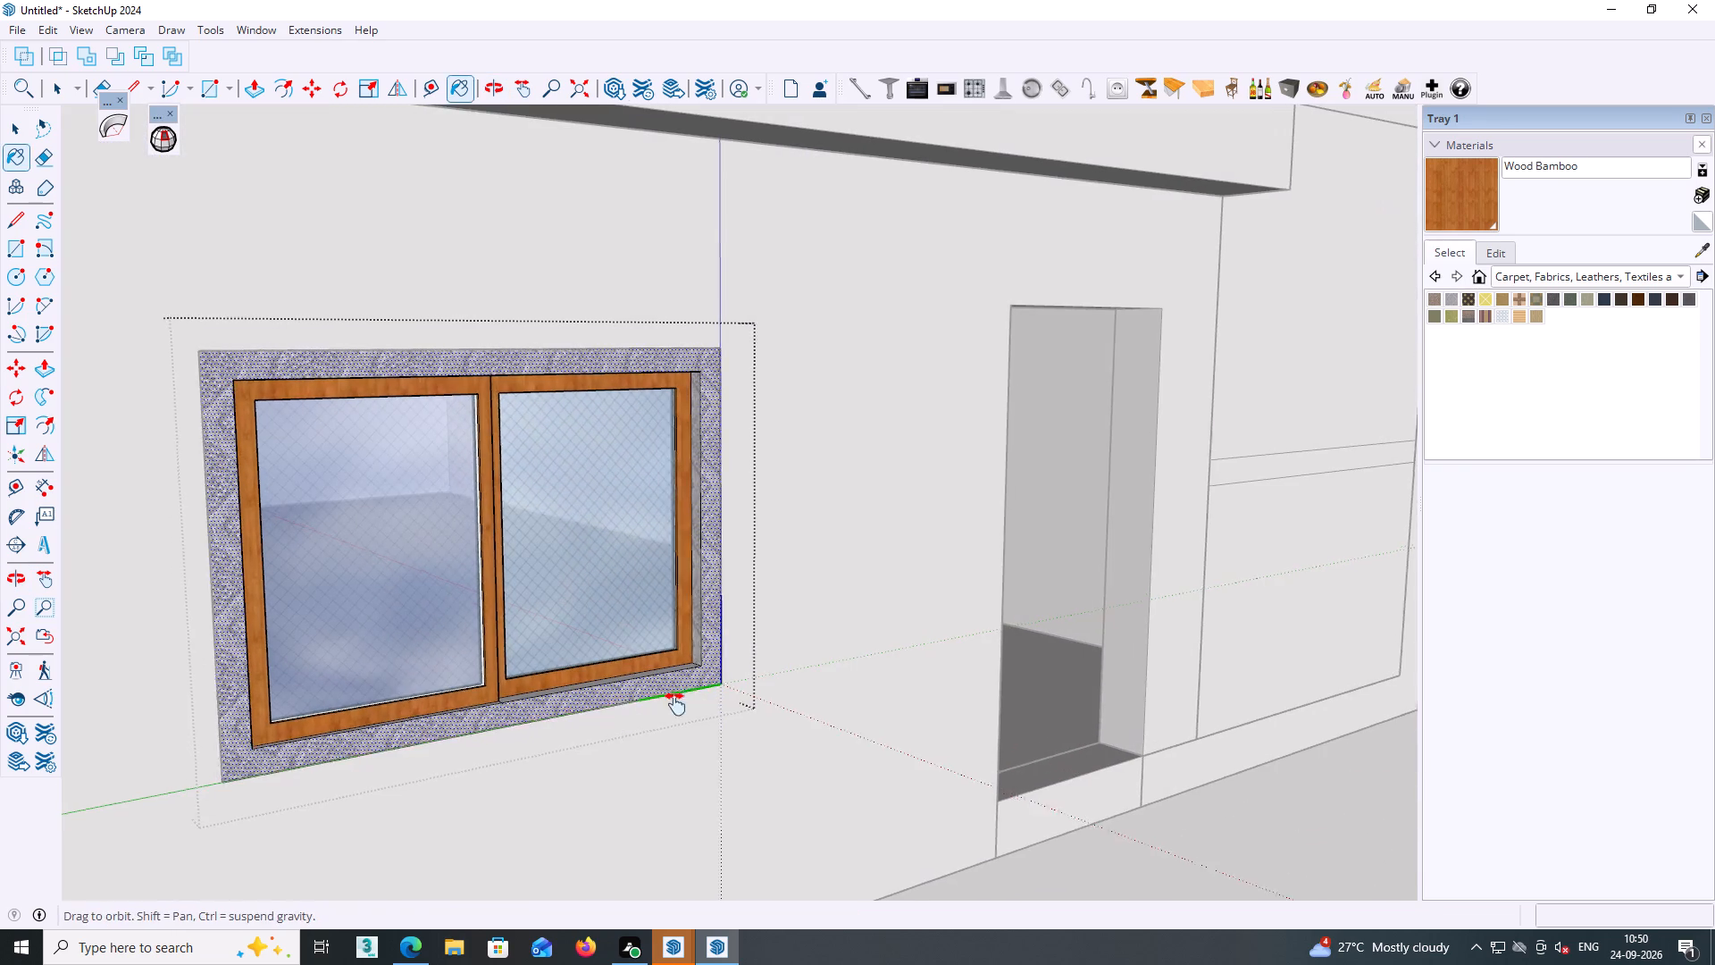
pyautogui.keyDown('shift'); pyautogui.moveTo(675, 704); pyautogui.dragTo(745, 704, button='middle'); pyautogui.keyUp('shift')
pyautogui.scroll(15, 672, 696)
pyautogui.moveTo(618, 724); pyautogui.dragTo(616, 786, button='middle')
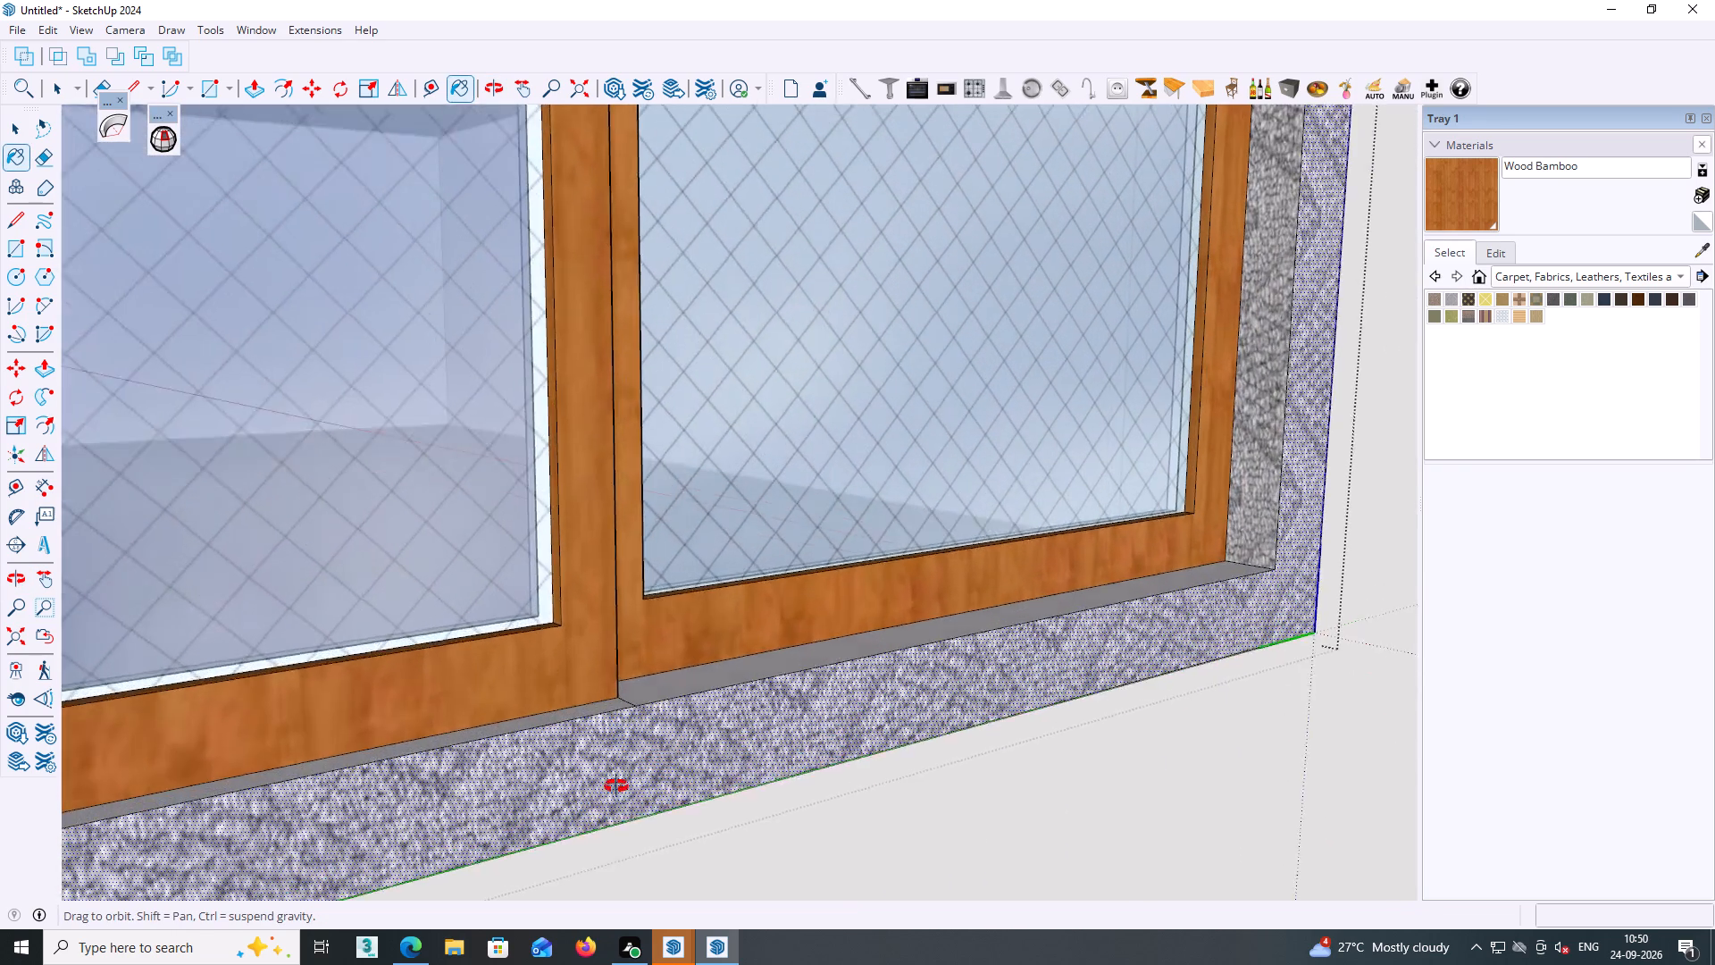
pyautogui.moveTo(616, 786); pyautogui.dragTo(603, 760, button='middle')
pyautogui.keyDown('shift'); pyautogui.moveTo(615, 752); pyautogui.dragTo(889, 669, button='middle'); pyautogui.keyUp('shift')
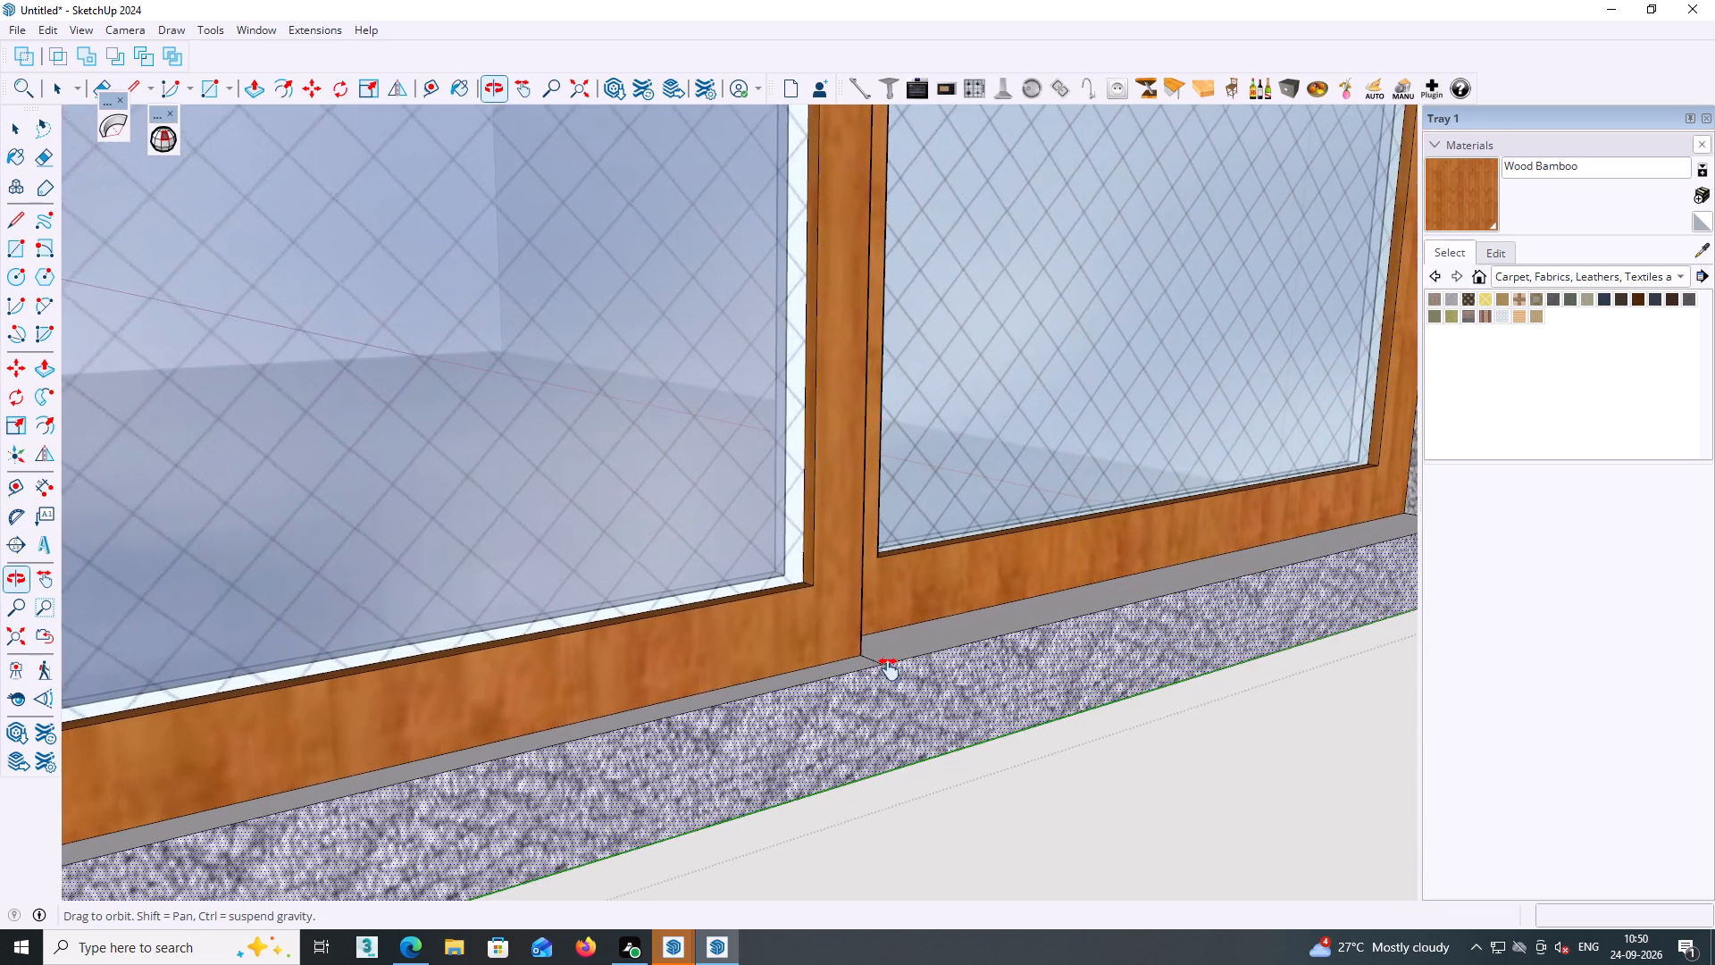
pyautogui.keyDown('shift'); pyautogui.moveTo(889, 669); pyautogui.dragTo(891, 669, button='middle'); pyautogui.keyUp('shift')
pyautogui.scroll(-6, 891, 669)
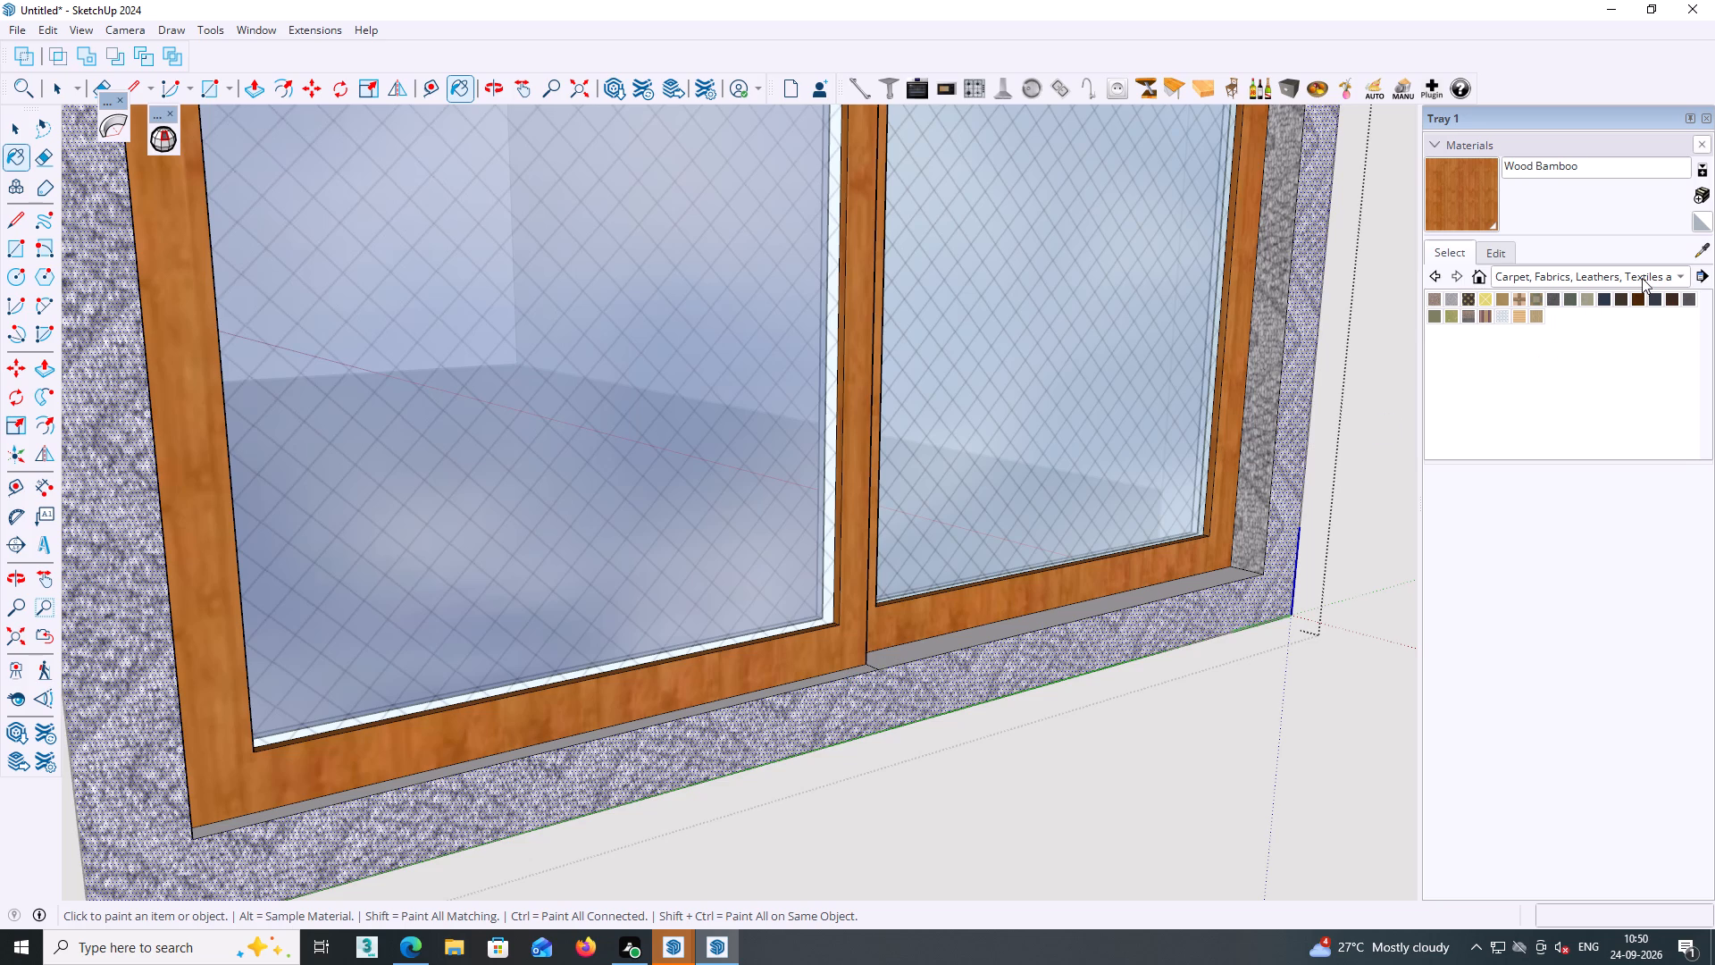
# Paint the front faces of both sash frames with Aluminum from the Metal collection.
pyautogui.click(1686, 274)
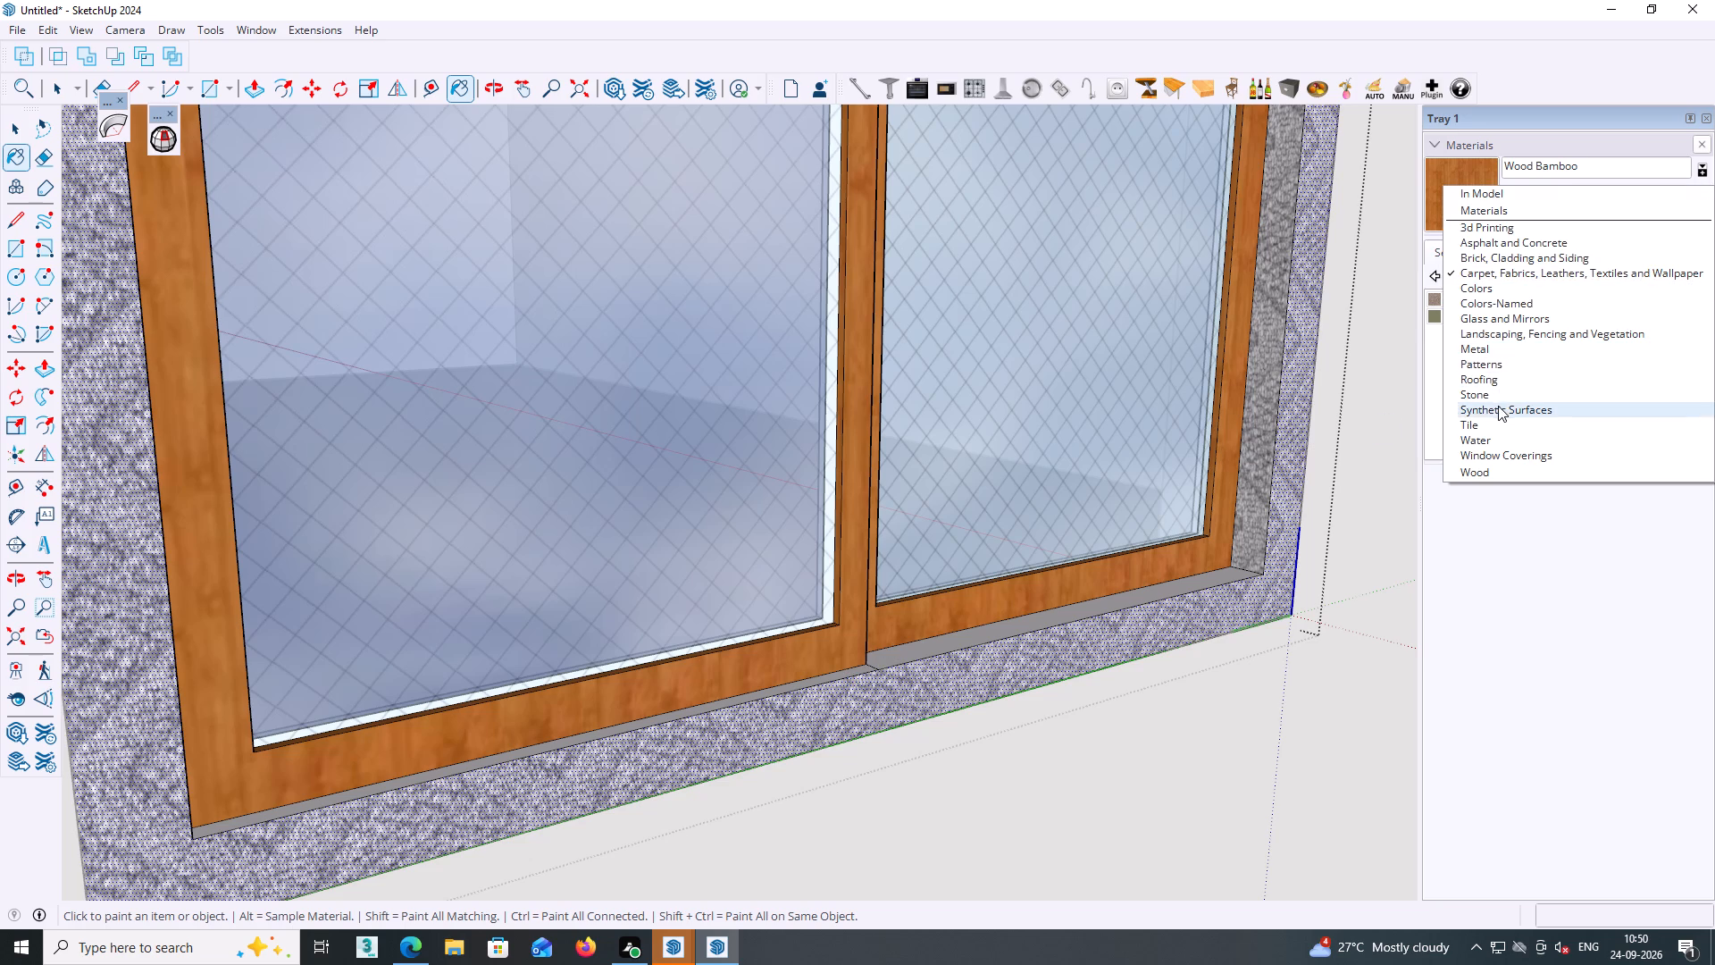
pyautogui.click(1482, 349)
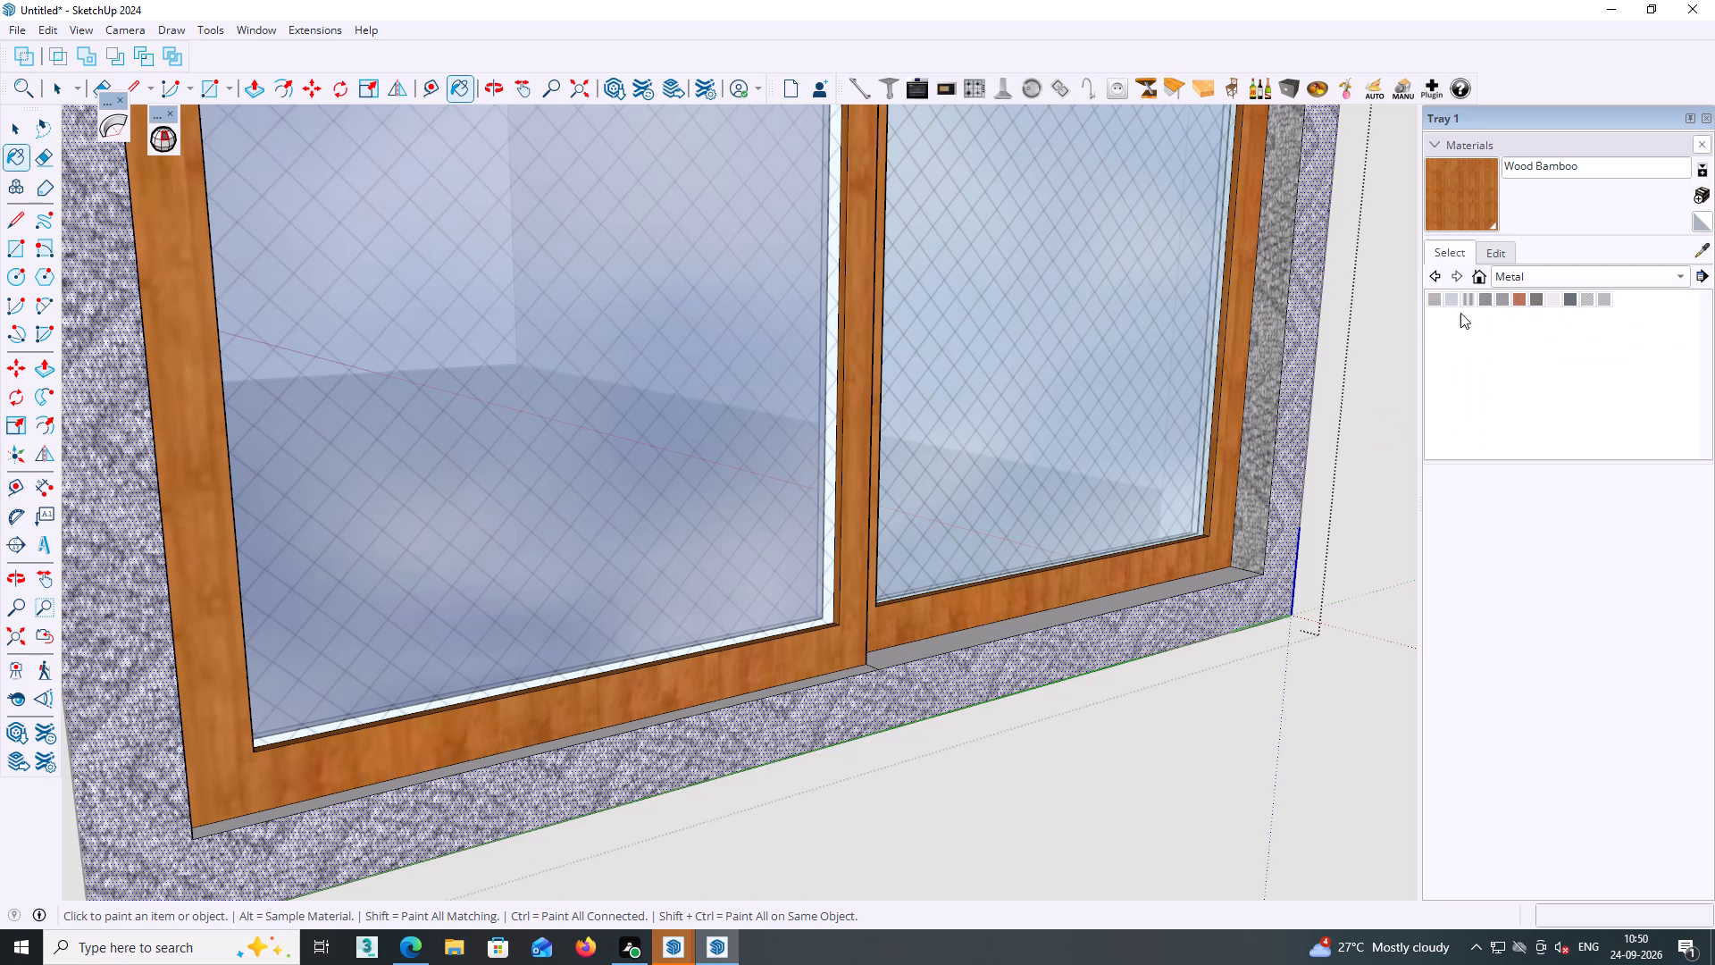
pyautogui.click(1436, 299)
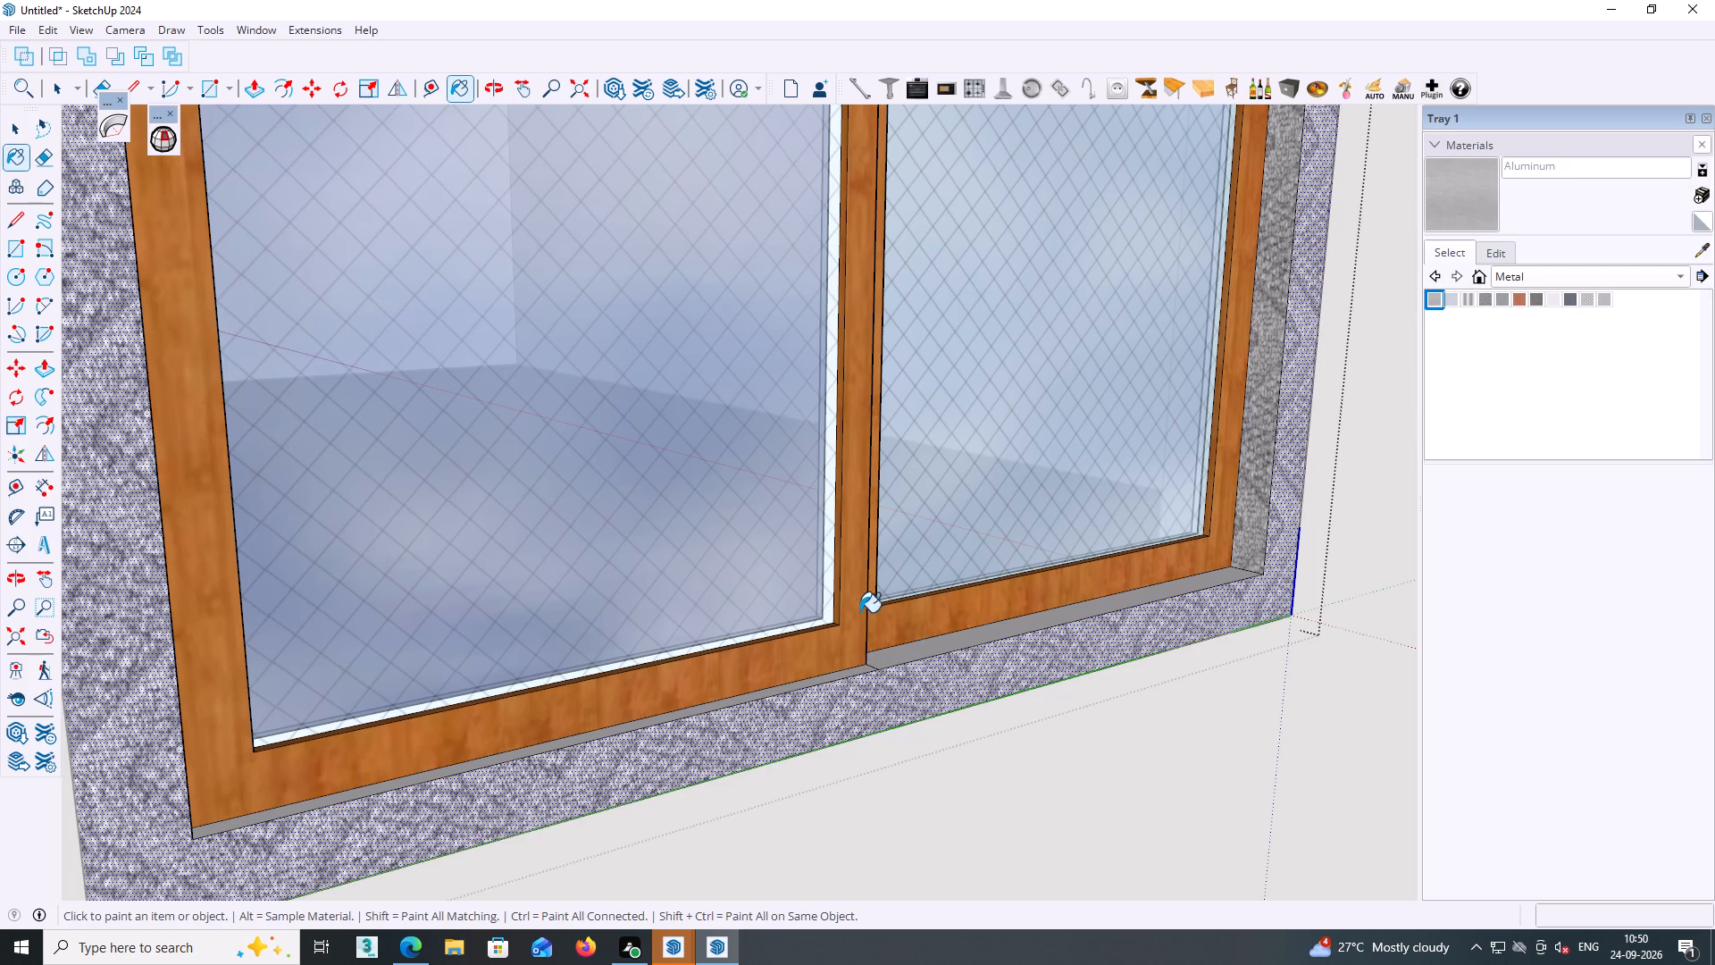
pyautogui.click(849, 597)
pyautogui.click(912, 617)
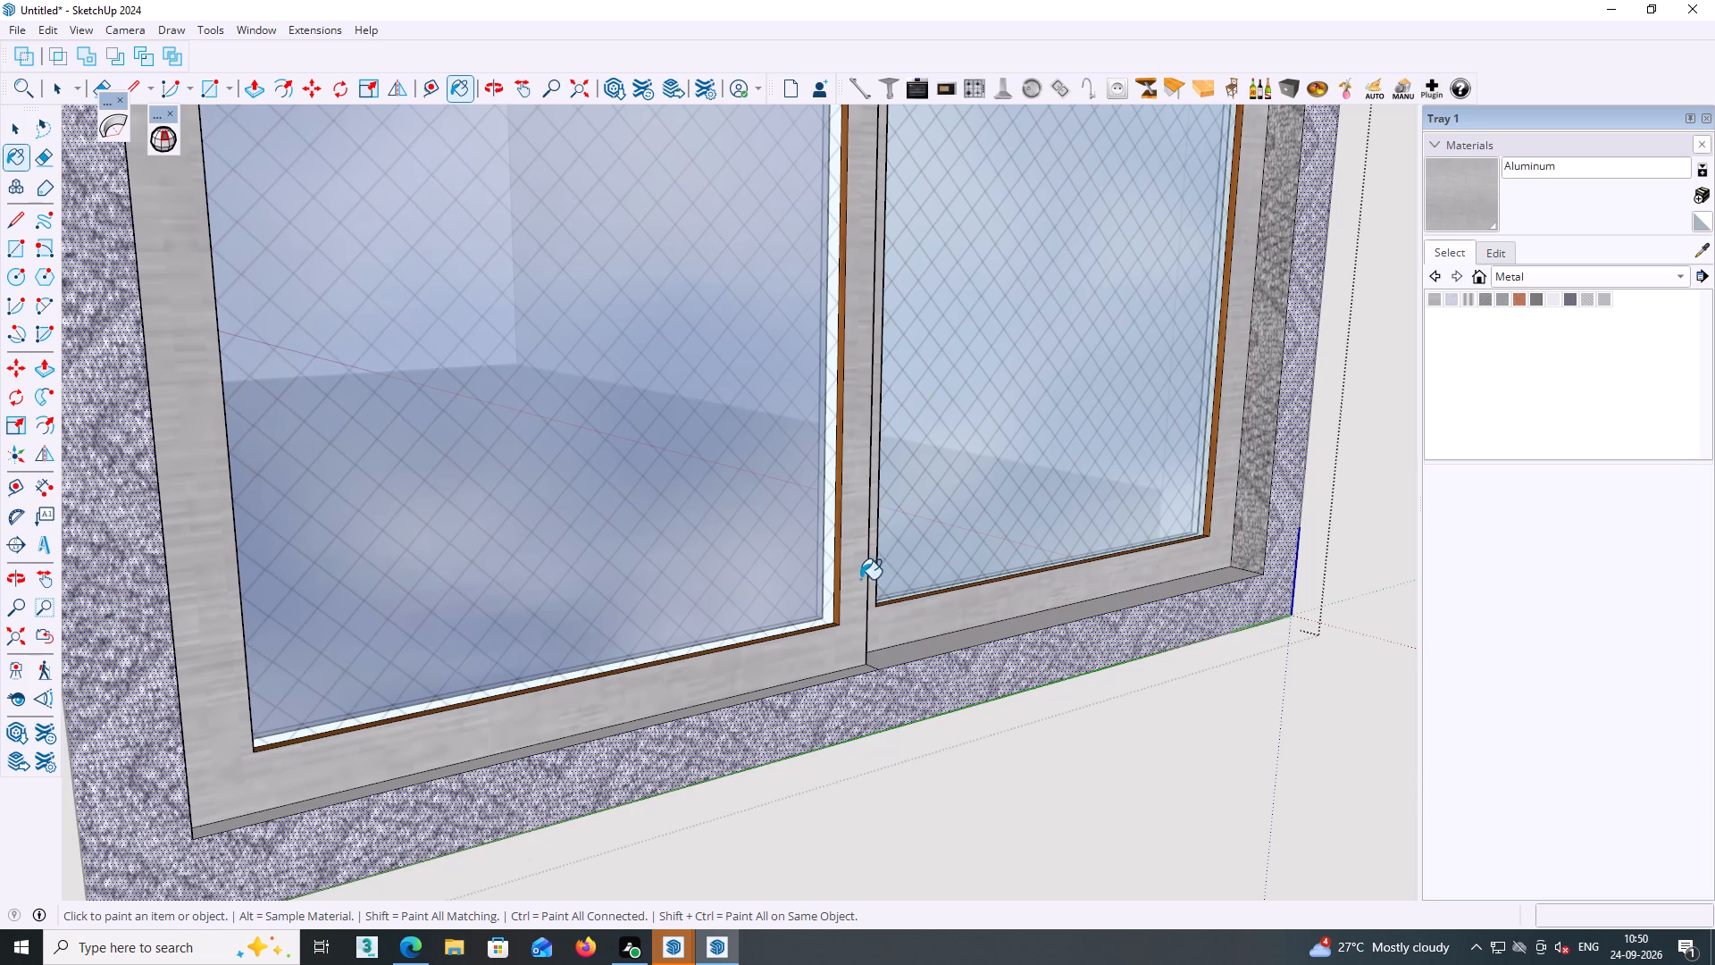
# Paint the vertical inner edges of both sash frames beside the glass with Aluminum.
pyautogui.scroll(2, 842, 575)
pyautogui.moveTo(838, 573); pyautogui.dragTo(987, 568, button='middle')
pyautogui.scroll(6, 991, 568)
pyautogui.click(993, 566)
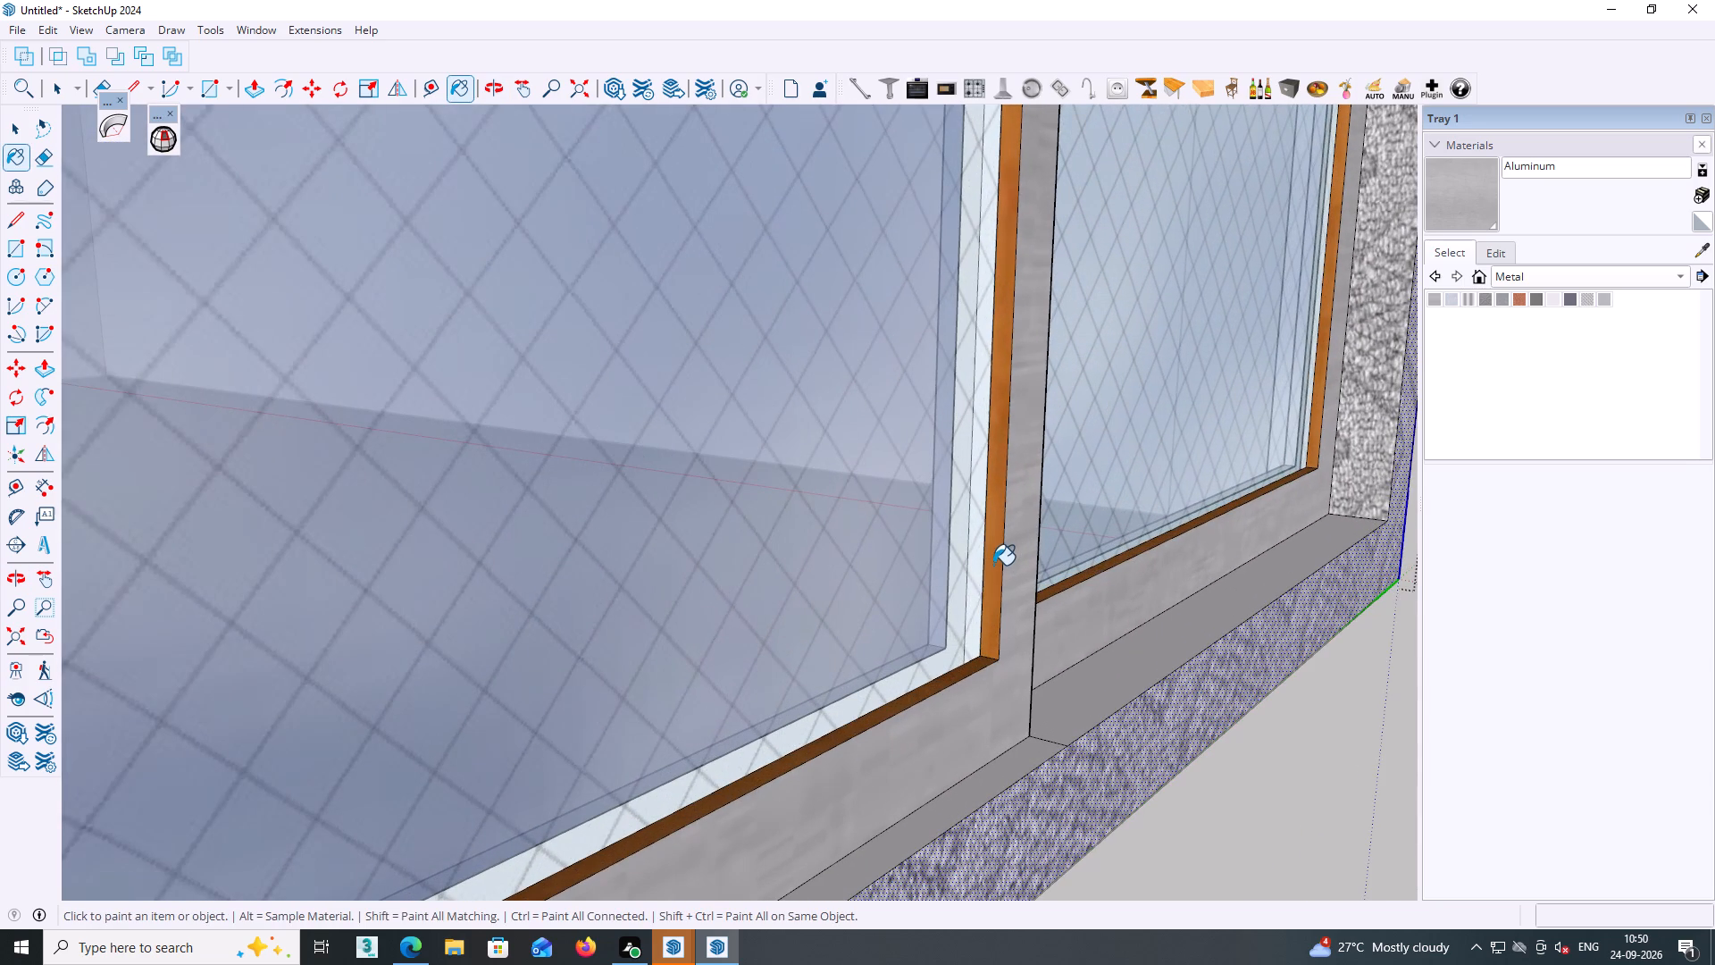
pyautogui.scroll(-4, 1008, 559)
pyautogui.scroll(5, 1278, 407)
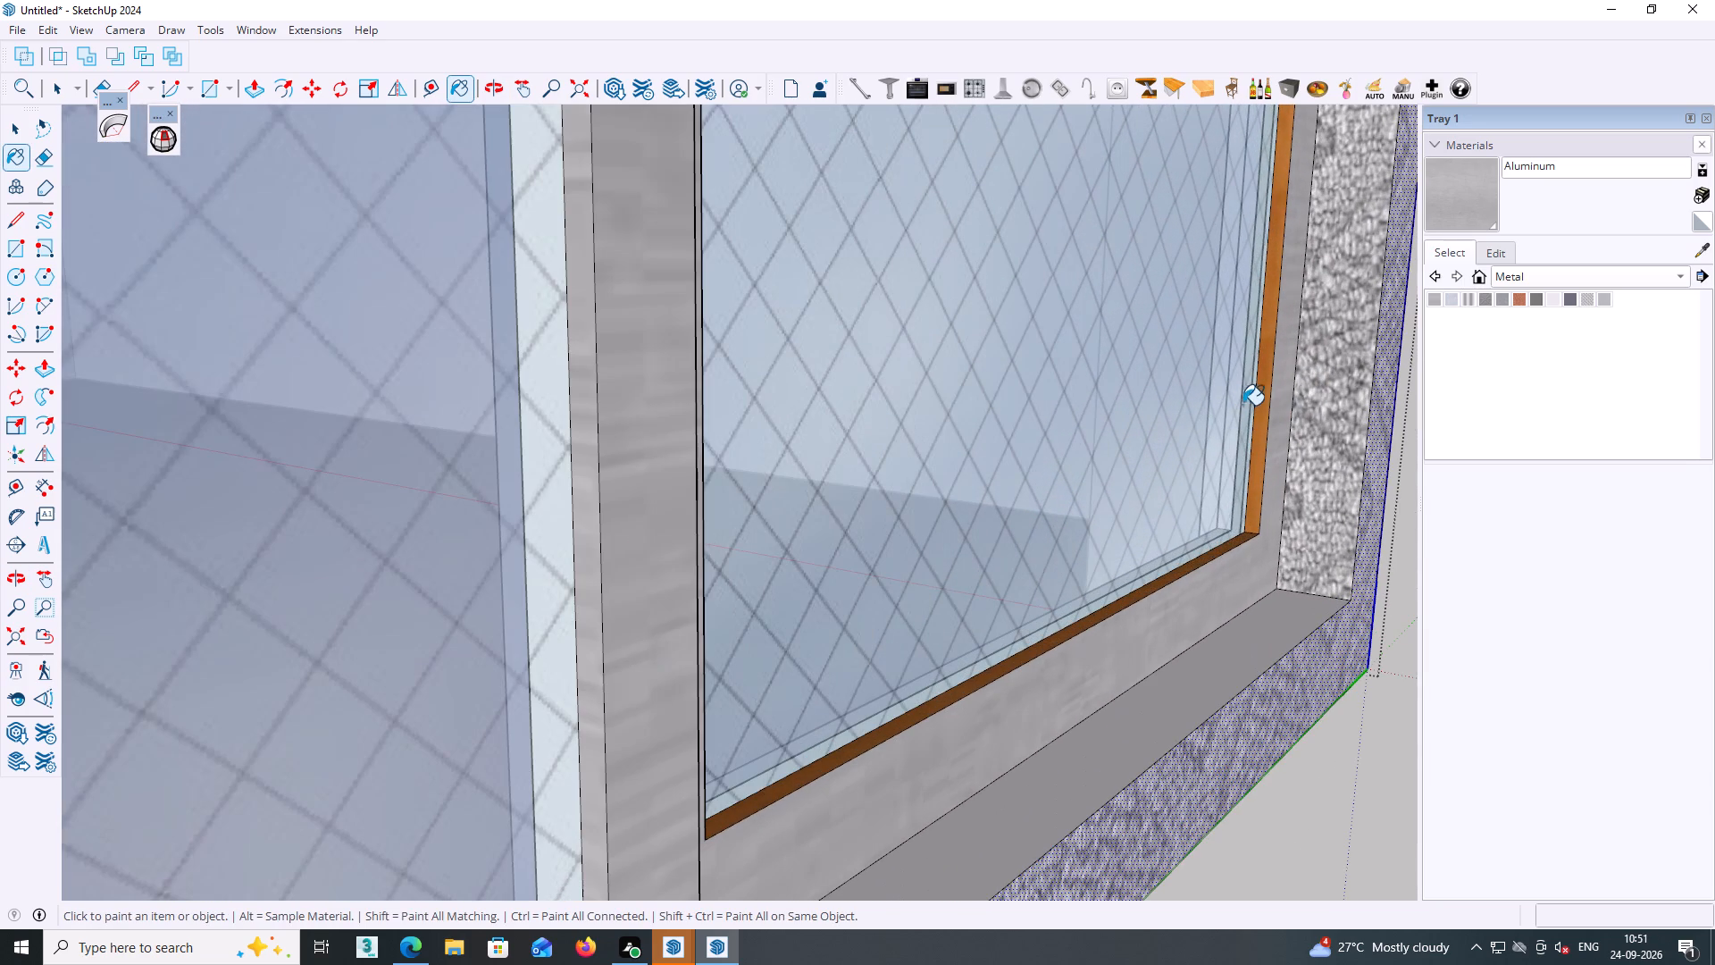
pyautogui.click(1261, 395)
# Paint the bottom inner edges of both sash frames below the glass with Aluminum.
pyautogui.scroll(-5, 1259, 402)
pyautogui.scroll(1, 1197, 524)
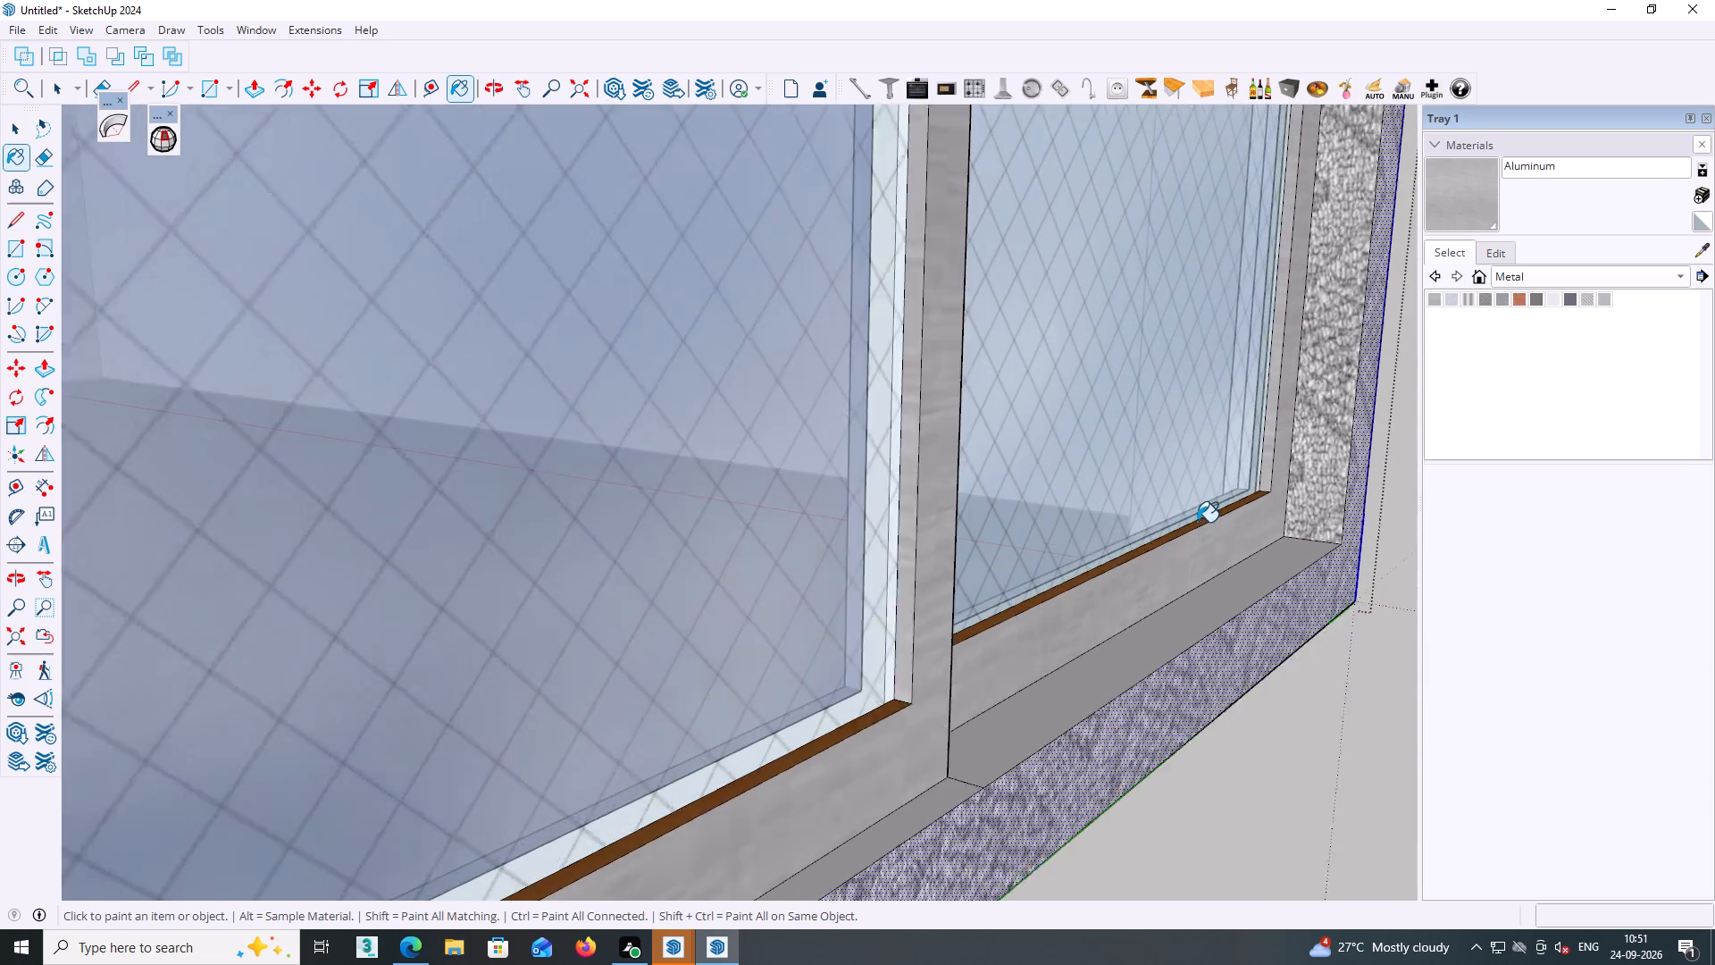
pyautogui.scroll(10, 1197, 522)
pyautogui.click(1168, 519)
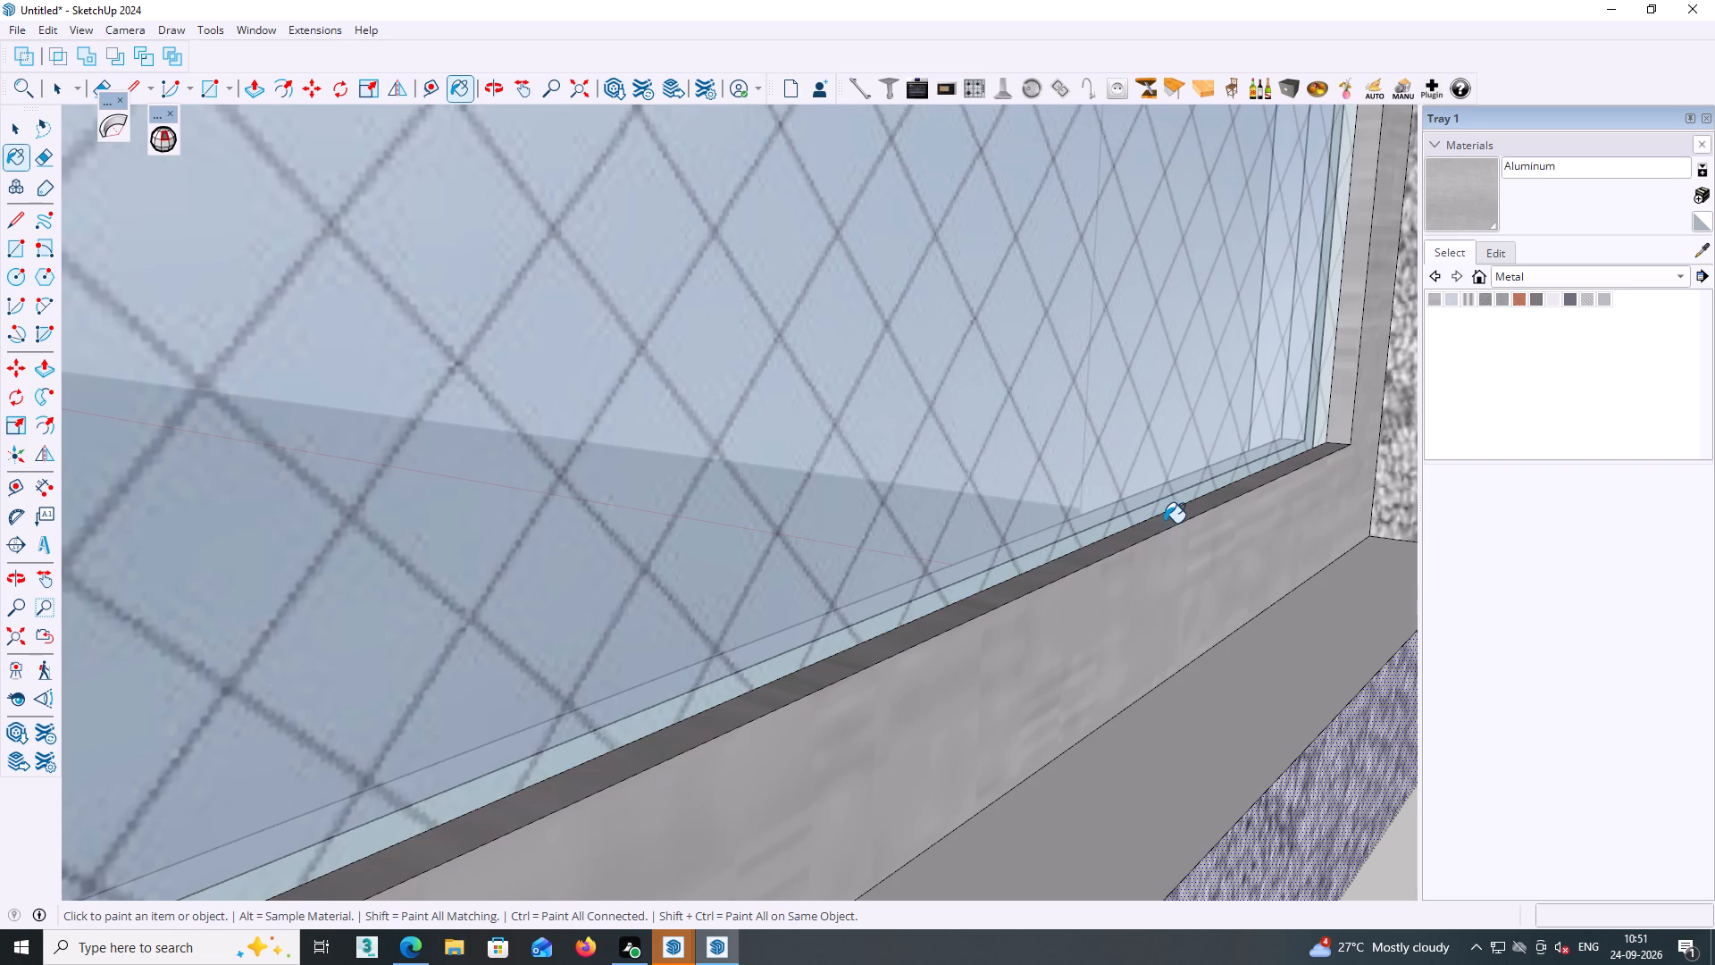
pyautogui.scroll(-15, 1158, 549)
pyautogui.scroll(7, 902, 759)
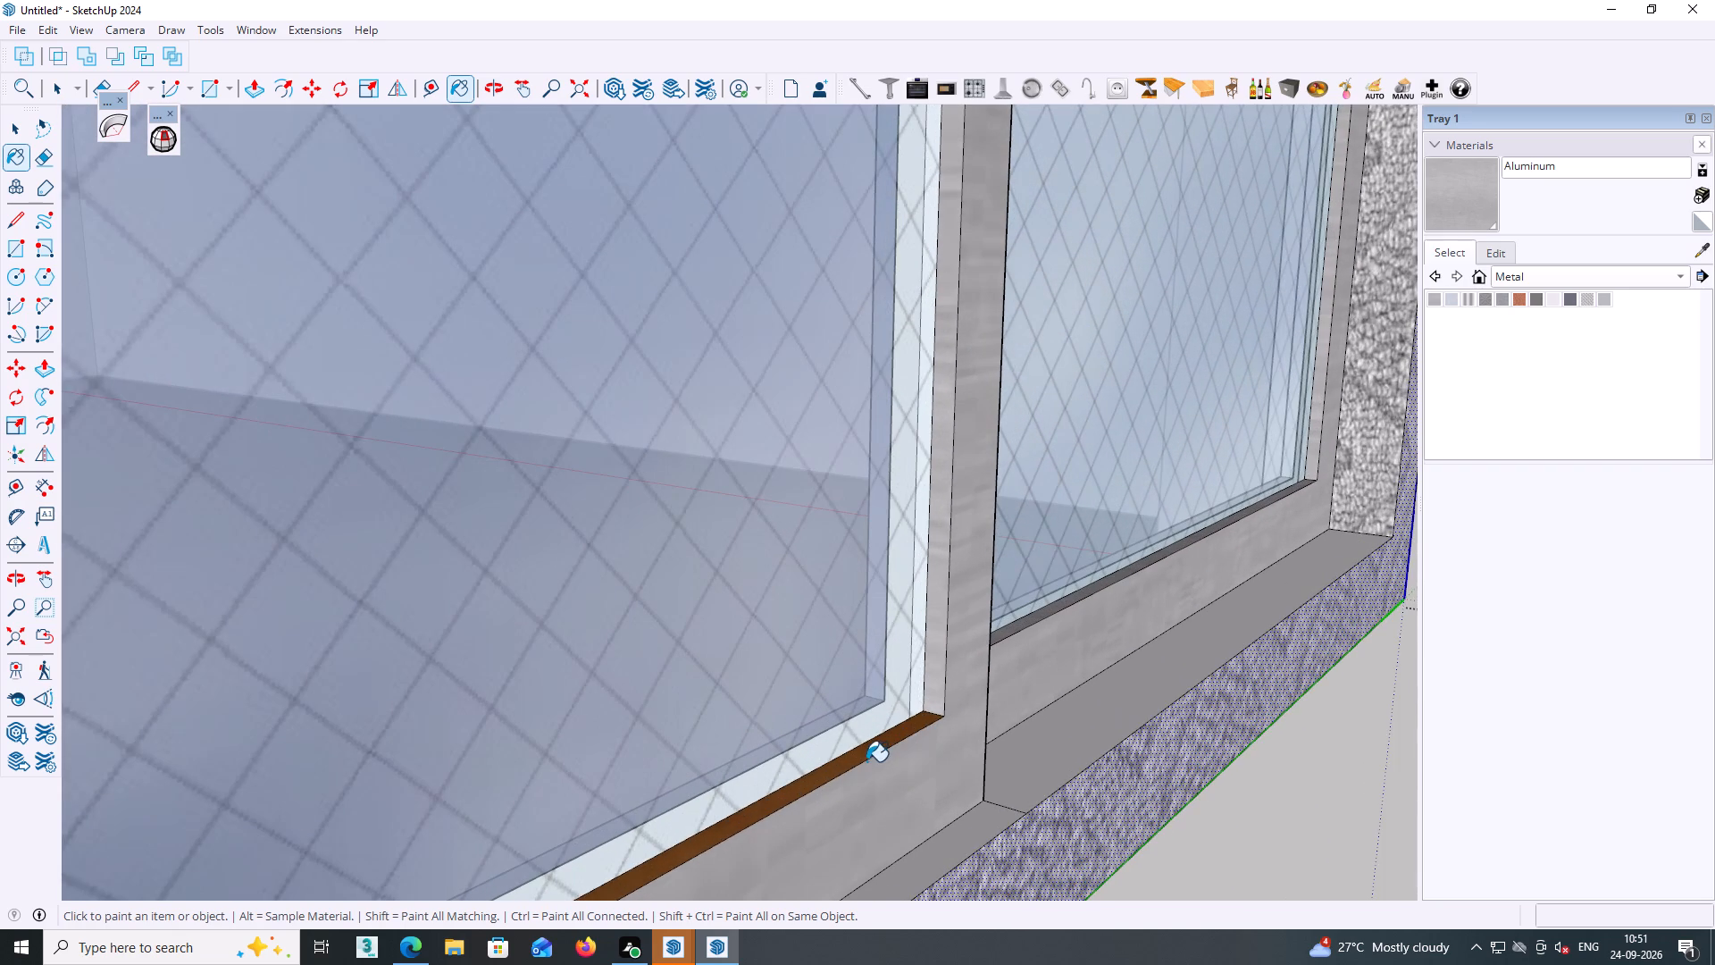
pyautogui.click(863, 756)
pyautogui.scroll(-14, 859, 779)
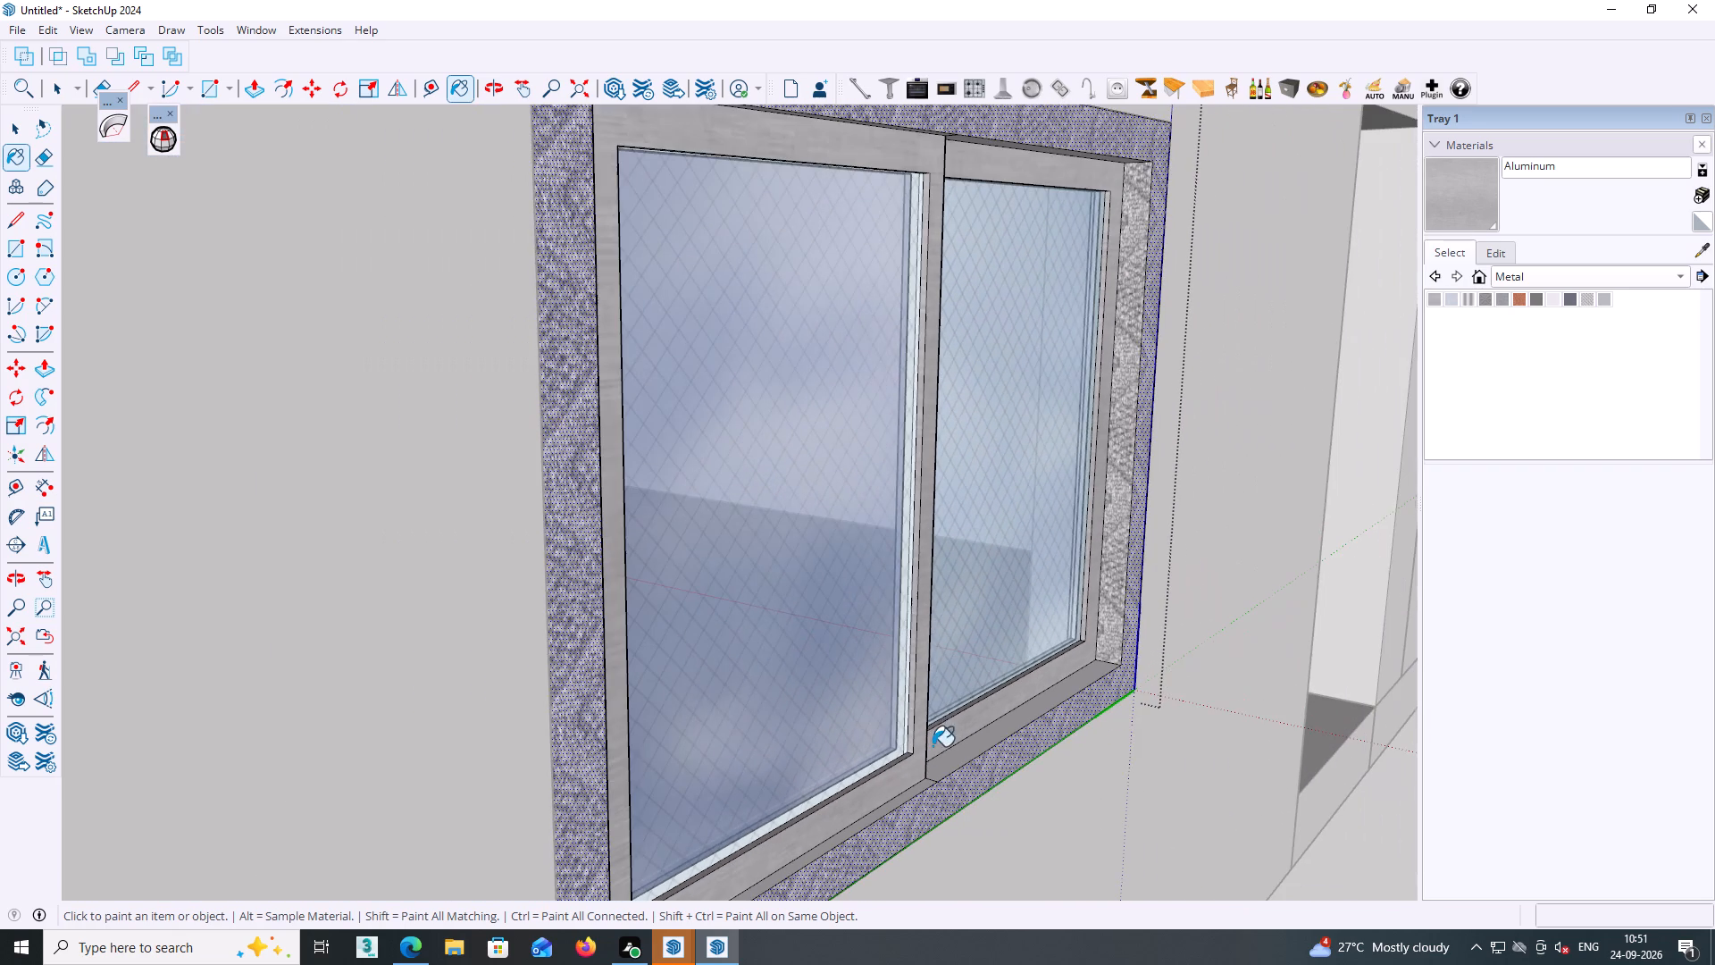
# Examine the painted sash frames from both sides and at the head, and close the window component.
pyautogui.moveTo(926, 743); pyautogui.dragTo(716, 741, button='middle')
pyautogui.scroll(-3, 716, 750)
pyautogui.keyDown('shift'); pyautogui.middleClick(757, 743); pyautogui.keyUp('shift')
pyautogui.moveTo(766, 749); pyautogui.dragTo(621, 759, button='middle')
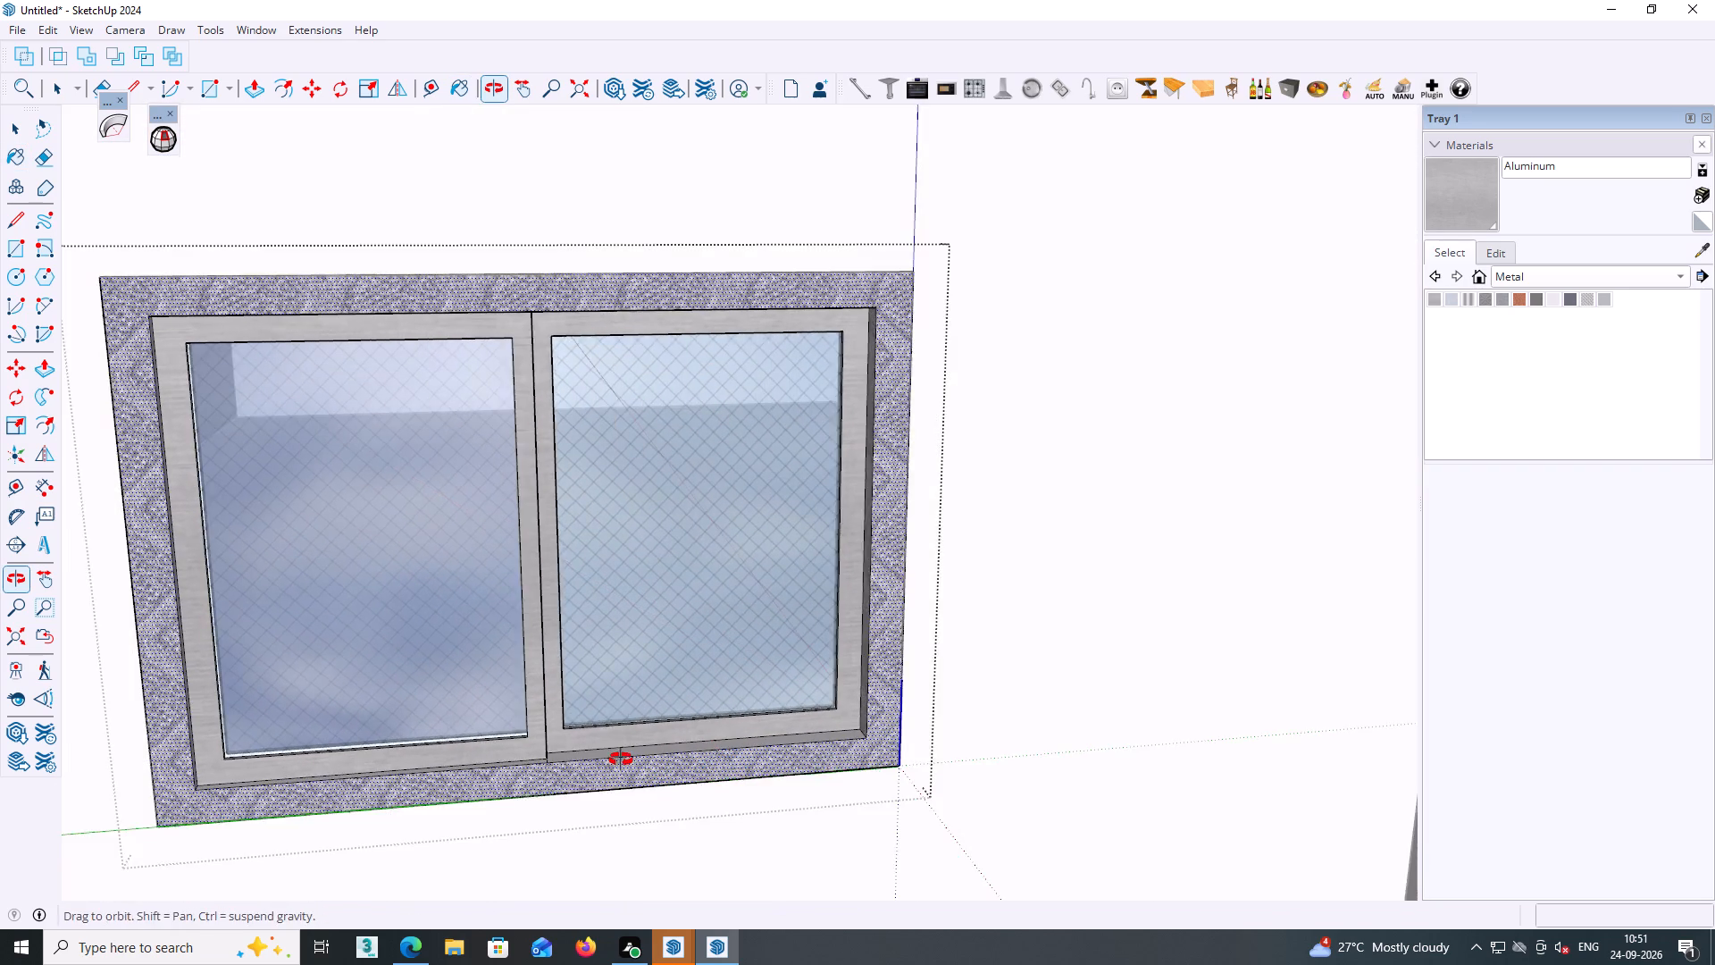
pyautogui.moveTo(621, 759); pyautogui.dragTo(613, 758, button='middle')
pyautogui.scroll(8, 63, 728)
pyautogui.moveTo(205, 718); pyautogui.dragTo(17, 742, button='middle')
pyautogui.moveTo(327, 619); pyautogui.dragTo(125, 663, button='middle')
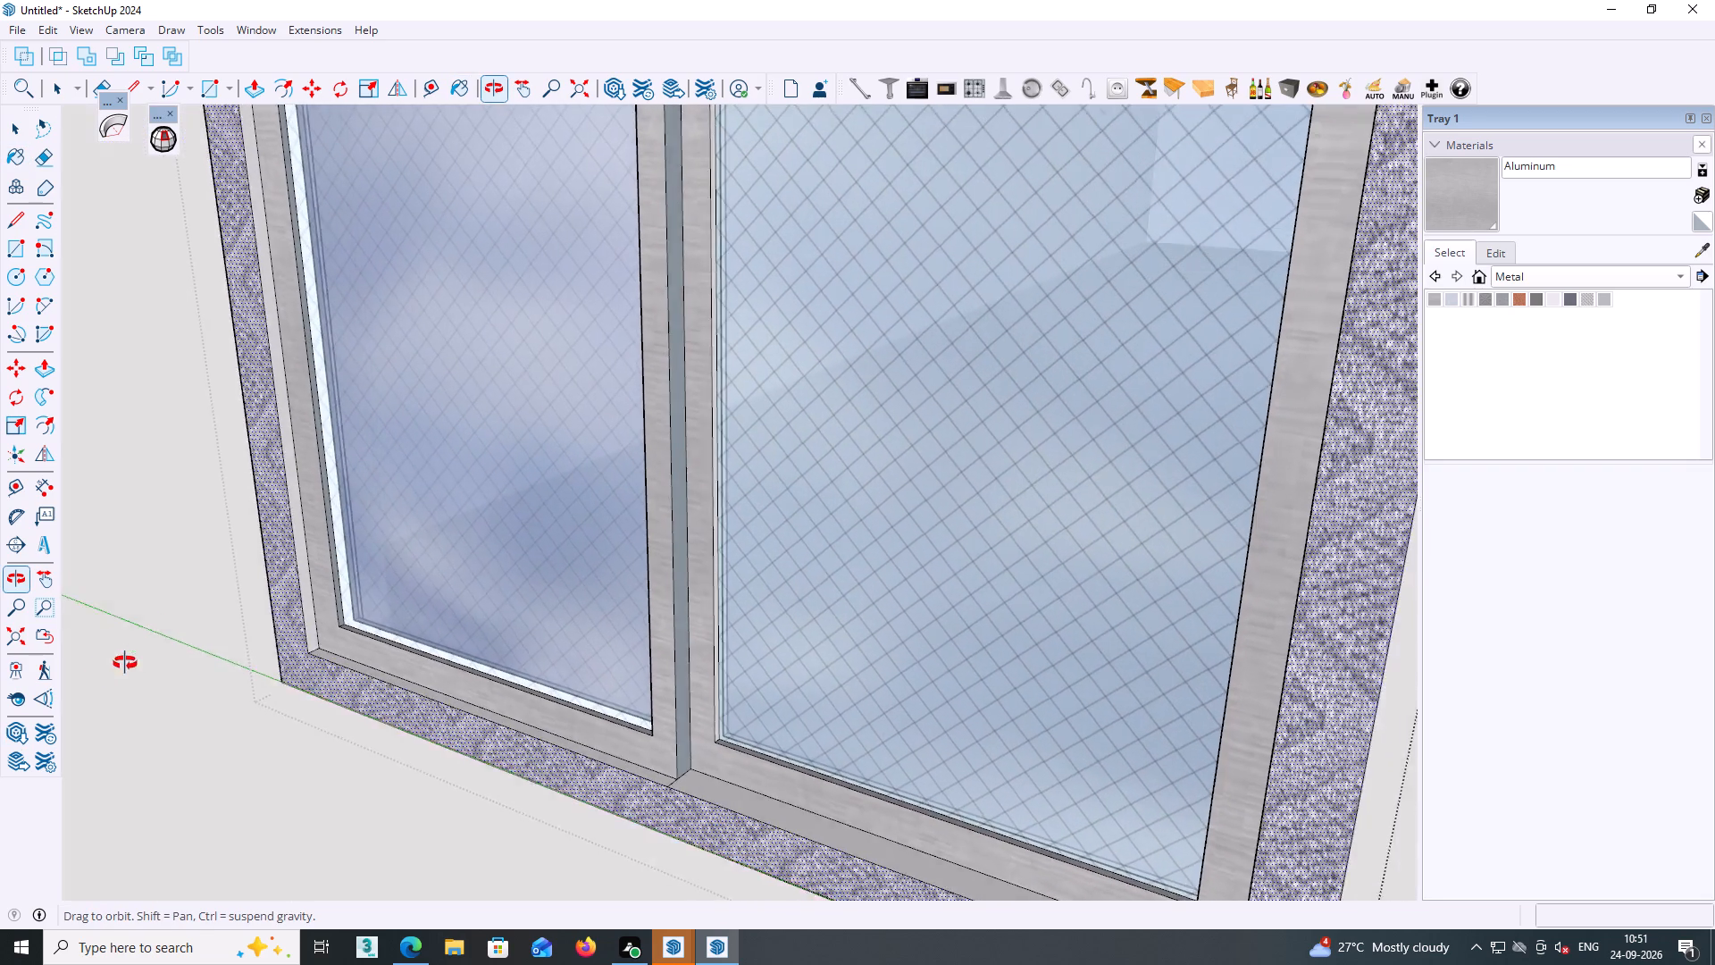
pyautogui.moveTo(125, 663); pyautogui.dragTo(103, 671, button='middle')
pyautogui.keyDown('shift'); pyautogui.moveTo(238, 654); pyautogui.dragTo(284, 853, button='middle'); pyautogui.keyUp('shift')
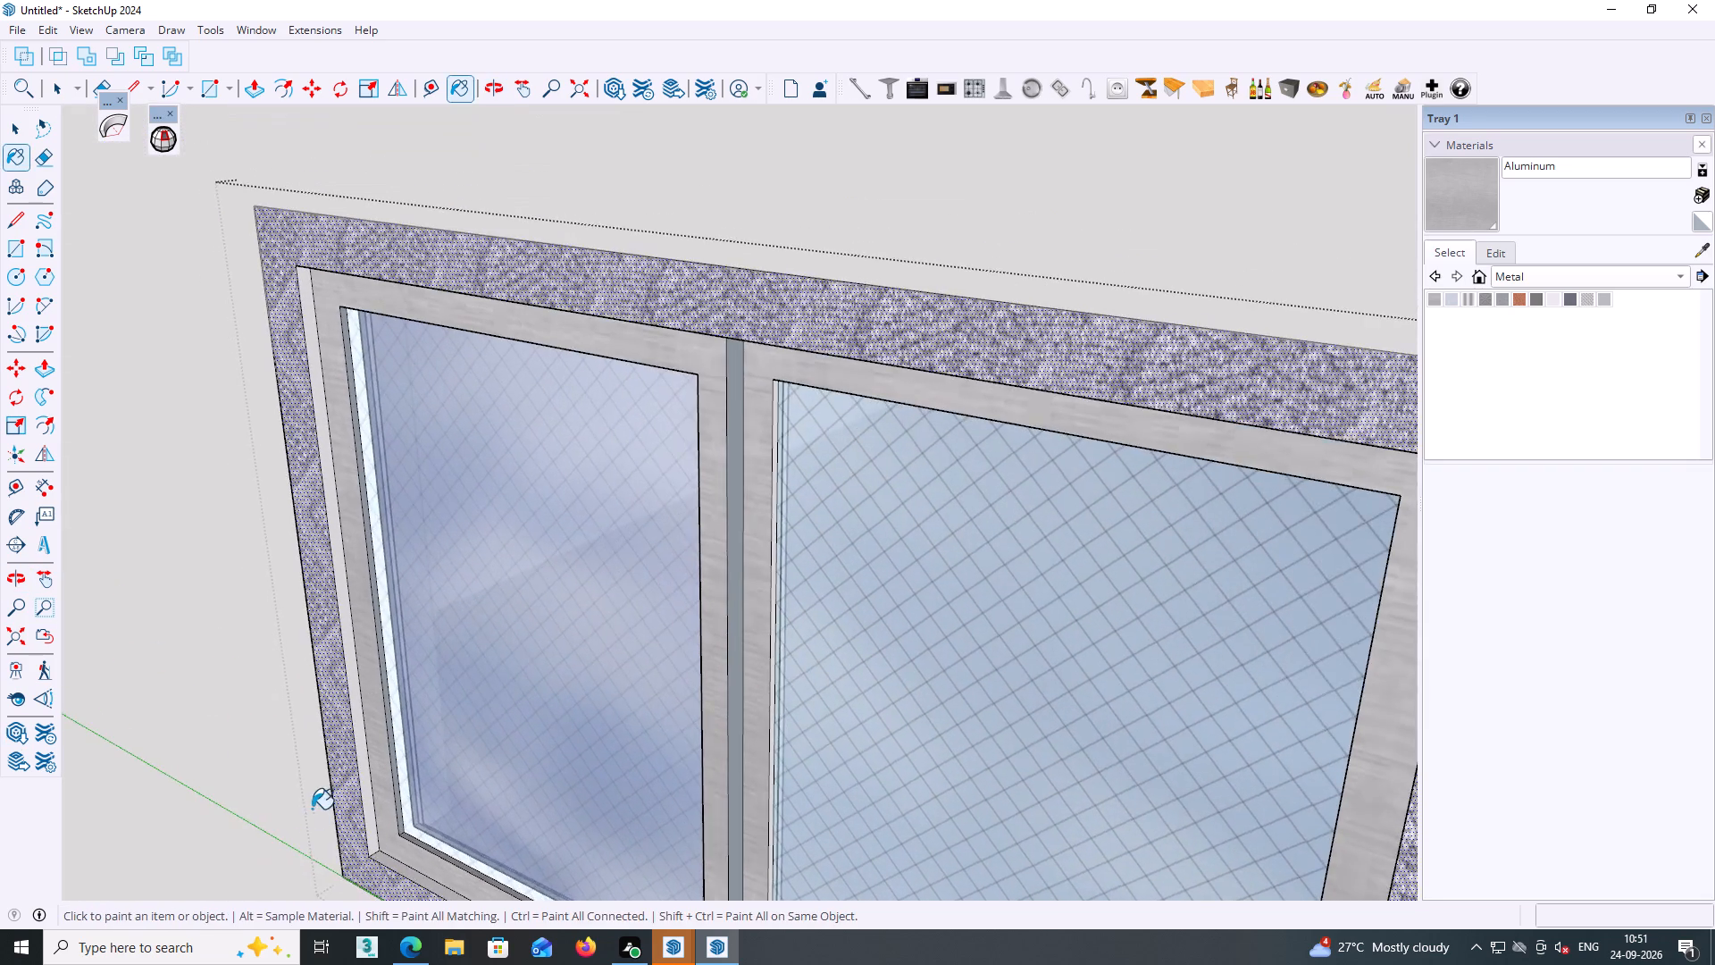
pyautogui.scroll(-2, 312, 809)
pyautogui.moveTo(372, 765); pyautogui.dragTo(586, 600, button='middle')
pyautogui.scroll(-8, 590, 646)
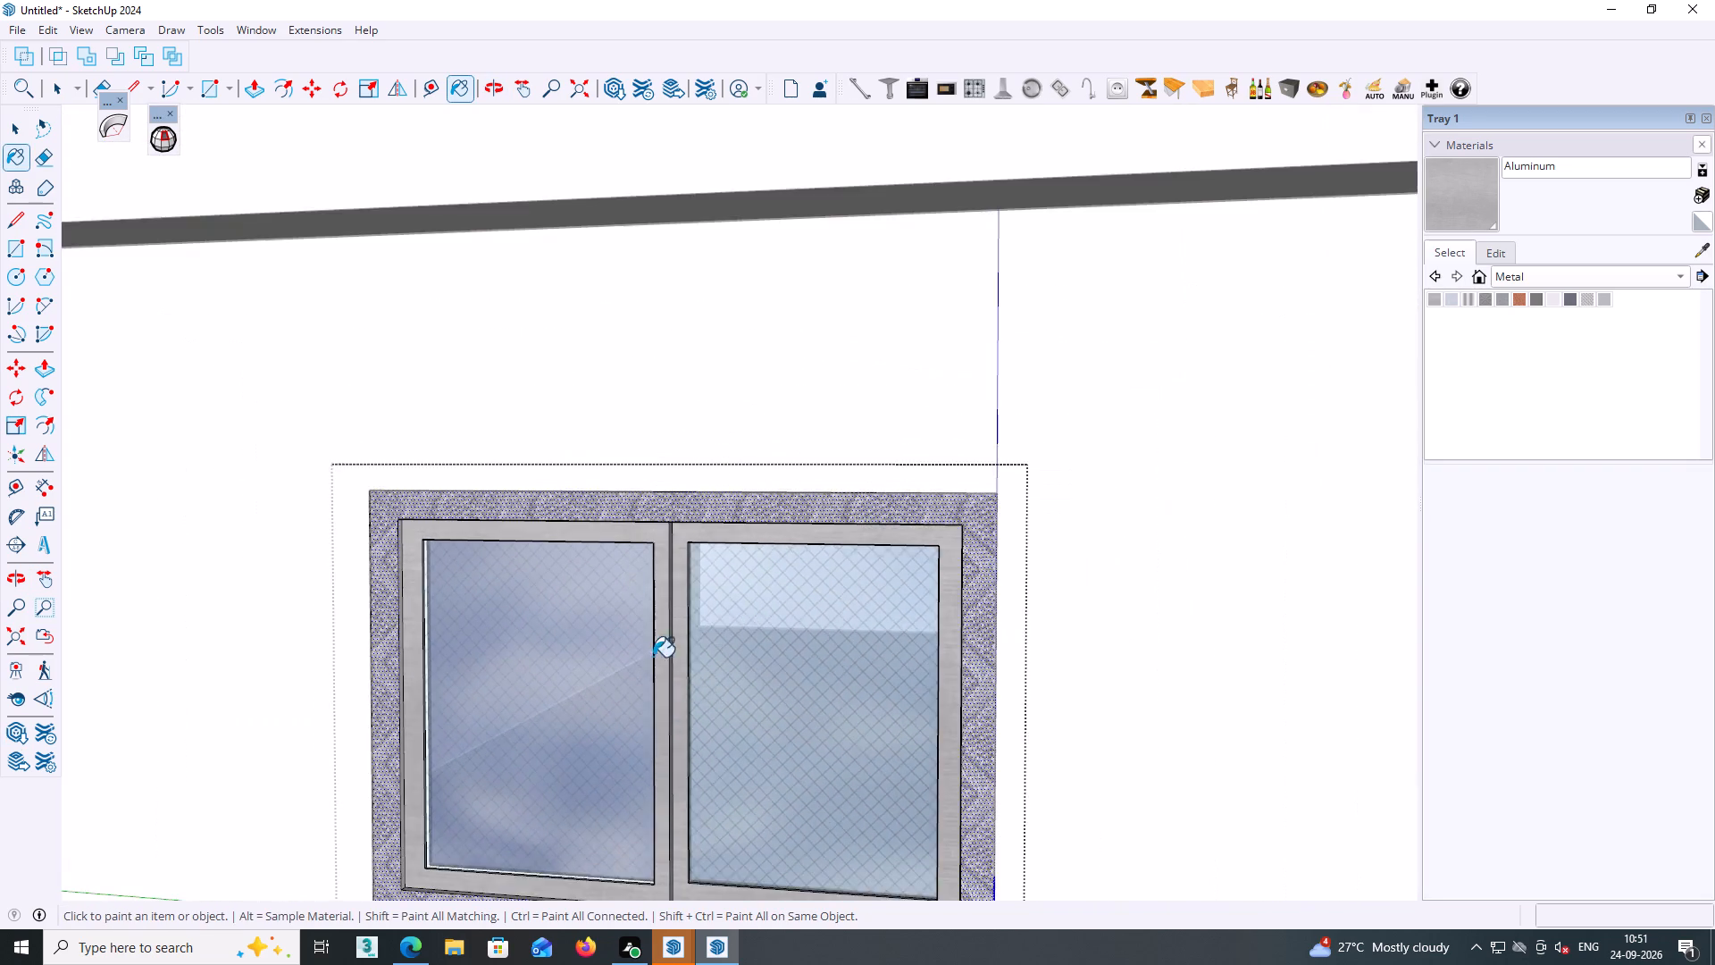
pyautogui.scroll(-13, 653, 657)
pyautogui.press('space')
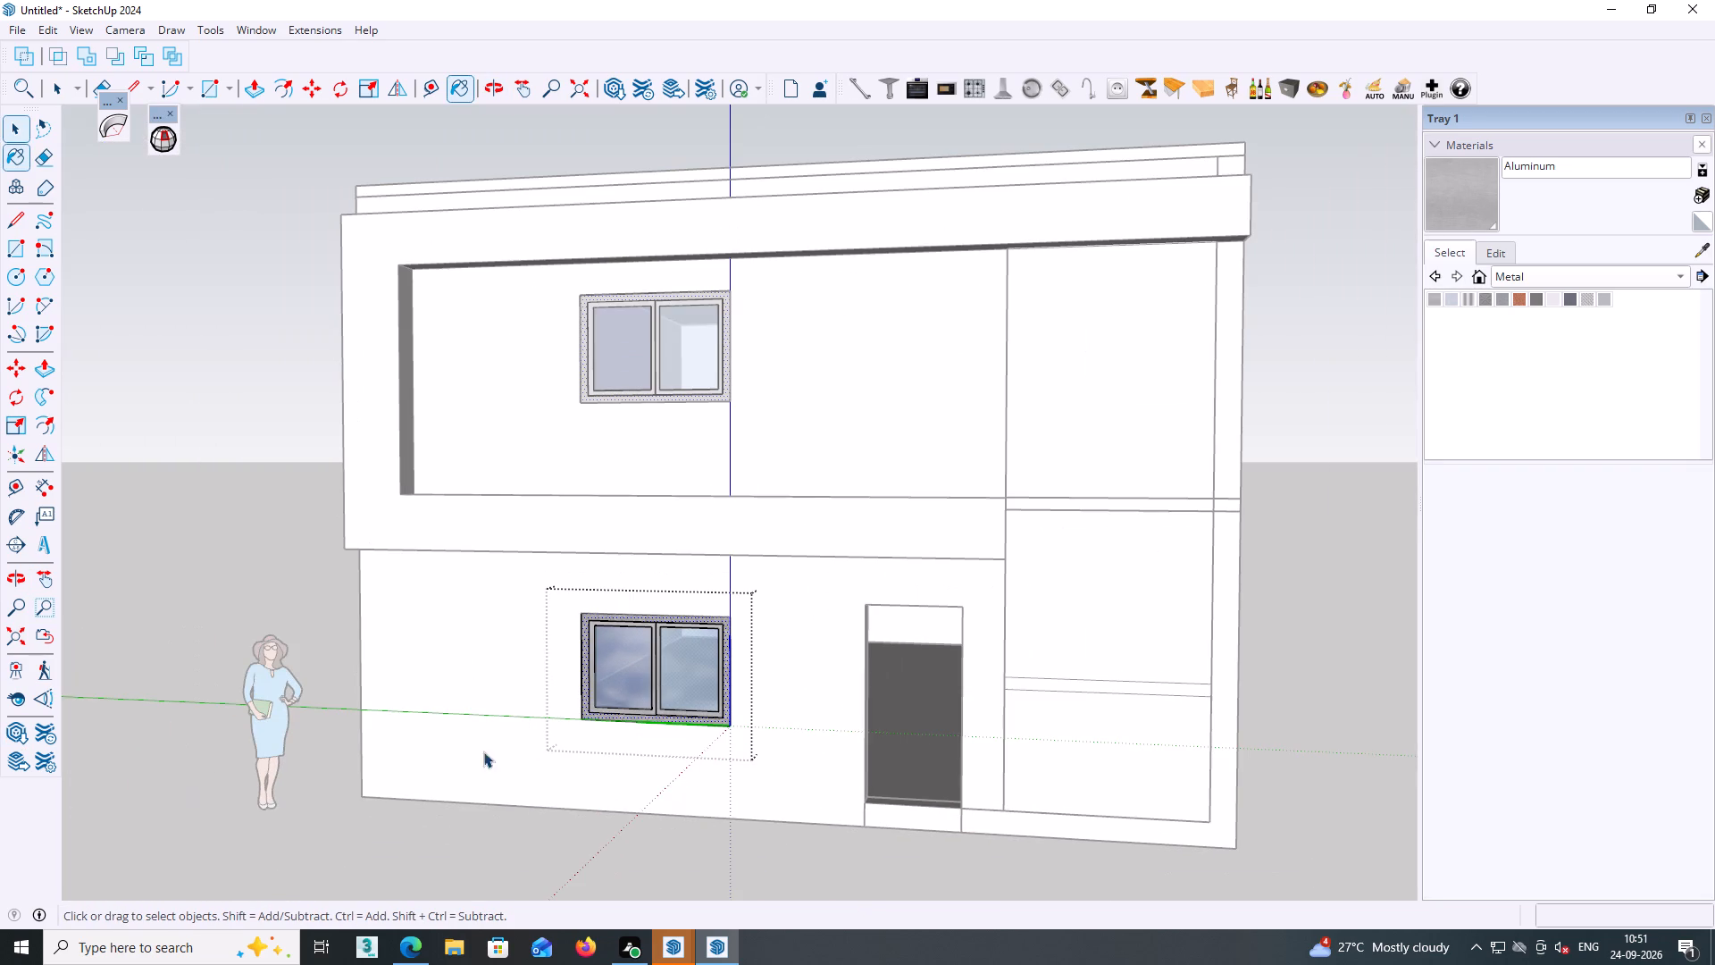
pyautogui.click(163, 740)
# Open the ground-floor window component and paint the outer frame's front face with Granite Brown from the Stone collection.
pyautogui.moveTo(188, 724); pyautogui.dragTo(426, 743, button='middle')
pyautogui.scroll(4, 623, 504)
pyautogui.scroll(-1, 628, 429)
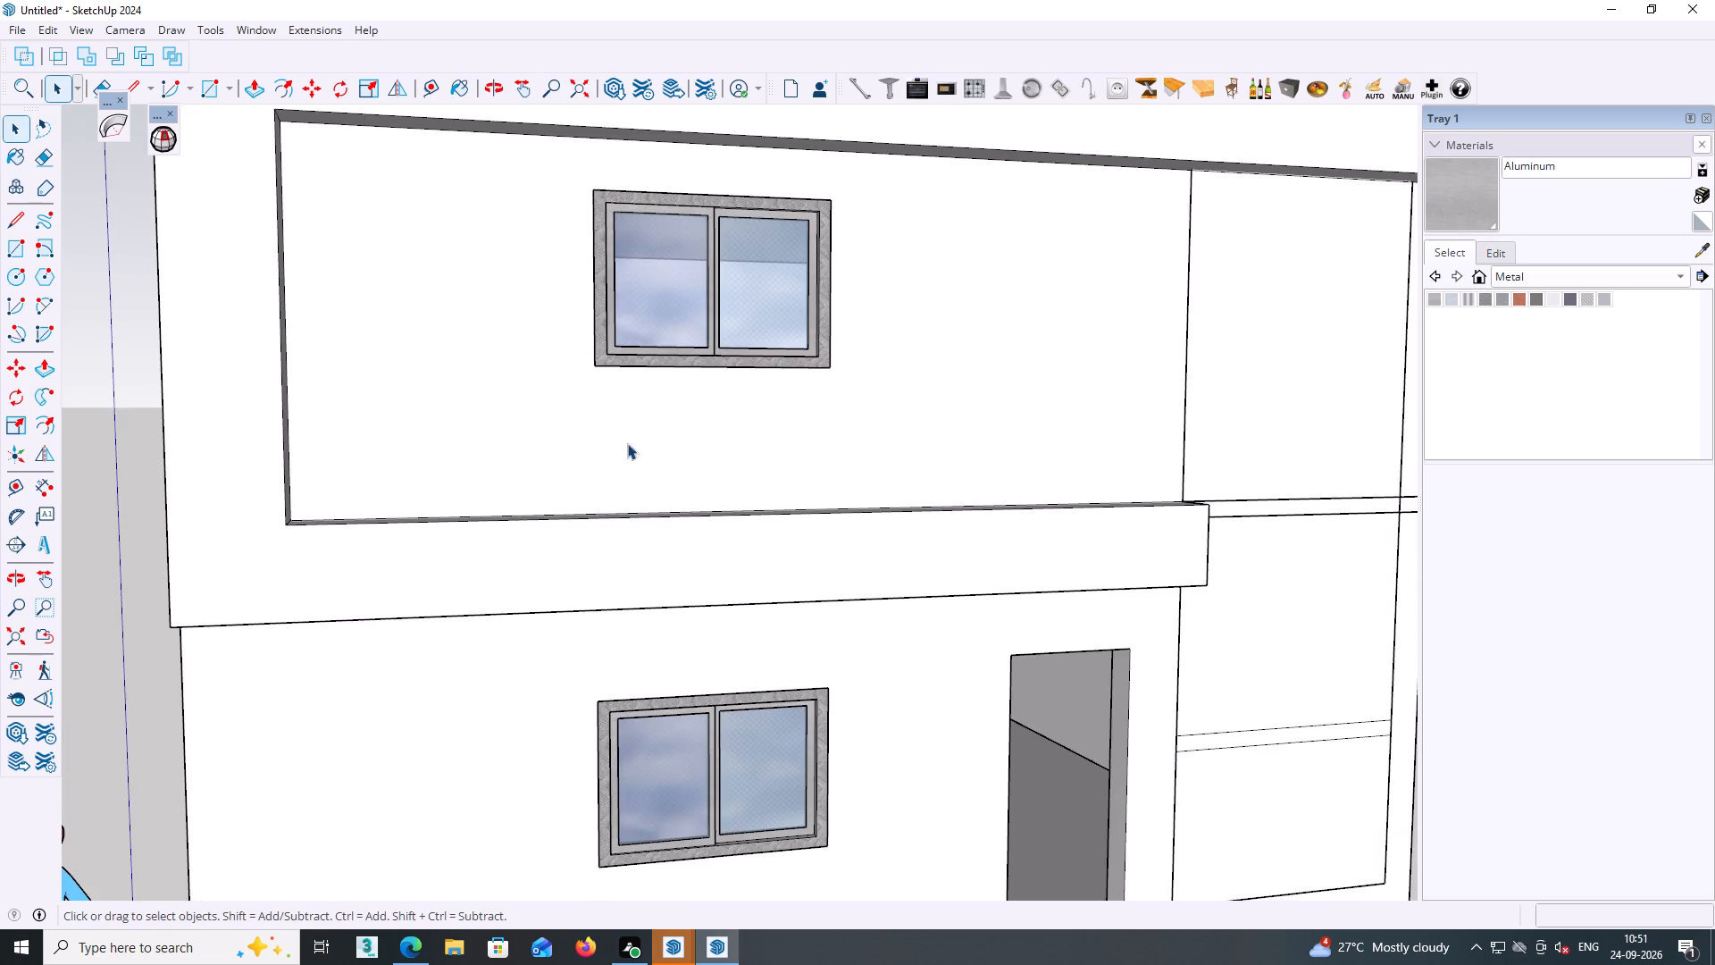
pyautogui.scroll(-4, 627, 443)
pyautogui.moveTo(709, 639); pyautogui.dragTo(764, 722, button='middle')
pyautogui.scroll(13, 740, 704)
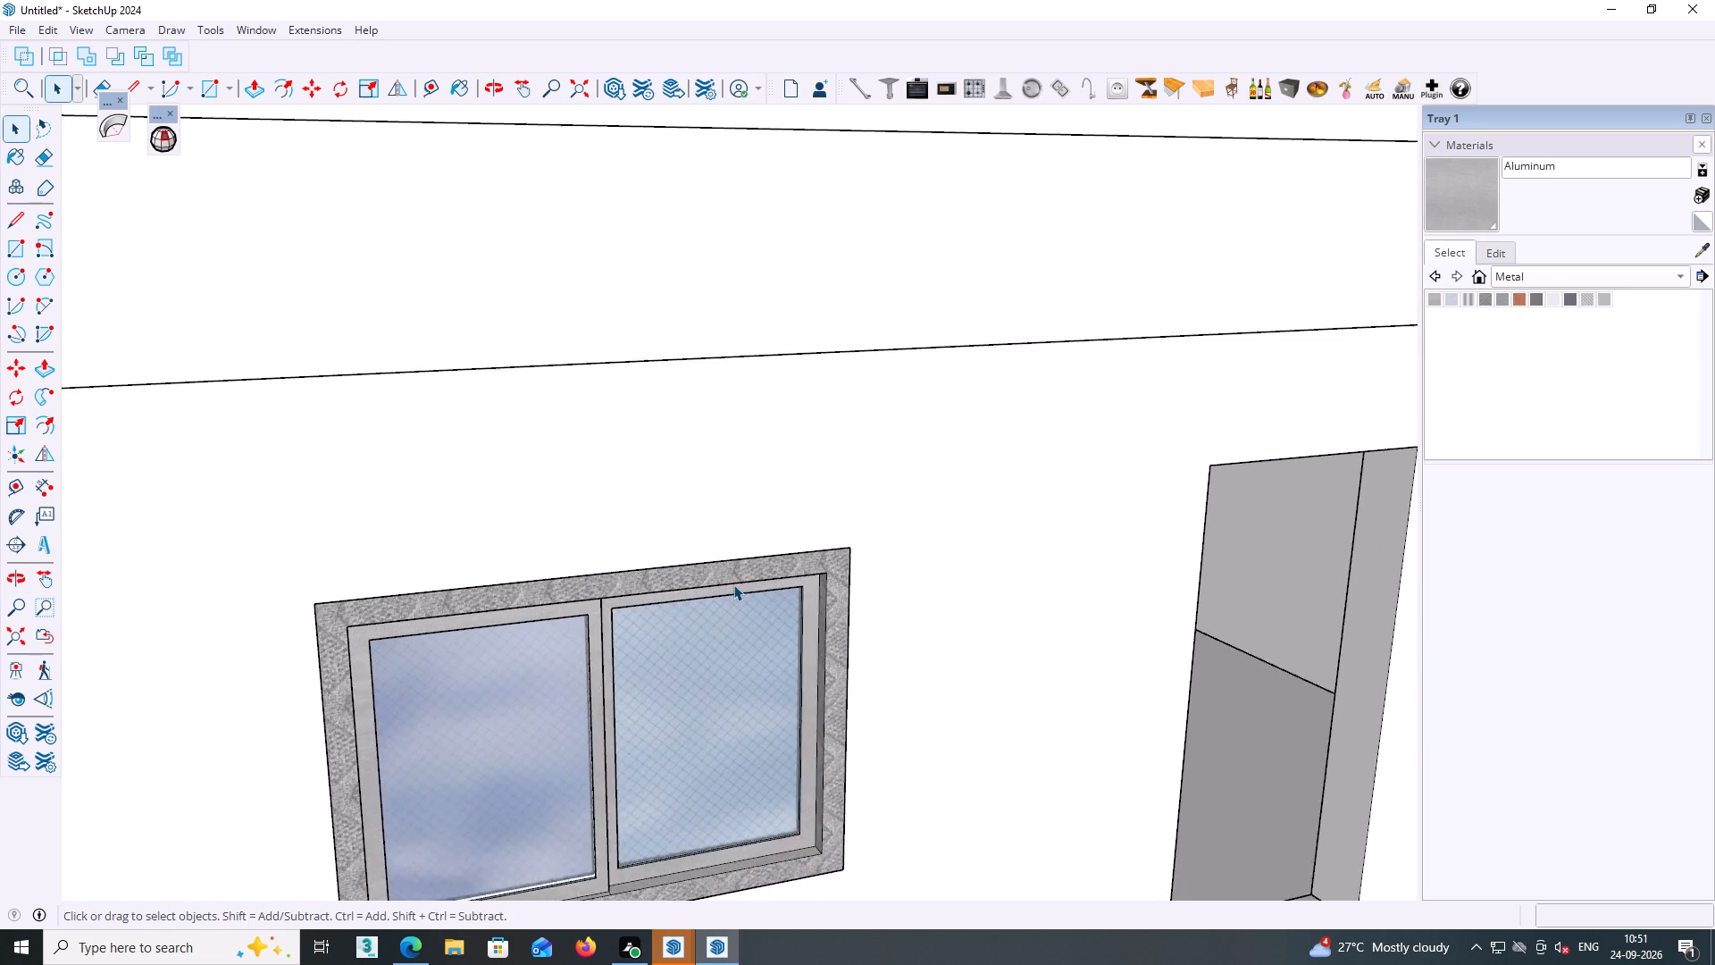
pyautogui.scroll(3, 733, 584)
pyautogui.click(728, 560)
pyautogui.doubleClick(727, 561)
pyautogui.click(727, 568)
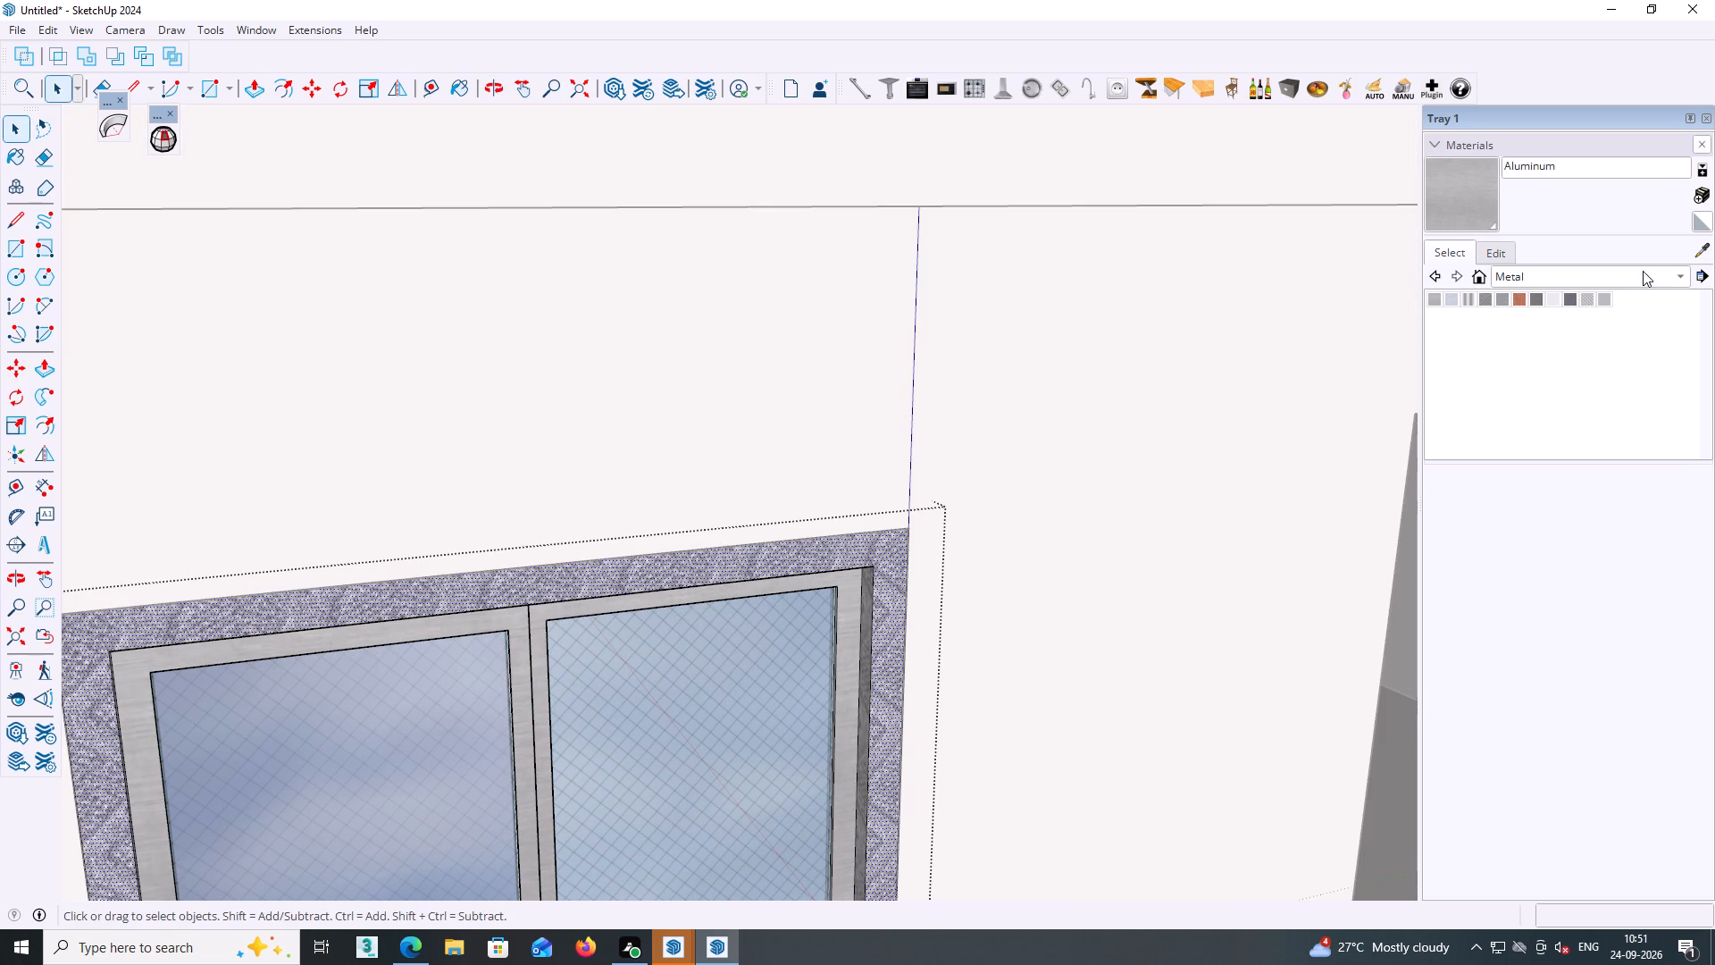
pyautogui.click(1678, 275)
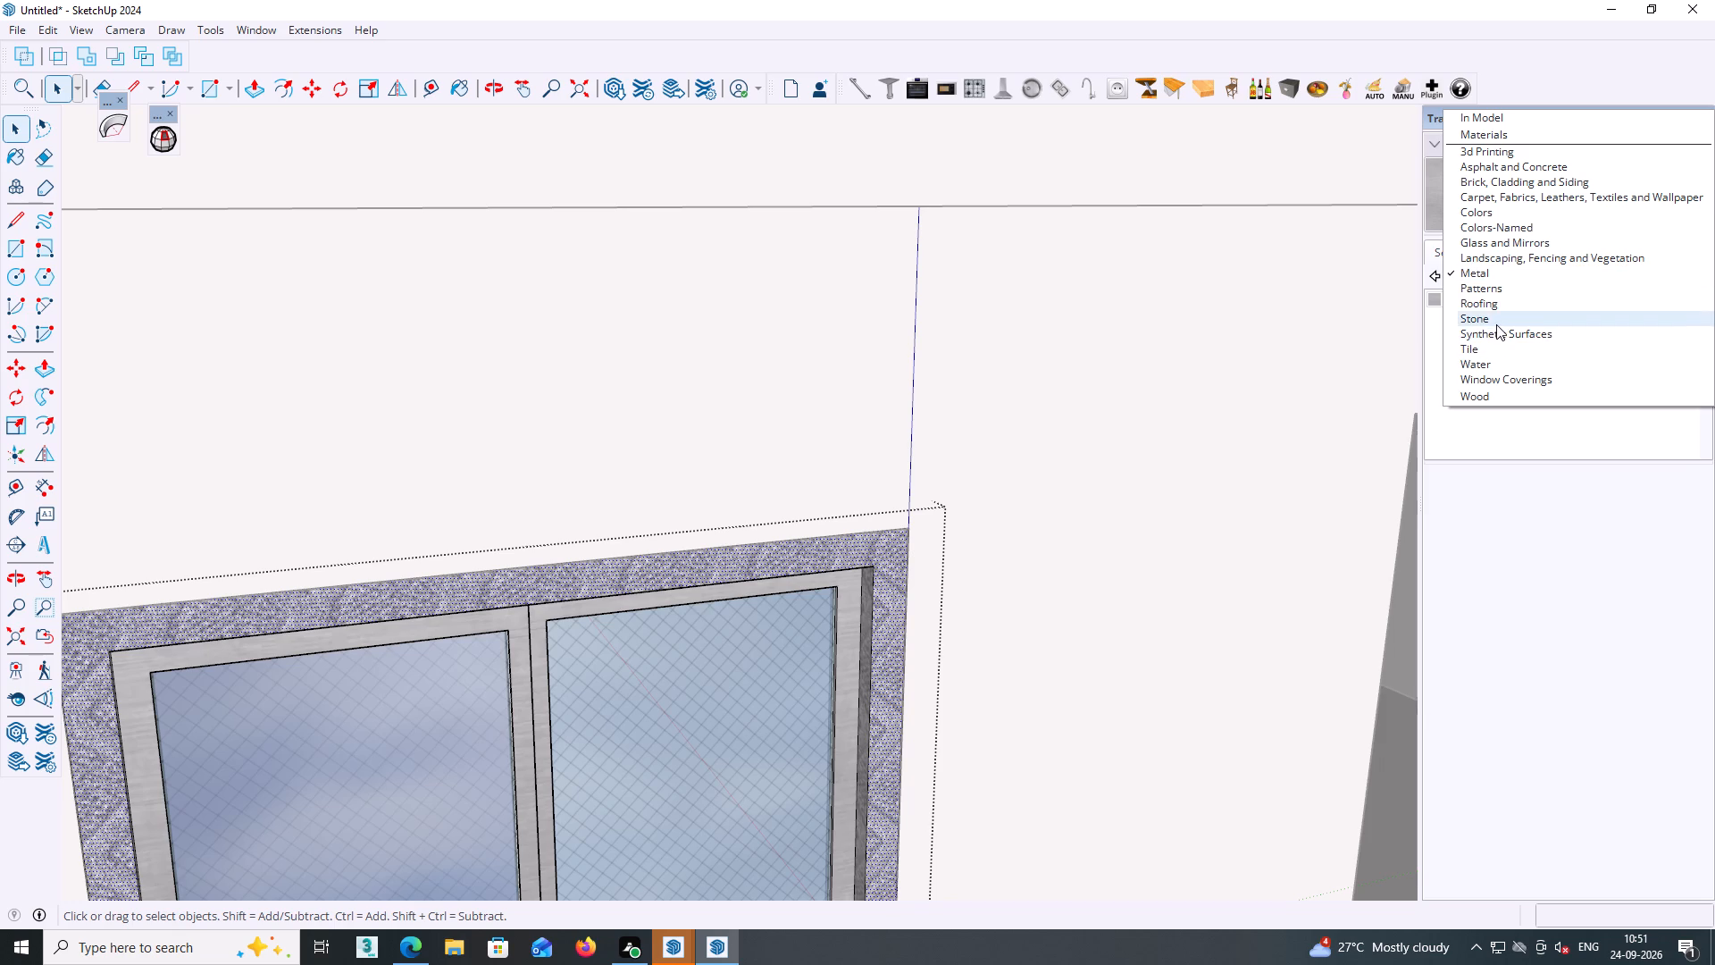
pyautogui.click(1496, 322)
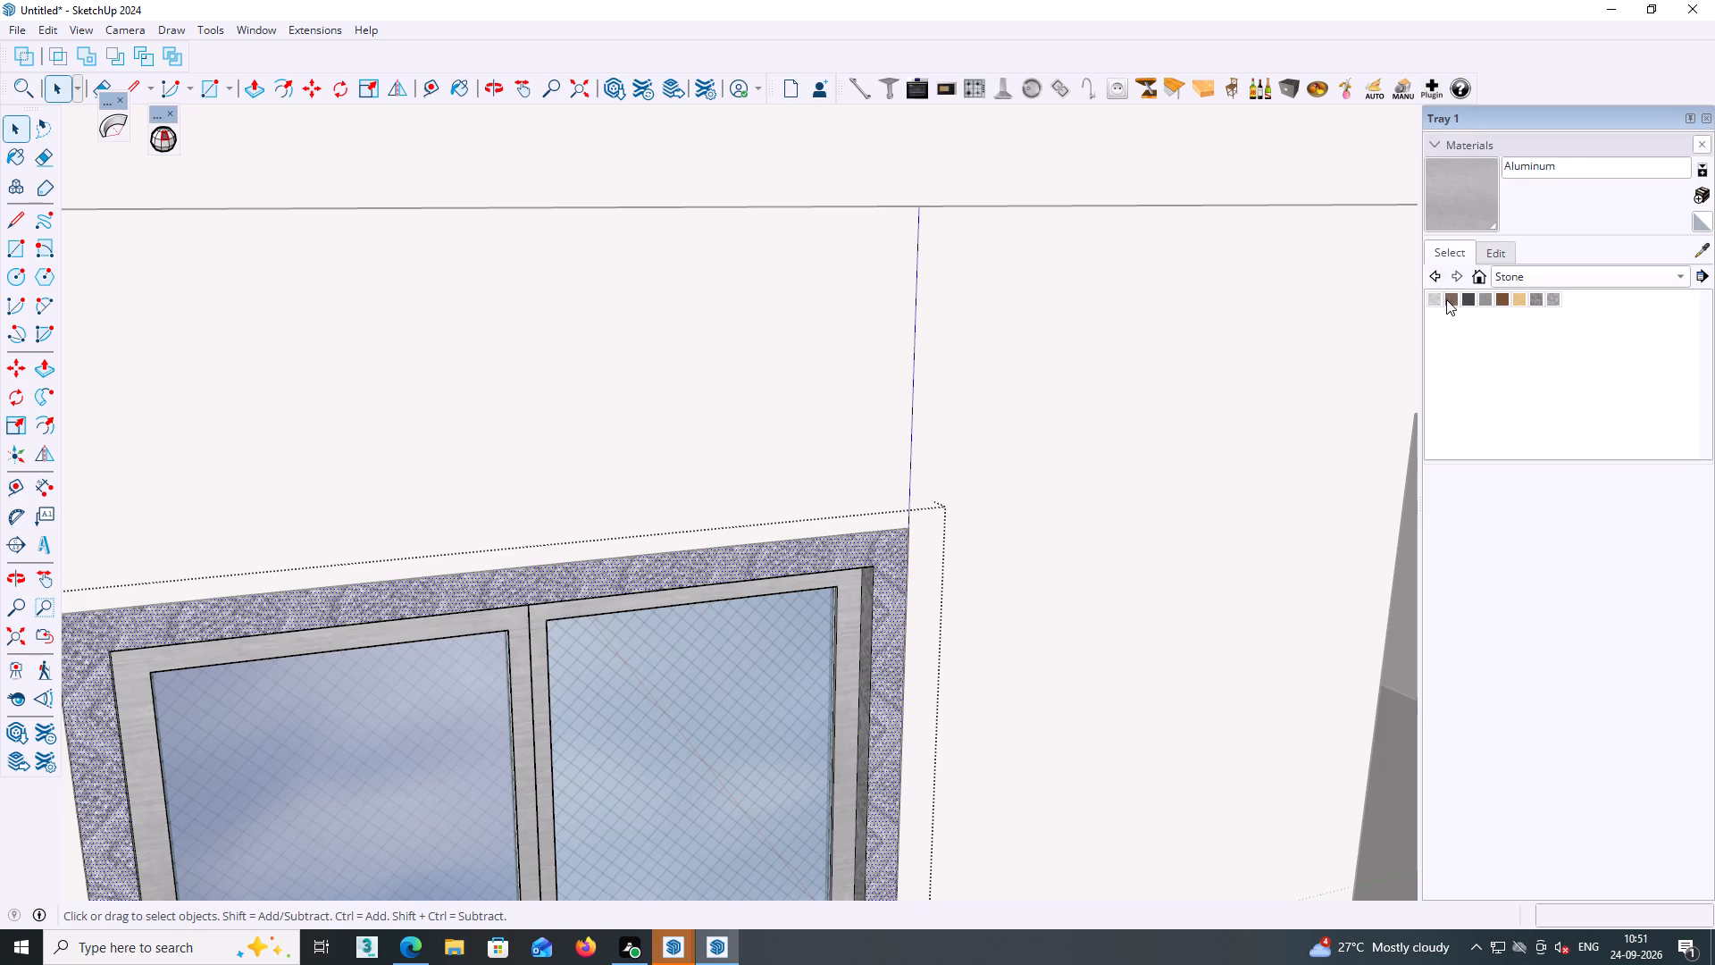
pyautogui.click(1448, 299)
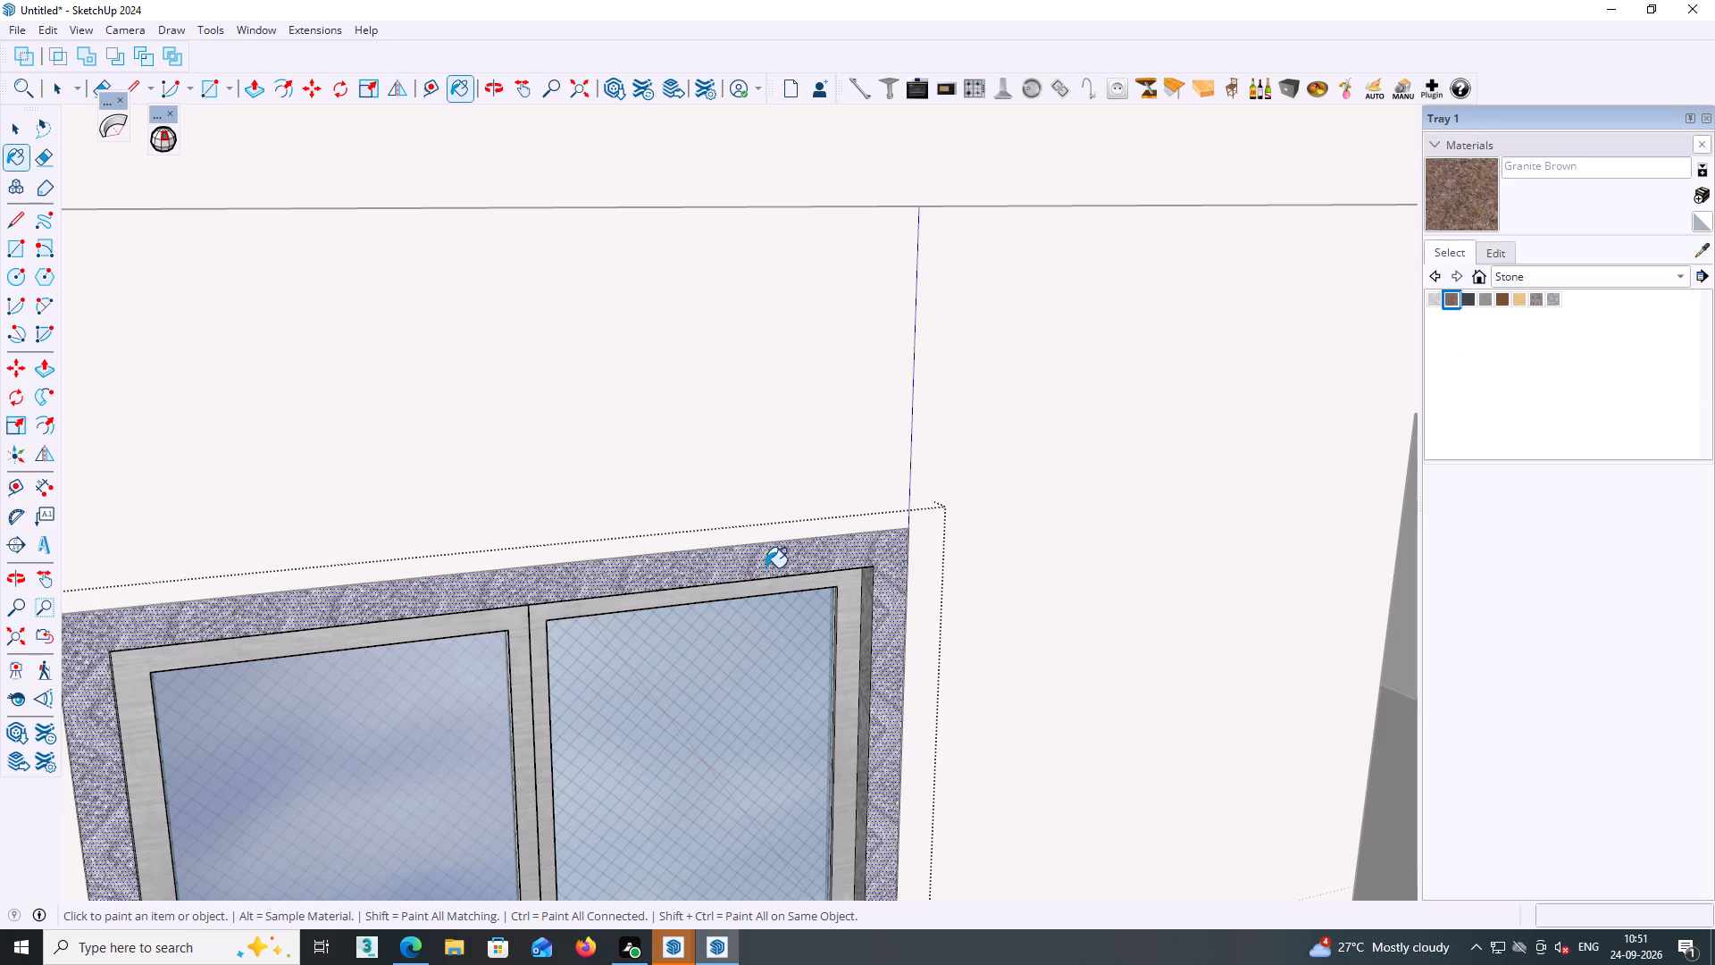
pyautogui.doubleClick(765, 567)
pyautogui.scroll(-9, 774, 578)
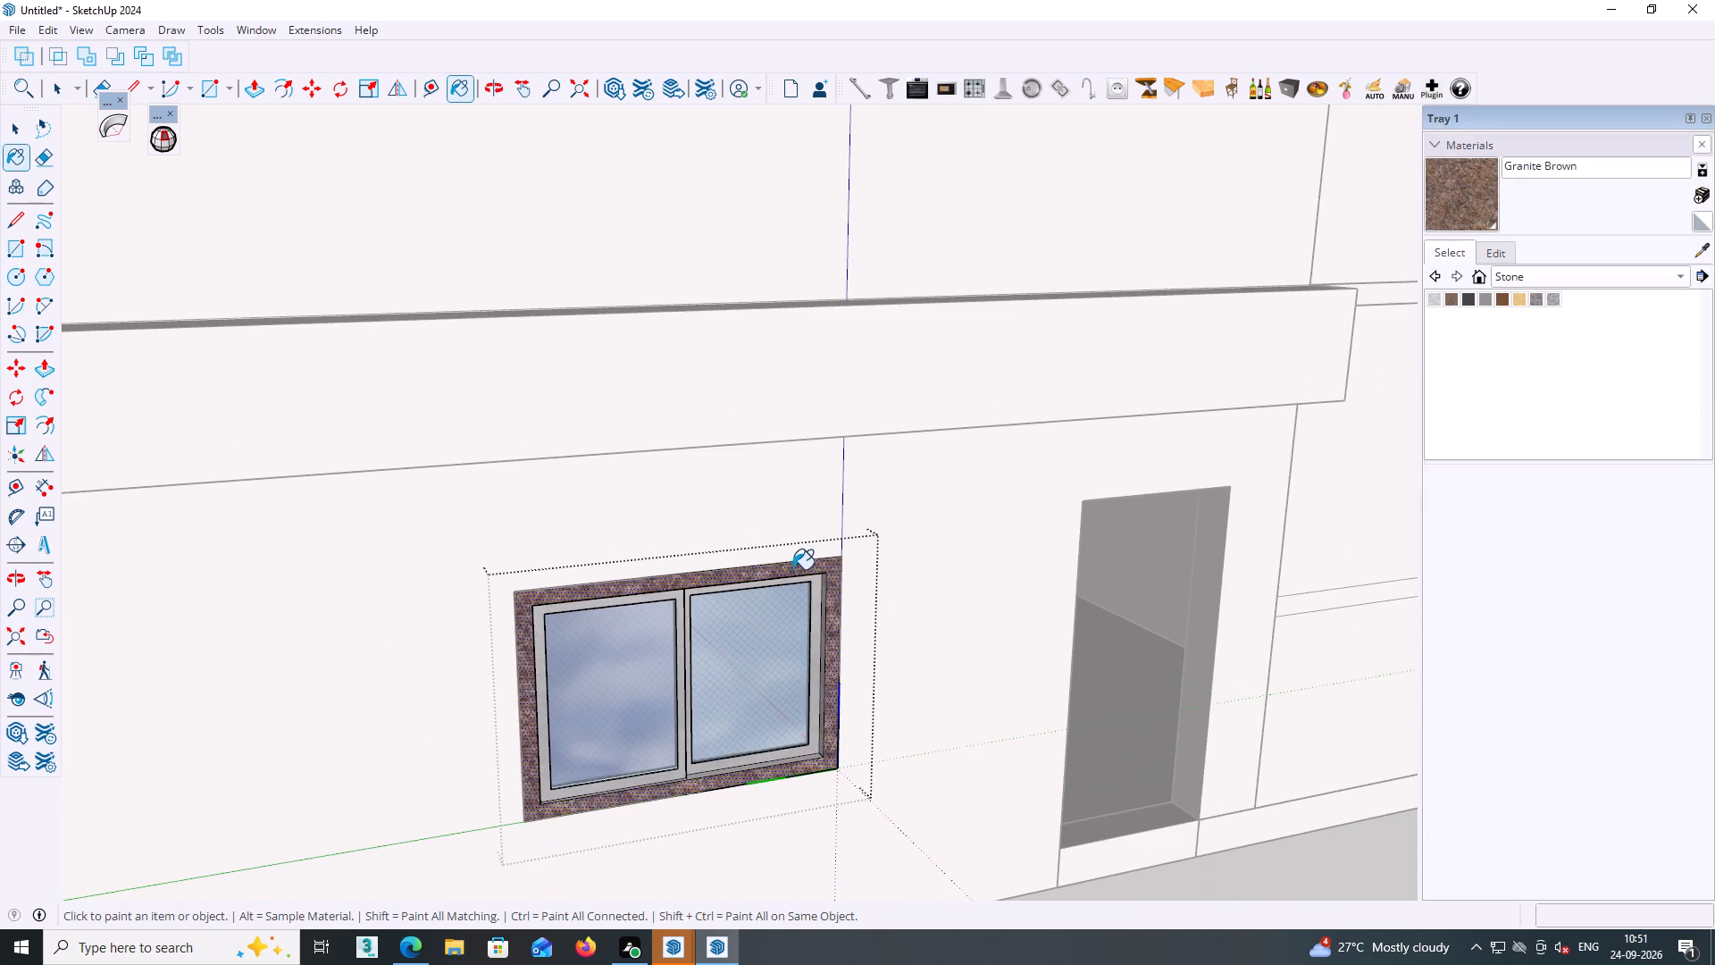
# Paint the right-hand inner side face of the outer window frame with Granite Brown.
pyautogui.moveTo(754, 574); pyautogui.dragTo(896, 518, button='middle')
pyautogui.scroll(-1, 845, 538)
pyautogui.scroll(6, 579, 624)
pyautogui.moveTo(574, 625); pyautogui.dragTo(799, 605, button='middle')
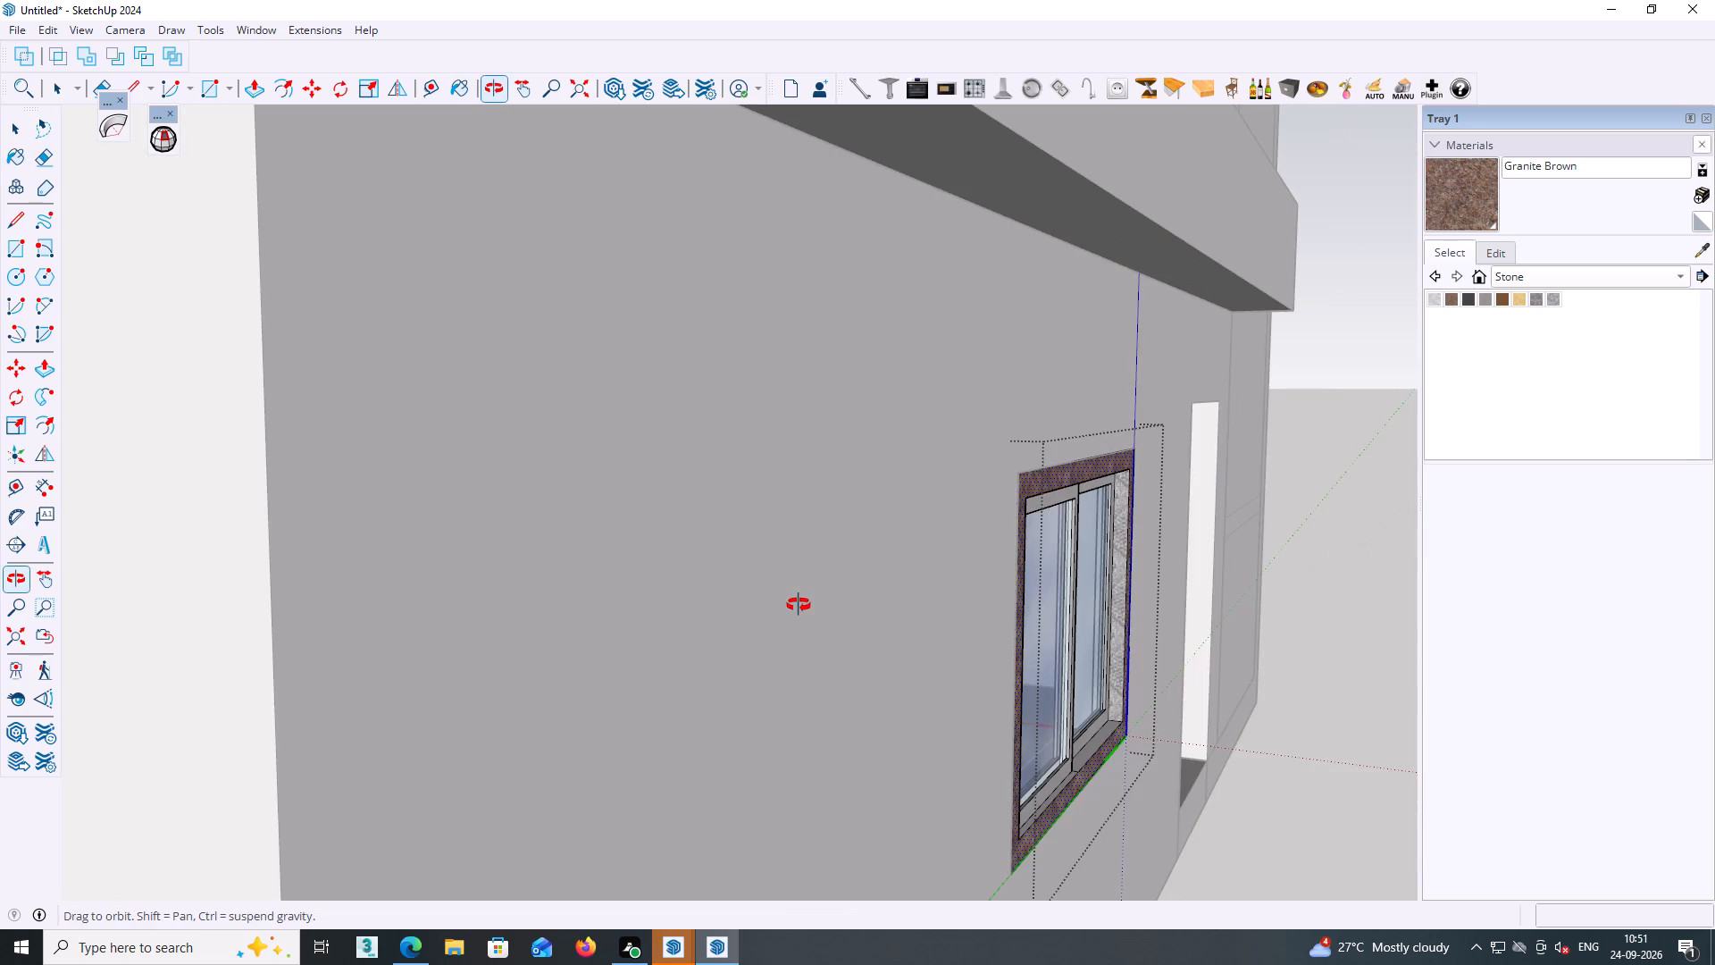
pyautogui.moveTo(799, 605); pyautogui.dragTo(714, 609, button='middle')
pyautogui.scroll(2, 1031, 583)
pyautogui.scroll(7, 1145, 496)
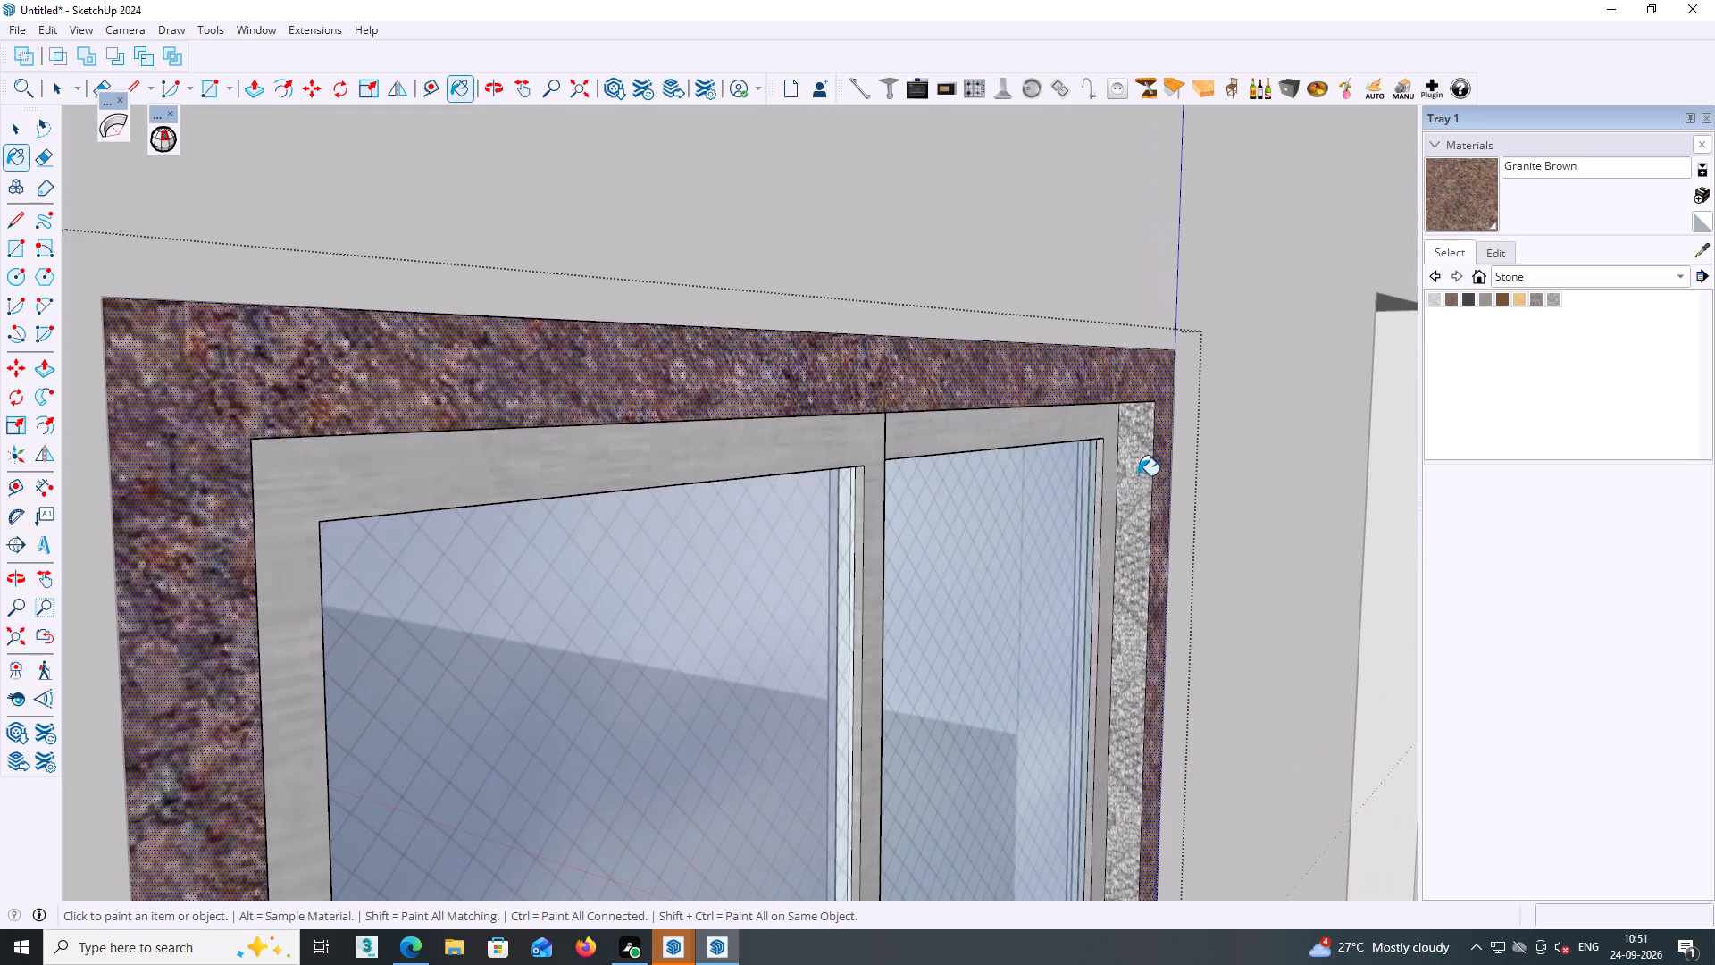
pyautogui.click(1138, 475)
# Paint both sections of the outer window frame's bottom inner face with Granite Brown.
pyautogui.scroll(-3, 1138, 476)
pyautogui.moveTo(1134, 482); pyautogui.dragTo(1100, 393, button='middle')
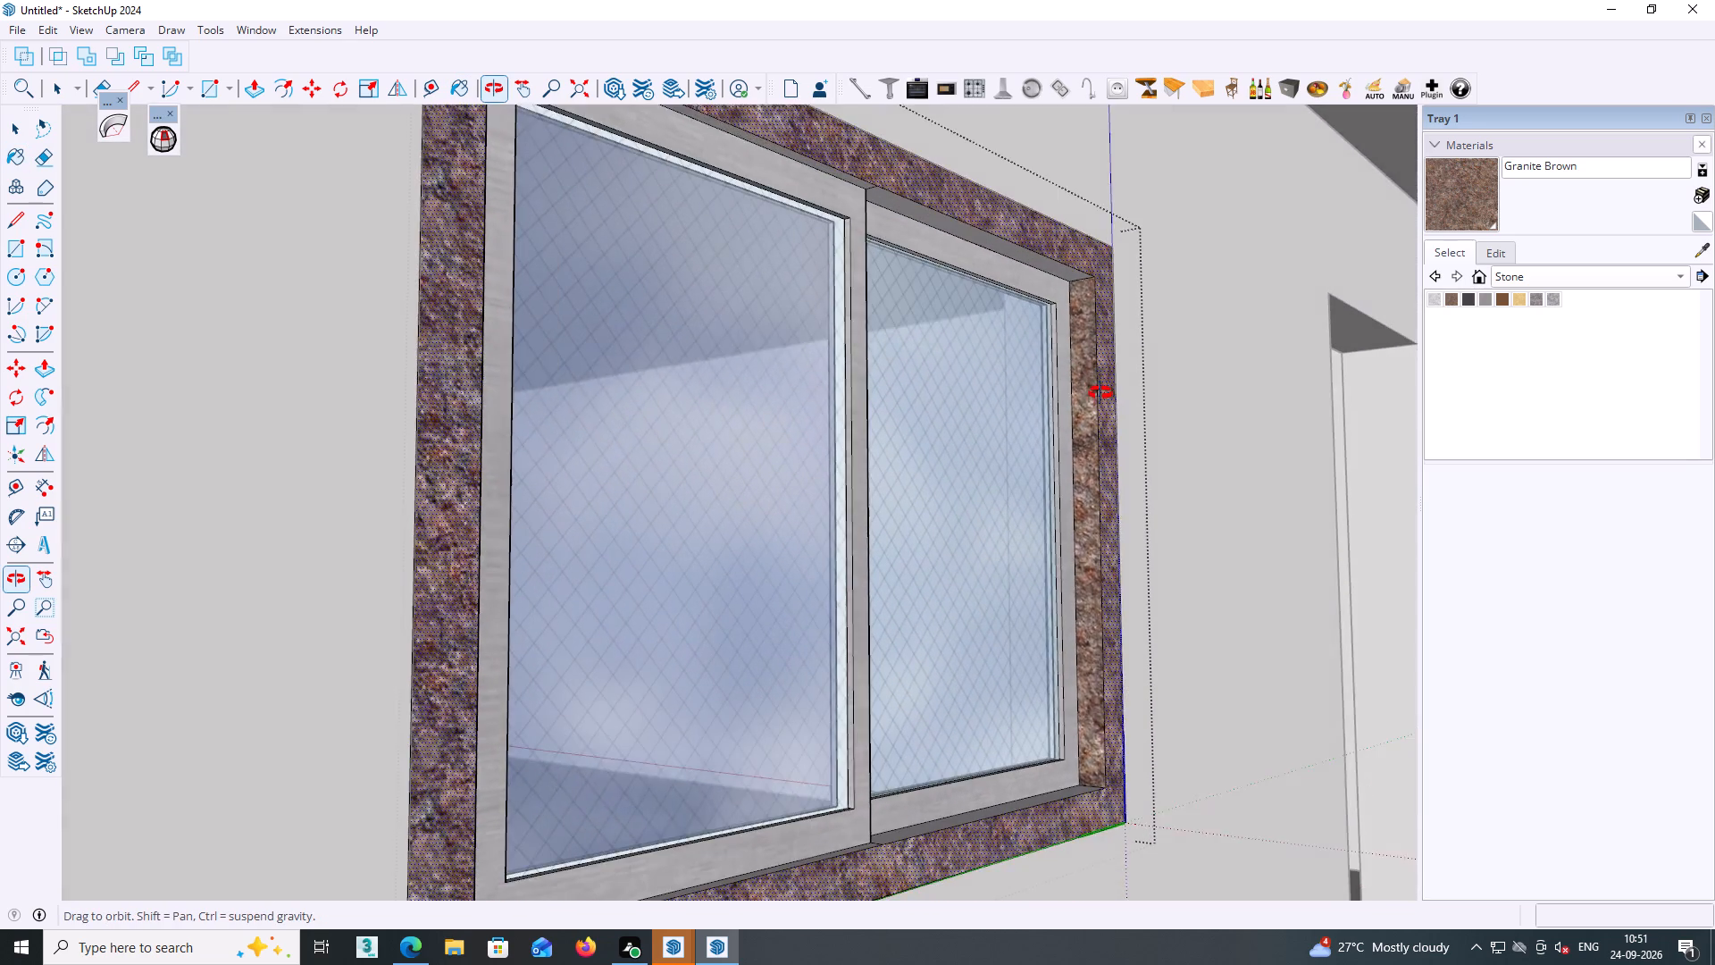
pyautogui.moveTo(1100, 393); pyautogui.dragTo(1093, 379, button='middle')
pyautogui.moveTo(1071, 570); pyautogui.dragTo(994, 618, button='middle')
pyautogui.moveTo(973, 790); pyautogui.dragTo(970, 844, button='middle')
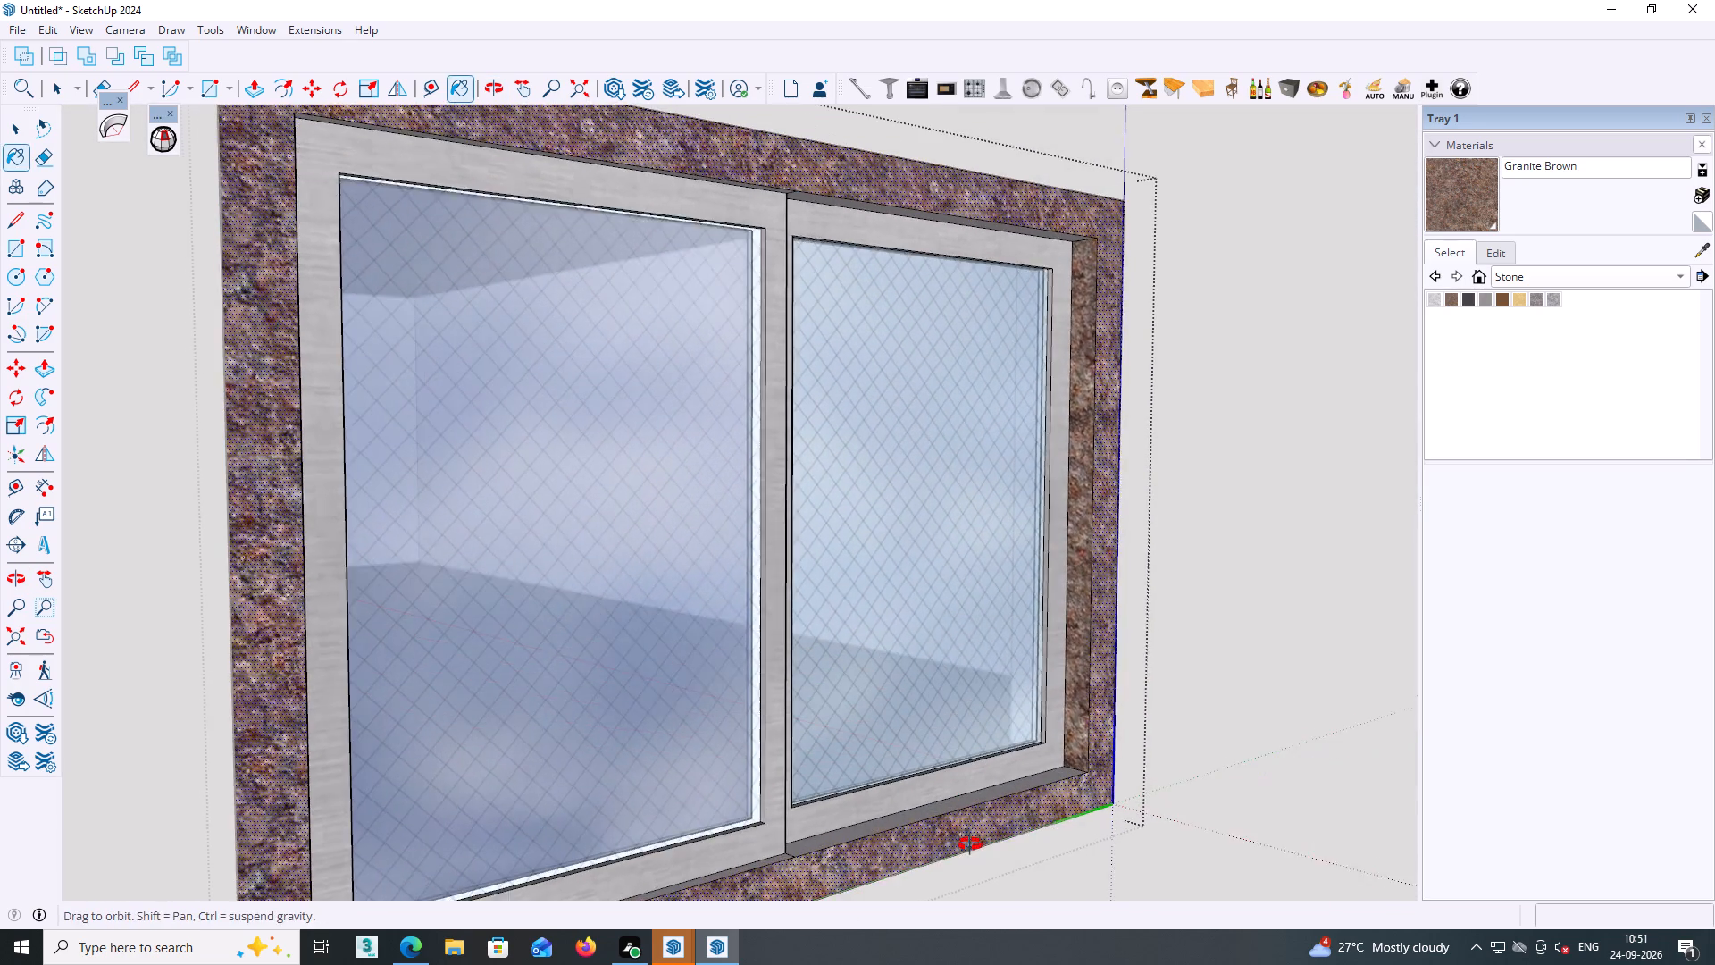
pyautogui.moveTo(970, 844); pyautogui.dragTo(970, 845, button='middle')
pyautogui.scroll(6, 967, 828)
pyautogui.doubleClick(981, 801)
pyautogui.scroll(-5, 980, 802)
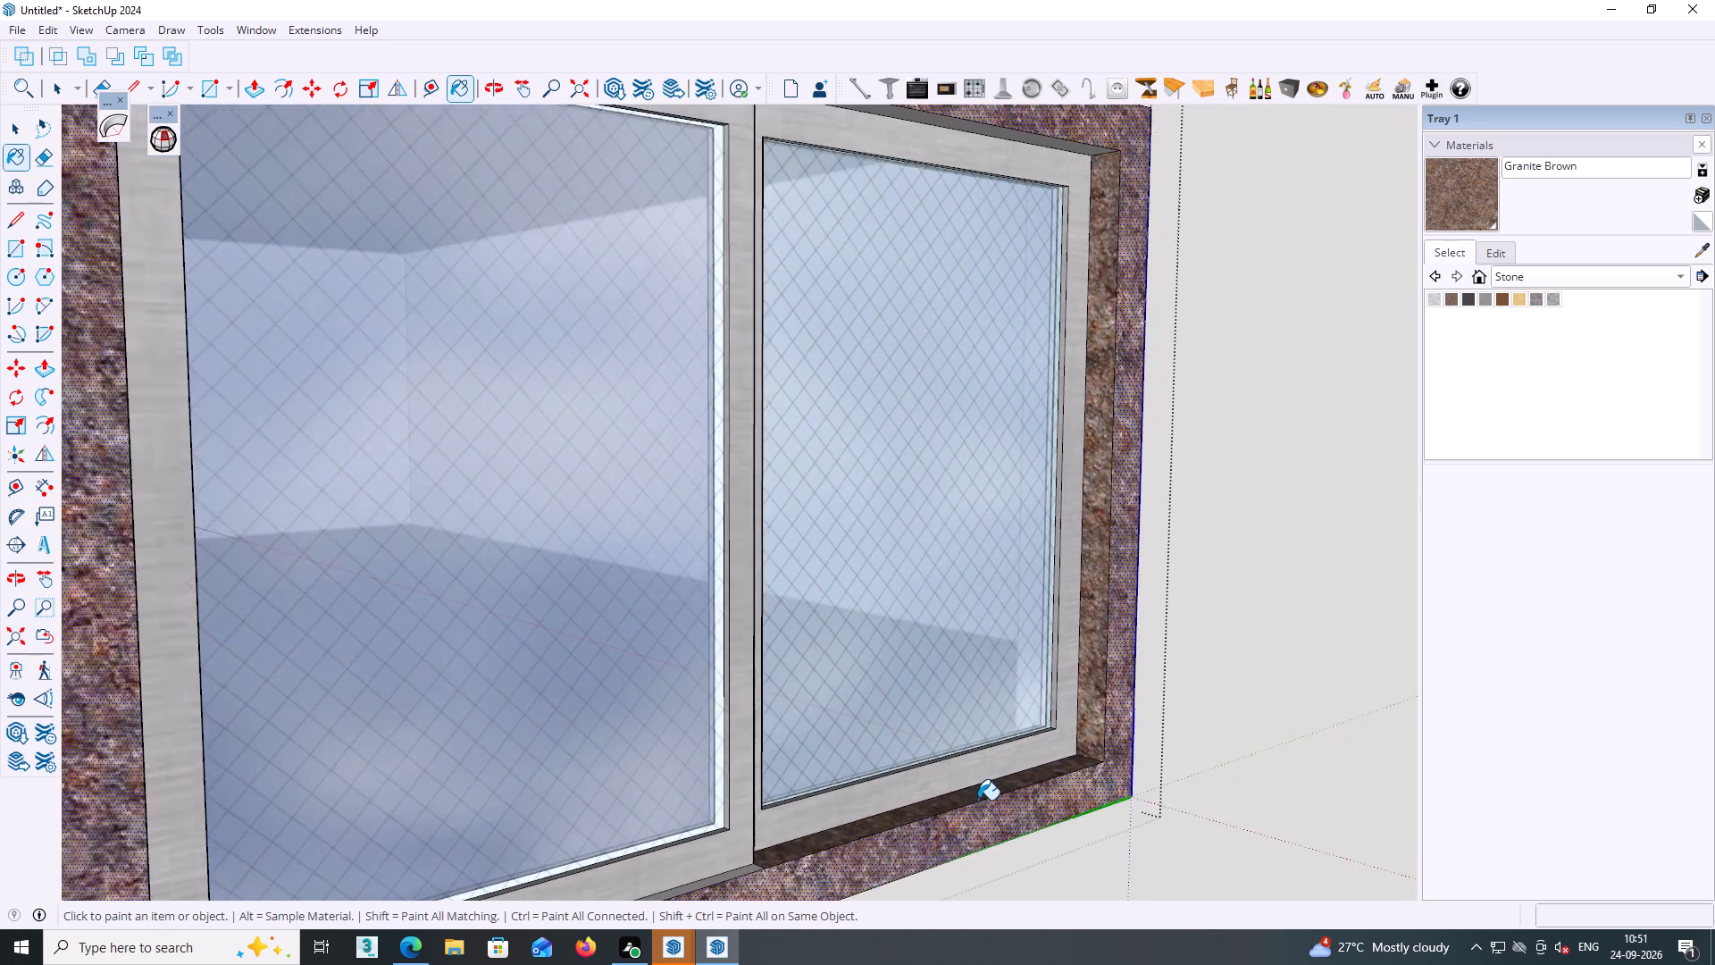
pyautogui.scroll(-3, 978, 800)
pyautogui.scroll(12, 801, 868)
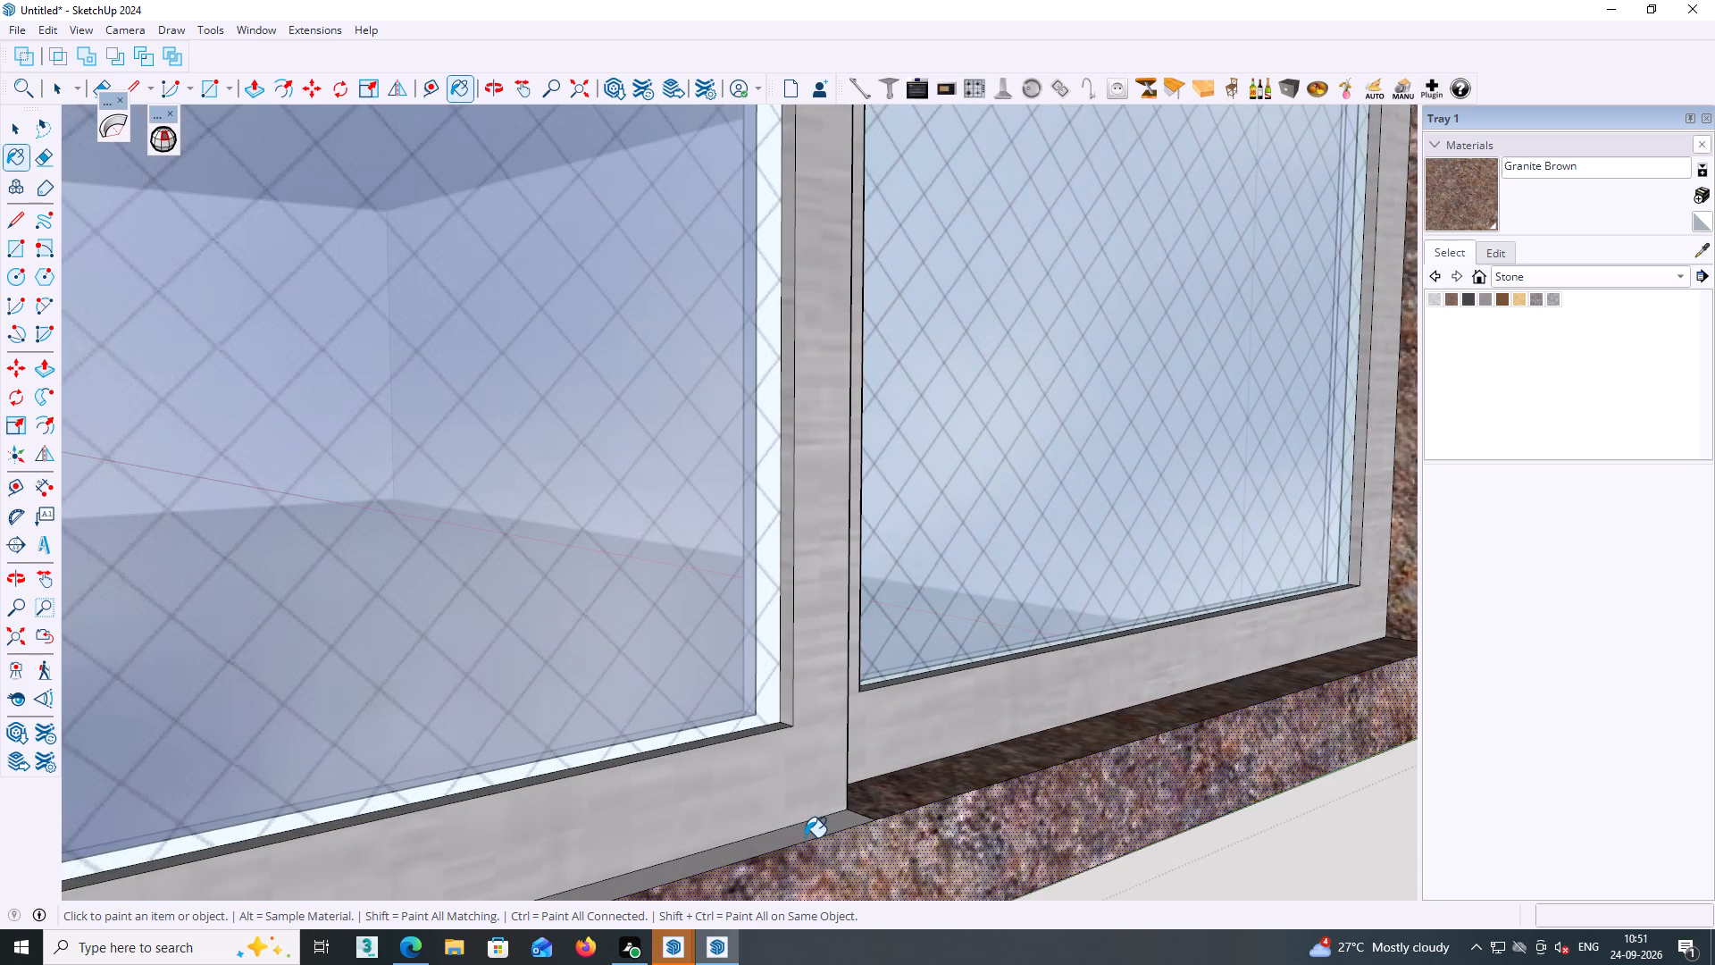
pyautogui.click(805, 837)
pyautogui.scroll(-13, 803, 844)
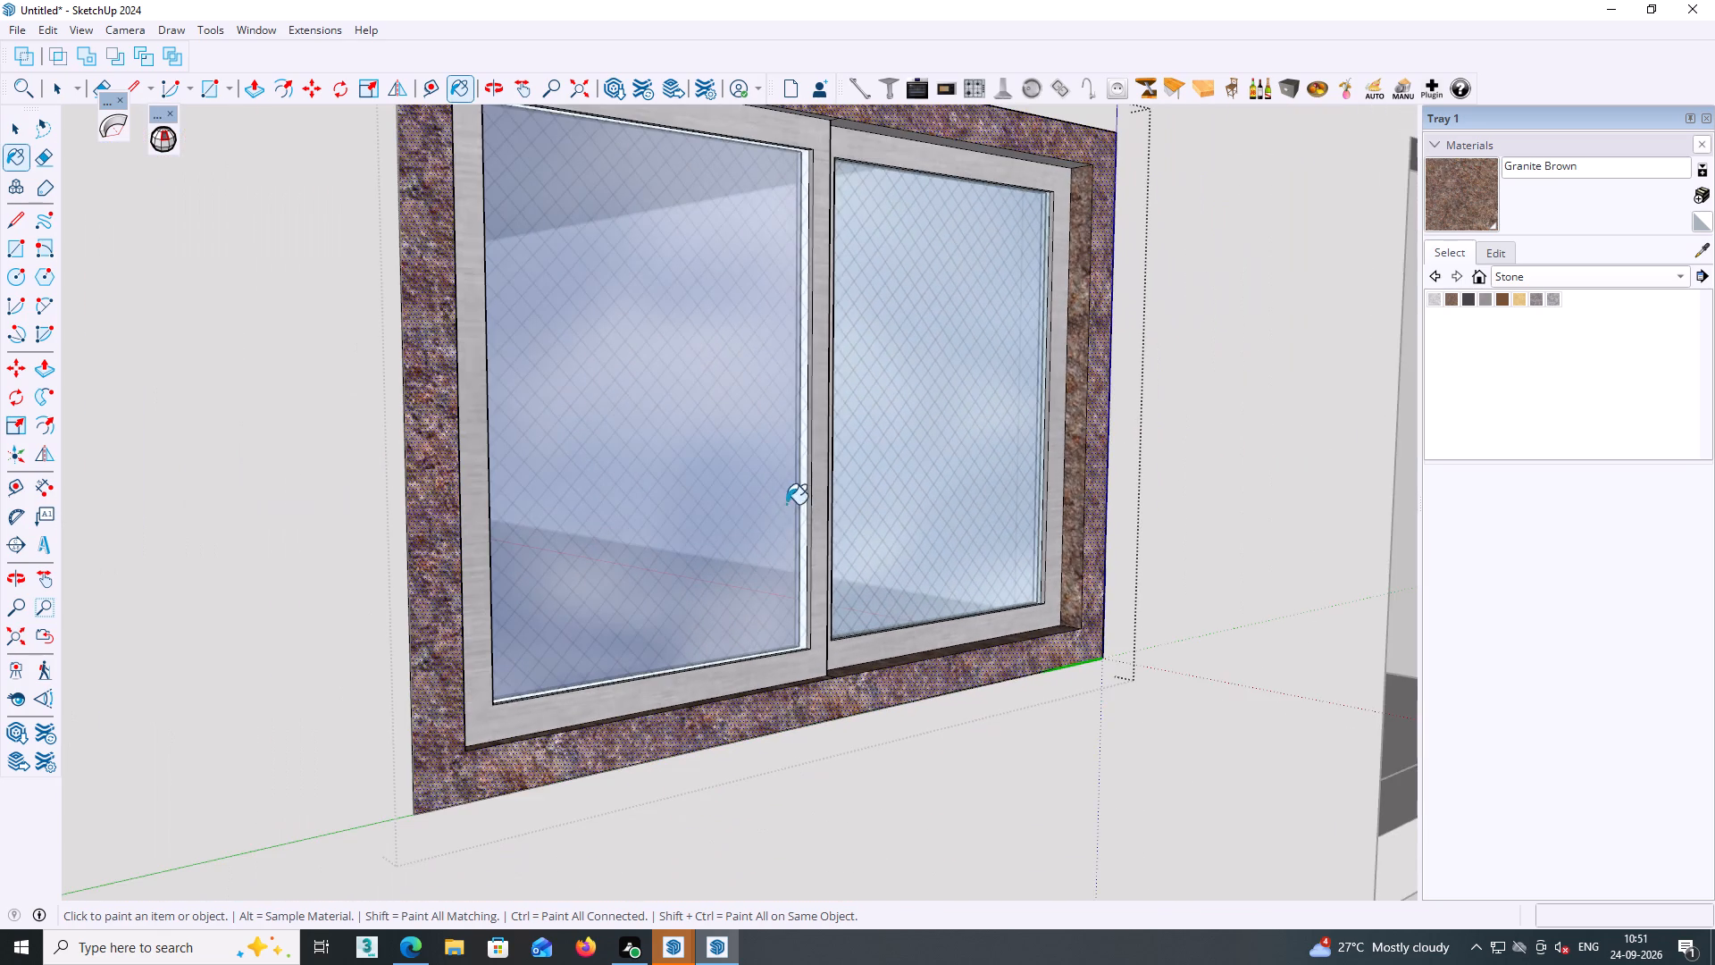
# Paint the left-hand inner side face of the outer window frame with Granite Brown.
pyautogui.moveTo(592, 664); pyautogui.dragTo(357, 663, button='middle')
pyautogui.scroll(2, 146, 645)
pyautogui.moveTo(115, 627); pyautogui.dragTo(0, 642, button='middle')
pyautogui.moveTo(224, 621); pyautogui.dragTo(0, 650, button='middle')
pyautogui.scroll(10, 203, 607)
pyautogui.click(369, 601)
pyautogui.scroll(-10, 369, 608)
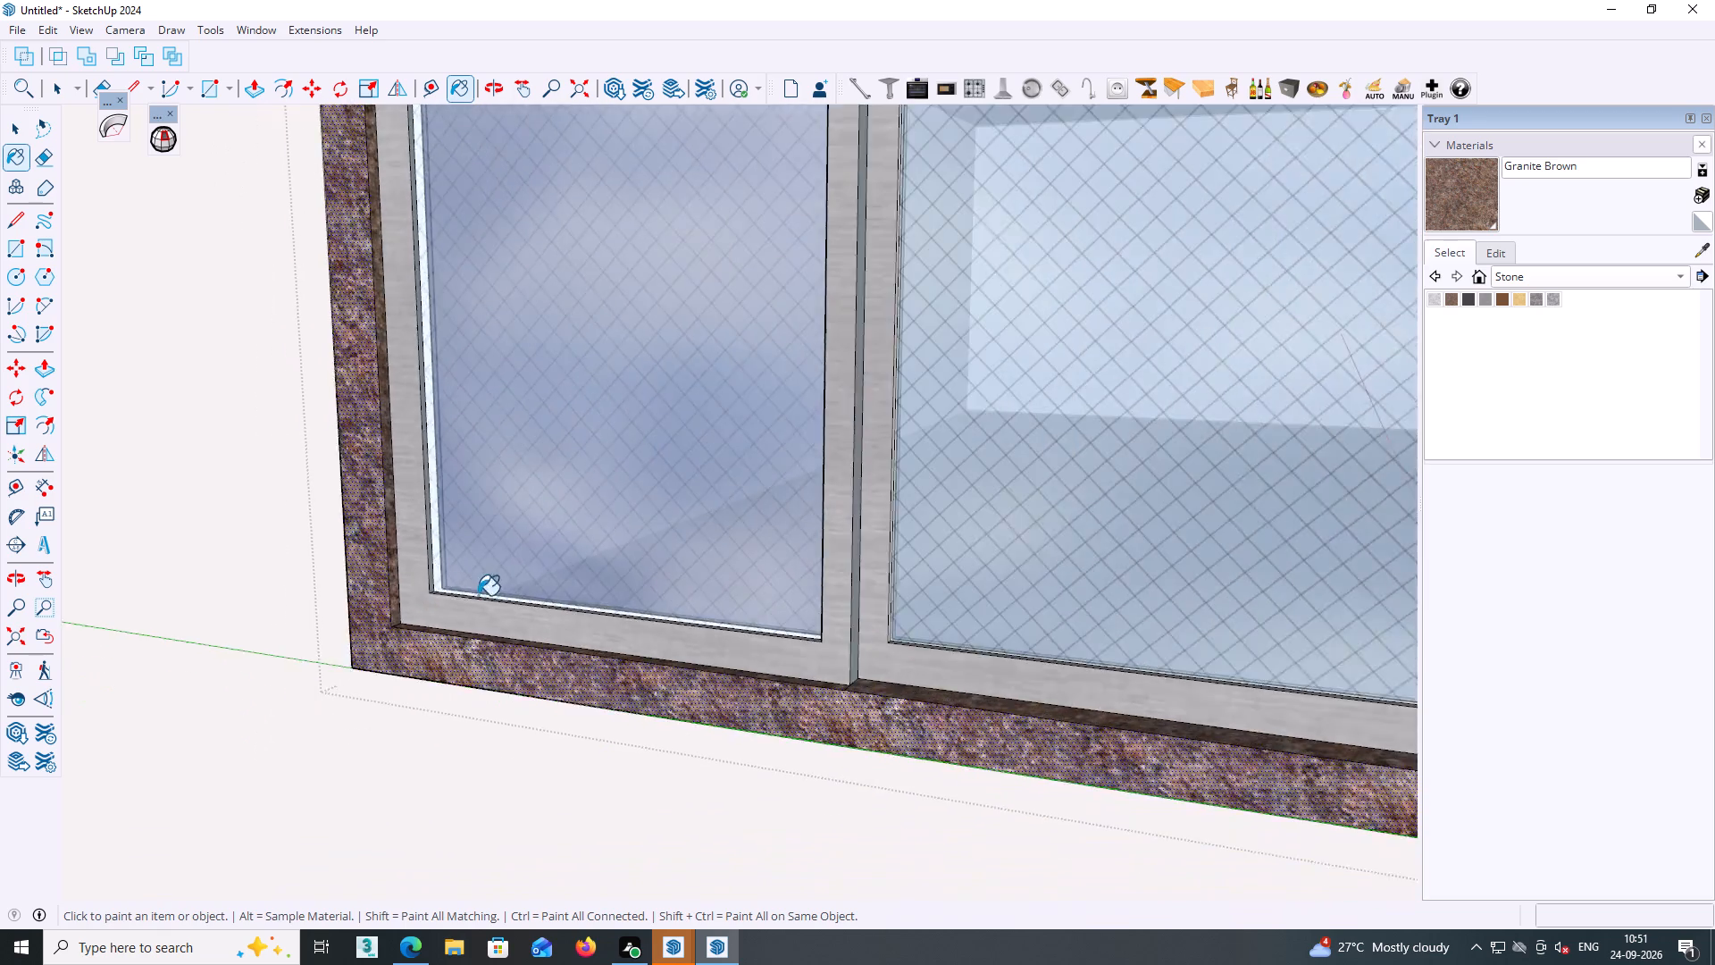
# Paint both sections of the outer window frame's top inner face with Granite Brown.
pyautogui.scroll(-7, 478, 595)
pyautogui.middleClick(523, 574)
pyautogui.moveTo(669, 286); pyautogui.dragTo(693, 171, button='middle')
pyautogui.scroll(7, 670, 282)
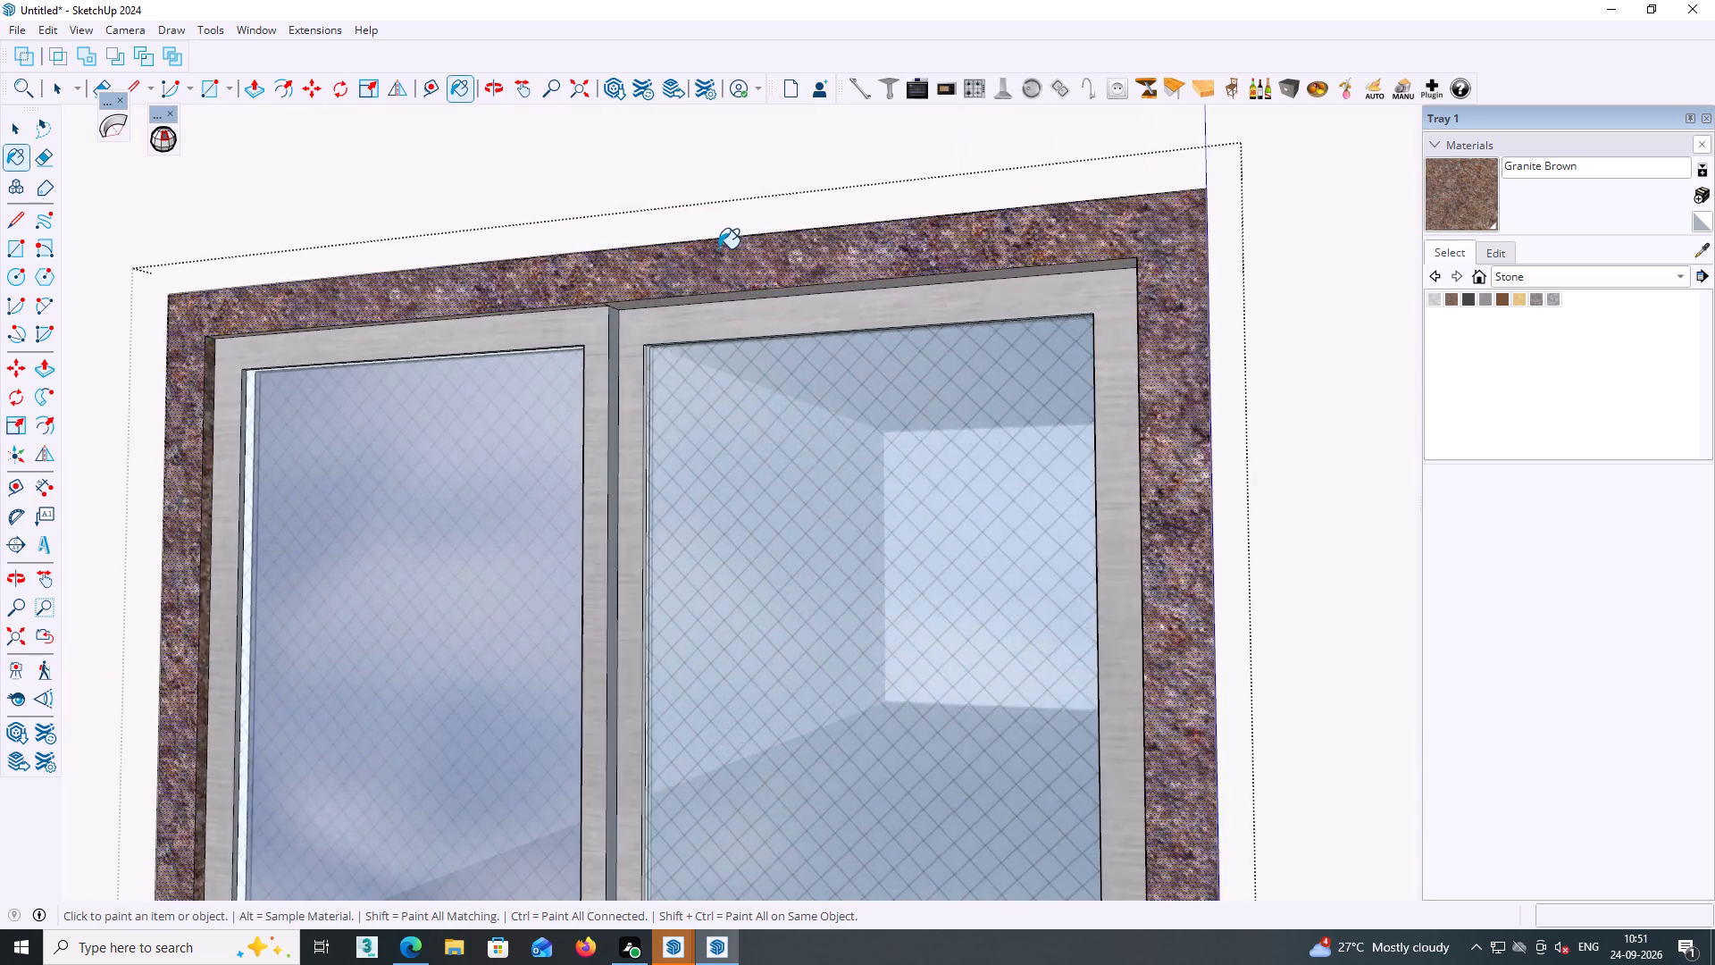
pyautogui.moveTo(720, 248); pyautogui.dragTo(786, 113, button='middle')
pyautogui.scroll(2, 680, 233)
pyautogui.moveTo(682, 225); pyautogui.dragTo(716, 143, button='middle')
pyautogui.scroll(9, 607, 271)
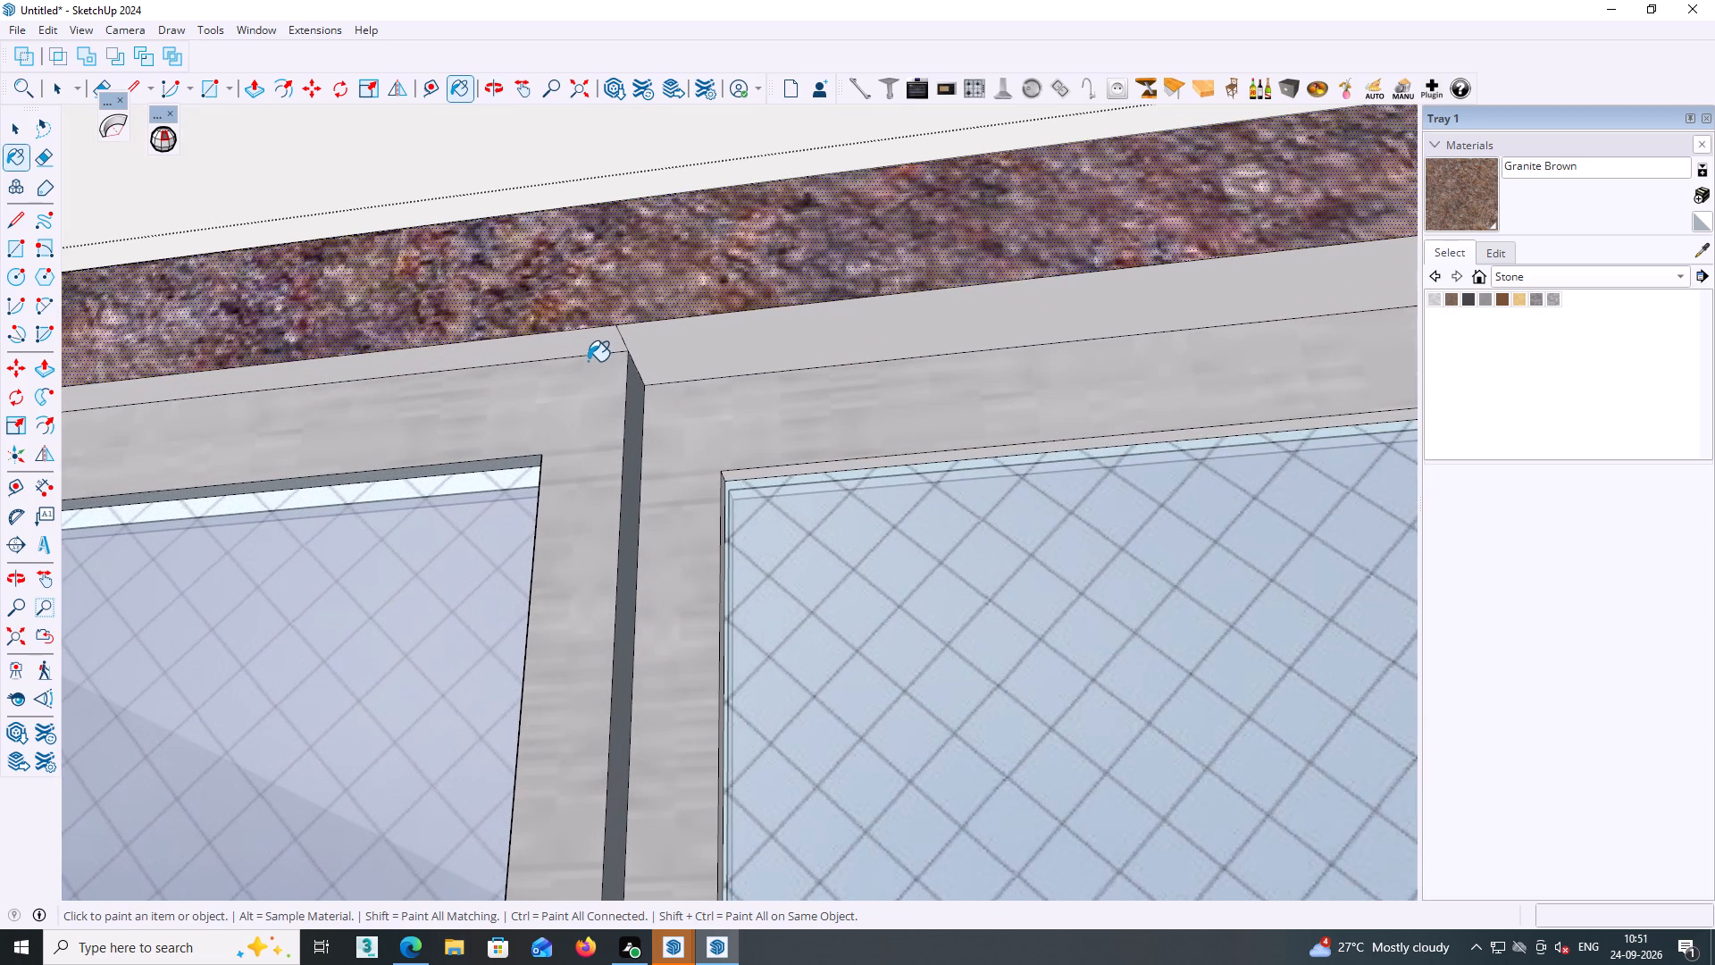
pyautogui.click(593, 348)
pyautogui.click(692, 352)
pyautogui.scroll(-5, 692, 354)
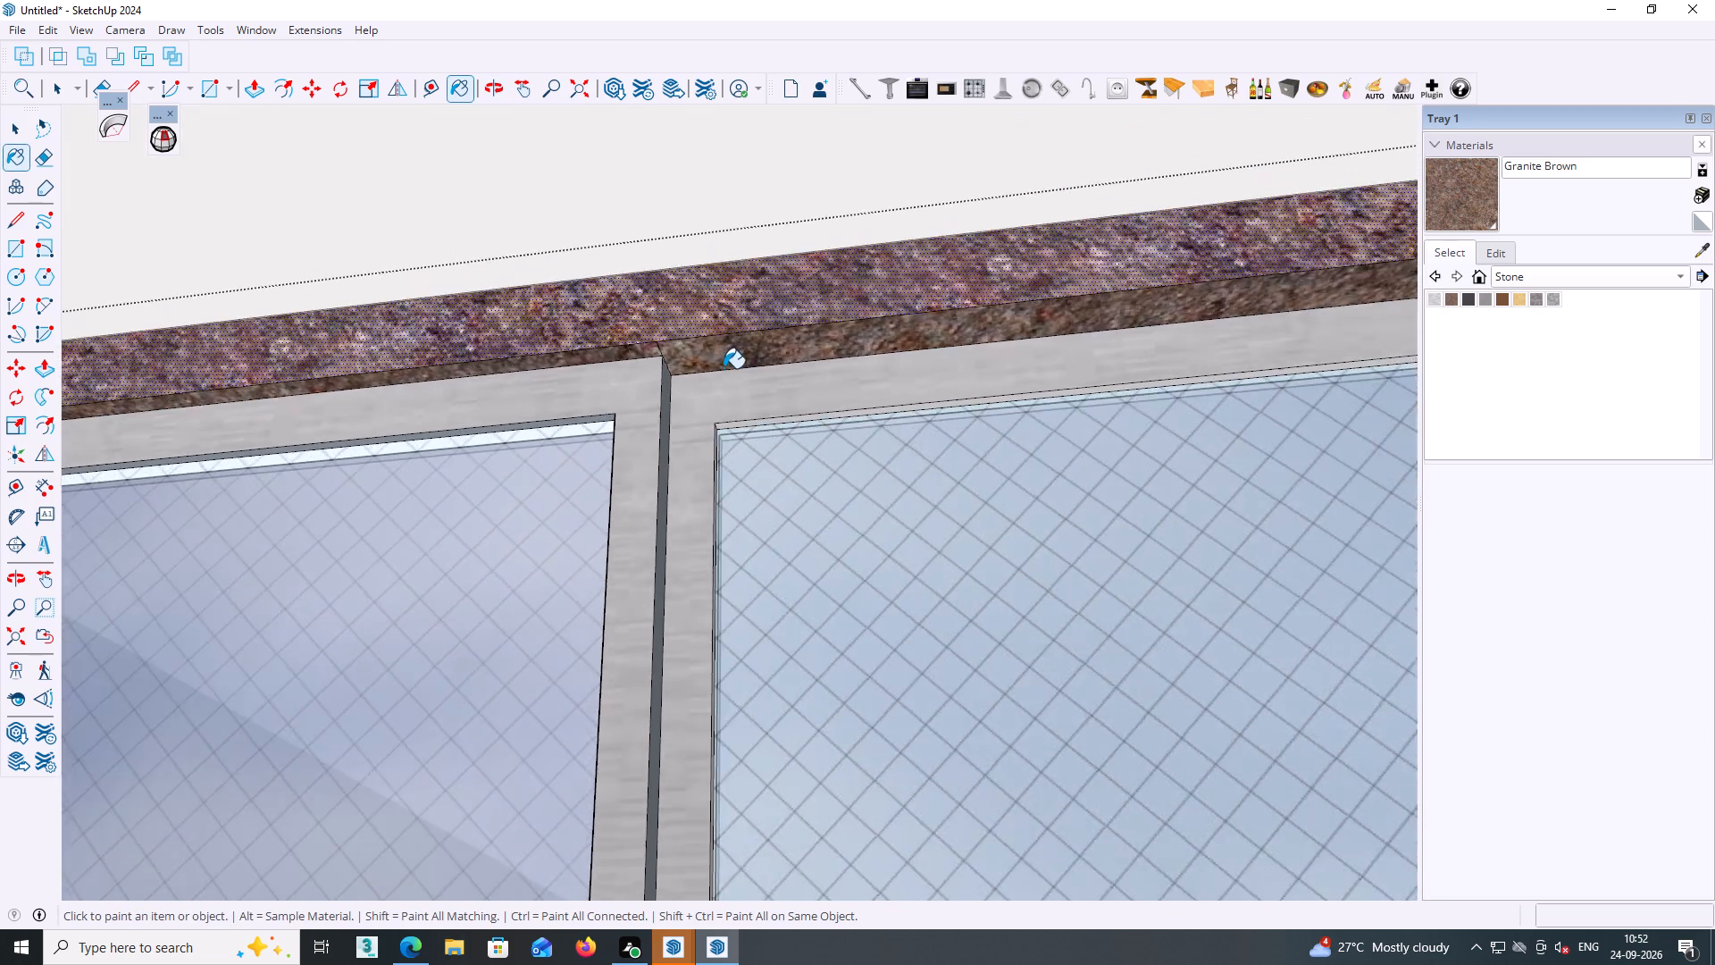
pyautogui.scroll(-9, 724, 368)
# Close the window component and examine both windows on the building's front facade from a distance.
pyautogui.moveTo(838, 349); pyautogui.dragTo(1095, 423, button='middle')
pyautogui.scroll(-18, 1083, 426)
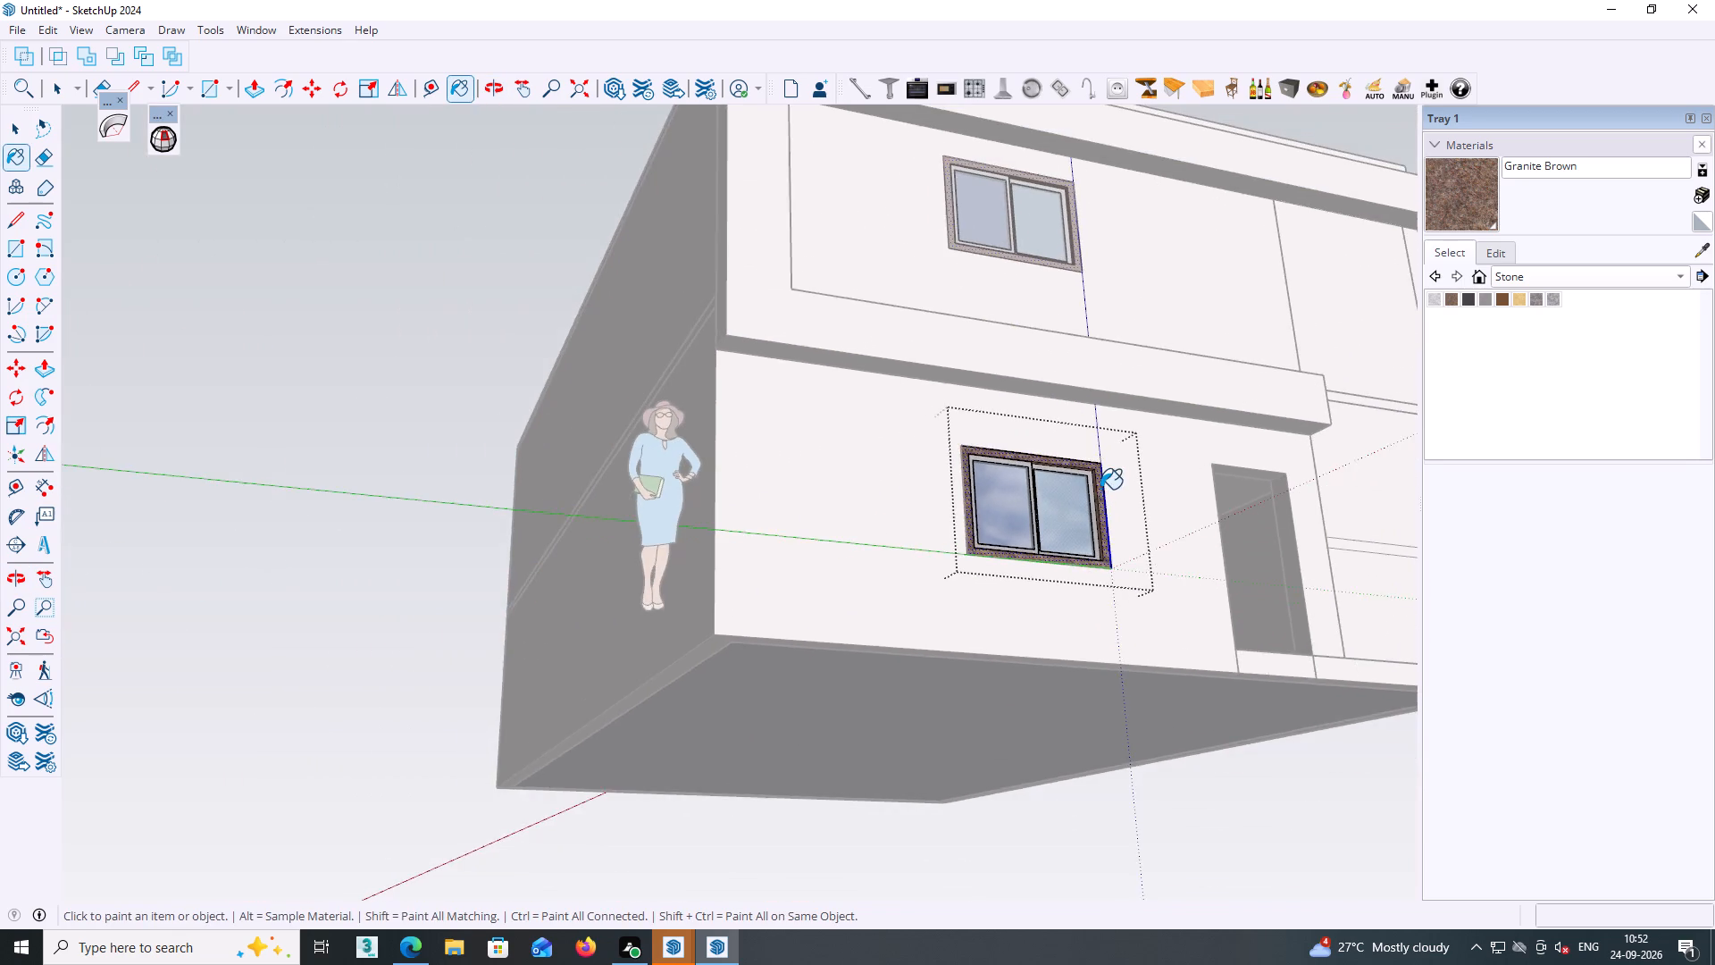
pyautogui.moveTo(1100, 489); pyautogui.dragTo(1098, 541, button='middle')
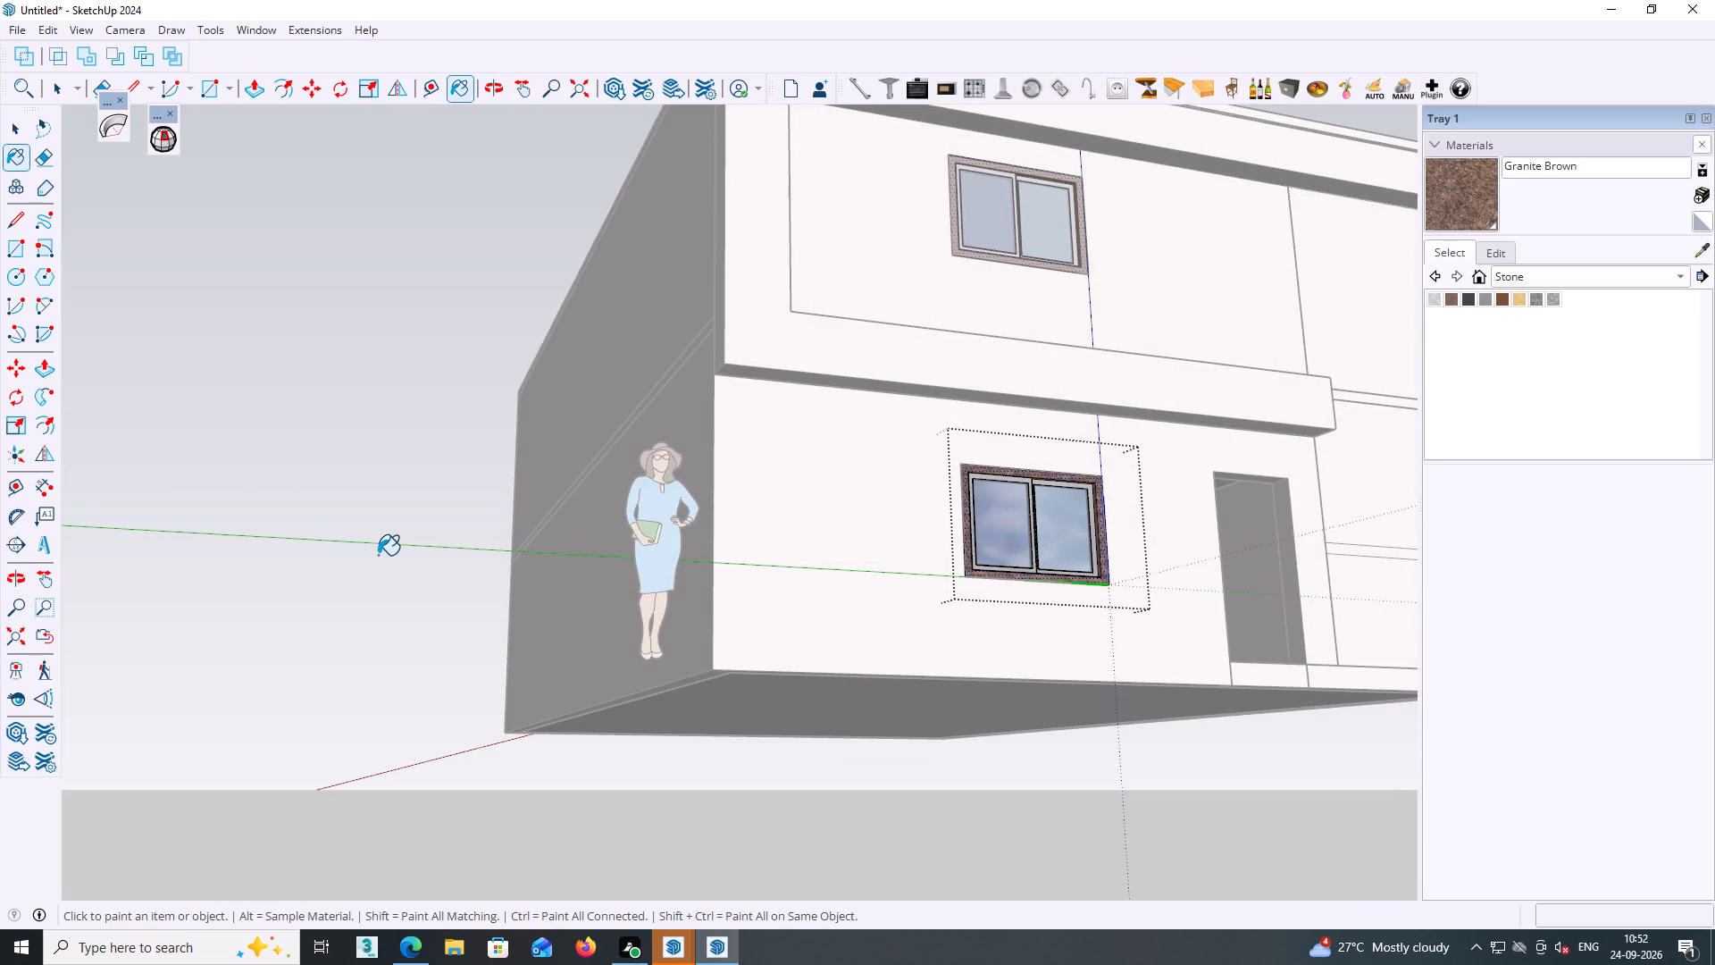
pyautogui.press('space')
pyautogui.press('space')
pyautogui.click(422, 544)
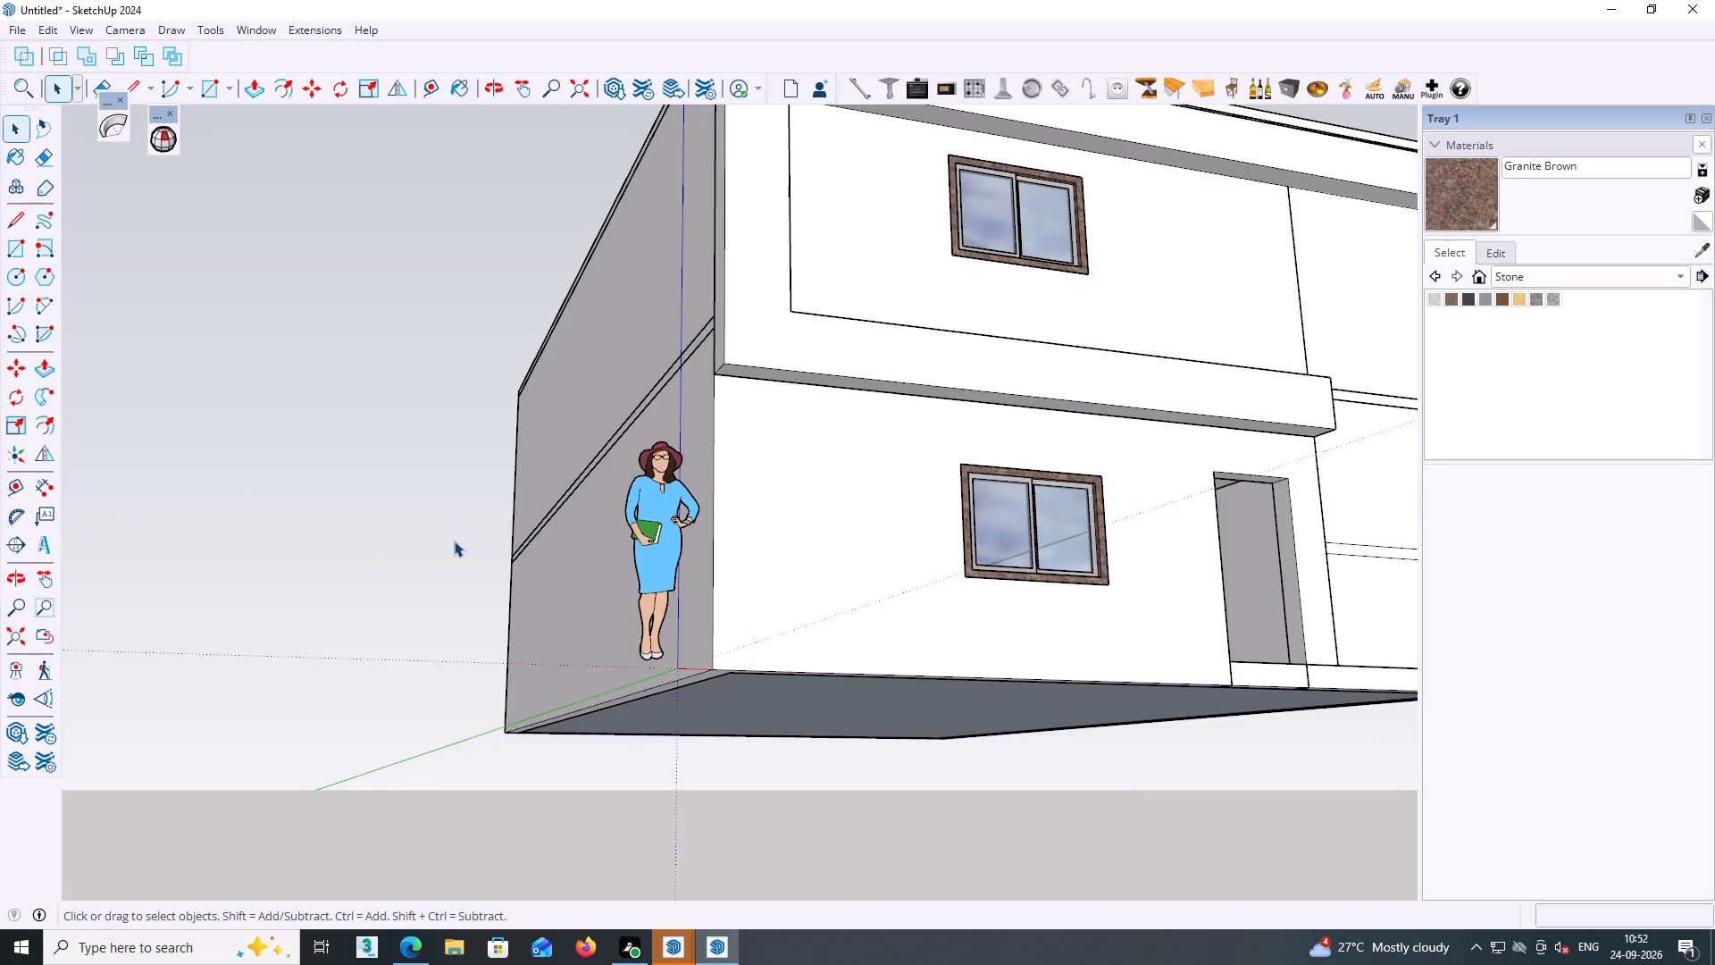
pyautogui.moveTo(589, 479); pyautogui.dragTo(538, 634, button='middle')
pyautogui.middleClick(723, 596)
pyautogui.scroll(-7, 735, 612)
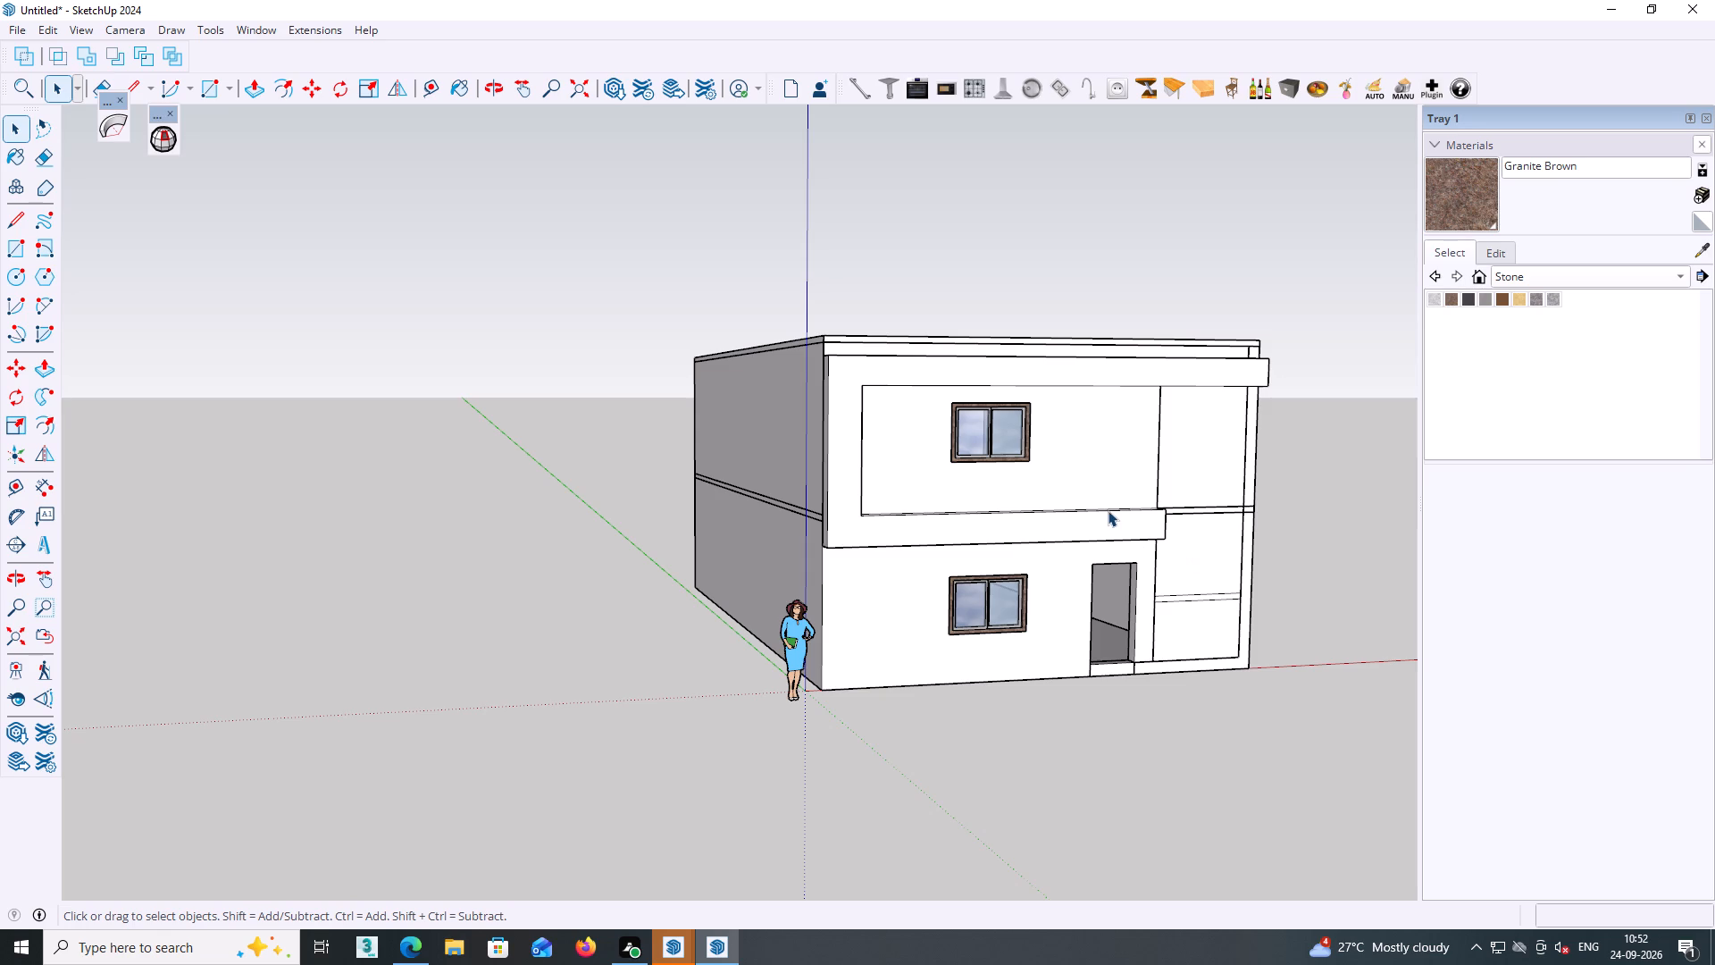
pyautogui.scroll(-1, 1046, 534)
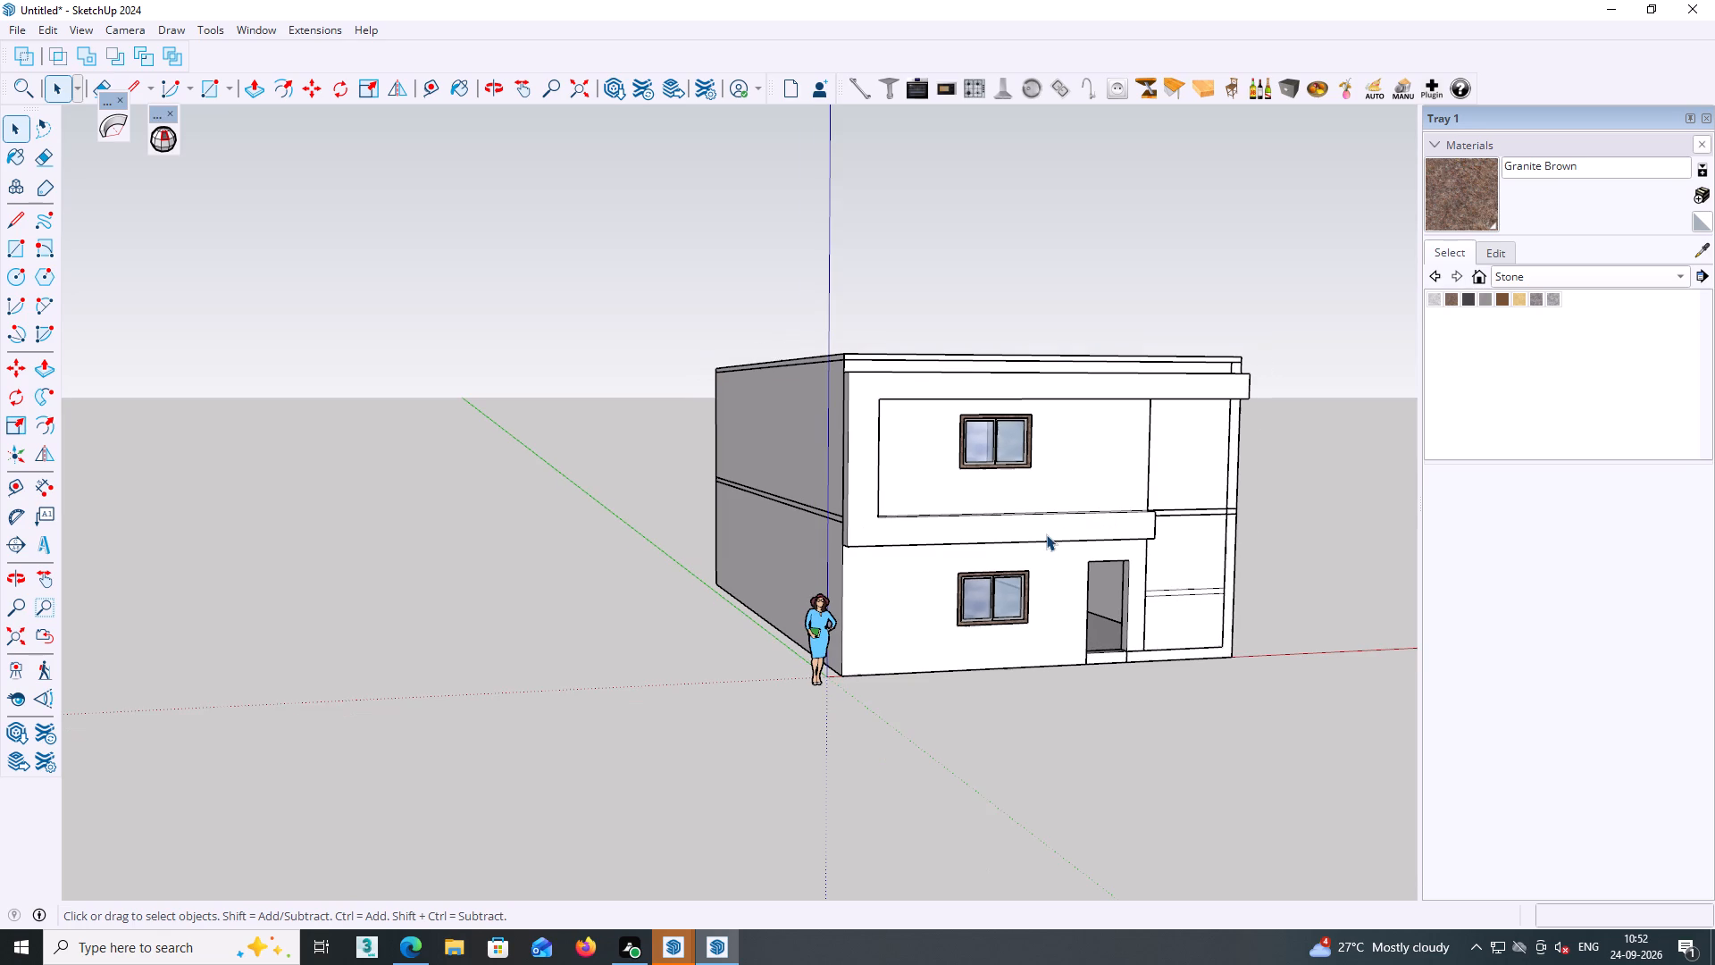
pyautogui.moveTo(1045, 538); pyautogui.dragTo(1030, 583, button='middle')
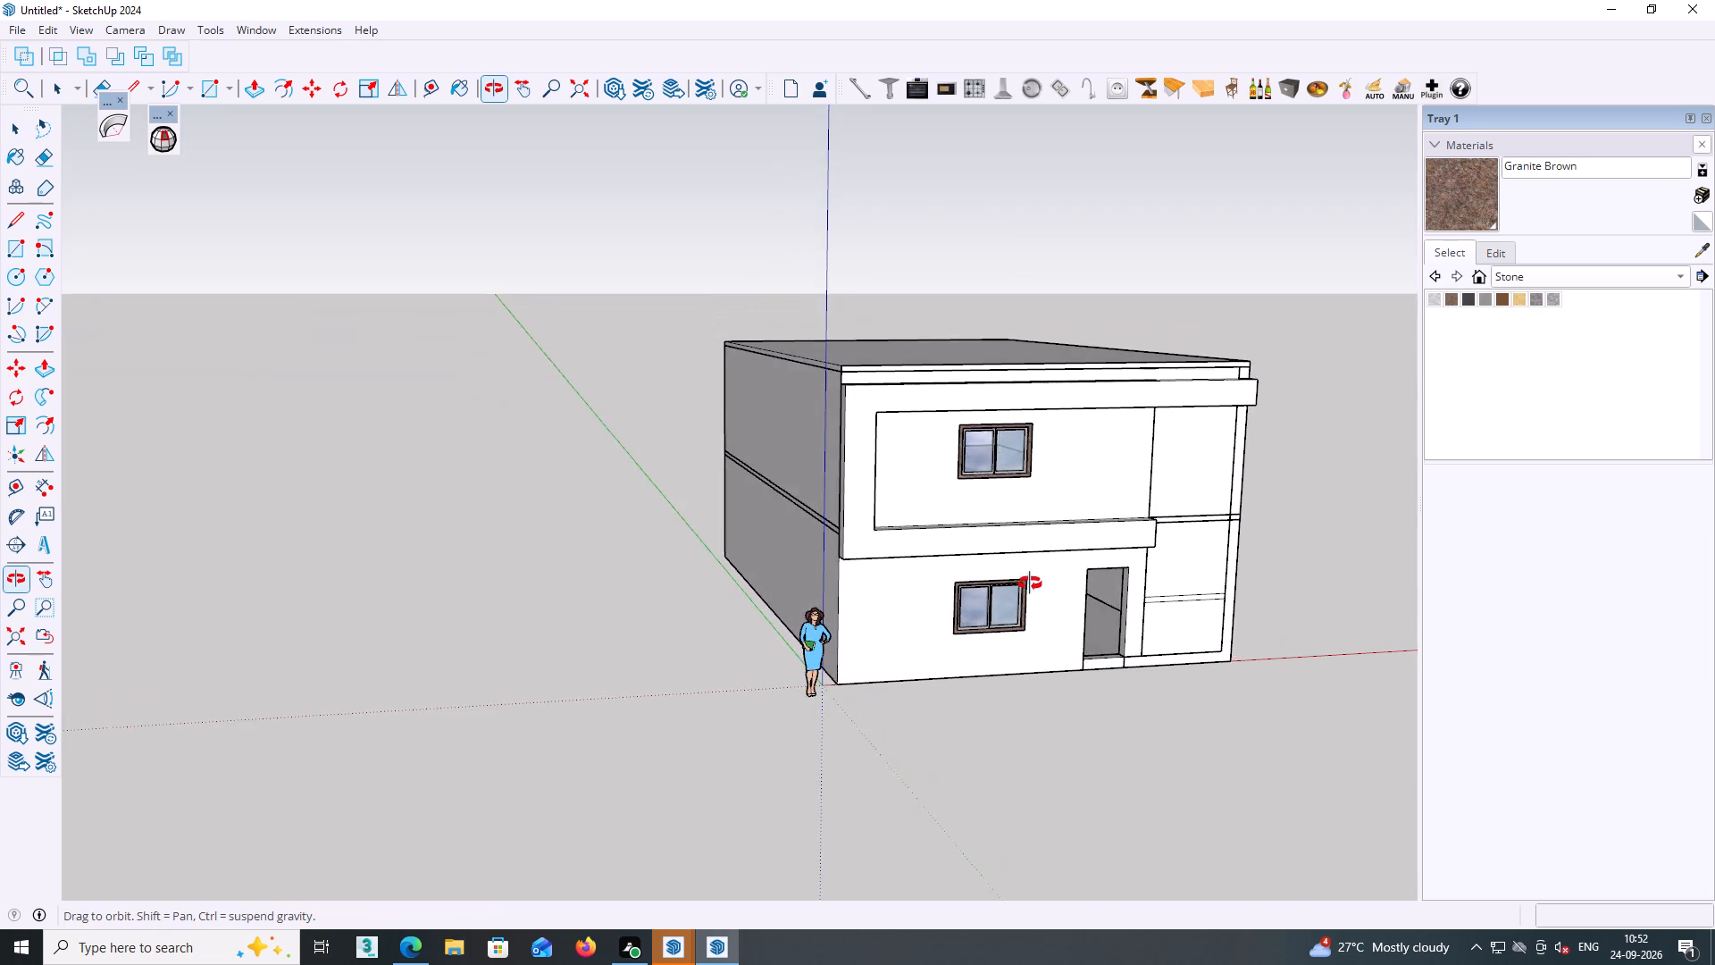
# Examine the building's roof, side wall and front facade from several angles, finishing close to the ground-floor door opening.
pyautogui.moveTo(1030, 583); pyautogui.dragTo(1007, 703, button='middle')
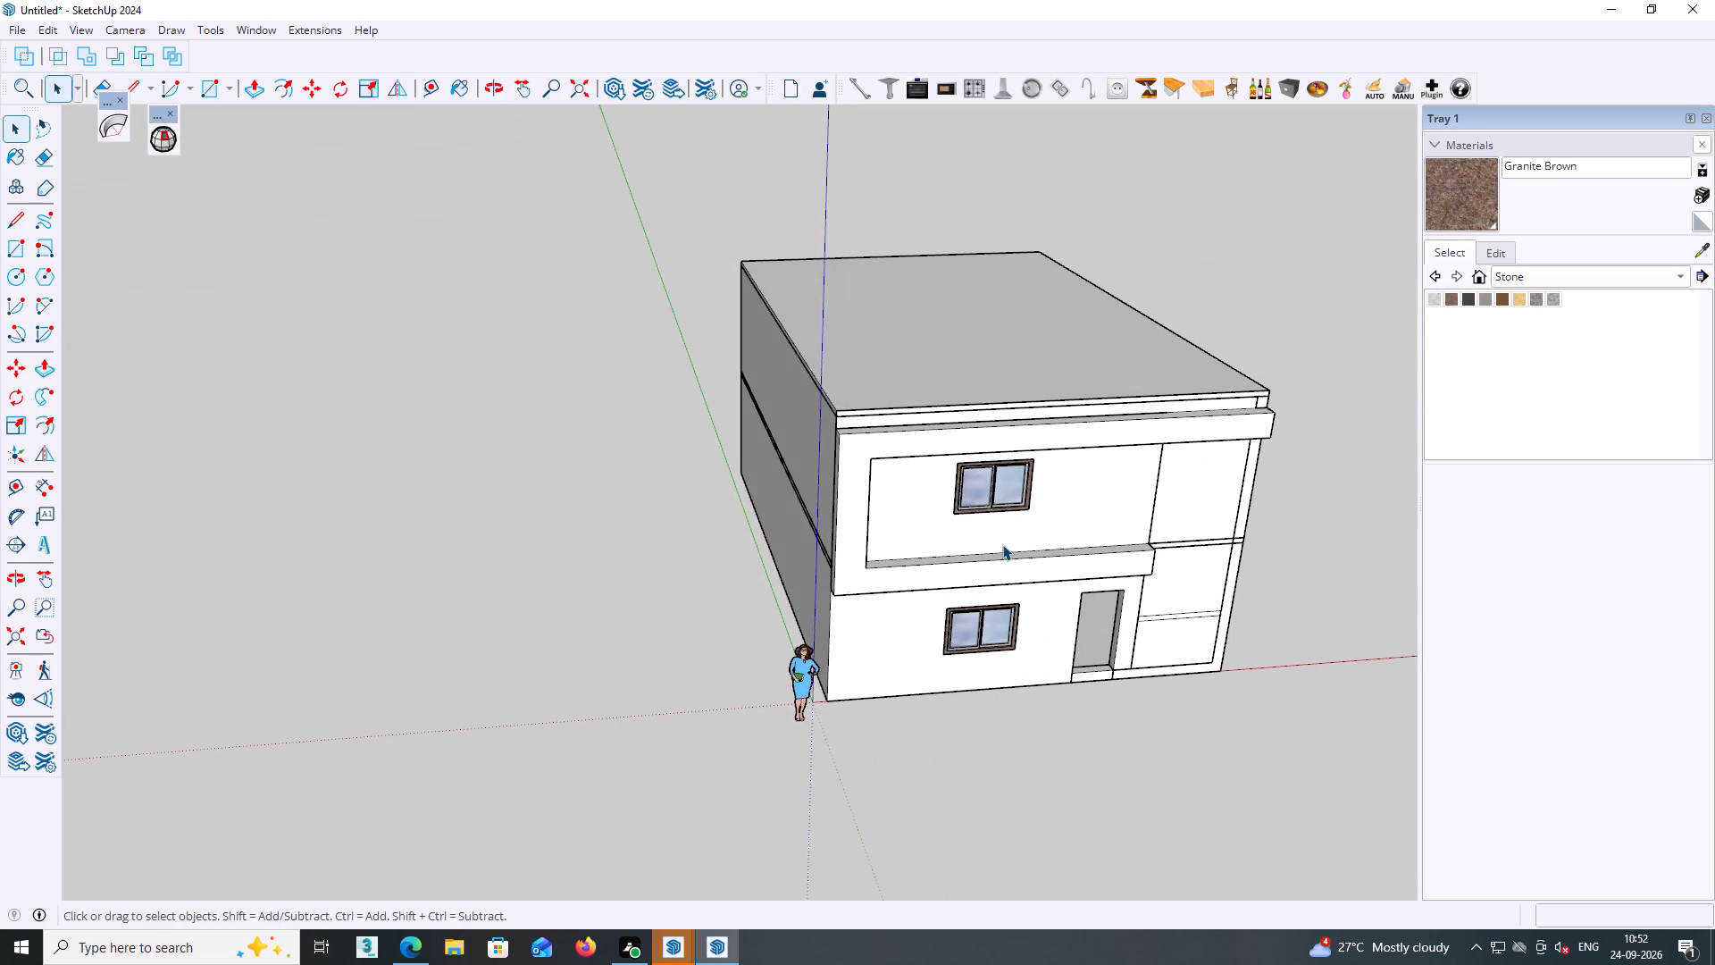
pyautogui.scroll(-6, 1009, 539)
pyautogui.moveTo(1019, 539); pyautogui.dragTo(966, 521, button='middle')
pyautogui.scroll(6, 1058, 515)
pyautogui.moveTo(1296, 434); pyautogui.dragTo(1264, 400, button='middle')
pyautogui.scroll(6, 1288, 419)
pyautogui.scroll(-1, 1236, 416)
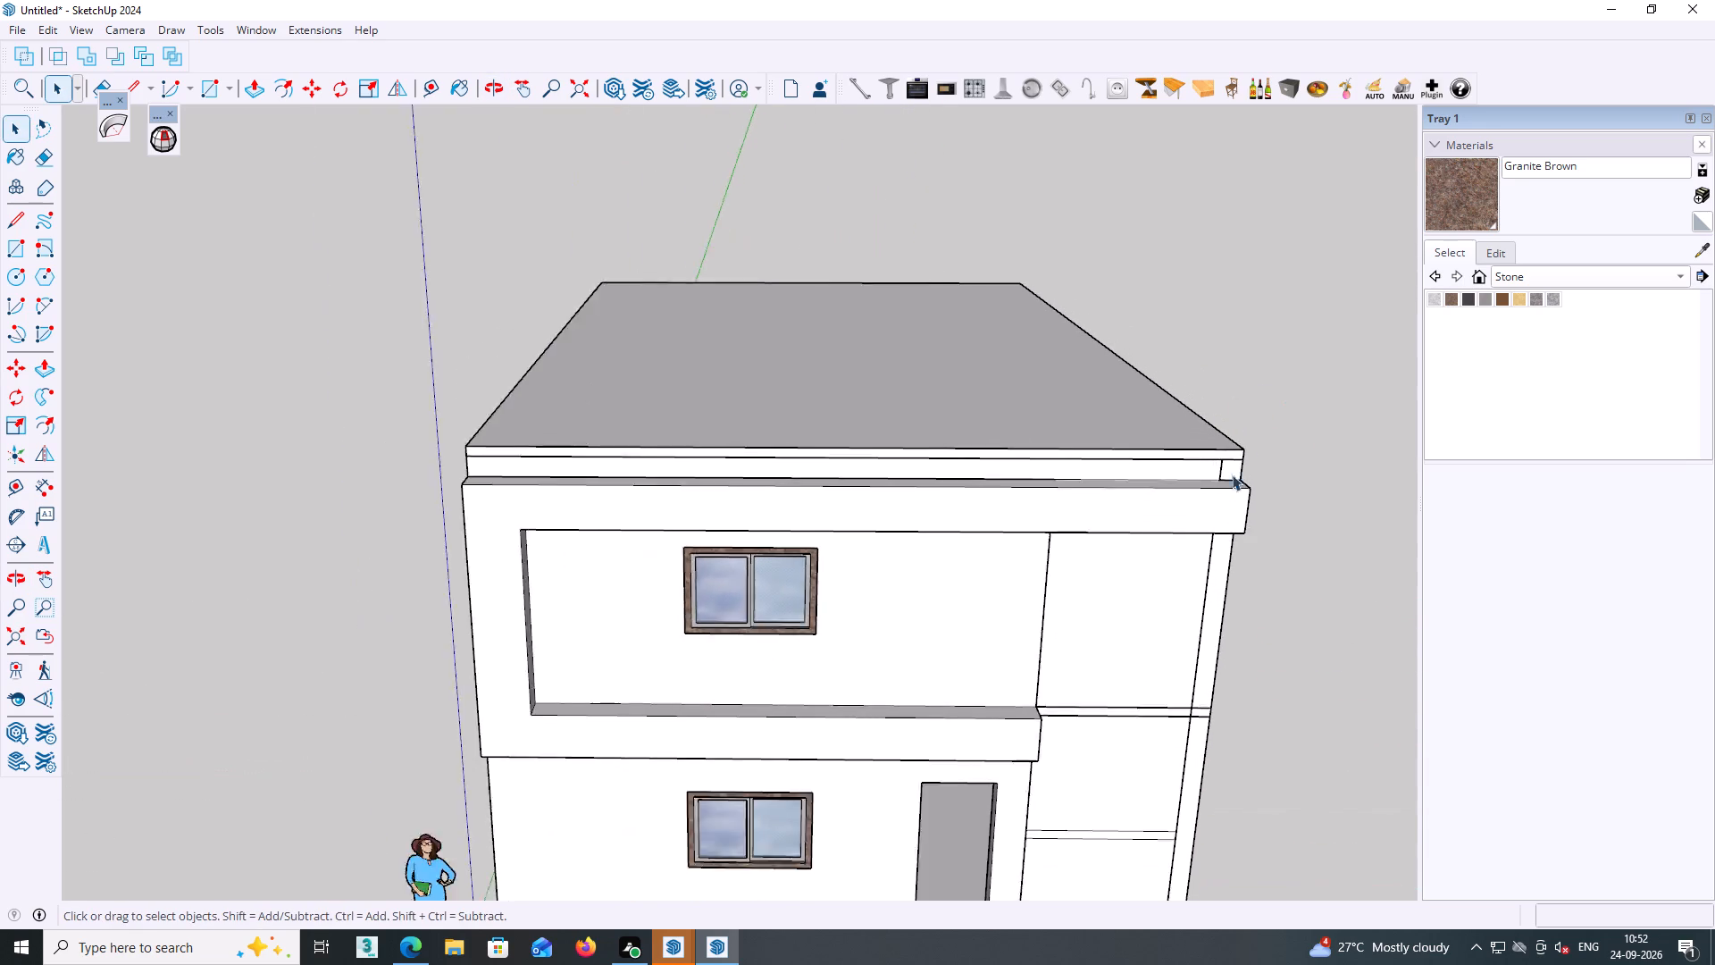
pyautogui.scroll(-2, 1232, 474)
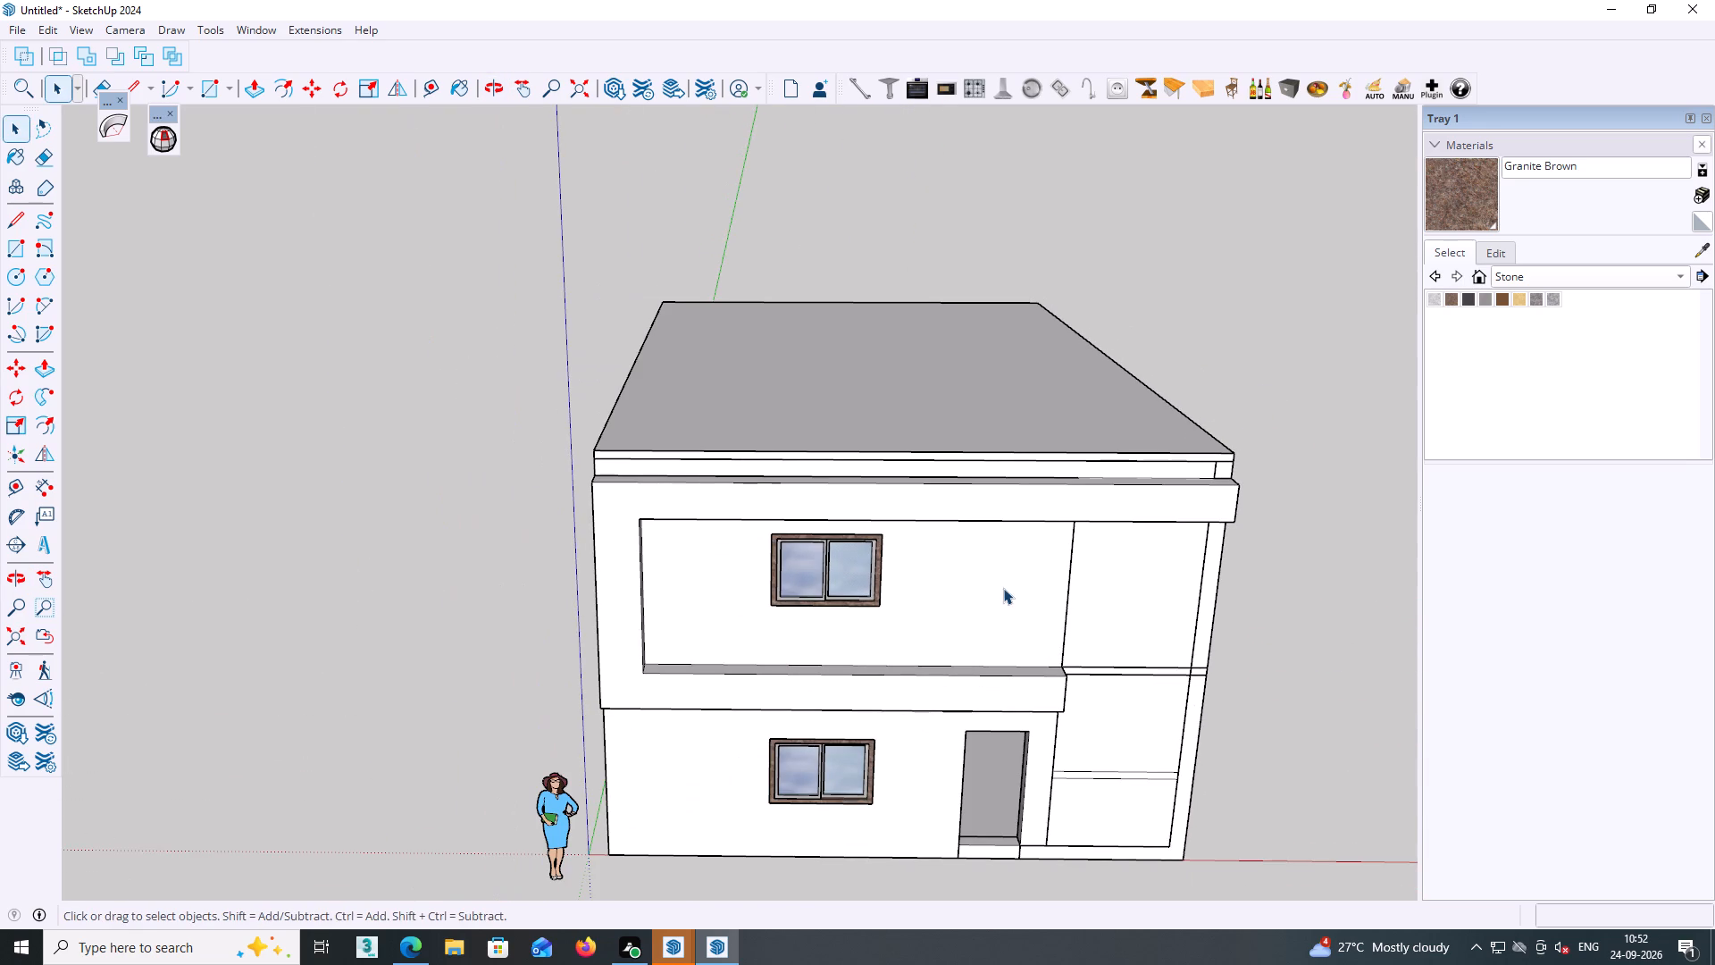
pyautogui.moveTo(799, 528); pyautogui.dragTo(1024, 640, button='middle')
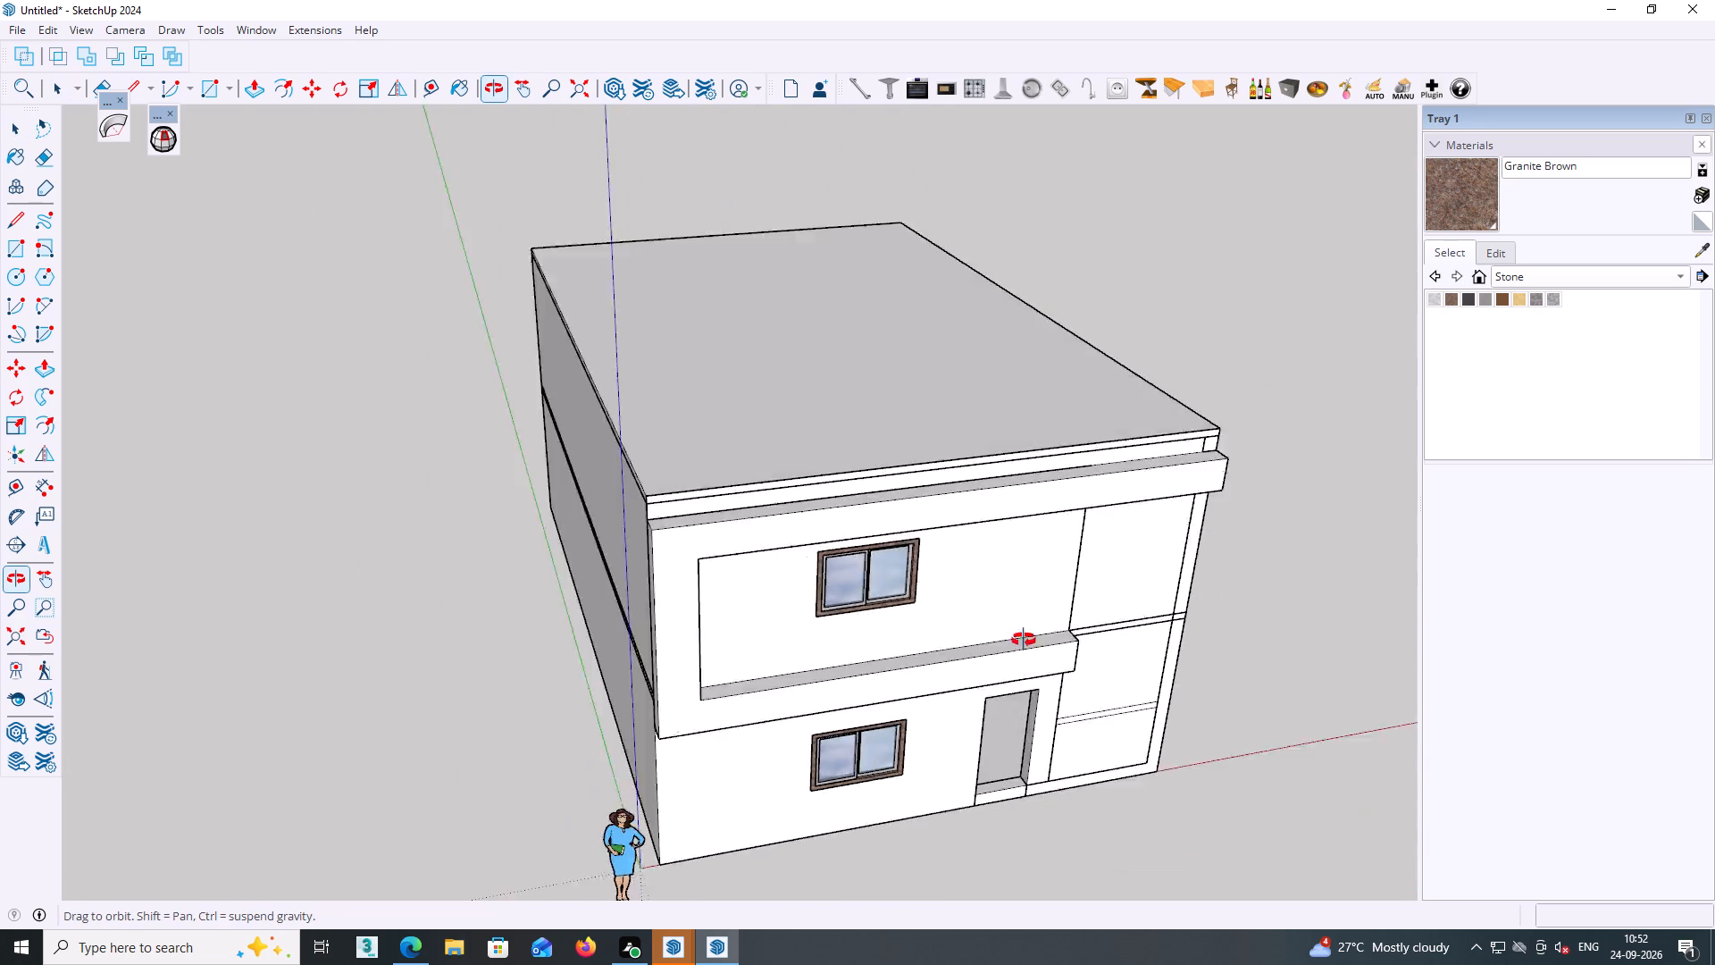
pyautogui.moveTo(1024, 640); pyautogui.dragTo(1144, 654, button='middle')
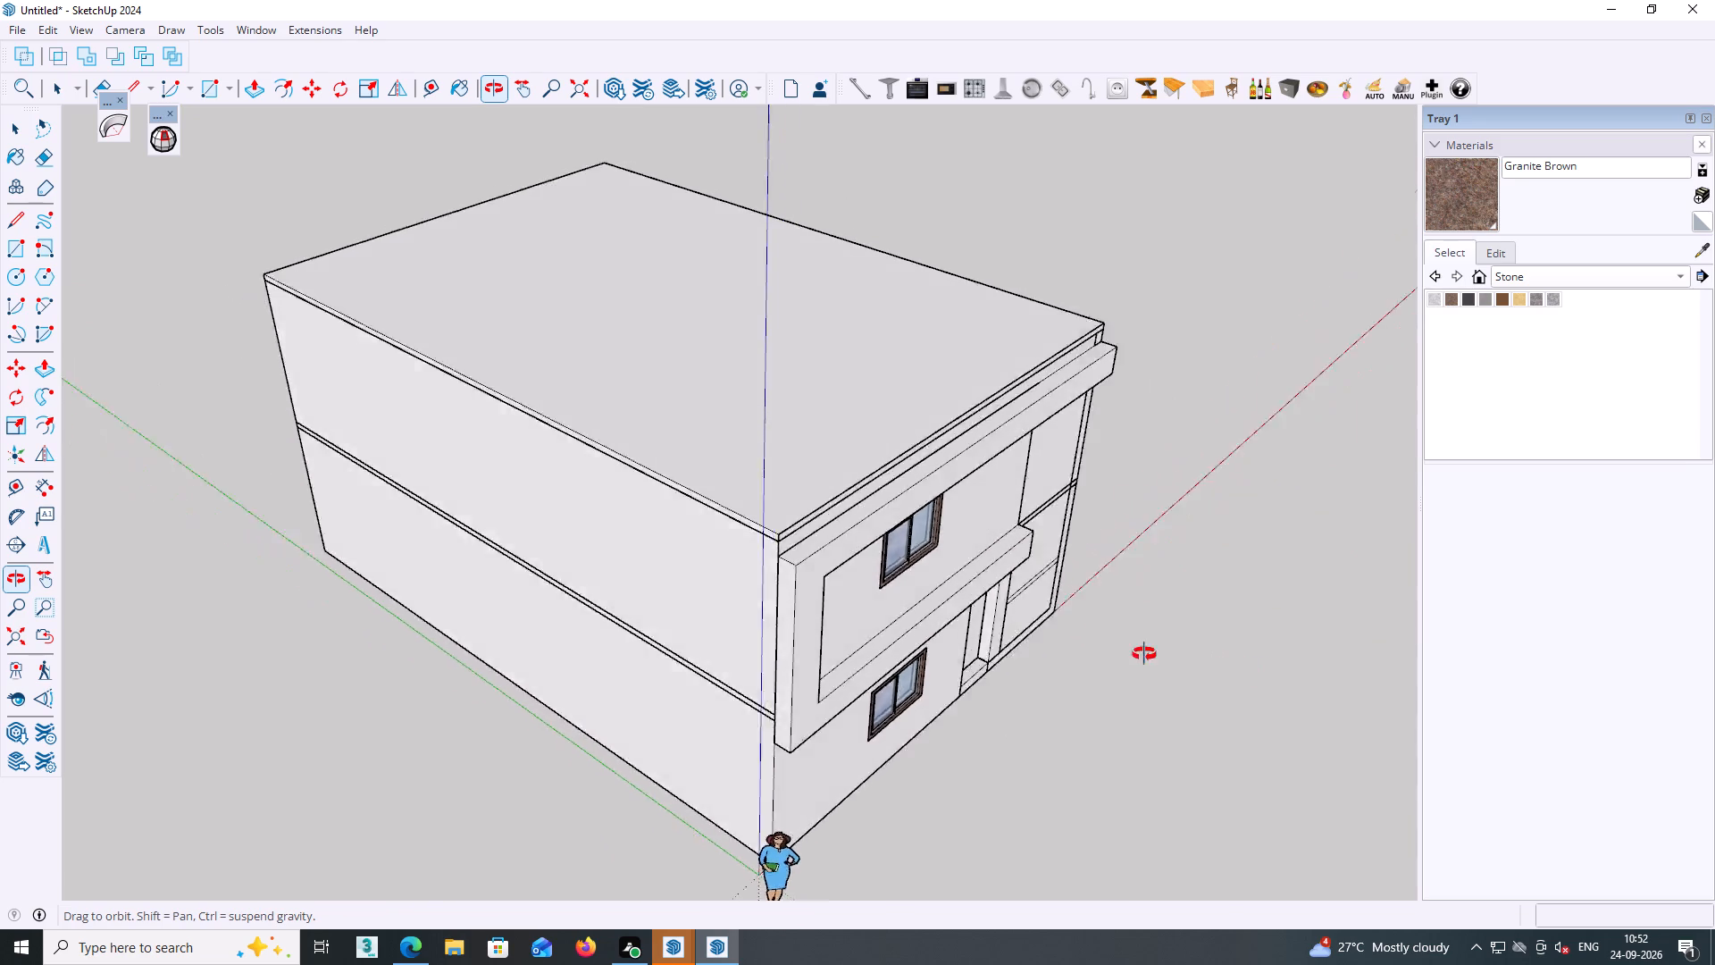
pyautogui.moveTo(1144, 654); pyautogui.dragTo(849, 598, button='middle')
pyautogui.scroll(-1, 1011, 749)
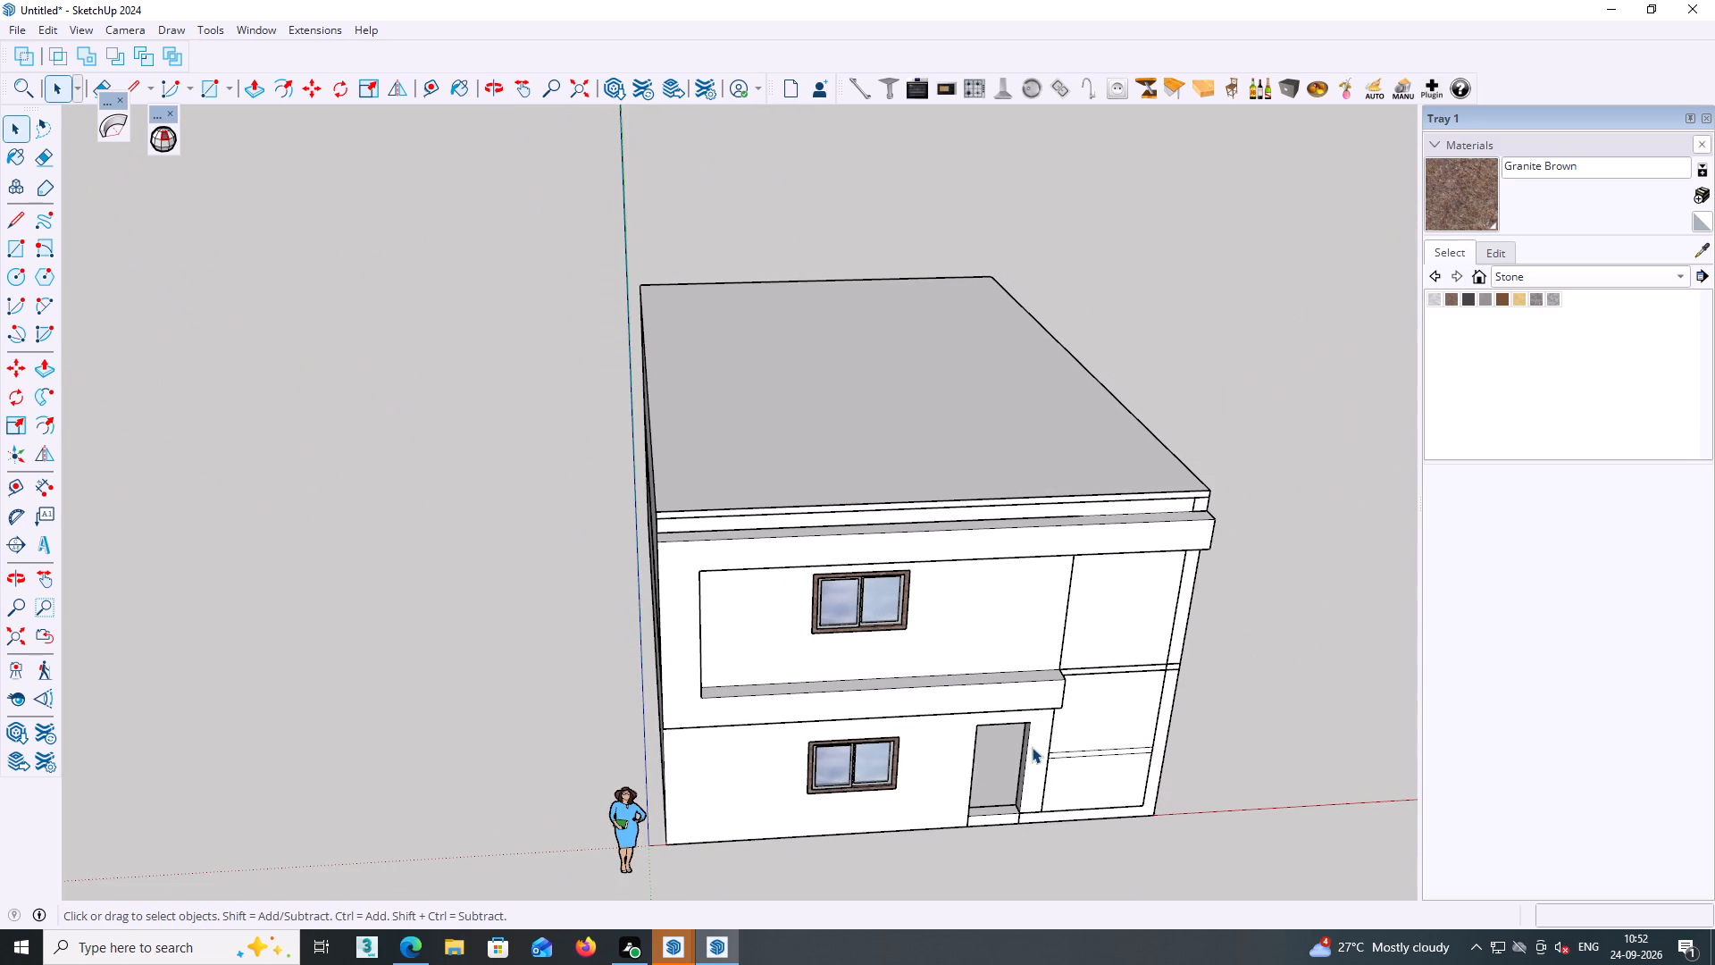
pyautogui.keyDown('shift'); pyautogui.moveTo(1029, 746); pyautogui.dragTo(868, 512, button='middle'); pyautogui.keyUp('shift')
pyautogui.scroll(-2, 875, 583)
pyautogui.moveTo(877, 590); pyautogui.dragTo(885, 545, button='middle')
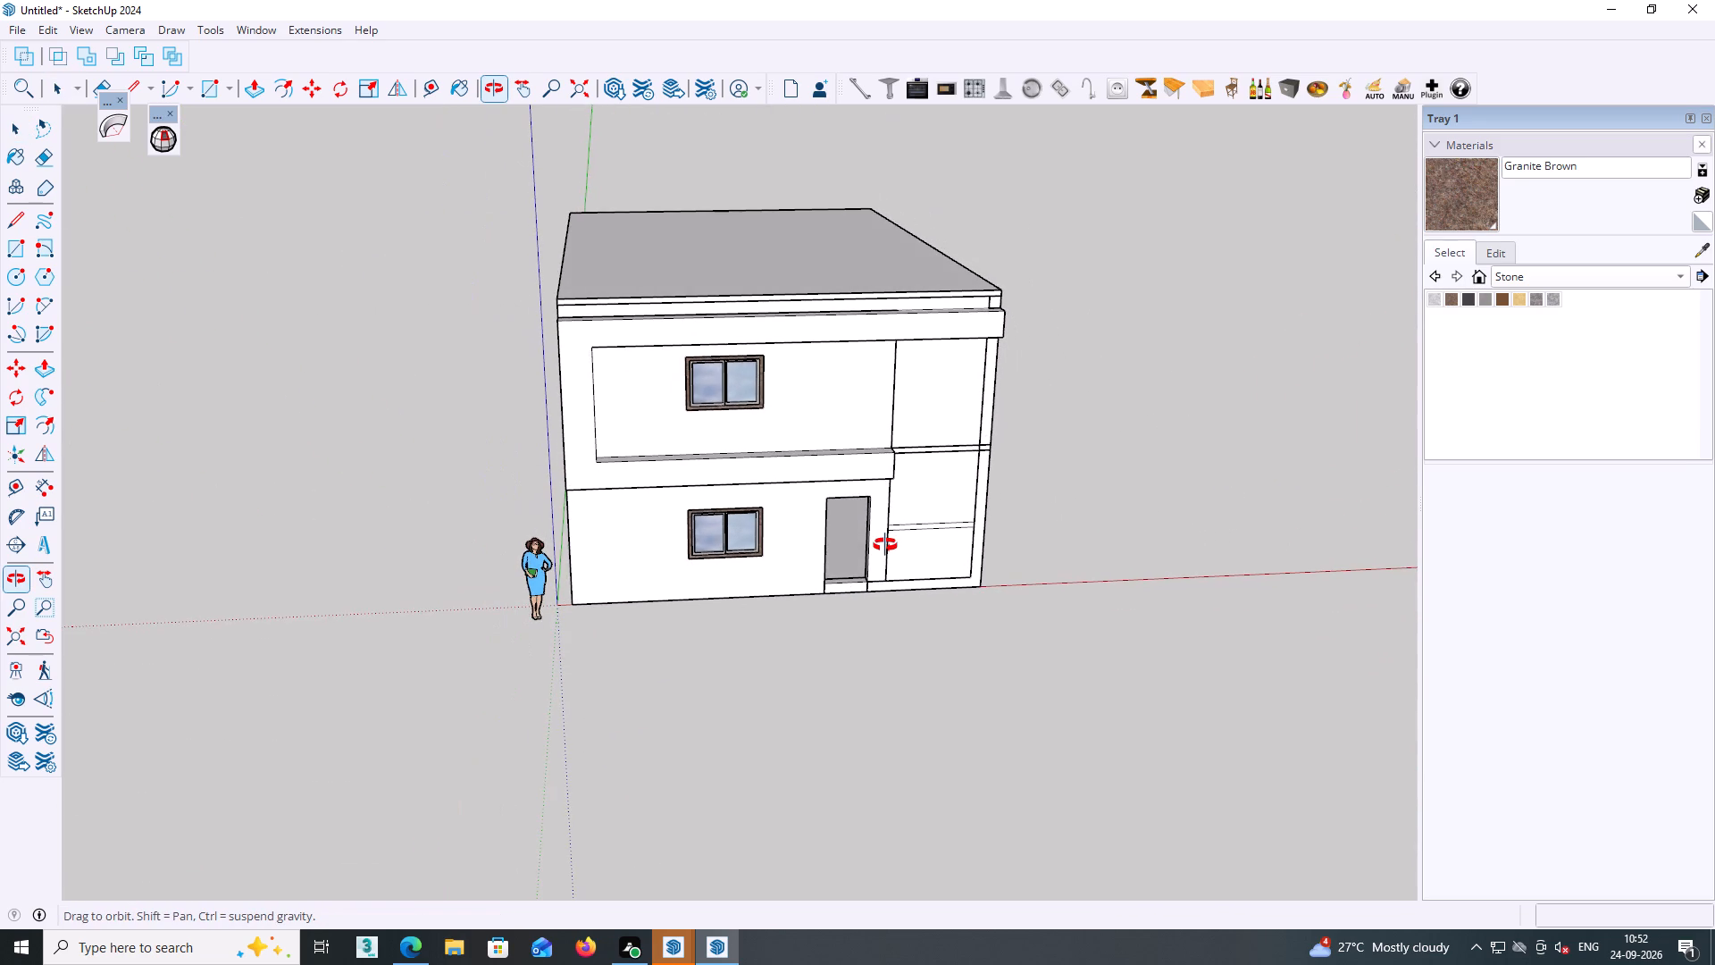
pyautogui.moveTo(885, 545); pyautogui.dragTo(883, 535, button='middle')
pyautogui.scroll(12, 901, 566)
pyautogui.moveTo(792, 657); pyautogui.dragTo(892, 602, button='middle')
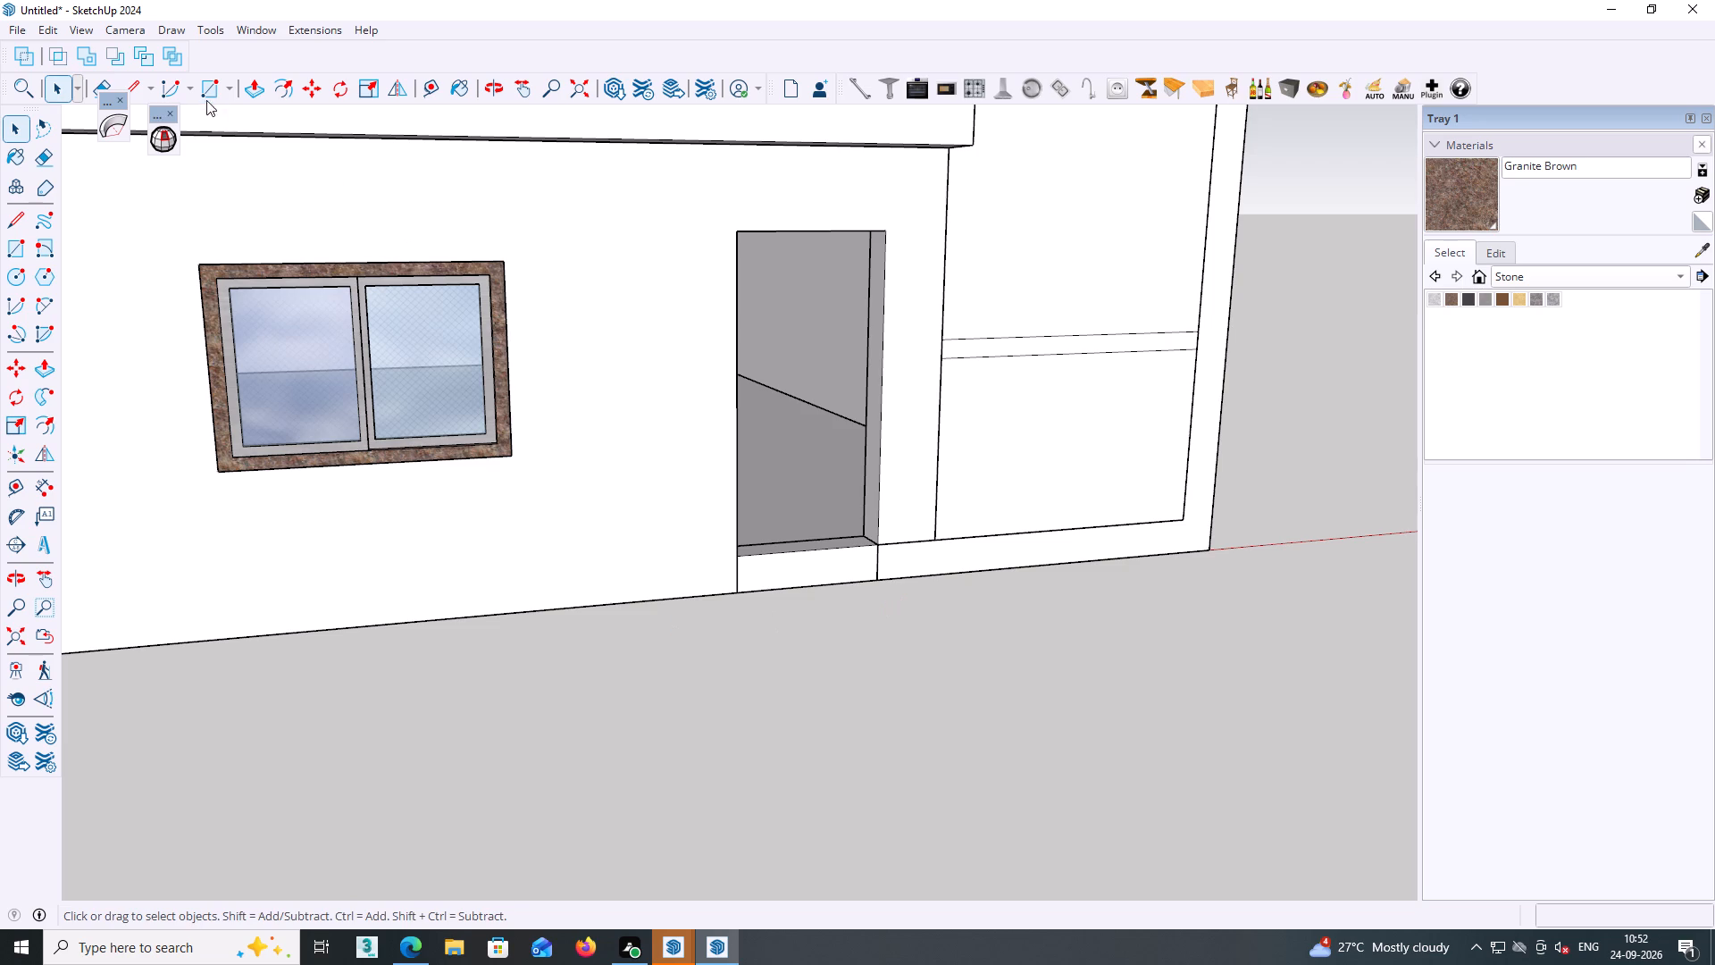
# Open 3D Warehouse and search its models for "DOOR".
pyautogui.click(253, 31)
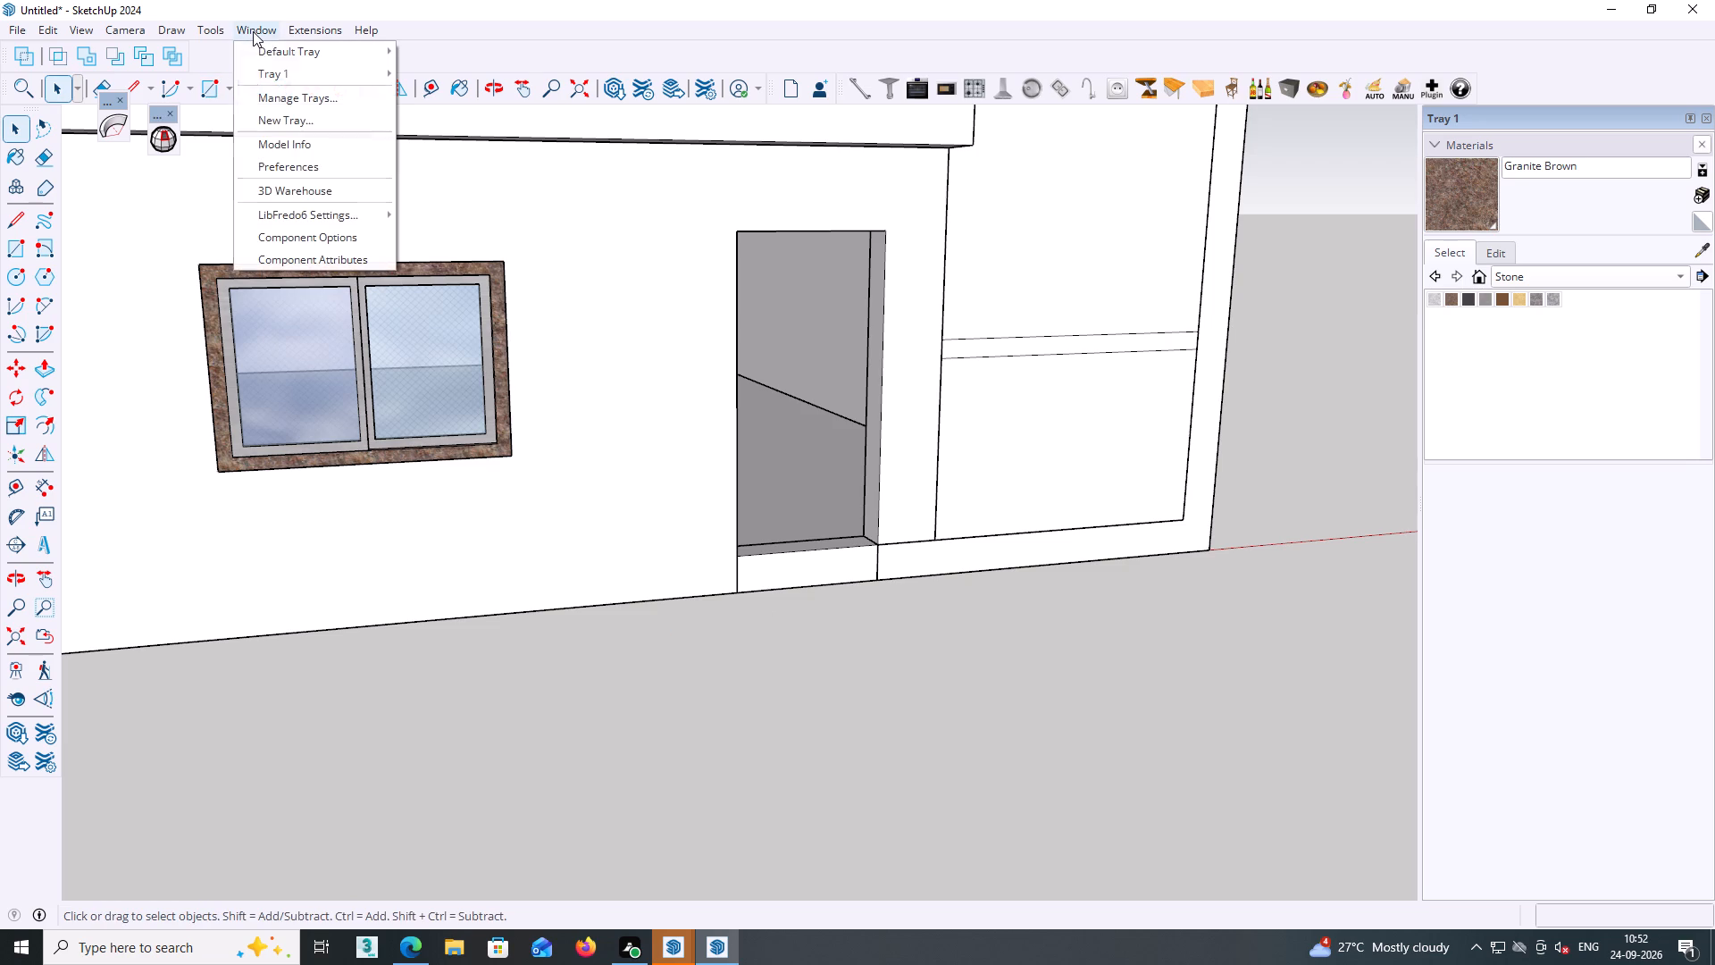
pyautogui.click(289, 188)
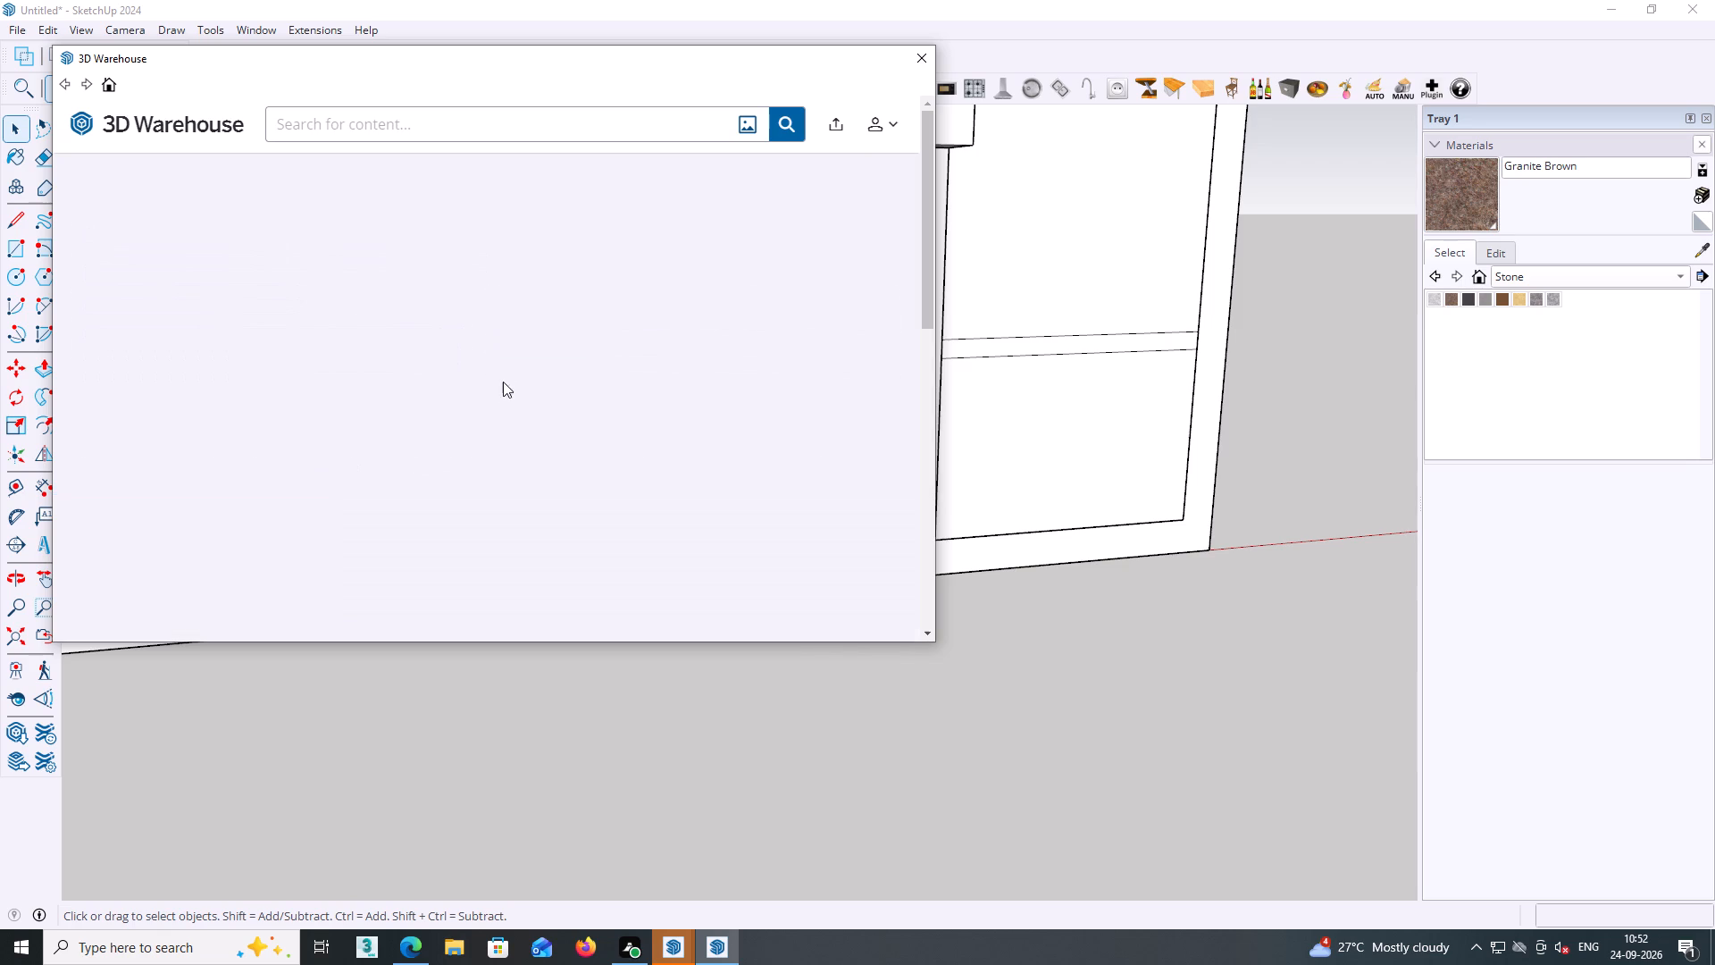
pyautogui.click(510, 136)
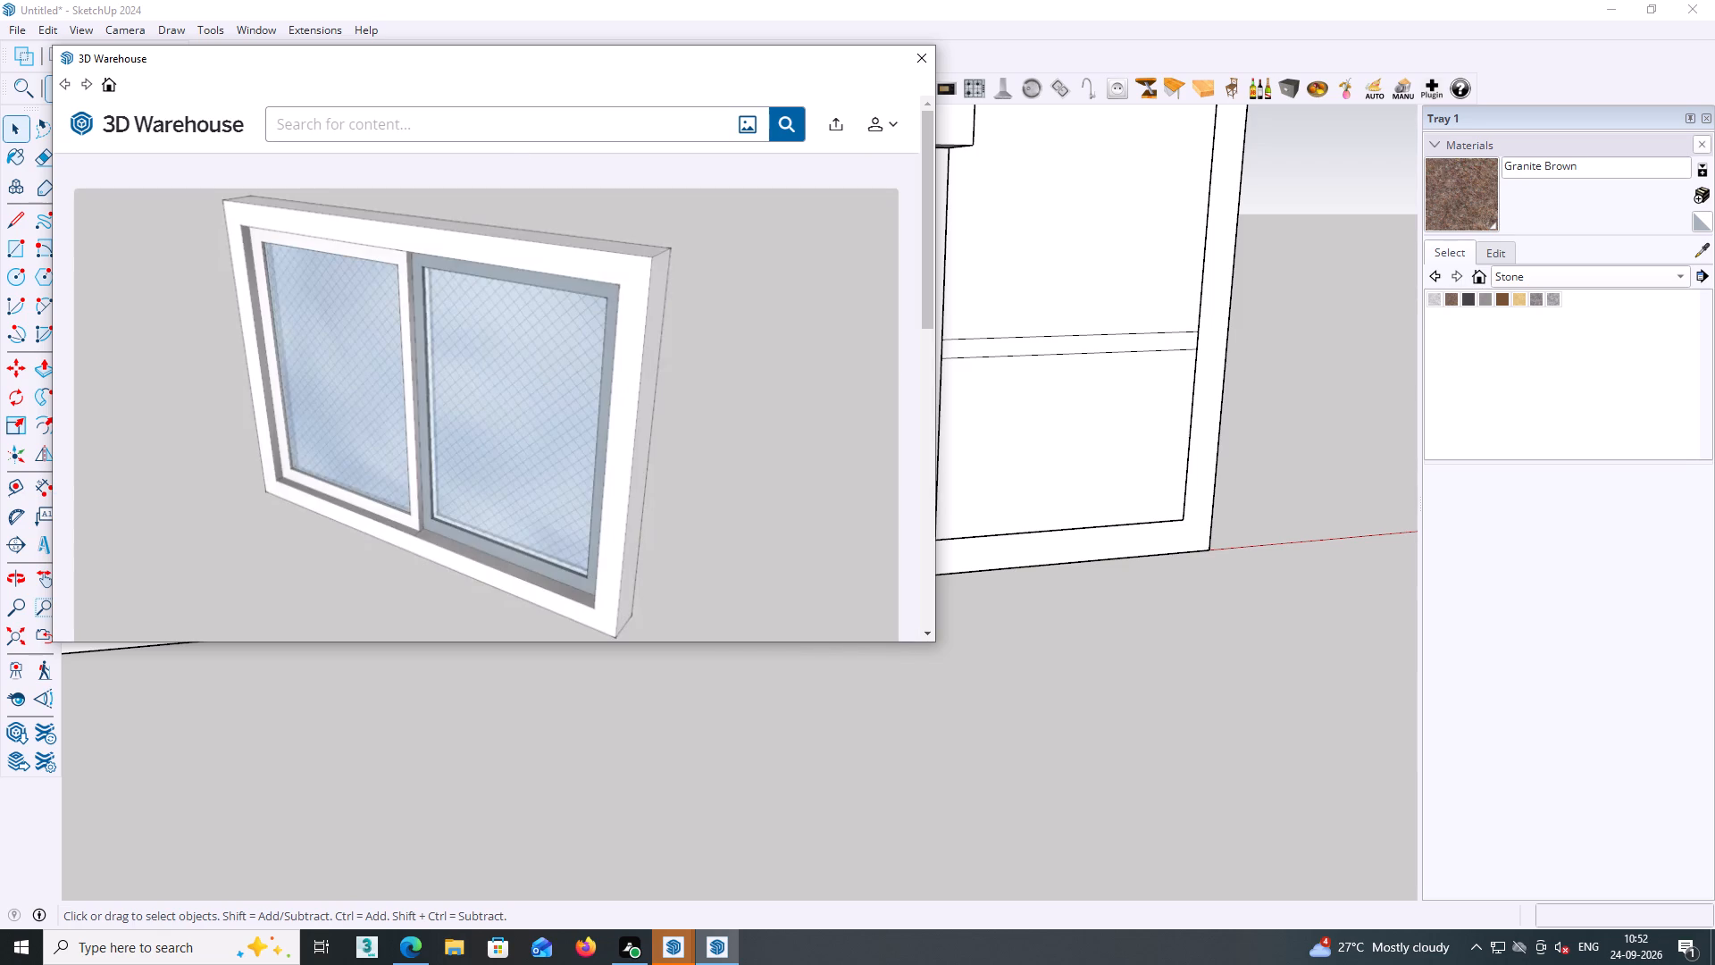
pyautogui.write('DOOR')
pyautogui.press('Return')
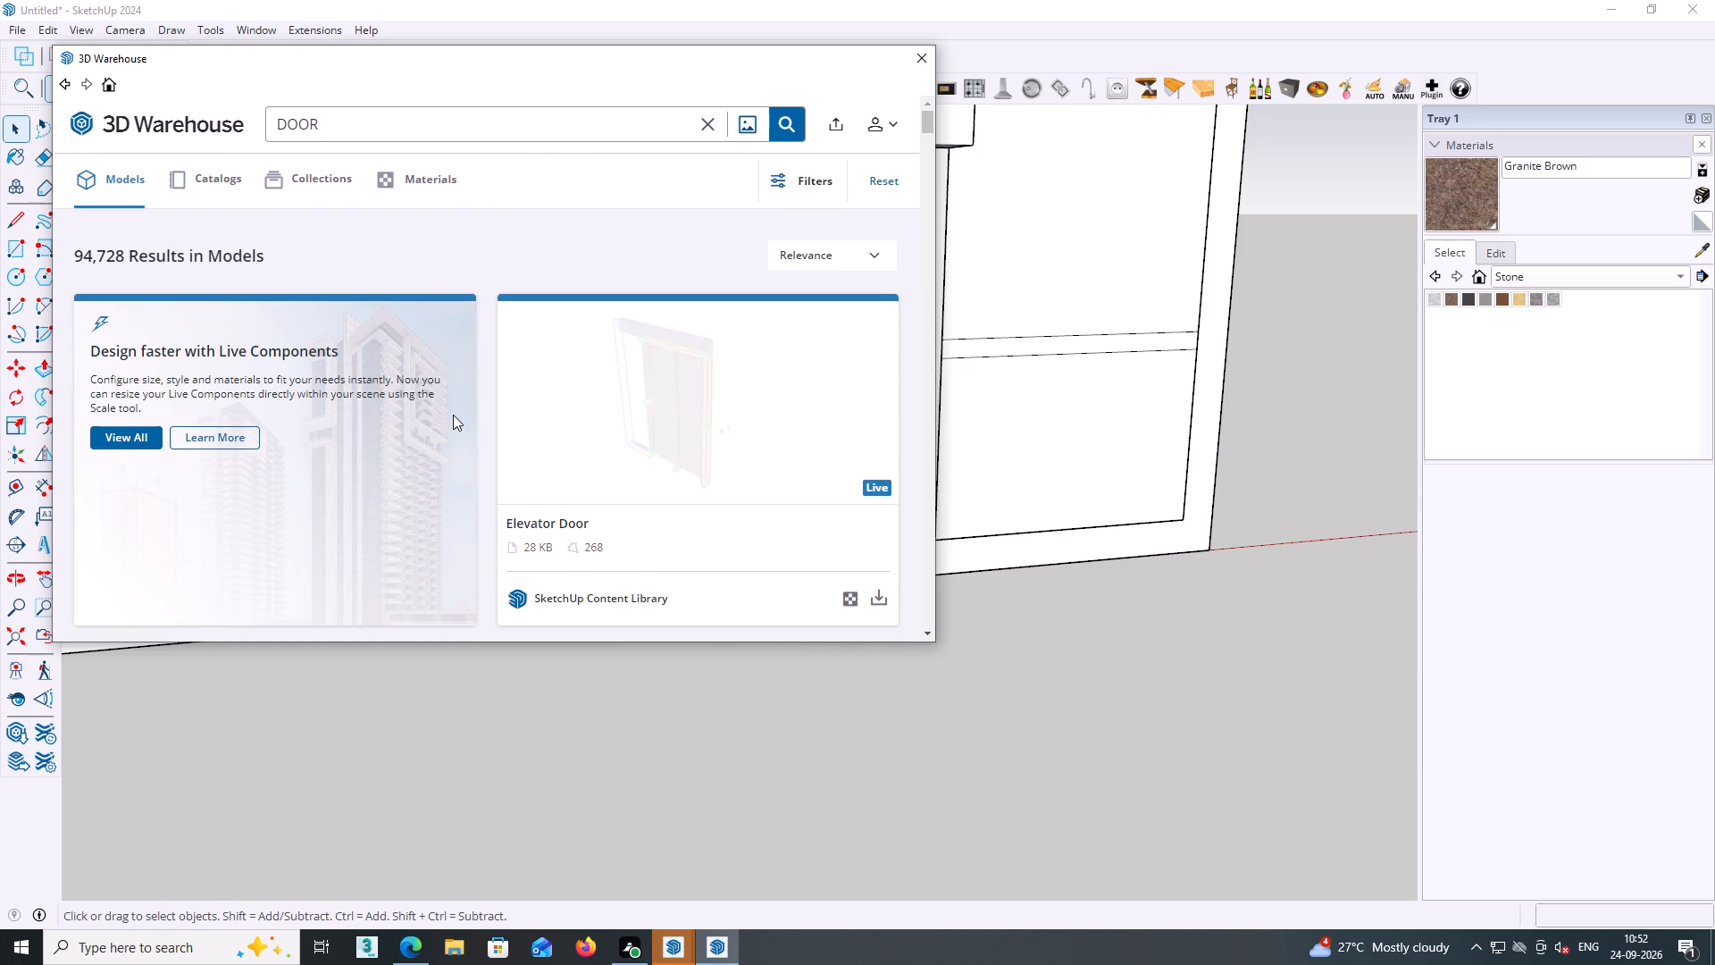
# Look through the door models in the search results for one suited to the ground-floor entrance opening.
pyautogui.scroll(-4, 452, 429)
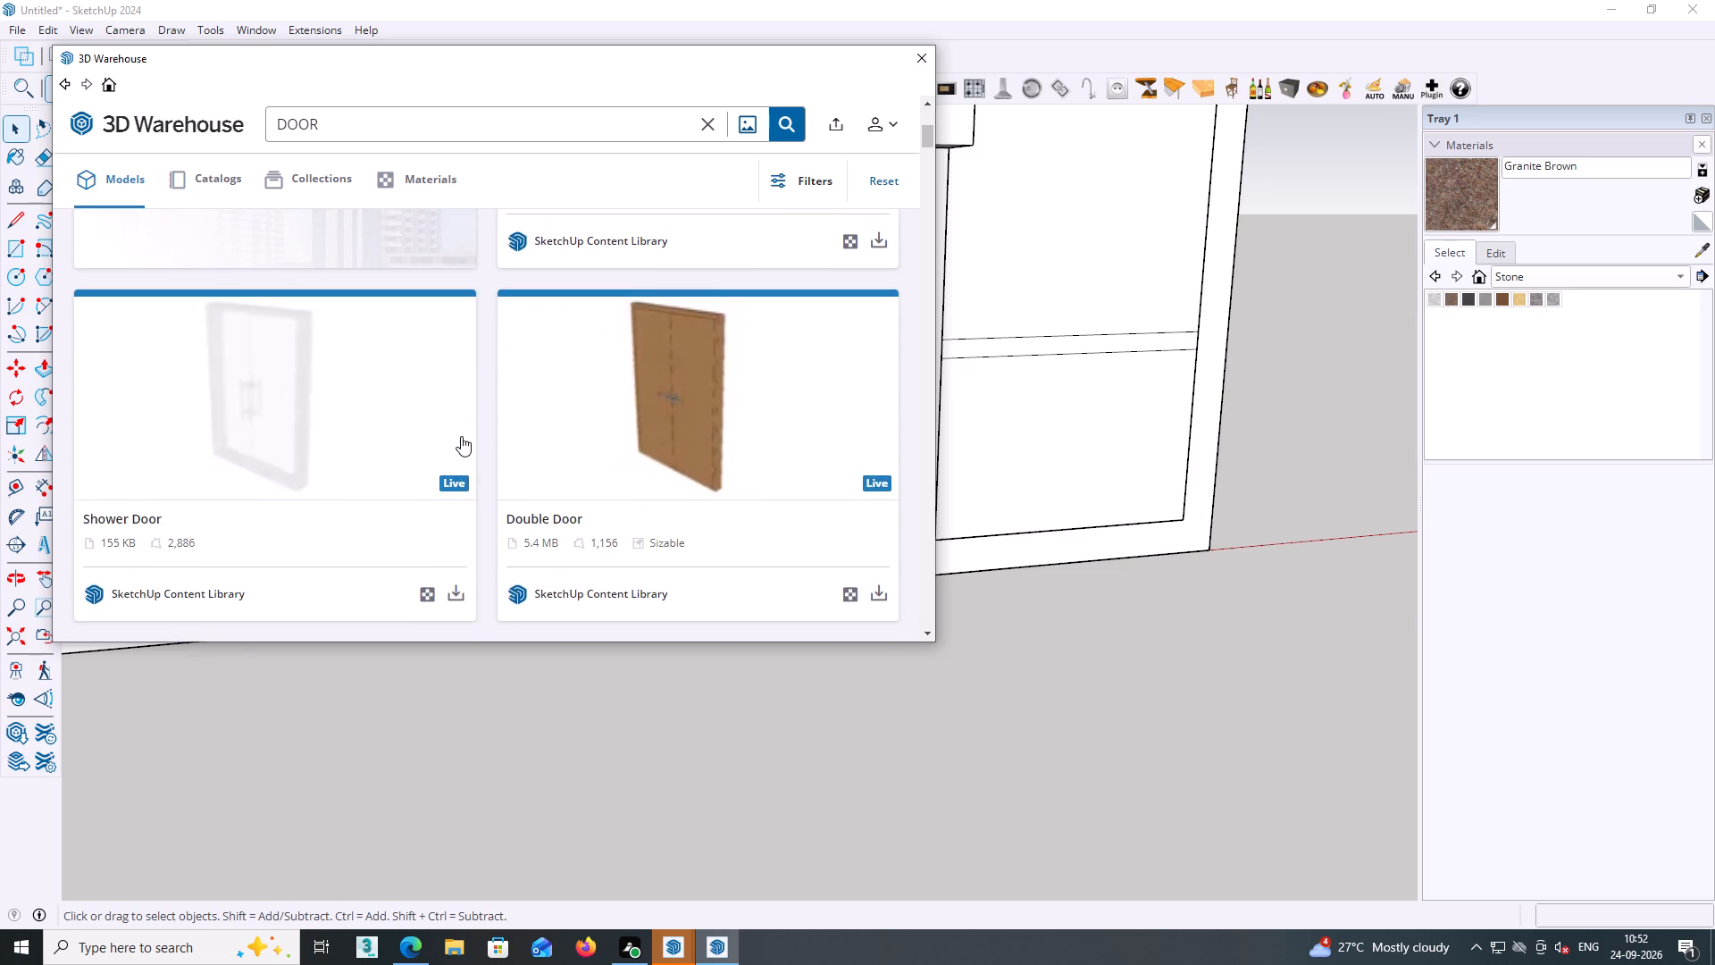
pyautogui.scroll(-4, 461, 436)
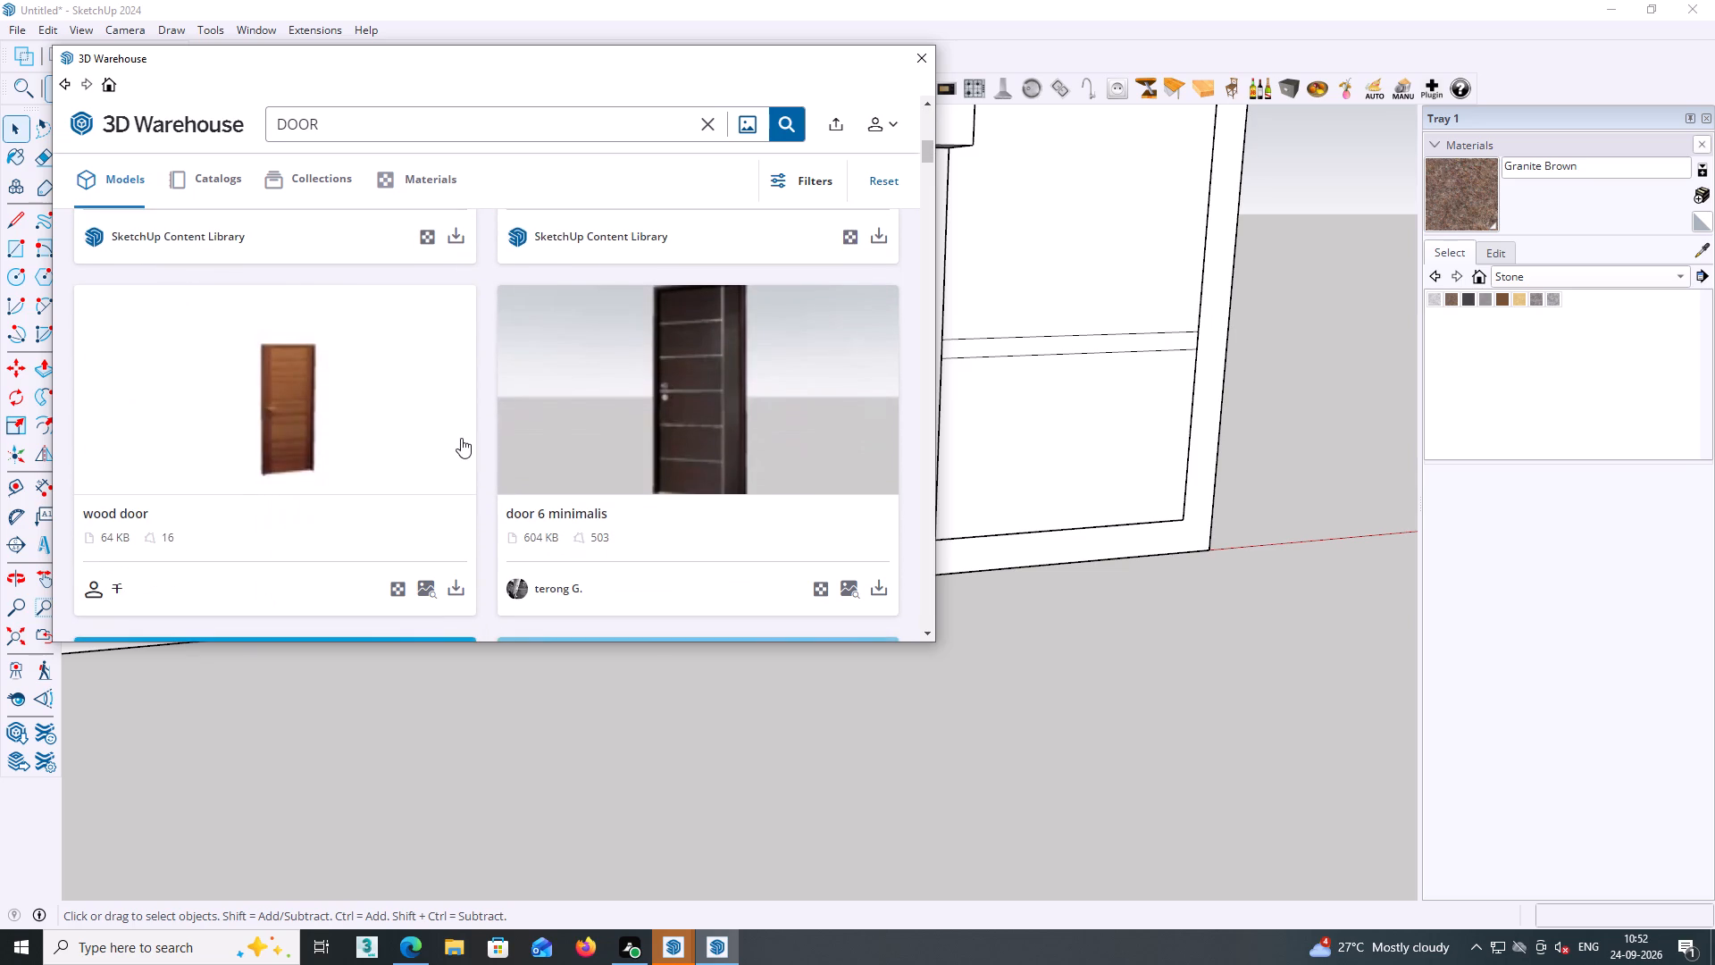
pyautogui.scroll(-4, 461, 438)
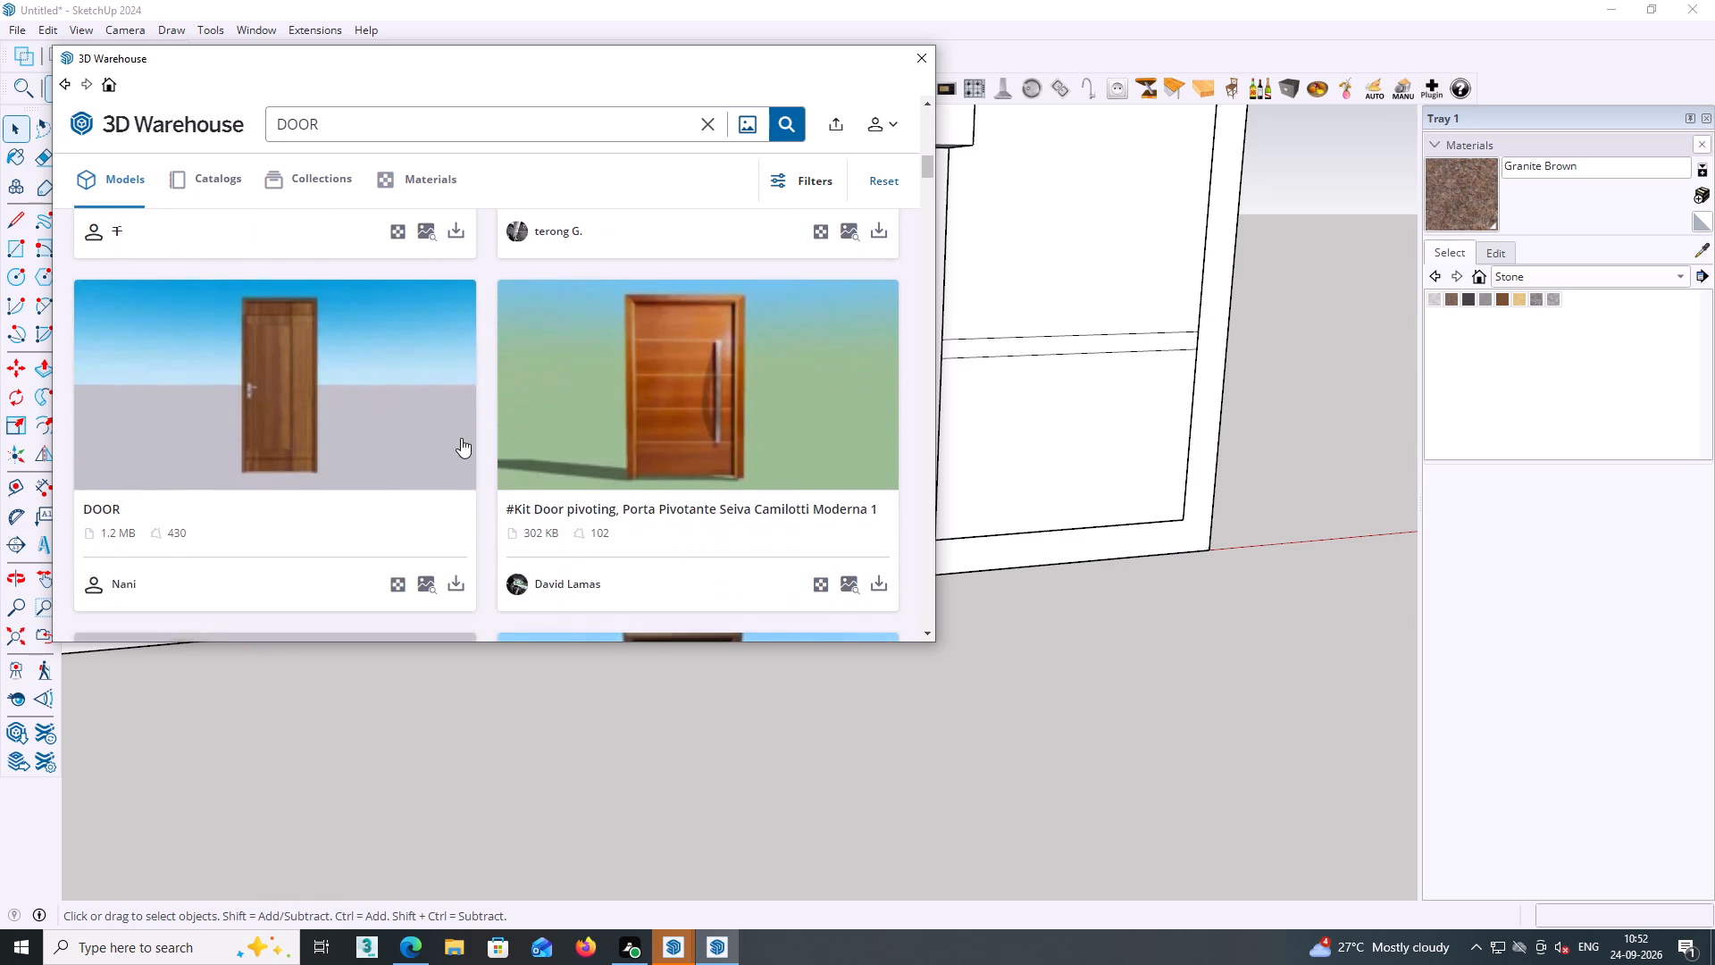
pyautogui.scroll(-5, 461, 438)
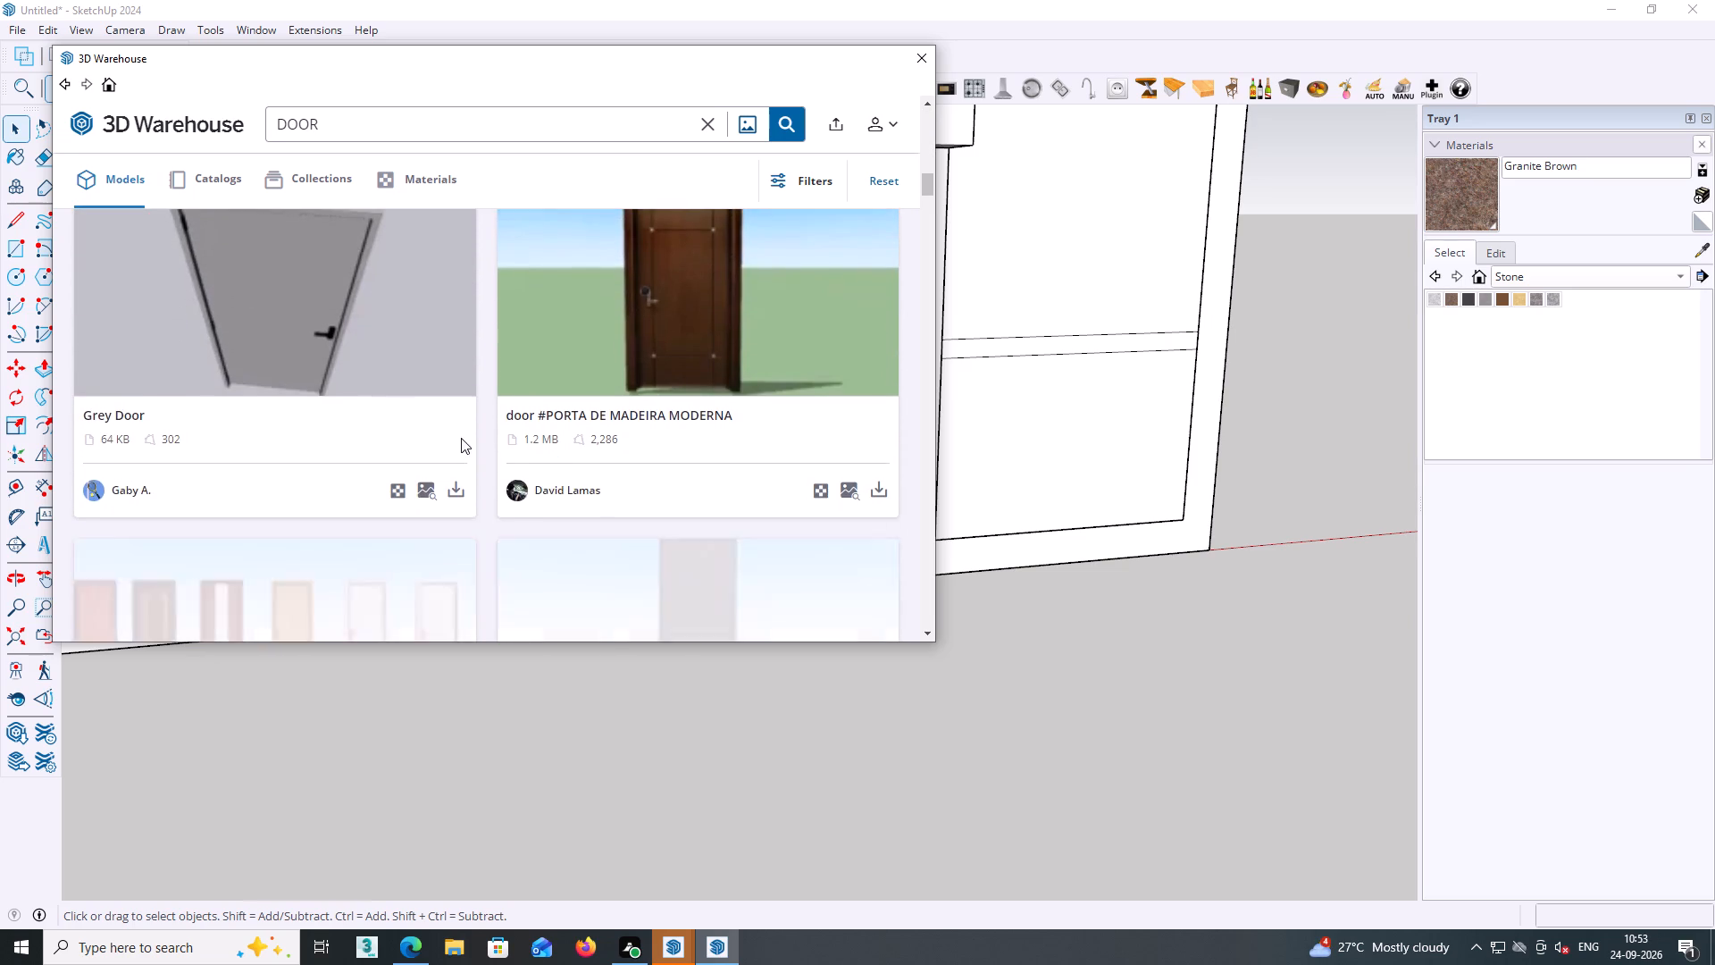
pyautogui.scroll(-6, 461, 438)
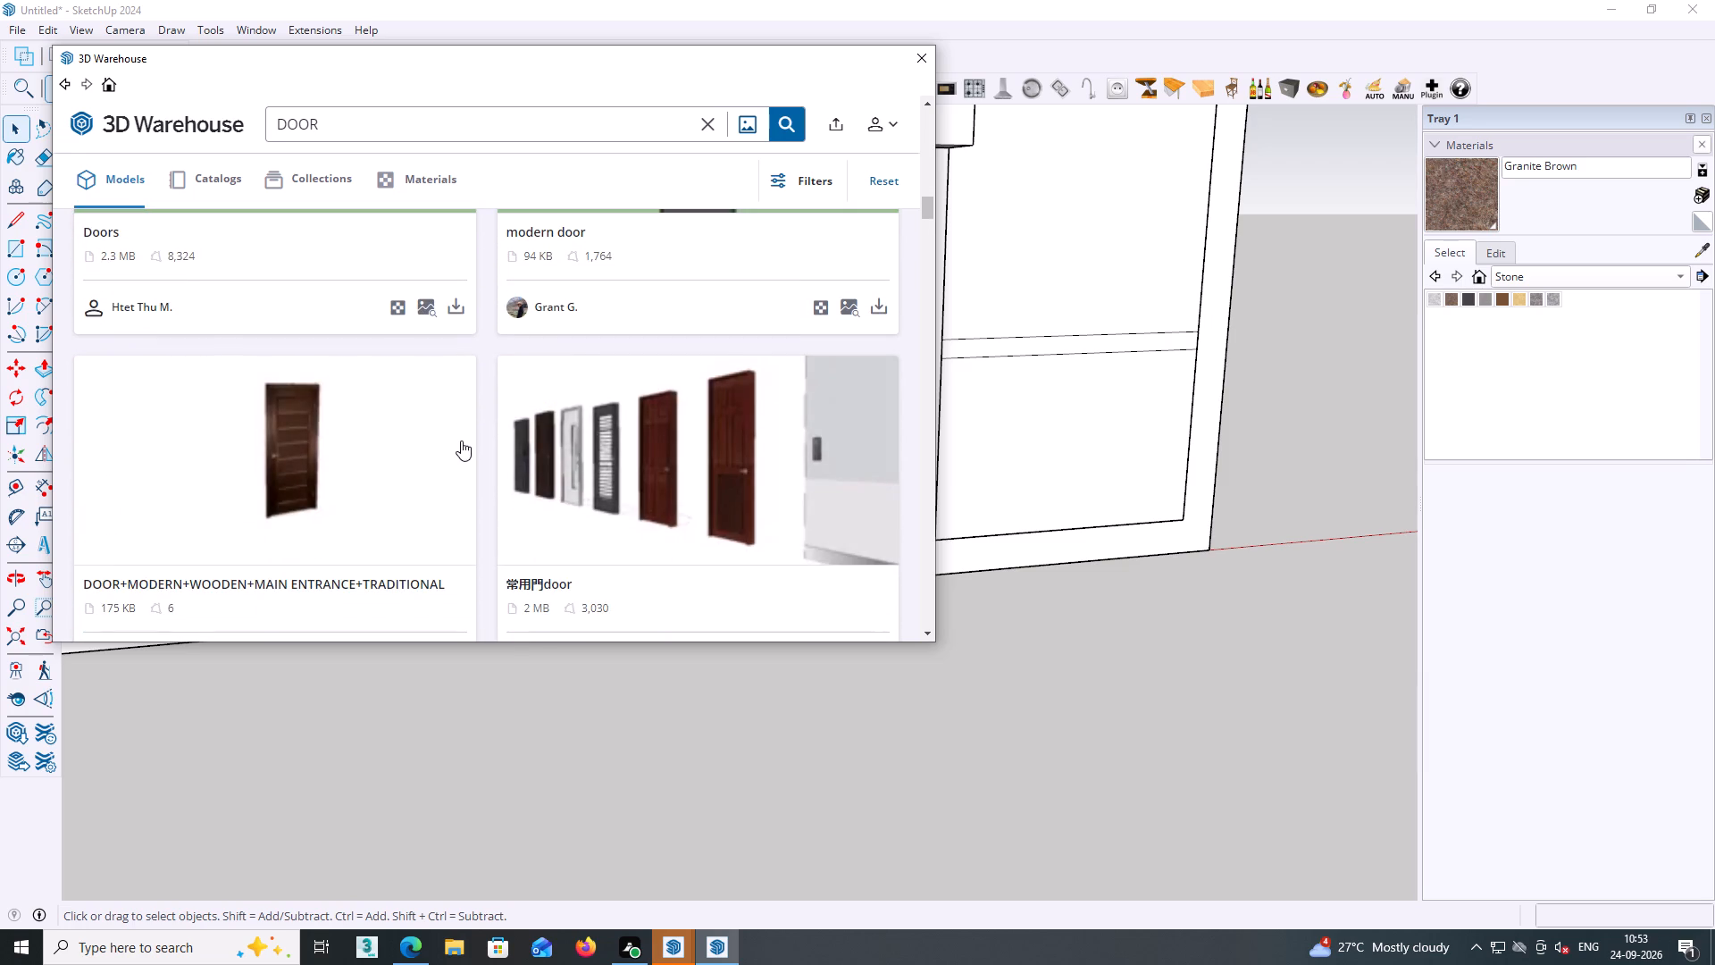
pyautogui.scroll(-3, 461, 441)
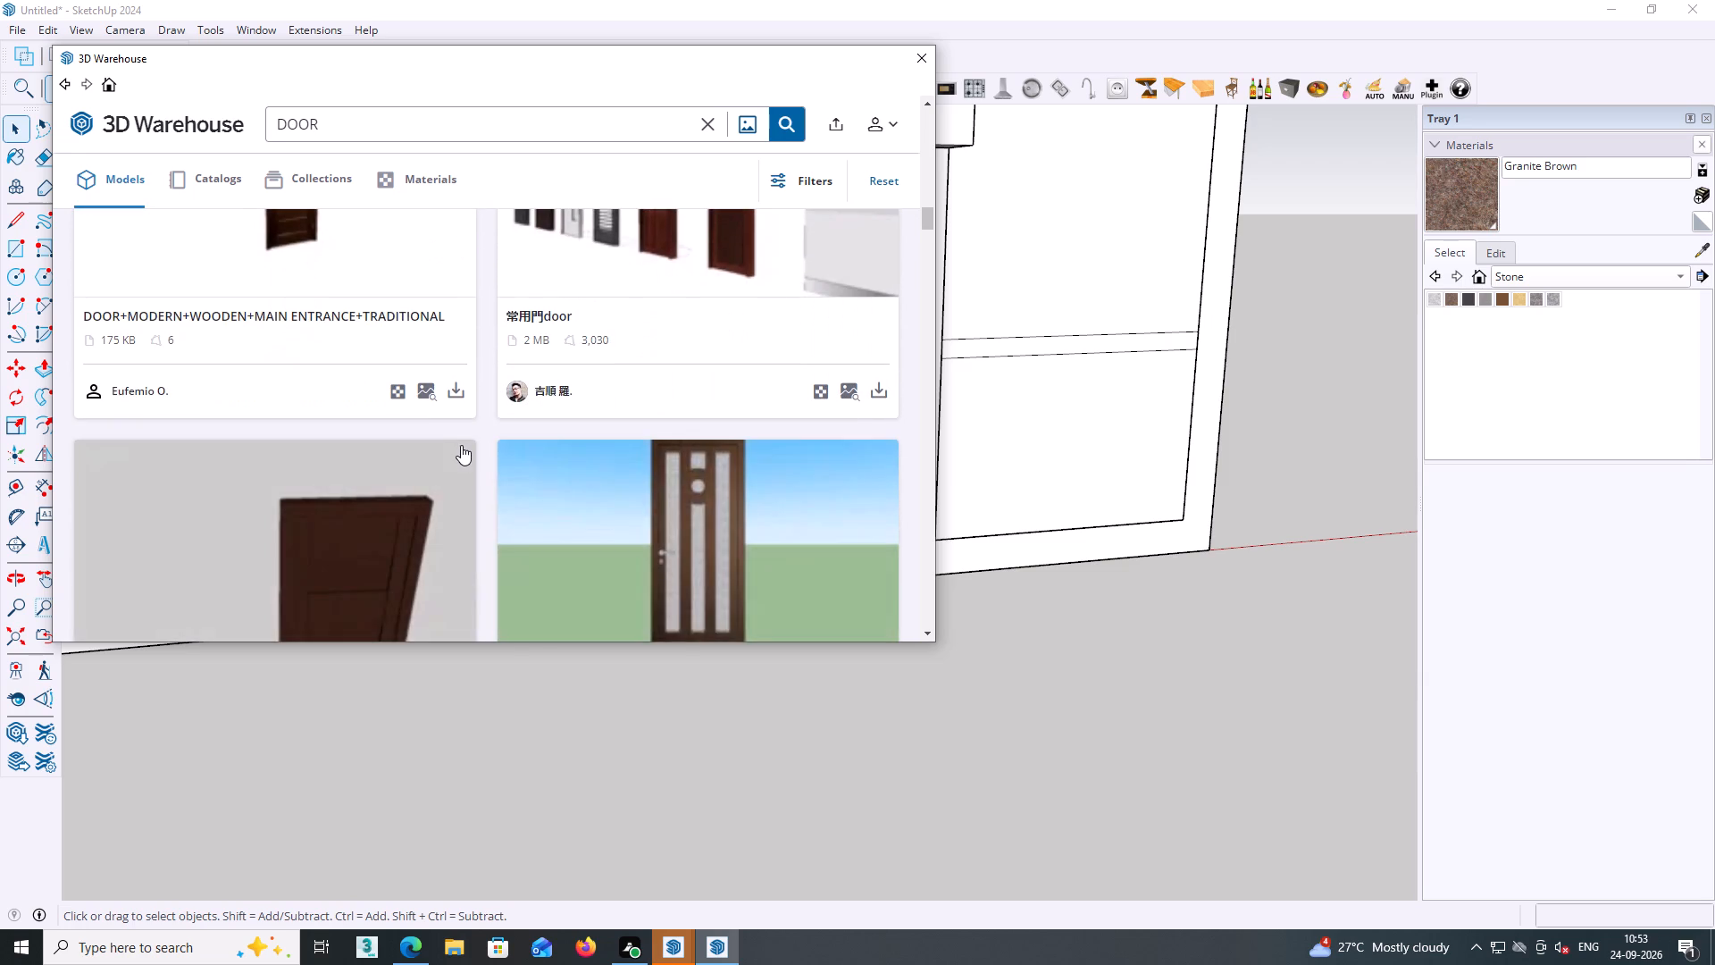
pyautogui.scroll(-2, 461, 445)
pyautogui.scroll(5, 461, 446)
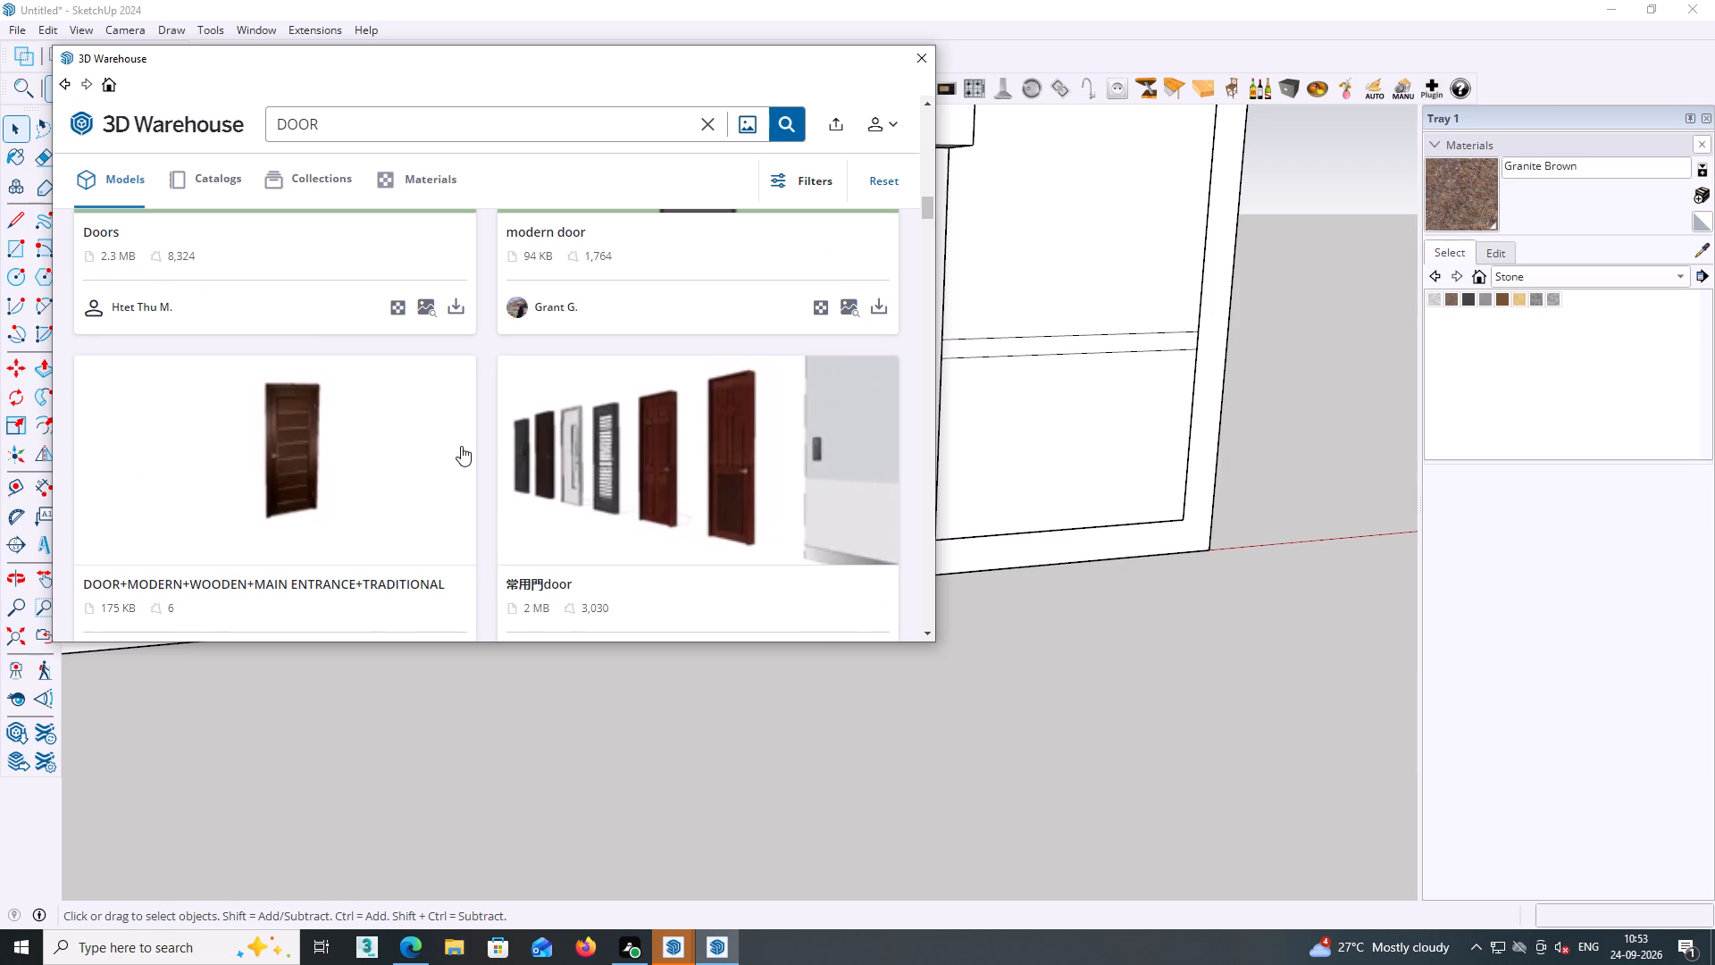
pyautogui.scroll(-9, 461, 447)
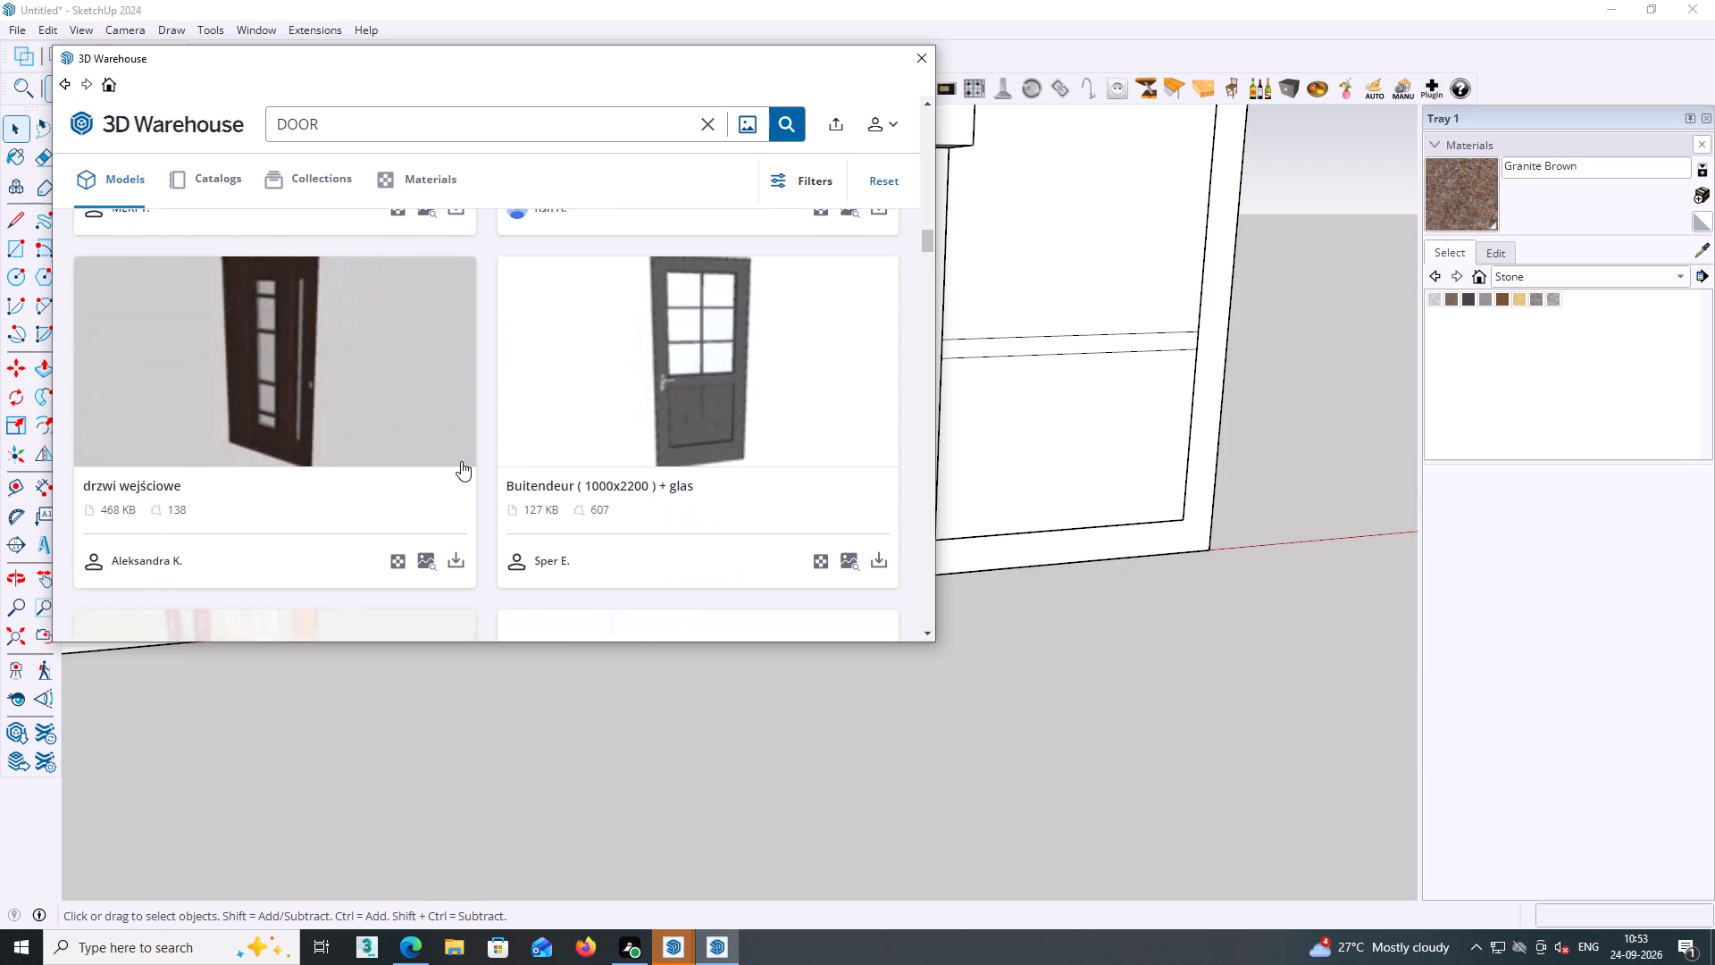
pyautogui.scroll(-6, 461, 461)
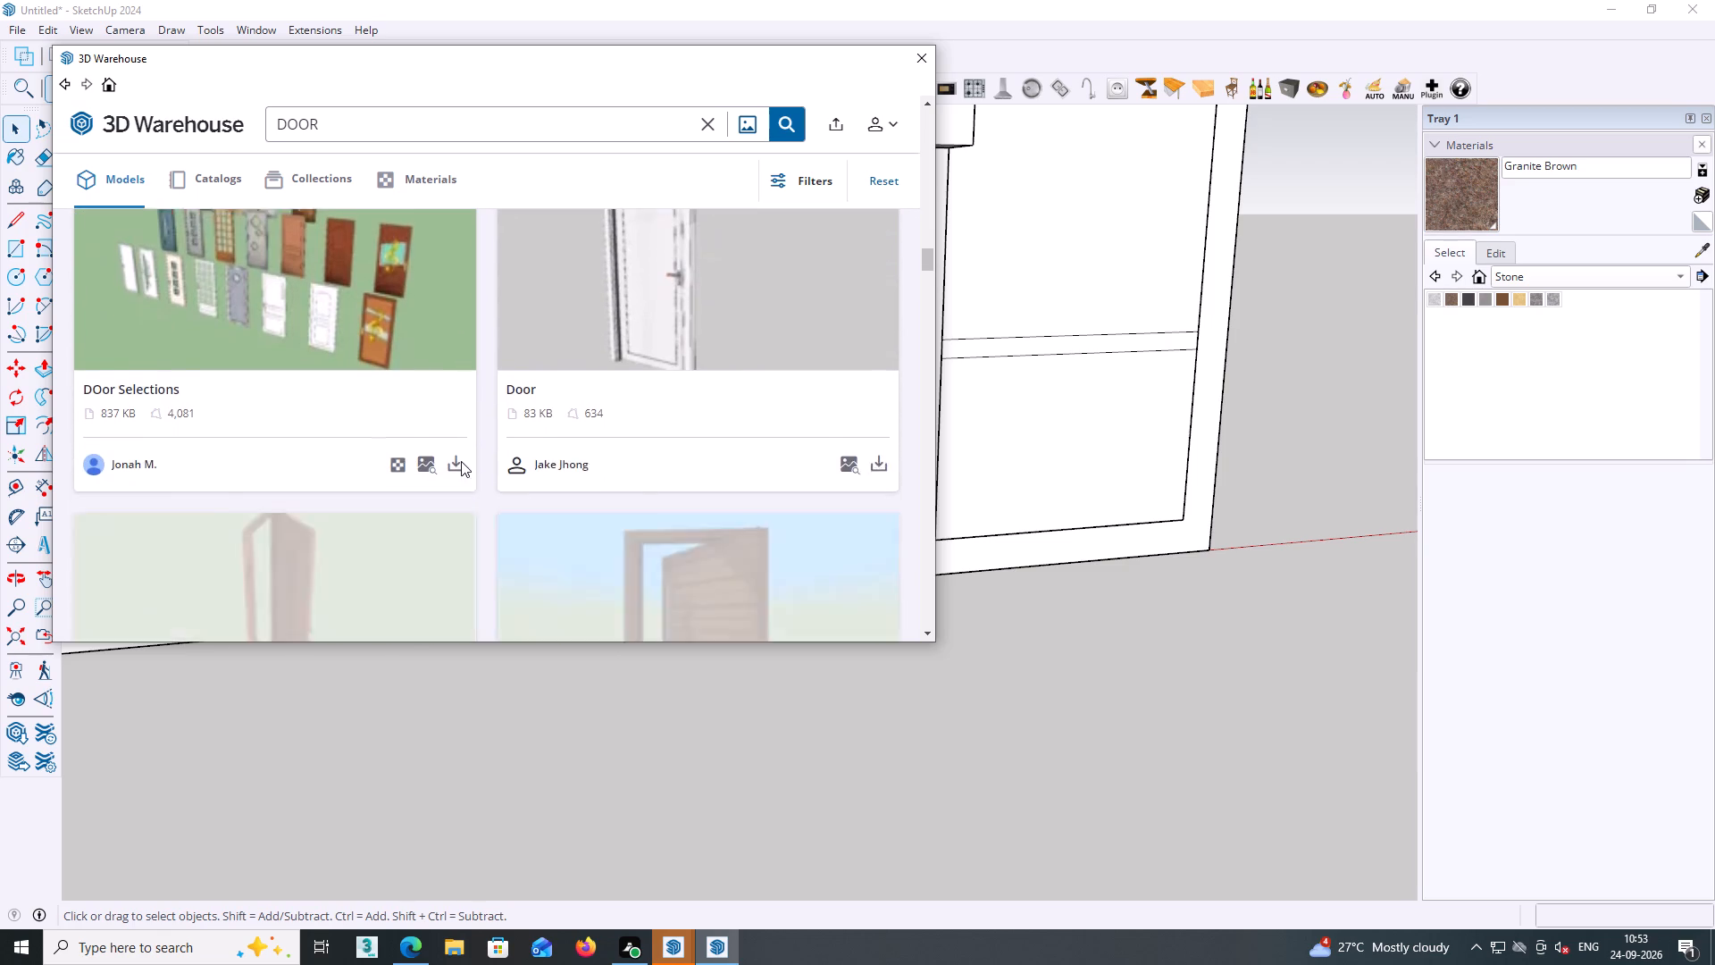
pyautogui.scroll(-5, 461, 461)
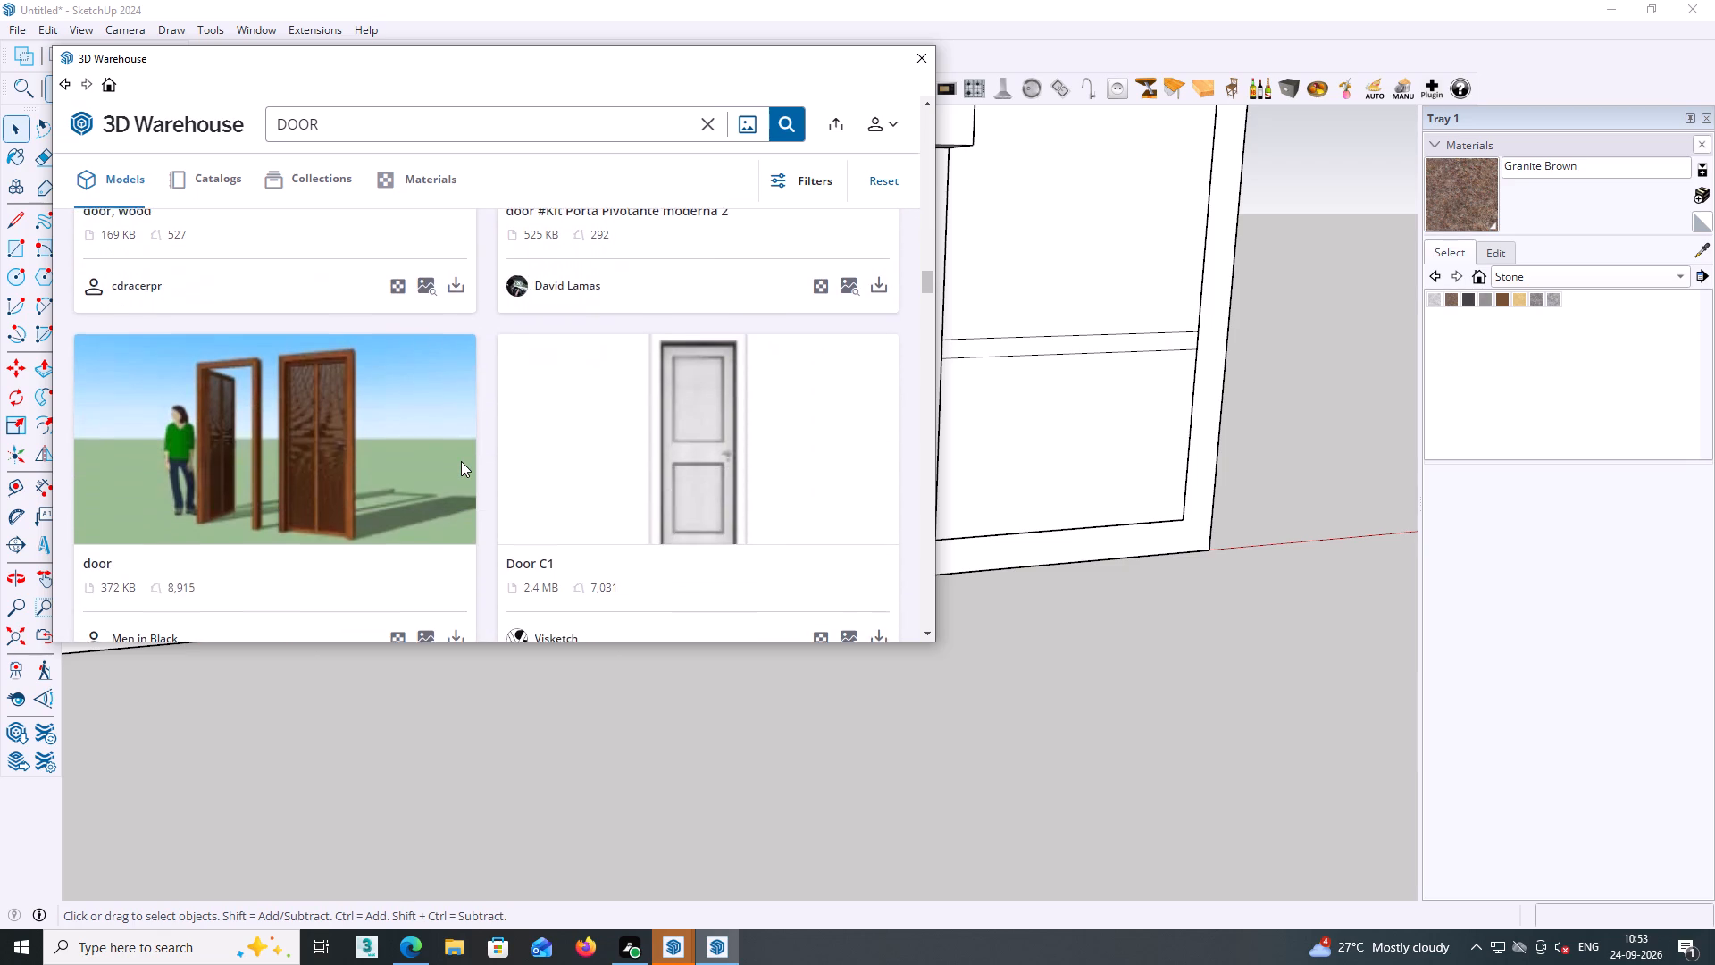
pyautogui.scroll(-5, 461, 461)
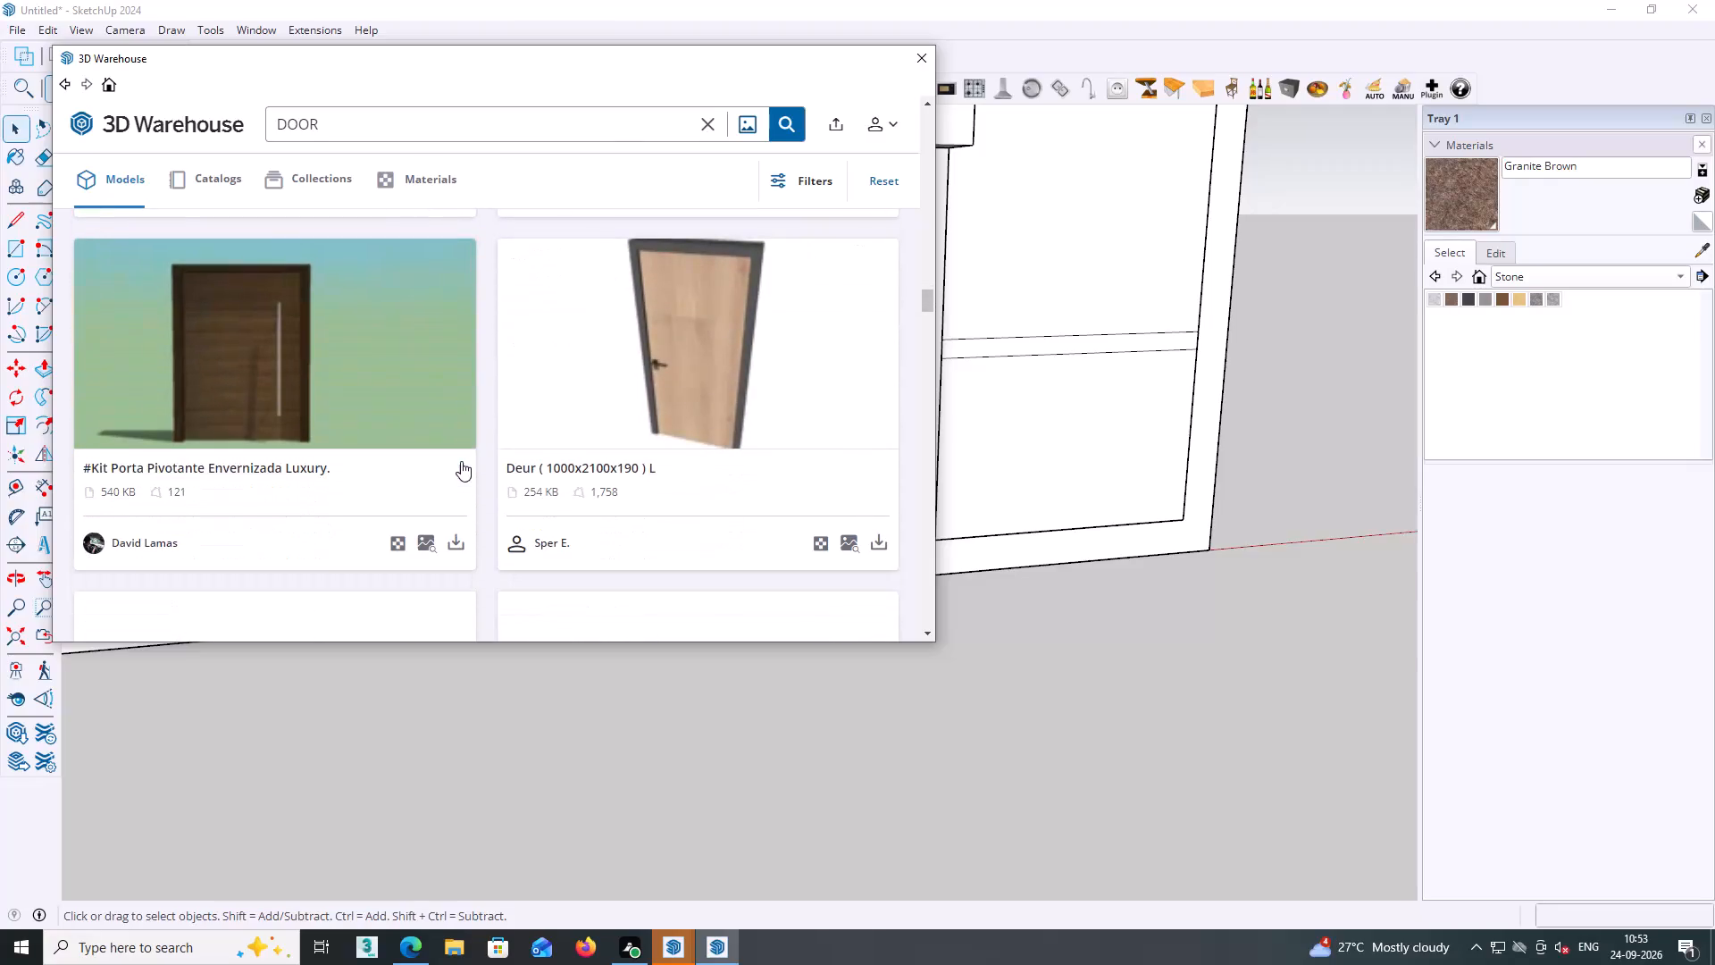
pyautogui.scroll(-6, 461, 461)
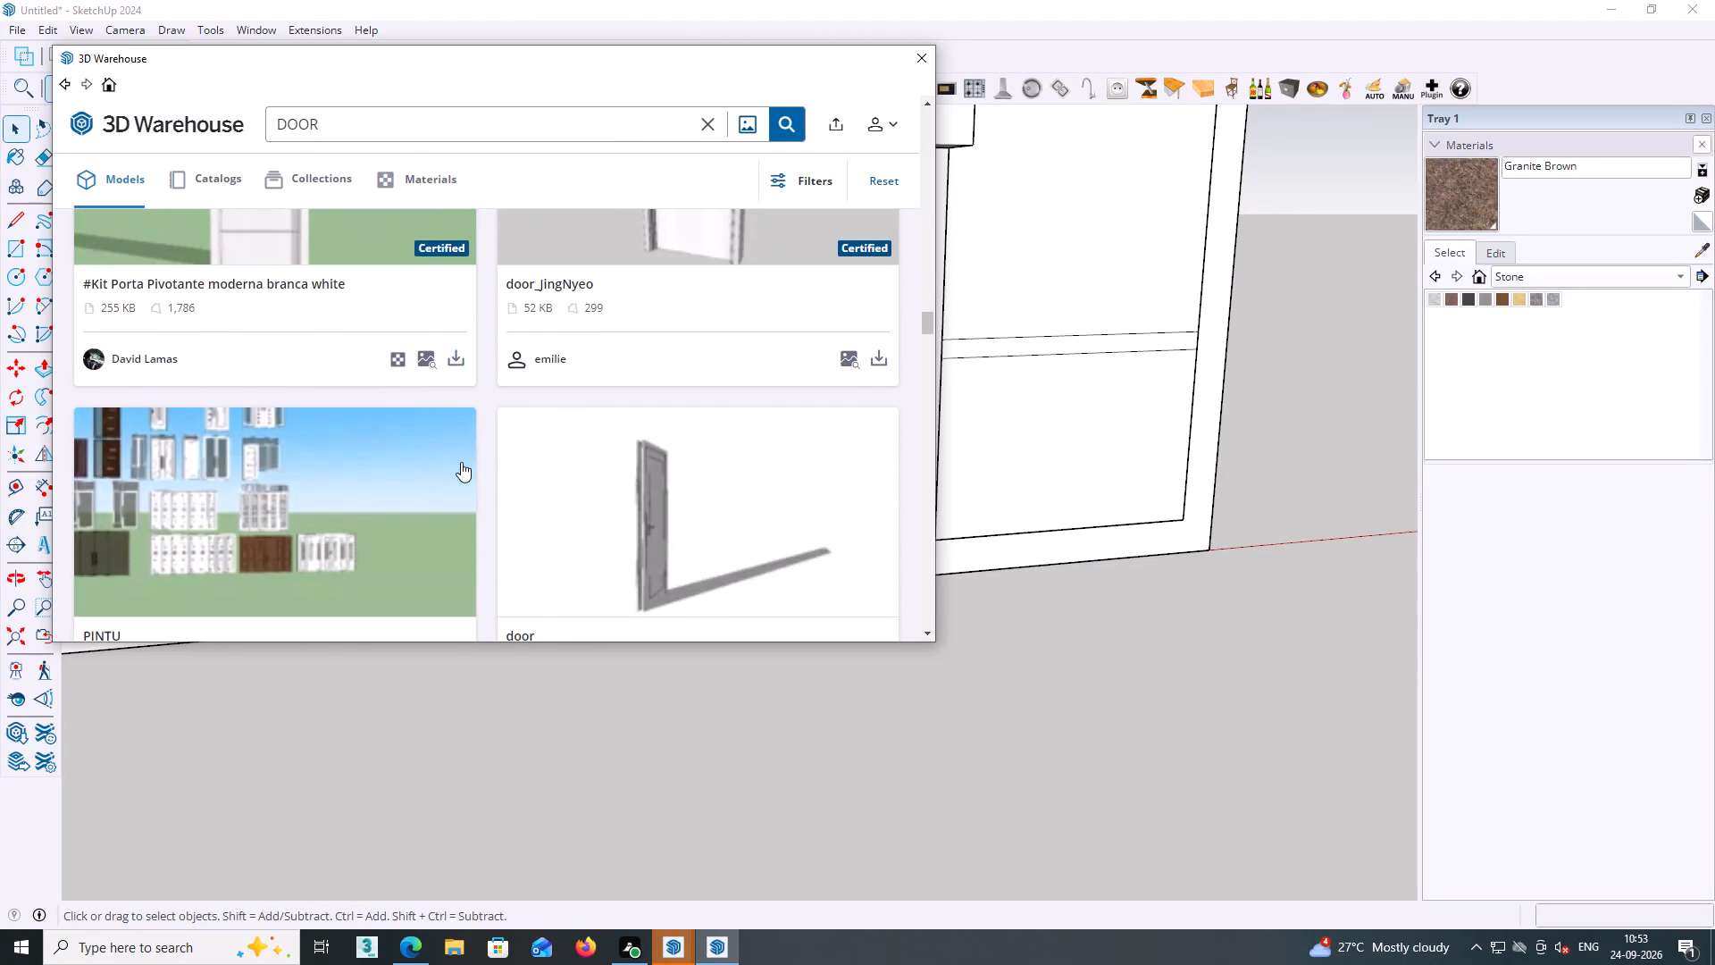
# Replace the 3D Warehouse search term with "DOUBLE DOOR" and run the search.
pyautogui.click(333, 122)
pyautogui.press('BackSpace')
pyautogui.press('BackSpace')
pyautogui.press('BackSpace')
pyautogui.press('BackSpace')
pyautogui.press('BackSpace')
pyautogui.press('BackSpace')
pyautogui.press('BackSpace')
pyautogui.press('BackSpace')
pyautogui.press('BackSpace')
pyautogui.press('BackSpace')
pyautogui.write('DOUBLE DOO')
pyautogui.press('r')
pyautogui.press('Return')
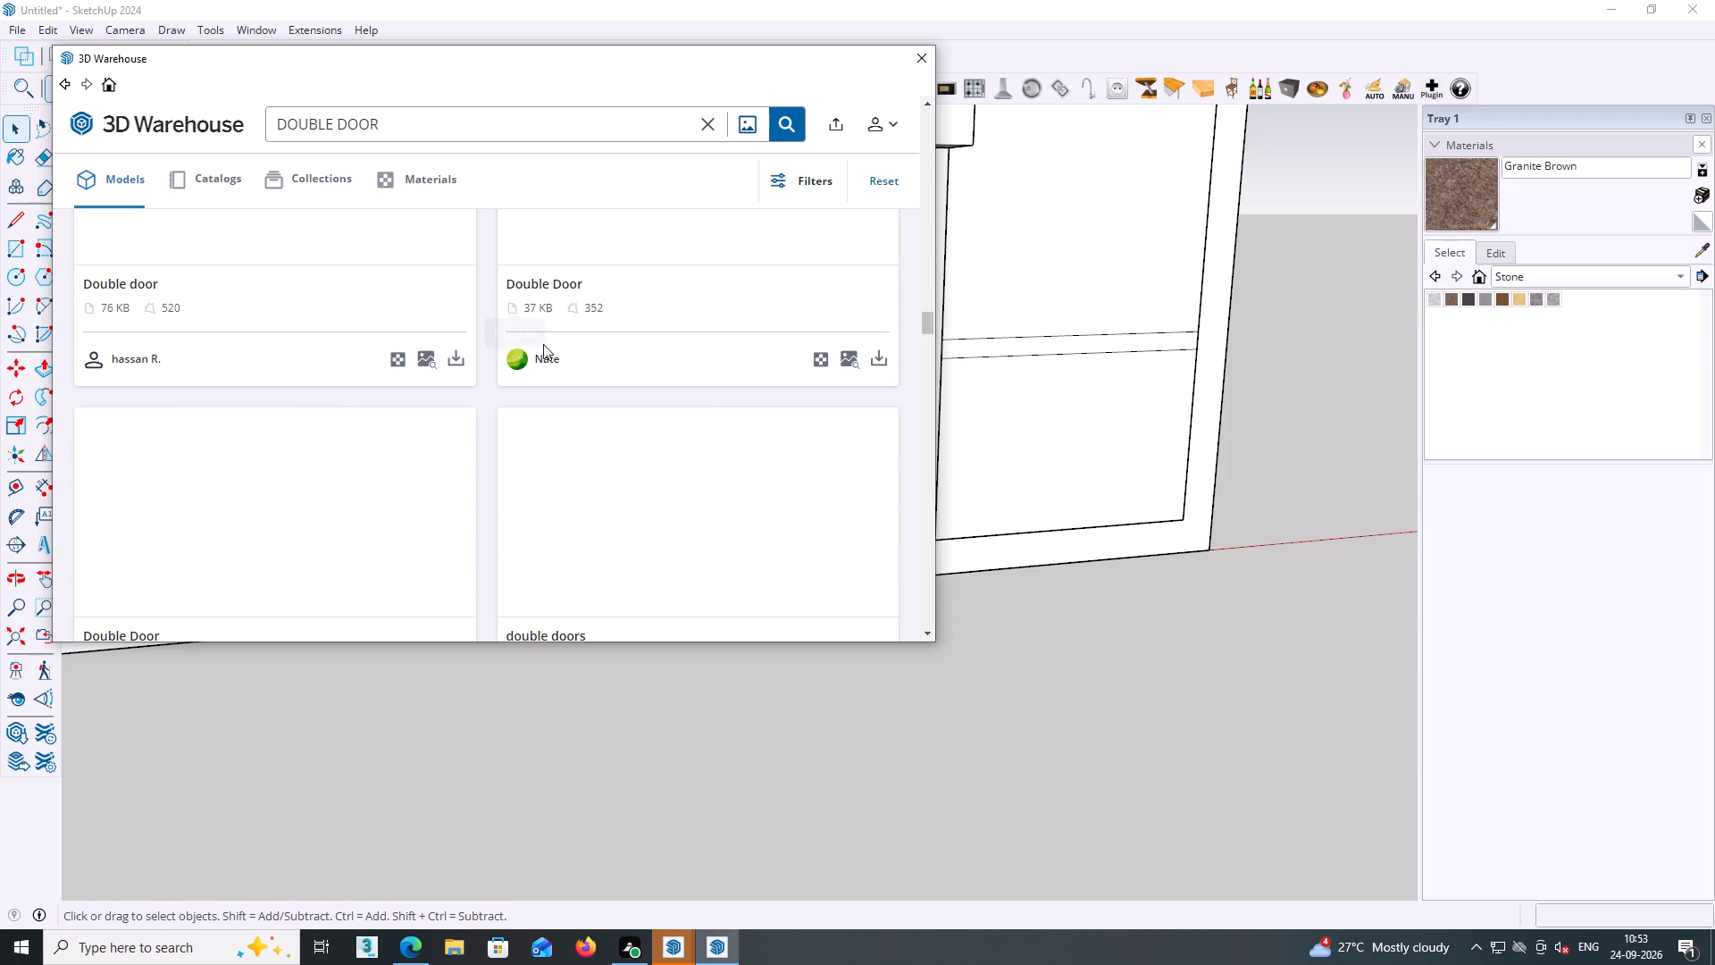
# Look through the "DOUBLE DOOR" search results for a model suited to the ground-floor entrance opening.
pyautogui.scroll(-11, 549, 432)
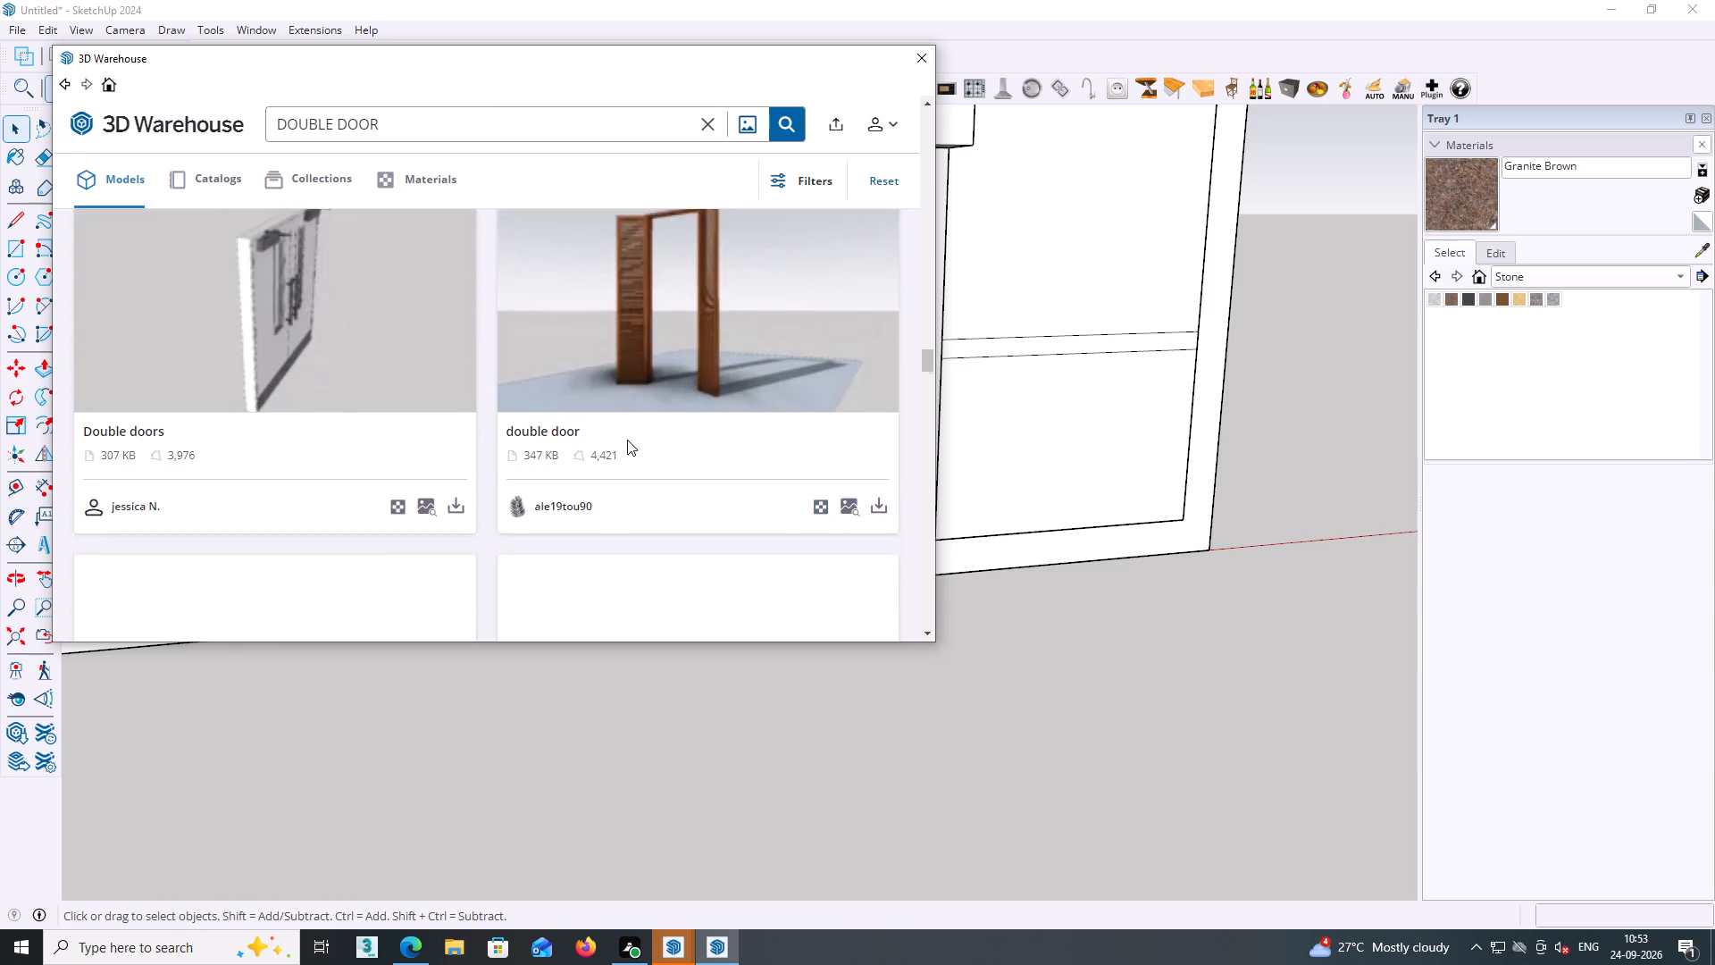
pyautogui.scroll(2, 627, 426)
pyautogui.scroll(-3, 627, 432)
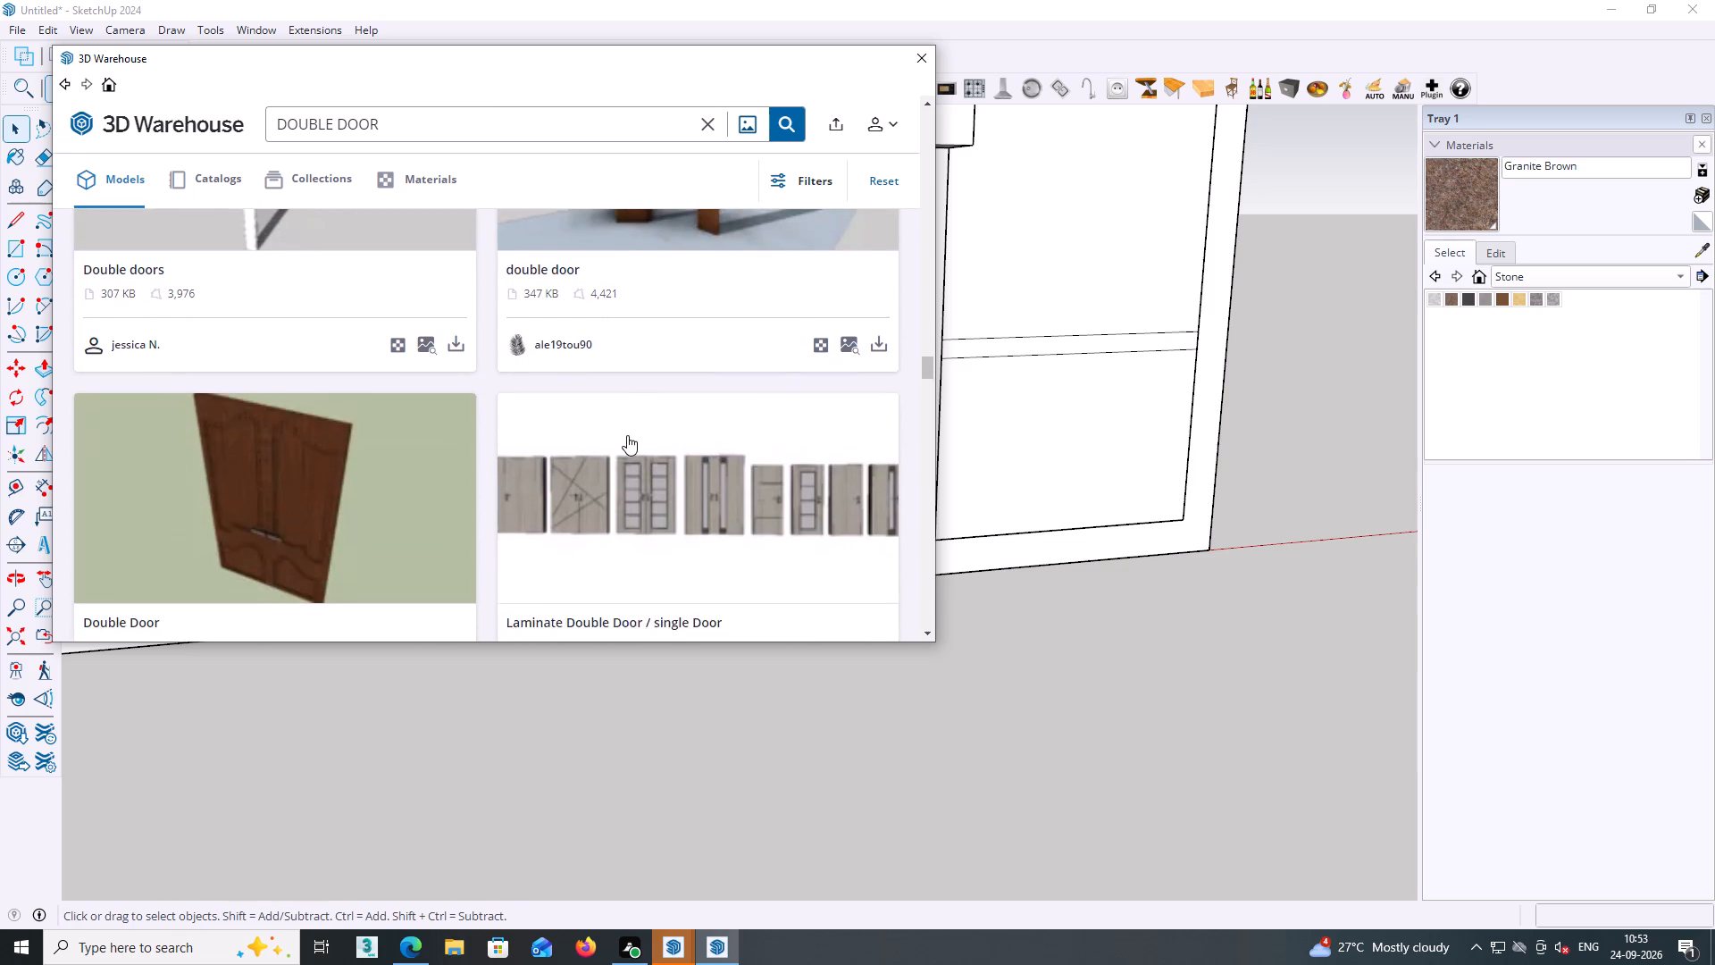
pyautogui.scroll(-1, 627, 435)
pyautogui.scroll(-2, 271, 406)
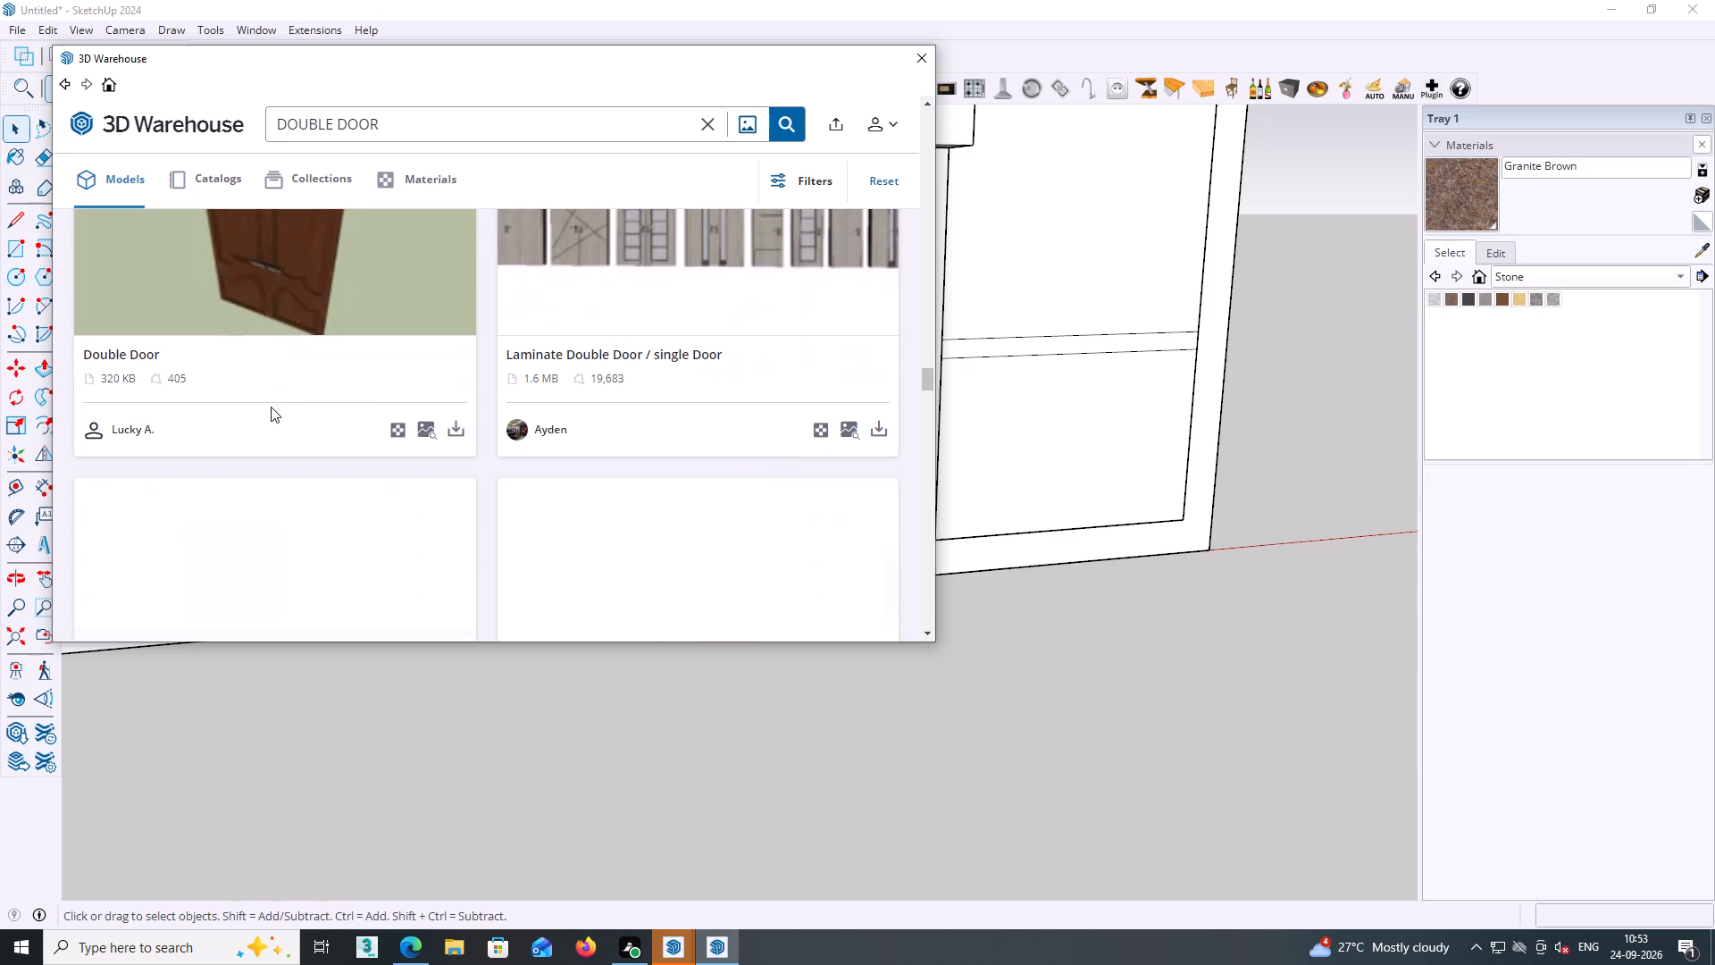
pyautogui.scroll(-1, 272, 405)
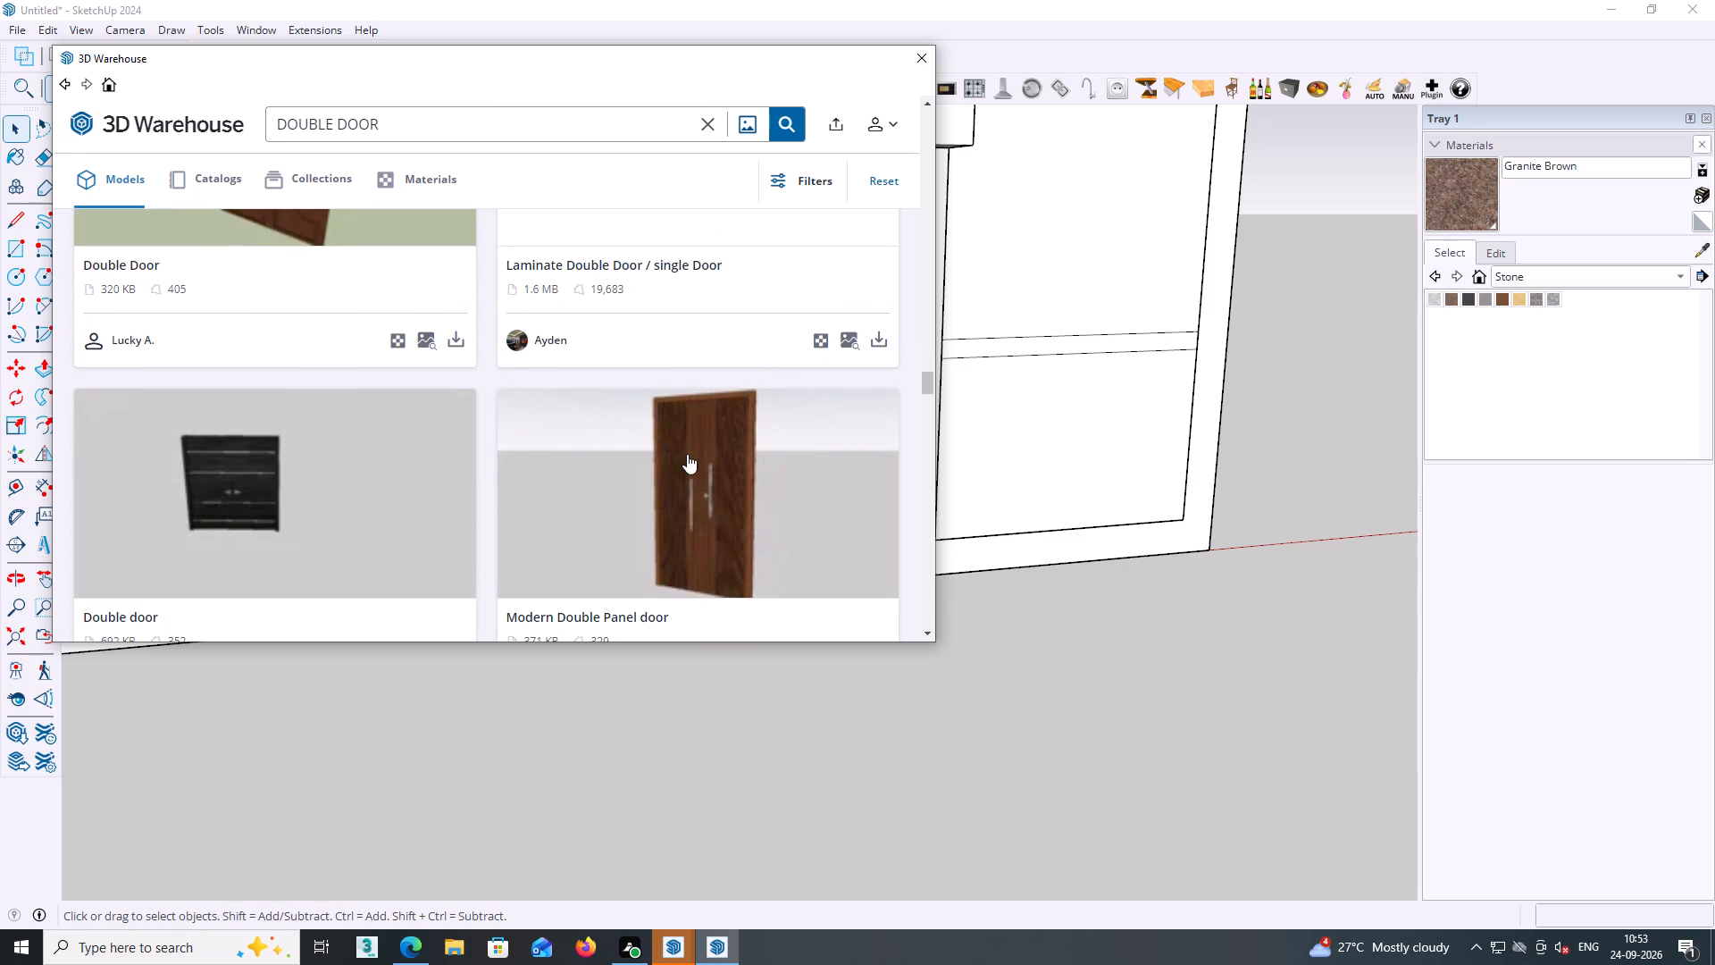
pyautogui.scroll(-1, 687, 456)
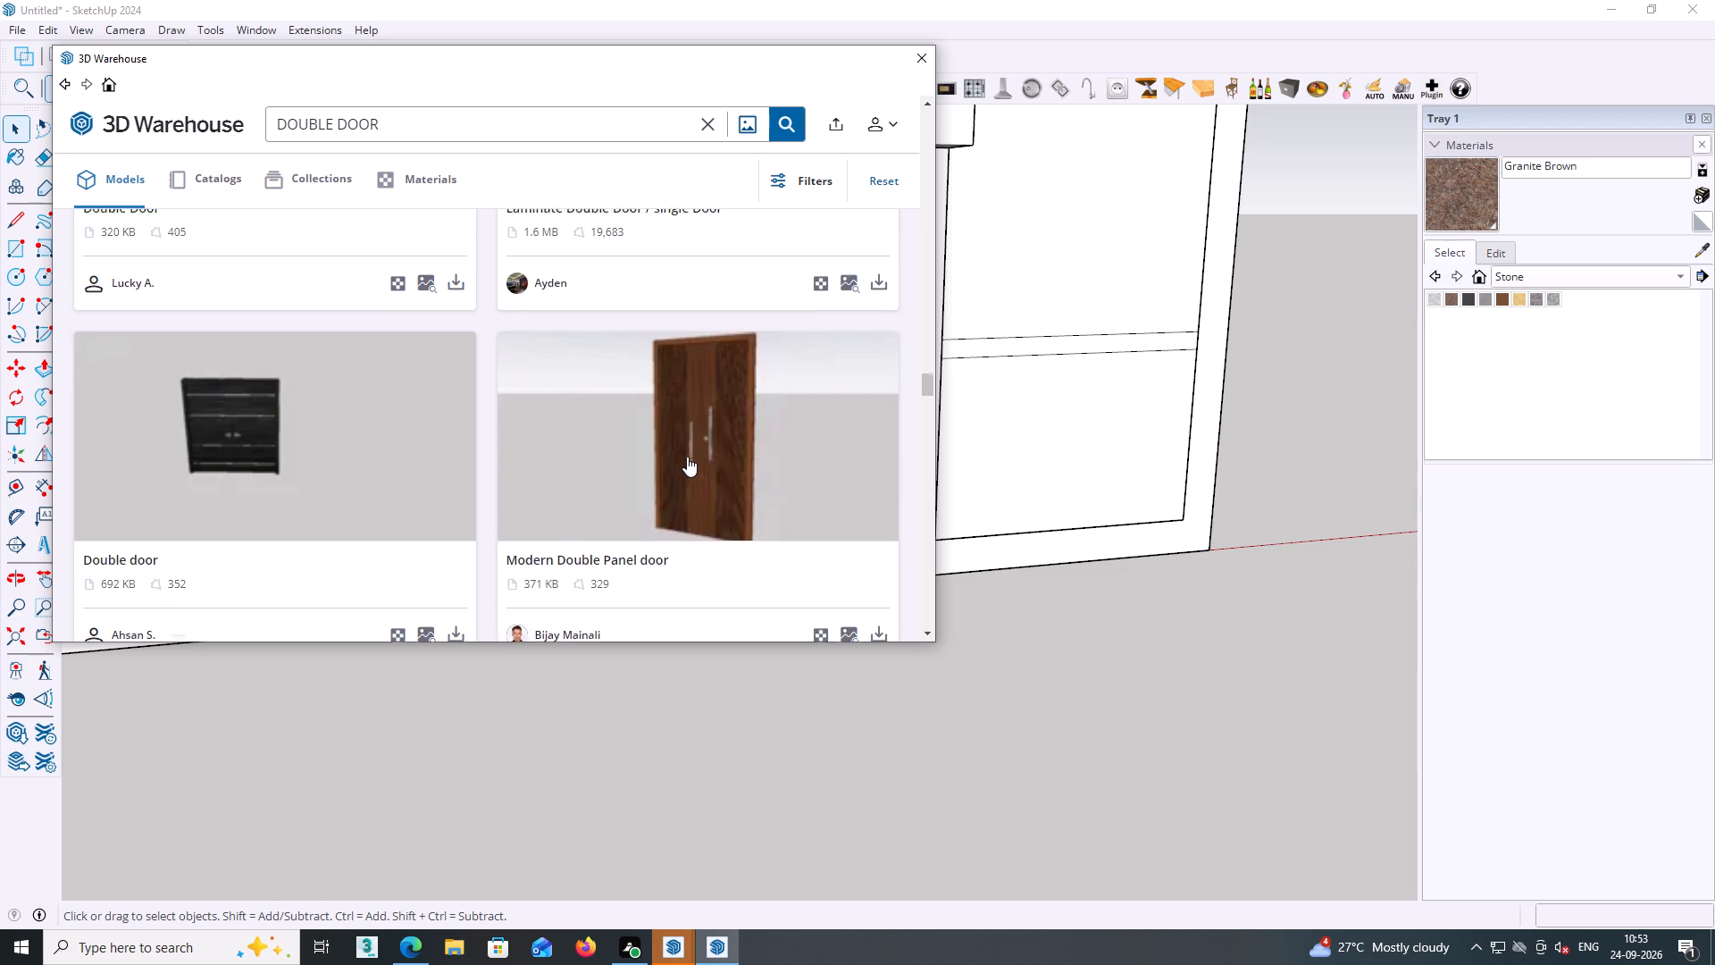
pyautogui.scroll(-3, 687, 457)
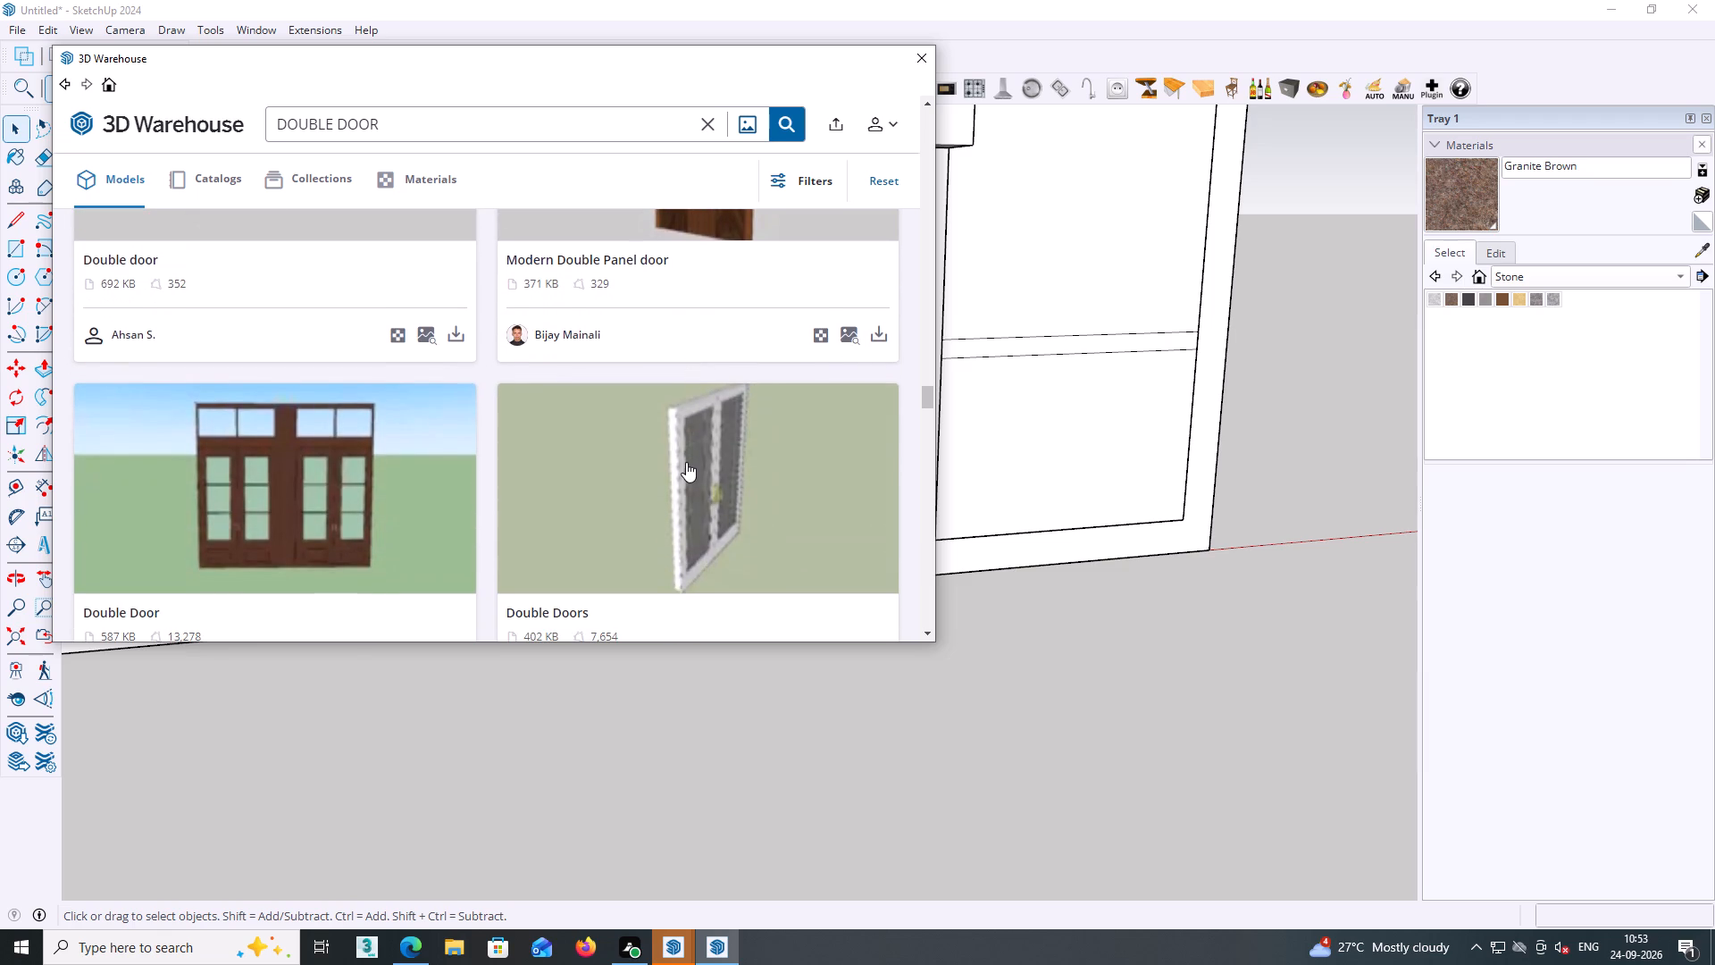
pyautogui.scroll(-5, 686, 464)
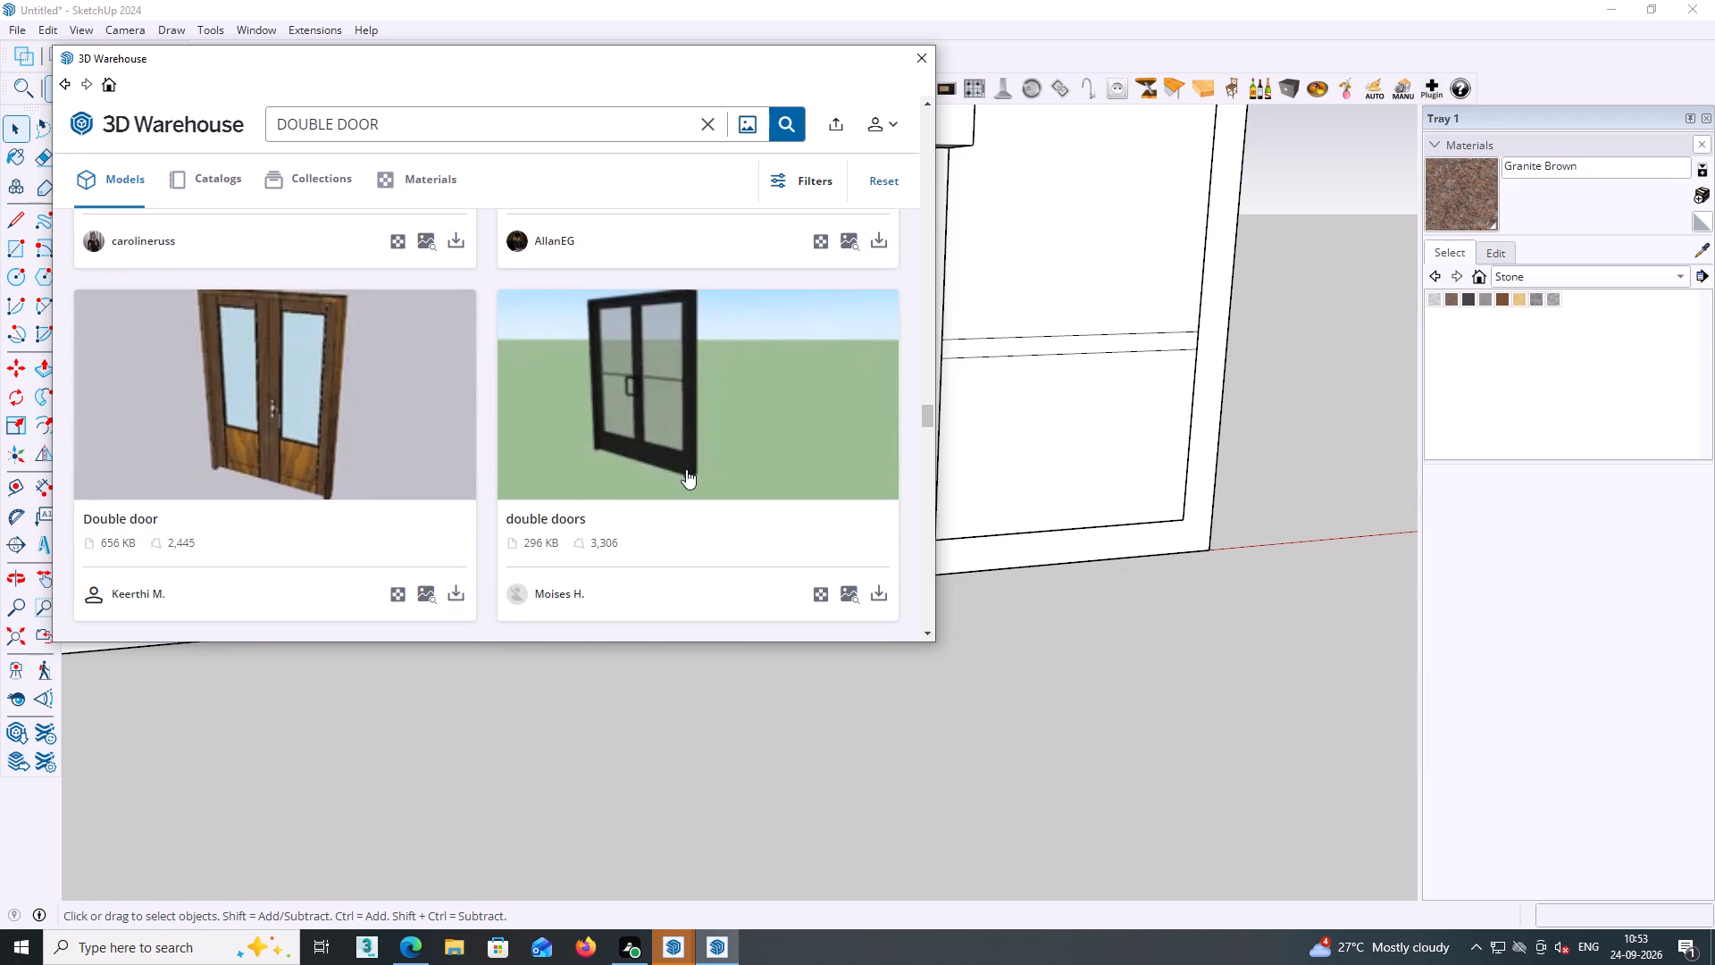
pyautogui.scroll(-4, 687, 467)
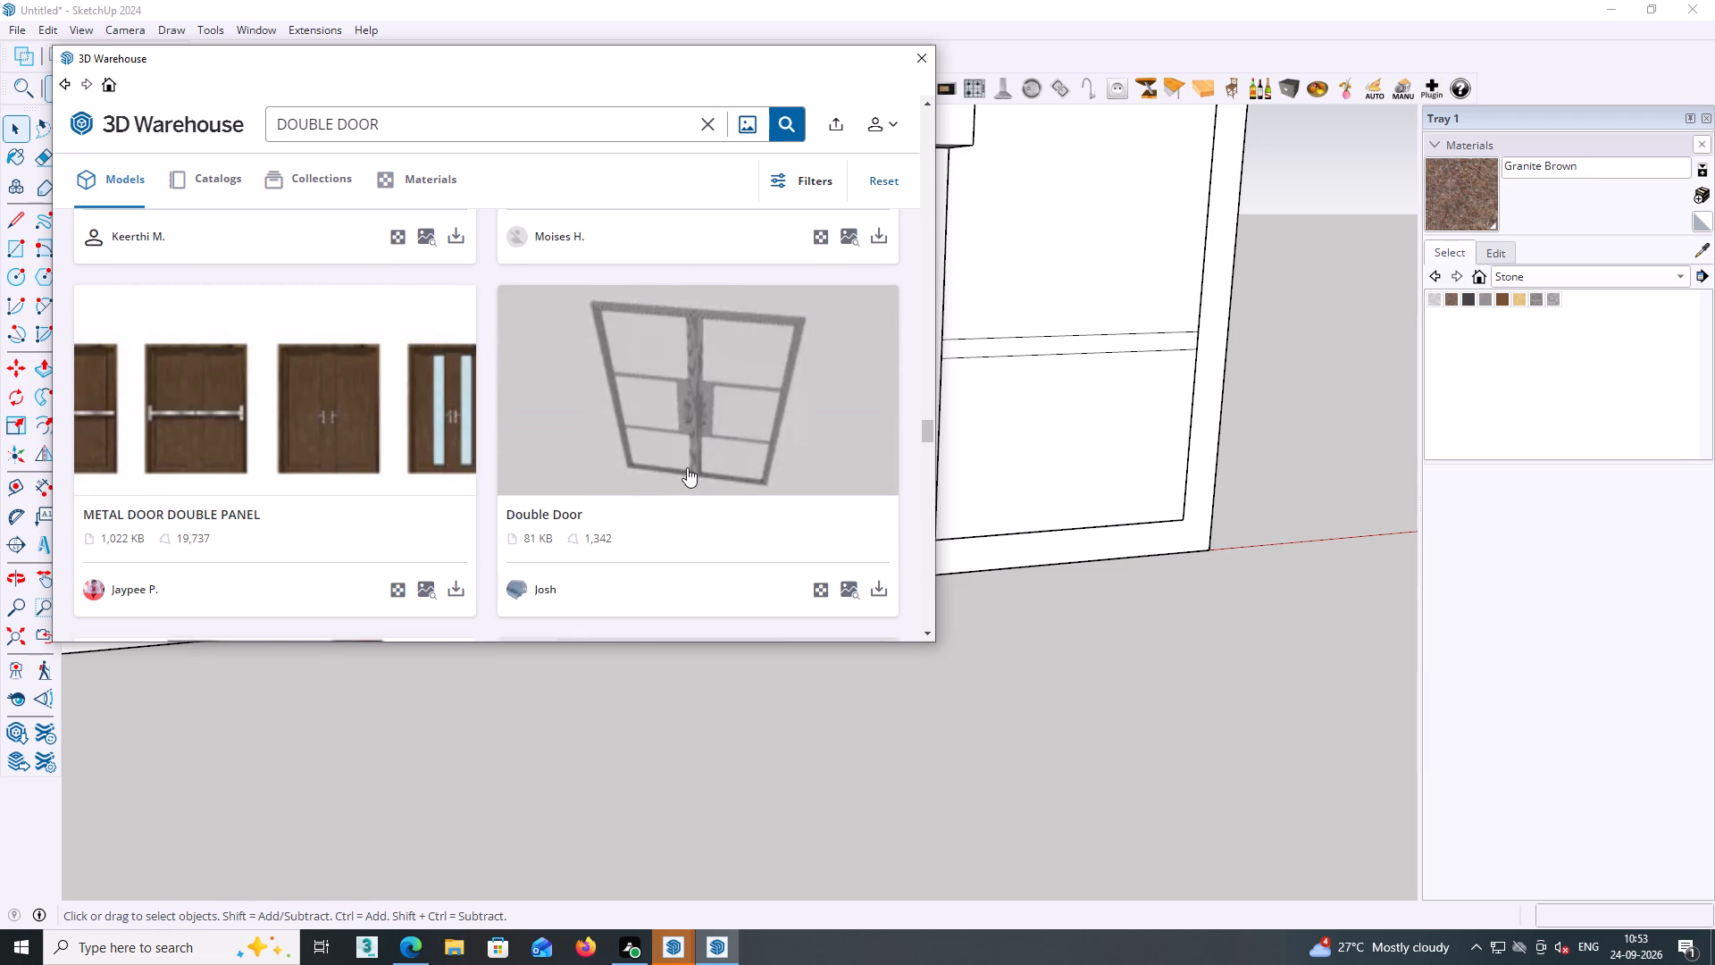
pyautogui.scroll(-3, 687, 468)
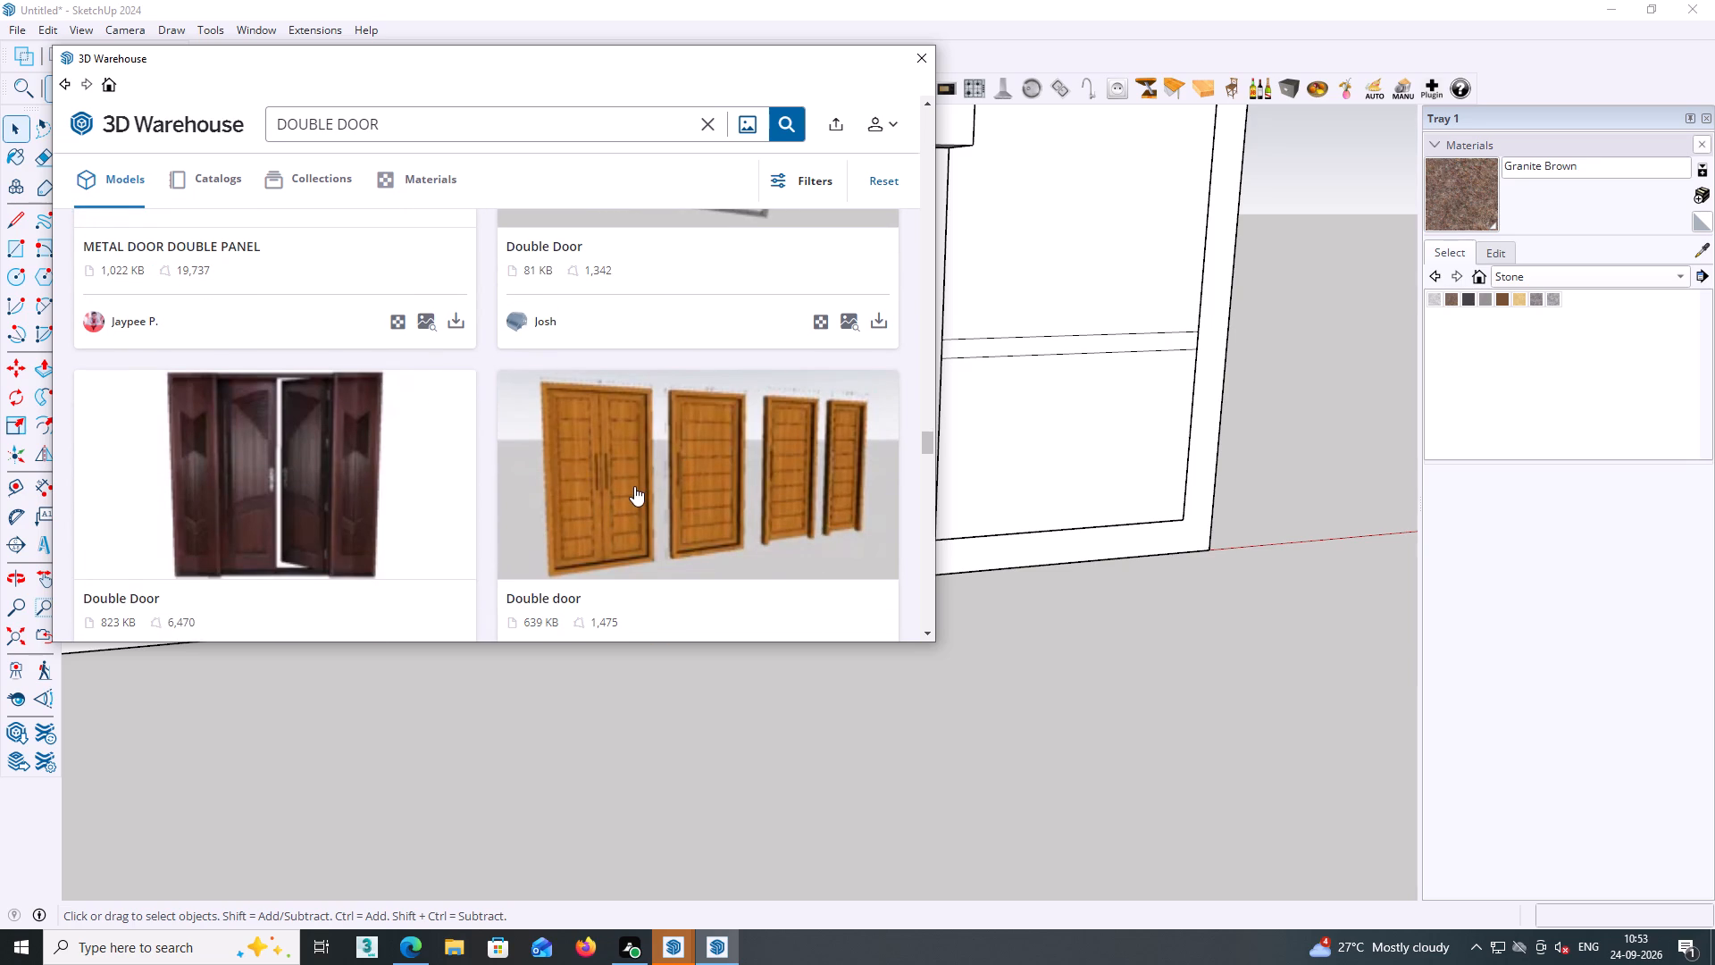
pyautogui.scroll(-5, 634, 486)
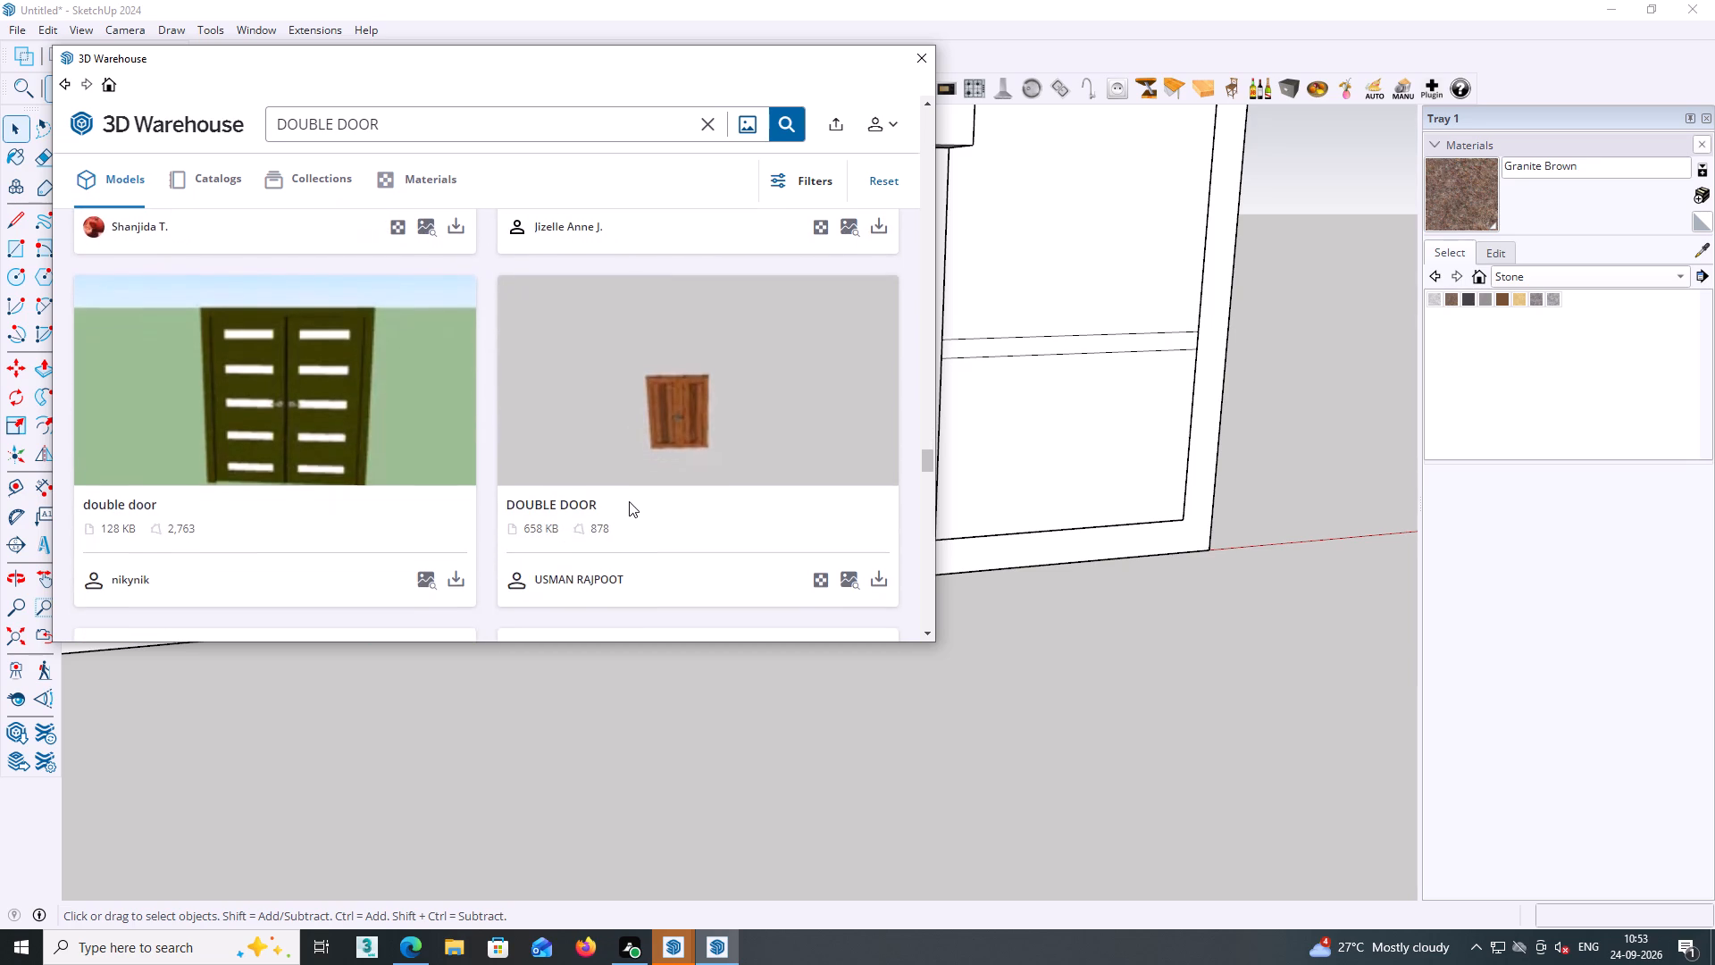
pyautogui.scroll(-3, 629, 506)
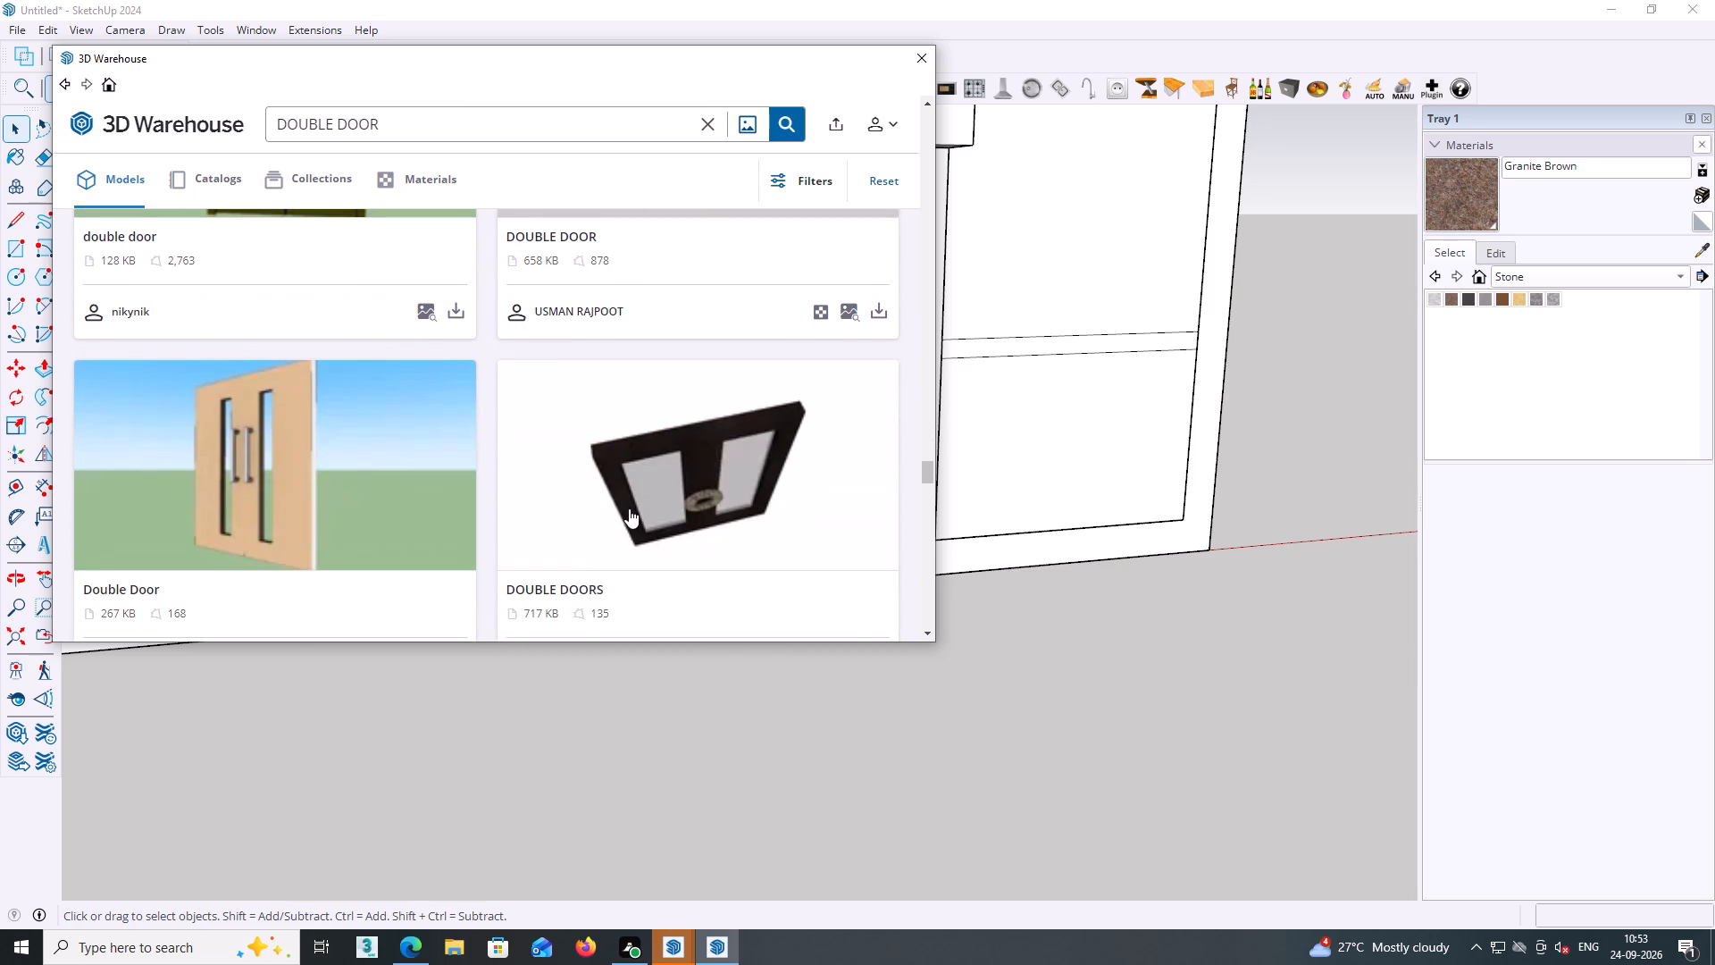
pyautogui.scroll(-8, 629, 508)
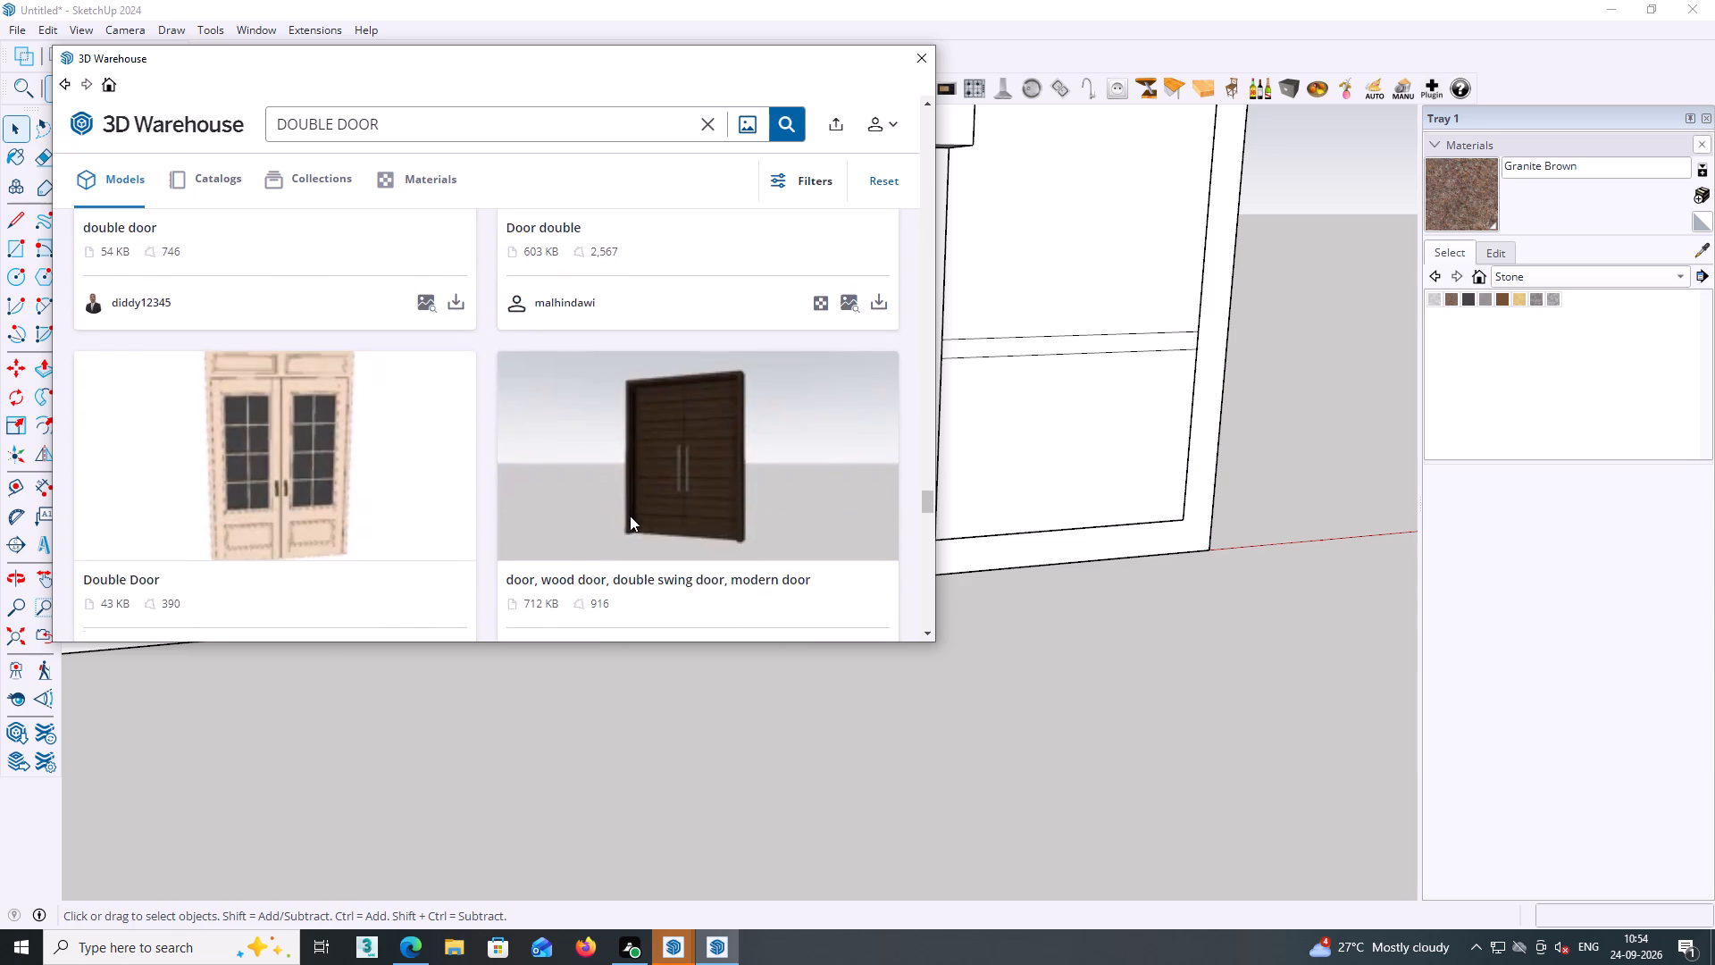
pyautogui.scroll(-7, 630, 516)
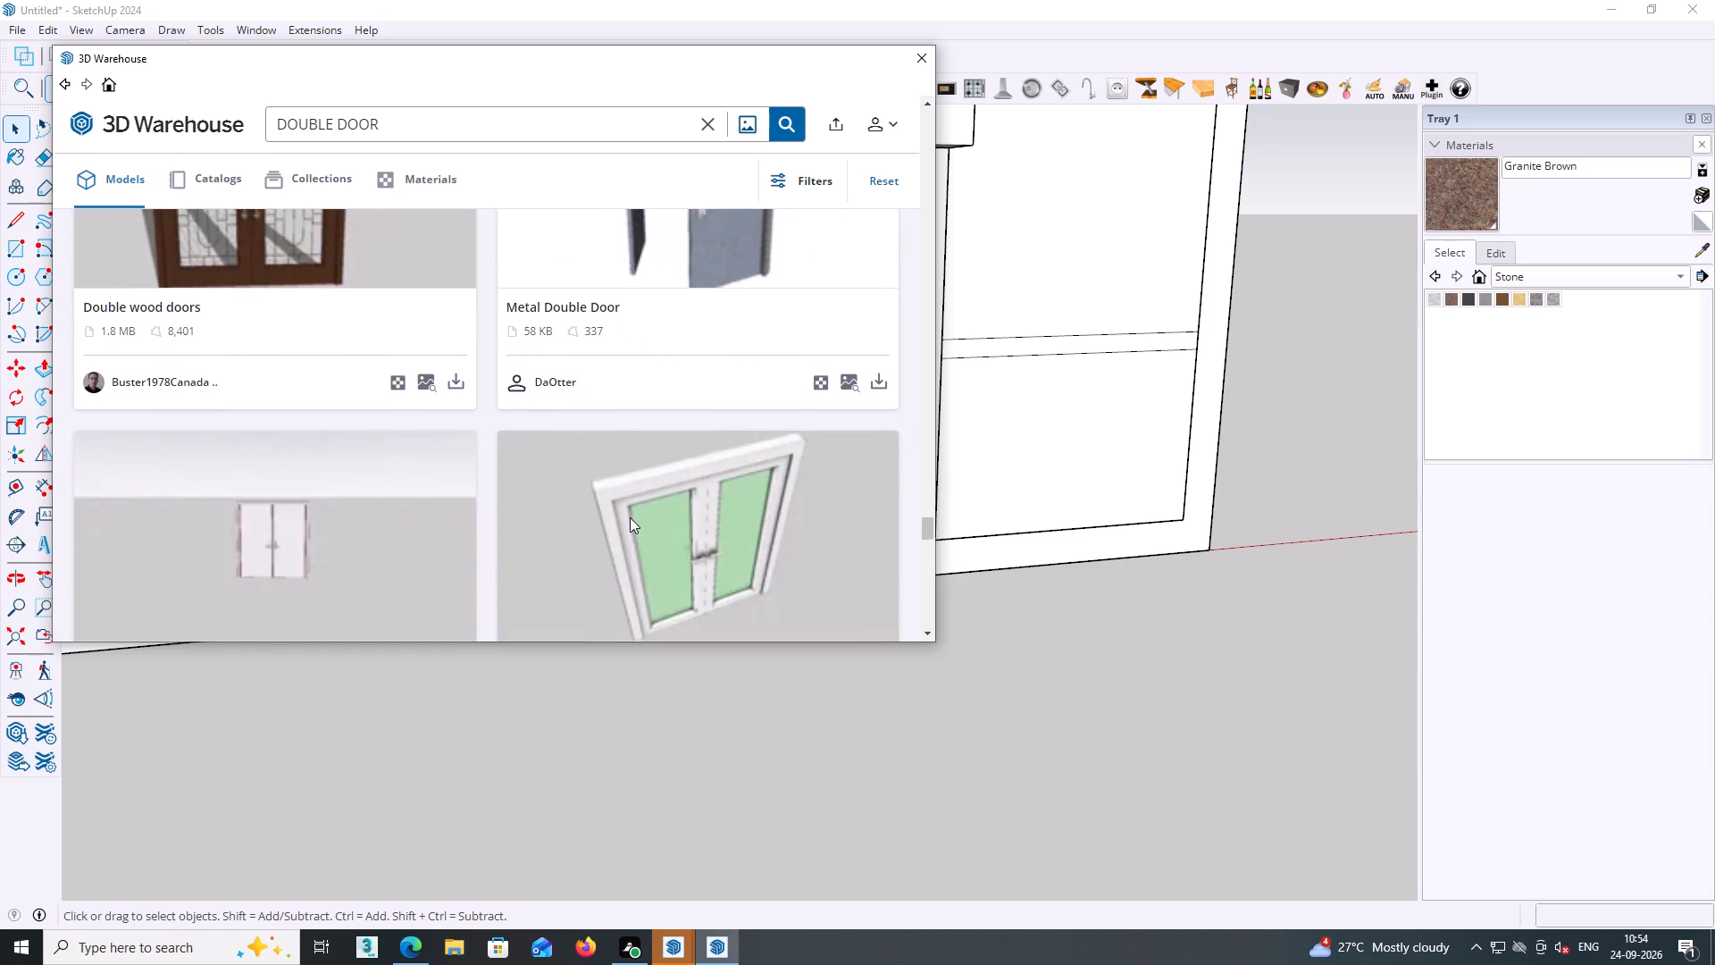
pyautogui.scroll(-13, 630, 517)
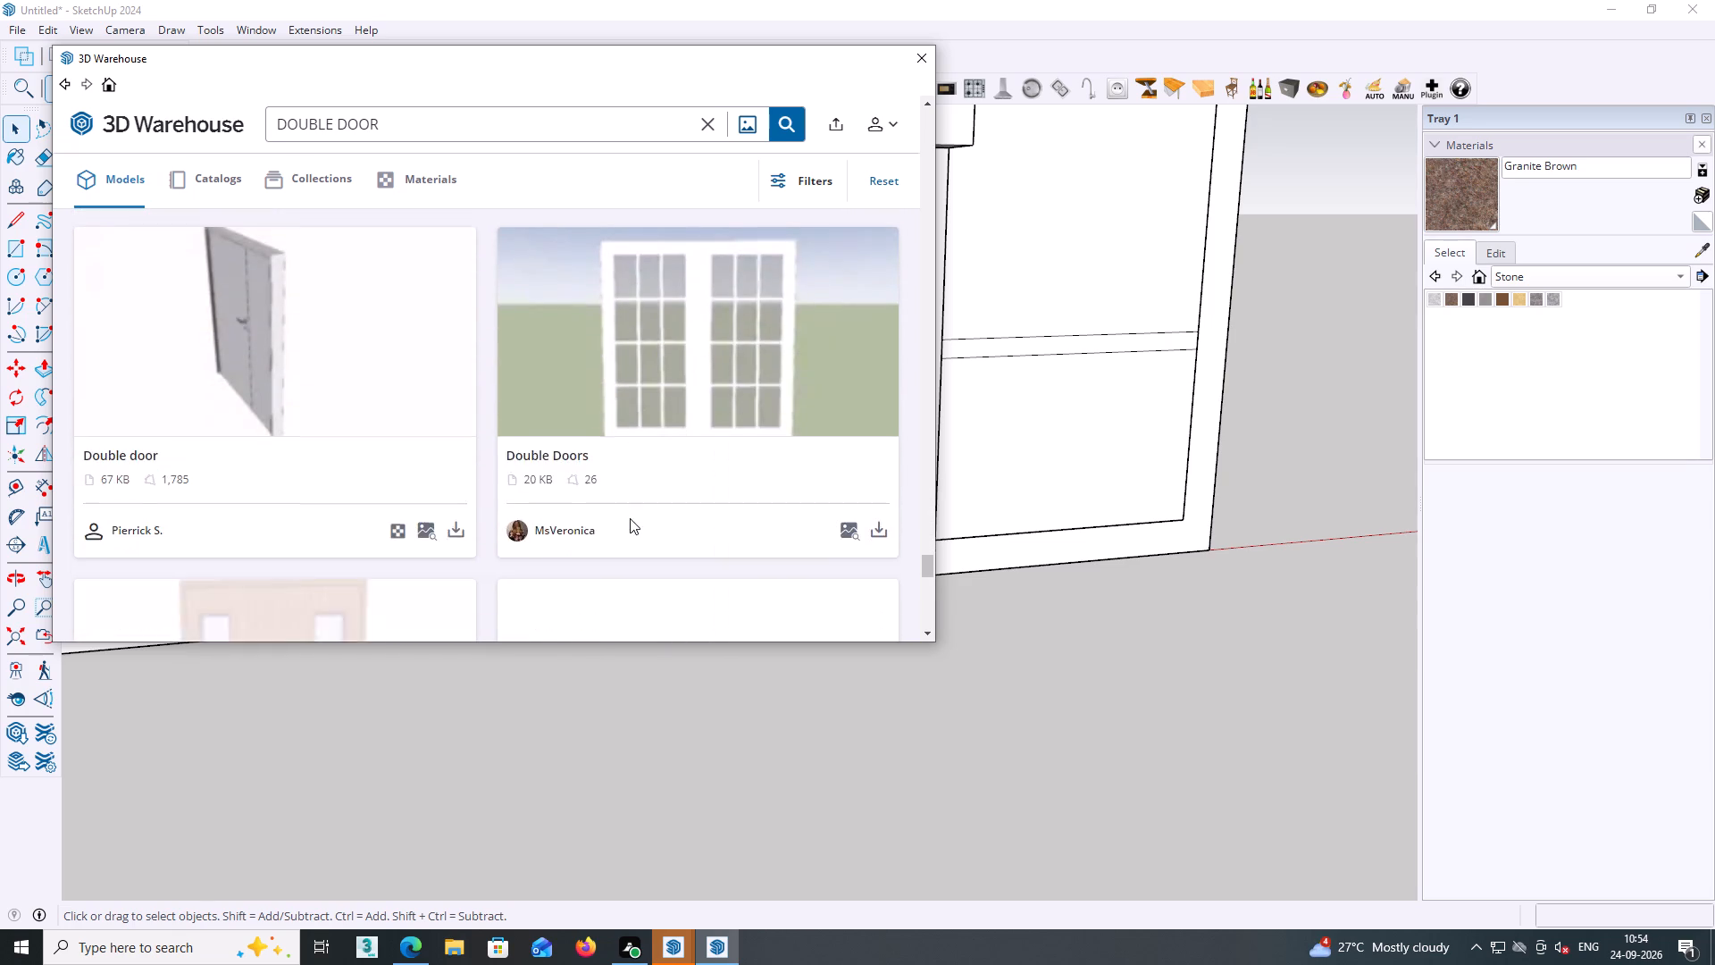
pyautogui.scroll(-9, 630, 518)
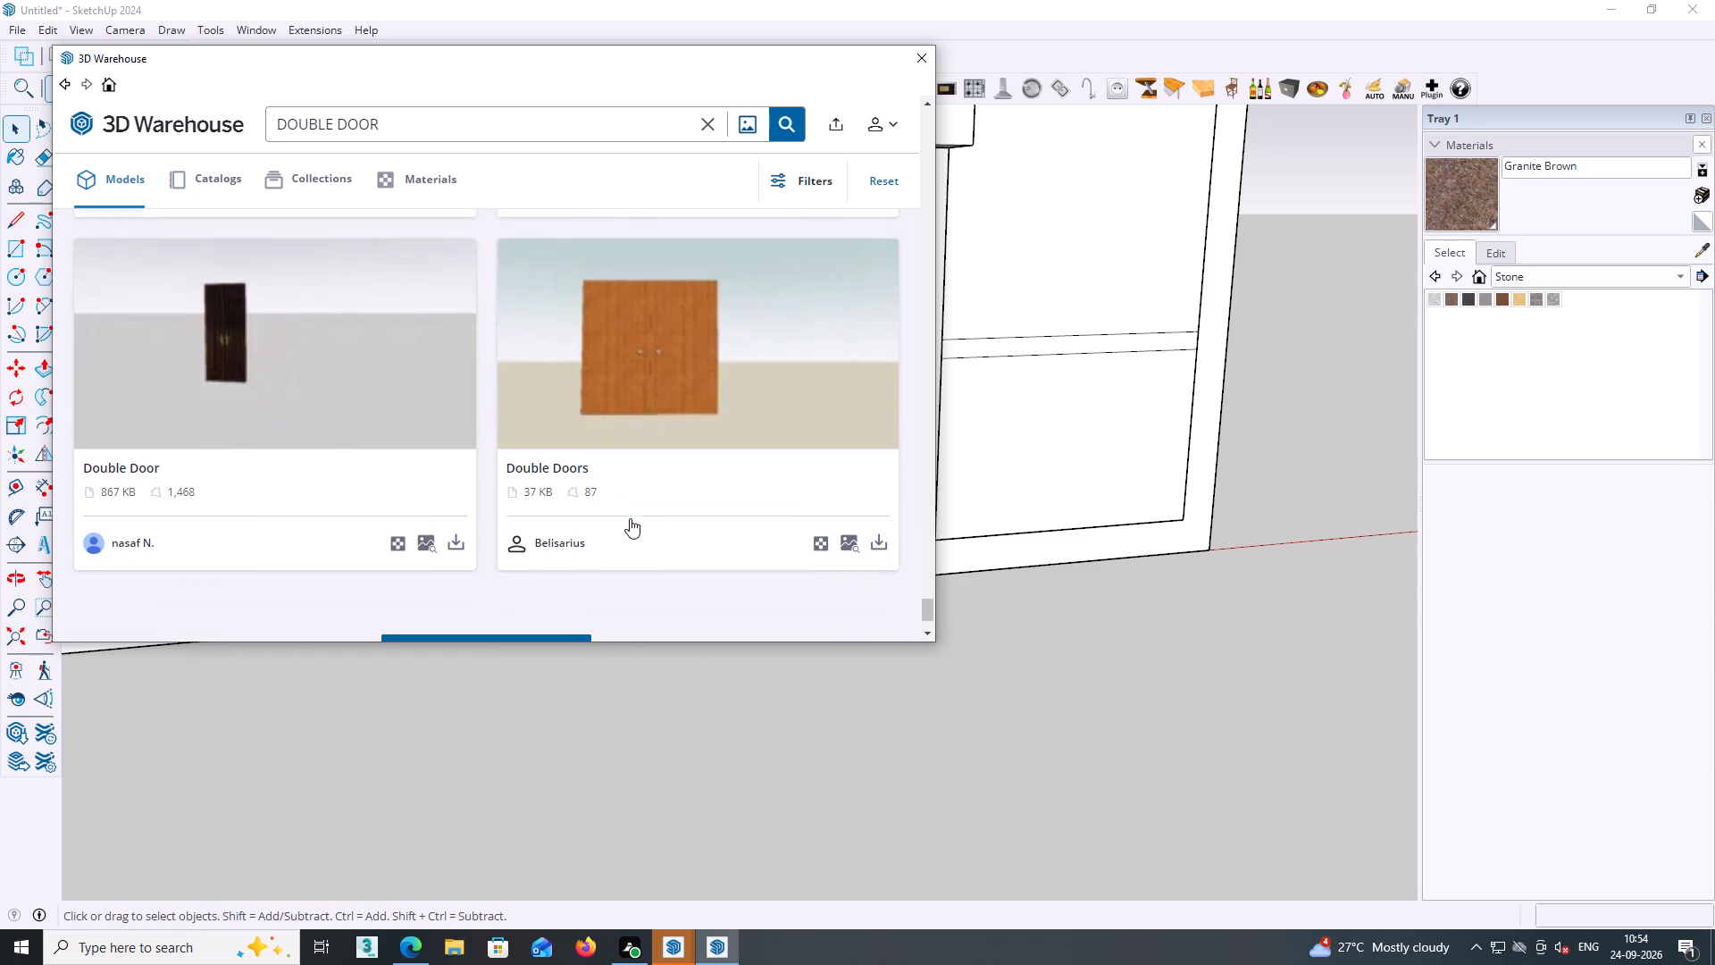
pyautogui.scroll(-6, 630, 518)
# Examine the details of the "Double door" model showing a set of four orange-brown wooden doors, including its AR view.
pyautogui.scroll(14, 630, 516)
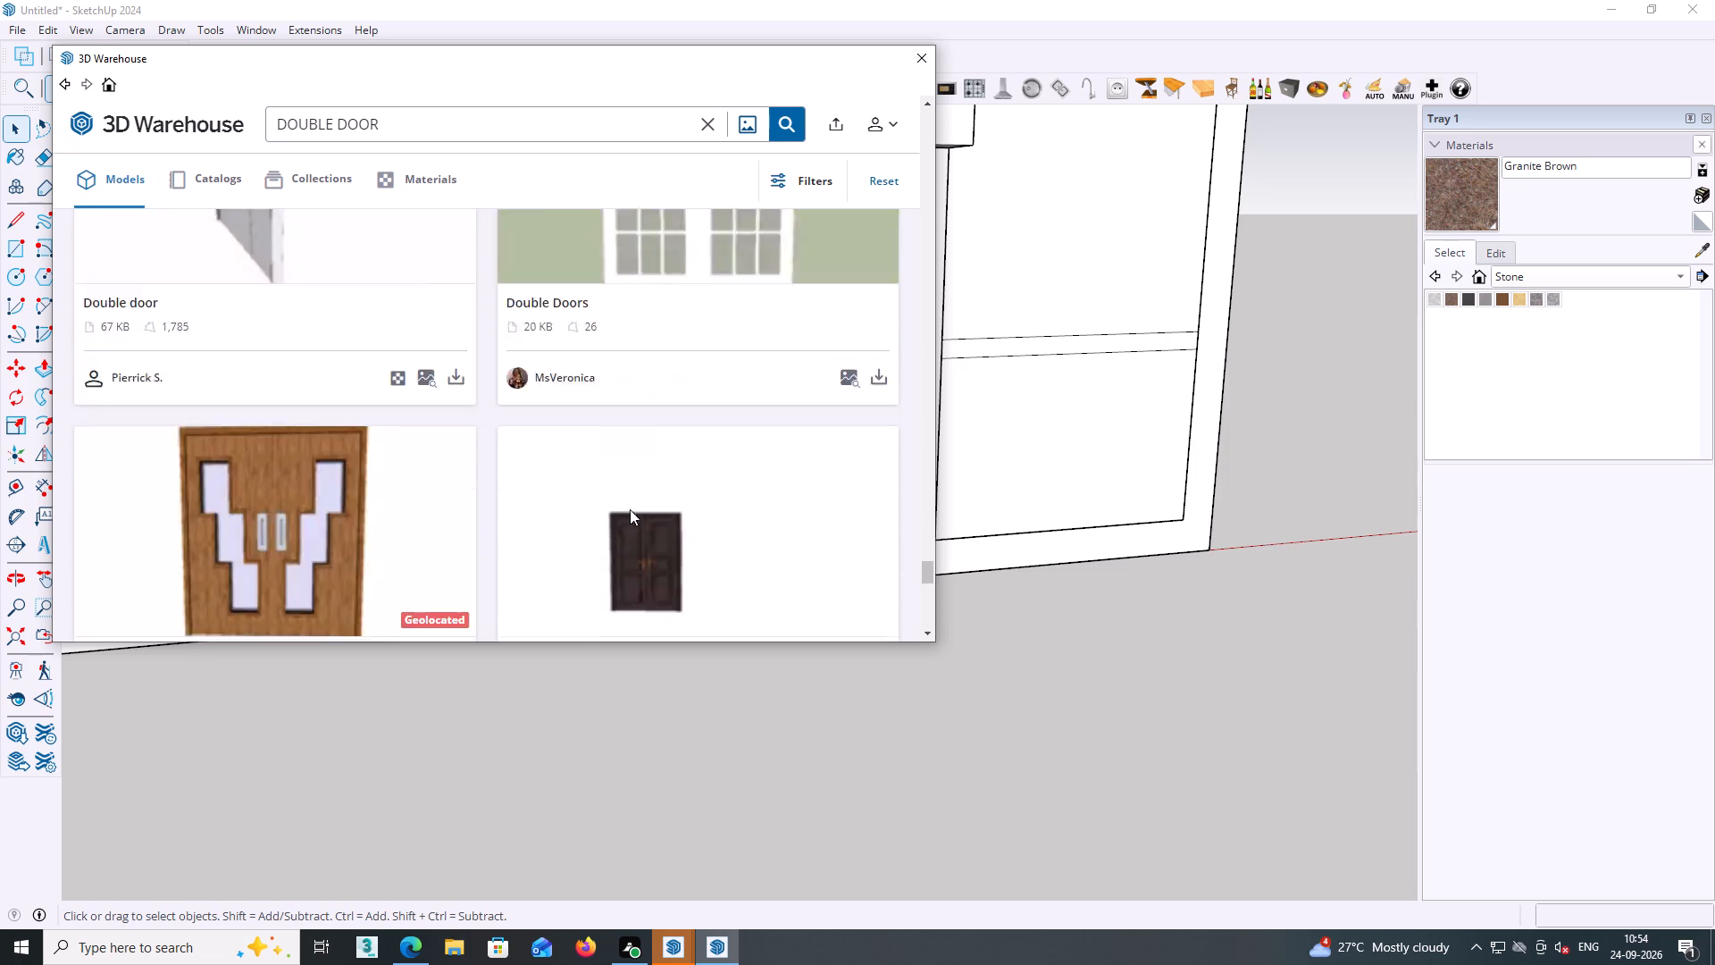
pyautogui.scroll(20, 630, 509)
pyautogui.scroll(14, 630, 509)
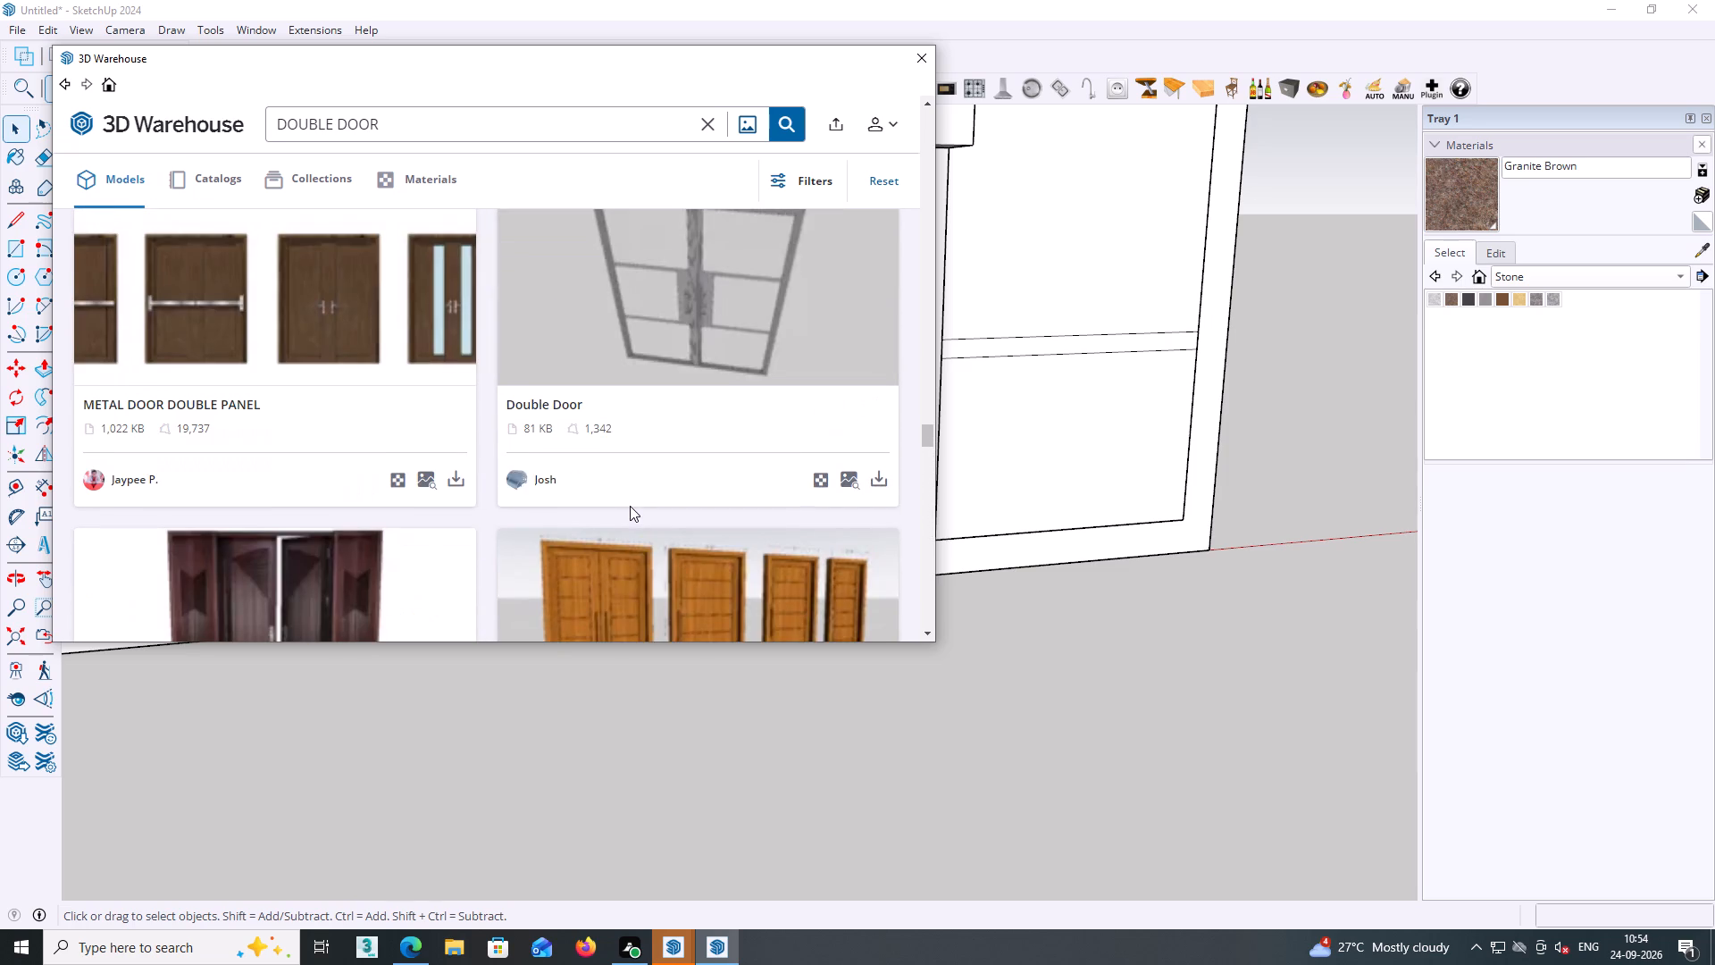
pyautogui.scroll(-2, 630, 507)
pyautogui.click(629, 508)
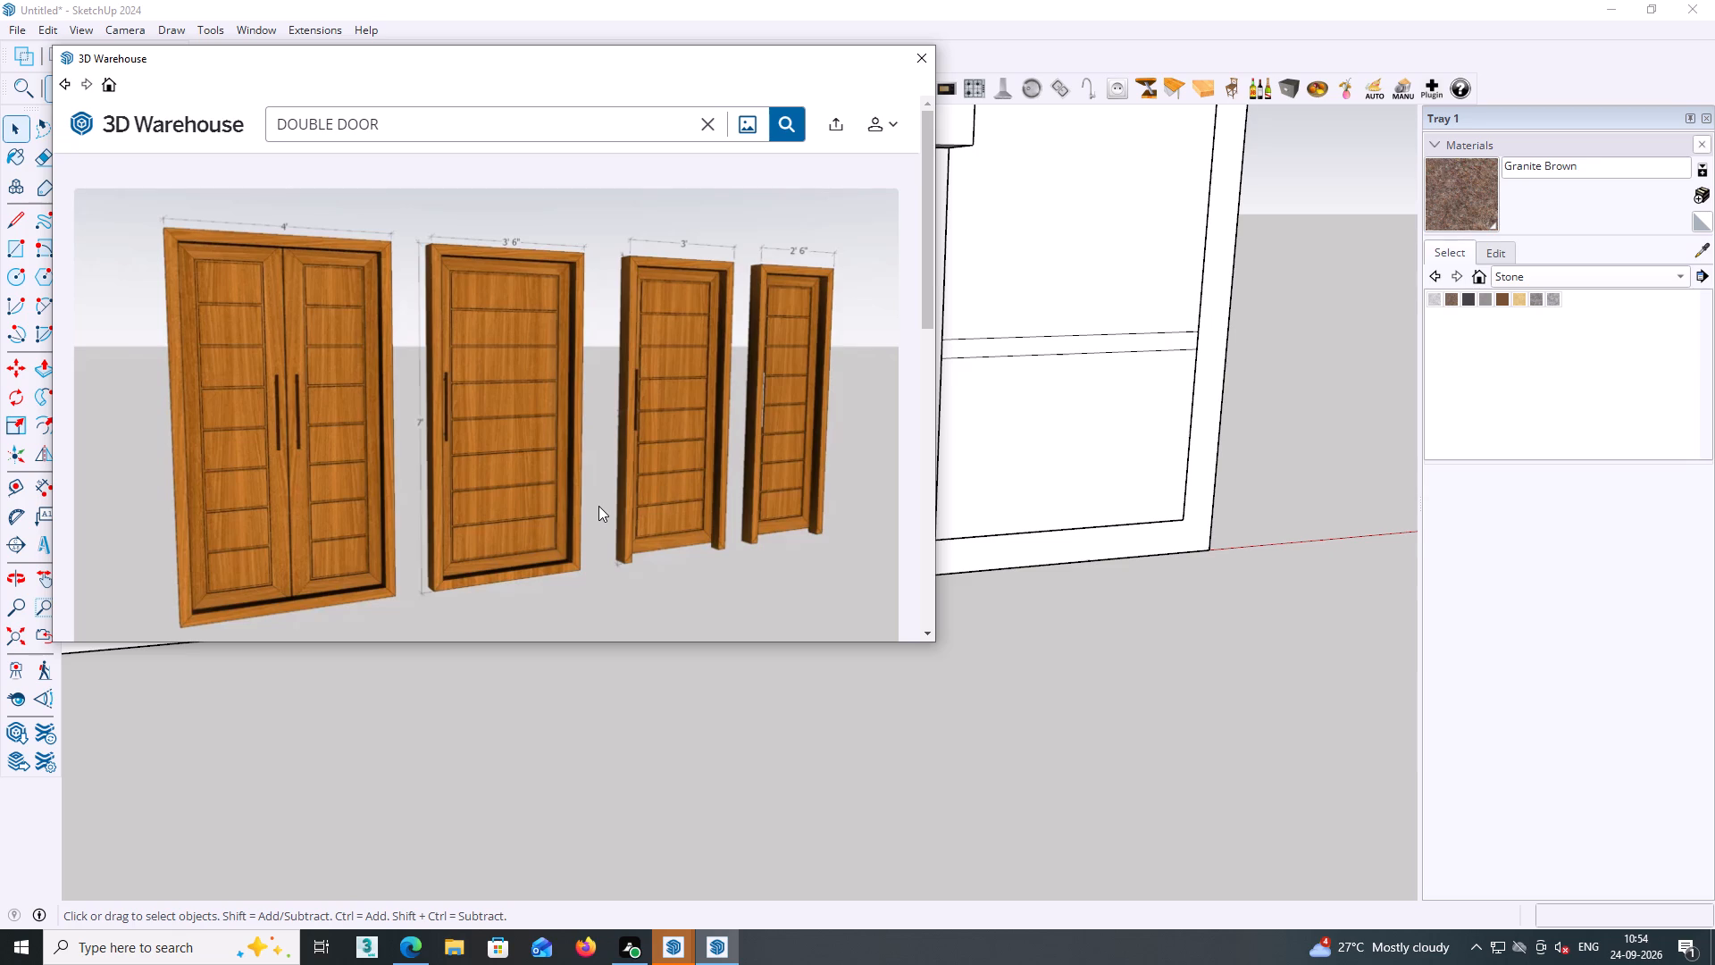
pyautogui.hotkey('ctrl', 'z')
pyautogui.scroll(-4, 634, 343)
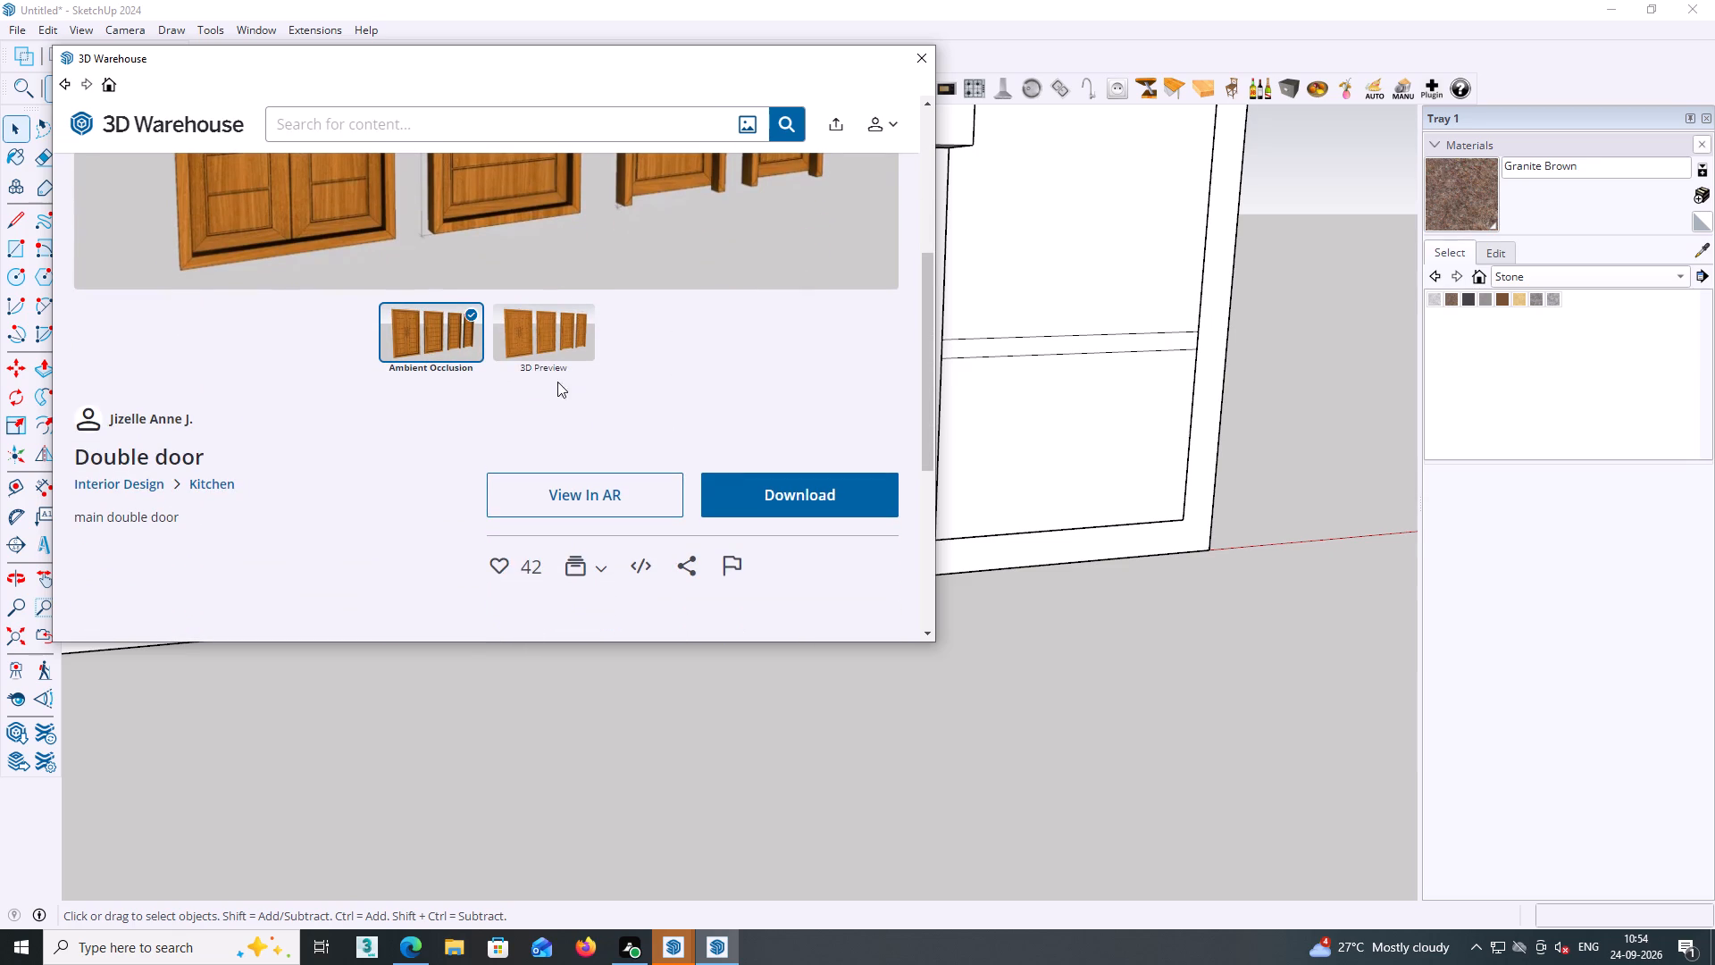
pyautogui.click(620, 502)
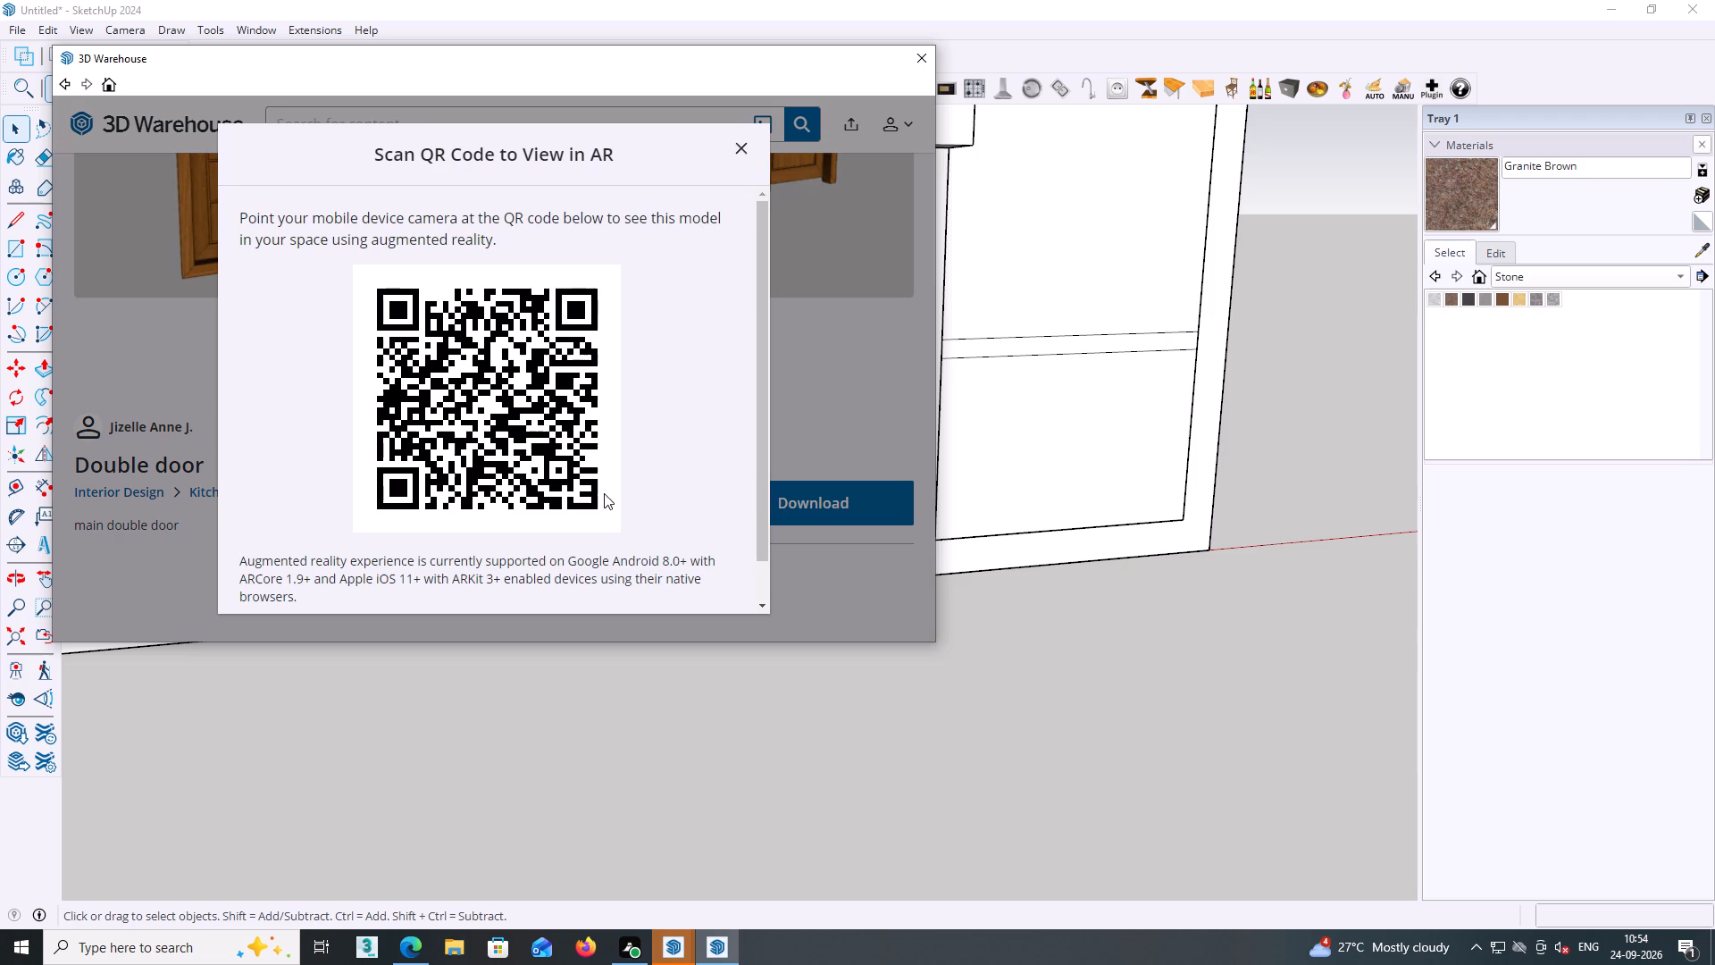
pyautogui.click(741, 155)
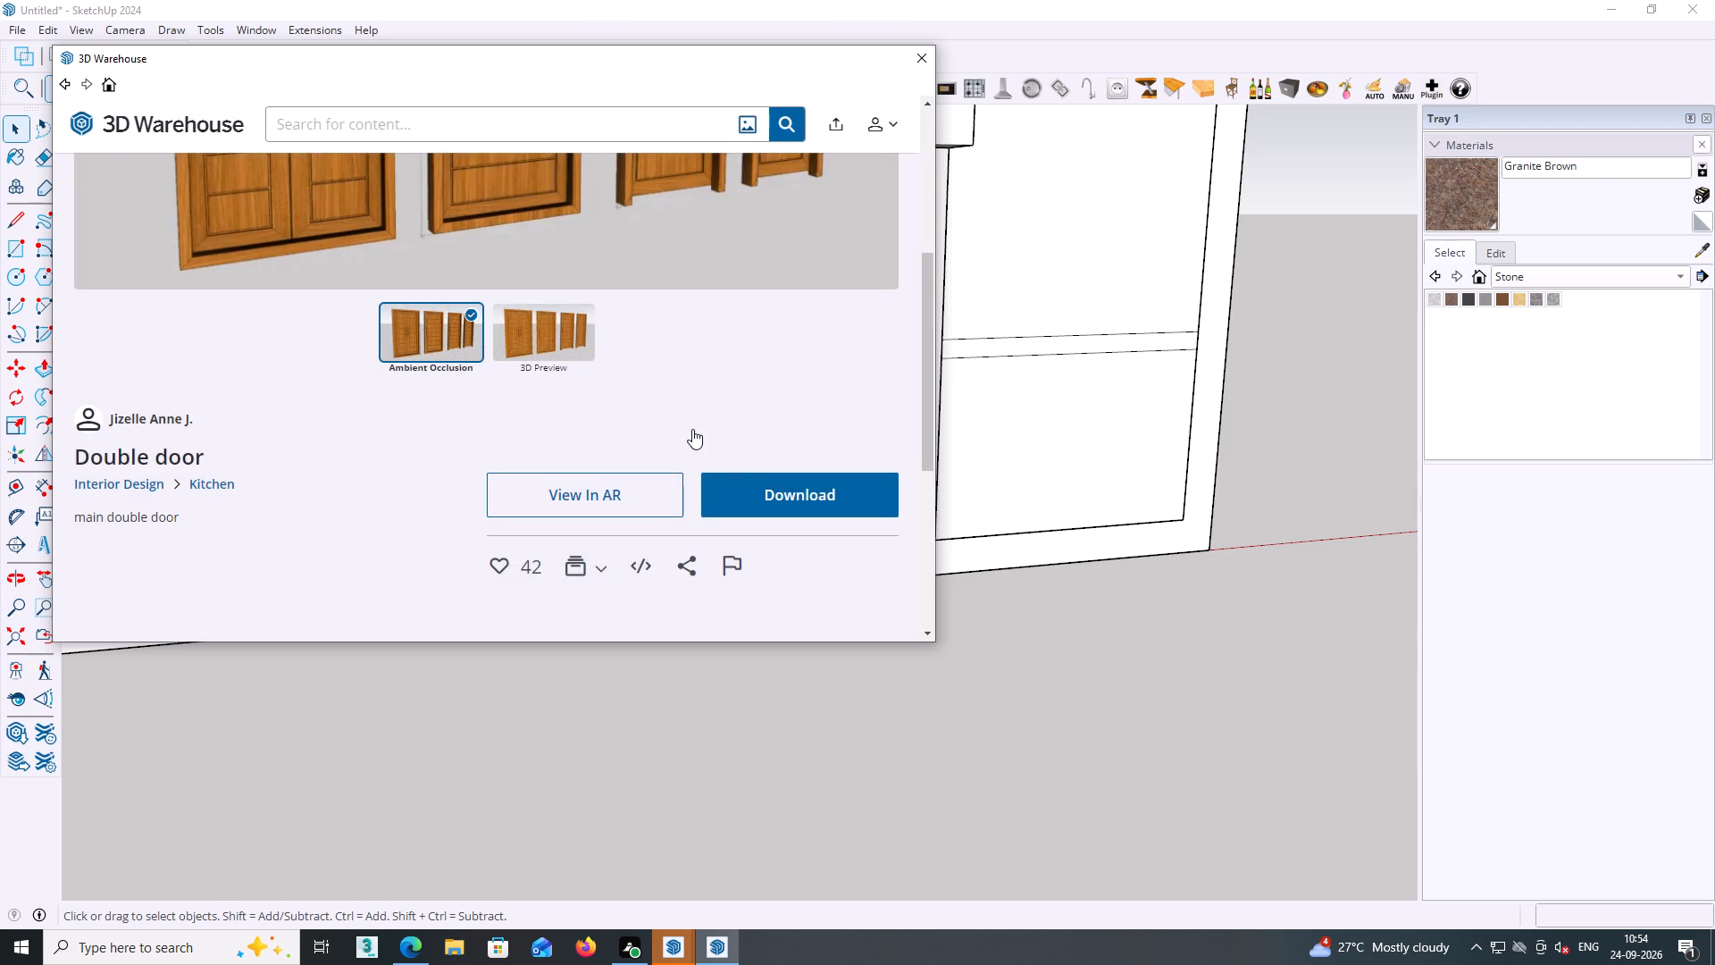
pyautogui.scroll(10, 619, 451)
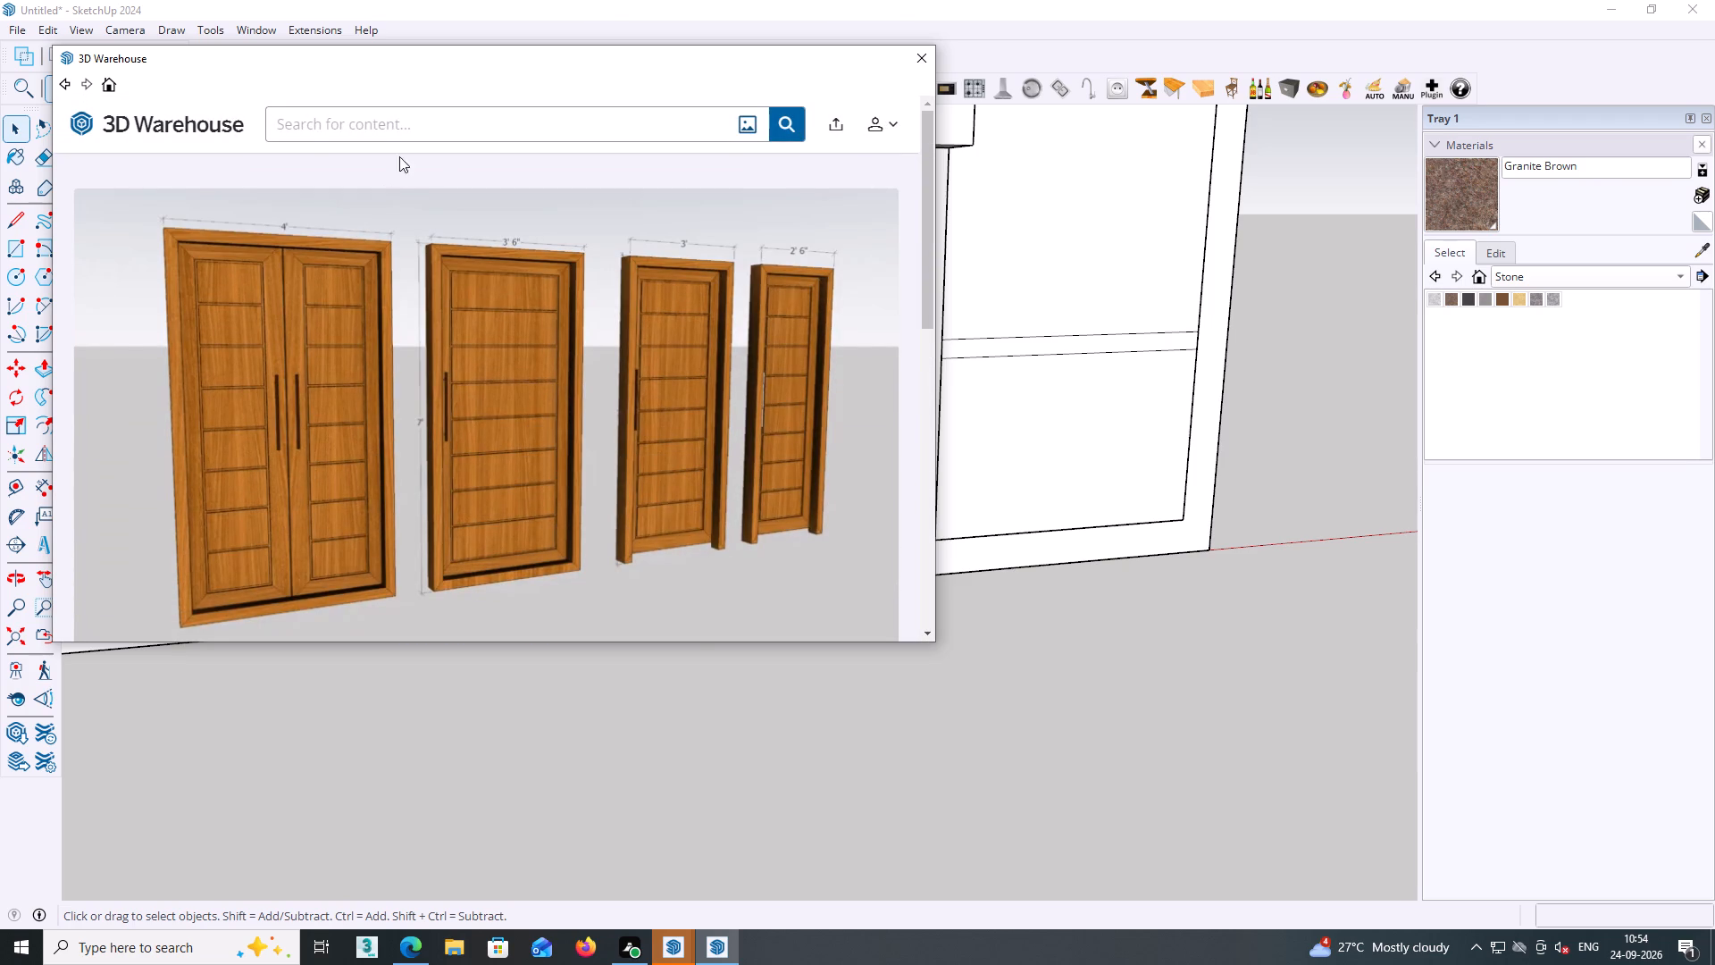
# Search the 3D Warehouse models for "DOOR" again.
pyautogui.click(411, 127)
pyautogui.write('DO')
pyautogui.write('OR')
pyautogui.press('Return')
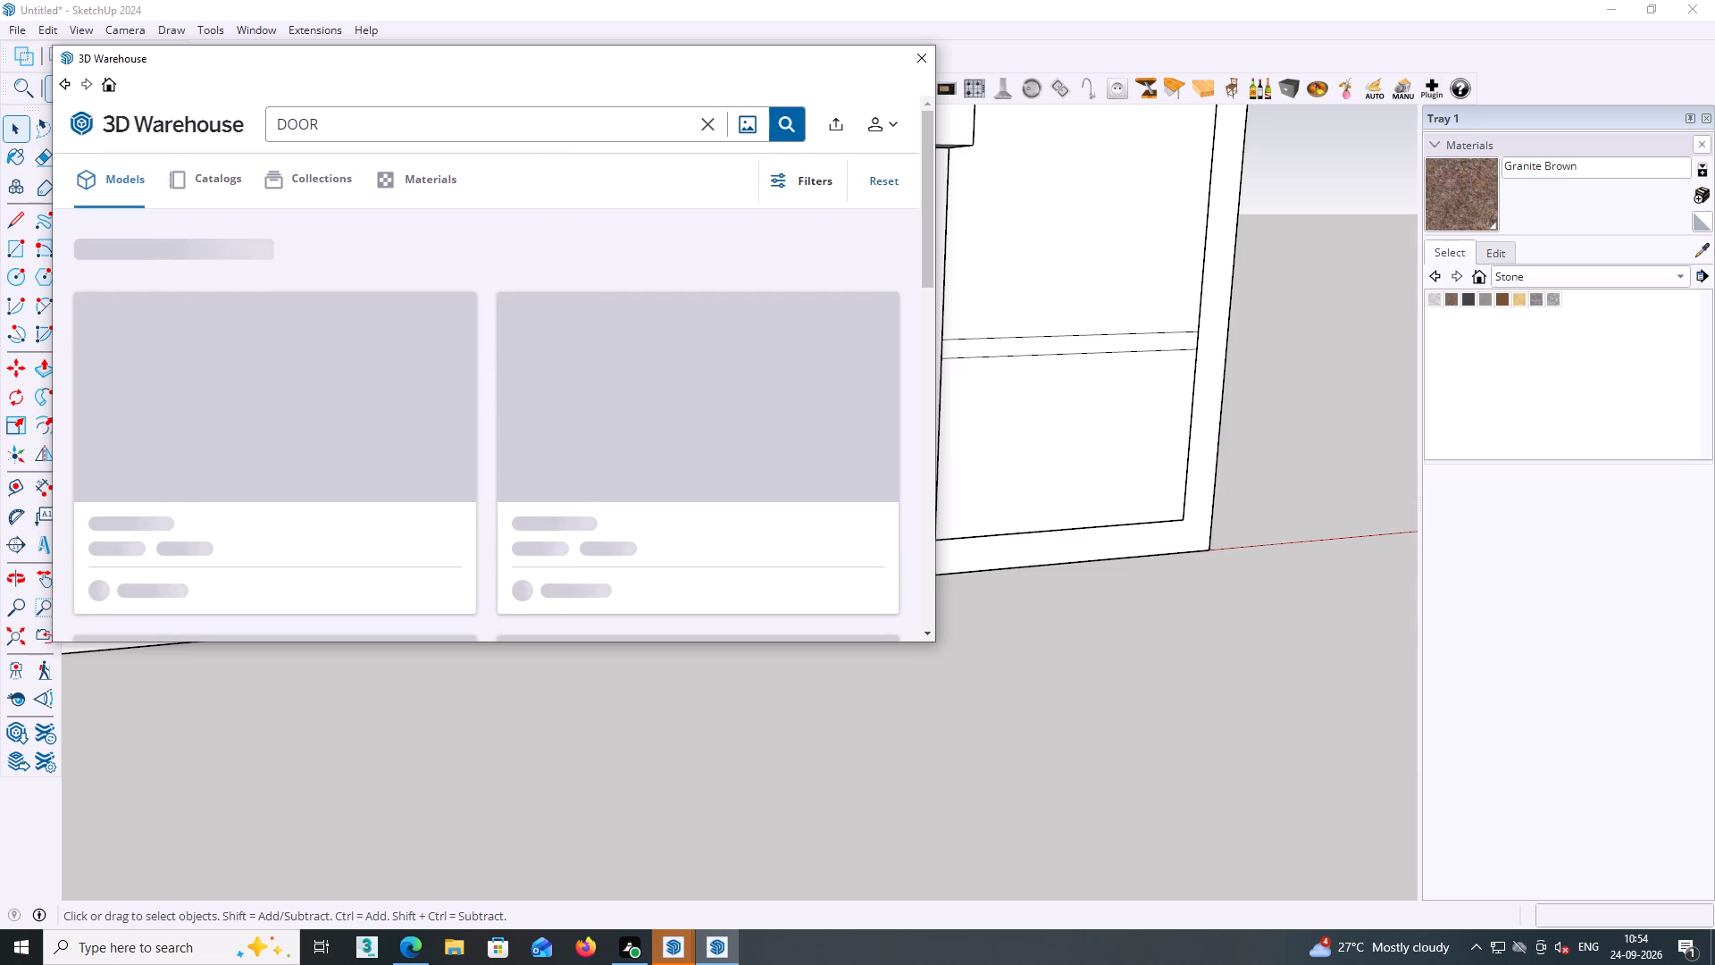
# Look through the "DOOR" search results for a suitable entrance door model.
pyautogui.scroll(-3, 498, 403)
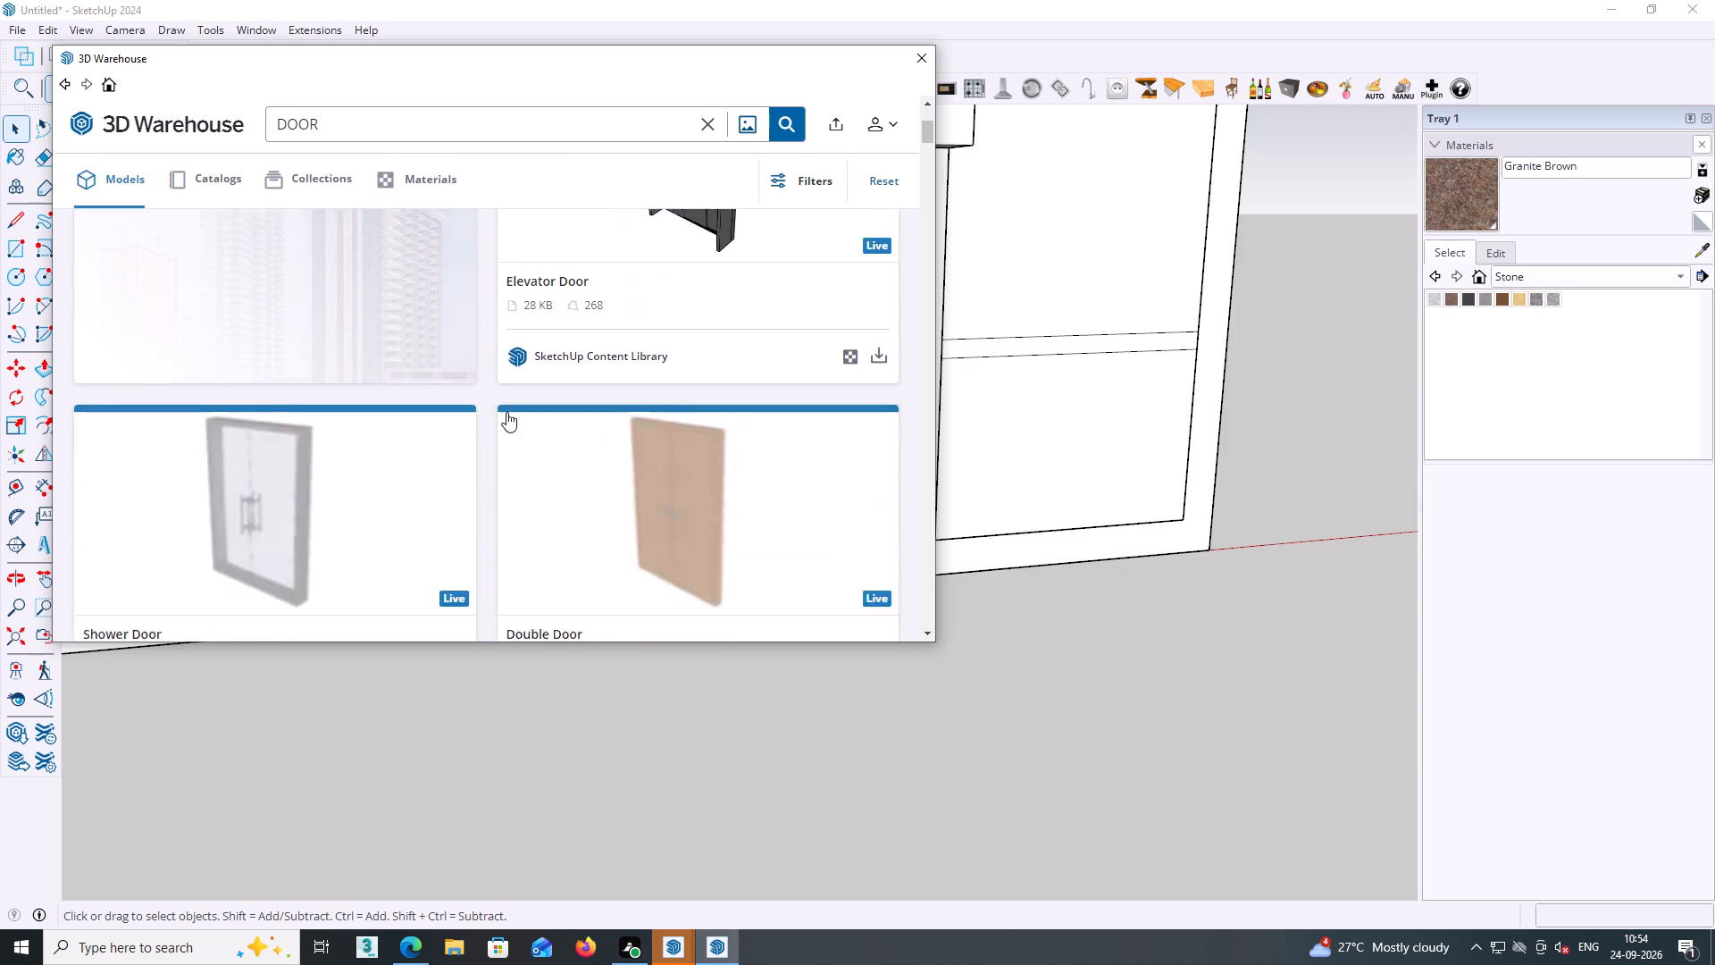
pyautogui.scroll(-2, 506, 412)
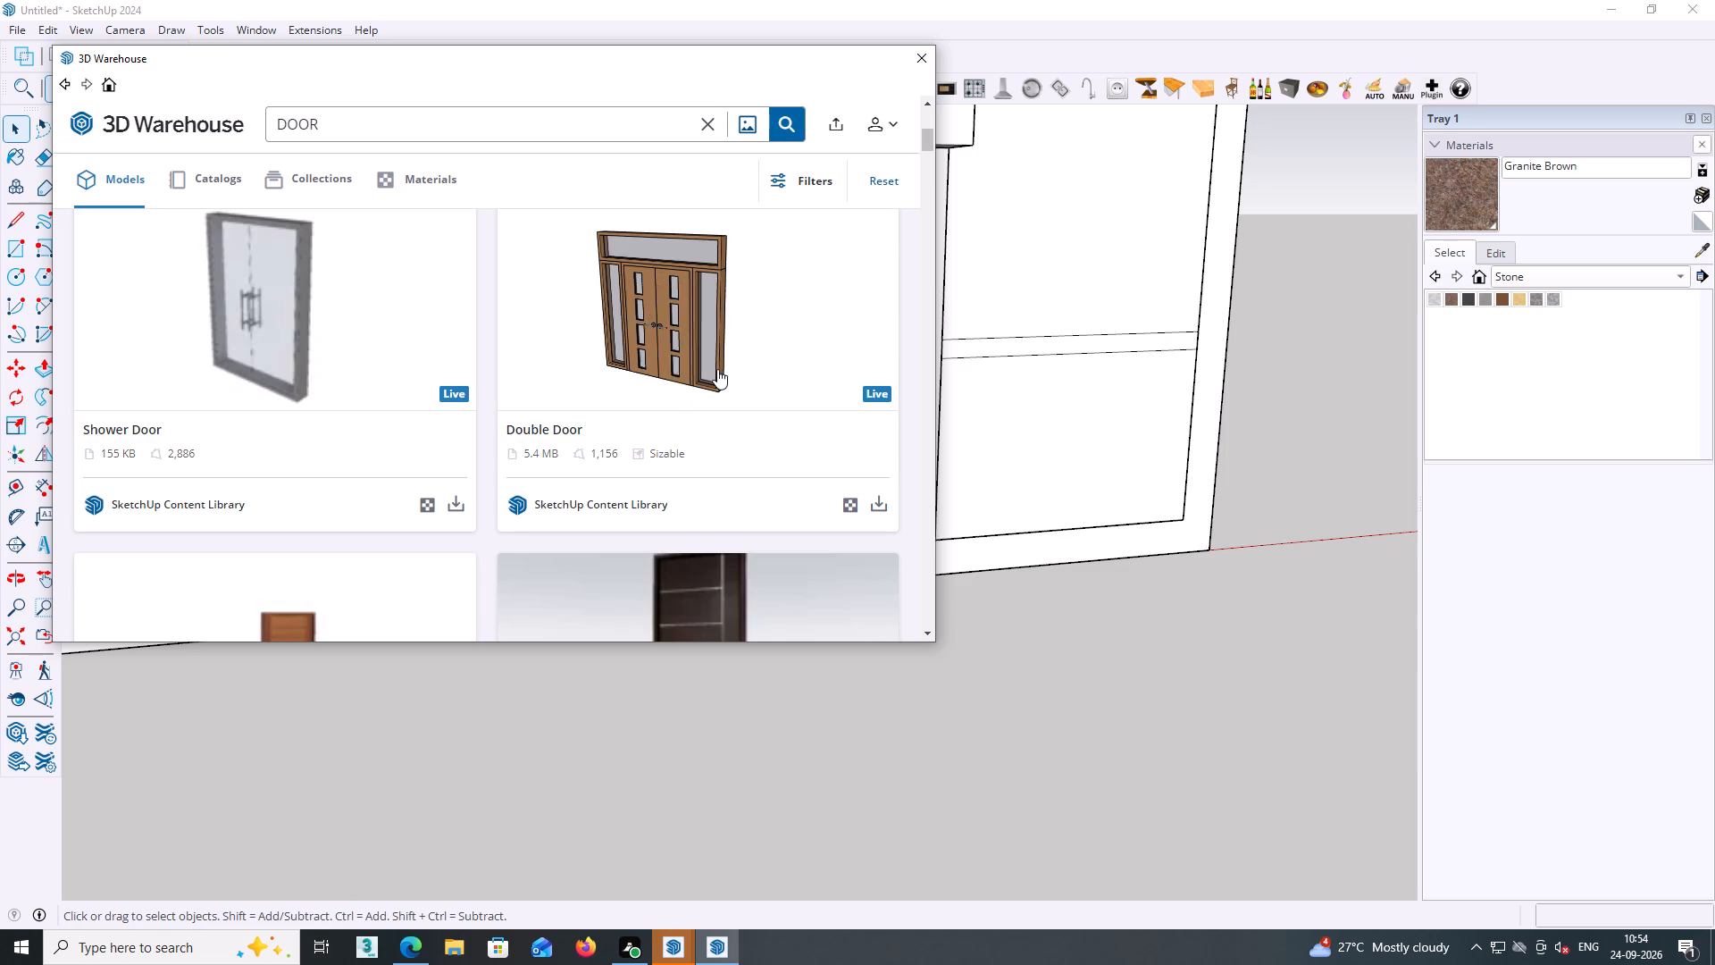
pyautogui.scroll(-2, 717, 369)
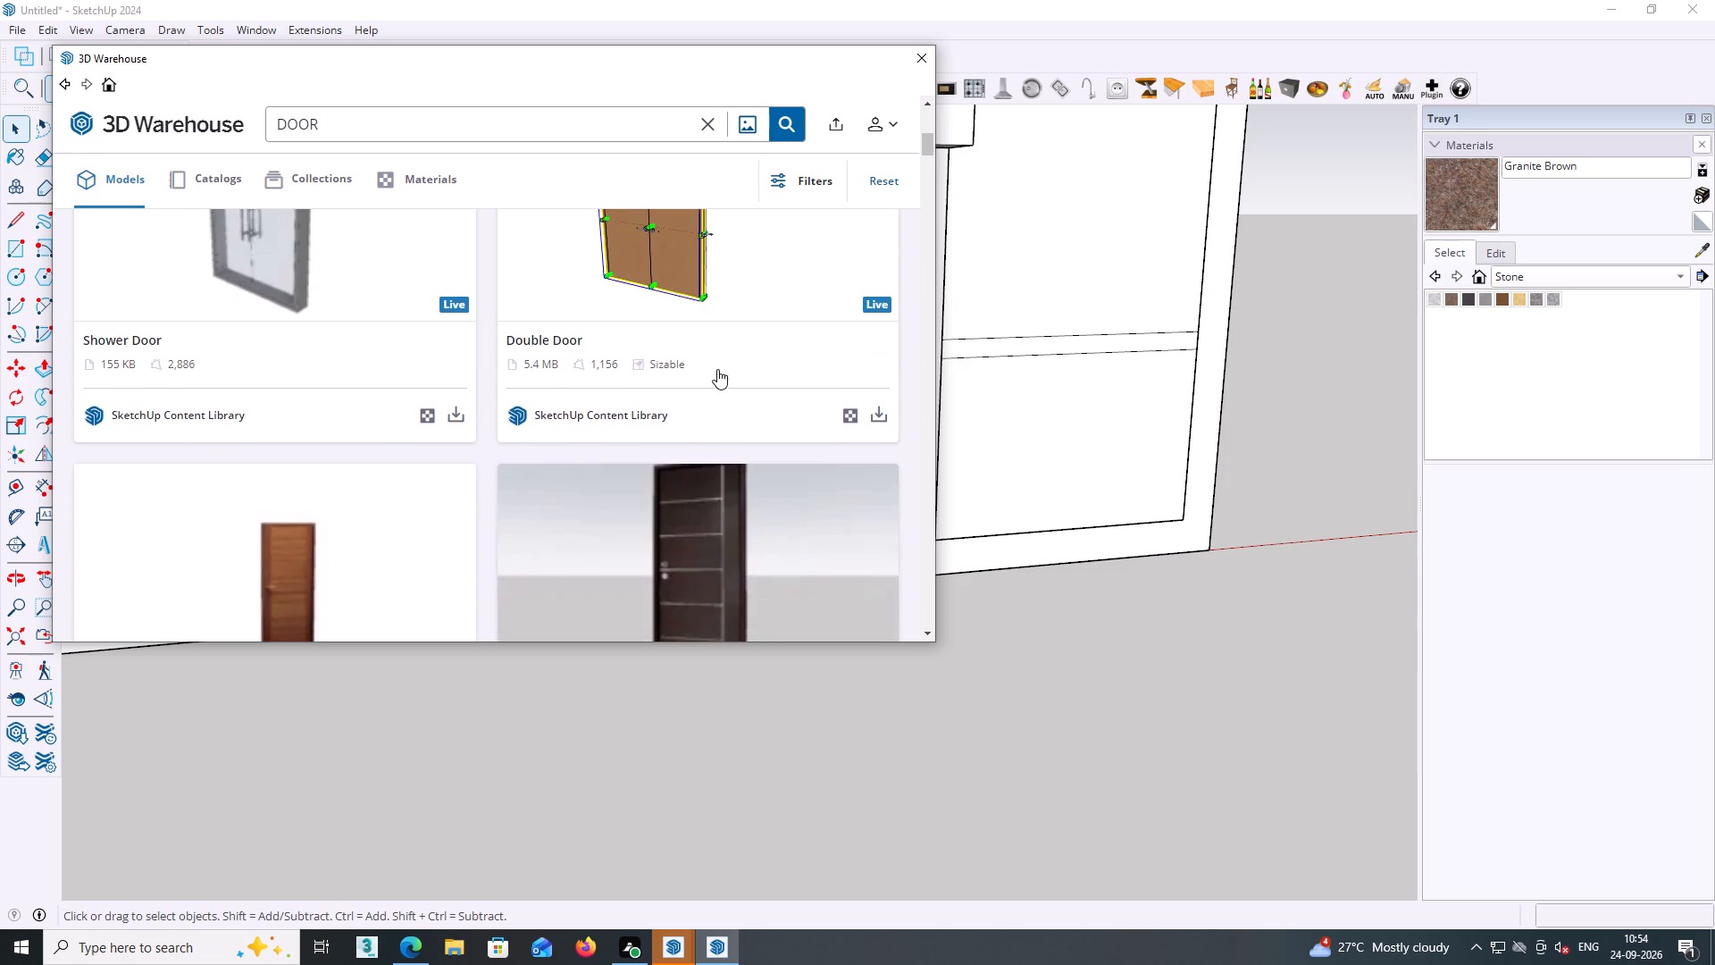
pyautogui.scroll(-1, 717, 370)
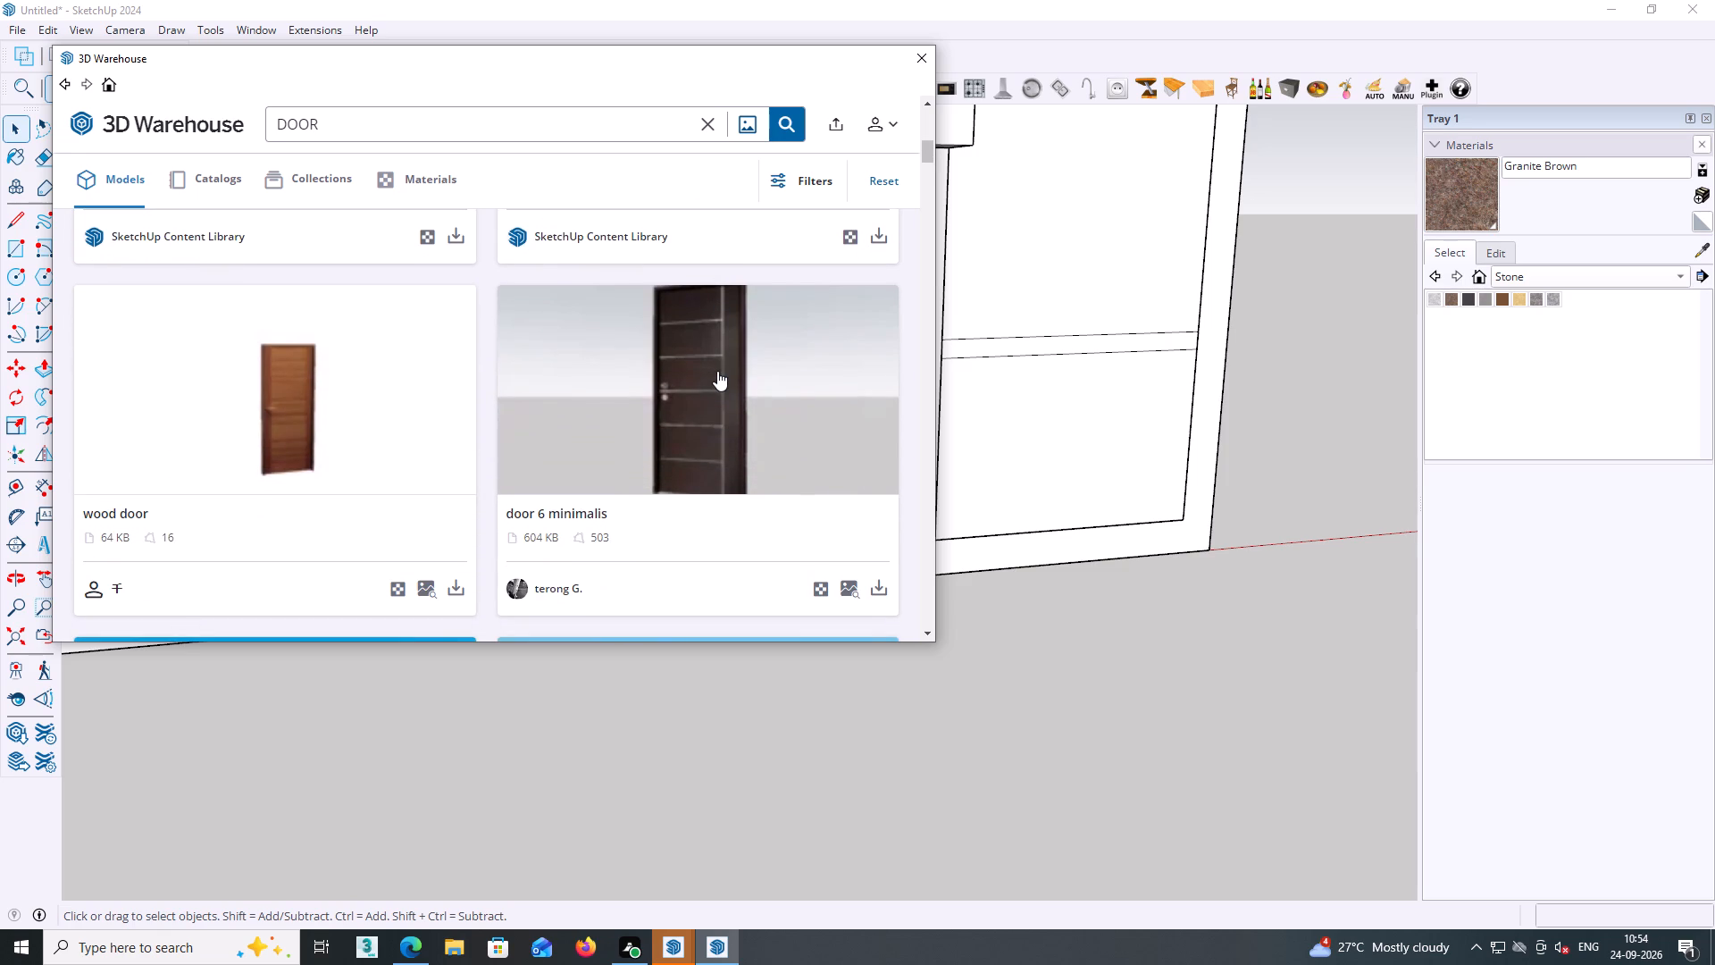
pyautogui.scroll(-6, 717, 379)
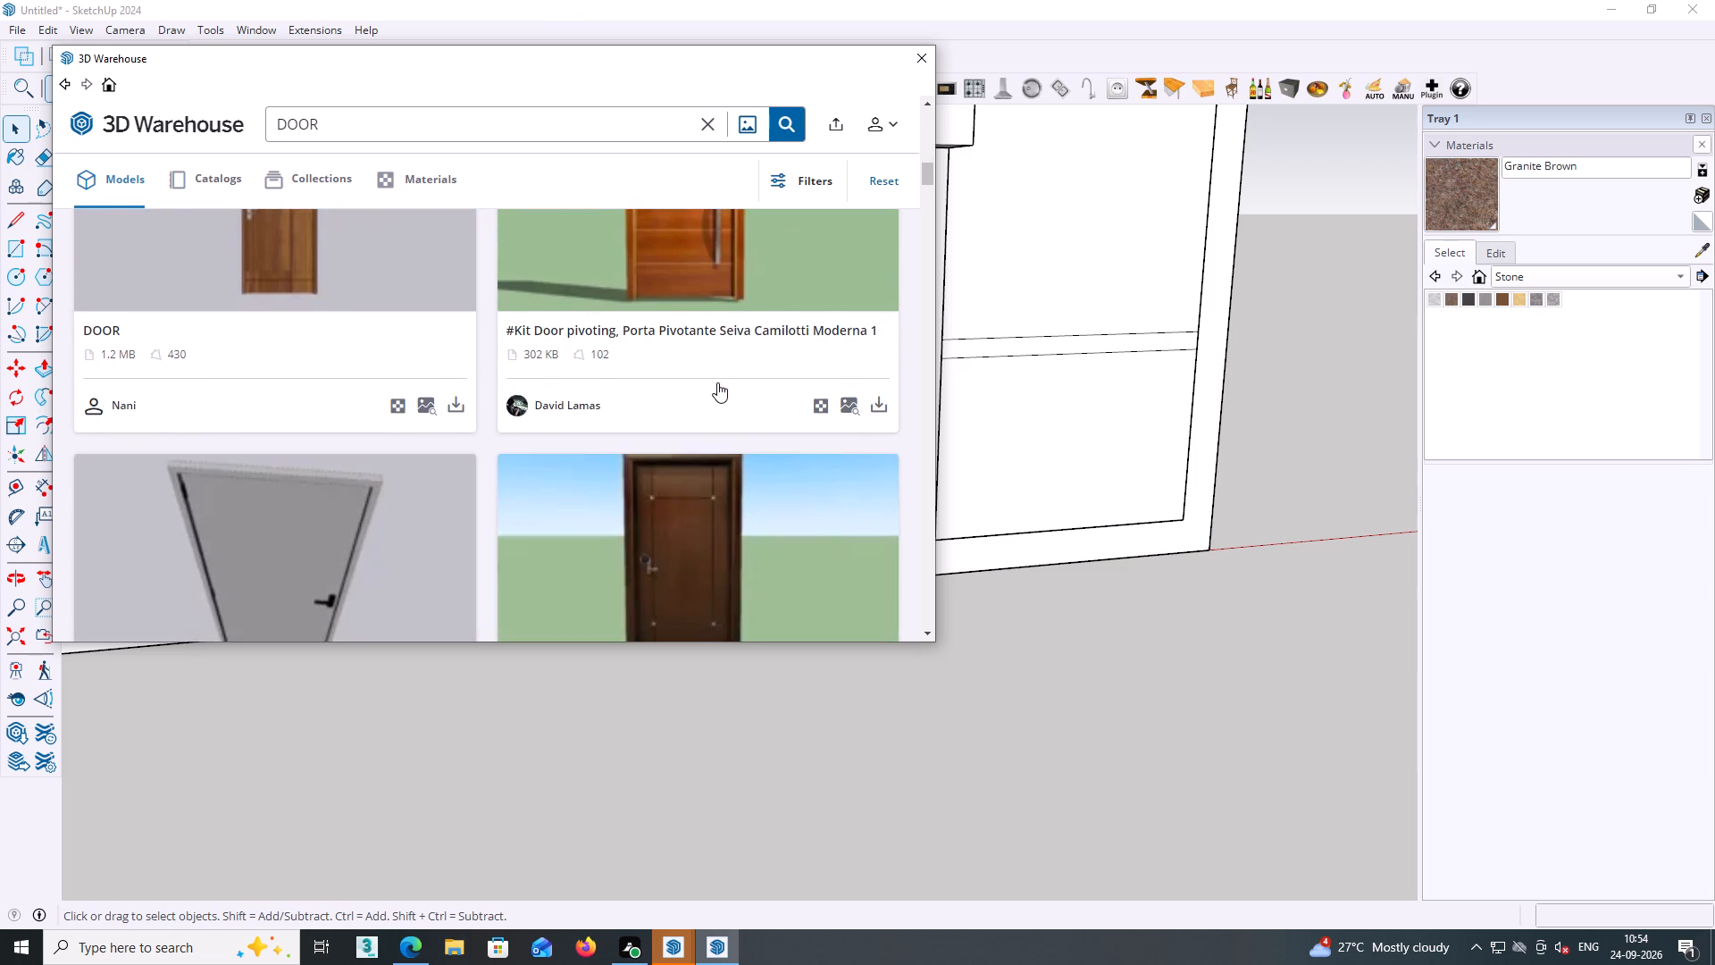
pyautogui.scroll(-2, 717, 384)
# Examine the sizable Live "Double Door" model from SketchUp Content Library and return to the "DOOR" search results.
pyautogui.scroll(10, 717, 369)
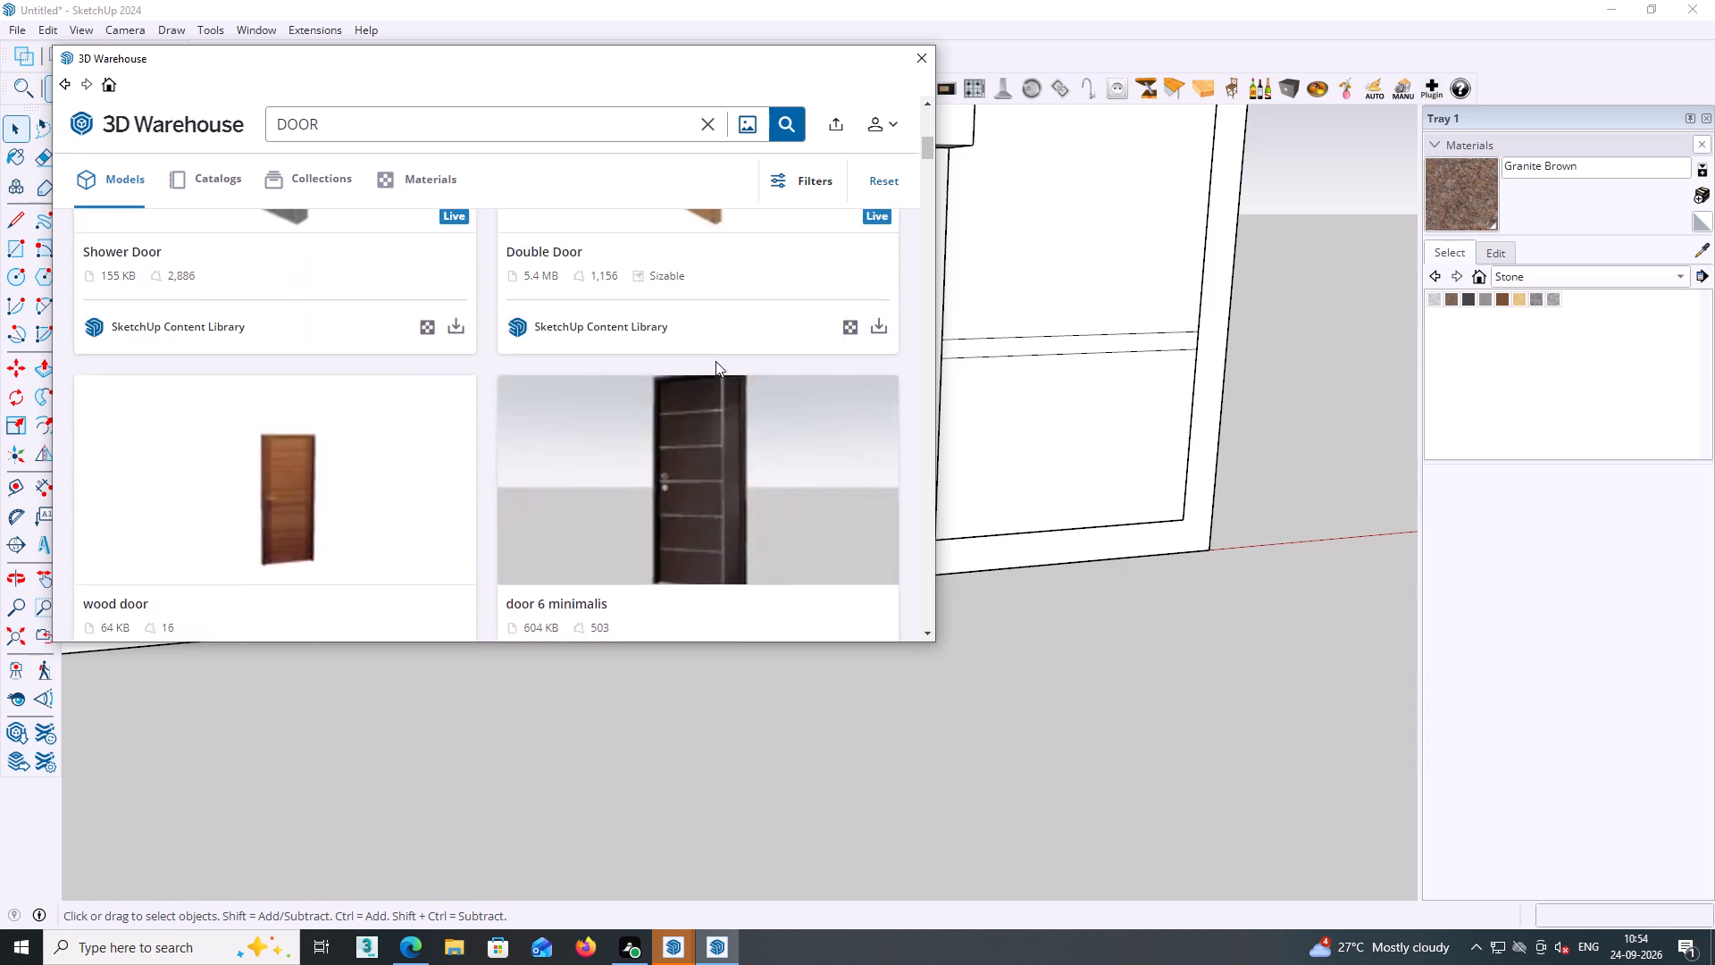
pyautogui.scroll(2, 715, 361)
pyautogui.click(708, 378)
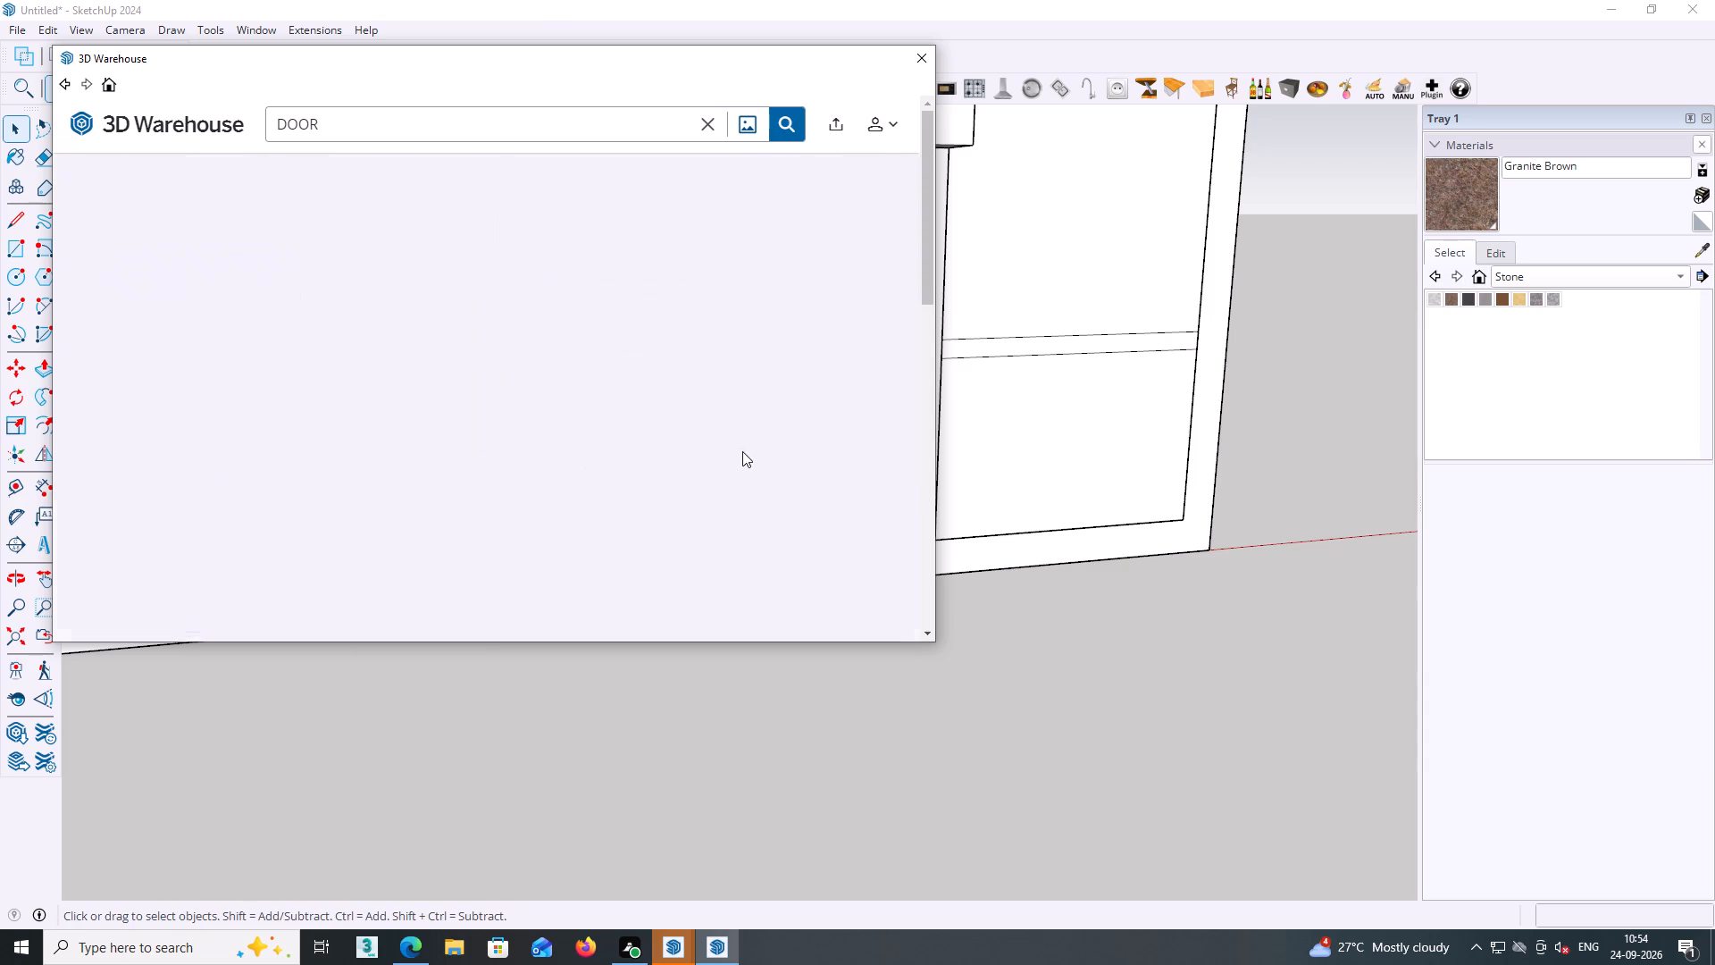
pyautogui.scroll(-3, 716, 448)
pyautogui.scroll(2, 716, 456)
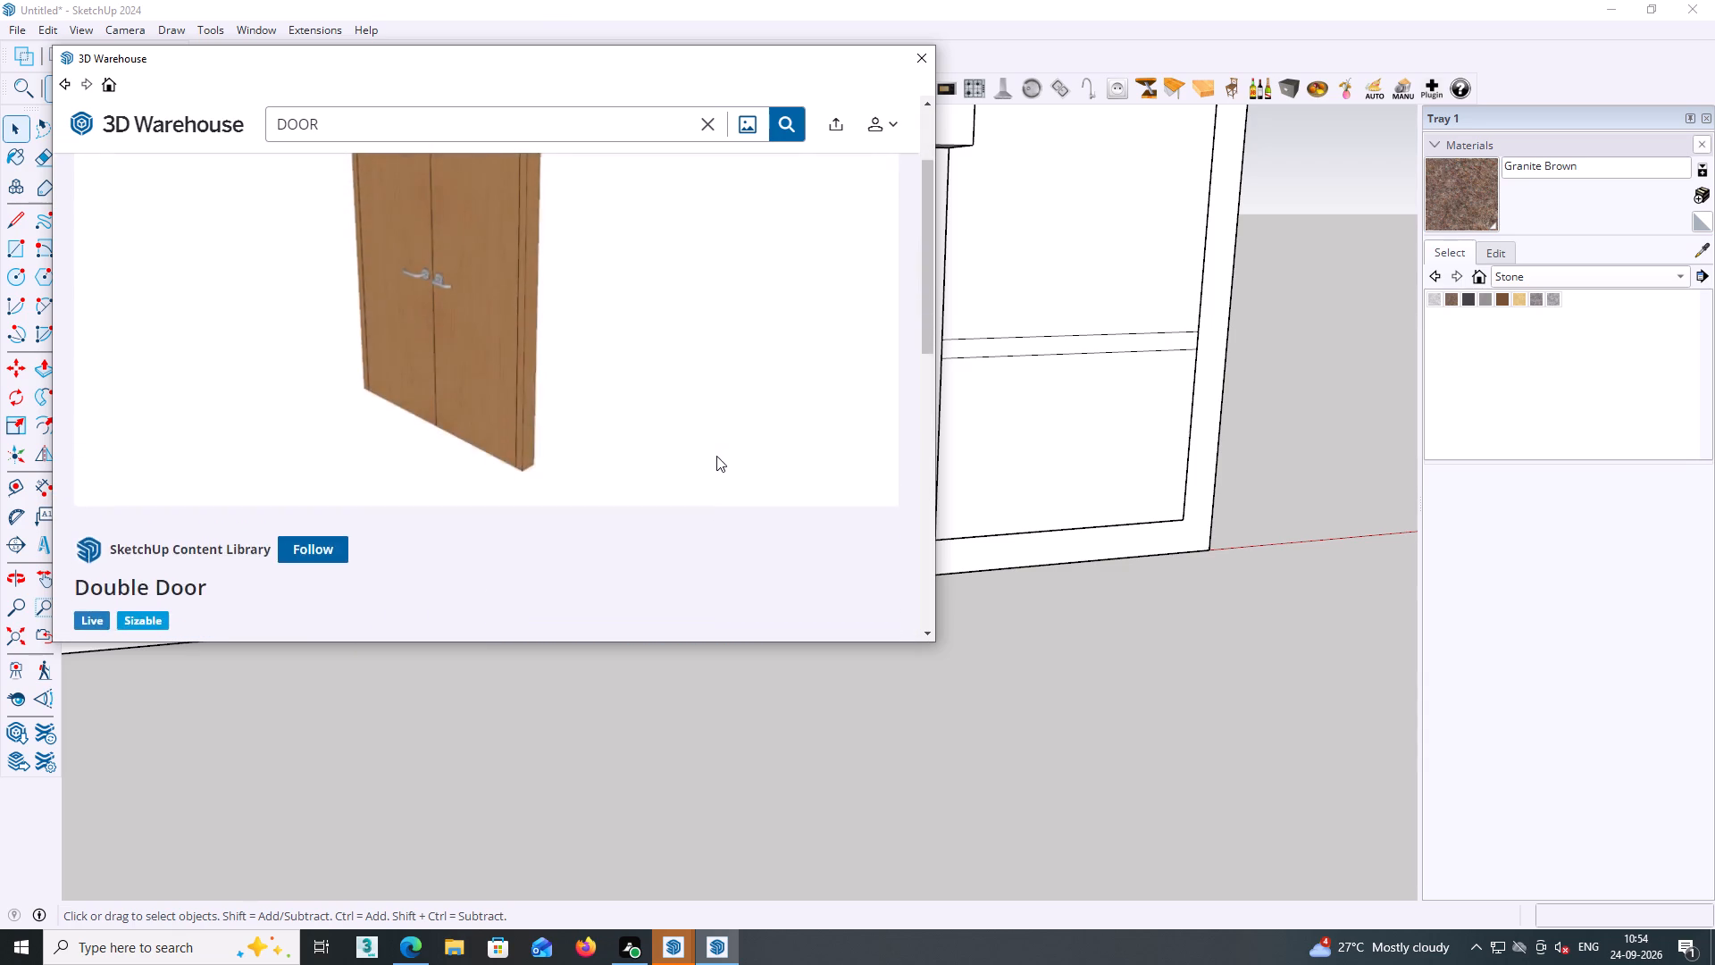
pyautogui.scroll(-1, 716, 456)
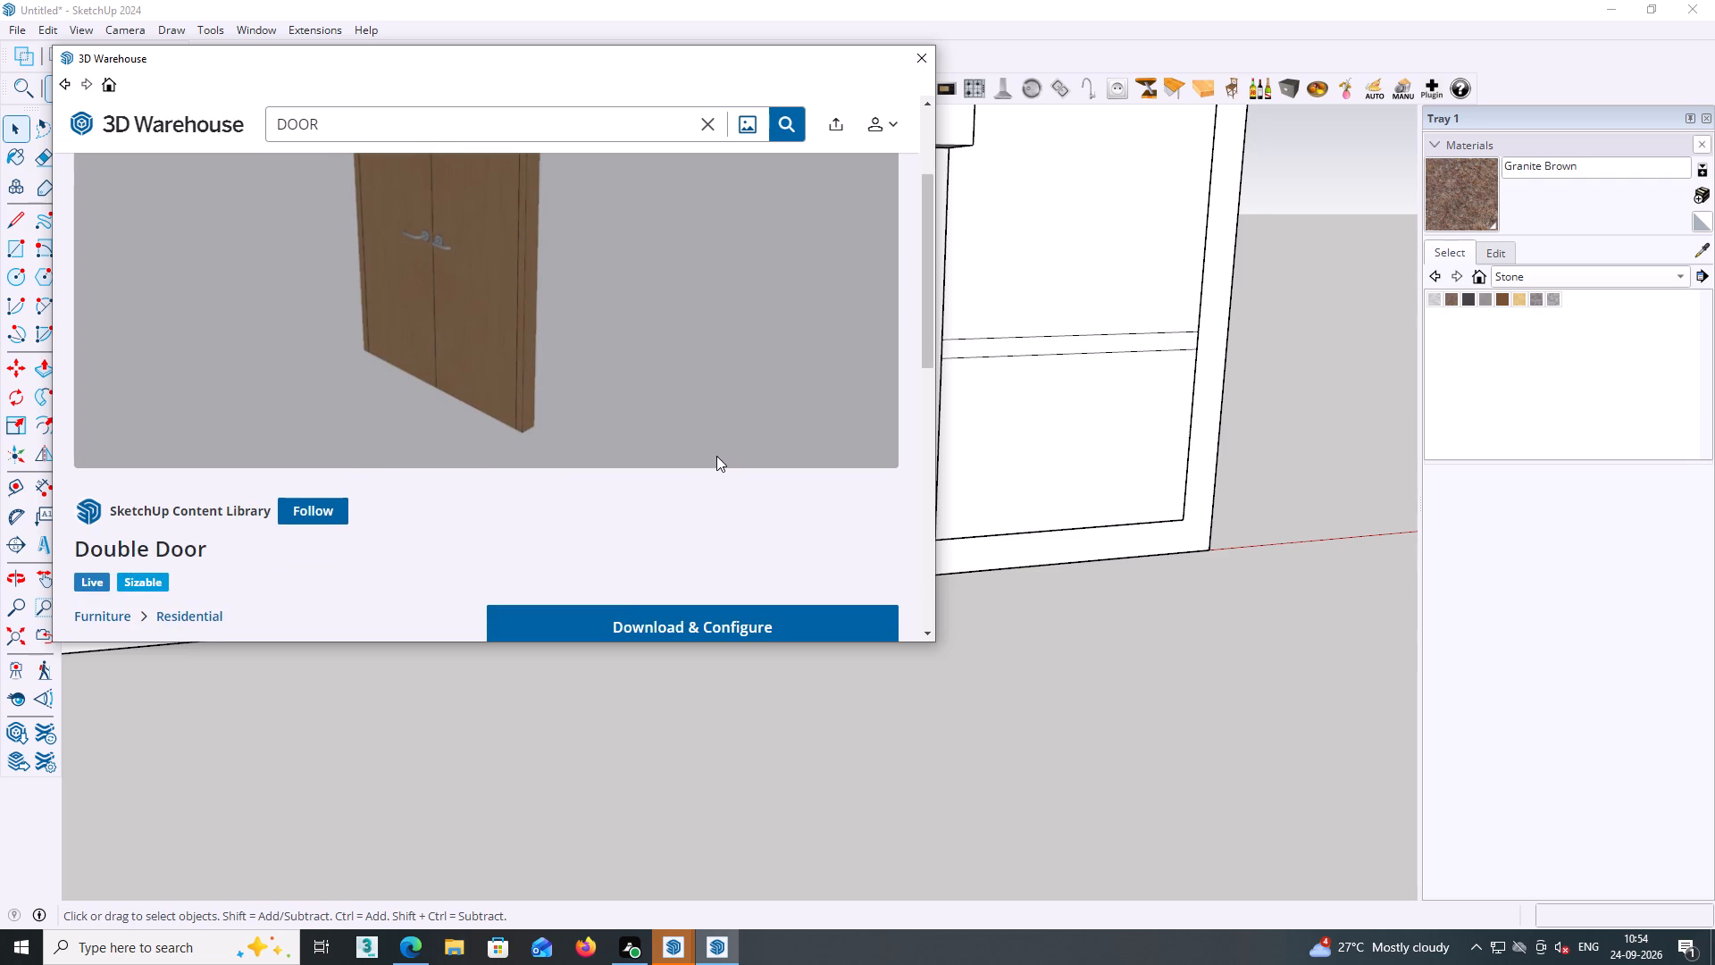
pyautogui.click(787, 131)
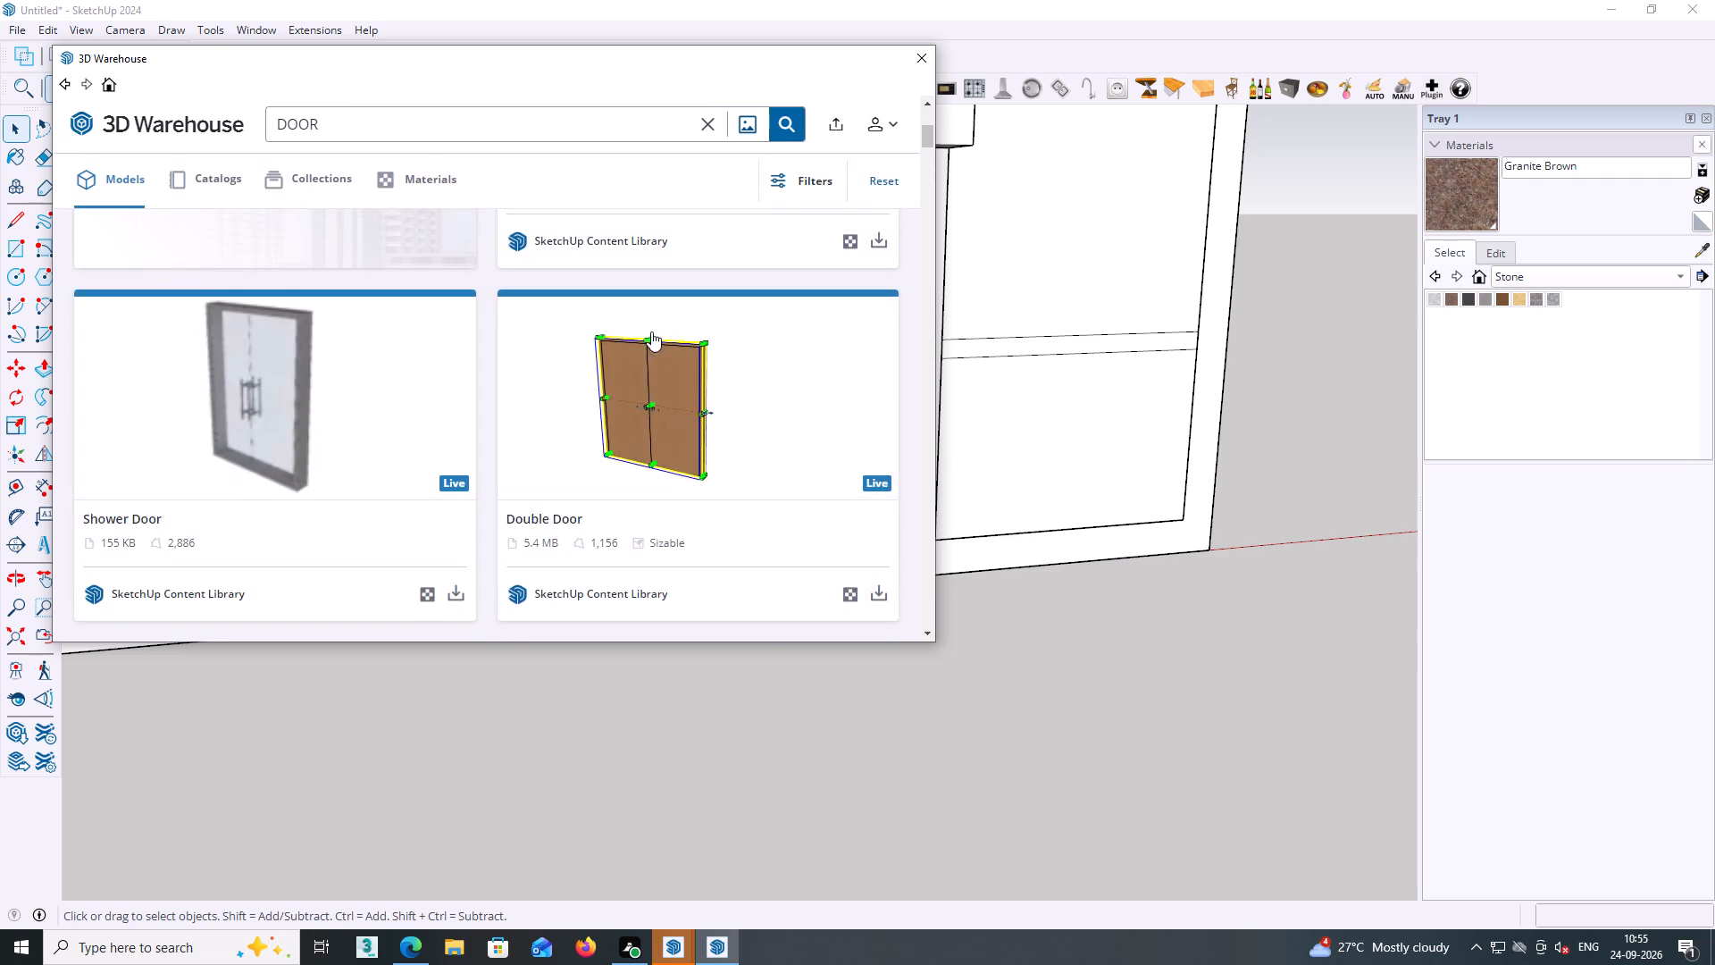
# Look through the "DOOR" search results for a suitable entrance door model.
pyautogui.scroll(-9, 647, 365)
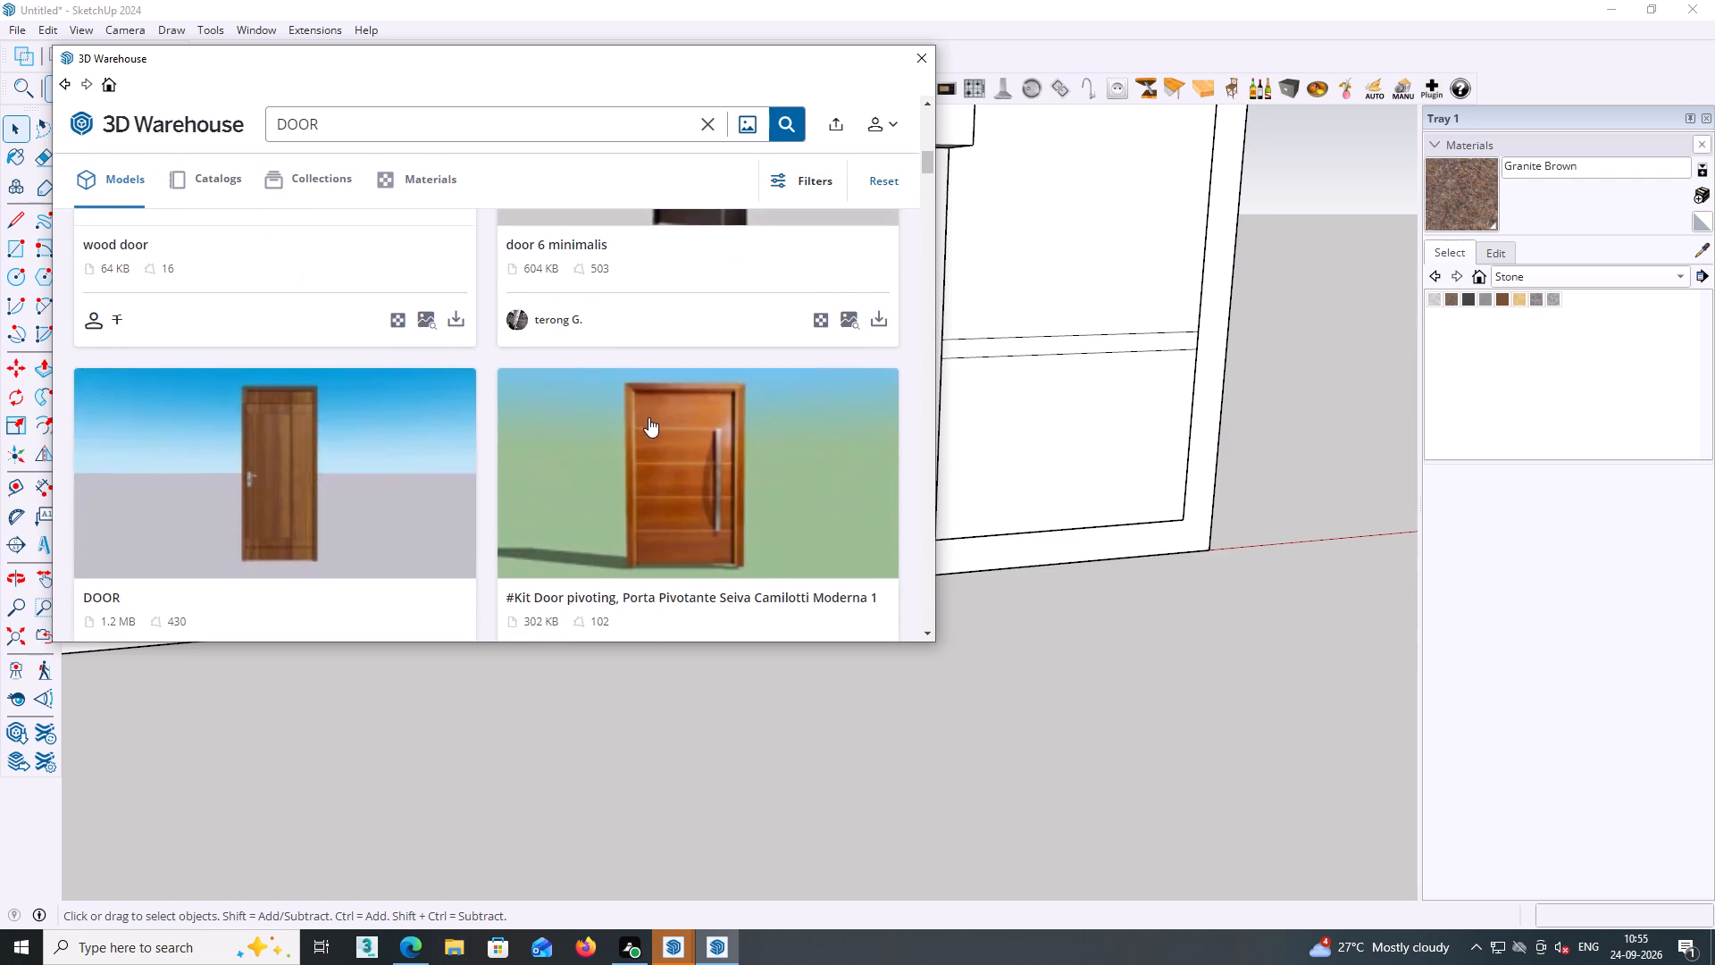
pyautogui.scroll(-5, 648, 417)
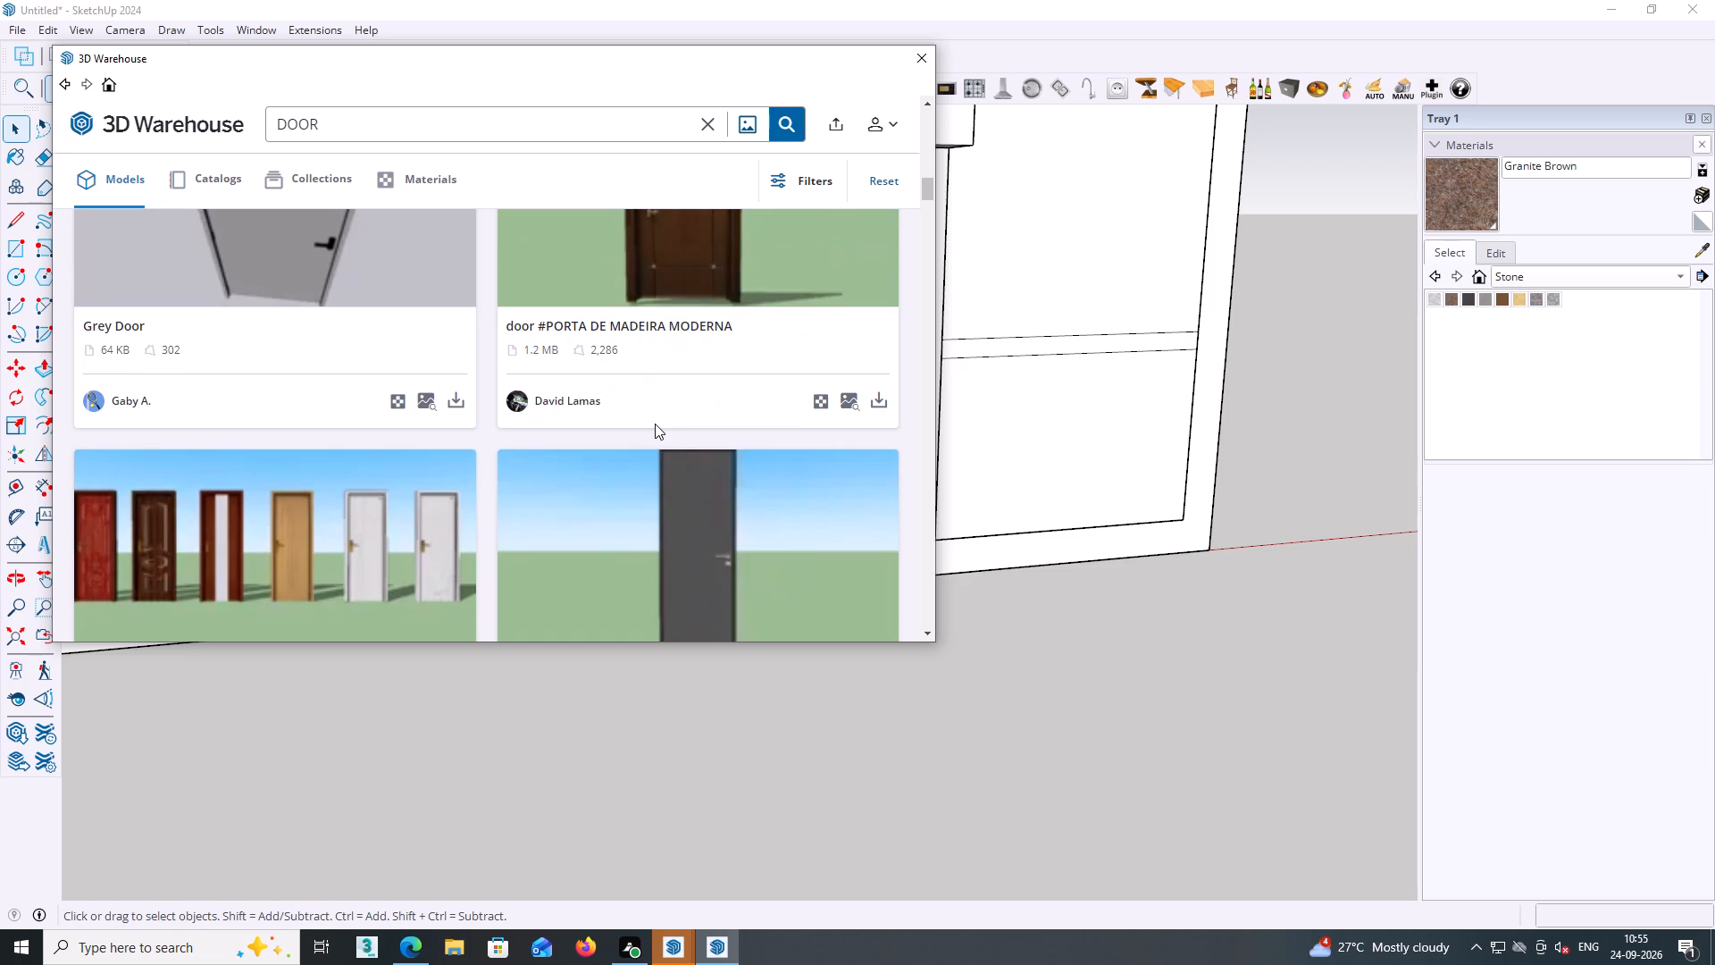
pyautogui.scroll(1, 655, 424)
pyautogui.scroll(-18, 682, 418)
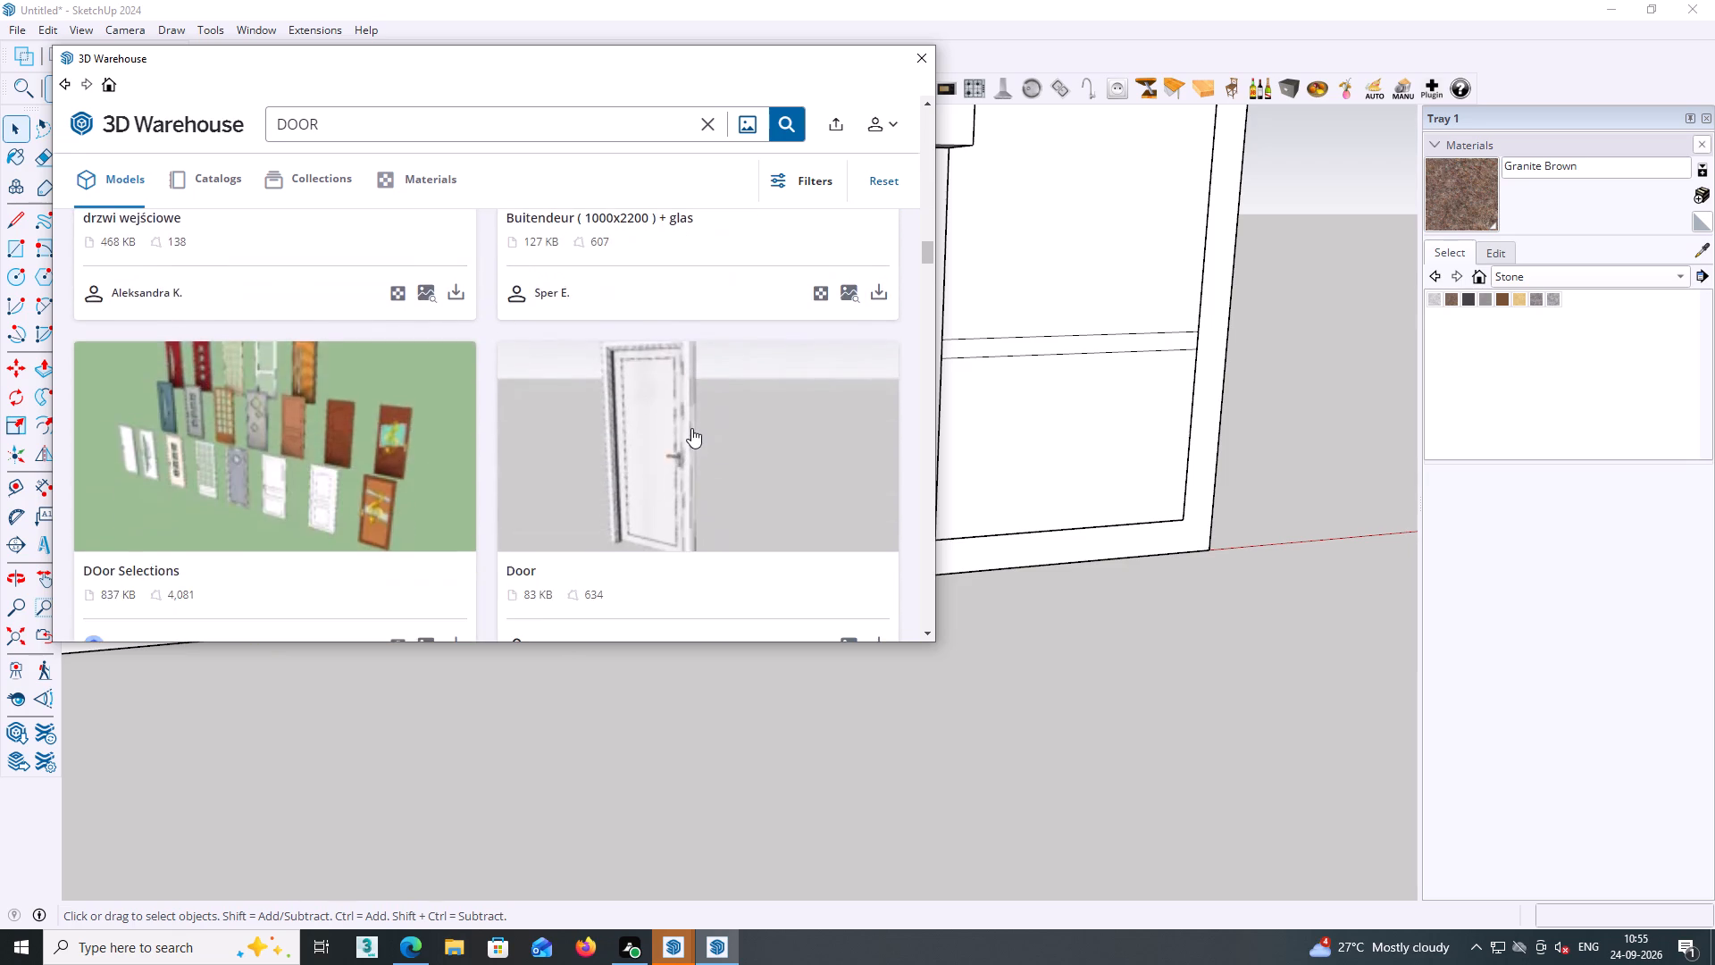
pyautogui.scroll(-8, 691, 427)
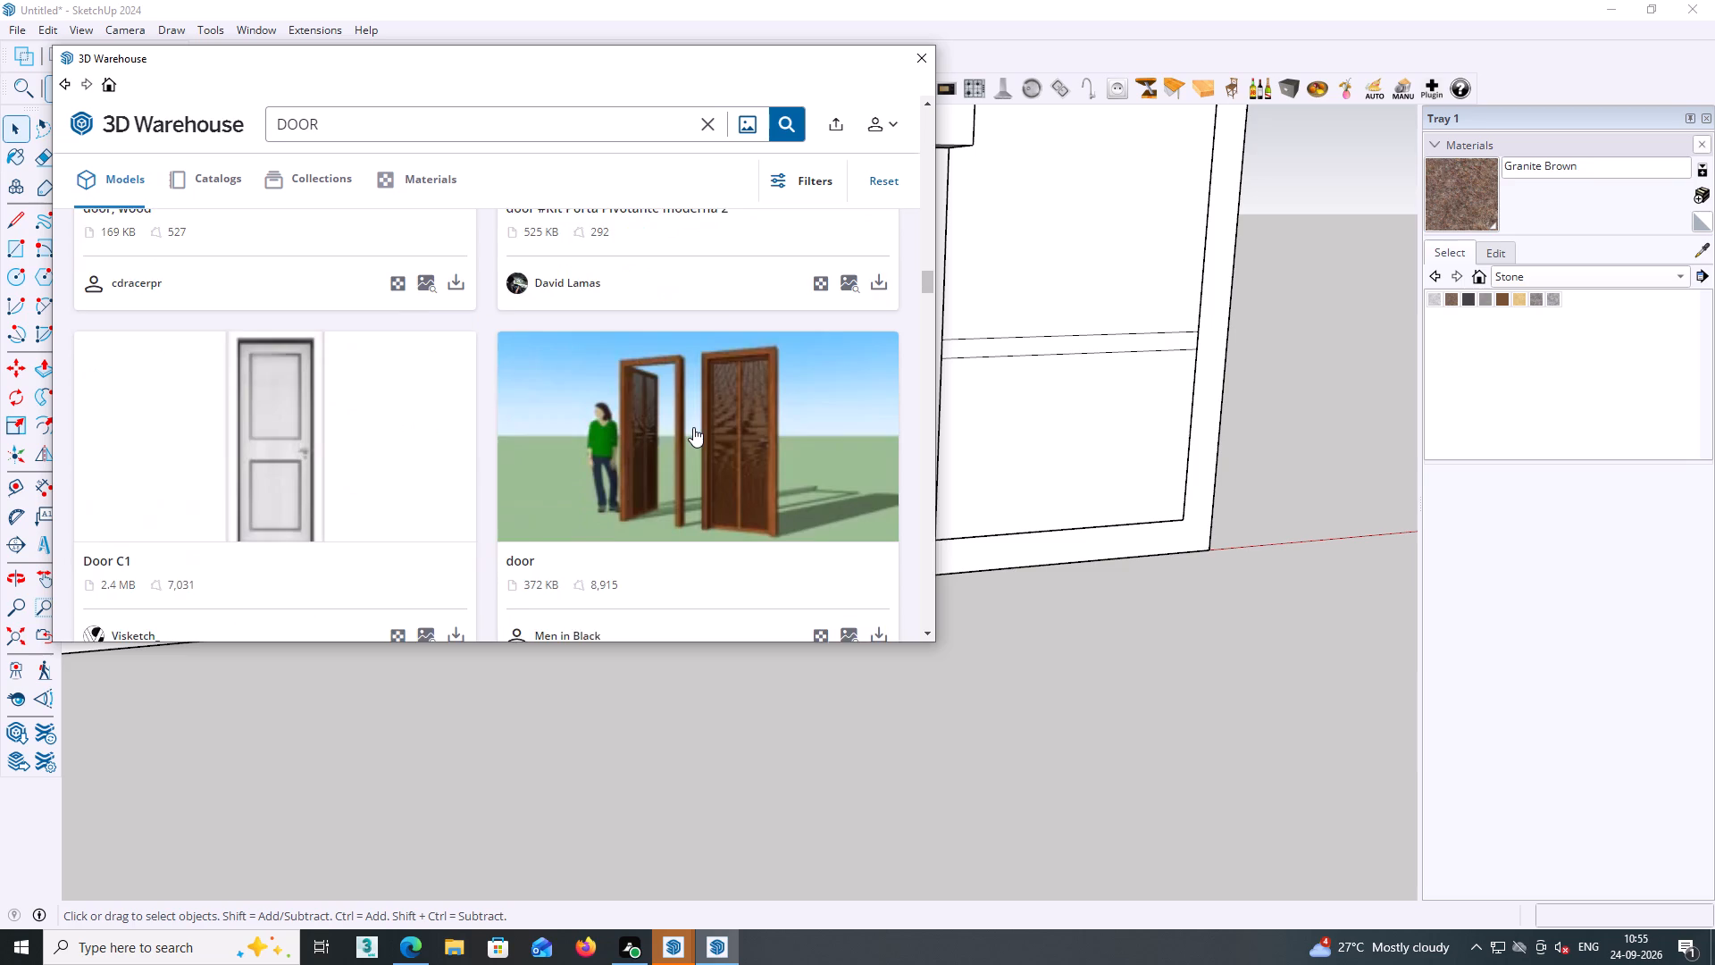
pyautogui.scroll(-13, 693, 427)
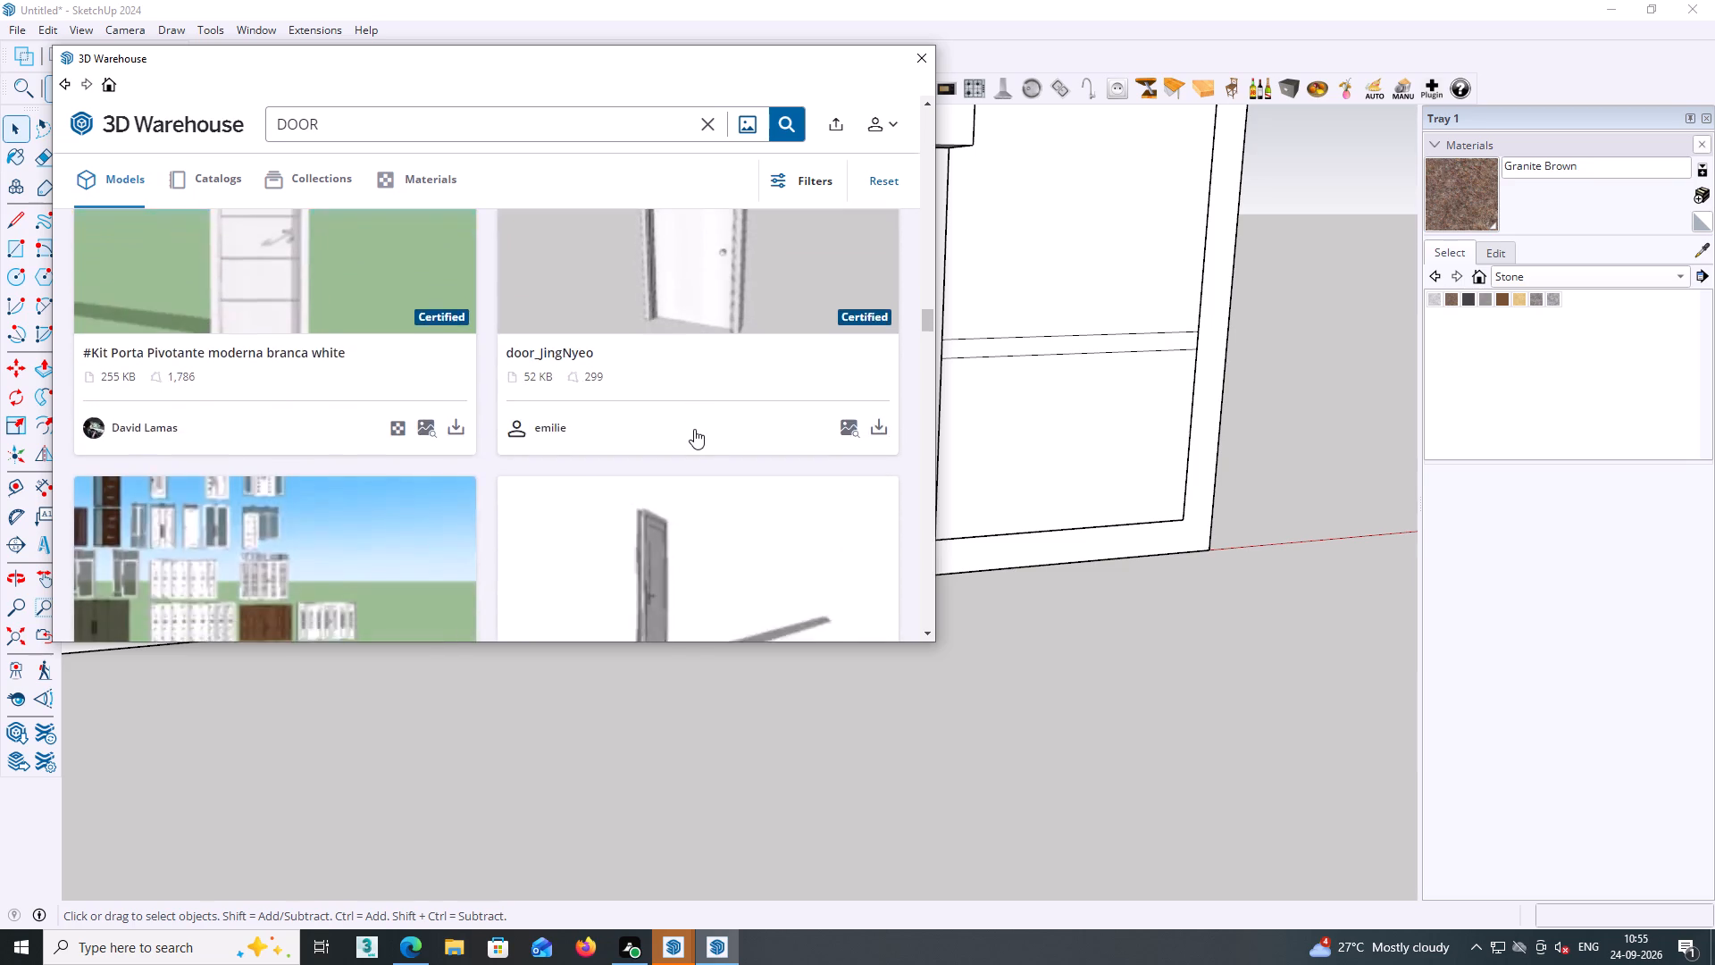
pyautogui.scroll(-7, 695, 429)
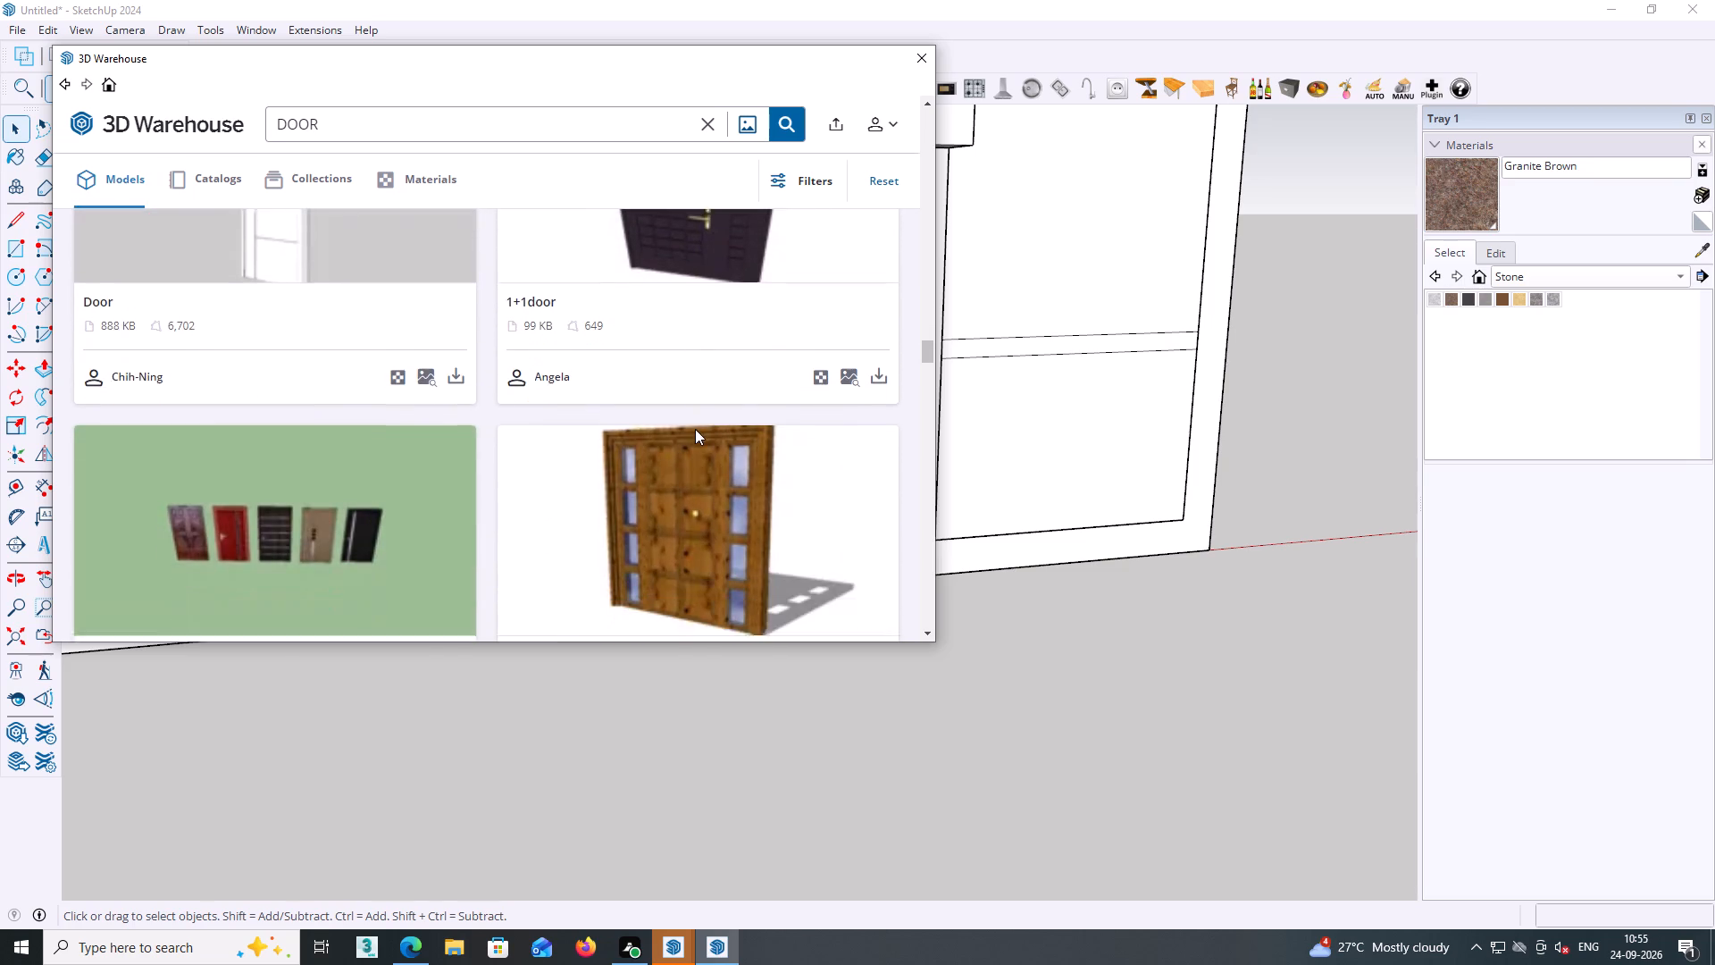
# Examine the details of the wooden panelled "Door" model with glazed side strips, then start its download and cancel it.
pyautogui.click(697, 426)
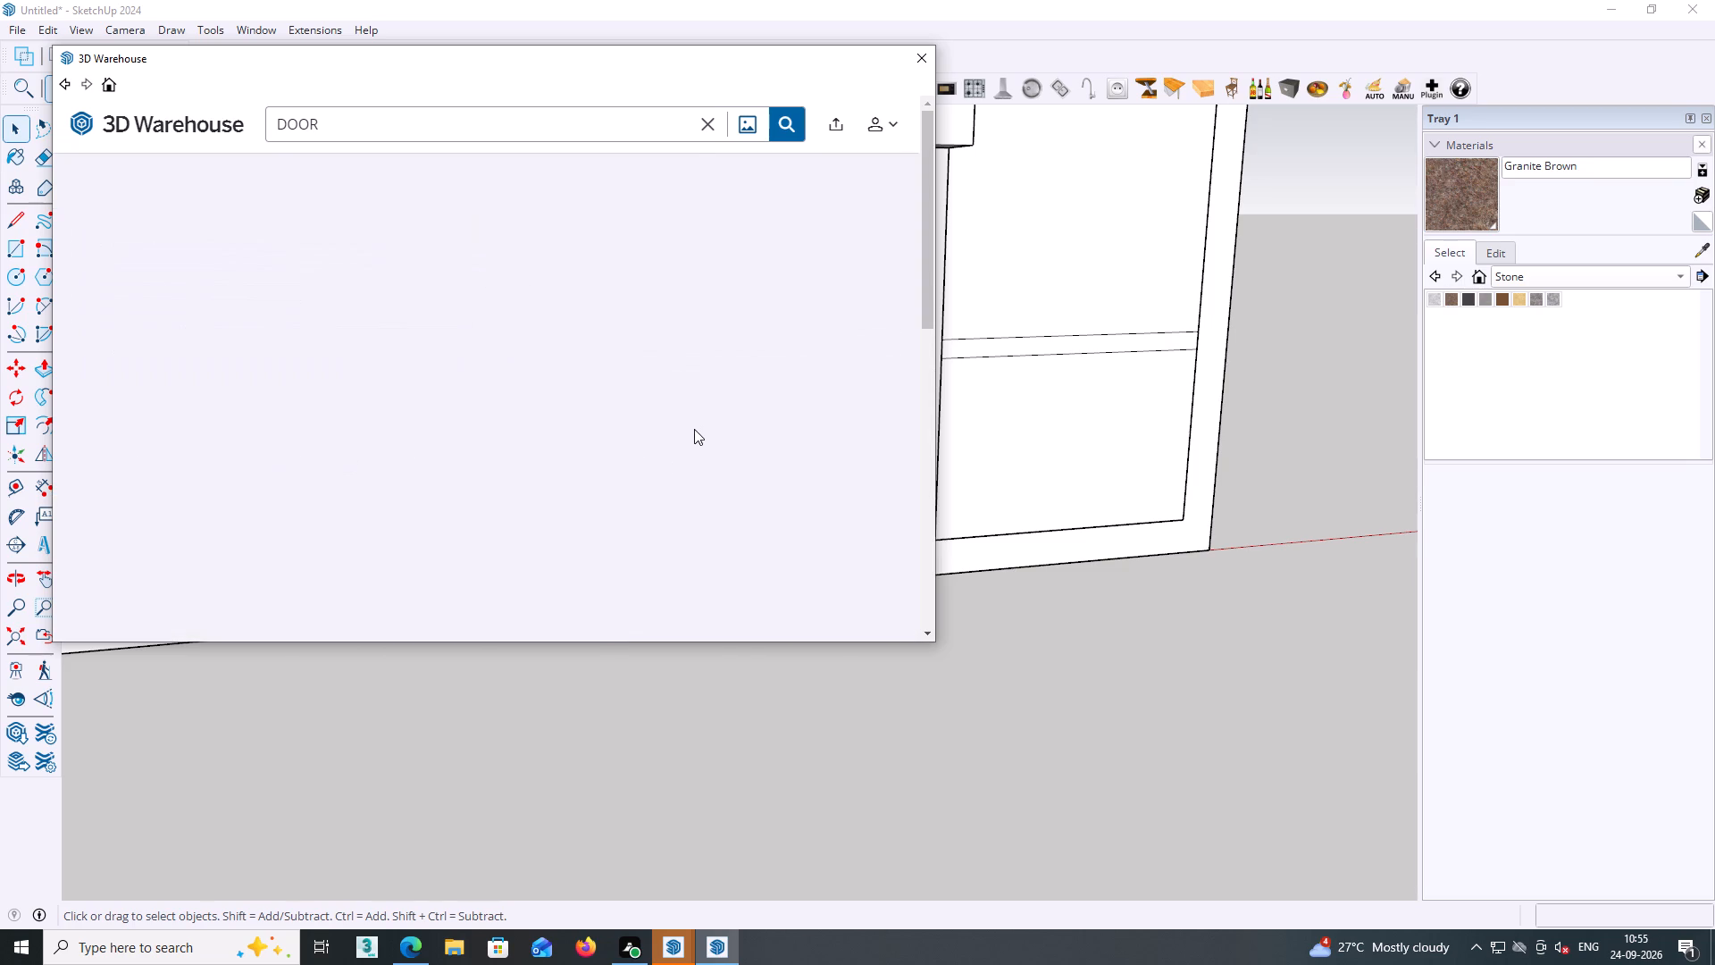
pyautogui.scroll(-3, 631, 465)
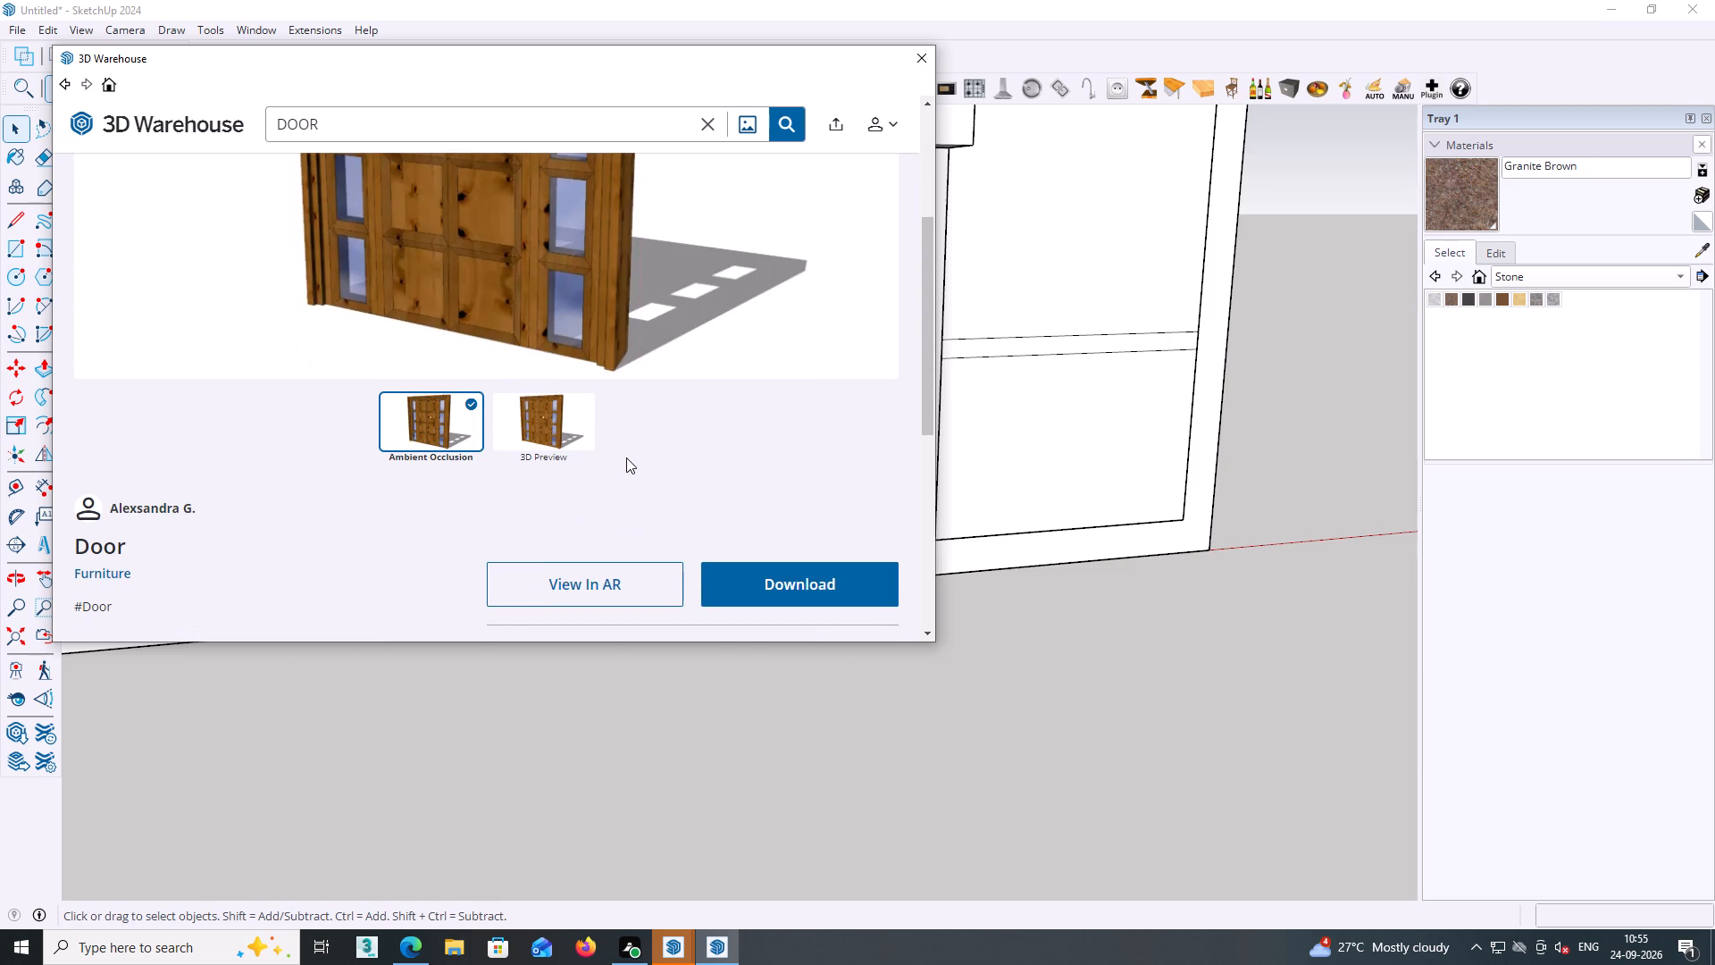
pyautogui.scroll(2, 626, 457)
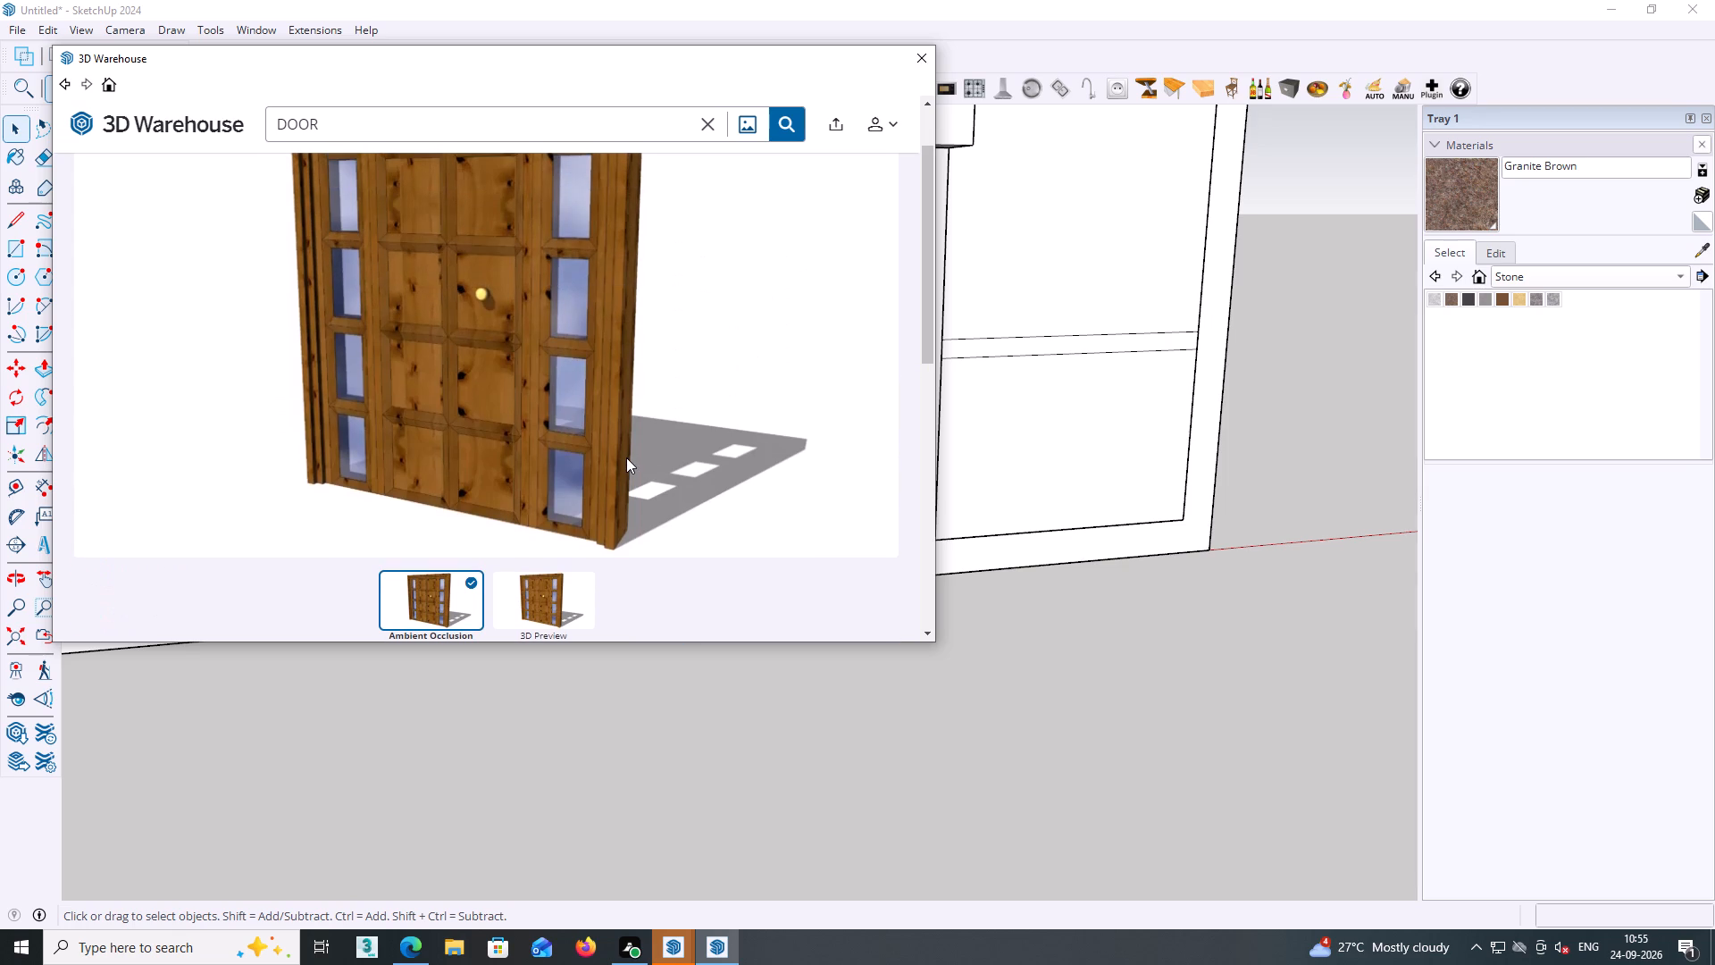
pyautogui.scroll(3, 518, 384)
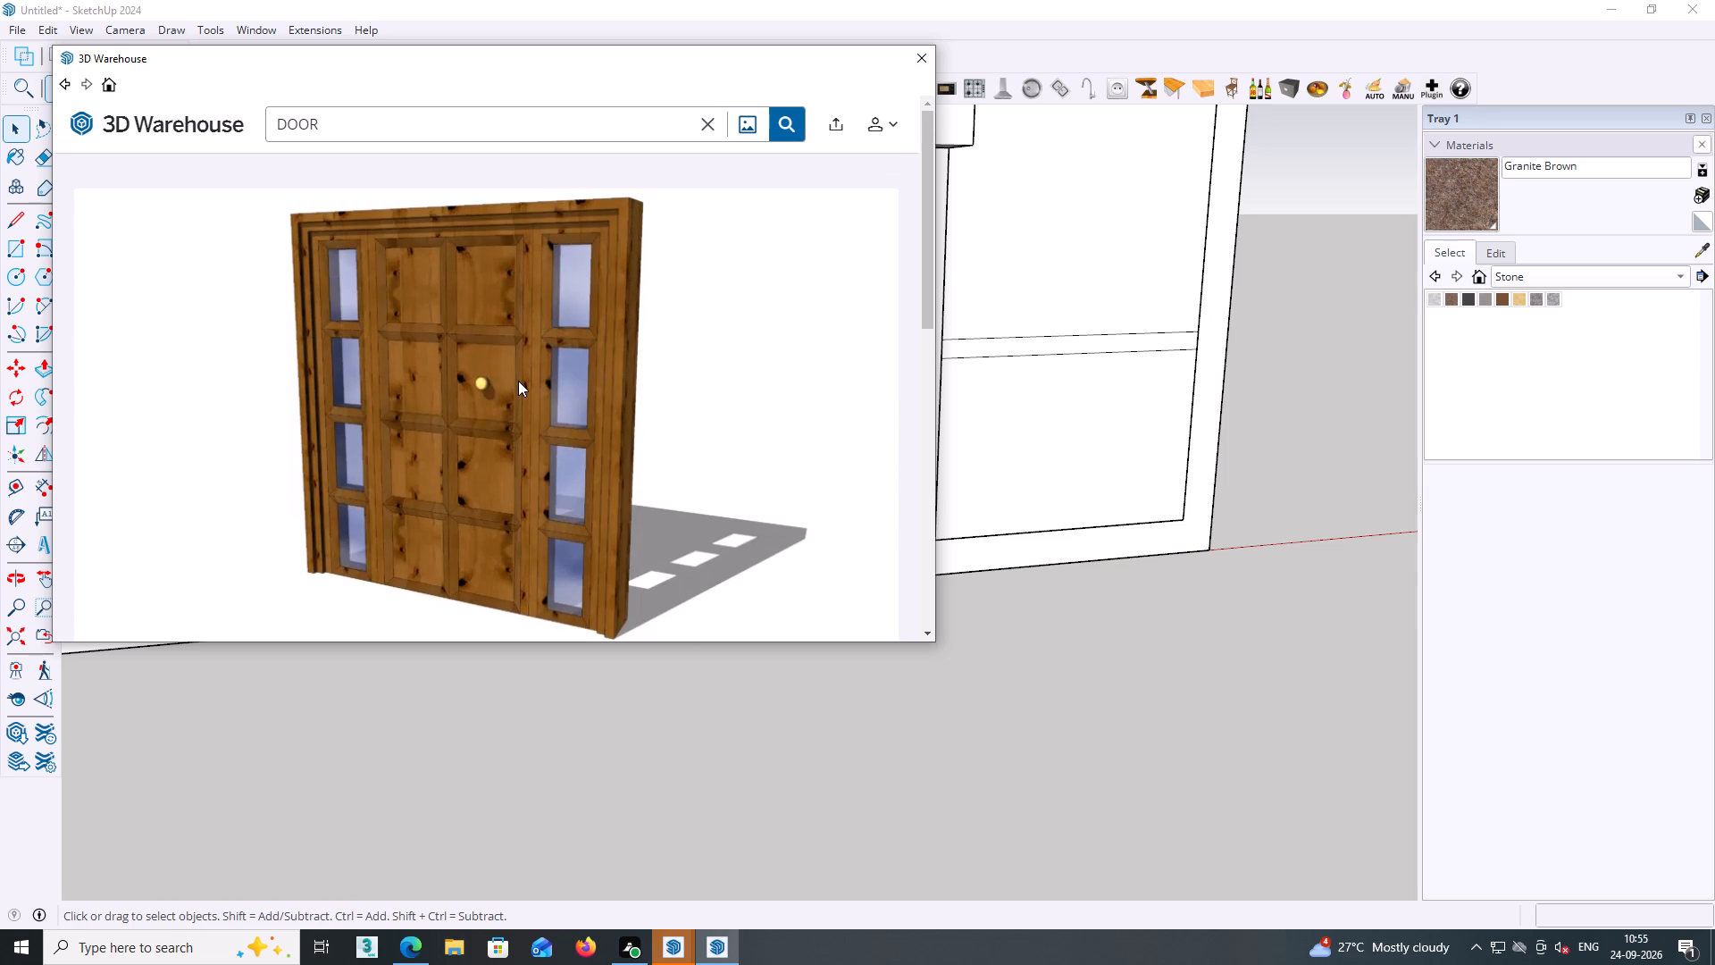
pyautogui.scroll(-6, 518, 397)
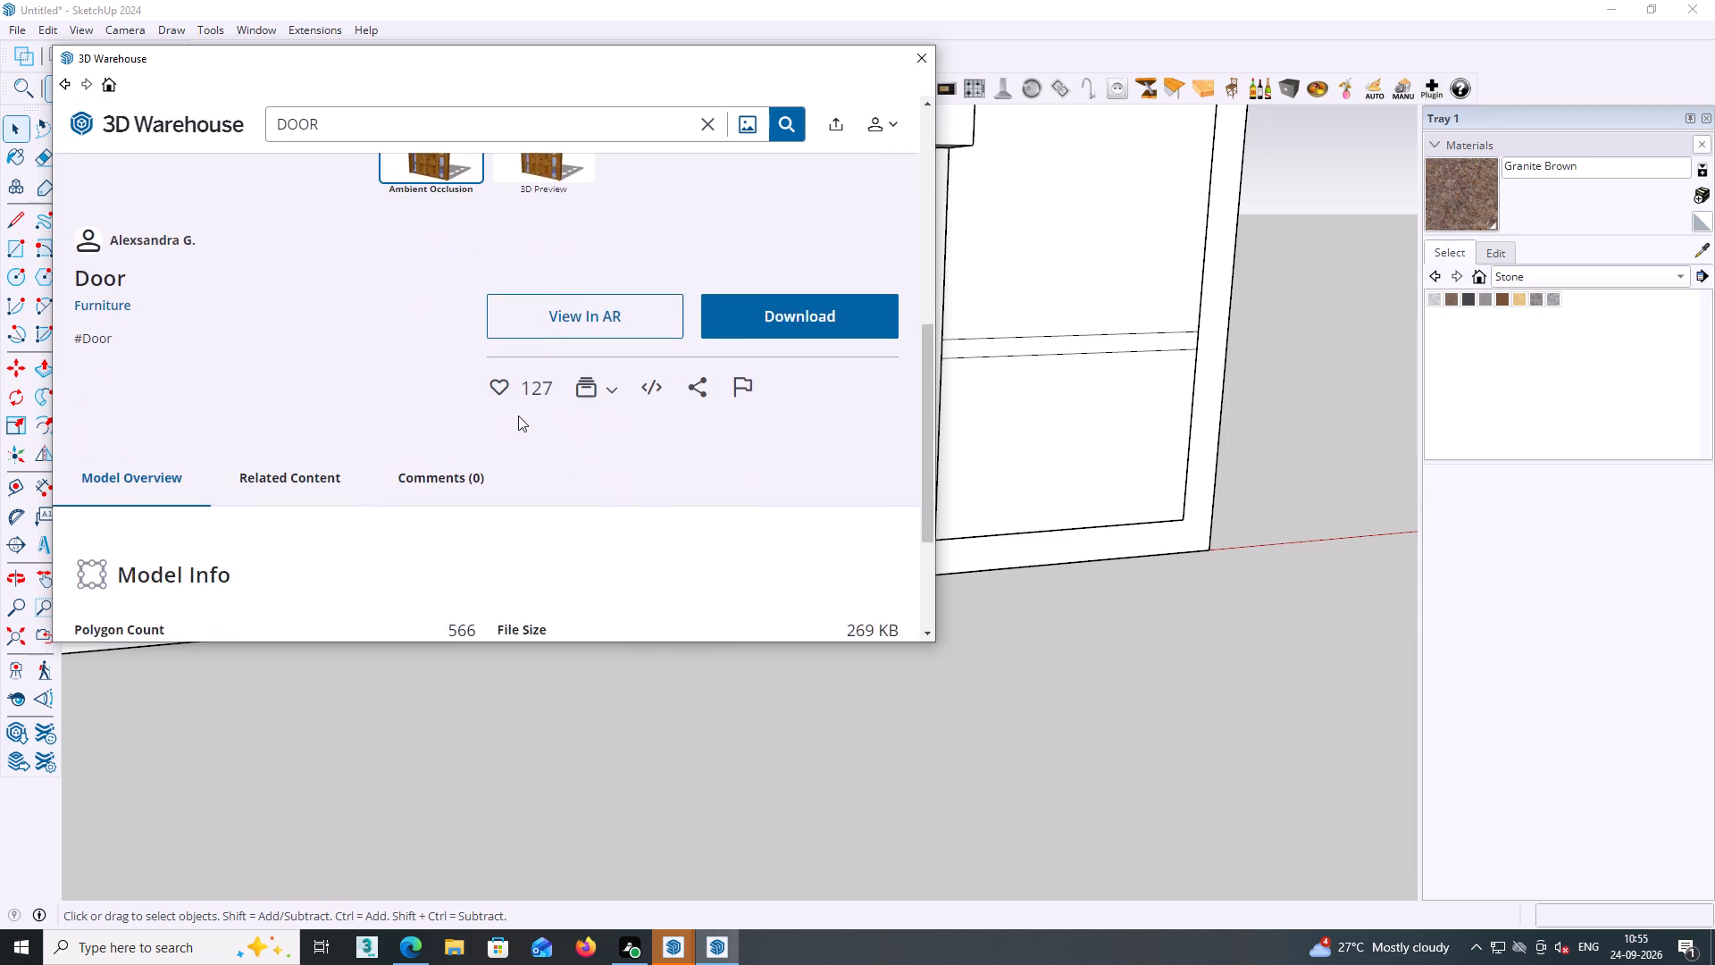
pyautogui.scroll(-6, 518, 416)
pyautogui.scroll(3, 507, 328)
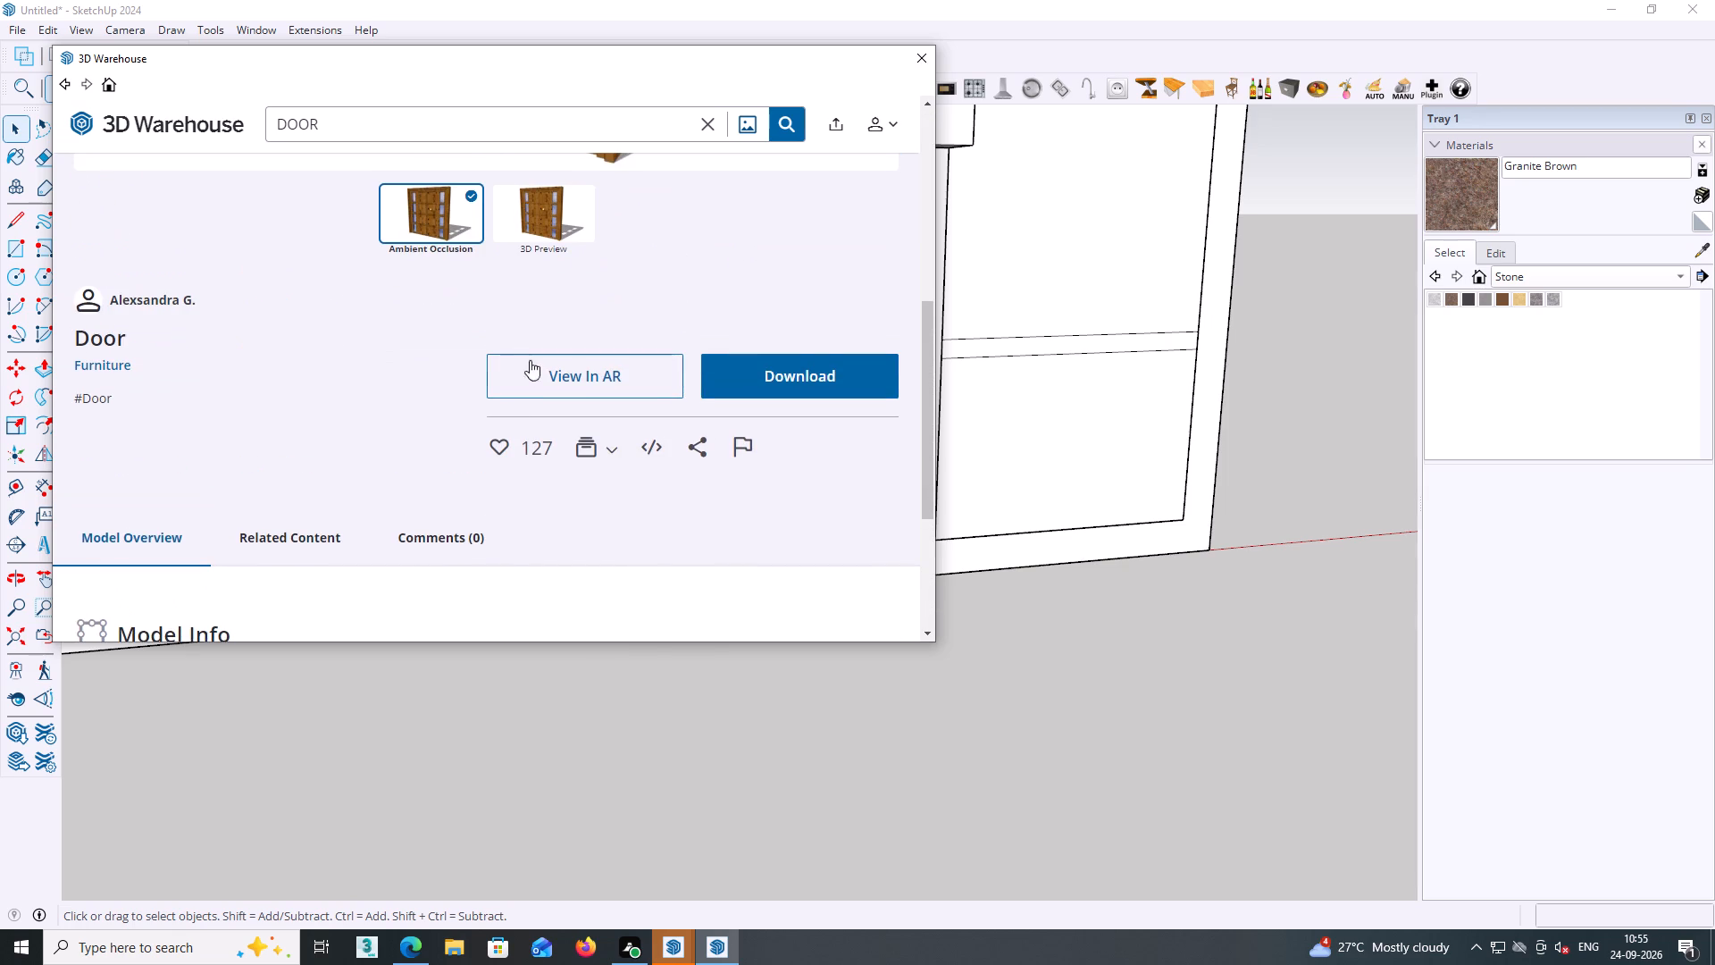
pyautogui.scroll(3, 607, 374)
pyautogui.scroll(-1, 607, 374)
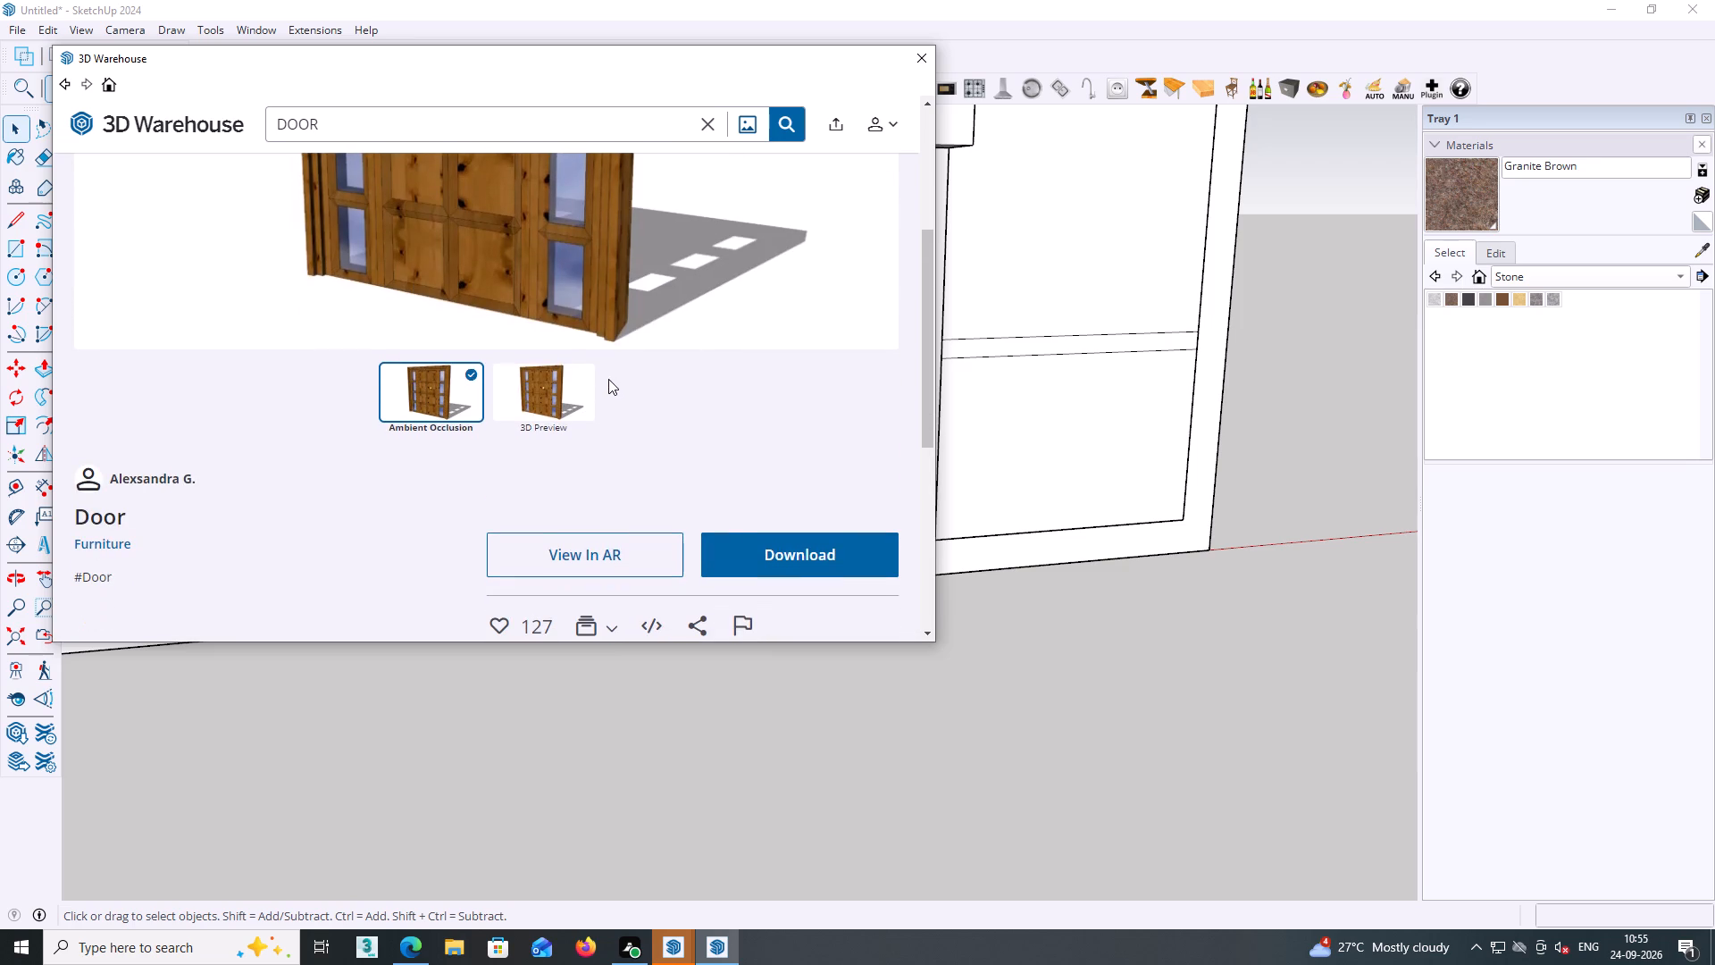
pyautogui.click(749, 561)
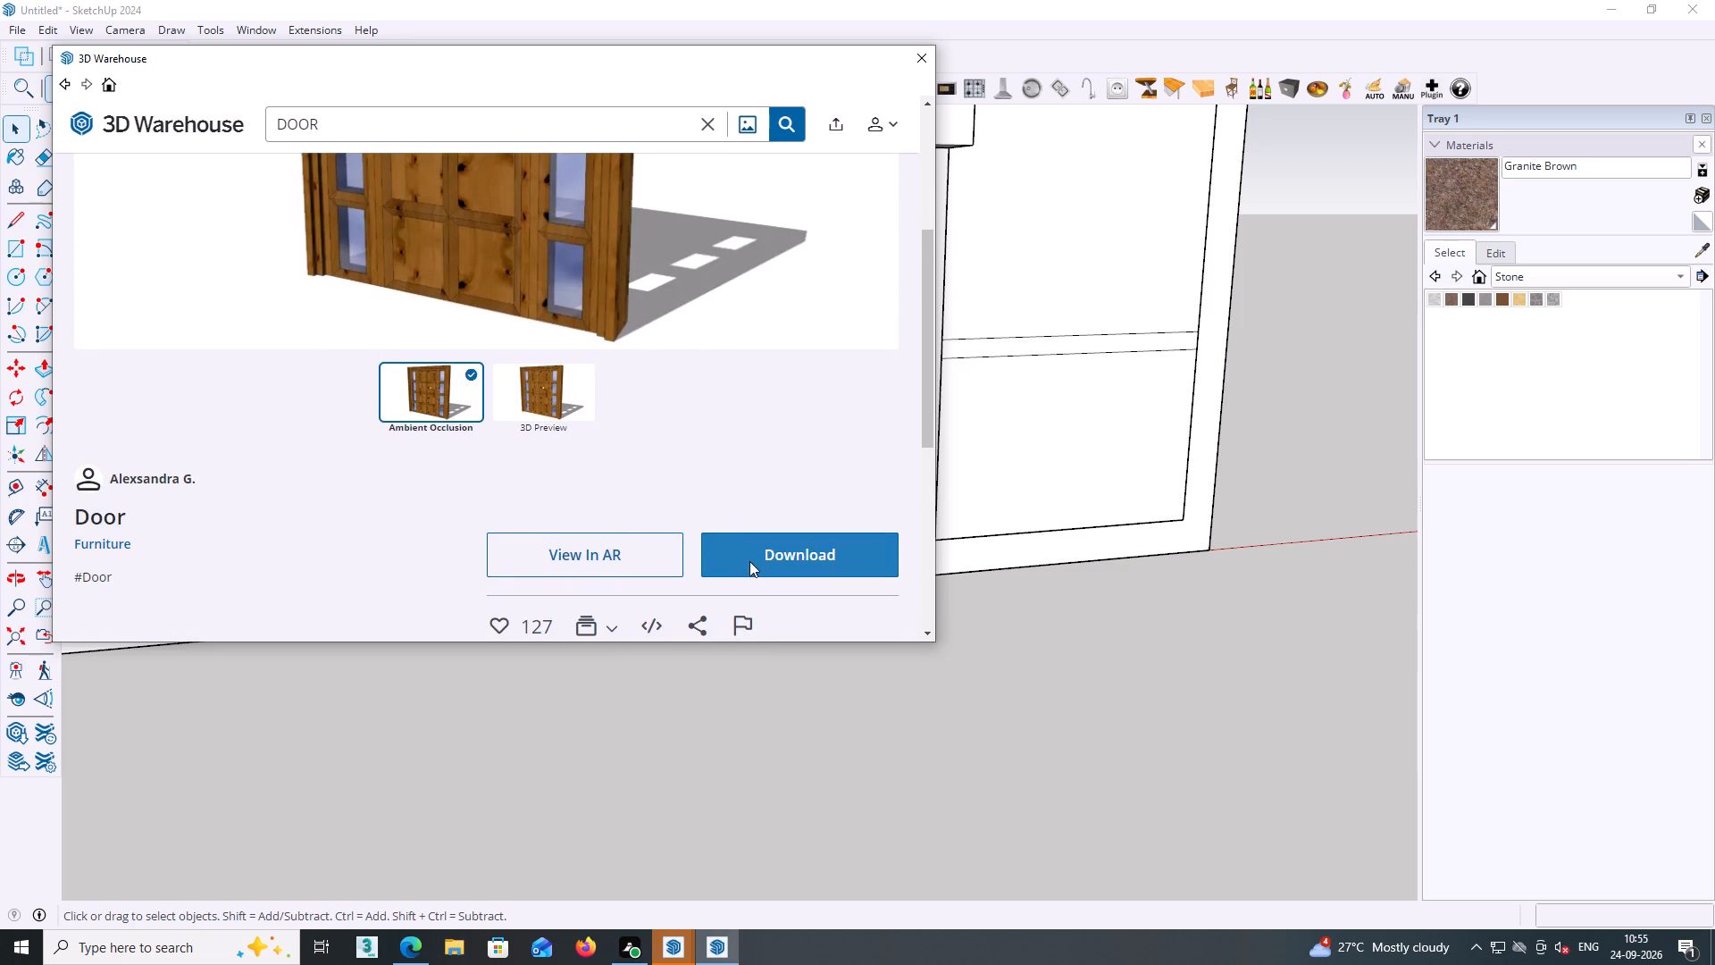
pyautogui.click(613, 292)
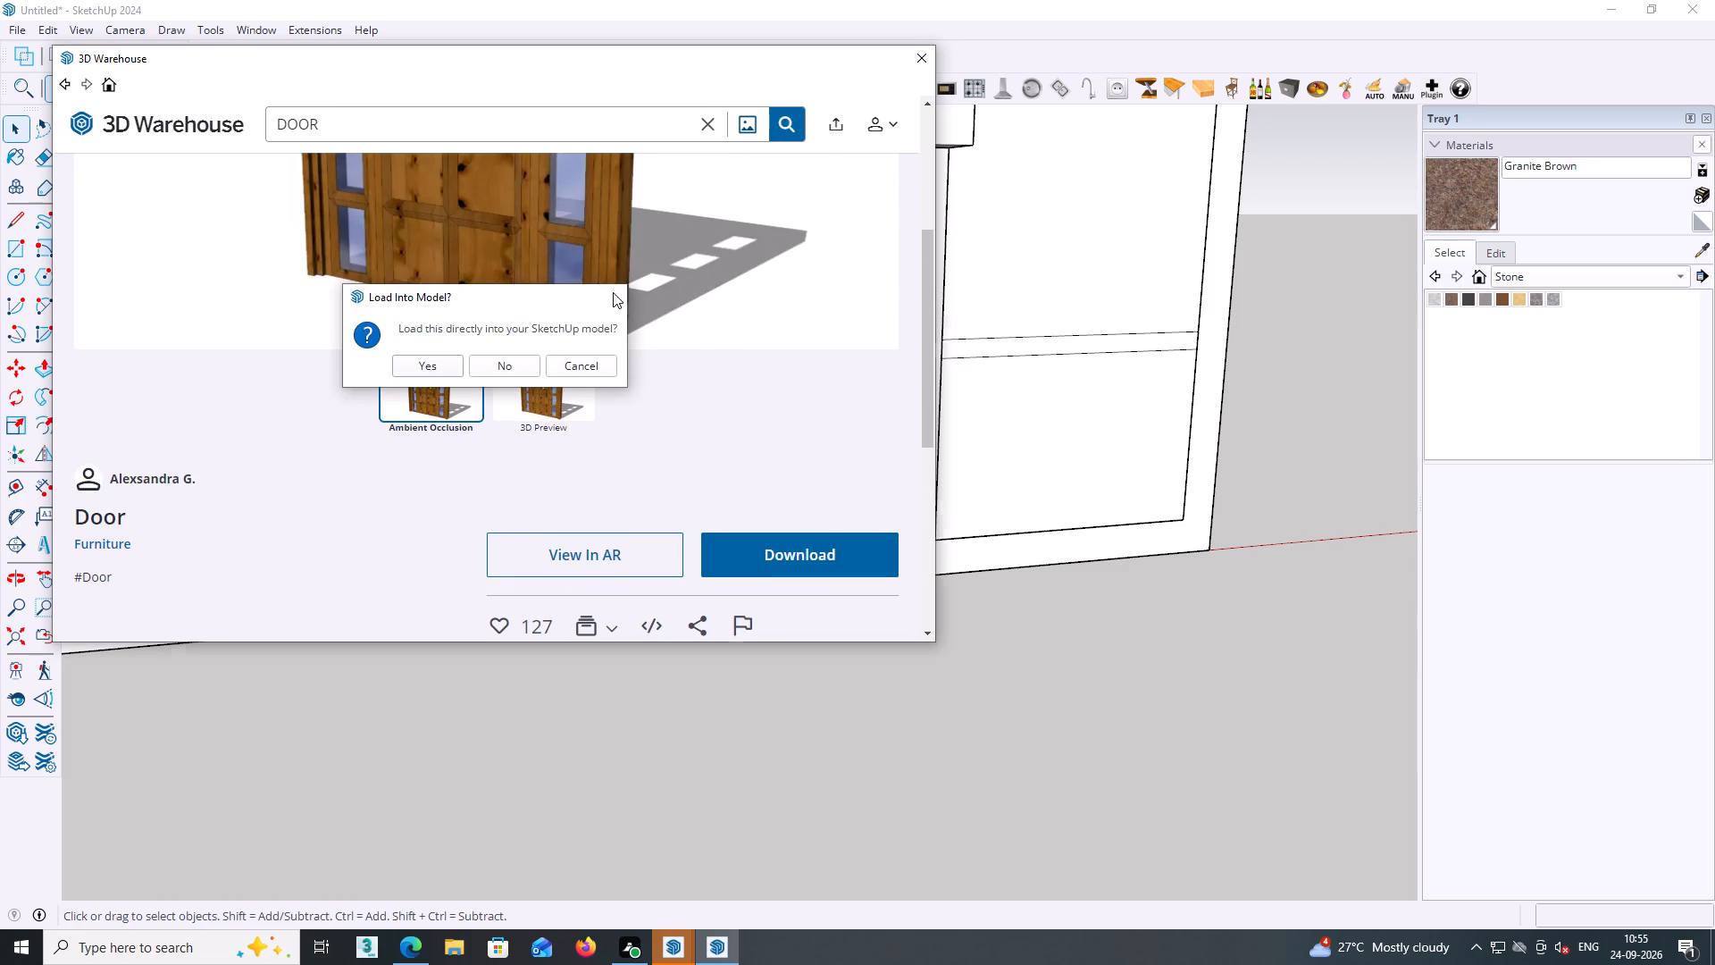
# Return to the "DOOR" search results and look through further wooden door models.
pyautogui.click(779, 127)
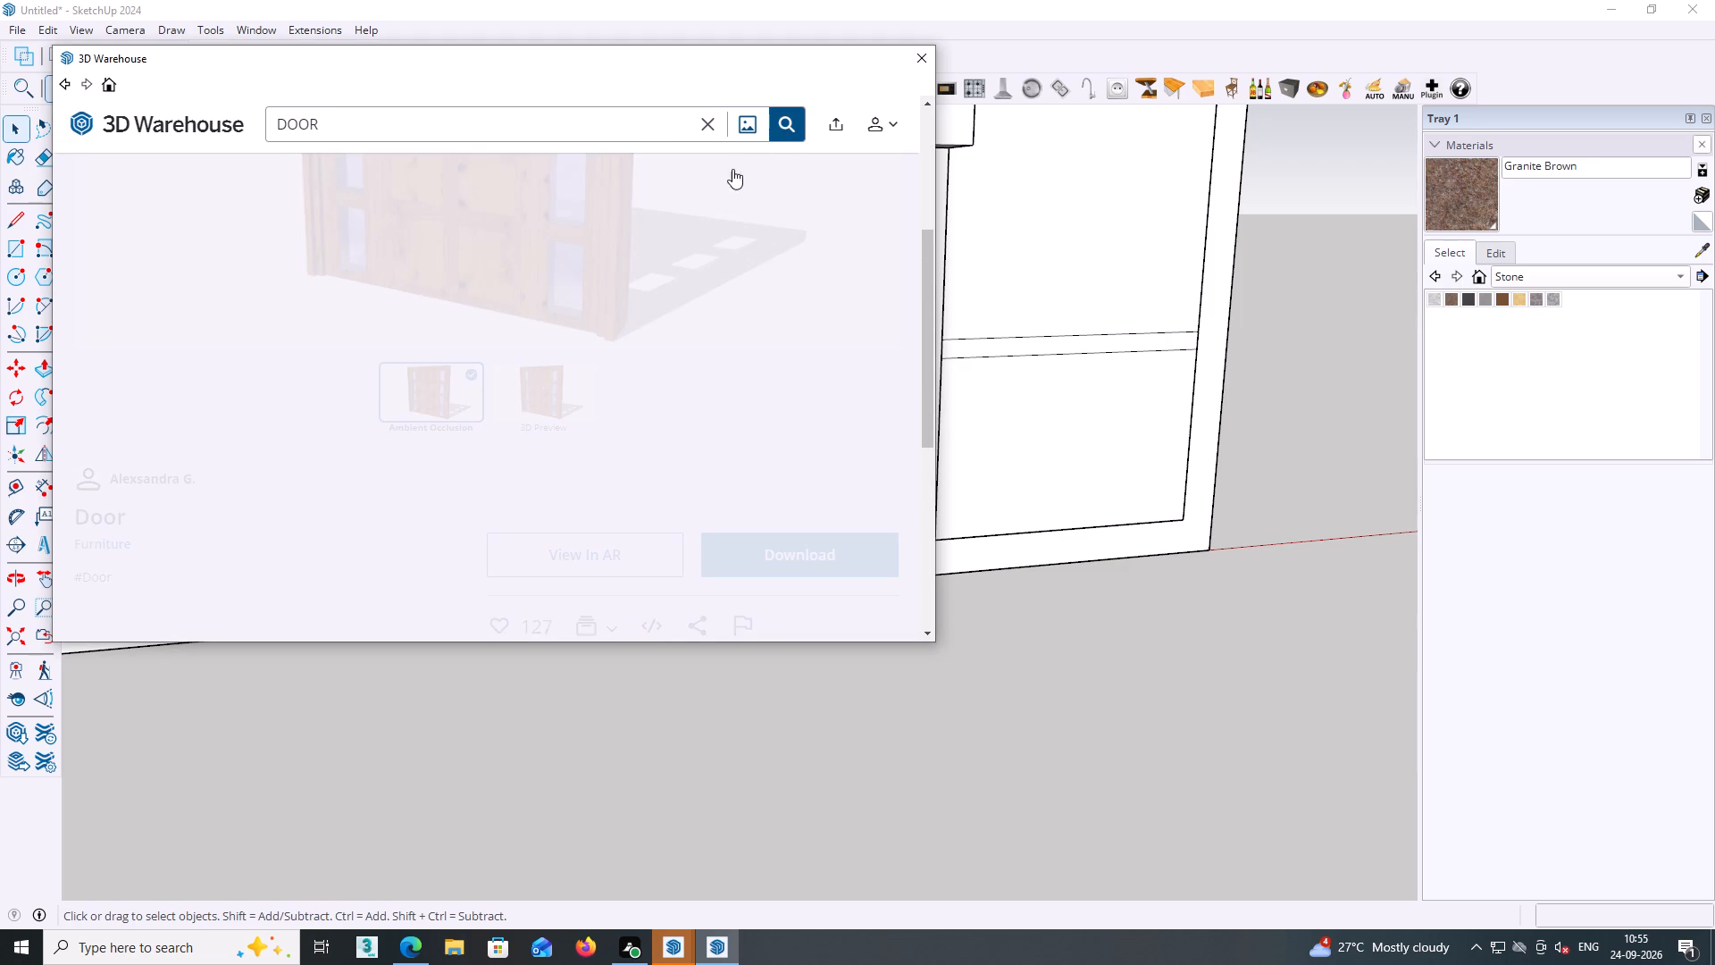
pyautogui.scroll(-4, 378, 375)
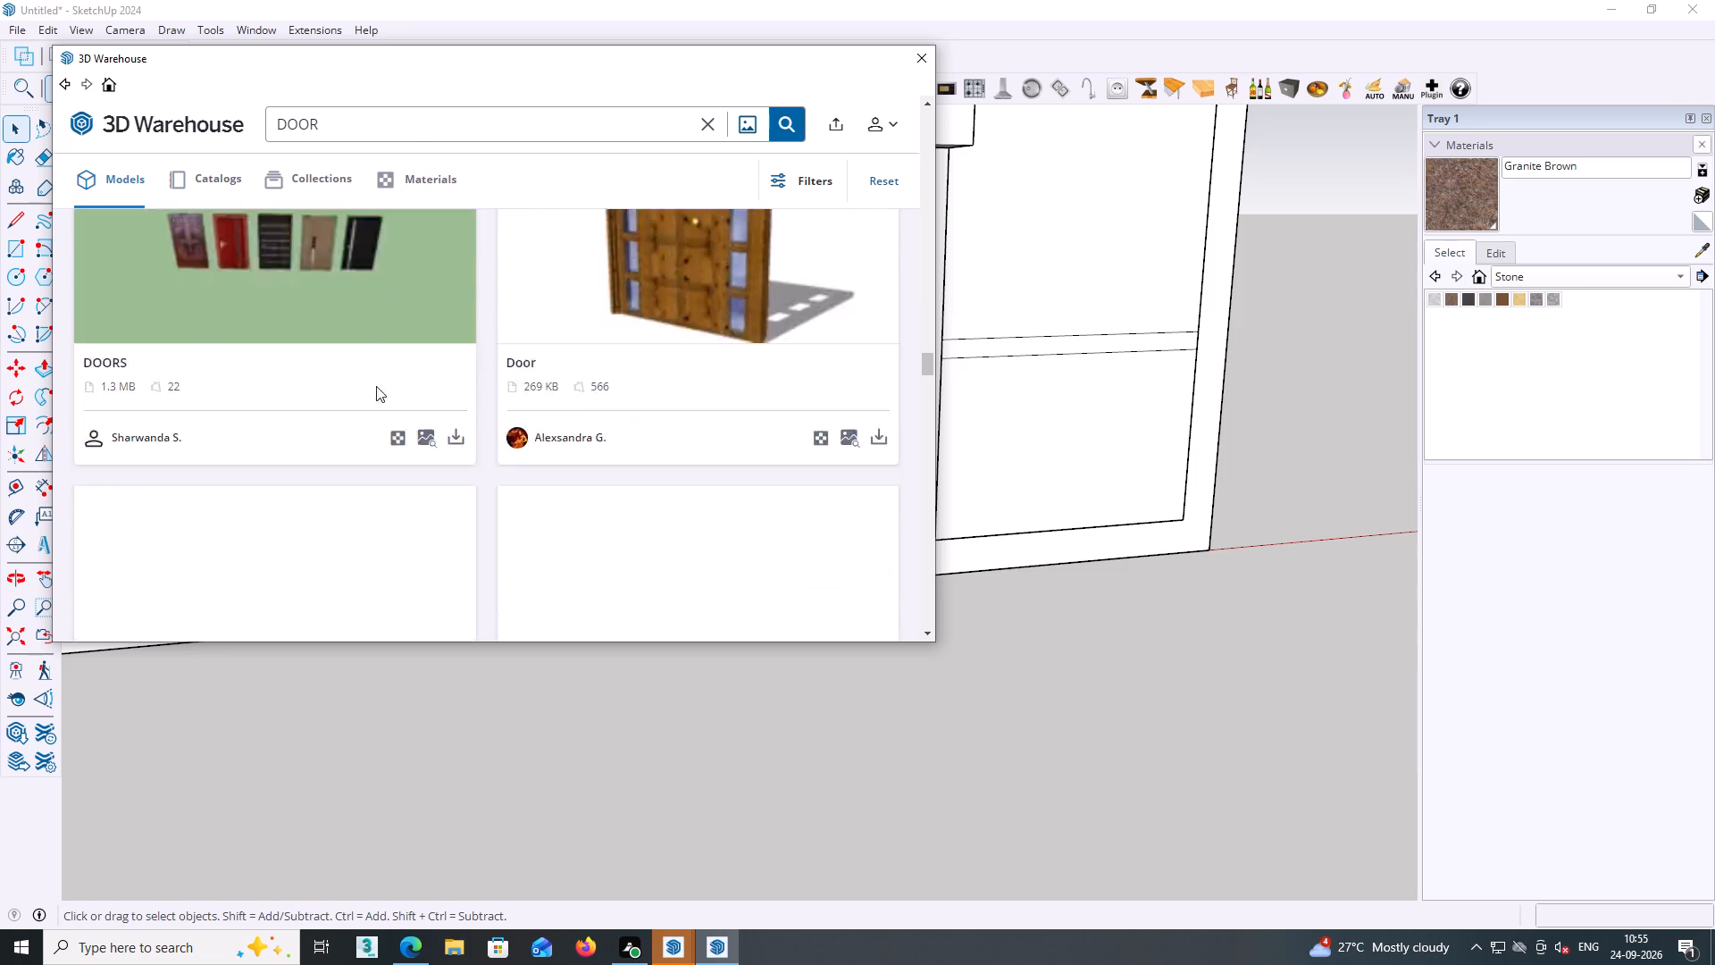
pyautogui.scroll(-3, 375, 387)
pyautogui.scroll(3, 366, 374)
pyautogui.scroll(-1, 365, 373)
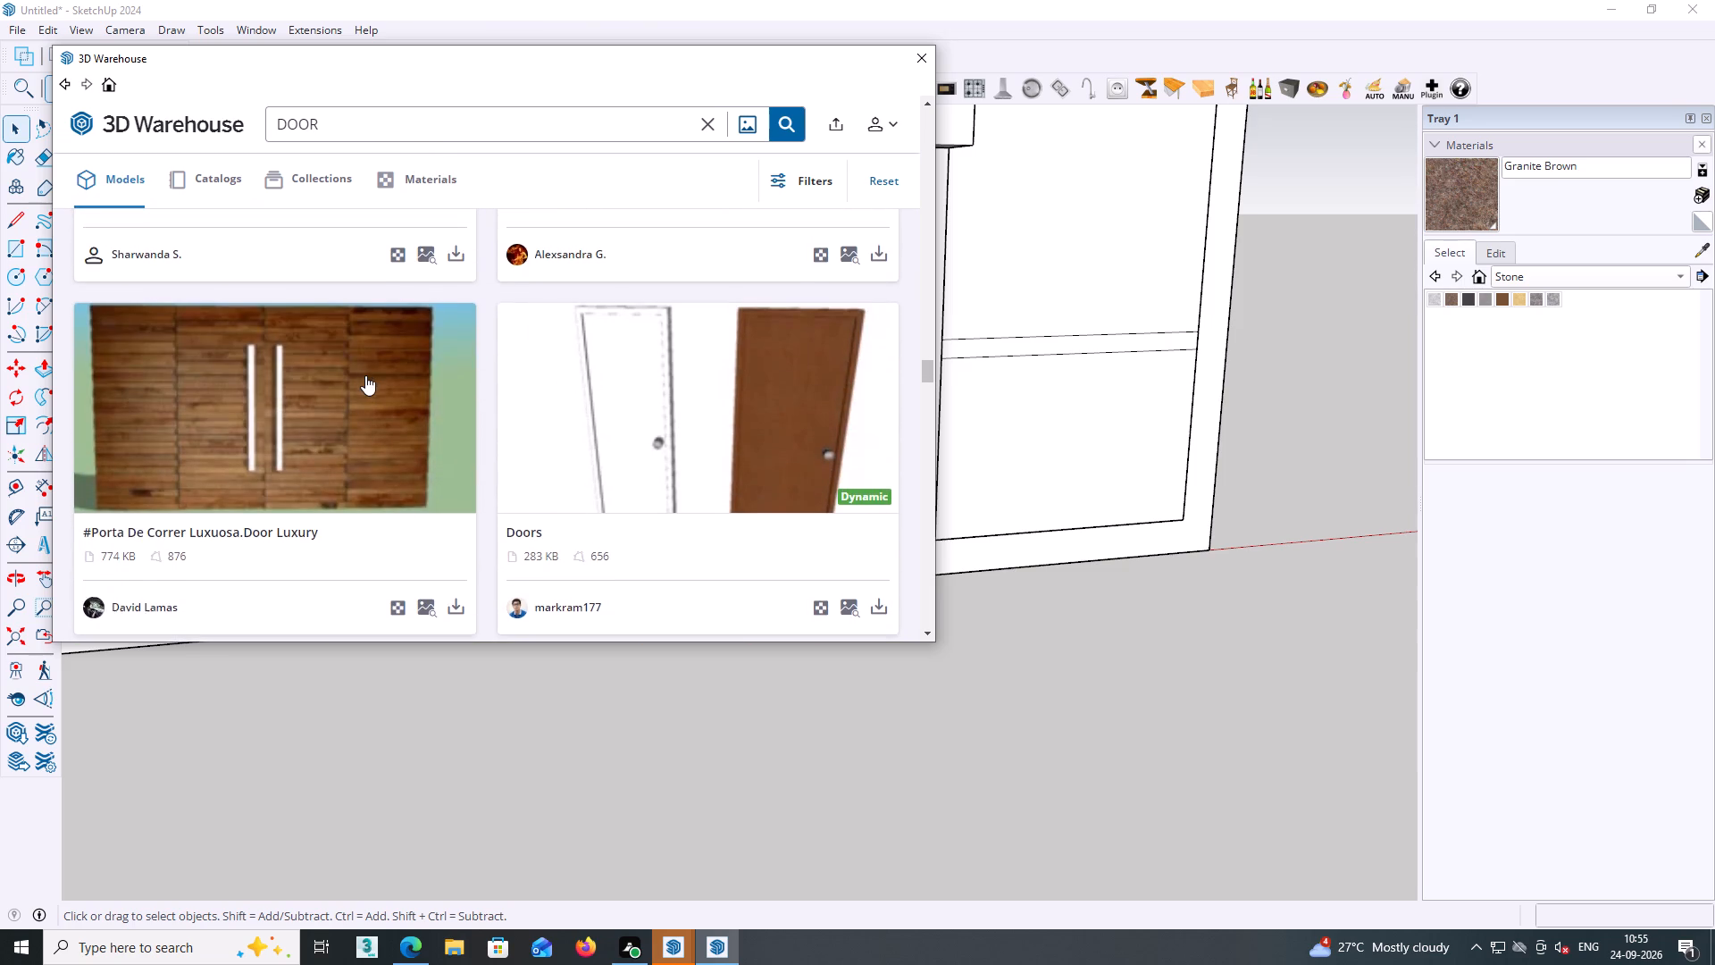
pyautogui.scroll(-9, 365, 375)
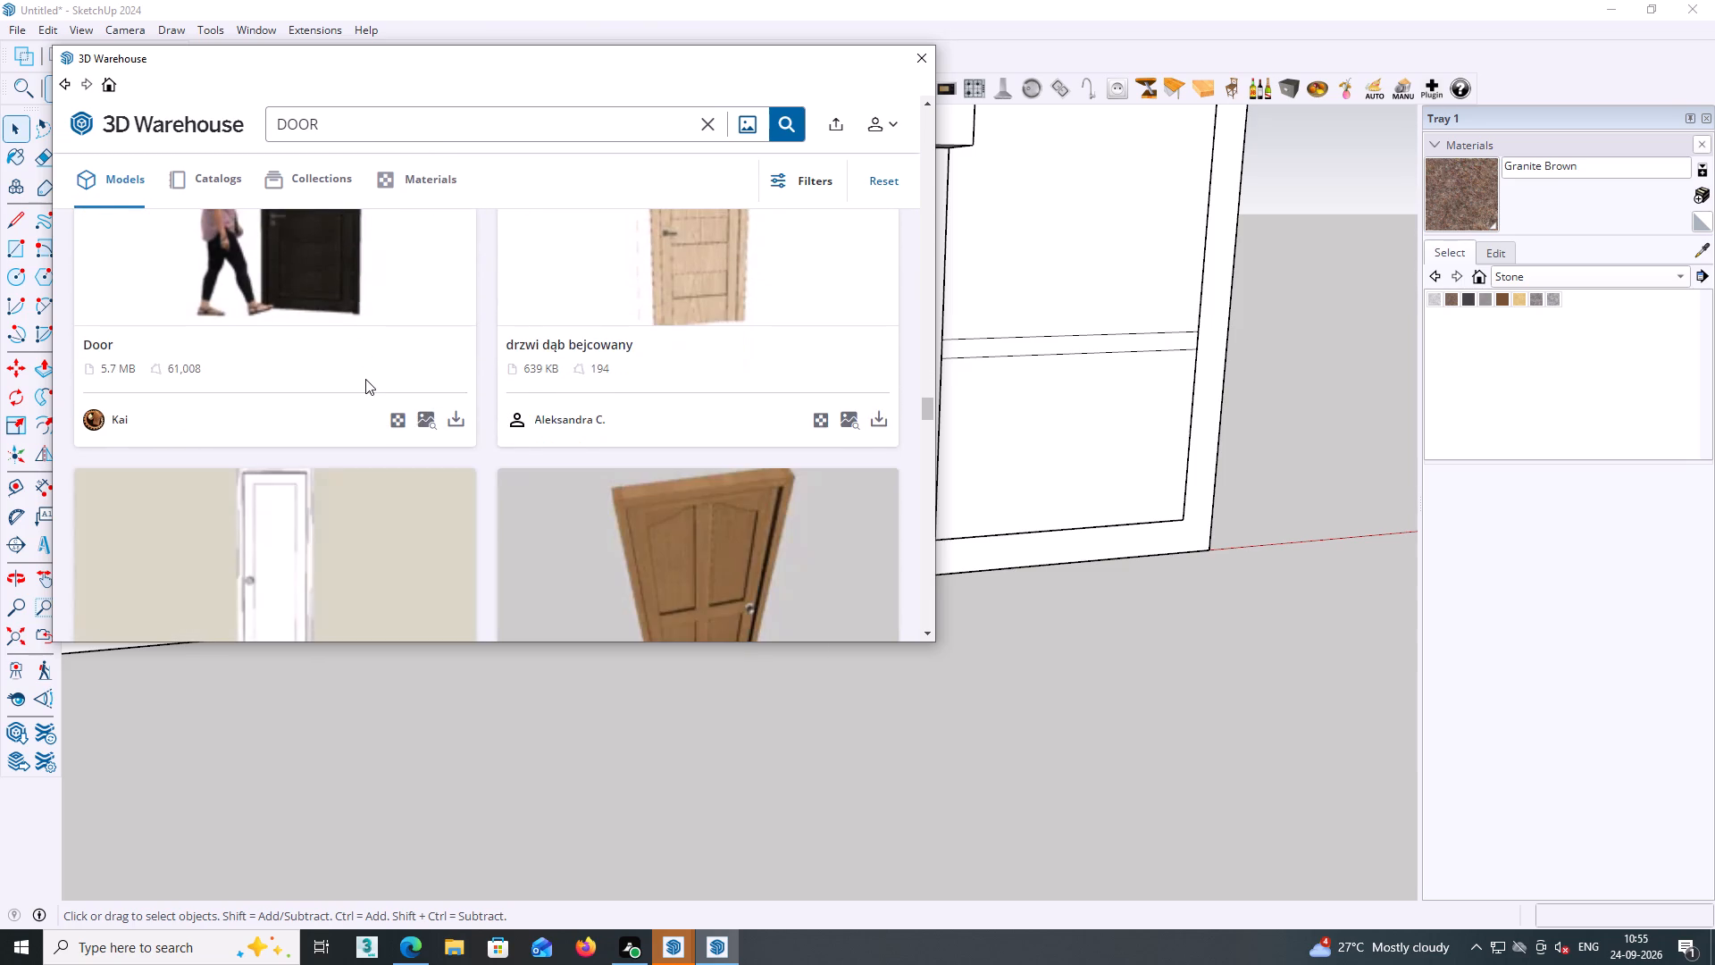
pyautogui.scroll(2, 365, 379)
pyautogui.scroll(-3, 355, 386)
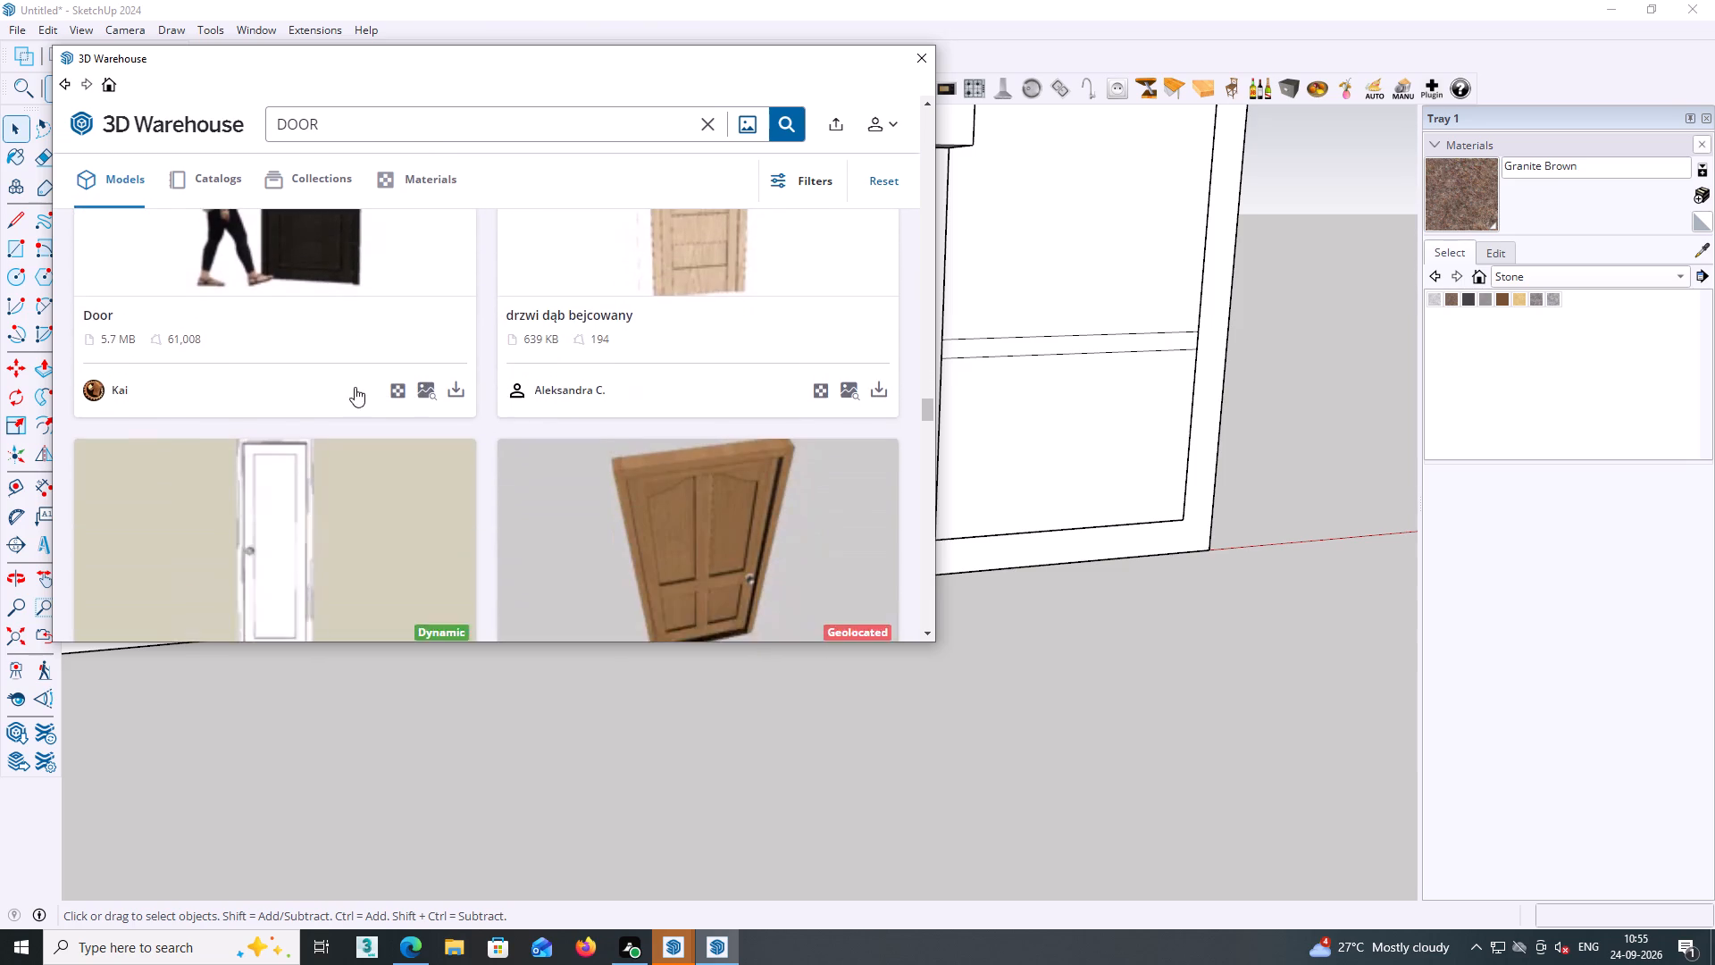
pyautogui.scroll(-1, 682, 470)
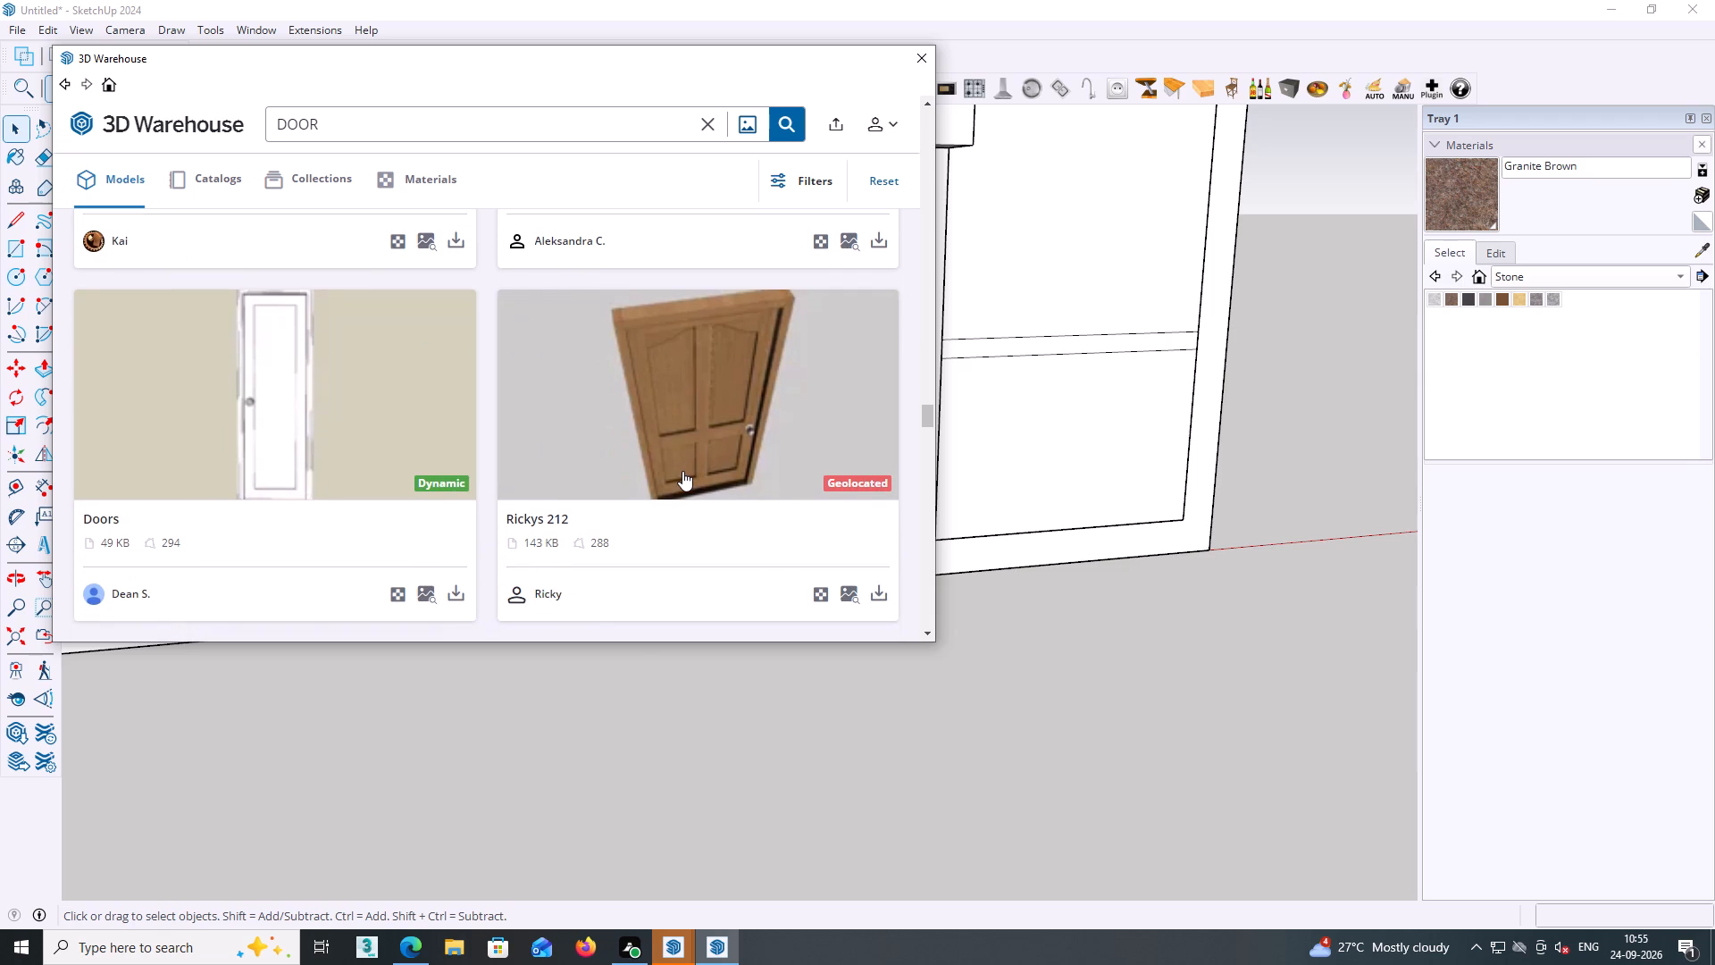
pyautogui.moveTo(687, 463); pyautogui.dragTo(694, 434, button='middle')
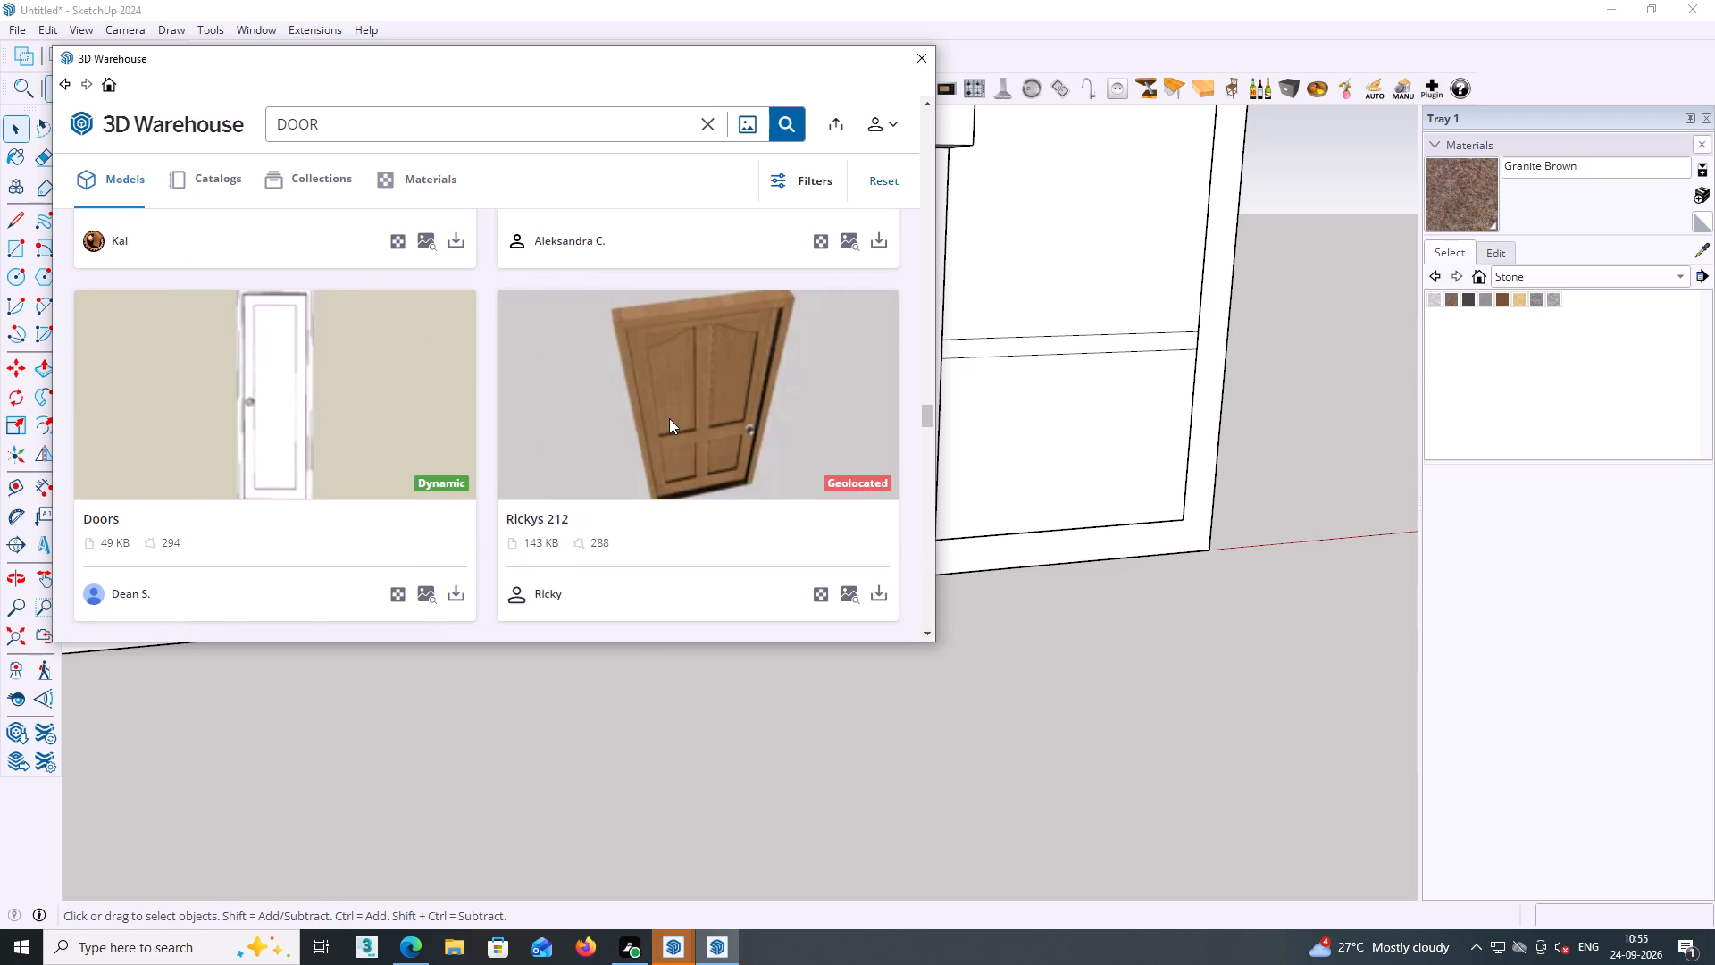
# Download the "Rickys 212" wooden door and load it directly into the model.
pyautogui.click(670, 418)
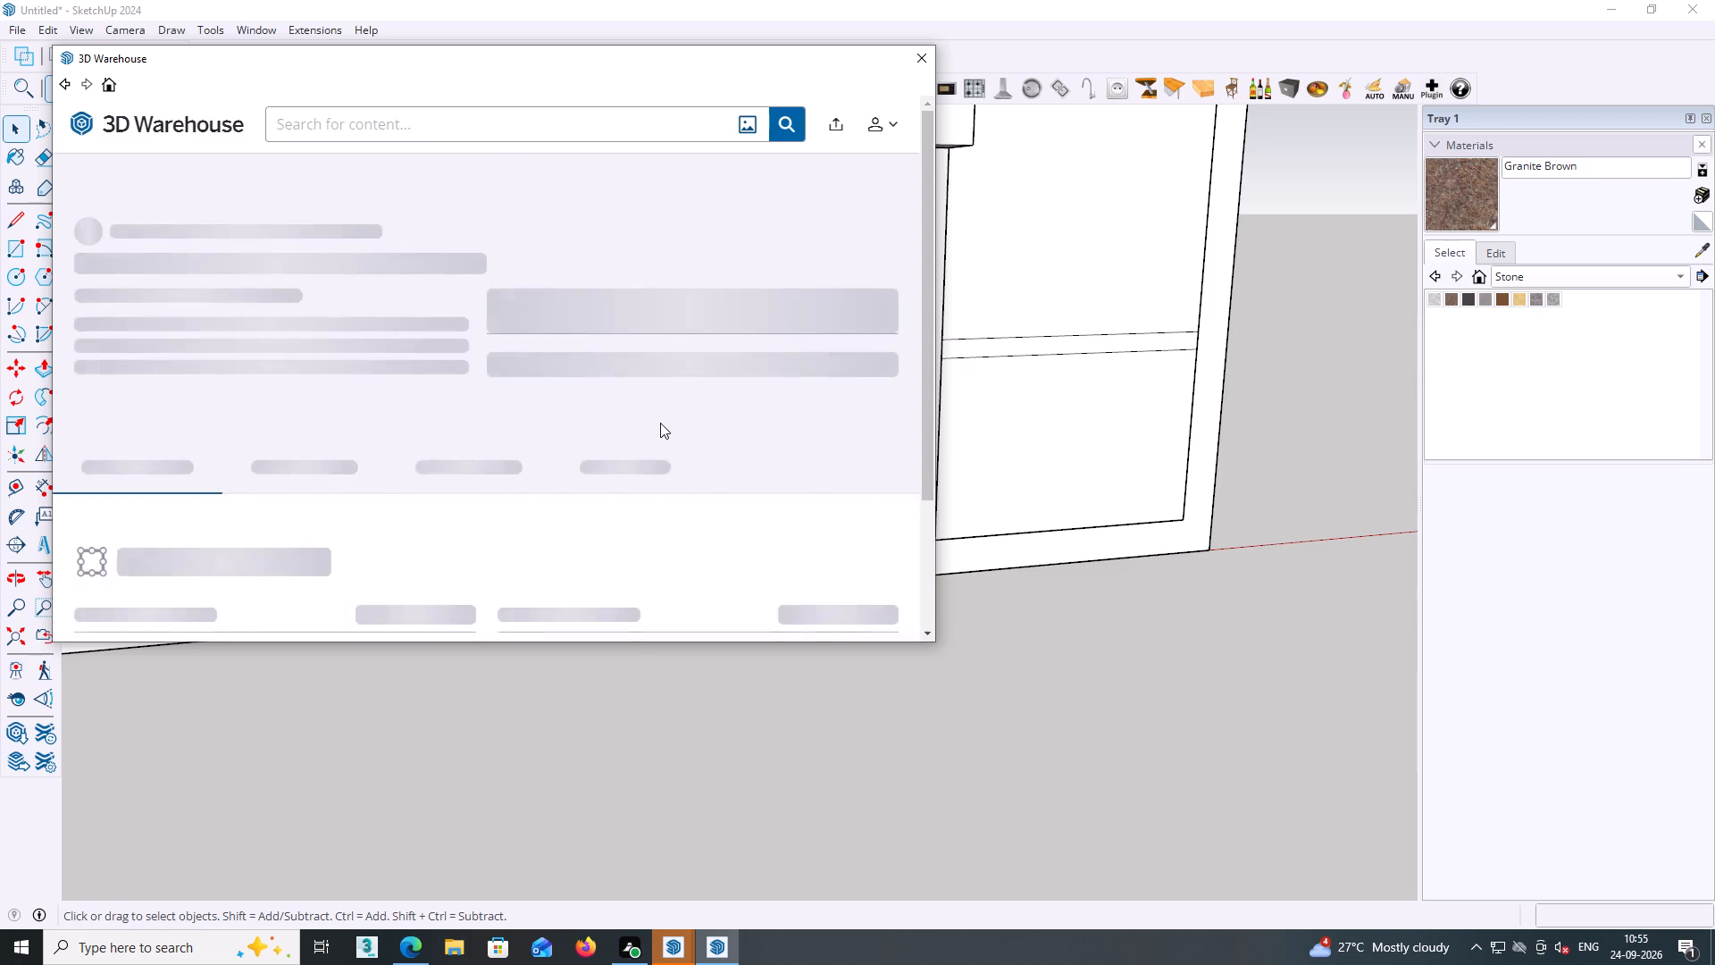
pyautogui.scroll(-4, 661, 426)
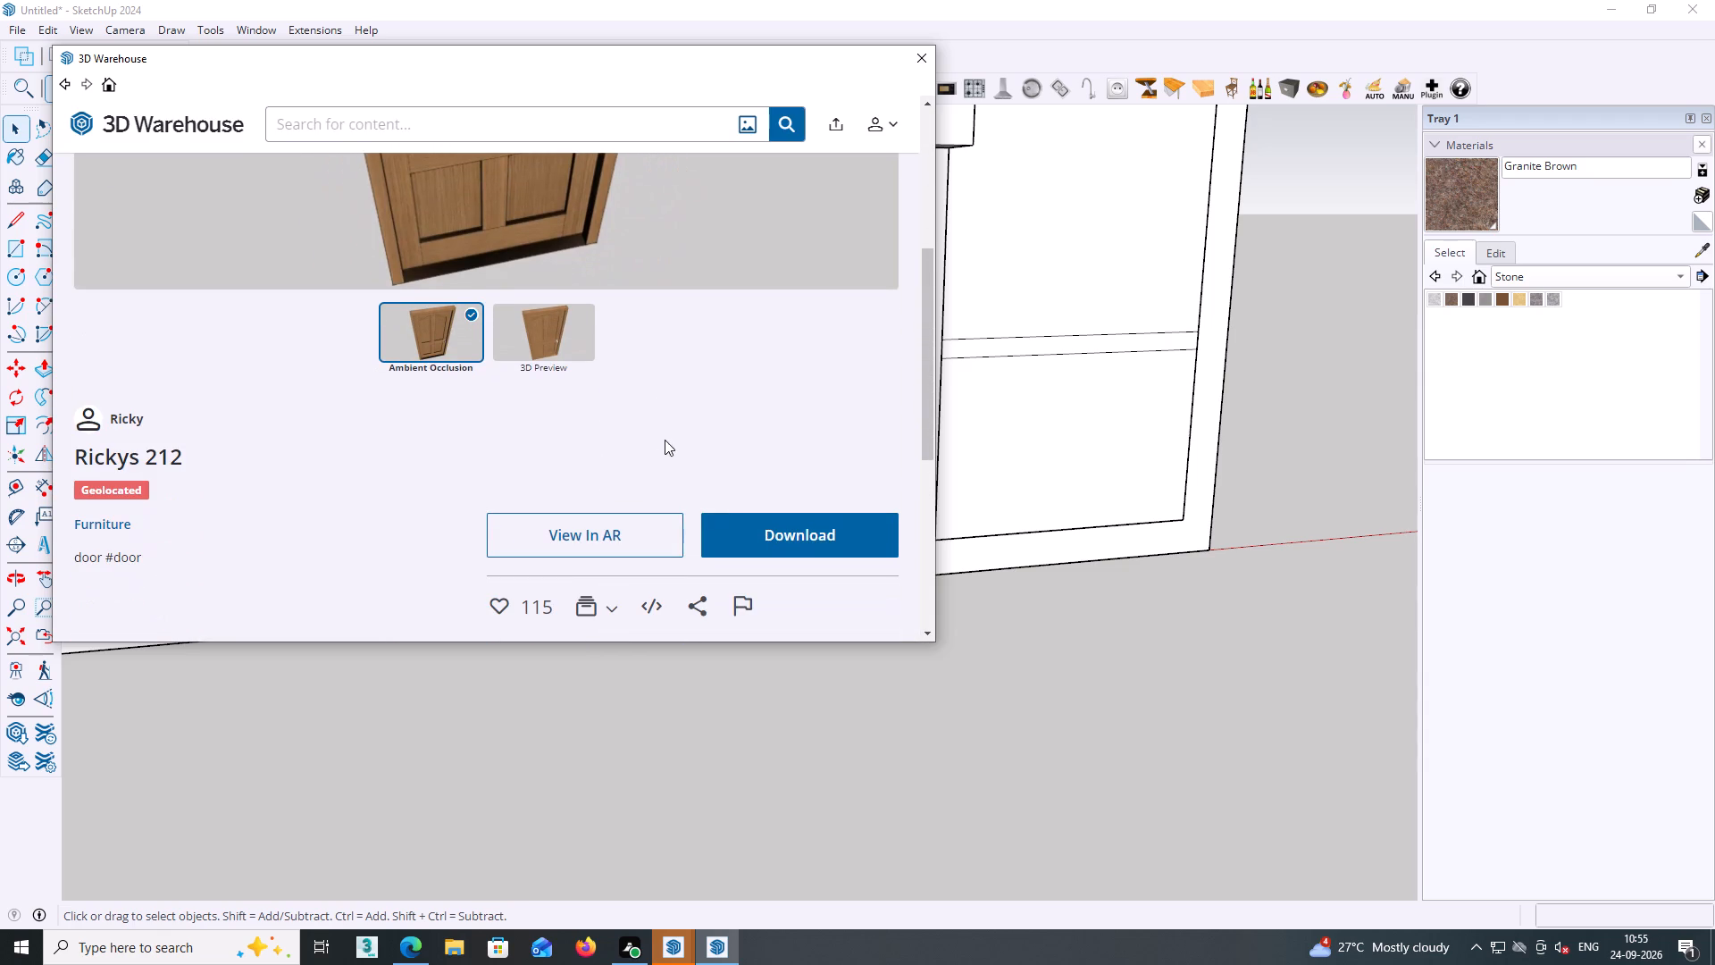
pyautogui.doubleClick(755, 534)
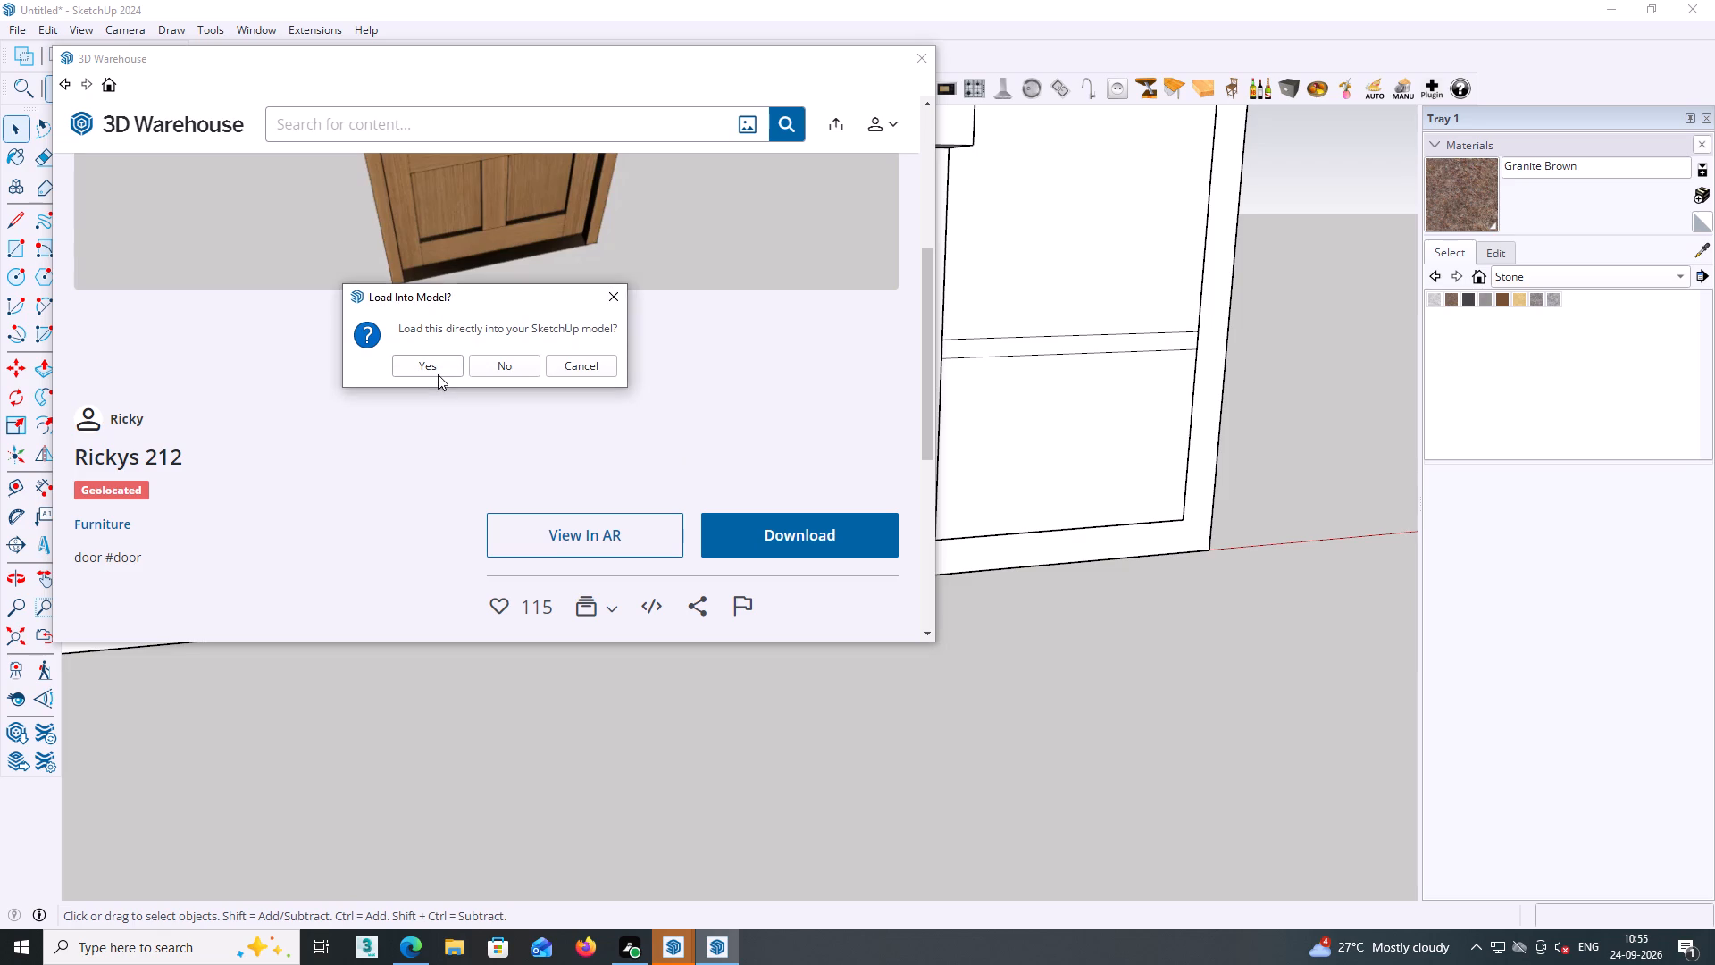
pyautogui.click(438, 369)
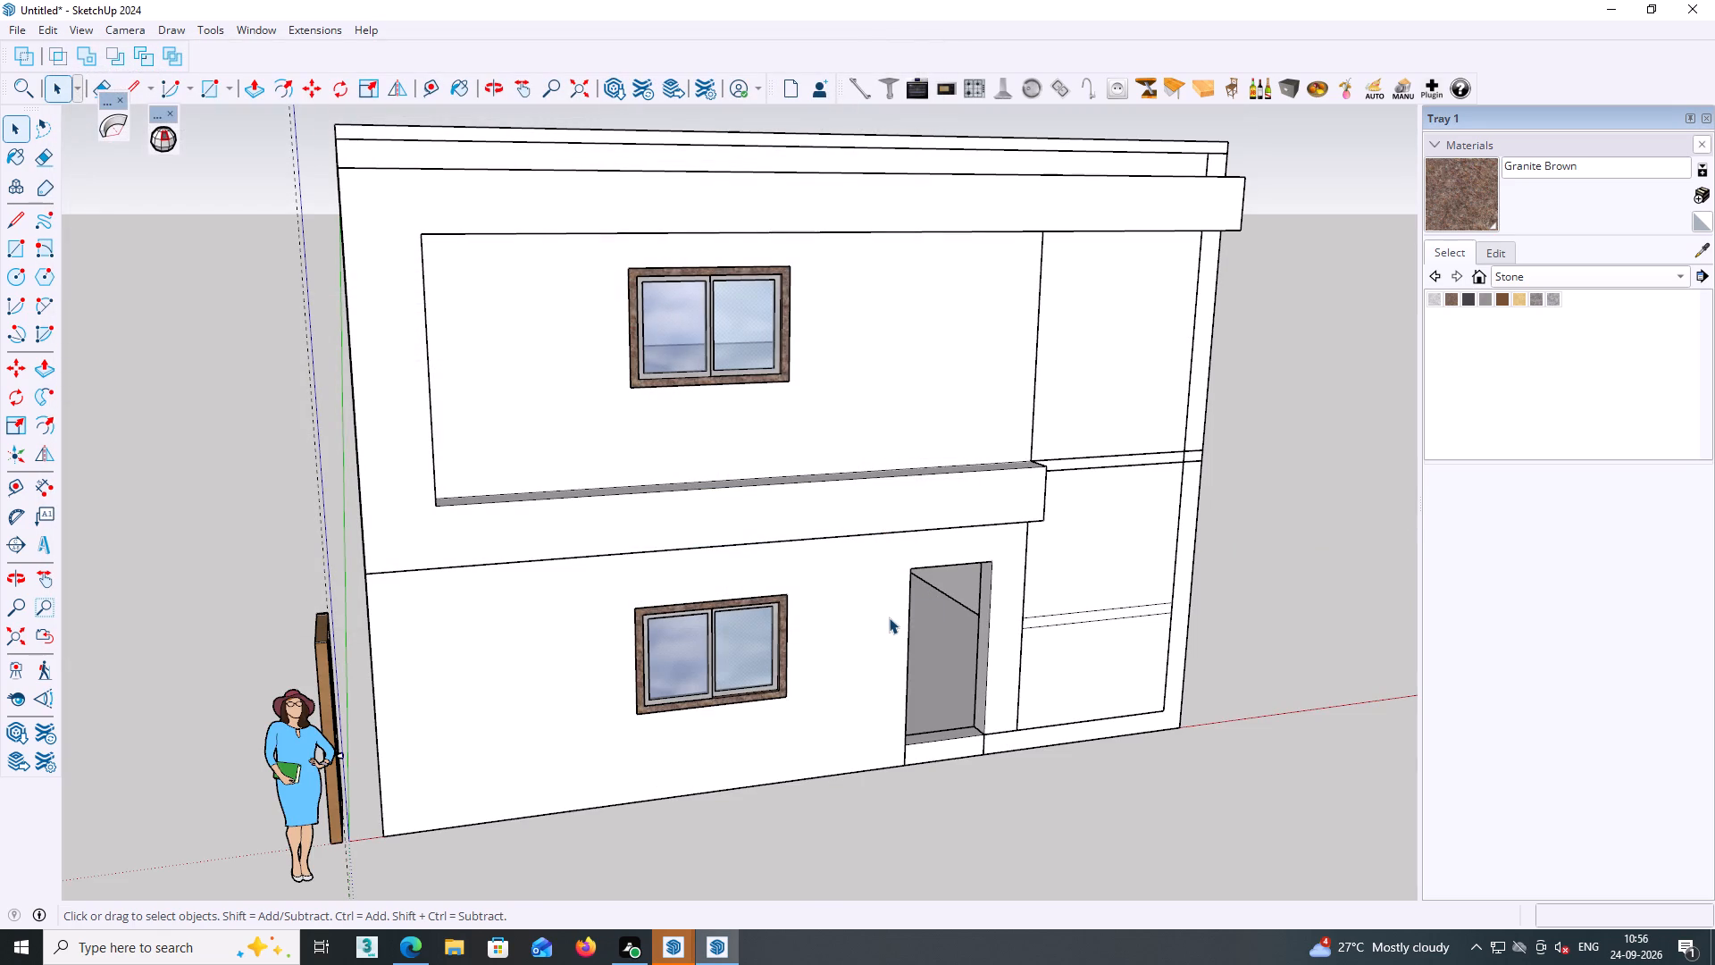
# Look around the outside of the building to locate the loaded door.
pyautogui.scroll(-4, 899, 626)
pyautogui.scroll(-3, 1183, 703)
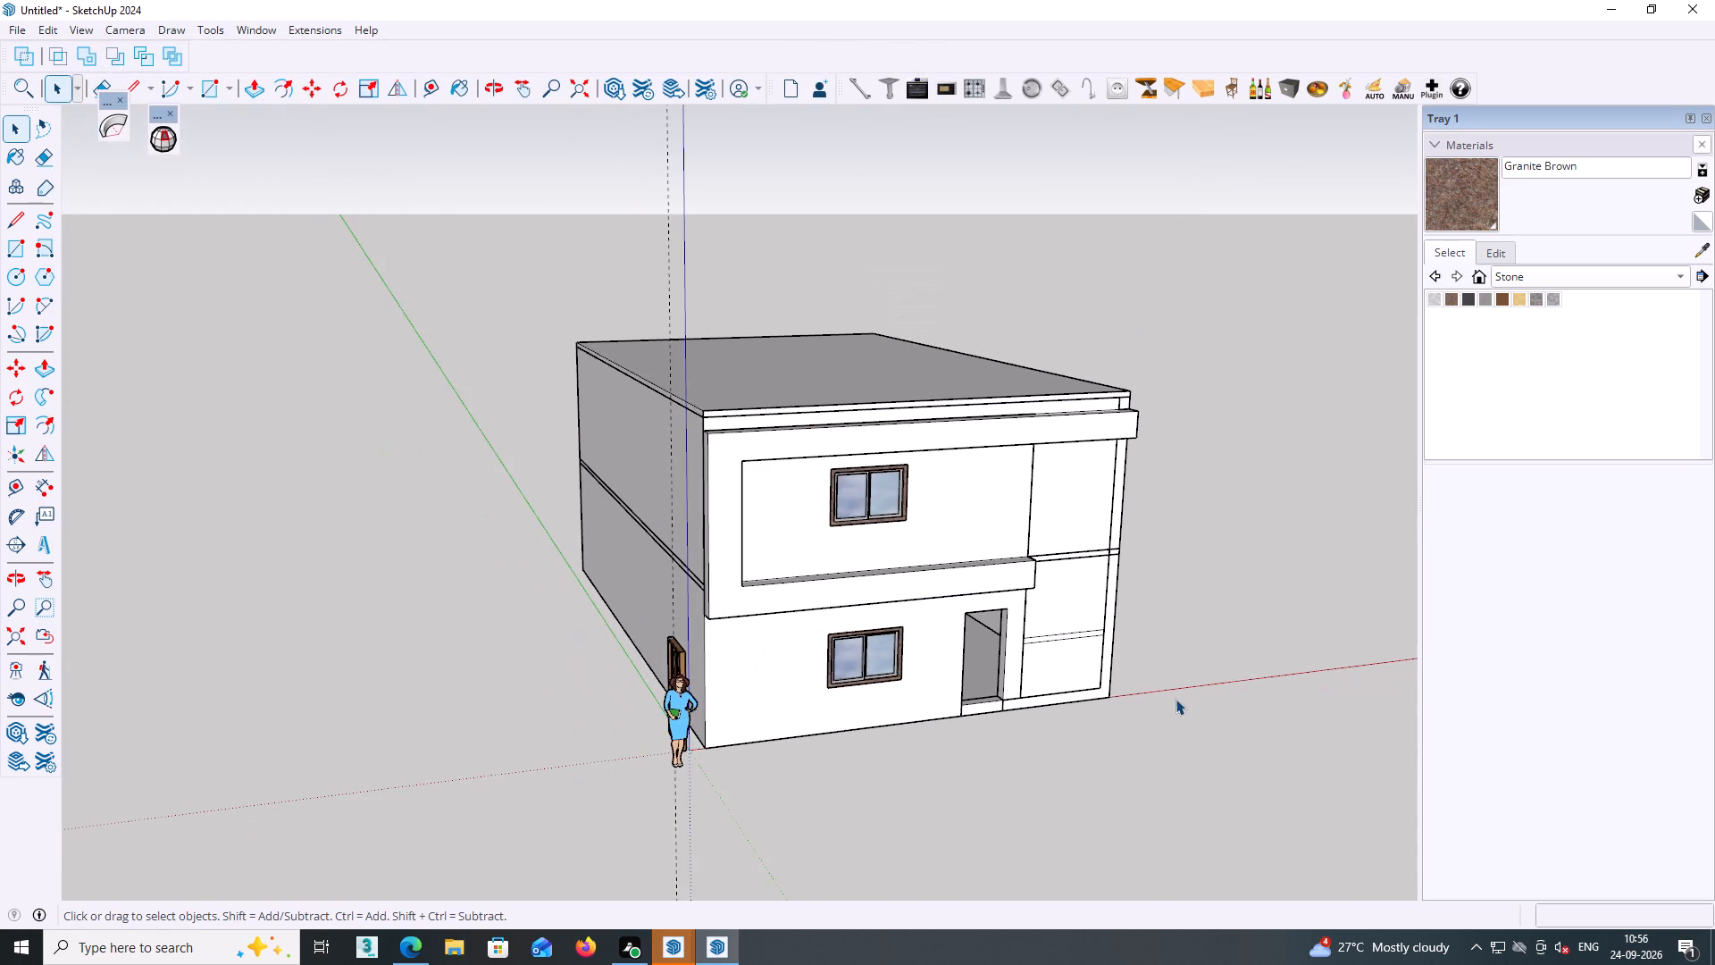
pyautogui.moveTo(1174, 693); pyautogui.dragTo(1143, 682, button='middle')
pyautogui.middleClick(1204, 635)
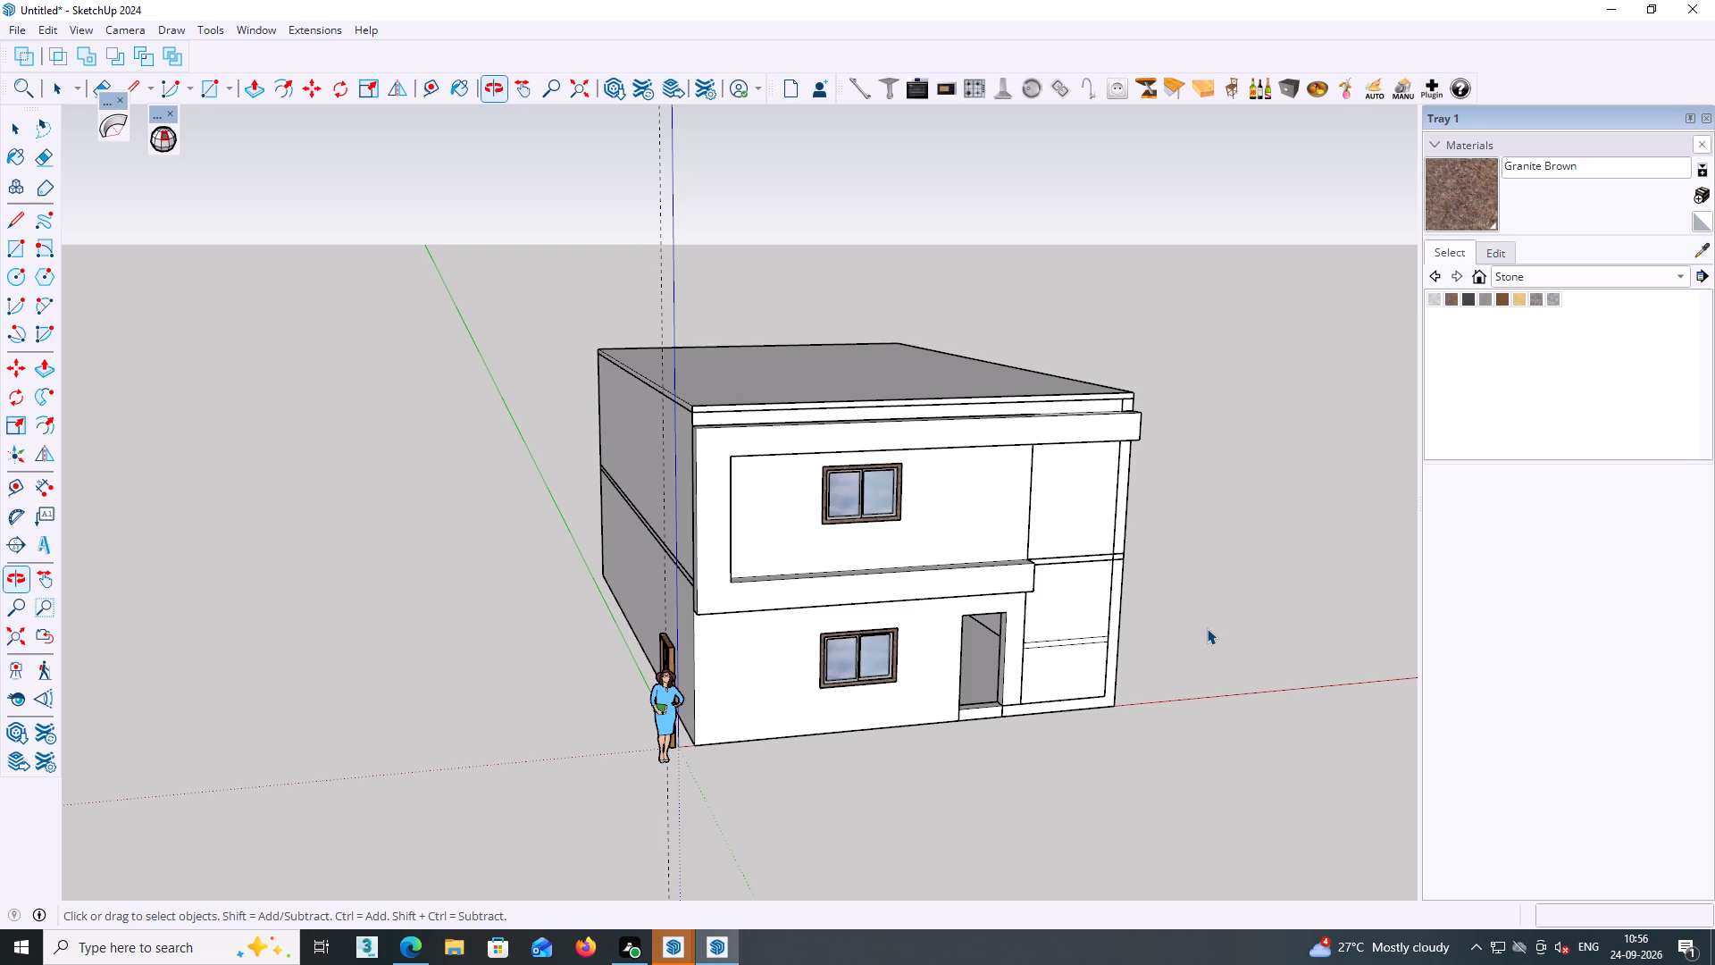
pyautogui.keyDown('shift'); pyautogui.moveTo(1210, 606); pyautogui.dragTo(898, 614, button='middle'); pyautogui.keyUp('shift')
pyautogui.middleClick(930, 606)
pyautogui.scroll(-6, 930, 606)
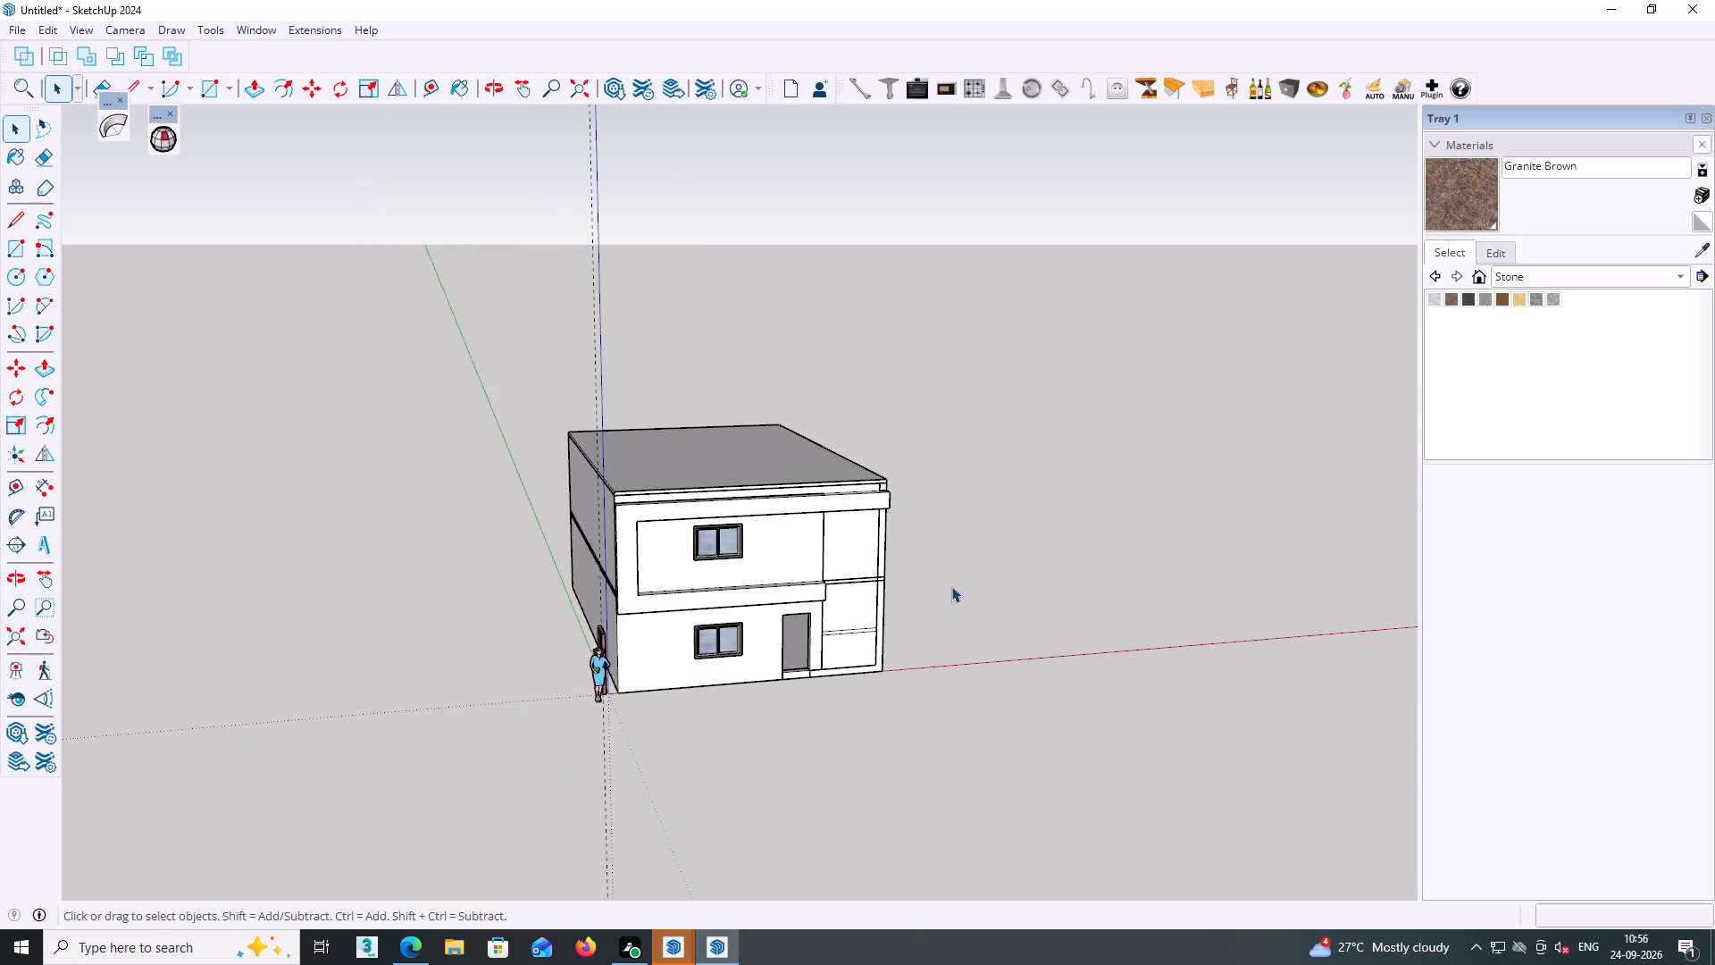
pyautogui.moveTo(951, 585); pyautogui.dragTo(884, 588, button='middle')
pyautogui.scroll(4, 891, 562)
pyautogui.moveTo(867, 544); pyautogui.dragTo(760, 546, button='middle')
pyautogui.doubleClick(1044, 480)
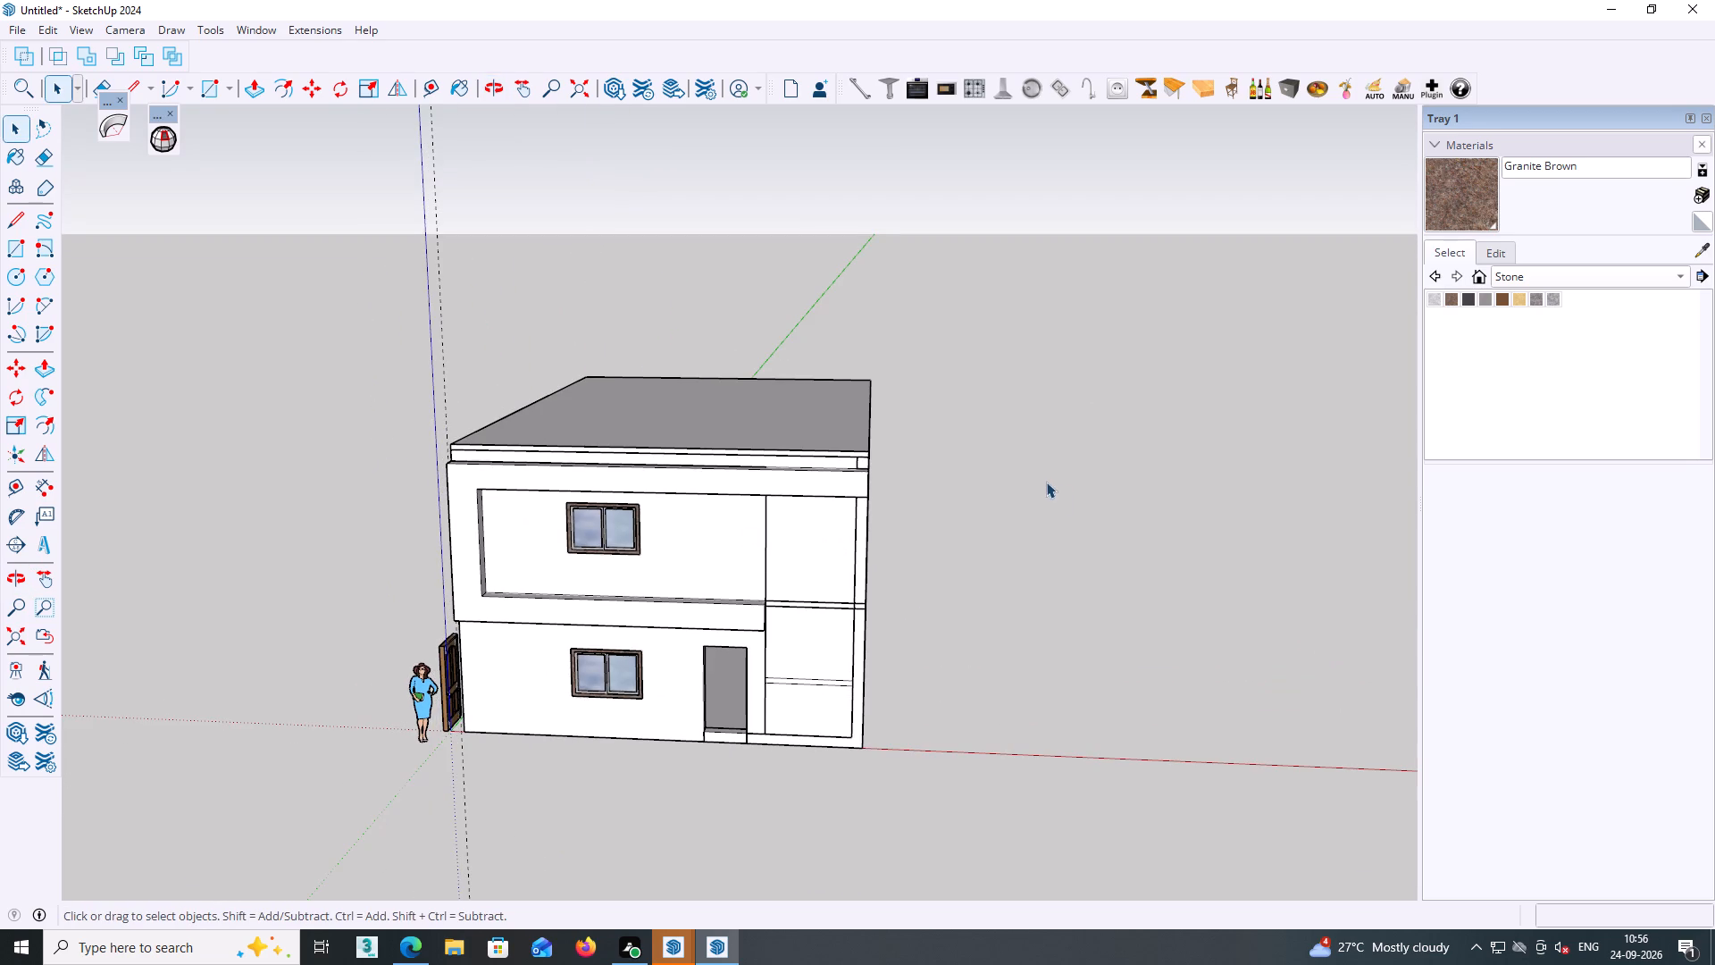
pyautogui.scroll(-7, 1085, 547)
pyautogui.moveTo(1126, 647); pyautogui.dragTo(1203, 600, button='middle')
pyautogui.moveTo(1114, 612); pyautogui.dragTo(1261, 583, button='middle')
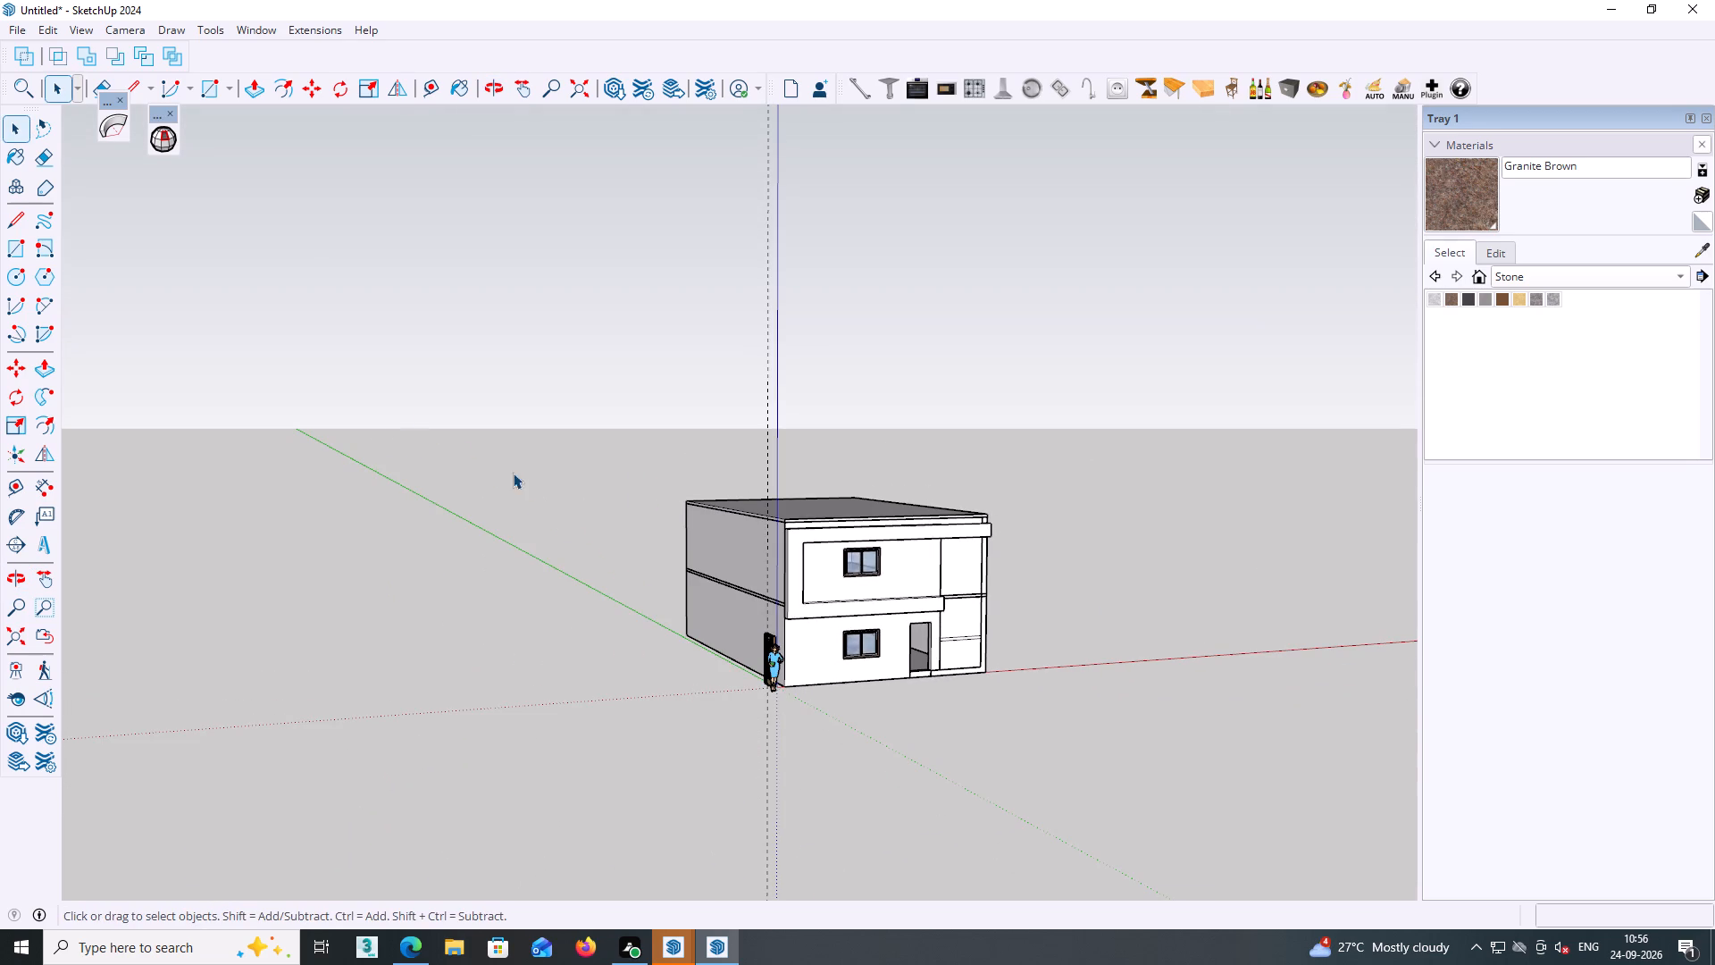
# Reopen the "Rickys 212" wooden door in 3D Warehouse and load it directly into the model again.
pyautogui.click(260, 32)
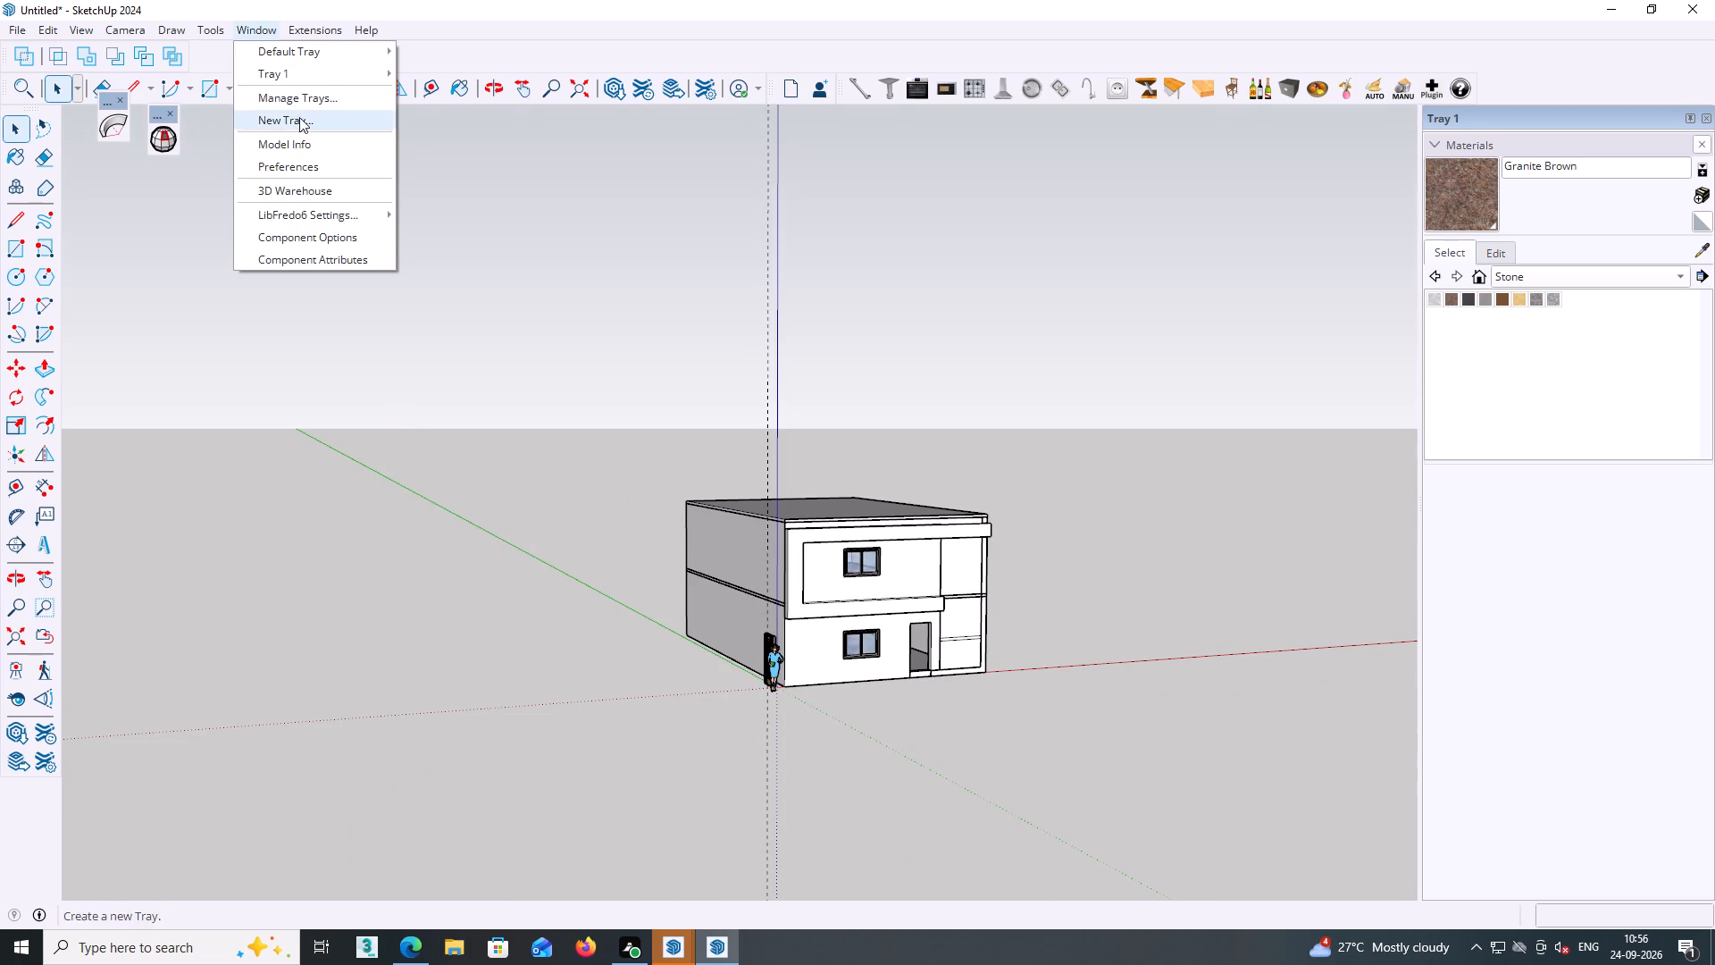
pyautogui.click(297, 189)
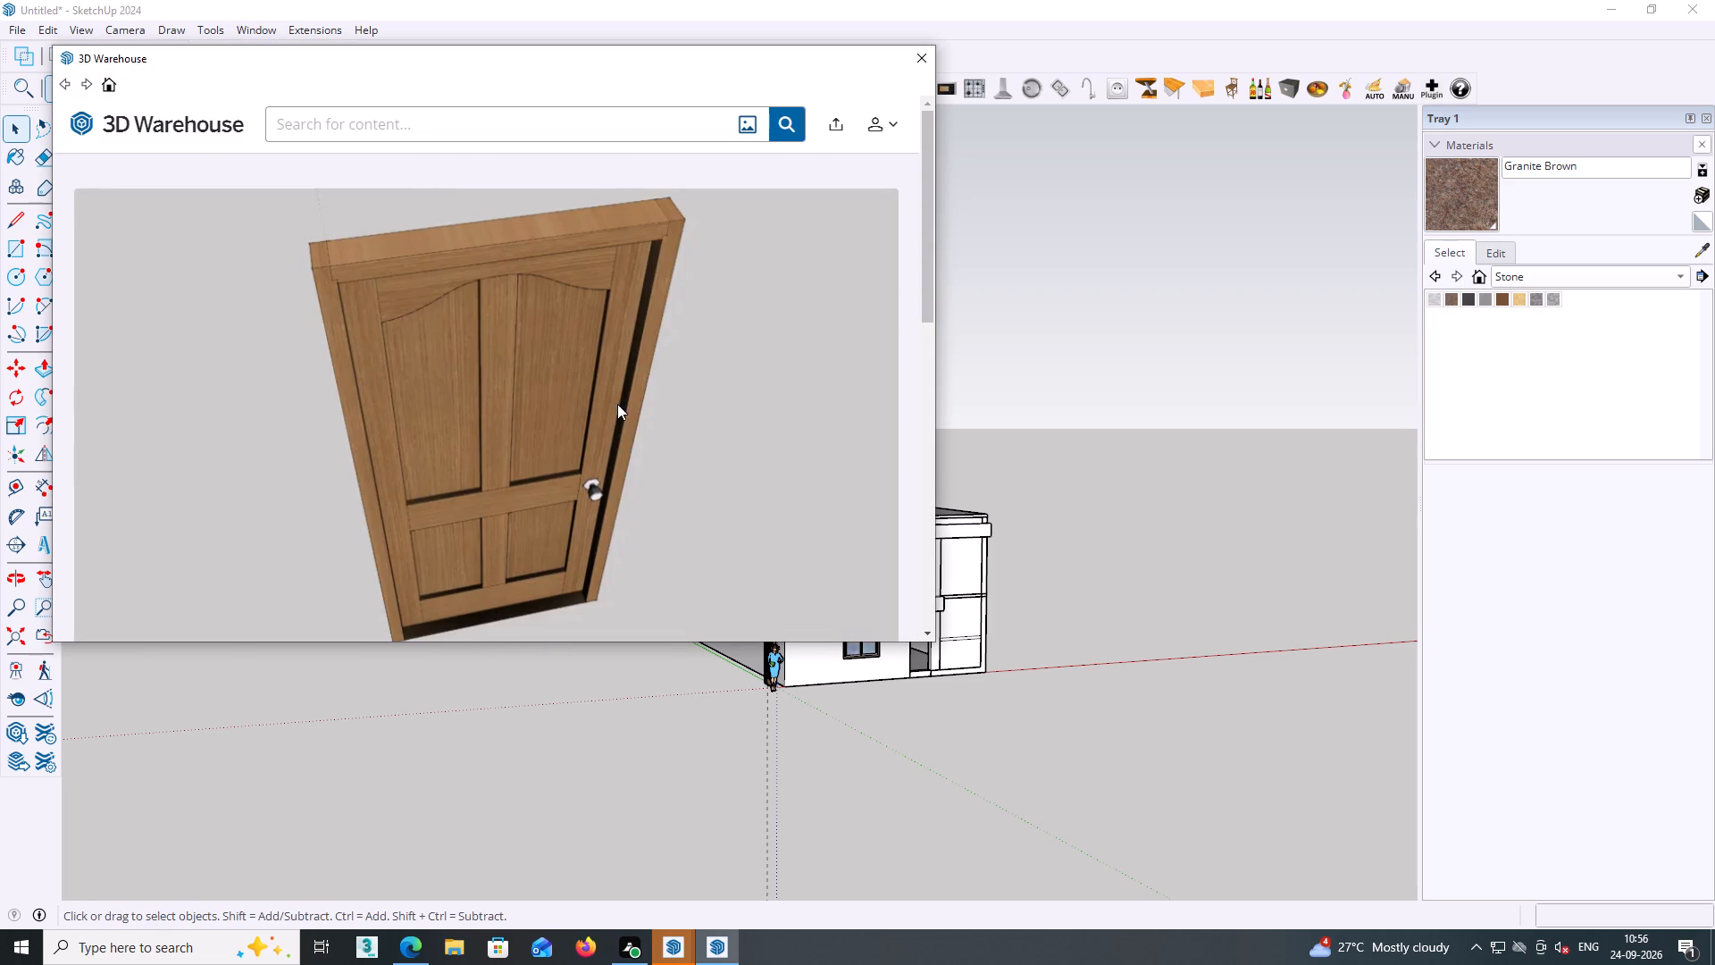
pyautogui.scroll(-4, 615, 404)
pyautogui.click(755, 541)
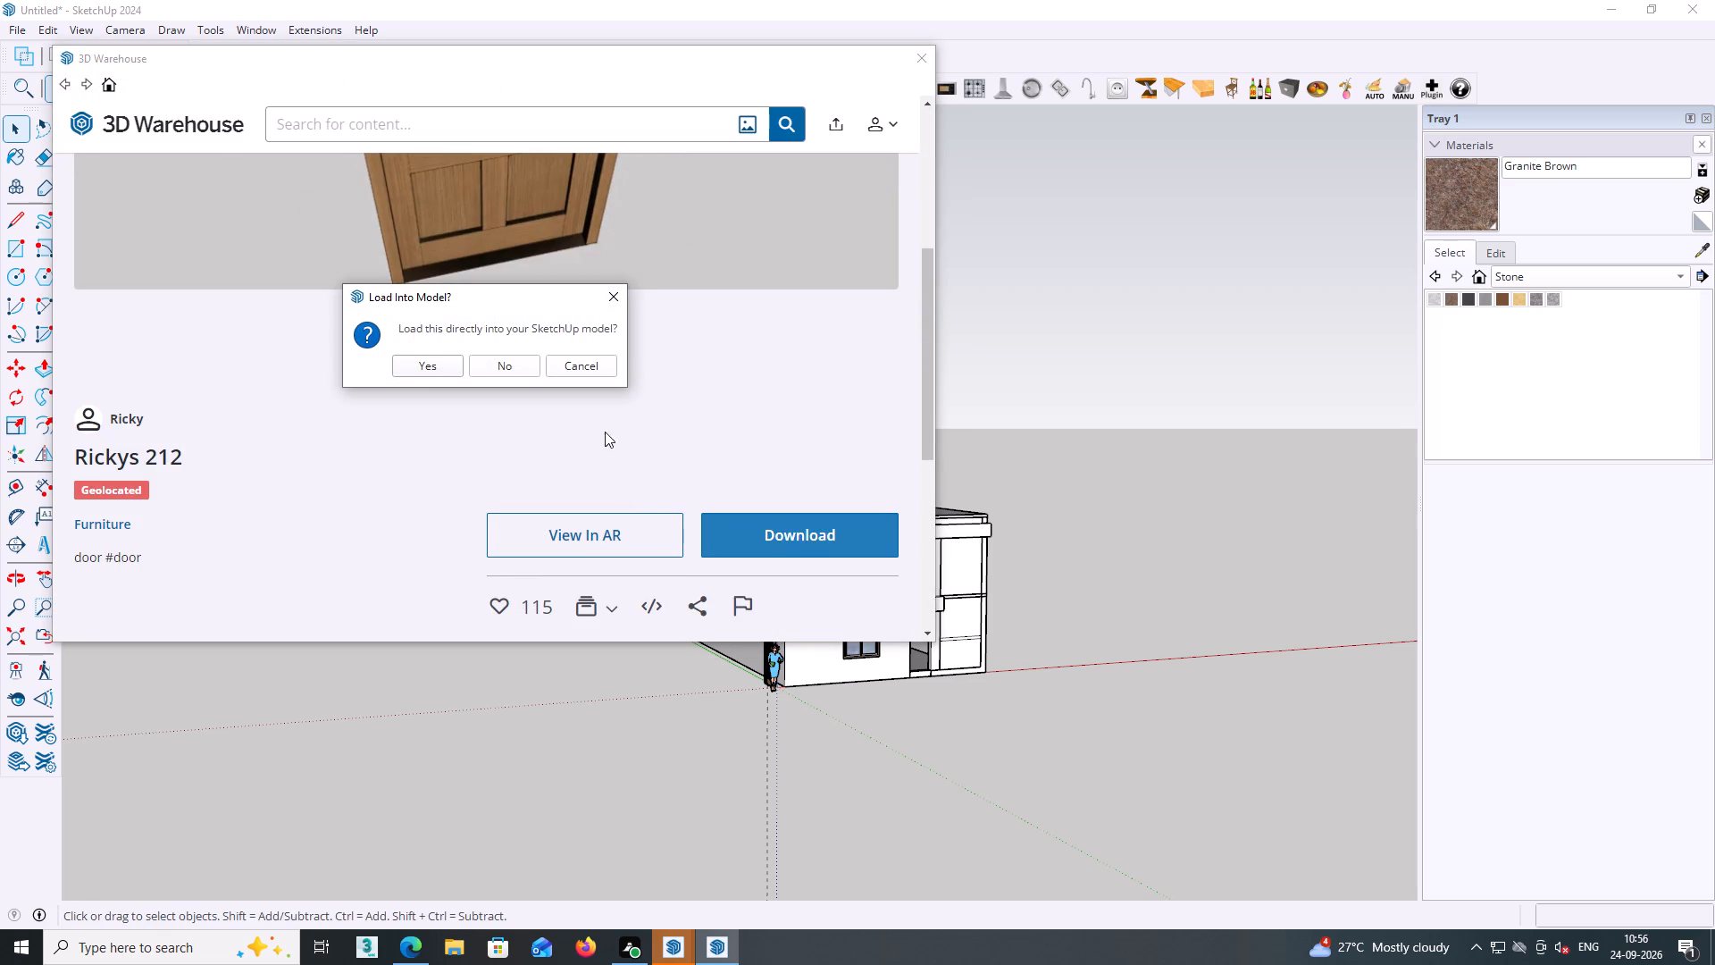
pyautogui.click(422, 365)
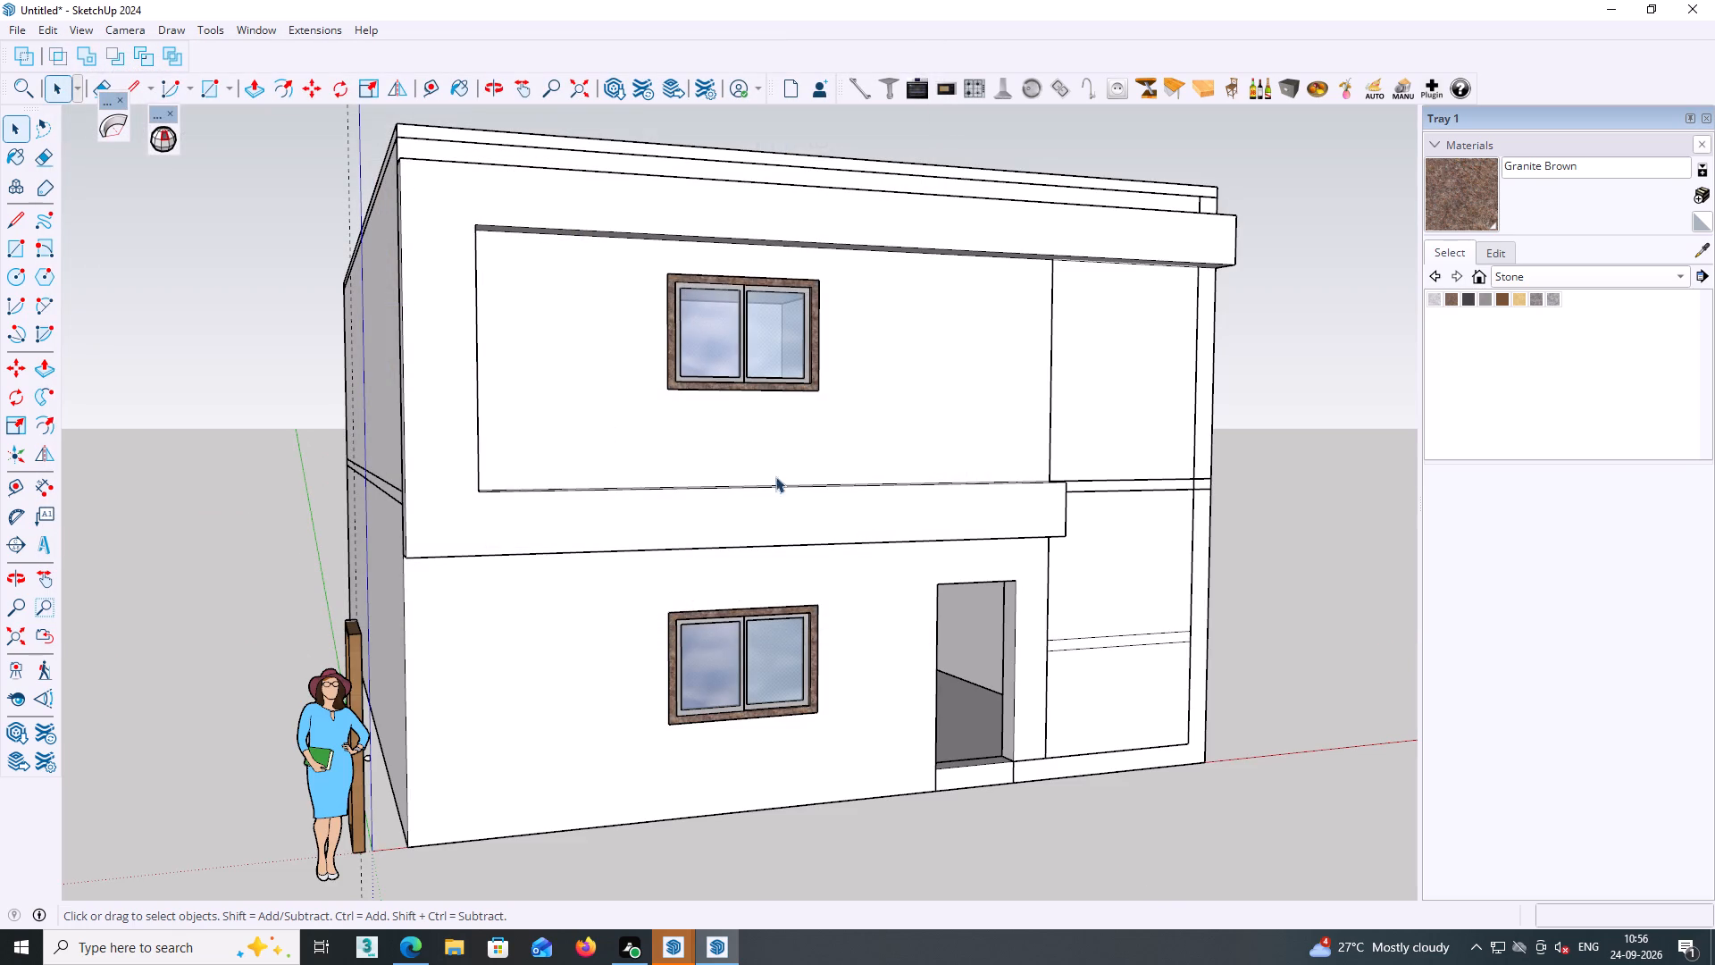
# Move one wooden door from beside the standing figure to the open ground in front of the ground-floor doorway.
pyautogui.moveTo(1219, 352); pyautogui.dragTo(1225, 440, button='middle')
pyautogui.moveTo(1279, 389); pyautogui.dragTo(1258, 499, button='middle')
pyautogui.scroll(-6, 1257, 458)
pyautogui.click(411, 563)
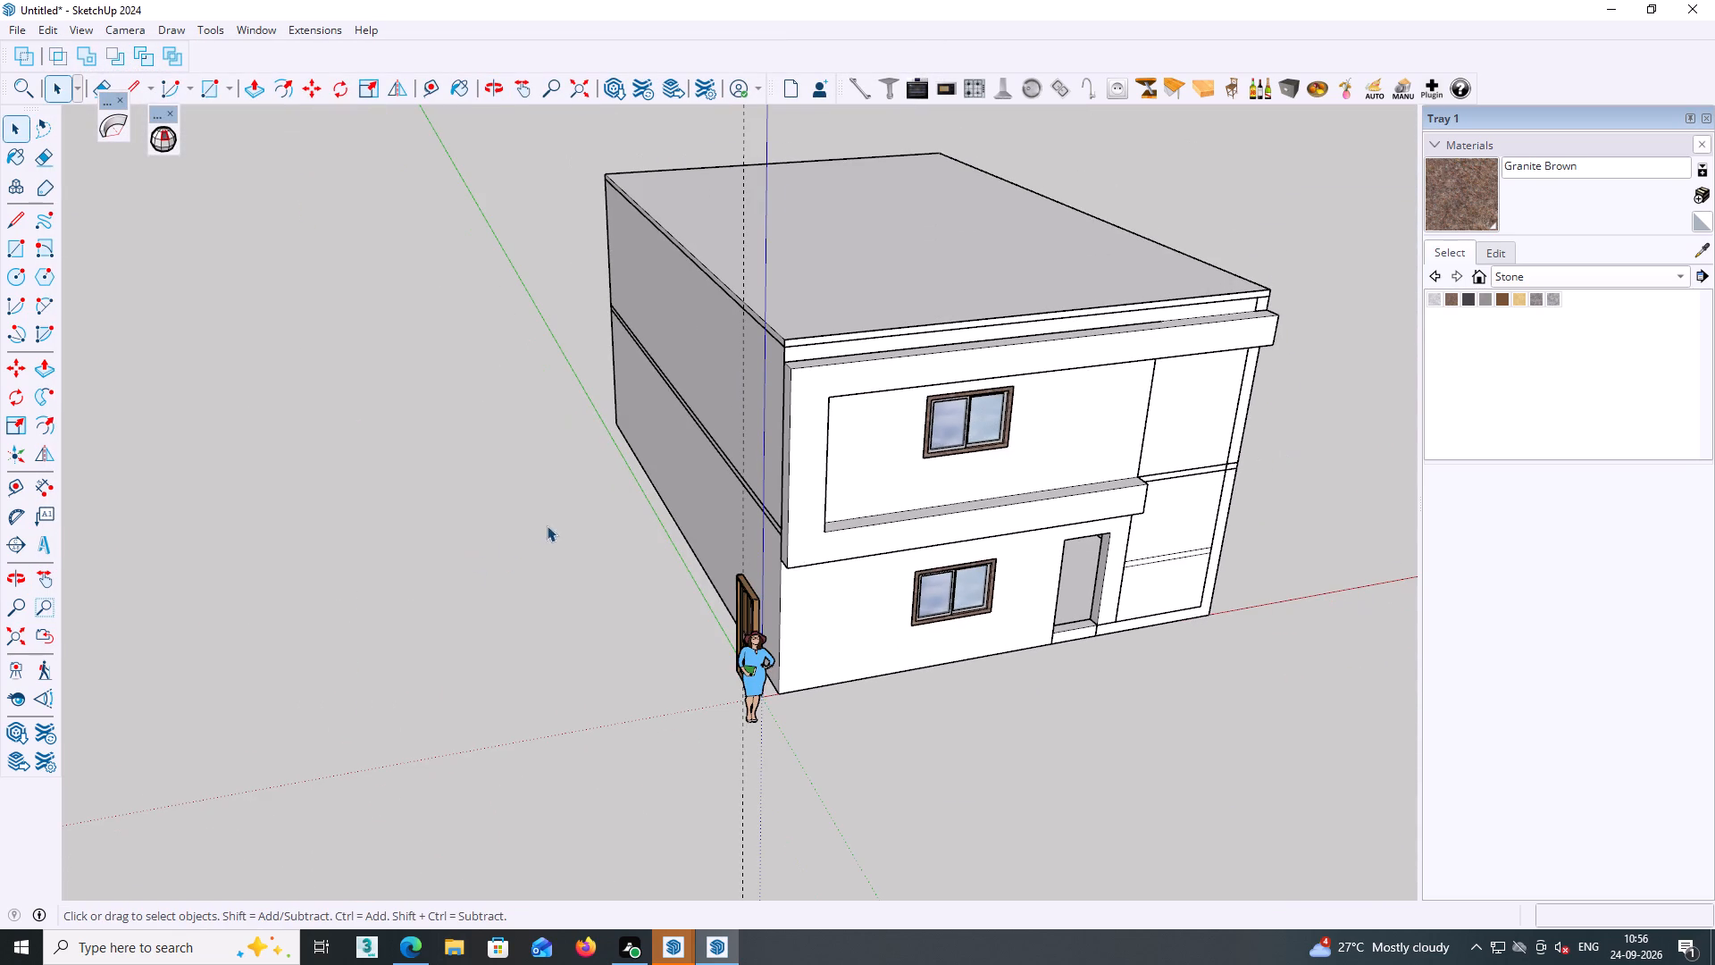
pyautogui.moveTo(720, 621); pyautogui.dragTo(950, 589, button='middle')
pyautogui.scroll(4, 757, 642)
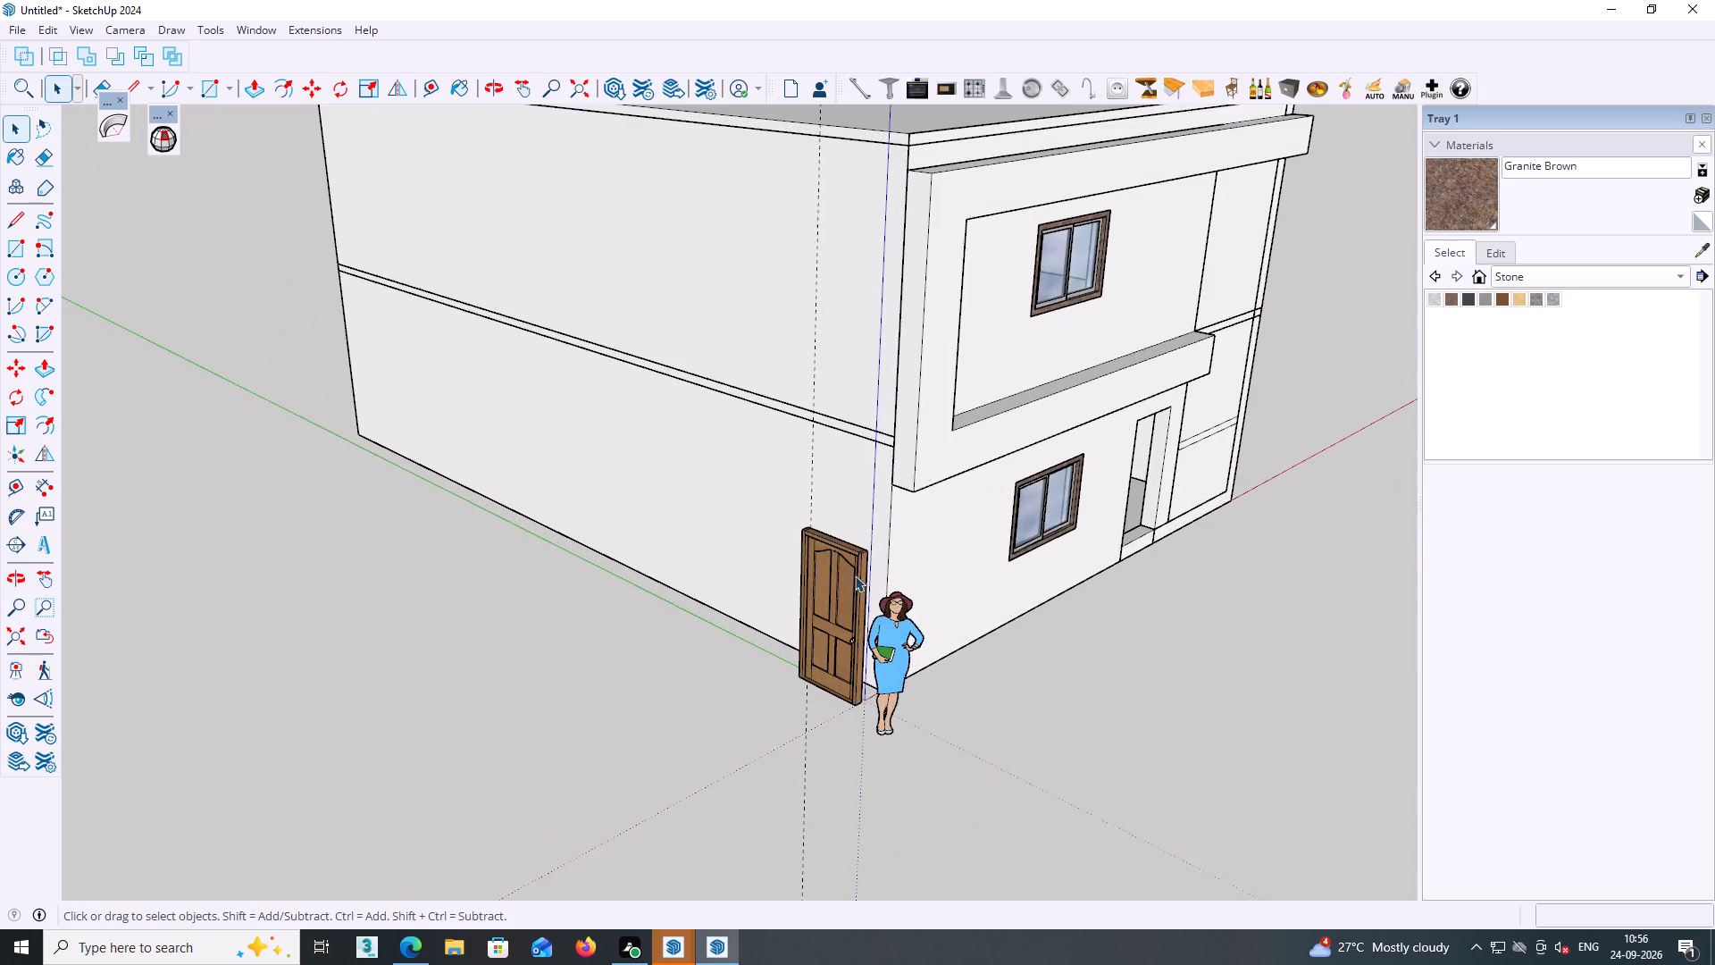
pyautogui.scroll(3, 857, 566)
pyautogui.click(863, 556)
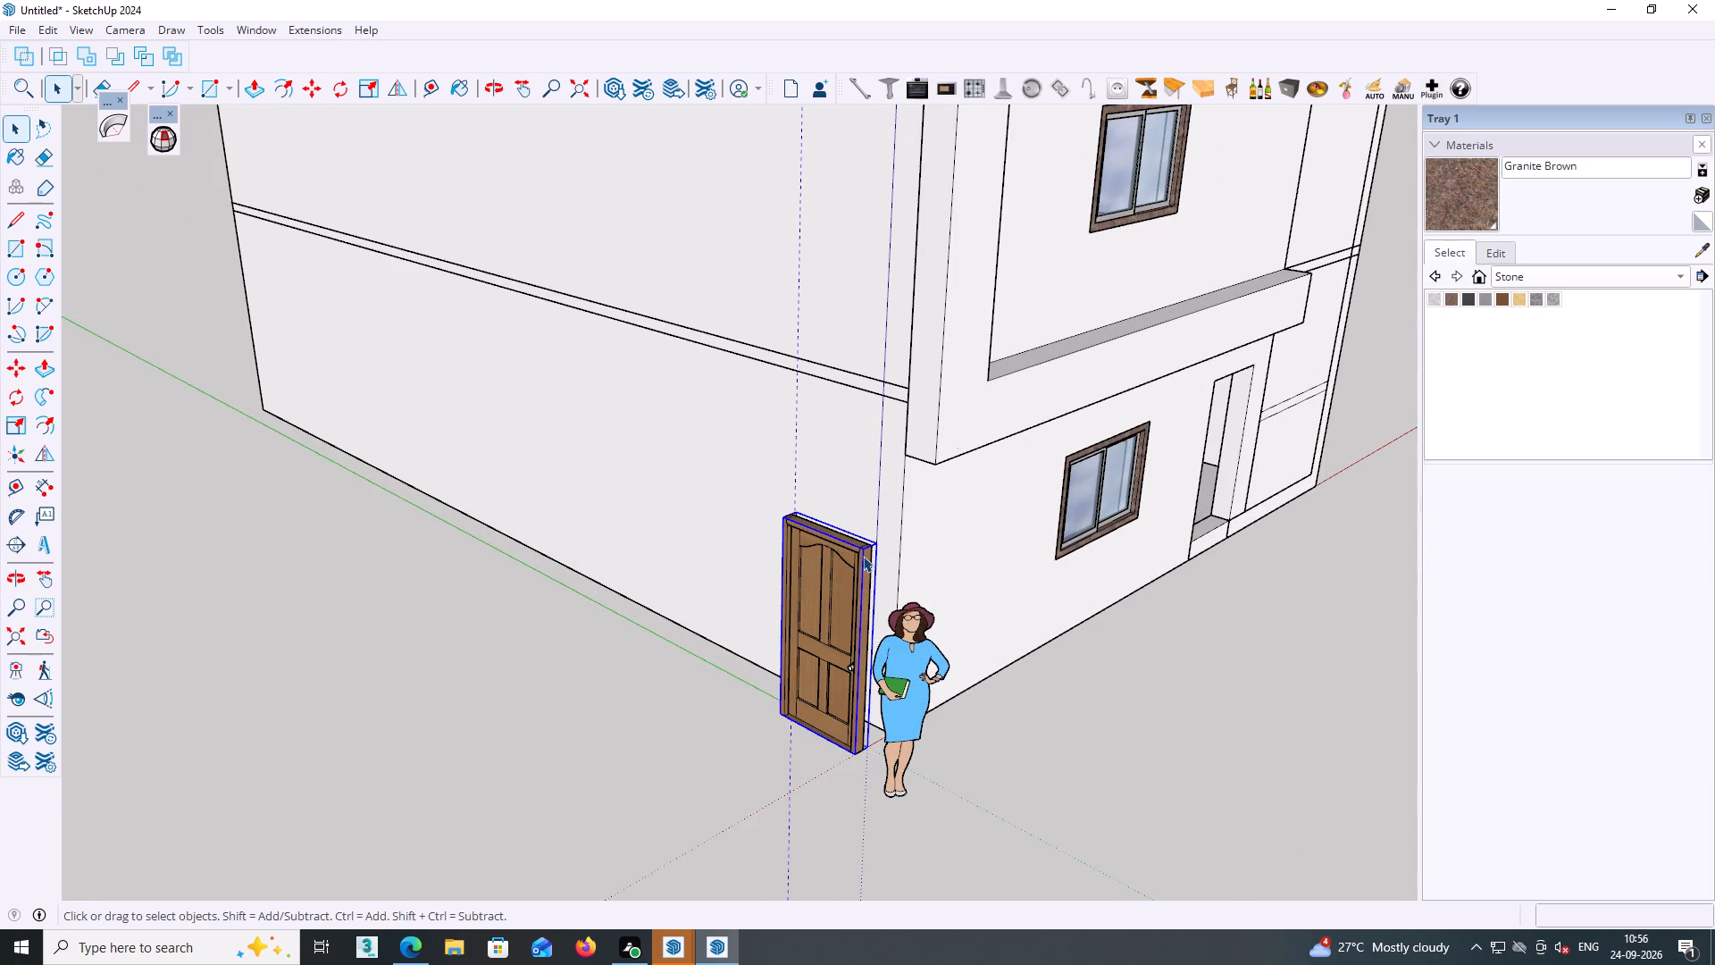
pyautogui.press('m')
pyautogui.click(855, 551)
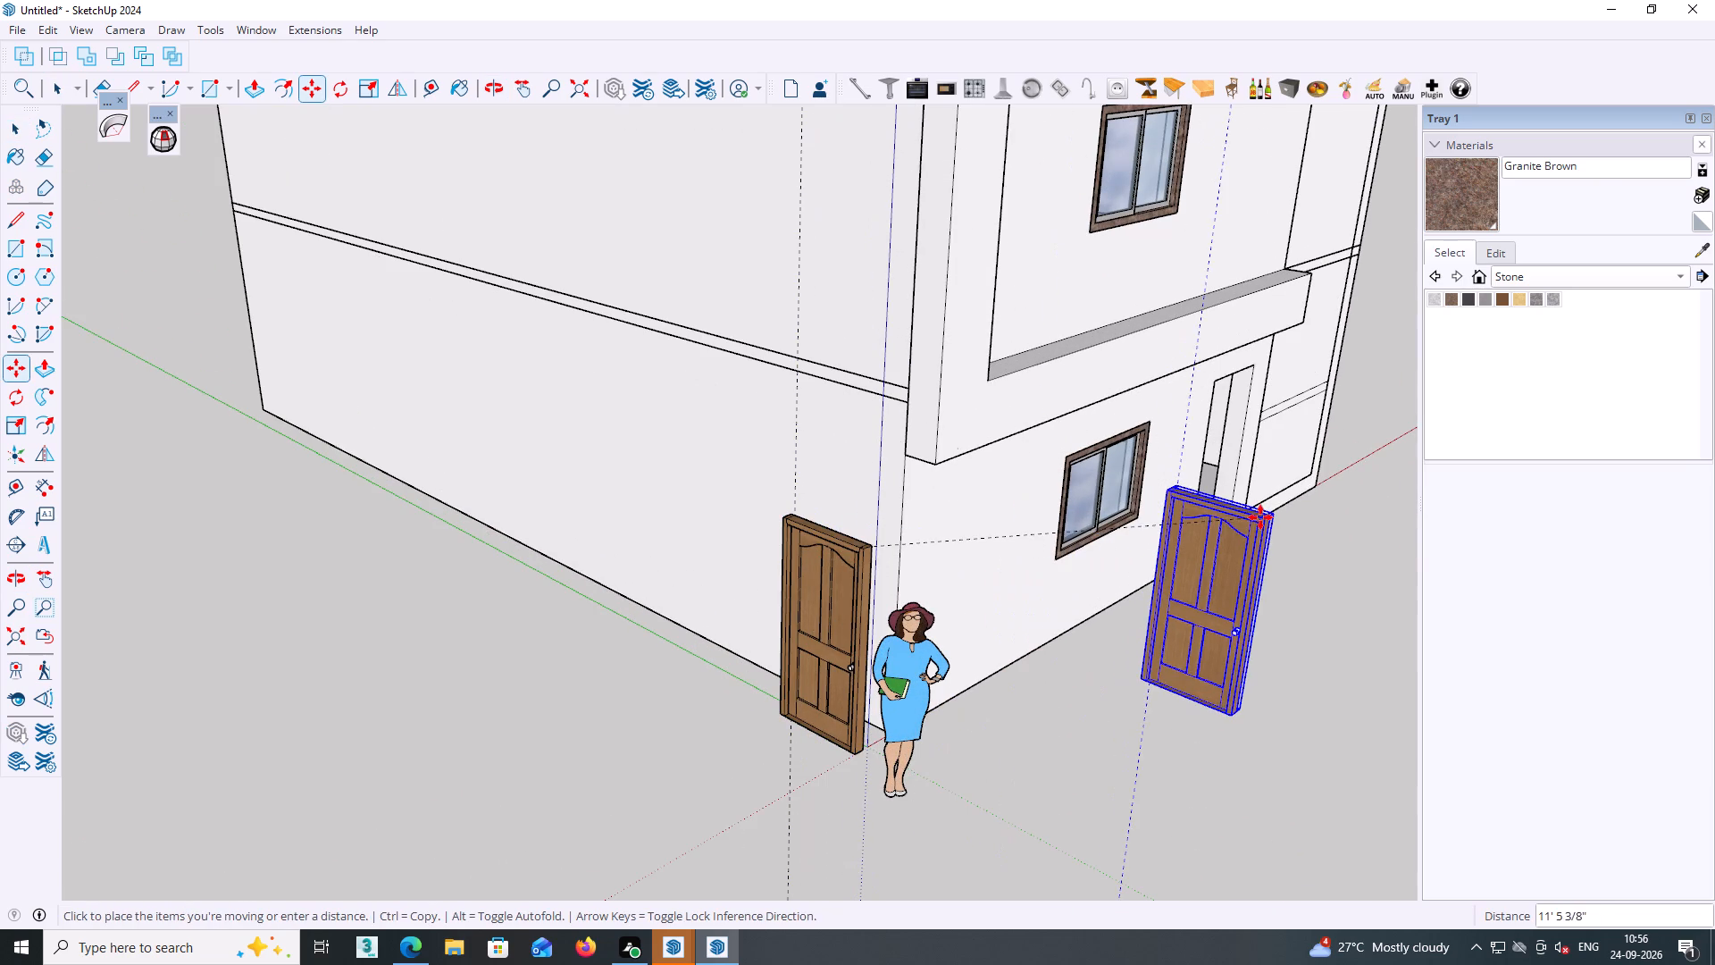
pyautogui.keyDown('shift'); pyautogui.moveTo(1266, 512); pyautogui.dragTo(606, 594, button='middle'); pyautogui.keyUp('shift')
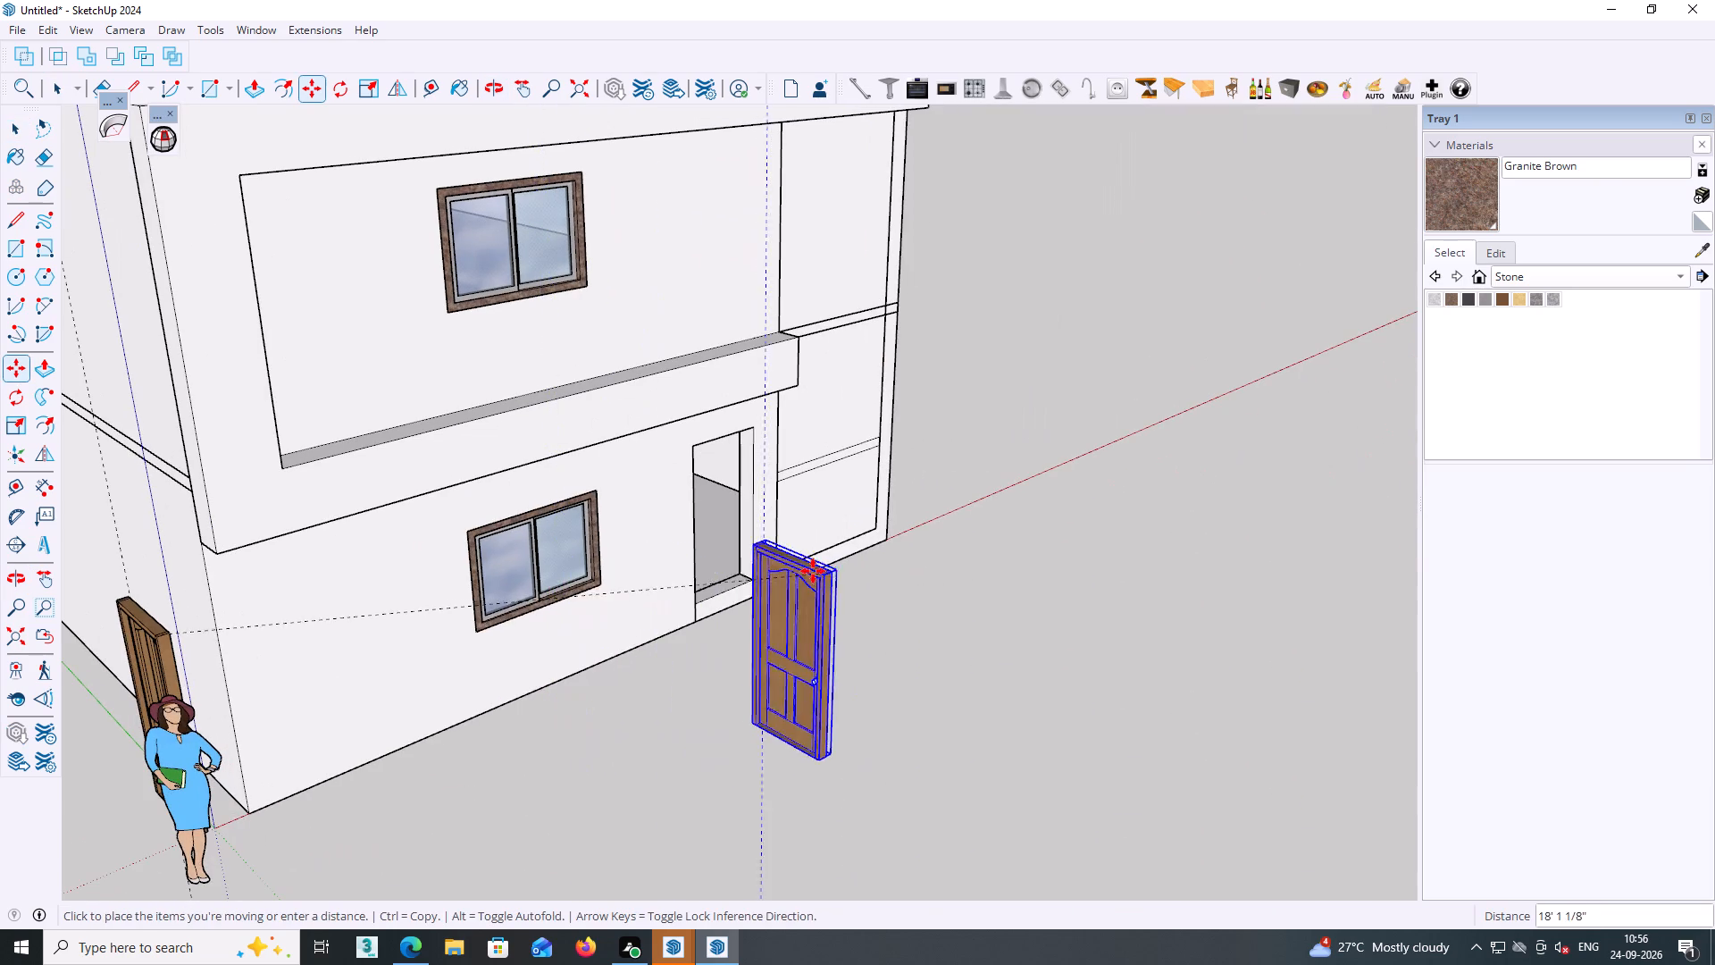
pyautogui.click(879, 633)
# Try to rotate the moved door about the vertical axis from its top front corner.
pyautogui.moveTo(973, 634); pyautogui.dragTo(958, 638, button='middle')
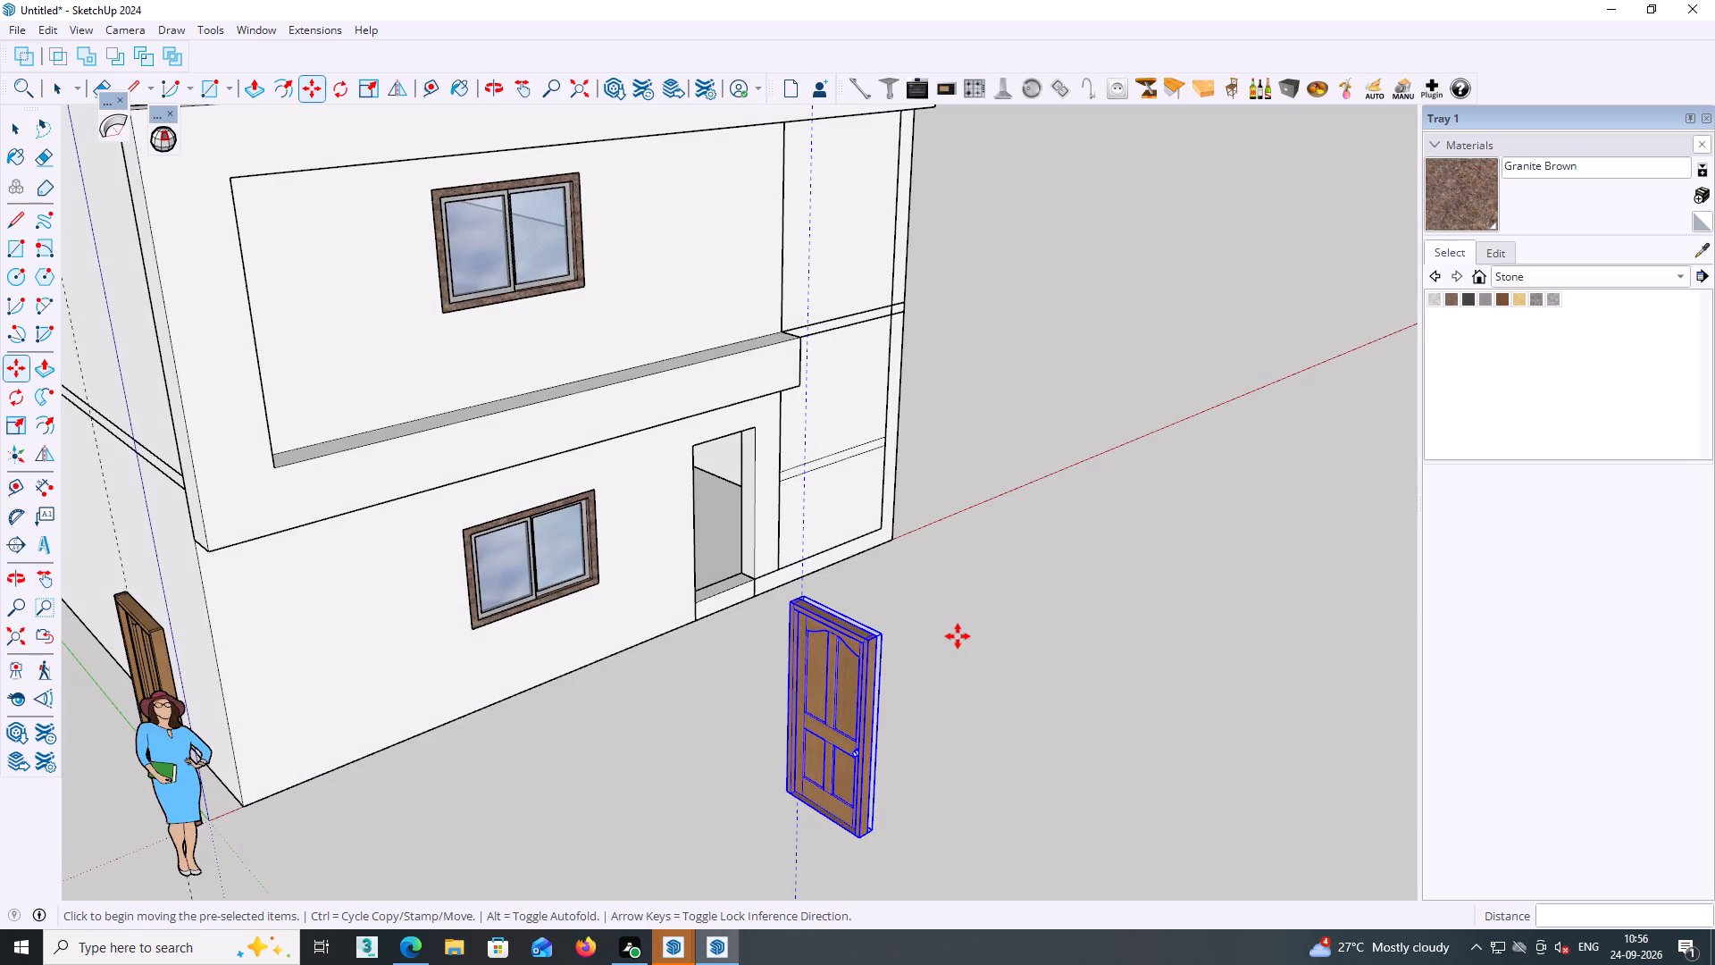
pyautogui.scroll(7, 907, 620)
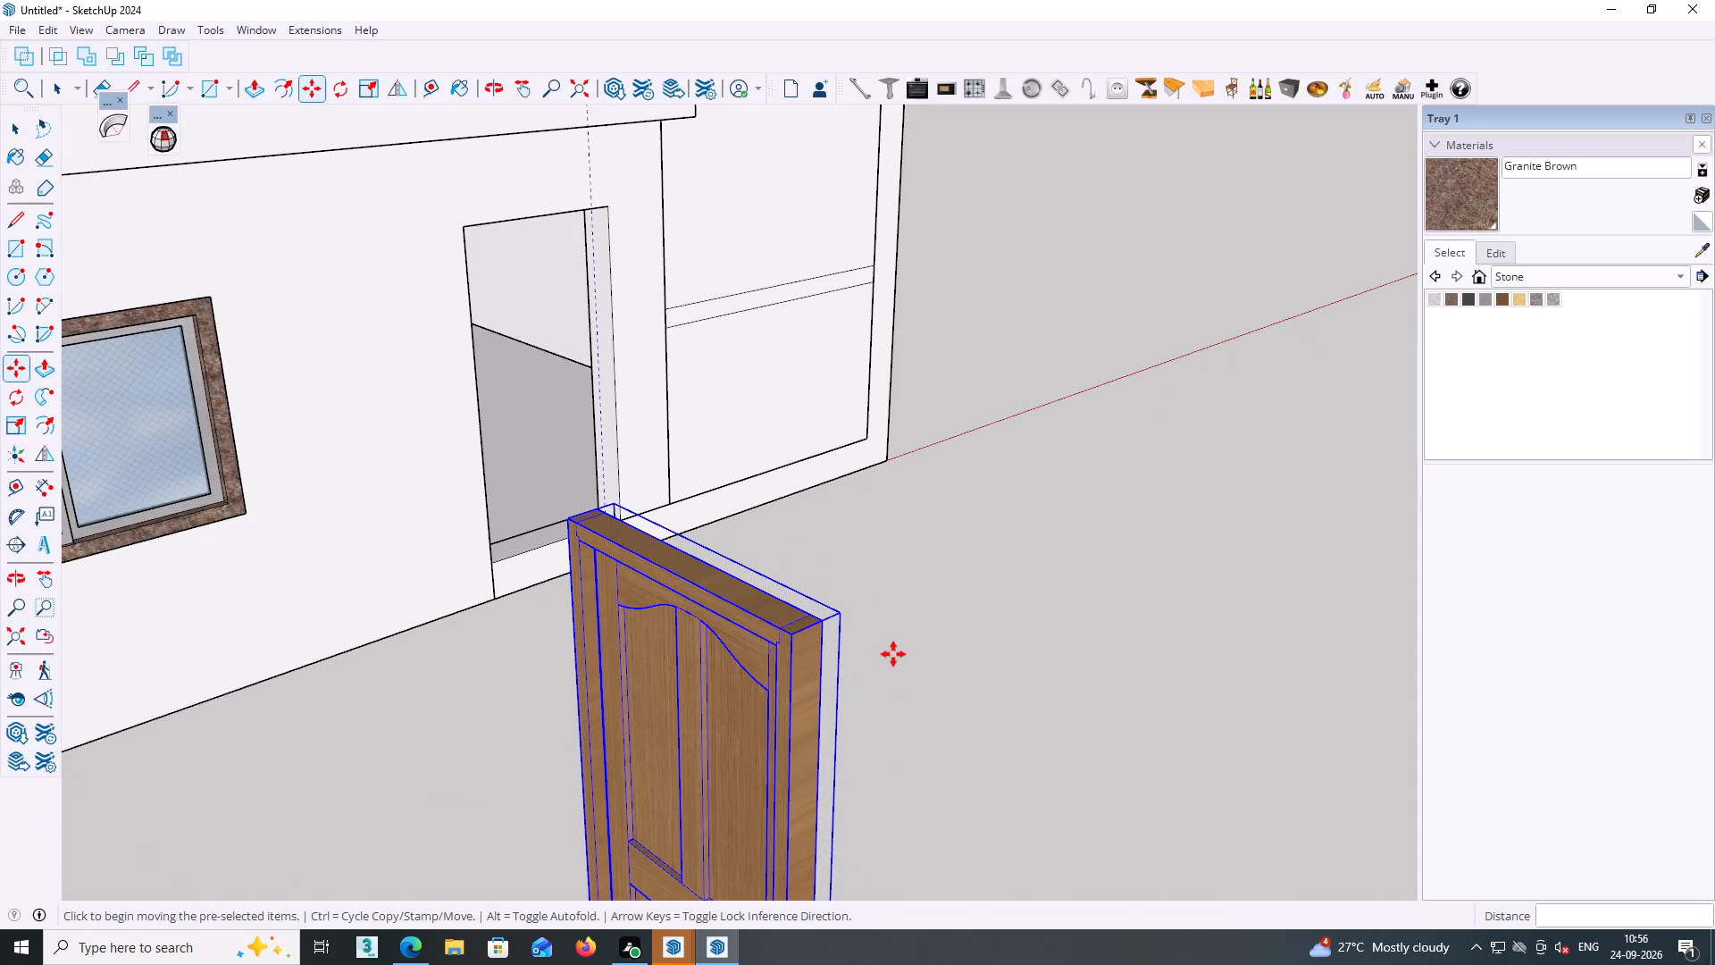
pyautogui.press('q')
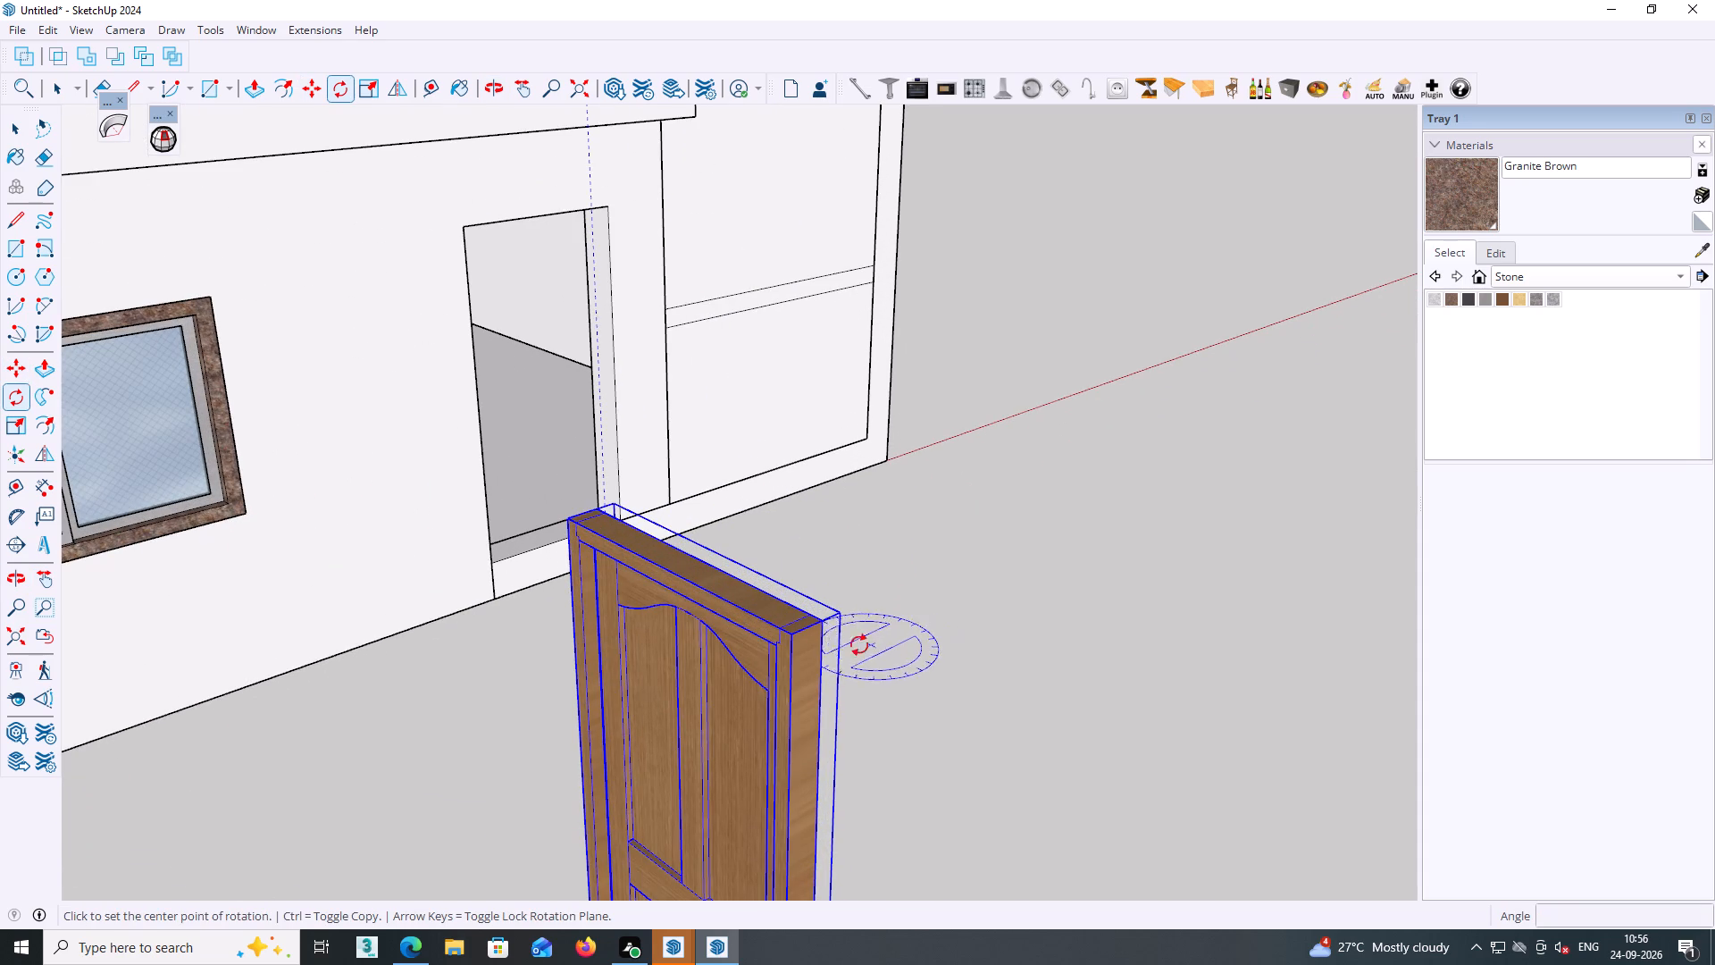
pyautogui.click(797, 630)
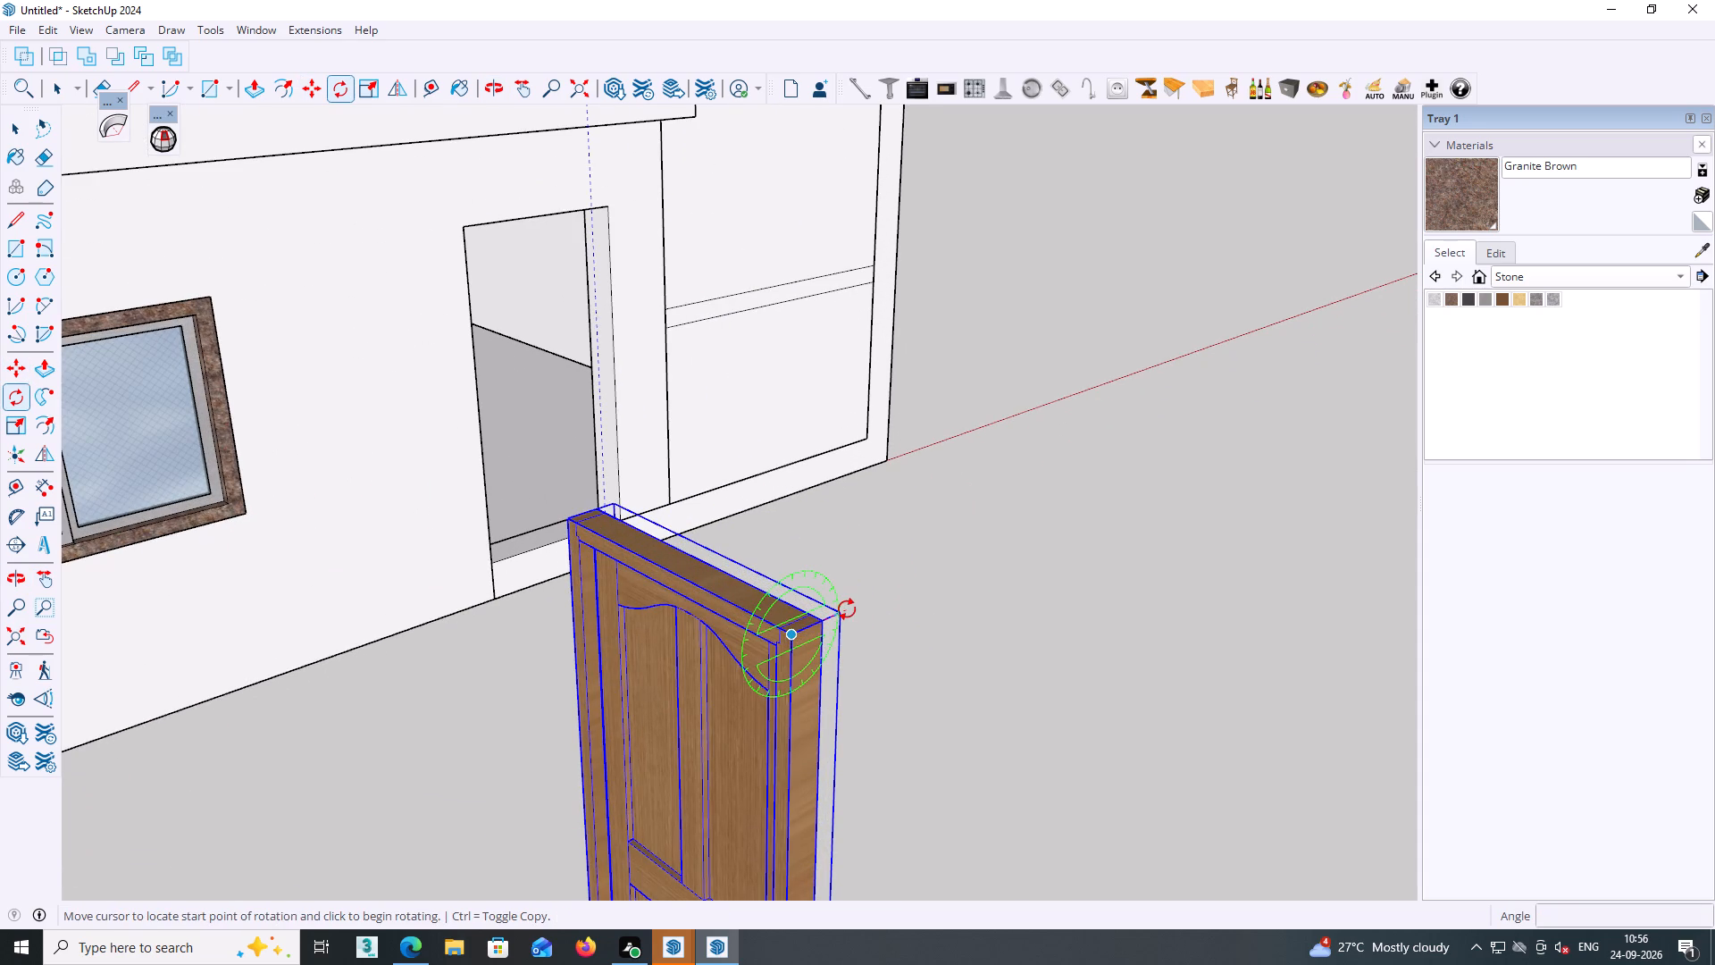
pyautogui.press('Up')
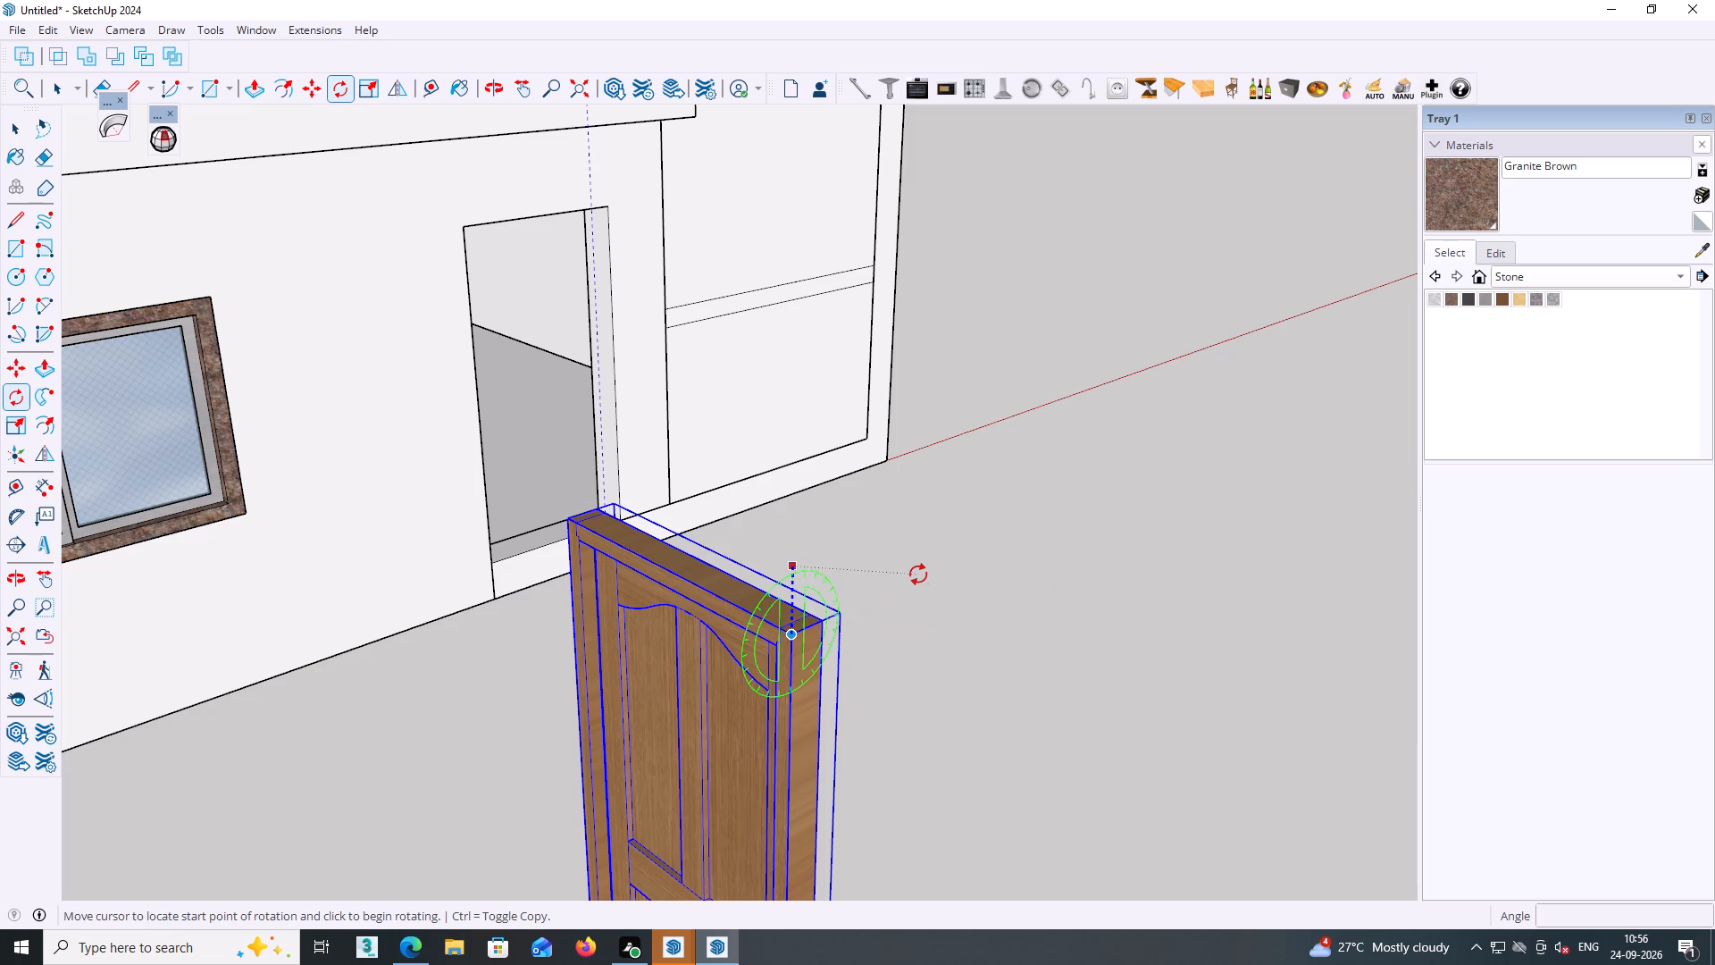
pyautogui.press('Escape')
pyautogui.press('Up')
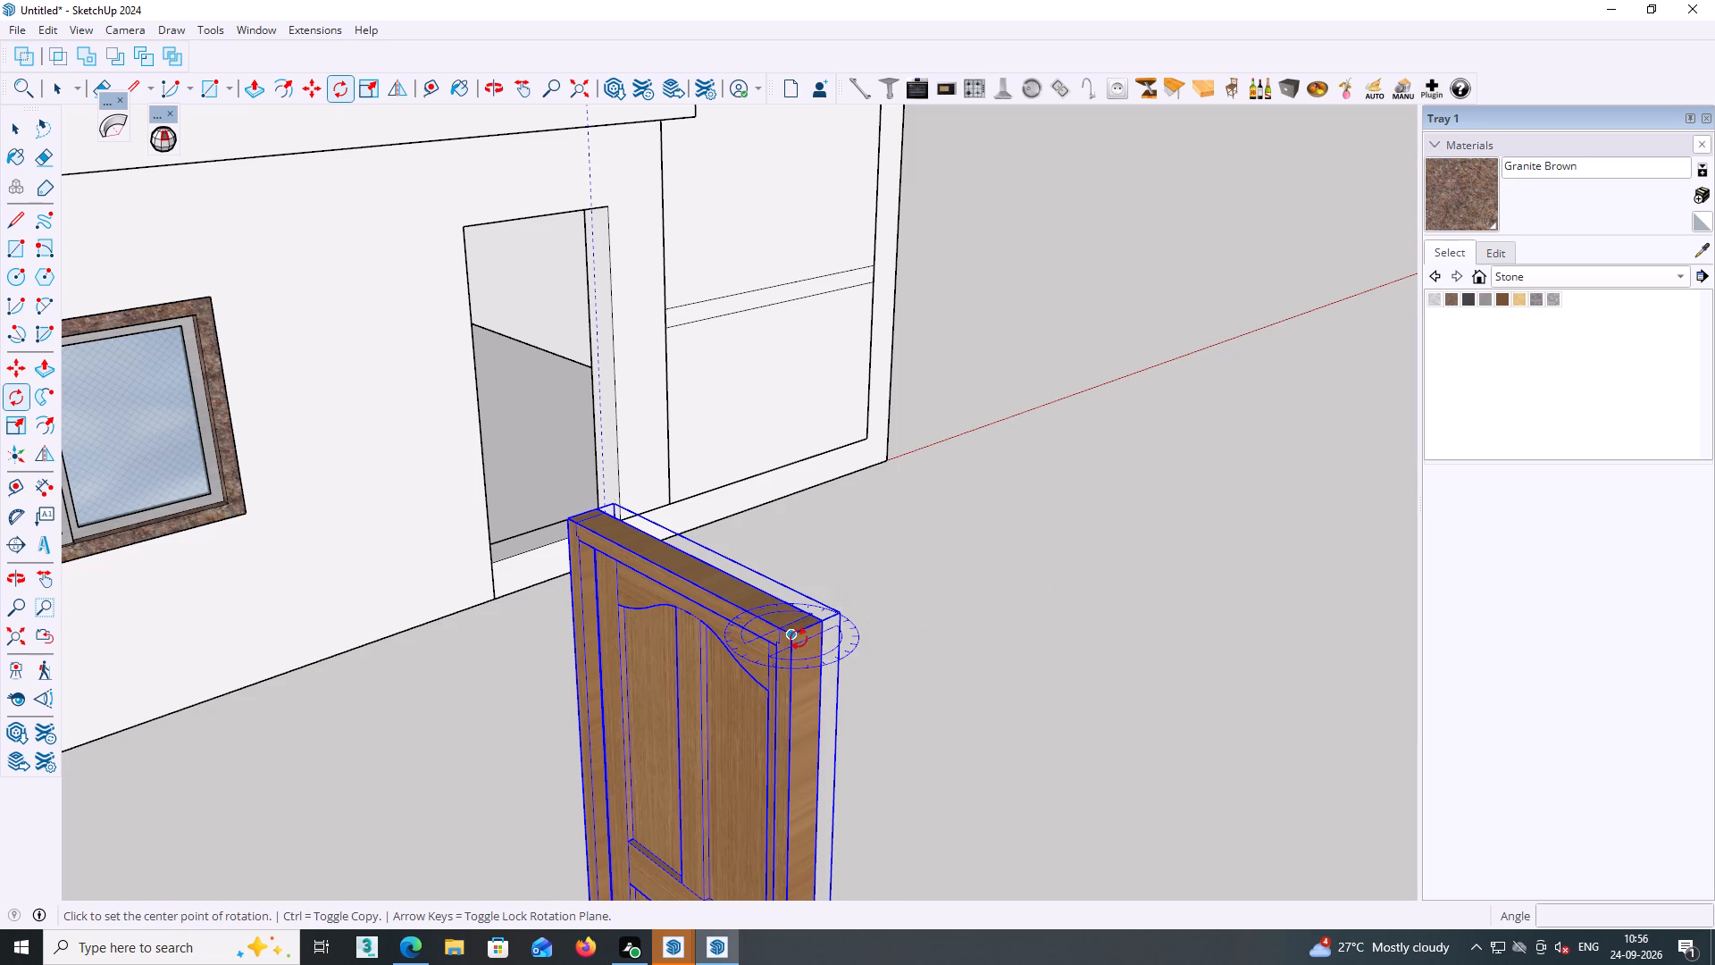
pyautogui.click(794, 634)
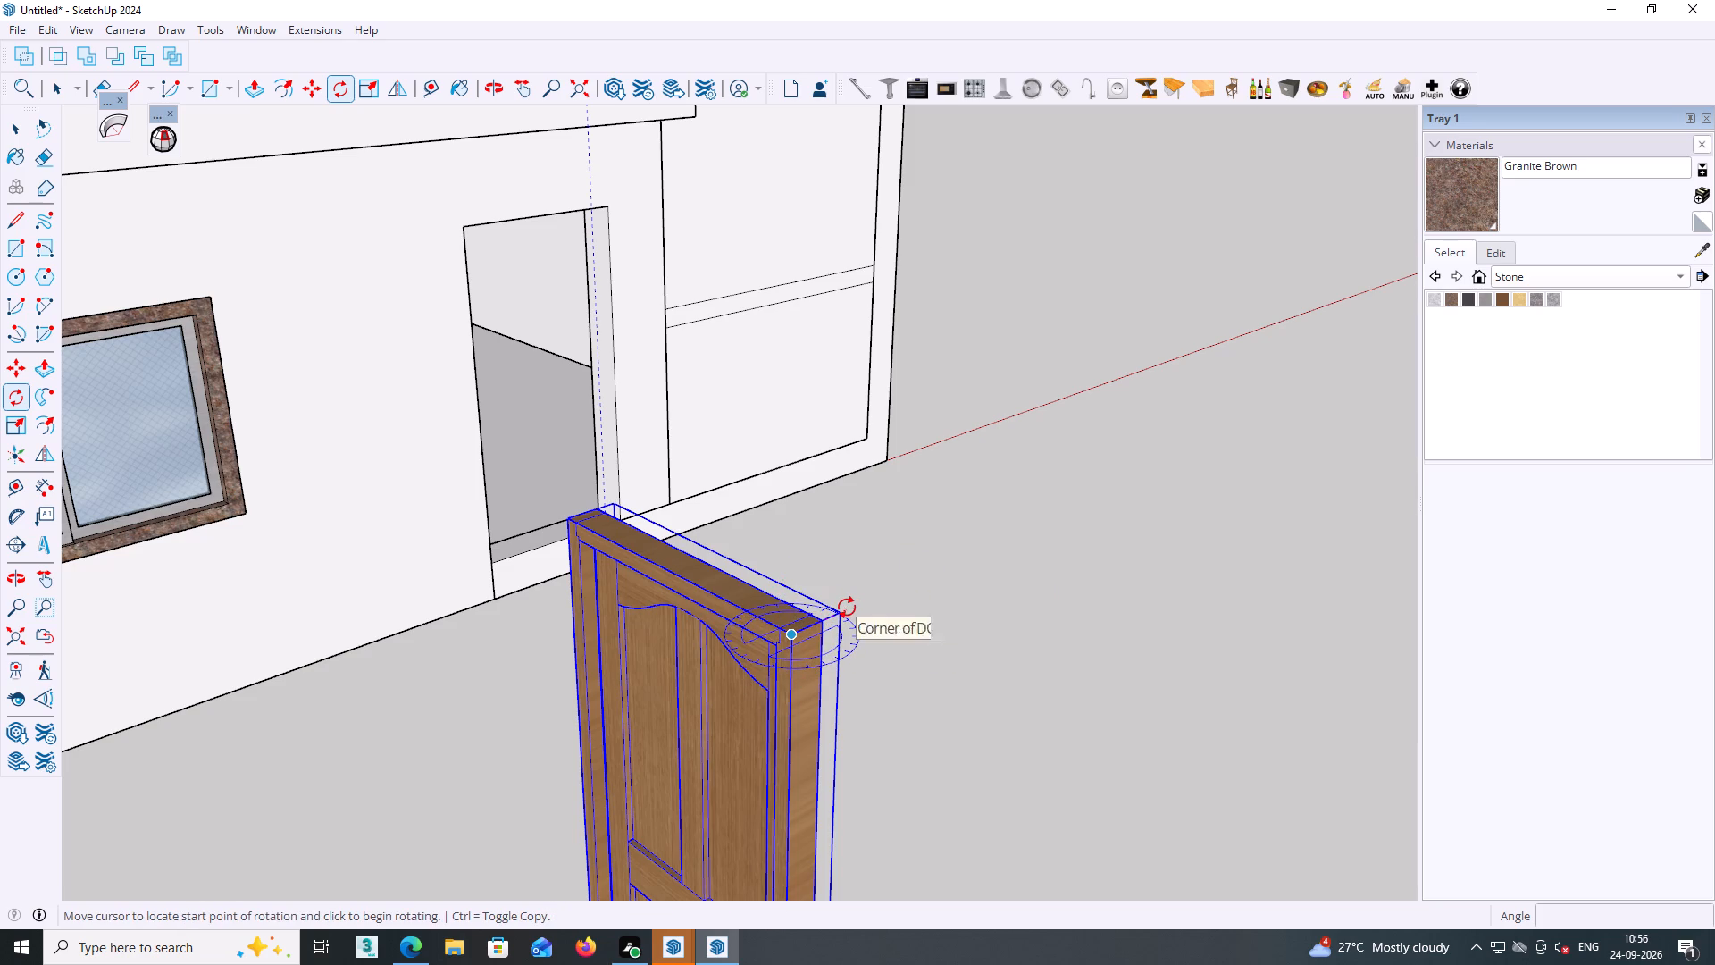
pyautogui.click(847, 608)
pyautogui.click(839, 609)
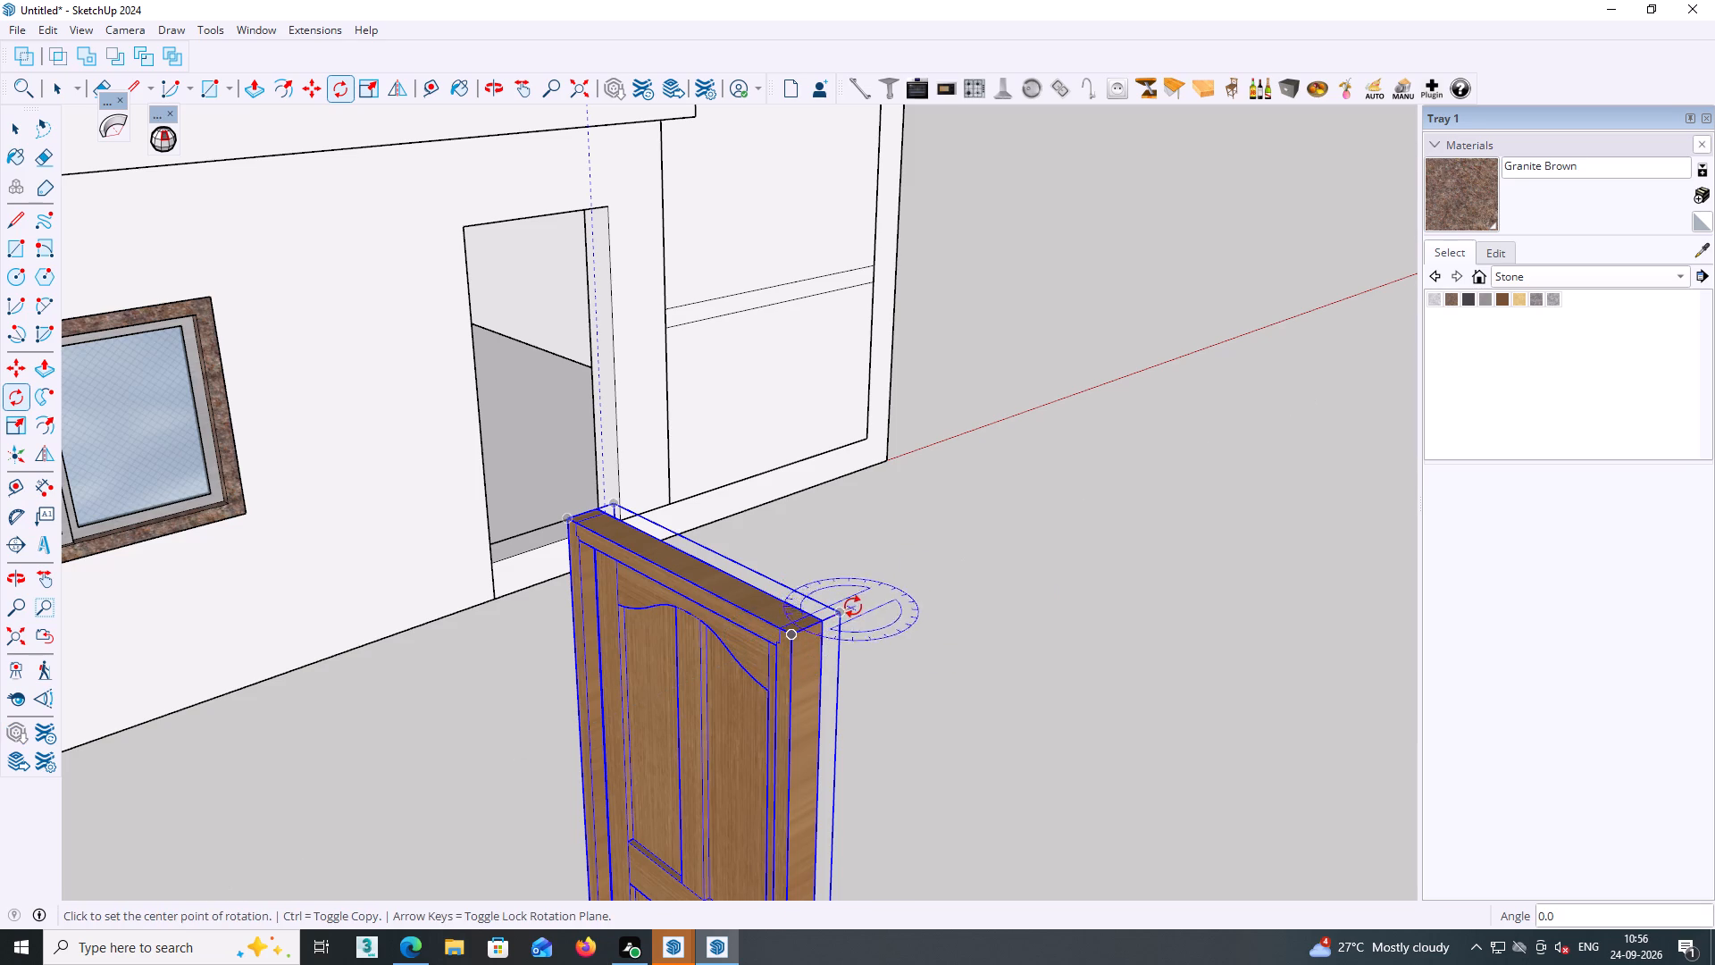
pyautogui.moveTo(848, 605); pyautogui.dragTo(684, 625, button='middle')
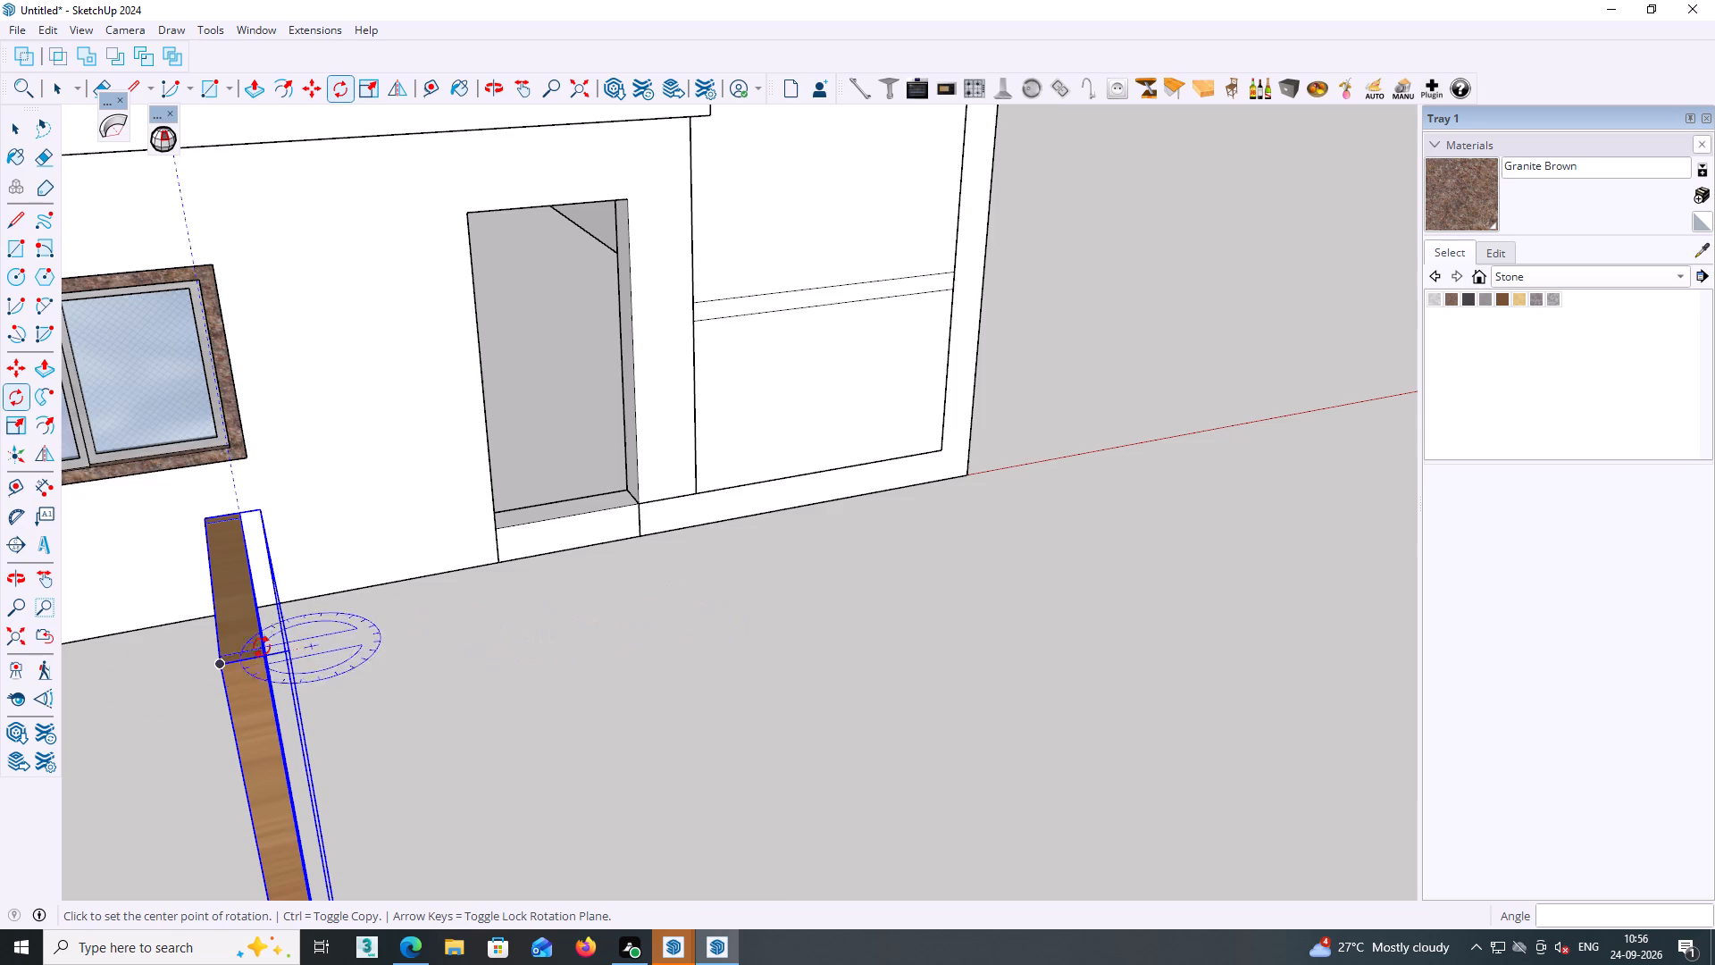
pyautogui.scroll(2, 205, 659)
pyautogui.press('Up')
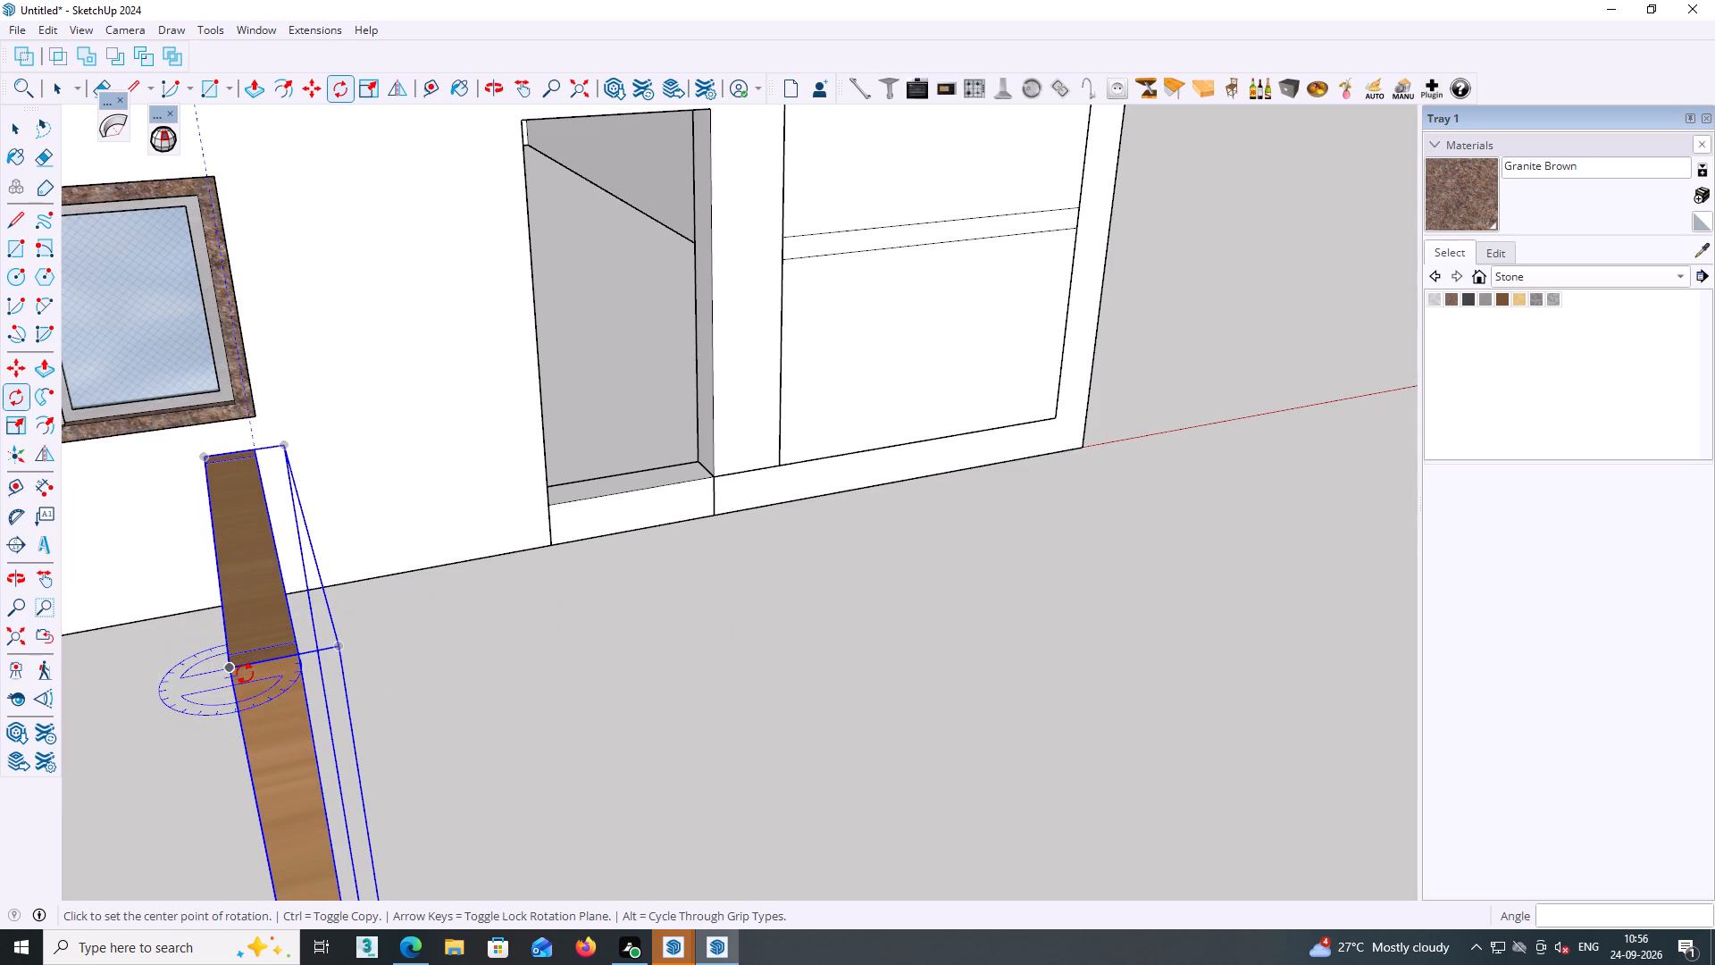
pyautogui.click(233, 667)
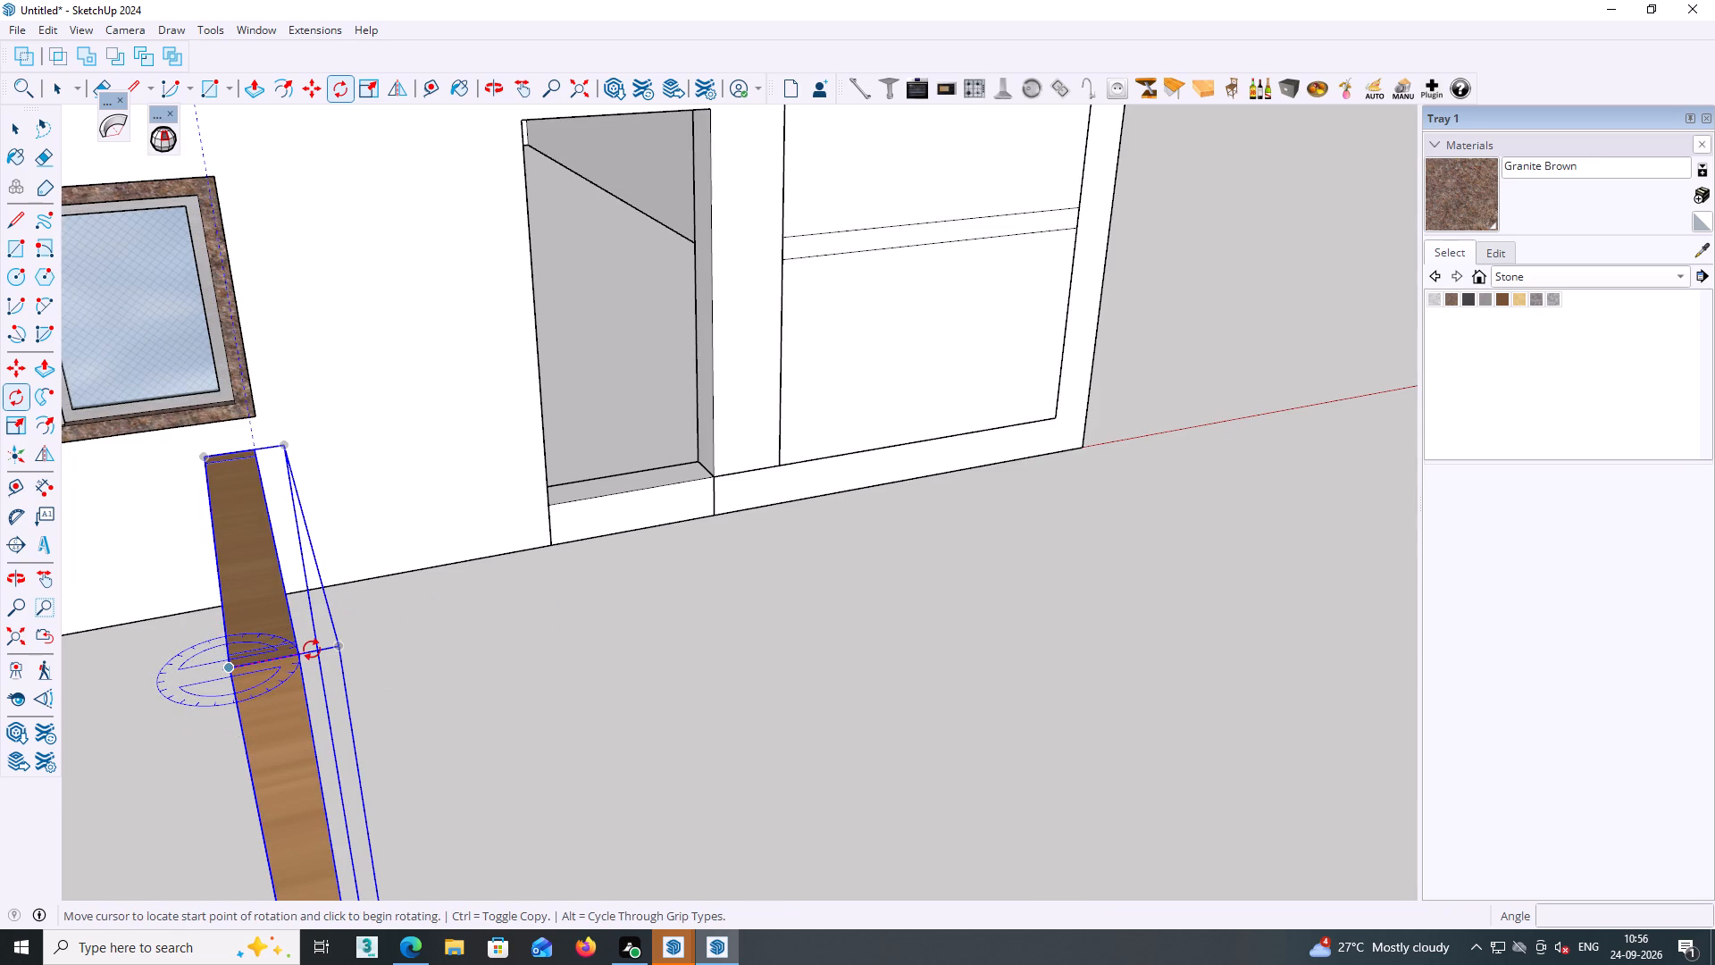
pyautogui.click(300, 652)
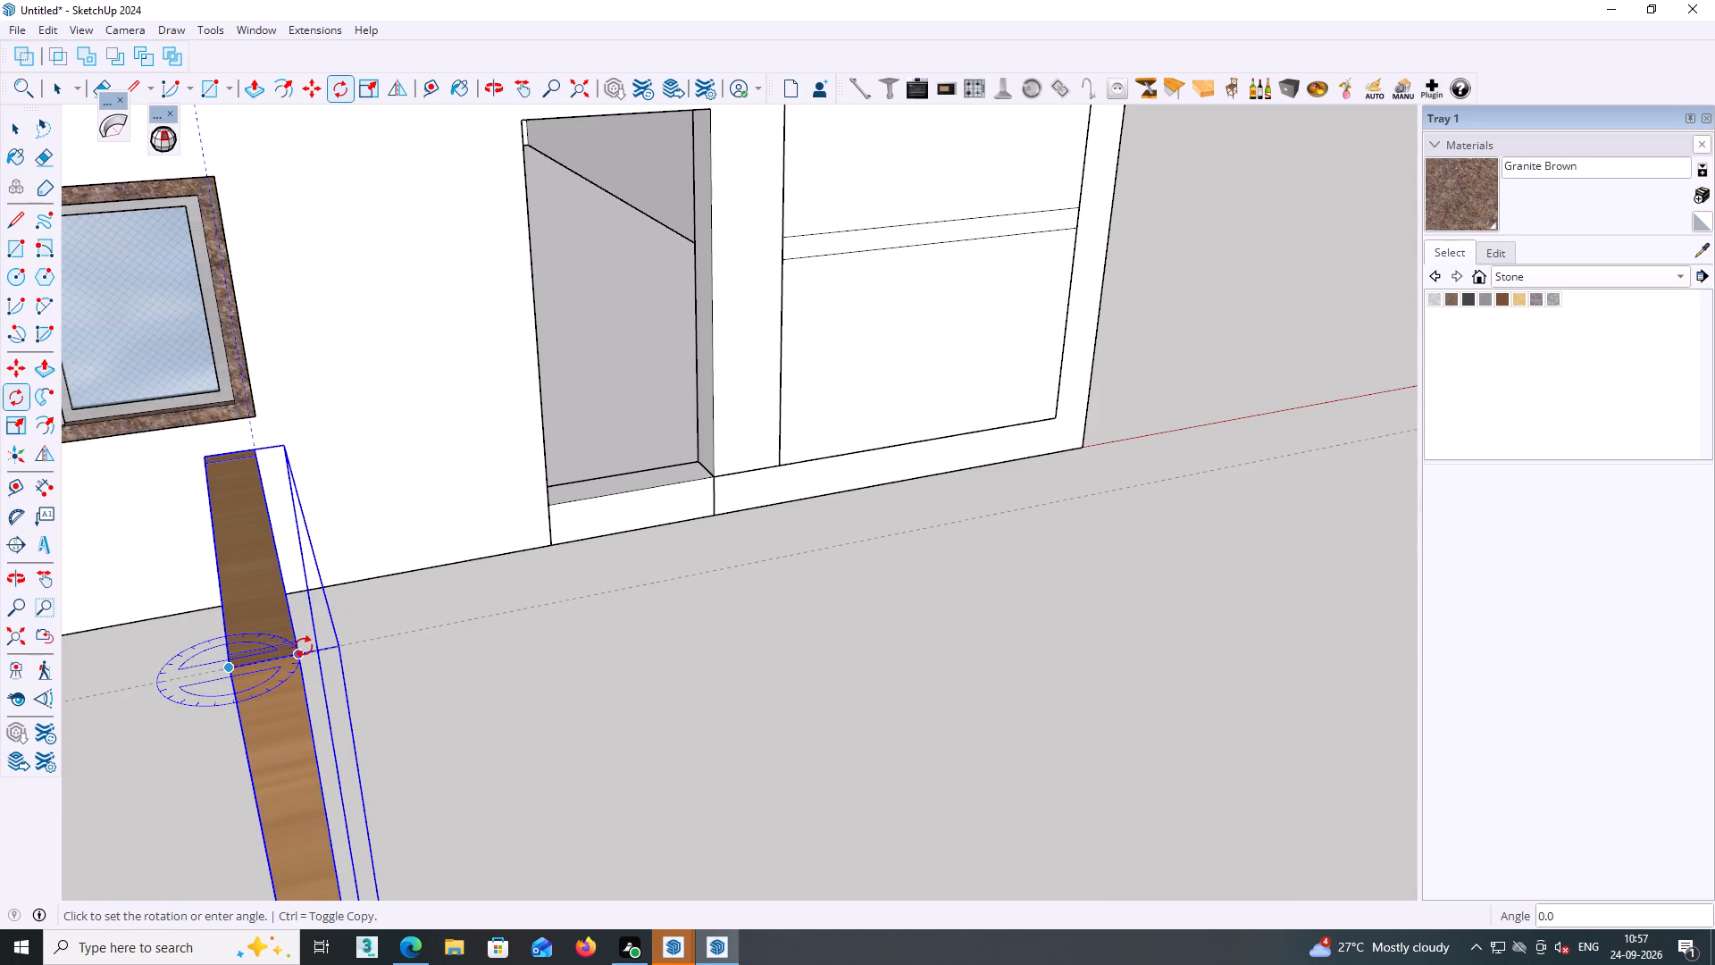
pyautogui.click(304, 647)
# Rotate the moved door 90 degrees about the vertical axis at its top corner, parallel to the front facade.
pyautogui.moveTo(271, 604); pyautogui.dragTo(627, 511, button='middle')
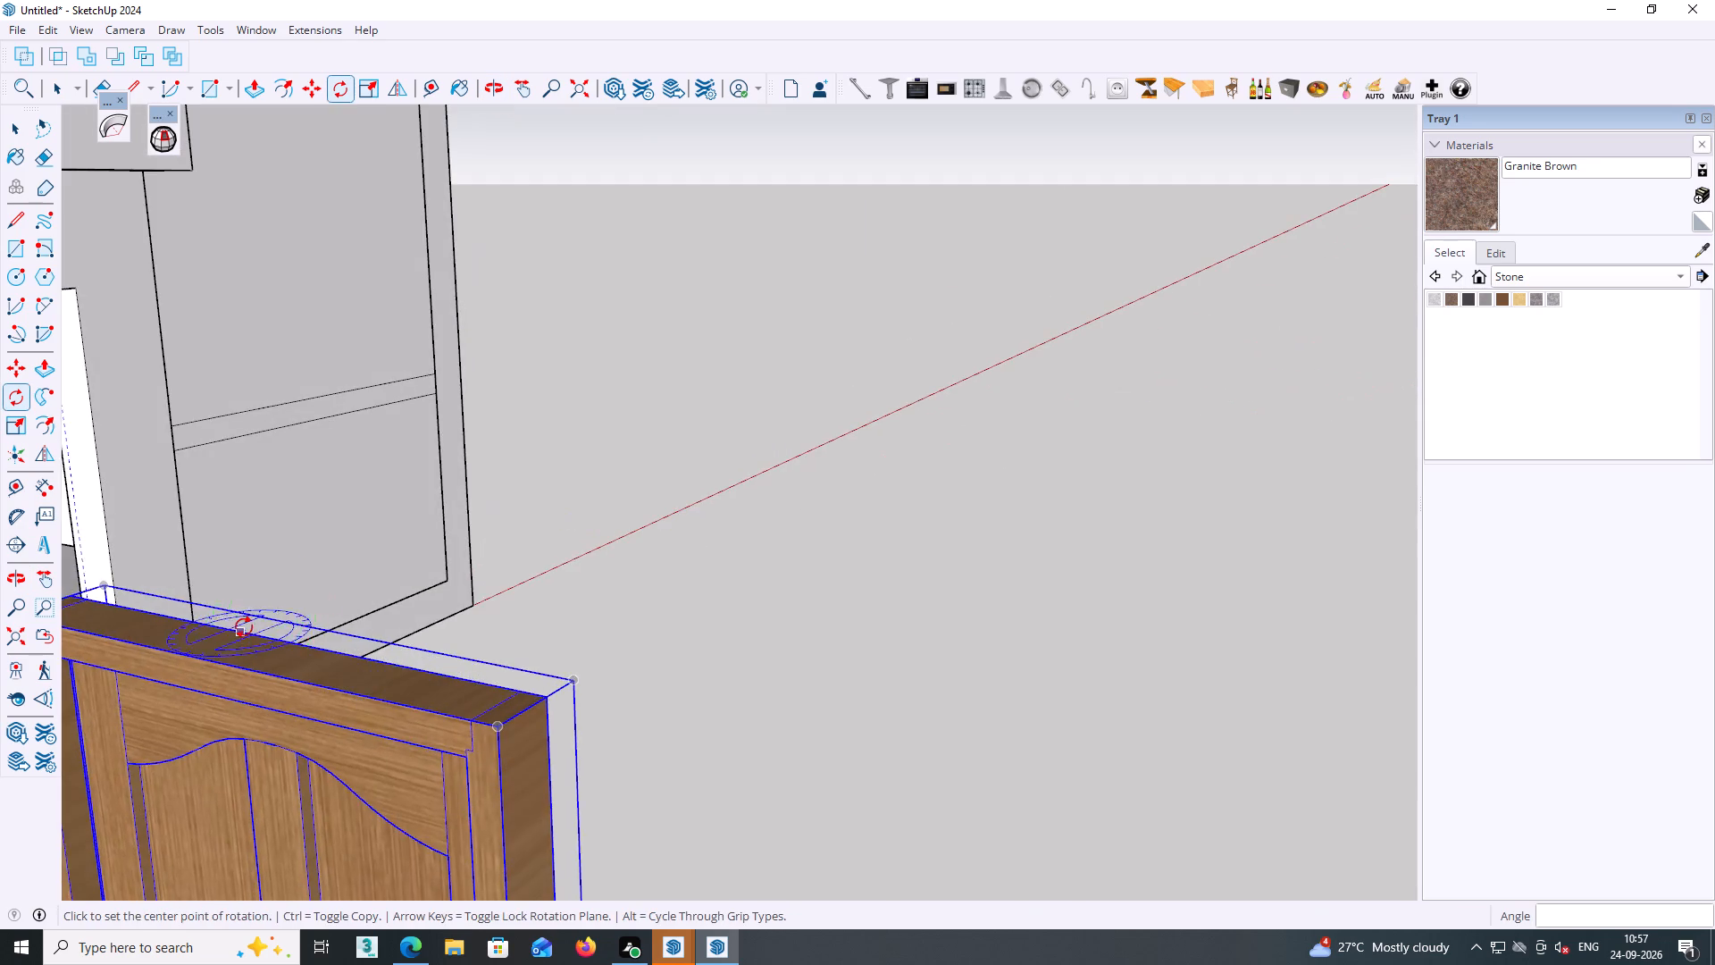
pyautogui.scroll(-6, 255, 638)
pyautogui.scroll(2, 110, 635)
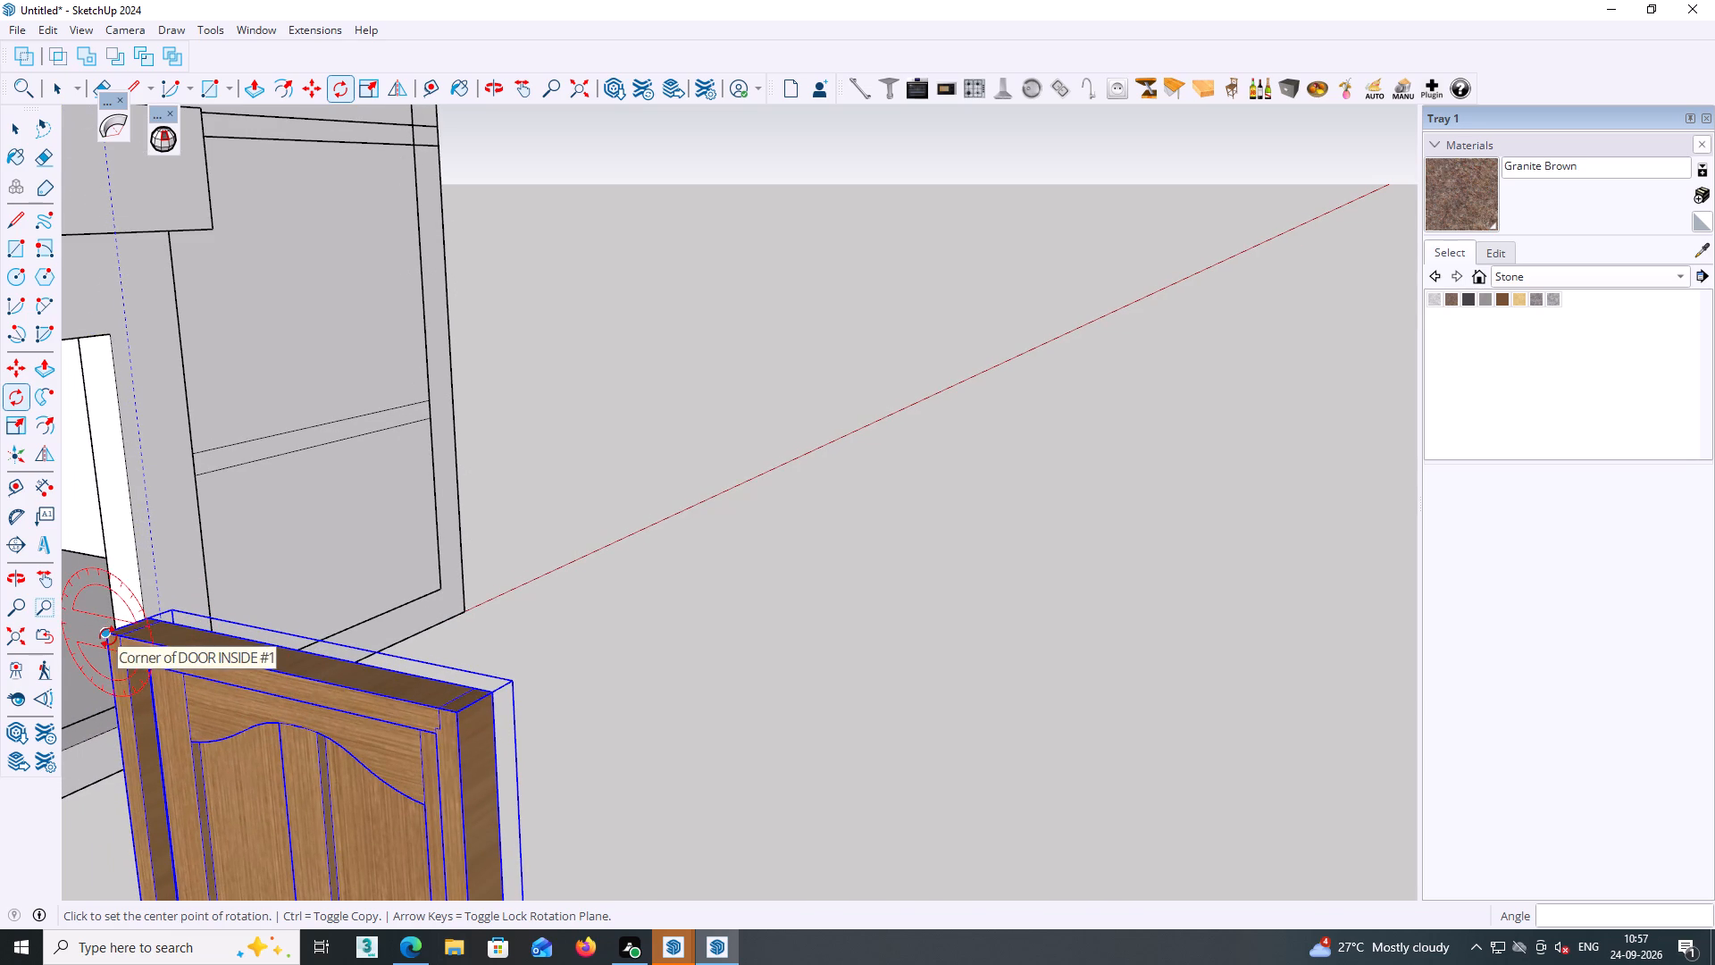
pyautogui.press('Up')
pyautogui.click(109, 638)
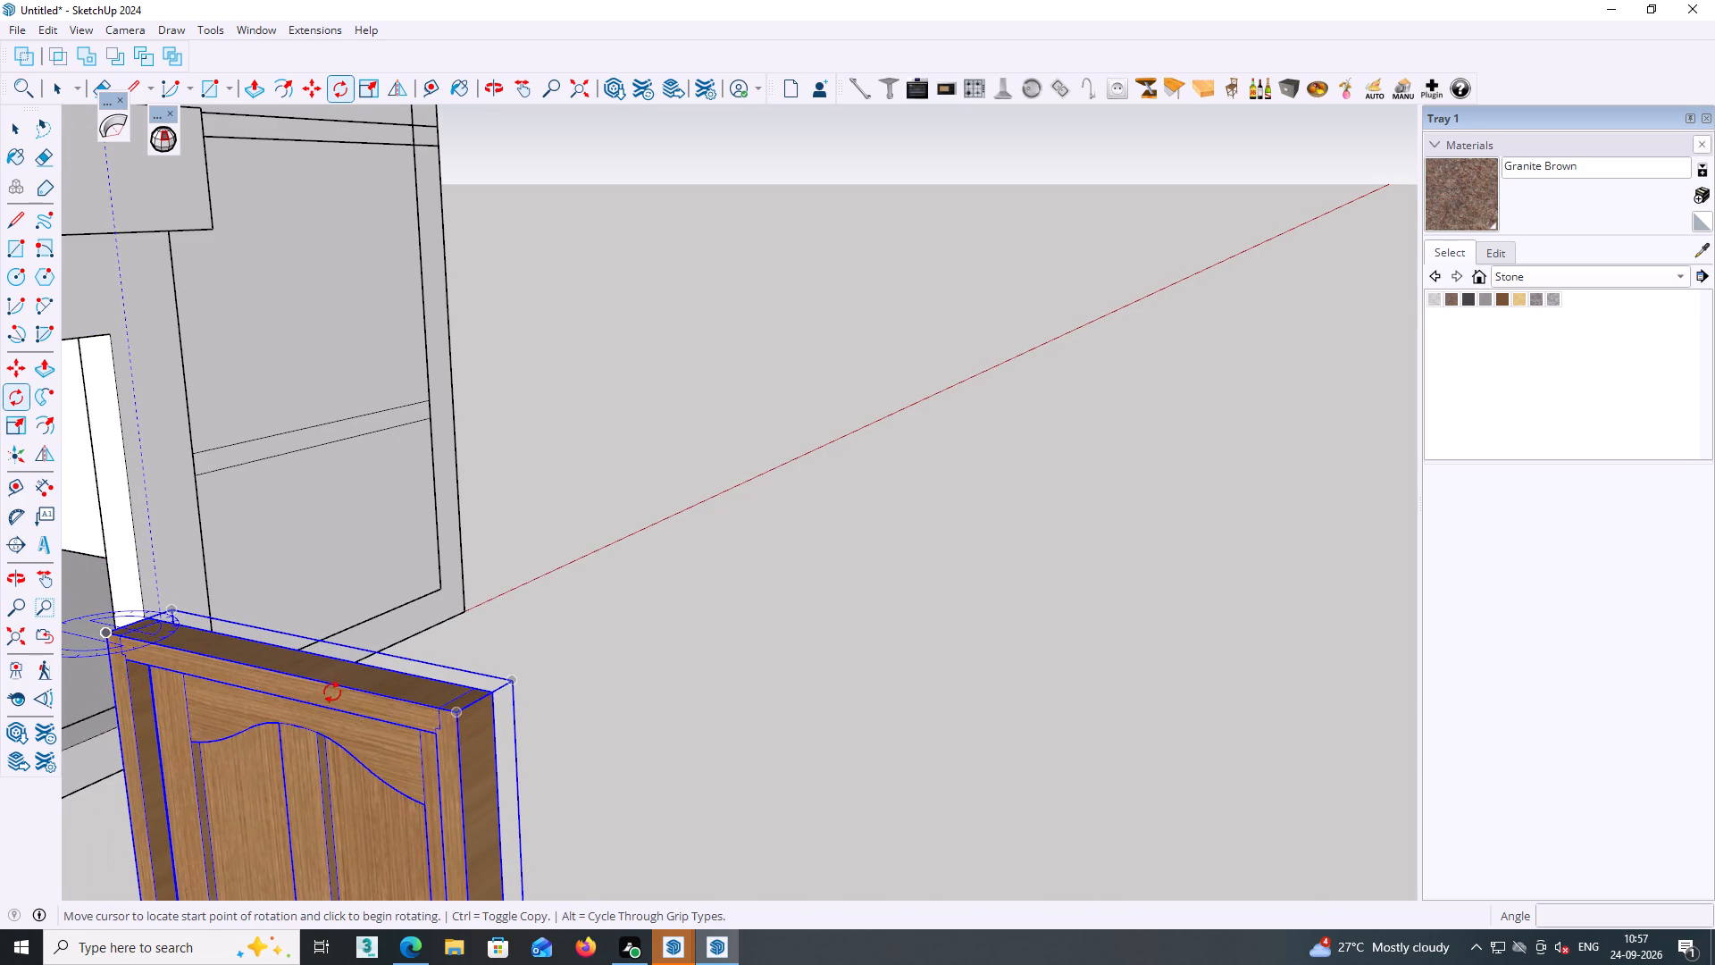
pyautogui.click(458, 711)
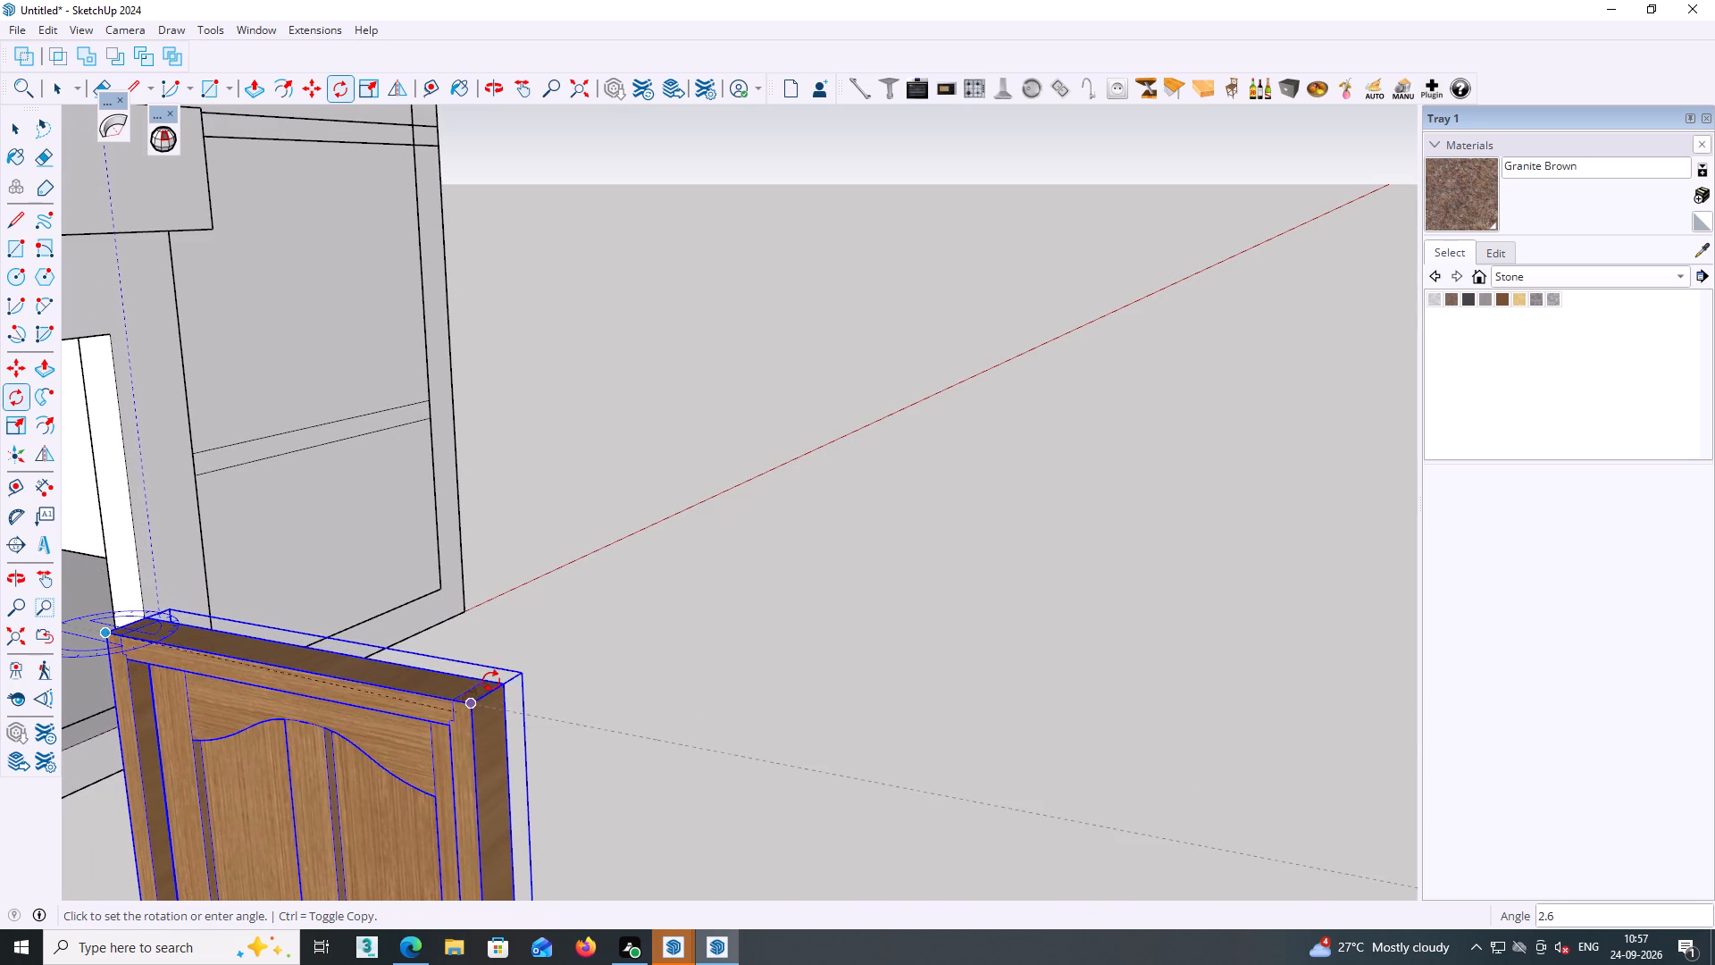
pyautogui.moveTo(506, 541); pyautogui.dragTo(295, 614, button='middle')
pyautogui.scroll(-11, 297, 608)
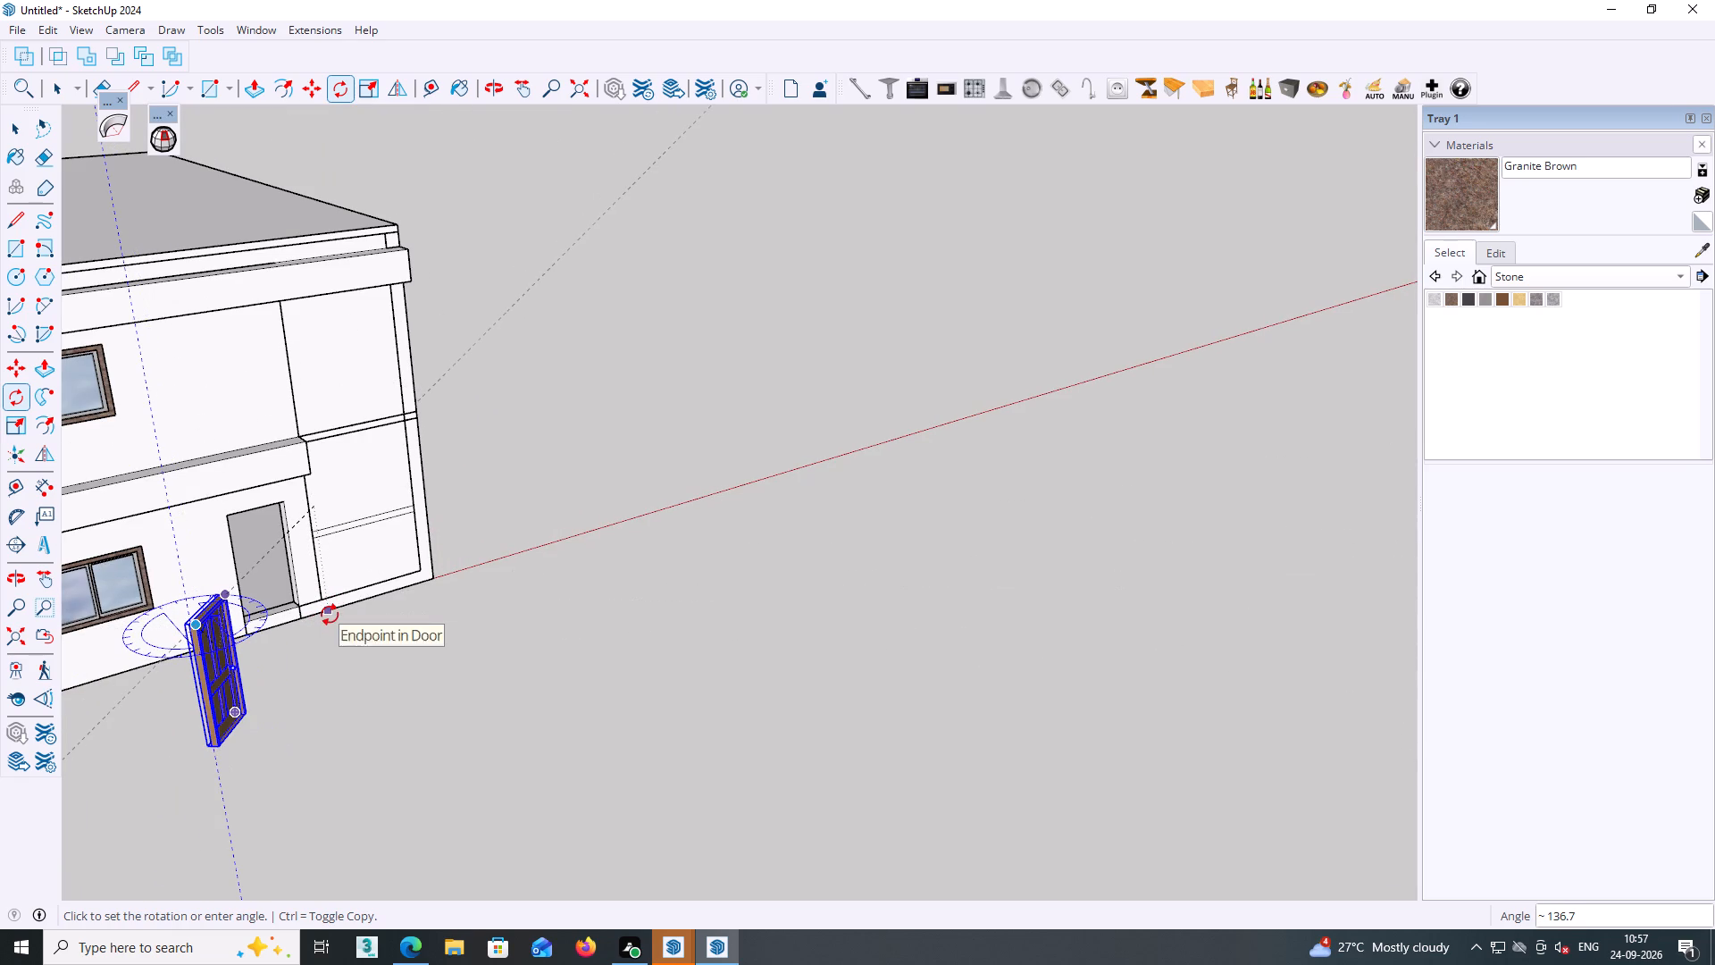
pyautogui.moveTo(313, 616); pyautogui.dragTo(231, 644, button='middle')
pyautogui.scroll(-3, 231, 641)
pyautogui.press('F8')
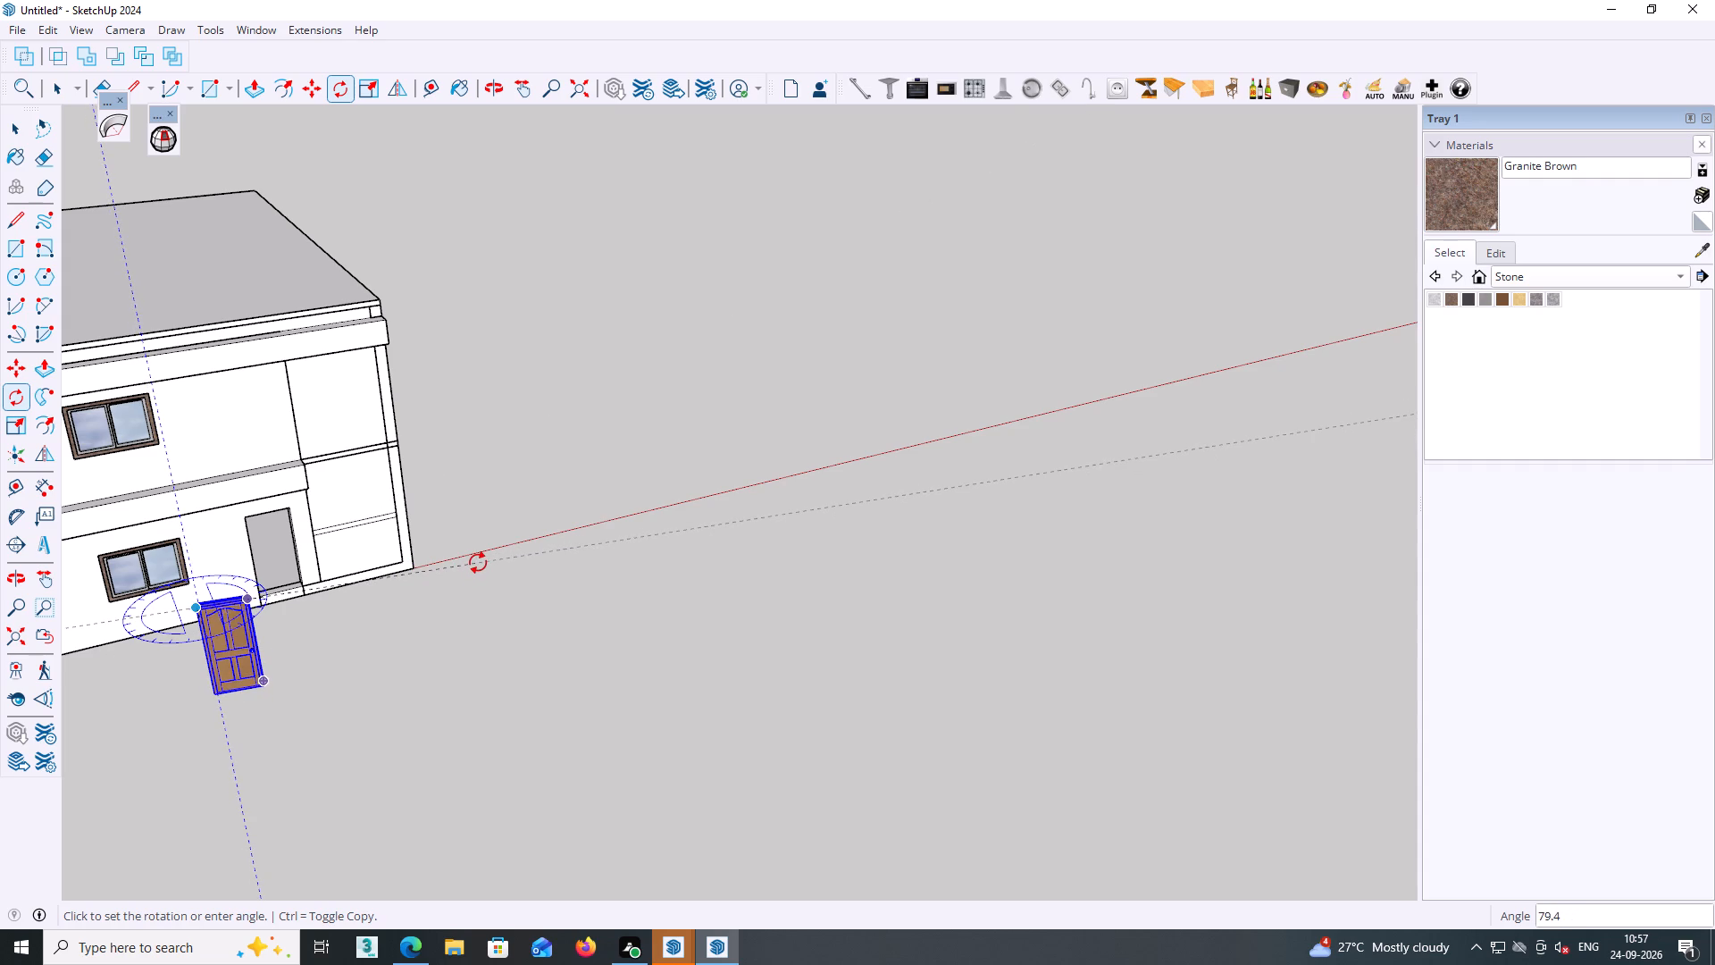
pyautogui.write('90')
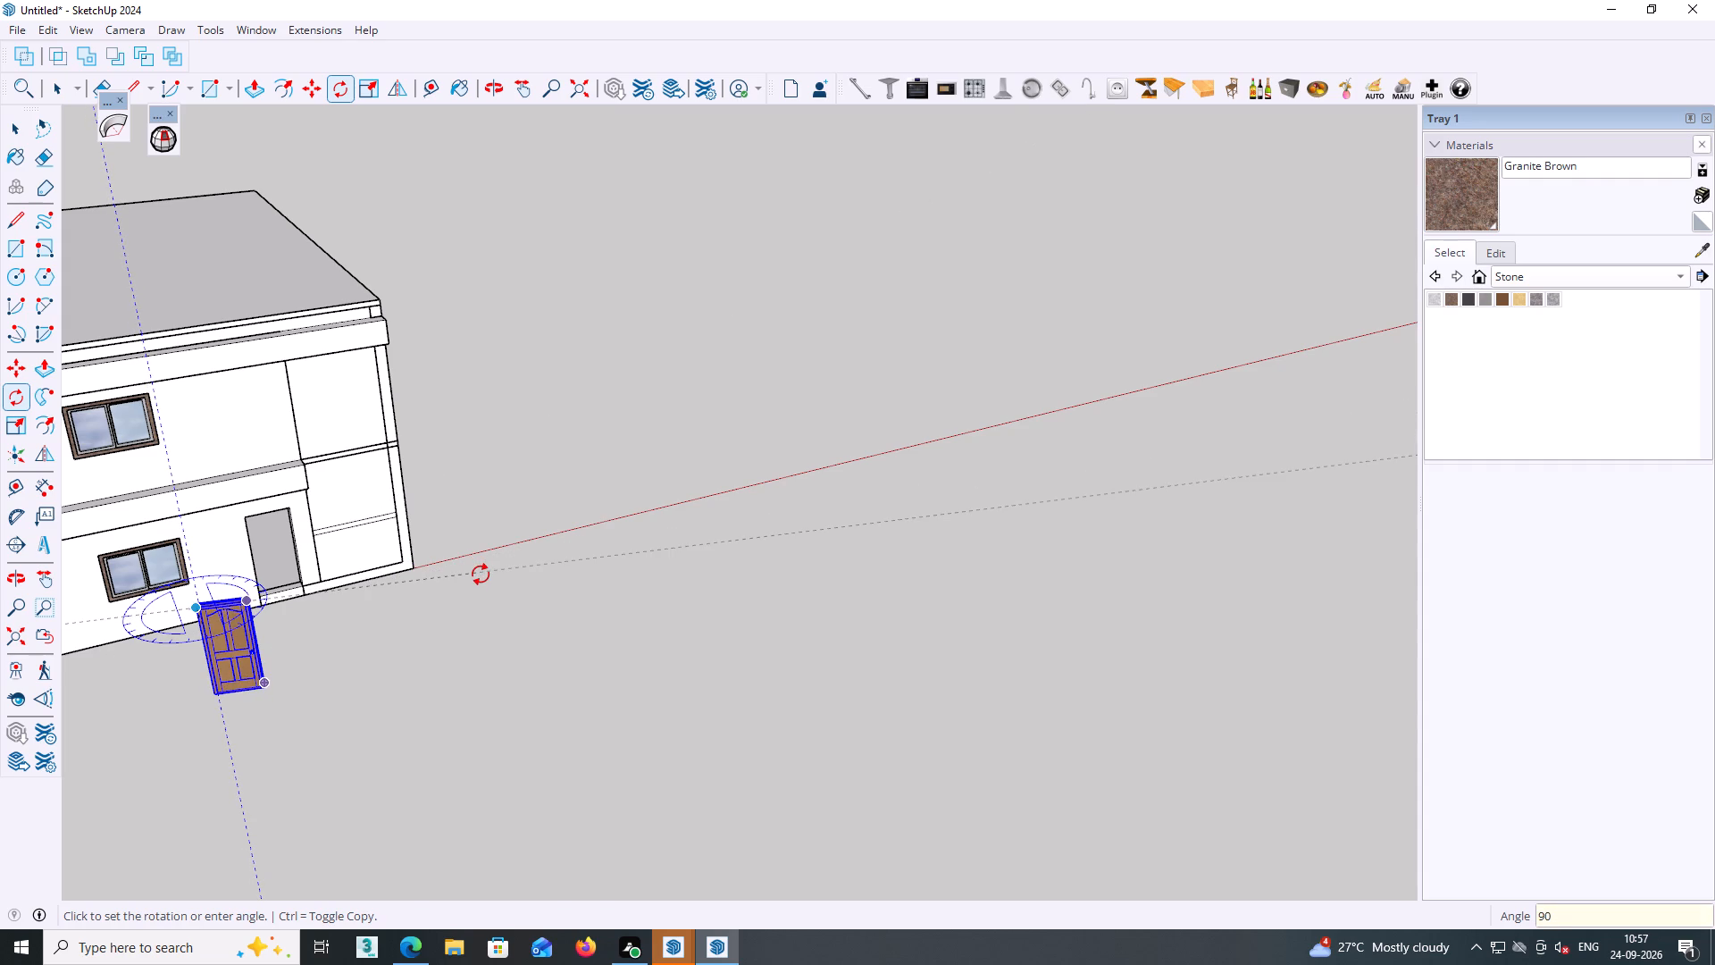
pyautogui.press('Return')
pyautogui.scroll(-3, 386, 702)
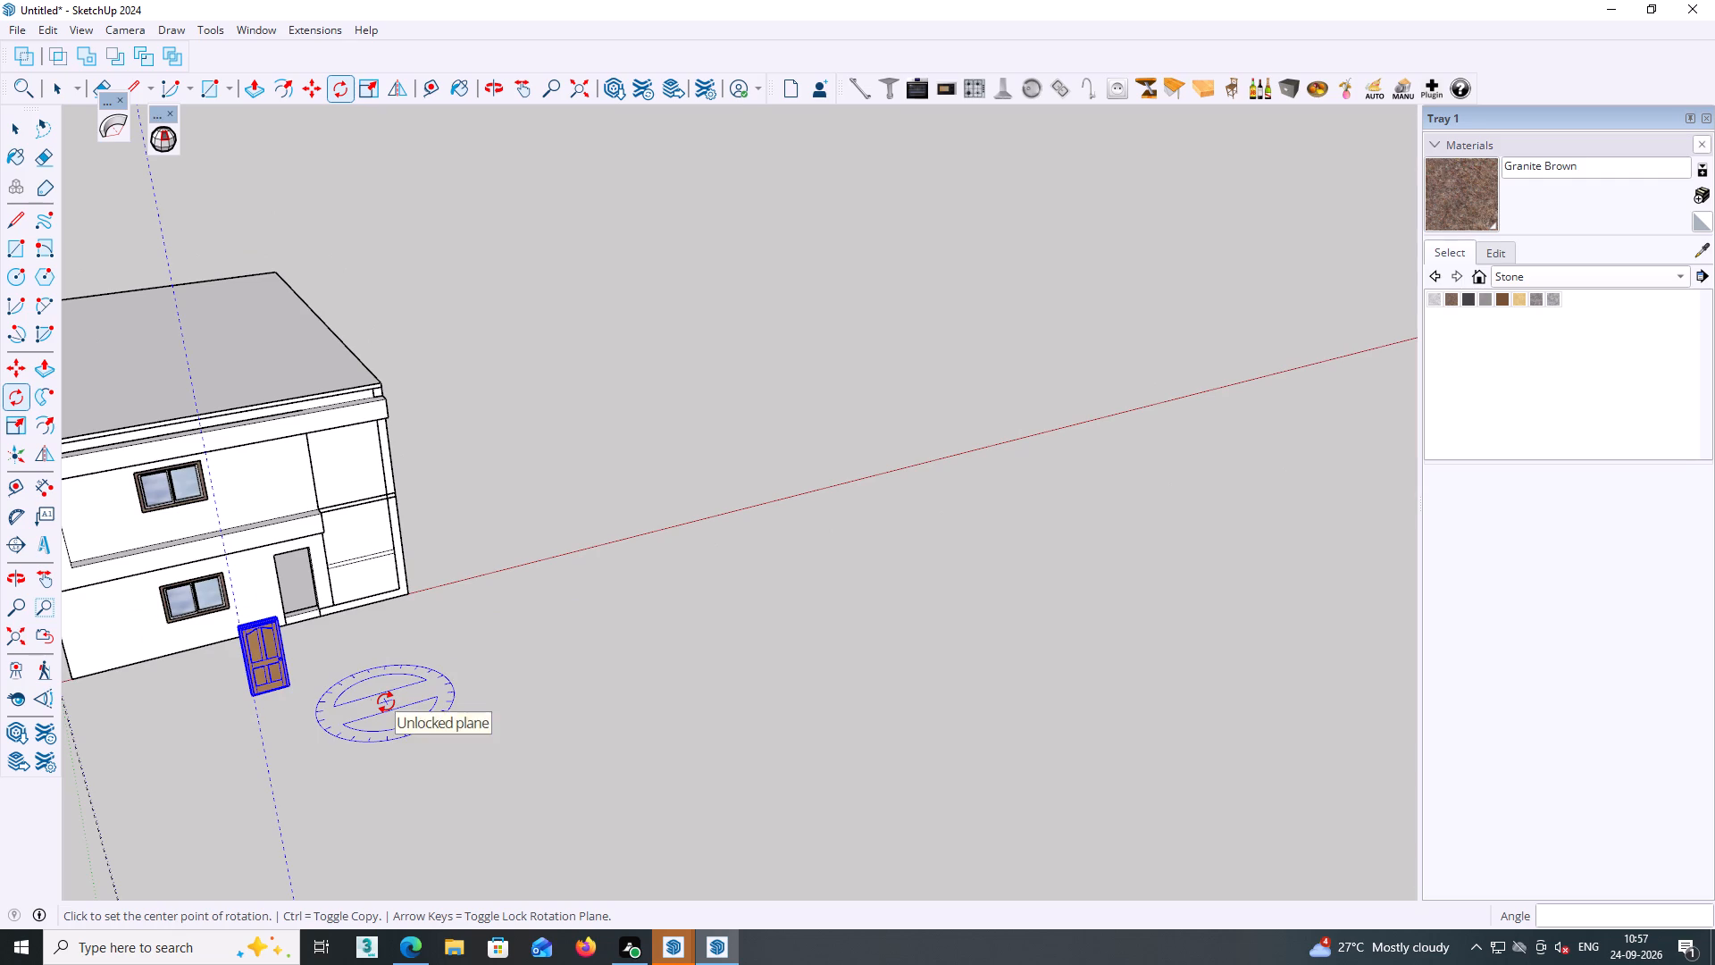
pyautogui.press('space')
# Move the rotated wooden door by its top corner into the ground-floor doorway, snapping it to the opening's matching top inner corner.
pyautogui.keyDown('shift'); pyautogui.moveTo(315, 696); pyautogui.dragTo(472, 675, button='middle'); pyautogui.keyUp('shift')
pyautogui.scroll(11, 368, 635)
pyautogui.middleClick(367, 630)
pyautogui.scroll(4, 366, 584)
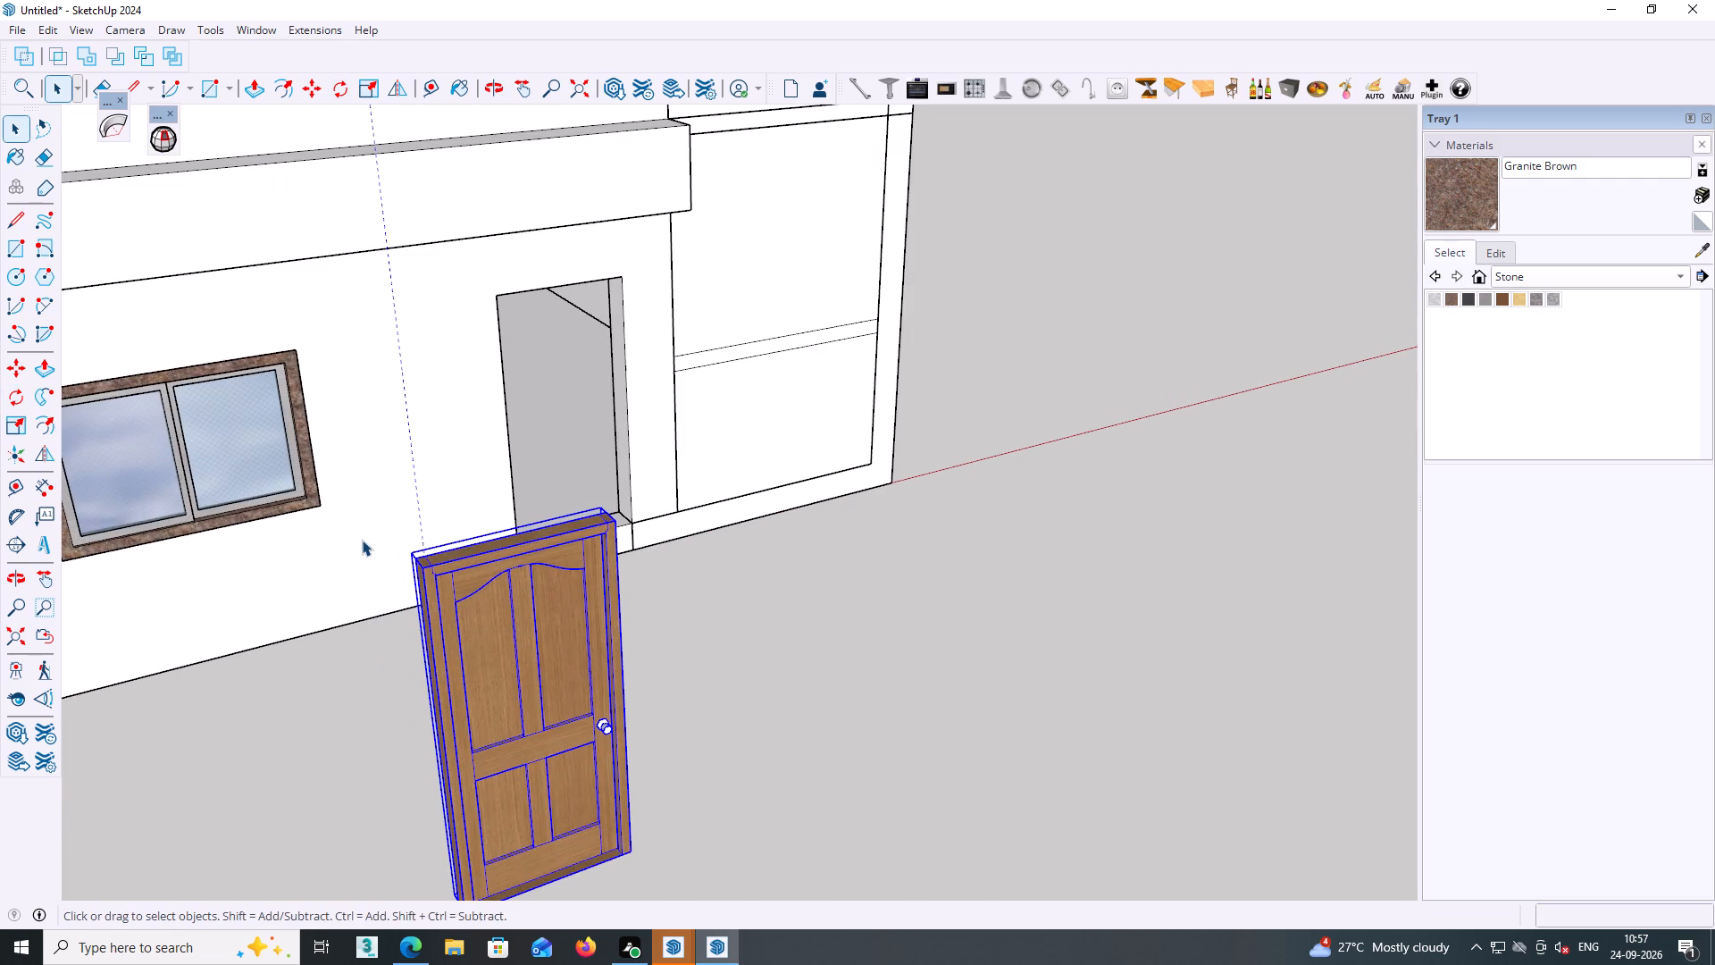
pyautogui.press('m')
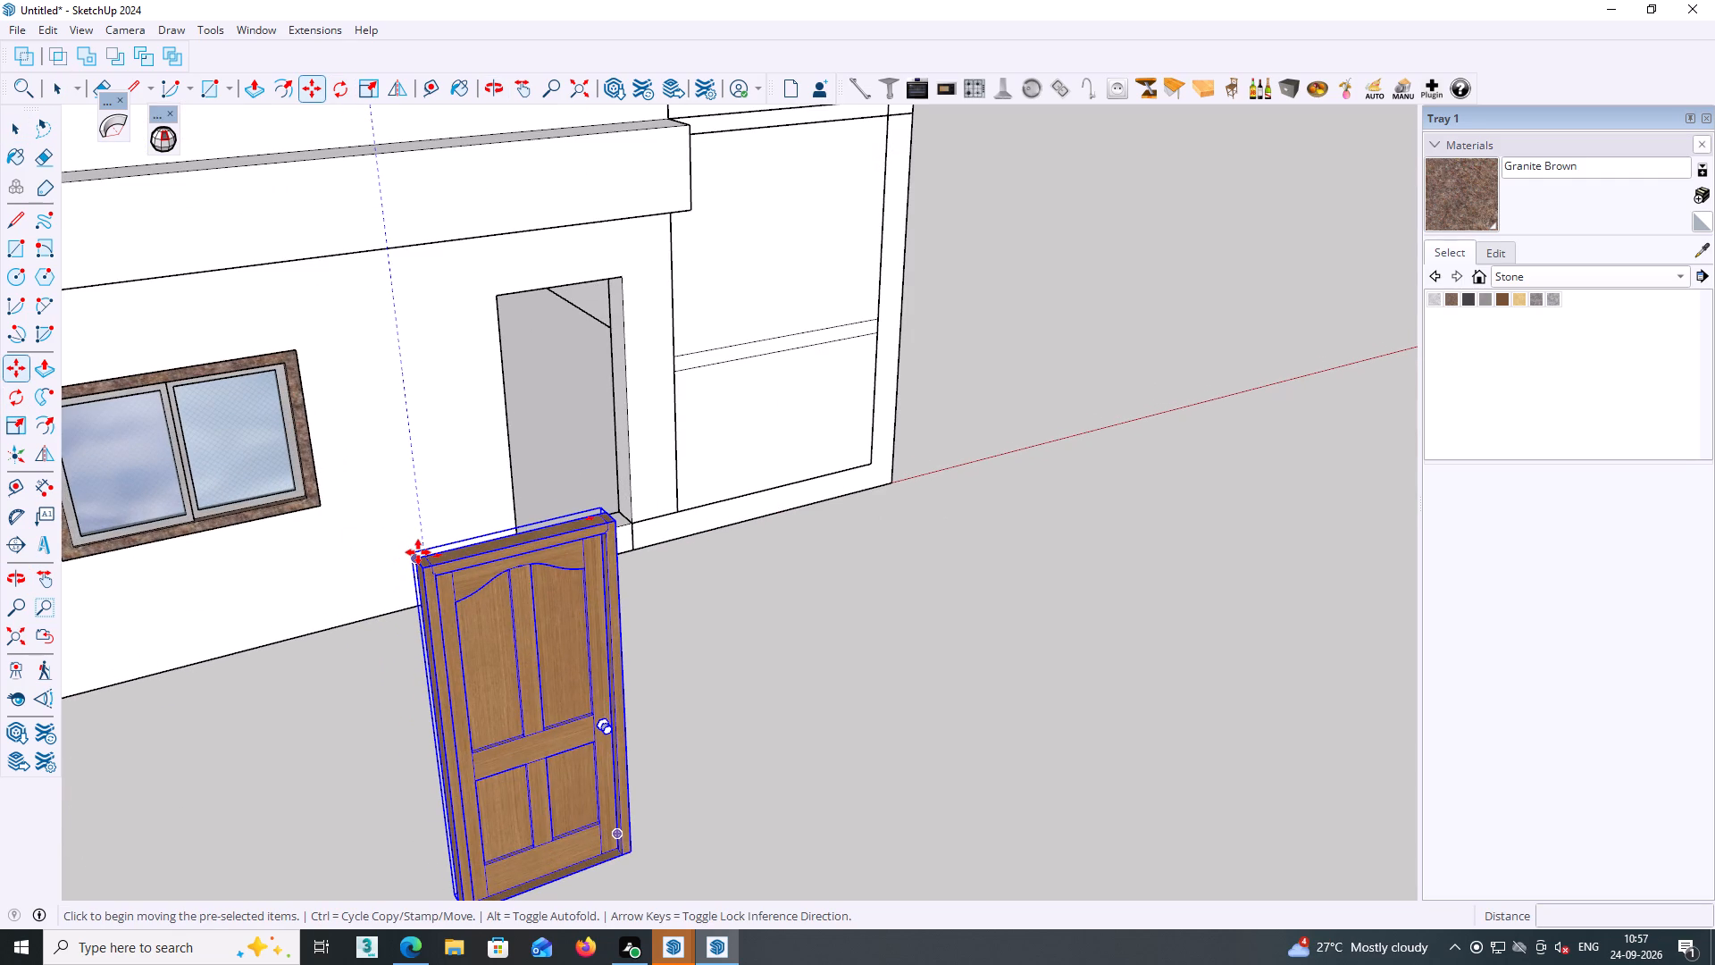
pyautogui.click(417, 552)
pyautogui.scroll(3, 484, 339)
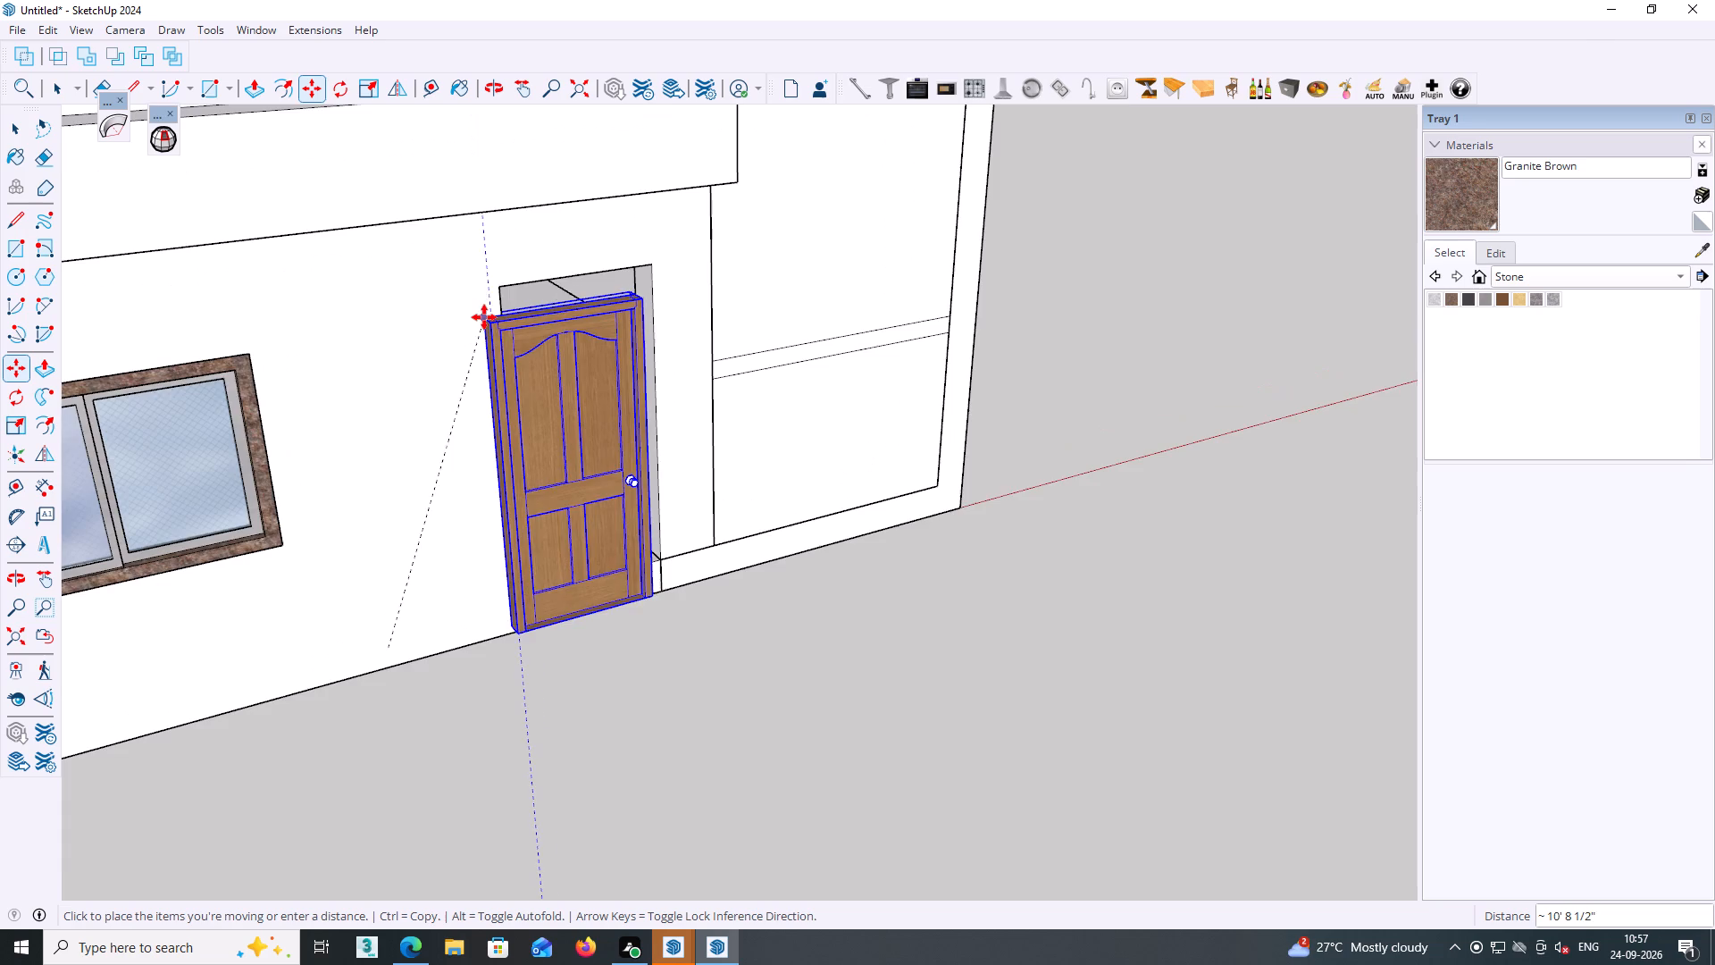
pyautogui.scroll(9, 489, 301)
pyautogui.moveTo(526, 260); pyautogui.dragTo(387, 190, button='middle')
pyautogui.scroll(2, 409, 217)
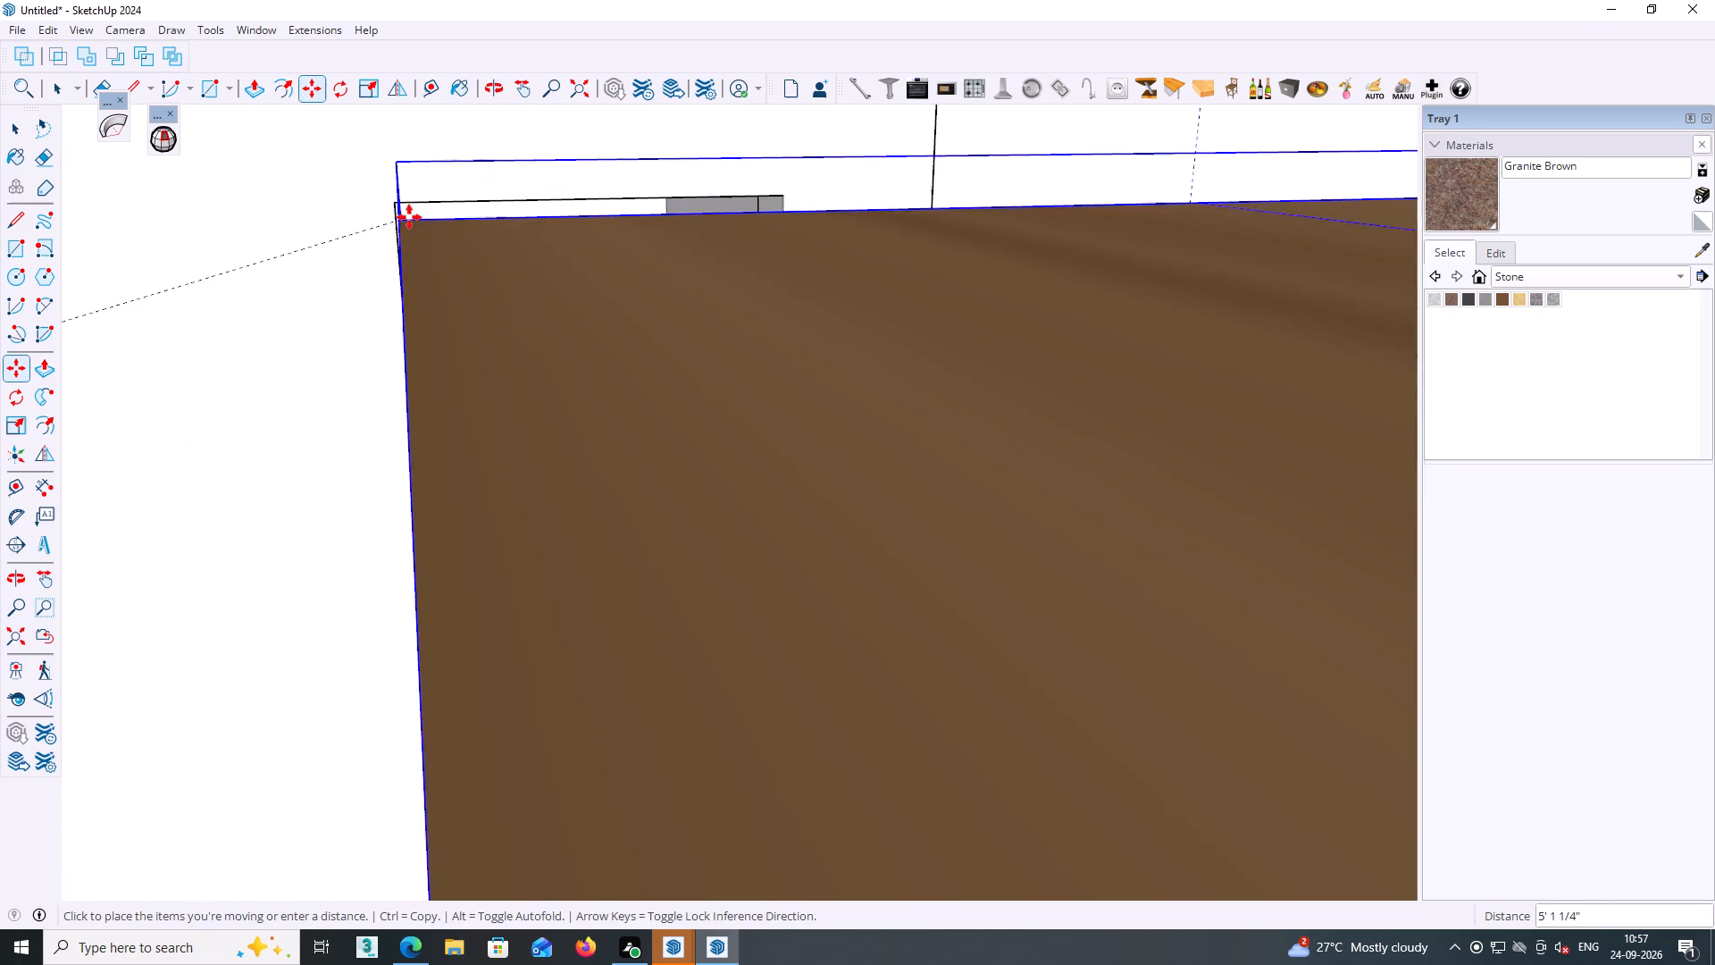
pyautogui.scroll(4, 409, 217)
pyautogui.scroll(-8, 414, 223)
pyautogui.moveTo(411, 248); pyautogui.dragTo(368, 137, button='middle')
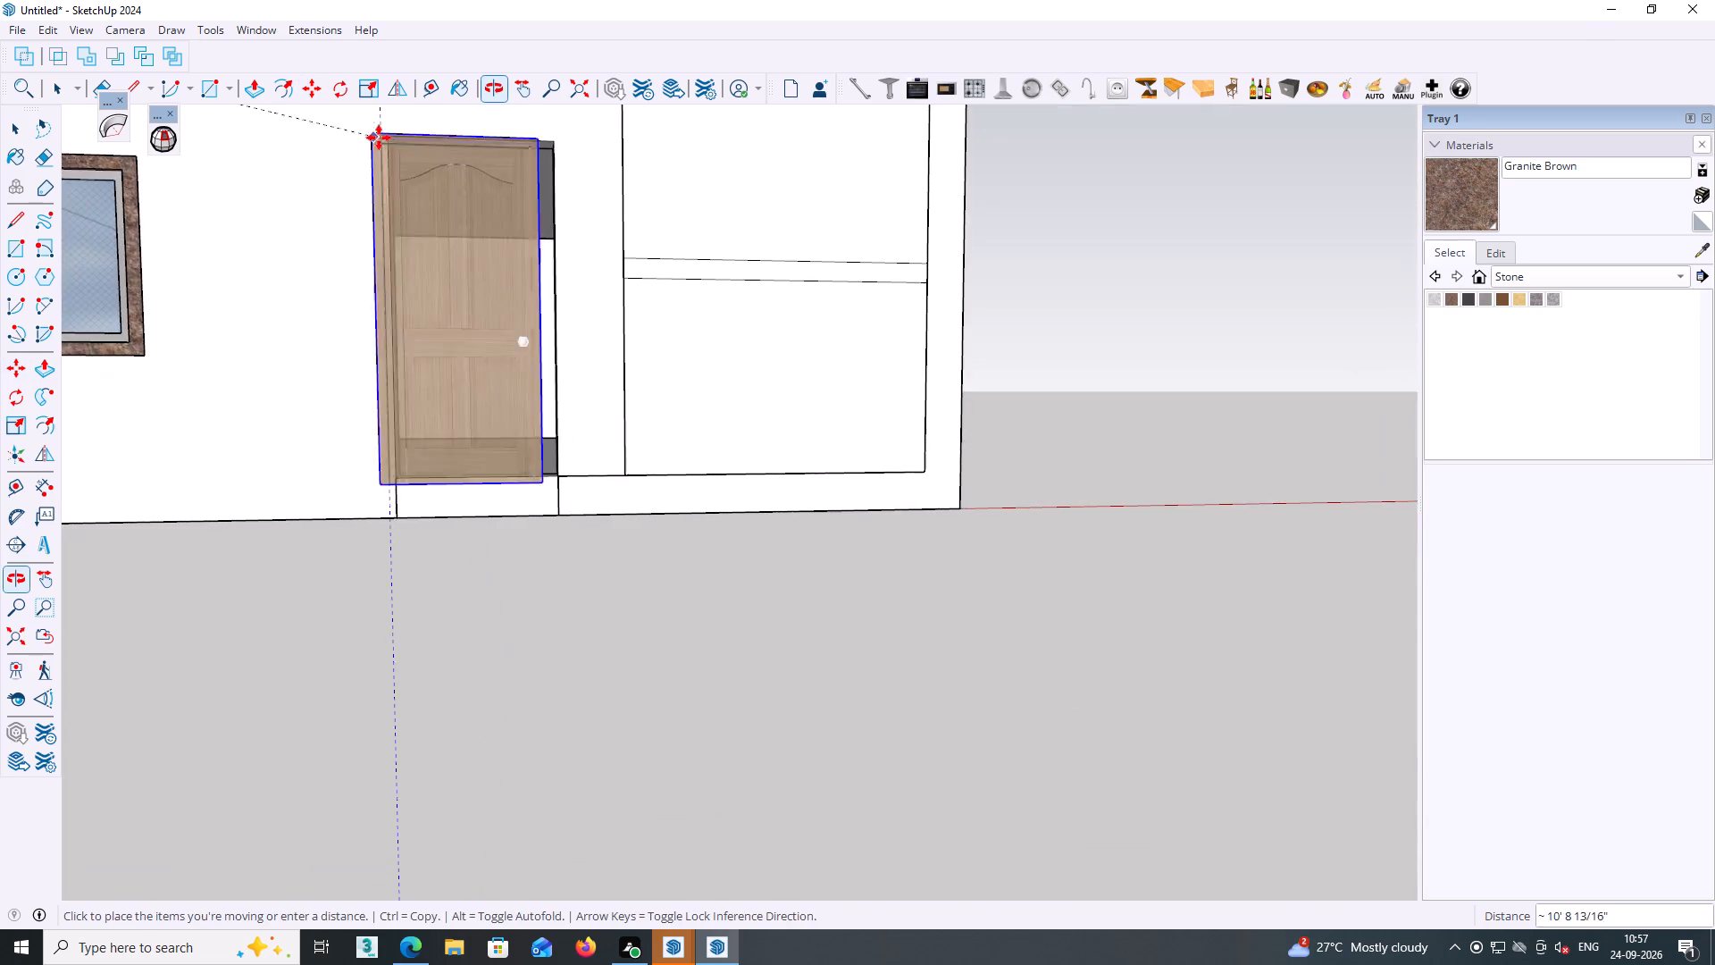
pyautogui.scroll(12, 399, 144)
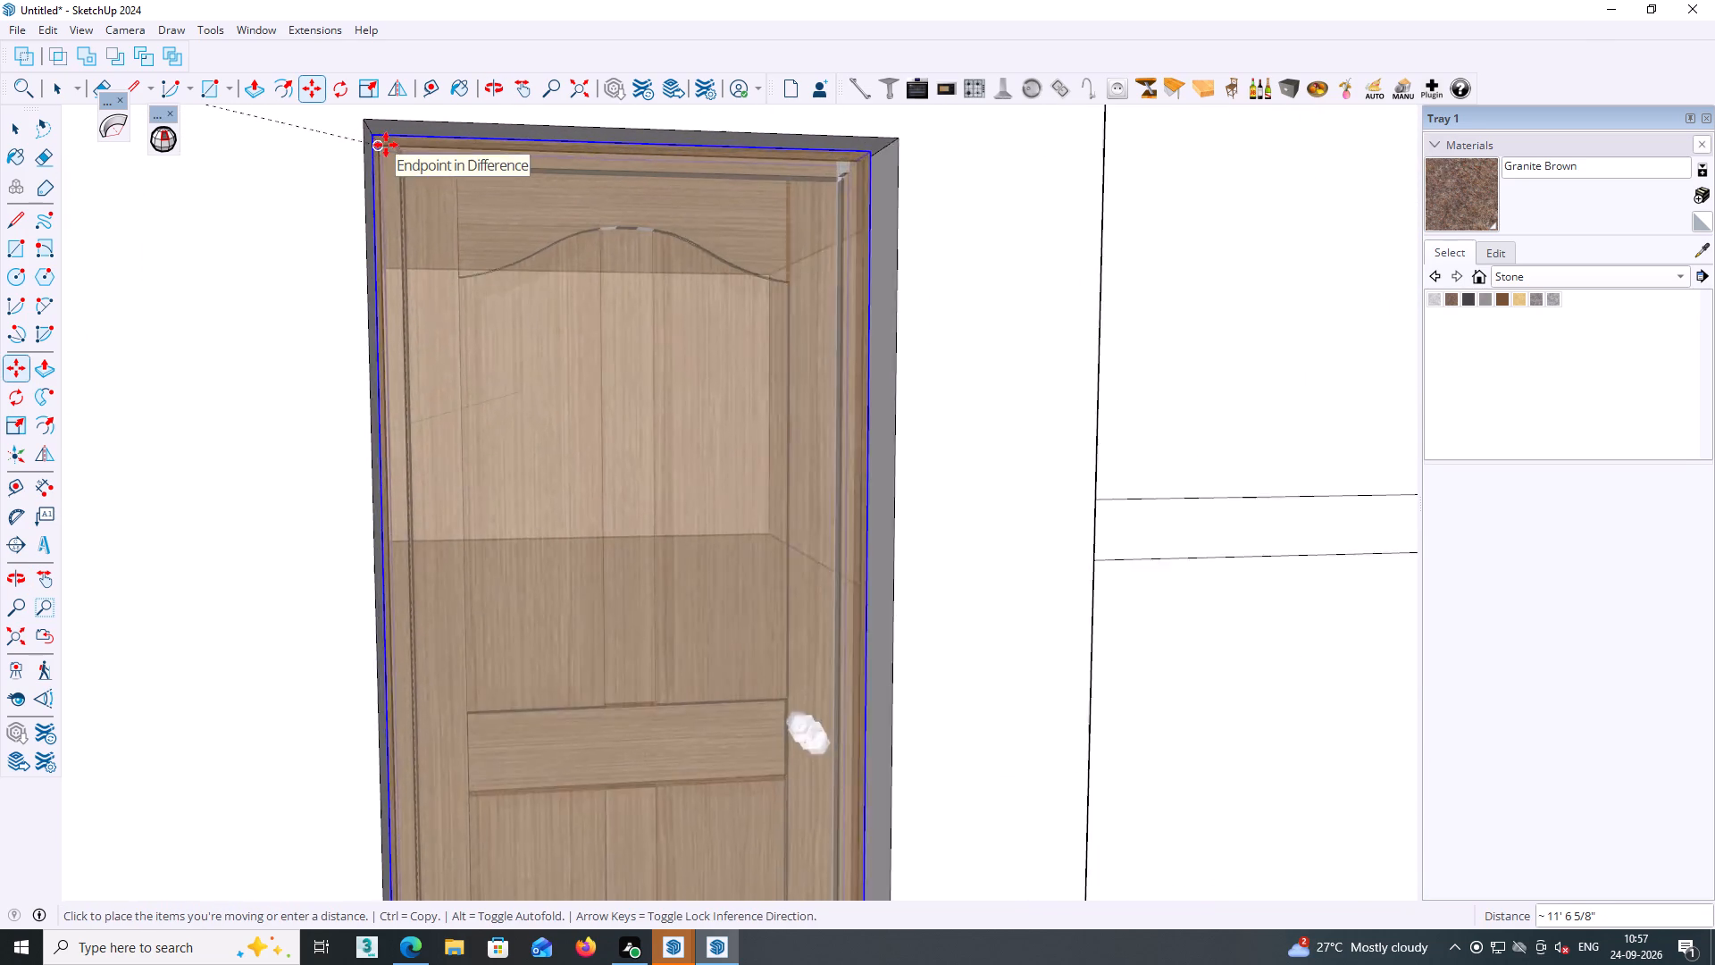
pyautogui.scroll(14, 386, 145)
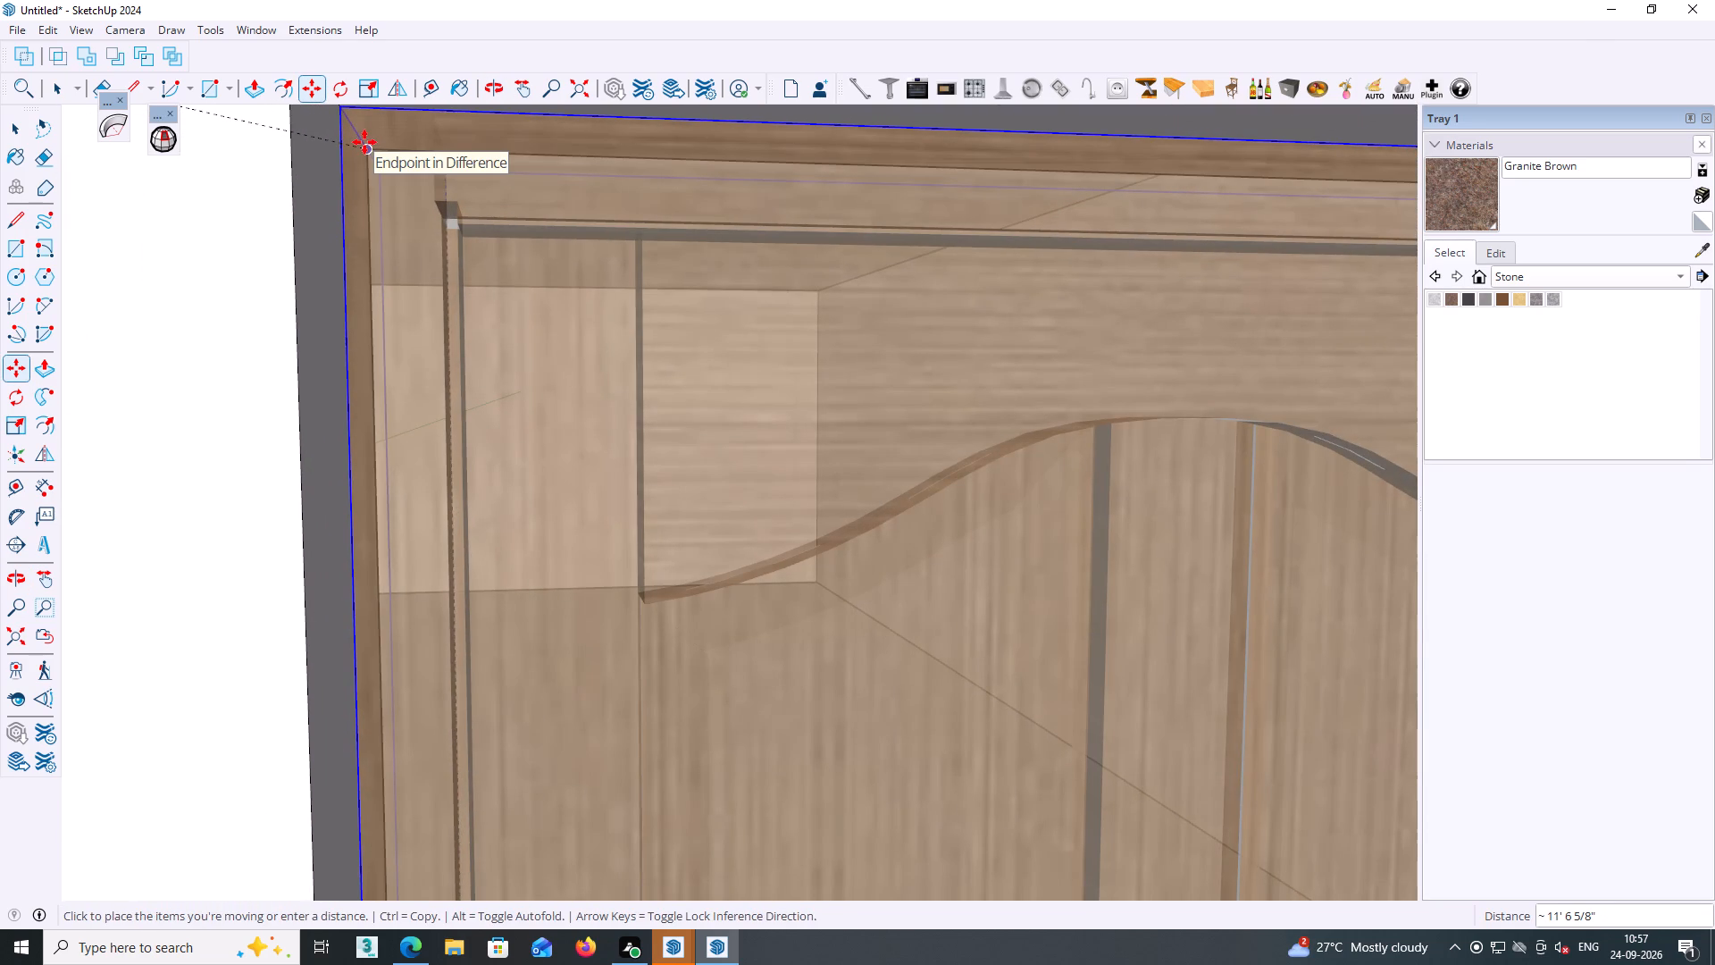
pyautogui.scroll(16, 364, 142)
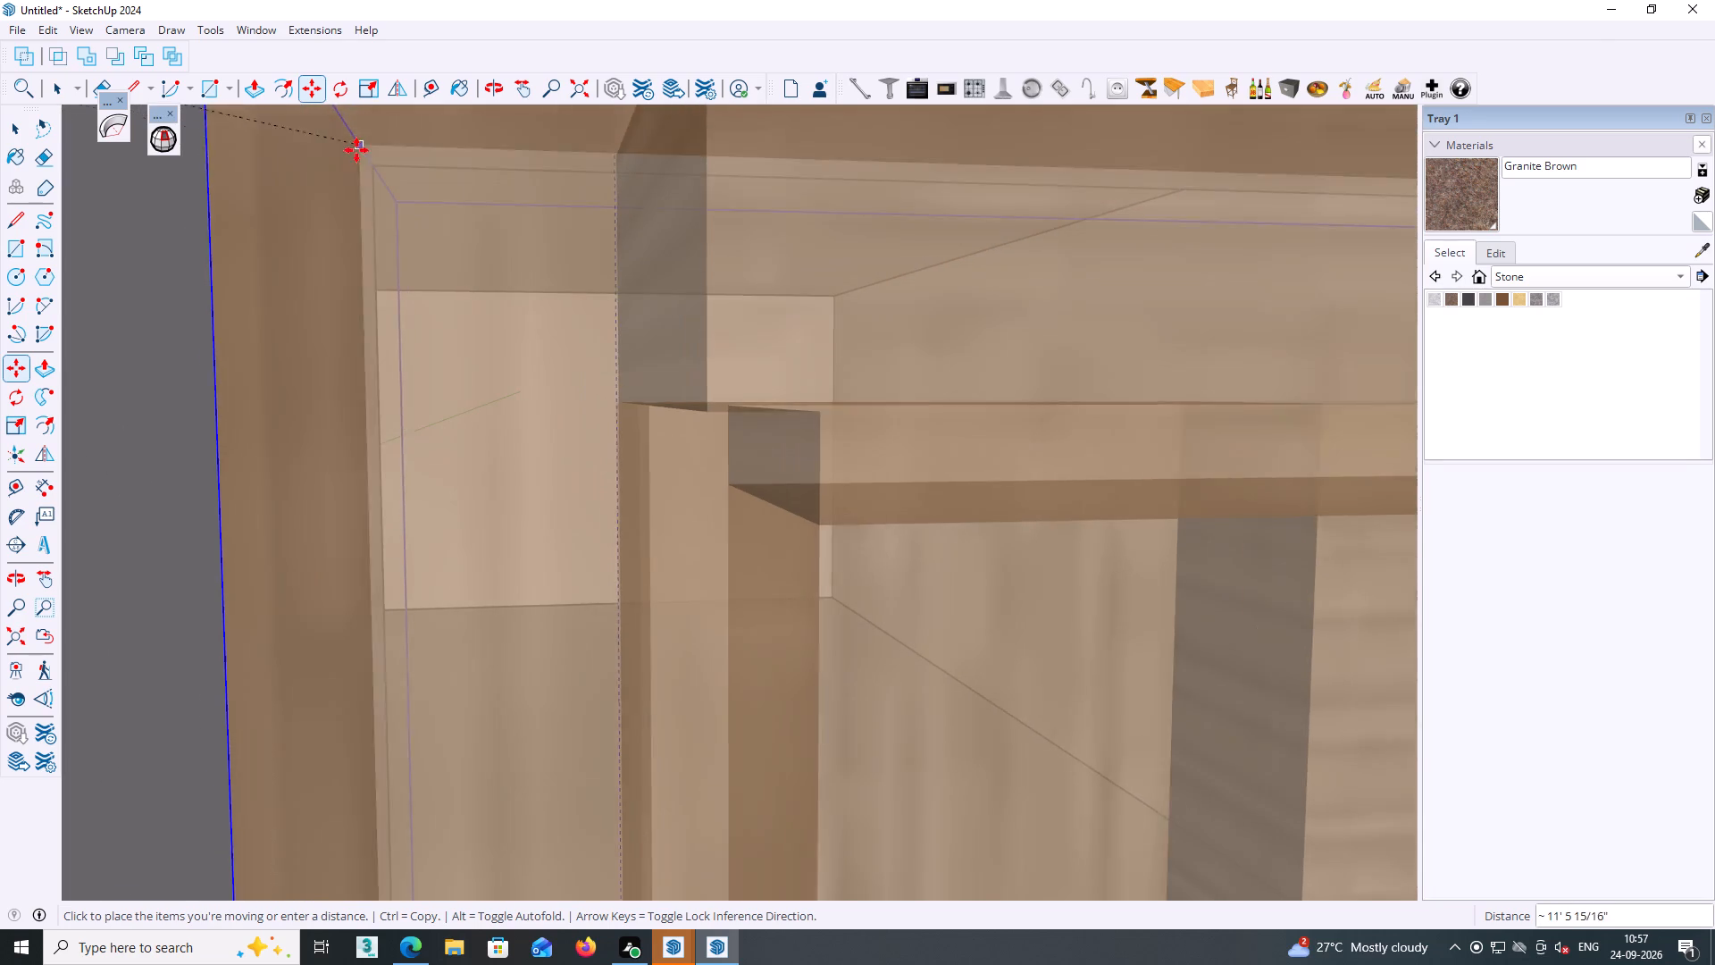
pyautogui.scroll(-10, 356, 191)
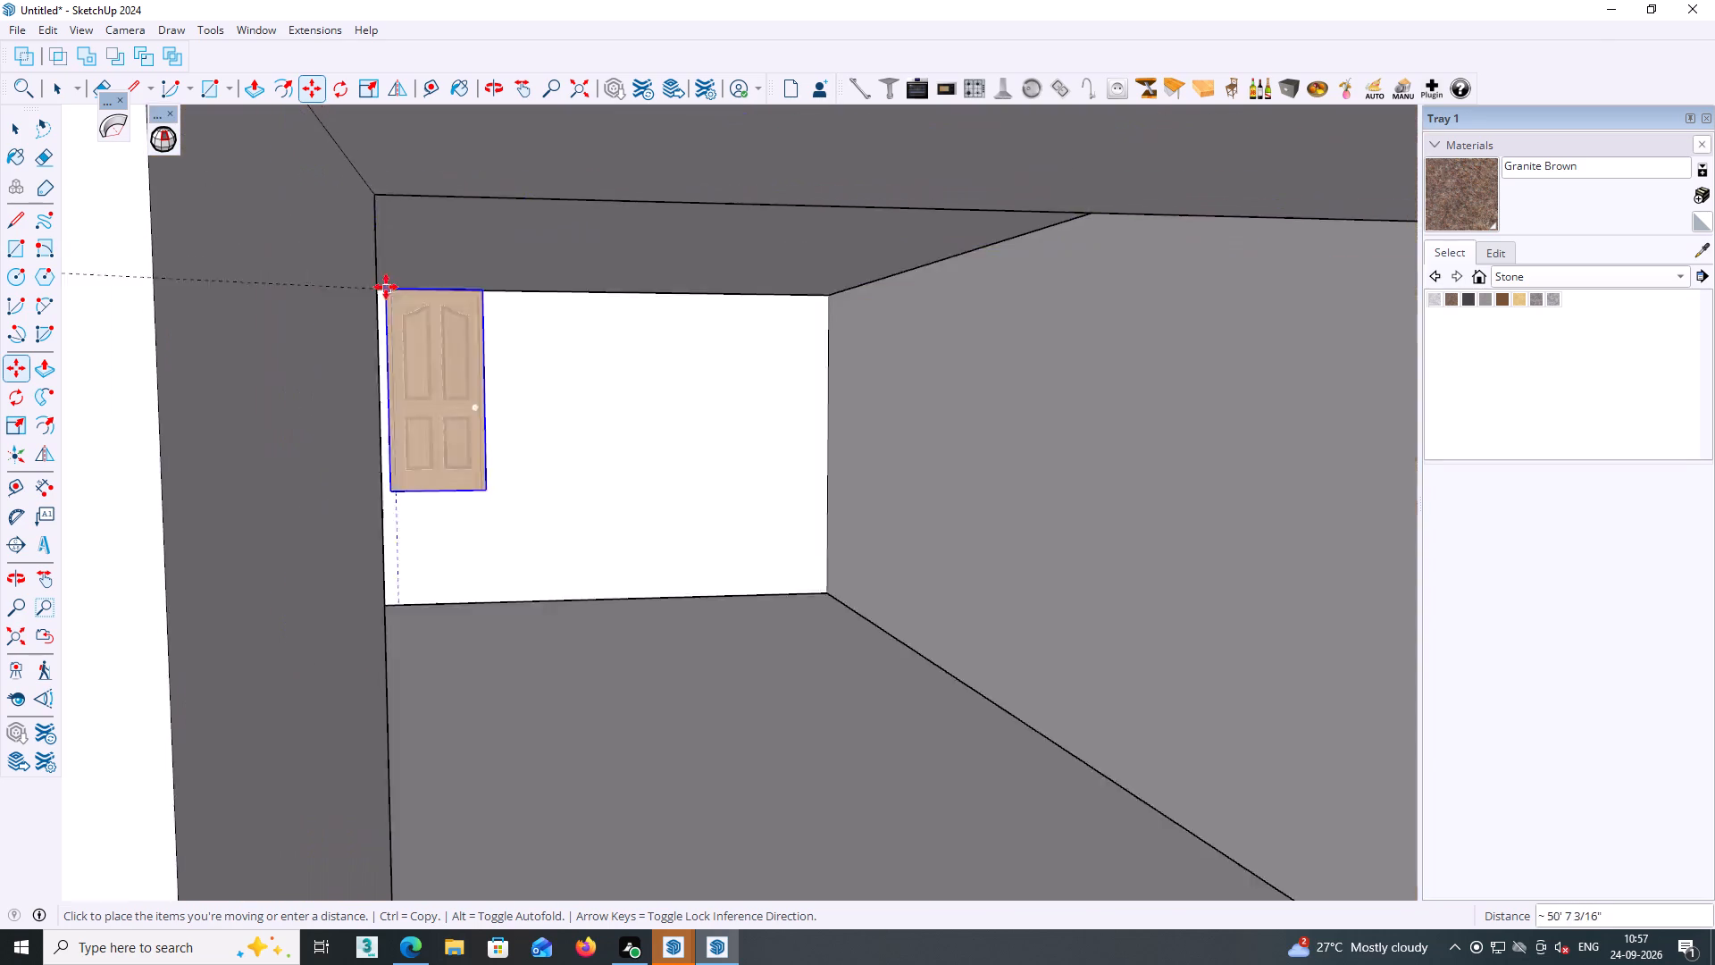
pyautogui.scroll(-2, 386, 287)
pyautogui.scroll(2, 379, 269)
pyautogui.click(380, 271)
pyautogui.scroll(-4, 383, 322)
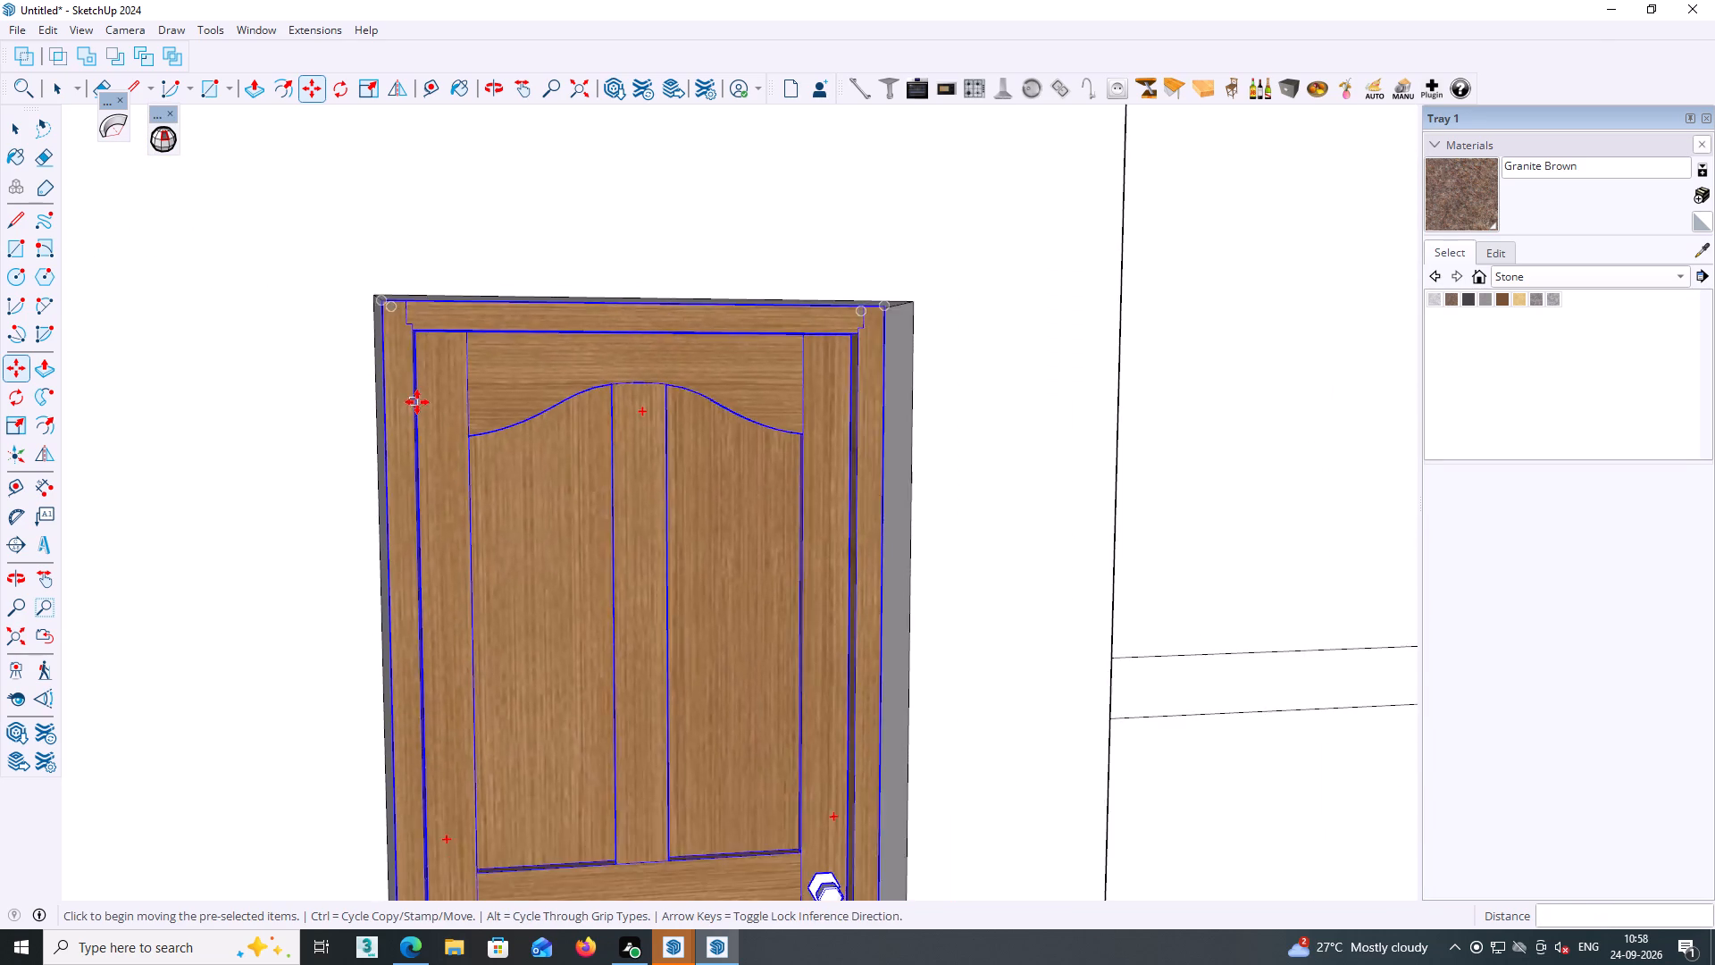
# Scale the door's depth along the red axis by about 1.81 so the frame's front meets the outer wall face.
pyautogui.scroll(-4, 417, 402)
pyautogui.moveTo(428, 437); pyautogui.dragTo(783, 435, button='middle')
pyautogui.moveTo(751, 430); pyautogui.dragTo(692, 451, button='middle')
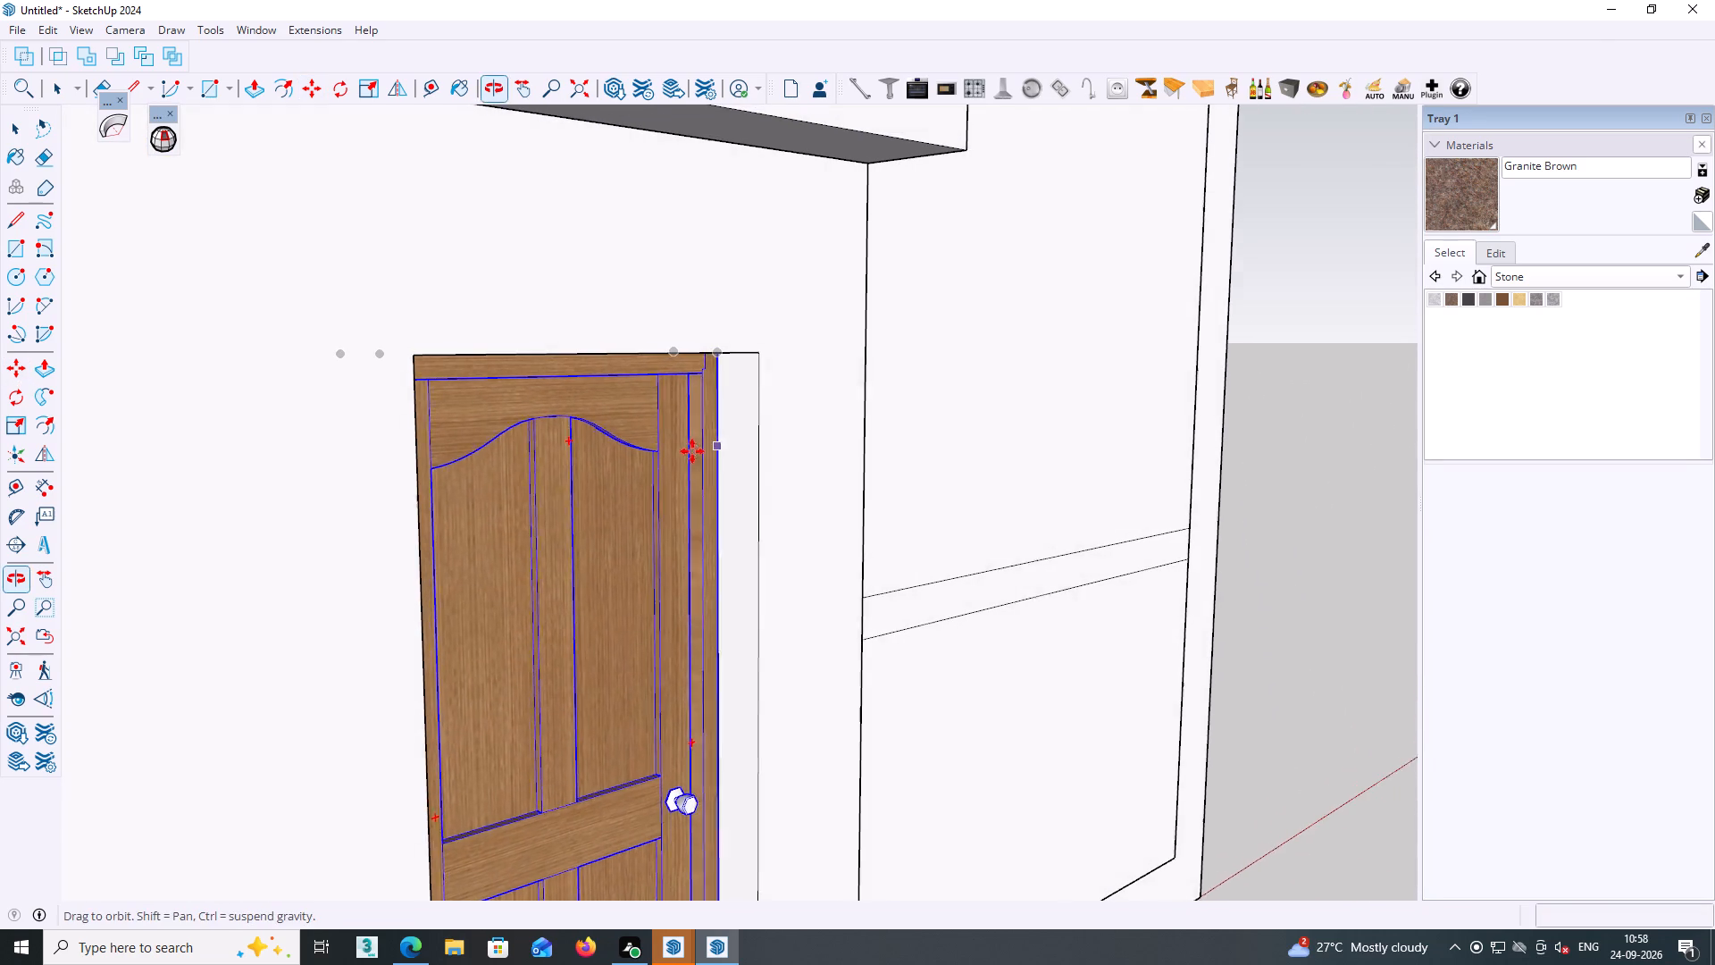
pyautogui.moveTo(692, 451); pyautogui.dragTo(695, 451, button='middle')
pyautogui.moveTo(714, 469); pyautogui.dragTo(516, 489, button='middle')
pyautogui.press('space')
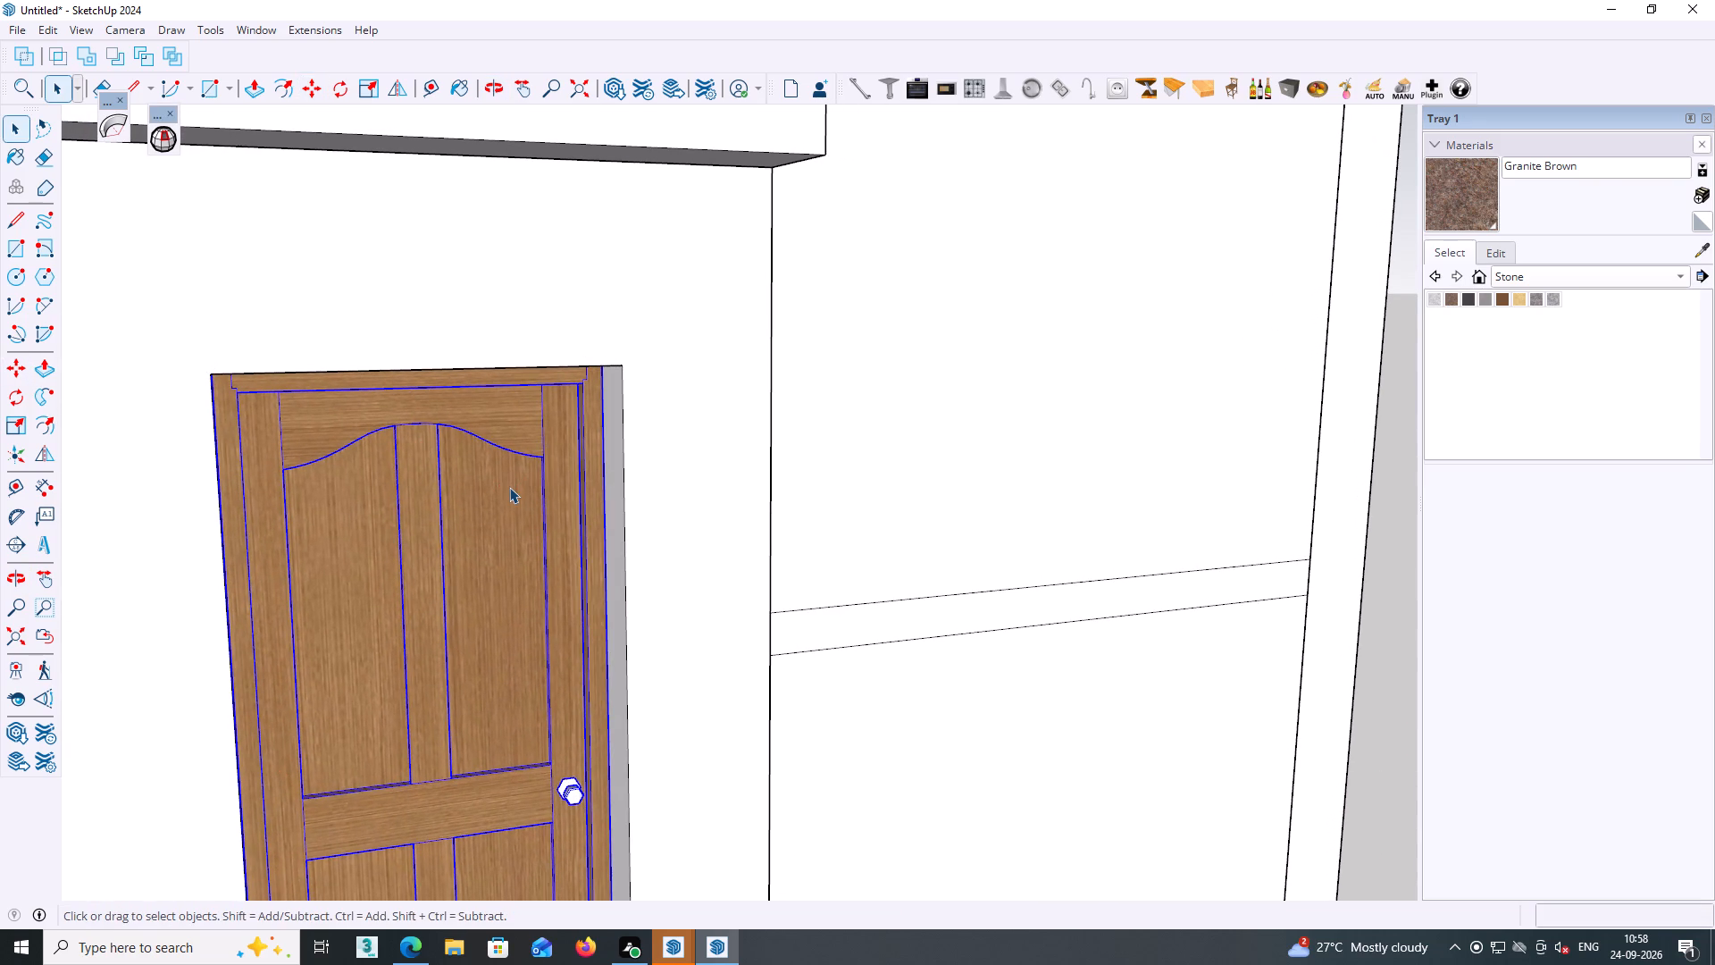
pyautogui.press('s')
pyautogui.moveTo(428, 518); pyautogui.dragTo(532, 555, button='middle')
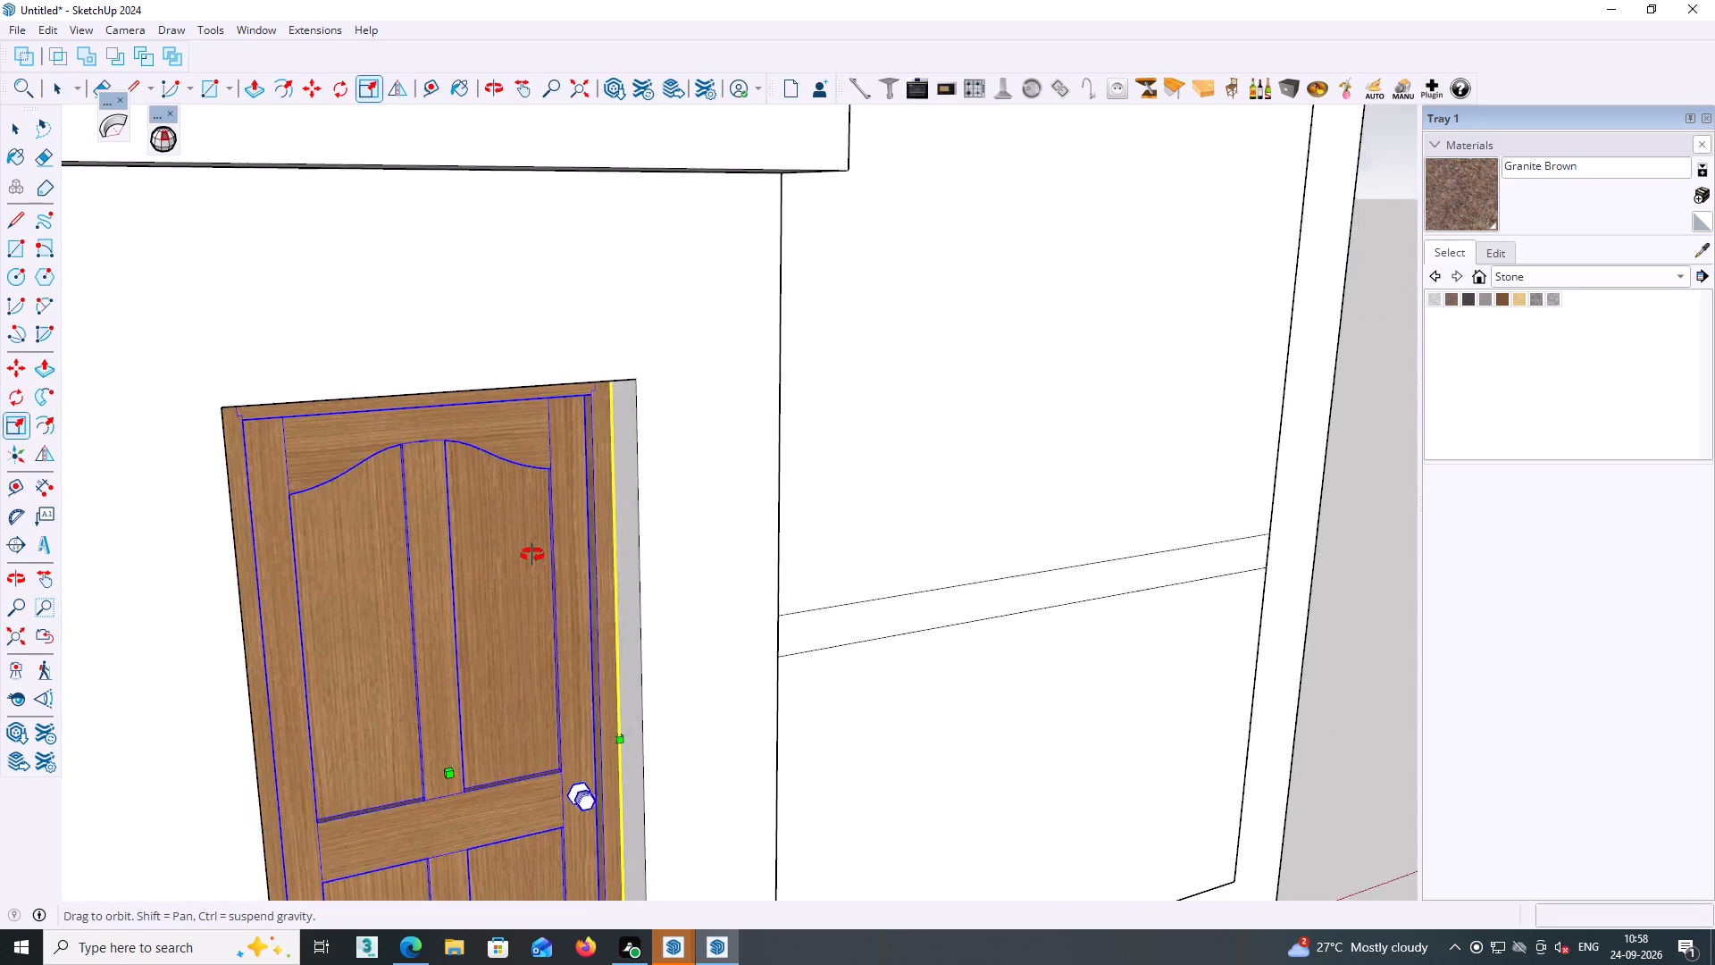
pyautogui.moveTo(532, 555); pyautogui.dragTo(718, 534, button='middle')
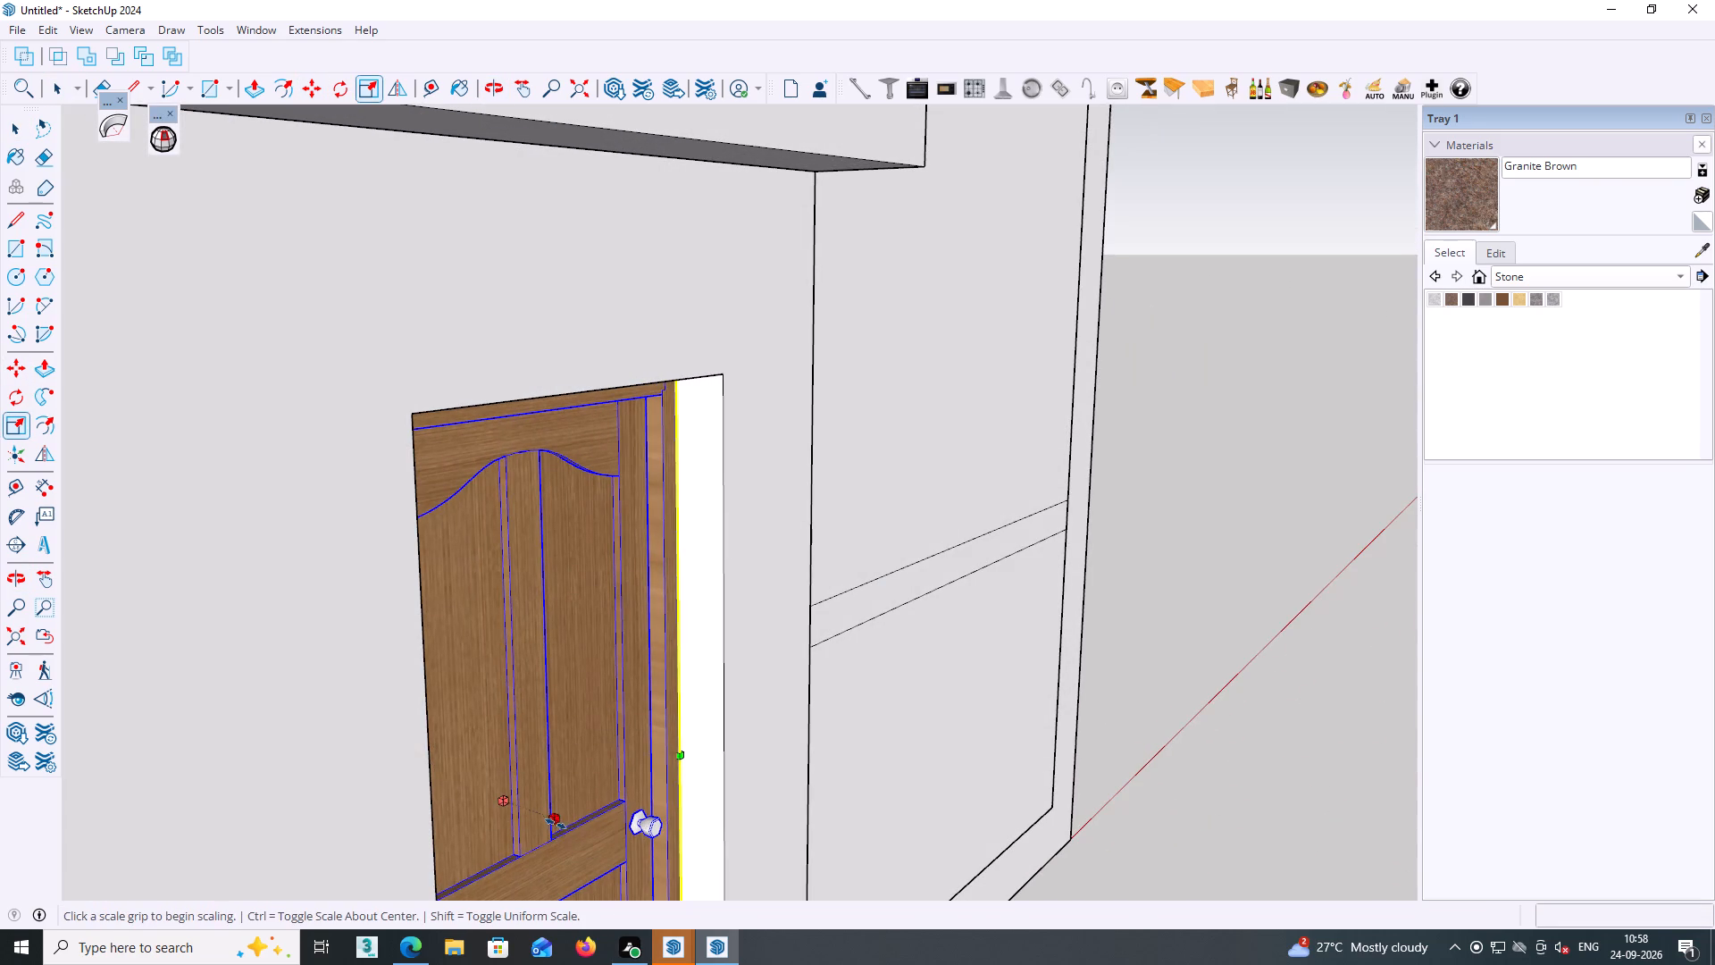
pyautogui.click(559, 820)
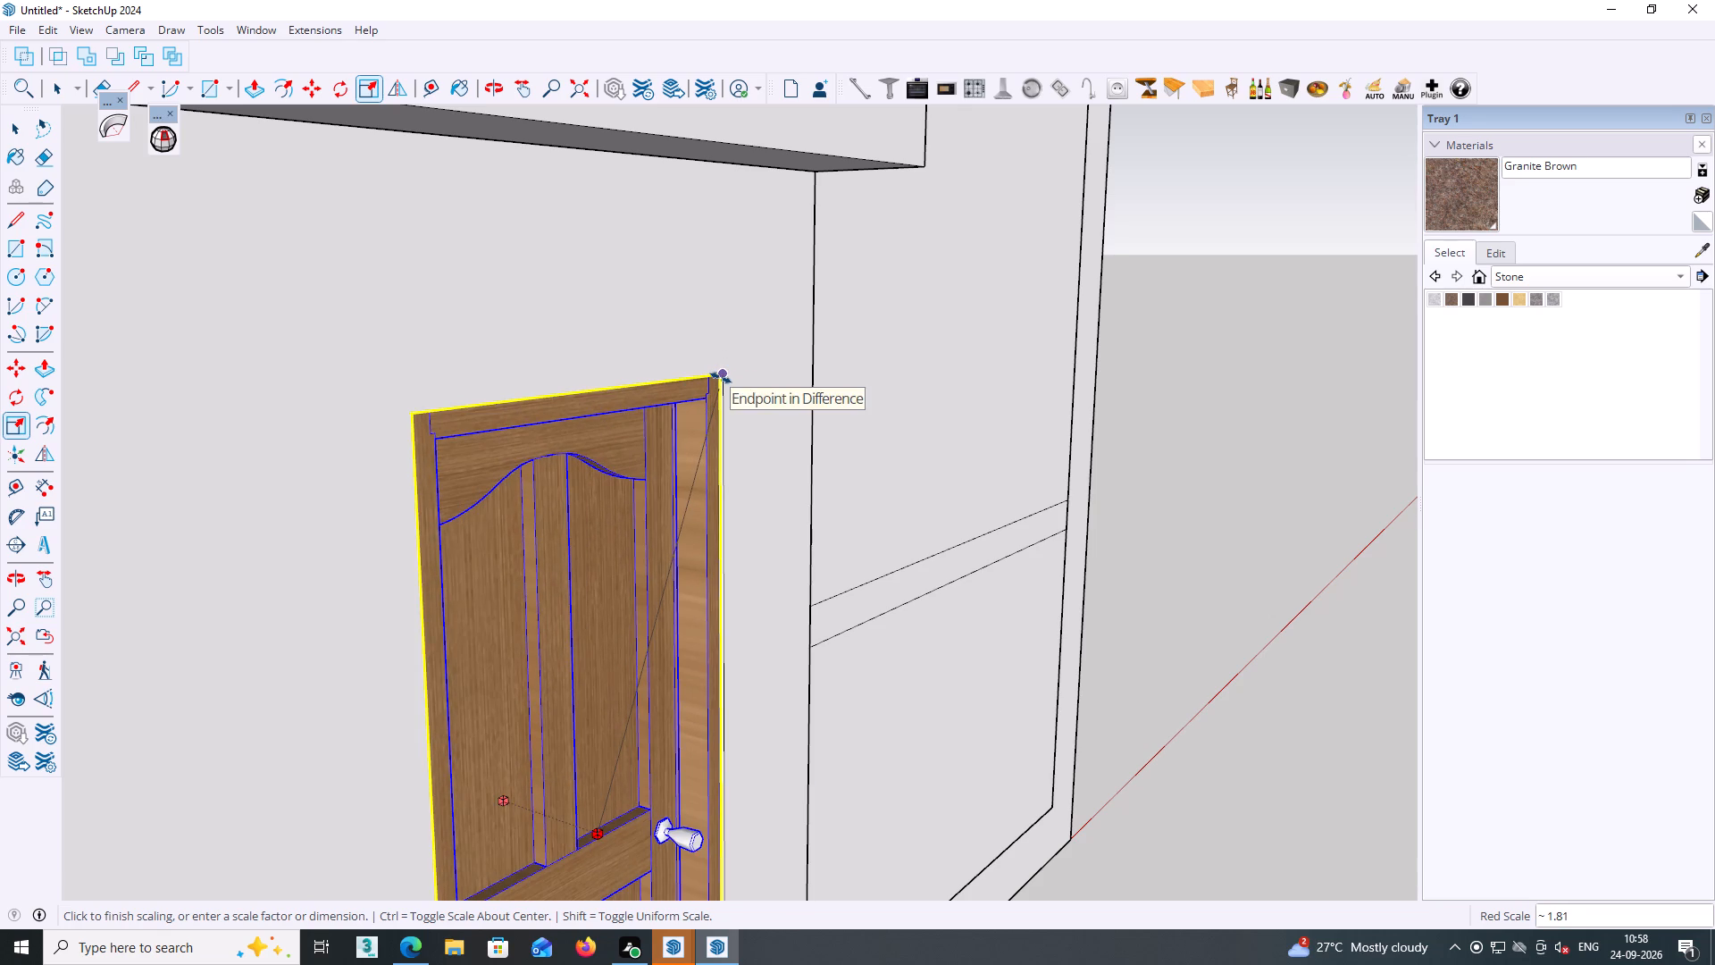
pyautogui.click(721, 378)
pyautogui.scroll(-7, 754, 487)
pyautogui.moveTo(803, 626); pyautogui.dragTo(809, 661, button='middle')
pyautogui.scroll(-3, 805, 650)
pyautogui.press('space')
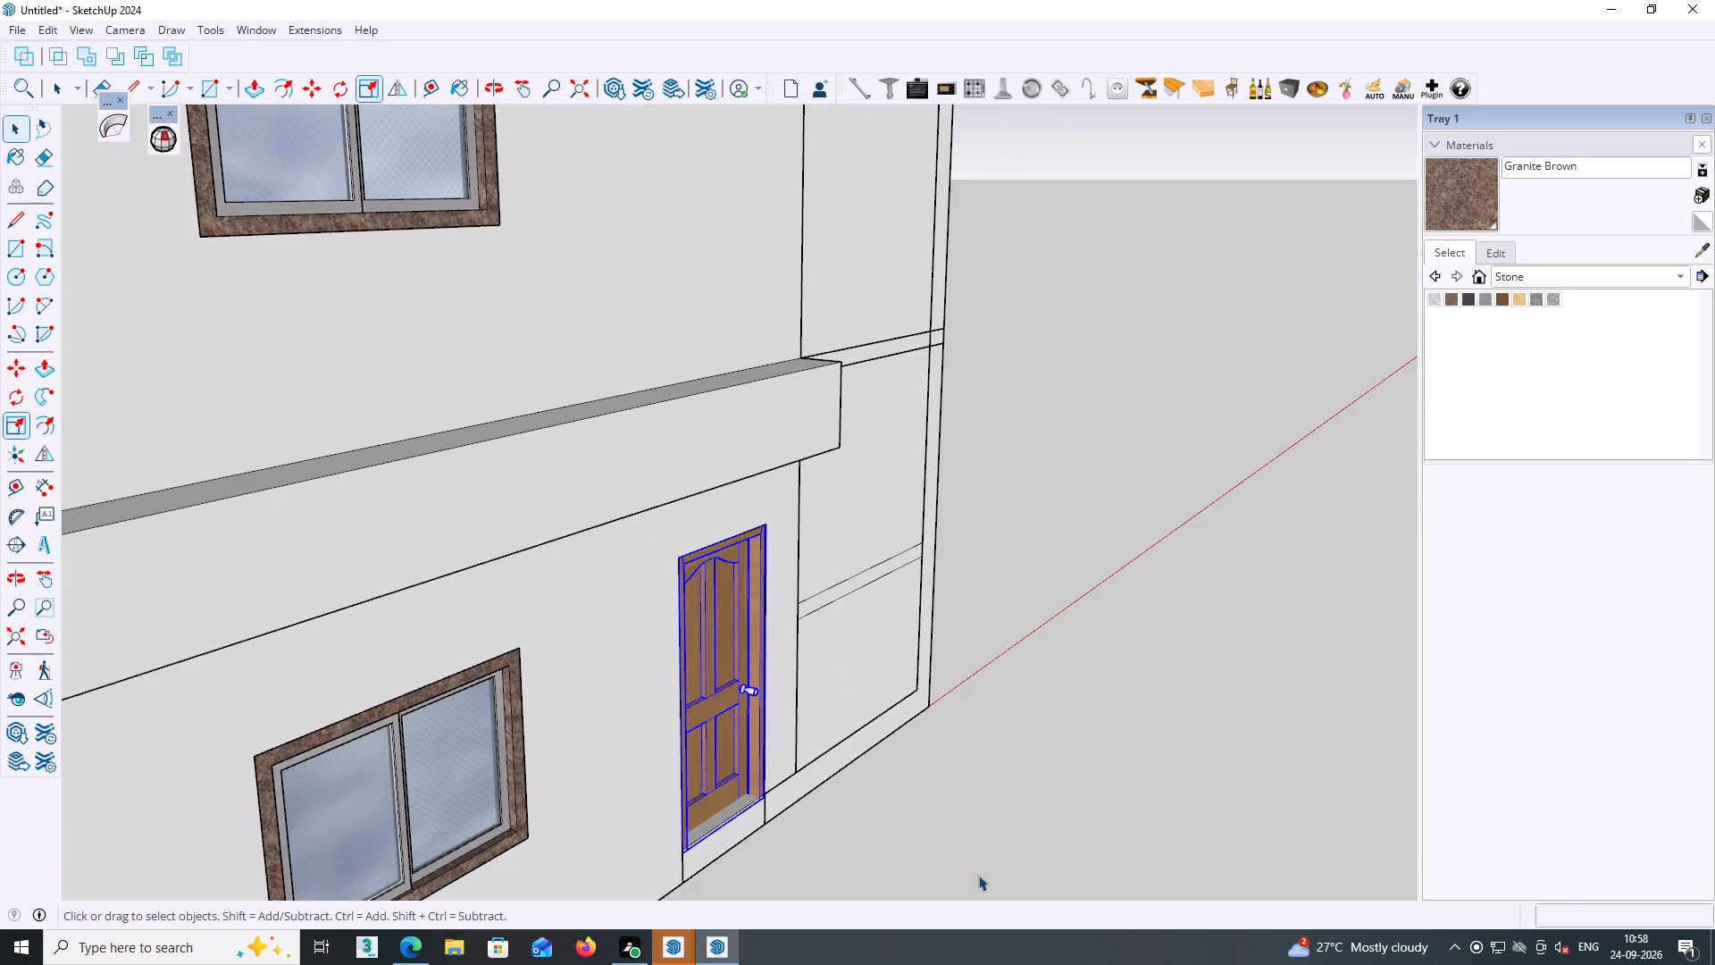
pyautogui.click(978, 876)
# Scale the door uniformly by about 0.99 from its bottom front corner so its base sits level with the doorway sill.
pyautogui.moveTo(975, 796); pyautogui.dragTo(329, 818, button='middle')
pyautogui.moveTo(659, 757); pyautogui.dragTo(575, 839, button='middle')
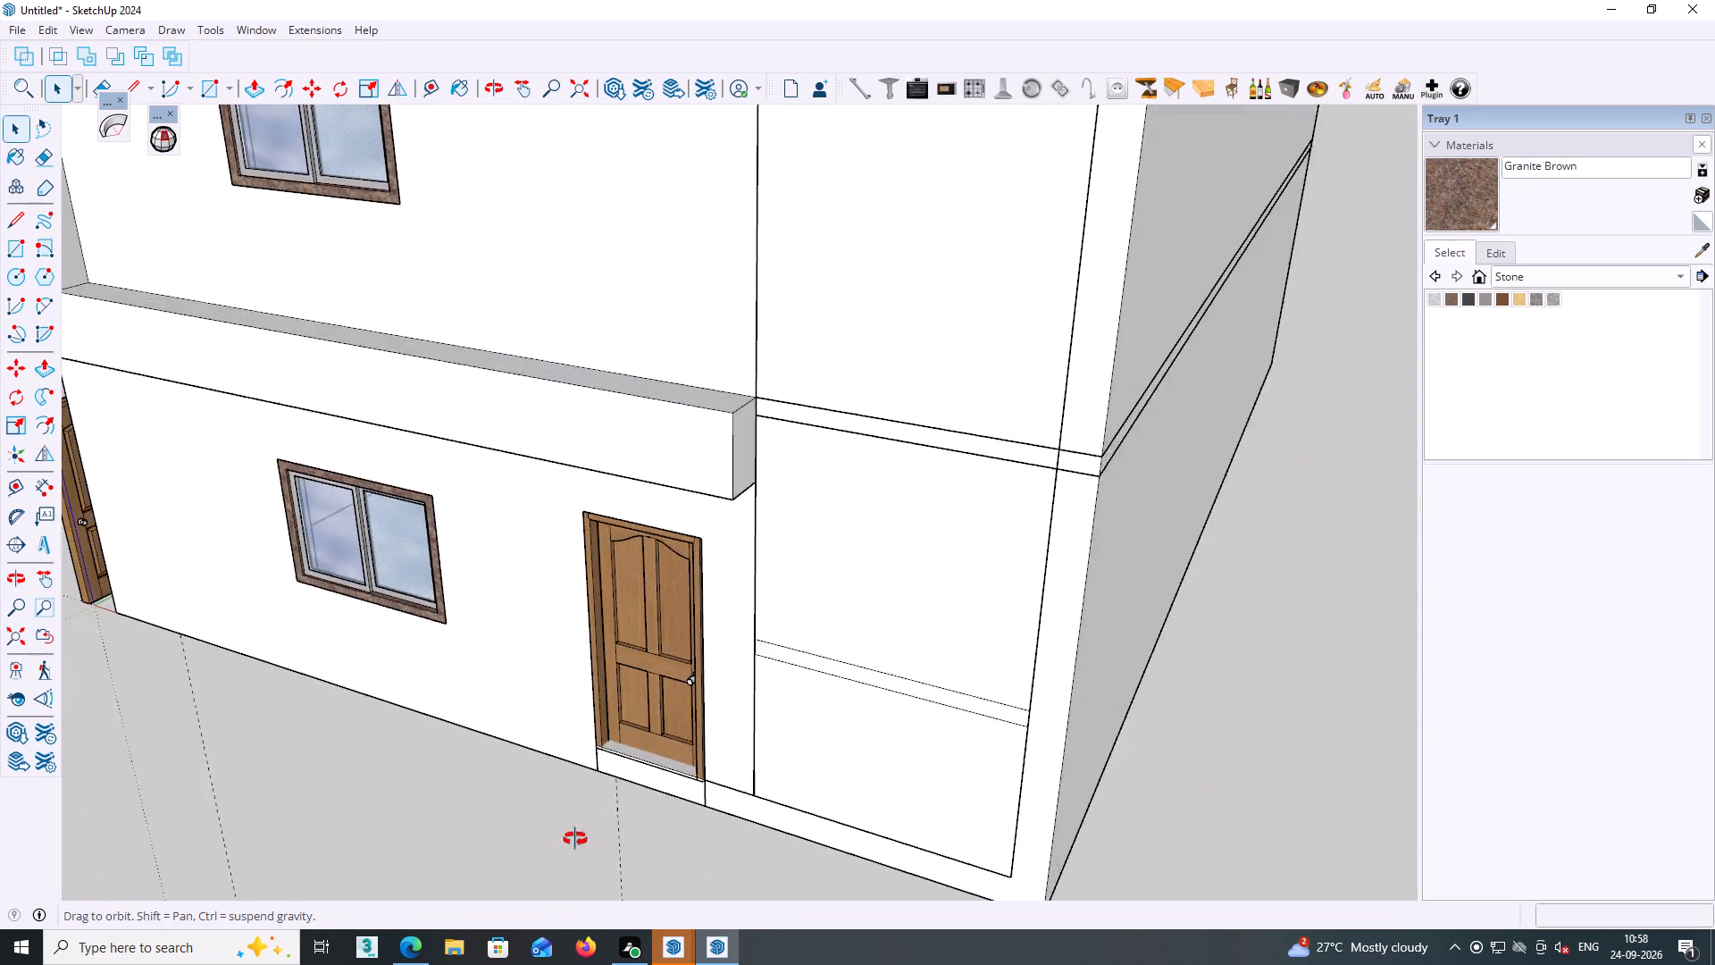
pyautogui.moveTo(575, 839); pyautogui.dragTo(688, 911, button='middle')
pyautogui.doubleClick(1318, 756)
pyautogui.moveTo(810, 743); pyautogui.dragTo(874, 483, button='middle')
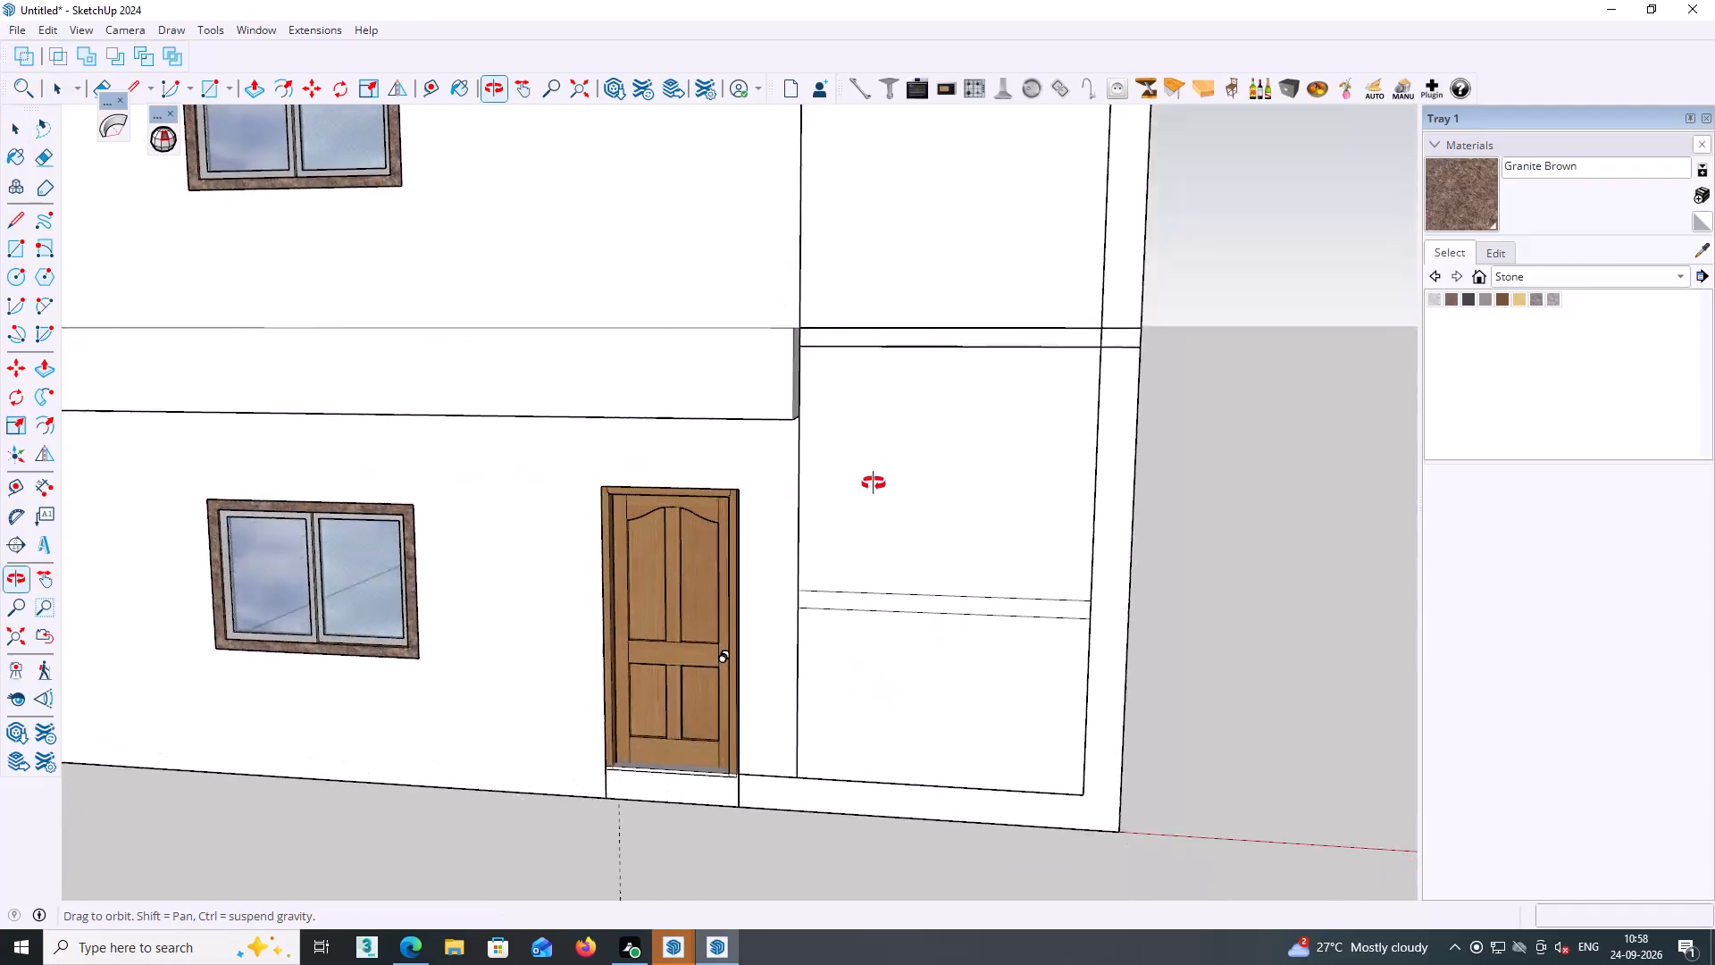
pyautogui.moveTo(874, 483); pyautogui.dragTo(779, 204, button='middle')
pyautogui.moveTo(540, 623); pyautogui.dragTo(528, 928, button='middle')
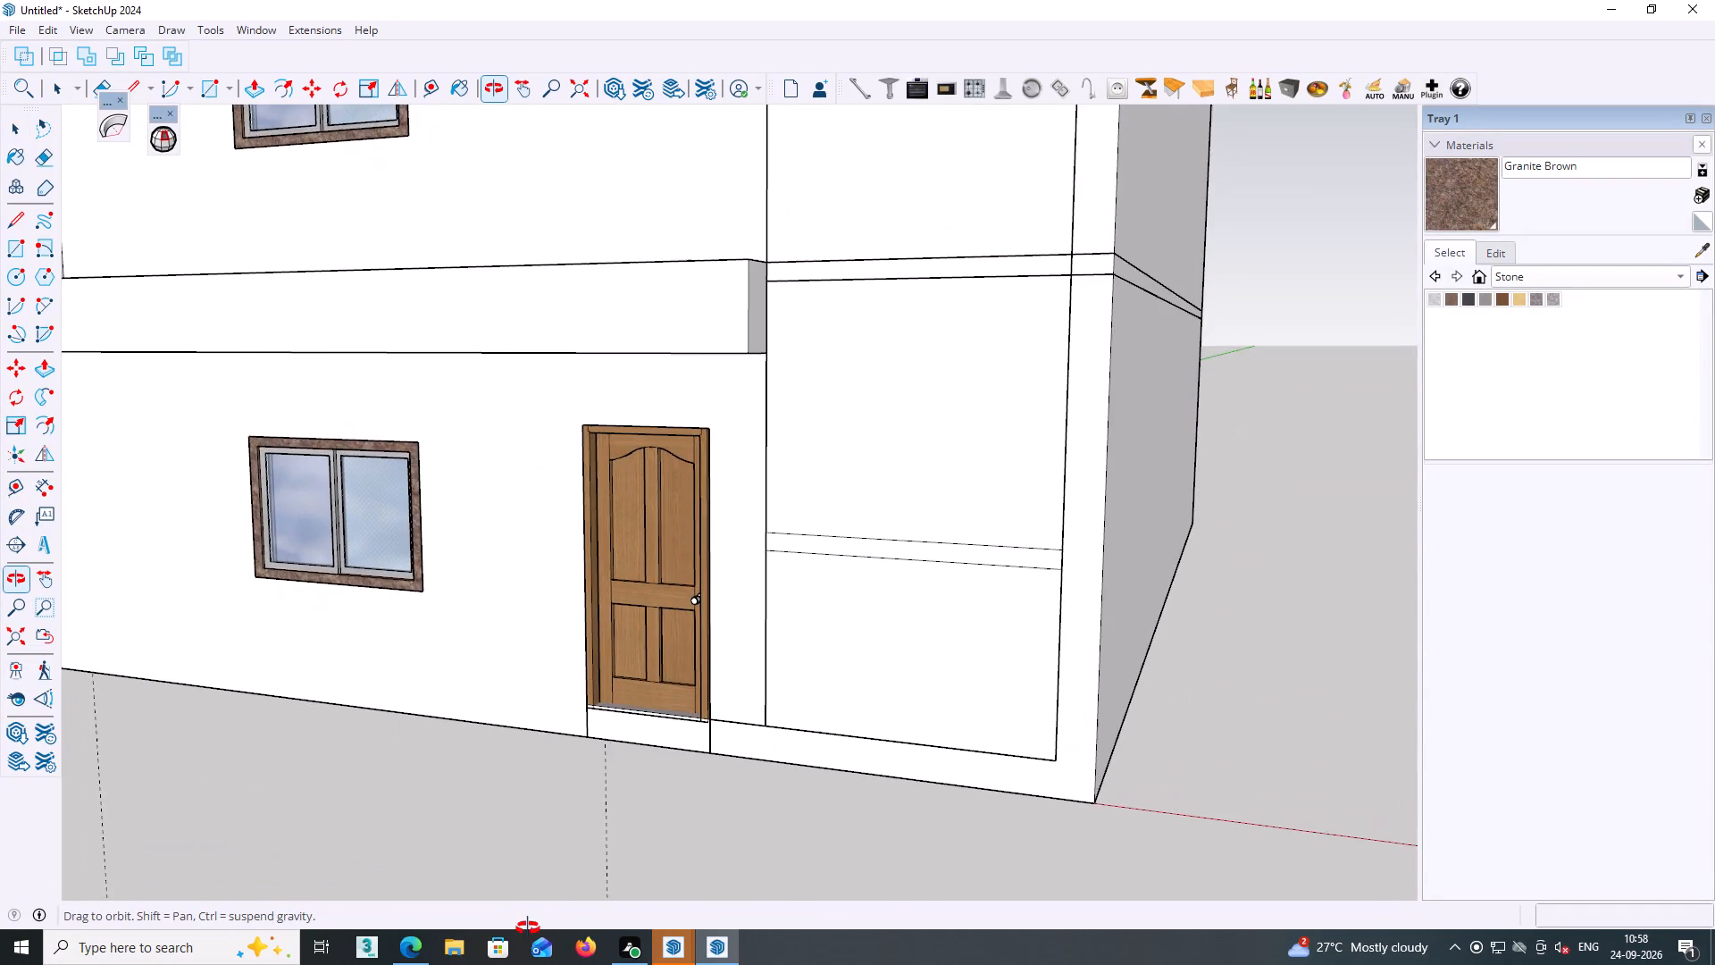
pyautogui.moveTo(528, 928); pyautogui.dragTo(531, 923, button='middle')
pyautogui.moveTo(598, 728); pyautogui.dragTo(600, 890, button='middle')
pyautogui.scroll(8, 620, 722)
pyautogui.moveTo(749, 718); pyautogui.dragTo(870, 737, button='middle')
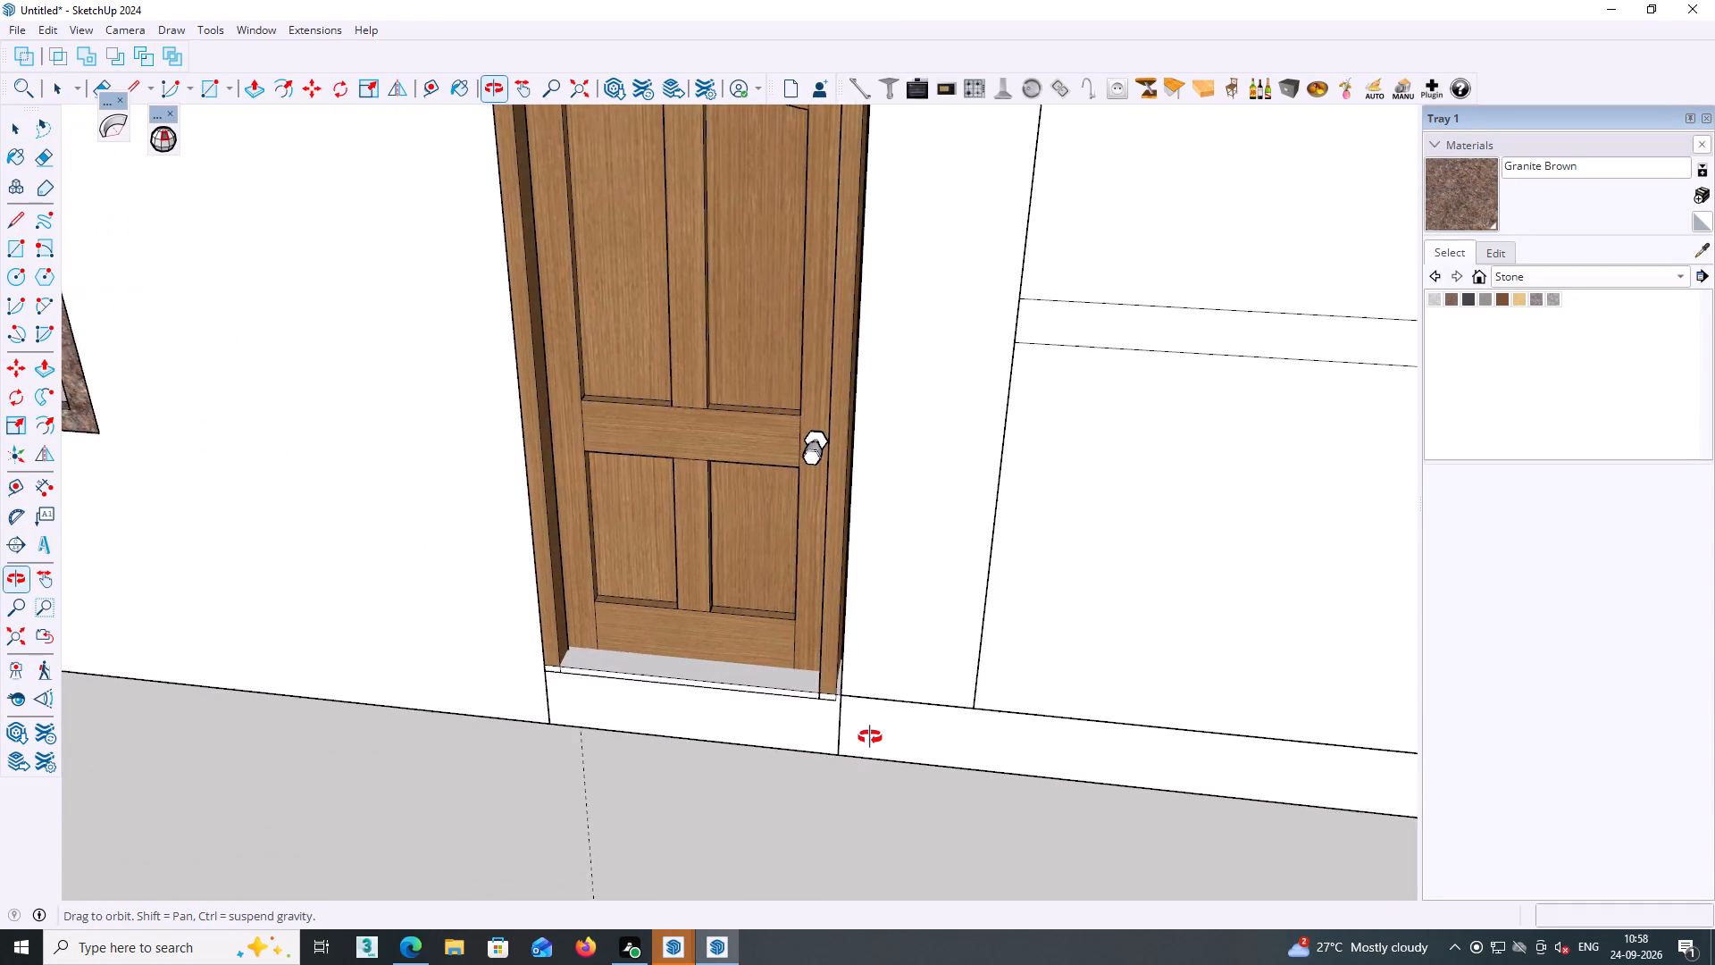
pyautogui.moveTo(870, 737); pyautogui.dragTo(870, 736, button='middle')
pyautogui.scroll(14, 833, 711)
pyautogui.moveTo(872, 654); pyautogui.dragTo(793, 654, button='middle')
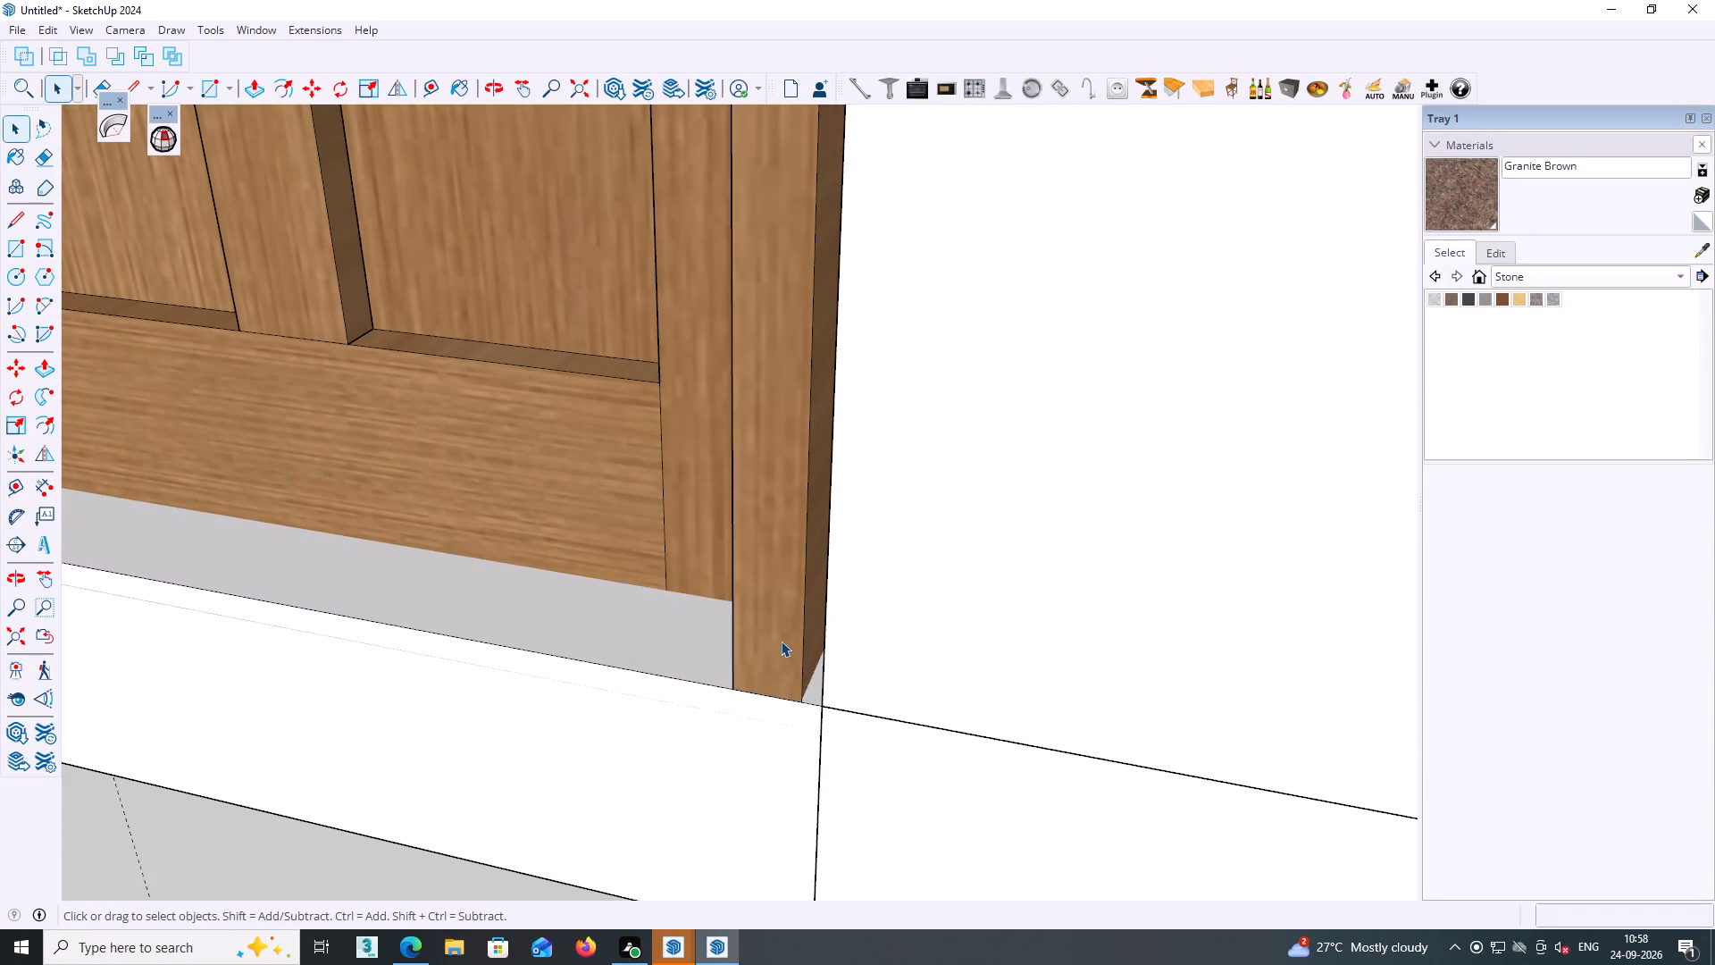
pyautogui.press('s')
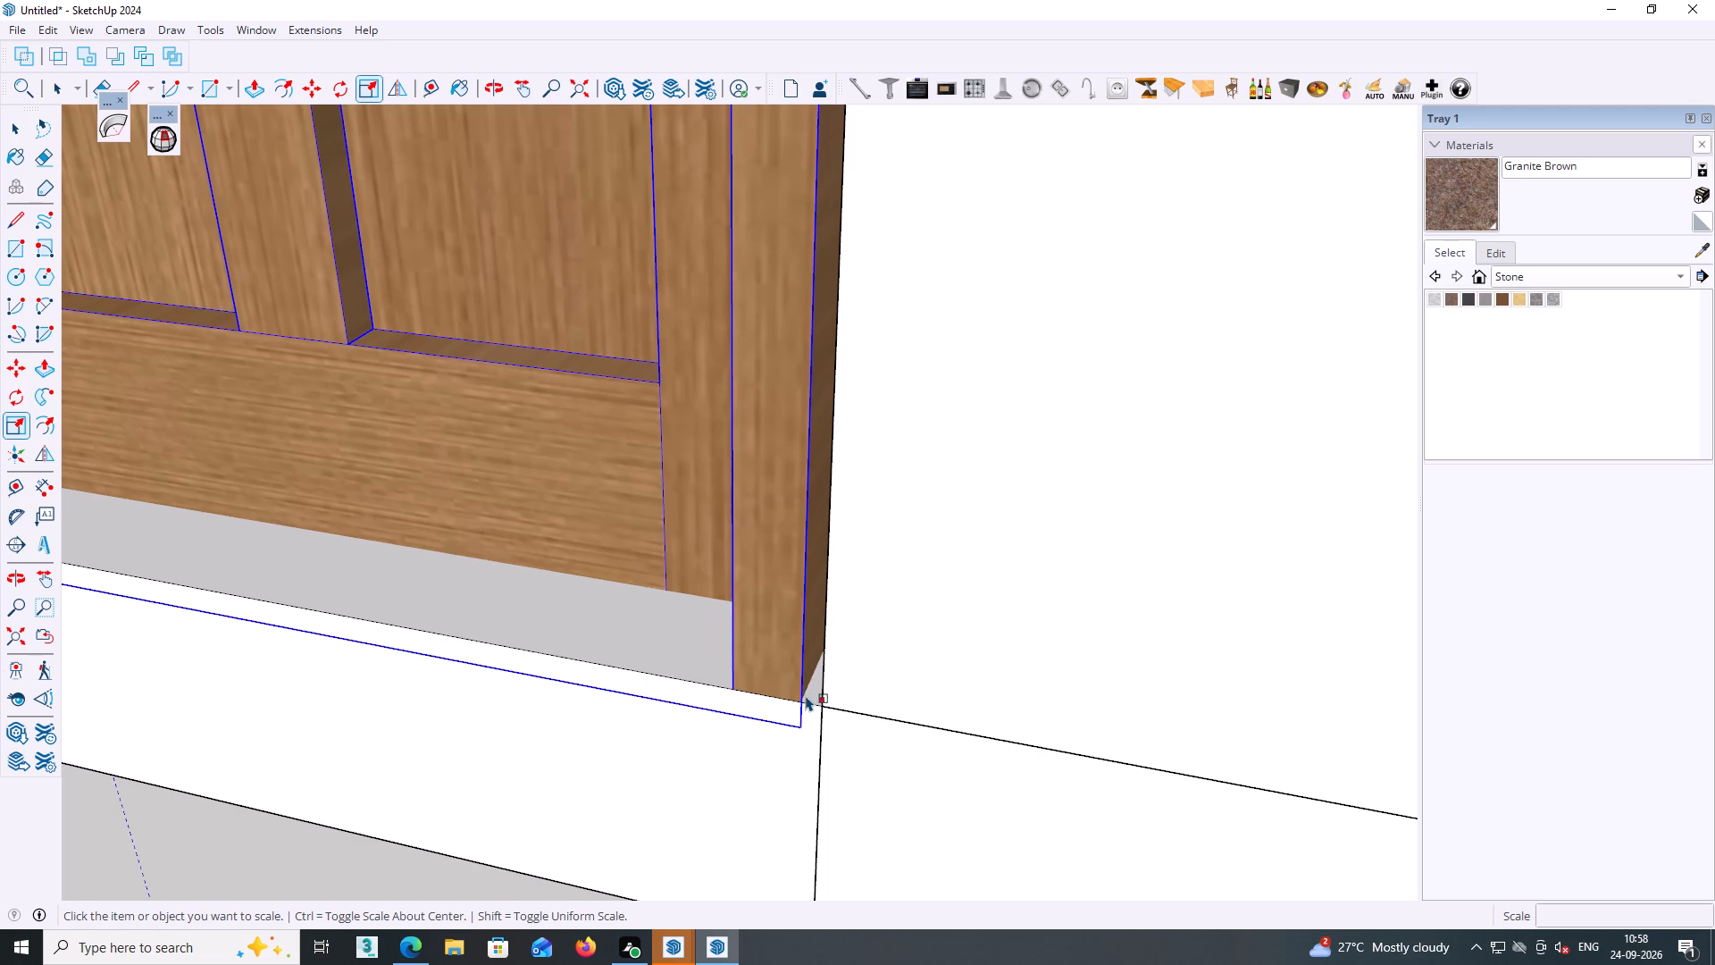
pyautogui.moveTo(792, 715); pyautogui.dragTo(871, 653, button='middle')
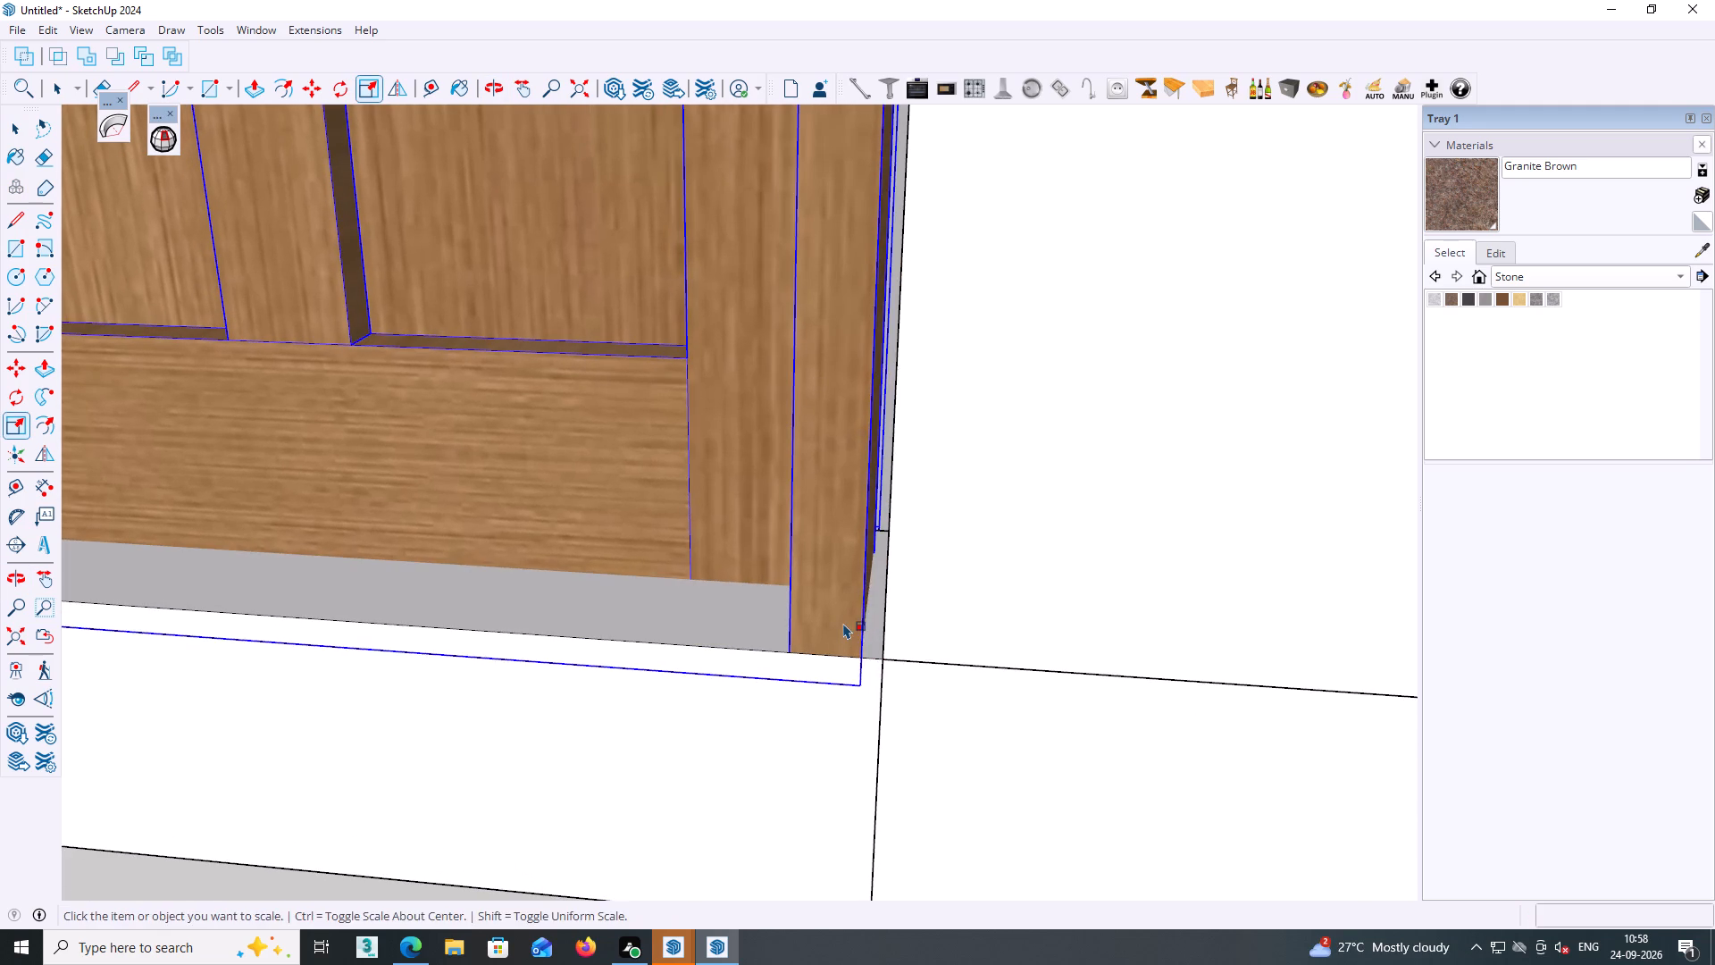
pyautogui.click(843, 623)
pyautogui.click(863, 692)
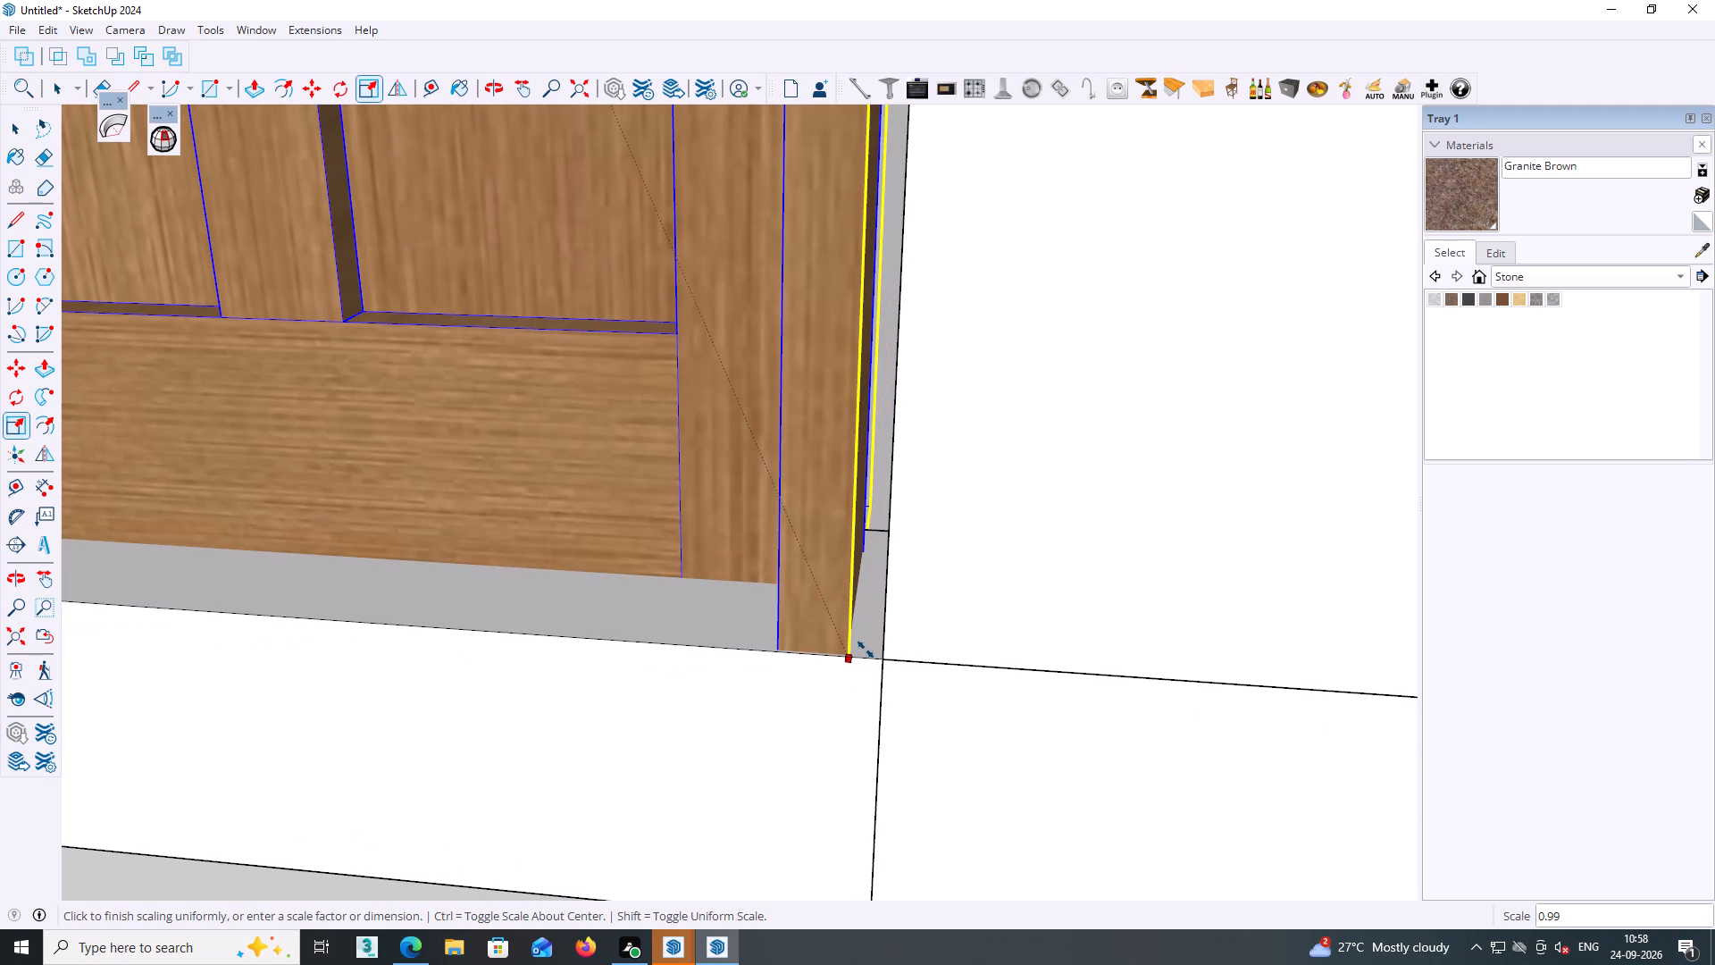
pyautogui.click(866, 650)
pyautogui.scroll(-3, 870, 511)
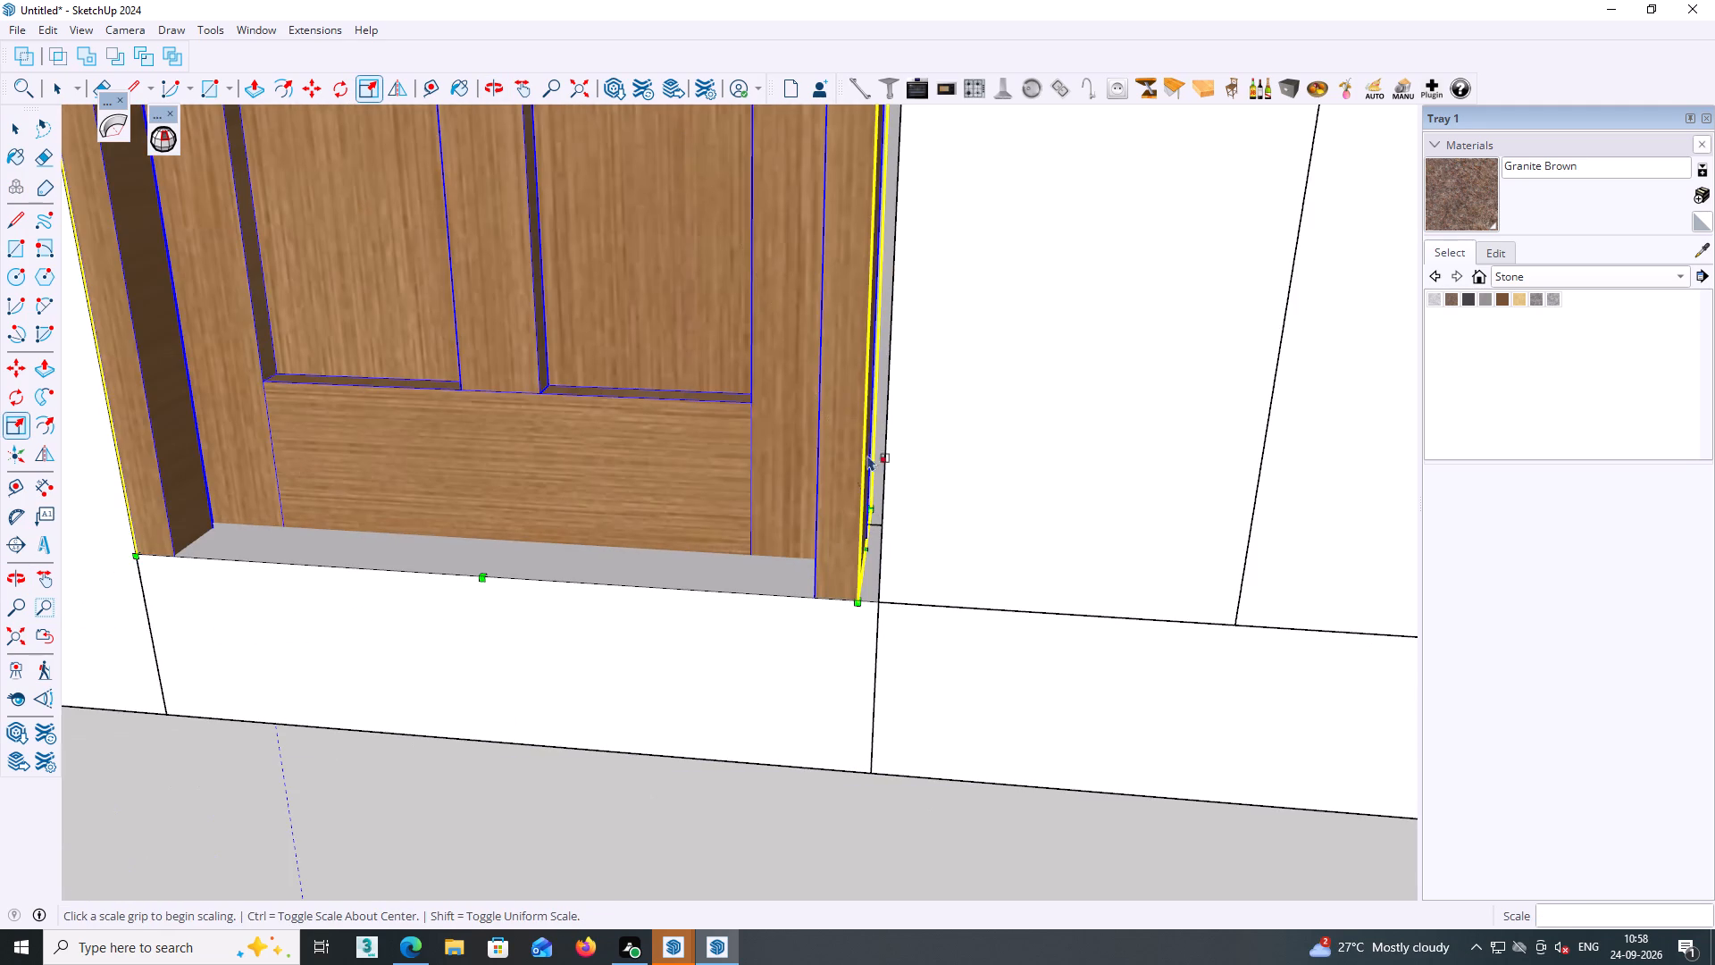
# Scale the door from its handle-side edge by about 1.01 red and 1.03 green to reach the opening's side edge.
pyautogui.scroll(-2, 862, 422)
pyautogui.keyDown('shift'); pyautogui.moveTo(878, 430); pyautogui.dragTo(934, 700, button='middle'); pyautogui.keyUp('shift')
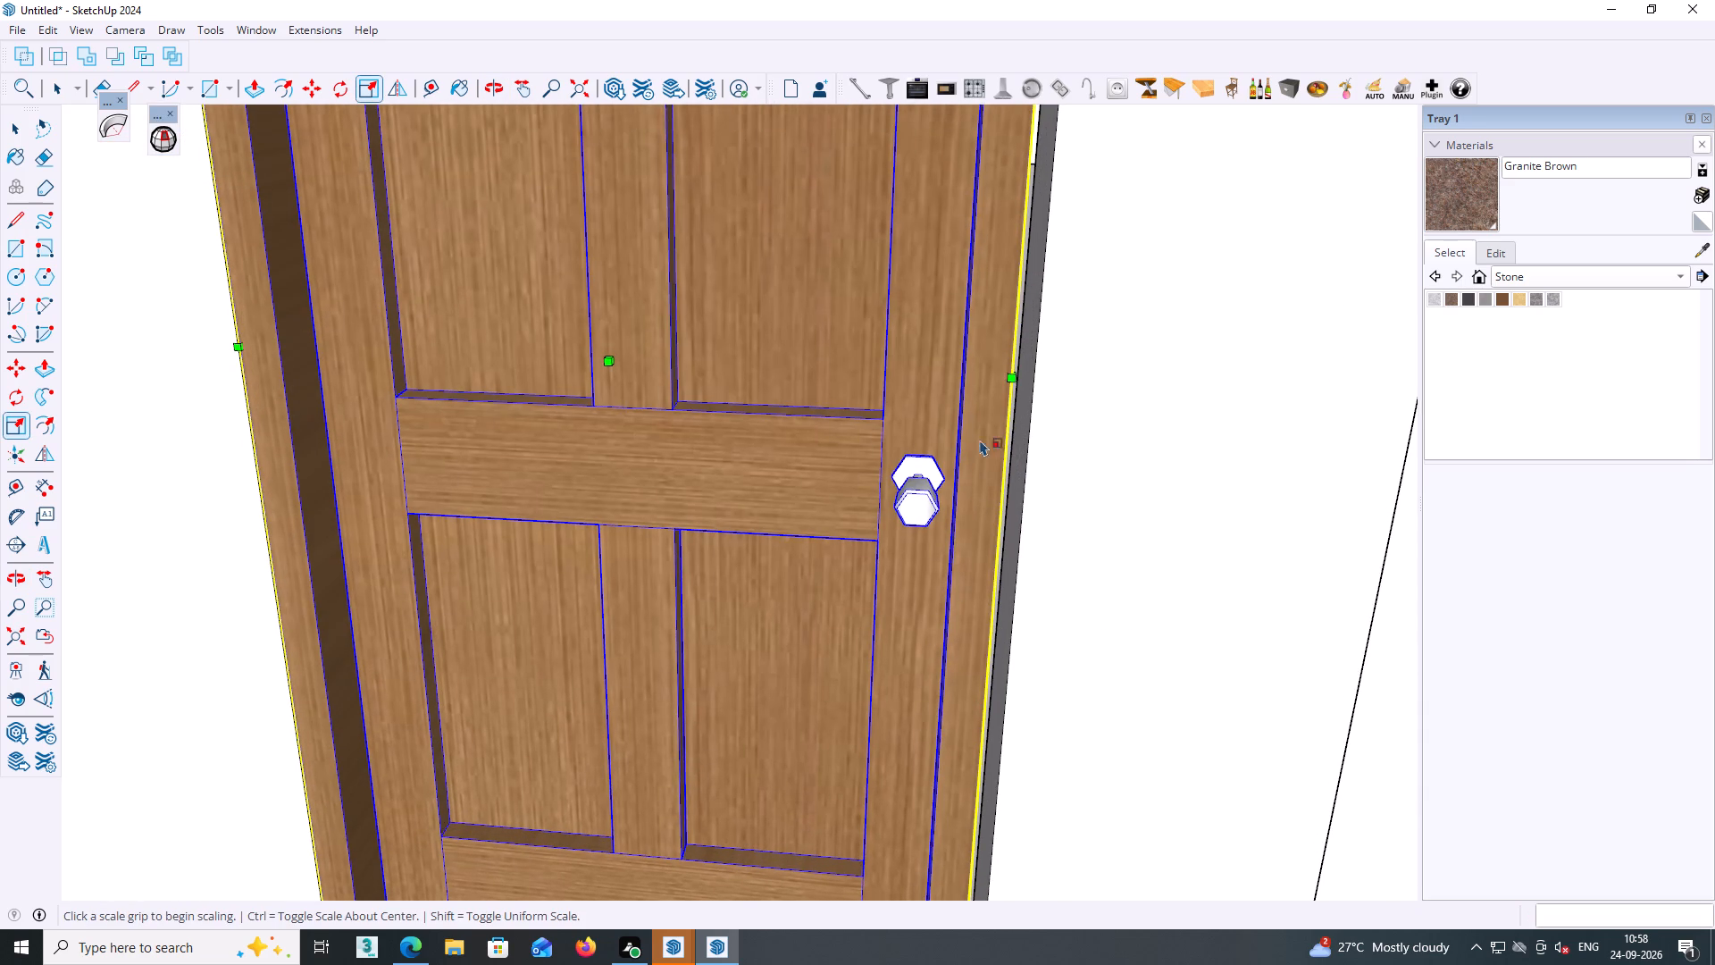
pyautogui.click(1007, 372)
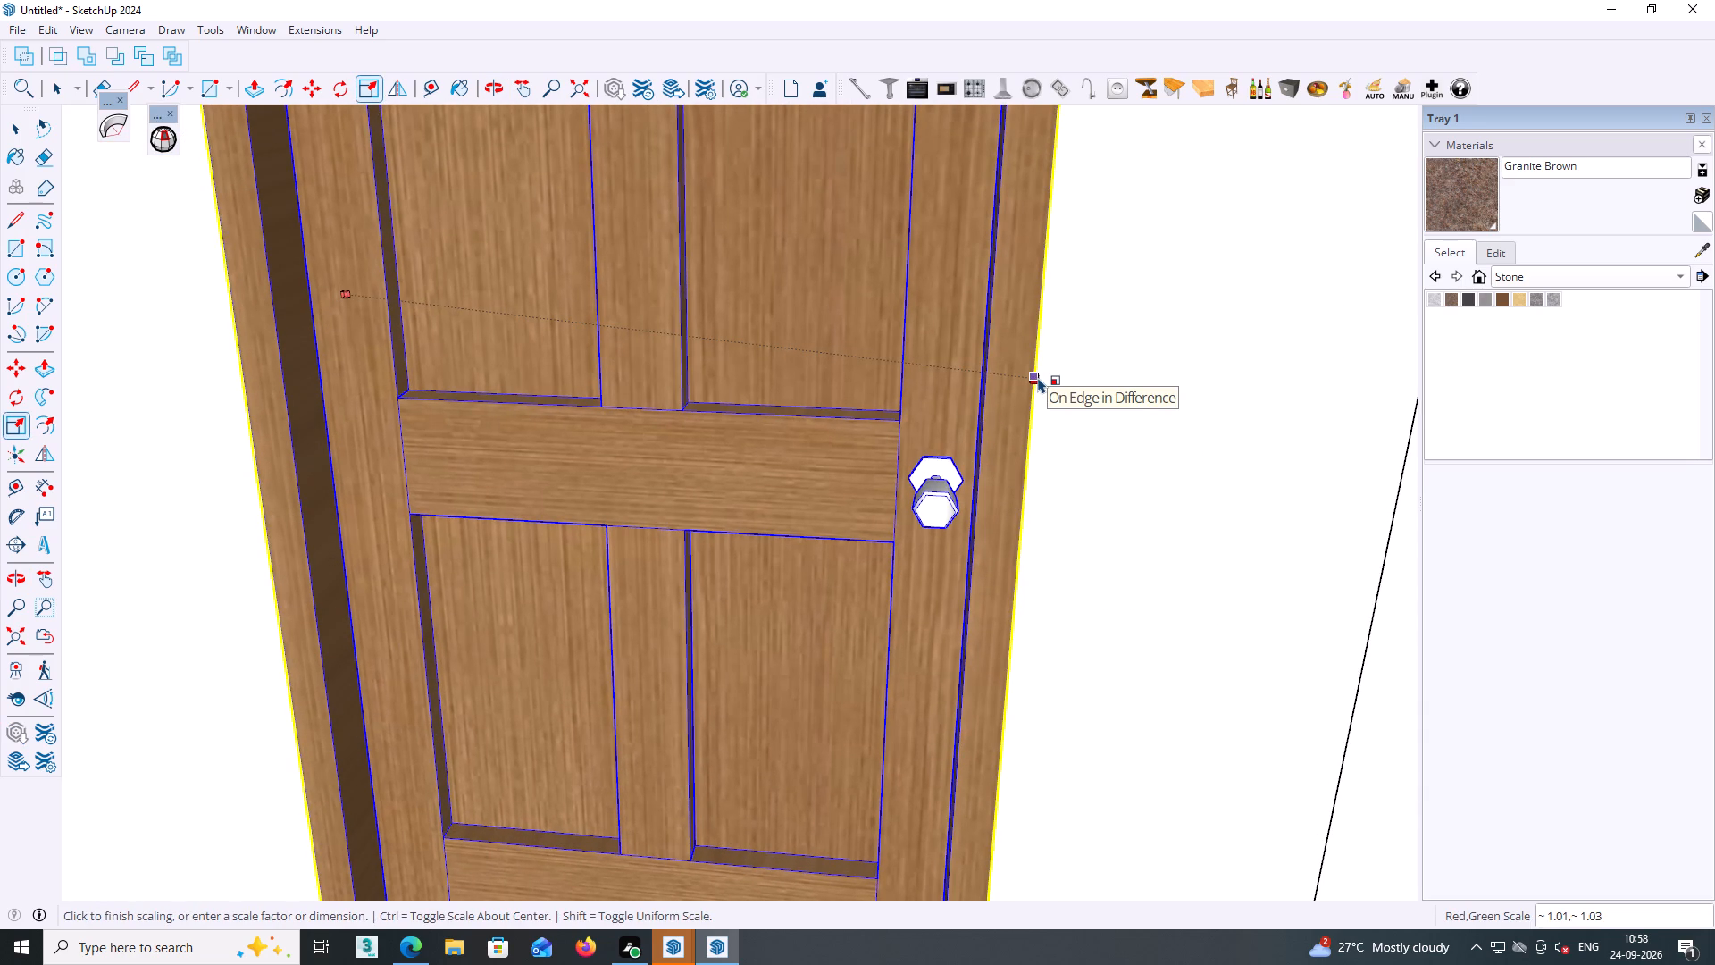
pyautogui.click(1038, 377)
pyautogui.moveTo(994, 431); pyautogui.dragTo(1061, 432, button='middle')
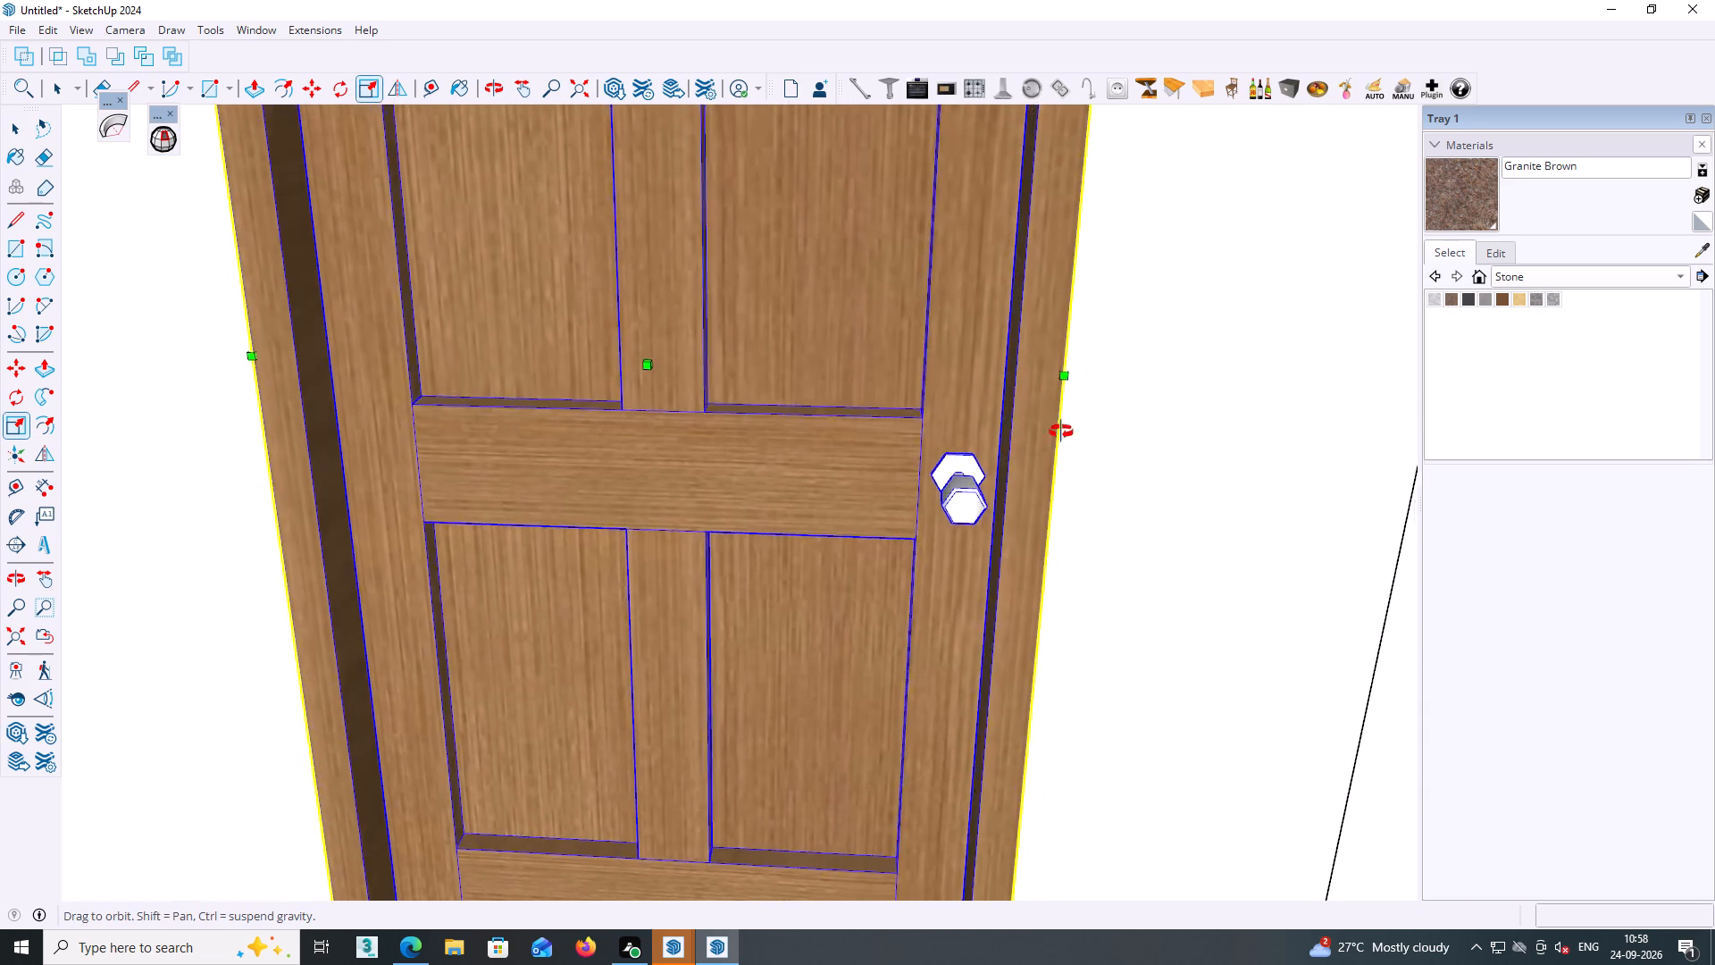
pyautogui.moveTo(1061, 432); pyautogui.dragTo(1286, 407, button='middle')
pyautogui.scroll(-10, 1134, 457)
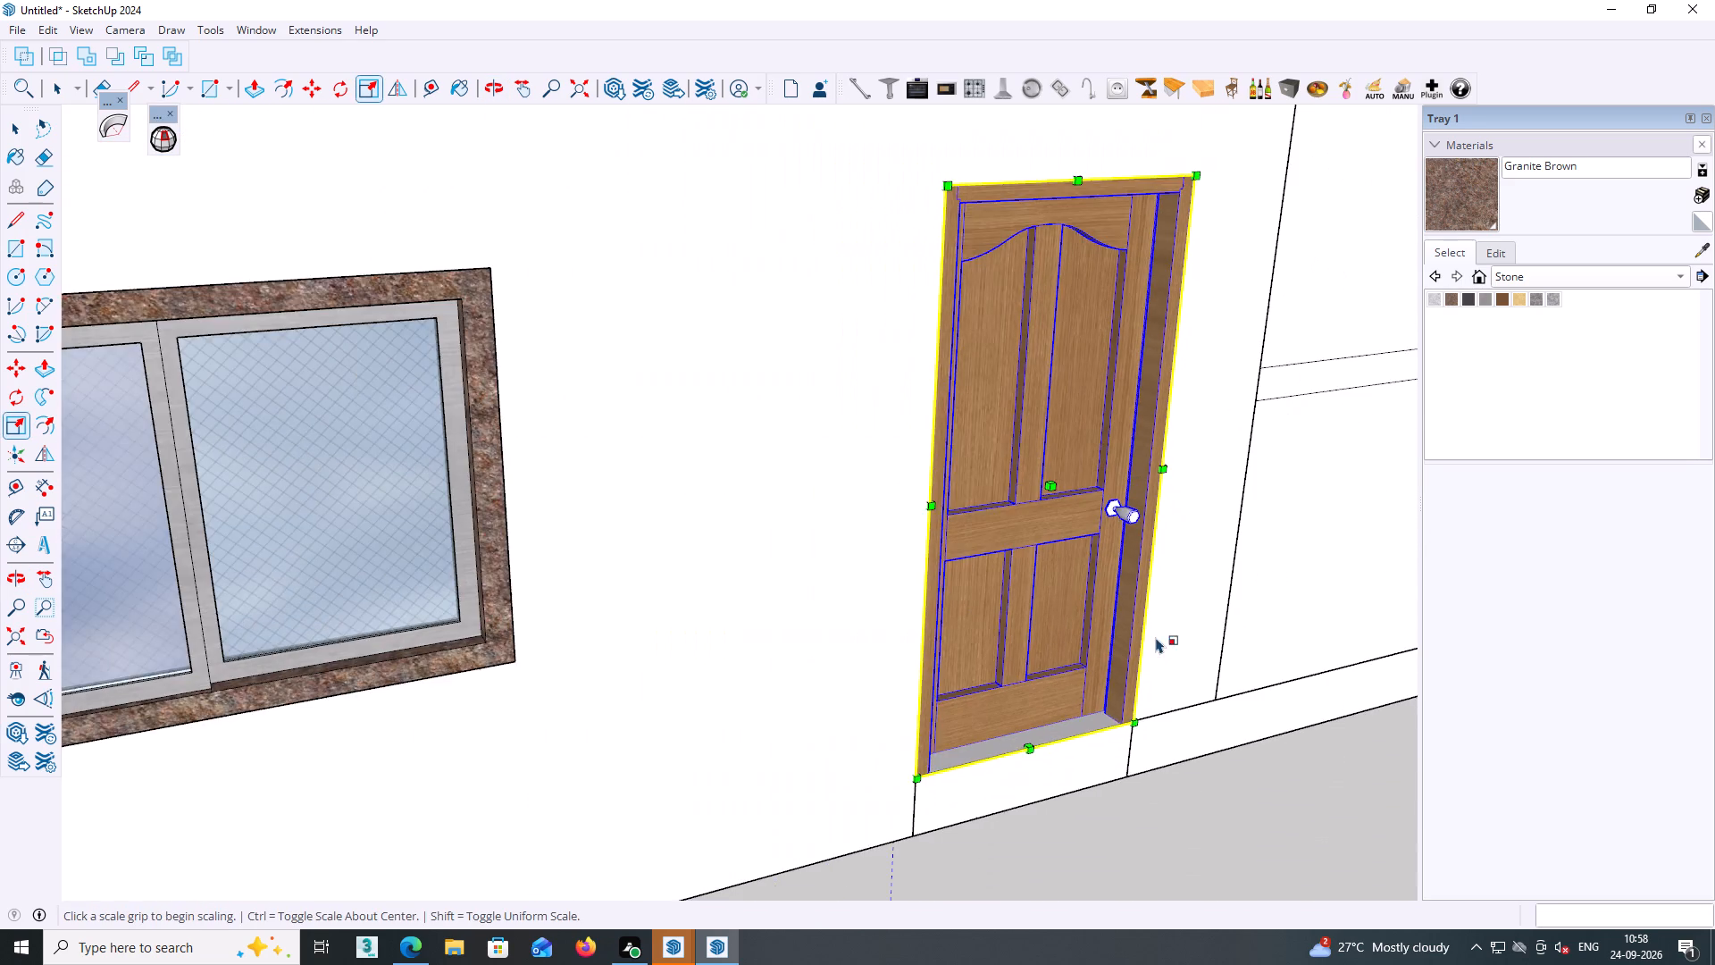
pyautogui.moveTo(1156, 637); pyautogui.dragTo(1082, 634, button='middle')
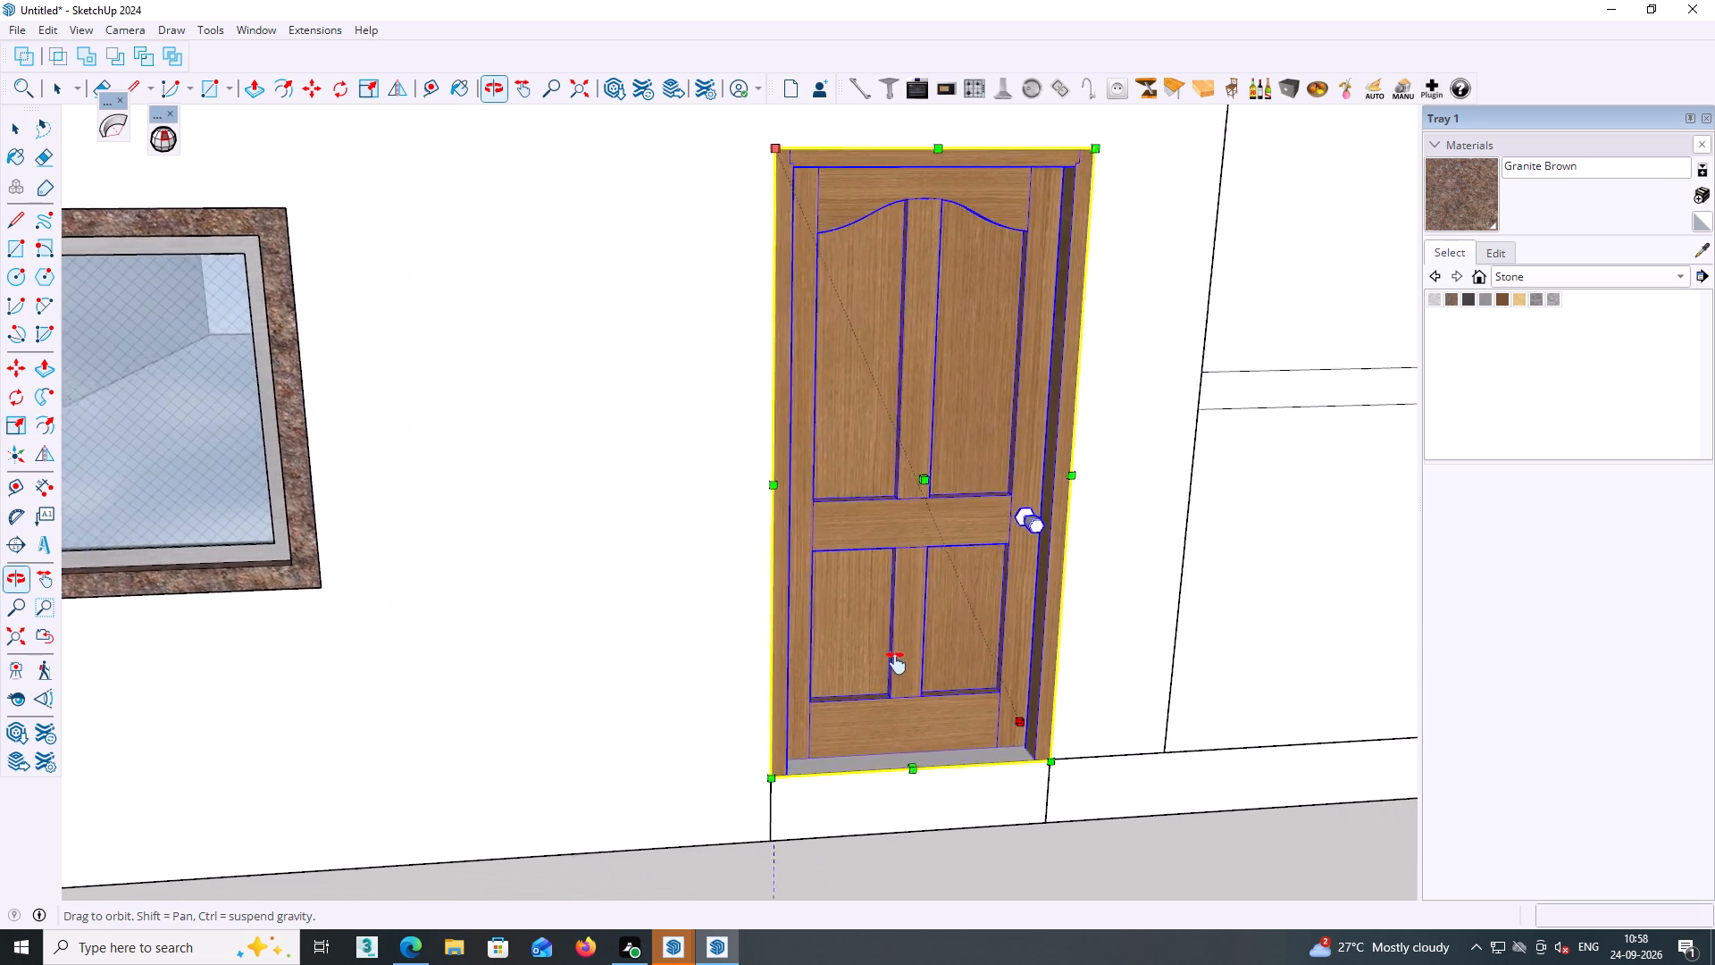
pyautogui.scroll(-3, 886, 667)
pyautogui.scroll(8, 900, 764)
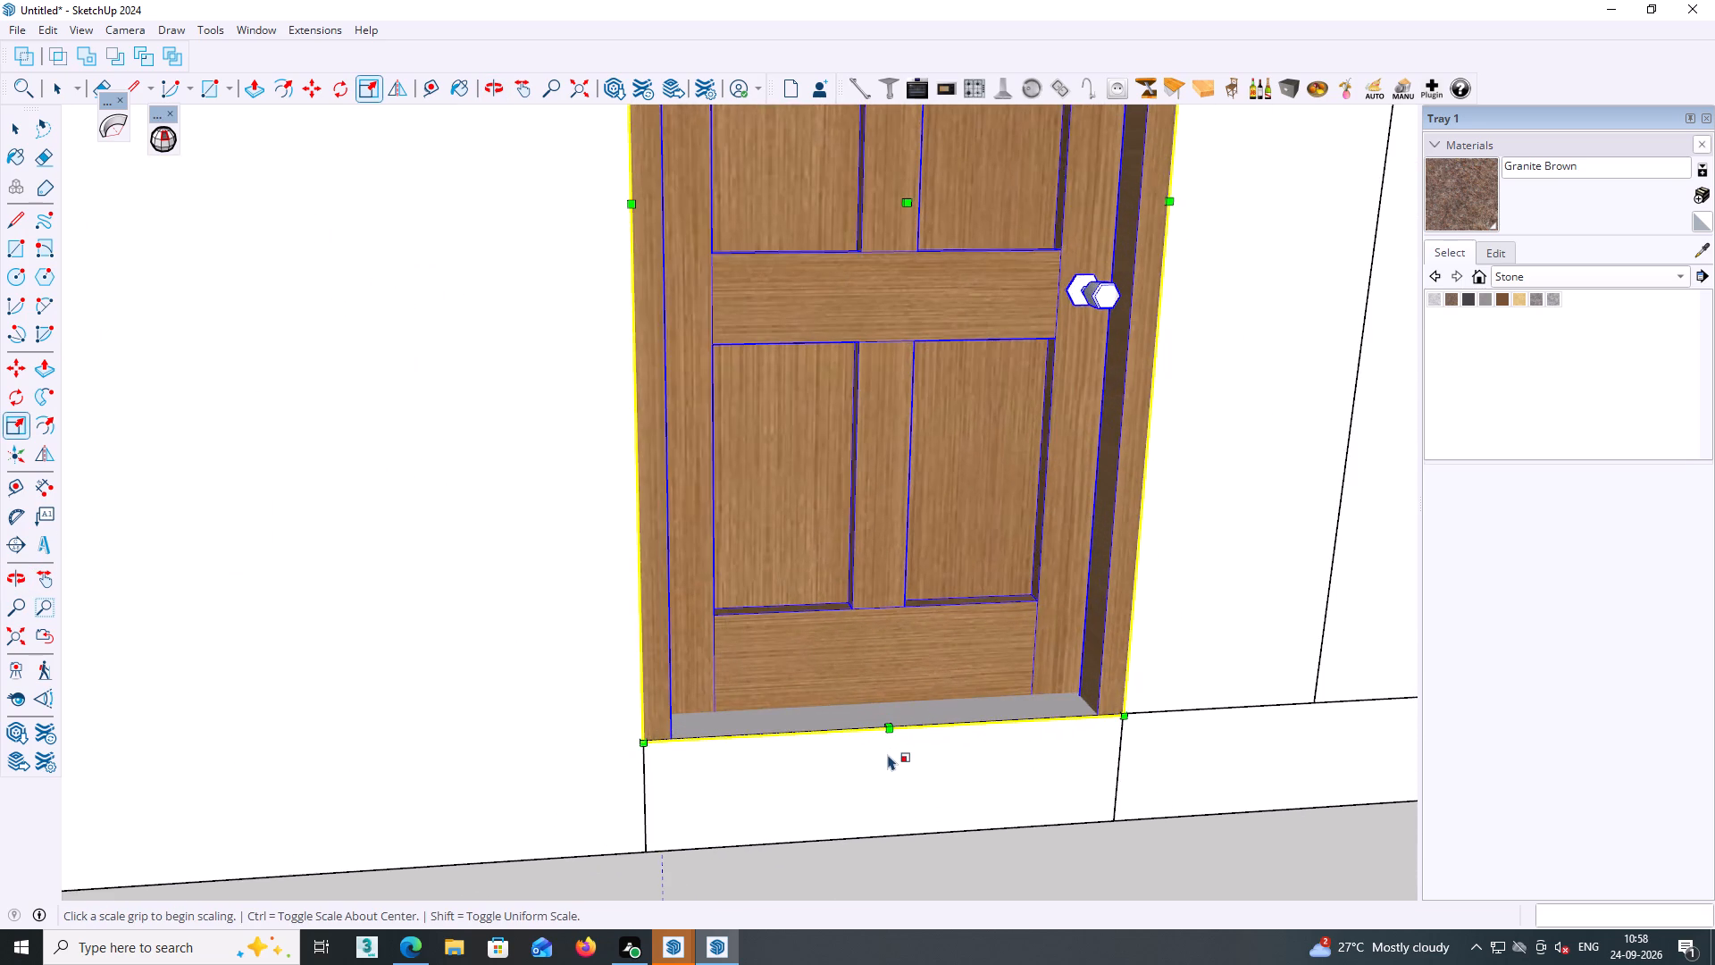
pyautogui.scroll(4, 896, 754)
pyautogui.scroll(-15, 895, 759)
pyautogui.press('space')
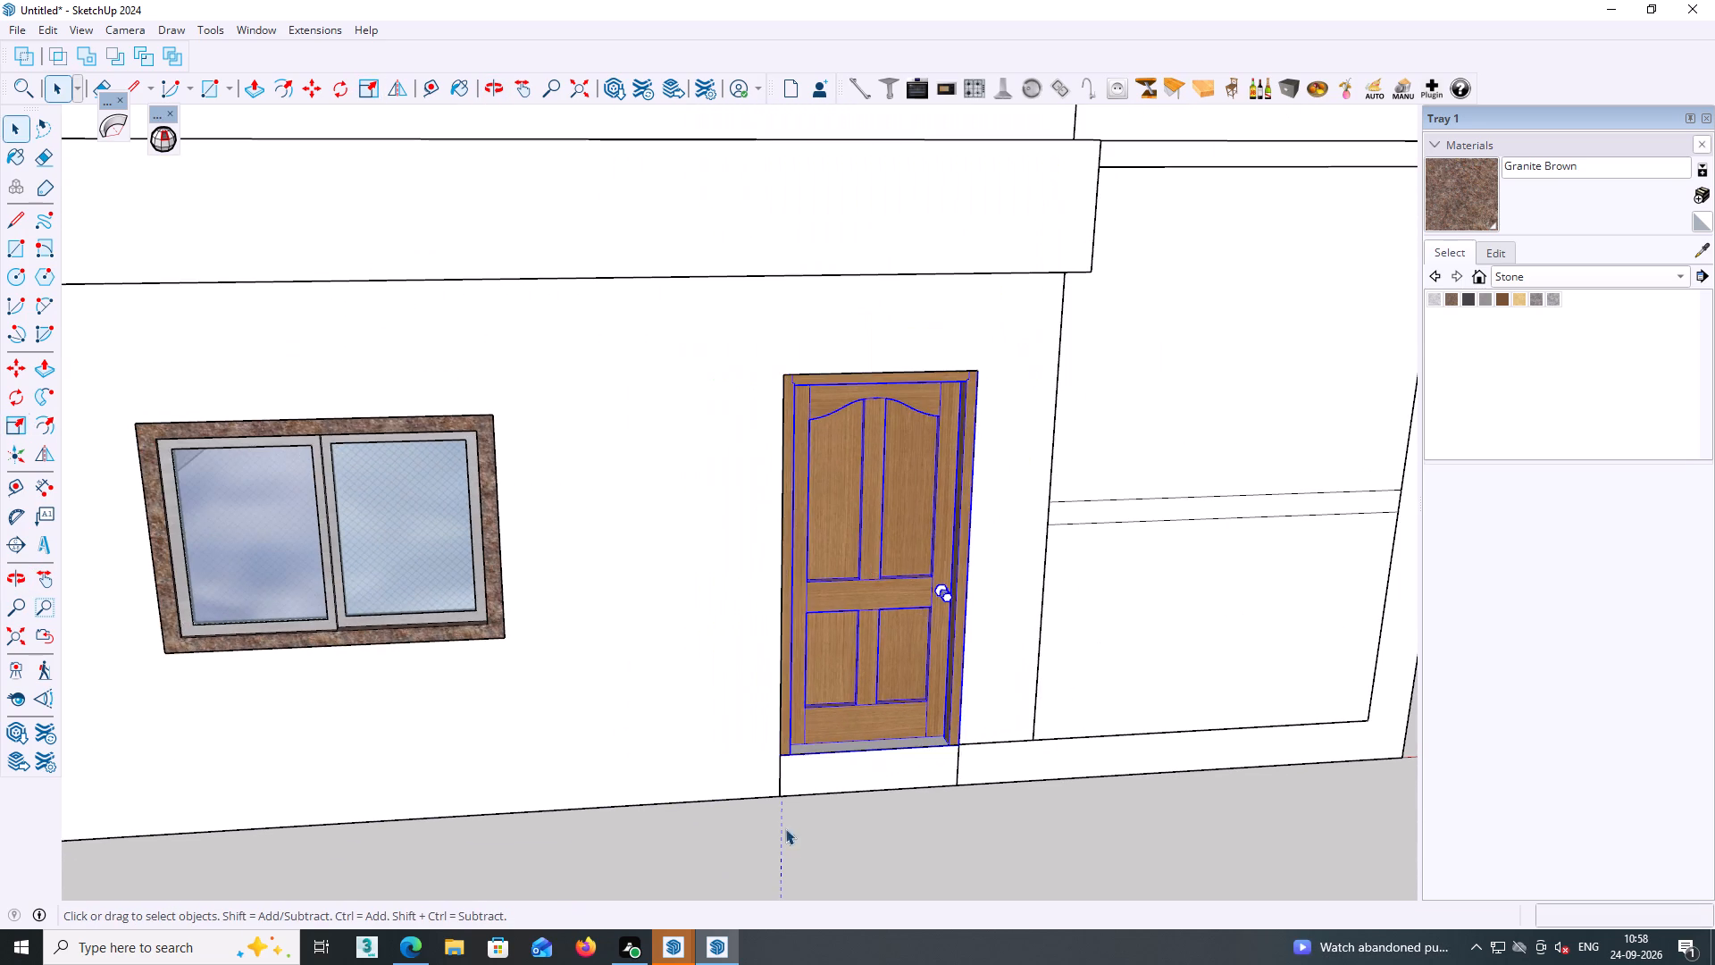
pyautogui.scroll(-6, 849, 808)
pyautogui.click(1282, 587)
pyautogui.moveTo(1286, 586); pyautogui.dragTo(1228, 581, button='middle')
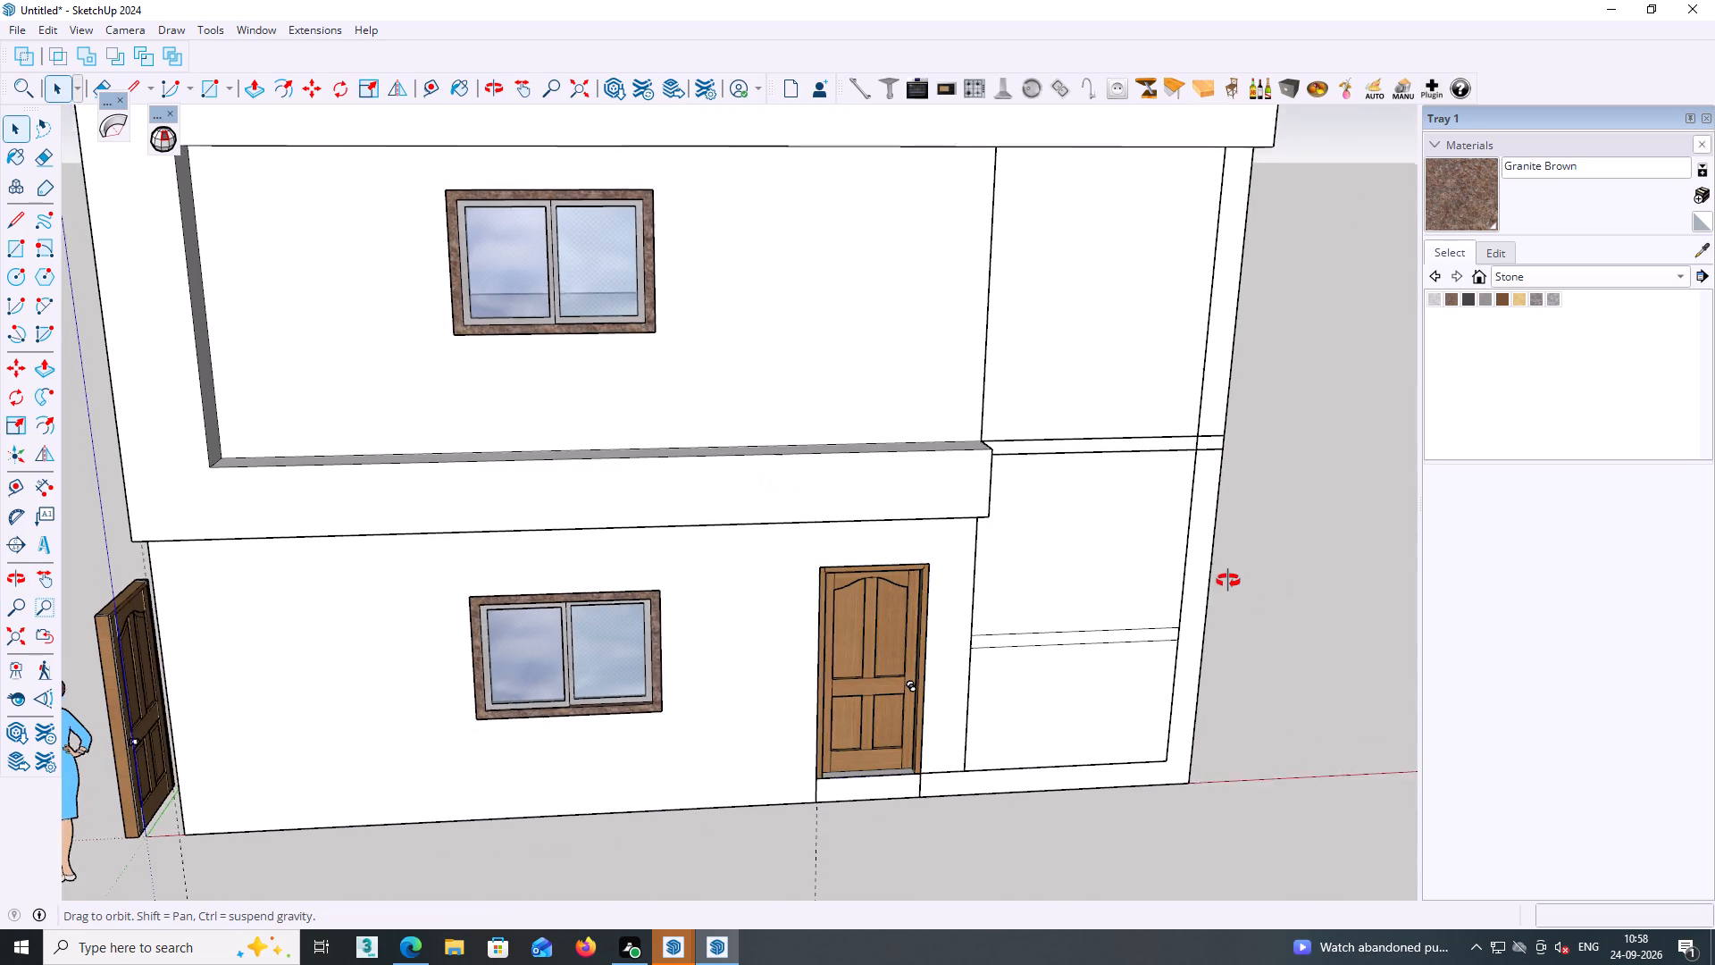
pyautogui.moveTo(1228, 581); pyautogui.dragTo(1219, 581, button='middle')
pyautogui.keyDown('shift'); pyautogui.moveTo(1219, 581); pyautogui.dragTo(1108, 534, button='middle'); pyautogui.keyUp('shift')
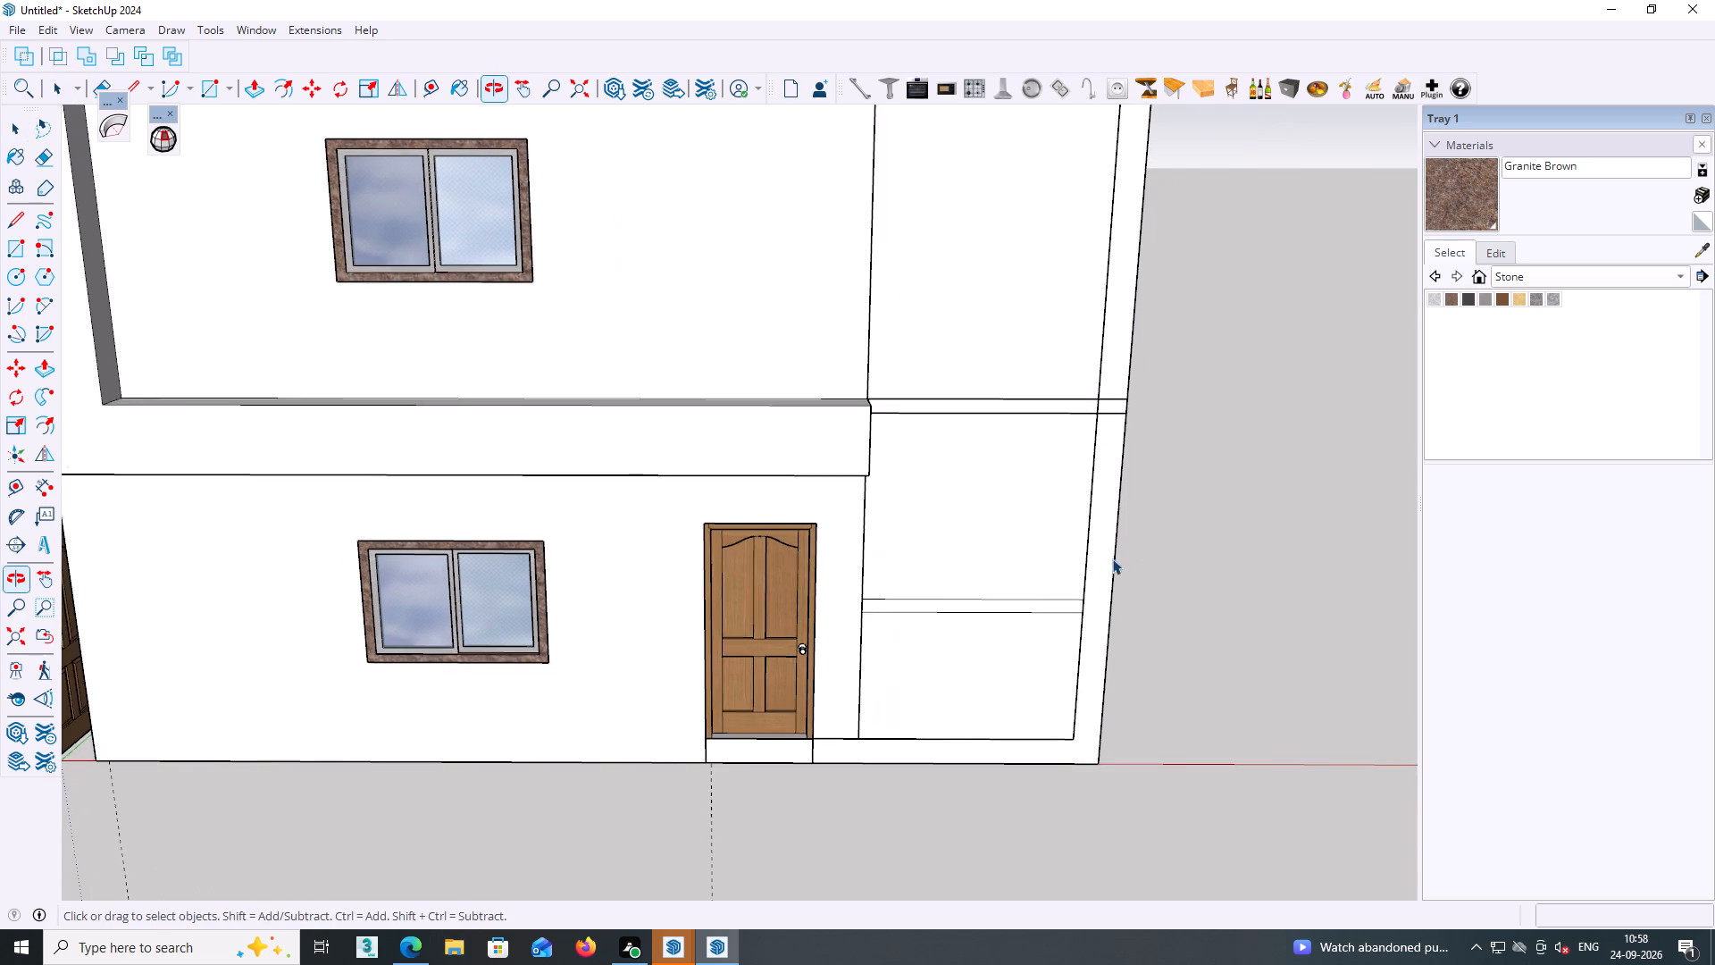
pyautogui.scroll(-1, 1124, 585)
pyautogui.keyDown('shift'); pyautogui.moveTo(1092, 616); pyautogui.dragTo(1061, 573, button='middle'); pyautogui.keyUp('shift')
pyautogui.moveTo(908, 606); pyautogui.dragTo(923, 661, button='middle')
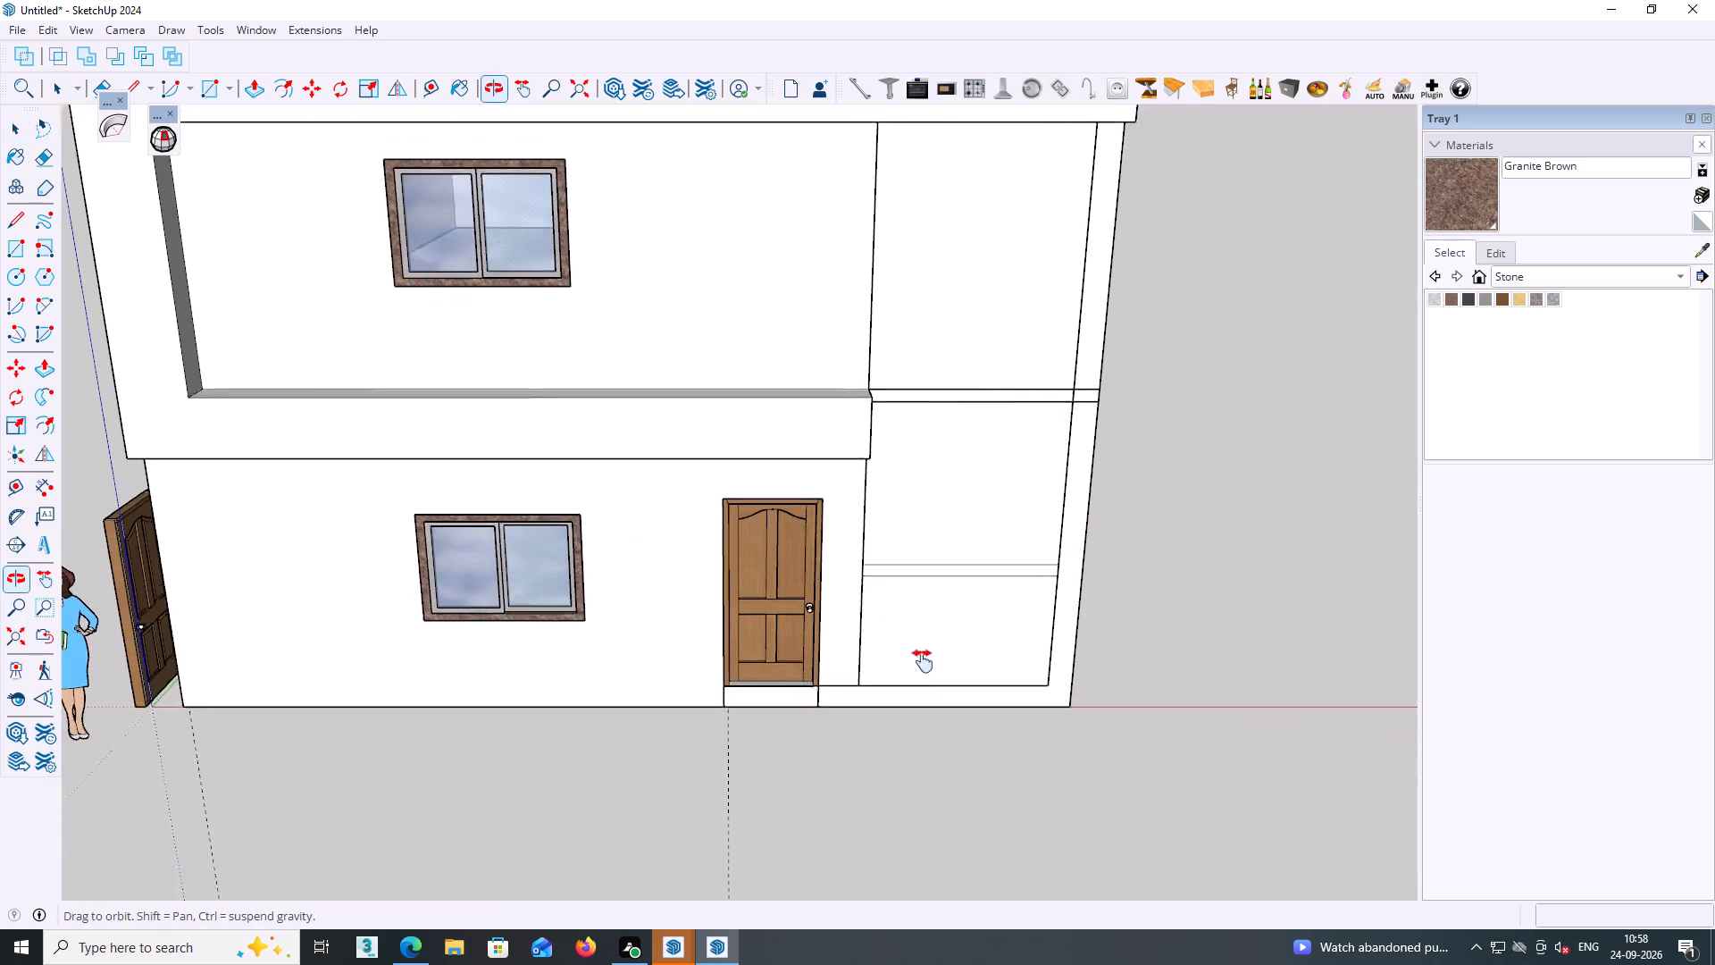
# Delete the spare wooden door standing beside the building and the human scale figure next to it.
pyautogui.moveTo(923, 661); pyautogui.dragTo(955, 692, button='middle')
pyautogui.scroll(-5, 927, 666)
pyautogui.scroll(3, 565, 674)
pyautogui.click(422, 619)
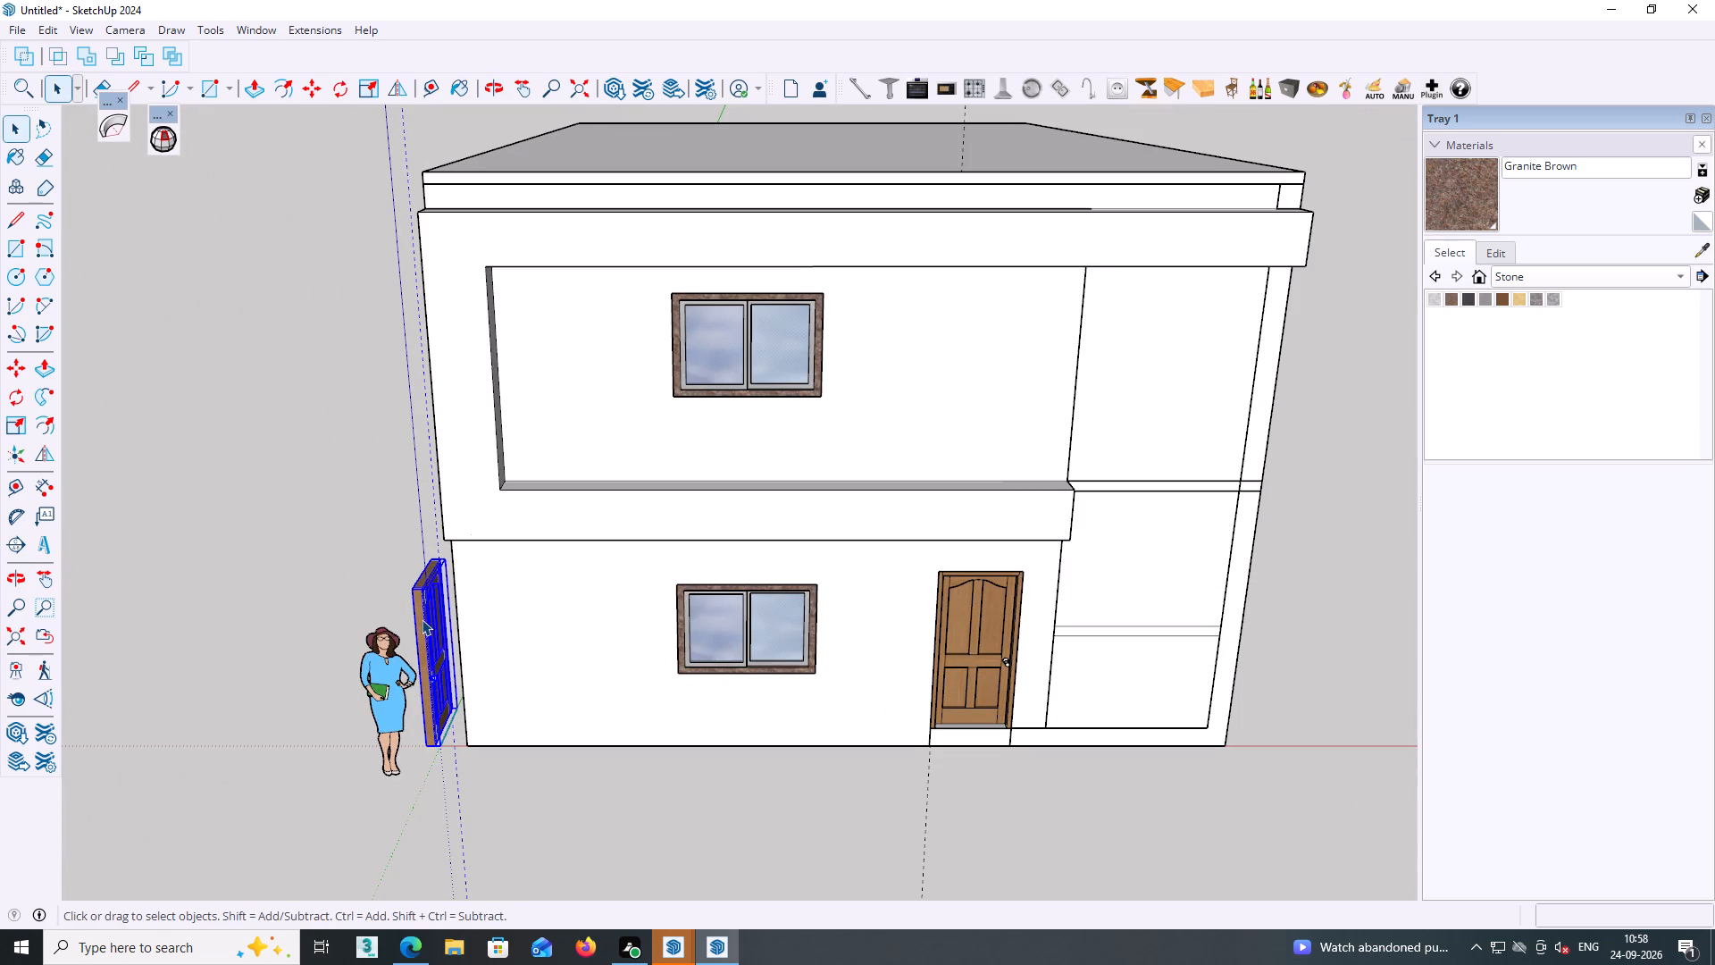
pyautogui.press('Delete')
pyautogui.click(386, 682)
pyautogui.press('Delete')
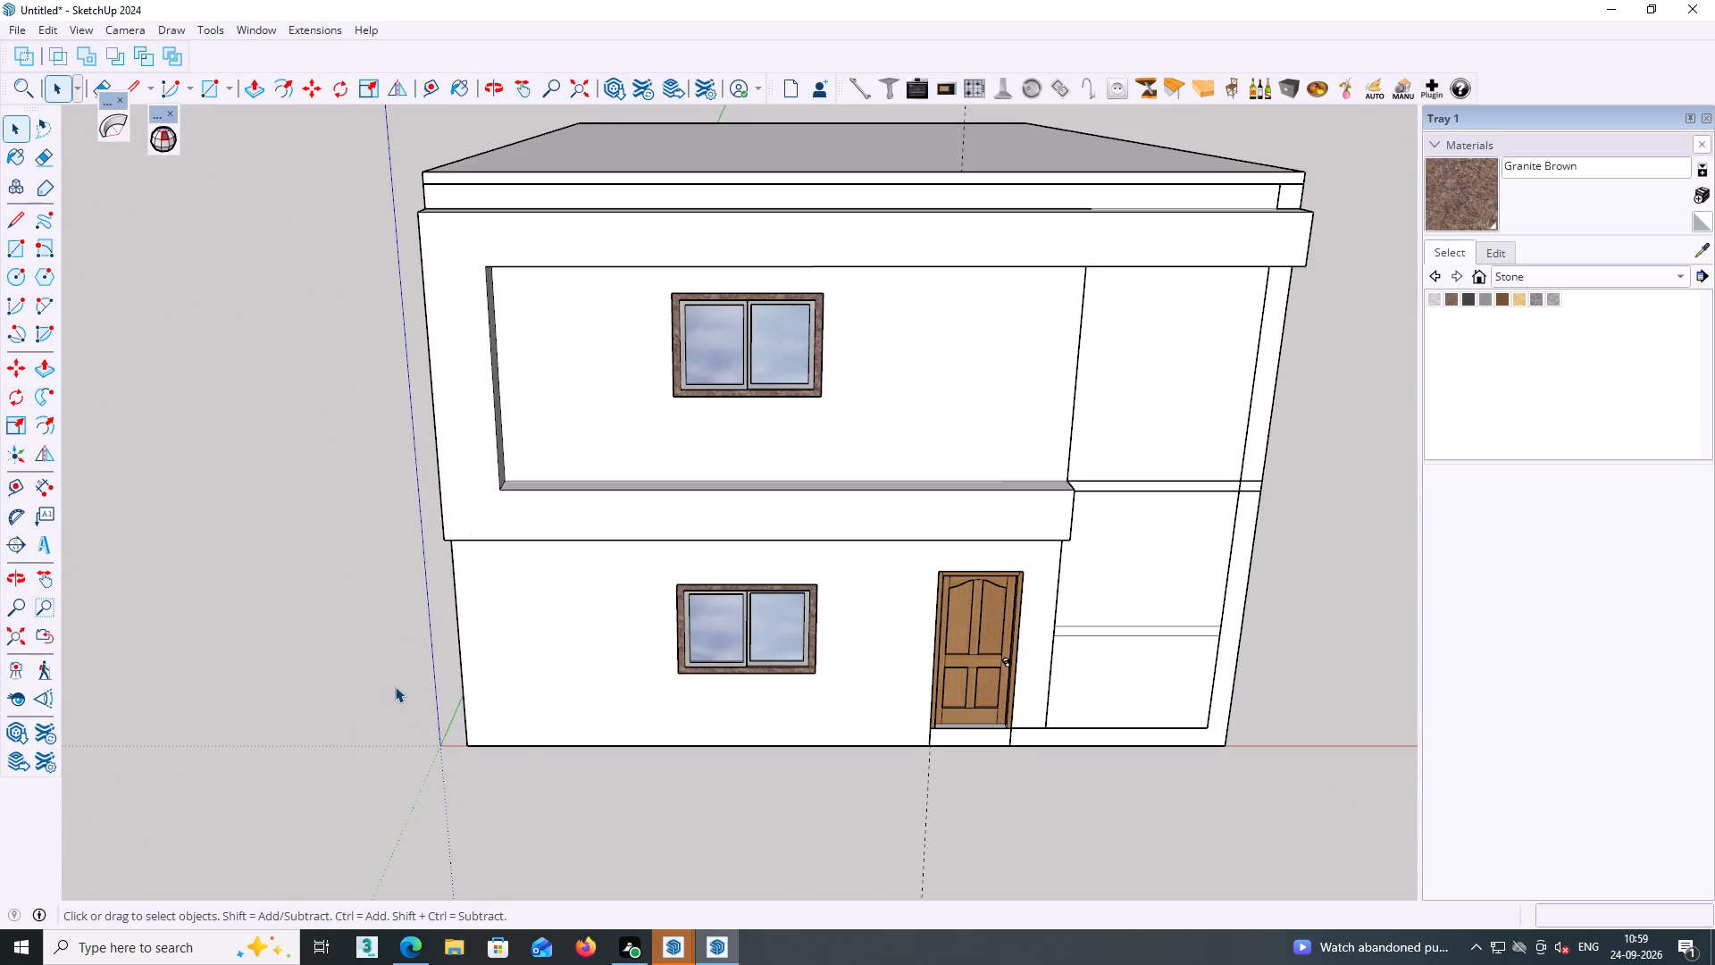
# Examine the front facade with its fitted windows and door from several angles.
pyautogui.scroll(-2, 441, 728)
pyautogui.moveTo(523, 743); pyautogui.dragTo(673, 738, button='middle')
pyautogui.scroll(5, 665, 726)
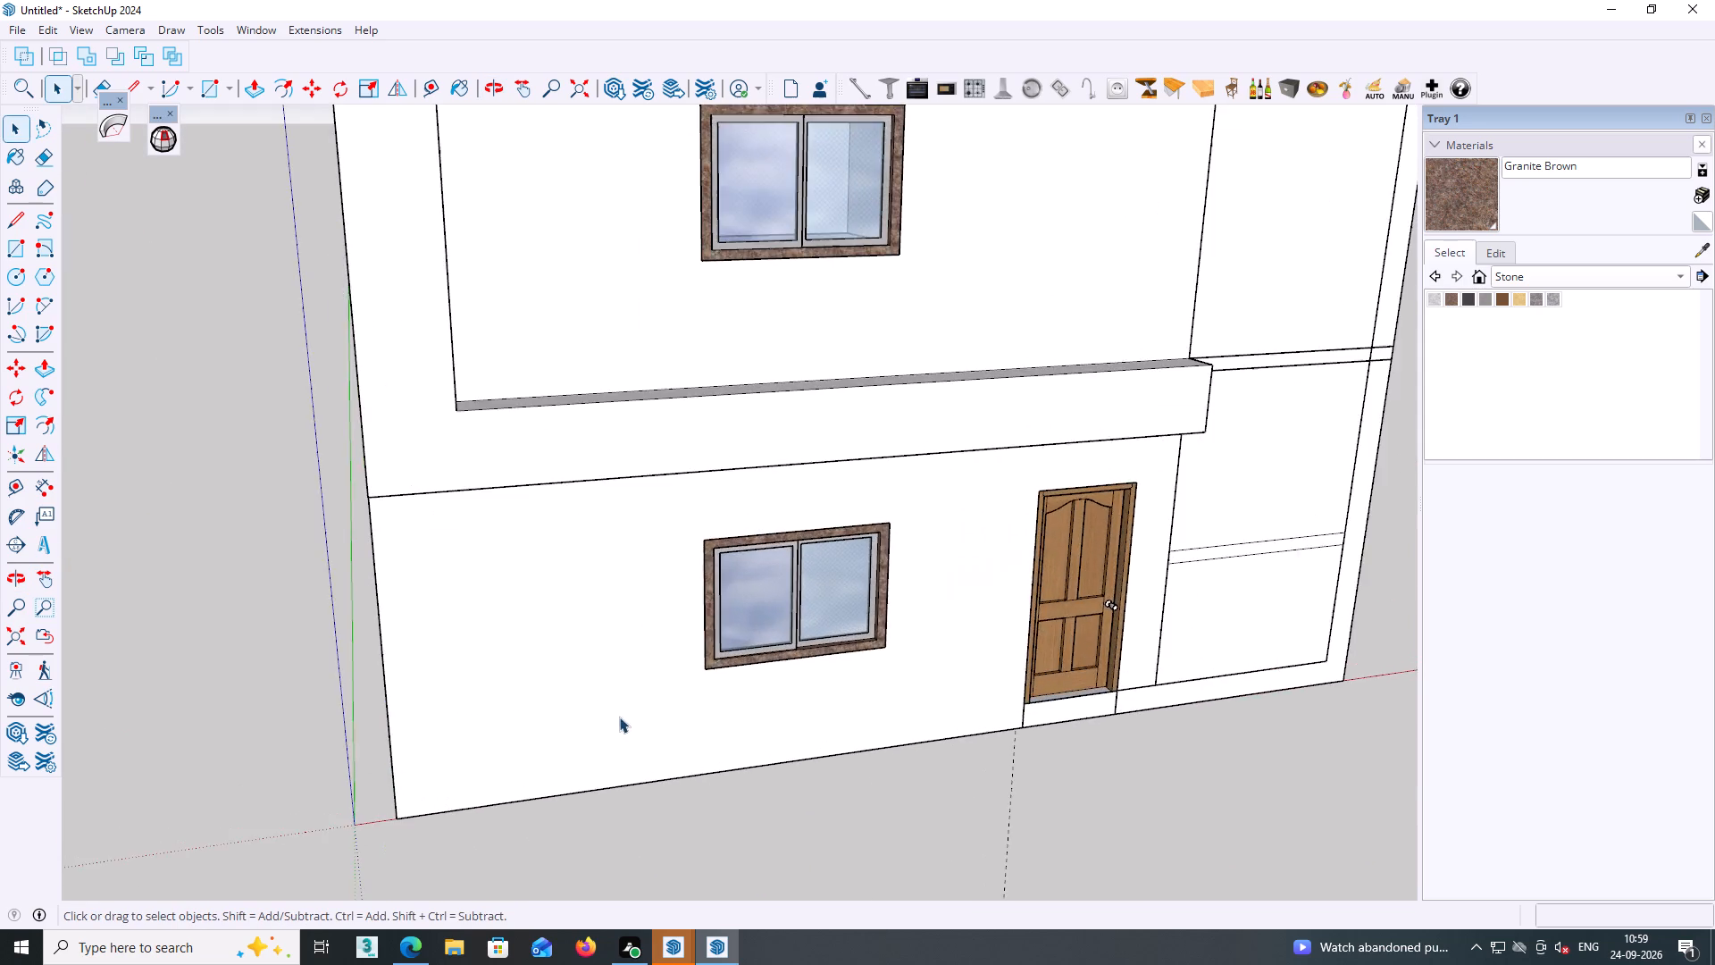
pyautogui.scroll(-9, 619, 734)
pyautogui.moveTo(715, 791); pyautogui.dragTo(663, 788, button='middle')
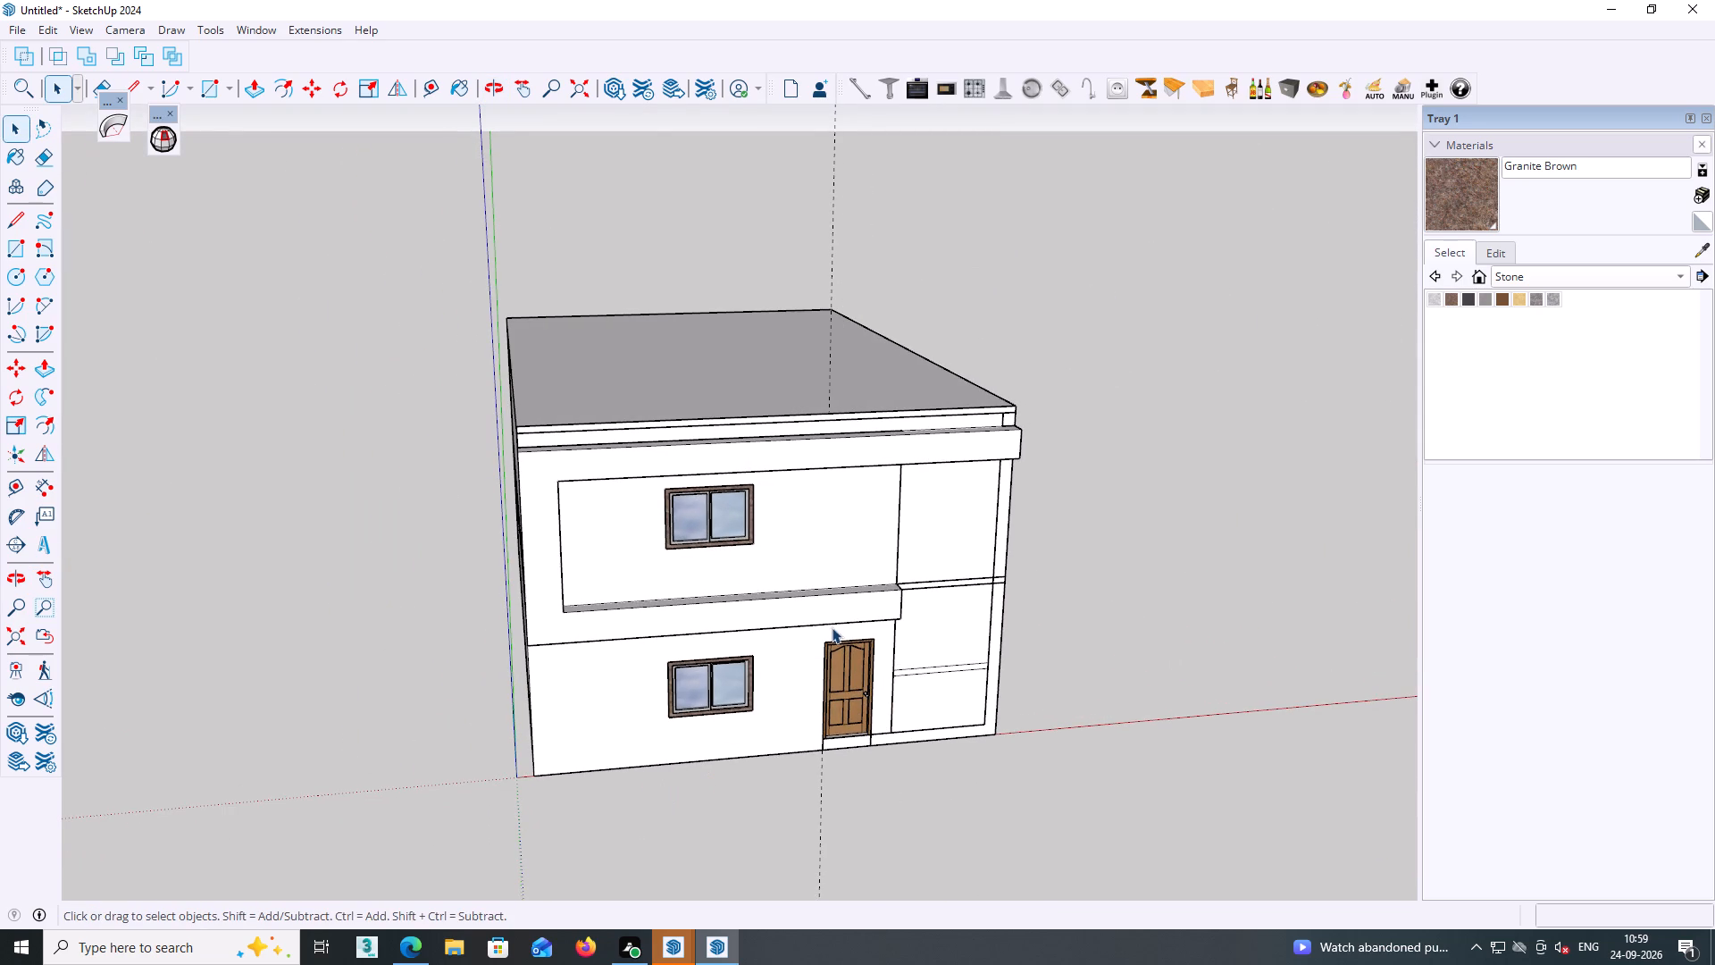
pyautogui.scroll(2, 982, 639)
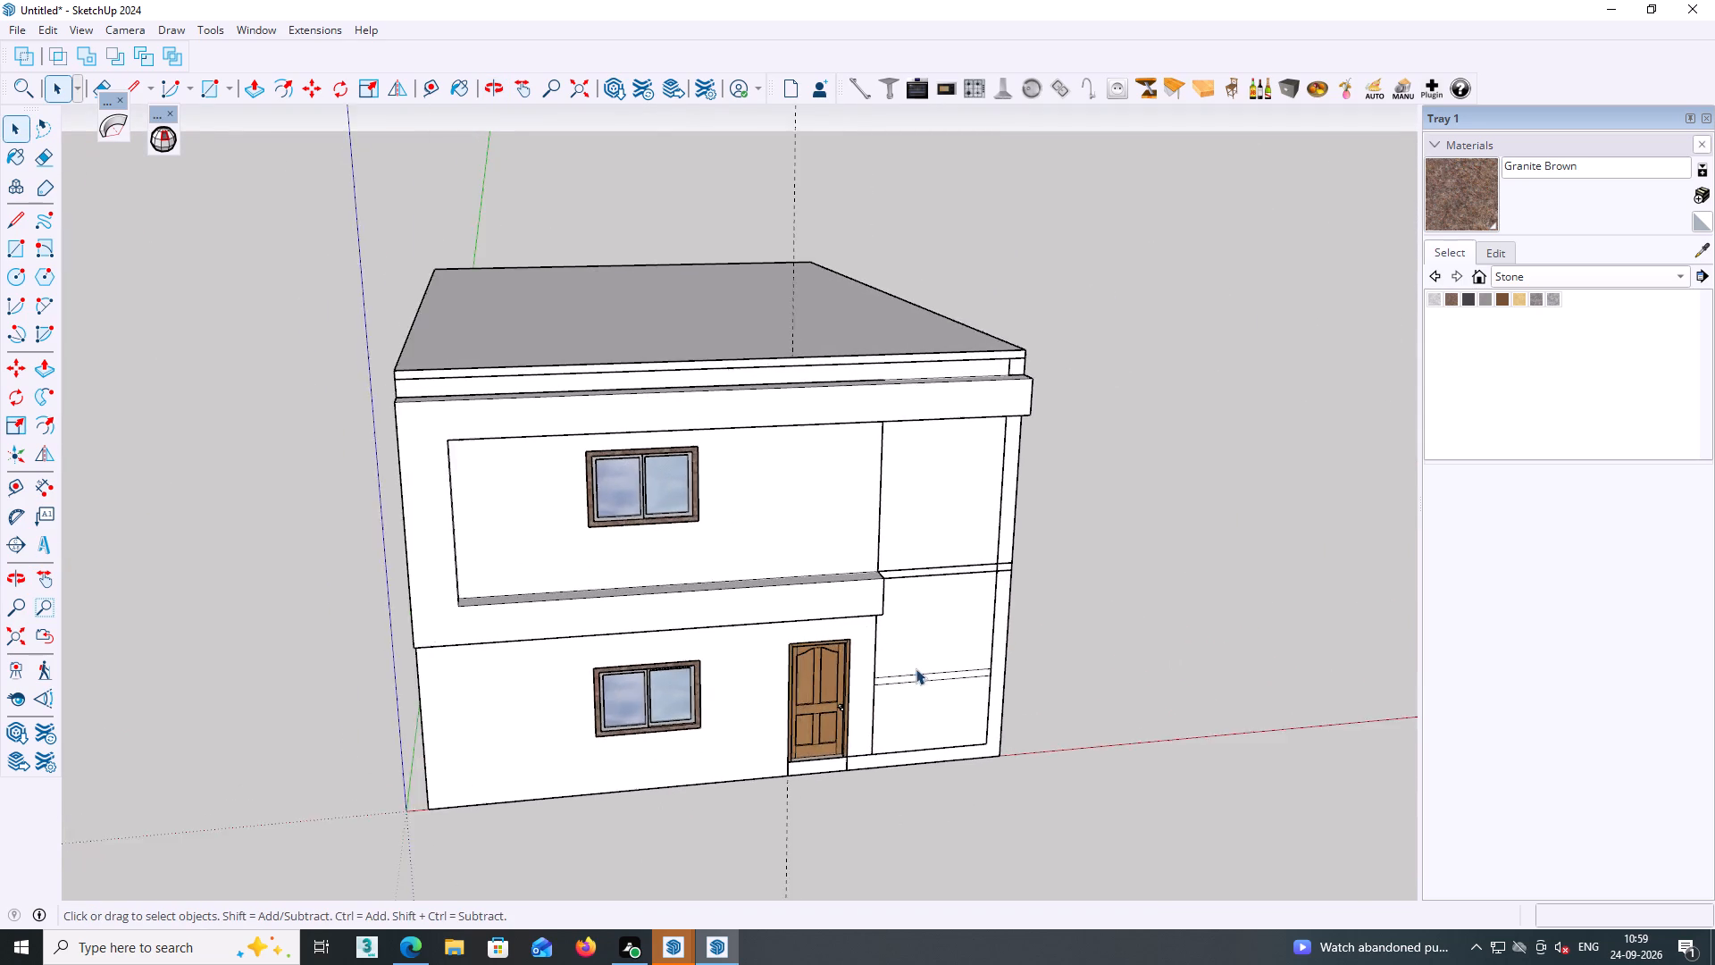
pyautogui.scroll(2, 916, 668)
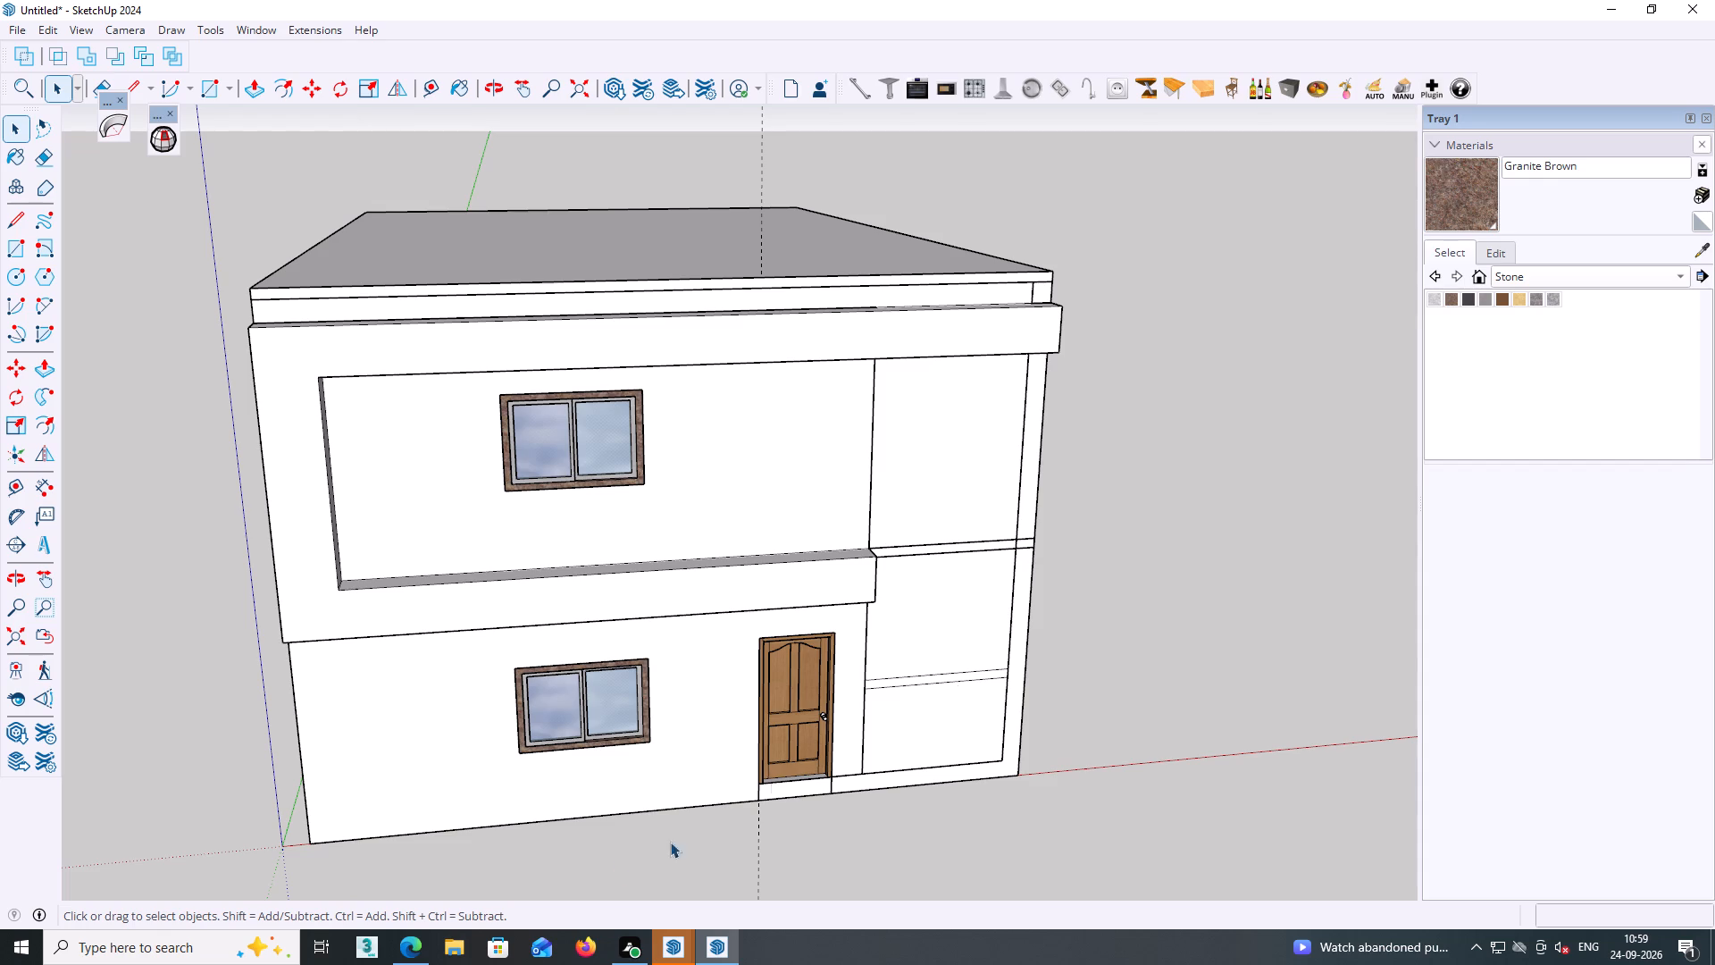
pyautogui.moveTo(625, 786); pyautogui.dragTo(270, 683, button='middle')
pyautogui.moveTo(336, 712); pyautogui.dragTo(548, 776, button='middle')
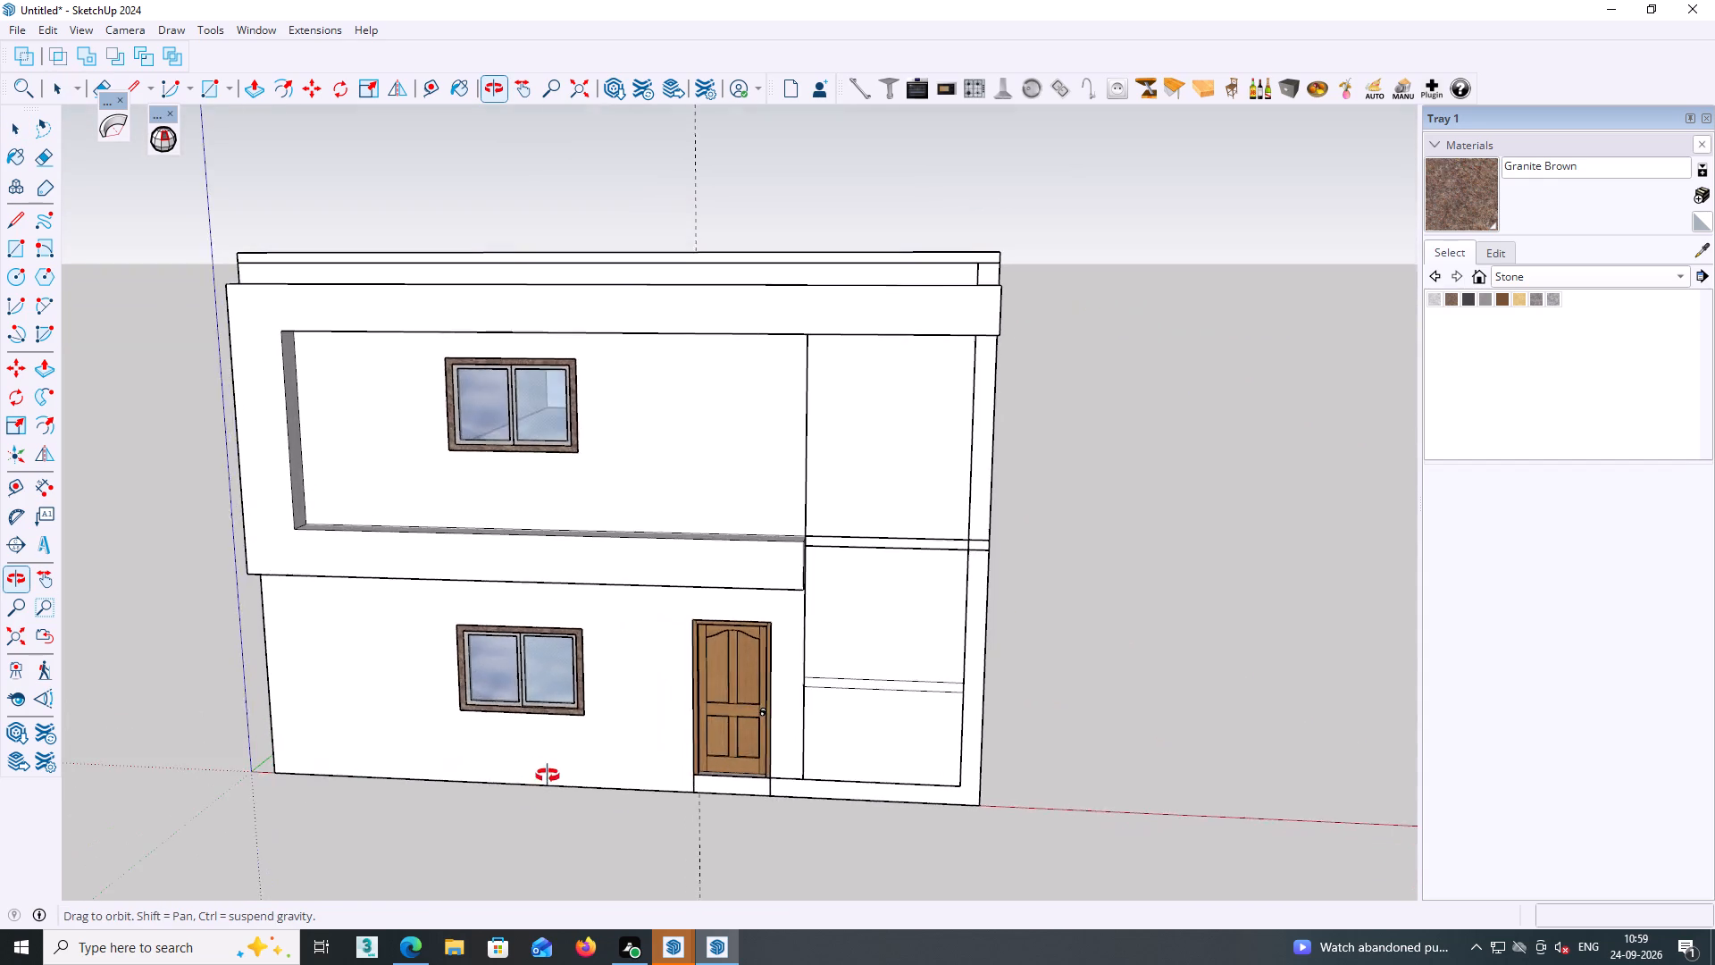
pyautogui.moveTo(548, 776); pyautogui.dragTo(687, 849, button='middle')
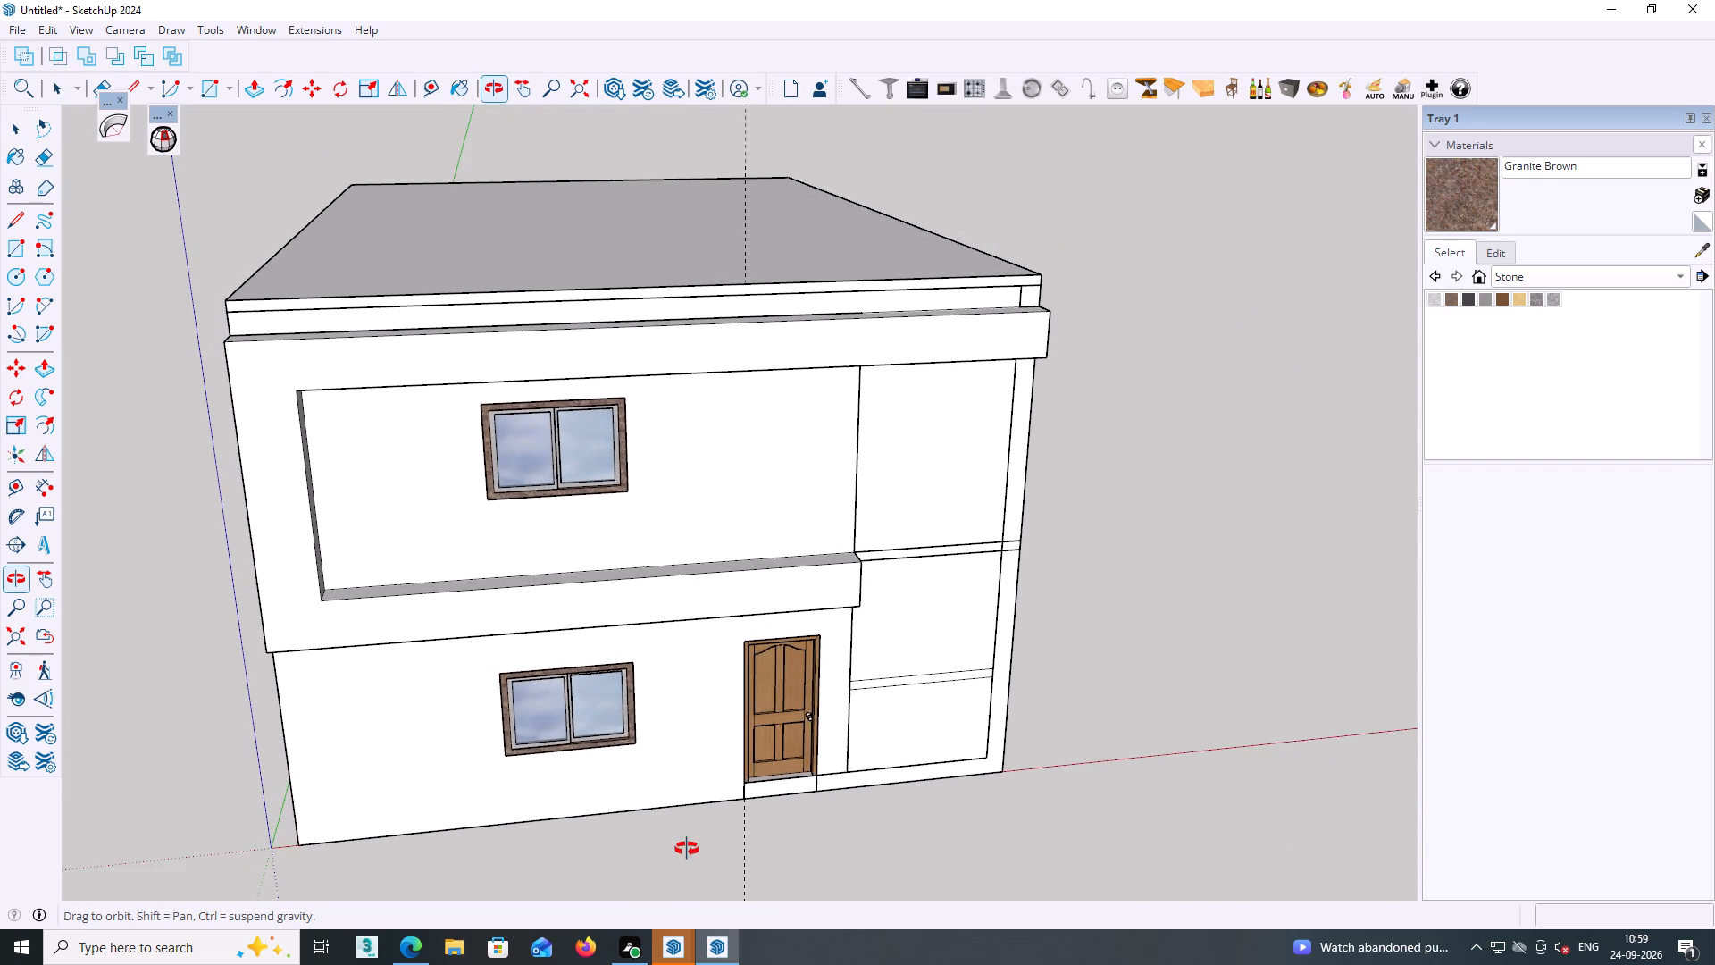
pyautogui.moveTo(687, 849); pyautogui.dragTo(695, 850, button='middle')
pyautogui.scroll(2, 533, 634)
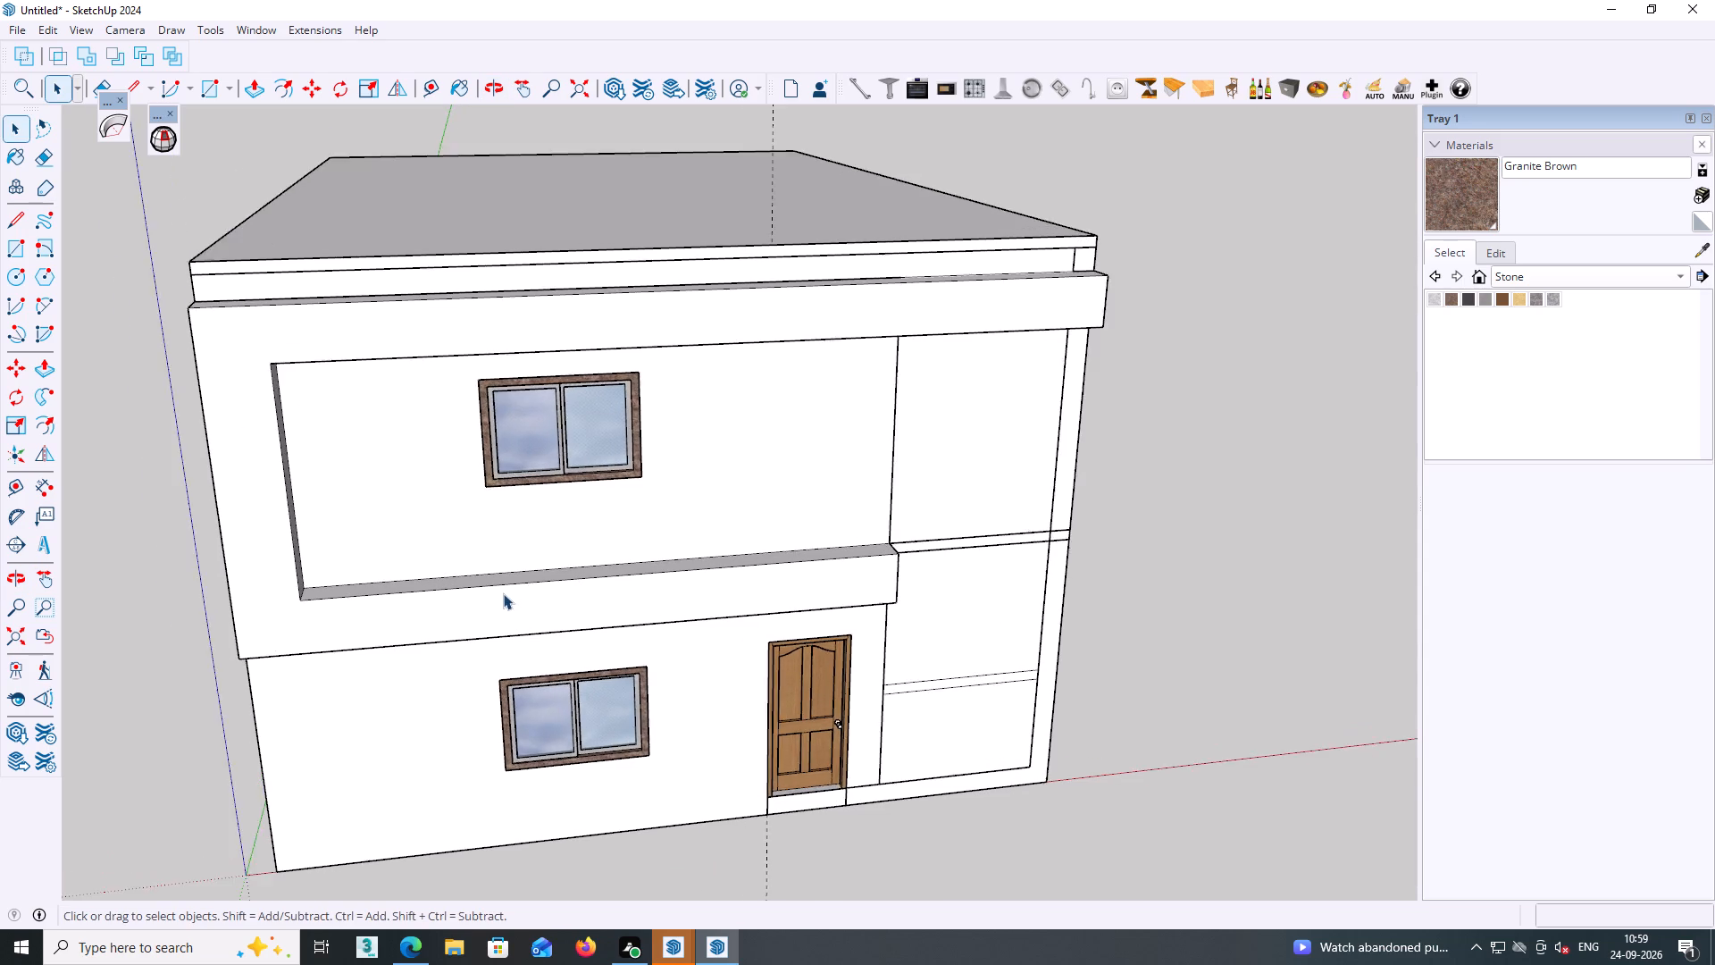
pyautogui.scroll(2, 503, 593)
pyautogui.scroll(-6, 498, 591)
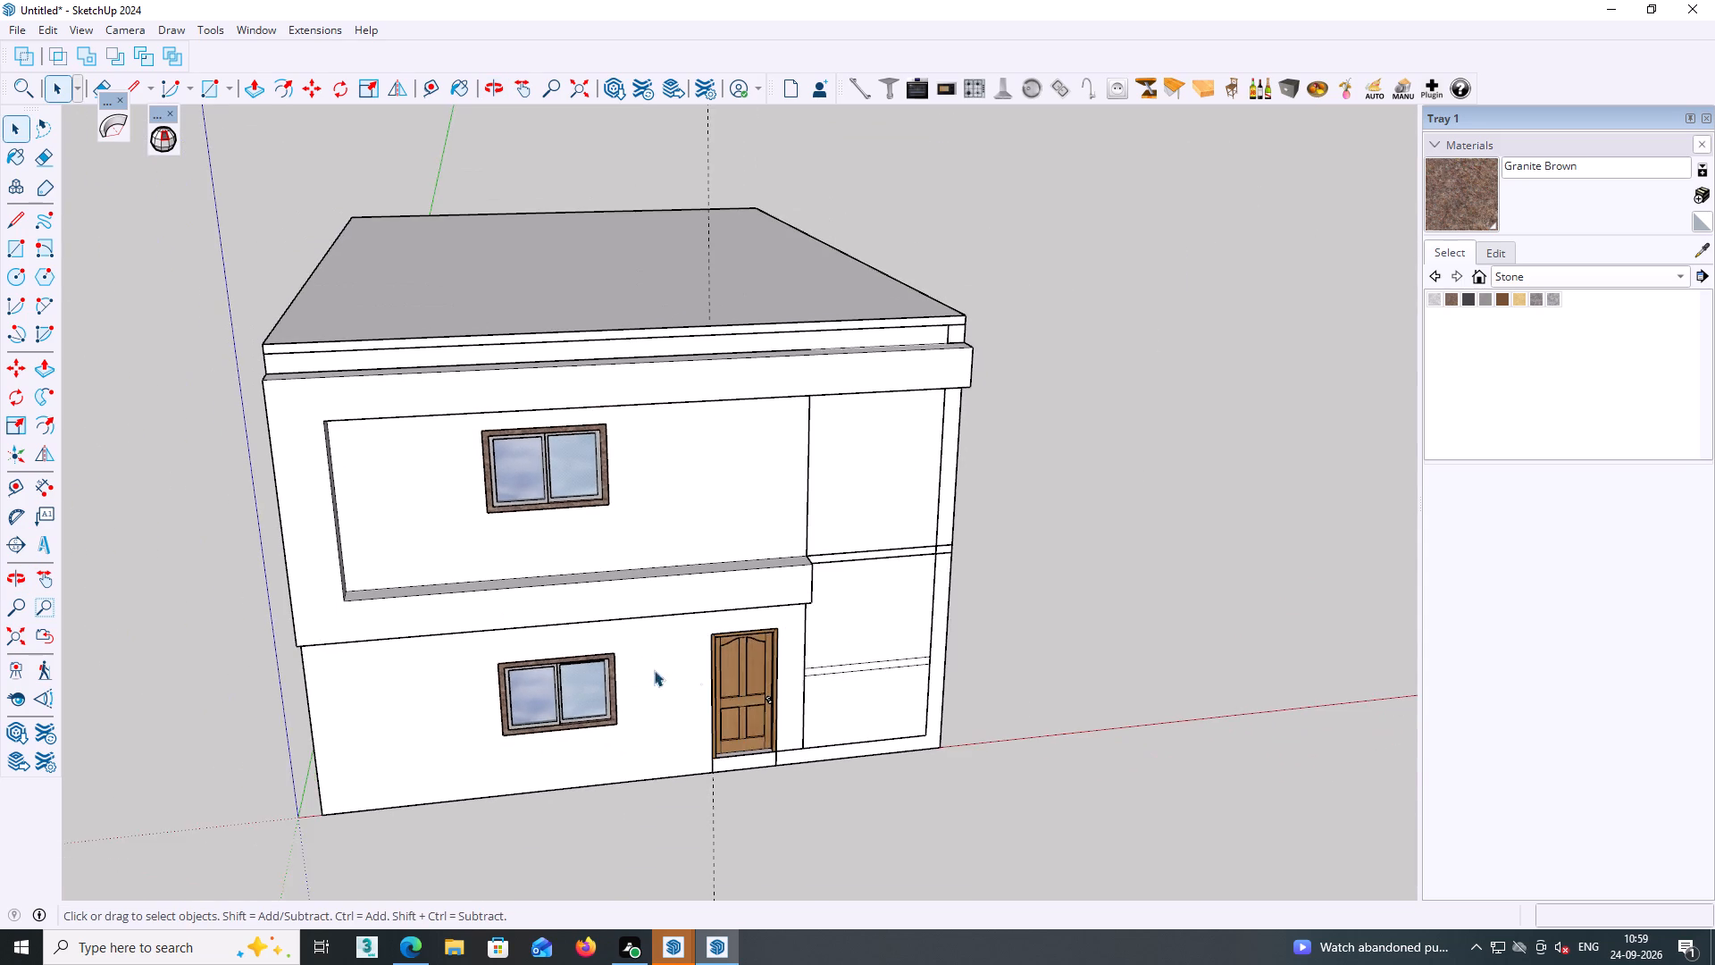
pyautogui.moveTo(715, 674); pyautogui.dragTo(755, 699, button='middle')
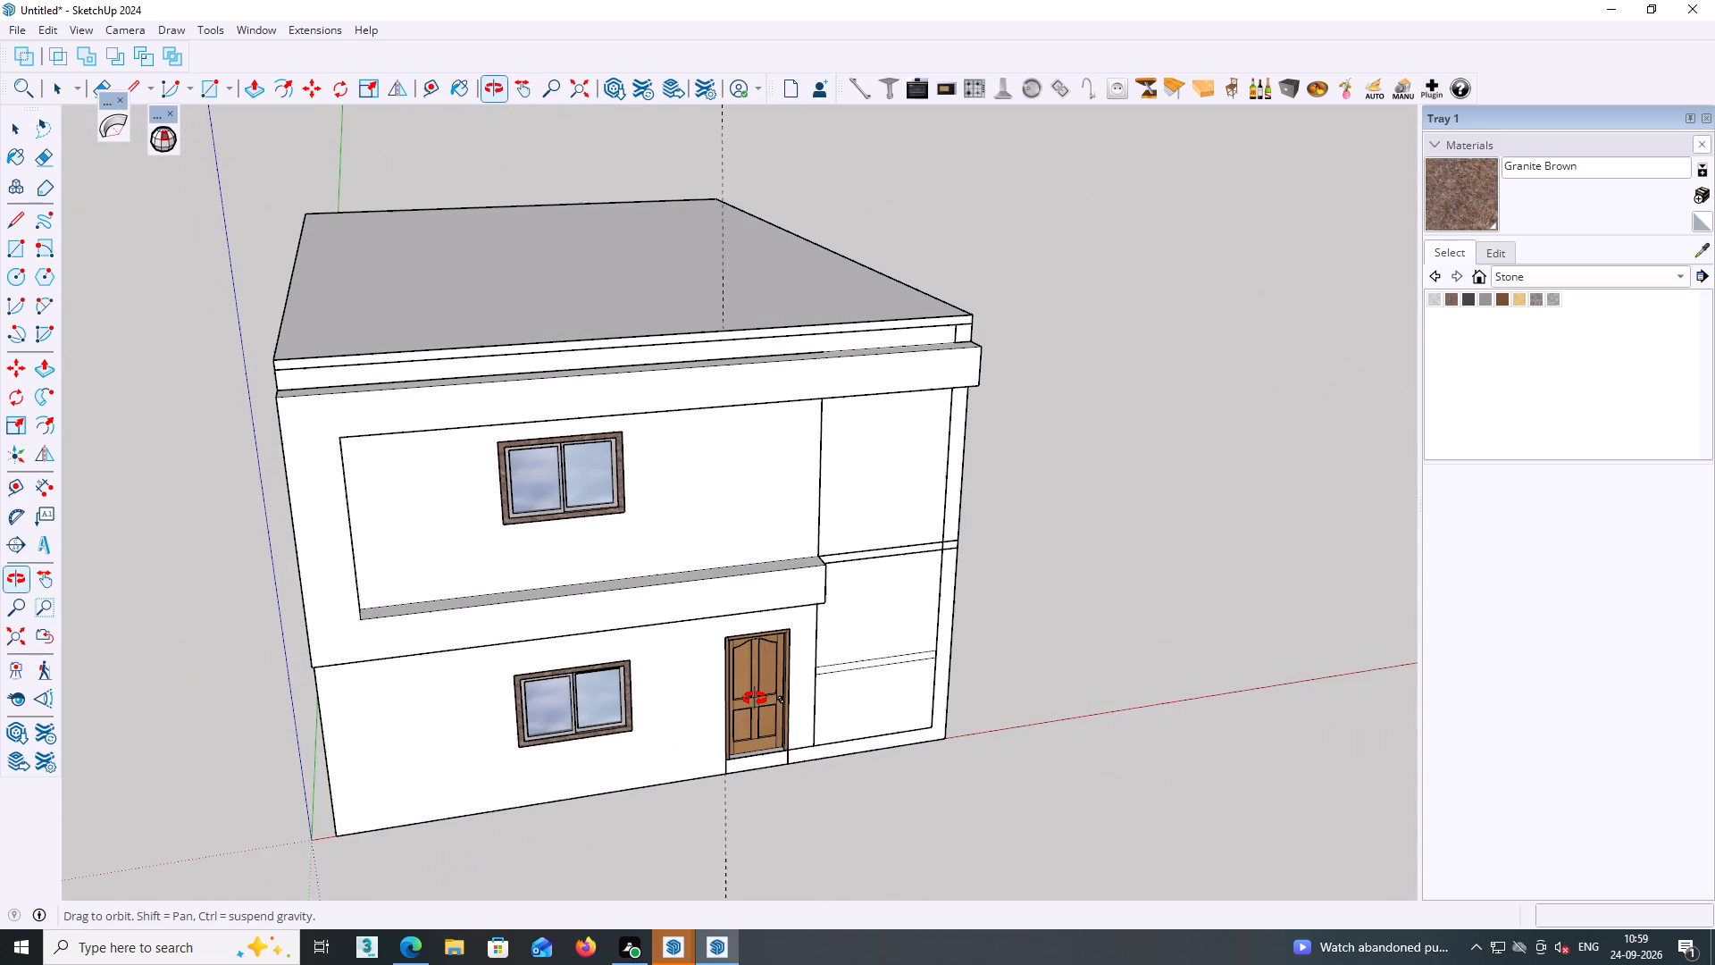
pyautogui.moveTo(755, 699); pyautogui.dragTo(761, 824, button='middle')
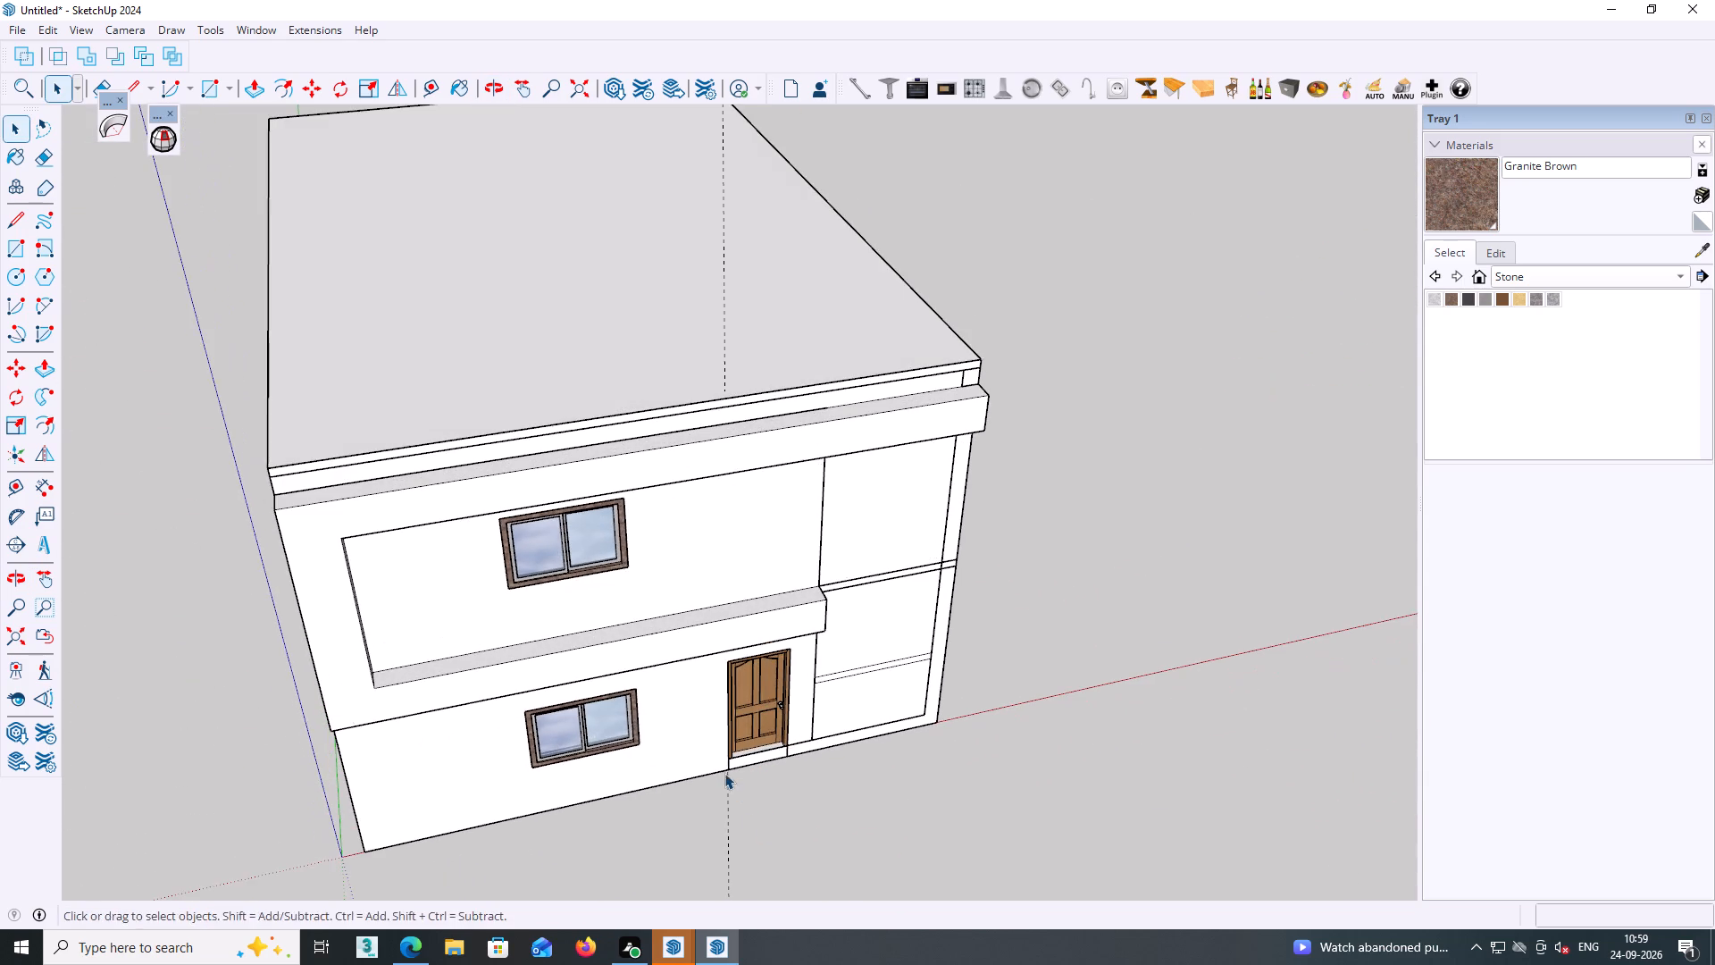
pyautogui.middleClick(723, 770)
pyautogui.scroll(2, 723, 770)
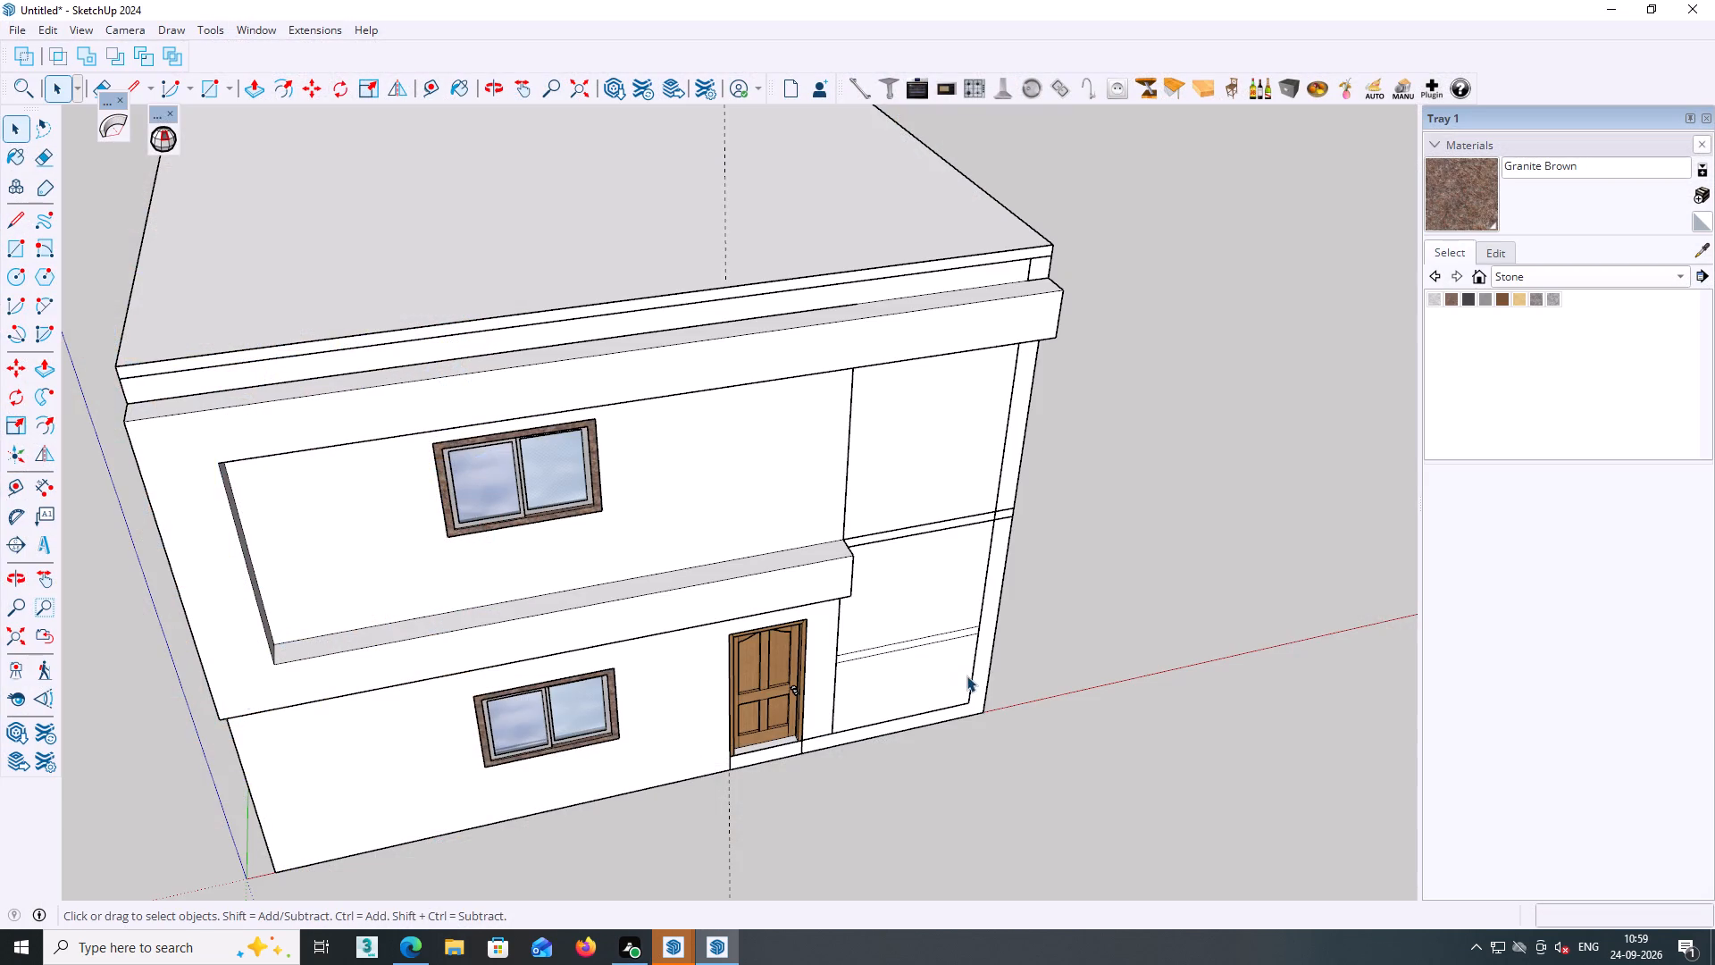
# Inspect up close how the wooden door sits in the ground-floor doorway, checking its frame, sill and depth.
pyautogui.scroll(-2, 988, 629)
pyautogui.moveTo(985, 626); pyautogui.dragTo(705, 501, button='middle')
pyautogui.scroll(2, 737, 644)
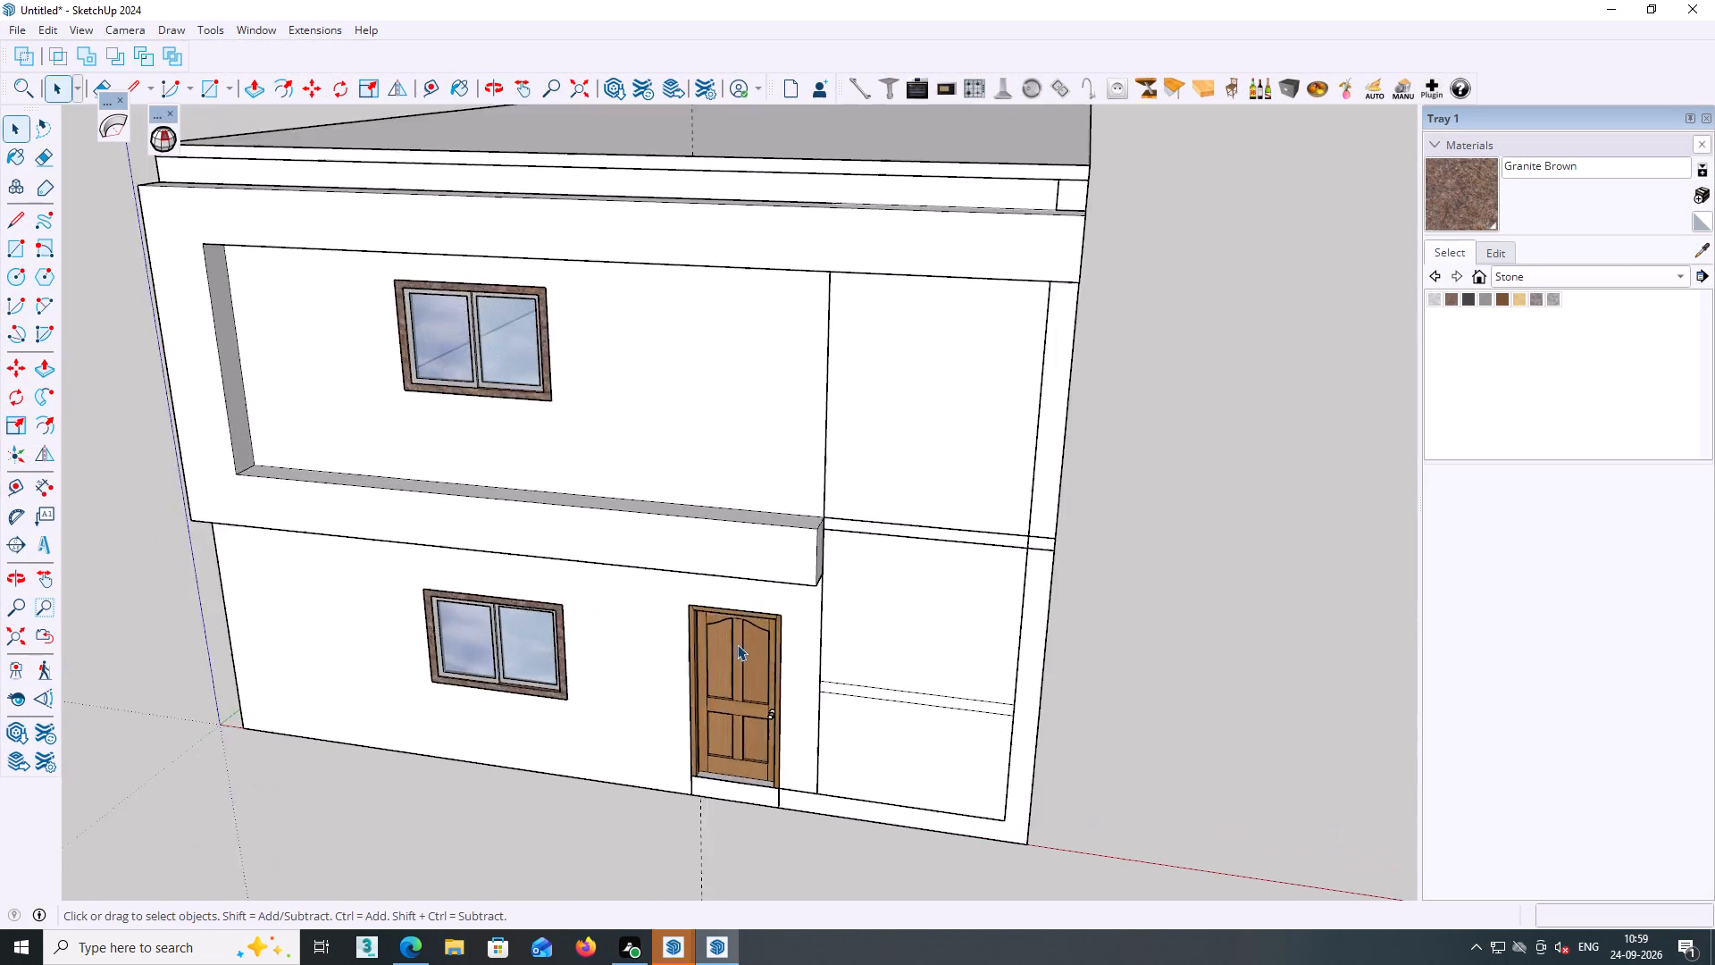
pyautogui.scroll(7, 737, 644)
pyautogui.keyDown('shift'); pyautogui.moveTo(747, 660); pyautogui.dragTo(750, 504, button='middle'); pyautogui.keyUp('shift')
pyautogui.scroll(2, 765, 662)
pyautogui.moveTo(774, 685); pyautogui.dragTo(872, 695, button='middle')
pyautogui.scroll(3, 820, 723)
pyautogui.moveTo(818, 740); pyautogui.dragTo(818, 754, button='middle')
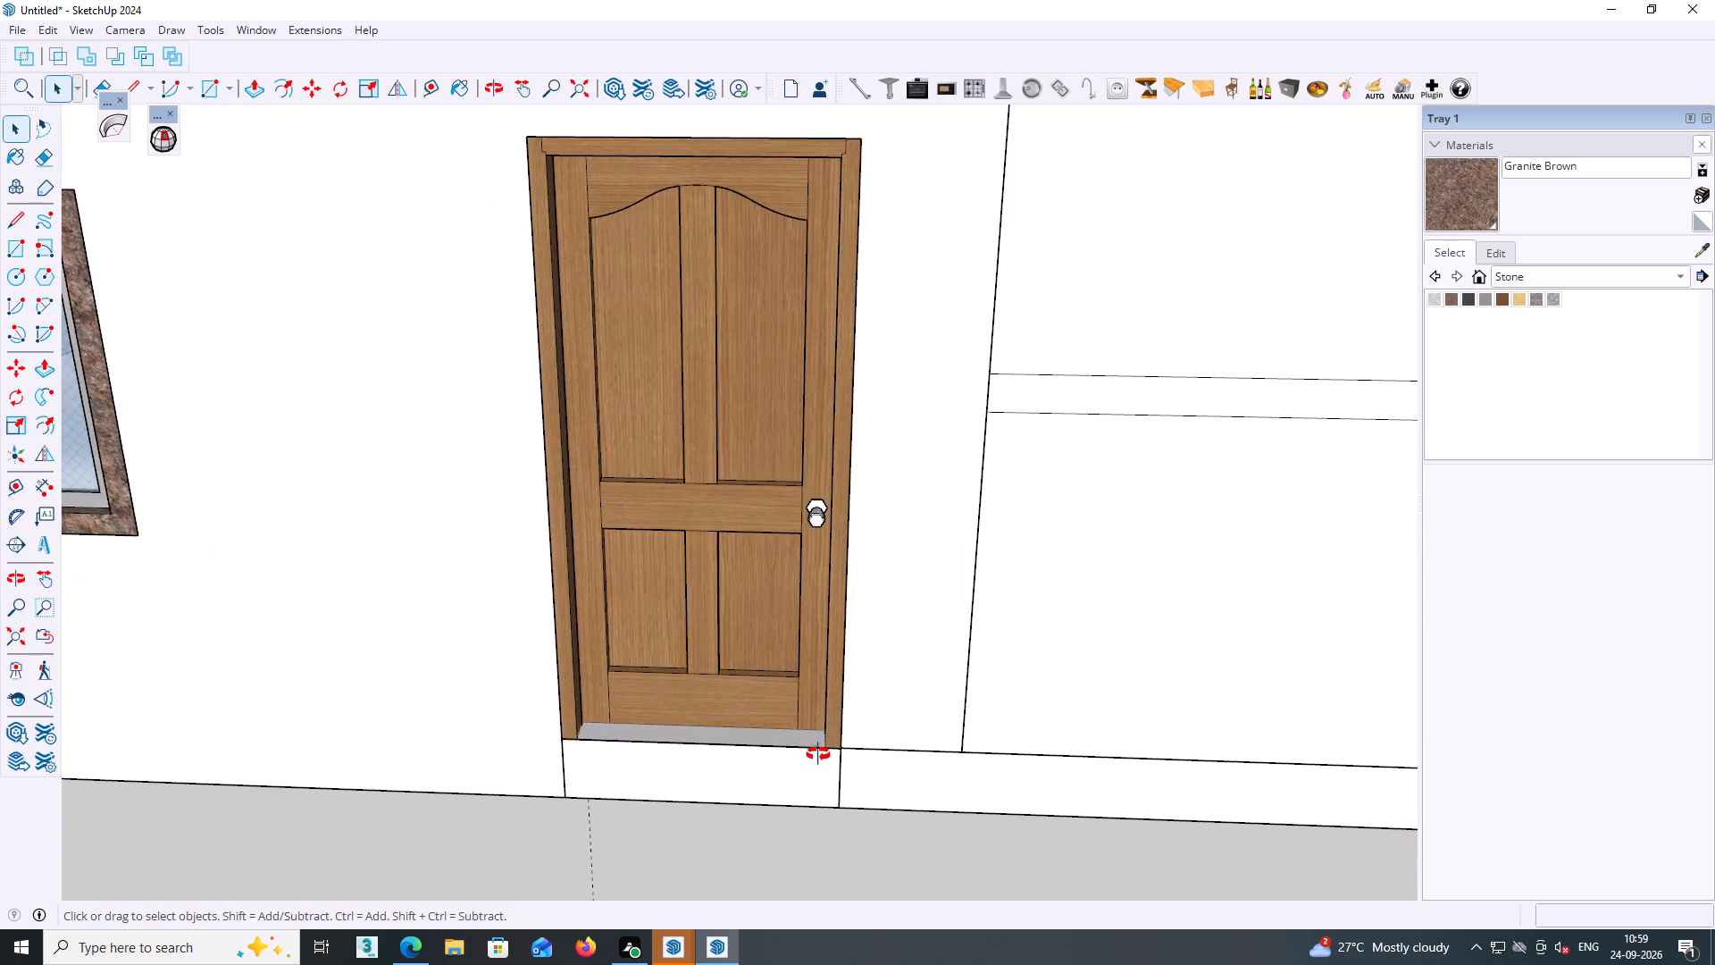
pyautogui.moveTo(818, 754); pyautogui.dragTo(1164, 856, button='middle')
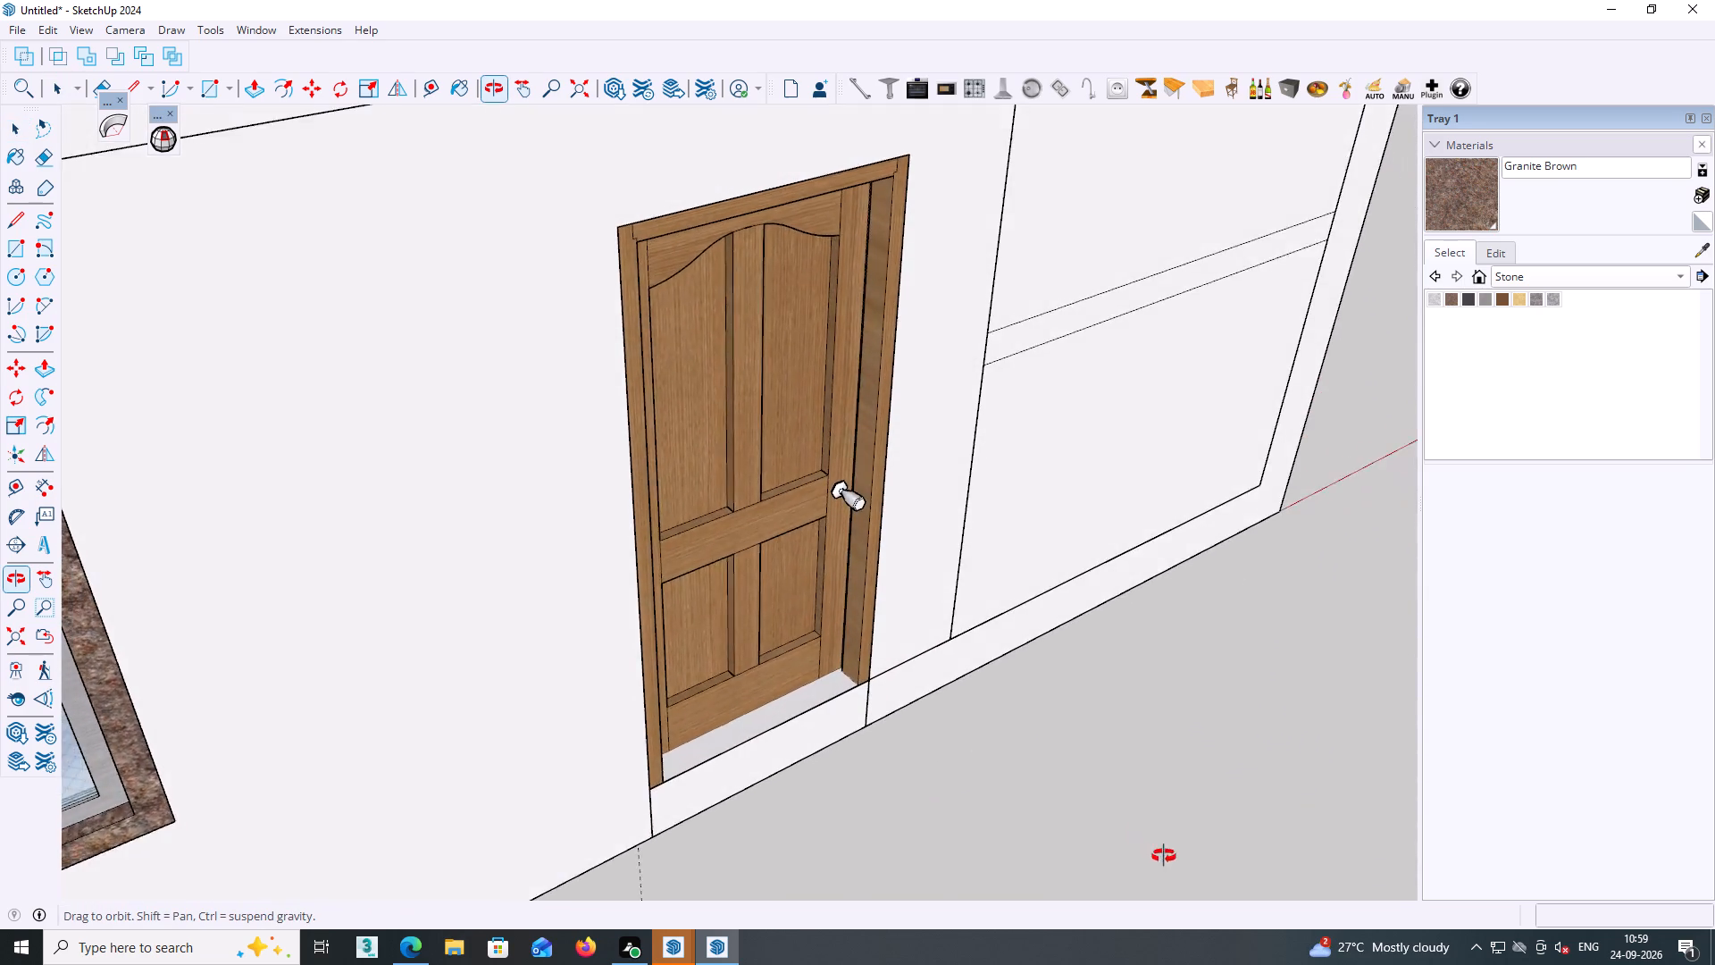
pyautogui.moveTo(1164, 856); pyautogui.dragTo(1054, 775, button='middle')
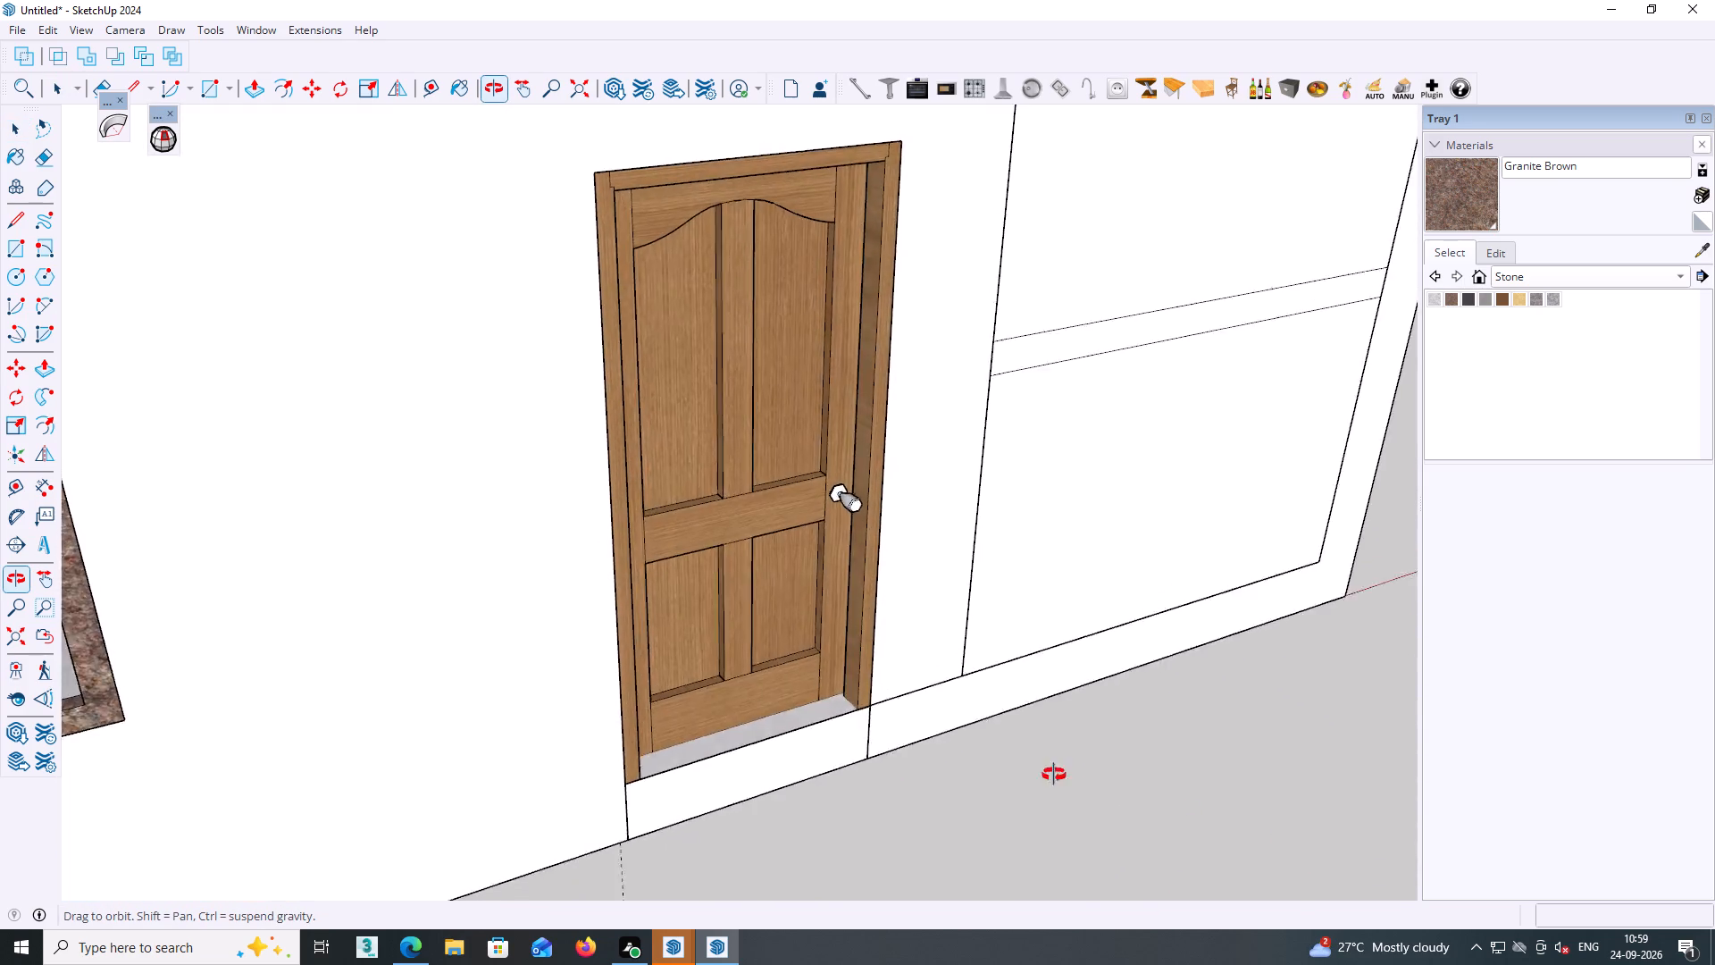
pyautogui.moveTo(1054, 775); pyautogui.dragTo(1105, 744, button='middle')
pyautogui.scroll(-3, 961, 738)
pyautogui.scroll(1, 958, 753)
pyautogui.scroll(-7, 955, 759)
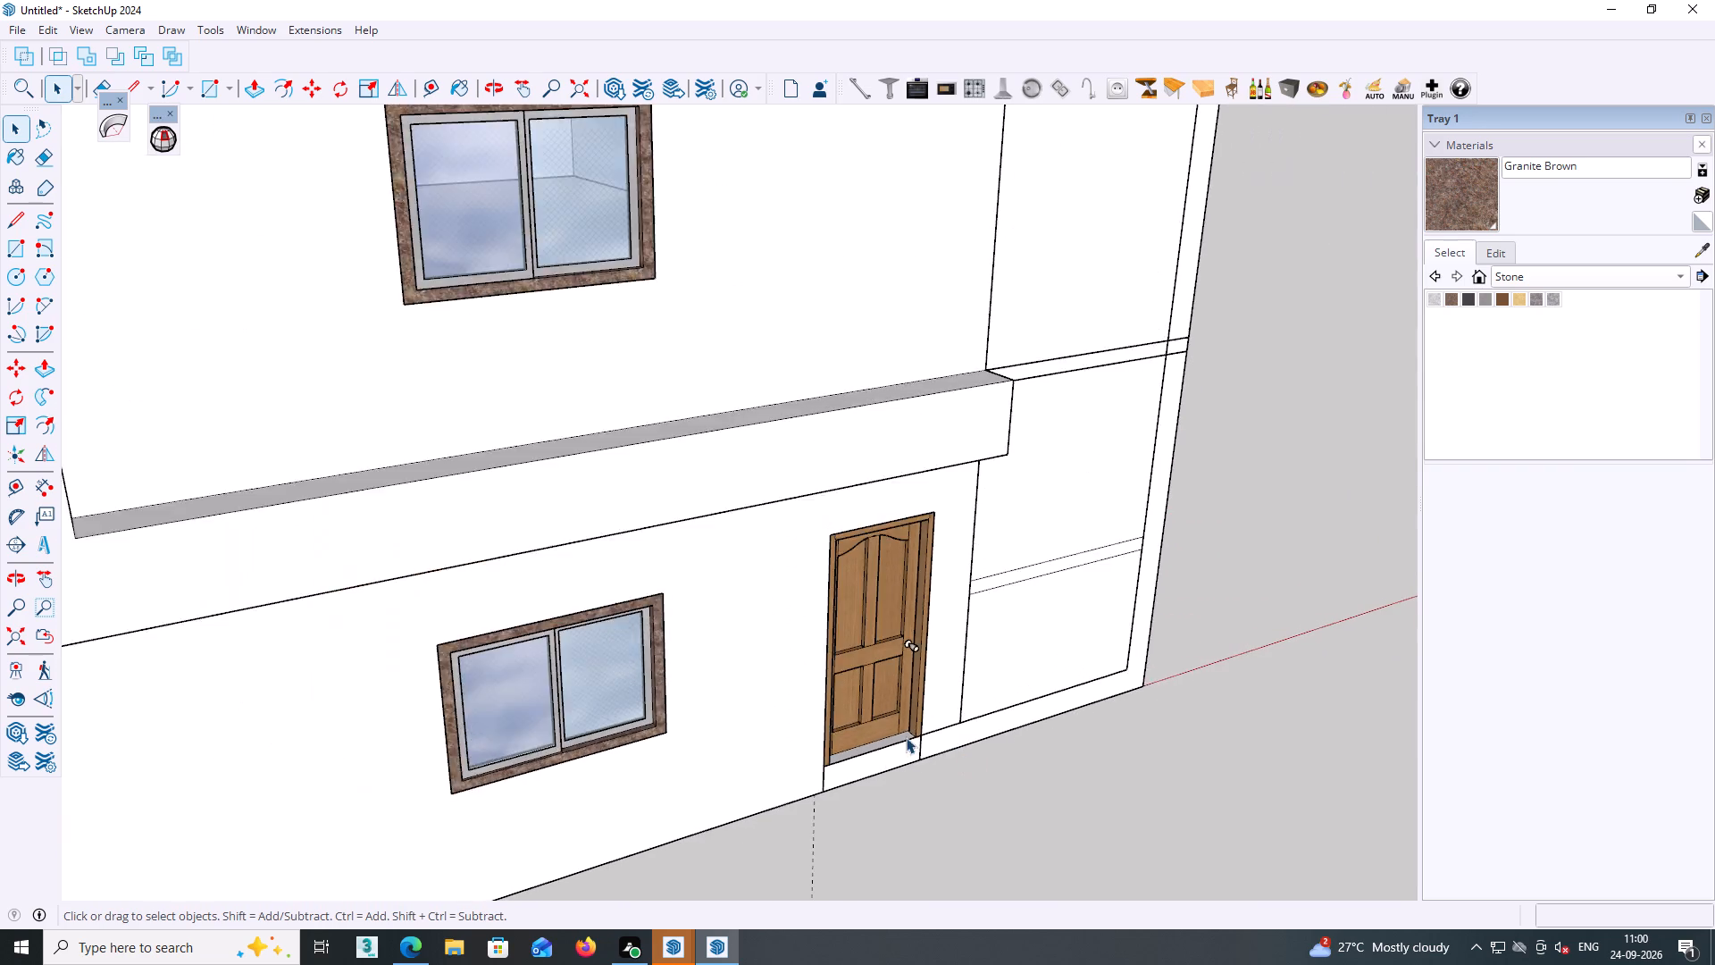
pyautogui.scroll(-6, 906, 737)
pyautogui.moveTo(940, 743); pyautogui.dragTo(481, 696, button='middle')
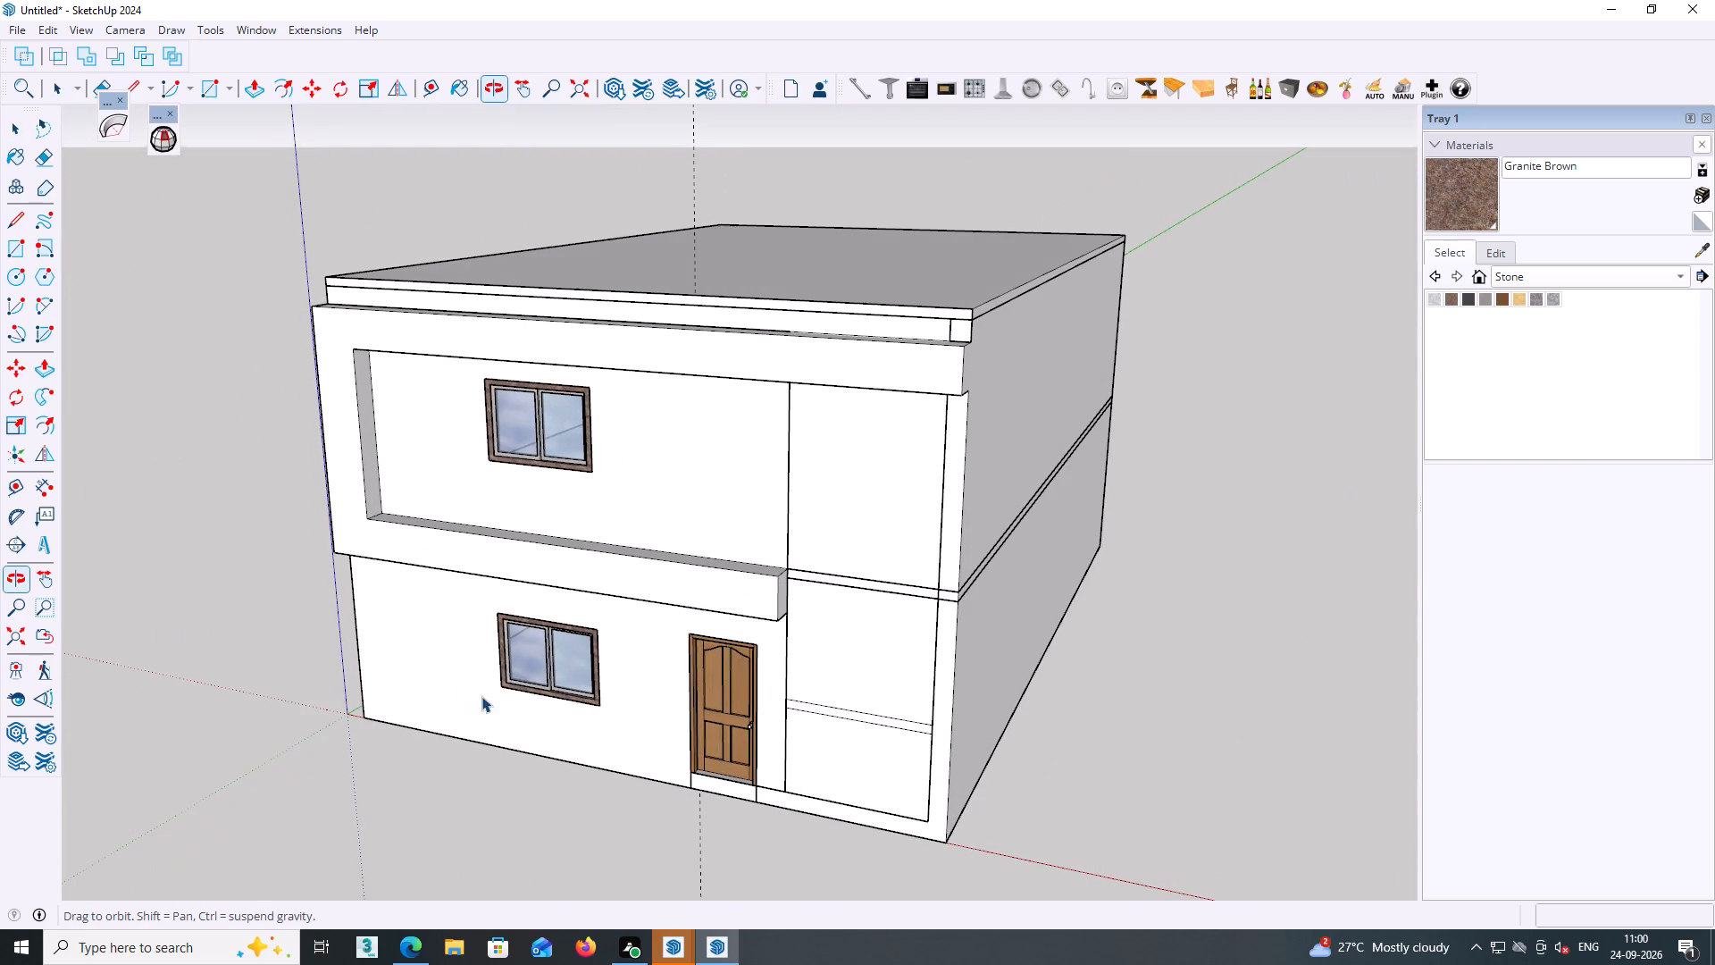
pyautogui.moveTo(481, 696); pyautogui.dragTo(476, 697, button='middle')
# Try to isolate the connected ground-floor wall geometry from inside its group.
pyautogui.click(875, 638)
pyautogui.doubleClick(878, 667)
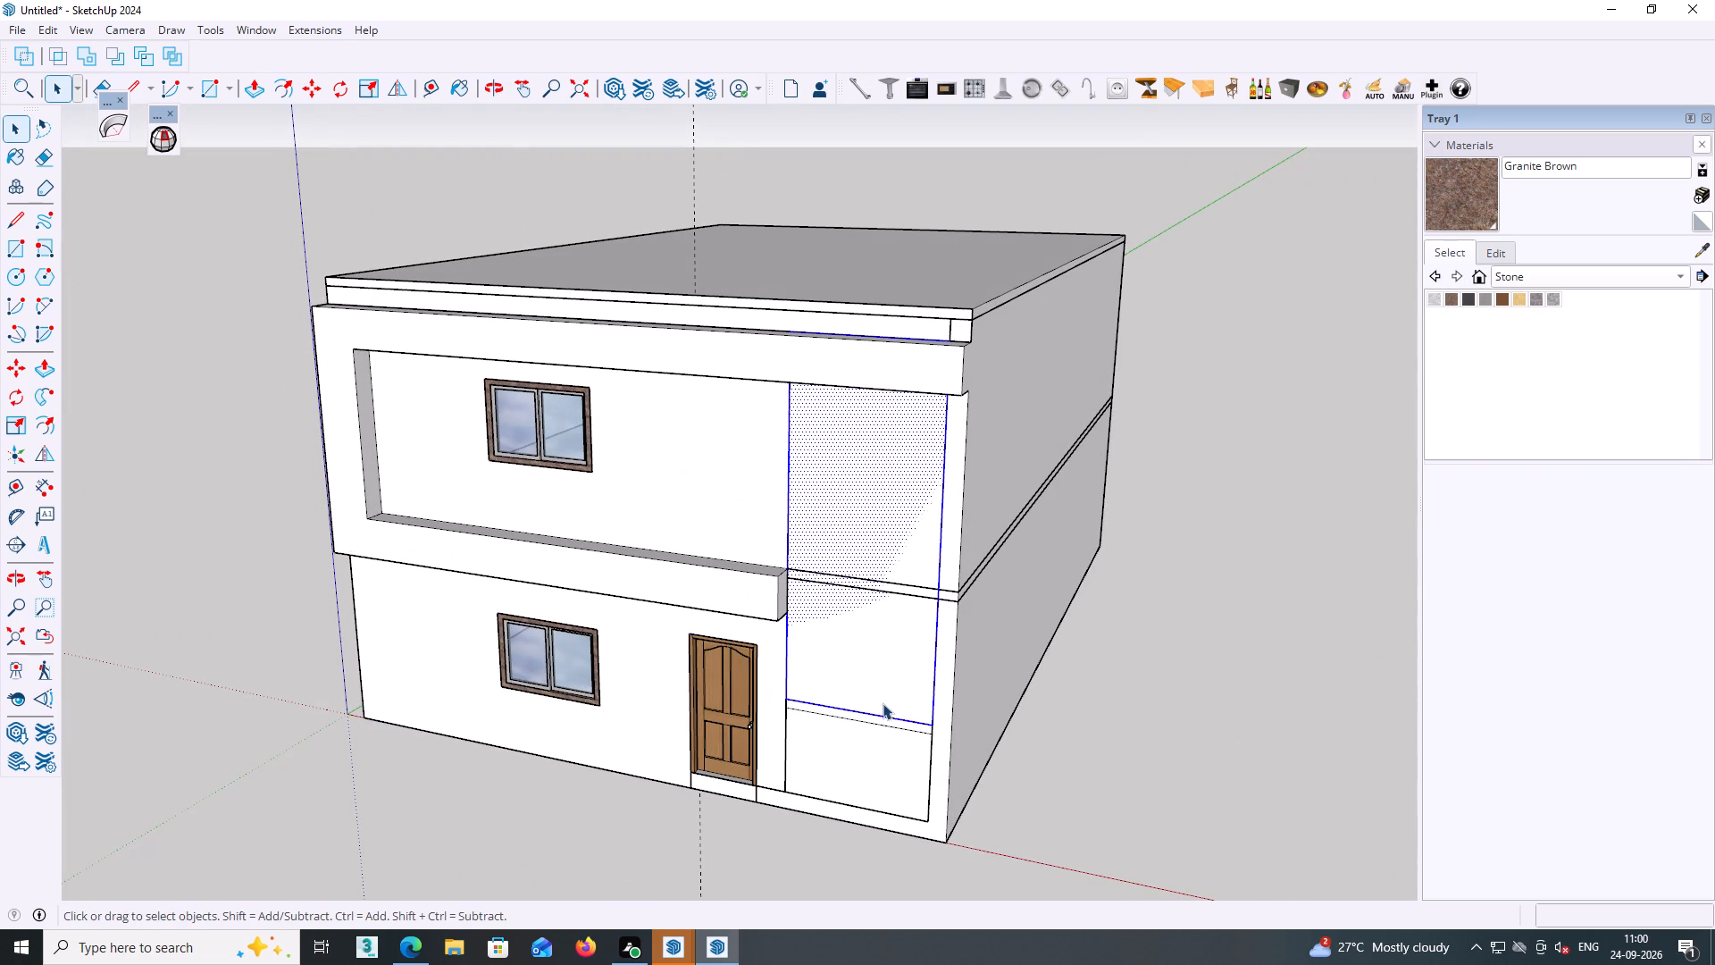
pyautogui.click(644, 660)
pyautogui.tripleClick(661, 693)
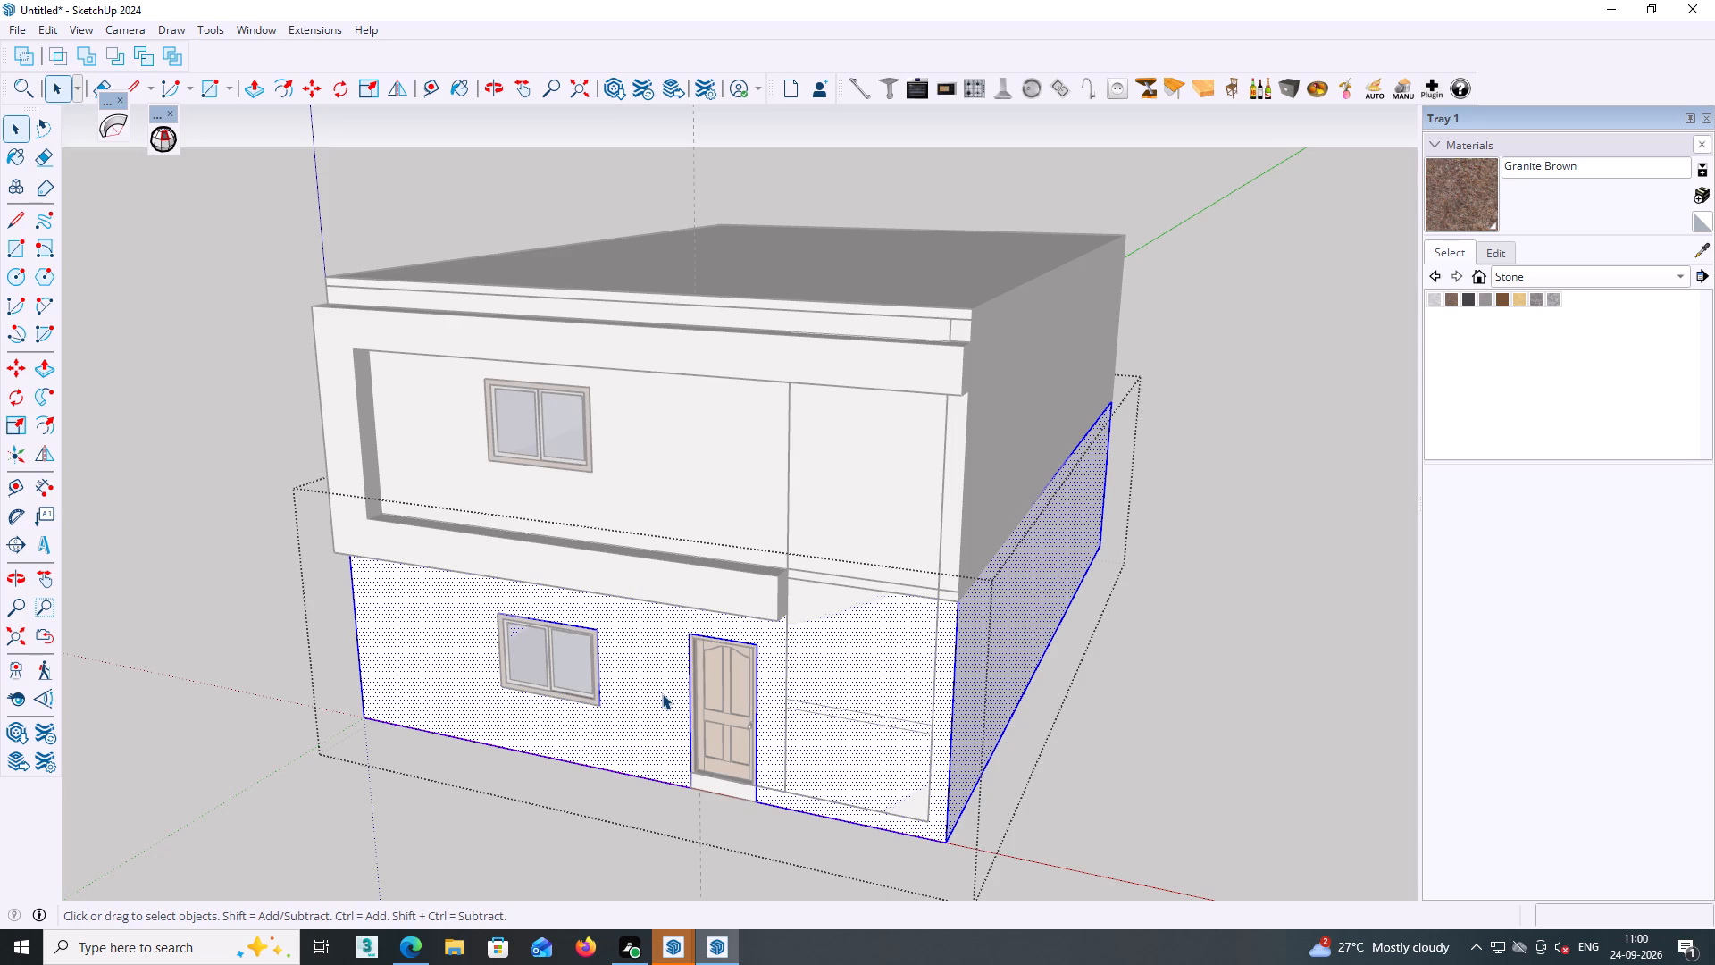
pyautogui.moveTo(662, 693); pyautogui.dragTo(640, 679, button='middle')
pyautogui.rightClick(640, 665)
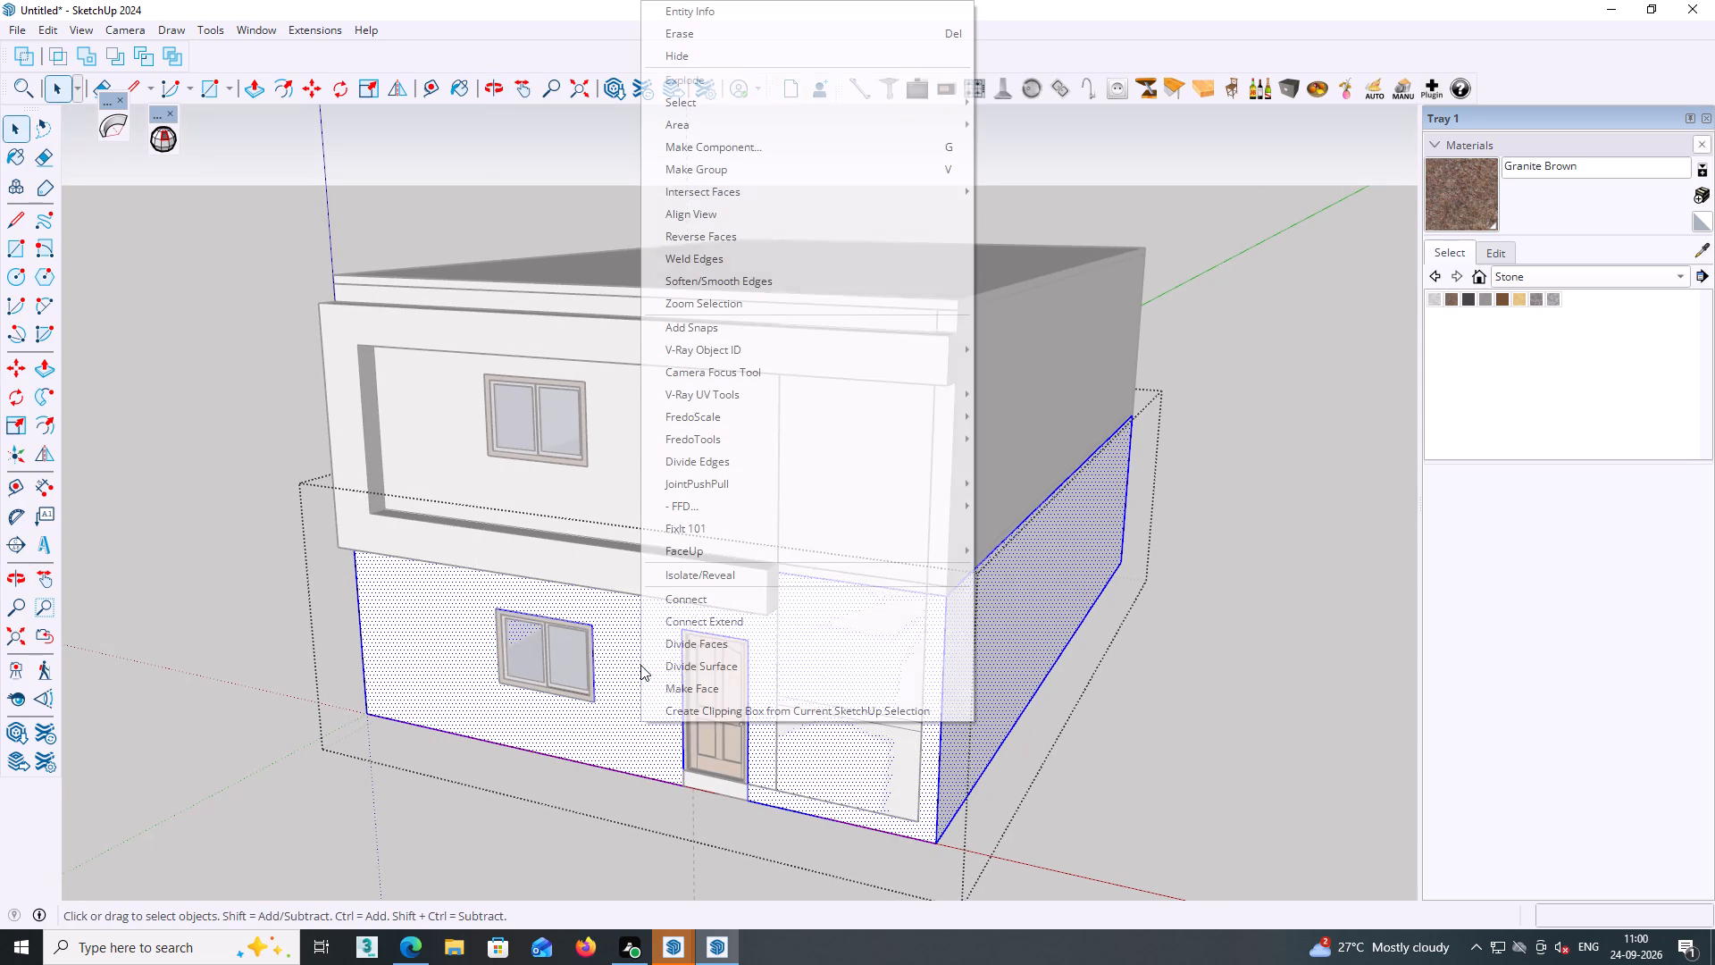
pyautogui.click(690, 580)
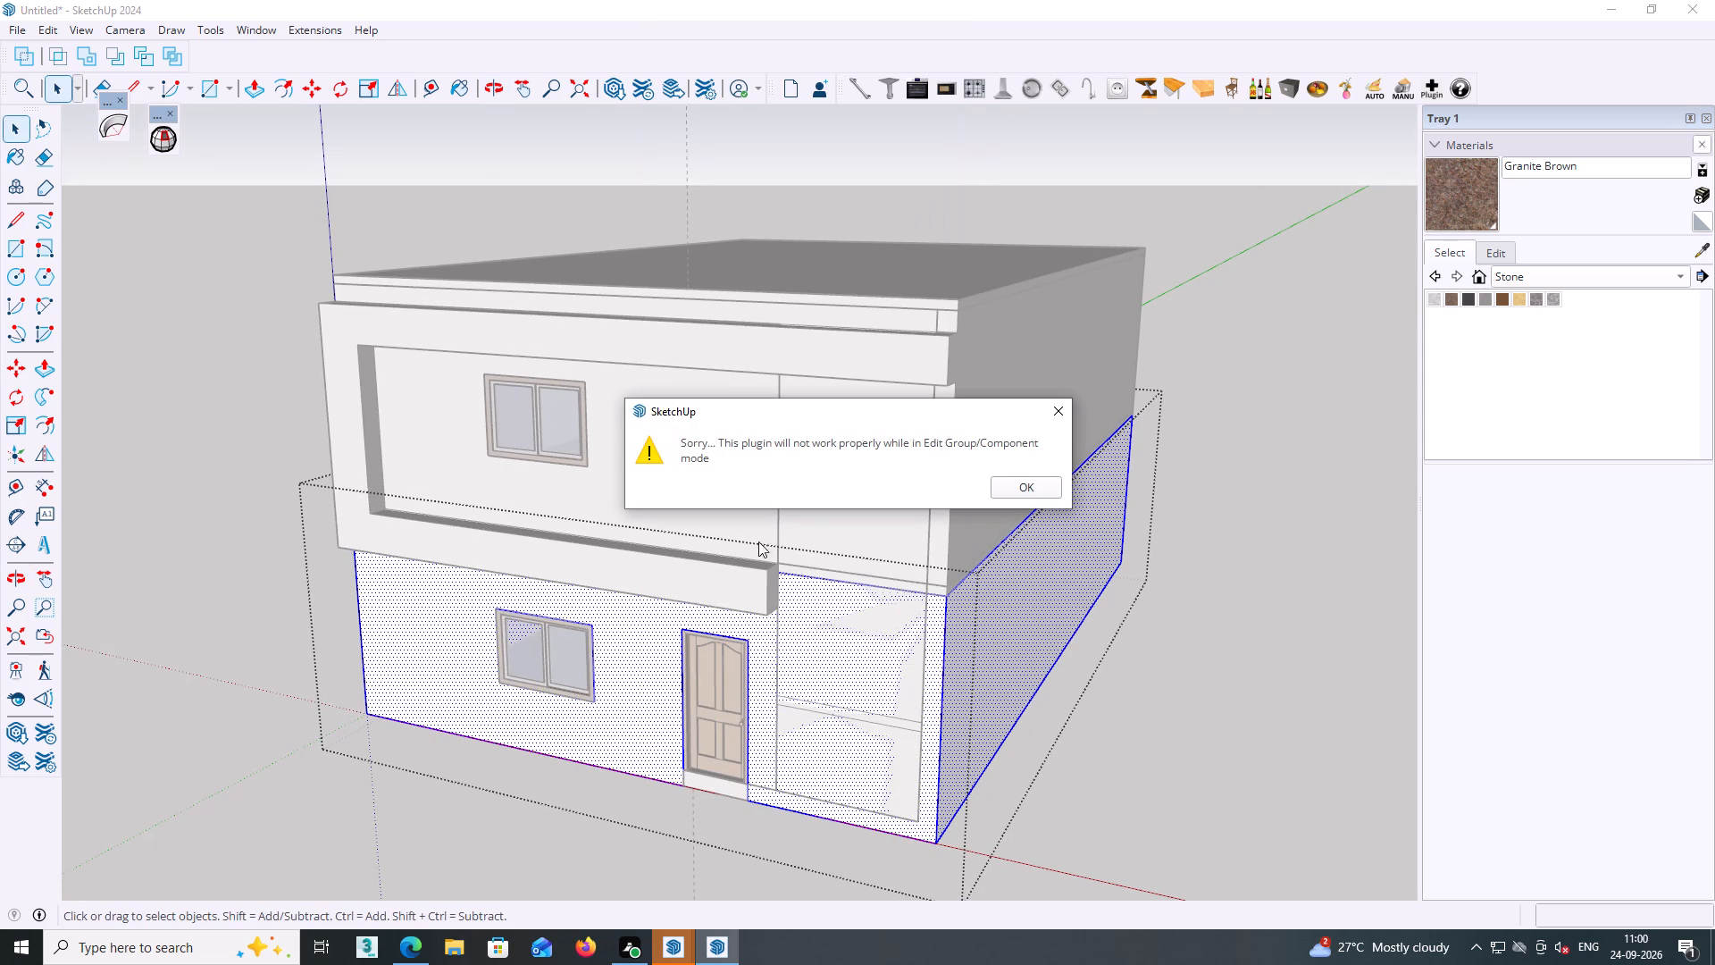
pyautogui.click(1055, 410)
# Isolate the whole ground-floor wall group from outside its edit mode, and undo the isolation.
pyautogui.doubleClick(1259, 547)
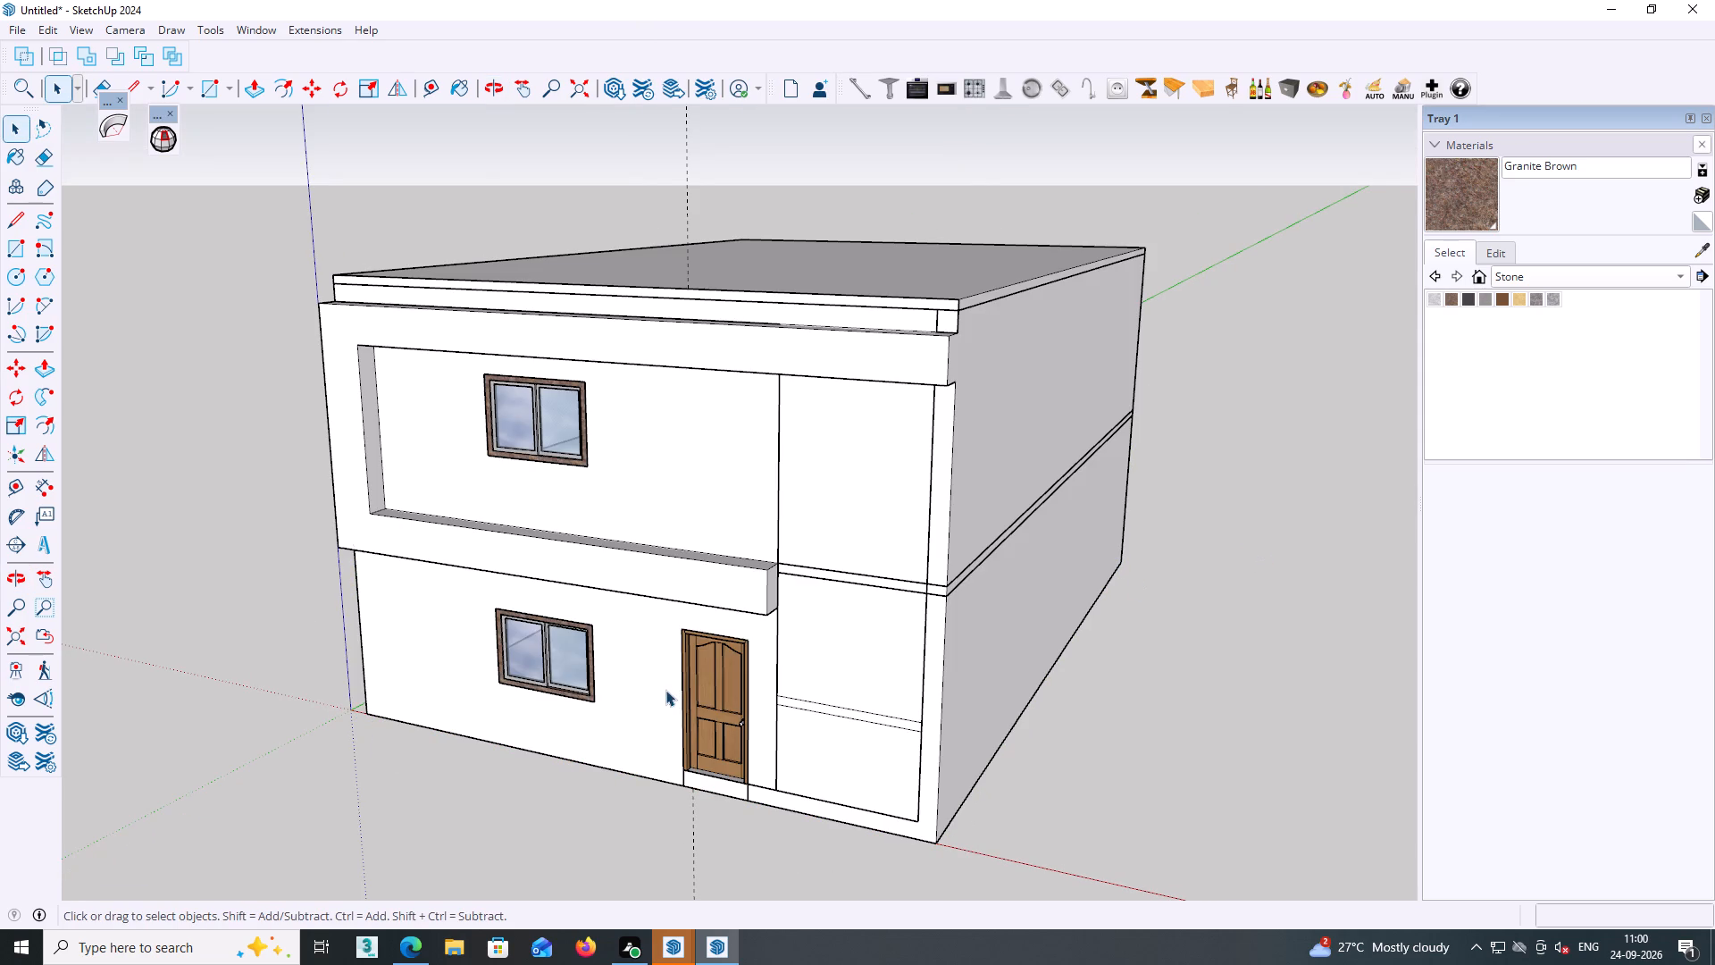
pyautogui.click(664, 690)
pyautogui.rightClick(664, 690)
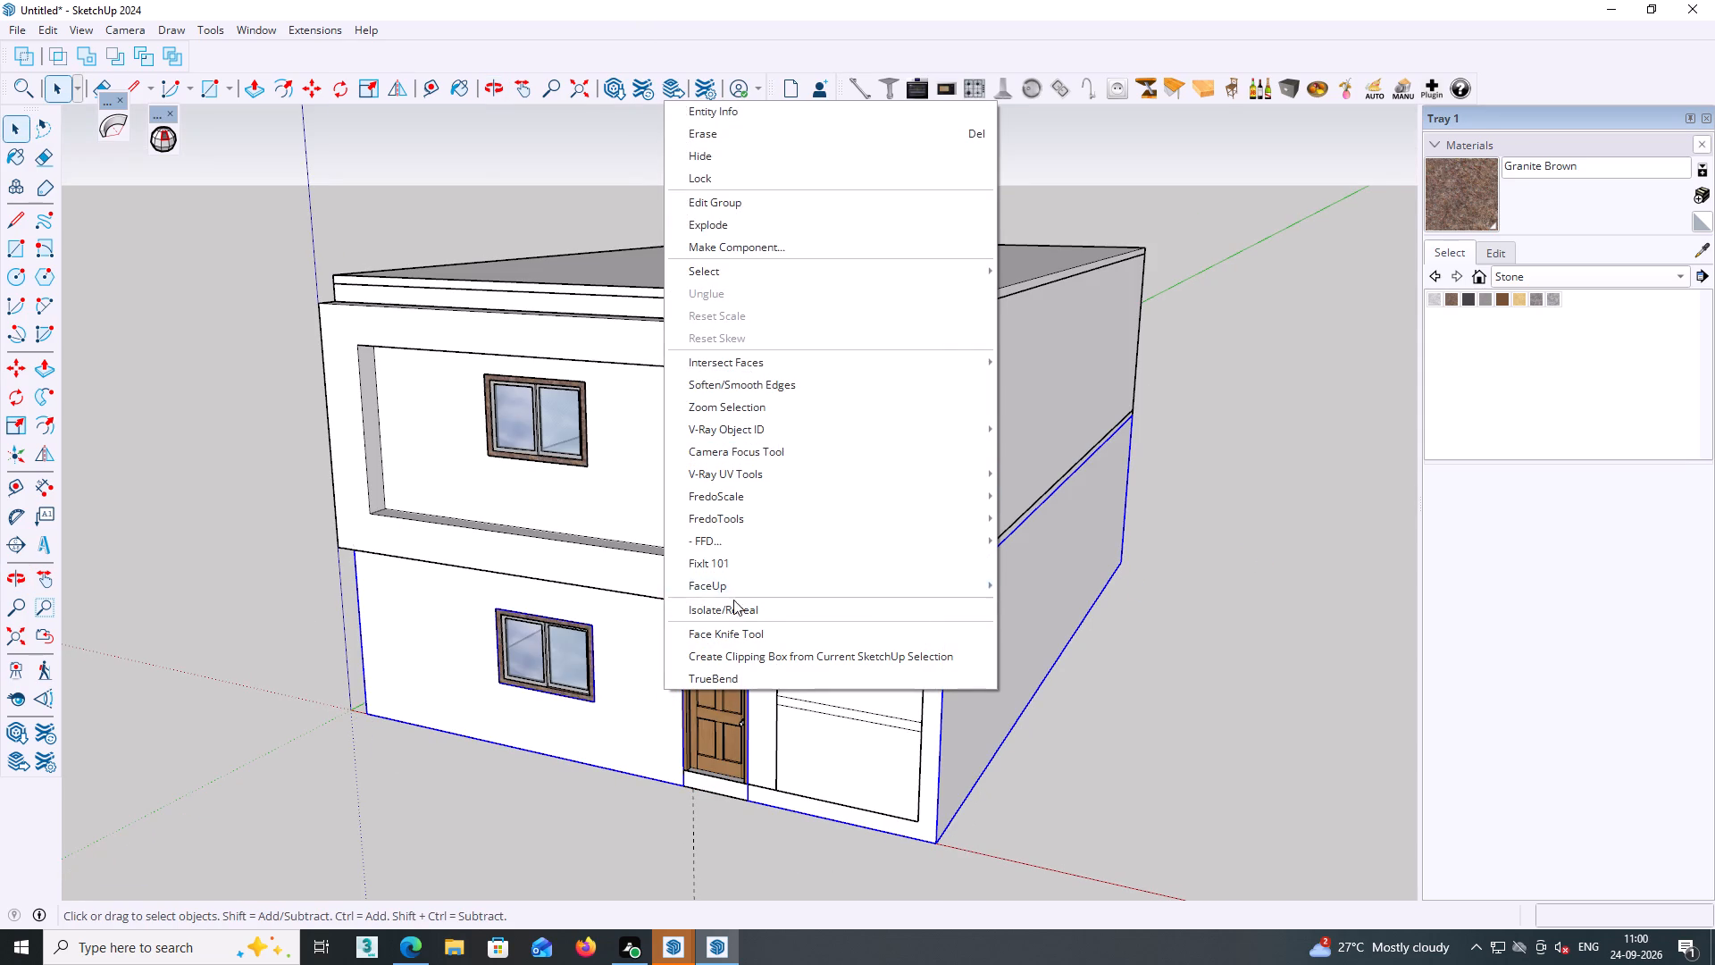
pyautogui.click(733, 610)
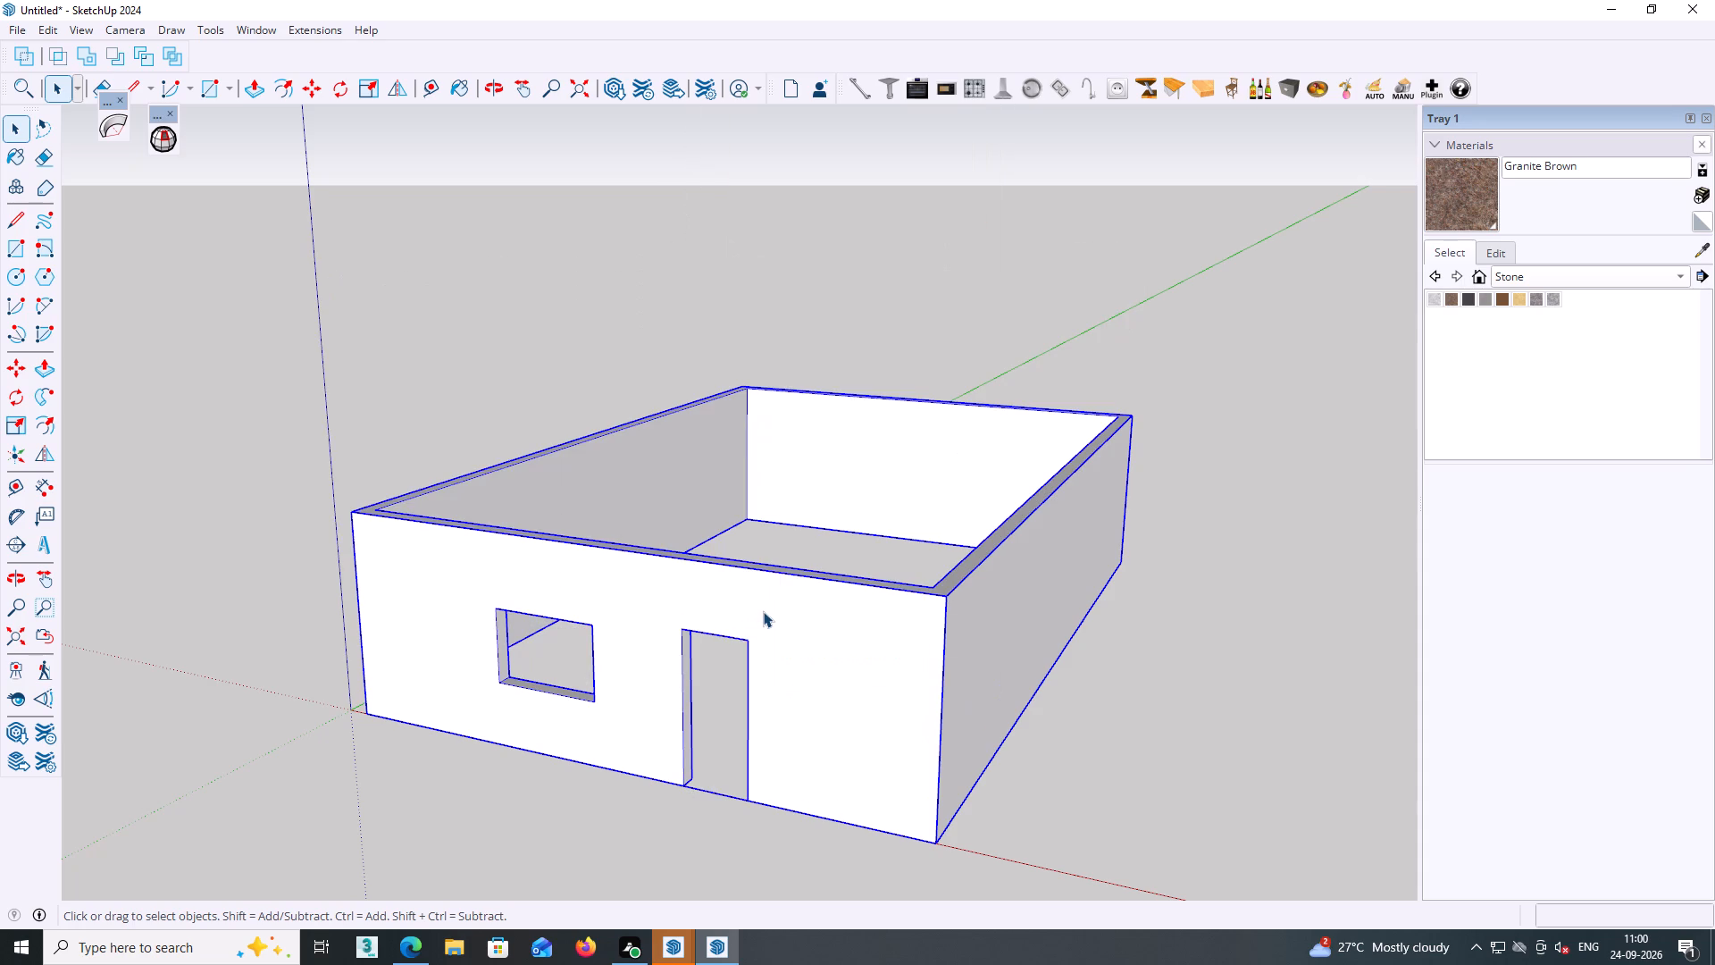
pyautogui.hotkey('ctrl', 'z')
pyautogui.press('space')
# Examine the complete building's front facade, roof slab and projecting frame from several angles.
pyautogui.moveTo(1070, 665); pyautogui.dragTo(1089, 666, button='middle')
pyautogui.click(1210, 687)
pyautogui.click(1190, 709)
pyautogui.click(1175, 719)
pyautogui.moveTo(1094, 710); pyautogui.dragTo(1211, 726, button='middle')
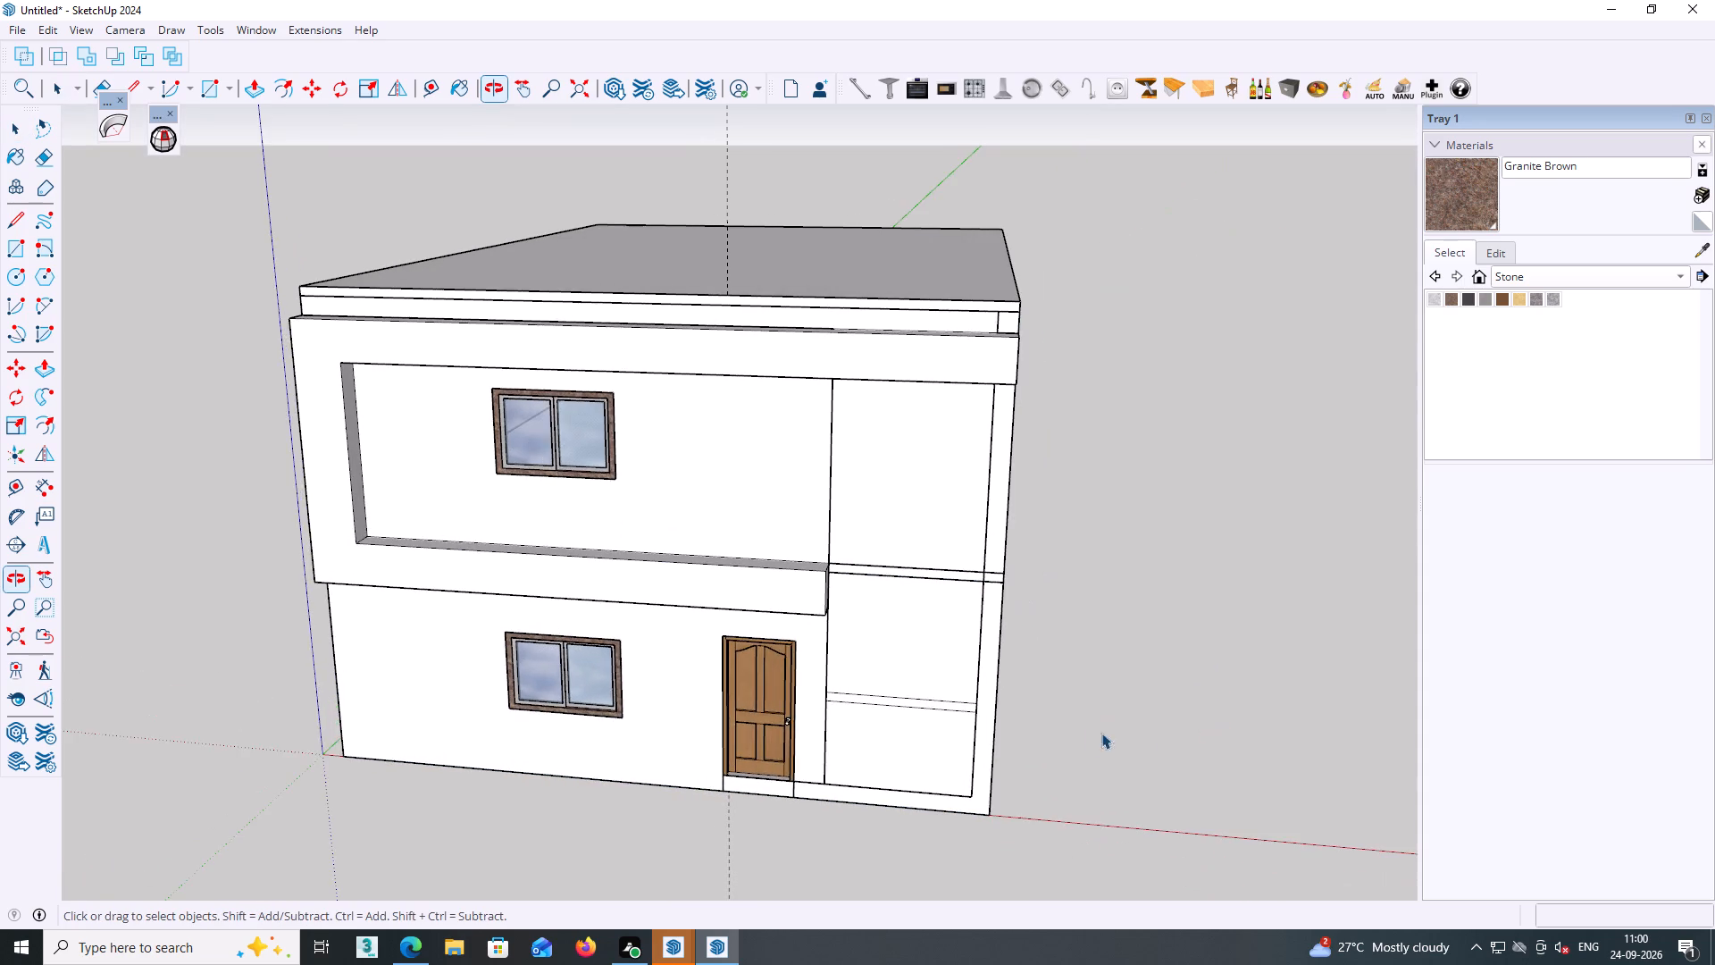
pyautogui.scroll(-2, 1065, 731)
pyautogui.moveTo(1038, 694); pyautogui.dragTo(952, 692, button='middle')
pyautogui.moveTo(917, 551); pyautogui.dragTo(958, 626, button='middle')
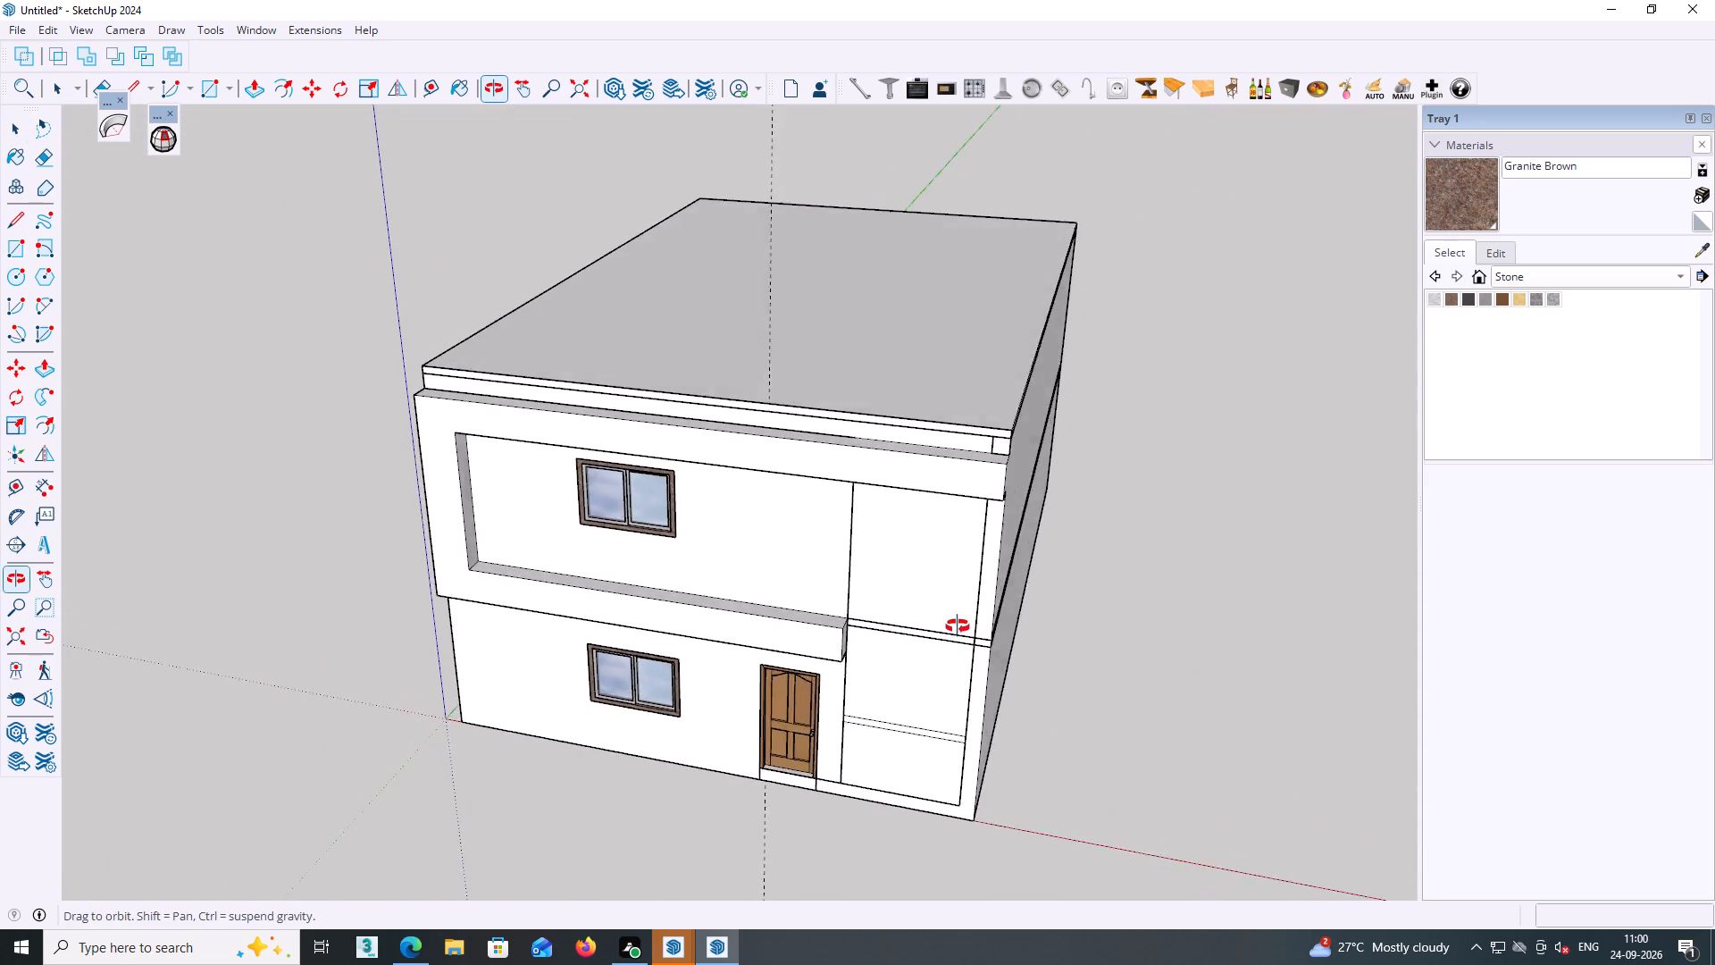
pyautogui.moveTo(958, 626); pyautogui.dragTo(976, 609, button='middle')
pyautogui.scroll(-2, 966, 608)
pyautogui.moveTo(966, 617); pyautogui.dragTo(1001, 604, button='middle')
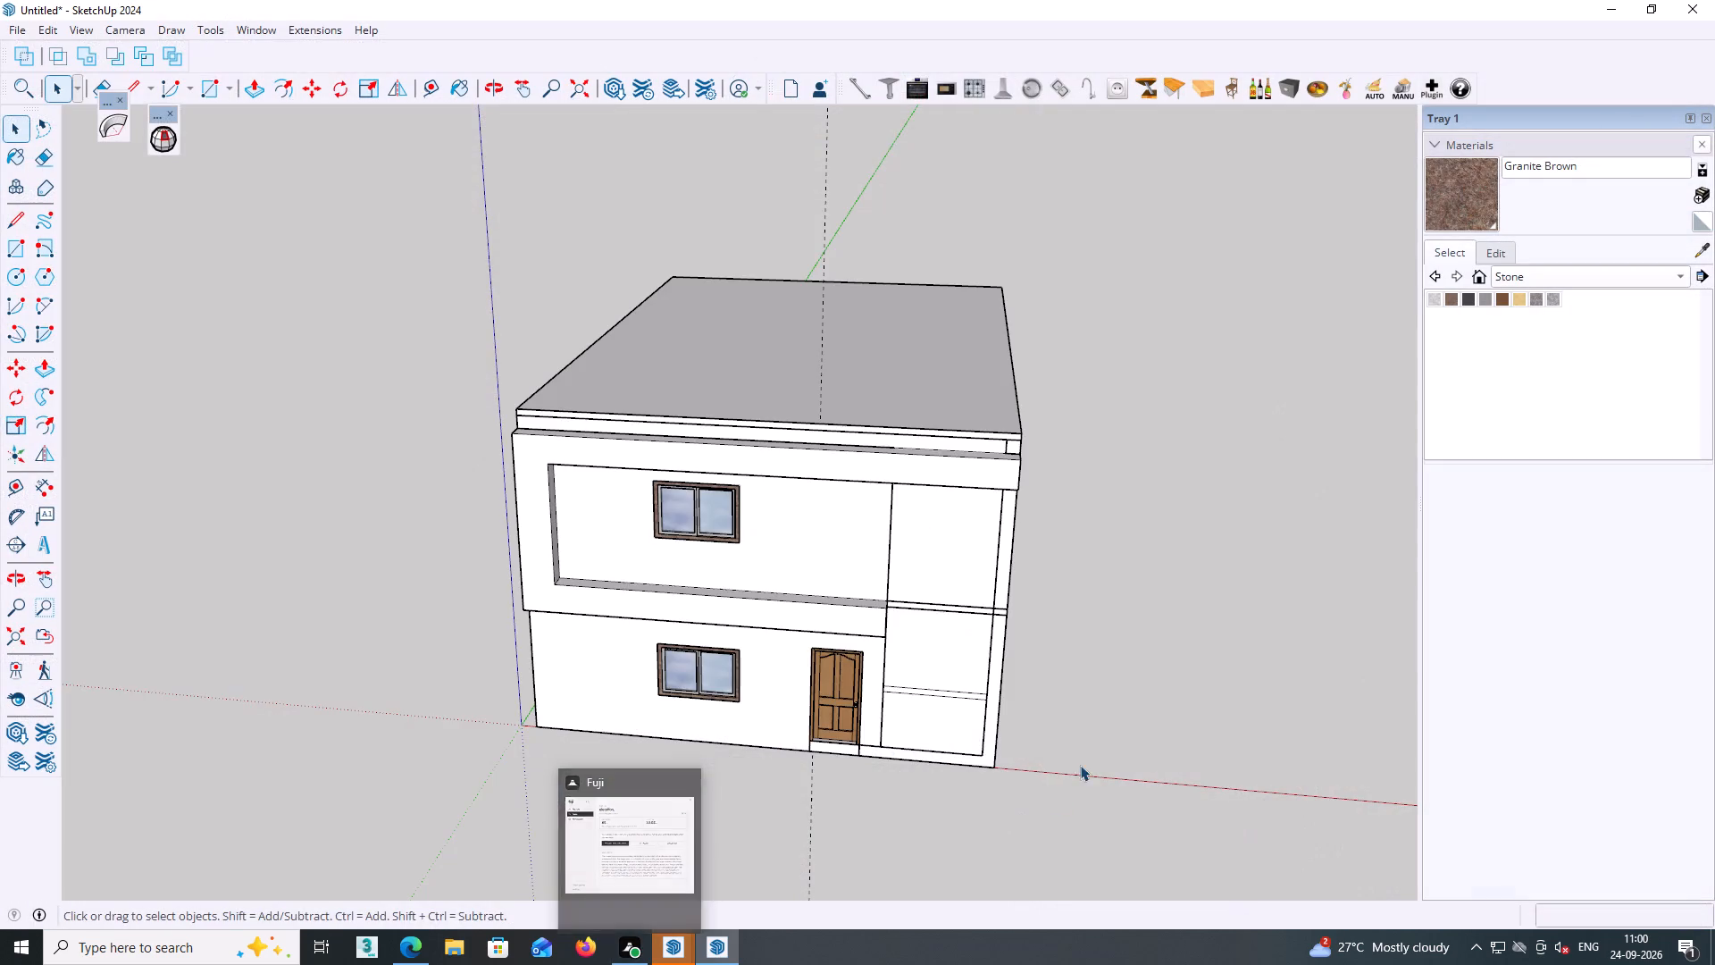
pyautogui.moveTo(1027, 754); pyautogui.dragTo(1150, 724, button='middle')
pyautogui.scroll(1, 871, 796)
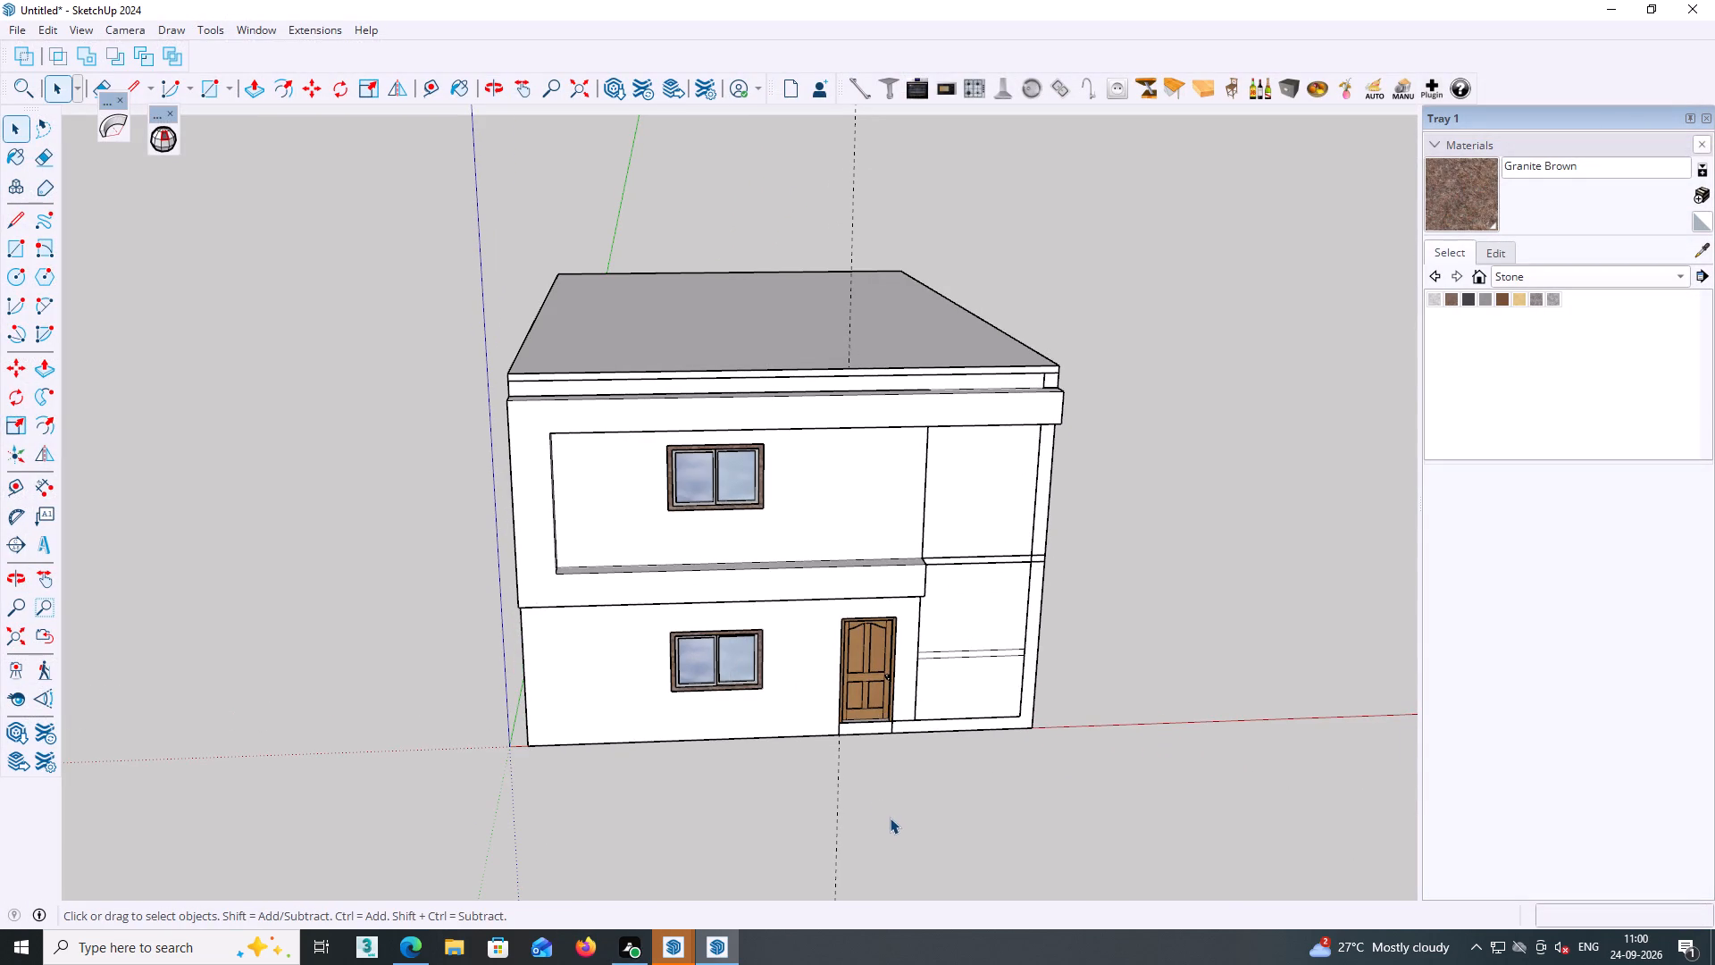
pyautogui.scroll(7, 918, 760)
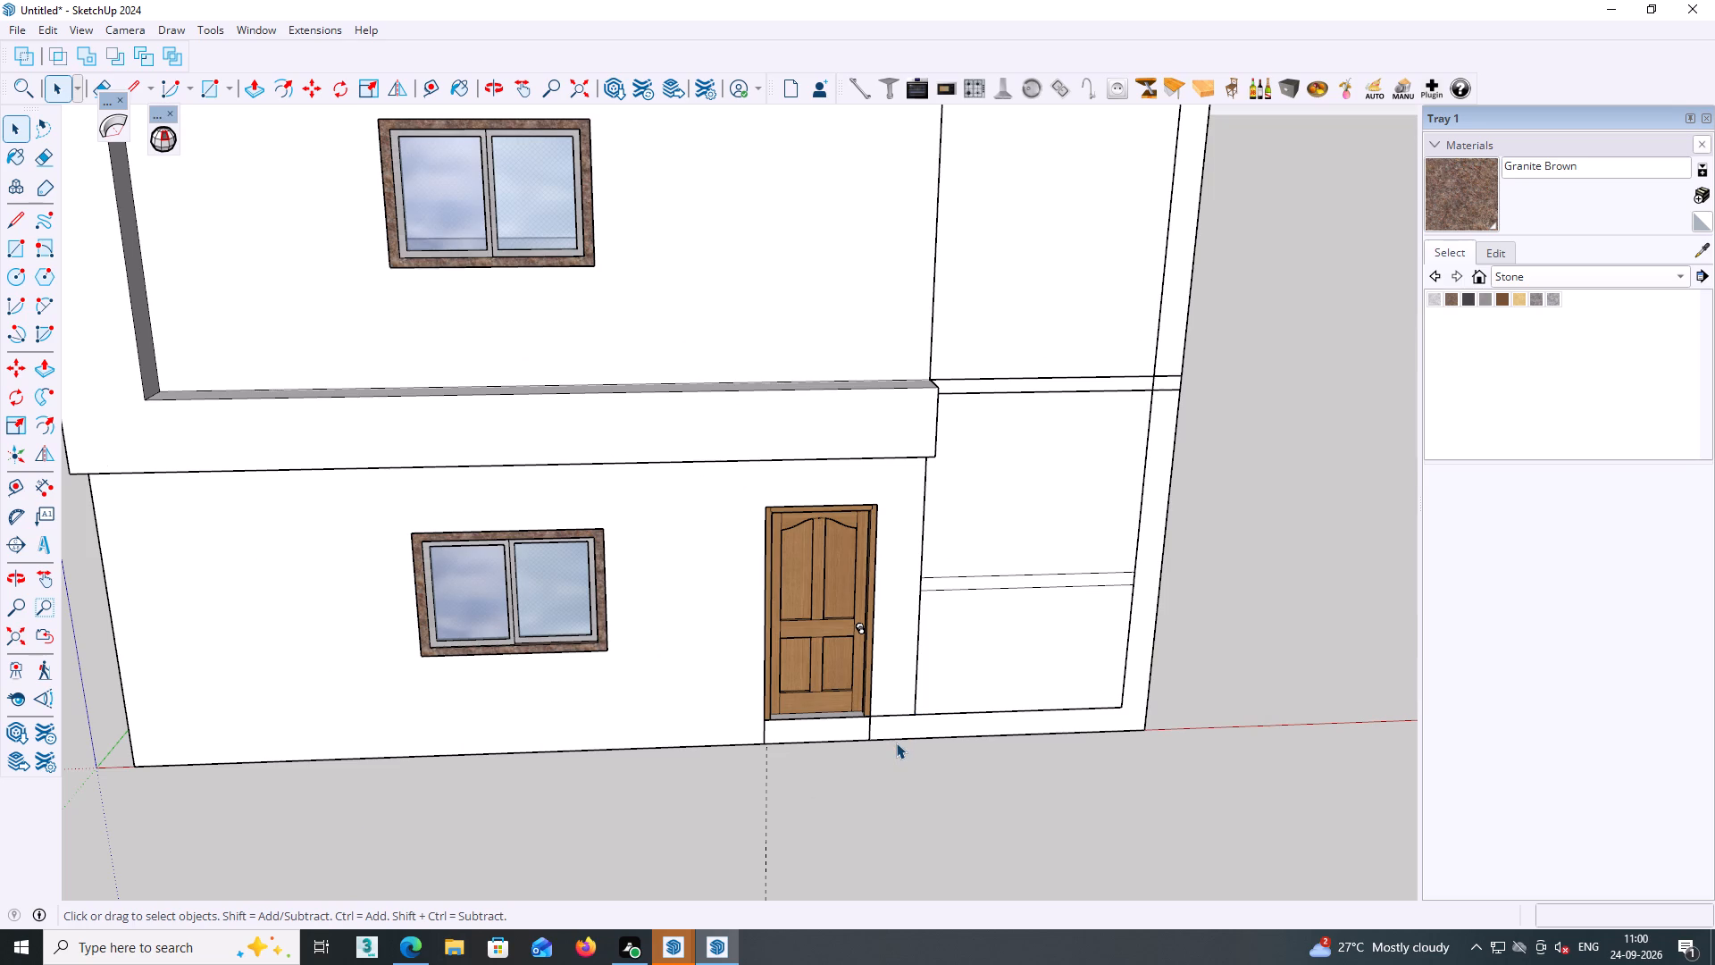
pyautogui.keyDown('shift'); pyautogui.moveTo(896, 743); pyautogui.dragTo(648, 727, button='middle'); pyautogui.keyUp('shift')
pyautogui.scroll(-2, 724, 682)
pyautogui.moveTo(708, 655); pyautogui.dragTo(704, 868, button='middle')
pyautogui.scroll(-3, 713, 808)
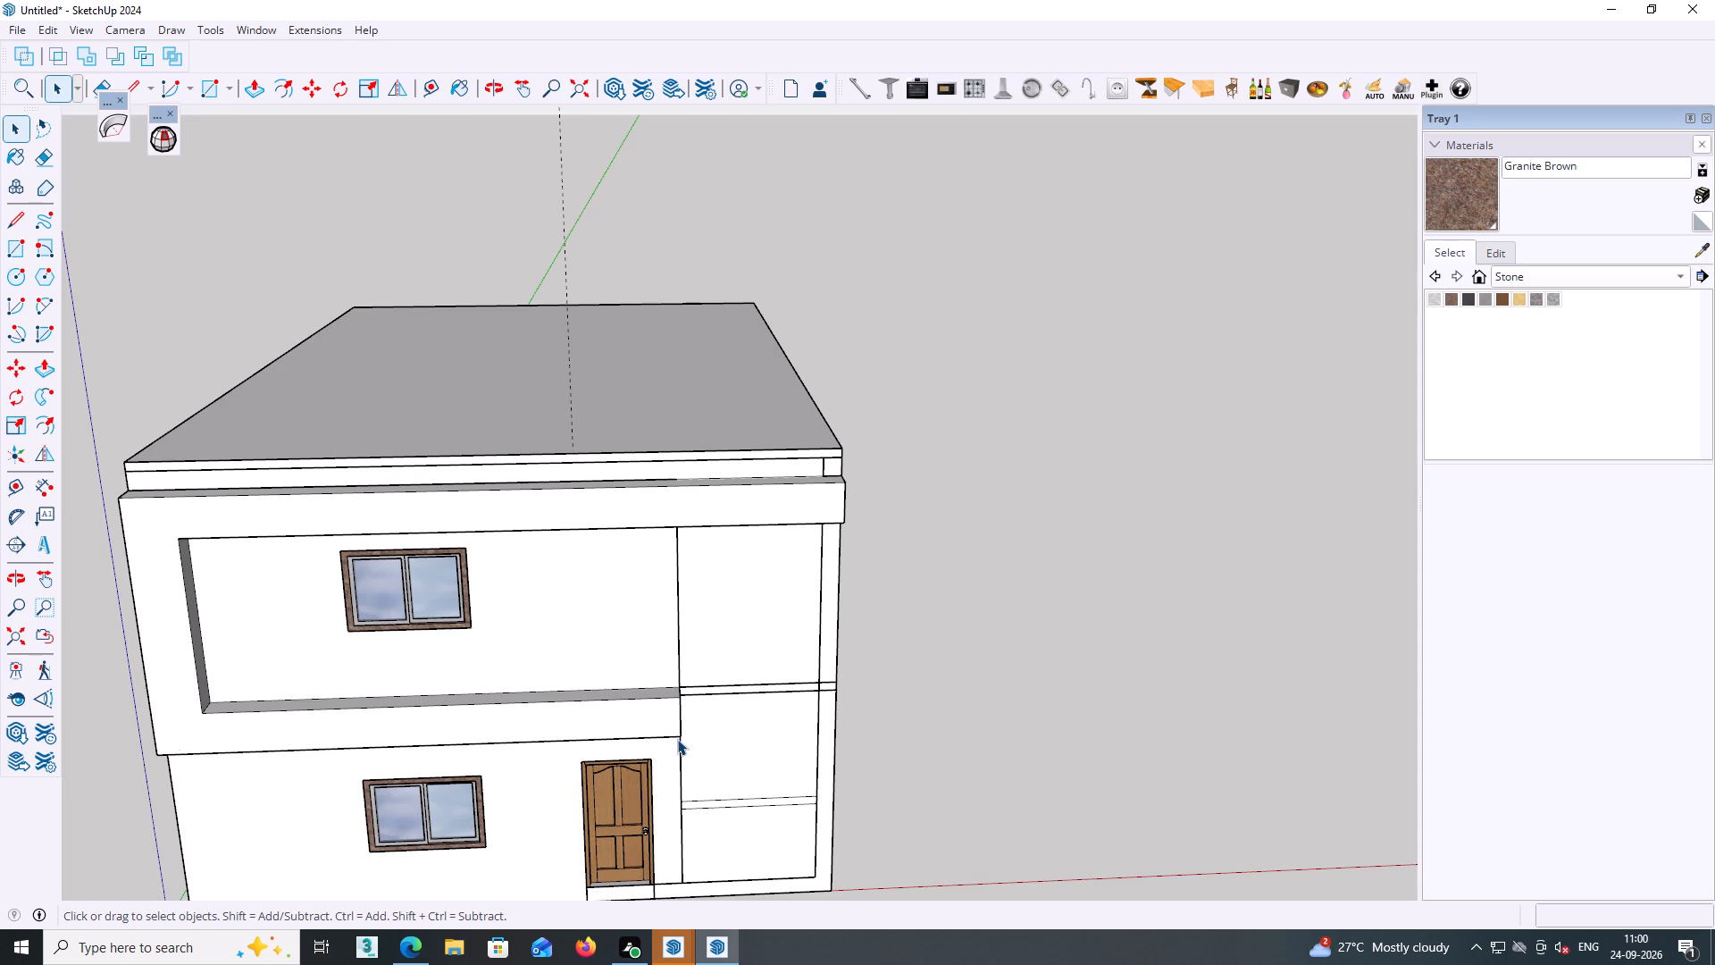
pyautogui.moveTo(406, 749); pyautogui.dragTo(449, 744, button='middle')
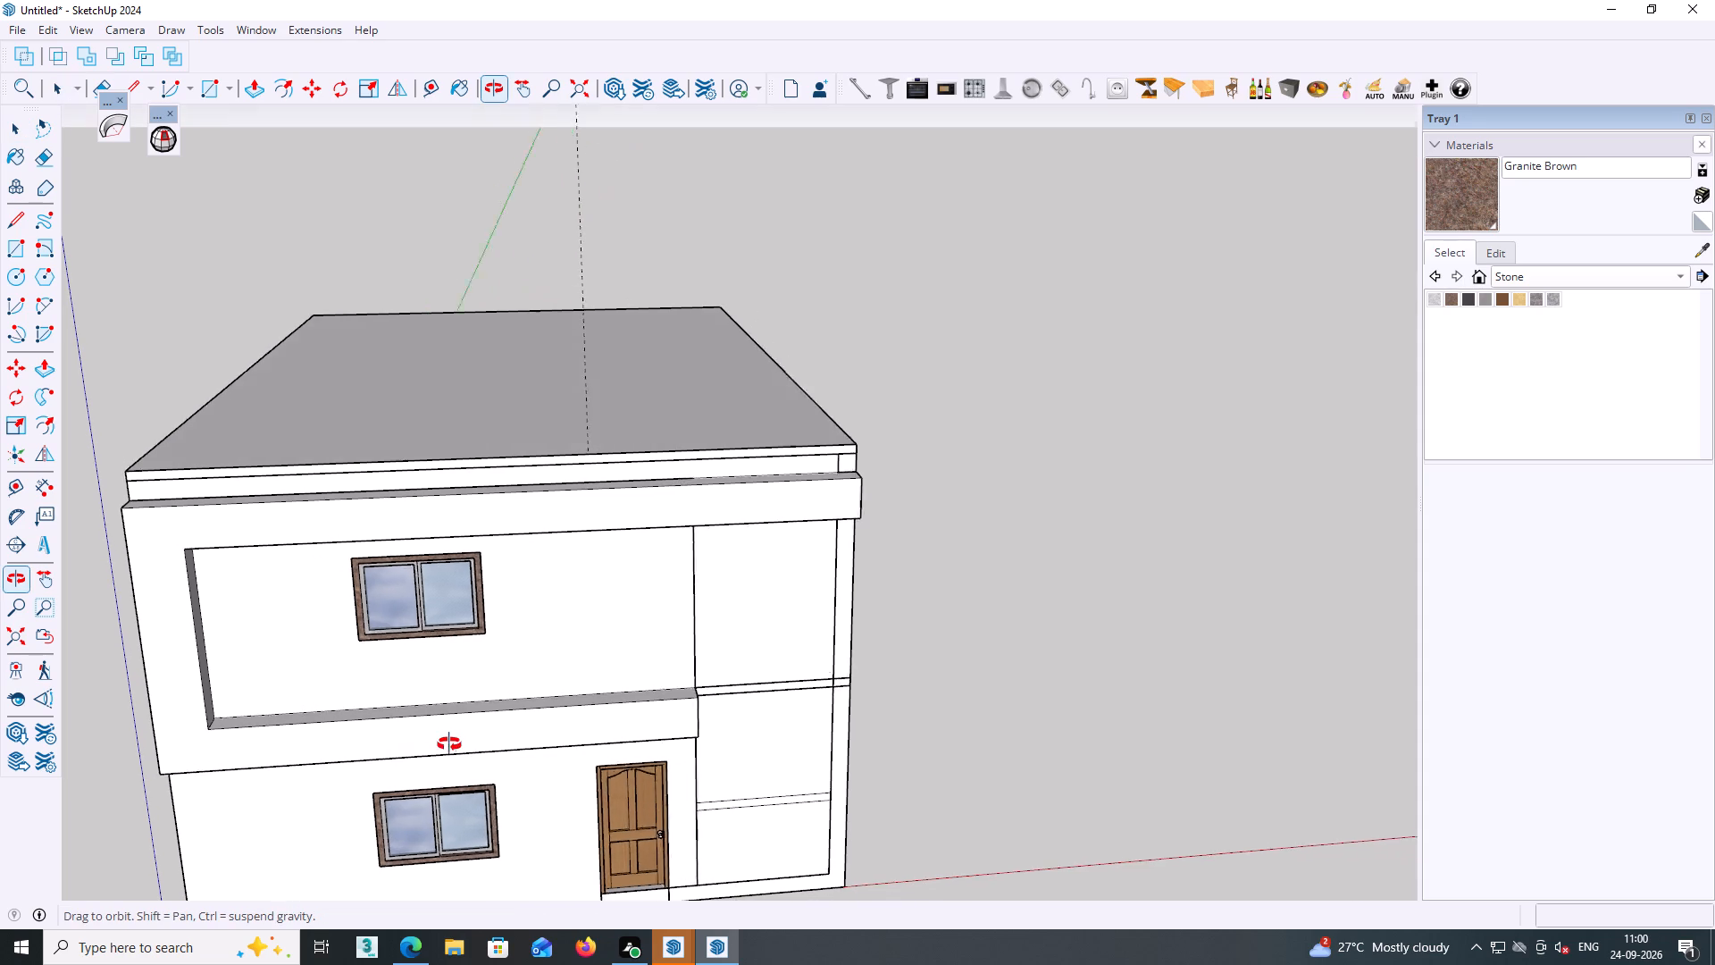
pyautogui.moveTo(449, 744); pyautogui.dragTo(390, 751, button='middle')
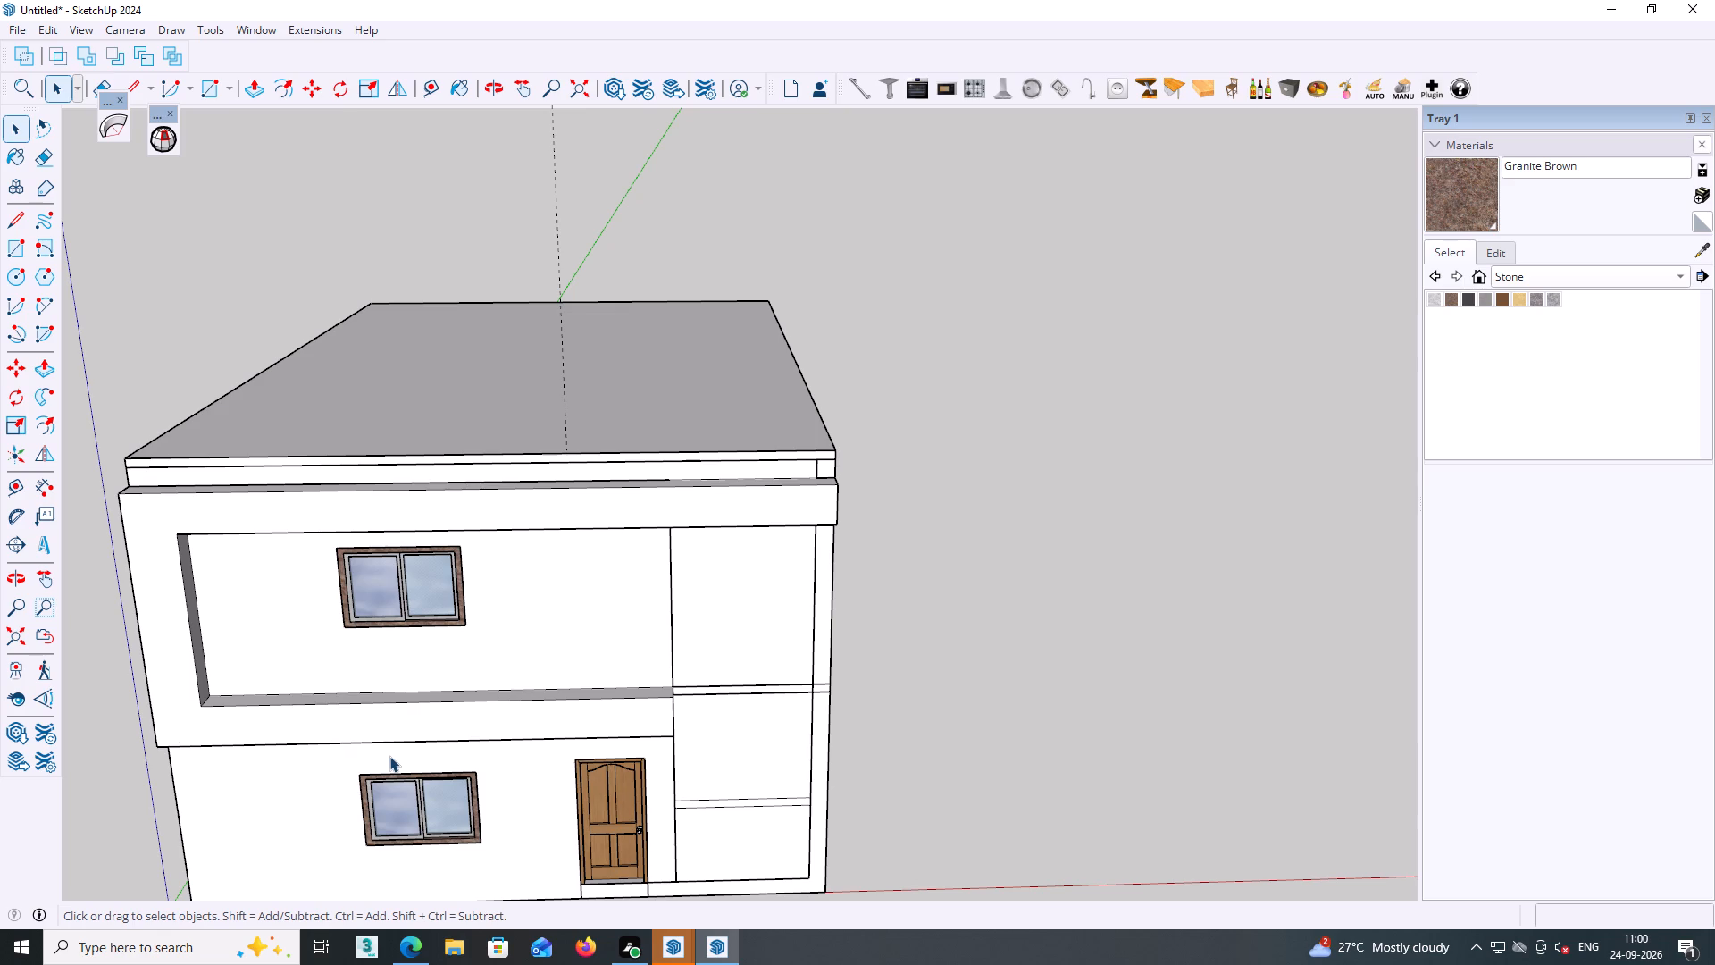
pyautogui.moveTo(345, 740); pyautogui.dragTo(314, 759, button='middle')
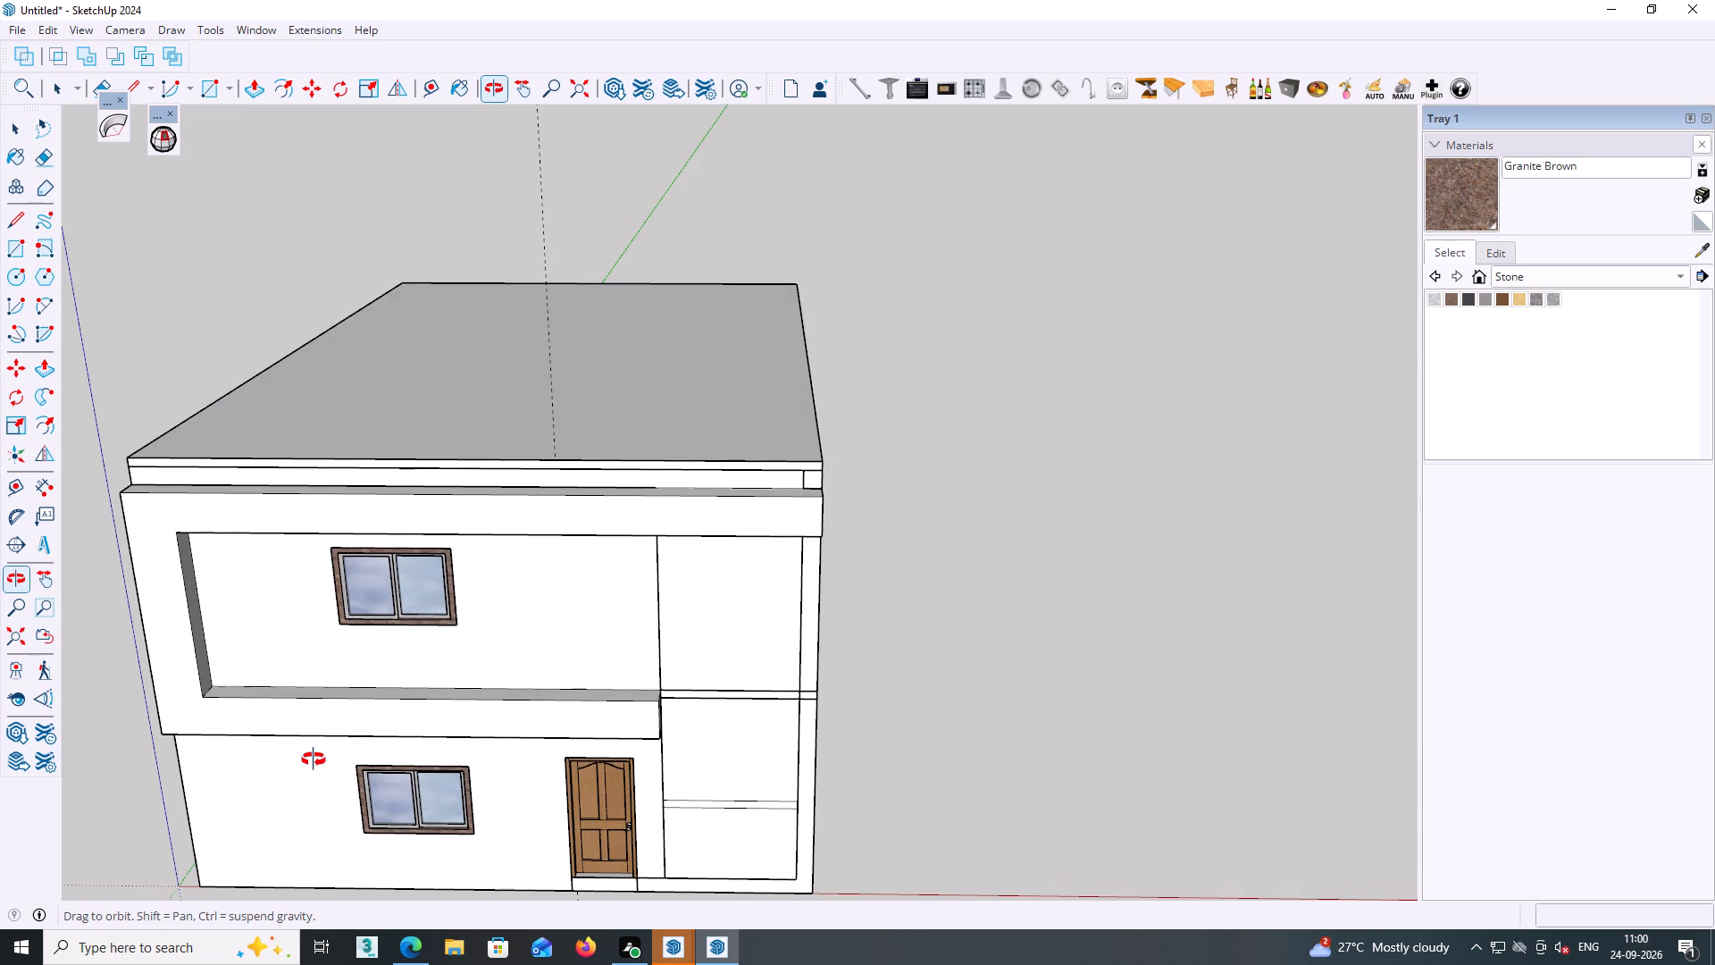
# Draw a rectangle about 2' 11 5/8" by 19' 5 11/16" along the bottom of the upper-floor facade recess.
pyautogui.moveTo(314, 759); pyautogui.dragTo(316, 788, button='middle')
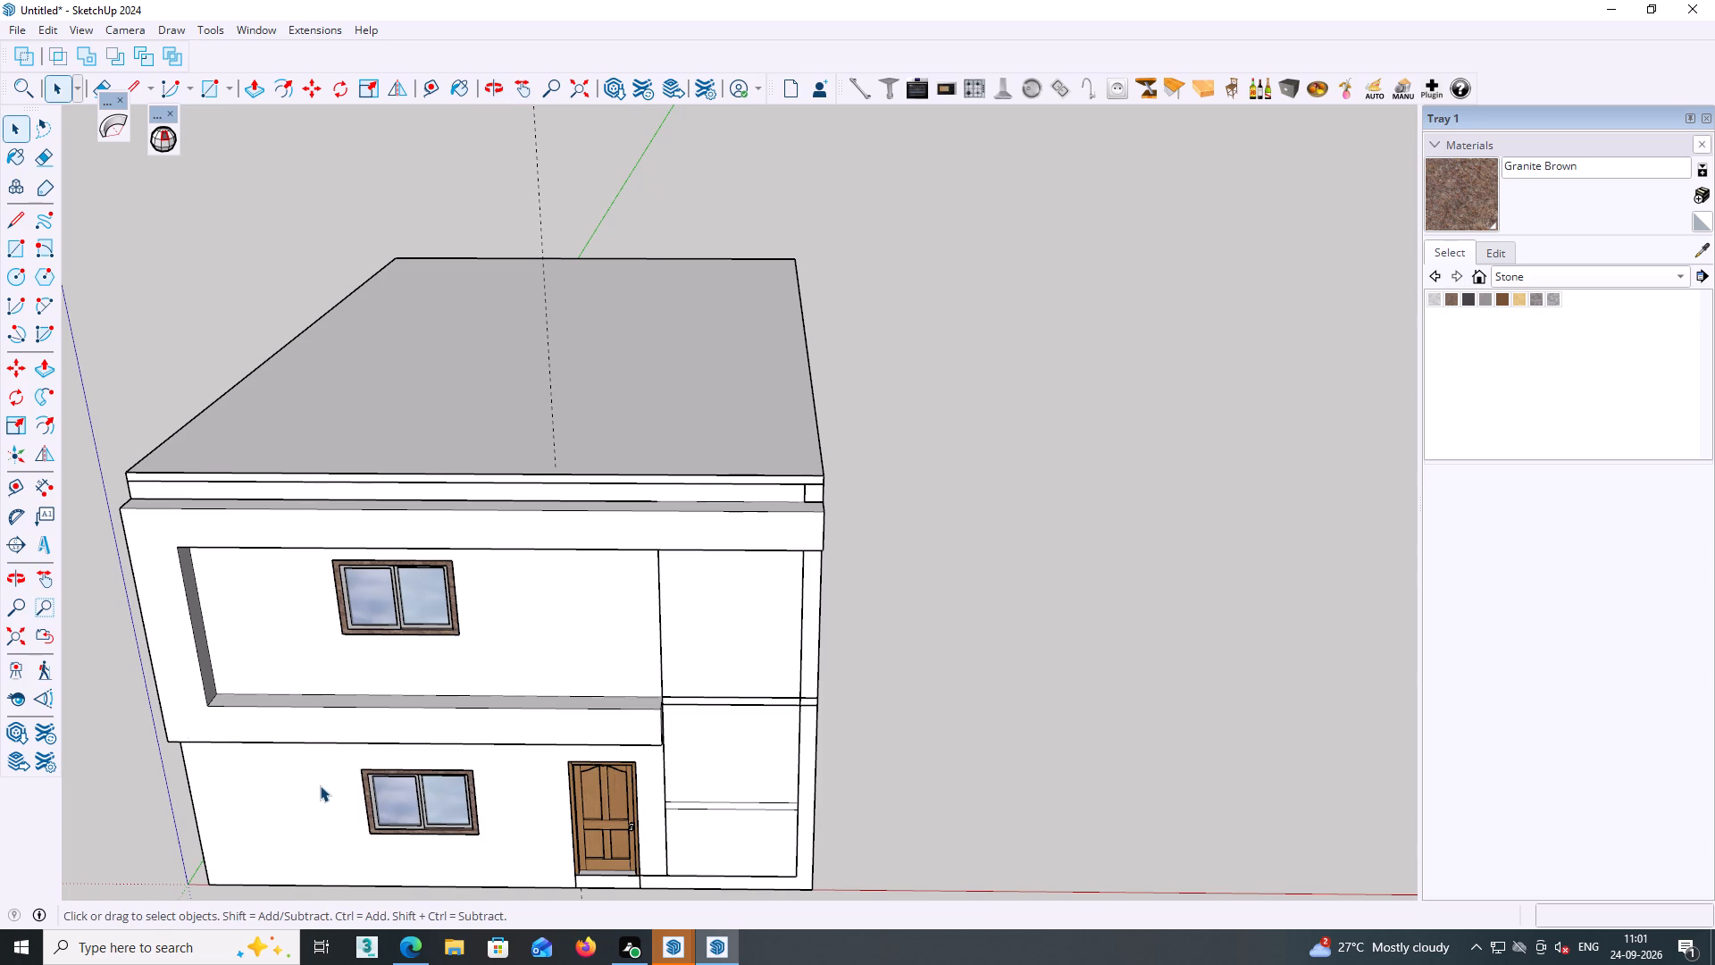
pyautogui.press('r')
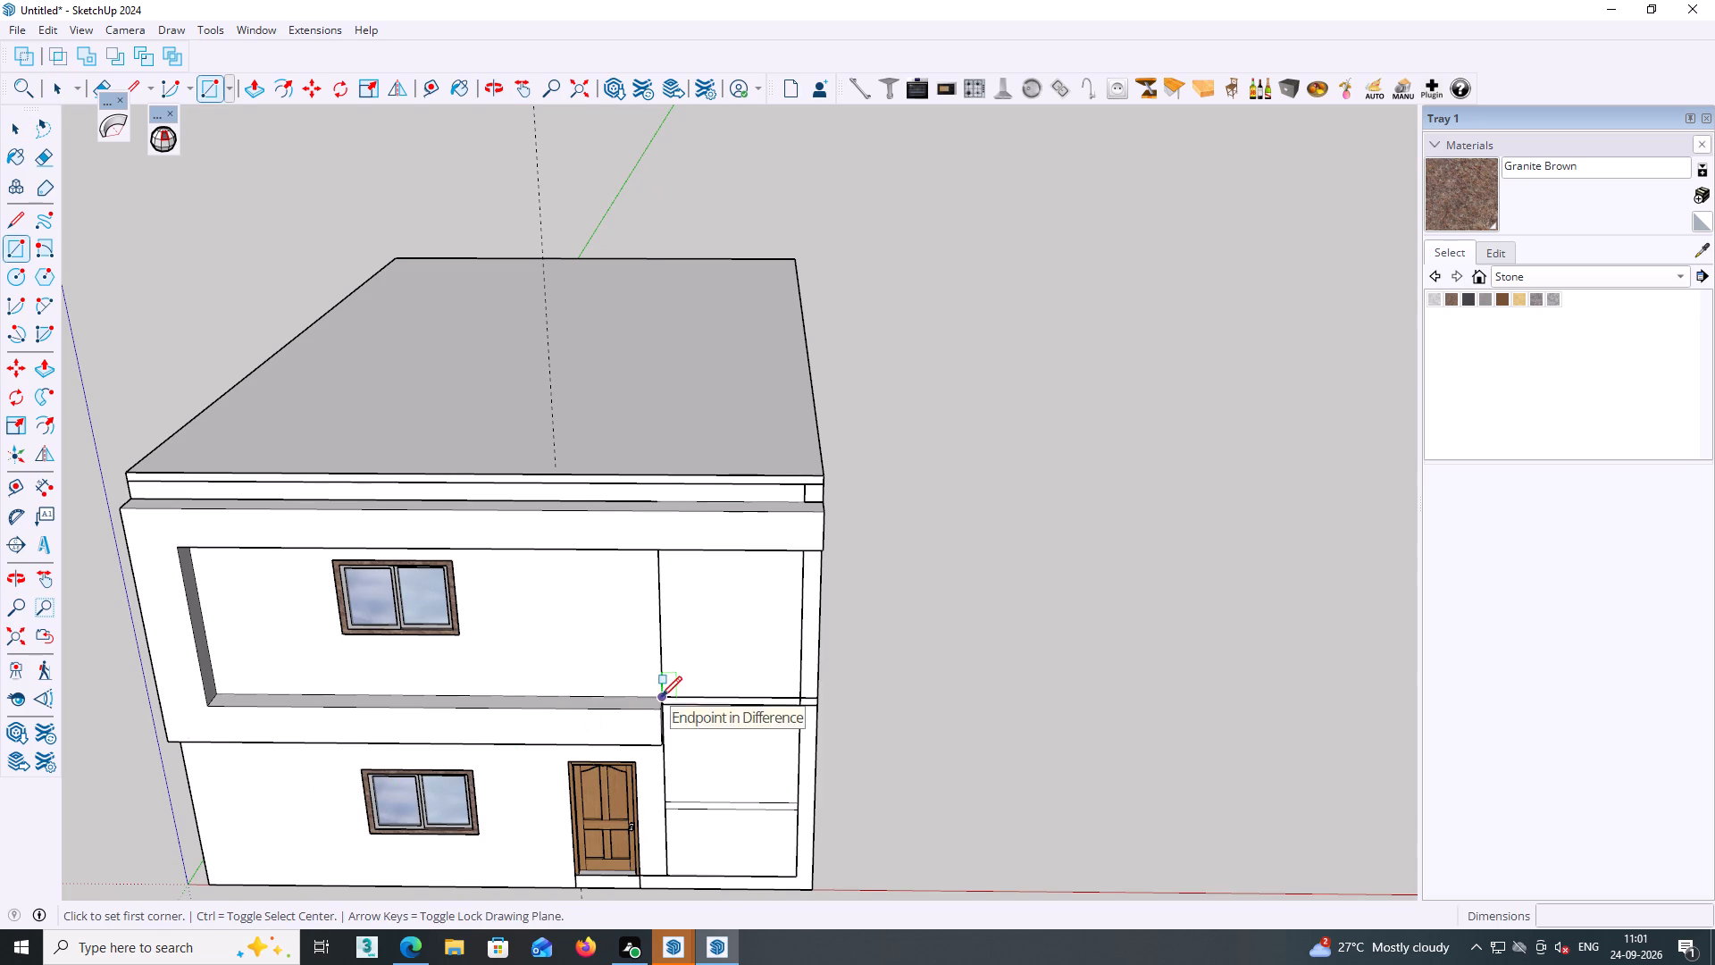
pyautogui.click(661, 697)
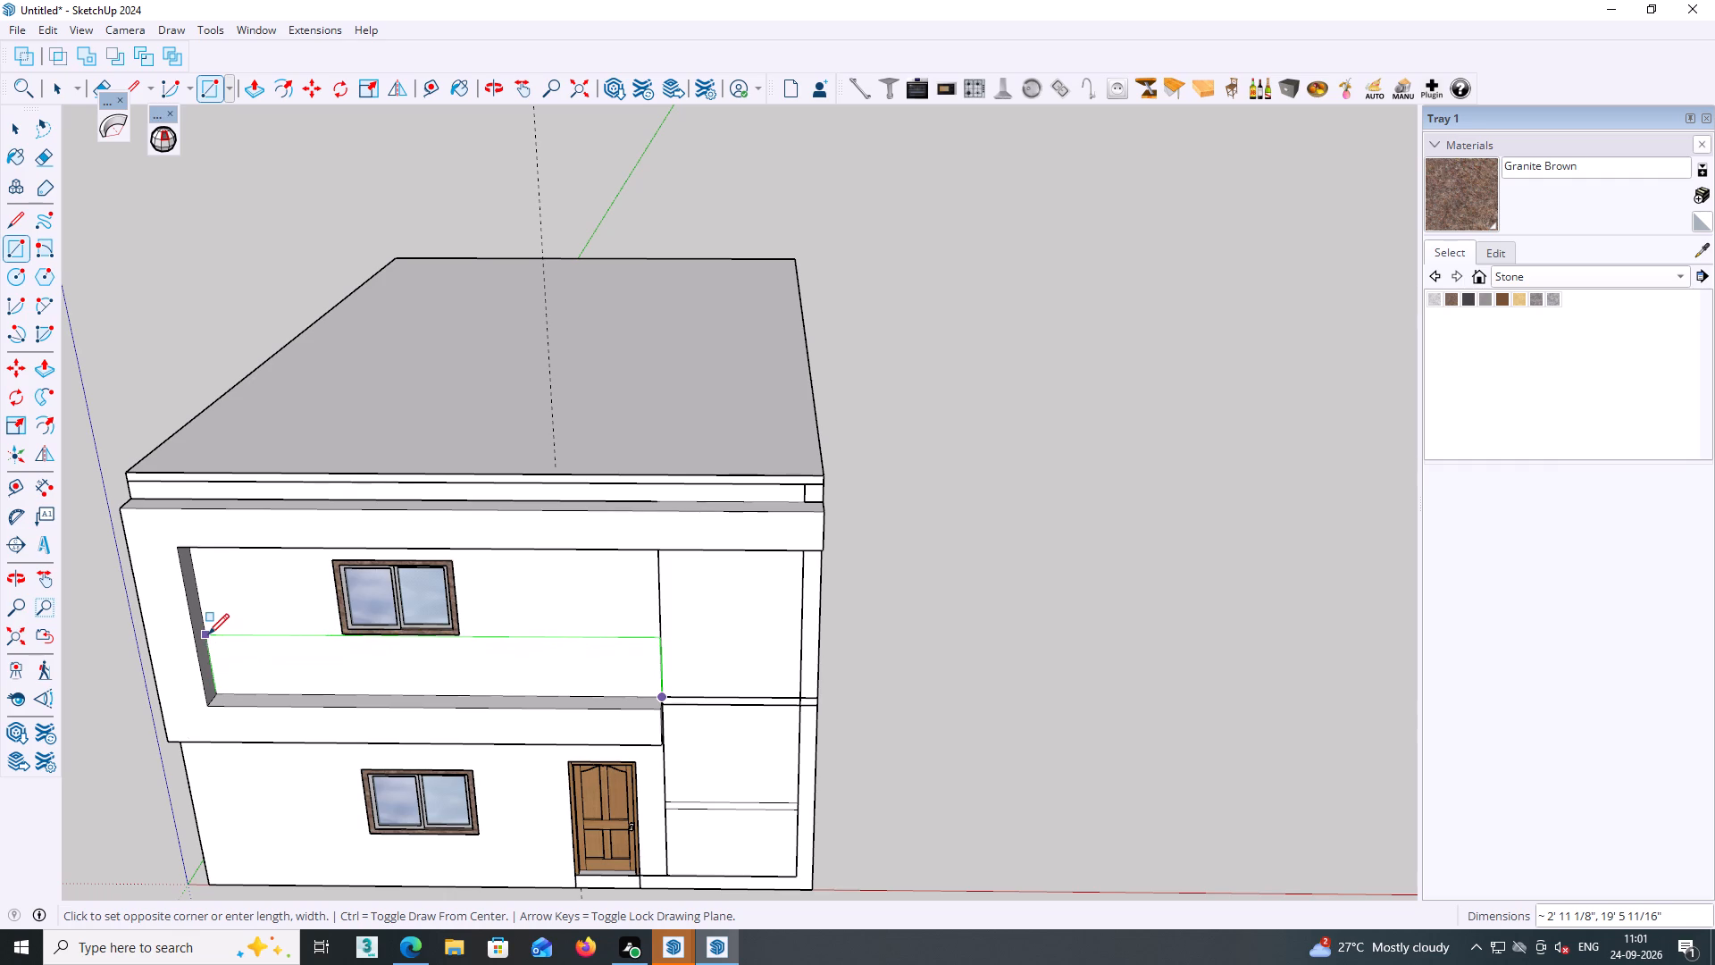
pyautogui.click(208, 634)
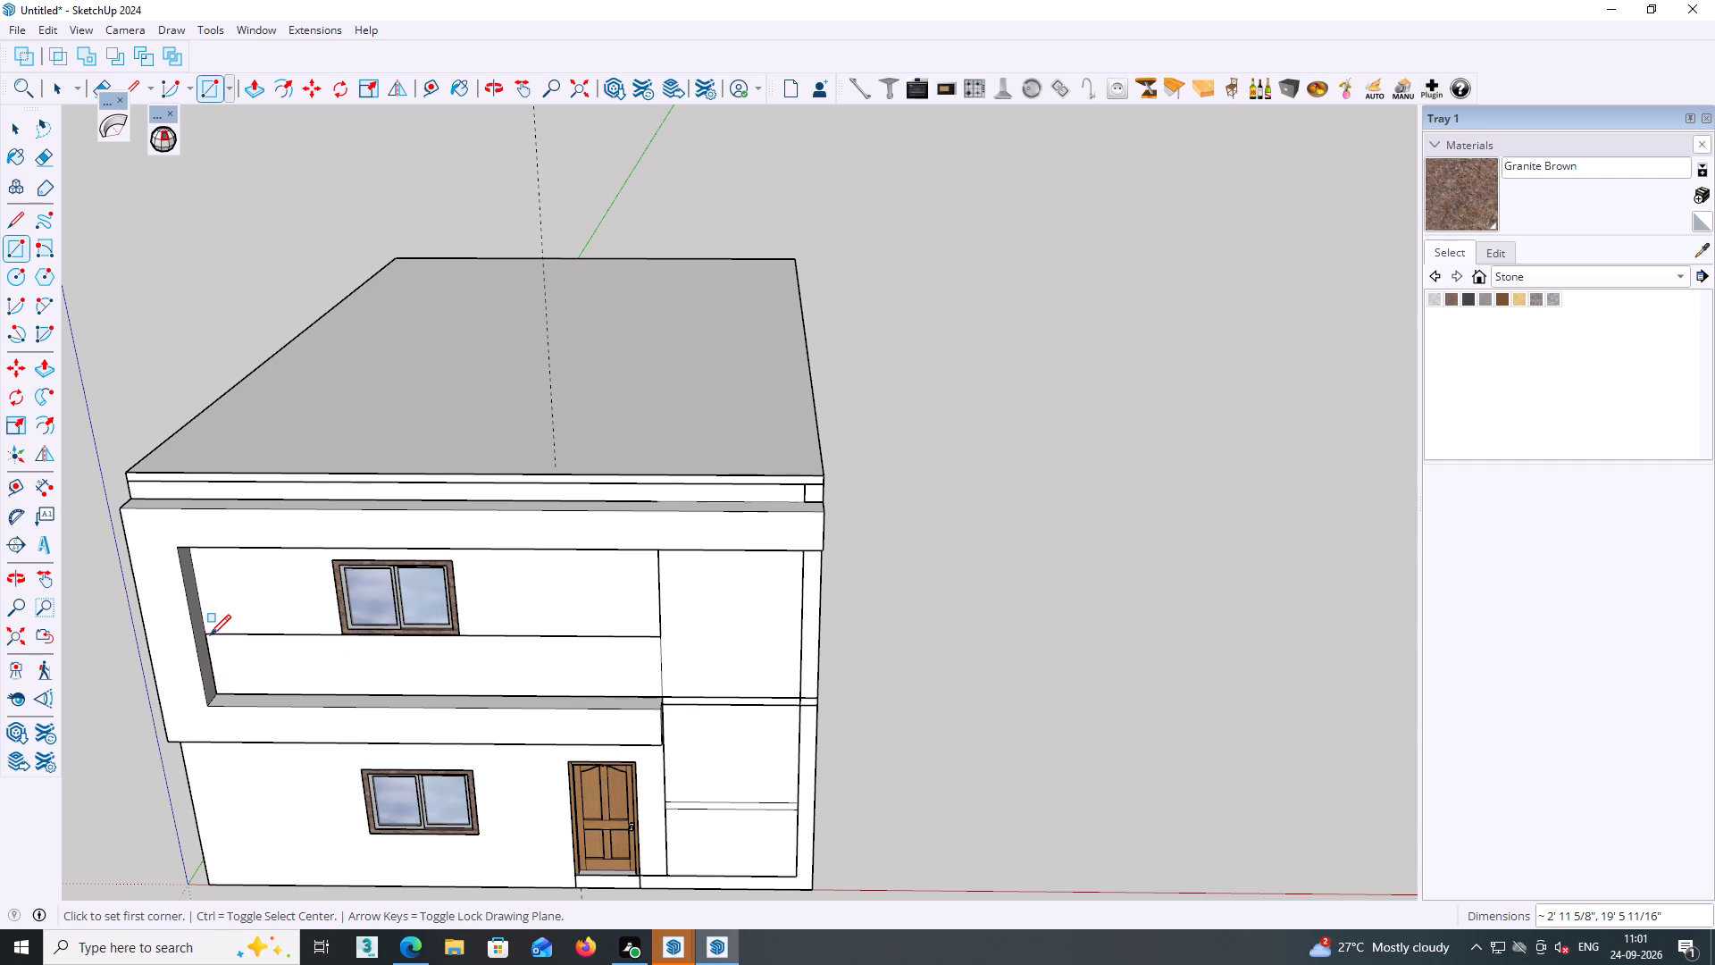
pyautogui.press('space')
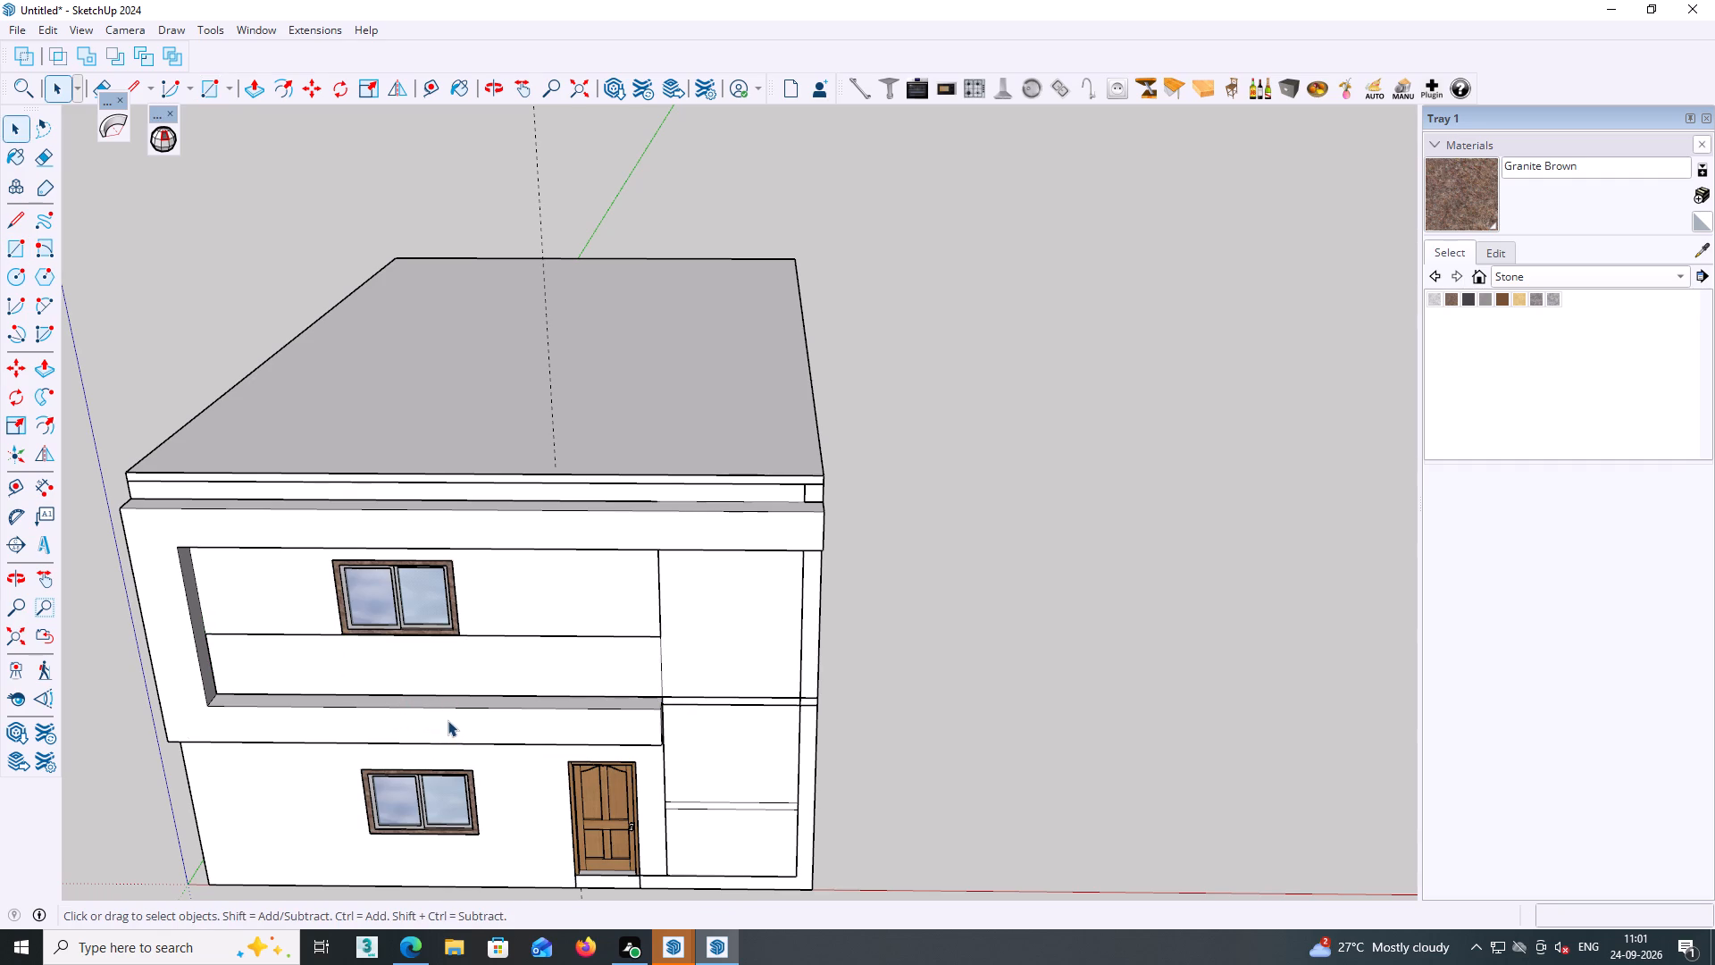
# Extrude the recess rectangle outward 1' to the lower edge of the projecting frame, forming a balcony parapet.
pyautogui.press('p')
pyautogui.click(471, 667)
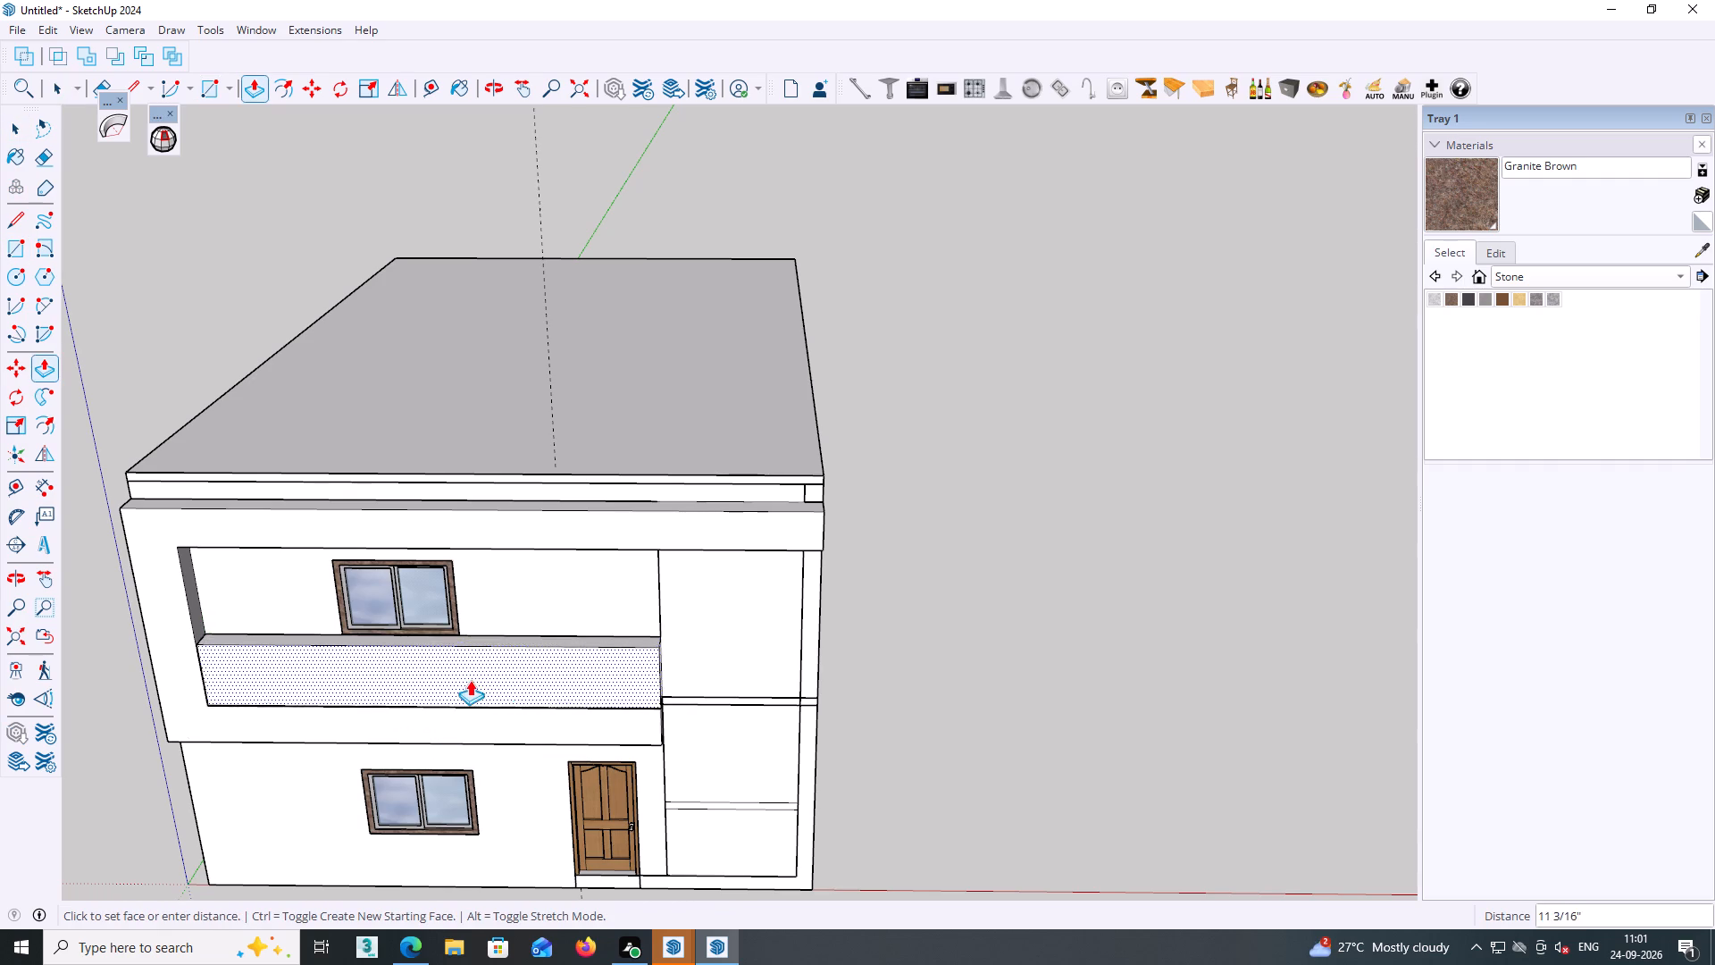
pyautogui.click(661, 708)
pyautogui.moveTo(625, 693); pyautogui.dragTo(656, 614, button='middle')
pyautogui.moveTo(436, 662); pyautogui.dragTo(867, 579, button='middle')
pyautogui.moveTo(688, 664); pyautogui.dragTo(439, 656, button='middle')
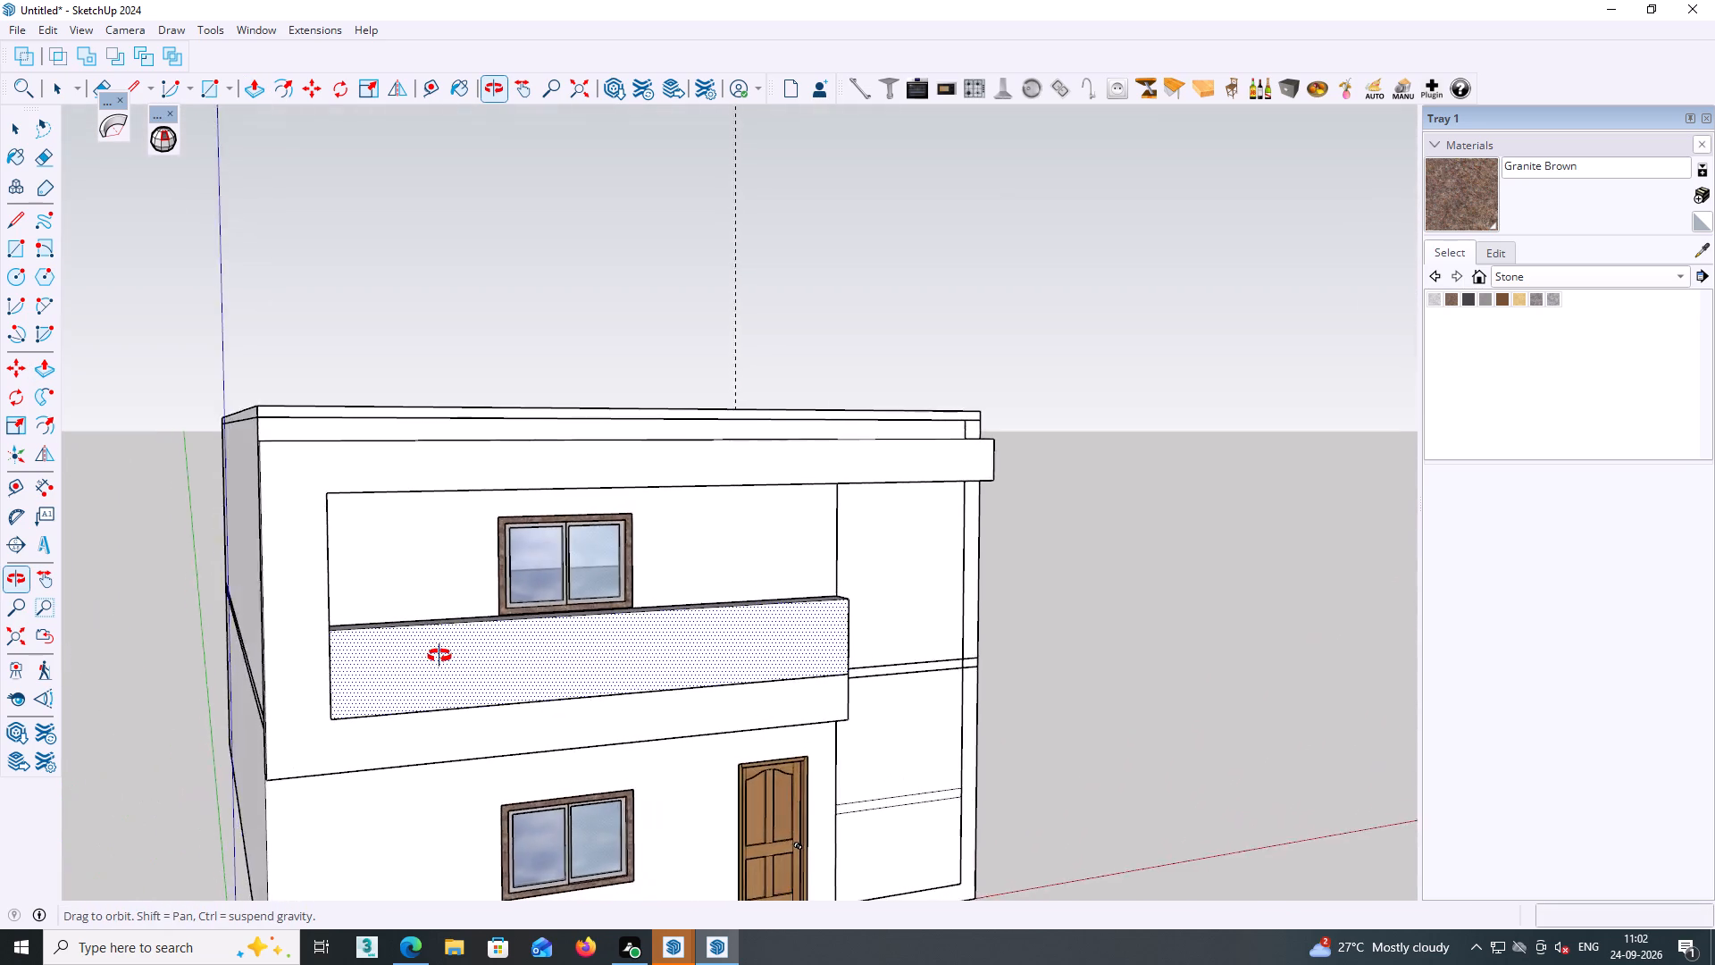
pyautogui.moveTo(439, 656); pyautogui.dragTo(395, 663, button='middle')
pyautogui.scroll(-6, 413, 675)
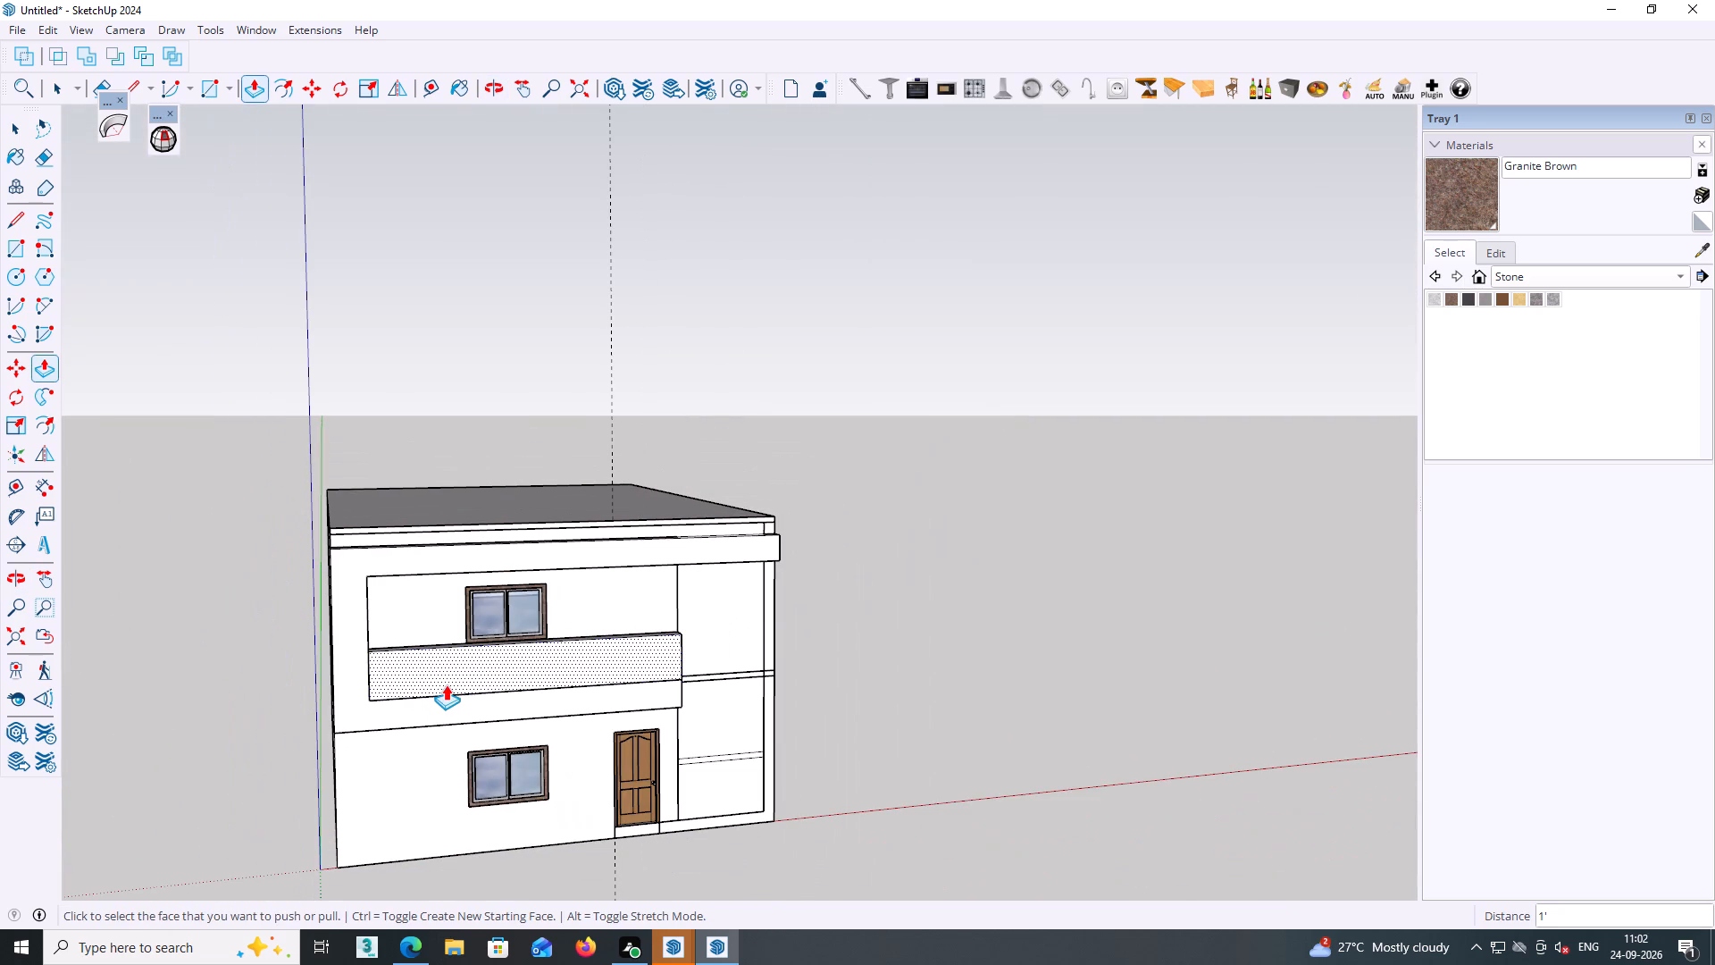
pyautogui.press('space')
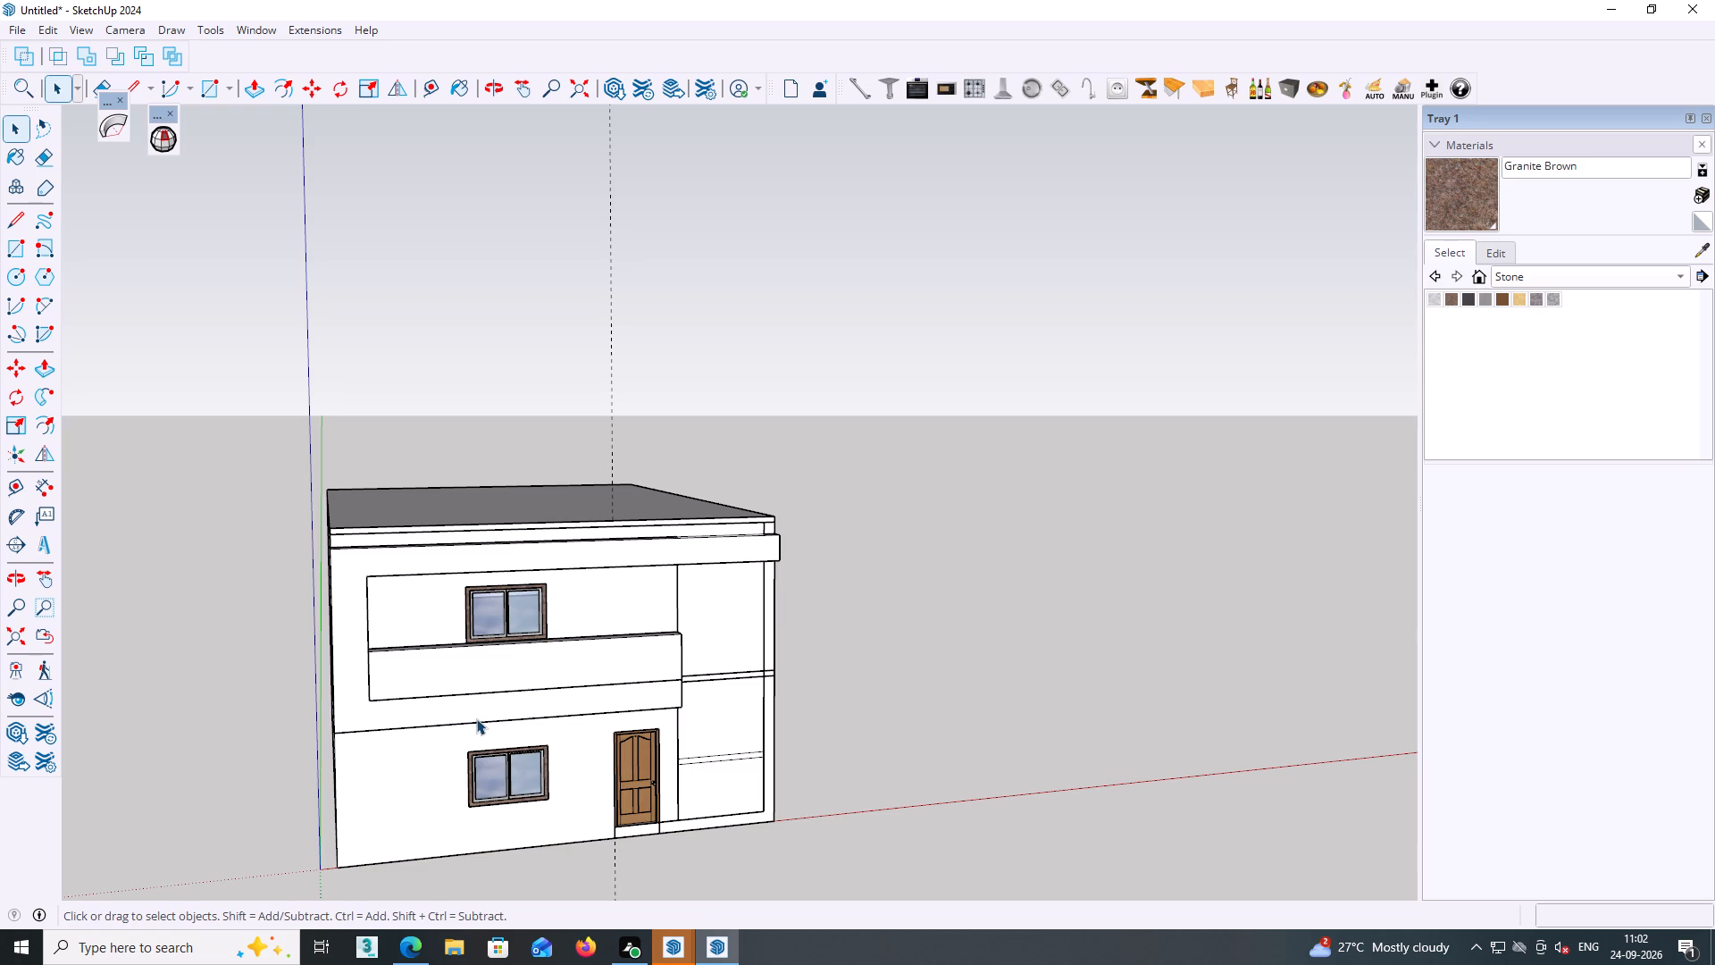
# Group the parapet's front face together with its bounding edges.
pyautogui.moveTo(521, 750); pyautogui.dragTo(592, 768, button='middle')
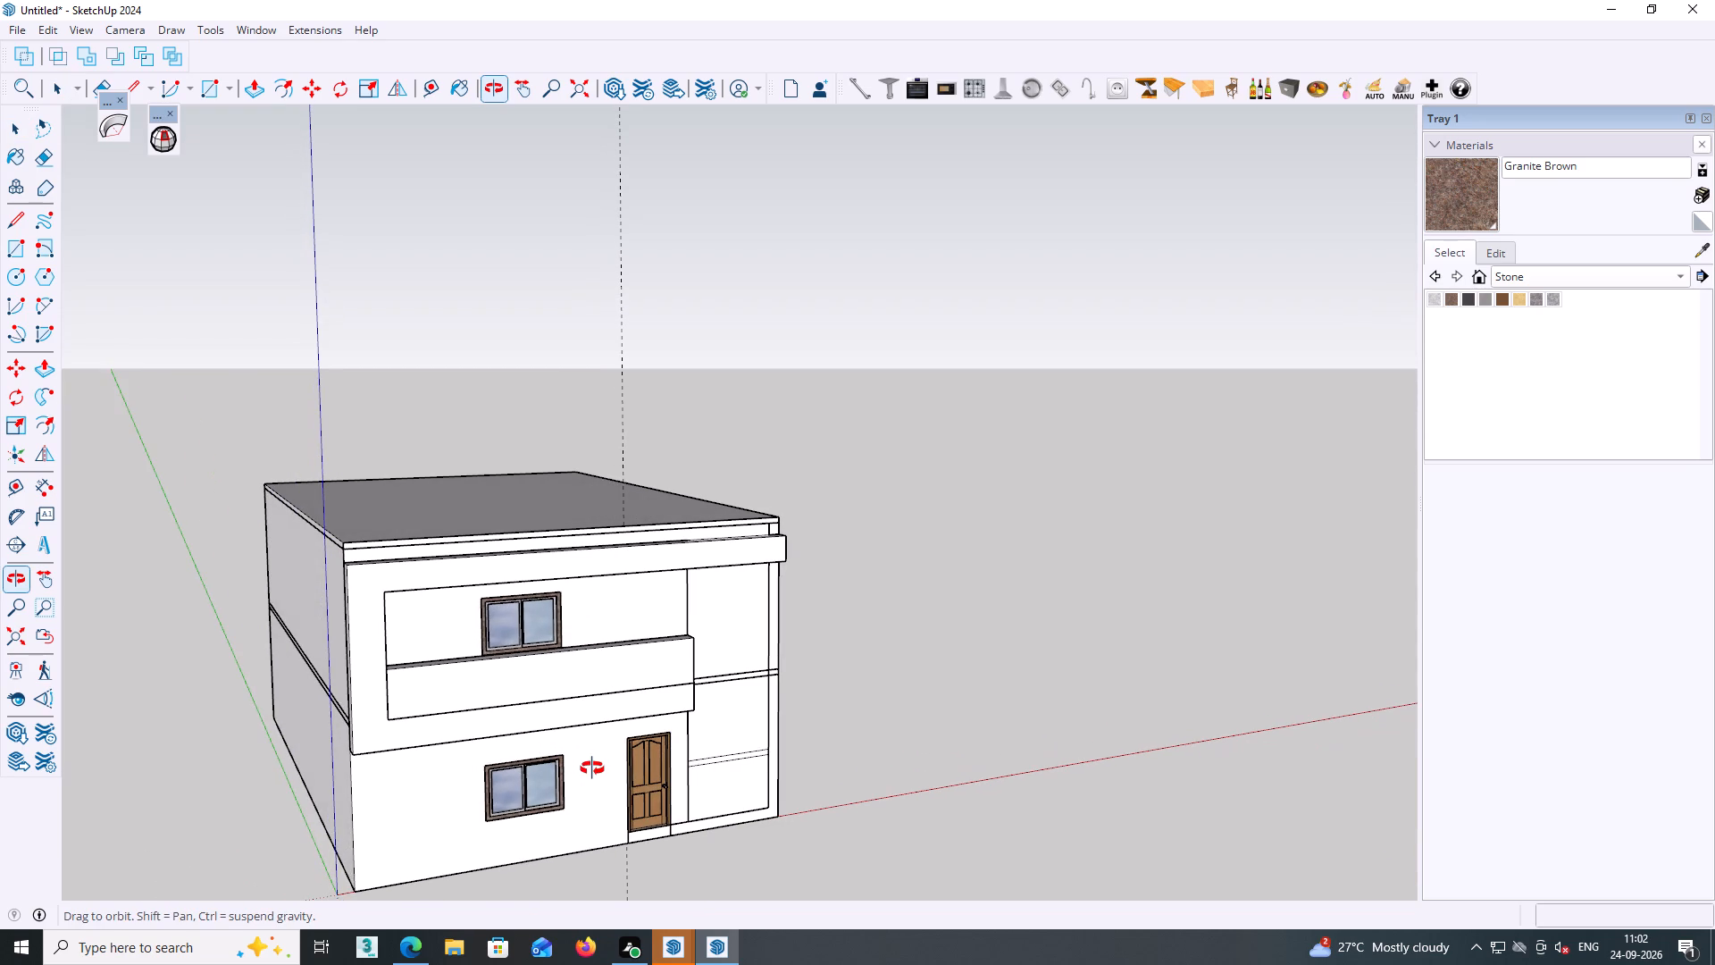
pyautogui.moveTo(592, 768); pyautogui.dragTo(597, 769, button='middle')
pyautogui.scroll(2, 519, 623)
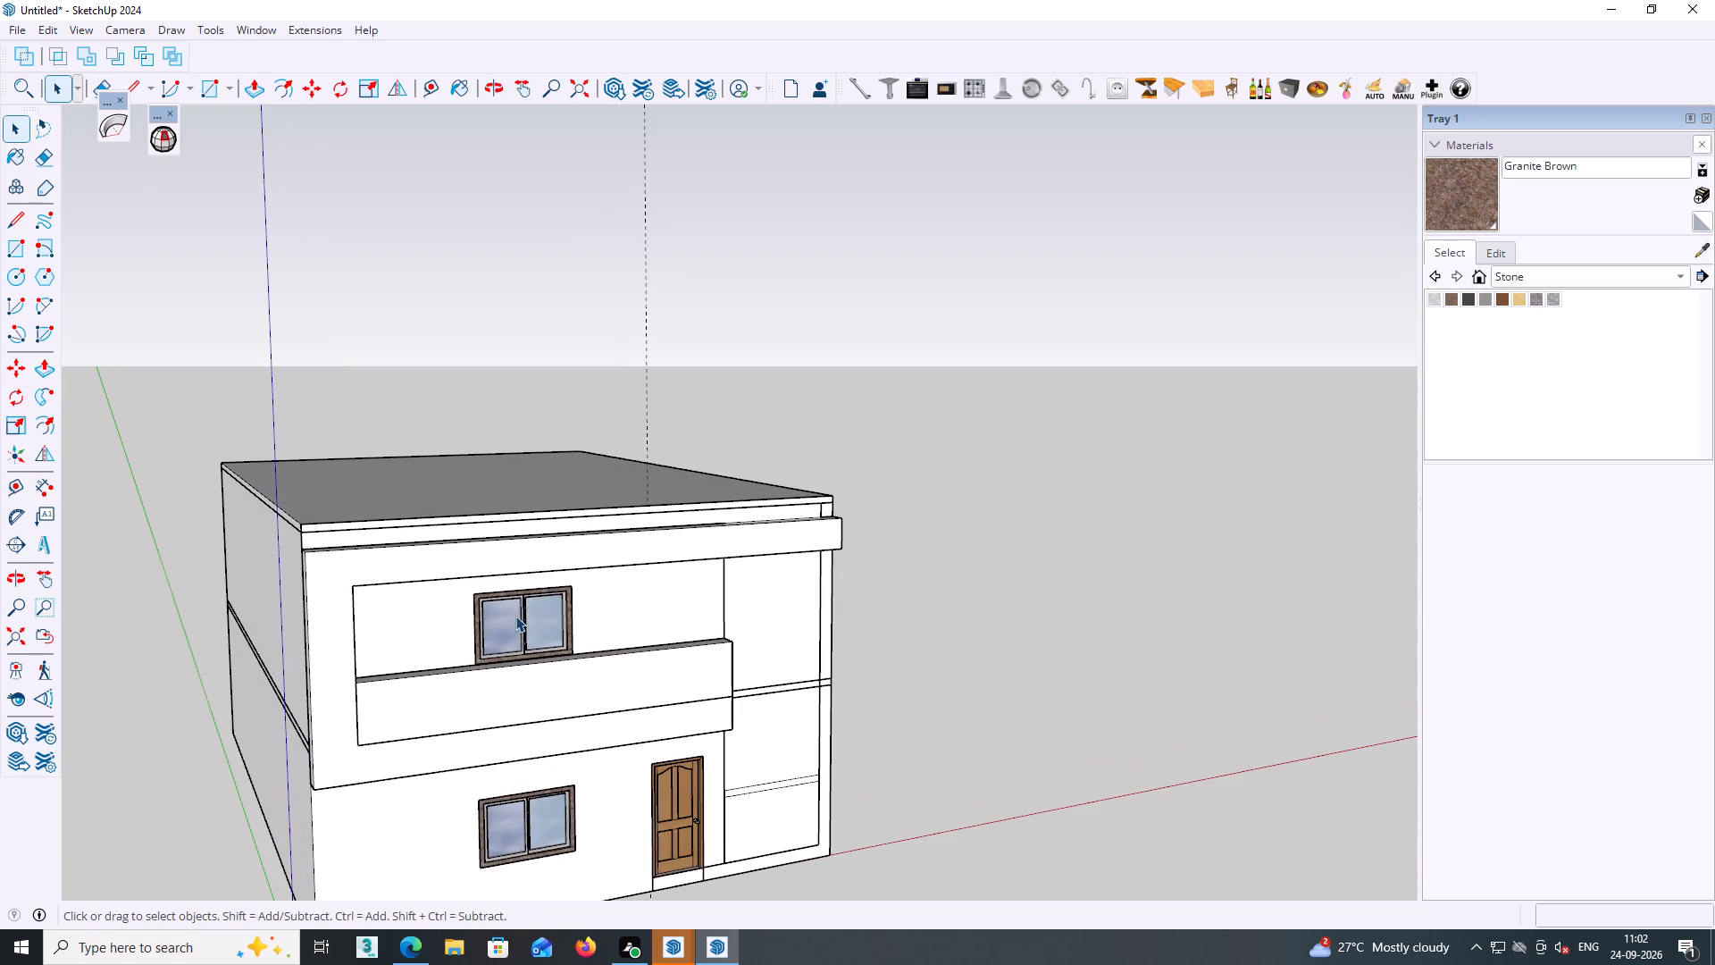
pyautogui.moveTo(562, 545); pyautogui.dragTo(685, 536, button='middle')
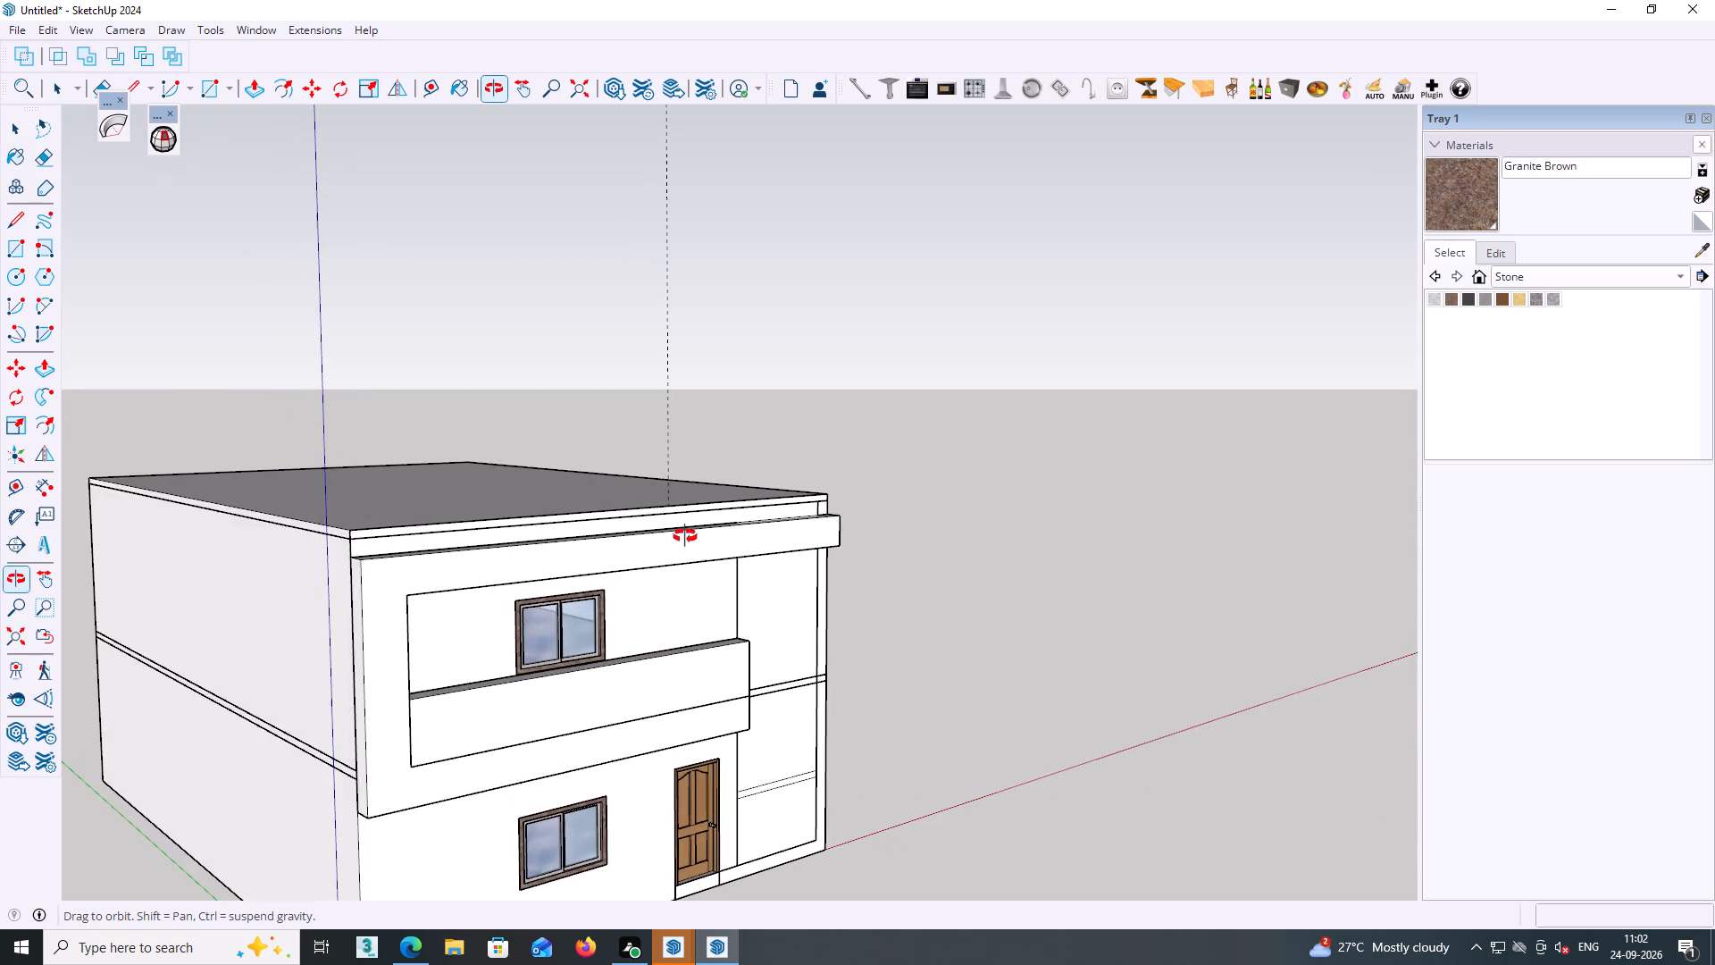
pyautogui.moveTo(685, 536); pyautogui.dragTo(427, 561, button='middle')
pyautogui.doubleClick(432, 687)
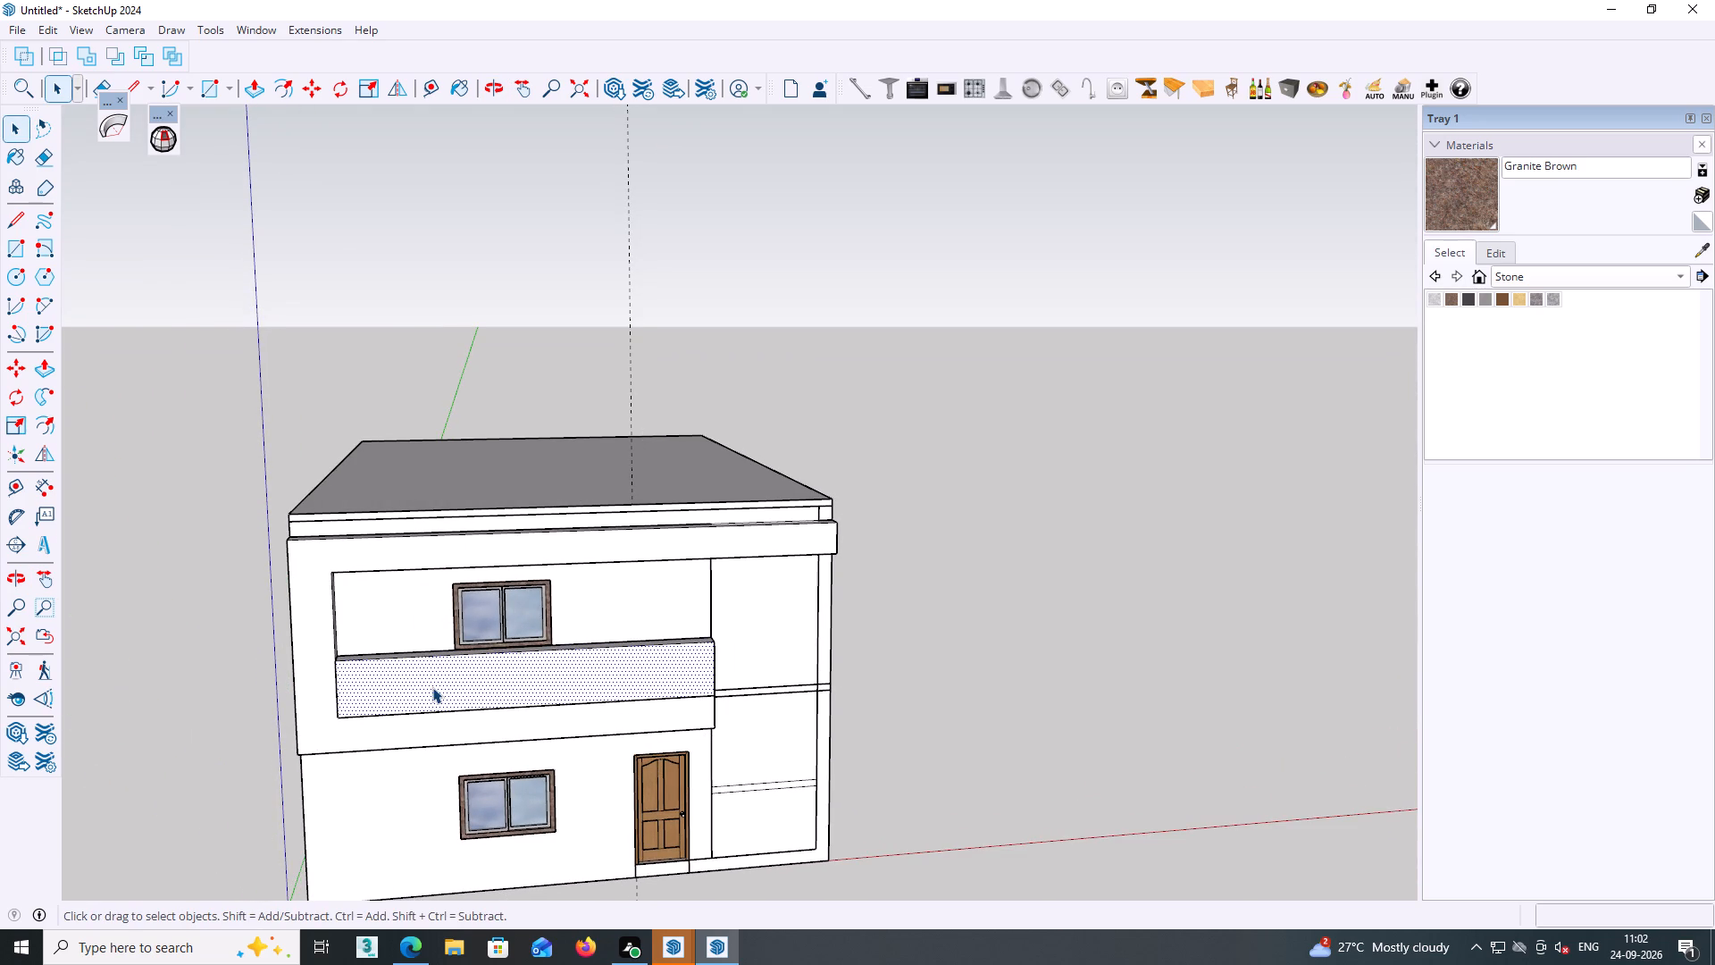
pyautogui.rightClick(432, 684)
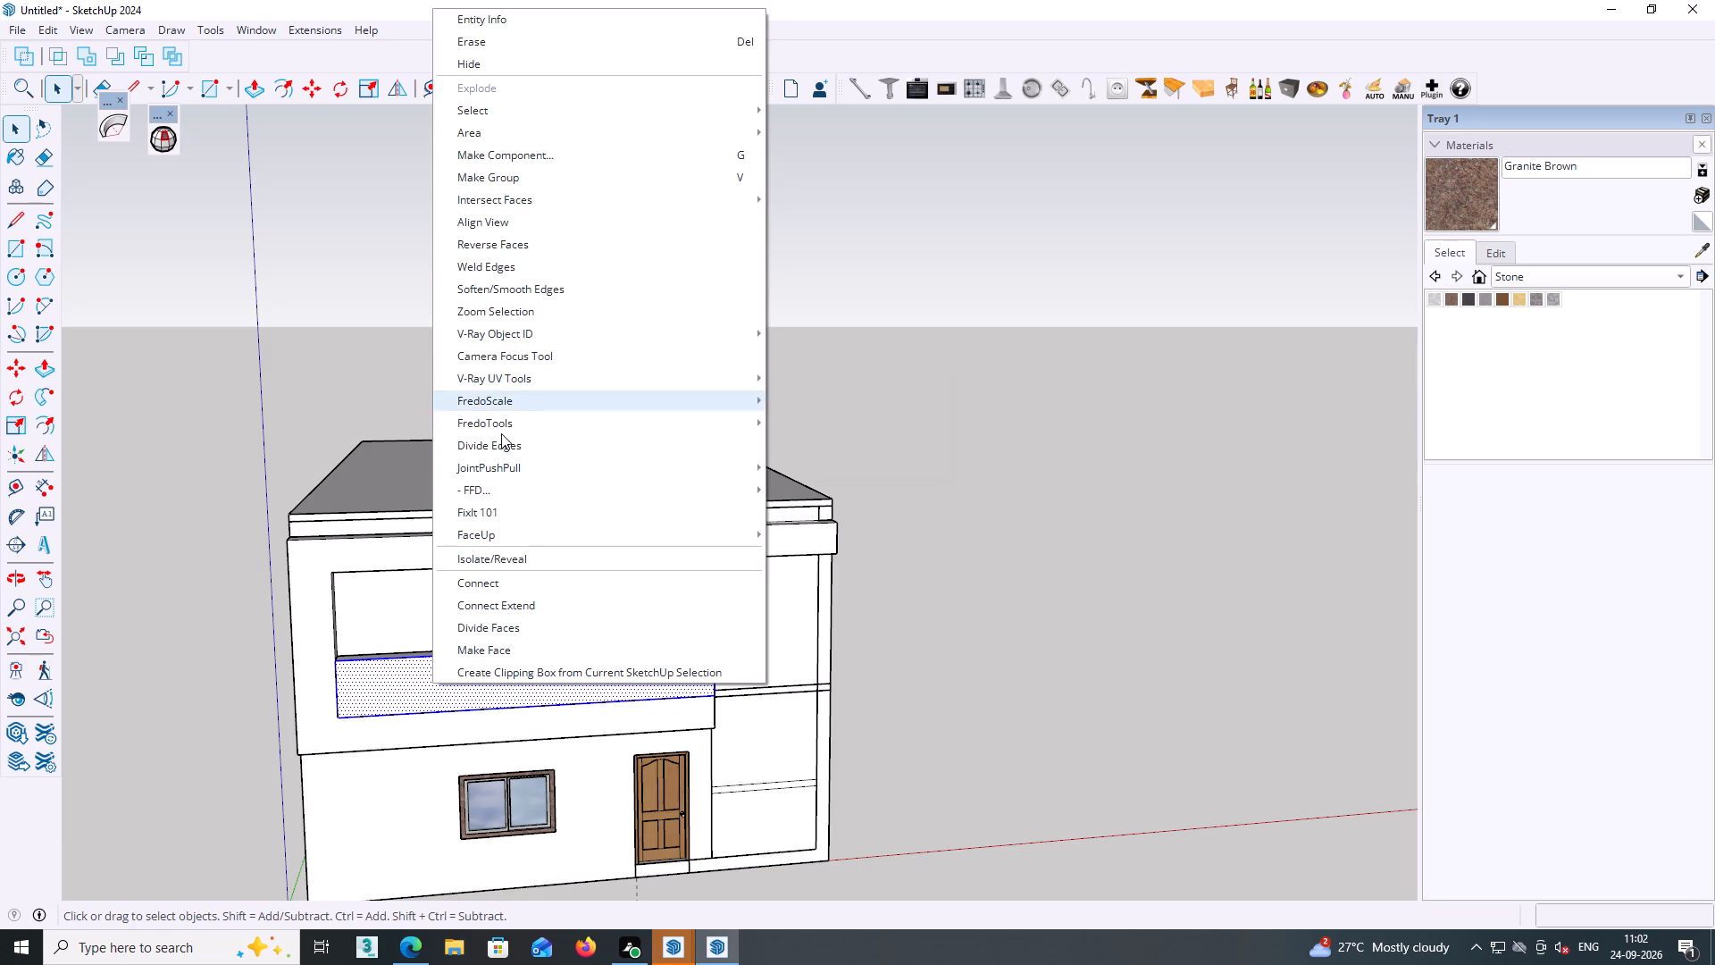
pyautogui.click(512, 177)
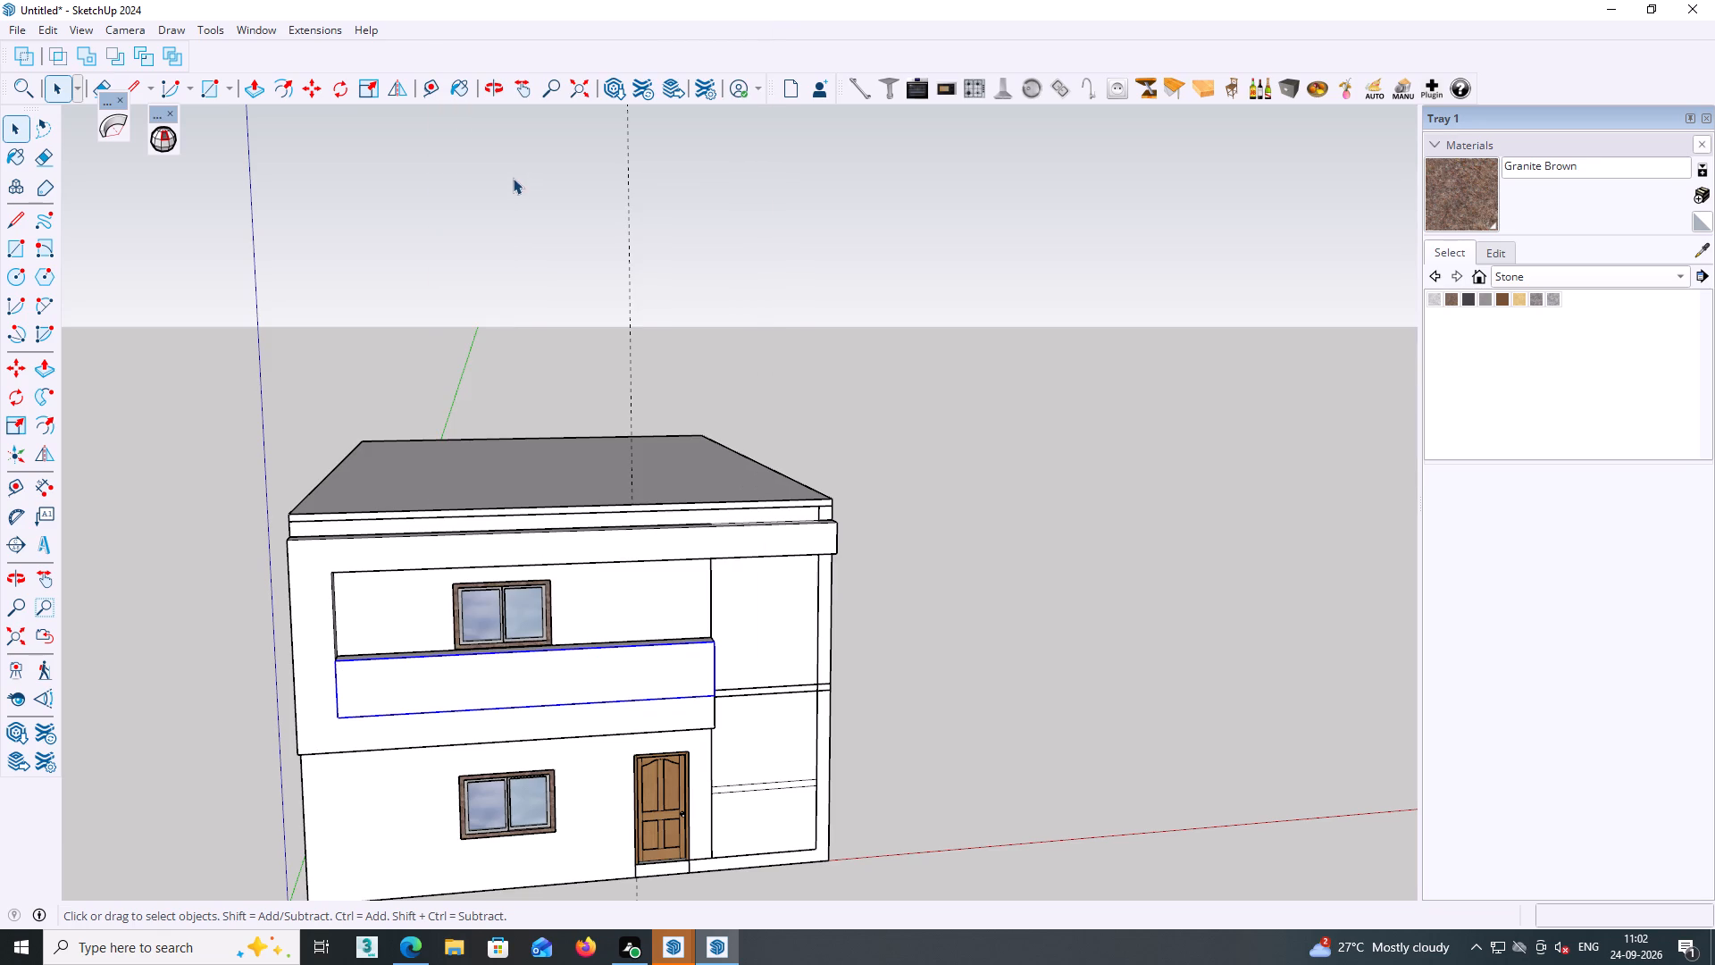
pyautogui.doubleClick(1141, 381)
# Examine the front facade from several angles and up close, checking the parapet against the upper window and projecting frame.
pyautogui.moveTo(897, 608); pyautogui.dragTo(837, 640, button='middle')
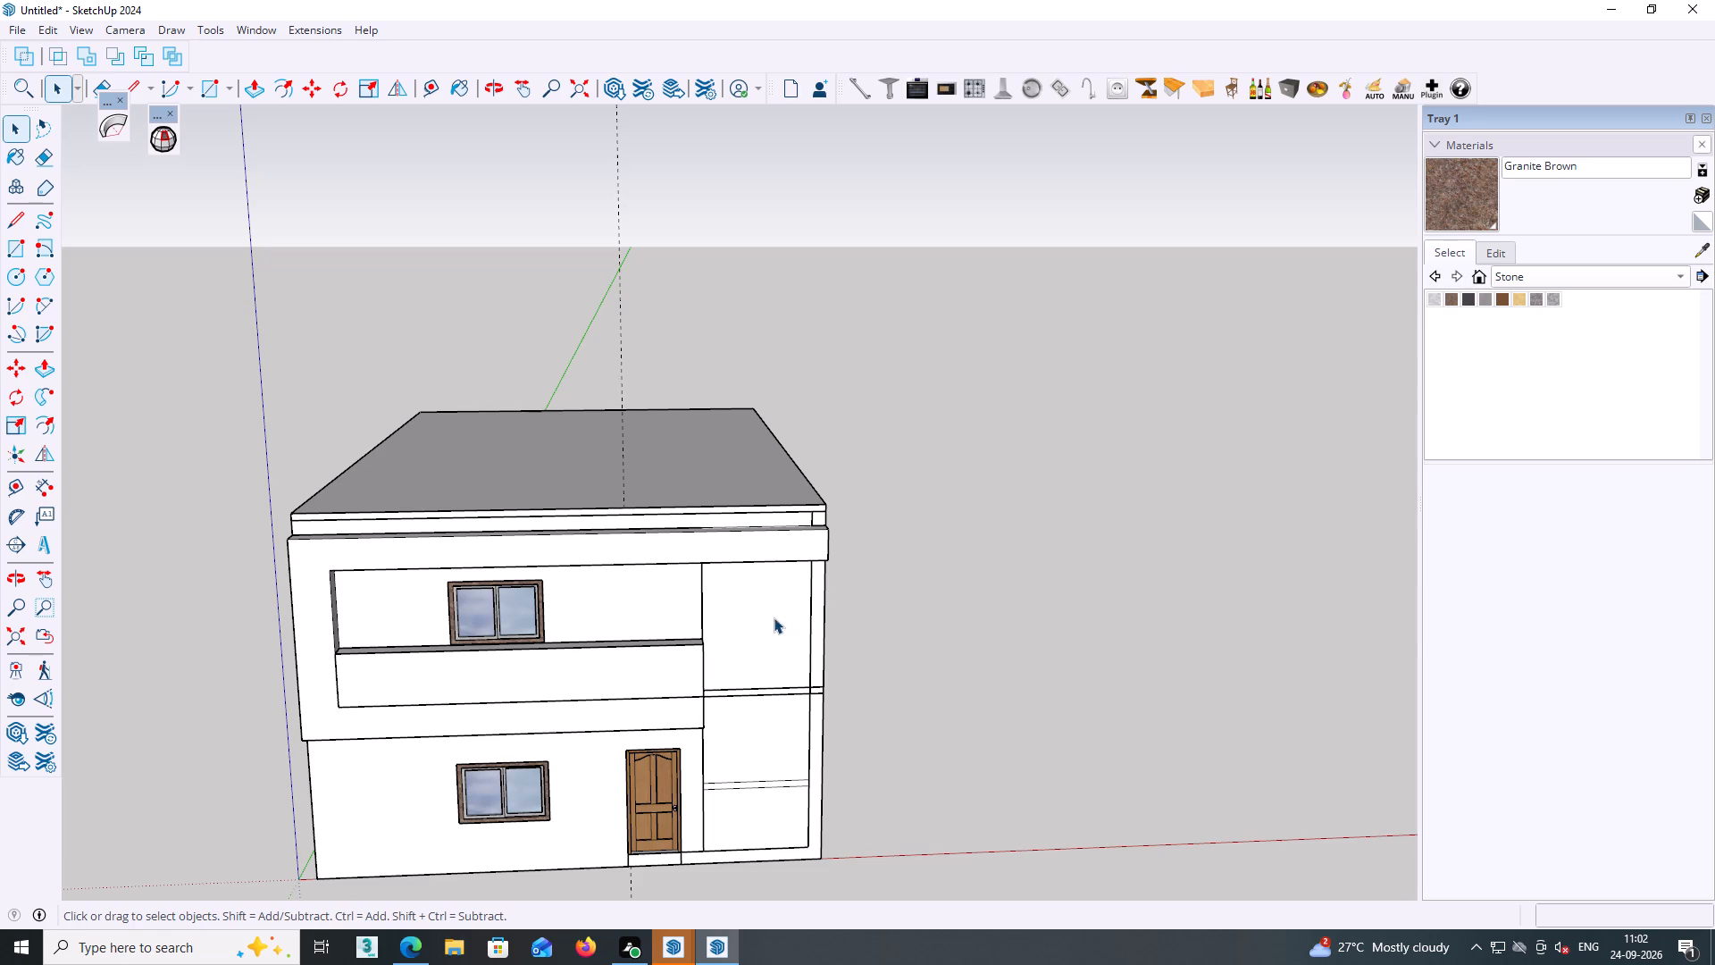
pyautogui.scroll(-2, 773, 619)
pyautogui.moveTo(794, 613); pyautogui.dragTo(843, 602, button='middle')
pyautogui.scroll(3, 418, 671)
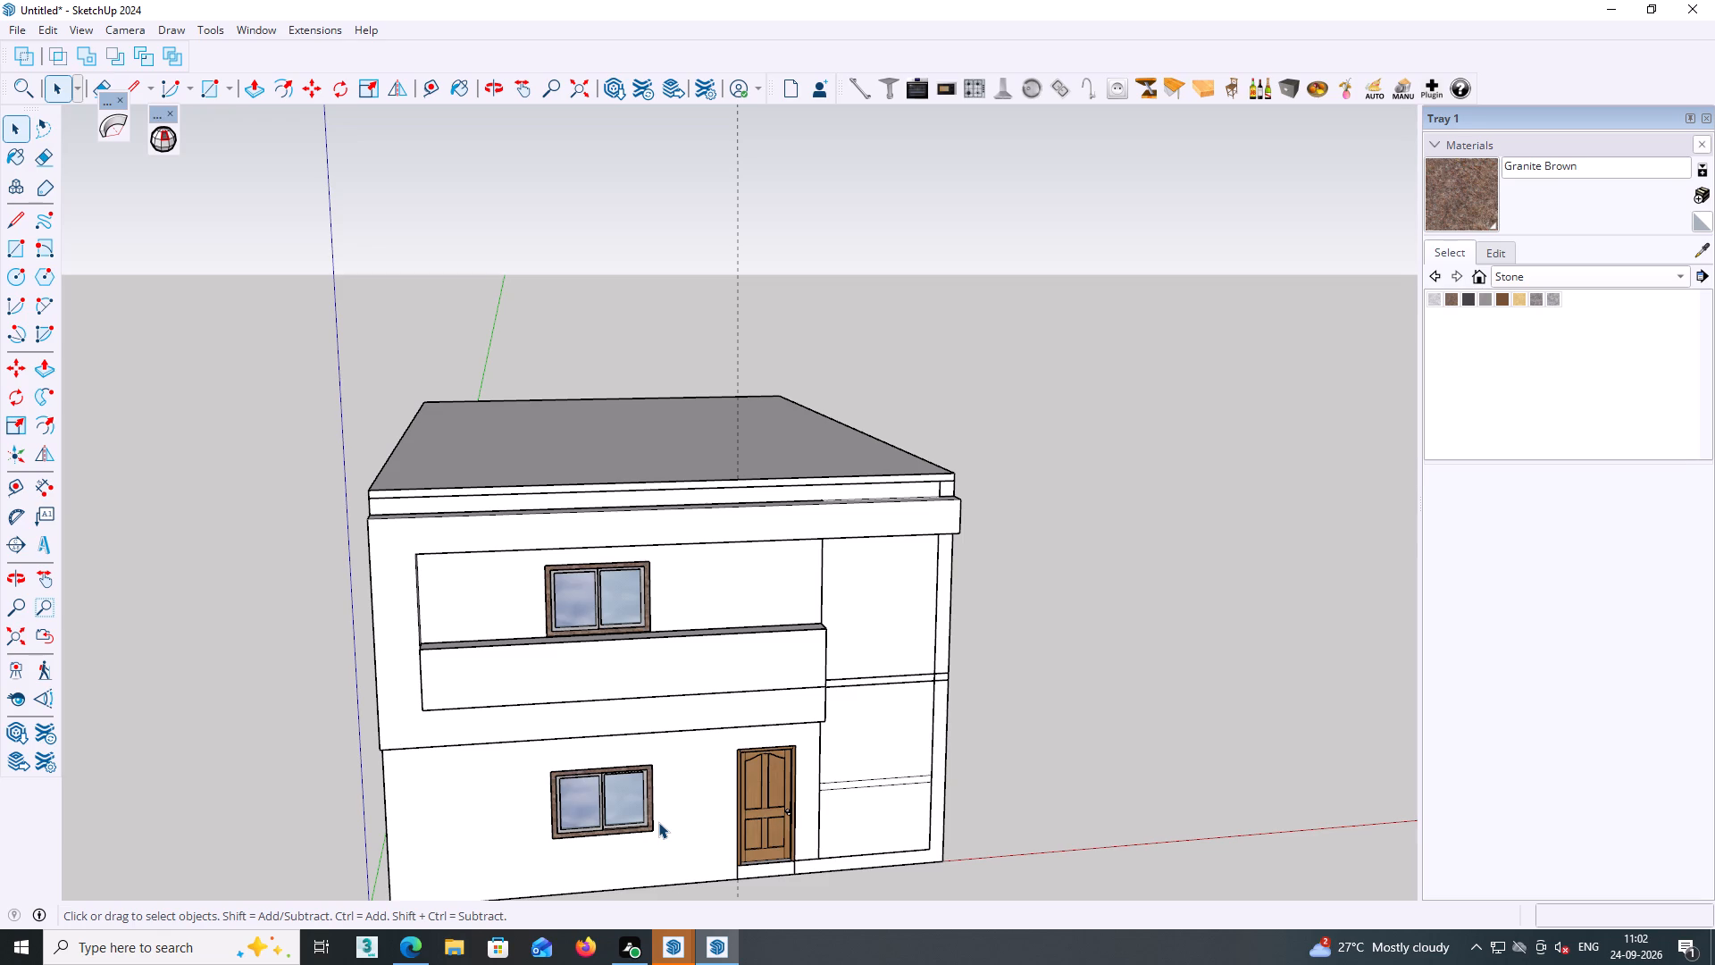
pyautogui.moveTo(633, 799); pyautogui.dragTo(510, 782, button='middle')
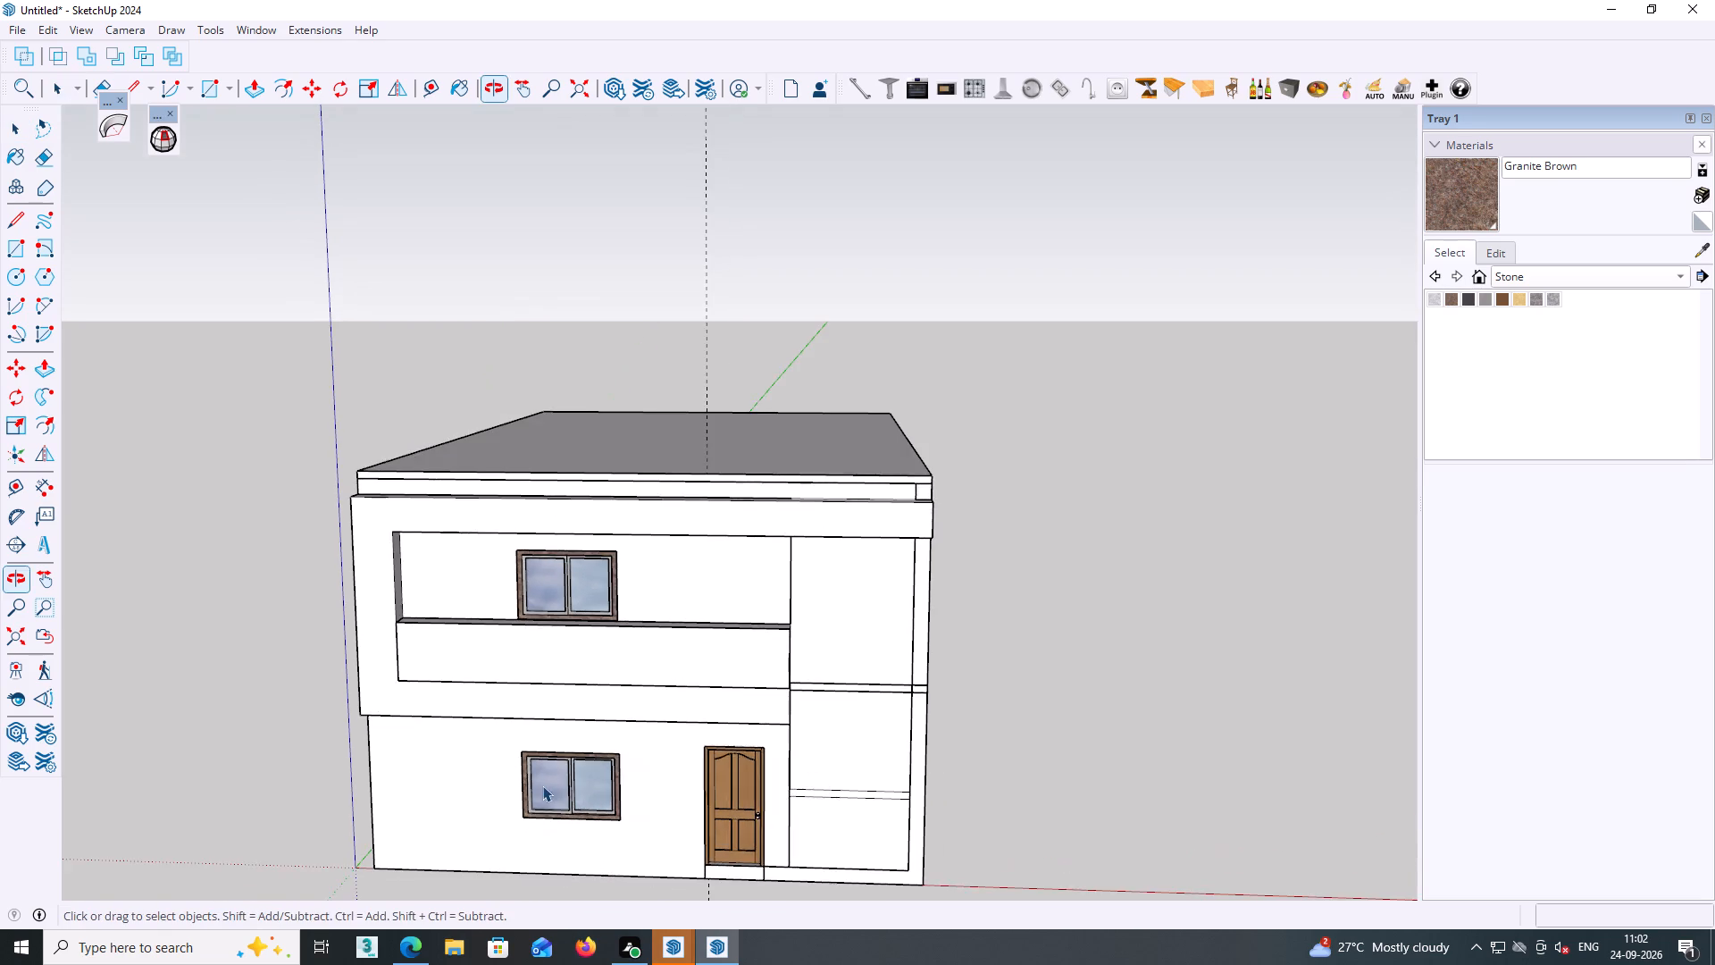
pyautogui.scroll(-2, 544, 790)
pyautogui.keyDown('shift'); pyautogui.moveTo(573, 764); pyautogui.dragTo(566, 650, button='middle'); pyautogui.keyUp('shift')
pyautogui.moveTo(610, 687); pyautogui.dragTo(612, 711, button='middle')
pyautogui.moveTo(623, 694); pyautogui.dragTo(648, 740, button='middle')
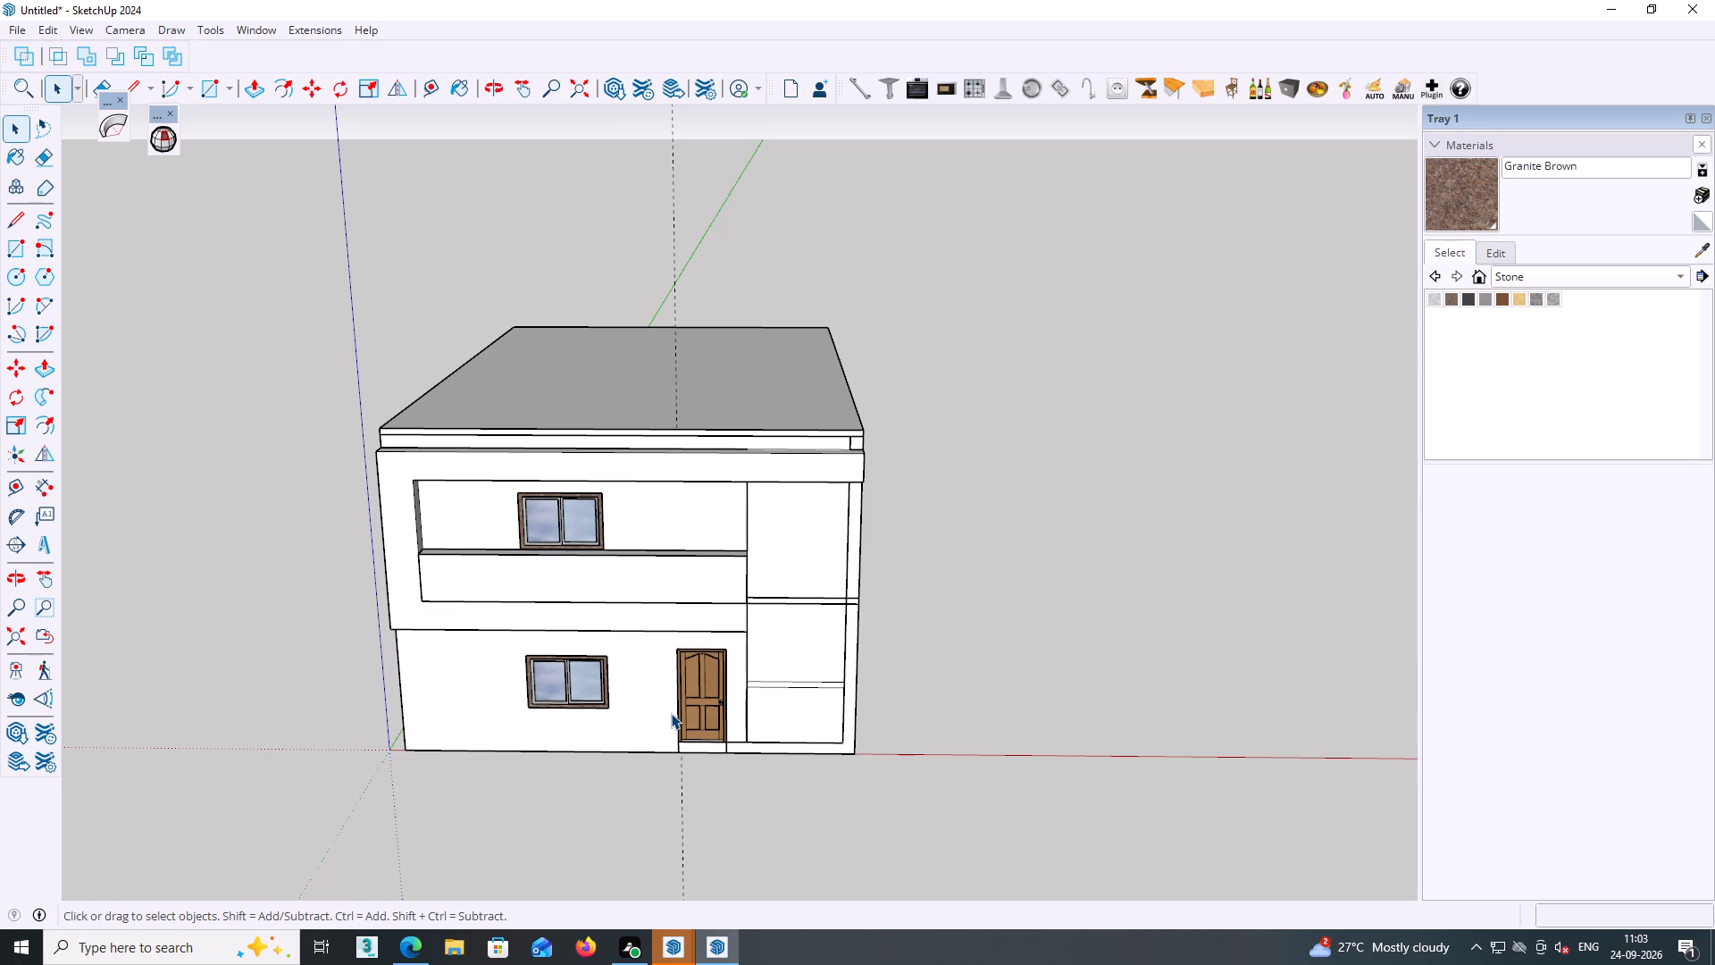
pyautogui.moveTo(681, 702); pyautogui.dragTo(816, 650, button='middle')
pyautogui.moveTo(724, 624); pyautogui.dragTo(724, 634, button='middle')
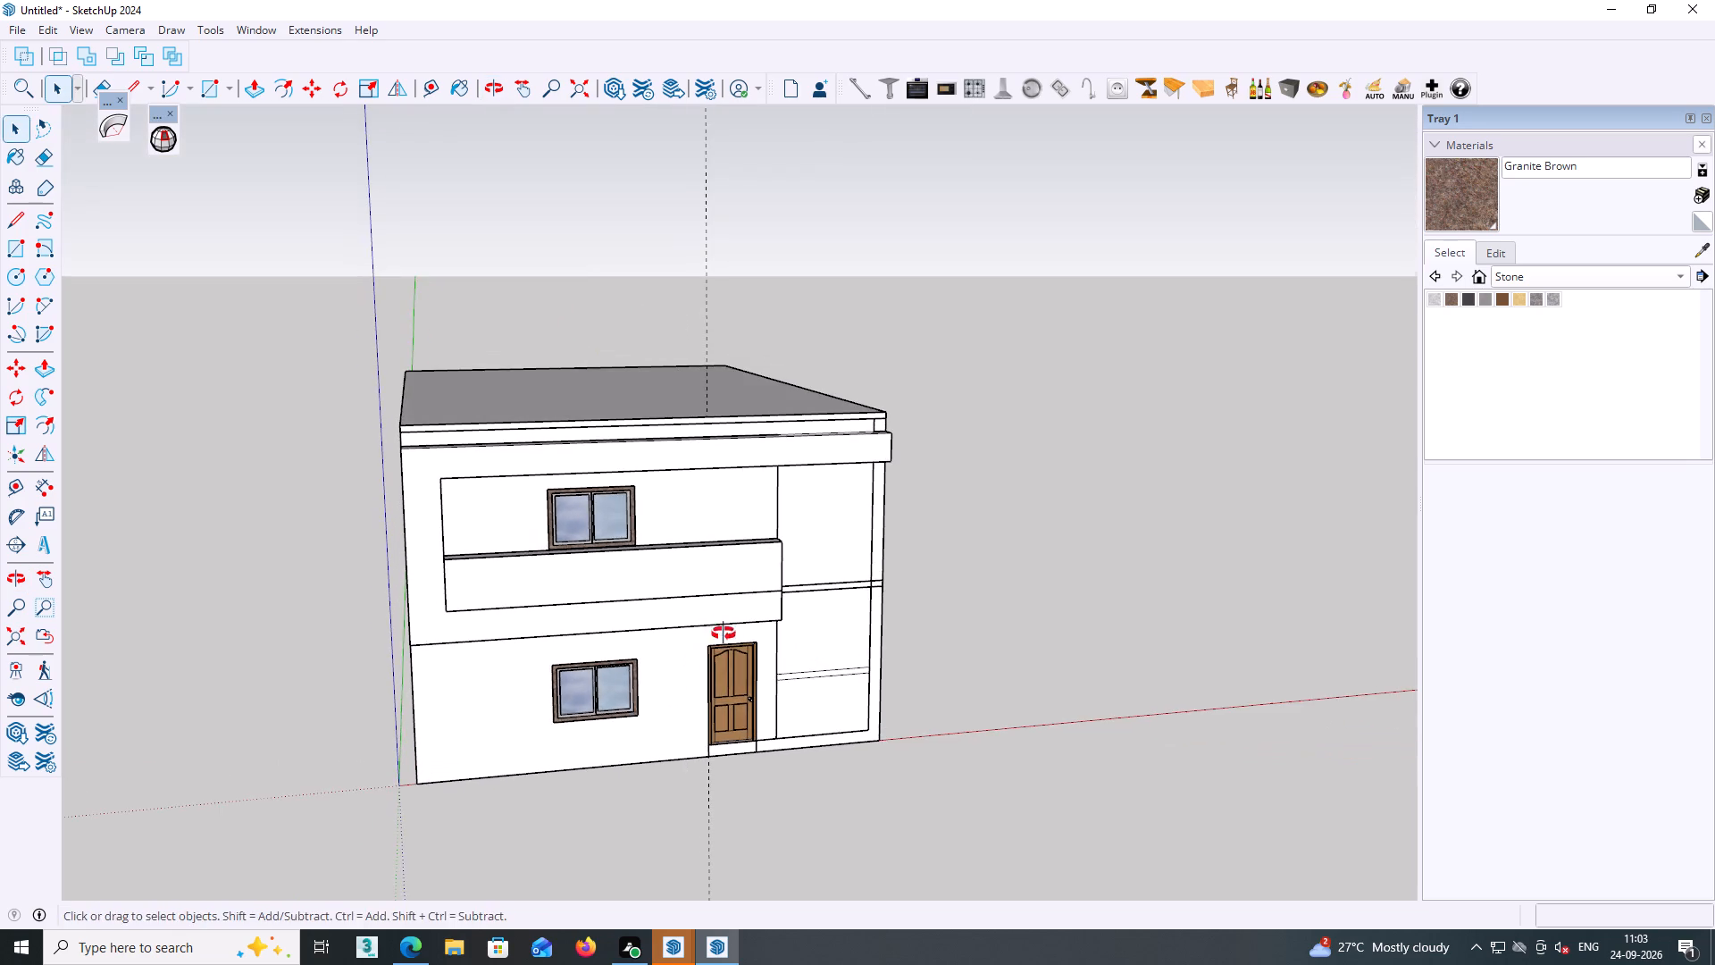
pyautogui.moveTo(724, 634); pyautogui.dragTo(731, 693, button='middle')
pyautogui.scroll(5, 648, 592)
pyautogui.moveTo(638, 618); pyautogui.dragTo(579, 625, button='middle')
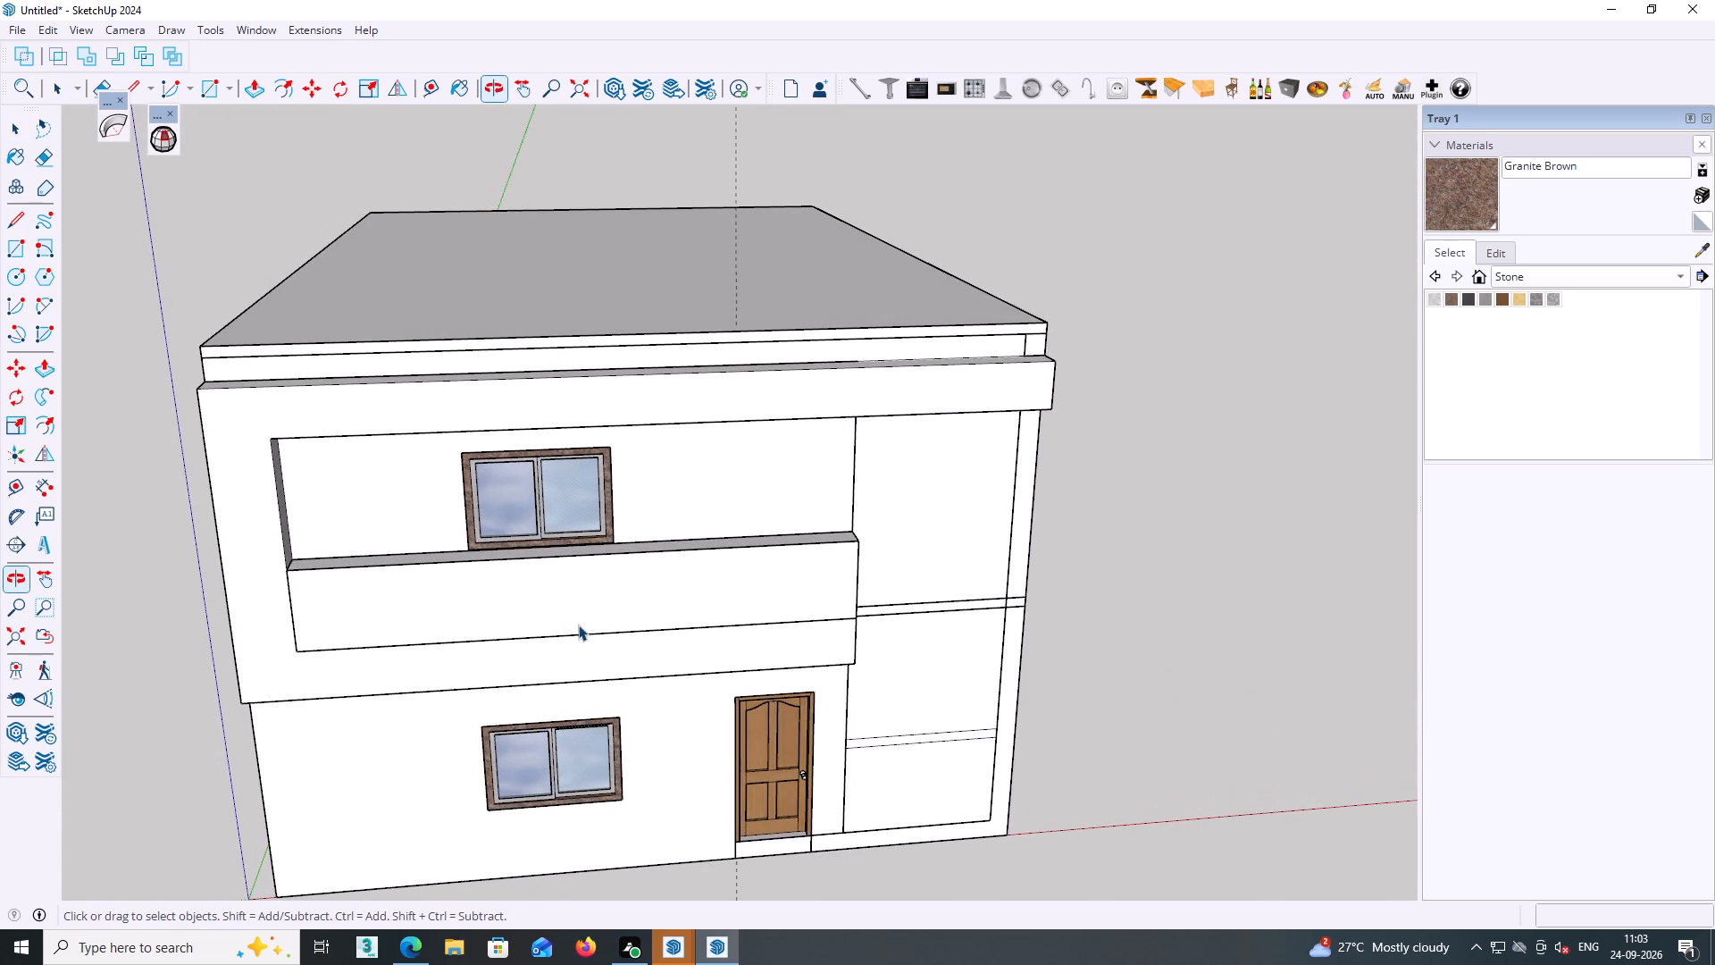
pyautogui.scroll(1, 567, 575)
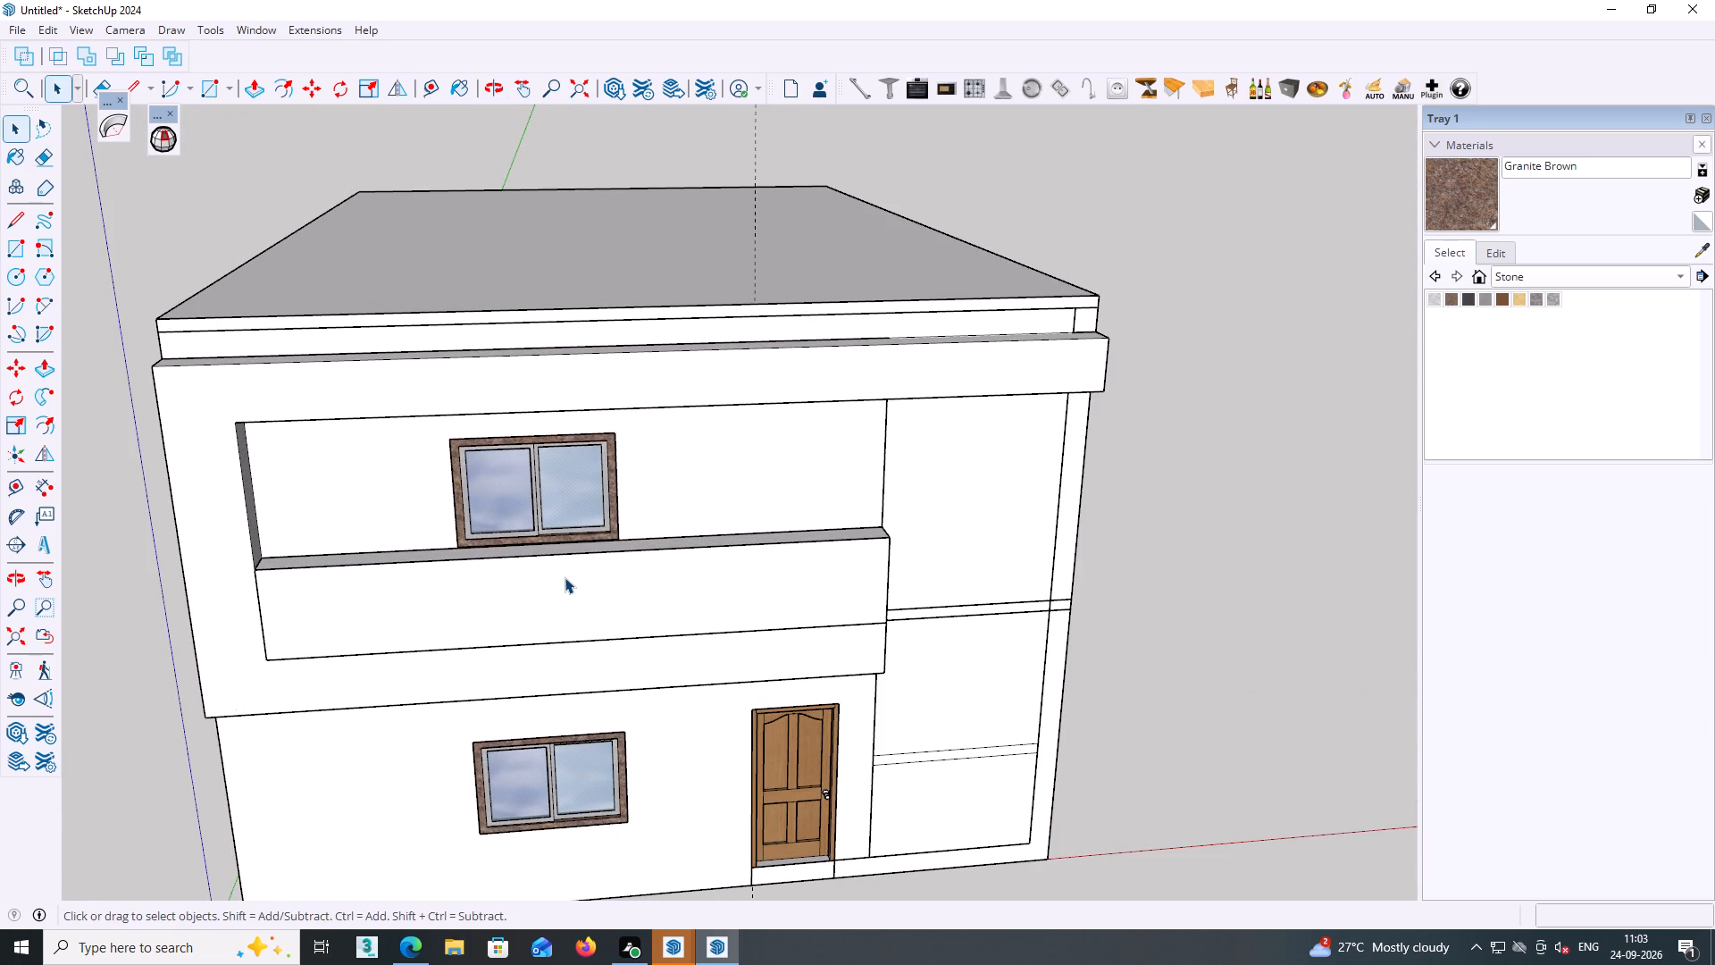
pyautogui.moveTo(577, 576); pyautogui.dragTo(673, 558, button='middle')
pyautogui.moveTo(474, 605); pyautogui.dragTo(688, 528, button='middle')
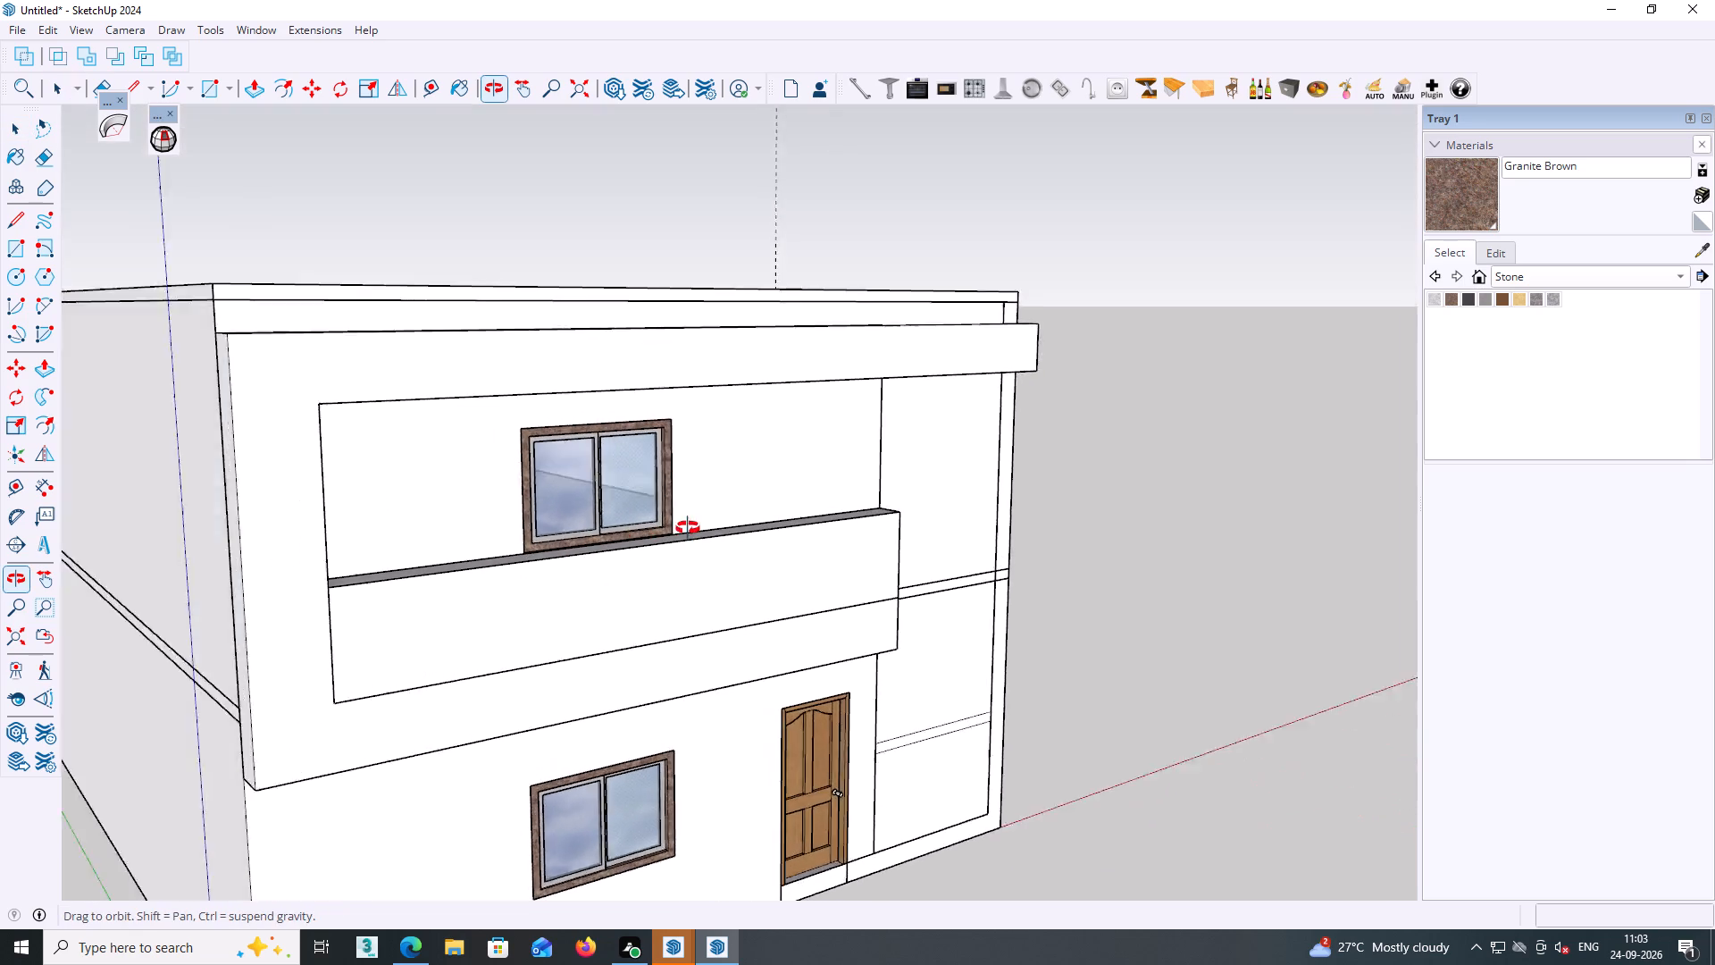
pyautogui.moveTo(688, 528); pyautogui.dragTo(716, 524, button='middle')
pyautogui.scroll(1, 506, 685)
pyautogui.keyDown('shift'); pyautogui.moveTo(509, 659); pyautogui.dragTo(517, 566, button='middle'); pyautogui.keyUp('shift')
pyautogui.scroll(2, 491, 585)
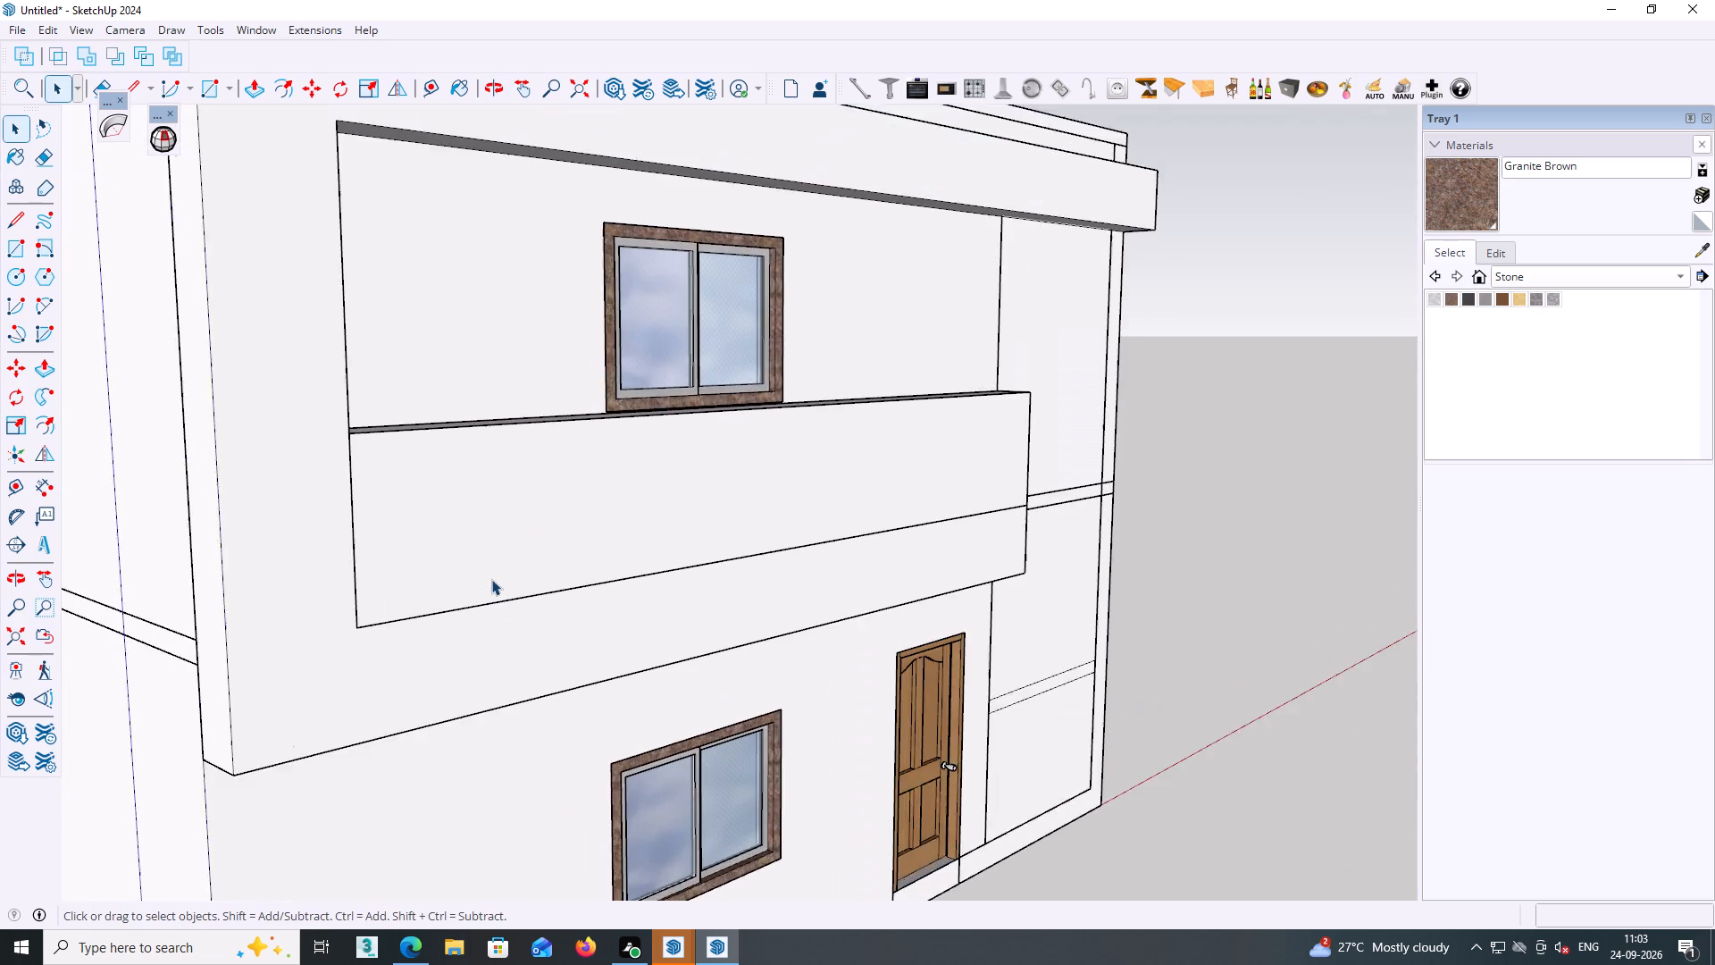
pyautogui.scroll(2, 491, 579)
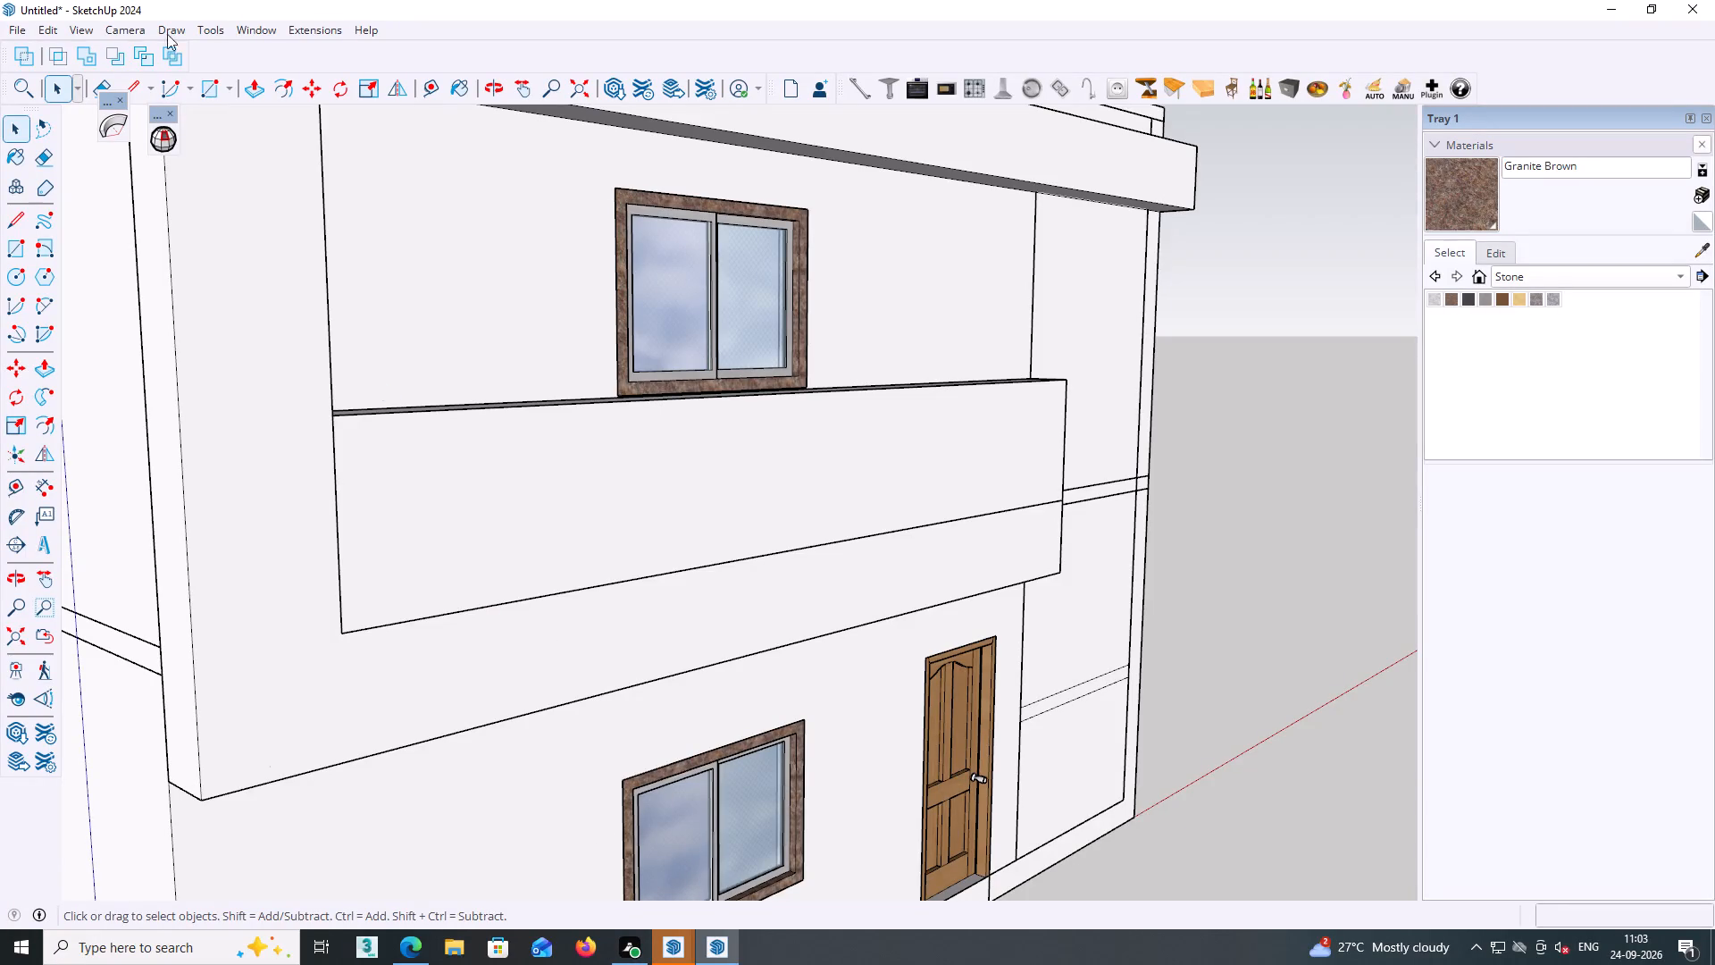
# Save the model in the Documents folder as "elevation 24-09-26".
pyautogui.click(13, 34)
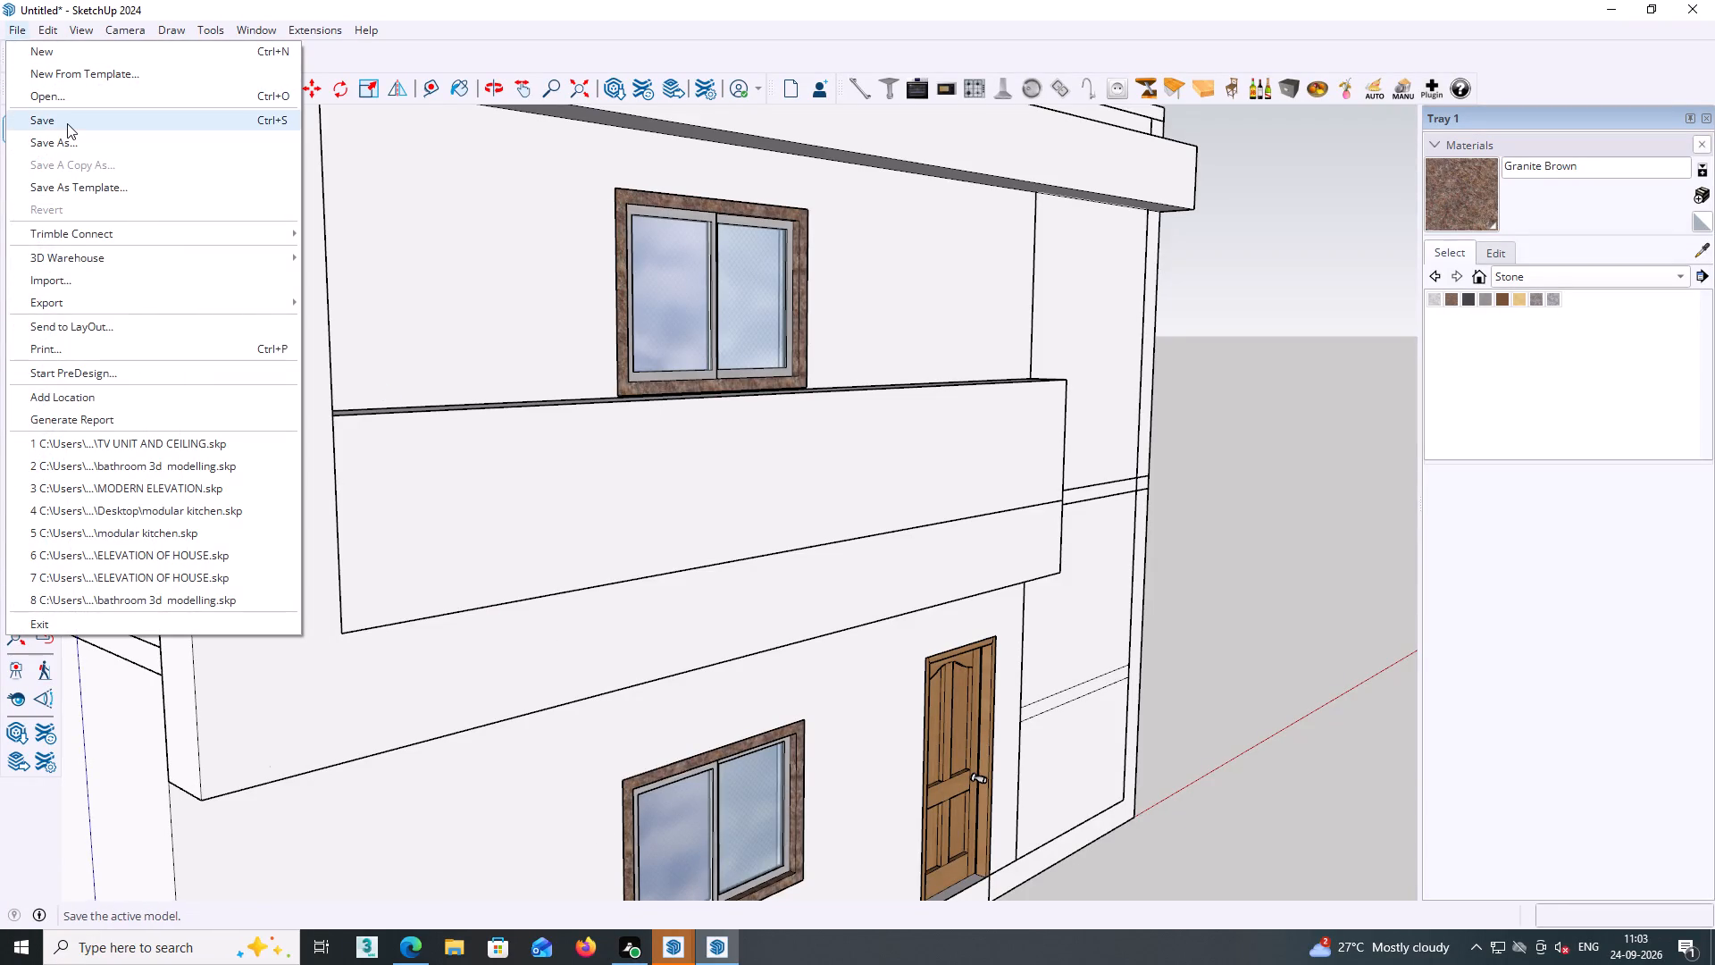
pyautogui.click(67, 123)
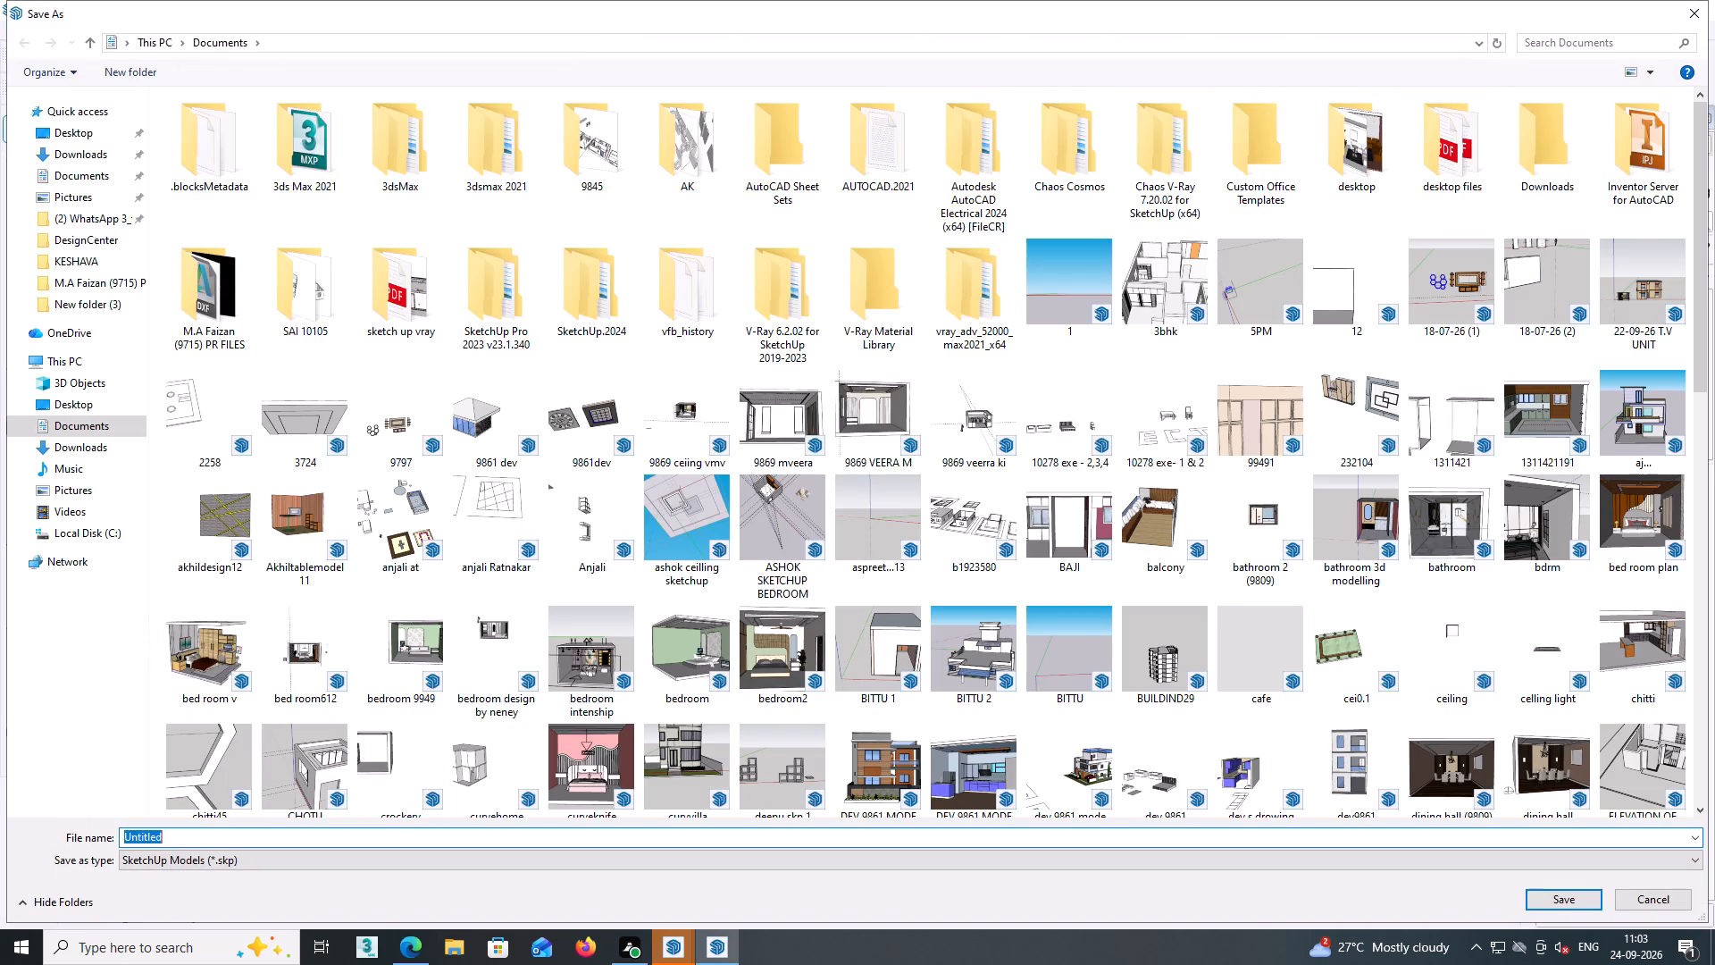
pyautogui.click(323, 833)
pyautogui.press('BackSpace')
pyautogui.press('BackSpace')
pyautogui.press('BackSpace')
pyautogui.press('BackSpace')
pyautogui.press('BackSpace')
pyautogui.press('BackSpace')
pyautogui.press('BackSpace')
pyautogui.press('BackSpace')
pyautogui.press('BackSpace')
pyautogui.press('BackSpace')
pyautogui.press('BackSpace')
pyautogui.press('BackSpace')
pyautogui.press('BackSpace')
pyautogui.press('BackSpace')
pyautogui.press('BackSpace')
pyautogui.press('BackSpace')
pyautogui.write('elevation')
pyautogui.press('space')
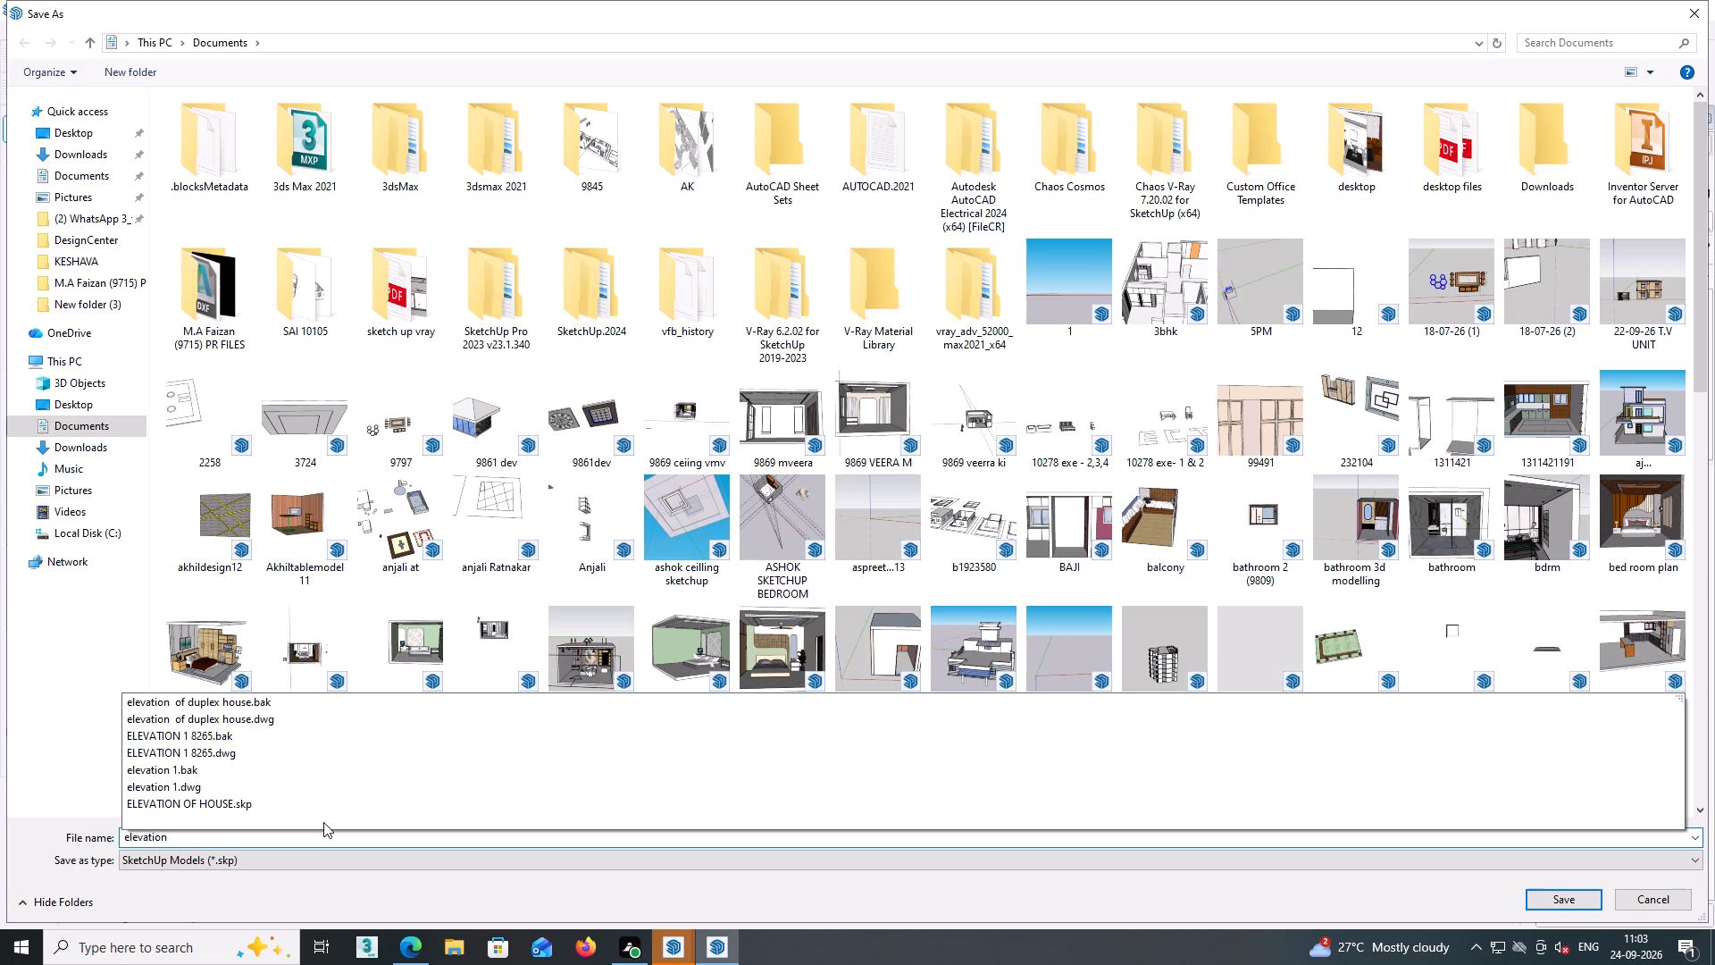
pyautogui.press('2')
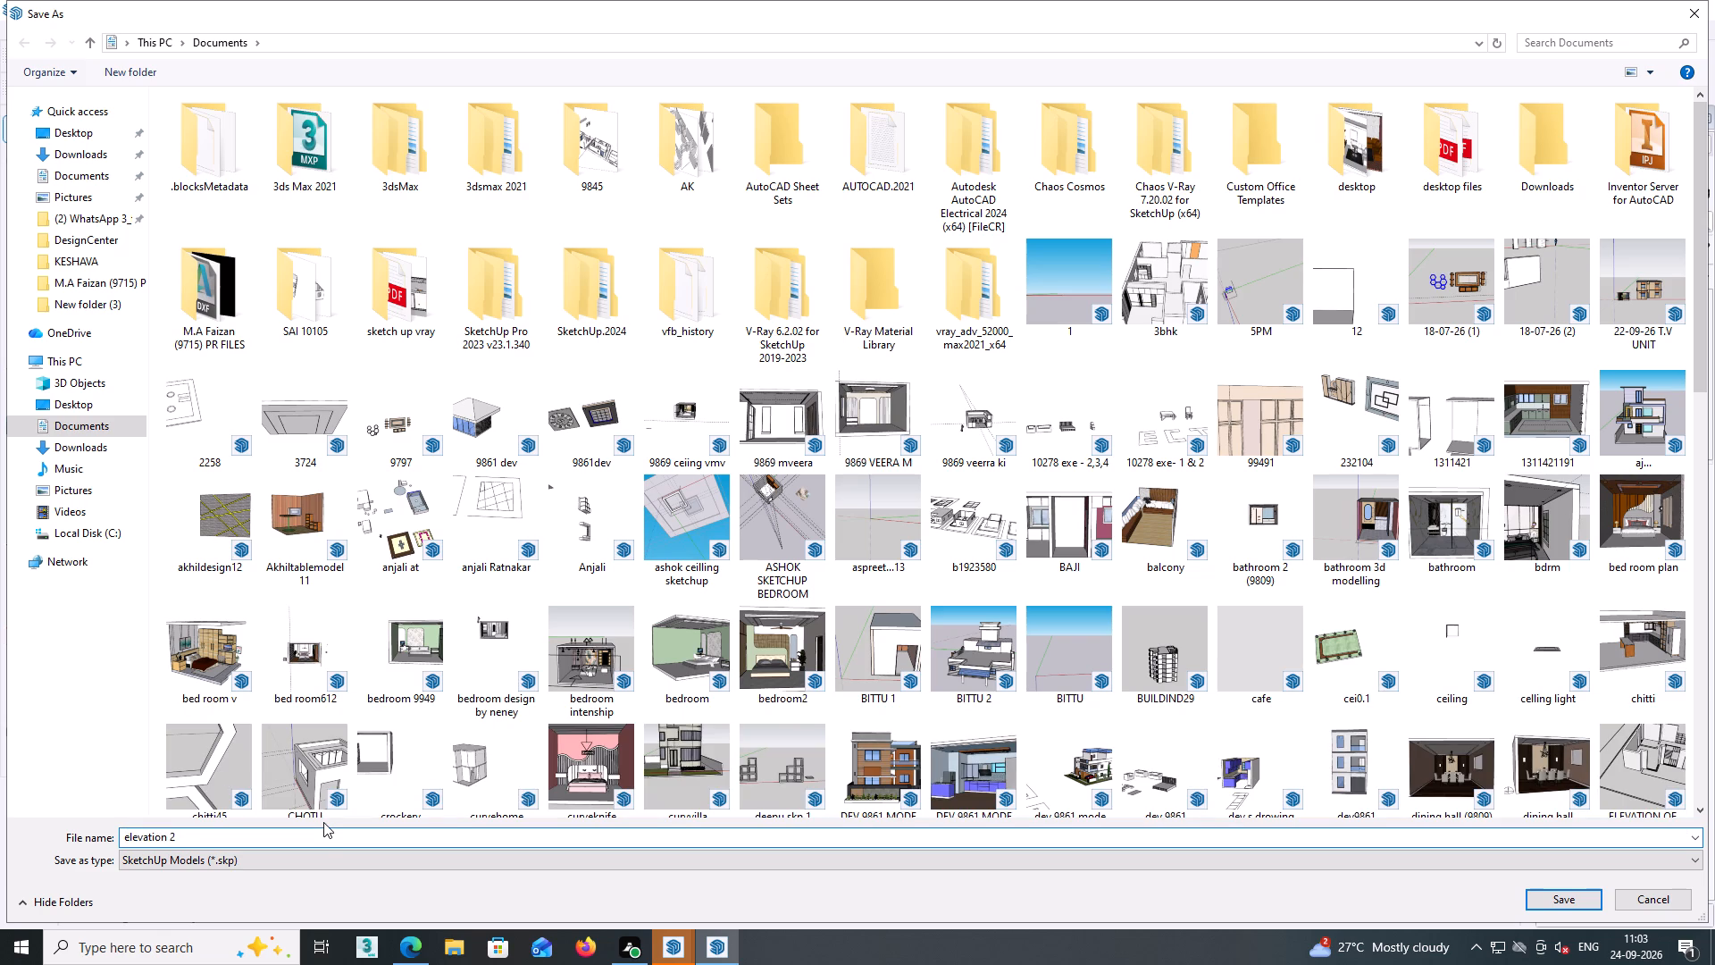
pyautogui.press('4')
pyautogui.write('-09')
pyautogui.write('-26')
pyautogui.click(1575, 904)
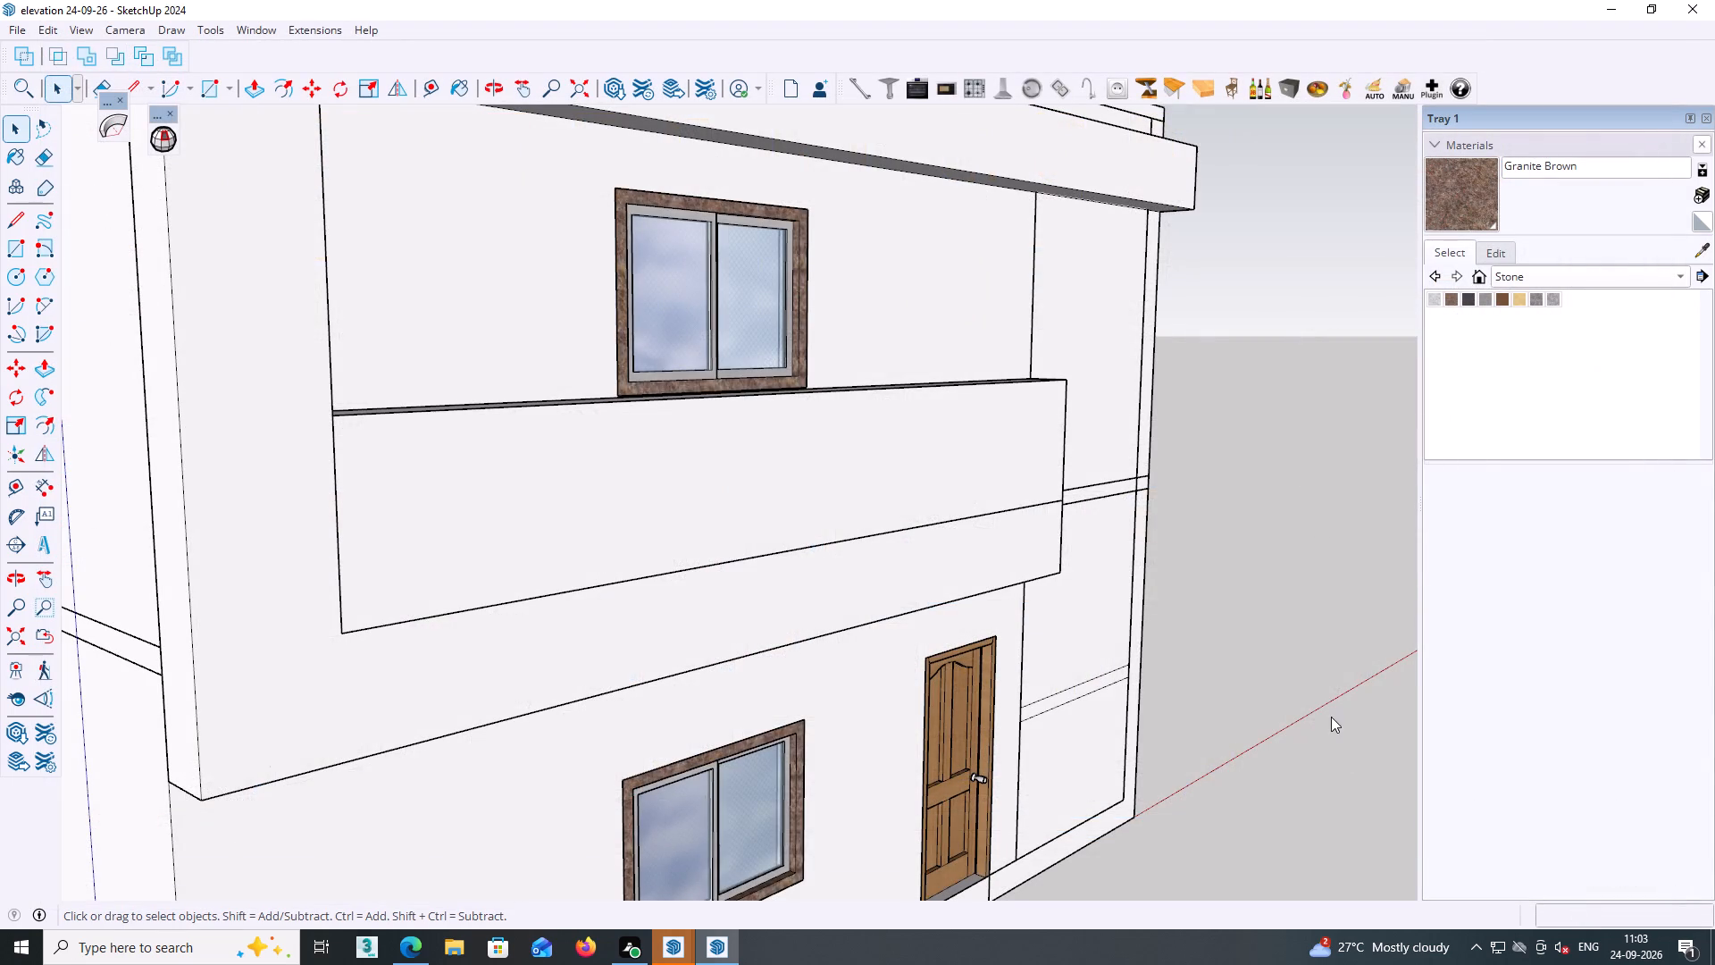
# Examine the whole building from the front and side at a distance.
pyautogui.scroll(-11, 1331, 717)
pyautogui.moveTo(1253, 688); pyautogui.dragTo(1045, 721, button='middle')
pyautogui.scroll(-1, 1318, 675)
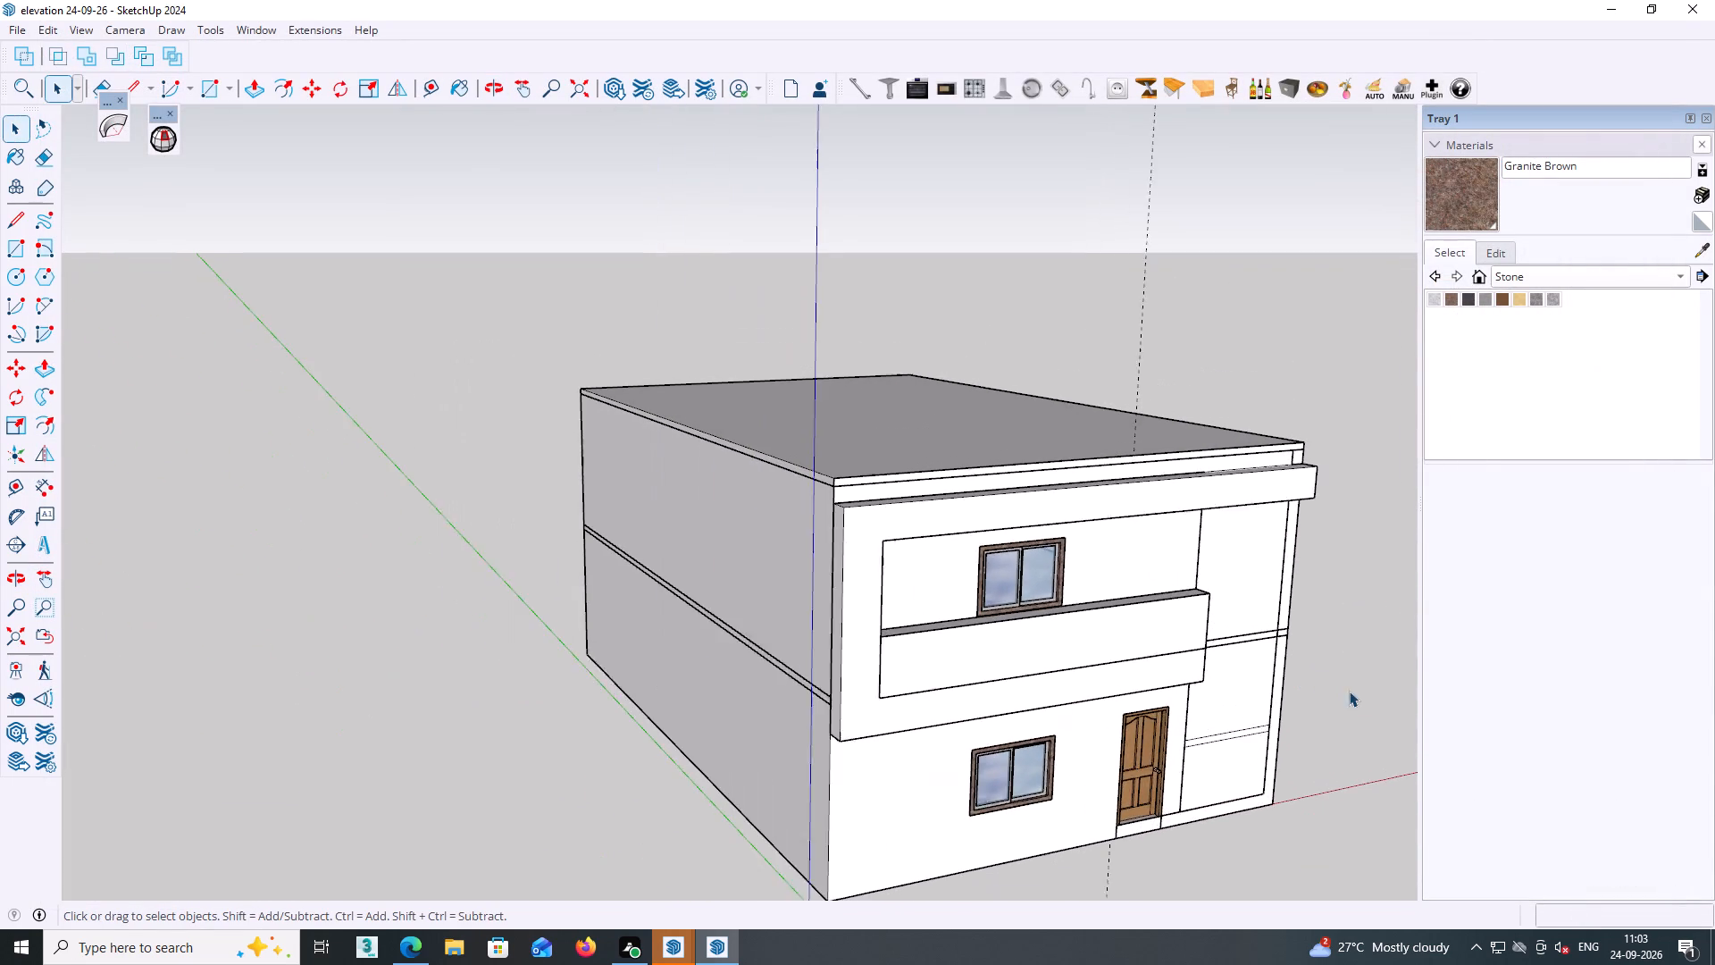
pyautogui.scroll(-3, 1349, 691)
pyautogui.keyDown('shift'); pyautogui.moveTo(1373, 664); pyautogui.dragTo(995, 581, button='middle'); pyautogui.keyUp('shift')
pyautogui.scroll(-3, 1101, 567)
pyautogui.moveTo(1167, 566); pyautogui.dragTo(1066, 566, button='middle')
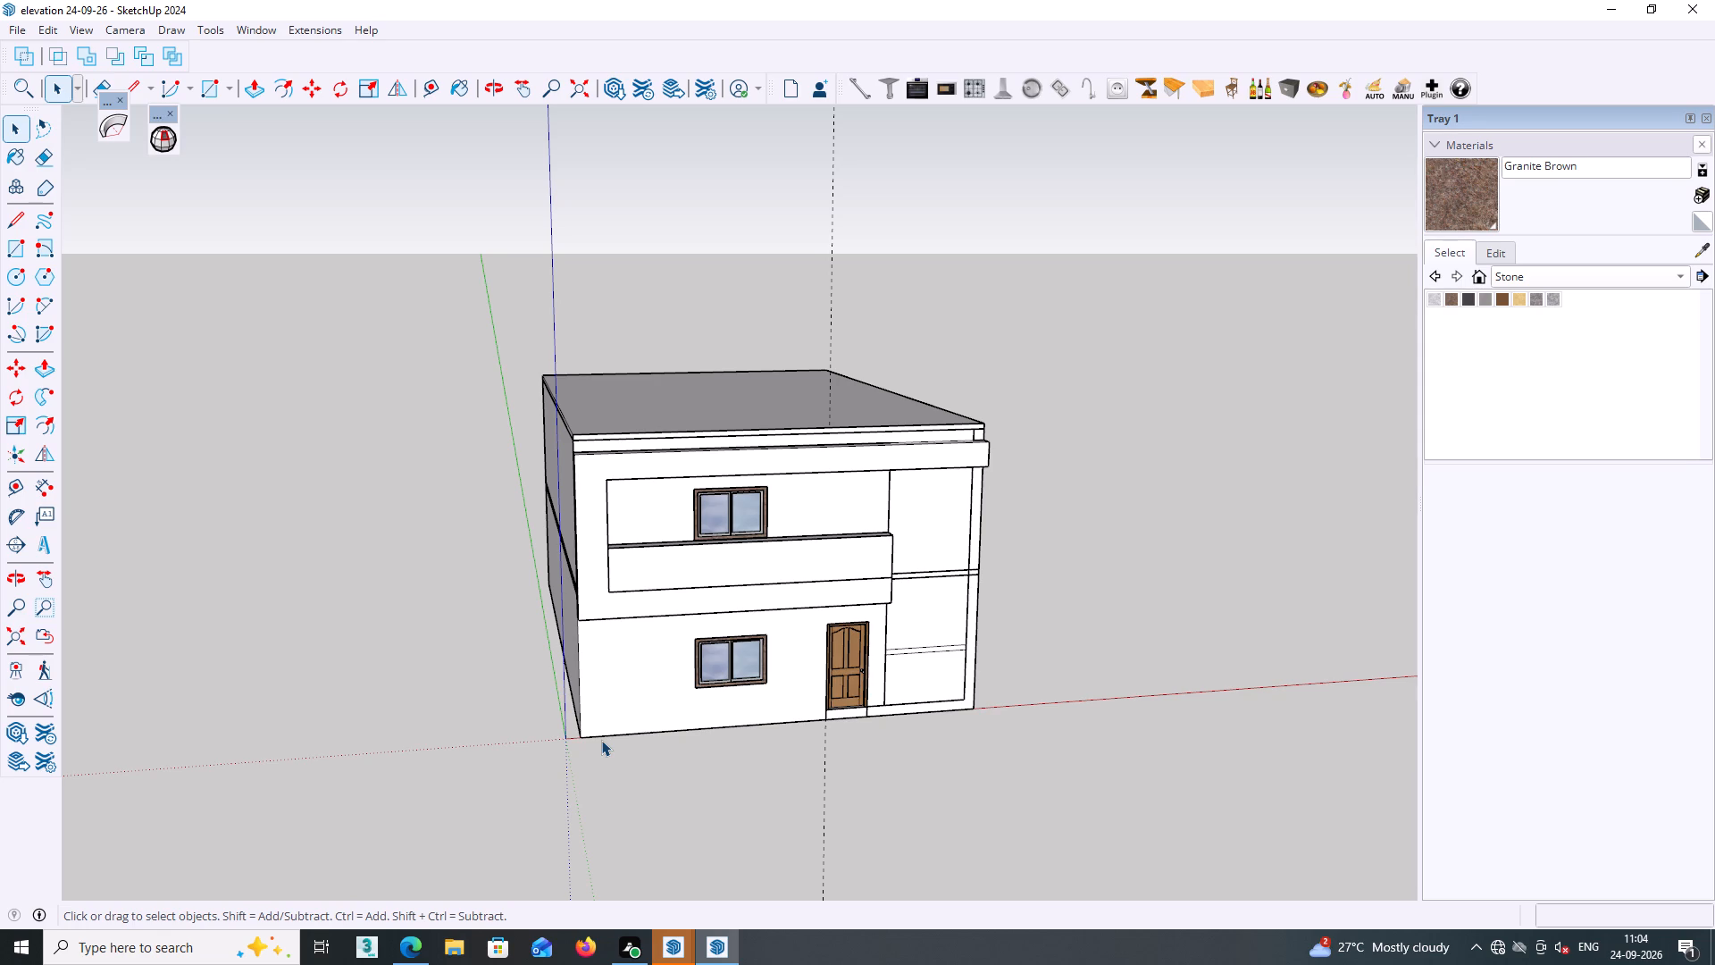
pyautogui.scroll(-3, 572, 748)
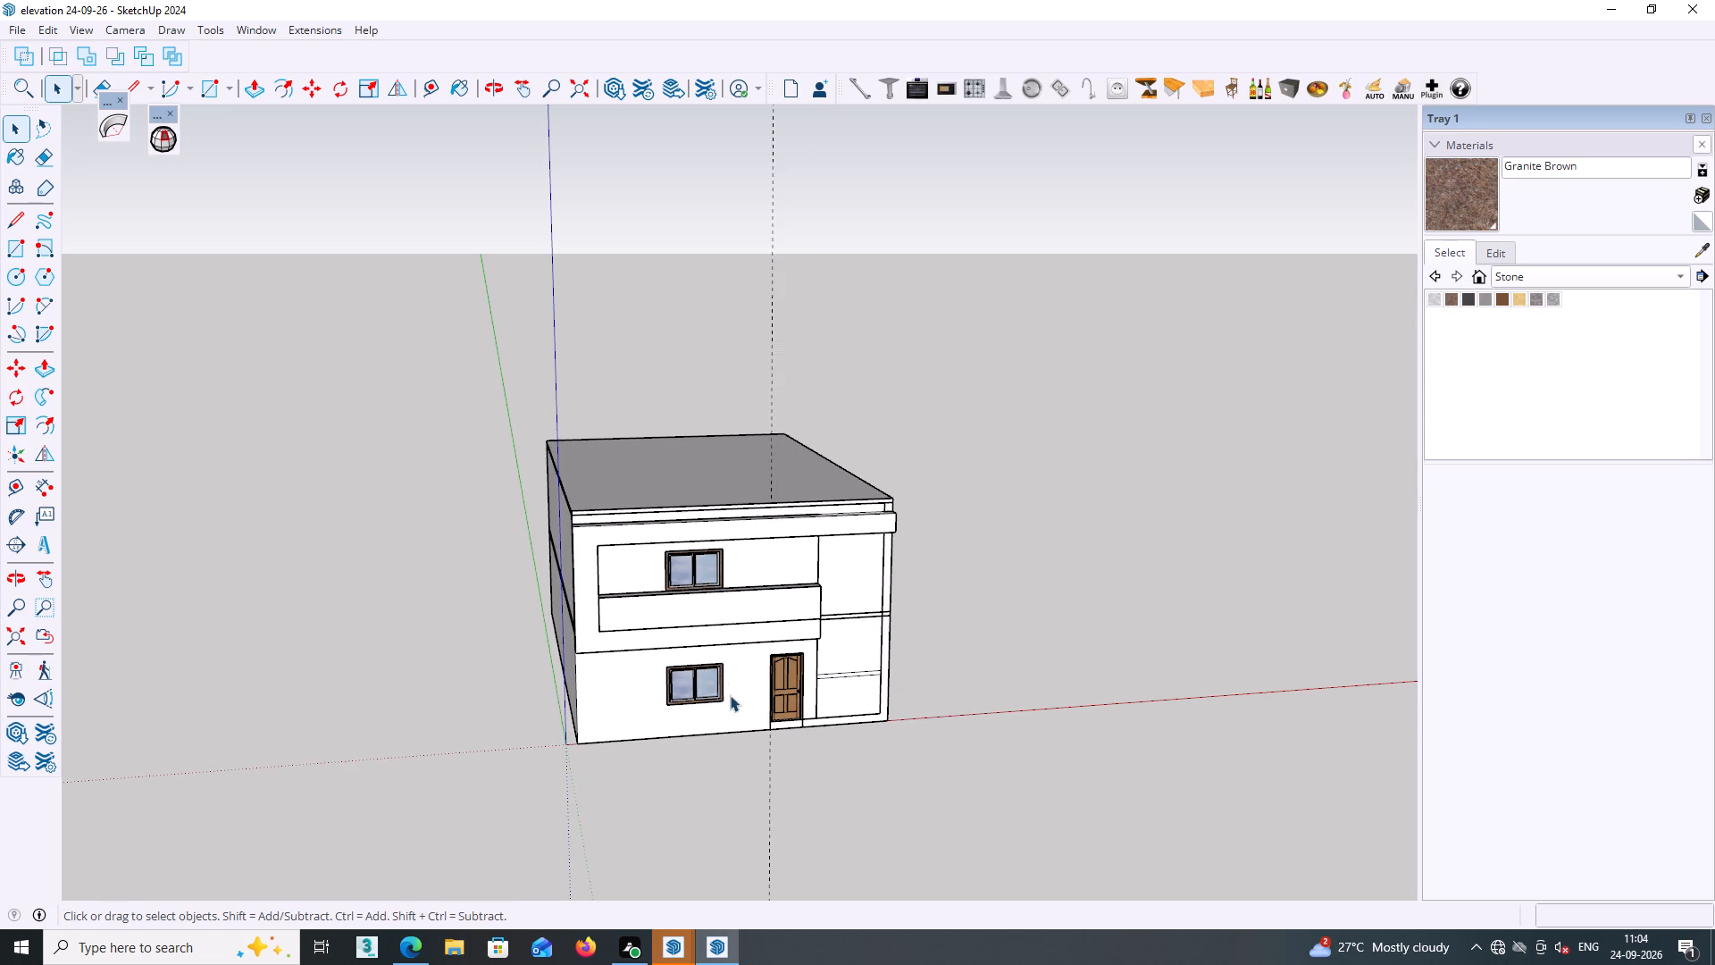
pyautogui.moveTo(730, 695); pyautogui.dragTo(601, 661, button='middle')
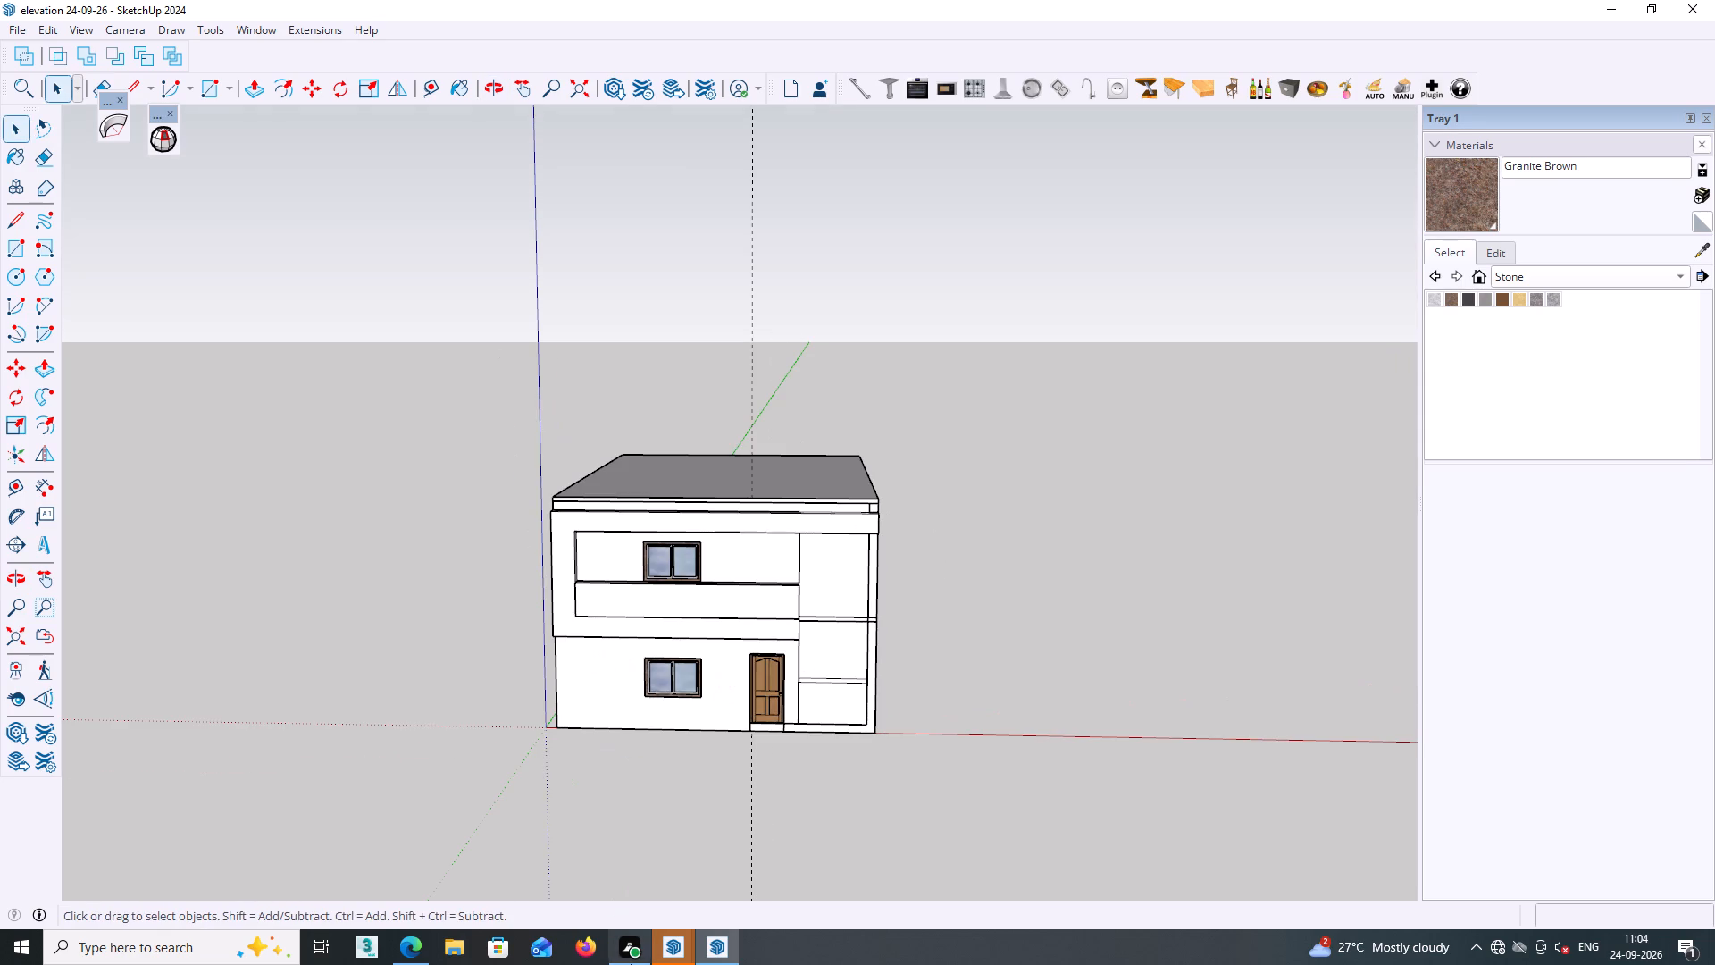
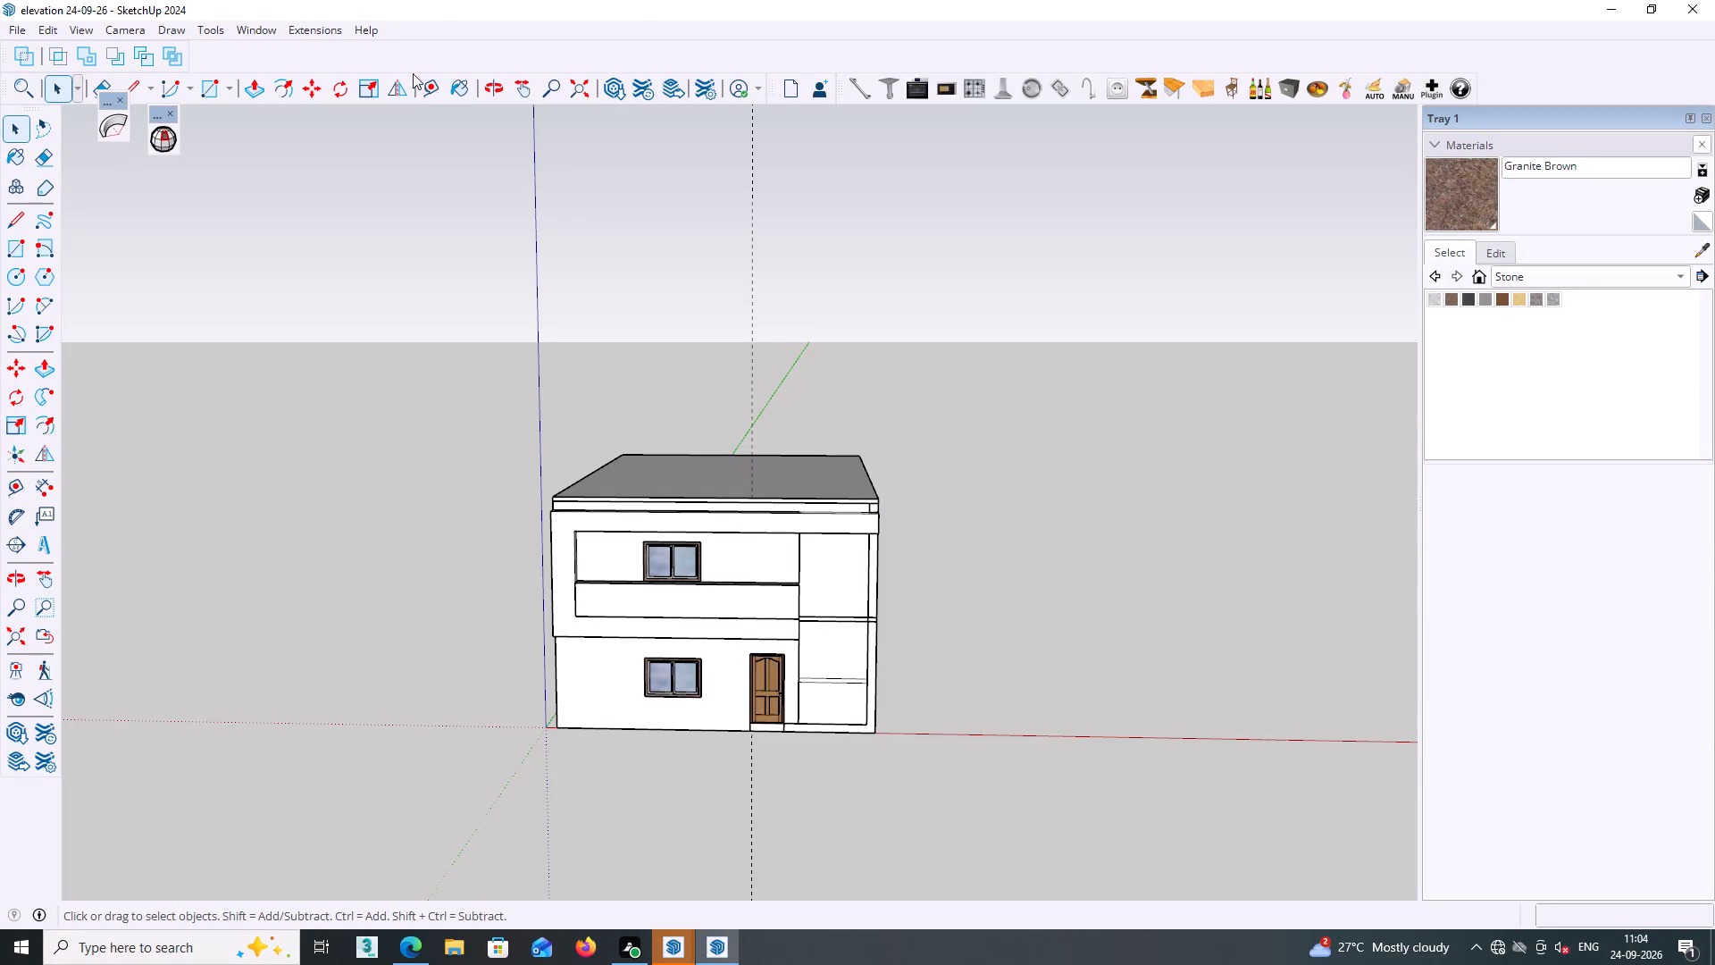
# Examine the two-storey house's front facade, side wall and roof from several angles.
pyautogui.moveTo(614, 449); pyautogui.dragTo(896, 514, button='middle')
pyautogui.scroll(9, 798, 616)
pyautogui.moveTo(698, 631); pyautogui.dragTo(518, 612, button='middle')
pyautogui.scroll(-4, 673, 793)
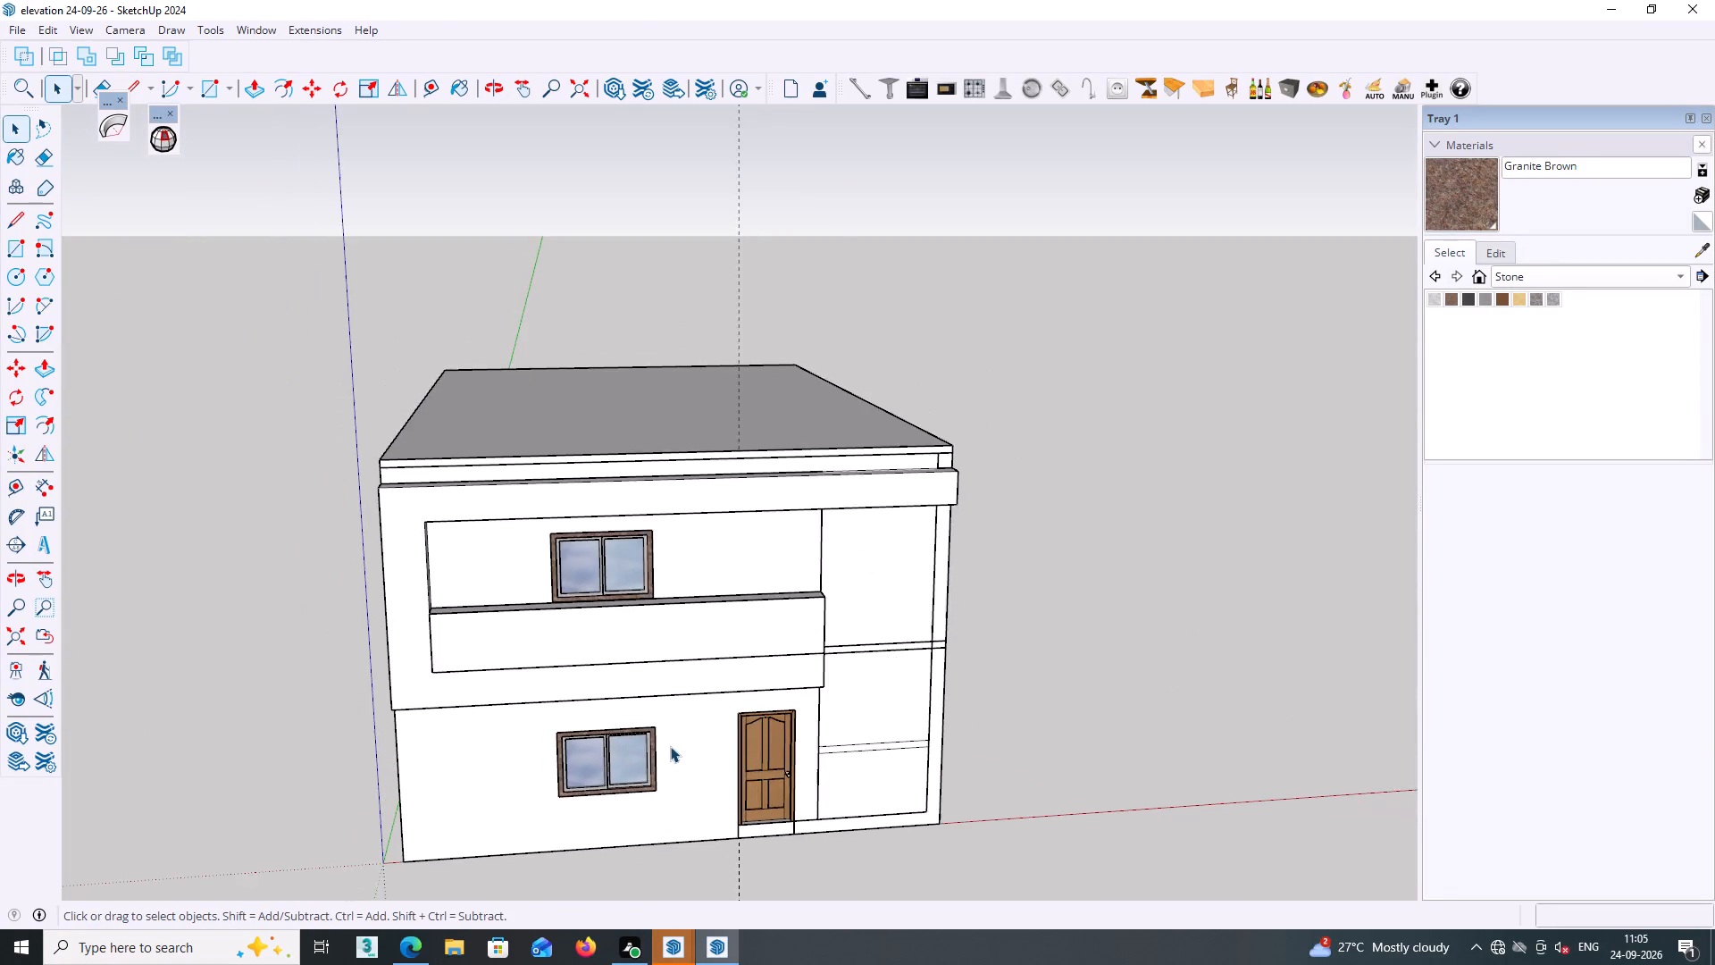
pyautogui.scroll(-2, 670, 746)
pyautogui.moveTo(680, 697); pyautogui.dragTo(836, 678, button='middle')
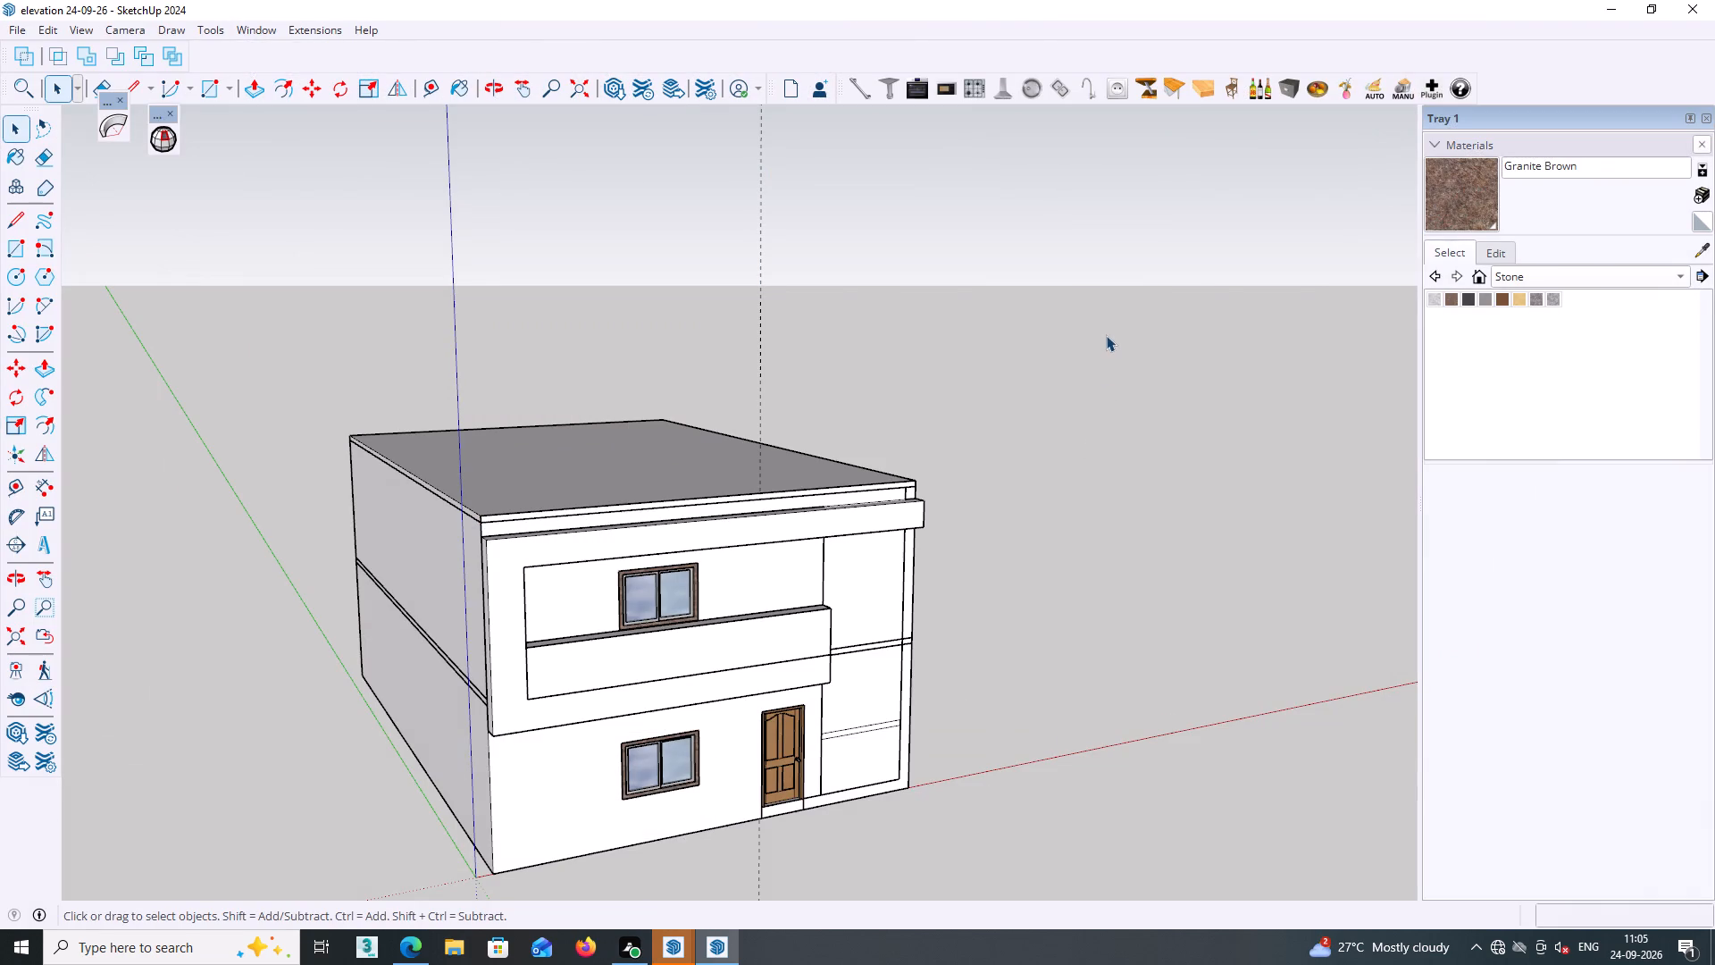
pyautogui.scroll(-3, 1227, 185)
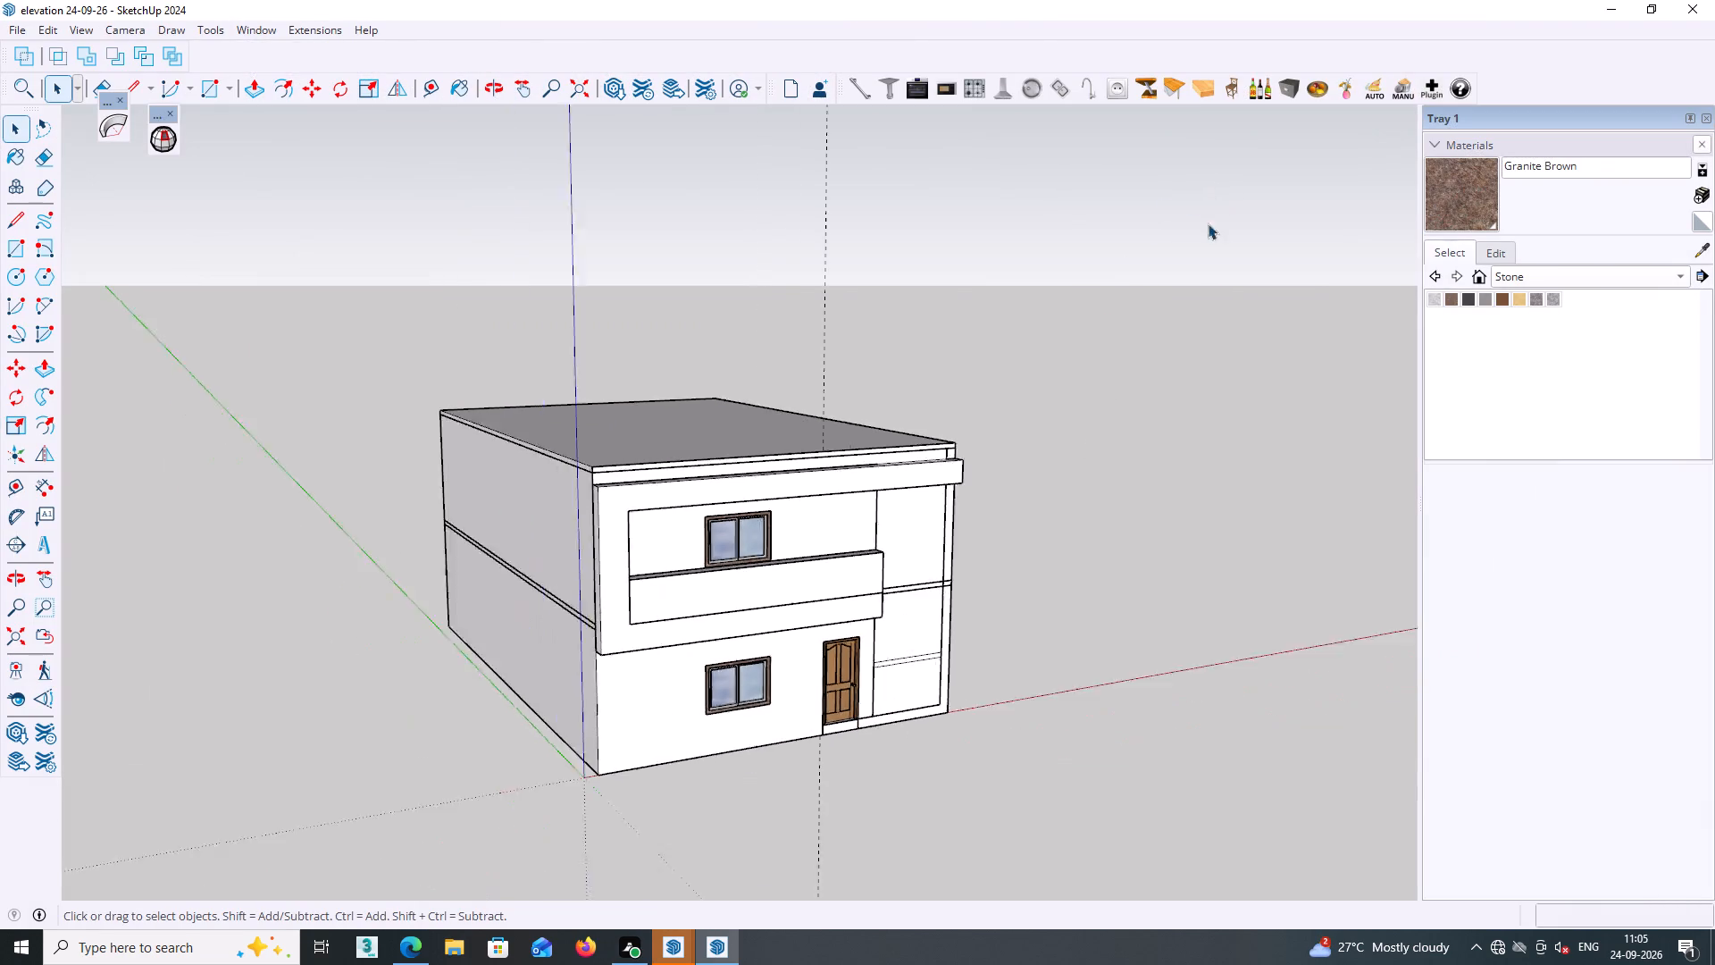
pyautogui.scroll(-2, 1208, 223)
pyautogui.moveTo(1208, 301); pyautogui.dragTo(993, 533, button='middle')
pyautogui.scroll(-1, 1044, 463)
pyautogui.scroll(8, 982, 508)
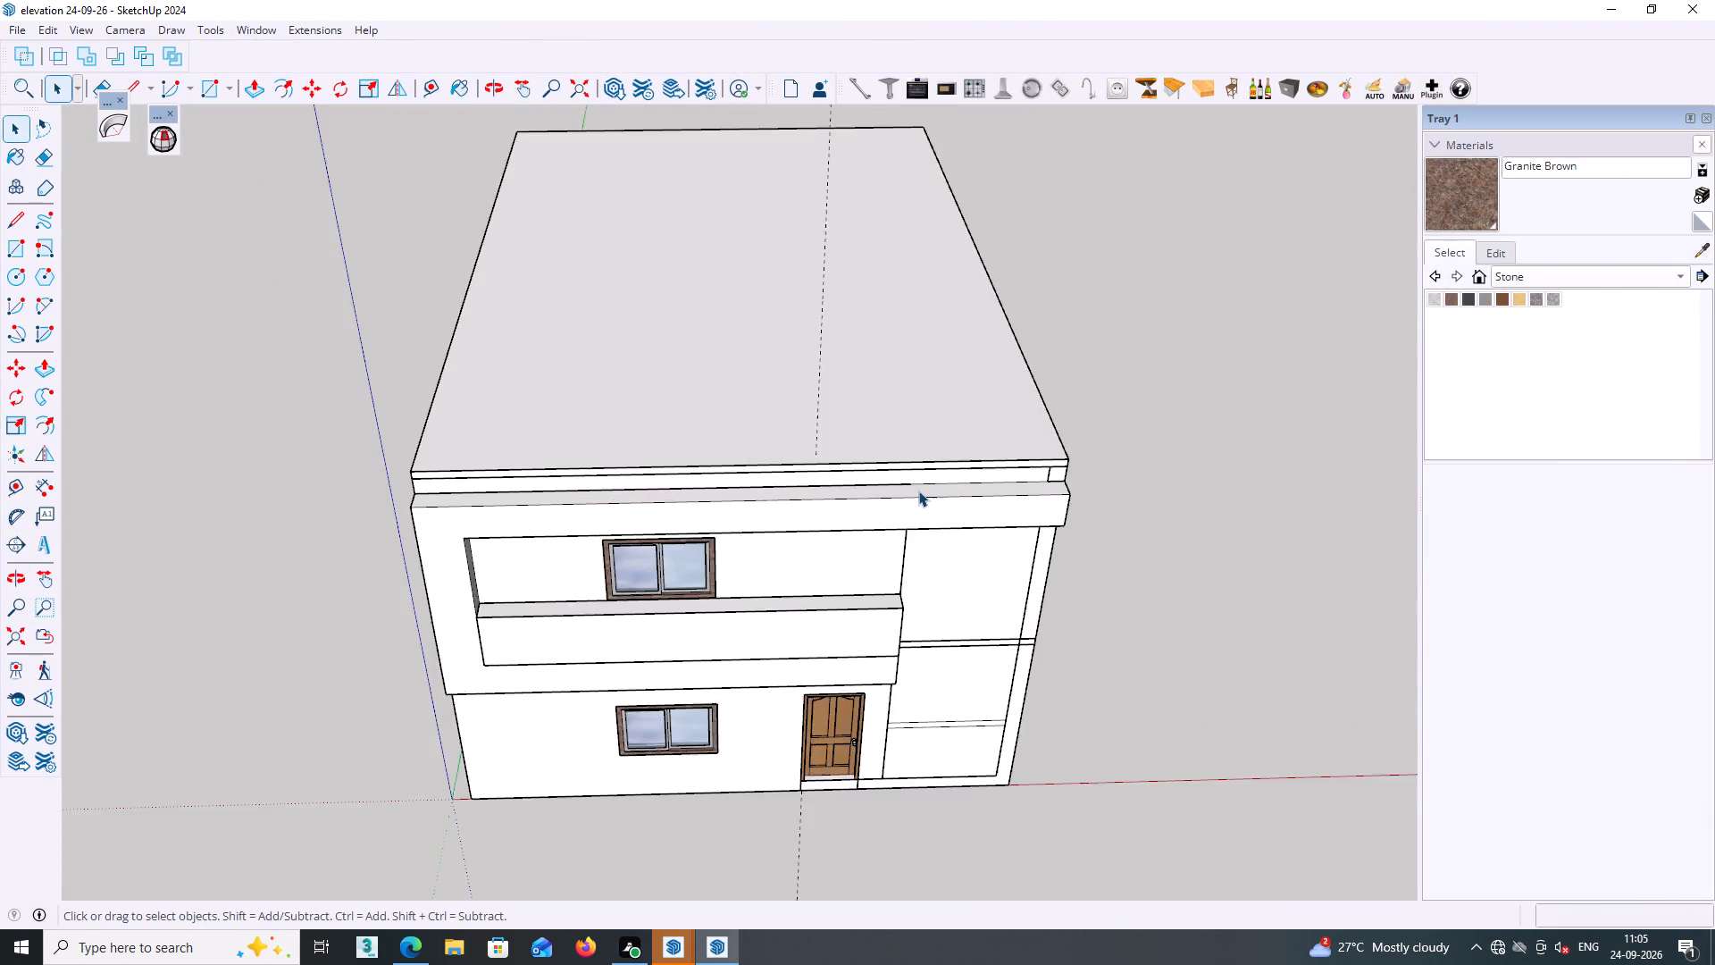
pyautogui.scroll(12, 918, 491)
pyautogui.middleClick(909, 484)
pyautogui.scroll(-9, 905, 482)
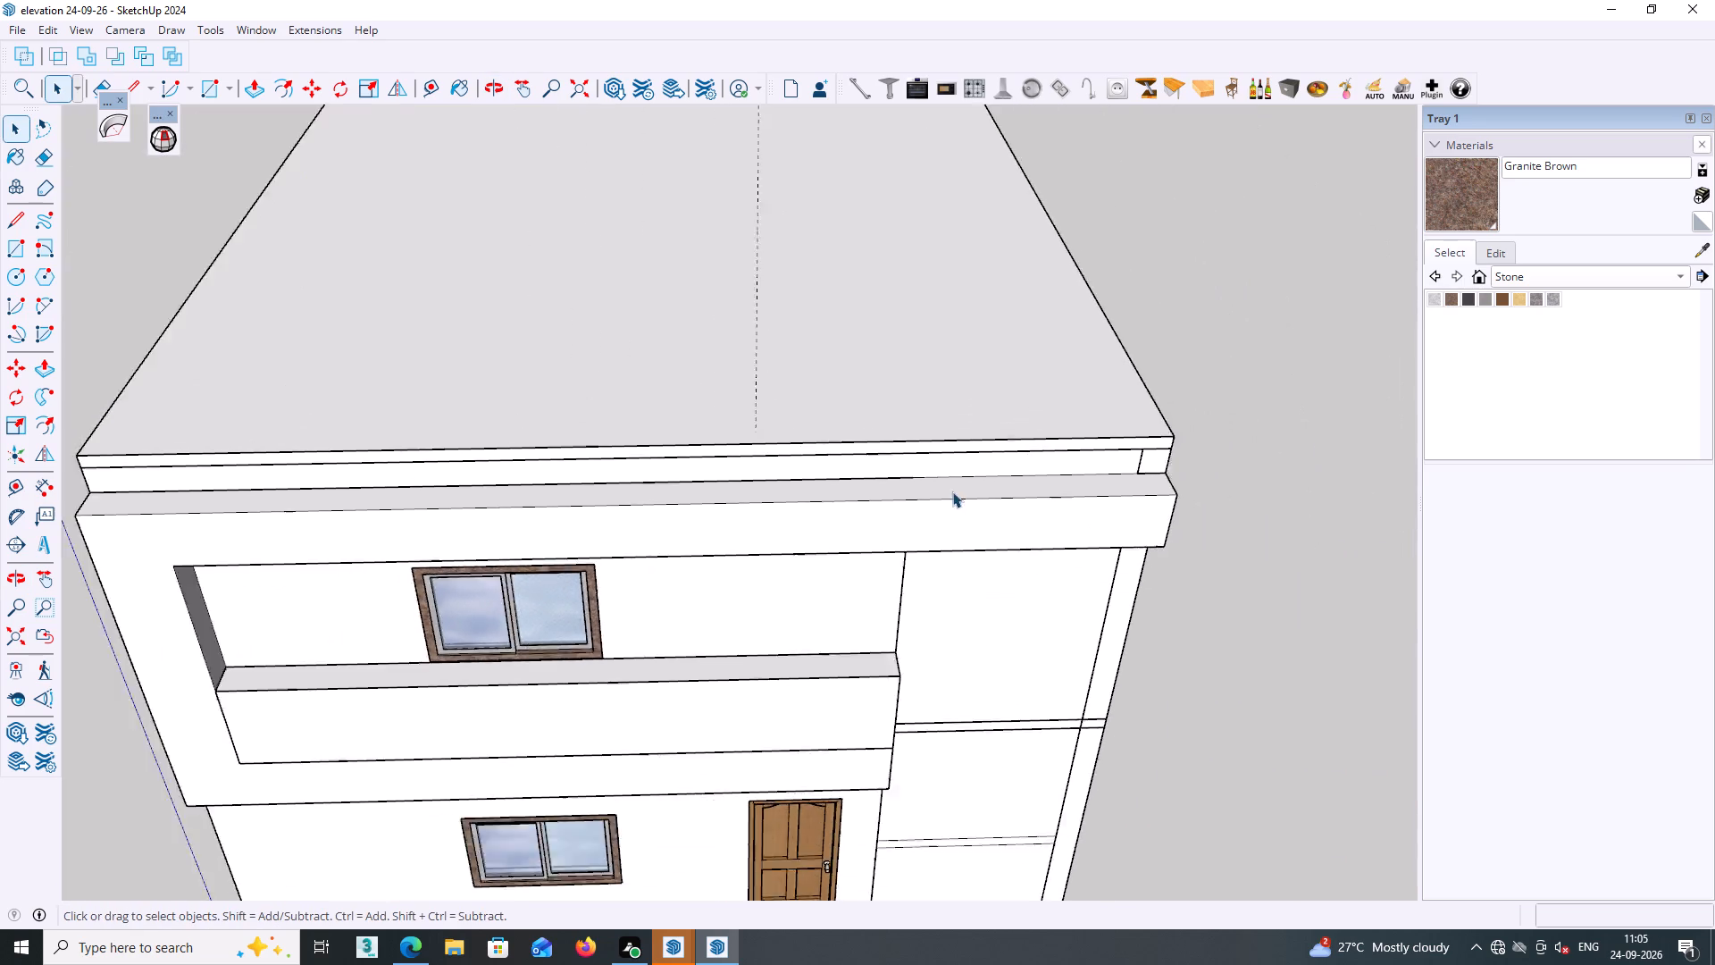
pyautogui.scroll(-9, 952, 491)
pyautogui.moveTo(974, 488); pyautogui.dragTo(1001, 378, button='middle')
pyautogui.scroll(2, 1002, 378)
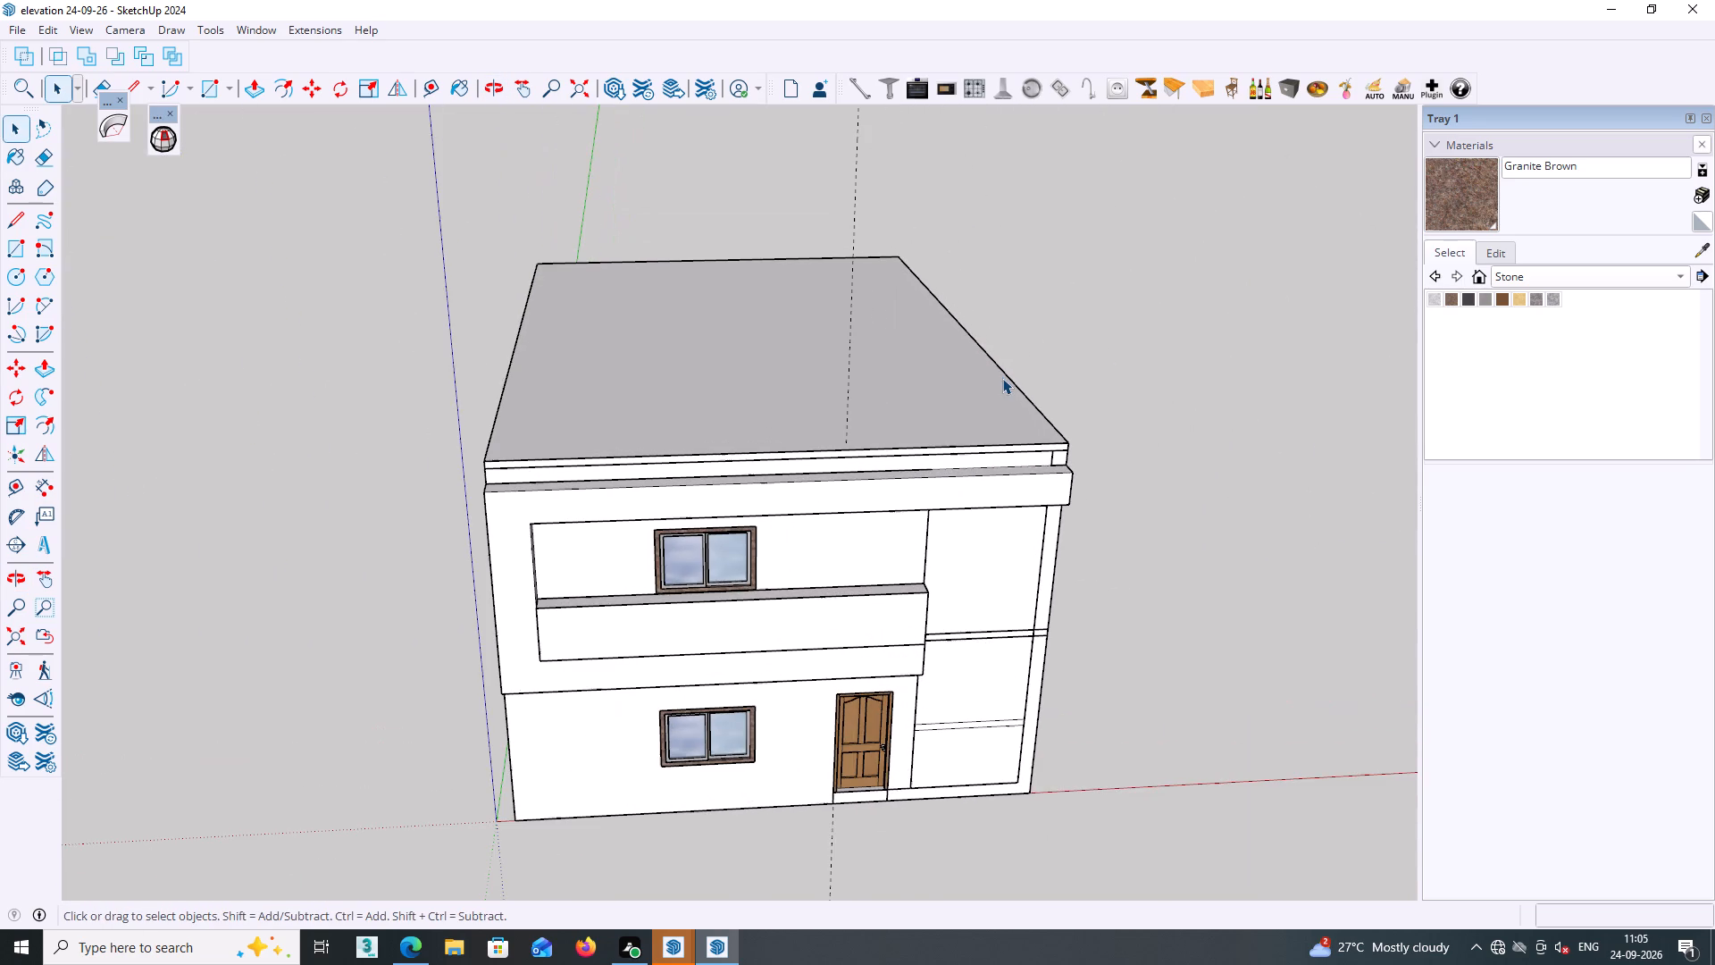
pyautogui.moveTo(772, 536); pyautogui.dragTo(805, 468, button='middle')
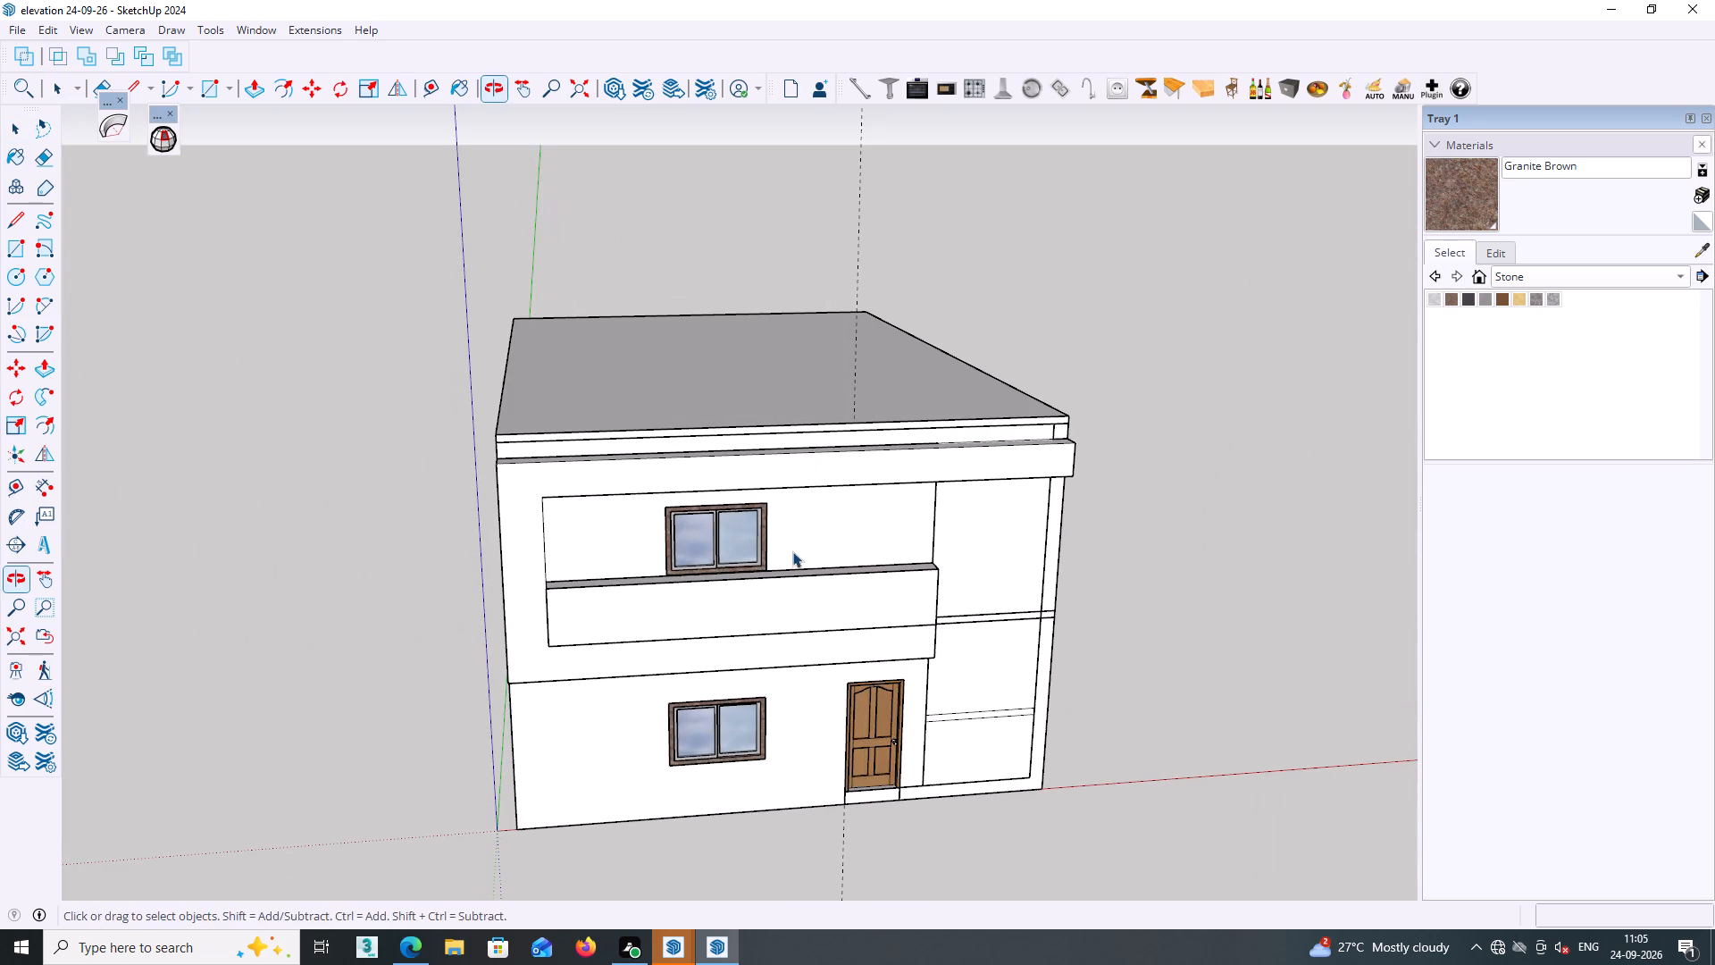
pyautogui.moveTo(1162, 504); pyautogui.dragTo(1139, 484, button='middle')
pyautogui.scroll(1, 666, 601)
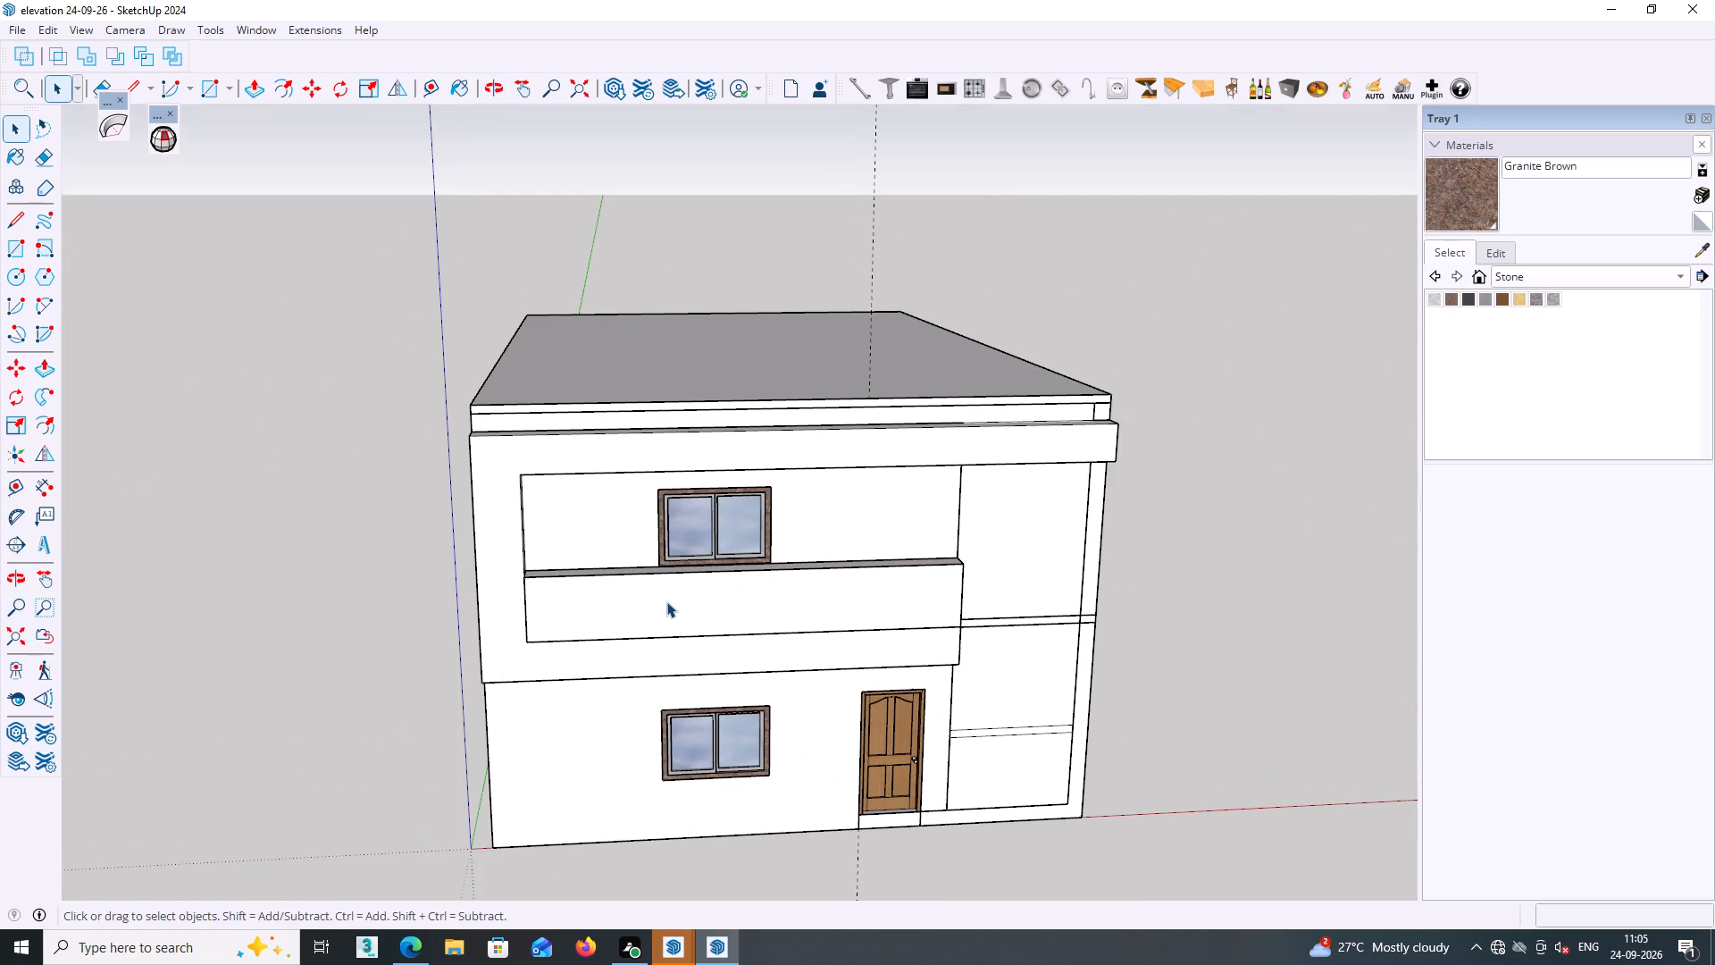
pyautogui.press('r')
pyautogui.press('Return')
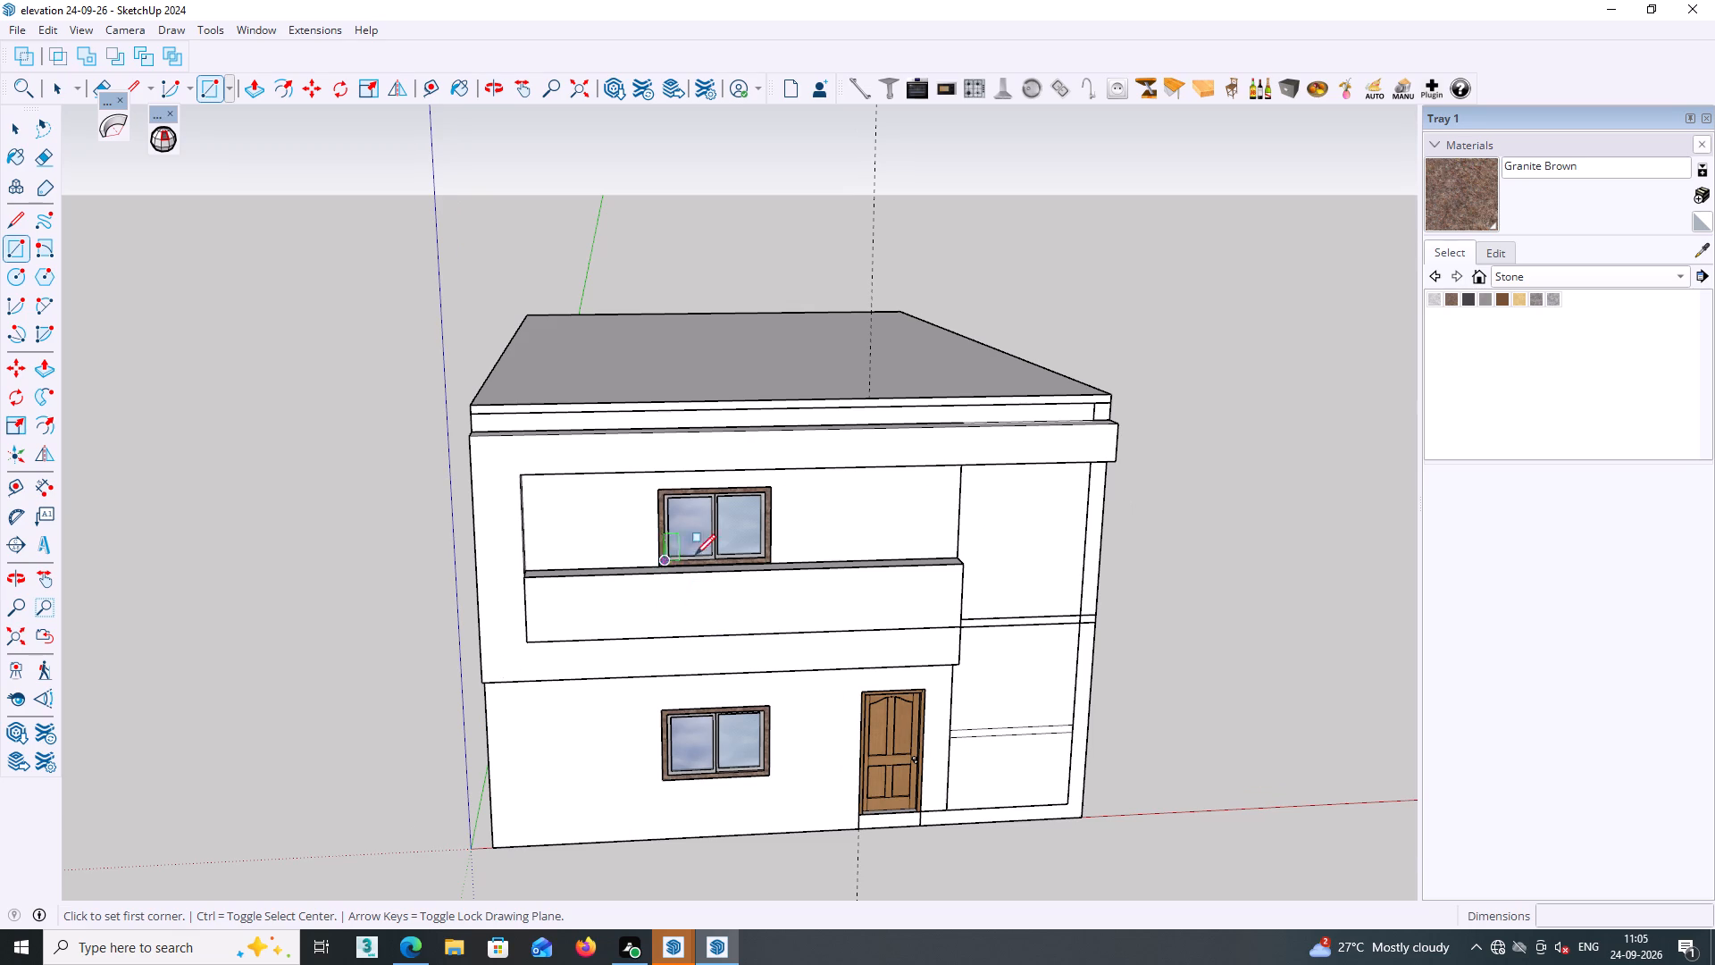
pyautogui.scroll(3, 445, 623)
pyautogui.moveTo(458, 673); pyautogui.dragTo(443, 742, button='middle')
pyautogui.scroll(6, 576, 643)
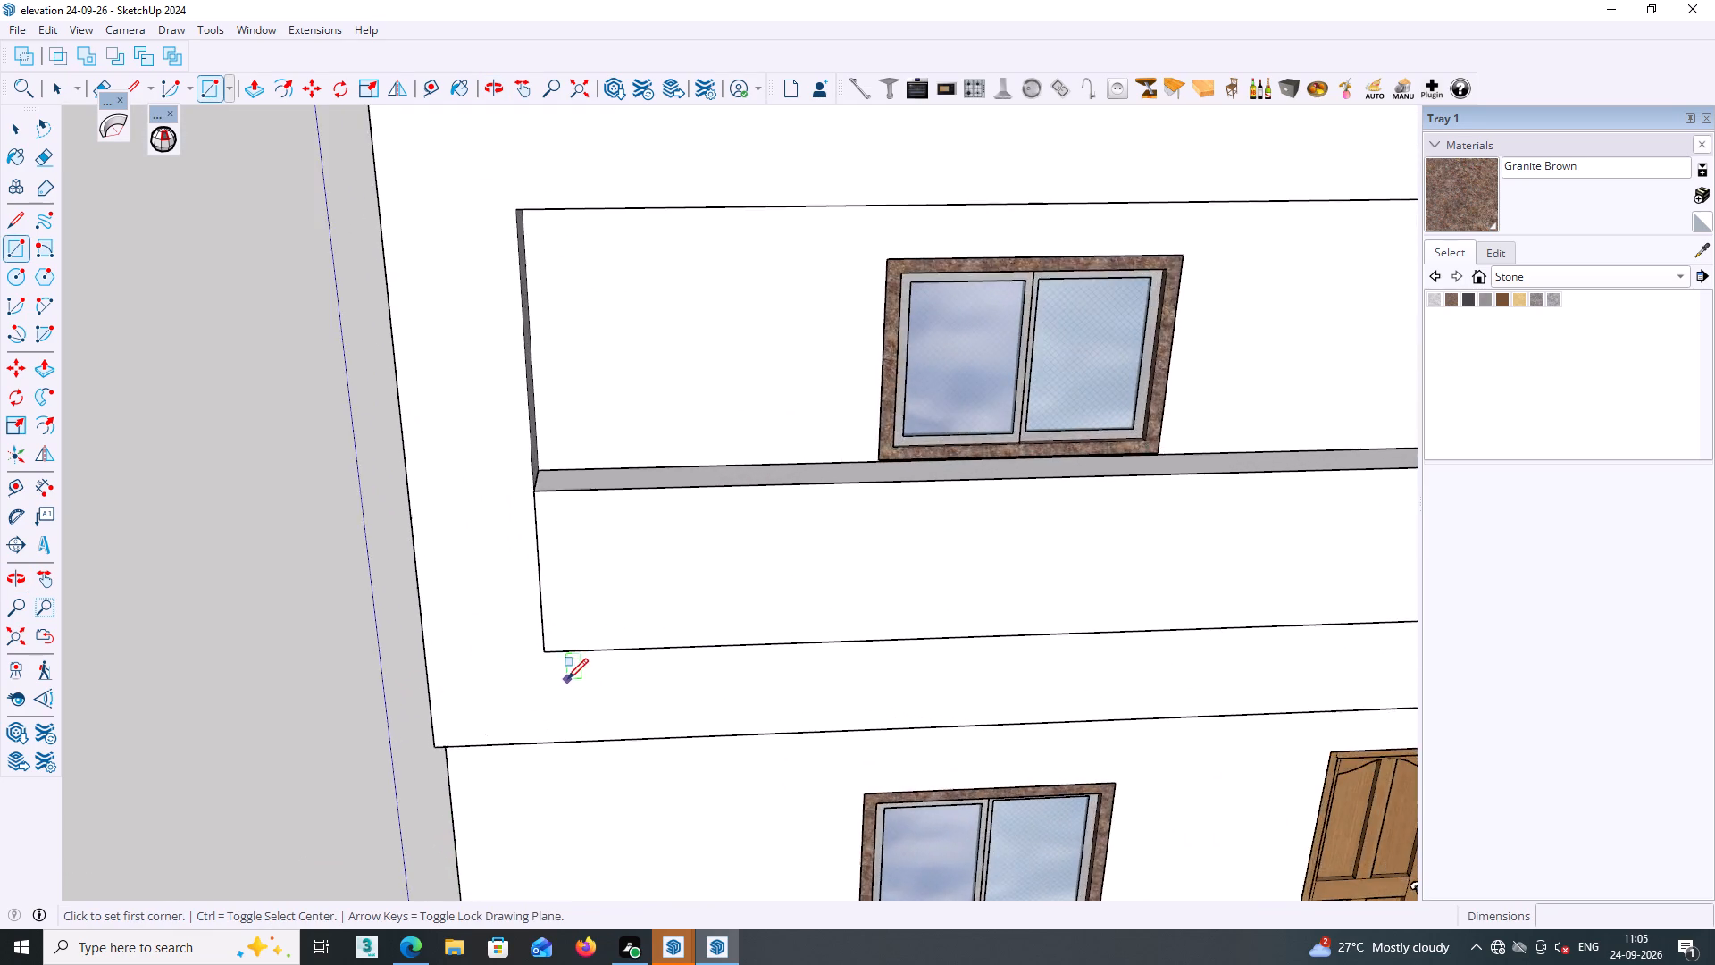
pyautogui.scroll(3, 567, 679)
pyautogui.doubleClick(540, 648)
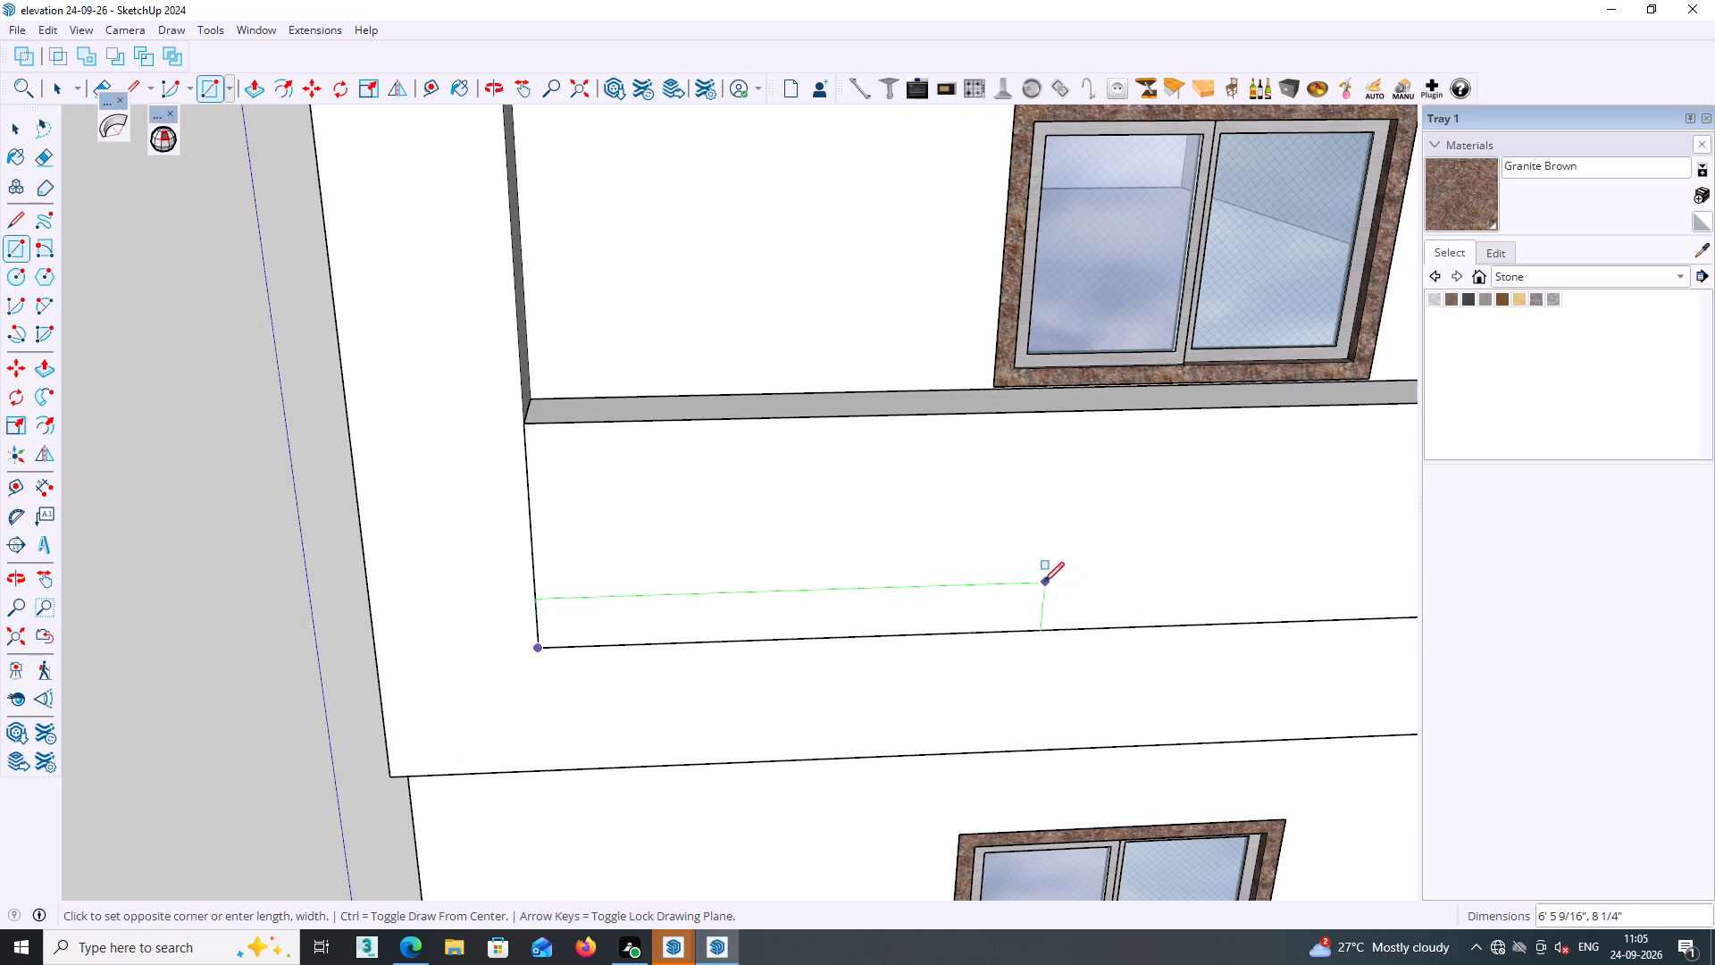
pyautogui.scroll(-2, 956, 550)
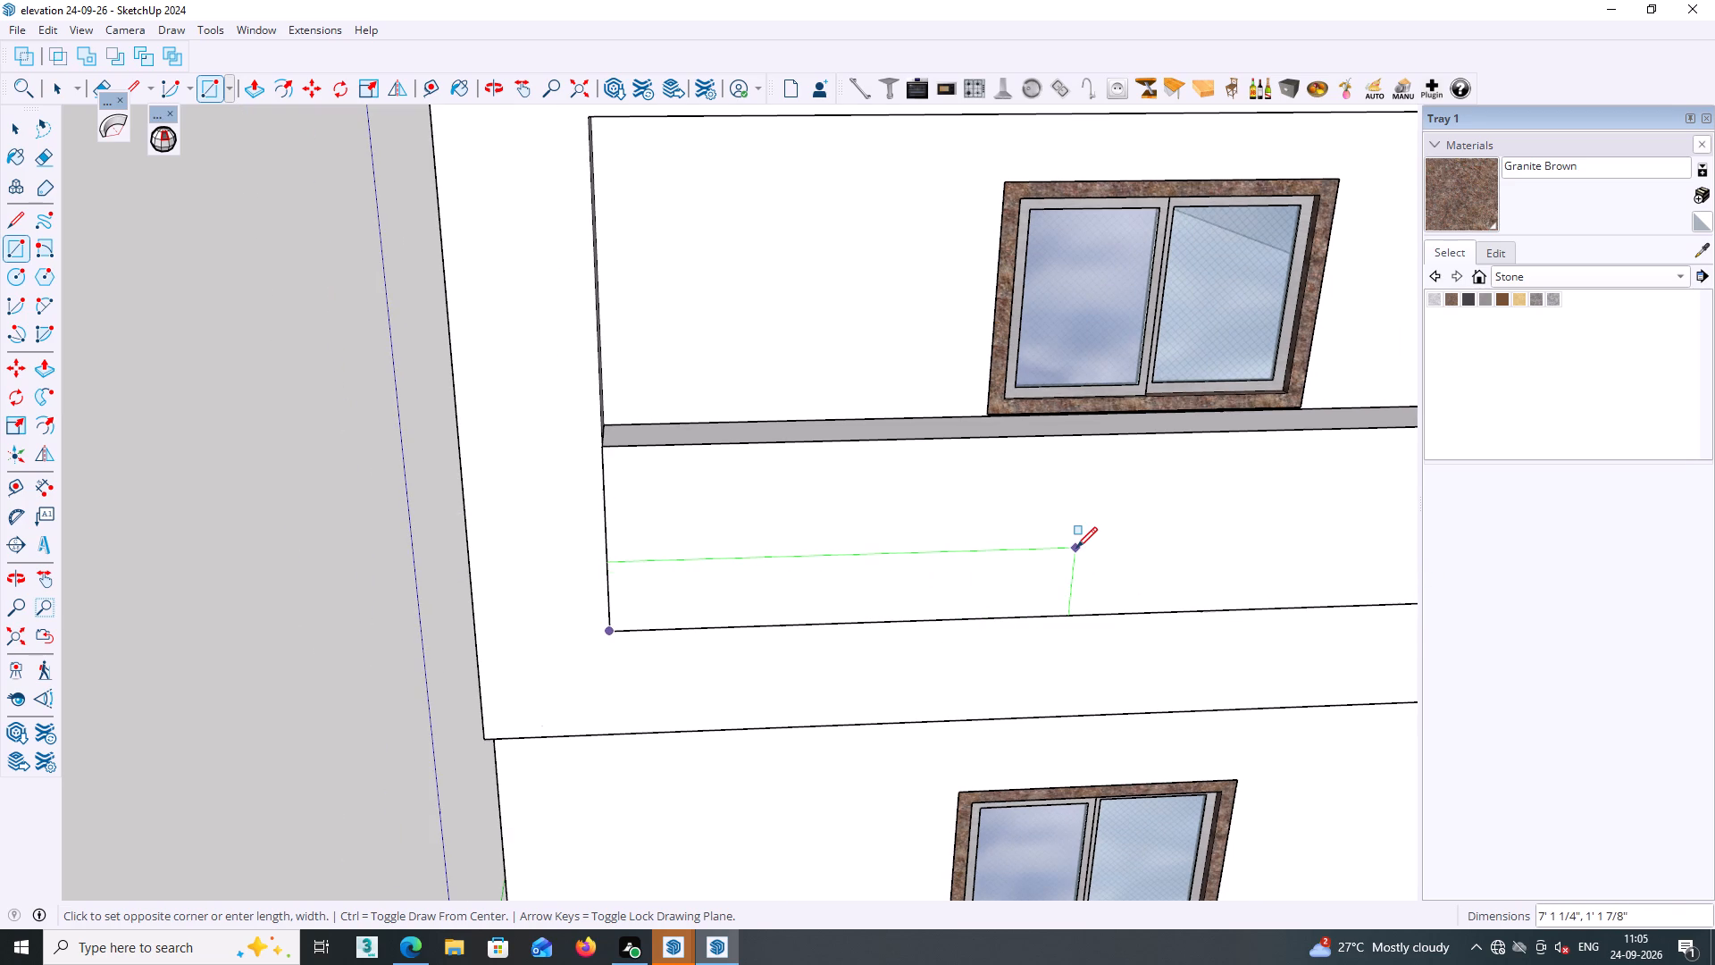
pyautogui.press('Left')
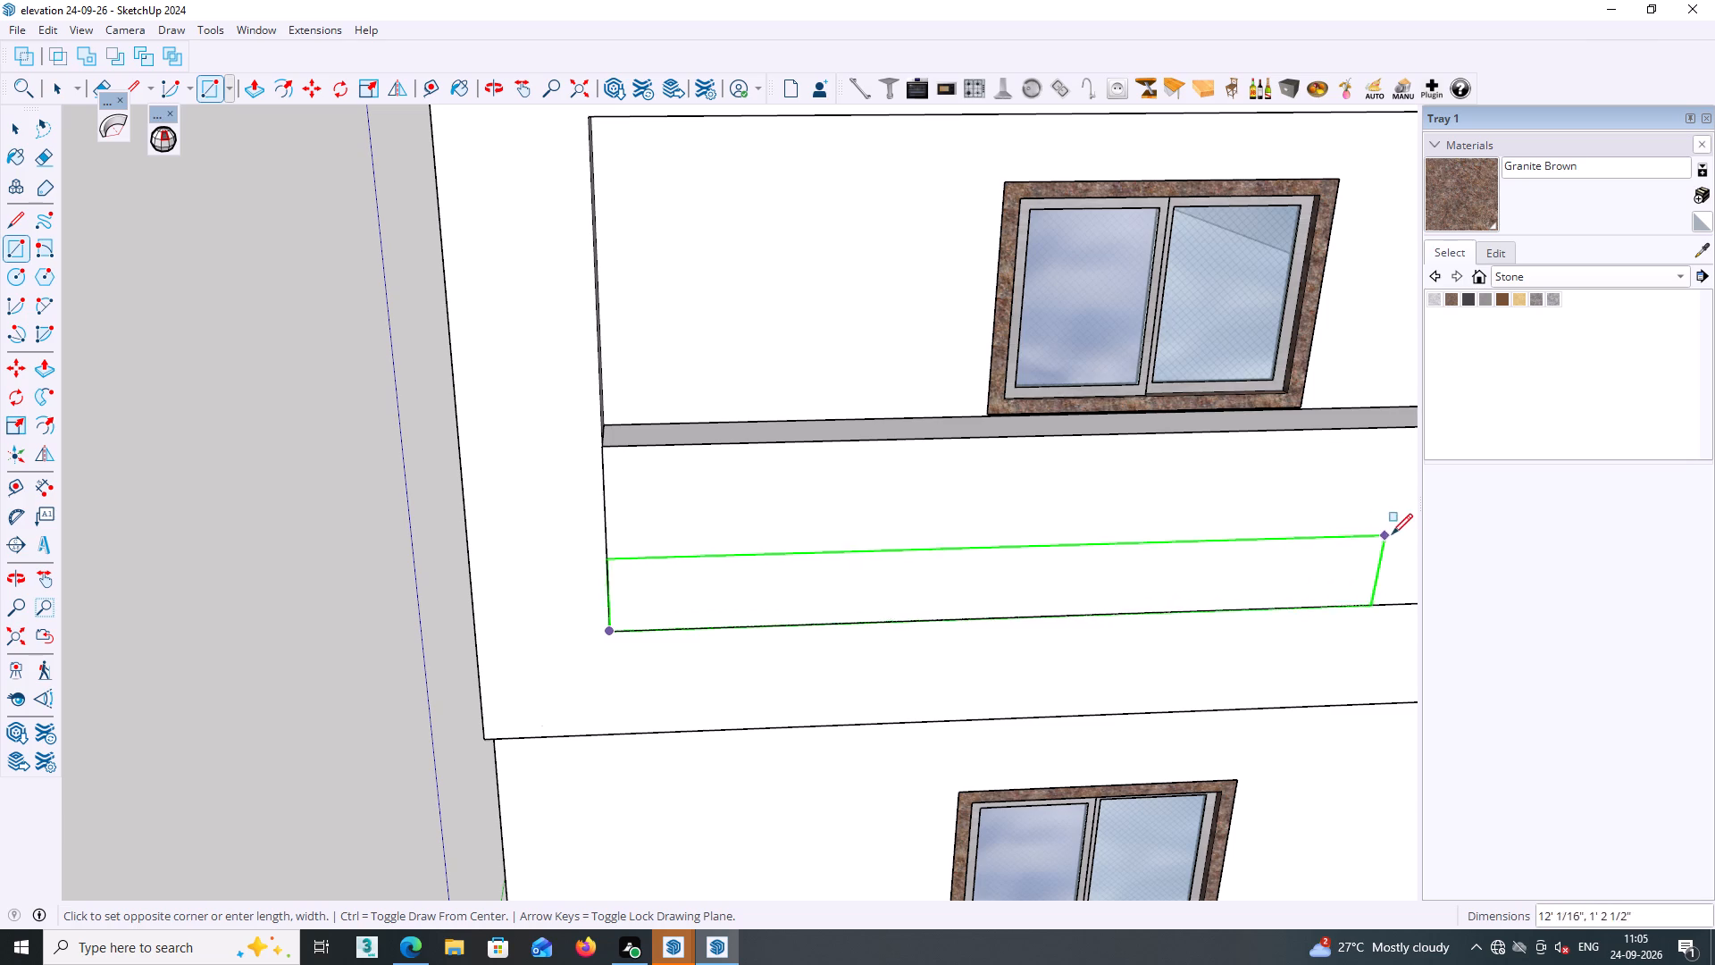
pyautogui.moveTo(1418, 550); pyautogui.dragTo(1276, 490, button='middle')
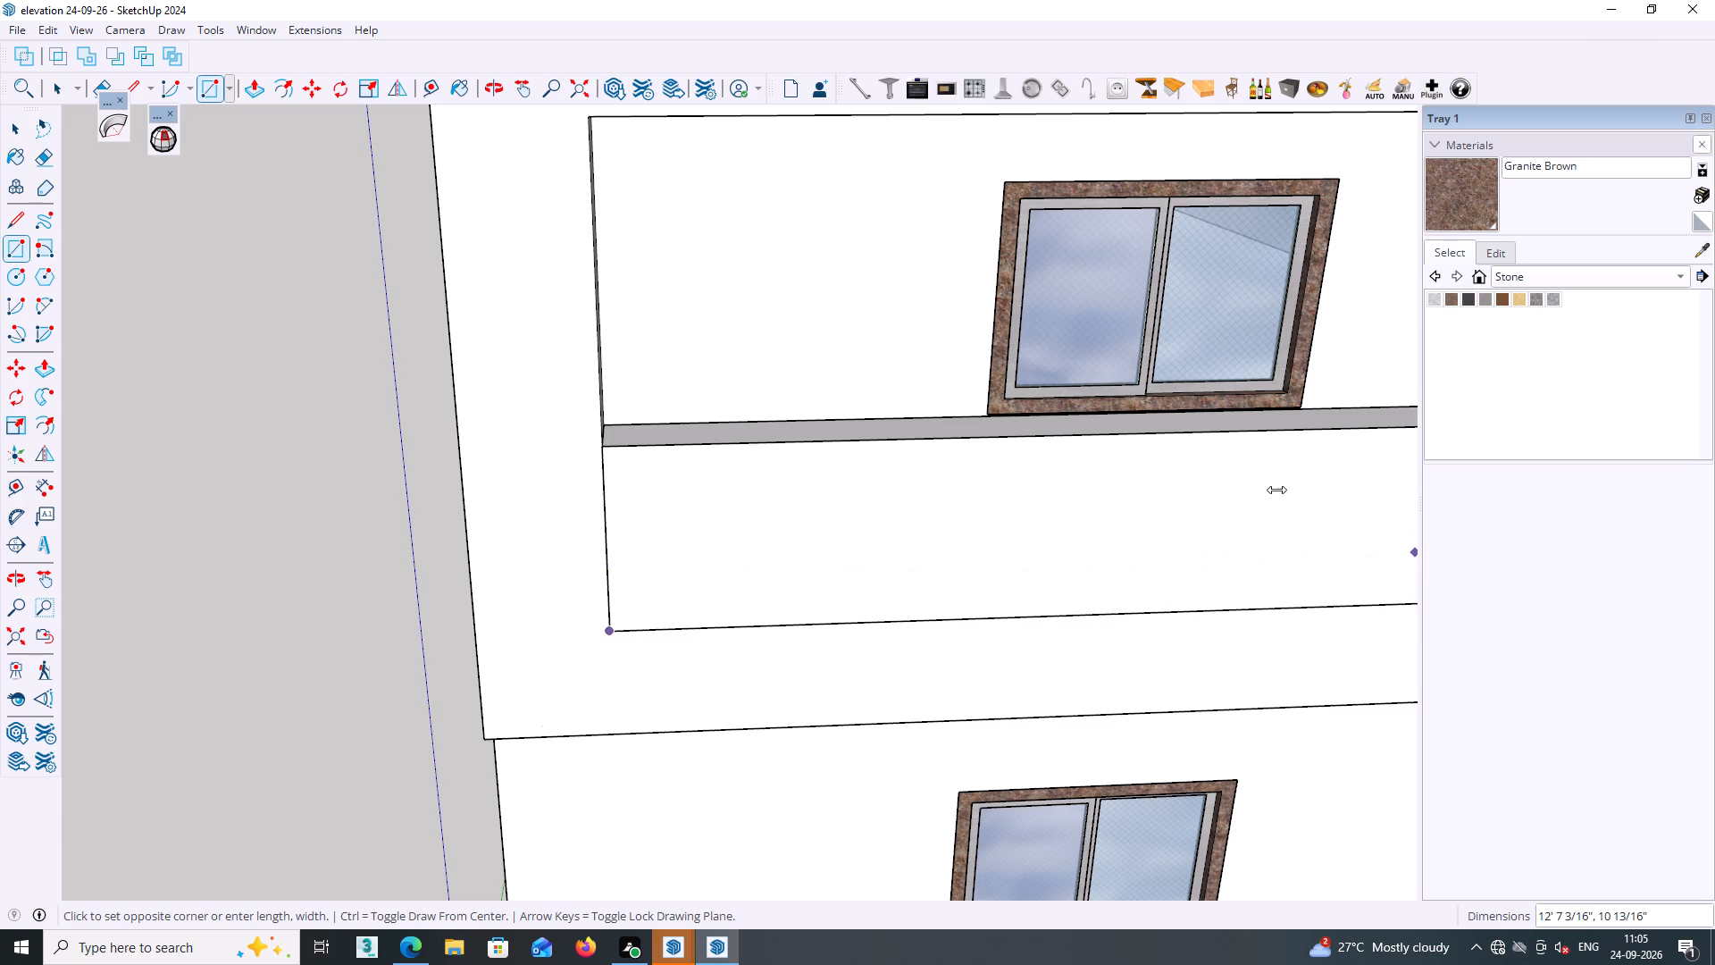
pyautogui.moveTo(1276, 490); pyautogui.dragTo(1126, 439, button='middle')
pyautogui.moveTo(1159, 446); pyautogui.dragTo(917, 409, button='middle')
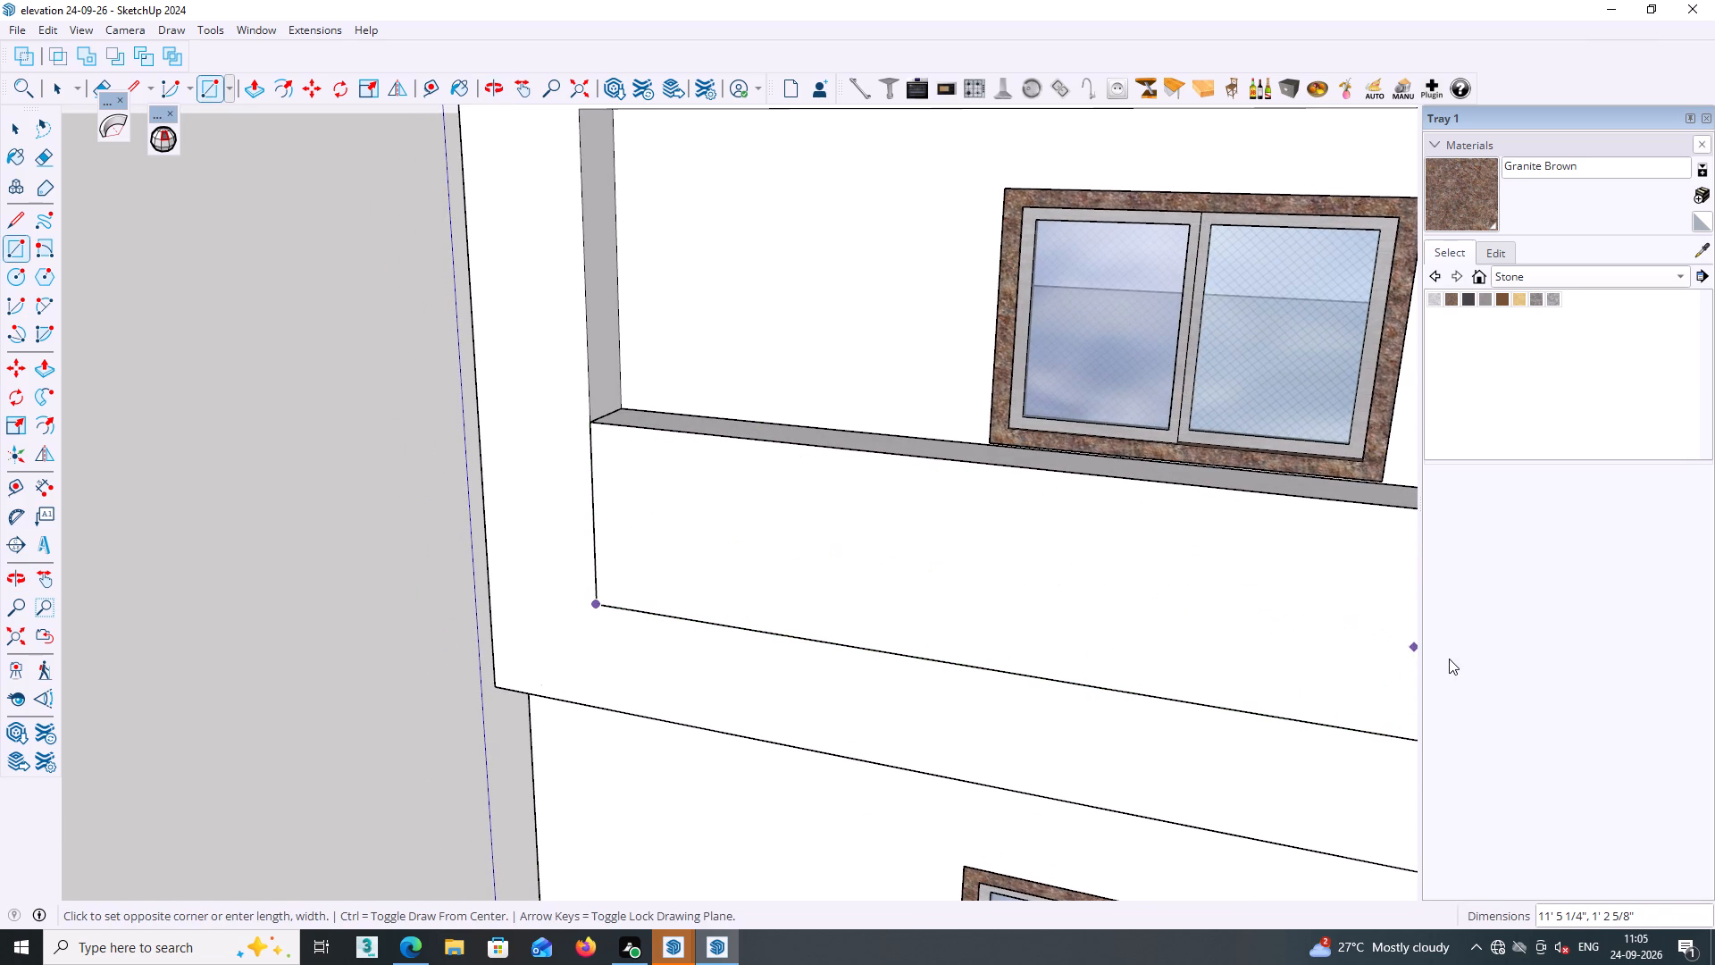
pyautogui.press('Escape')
# Close the Materials section of the tray.
pyautogui.keyDown('shift'); pyautogui.moveTo(1435, 625); pyautogui.dragTo(836, 499, button='middle'); pyautogui.keyUp('shift')
pyautogui.moveTo(1124, 527); pyautogui.dragTo(1046, 499, button='middle')
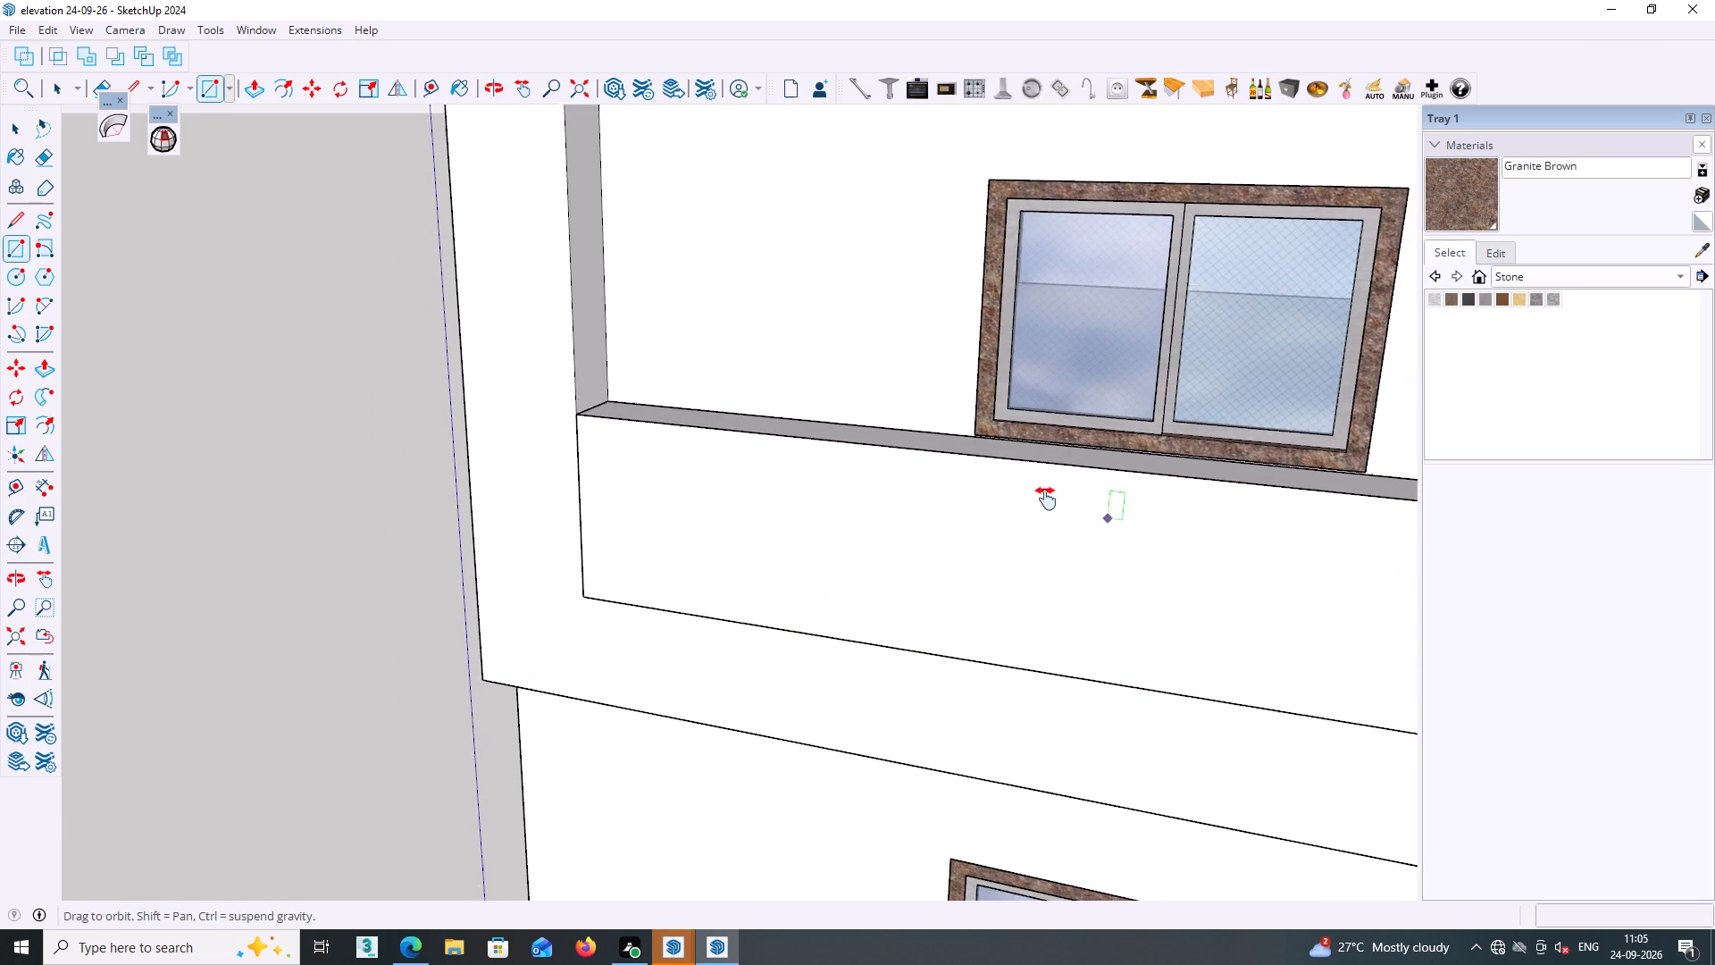
pyautogui.moveTo(1046, 499); pyautogui.dragTo(693, 408, button='middle')
pyautogui.moveTo(709, 412); pyautogui.dragTo(734, 435, button='middle')
pyautogui.scroll(-10, 709, 412)
pyautogui.middleClick(836, 445)
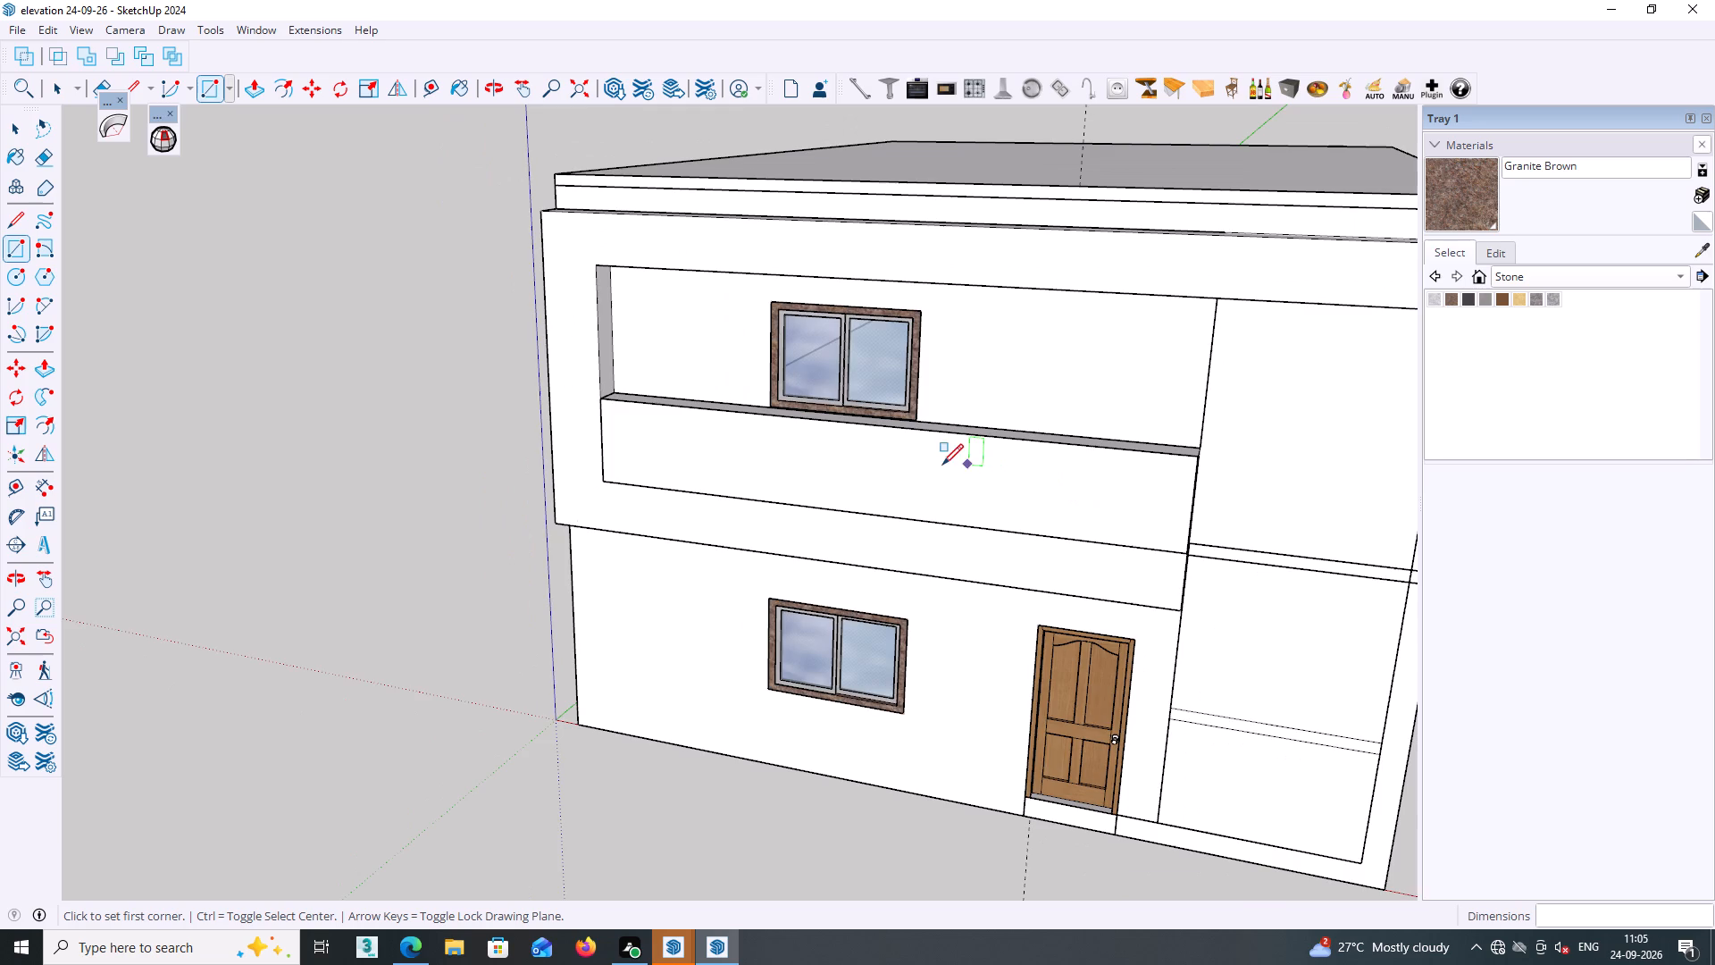
pyautogui.scroll(-2, 1014, 496)
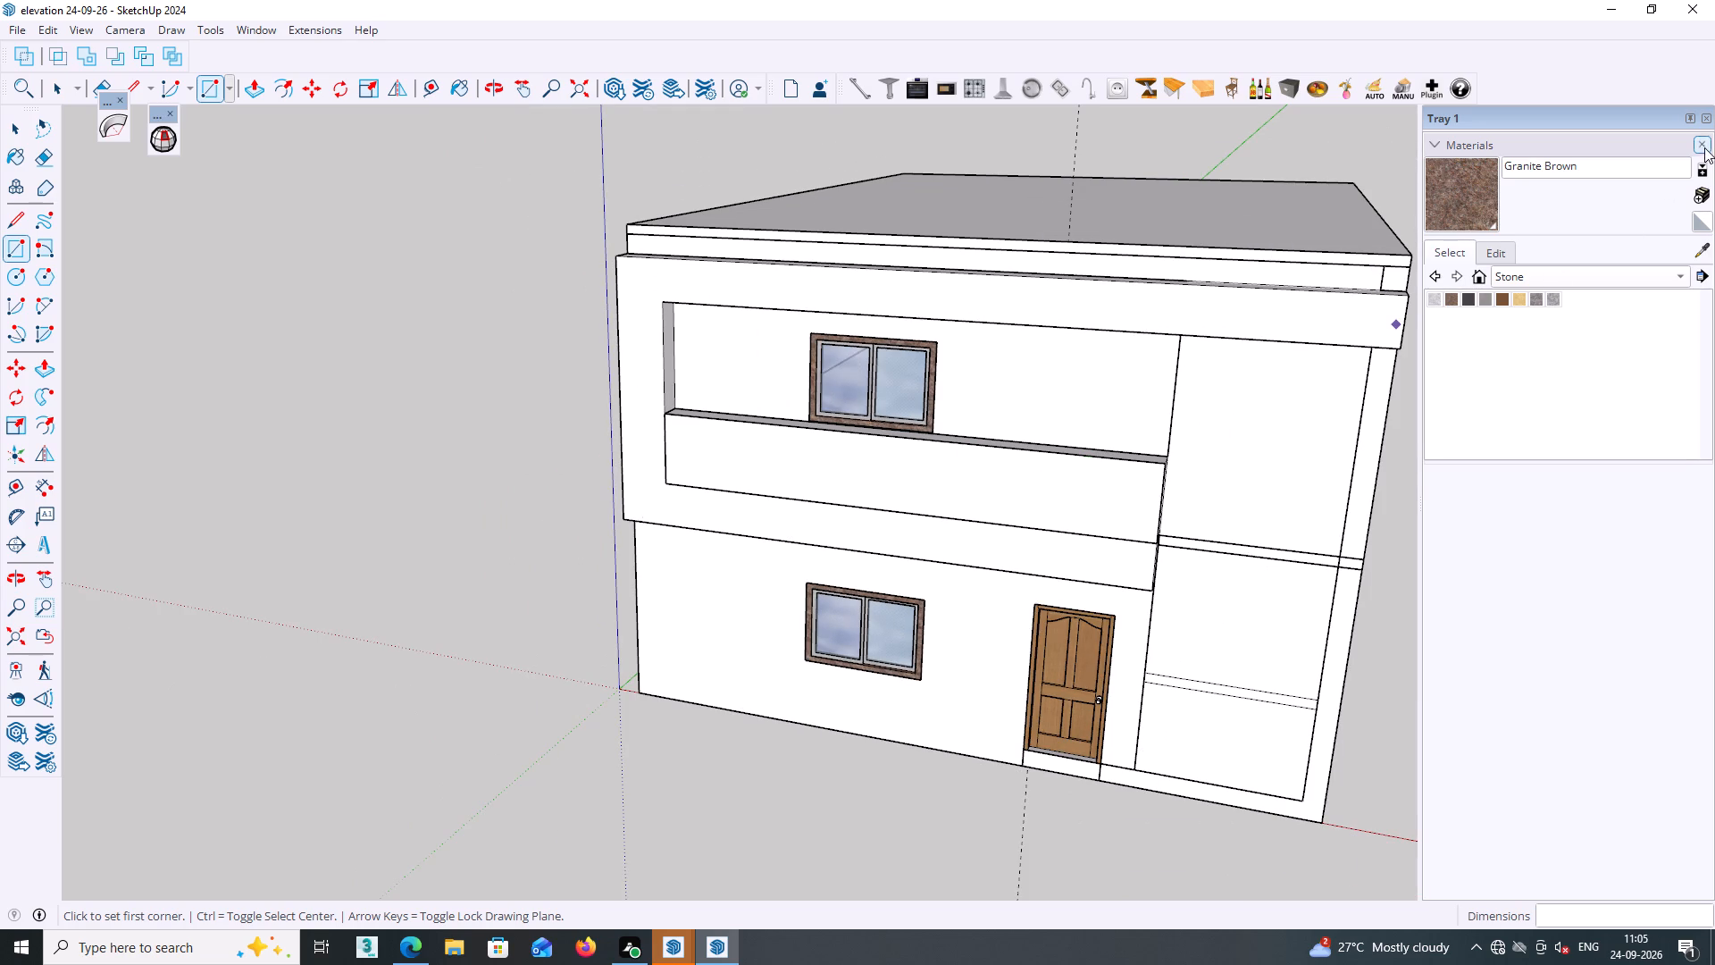
pyautogui.click(1703, 144)
# Draw a vertical rectangle about 19' 6" by 3" along the full bottom edge of the upper-floor balcony parapet's front face.
pyautogui.moveTo(1263, 480); pyautogui.dragTo(1103, 447, button='middle')
pyautogui.moveTo(920, 476); pyautogui.dragTo(1024, 476, button='middle')
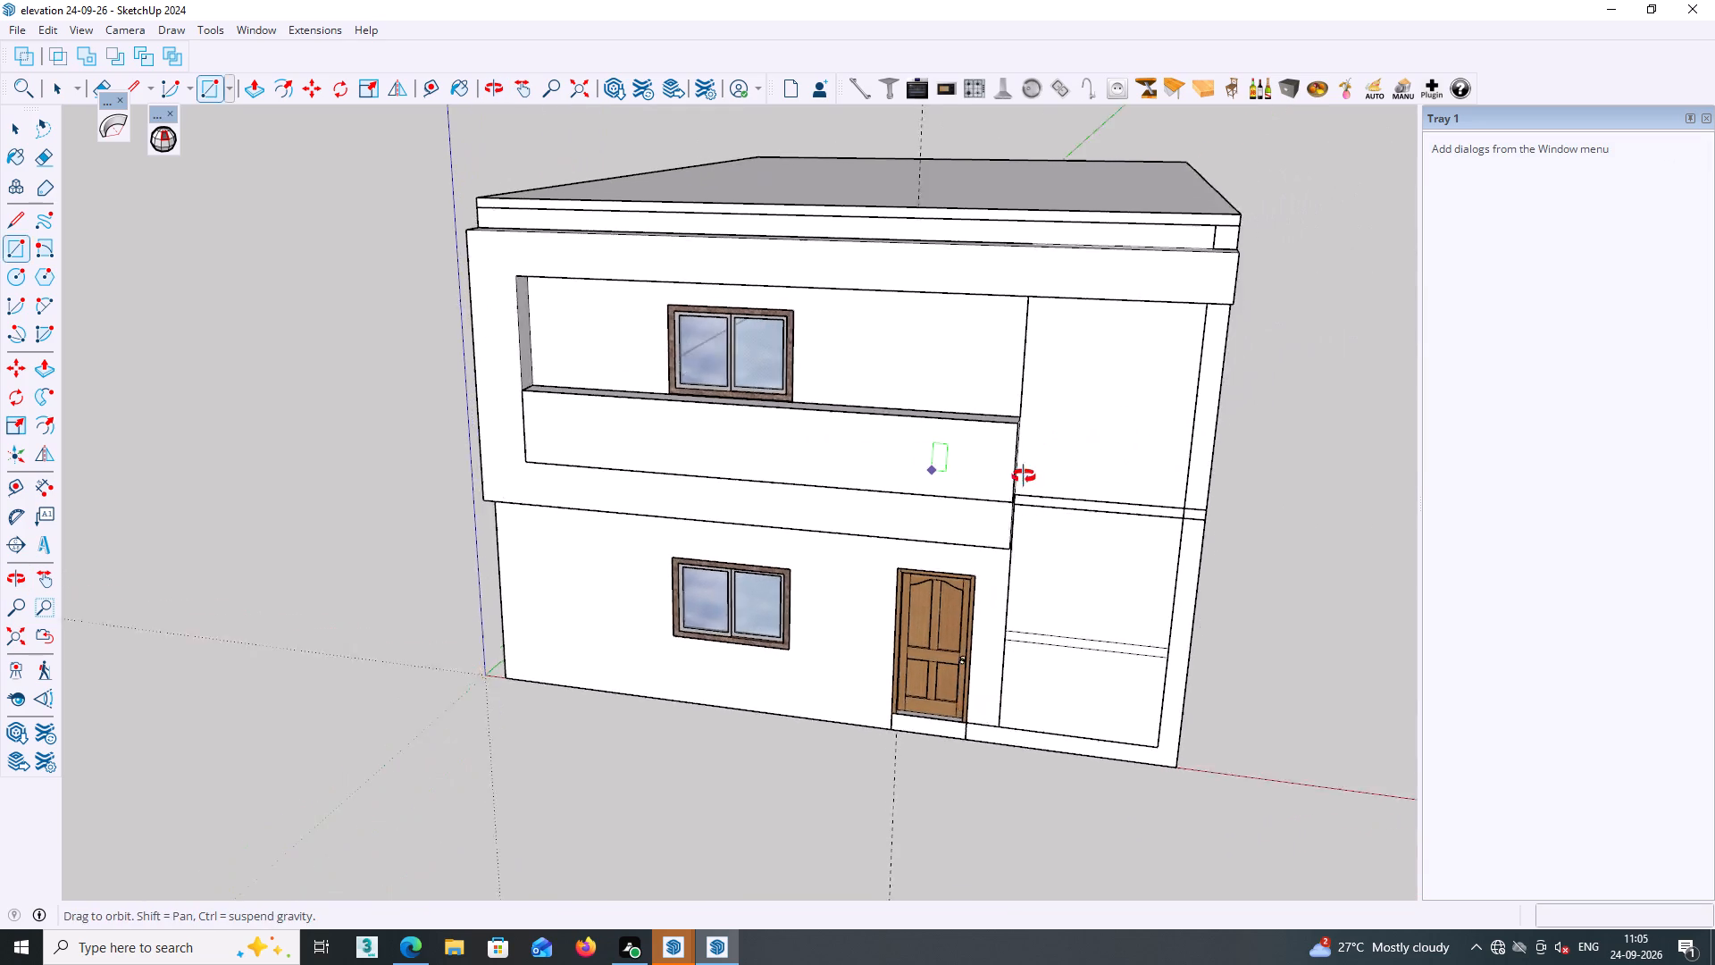
pyautogui.moveTo(1024, 476); pyautogui.dragTo(1099, 475, button='middle')
pyautogui.scroll(9, 578, 476)
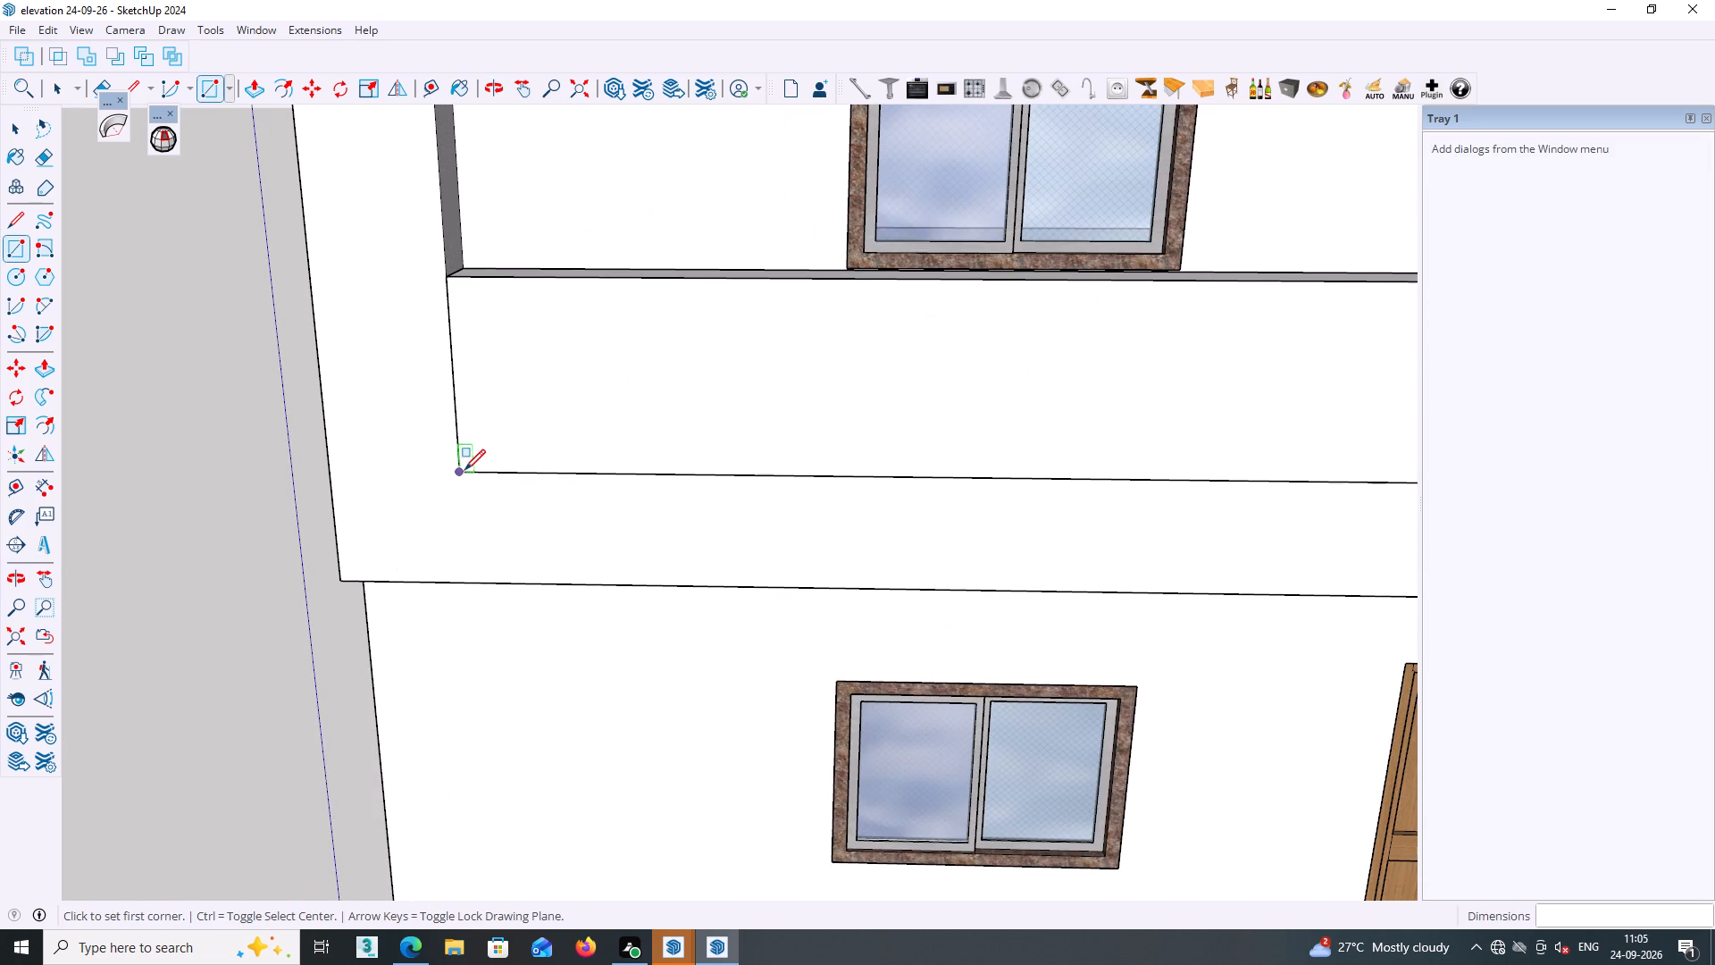
pyautogui.click(464, 471)
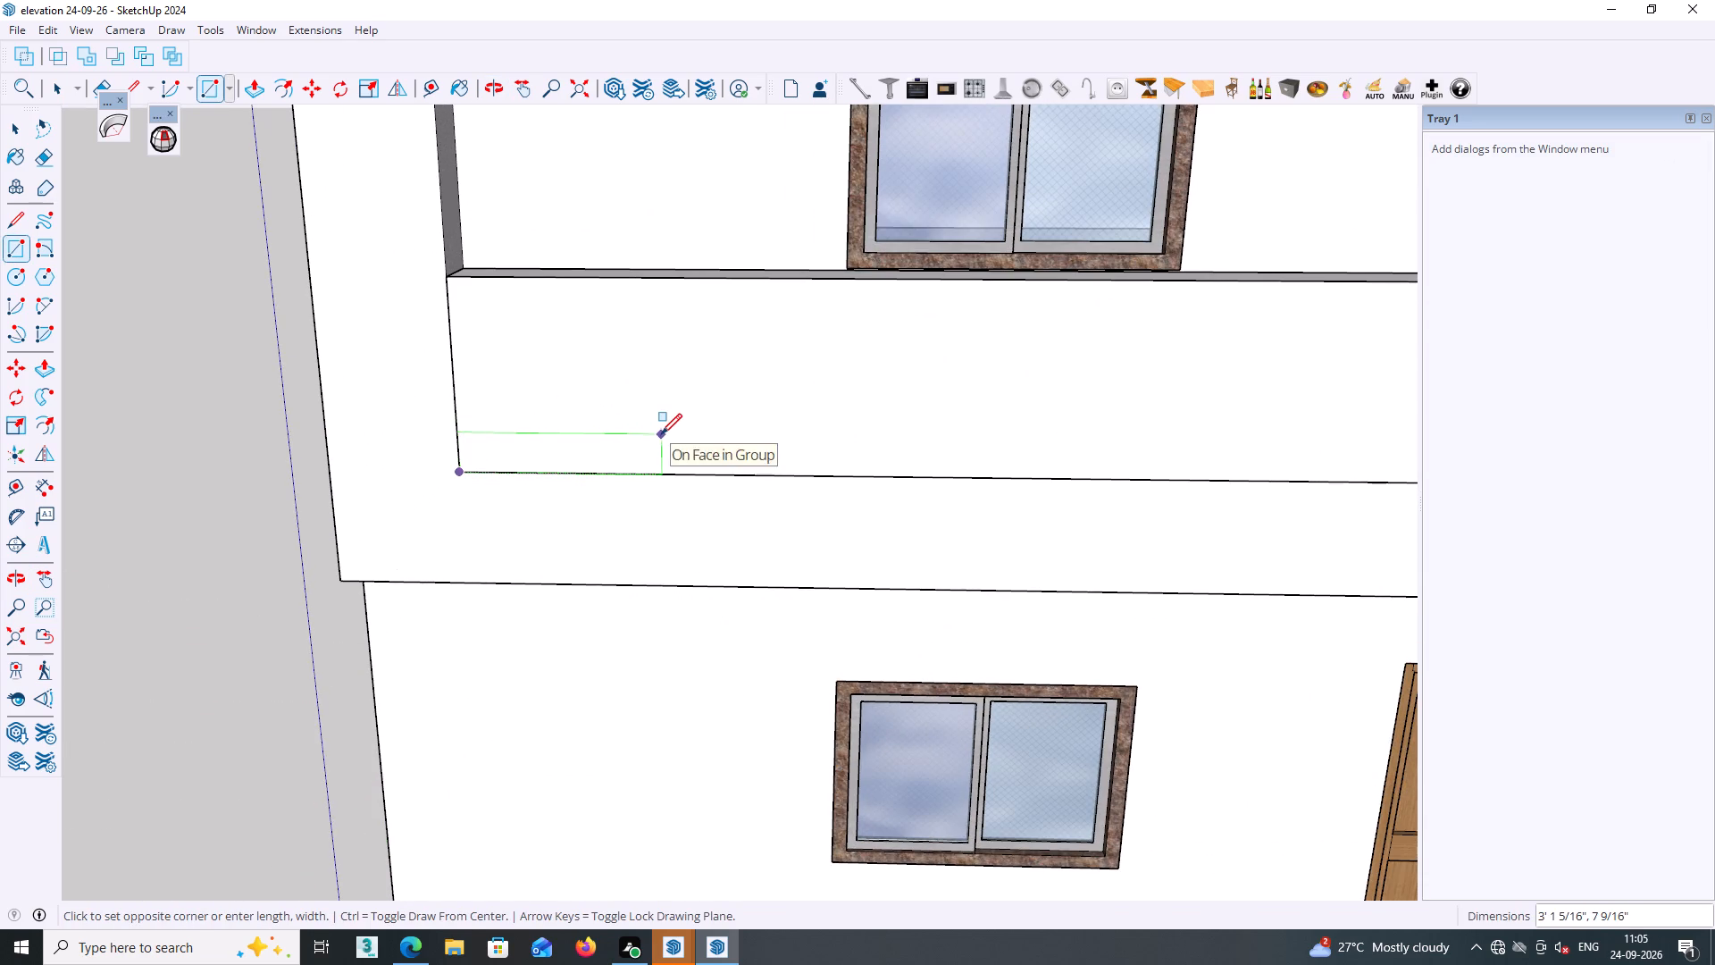
pyautogui.press('Left')
pyautogui.keyDown('shift'); pyautogui.moveTo(1026, 434); pyautogui.dragTo(453, 423, button='middle'); pyautogui.keyUp('shift')
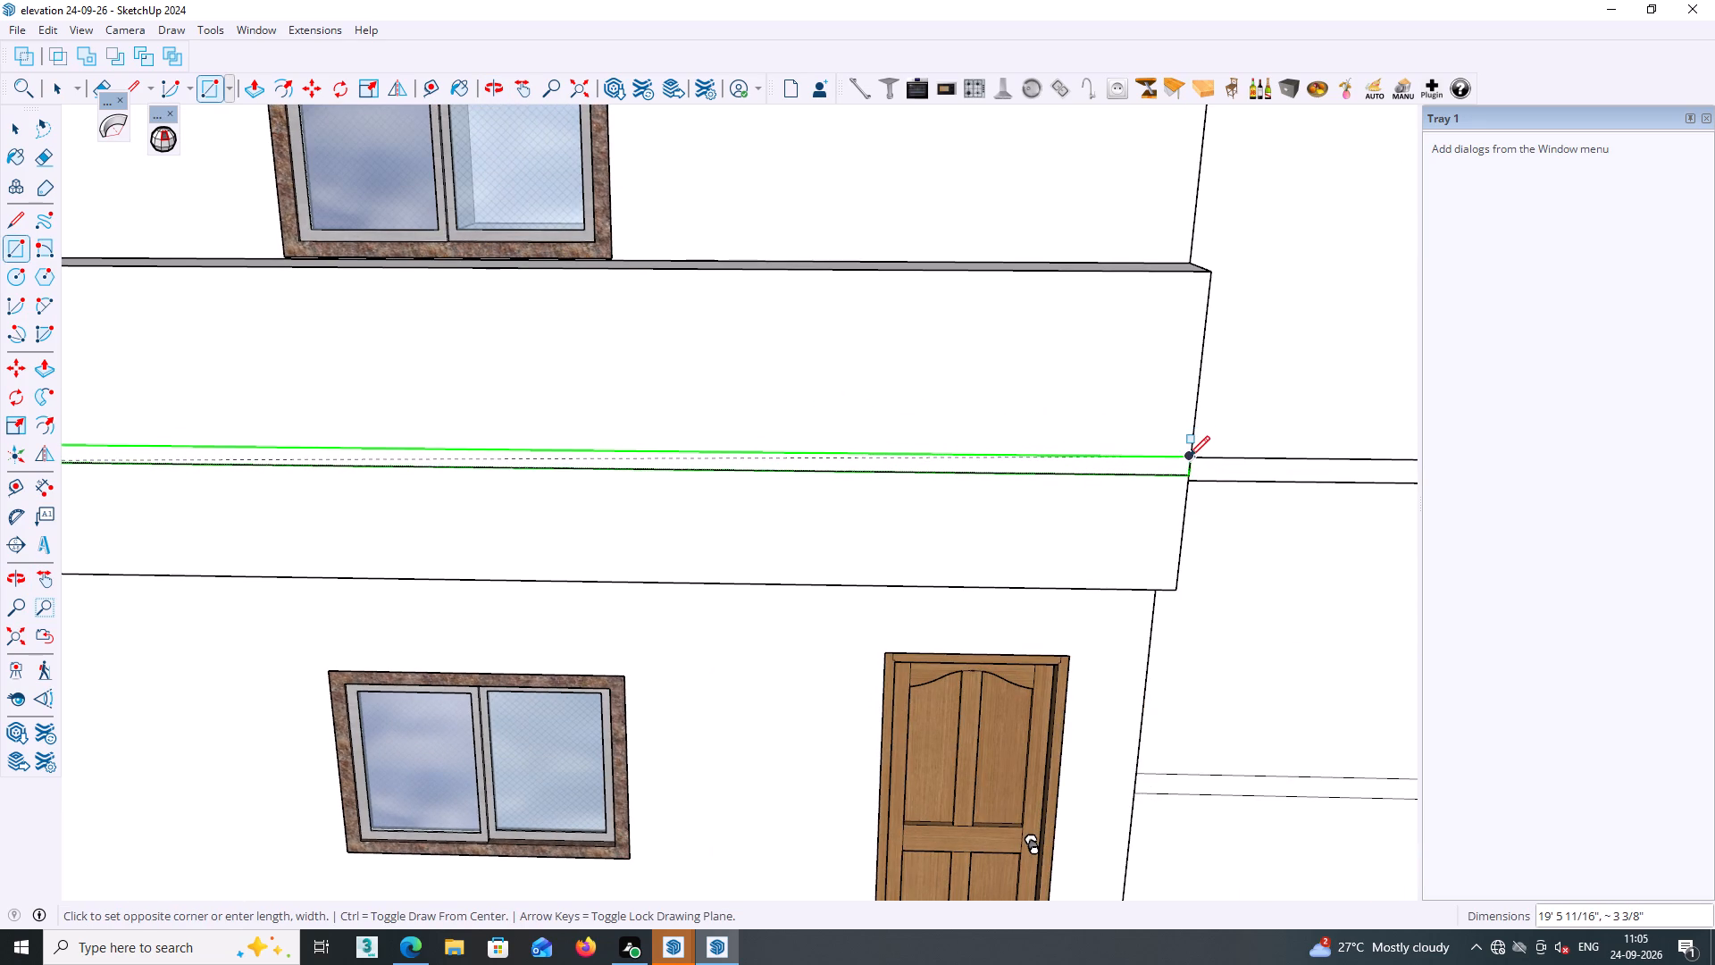
pyautogui.click(1190, 458)
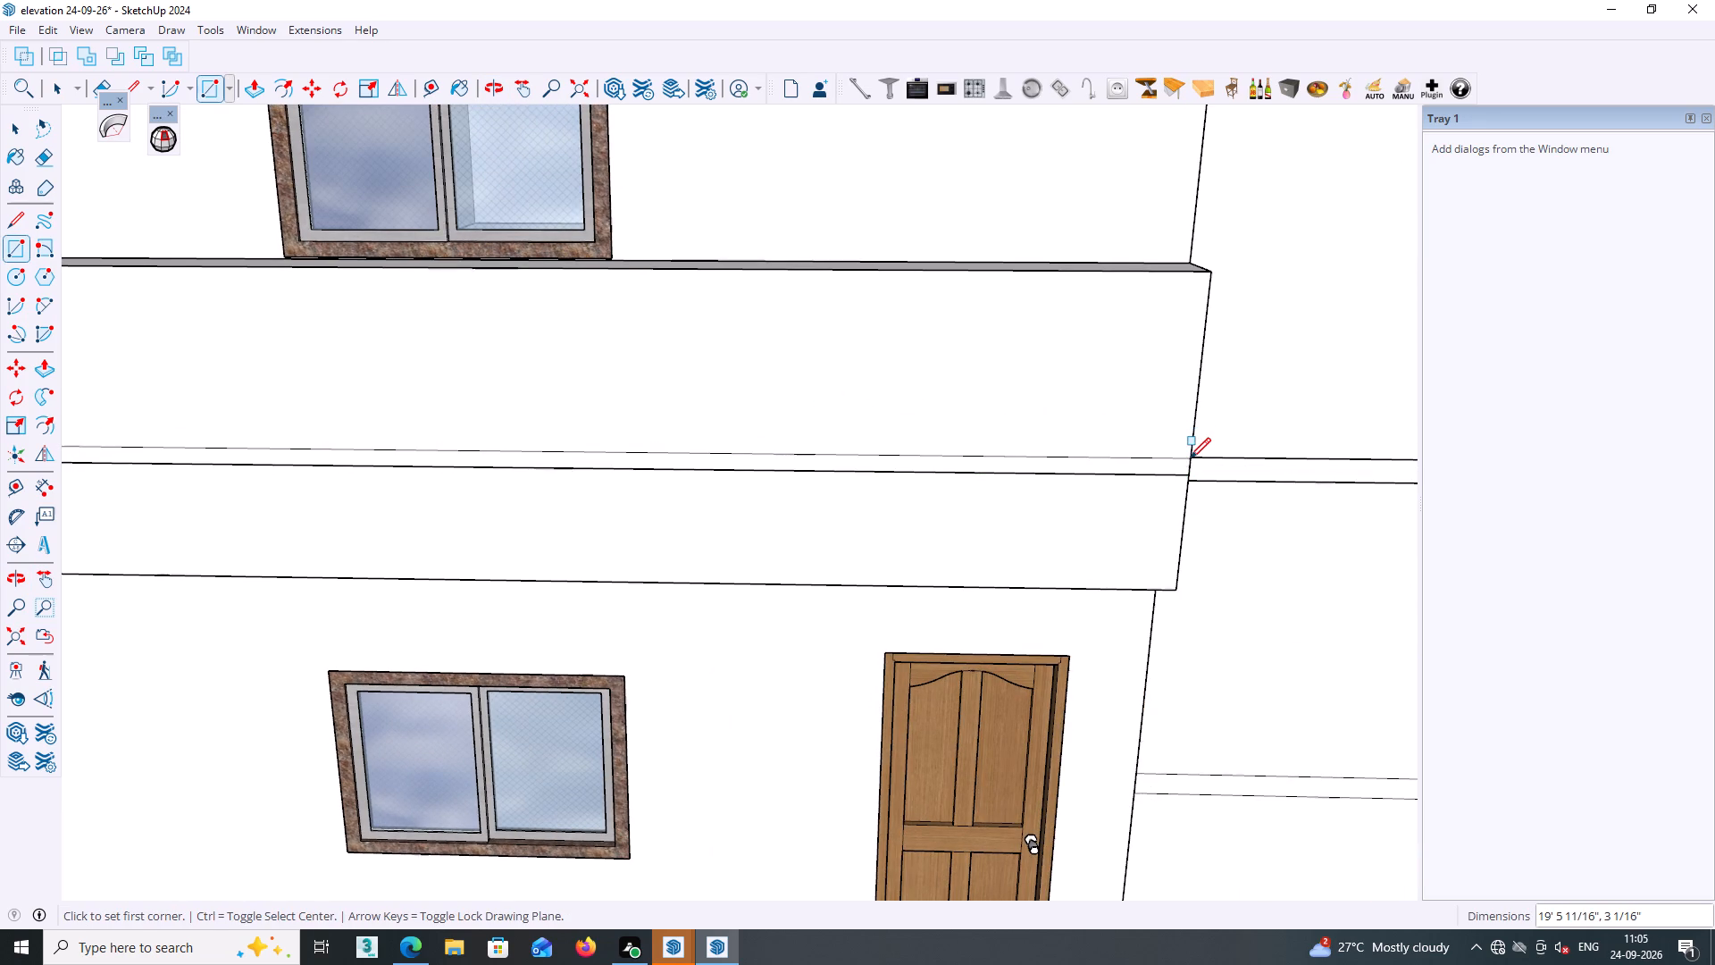
# Push/Pull the thin strip at the base of the balcony parapet outward by 18 mm.
pyautogui.press('space')
pyautogui.press('p')
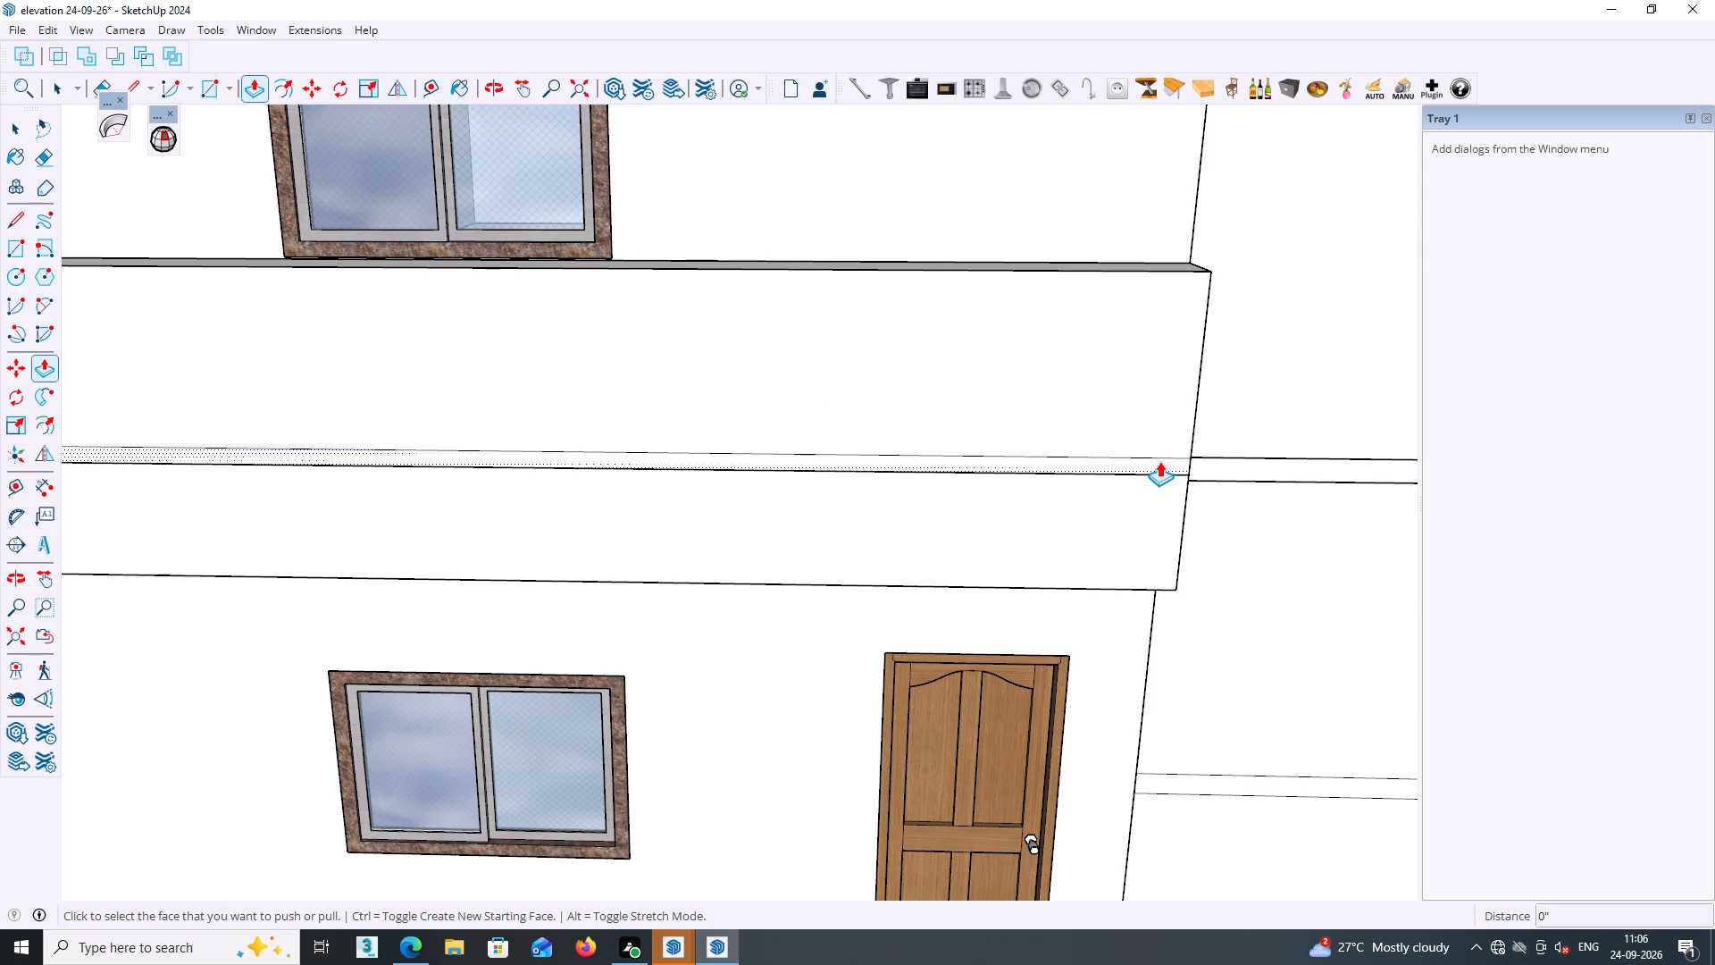
pyautogui.click(1159, 461)
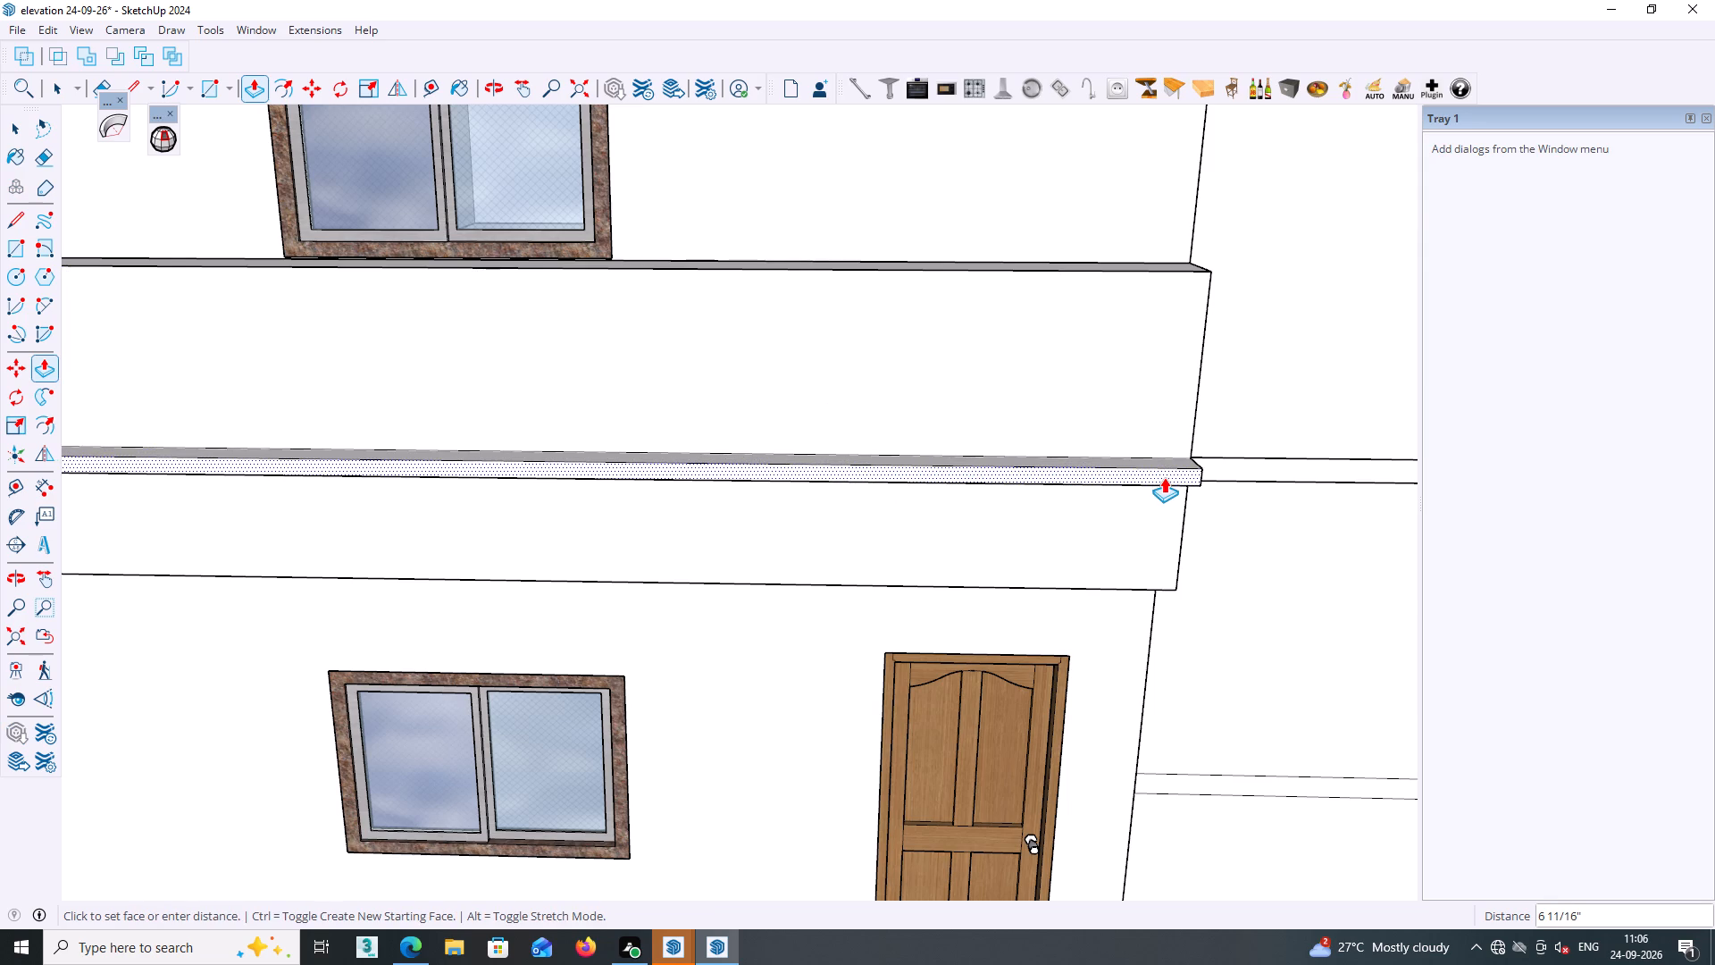
pyautogui.write('18')
pyautogui.write('mm')
pyautogui.press('Return')
# Make a group from the extruded strip along the balcony parapet's base and clear the selection.
pyautogui.moveTo(1193, 423); pyautogui.dragTo(1194, 595, button='middle')
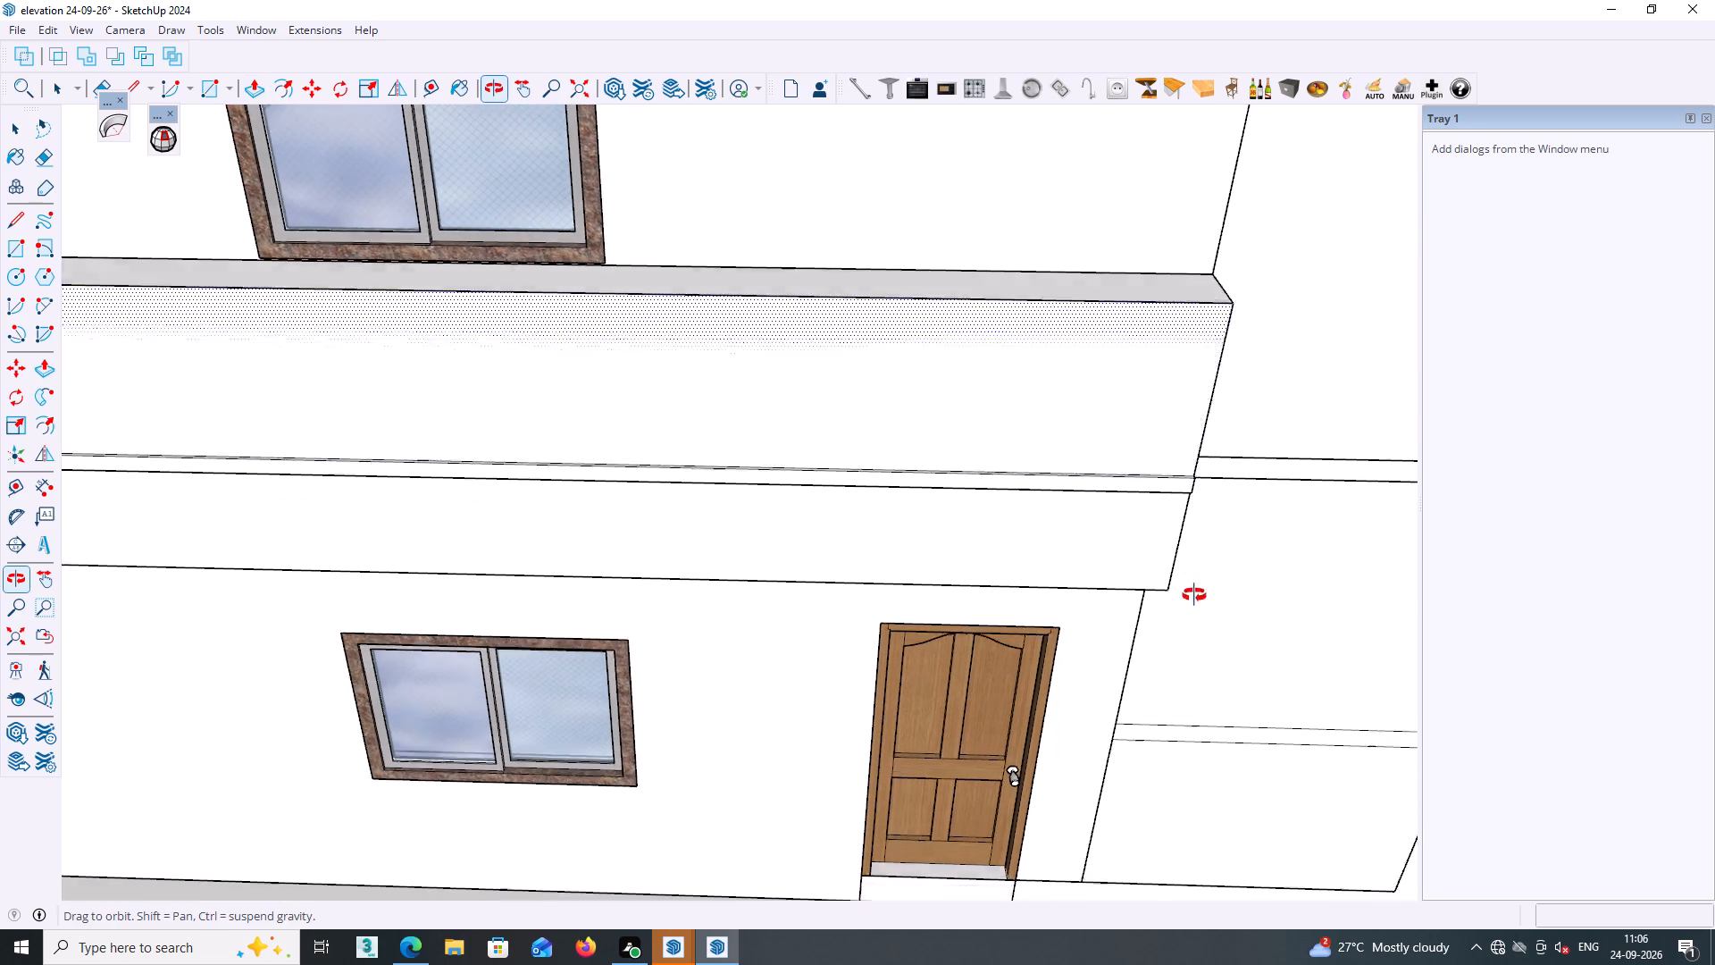
pyautogui.moveTo(1194, 595); pyautogui.dragTo(1194, 615, button='middle')
pyautogui.press('space')
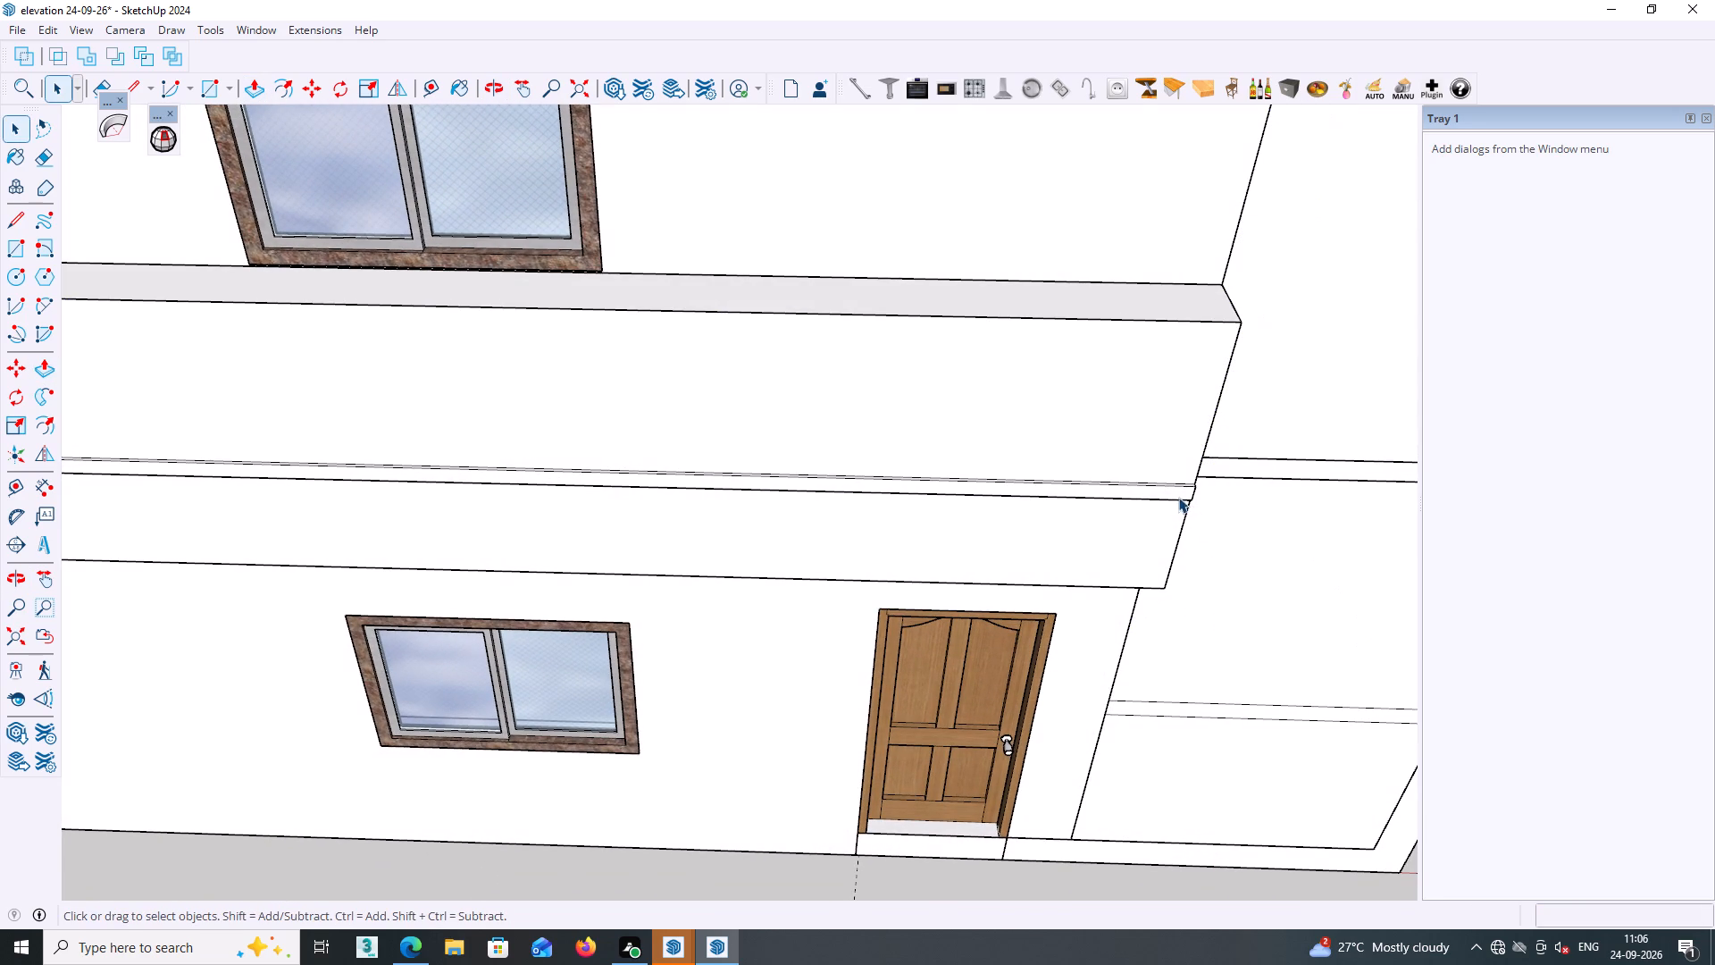
pyautogui.doubleClick(1176, 492)
pyautogui.rightClick(1176, 487)
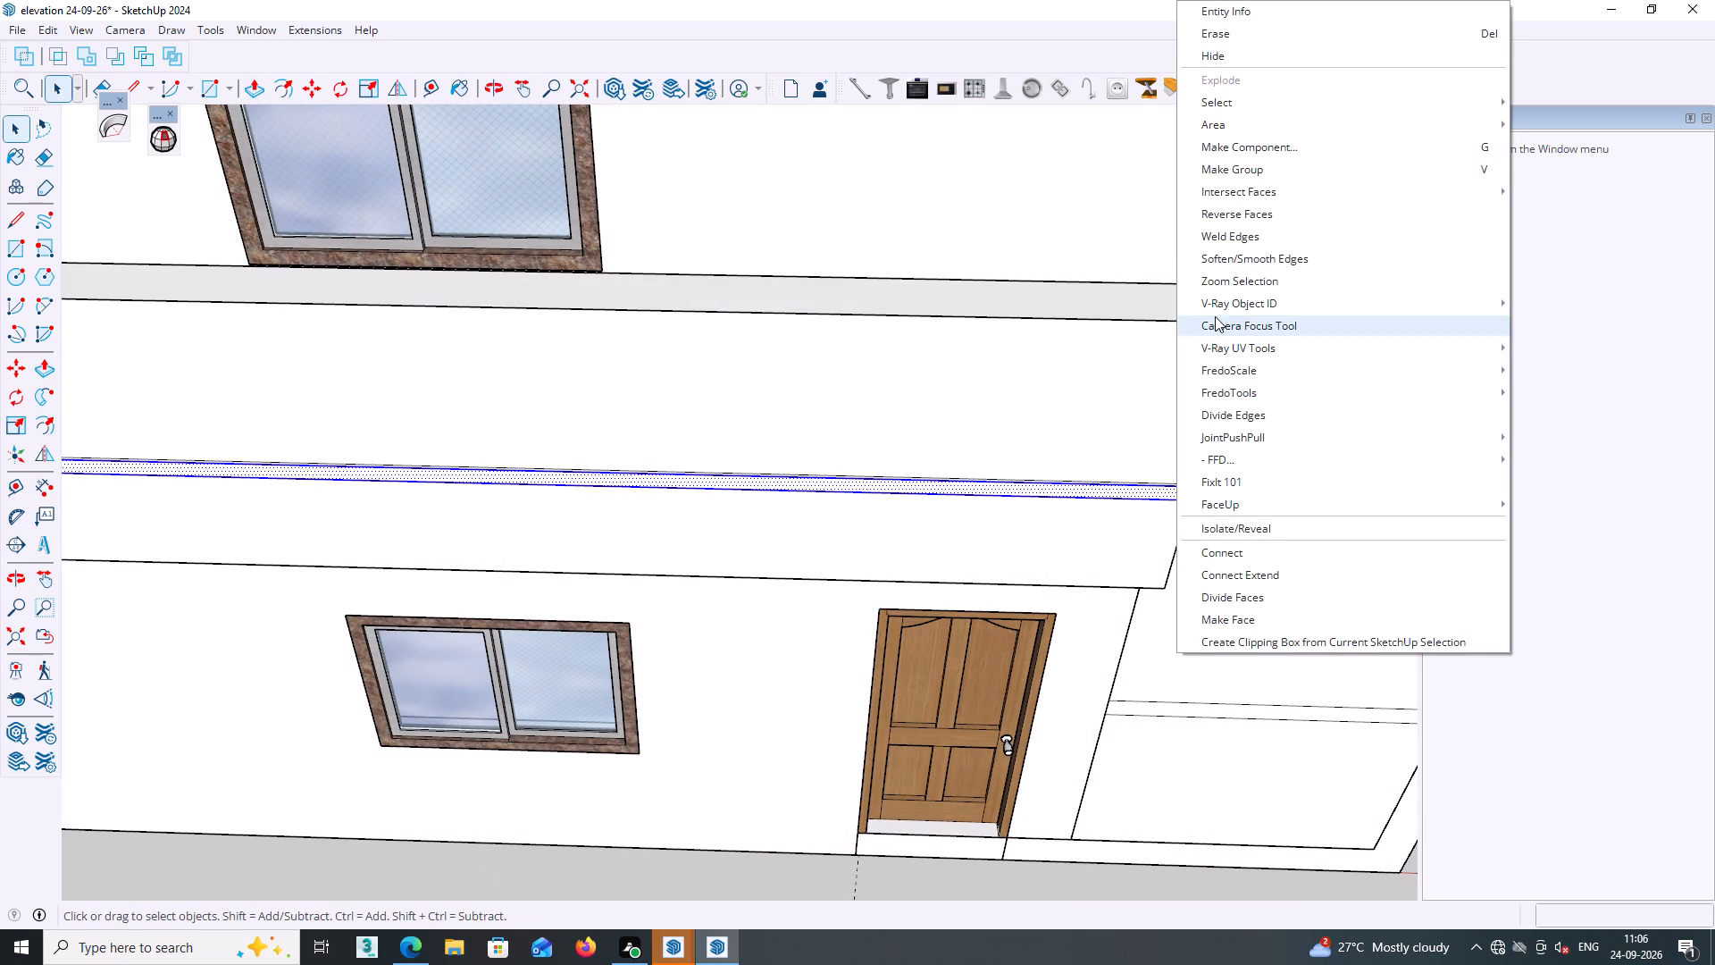
pyautogui.click(1241, 173)
pyautogui.scroll(-3, 1201, 415)
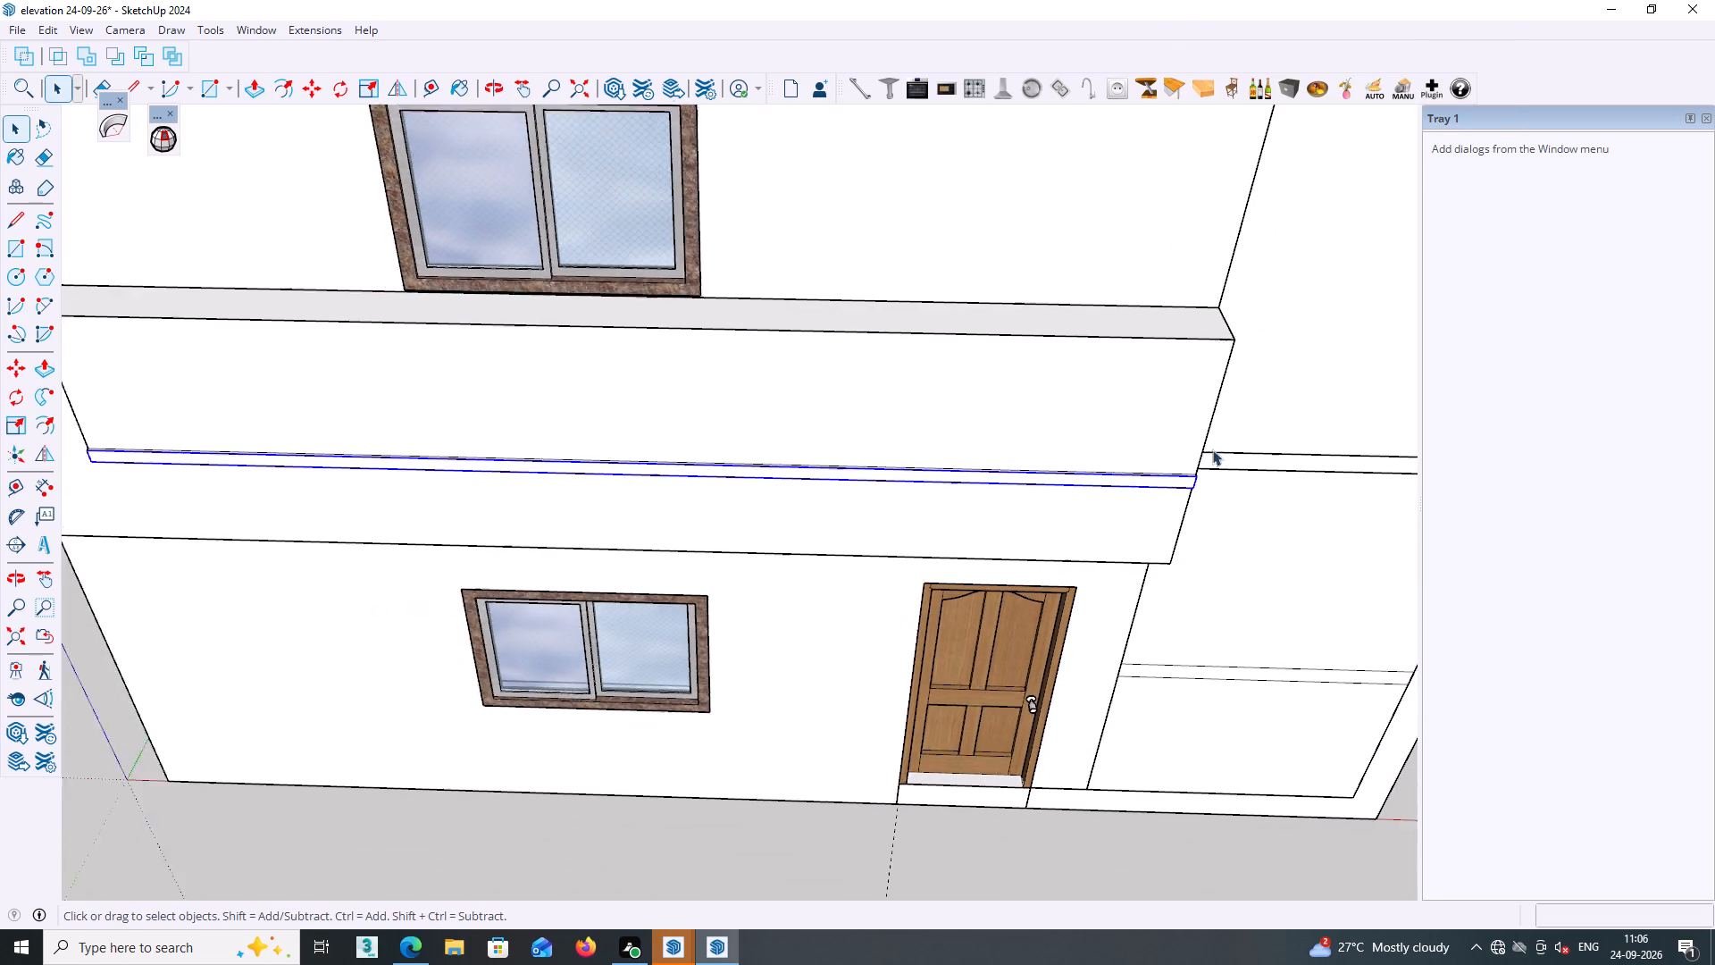
pyautogui.moveTo(1212, 449); pyautogui.dragTo(1208, 468, button='middle')
pyautogui.scroll(-7, 1212, 449)
pyautogui.moveTo(1185, 497); pyautogui.dragTo(1179, 511, button='middle')
pyautogui.click(361, 722)
# Examine the grouped strip's end and its projection from the balcony parapet on the front facade.
pyautogui.moveTo(585, 539); pyautogui.dragTo(986, 456, button='middle')
pyautogui.scroll(4, 858, 453)
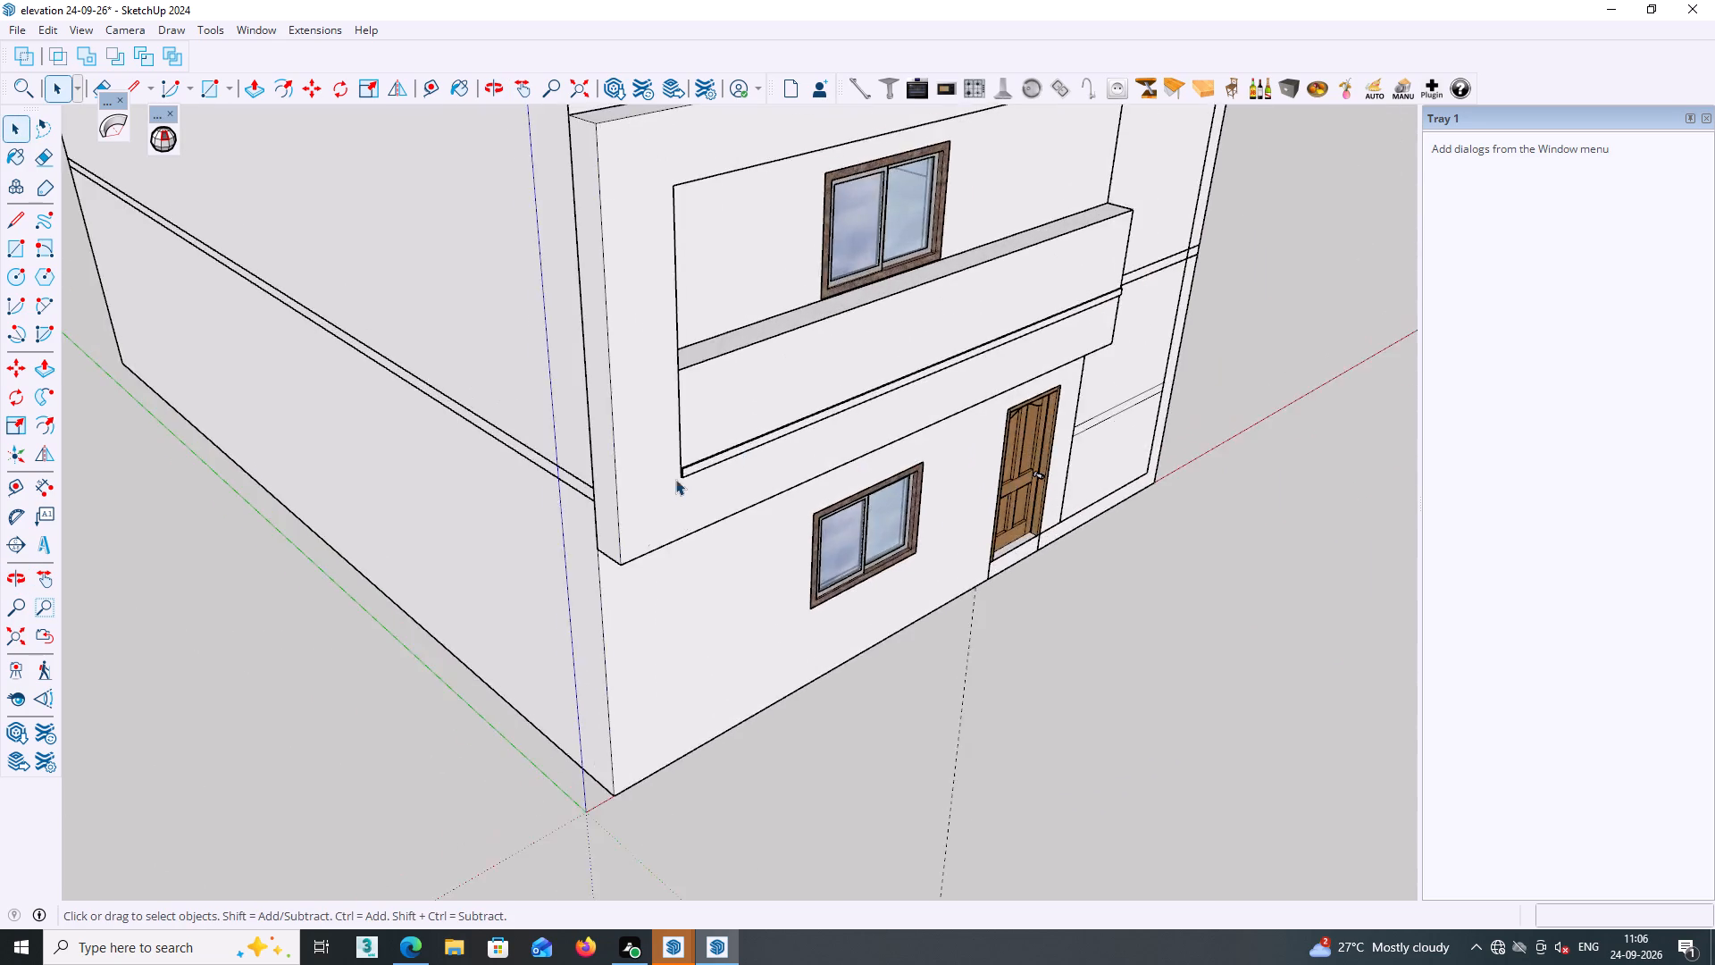
pyautogui.scroll(9, 675, 479)
pyautogui.moveTo(674, 467); pyautogui.dragTo(765, 406, button='middle')
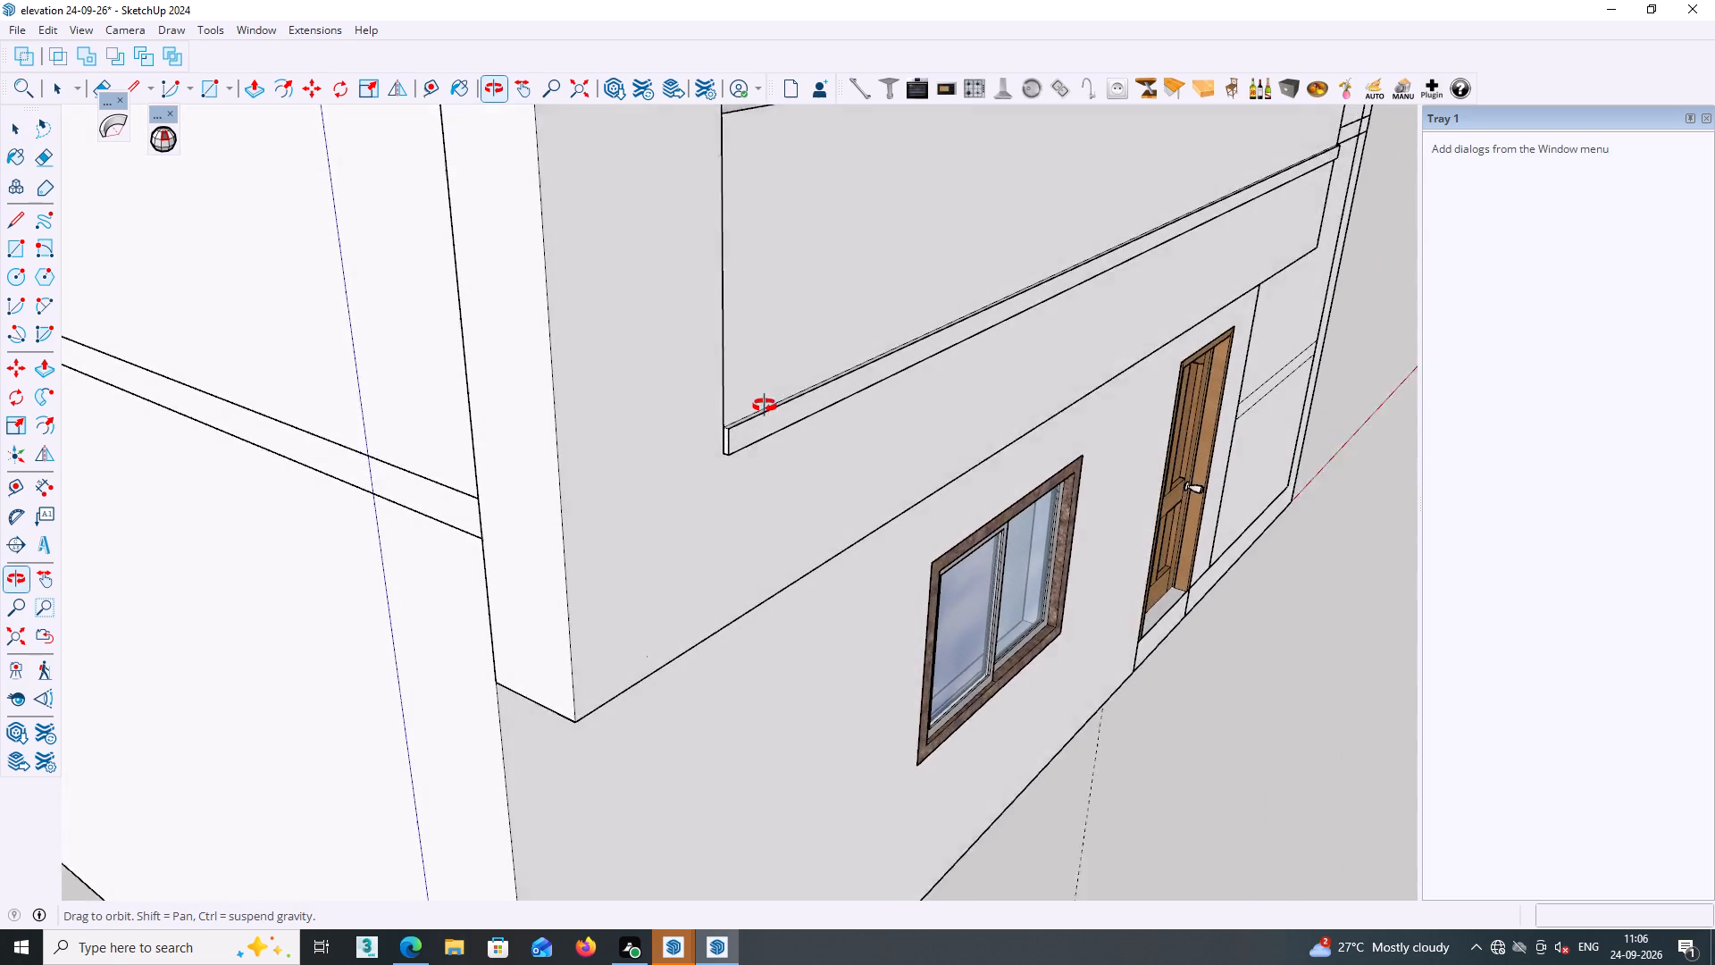
pyautogui.moveTo(765, 406); pyautogui.dragTo(771, 378, button='middle')
pyautogui.moveTo(799, 388); pyautogui.dragTo(790, 396, button='middle')
pyautogui.scroll(-1, 799, 388)
pyautogui.moveTo(788, 399); pyautogui.dragTo(474, 448, button='middle')
pyautogui.moveTo(729, 471); pyautogui.dragTo(731, 487, button='middle')
pyautogui.scroll(-5, 729, 471)
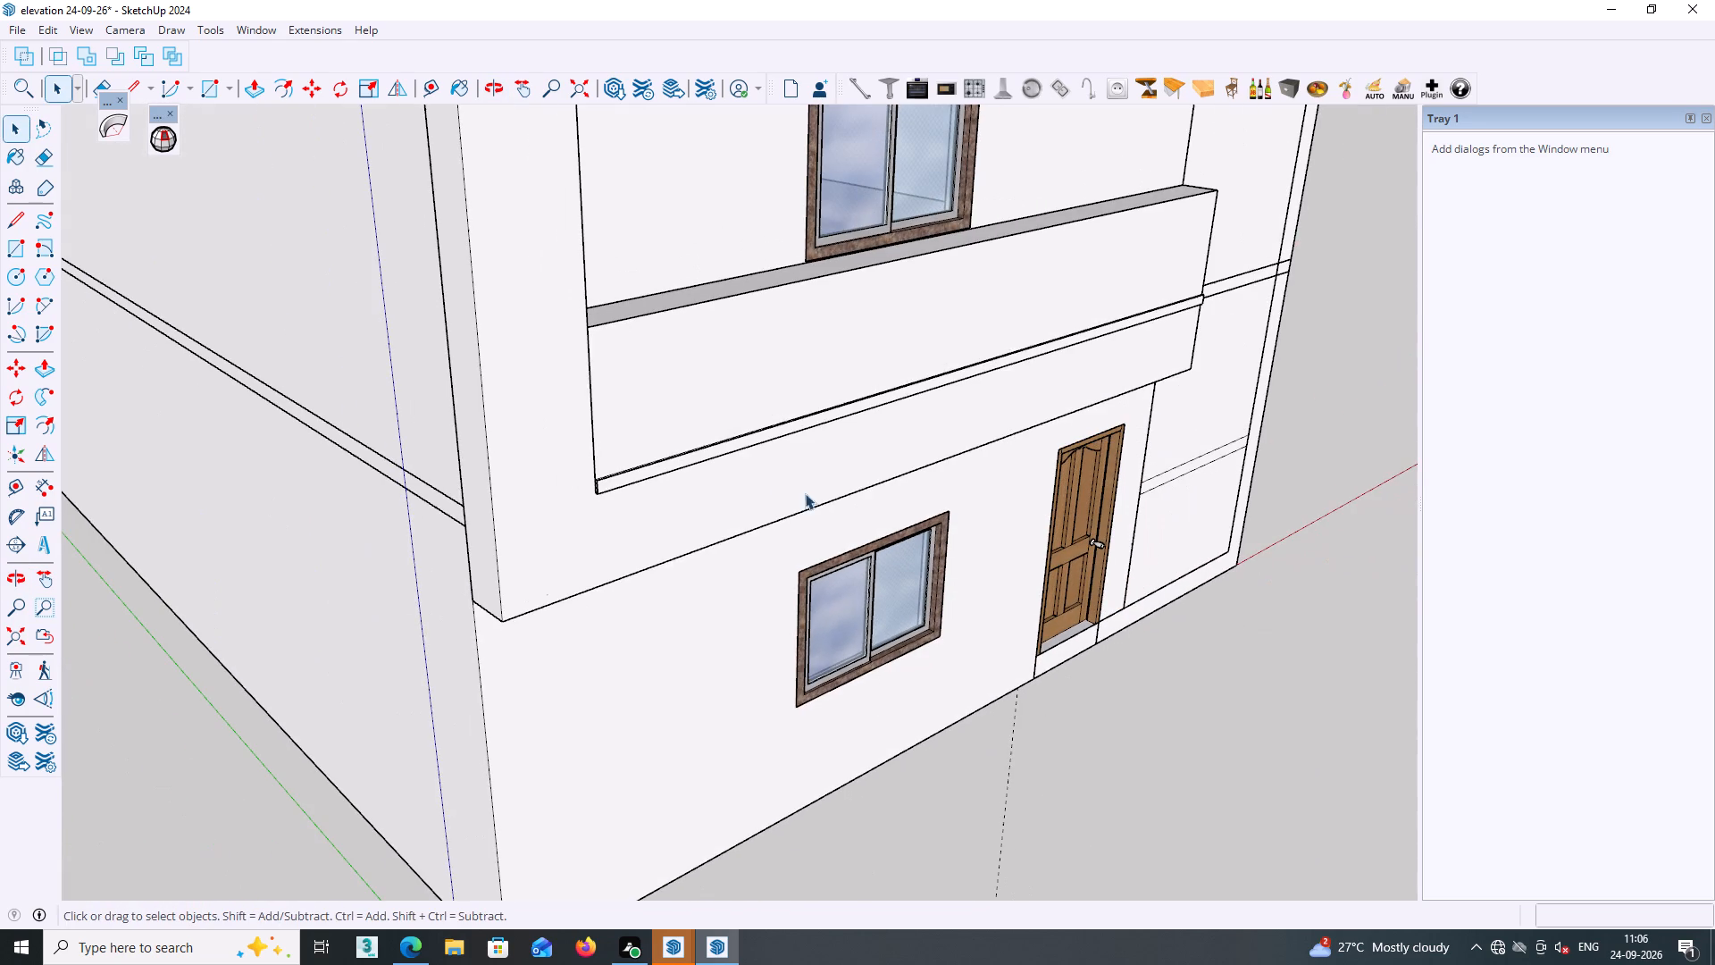
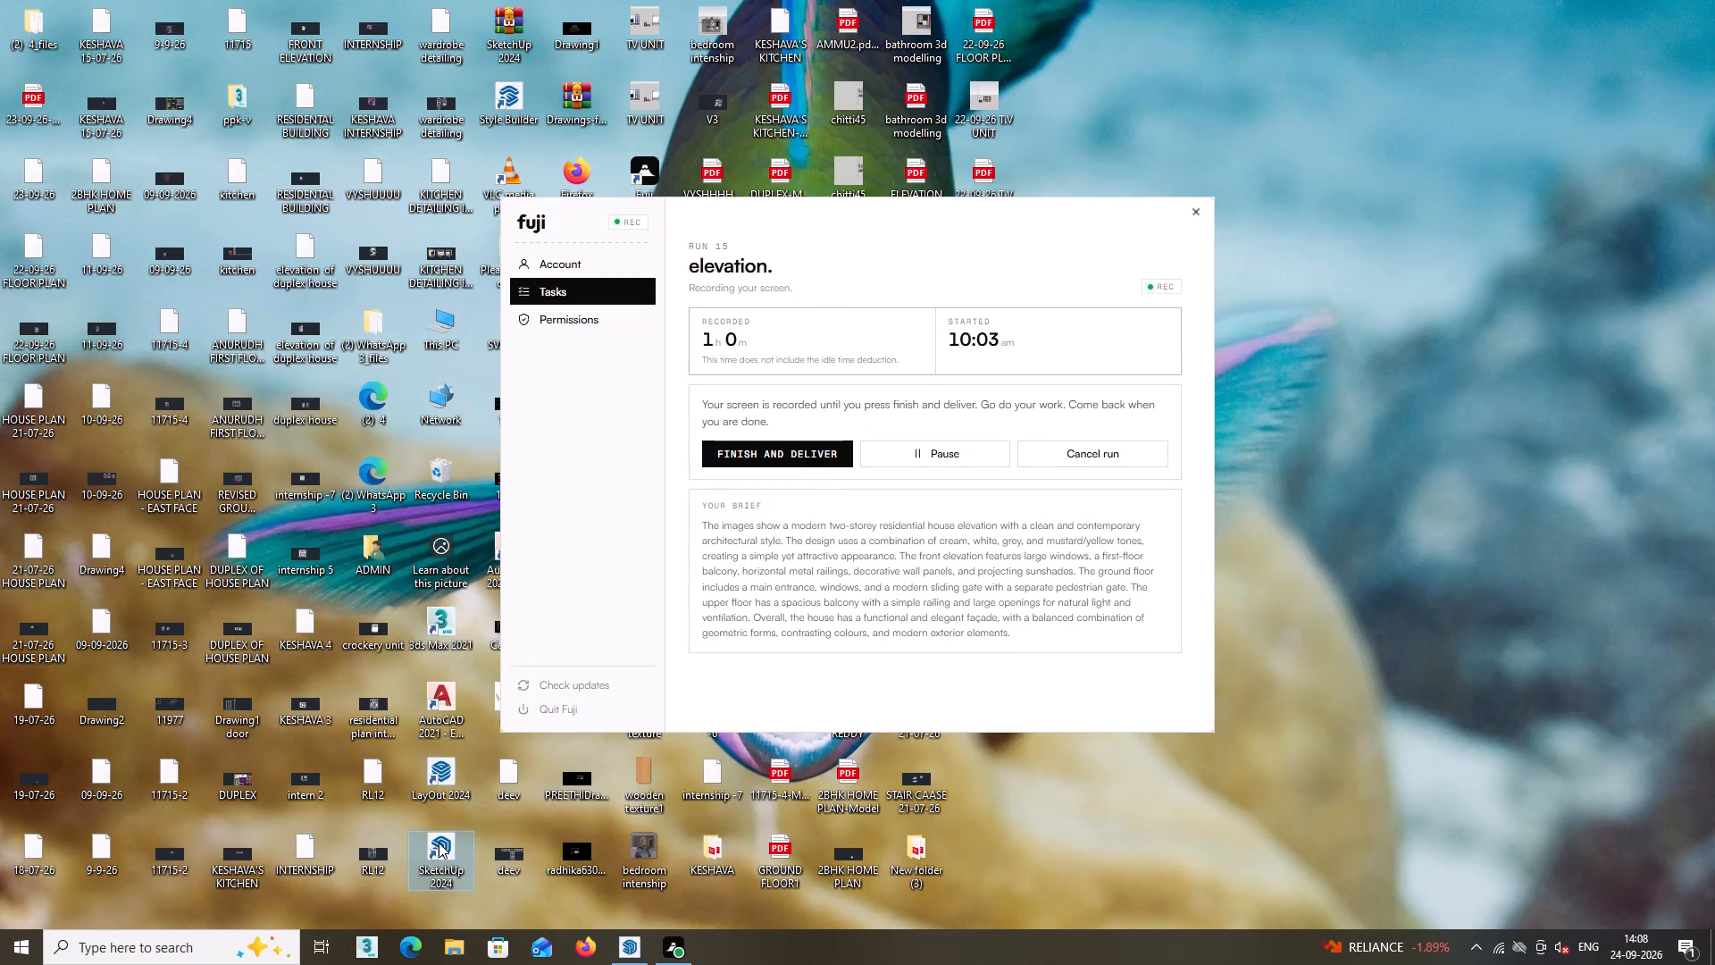
# Switch to the open SketchUp house elevation window and start a new blank model.
pyautogui.click(439, 843)
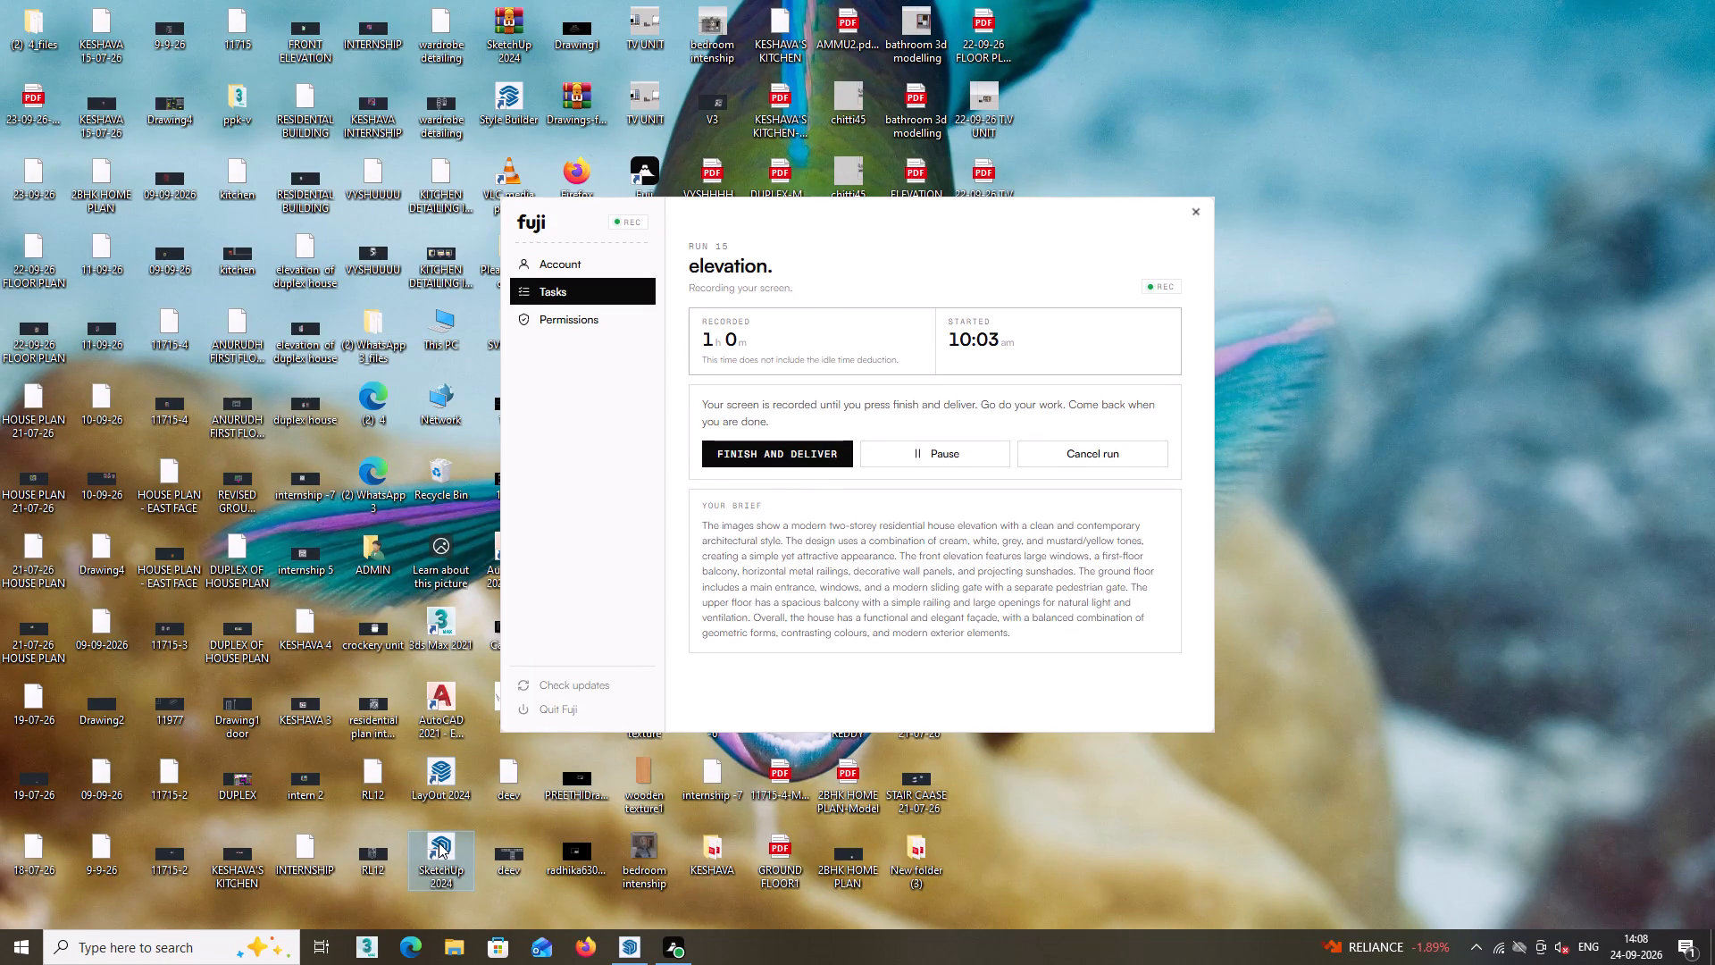
pyautogui.doubleClick(439, 843)
pyautogui.click(634, 943)
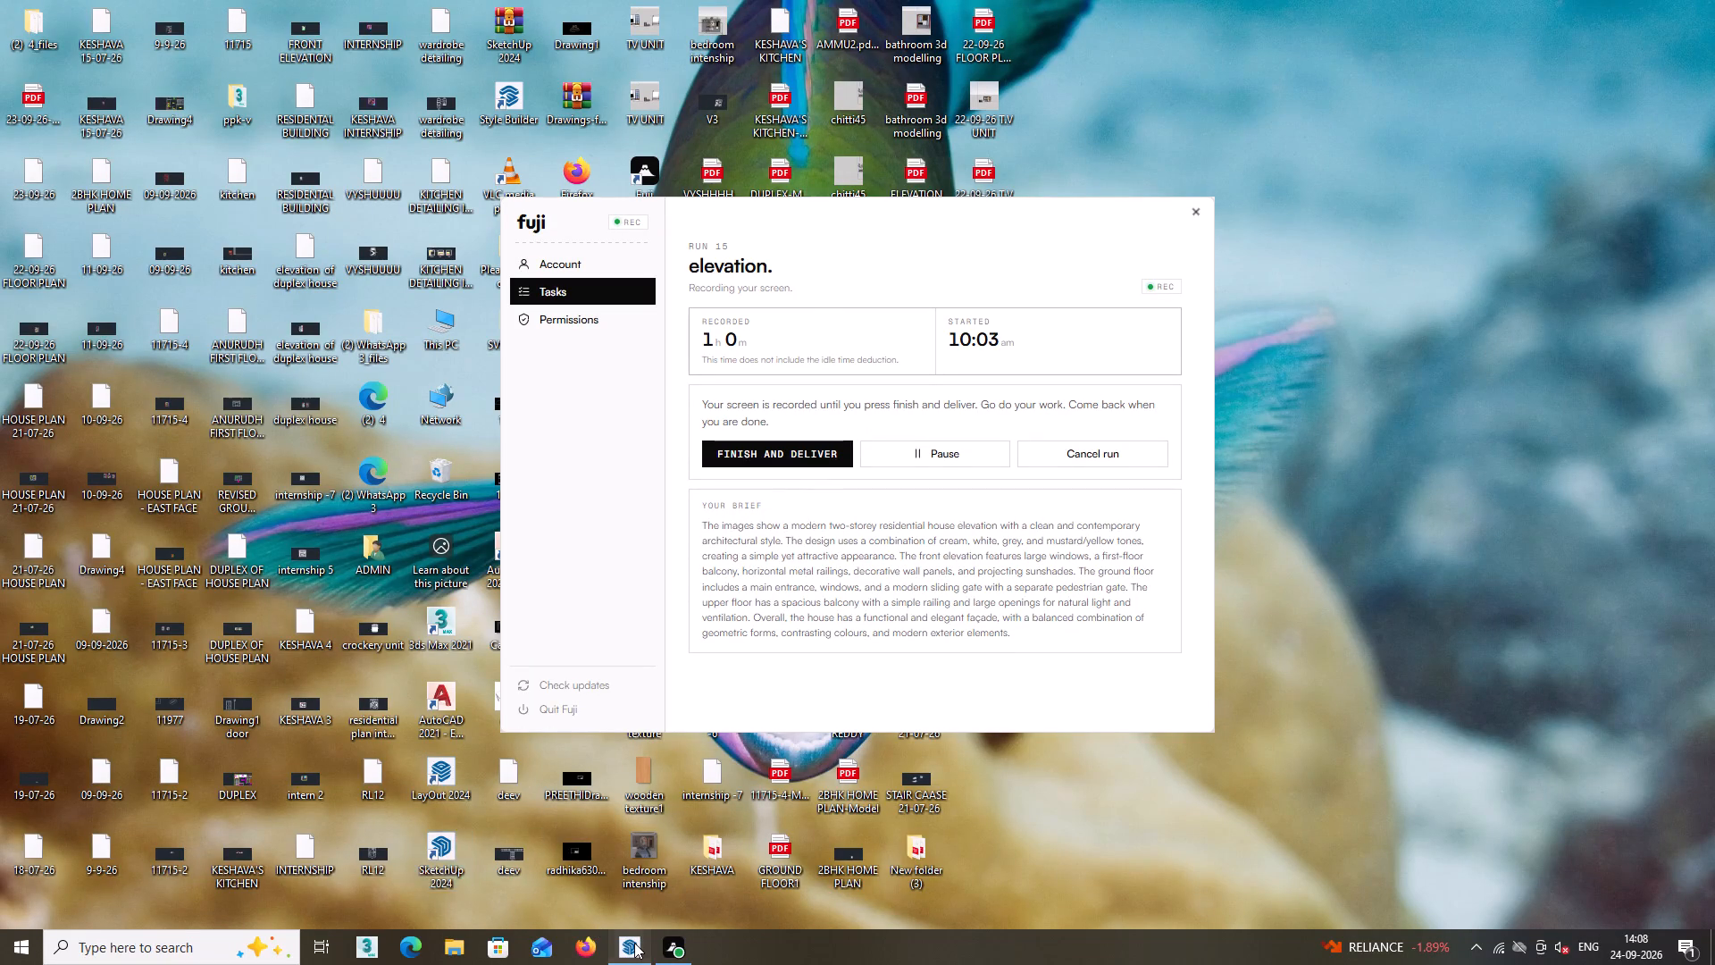
pyautogui.click(29, 28)
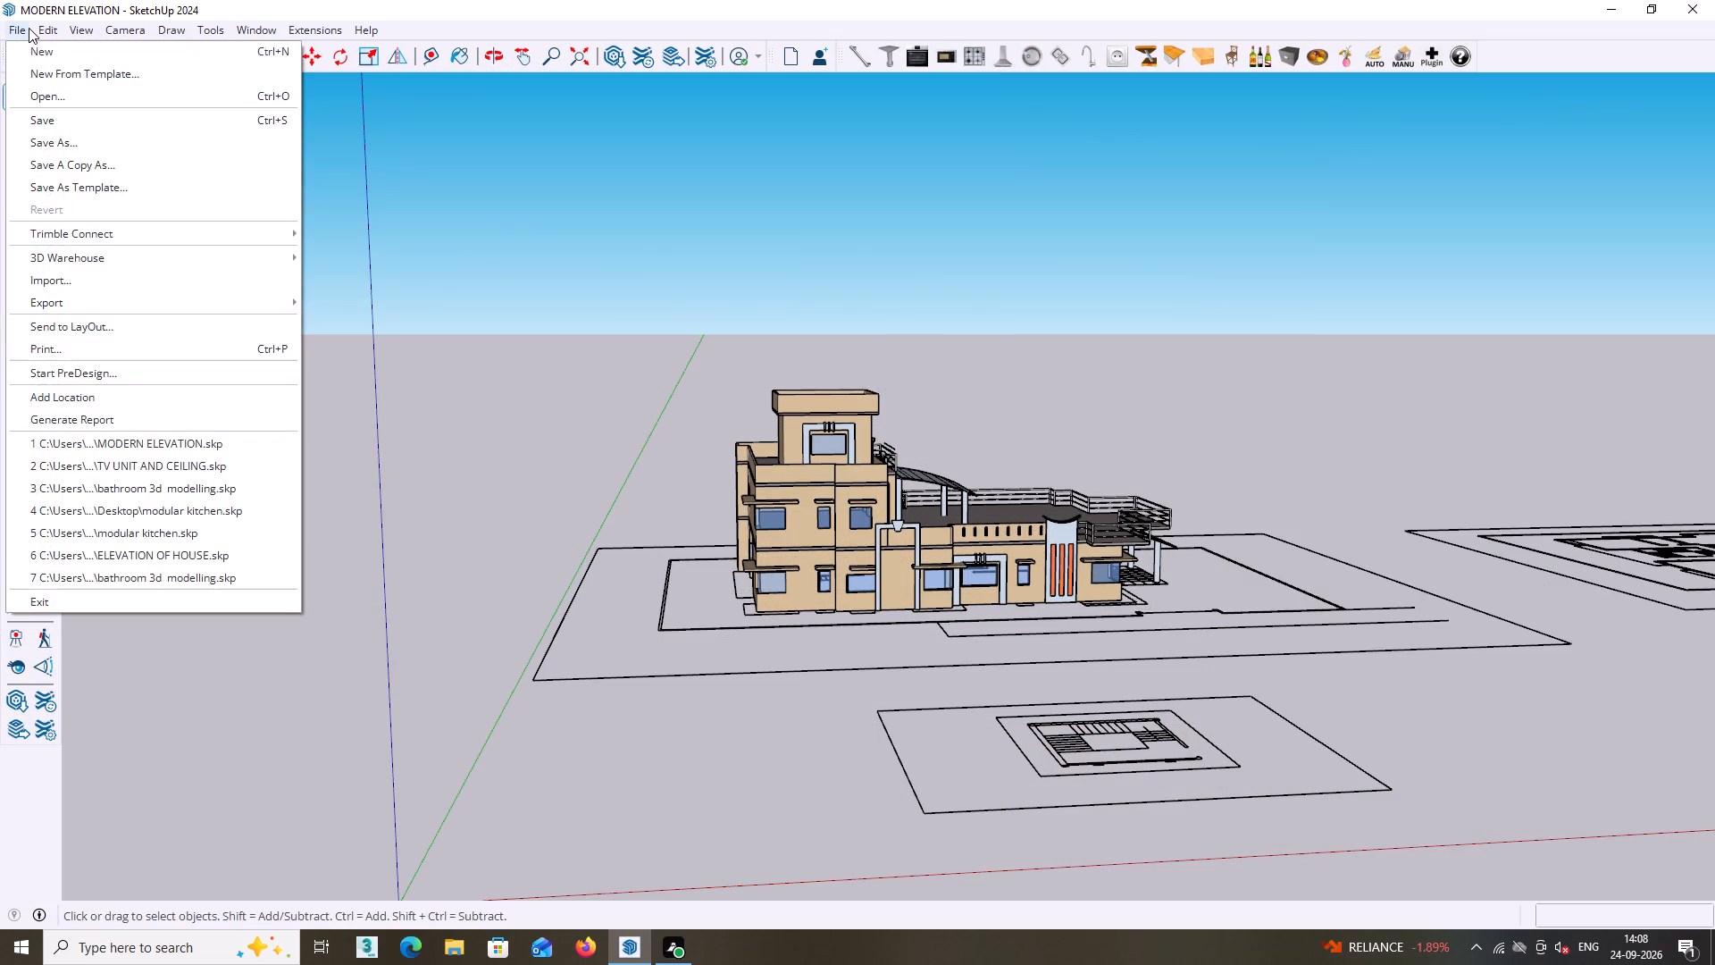
pyautogui.click(46, 52)
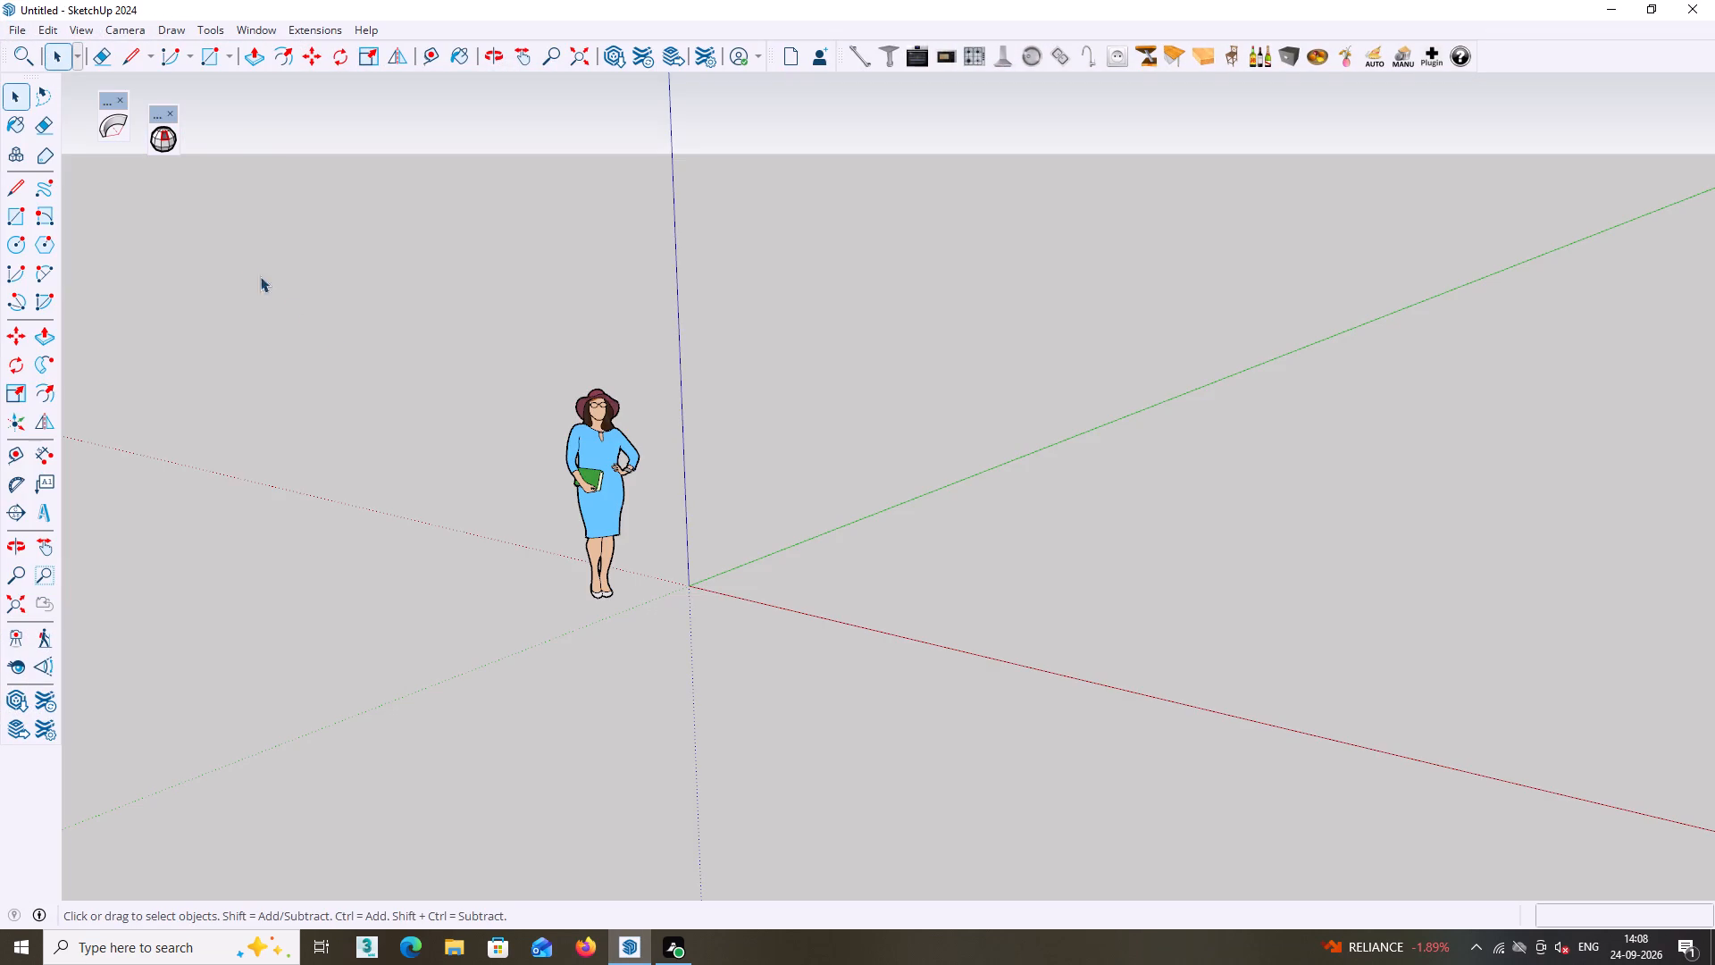
# Place two guides parallel to the green axis, one 1' from the axis and the other 9" beyond it.
pyautogui.scroll(-6, 866, 584)
pyautogui.moveTo(895, 593); pyautogui.dragTo(1134, 577, button='middle')
pyautogui.scroll(-6, 1081, 540)
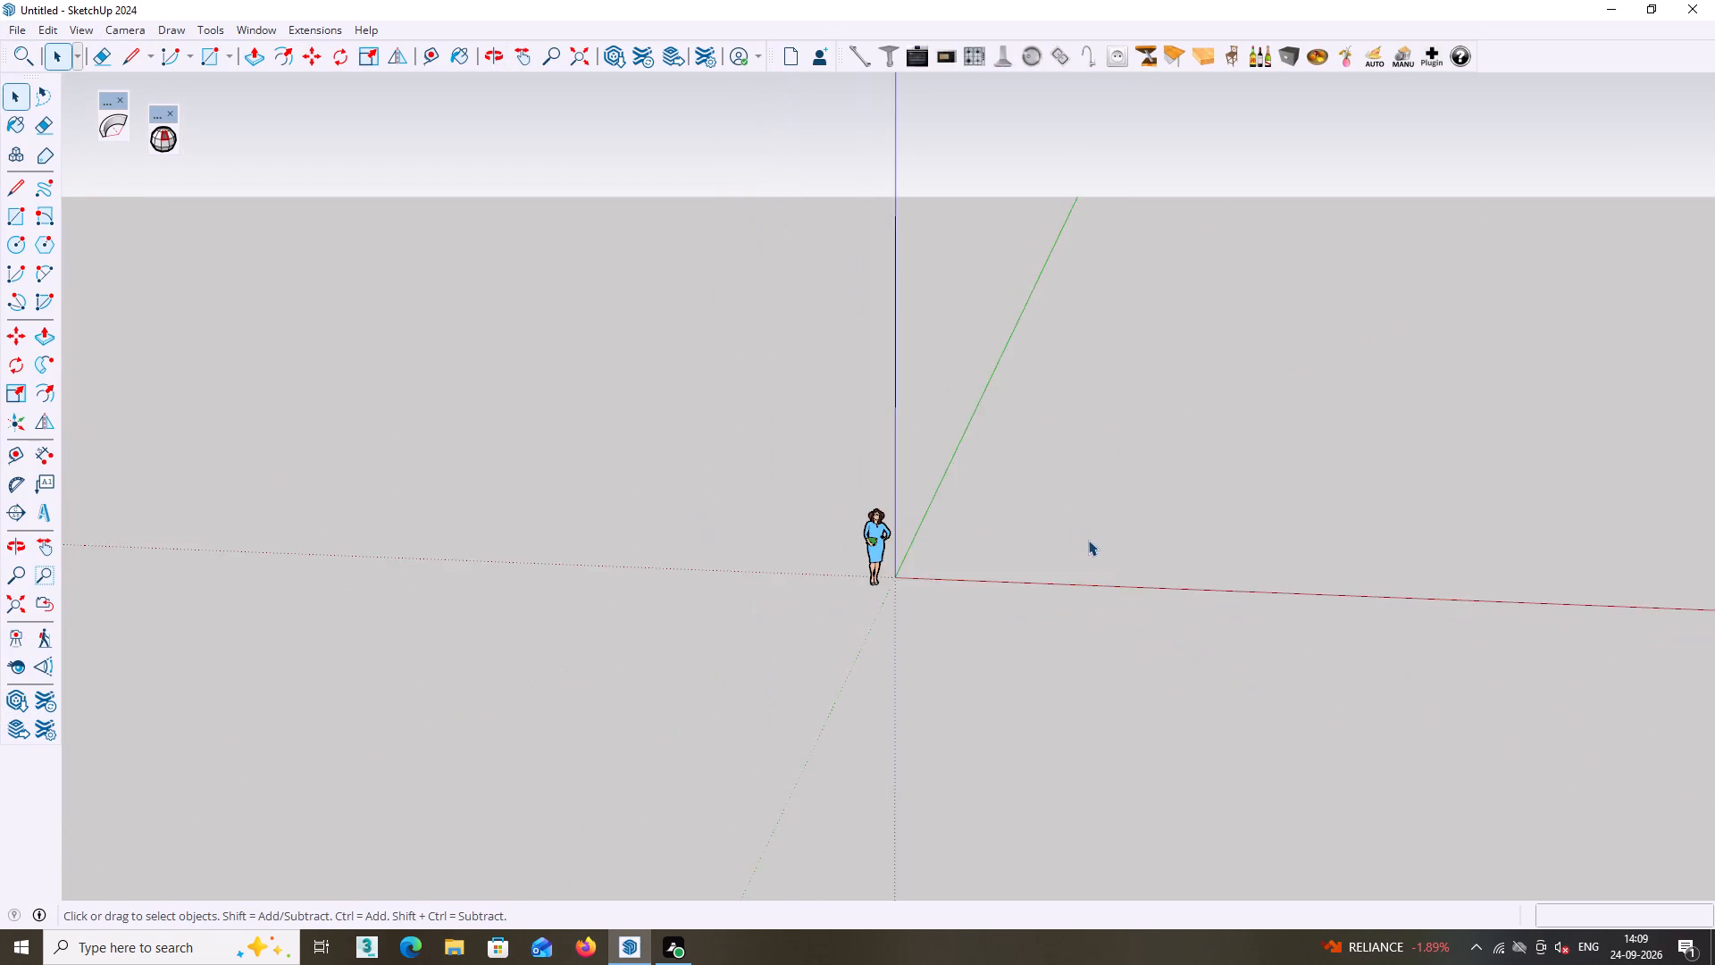
pyautogui.moveTo(1088, 532); pyautogui.dragTo(1120, 468, button='middle')
pyautogui.scroll(-5, 1120, 468)
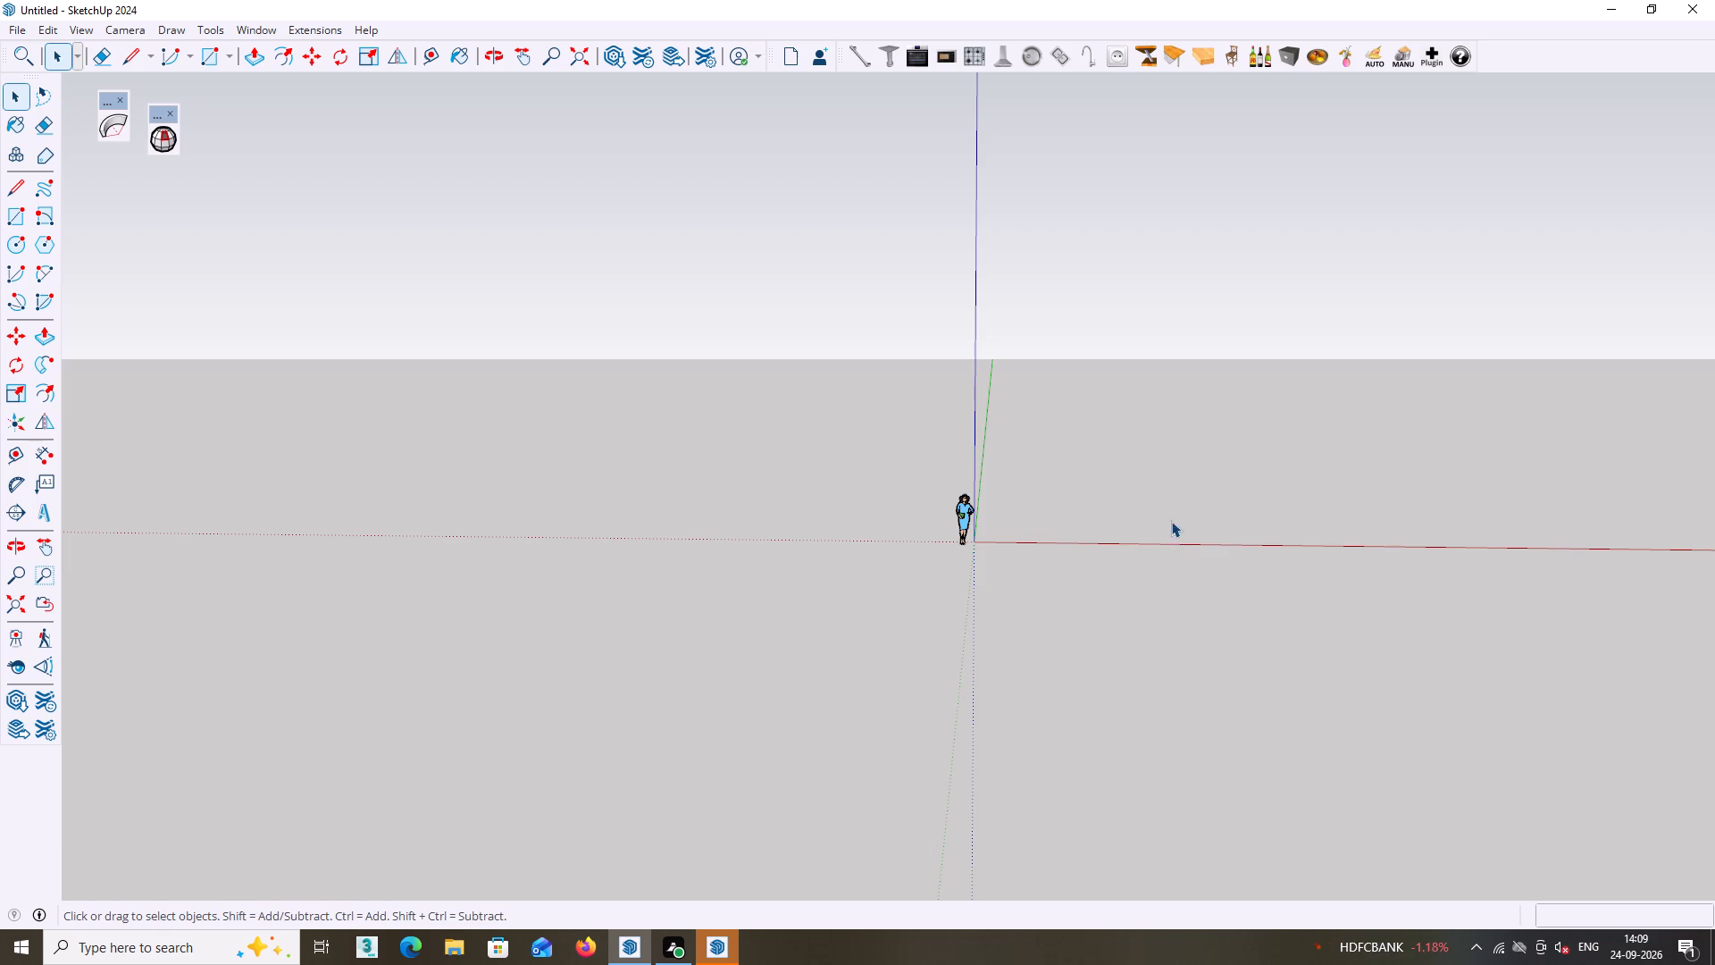
pyautogui.moveTo(1171, 521); pyautogui.dragTo(544, 592, button='middle')
pyautogui.keyDown('shift'); pyautogui.scroll(-1, 544, 592); pyautogui.keyUp('shift')
pyautogui.moveTo(542, 597); pyautogui.dragTo(840, 603, button='middle')
pyautogui.scroll(2, 569, 581)
pyautogui.moveTo(568, 578); pyautogui.dragTo(375, 599, button='middle')
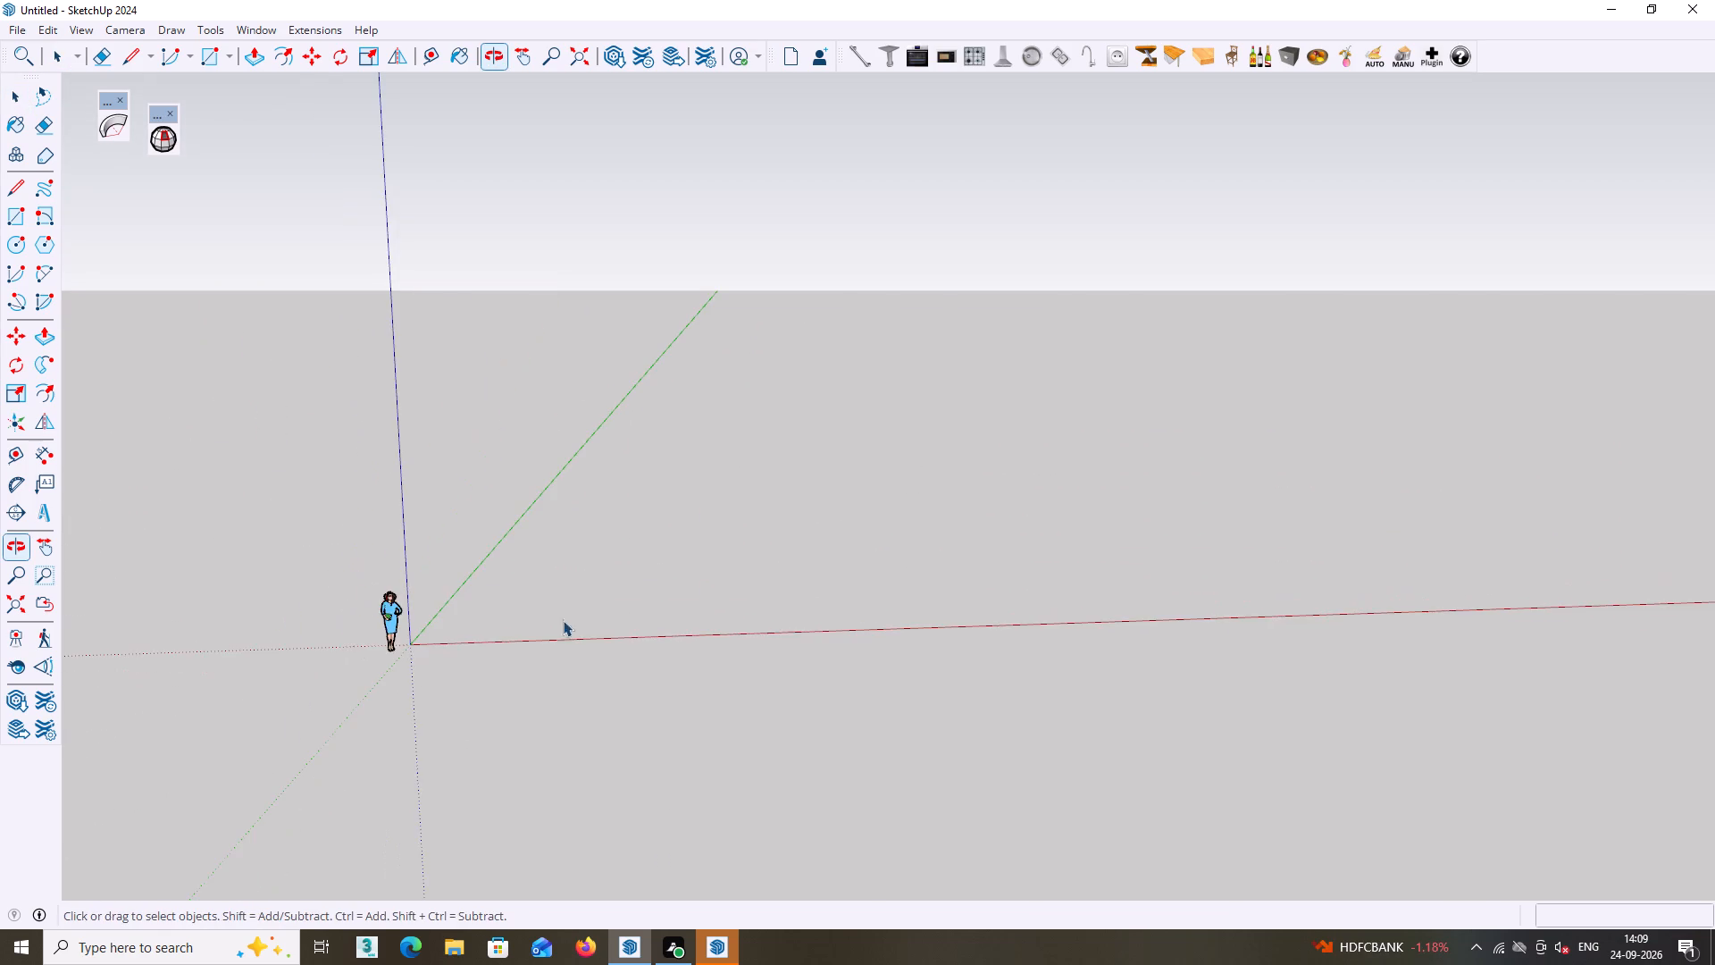
pyautogui.scroll(2, 668, 583)
pyautogui.moveTo(665, 582); pyautogui.dragTo(719, 591, button='middle')
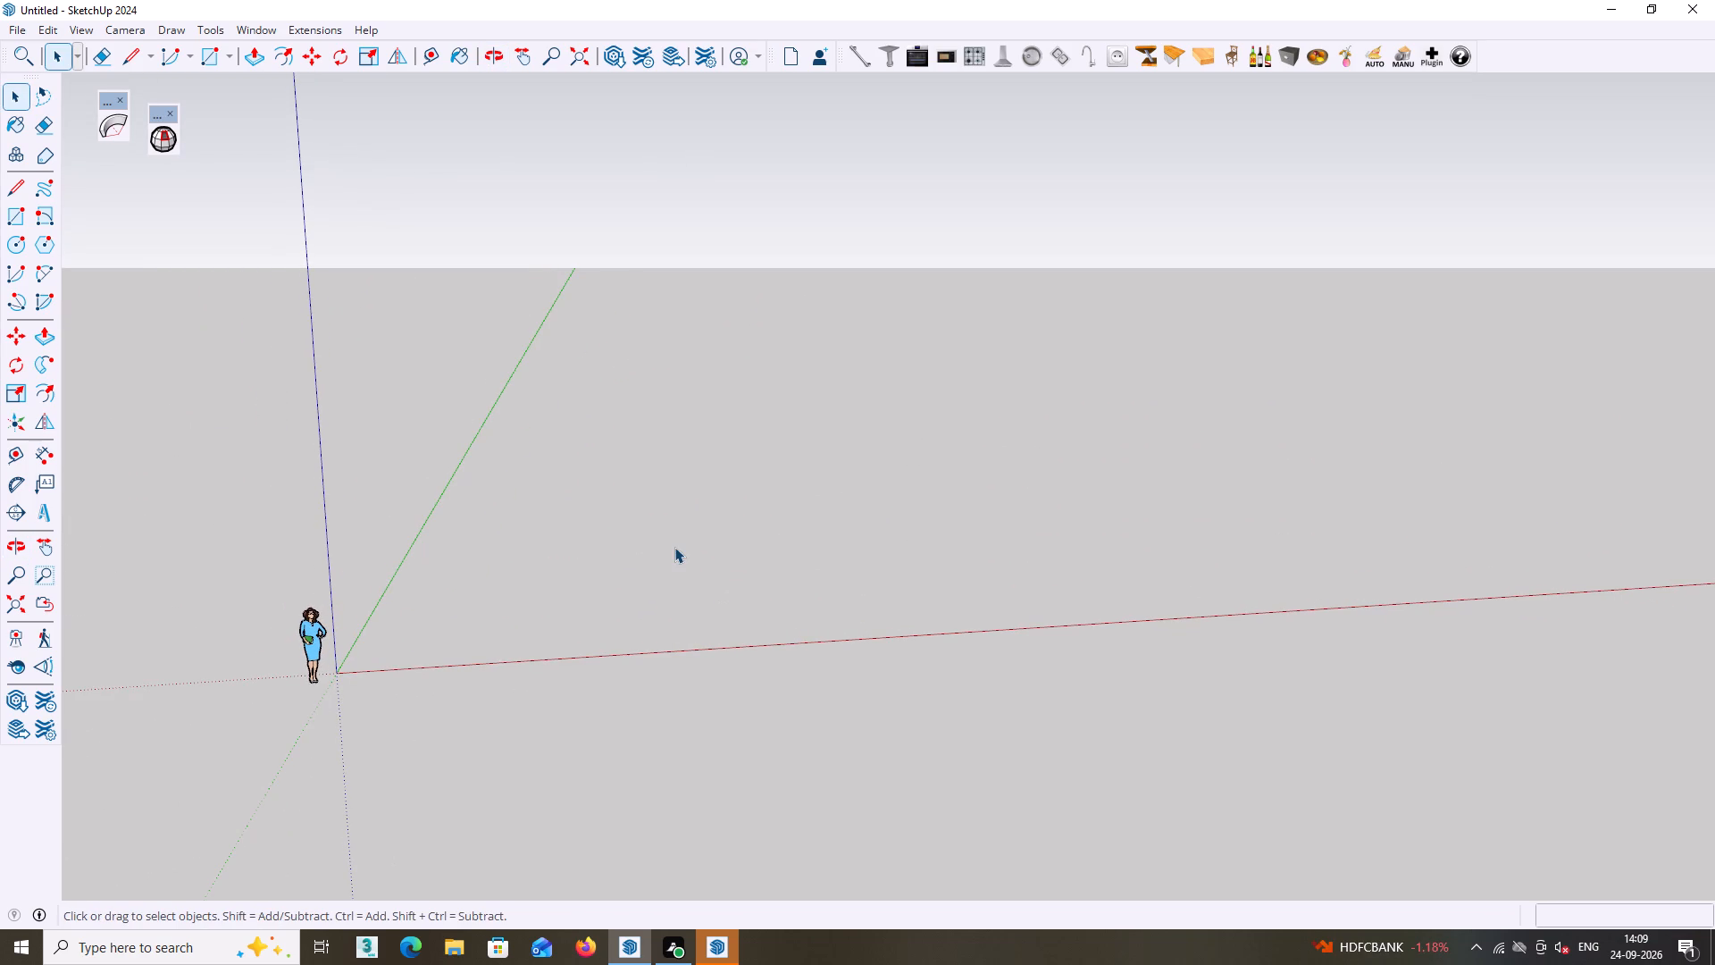
pyautogui.press('t')
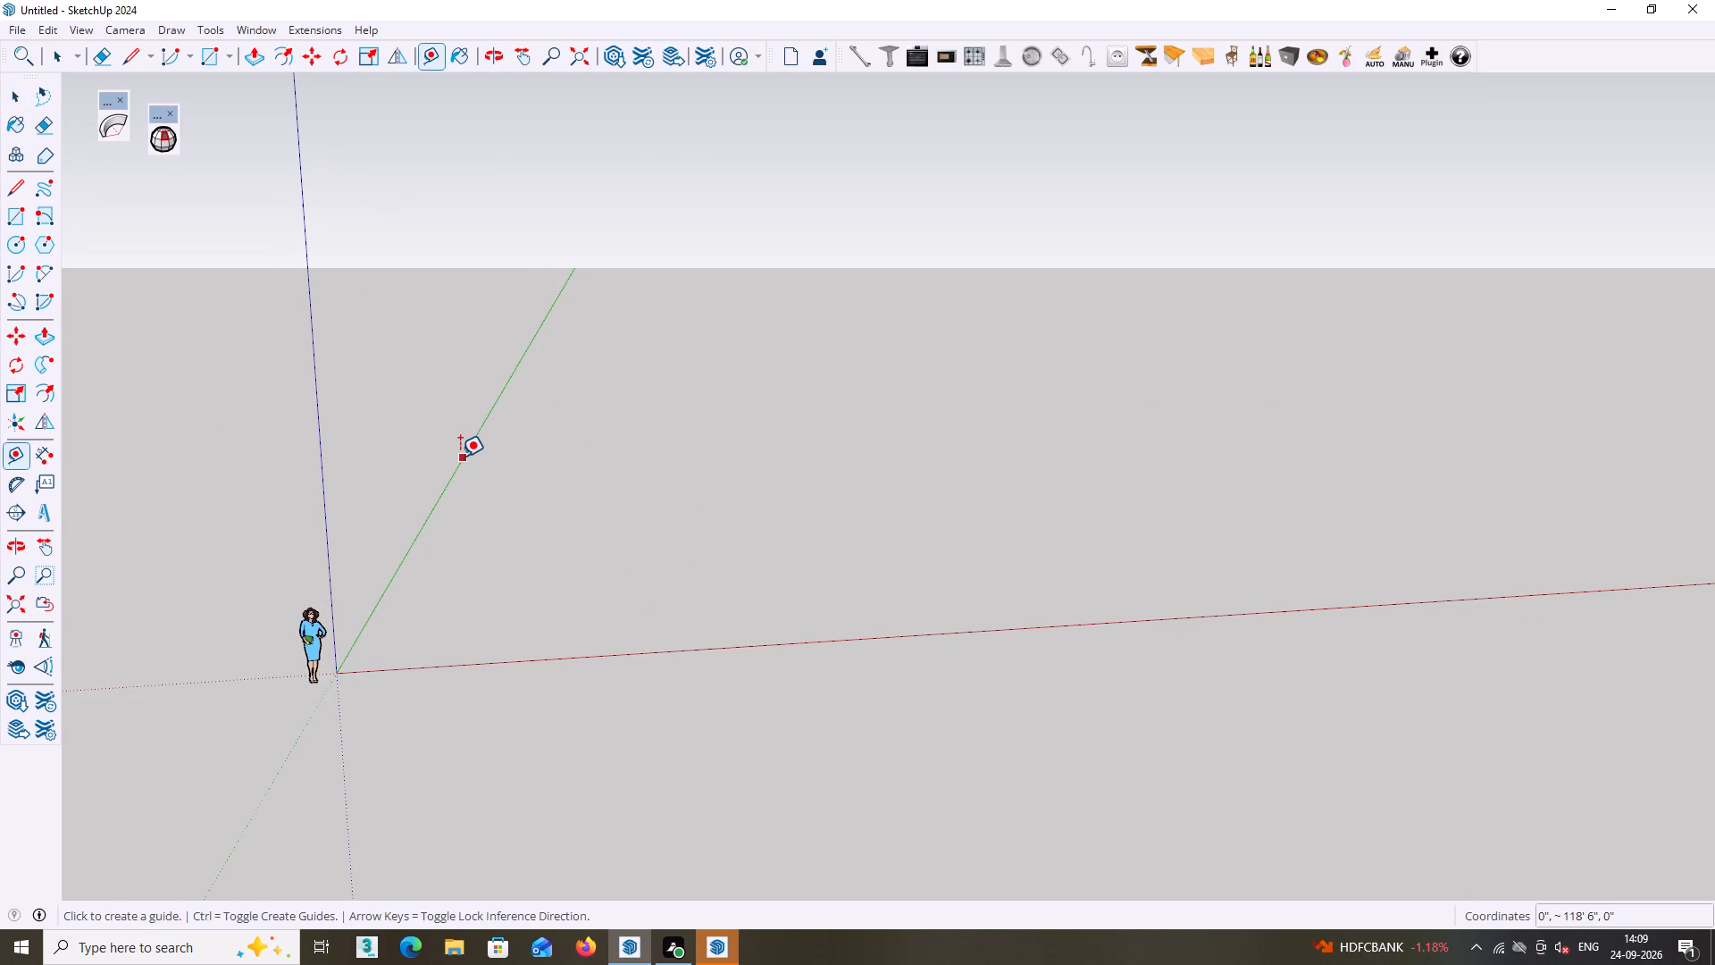
pyautogui.click(460, 457)
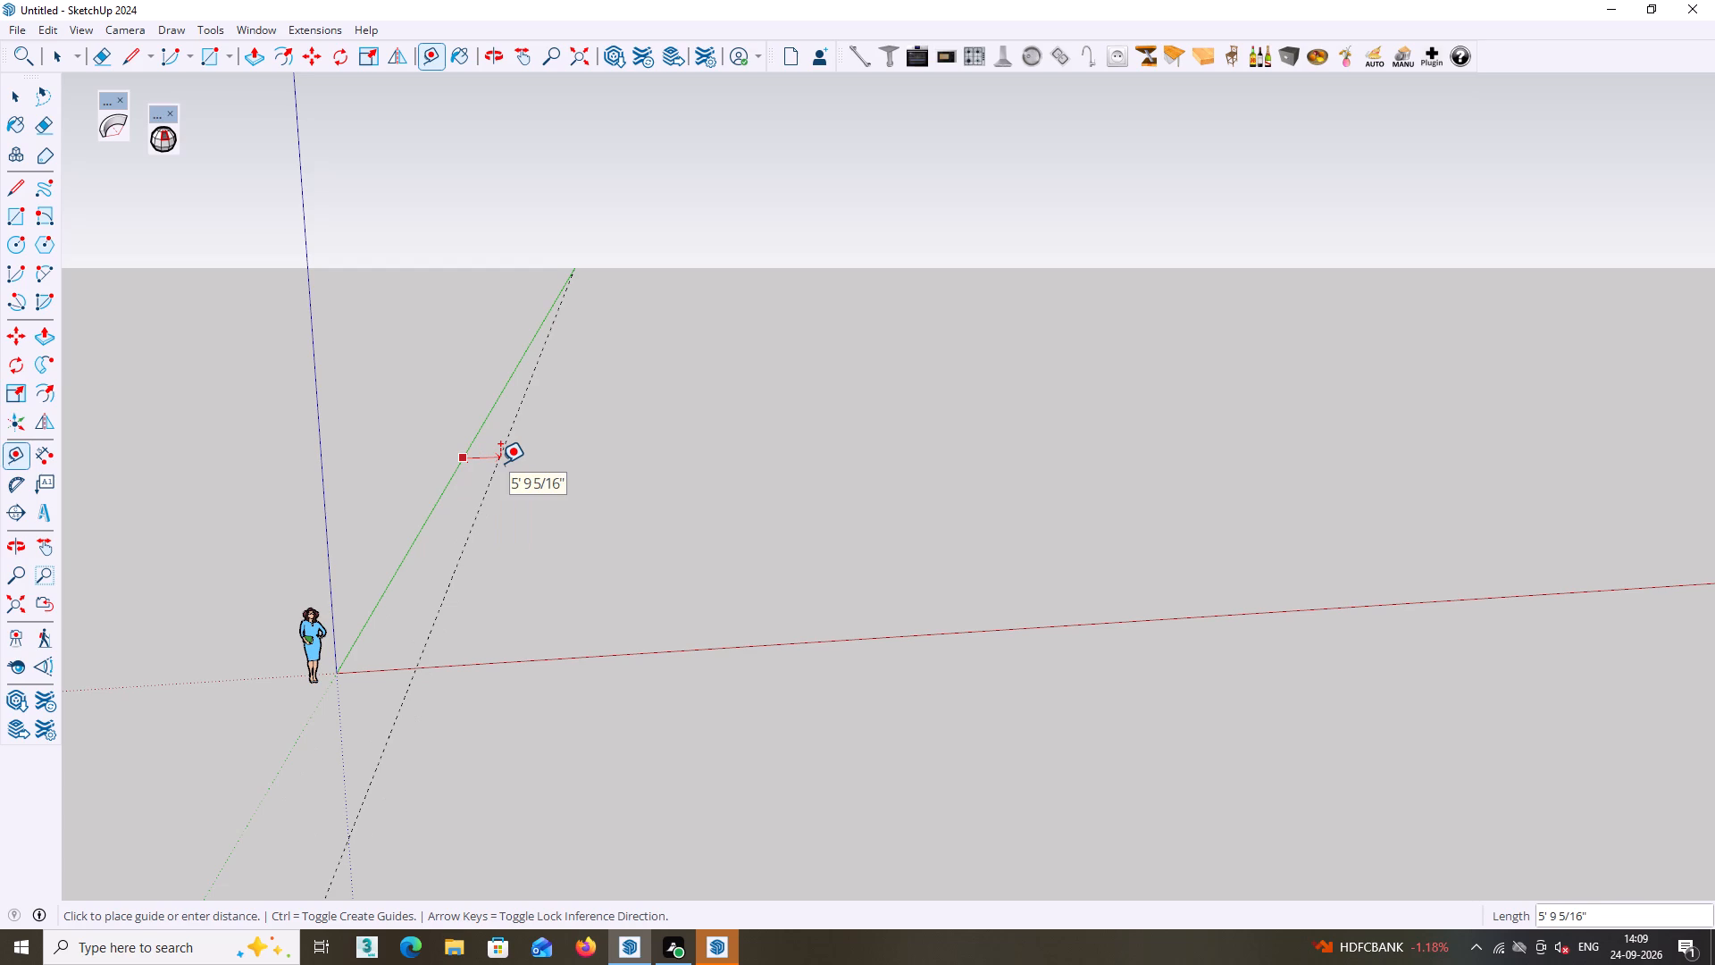
pyautogui.press('1')
pyautogui.press("'")
pyautogui.press('Return')
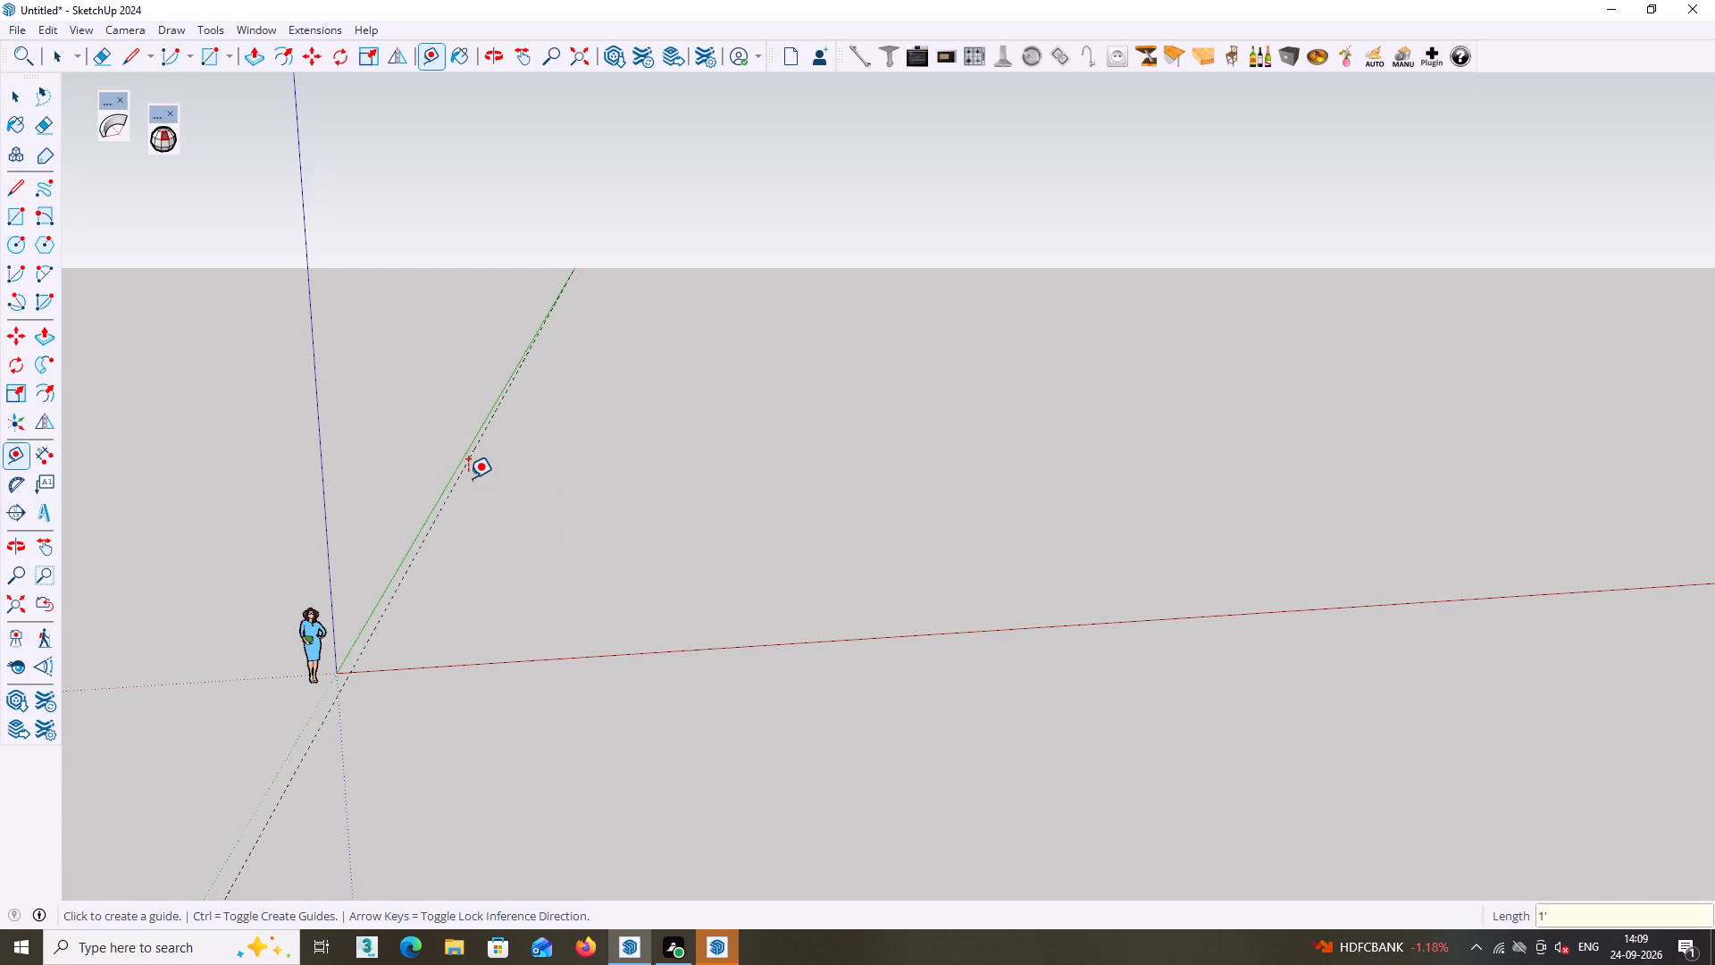
pyautogui.click(459, 478)
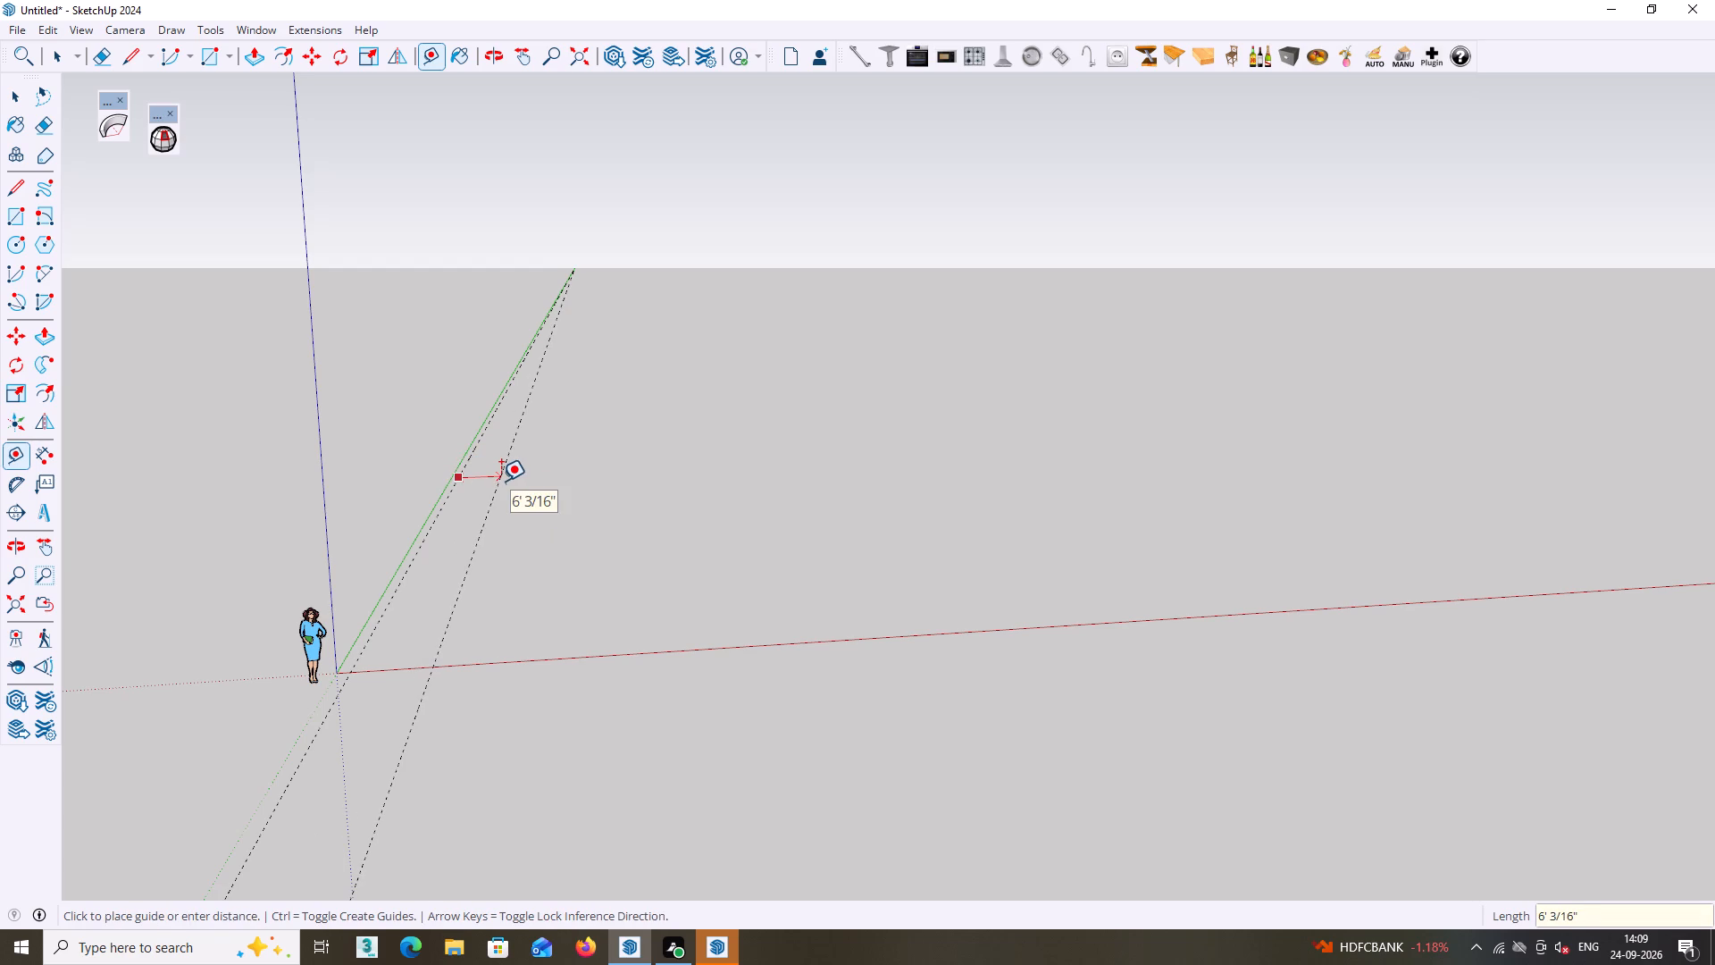
pyautogui.press('9')
pyautogui.press('Return')
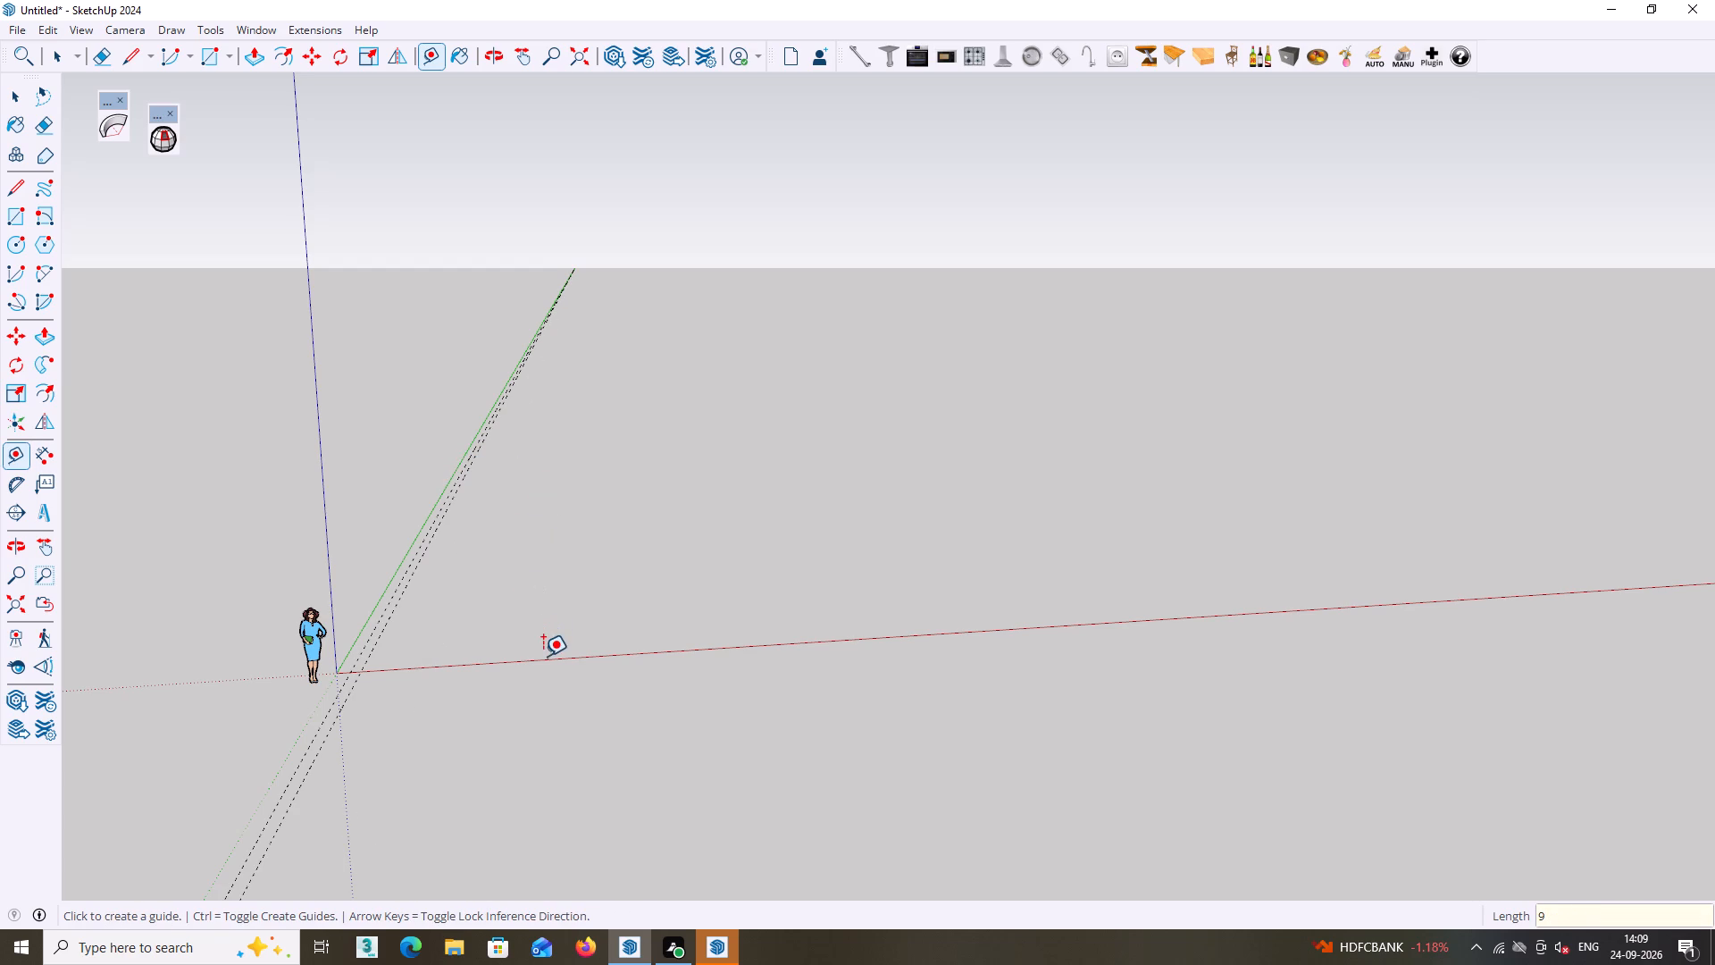
# Place two guides parallel to the red axis, one 1' from the axis and the other 9" beyond it.
pyautogui.click(543, 656)
pyautogui.write("1'")
pyautogui.press('Return')
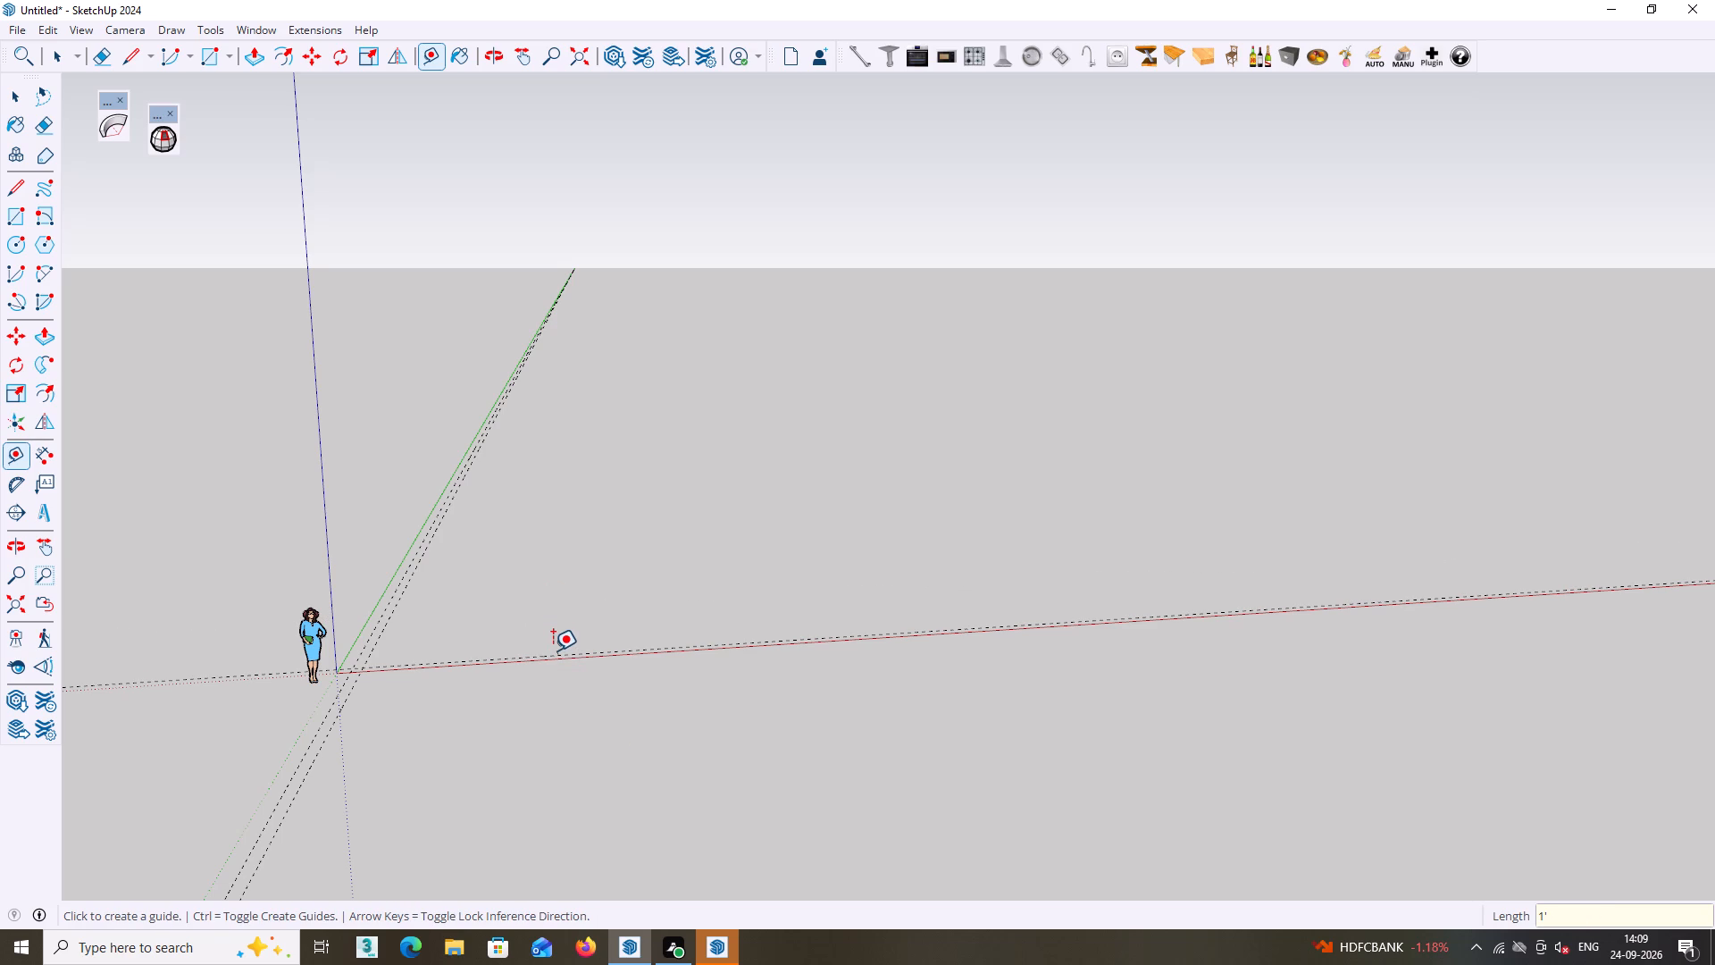
pyautogui.scroll(5, 552, 648)
pyautogui.click(551, 658)
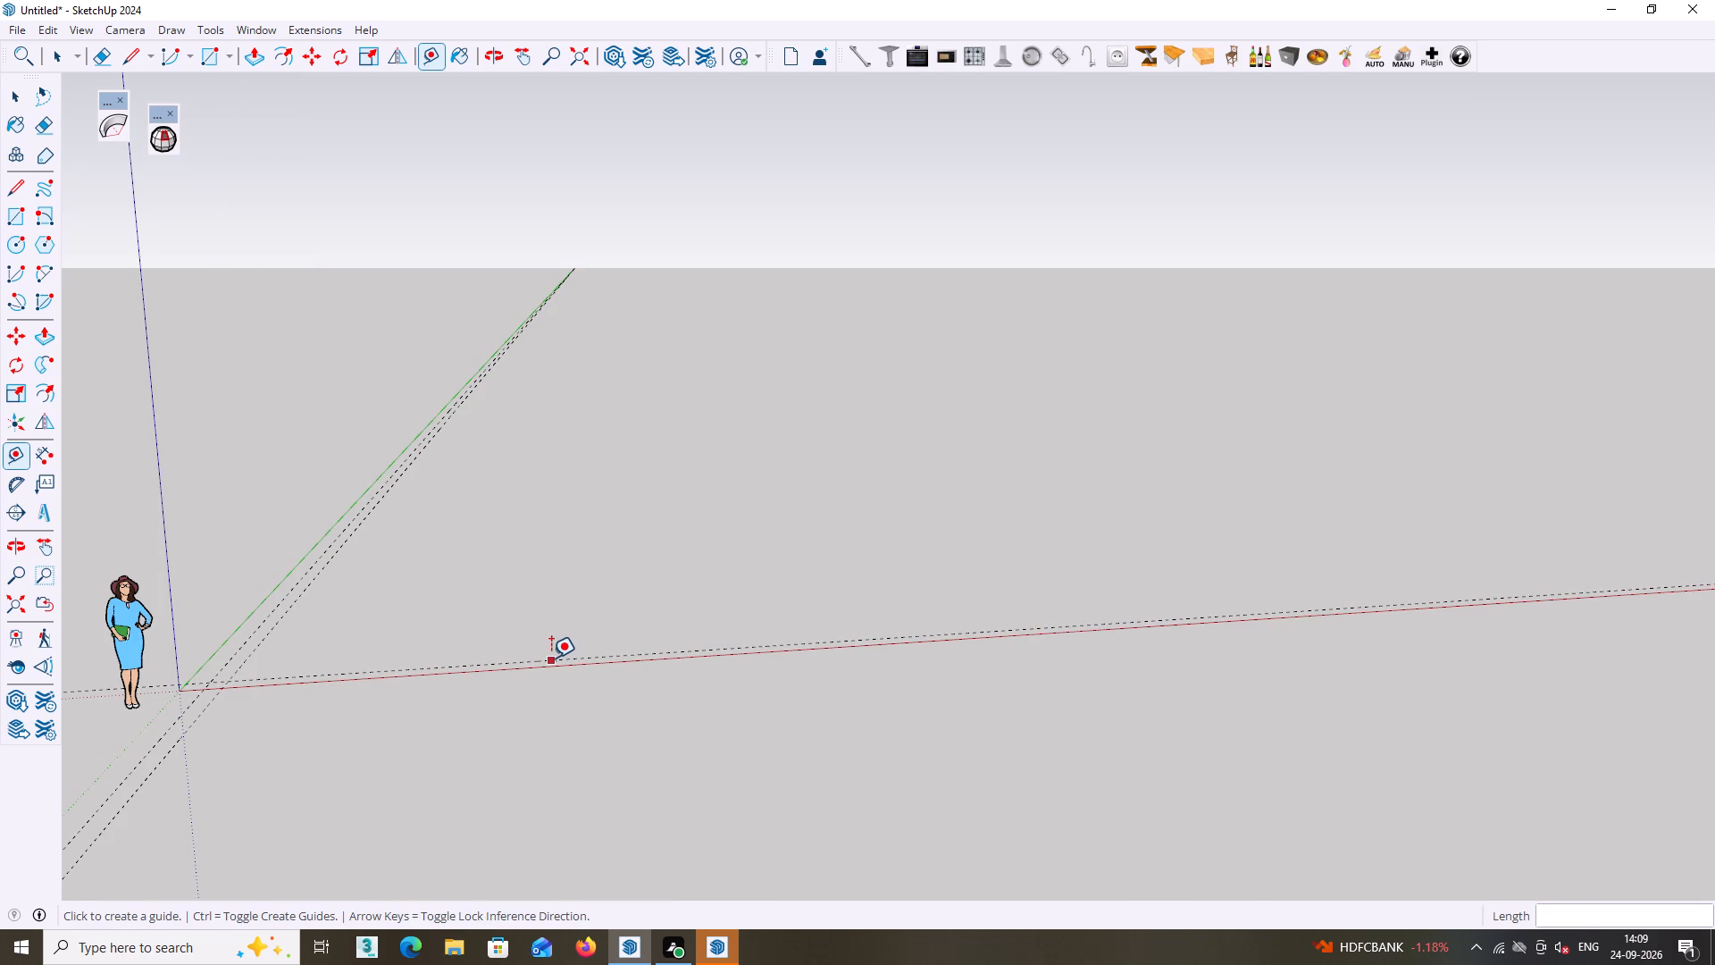
pyautogui.press('1')
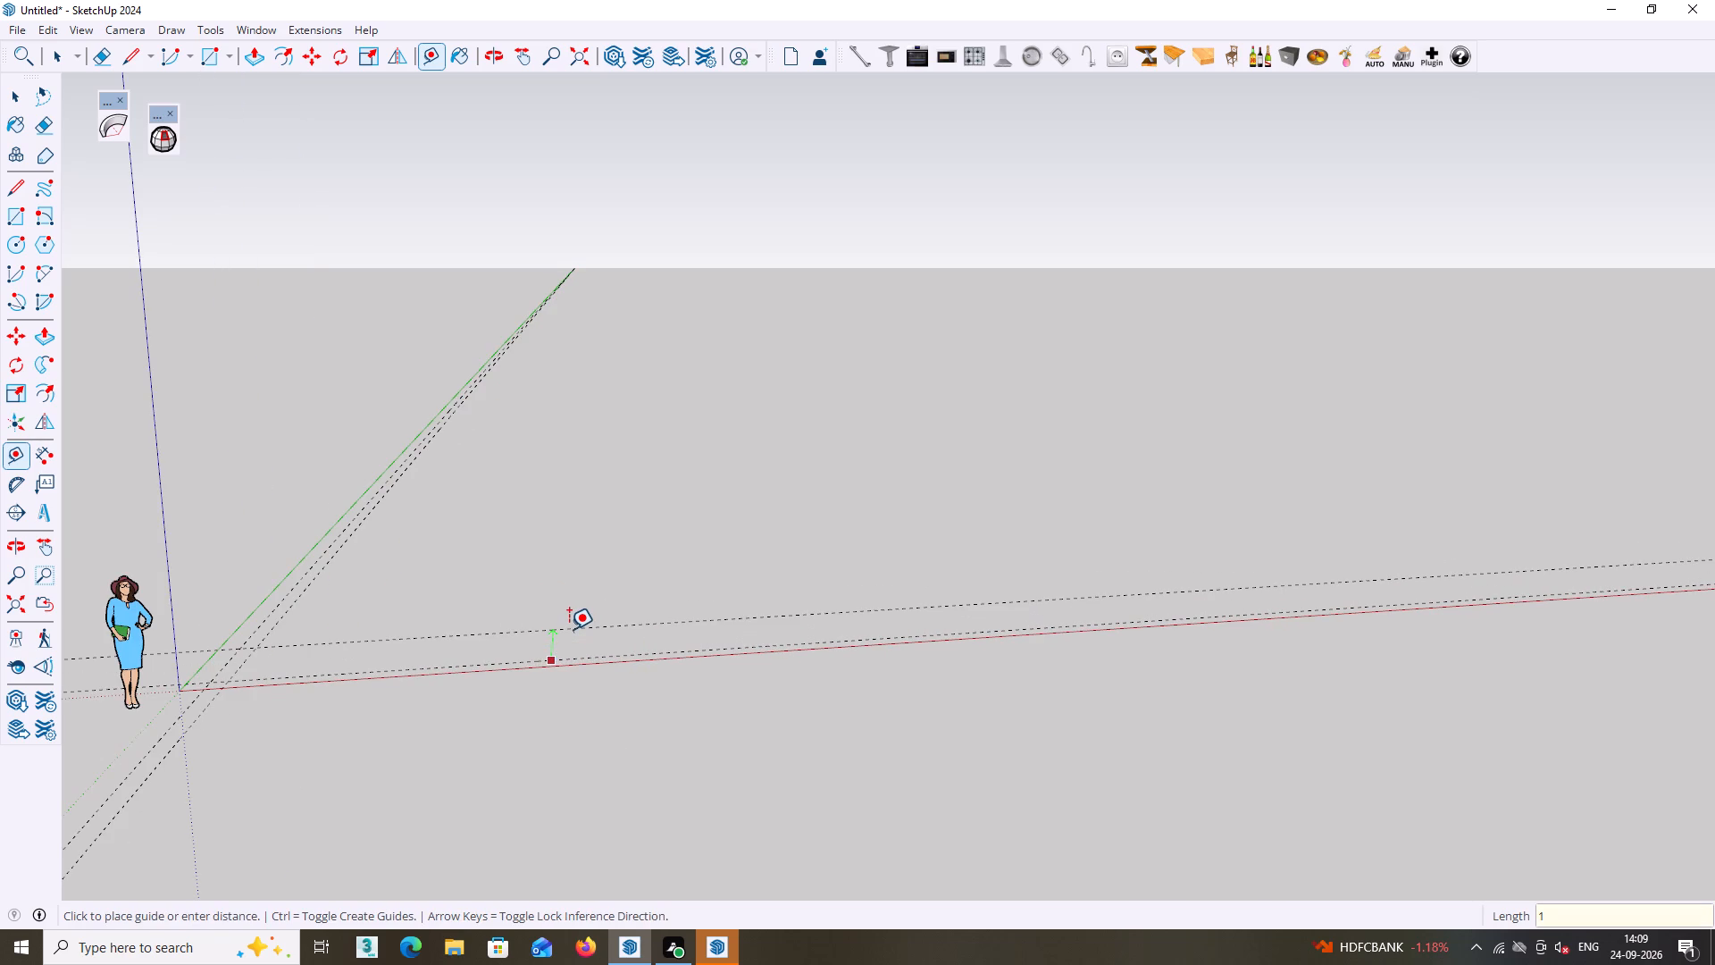
pyautogui.press('BackSpace')
pyautogui.press('9')
pyautogui.press('Return')
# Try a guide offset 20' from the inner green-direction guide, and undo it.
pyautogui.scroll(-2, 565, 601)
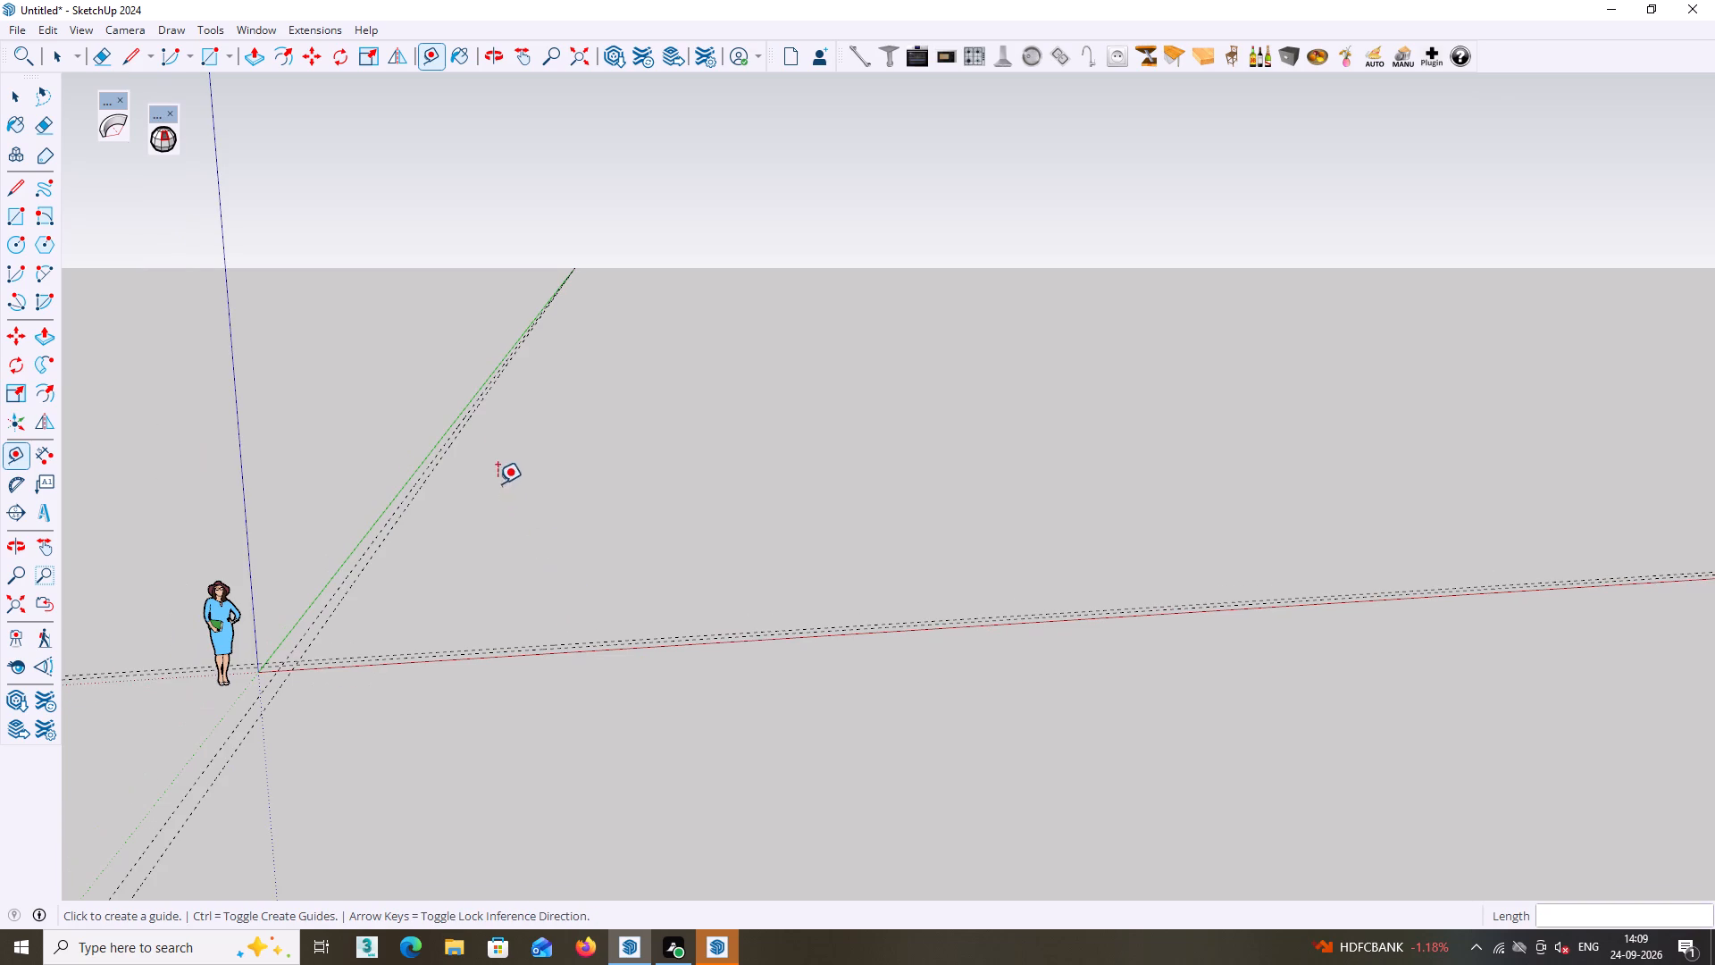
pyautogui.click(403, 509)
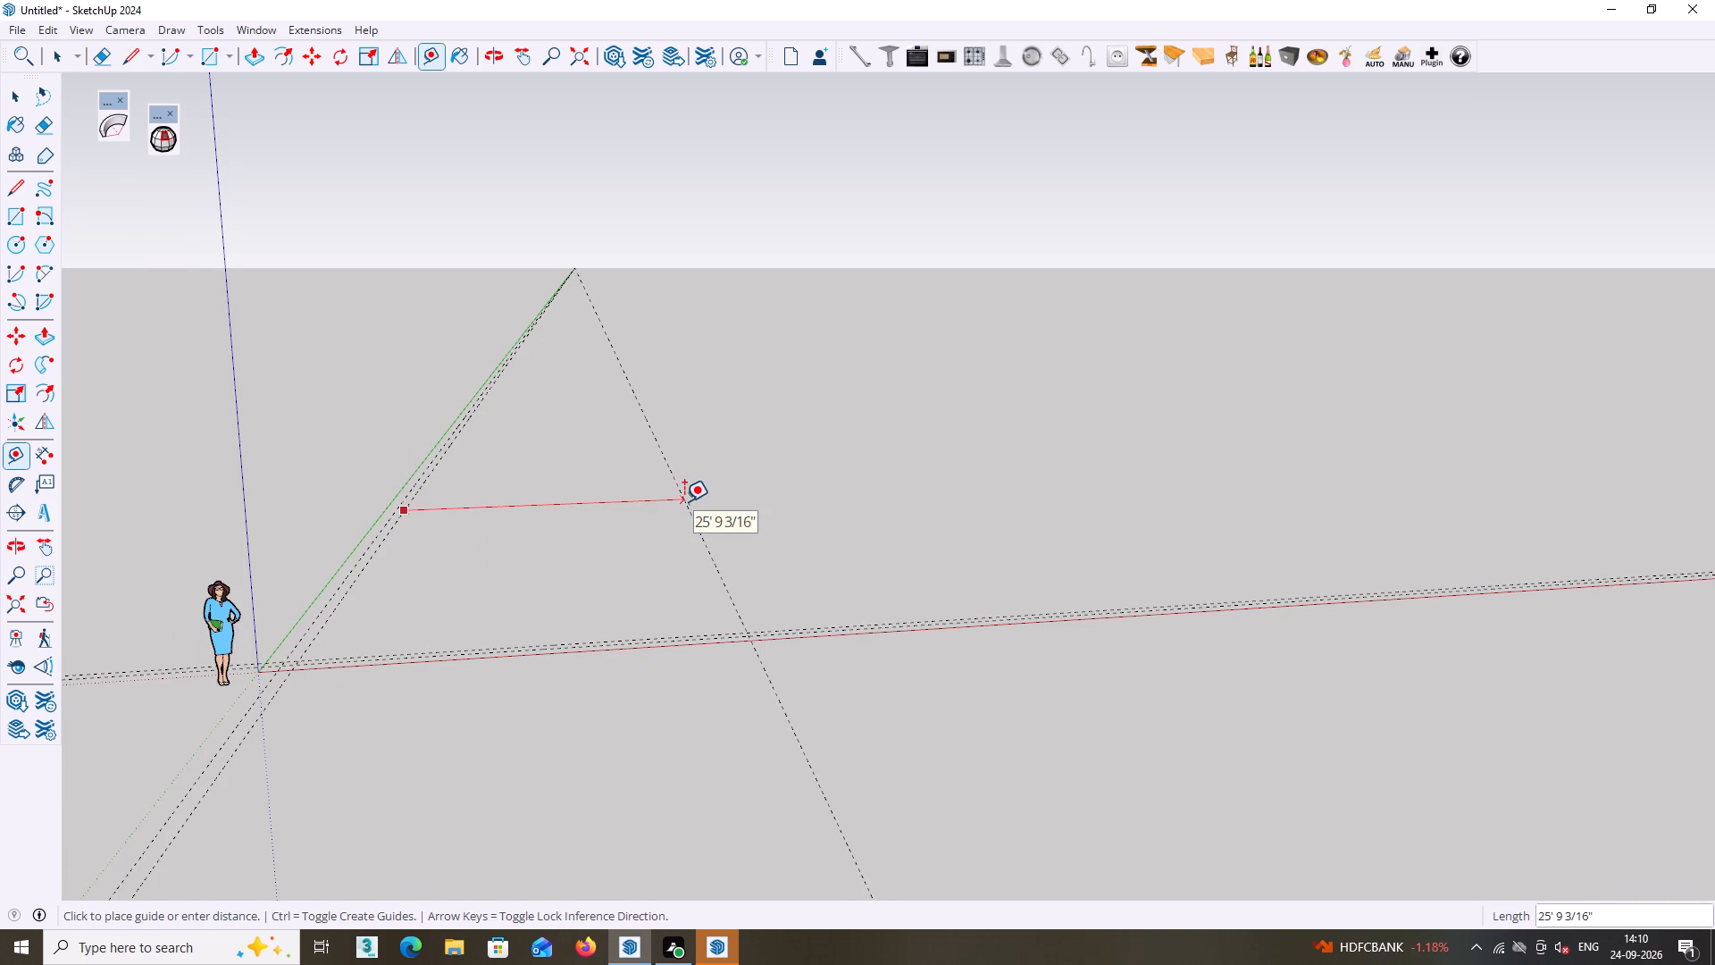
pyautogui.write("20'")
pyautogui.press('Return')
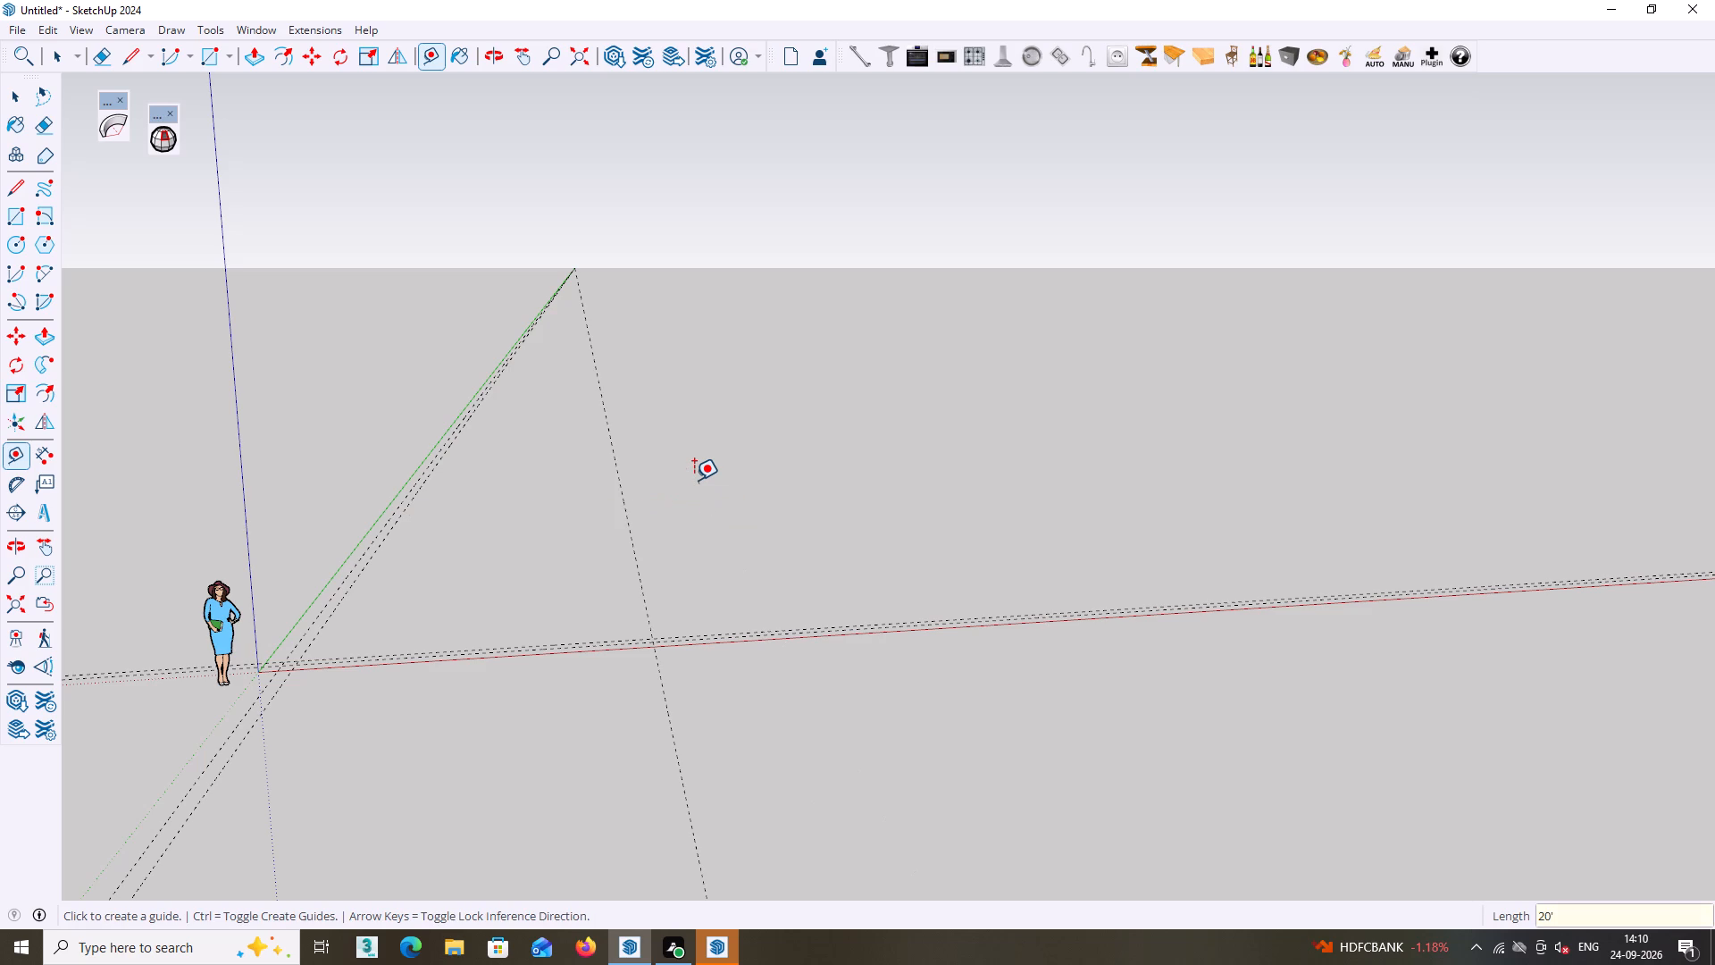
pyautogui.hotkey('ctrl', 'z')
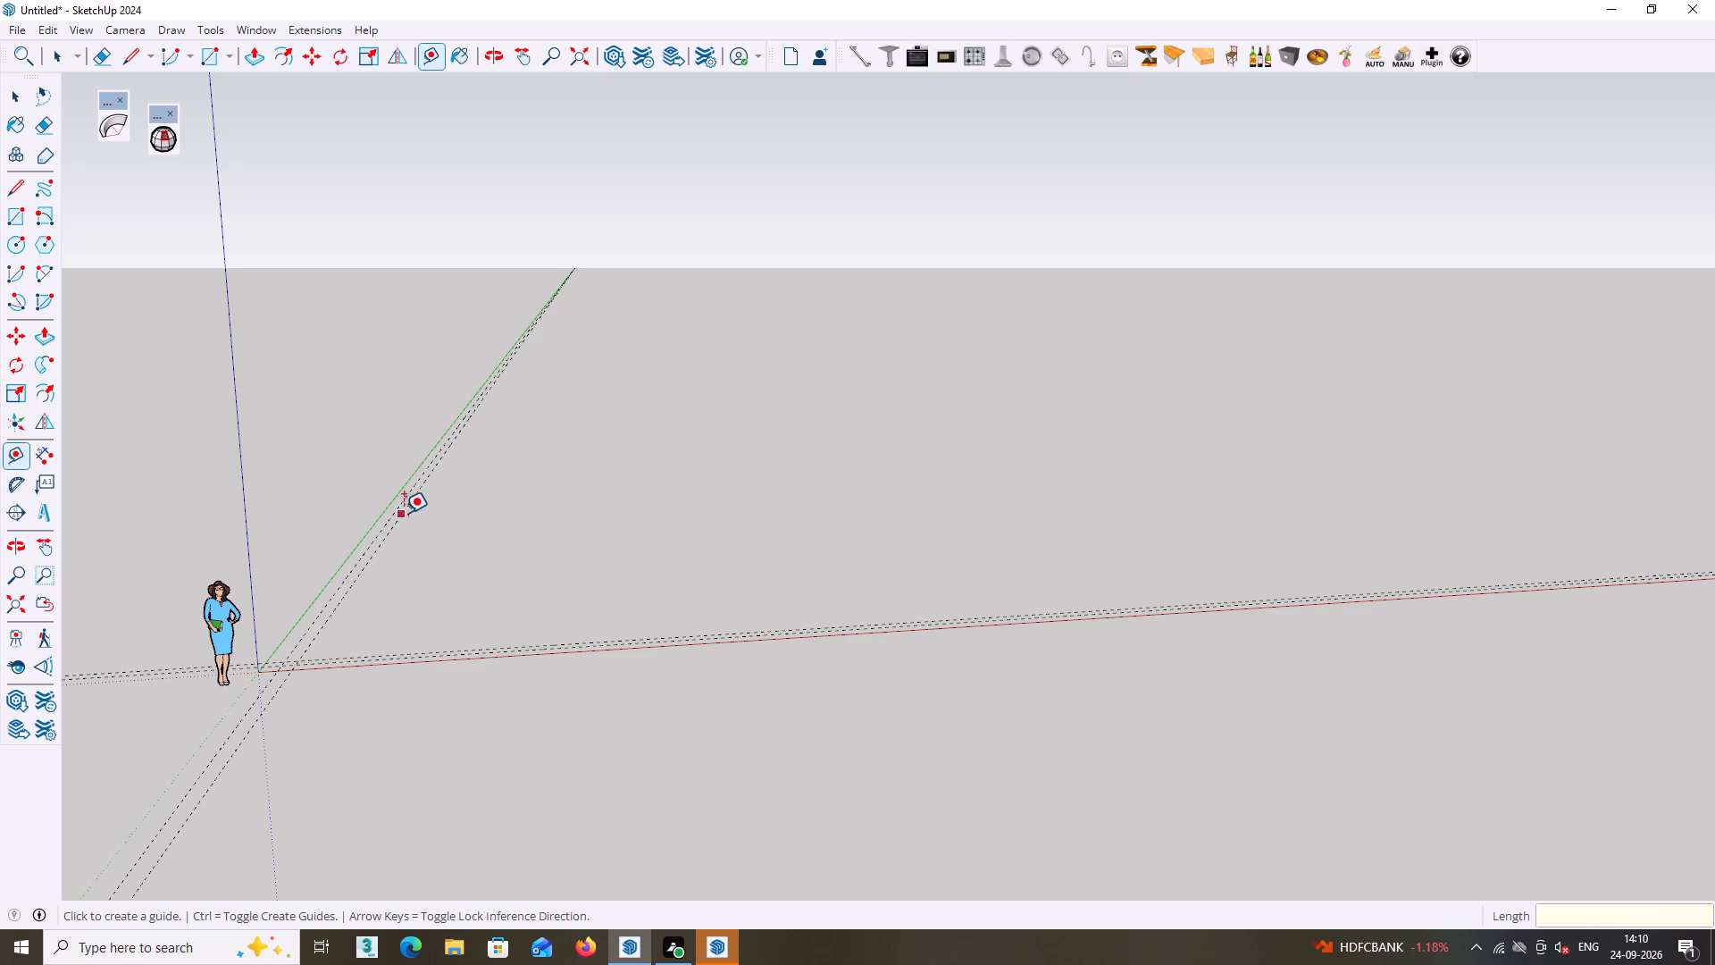
# Place a guide 40' along the red direction from the inner guide that runs parallel to the green axis.
pyautogui.doubleClick(404, 510)
pyautogui.click(405, 508)
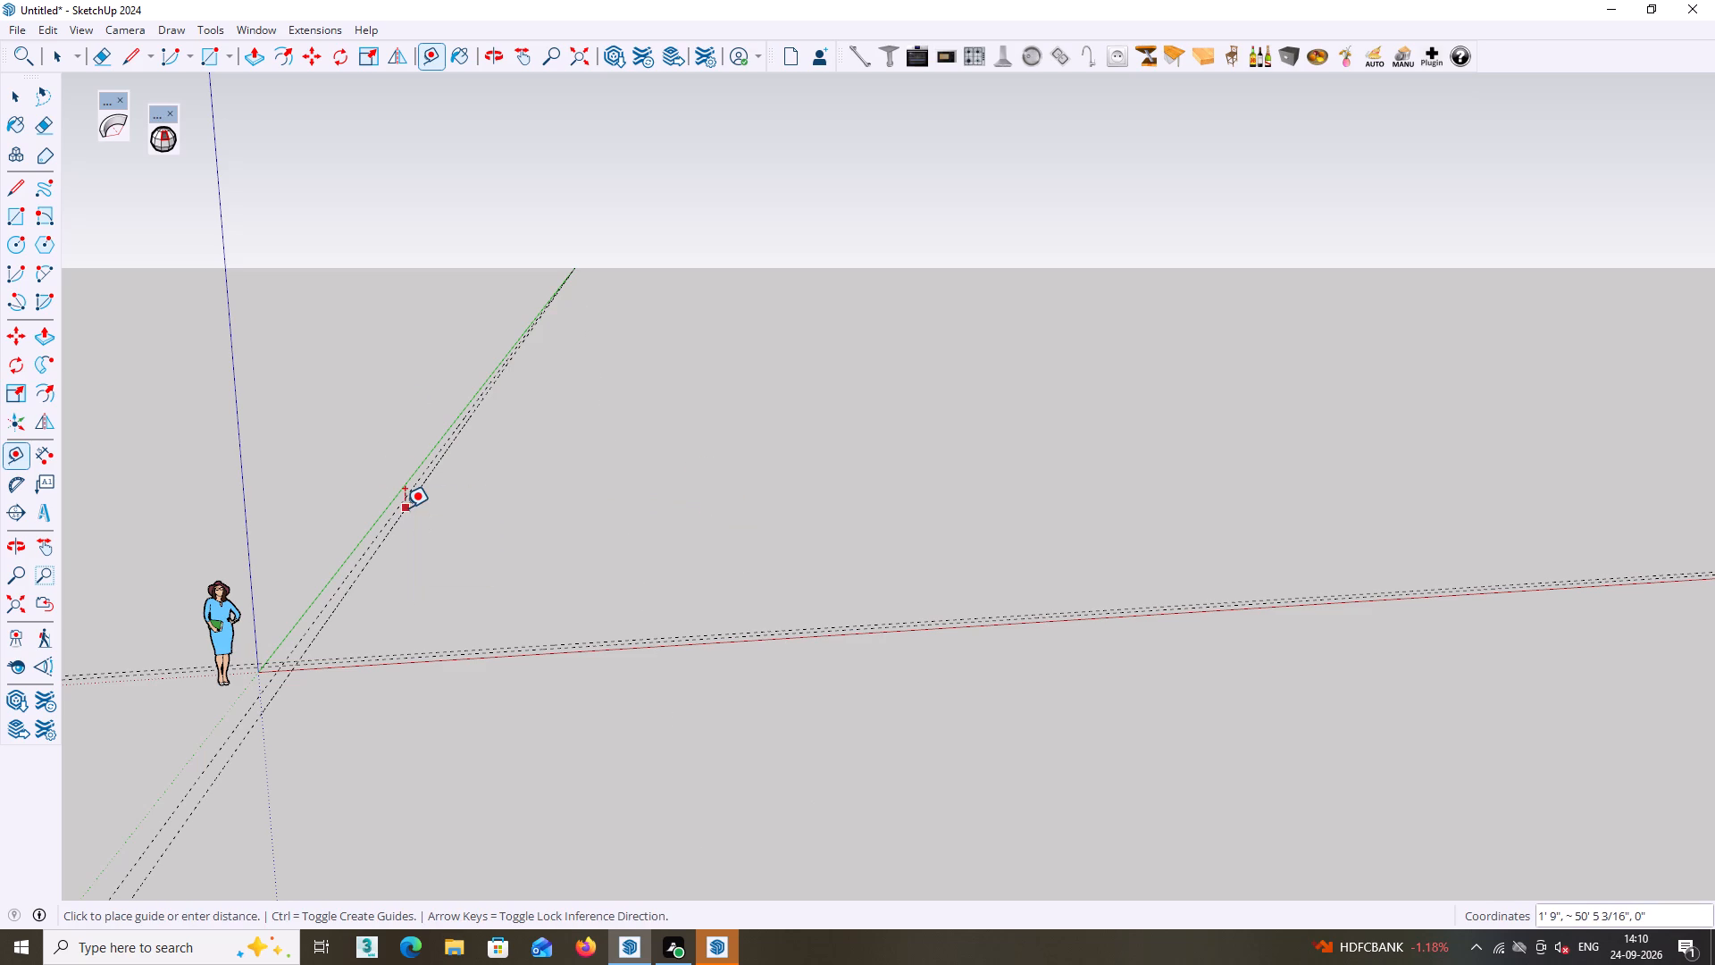
pyautogui.write("40'")
pyautogui.press('Return')
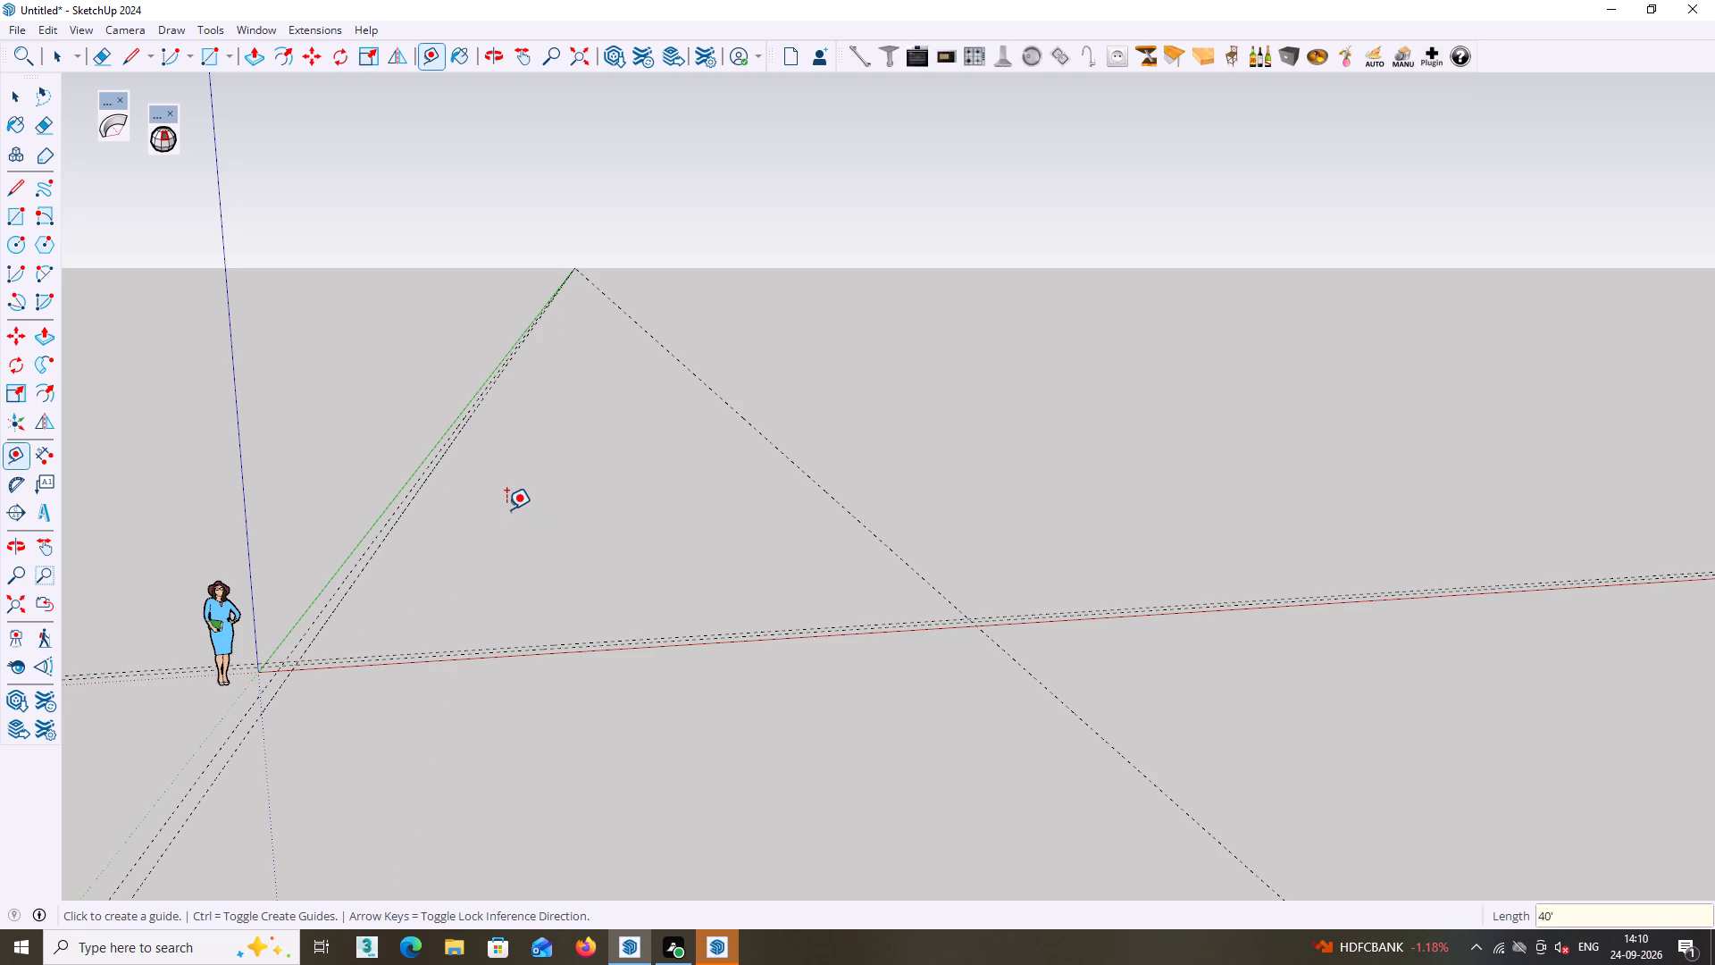
# Add a guide 6' beyond the 40' guide and another 9" beyond that, both parallel to the green axis.
pyautogui.click(832, 497)
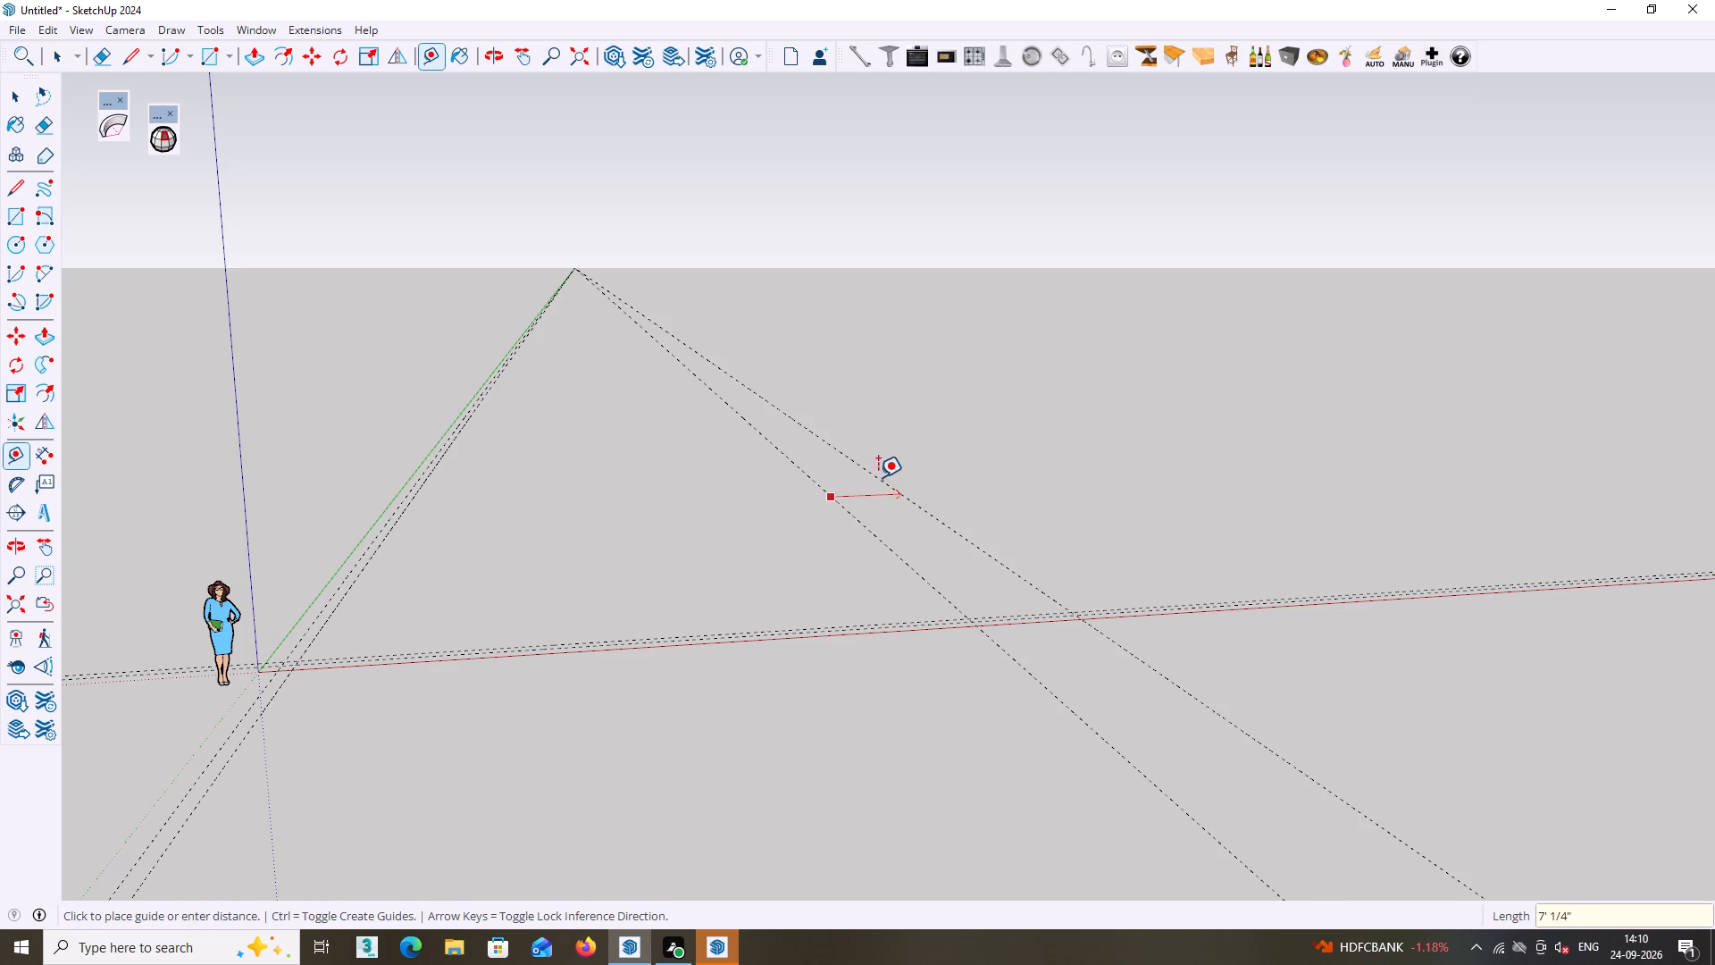
pyautogui.moveTo(893, 483); pyautogui.dragTo(855, 459, button='middle')
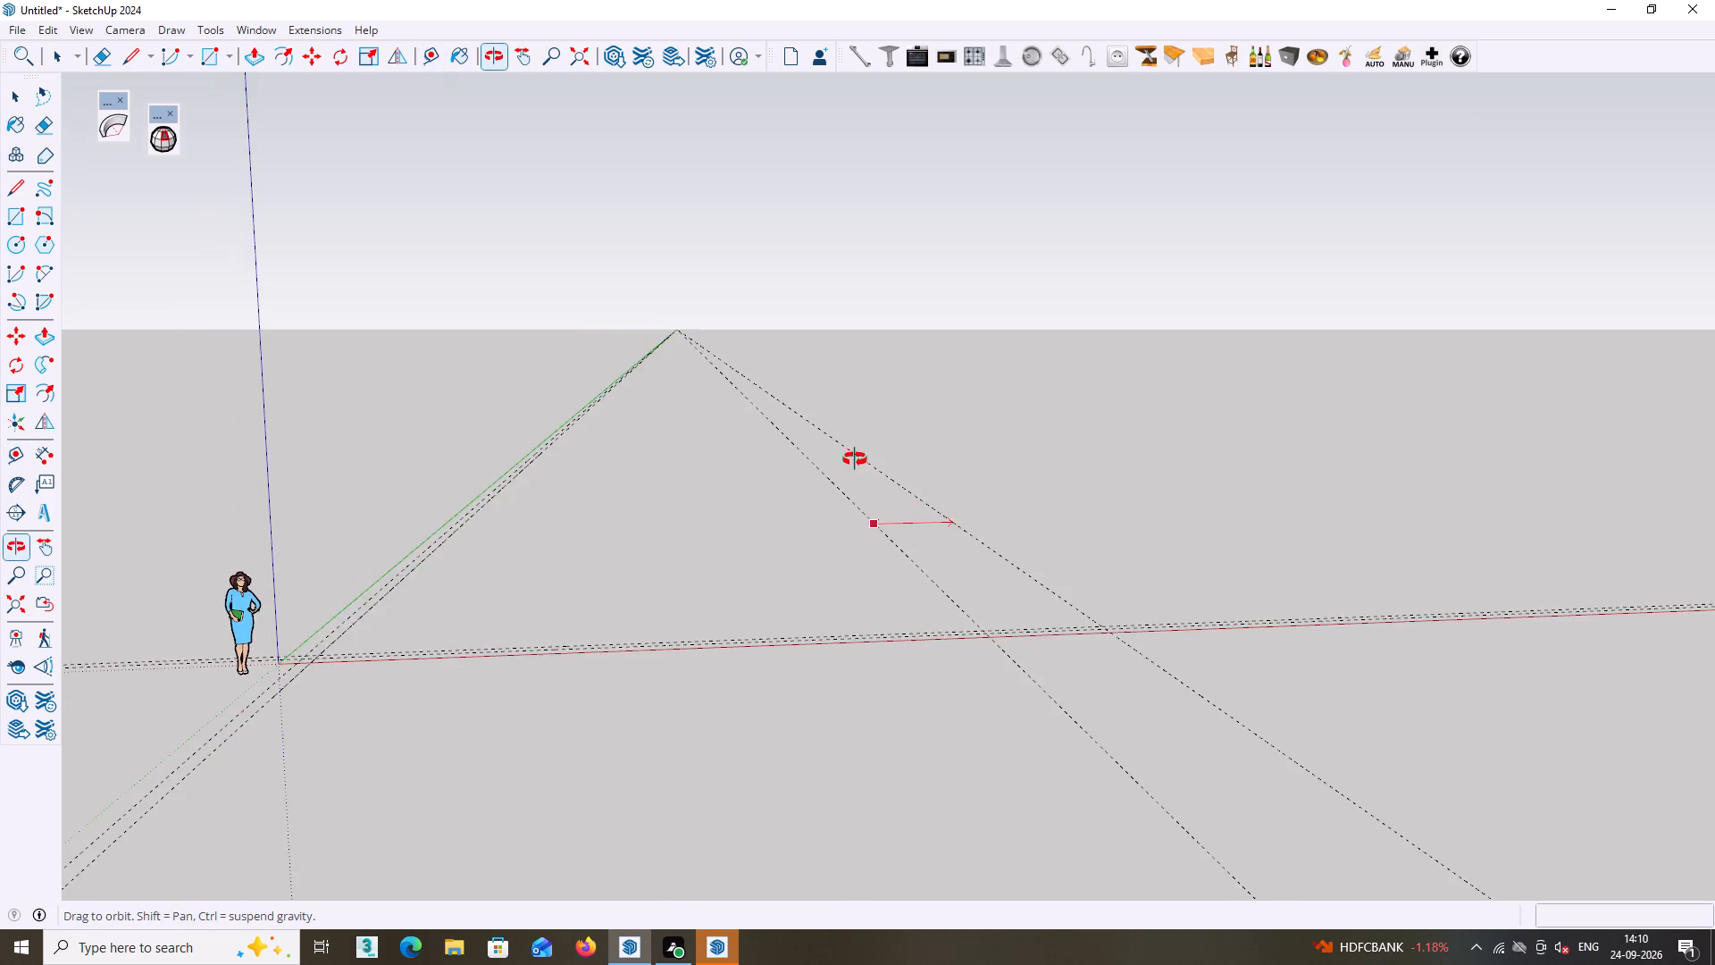
pyautogui.moveTo(855, 459); pyautogui.dragTo(842, 457, button='middle')
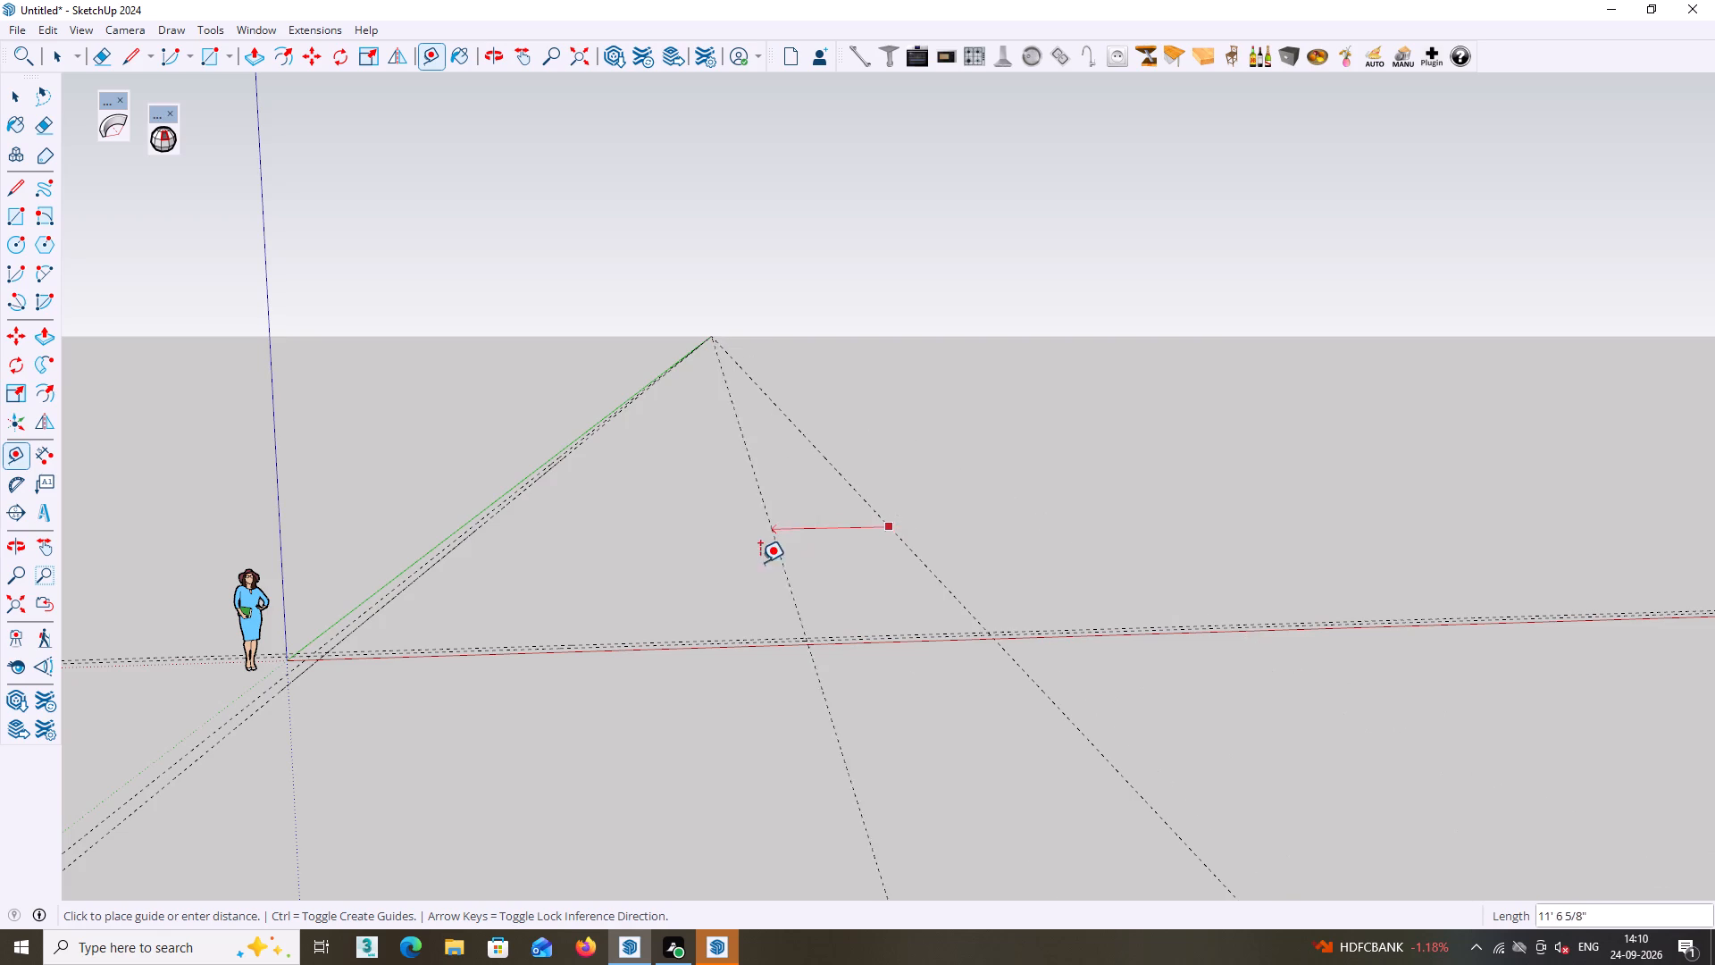
pyautogui.scroll(-3, 758, 565)
pyautogui.moveTo(799, 548); pyautogui.dragTo(656, 550, button='middle')
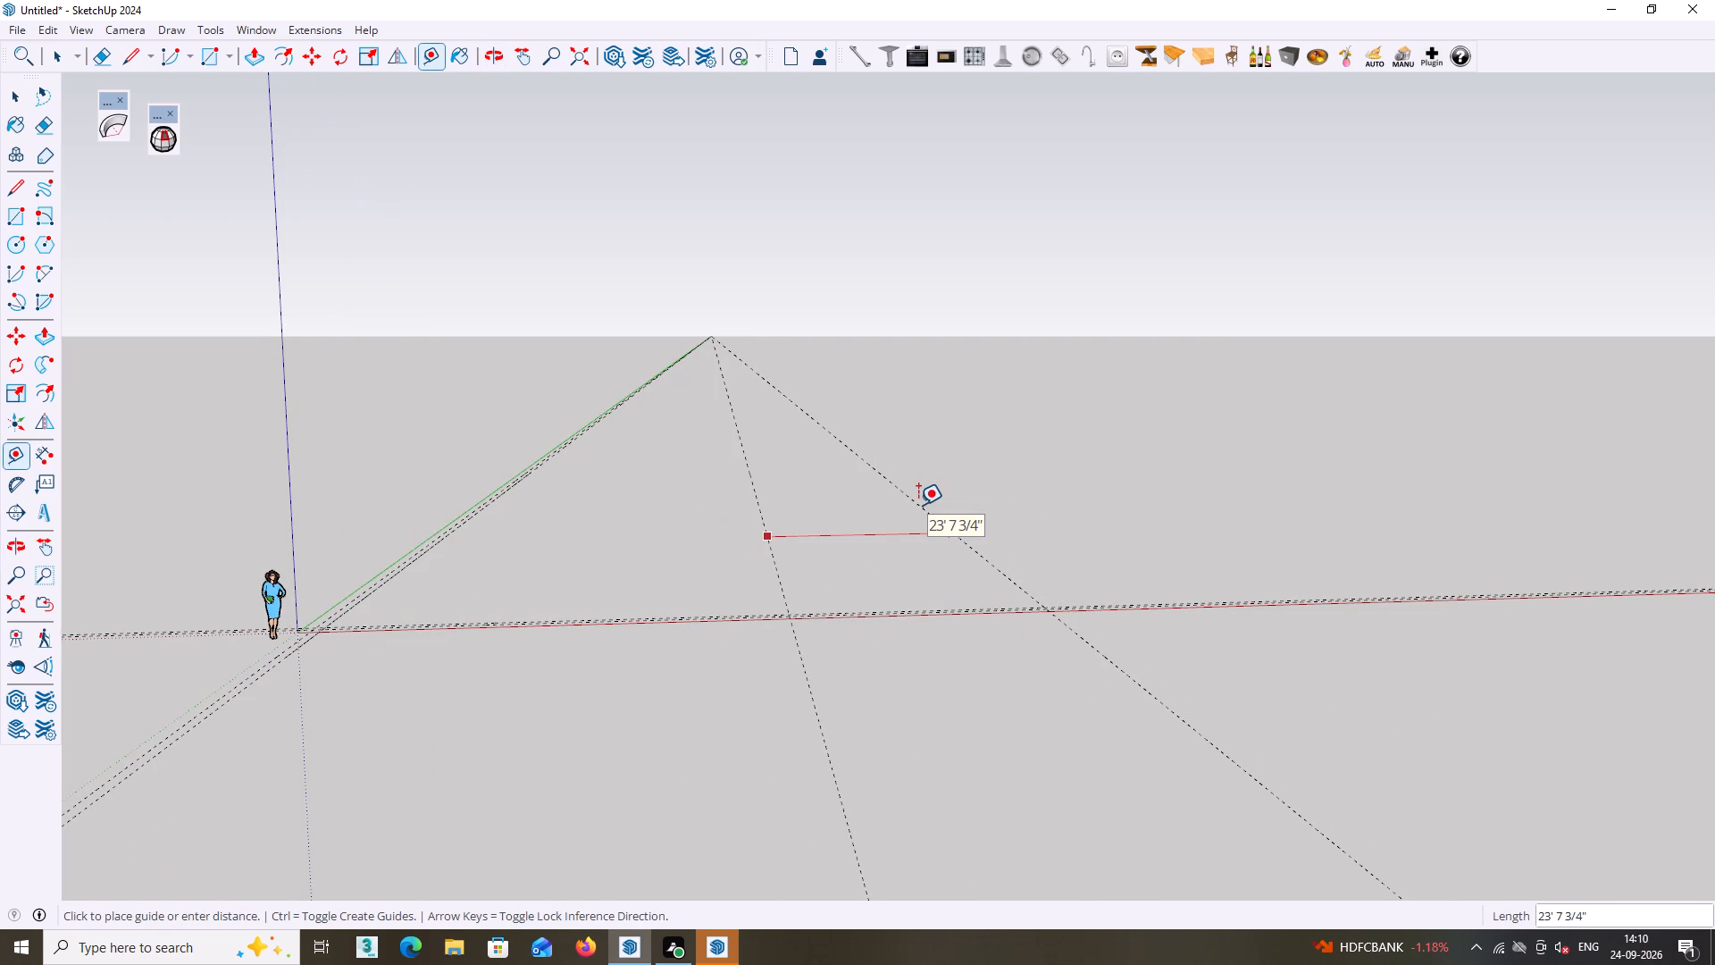
pyautogui.write("6'")
pyautogui.press('Return')
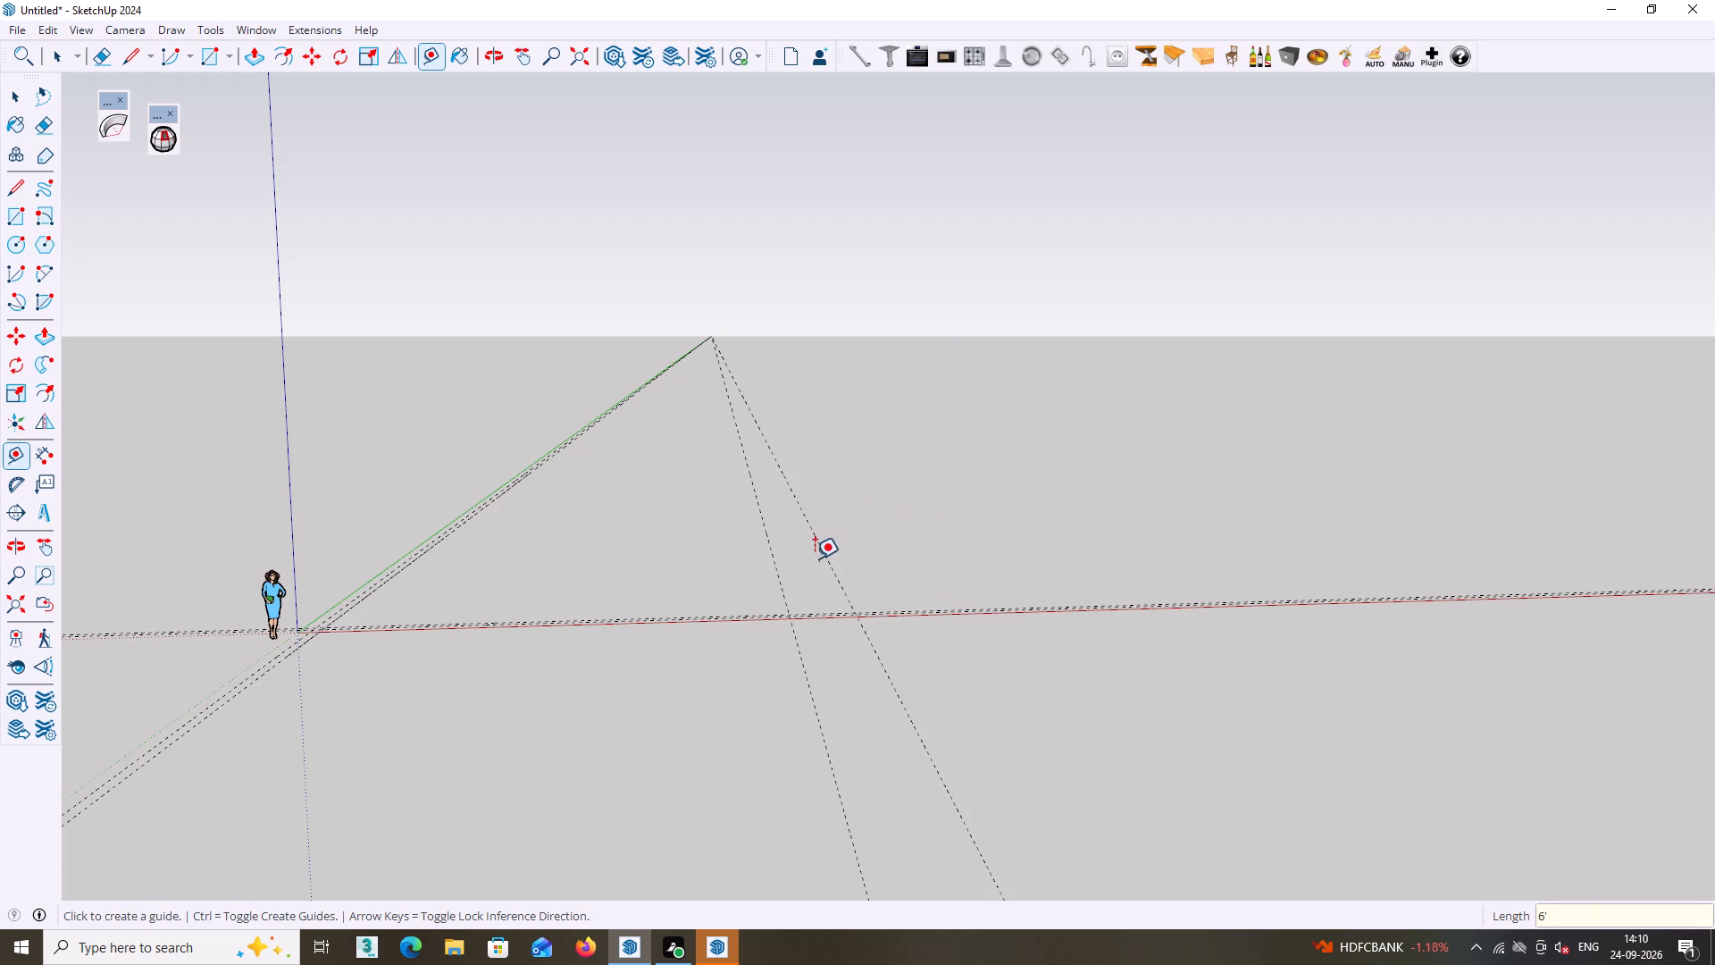
pyautogui.click(824, 554)
pyautogui.press('9')
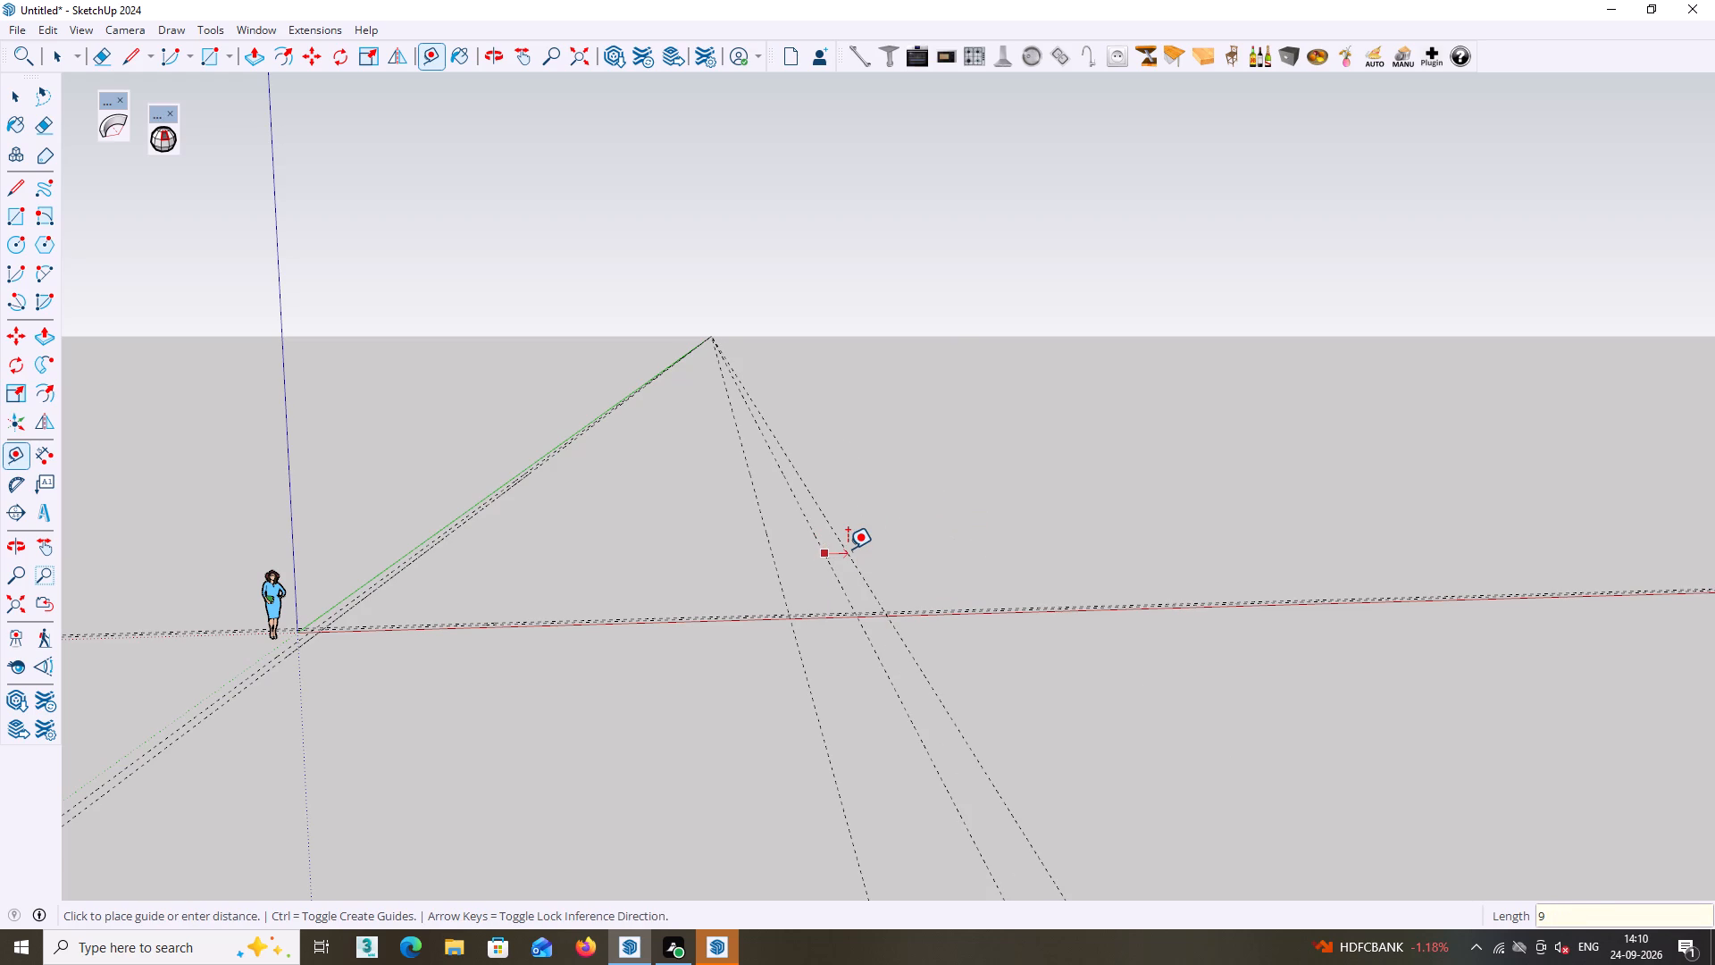
pyautogui.press('Return')
# Place a guide 60' along the green direction from the inner guide that runs parallel to the red axis.
pyautogui.moveTo(687, 708); pyautogui.dragTo(661, 847, button='middle')
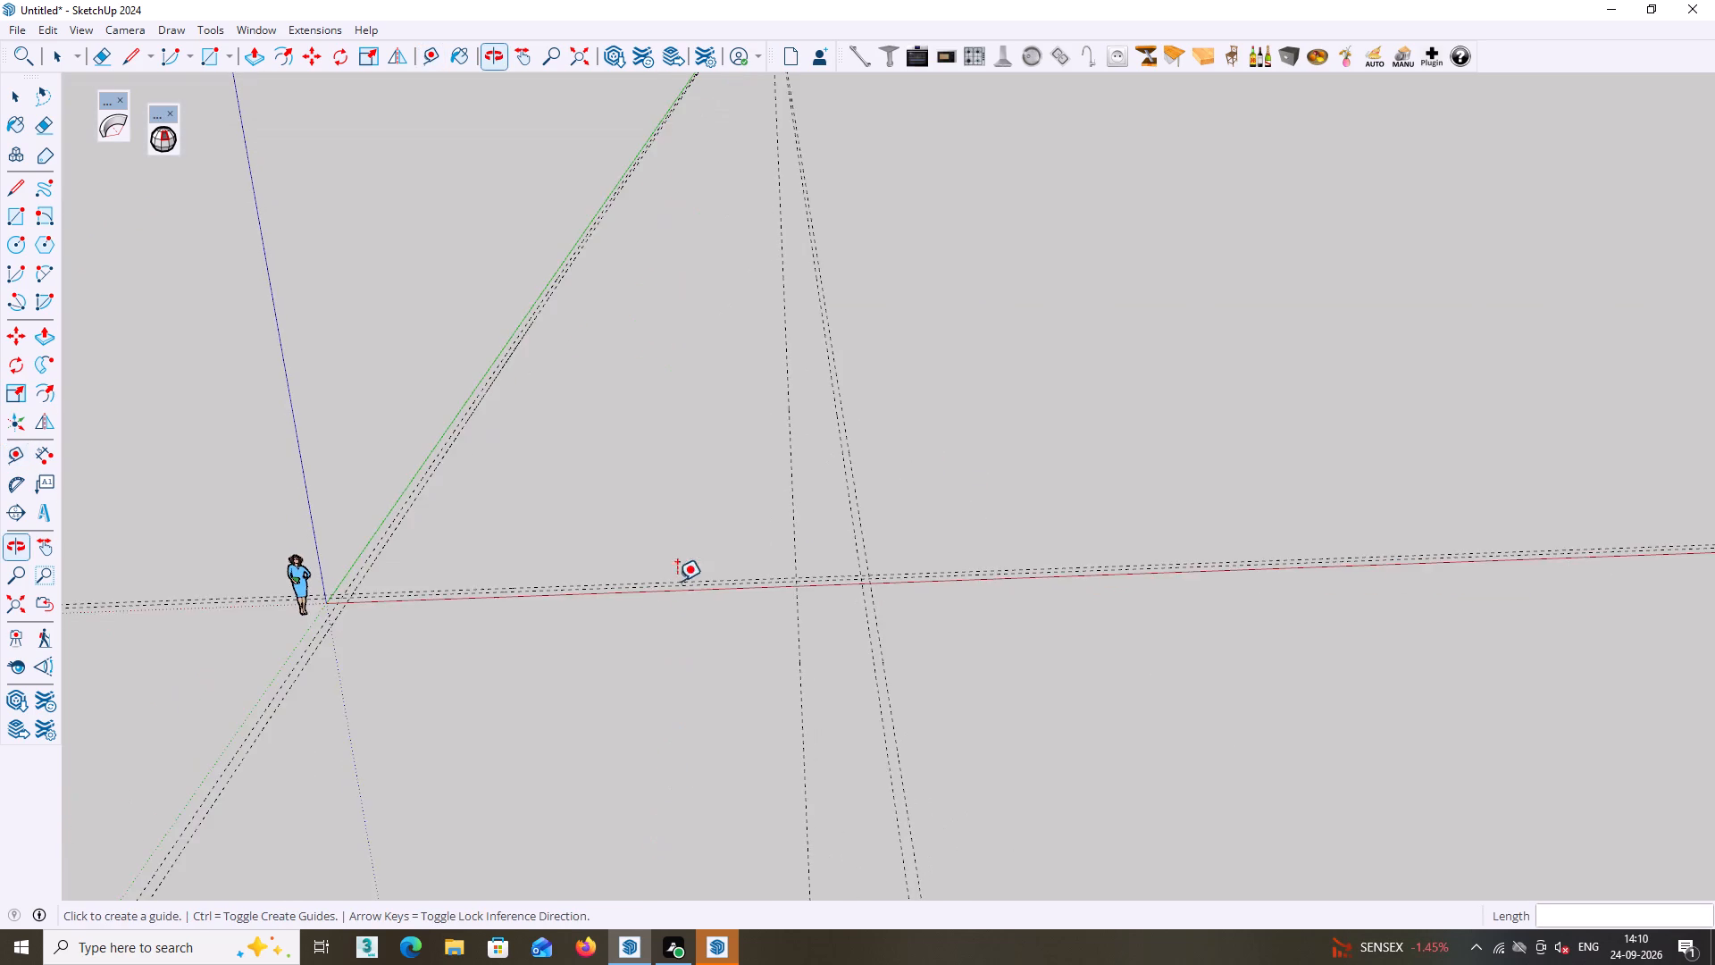
pyautogui.scroll(7, 671, 534)
pyautogui.scroll(-3, 673, 583)
pyautogui.moveTo(673, 584); pyautogui.dragTo(632, 532, button='middle')
pyautogui.scroll(3, 601, 565)
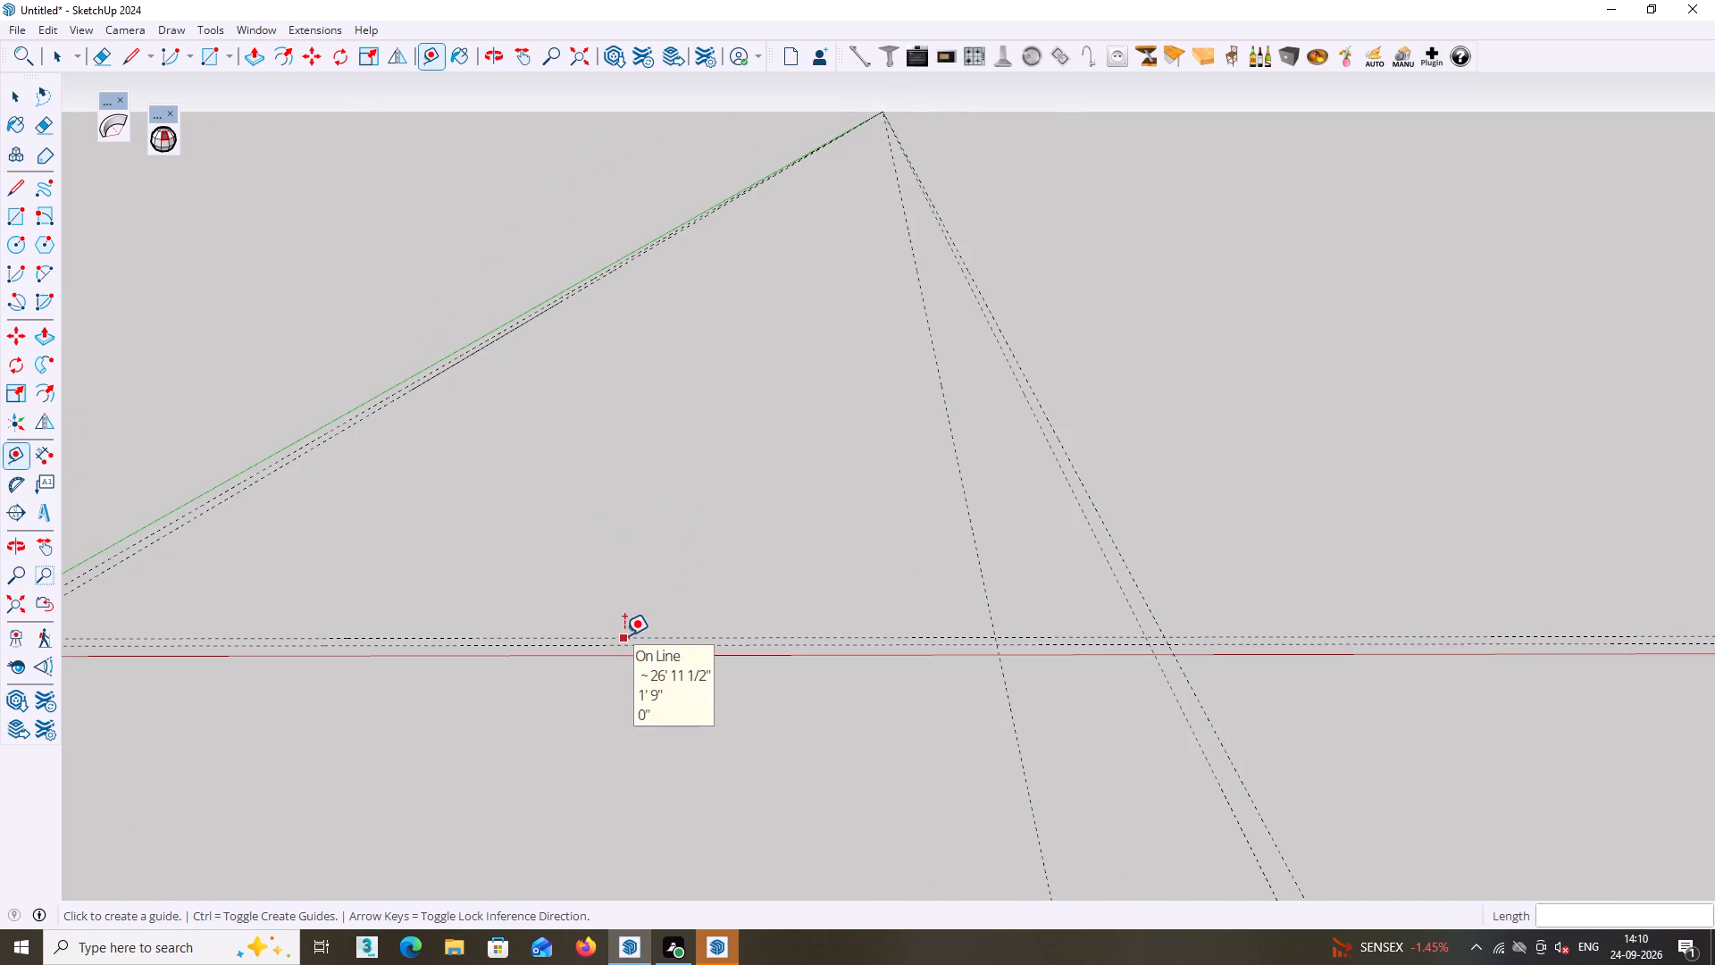
pyautogui.click(624, 635)
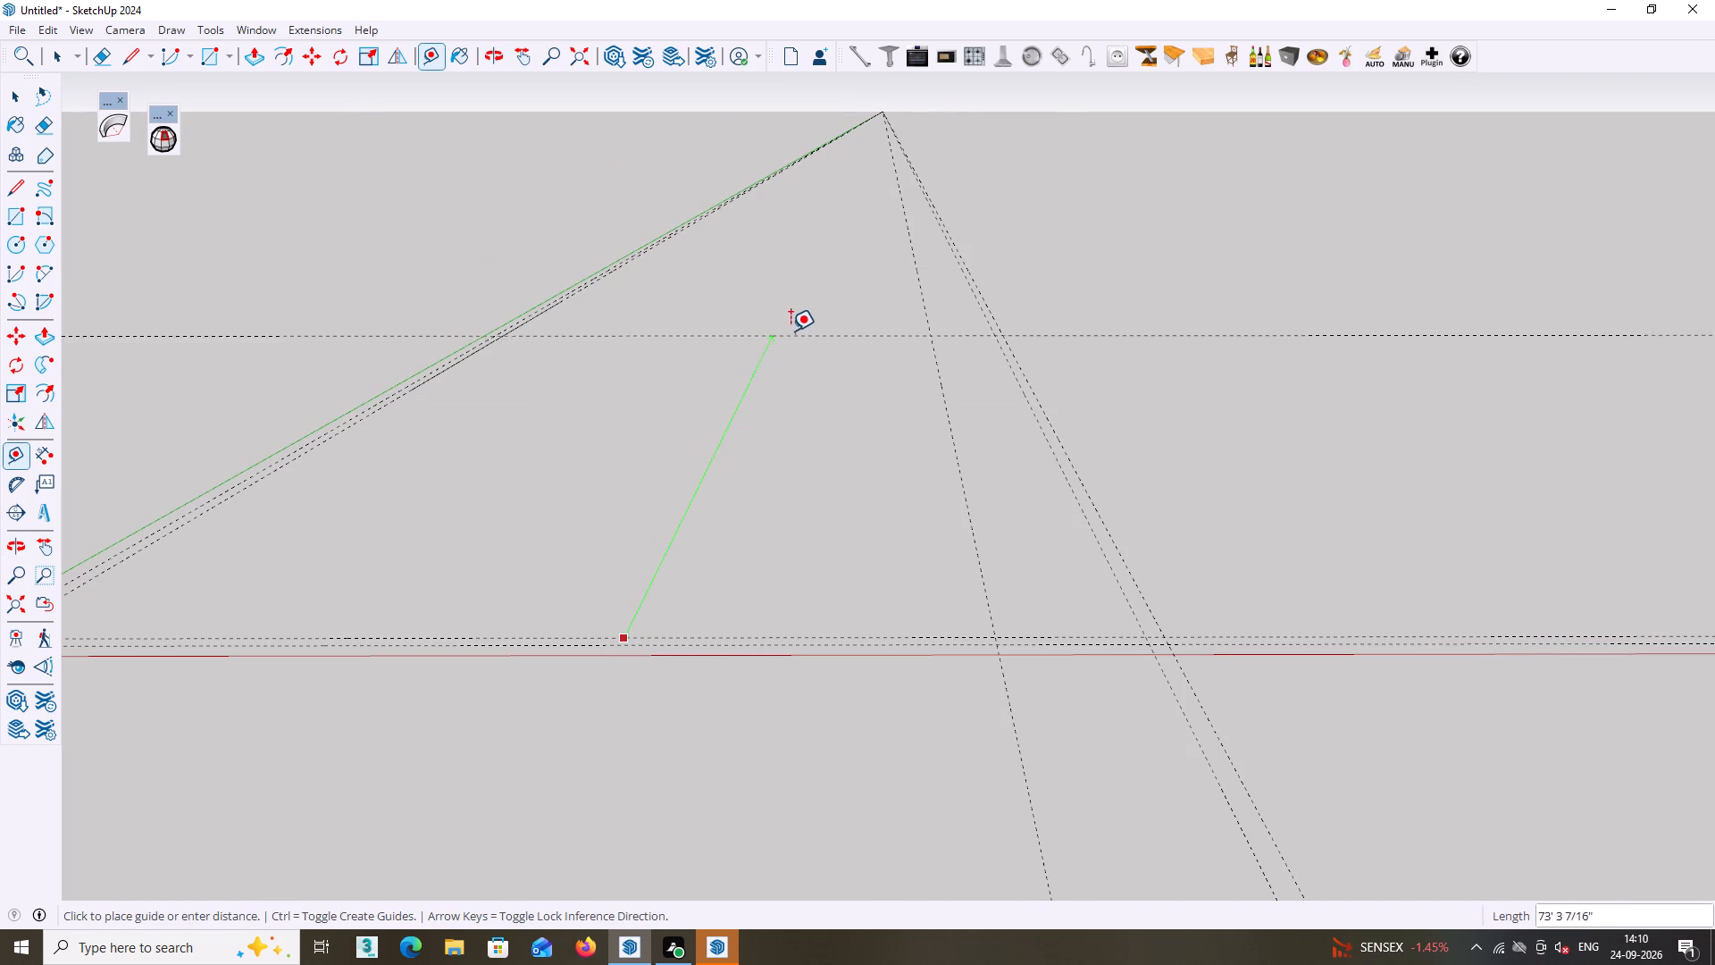
pyautogui.write("60'")
pyautogui.press('Return')
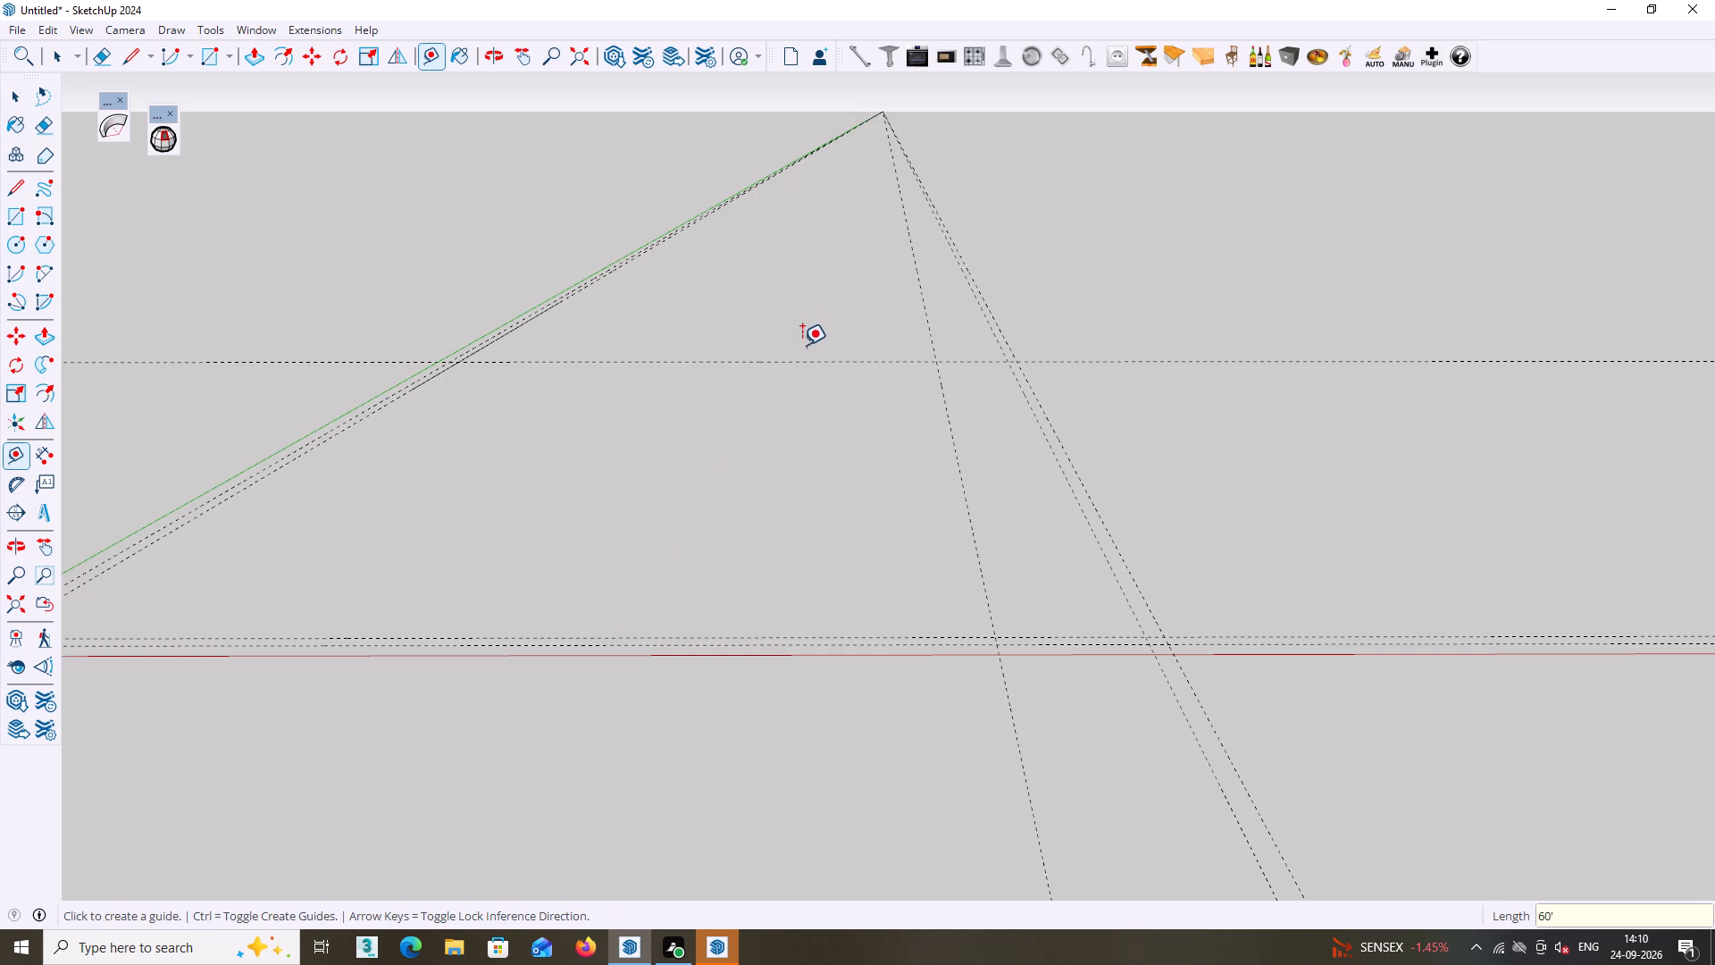
# Add a guide 9" beyond the 60' guide, parallel to the red axis.
pyautogui.click(800, 360)
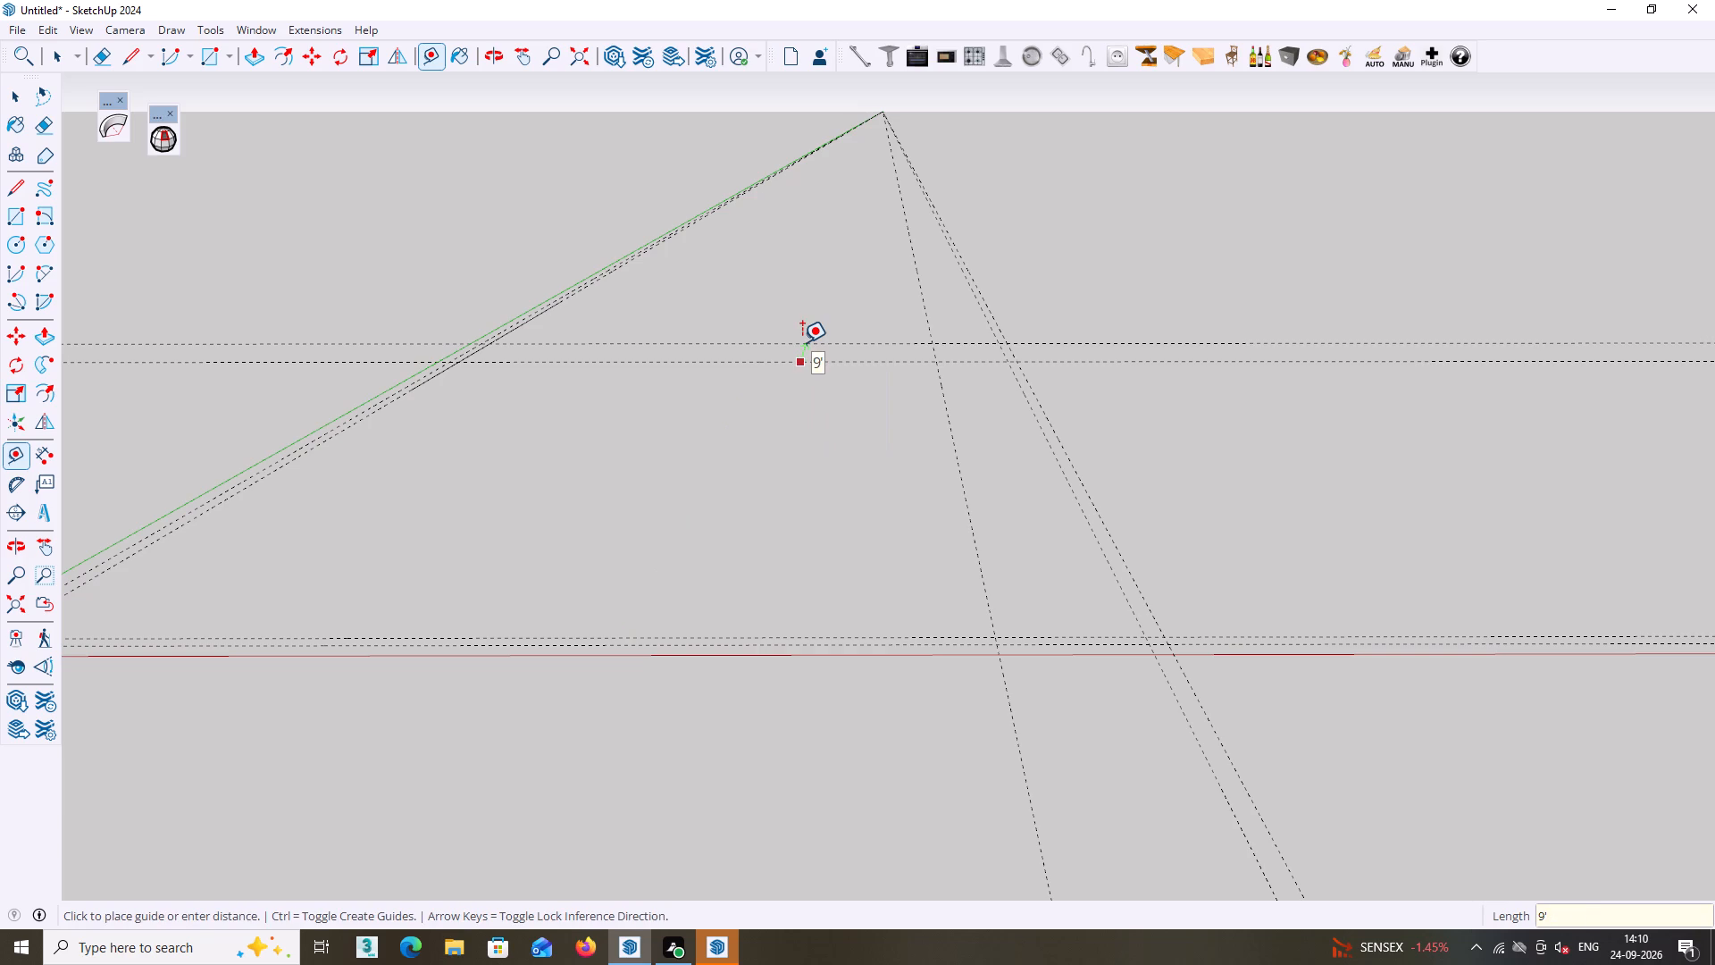
pyautogui.press('9')
pyautogui.press('Return')
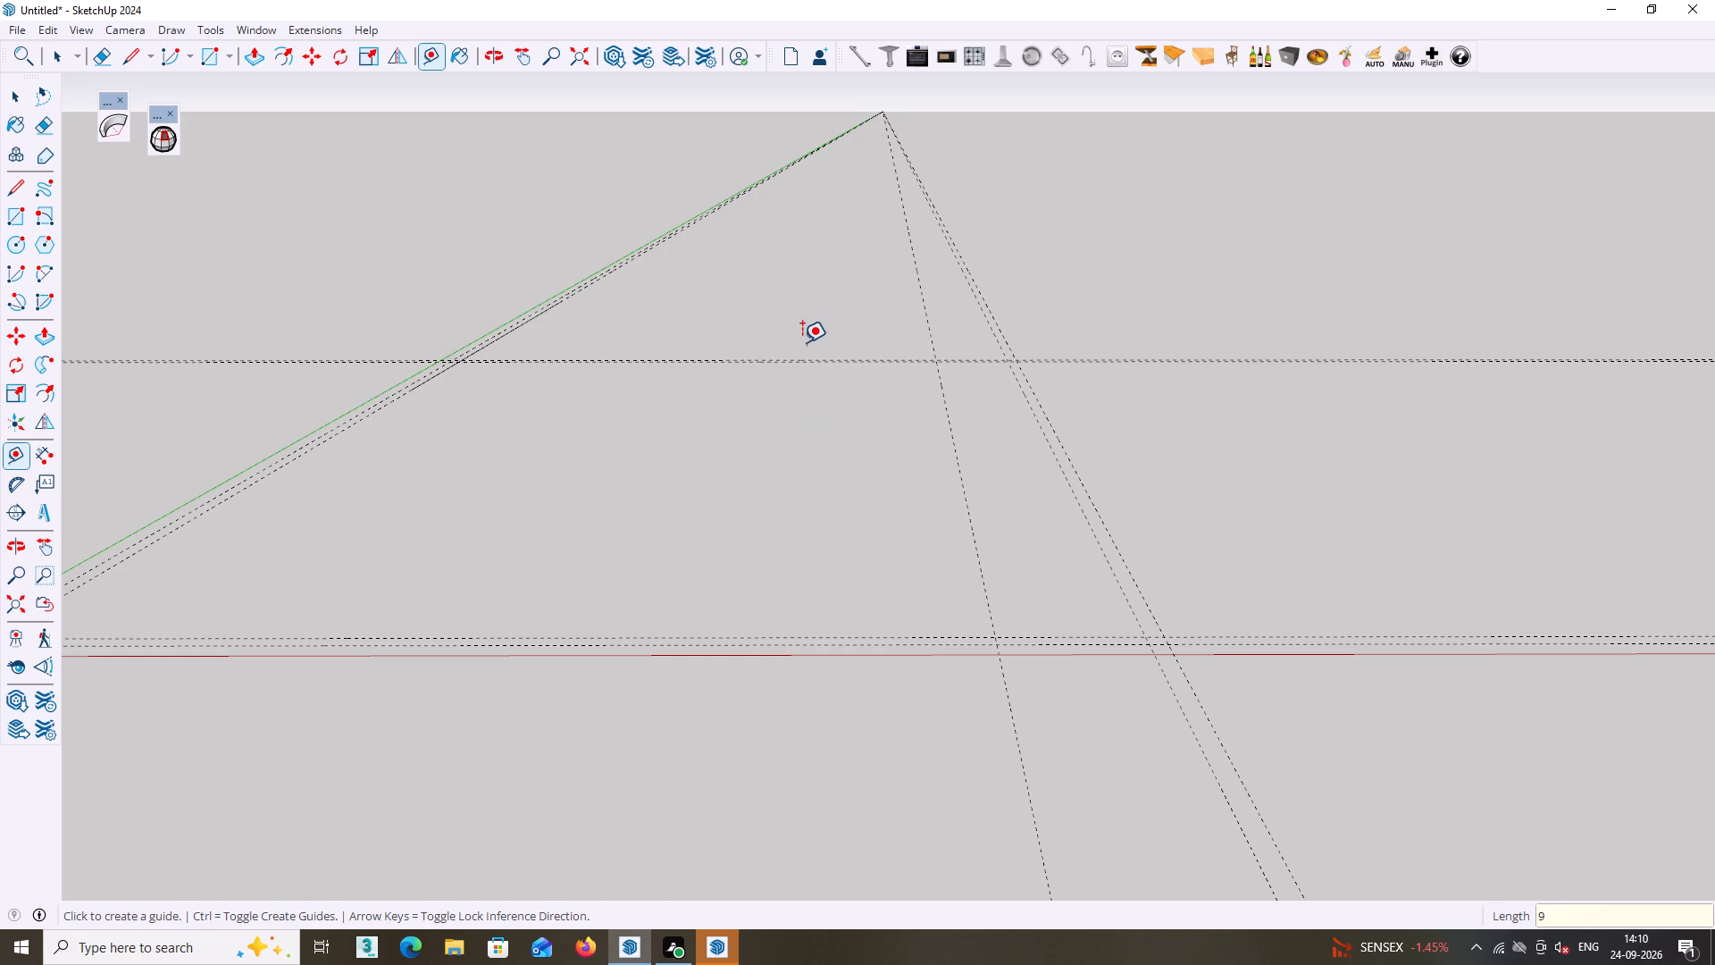
# Draw the outer wall rectangle, 47' 6" by 61' 6", between opposite intersections of the outermost guides.
pyautogui.moveTo(687, 472); pyautogui.dragTo(763, 522, button='middle')
pyautogui.keyDown('shift'); pyautogui.moveTo(762, 517); pyautogui.dragTo(1039, 482, button='middle'); pyautogui.keyUp('shift')
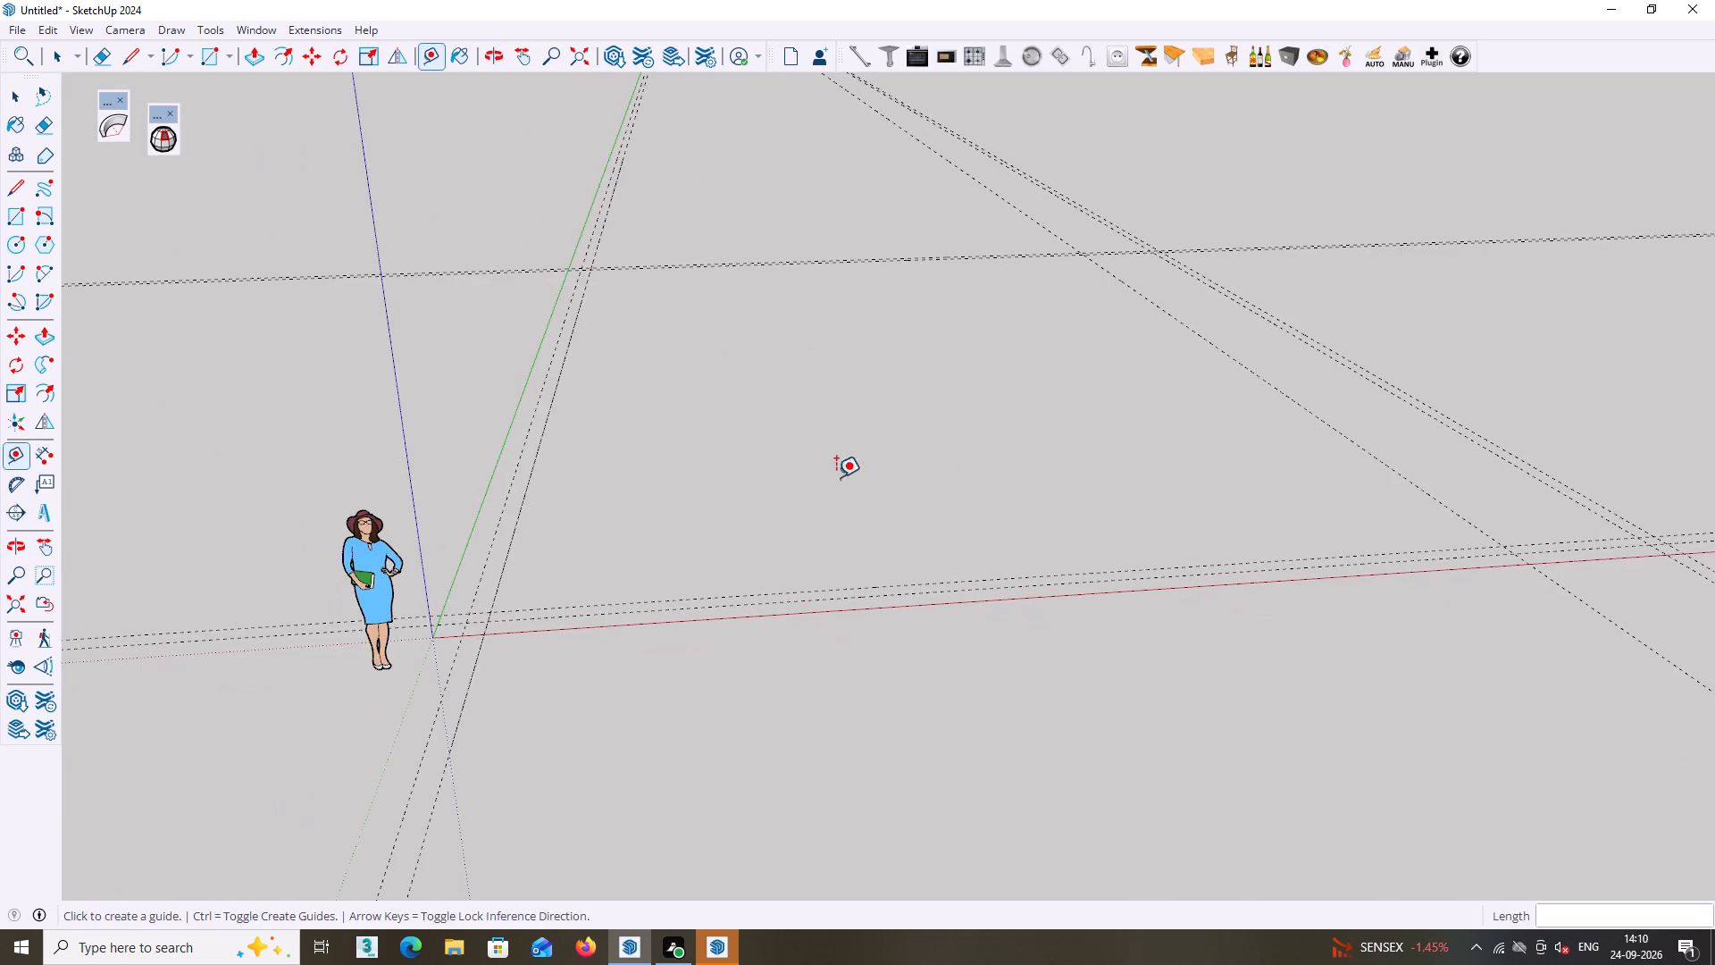
pyautogui.keyDown('shift'); pyautogui.moveTo(836, 477); pyautogui.dragTo(835, 554, button='middle'); pyautogui.keyUp('shift')
pyautogui.scroll(1, 835, 554)
pyautogui.press('r')
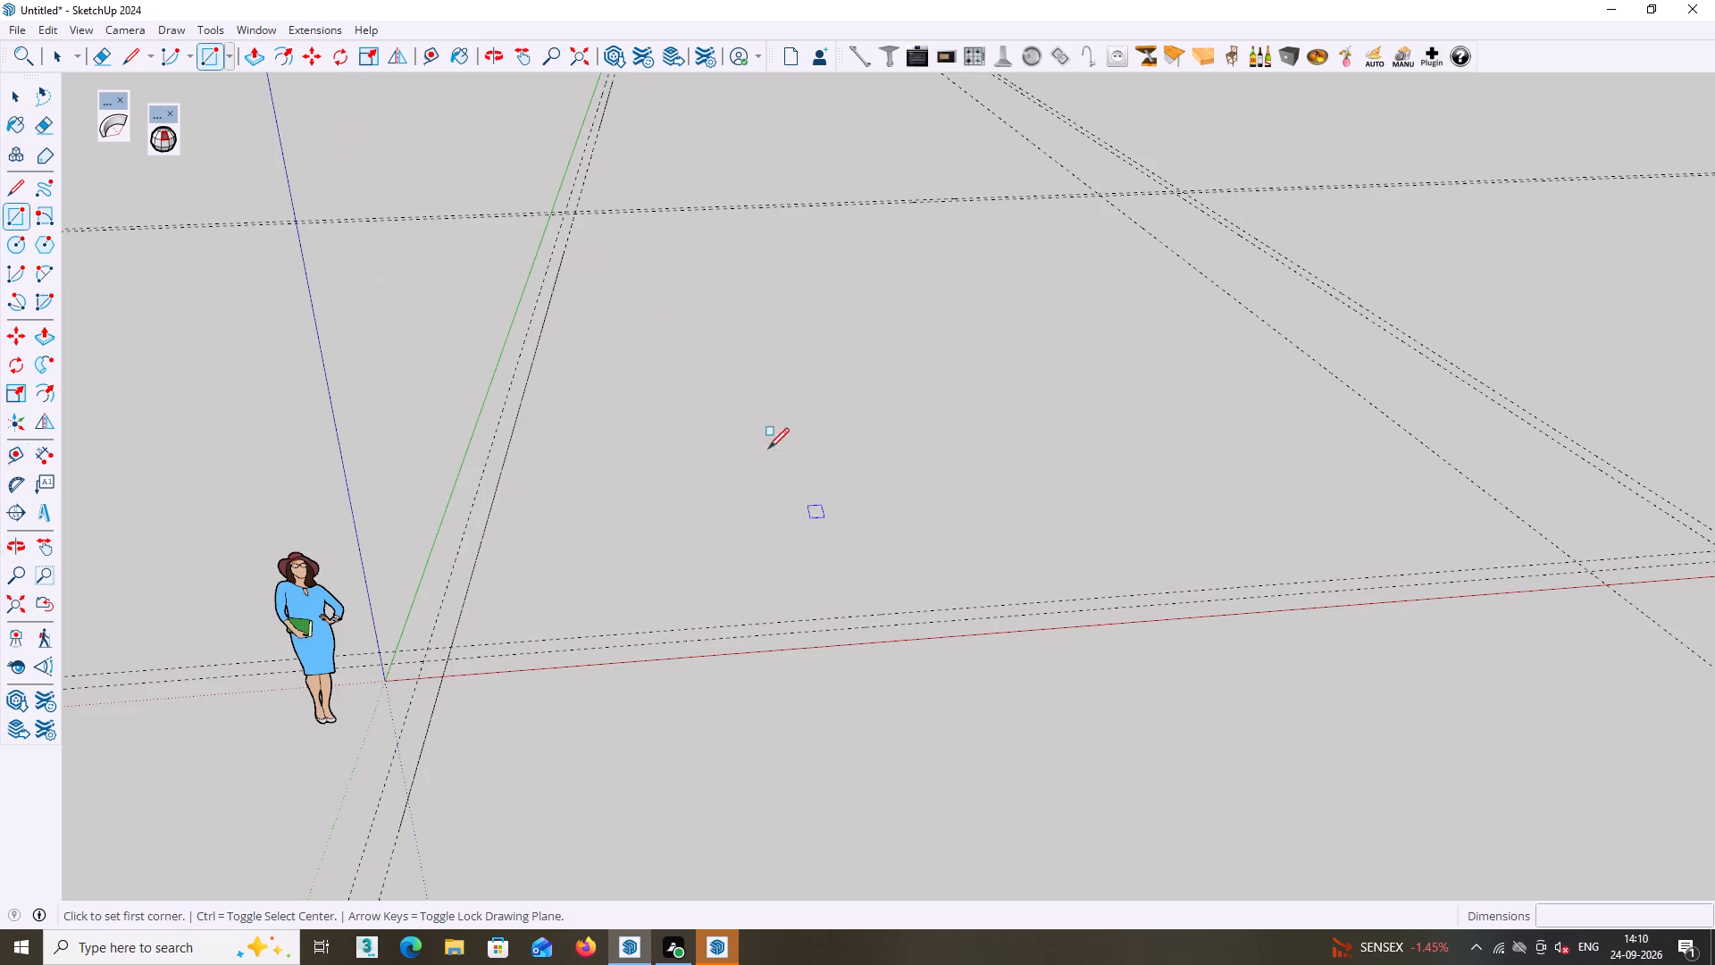
pyautogui.scroll(9, 562, 153)
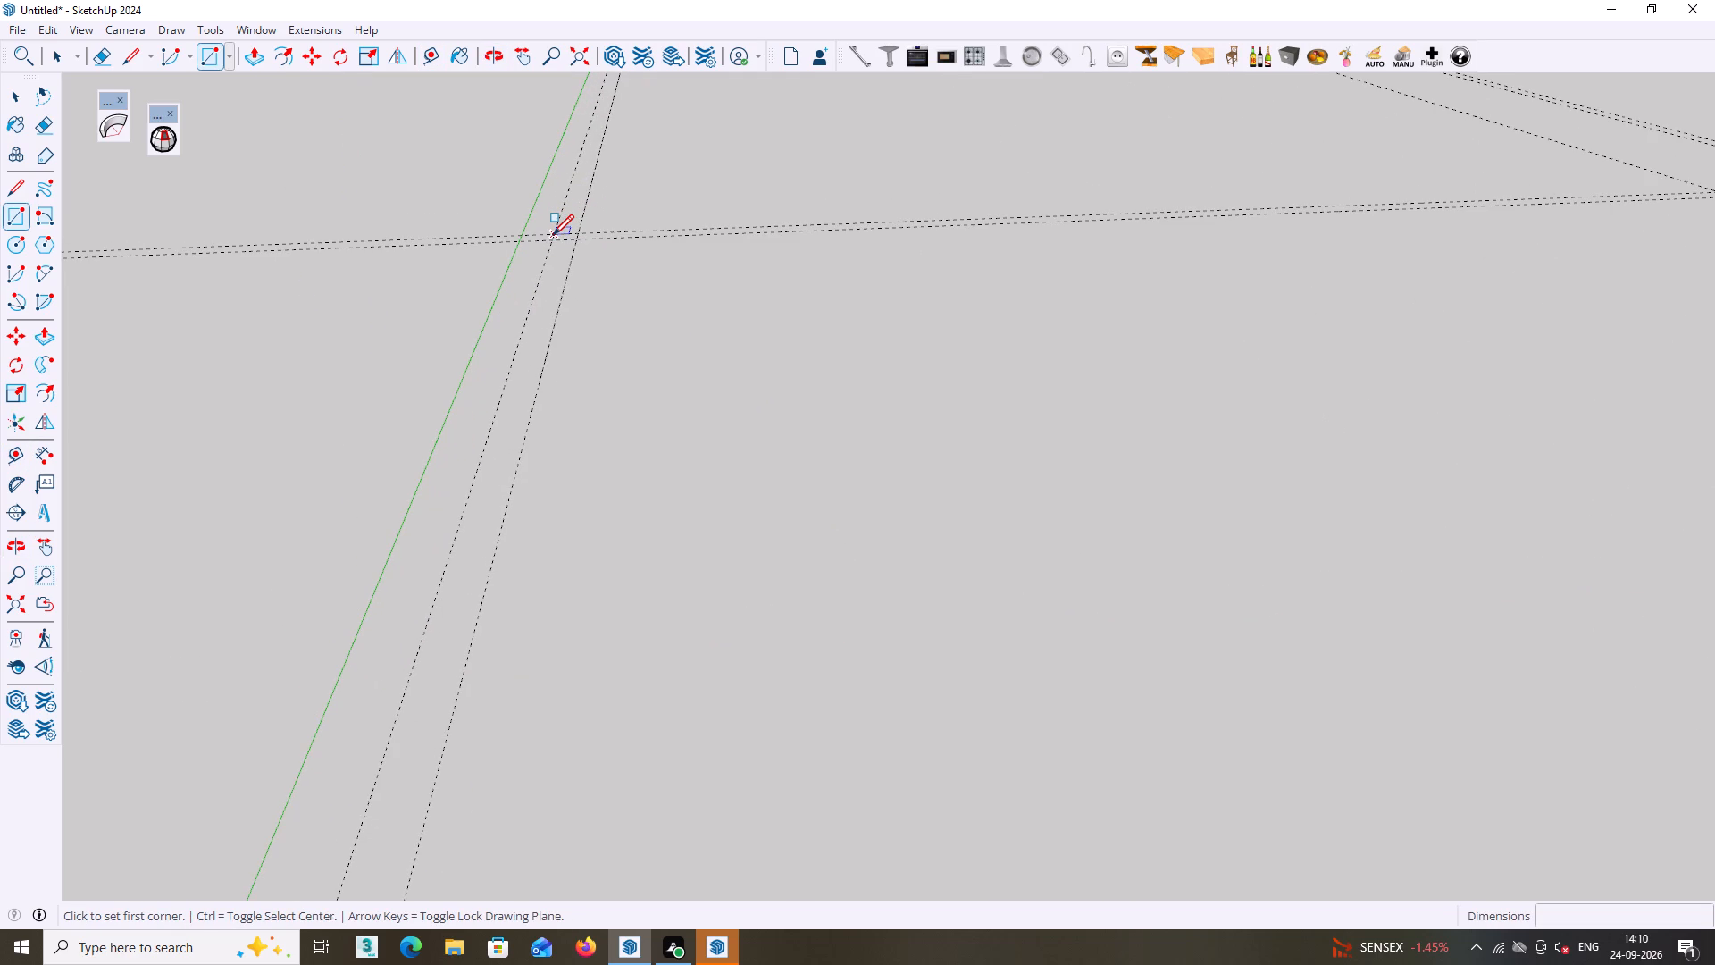
pyautogui.doubleClick(553, 235)
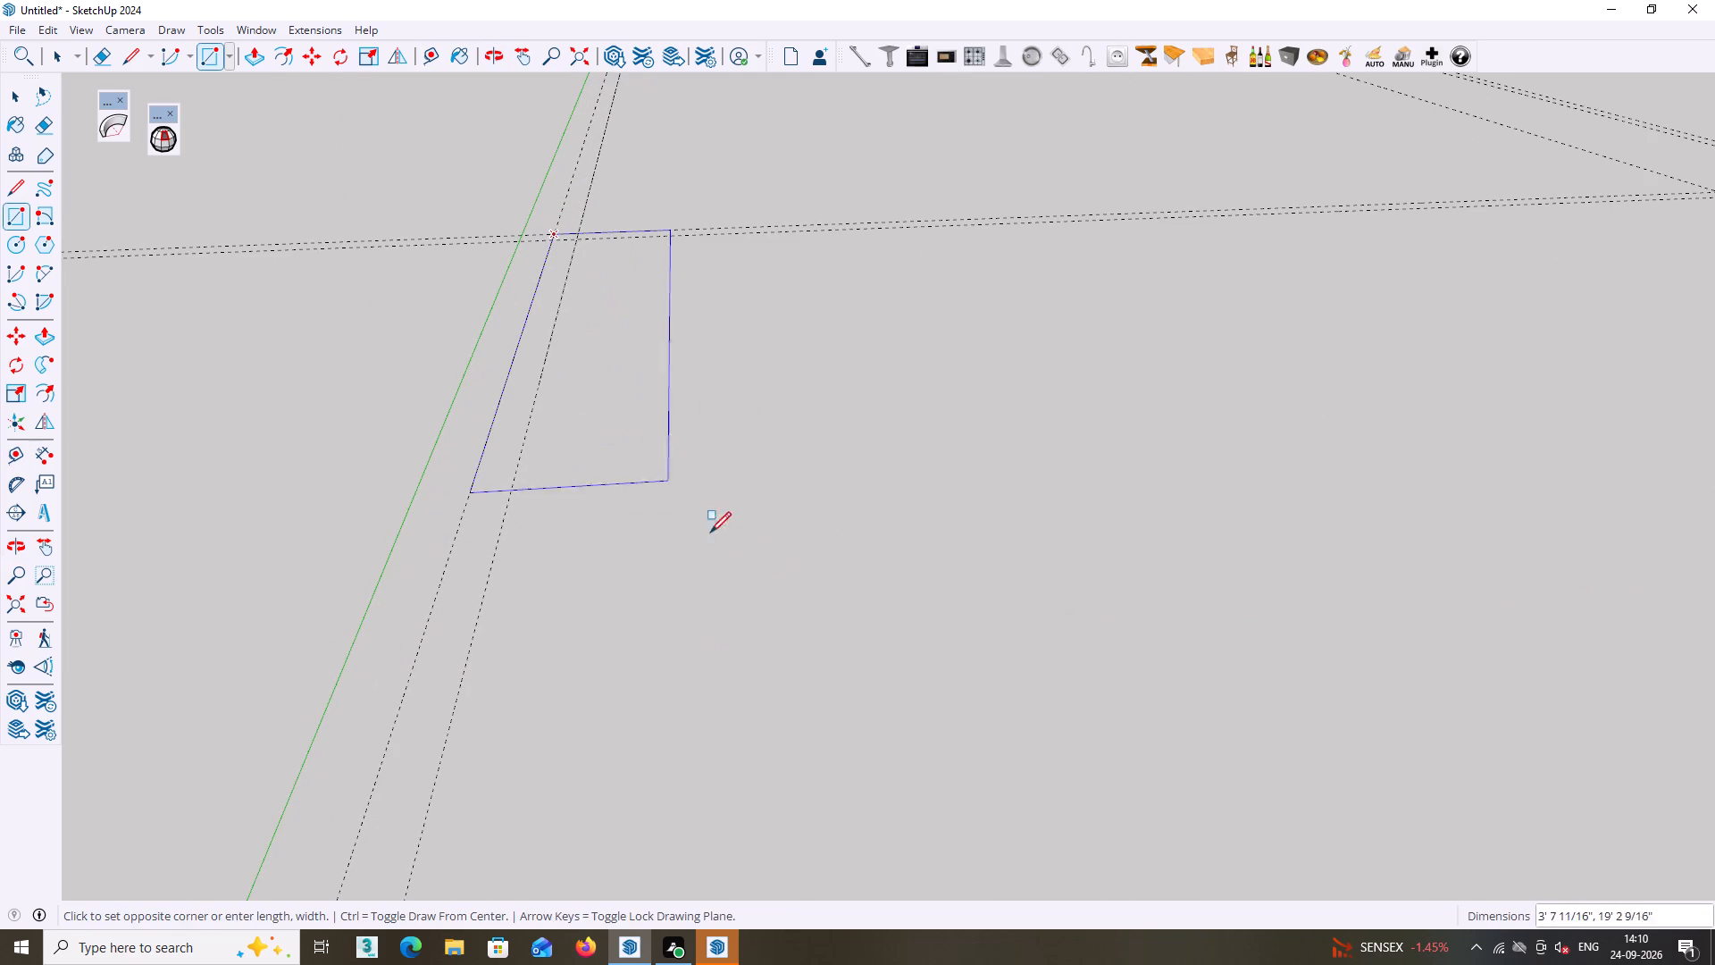
pyautogui.scroll(-10, 794, 593)
pyautogui.middleClick(970, 474)
pyautogui.keyDown('shift'); pyautogui.moveTo(997, 469); pyautogui.dragTo(280, 323, button='middle'); pyautogui.keyUp('shift')
pyautogui.keyDown('shift'); pyautogui.scroll(-7, 280, 323); pyautogui.keyUp('shift')
pyautogui.keyDown('shift'); pyautogui.moveTo(314, 349); pyautogui.dragTo(361, 390, button='middle'); pyautogui.keyUp('shift')
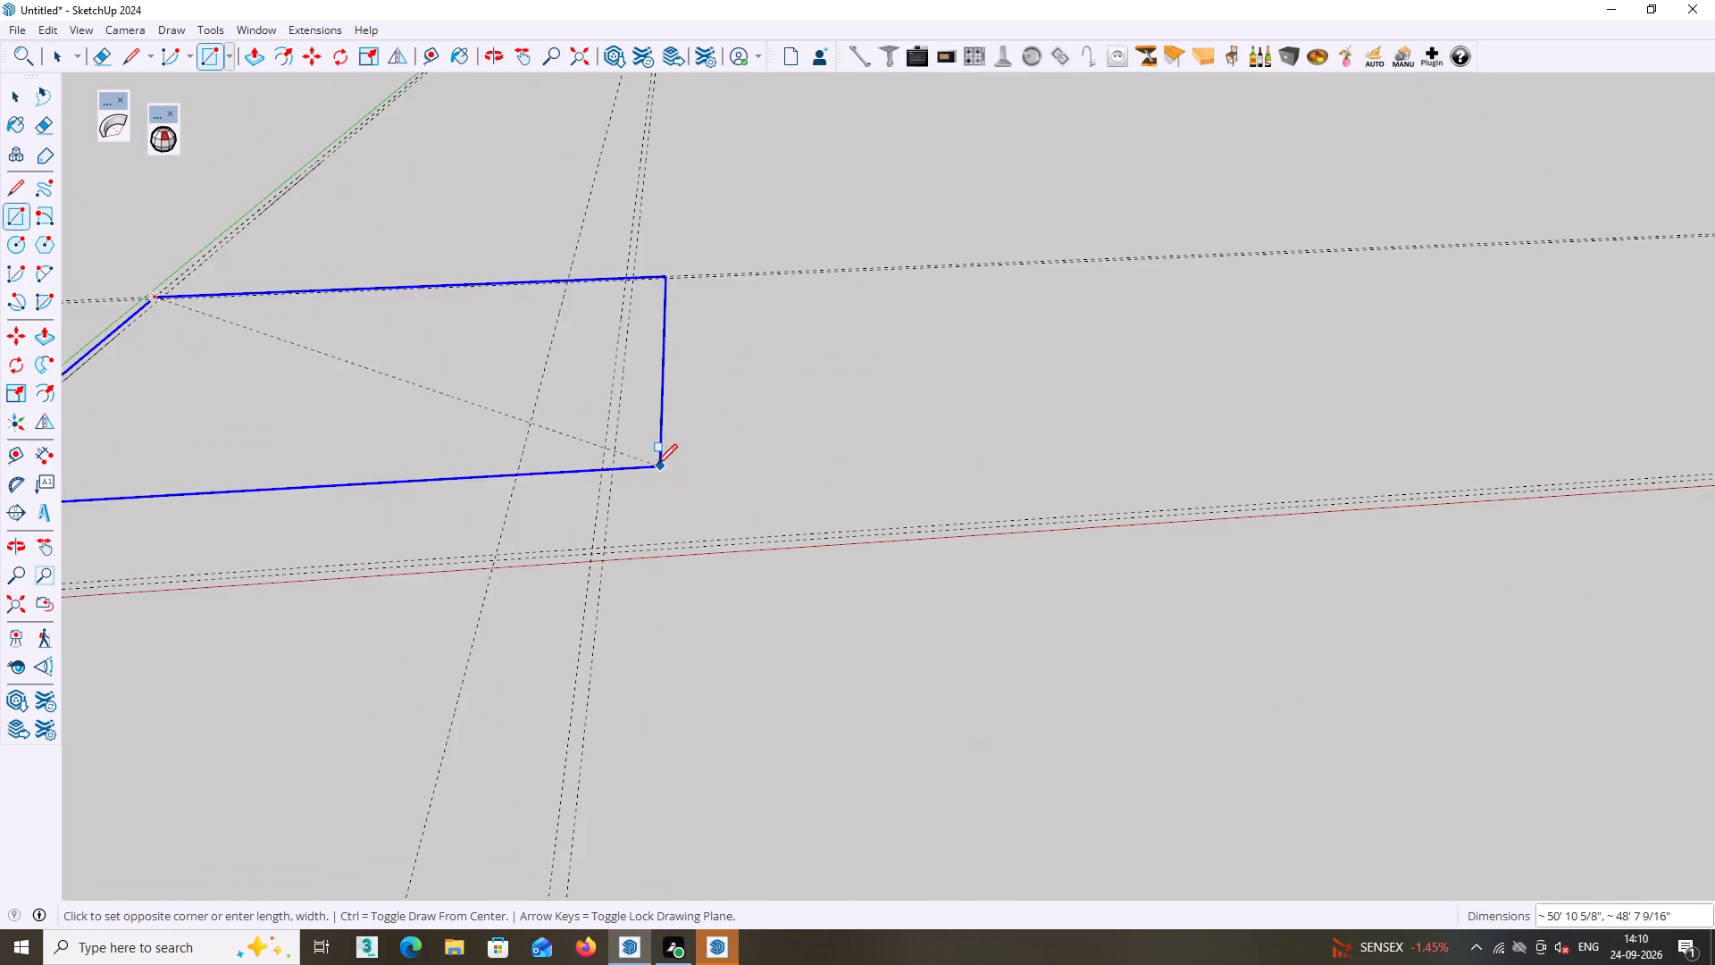
pyautogui.middleClick(656, 464)
pyautogui.scroll(6, 591, 549)
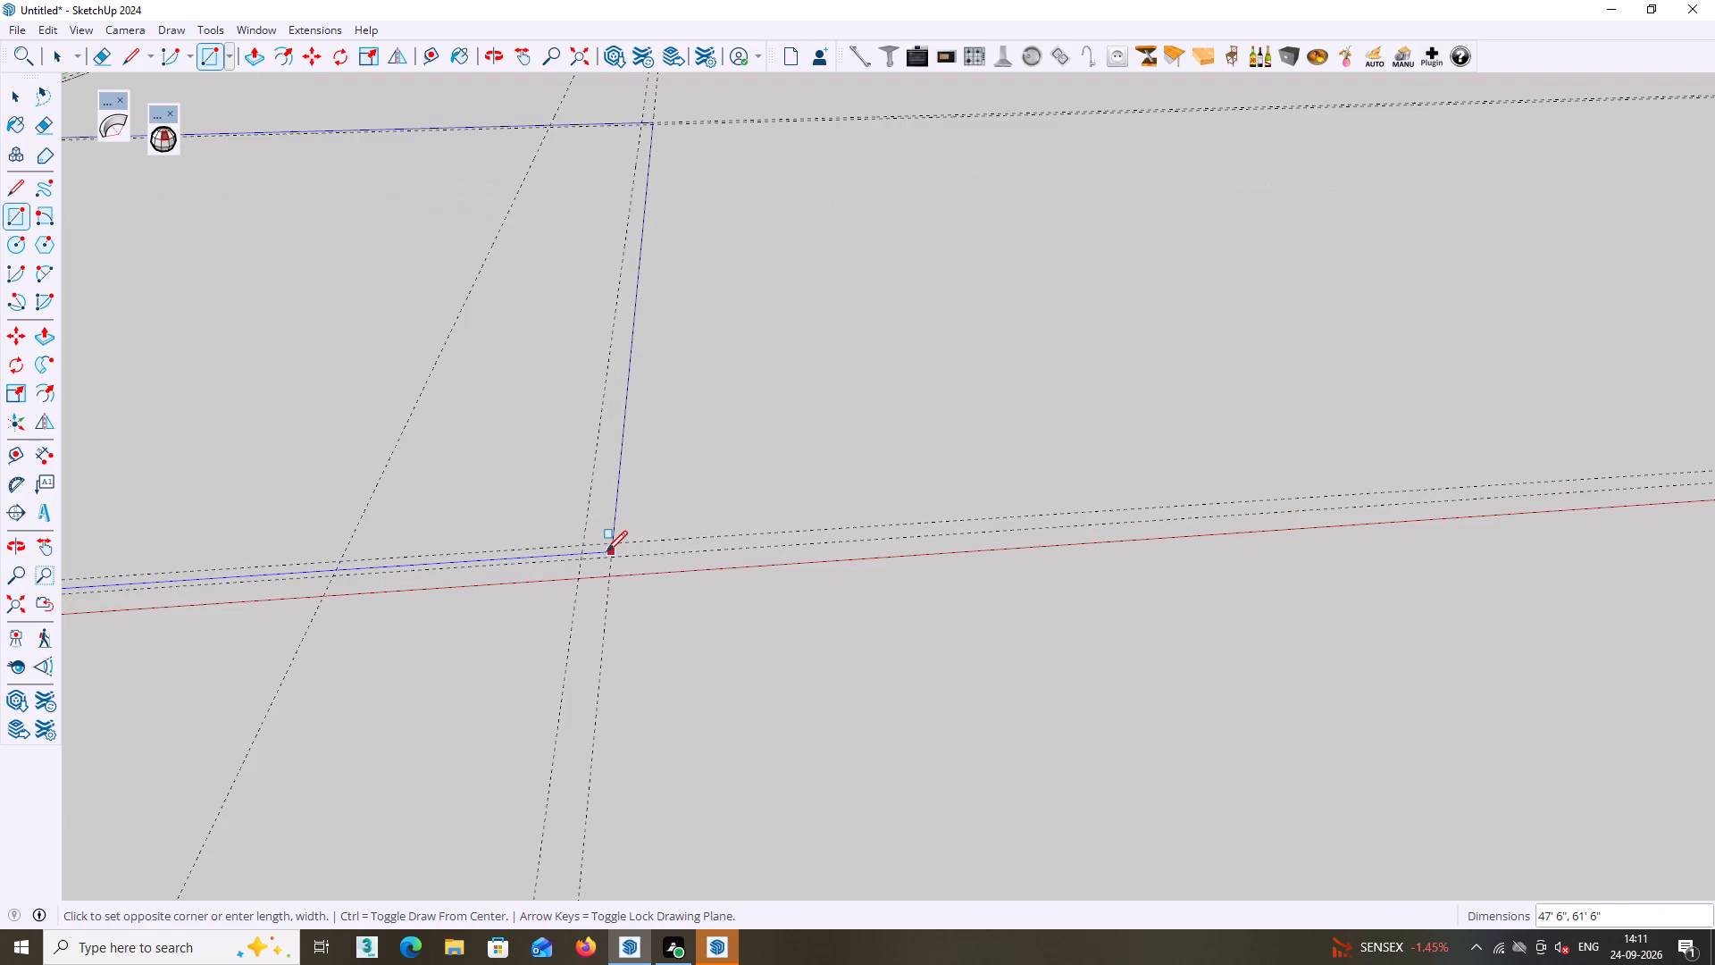
pyautogui.click(615, 559)
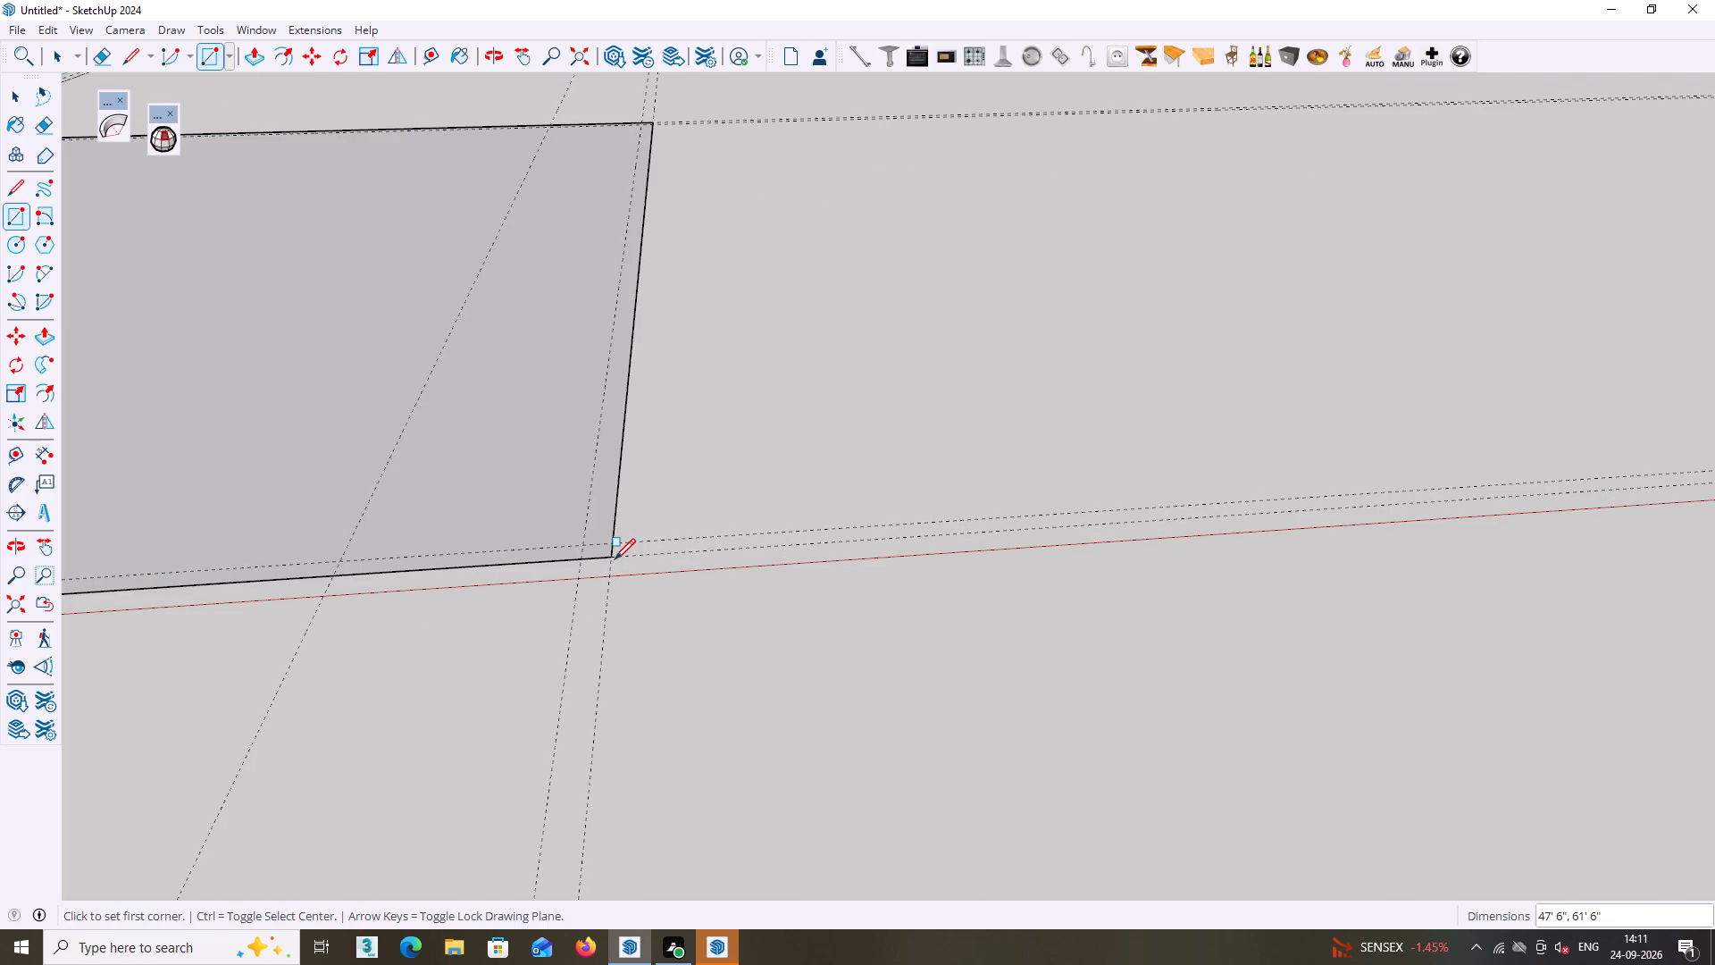
pyautogui.press('space')
# Draw the inner wall rectangle, 60' by 46', between opposite intersections of the inner guides.
pyautogui.keyDown('shift'); pyautogui.moveTo(681, 524); pyautogui.dragTo(1029, 399, button='middle'); pyautogui.keyUp('shift')
pyautogui.scroll(-6, 1001, 422)
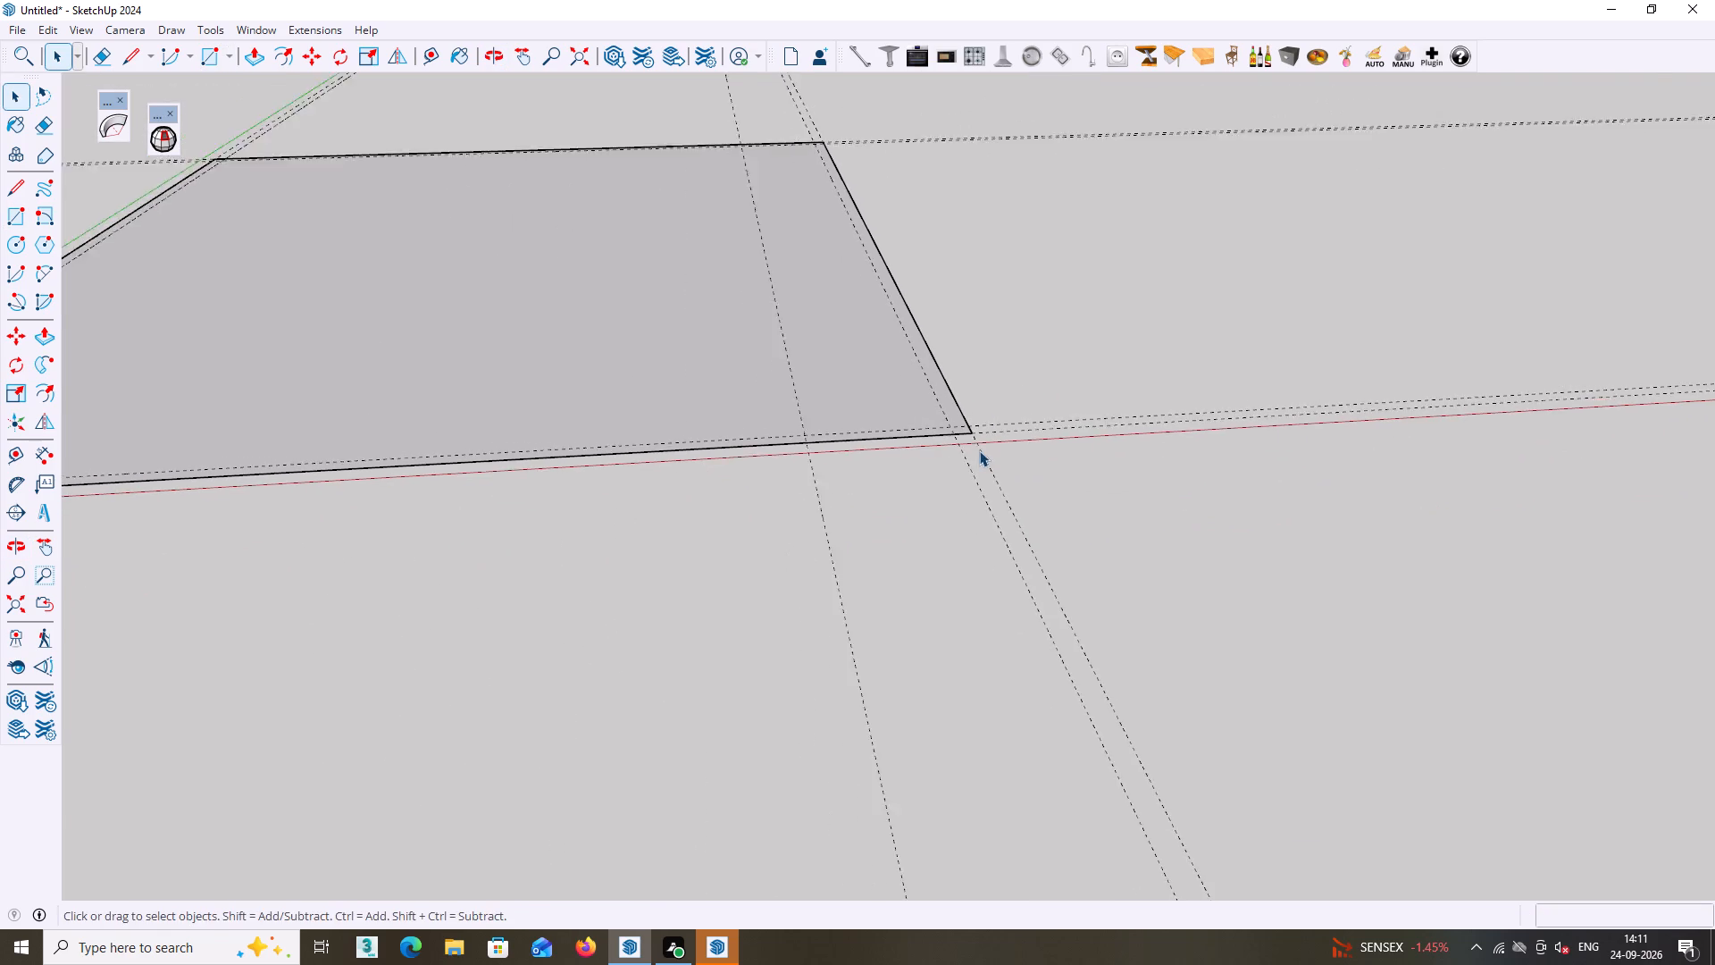
pyautogui.scroll(-2, 979, 450)
pyautogui.moveTo(977, 454); pyautogui.dragTo(978, 462, button='middle')
pyautogui.keyDown('shift'); pyautogui.moveTo(994, 468); pyautogui.dragTo(1097, 545, button='middle'); pyautogui.keyUp('shift')
pyautogui.moveTo(883, 584); pyautogui.dragTo(953, 676, button='middle')
pyautogui.press('r')
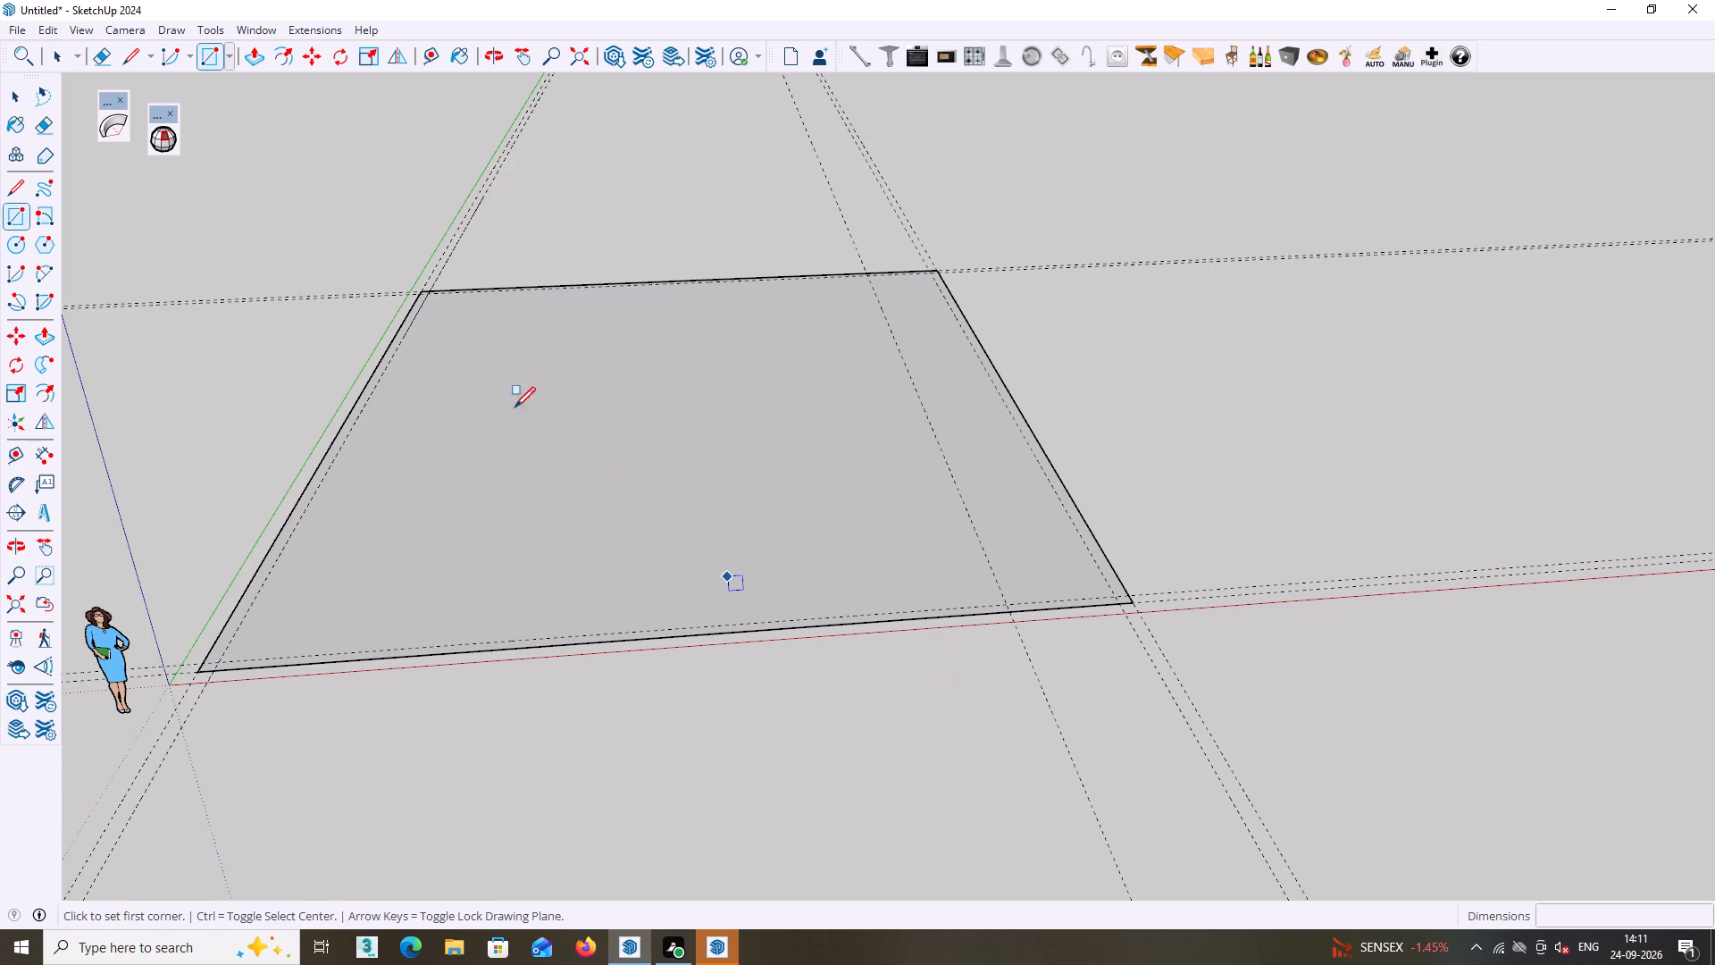
pyautogui.moveTo(379, 311); pyautogui.dragTo(402, 424, button='middle')
pyautogui.scroll(5, 381, 237)
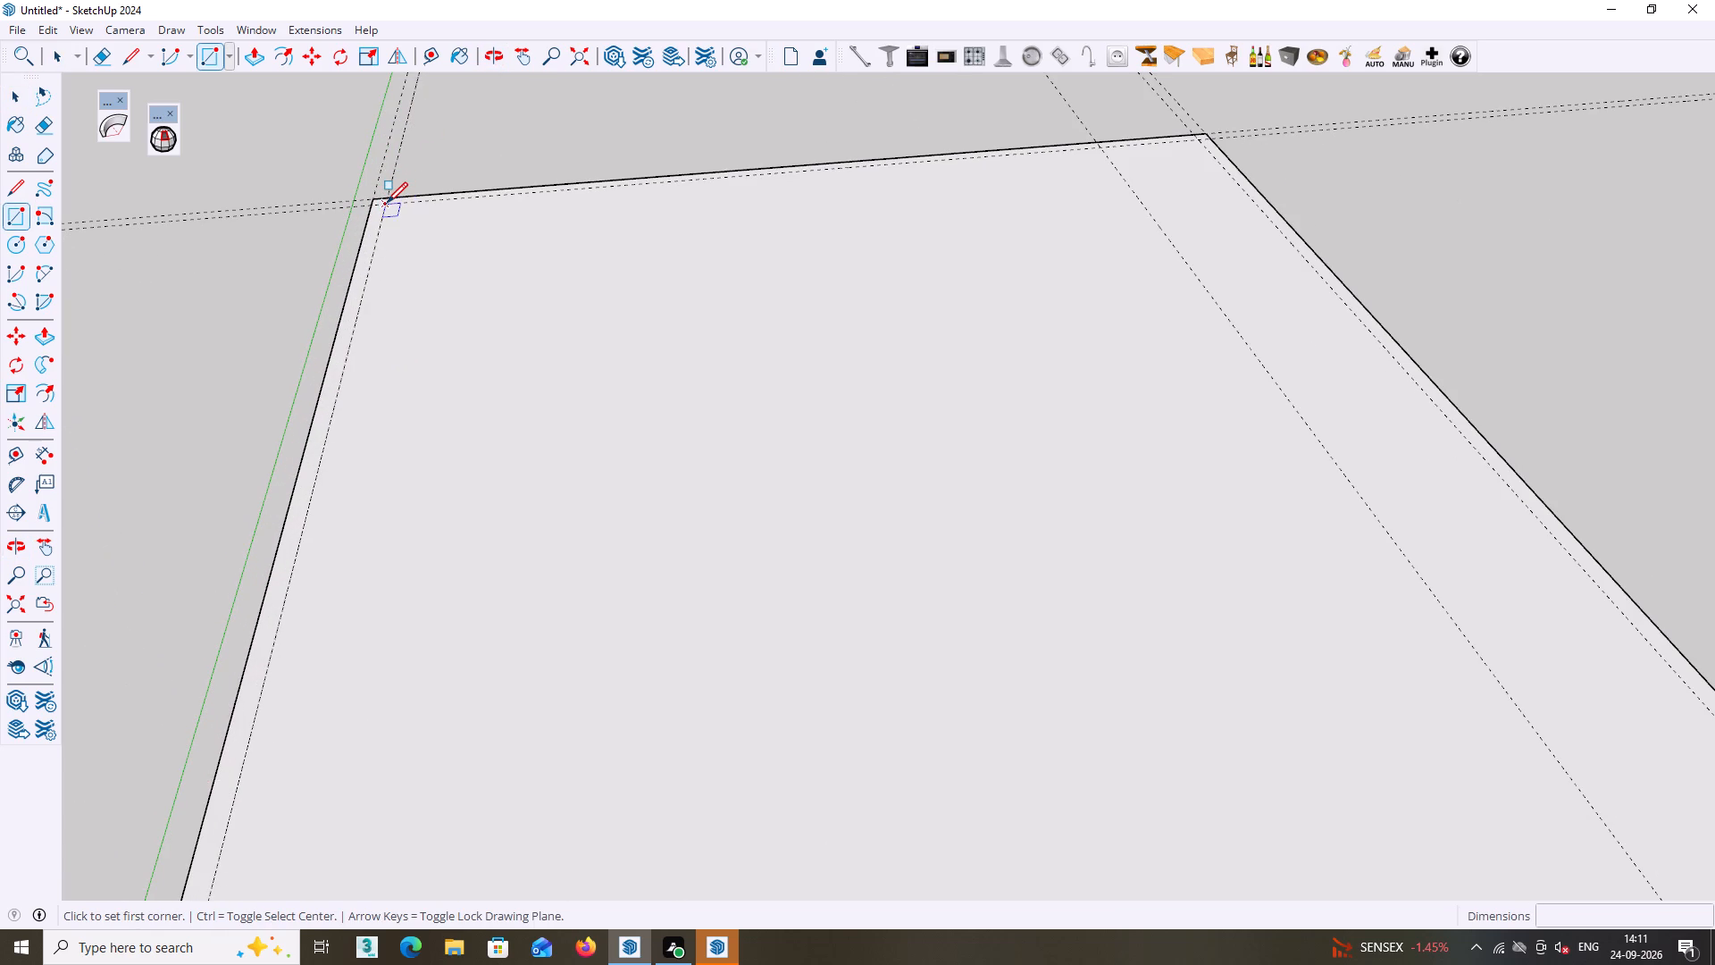
pyautogui.click(387, 203)
pyautogui.scroll(-7, 782, 629)
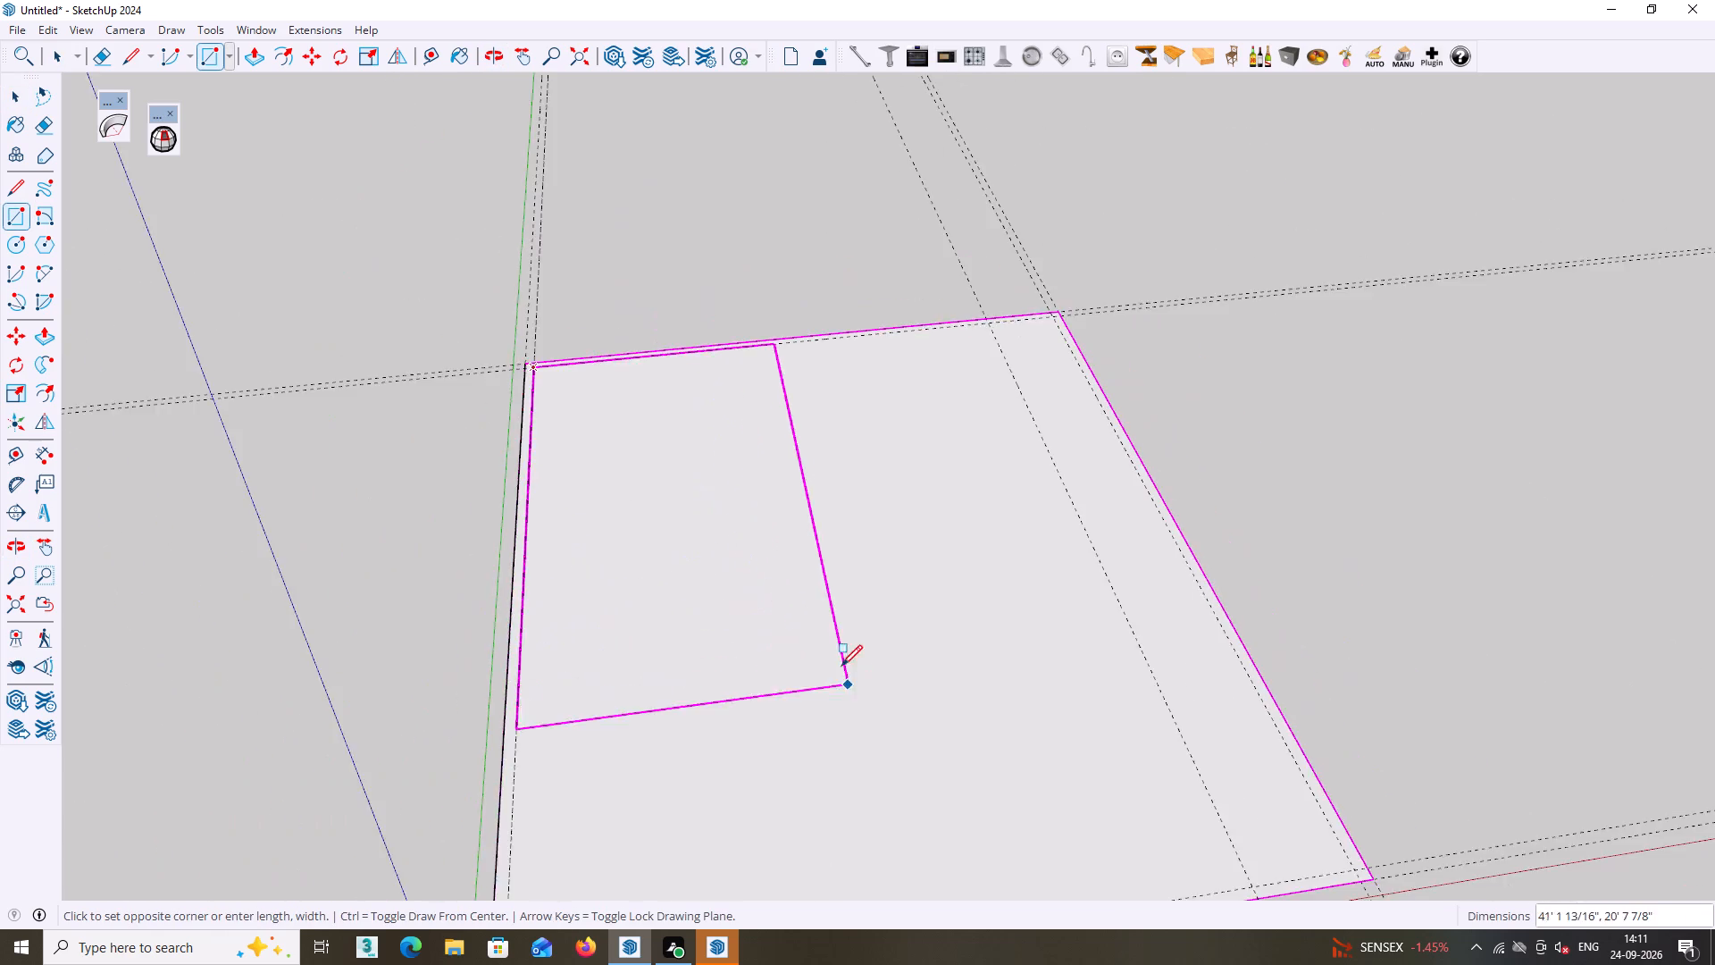
pyautogui.keyDown('shift'); pyautogui.moveTo(841, 661); pyautogui.dragTo(728, 470, button='middle'); pyautogui.keyUp('shift')
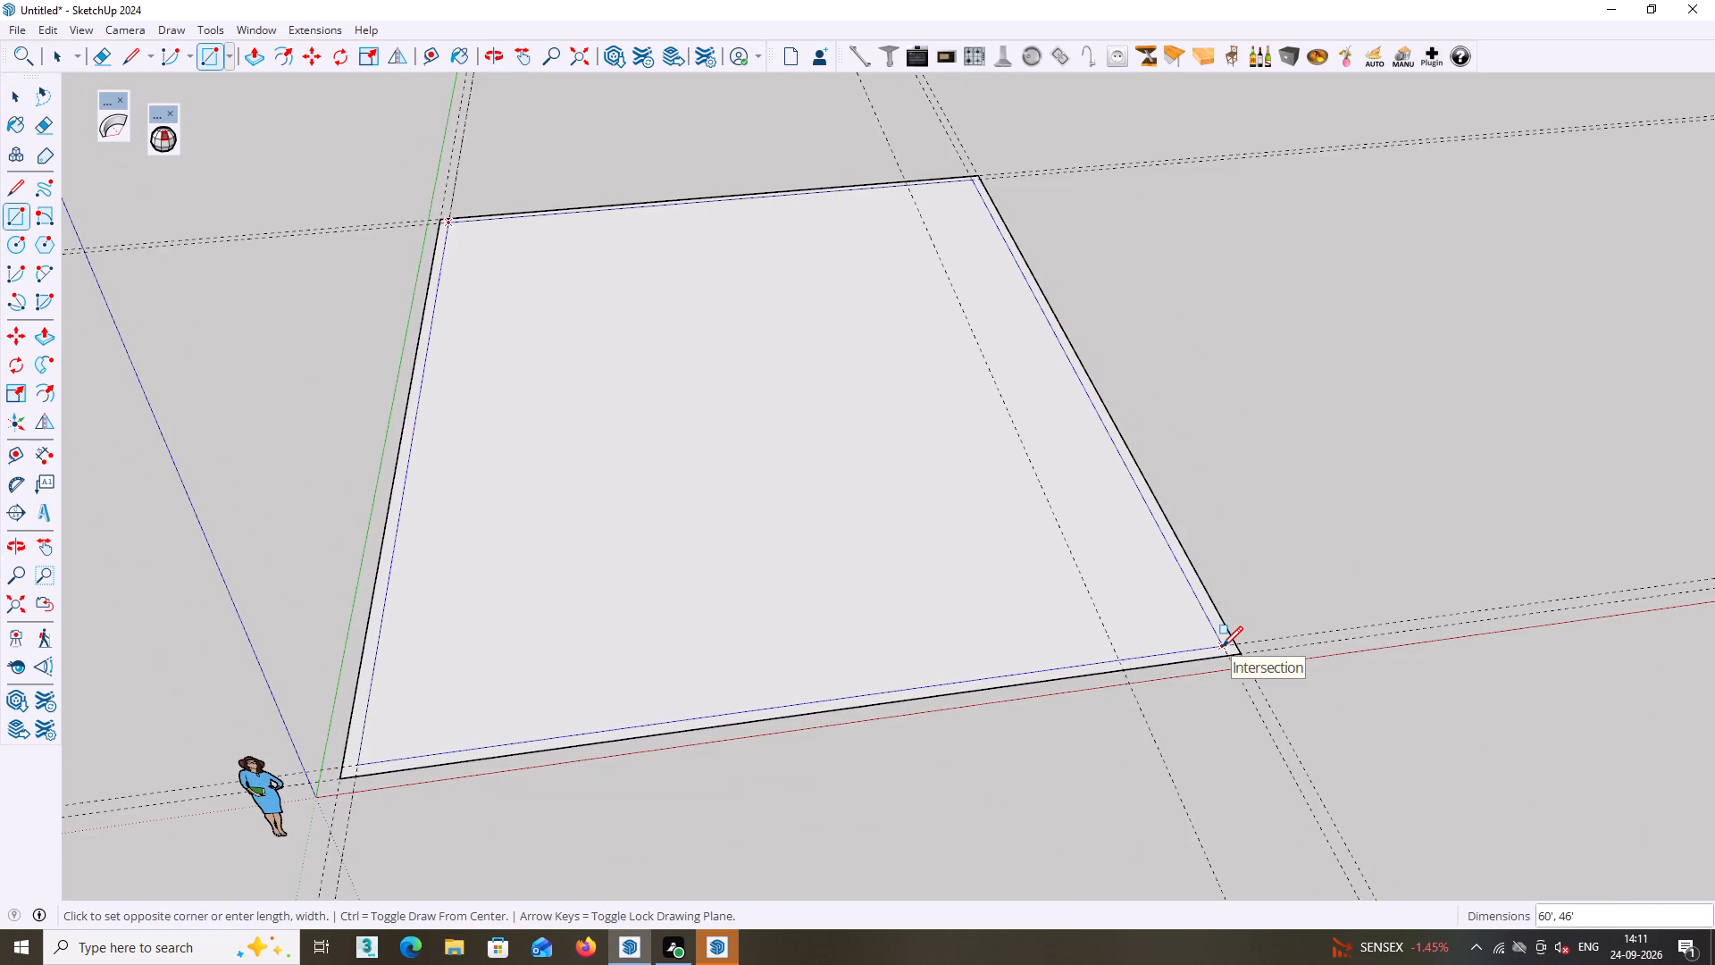
pyautogui.click(1222, 647)
pyautogui.press('space')
# Delete all guides from the model.
pyautogui.moveTo(1207, 699); pyautogui.dragTo(1184, 737, button='middle')
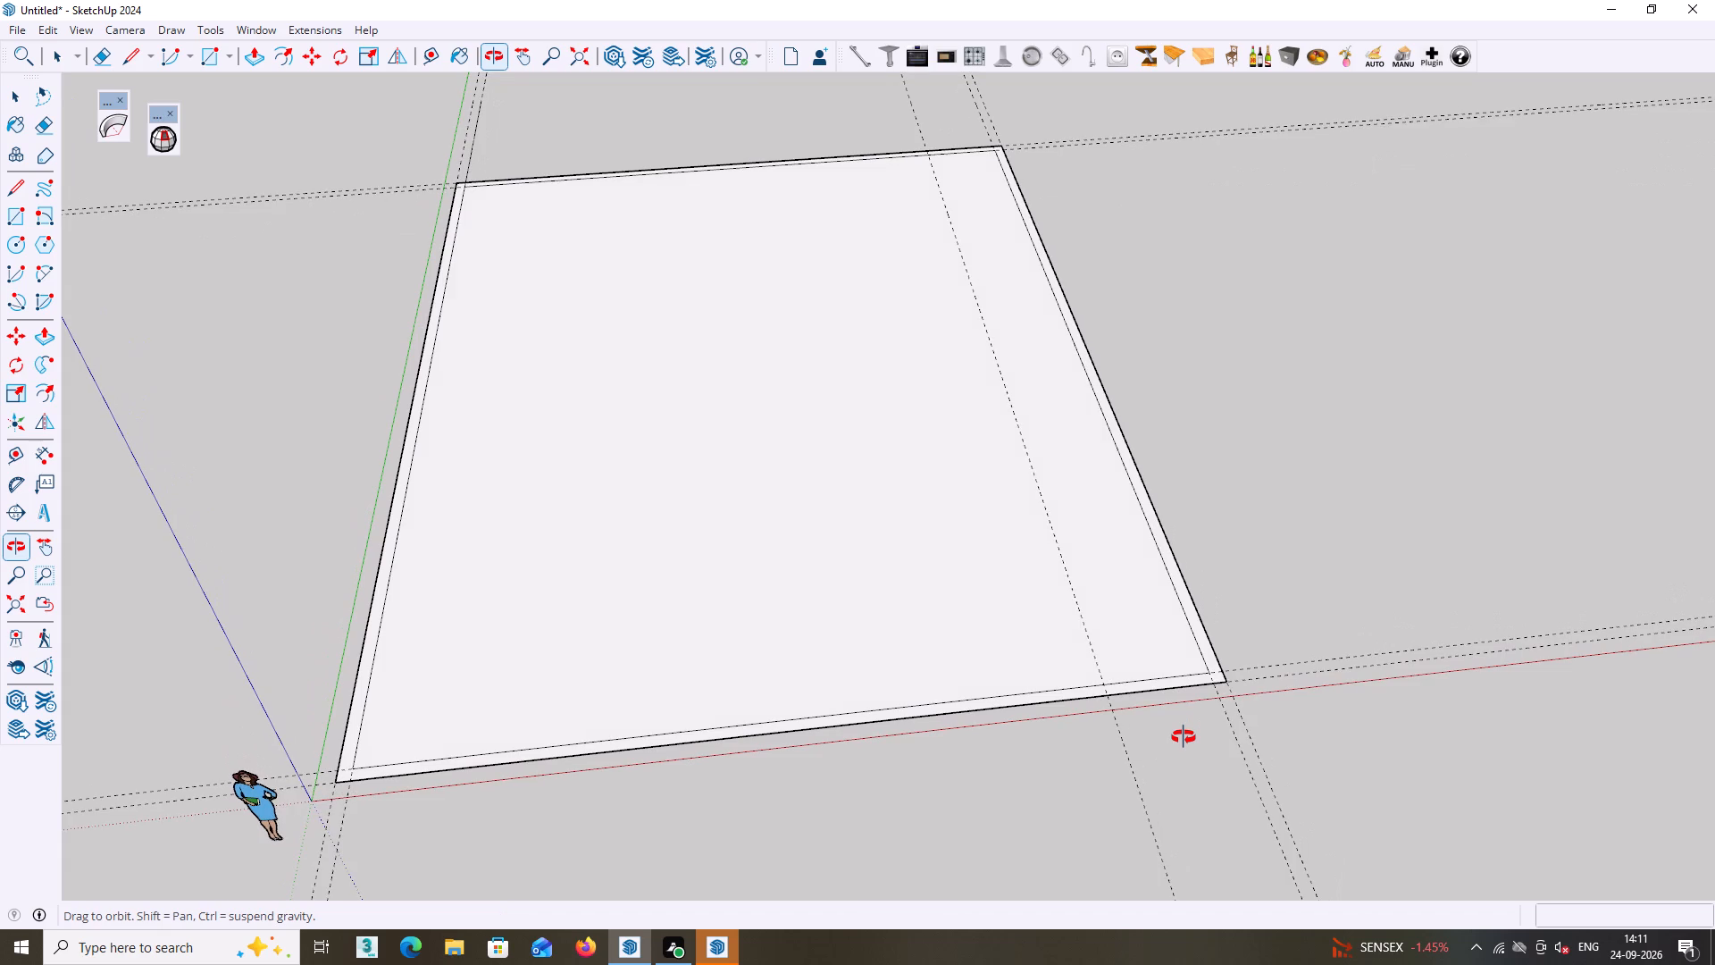
pyautogui.moveTo(1184, 737); pyautogui.dragTo(1173, 732, button='middle')
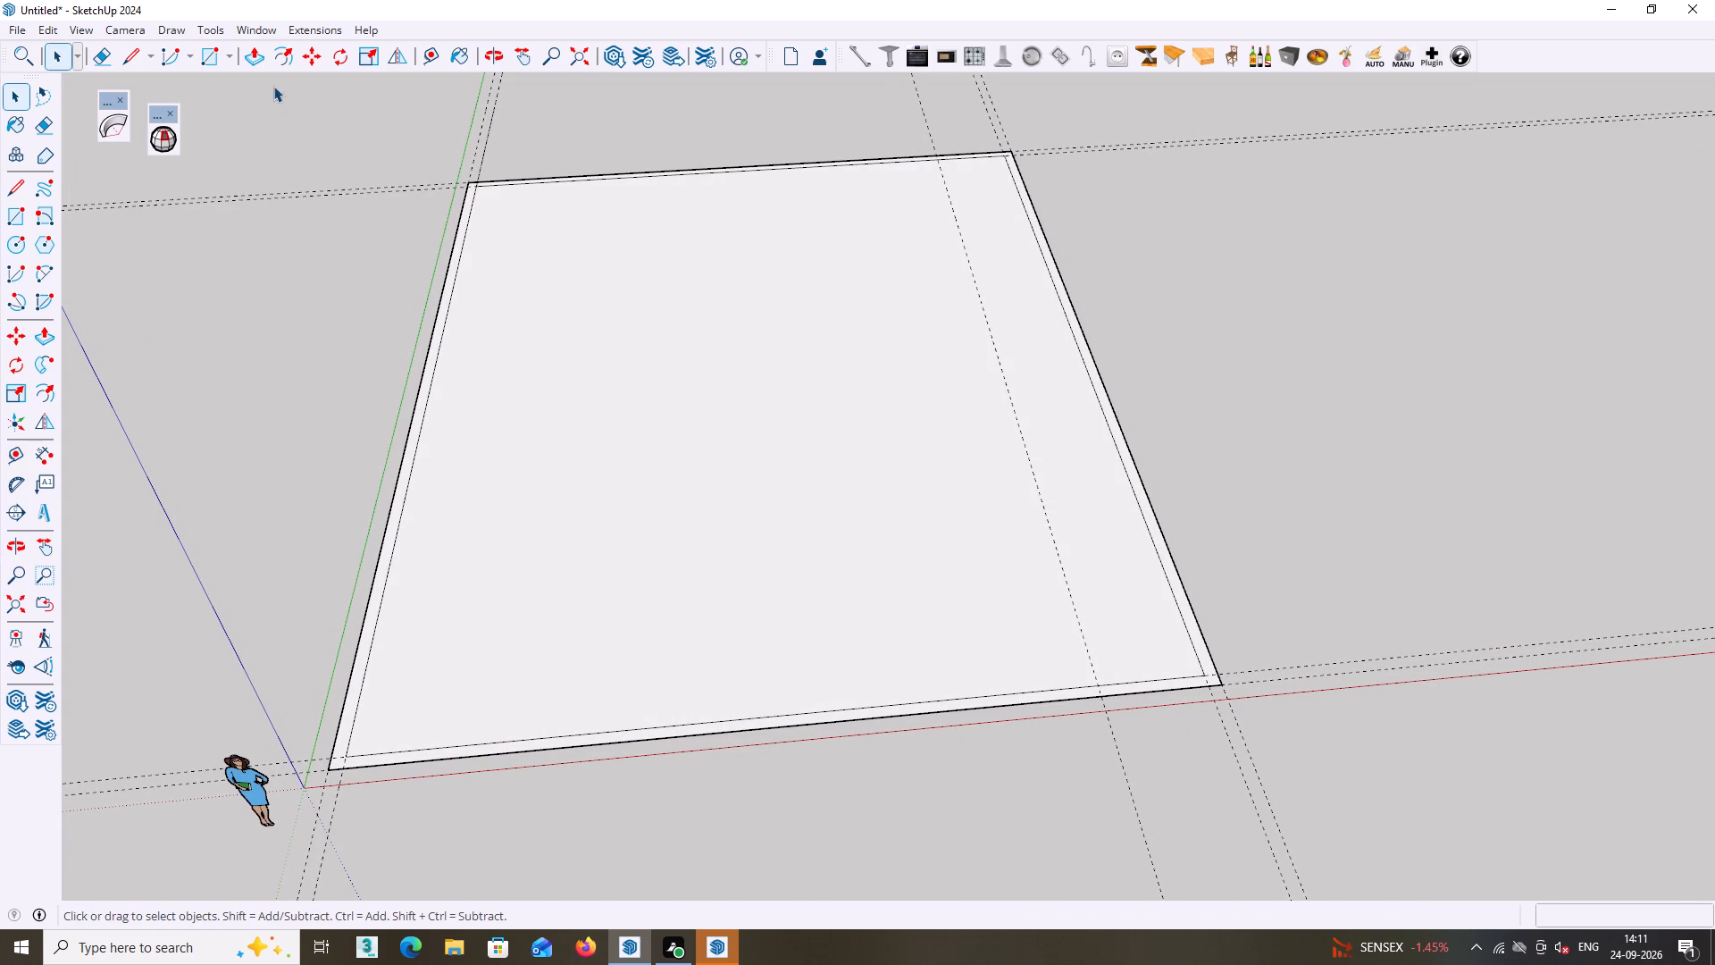
pyautogui.click(59, 37)
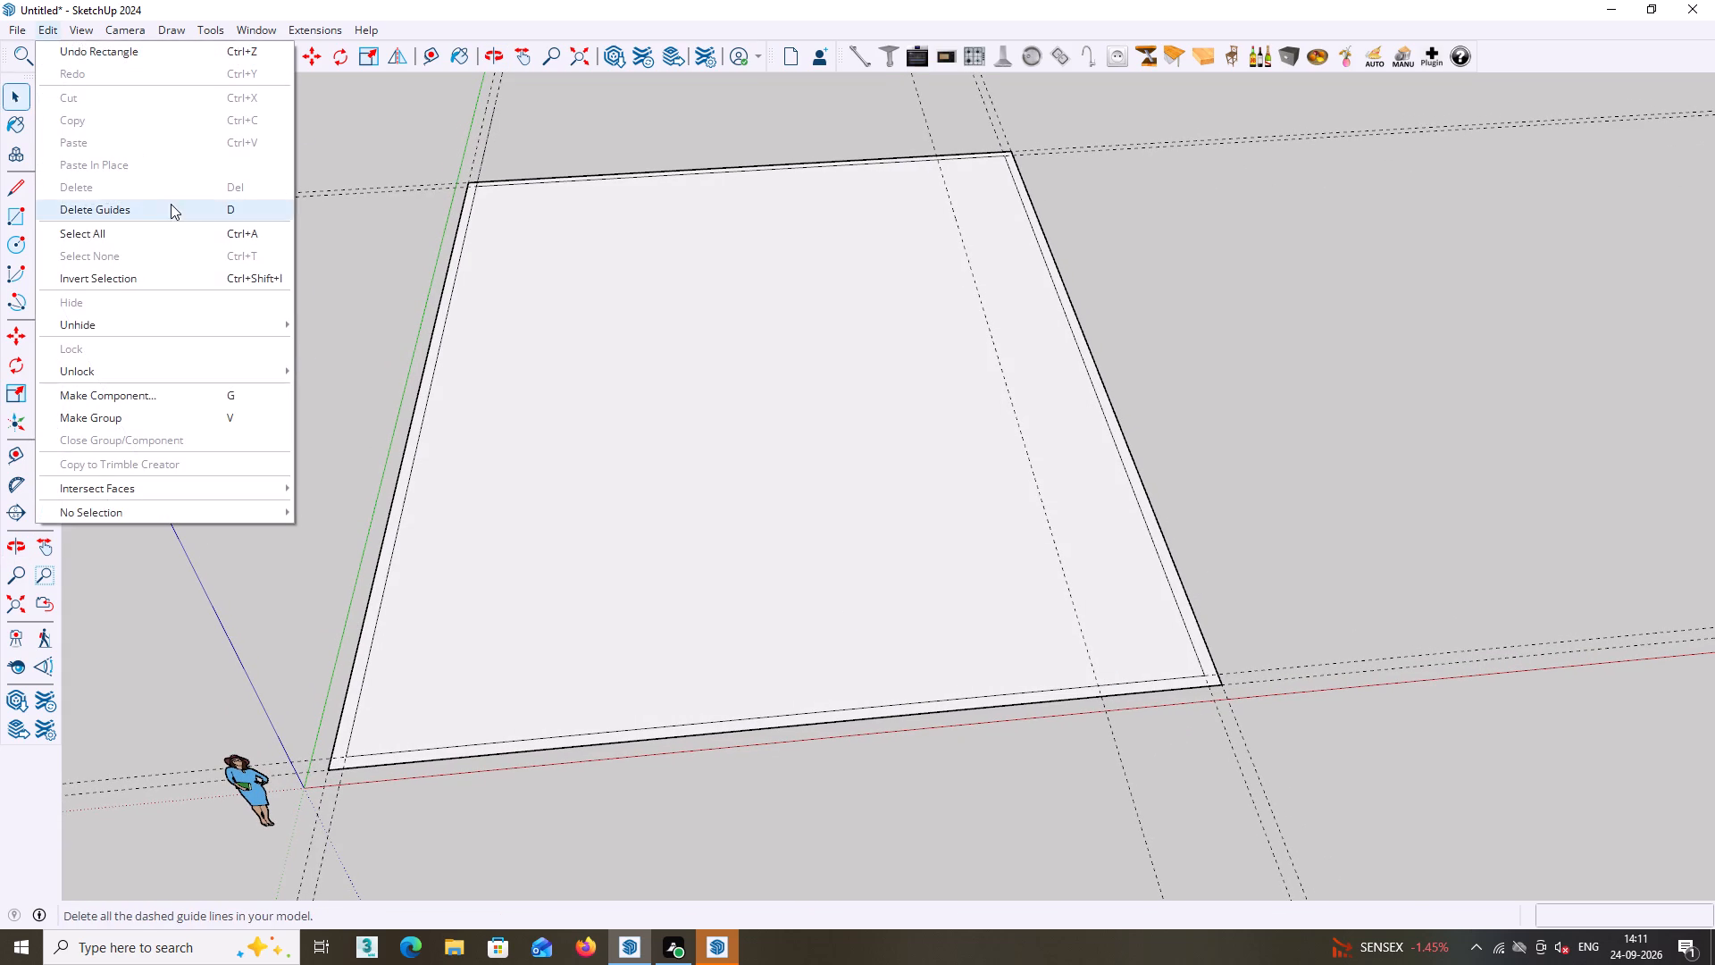
pyautogui.click(171, 206)
# Delete the face inside the inner rectangle, keeping only the wall outline ring.
pyautogui.scroll(-3, 798, 391)
pyautogui.scroll(-3, 992, 542)
pyautogui.moveTo(1015, 552); pyautogui.dragTo(1020, 540, button='middle')
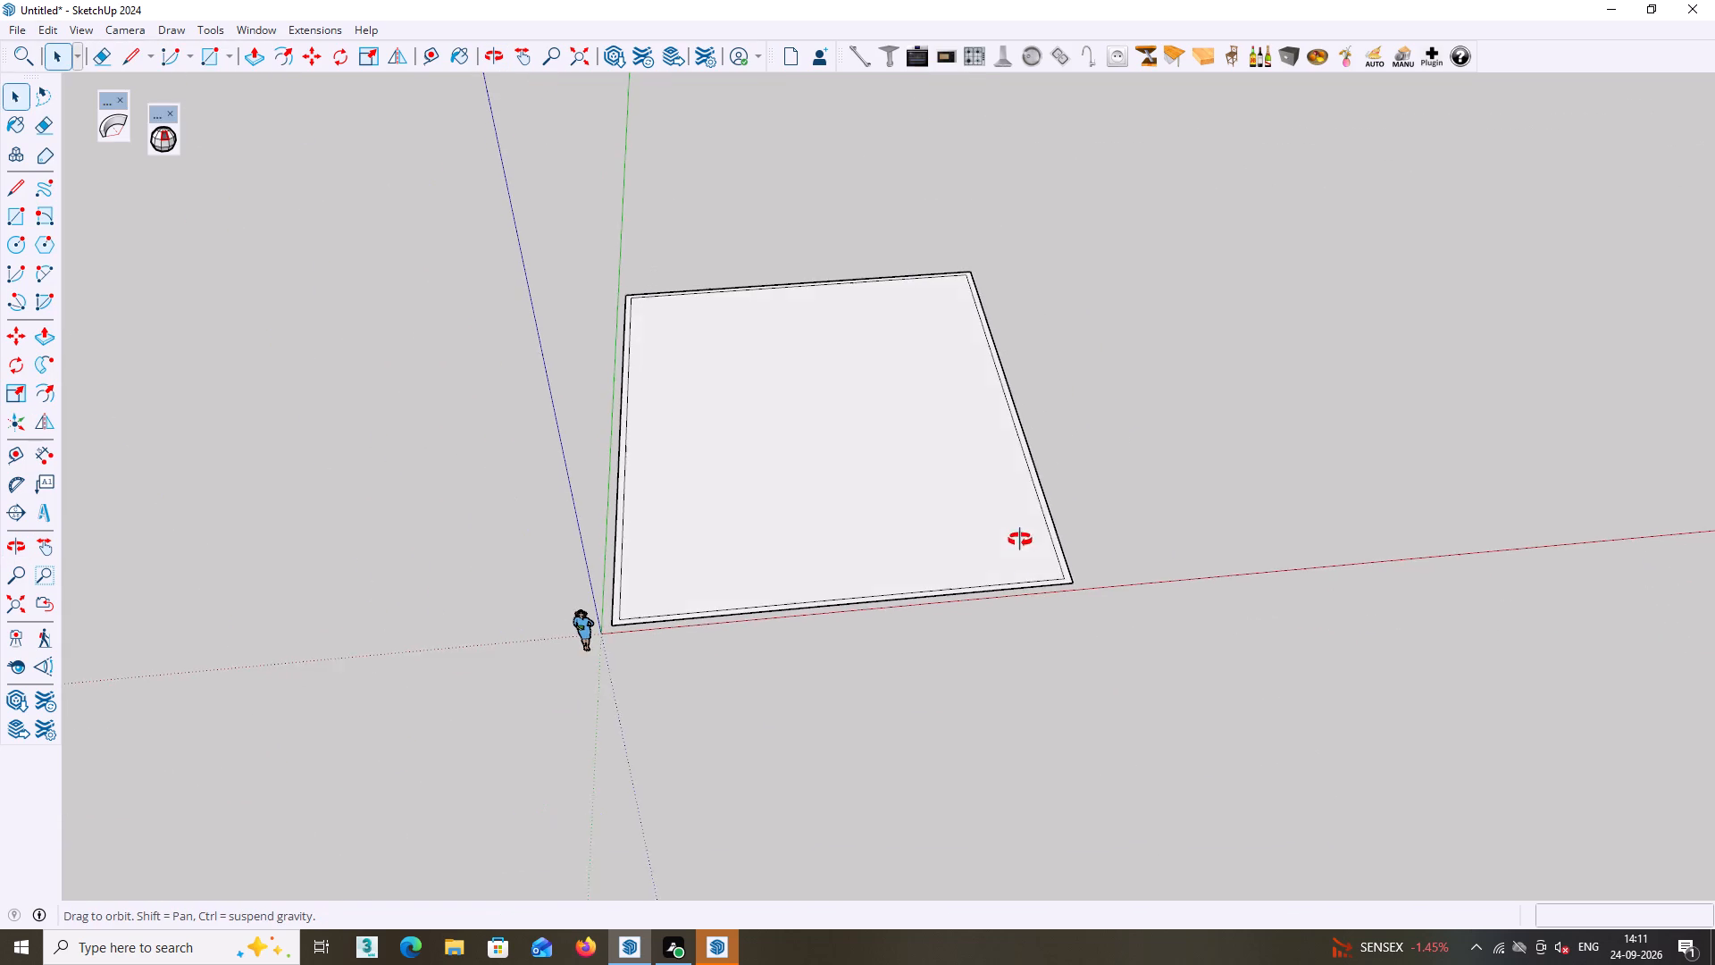
pyautogui.moveTo(1020, 540); pyautogui.dragTo(997, 488, button='middle')
pyautogui.keyDown('shift'); pyautogui.moveTo(1008, 472); pyautogui.dragTo(998, 453, button='middle'); pyautogui.keyUp('shift')
pyautogui.moveTo(950, 454); pyautogui.dragTo(678, 498, button='middle')
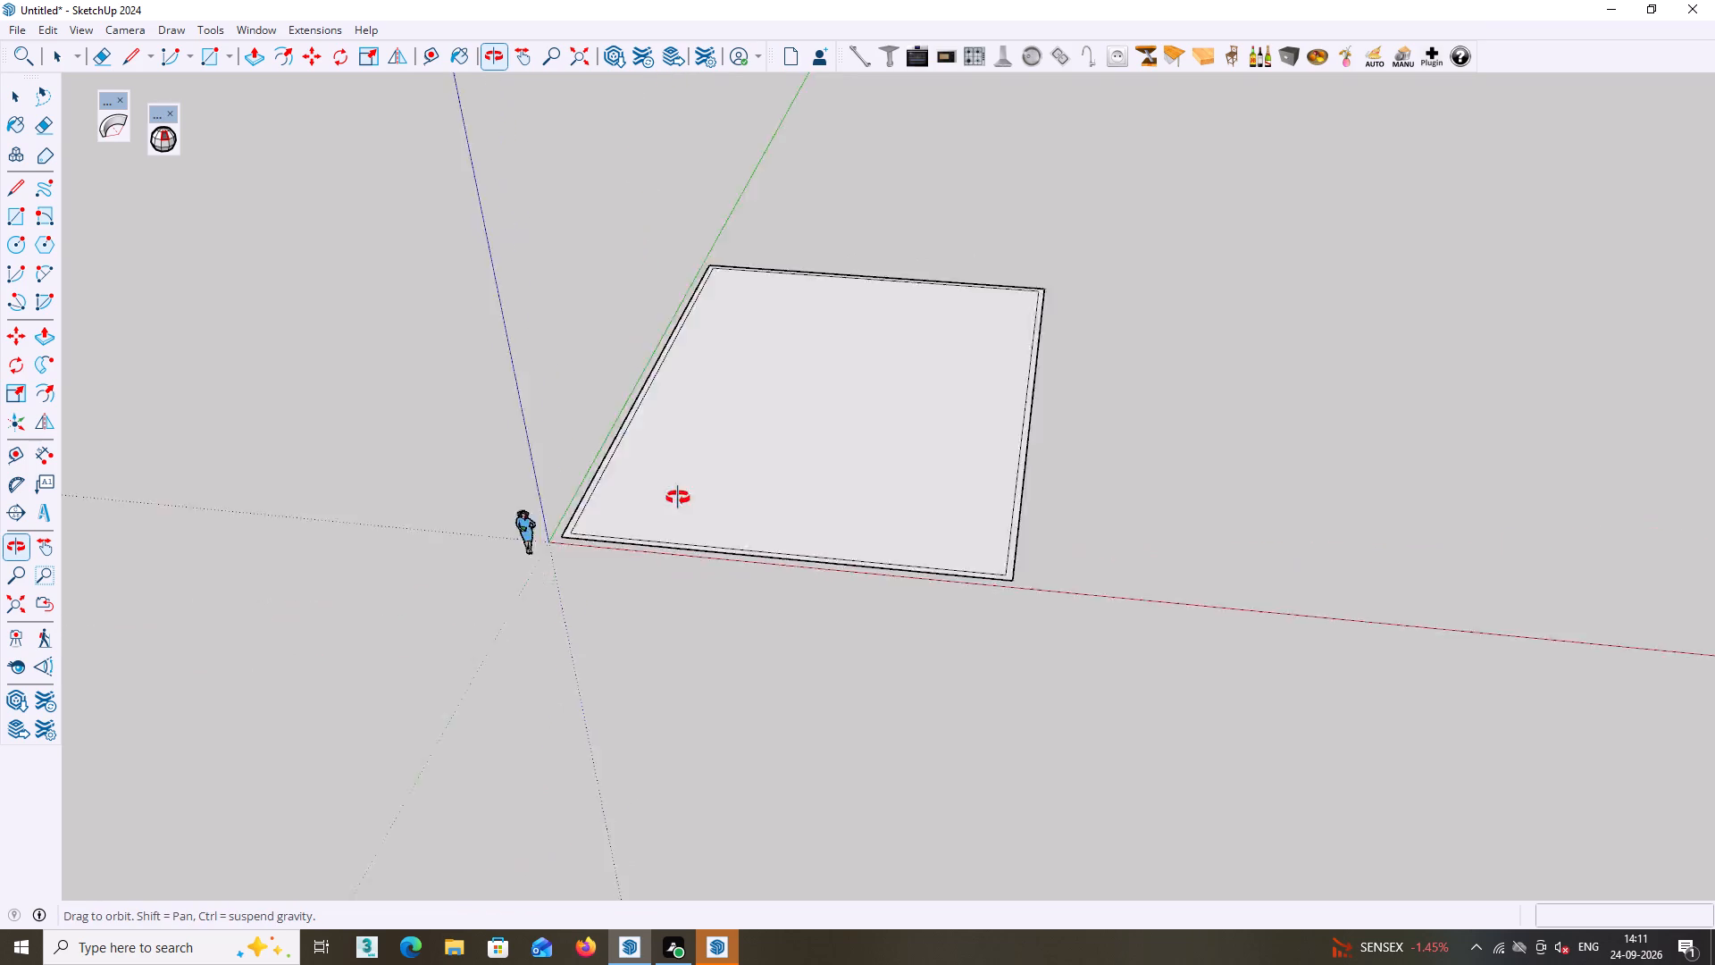
pyautogui.moveTo(678, 498); pyautogui.dragTo(210, 493, button='middle')
pyautogui.moveTo(1029, 334); pyautogui.dragTo(1440, 228, button='middle')
pyautogui.moveTo(849, 392); pyautogui.dragTo(1320, 408, button='middle')
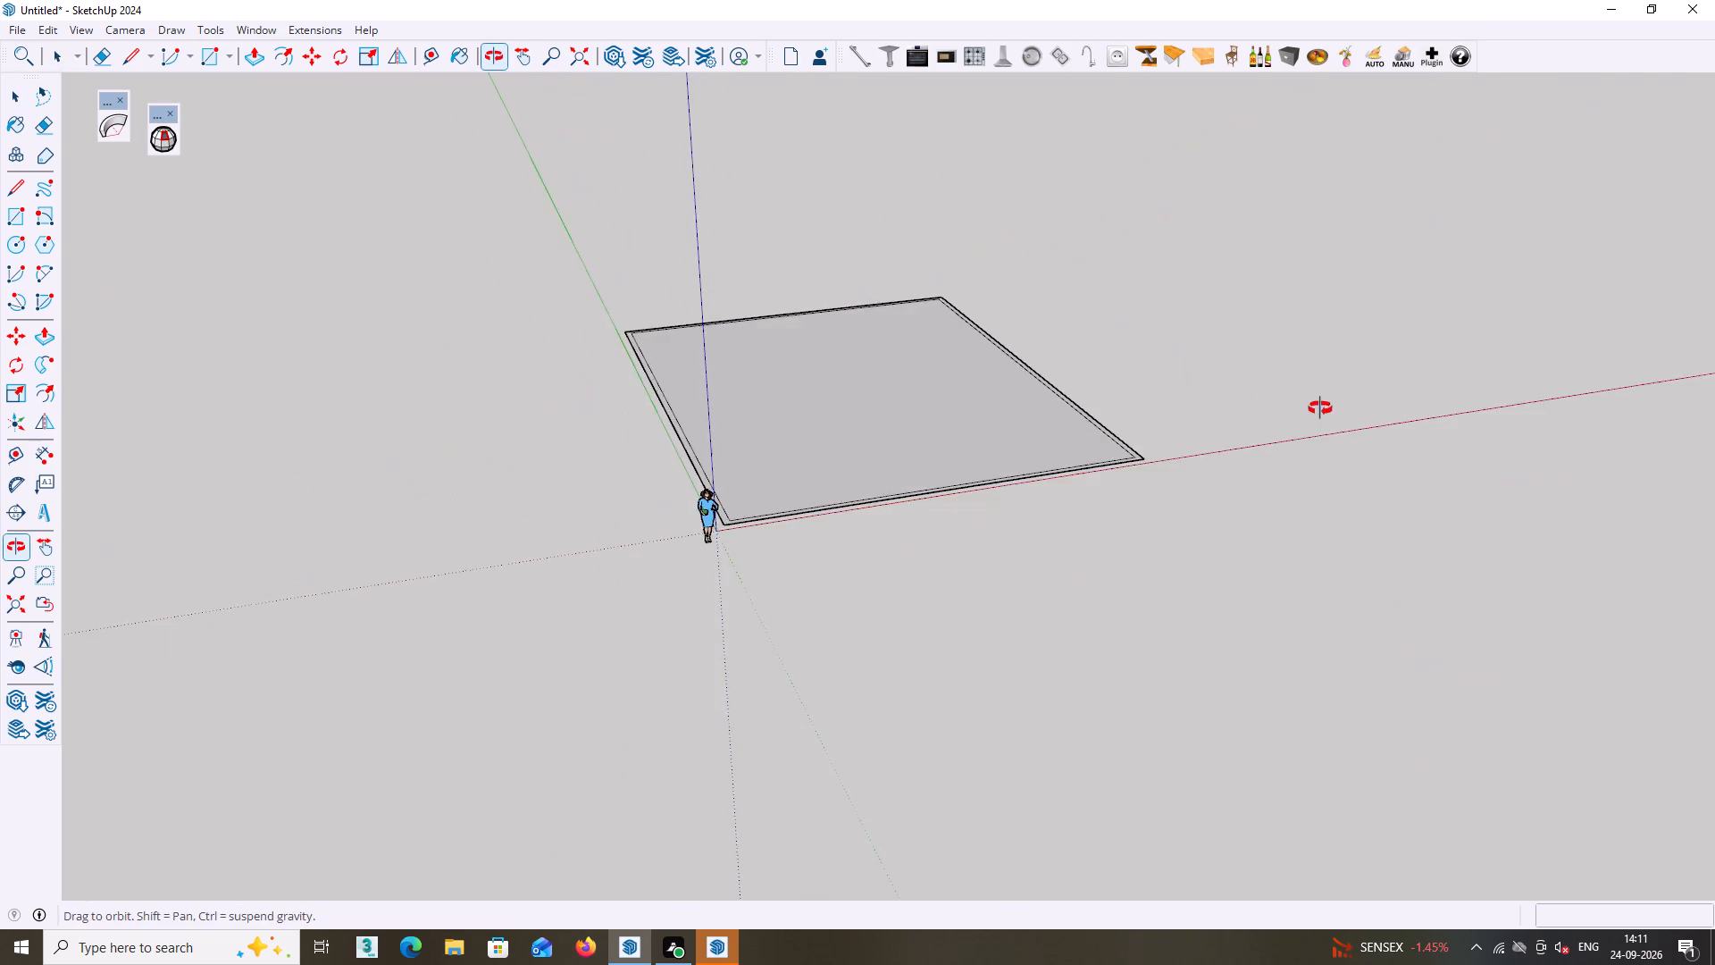
pyautogui.moveTo(1320, 408); pyautogui.dragTo(1322, 408, button='middle')
pyautogui.moveTo(883, 457); pyautogui.dragTo(697, 527, button='middle')
pyautogui.scroll(5, 765, 500)
pyautogui.moveTo(766, 492); pyautogui.dragTo(777, 555, button='middle')
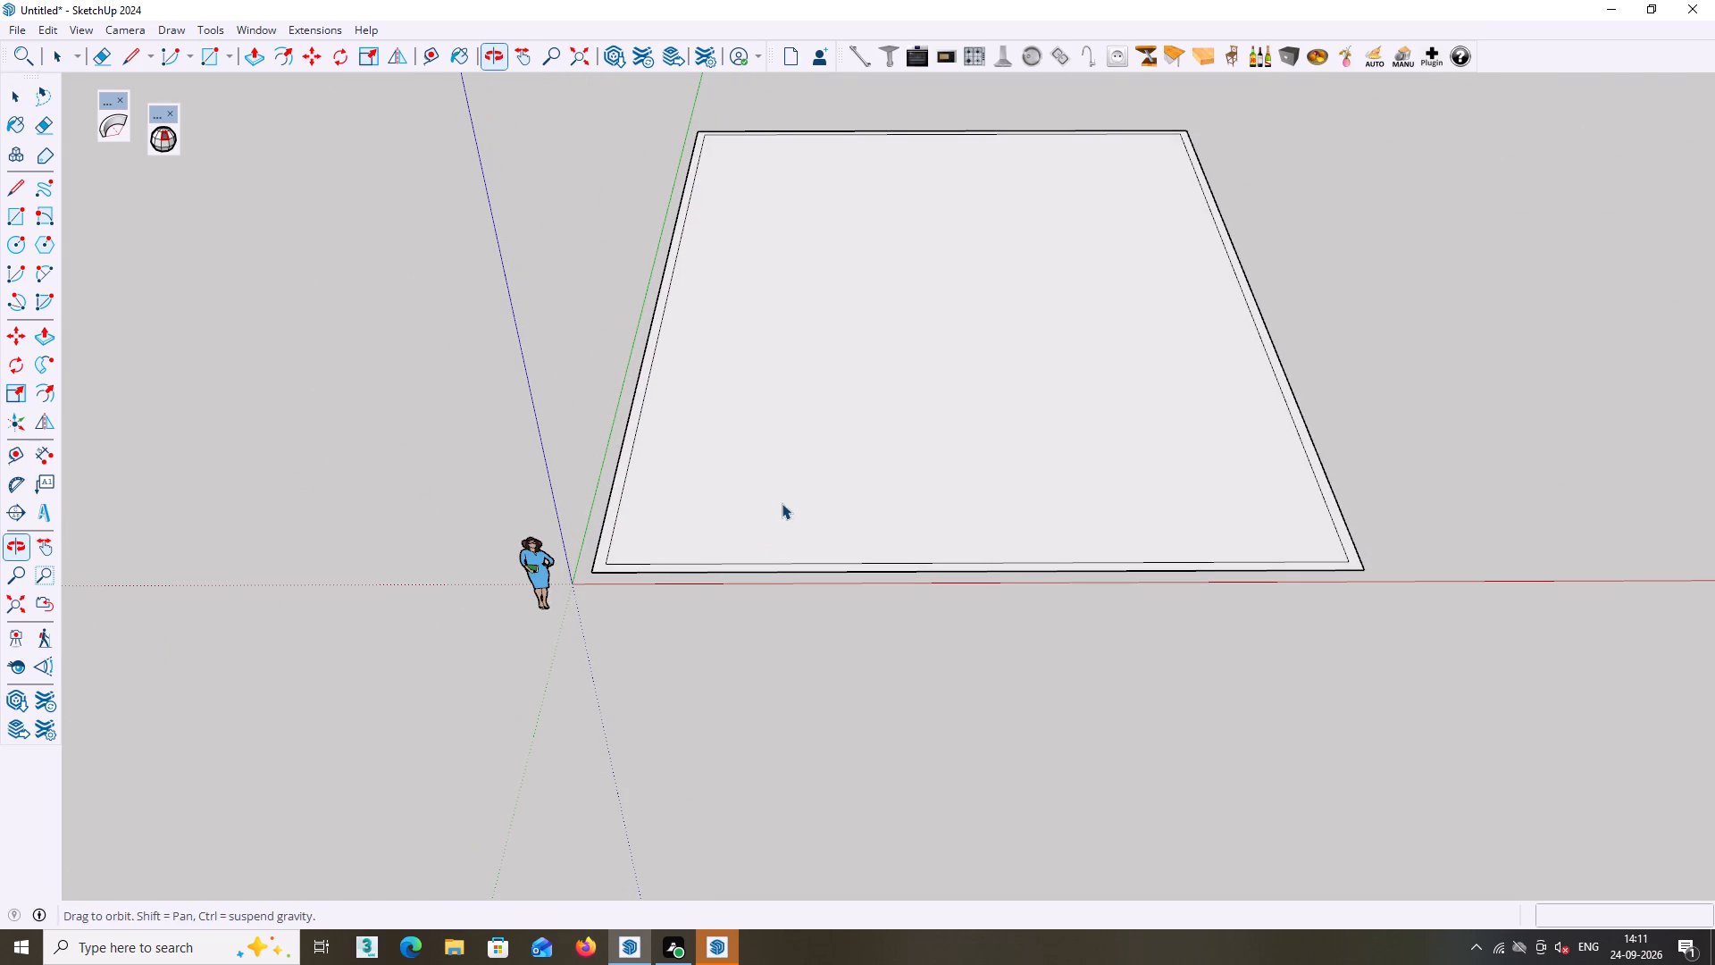
pyautogui.click(785, 494)
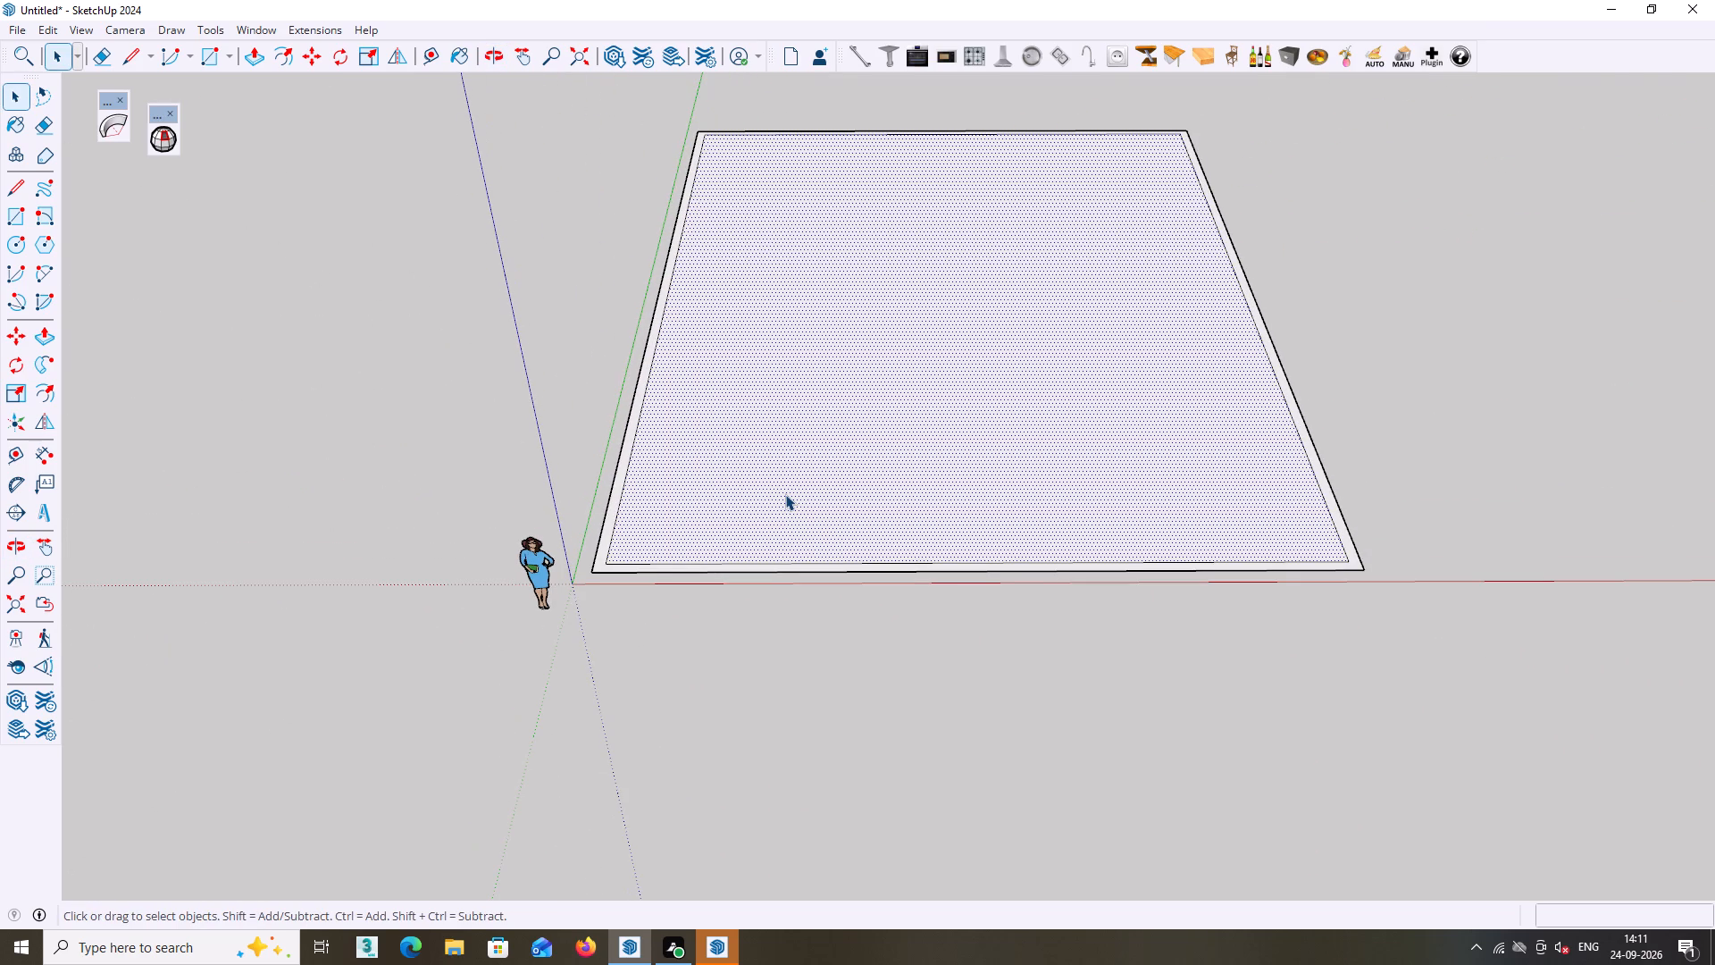
pyautogui.press('Delete')
# Extrude the wall outline ring upward 10' with Push/Pull.
pyautogui.scroll(4, 700, 569)
pyautogui.press('p')
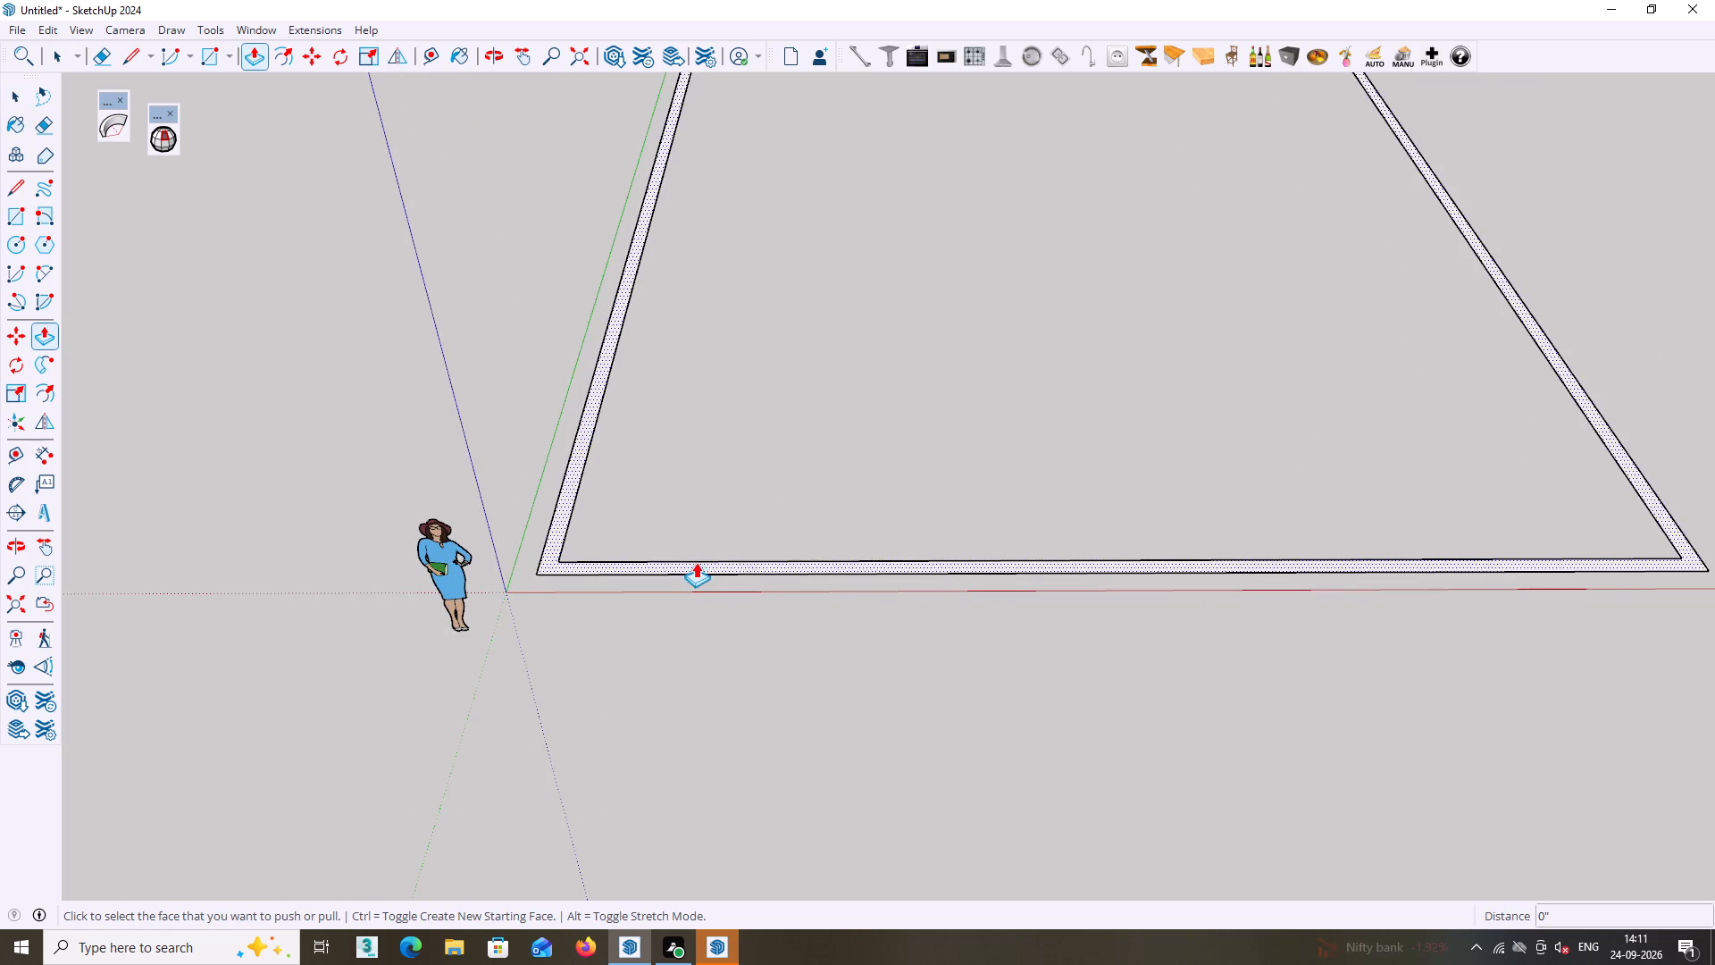
pyautogui.scroll(2, 698, 559)
pyautogui.click(698, 559)
pyautogui.click(701, 559)
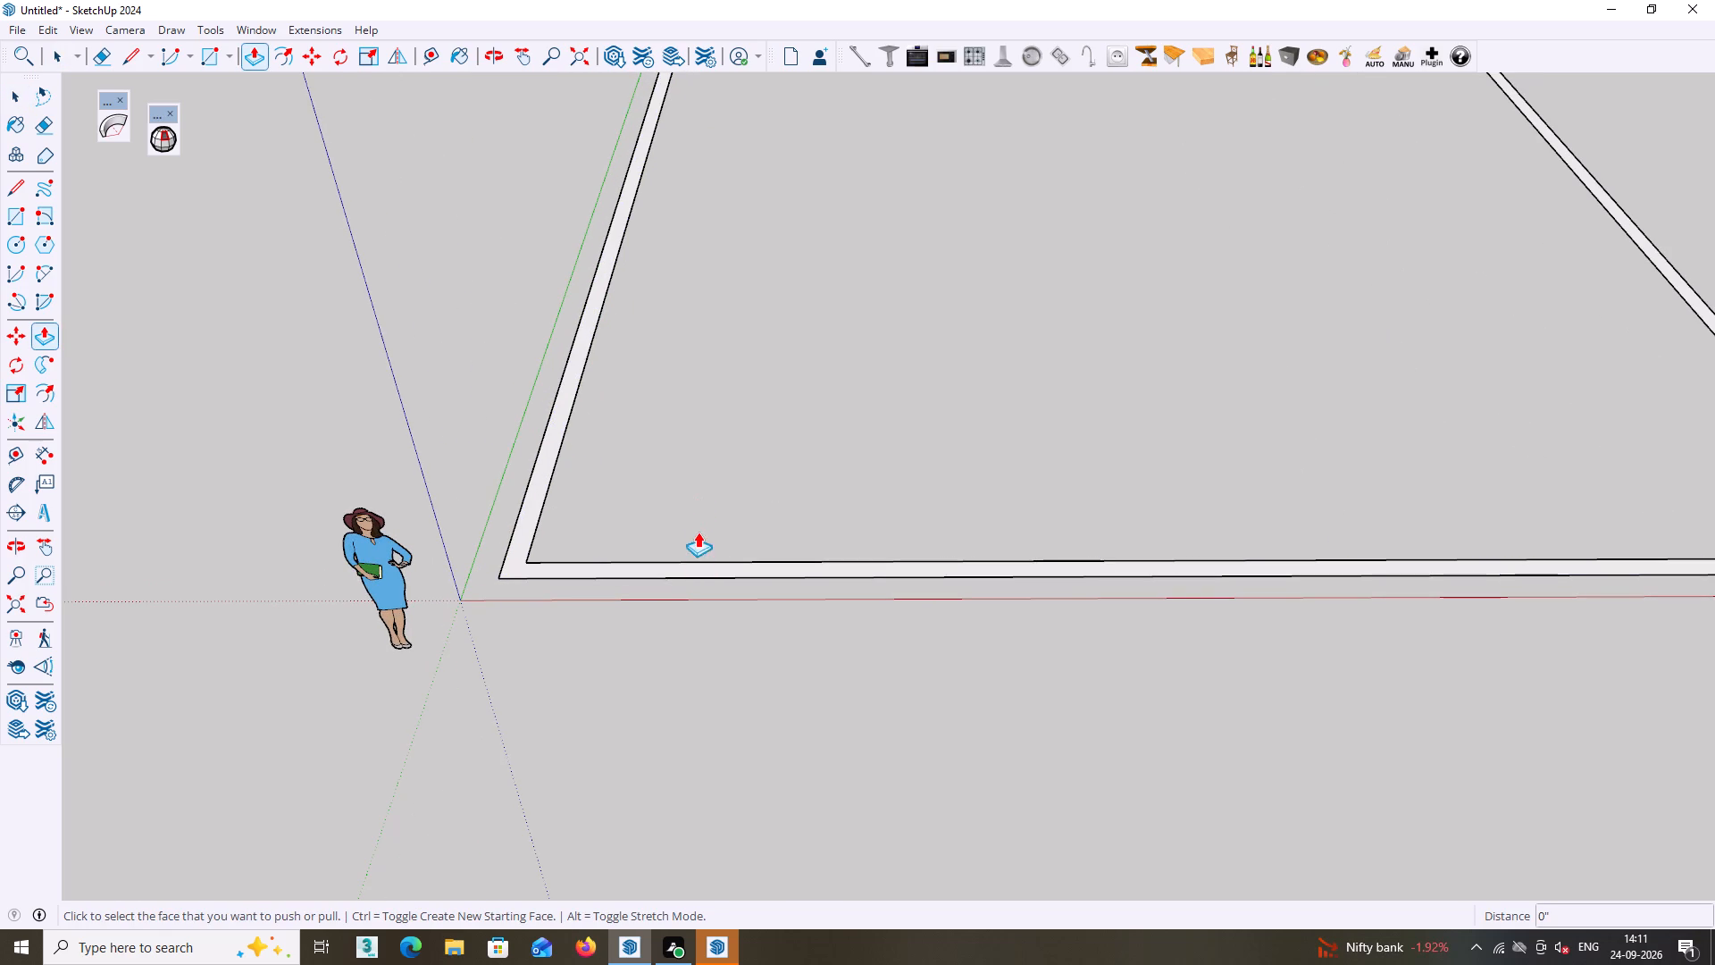
pyautogui.click(714, 564)
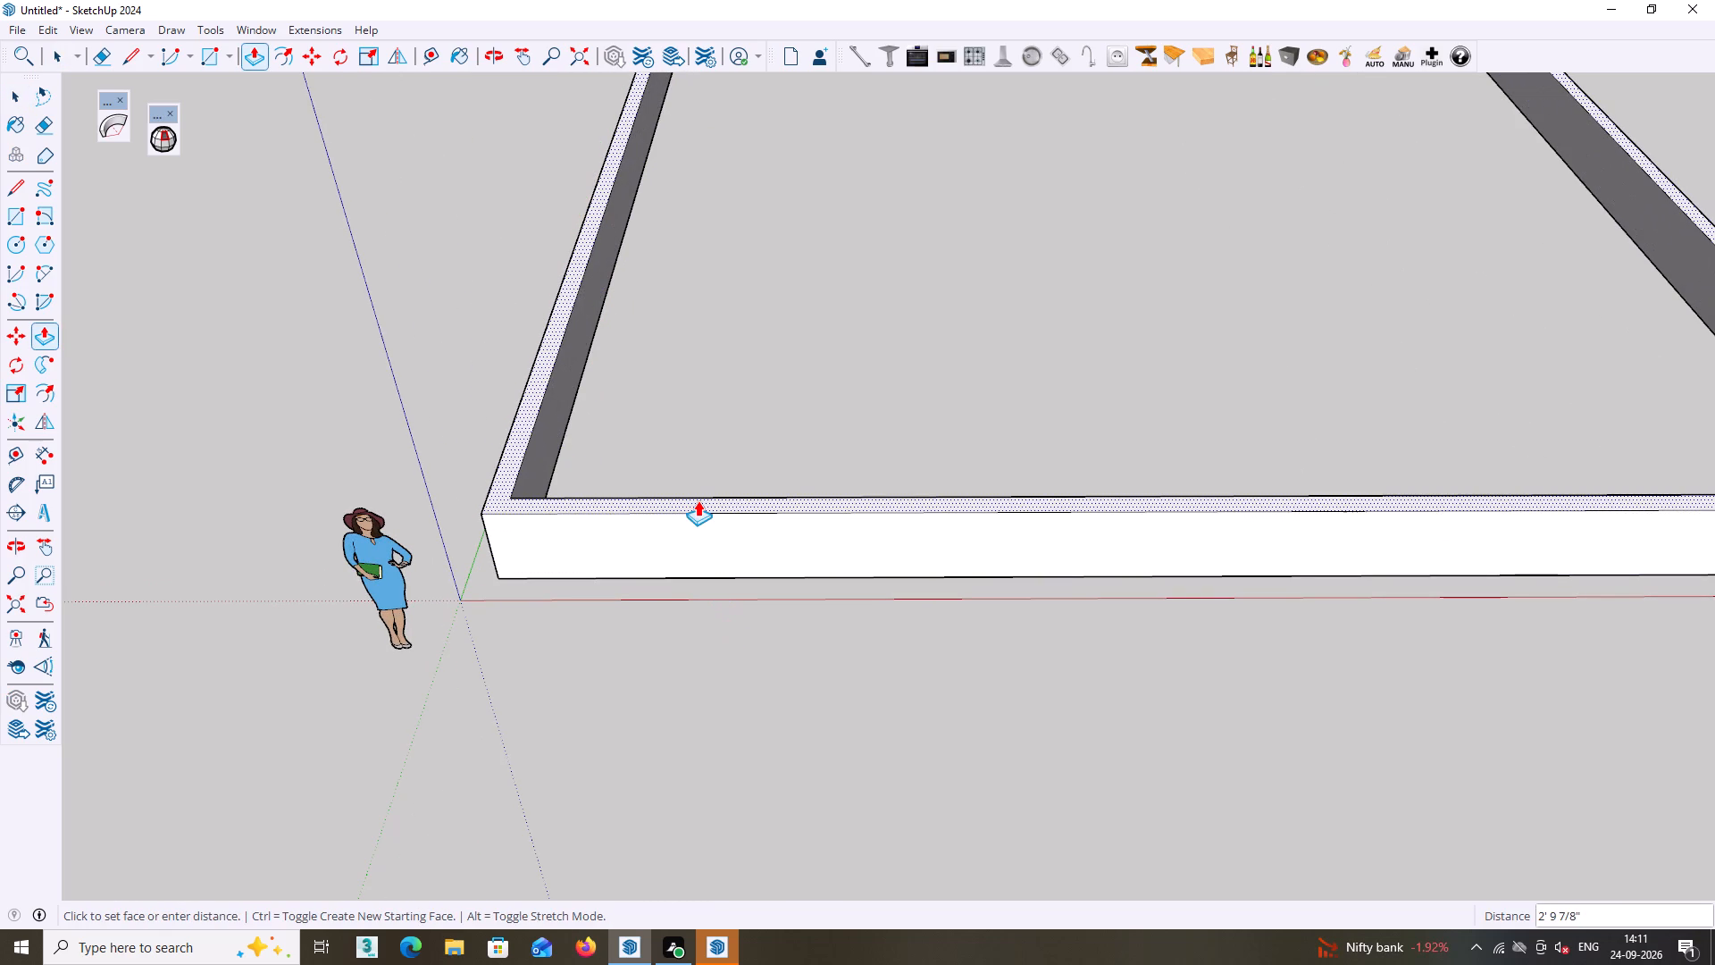
pyautogui.write("10'")
pyautogui.press('Return')
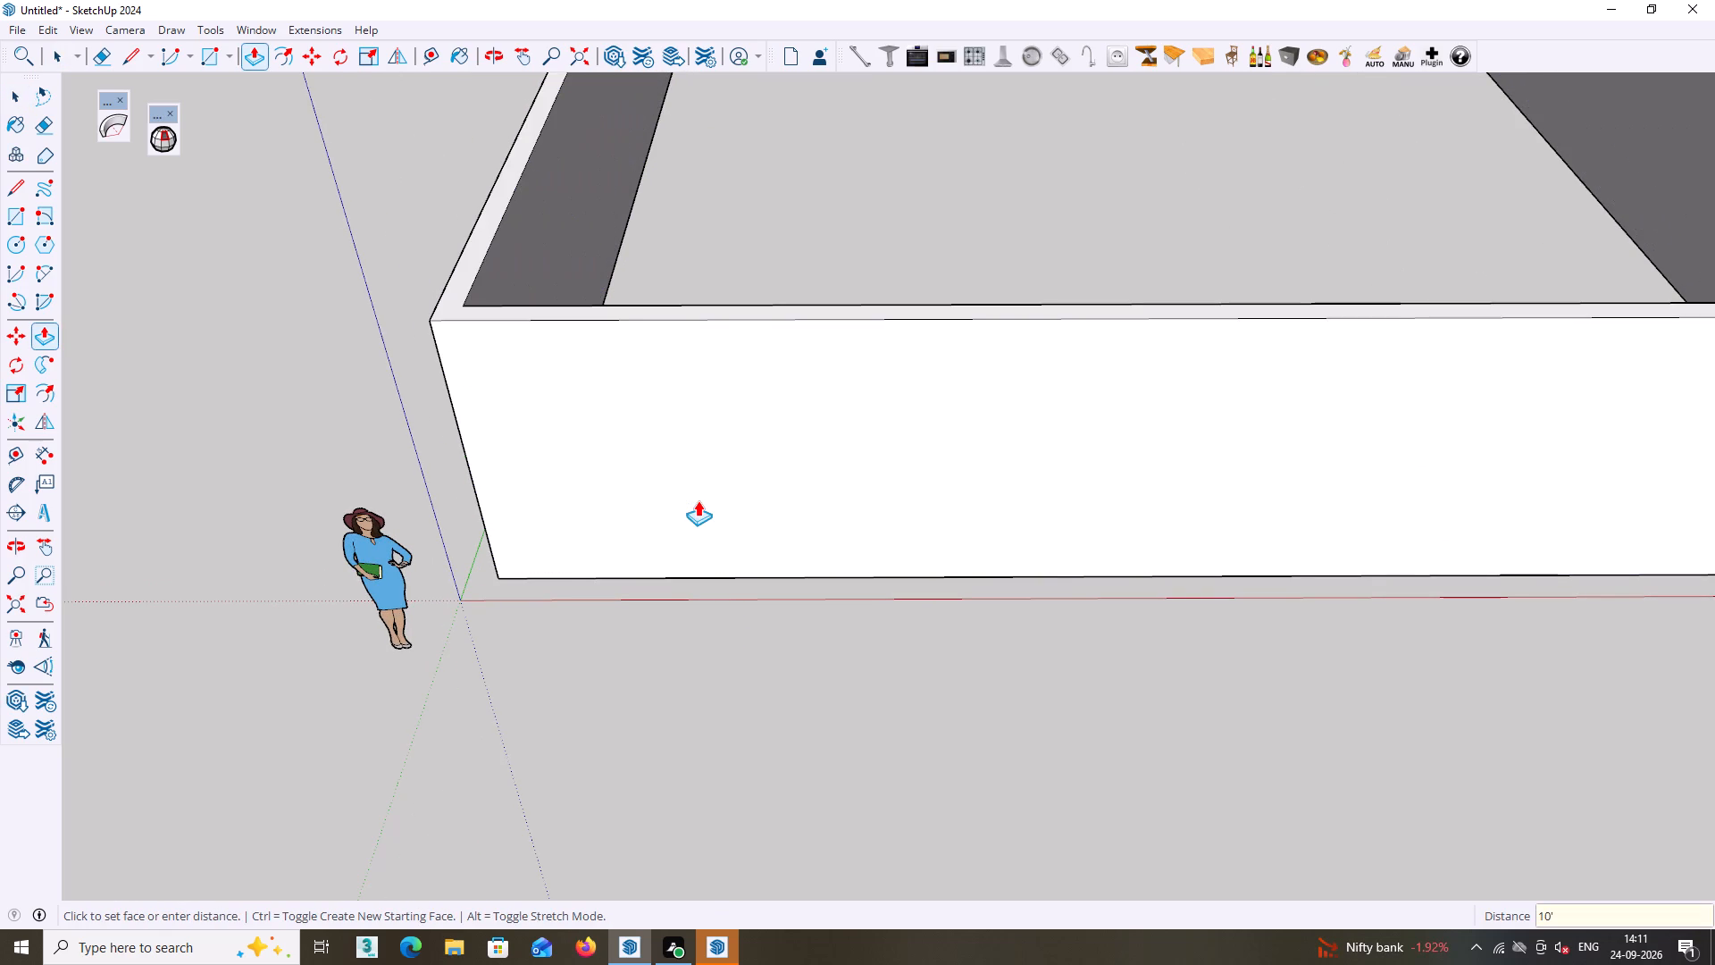
# Make all the connected wall geometry into a group and clear the selection.
pyautogui.scroll(-6, 706, 532)
pyautogui.scroll(-4, 835, 669)
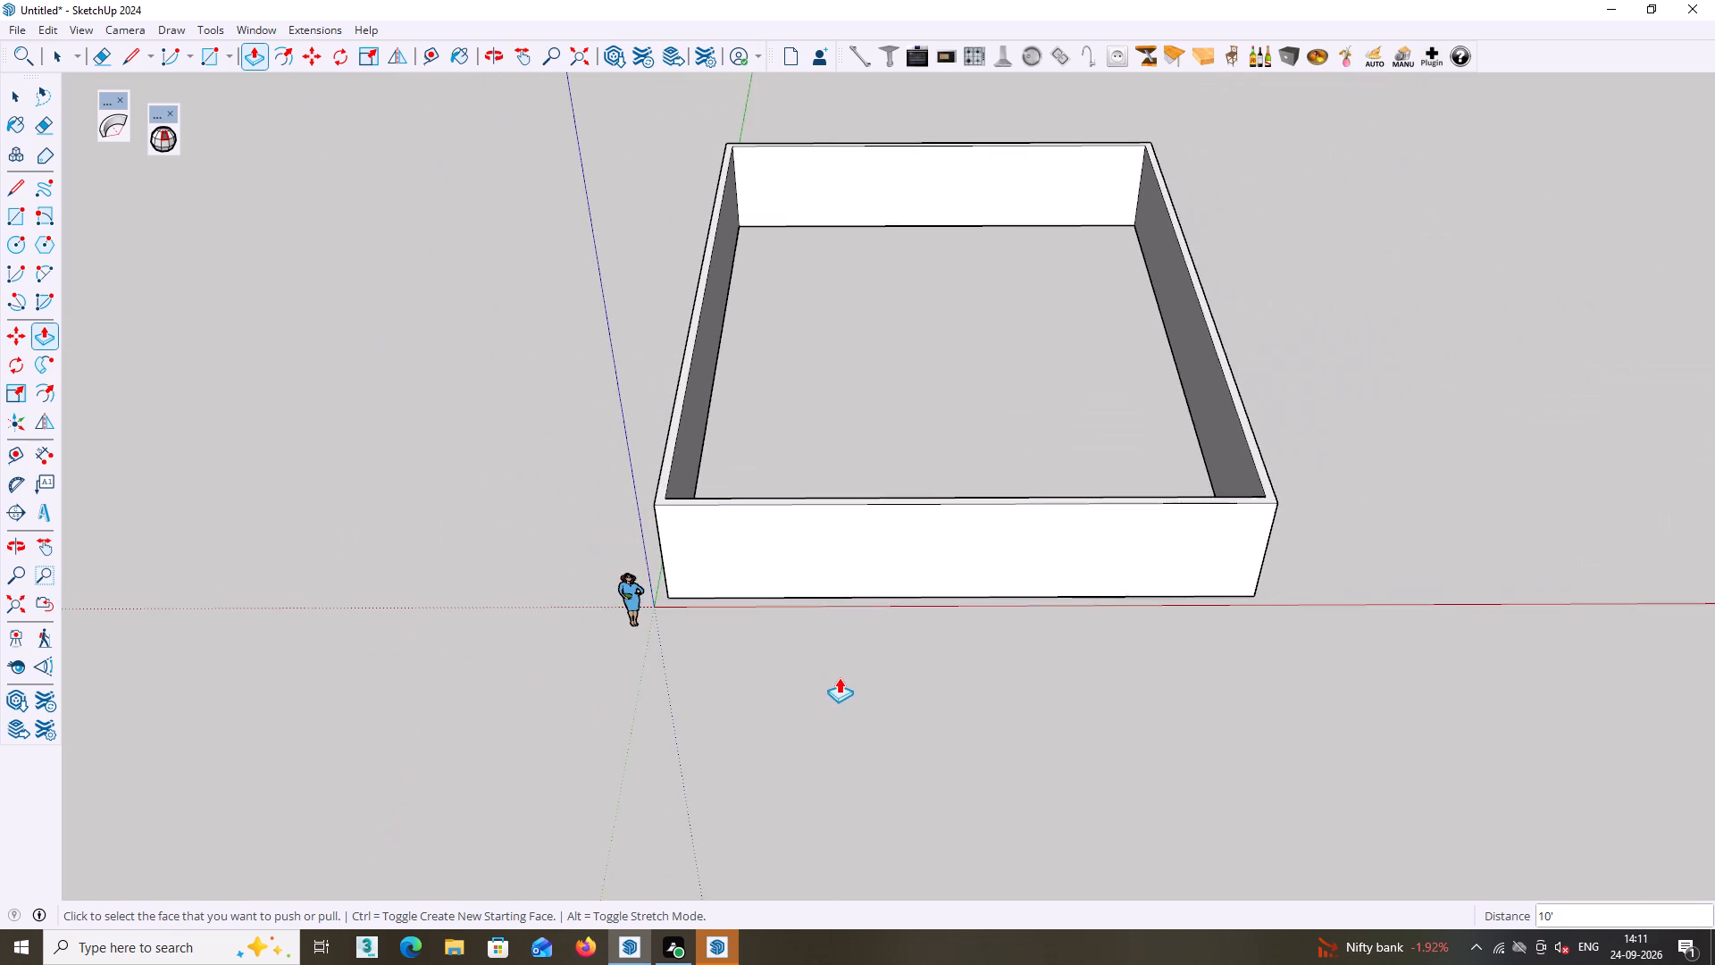
pyautogui.moveTo(839, 677); pyautogui.dragTo(644, 607, button='middle')
pyautogui.moveTo(655, 608); pyautogui.dragTo(651, 503, button='middle')
pyautogui.keyDown('shift'); pyautogui.moveTo(671, 513); pyautogui.dragTo(694, 693, button='middle'); pyautogui.keyUp('shift')
pyautogui.keyDown('shift'); pyautogui.scroll(-1, 686, 655); pyautogui.keyUp('shift')
pyautogui.press('space')
pyautogui.doubleClick(716, 626)
pyautogui.tripleClick(716, 626)
pyautogui.doubleClick(716, 626)
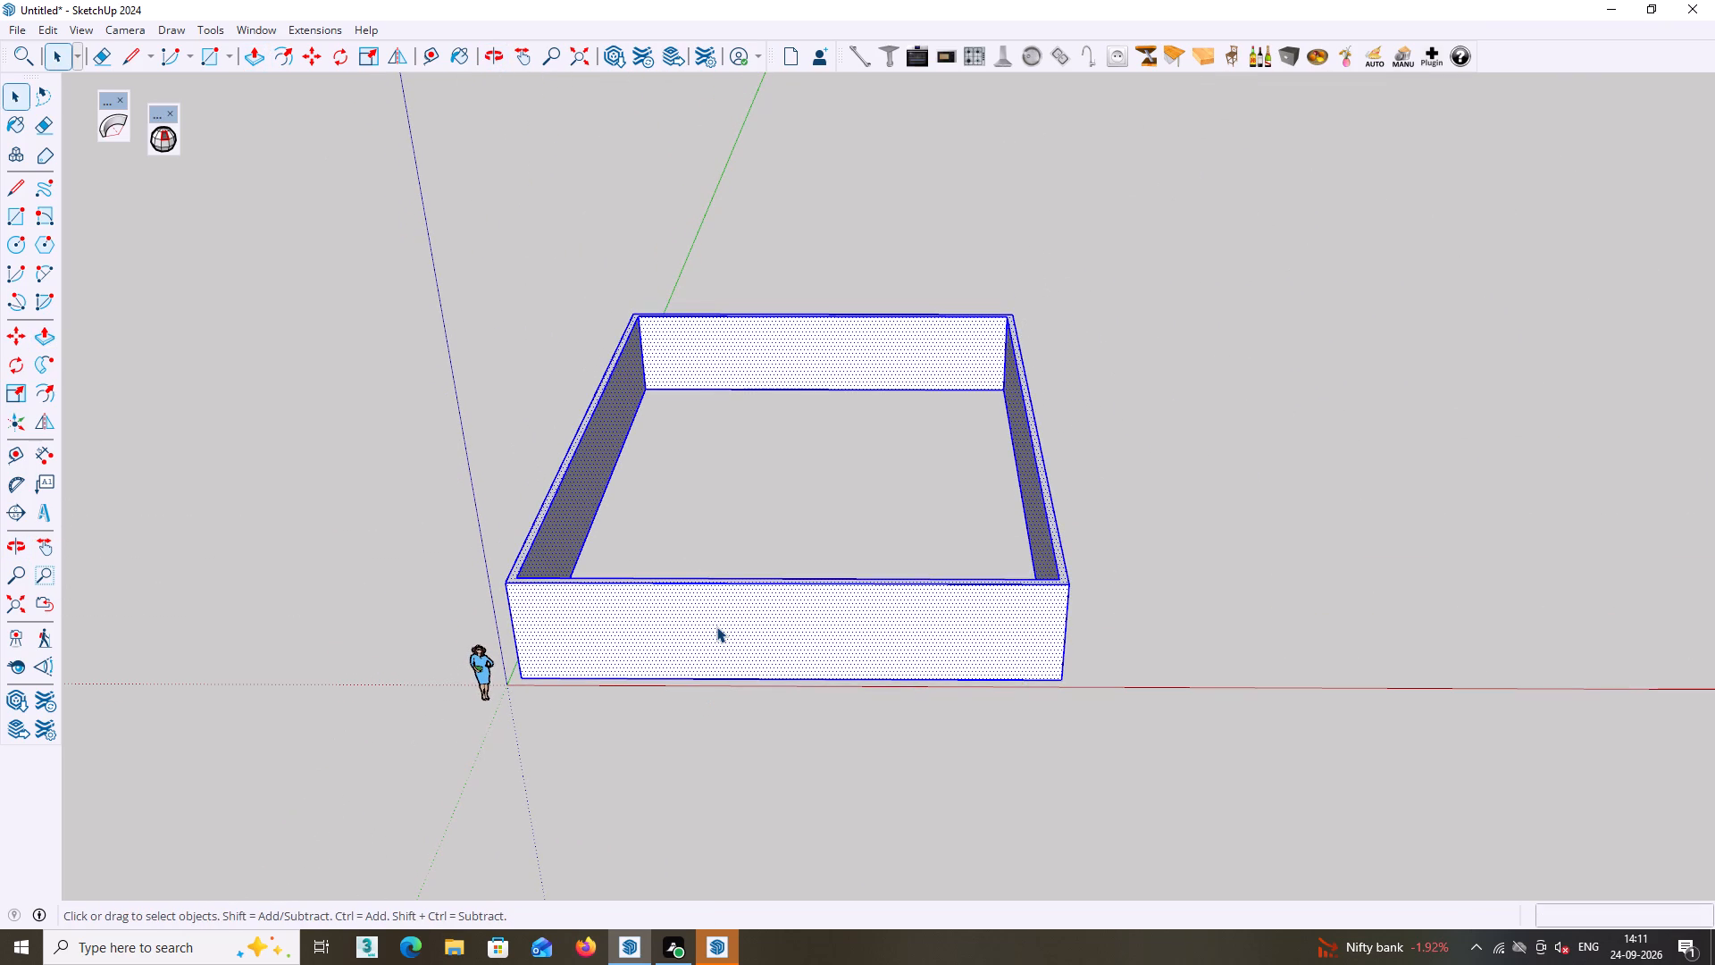
pyautogui.rightClick(716, 626)
pyautogui.click(786, 168)
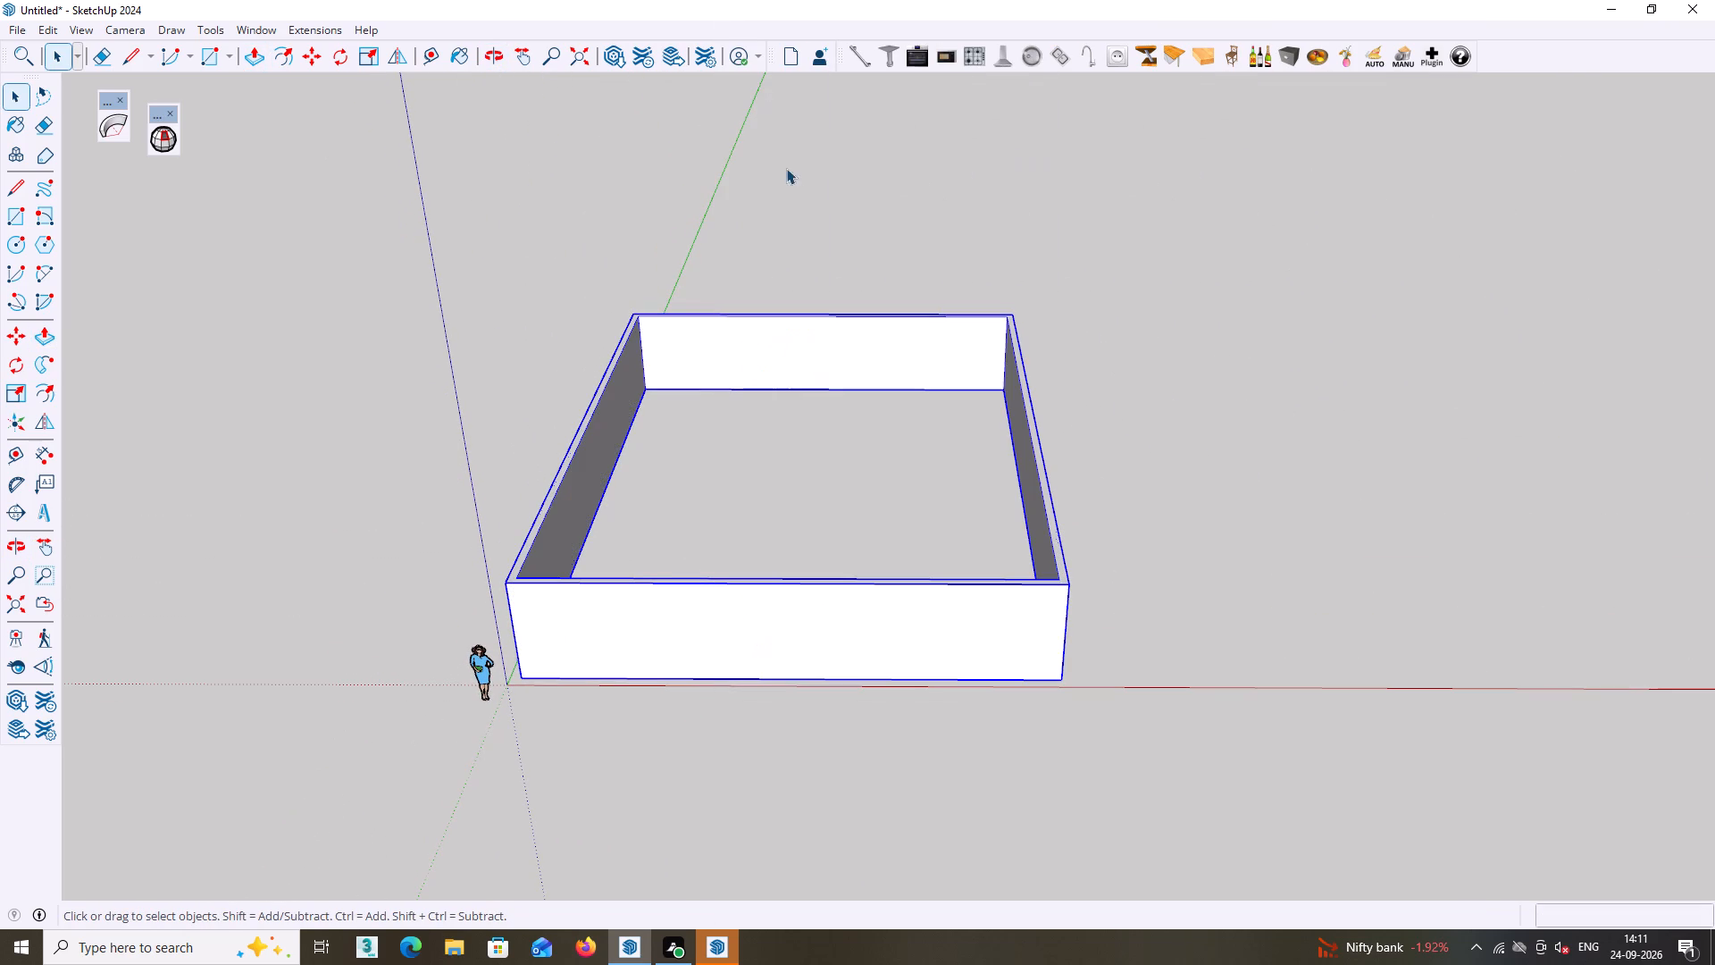
pyautogui.click(1222, 356)
pyautogui.press('space')
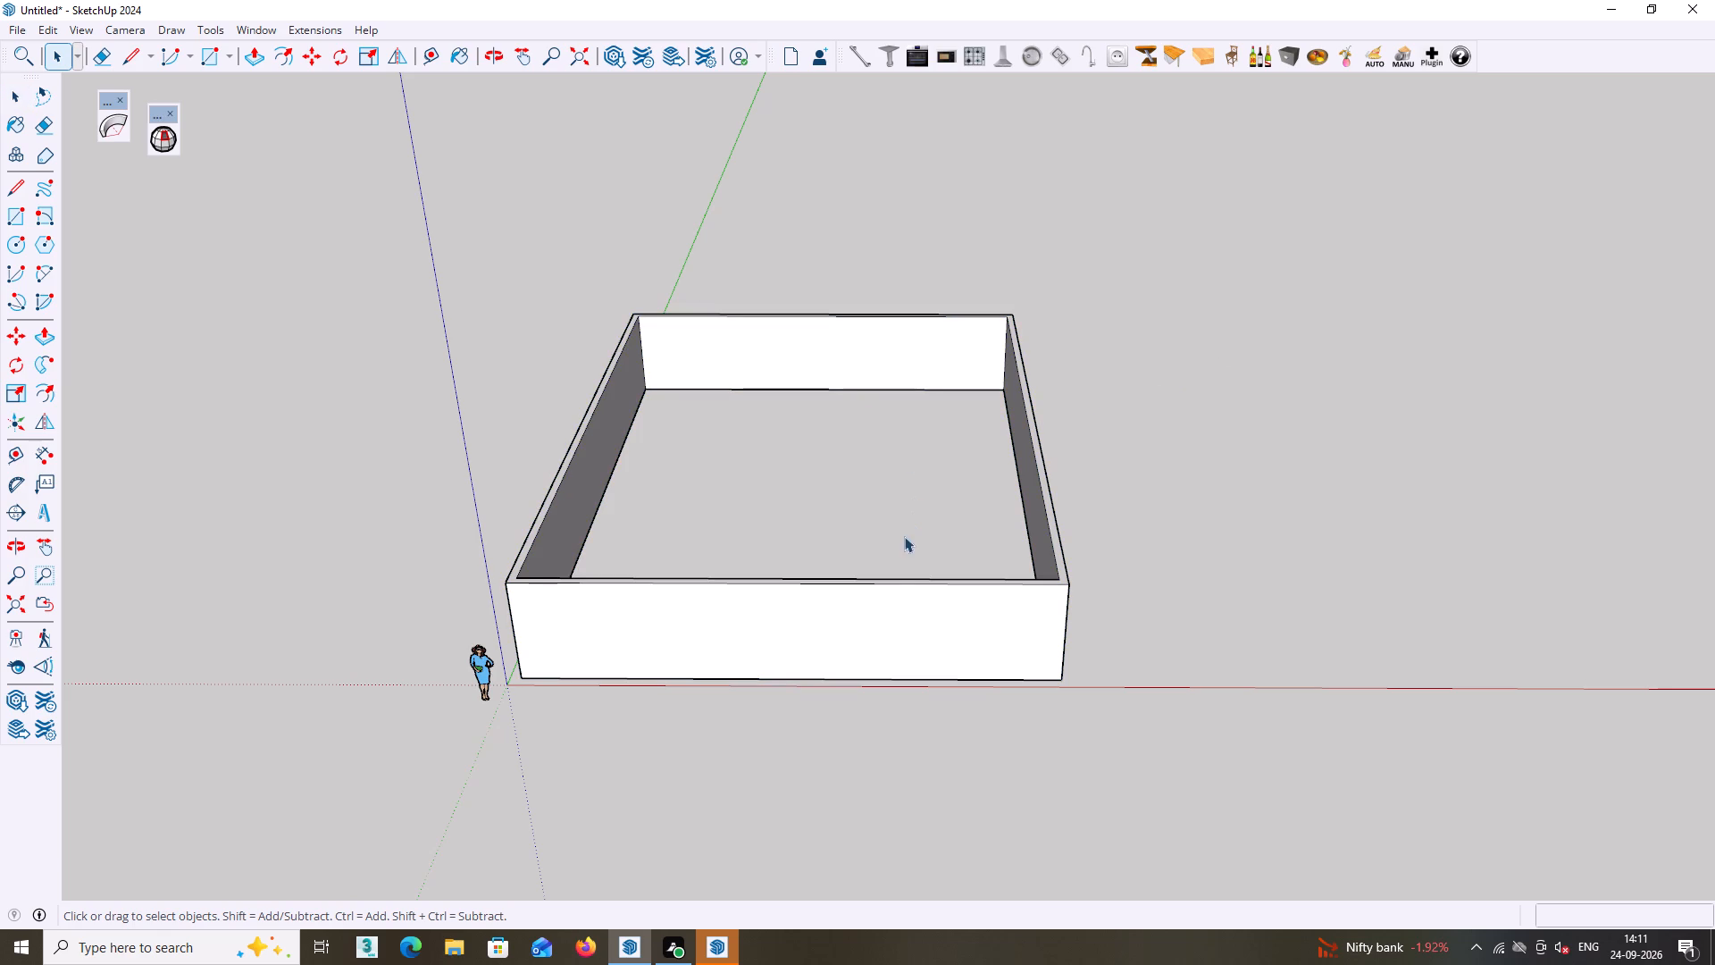
# Turn on the display of back edges.
pyautogui.press('k')
# Draw a 5' by 9" rectangle at the base of the front wall, across the wall's thickness near the origin end.
pyautogui.scroll(2, 747, 666)
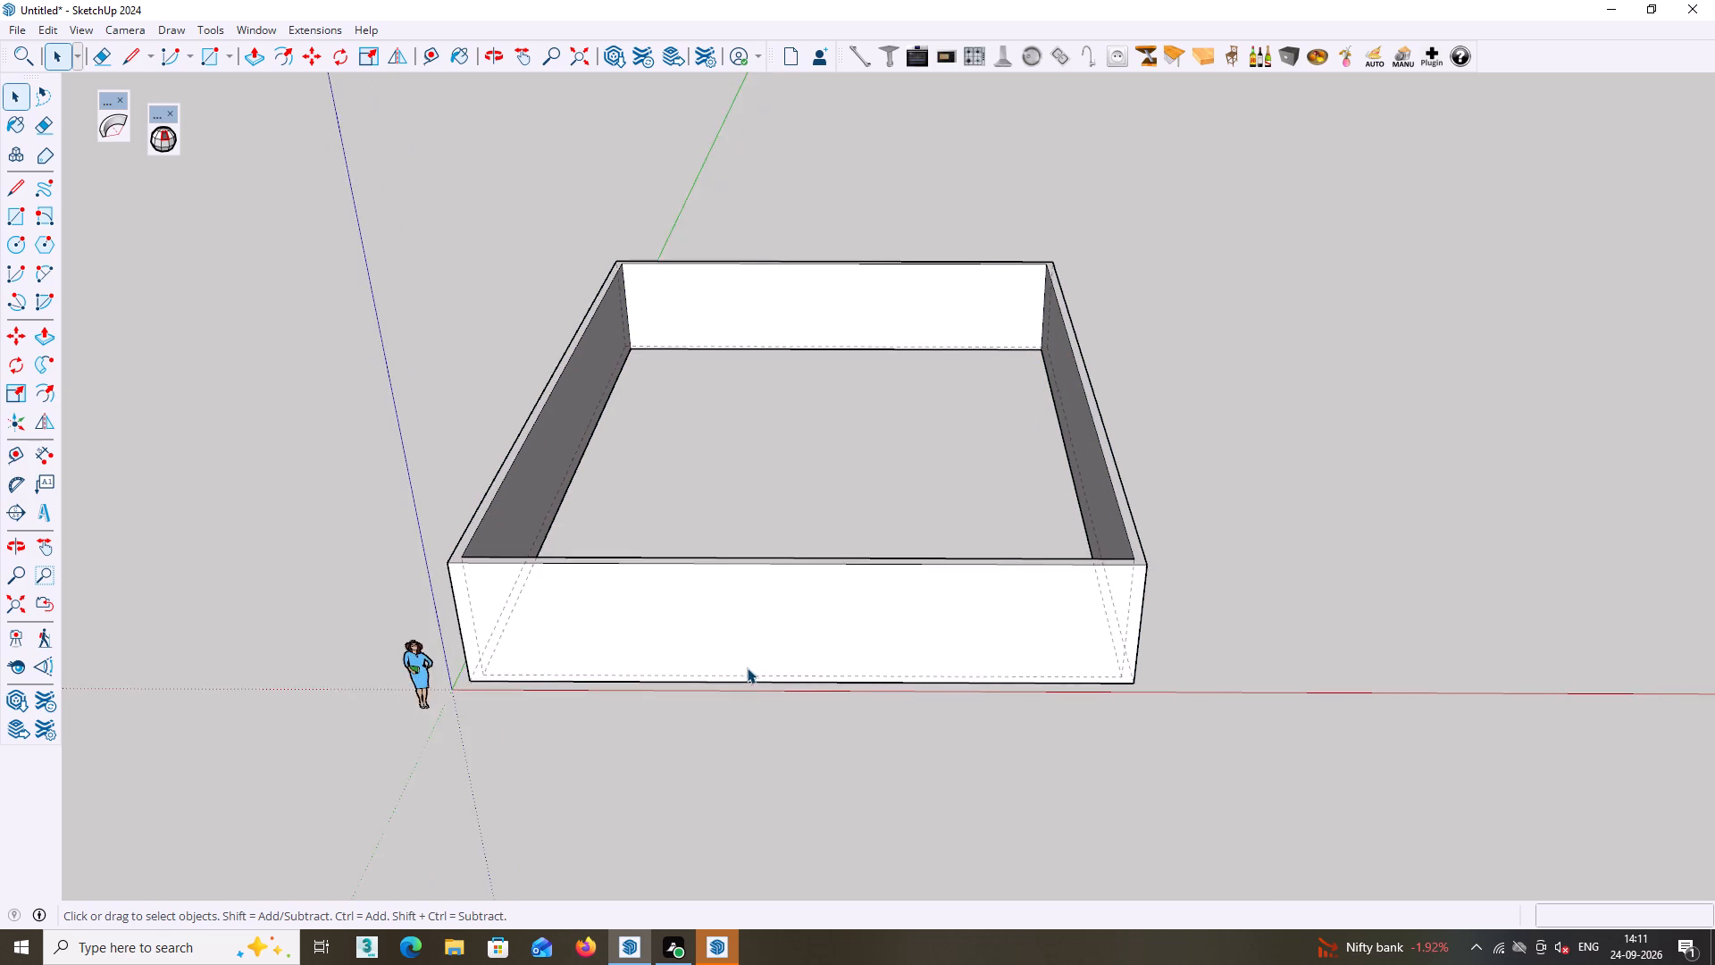
pyautogui.moveTo(746, 677); pyautogui.dragTo(747, 751, button='middle')
pyautogui.scroll(7, 601, 666)
pyautogui.moveTo(588, 667); pyautogui.dragTo(761, 612, button='middle')
pyautogui.moveTo(817, 654); pyautogui.dragTo(812, 723, button='middle')
pyautogui.moveTo(811, 715); pyautogui.dragTo(623, 701, button='middle')
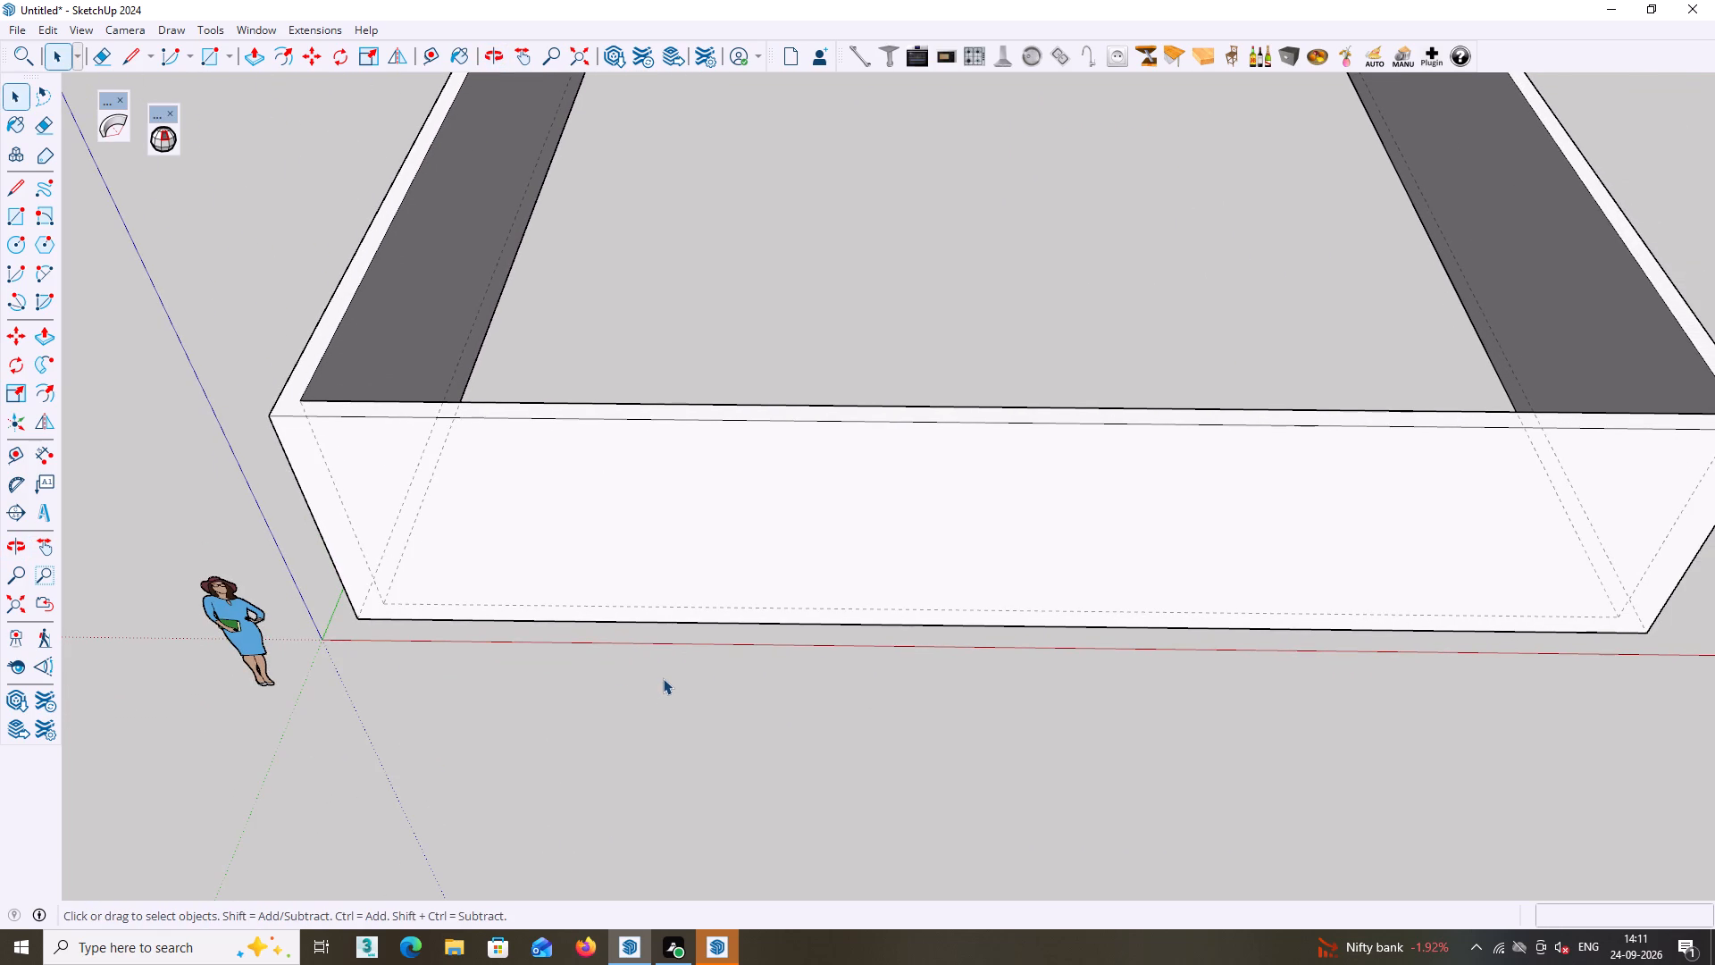
pyautogui.press('r')
pyautogui.scroll(6, 648, 593)
pyautogui.scroll(-3, 604, 626)
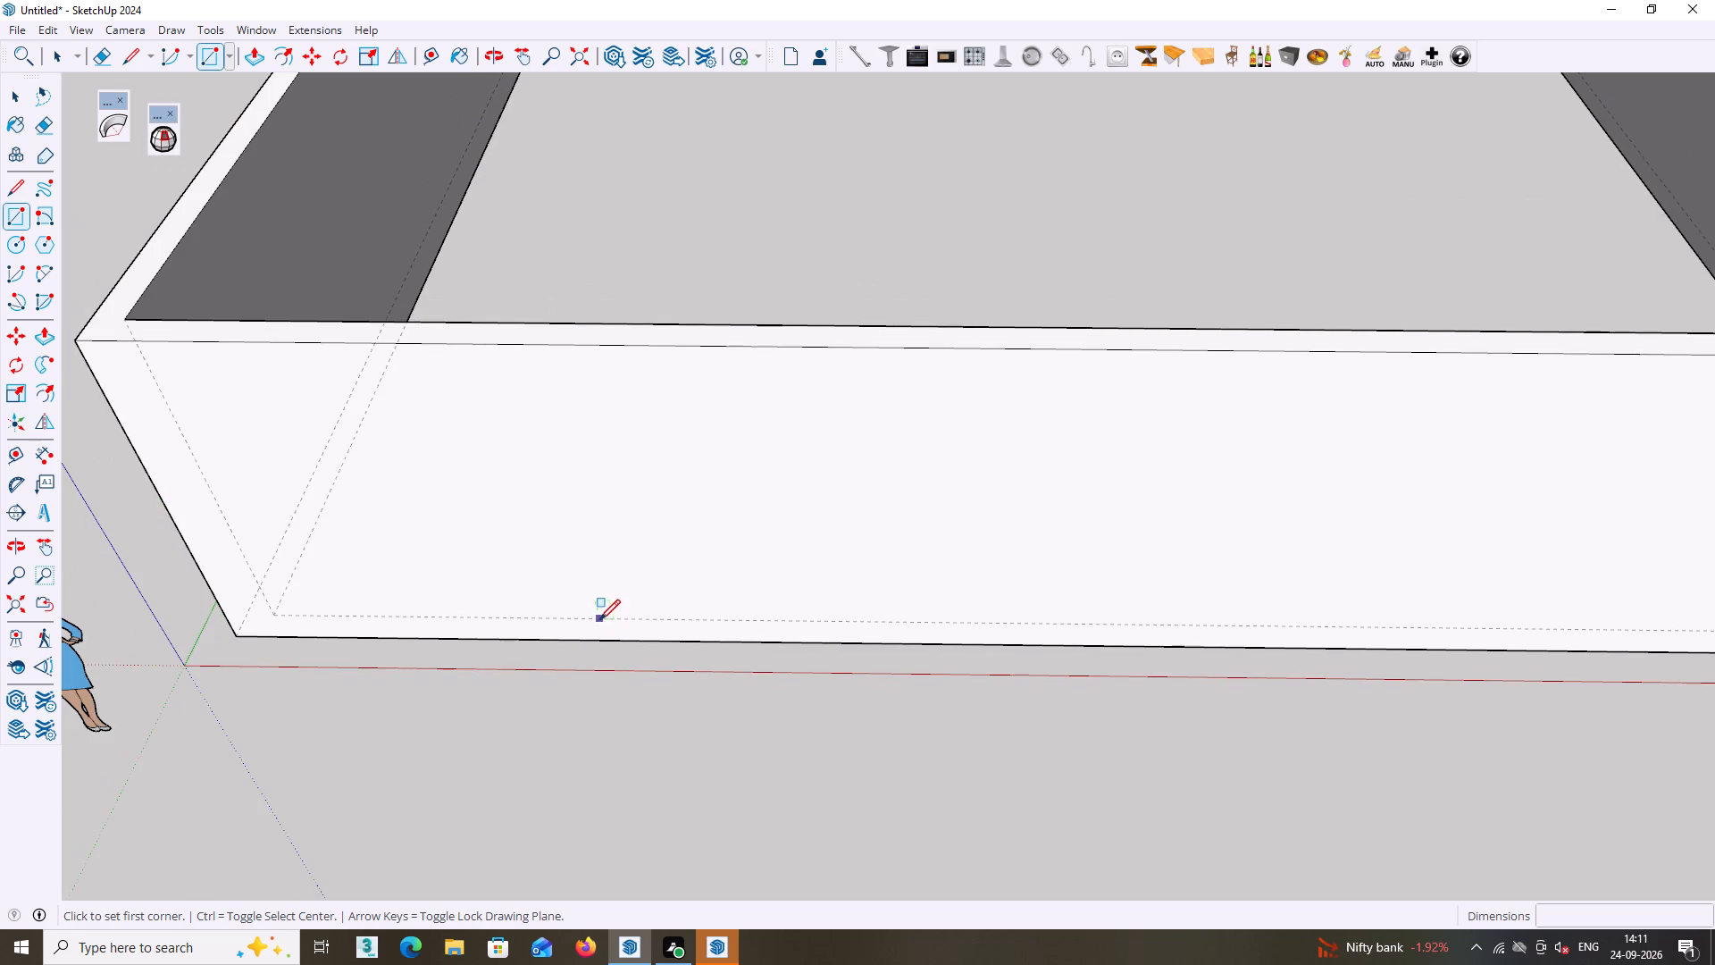
pyautogui.click(596, 619)
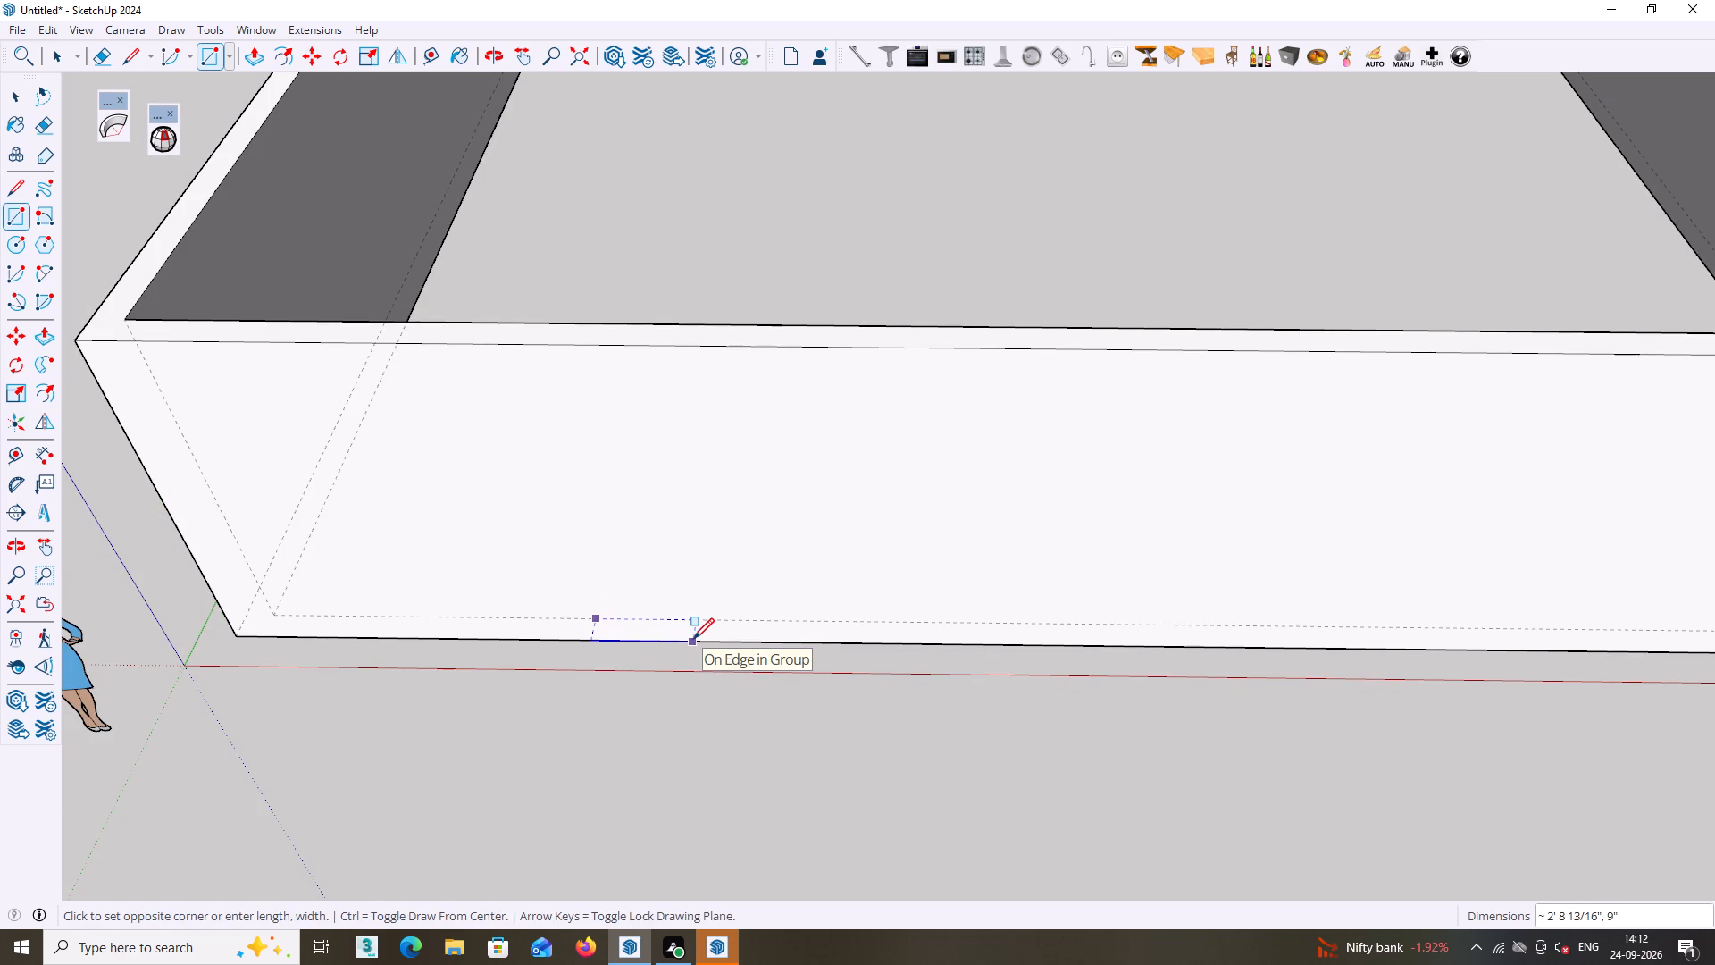
pyautogui.write("5'")
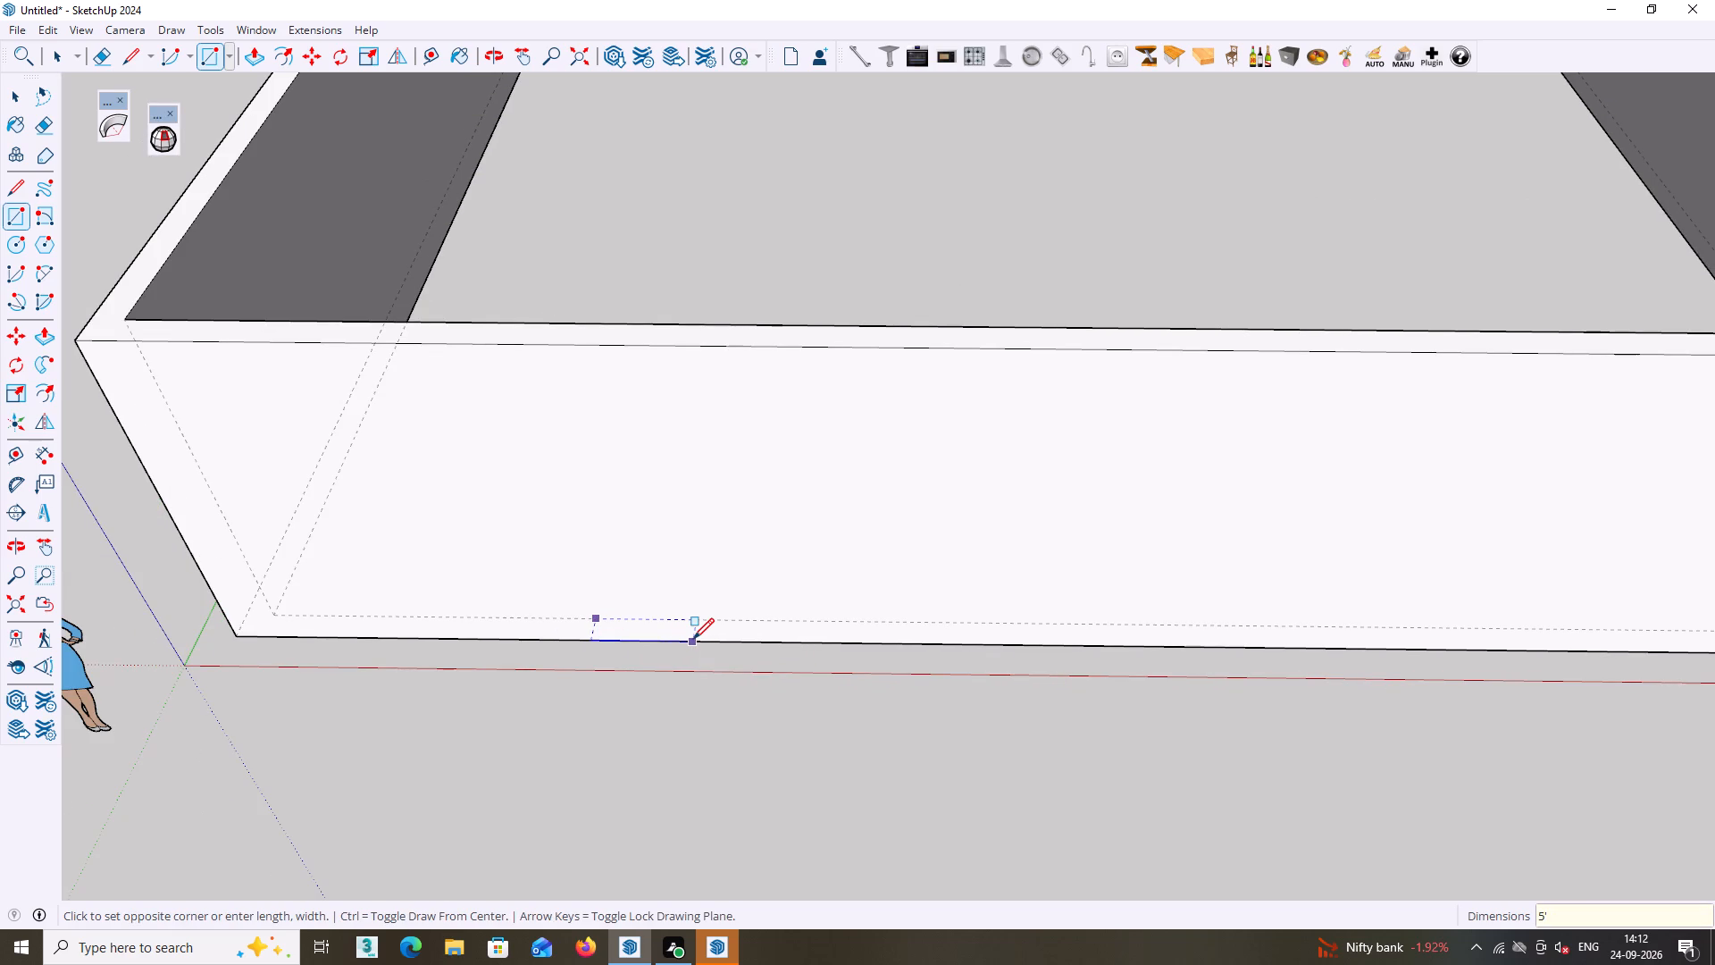
pyautogui.write(',10')
pyautogui.press('BackSpace')
pyautogui.press('BackSpace')
pyautogui.press('9')
pyautogui.press('Return')
pyautogui.press('space')
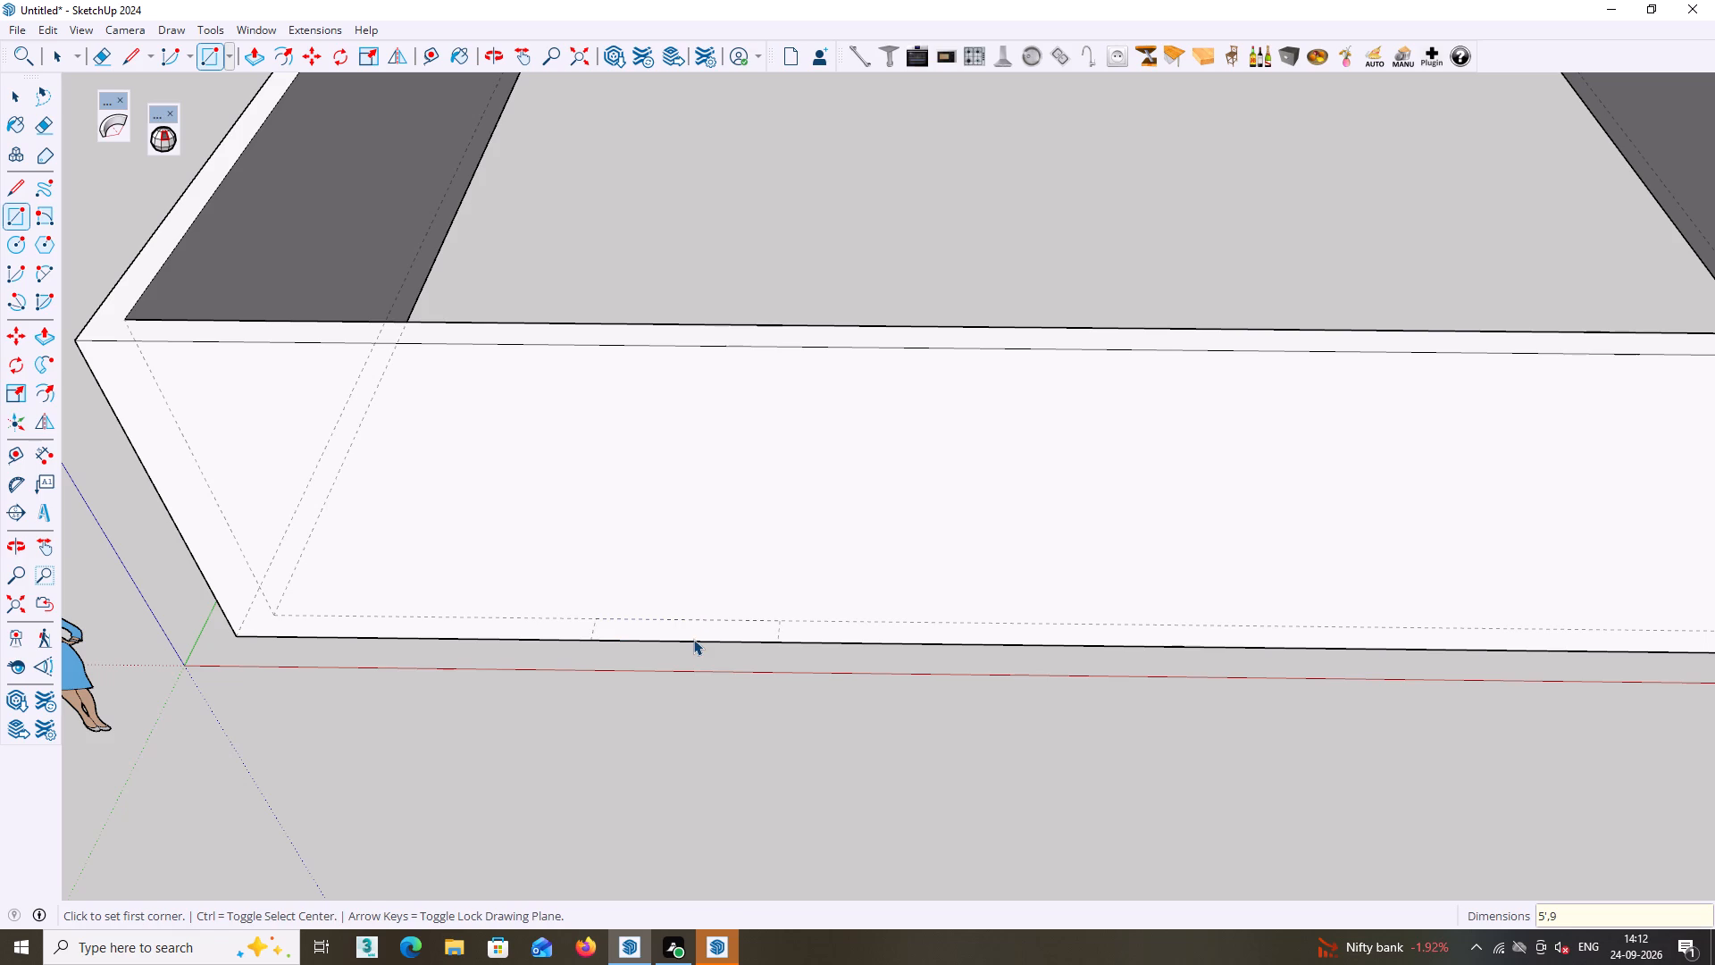
# Extrude the 5' by 9" rectangle upward 3.5' with Push/Pull.
pyautogui.press('p')
pyautogui.click(680, 625)
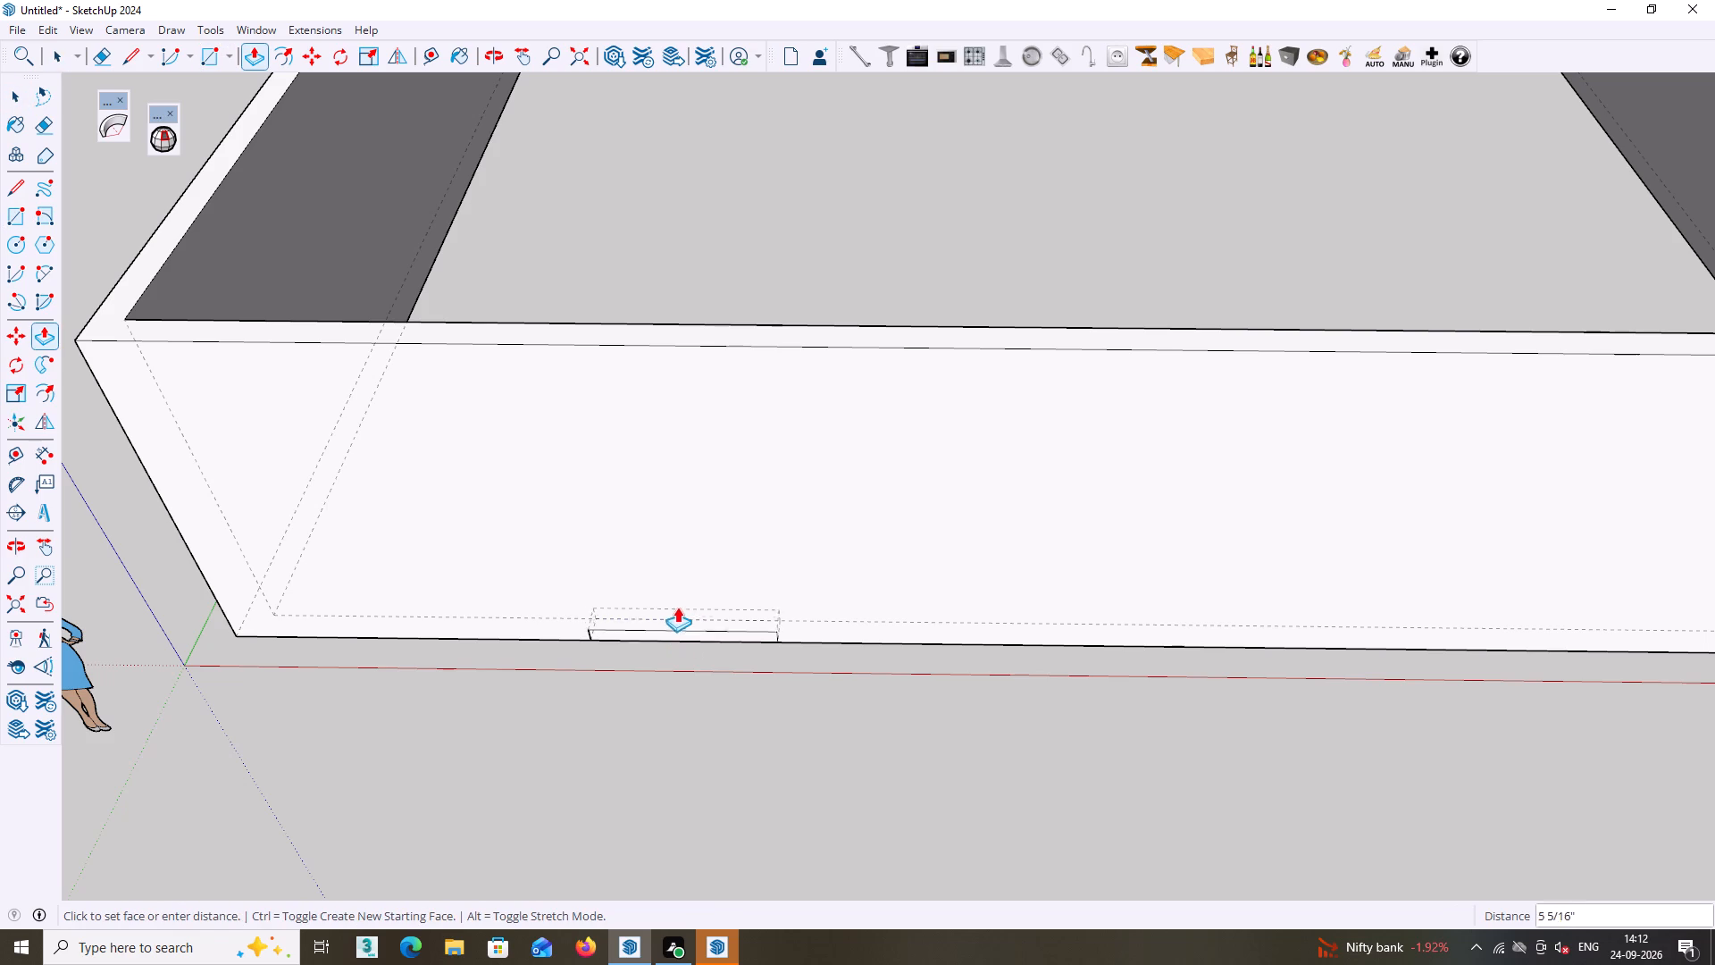
pyautogui.write("3.5'")
pyautogui.press('Return')
# Extrude the box's outer face 1' outward from the front wall.
pyautogui.scroll(-3, 669, 618)
pyautogui.moveTo(666, 642); pyautogui.dragTo(644, 556, button='middle')
pyautogui.click(654, 609)
pyautogui.press('1')
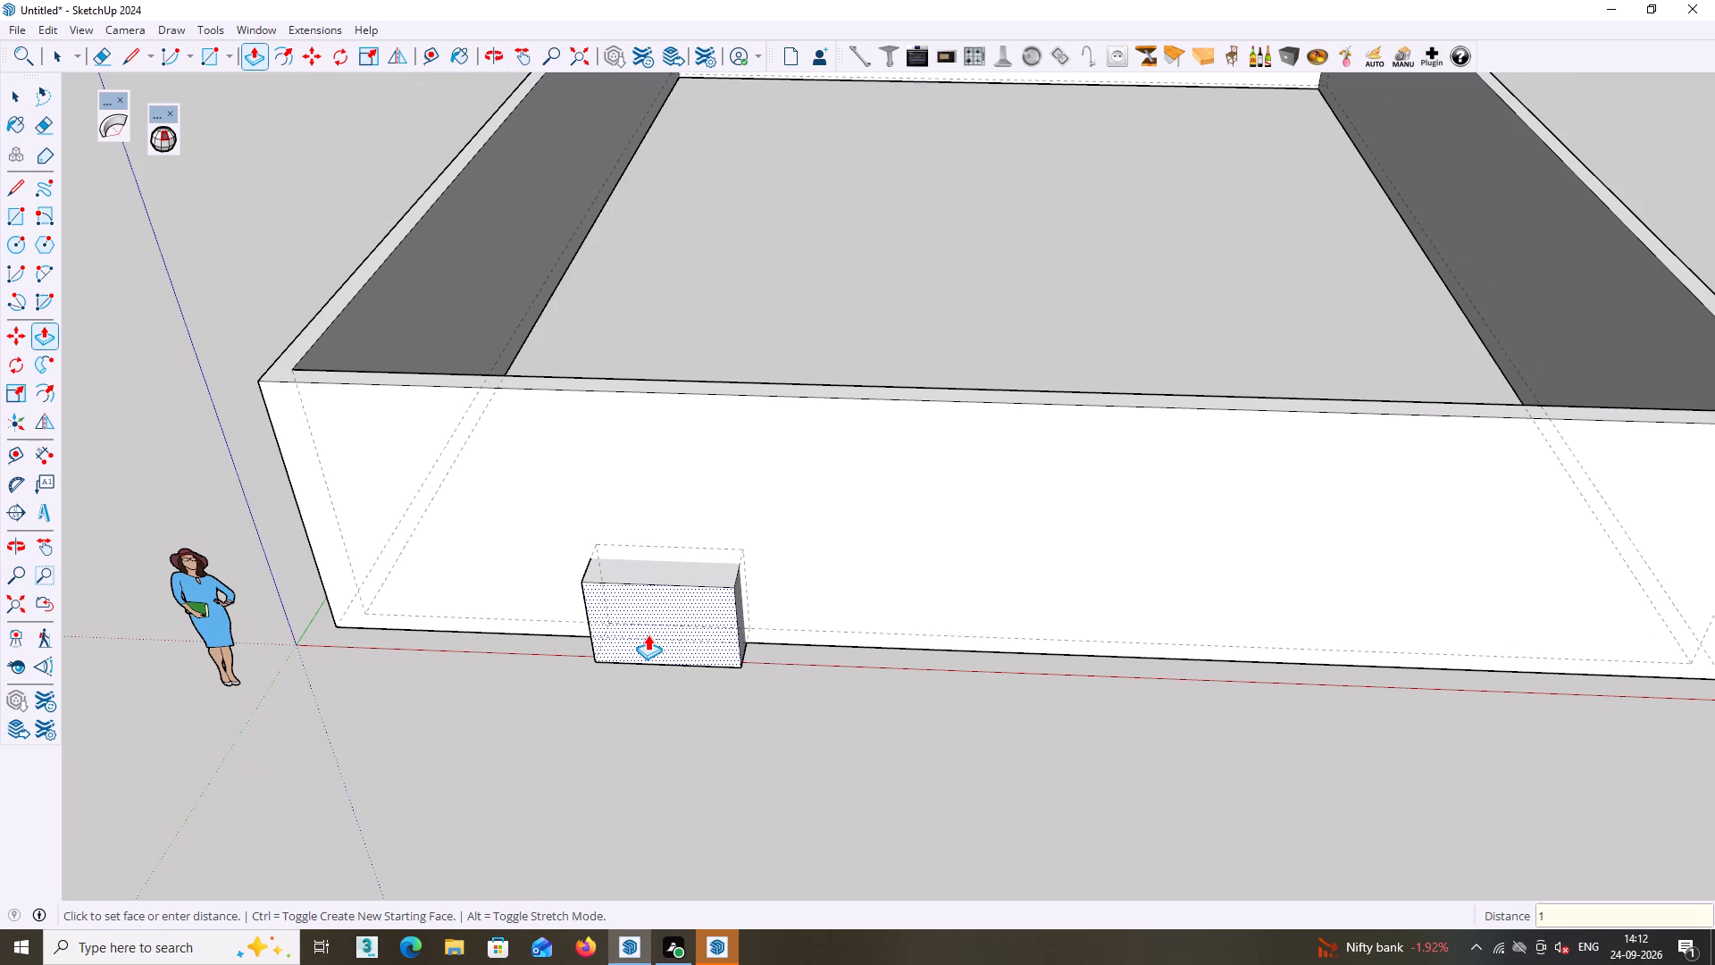
pyautogui.press("'")
pyautogui.press('Return')
# Extrude the box's inner face 1' into the house, past the inside of the front wall.
pyautogui.moveTo(798, 499); pyautogui.dragTo(323, 647, button='middle')
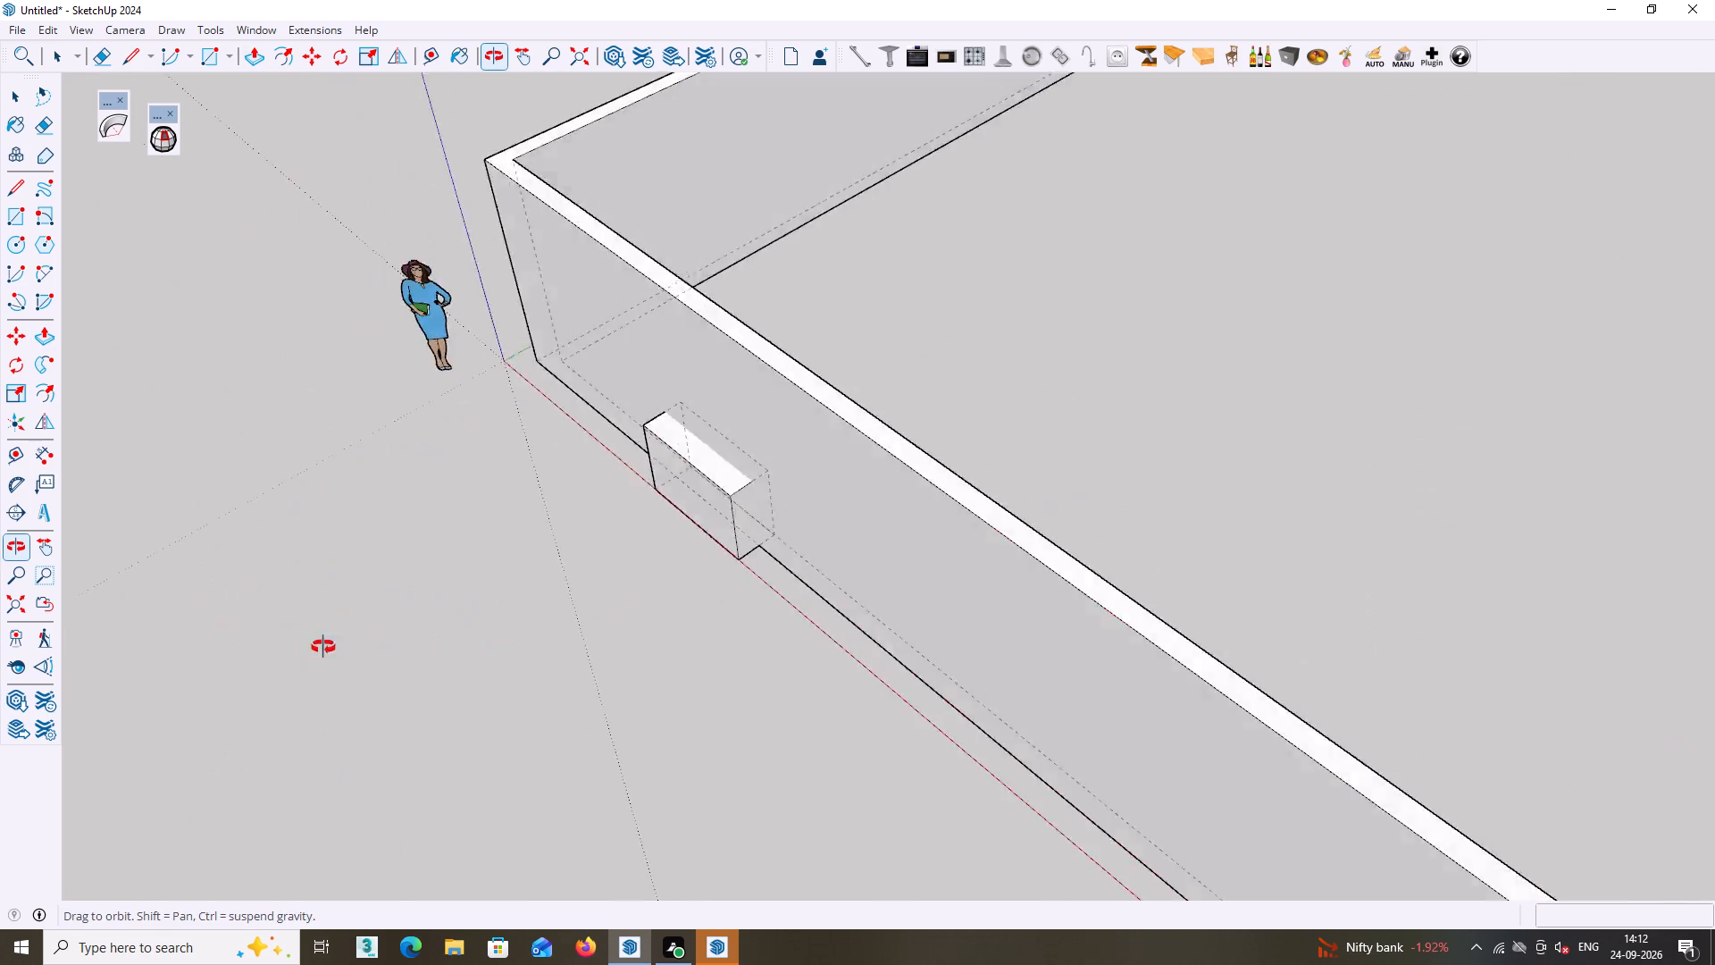
pyautogui.moveTo(323, 647); pyautogui.dragTo(264, 658, button='middle')
pyautogui.moveTo(881, 336); pyautogui.dragTo(683, 365, button='middle')
pyautogui.moveTo(891, 308); pyautogui.dragTo(766, 245, button='middle')
pyautogui.scroll(2, 900, 335)
pyautogui.middleClick(891, 332)
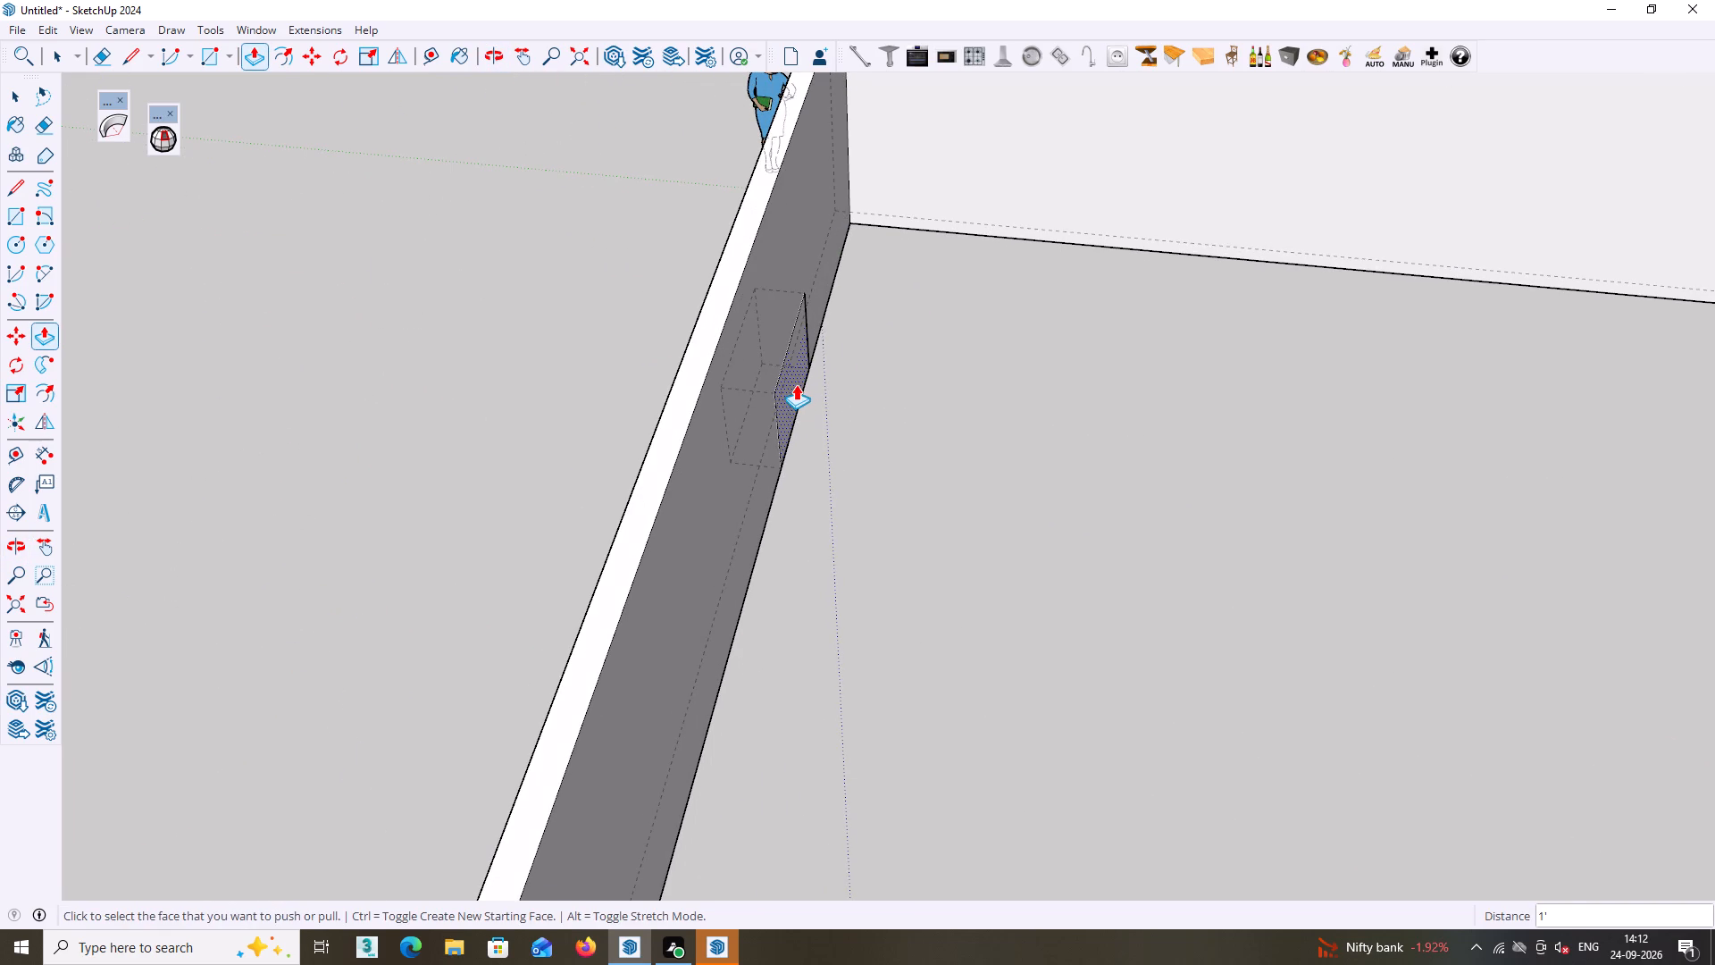
pyautogui.click(795, 384)
pyautogui.write("1'")
pyautogui.press('Return')
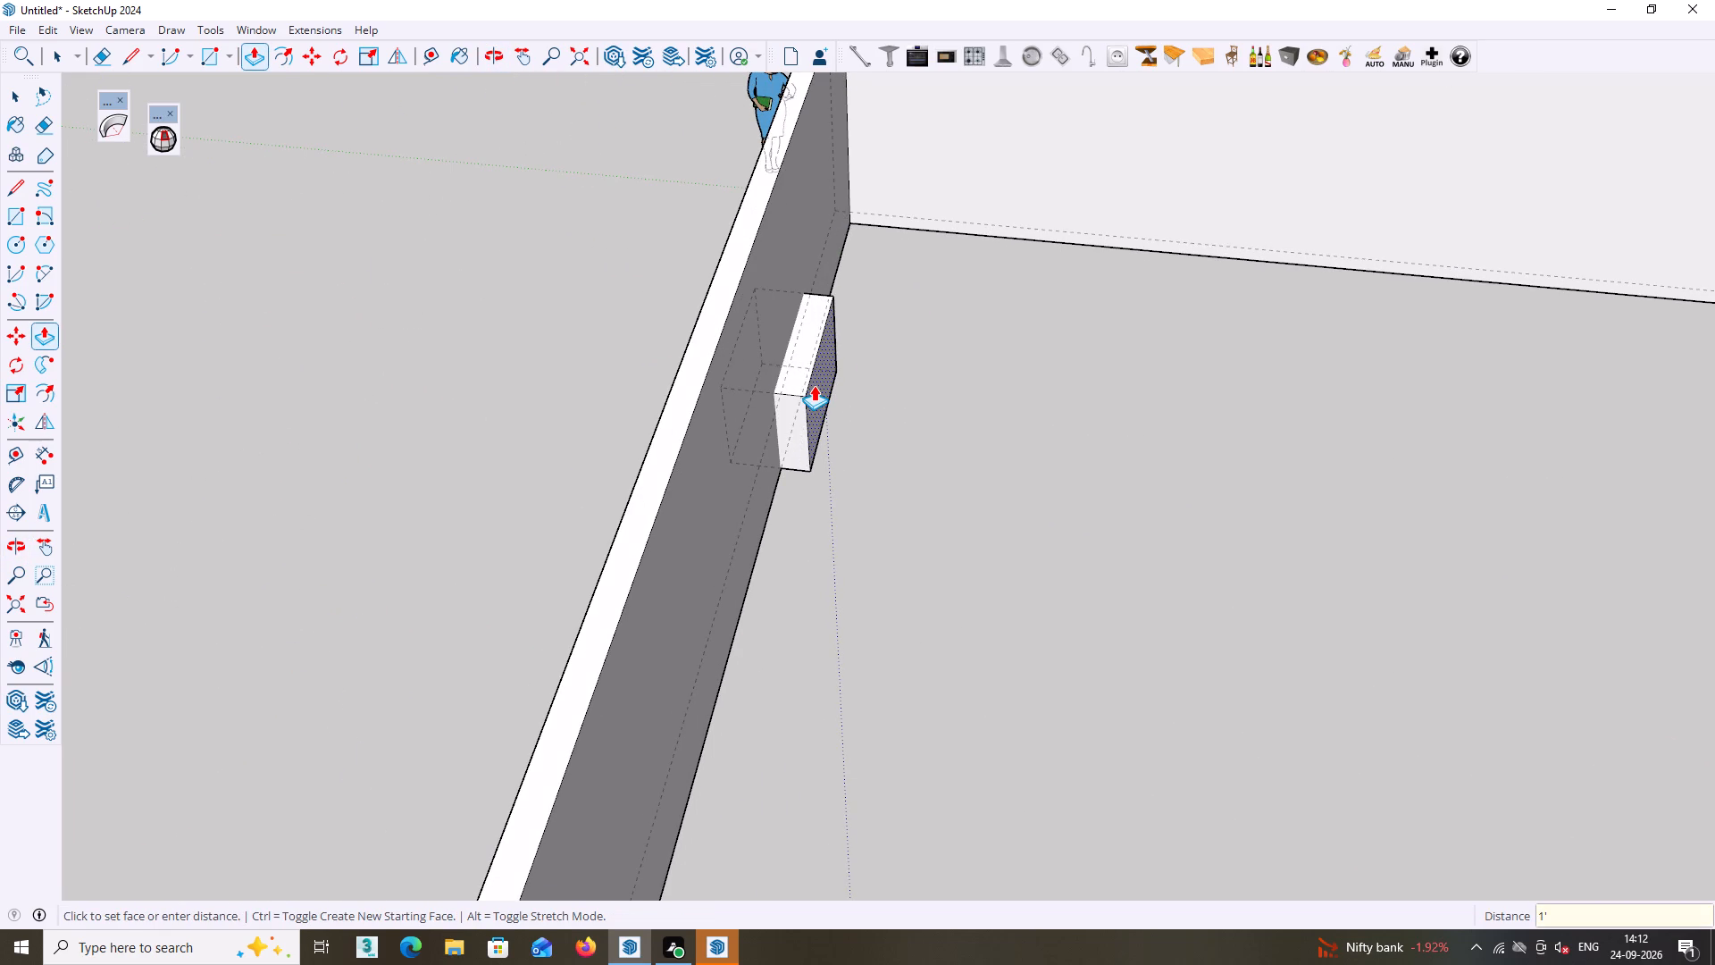
# Move the whole box about 10' 6" along the red axis, away from the origin, and clear the selection.
pyautogui.scroll(-3, 829, 468)
pyautogui.moveTo(818, 711); pyautogui.dragTo(1323, 451, button='middle')
pyautogui.scroll(-7, 939, 551)
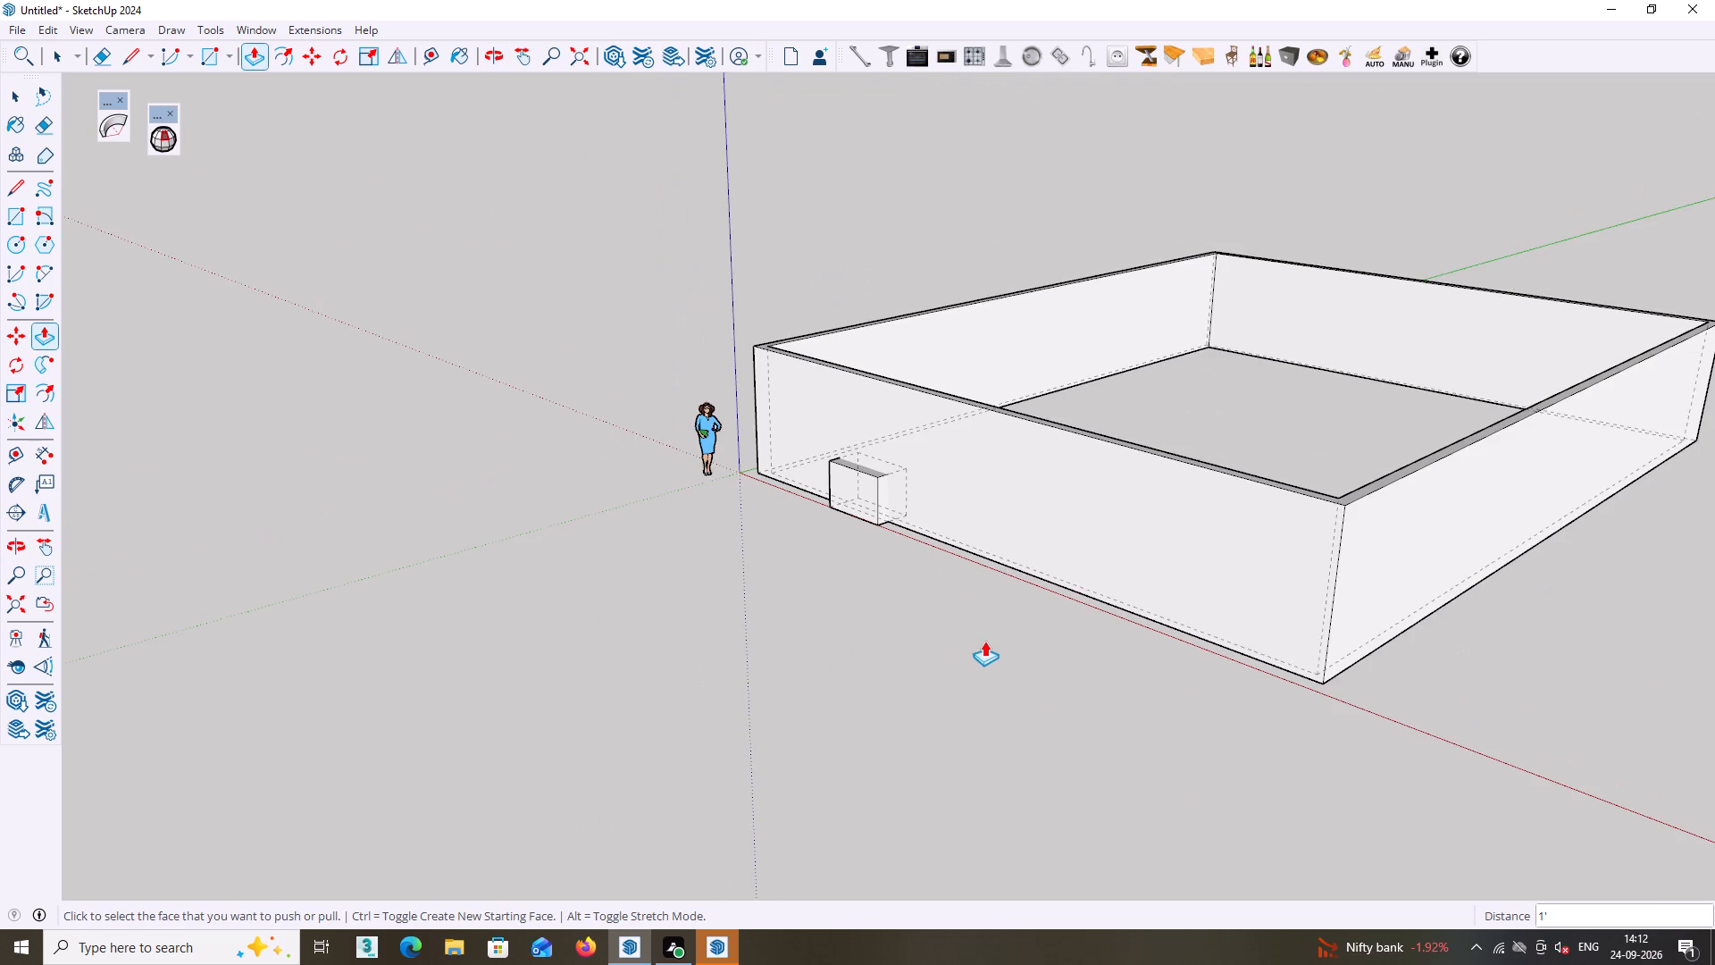
pyautogui.keyDown('shift'); pyautogui.moveTo(984, 641); pyautogui.dragTo(307, 614, button='middle'); pyautogui.keyUp('shift')
pyautogui.moveTo(361, 631); pyautogui.dragTo(664, 629, button='middle')
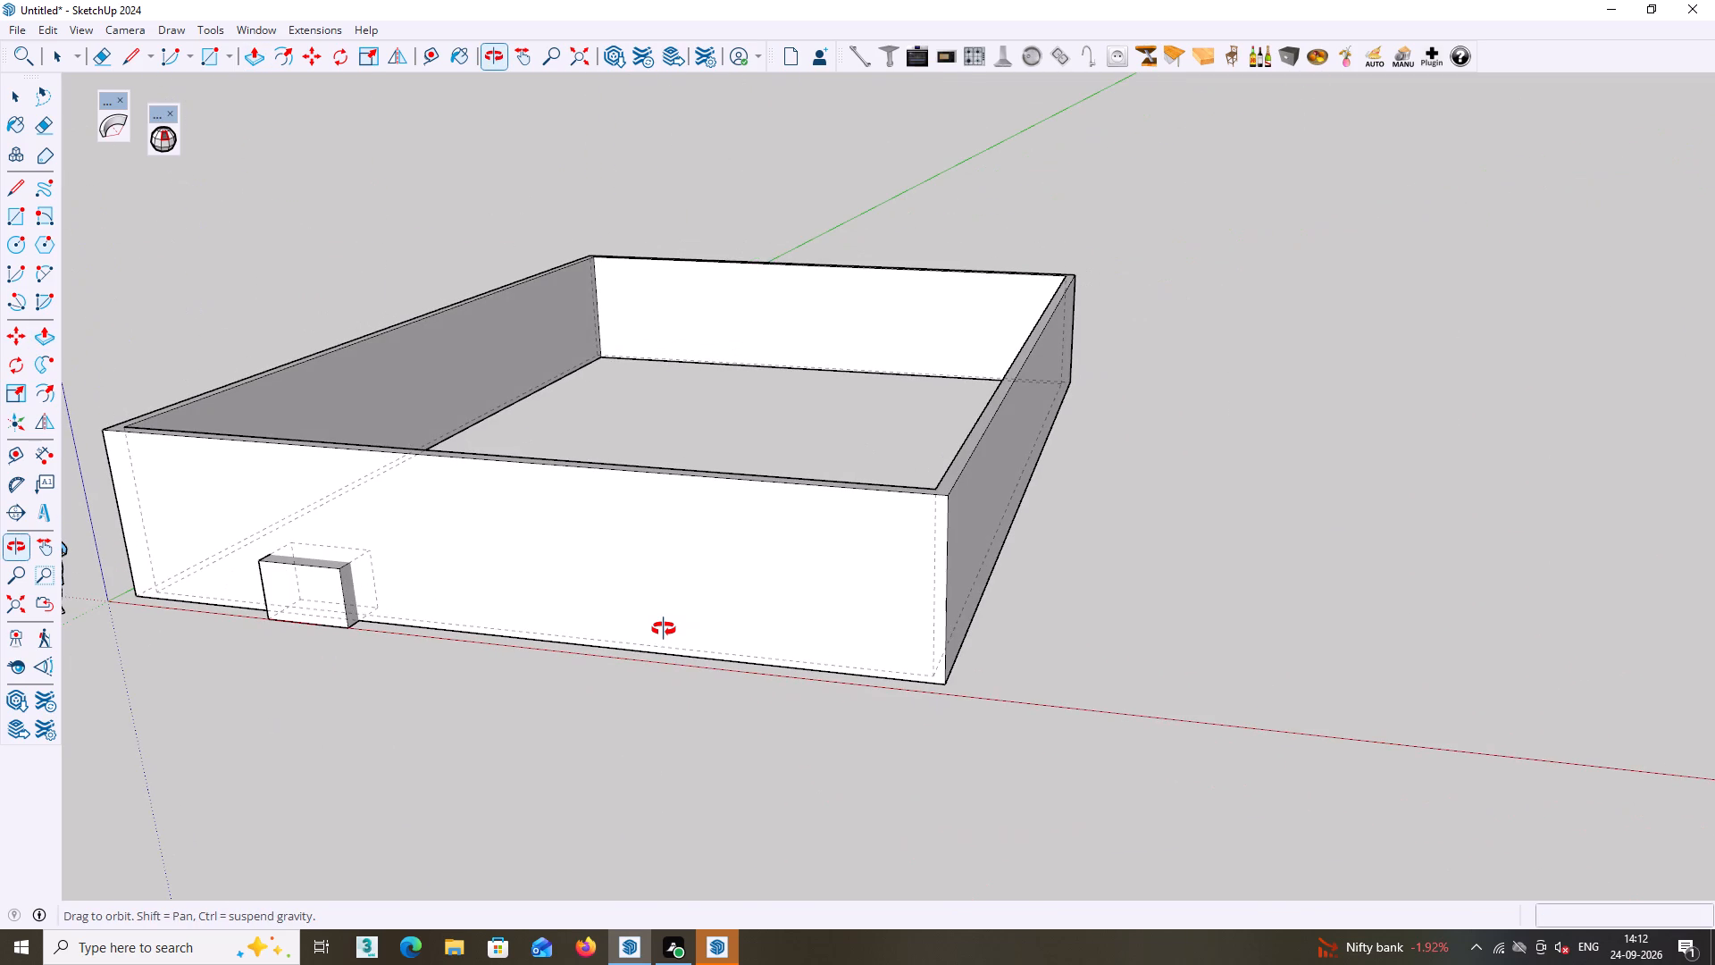
pyautogui.moveTo(664, 629); pyautogui.dragTo(662, 632, button='middle')
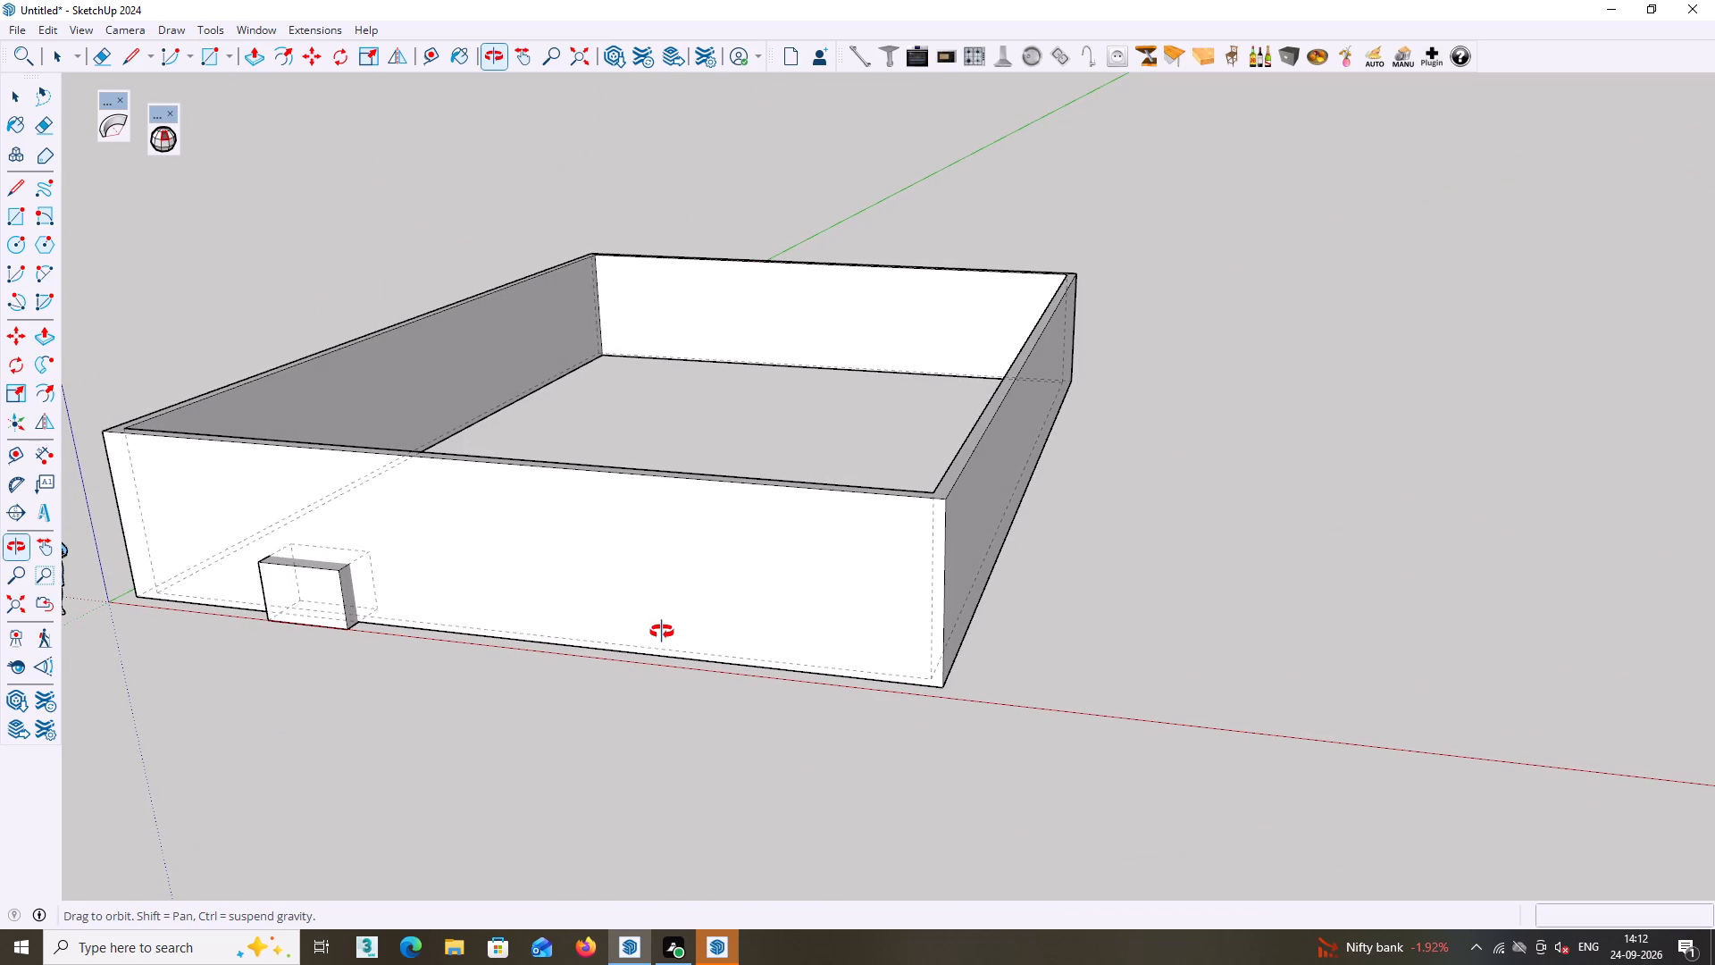
pyautogui.moveTo(662, 632); pyautogui.dragTo(661, 642, button='middle')
pyautogui.moveTo(657, 650); pyautogui.dragTo(704, 636, button='middle')
pyautogui.keyDown('shift'); pyautogui.moveTo(707, 624); pyautogui.dragTo(757, 509, button='middle'); pyautogui.keyUp('shift')
pyautogui.moveTo(717, 613); pyautogui.dragTo(791, 607, button='middle')
pyautogui.scroll(-3, 710, 607)
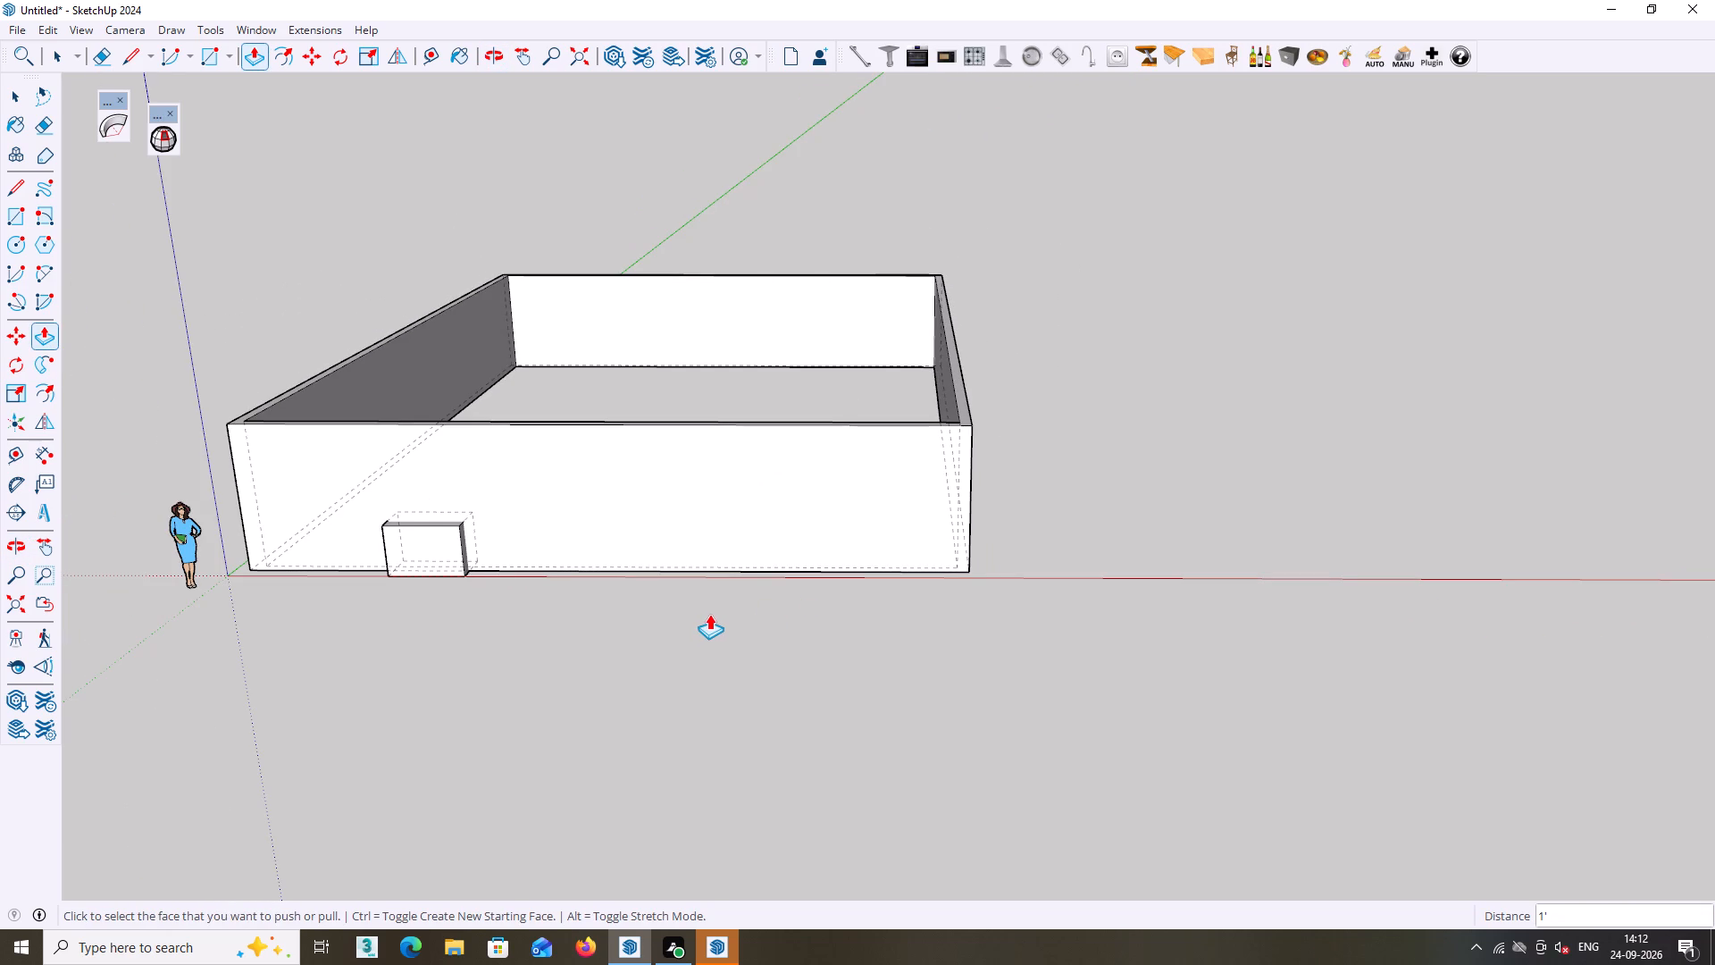
pyautogui.moveTo(710, 614); pyautogui.dragTo(766, 603, button='middle')
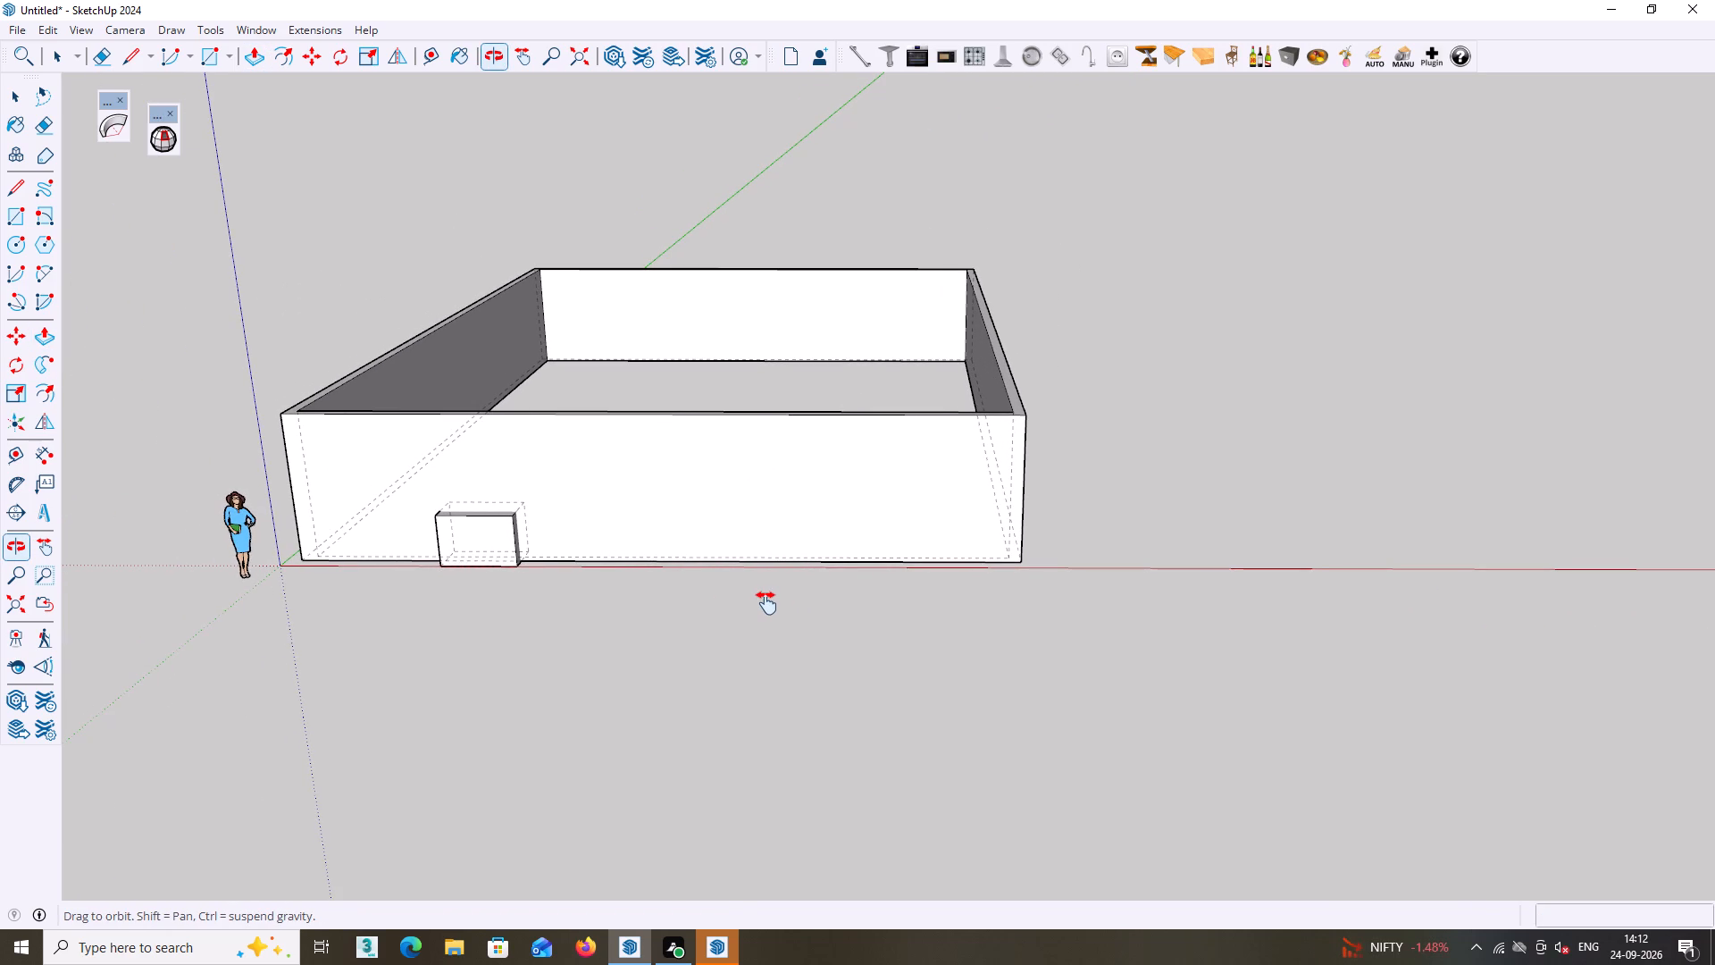
pyautogui.moveTo(766, 603); pyautogui.dragTo(774, 601, button='middle')
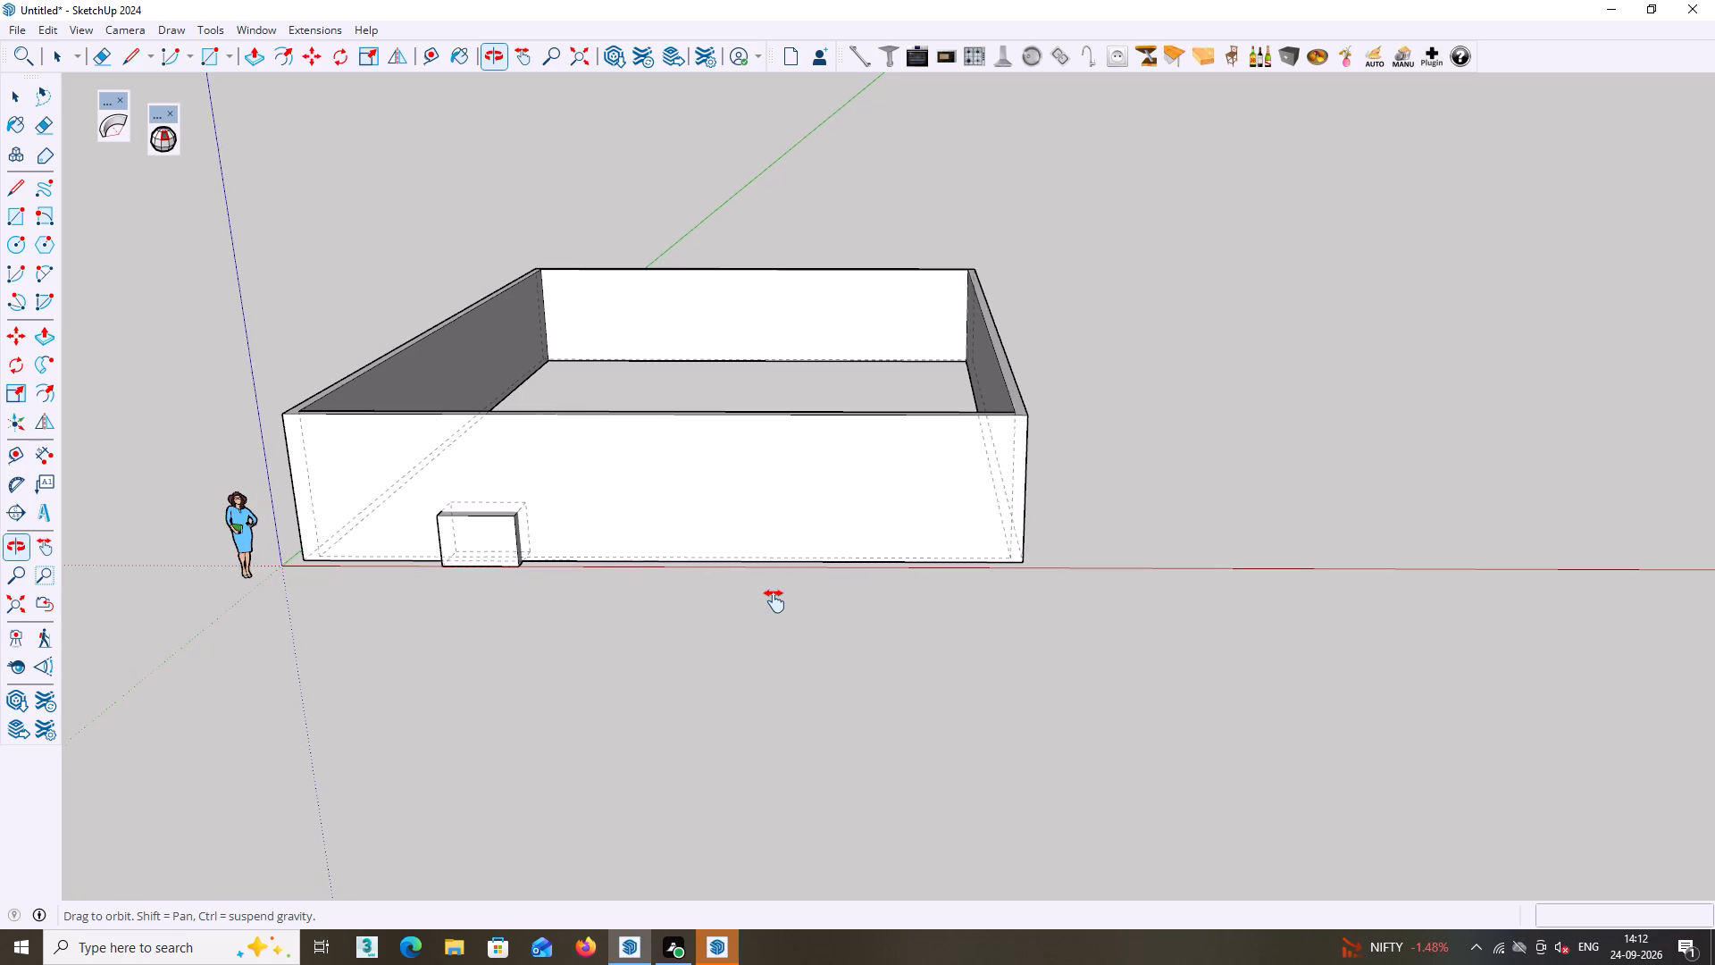
pyautogui.moveTo(774, 601); pyautogui.dragTo(861, 585, button='middle')
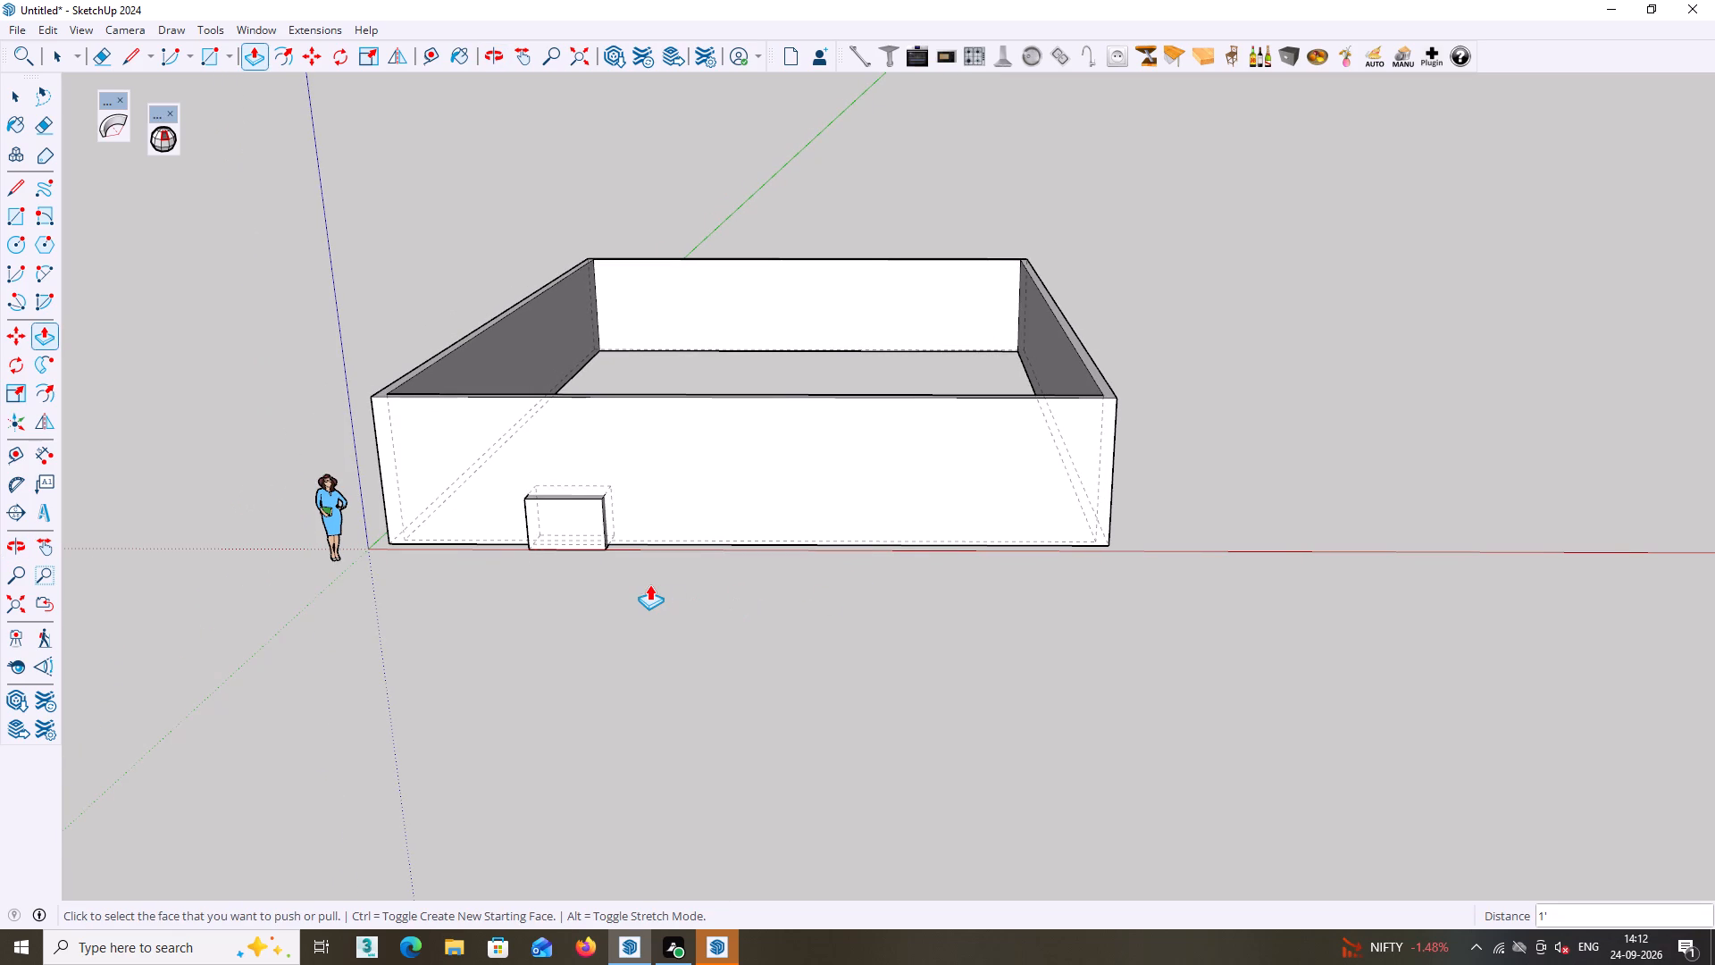
pyautogui.scroll(4, 640, 584)
pyautogui.press('space')
pyautogui.tripleClick(571, 513)
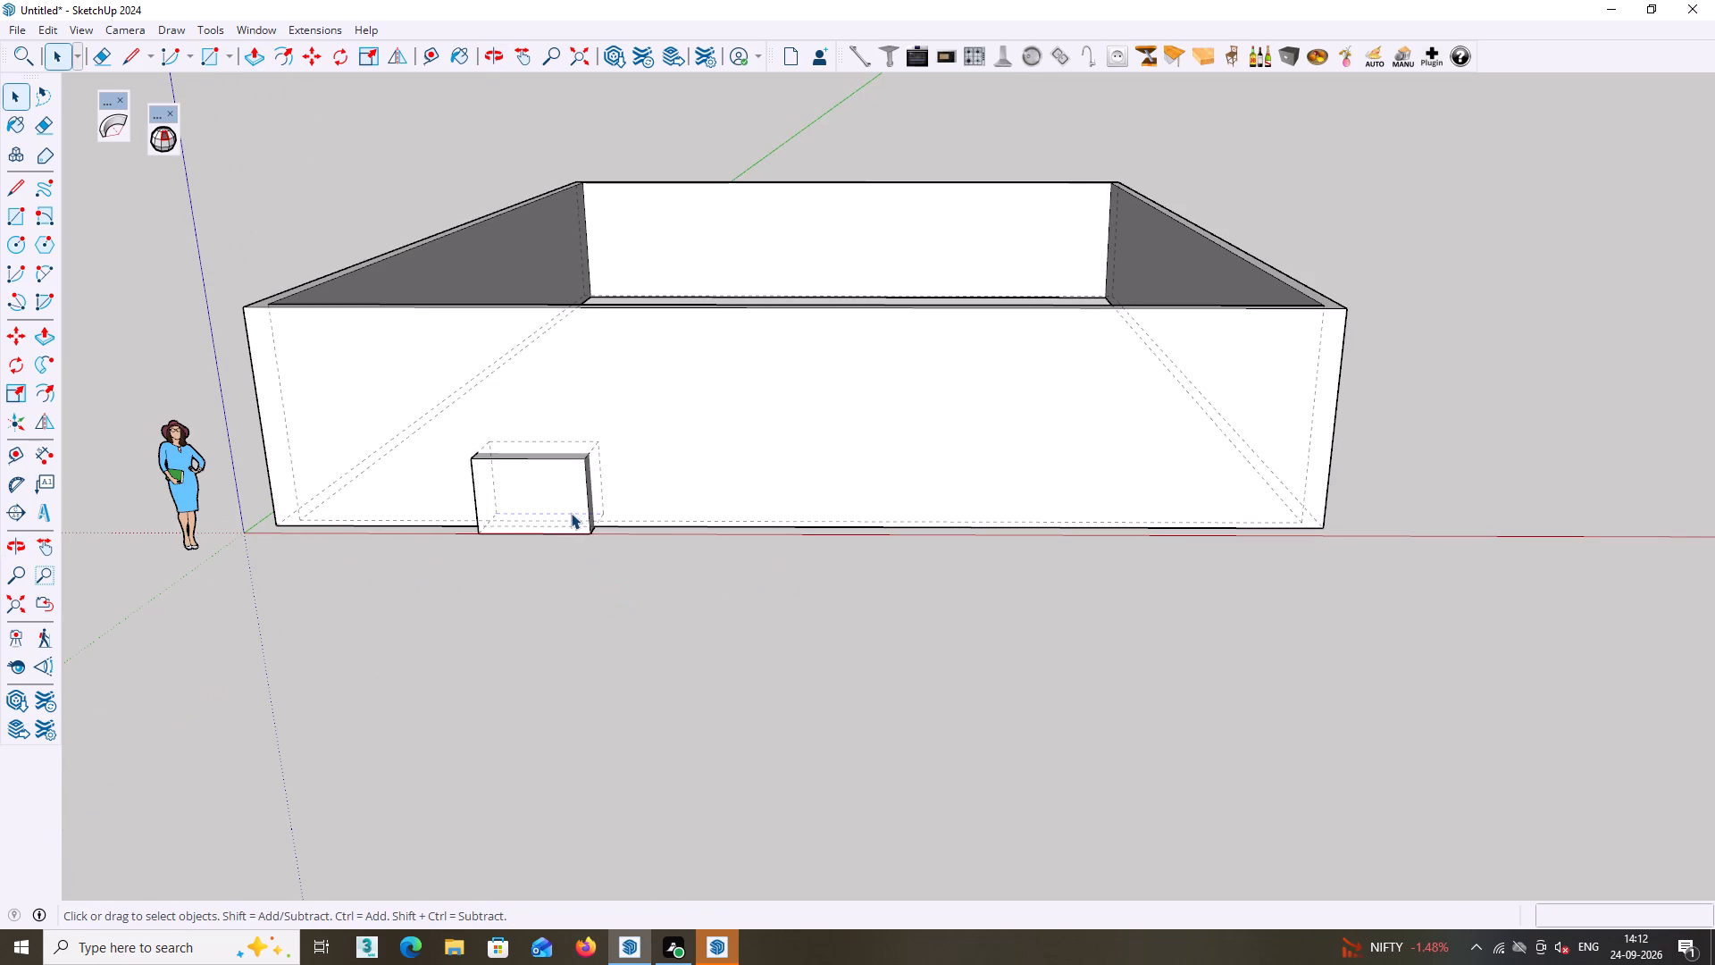
pyautogui.click(571, 513)
pyautogui.moveTo(570, 512); pyautogui.dragTo(581, 602, button='middle')
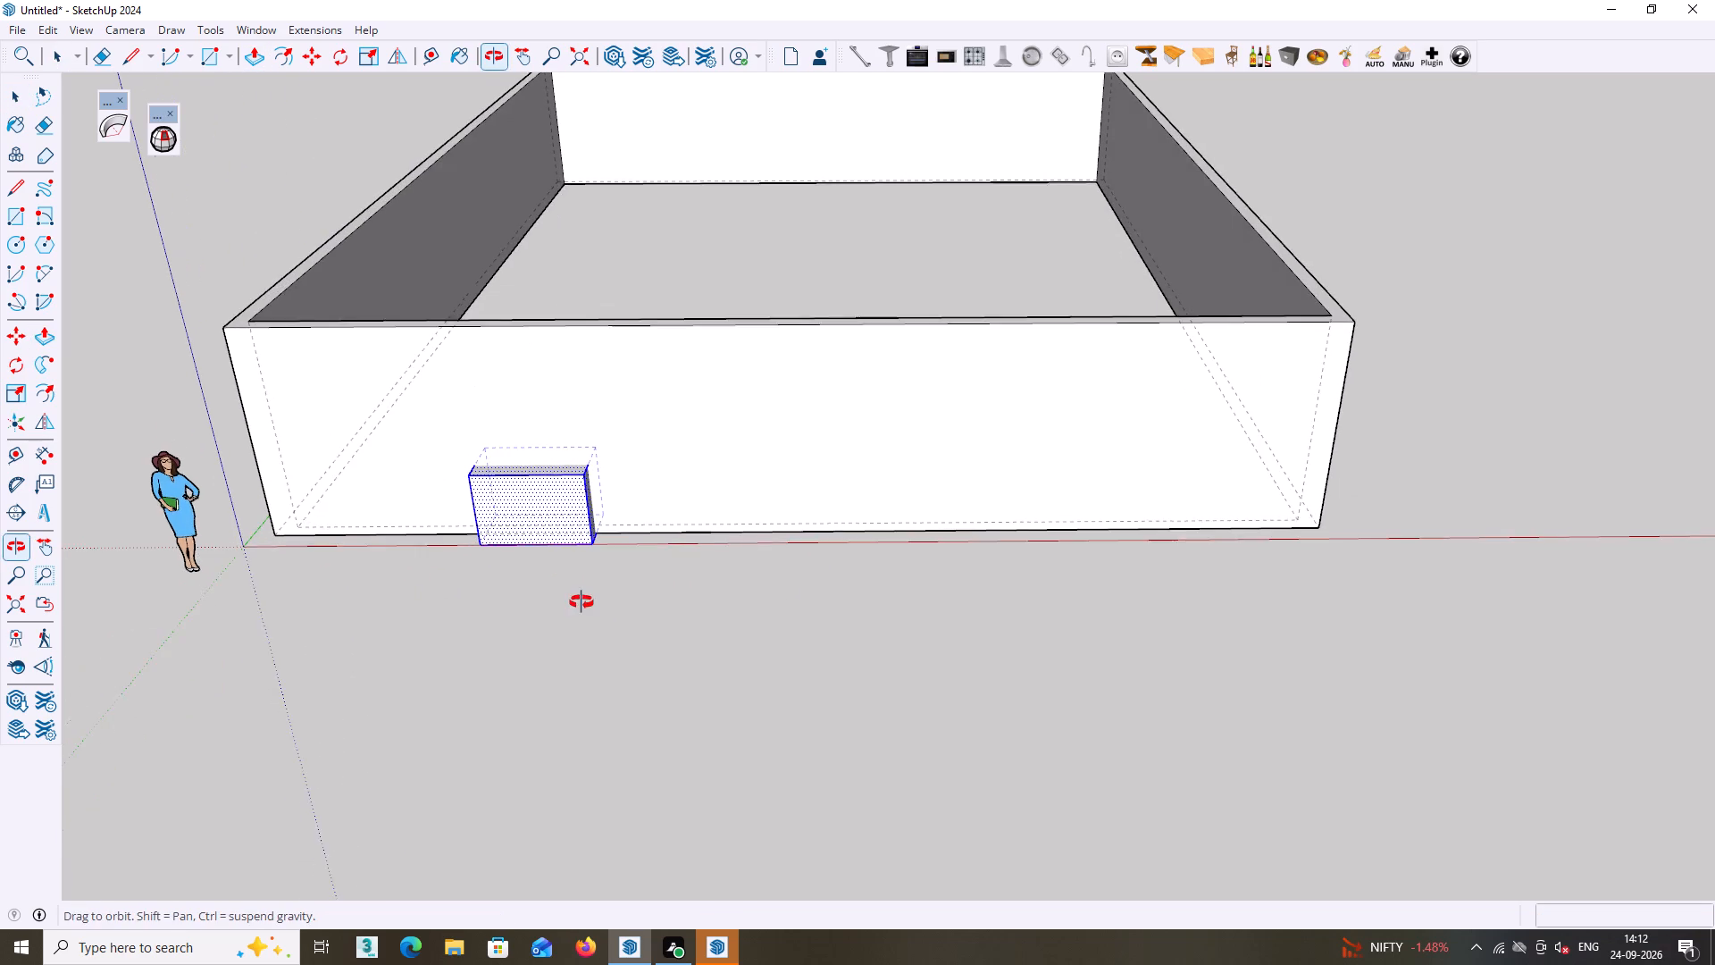
pyautogui.moveTo(581, 602); pyautogui.dragTo(581, 591, button='middle')
pyautogui.press('m')
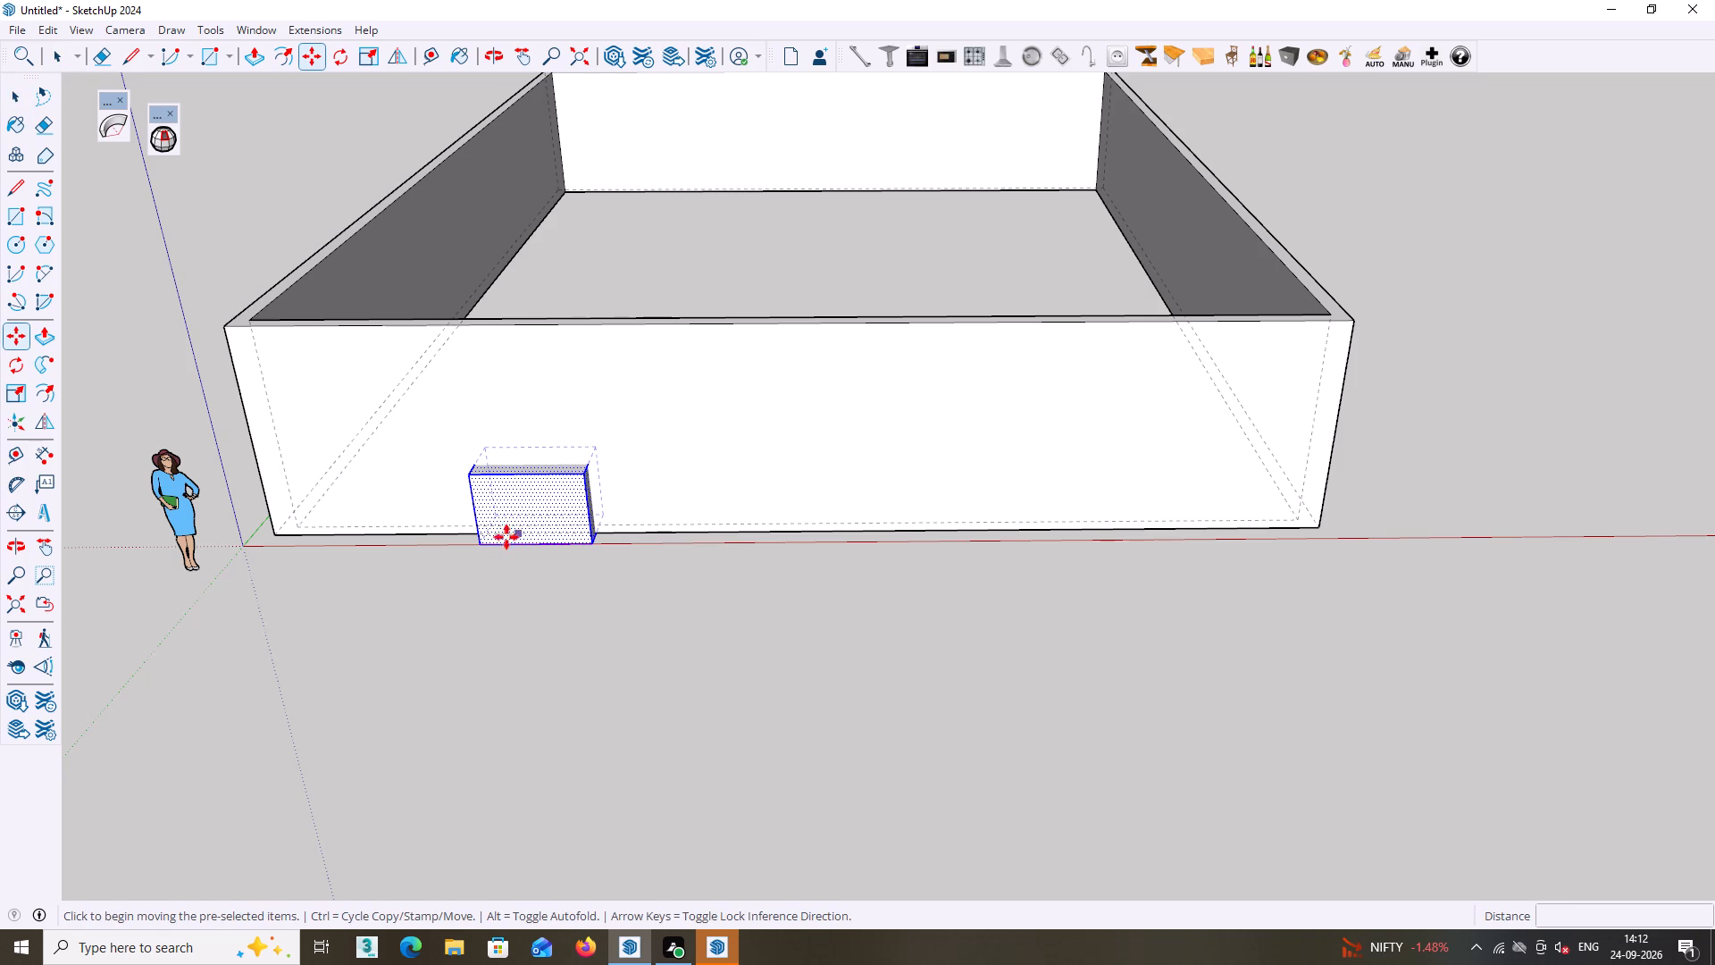
pyautogui.click(591, 541)
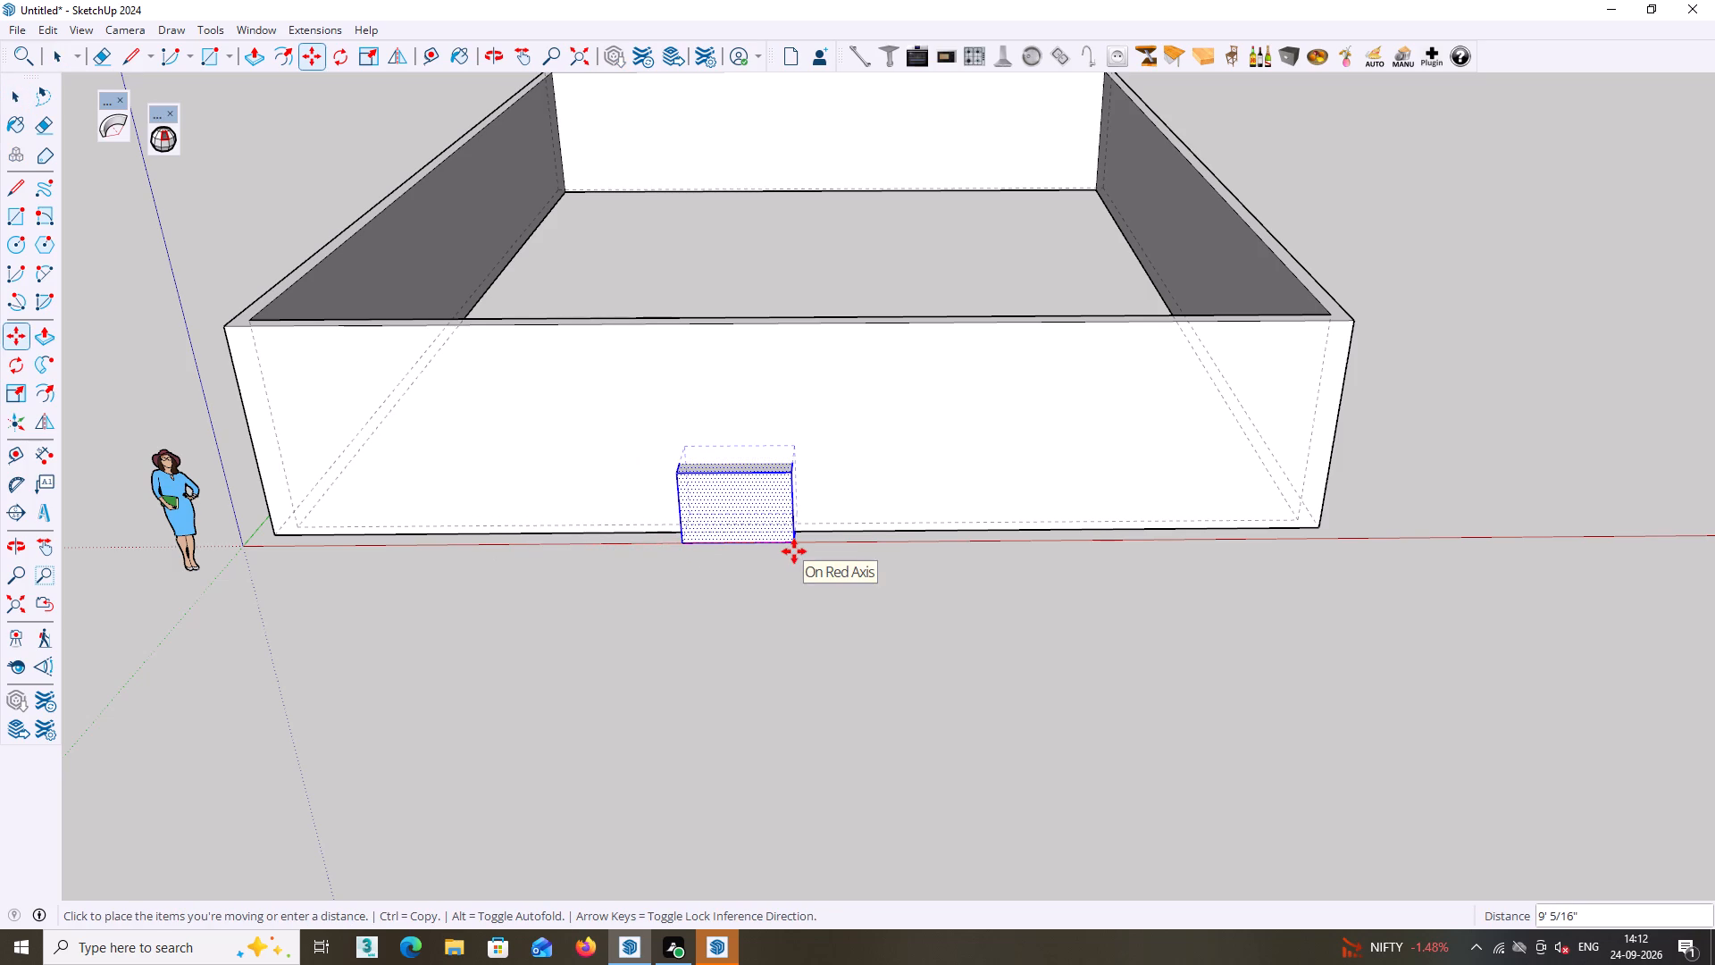
pyautogui.press('Right')
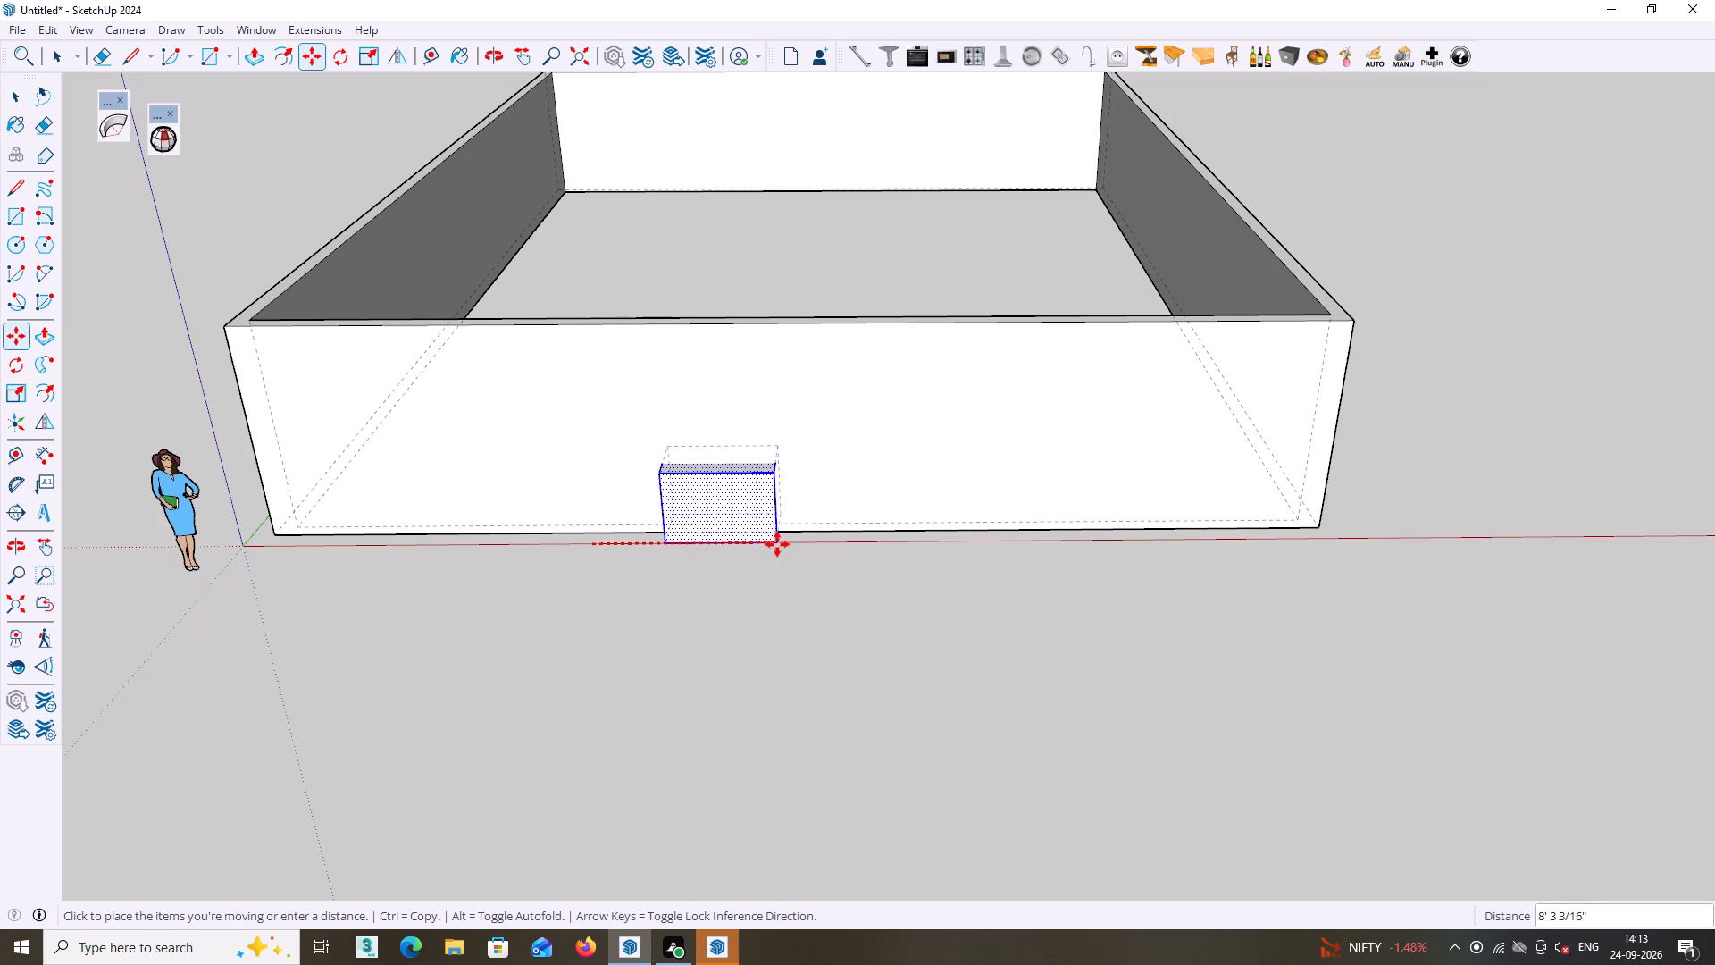
pyautogui.click(827, 543)
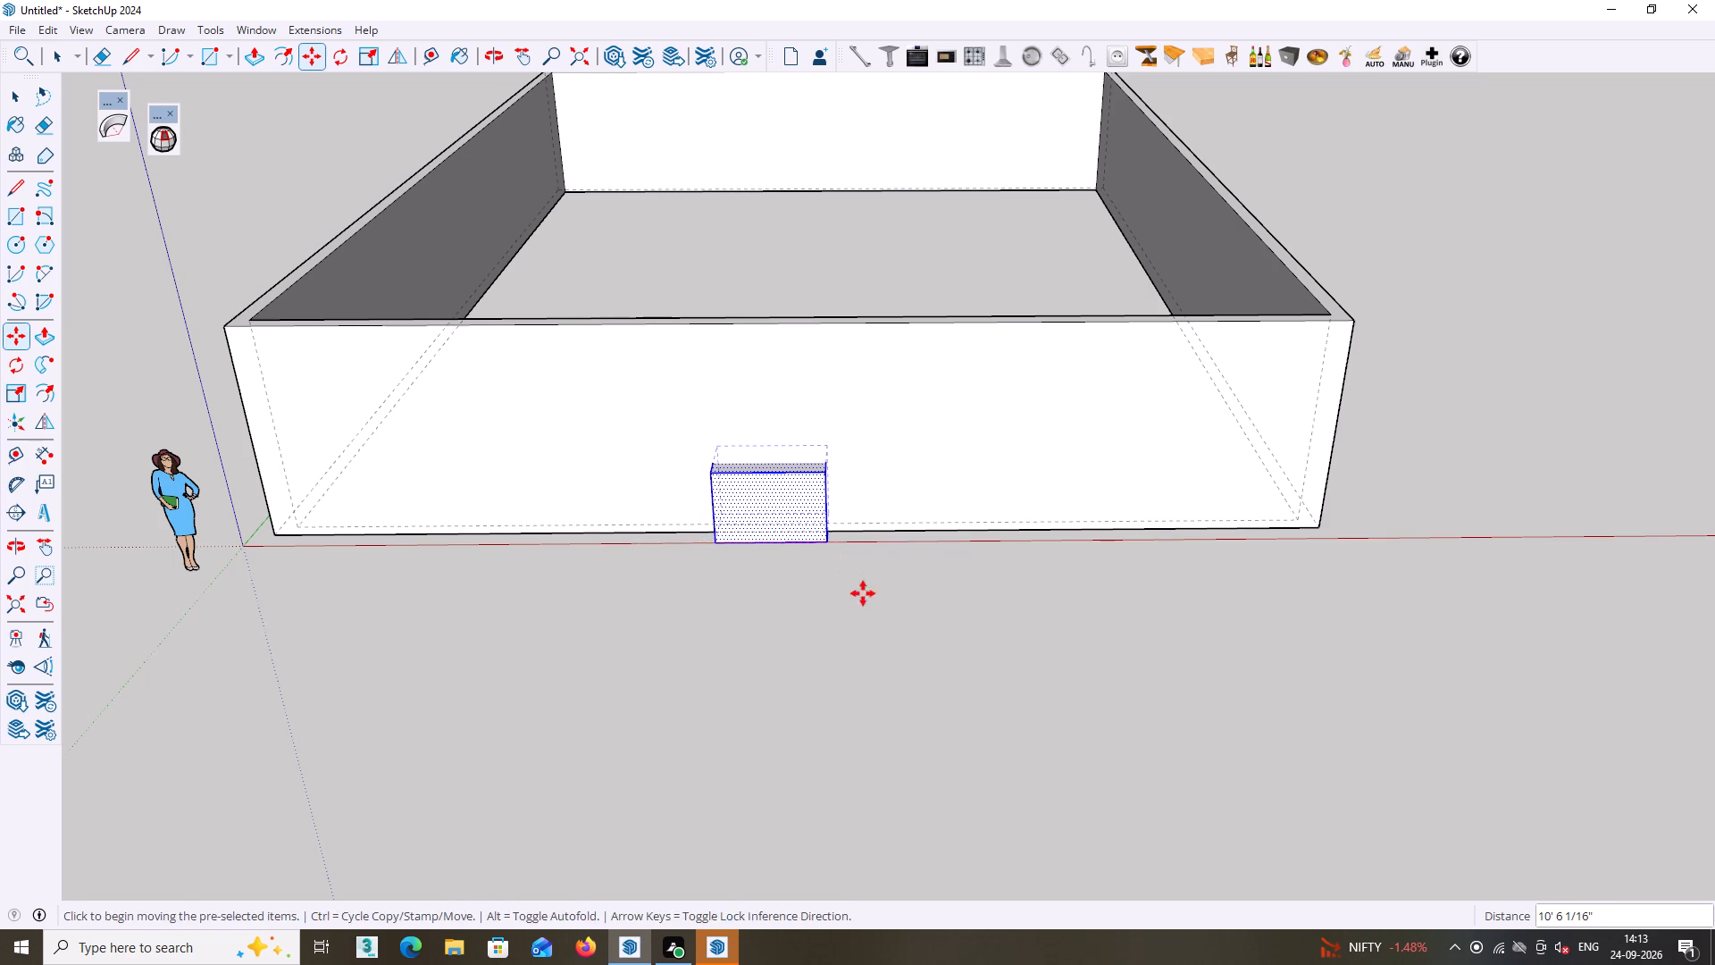
pyautogui.scroll(-1, 865, 595)
pyautogui.moveTo(866, 592); pyautogui.dragTo(864, 528, button='middle')
pyautogui.keyDown('shift'); pyautogui.moveTo(864, 549); pyautogui.dragTo(595, 537, button='middle'); pyautogui.keyUp('shift')
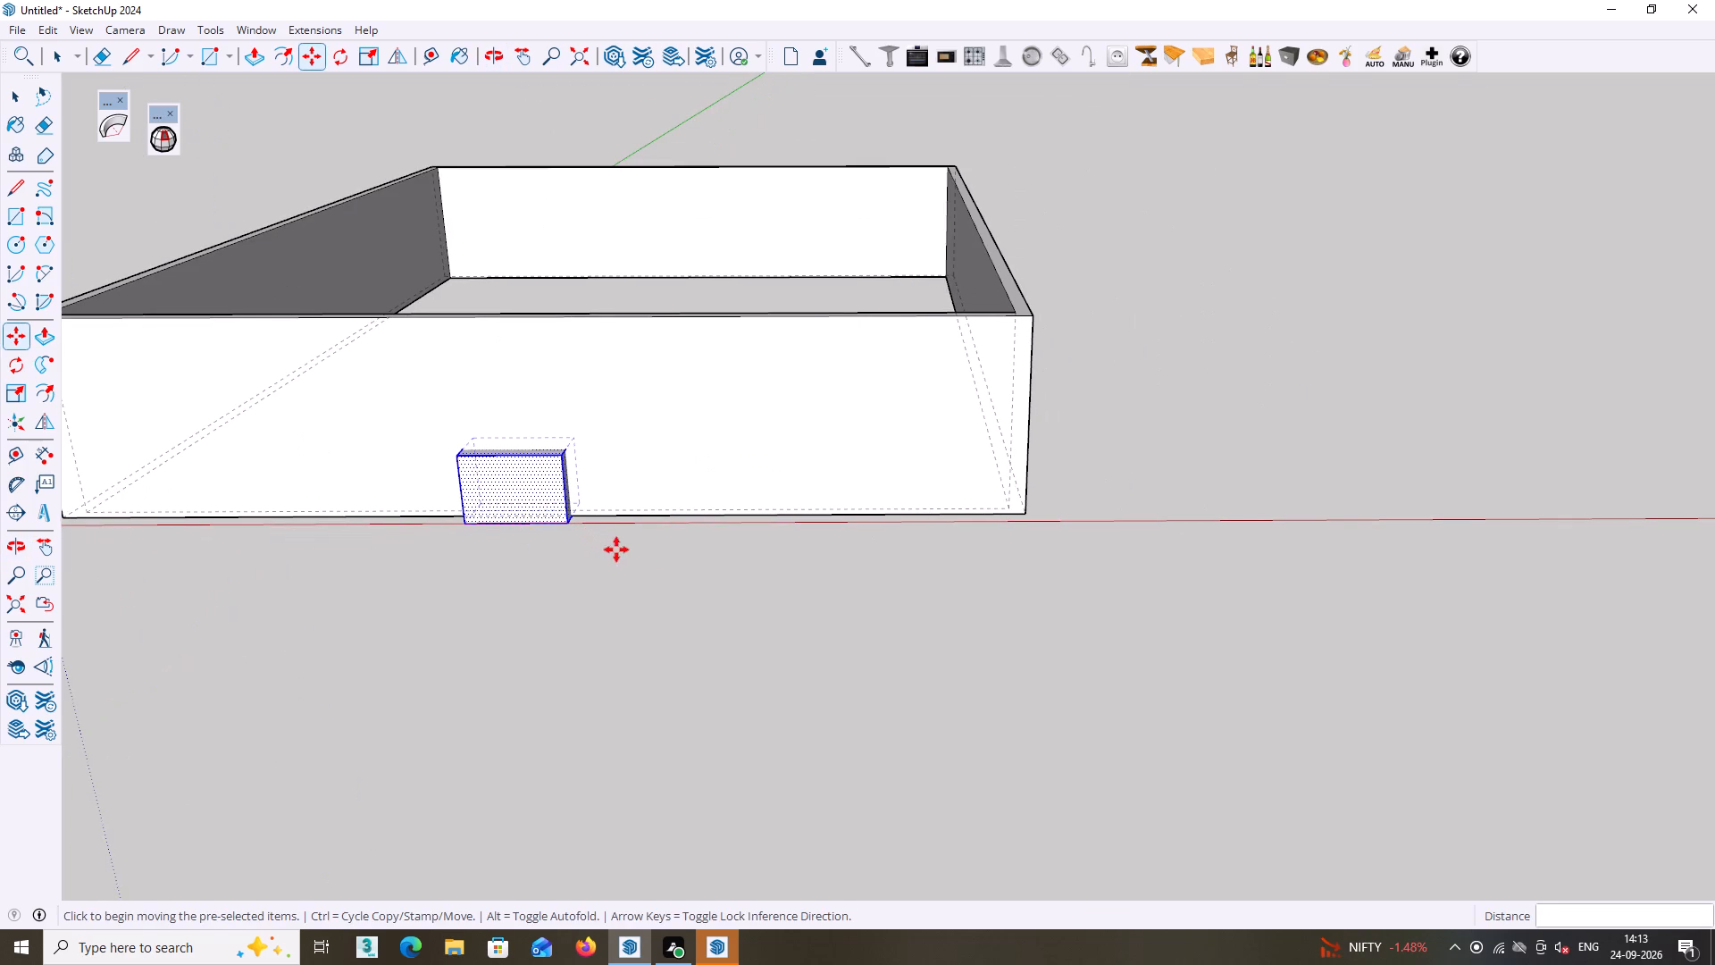
pyautogui.middleClick(616, 550)
pyautogui.press('space')
pyautogui.moveTo(632, 593); pyautogui.dragTo(654, 708, button='middle')
pyautogui.scroll(1, 652, 601)
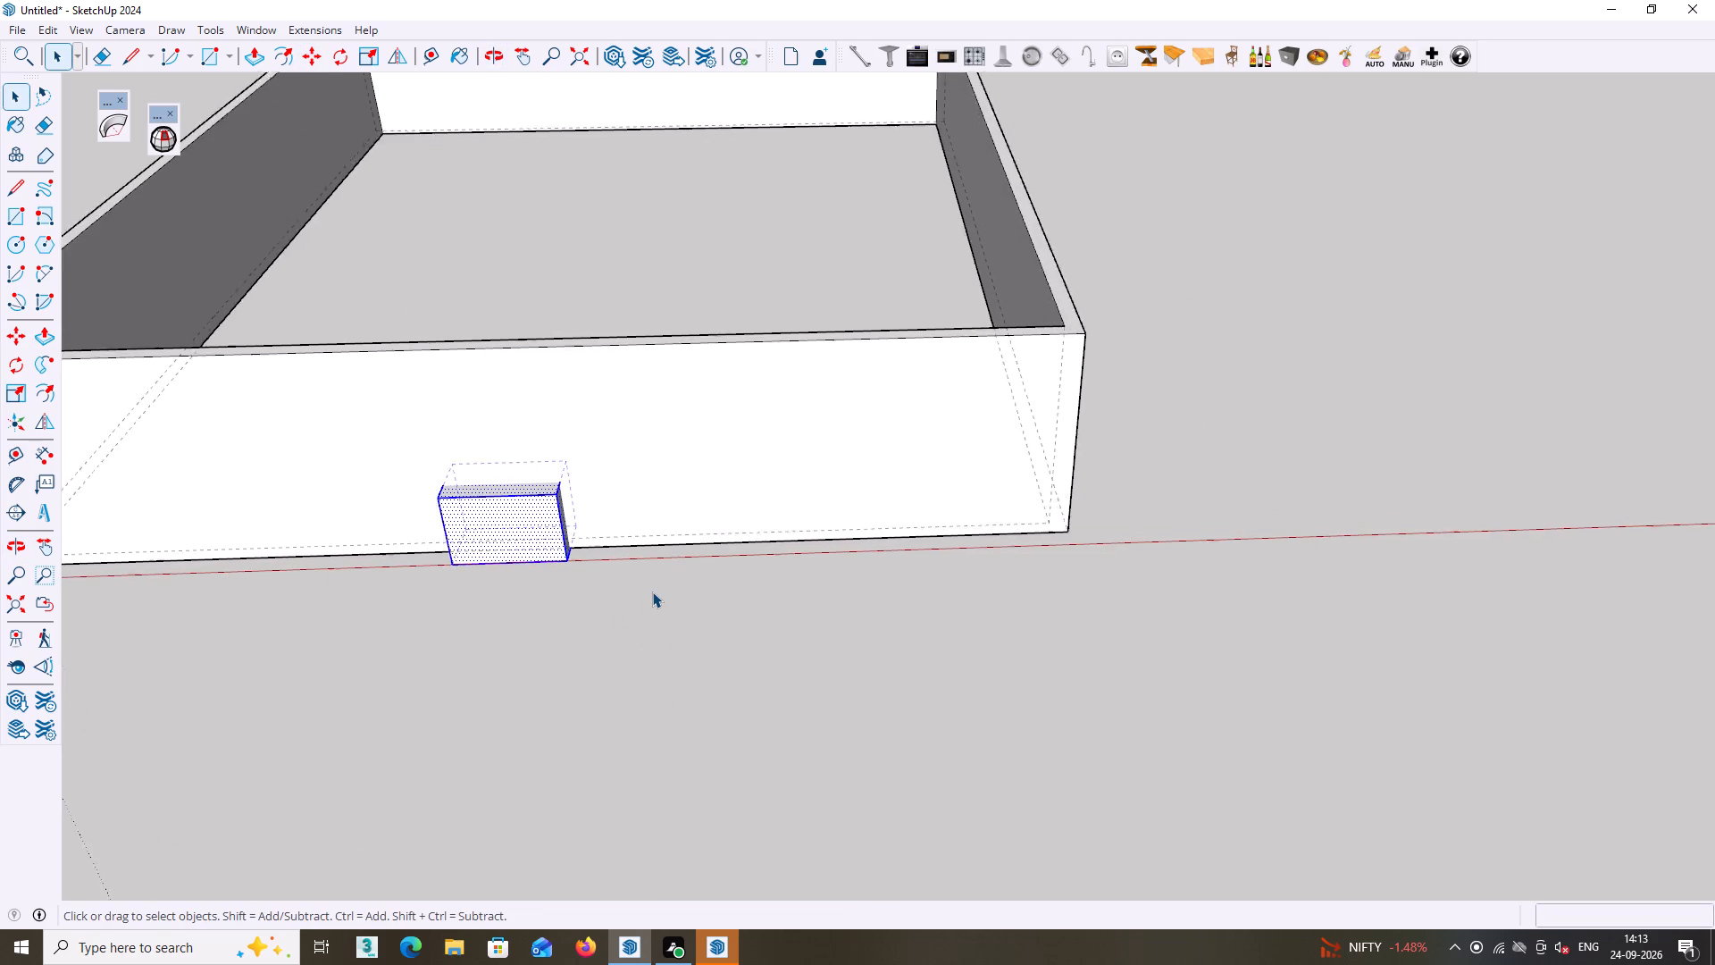
pyautogui.scroll(2, 652, 592)
pyautogui.click(678, 638)
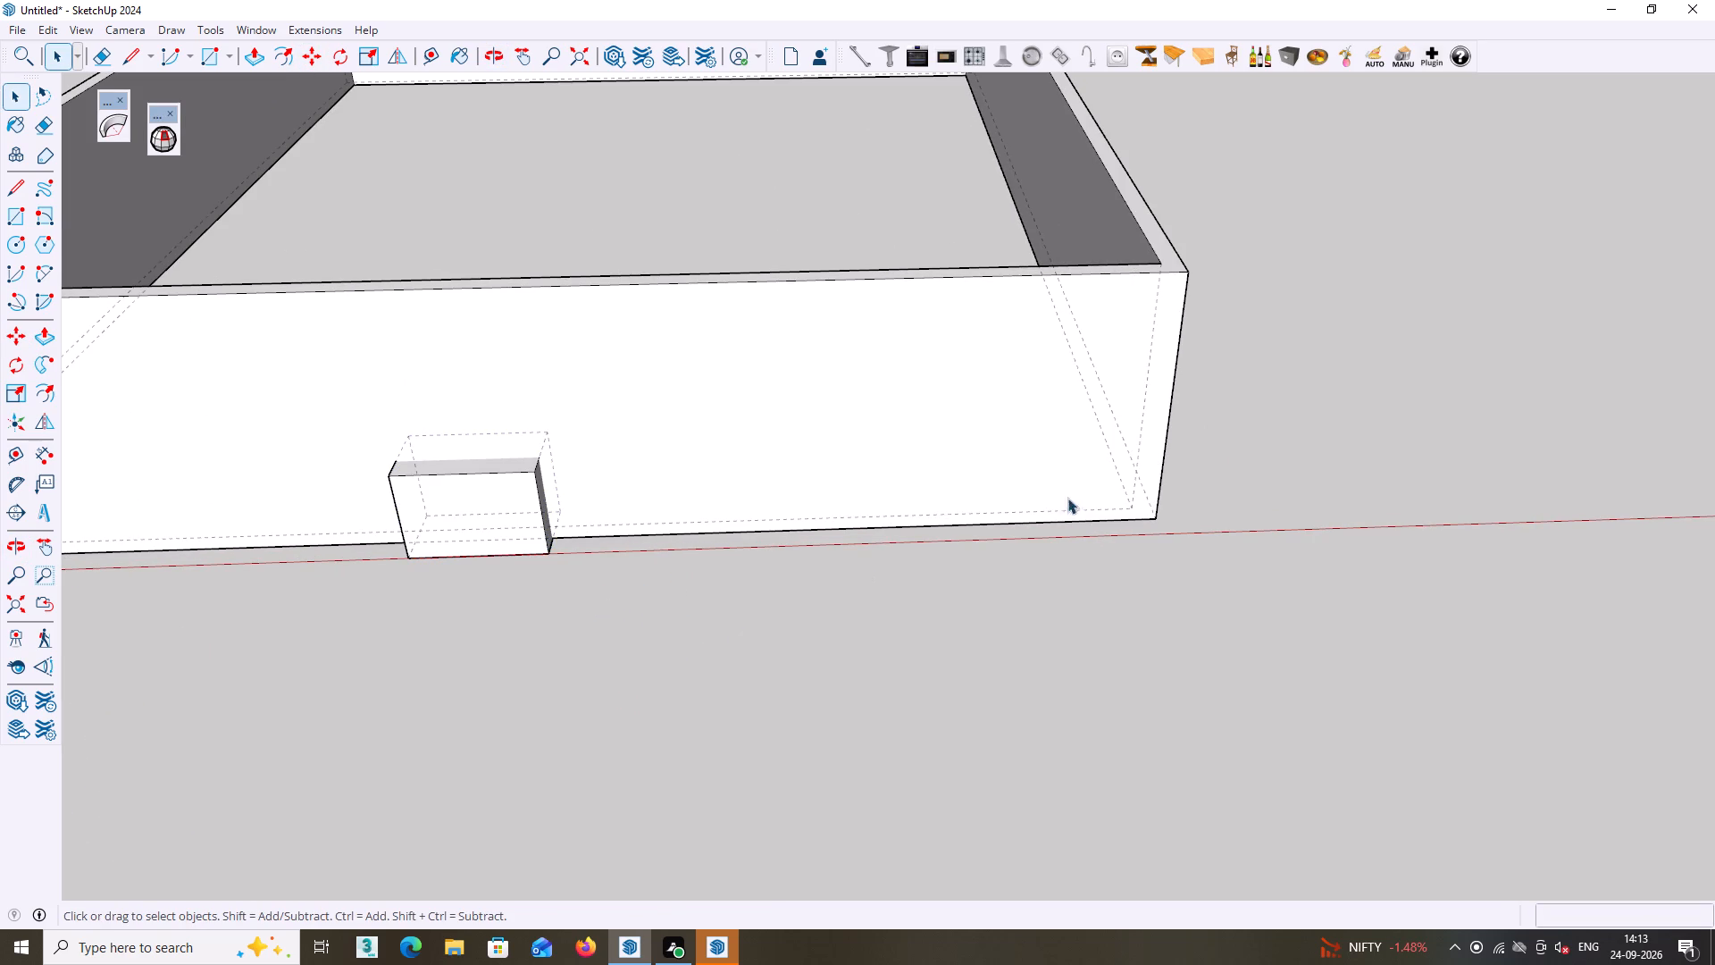
# Draw a 3' by 9" rectangle at the base of the front wall, between the box and the wall's far corner.
pyautogui.press('r')
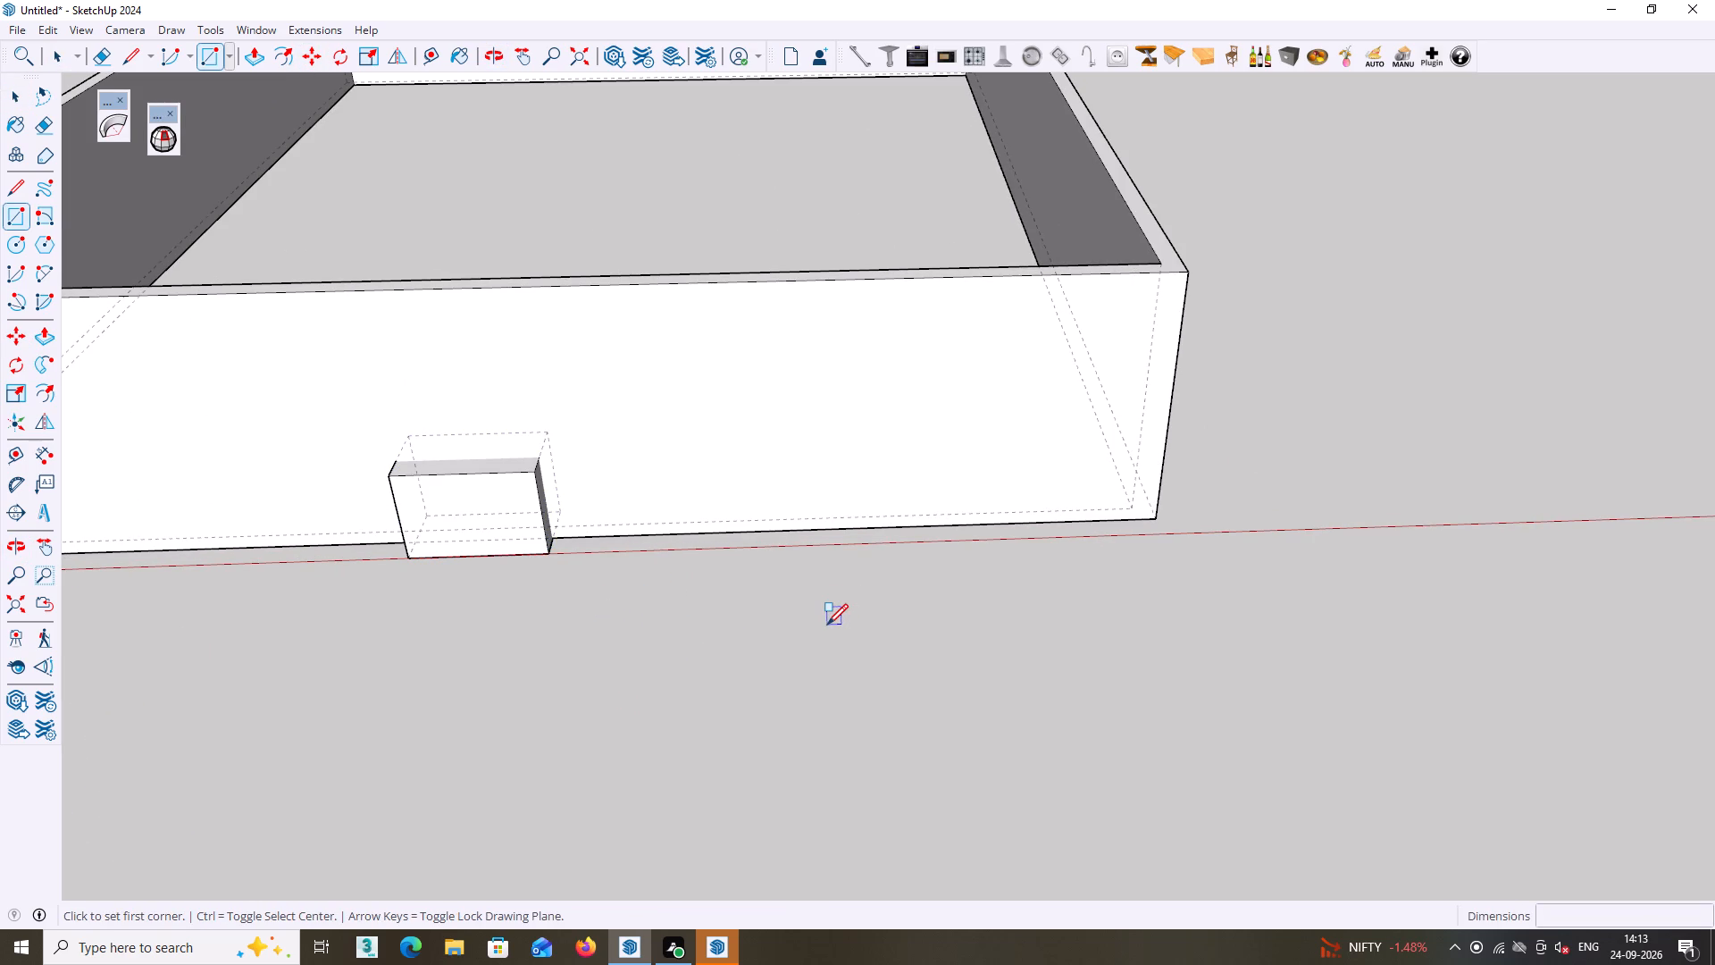
pyautogui.scroll(2, 707, 613)
pyautogui.moveTo(703, 613); pyautogui.dragTo(702, 625, button='middle')
pyautogui.scroll(2, 694, 546)
pyautogui.middleClick(695, 523)
pyautogui.scroll(2, 713, 516)
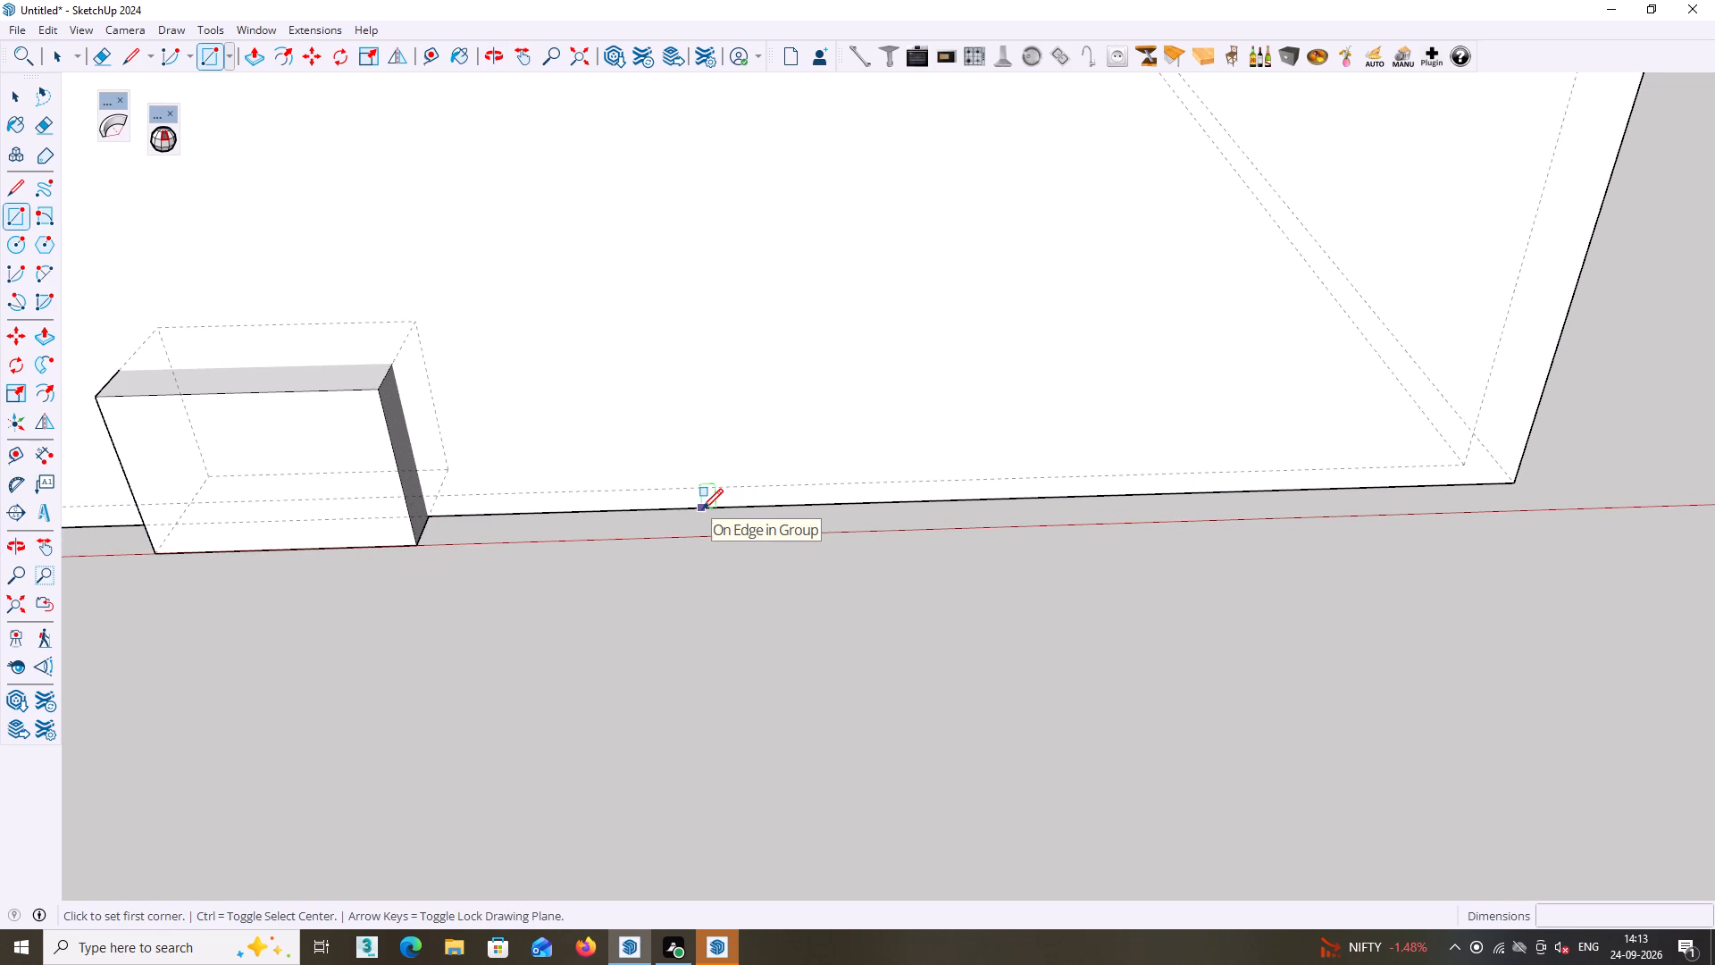
pyautogui.click(704, 509)
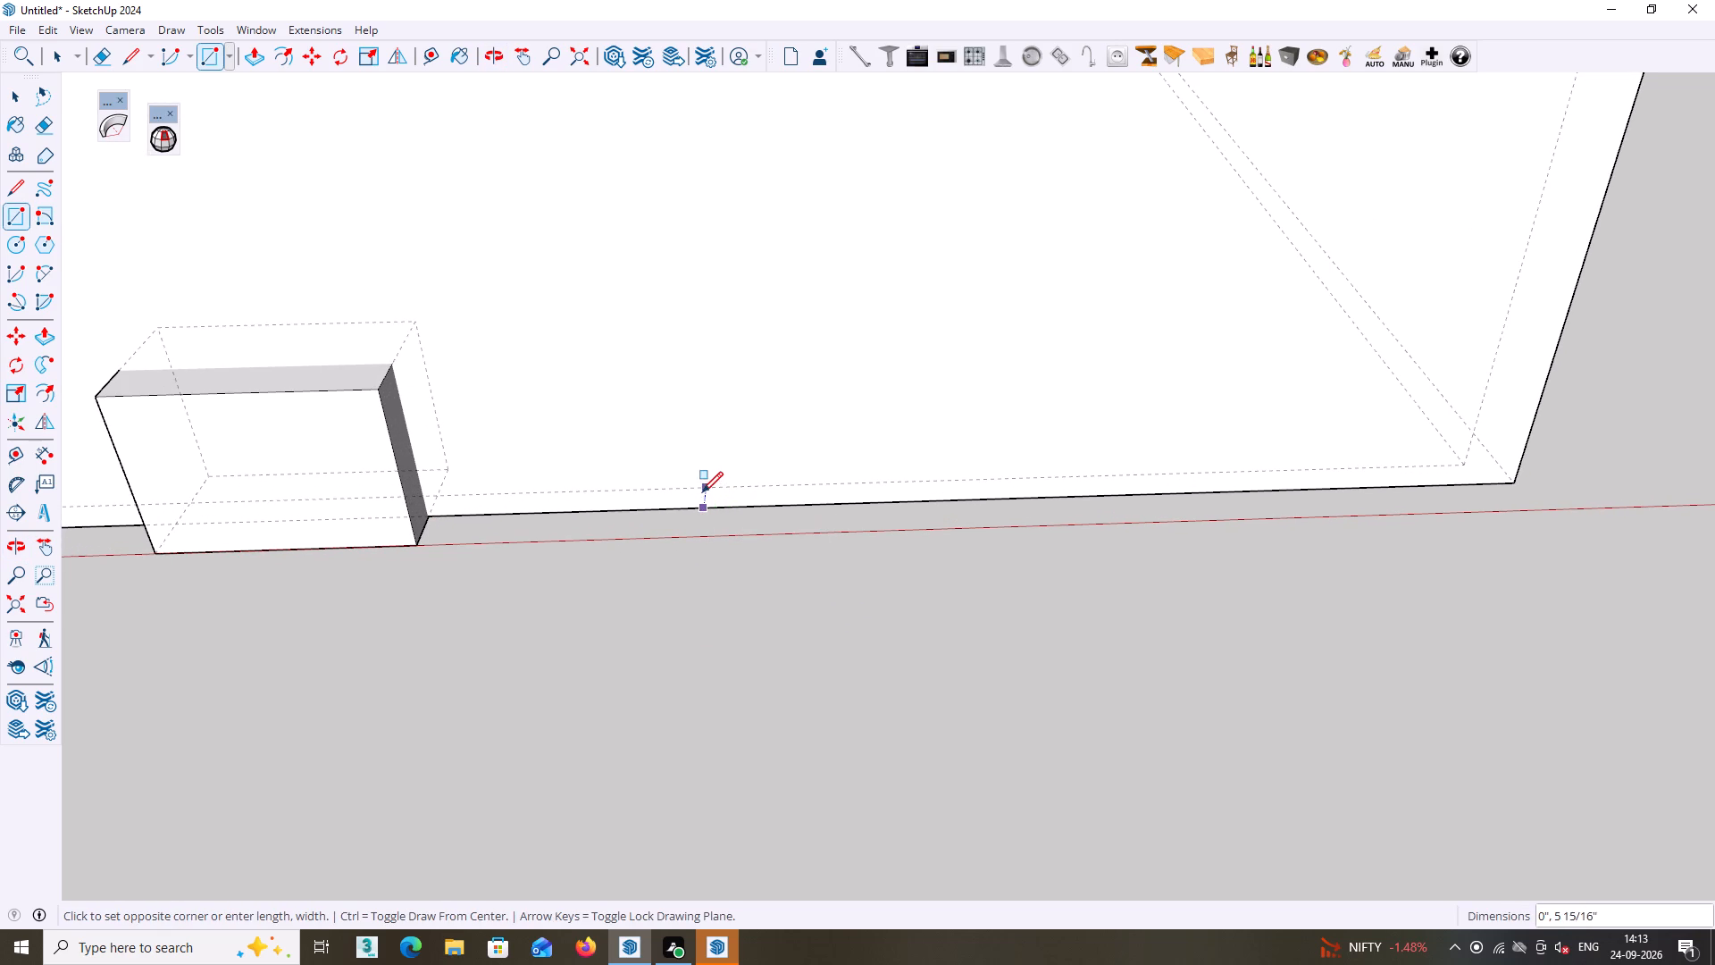
pyautogui.click(702, 487)
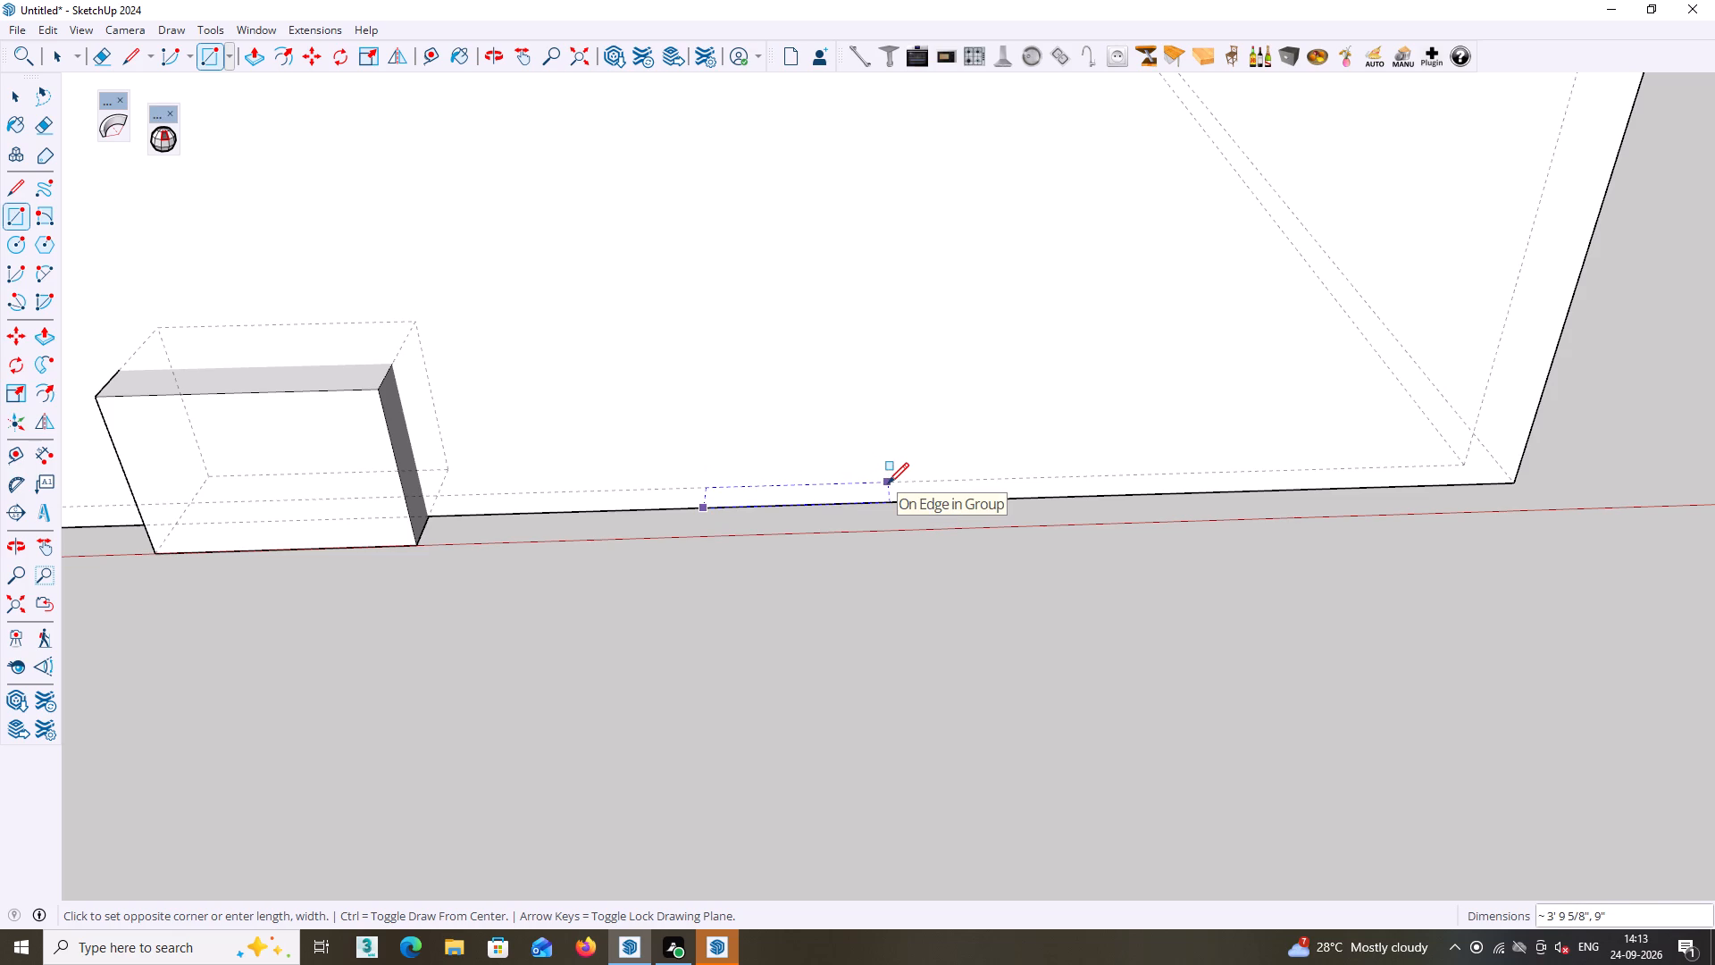
pyautogui.write("3'")
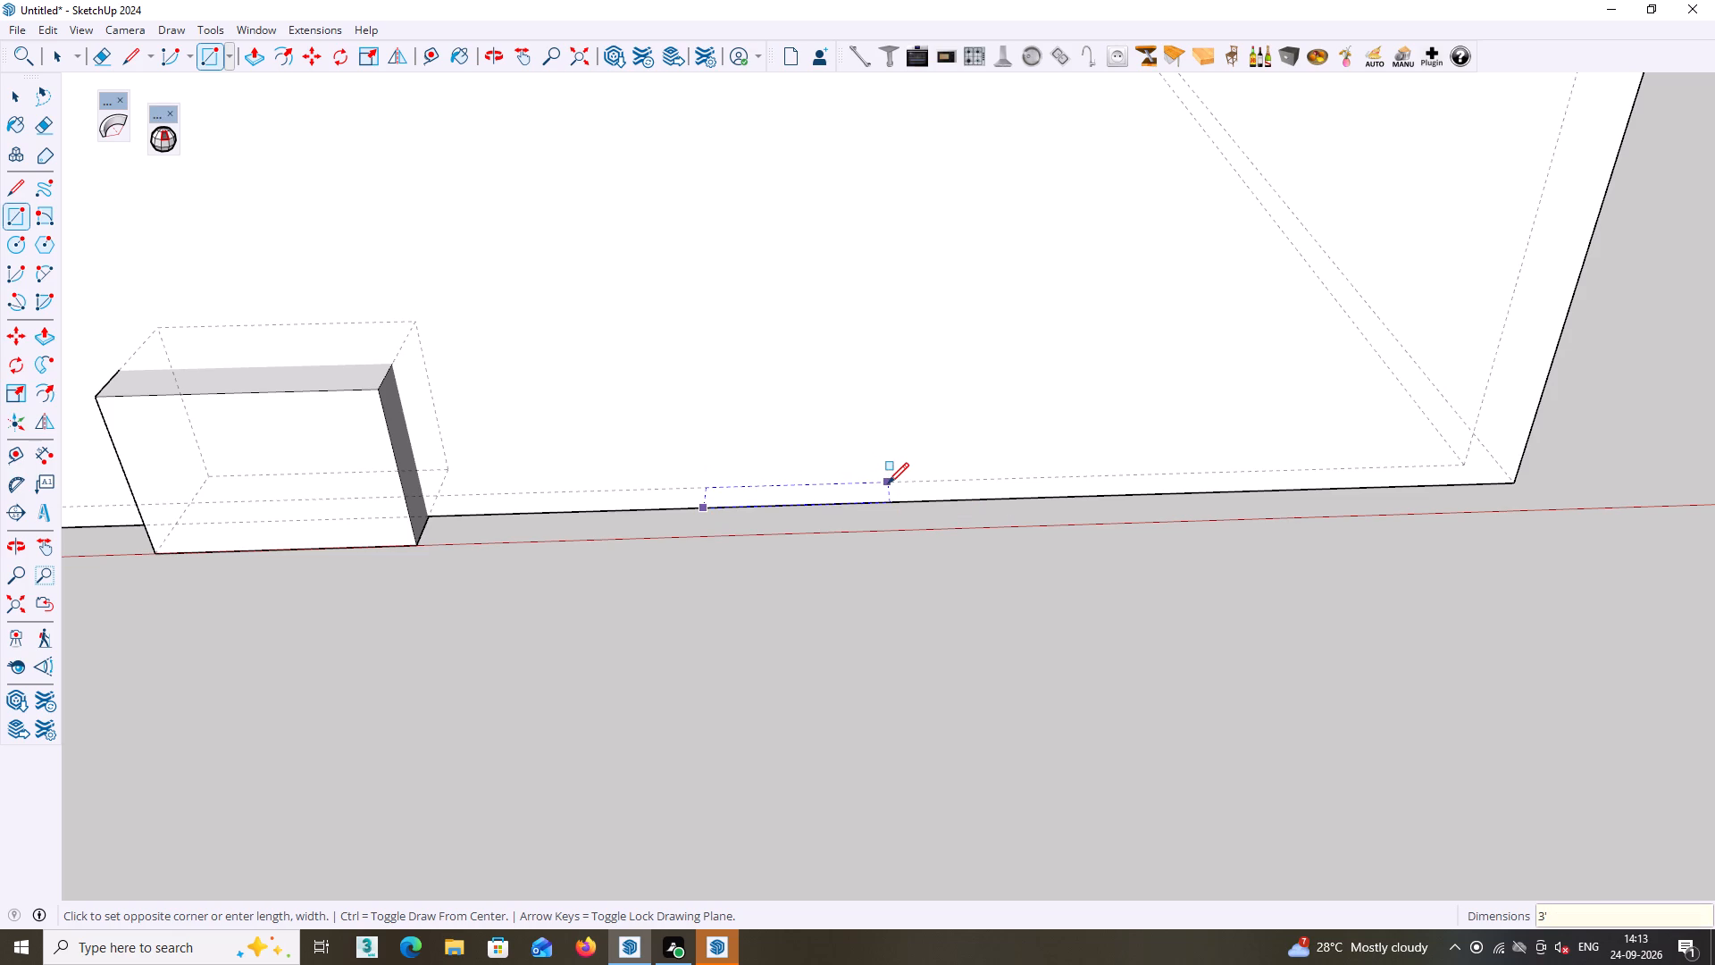
pyautogui.write(',9')
pyautogui.press('Return')
# Extrude the 3' by 9" rectangle at the front wall's base 7' upward to form the door box.
pyautogui.press('p')
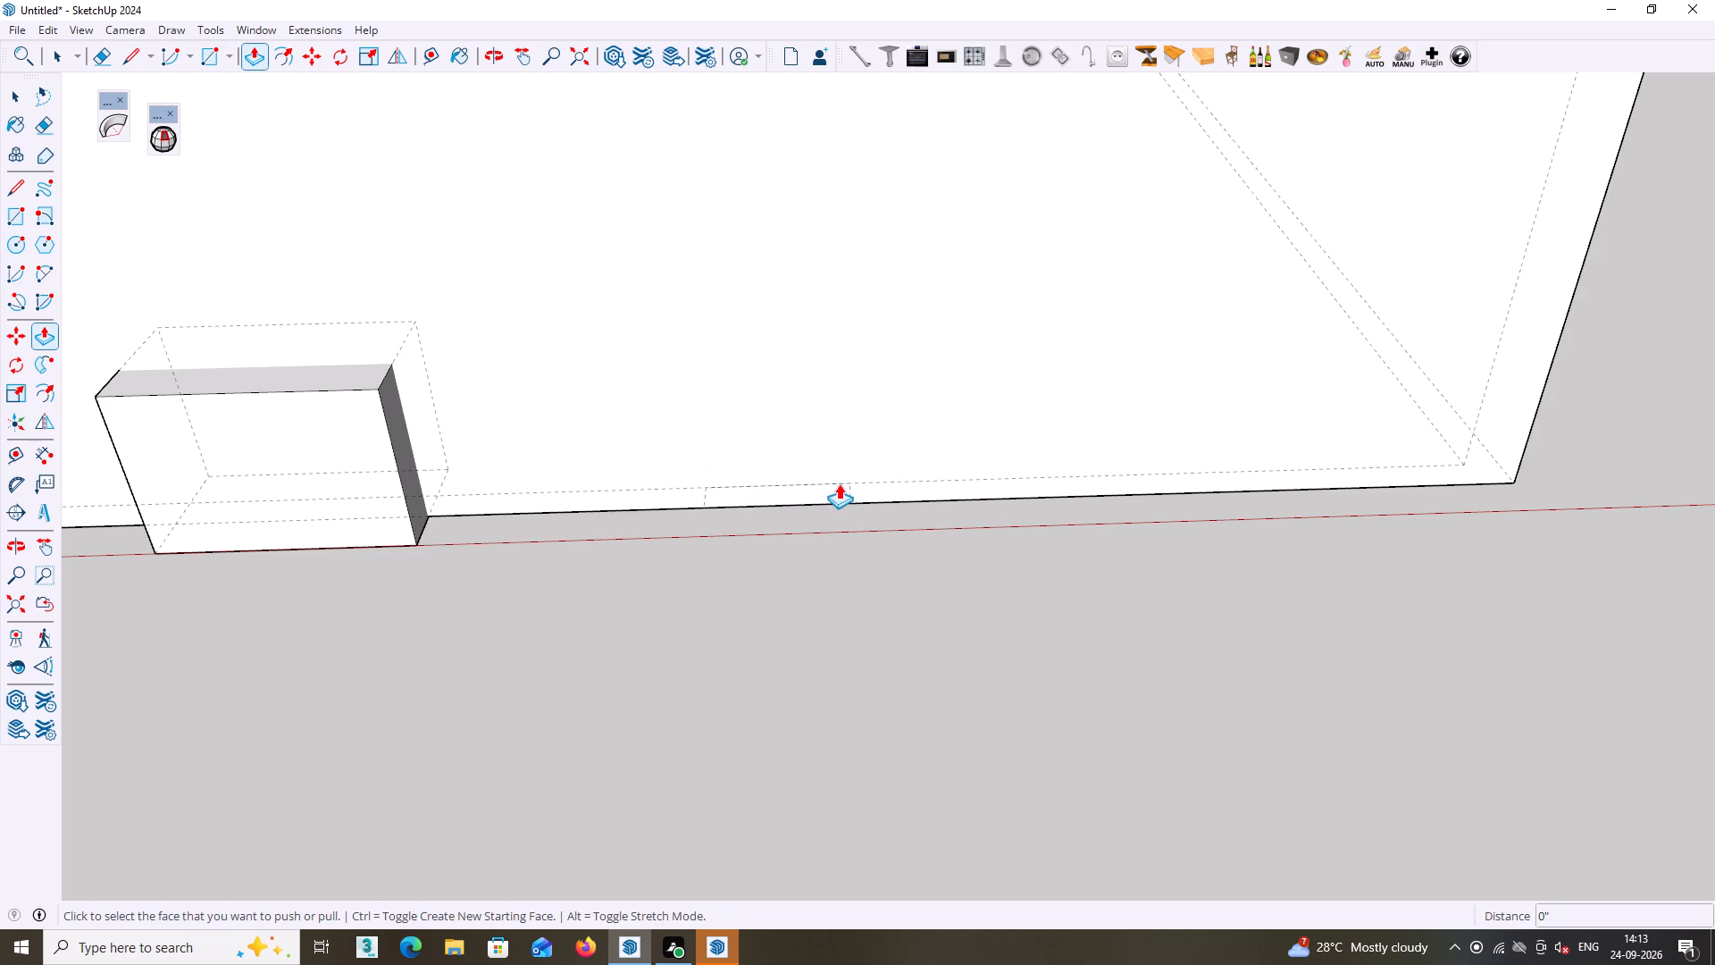
pyautogui.click(831, 489)
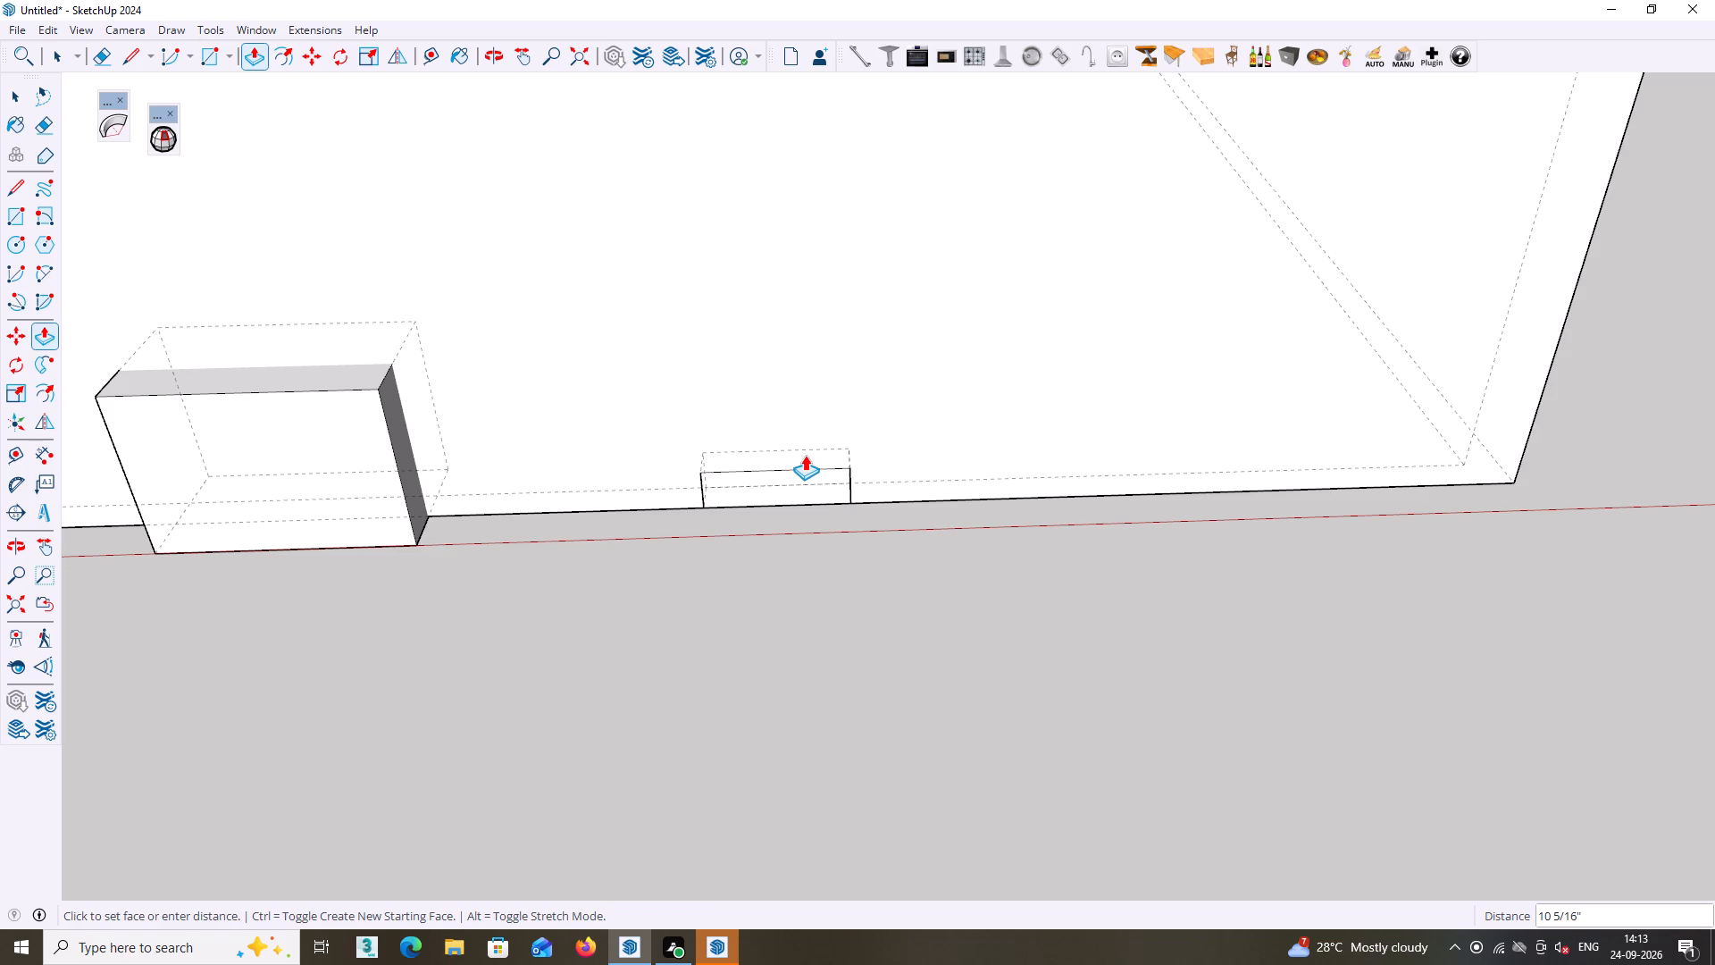
pyautogui.write("7'")
pyautogui.press('Return')
# Extrude the door box's outer face 1' outward from the front wall.
pyautogui.scroll(-3, 830, 614)
pyautogui.keyDown('shift'); pyautogui.moveTo(829, 608); pyautogui.dragTo(702, 608, button='middle'); pyautogui.keyUp('shift')
pyautogui.click(666, 461)
pyautogui.write("1'")
pyautogui.press('Return')
# Extrude the door box's inner face 1' into the house, undoing any extra repeat of the extrusion.
pyautogui.scroll(-2, 567, 621)
pyautogui.moveTo(540, 662); pyautogui.dragTo(66, 806, button='middle')
pyautogui.moveTo(1079, 140); pyautogui.dragTo(879, 163, button='middle')
pyautogui.moveTo(886, 157); pyautogui.dragTo(743, 7, button='middle')
pyautogui.moveTo(973, 88); pyautogui.dragTo(639, 138, button='middle')
pyautogui.scroll(1, 941, 215)
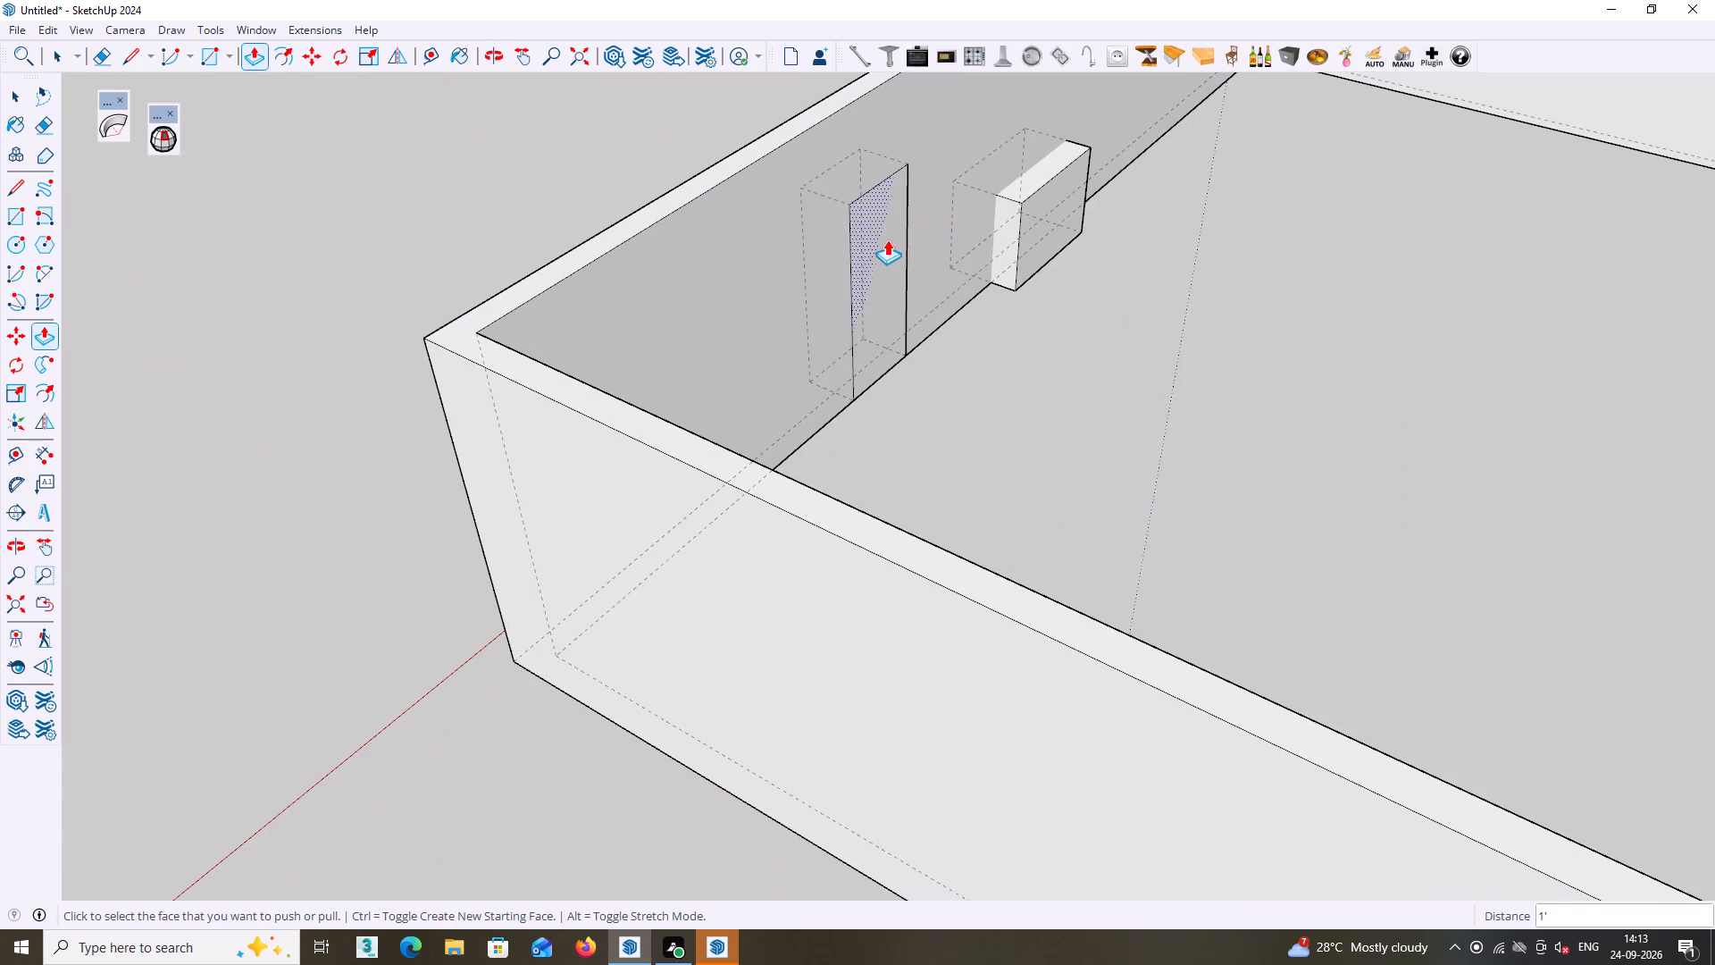
pyautogui.click(887, 239)
pyautogui.doubleClick(920, 251)
pyautogui.doubleClick(919, 255)
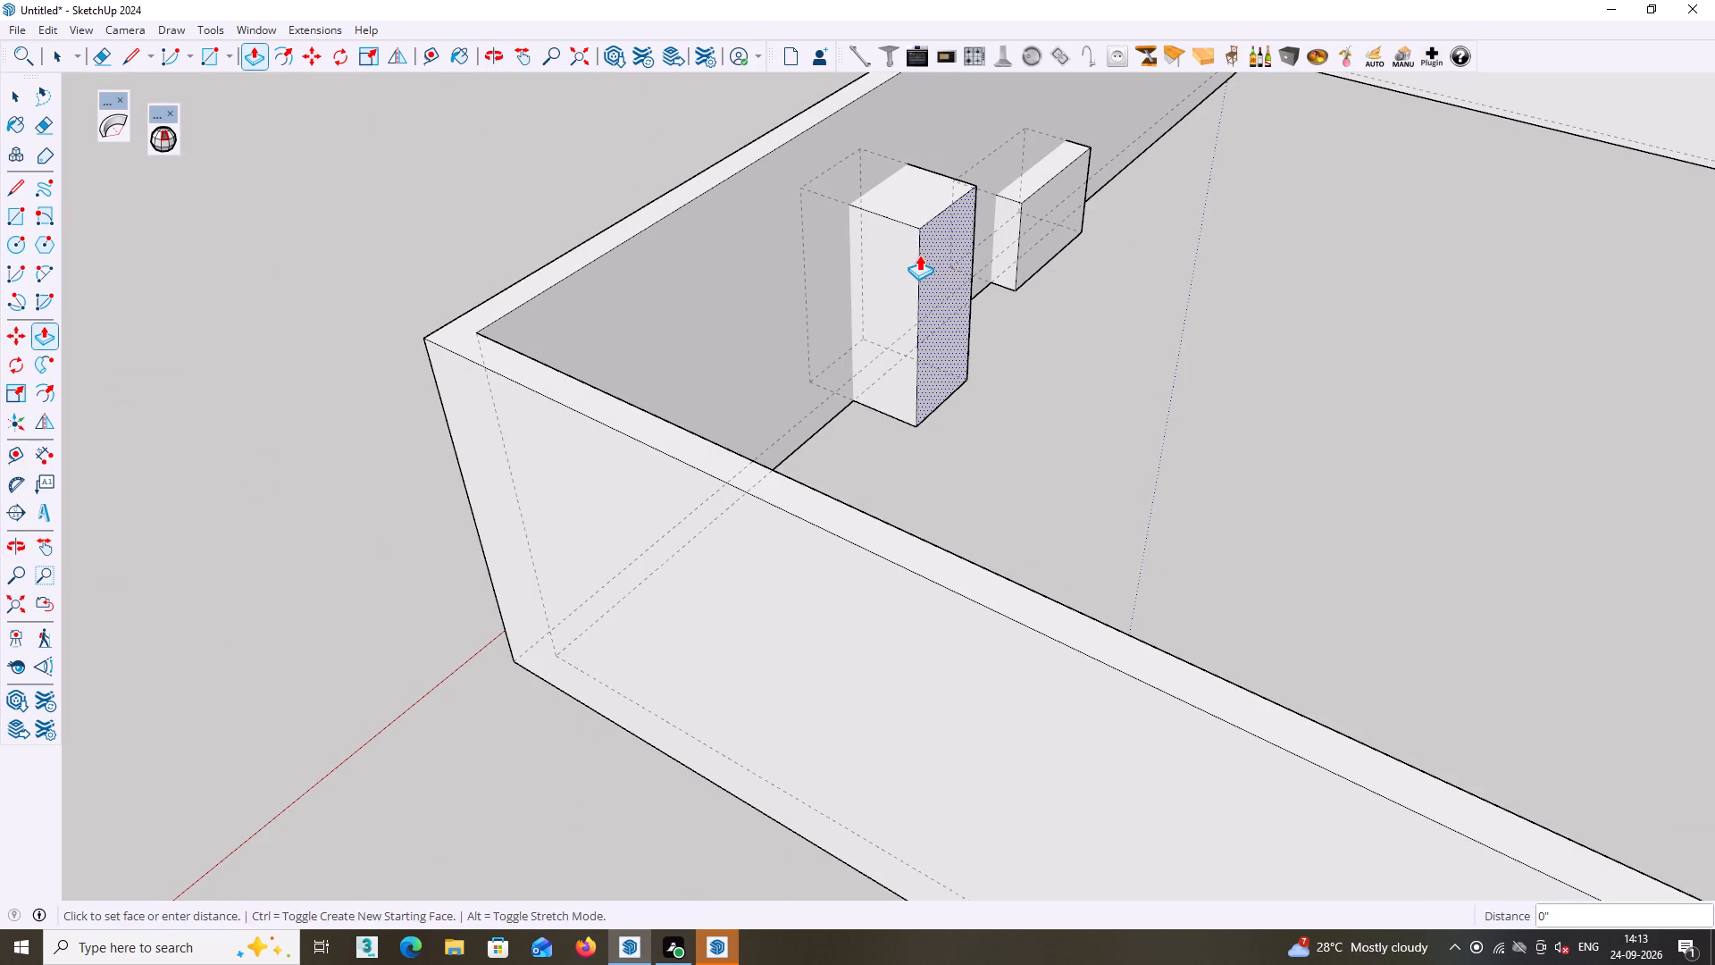
pyautogui.hotkey('ctrl', 'z')
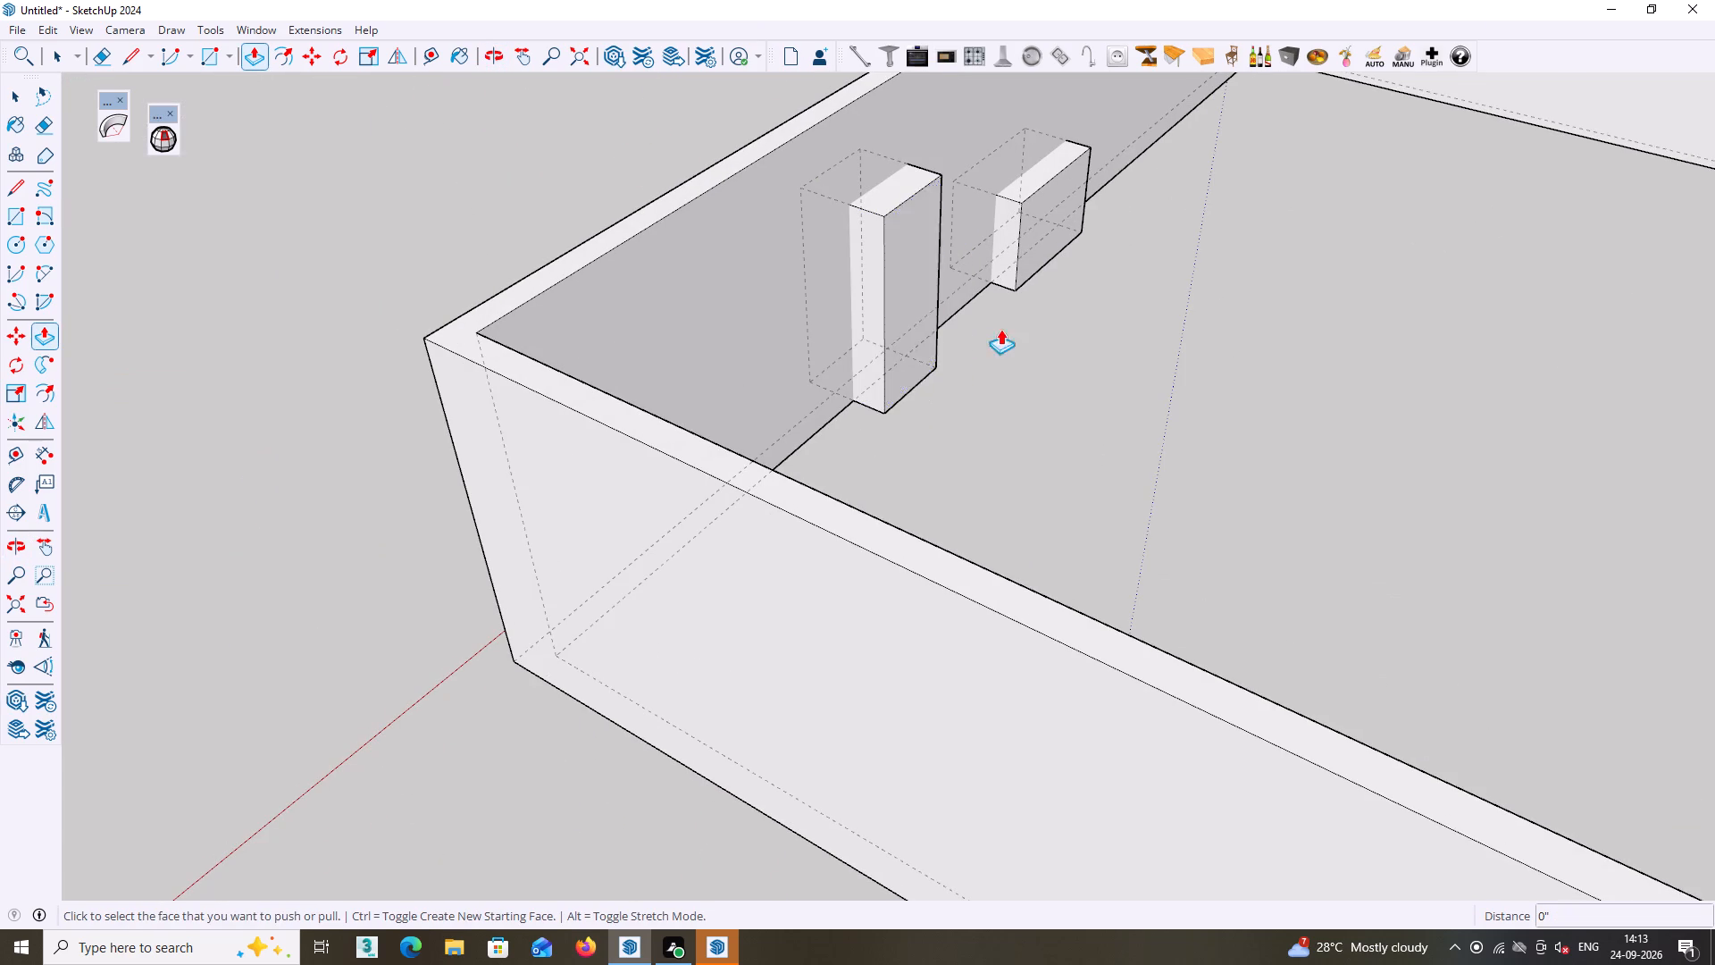
# Move the whole window box 3' up along the blue axis and clear the selection.
pyautogui.scroll(-4, 1014, 350)
pyautogui.moveTo(1108, 402); pyautogui.dragTo(1592, 308, button='middle')
pyautogui.moveTo(811, 462); pyautogui.dragTo(1187, 451, button='middle')
pyautogui.moveTo(990, 446); pyautogui.dragTo(1075, 449, button='middle')
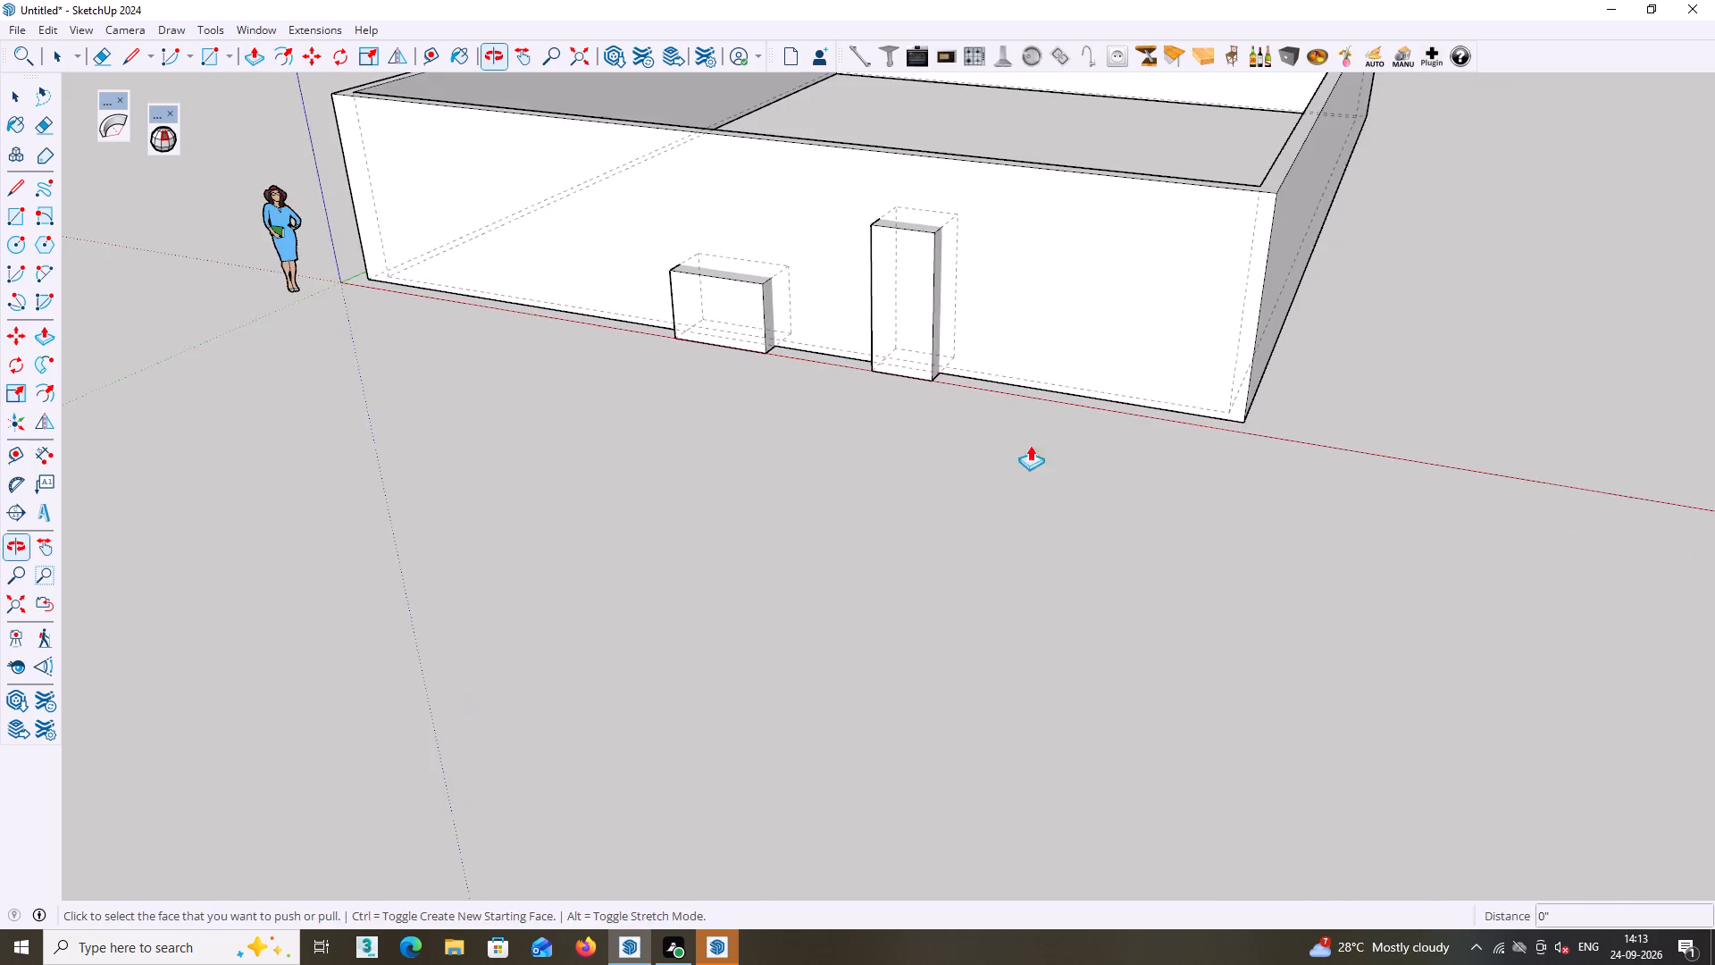
pyautogui.keyDown('shift'); pyautogui.moveTo(1019, 440); pyautogui.dragTo(816, 578, button='middle'); pyautogui.keyUp('shift')
pyautogui.keyDown('shift'); pyautogui.moveTo(824, 561); pyautogui.dragTo(1124, 589, button='middle'); pyautogui.keyUp('shift')
pyautogui.moveTo(1100, 580); pyautogui.dragTo(1056, 553, button='middle')
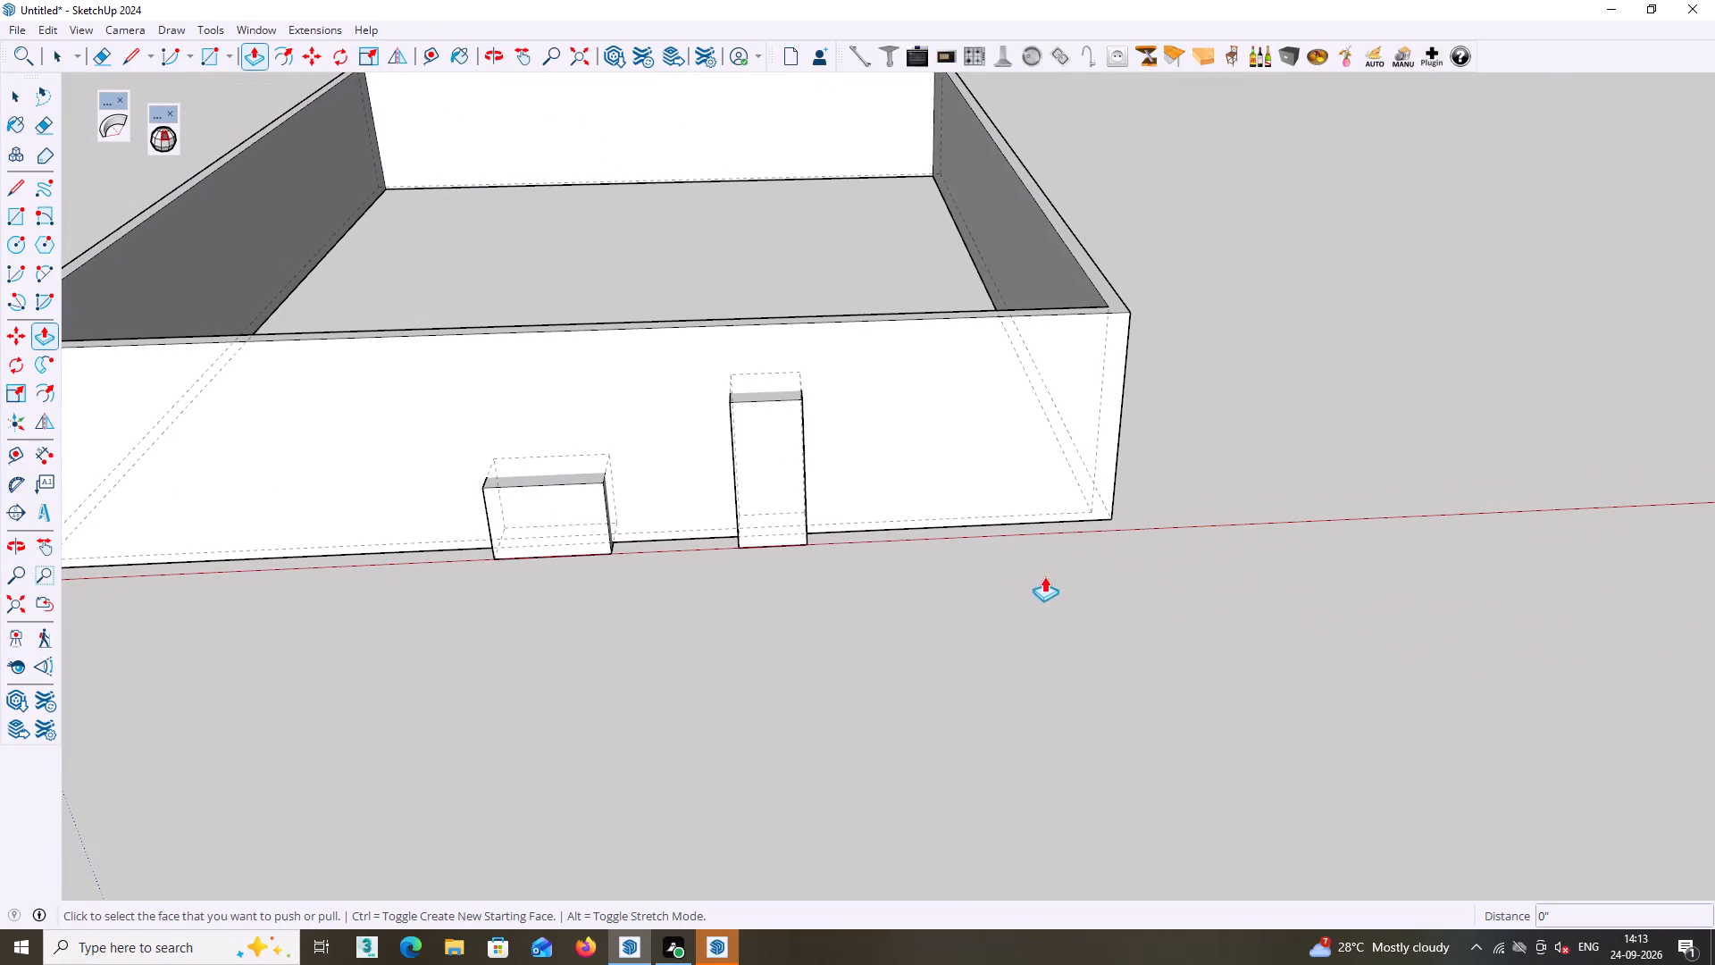
pyautogui.press('space')
pyautogui.moveTo(715, 536); pyautogui.dragTo(690, 533, button='middle')
pyautogui.scroll(2, 548, 525)
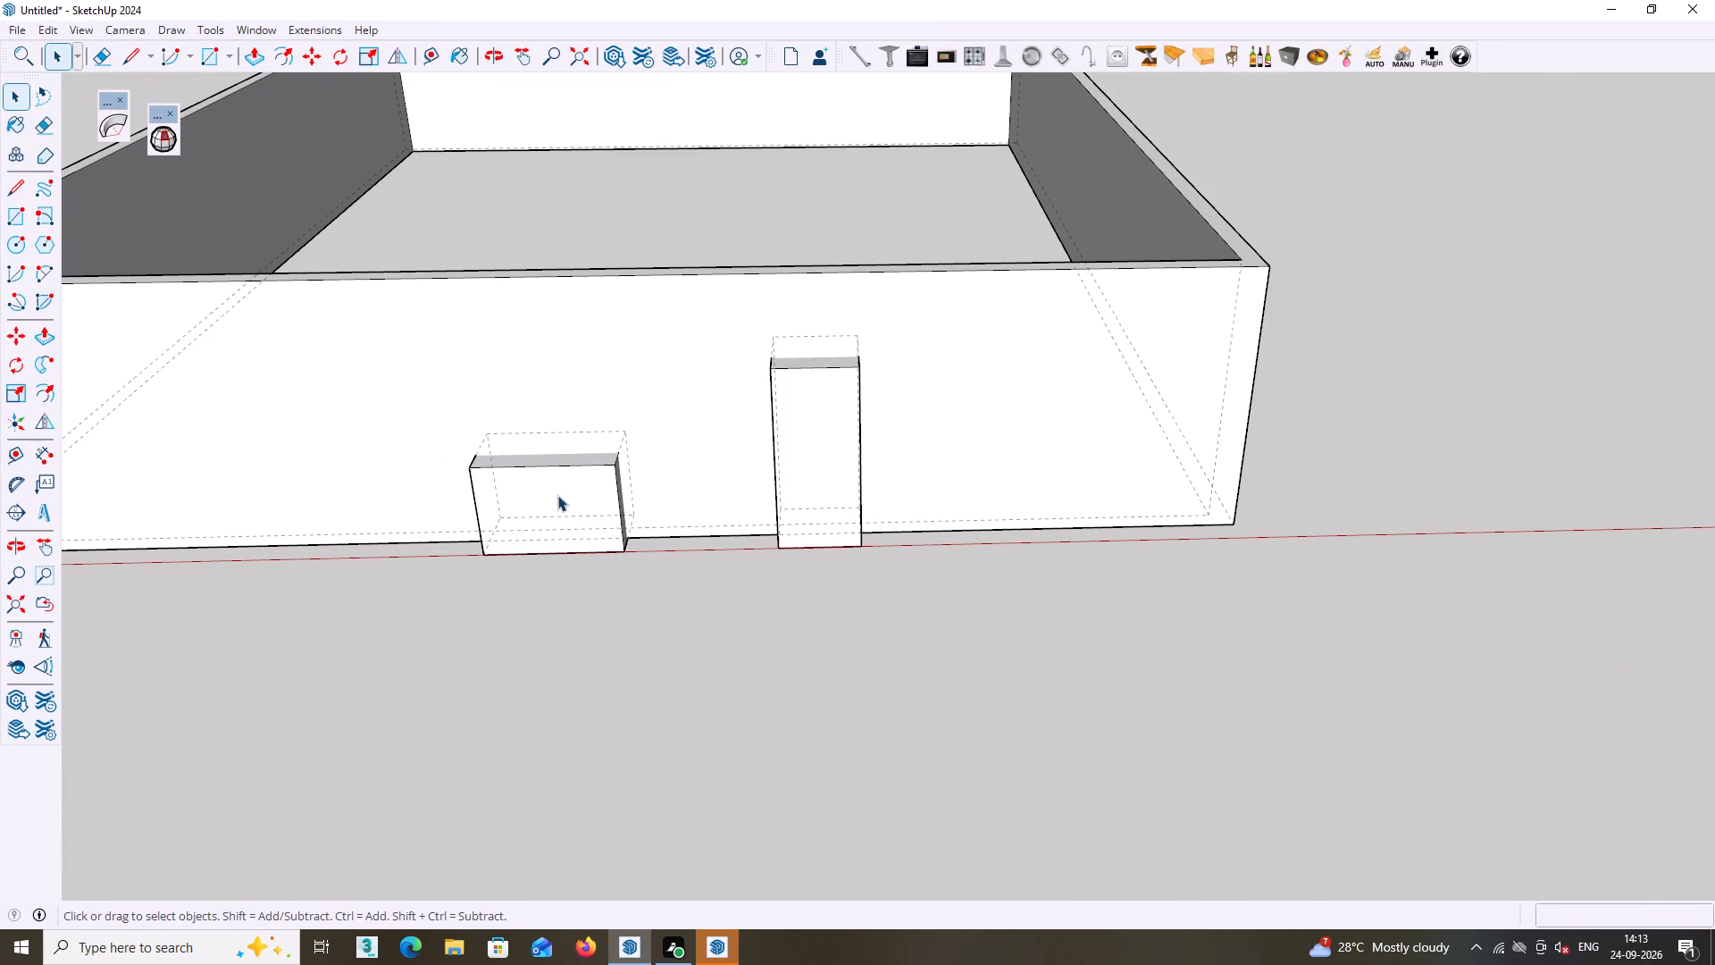
pyautogui.scroll(-4, 559, 492)
pyautogui.moveTo(590, 487); pyautogui.dragTo(588, 476, button='middle')
pyautogui.scroll(1, 584, 486)
pyautogui.click(584, 486)
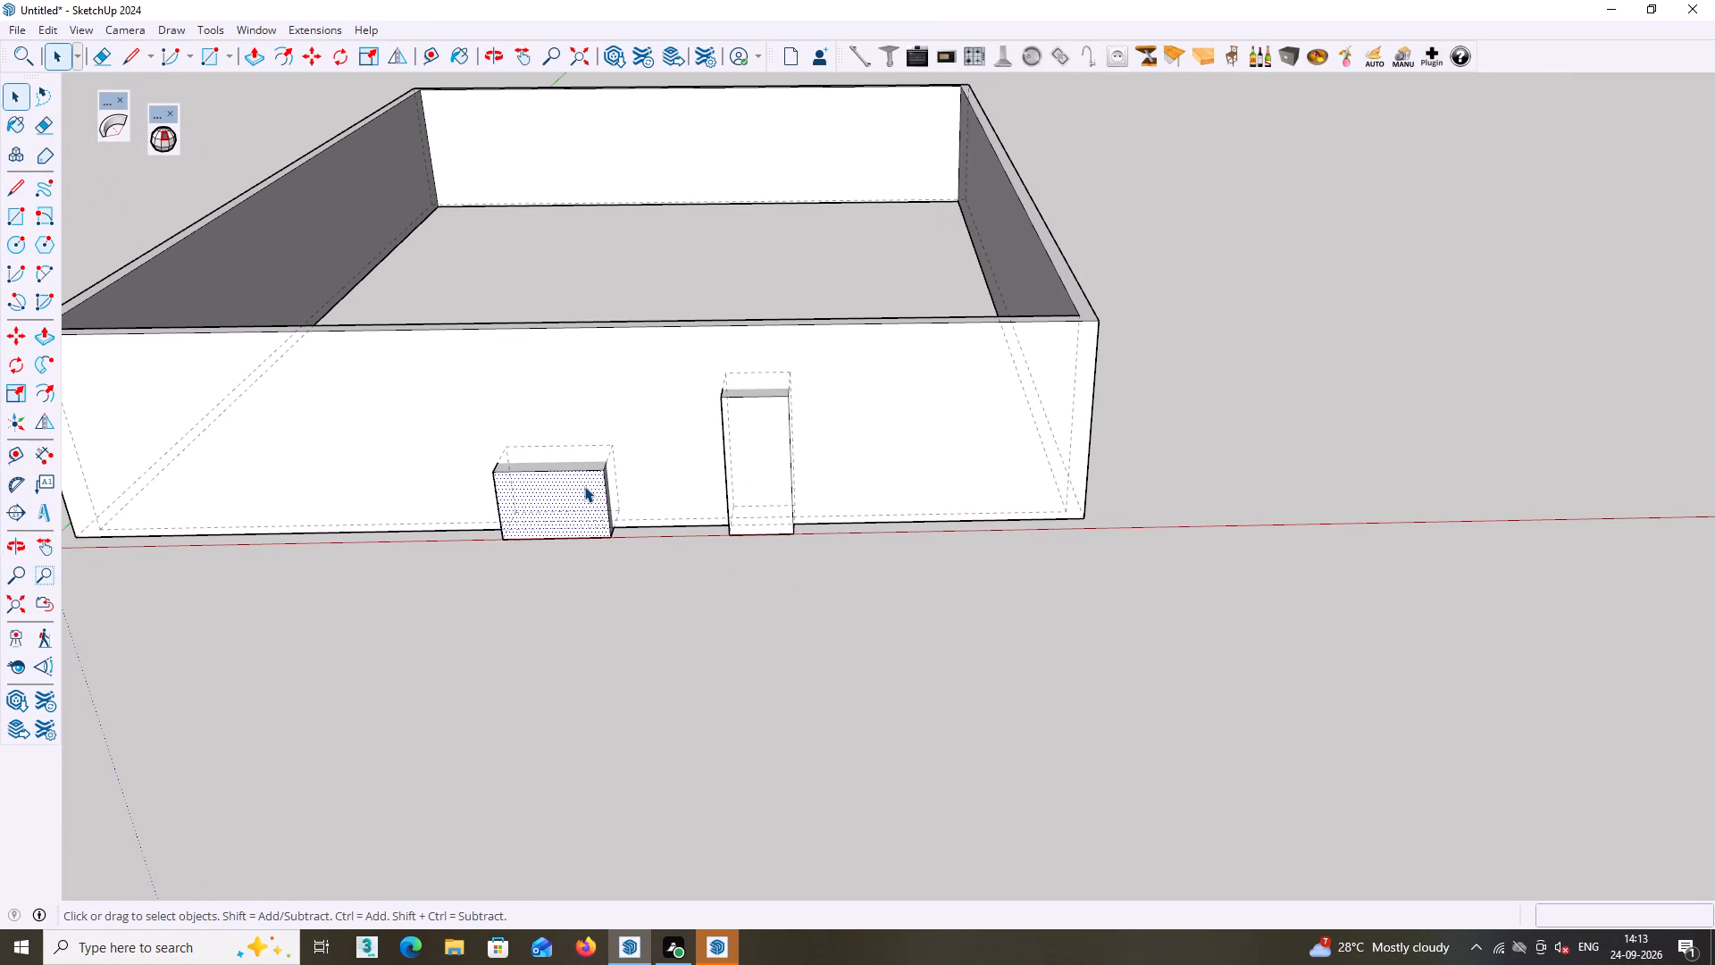
pyautogui.tripleClick(584, 486)
pyautogui.click(584, 486)
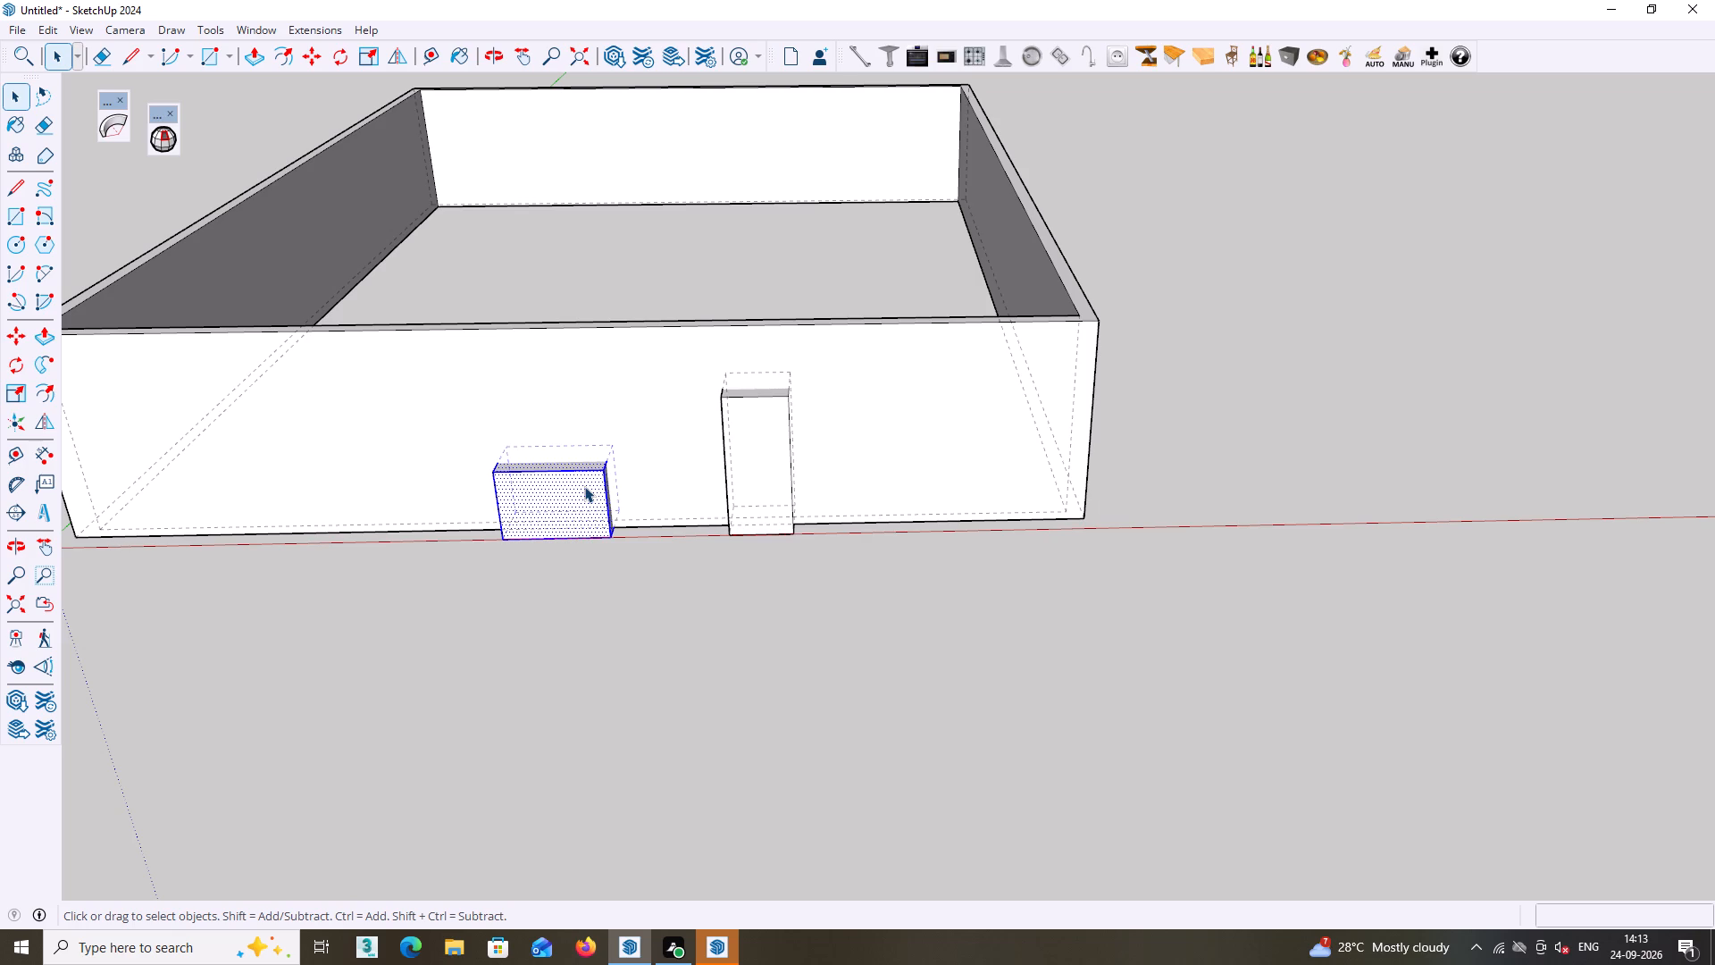
pyautogui.press('m')
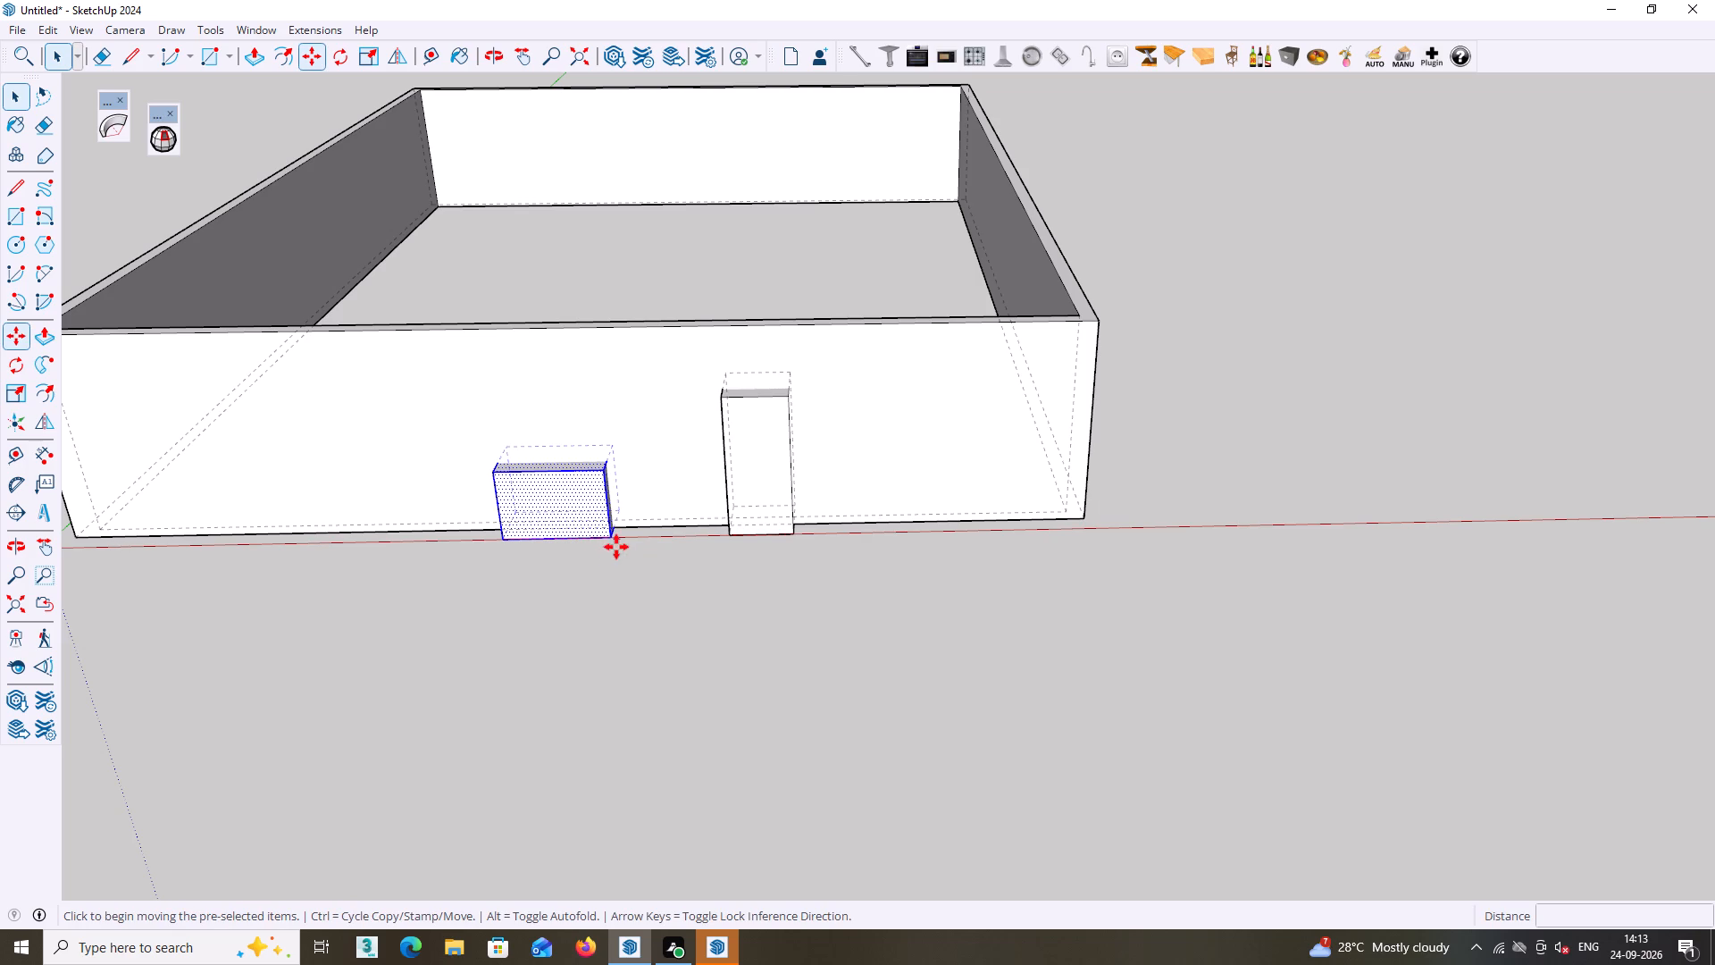
pyautogui.click(614, 534)
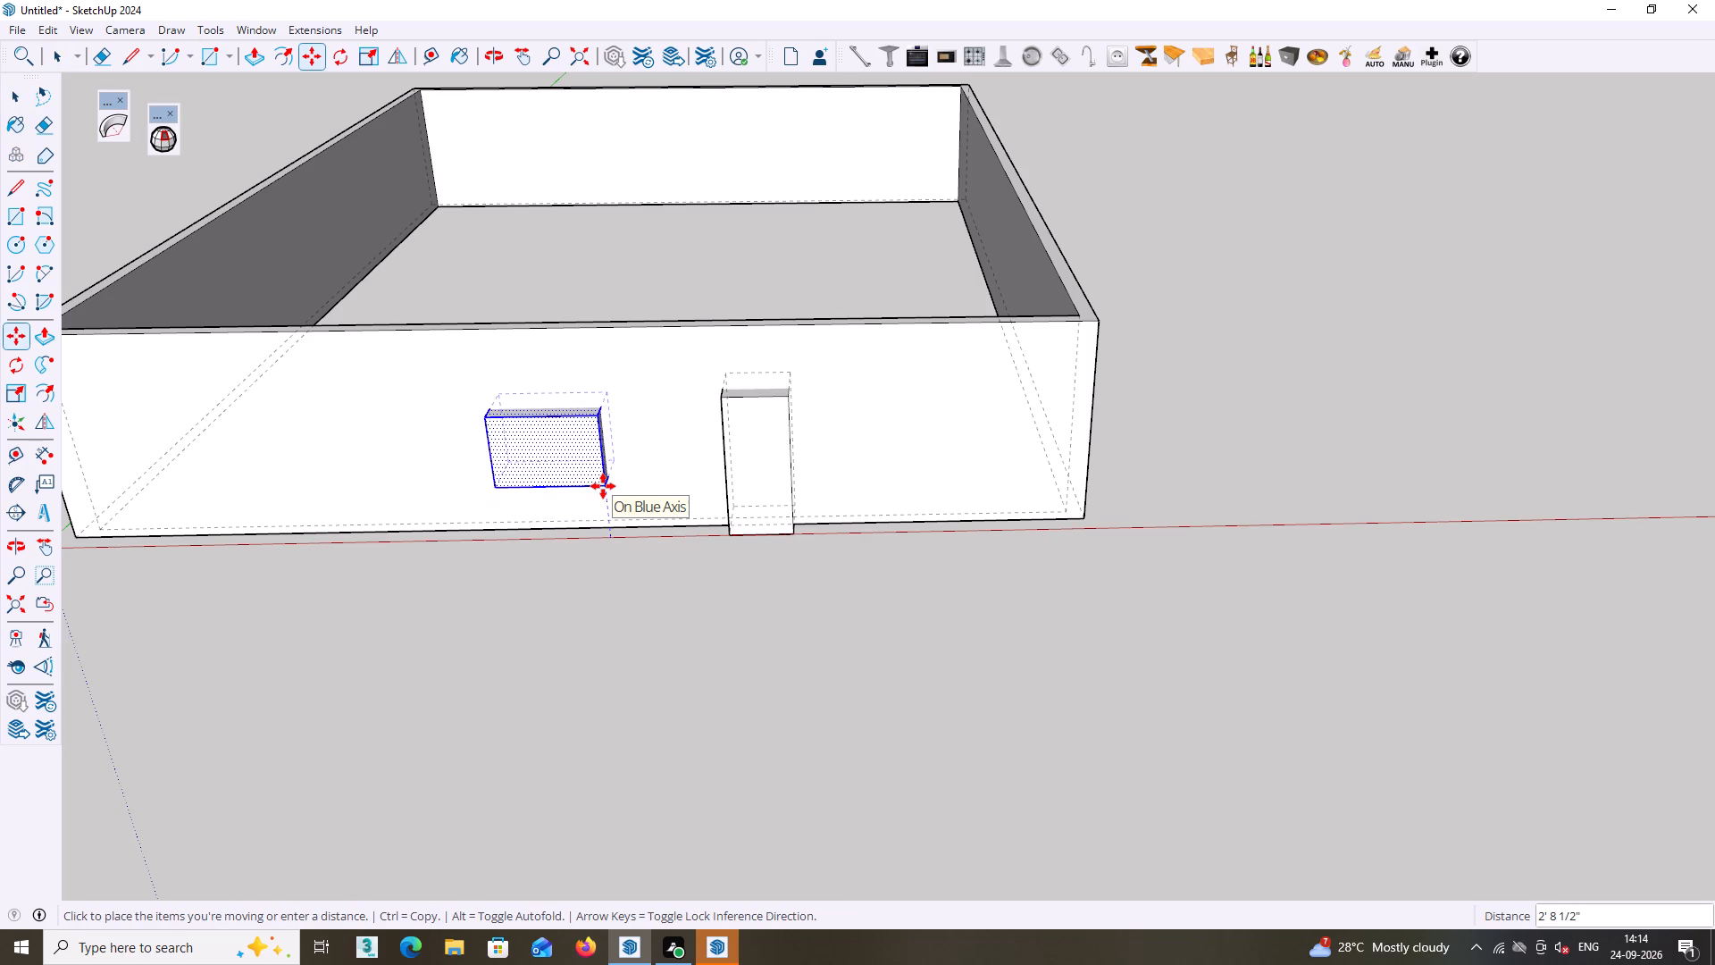
pyautogui.press('3')
pyautogui.press("'")
pyautogui.press('Return')
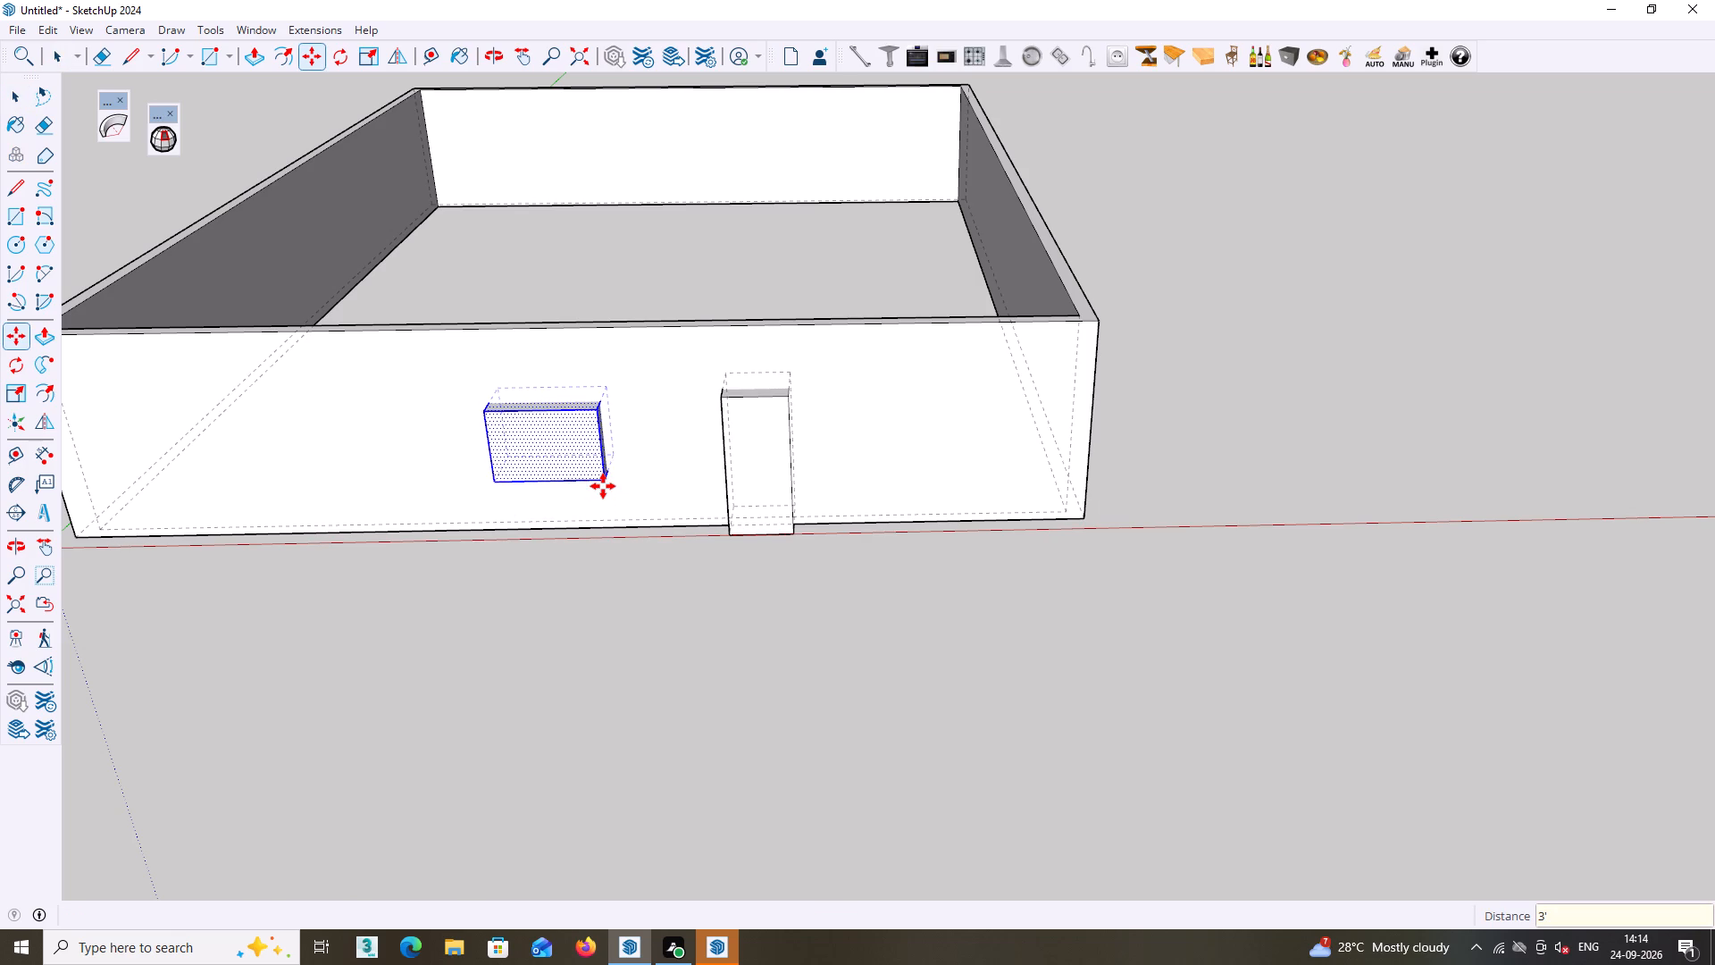
pyautogui.press('space')
pyautogui.doubleClick(698, 628)
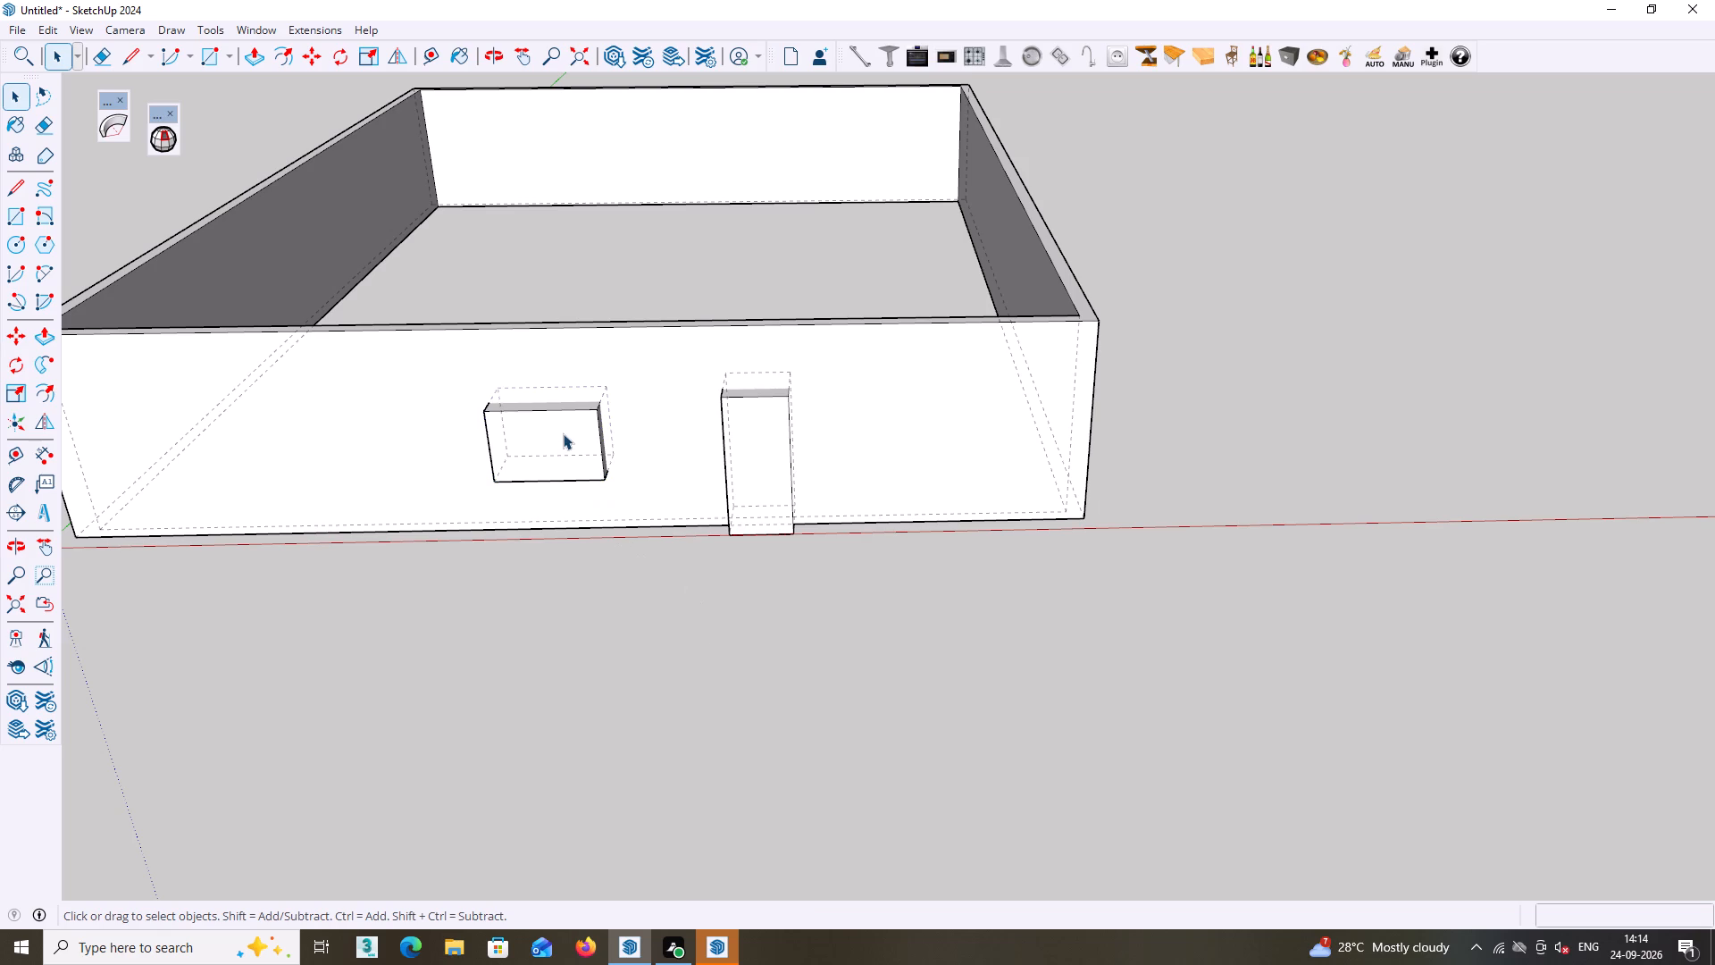
# Select the window box's front face with its edges and turn on the Solid Tools set.
pyautogui.doubleClick(563, 433)
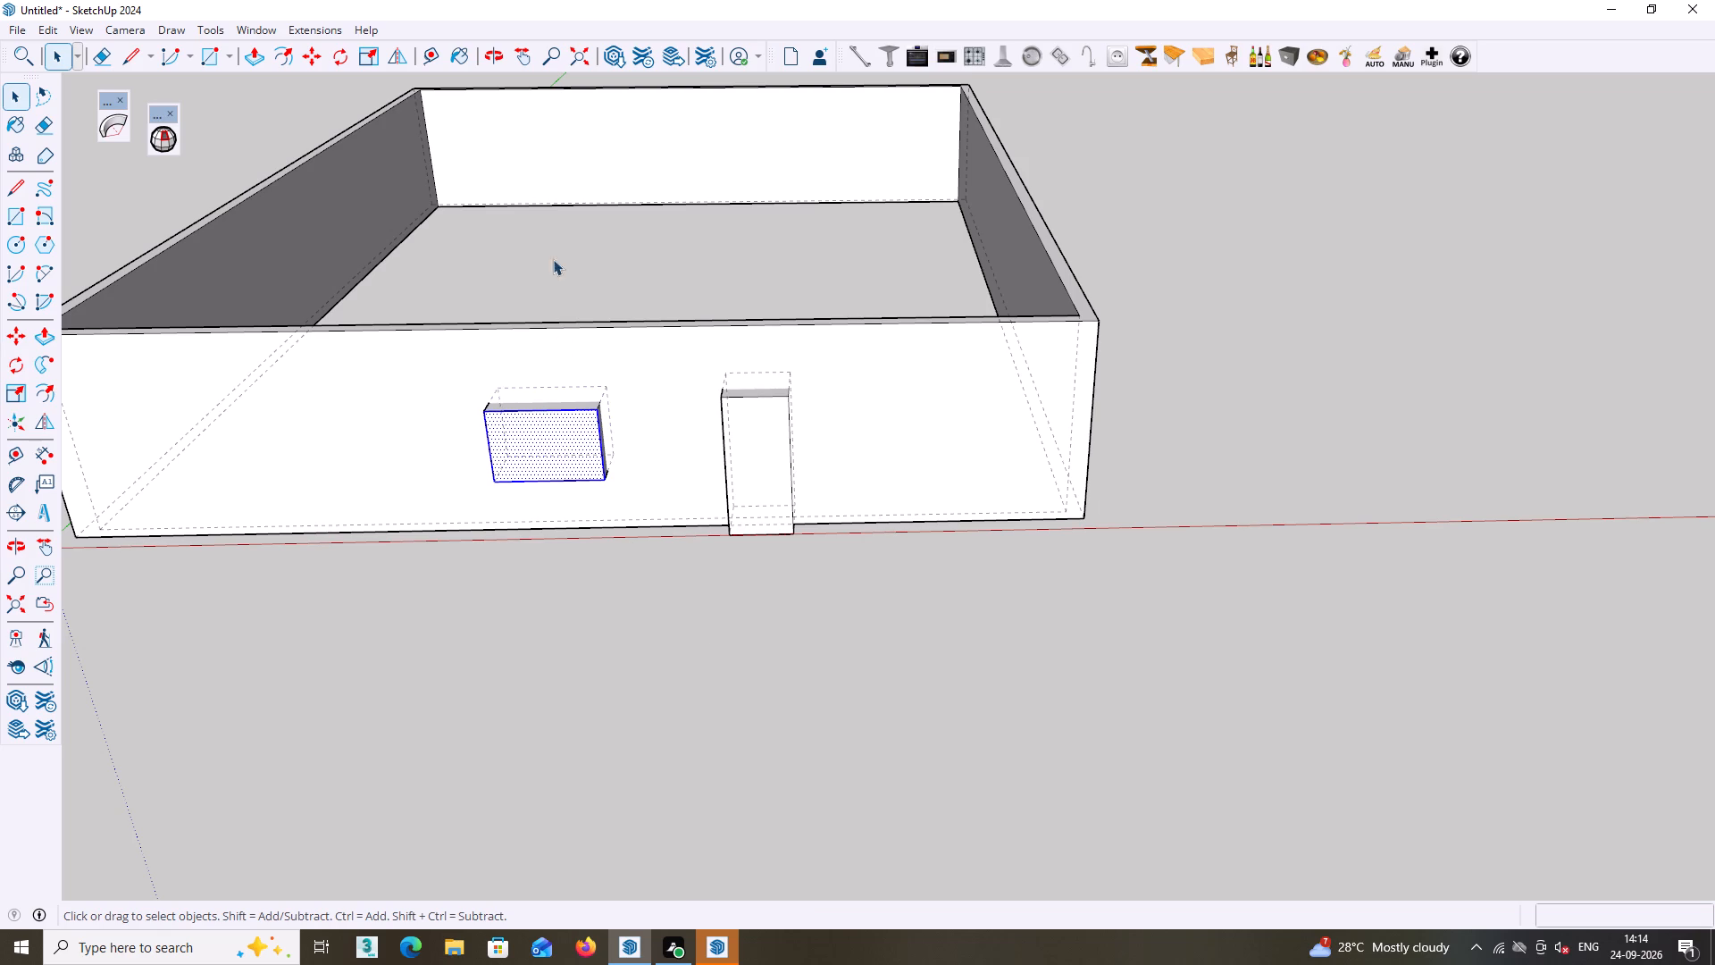
pyautogui.rightClick(804, 32)
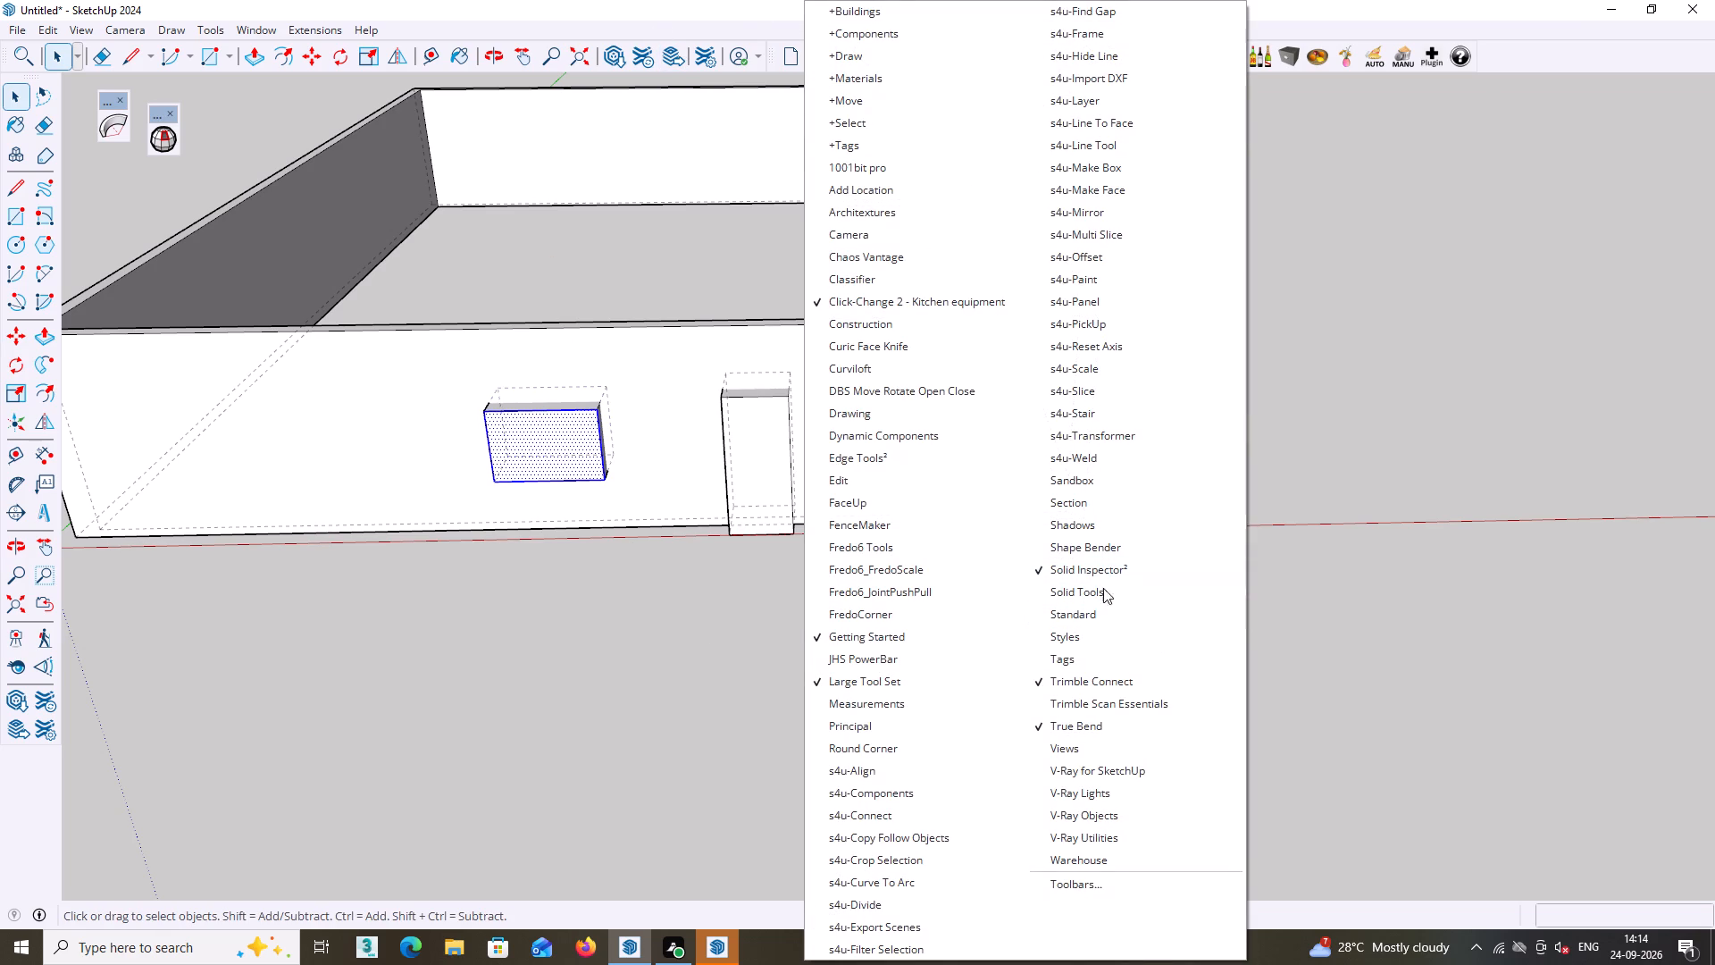
pyautogui.click(1104, 598)
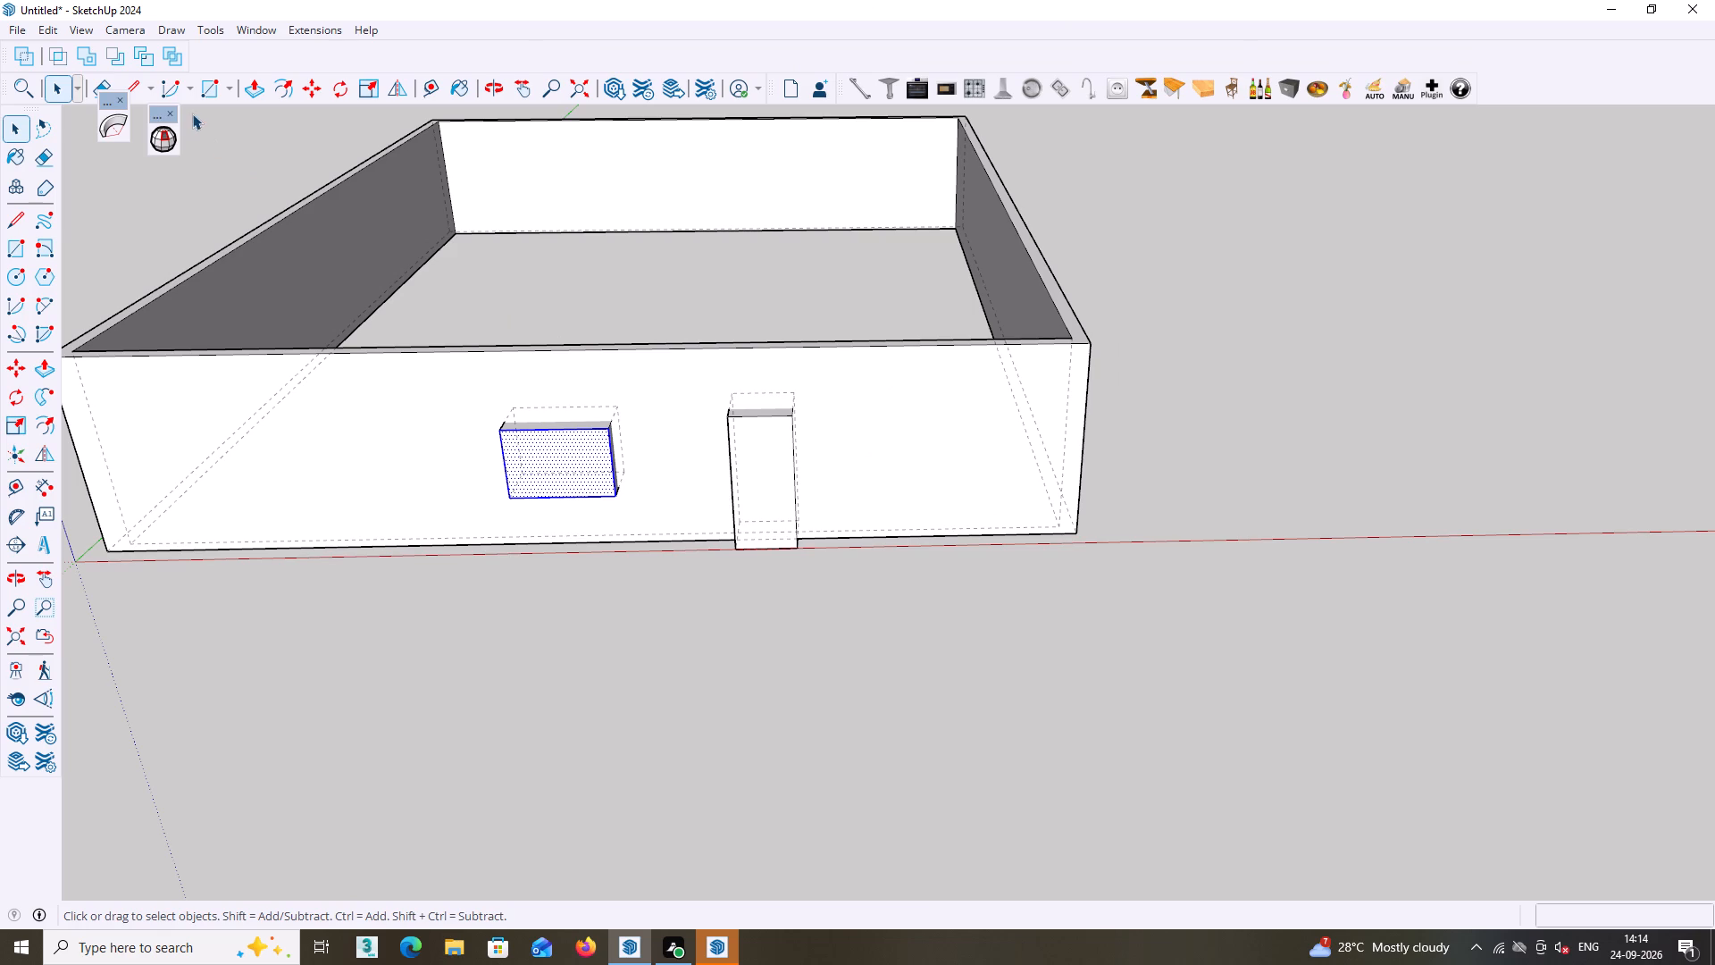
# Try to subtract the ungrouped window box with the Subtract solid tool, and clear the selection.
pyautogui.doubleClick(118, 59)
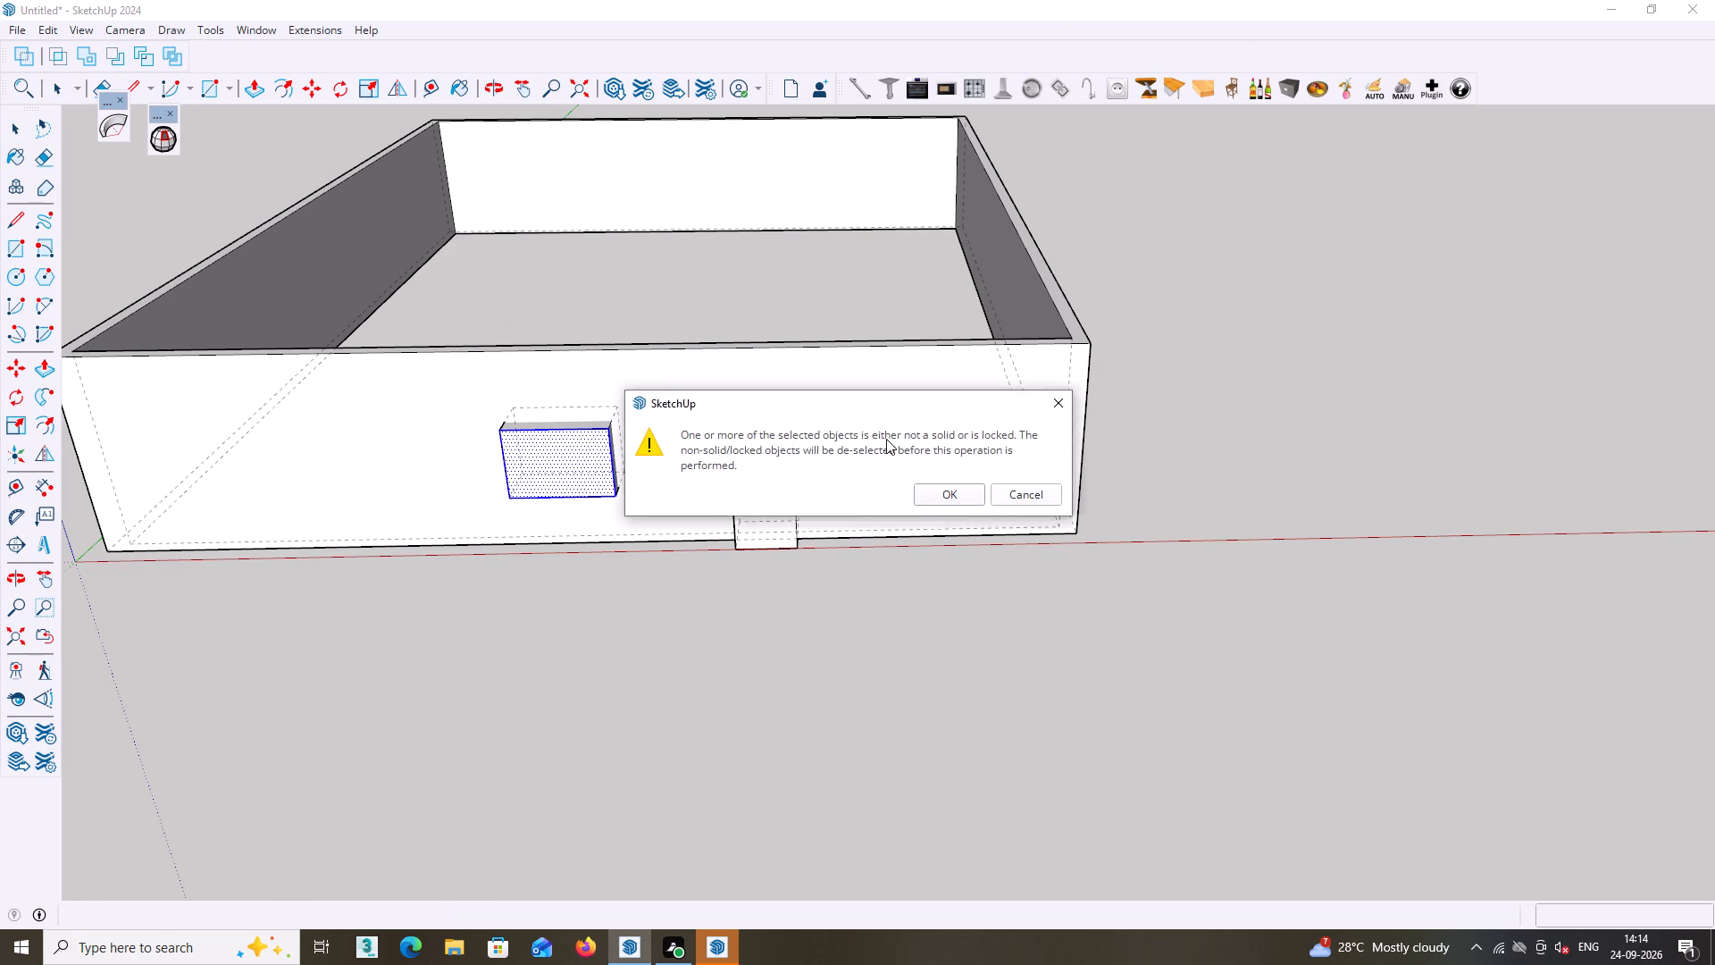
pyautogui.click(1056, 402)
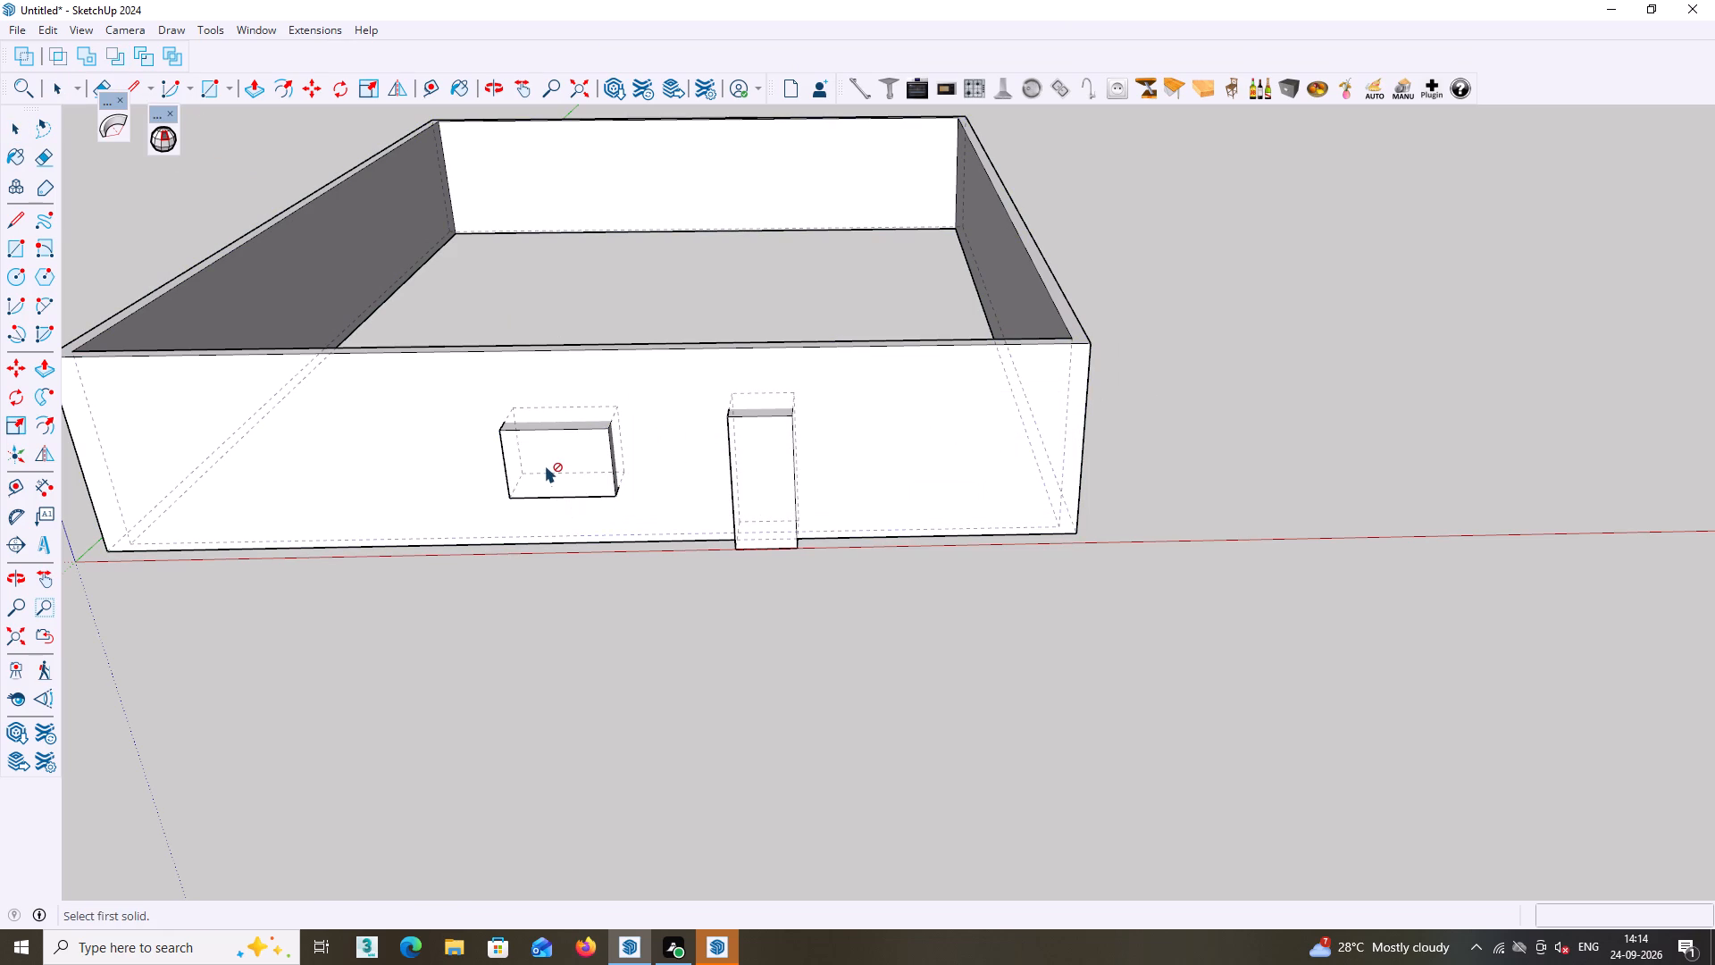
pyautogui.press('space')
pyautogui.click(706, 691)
# Select all the connected geometry of the window box and make it a group.
pyautogui.click(565, 427)
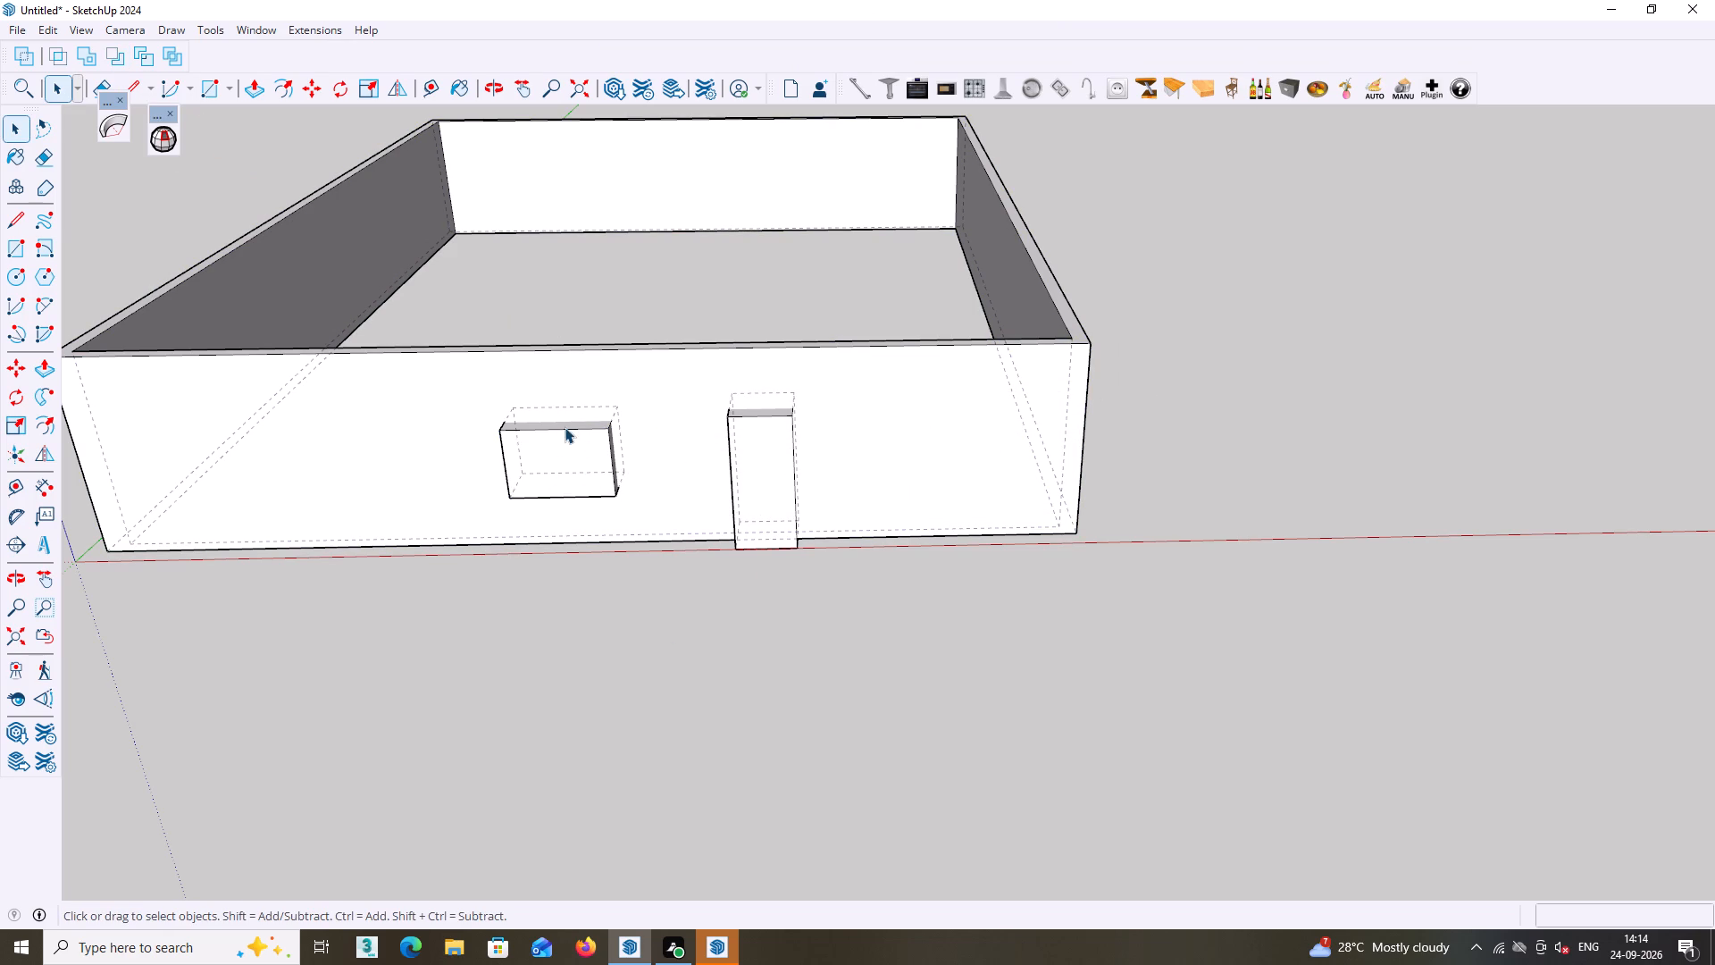
pyautogui.tripleClick(566, 433)
pyautogui.click(566, 434)
pyautogui.moveTo(566, 429); pyautogui.dragTo(625, 734, button='middle')
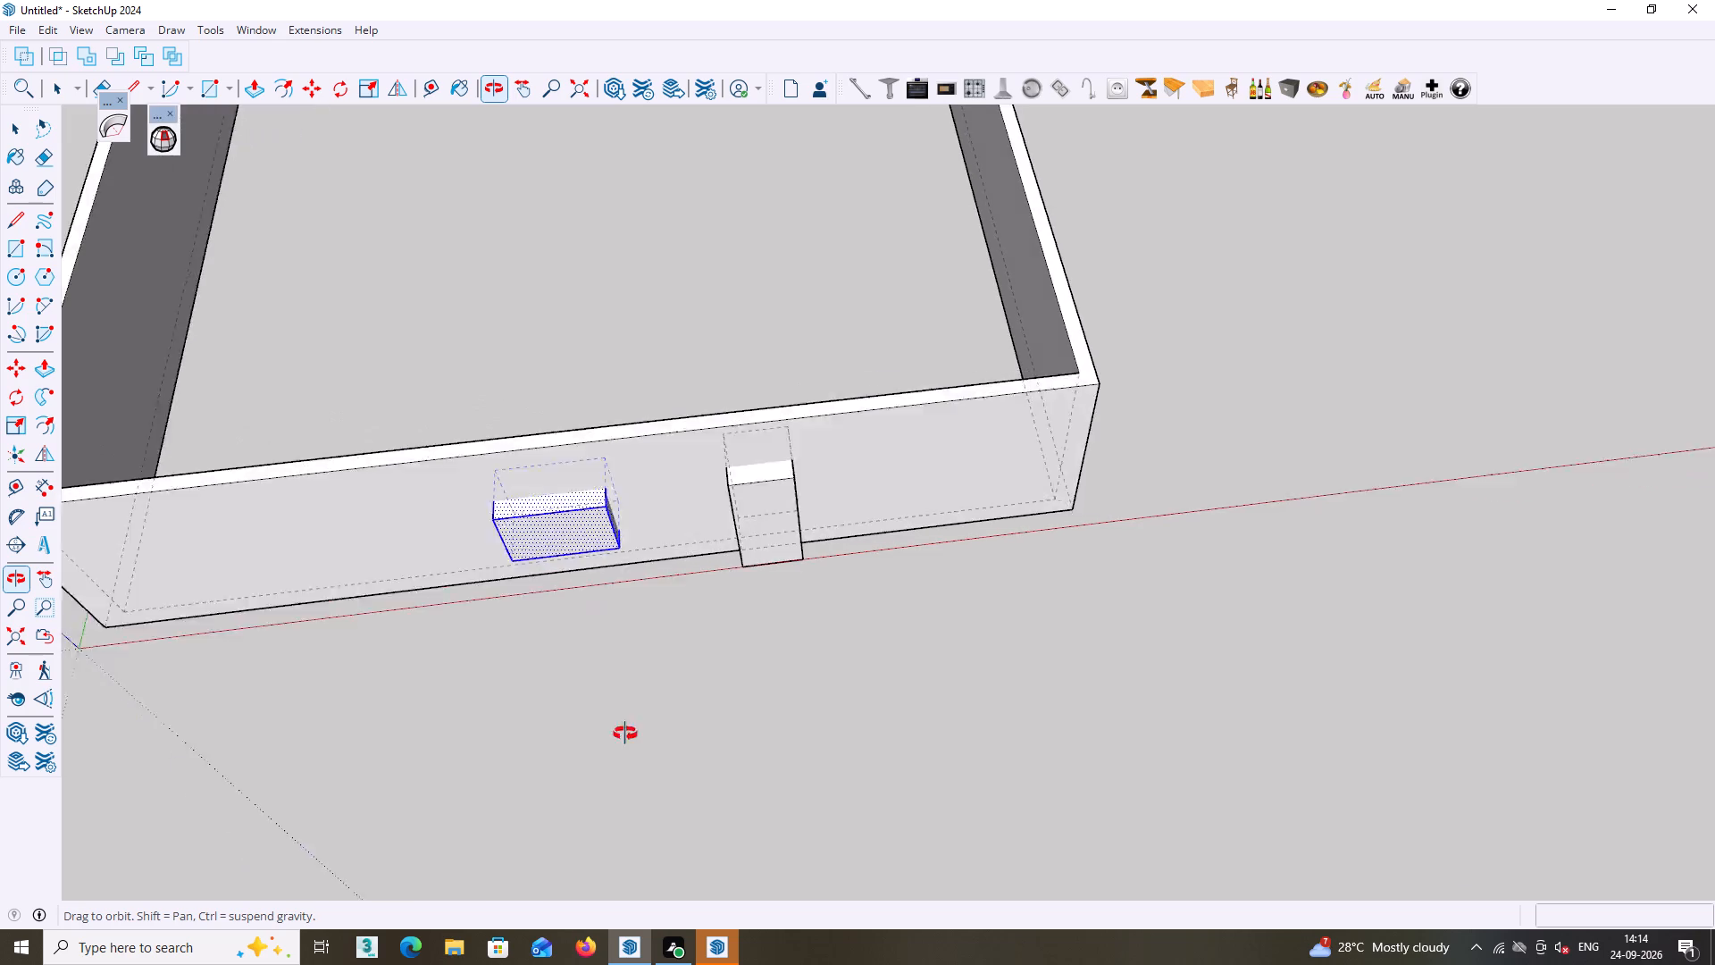
pyautogui.moveTo(625, 734); pyautogui.dragTo(521, 573, button='middle')
pyautogui.rightClick(588, 468)
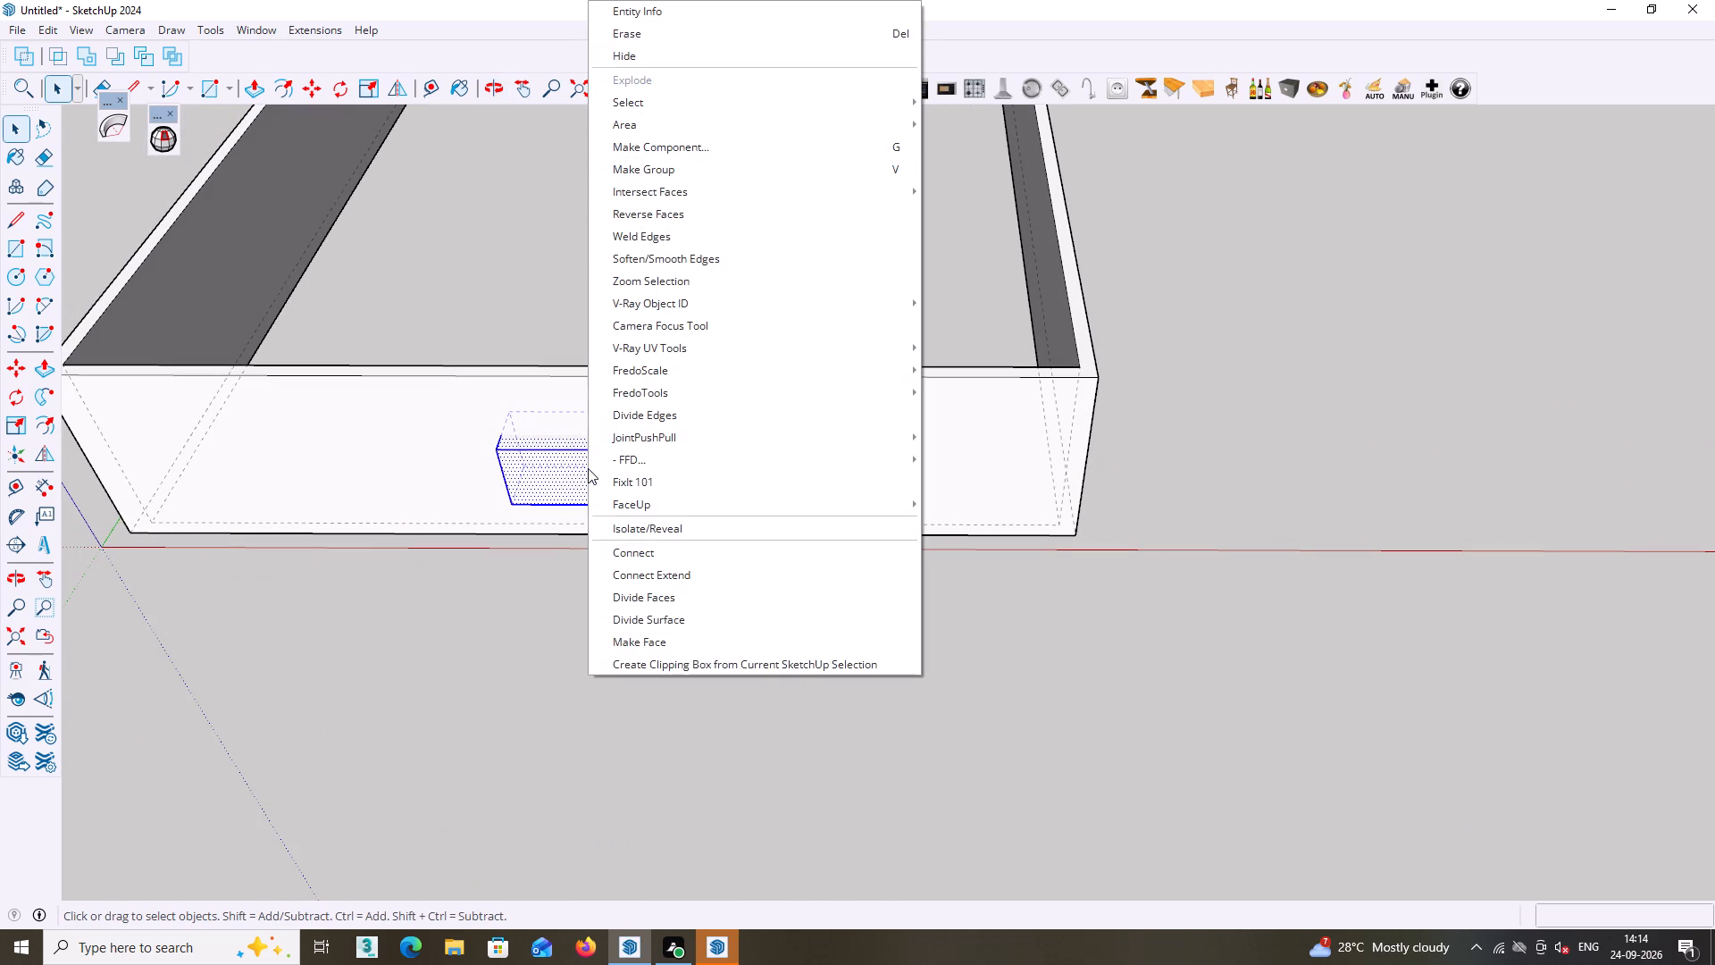
pyautogui.click(666, 174)
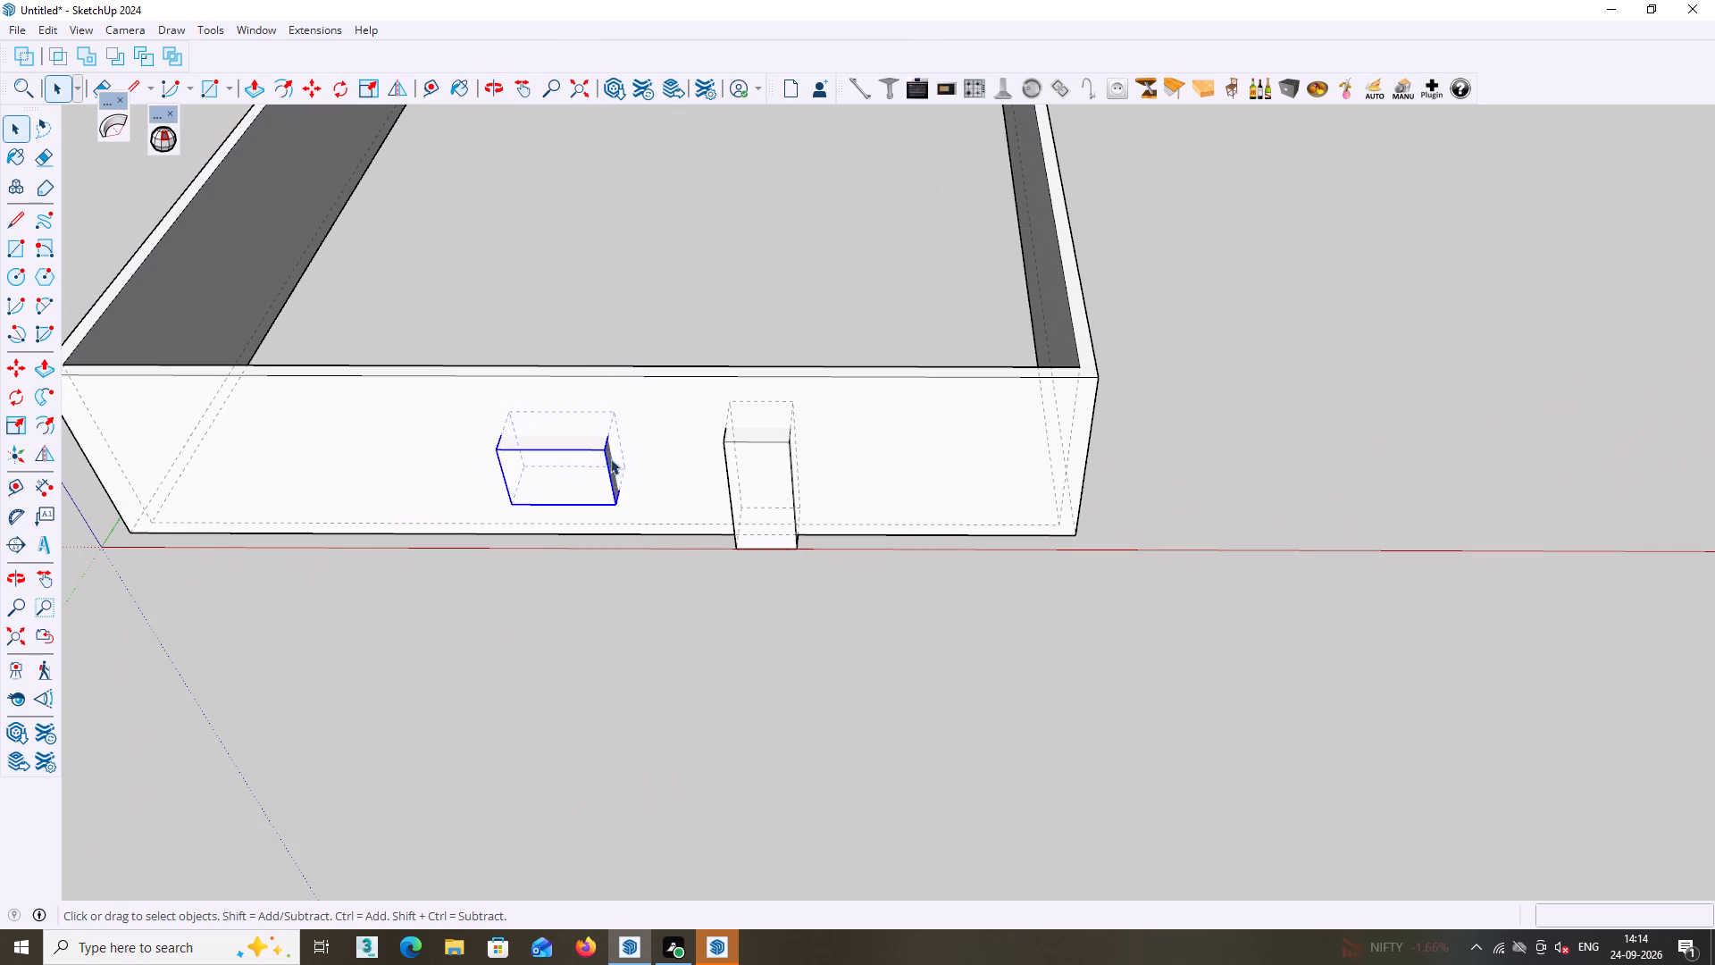
# Subtract the window box group from the house walls to cut the window opening.
pyautogui.moveTo(612, 450); pyautogui.dragTo(591, 413, button='middle')
pyautogui.click(116, 63)
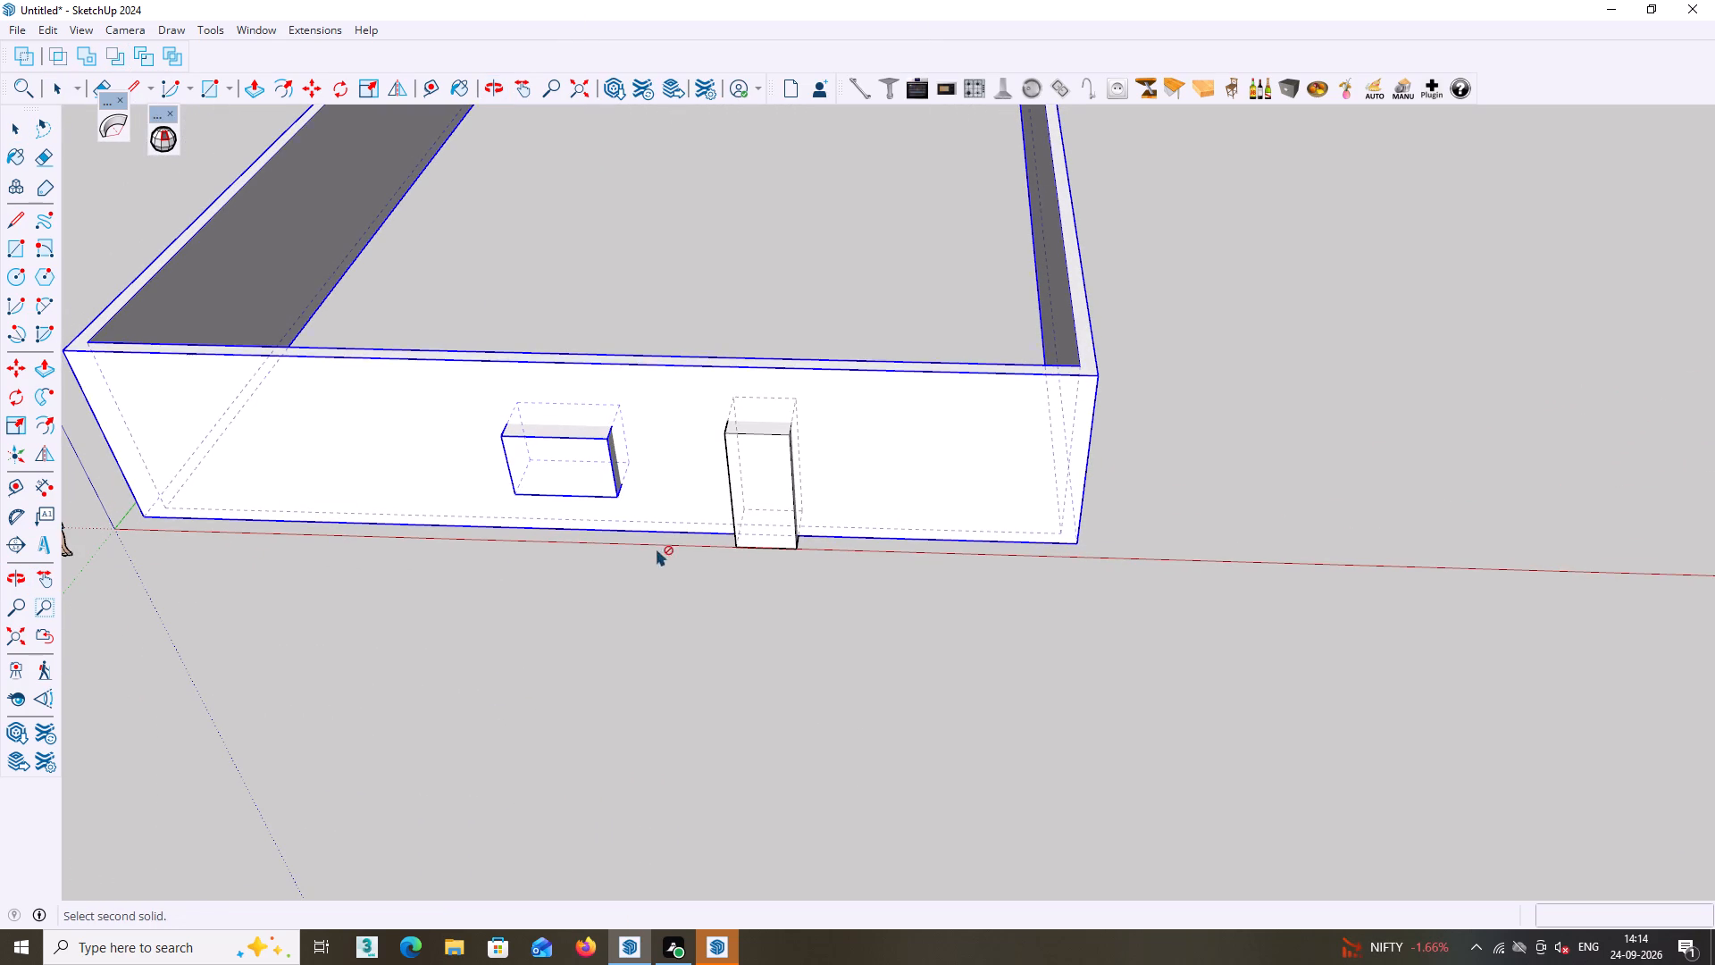
pyautogui.click(590, 479)
pyautogui.click(585, 387)
# Select all the connected geometry of the door box, make it a group, and clear the selection.
pyautogui.scroll(-2, 670, 466)
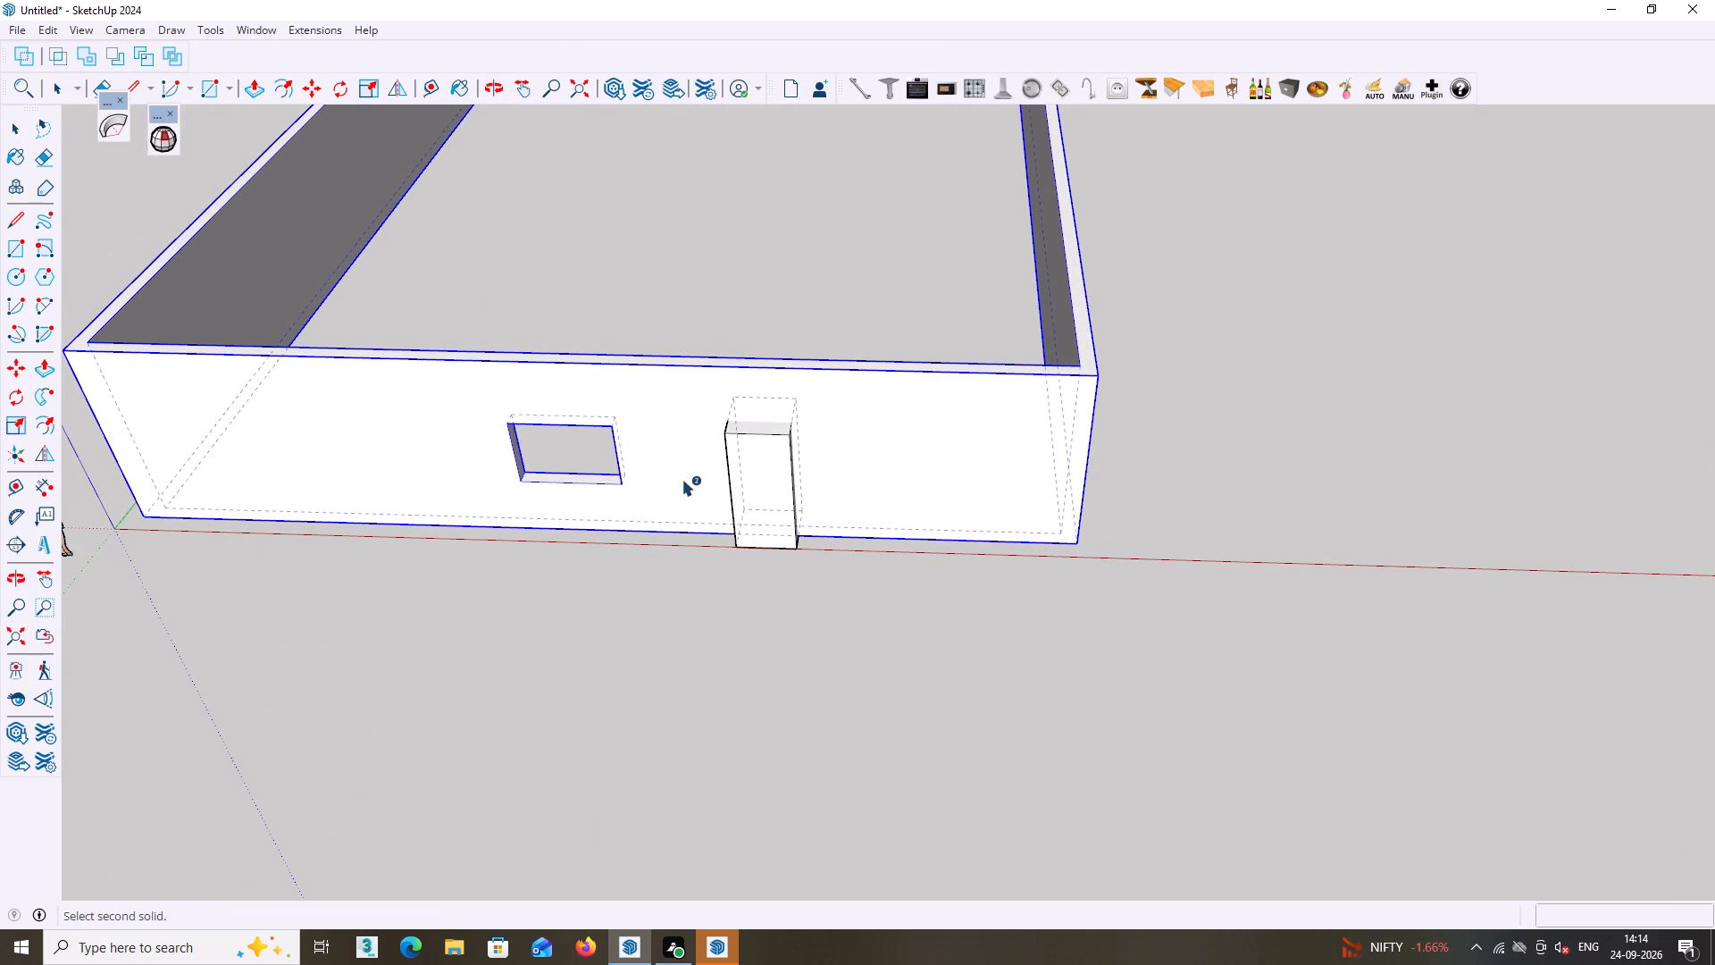
pyautogui.click(757, 481)
pyautogui.press('space')
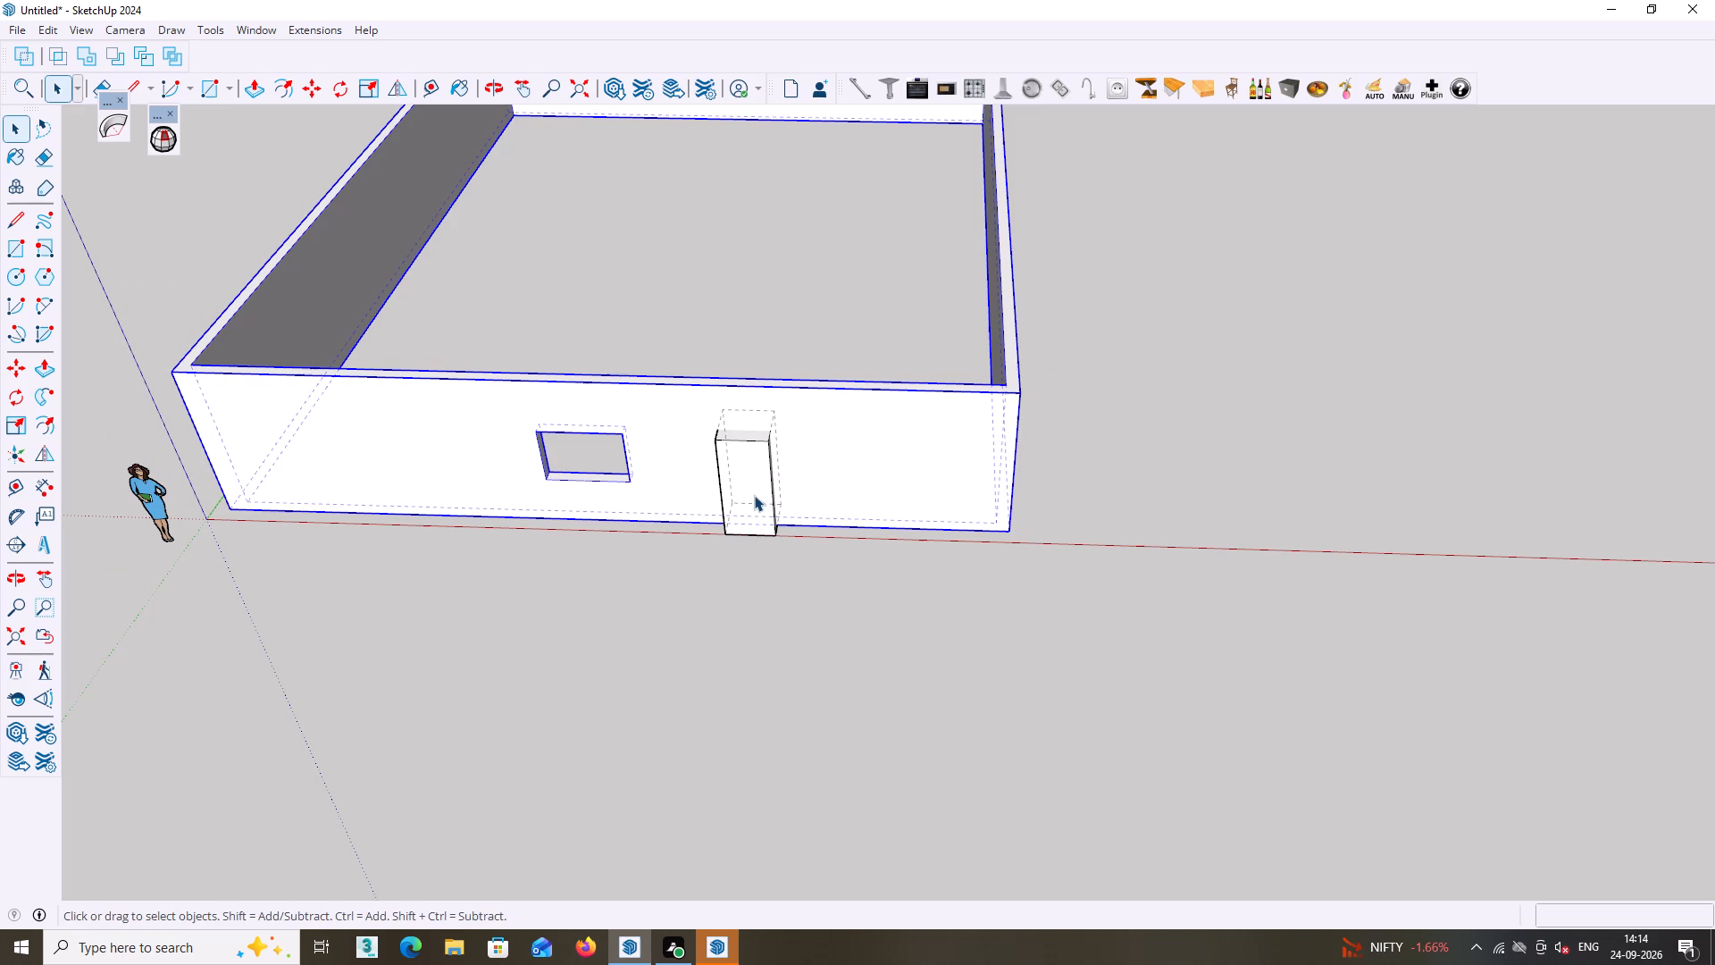
pyautogui.tripleClick(754, 495)
pyautogui.click(753, 494)
pyautogui.rightClick(751, 491)
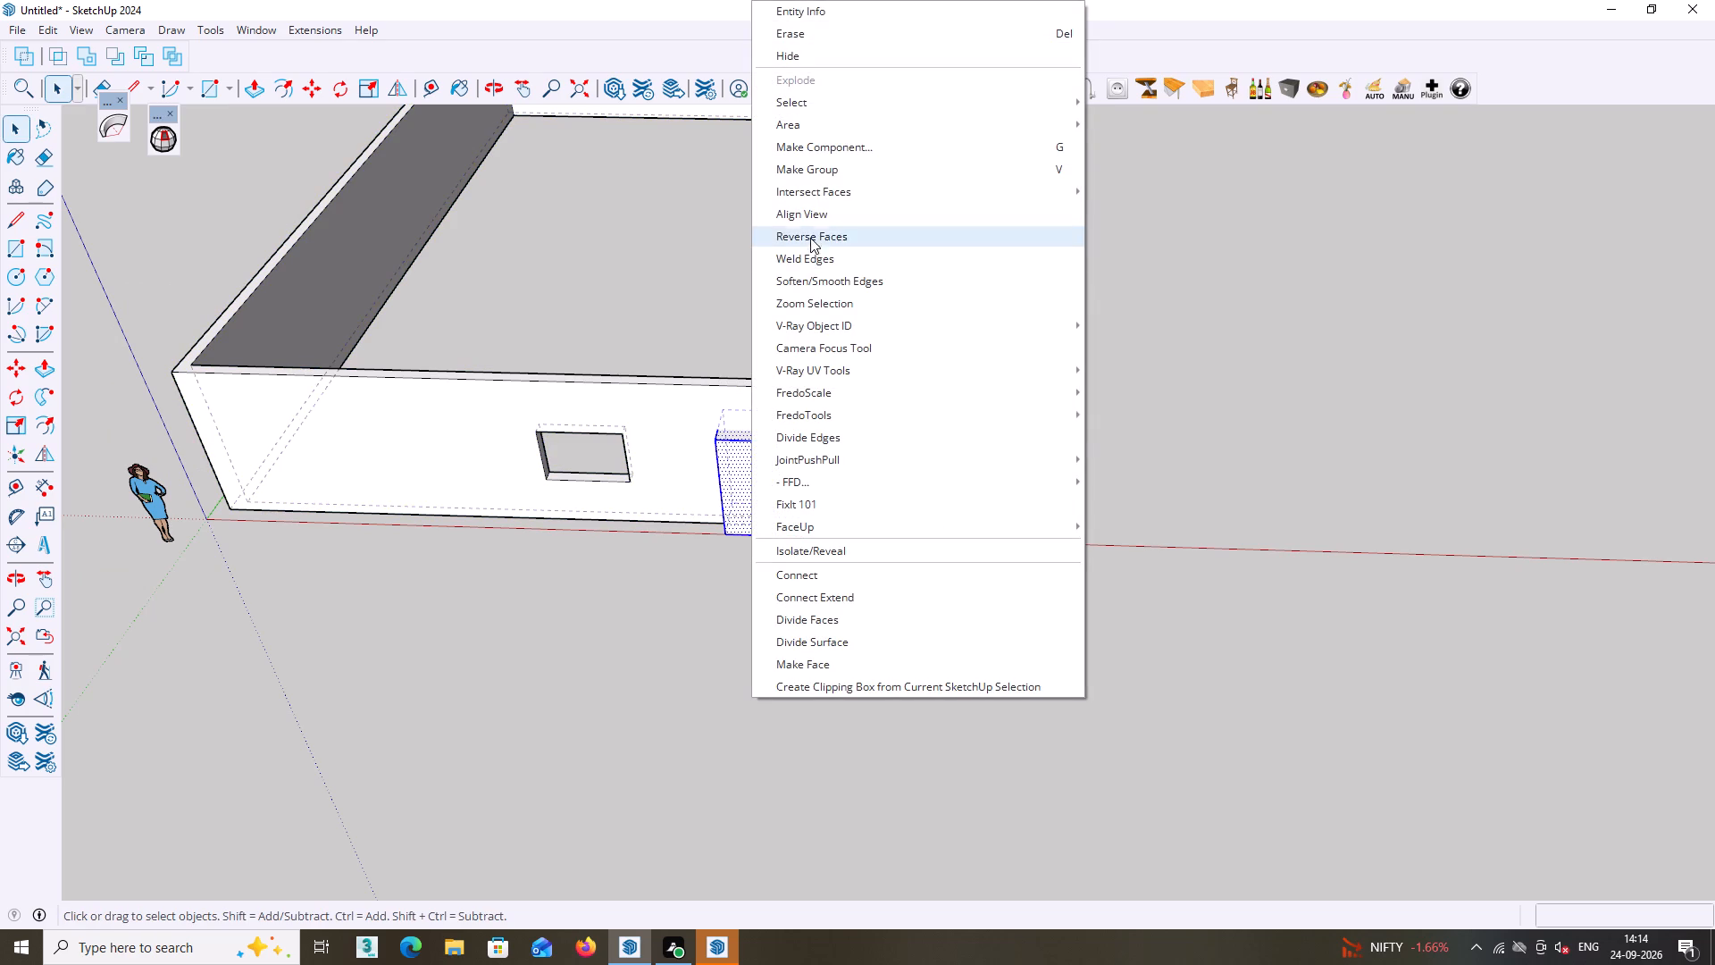
pyautogui.click(811, 170)
pyautogui.doubleClick(917, 614)
# Subtract the door box group from the house walls to cut the door opening.
pyautogui.moveTo(887, 506); pyautogui.dragTo(905, 443, button='middle')
pyautogui.scroll(1, 796, 449)
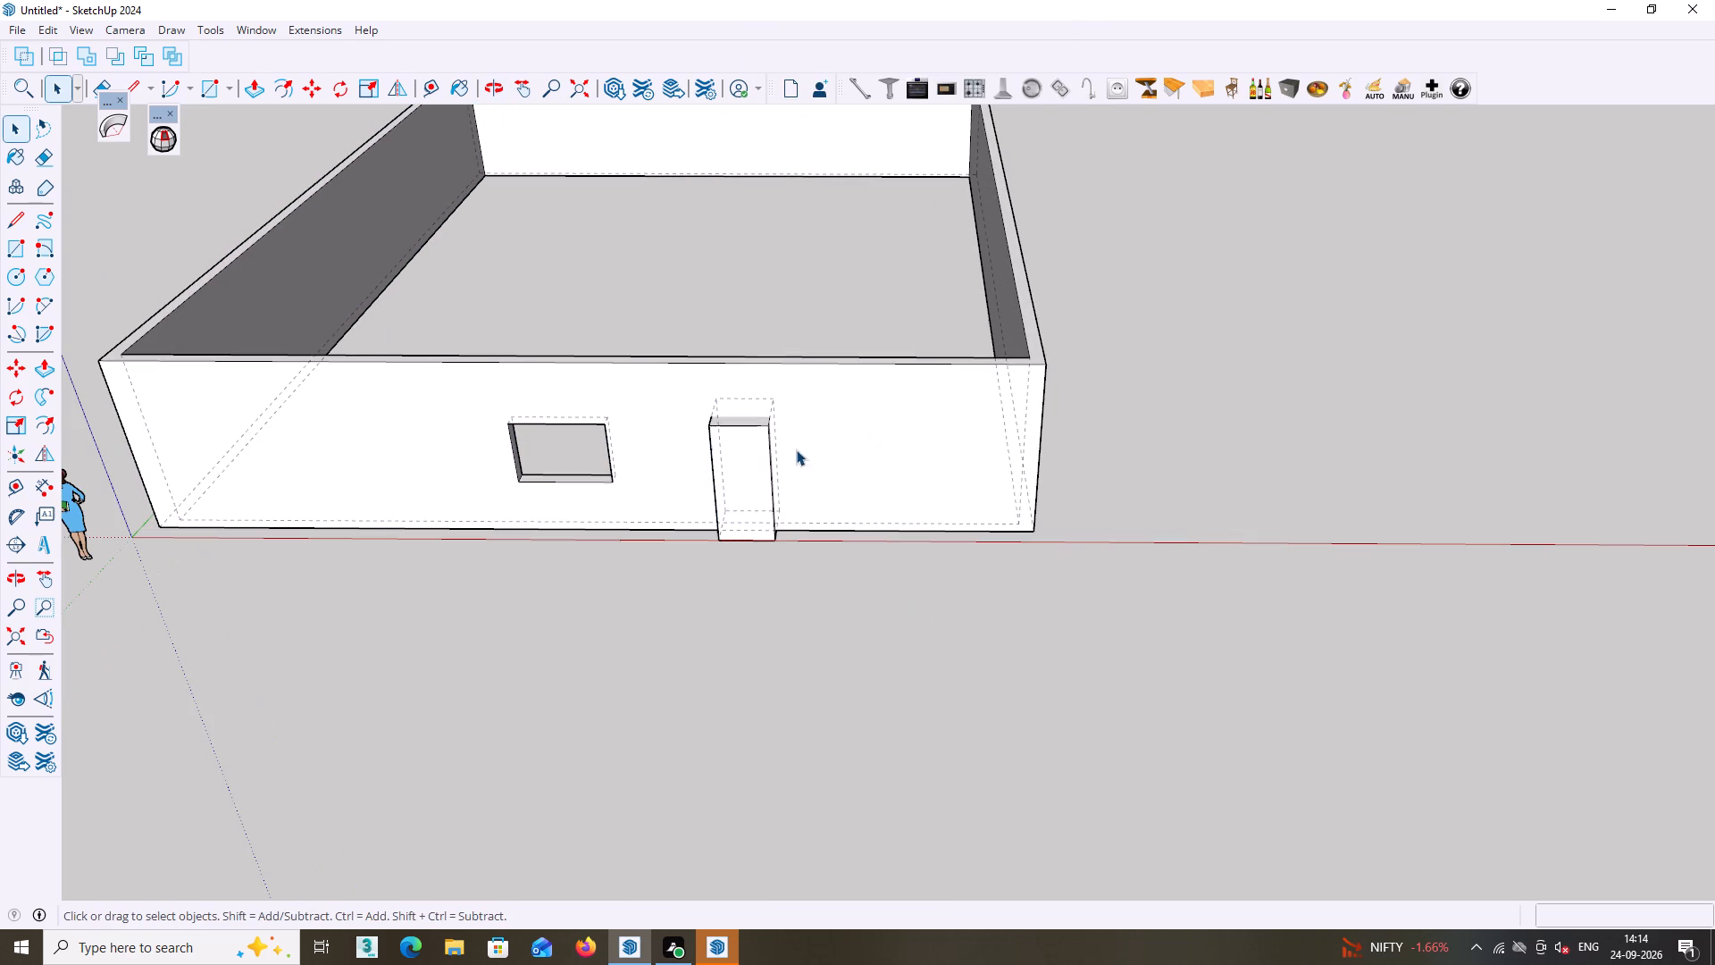
pyautogui.click(109, 54)
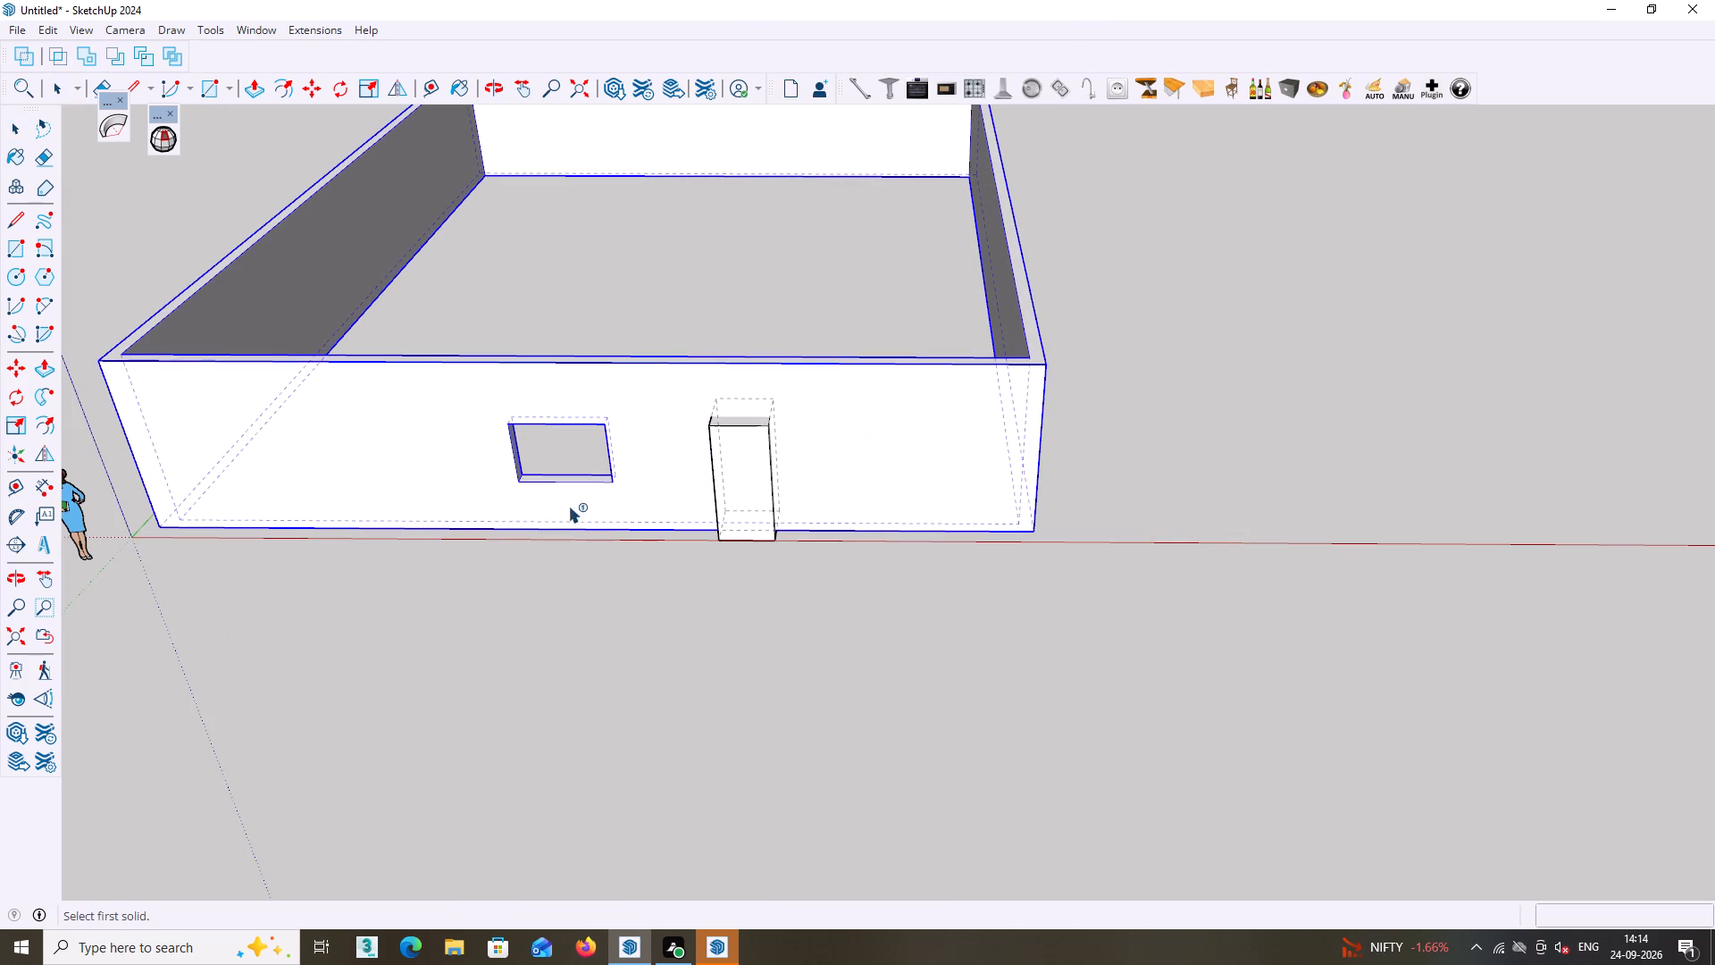
pyautogui.click(743, 465)
pyautogui.click(793, 396)
# Clear the walls' selection and turn off the dashed back edges display.
pyautogui.scroll(-3, 795, 441)
pyautogui.moveTo(876, 490); pyautogui.dragTo(832, 478, button='middle')
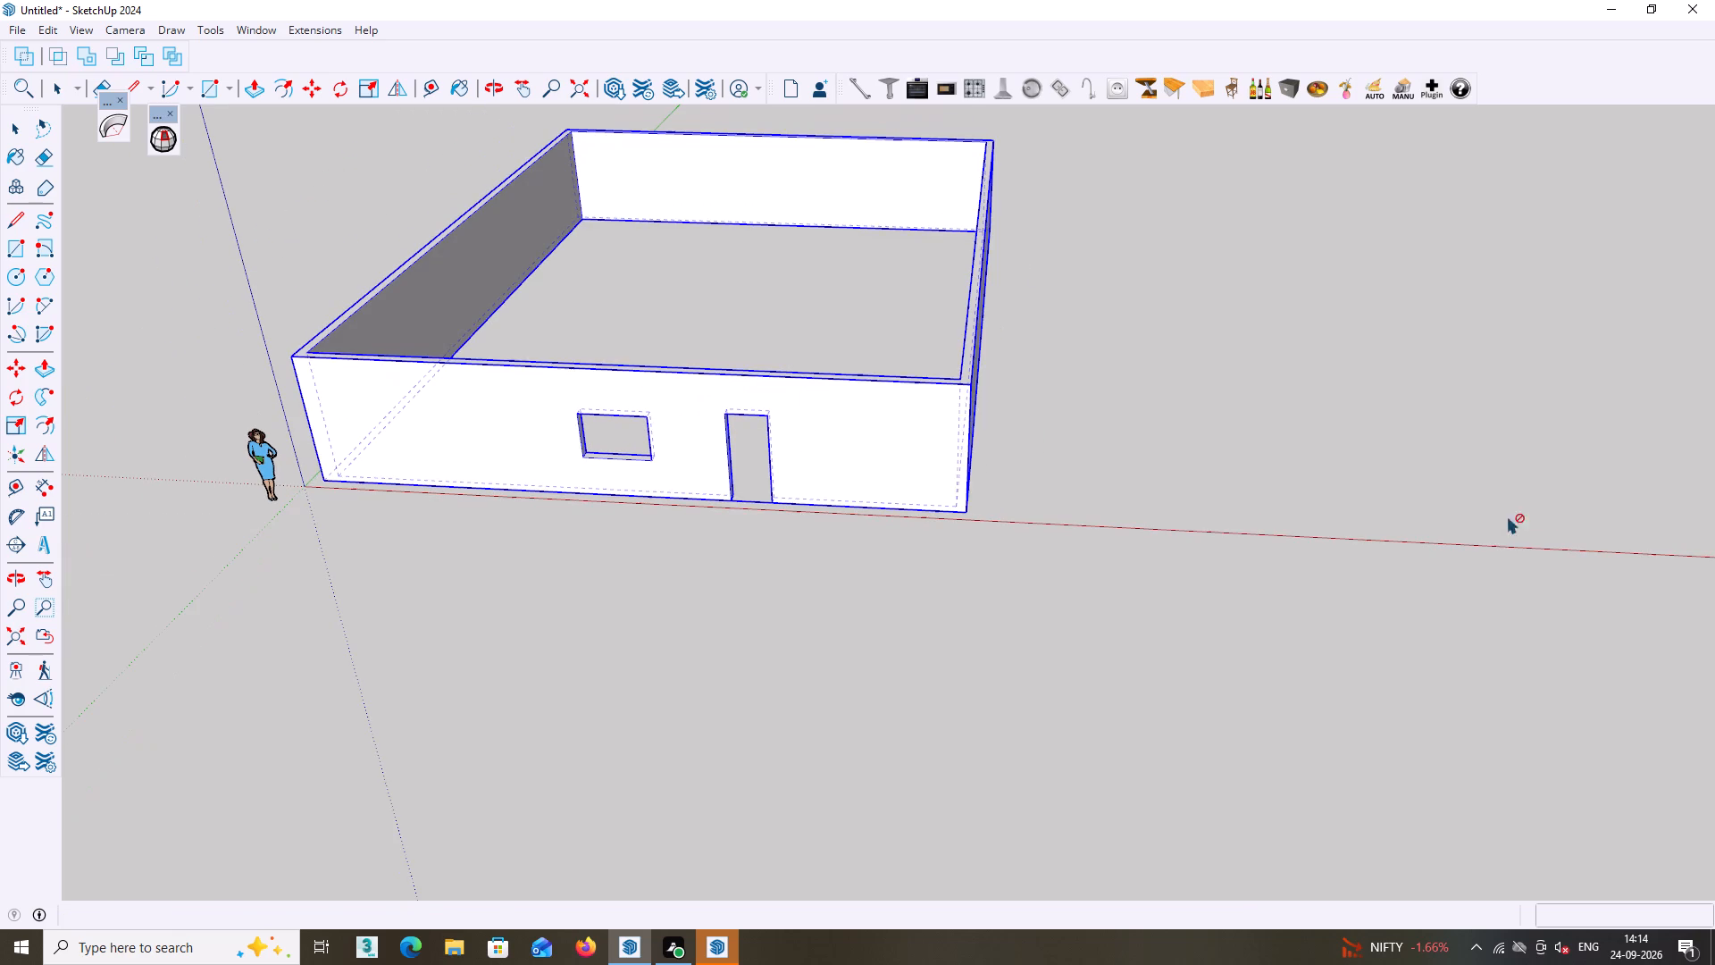
pyautogui.click(1517, 508)
pyautogui.press('space')
pyautogui.press('k')
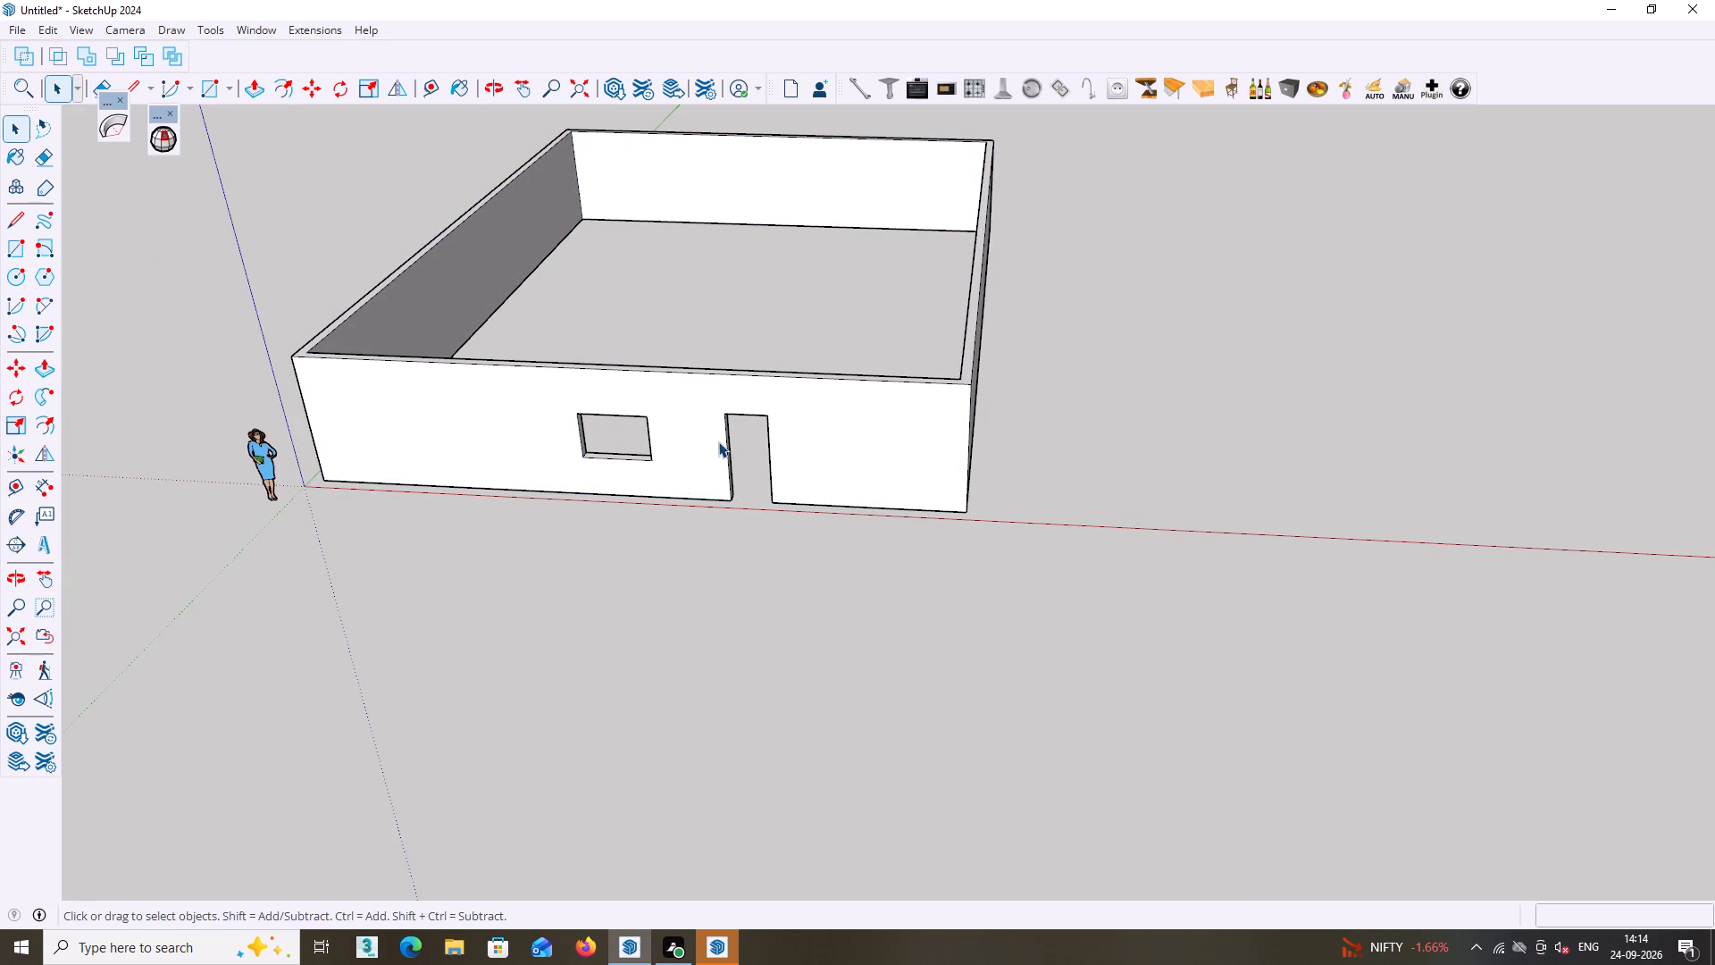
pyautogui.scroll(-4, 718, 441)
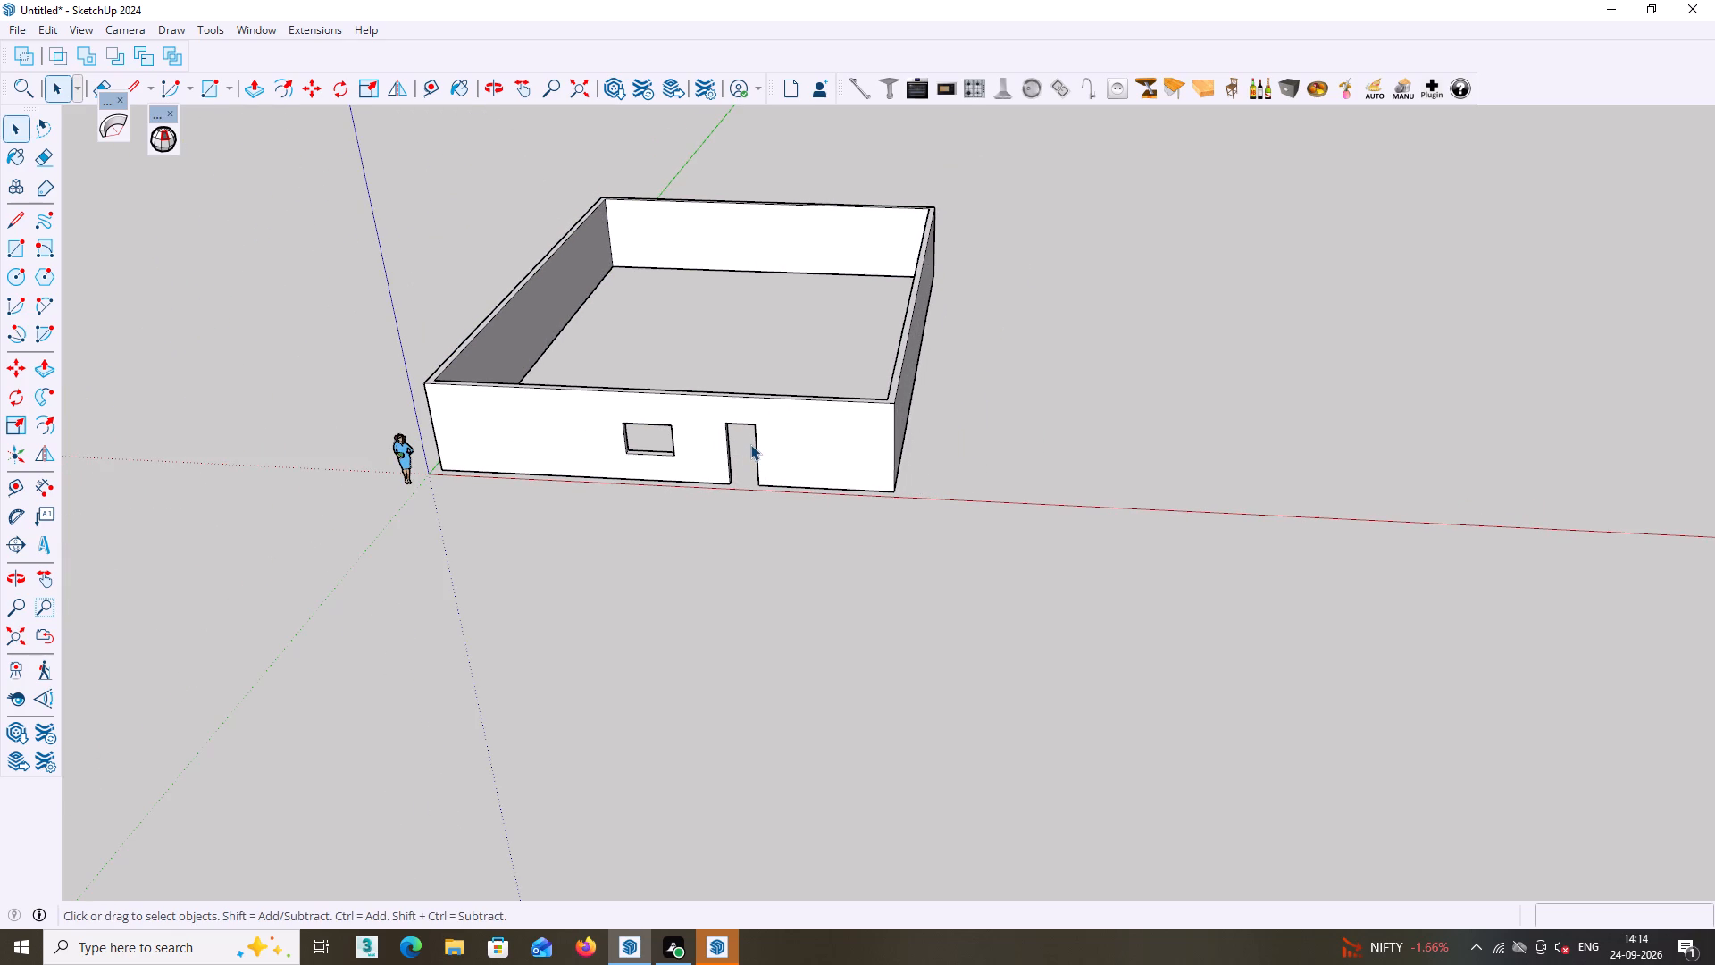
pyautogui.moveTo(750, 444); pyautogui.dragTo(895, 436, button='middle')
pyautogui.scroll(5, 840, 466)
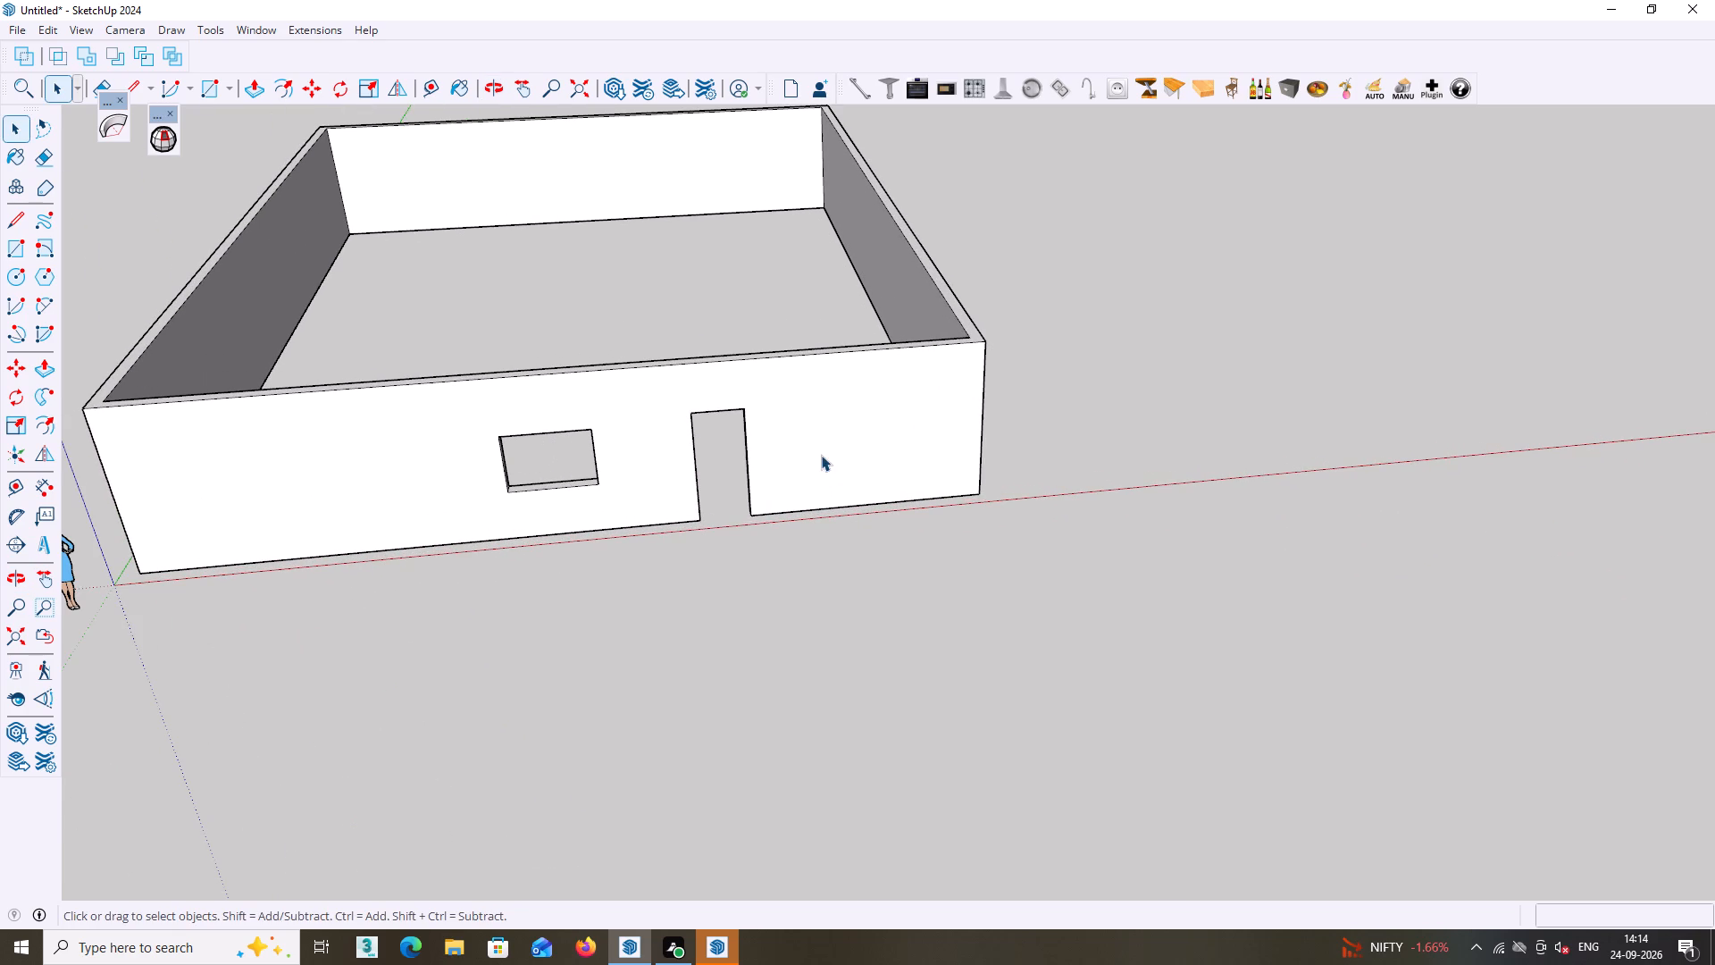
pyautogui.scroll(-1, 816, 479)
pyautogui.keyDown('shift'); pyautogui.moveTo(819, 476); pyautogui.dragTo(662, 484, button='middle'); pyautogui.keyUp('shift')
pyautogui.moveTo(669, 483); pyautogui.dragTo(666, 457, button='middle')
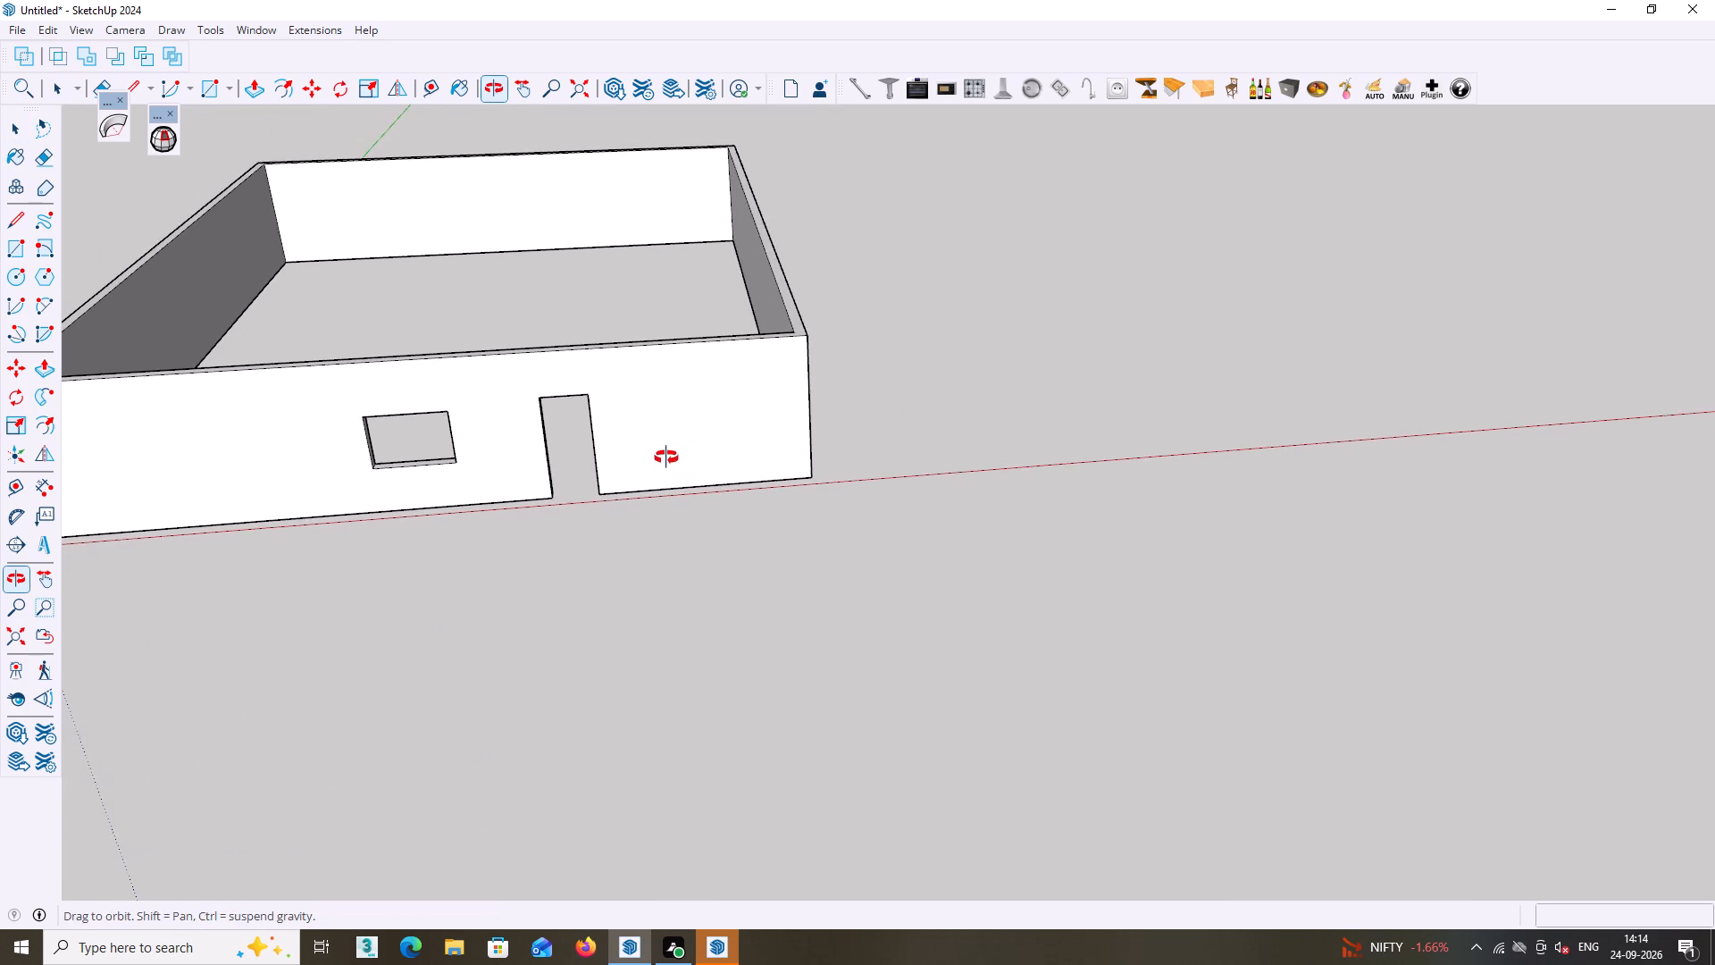
# Place a vertical guide on the front wall, 9" in from the outer corner edge on the door side.
pyautogui.moveTo(666, 457); pyautogui.dragTo(661, 452, button='middle')
pyautogui.scroll(1, 817, 430)
pyautogui.moveTo(816, 424); pyautogui.dragTo(795, 378, button='middle')
pyautogui.moveTo(822, 407); pyautogui.dragTo(797, 399, button='middle')
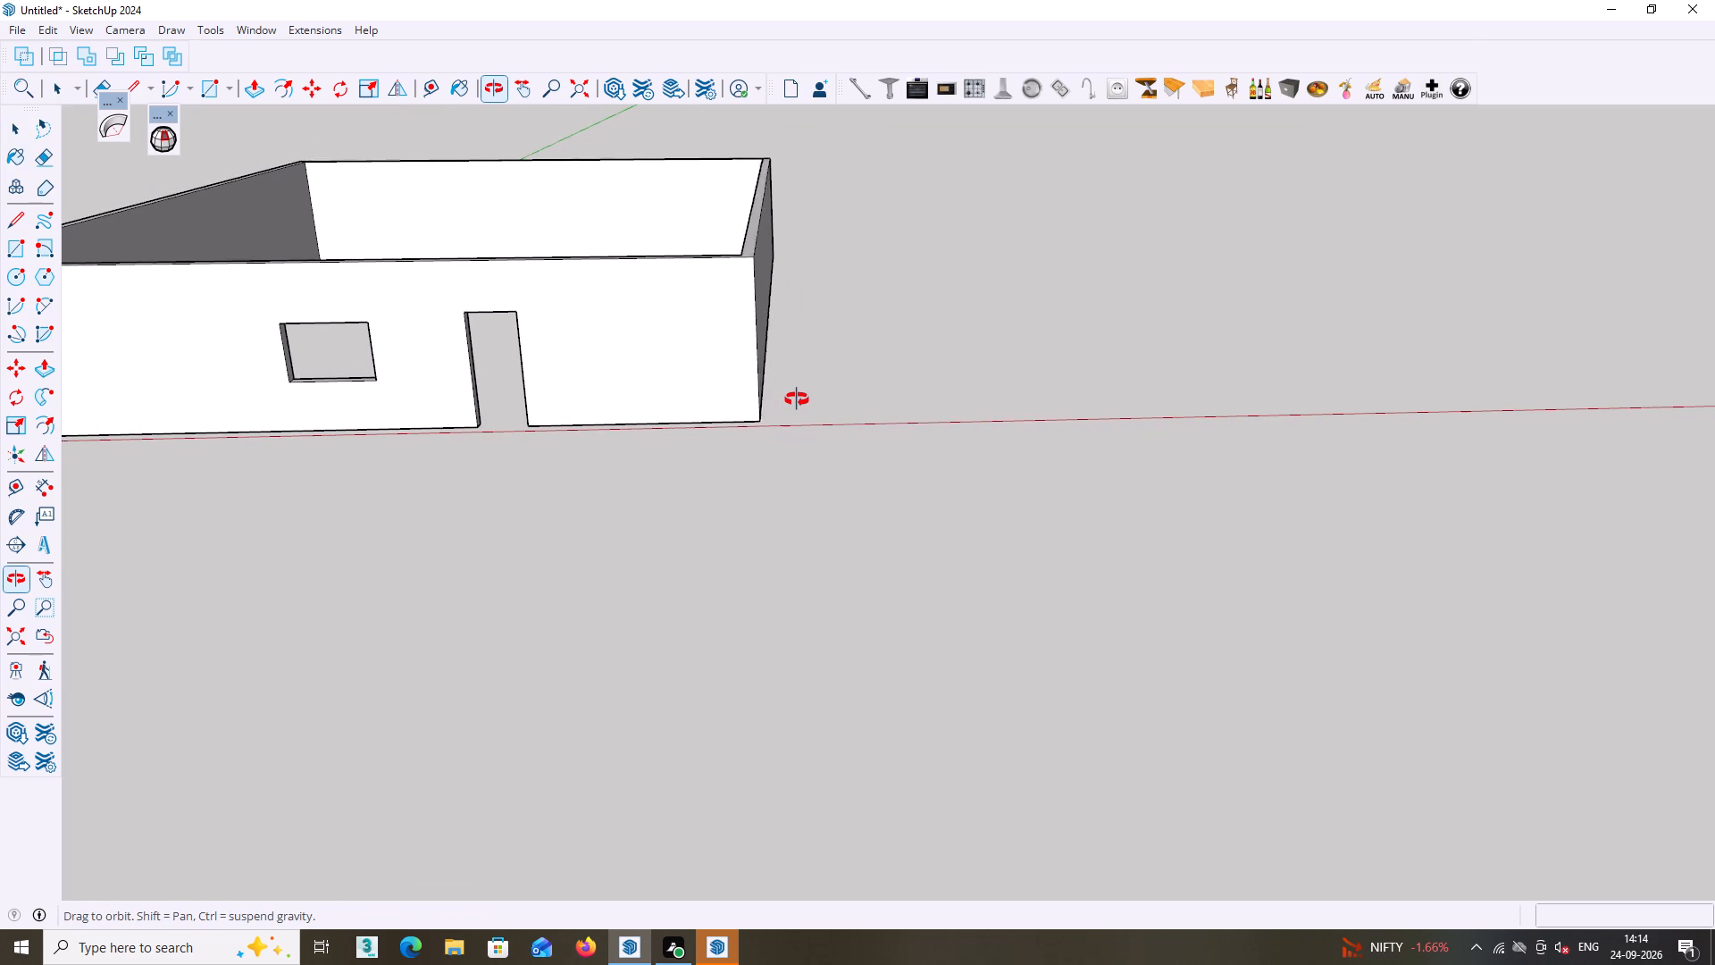
pyautogui.moveTo(797, 399); pyautogui.dragTo(798, 399, button='middle')
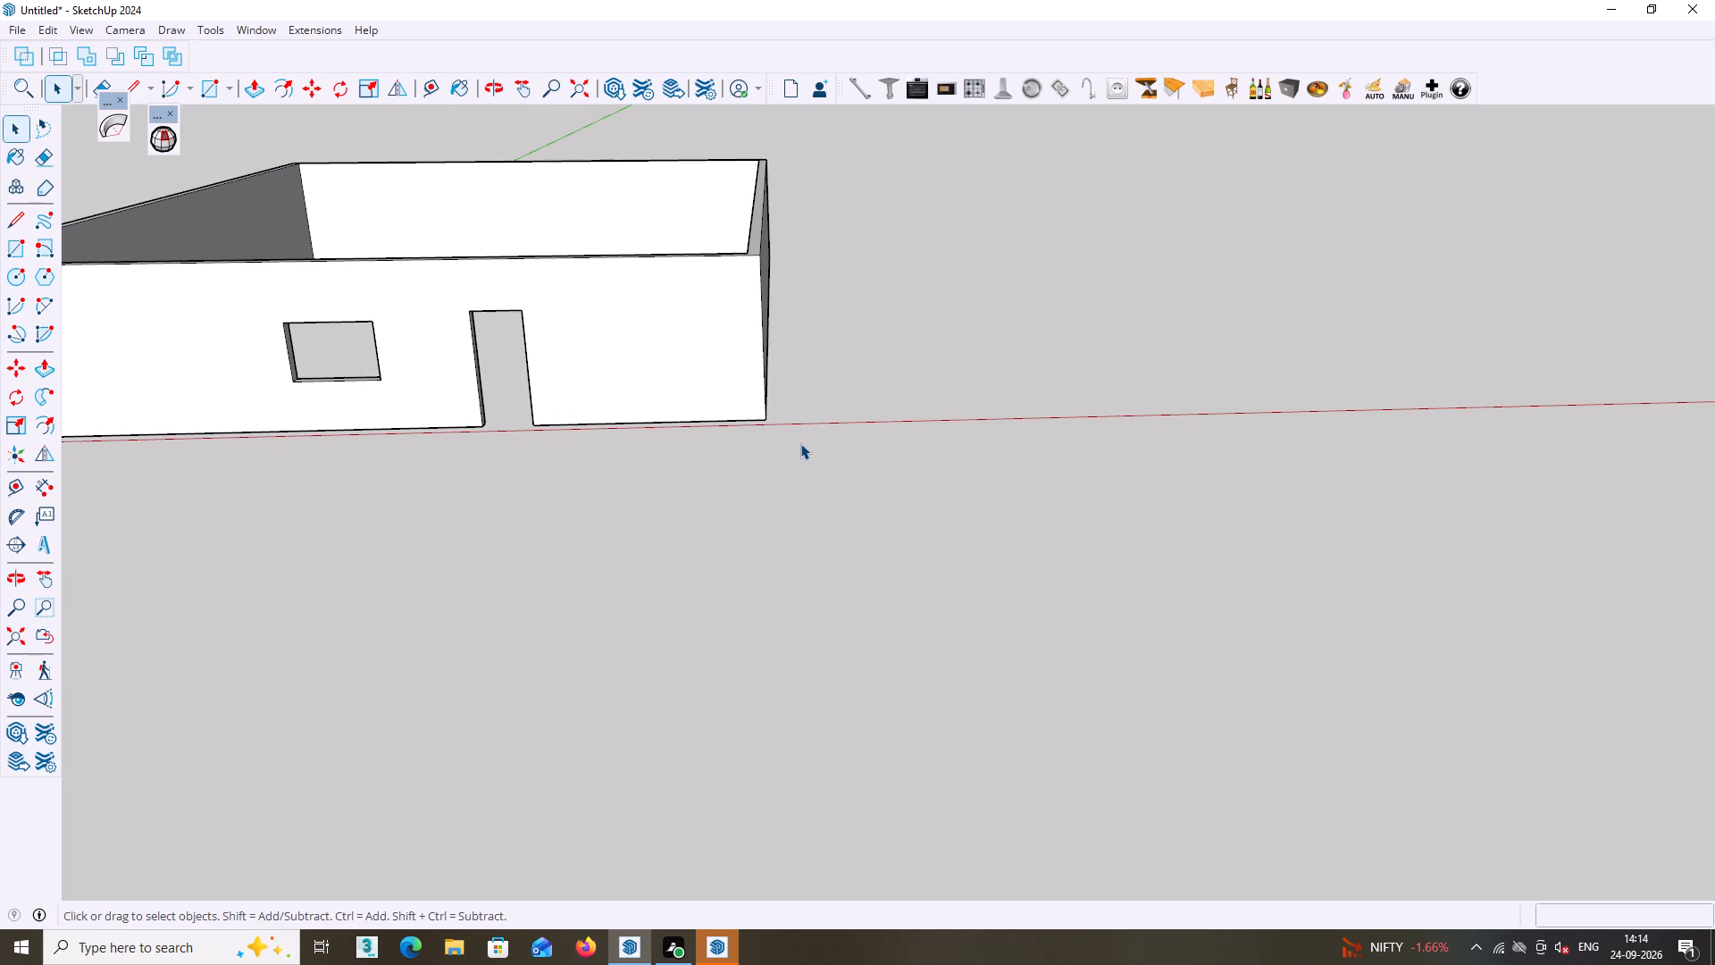
pyautogui.press('t')
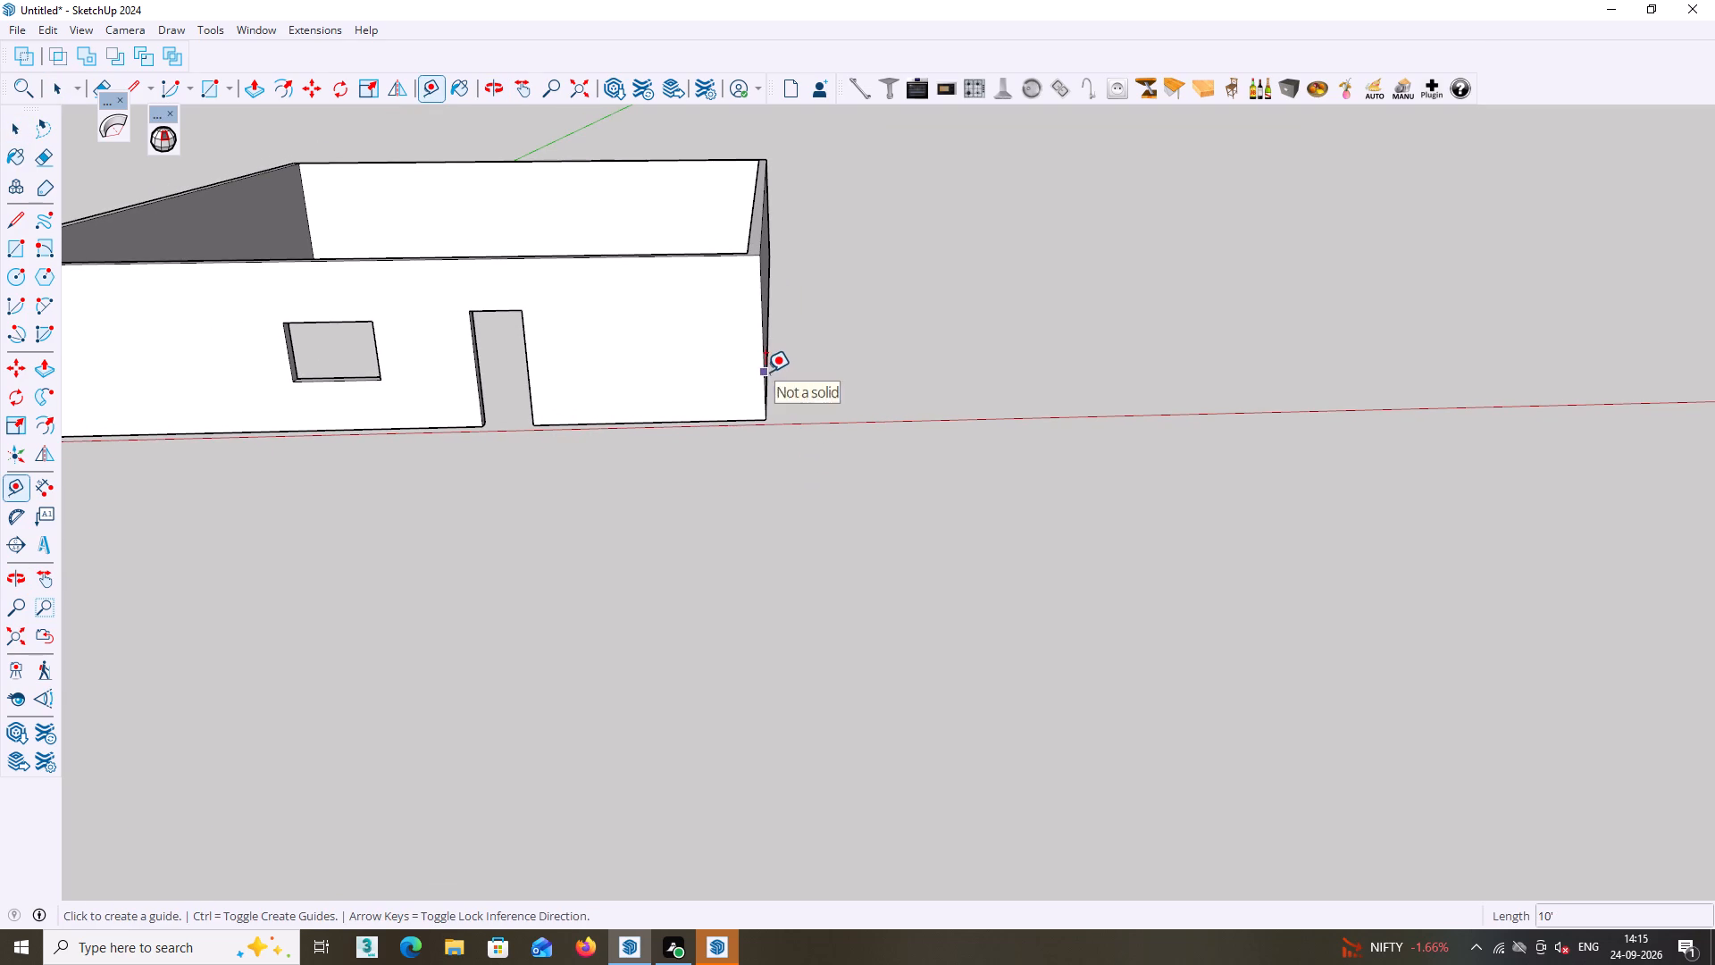
pyautogui.click(765, 372)
pyautogui.press('9')
pyautogui.press('Return')
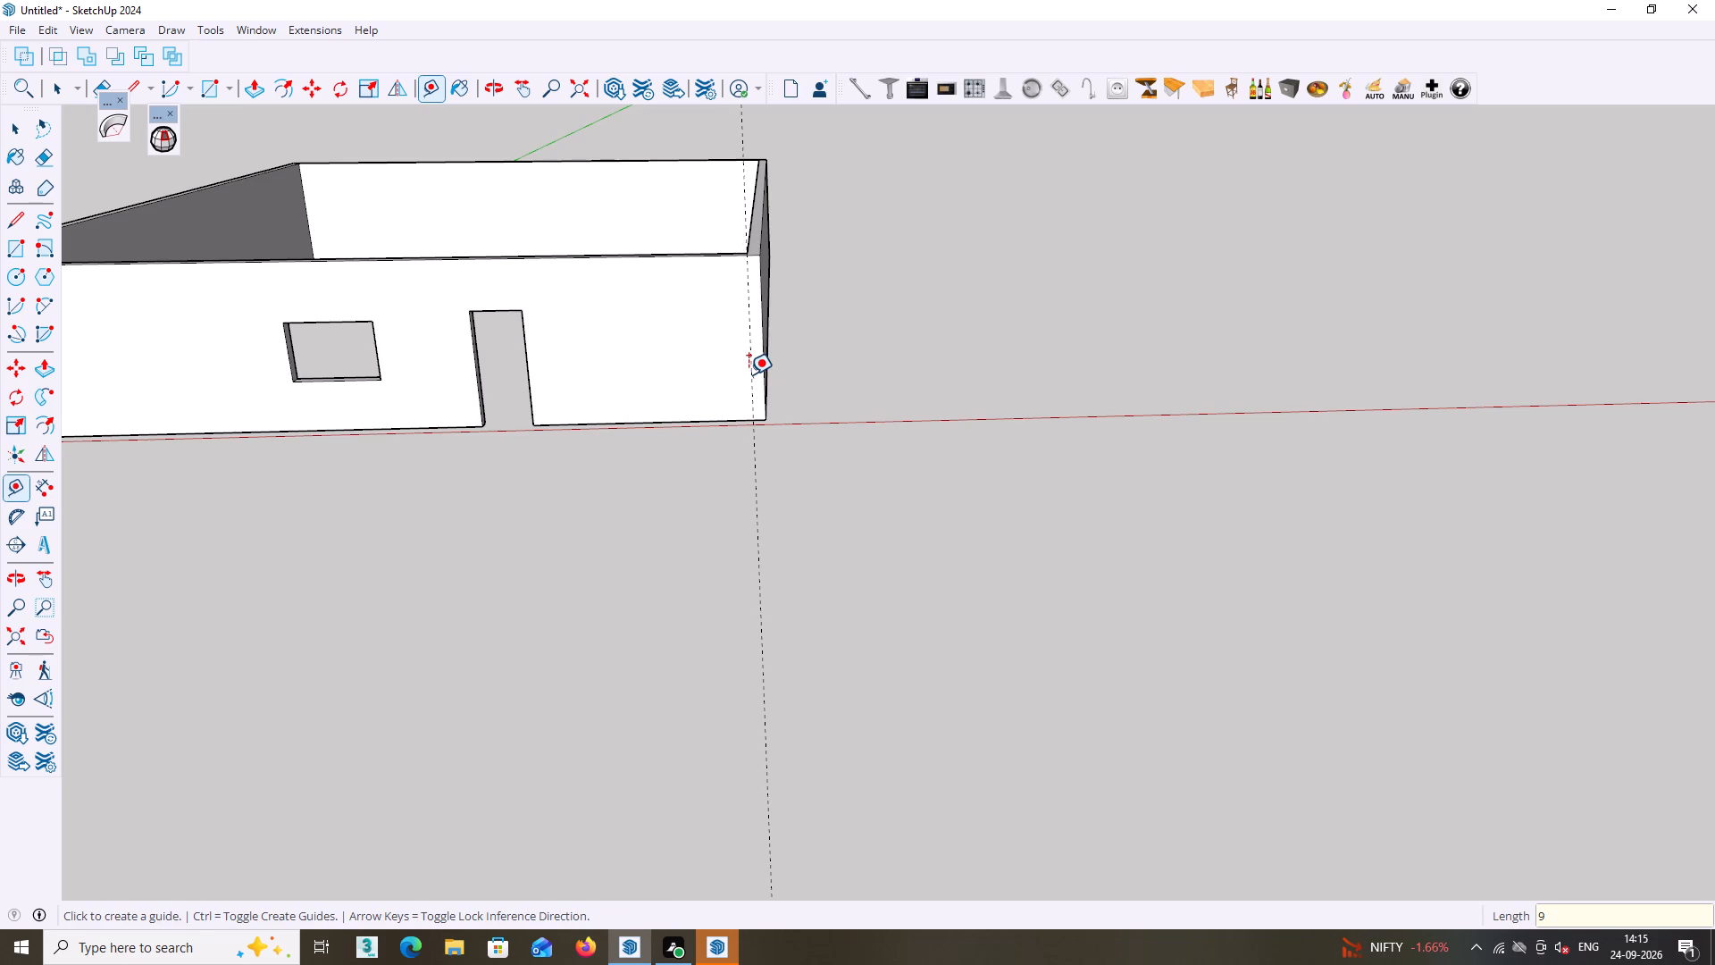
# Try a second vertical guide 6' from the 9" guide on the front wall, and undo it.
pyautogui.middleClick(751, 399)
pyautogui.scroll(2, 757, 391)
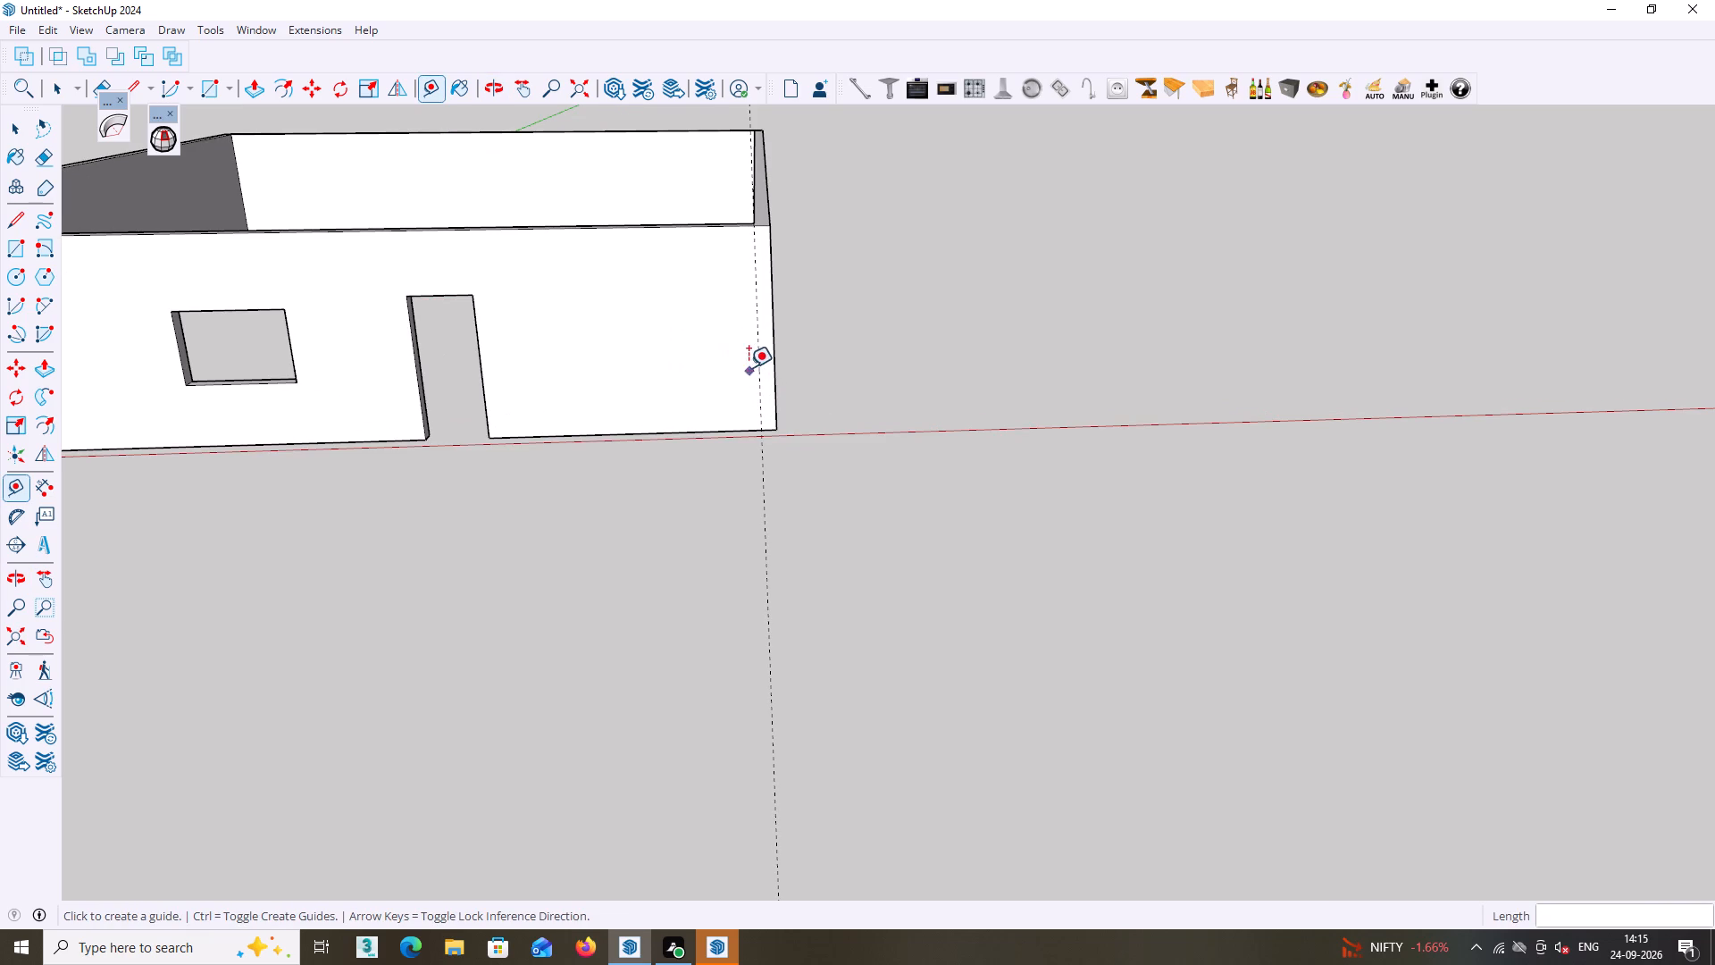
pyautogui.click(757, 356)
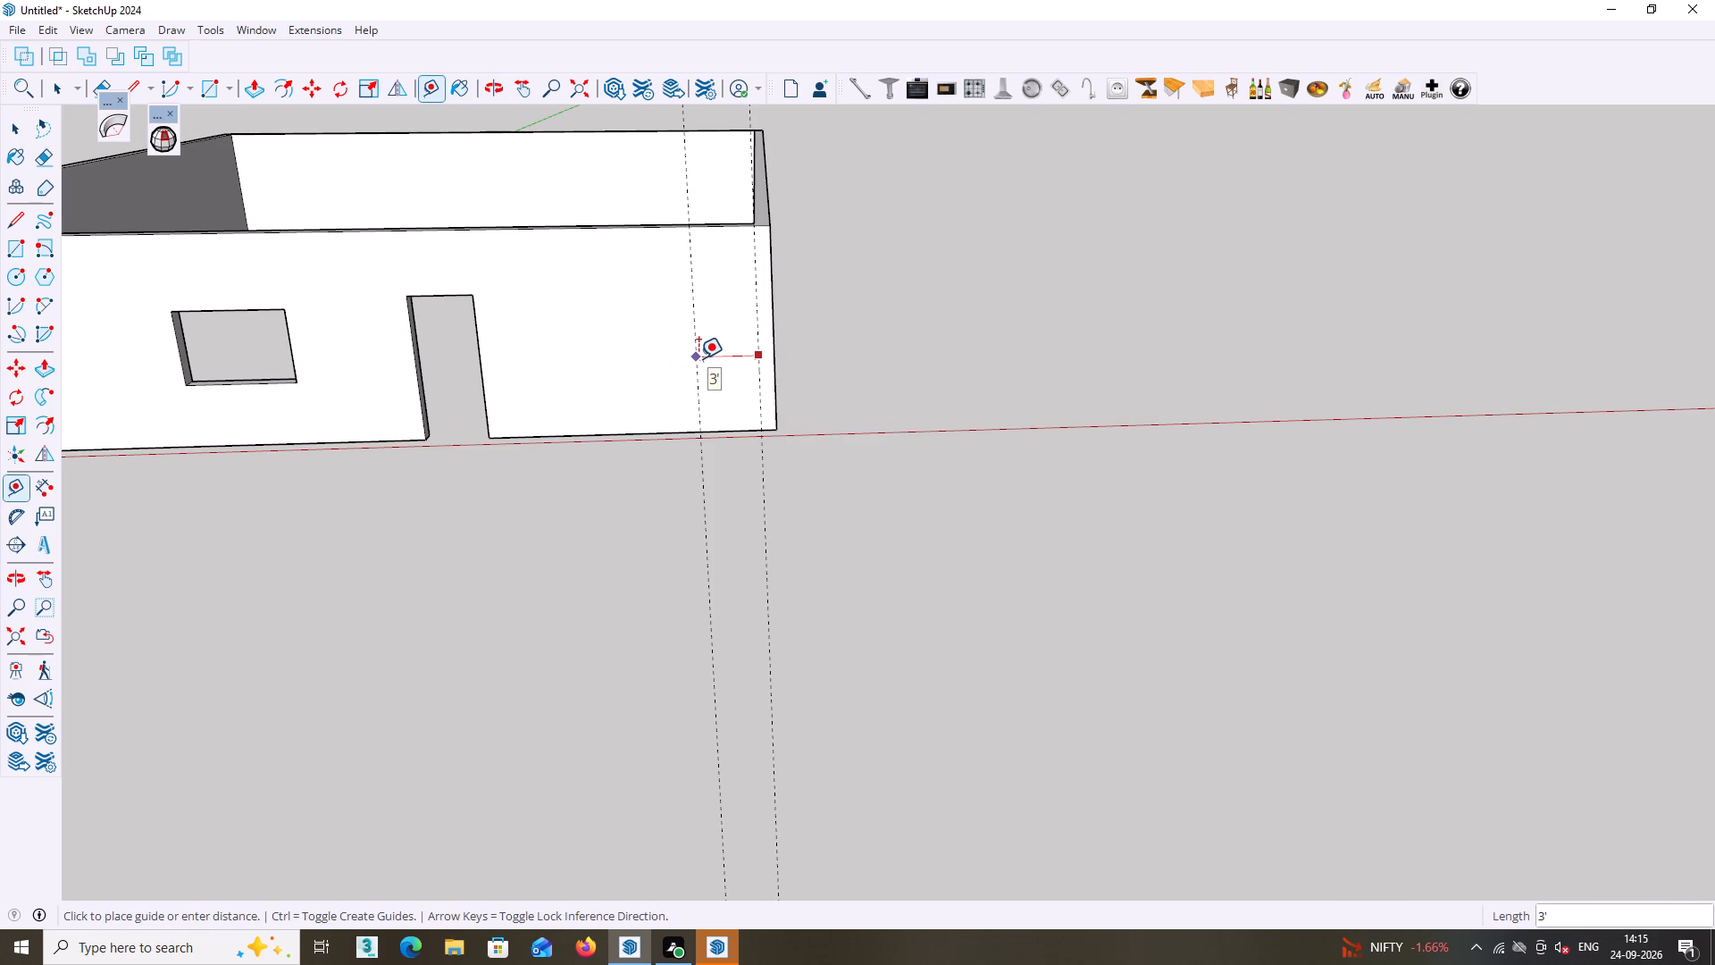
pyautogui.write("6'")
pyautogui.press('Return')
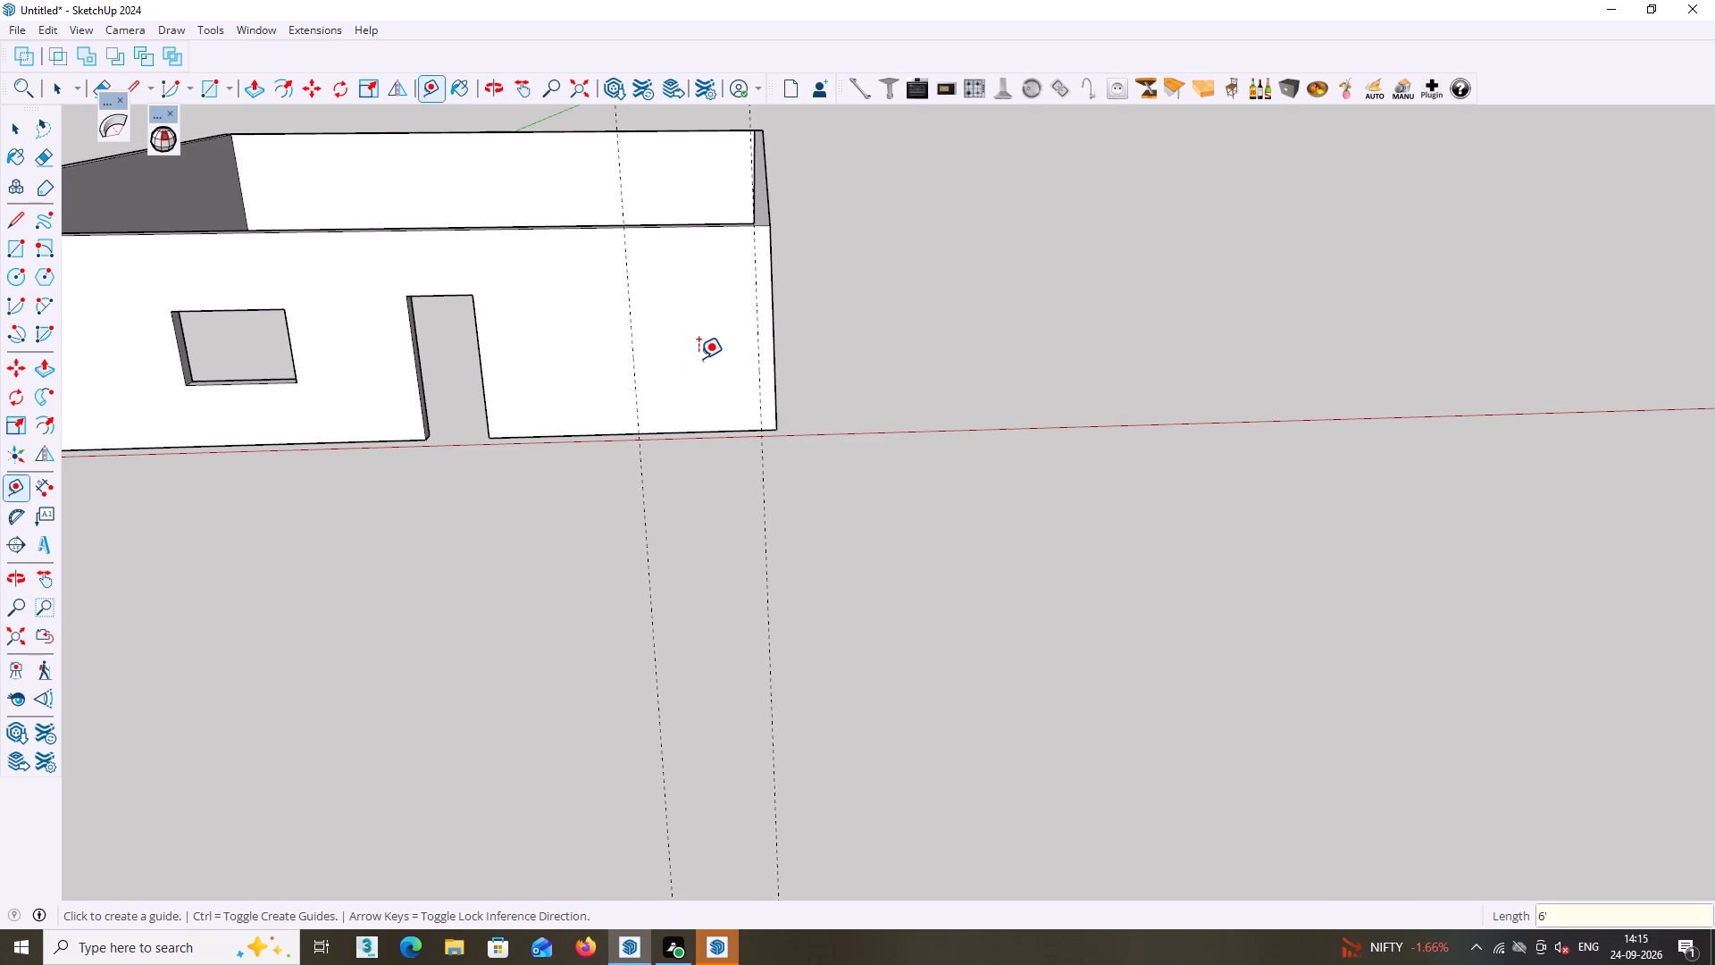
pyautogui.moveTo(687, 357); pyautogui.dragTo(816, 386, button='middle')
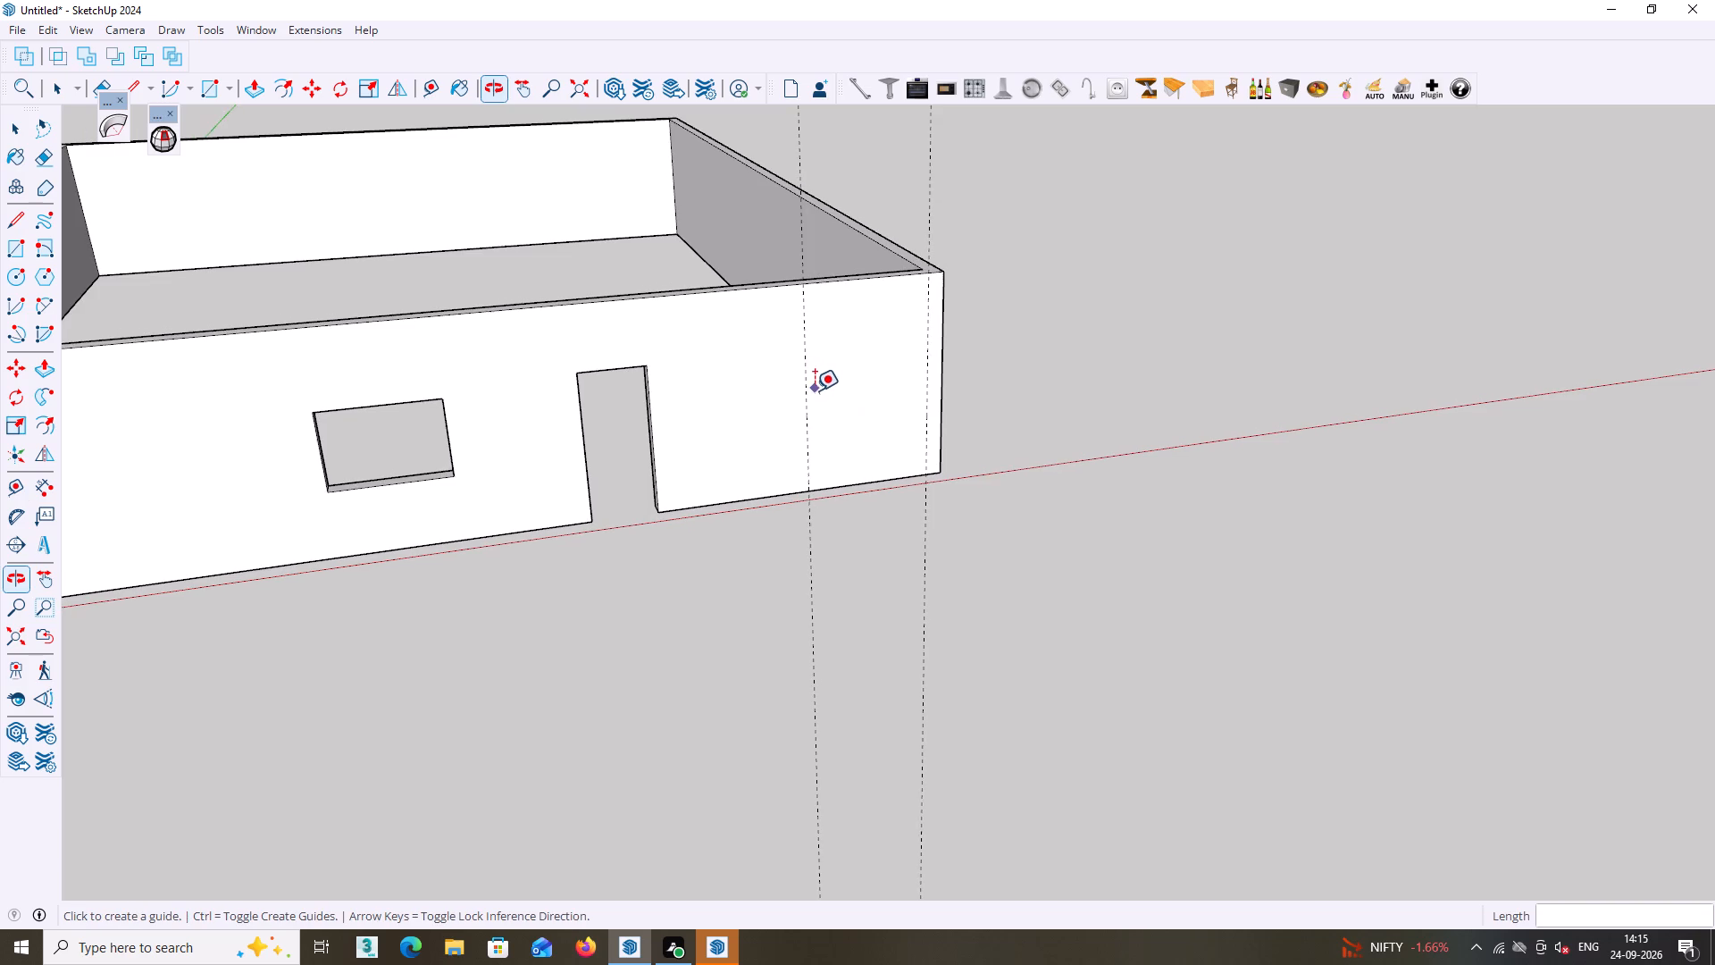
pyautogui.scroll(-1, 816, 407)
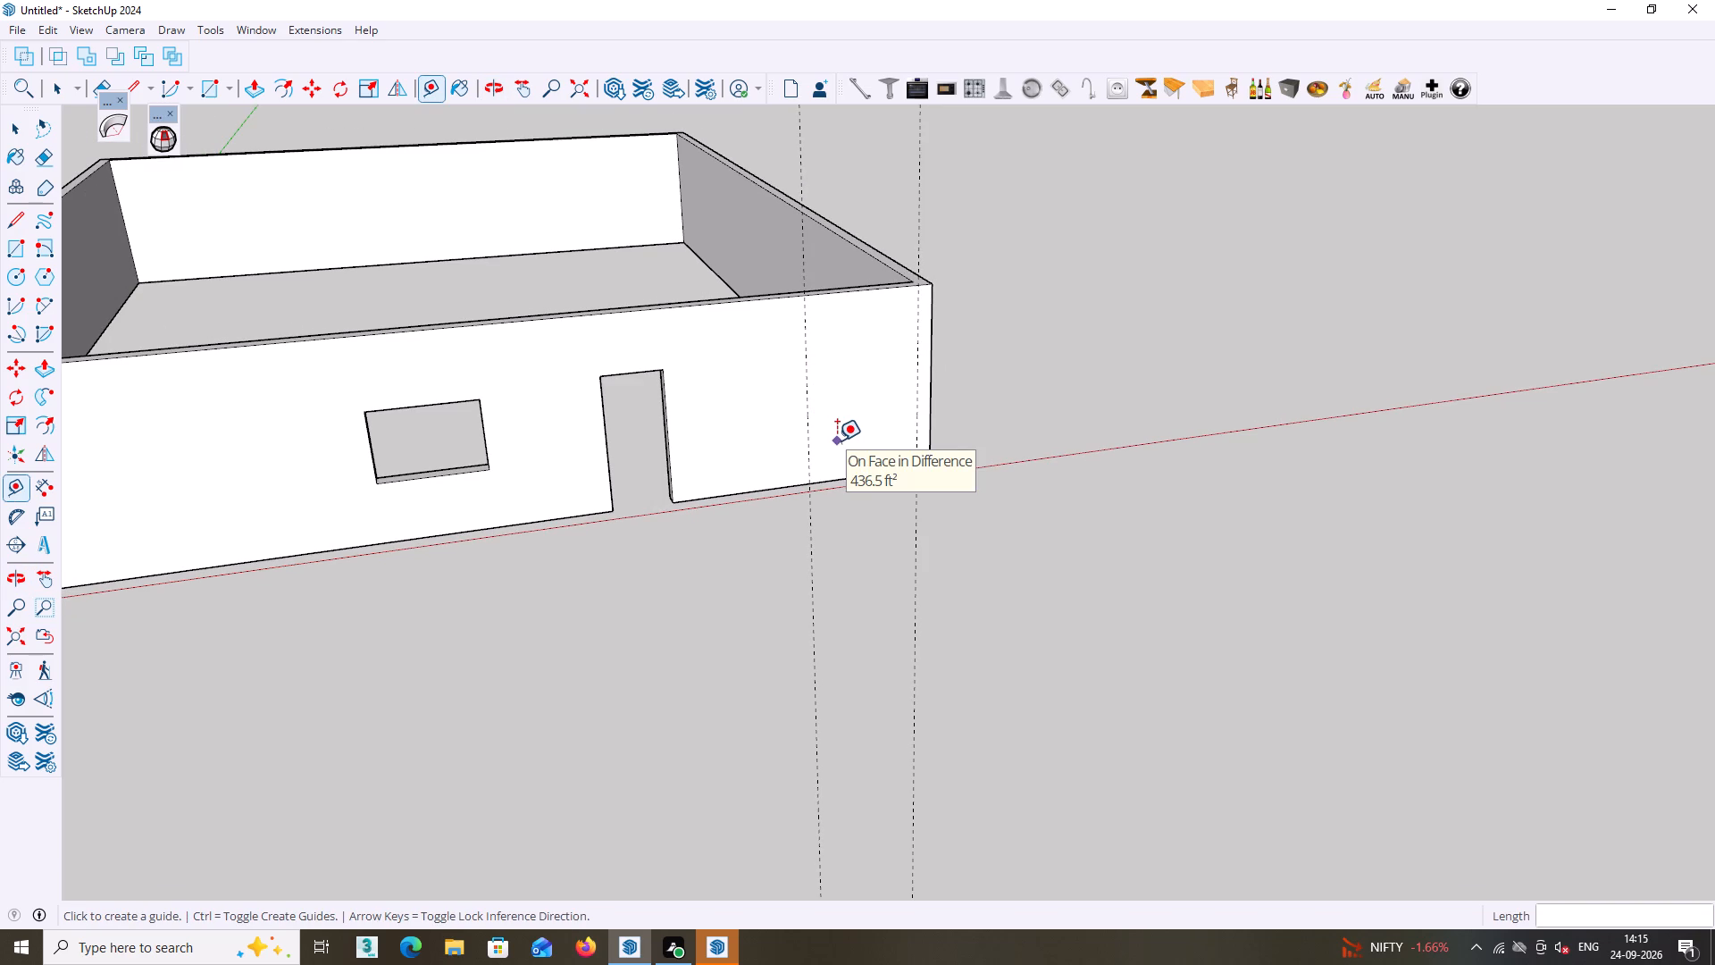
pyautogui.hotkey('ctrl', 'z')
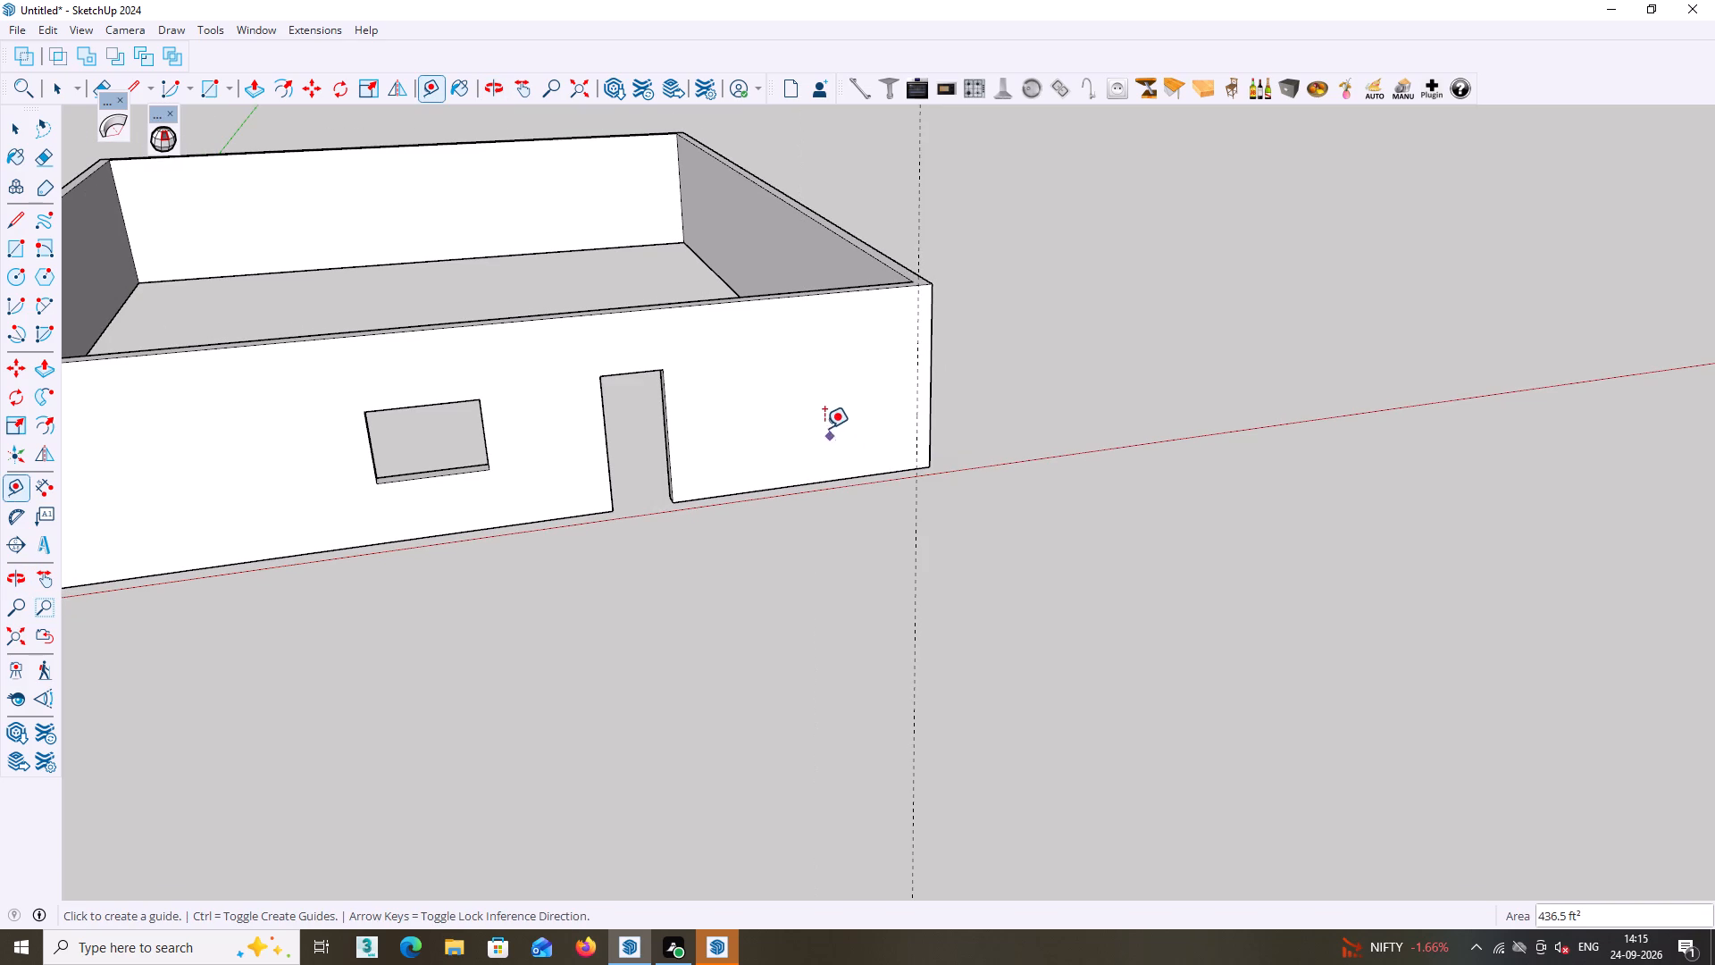
# Place a vertical guide on the front wall, 9' from the 9" guide towards the door.
pyautogui.click(914, 365)
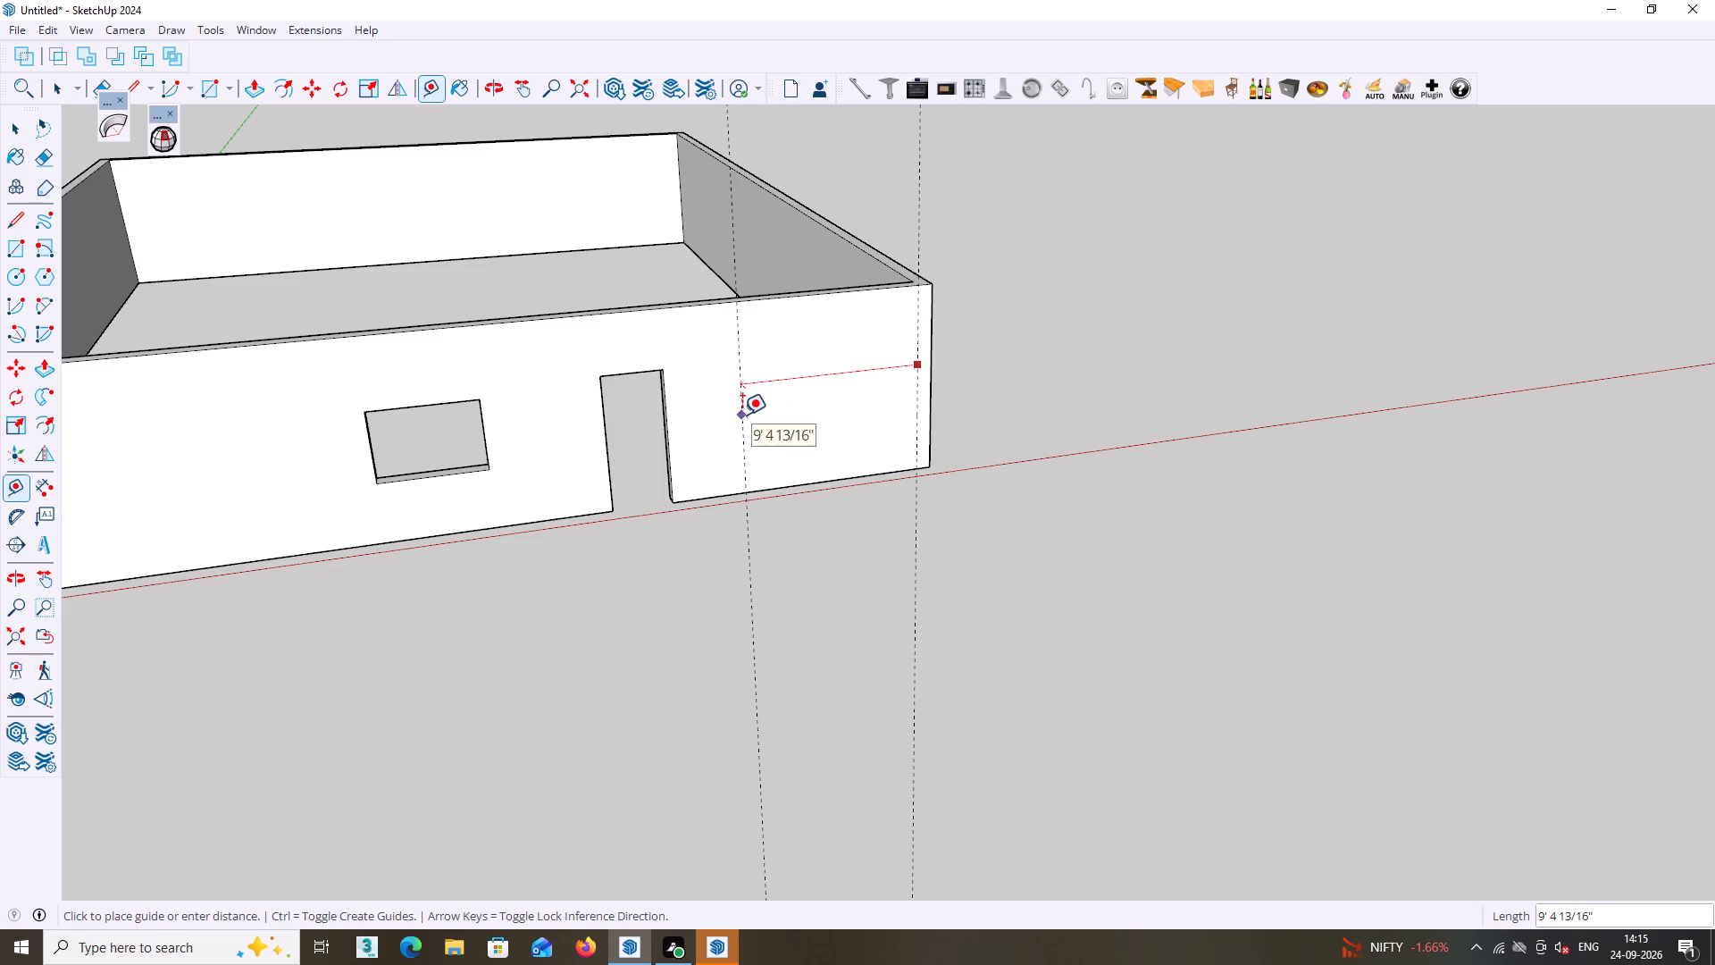
pyautogui.press('9')
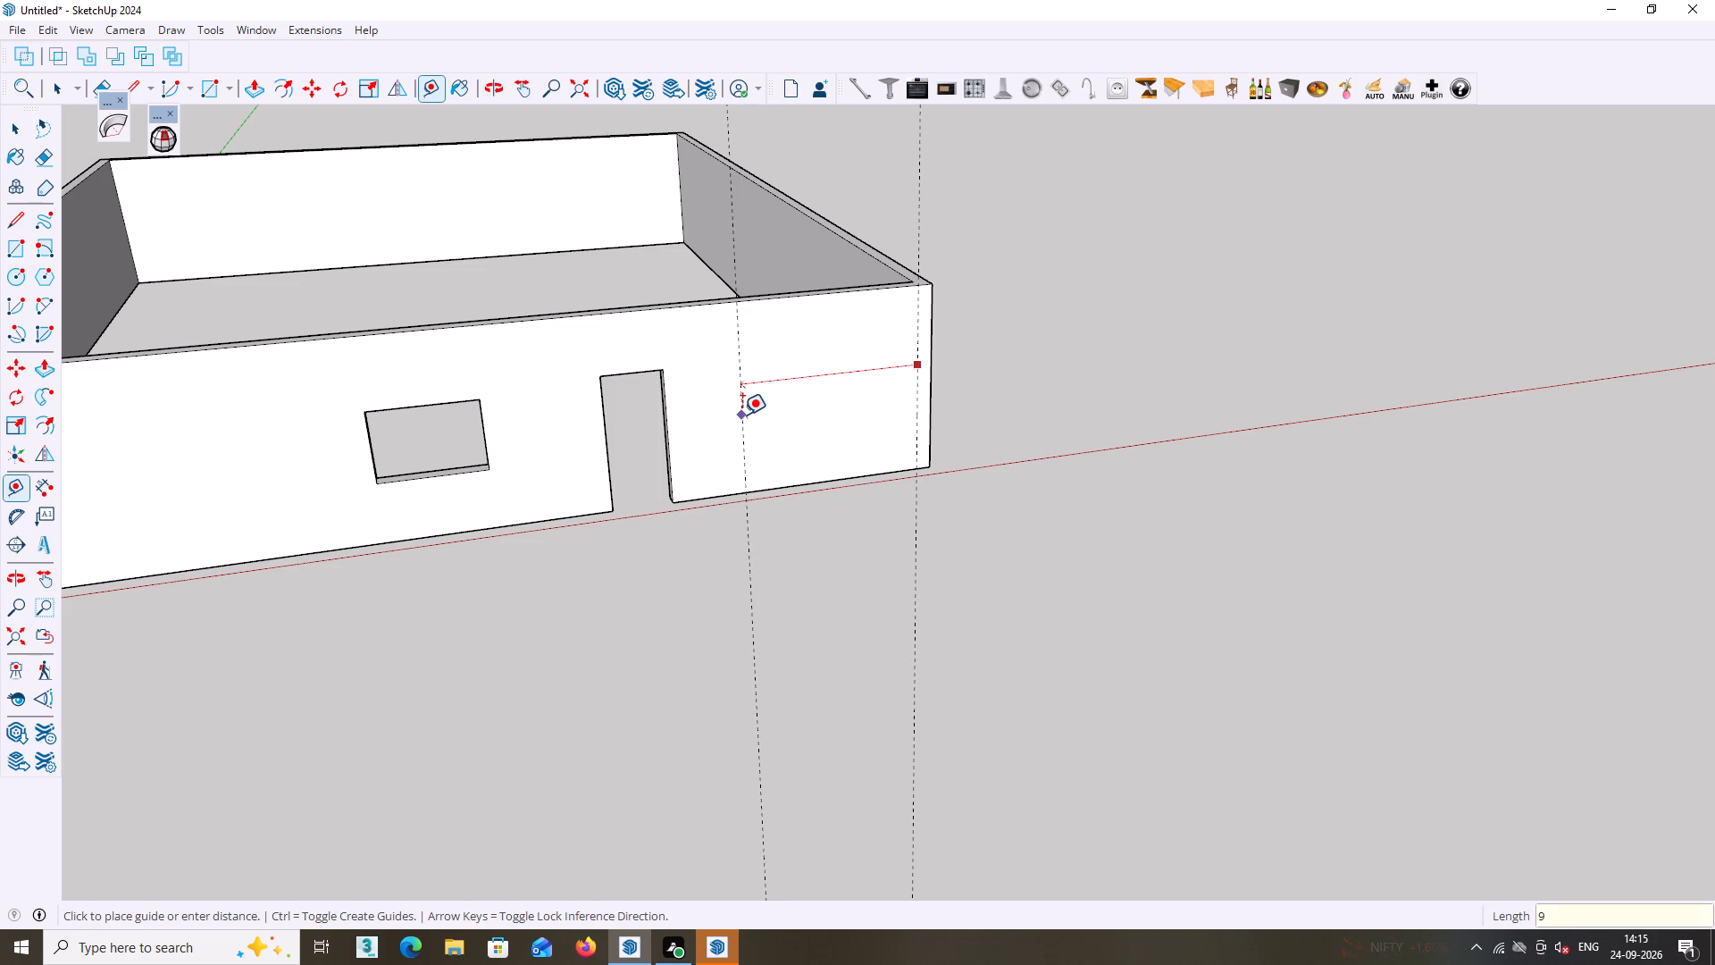
pyautogui.press("'")
pyautogui.press('Return')
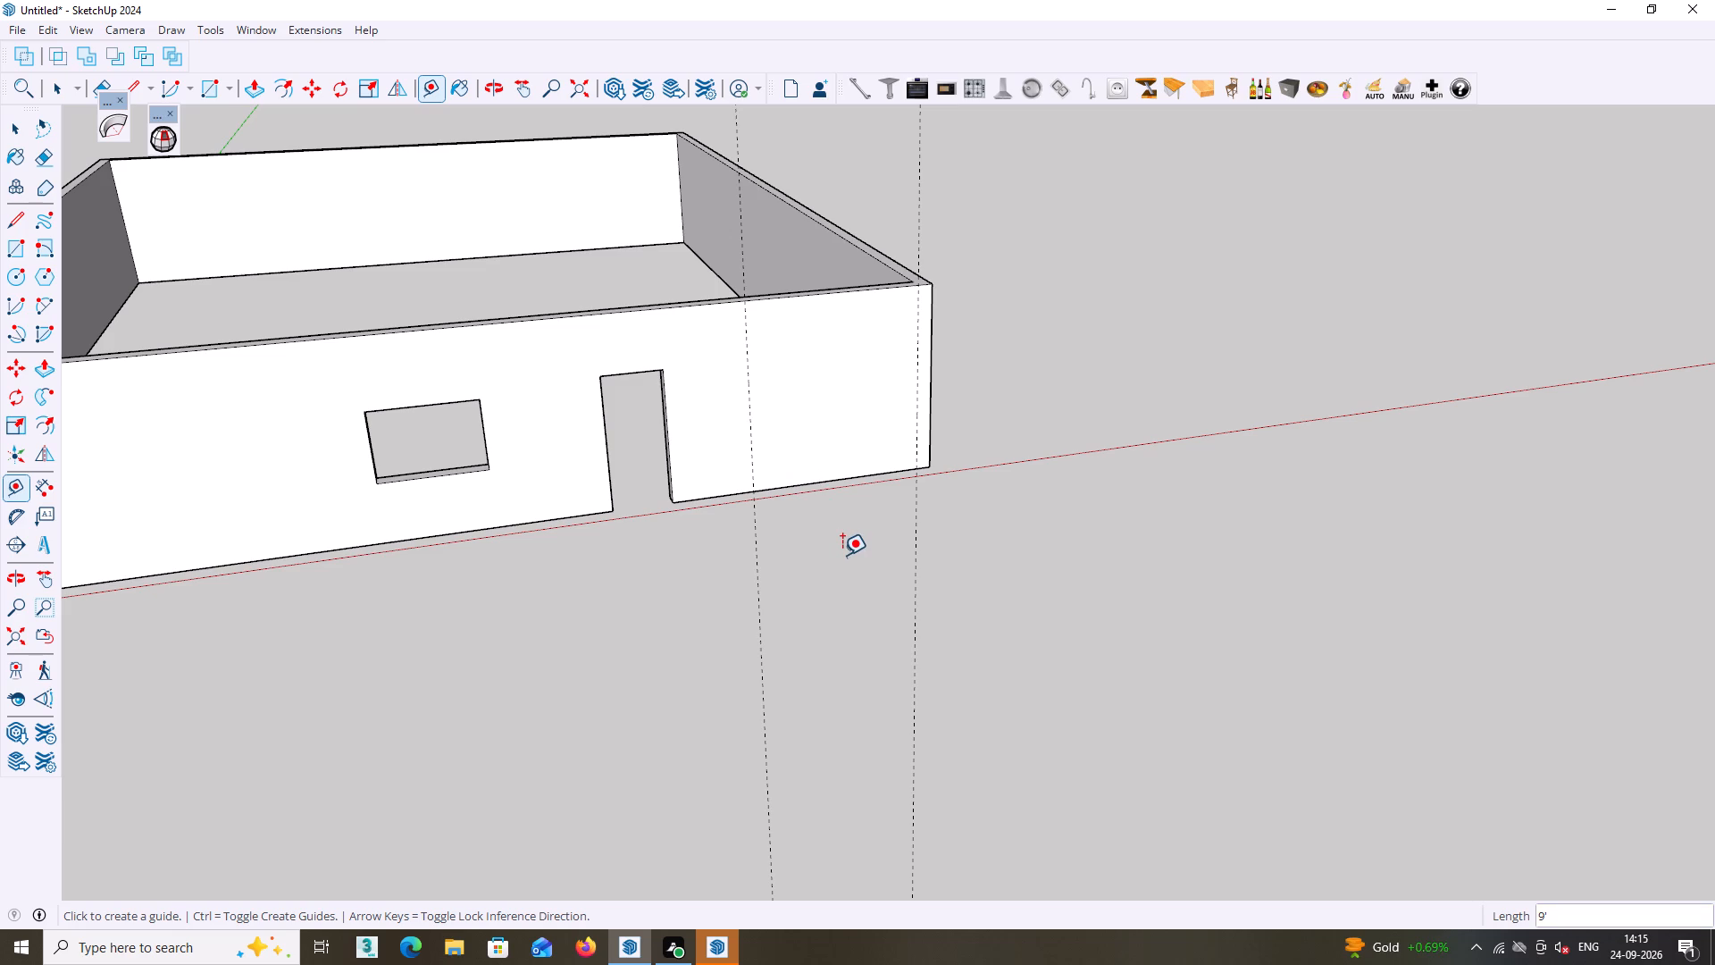
# Draw a rectangle across the top of the walls between diagonally opposite outer corners, covering the whole ground floor.
pyautogui.keyDown('shift'); pyautogui.moveTo(843, 552); pyautogui.dragTo(814, 578, button='middle'); pyautogui.keyUp('shift')
pyautogui.scroll(-5, 814, 588)
pyautogui.moveTo(820, 603); pyautogui.dragTo(821, 600, button='middle')
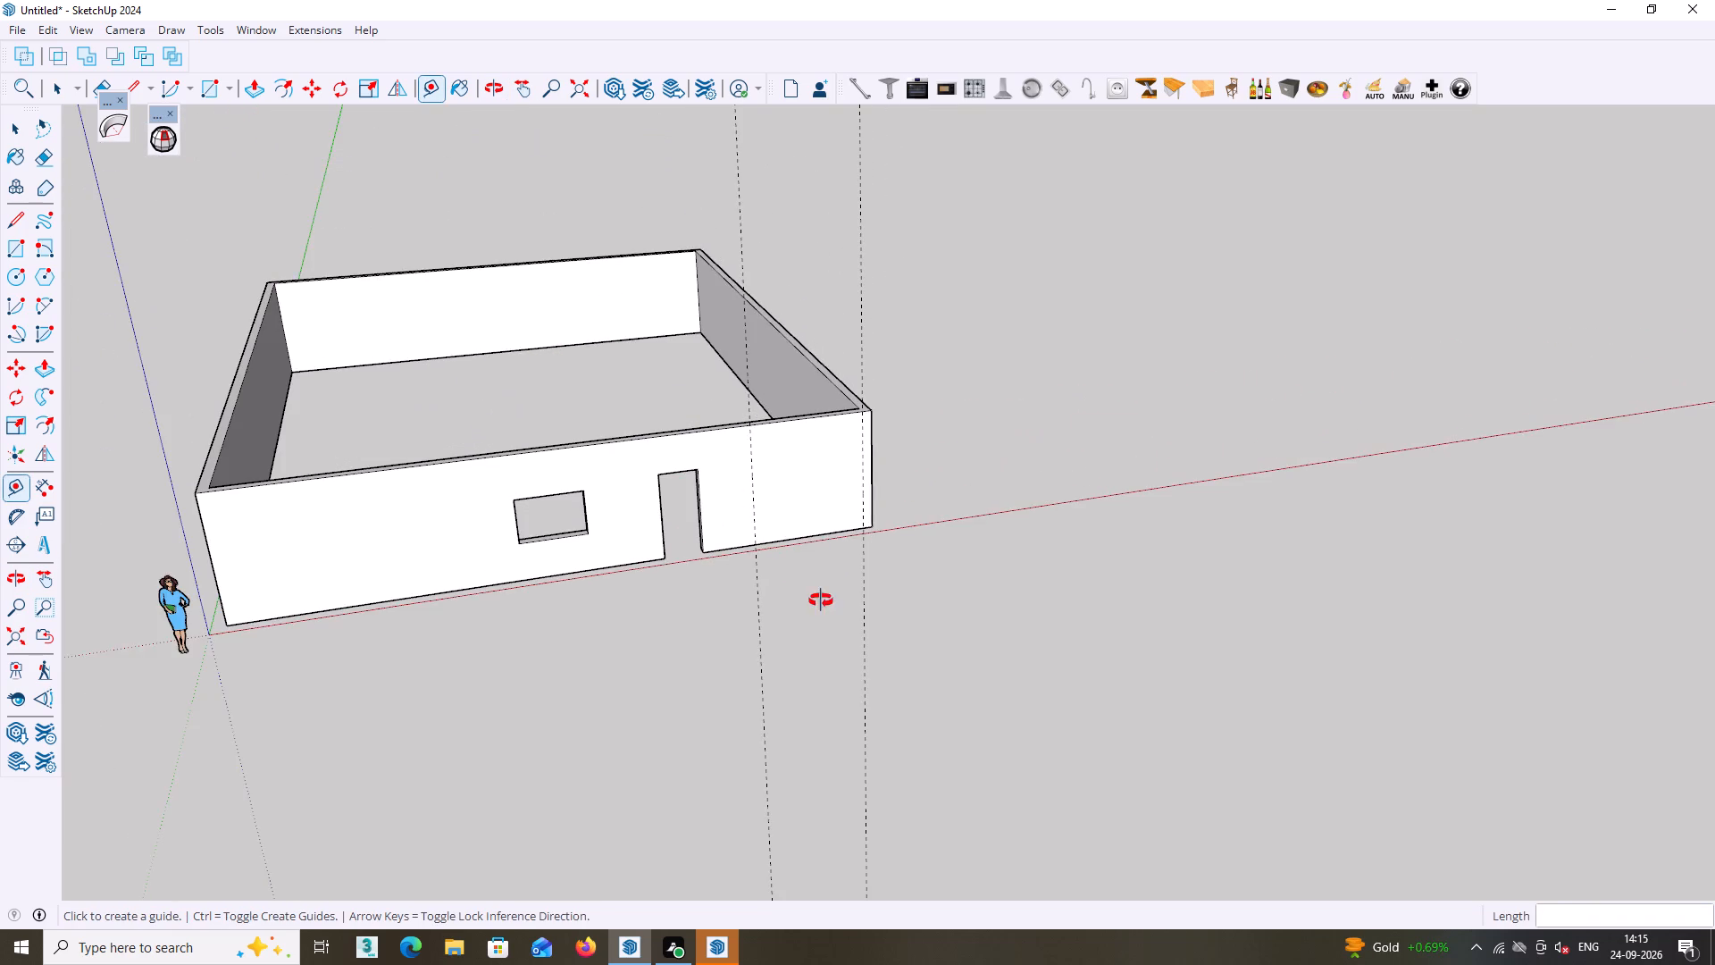
pyautogui.moveTo(821, 600); pyautogui.dragTo(821, 561, button='middle')
pyautogui.press('space')
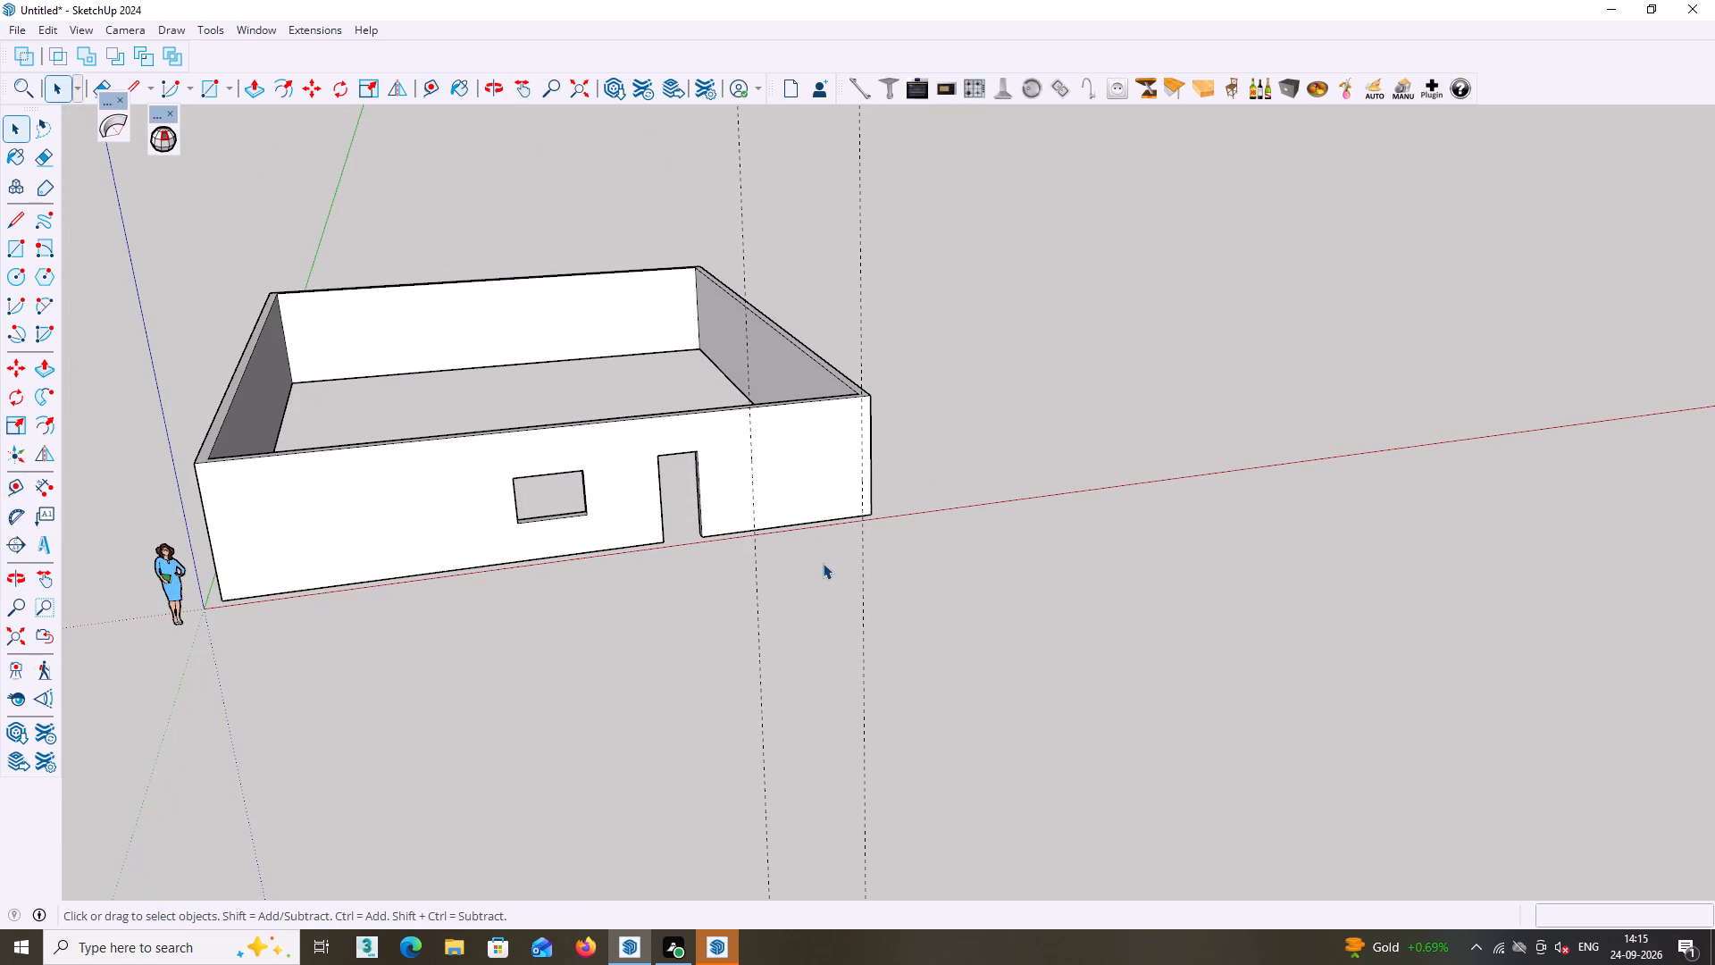
pyautogui.moveTo(823, 568); pyautogui.dragTo(753, 651, button='middle')
pyautogui.moveTo(826, 513); pyautogui.dragTo(826, 572, button='middle')
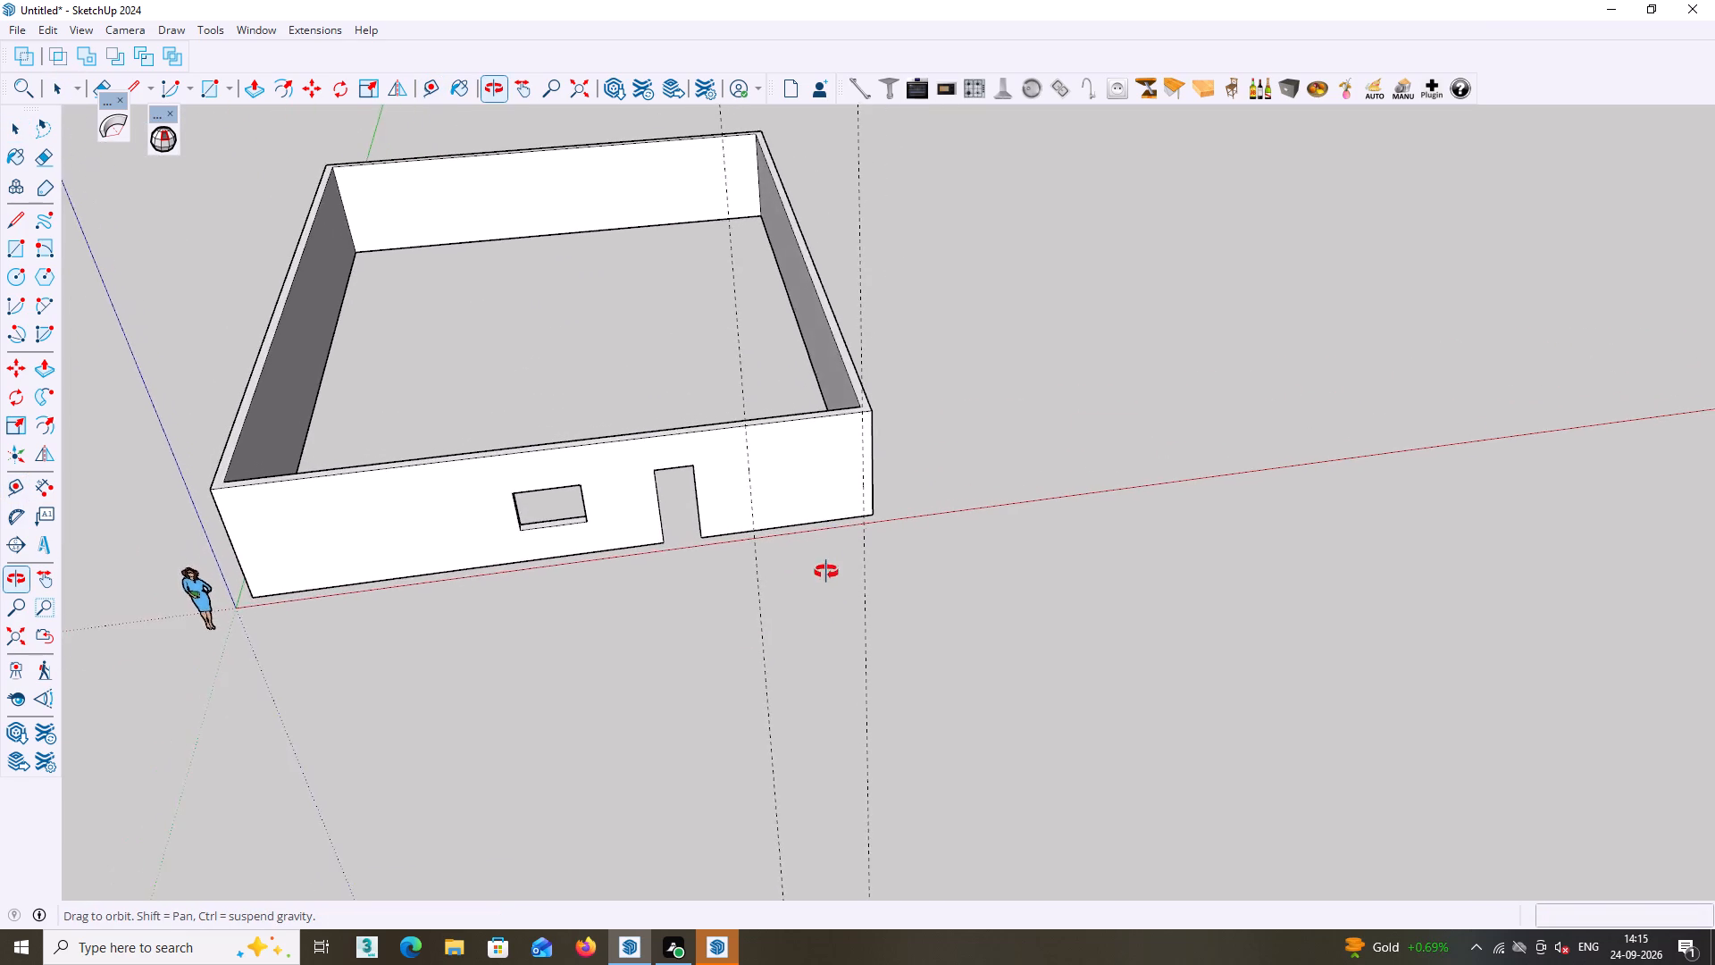
pyautogui.moveTo(826, 572); pyautogui.dragTo(874, 540, button='middle')
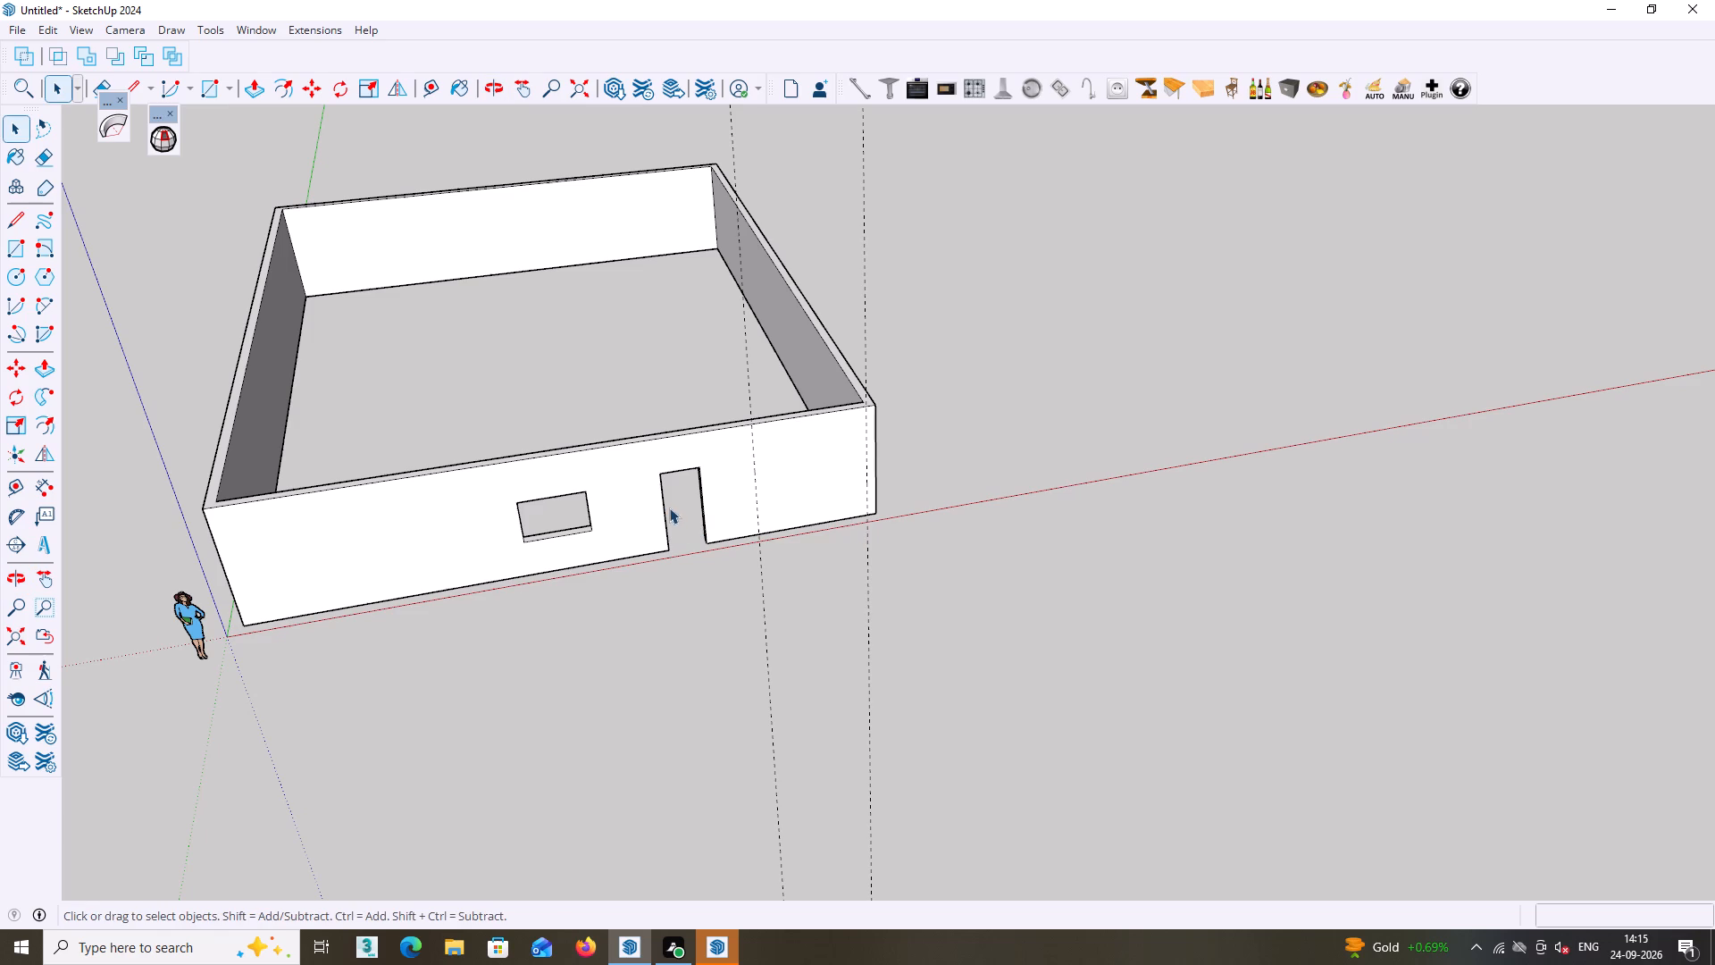
pyautogui.press('r')
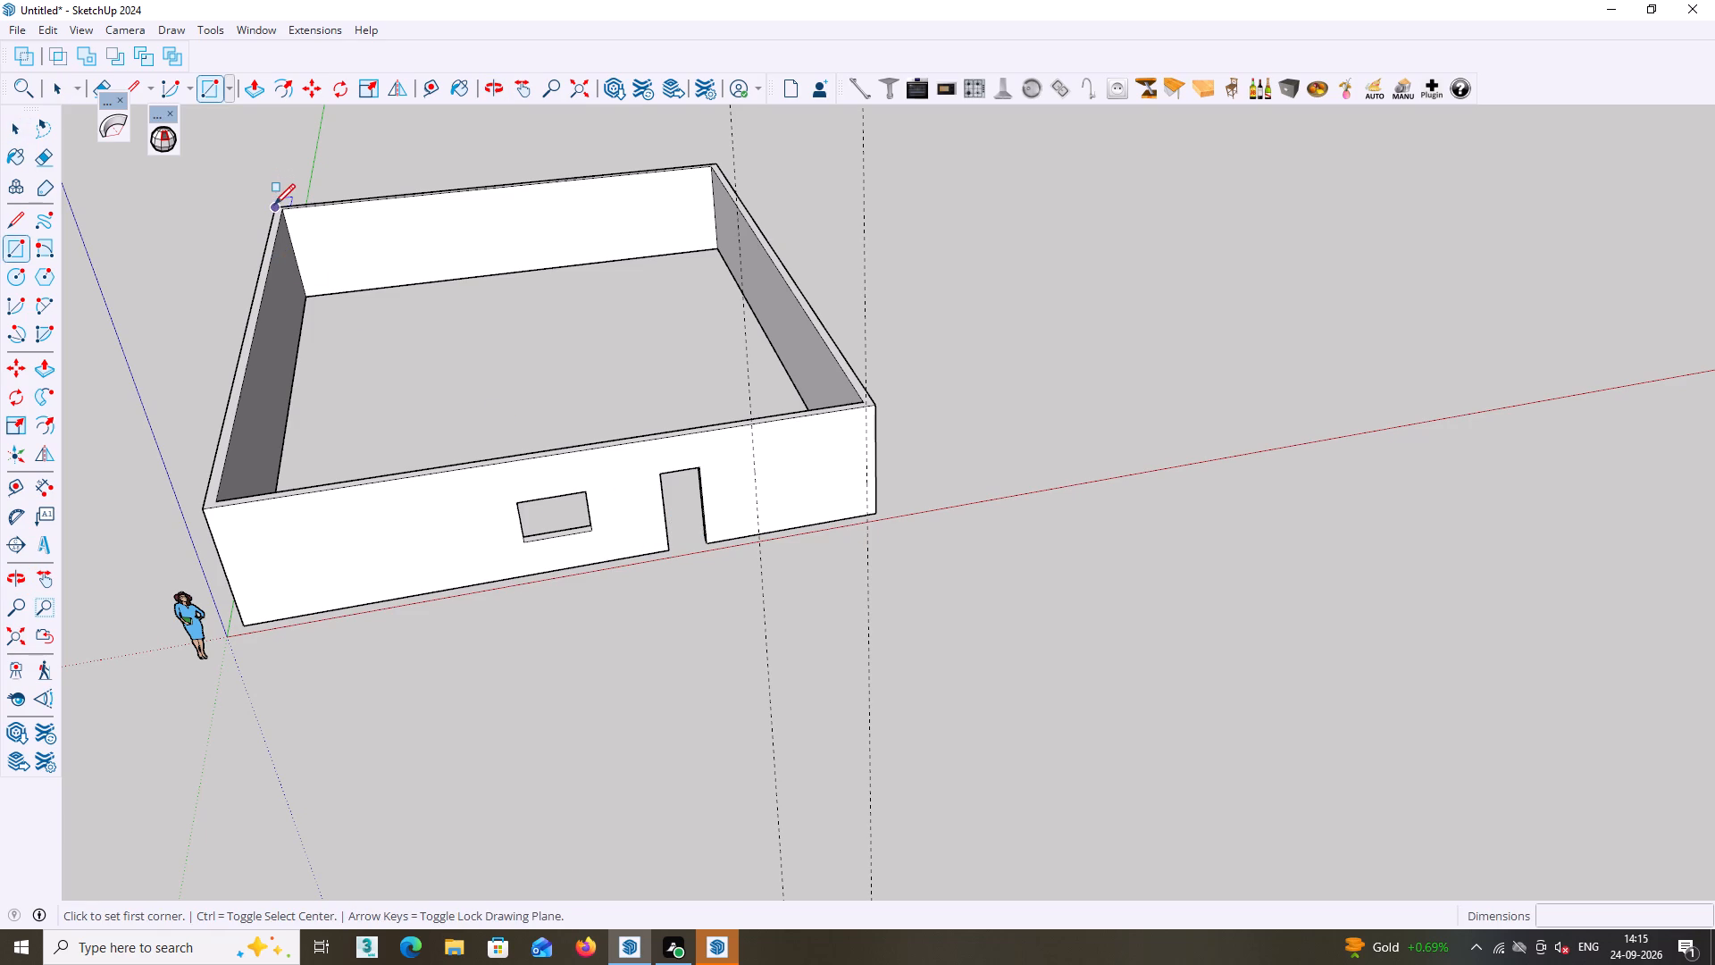
pyautogui.click(274, 205)
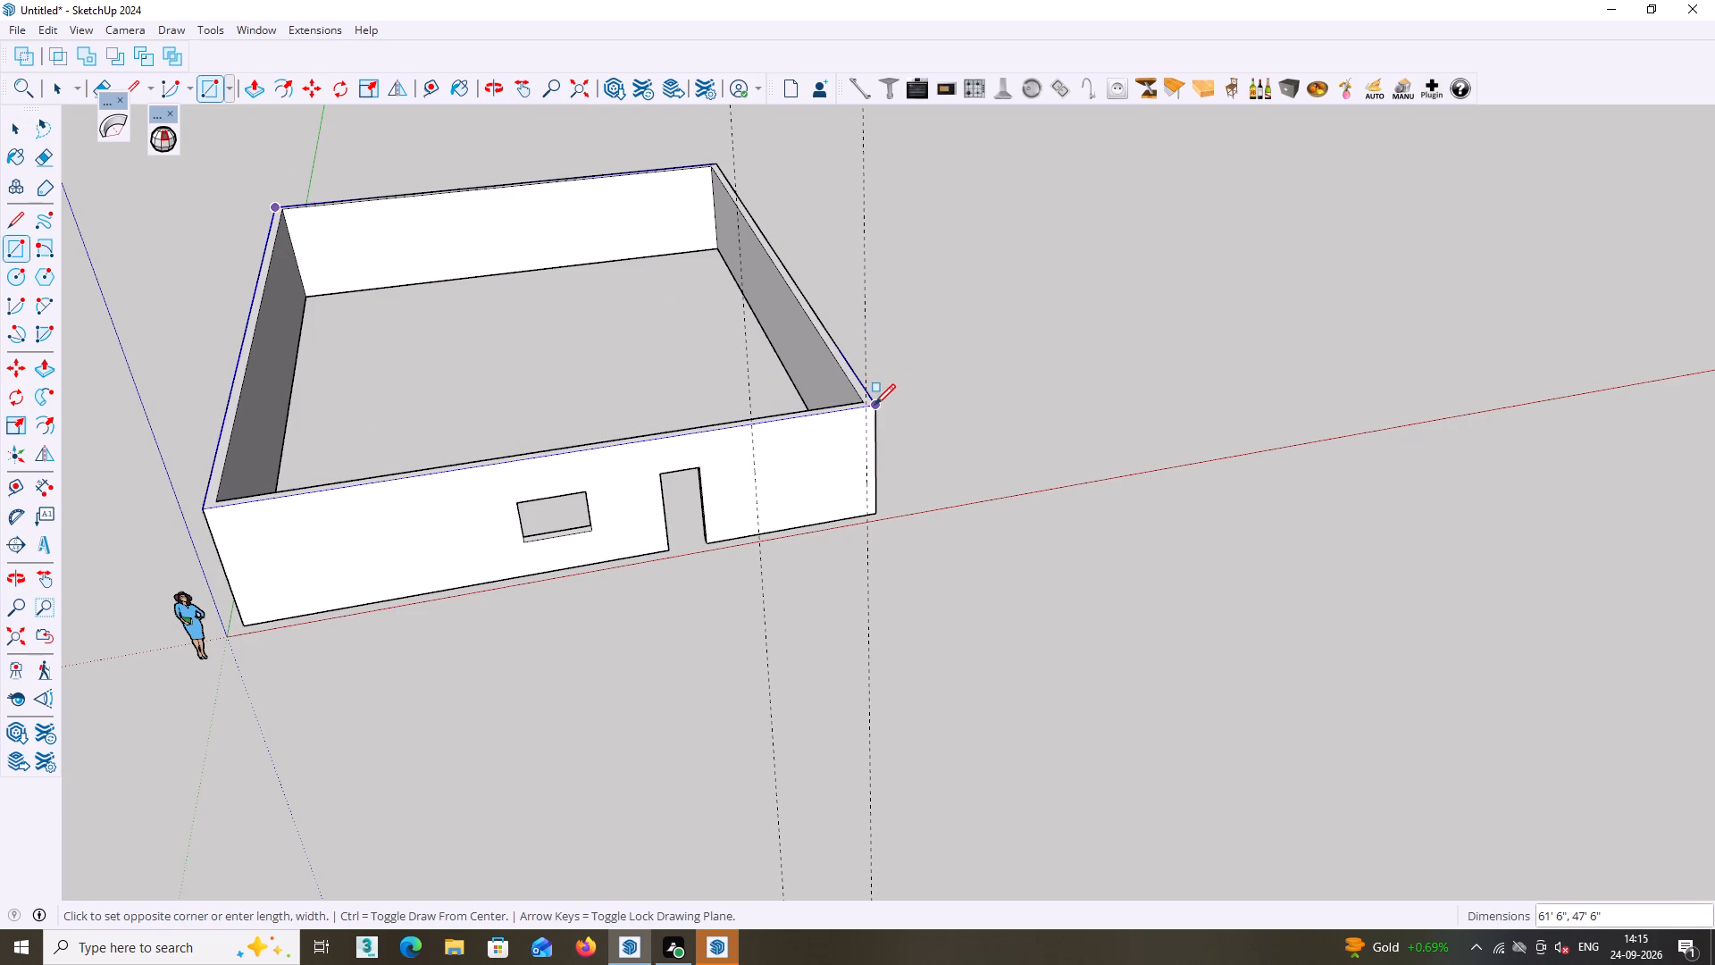
pyautogui.click(874, 405)
pyautogui.press('space')
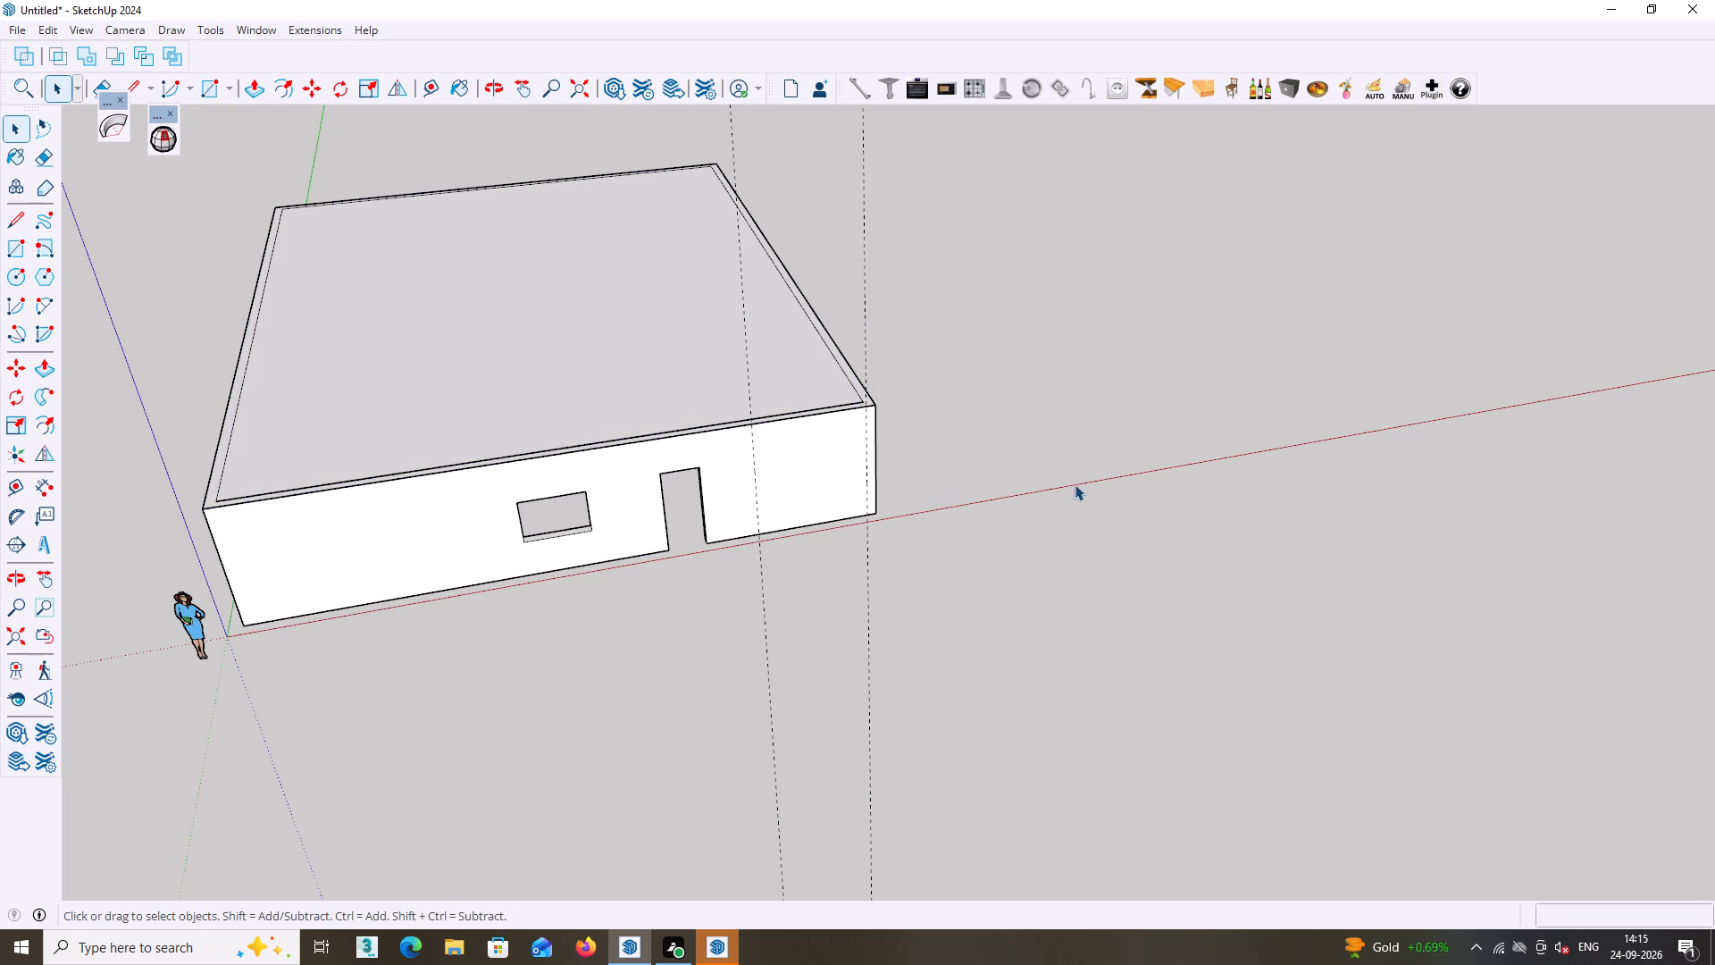
# Push/Pull the rectangle on top of the walls up 4.5" to form the slab.
pyautogui.press('p')
pyautogui.click(842, 375)
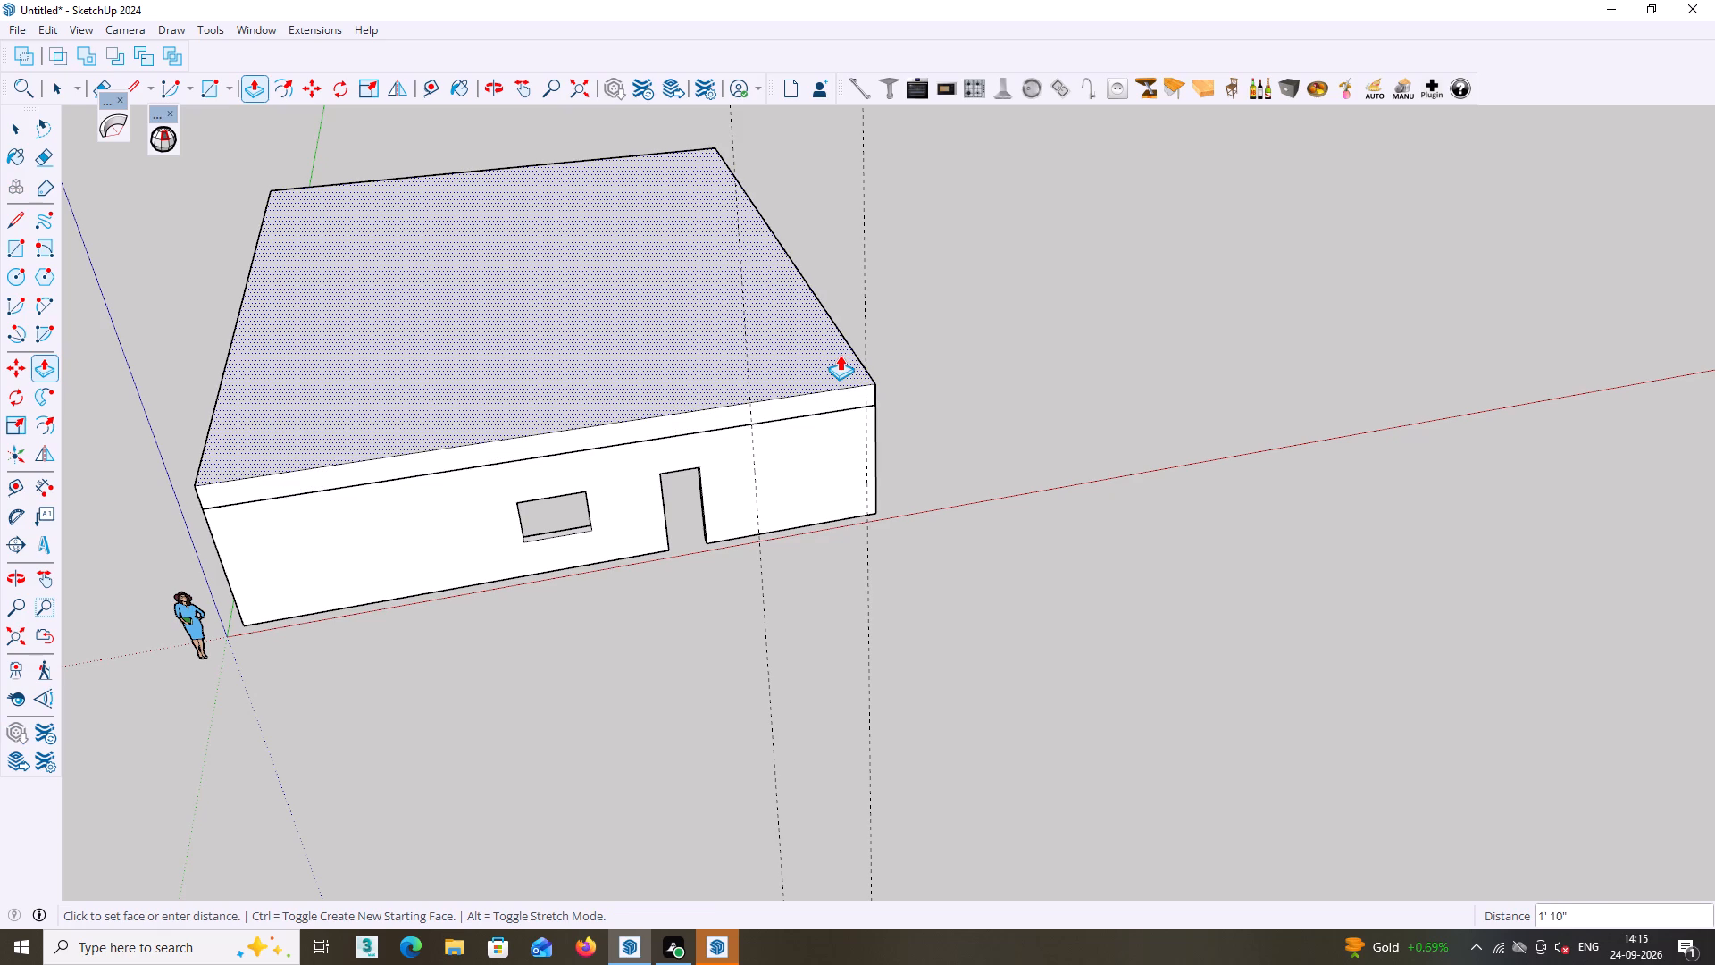
pyautogui.write('4.5')
pyautogui.press('Return')
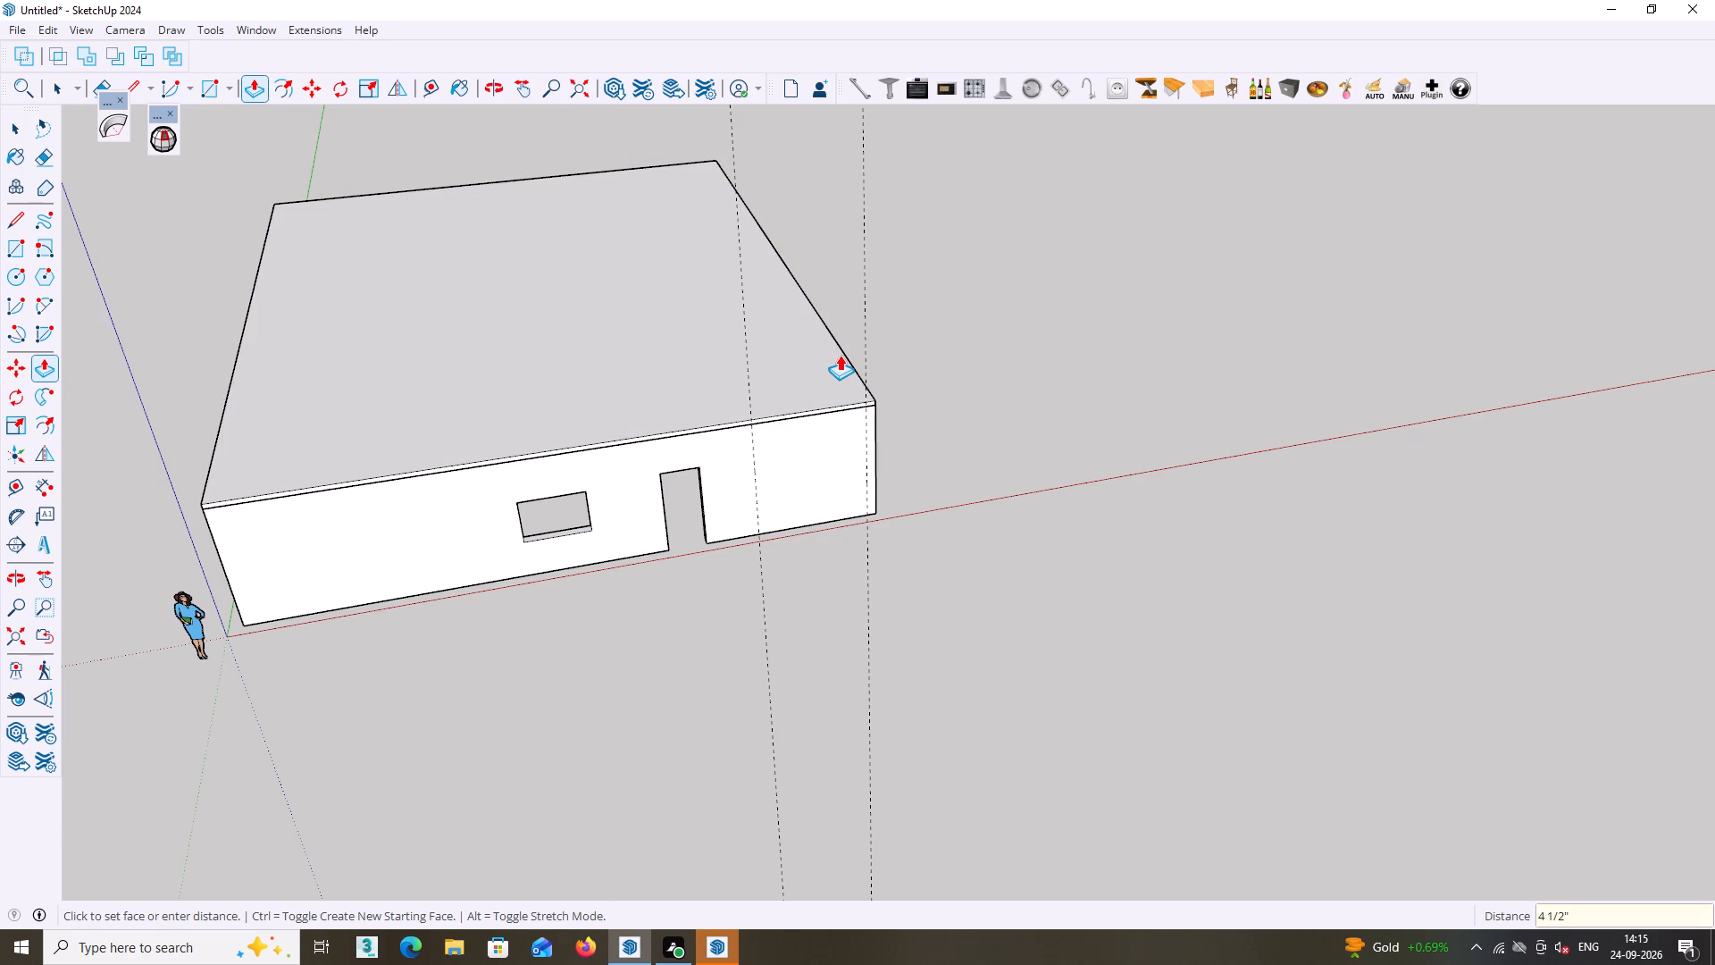
# Copy the ground-floor walls group straight up 10' 4 1/2" onto the slab's top corner as the upper storey, and clear the selection.
pyautogui.moveTo(902, 413); pyautogui.dragTo(854, 353, button='middle')
pyautogui.scroll(-1, 902, 410)
pyautogui.scroll(2, 927, 429)
pyautogui.moveTo(927, 431); pyautogui.dragTo(925, 431, button='middle')
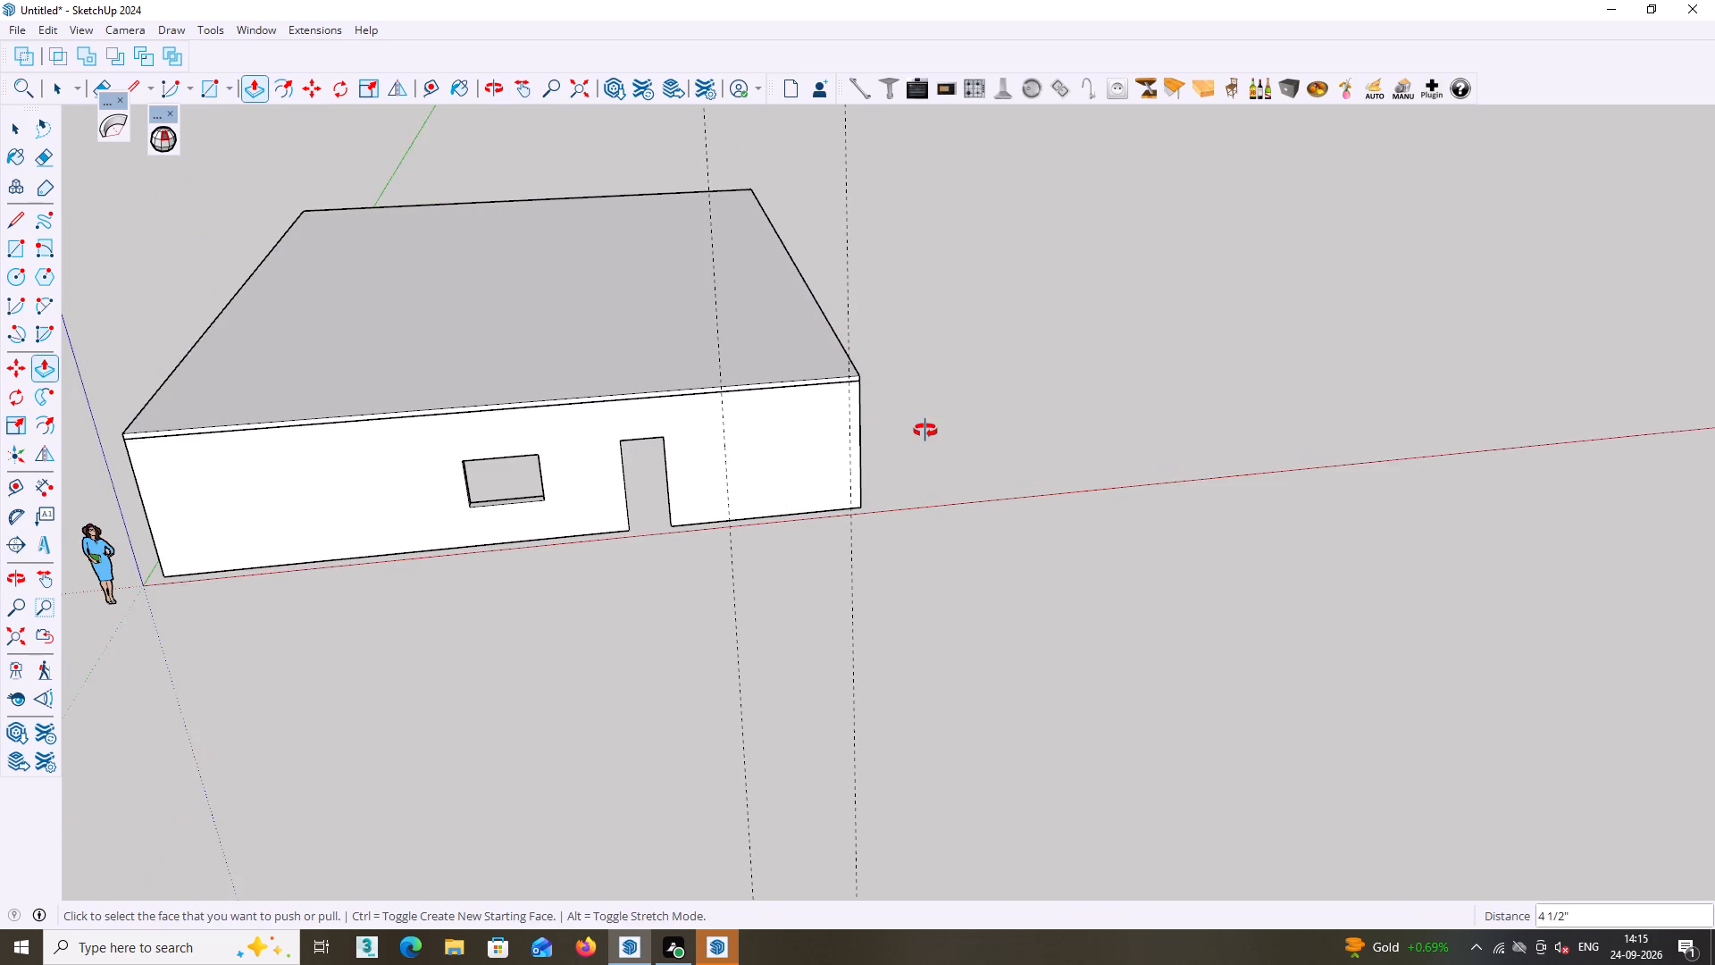
pyautogui.moveTo(925, 431); pyautogui.dragTo(911, 430, button='middle')
pyautogui.press('space')
pyautogui.moveTo(807, 476); pyautogui.dragTo(857, 471, button='middle')
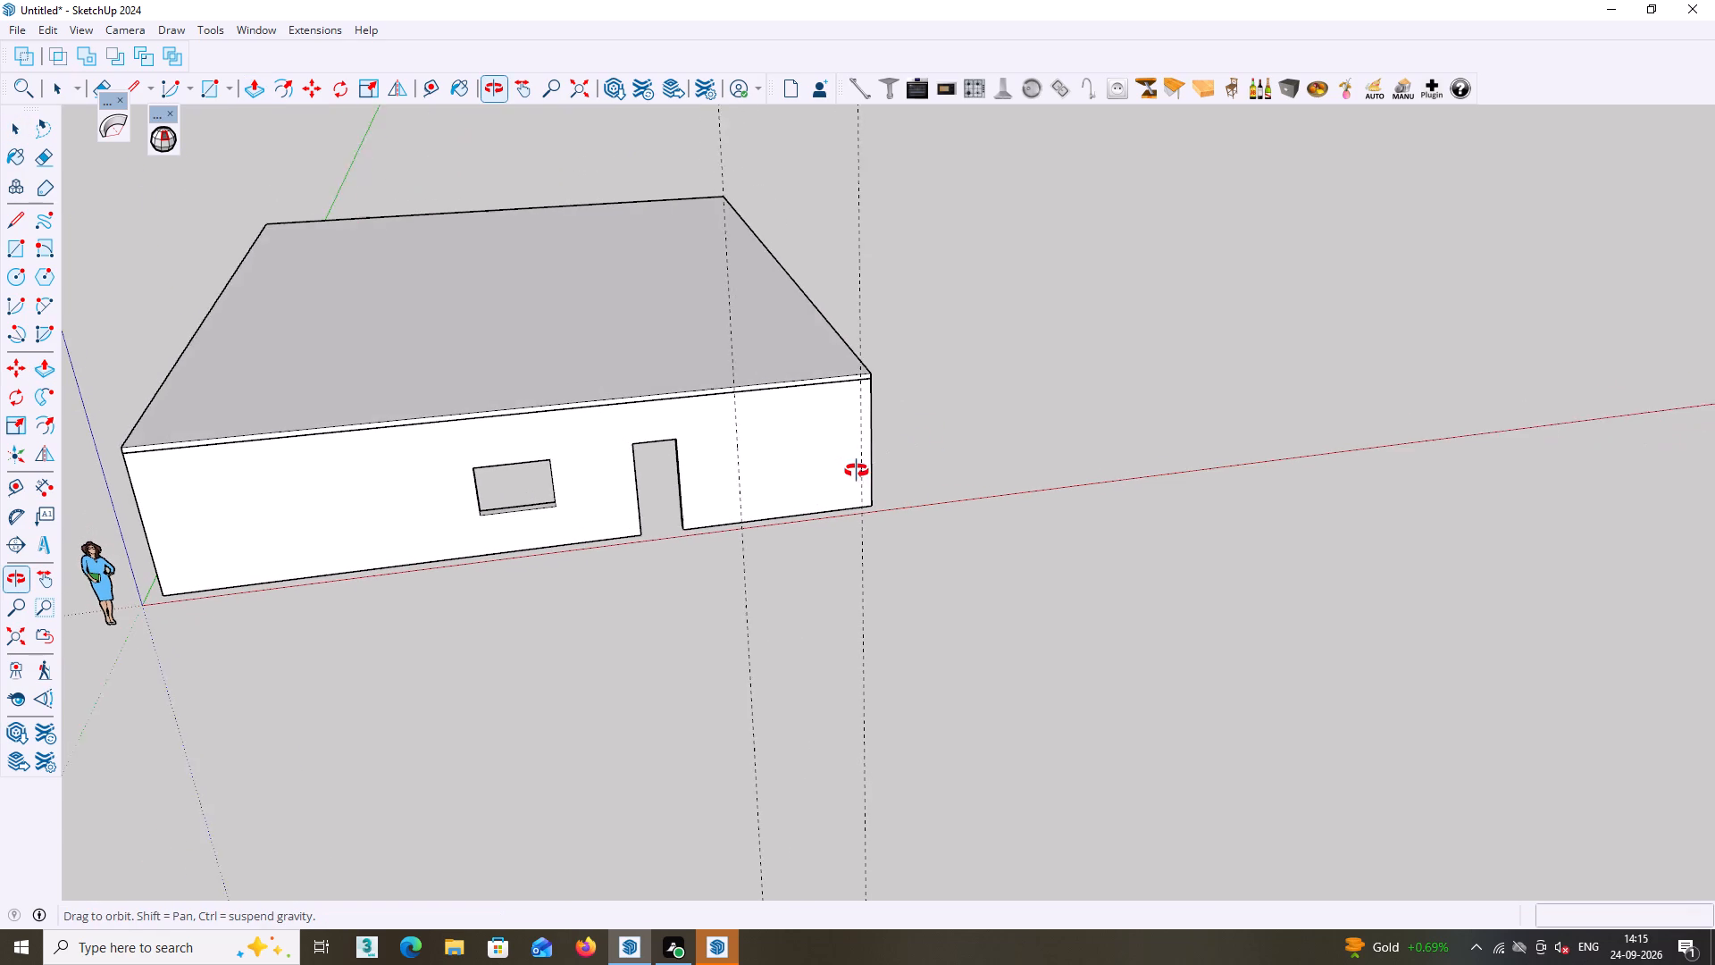
pyautogui.moveTo(857, 471); pyautogui.dragTo(837, 468, button='middle')
pyautogui.click(757, 478)
pyautogui.click(757, 478)
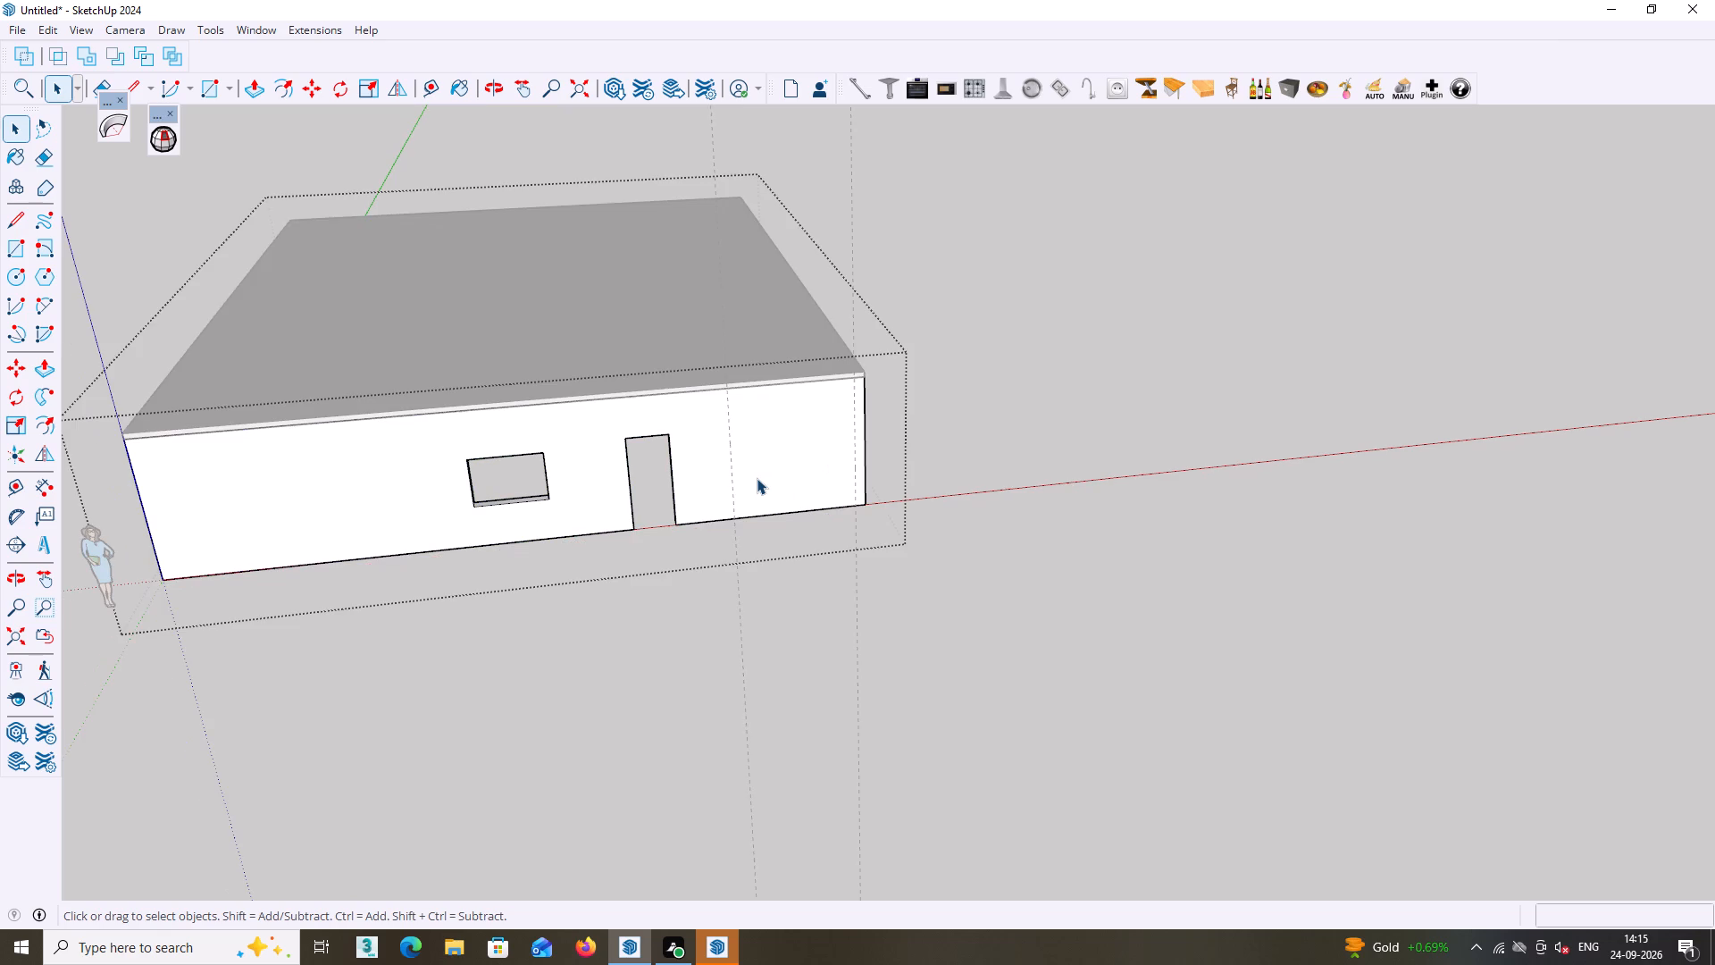
pyautogui.click(1046, 484)
pyautogui.click(832, 457)
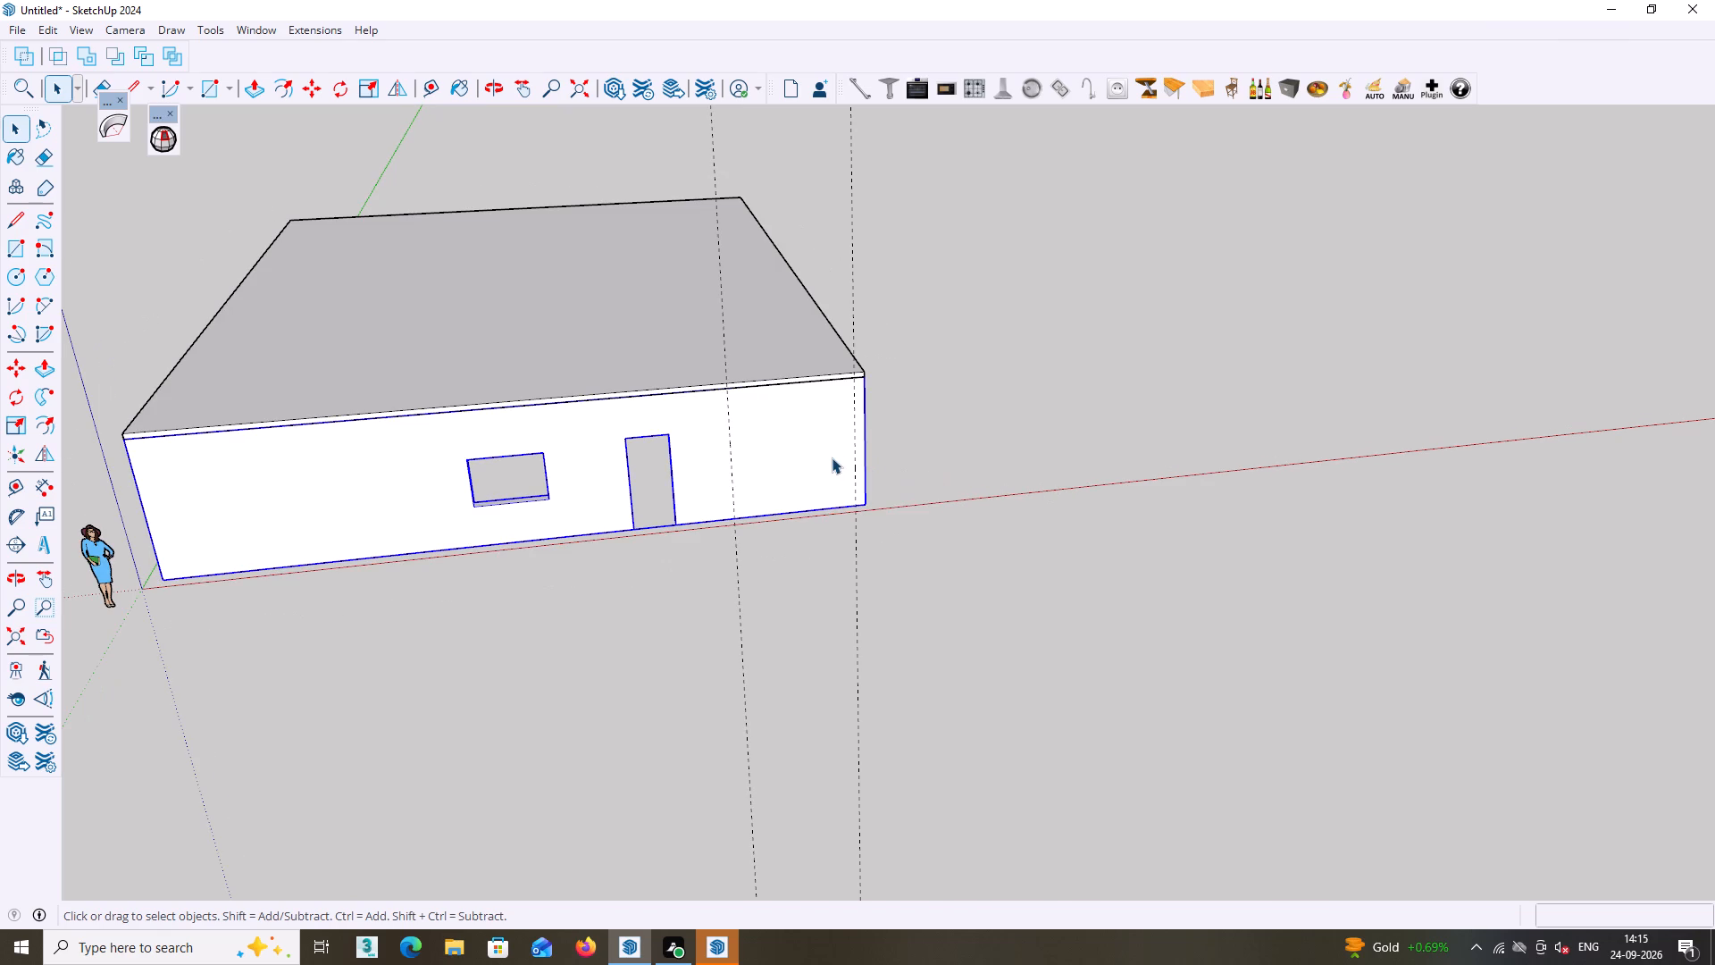
pyautogui.press('m')
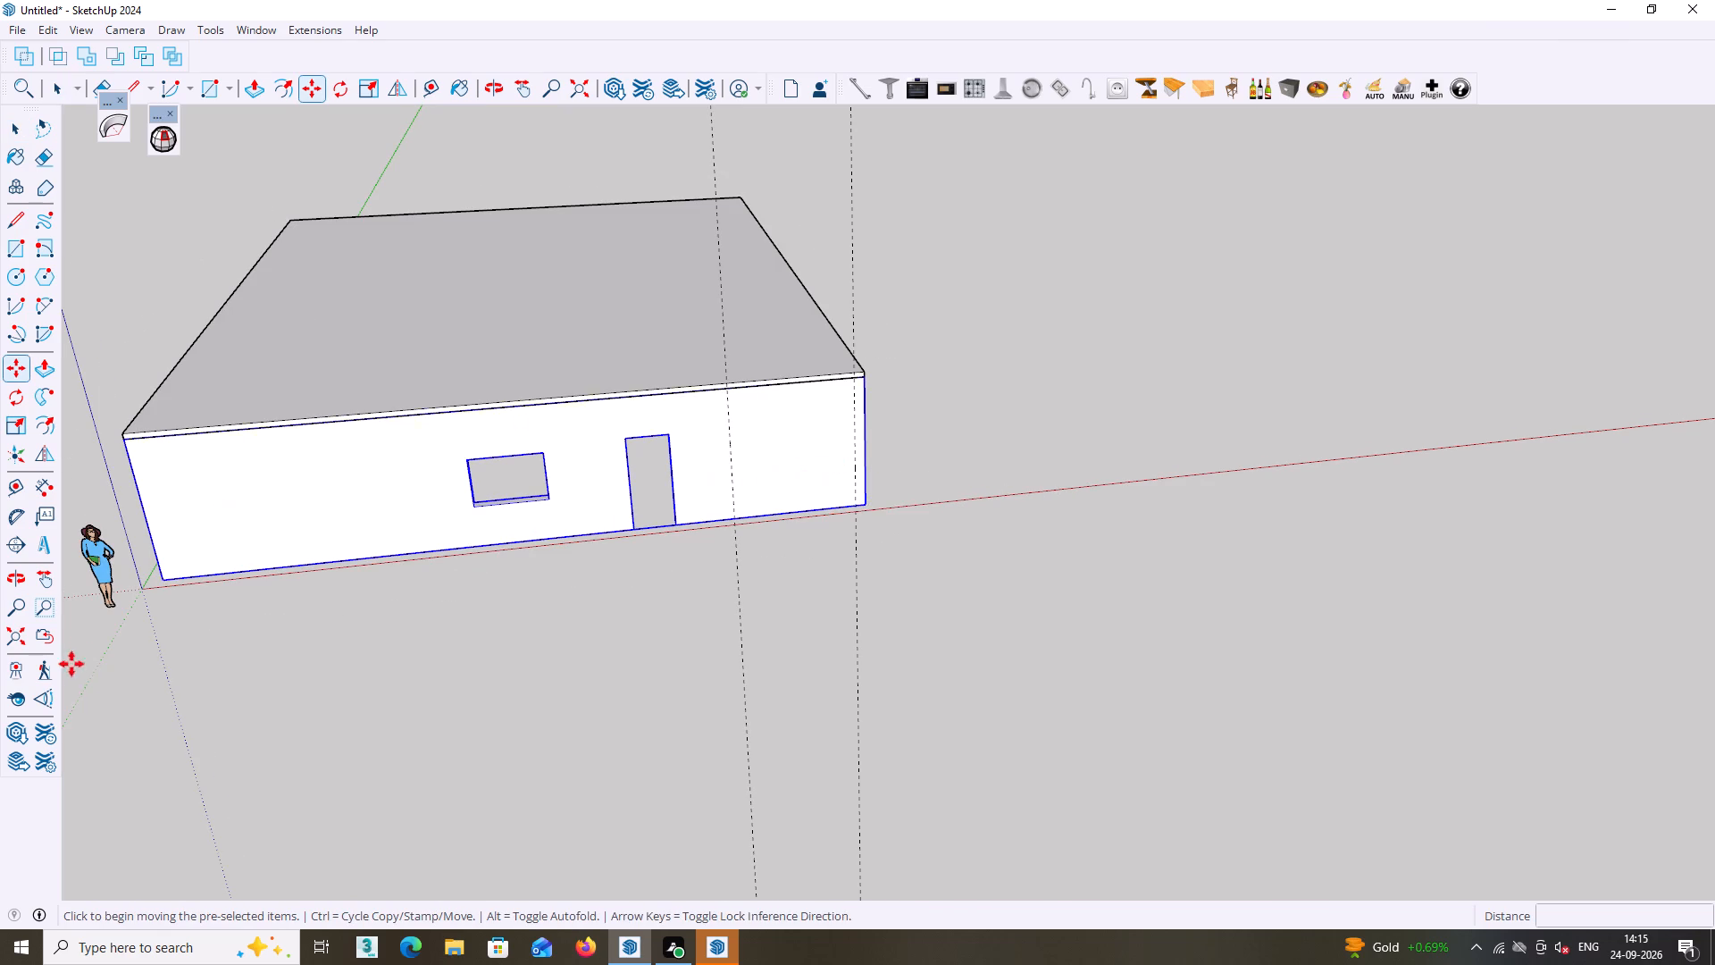
pyautogui.click(166, 580)
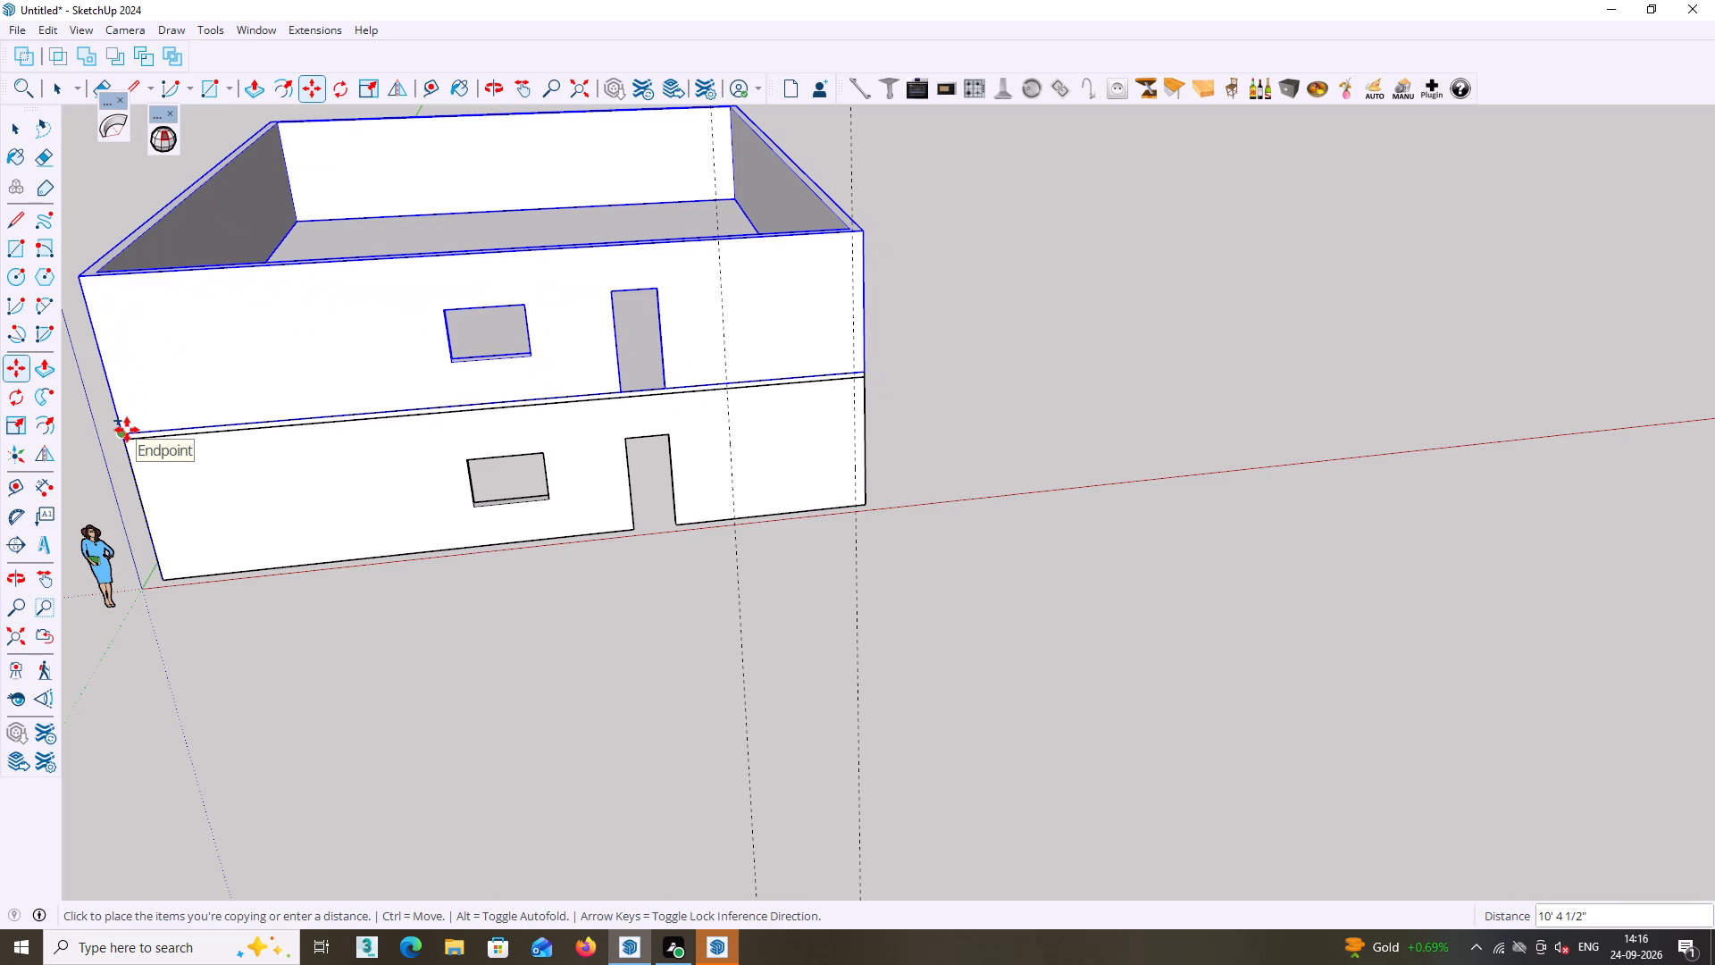
pyautogui.doubleClick(127, 430)
pyautogui.scroll(-3, 632, 523)
pyautogui.moveTo(771, 577); pyautogui.dragTo(706, 572, button='middle')
pyautogui.press('space')
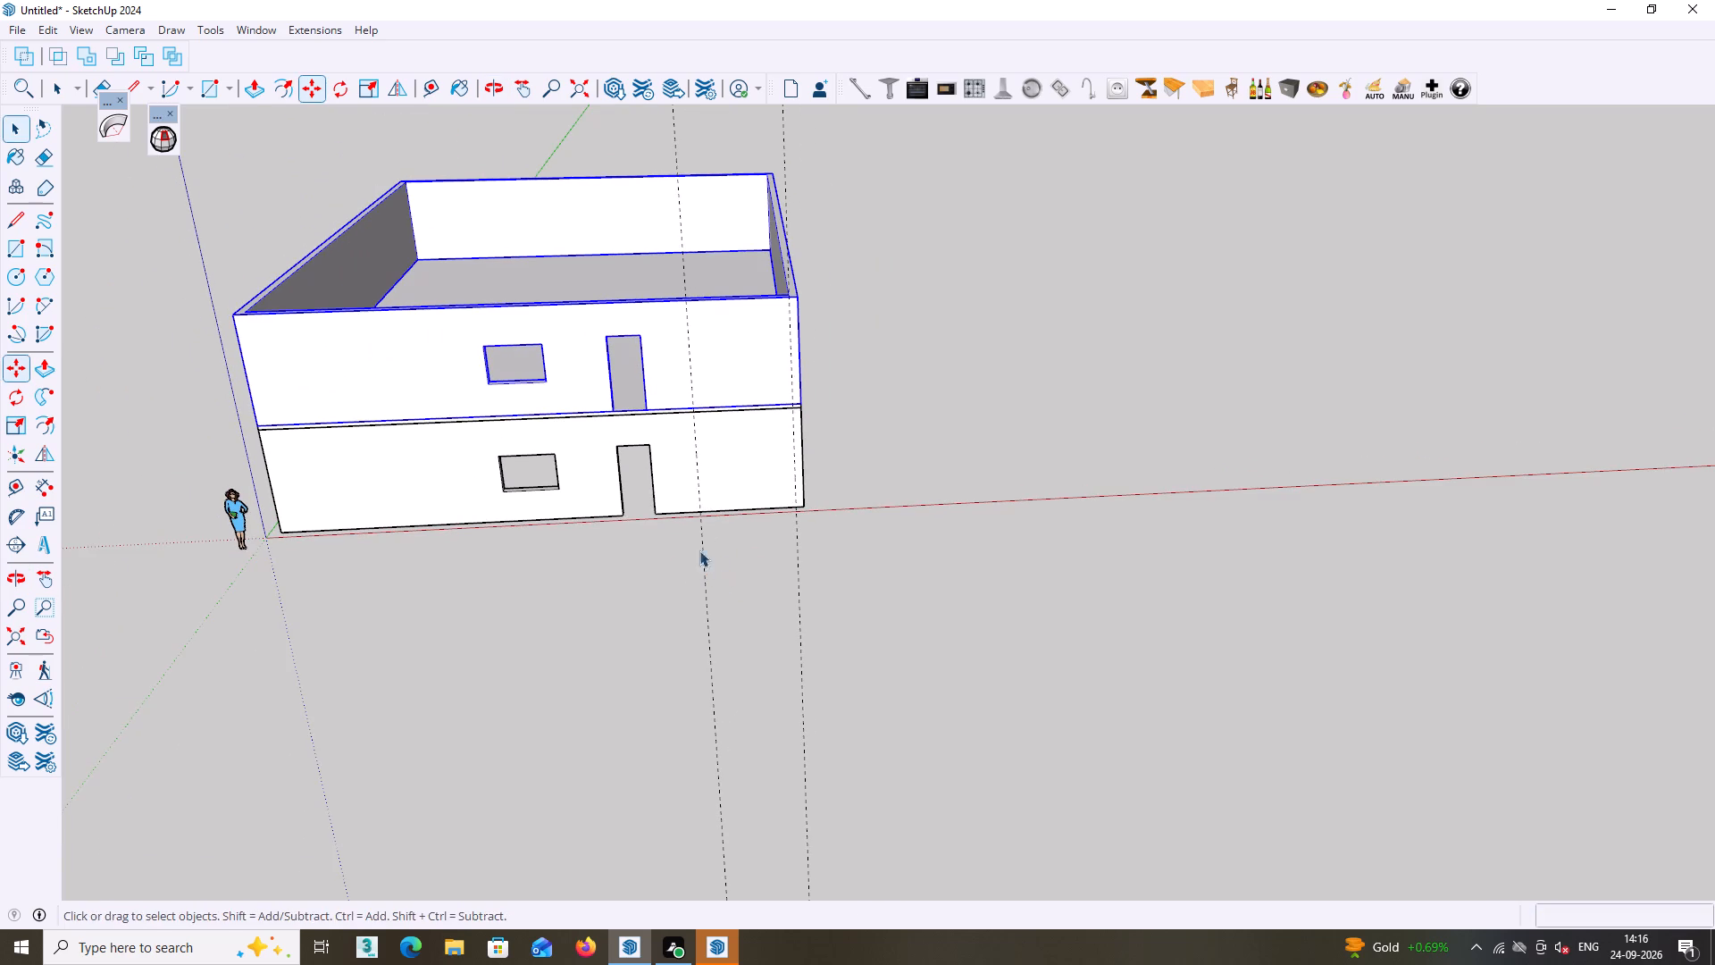
pyautogui.moveTo(688, 482); pyautogui.dragTo(753, 486, button='middle')
pyautogui.scroll(2, 632, 407)
pyautogui.middleClick(632, 406)
pyautogui.click(1152, 416)
pyautogui.click(1055, 445)
# Open the upper-storey walls group and Push/Pull the door opening's side face 3' across to close the opening.
pyautogui.scroll(2, 768, 466)
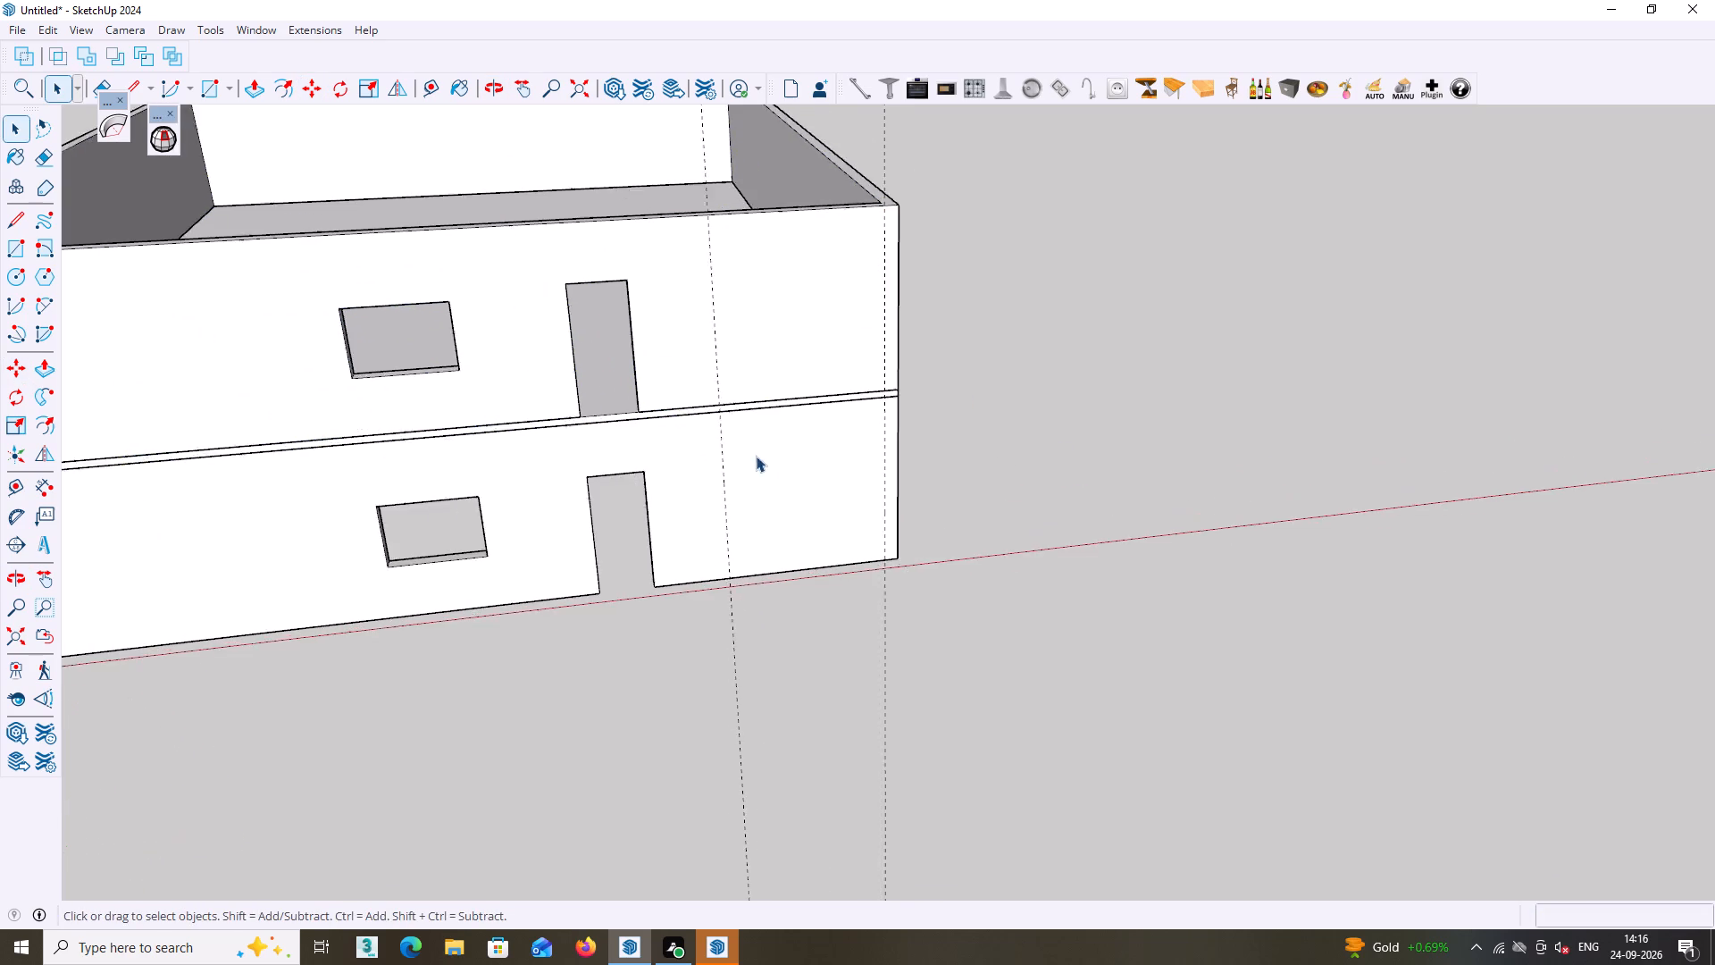
pyautogui.scroll(3, 756, 456)
pyautogui.moveTo(636, 415); pyautogui.dragTo(874, 339, button='middle')
pyautogui.scroll(2, 902, 299)
pyautogui.press('p')
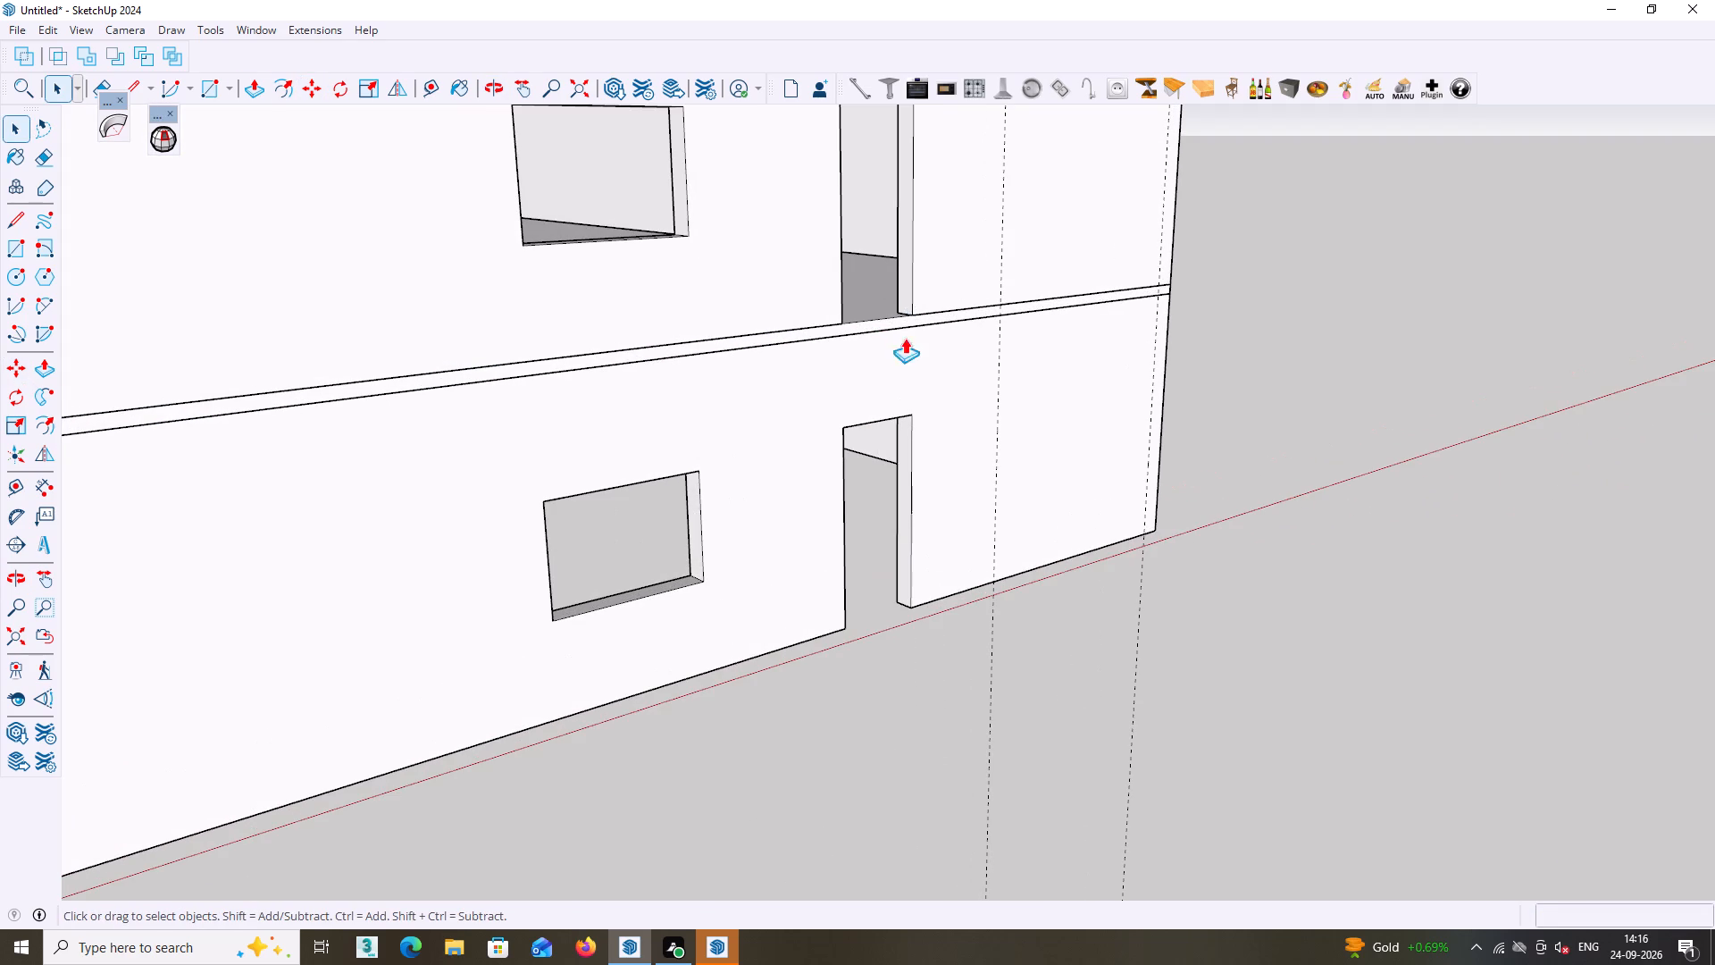
pyautogui.press('space')
pyautogui.click(904, 283)
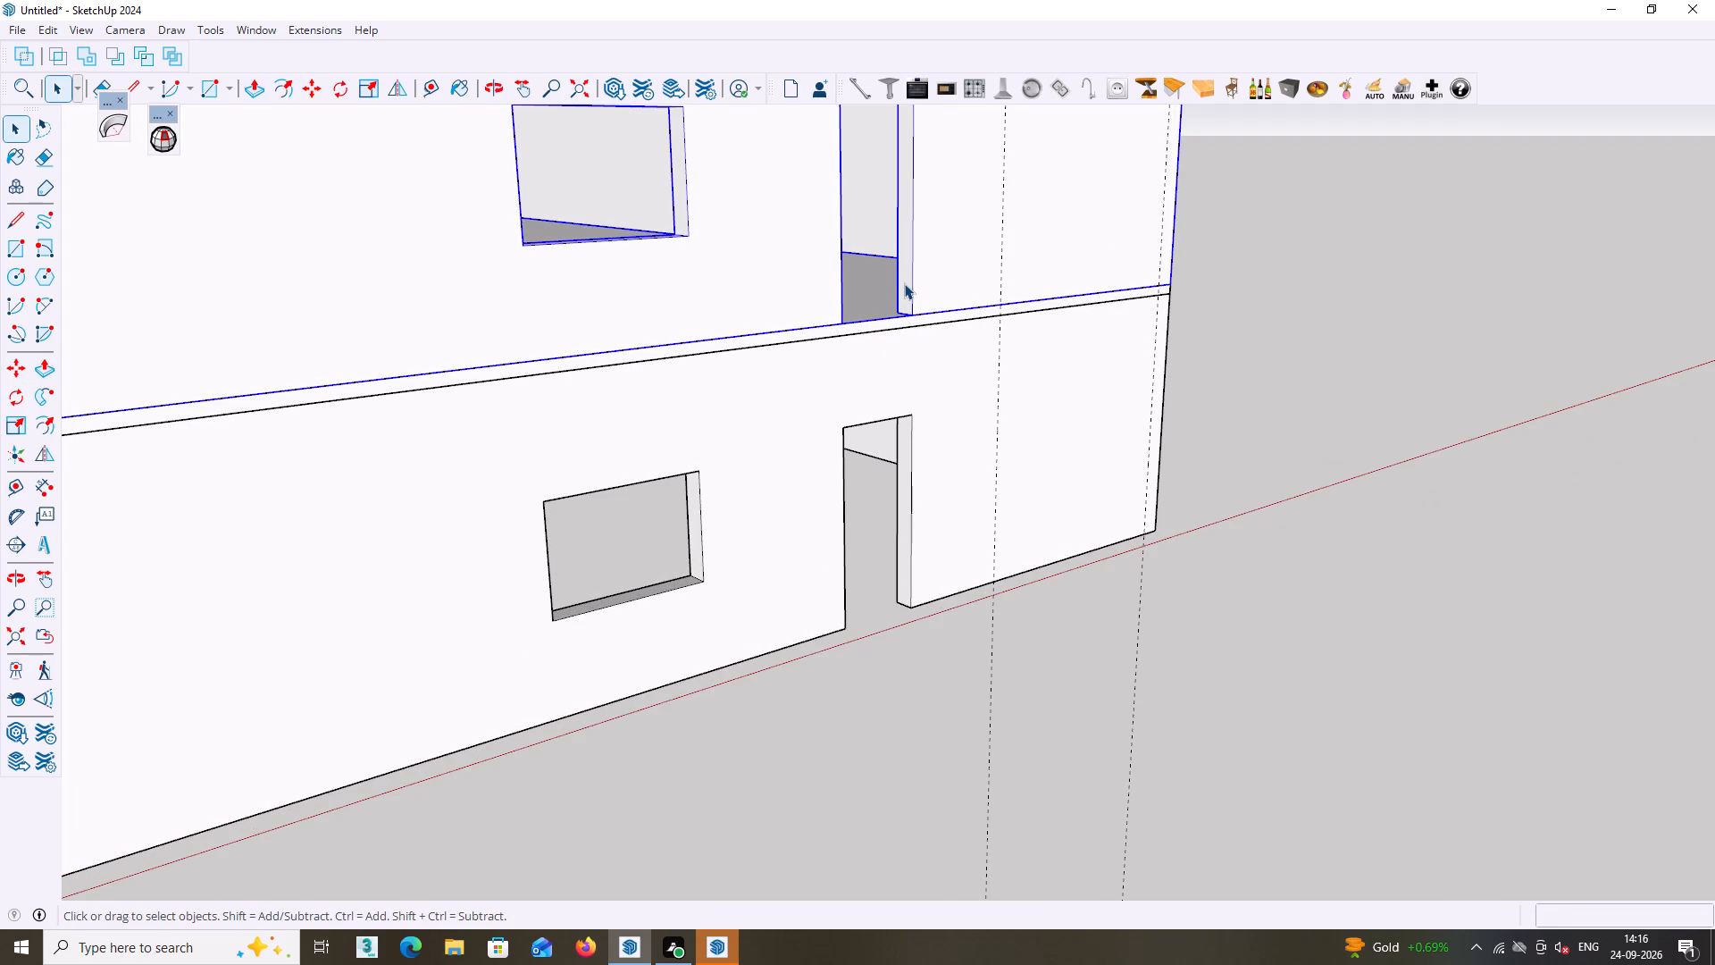
pyautogui.tripleClick(904, 283)
pyautogui.click(908, 284)
pyautogui.click(906, 284)
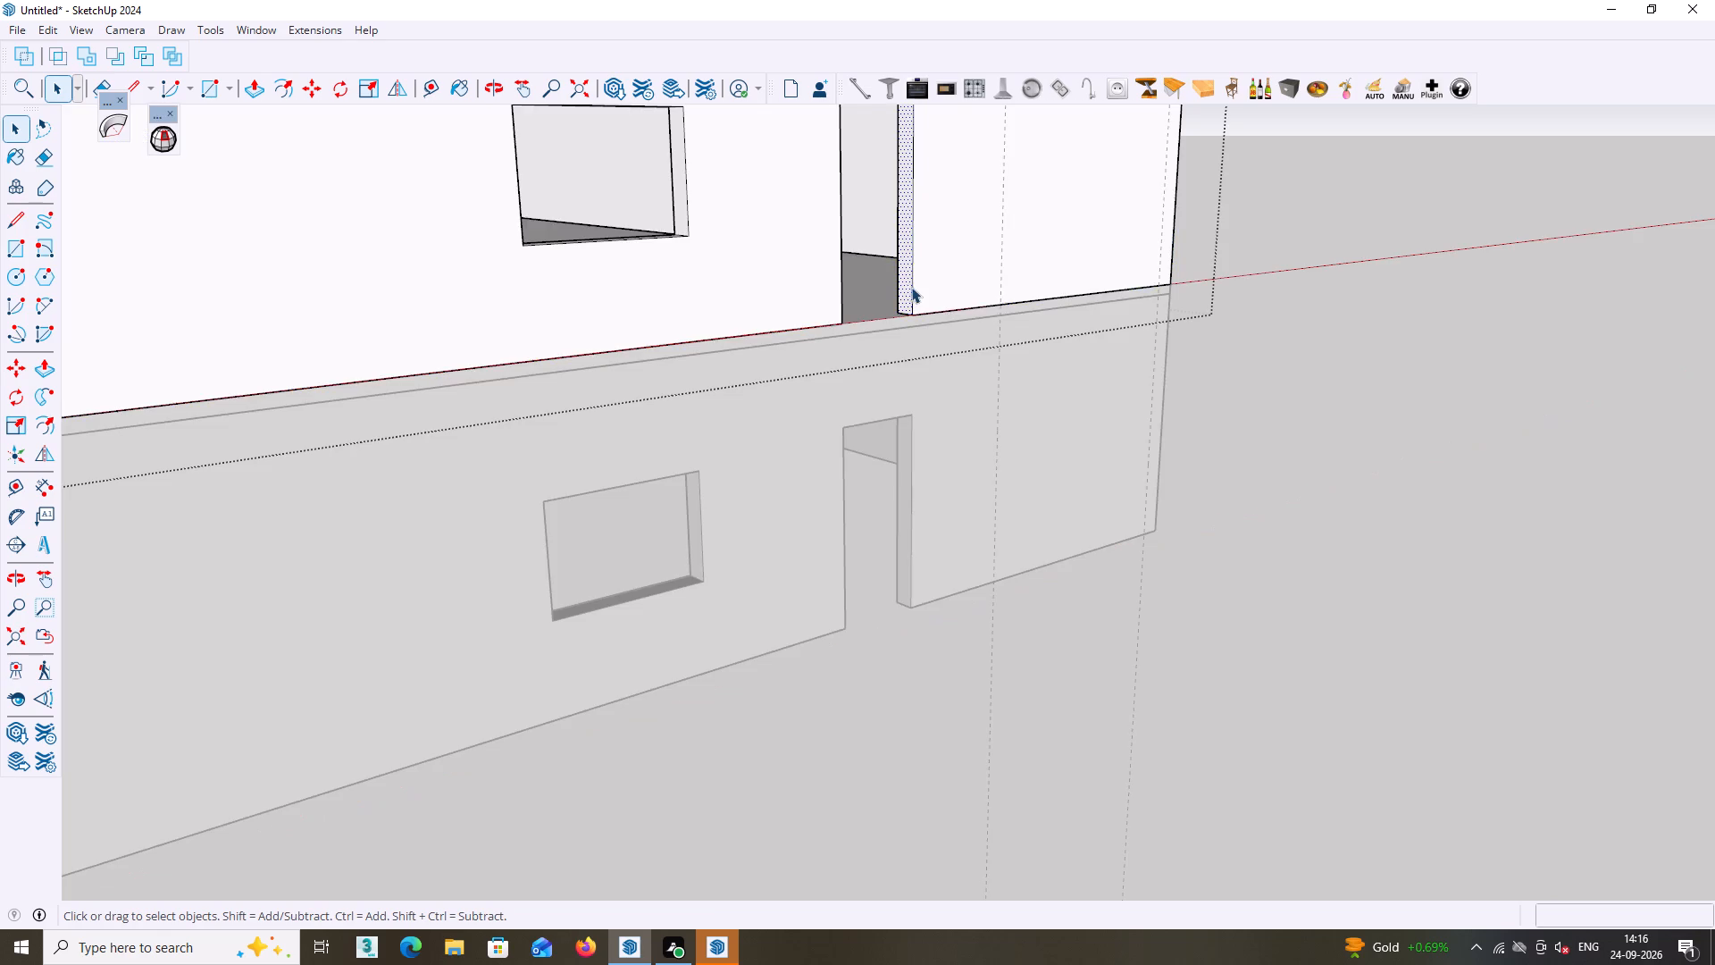
pyautogui.moveTo(911, 287); pyautogui.dragTo(978, 274, button='middle')
pyautogui.press('p')
pyautogui.click(935, 288)
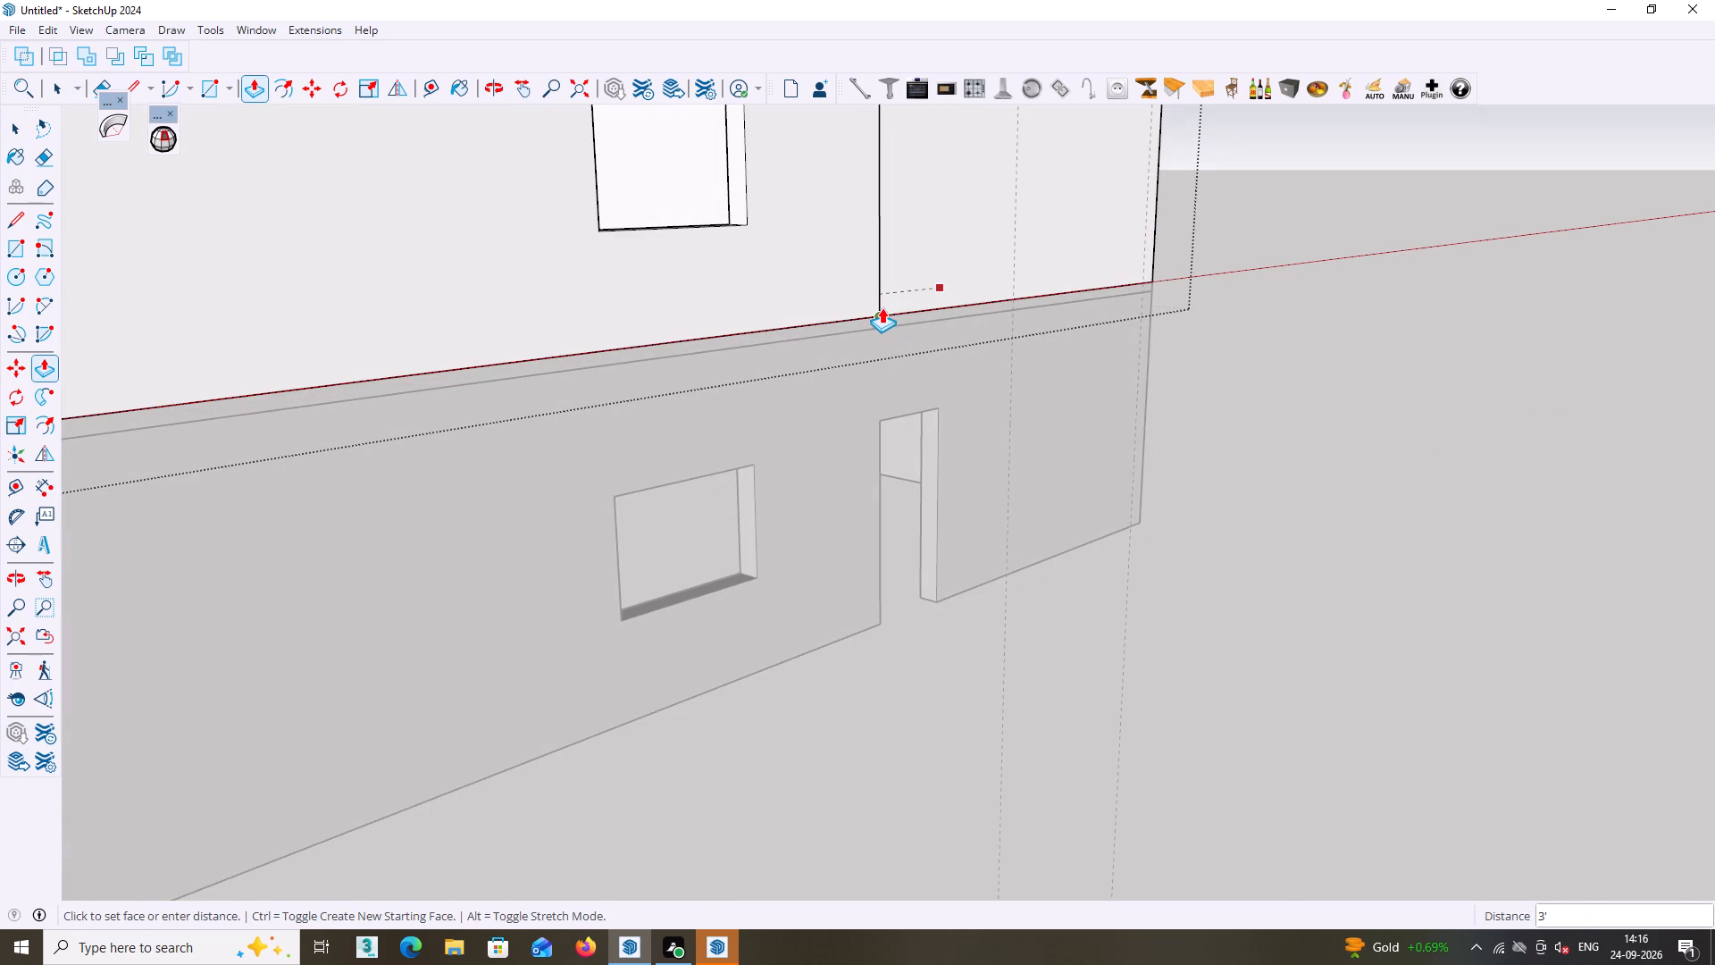
pyautogui.click(882, 307)
pyautogui.scroll(-11, 897, 324)
pyautogui.moveTo(1072, 394); pyautogui.dragTo(964, 630, button='middle')
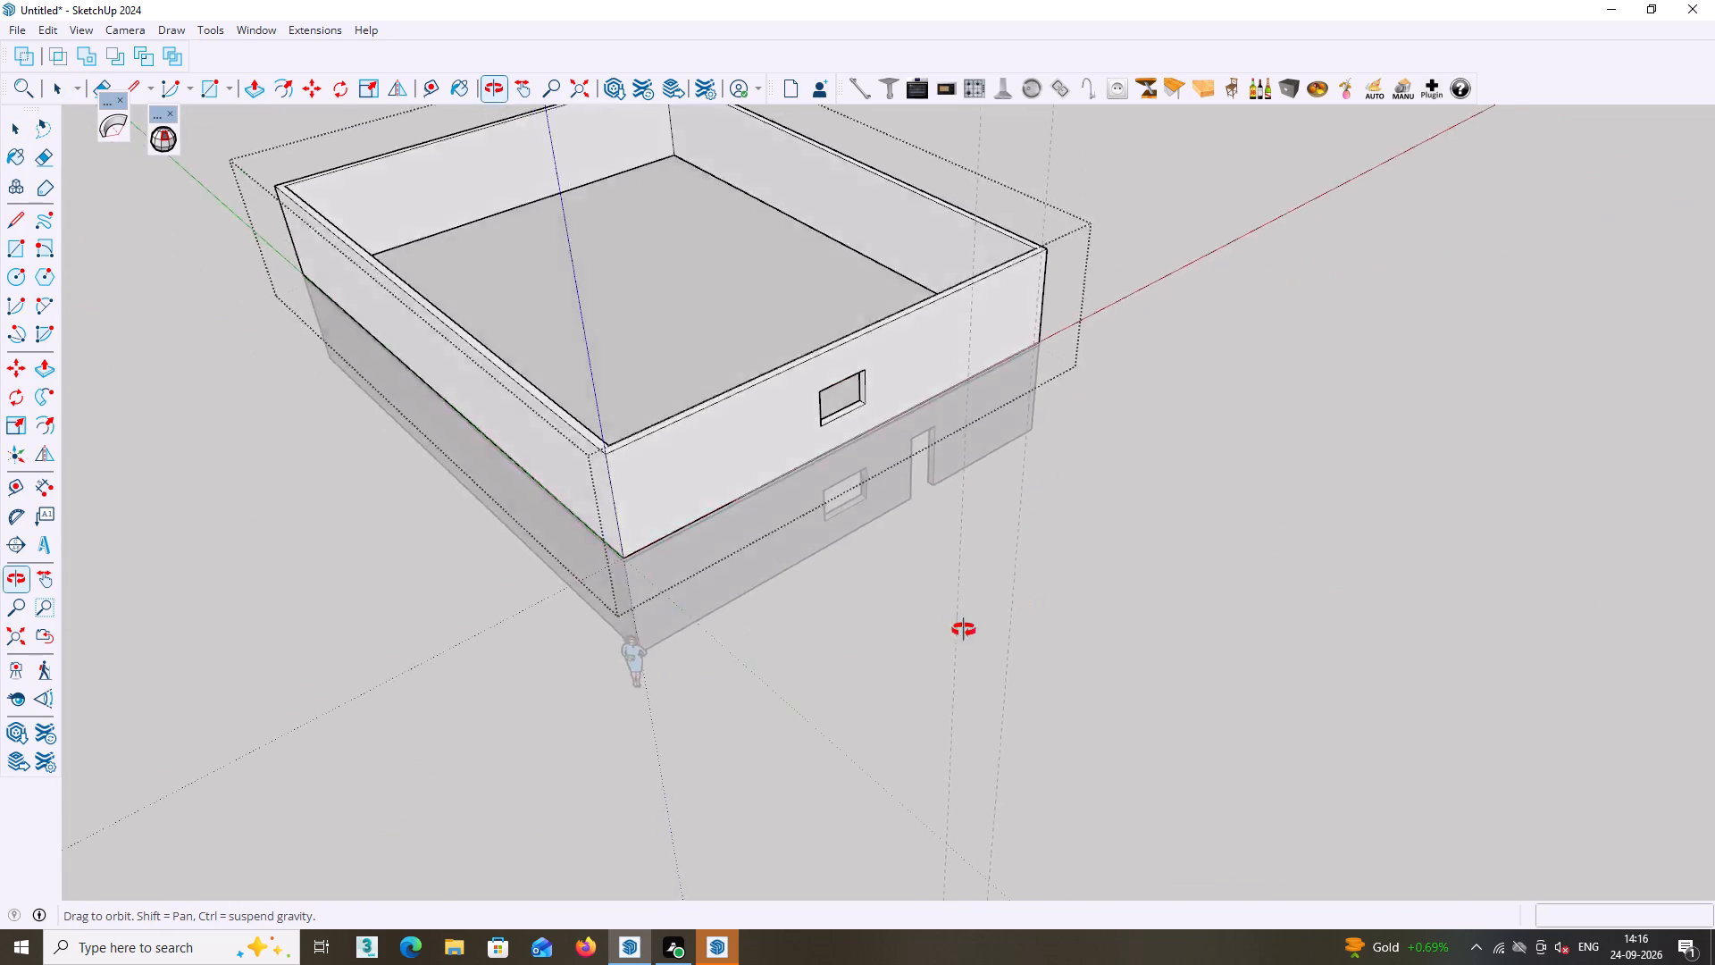
# Close the upper-storey walls group and return to the whole model.
pyautogui.moveTo(964, 630); pyautogui.dragTo(686, 664, button='middle')
pyautogui.moveTo(1172, 377); pyautogui.dragTo(1104, 395, button='middle')
pyautogui.press('space')
pyautogui.click(1170, 373)
# Examine the front facade of both storeys and the slab between them from several angles.
pyautogui.moveTo(1175, 350); pyautogui.dragTo(1175, 325, button='middle')
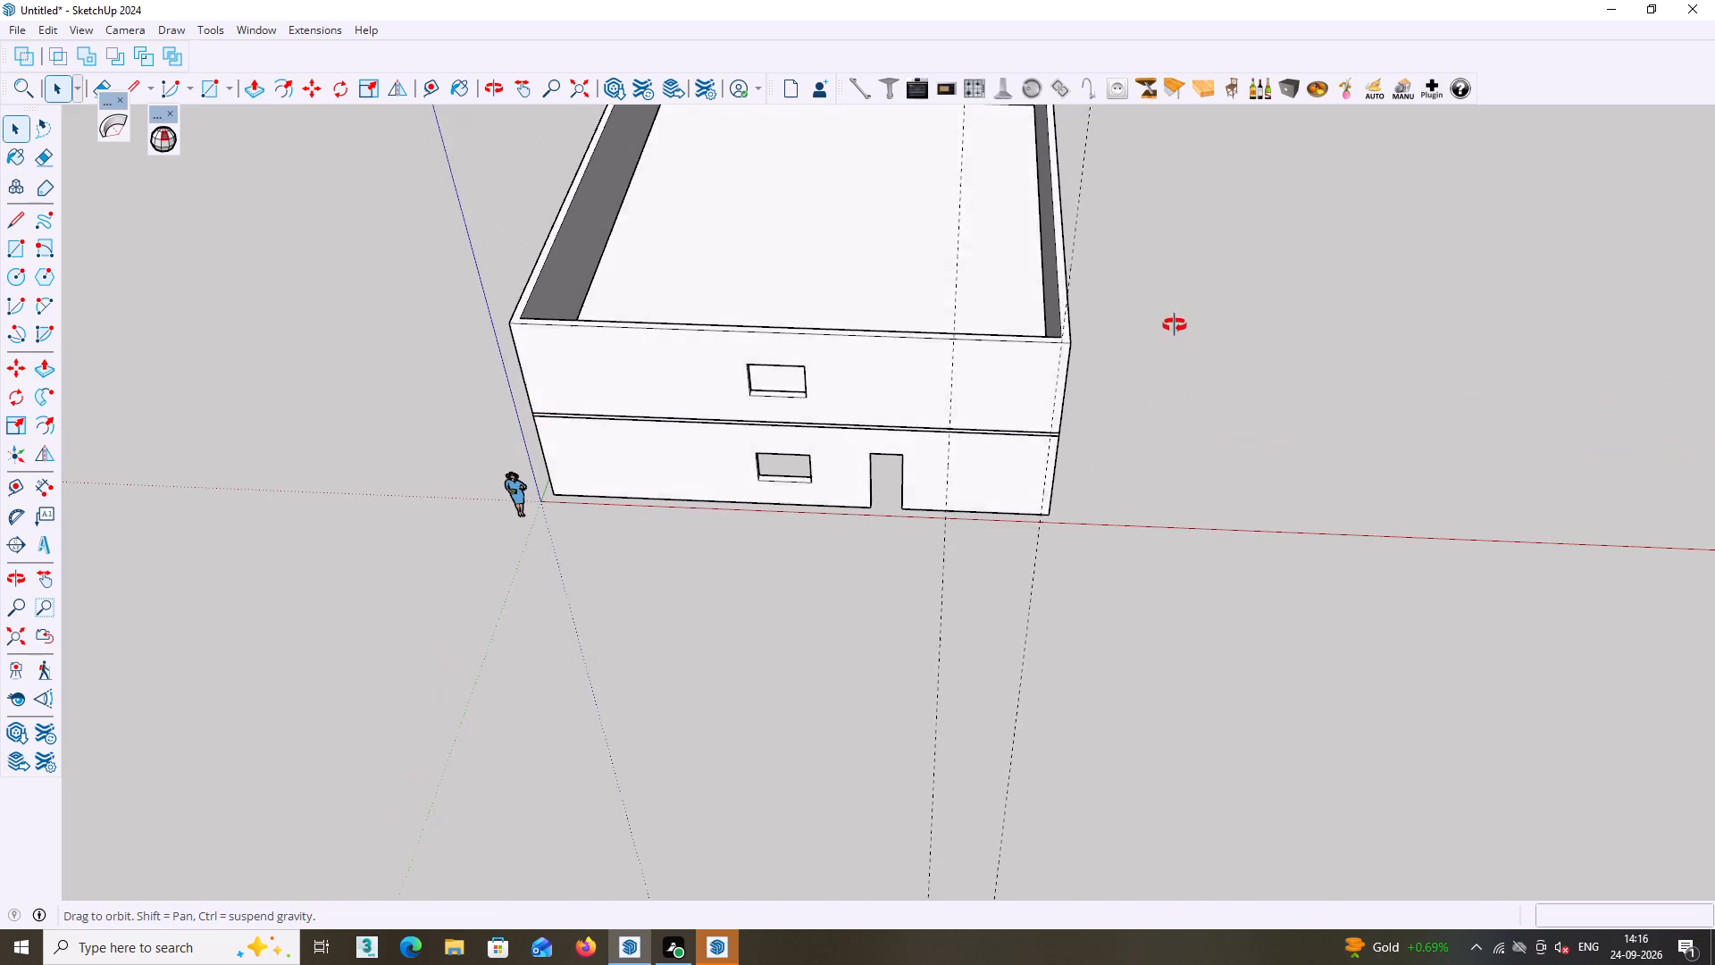
pyautogui.moveTo(1175, 325); pyautogui.dragTo(1166, 247, button='middle')
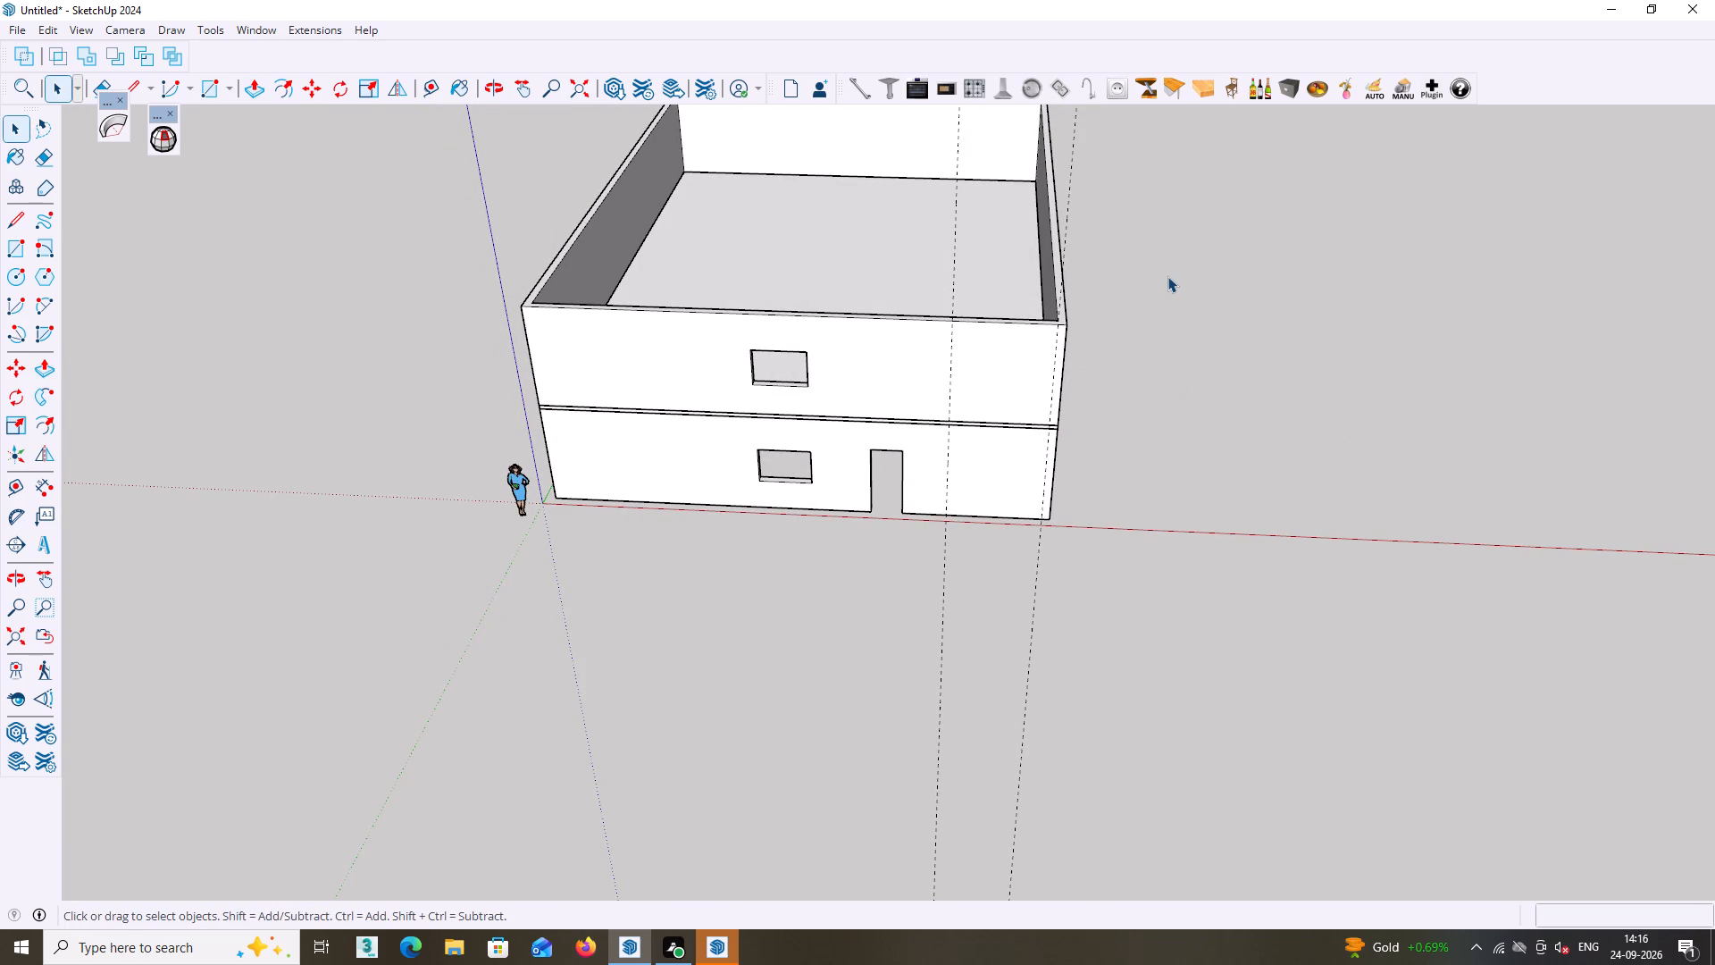
pyautogui.moveTo(1183, 281); pyautogui.dragTo(1230, 259, button='middle')
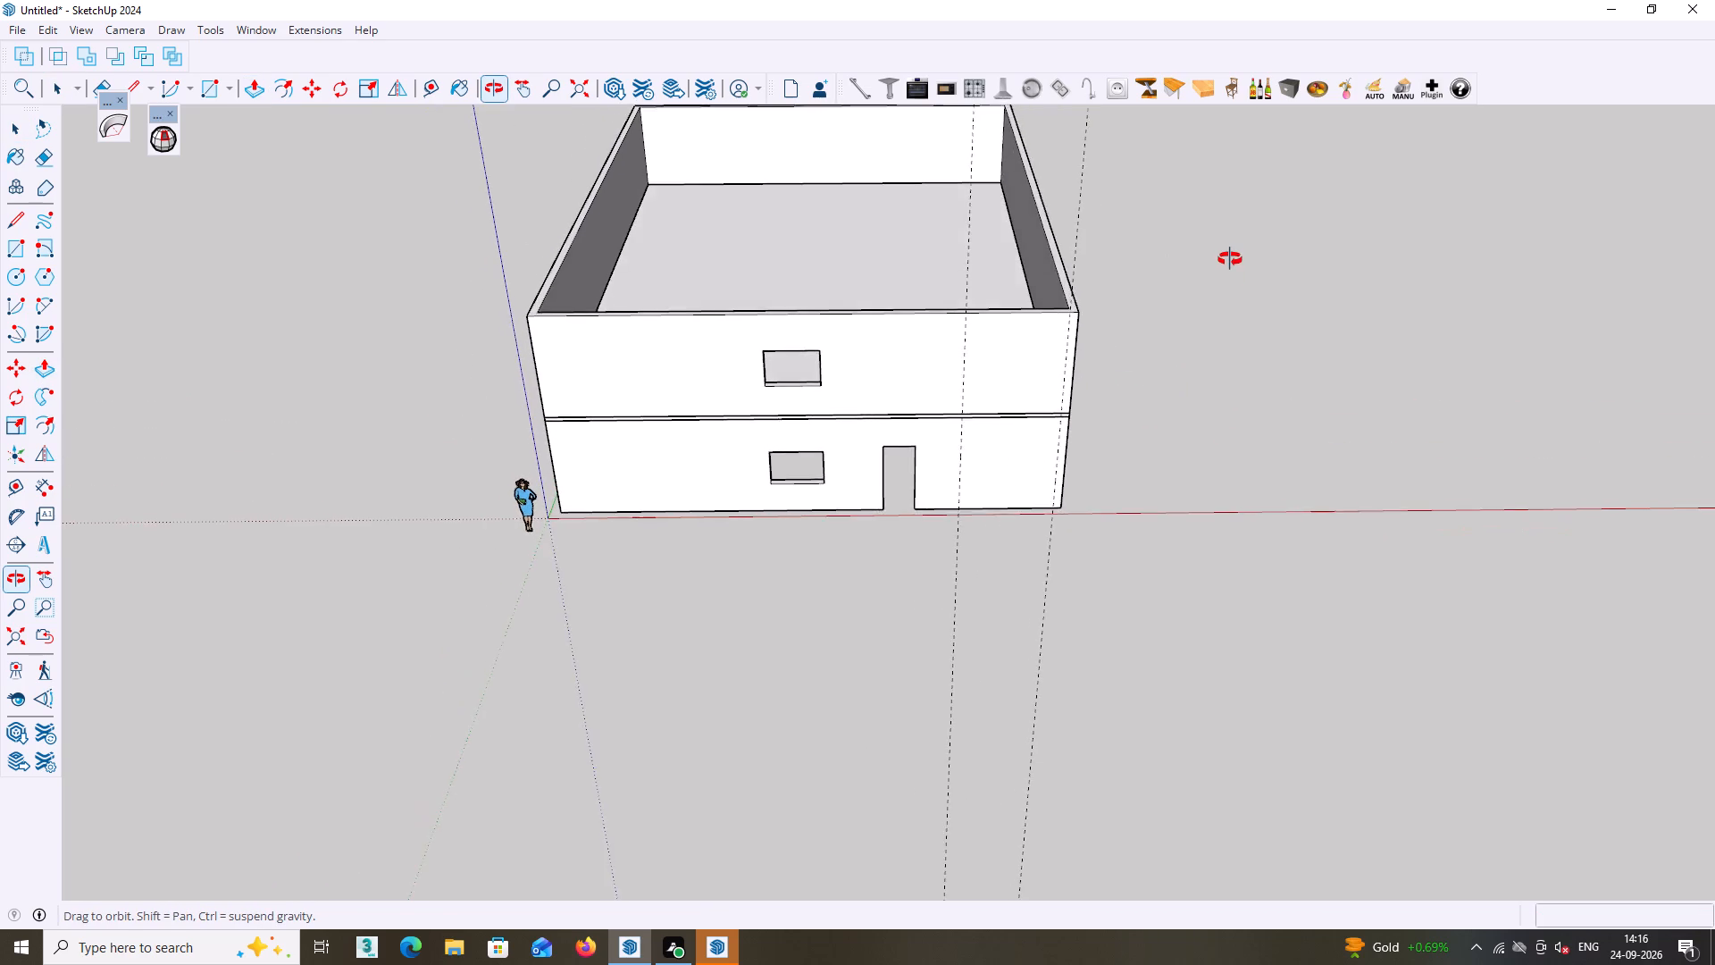
pyautogui.moveTo(1230, 259); pyautogui.dragTo(1186, 226, button='middle')
pyautogui.scroll(9, 920, 398)
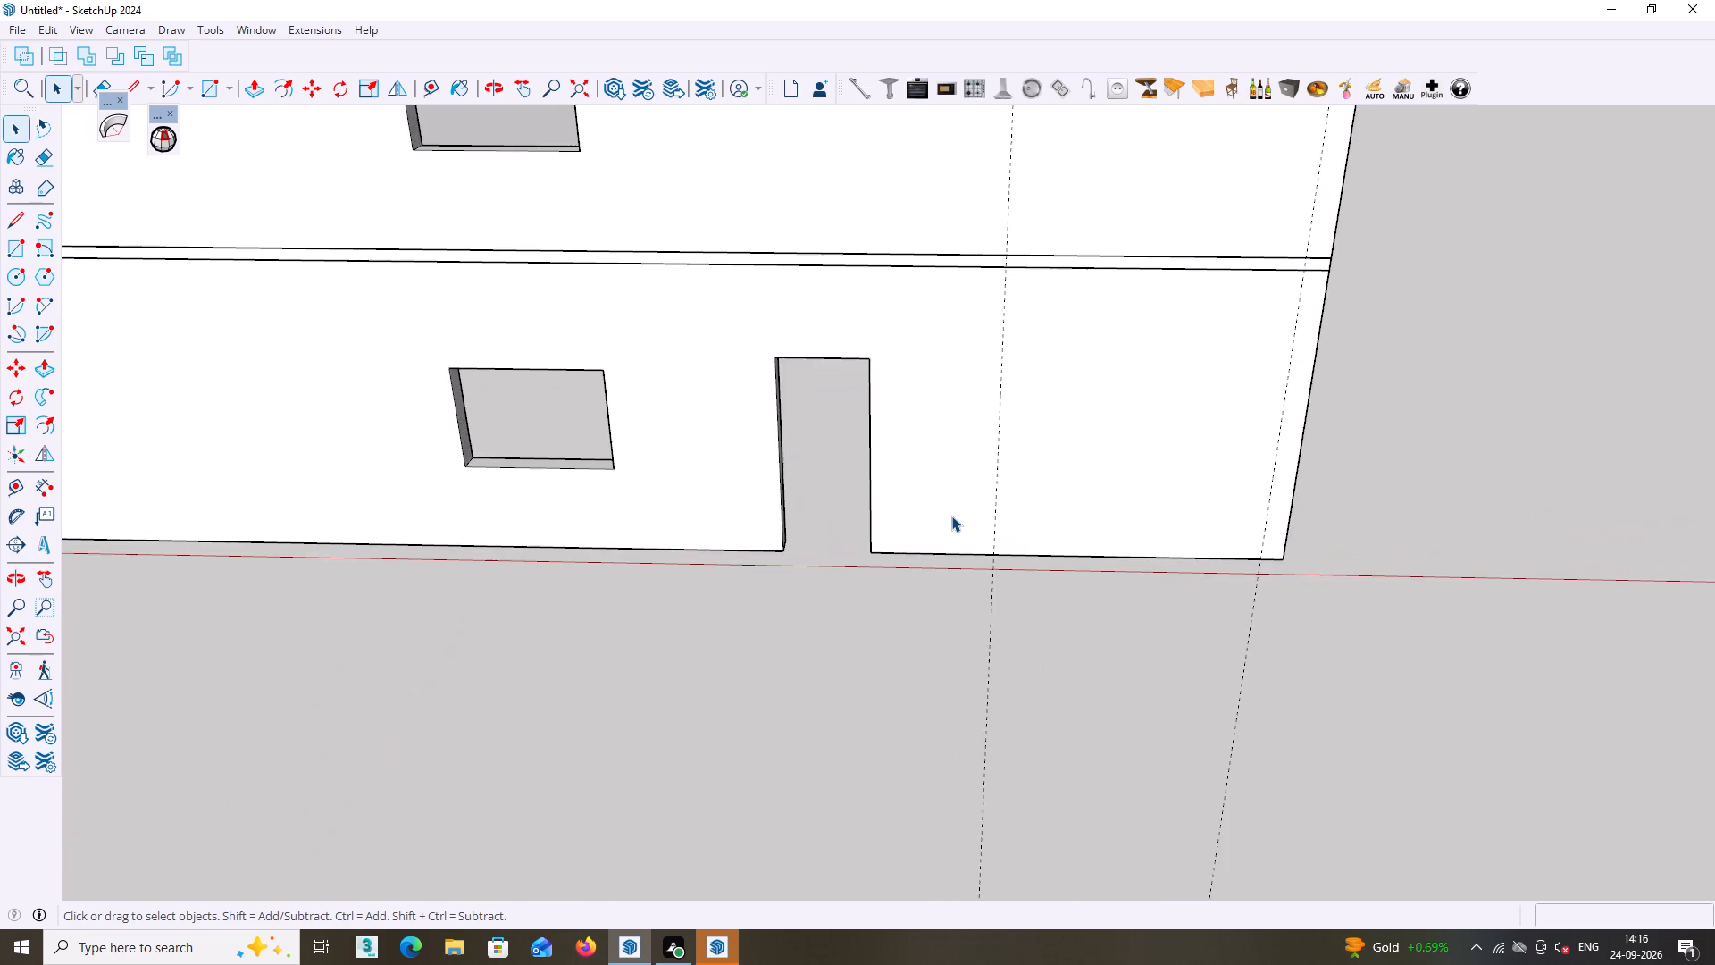
pyautogui.scroll(2, 951, 516)
pyautogui.scroll(-3, 951, 515)
pyautogui.moveTo(1005, 482); pyautogui.dragTo(1100, 432, button='middle')
pyautogui.scroll(-5, 1097, 440)
pyautogui.keyDown('shift'); pyautogui.moveTo(1100, 448); pyautogui.dragTo(1259, 432, button='middle'); pyautogui.keyUp('shift')
pyautogui.scroll(-1, 1219, 453)
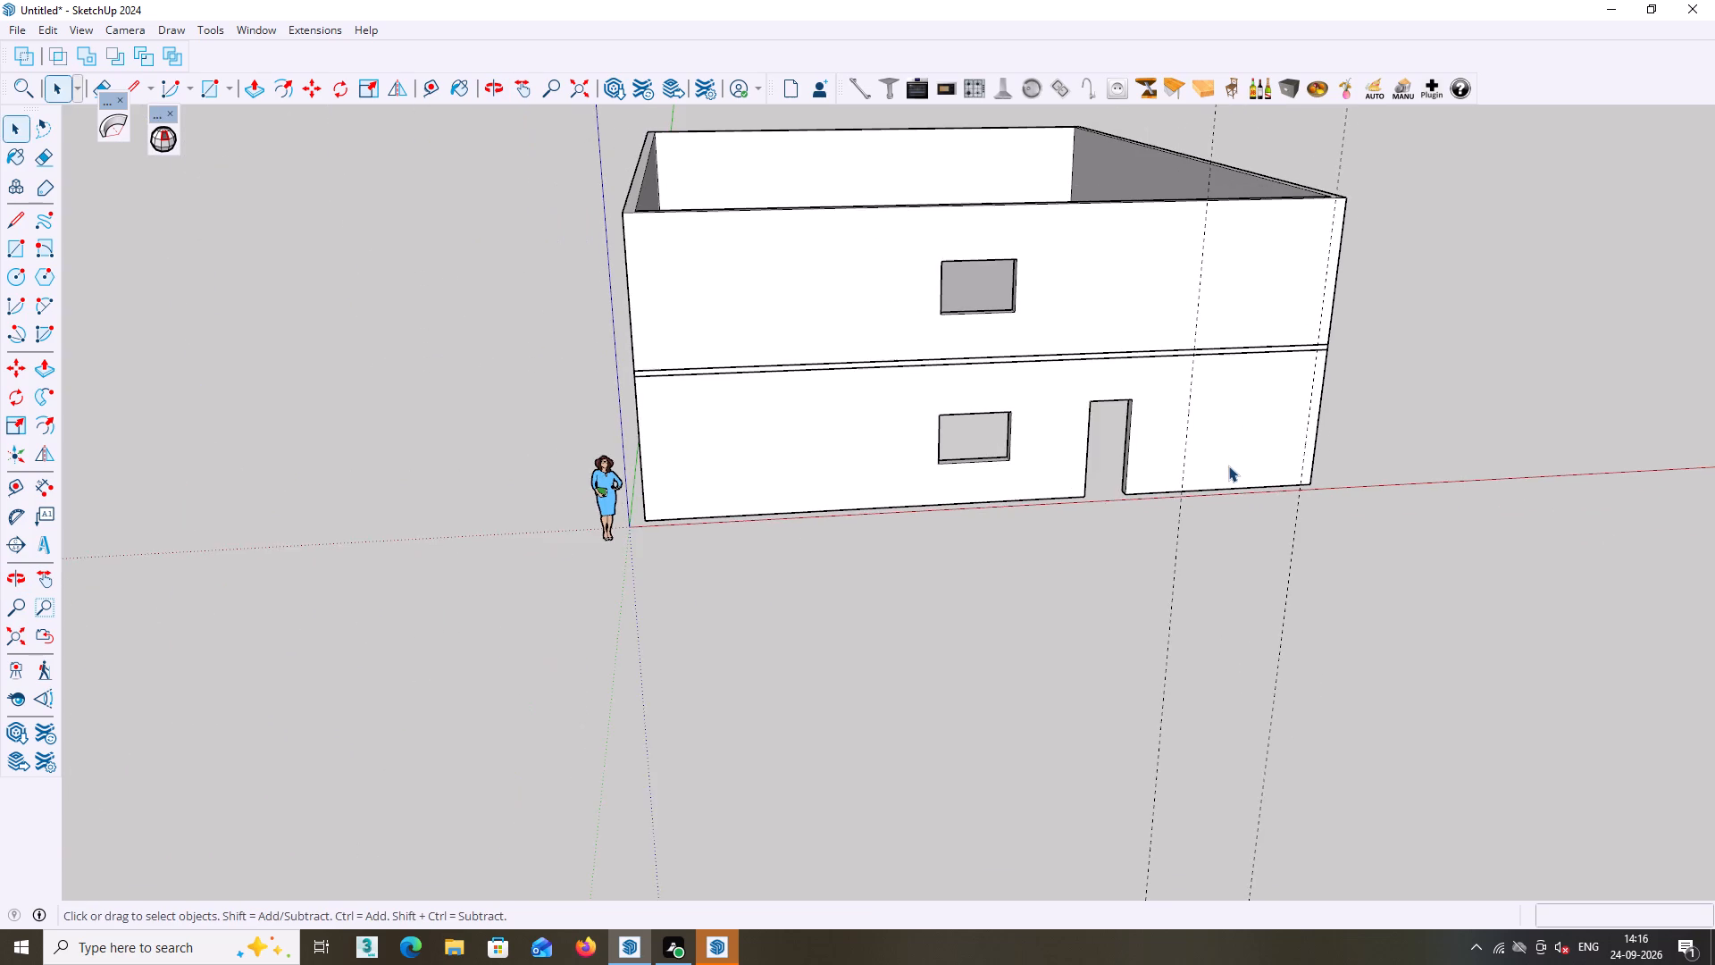
pyautogui.moveTo(1228, 467); pyautogui.dragTo(1200, 598, button='middle')
pyautogui.scroll(-1, 1192, 582)
pyautogui.moveTo(1192, 583); pyautogui.dragTo(1150, 654, button='middle')
pyautogui.scroll(5, 1043, 568)
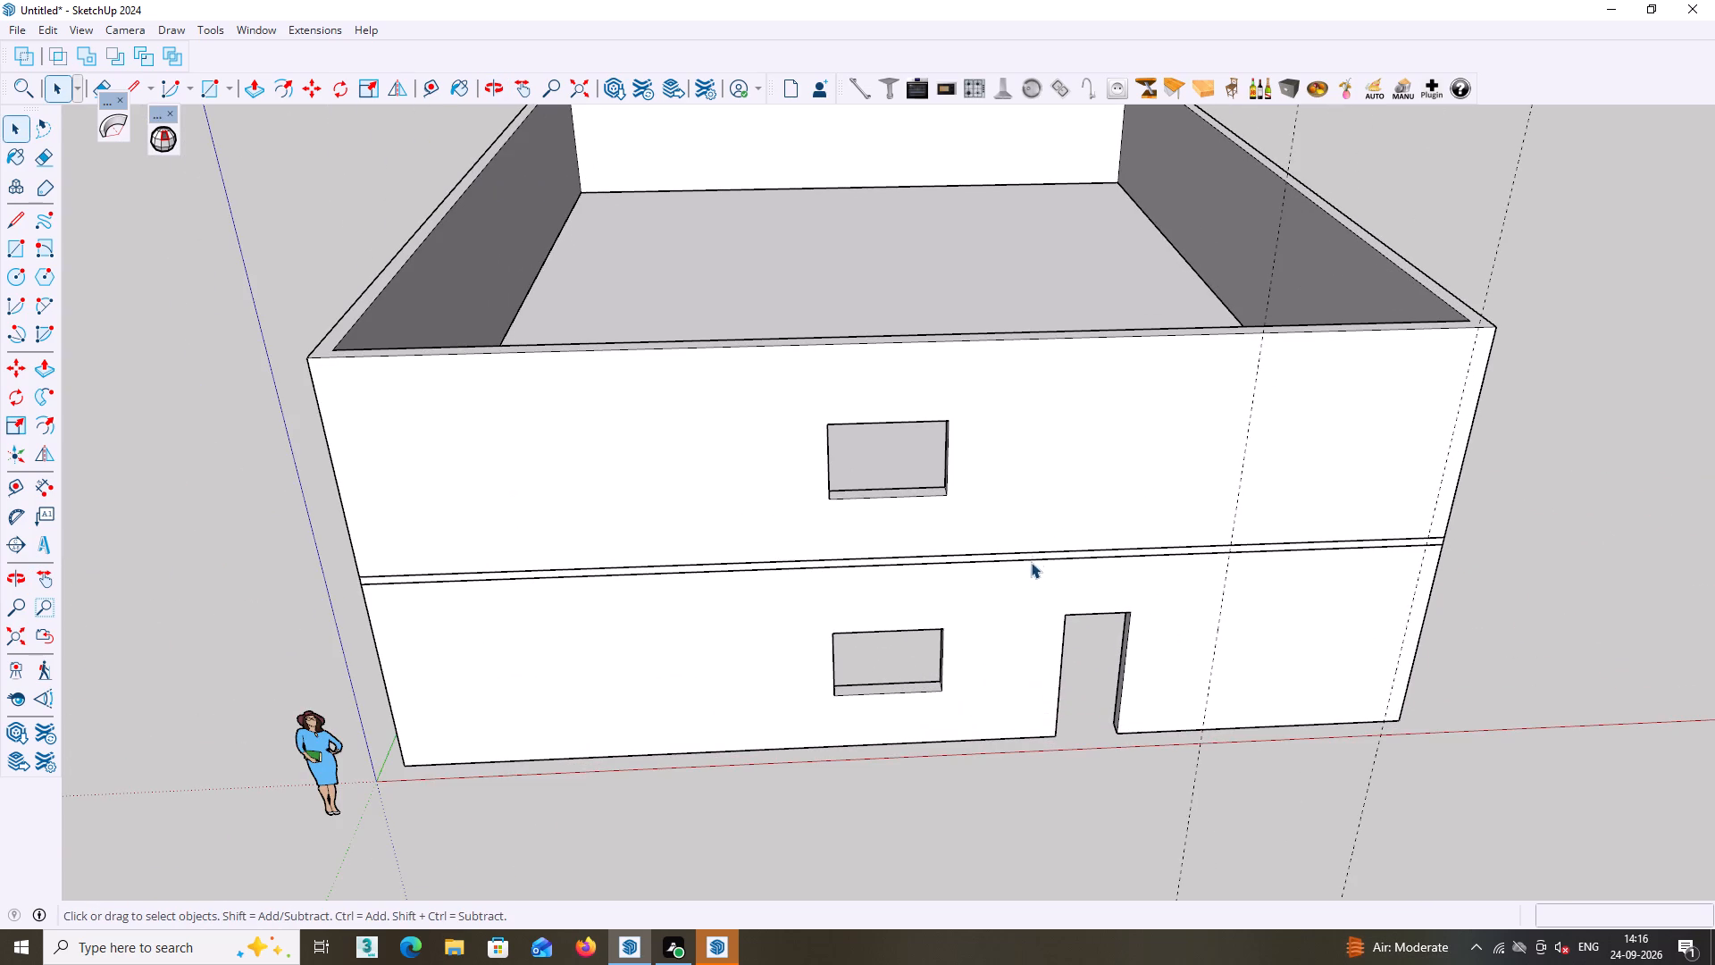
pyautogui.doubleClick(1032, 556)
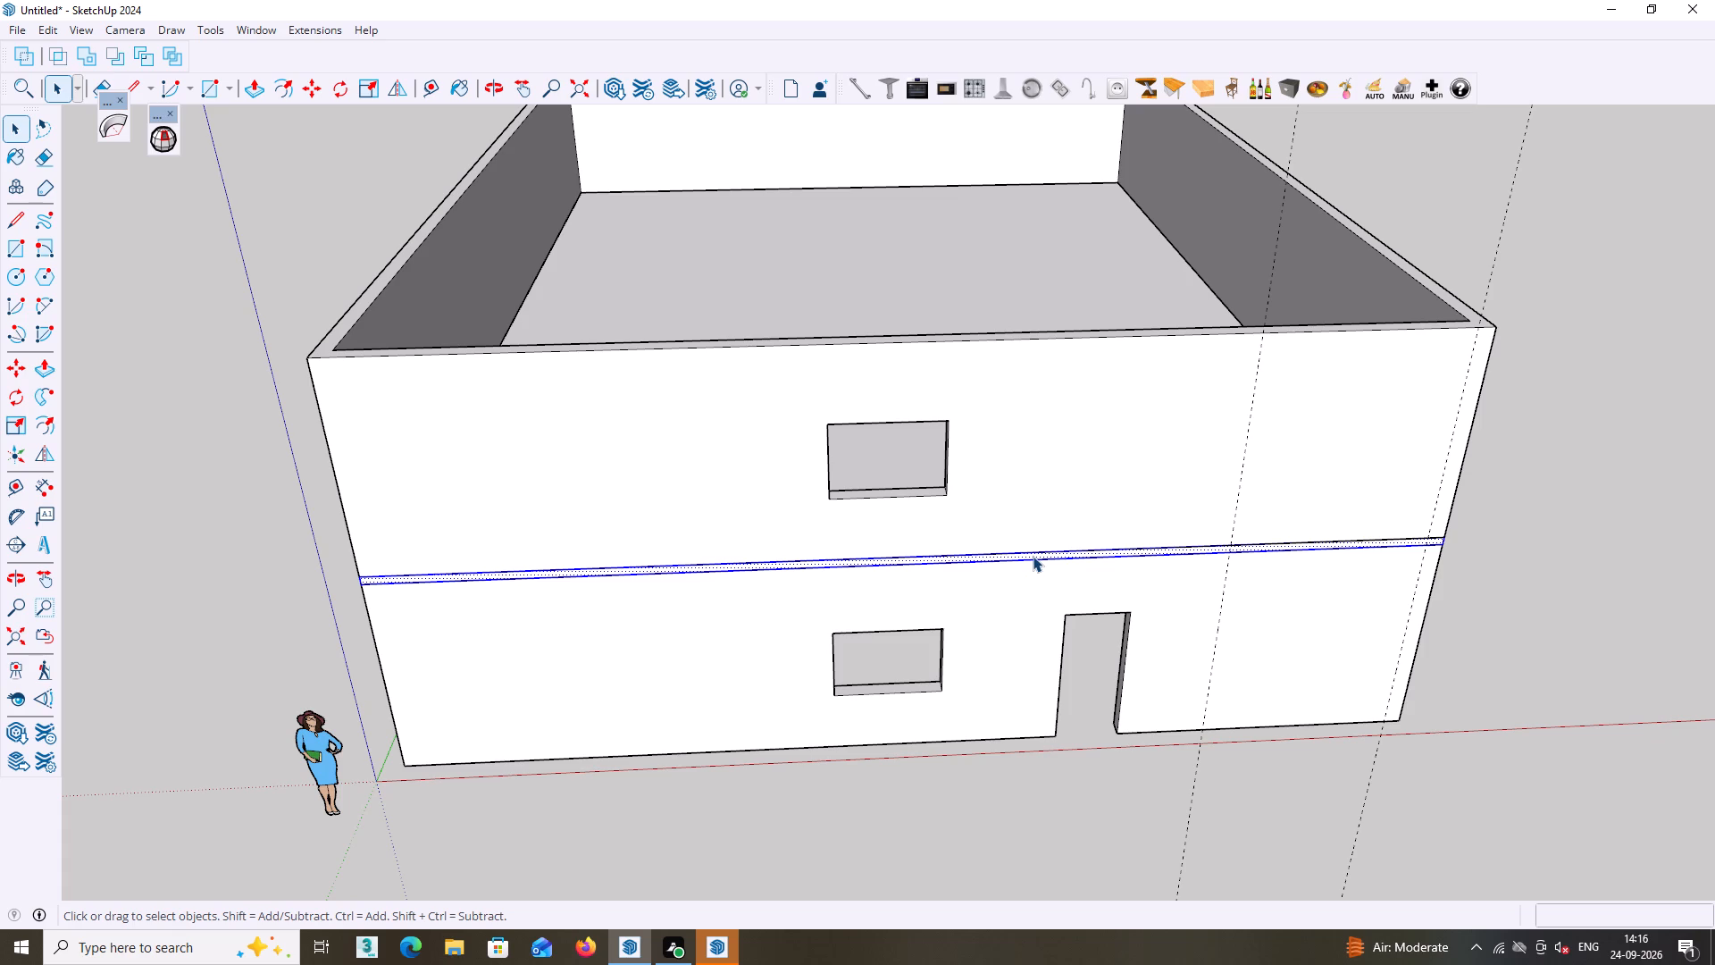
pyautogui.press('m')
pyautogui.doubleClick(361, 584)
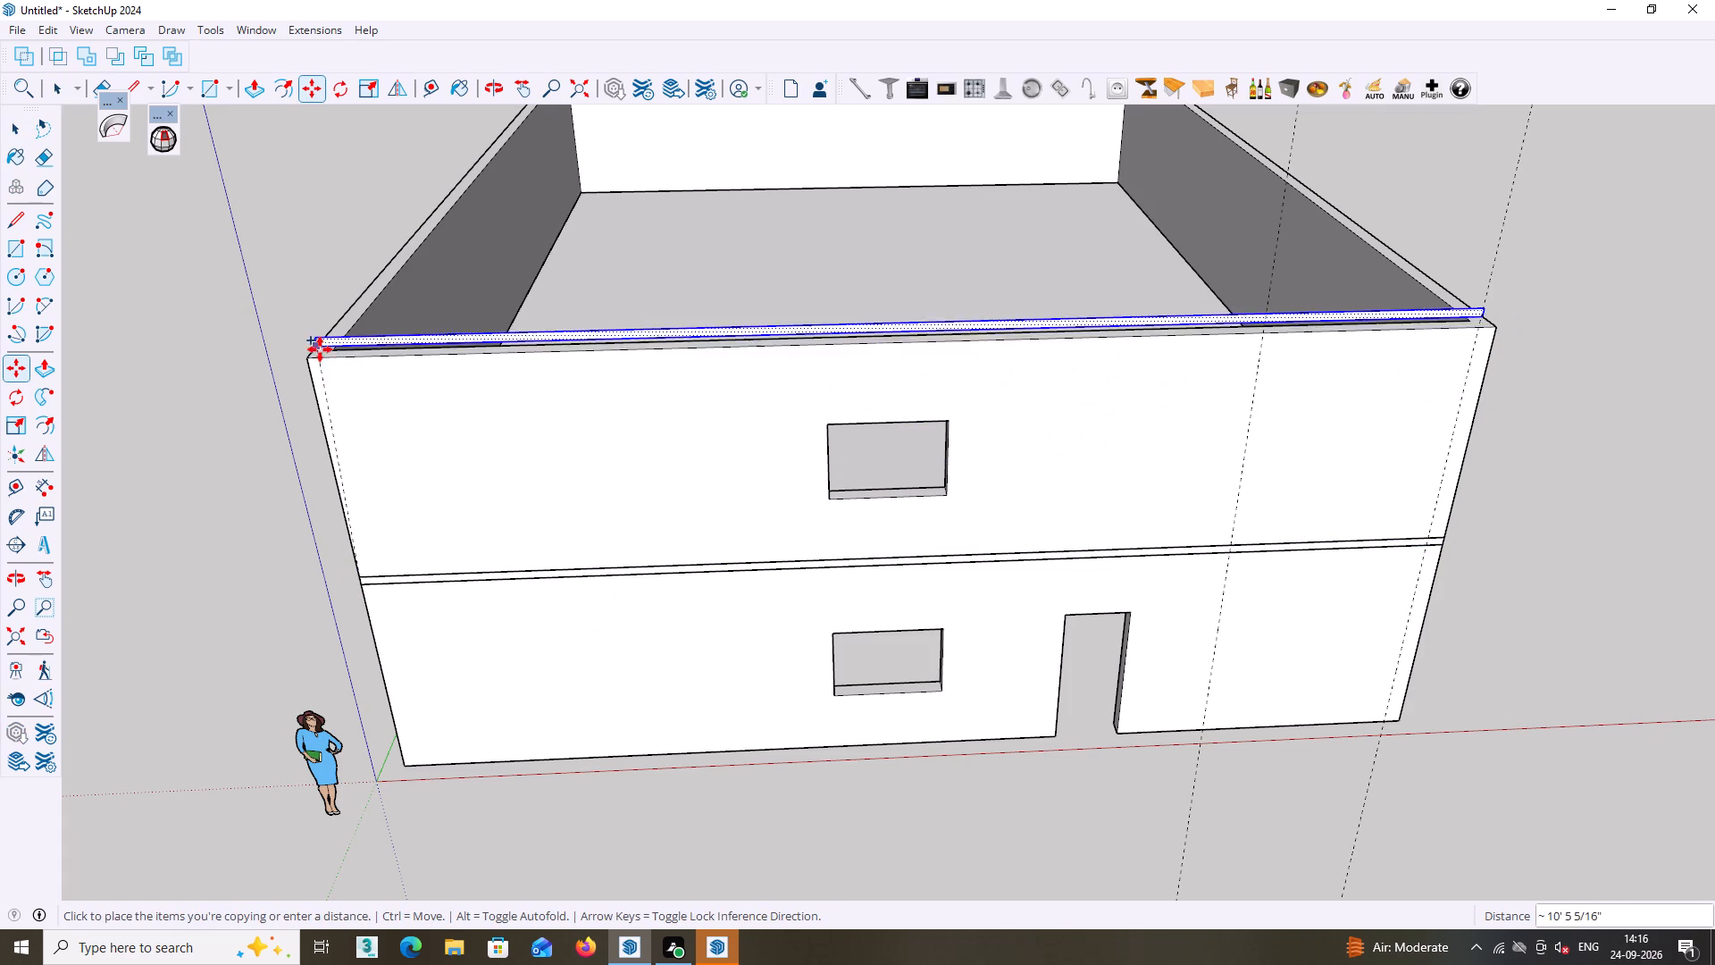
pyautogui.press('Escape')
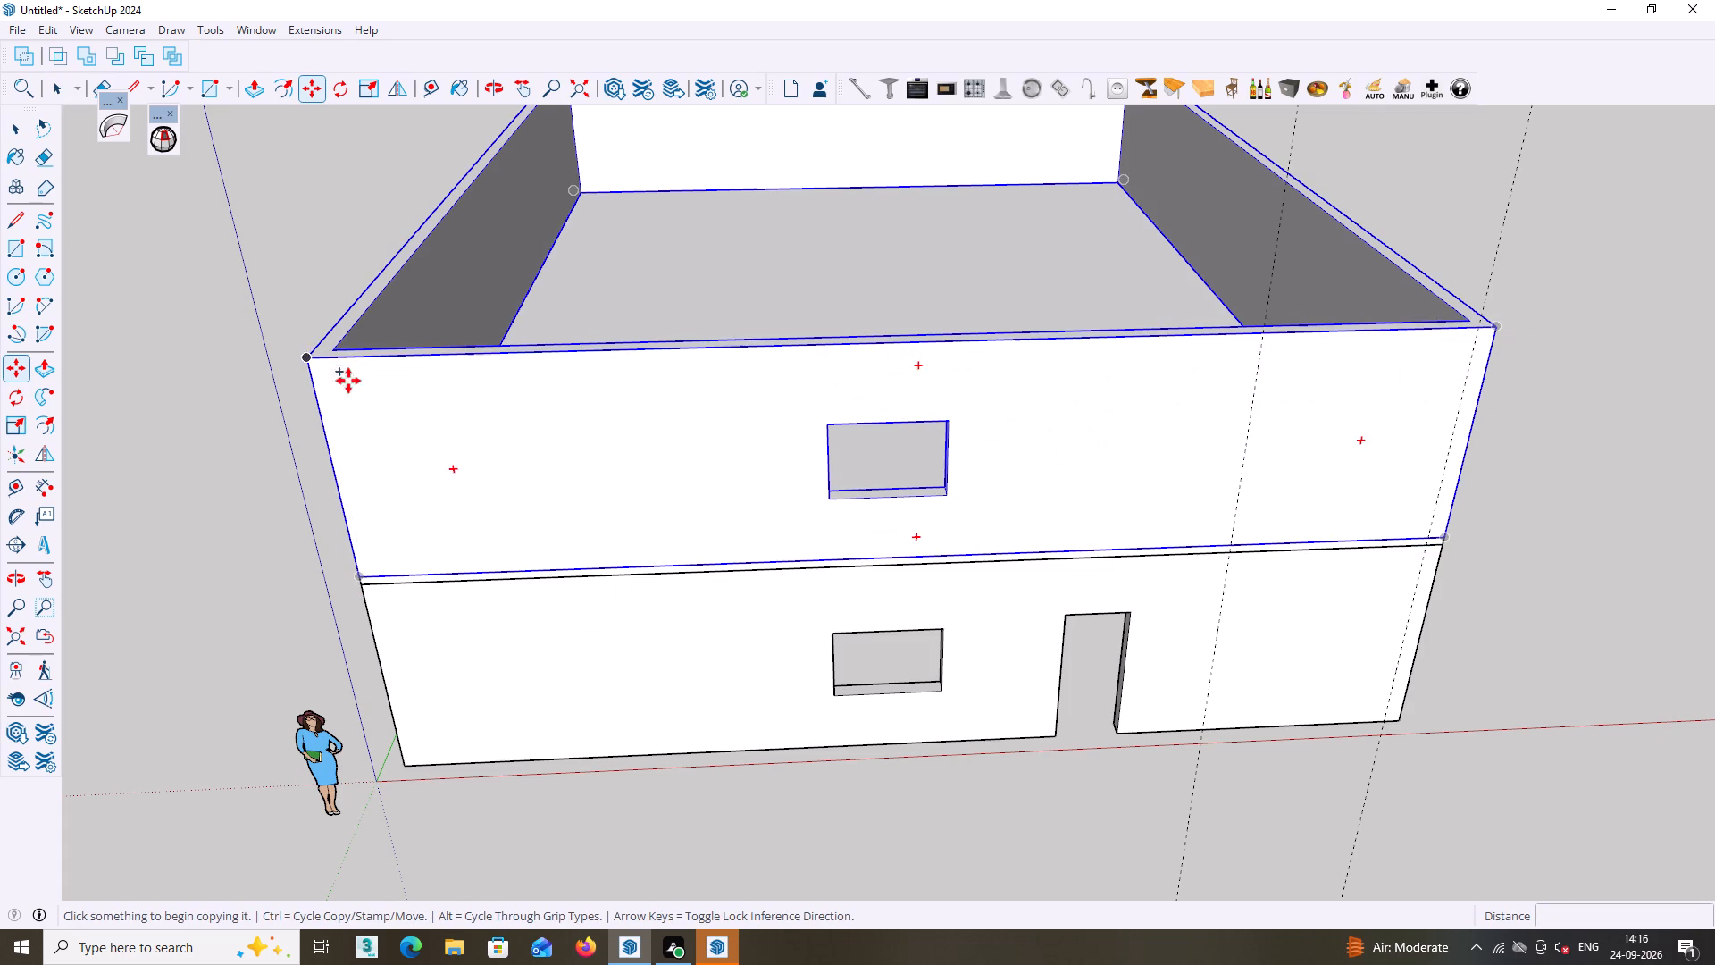
# Copy the whole slab between the storeys up 10' 4 1/2" onto the top of the upper-storey walls, and clear the selection.
pyautogui.press('space')
pyautogui.tripleClick(446, 571)
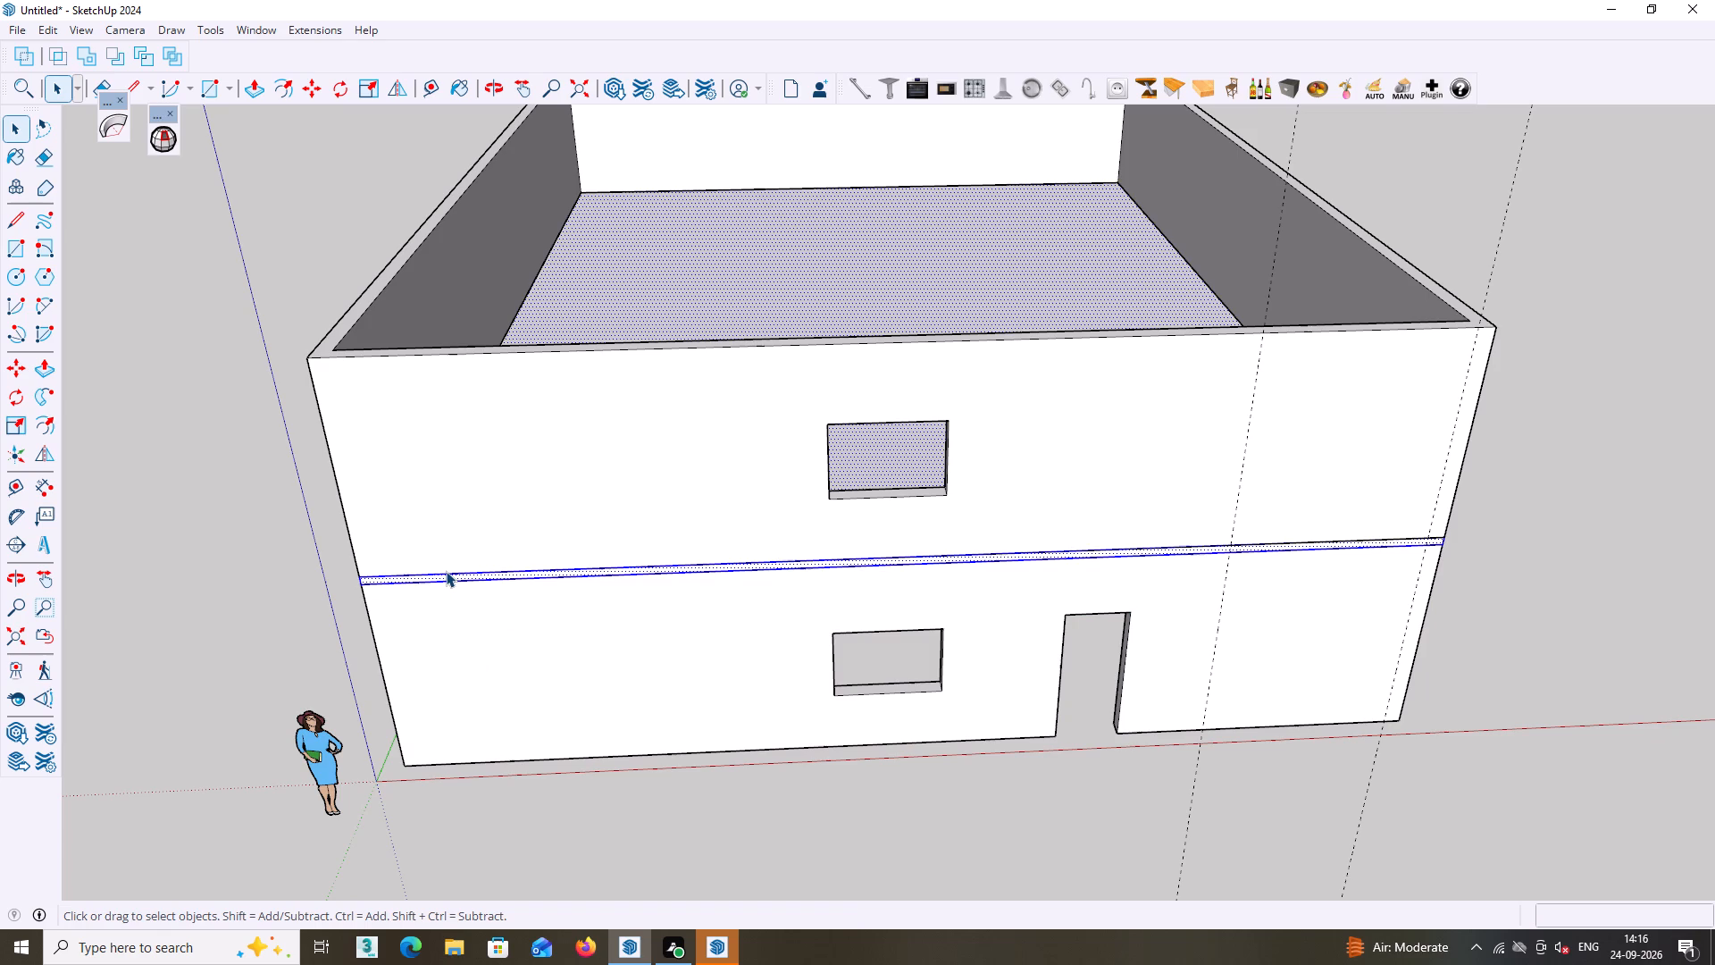
pyautogui.press('m')
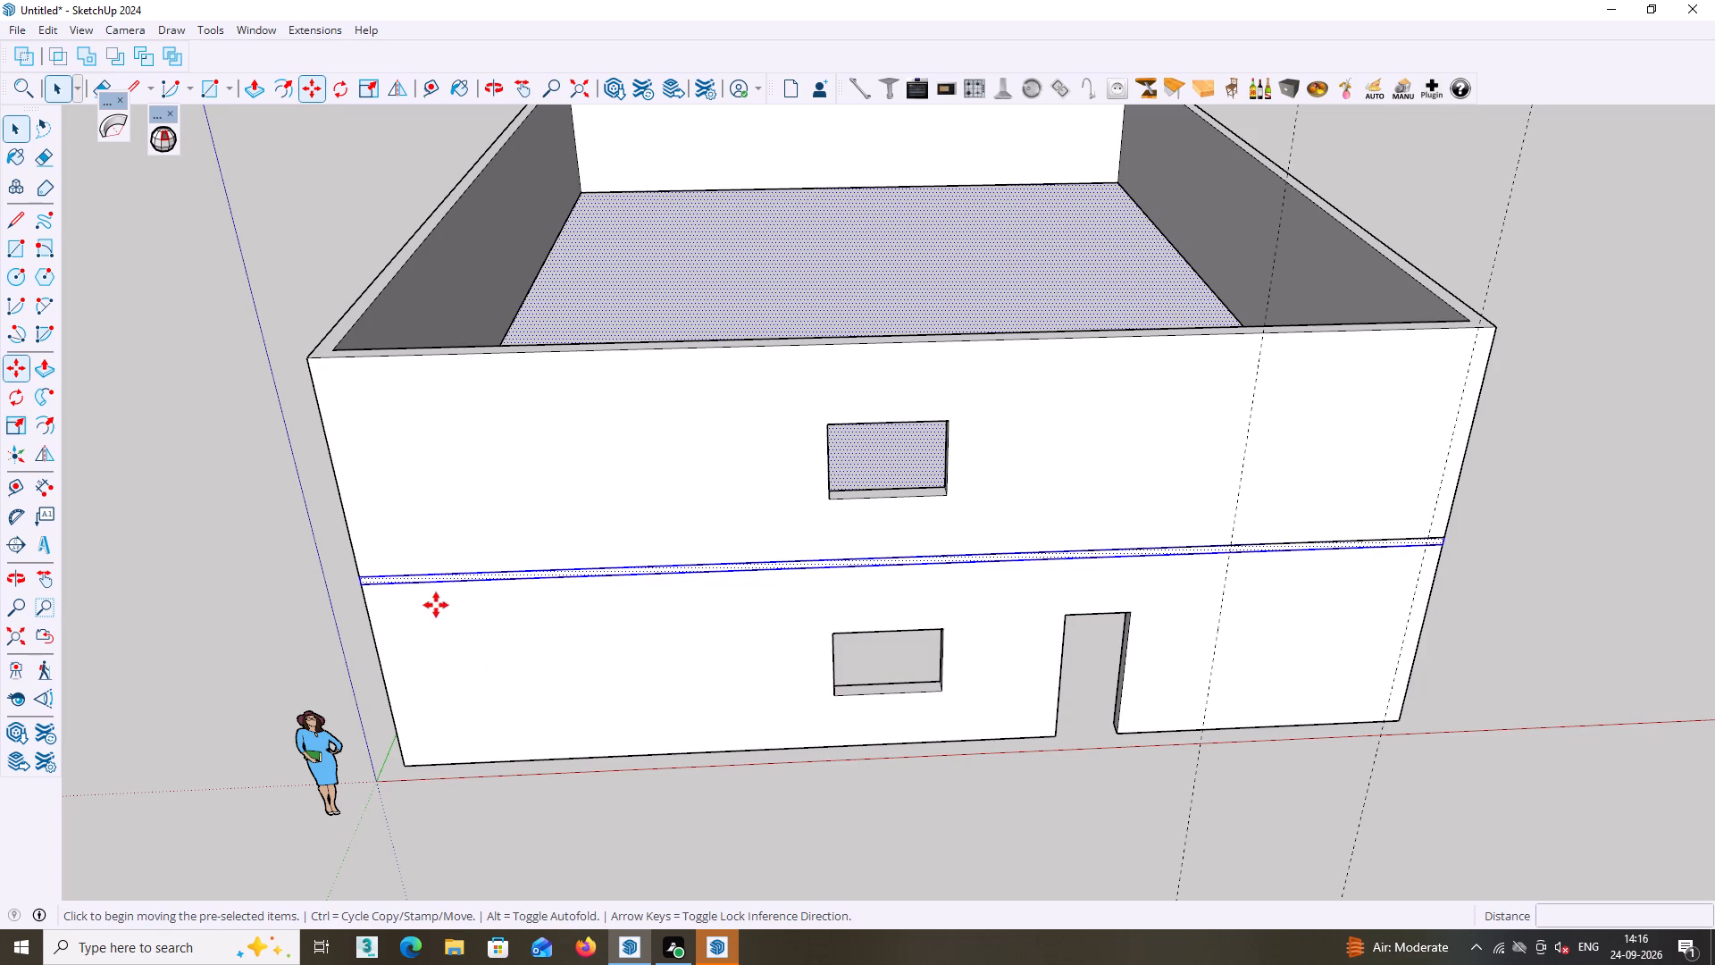
pyautogui.click(362, 585)
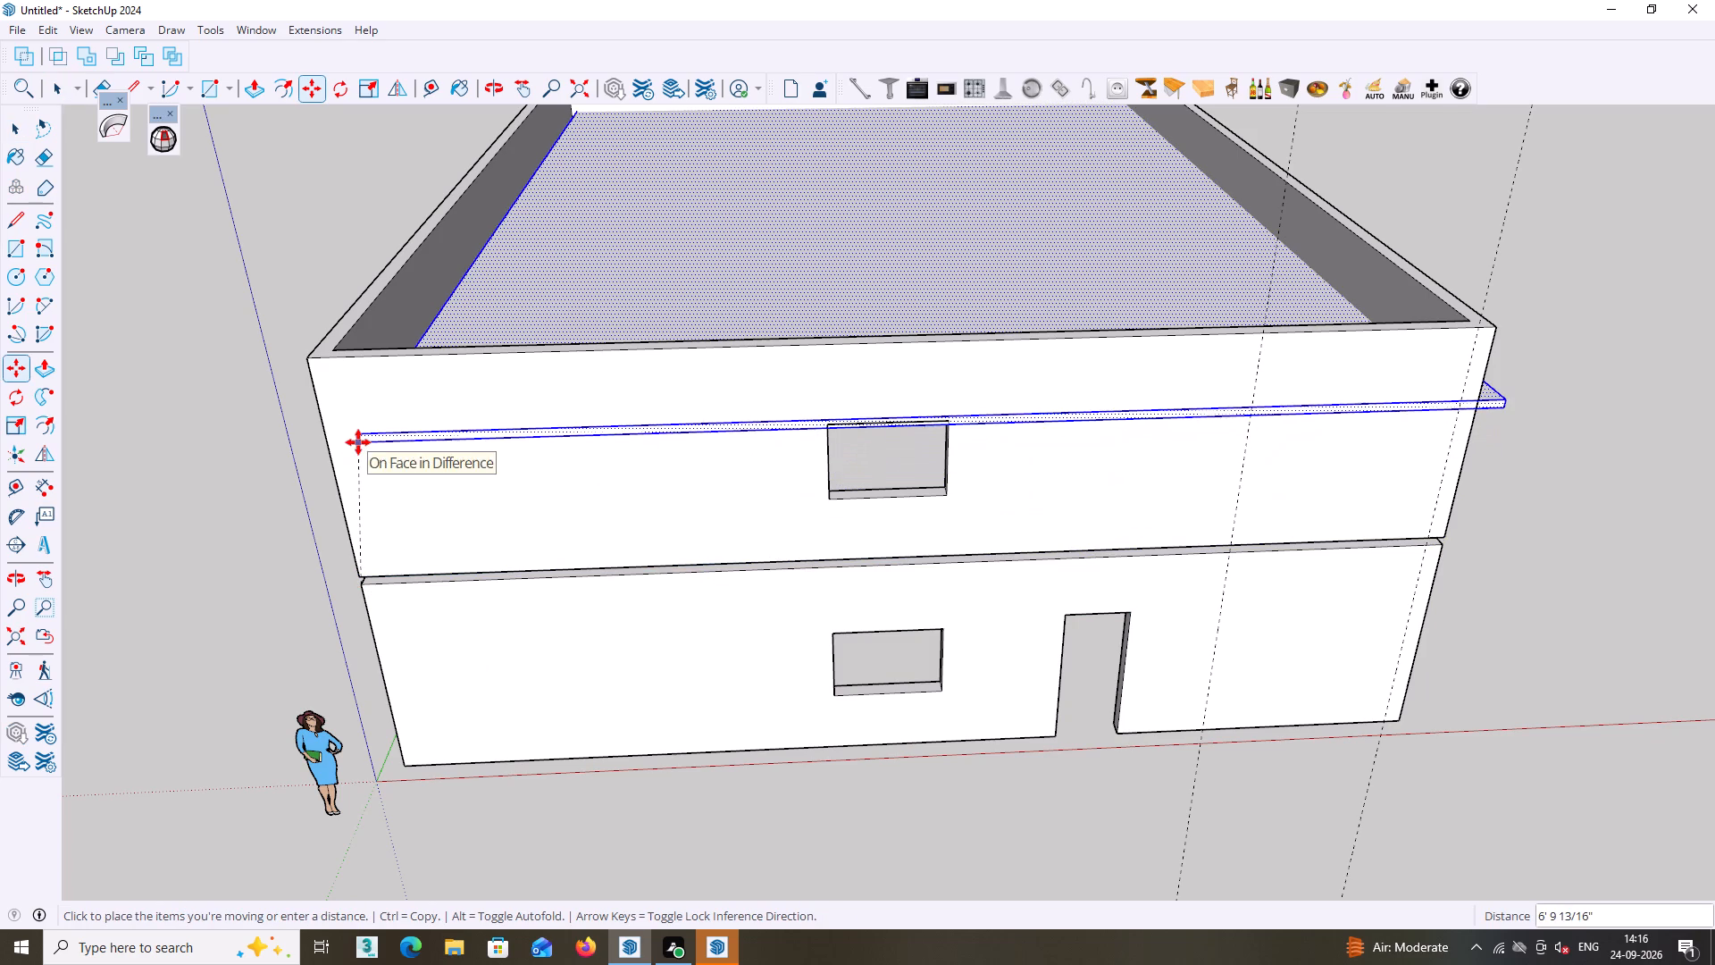
pyautogui.click(315, 358)
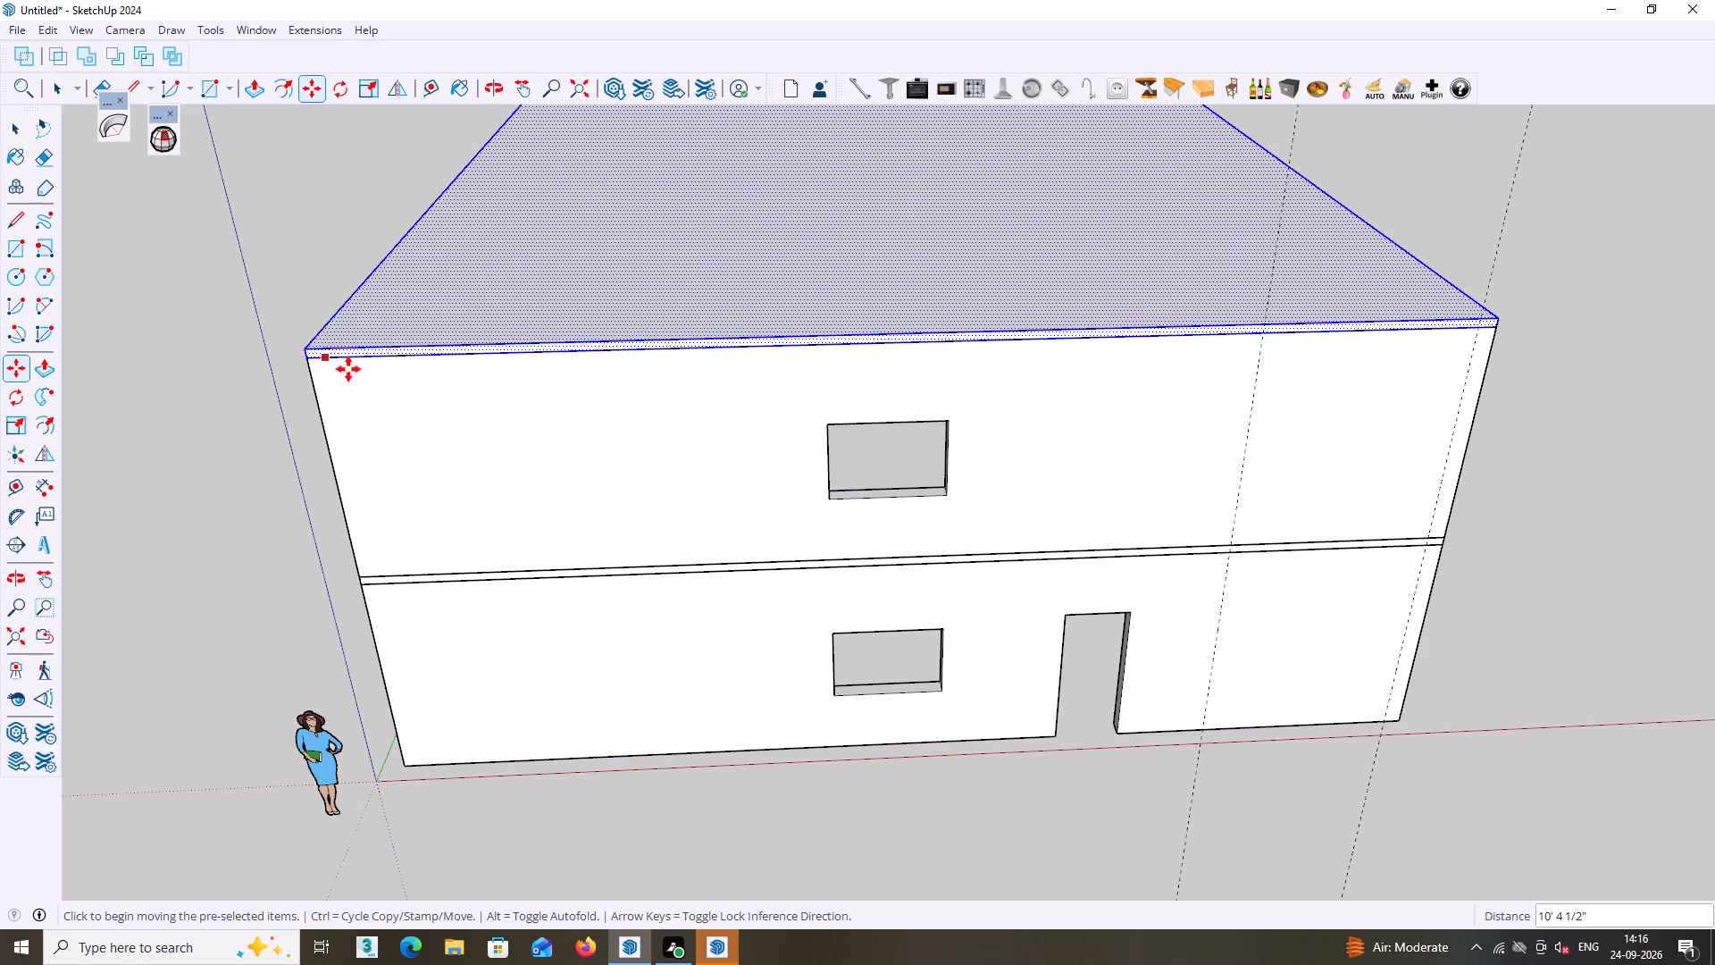
pyautogui.scroll(-6, 461, 449)
pyautogui.press('space')
pyautogui.click(1414, 467)
# Examine the two-storey house from the front, including the roof slab and the facade openings.
pyautogui.moveTo(1329, 479); pyautogui.dragTo(1329, 462, button='middle')
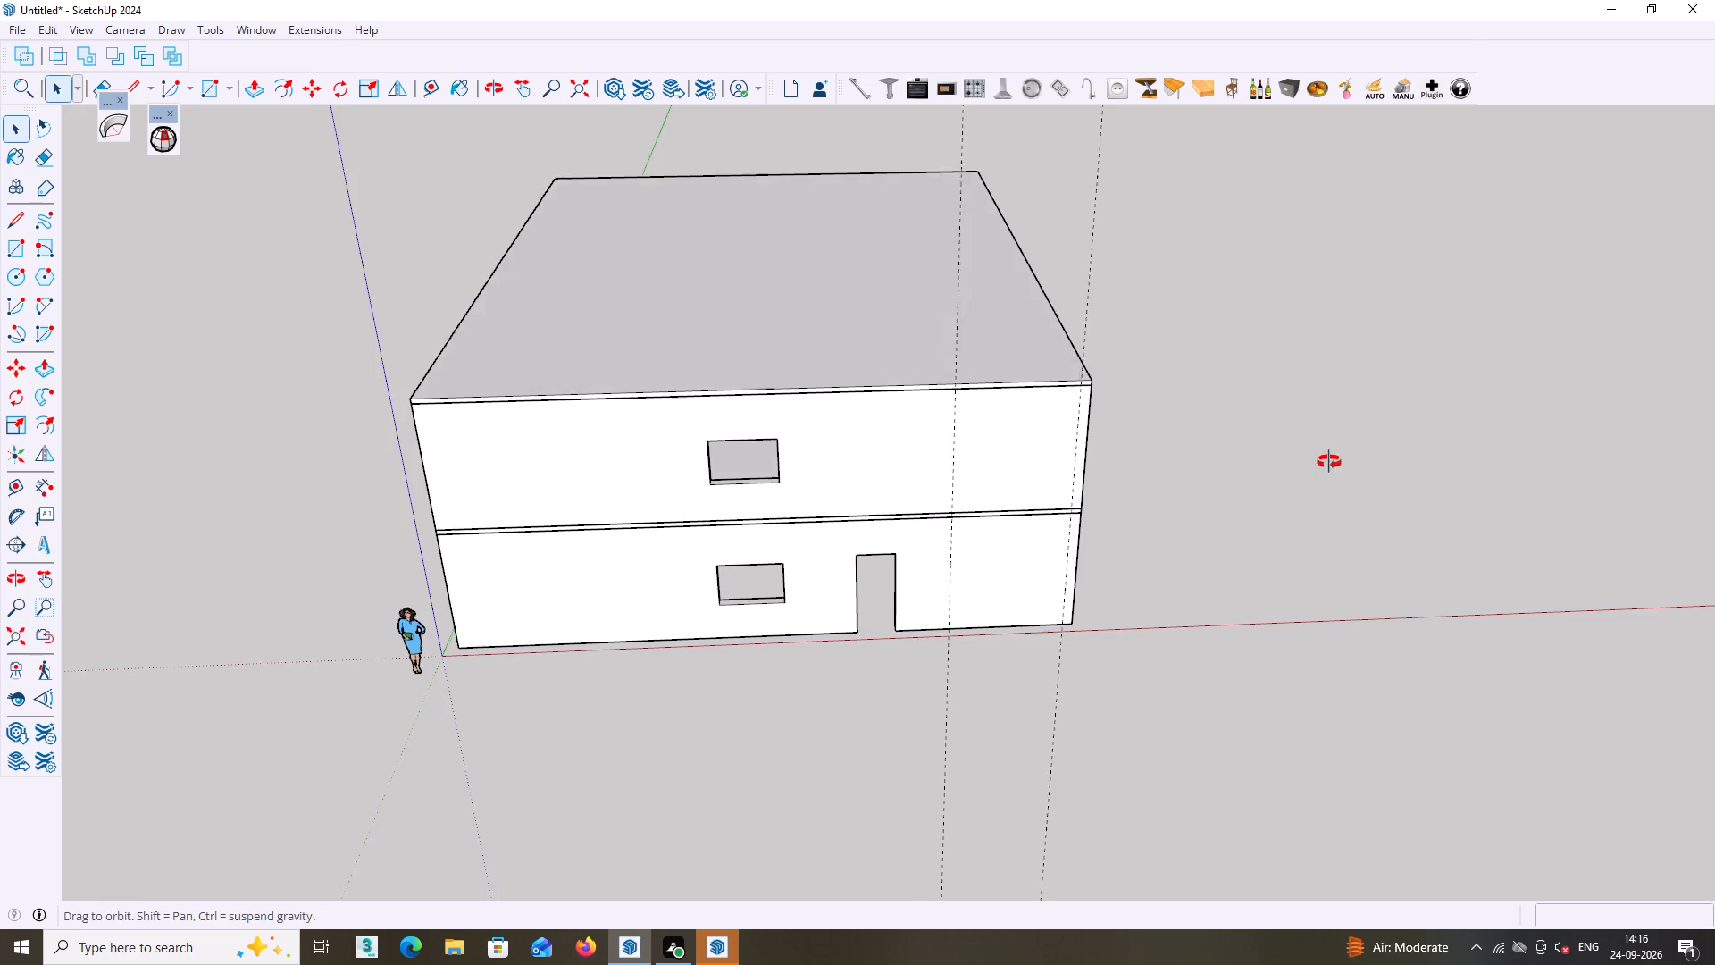
pyautogui.moveTo(1329, 462); pyautogui.dragTo(1329, 443, button='middle')
pyautogui.moveTo(1329, 434); pyautogui.dragTo(1394, 409, button='middle')
pyautogui.moveTo(1370, 416); pyautogui.dragTo(1323, 340, button='middle')
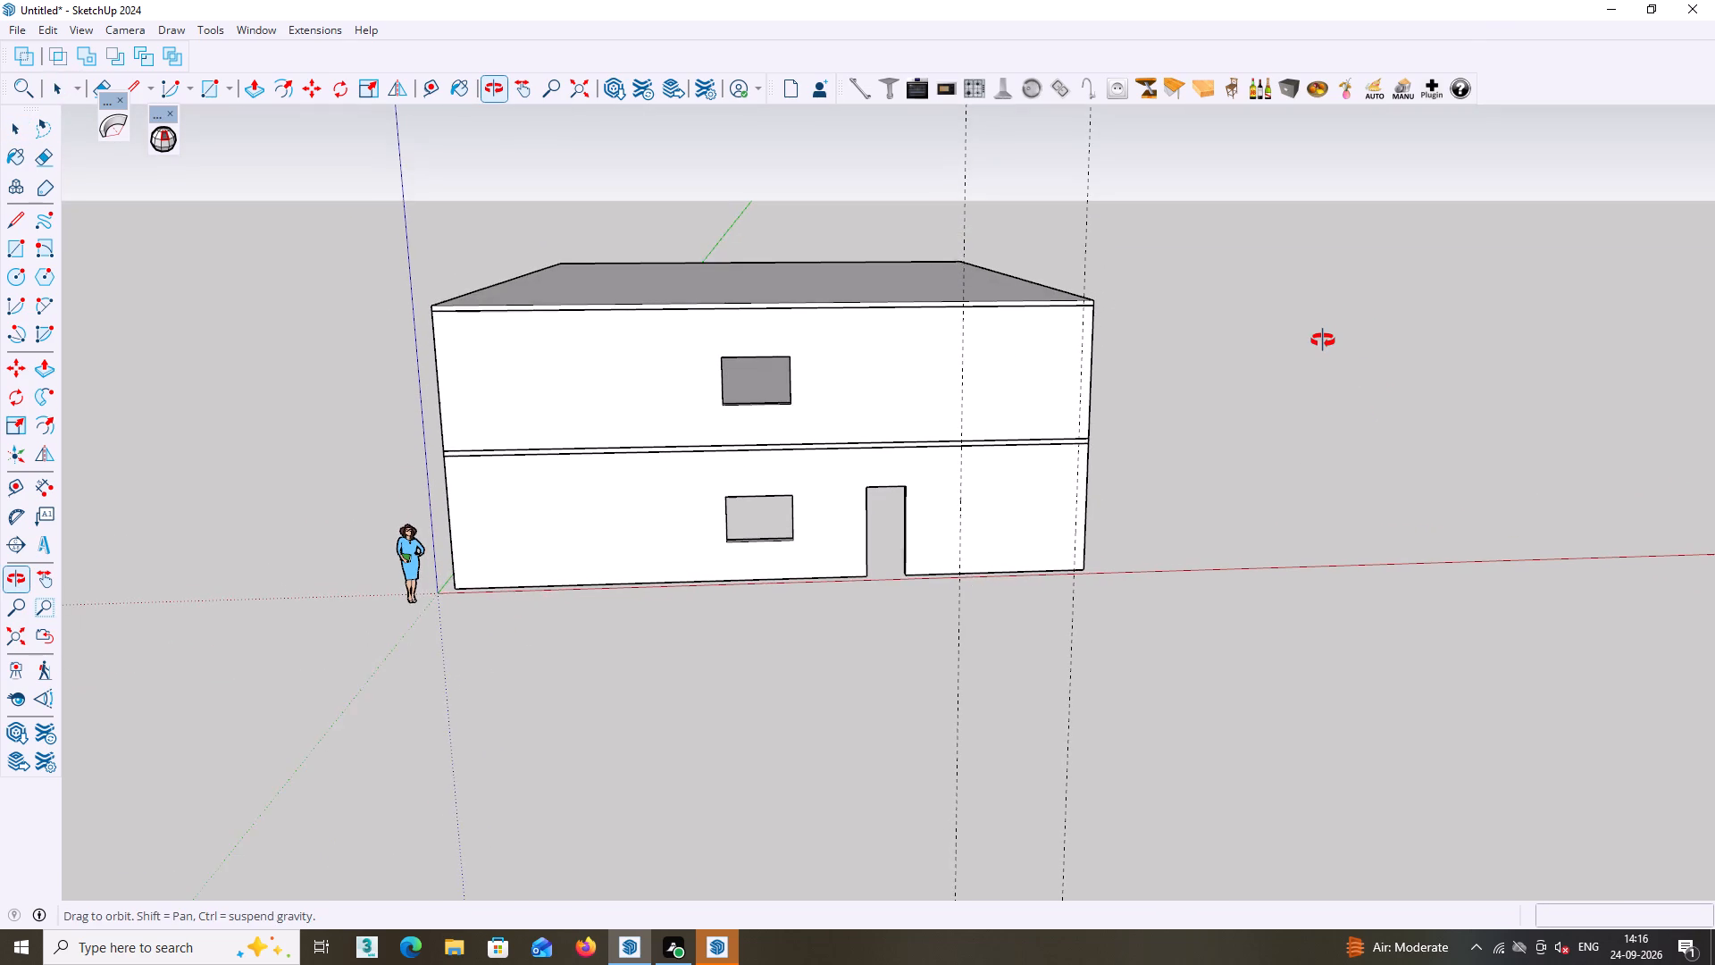
pyautogui.moveTo(1323, 340); pyautogui.dragTo(1323, 327, button='middle')
pyautogui.scroll(2, 918, 374)
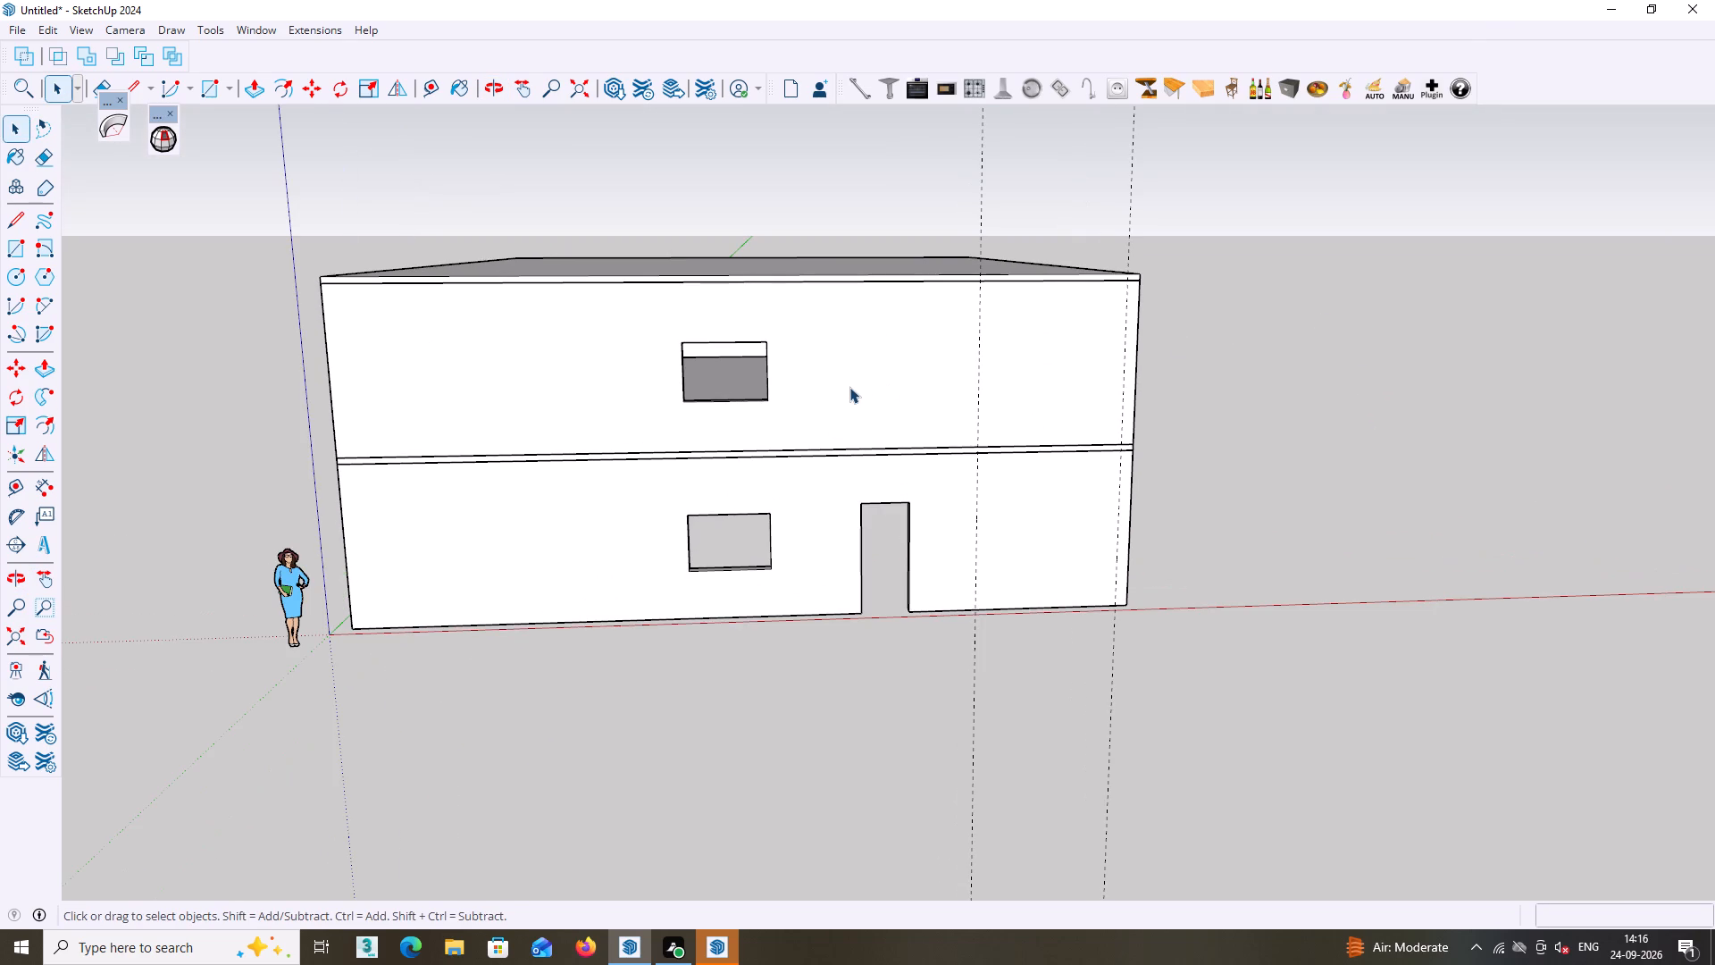
pyautogui.scroll(3, 812, 426)
pyautogui.moveTo(839, 443); pyautogui.dragTo(849, 472, button='middle')
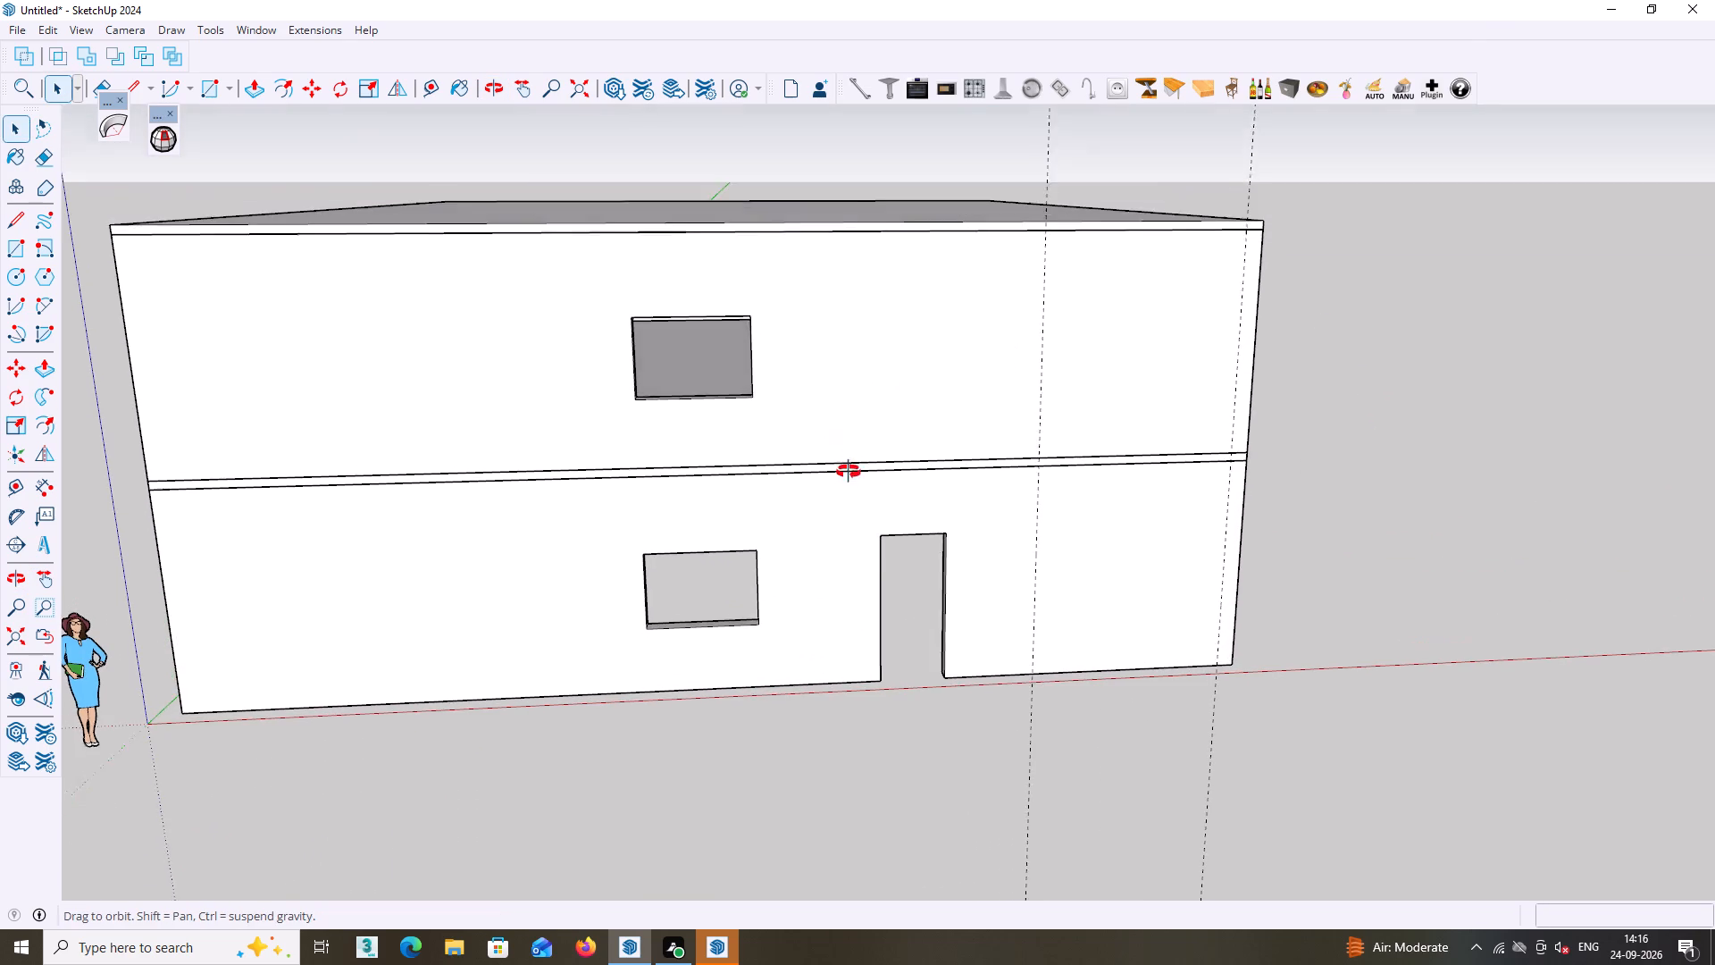
pyautogui.moveTo(849, 472); pyautogui.dragTo(849, 482, button='middle')
pyautogui.scroll(1, 893, 470)
pyautogui.scroll(-2, 897, 484)
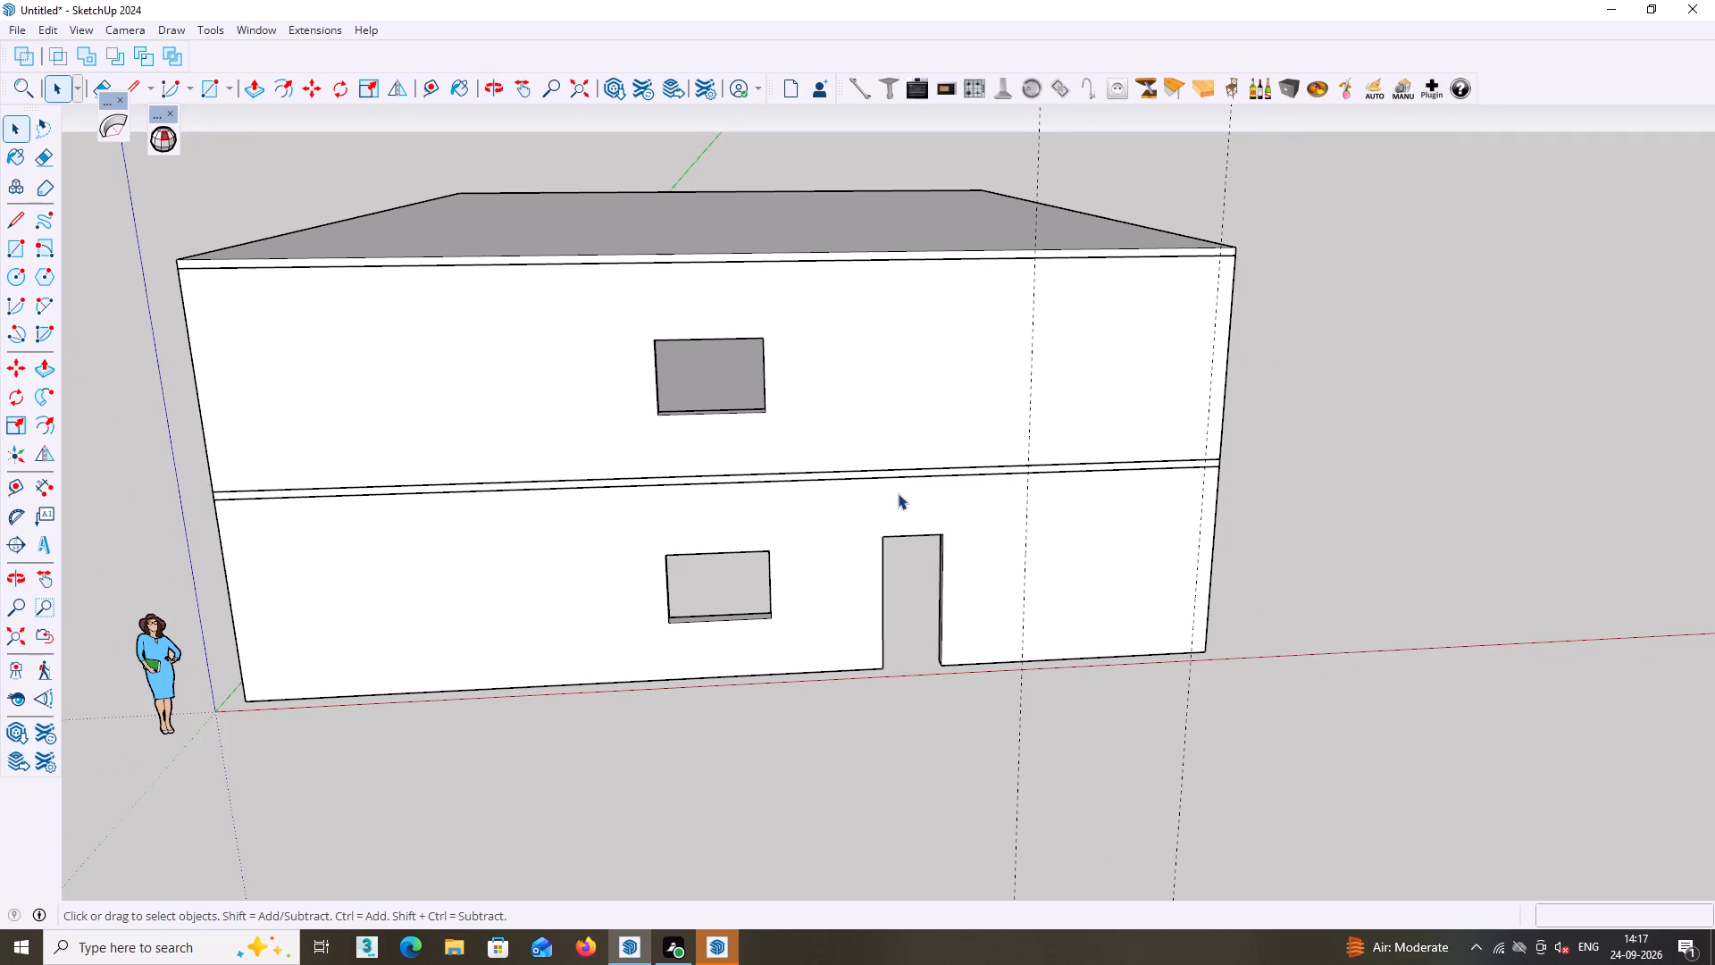
# Draw a 10' vertical line up the upper-storey front wall, from its bottom edge to its top, aligned with the door's window-side edge.
pyautogui.click(22, 216)
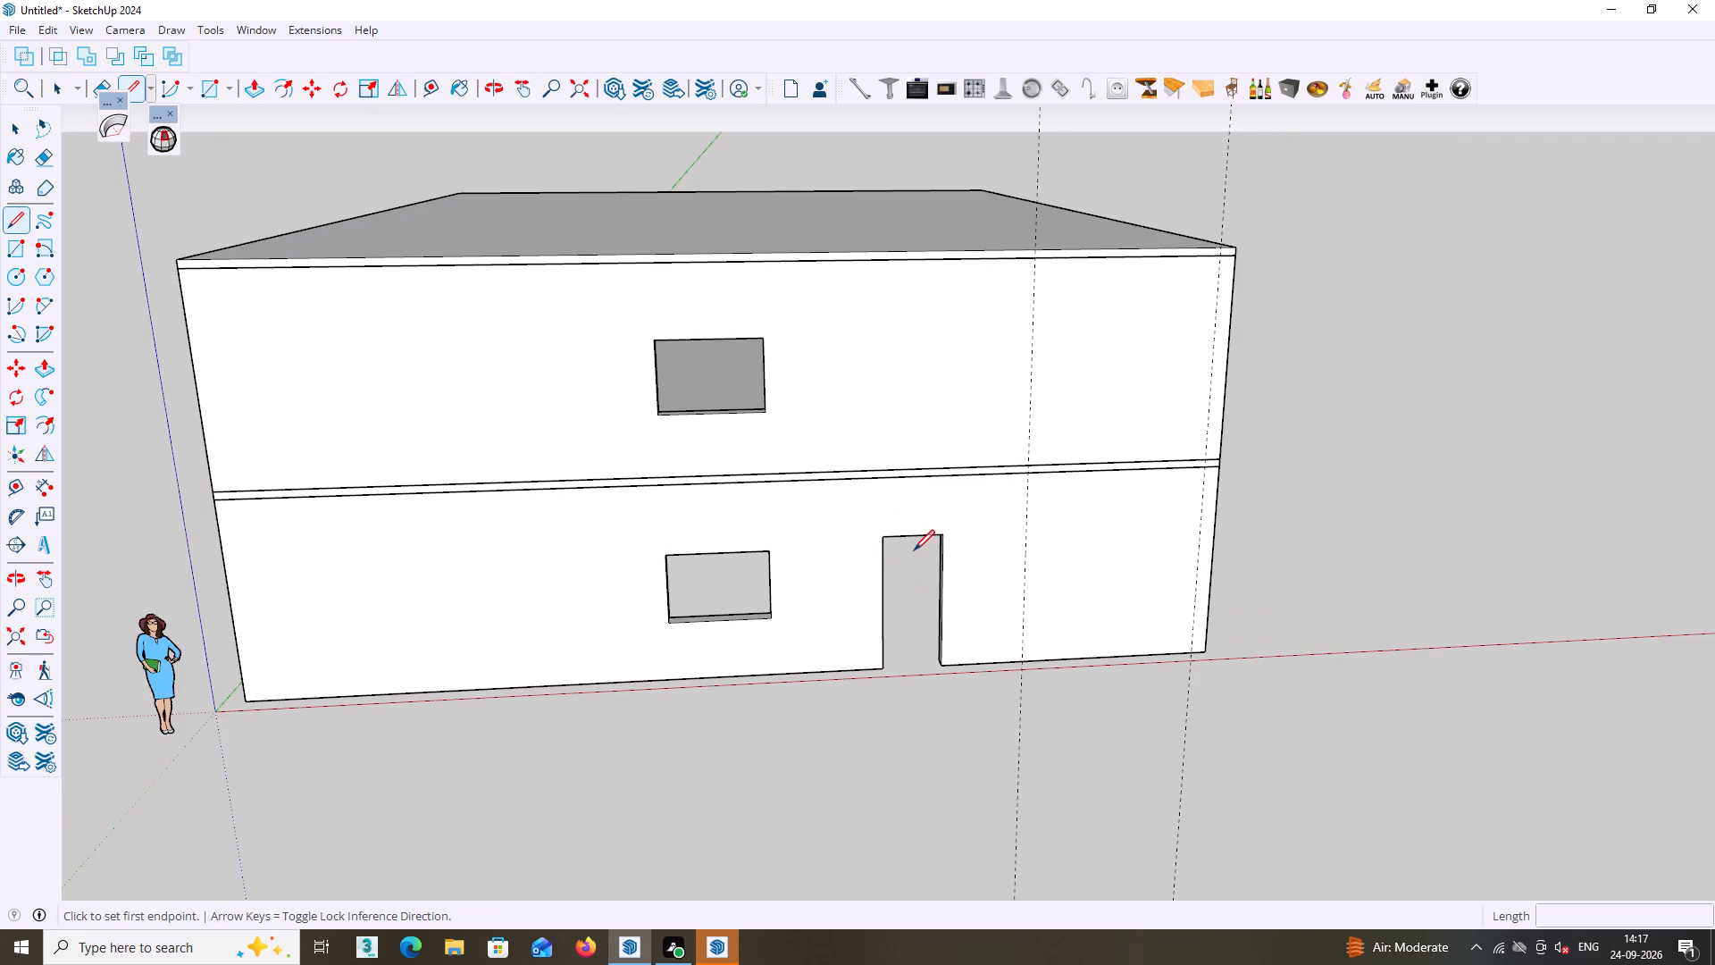
pyautogui.press('Escape')
pyautogui.click(883, 473)
pyautogui.scroll(1, 867, 276)
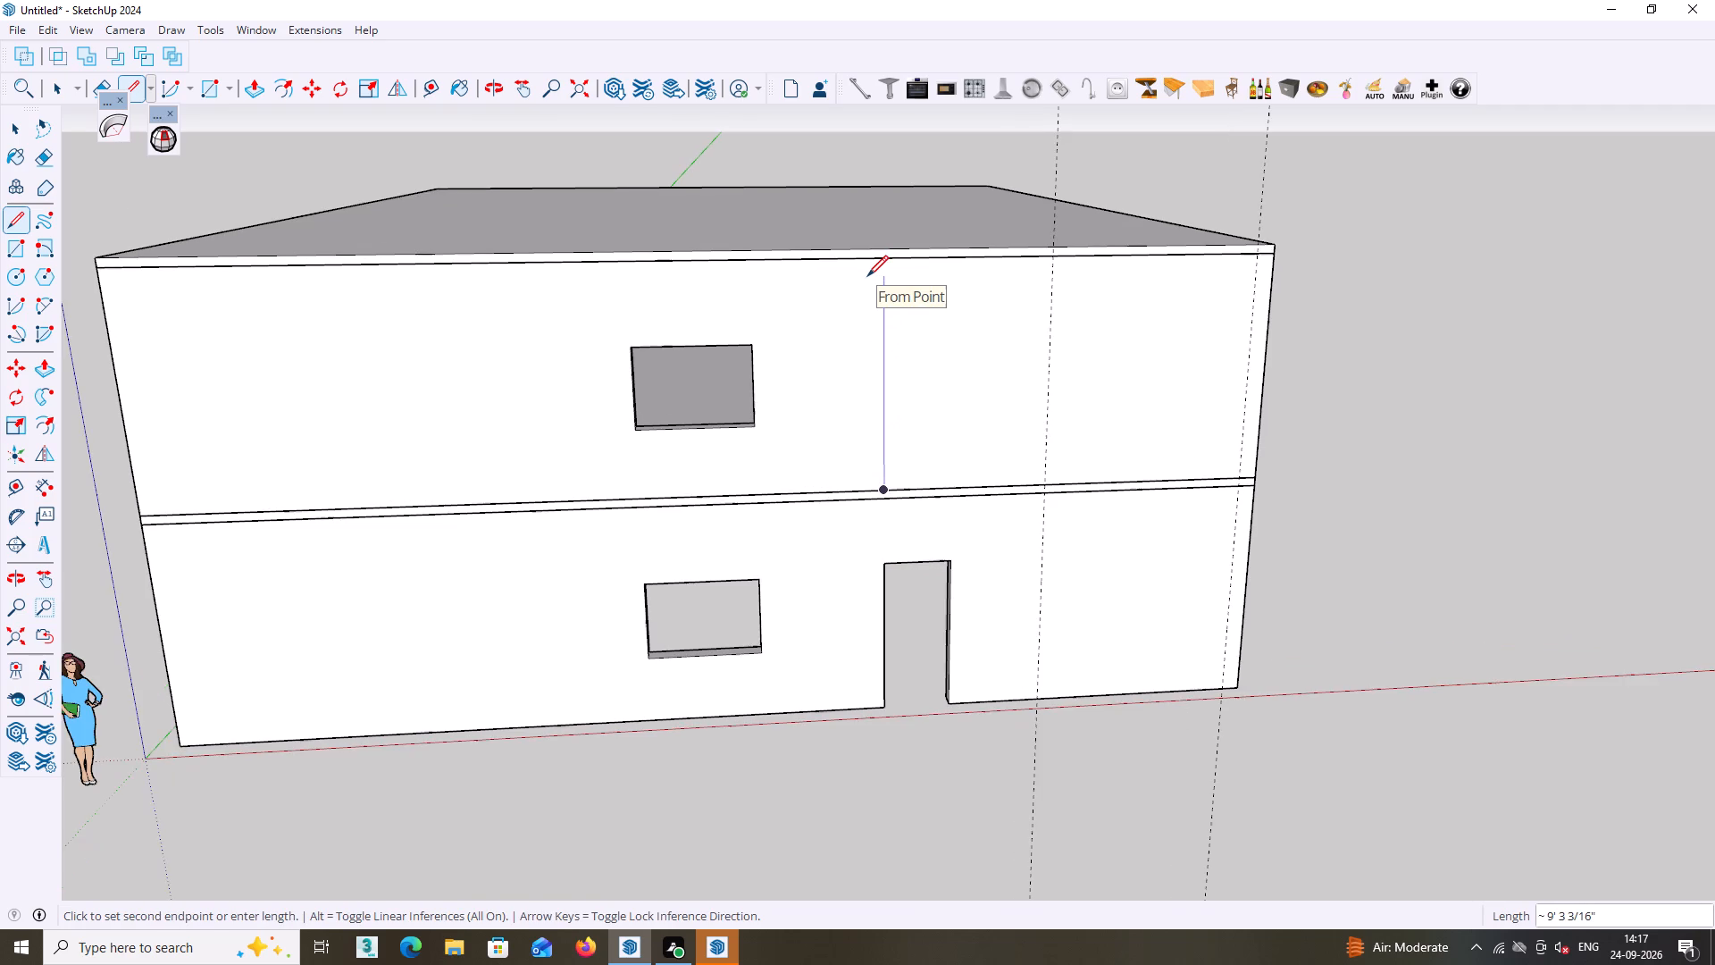
pyautogui.scroll(2, 867, 276)
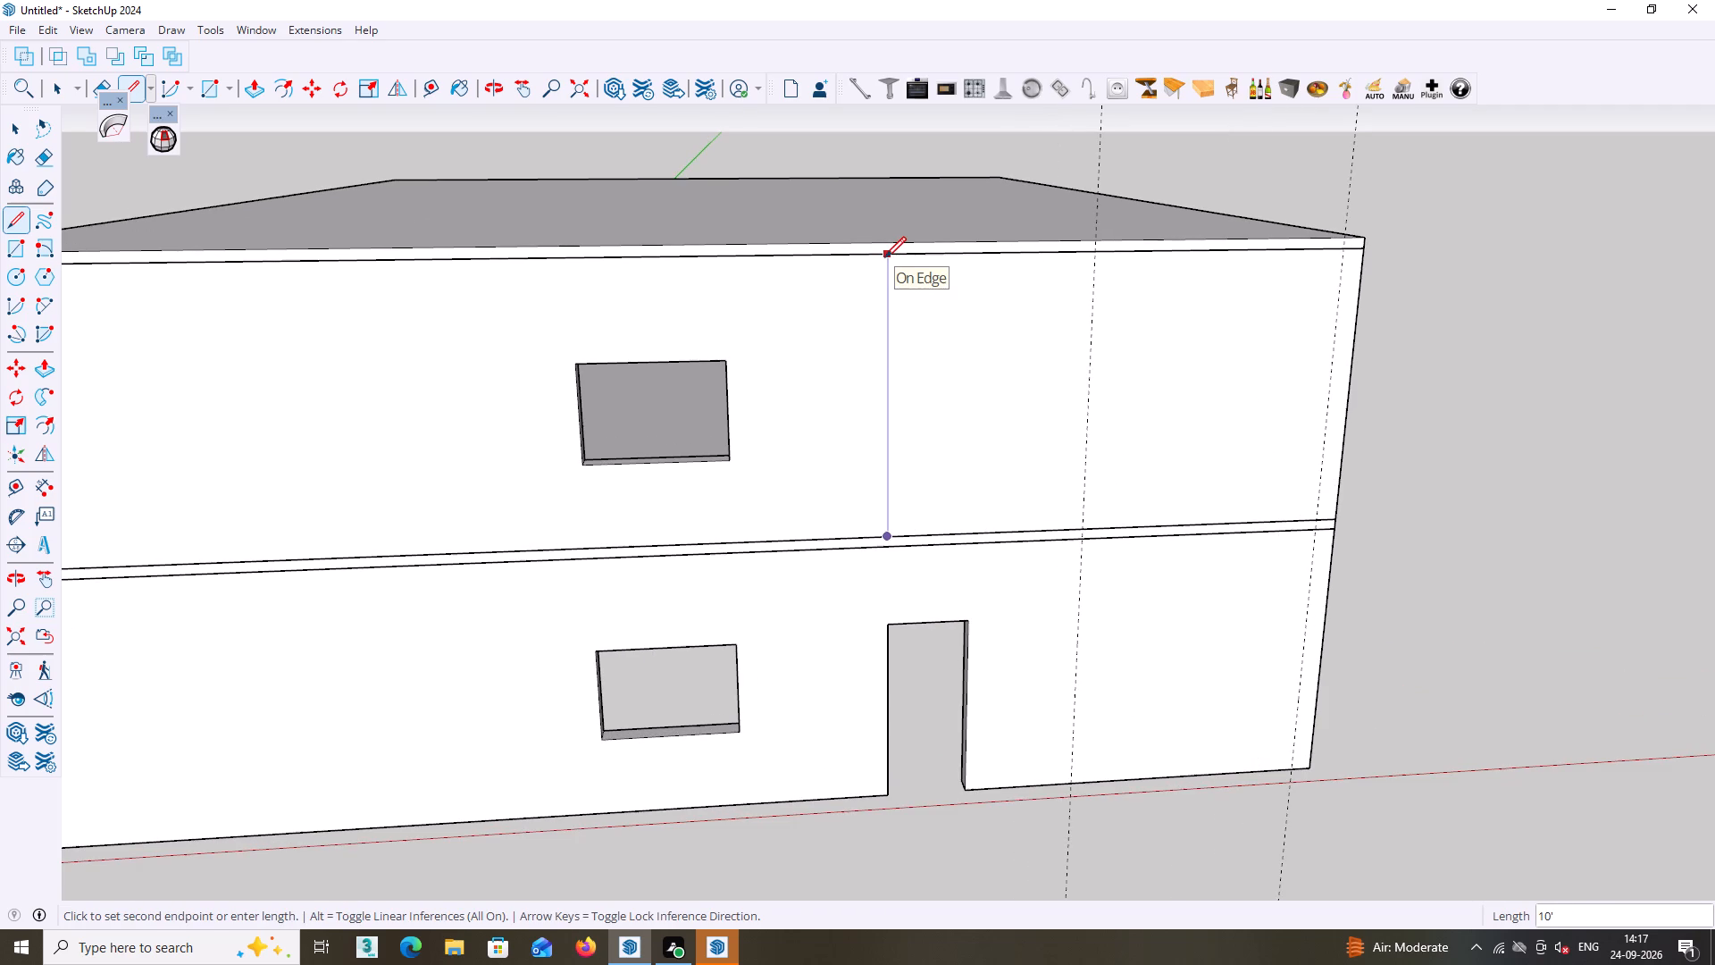
pyautogui.click(887, 257)
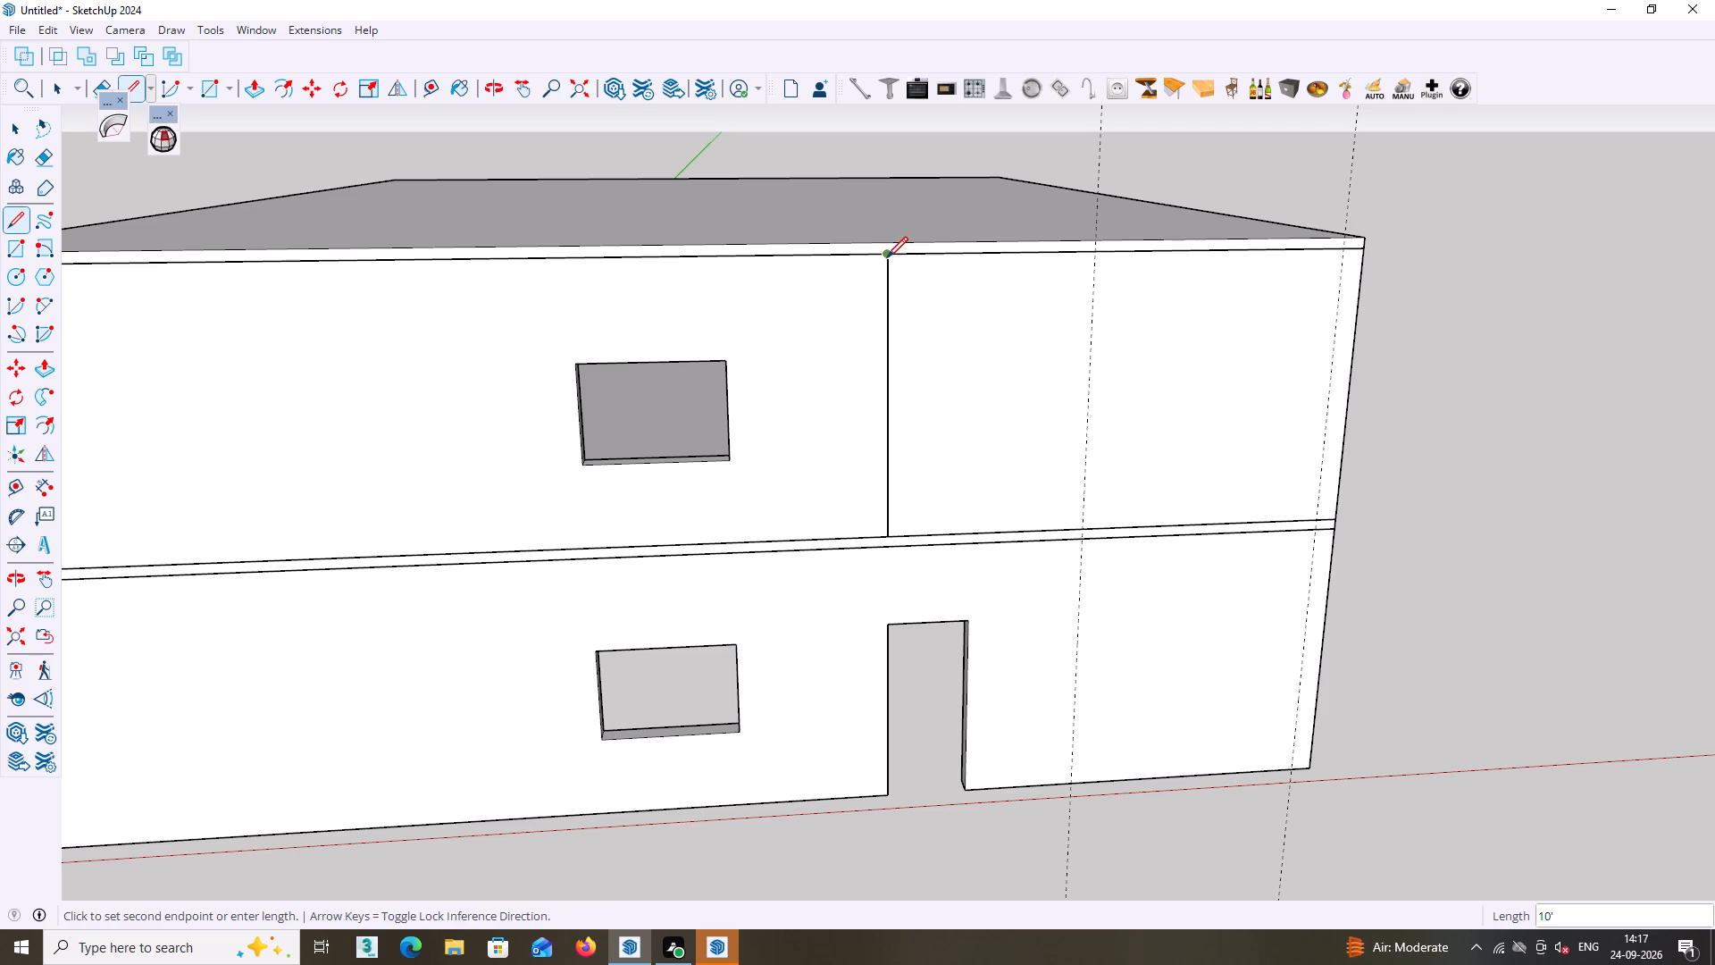
pyautogui.press('Escape')
pyautogui.scroll(-2, 1060, 363)
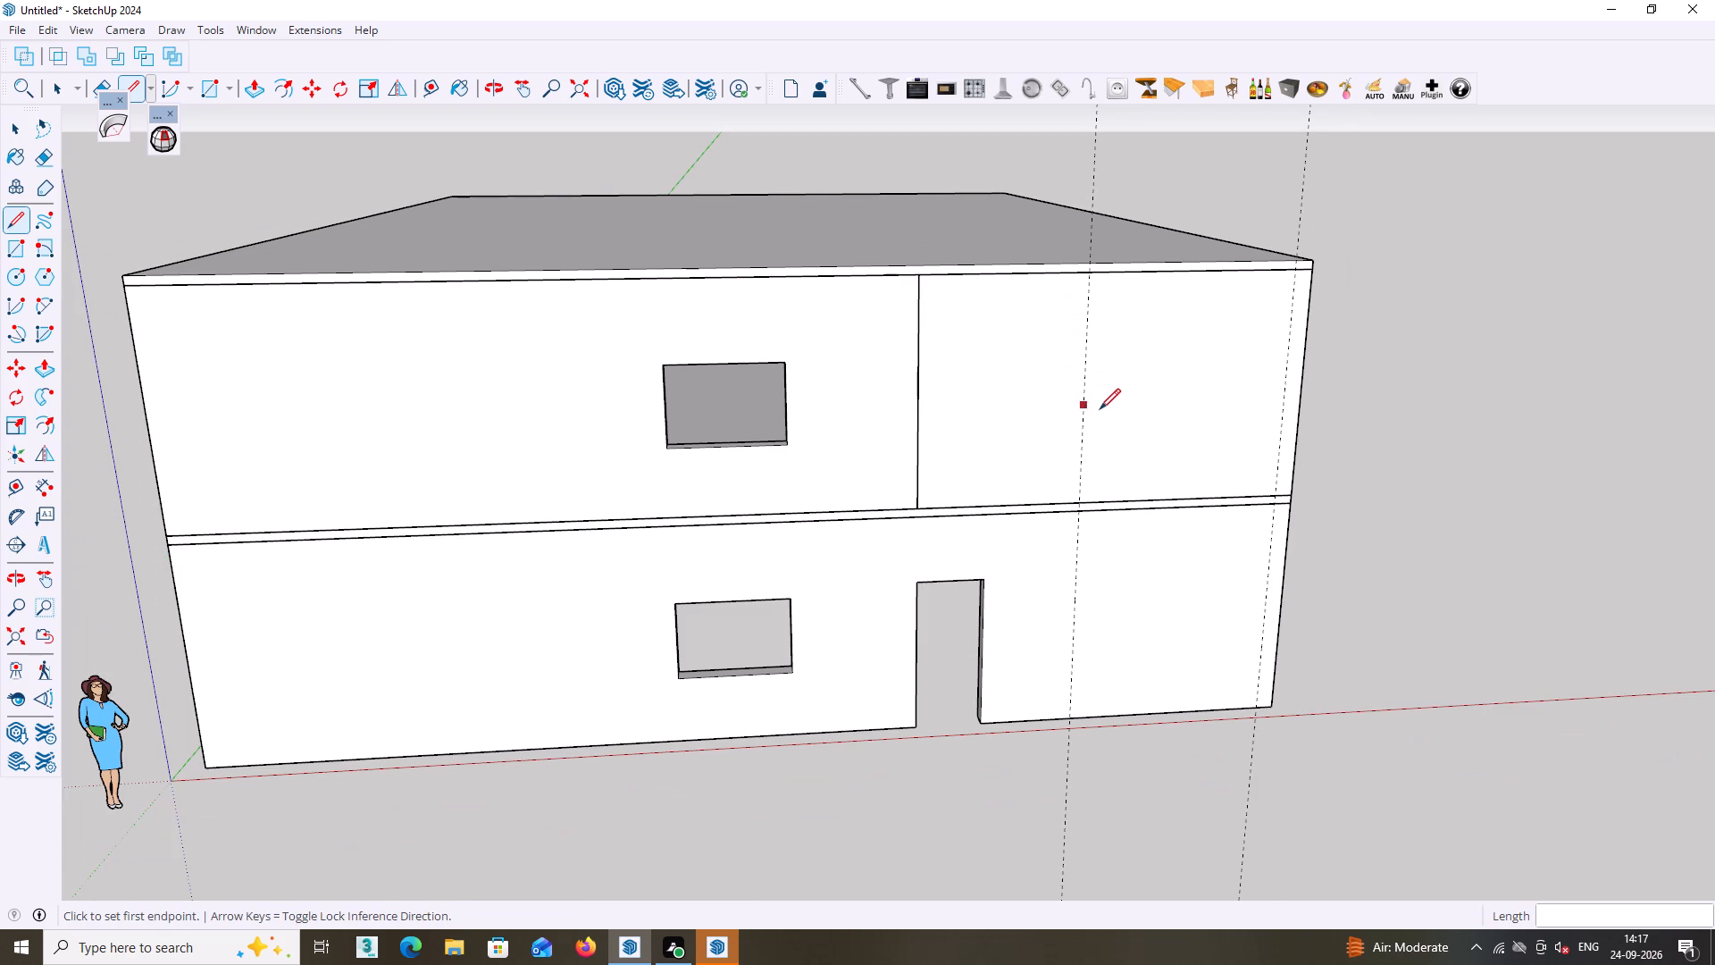
pyautogui.press('space')
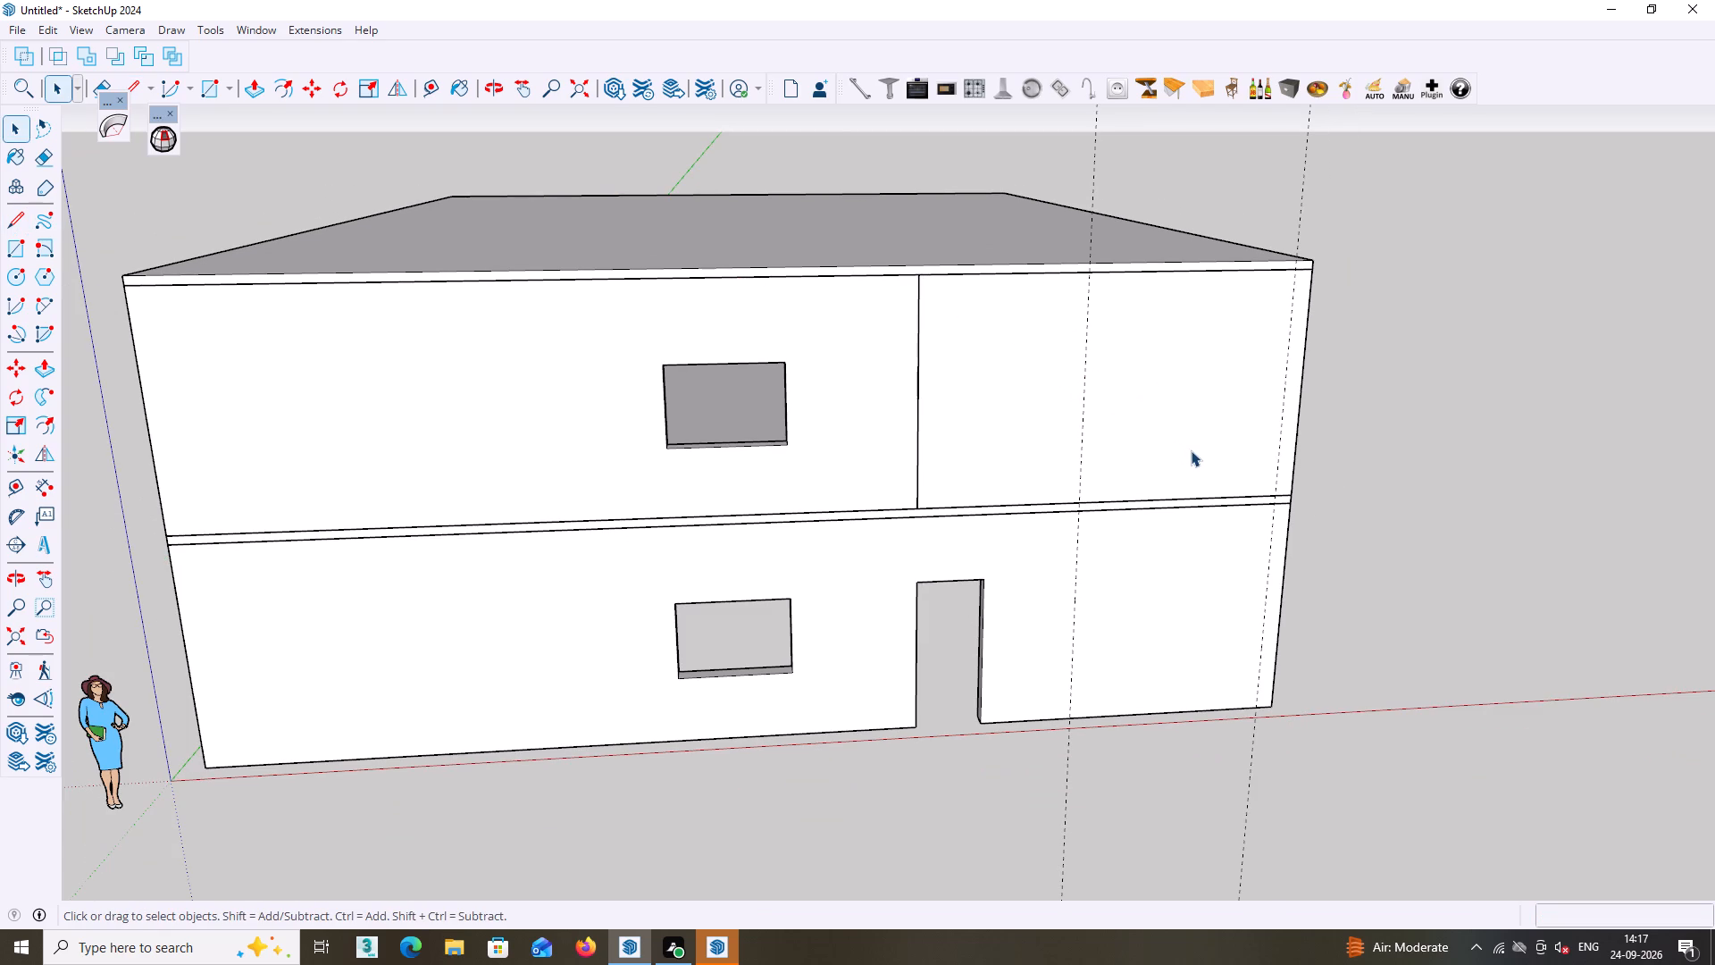
# Place a horizontal guide line 9" above the bottom edge of the ground-floor front wall.
pyautogui.scroll(-2, 1191, 452)
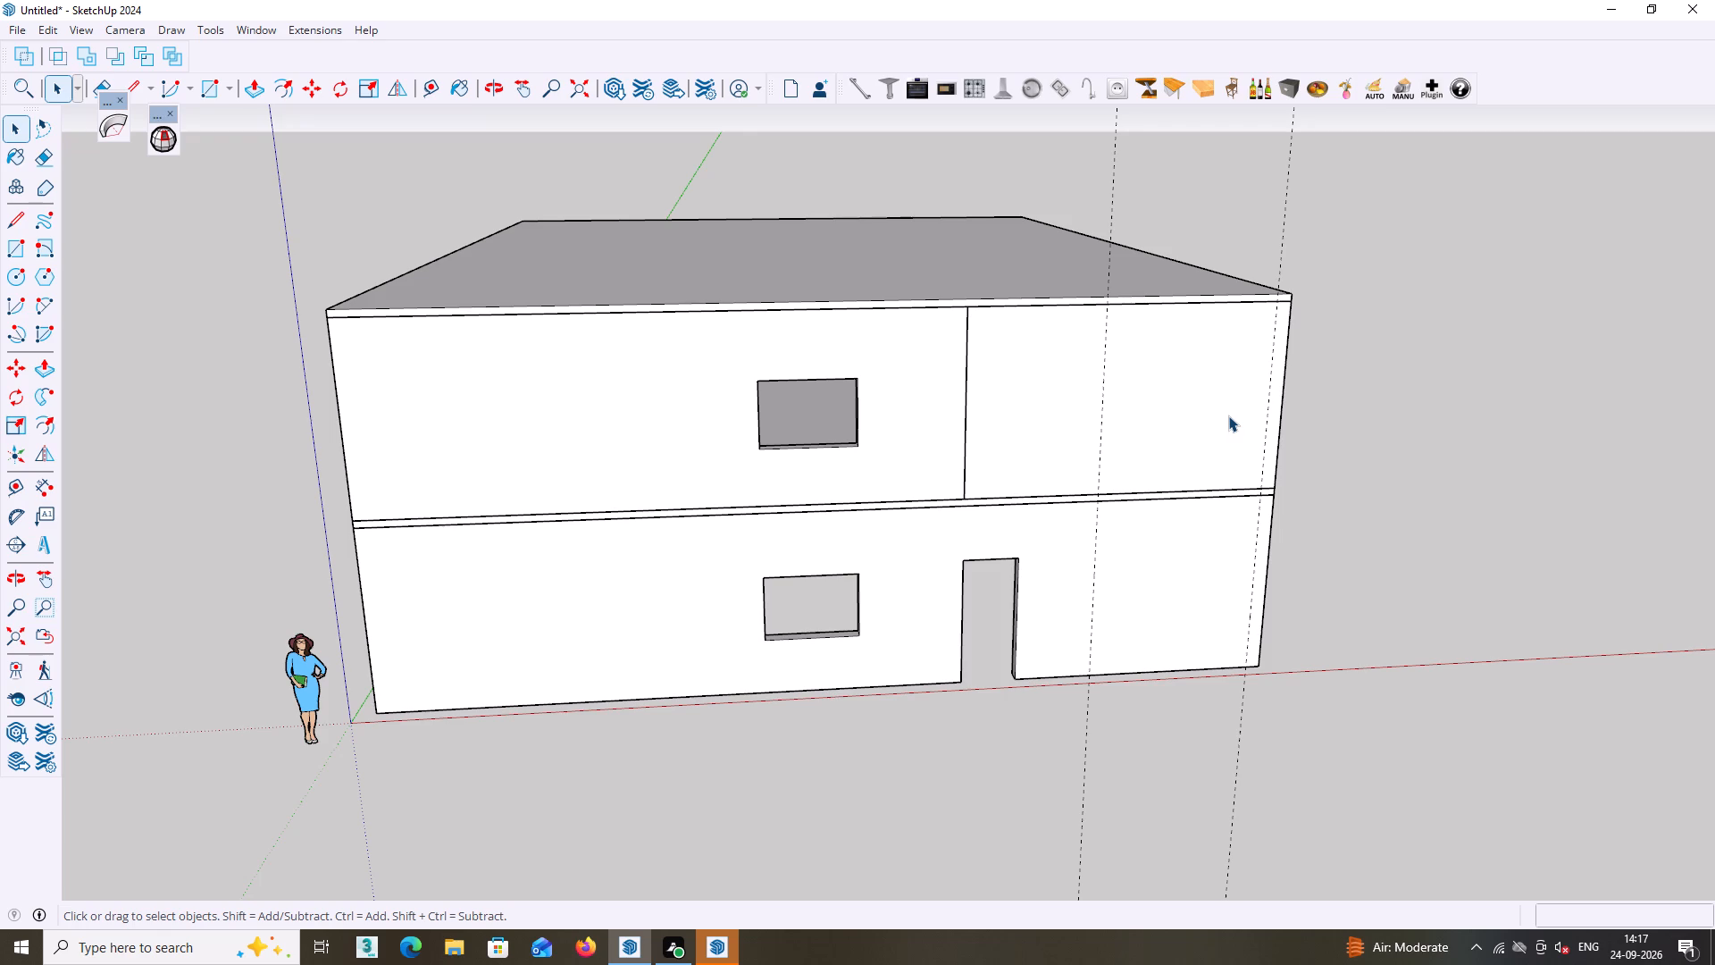
pyautogui.keyDown('shift'); pyautogui.moveTo(1246, 409); pyautogui.dragTo(1104, 407, button='middle'); pyautogui.keyUp('shift')
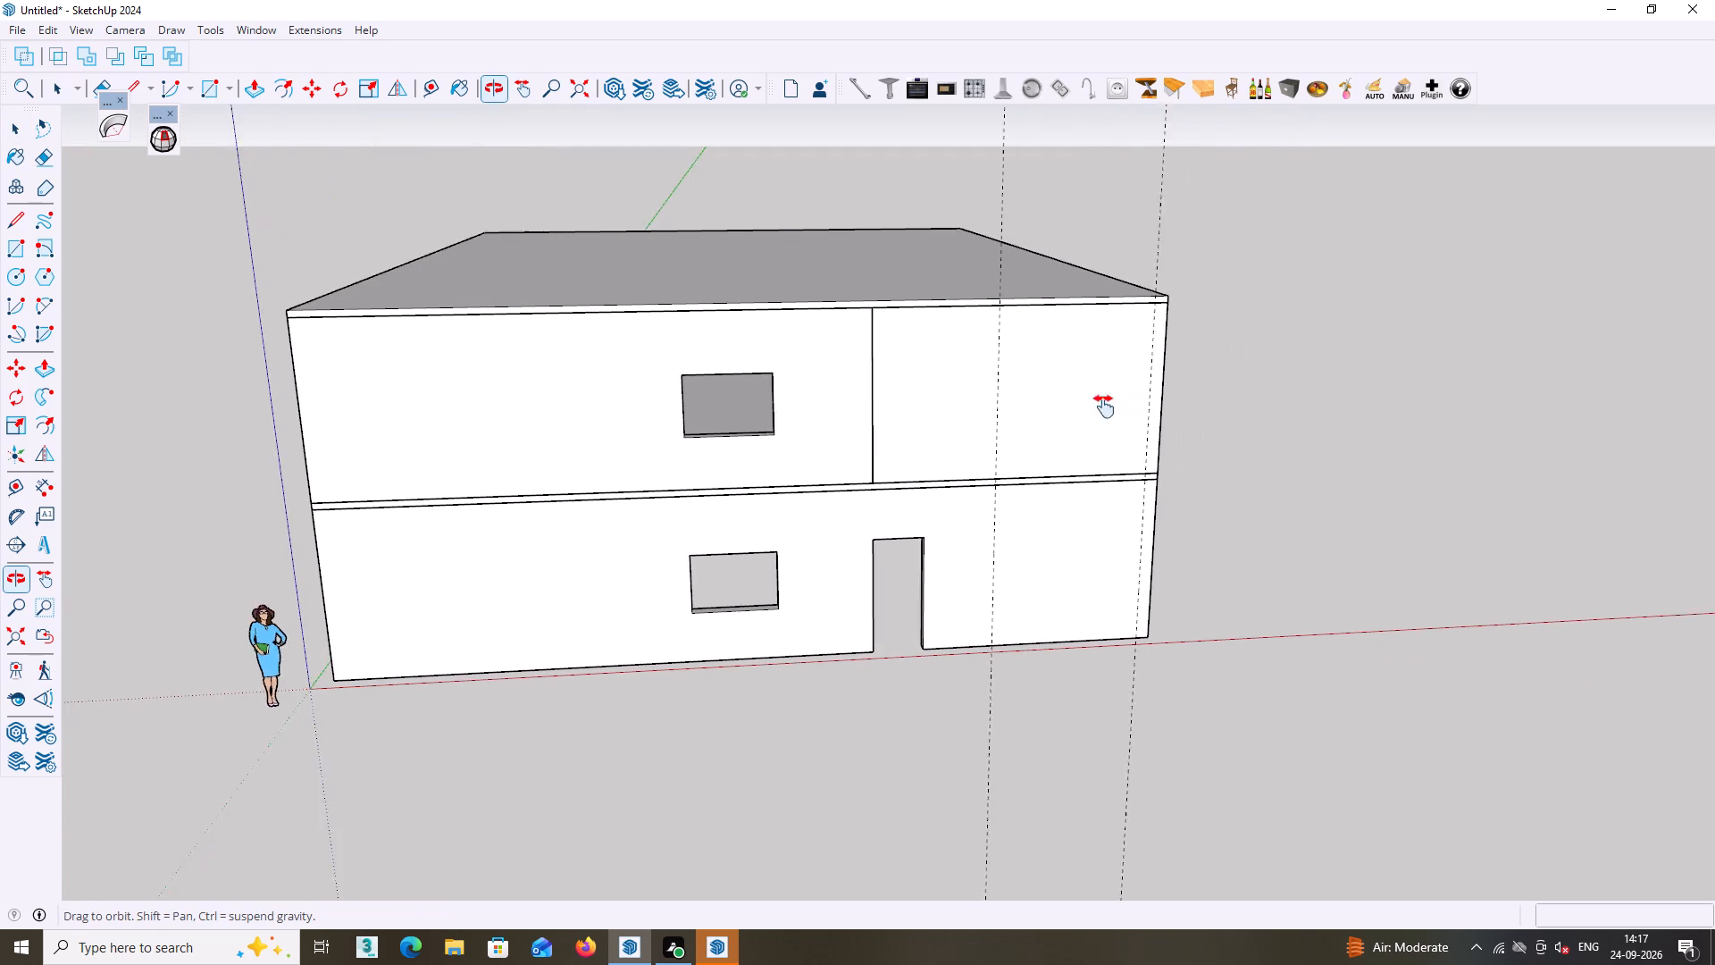
pyautogui.keyDown('shift'); pyautogui.moveTo(1104, 407); pyautogui.dragTo(1042, 419, button='middle'); pyautogui.keyUp('shift')
pyautogui.scroll(2, 1087, 449)
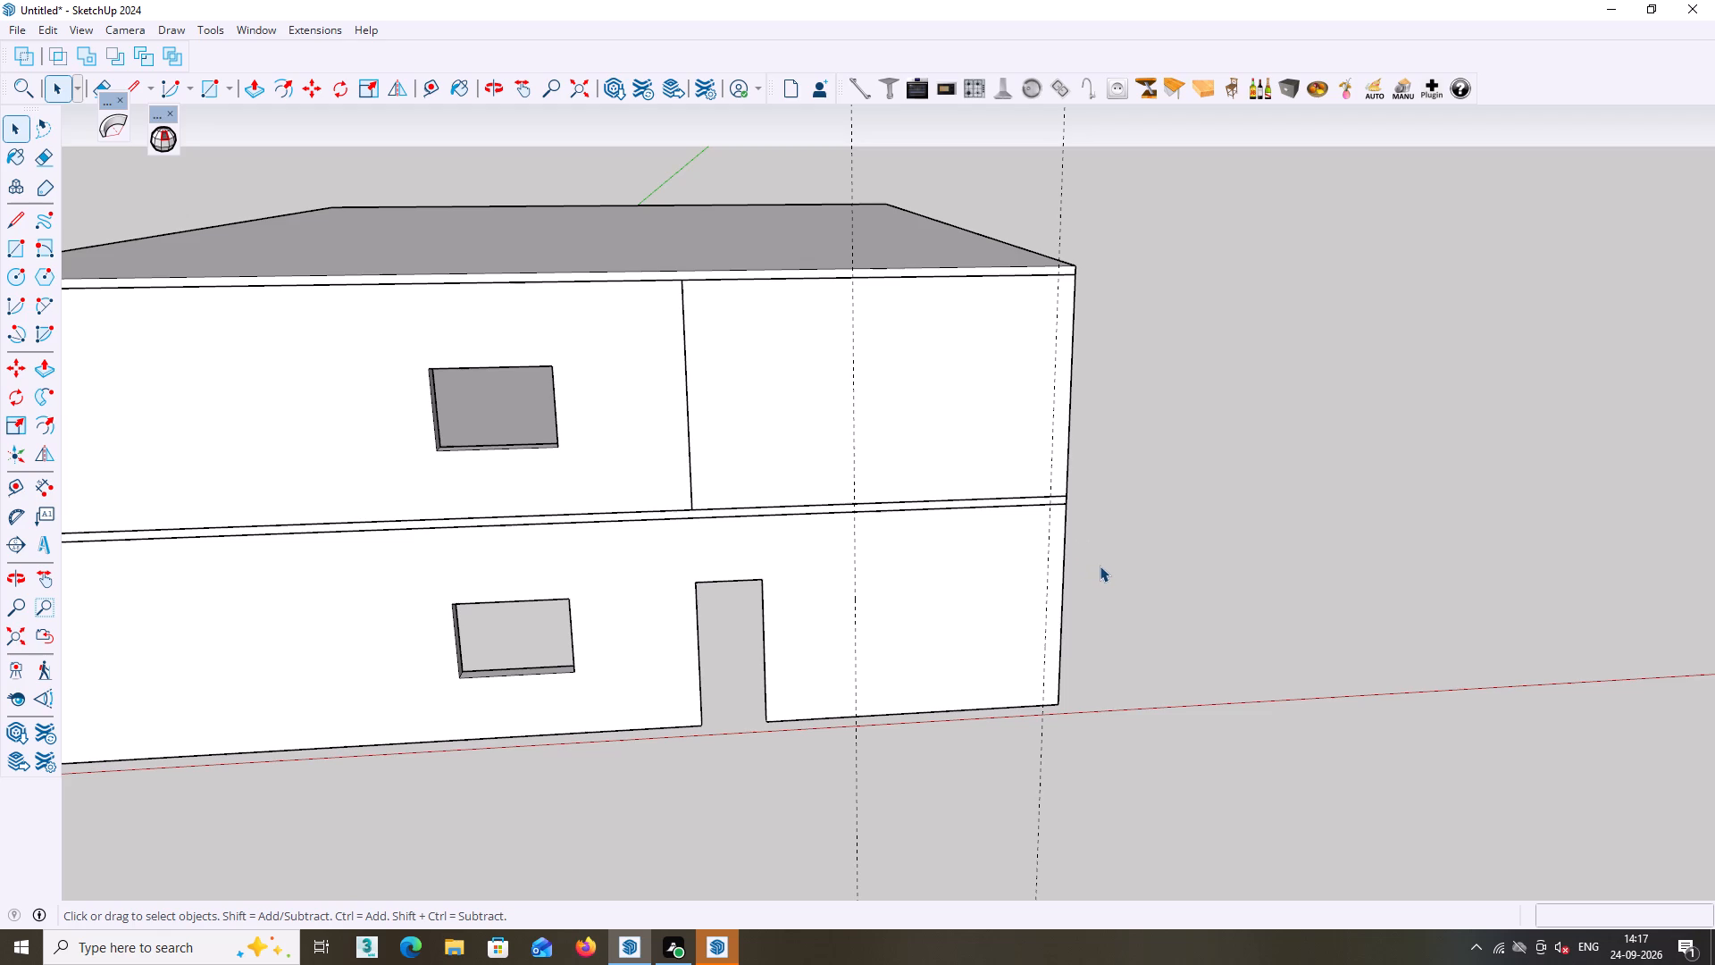
pyautogui.scroll(-1, 1100, 580)
pyautogui.moveTo(1100, 576); pyautogui.dragTo(1096, 556, button='middle')
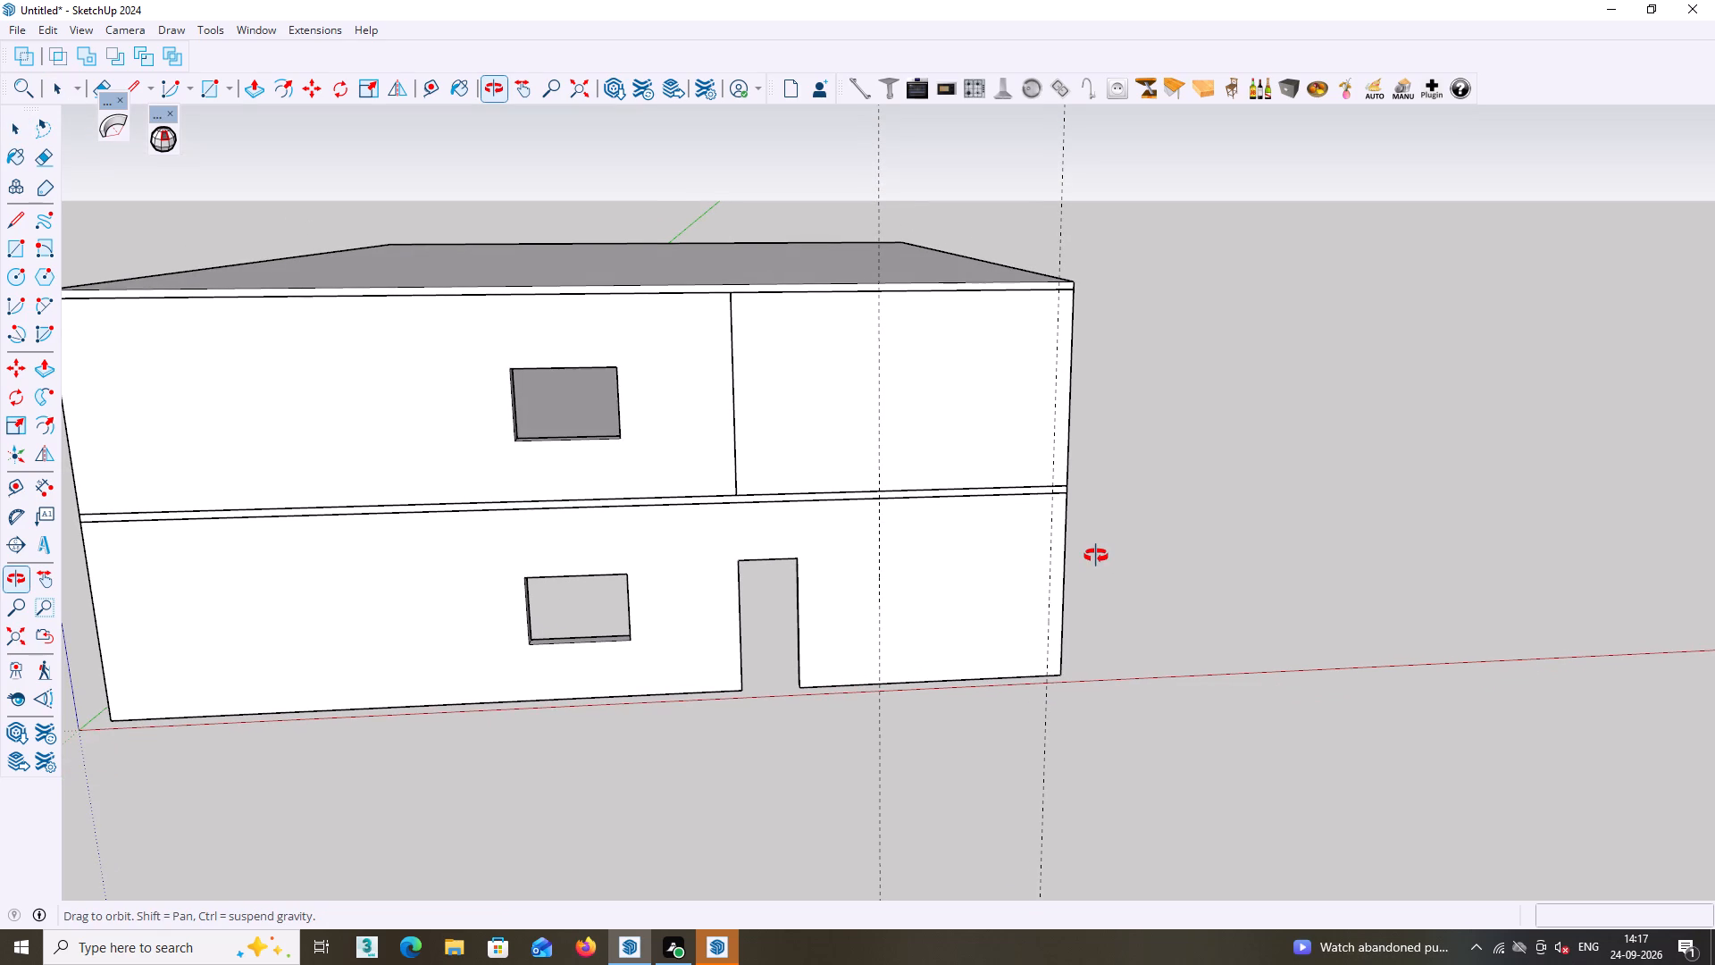
pyautogui.moveTo(1096, 556); pyautogui.dragTo(1114, 556, button='middle')
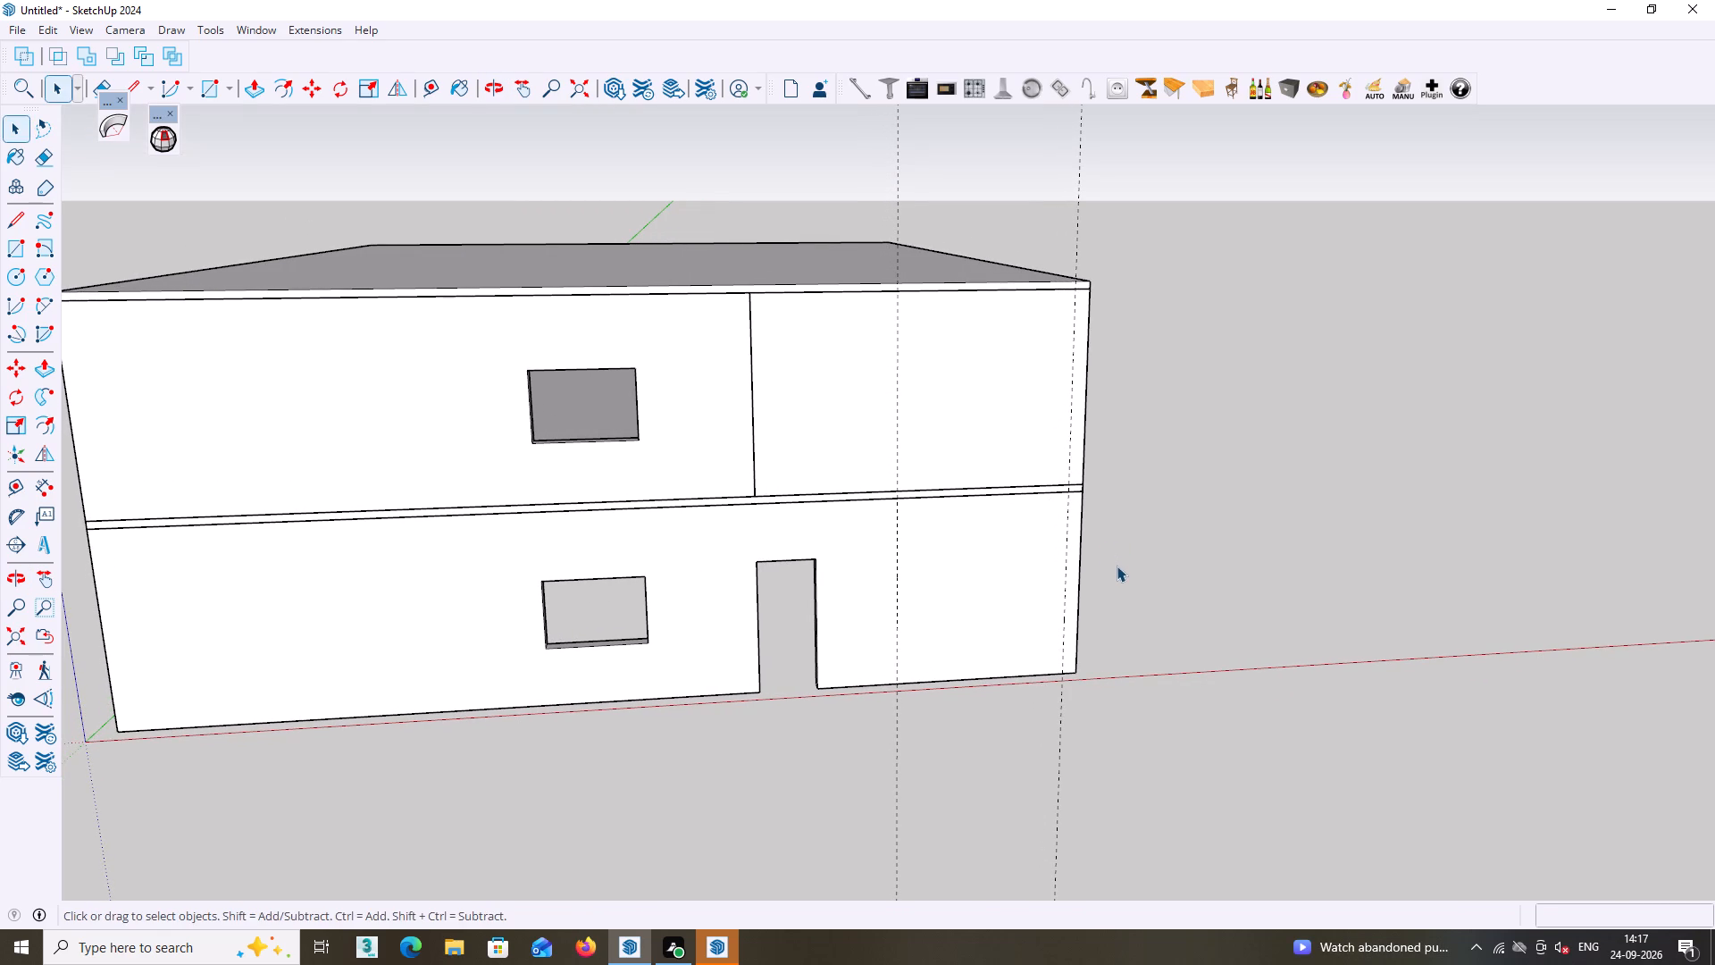
pyautogui.press('p')
pyautogui.press('p')
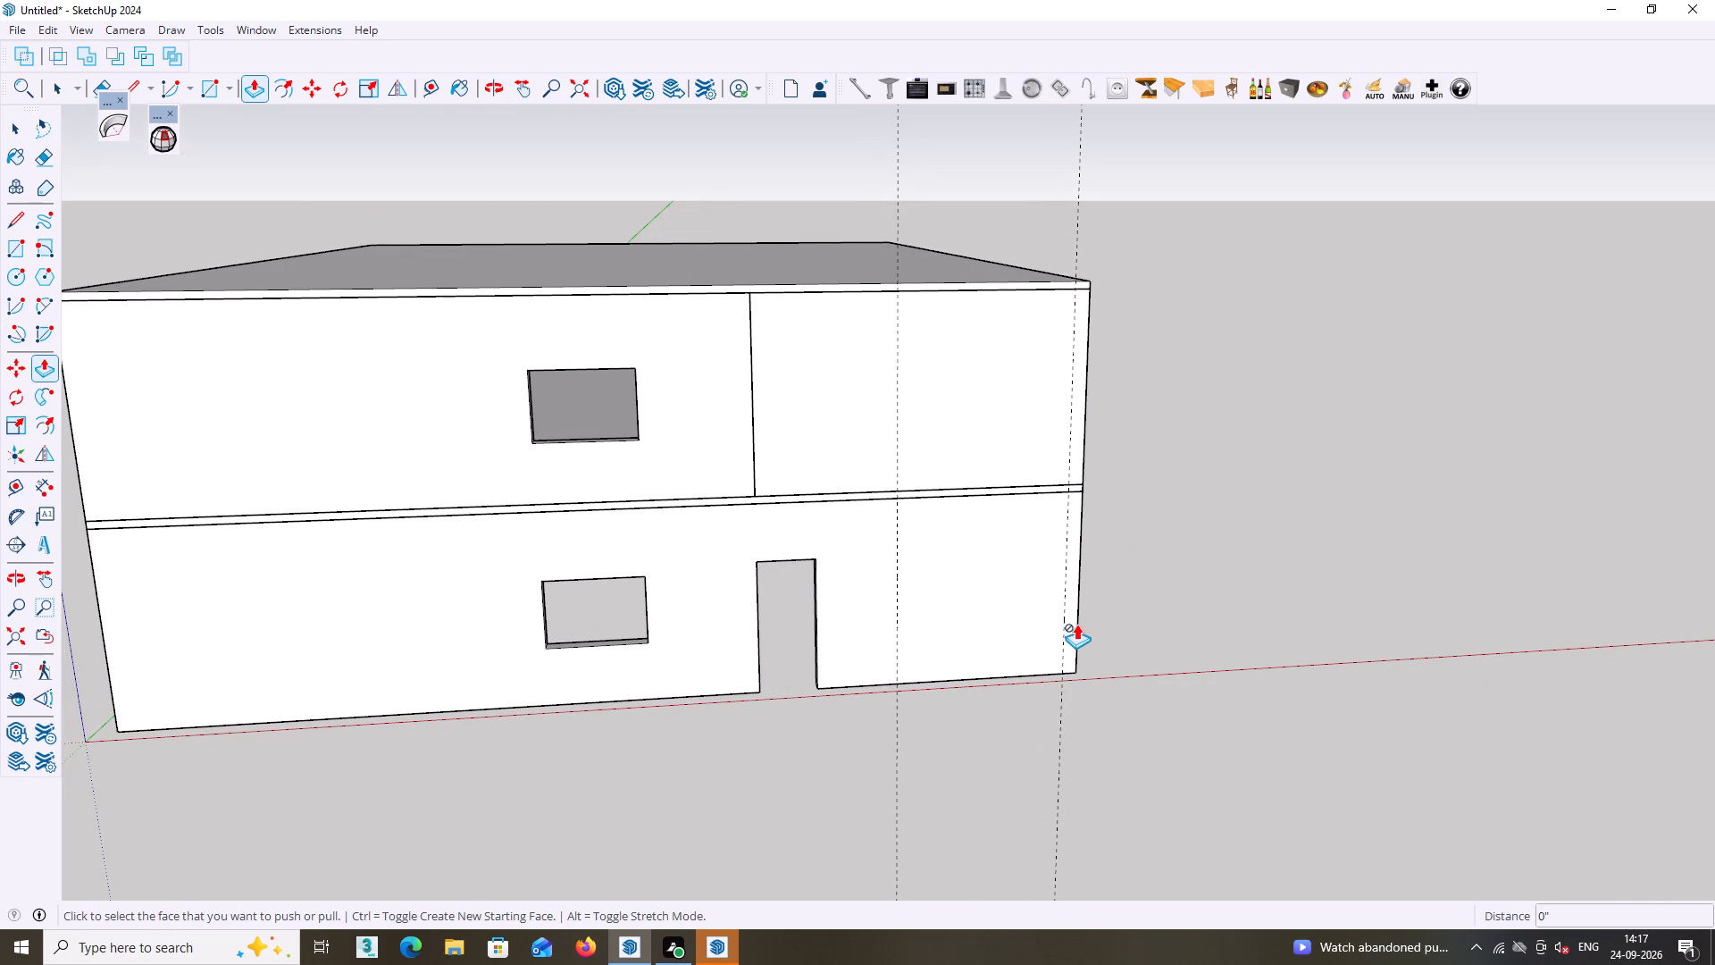
pyautogui.press('t')
pyautogui.click(1004, 675)
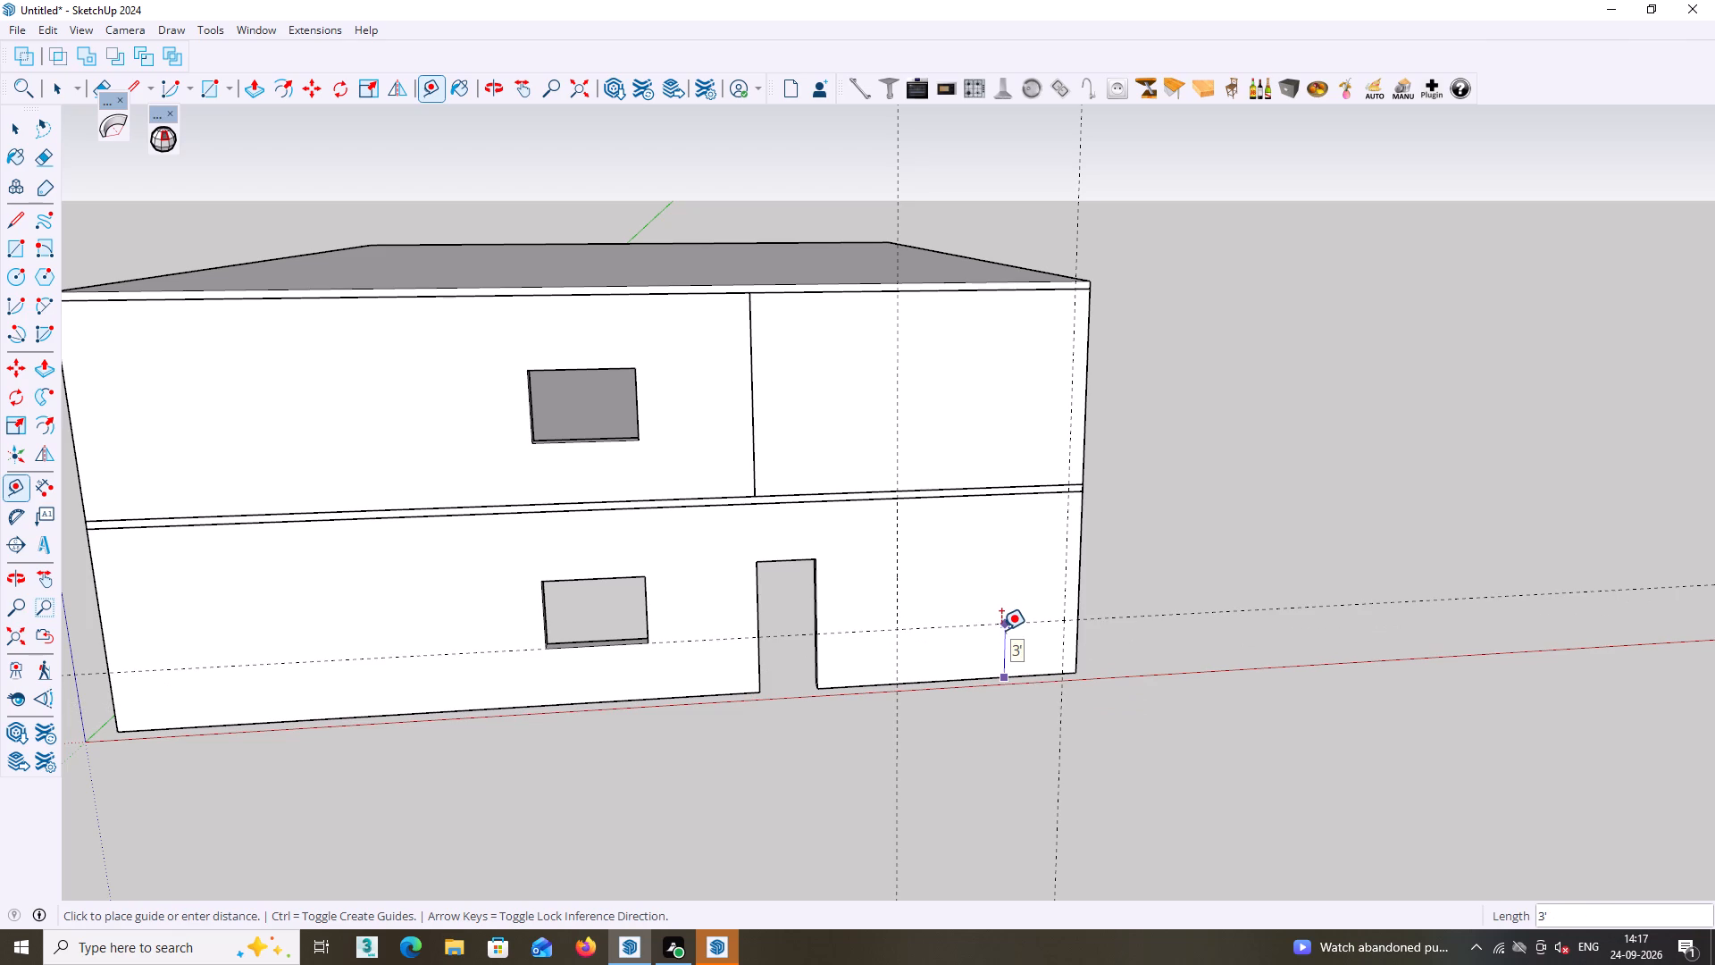
pyautogui.press('9')
pyautogui.press('Return')
pyautogui.press('Escape')
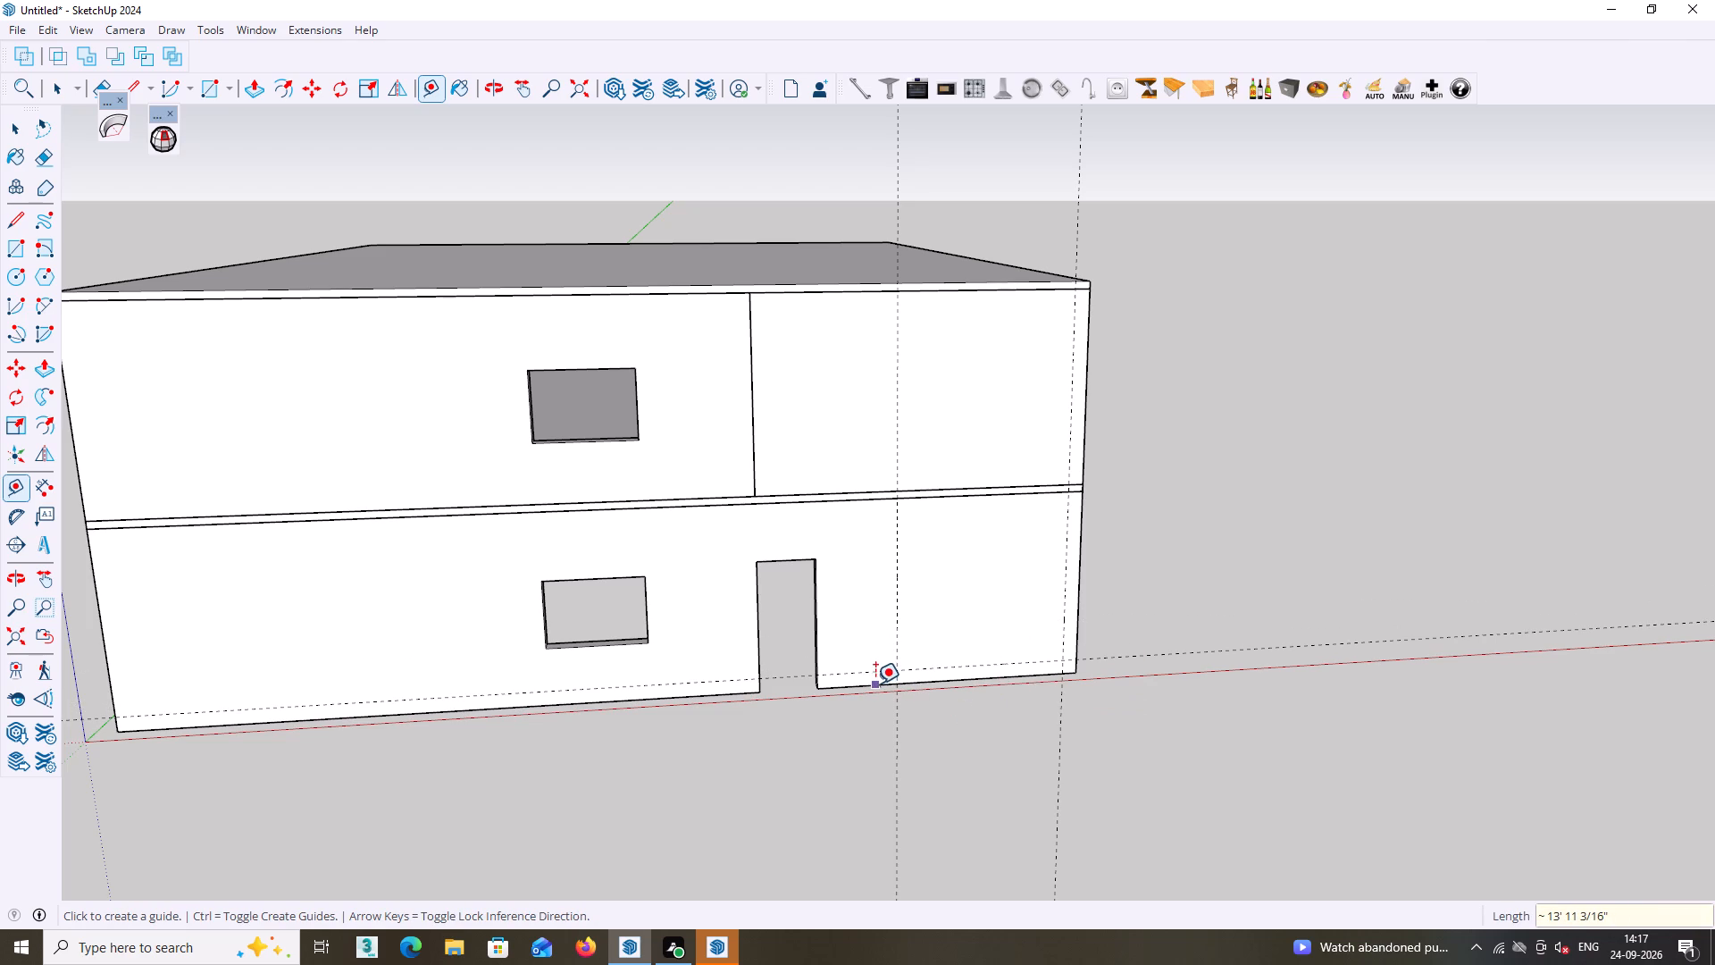
# Draw a 3' line across the ground-floor door opening along the 9" guide.
pyautogui.press('l')
pyautogui.click(817, 675)
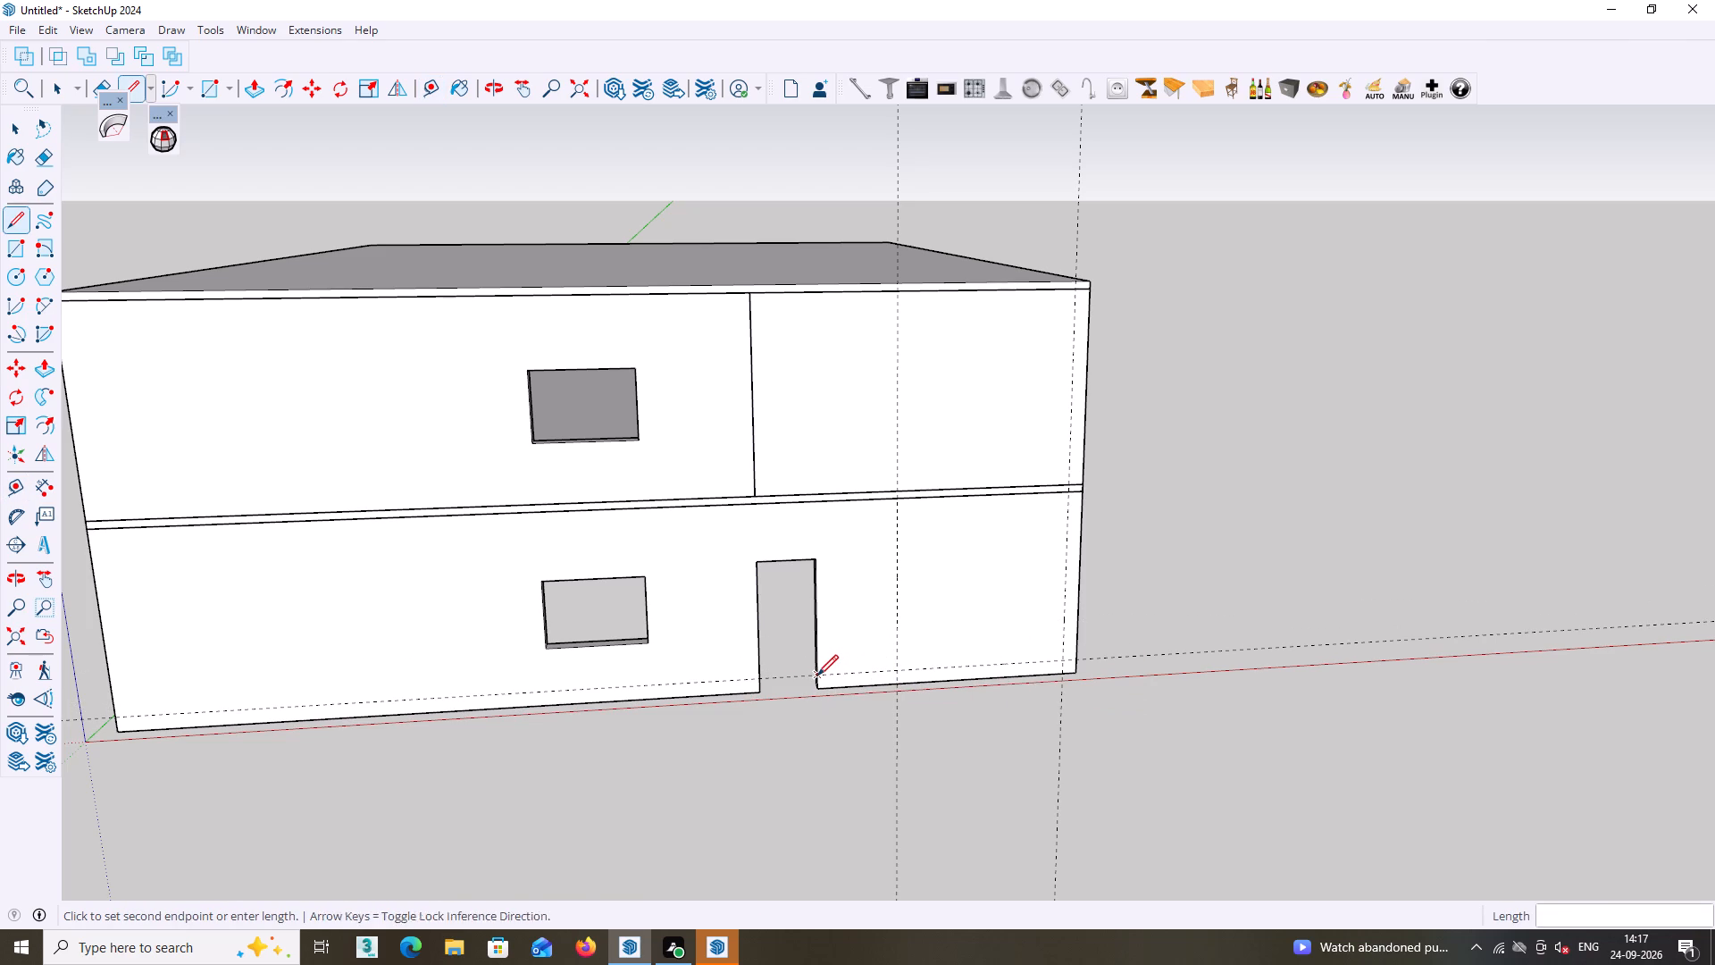
pyautogui.click(757, 676)
# Draw a 9' by 20' rectangle on the front facade between the two vertical guides, from the 9" guide up to the roof slab's top edge.
pyautogui.press('Escape')
pyautogui.moveTo(816, 717); pyautogui.dragTo(787, 700, button='middle')
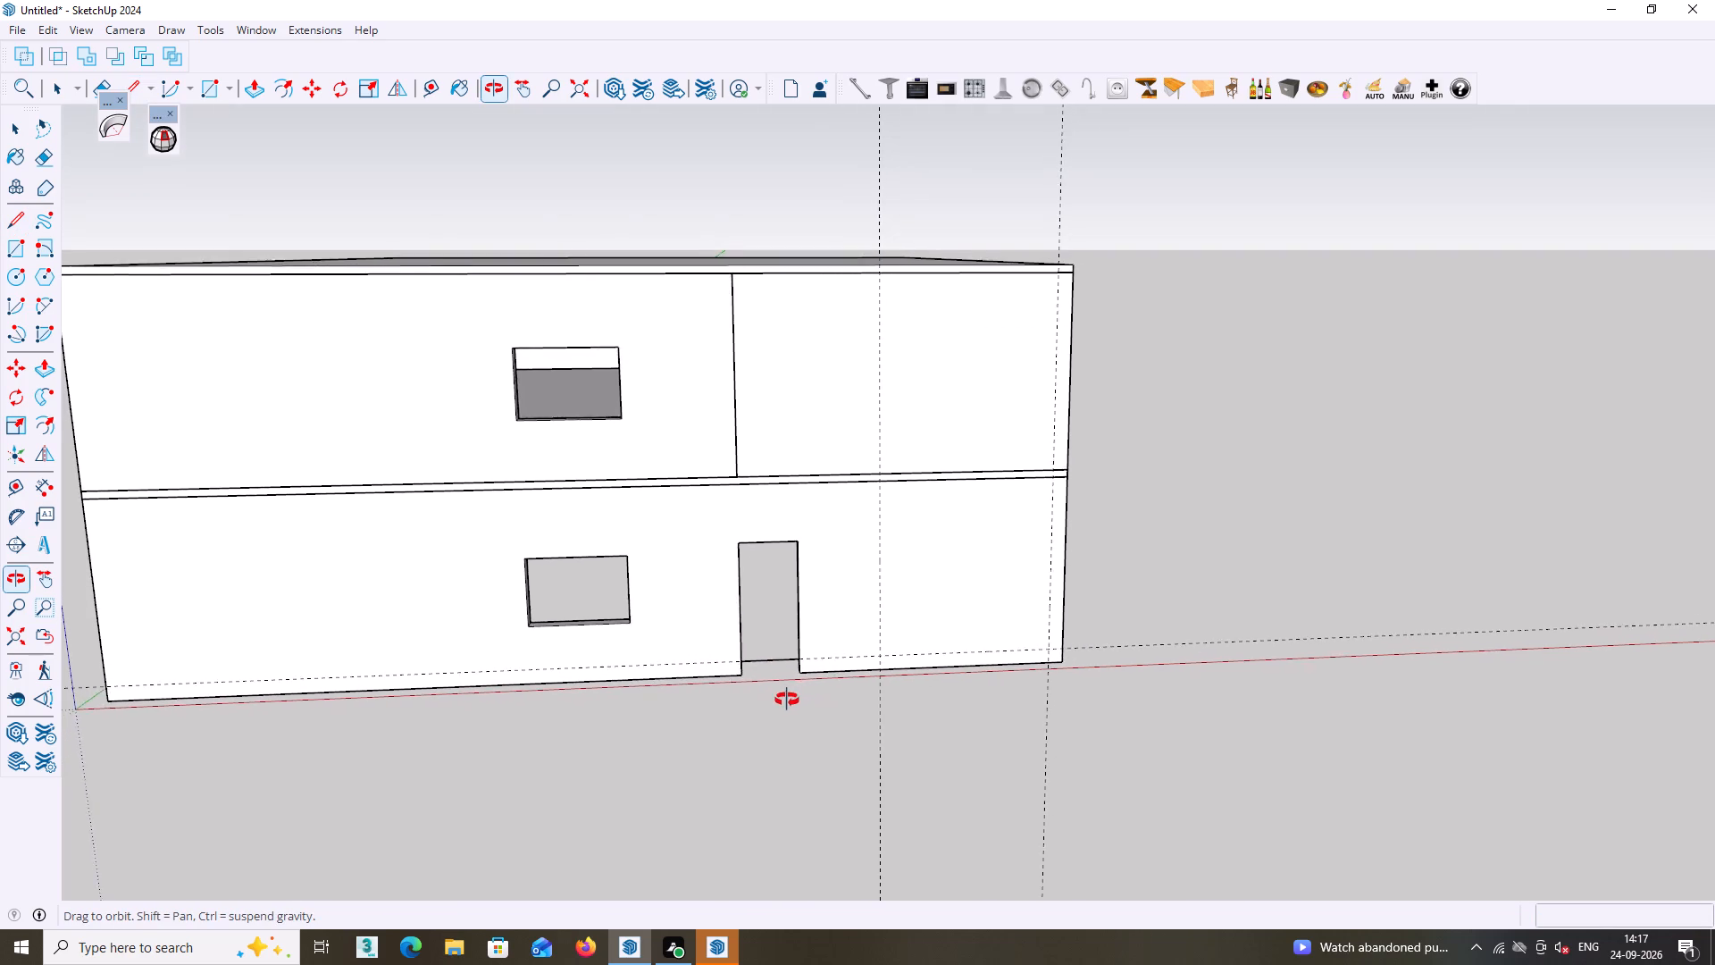
pyautogui.moveTo(787, 700); pyautogui.dragTo(636, 710, button='middle')
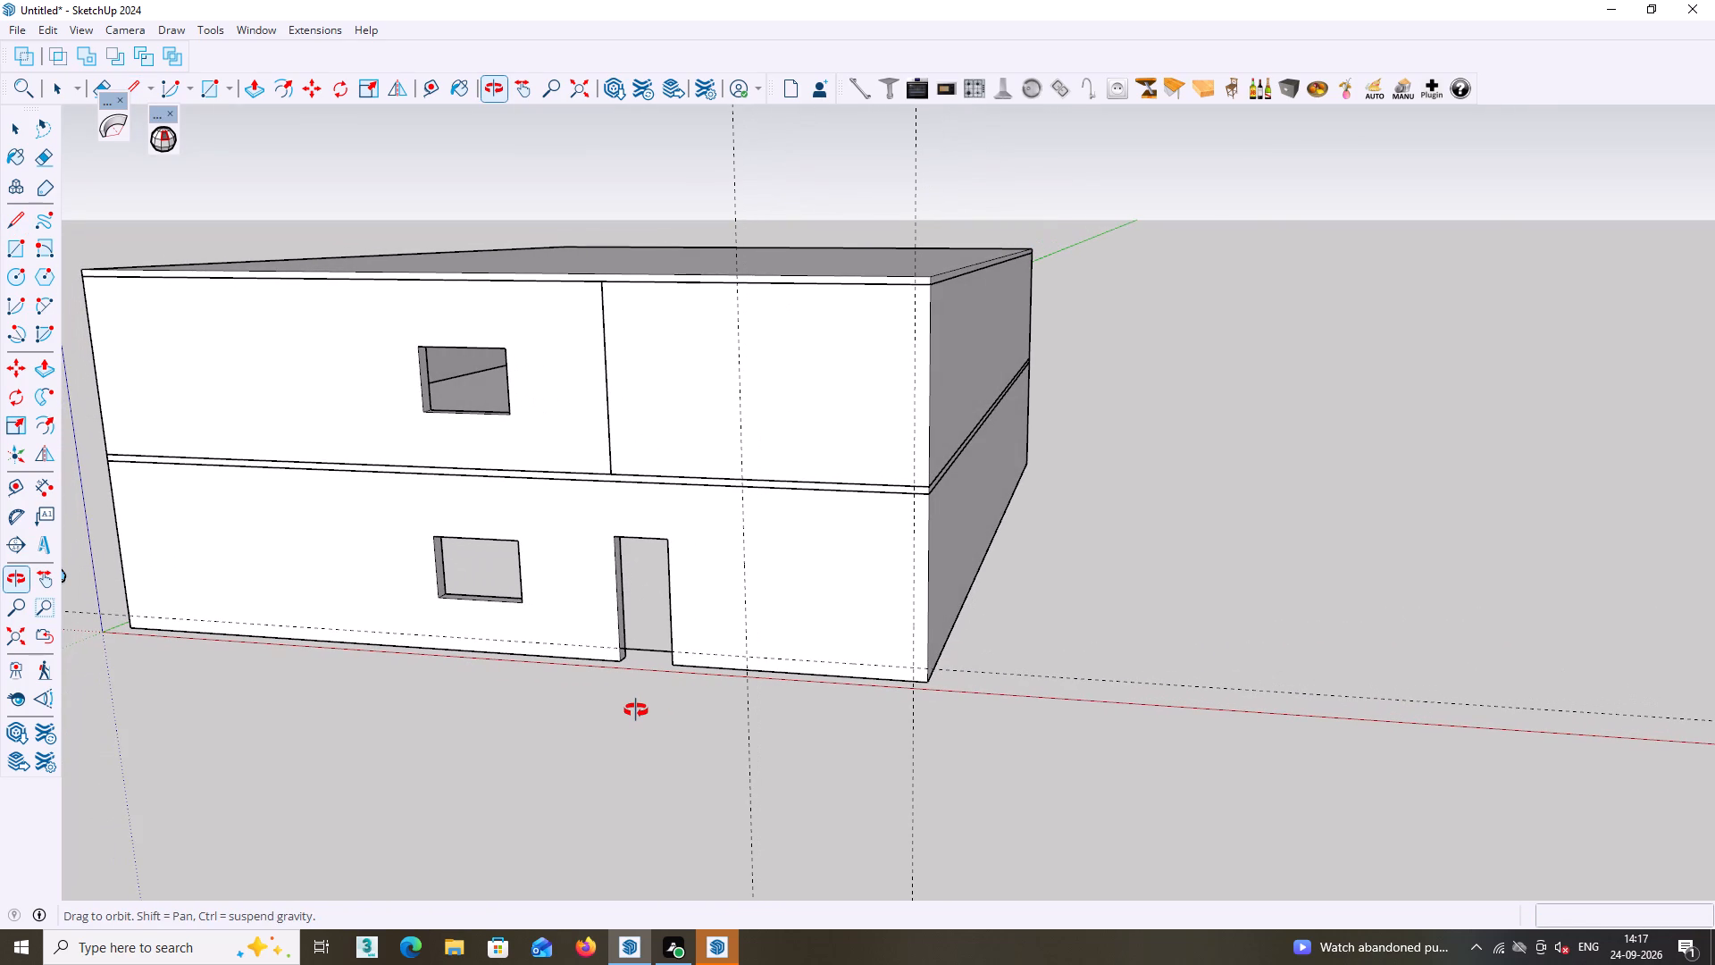
pyautogui.moveTo(636, 710); pyautogui.dragTo(799, 684, button='middle')
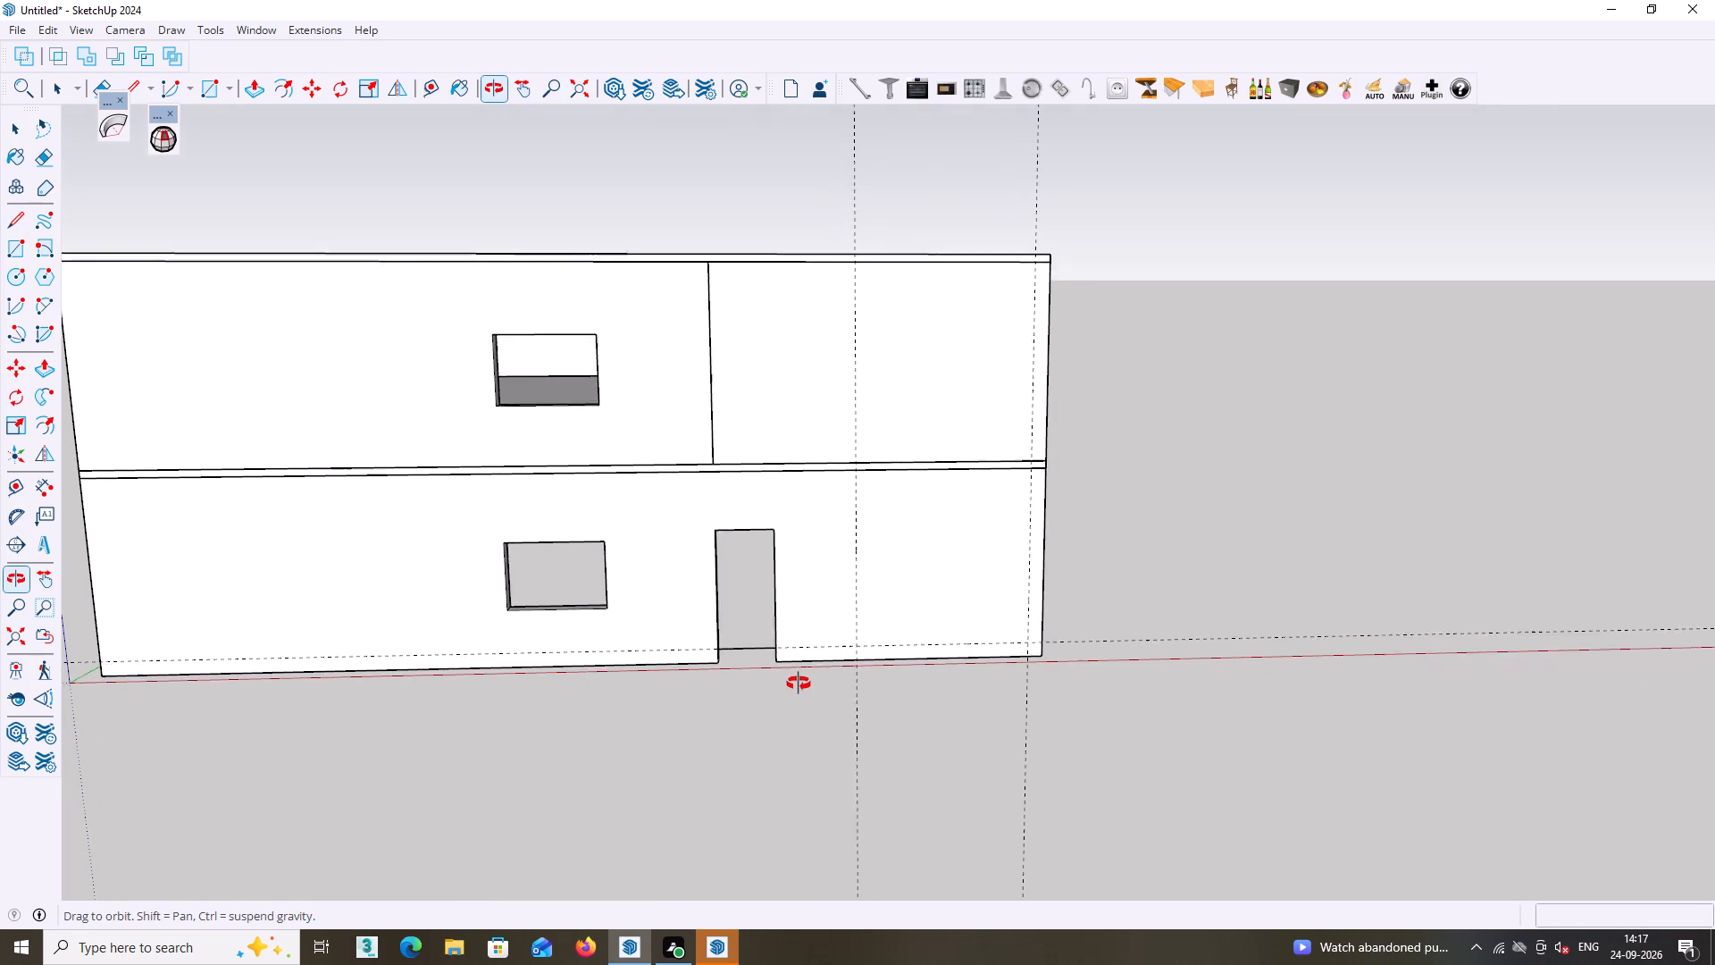
pyautogui.moveTo(799, 684); pyautogui.dragTo(896, 684, button='middle')
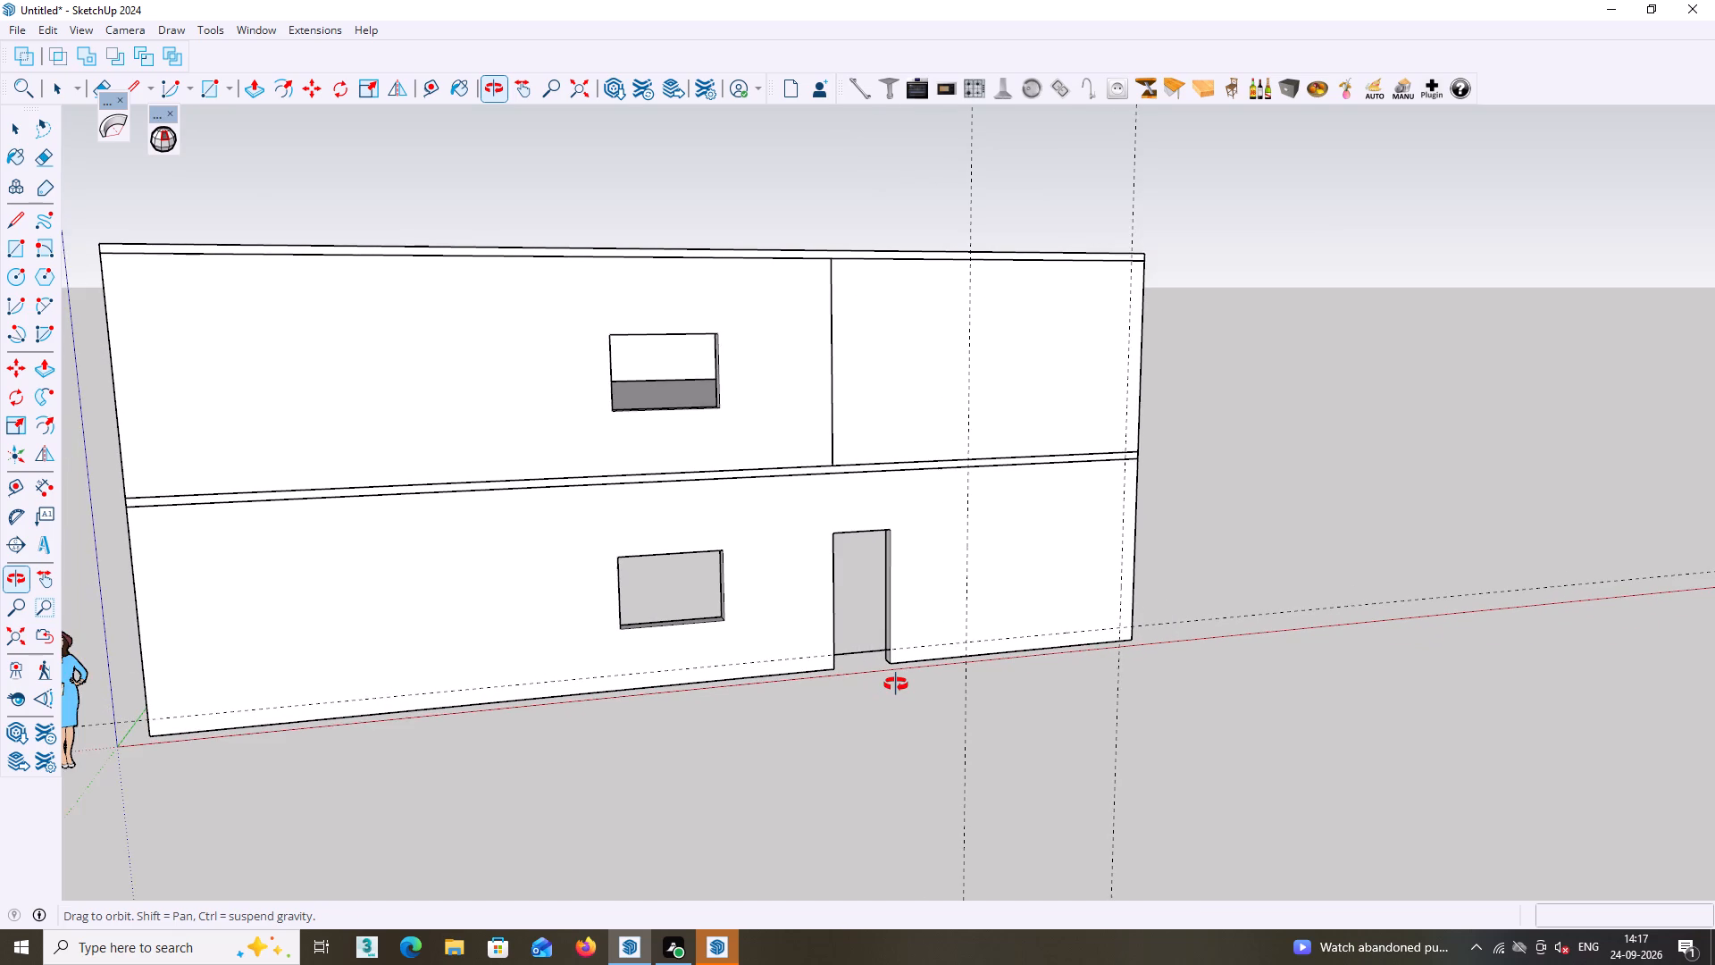
pyautogui.moveTo(896, 684); pyautogui.dragTo(823, 697, button='middle')
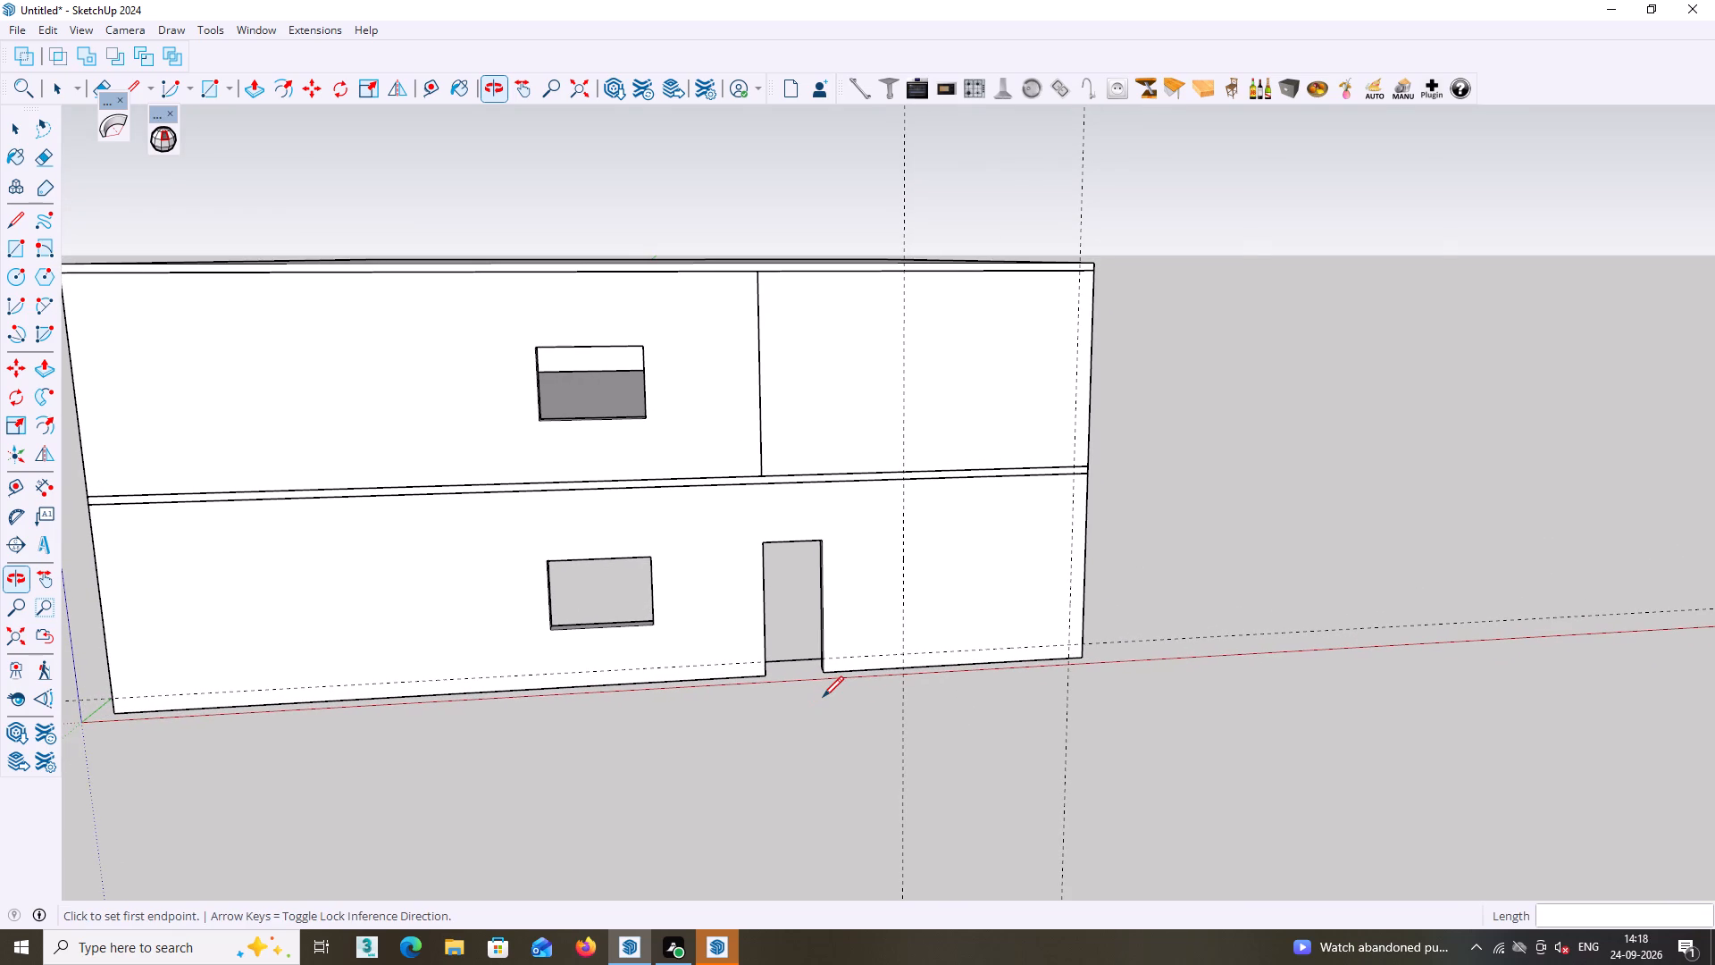
pyautogui.press('Escape')
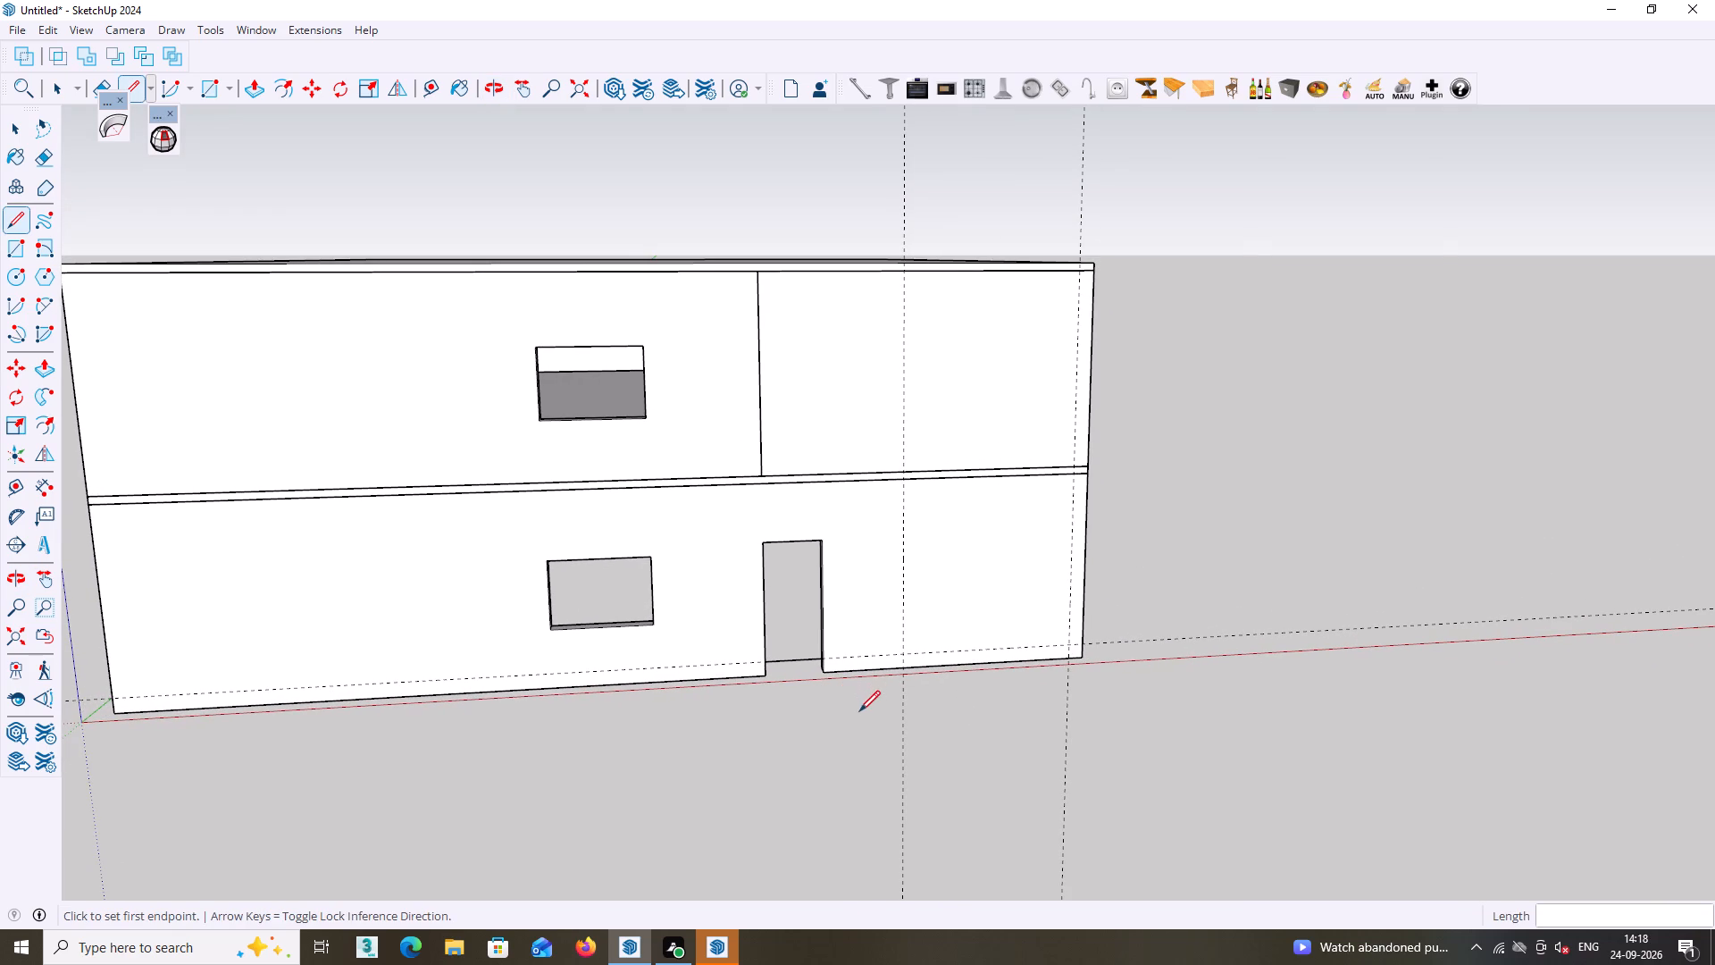
pyautogui.moveTo(924, 693); pyautogui.dragTo(925, 679, button='middle')
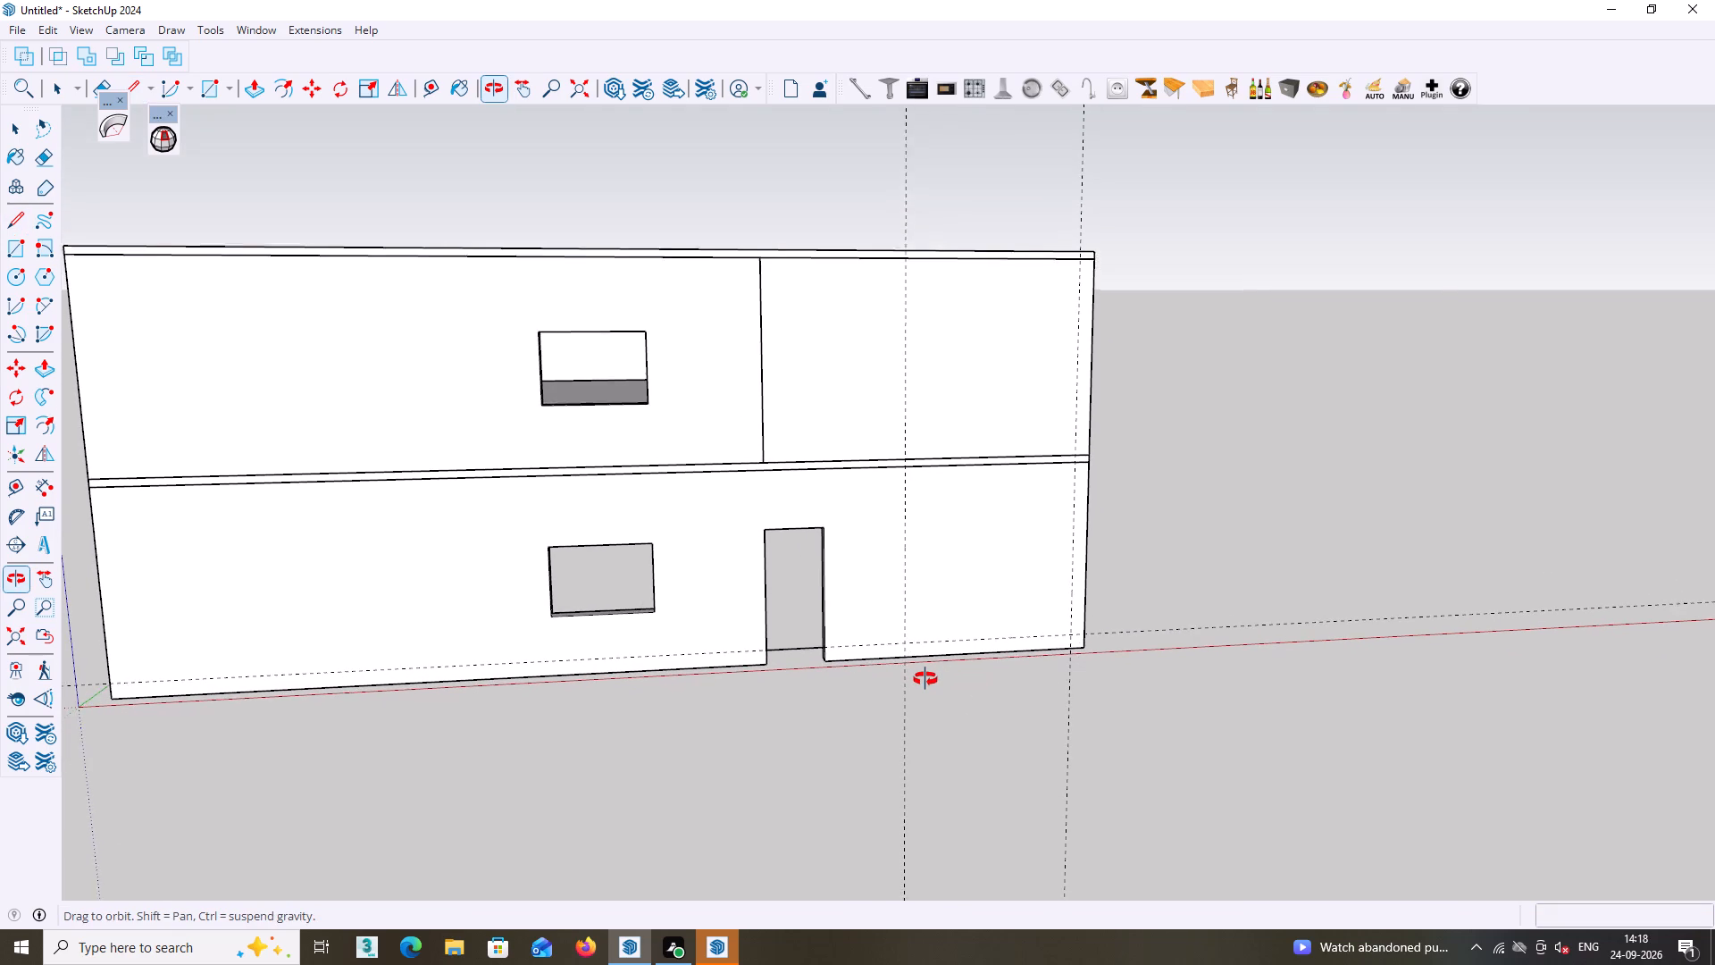
pyautogui.moveTo(925, 679); pyautogui.dragTo(925, 675, button='middle')
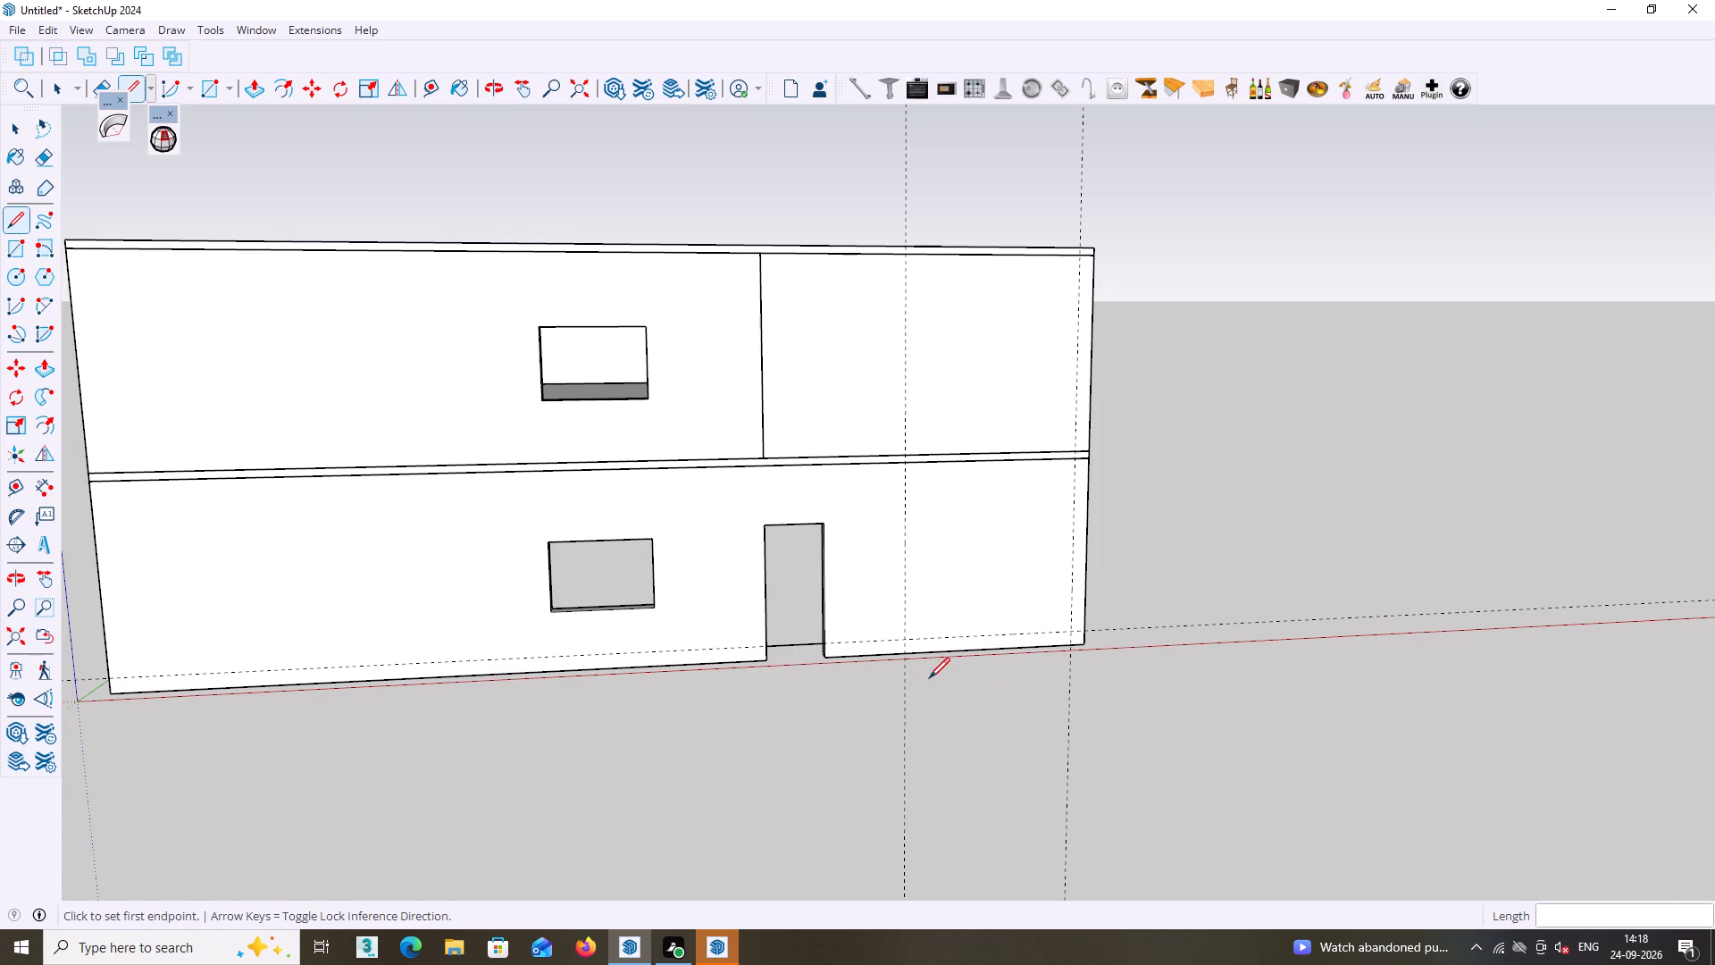
pyautogui.keyDown('shift'); pyautogui.moveTo(929, 678); pyautogui.dragTo(874, 734, button='middle'); pyautogui.keyUp('shift')
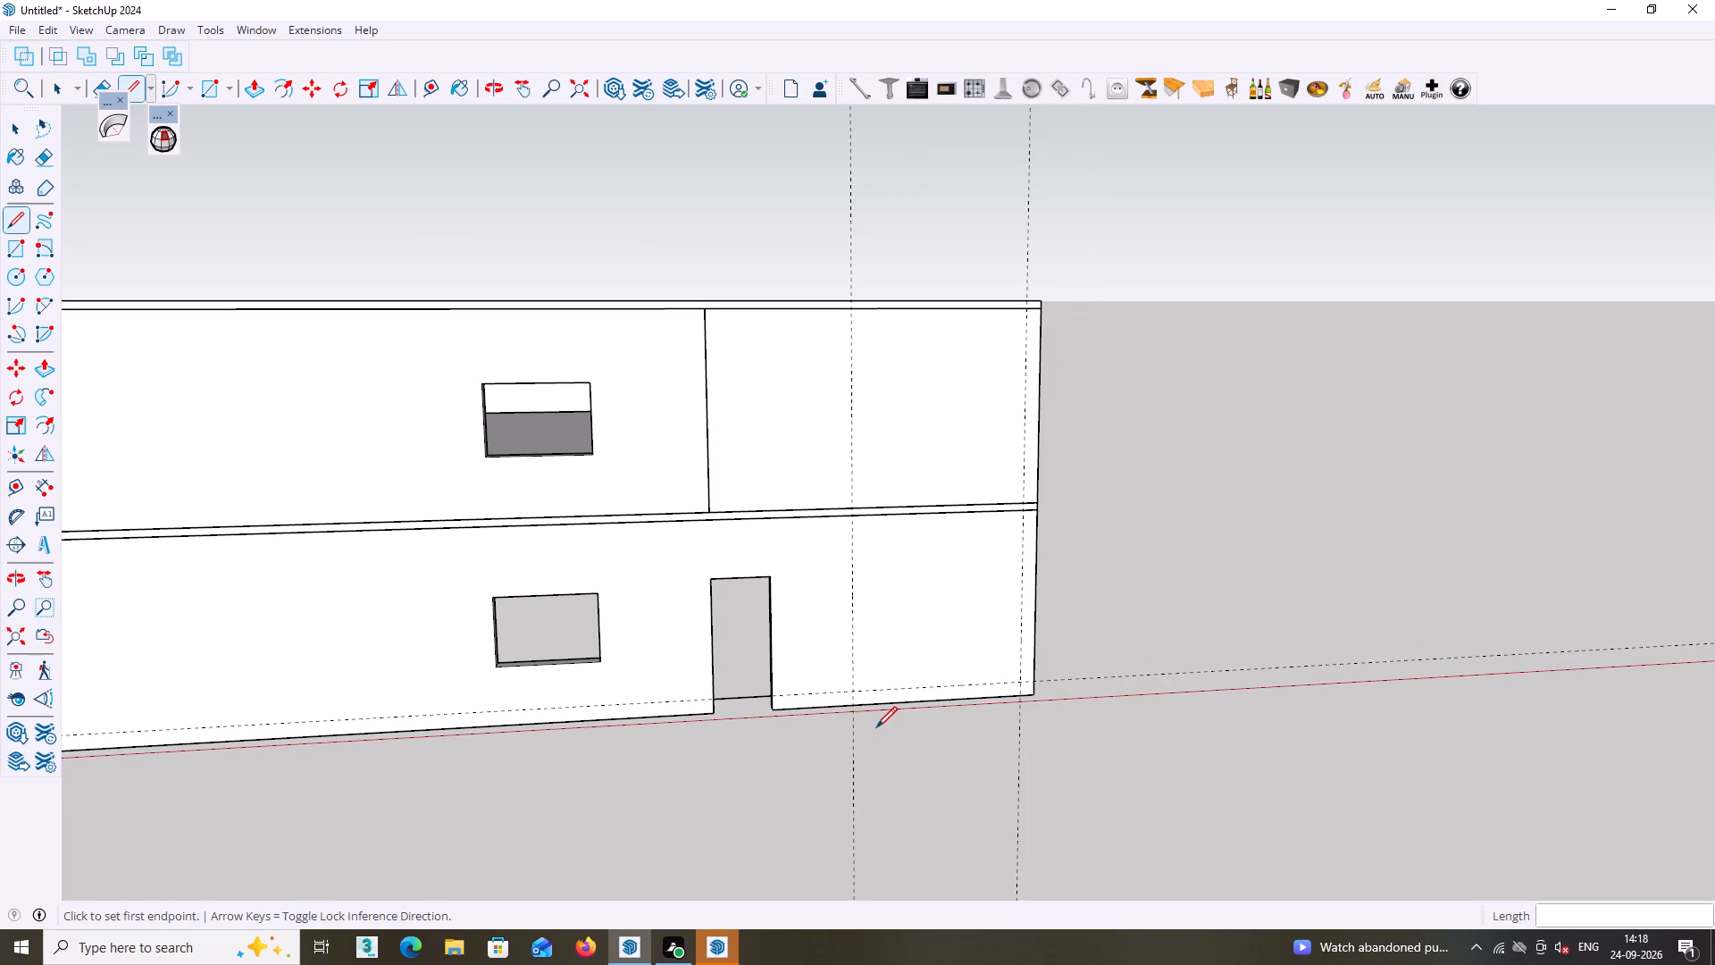
pyautogui.press('r')
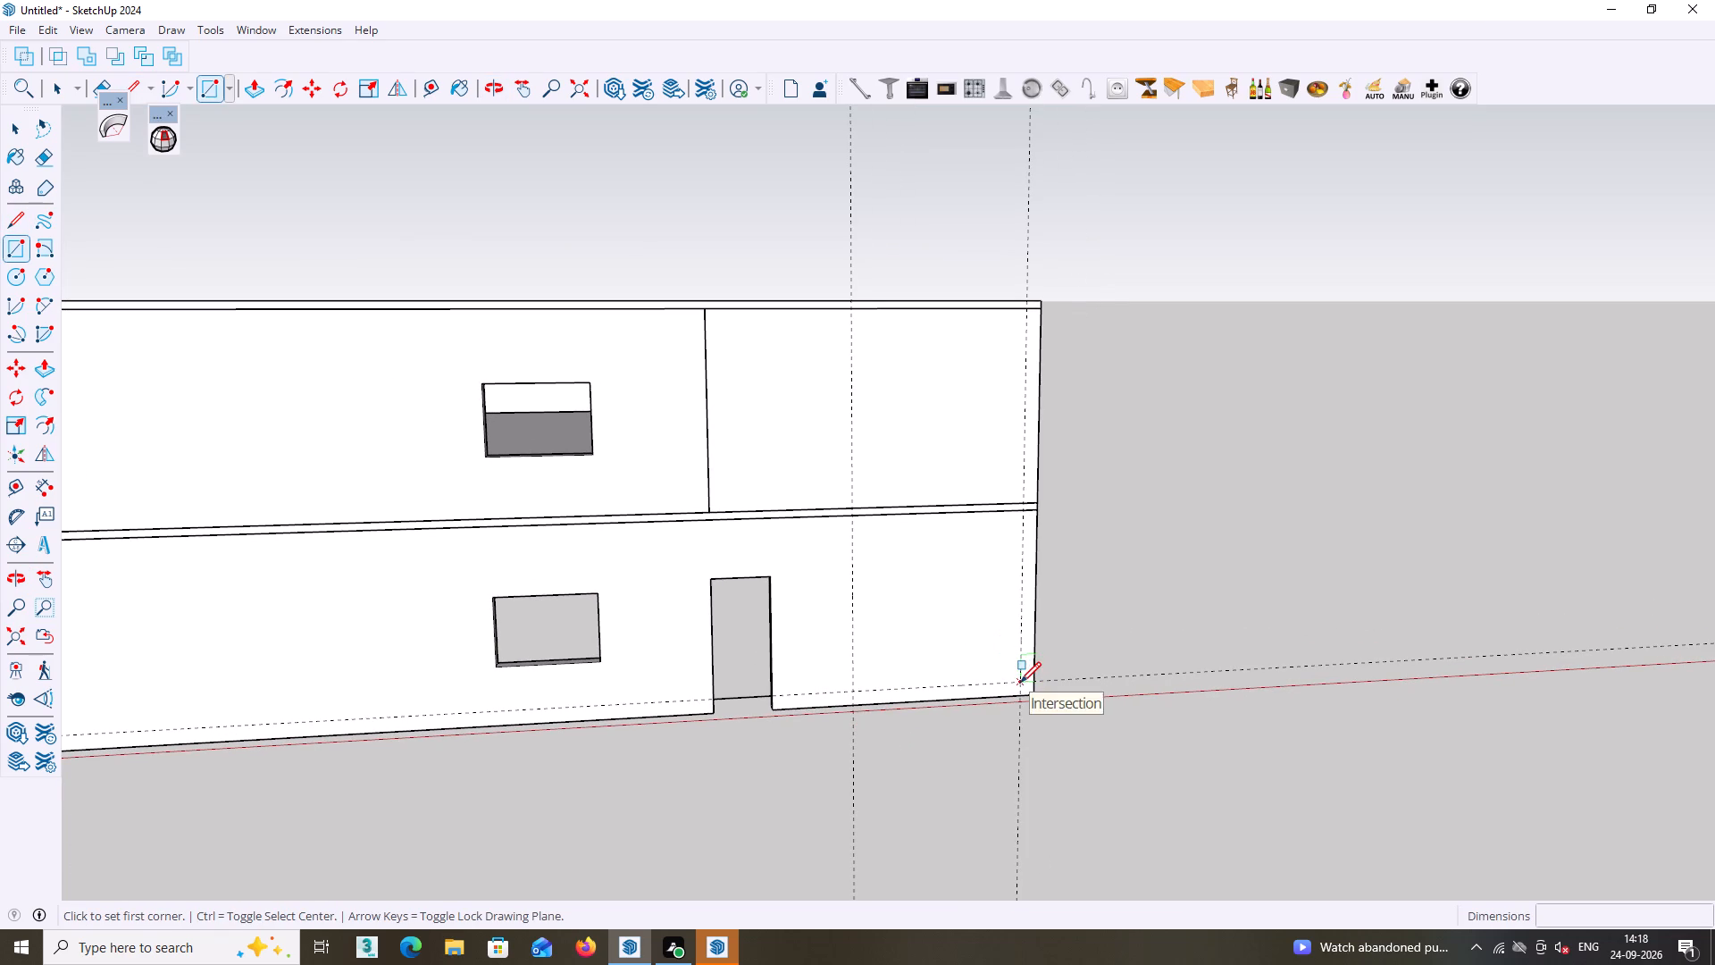
pyautogui.click(1020, 683)
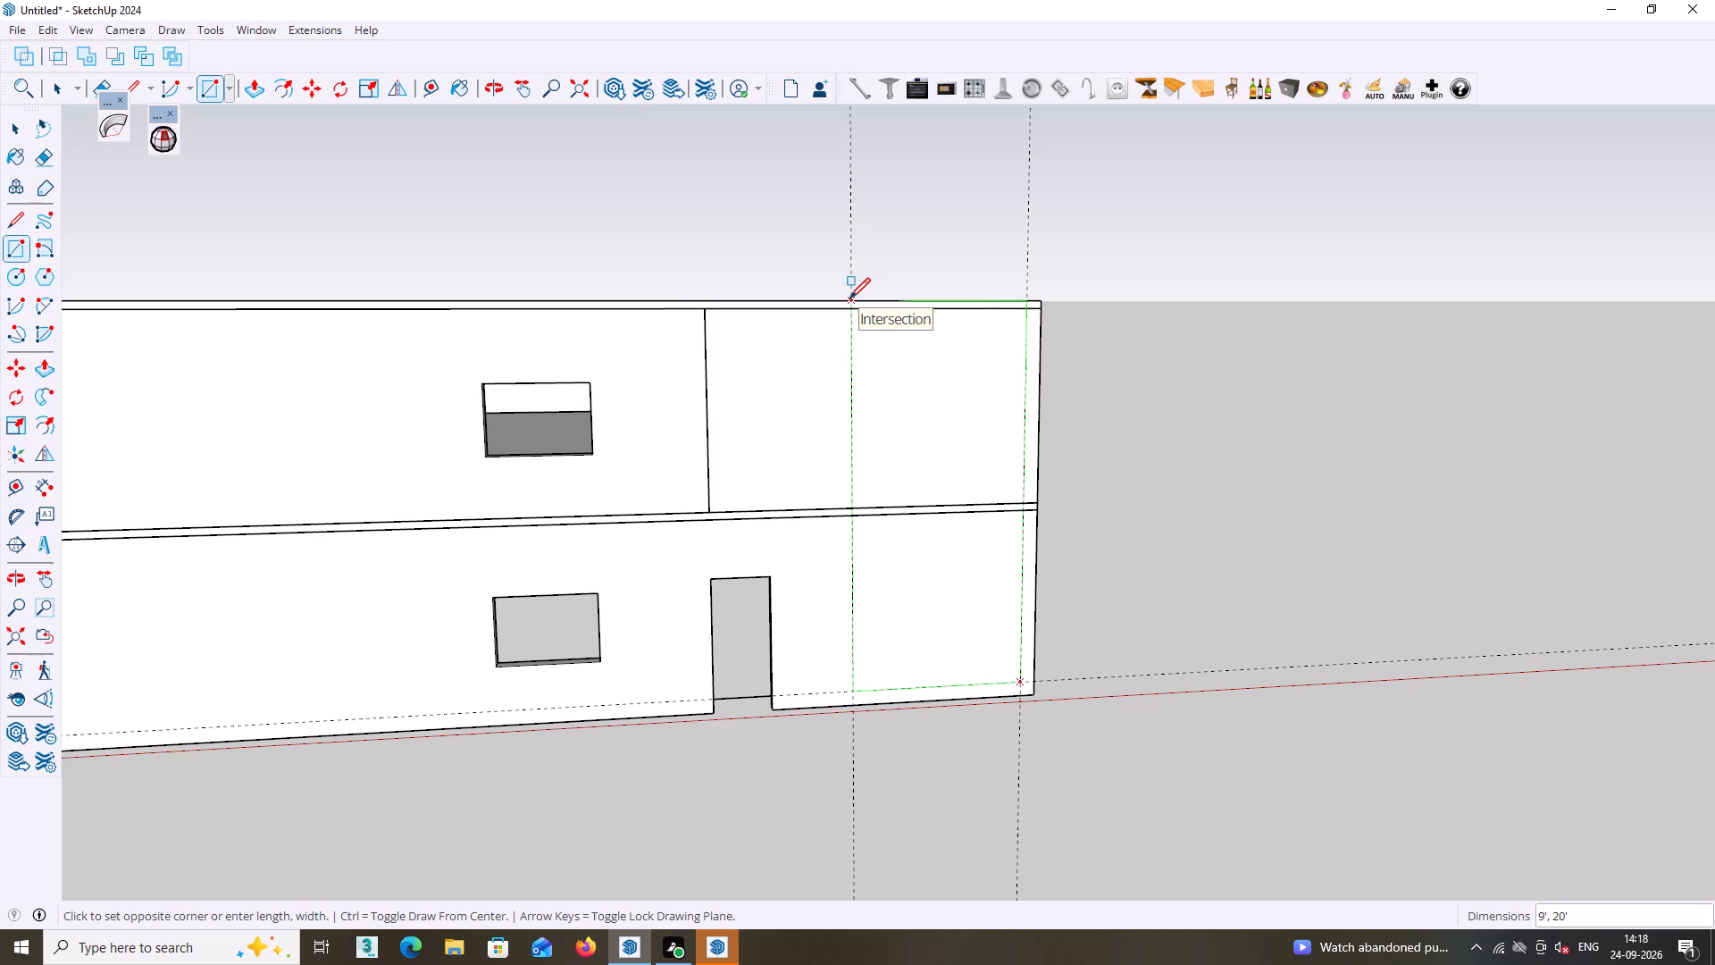
pyautogui.click(849, 298)
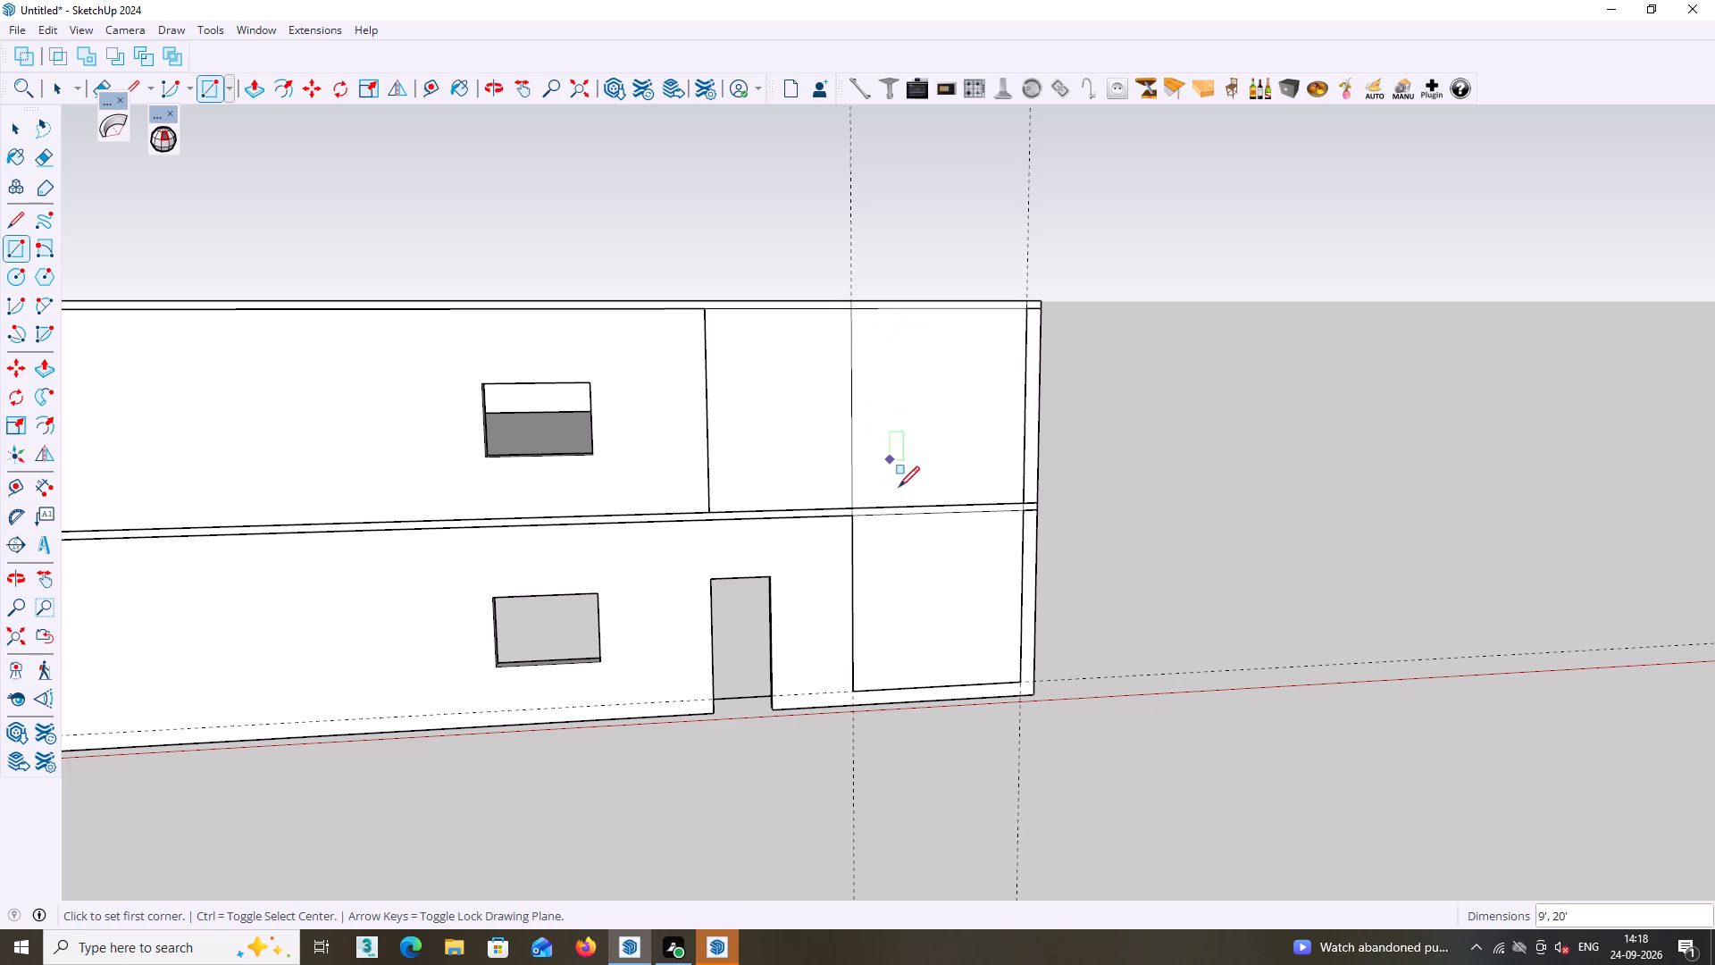
pyautogui.press('Escape')
# Draw a 9' horizontal line across the ground-floor part of the tall facade rectangle, joining the midpoints of its two sides.
pyautogui.scroll(-2, 924, 624)
pyautogui.keyDown('shift'); pyautogui.moveTo(936, 619); pyautogui.dragTo(1012, 601, button='middle'); pyautogui.keyUp('shift')
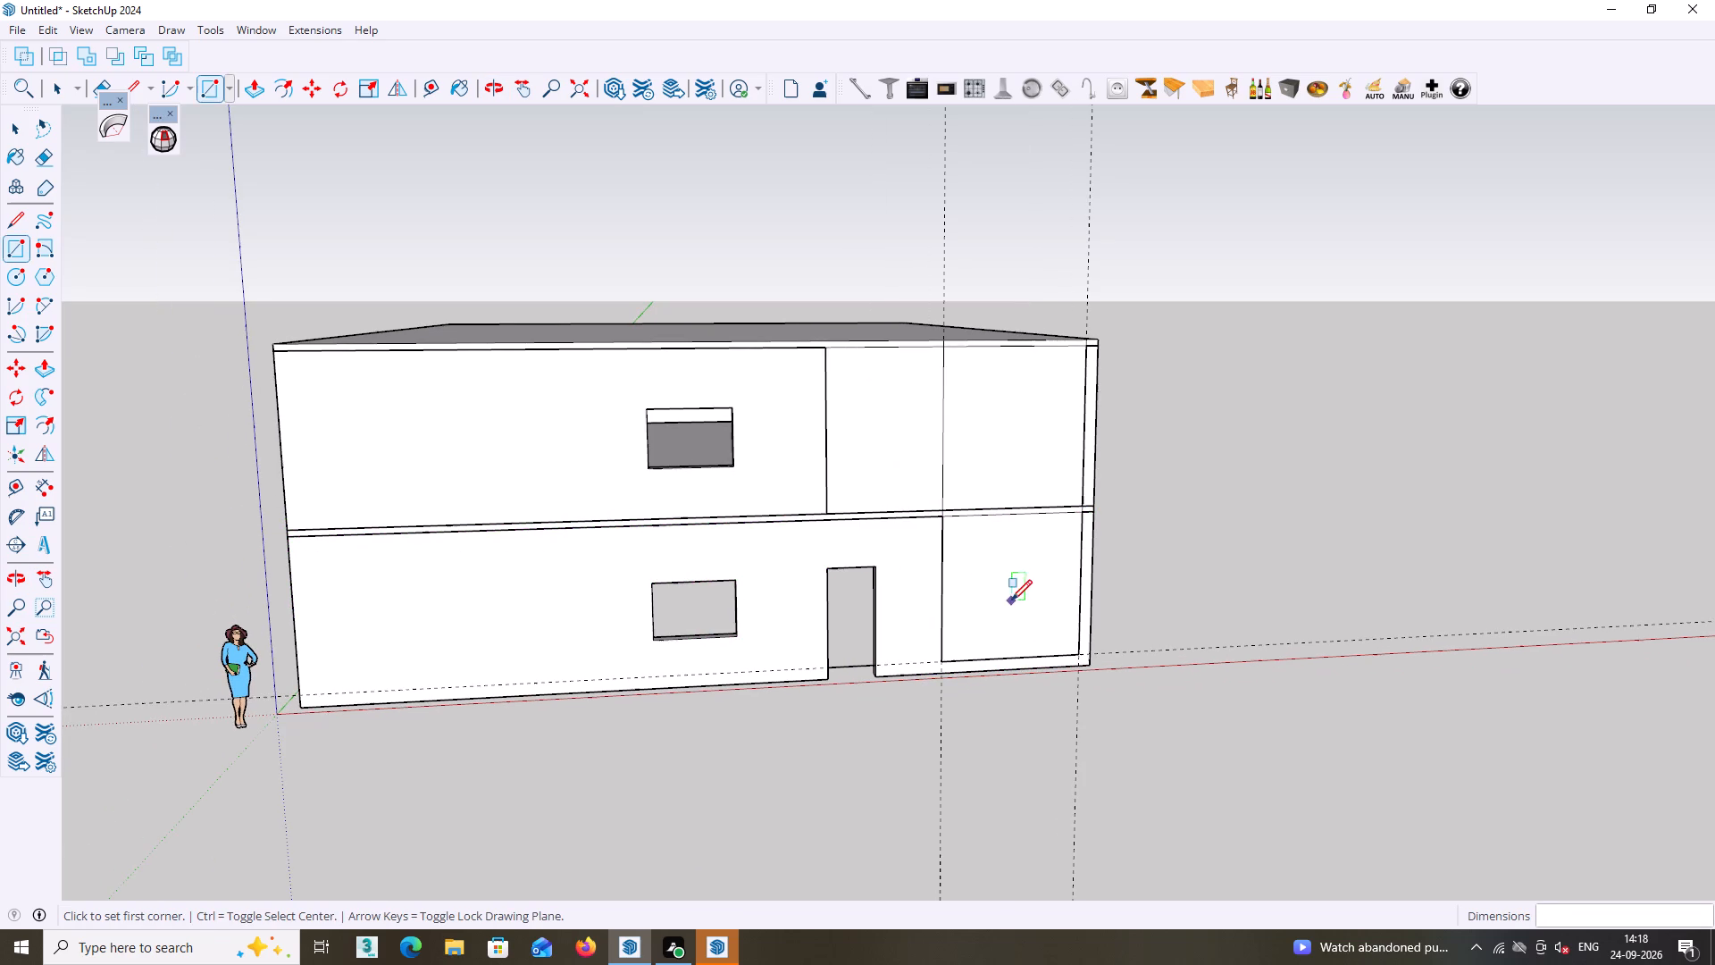
pyautogui.press('space')
pyautogui.click(1288, 549)
pyautogui.middleClick(1130, 563)
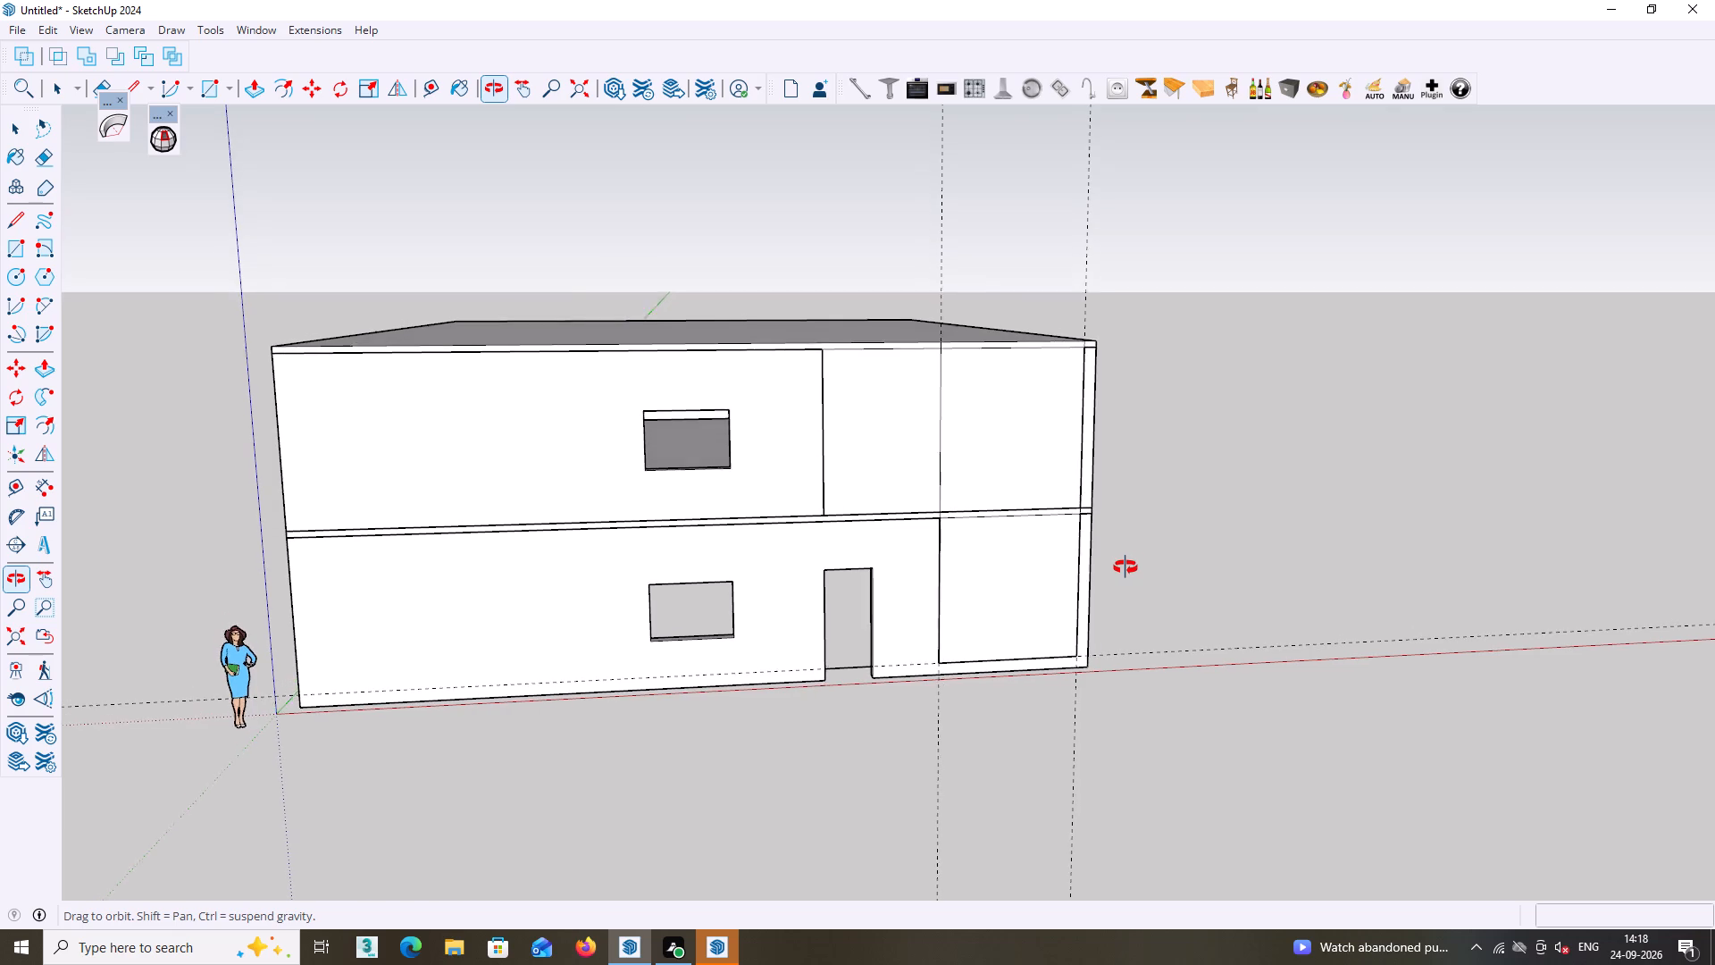
pyautogui.scroll(1, 1013, 579)
pyautogui.moveTo(1013, 583); pyautogui.dragTo(1010, 609, button='middle')
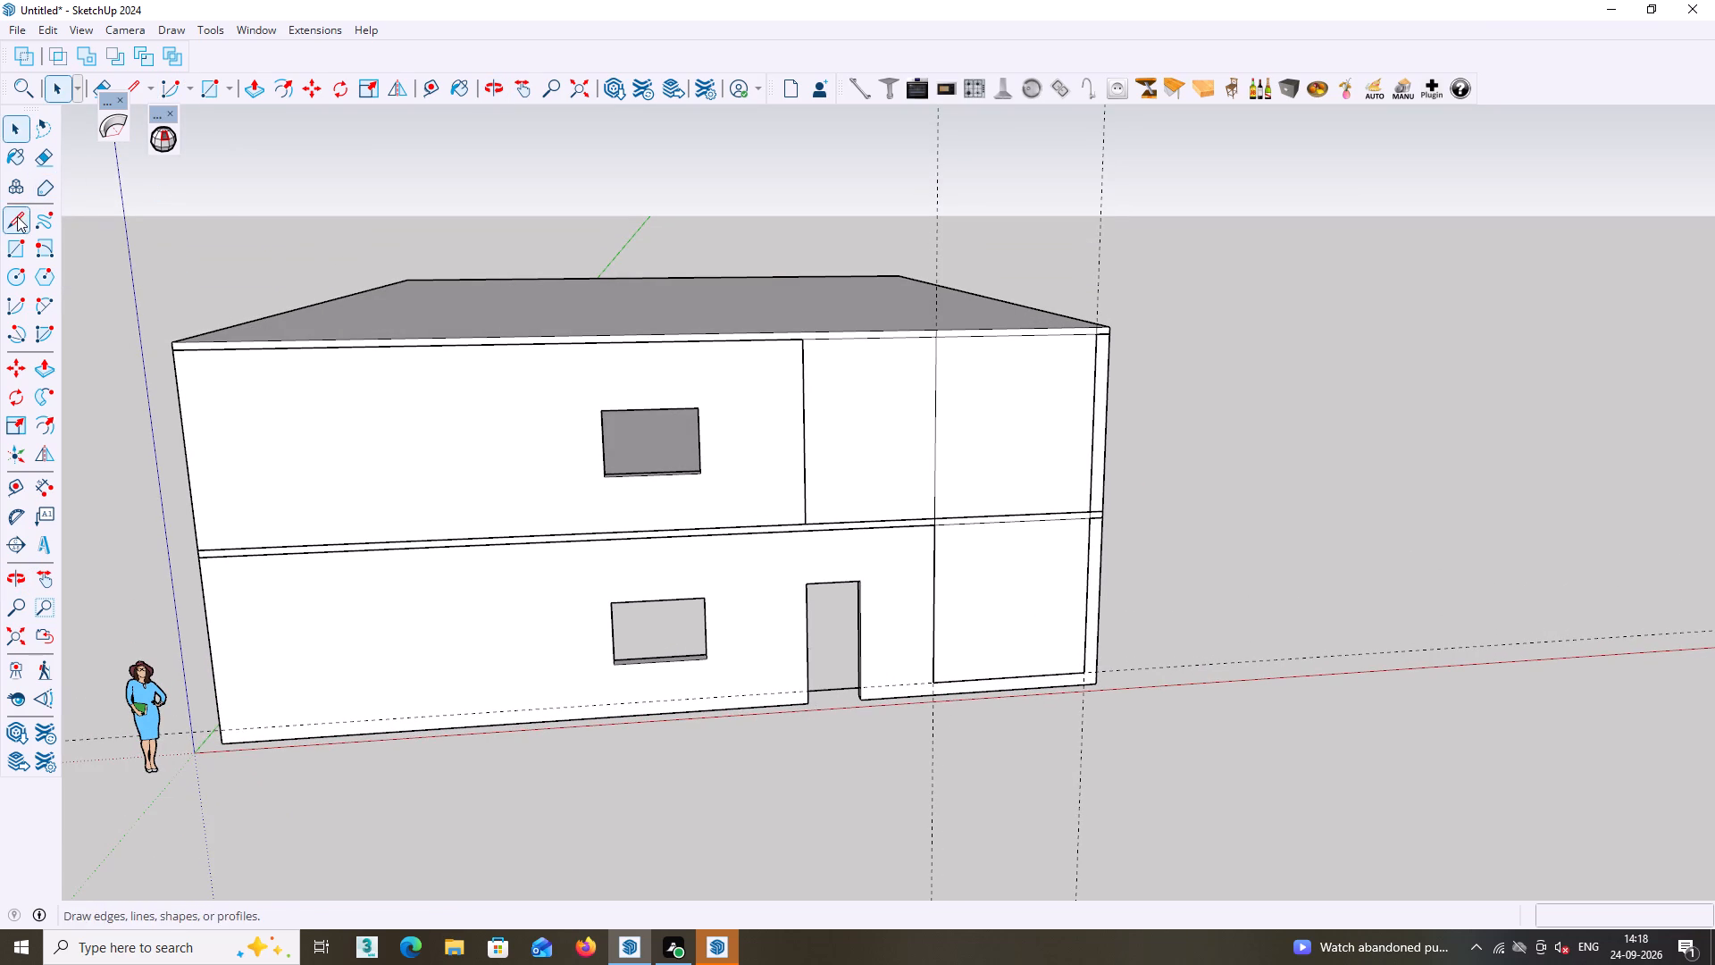
pyautogui.click(17, 216)
pyautogui.moveTo(1204, 701); pyautogui.dragTo(1200, 692, button='middle')
pyautogui.scroll(2, 1096, 698)
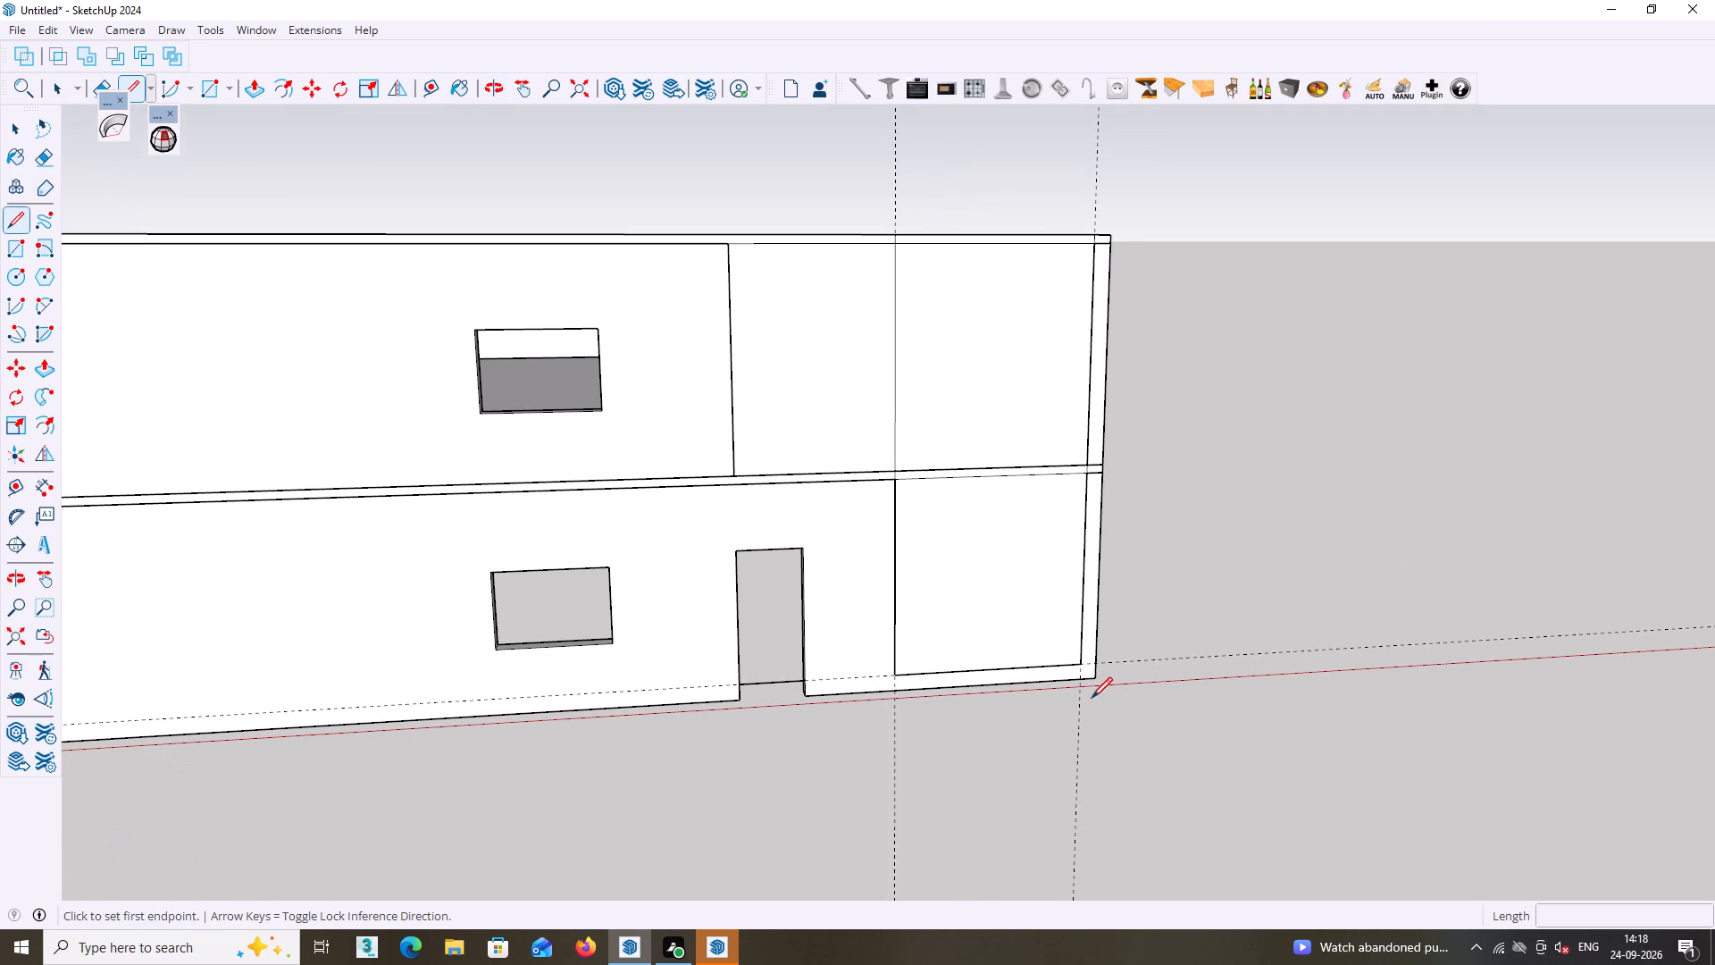
pyautogui.keyDown('shift'); pyautogui.moveTo(1092, 698); pyautogui.dragTo(983, 685, button='middle'); pyautogui.keyUp('shift')
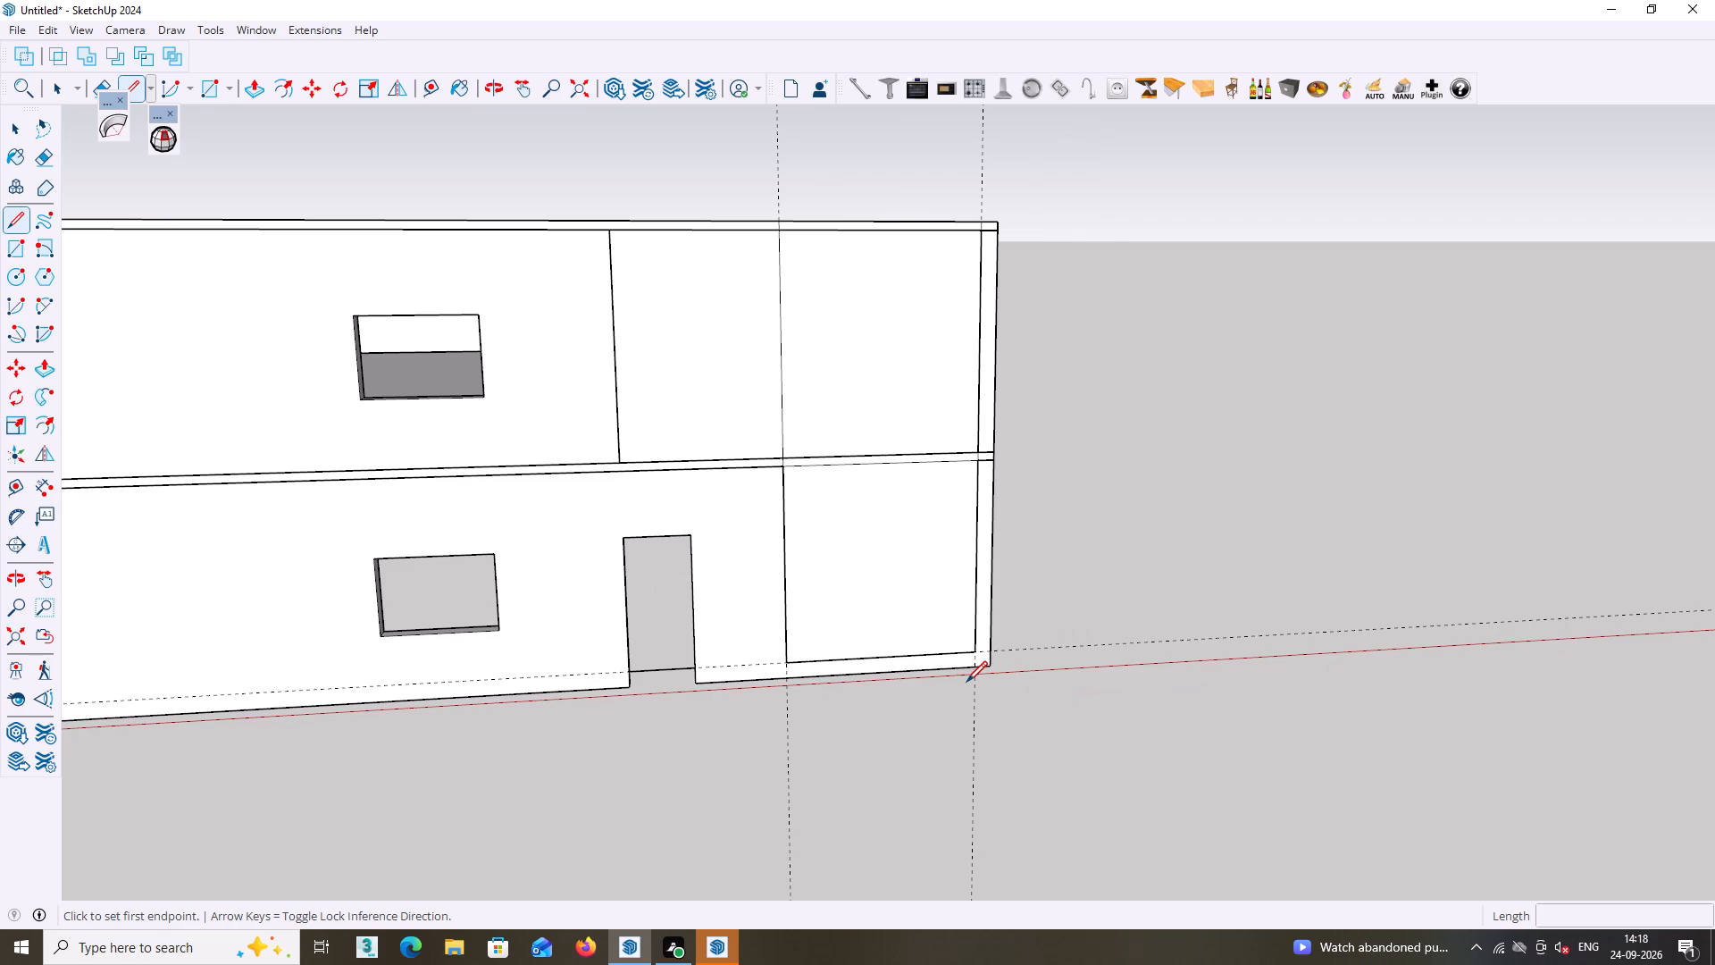
pyautogui.click(786, 561)
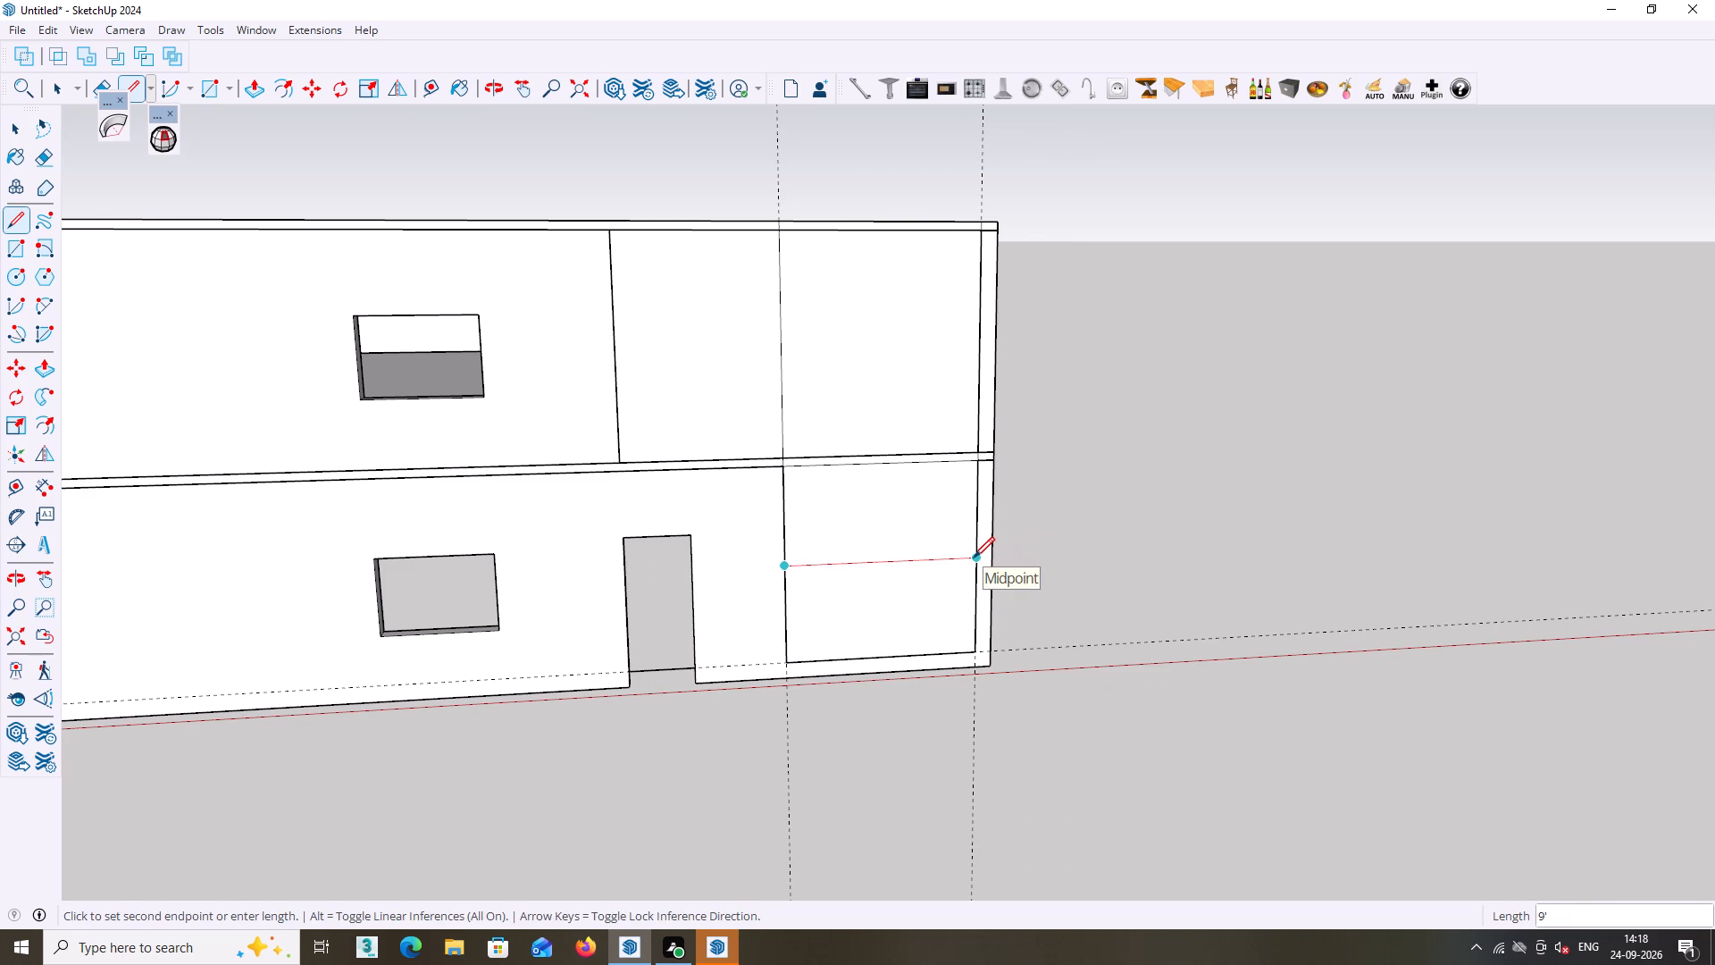
pyautogui.click(974, 558)
pyautogui.press('Escape')
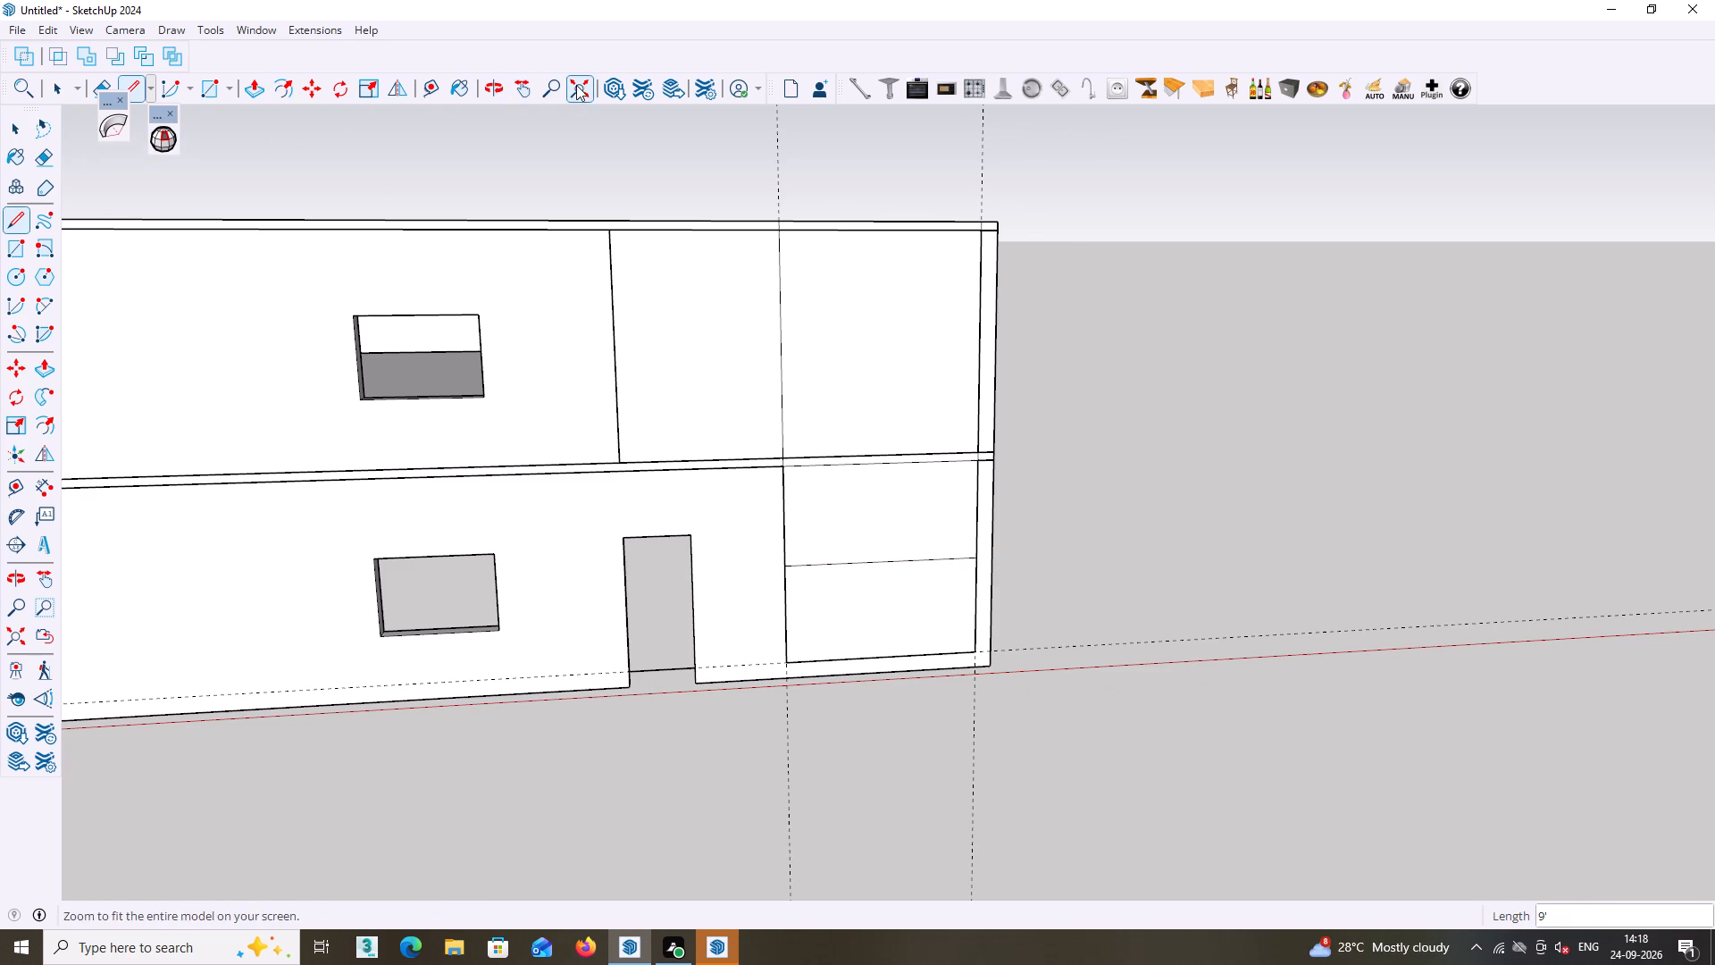
# Place a horizontal guide 4.5" above the line that halves the ground-floor facade panel.
pyautogui.press('t')
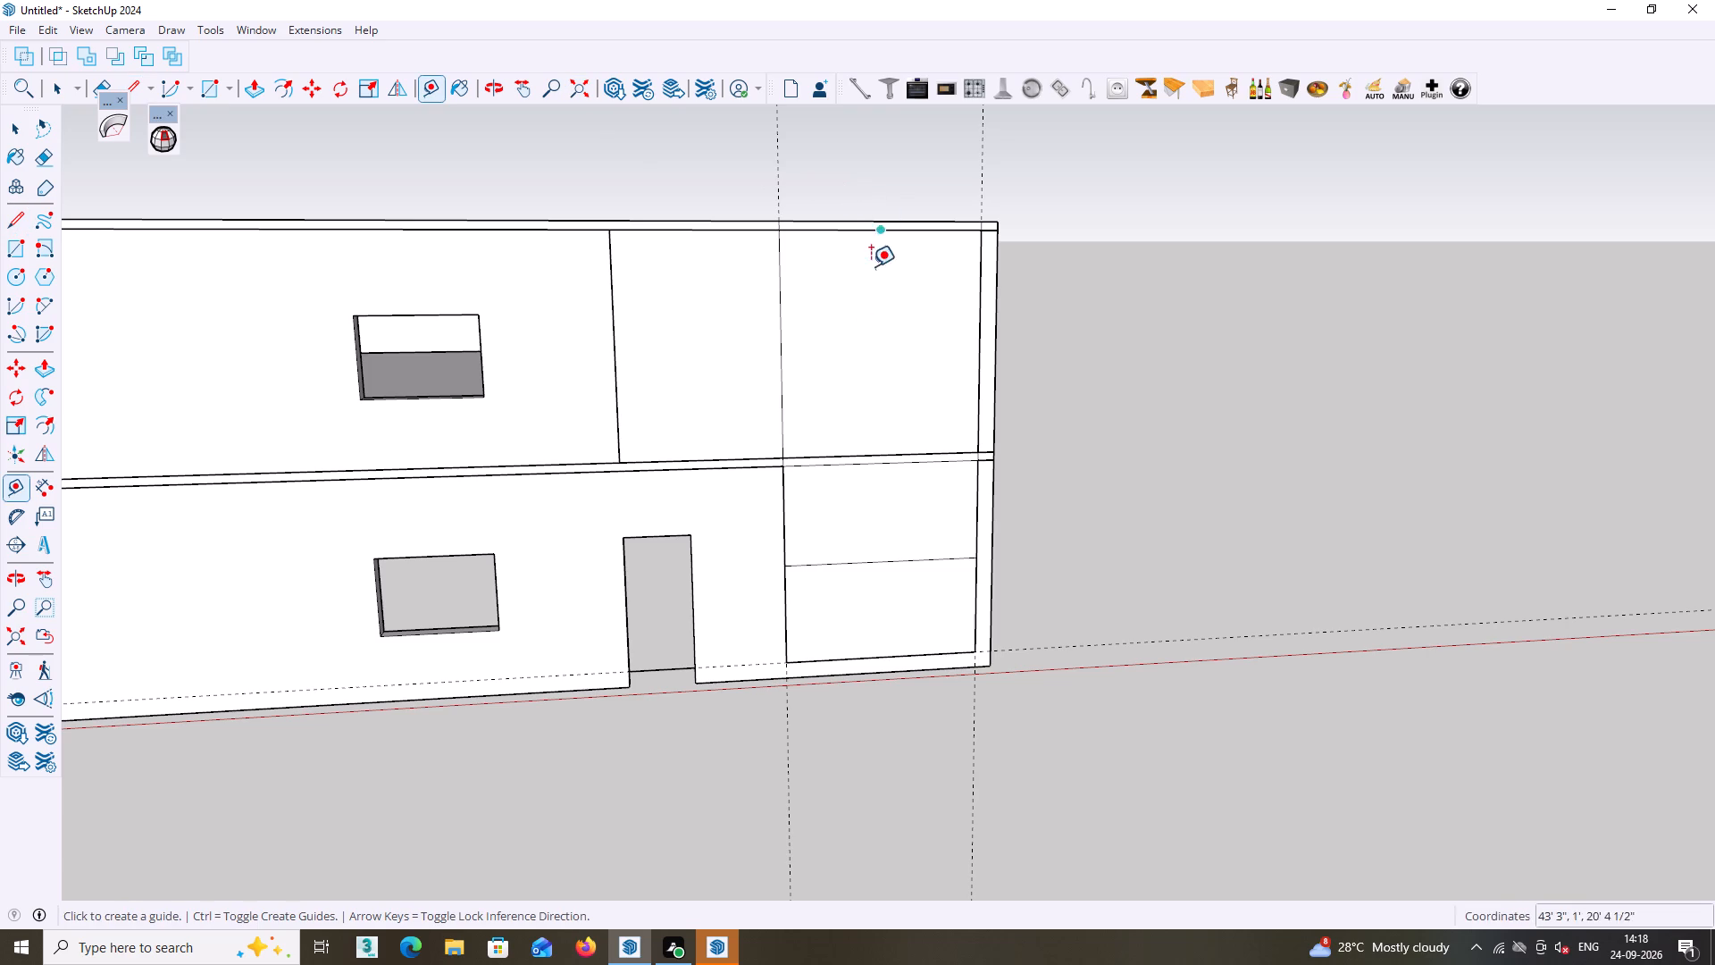
pyautogui.moveTo(888, 609); pyautogui.dragTo(888, 620, button='middle')
pyautogui.scroll(2, 886, 610)
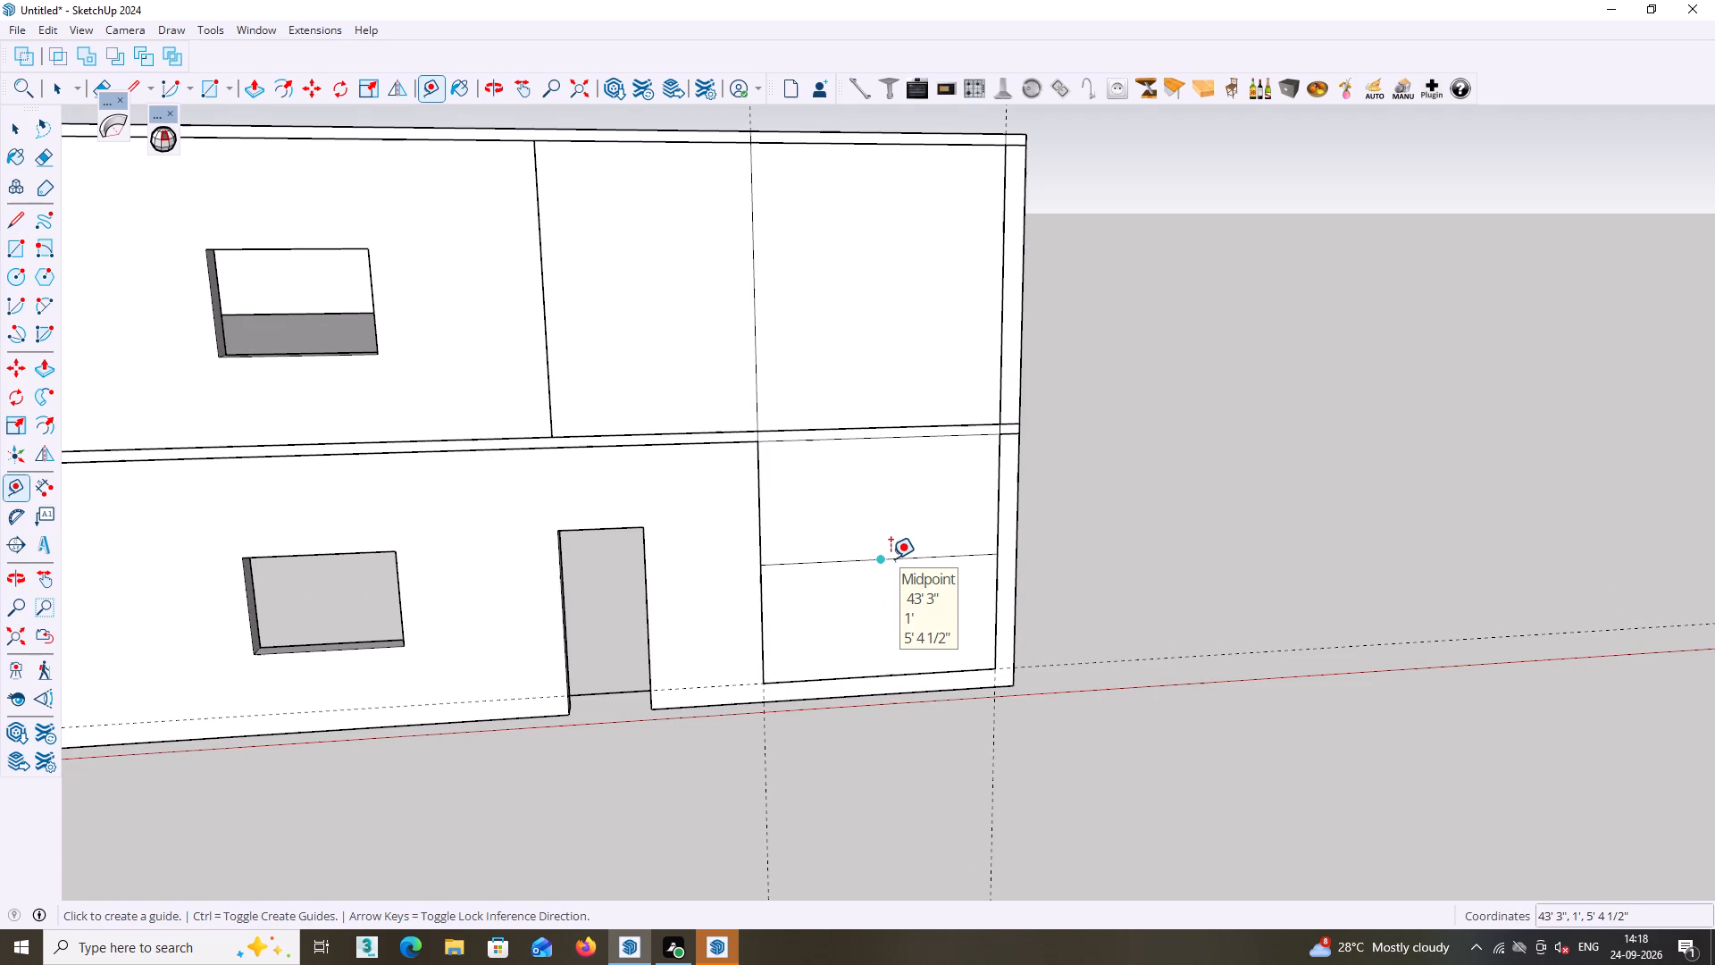
pyautogui.click(891, 558)
pyautogui.write('4.5')
pyautogui.press('Return')
pyautogui.press('space')
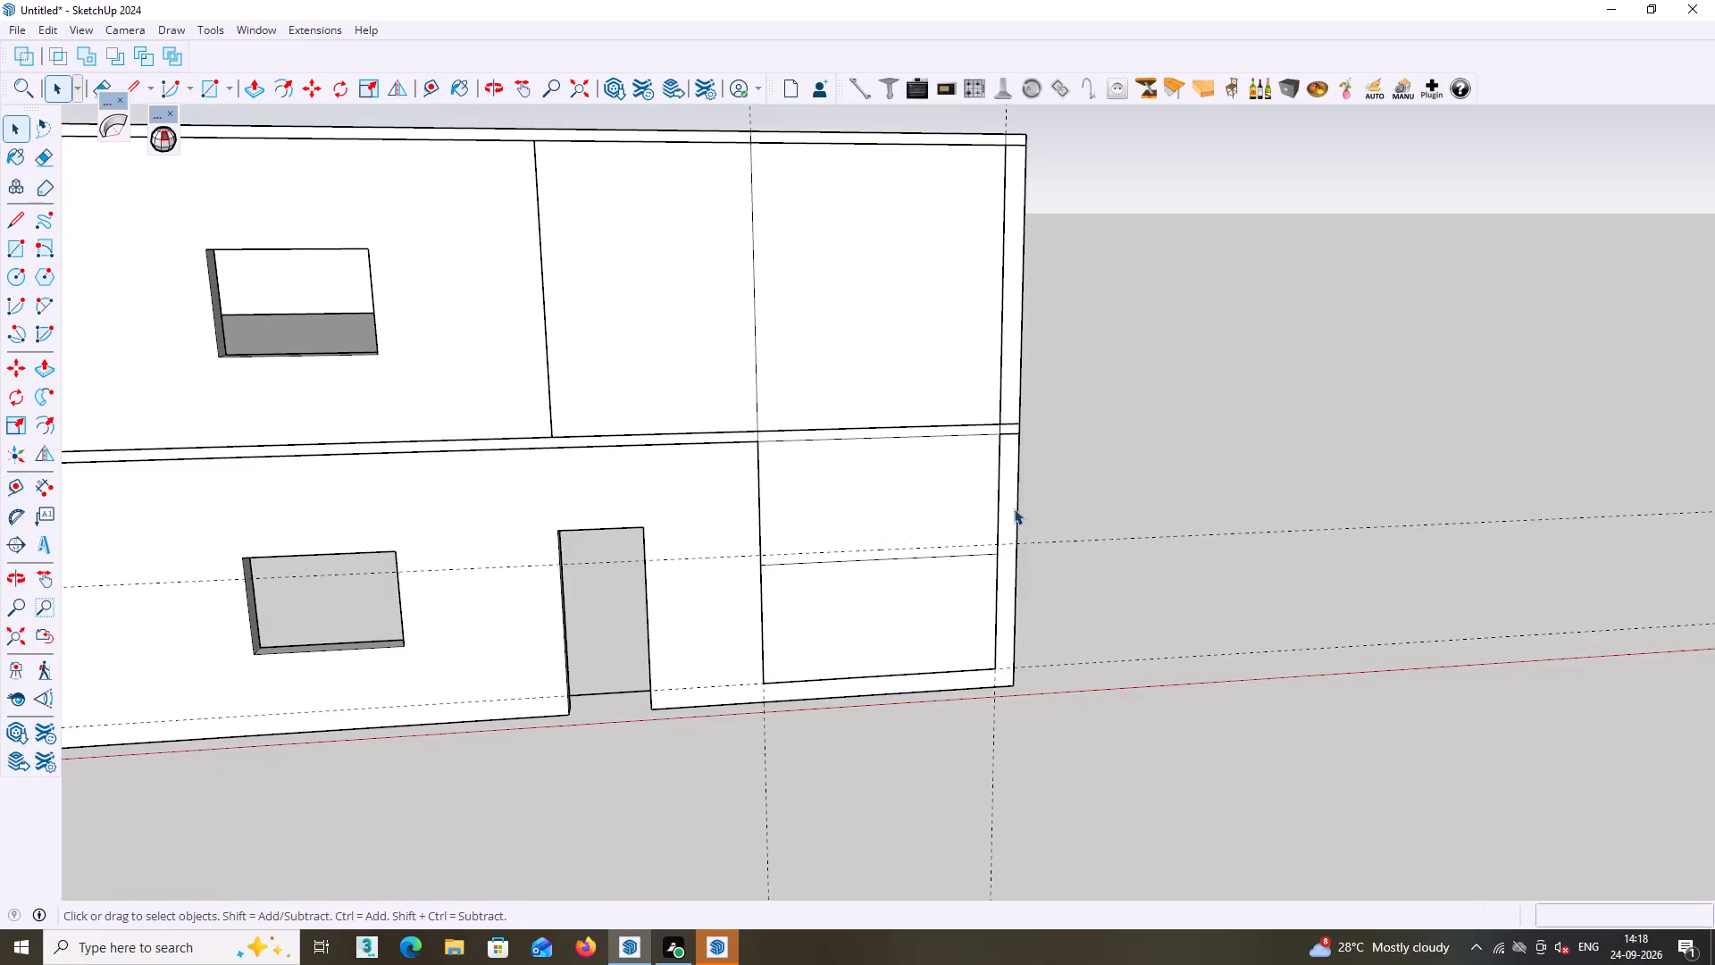
# Draw a 9' line along the 4.5" guide between the two sides of the ground-floor facade panel.
pyautogui.middleClick(1014, 508)
pyautogui.press('l')
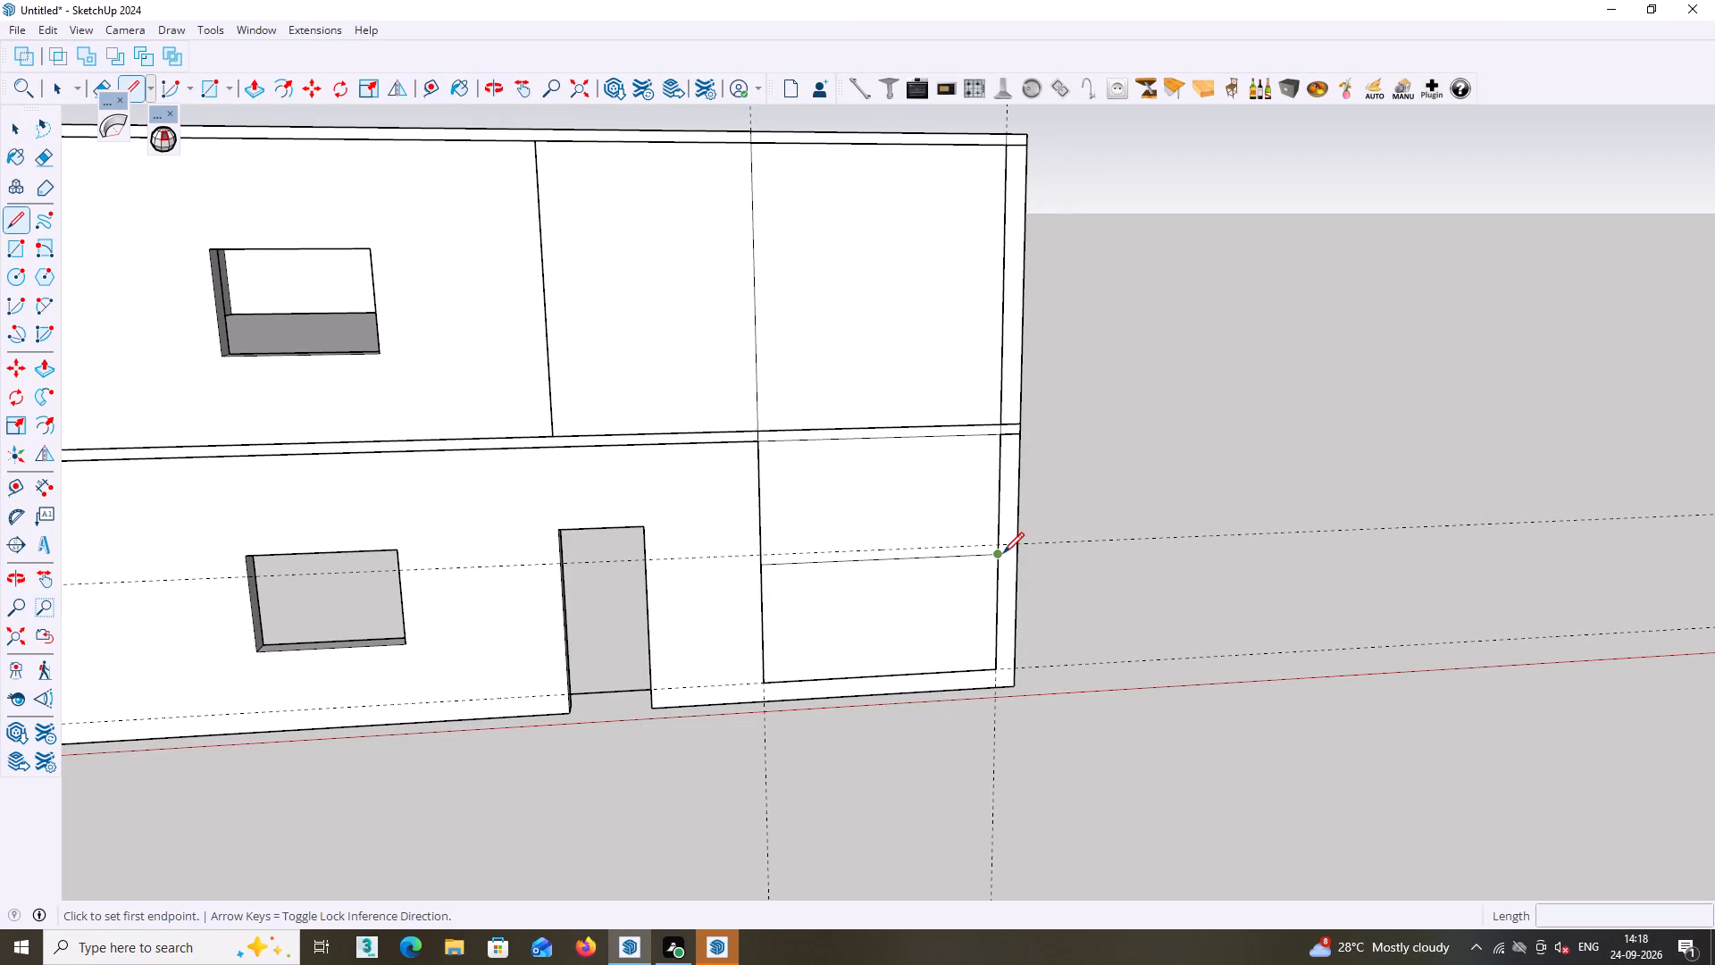
pyautogui.click(998, 546)
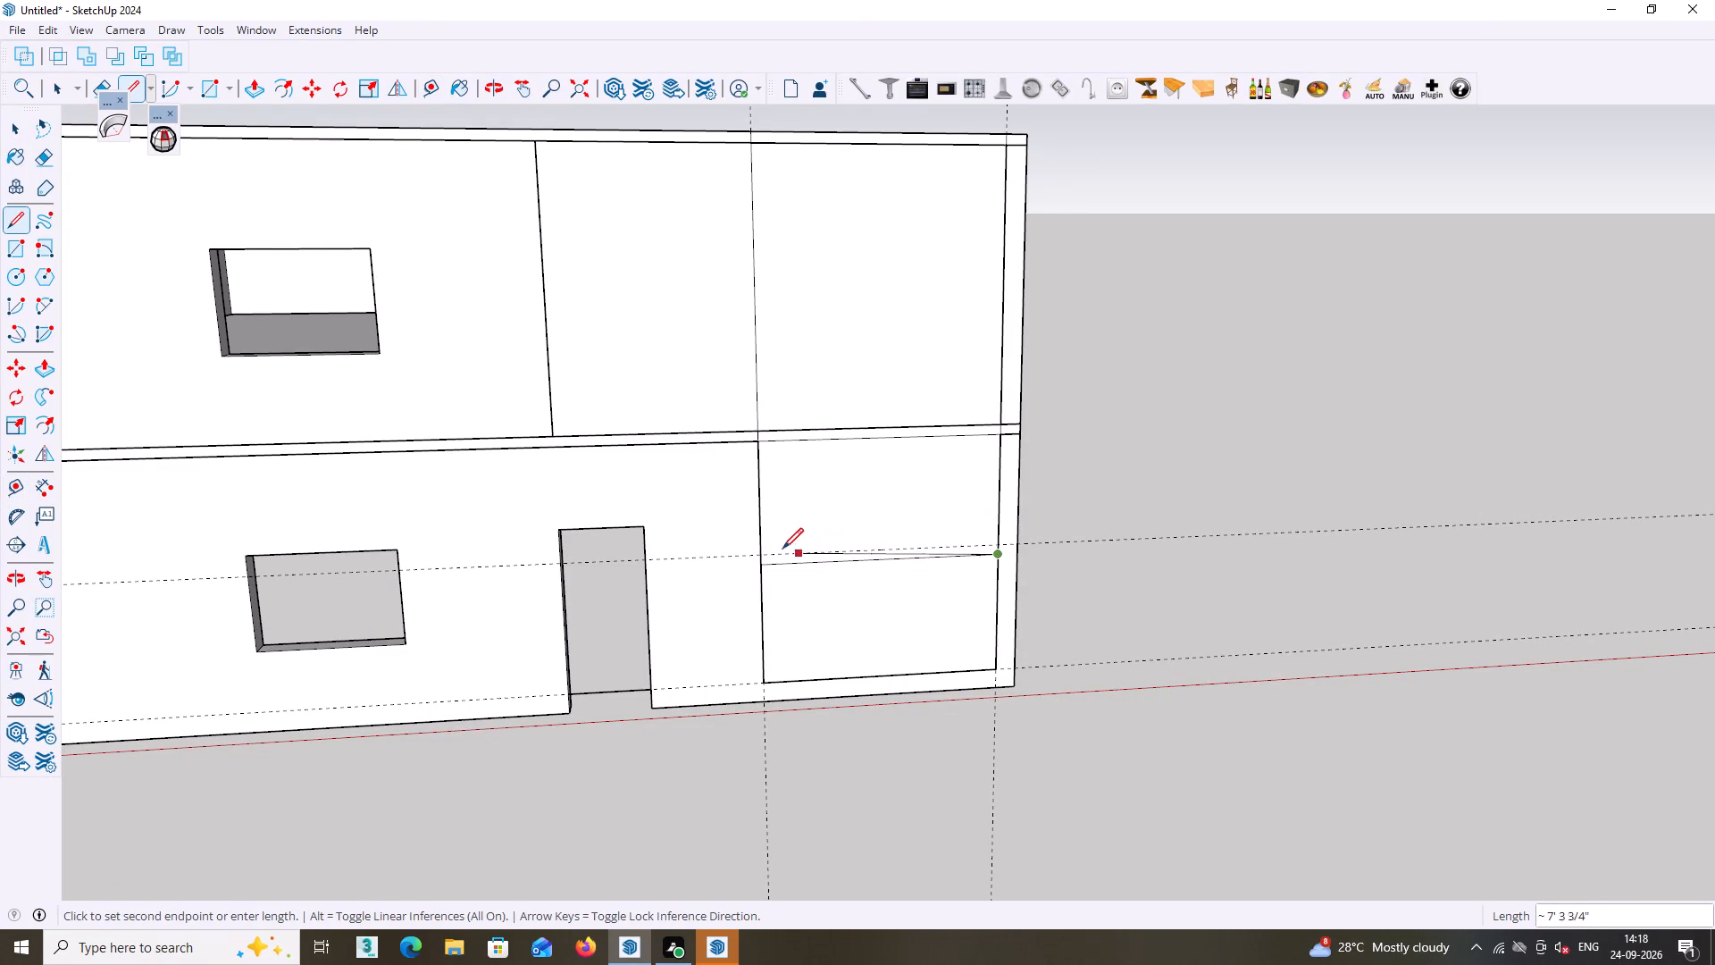
pyautogui.press('Escape')
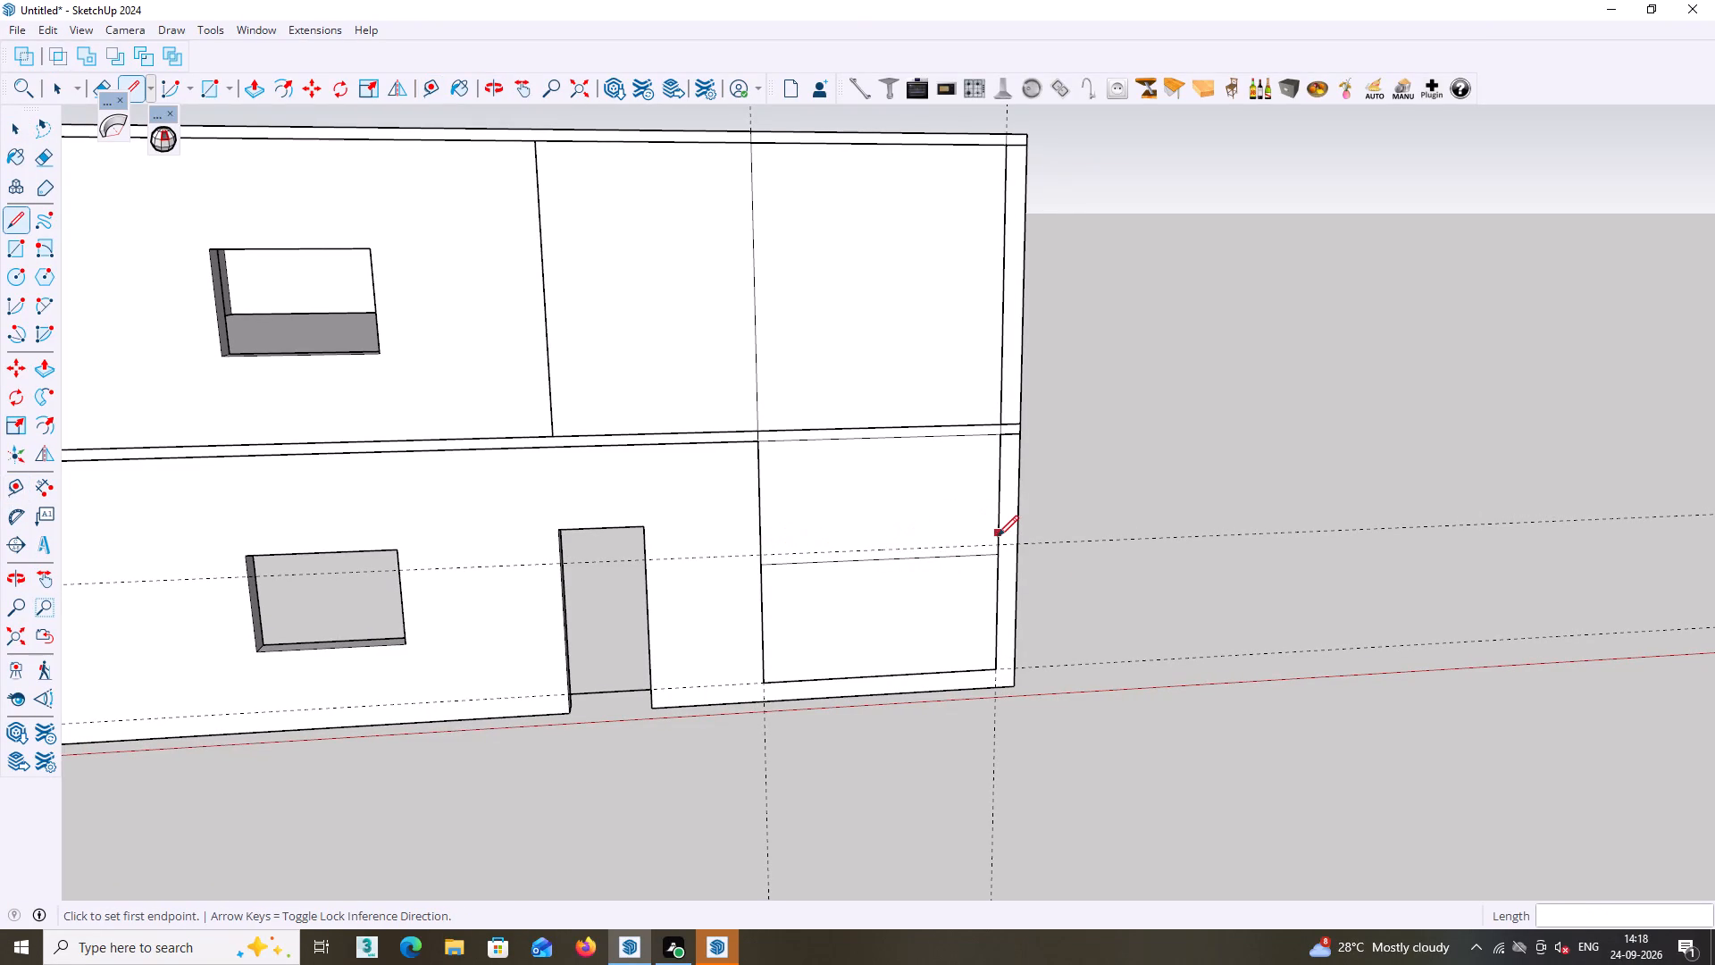
pyautogui.click(998, 543)
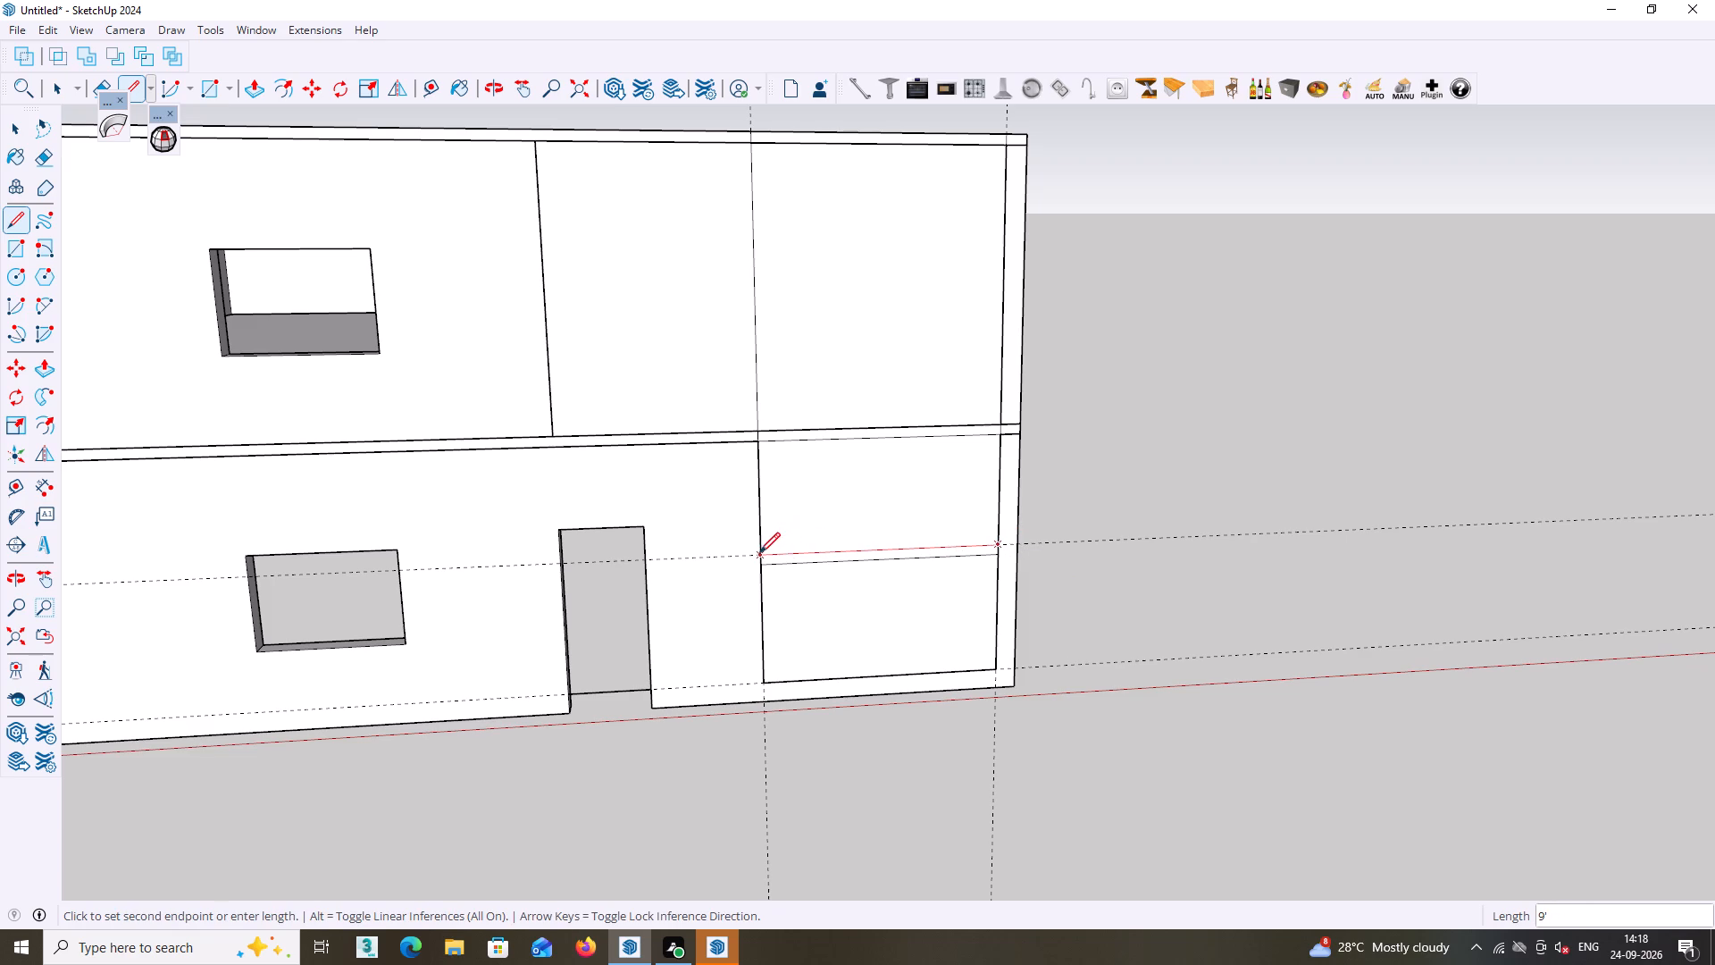
pyautogui.click(760, 554)
pyautogui.press('space')
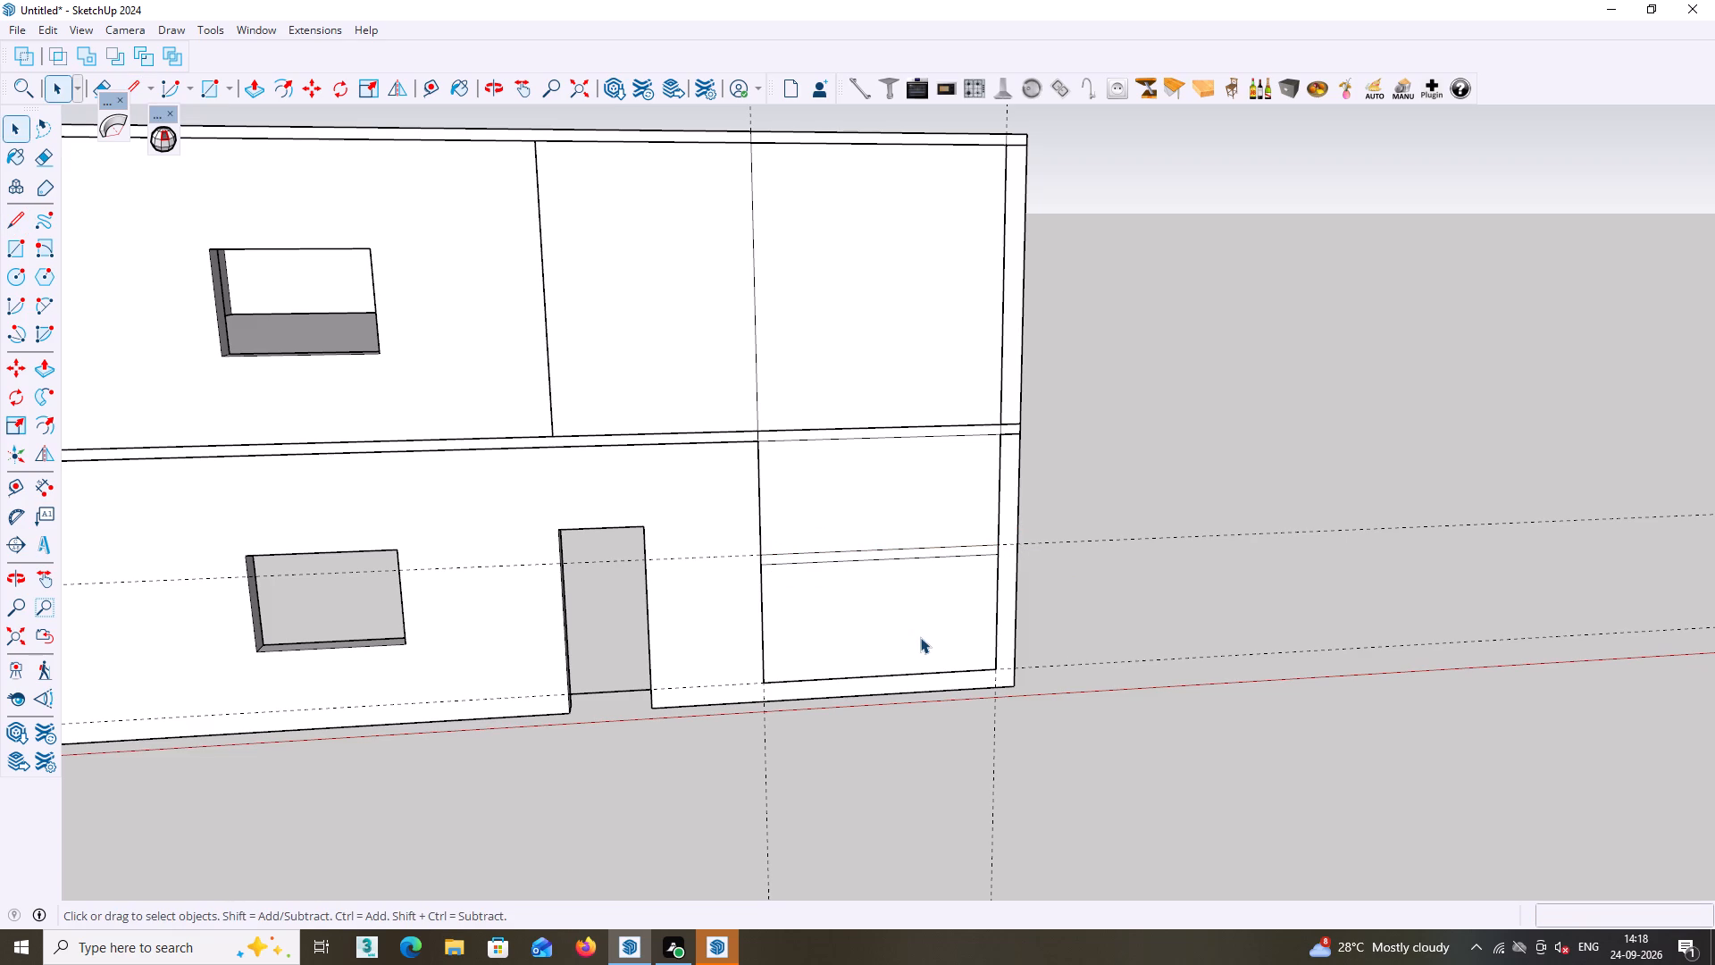
# Draw a vertical rectangle about 1'3" by 12'6" at the facade's far-left corner, starting from the roof slab's underside and extending below the intermediate slab.
pyautogui.scroll(-2, 945, 645)
pyautogui.keyDown('shift'); pyautogui.moveTo(953, 638); pyautogui.dragTo(955, 689, button='middle'); pyautogui.keyUp('shift')
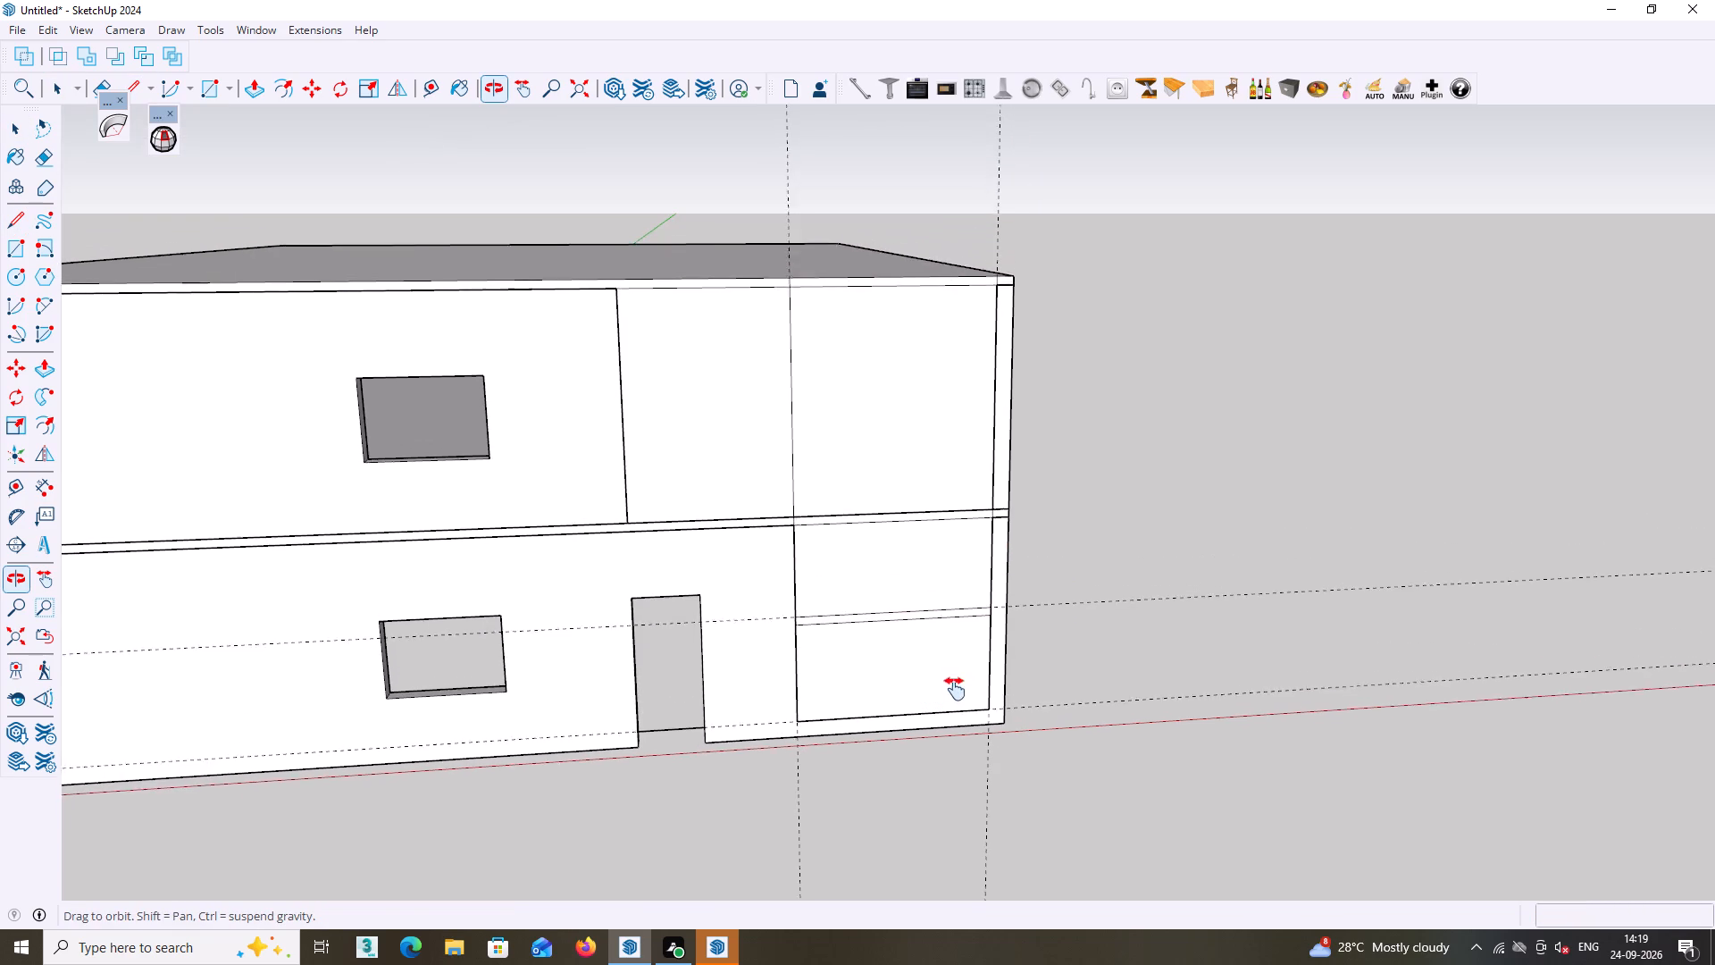
pyautogui.keyDown('shift'); pyautogui.moveTo(955, 689); pyautogui.dragTo(954, 719, button='middle'); pyautogui.keyUp('shift')
pyautogui.scroll(-1, 960, 676)
pyautogui.moveTo(975, 631); pyautogui.dragTo(959, 625, button='middle')
pyautogui.middleClick(971, 620)
pyautogui.moveTo(963, 577); pyautogui.dragTo(952, 577, button='middle')
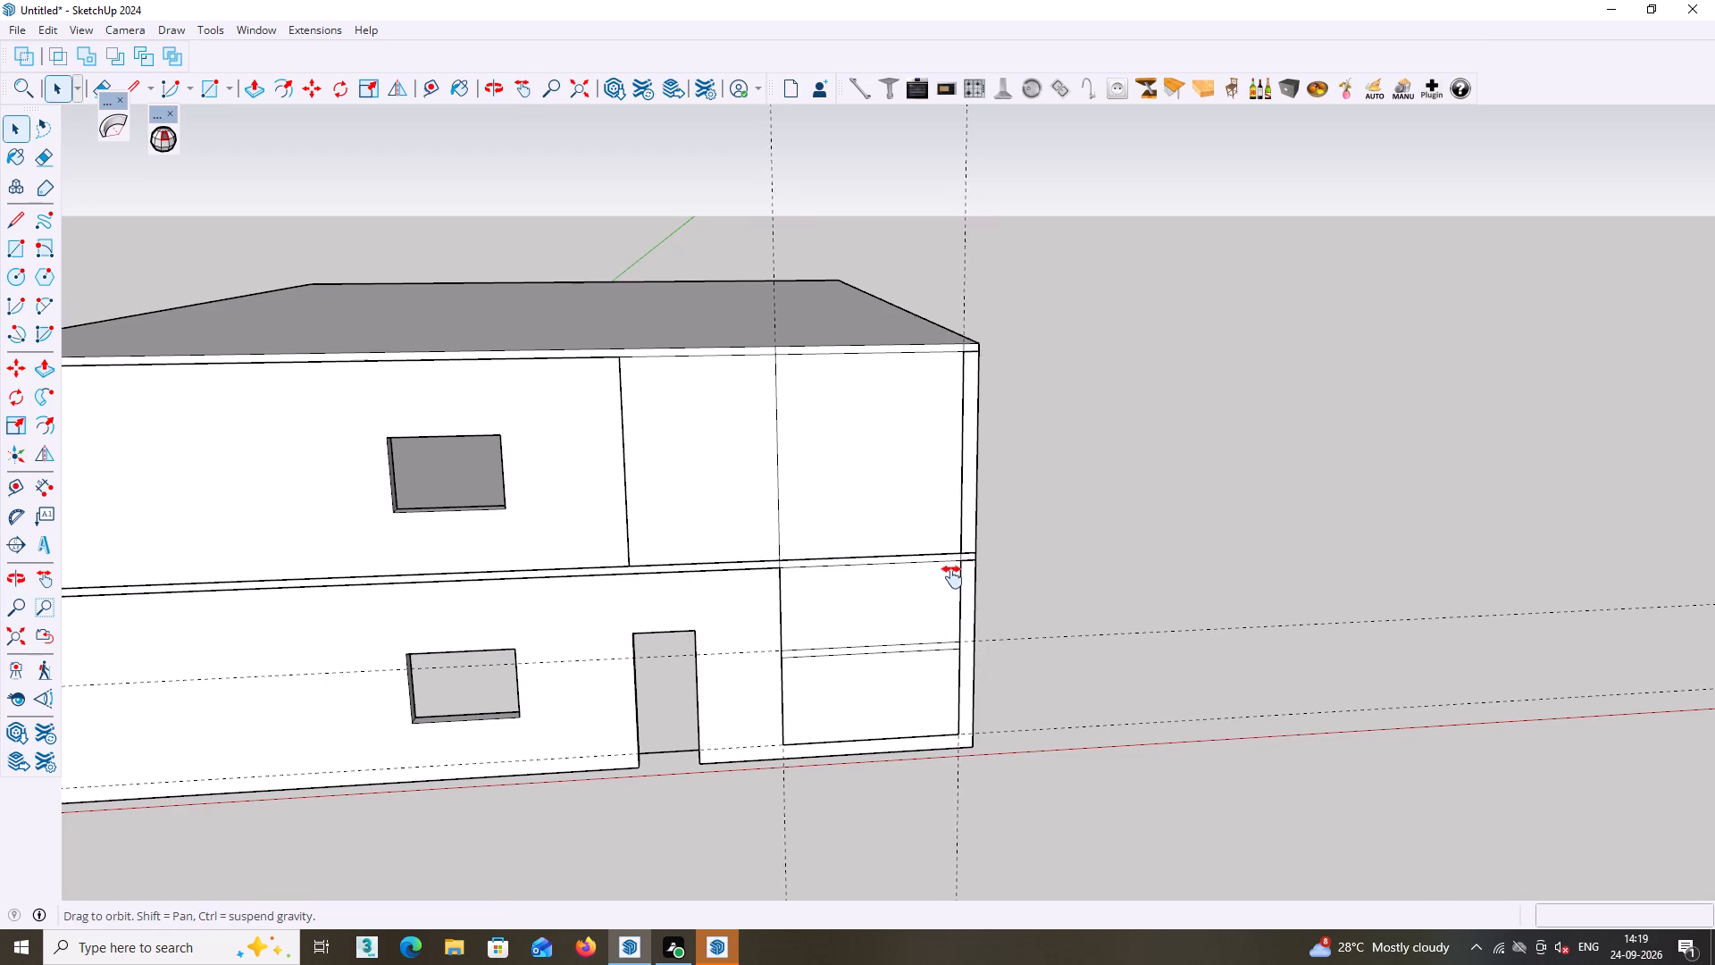
pyautogui.moveTo(952, 577); pyautogui.dragTo(947, 577, button='middle')
pyautogui.press('r')
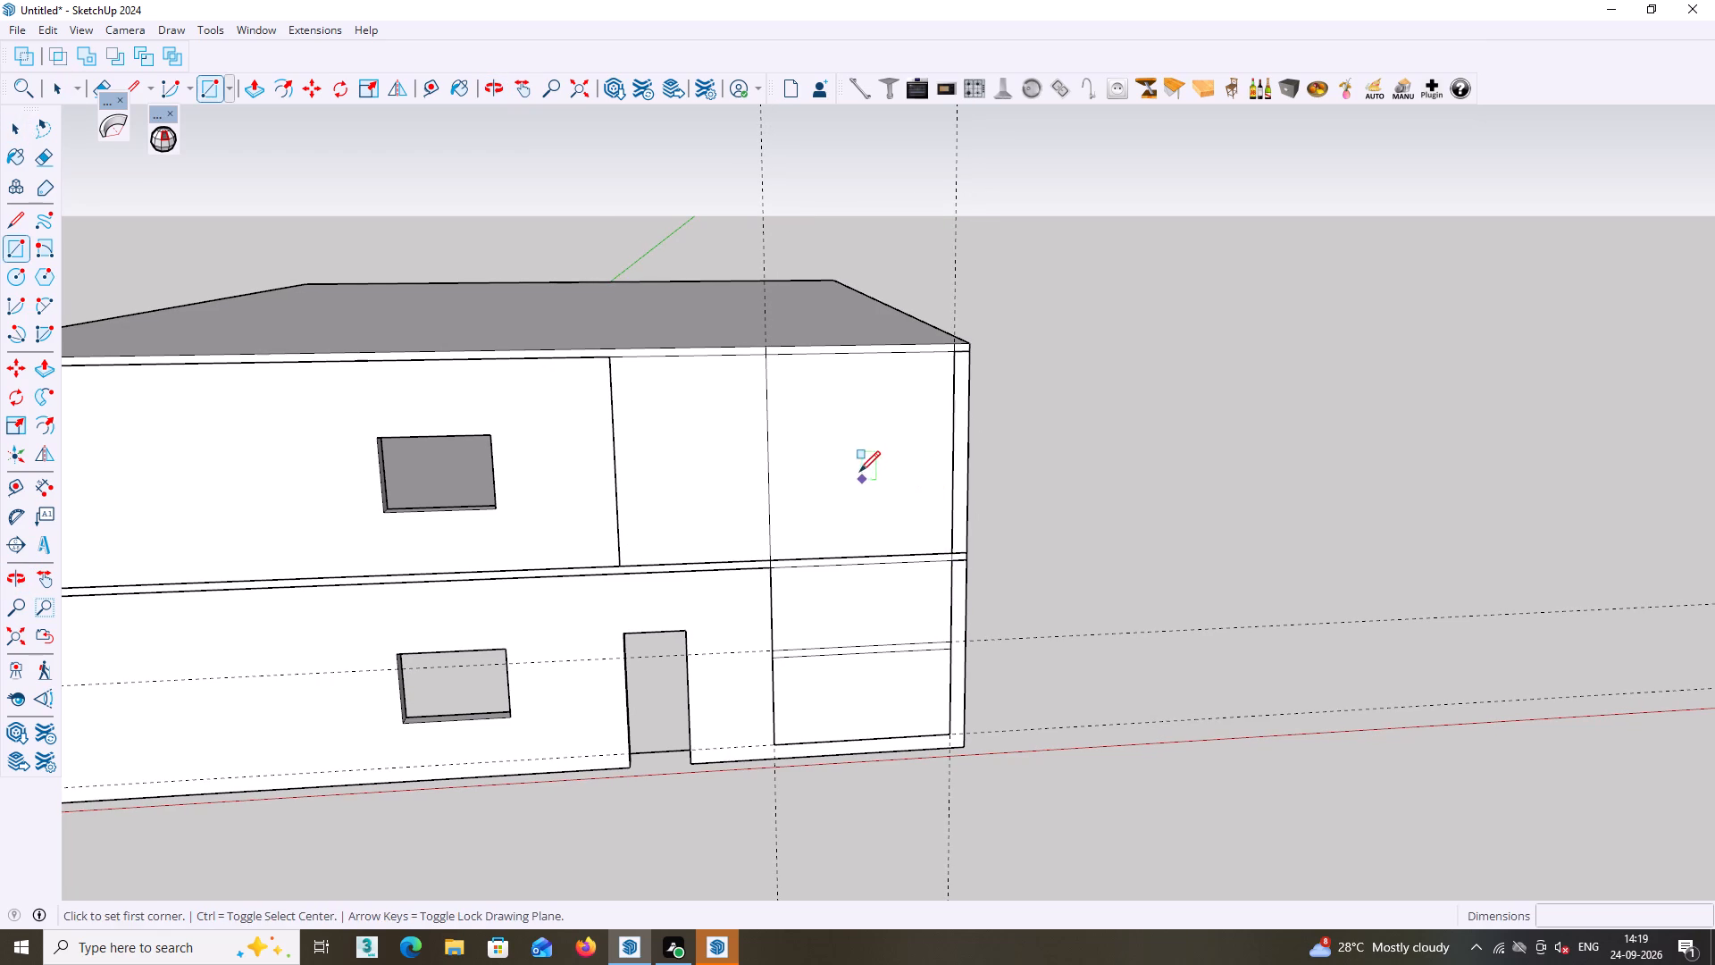
pyautogui.moveTo(866, 480); pyautogui.dragTo(1059, 481, button='middle')
pyautogui.moveTo(385, 431); pyautogui.dragTo(469, 417, button='middle')
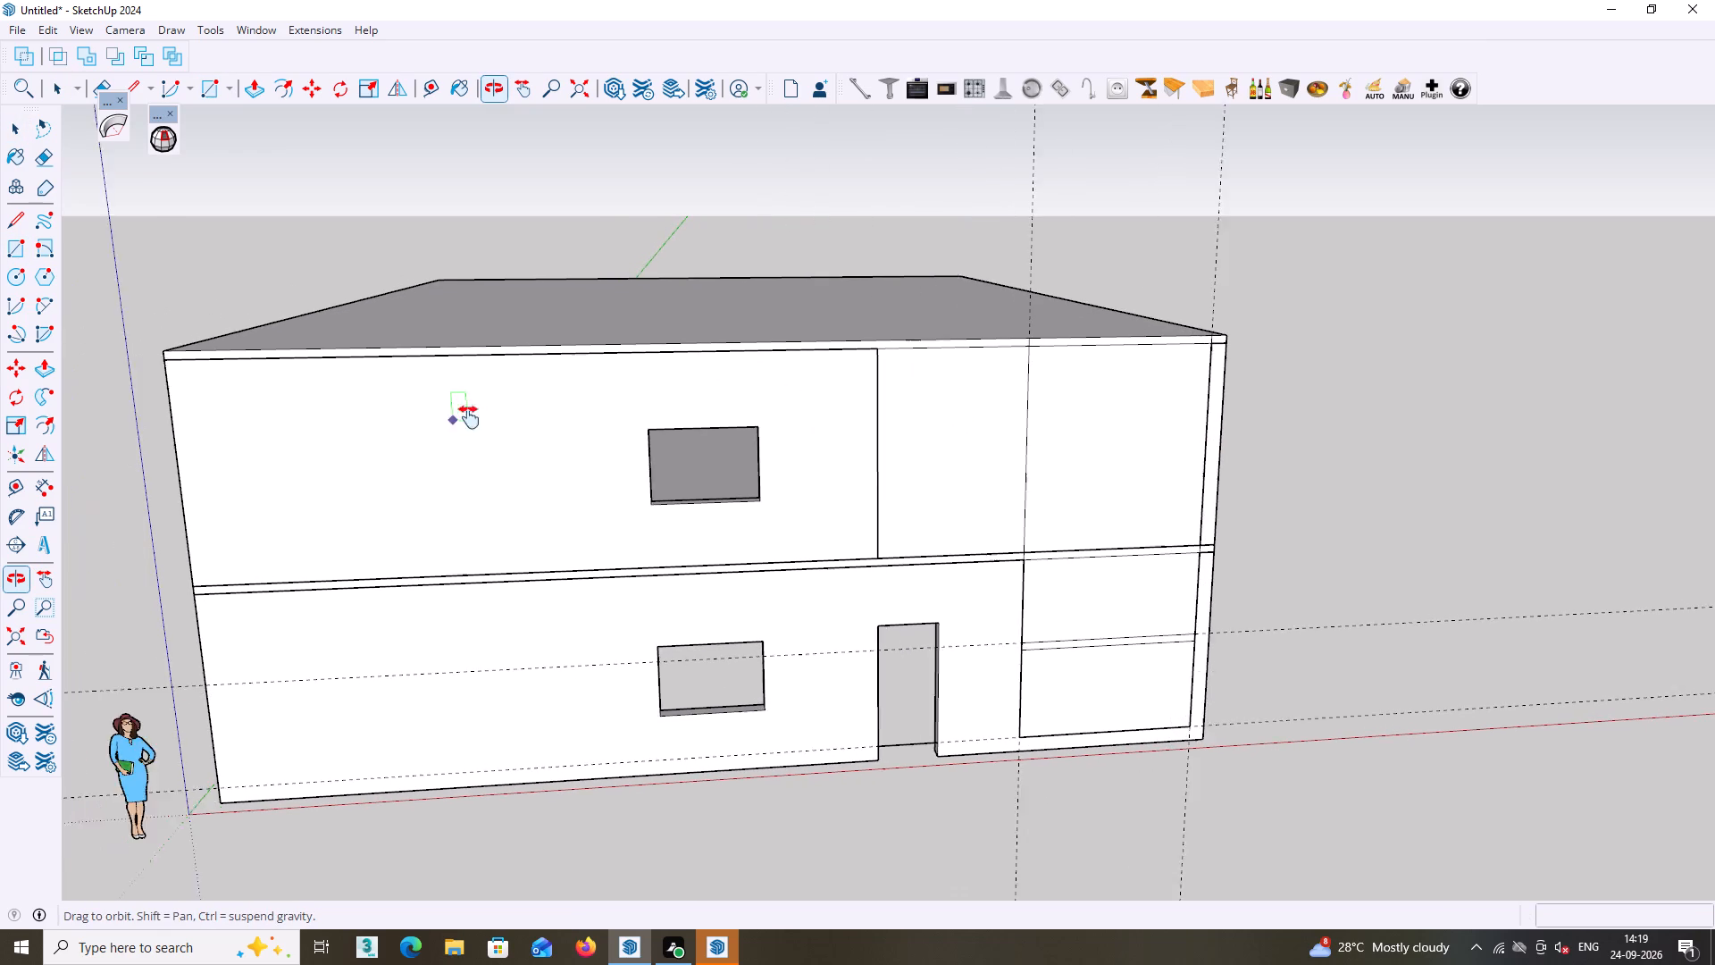
pyautogui.moveTo(469, 417); pyautogui.dragTo(563, 399, button='middle')
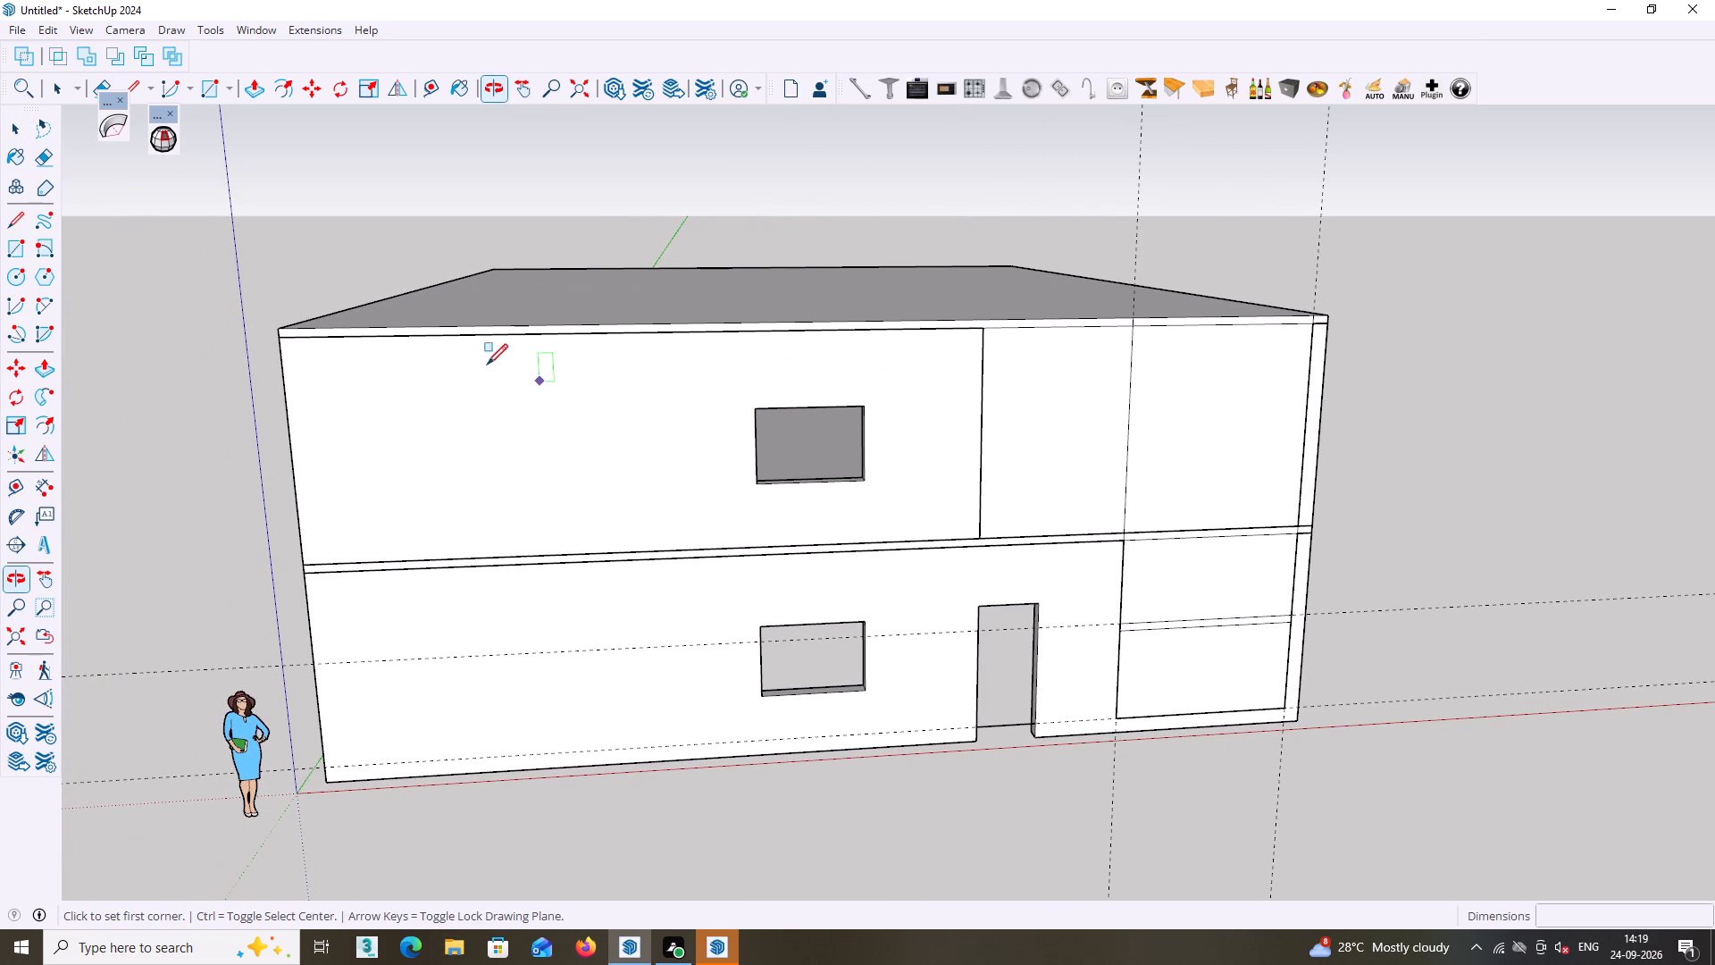
pyautogui.scroll(2, 285, 331)
pyautogui.click(279, 328)
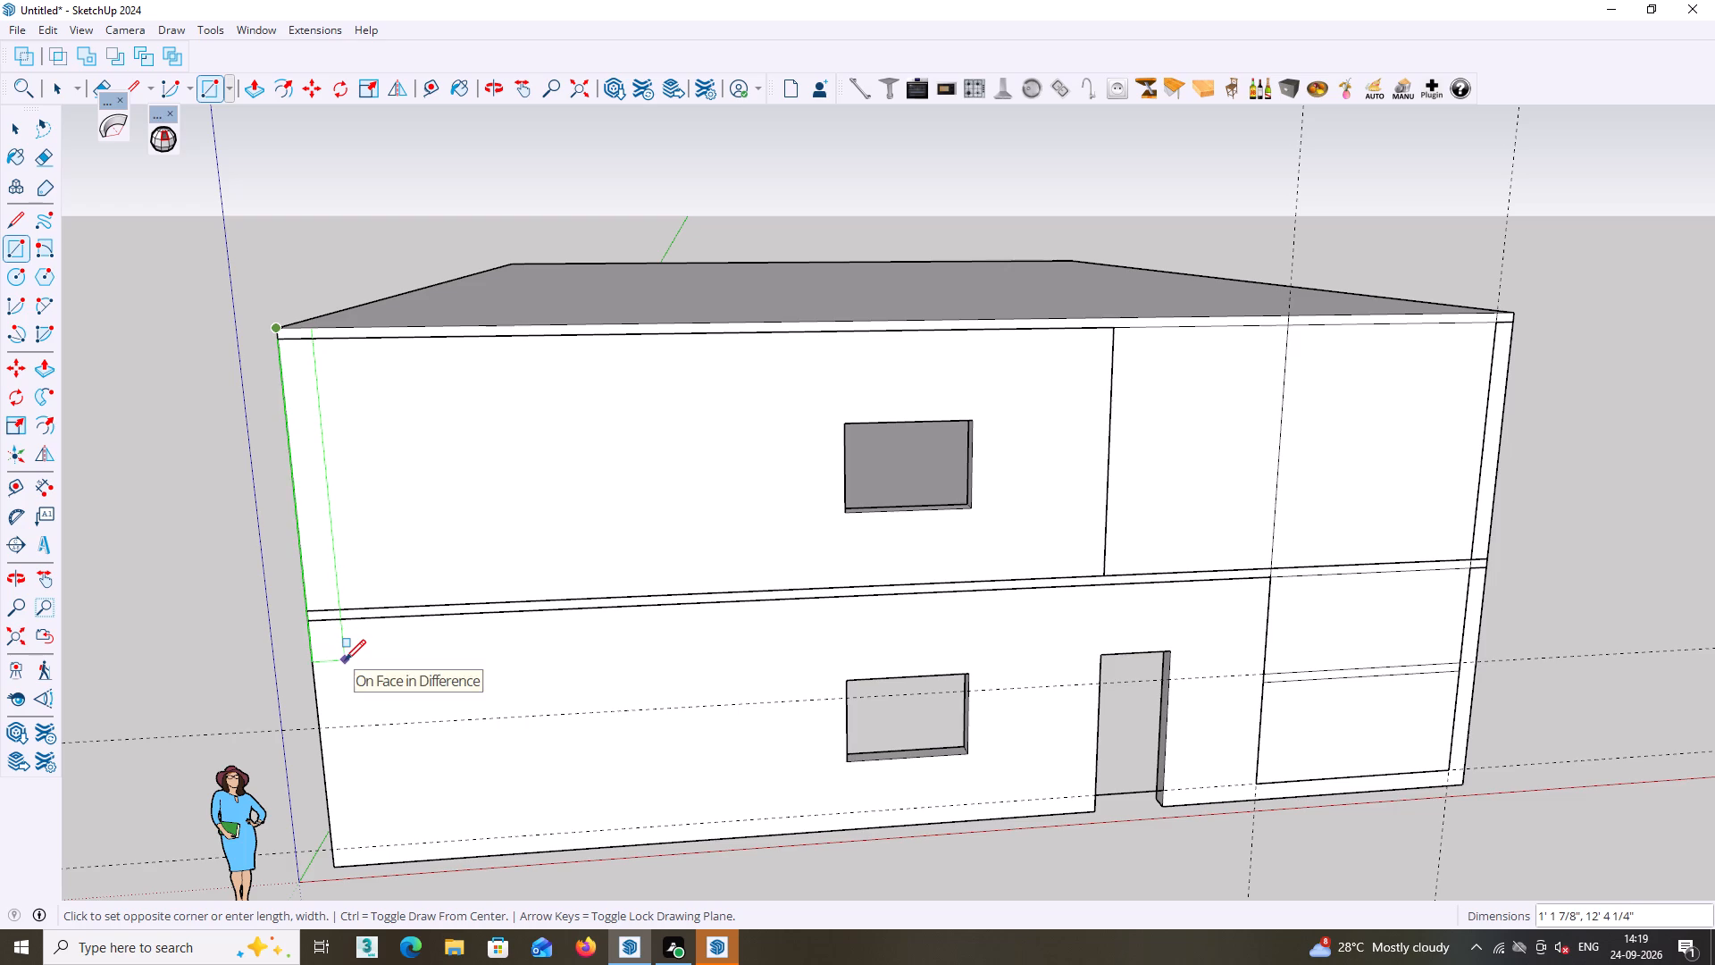
pyautogui.press('Escape')
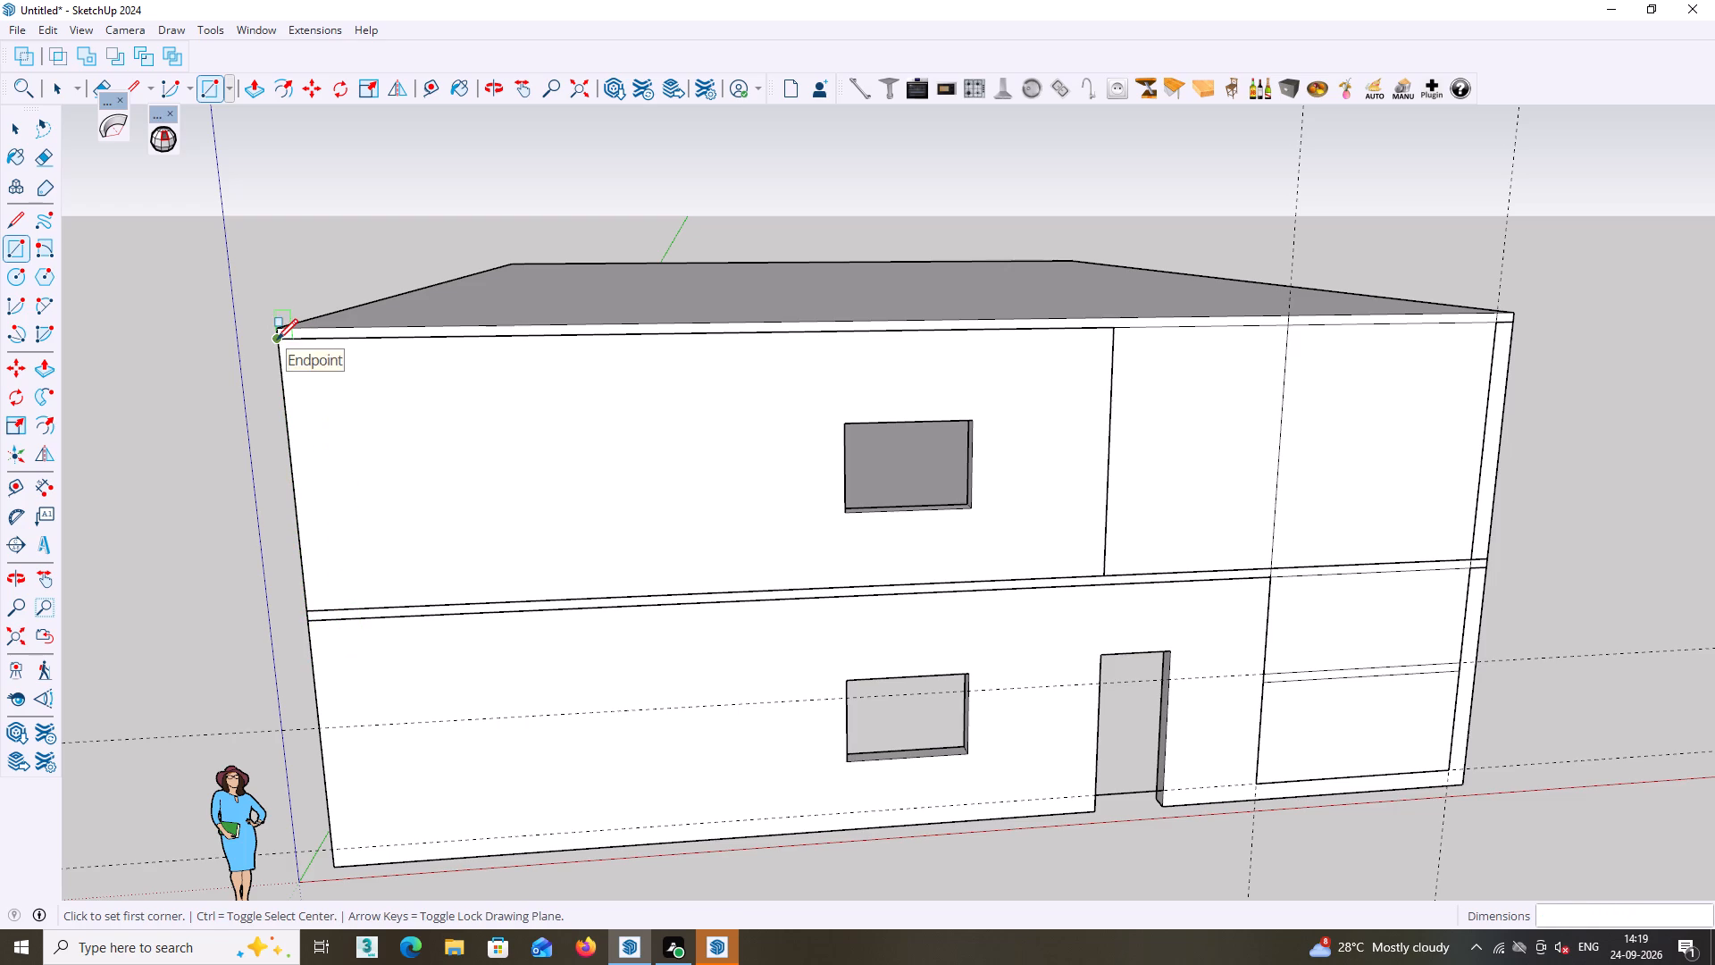
pyautogui.click(277, 340)
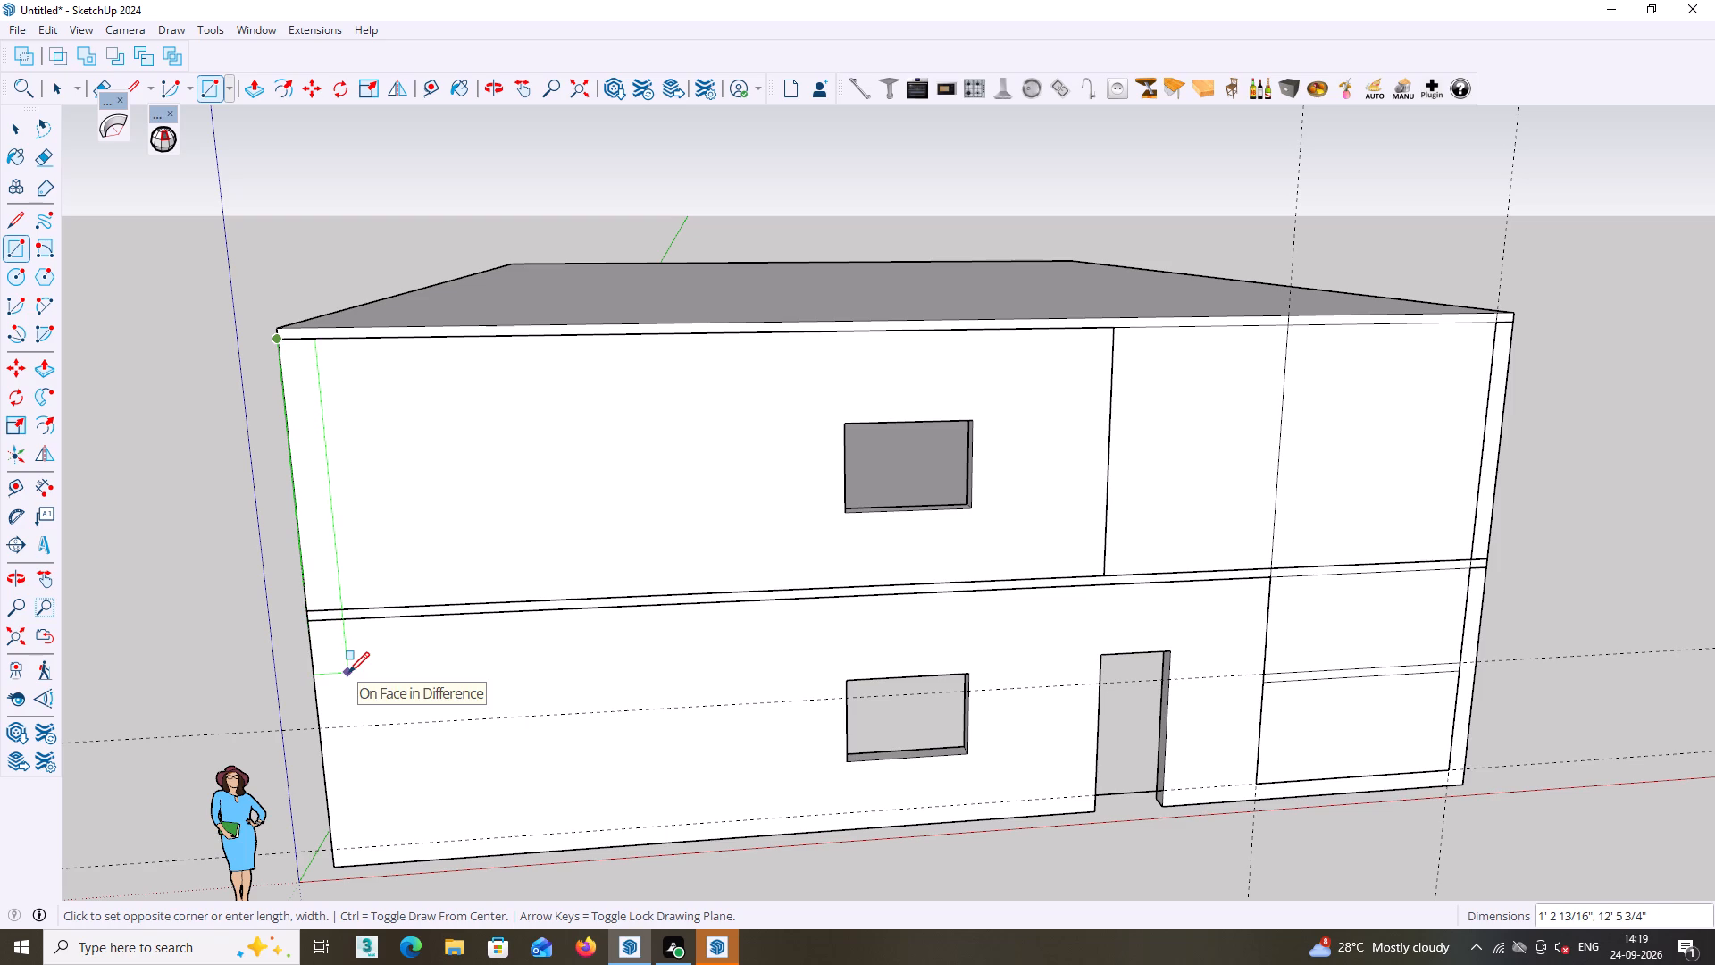
pyautogui.click(348, 673)
# Draw a 37'9" by about 2'1.5" horizontal rectangle under the intermediate slab, from the facade's left edge to the tall panel's side.
pyautogui.doubleClick(306, 621)
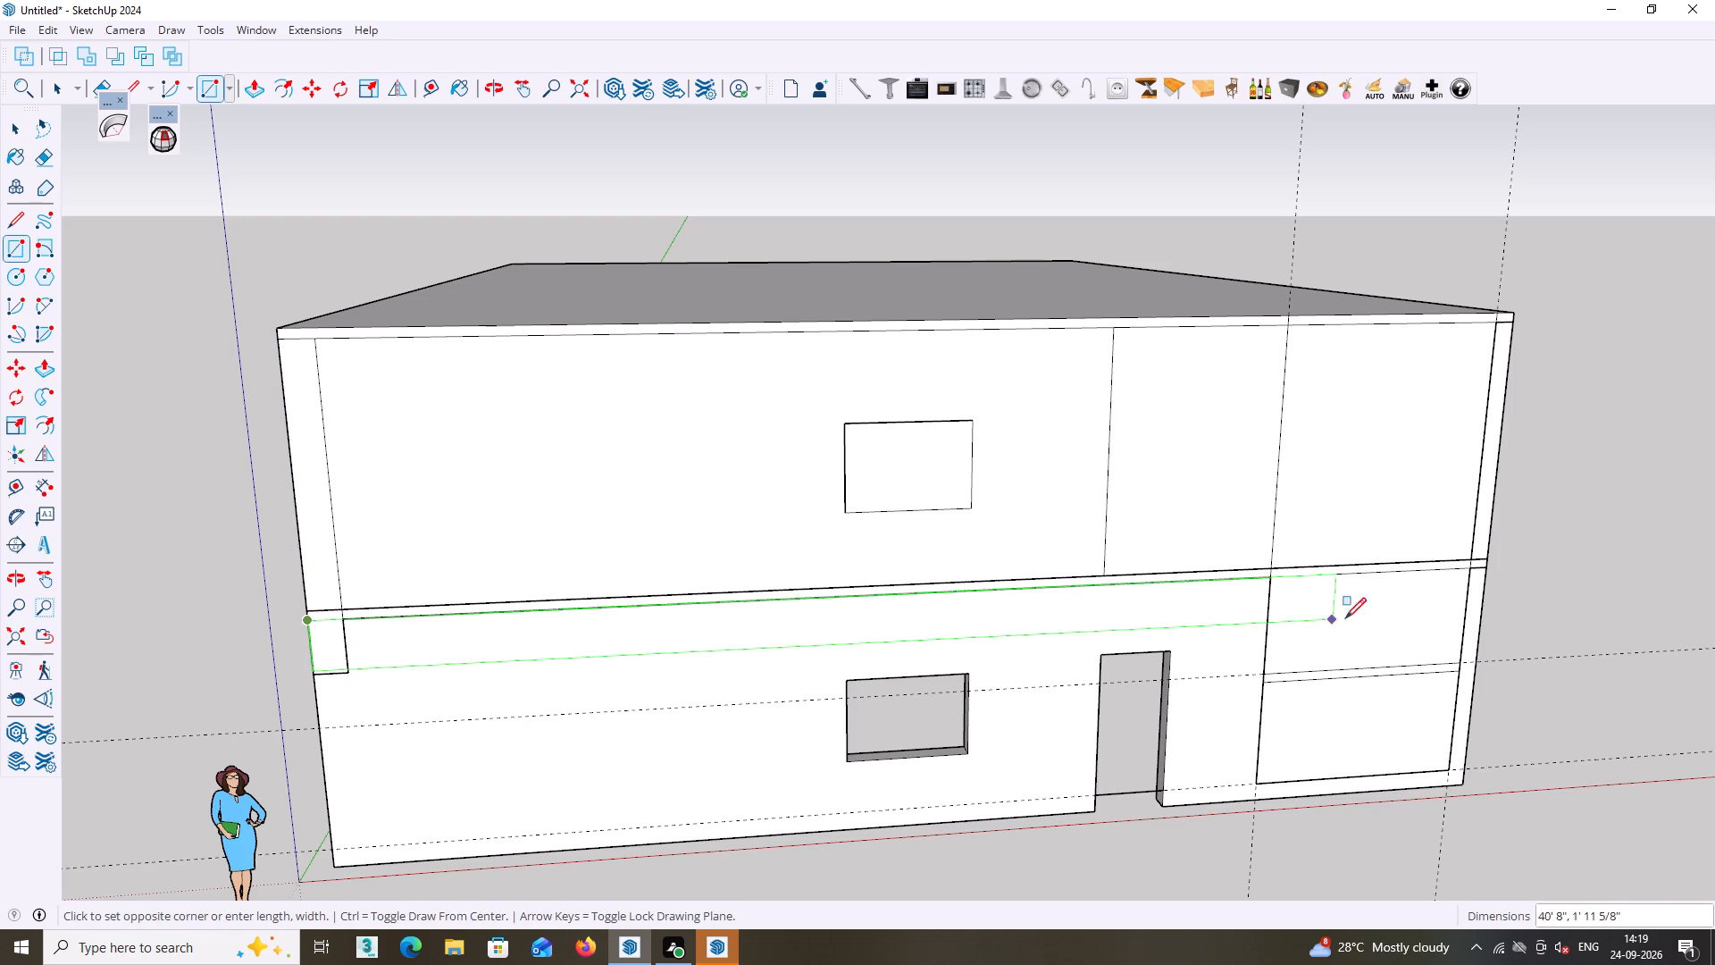
pyautogui.doubleClick(1266, 630)
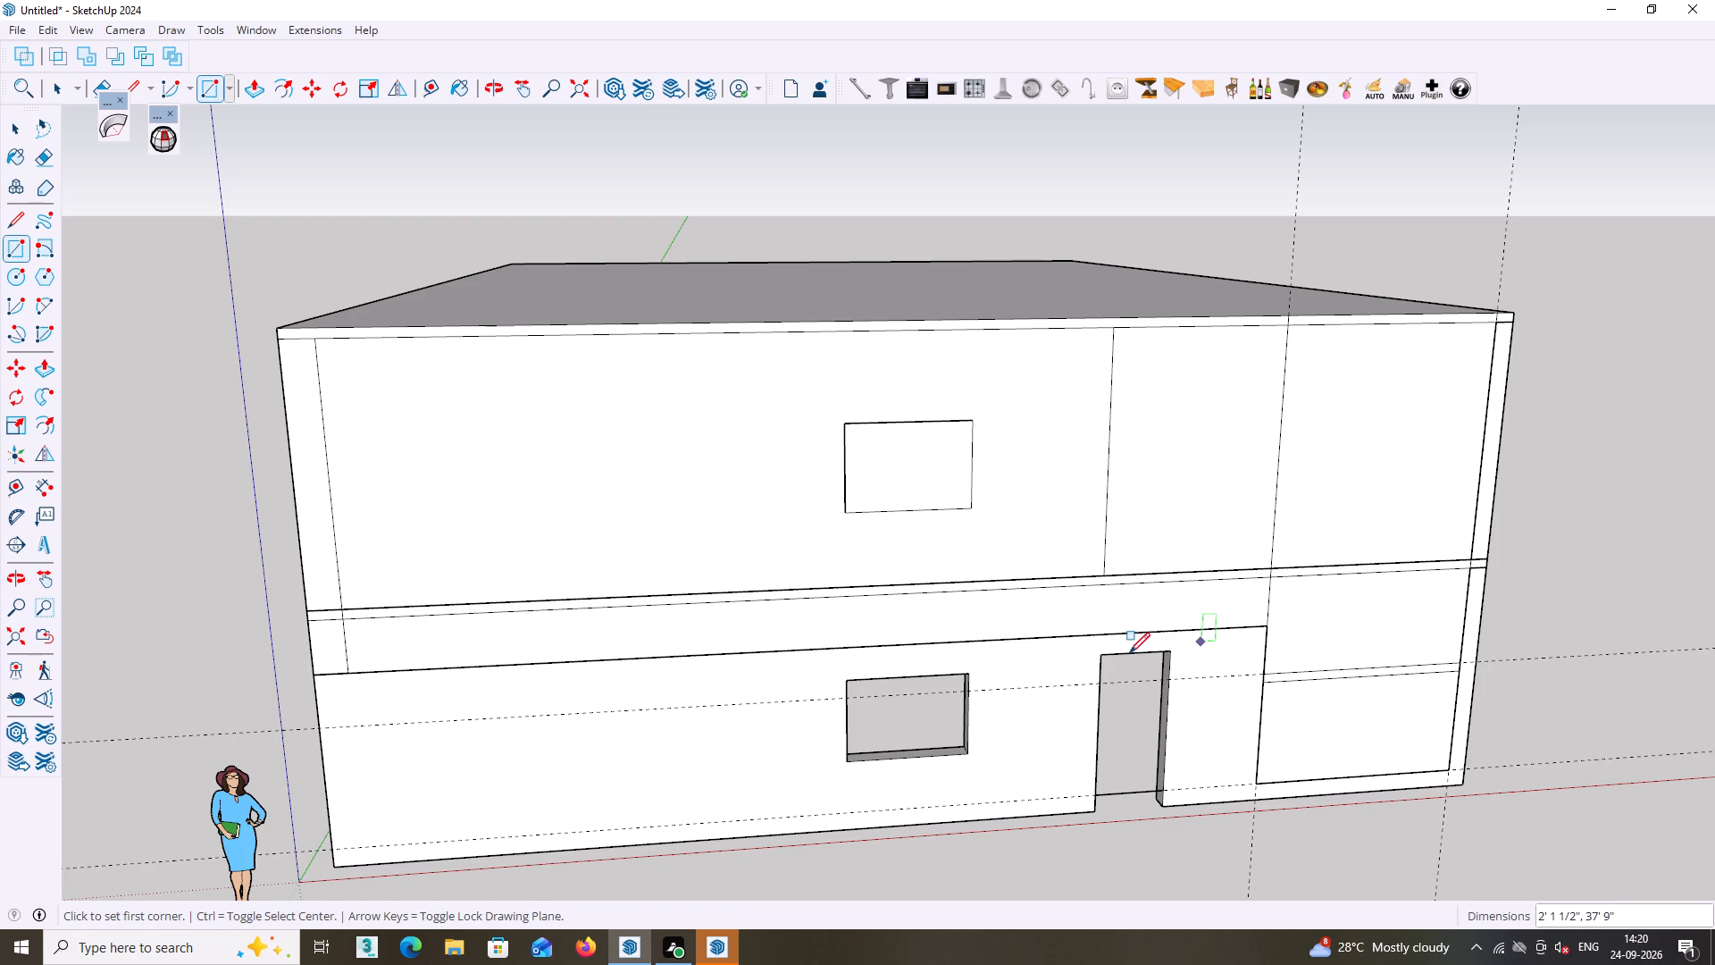
# Draw a 47'6" by about 1'11" horizontal rectangle across the full facade width directly under the roof slab.
pyautogui.click(276, 340)
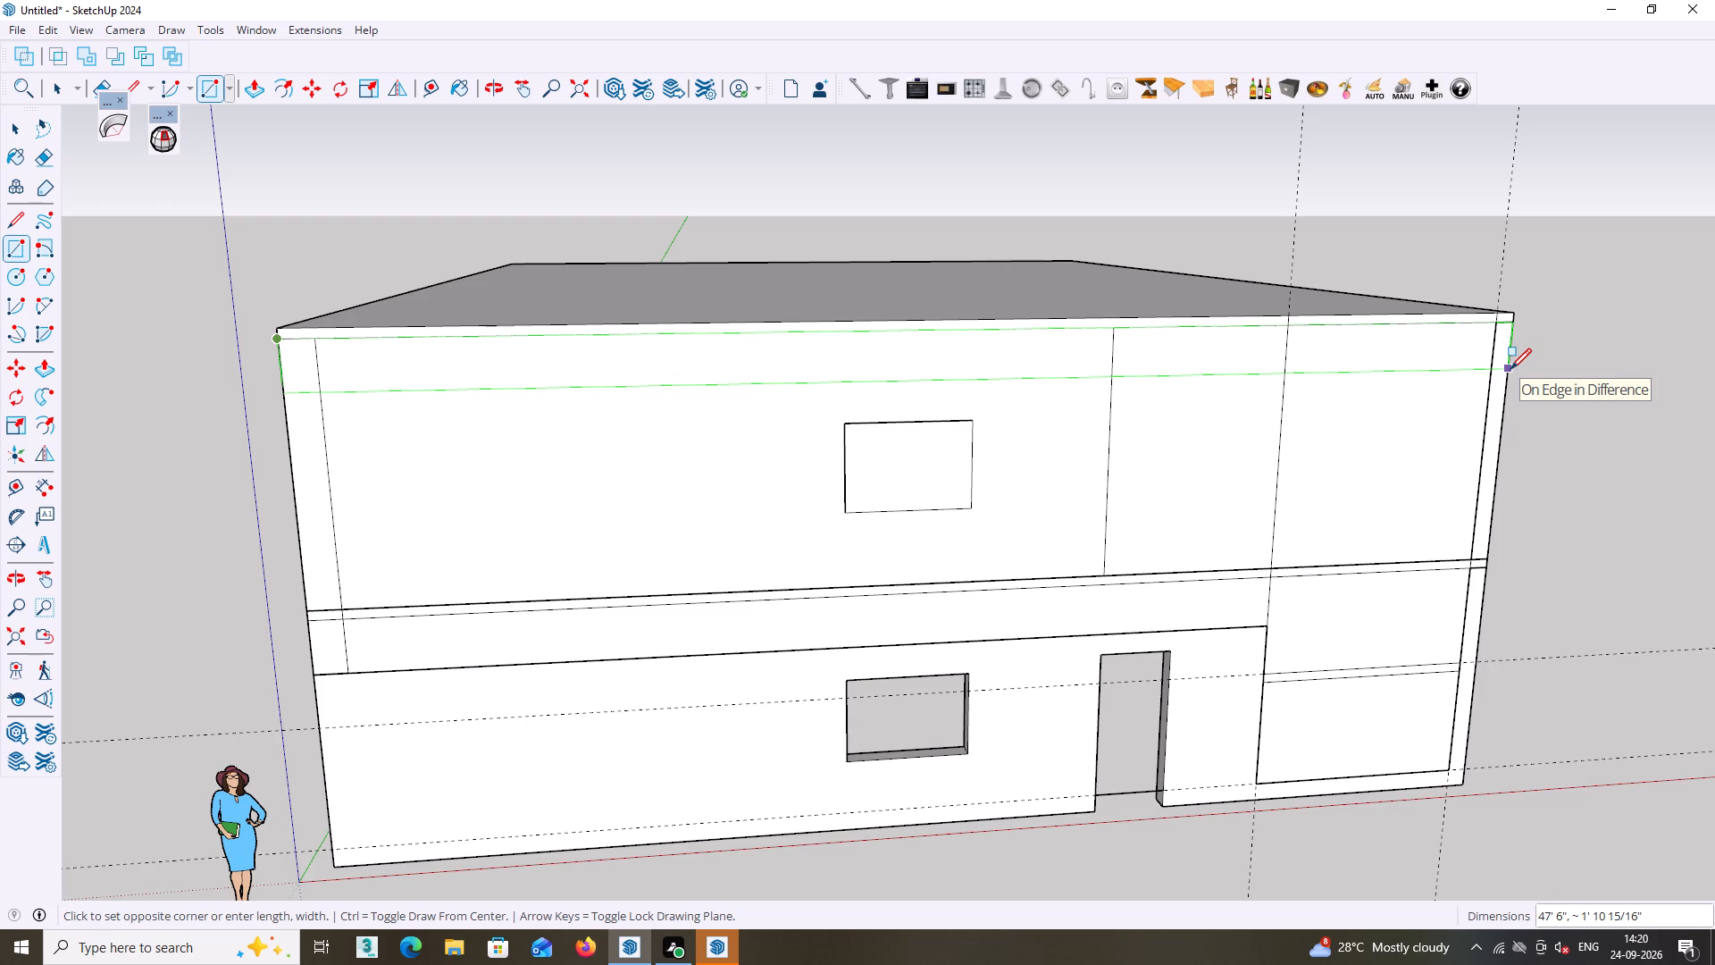
pyautogui.click(1510, 369)
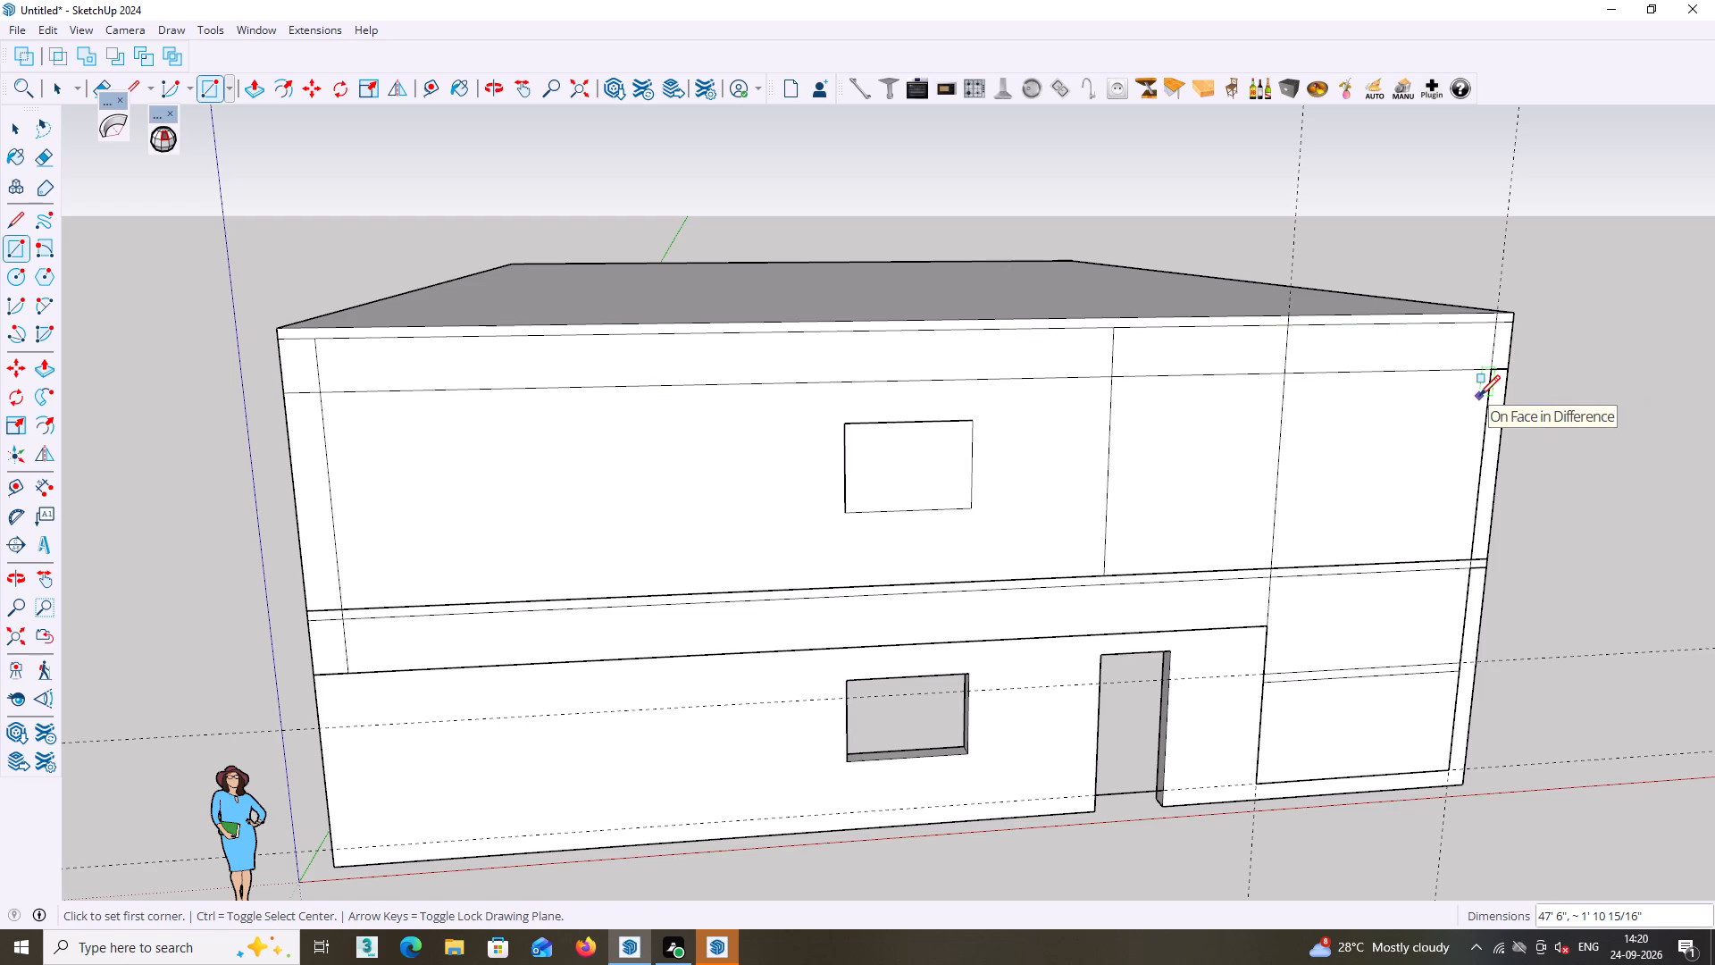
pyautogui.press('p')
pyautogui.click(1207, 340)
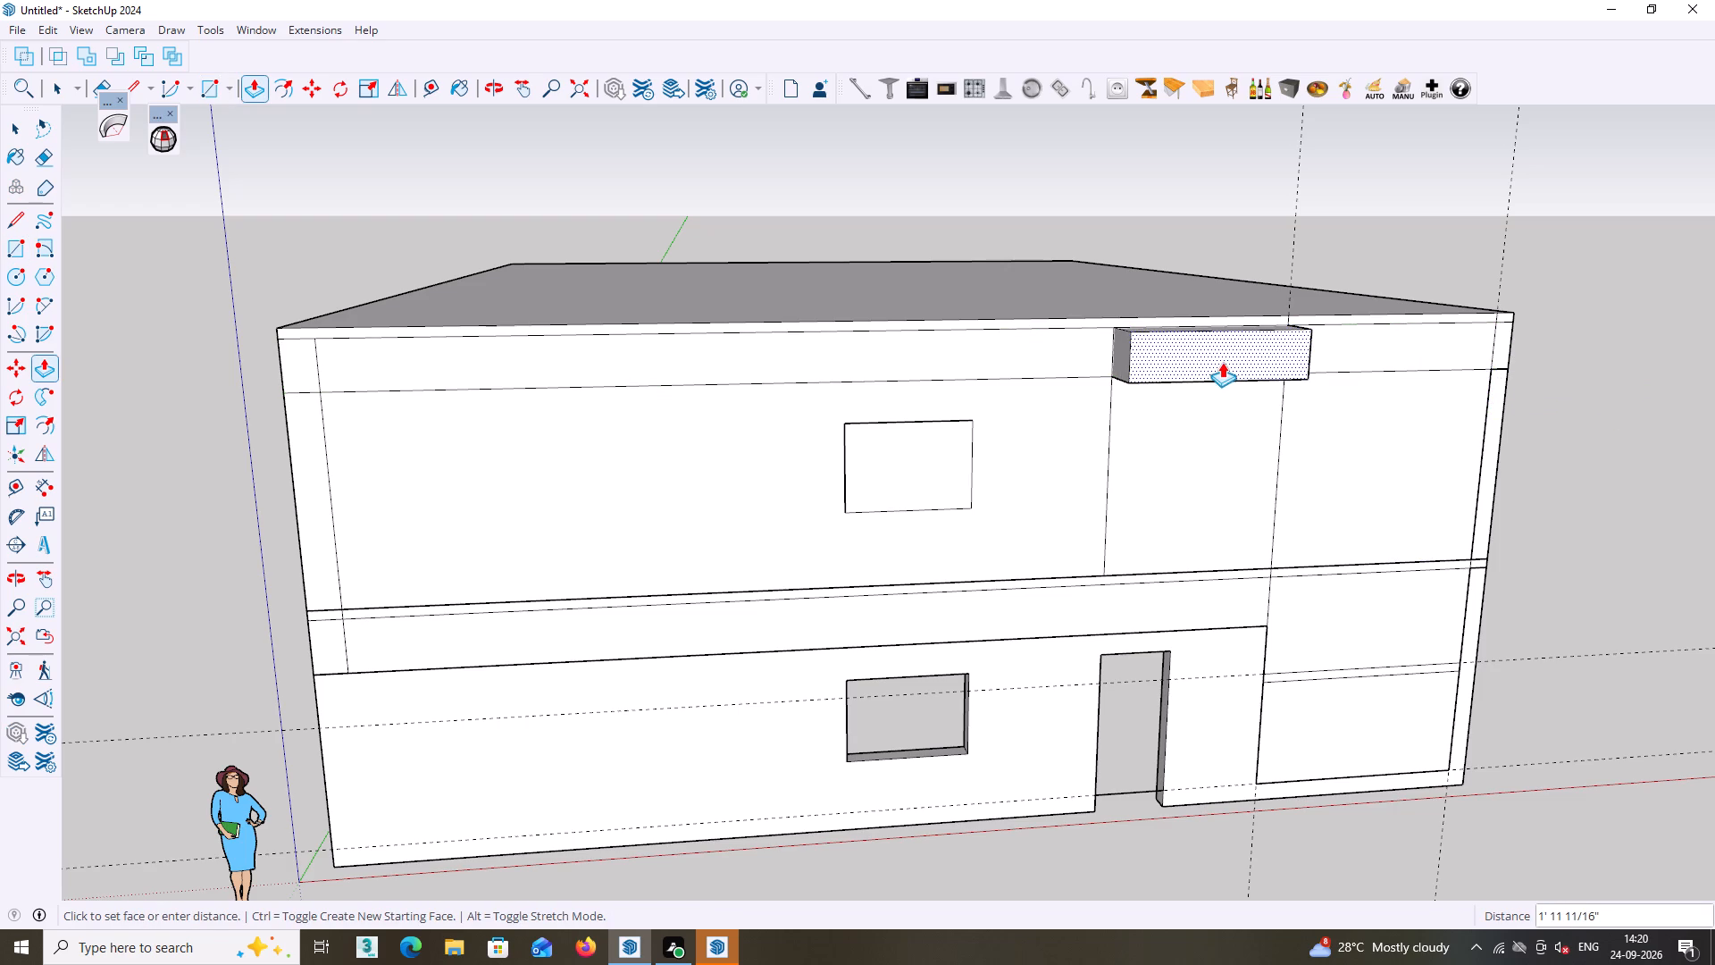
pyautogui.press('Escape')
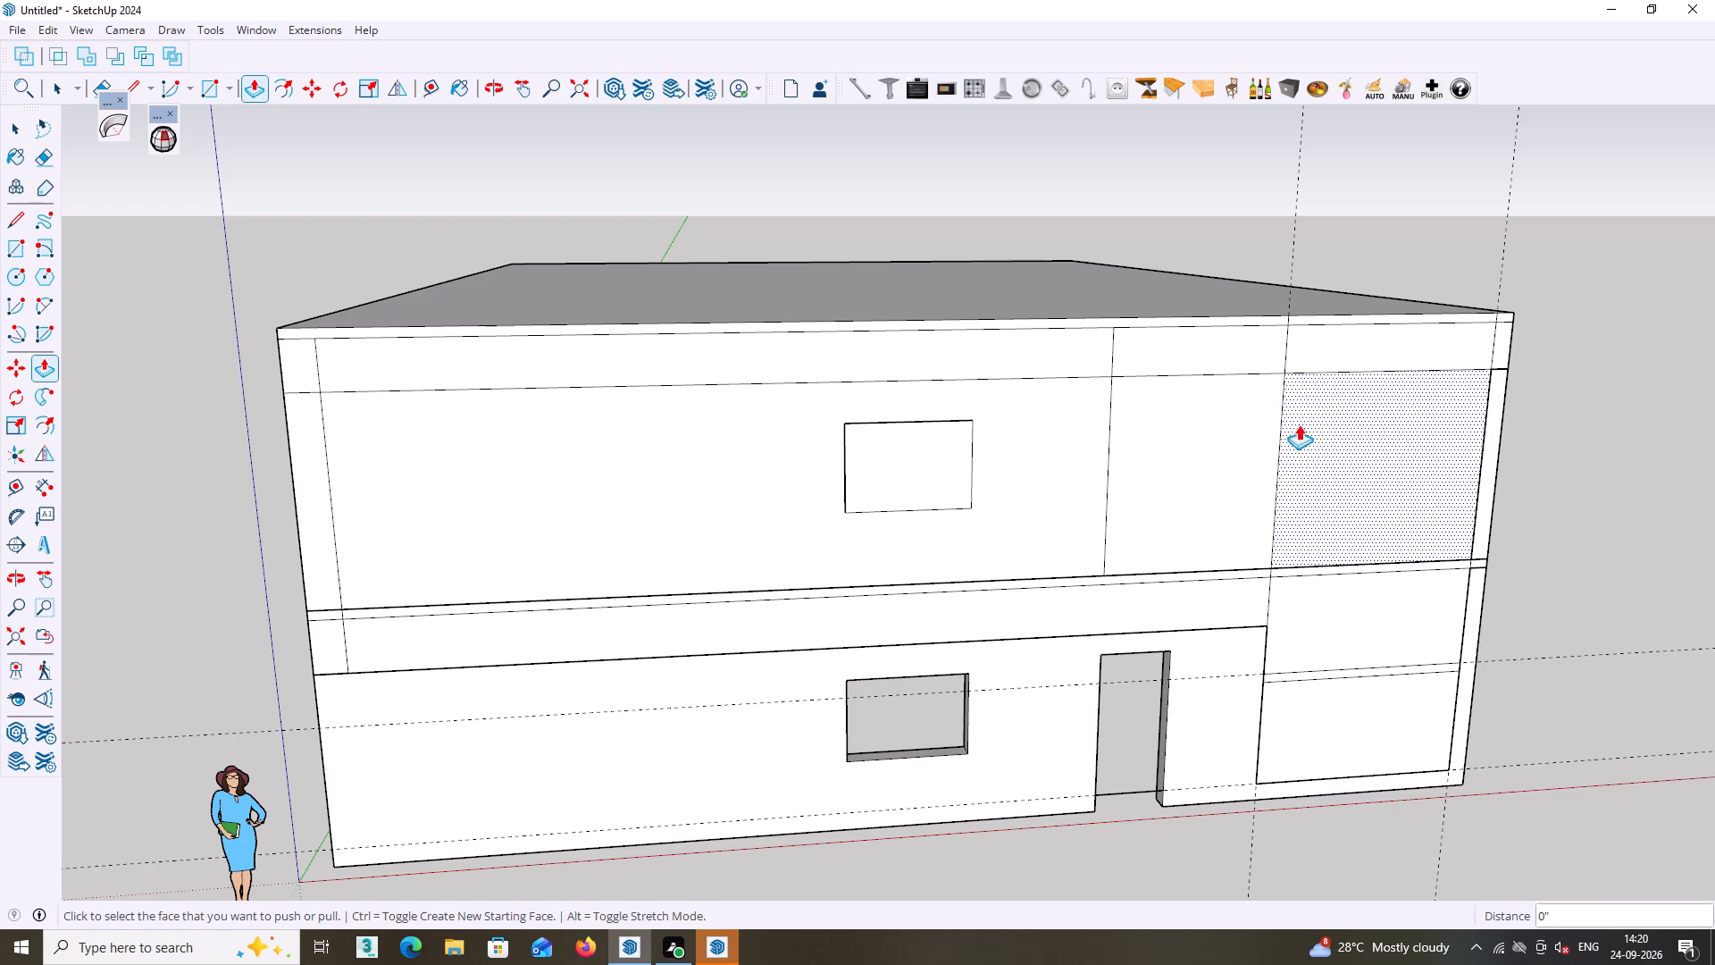
# Erase the vertical edges crossing the top band at the upper wall division and the tall panel's sides, along with the two vertical guides.
pyautogui.press('e')
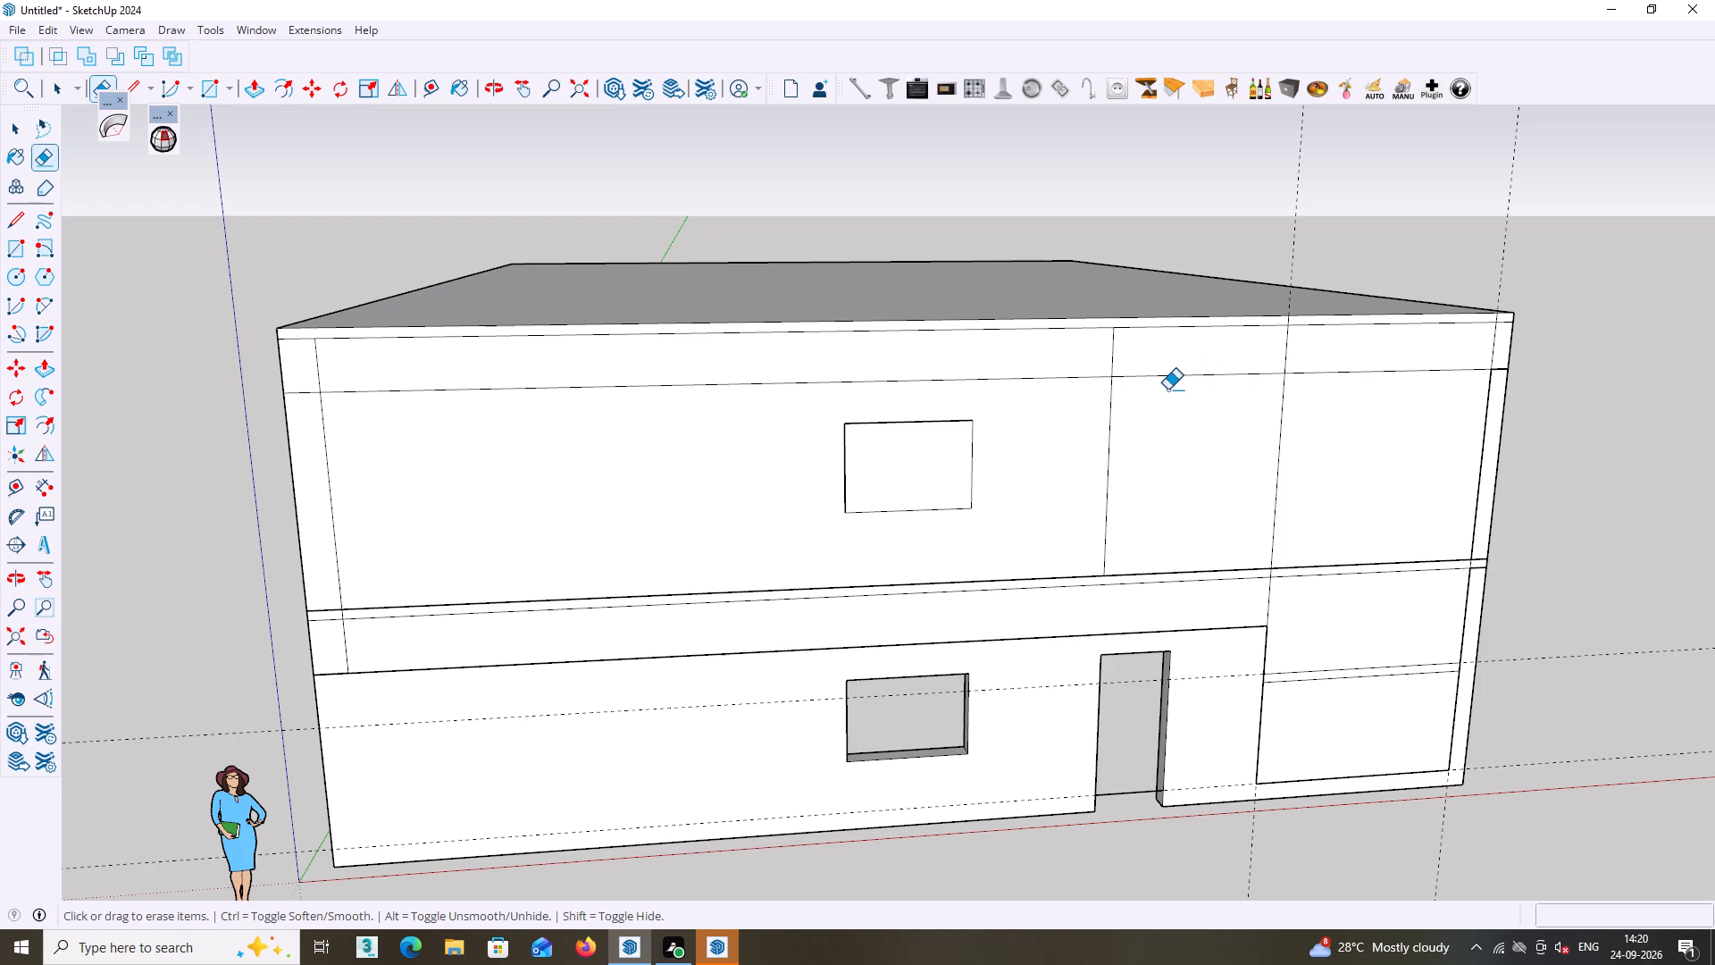
pyautogui.click(1114, 353)
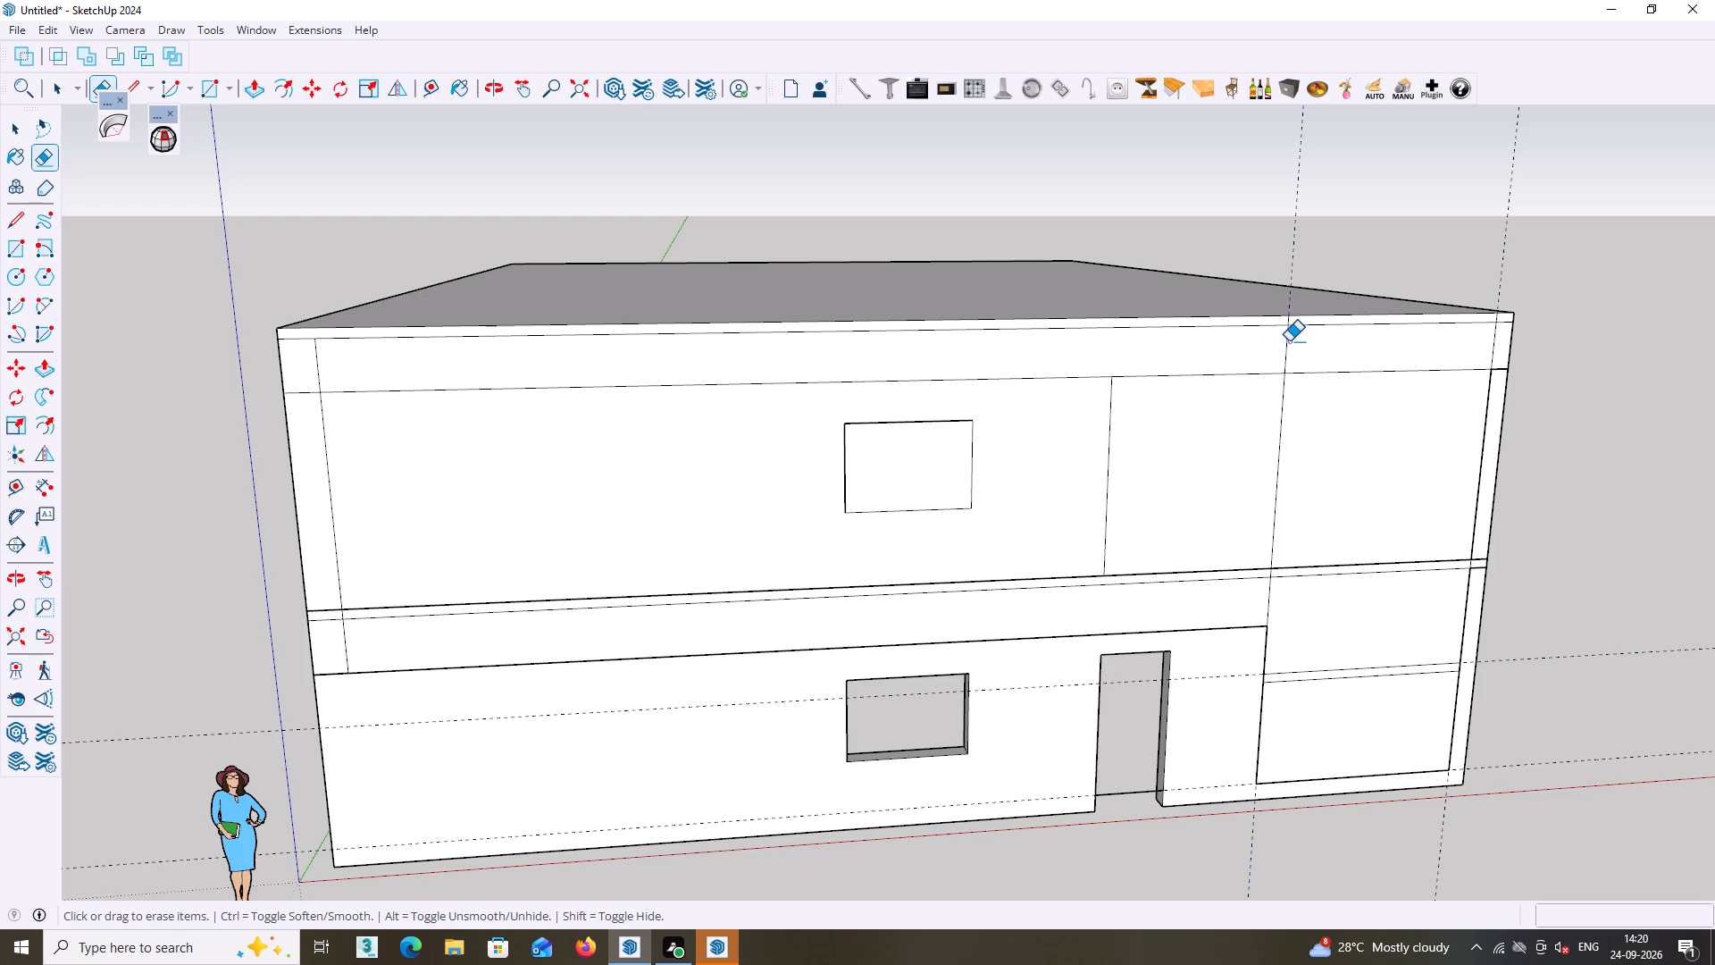
pyautogui.click(1289, 341)
pyautogui.click(1497, 352)
pyautogui.click(1492, 352)
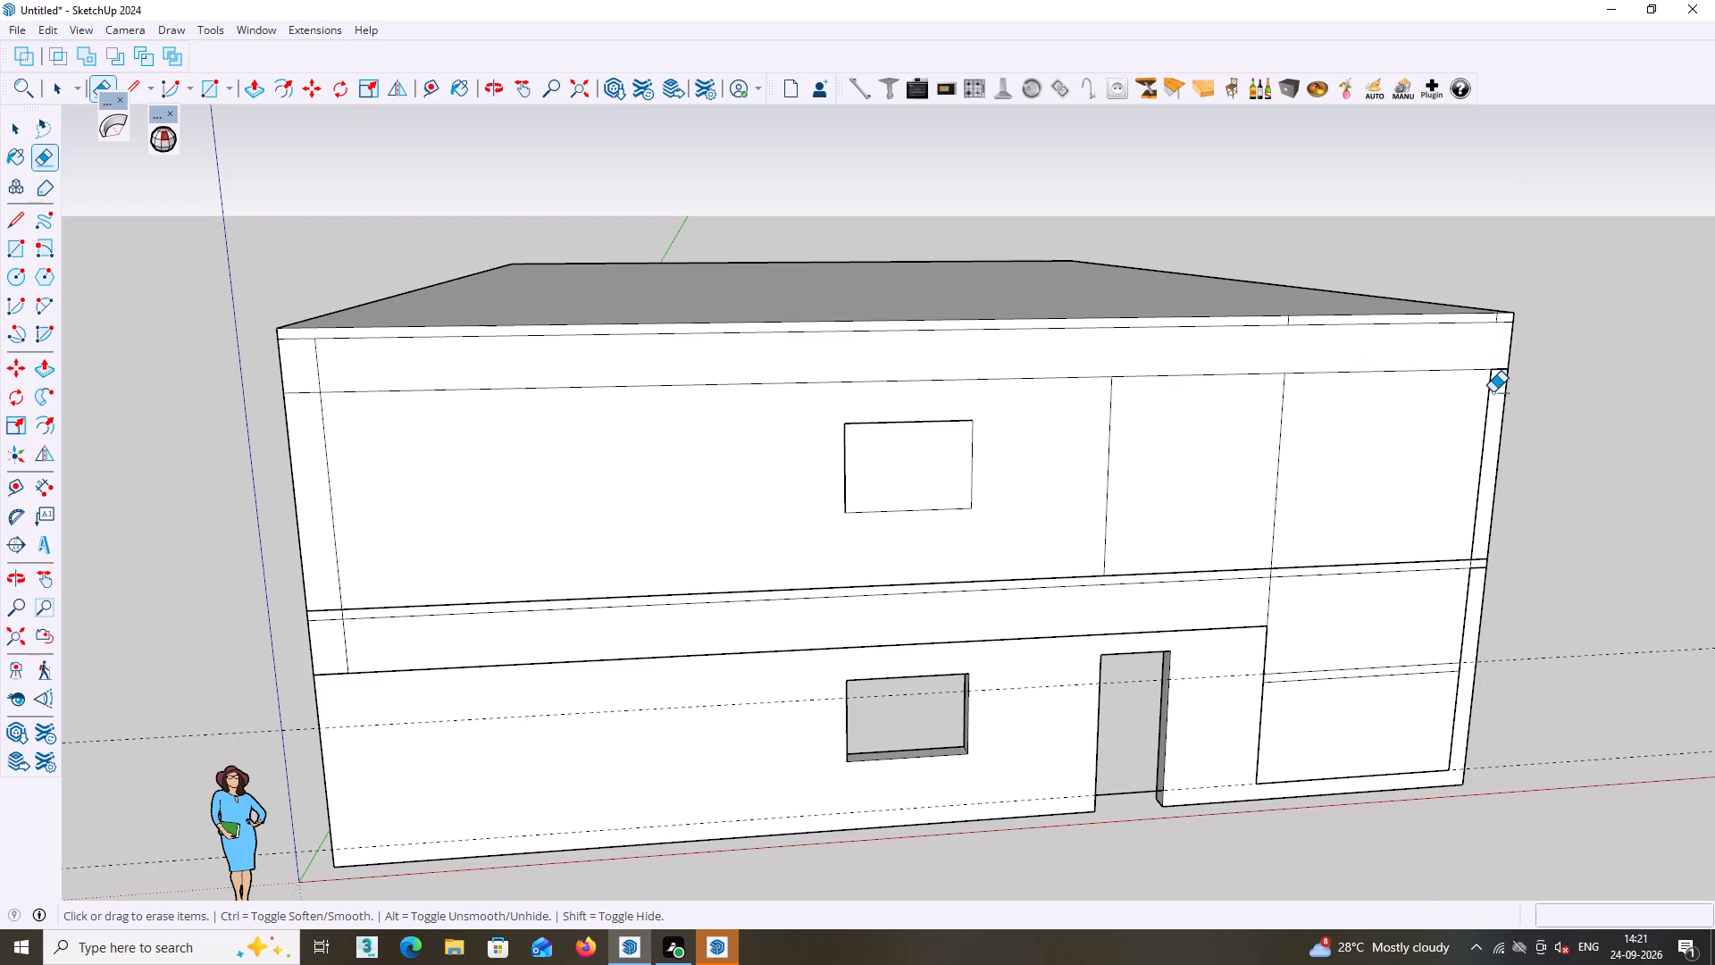
# Push/Pull the long top band under the roof slab outward by 4.5".
pyautogui.press('t')
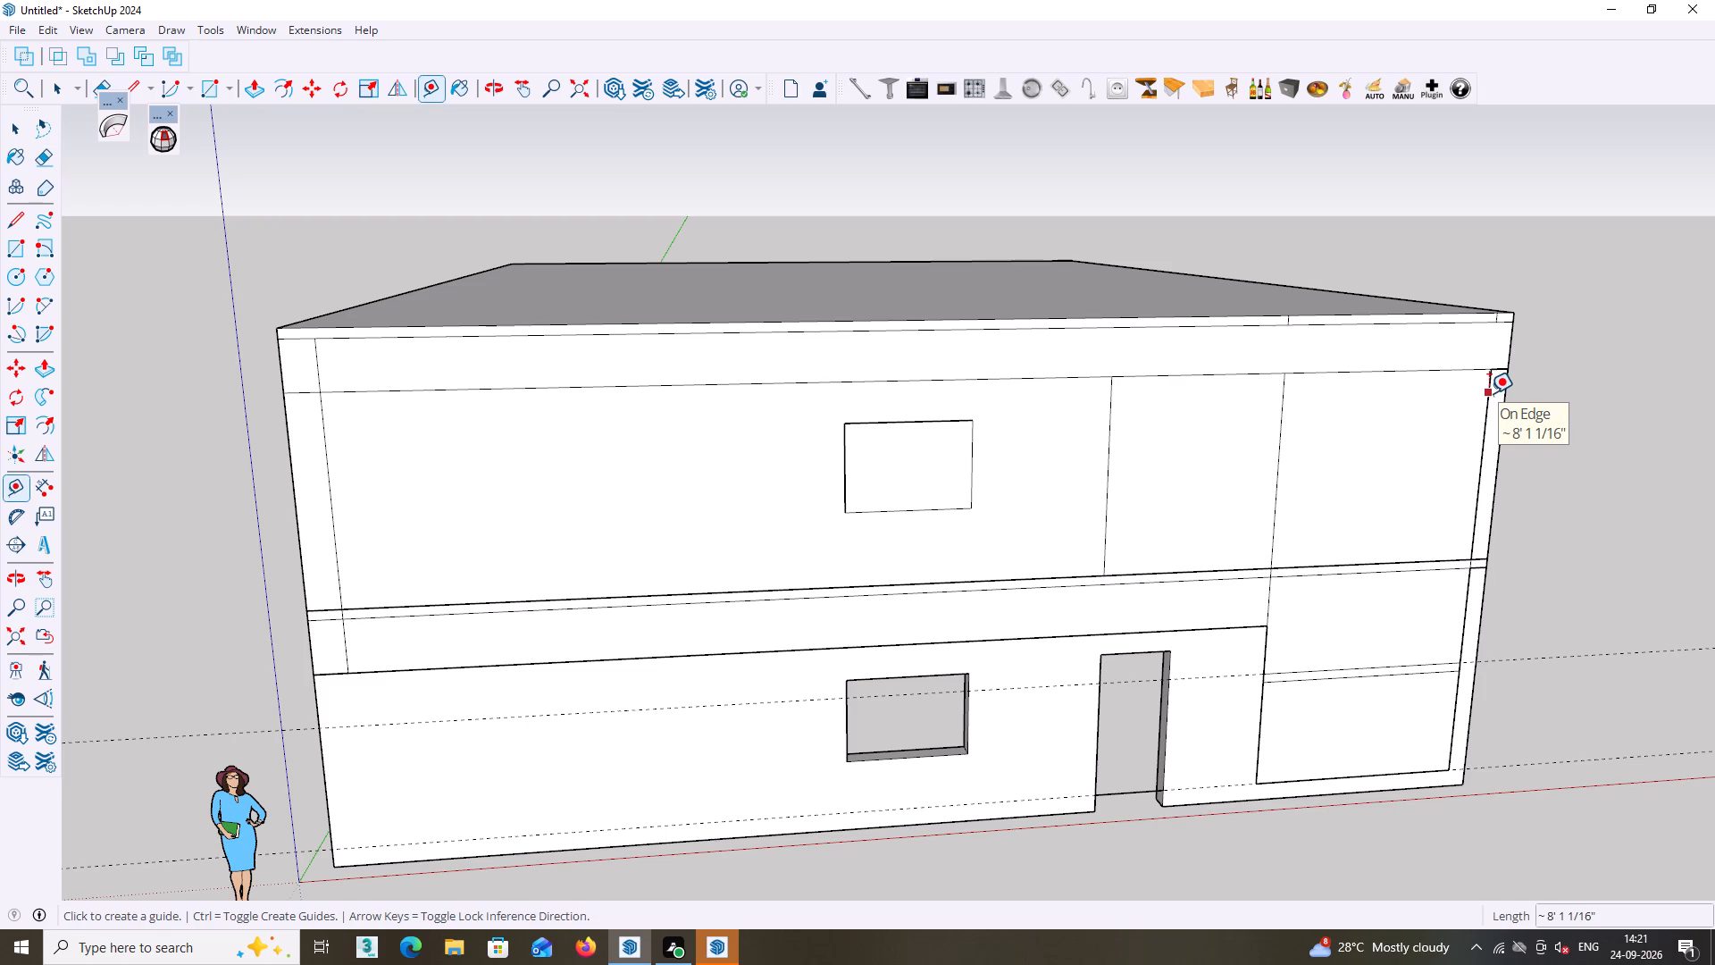
pyautogui.press('p')
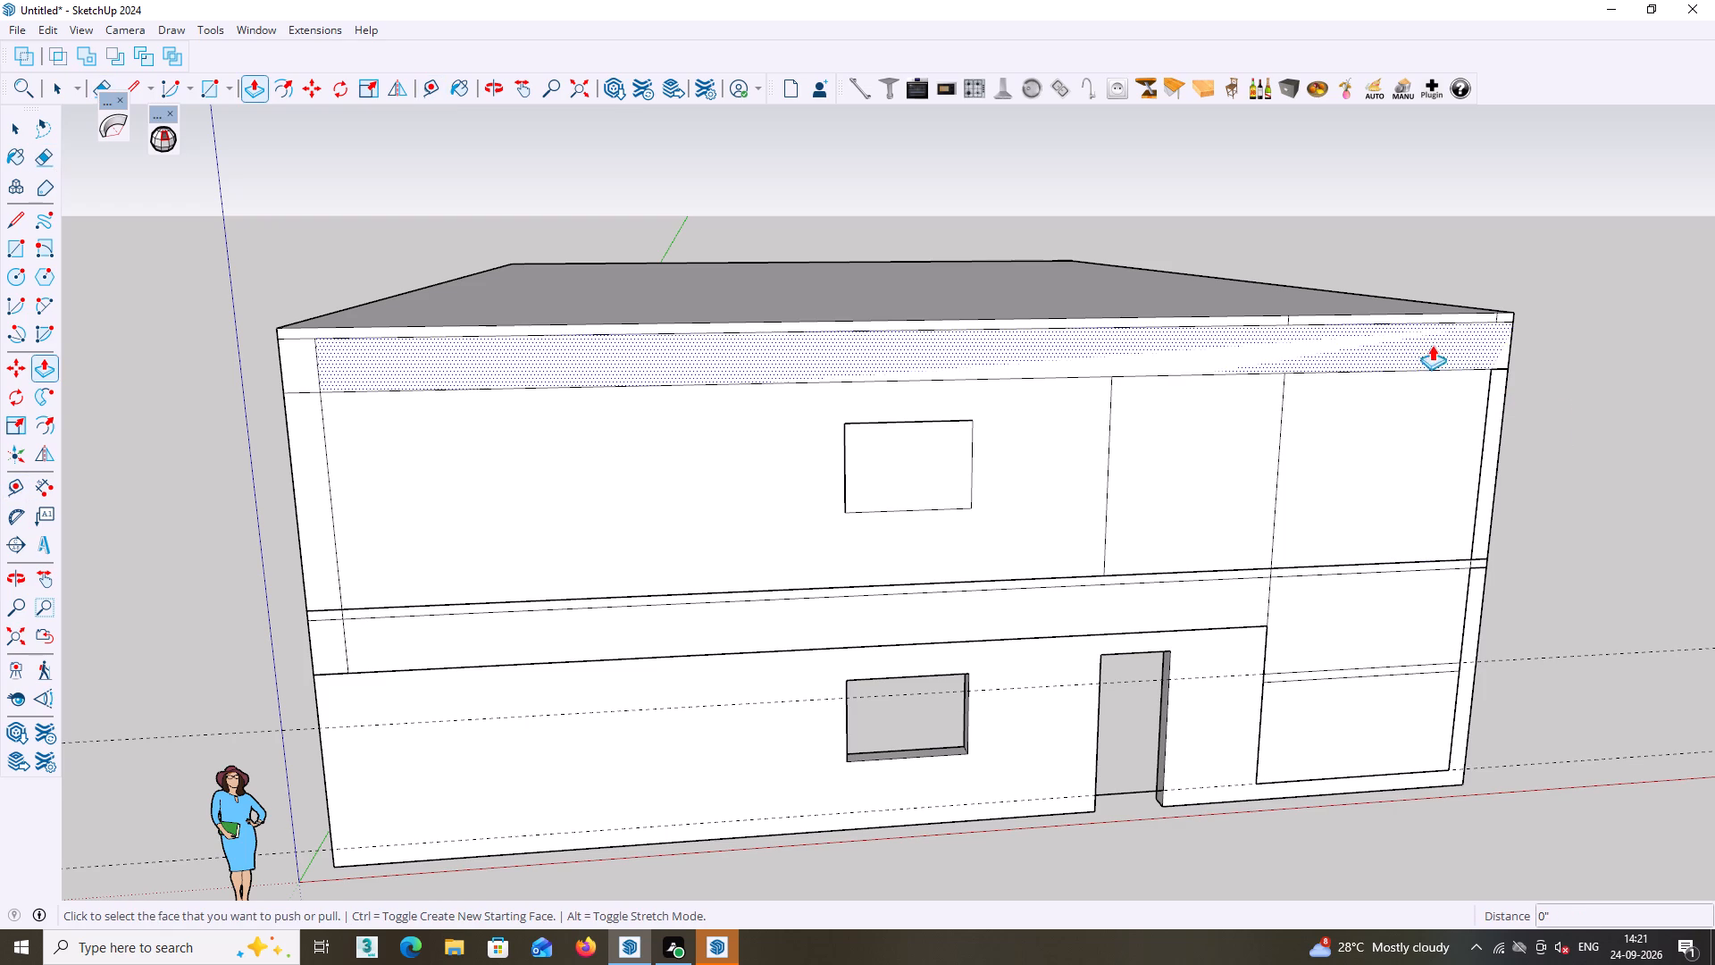
pyautogui.click(1419, 334)
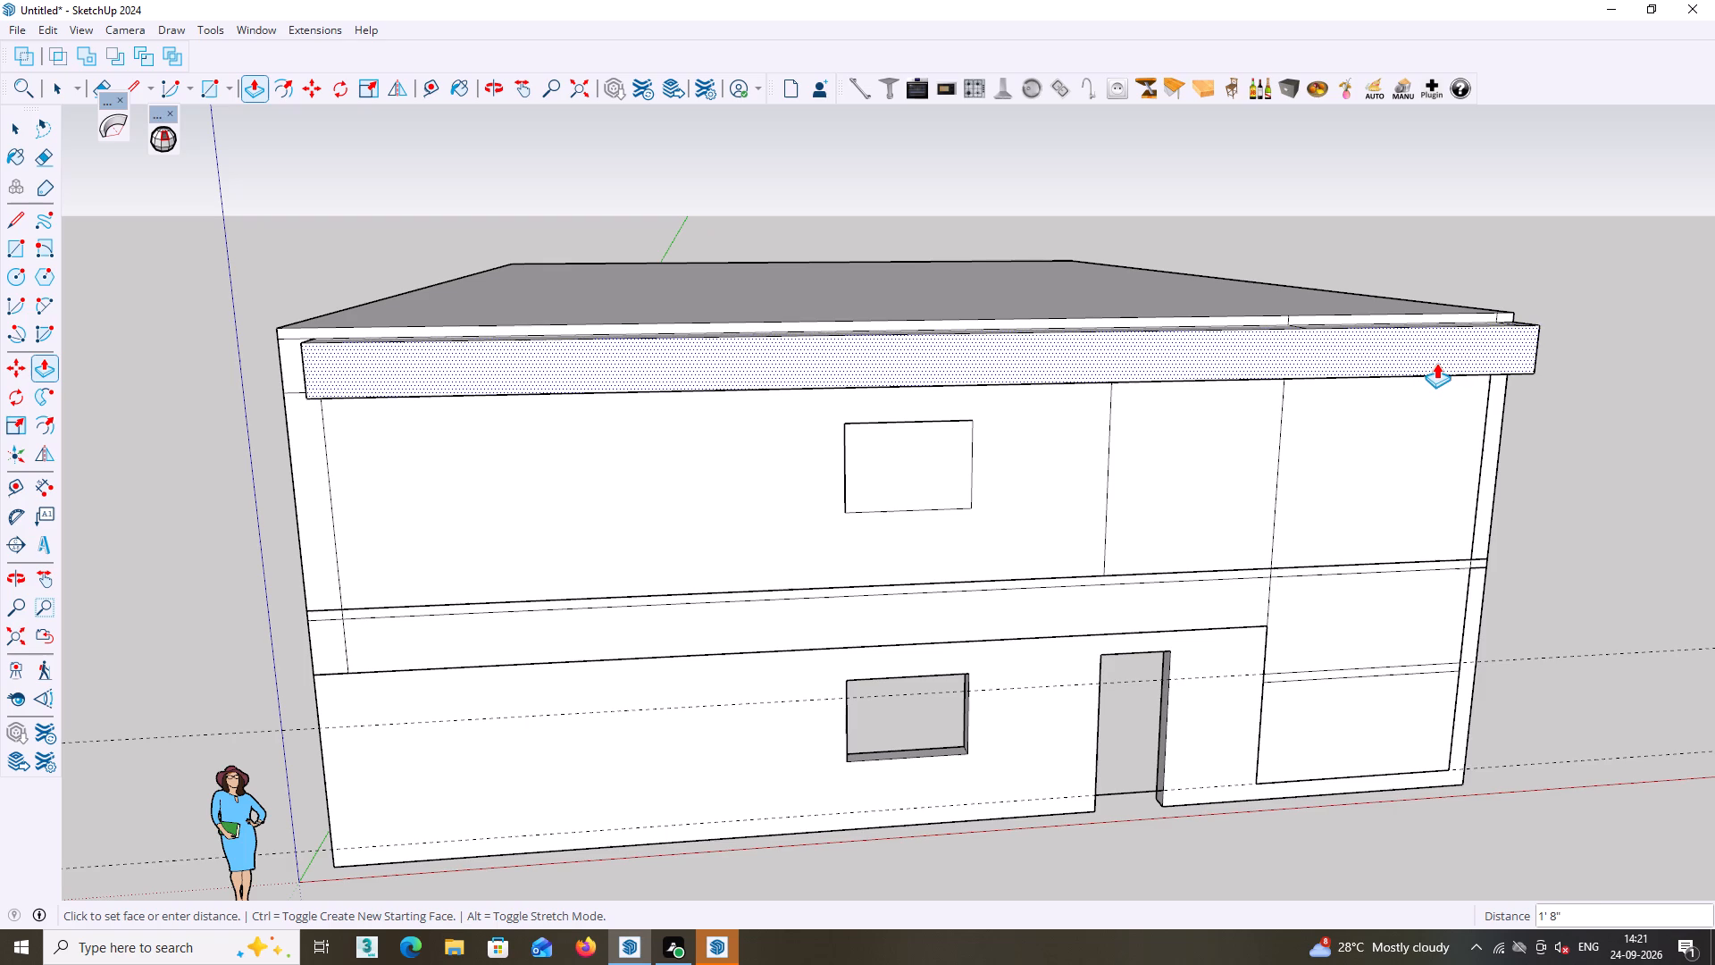
pyautogui.write('4.5')
pyautogui.press('Return')
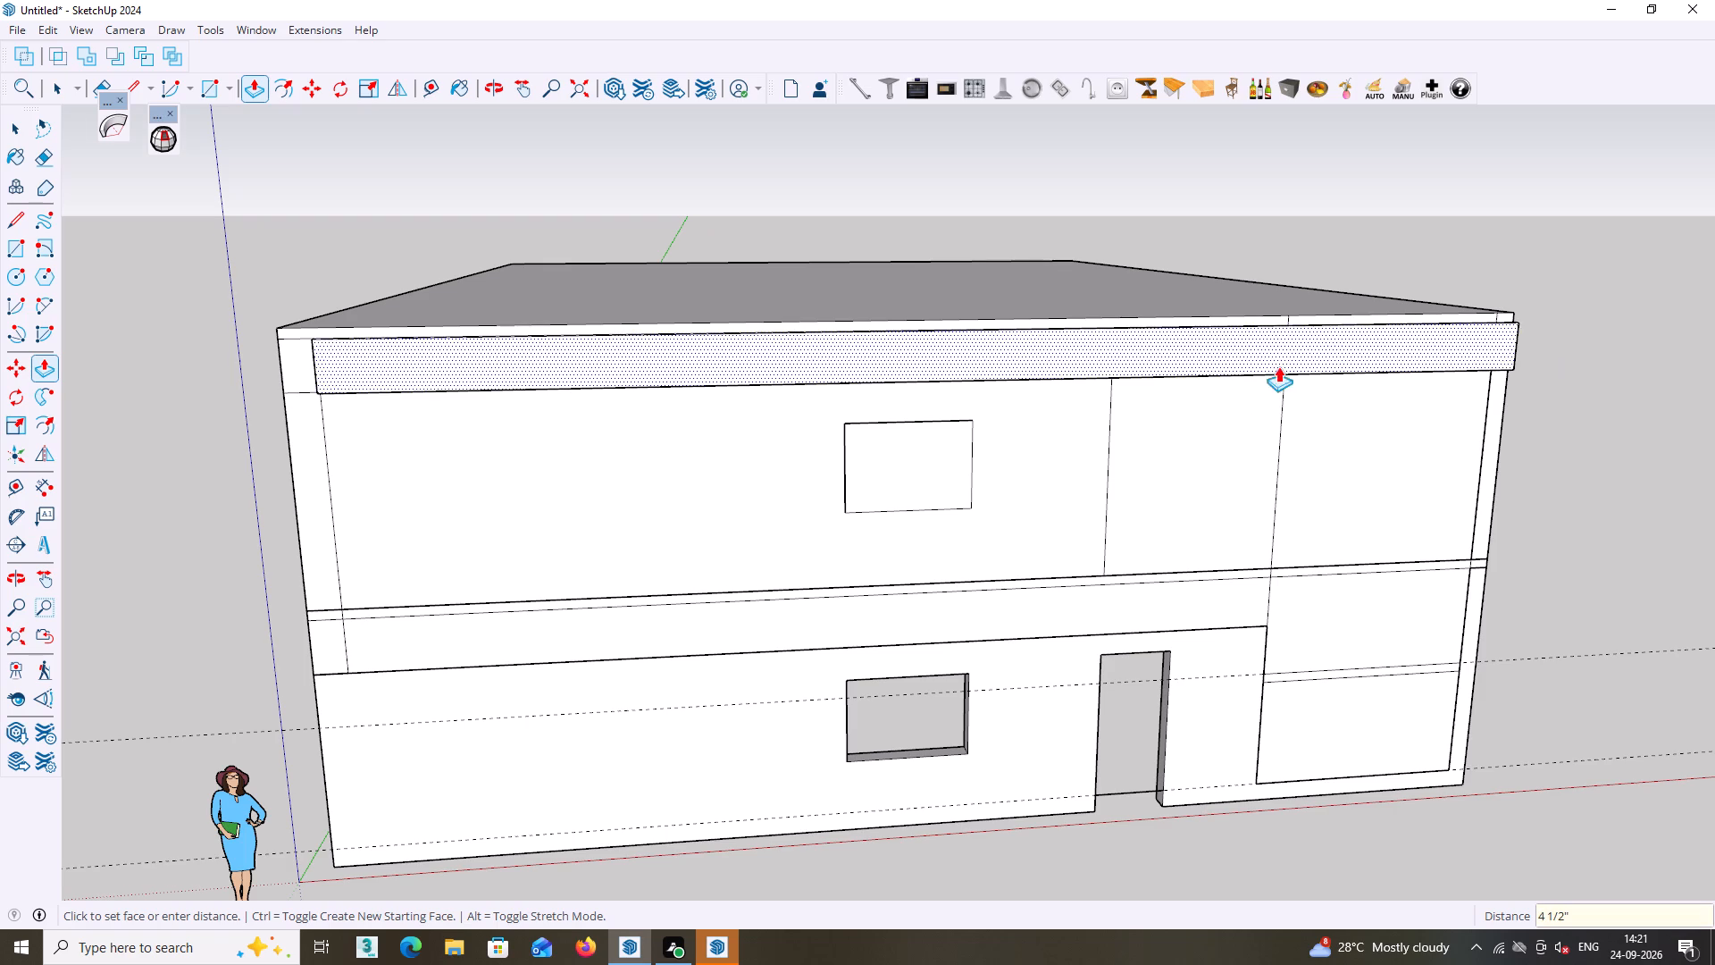
# Push/Pull the top band's corner piece and the upper-floor corner strip outward by the same 4.5".
pyautogui.moveTo(1276, 369); pyautogui.dragTo(1502, 403, button='middle')
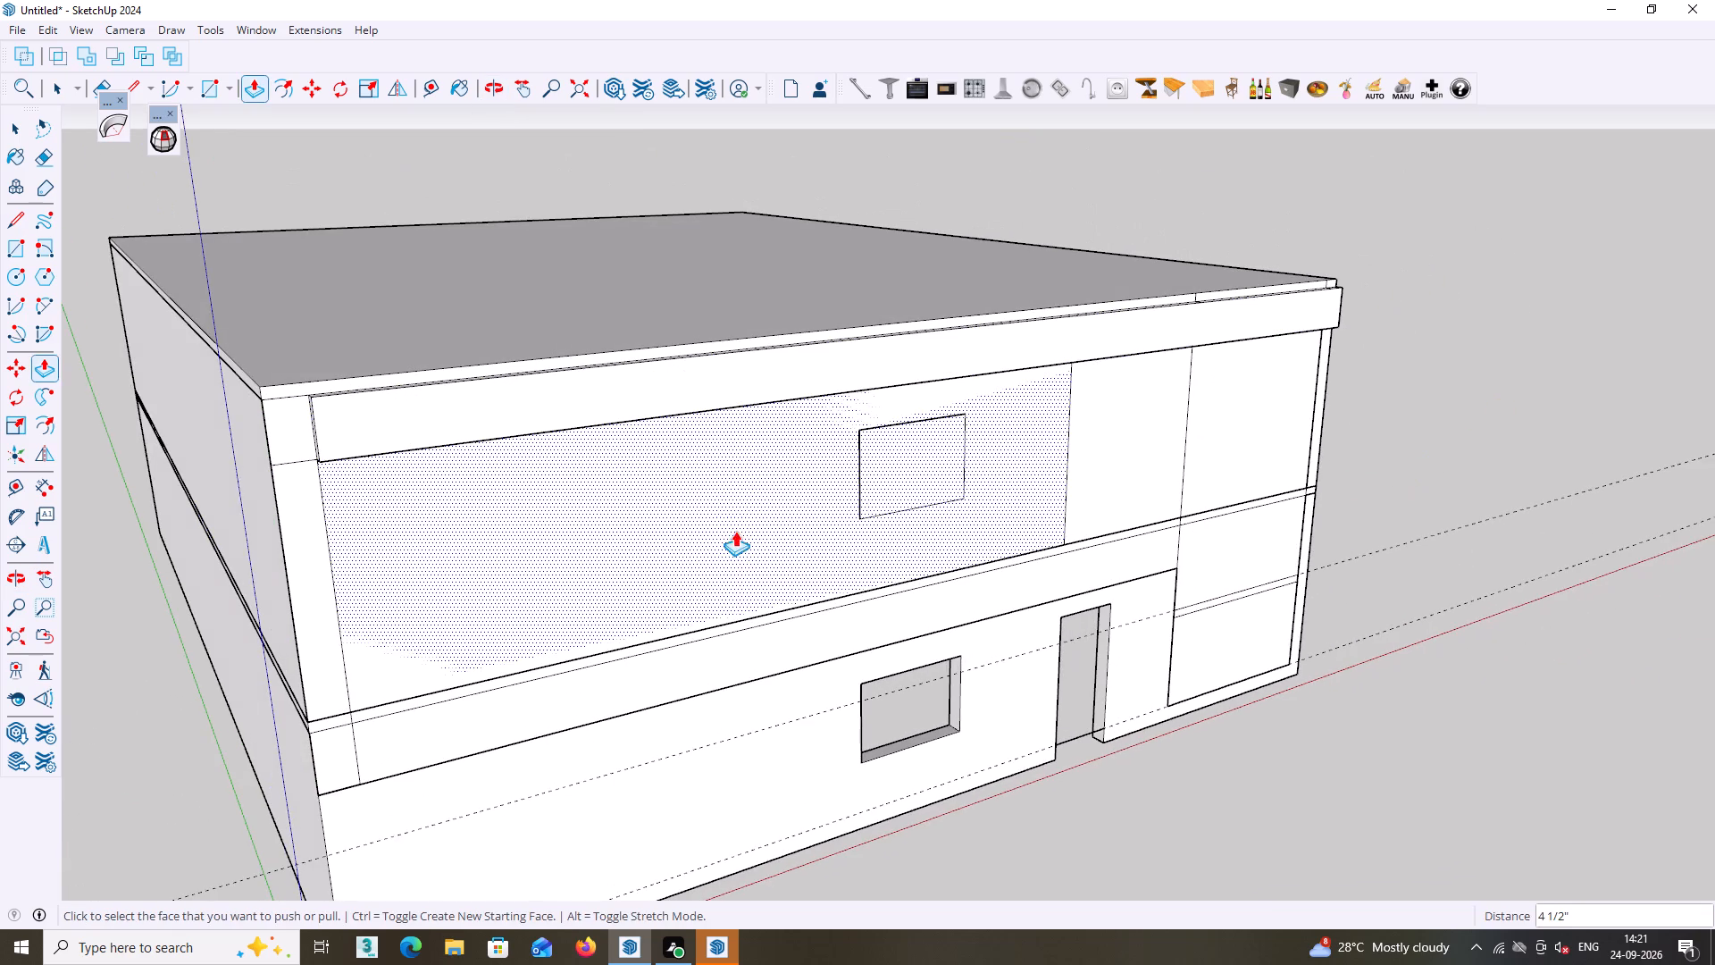
pyautogui.moveTo(735, 531); pyautogui.dragTo(691, 531, button='middle')
pyautogui.scroll(3, 302, 486)
pyautogui.moveTo(294, 468); pyautogui.dragTo(285, 607, button='middle')
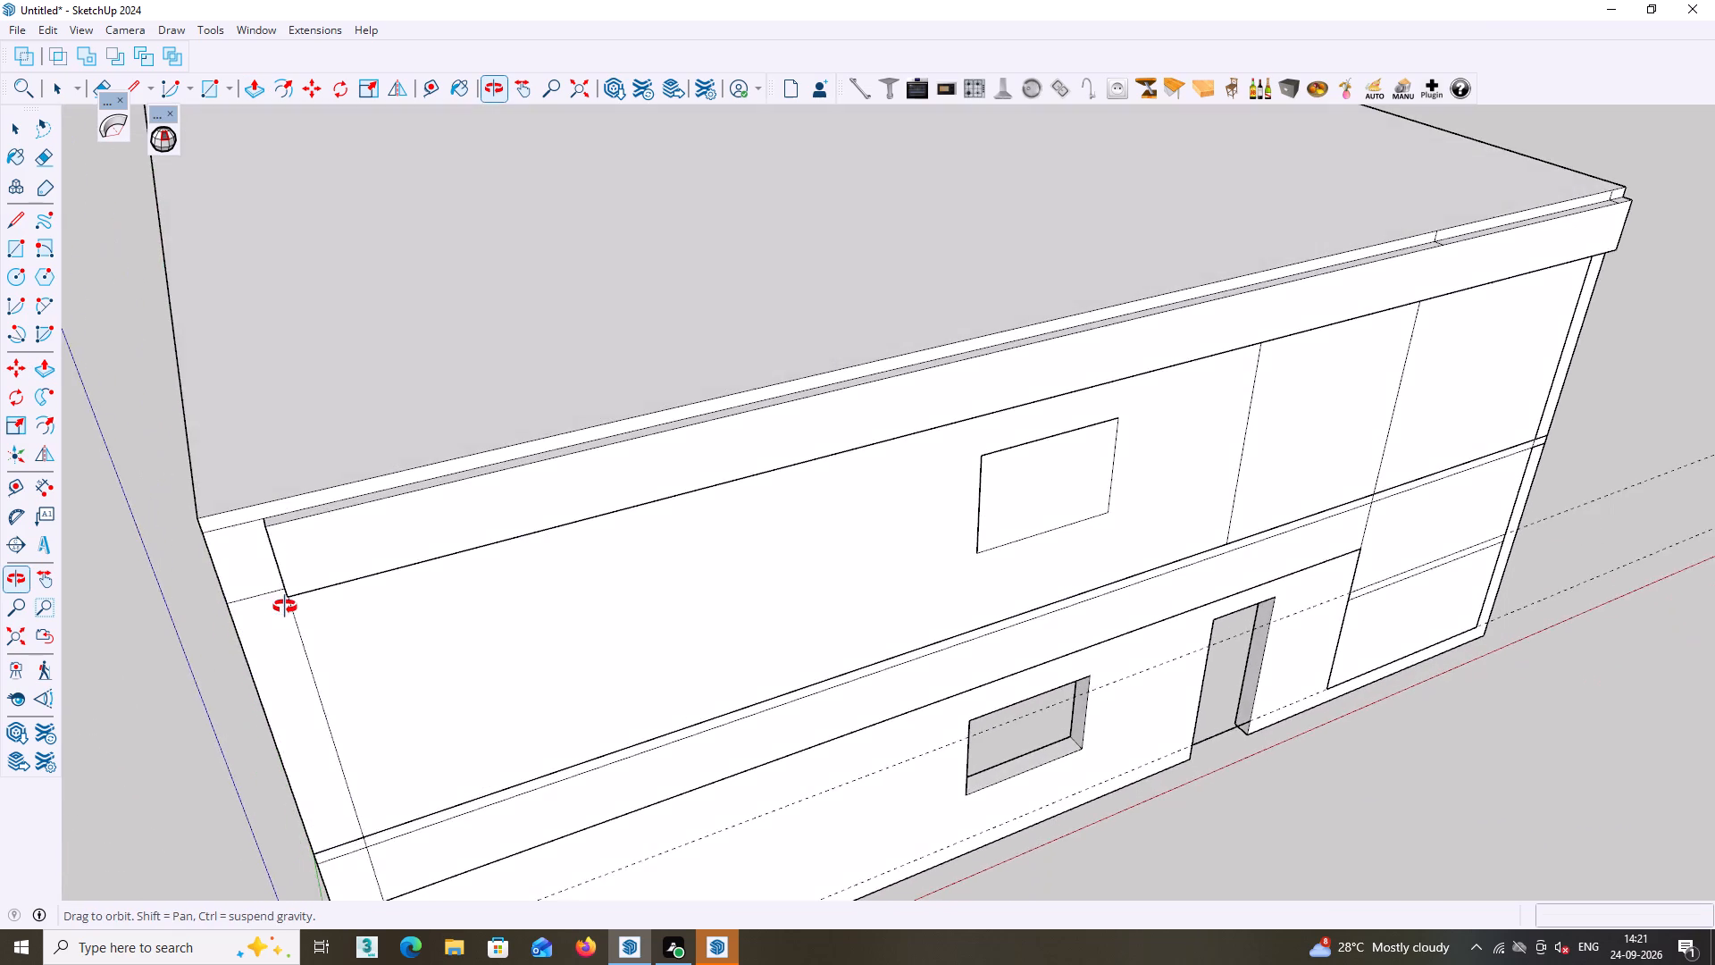
pyautogui.moveTo(285, 607); pyautogui.dragTo(237, 533, button='middle')
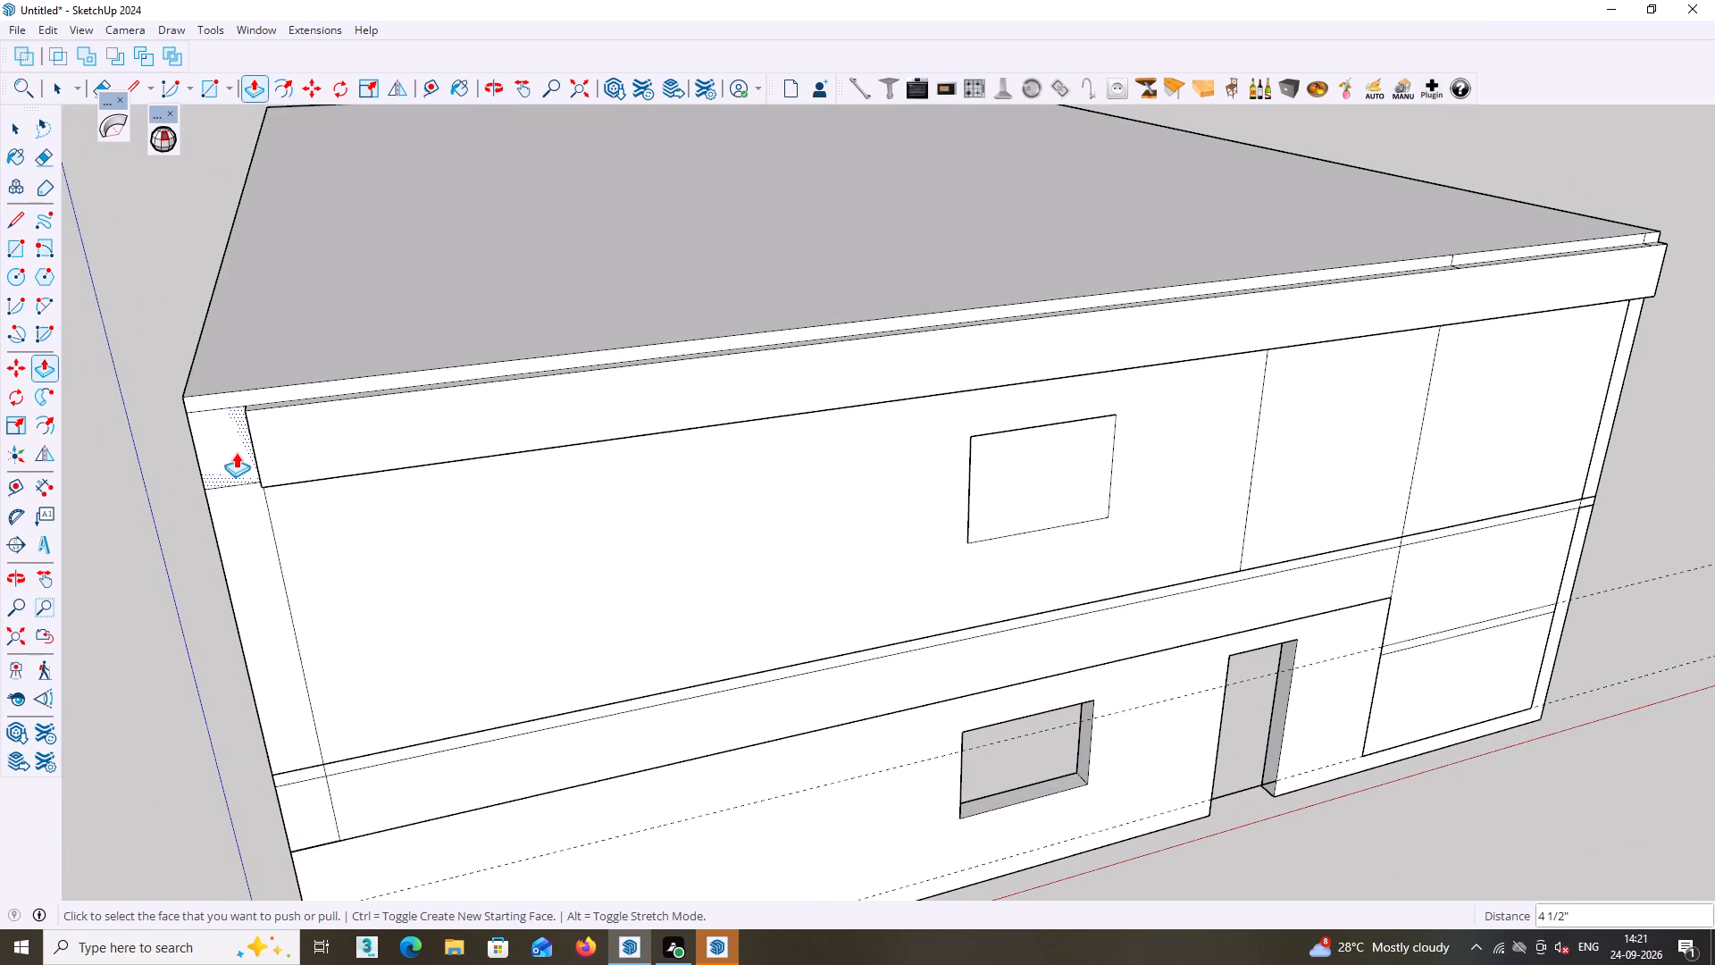
pyautogui.doubleClick(236, 452)
pyautogui.doubleClick(258, 532)
pyautogui.moveTo(265, 582); pyautogui.dragTo(258, 528, button='middle')
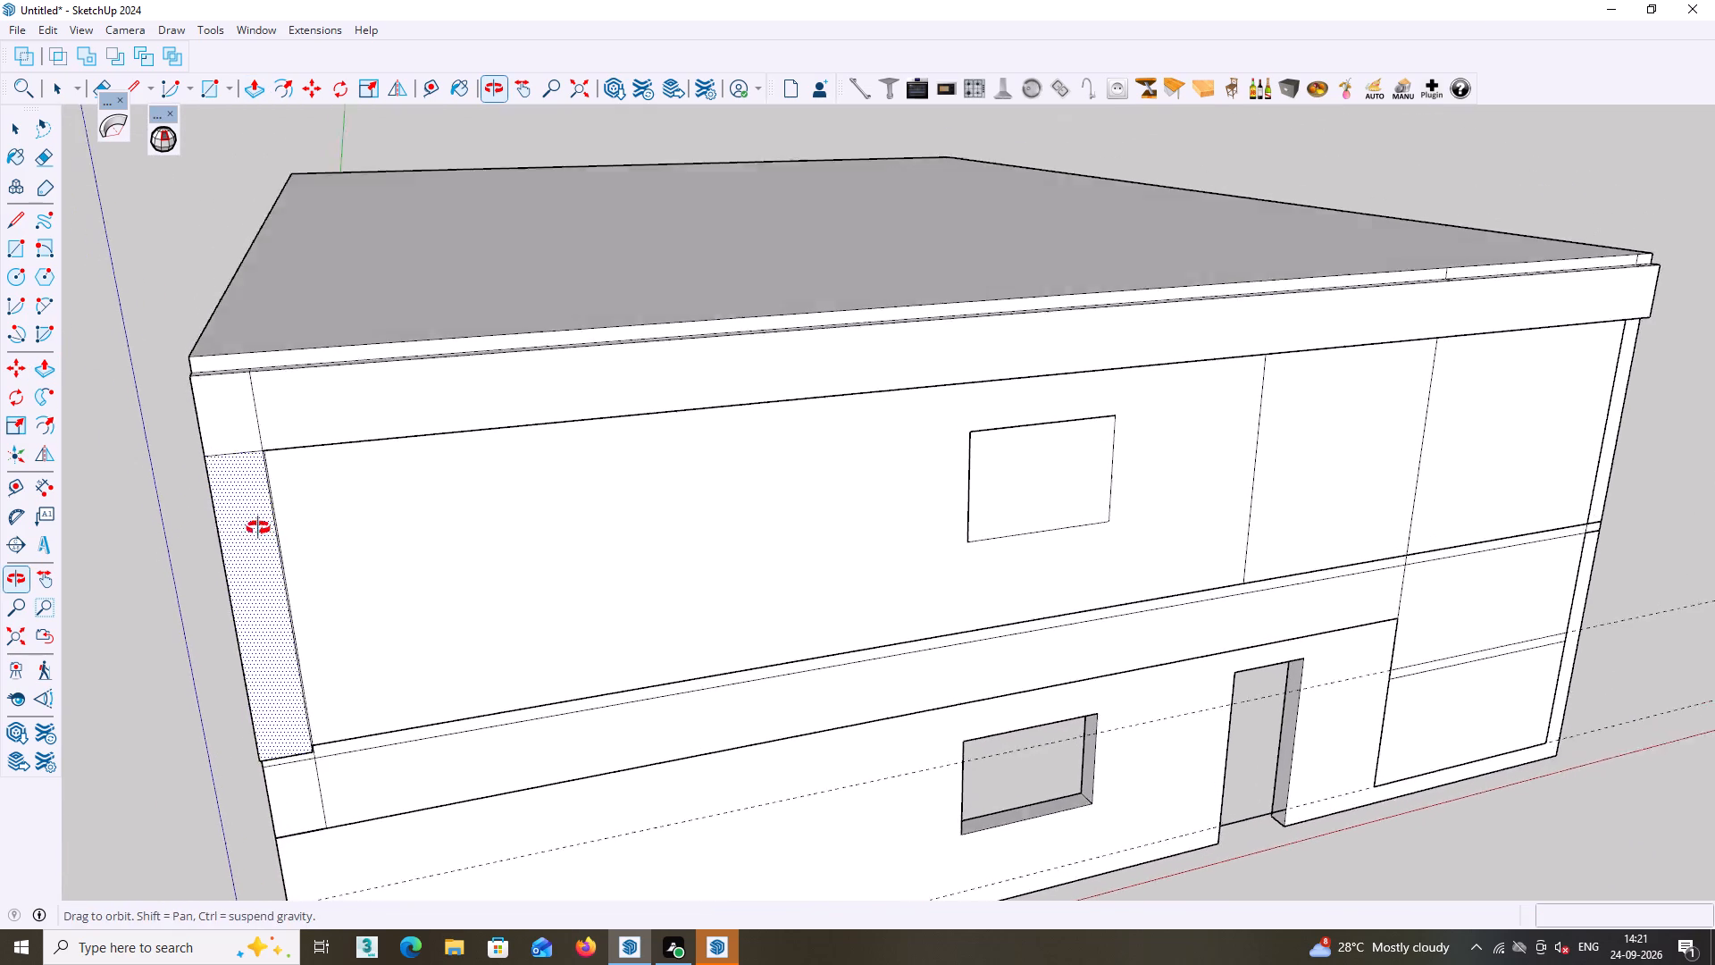
pyautogui.moveTo(258, 528); pyautogui.dragTo(257, 522, button='middle')
# Push/Pull the band under the intermediate slab, its corner piece and the corner strip's slab-level gap outward by the same 4.5".
pyautogui.moveTo(272, 683); pyautogui.dragTo(252, 584, button='middle')
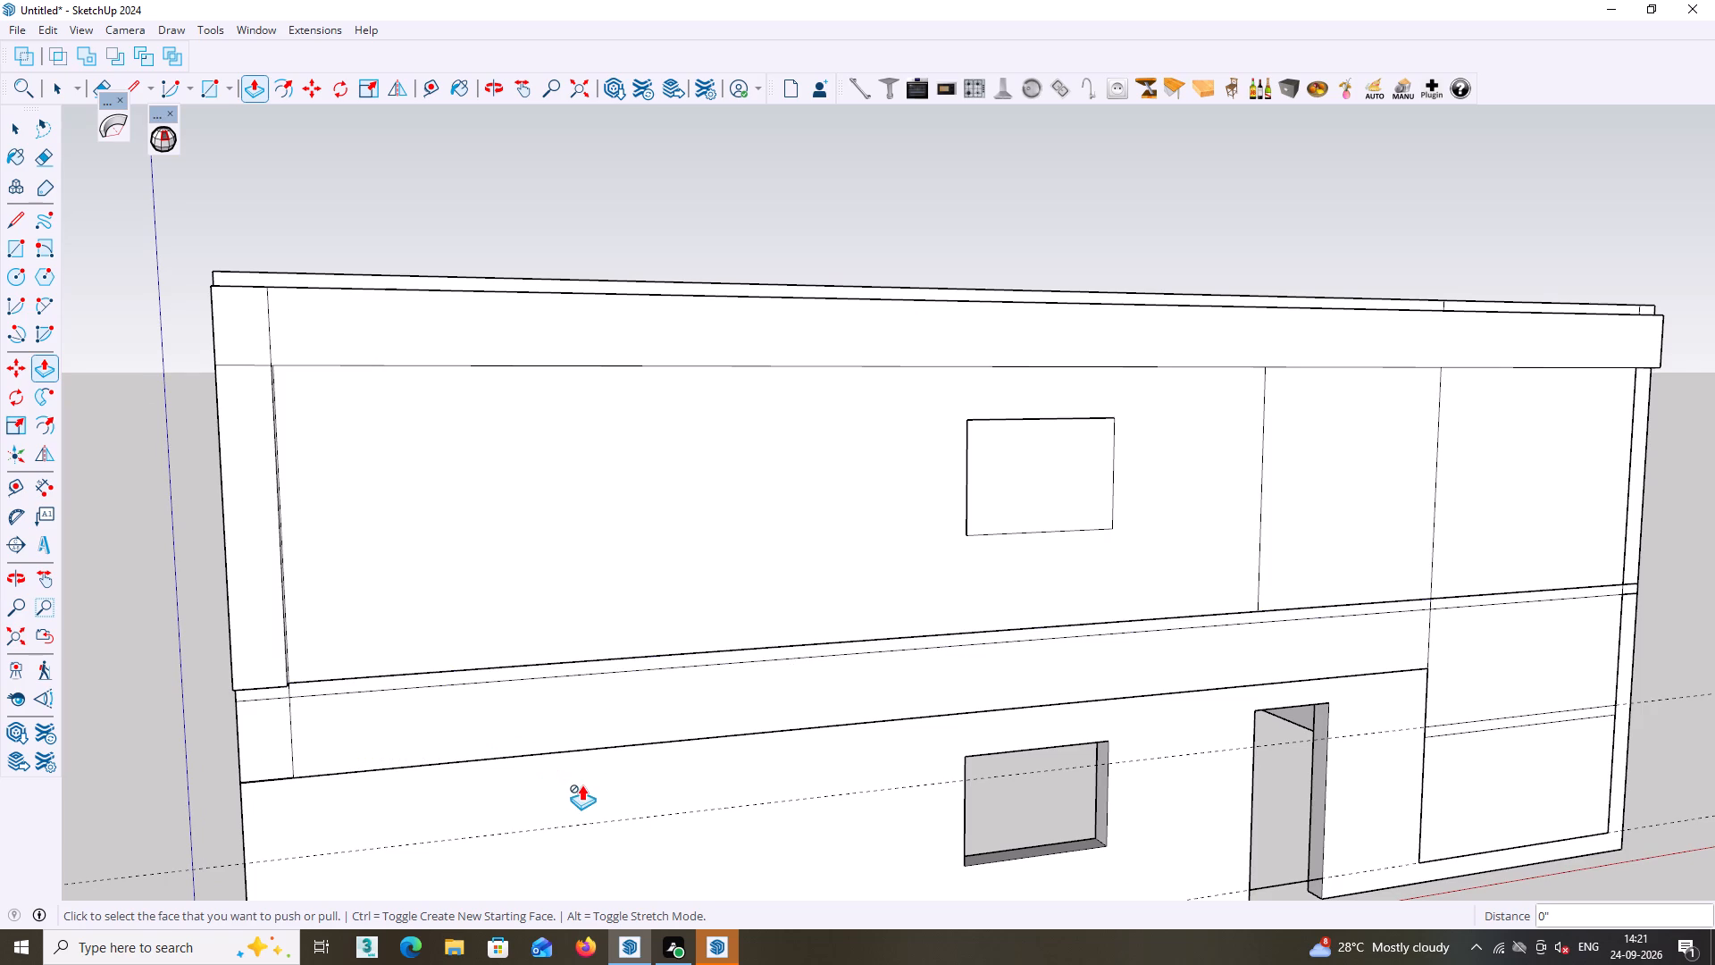
pyautogui.doubleClick(542, 727)
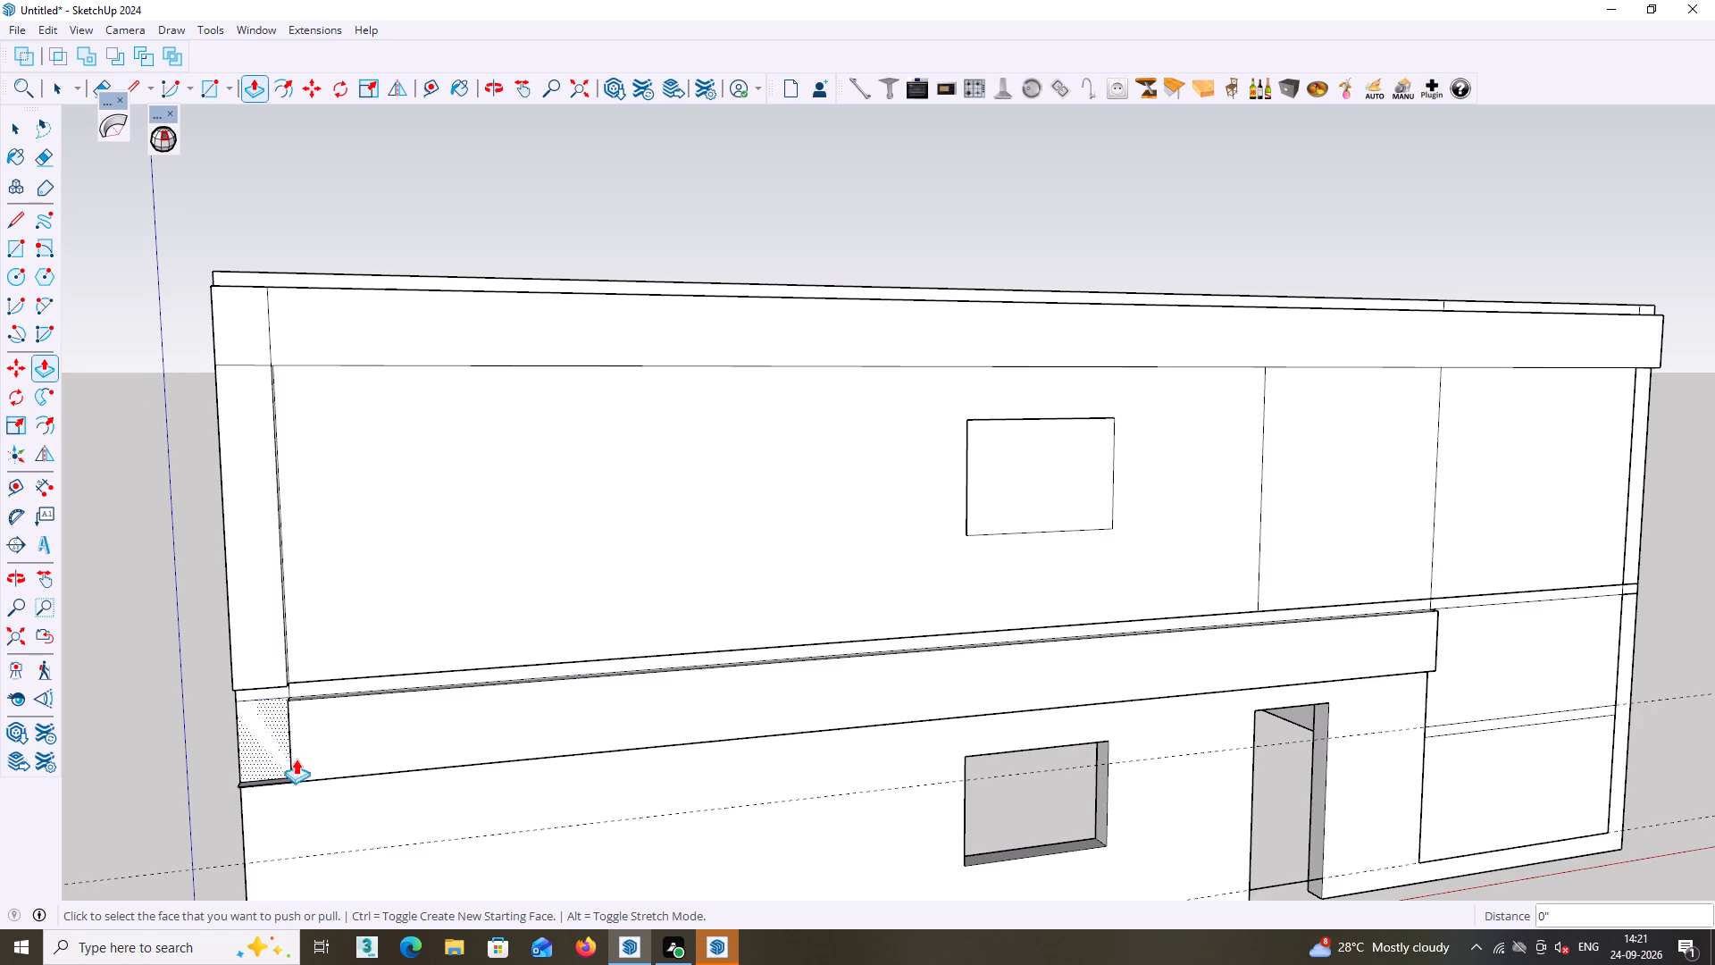
pyautogui.moveTo(310, 792); pyautogui.dragTo(486, 795, button='middle')
pyautogui.doubleClick(323, 814)
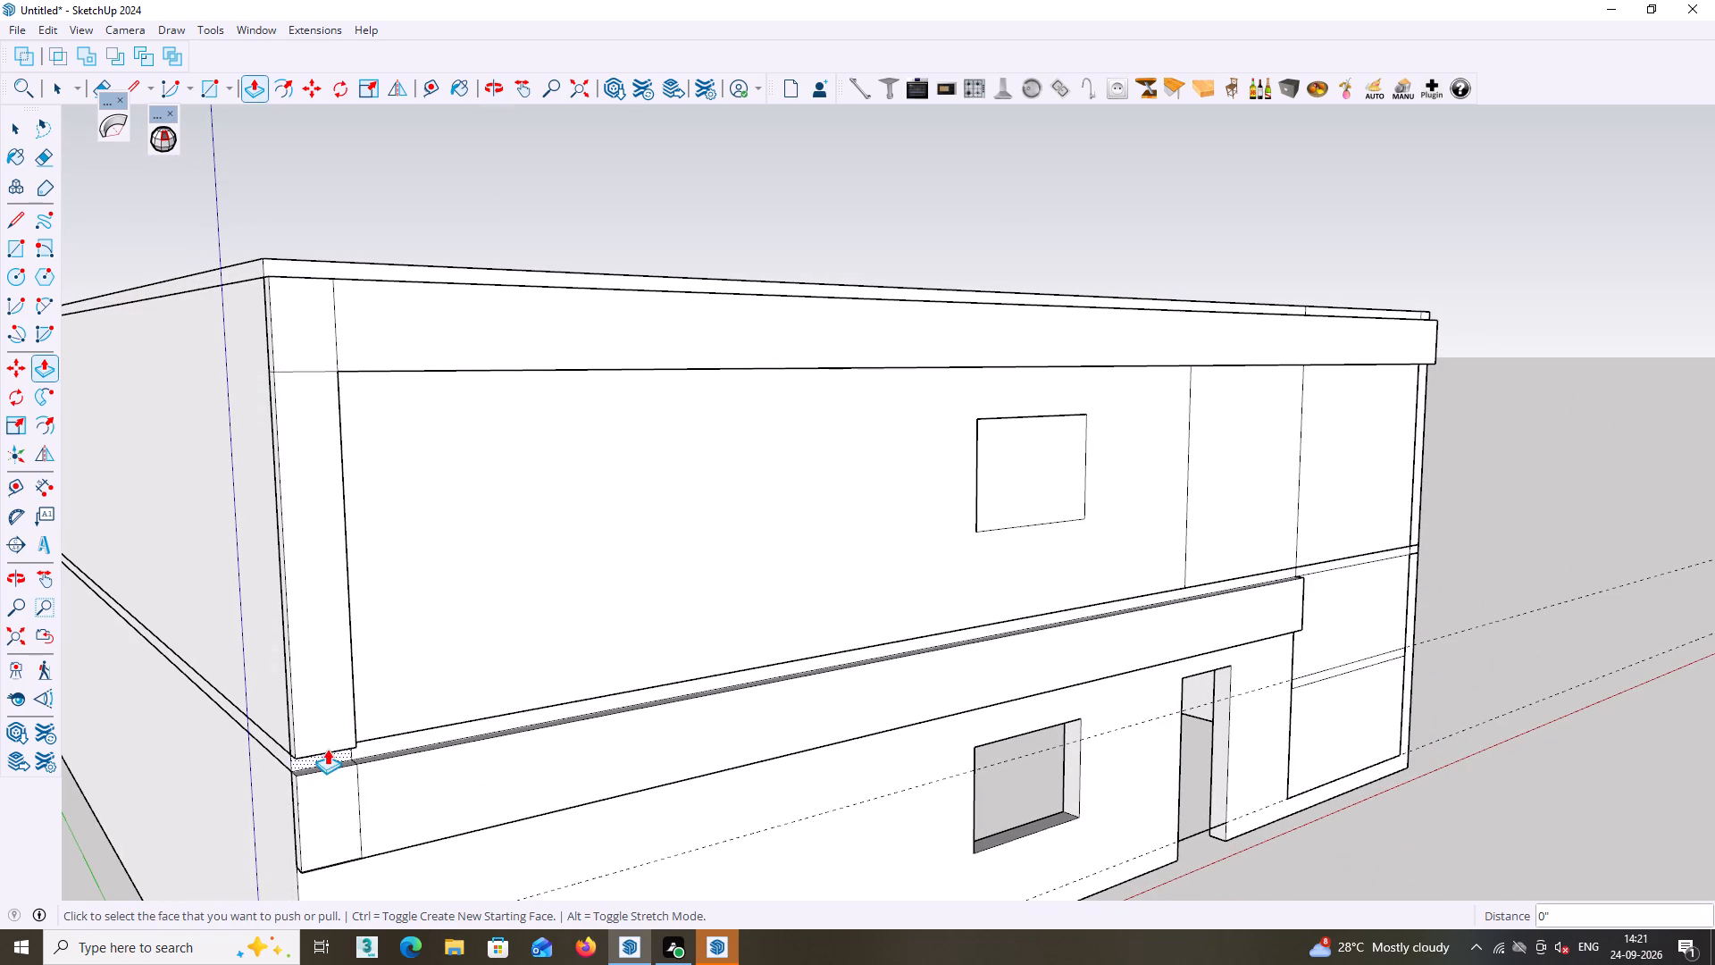
pyautogui.scroll(3, 327, 743)
pyautogui.moveTo(325, 741); pyautogui.dragTo(231, 736, button='middle')
pyautogui.scroll(6, 259, 749)
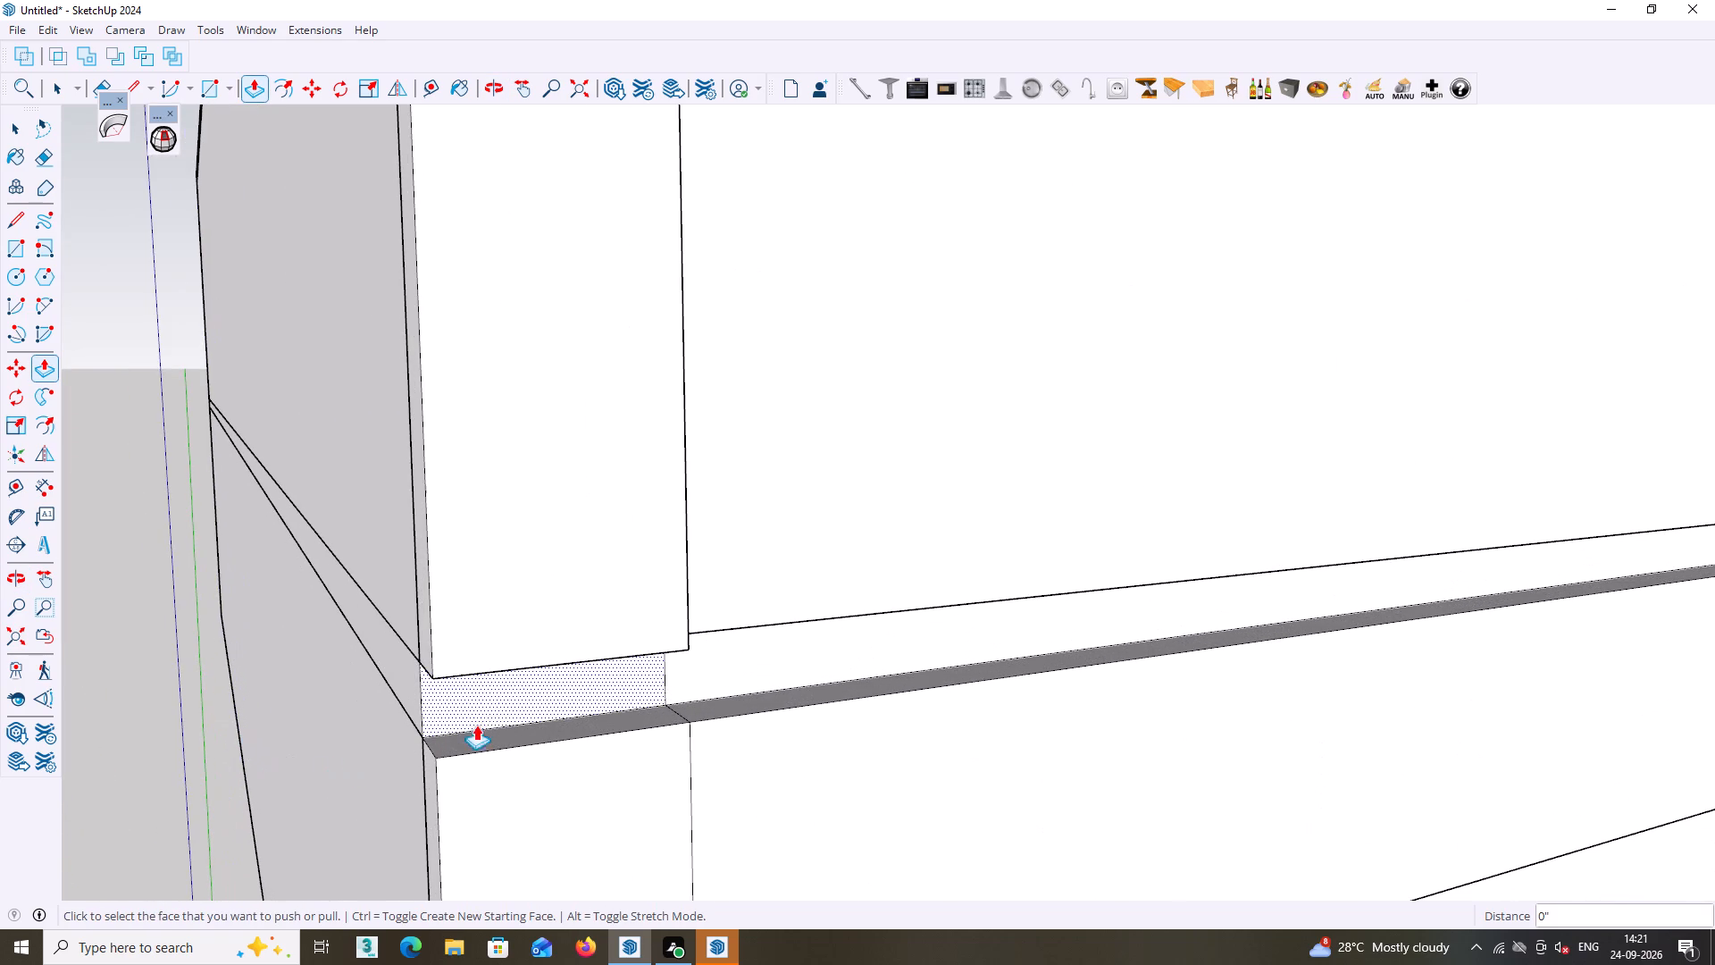
pyautogui.doubleClick(503, 711)
# Erase the two slab-level seams across the corner strip and the vertical seam between the strip and the lower band.
pyautogui.scroll(-11, 505, 721)
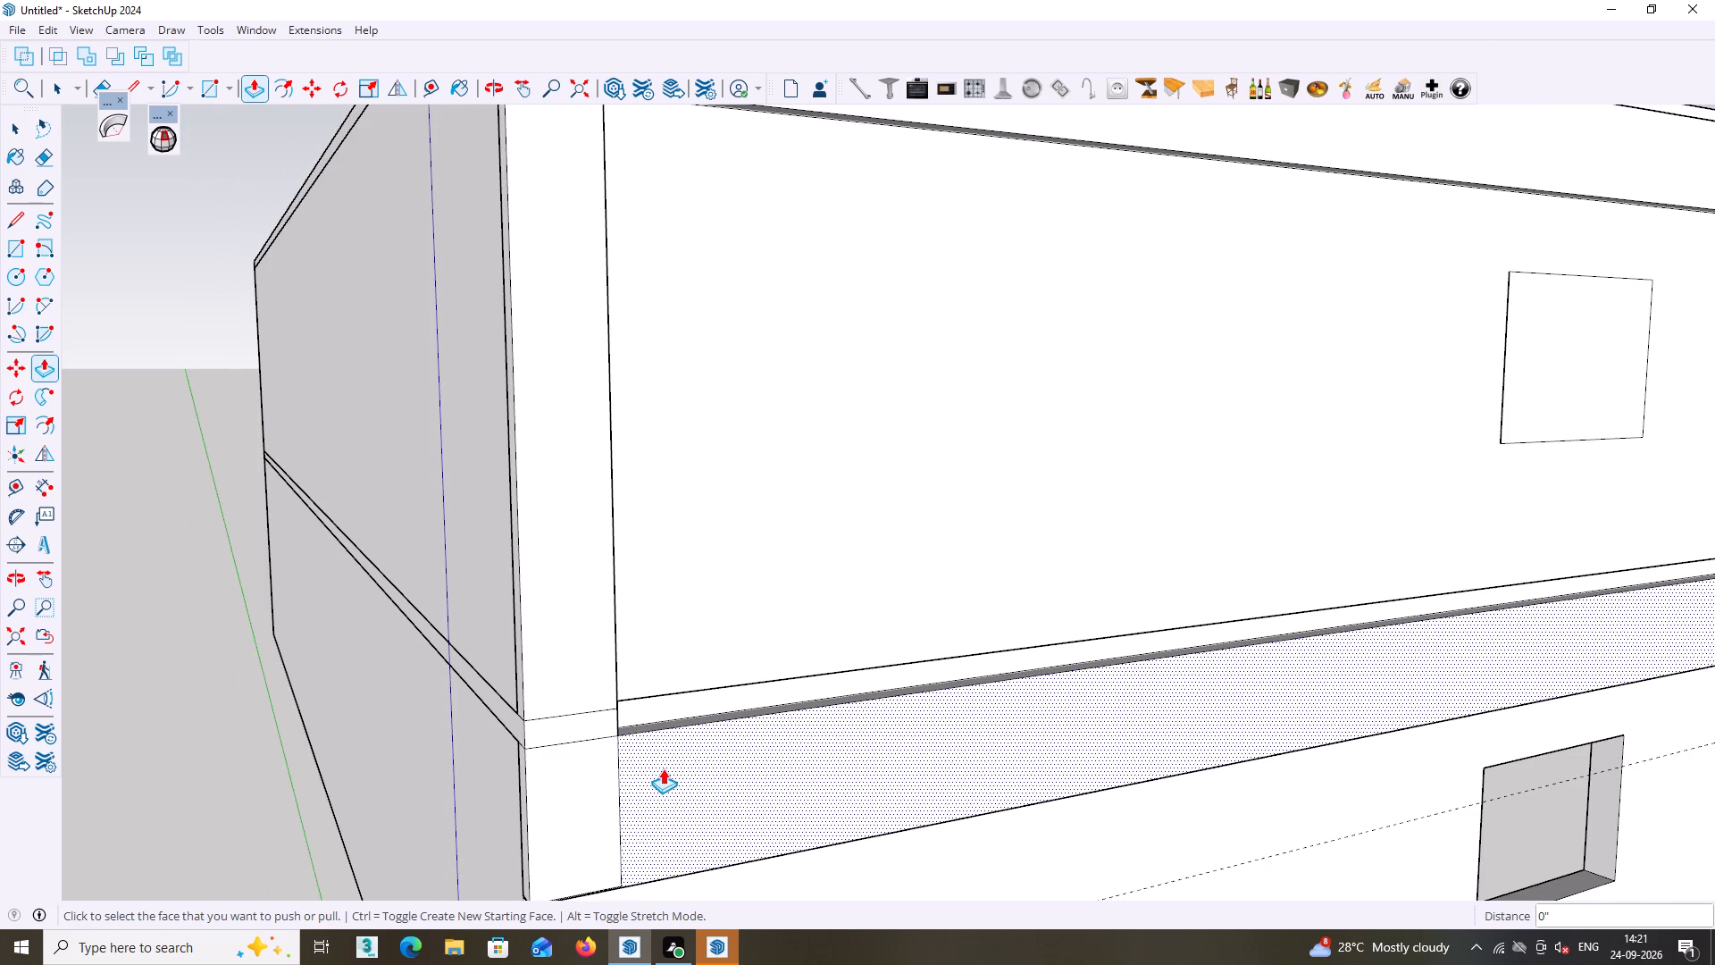
pyautogui.keyDown('shift'); pyautogui.moveTo(654, 761); pyautogui.dragTo(466, 676, button='middle'); pyautogui.keyUp('shift')
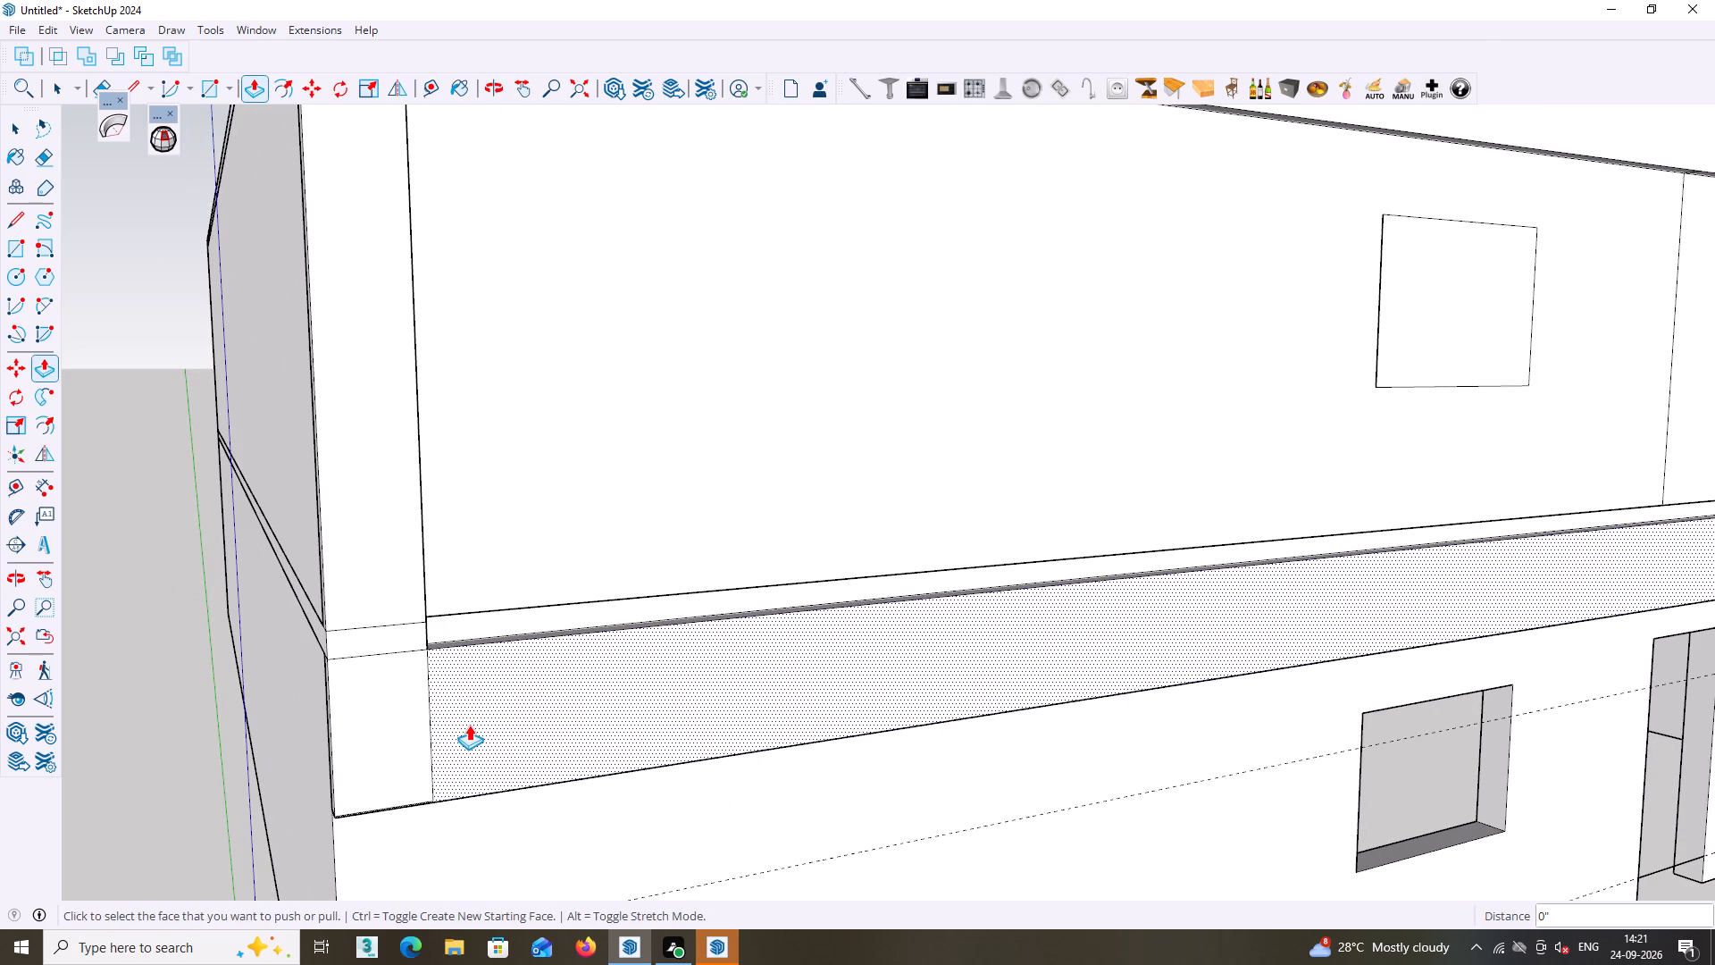
pyautogui.press('e')
pyautogui.click(394, 625)
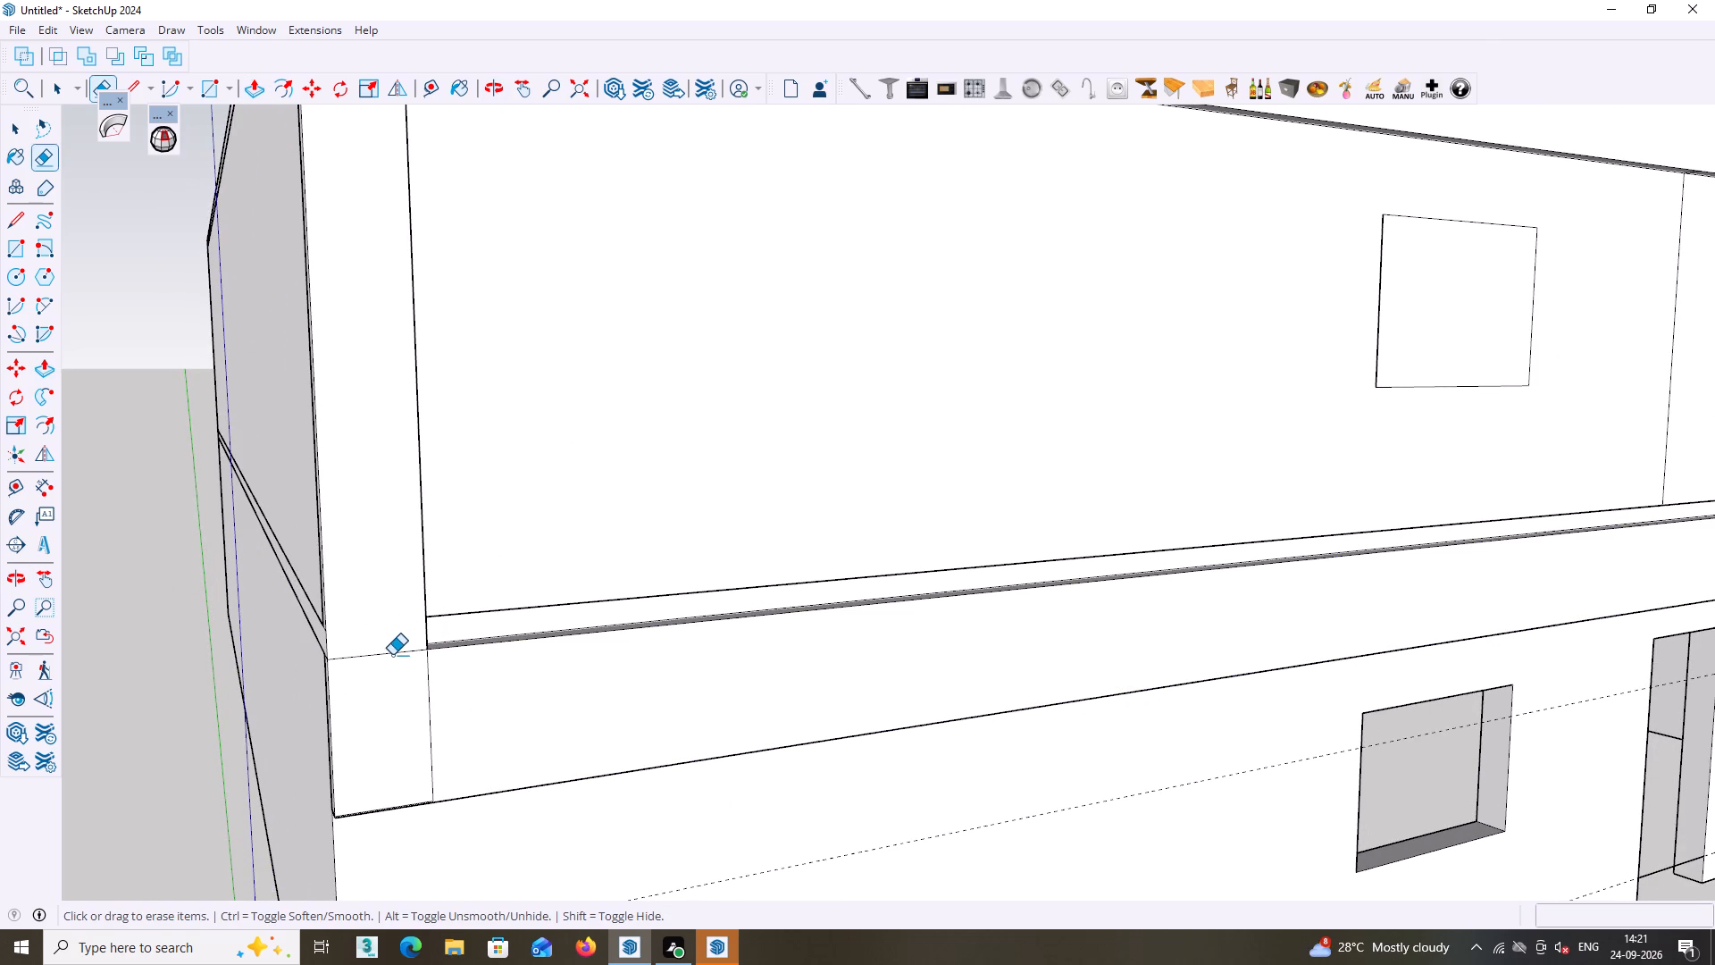
pyautogui.click(392, 655)
pyautogui.moveTo(392, 659); pyautogui.dragTo(577, 649, button='middle')
pyautogui.moveTo(472, 745); pyautogui.dragTo(446, 745, button='middle')
pyautogui.scroll(2, 383, 713)
pyautogui.scroll(-4, 440, 758)
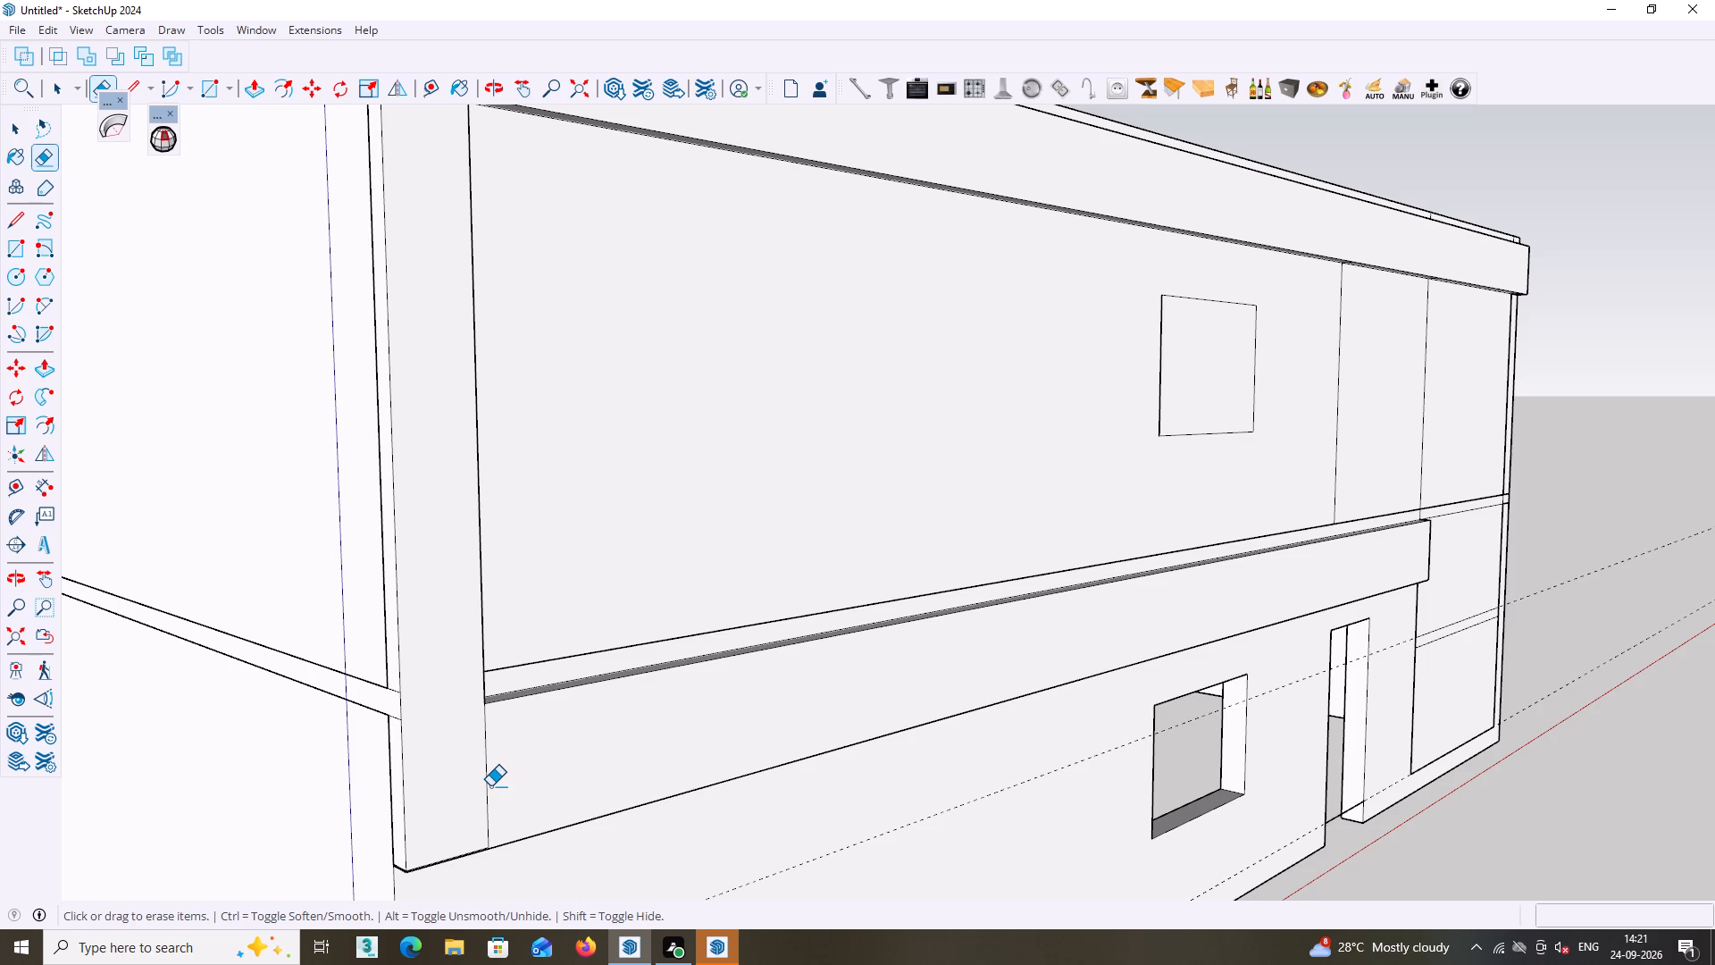
pyautogui.doubleClick(487, 789)
pyautogui.scroll(-4, 502, 781)
pyautogui.keyDown('shift'); pyautogui.moveTo(527, 784); pyautogui.dragTo(515, 776, button='middle'); pyautogui.keyUp('shift')
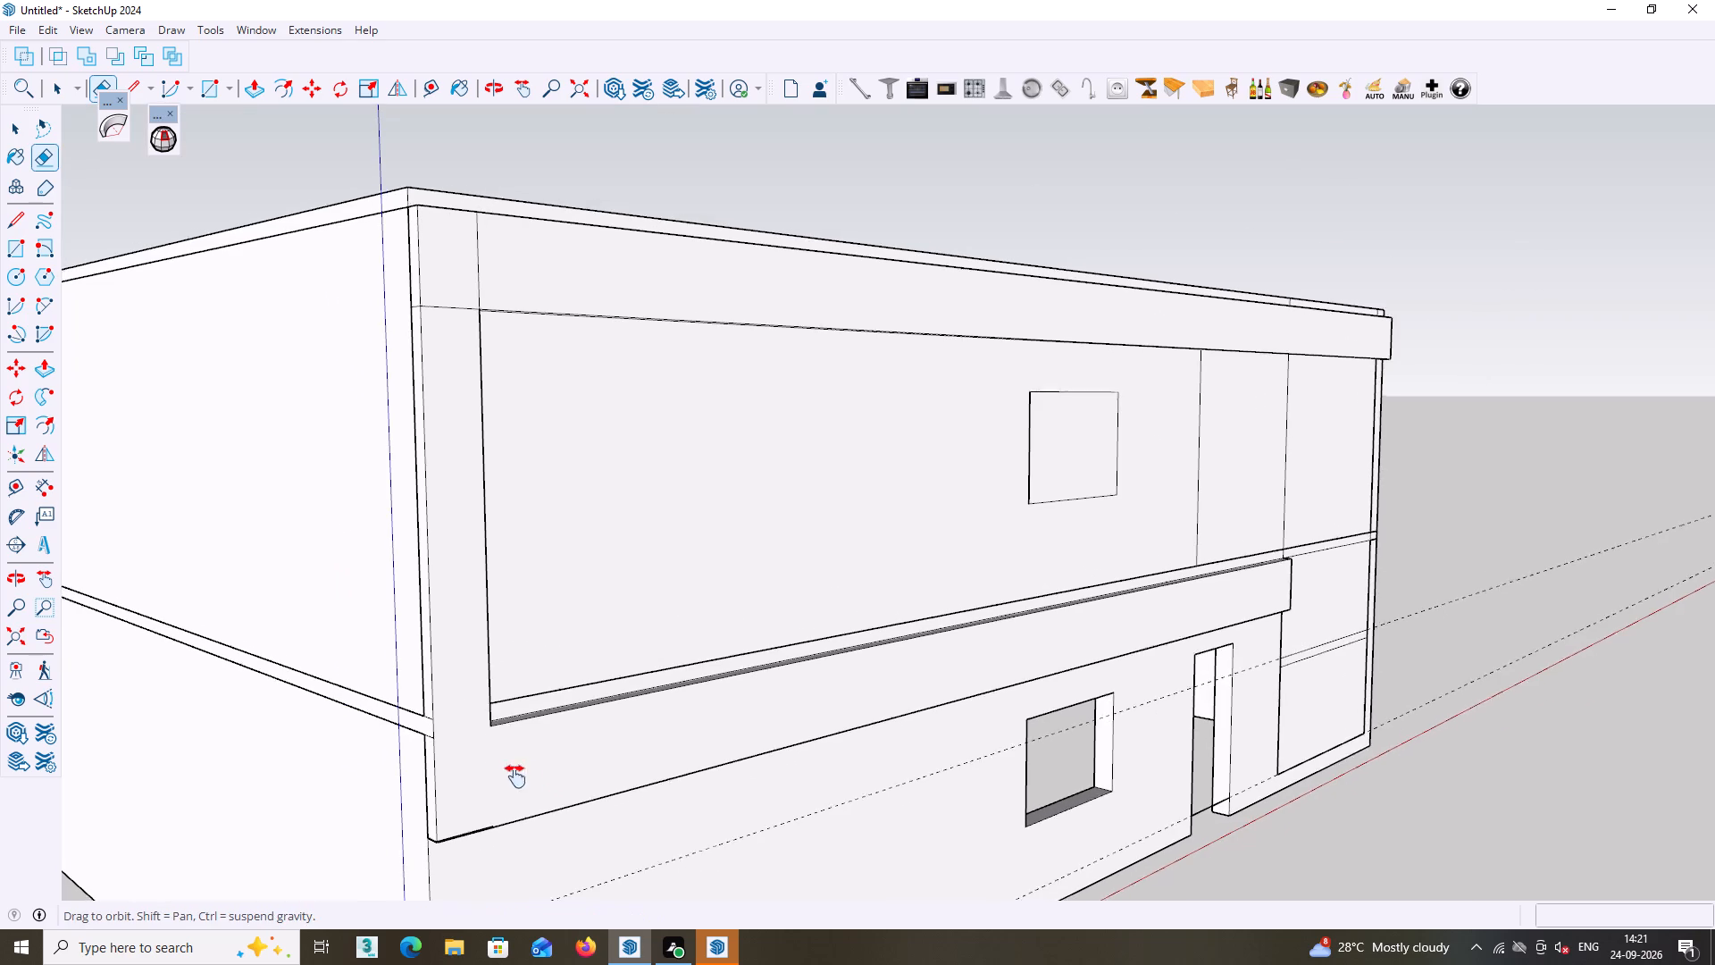
# Erase the vertical seam in the top band and the horizontal seam below it at the facade's corner strip.
pyautogui.keyDown('shift'); pyautogui.moveTo(515, 776); pyautogui.dragTo(322, 761, button='middle'); pyautogui.keyUp('shift')
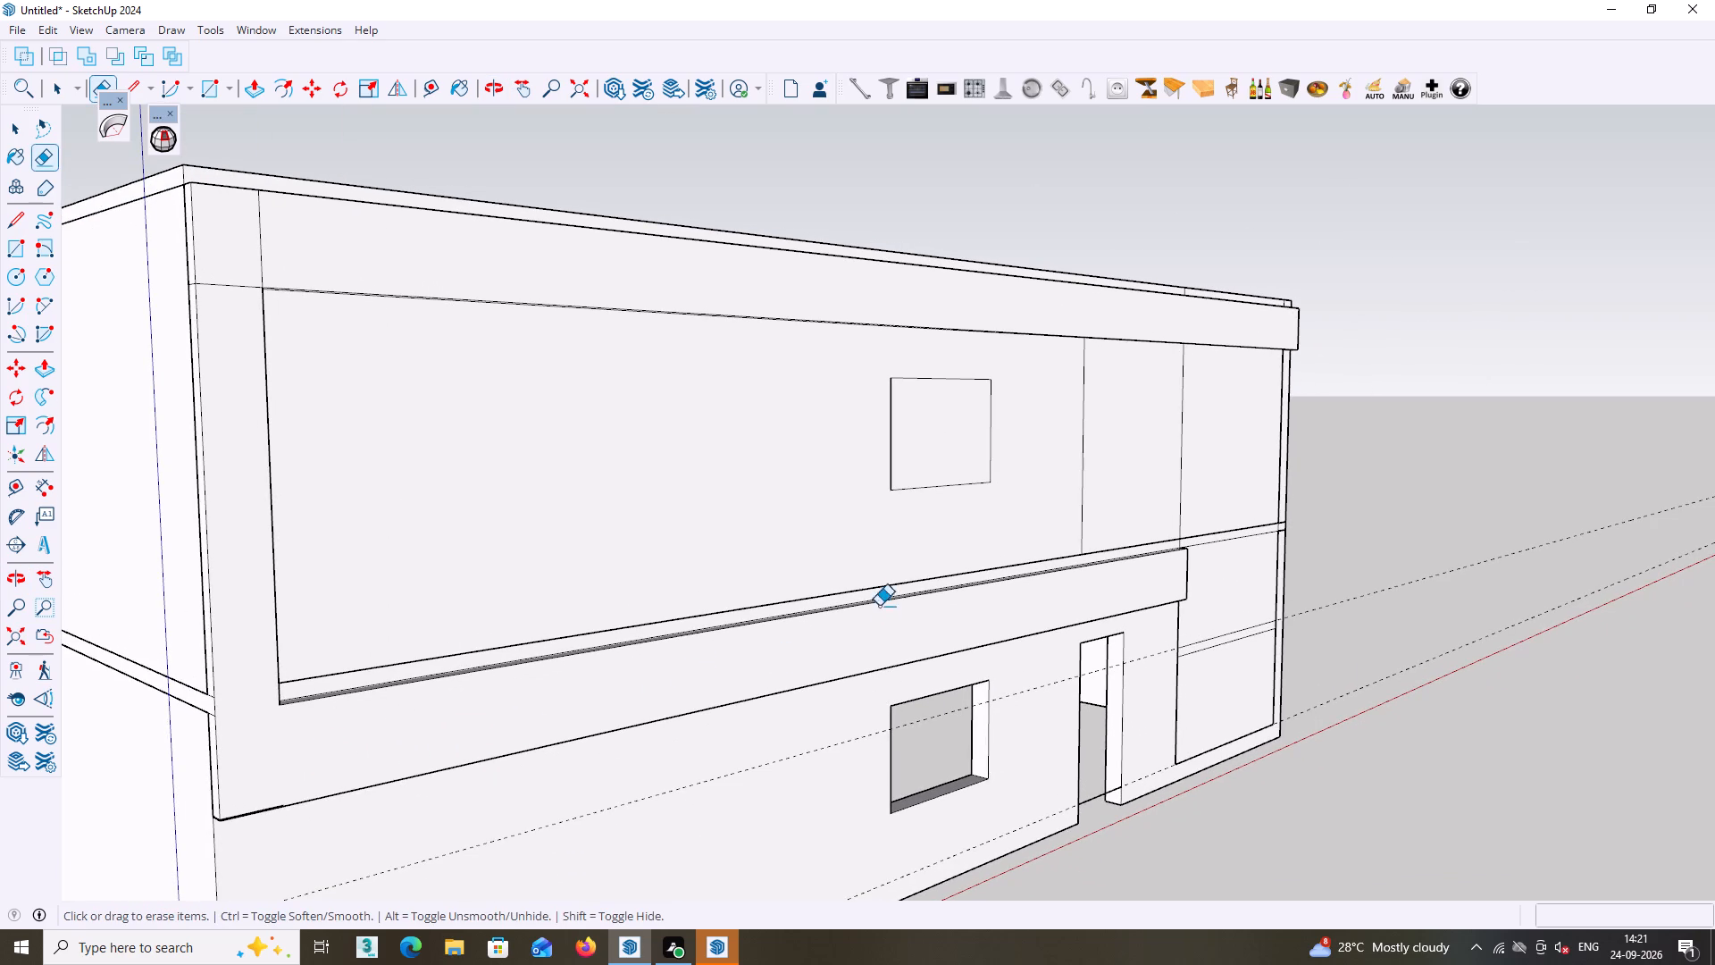
pyautogui.moveTo(854, 602); pyautogui.dragTo(743, 643, button='middle')
pyautogui.moveTo(1210, 407); pyautogui.dragTo(1149, 420, button='middle')
pyautogui.scroll(-2, 807, 346)
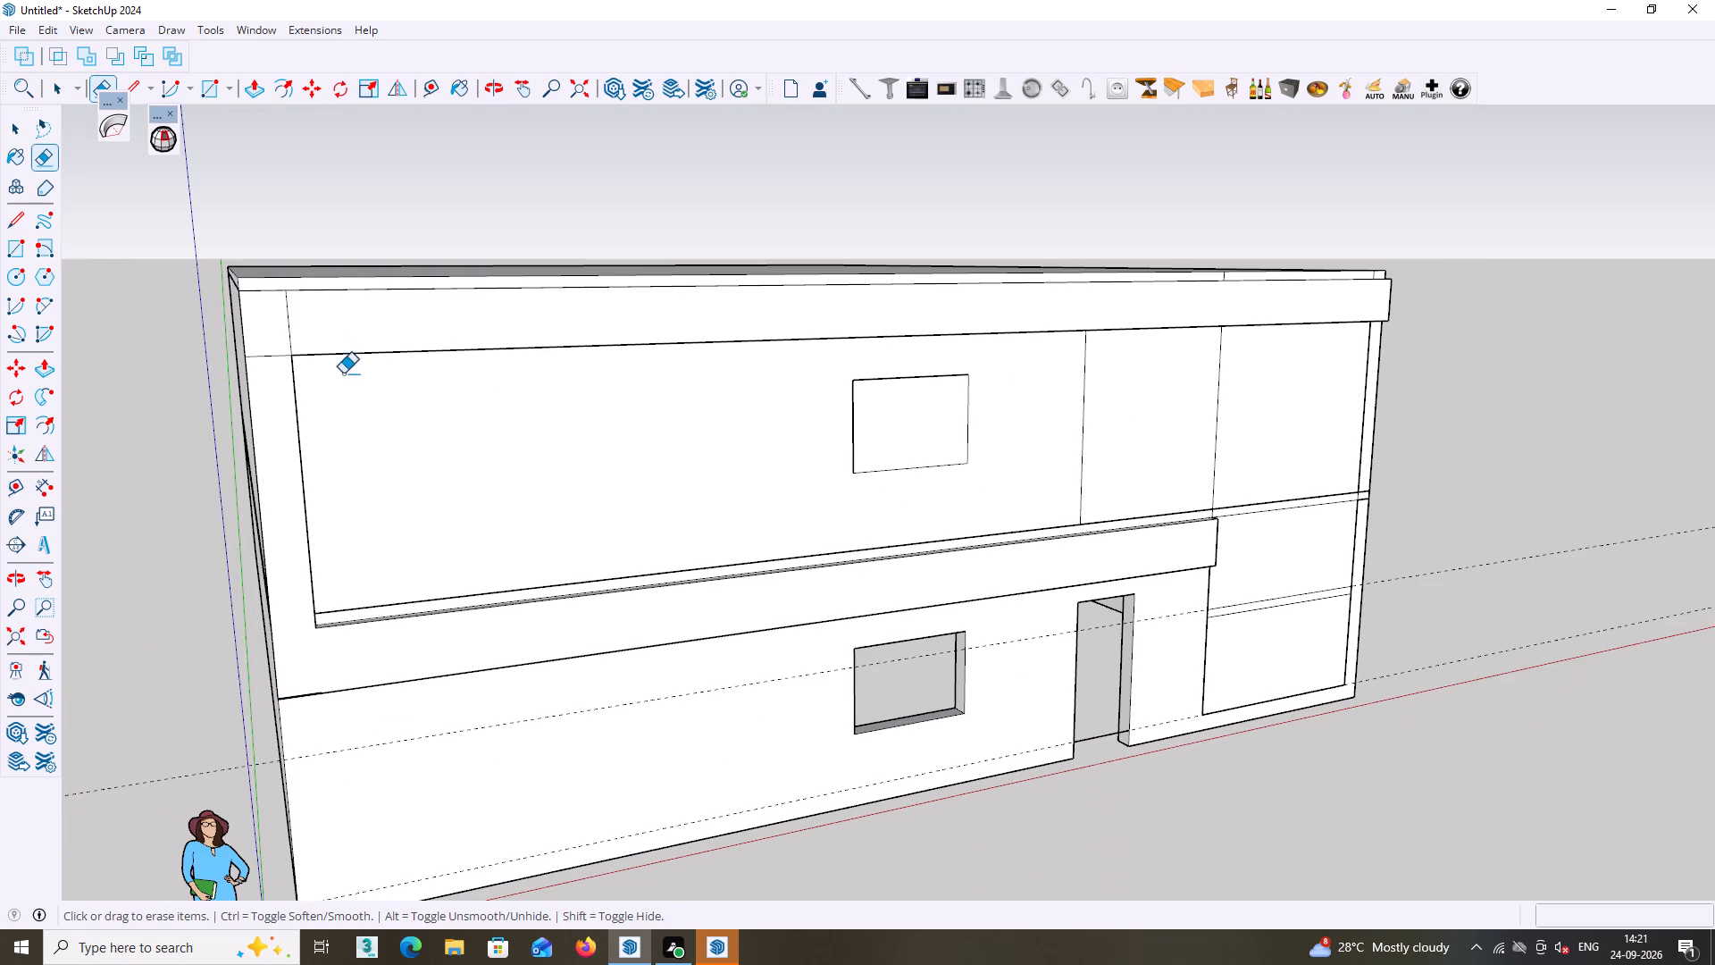
pyautogui.click(288, 315)
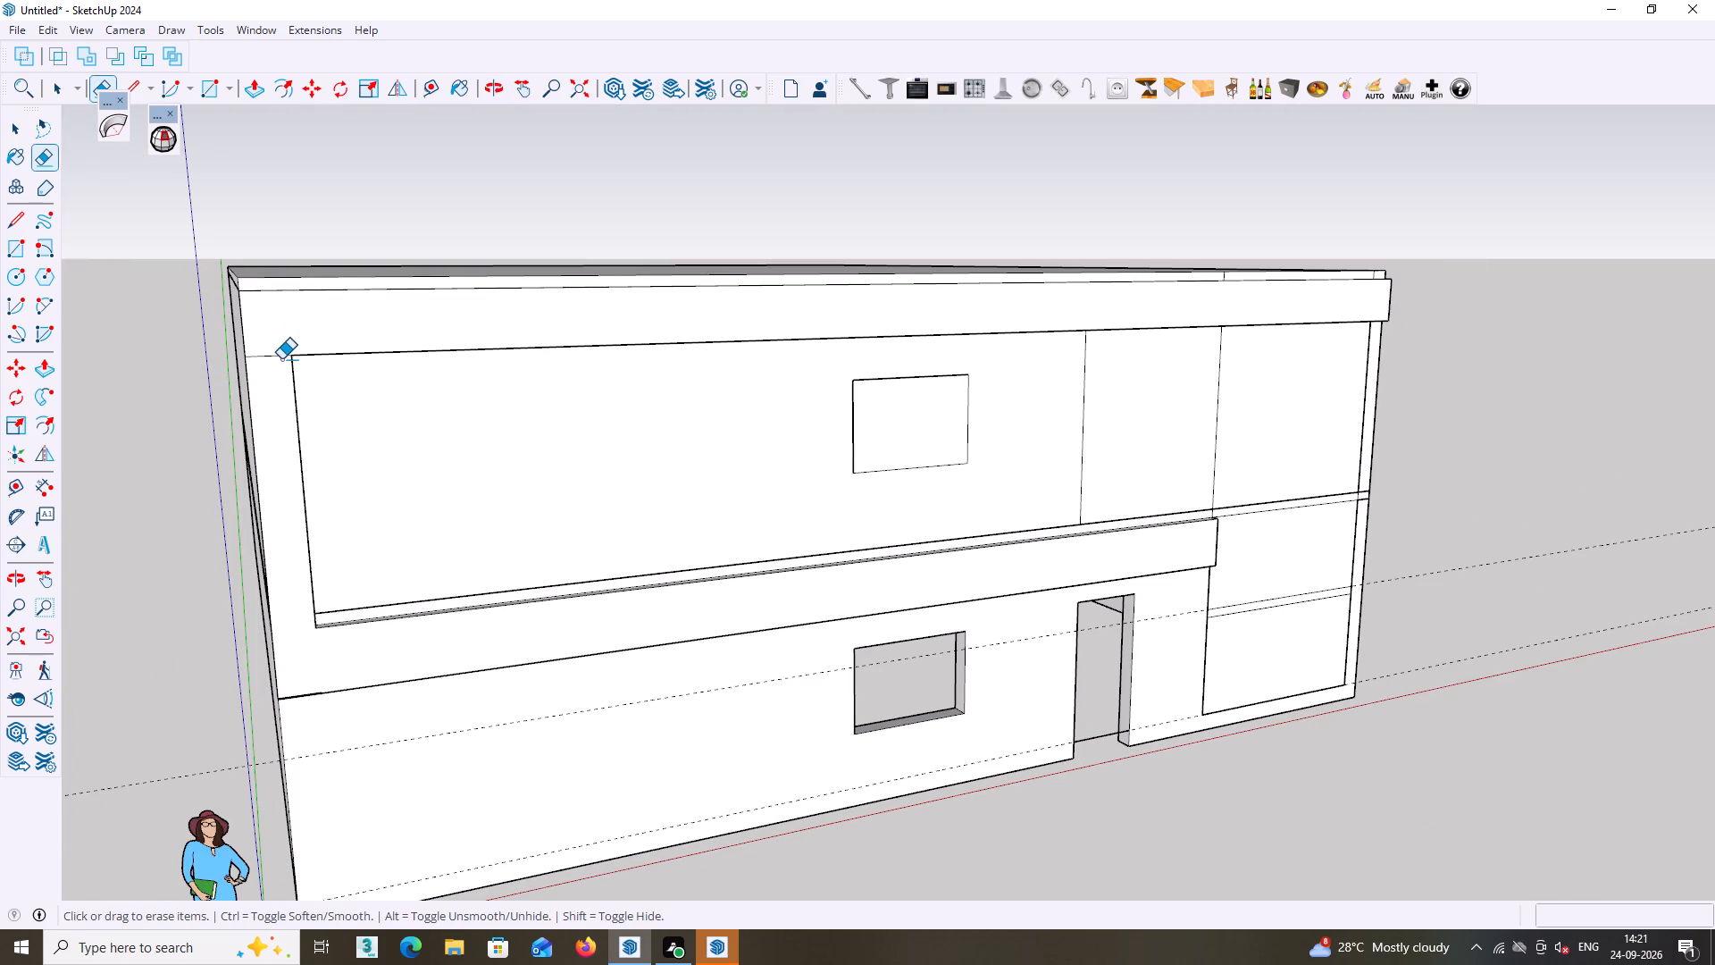
pyautogui.click(281, 359)
pyautogui.click(285, 354)
pyautogui.scroll(-2, 348, 353)
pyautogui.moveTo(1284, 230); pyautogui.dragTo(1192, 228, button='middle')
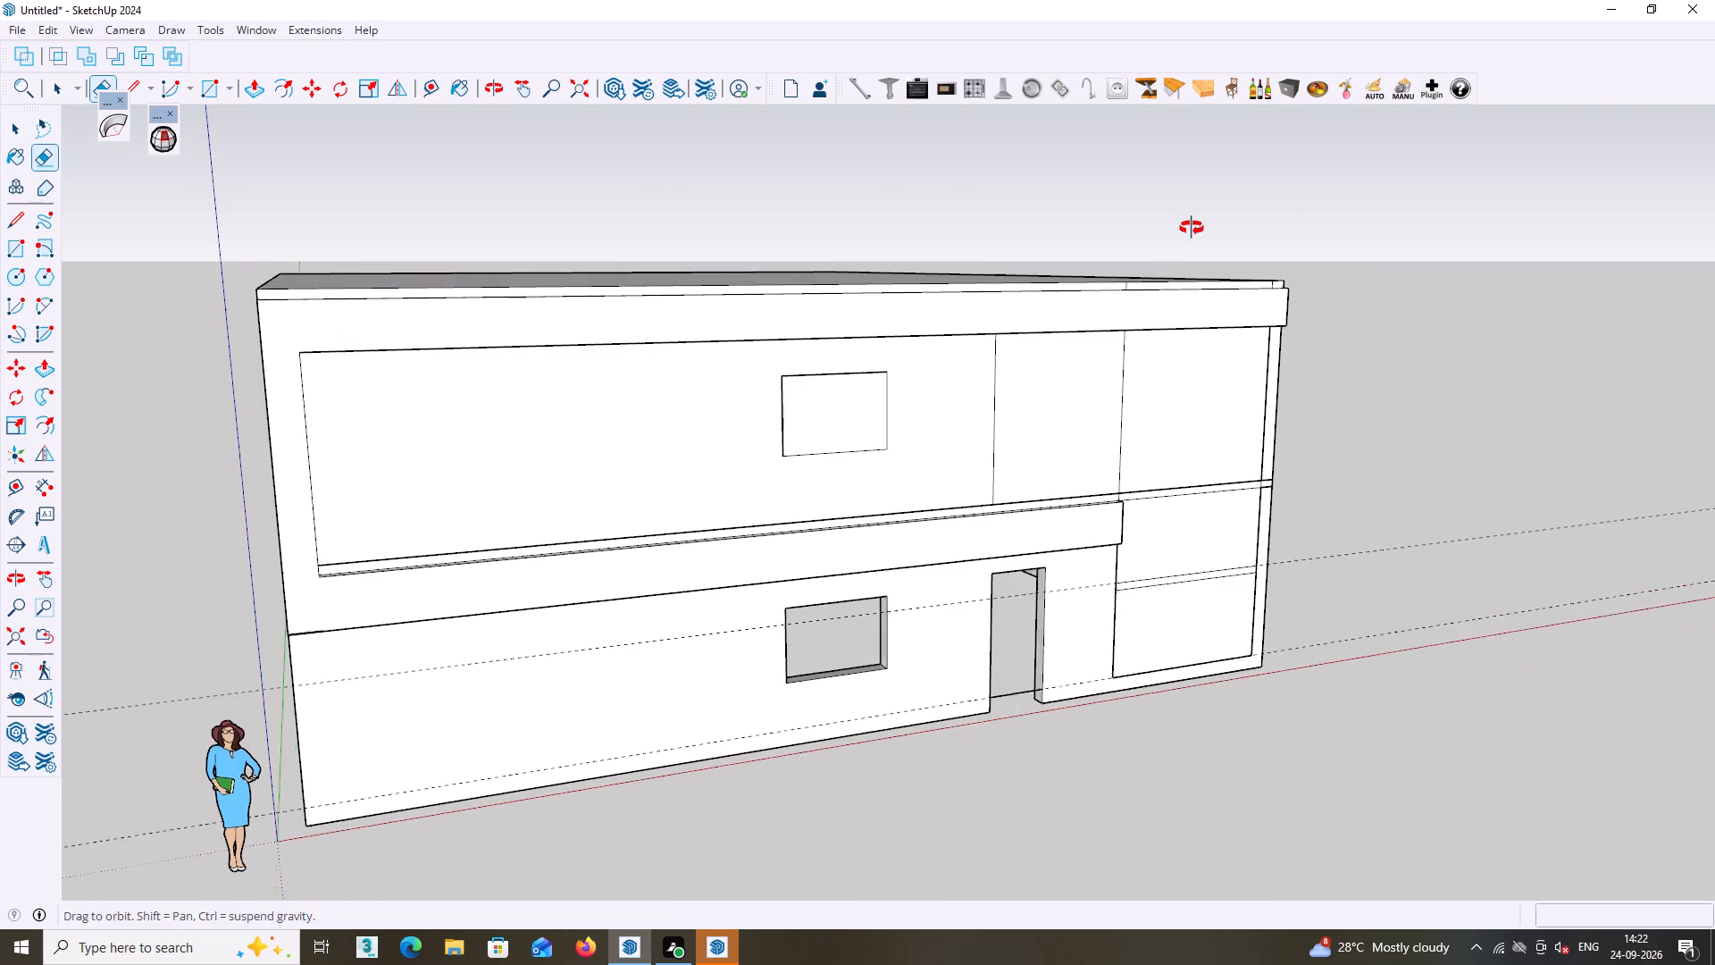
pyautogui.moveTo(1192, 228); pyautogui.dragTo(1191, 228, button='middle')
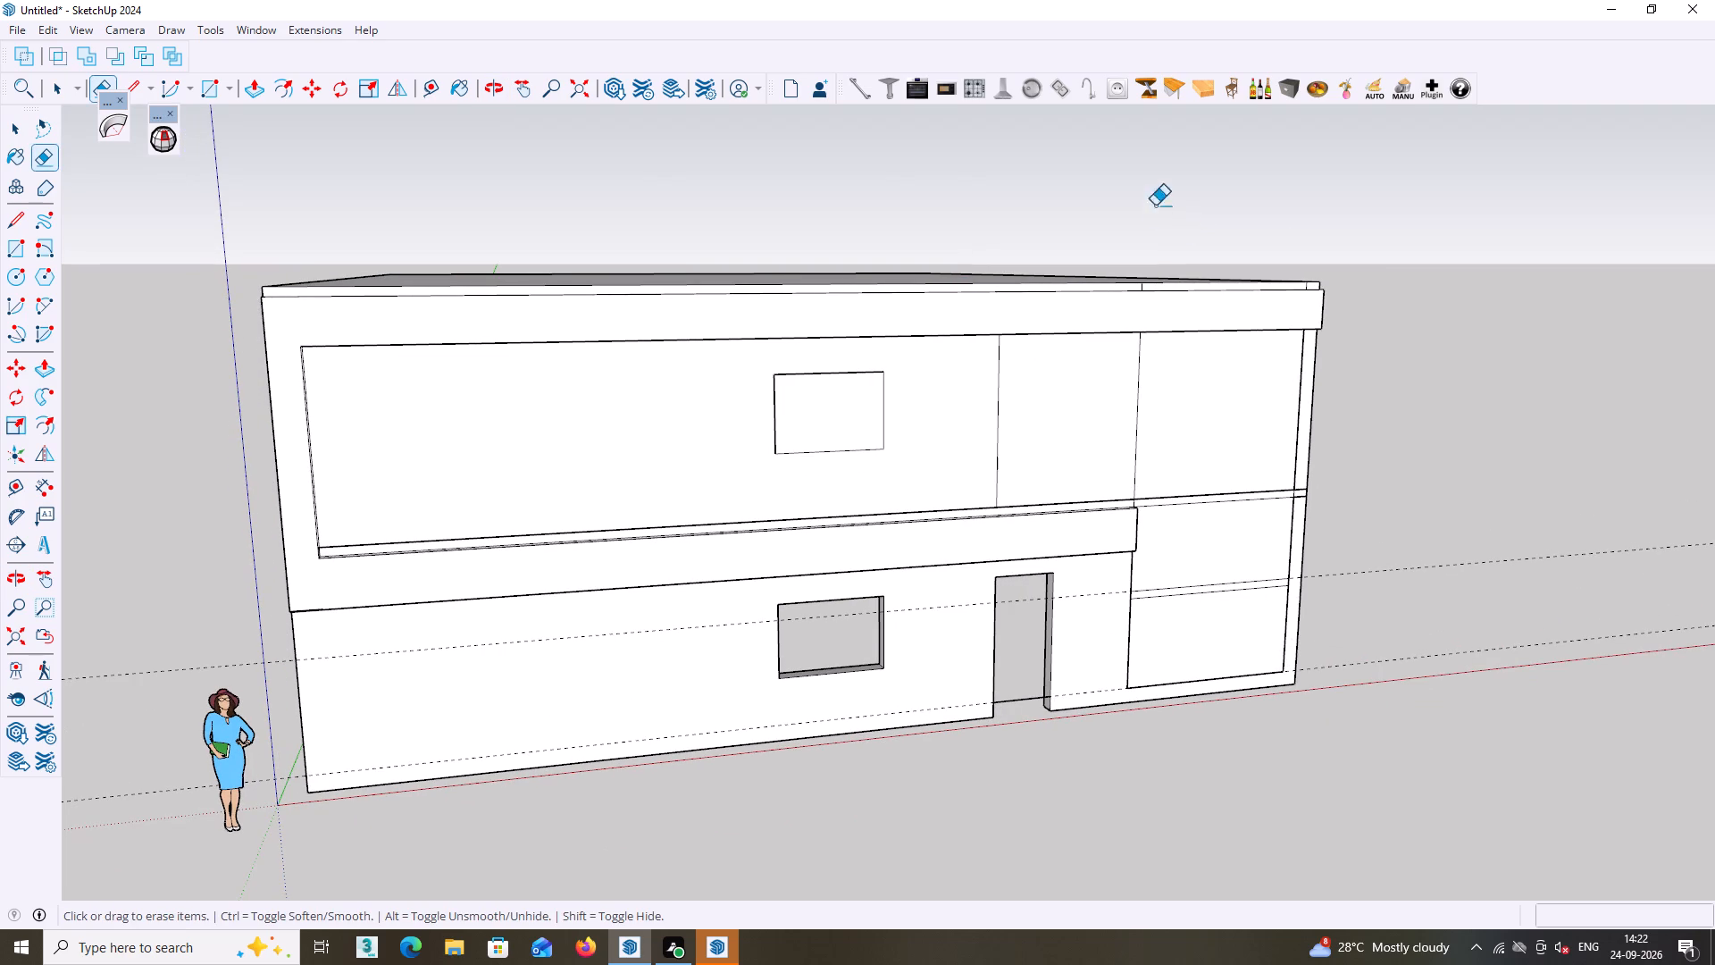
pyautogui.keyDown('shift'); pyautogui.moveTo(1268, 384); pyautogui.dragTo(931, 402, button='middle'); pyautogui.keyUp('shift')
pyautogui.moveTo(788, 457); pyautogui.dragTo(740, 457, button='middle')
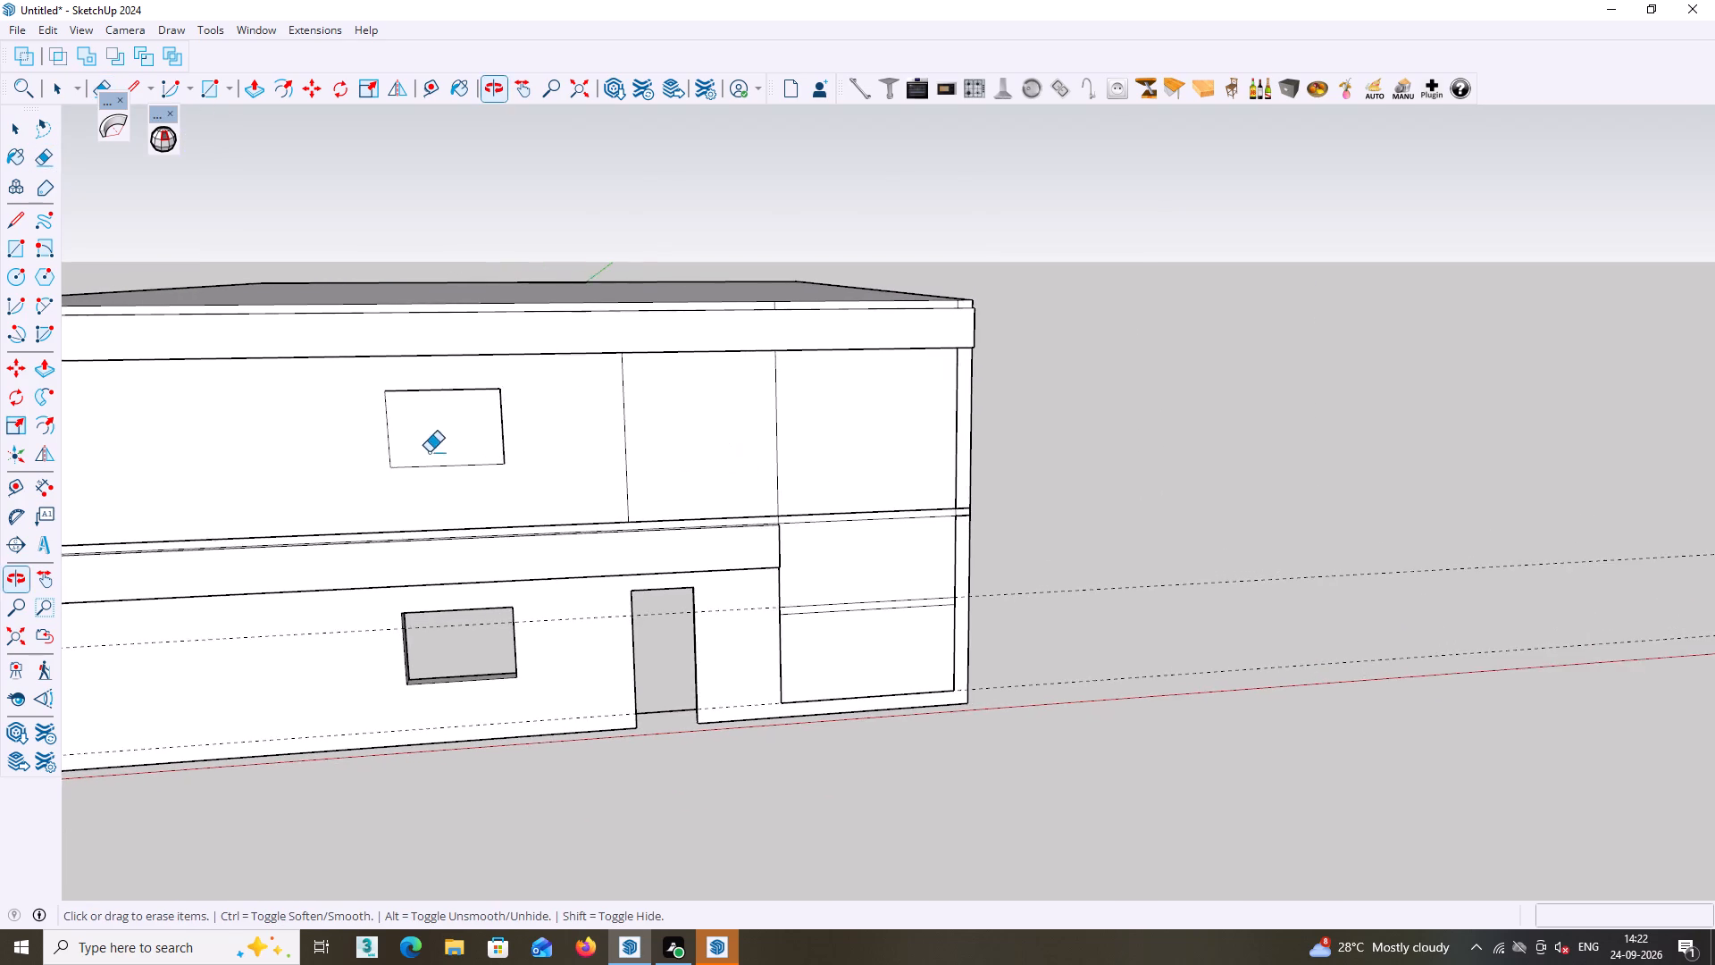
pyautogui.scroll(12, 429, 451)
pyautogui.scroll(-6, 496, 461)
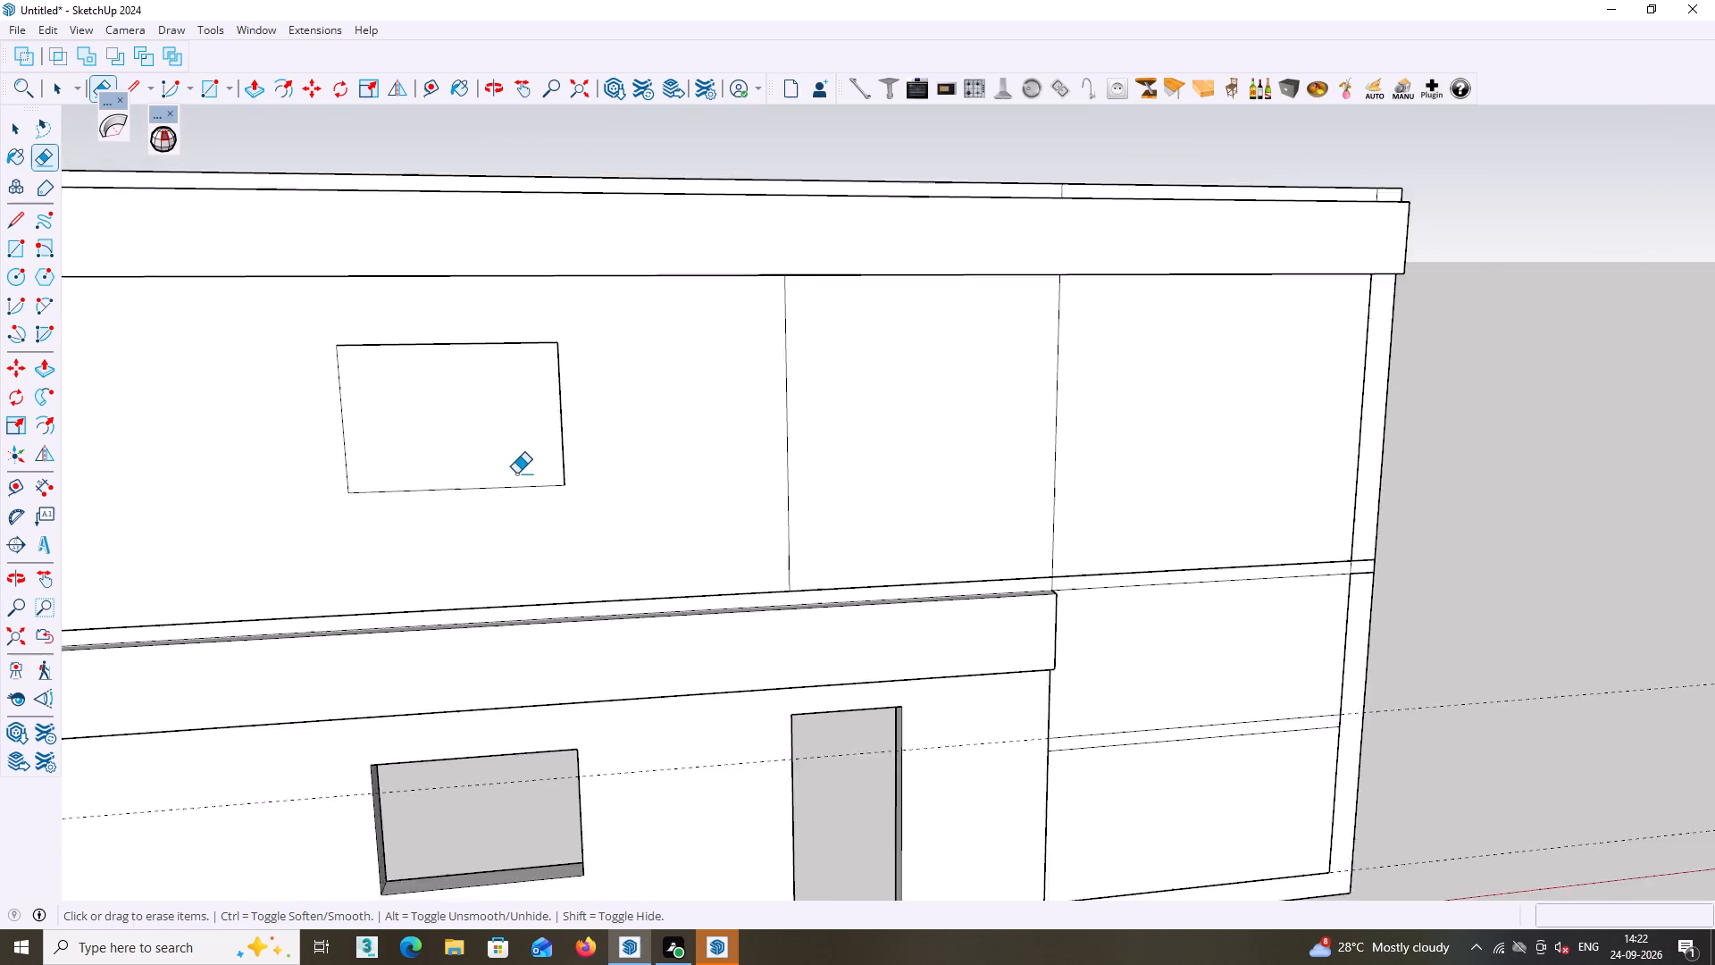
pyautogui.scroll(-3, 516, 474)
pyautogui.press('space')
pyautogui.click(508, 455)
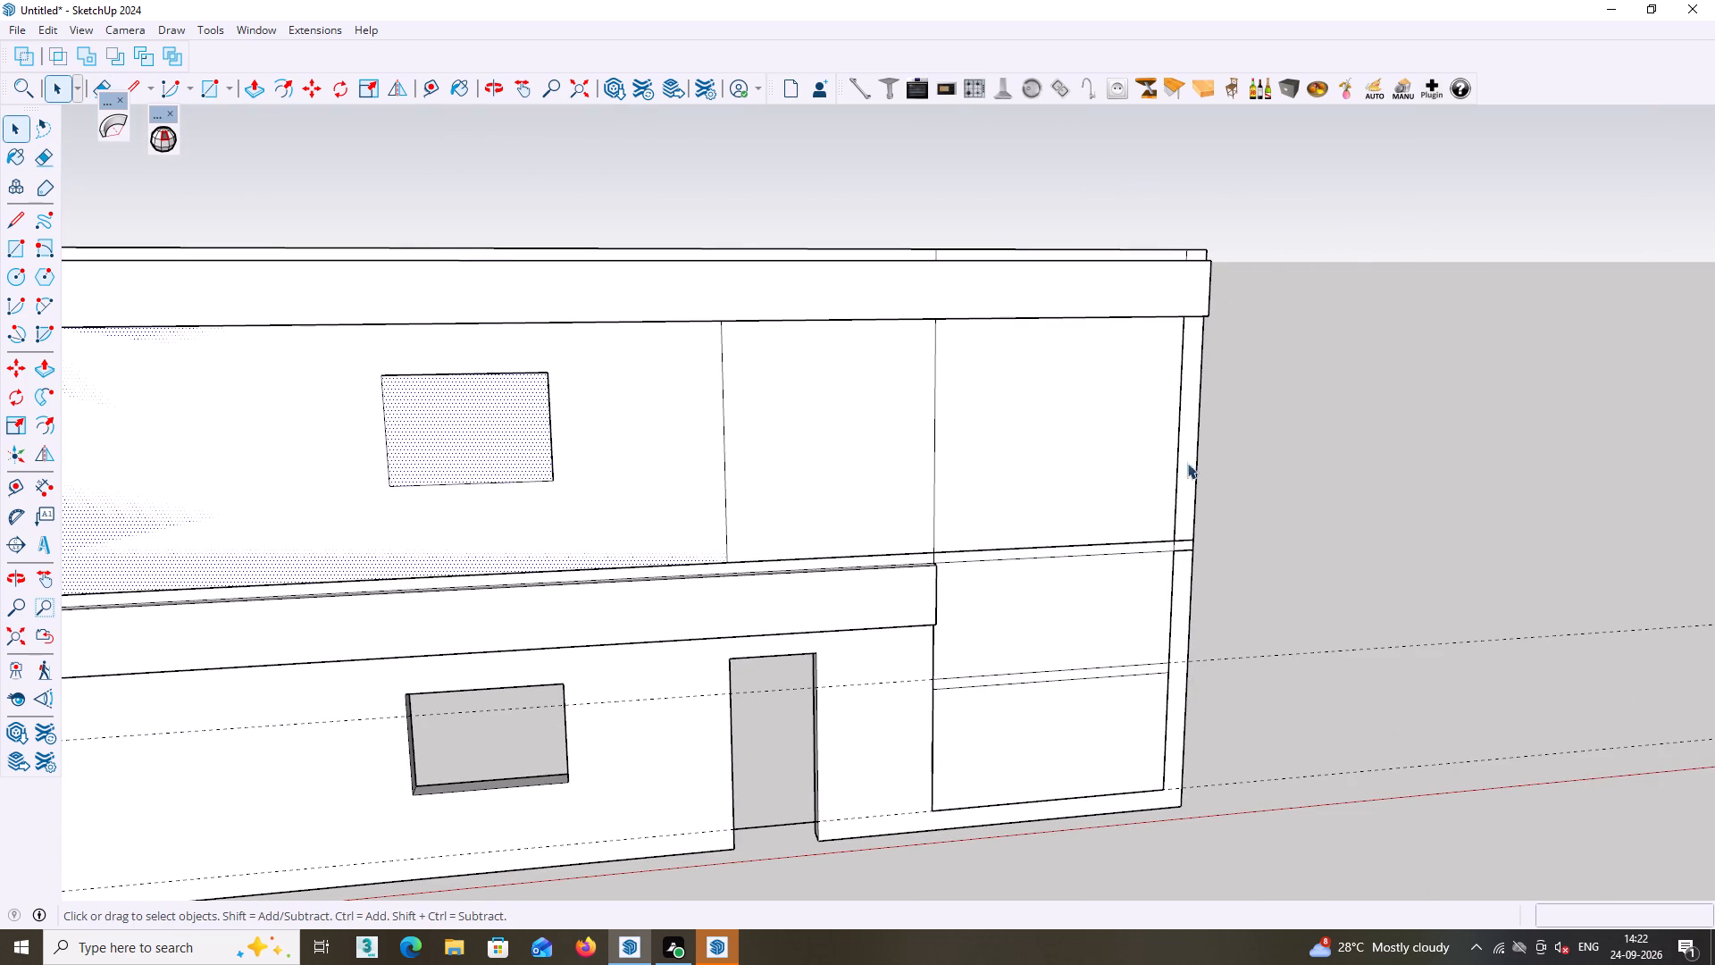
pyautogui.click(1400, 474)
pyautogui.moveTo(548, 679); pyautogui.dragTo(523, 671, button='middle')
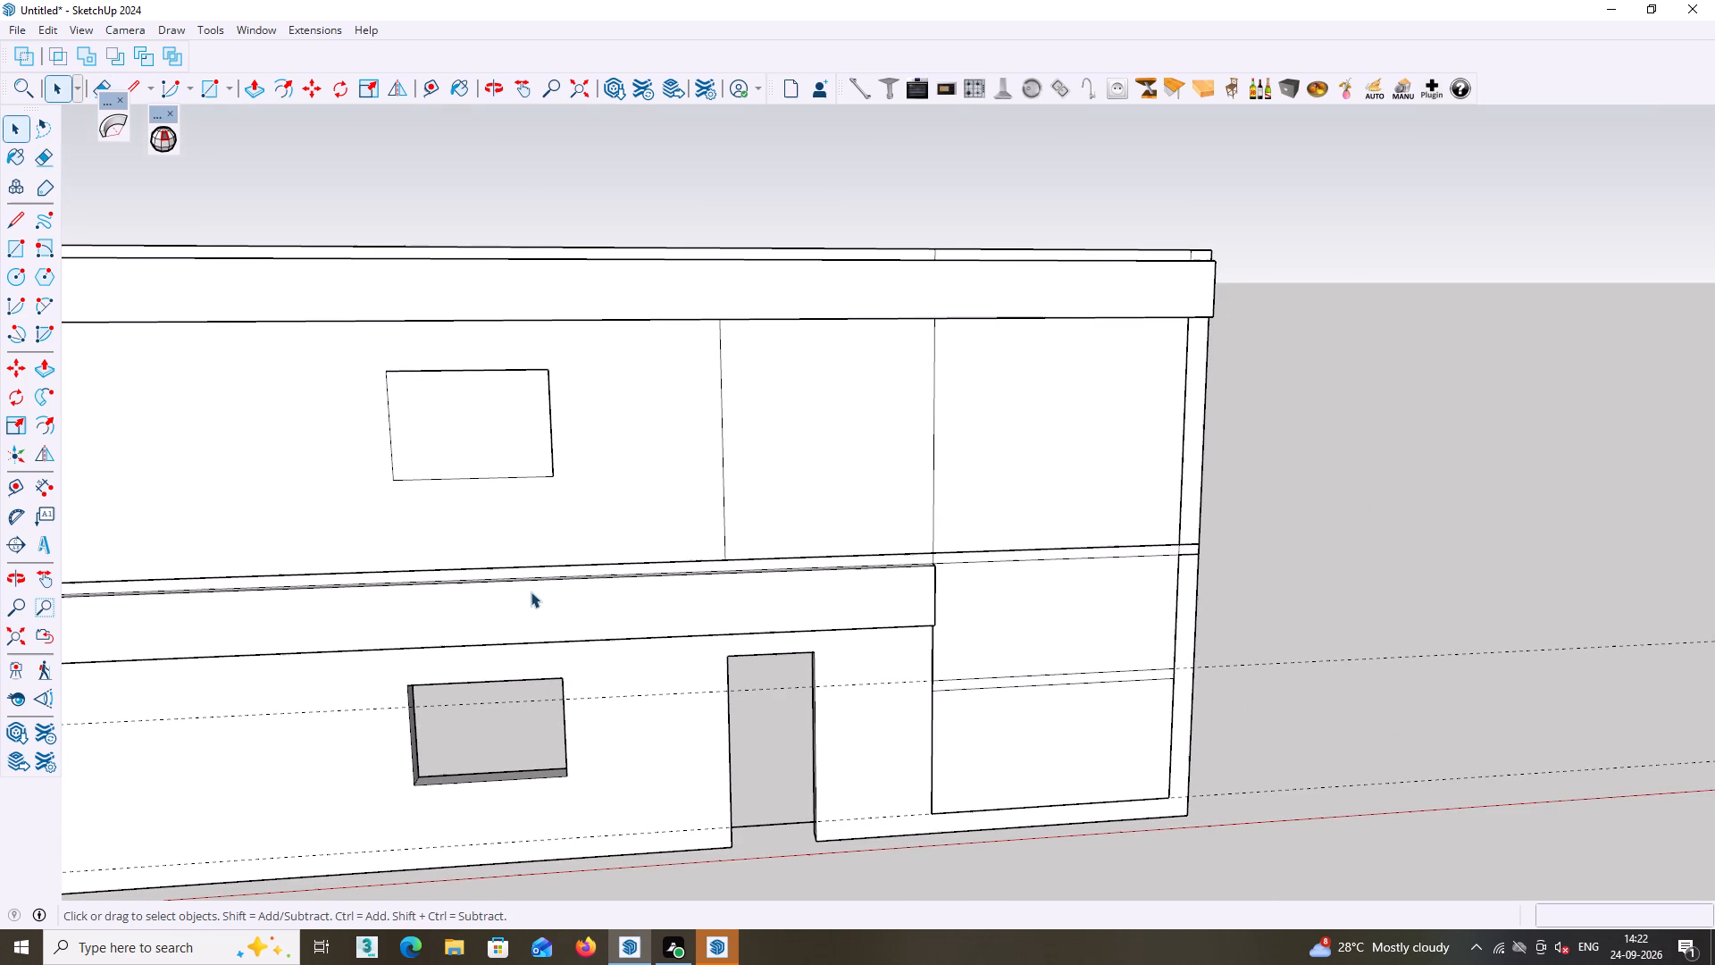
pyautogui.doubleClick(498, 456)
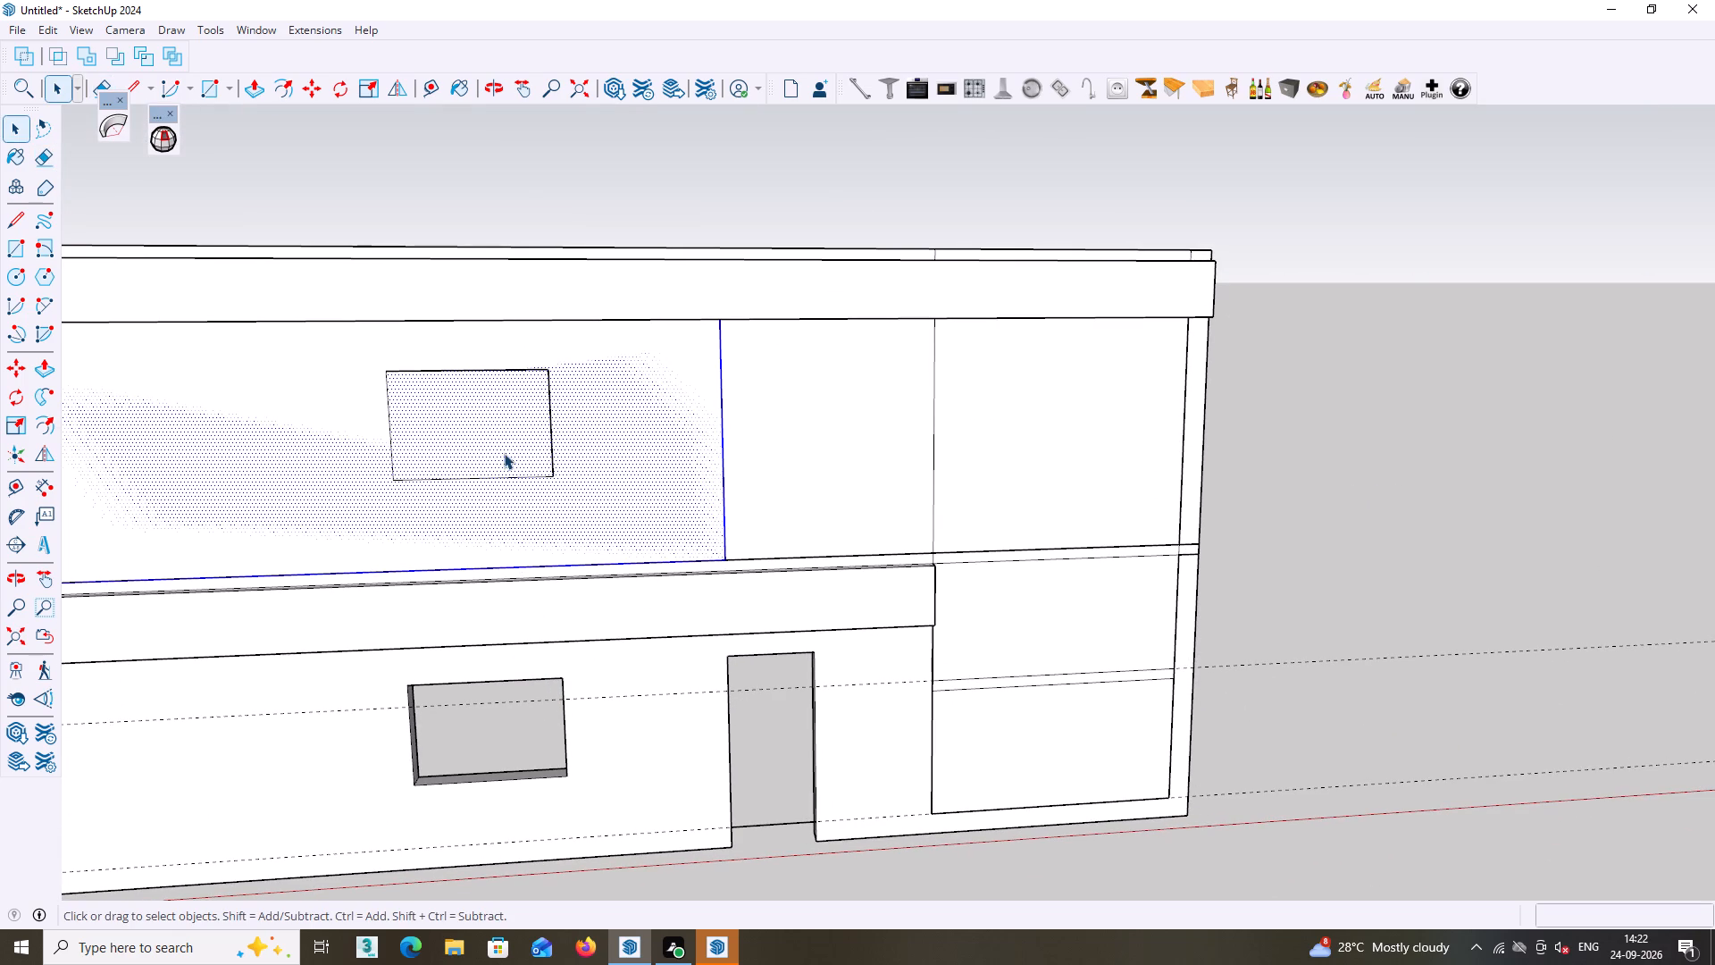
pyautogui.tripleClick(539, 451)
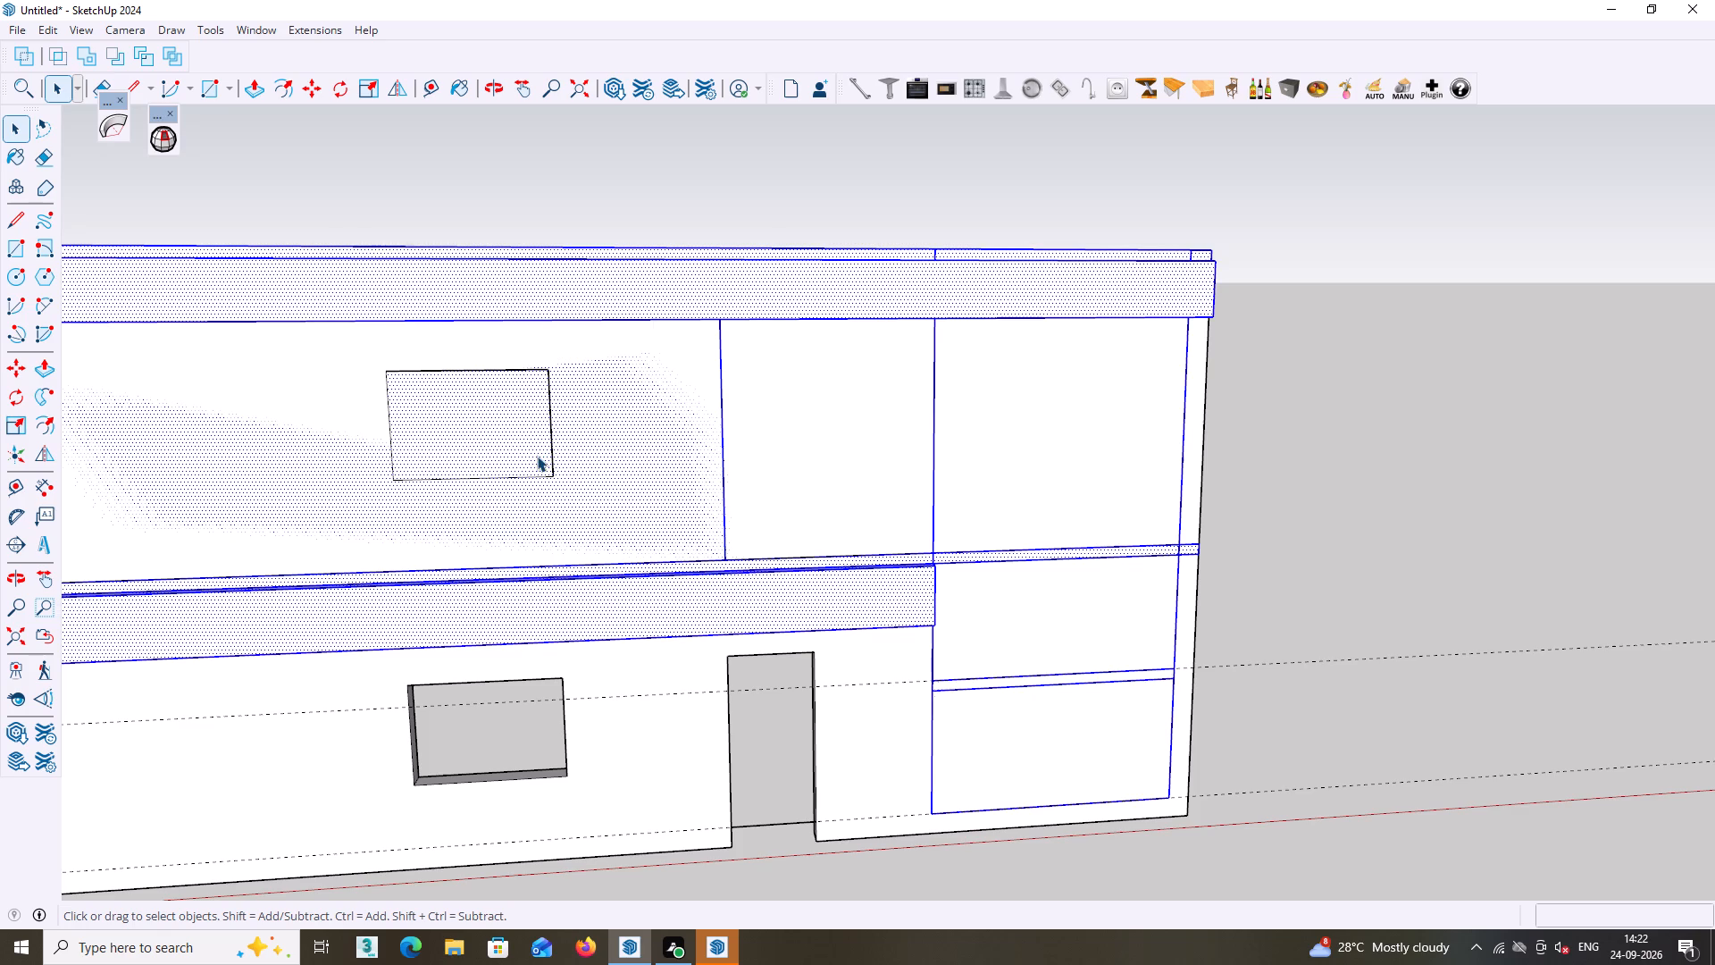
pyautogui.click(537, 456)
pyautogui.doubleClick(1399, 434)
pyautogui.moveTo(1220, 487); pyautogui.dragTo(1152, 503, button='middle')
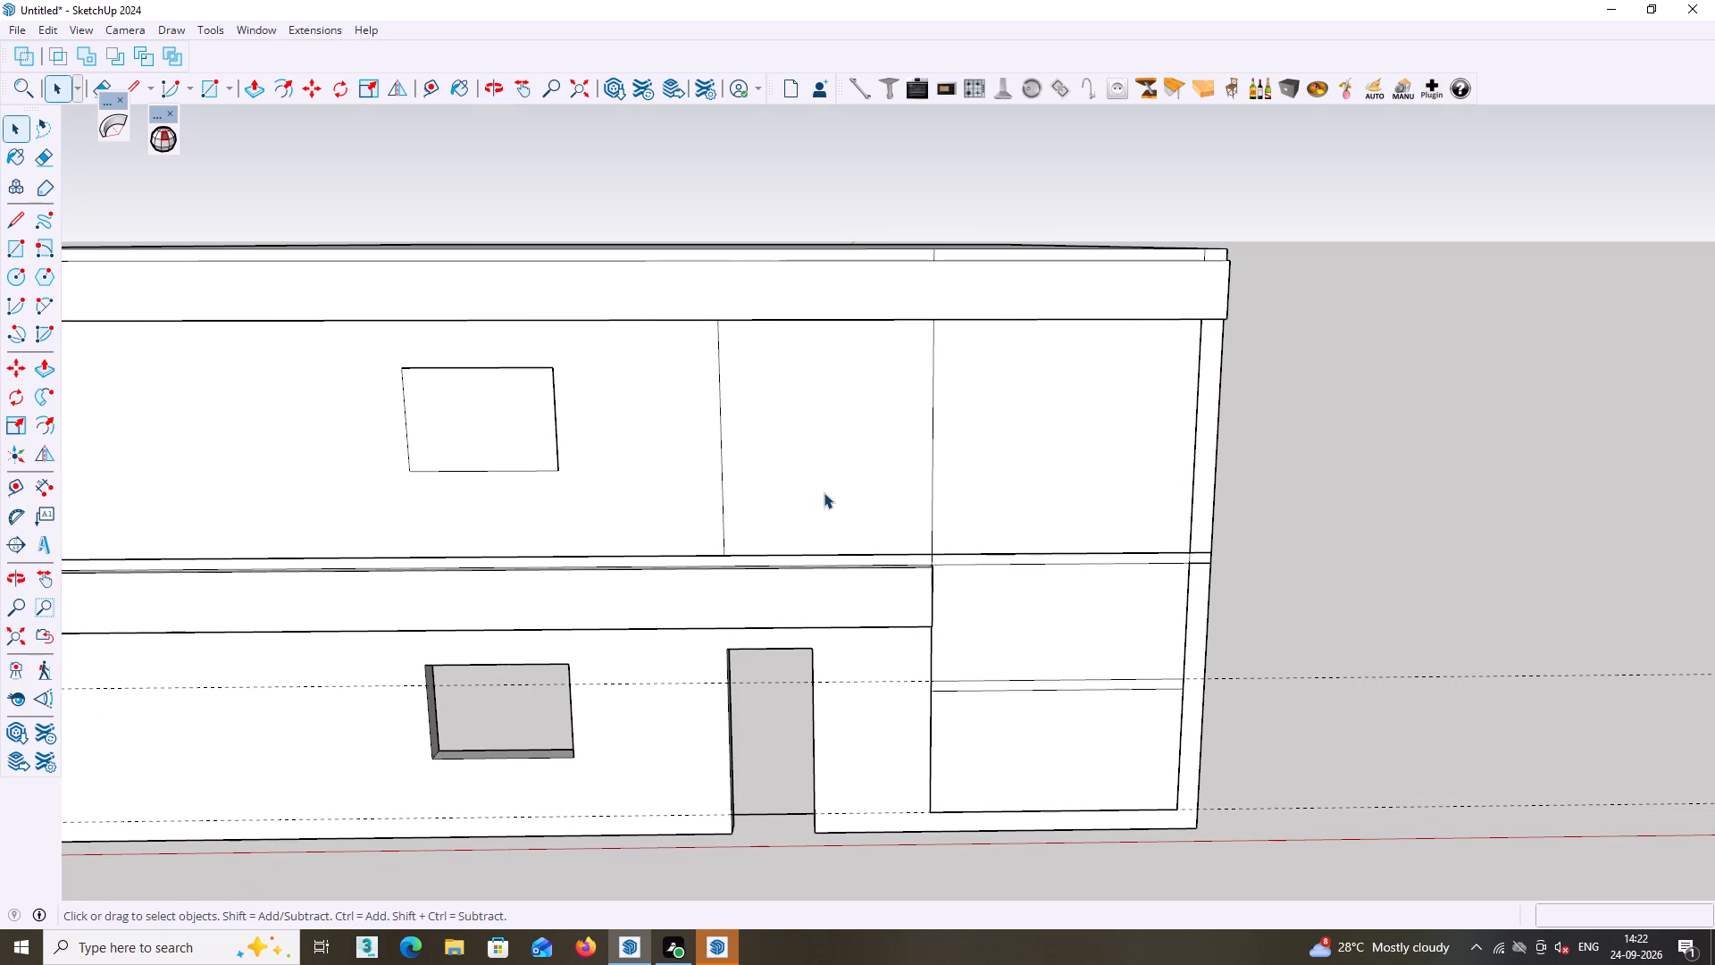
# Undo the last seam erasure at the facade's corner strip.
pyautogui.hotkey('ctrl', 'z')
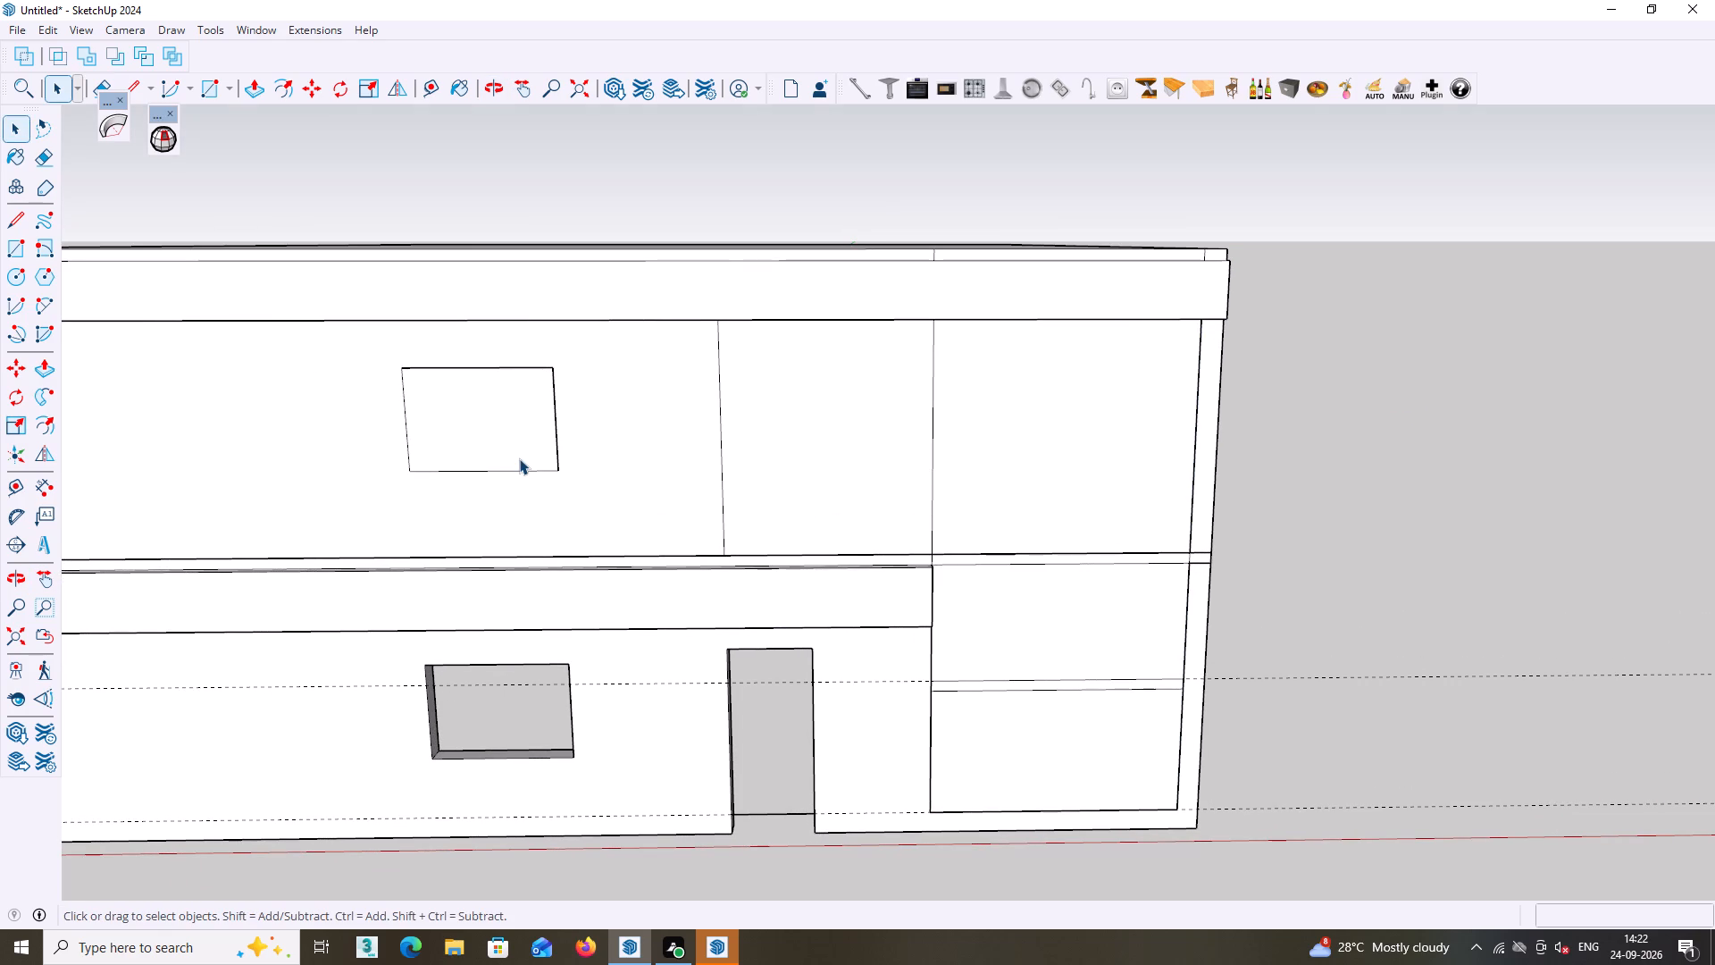
# Delete the face filling the upper-floor window outline to open the window through the wall.
pyautogui.click(519, 458)
pyautogui.press('Delete')
# Erase the short seam on the roof slab's front edge and its continuation across the top band's upper ledge, above the facade panel line.
pyautogui.scroll(-3, 525, 456)
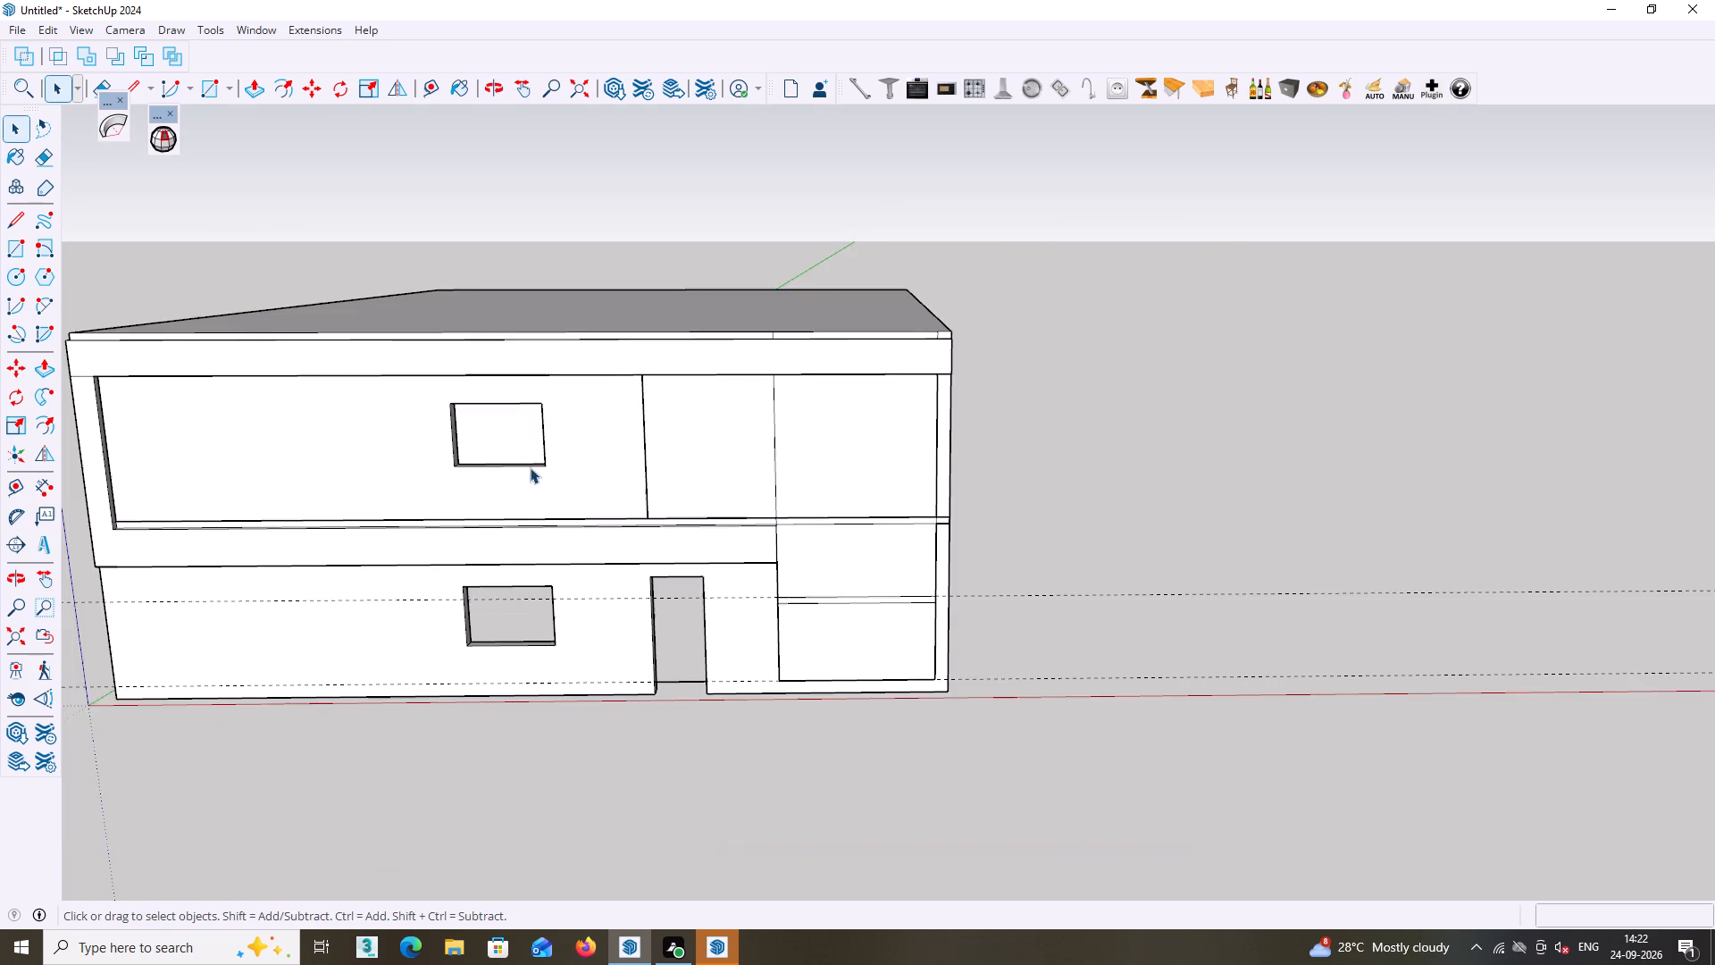
pyautogui.moveTo(530, 467); pyautogui.dragTo(1016, 435, button='middle')
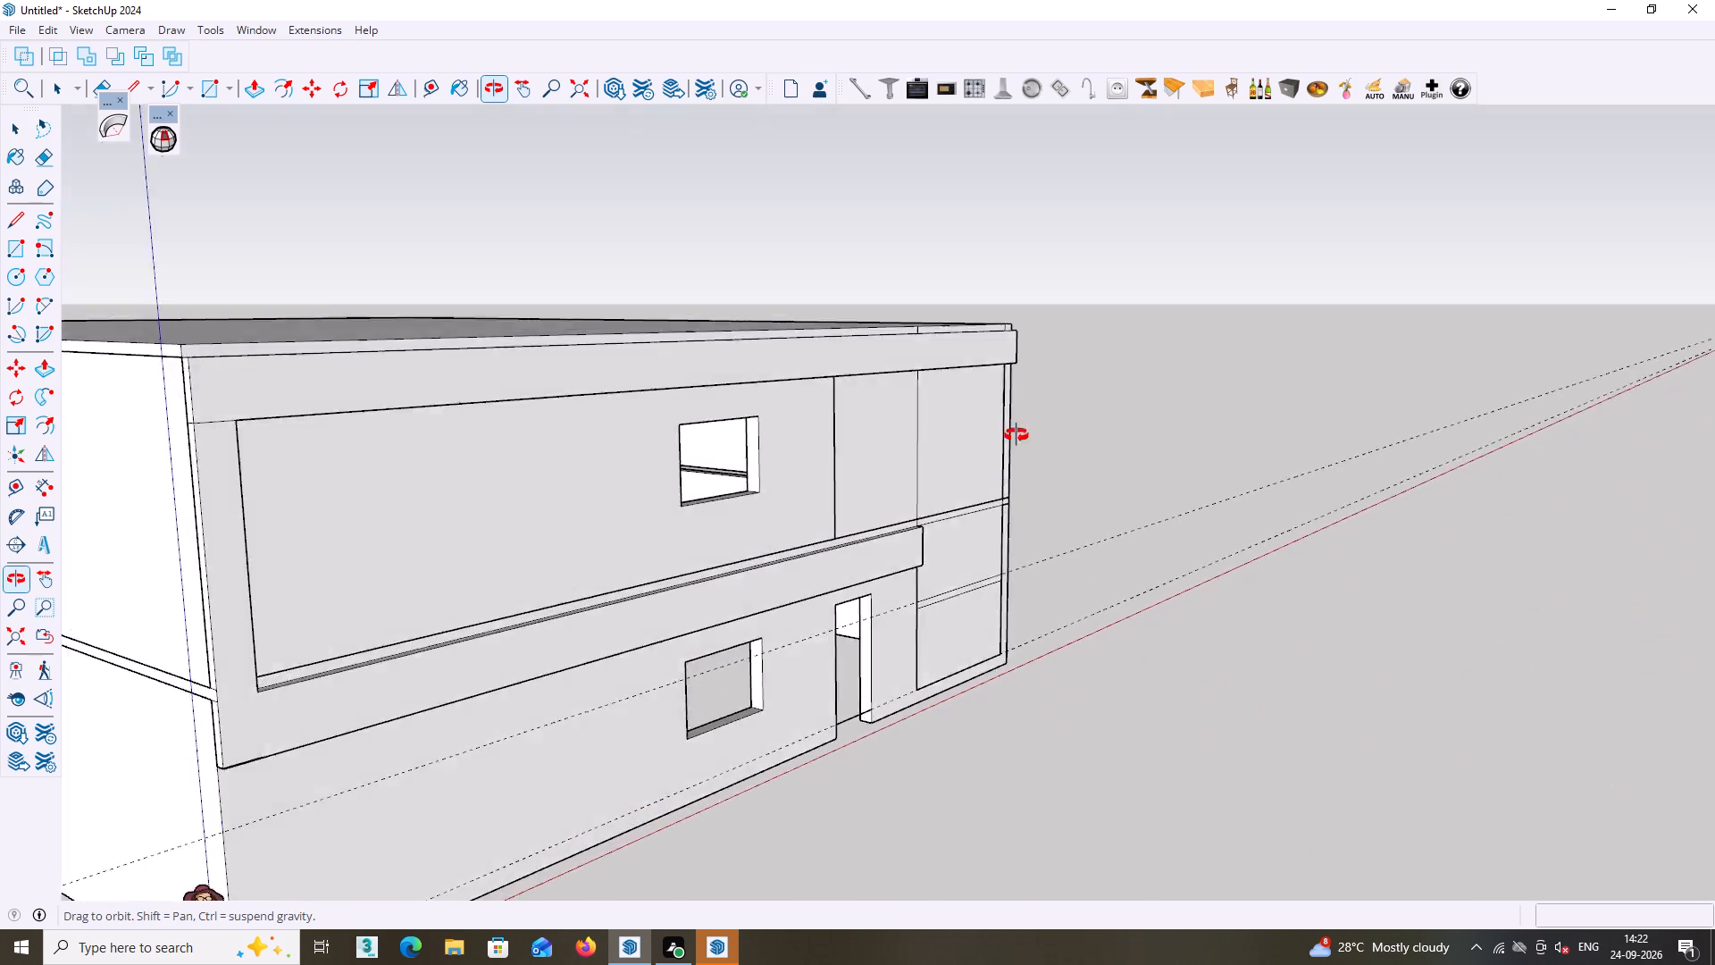
pyautogui.moveTo(1016, 435); pyautogui.dragTo(1150, 387, button='middle')
pyautogui.scroll(6, 823, 414)
pyautogui.moveTo(831, 396); pyautogui.dragTo(910, 367, button='middle')
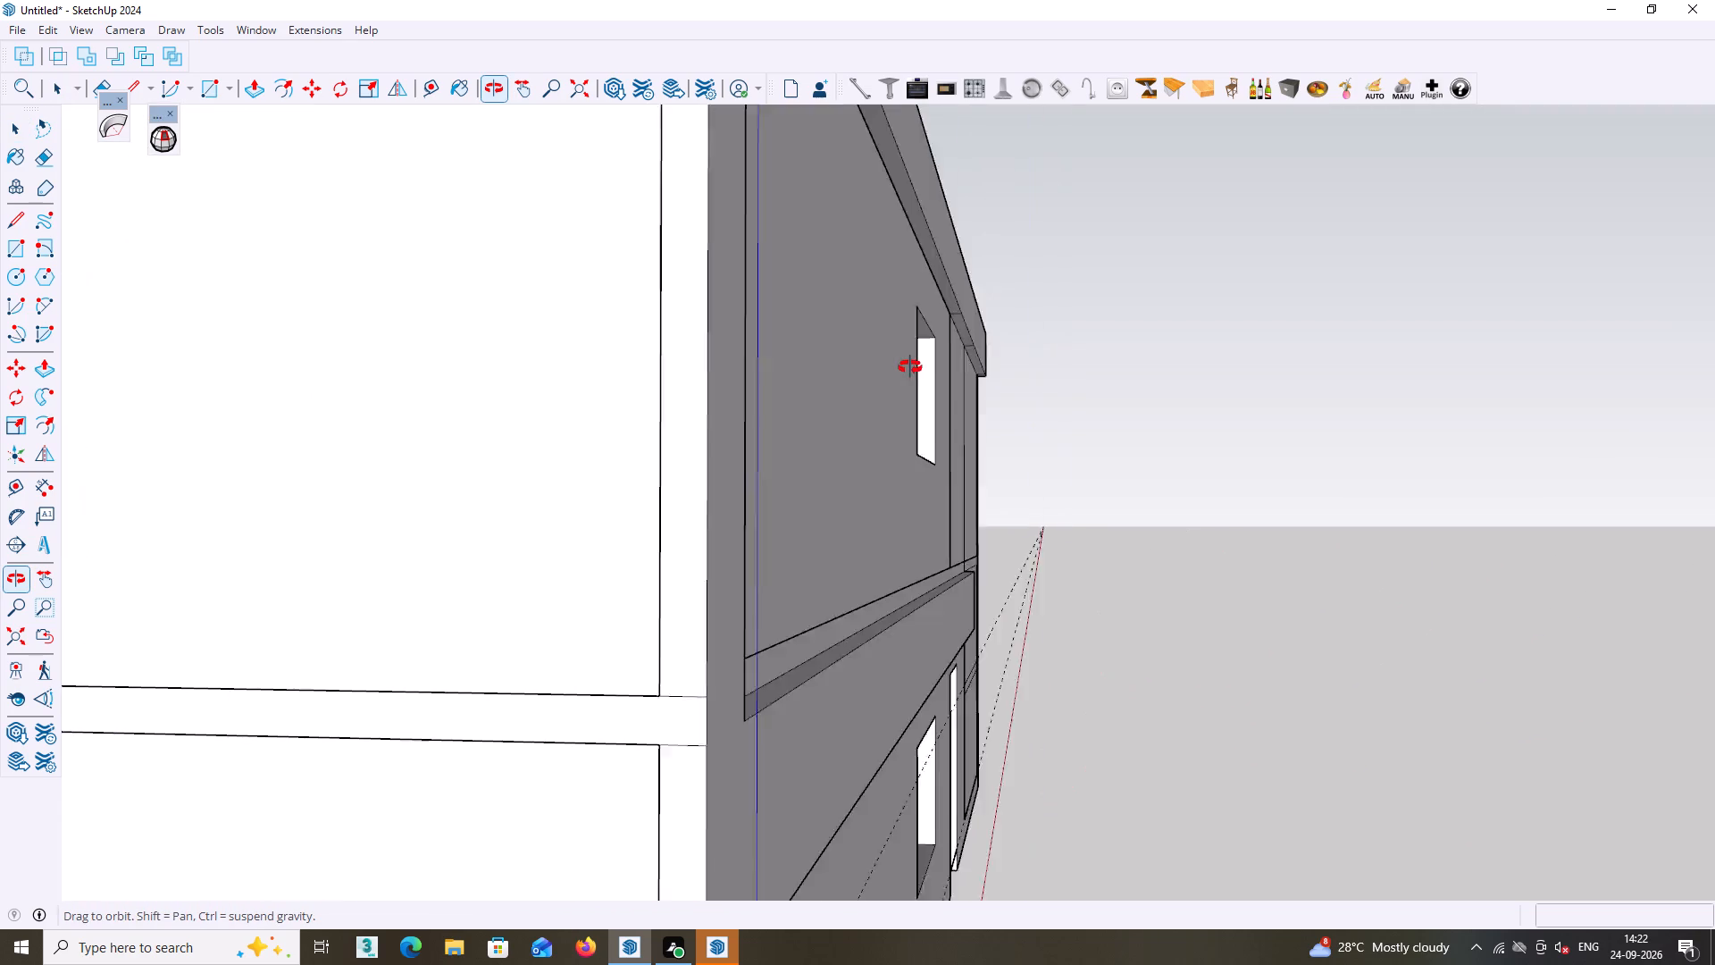
pyautogui.moveTo(910, 367); pyautogui.dragTo(711, 391, button='middle')
pyautogui.moveTo(1245, 315); pyautogui.dragTo(779, 525, button='middle')
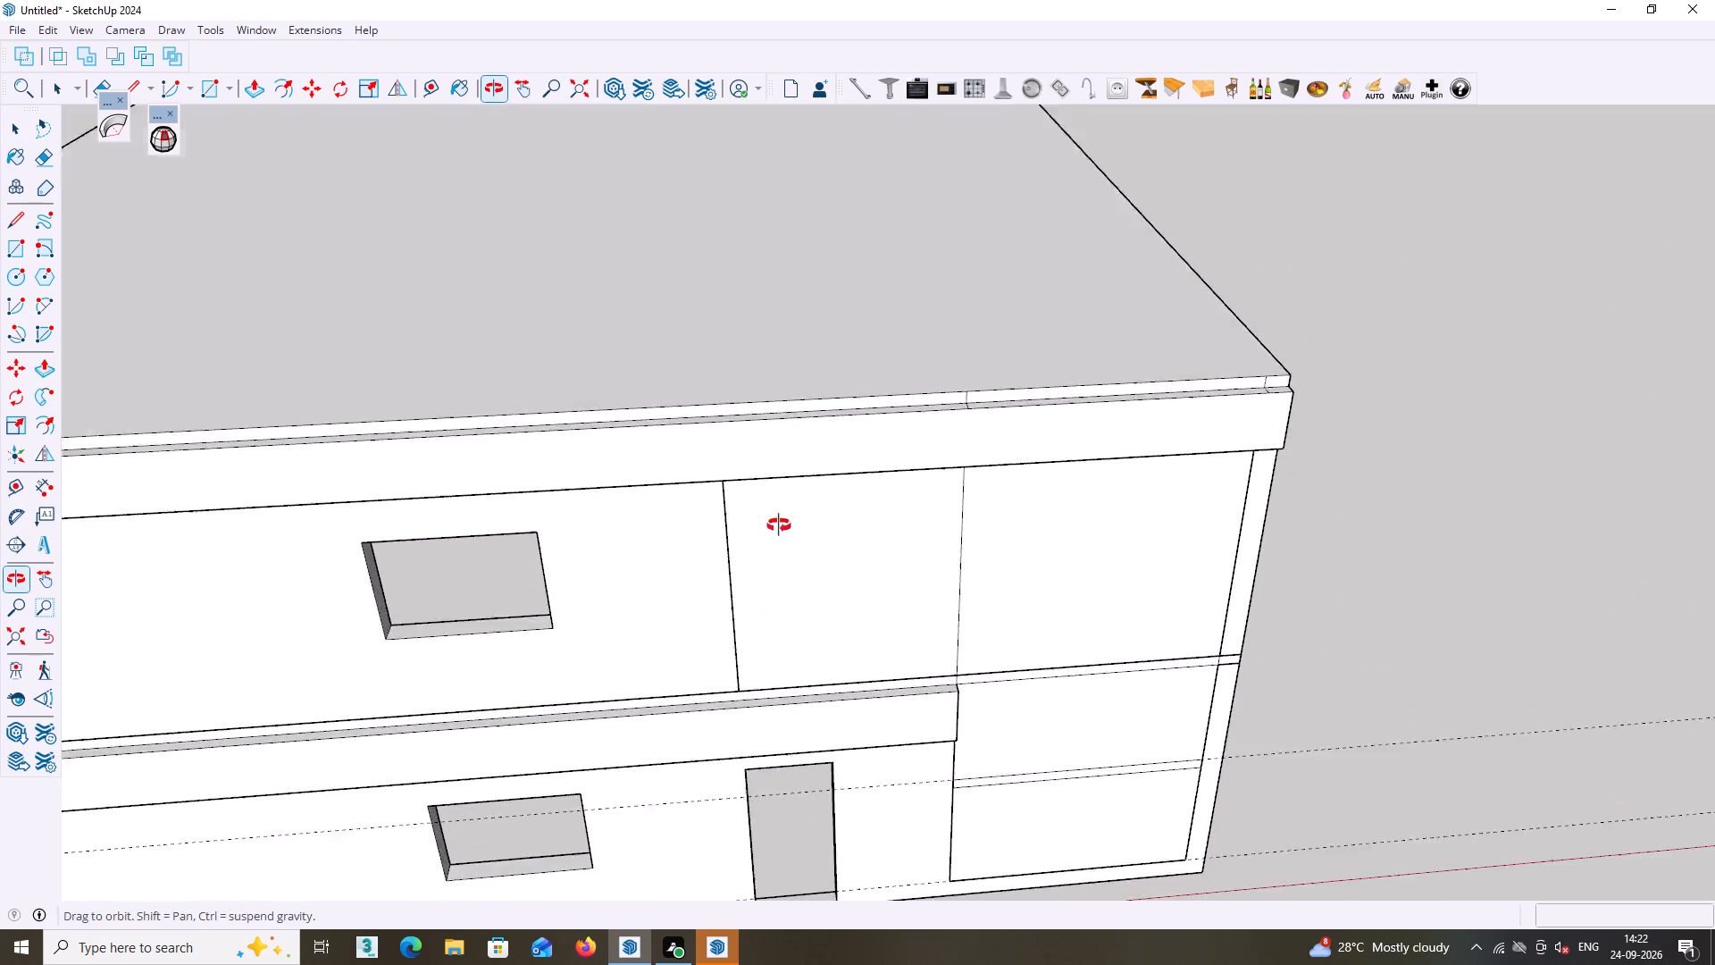
pyautogui.moveTo(779, 525); pyautogui.dragTo(772, 491, button='middle')
pyautogui.scroll(-5, 778, 504)
pyautogui.scroll(8, 906, 392)
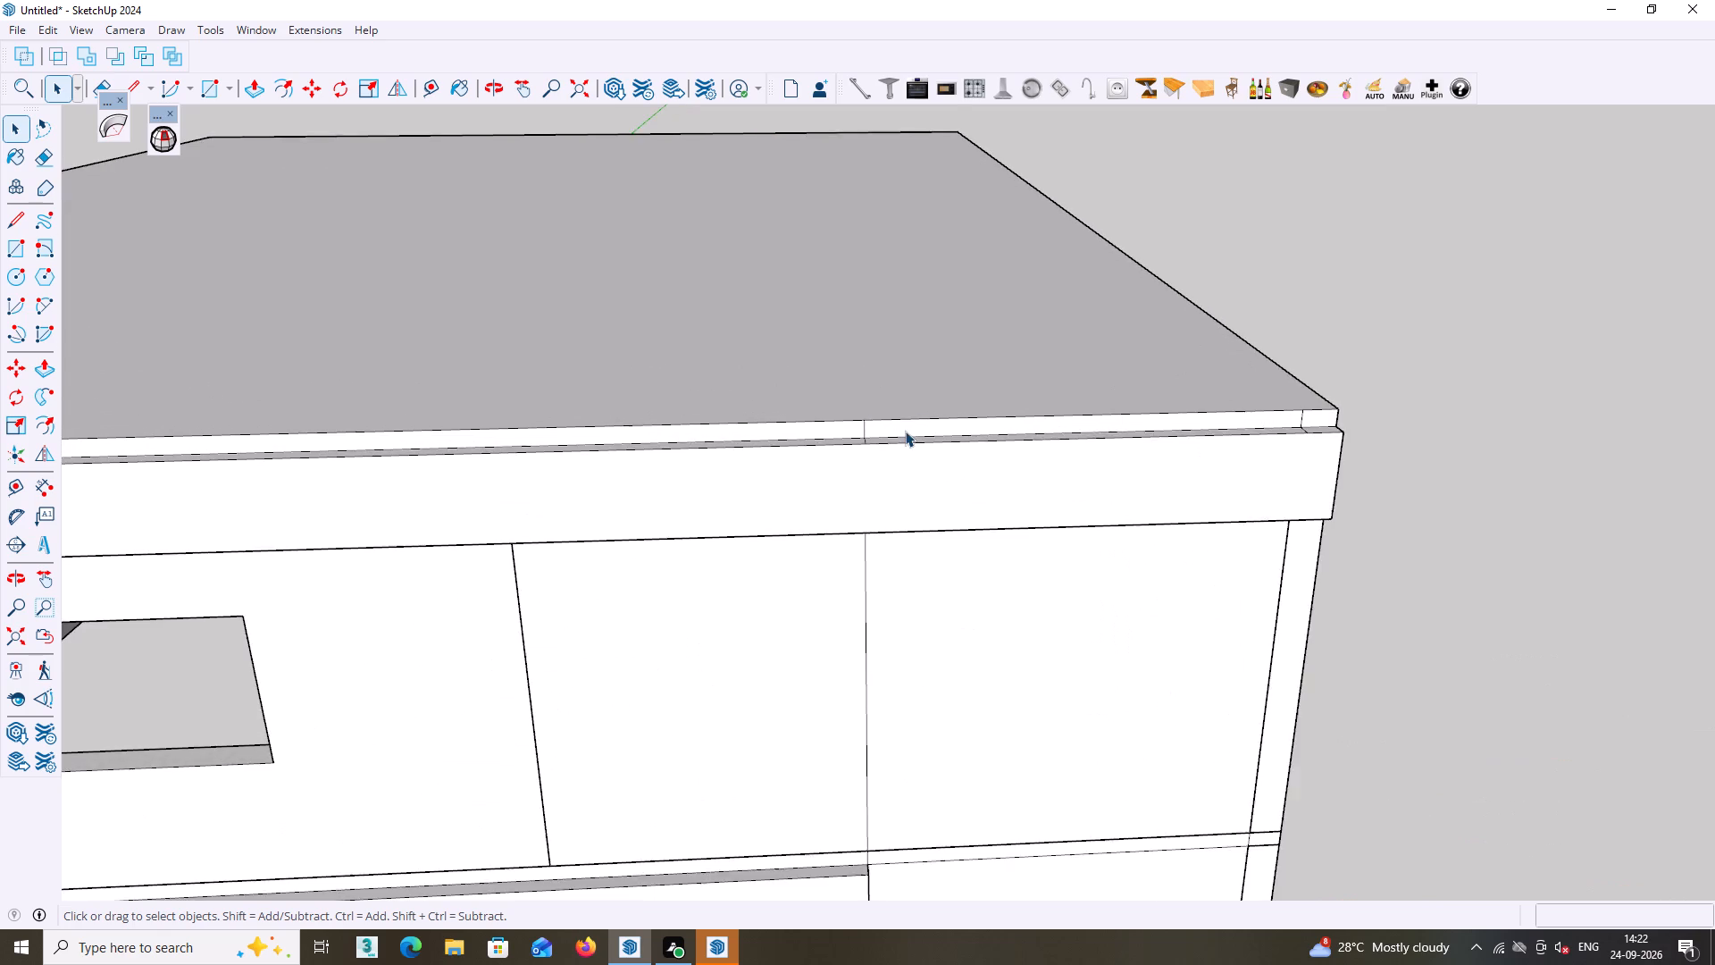
pyautogui.scroll(3, 905, 429)
pyautogui.moveTo(884, 448); pyautogui.dragTo(864, 409, button='middle')
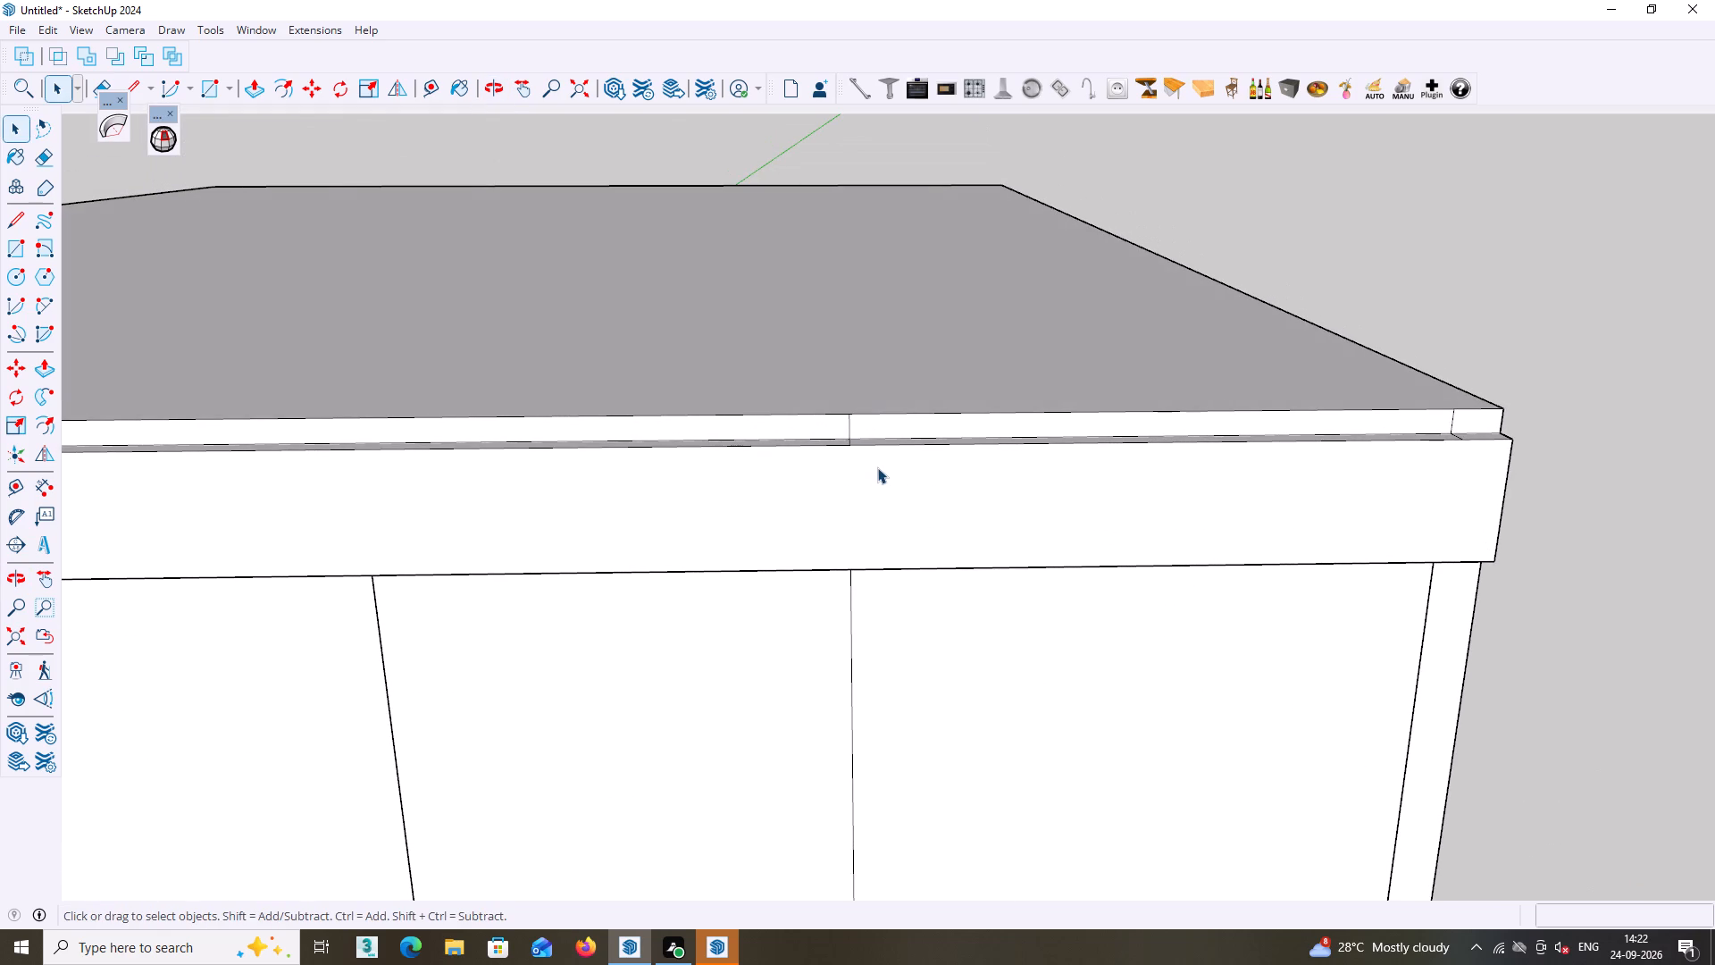
pyautogui.press('e')
pyautogui.moveTo(846, 434); pyautogui.dragTo(855, 547, button='middle')
pyautogui.scroll(7, 859, 398)
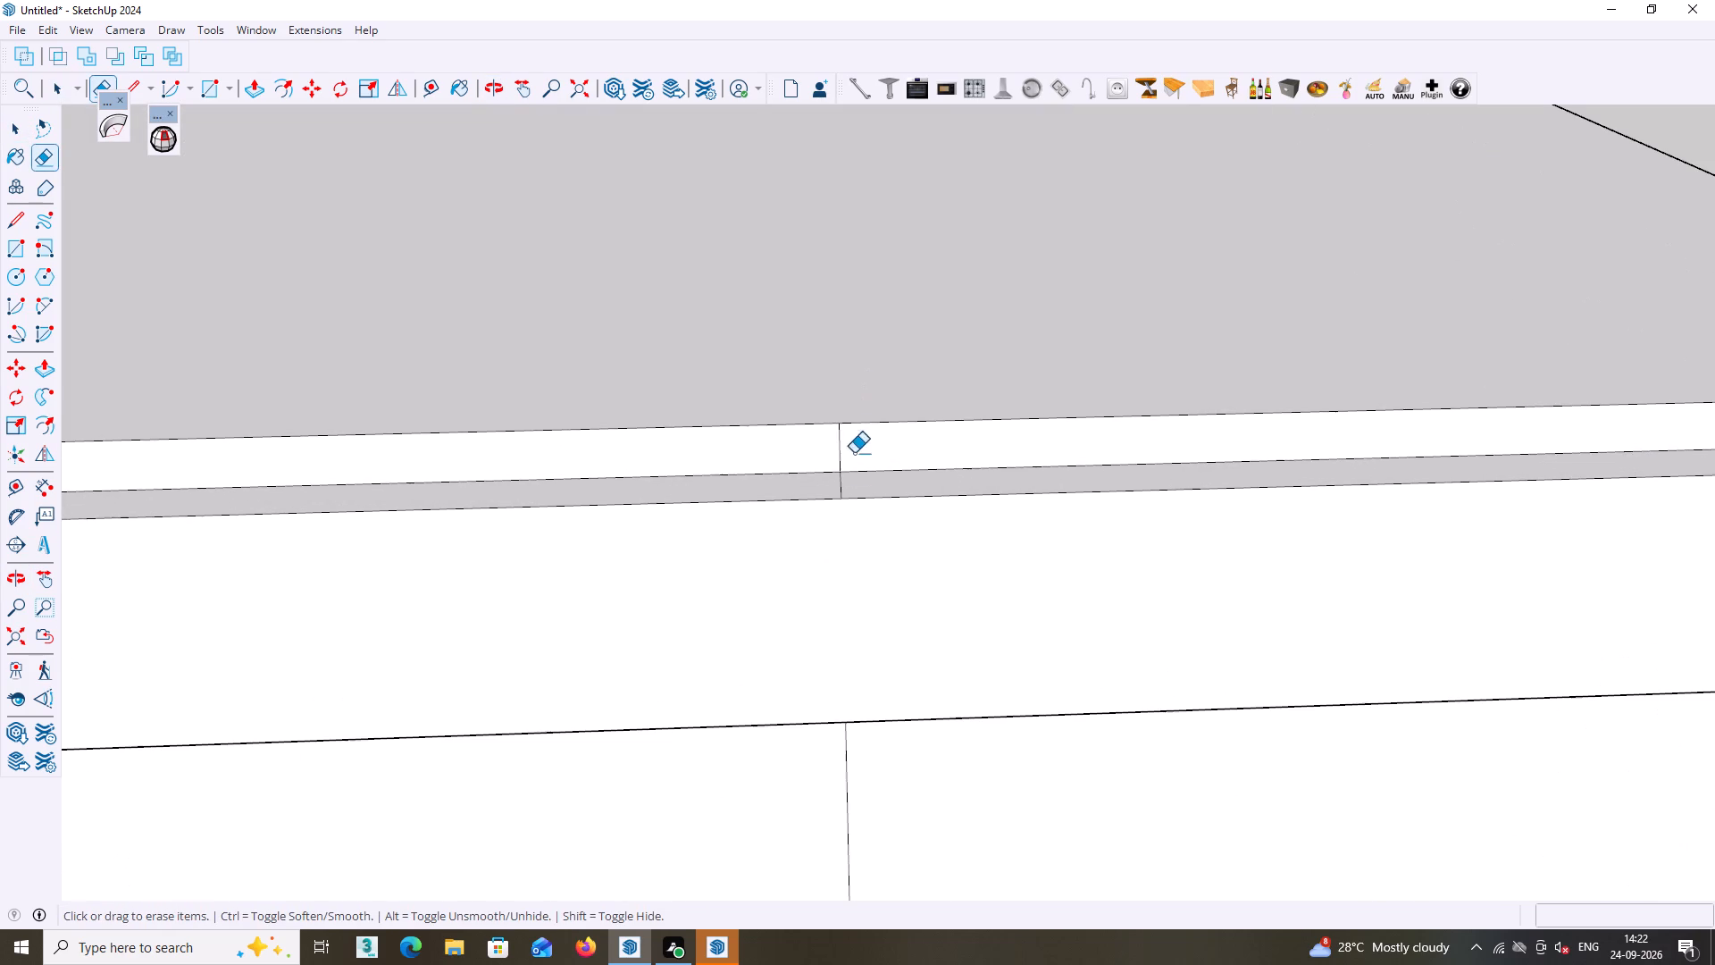
pyautogui.click(838, 492)
pyautogui.click(840, 446)
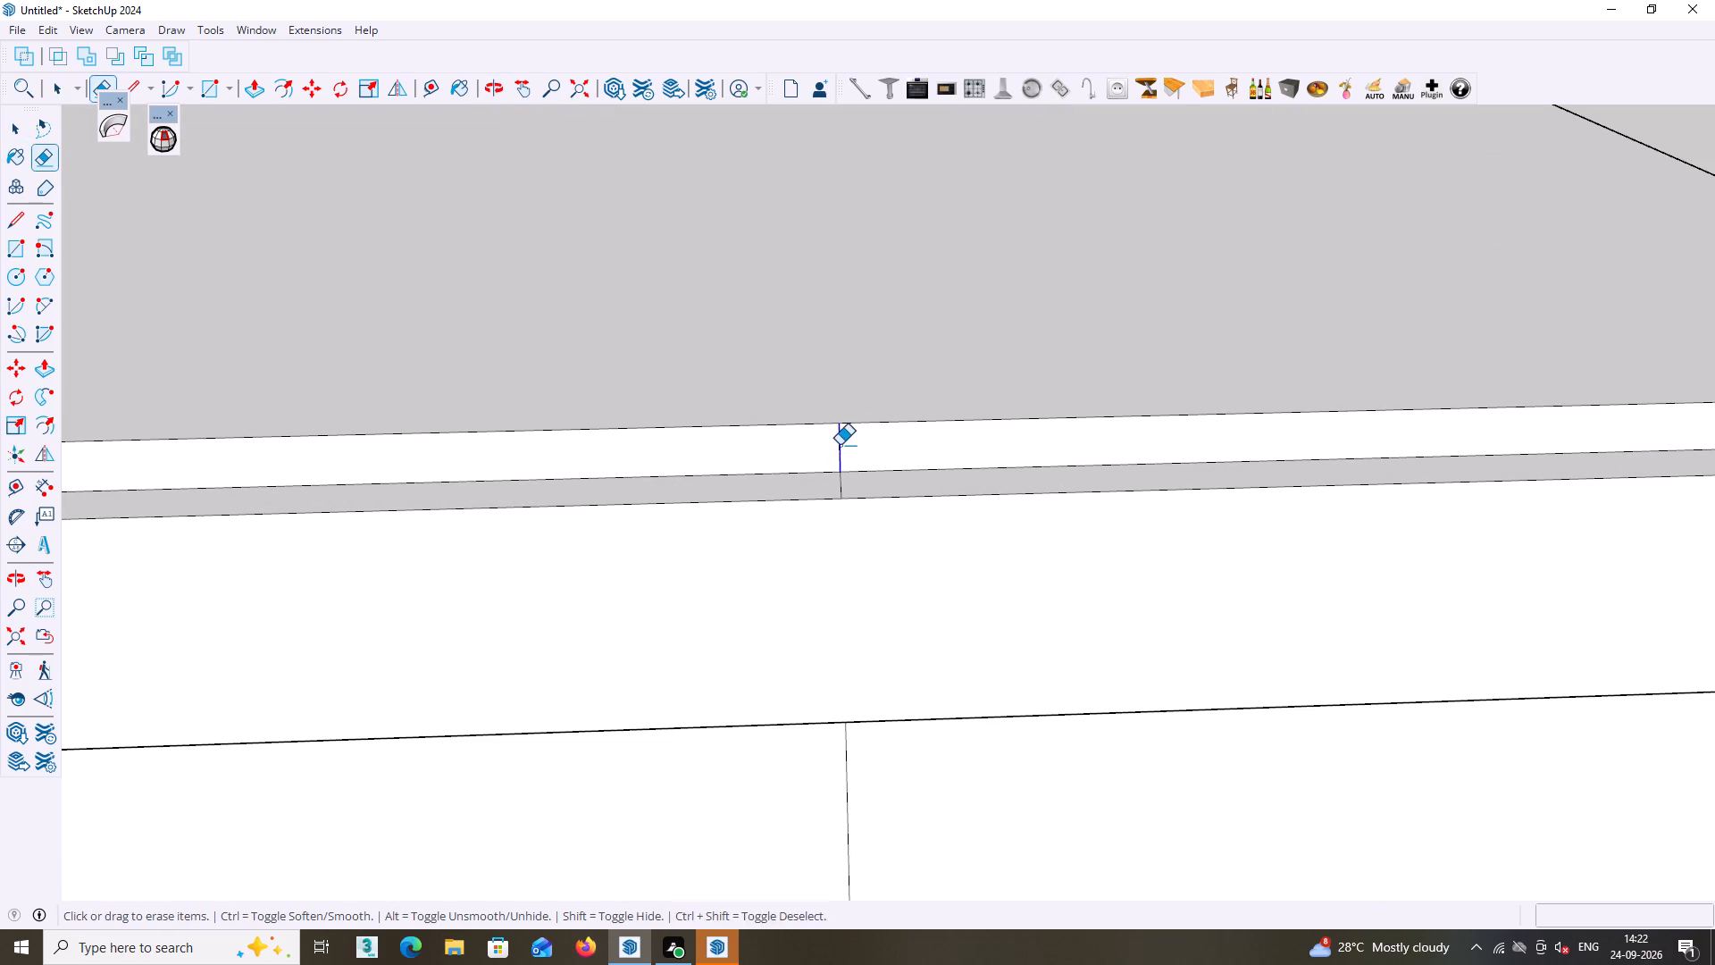
pyautogui.doubleClick(841, 489)
# Erase the two short seams on the roof slab edge and the top band's ledge near the facade's far end.
pyautogui.scroll(-5, 850, 489)
pyautogui.moveTo(964, 513); pyautogui.dragTo(257, 546, button='middle')
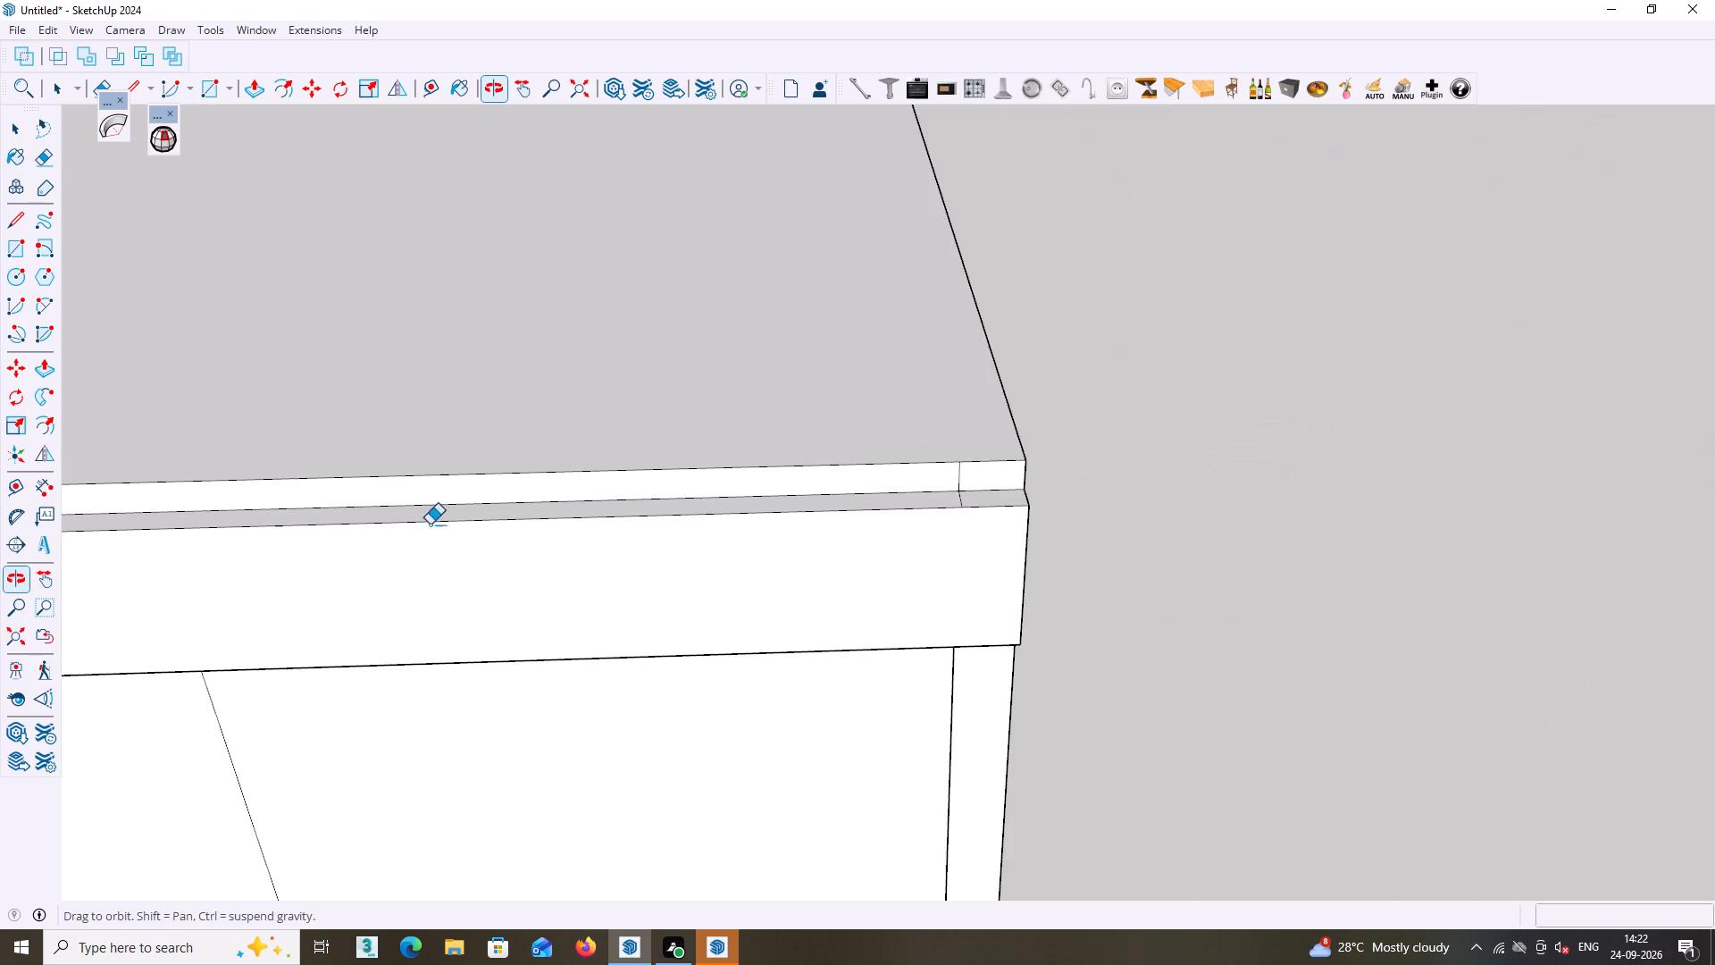
pyautogui.scroll(6, 950, 446)
pyautogui.click(964, 487)
pyautogui.click(964, 529)
# Erase the three short cross seams on the underside of the projecting top band.
pyautogui.scroll(-2, 975, 535)
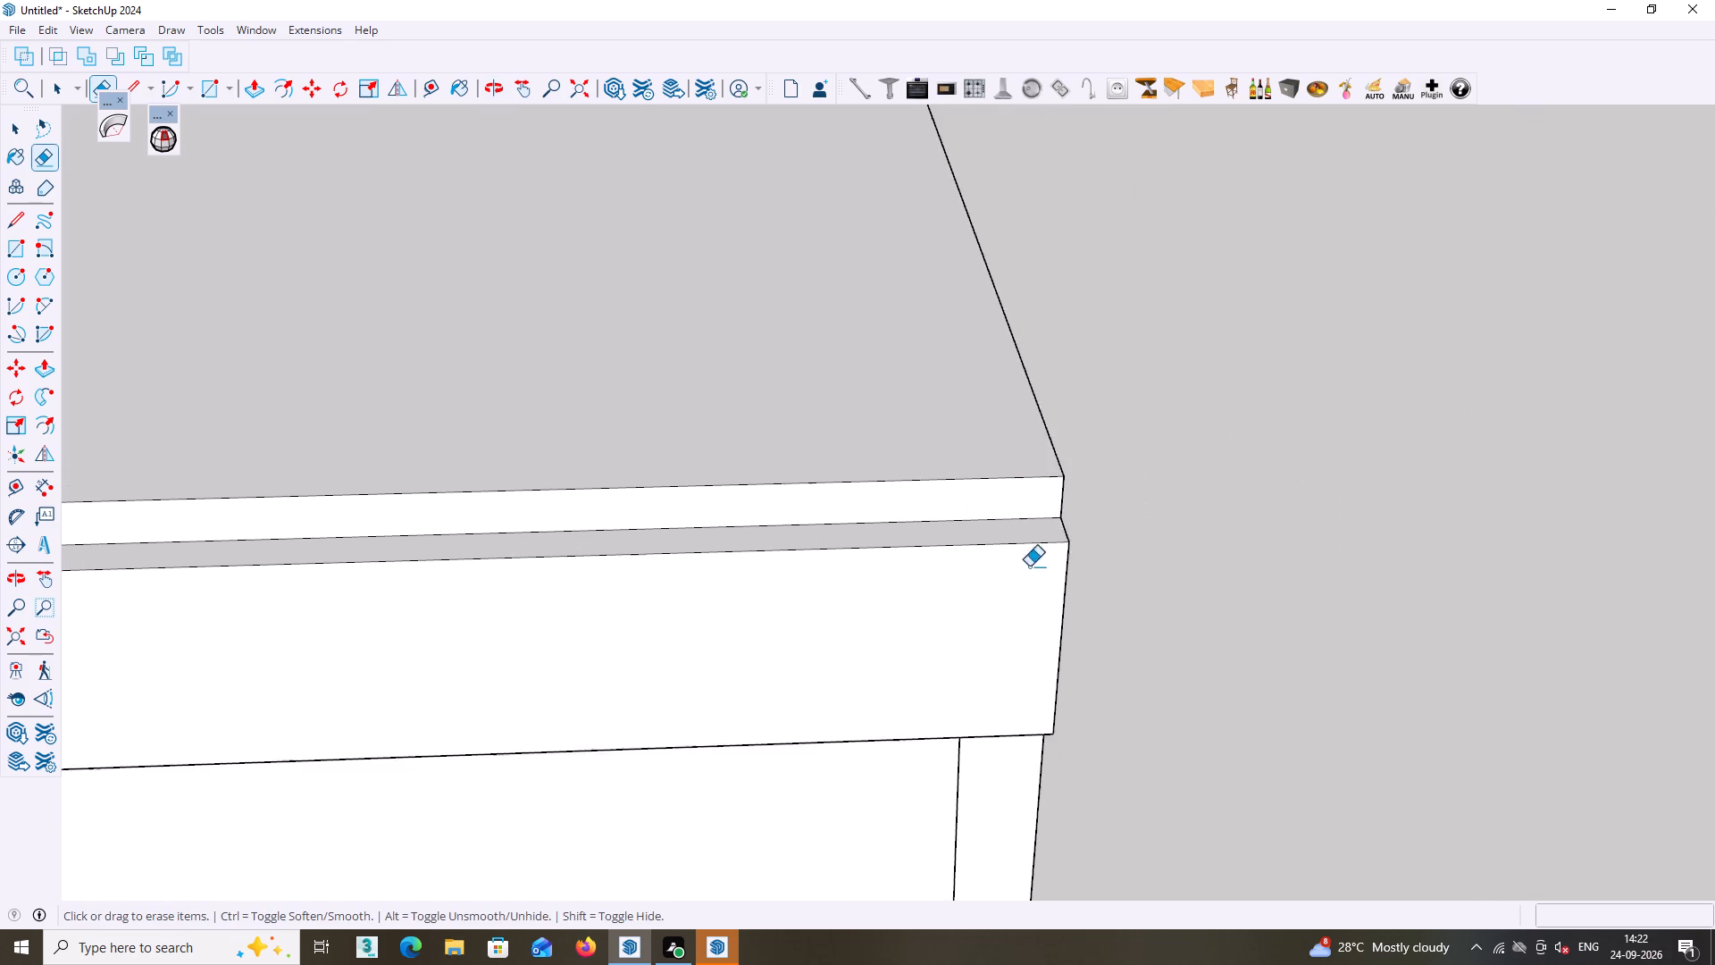
pyautogui.scroll(-6, 1029, 566)
pyautogui.moveTo(1147, 626); pyautogui.dragTo(1150, 636, button='middle')
pyautogui.moveTo(1183, 626); pyautogui.dragTo(1030, 282, button='middle')
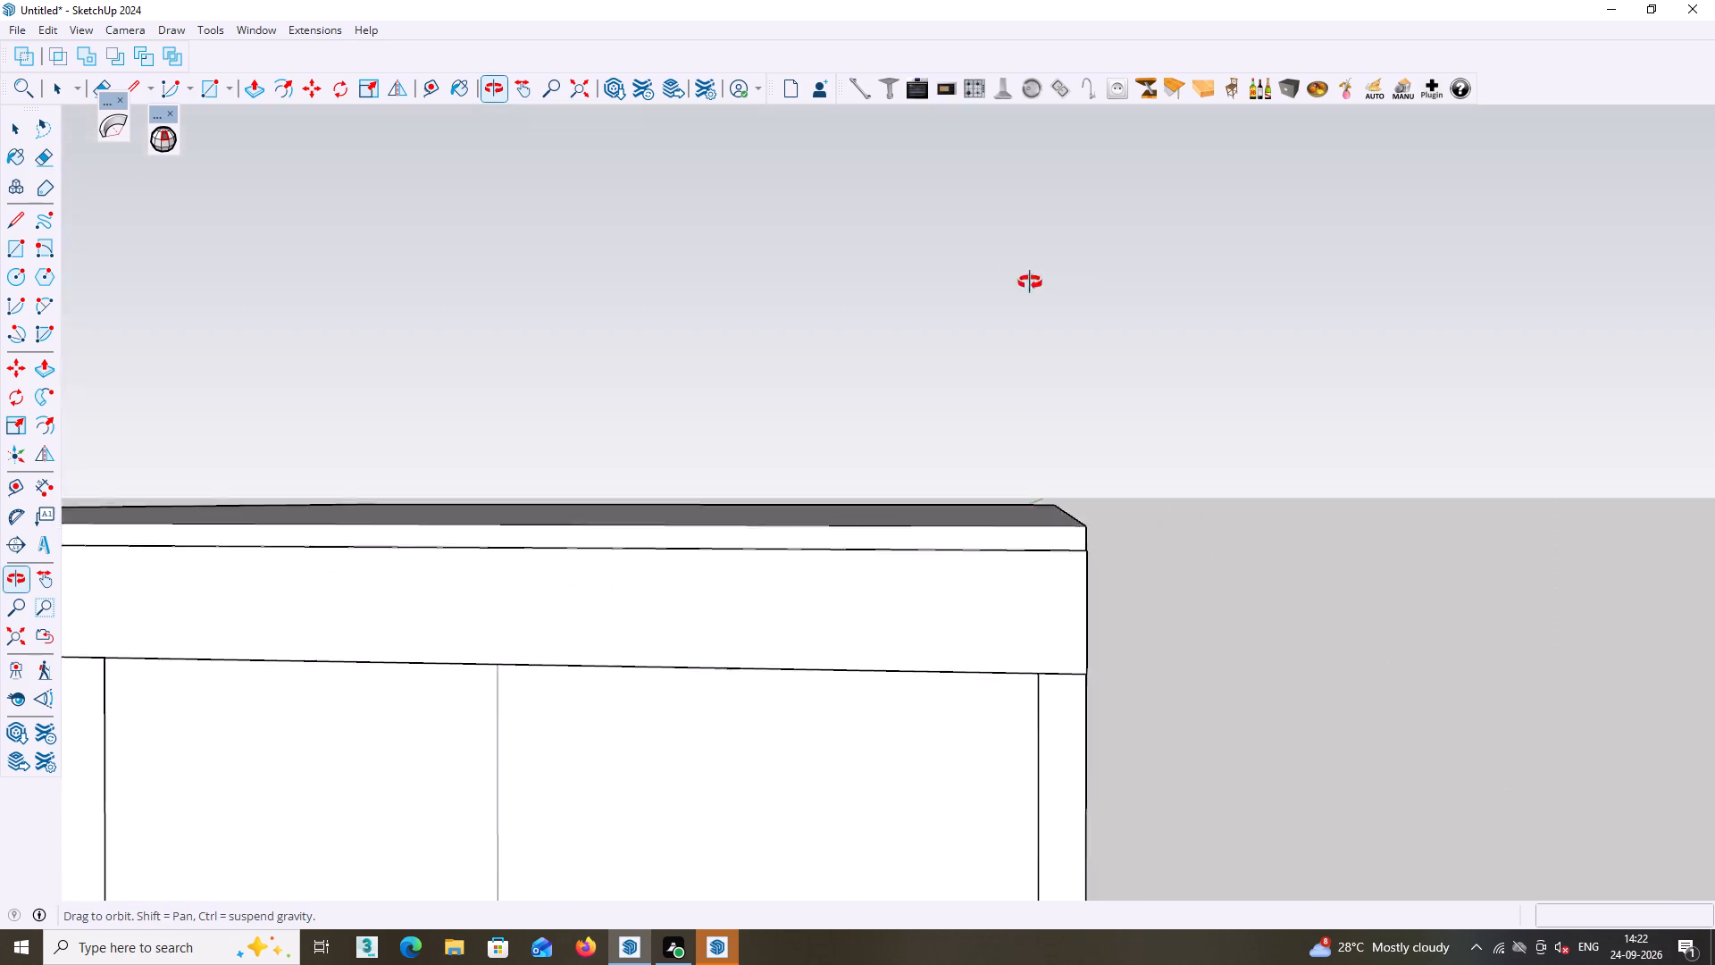
pyautogui.moveTo(1030, 282); pyautogui.dragTo(901, 7, button='middle')
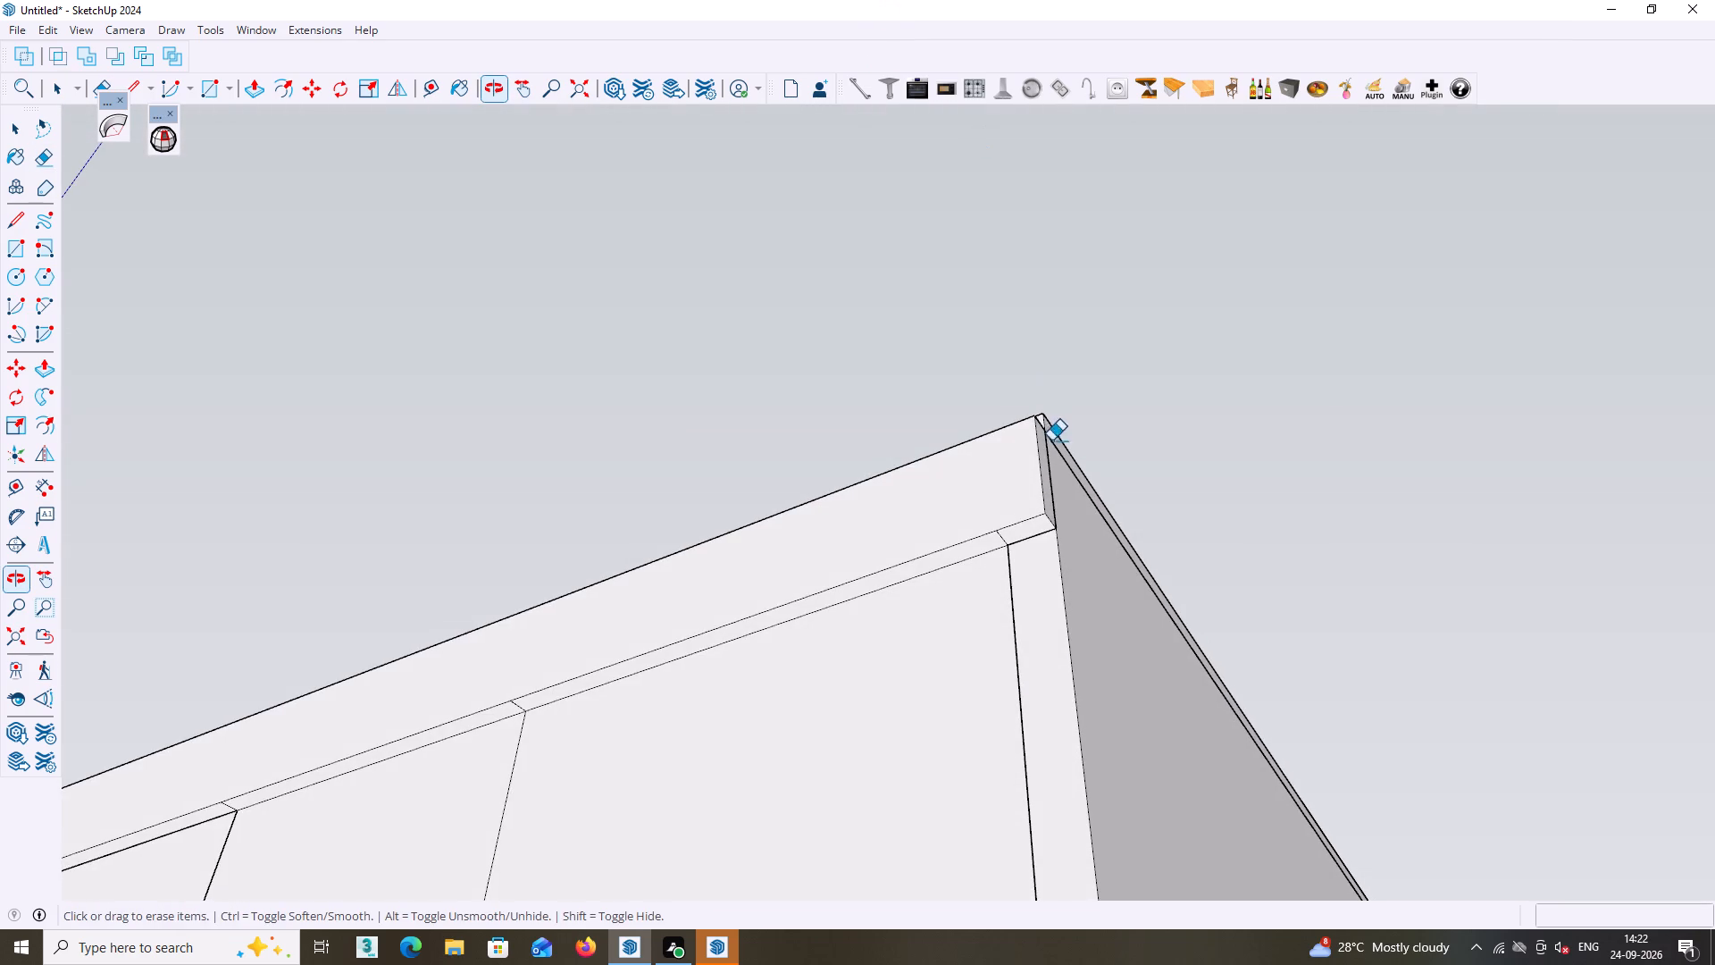
pyautogui.scroll(8, 1039, 451)
pyautogui.click(979, 583)
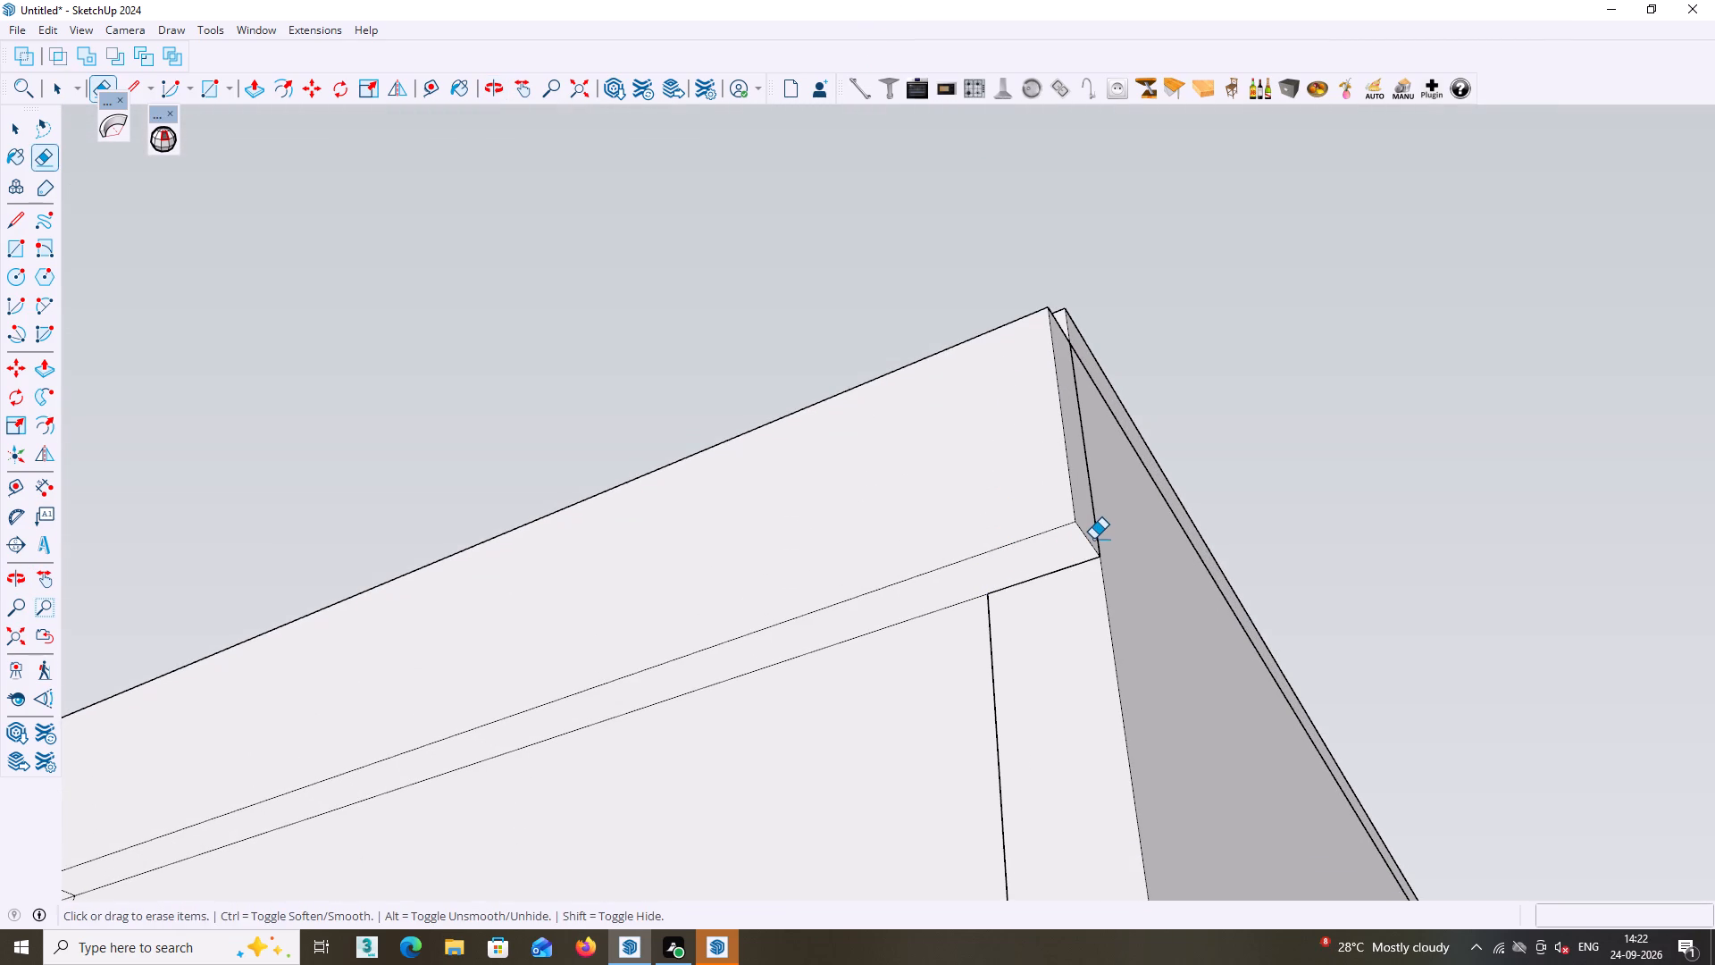
pyautogui.scroll(-2, 1093, 549)
pyautogui.keyDown('shift'); pyautogui.moveTo(753, 667); pyautogui.dragTo(1266, 458, button='middle'); pyautogui.keyUp('shift')
pyautogui.keyDown('shift'); pyautogui.scroll(-1, 941, 585); pyautogui.keyUp('shift')
pyautogui.scroll(5, 665, 666)
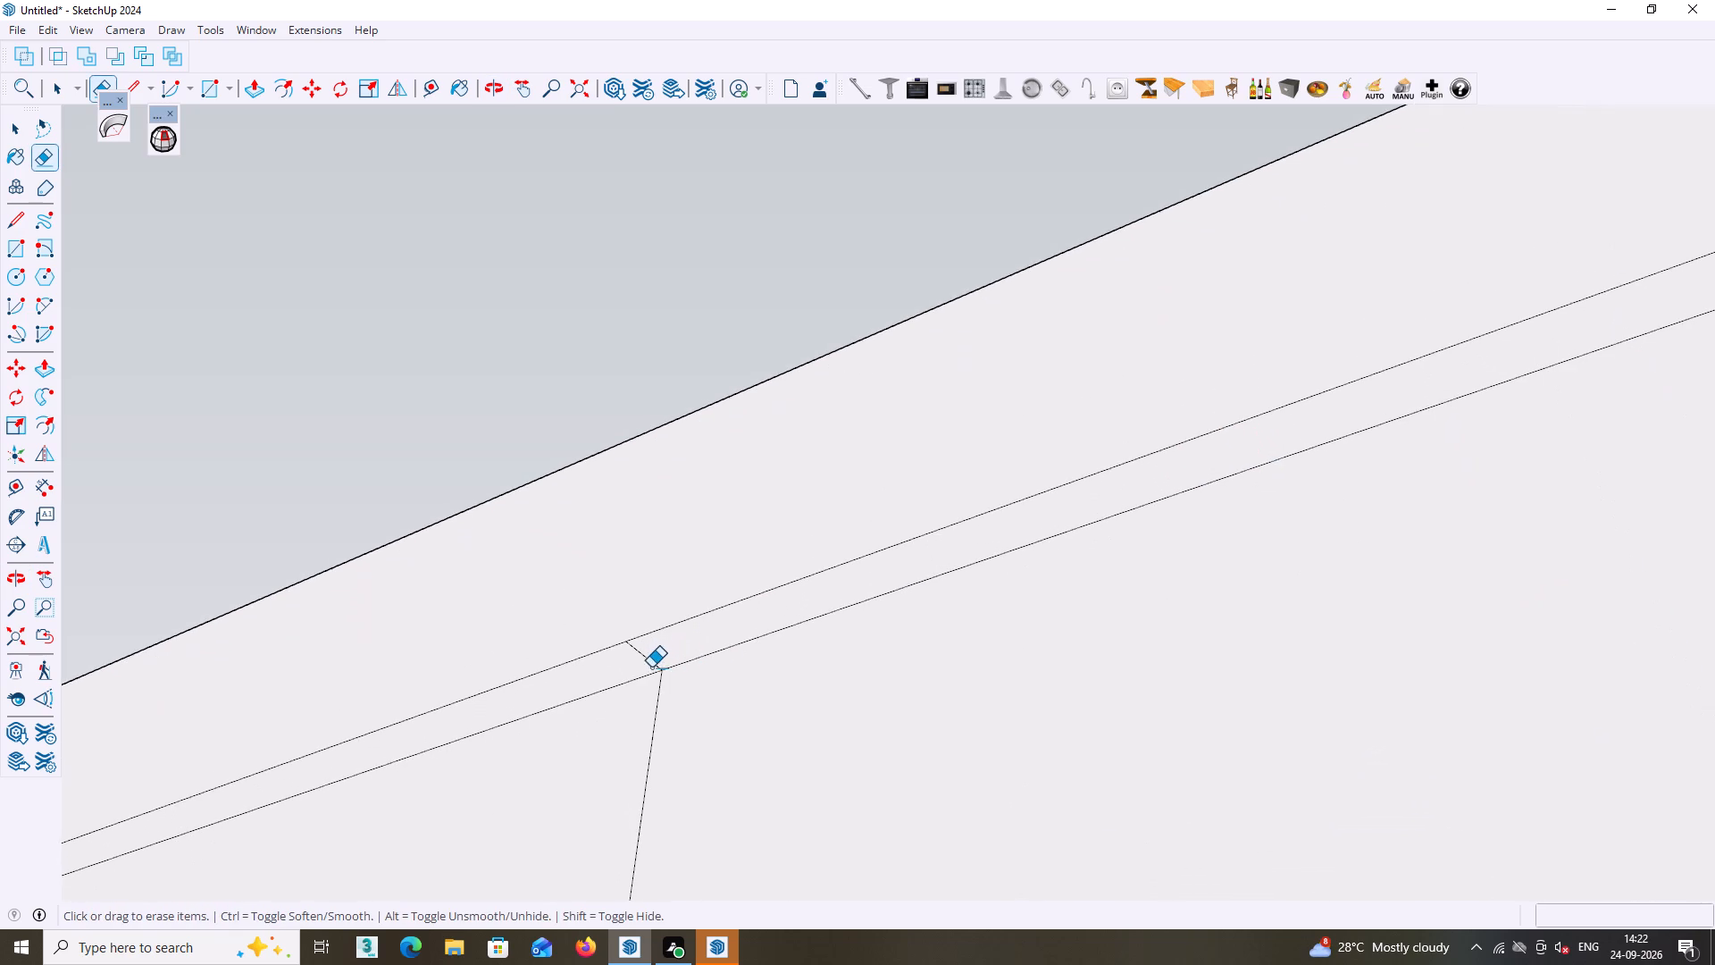
pyautogui.click(651, 665)
pyautogui.moveTo(651, 660); pyautogui.dragTo(1363, 478, button='middle')
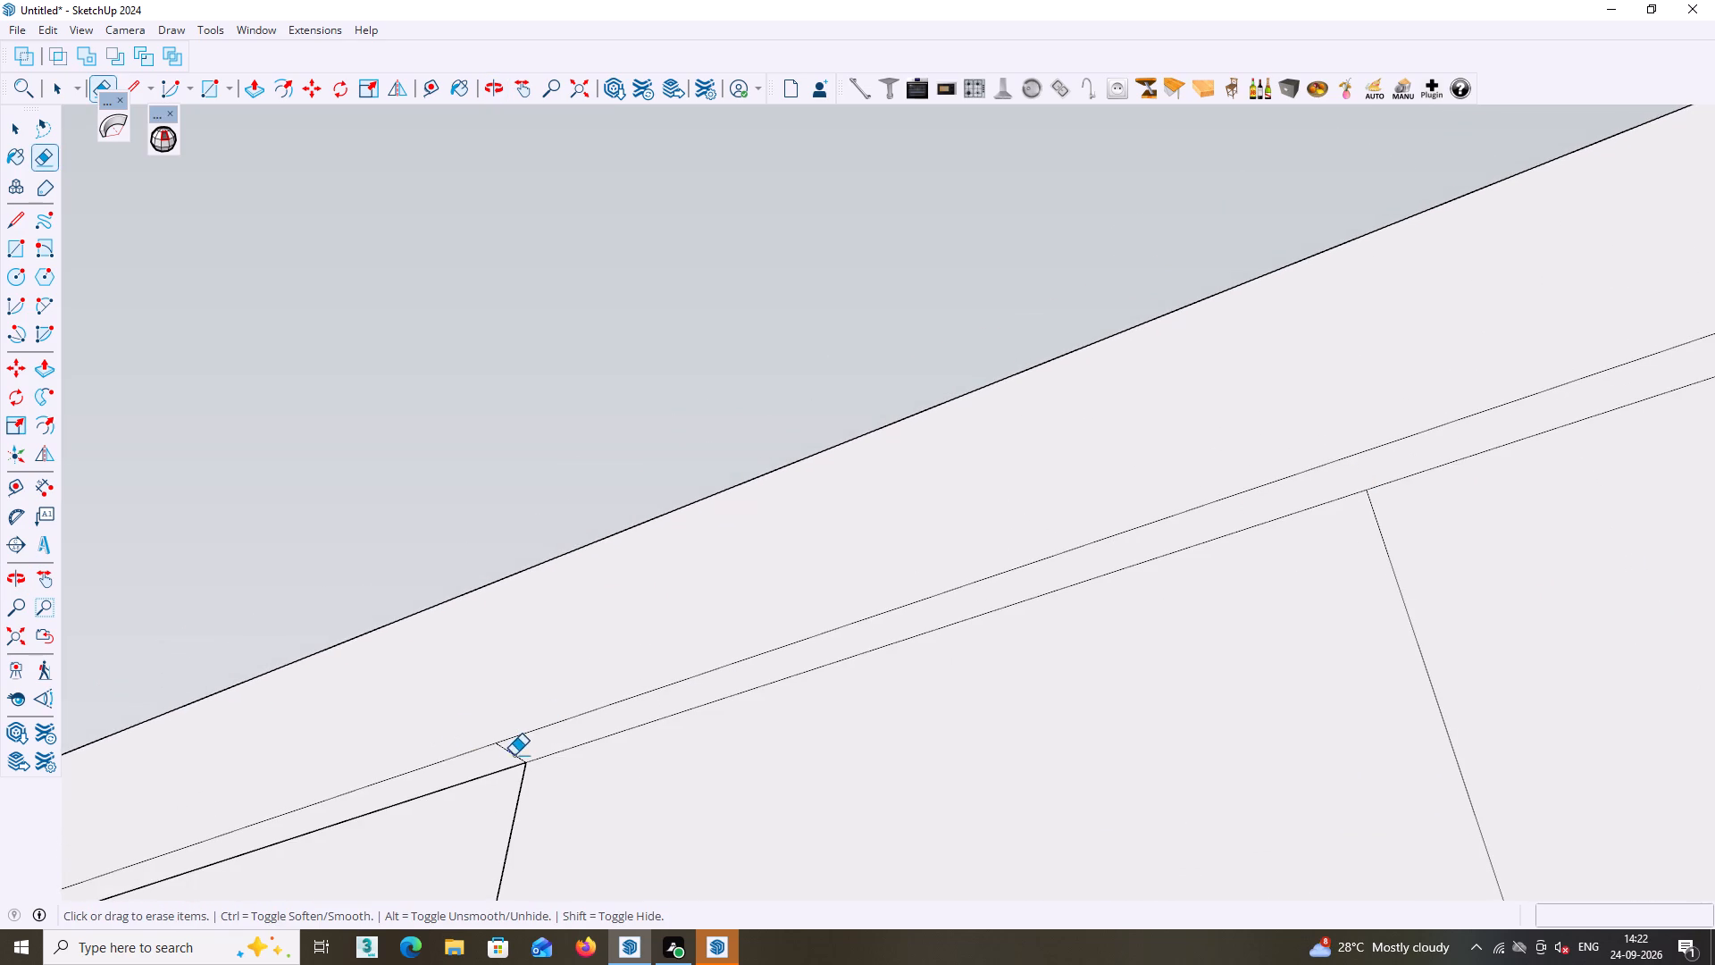
pyautogui.click(514, 755)
# Erase the horizontal seam where the corner strip meets the top band.
pyautogui.scroll(-6, 516, 765)
pyautogui.moveTo(682, 786); pyautogui.dragTo(687, 794, button='middle')
pyautogui.moveTo(703, 792); pyautogui.dragTo(1154, 584, button='middle')
pyautogui.scroll(-7, 938, 648)
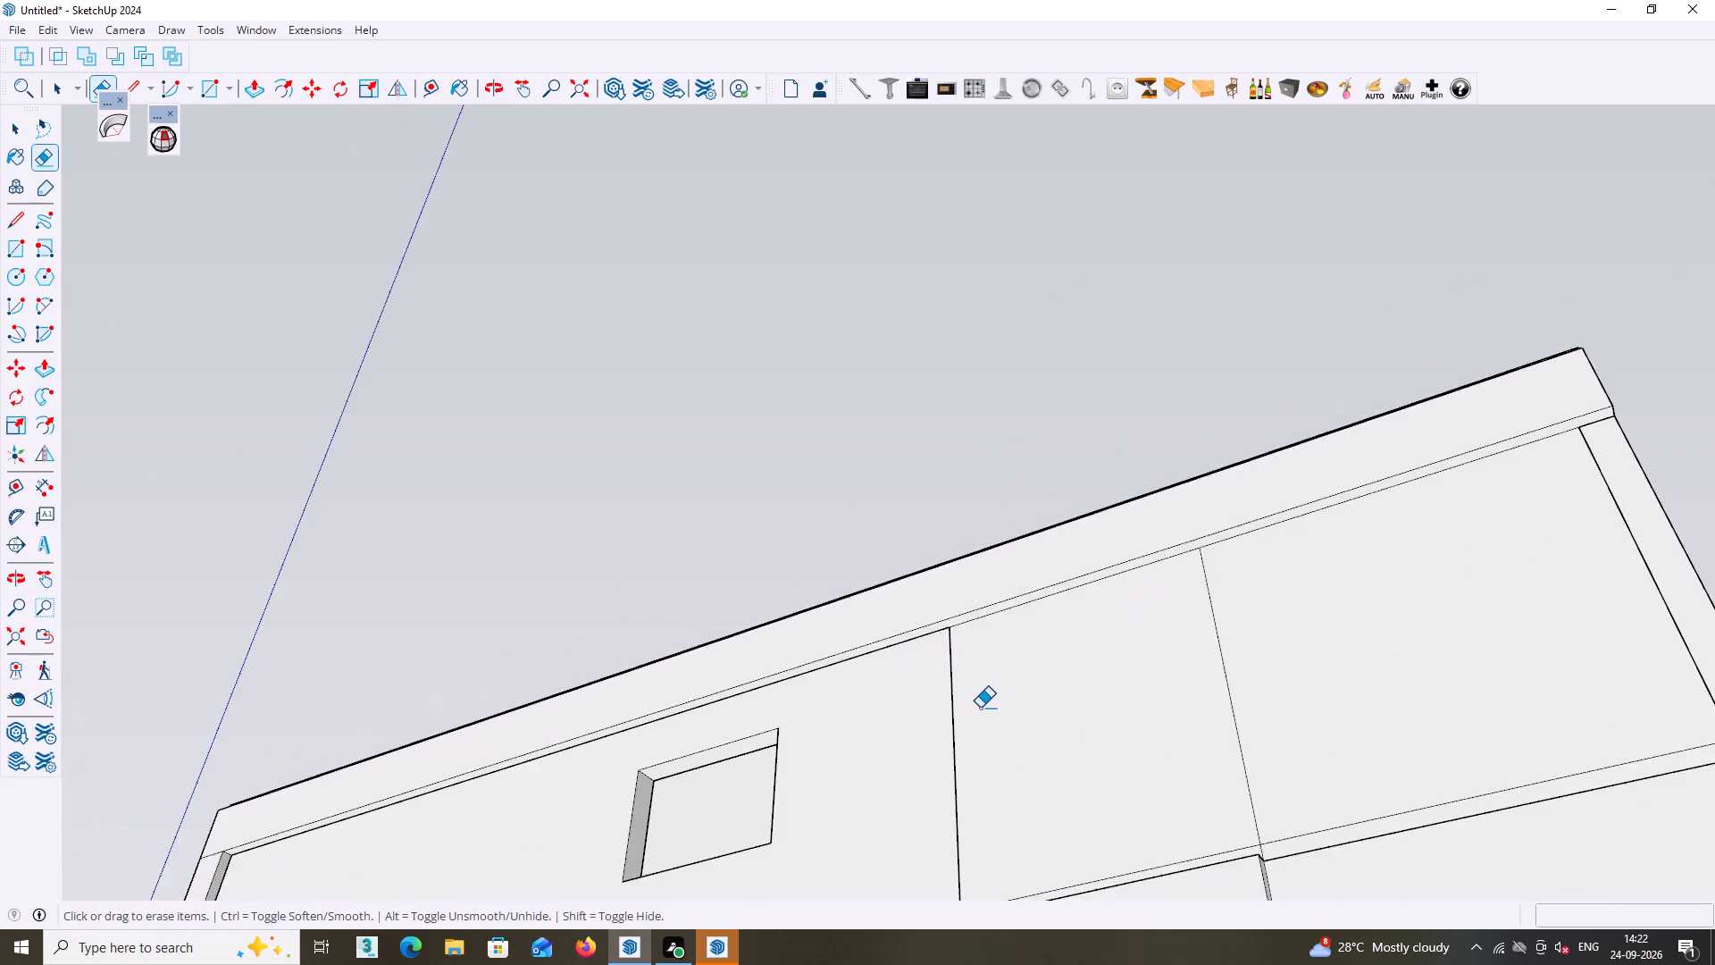
pyautogui.scroll(-6, 980, 708)
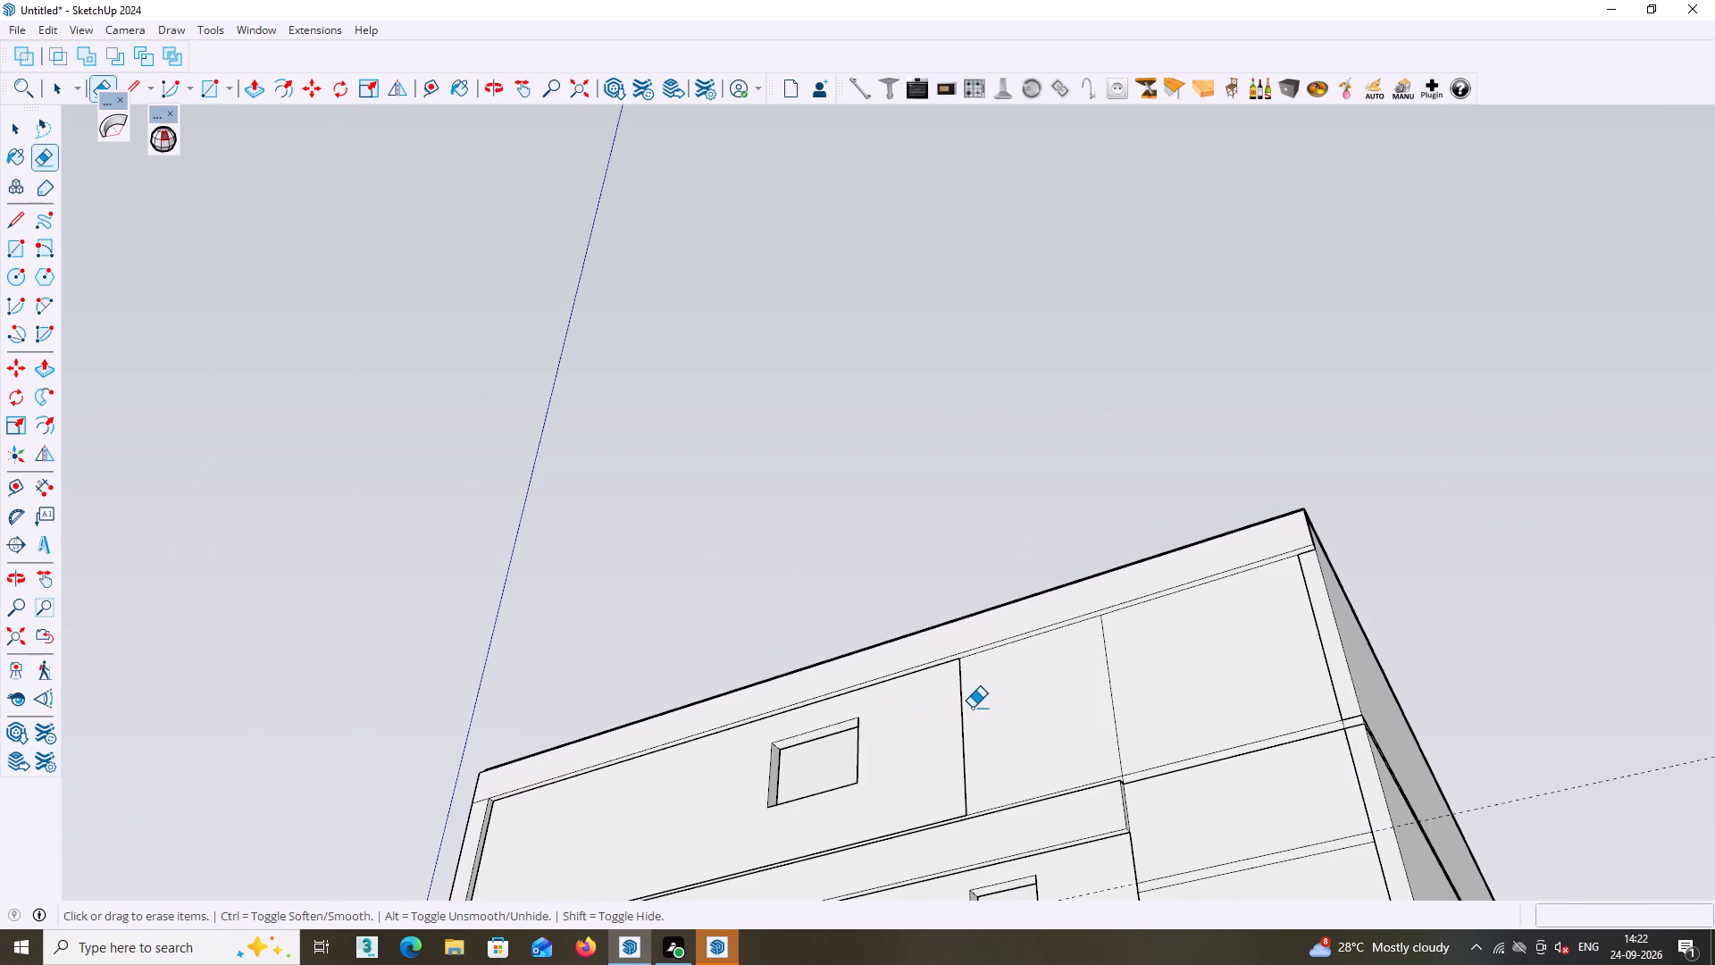
pyautogui.scroll(6, 435, 833)
pyautogui.click(493, 792)
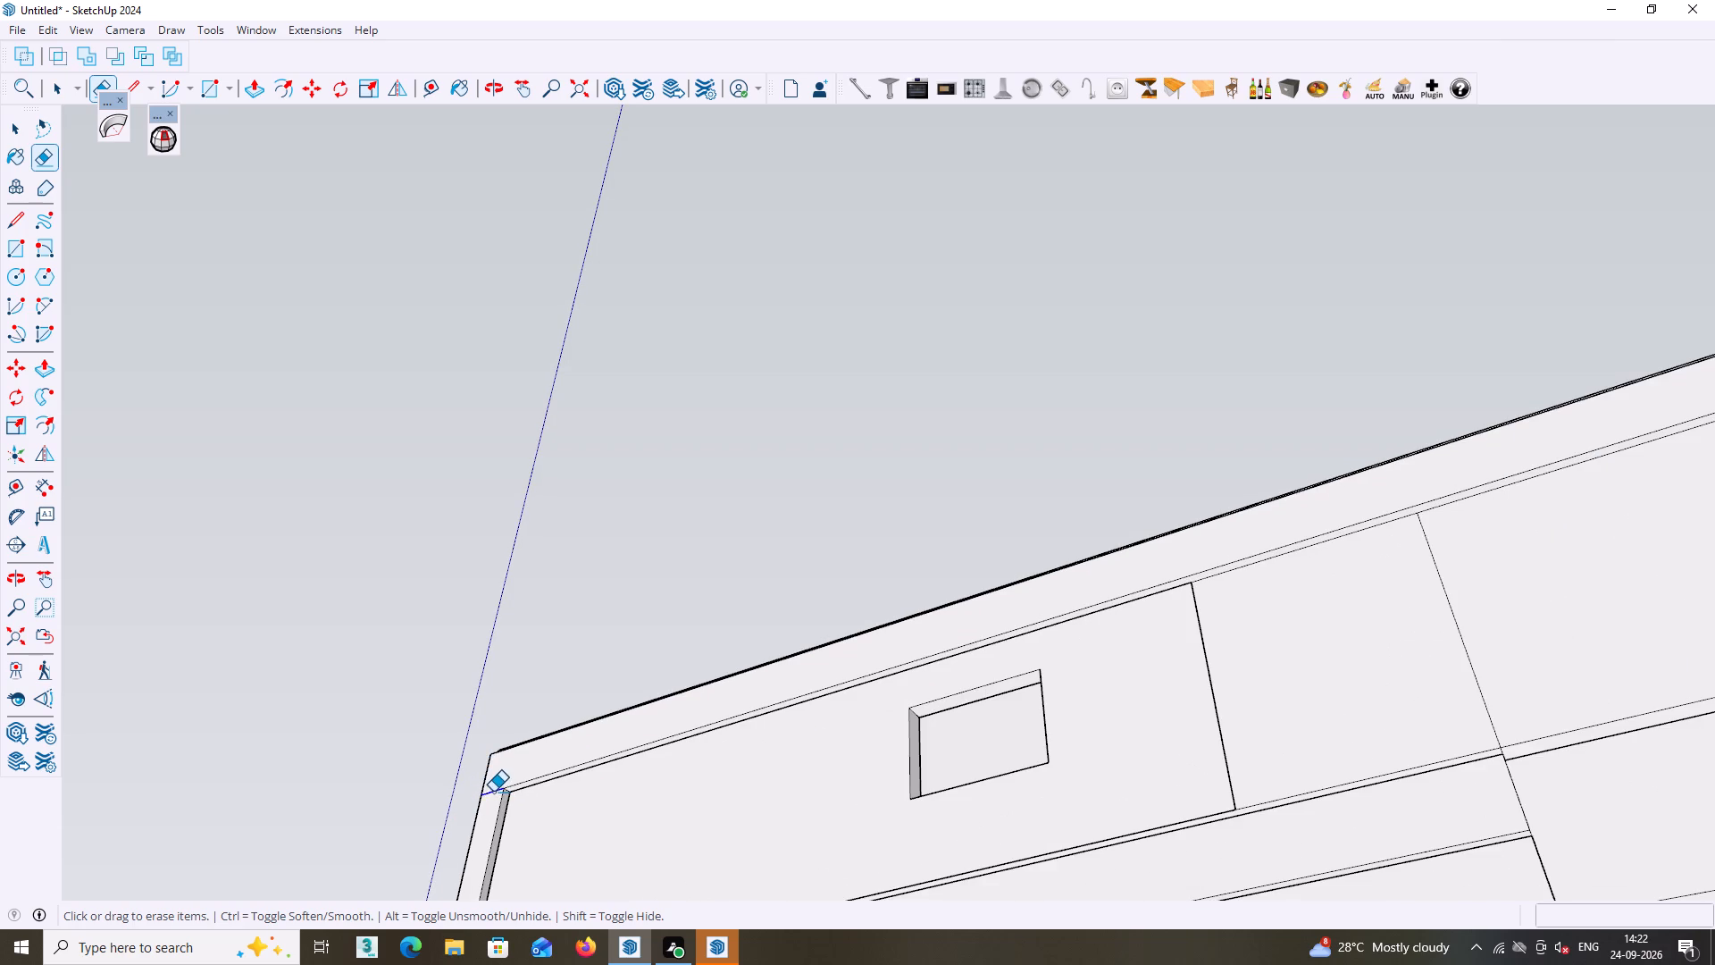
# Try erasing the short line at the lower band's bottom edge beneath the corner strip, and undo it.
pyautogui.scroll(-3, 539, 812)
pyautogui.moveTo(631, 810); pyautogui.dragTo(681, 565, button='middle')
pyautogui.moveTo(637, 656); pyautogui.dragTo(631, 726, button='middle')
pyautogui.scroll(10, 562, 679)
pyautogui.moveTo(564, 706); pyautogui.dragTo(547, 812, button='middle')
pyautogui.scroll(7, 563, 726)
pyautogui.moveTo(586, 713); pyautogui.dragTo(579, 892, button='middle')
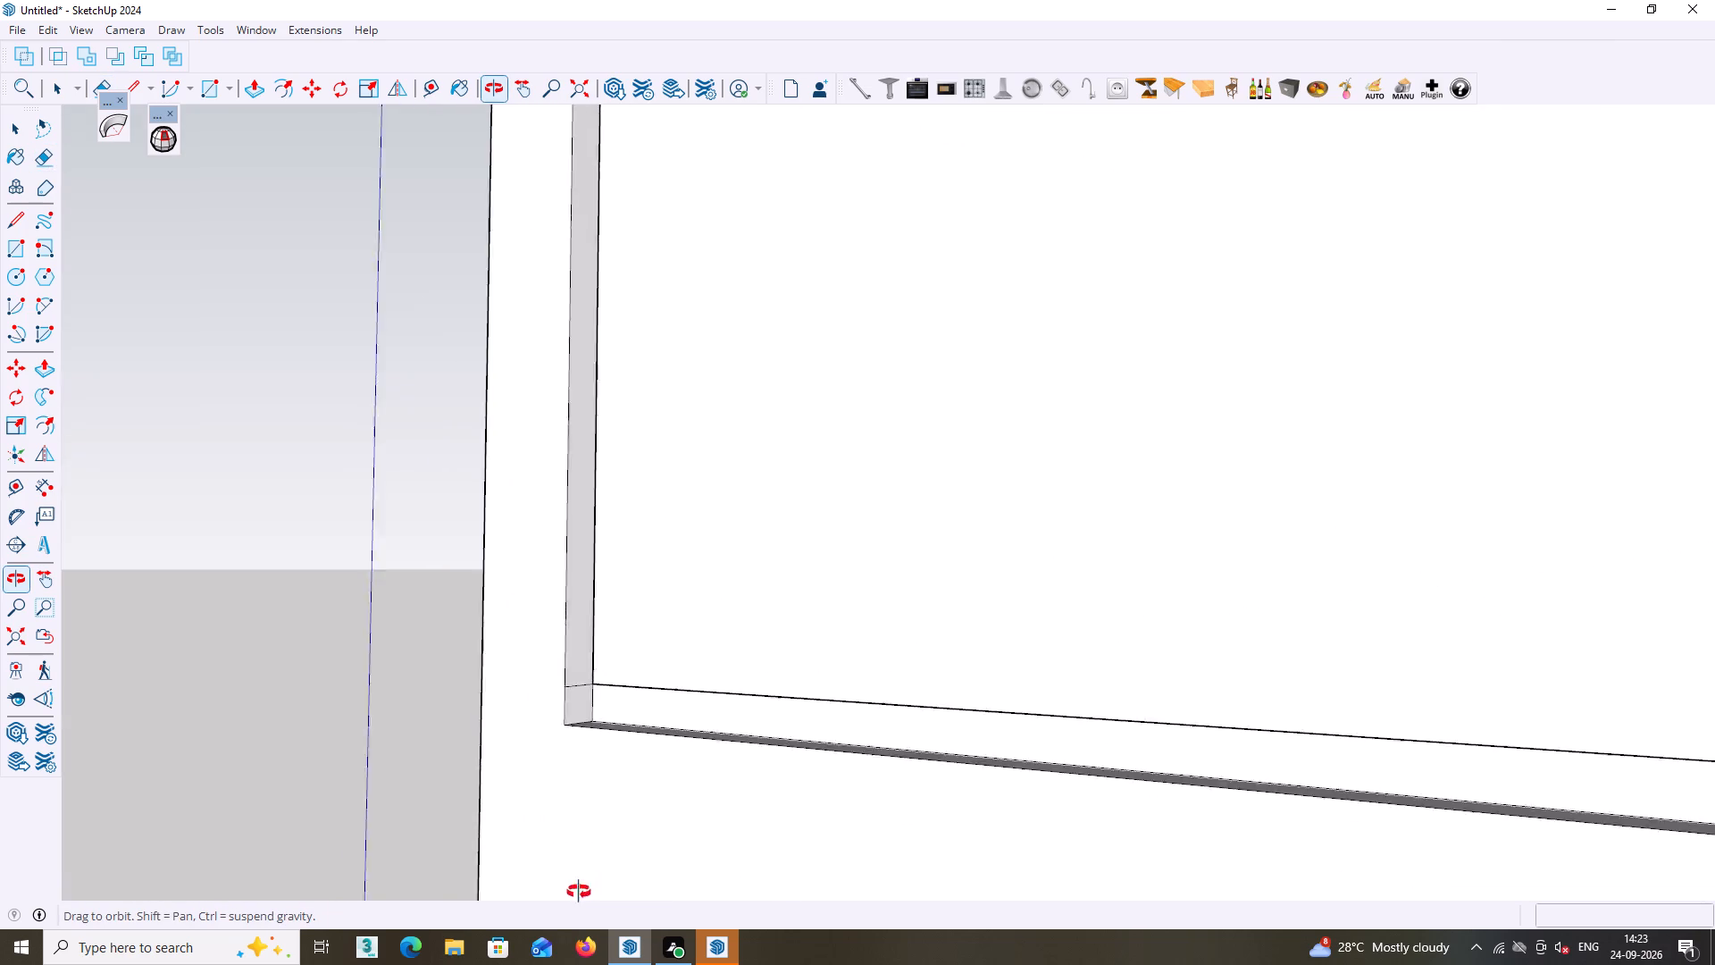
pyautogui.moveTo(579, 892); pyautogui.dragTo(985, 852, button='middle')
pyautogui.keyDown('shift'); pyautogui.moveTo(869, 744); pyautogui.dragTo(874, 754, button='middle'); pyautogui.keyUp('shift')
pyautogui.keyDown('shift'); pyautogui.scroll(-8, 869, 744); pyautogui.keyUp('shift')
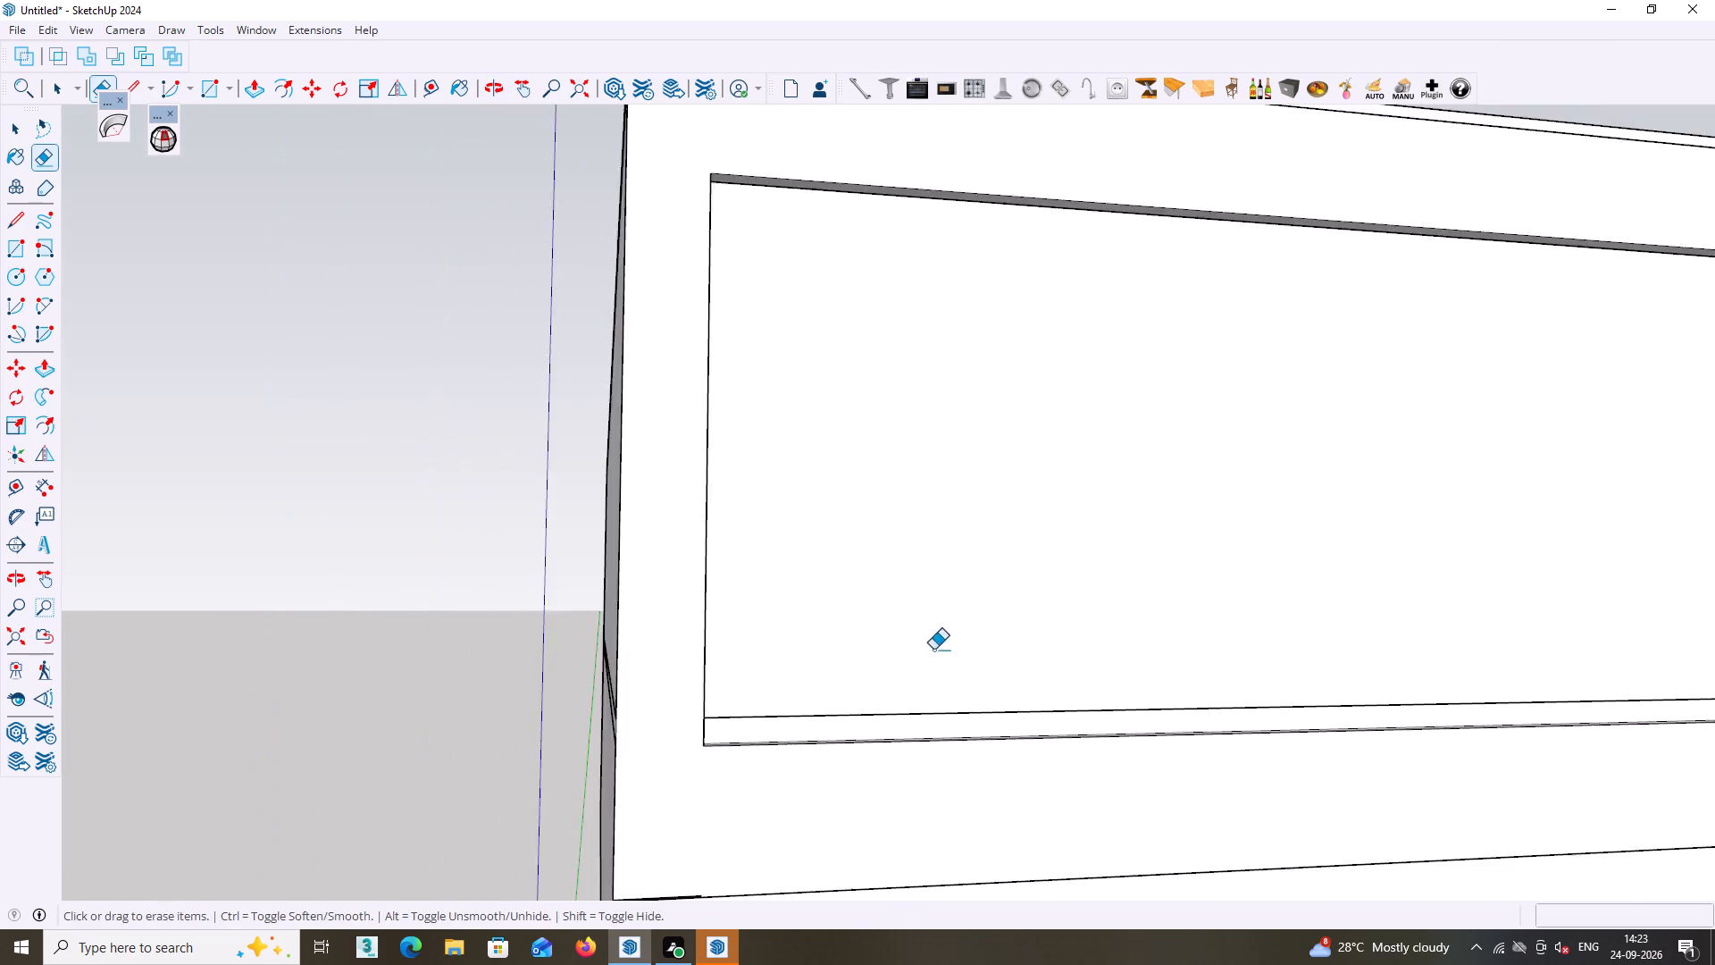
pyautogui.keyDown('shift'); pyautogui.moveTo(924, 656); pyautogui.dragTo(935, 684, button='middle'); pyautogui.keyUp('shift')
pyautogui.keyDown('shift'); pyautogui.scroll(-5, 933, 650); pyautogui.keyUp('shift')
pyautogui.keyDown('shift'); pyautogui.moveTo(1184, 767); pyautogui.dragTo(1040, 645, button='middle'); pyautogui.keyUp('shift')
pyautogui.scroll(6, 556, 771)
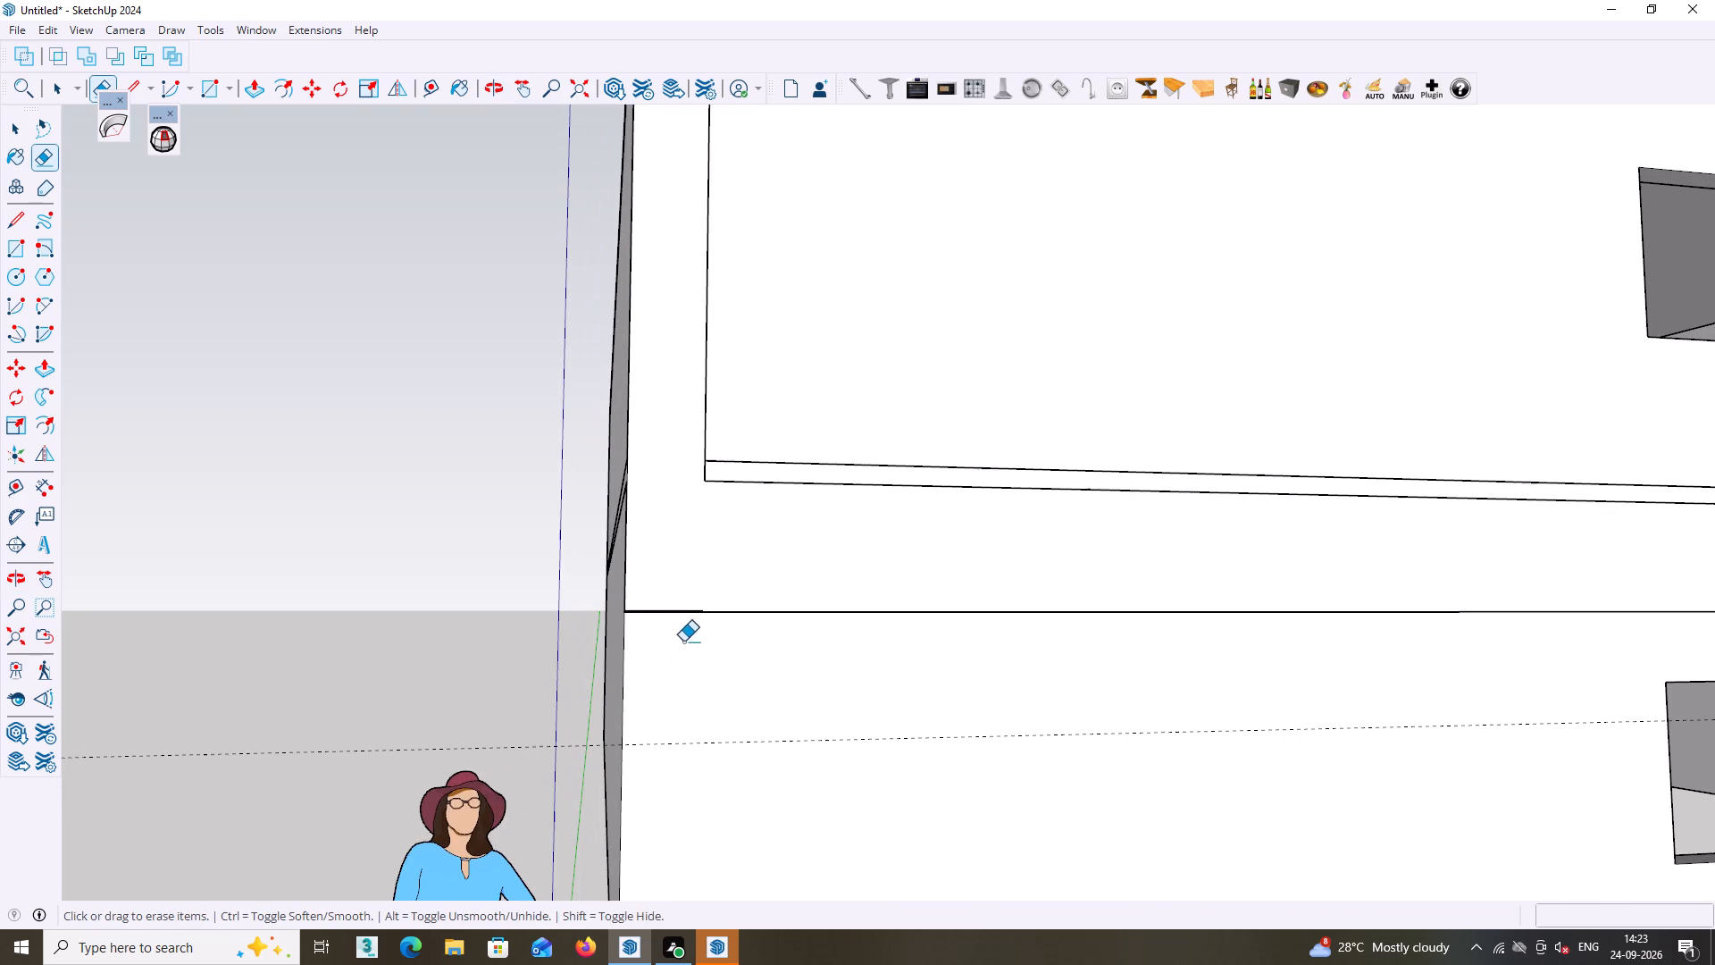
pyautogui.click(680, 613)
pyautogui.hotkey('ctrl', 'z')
# Examine the front facade's projecting bands, window and door openings and entrance panel from several angles.
pyautogui.scroll(-16, 694, 682)
pyautogui.moveTo(714, 701); pyautogui.dragTo(719, 711, button='middle')
pyautogui.middleClick(764, 714)
pyautogui.moveTo(899, 741); pyautogui.dragTo(899, 749, button='middle')
pyautogui.moveTo(1000, 750); pyautogui.dragTo(632, 731, button='middle')
pyautogui.moveTo(899, 684); pyautogui.dragTo(873, 759, button='middle')
pyautogui.scroll(1, 979, 672)
pyautogui.press('space')
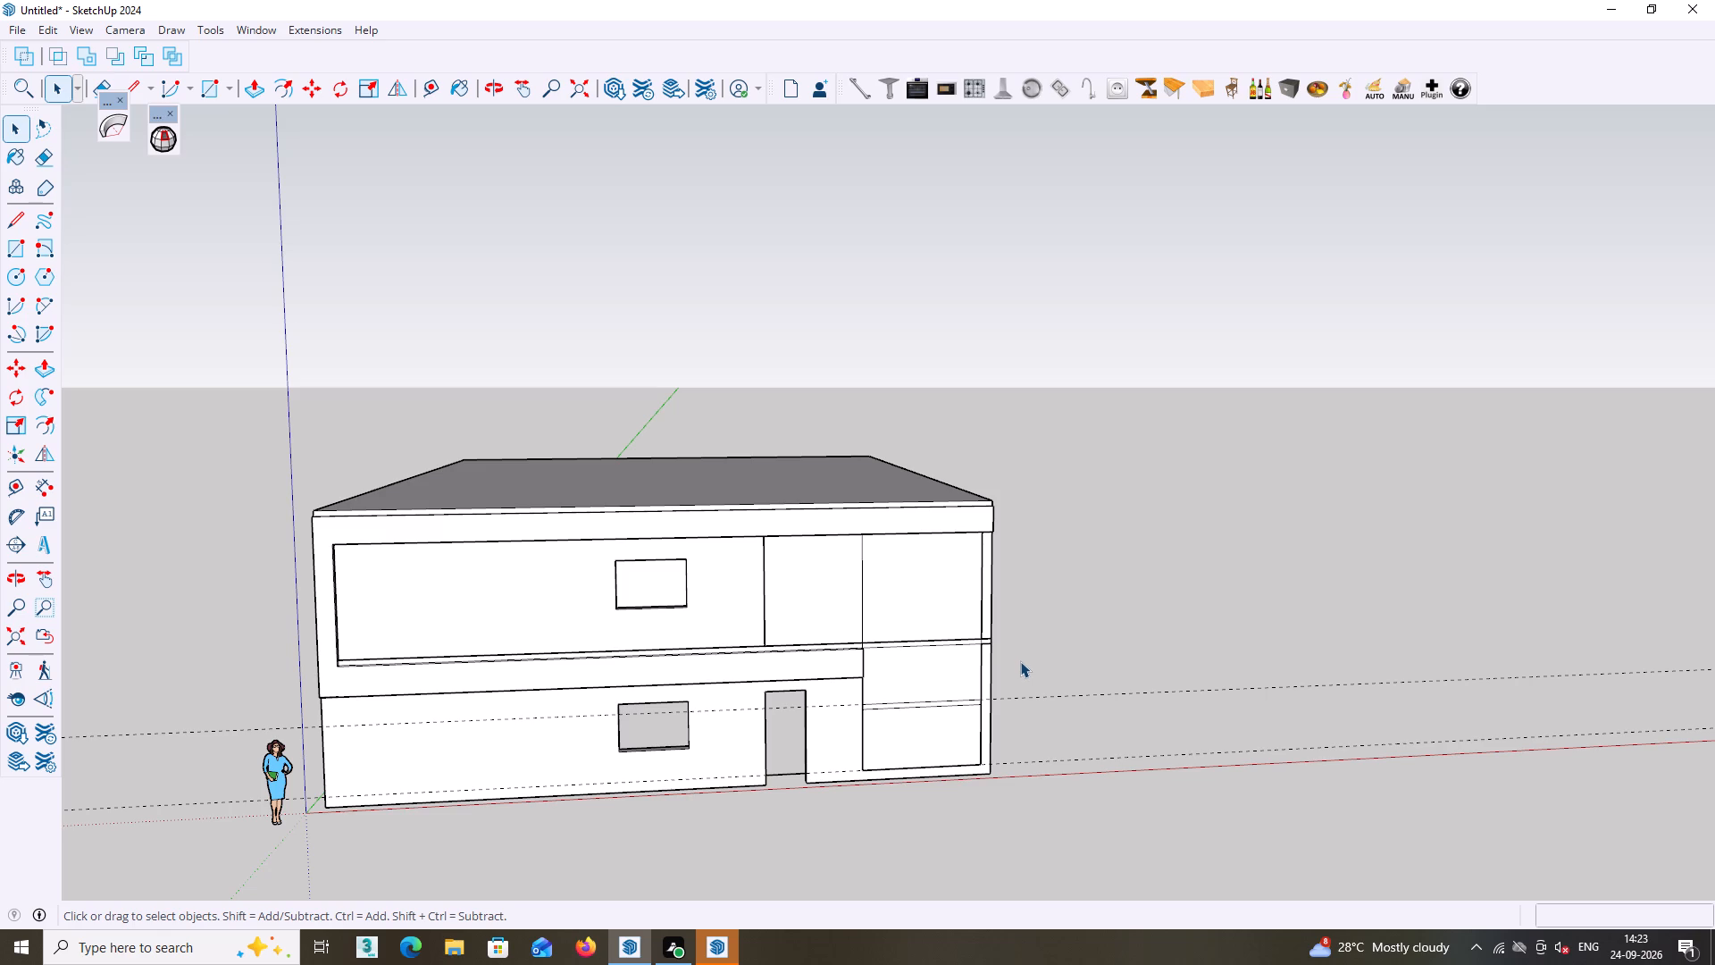
pyautogui.moveTo(1053, 717); pyautogui.dragTo(1057, 753, button='middle')
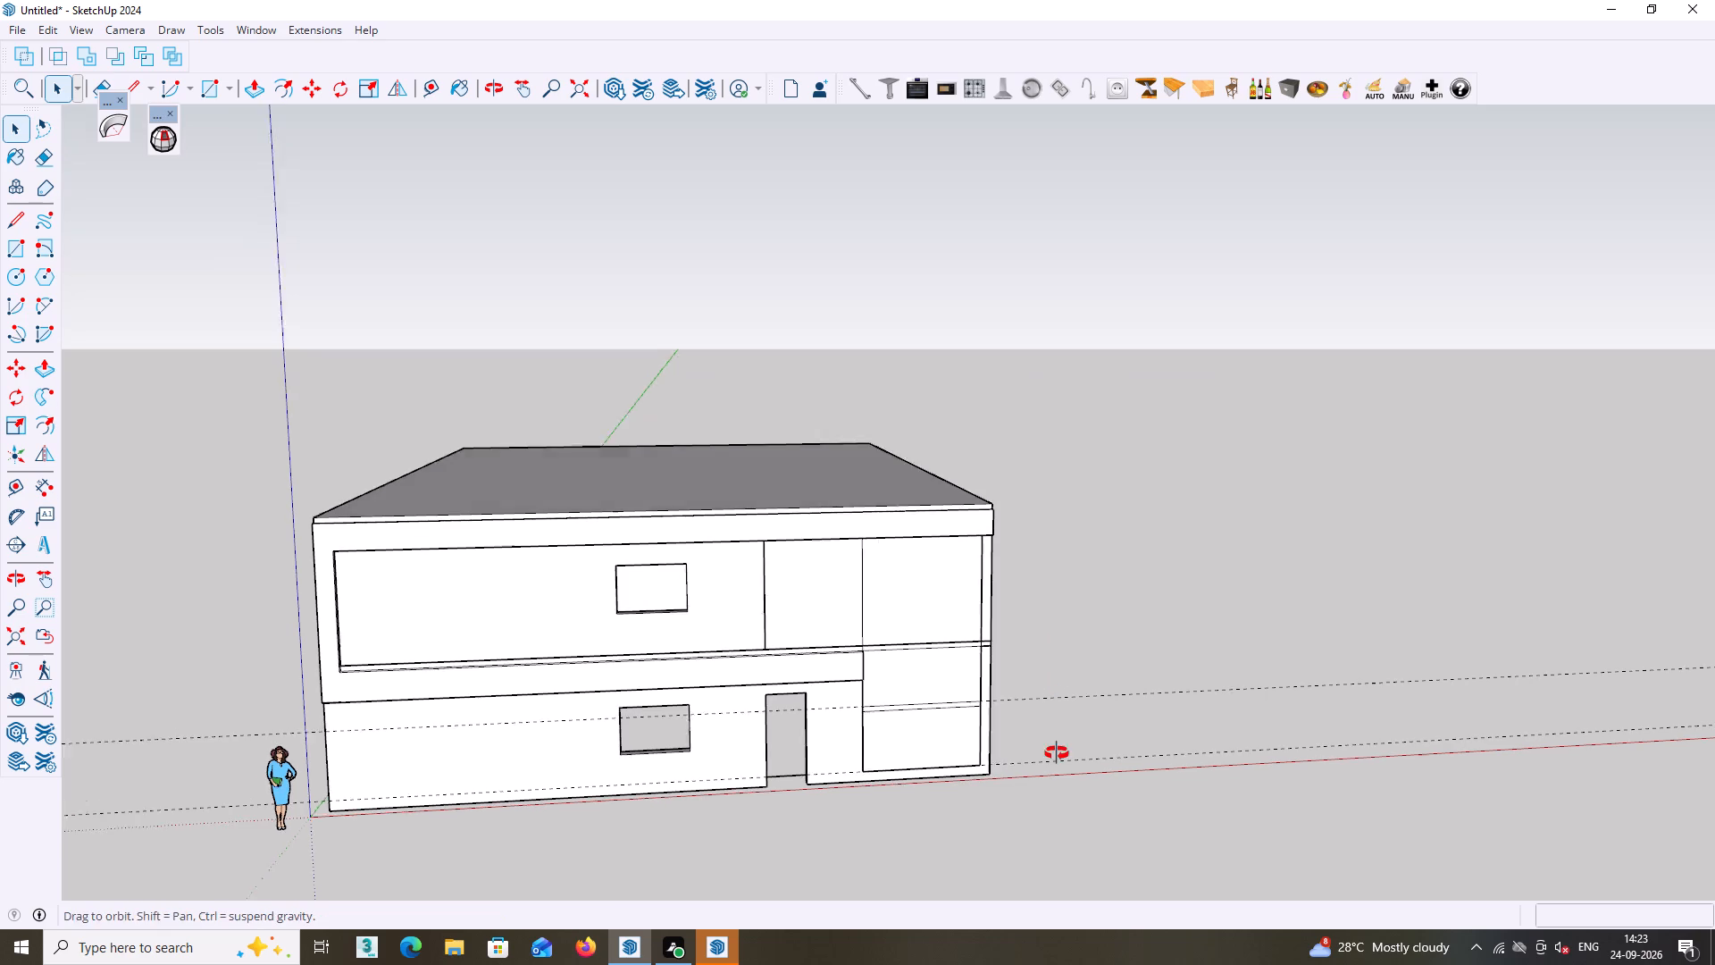
pyautogui.moveTo(1057, 753); pyautogui.dragTo(1057, 759, button='middle')
pyautogui.scroll(7, 913, 670)
pyautogui.moveTo(879, 661); pyautogui.dragTo(879, 666, button='middle')
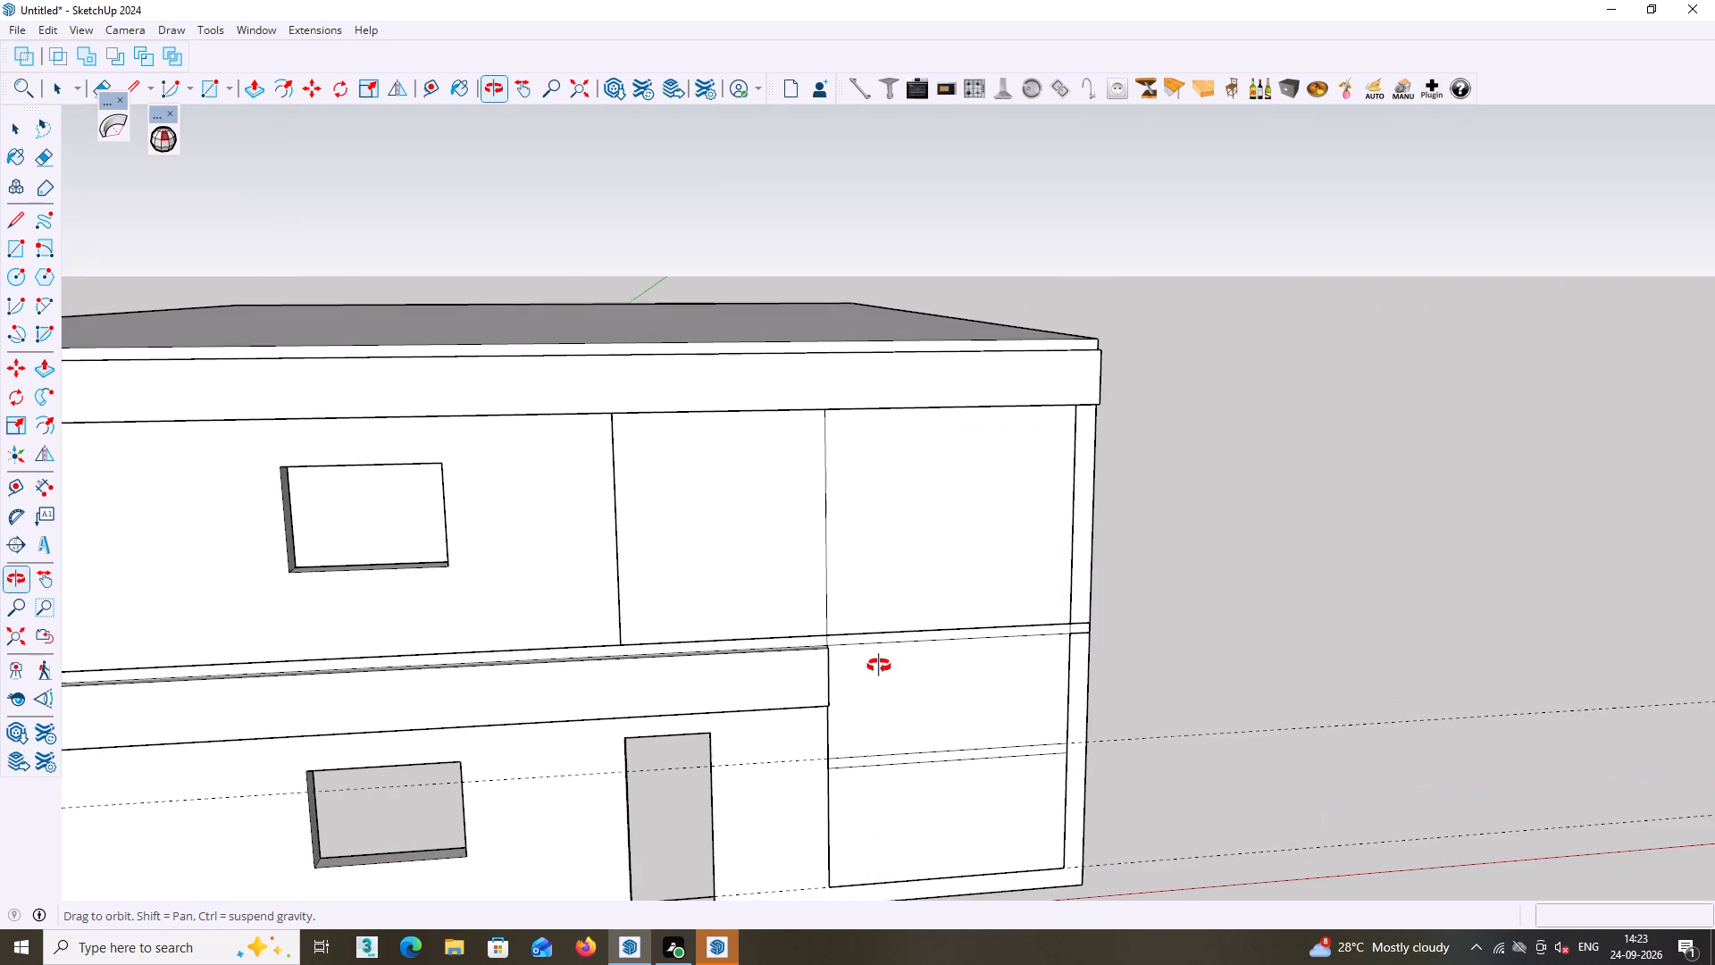
pyautogui.moveTo(879, 666); pyautogui.dragTo(874, 680, button='middle')
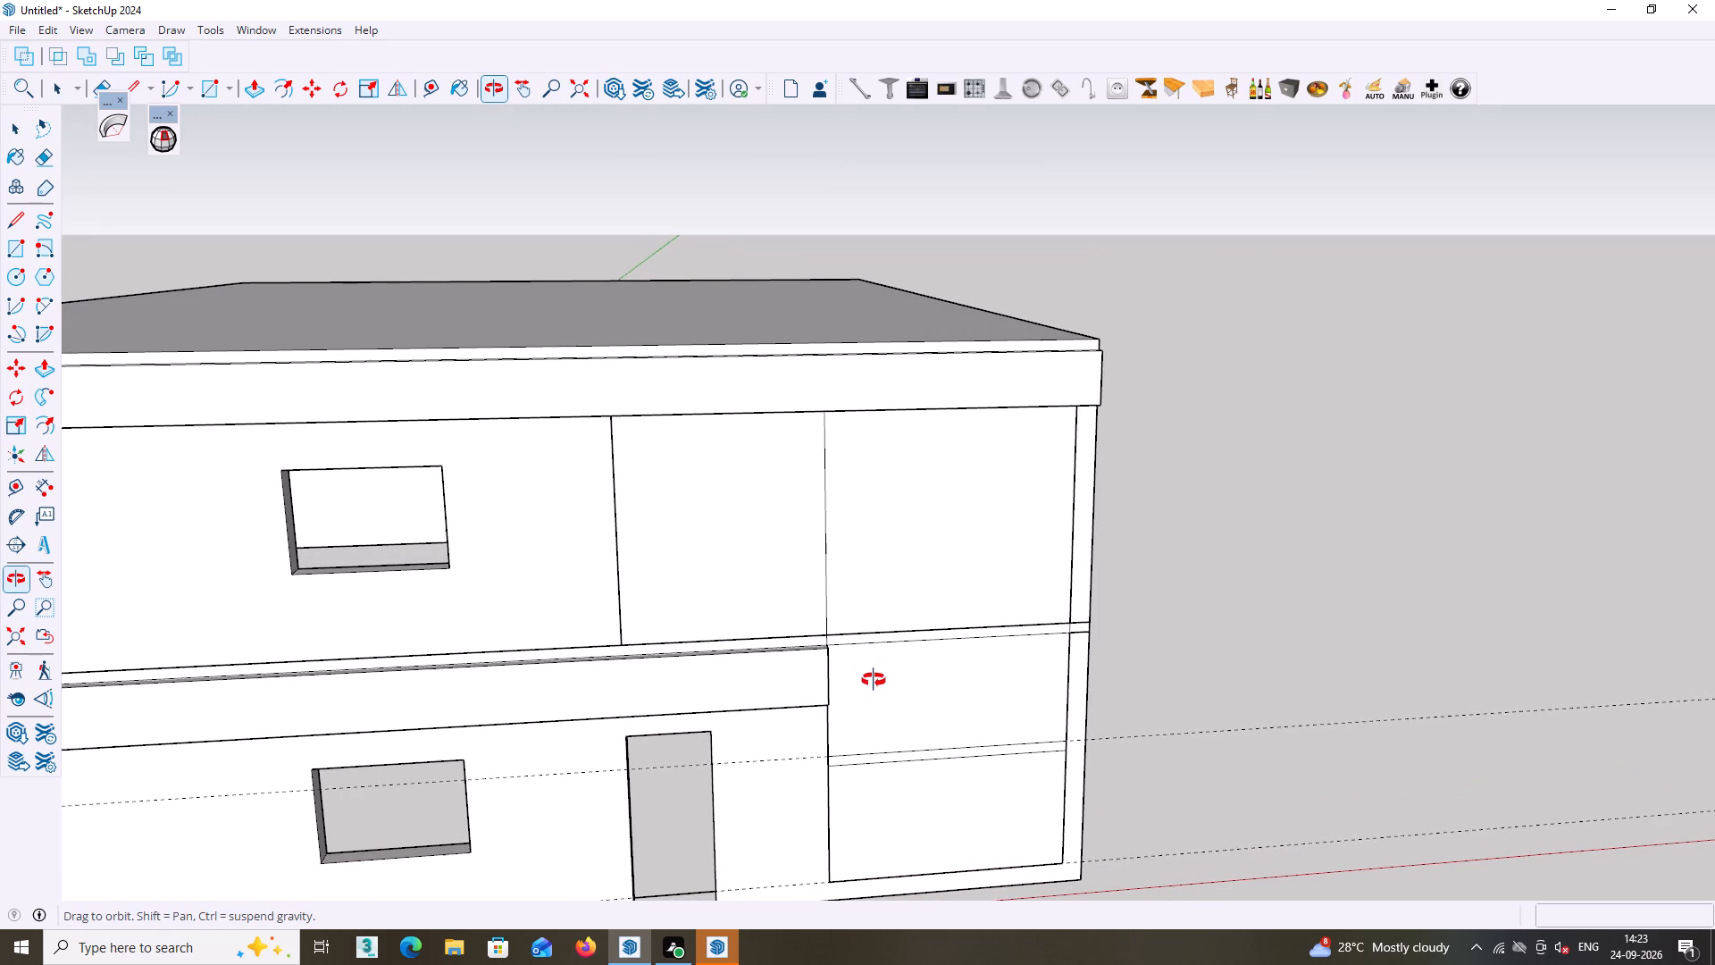
pyautogui.moveTo(874, 680); pyautogui.dragTo(852, 637, button='middle')
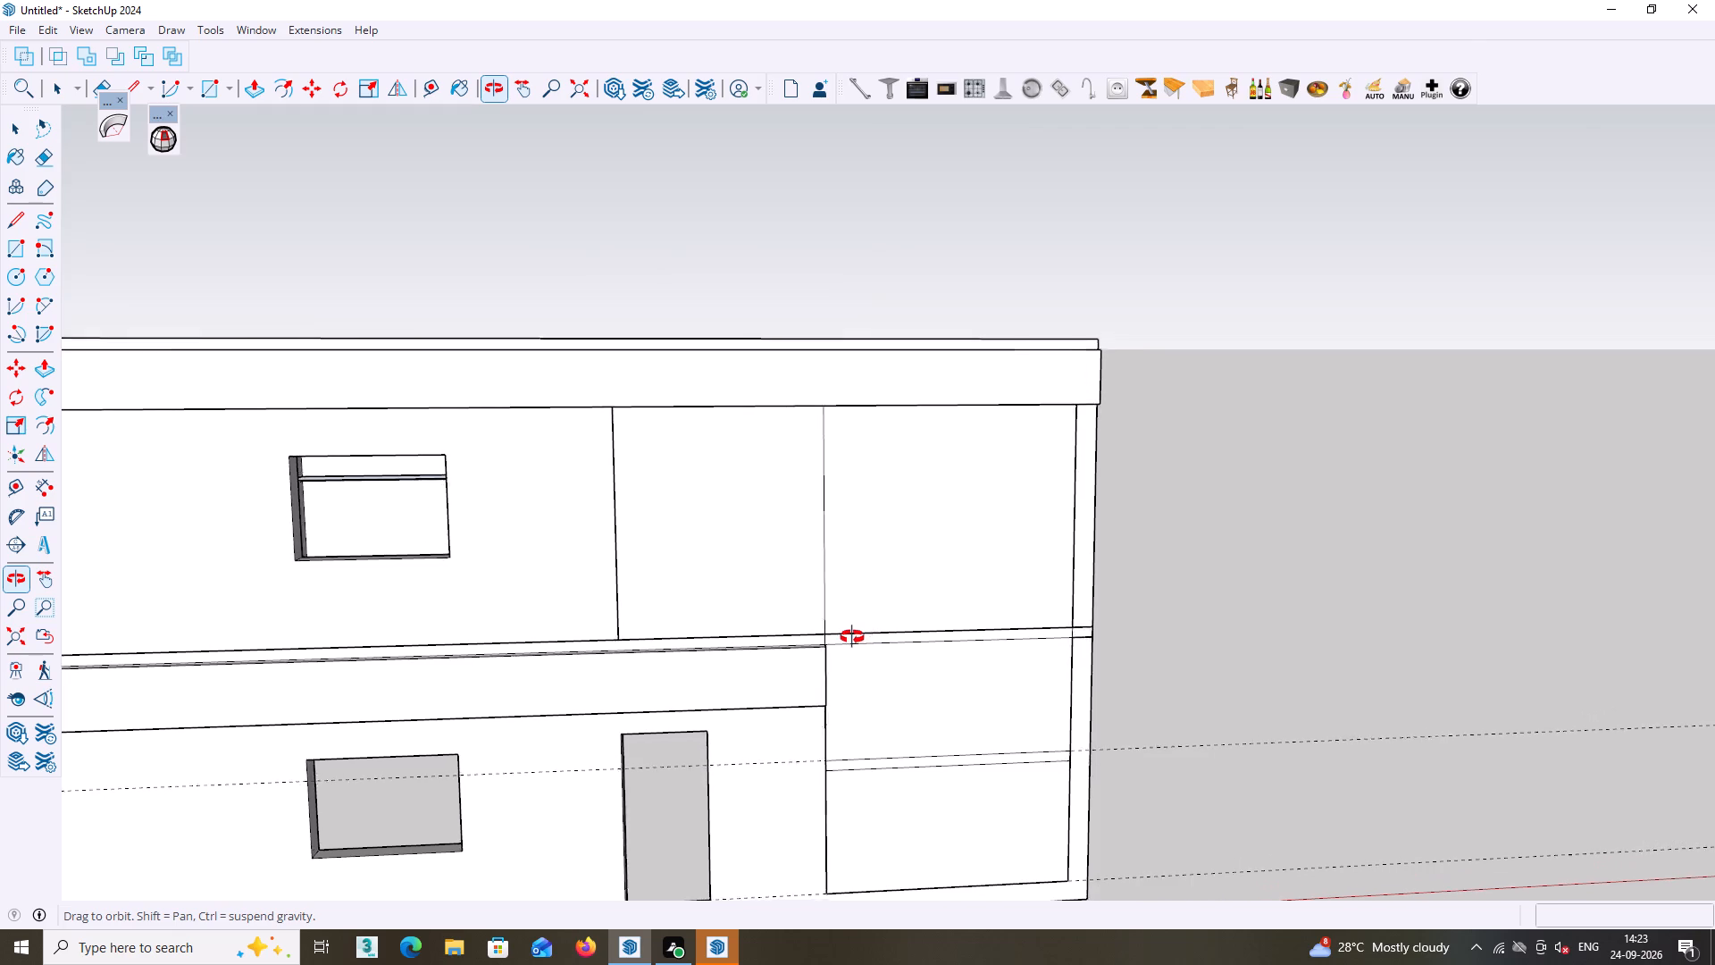
pyautogui.moveTo(852, 637); pyautogui.dragTo(849, 715, button='middle')
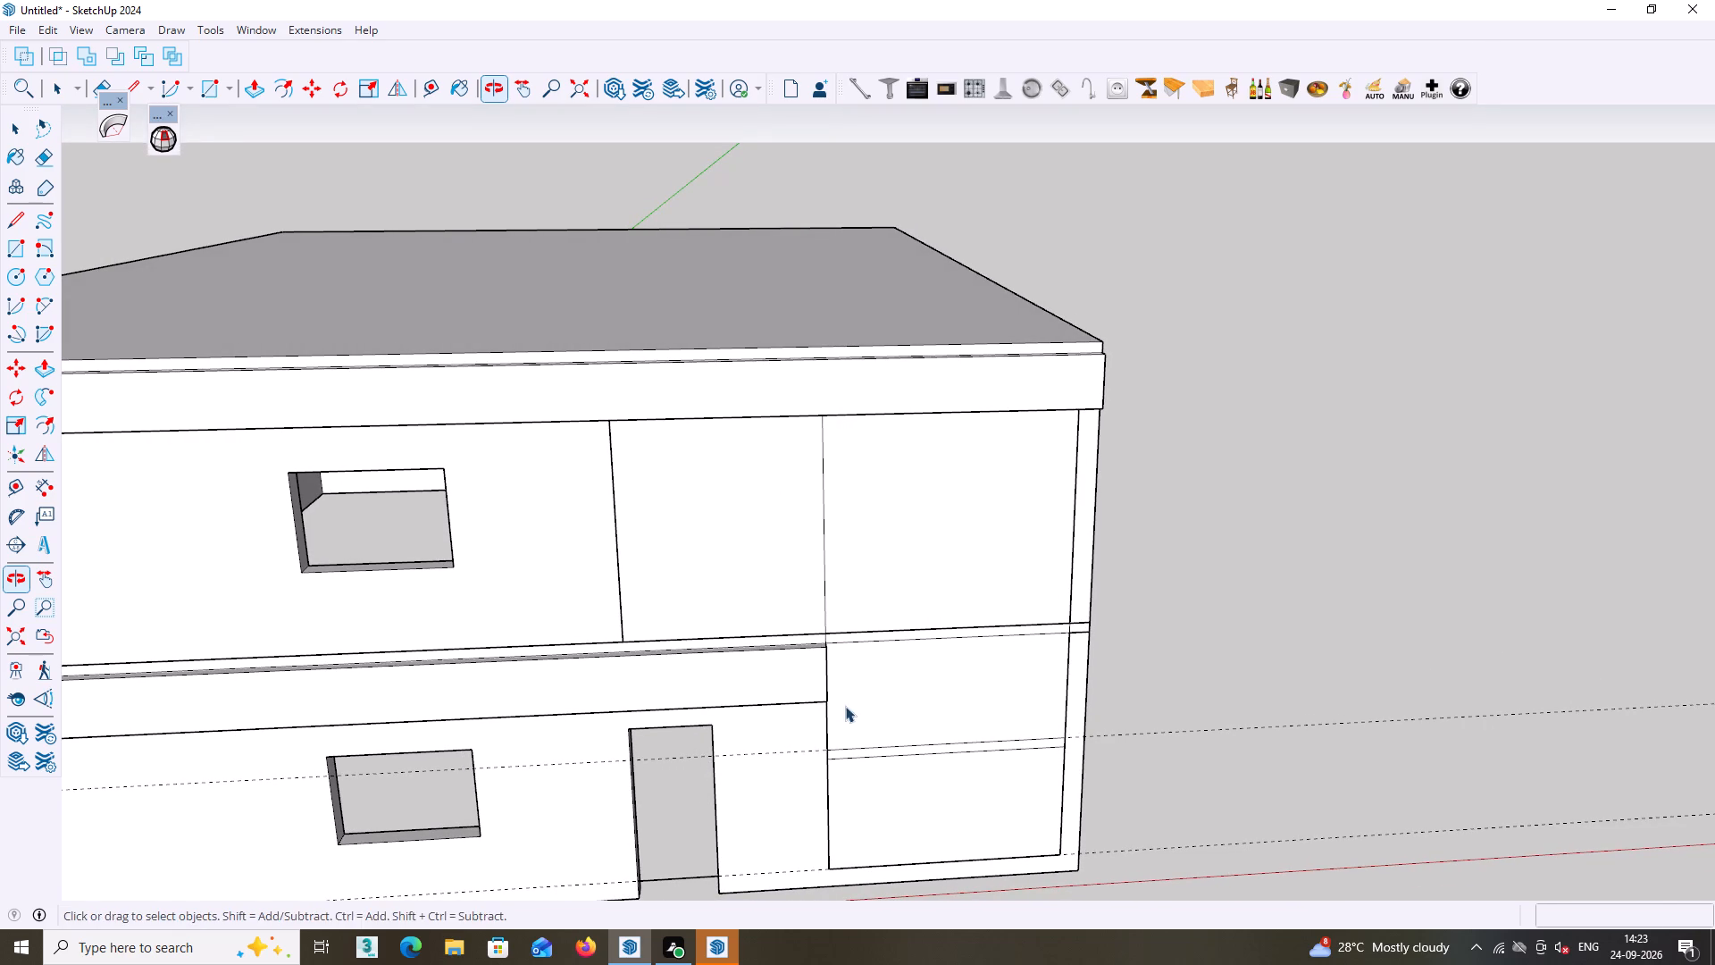
pyautogui.keyDown('shift'); pyautogui.moveTo(844, 716); pyautogui.dragTo(920, 705, button='middle'); pyautogui.keyUp('shift')
pyautogui.moveTo(760, 566); pyautogui.dragTo(1111, 550, button='middle')
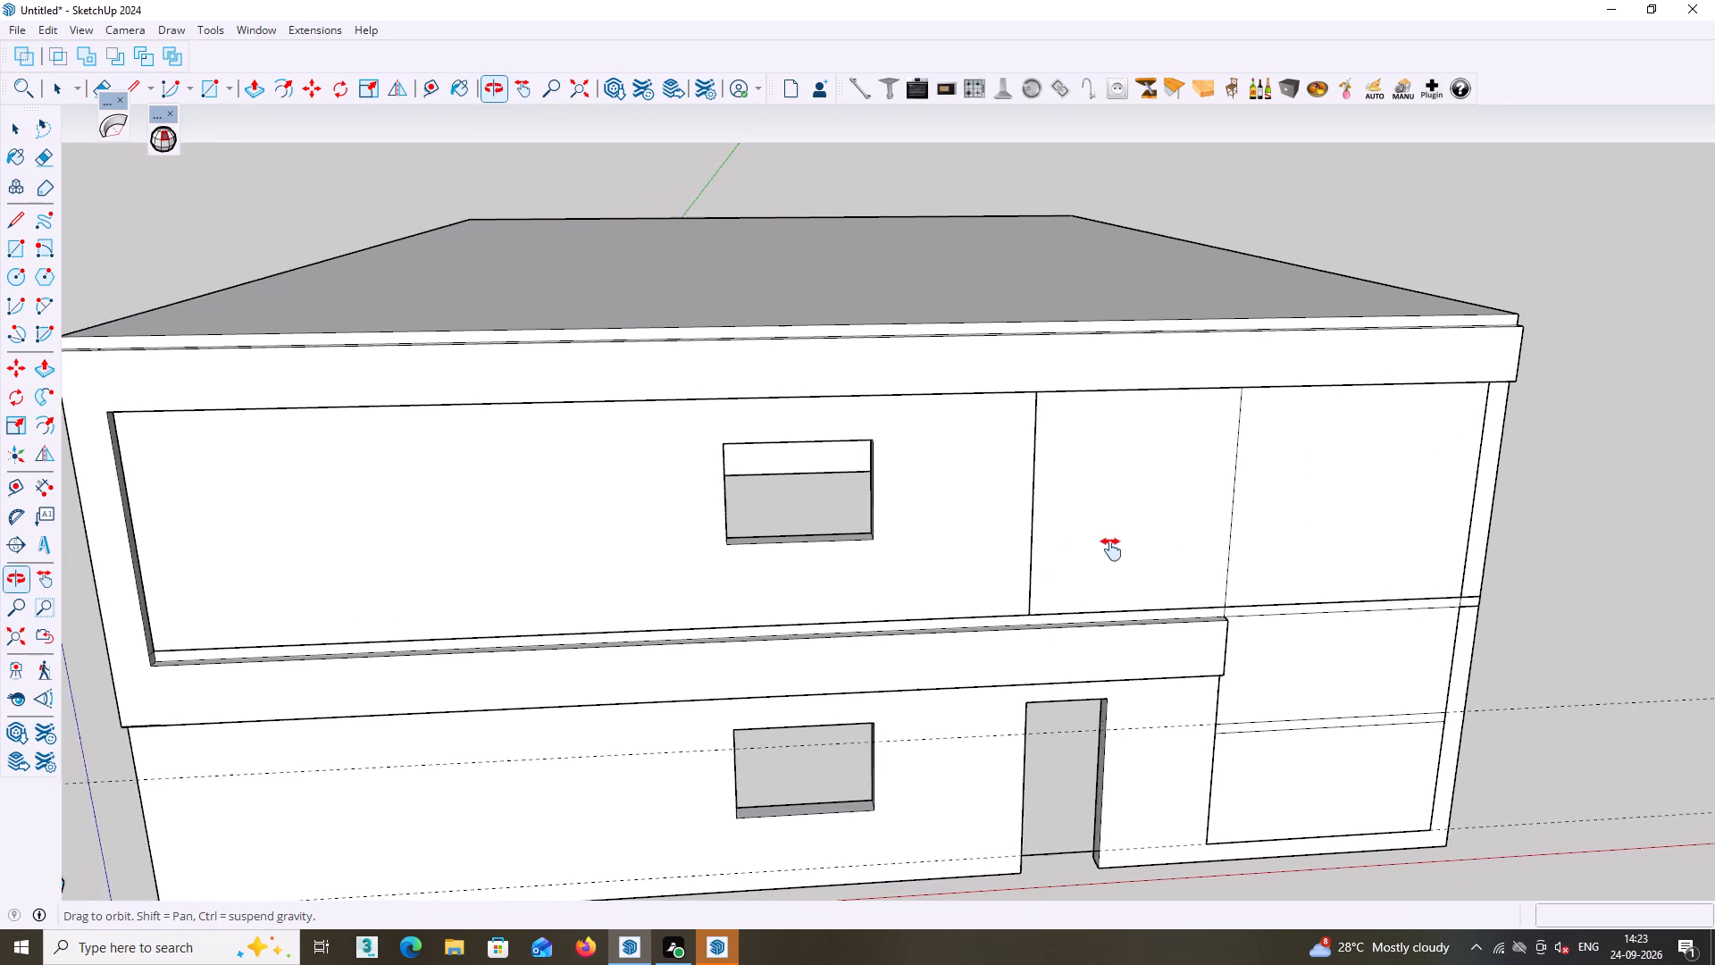
pyautogui.moveTo(1111, 550); pyautogui.dragTo(1197, 543, button='middle')
pyautogui.keyDown('shift'); pyautogui.moveTo(1121, 542); pyautogui.dragTo(1189, 543, button='middle'); pyautogui.keyUp('shift')
pyautogui.moveTo(1198, 547); pyautogui.dragTo(1262, 550, button='middle')
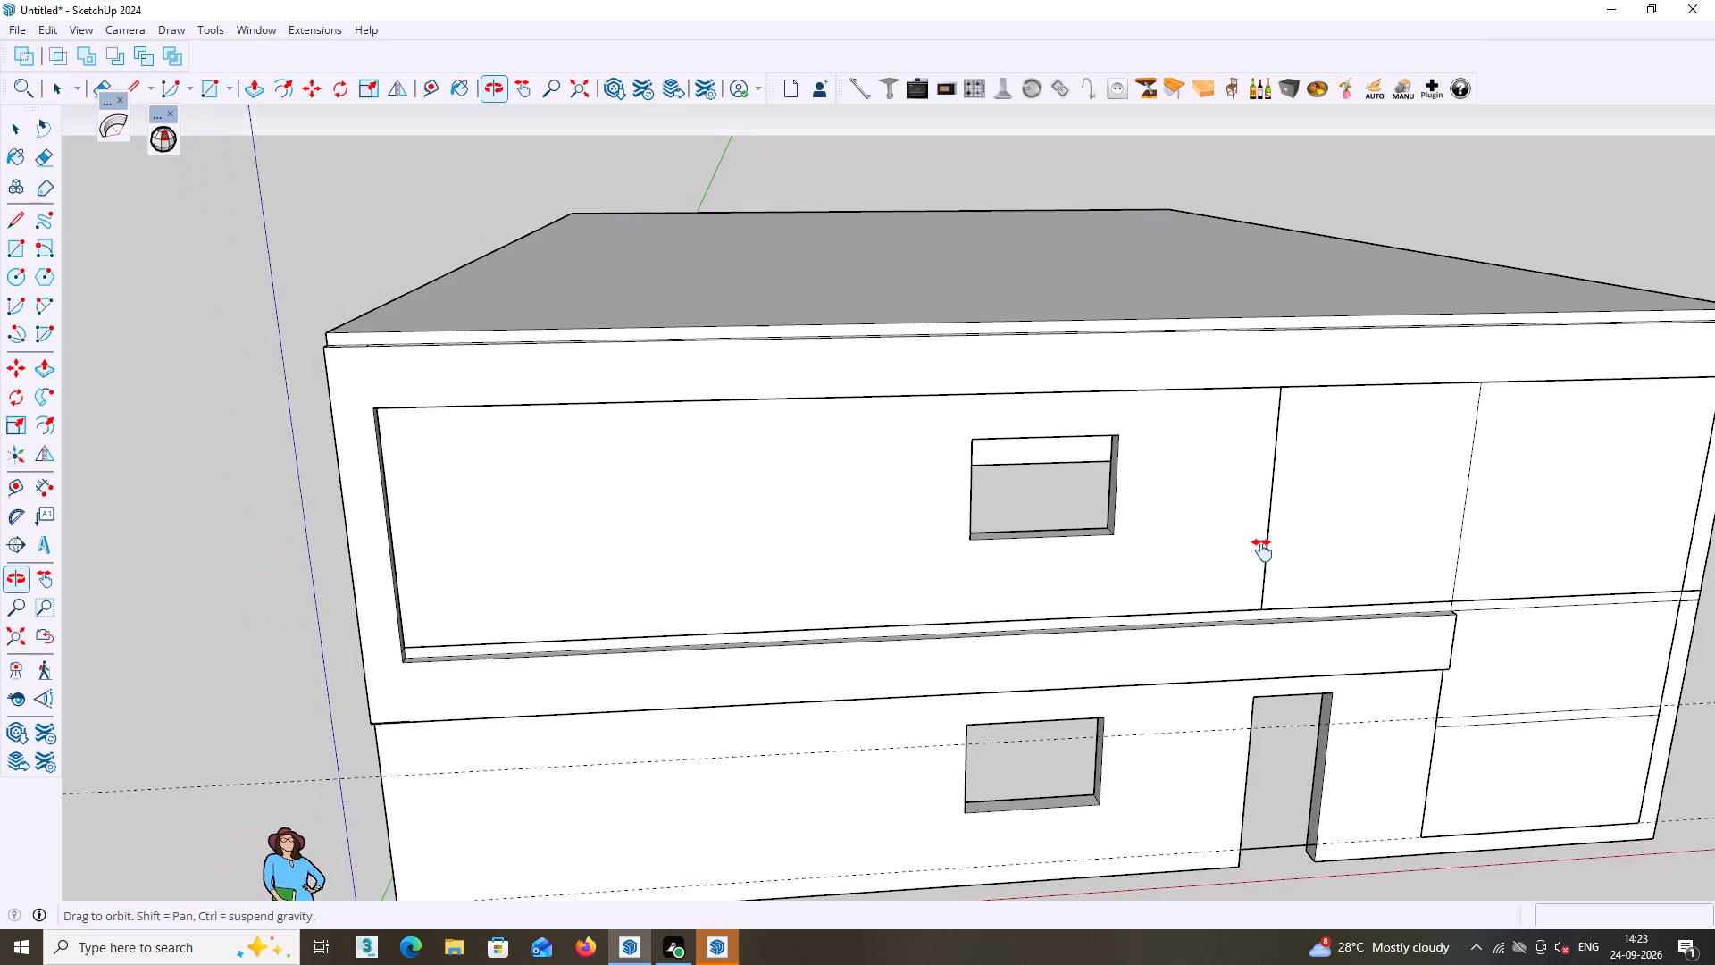
pyautogui.moveTo(1262, 550); pyautogui.dragTo(1266, 550, button='middle')
pyautogui.moveTo(1257, 548); pyautogui.dragTo(1207, 590, button='middle')
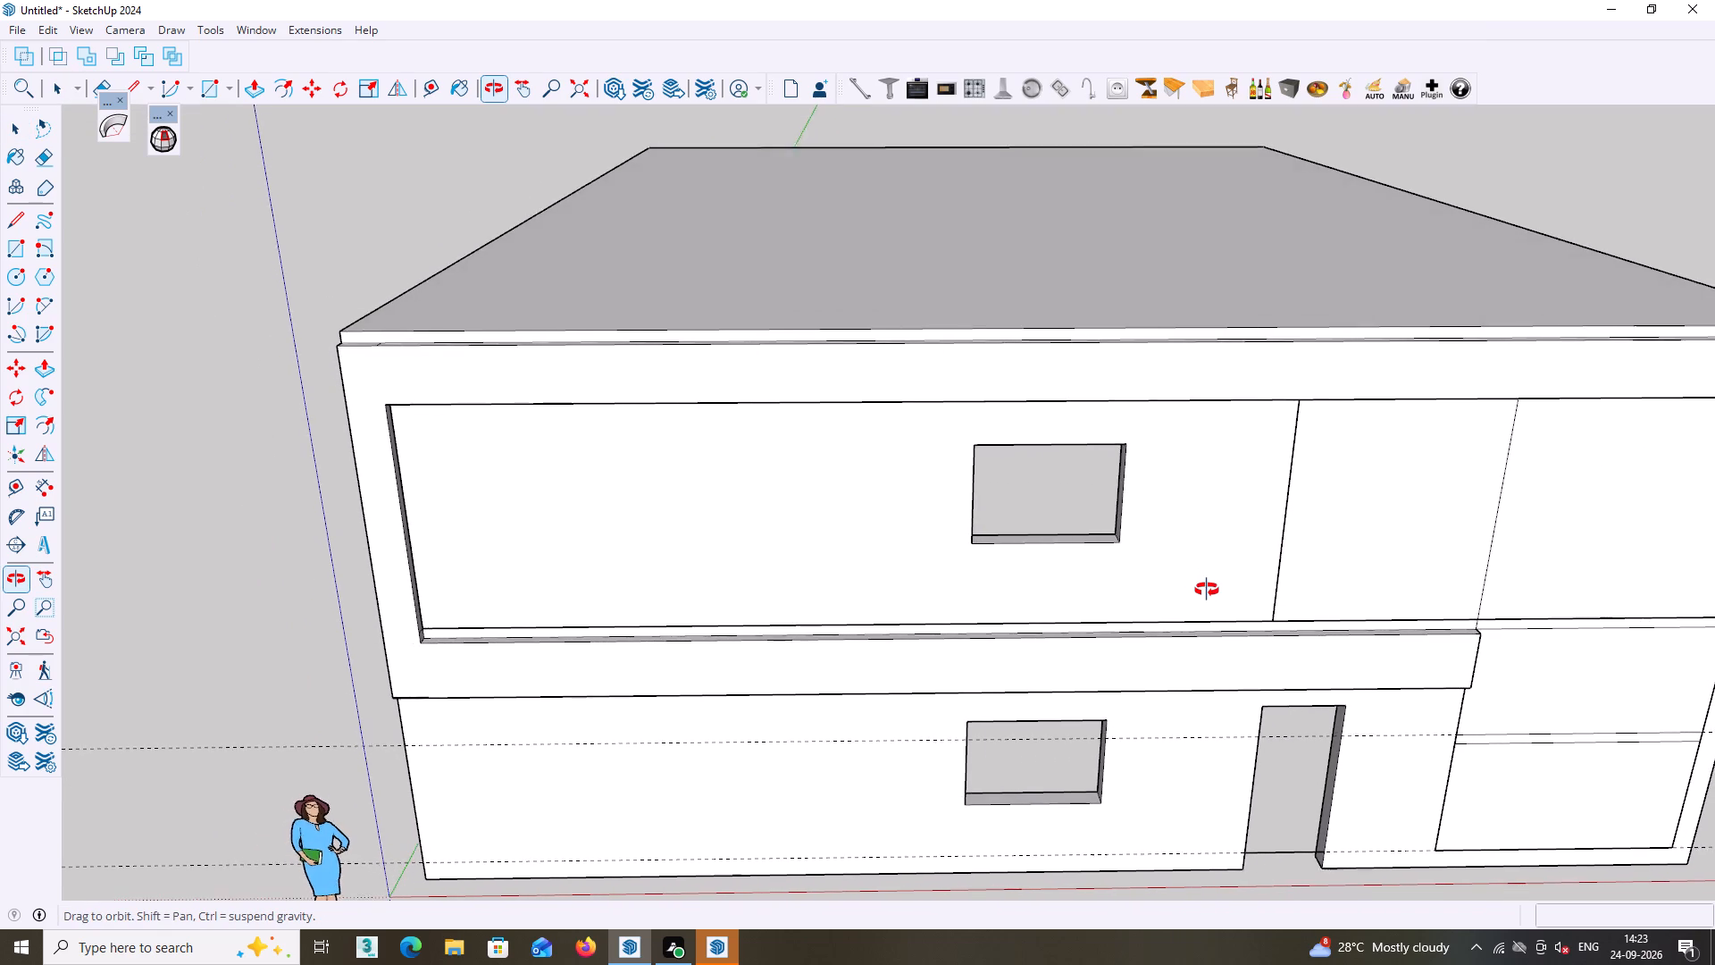
pyautogui.moveTo(1207, 590); pyautogui.dragTo(1207, 609, button='middle')
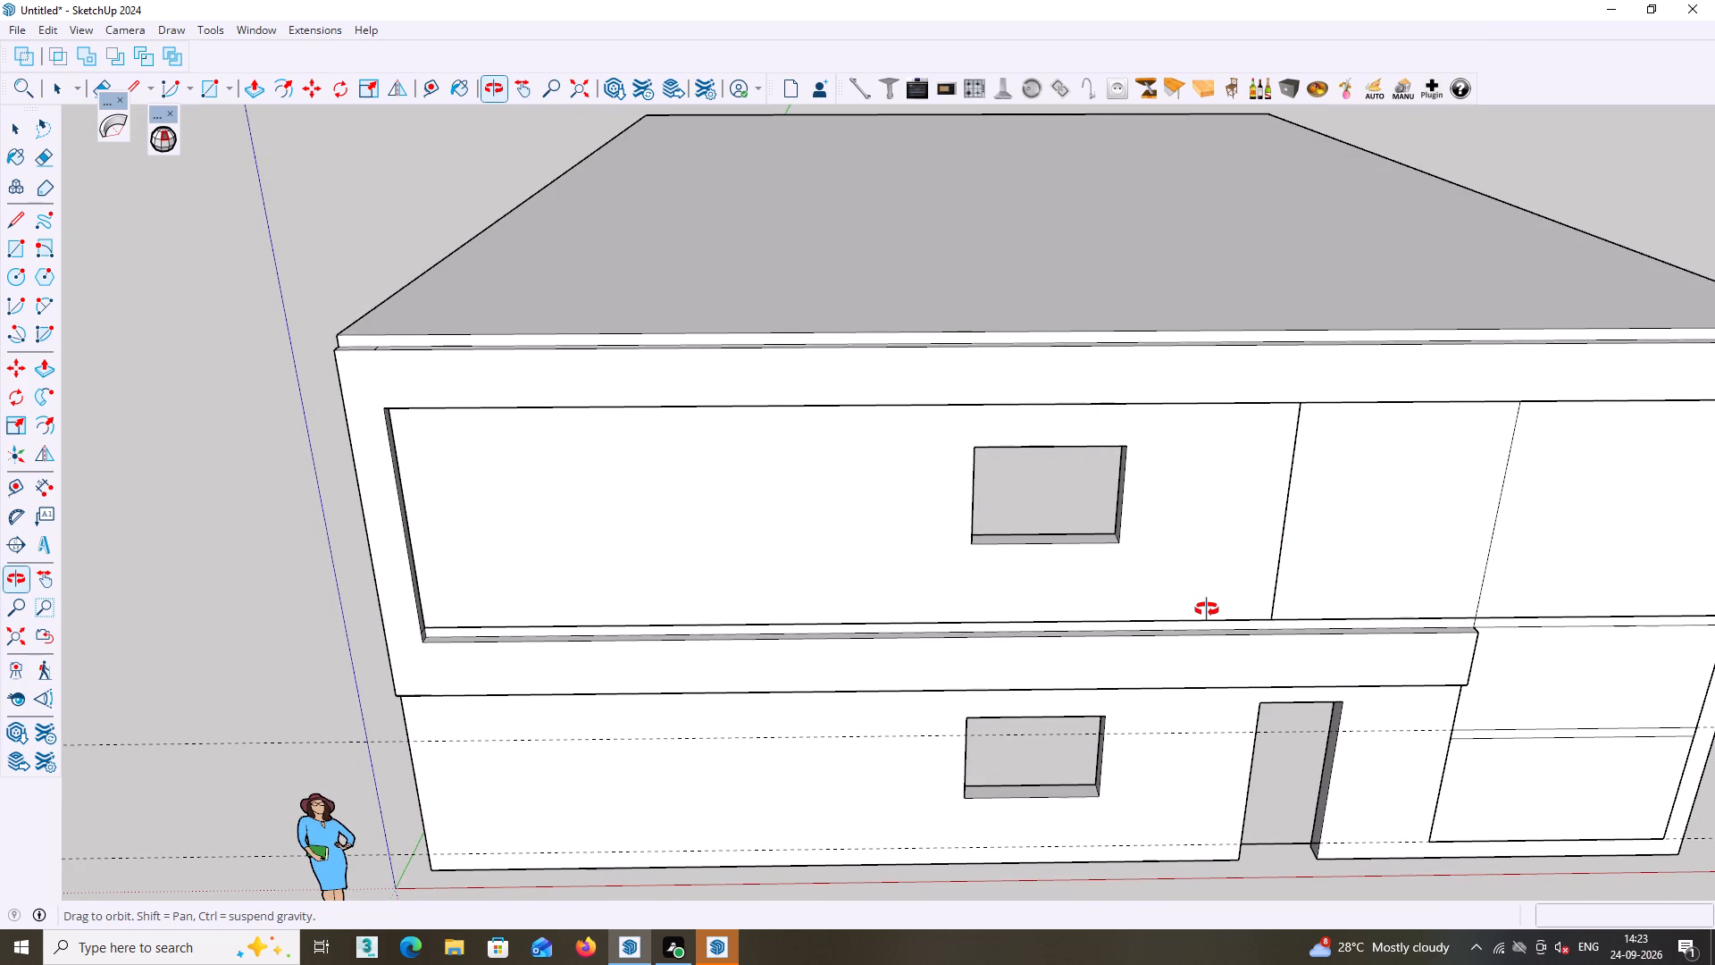
pyautogui.moveTo(1207, 609); pyautogui.dragTo(1217, 524, button='middle')
pyautogui.keyDown('shift'); pyautogui.moveTo(1060, 583); pyautogui.dragTo(1044, 510, button='middle'); pyautogui.keyUp('shift')
pyautogui.moveTo(719, 563); pyautogui.dragTo(548, 568, button='middle')
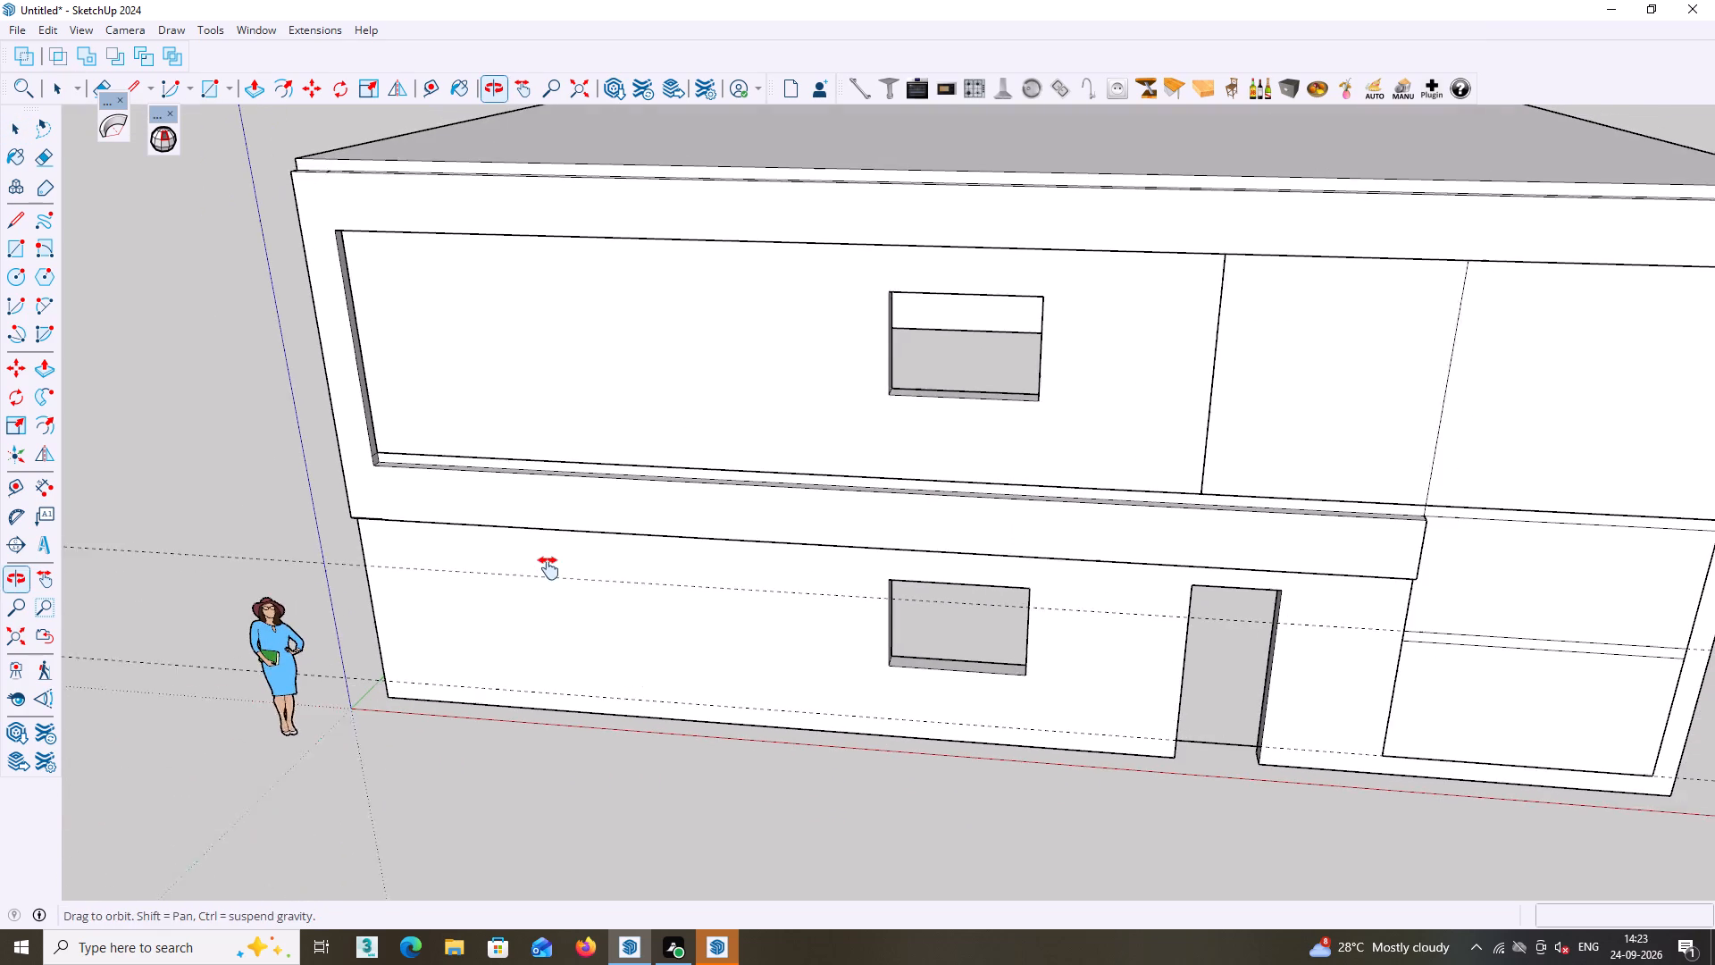
pyautogui.moveTo(548, 568); pyautogui.dragTo(547, 569, button='middle')
pyautogui.moveTo(1116, 558); pyautogui.dragTo(1095, 683, button='middle')
pyautogui.scroll(3, 1363, 510)
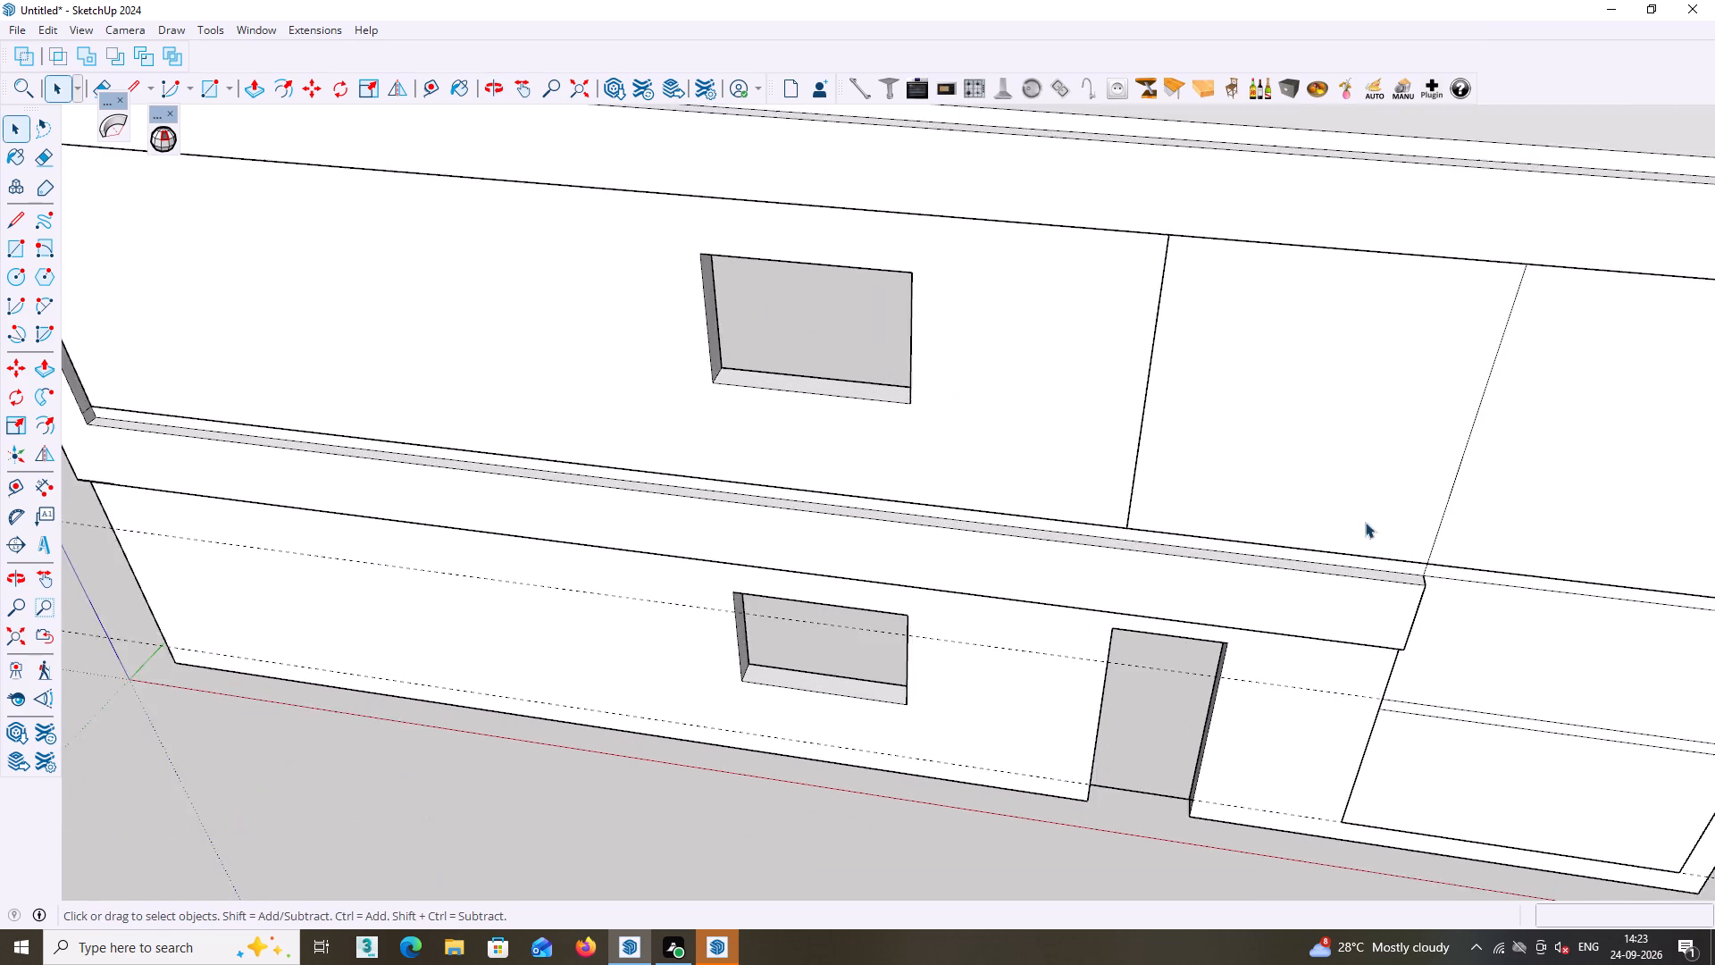
pyautogui.scroll(1, 1365, 522)
pyautogui.moveTo(1366, 508); pyautogui.dragTo(1319, 452, button='middle')
pyautogui.scroll(-1, 1316, 488)
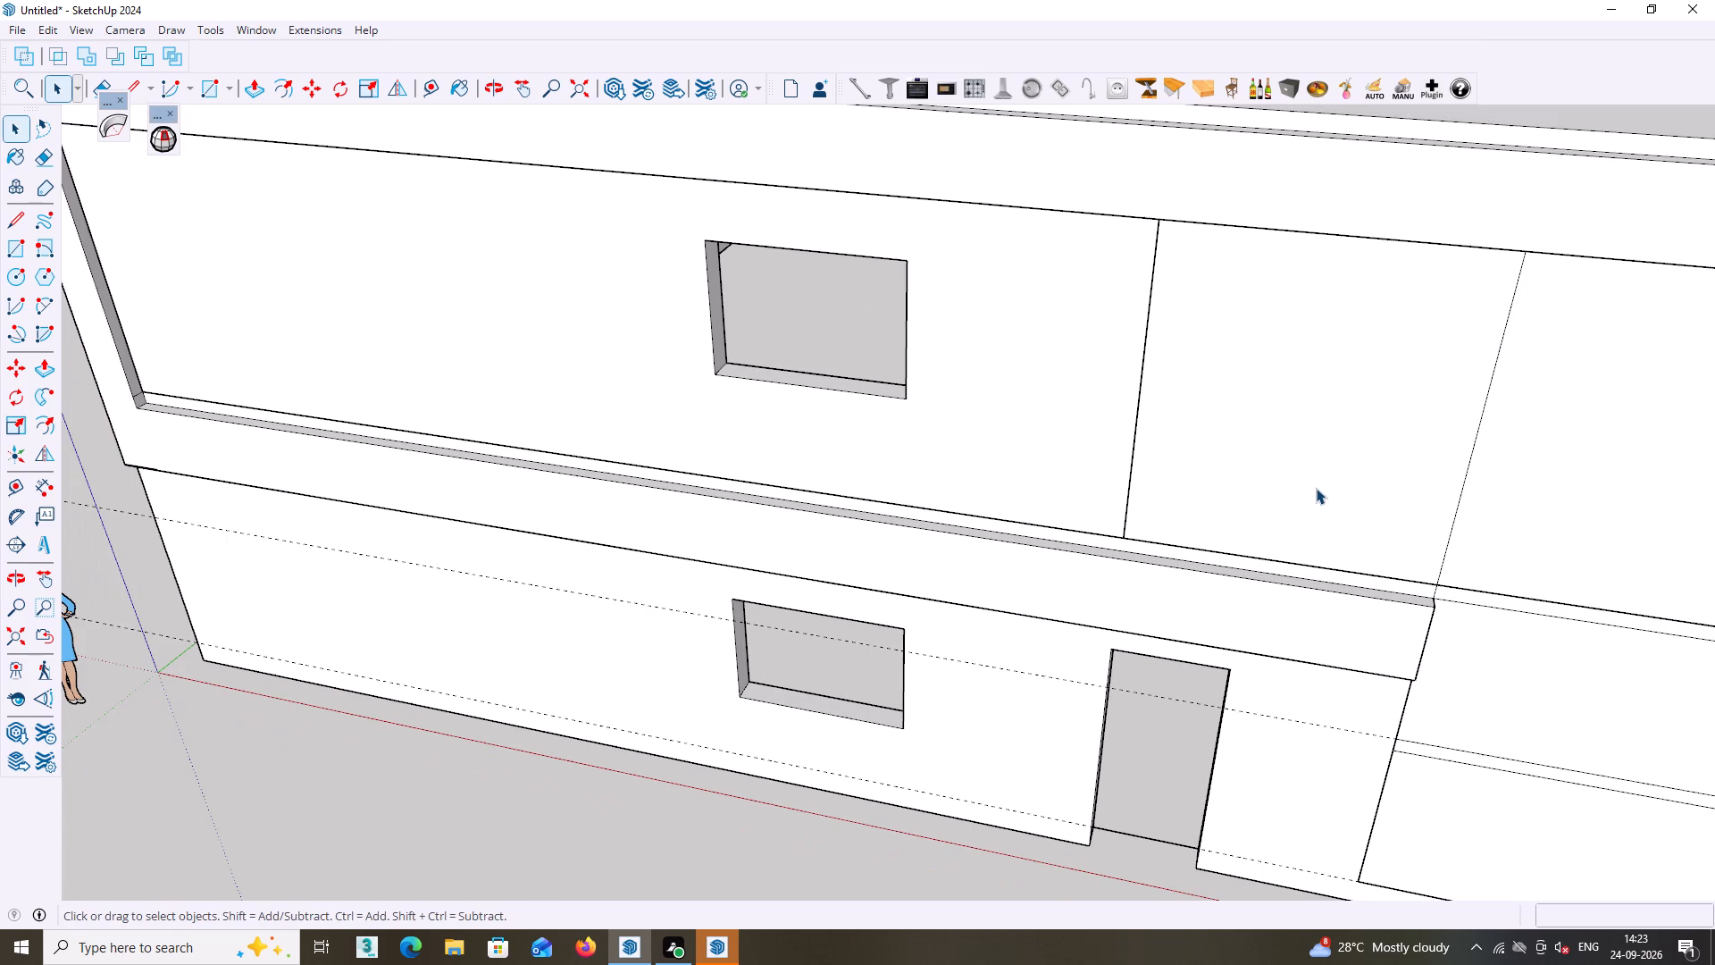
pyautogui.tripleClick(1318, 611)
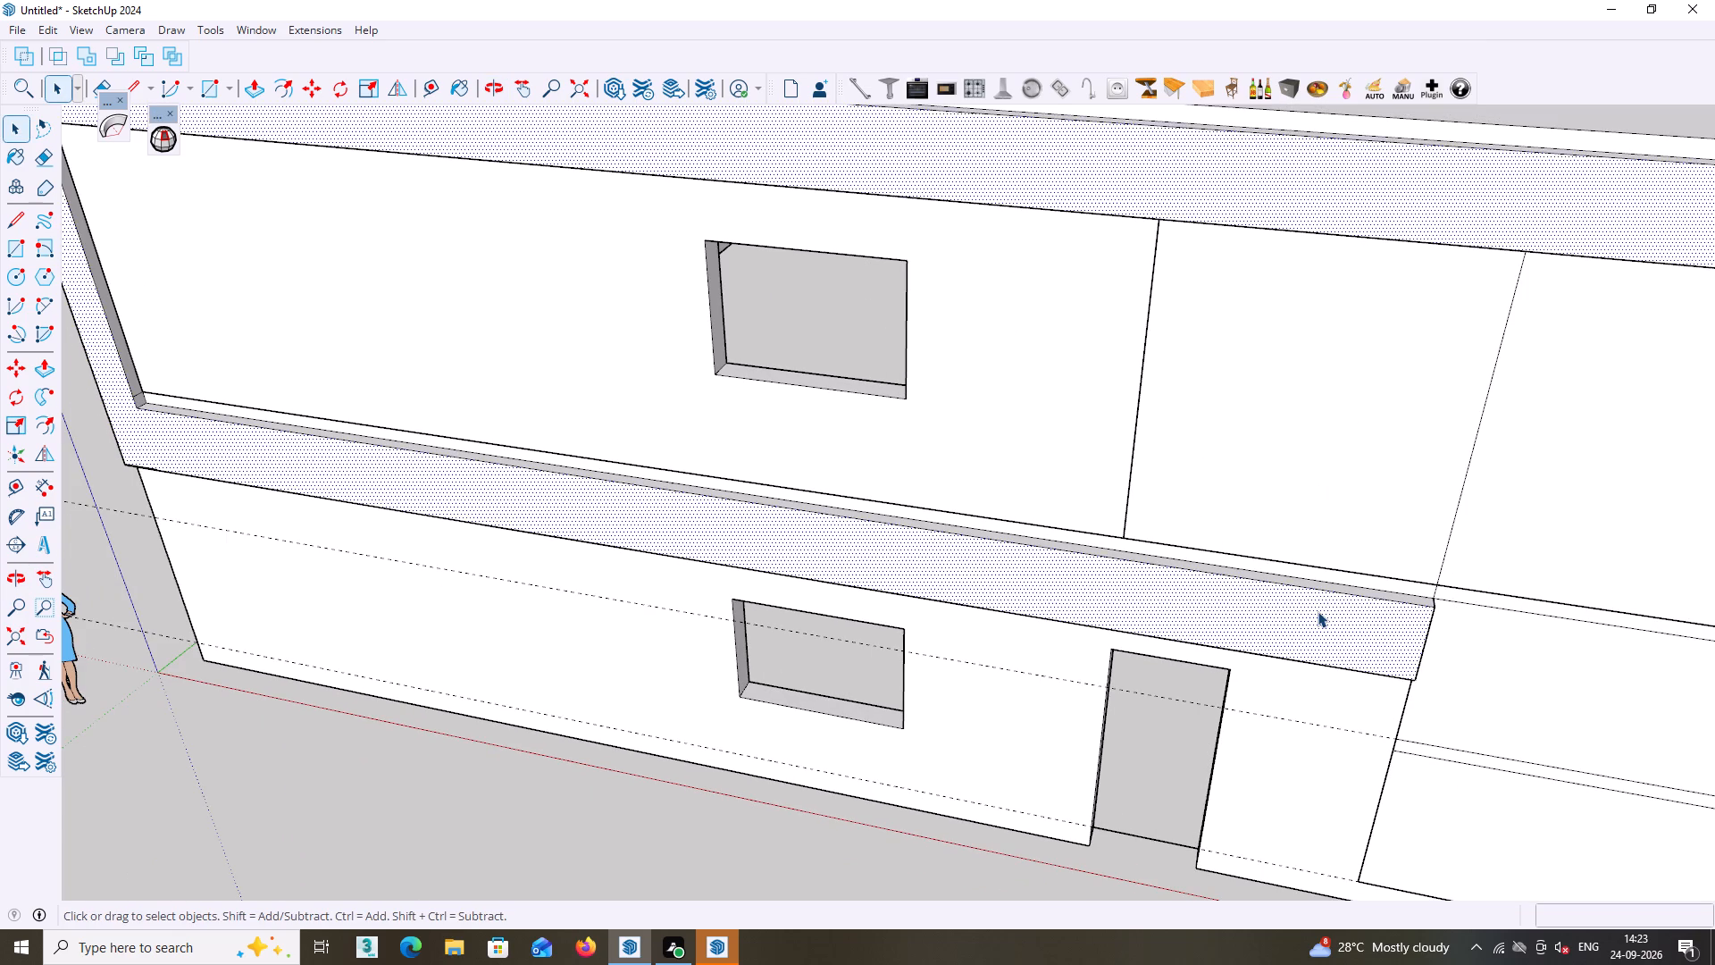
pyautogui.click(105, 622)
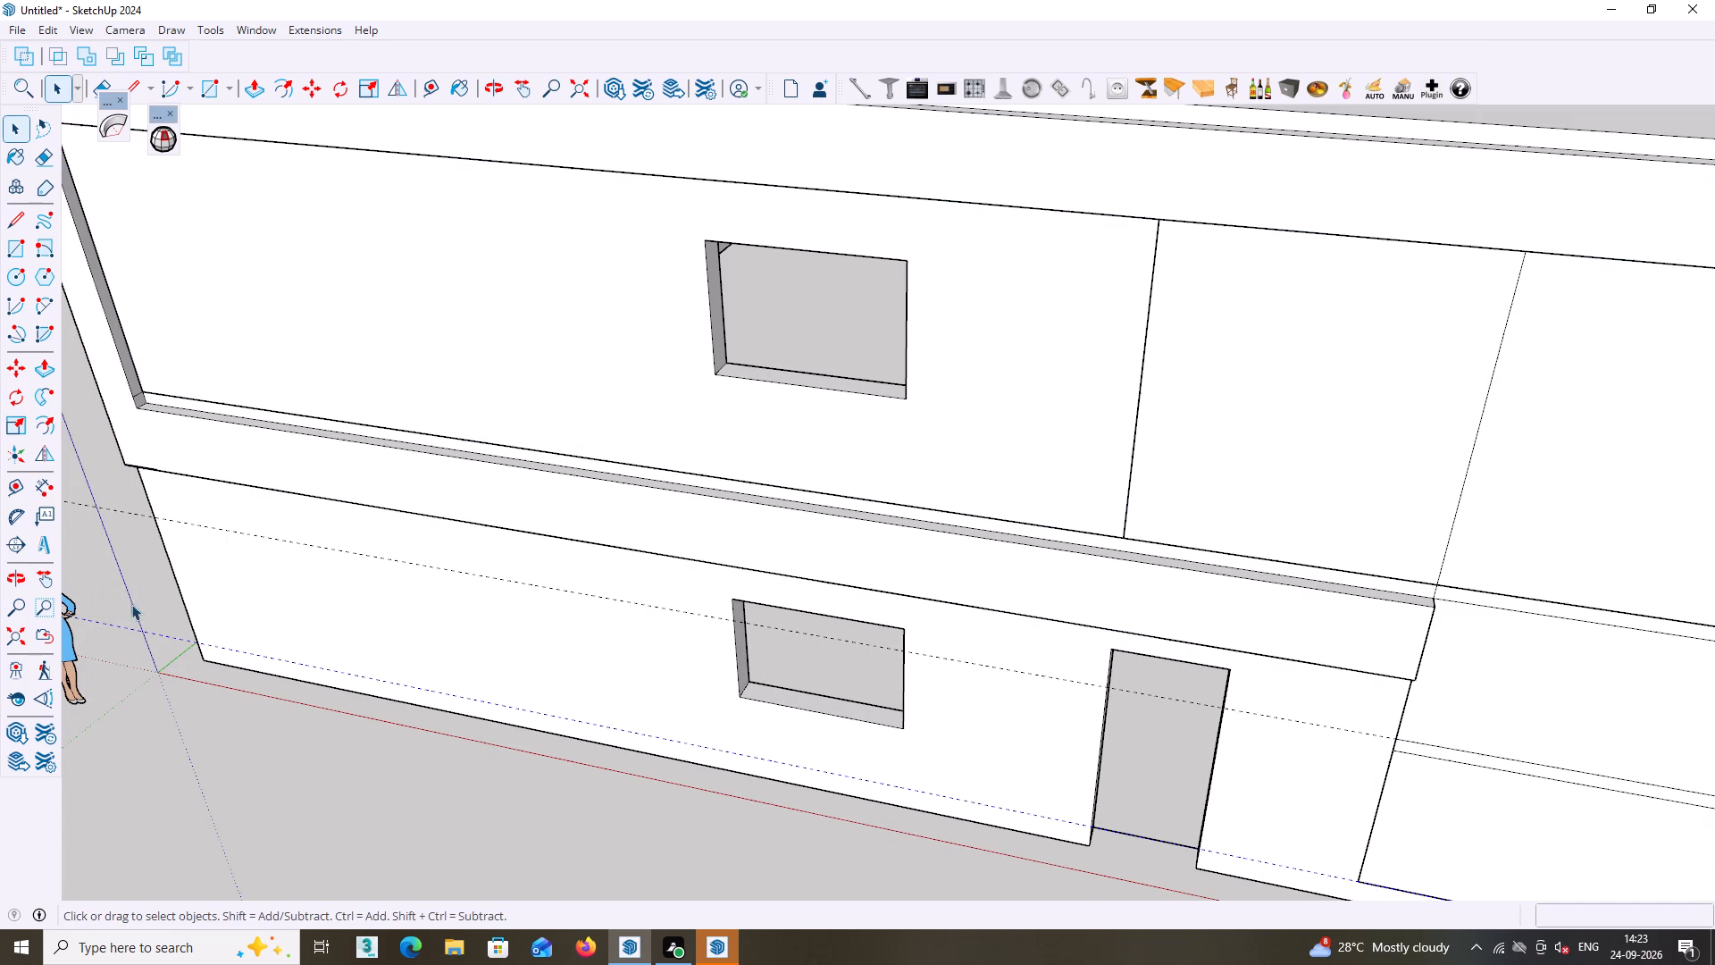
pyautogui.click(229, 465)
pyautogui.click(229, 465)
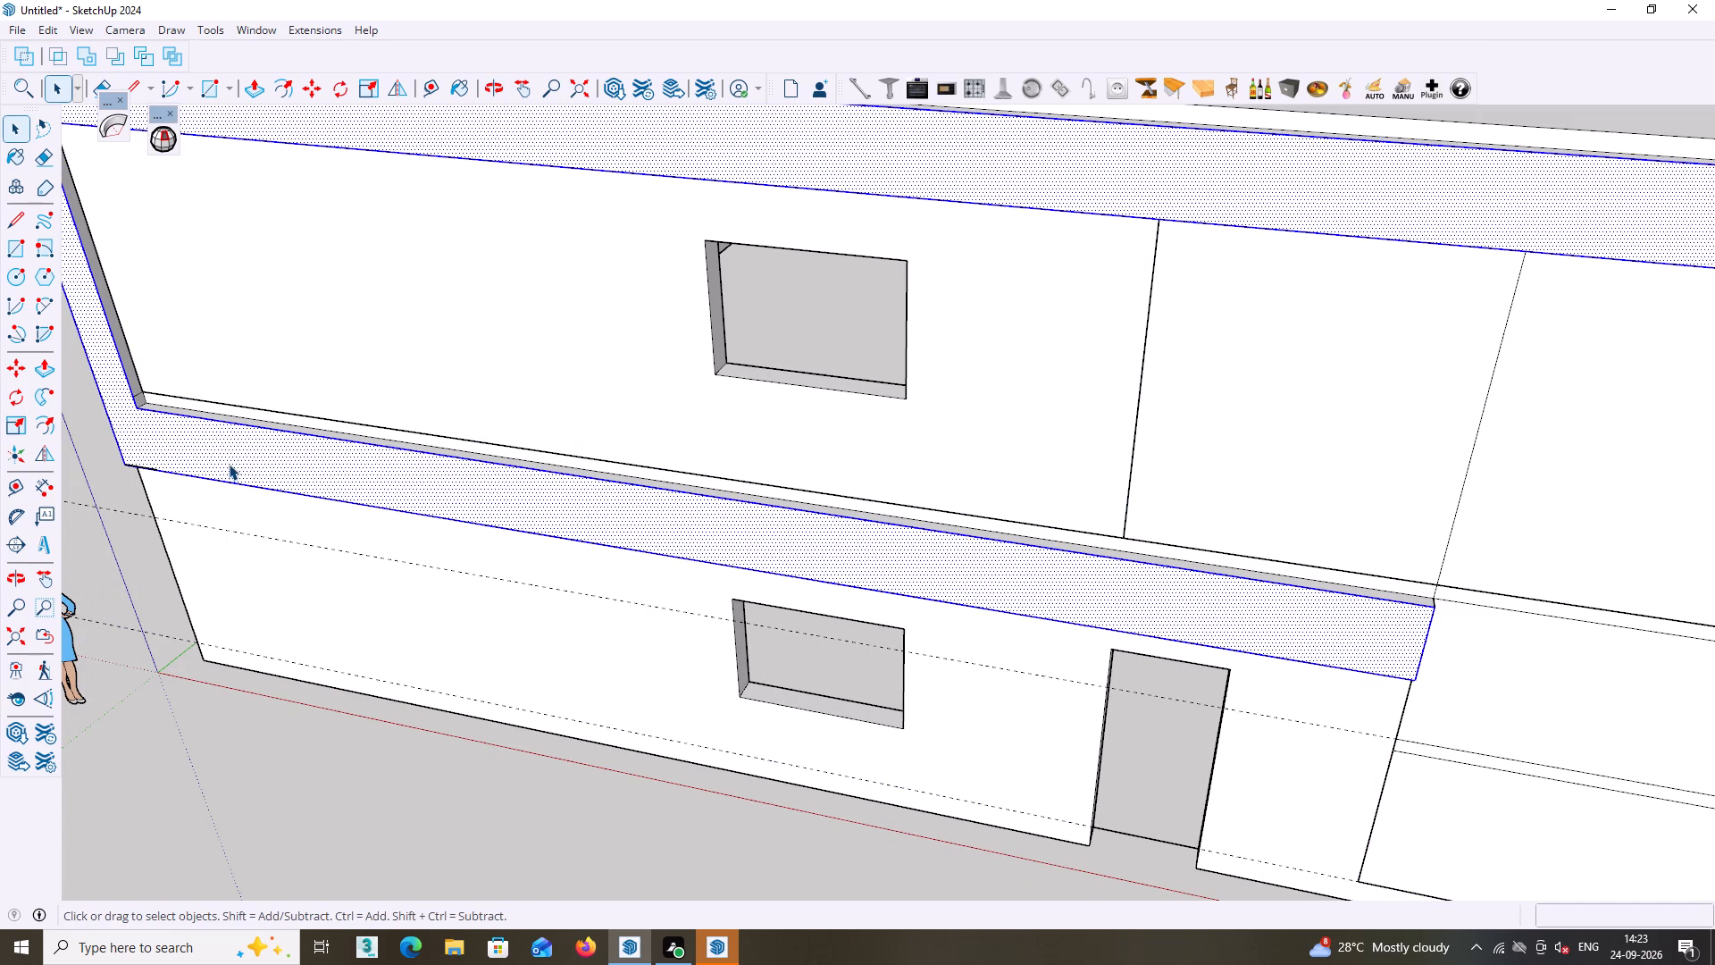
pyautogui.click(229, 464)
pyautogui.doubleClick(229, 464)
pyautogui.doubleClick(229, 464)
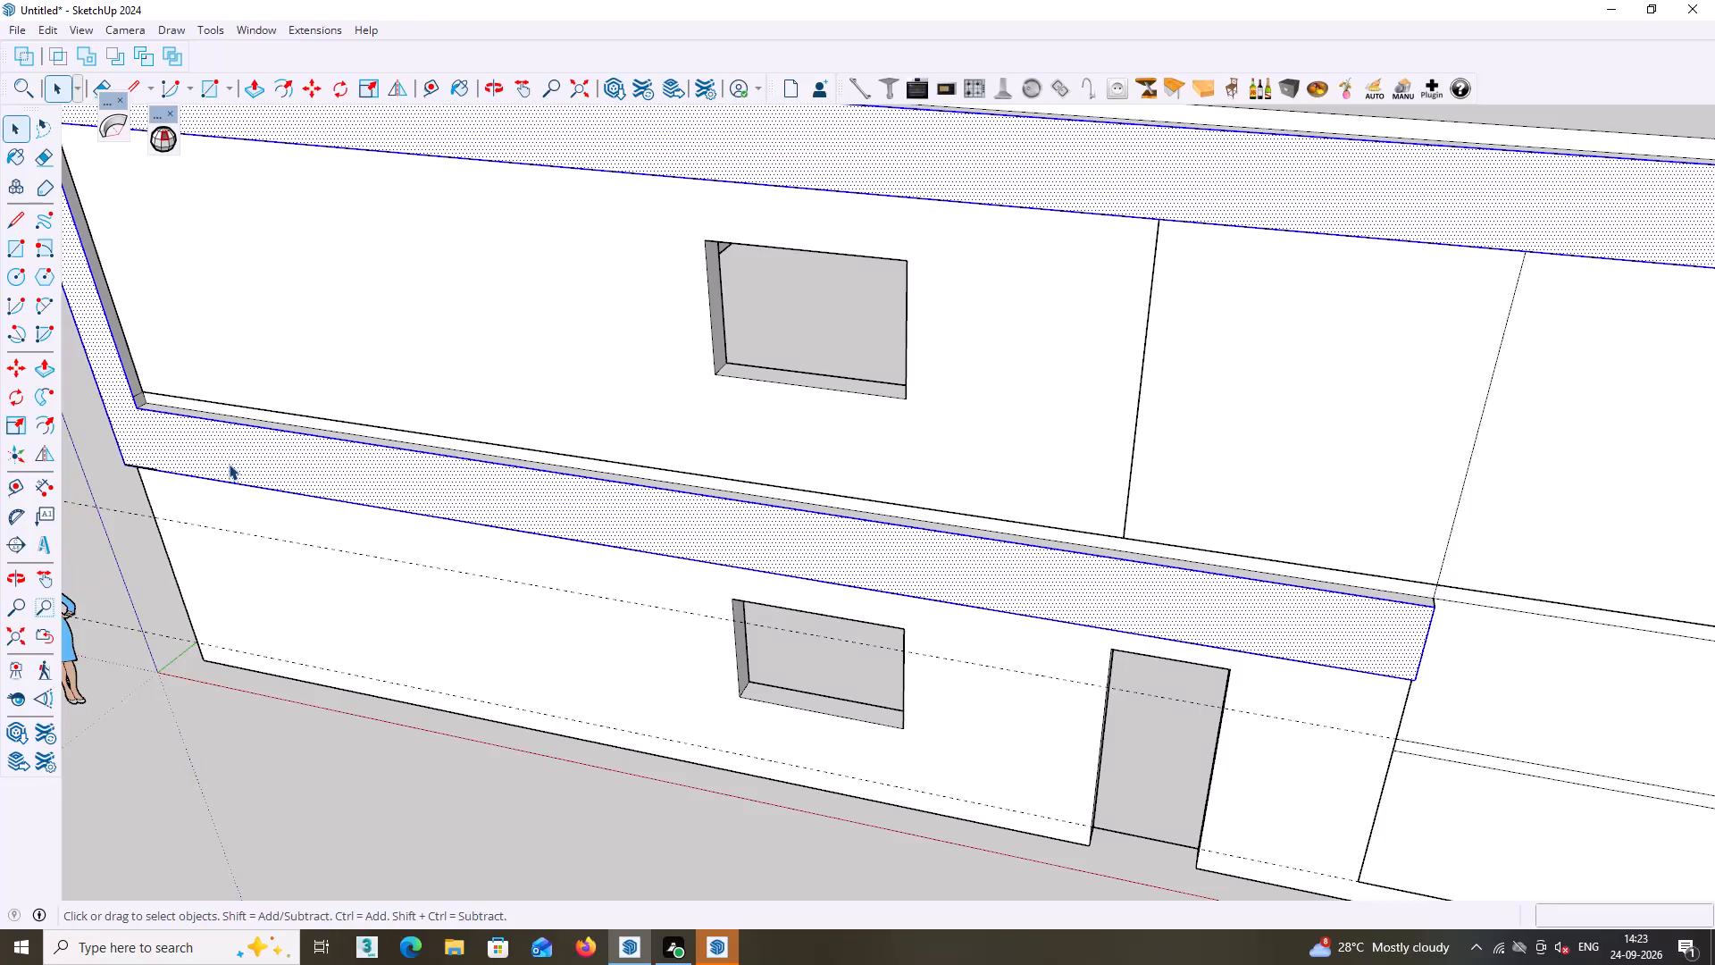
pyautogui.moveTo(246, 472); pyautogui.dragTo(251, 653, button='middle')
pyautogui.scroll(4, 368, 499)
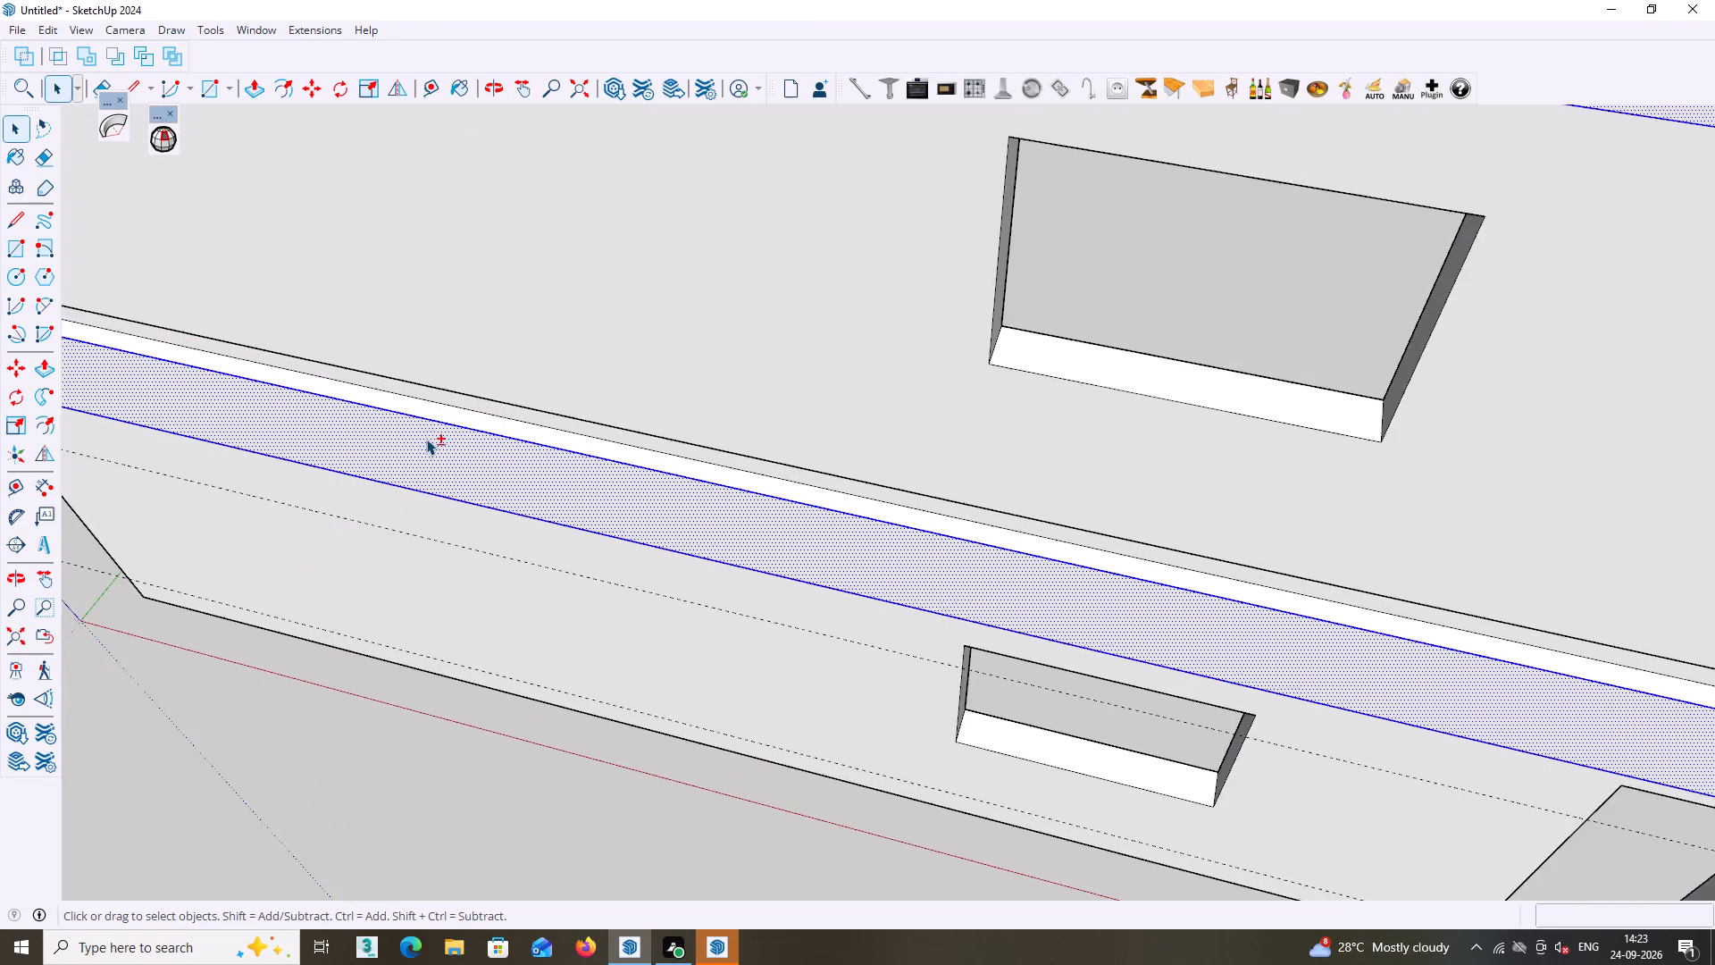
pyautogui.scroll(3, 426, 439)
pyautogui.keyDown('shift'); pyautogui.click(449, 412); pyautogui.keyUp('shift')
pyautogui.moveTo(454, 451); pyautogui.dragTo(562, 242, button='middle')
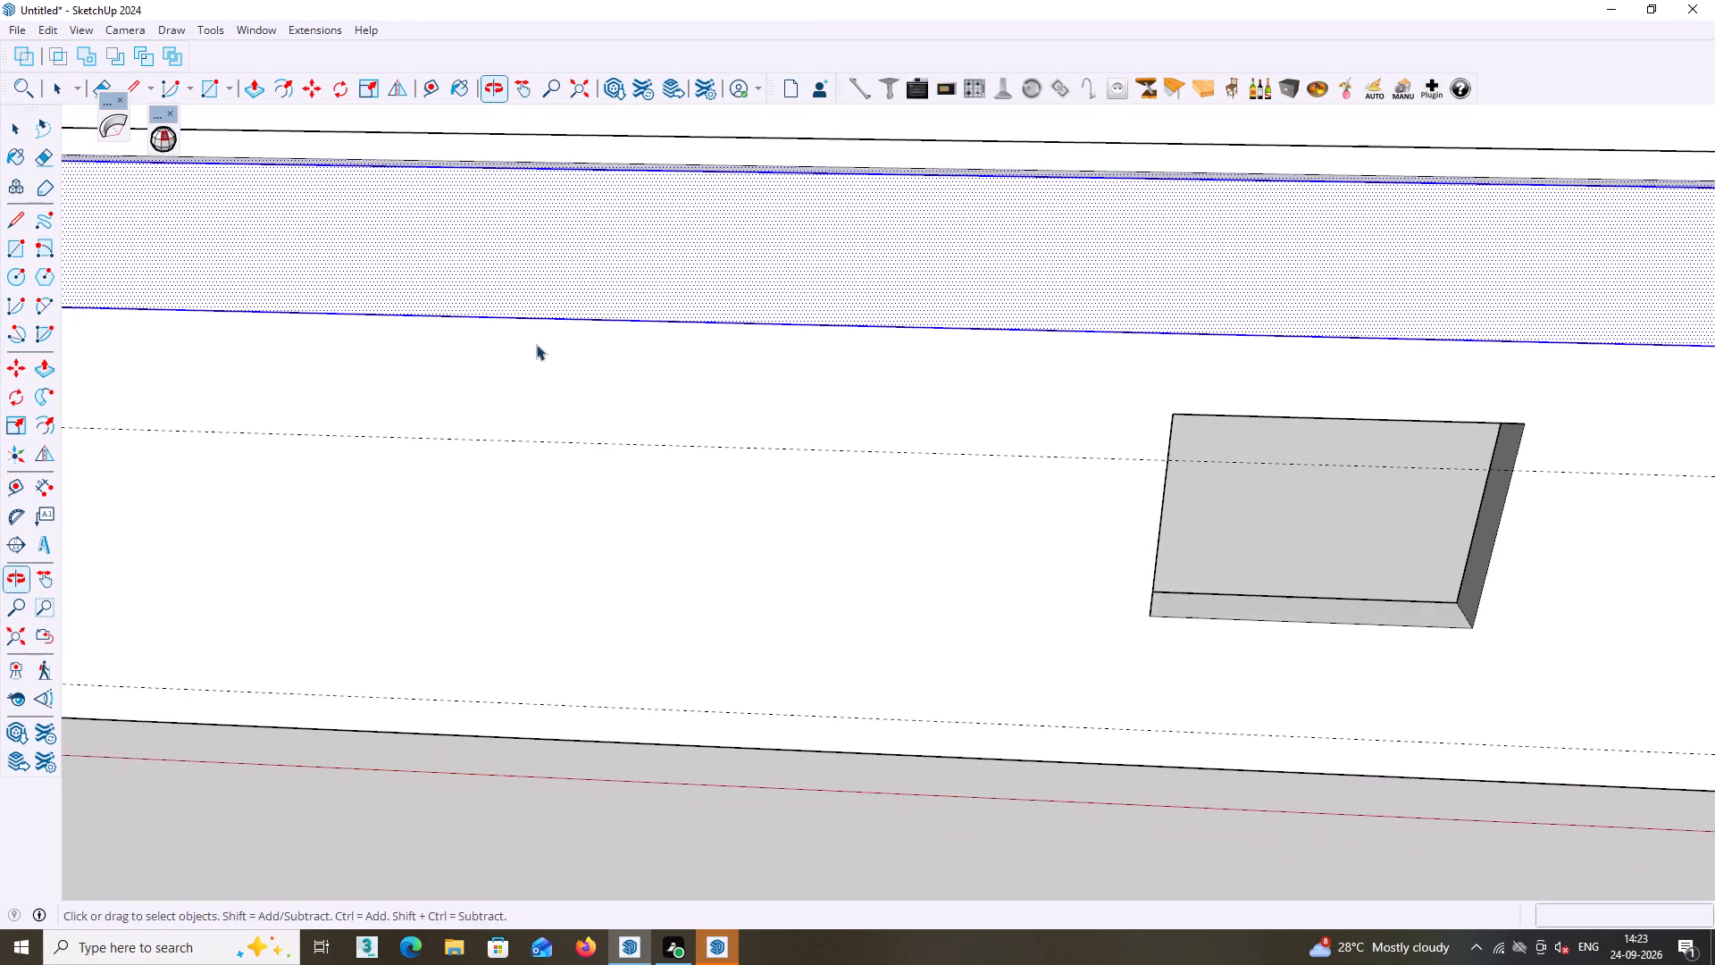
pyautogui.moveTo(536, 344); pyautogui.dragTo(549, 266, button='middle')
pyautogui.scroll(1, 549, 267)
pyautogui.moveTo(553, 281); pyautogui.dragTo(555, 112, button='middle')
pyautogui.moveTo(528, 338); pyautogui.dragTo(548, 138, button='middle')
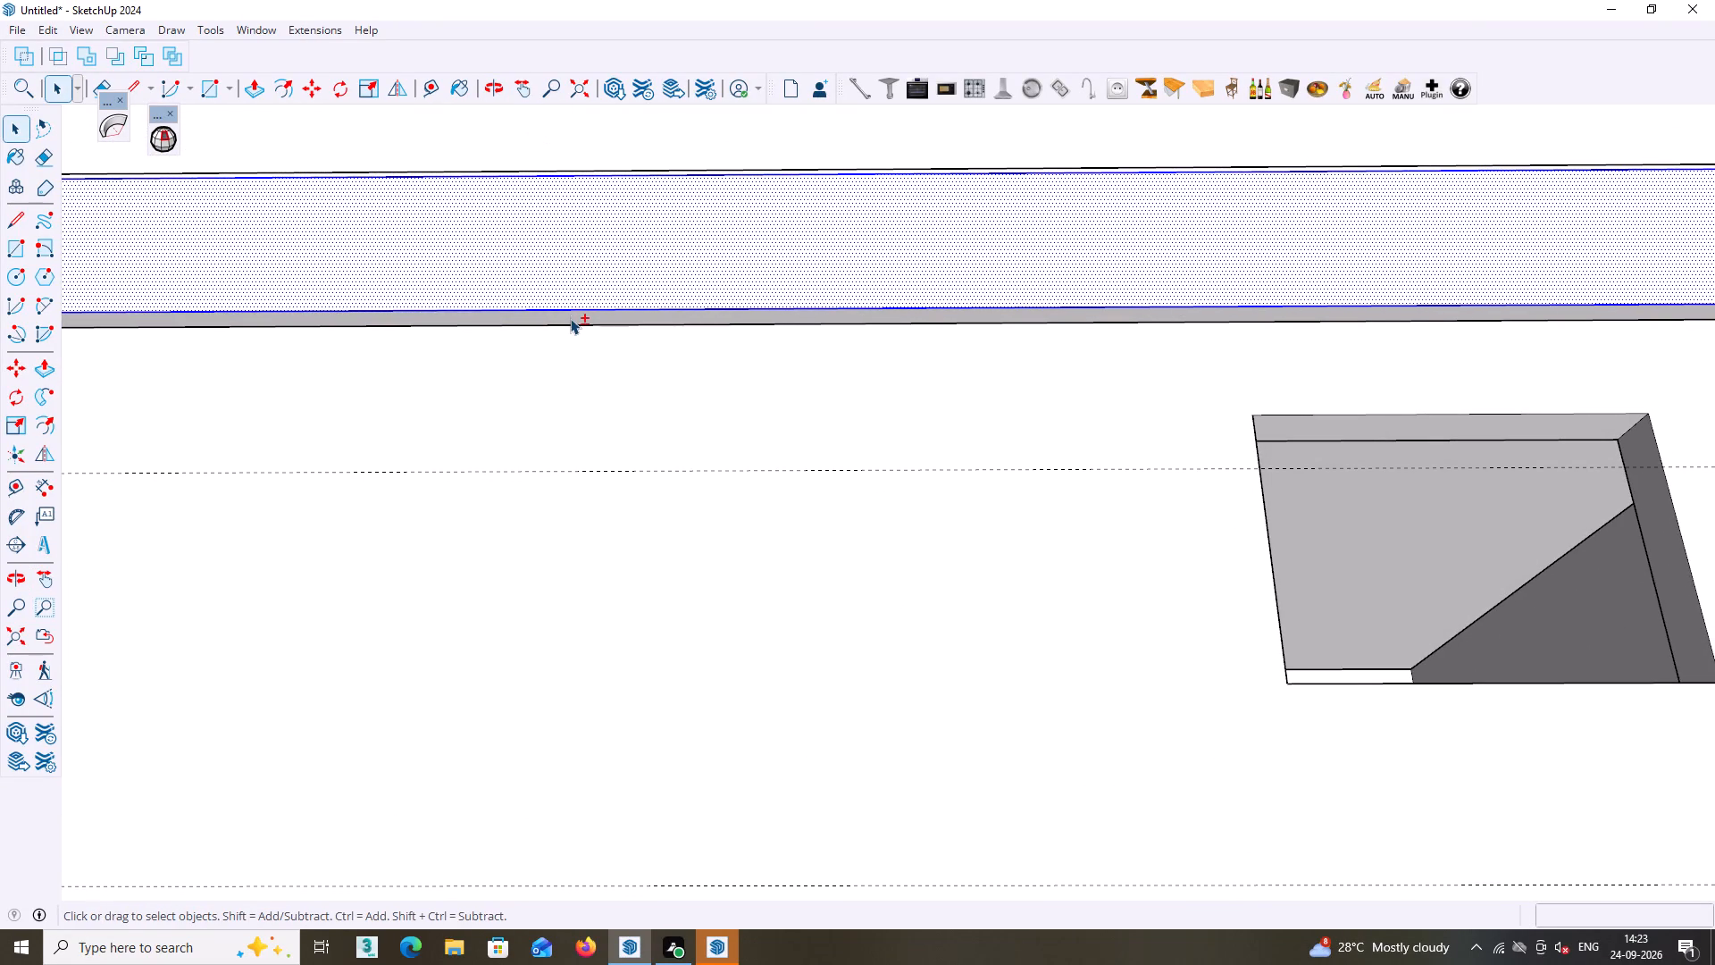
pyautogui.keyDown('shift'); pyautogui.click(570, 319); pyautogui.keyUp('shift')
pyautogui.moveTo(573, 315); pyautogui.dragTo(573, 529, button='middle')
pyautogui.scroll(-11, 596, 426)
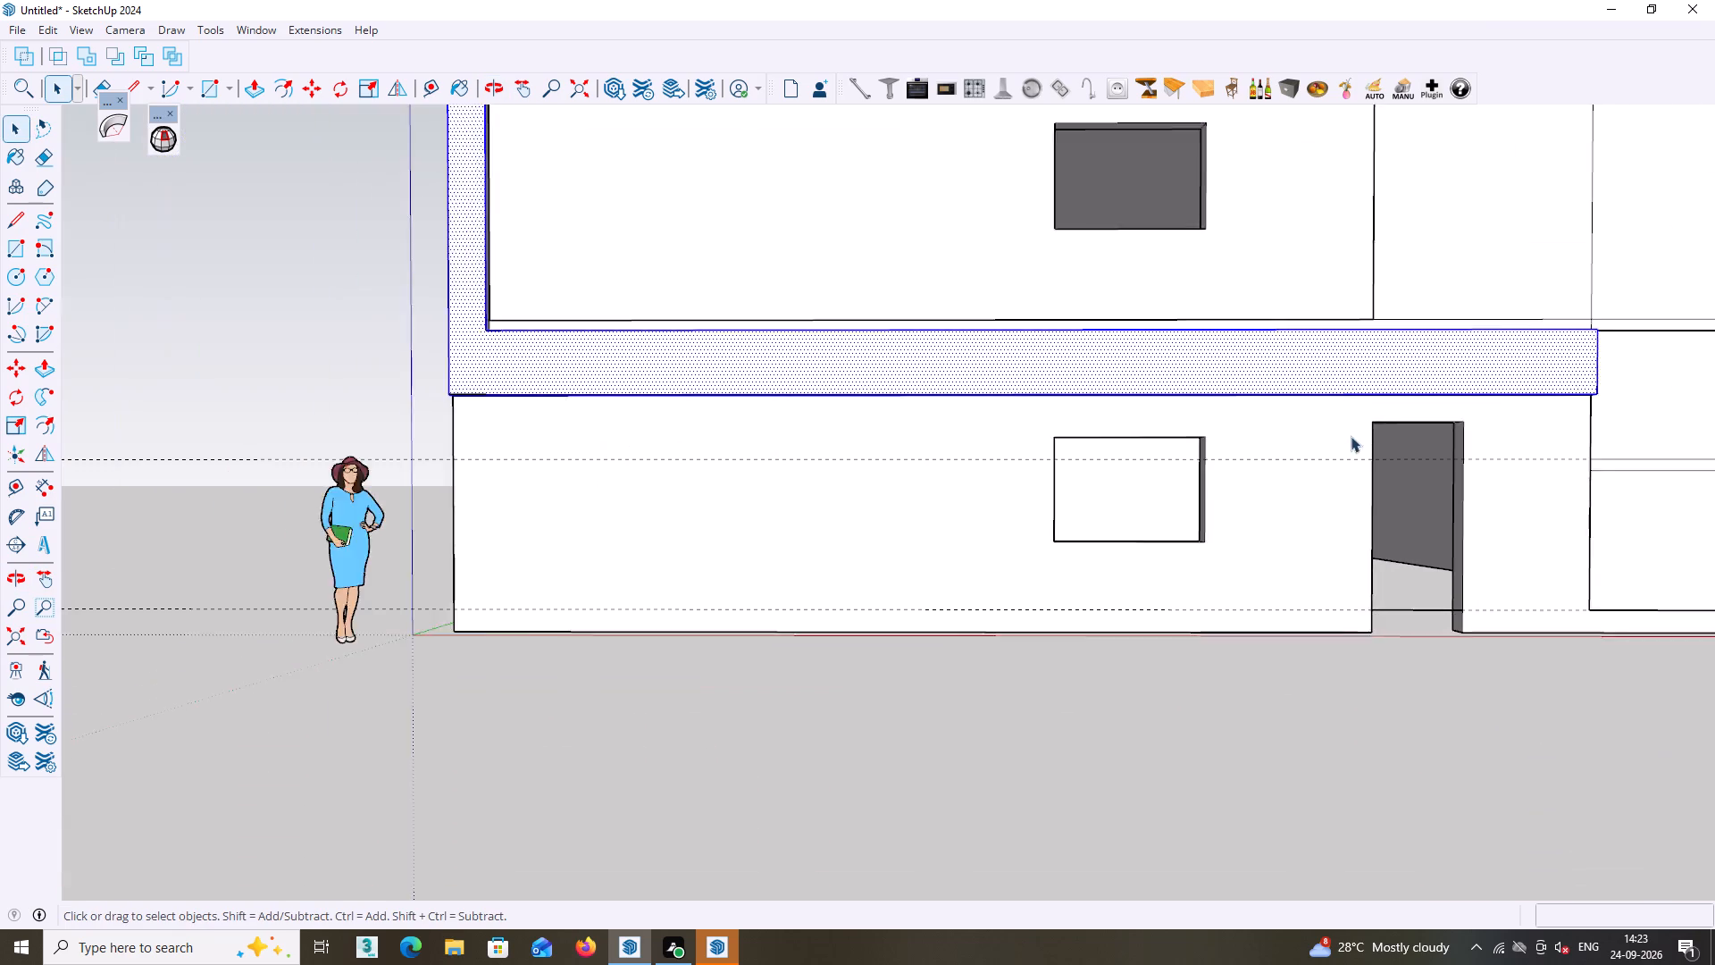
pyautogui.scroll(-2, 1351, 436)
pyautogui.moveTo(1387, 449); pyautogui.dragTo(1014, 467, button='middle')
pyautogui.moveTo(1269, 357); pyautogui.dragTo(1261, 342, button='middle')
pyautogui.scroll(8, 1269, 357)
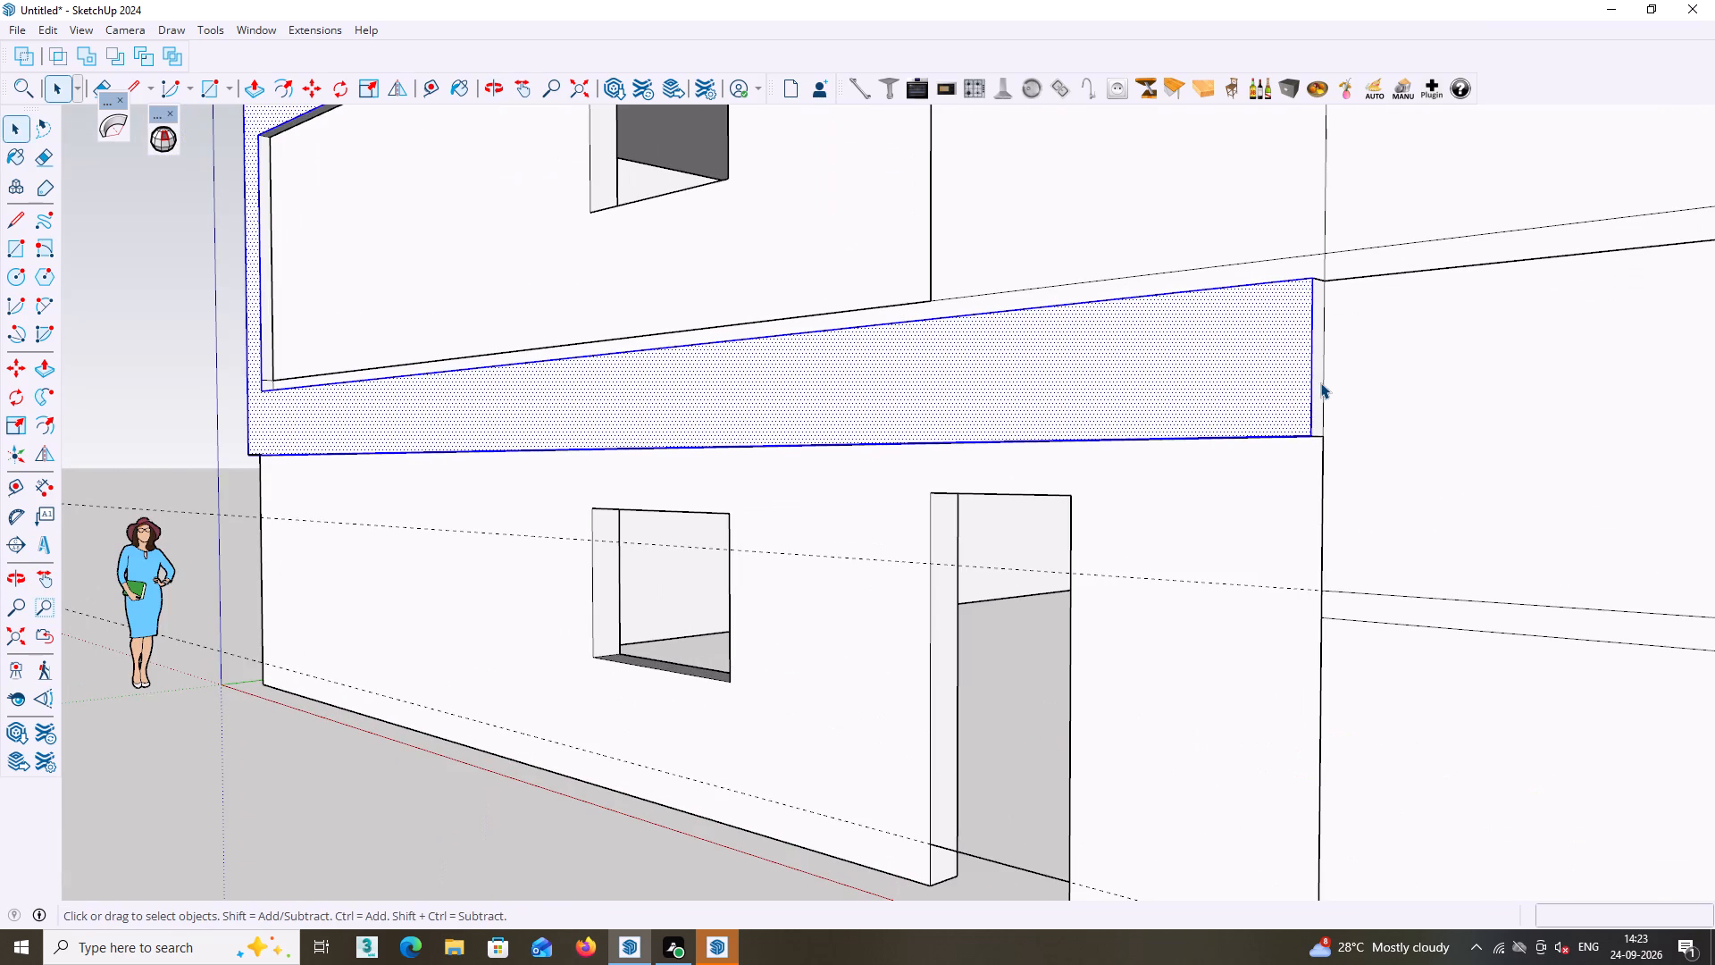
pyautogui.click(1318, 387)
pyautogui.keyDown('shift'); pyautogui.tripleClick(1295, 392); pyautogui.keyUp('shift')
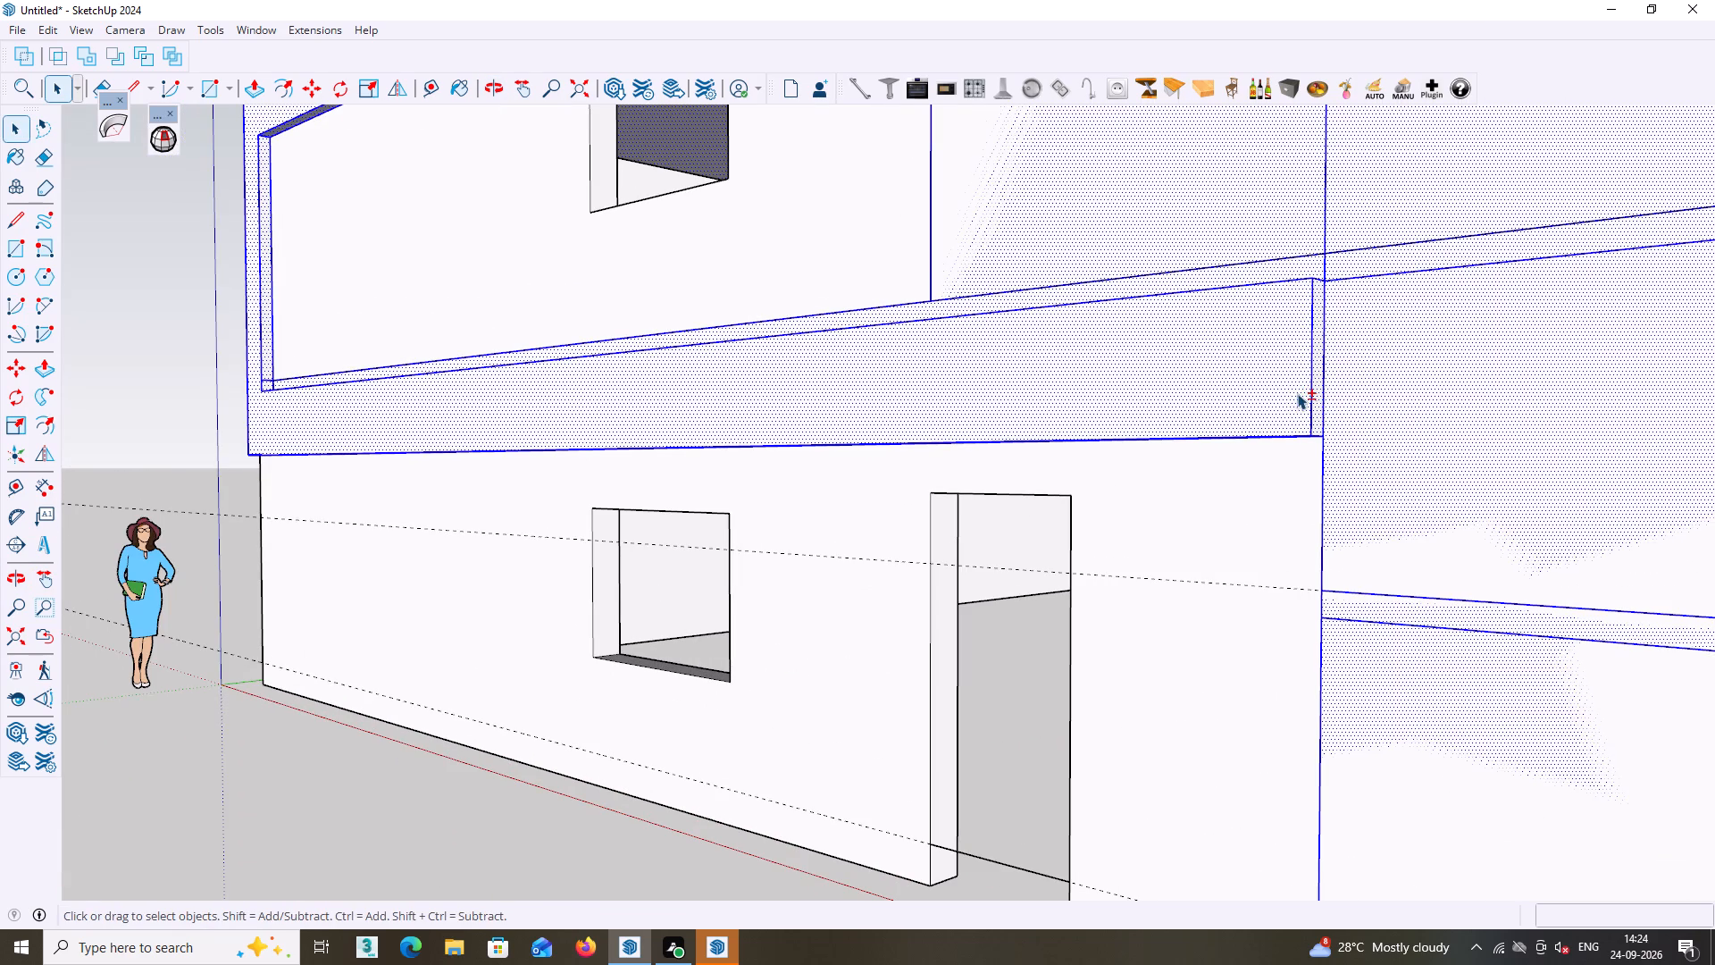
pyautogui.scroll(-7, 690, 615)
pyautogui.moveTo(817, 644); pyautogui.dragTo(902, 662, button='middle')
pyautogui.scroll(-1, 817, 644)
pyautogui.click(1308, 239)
# Select the projecting frame's front face with its edges, plus the top band's end, underside and upper ledge faces.
pyautogui.scroll(2, 1140, 298)
pyautogui.click(1127, 306)
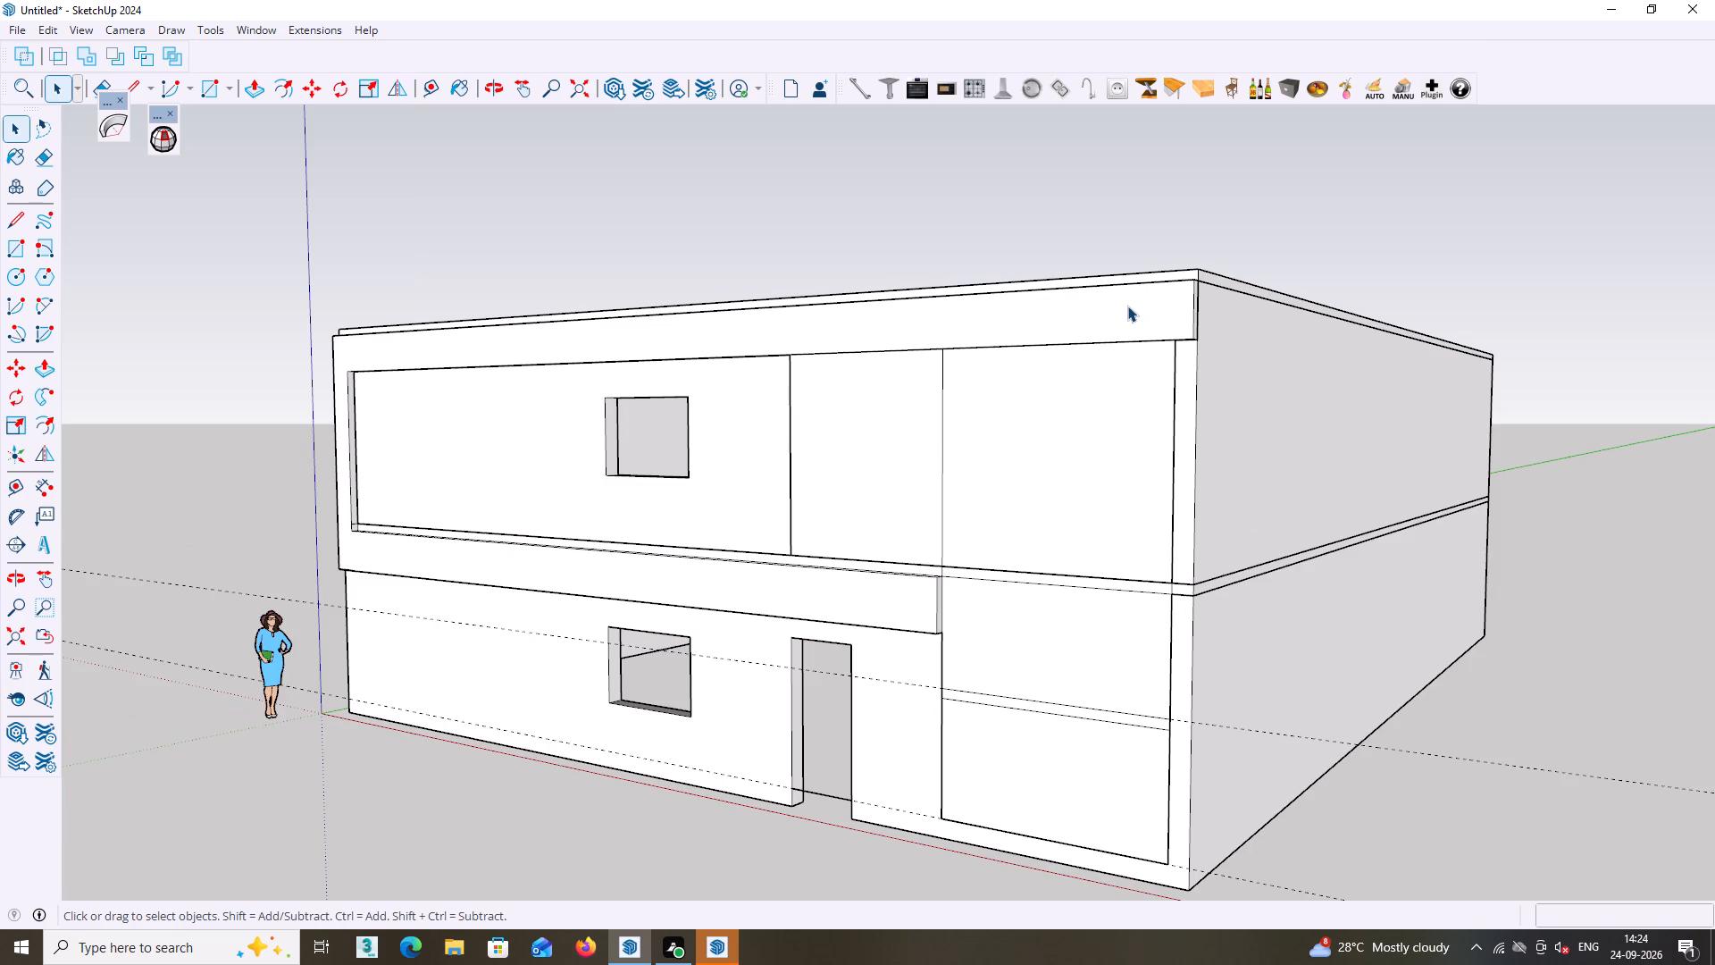
pyautogui.doubleClick(1133, 313)
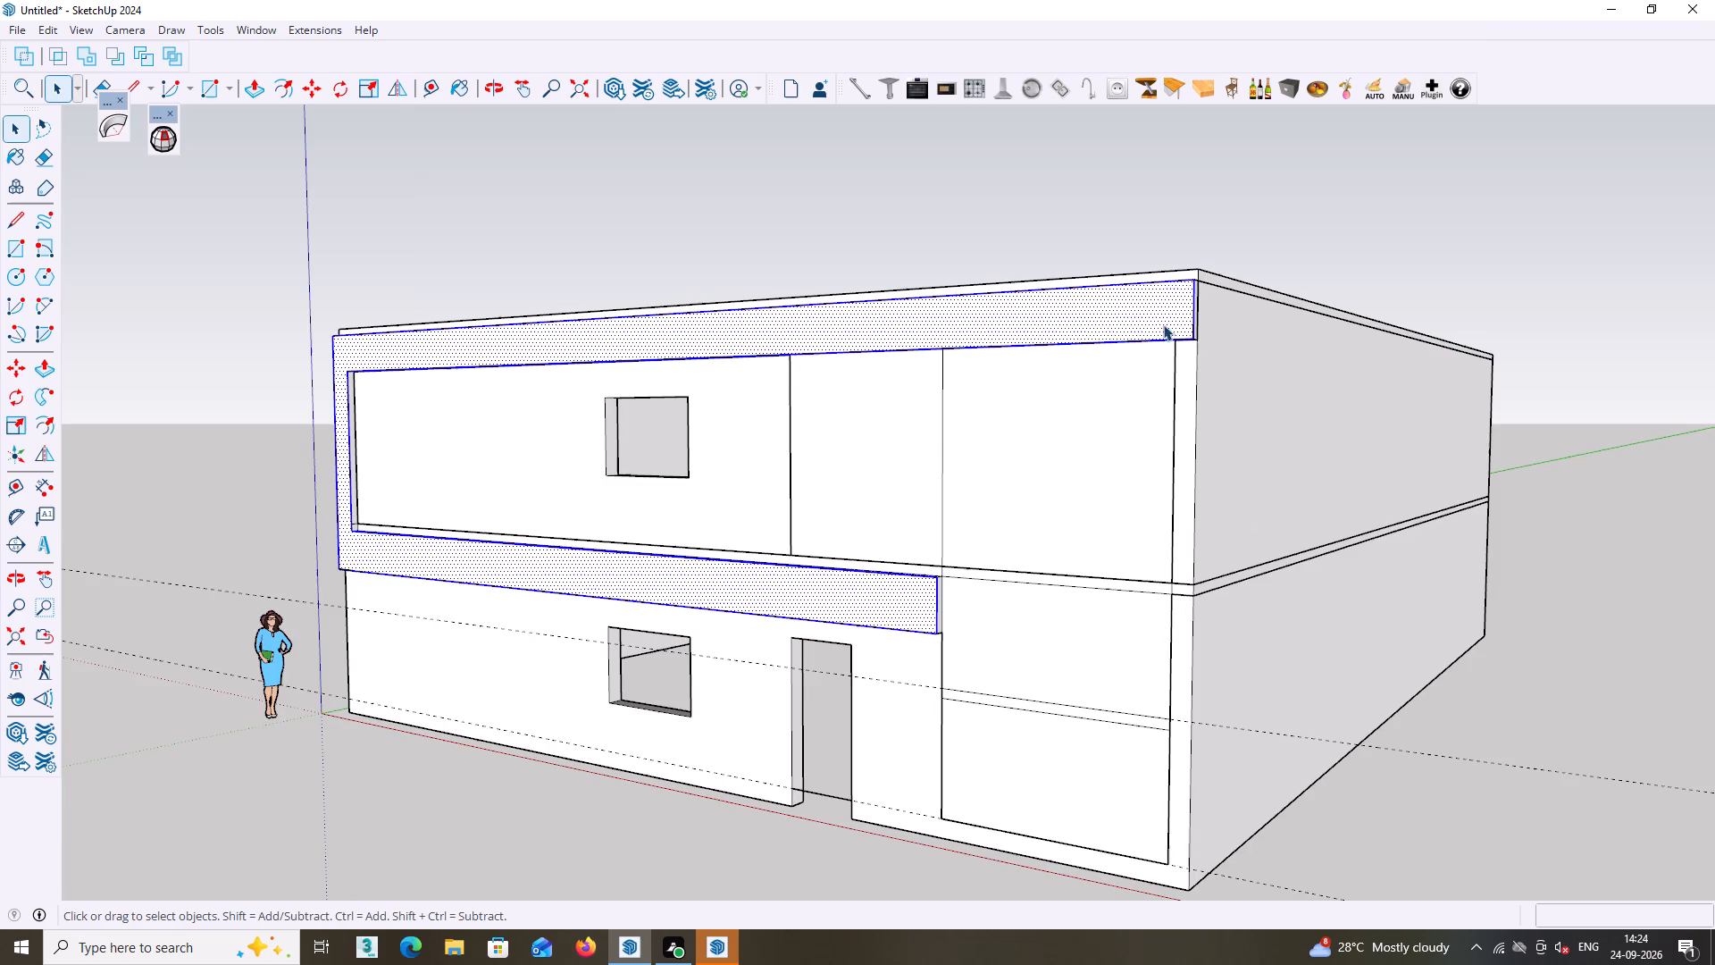
pyautogui.keyDown('shift'); pyautogui.moveTo(1163, 324); pyautogui.dragTo(1100, 329, button='middle'); pyautogui.keyUp('shift')
pyautogui.moveTo(1121, 325); pyautogui.dragTo(916, 329, button='middle')
pyautogui.scroll(6, 985, 329)
pyautogui.moveTo(985, 328); pyautogui.dragTo(969, 306, button='middle')
pyautogui.keyDown('shift'); pyautogui.click(911, 308); pyautogui.keyUp('shift')
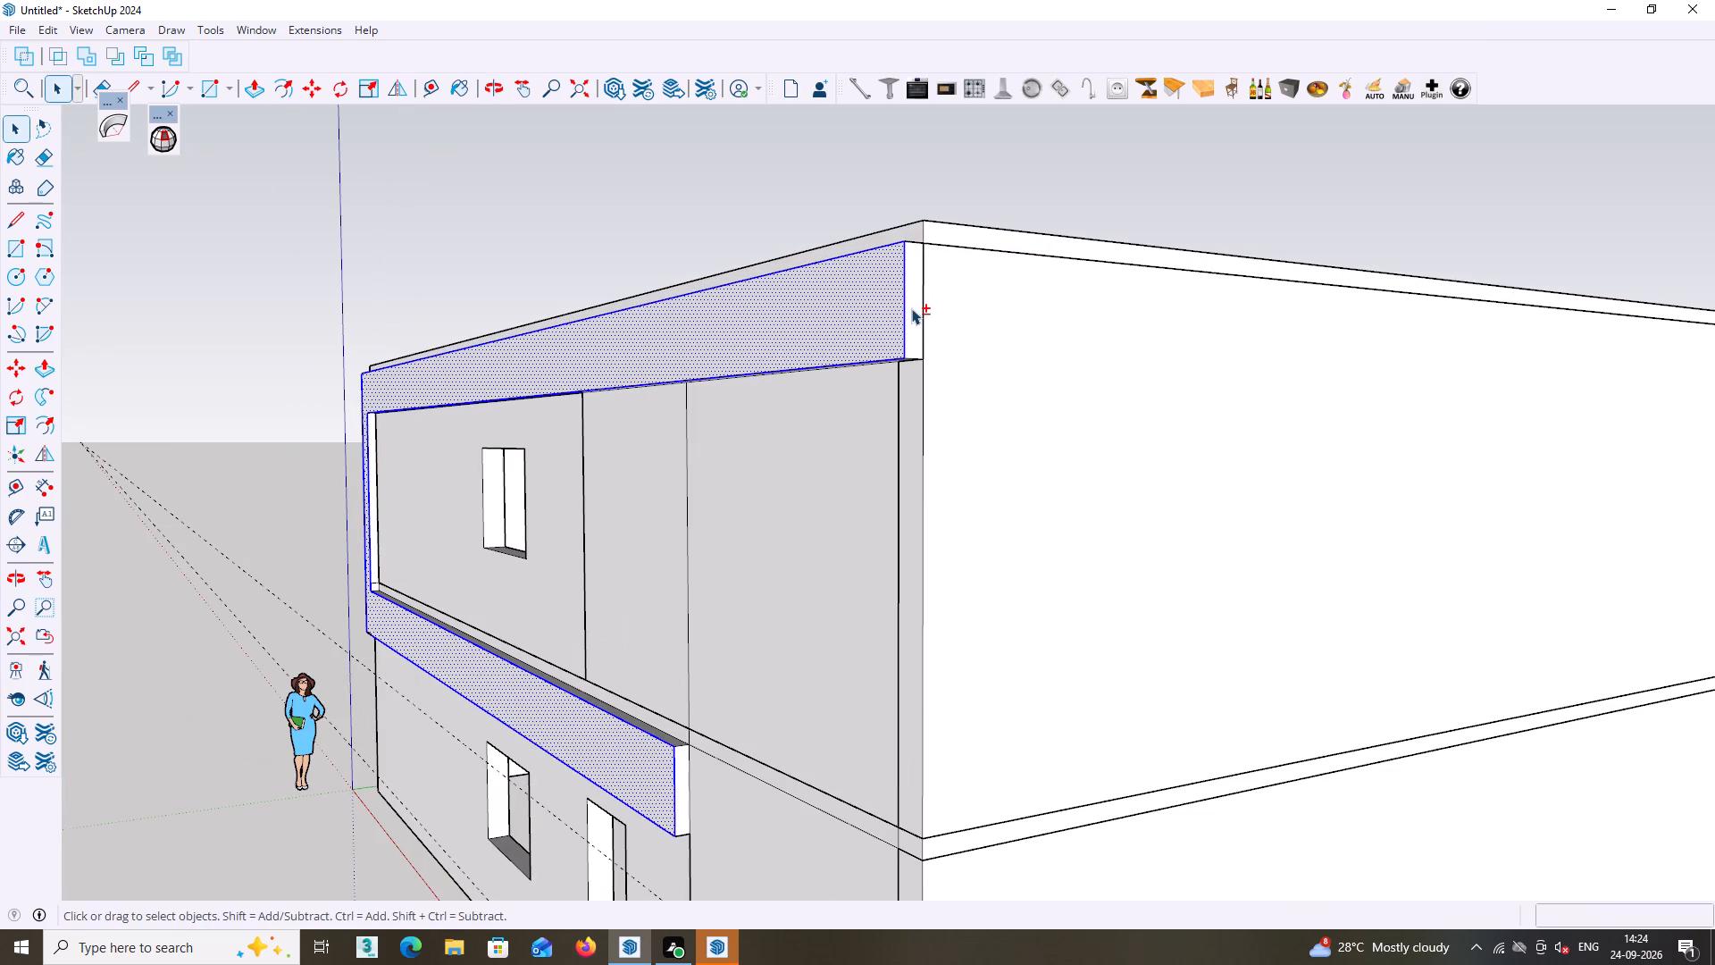
pyautogui.moveTo(896, 324); pyautogui.dragTo(942, 202, button='middle')
pyautogui.moveTo(904, 371); pyautogui.dragTo(913, 289, button='middle')
pyautogui.scroll(3, 904, 368)
pyautogui.keyDown('shift'); pyautogui.click(911, 309); pyautogui.keyUp('shift')
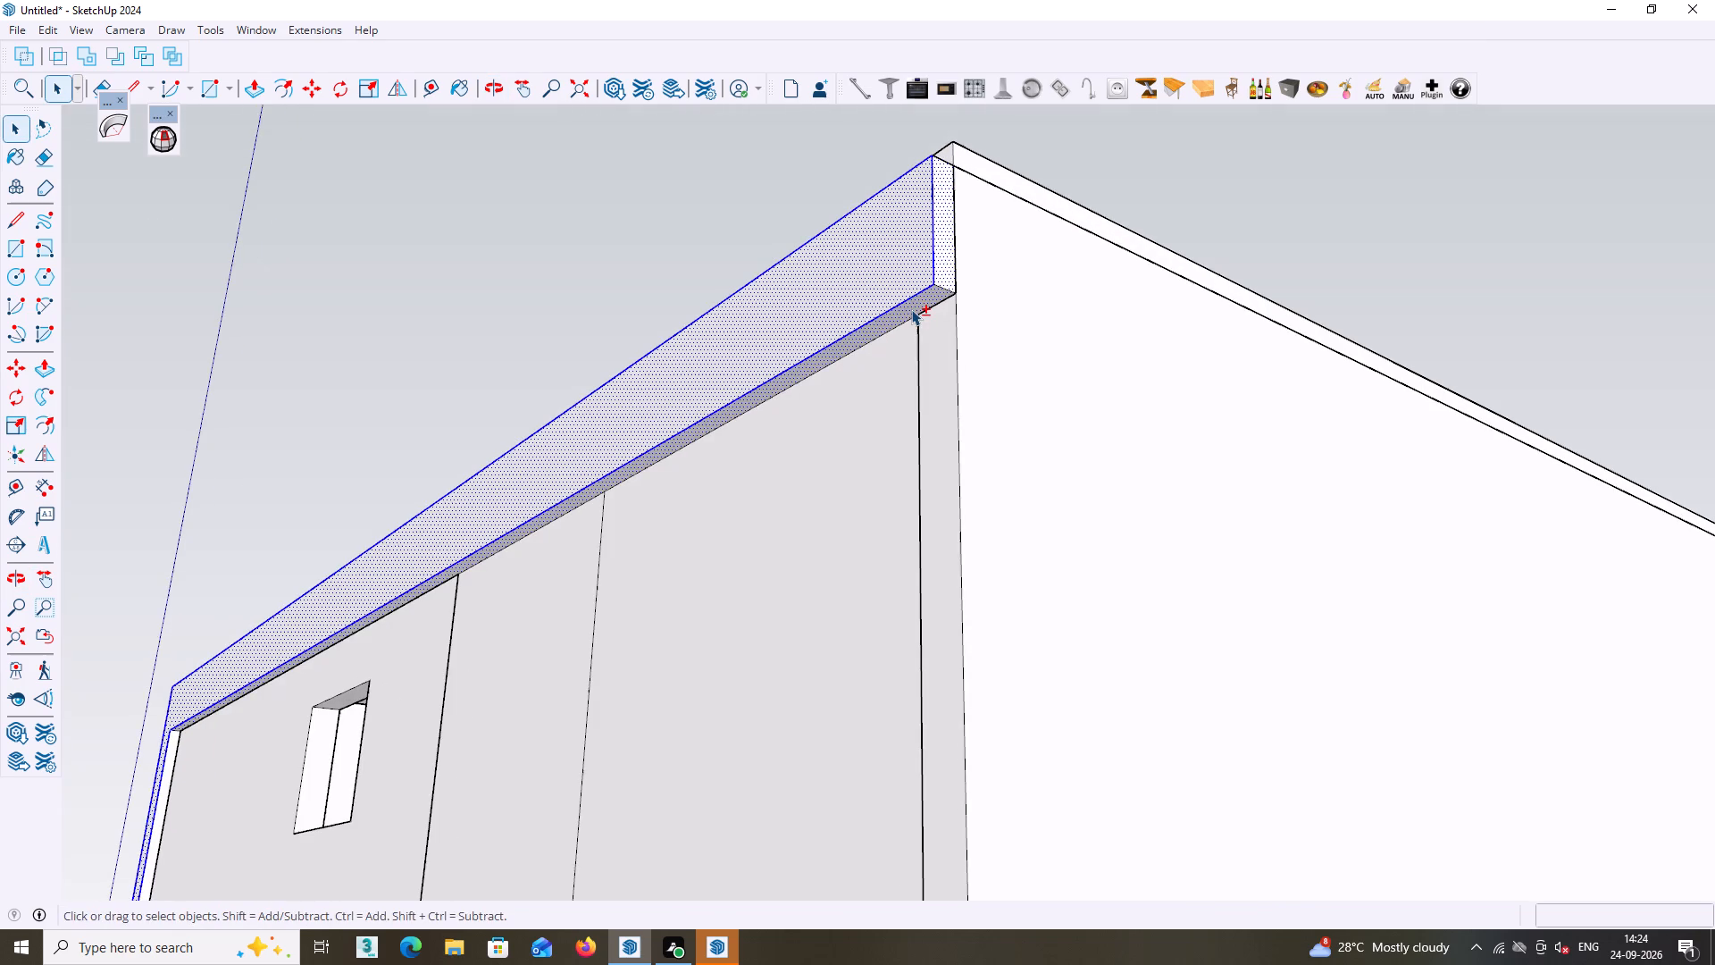
pyautogui.scroll(-4, 911, 317)
pyautogui.moveTo(916, 325); pyautogui.dragTo(961, 625, button='middle')
pyautogui.moveTo(932, 365); pyautogui.dragTo(936, 553, button='middle')
pyautogui.scroll(2, 924, 407)
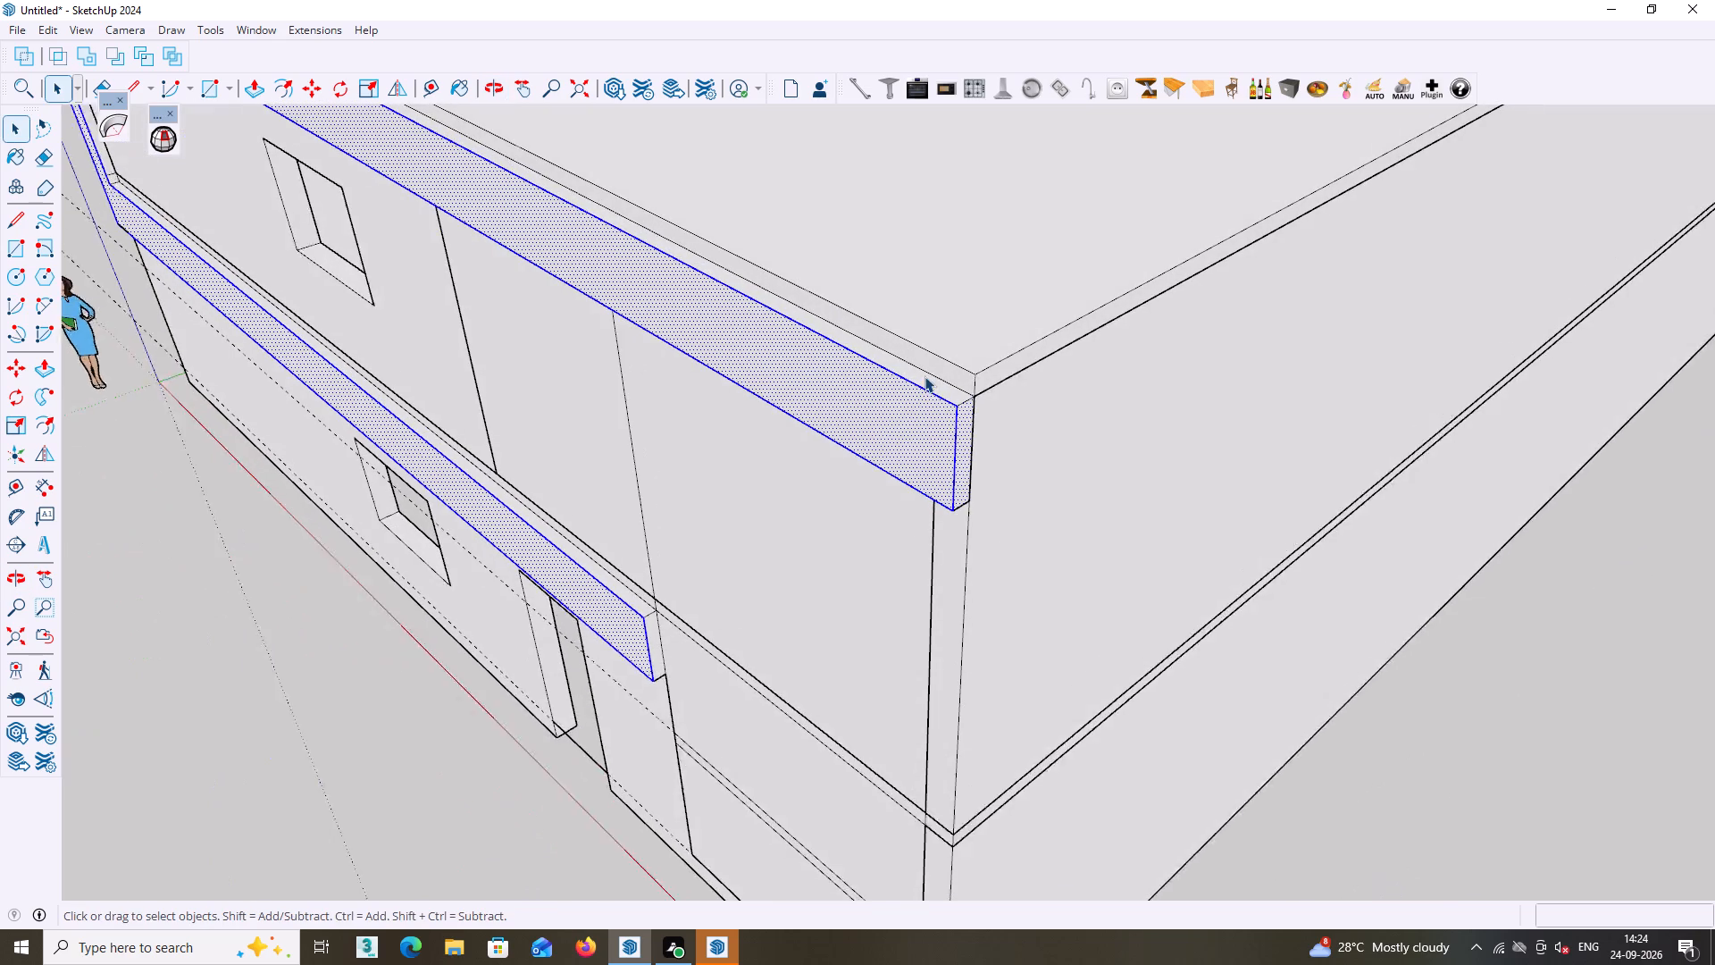
pyautogui.keyDown('shift'); pyautogui.click(929, 379); pyautogui.keyUp('shift')
# Add the lower projecting band's upper ledge, end and underside faces to the selection.
pyautogui.scroll(-7, 929, 404)
pyautogui.middleClick(919, 420)
pyautogui.middleClick(840, 426)
pyautogui.scroll(3, 711, 529)
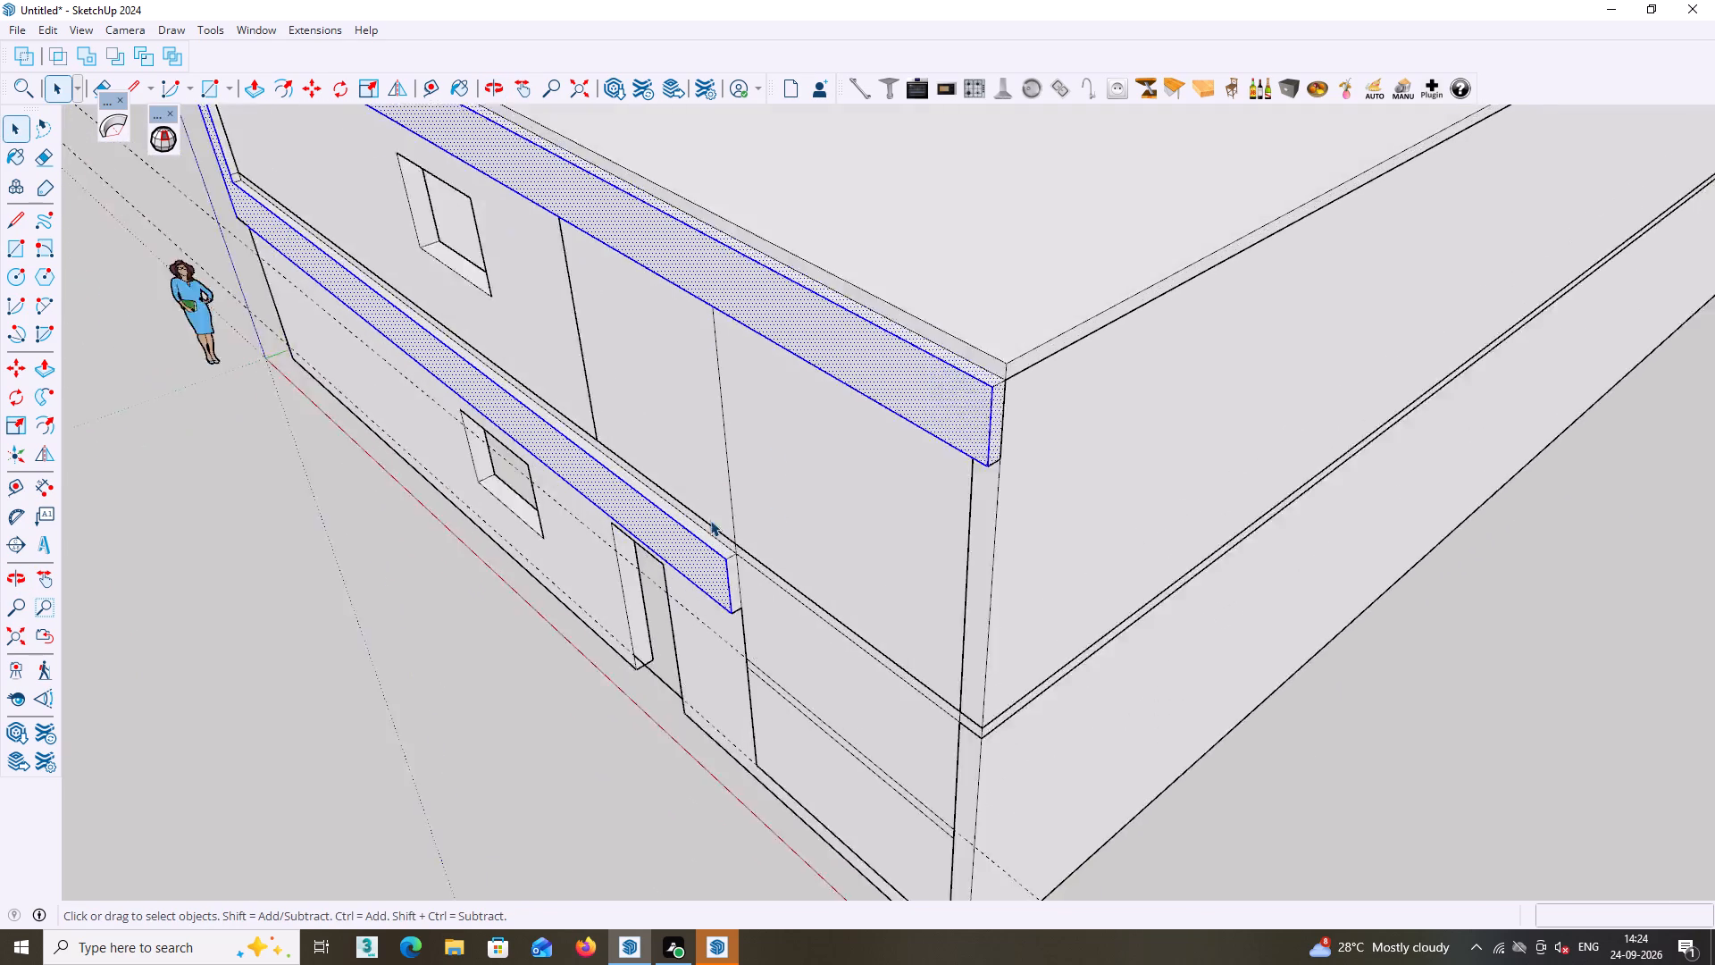
pyautogui.scroll(11, 710, 520)
pyautogui.keyDown('shift'); pyautogui.click(696, 564); pyautogui.keyUp('shift')
pyautogui.scroll(-3, 705, 586)
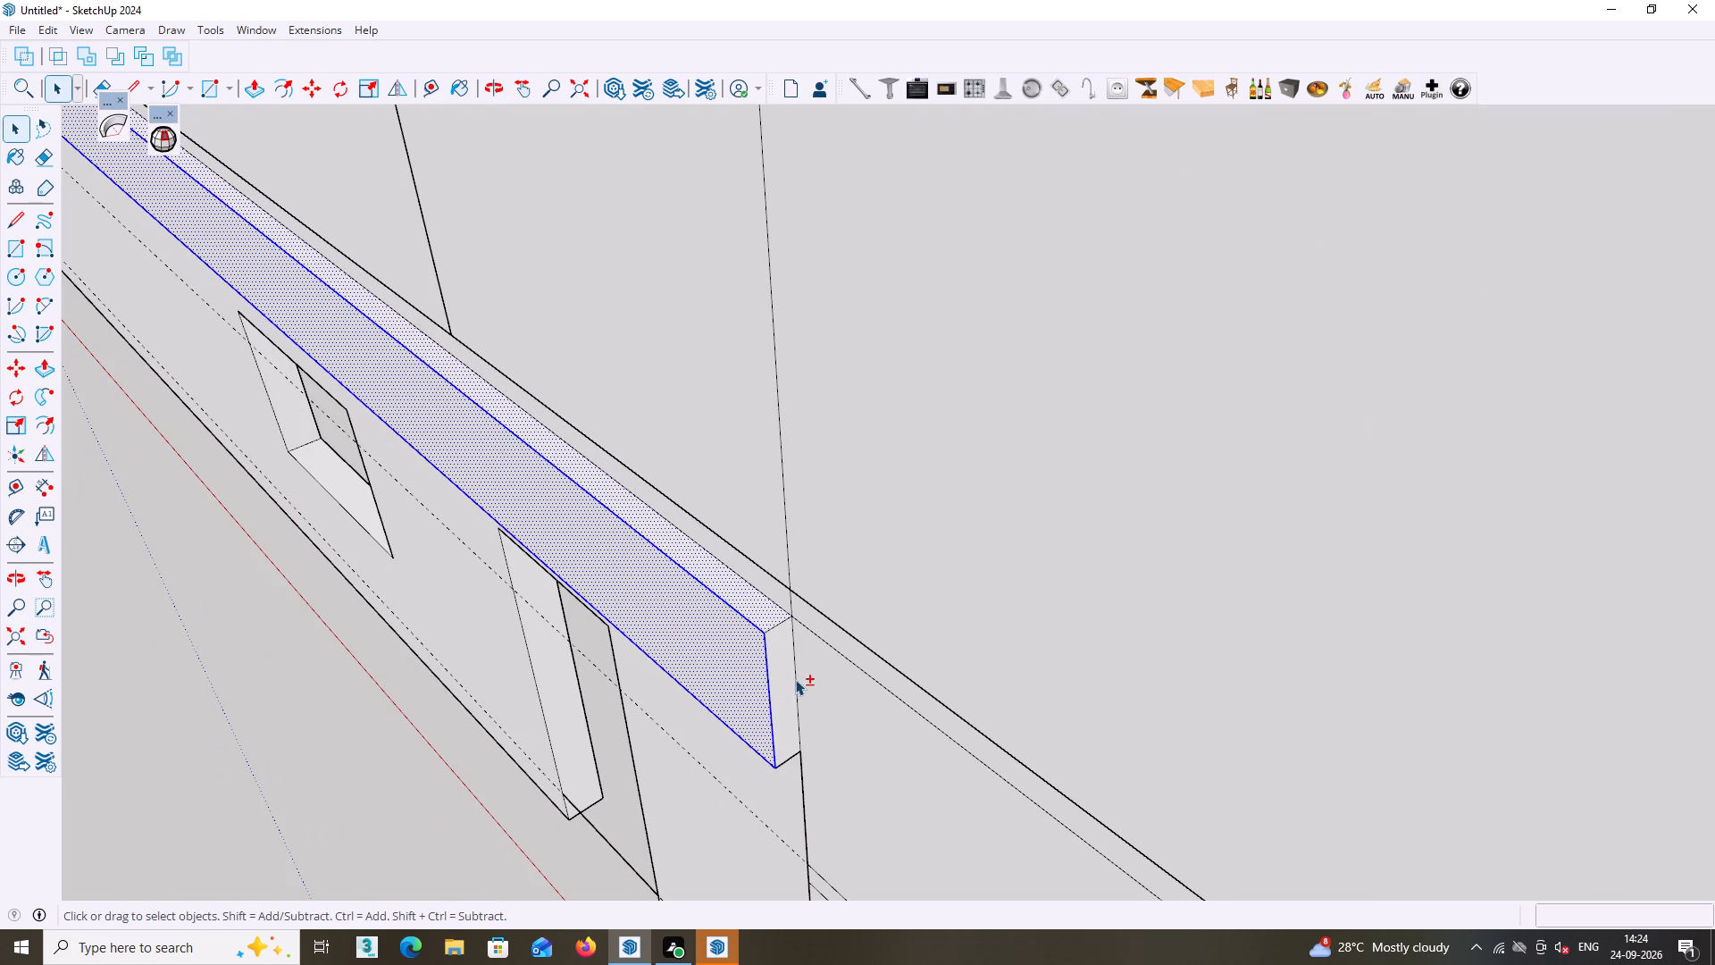
pyautogui.keyDown('shift'); pyautogui.click(781, 685); pyautogui.keyUp('shift')
pyautogui.moveTo(777, 684); pyautogui.dragTo(807, 390, button='middle')
pyautogui.moveTo(772, 615); pyautogui.dragTo(774, 446, button='middle')
pyautogui.moveTo(774, 604); pyautogui.dragTo(782, 419, button='middle')
pyautogui.scroll(2, 736, 667)
pyautogui.keyDown('shift'); pyautogui.click(726, 727); pyautogui.keyUp('shift')
pyautogui.scroll(-8, 728, 737)
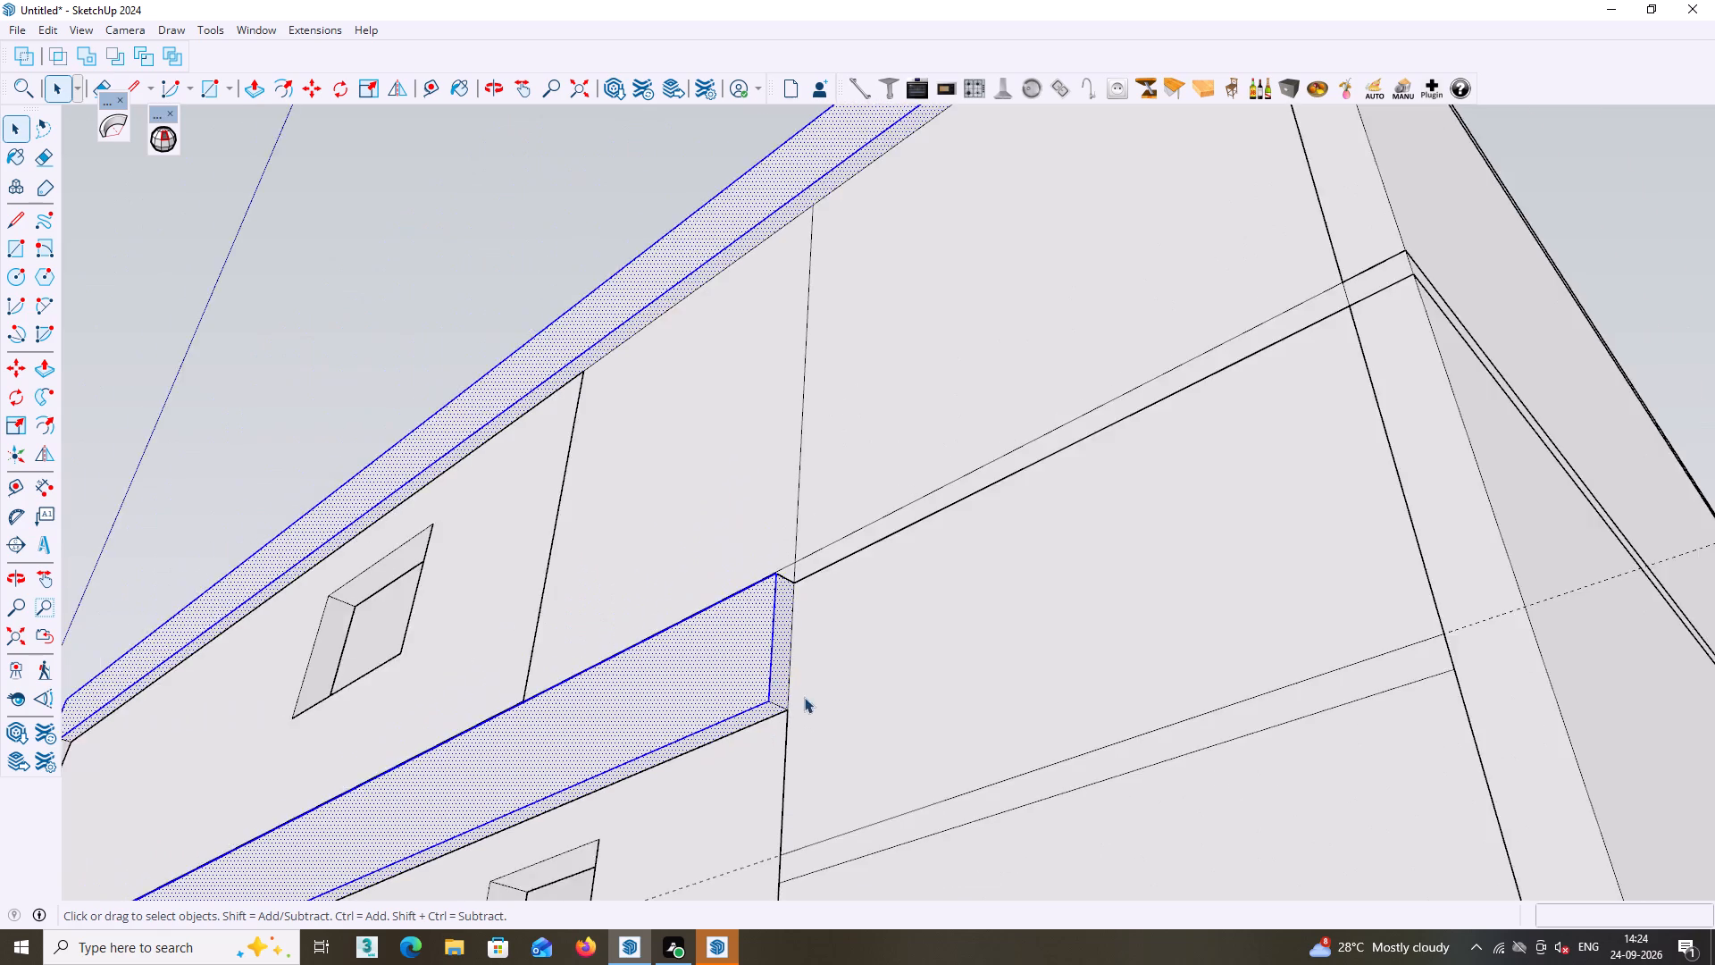
# Add the vertical corner strip's inner side face to the projecting frame selection.
pyautogui.scroll(-5, 804, 697)
pyautogui.moveTo(715, 650); pyautogui.dragTo(1142, 584, button='middle')
pyautogui.moveTo(807, 618); pyautogui.dragTo(943, 597, button='middle')
pyautogui.scroll(3, 349, 663)
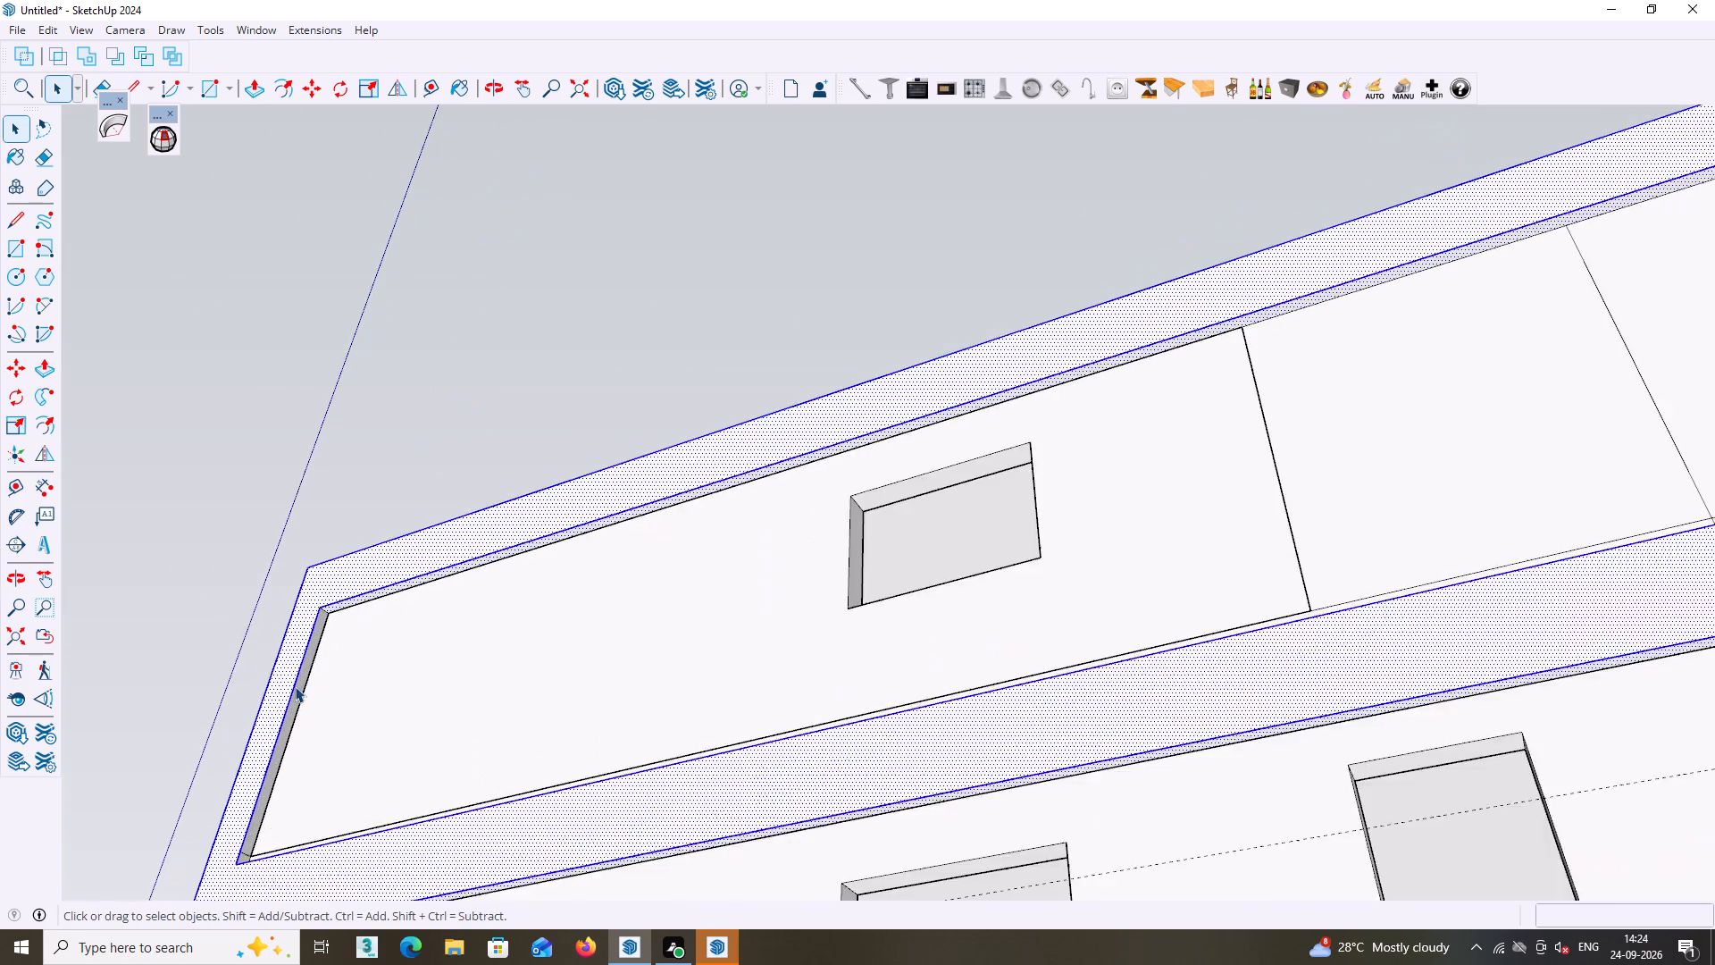
pyautogui.scroll(11, 295, 686)
pyautogui.keyDown('shift'); pyautogui.click(311, 735); pyautogui.keyUp('shift')
pyautogui.scroll(-3, 311, 735)
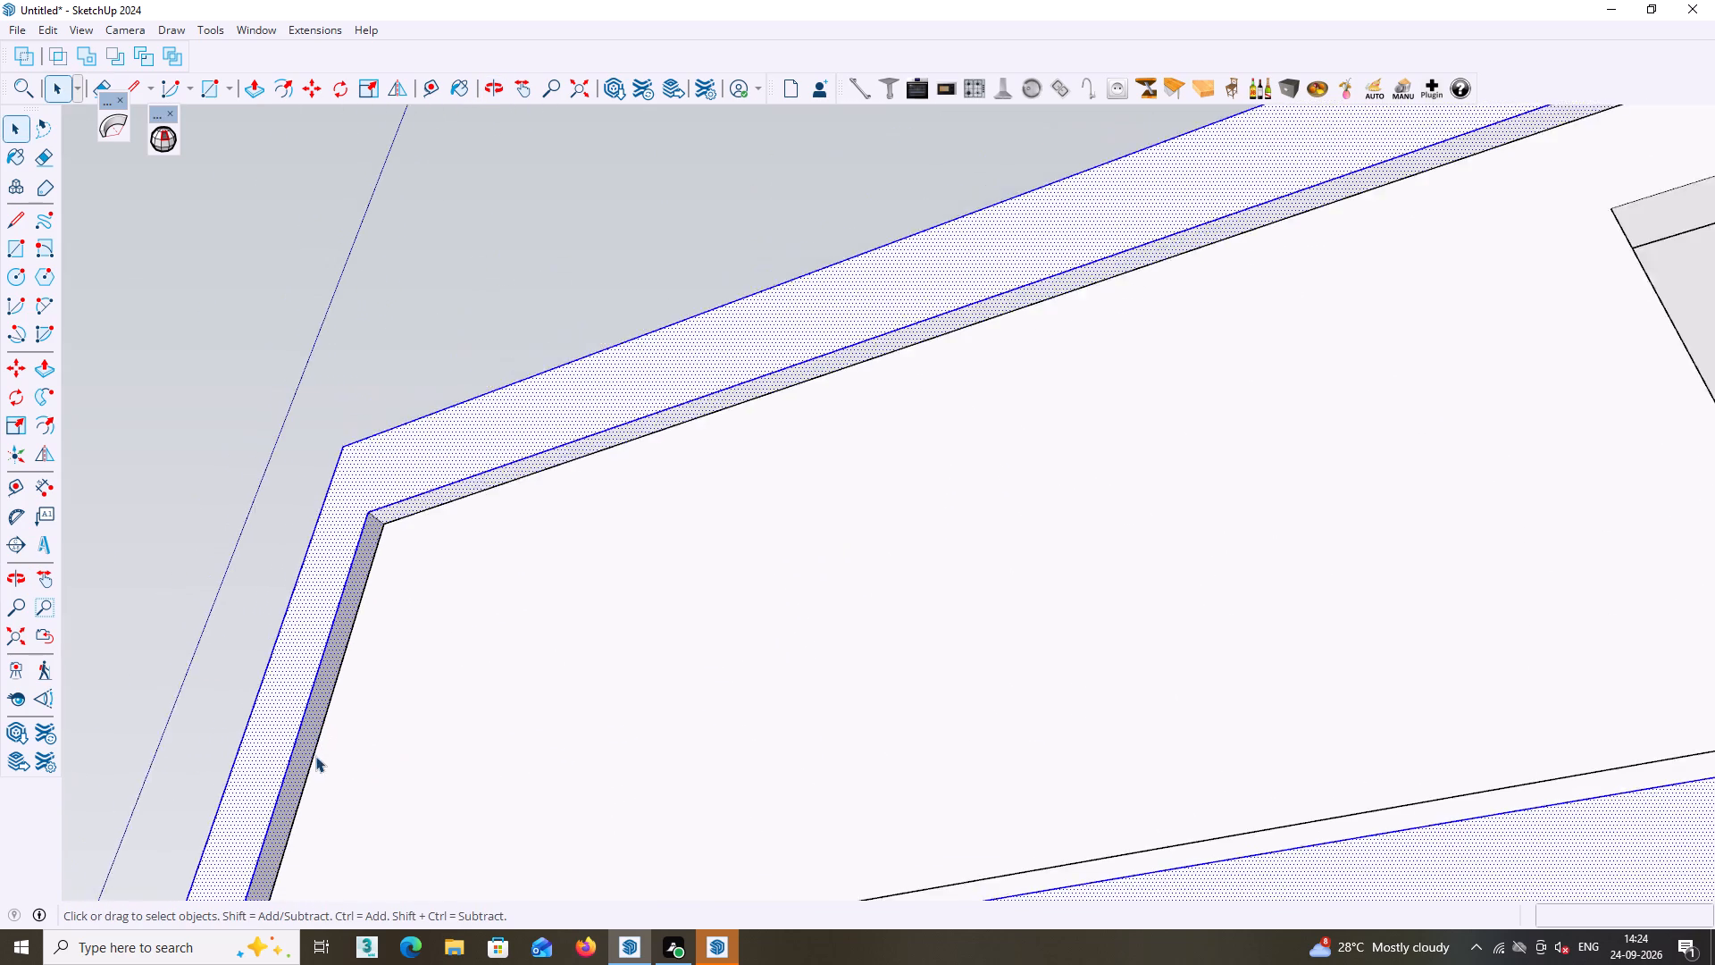
# Add the corner strip's outer side faces above the floor slab line, including the short piece beside the top band, to the selection.
pyautogui.scroll(-10, 315, 756)
pyautogui.moveTo(522, 631); pyautogui.dragTo(553, 547, button='middle')
pyautogui.moveTo(560, 583); pyautogui.dragTo(542, 961, button='middle')
pyautogui.moveTo(649, 579); pyautogui.dragTo(636, 823, button='middle')
pyautogui.moveTo(593, 650); pyautogui.dragTo(604, 846, button='middle')
pyautogui.moveTo(583, 751); pyautogui.dragTo(1010, 726, button='middle')
pyautogui.moveTo(647, 810); pyautogui.dragTo(778, 692, button='middle')
pyautogui.scroll(-1, 647, 810)
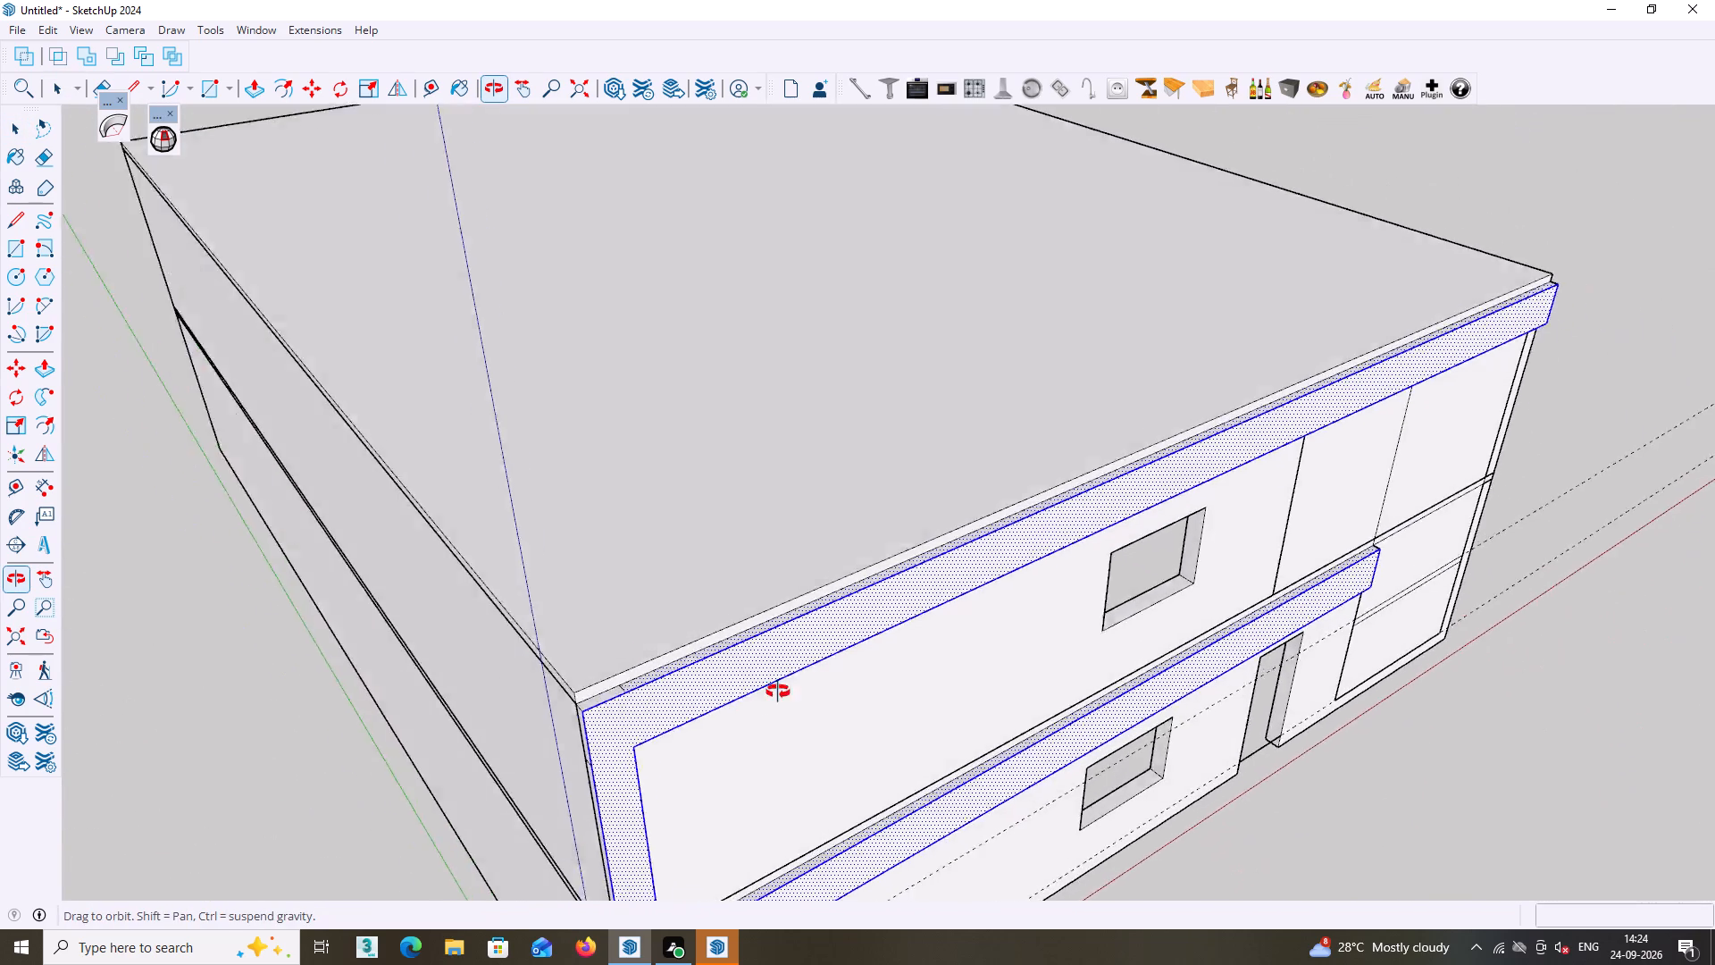
pyautogui.moveTo(778, 692); pyautogui.dragTo(919, 563, button='middle')
pyautogui.scroll(10, 846, 675)
pyautogui.scroll(2, 779, 710)
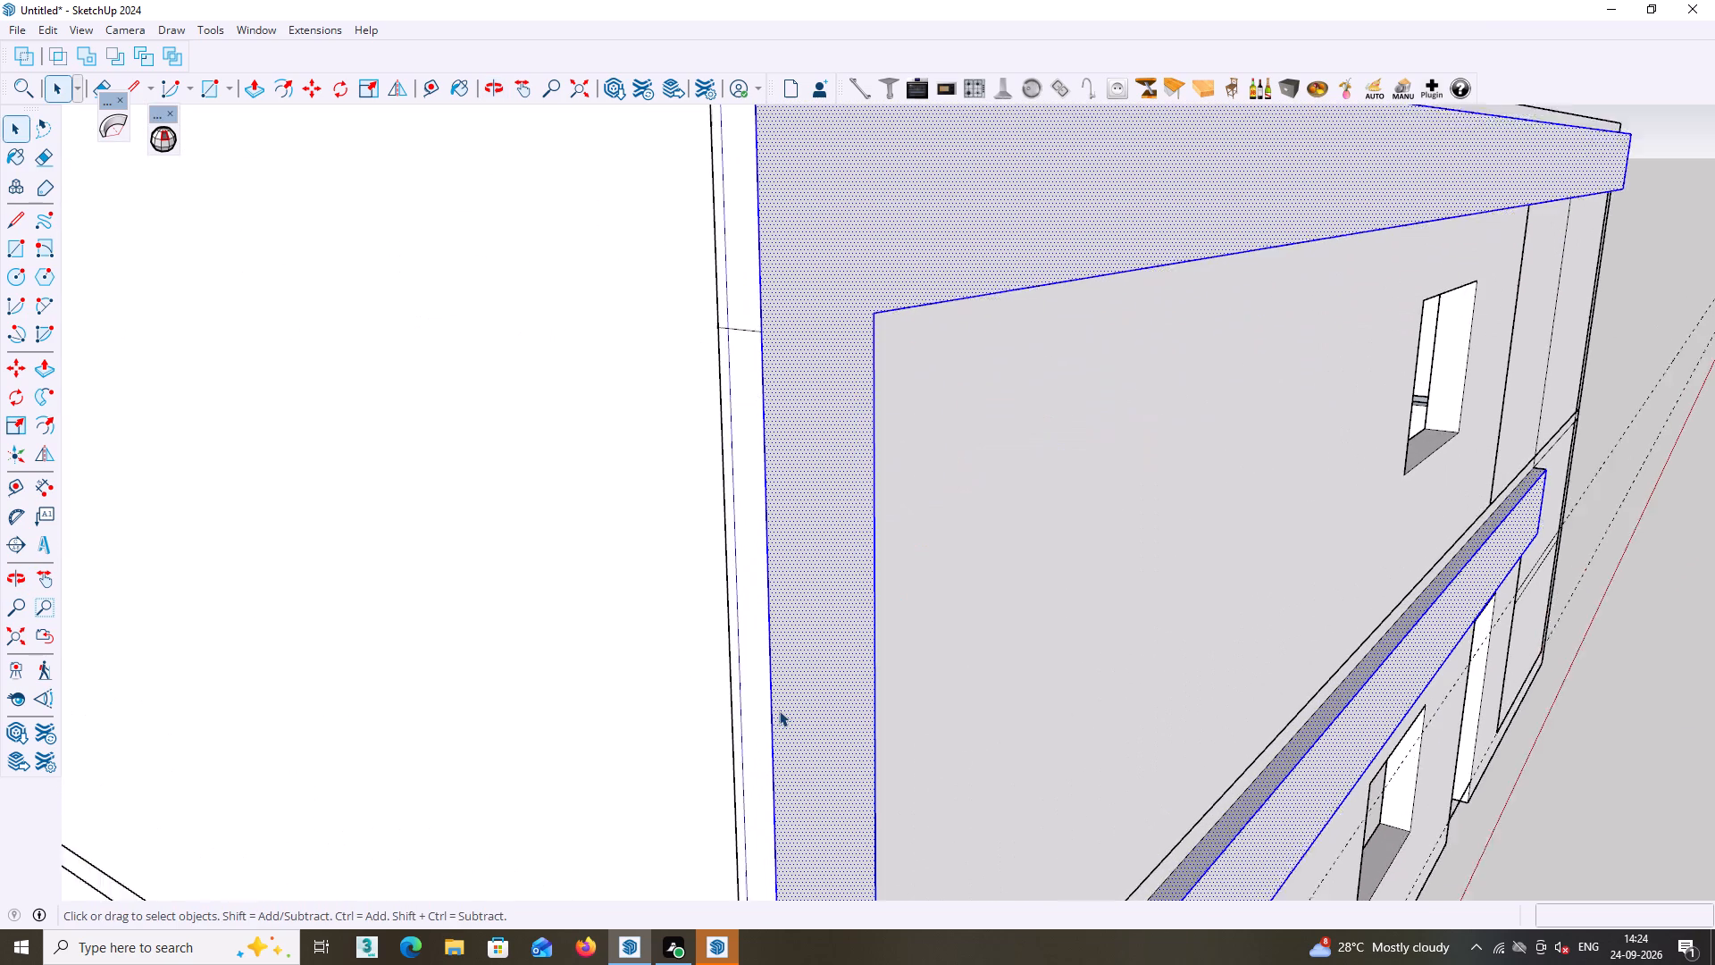
pyautogui.scroll(8, 779, 710)
pyautogui.keyDown('shift'); pyautogui.click(729, 637); pyautogui.keyUp('shift')
pyautogui.scroll(-10, 726, 649)
pyautogui.middleClick(726, 651)
pyautogui.middleClick(740, 652)
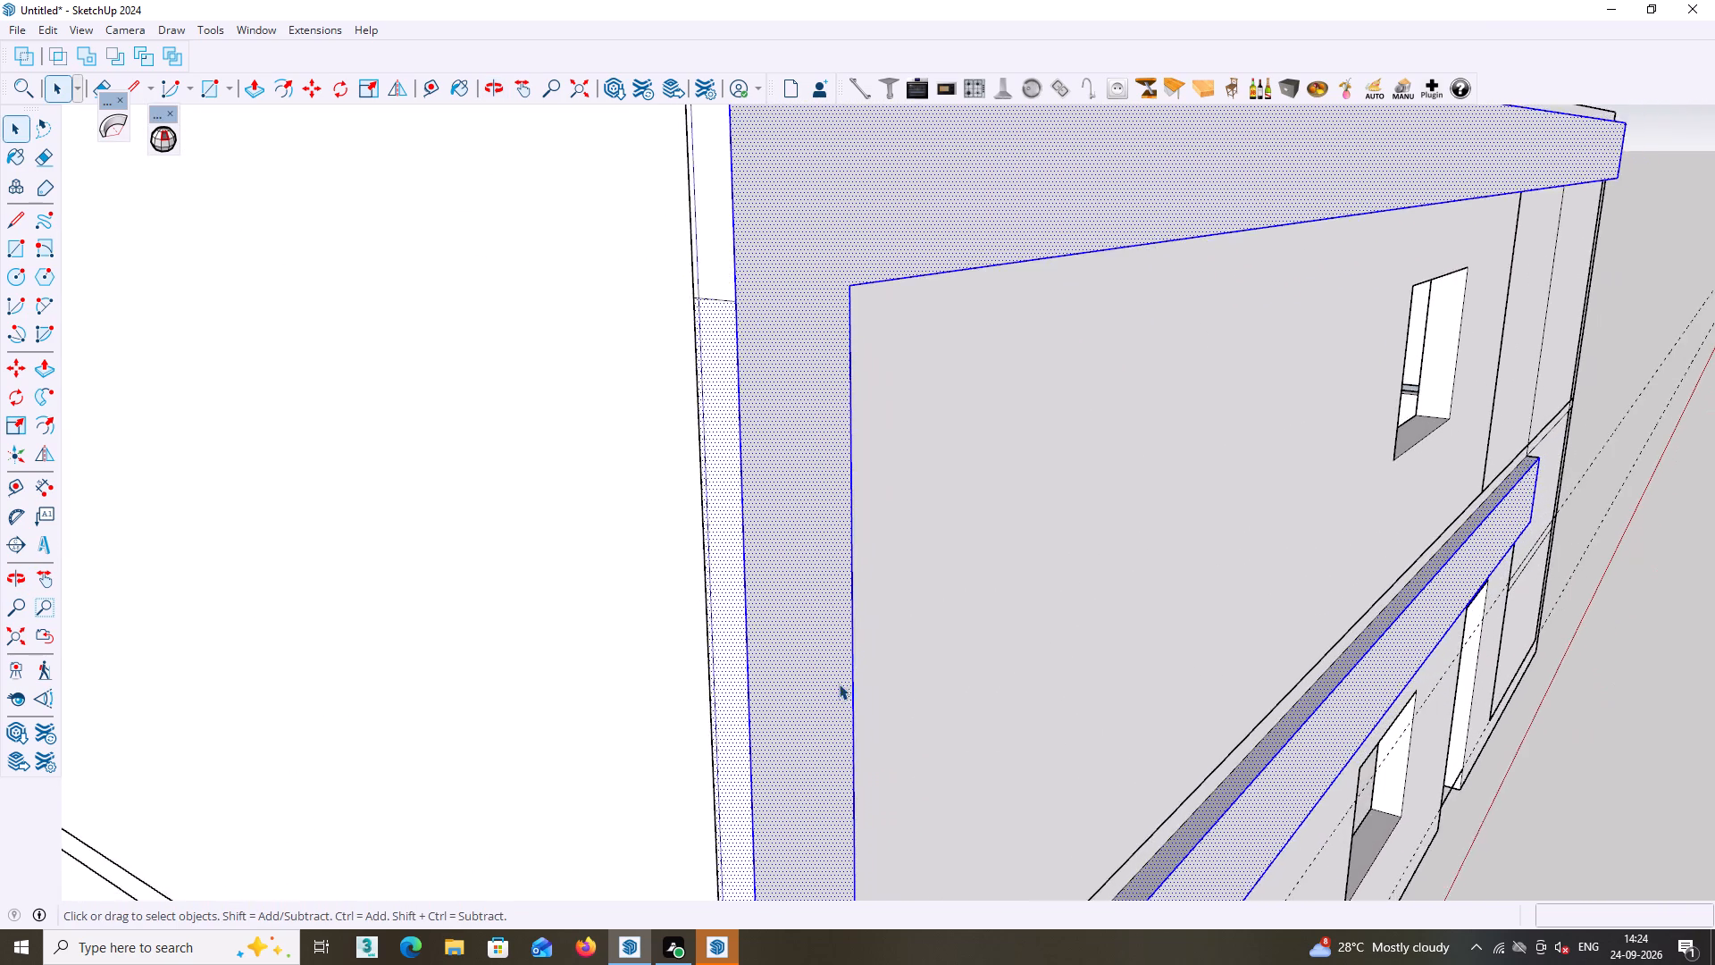
pyautogui.scroll(-11, 839, 684)
pyautogui.scroll(11, 830, 560)
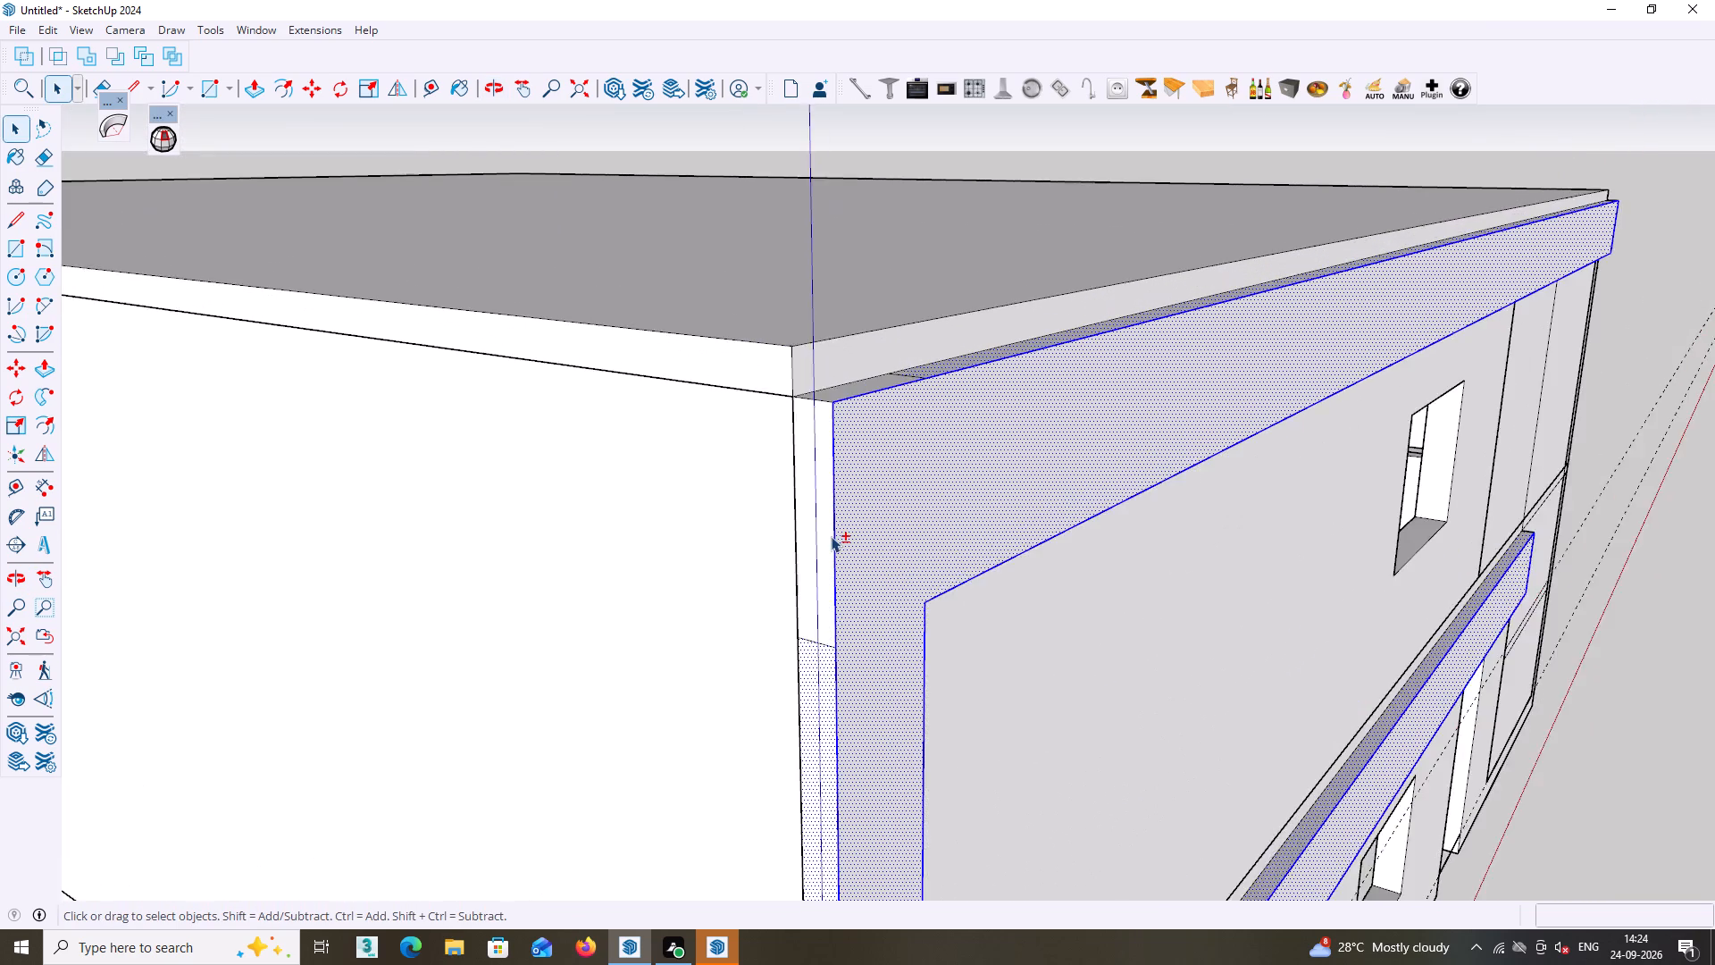
pyautogui.scroll(3, 831, 536)
pyautogui.keyDown('shift'); pyautogui.click(830, 534); pyautogui.keyUp('shift')
pyautogui.keyDown('shift'); pyautogui.scroll(-9, 830, 534); pyautogui.keyUp('shift')
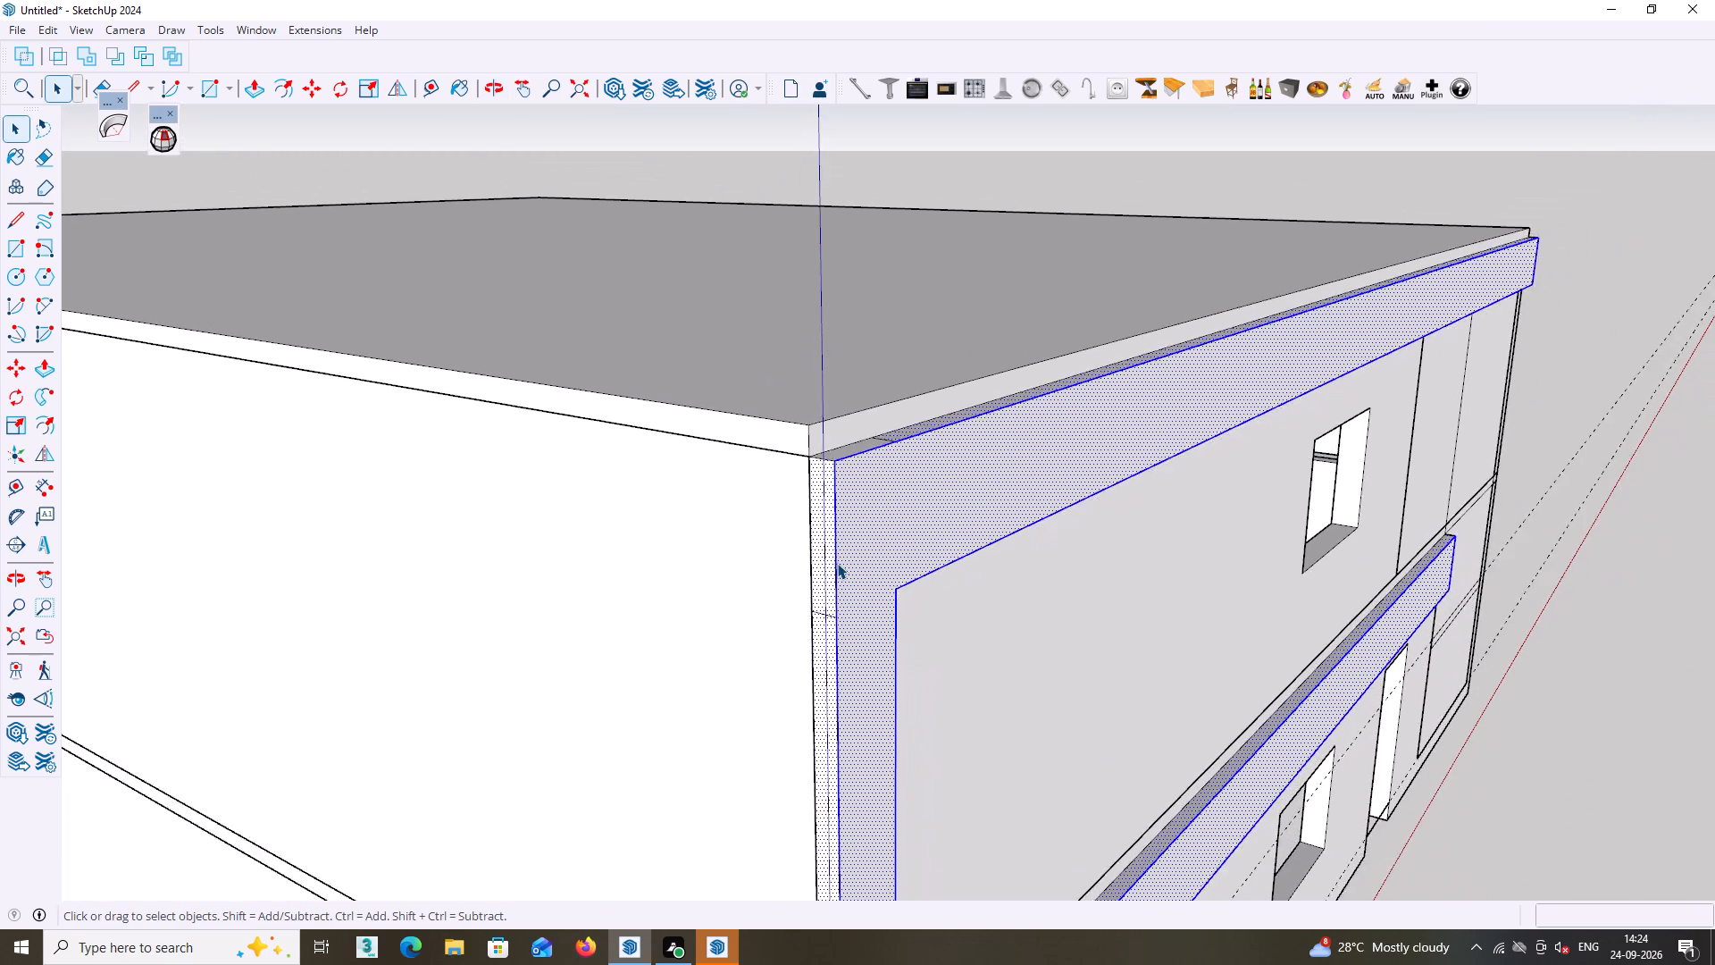
# Add the corner strip's outer side face below the floor slab line to the selection, keeping the side wall's slab edge face out.
pyautogui.keyDown('shift'); pyautogui.scroll(-4, 837, 563); pyautogui.keyUp('shift')
pyautogui.moveTo(860, 571); pyautogui.dragTo(637, 424, button='middle')
pyautogui.scroll(-5, 659, 487)
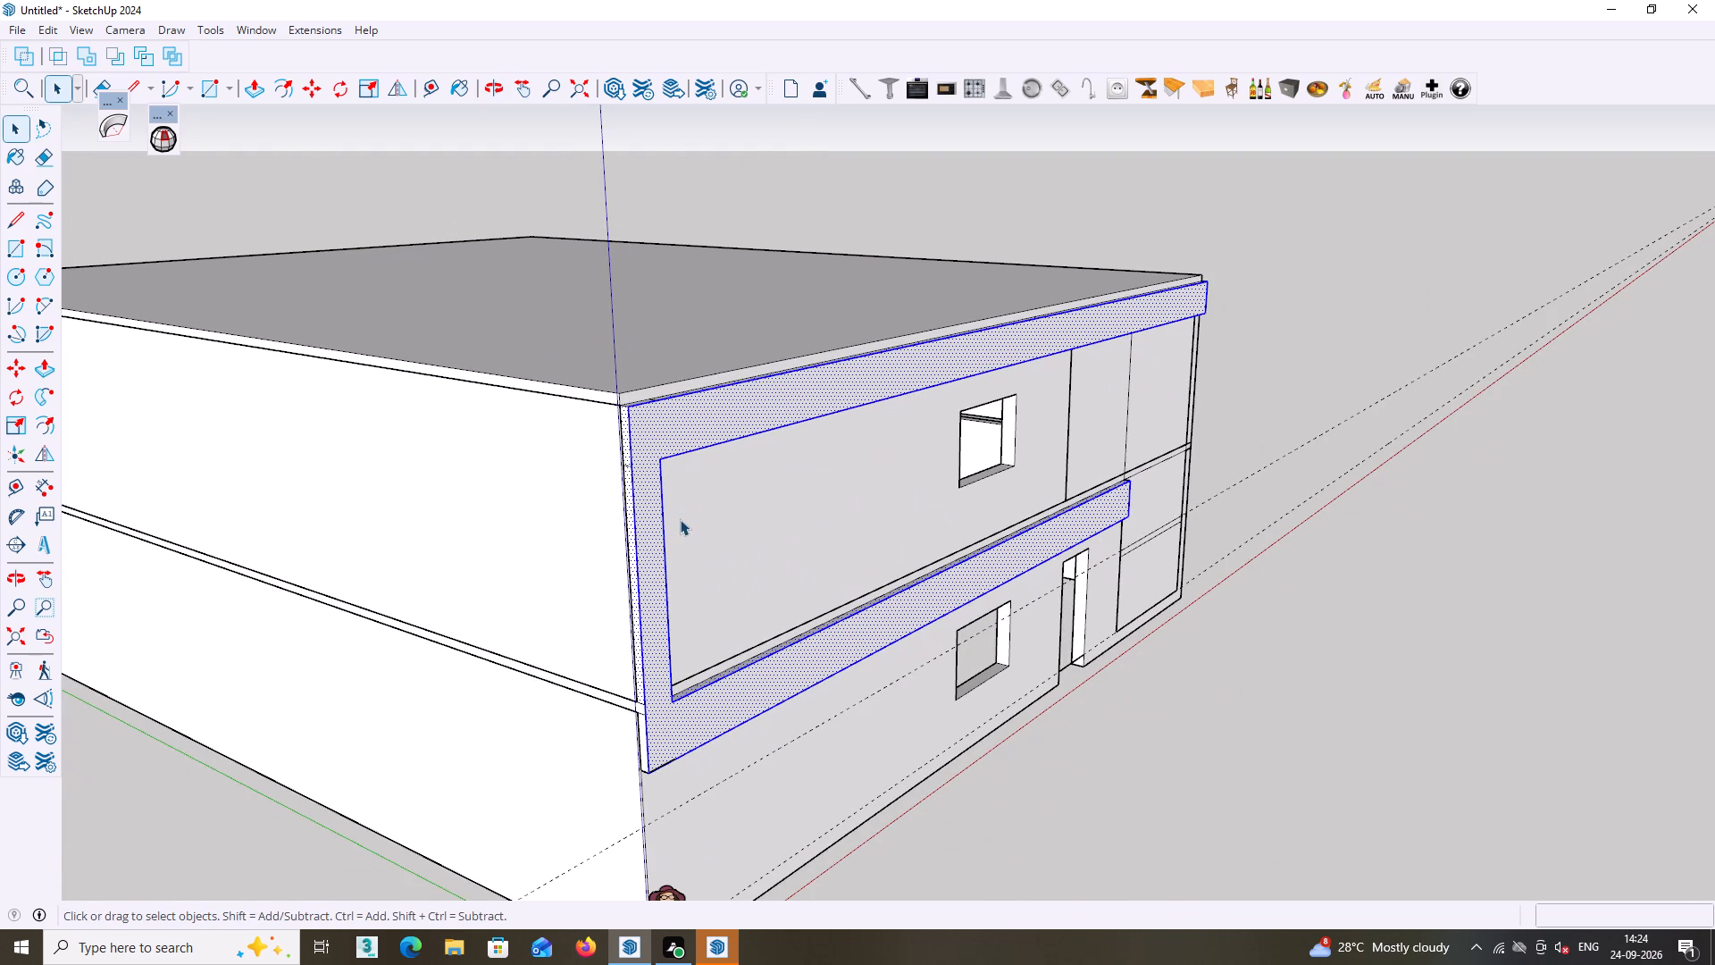
pyautogui.scroll(6, 662, 654)
pyautogui.middleClick(659, 666)
pyautogui.moveTo(633, 749); pyautogui.dragTo(694, 548, button='middle')
pyautogui.scroll(8, 696, 614)
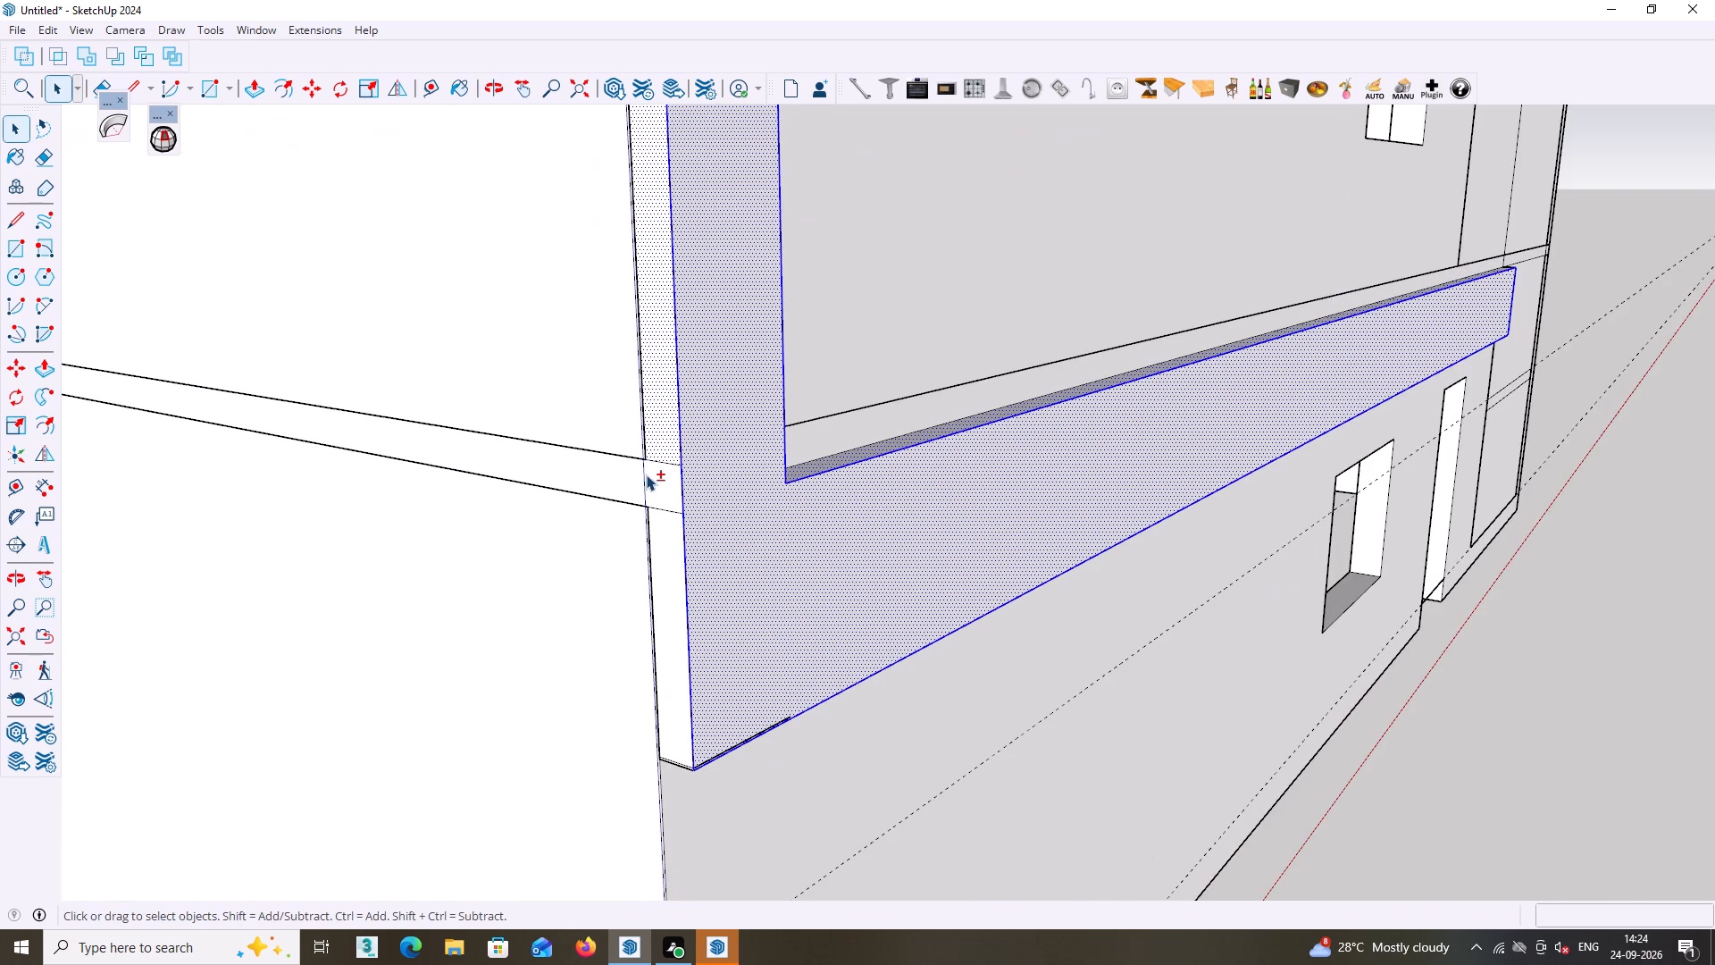
pyautogui.keyDown('shift'); pyautogui.click(649, 474); pyautogui.keyUp('shift')
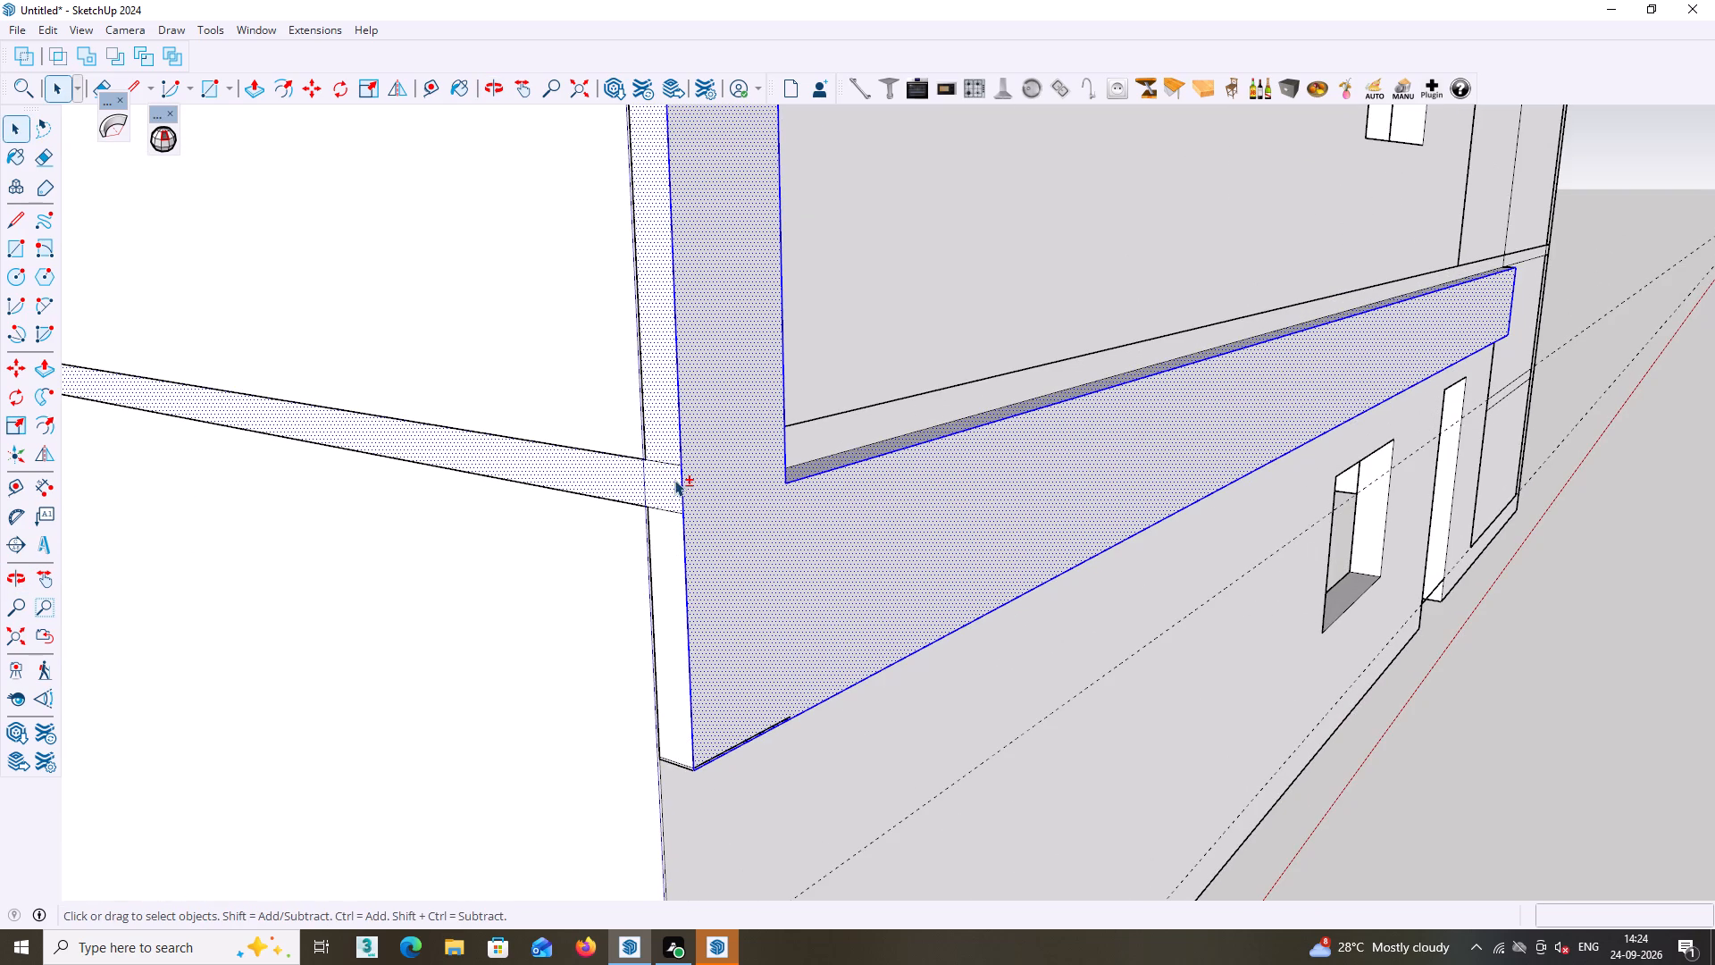
pyautogui.keyDown('shift'); pyautogui.click(674, 480); pyautogui.keyUp('shift')
pyautogui.keyDown('shift'); pyautogui.click(673, 573); pyautogui.keyUp('shift')
# Make the selected projecting frame faces and edges a group, and clear the selection.
pyautogui.moveTo(677, 564); pyautogui.dragTo(630, 566, button='middle')
pyautogui.scroll(-3, 657, 570)
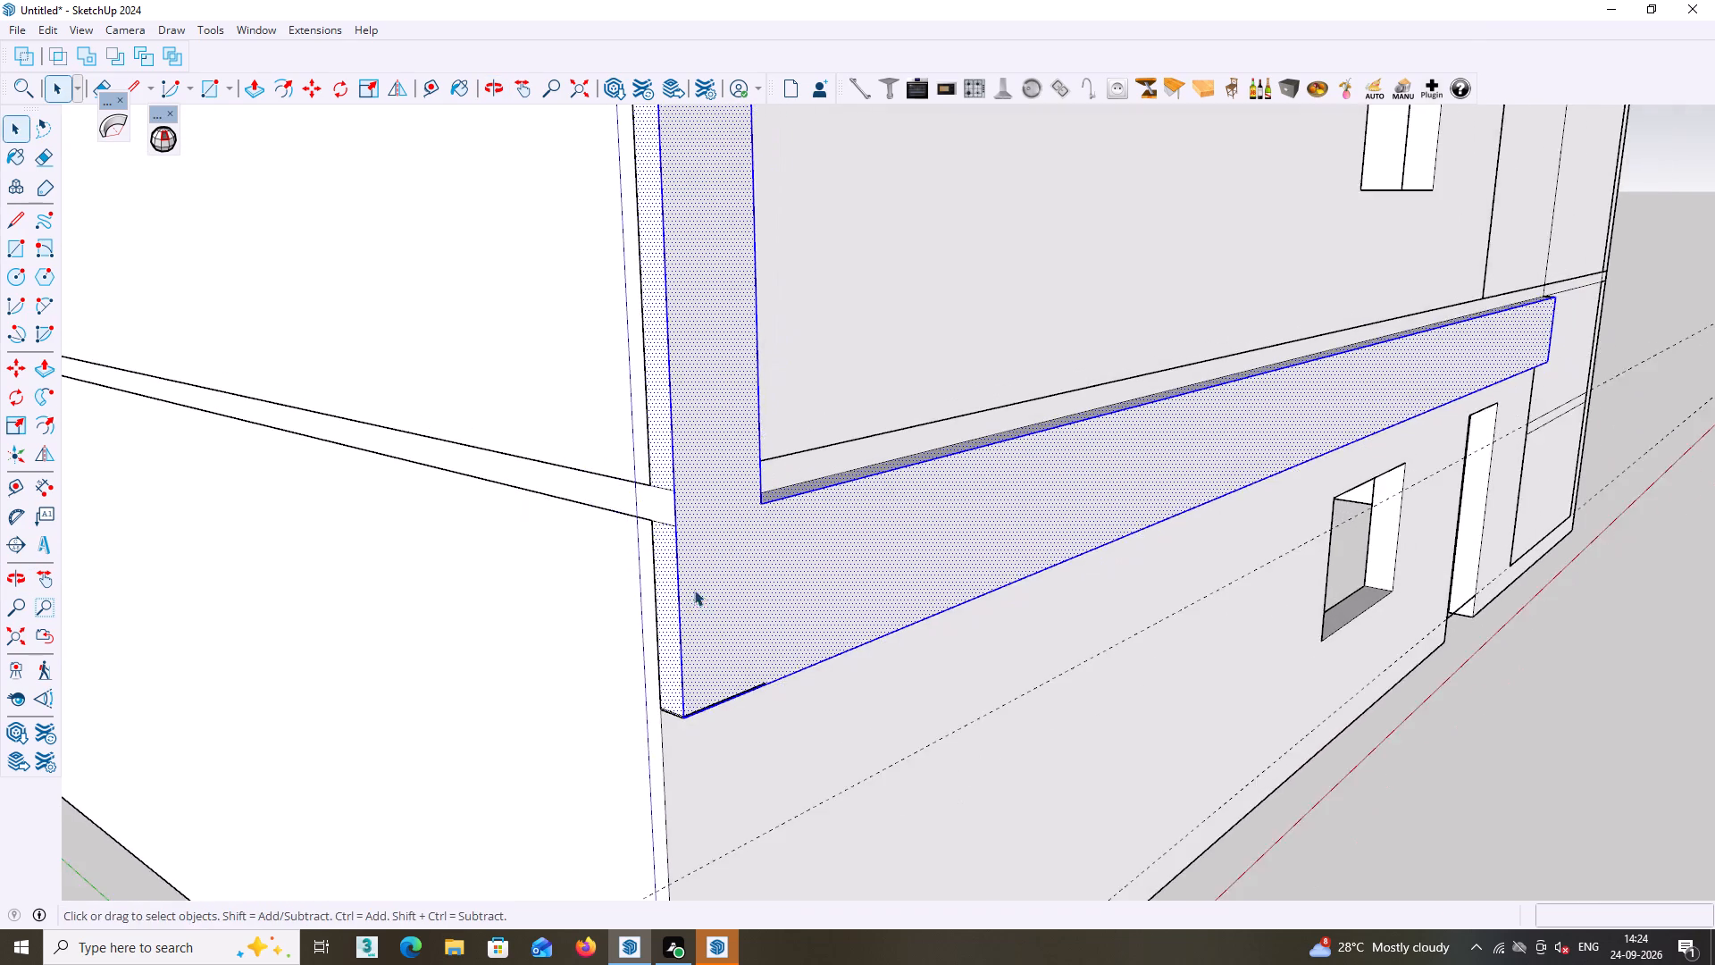
pyautogui.moveTo(694, 590); pyautogui.dragTo(696, 608, button='middle')
pyautogui.scroll(-11, 694, 590)
pyautogui.moveTo(749, 621); pyautogui.dragTo(709, 625, button='middle')
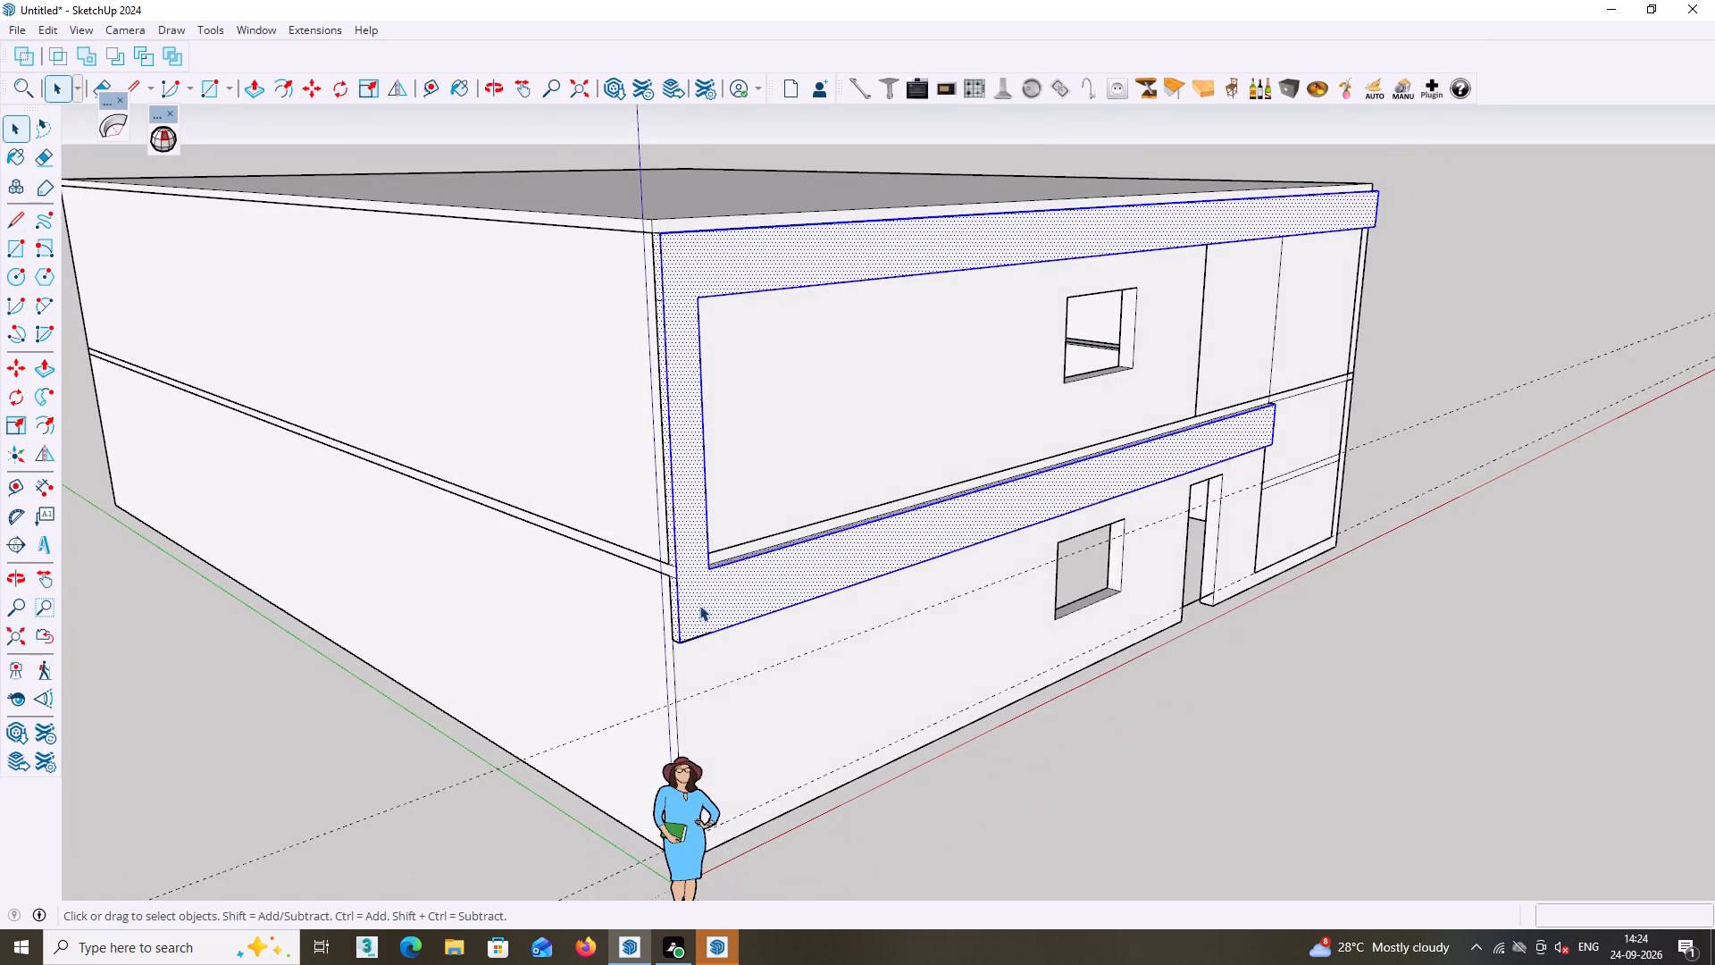
pyautogui.scroll(4, 698, 600)
pyautogui.rightClick(699, 591)
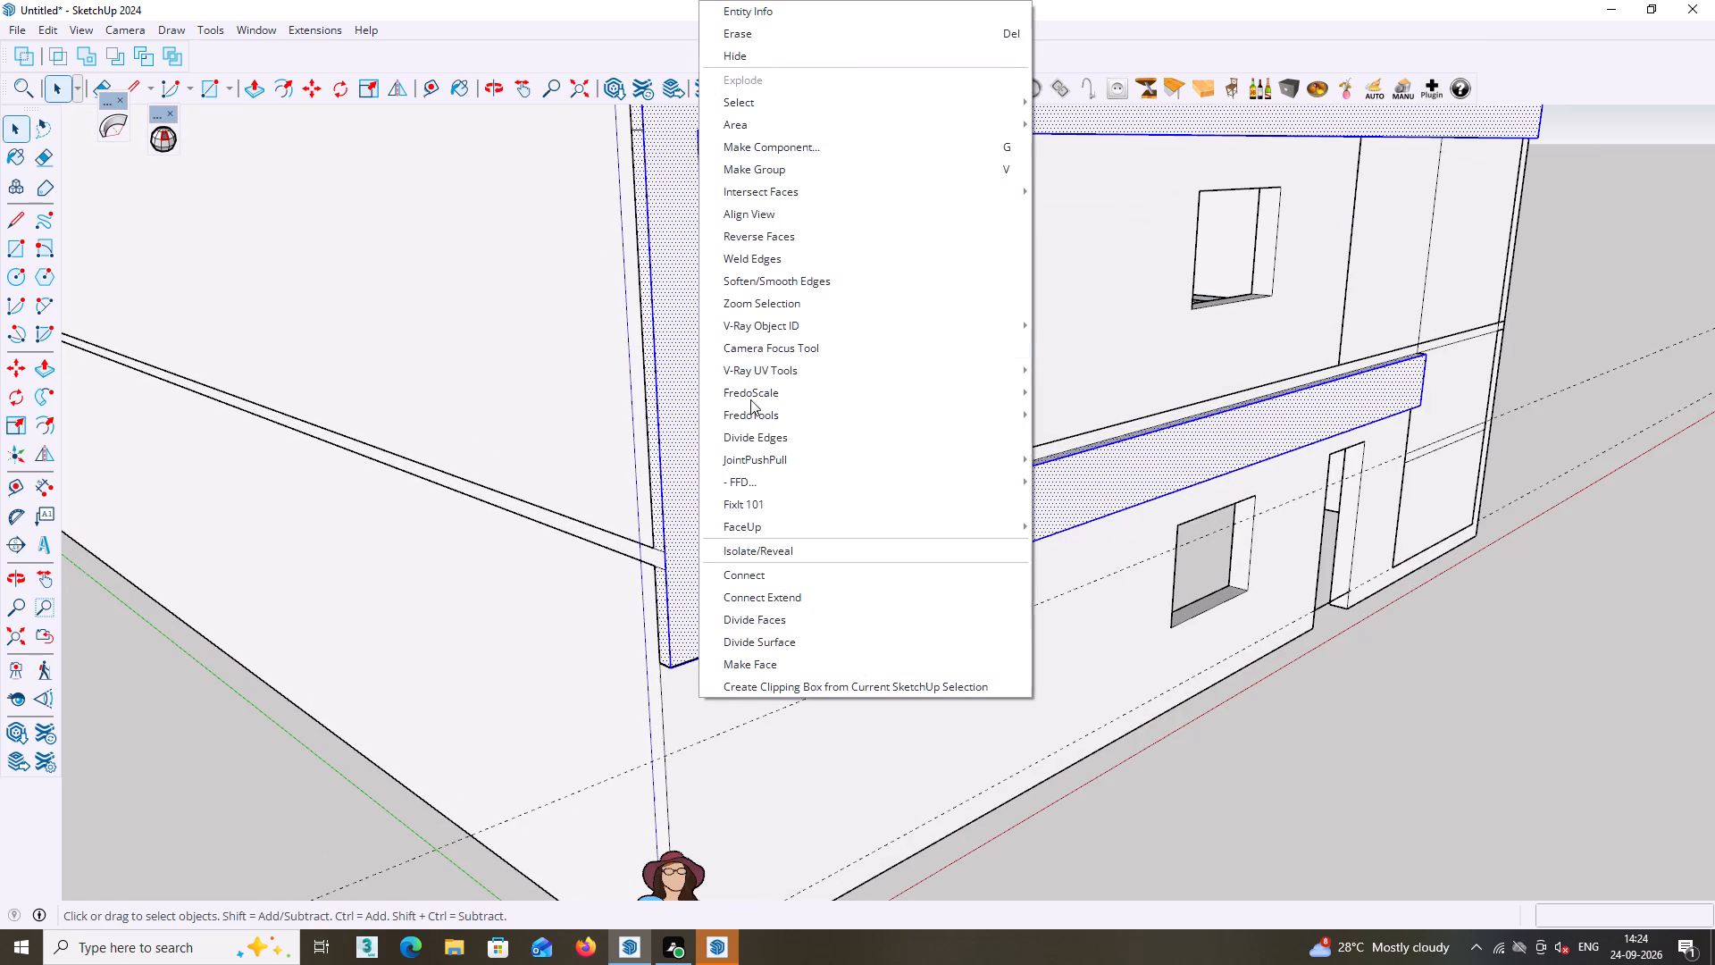
pyautogui.click(783, 168)
pyautogui.scroll(-7, 801, 283)
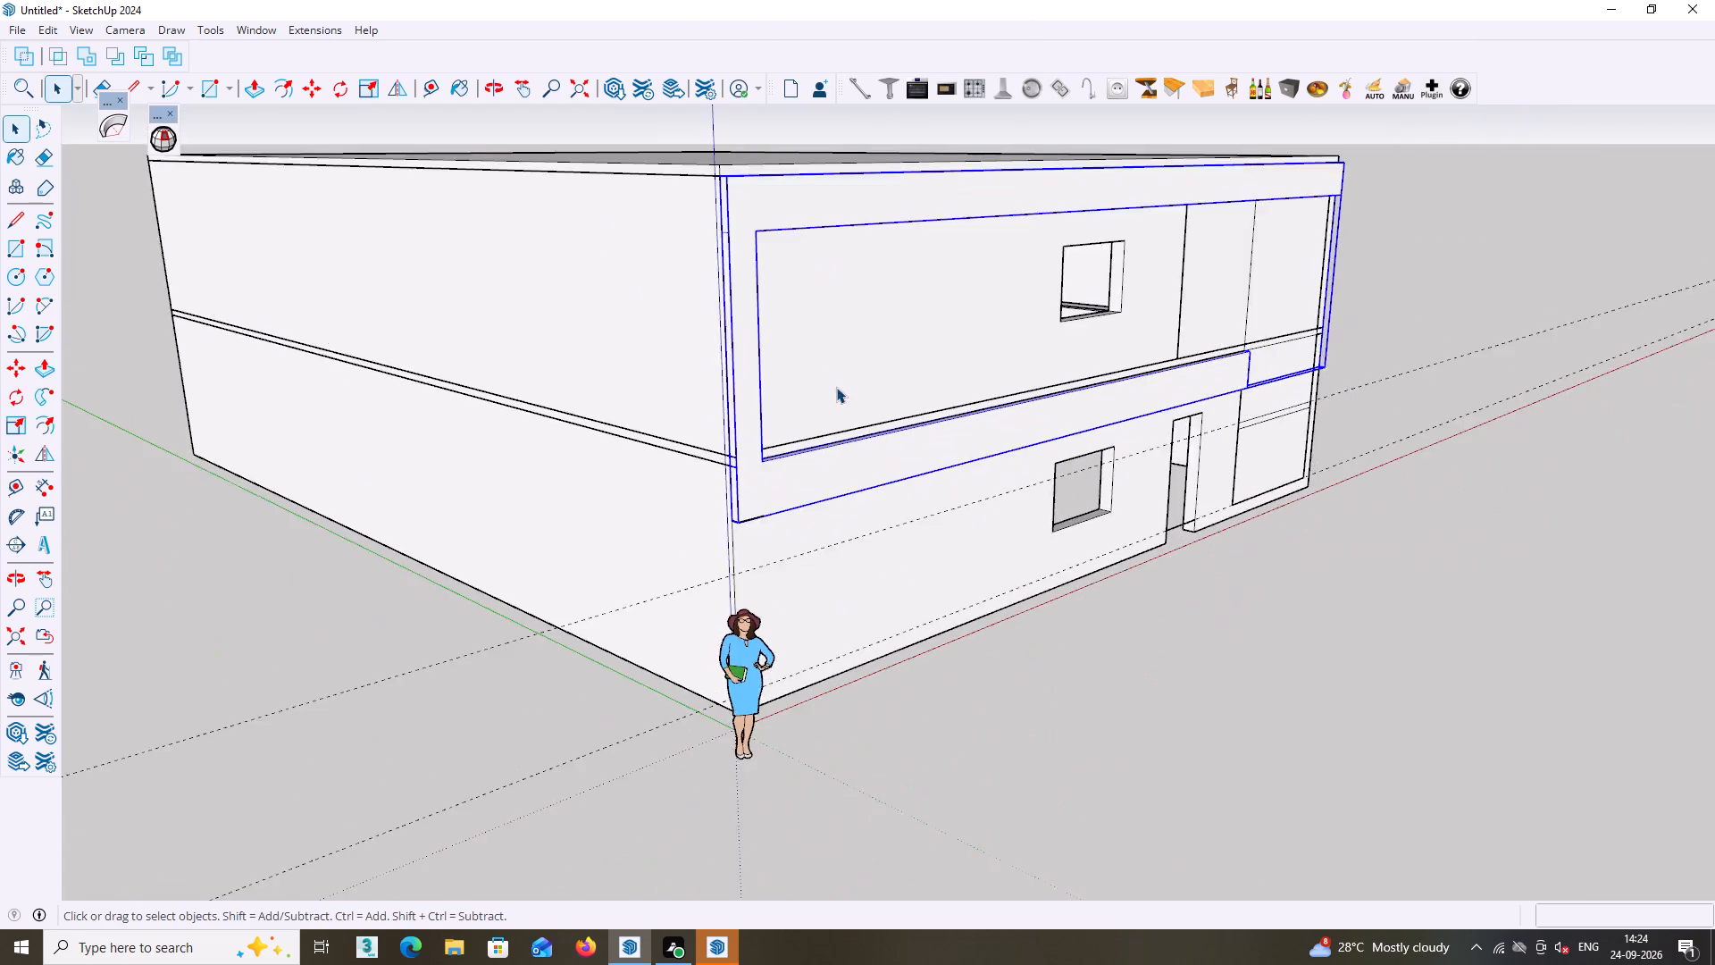
pyautogui.scroll(-4, 836, 387)
pyautogui.middleClick(833, 393)
pyautogui.click(1415, 497)
# Select the grouped projecting frame and check its extent from several angles, clearing the selection when done.
pyautogui.moveTo(1339, 497); pyautogui.dragTo(1075, 533, button='middle')
pyautogui.scroll(2, 1058, 420)
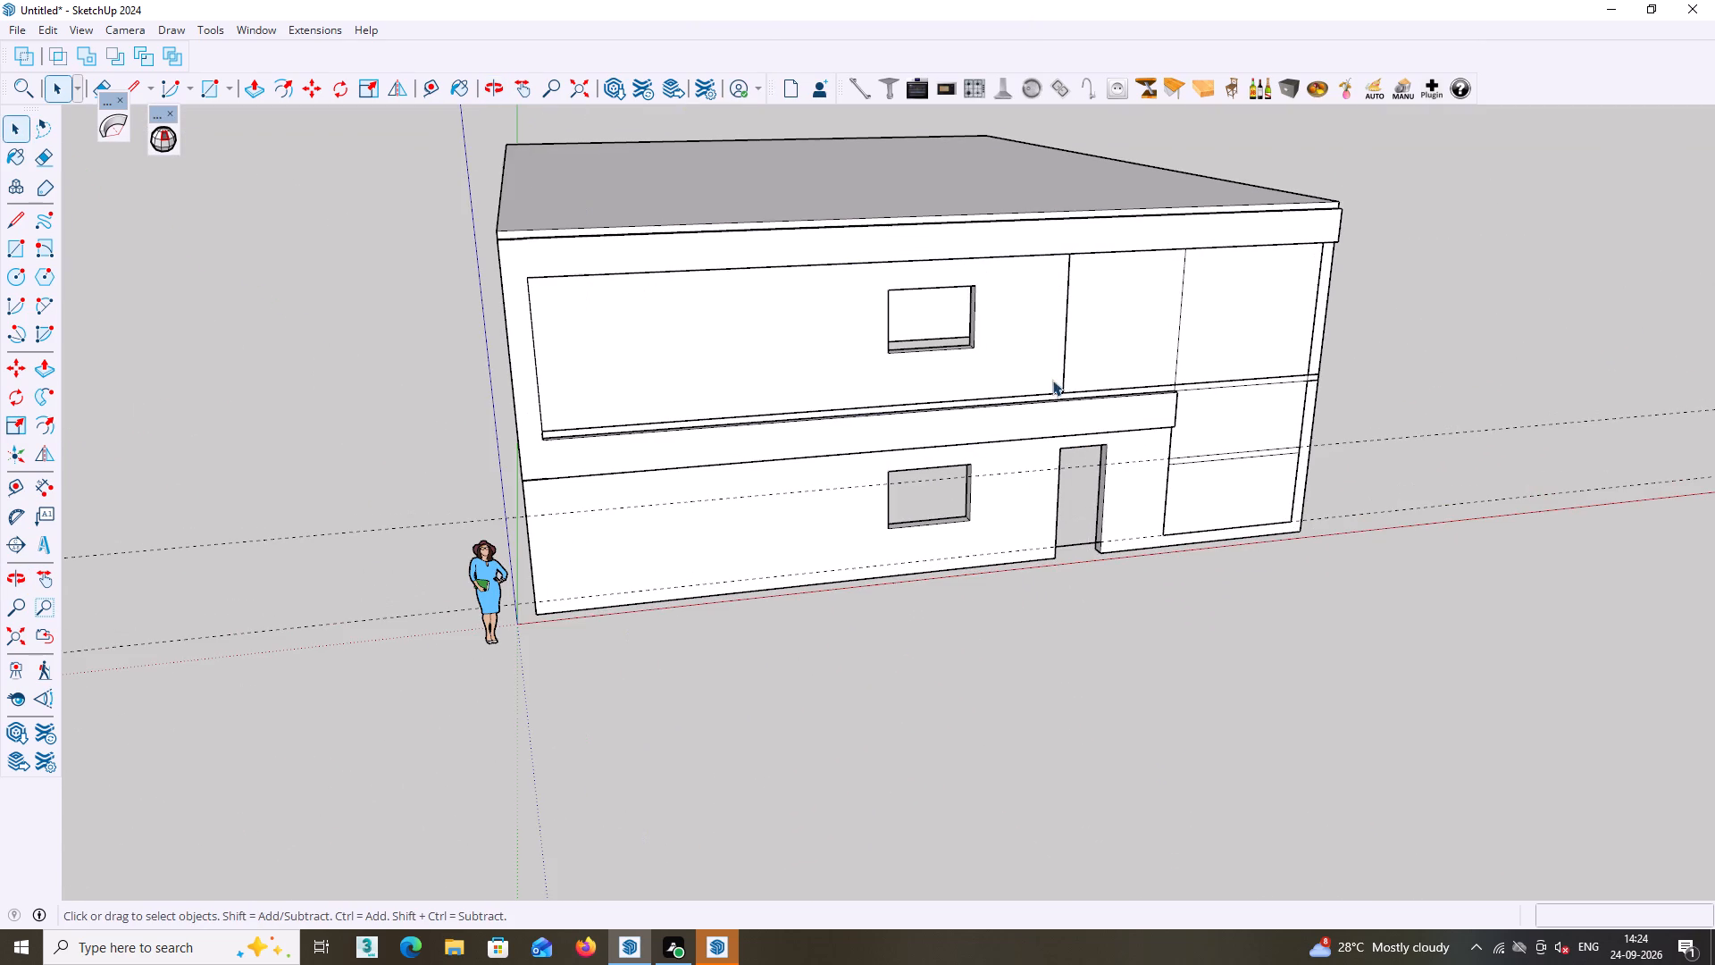
pyautogui.click(1045, 409)
pyautogui.moveTo(1071, 410); pyautogui.dragTo(1286, 441, button='middle')
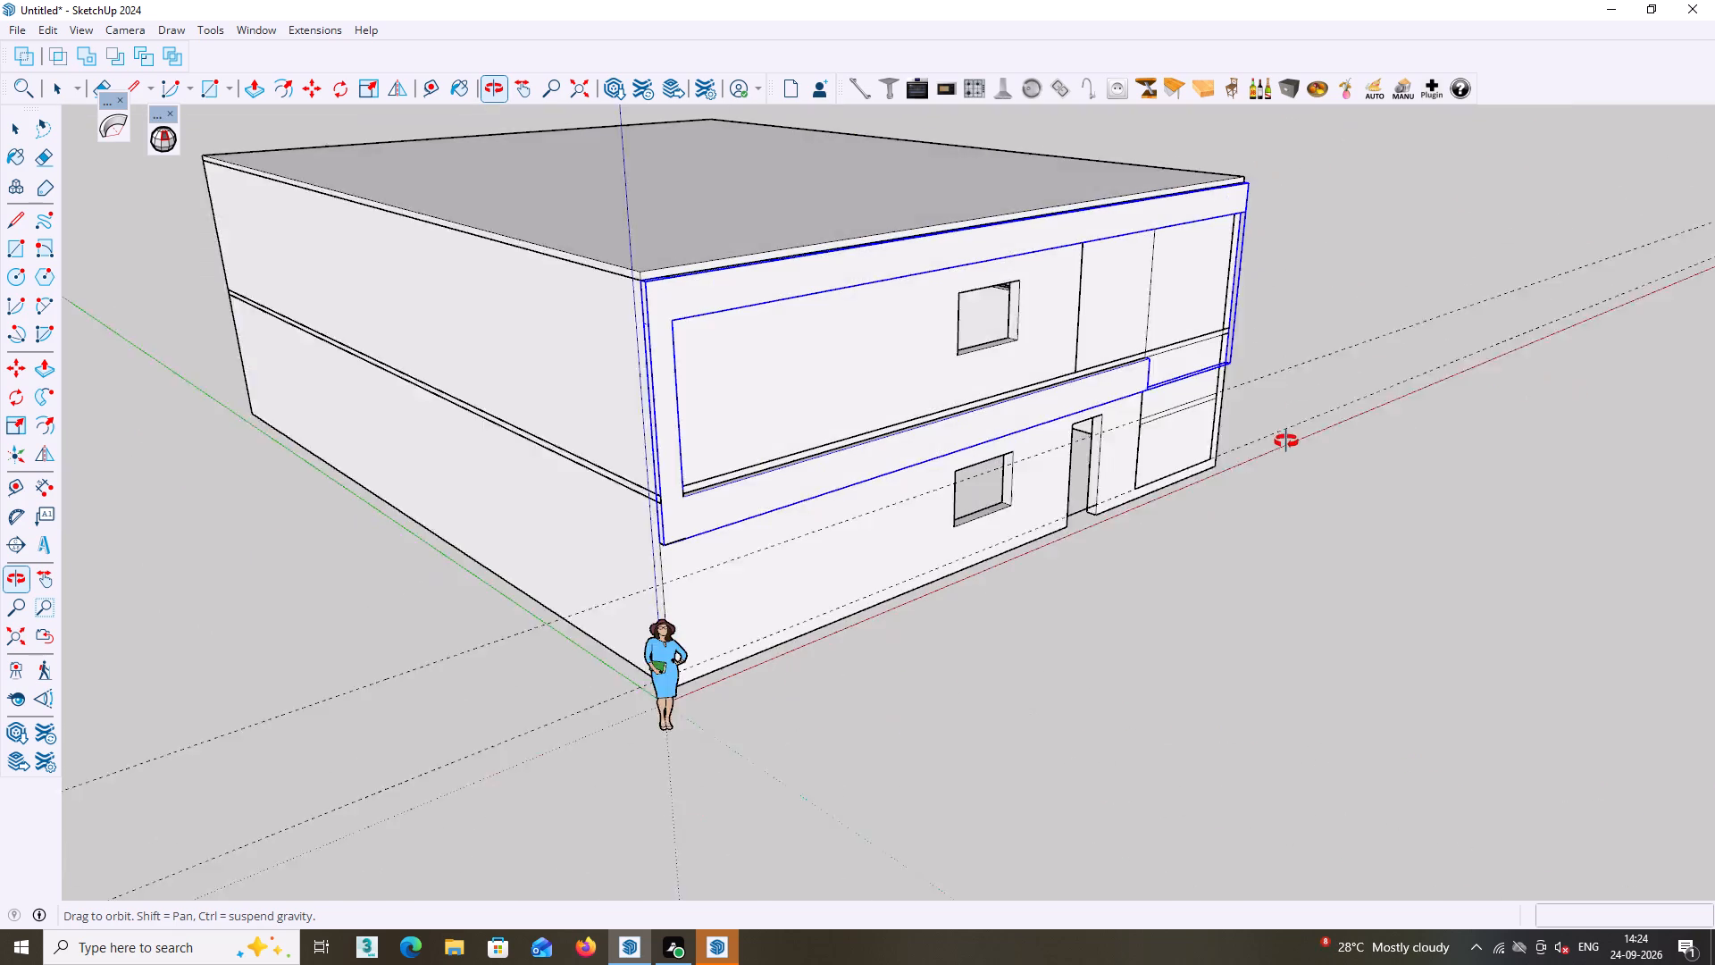
pyautogui.moveTo(1286, 441); pyautogui.dragTo(1226, 453, button='middle')
pyautogui.click(1518, 524)
pyautogui.moveTo(1459, 533); pyautogui.dragTo(1182, 590, button='middle')
pyautogui.scroll(-5, 1214, 589)
# Delete all guide lines from the model.
pyautogui.moveTo(1273, 633); pyautogui.dragTo(779, 550, button='middle')
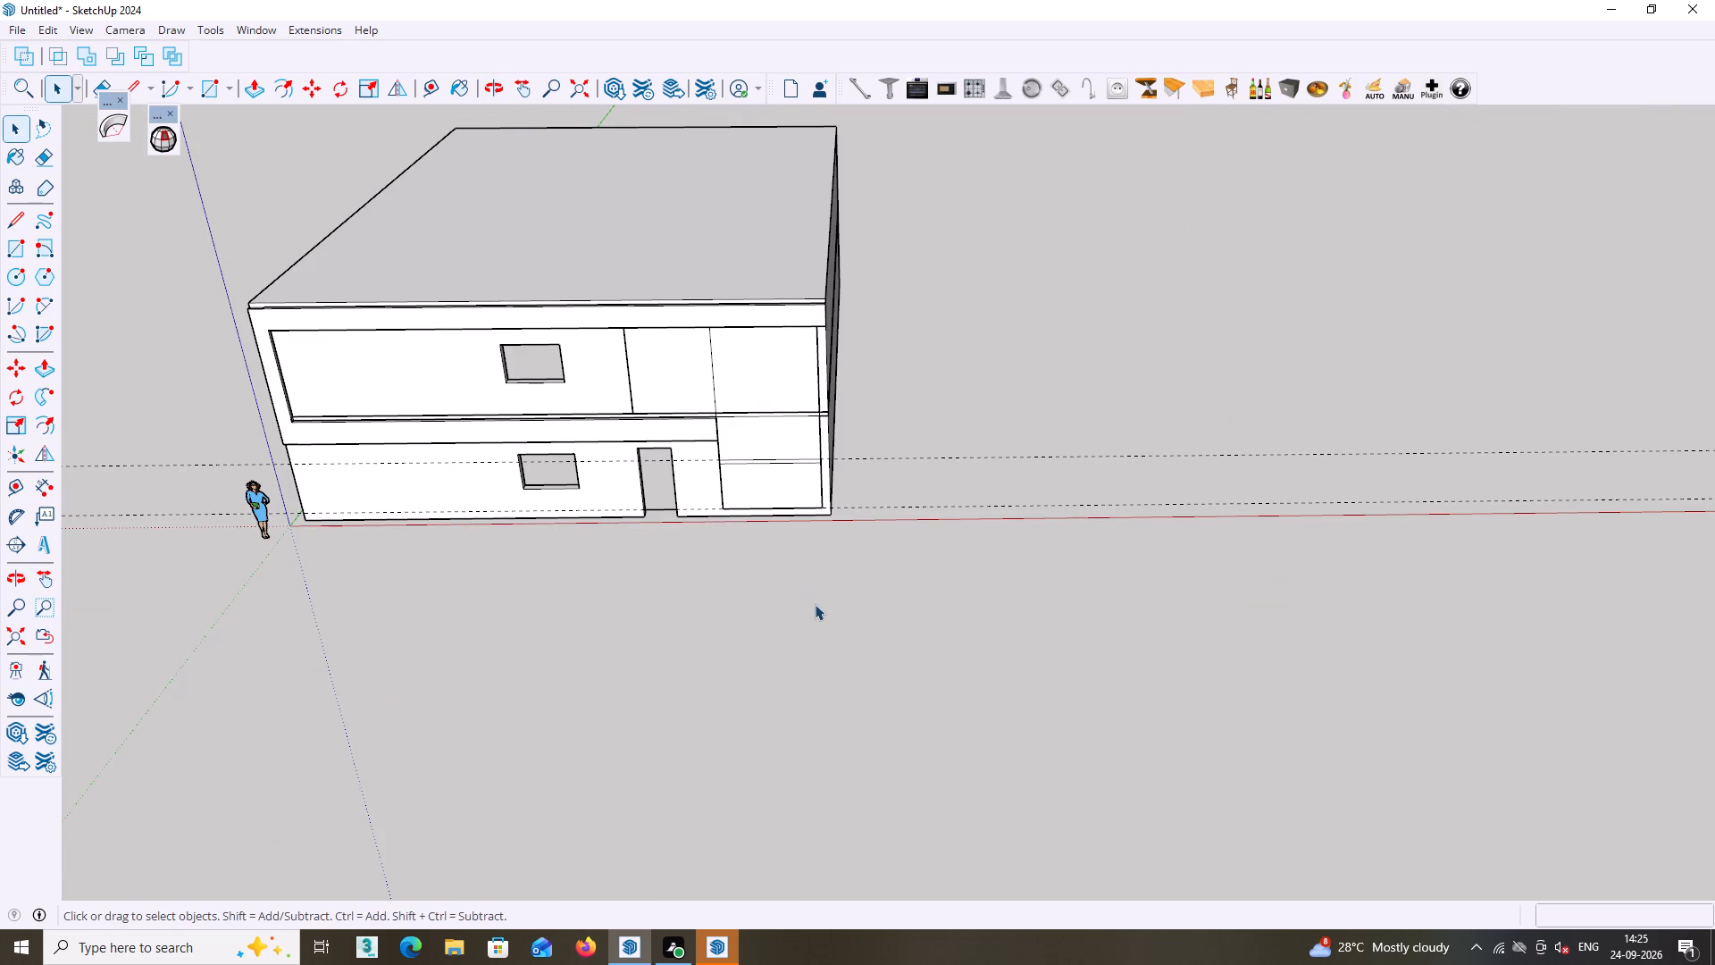
pyautogui.scroll(-2, 760, 521)
pyautogui.moveTo(790, 520); pyautogui.dragTo(791, 426, button='middle')
pyautogui.scroll(3, 780, 466)
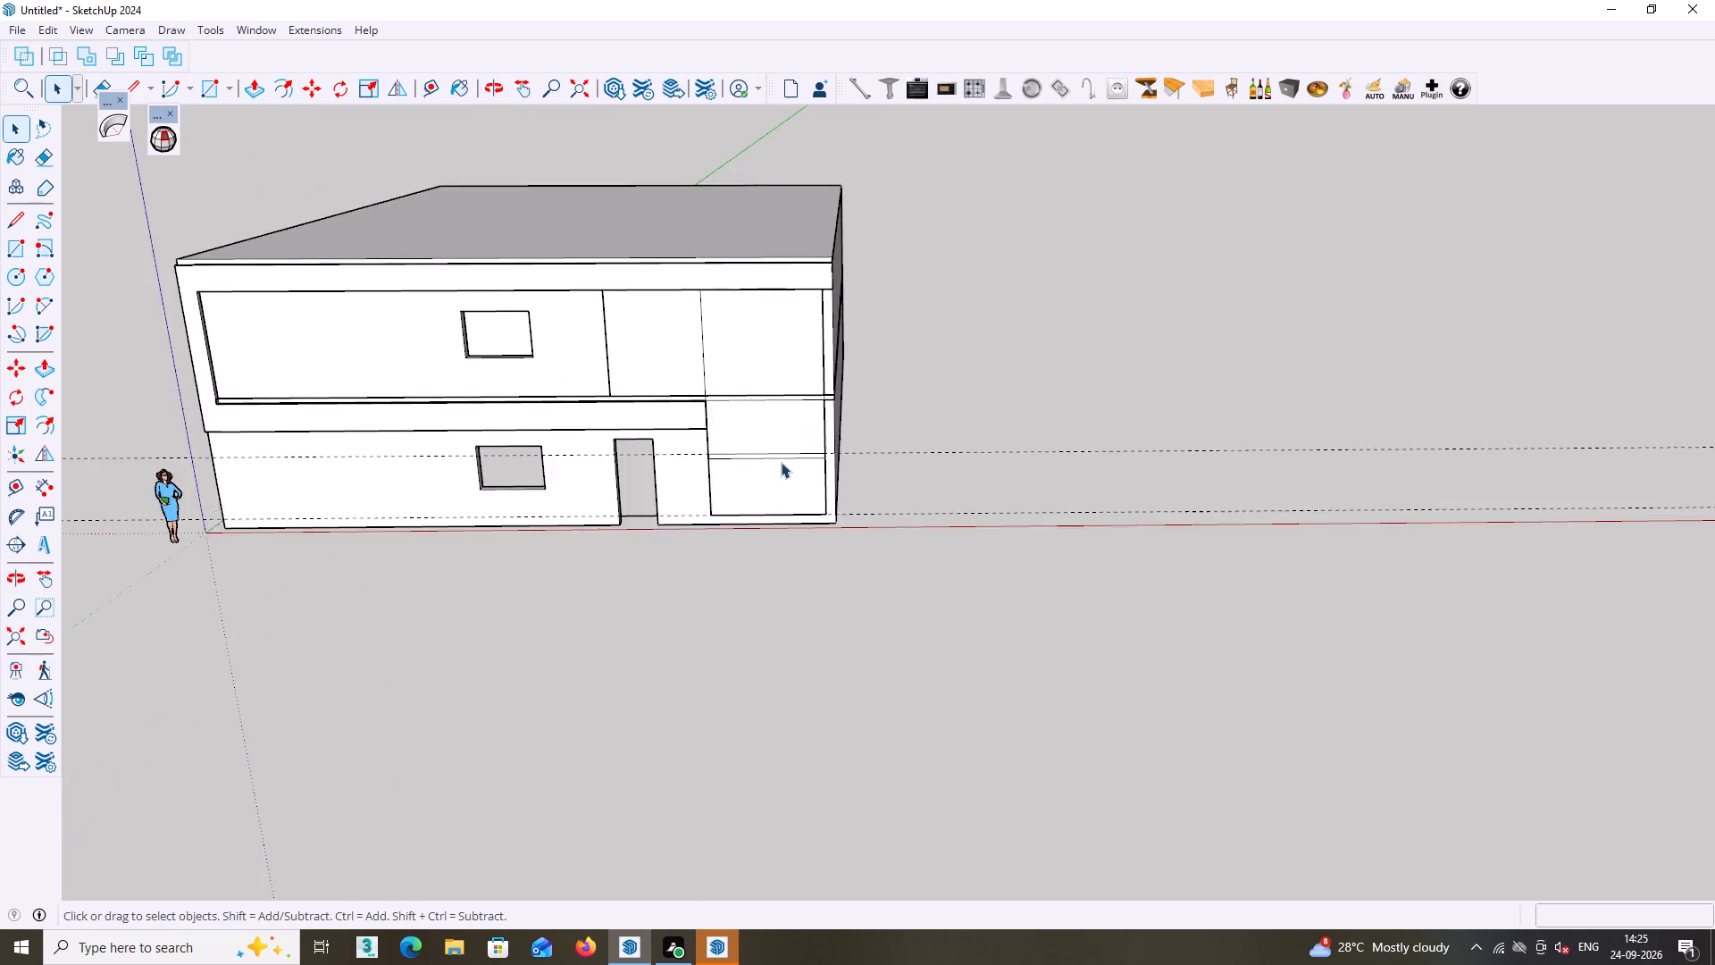
pyautogui.scroll(4, 781, 462)
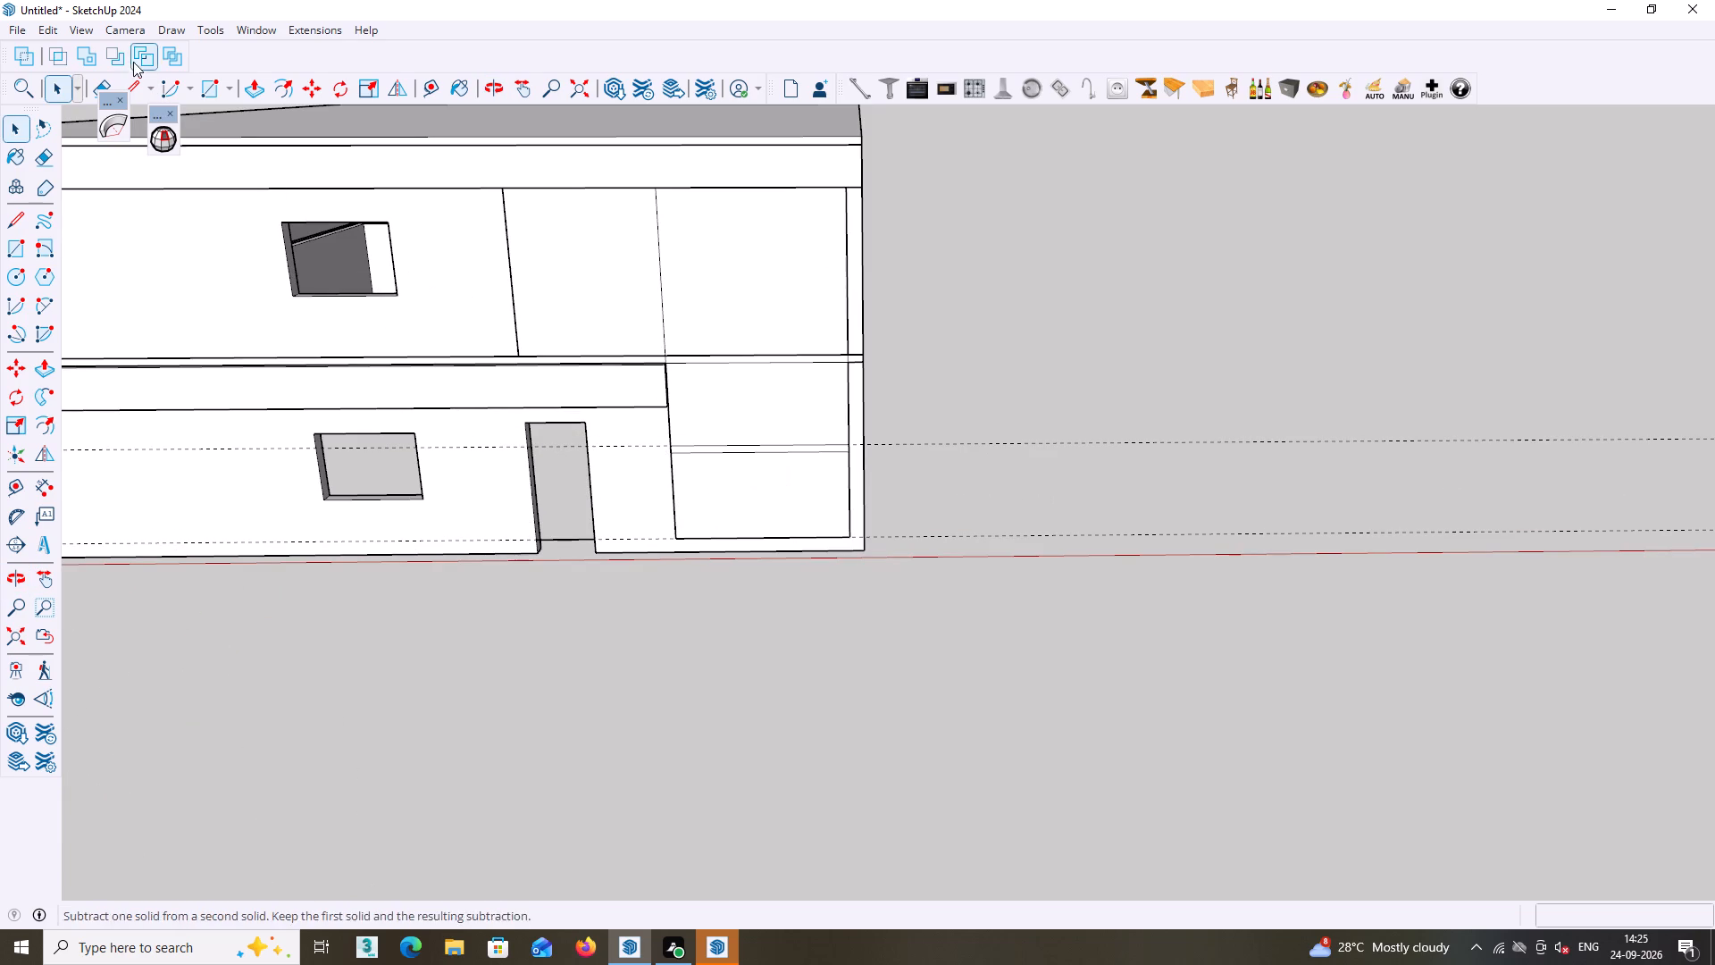
pyautogui.click(55, 30)
pyautogui.click(147, 206)
# Draw a rectangle about 17' 8 5/8" by 3' 4 1/2" from the lower band's upper end corner to the upper window's bottom-left corner.
pyautogui.scroll(-2, 222, 281)
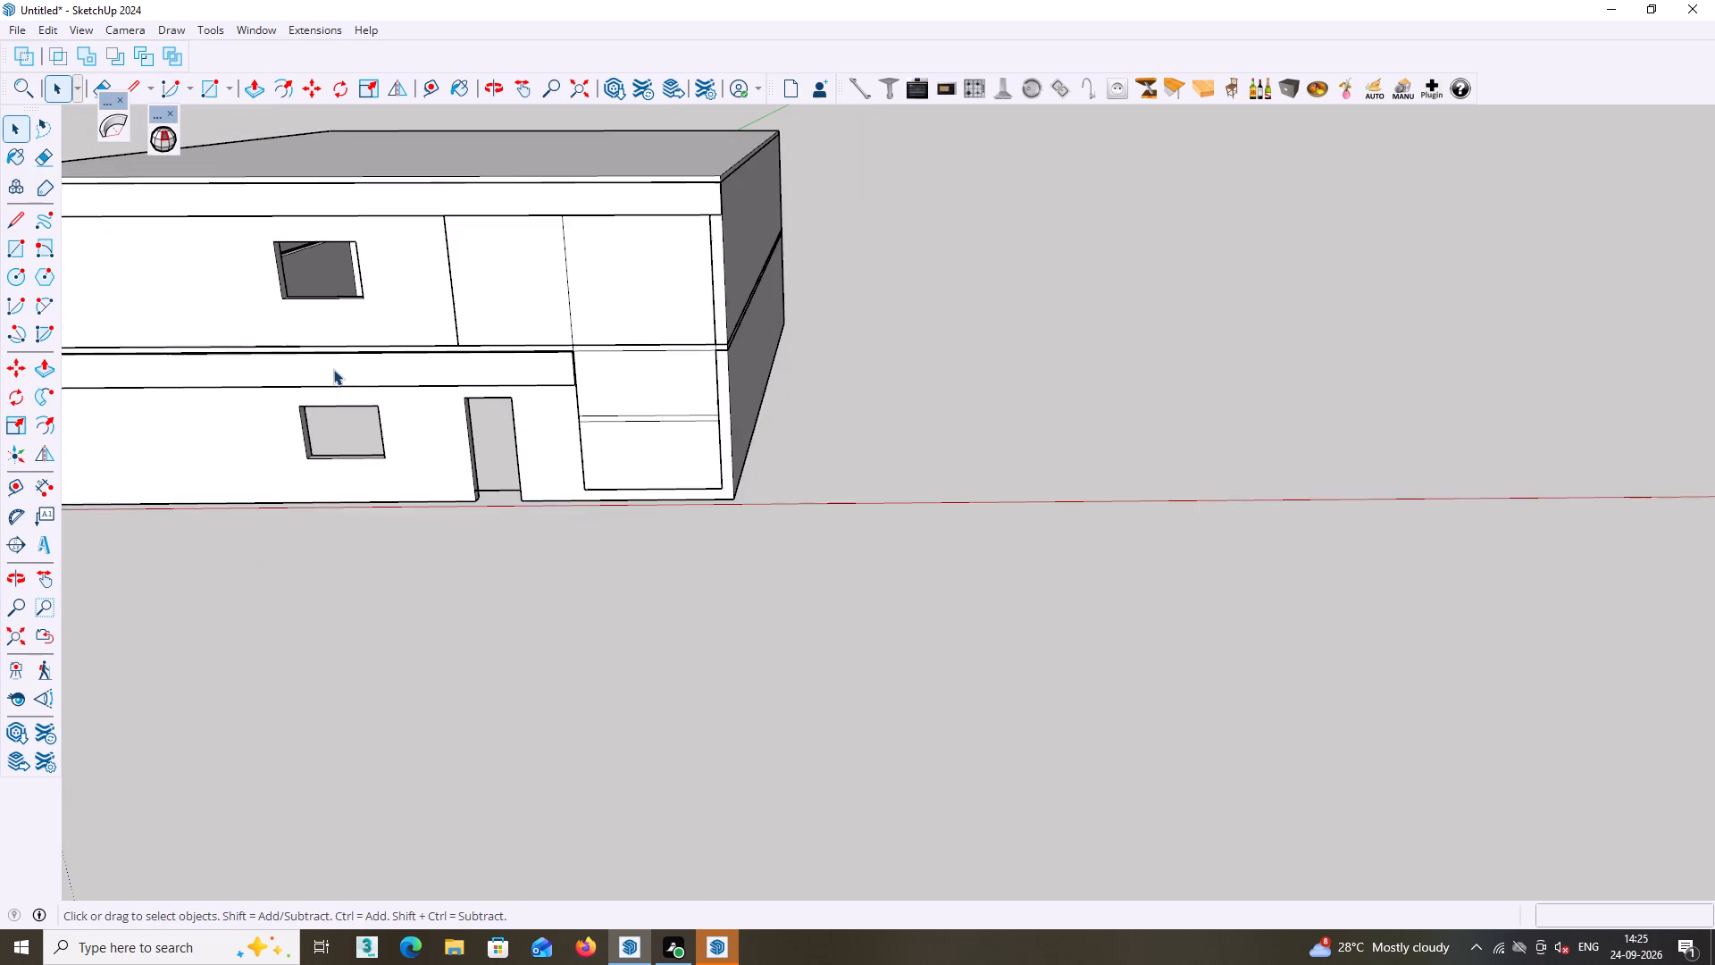
pyautogui.scroll(-5, 333, 369)
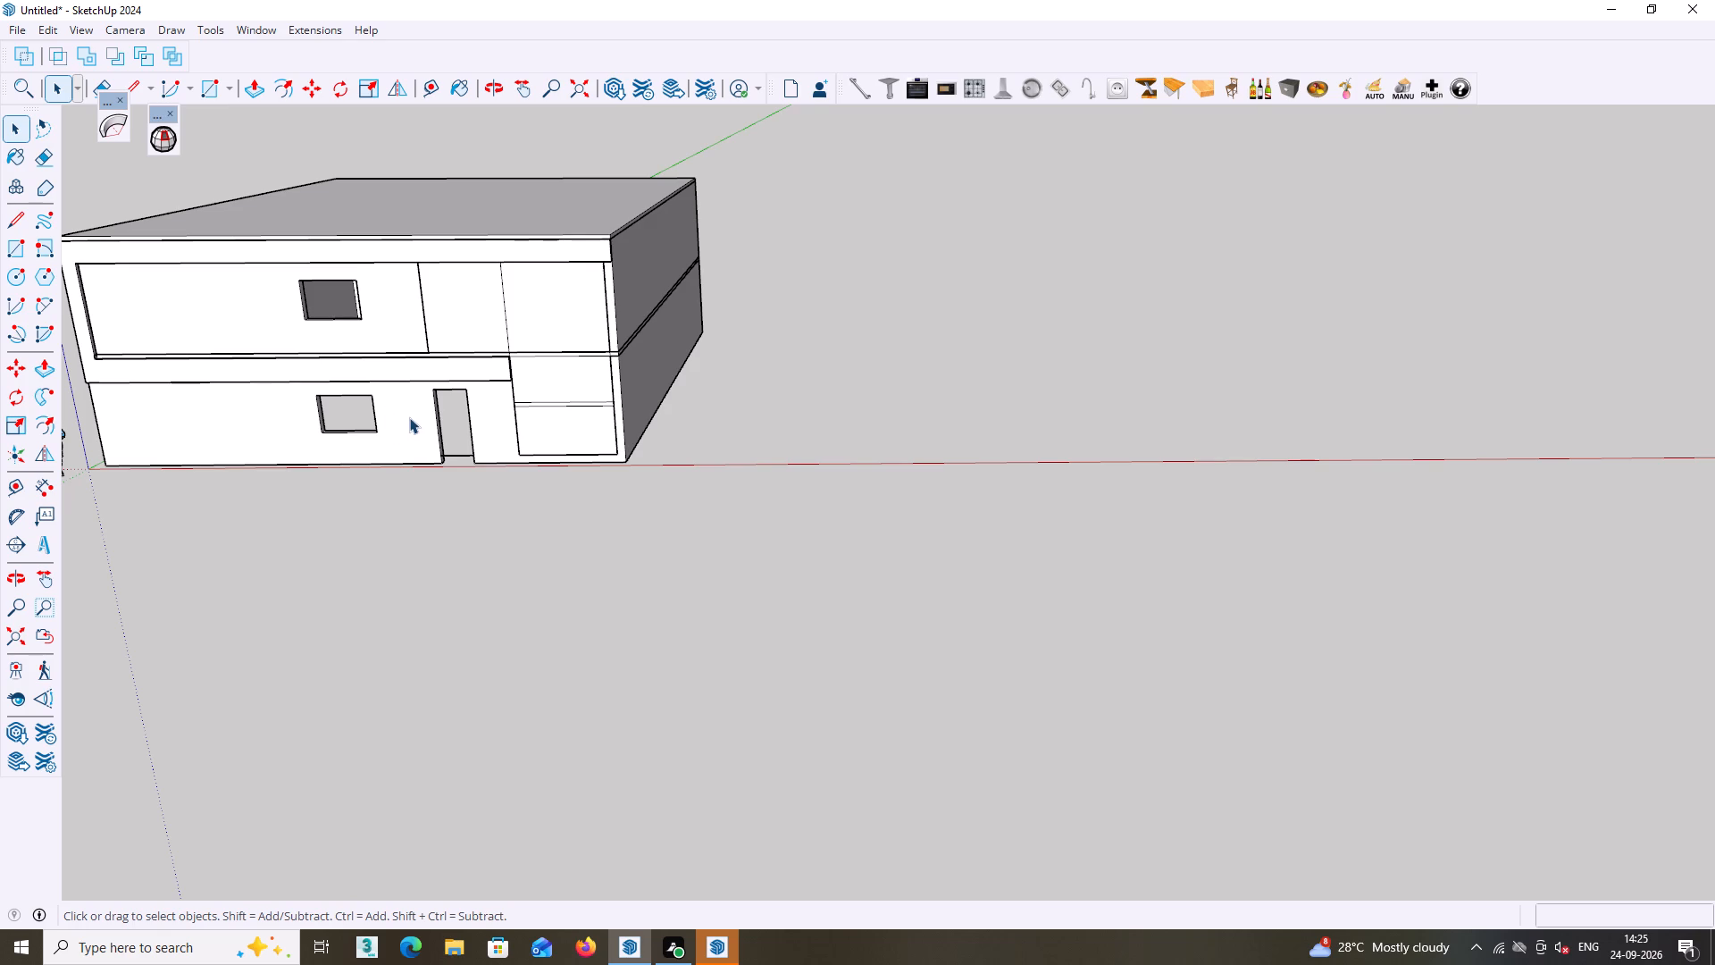
pyautogui.moveTo(453, 467); pyautogui.dragTo(452, 517, button='middle')
pyautogui.keyDown('shift'); pyautogui.moveTo(426, 448); pyautogui.dragTo(840, 398, button='middle'); pyautogui.keyUp('shift')
pyautogui.scroll(2, 693, 378)
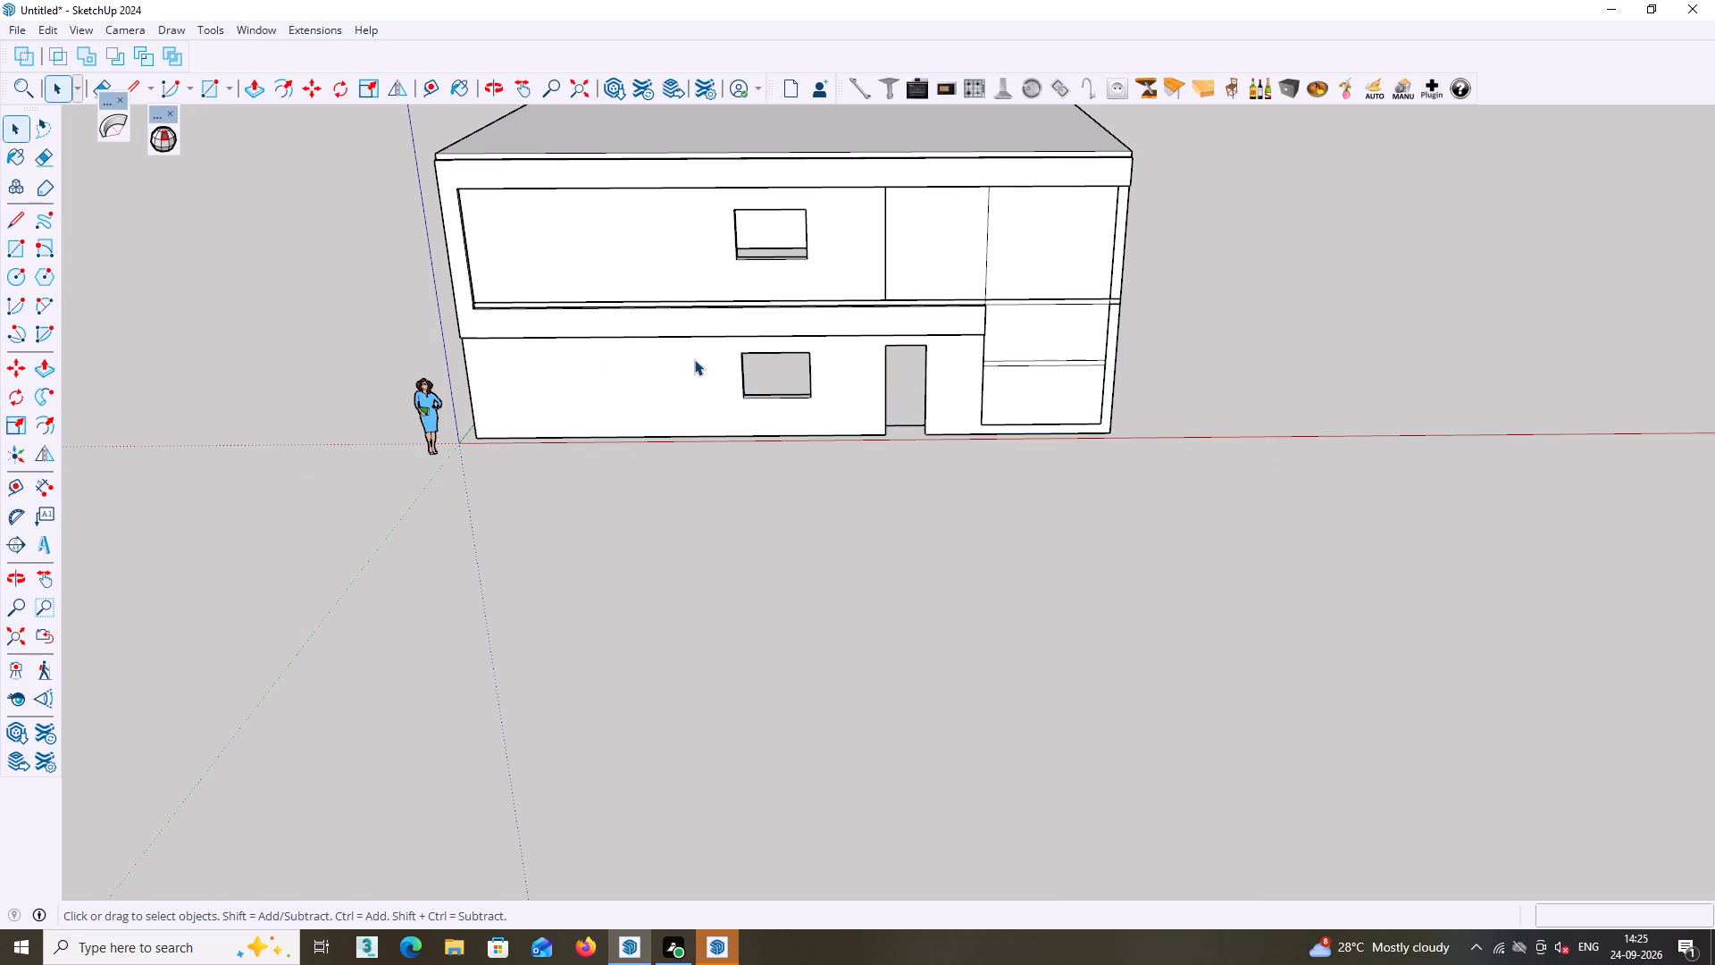
pyautogui.moveTo(690, 296); pyautogui.dragTo(673, 273, button='middle')
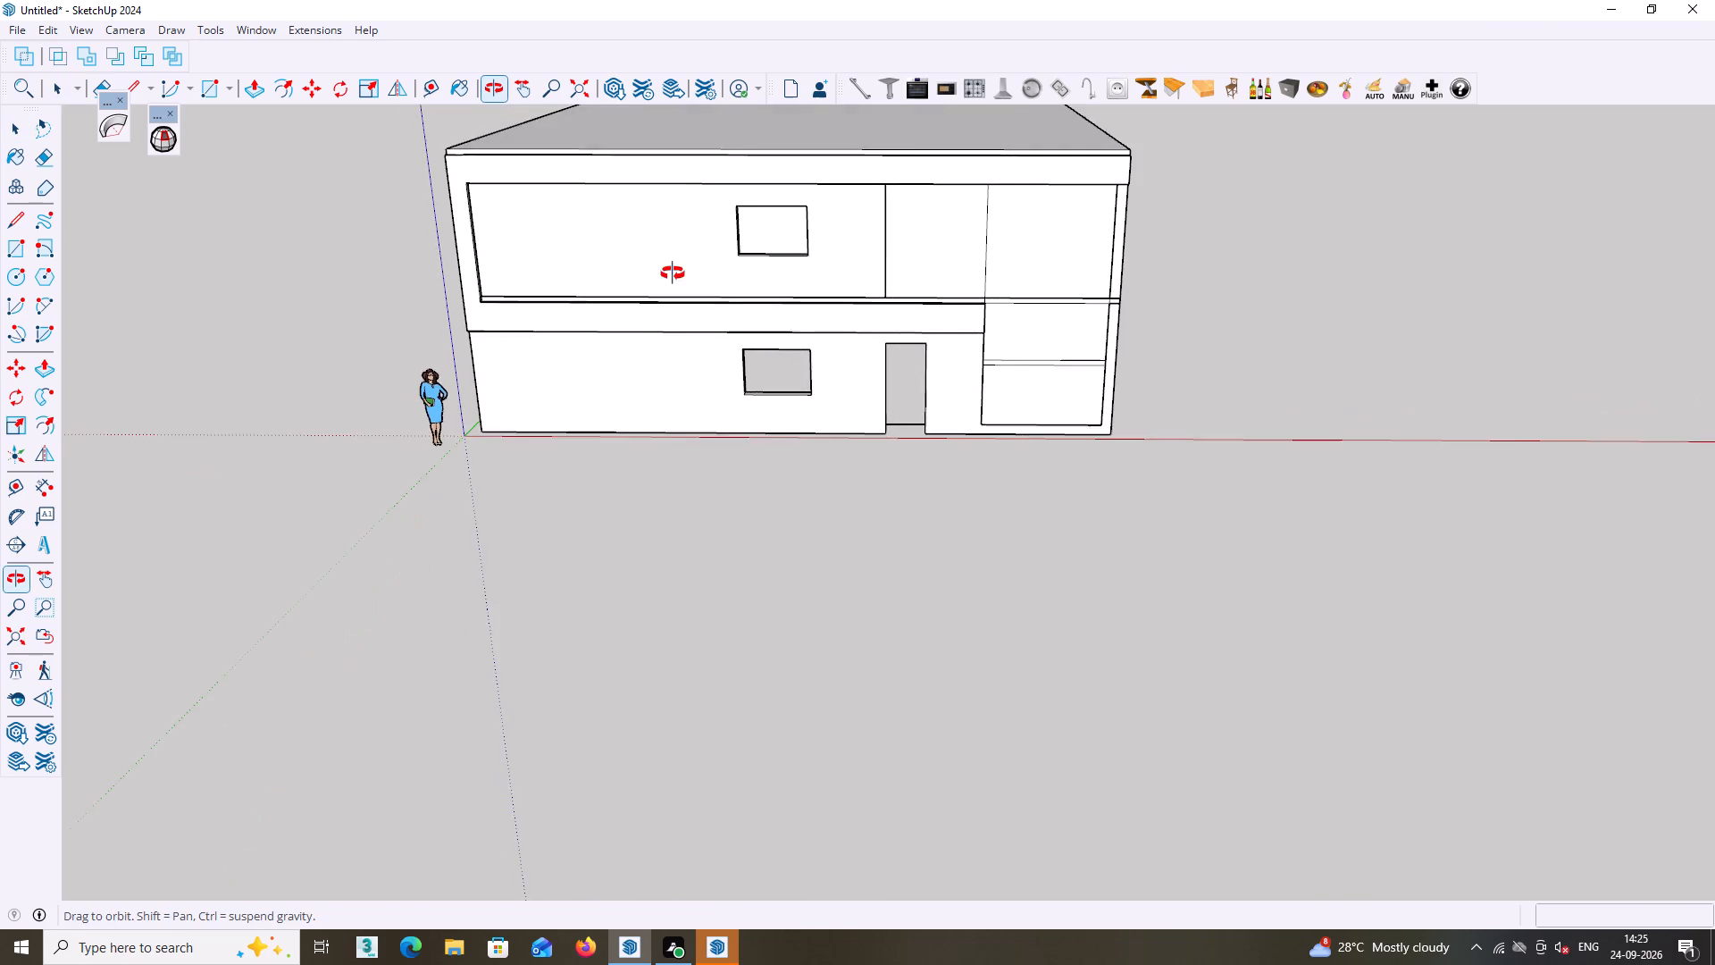
pyautogui.moveTo(673, 273); pyautogui.dragTo(740, 274, button='middle')
pyautogui.scroll(5, 865, 299)
pyautogui.moveTo(866, 275); pyautogui.dragTo(857, 477, button='middle')
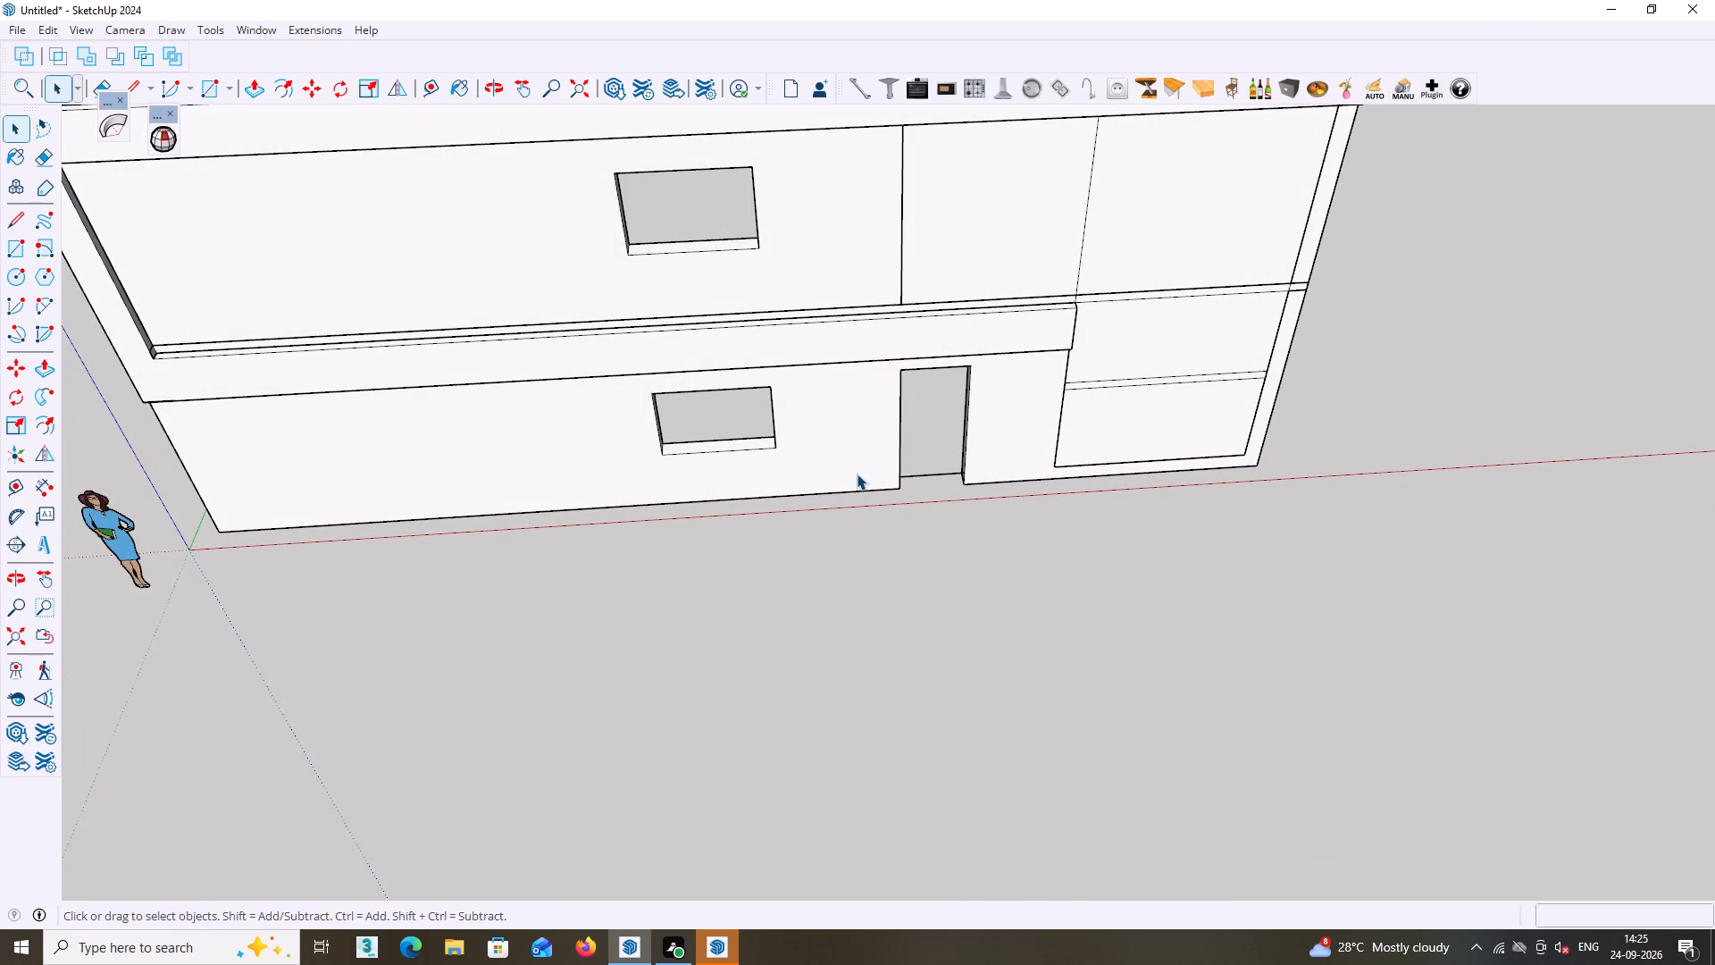
pyautogui.press('r')
pyautogui.moveTo(855, 366); pyautogui.dragTo(832, 389, button='middle')
pyautogui.scroll(2, 869, 306)
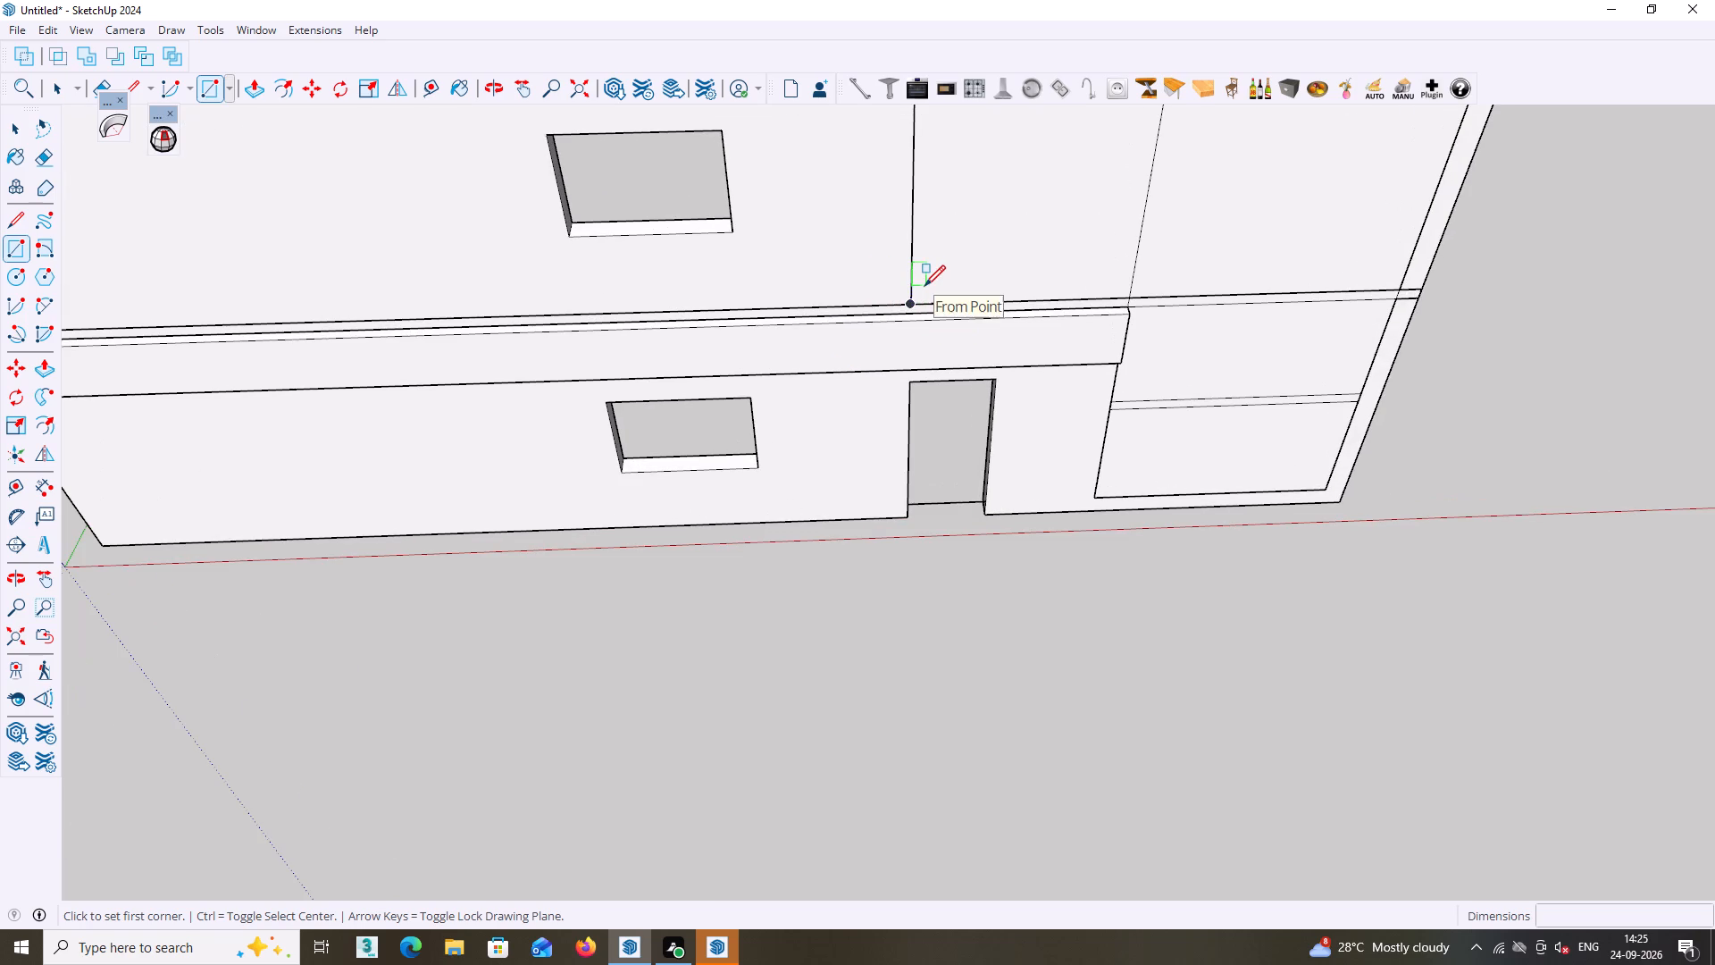
pyautogui.scroll(-1, 924, 286)
pyautogui.scroll(4, 1147, 271)
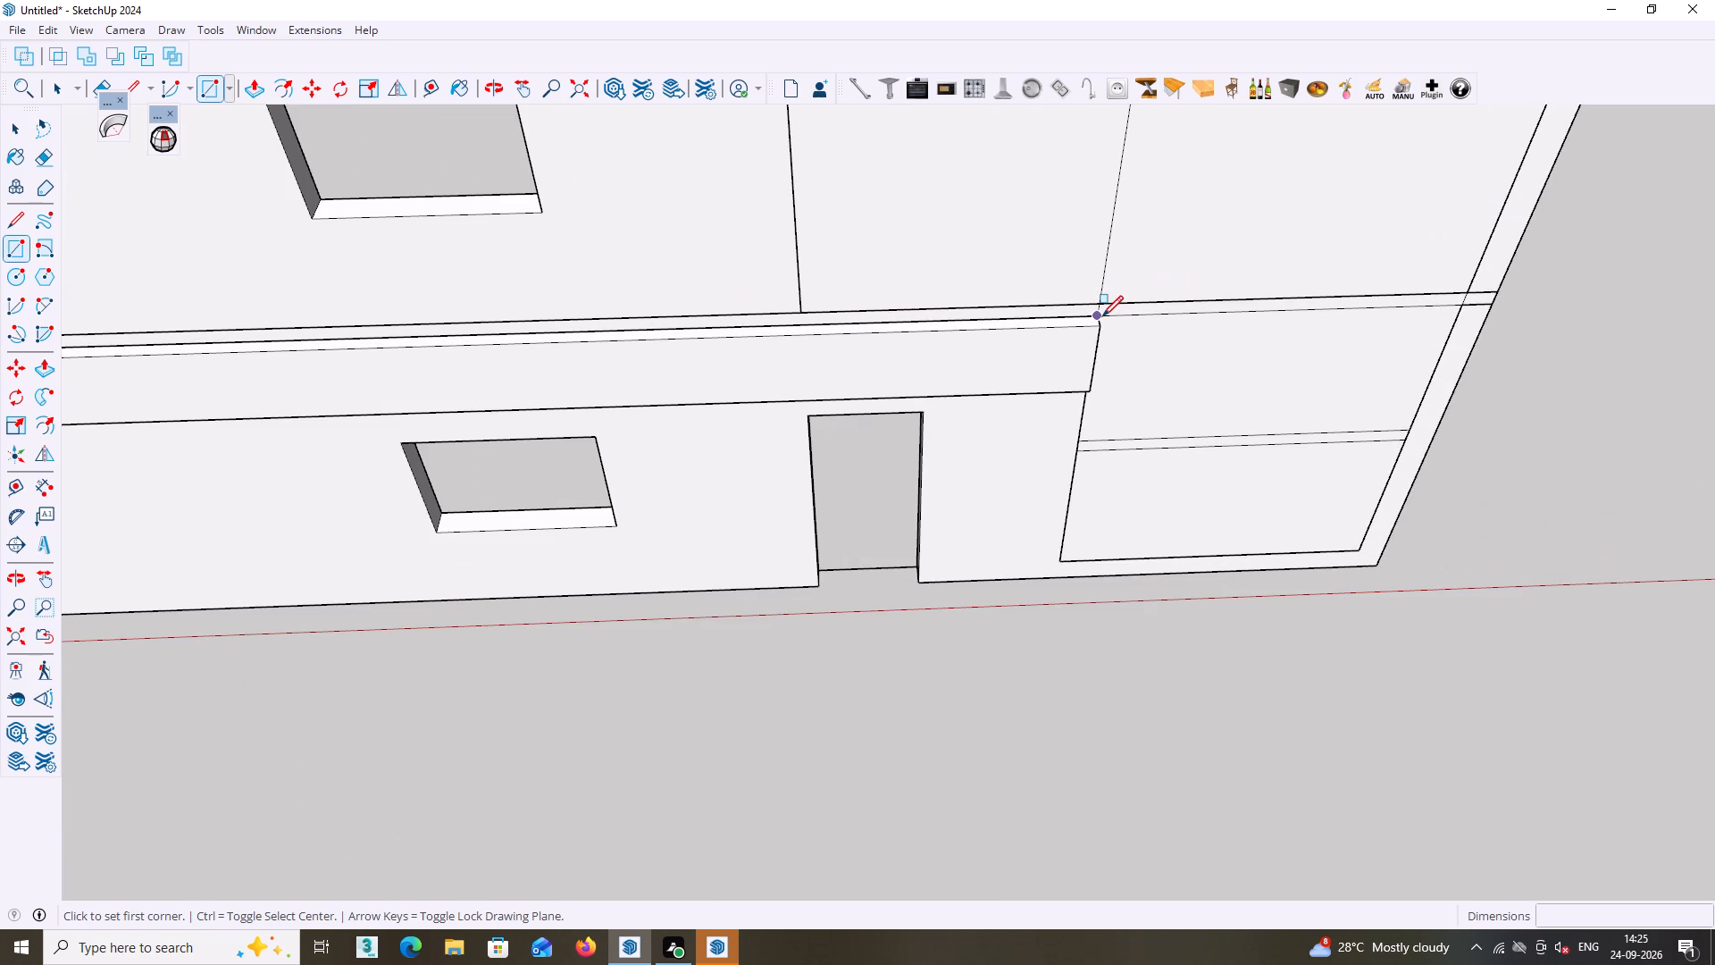
pyautogui.click(1102, 316)
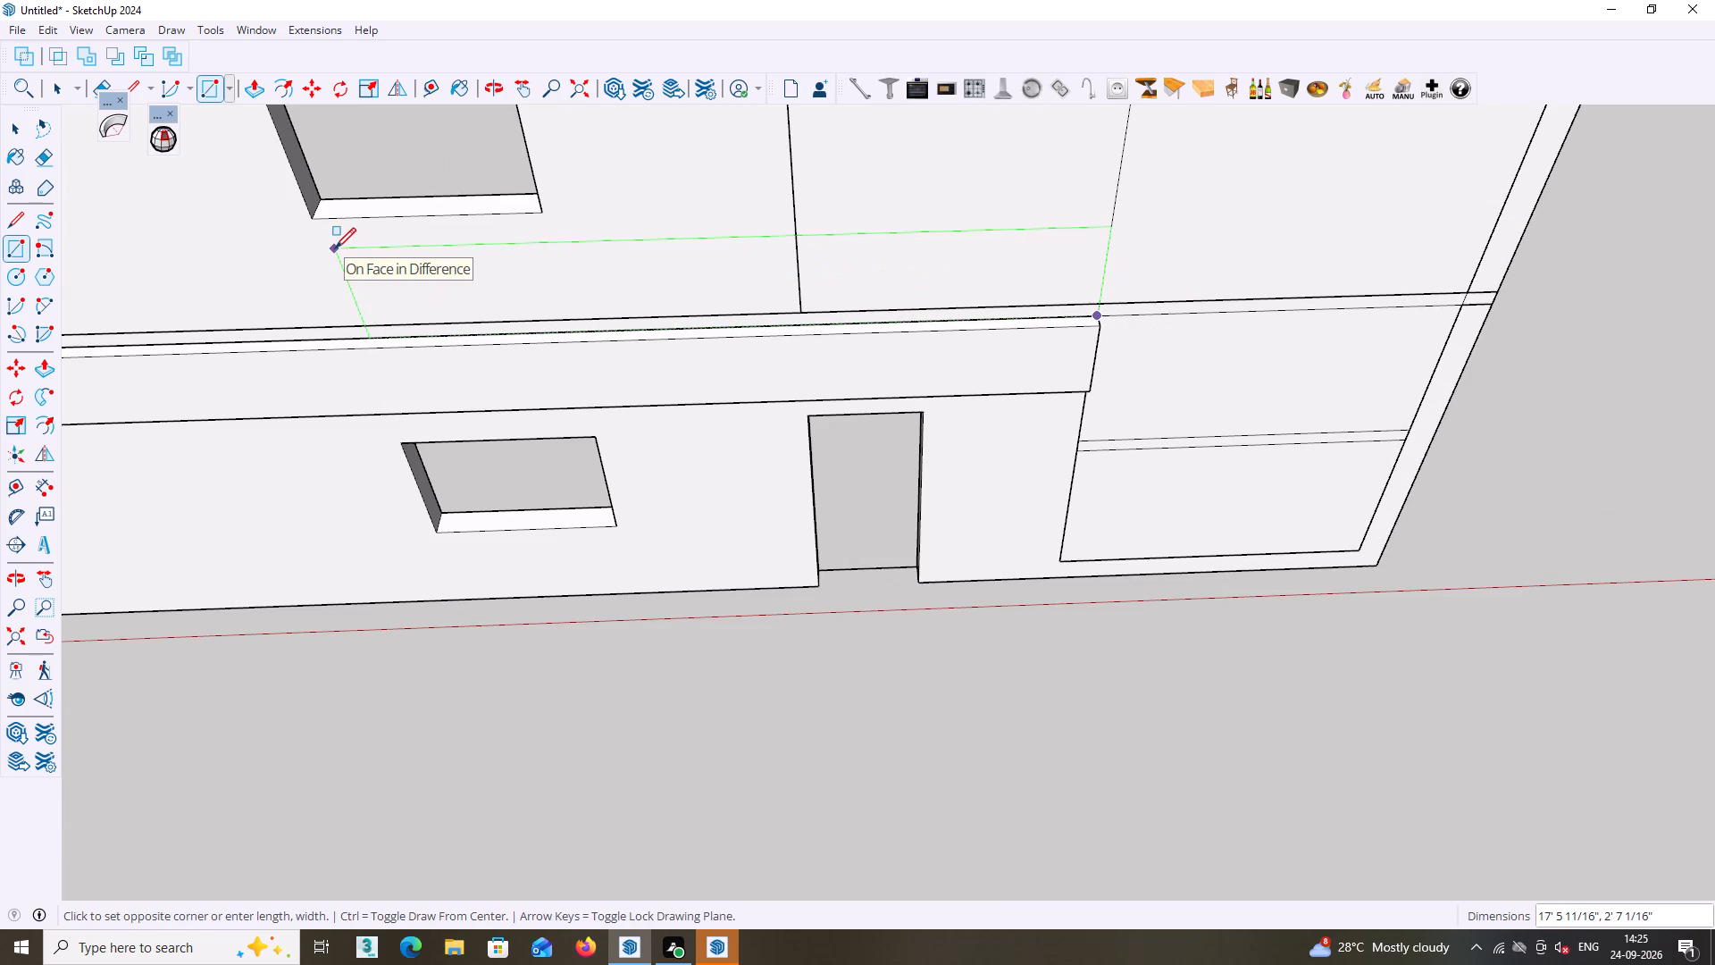
pyautogui.keyDown('shift'); pyautogui.moveTo(335, 248); pyautogui.dragTo(1027, 189, button='middle'); pyautogui.keyUp('shift')
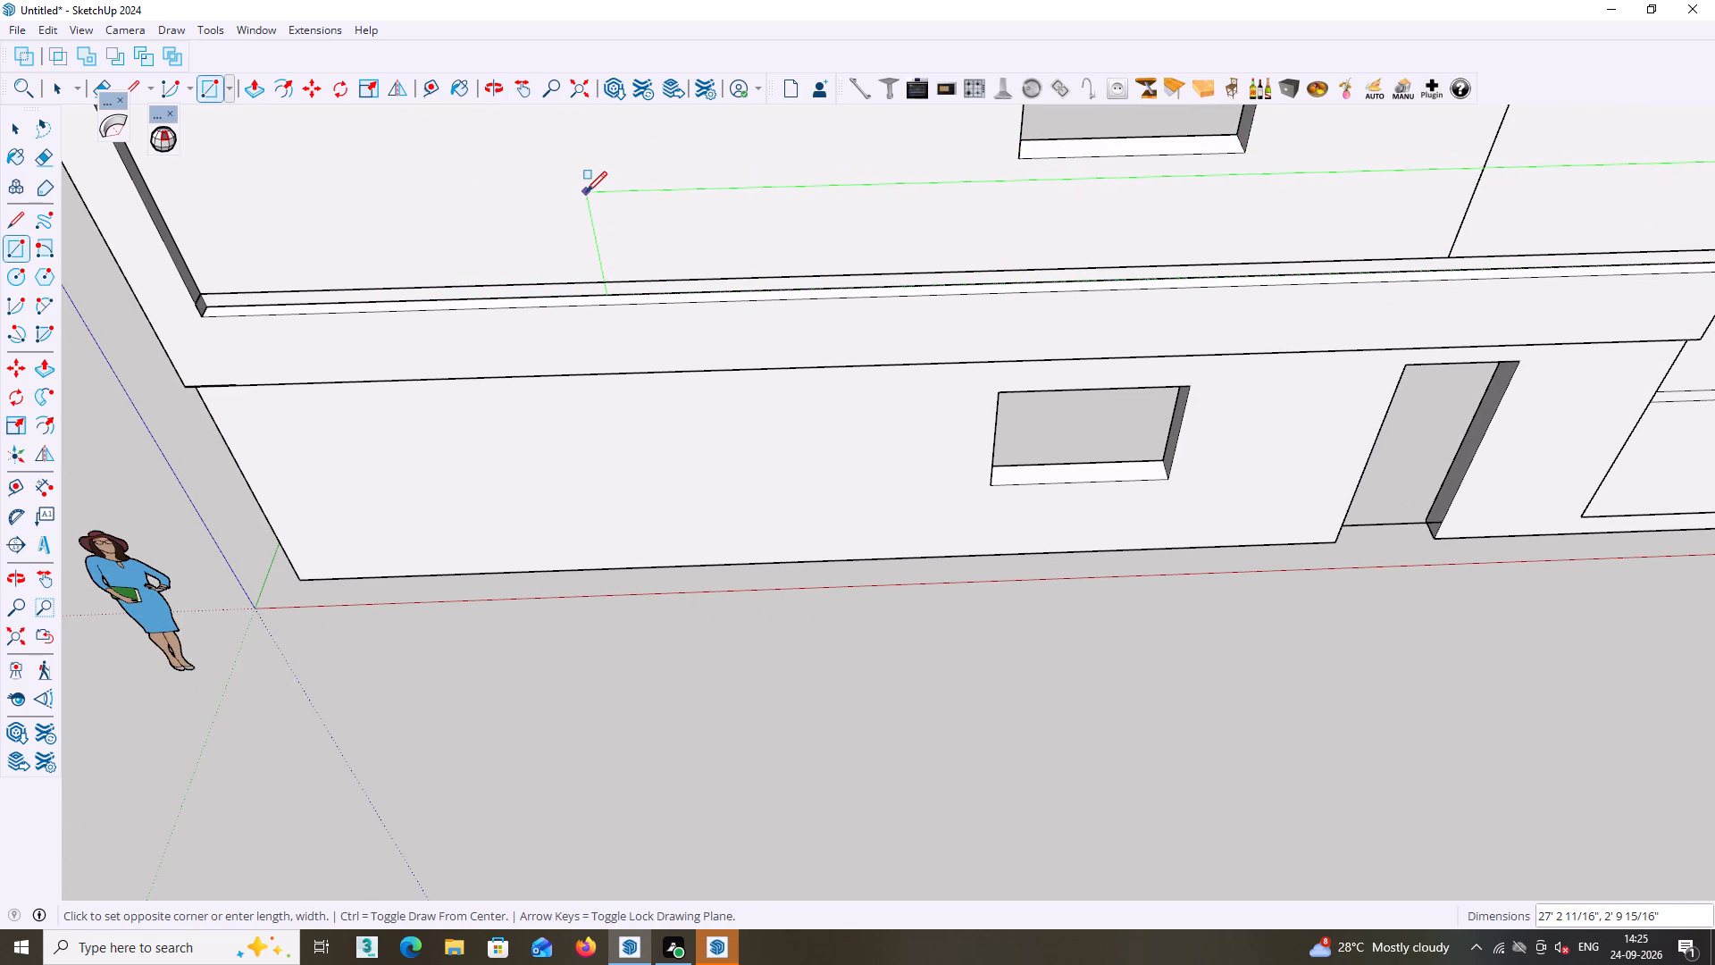
pyautogui.click(1018, 159)
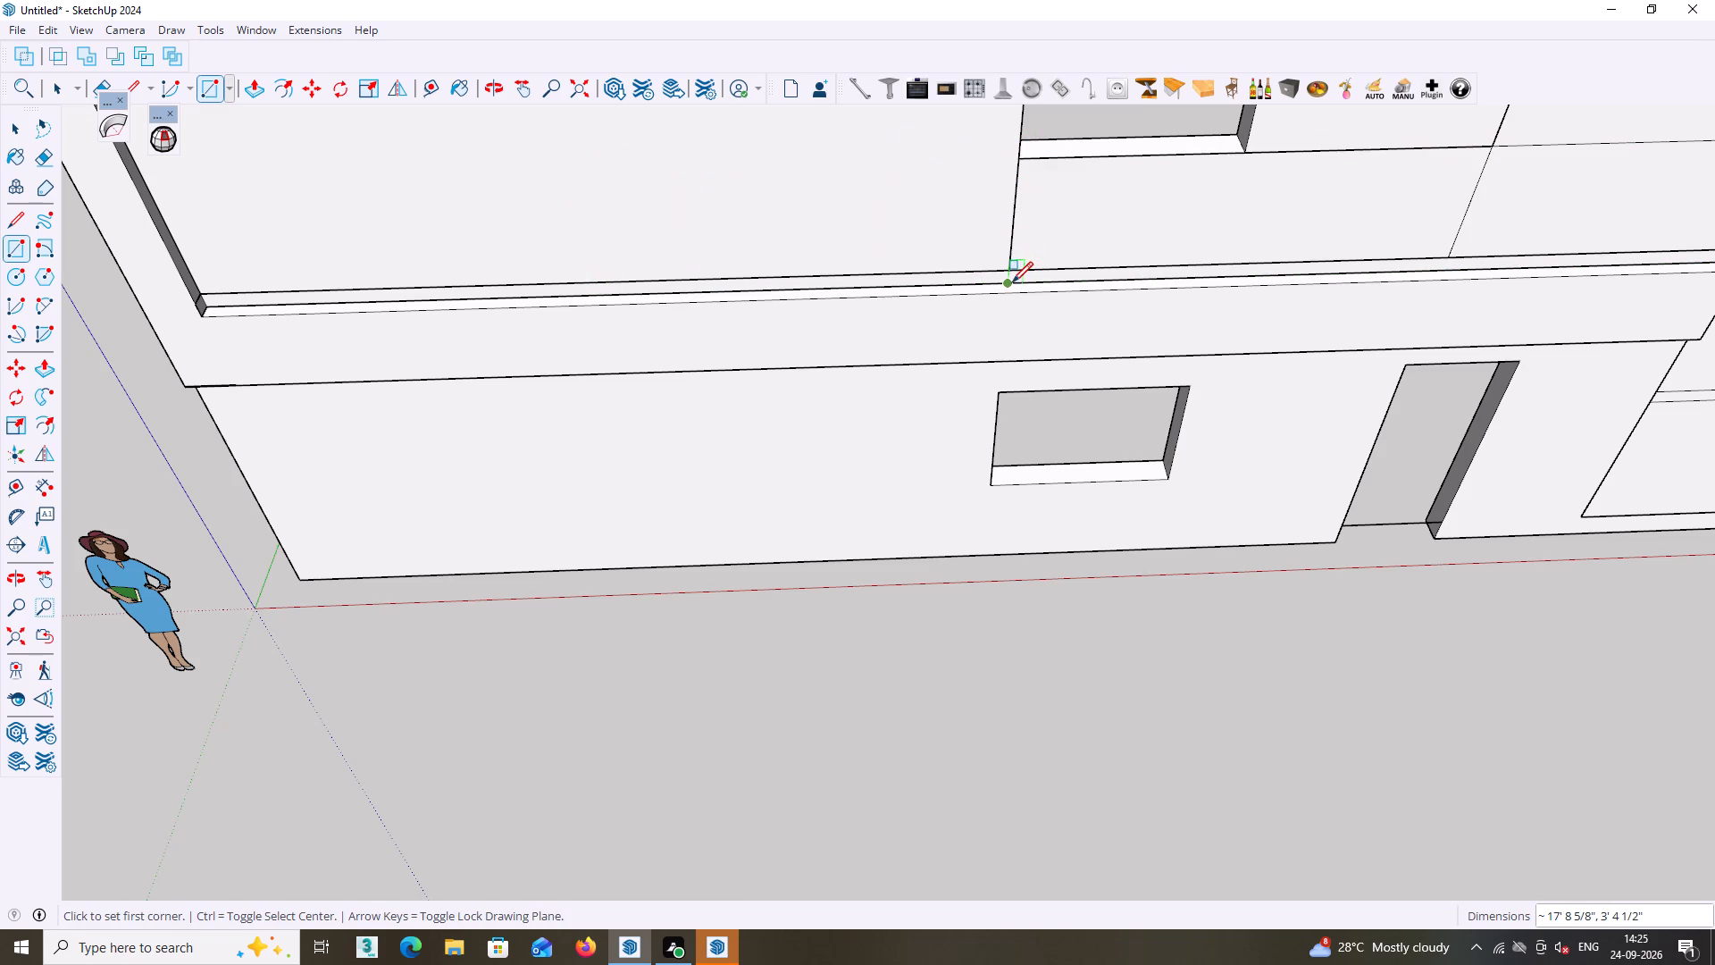
# Draw an adjoining rectangle about 18' 9 9/16" by 3' 4 1/16" from the first rectangle's lower corner to the corner strip's inner edge.
pyautogui.click(1008, 282)
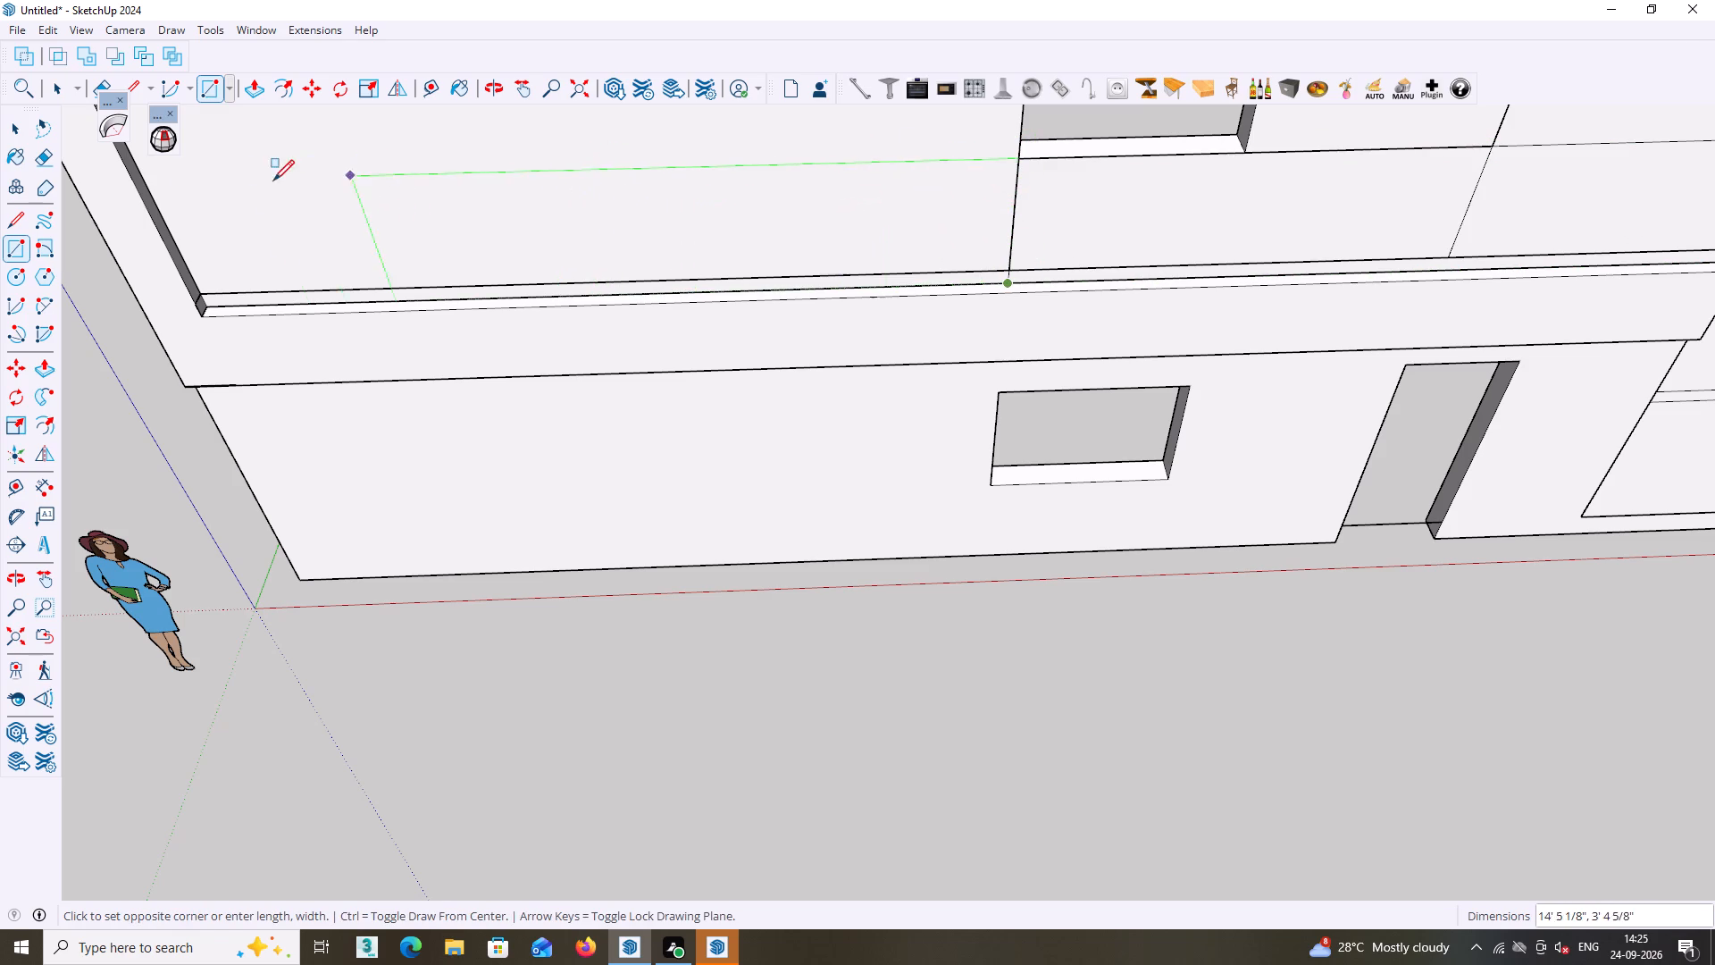
pyautogui.click(146, 183)
pyautogui.press('Escape')
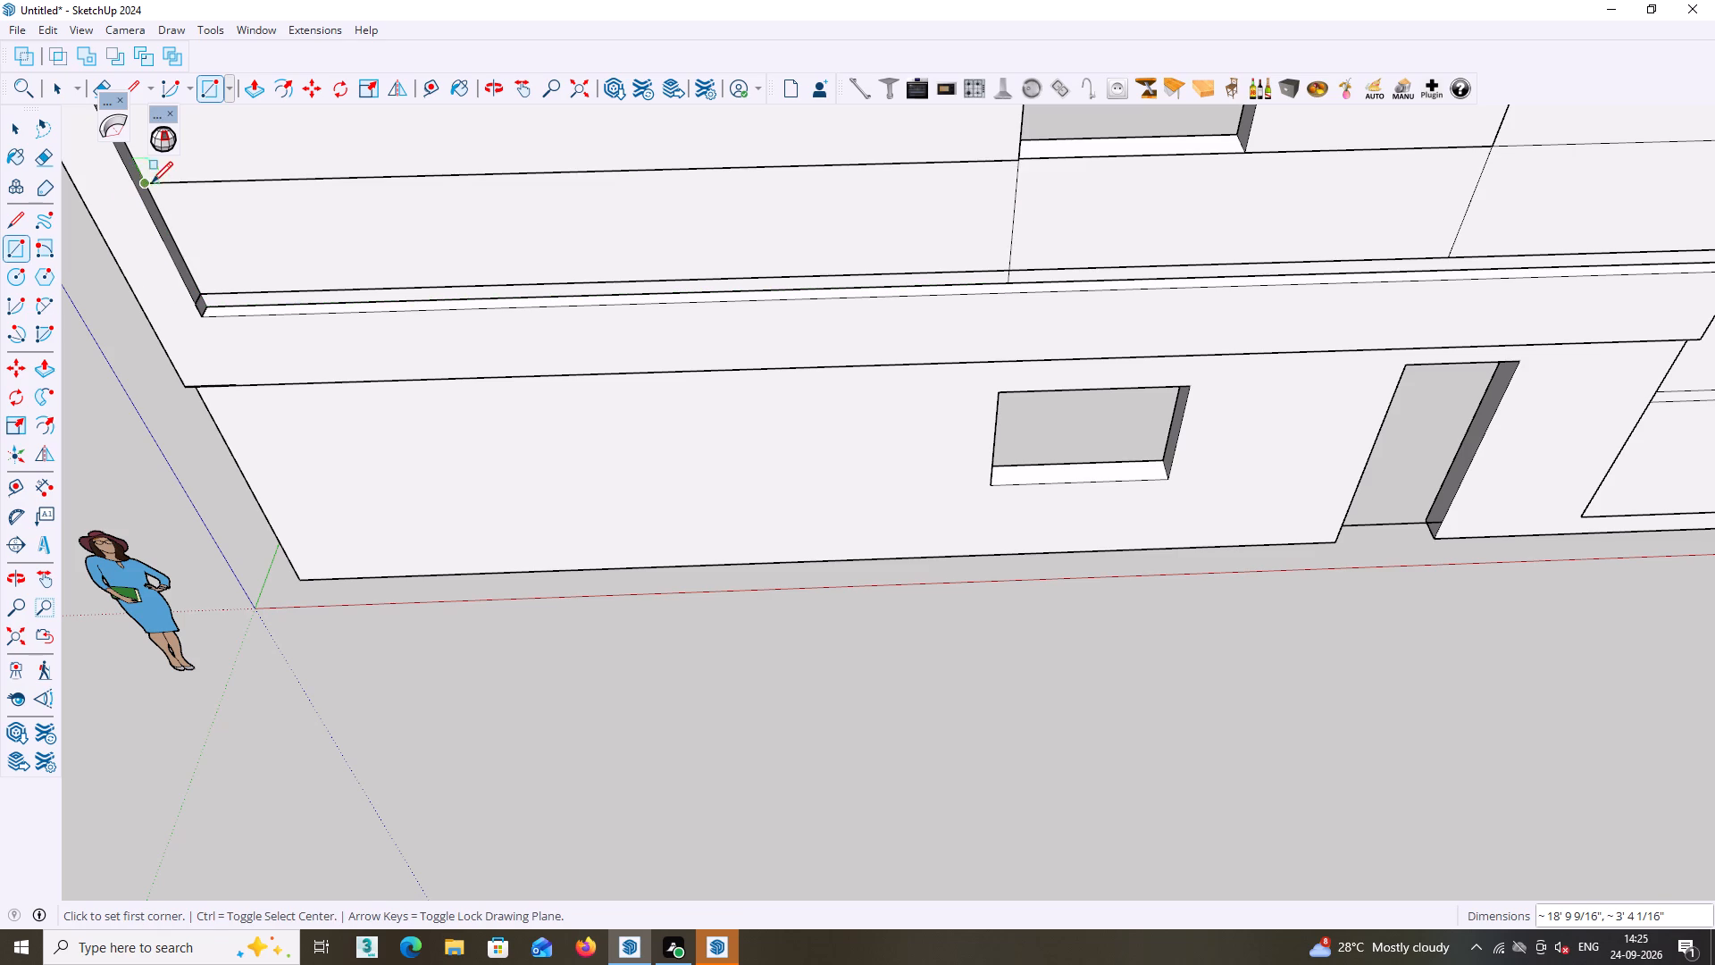
# Erase the vertical edge below the upper window's corner and its short leftover segment in the narrow strip beneath.
pyautogui.press('e')
pyautogui.click(1016, 205)
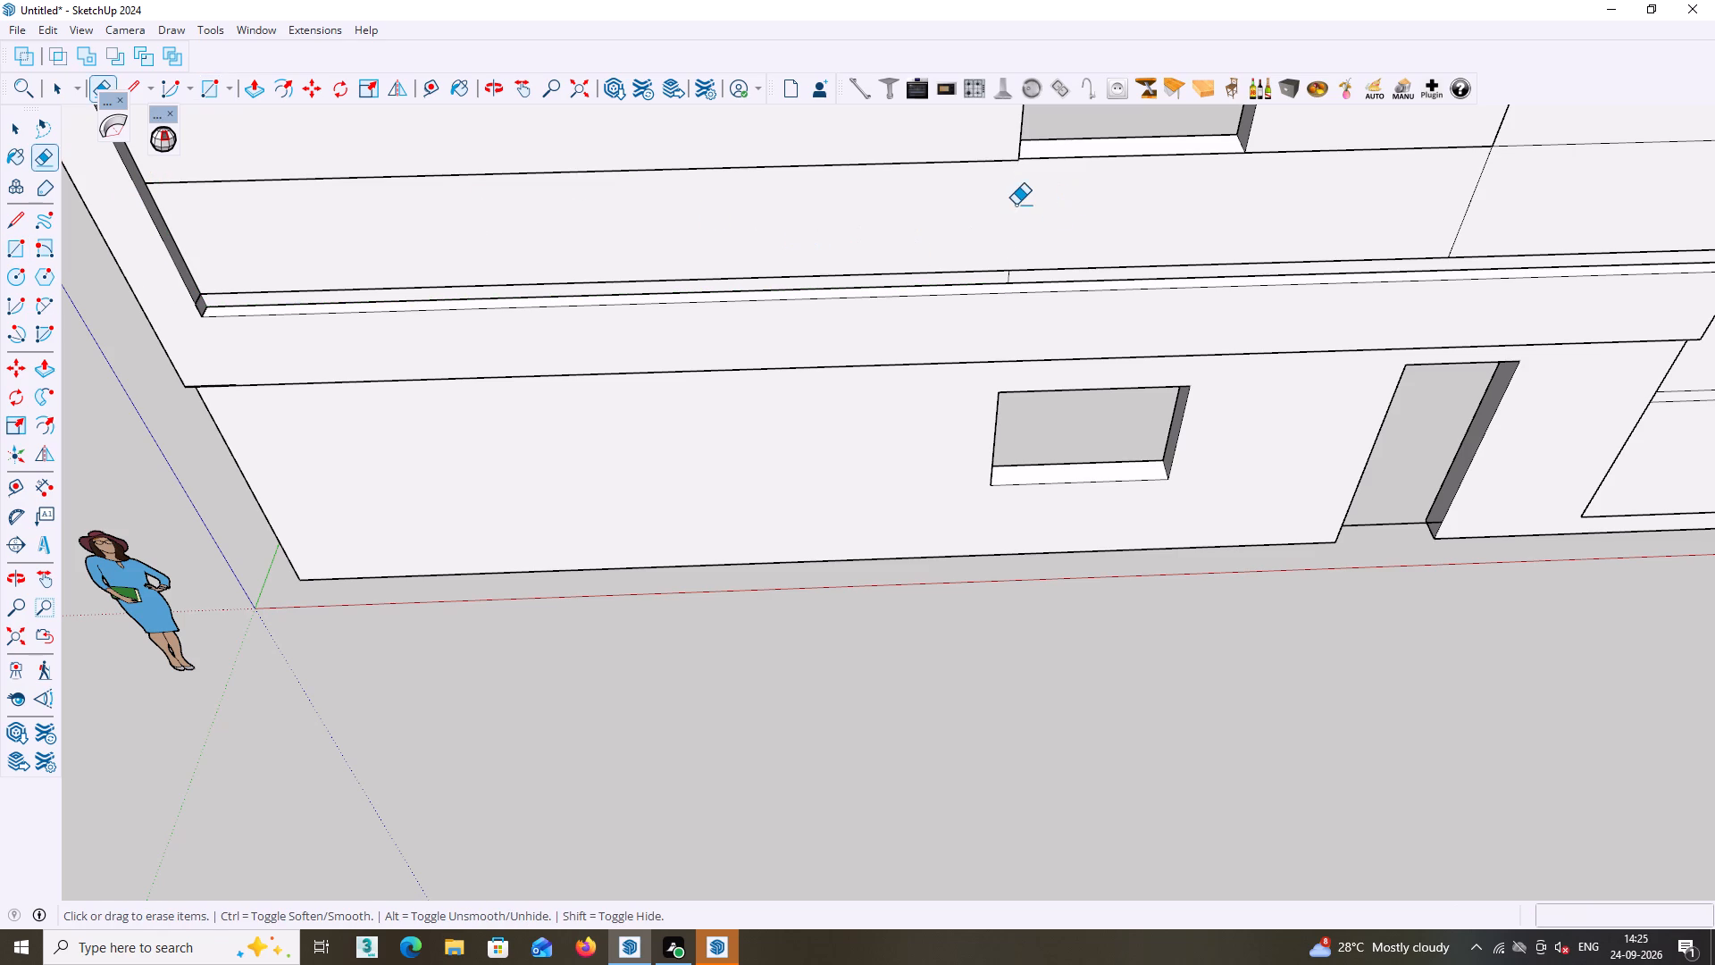
pyautogui.scroll(-4, 1017, 214)
pyautogui.moveTo(1039, 199); pyautogui.dragTo(975, 69, button='middle')
pyautogui.scroll(3, 1108, 315)
pyautogui.scroll(4, 1029, 290)
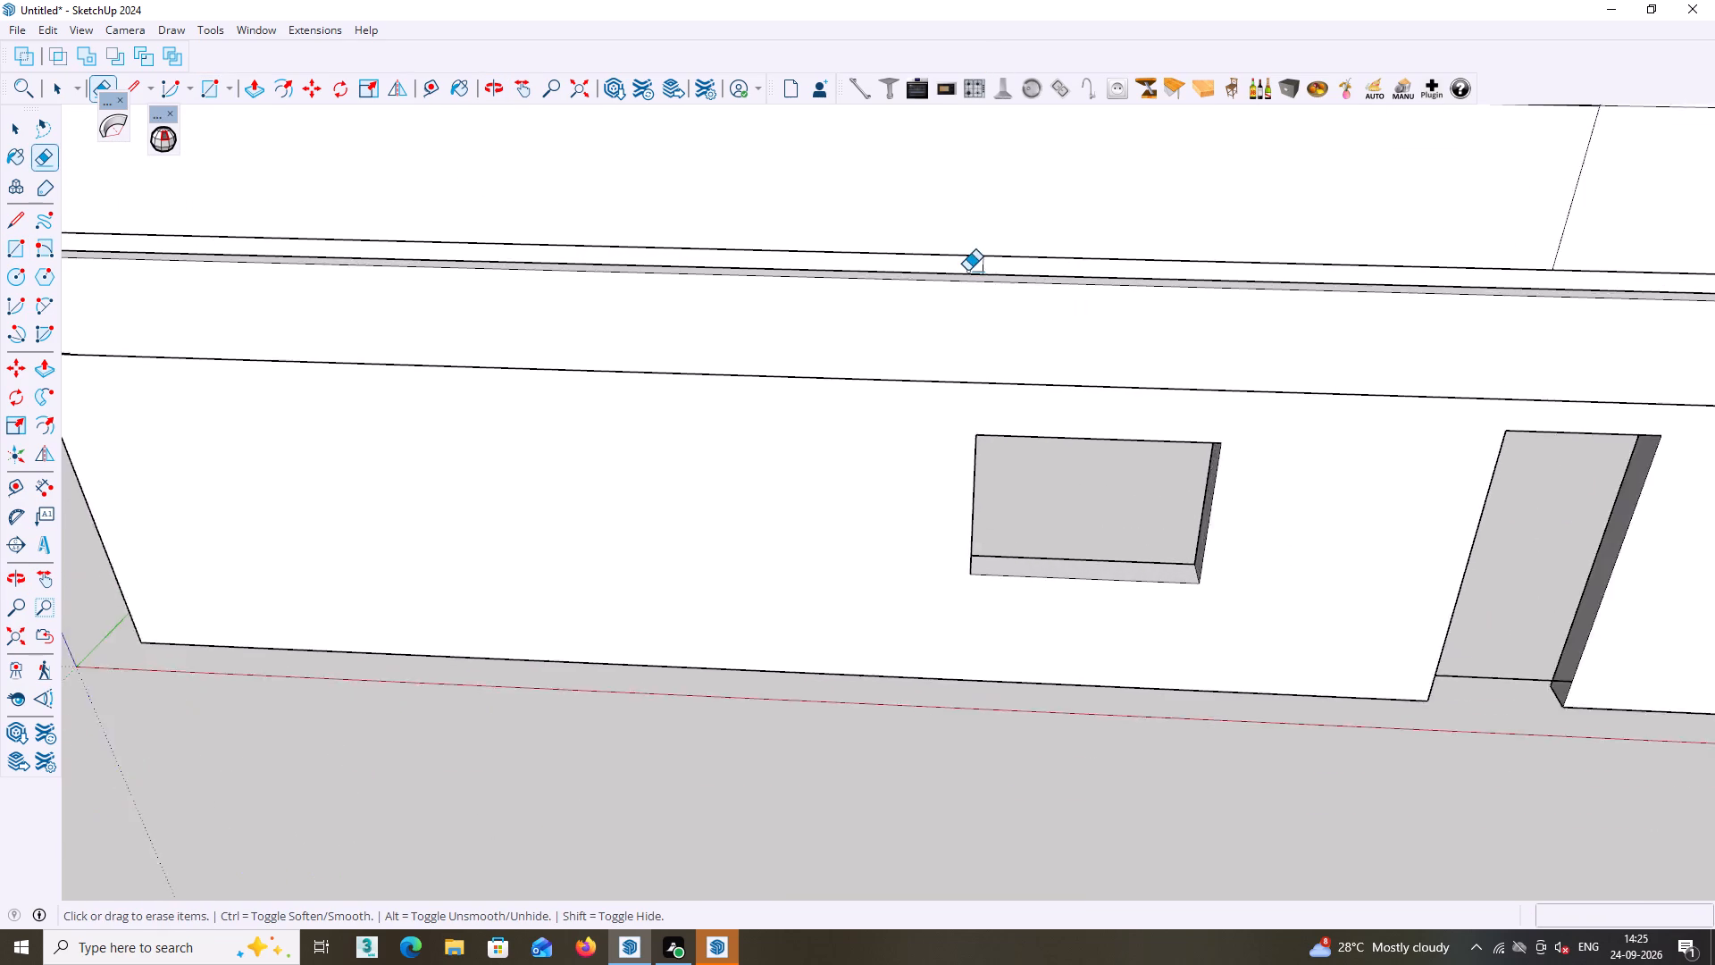
pyautogui.scroll(8, 967, 271)
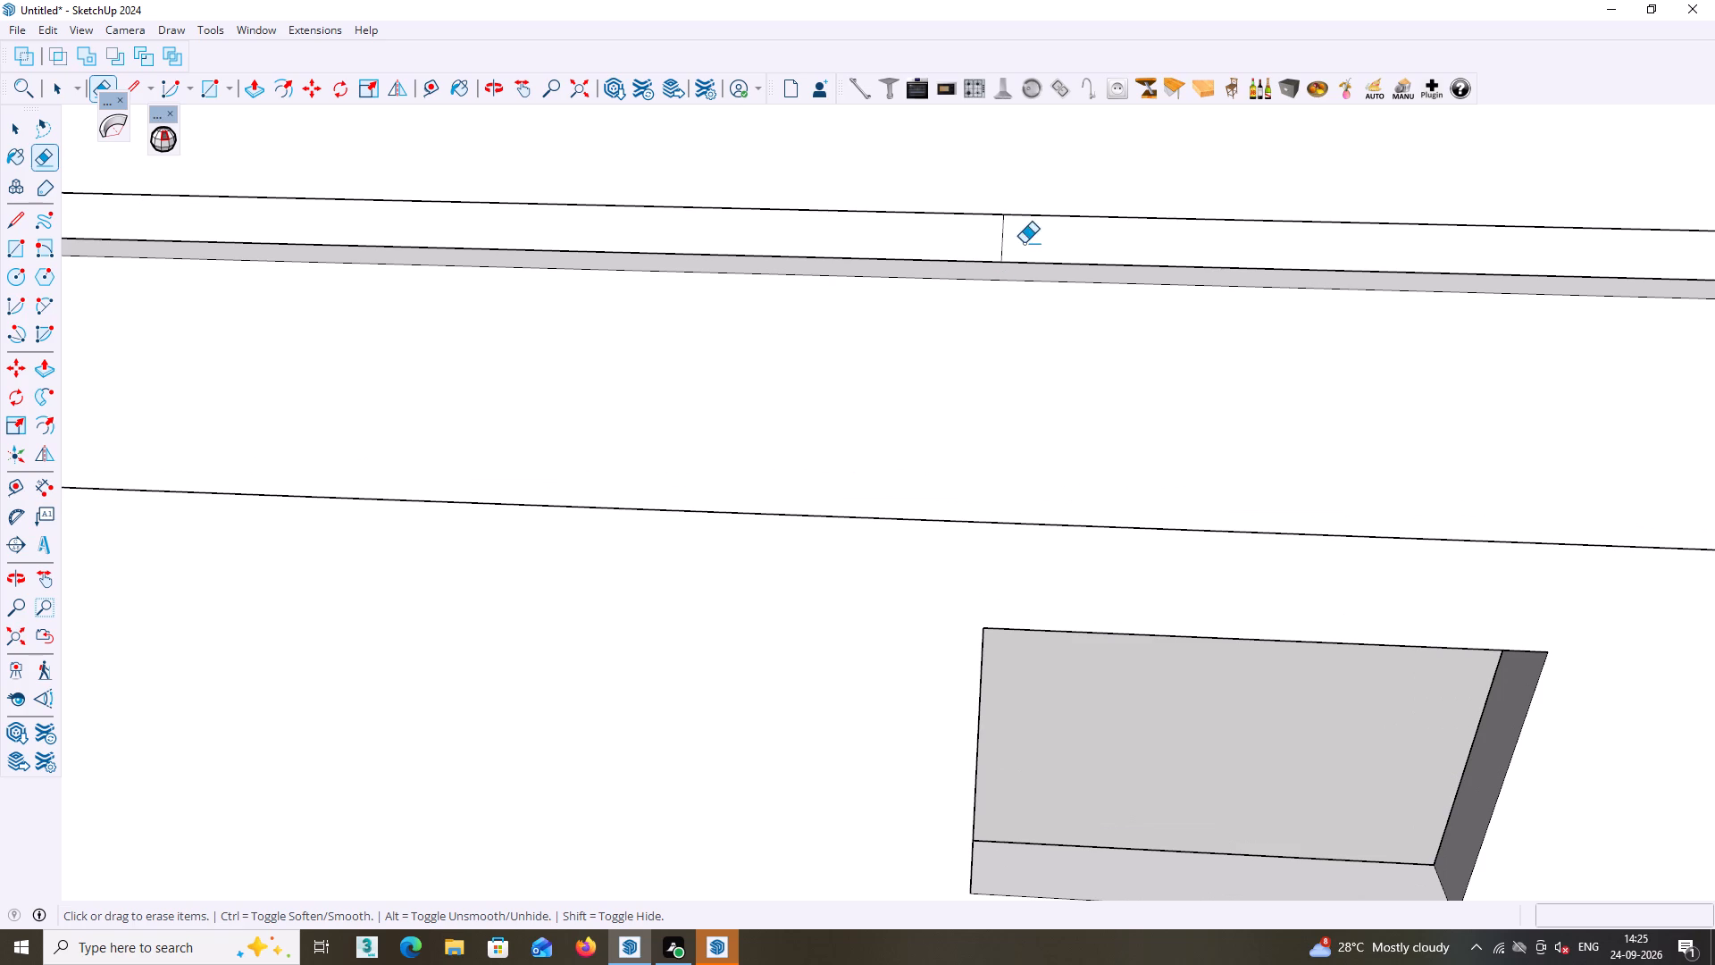
pyautogui.click(1001, 248)
# Push/Pull the long panel face below the upper window outward 4 1/2" to the projecting frame's edge.
pyautogui.scroll(-11, 1008, 257)
pyautogui.keyDown('shift'); pyautogui.moveTo(1034, 257); pyautogui.dragTo(899, 251, button='middle'); pyautogui.keyUp('shift')
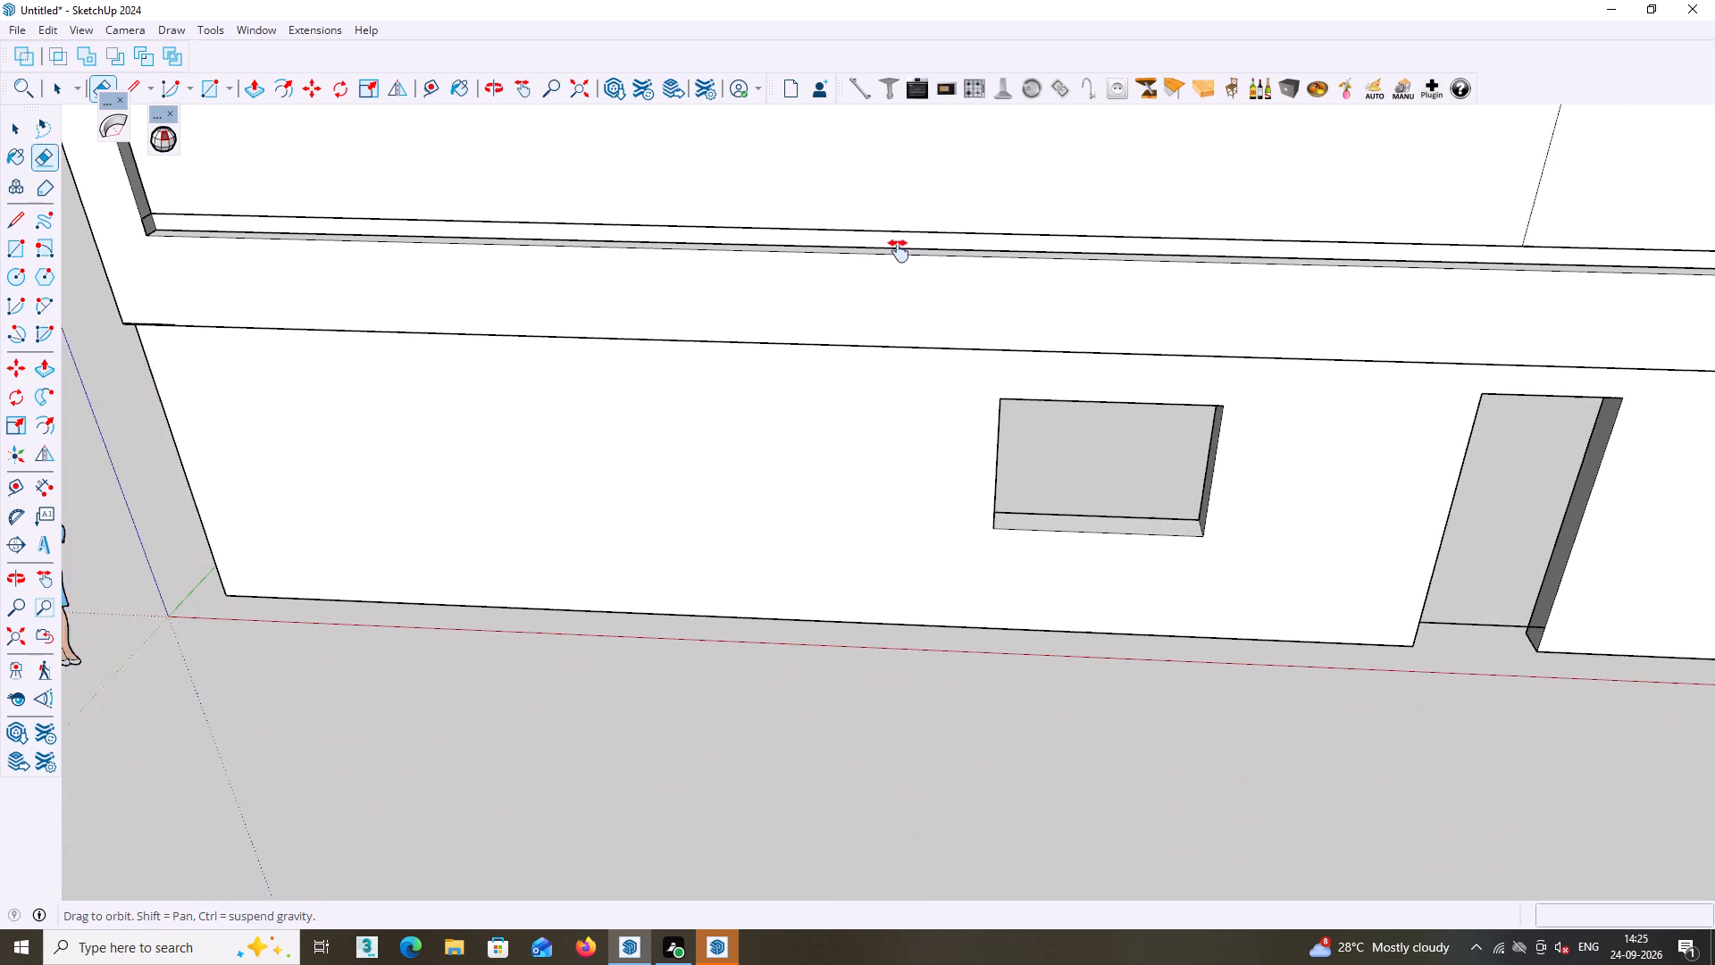
pyautogui.keyDown('shift'); pyautogui.moveTo(899, 251); pyautogui.dragTo(555, 256, button='middle'); pyautogui.keyUp('shift')
pyautogui.scroll(-5, 584, 296)
pyautogui.scroll(-2, 800, 265)
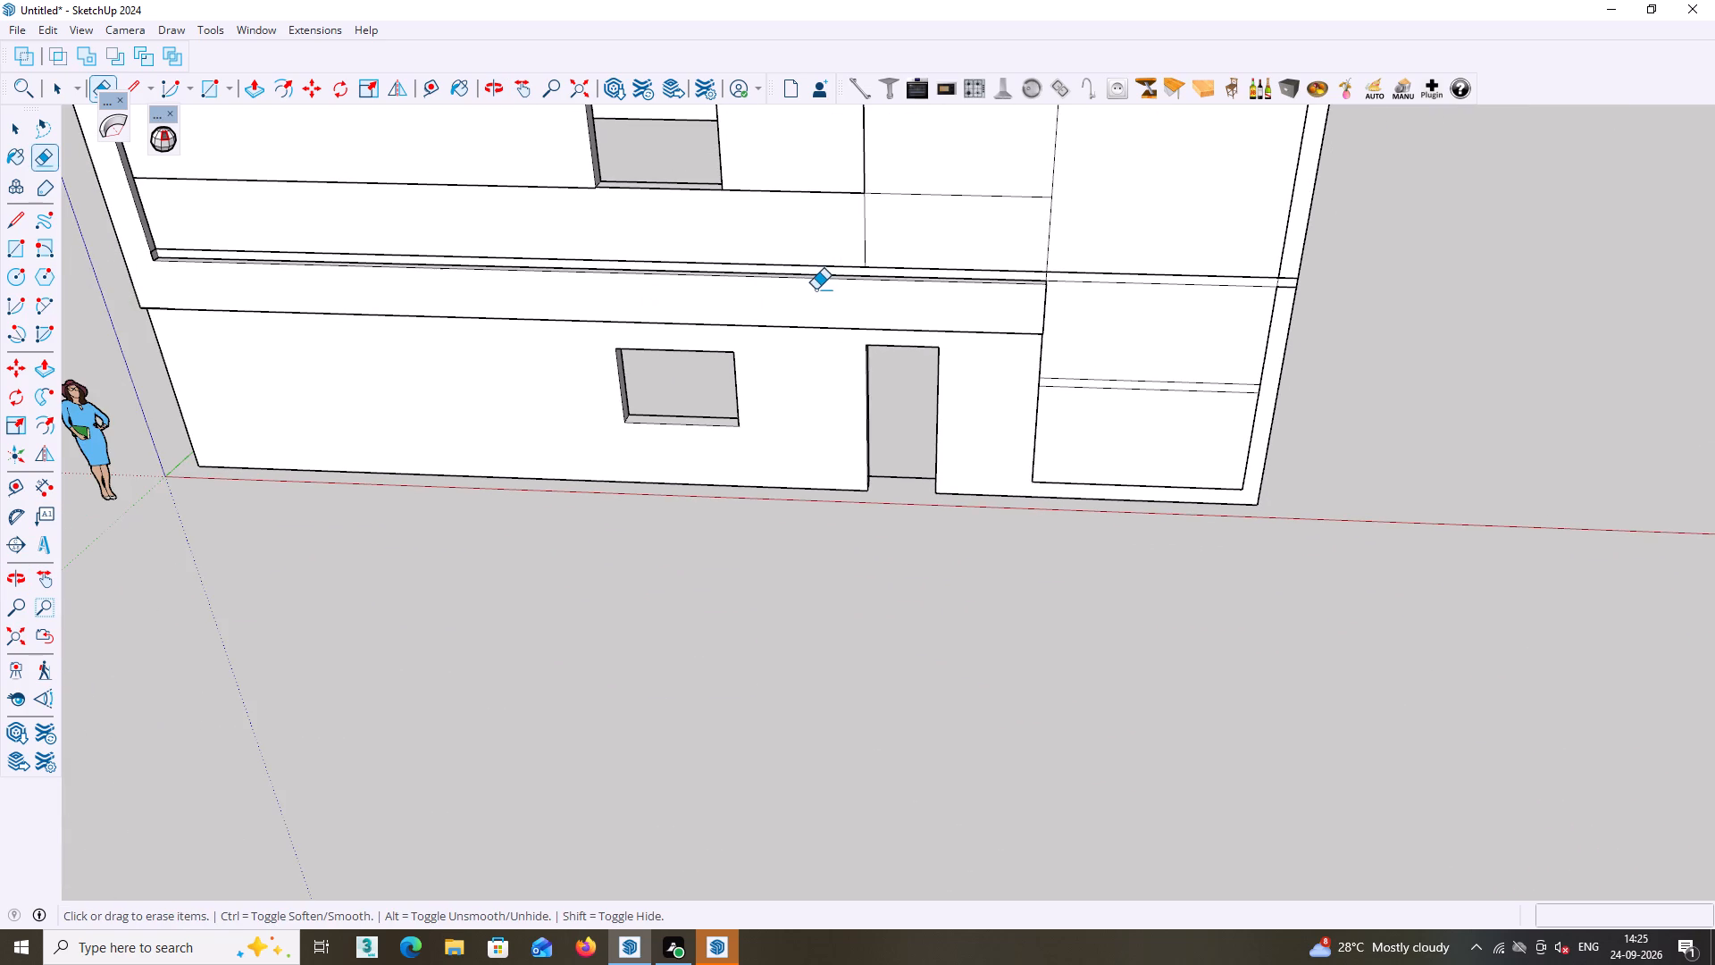
pyautogui.press('space')
pyautogui.click(798, 240)
pyautogui.press('p')
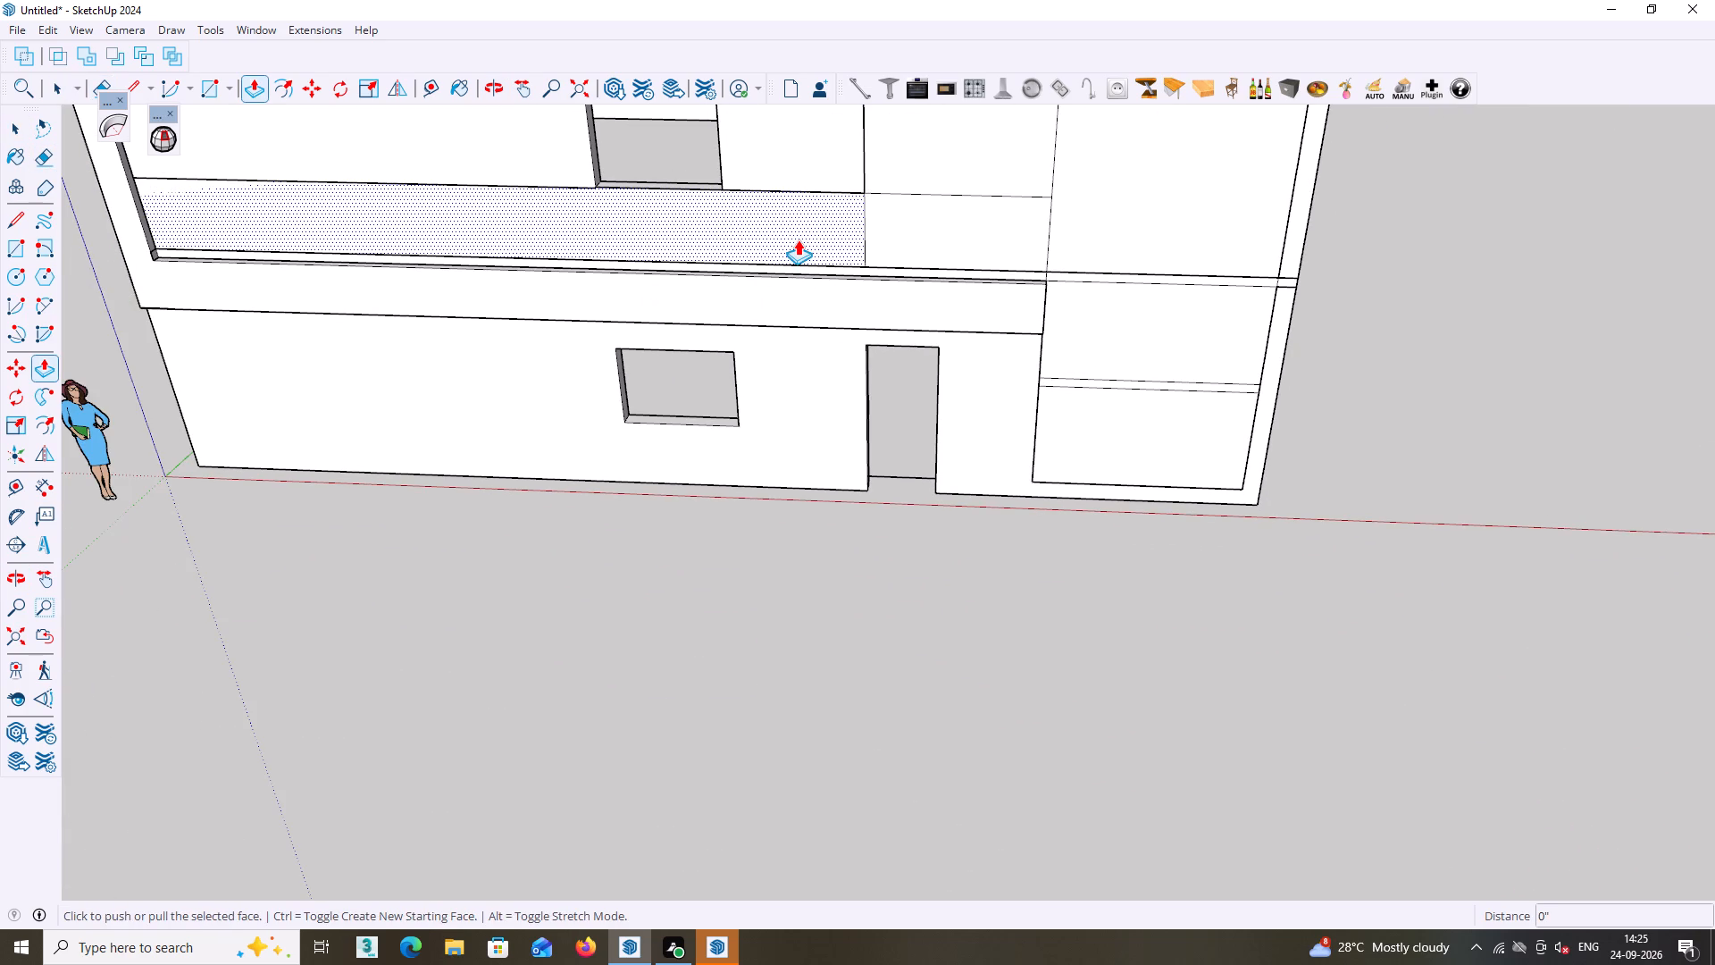
pyautogui.click(798, 239)
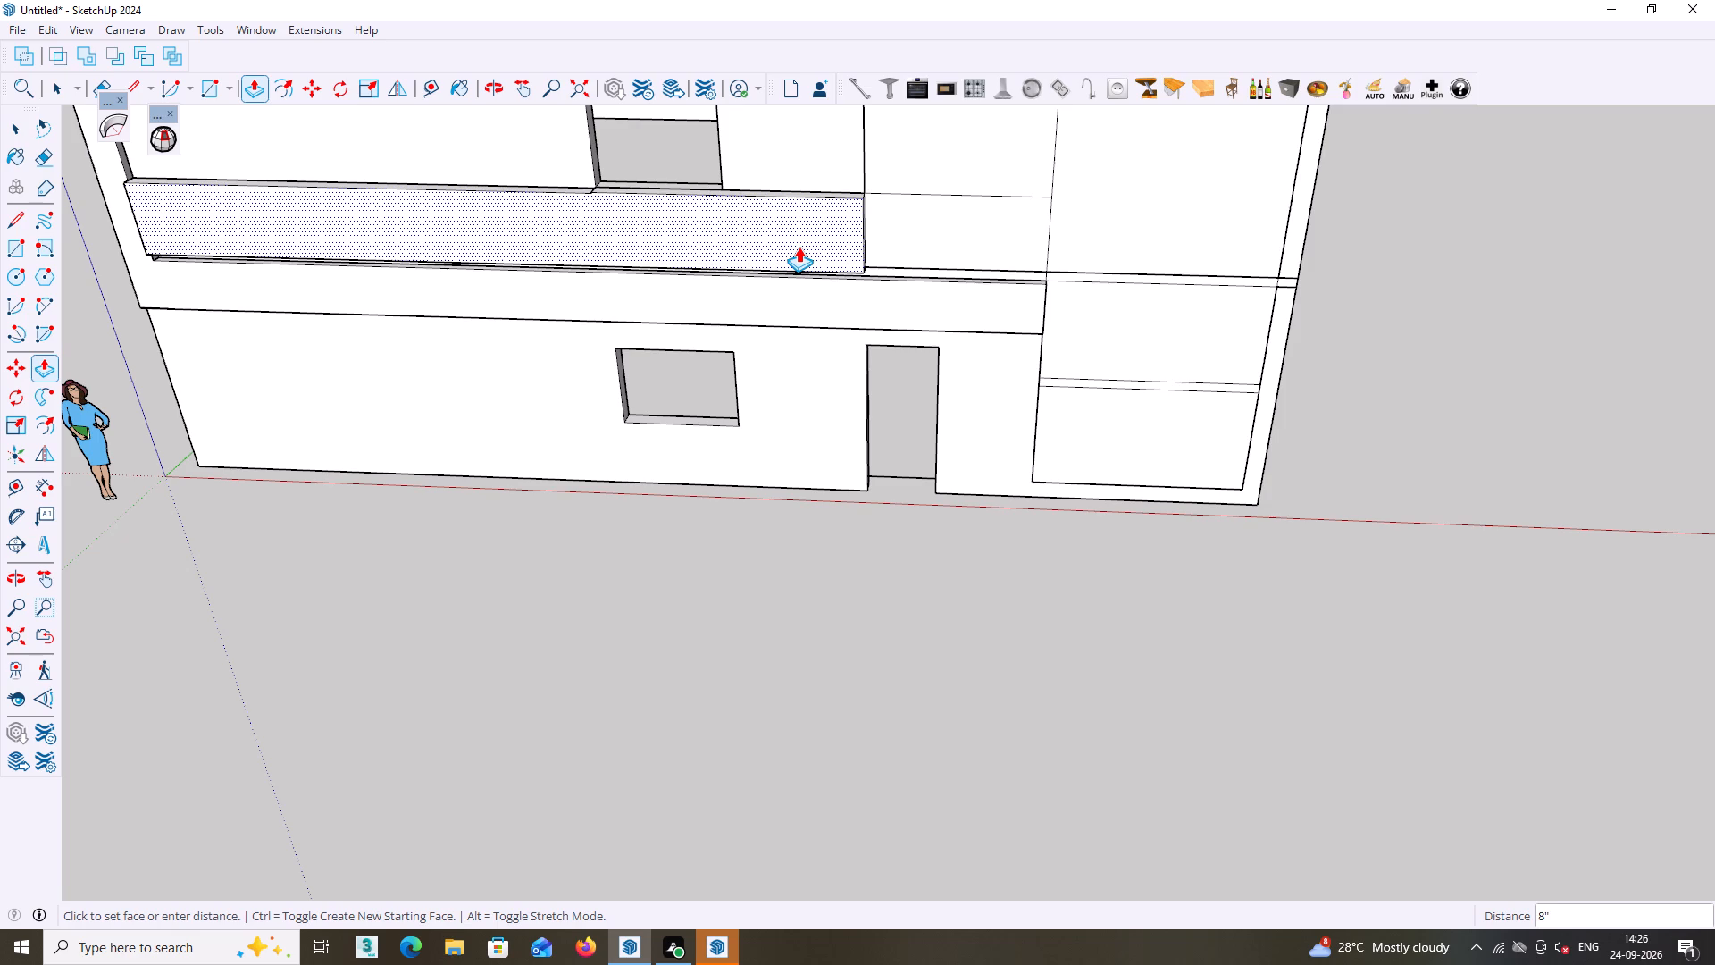
pyautogui.moveTo(799, 248); pyautogui.dragTo(912, 259, button='middle')
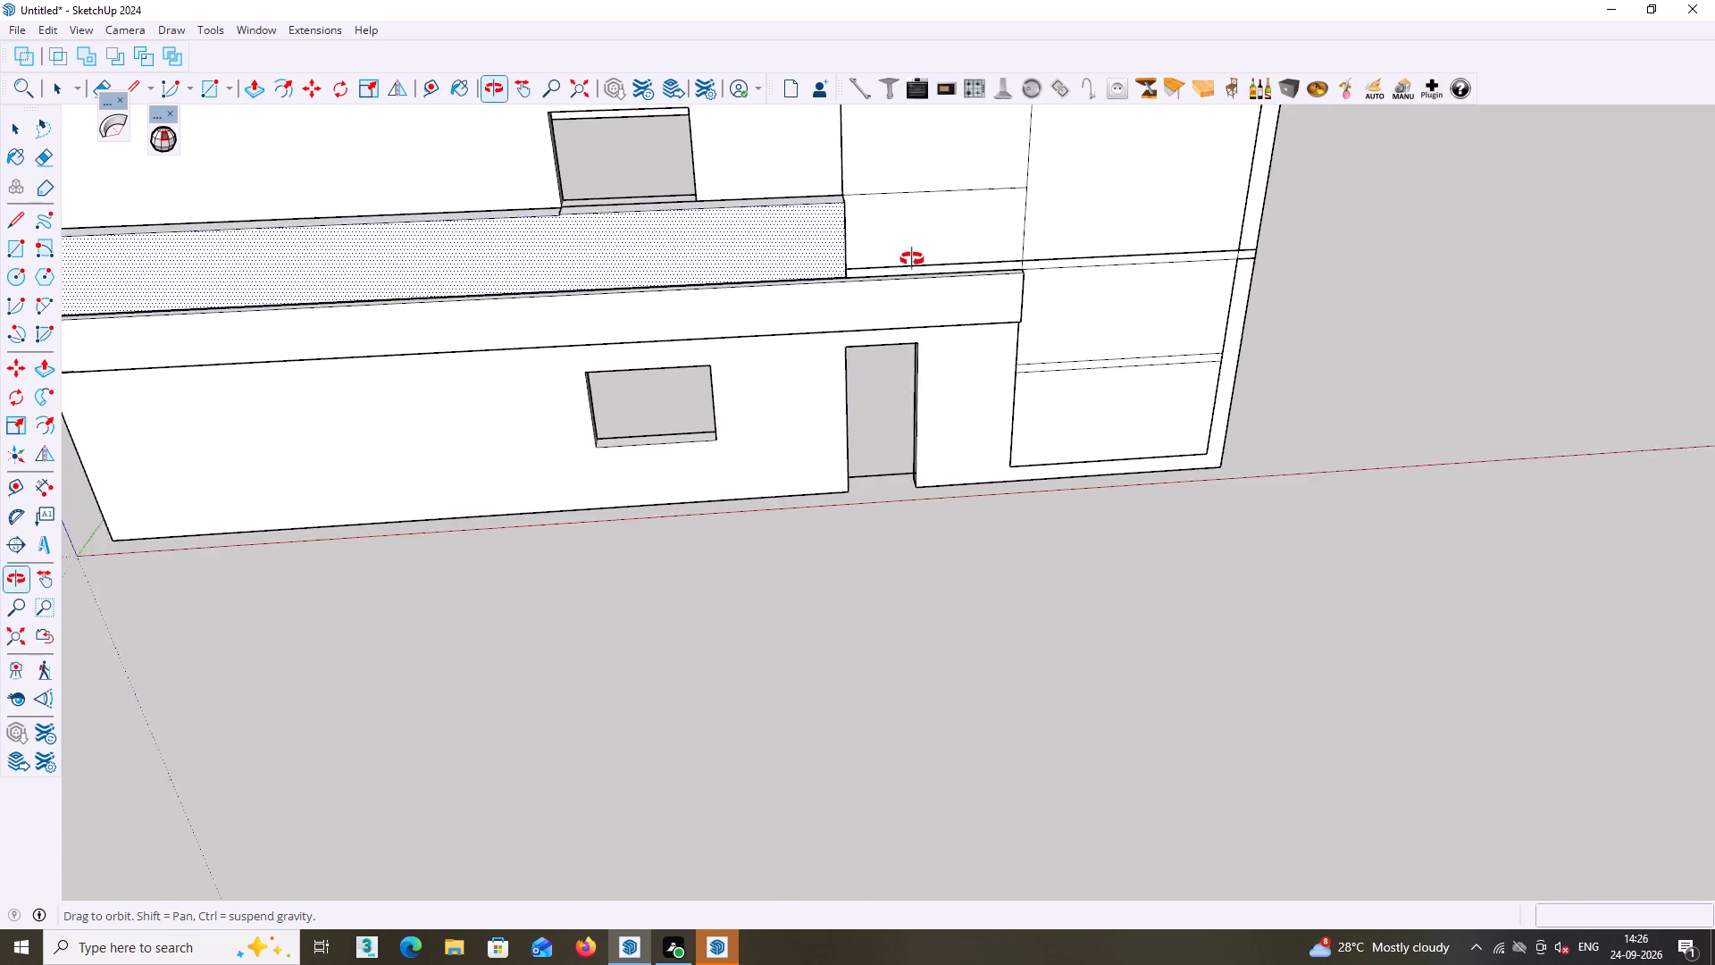
pyautogui.moveTo(912, 259); pyautogui.dragTo(1103, 268, button='middle')
pyautogui.scroll(7, 839, 279)
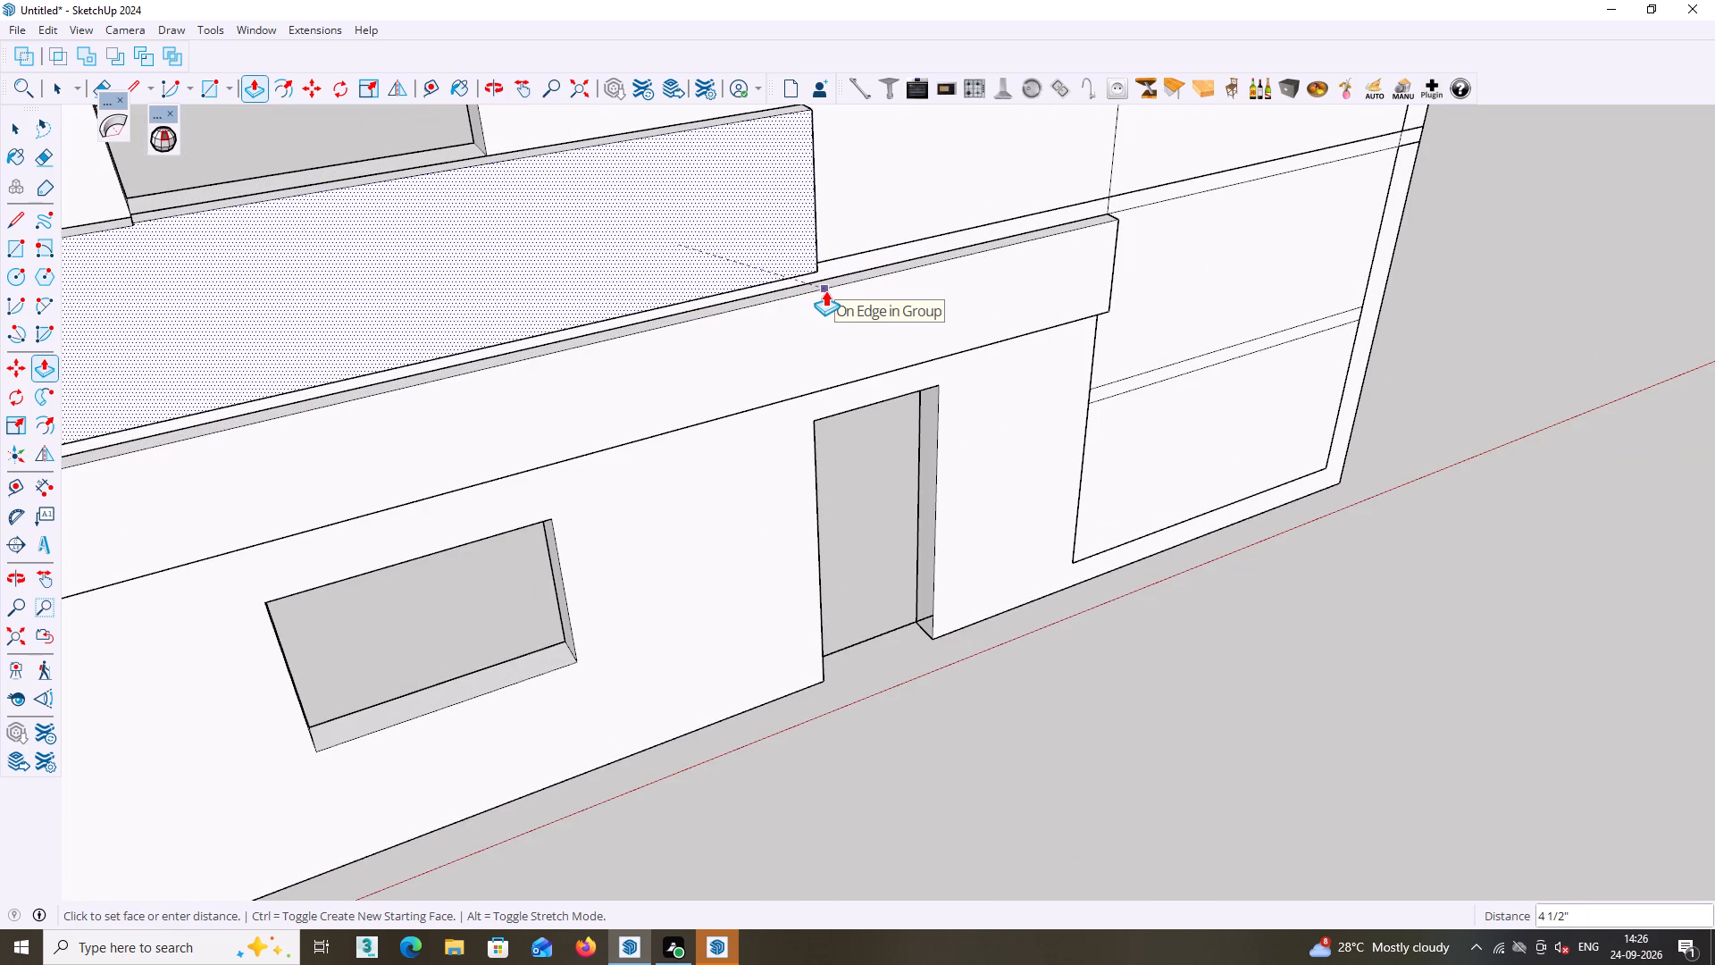
pyautogui.click(823, 291)
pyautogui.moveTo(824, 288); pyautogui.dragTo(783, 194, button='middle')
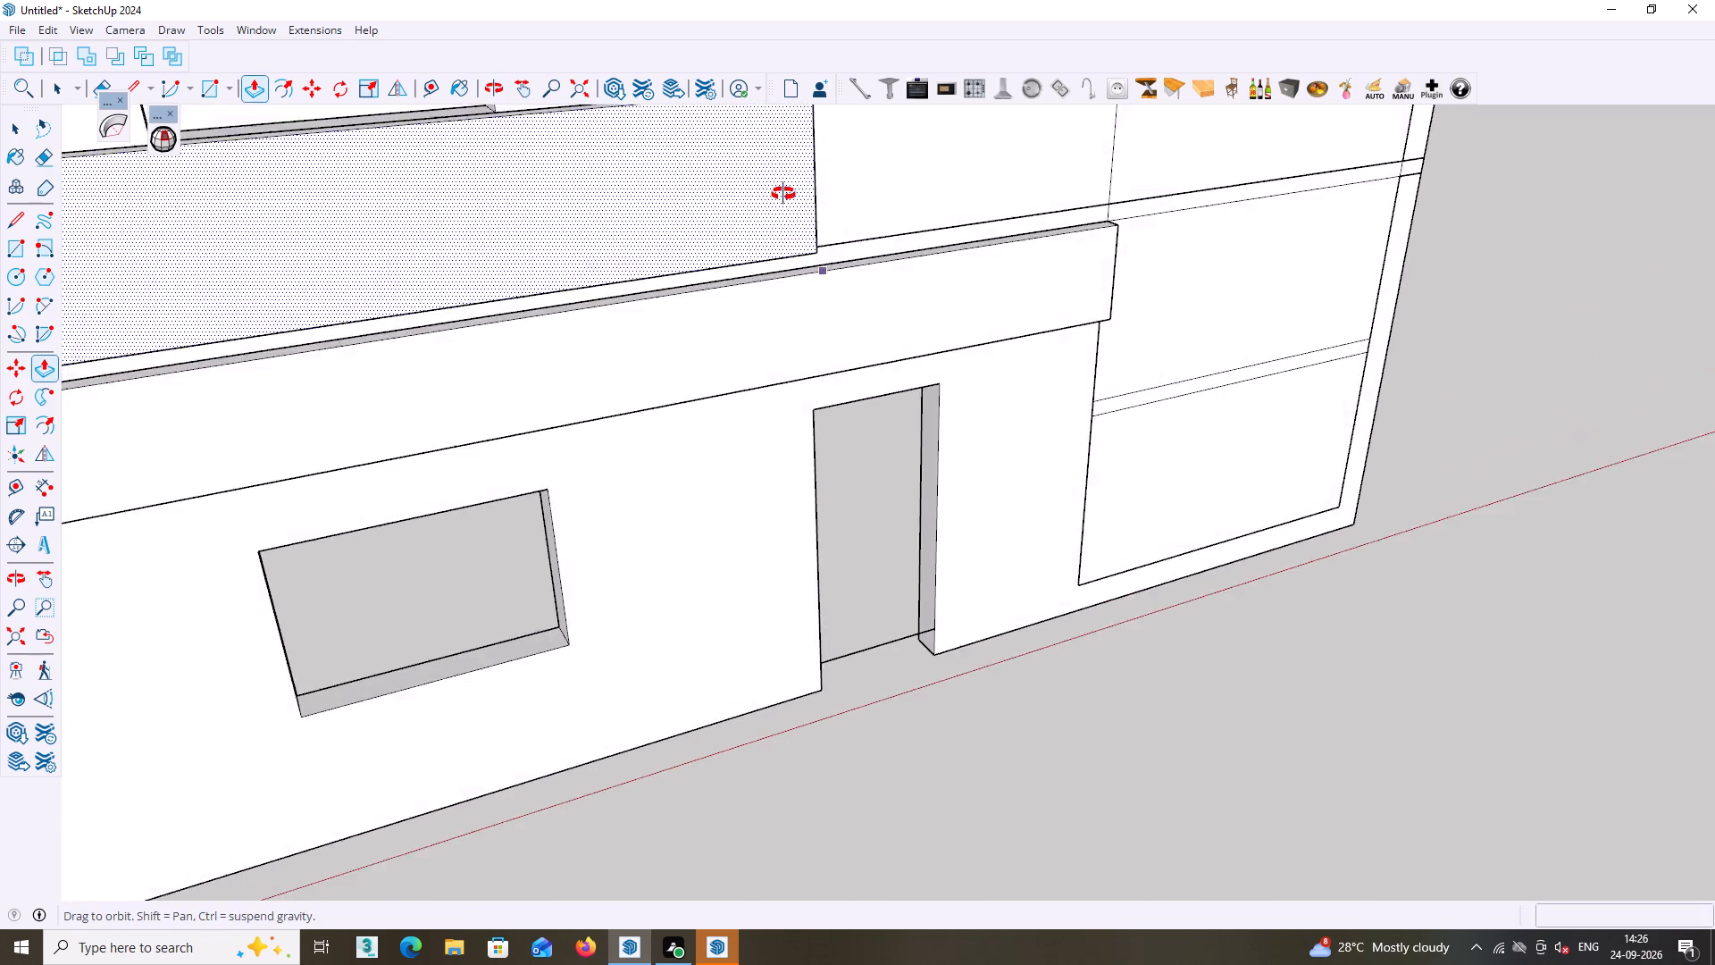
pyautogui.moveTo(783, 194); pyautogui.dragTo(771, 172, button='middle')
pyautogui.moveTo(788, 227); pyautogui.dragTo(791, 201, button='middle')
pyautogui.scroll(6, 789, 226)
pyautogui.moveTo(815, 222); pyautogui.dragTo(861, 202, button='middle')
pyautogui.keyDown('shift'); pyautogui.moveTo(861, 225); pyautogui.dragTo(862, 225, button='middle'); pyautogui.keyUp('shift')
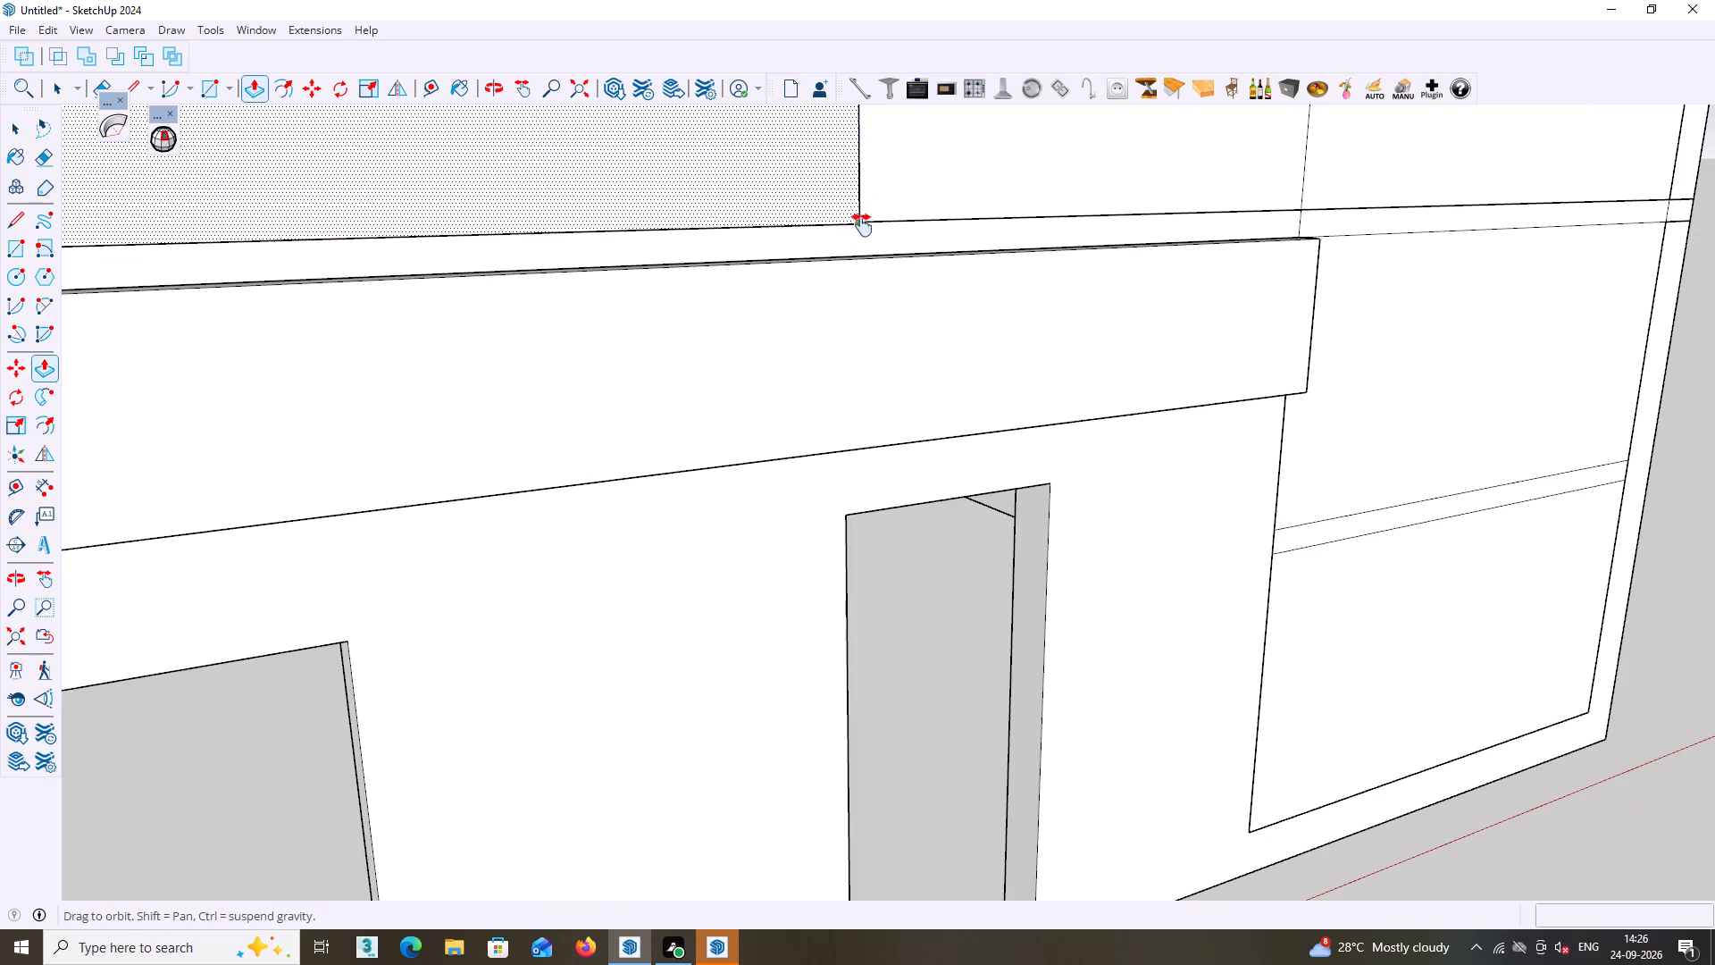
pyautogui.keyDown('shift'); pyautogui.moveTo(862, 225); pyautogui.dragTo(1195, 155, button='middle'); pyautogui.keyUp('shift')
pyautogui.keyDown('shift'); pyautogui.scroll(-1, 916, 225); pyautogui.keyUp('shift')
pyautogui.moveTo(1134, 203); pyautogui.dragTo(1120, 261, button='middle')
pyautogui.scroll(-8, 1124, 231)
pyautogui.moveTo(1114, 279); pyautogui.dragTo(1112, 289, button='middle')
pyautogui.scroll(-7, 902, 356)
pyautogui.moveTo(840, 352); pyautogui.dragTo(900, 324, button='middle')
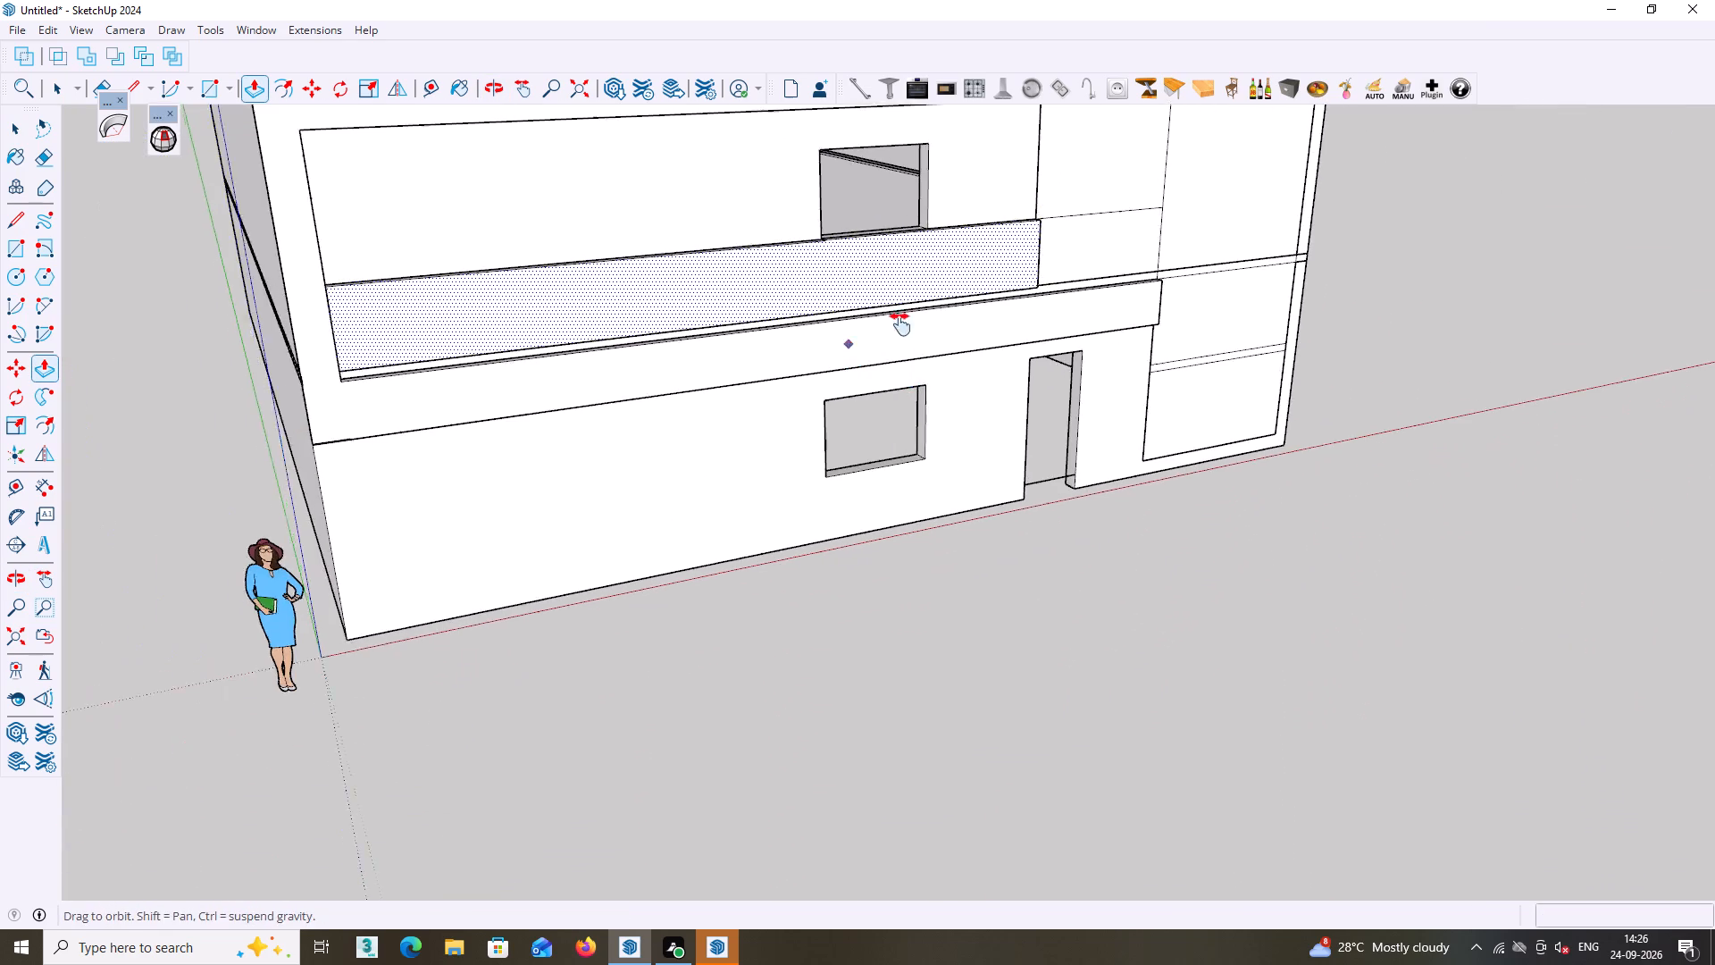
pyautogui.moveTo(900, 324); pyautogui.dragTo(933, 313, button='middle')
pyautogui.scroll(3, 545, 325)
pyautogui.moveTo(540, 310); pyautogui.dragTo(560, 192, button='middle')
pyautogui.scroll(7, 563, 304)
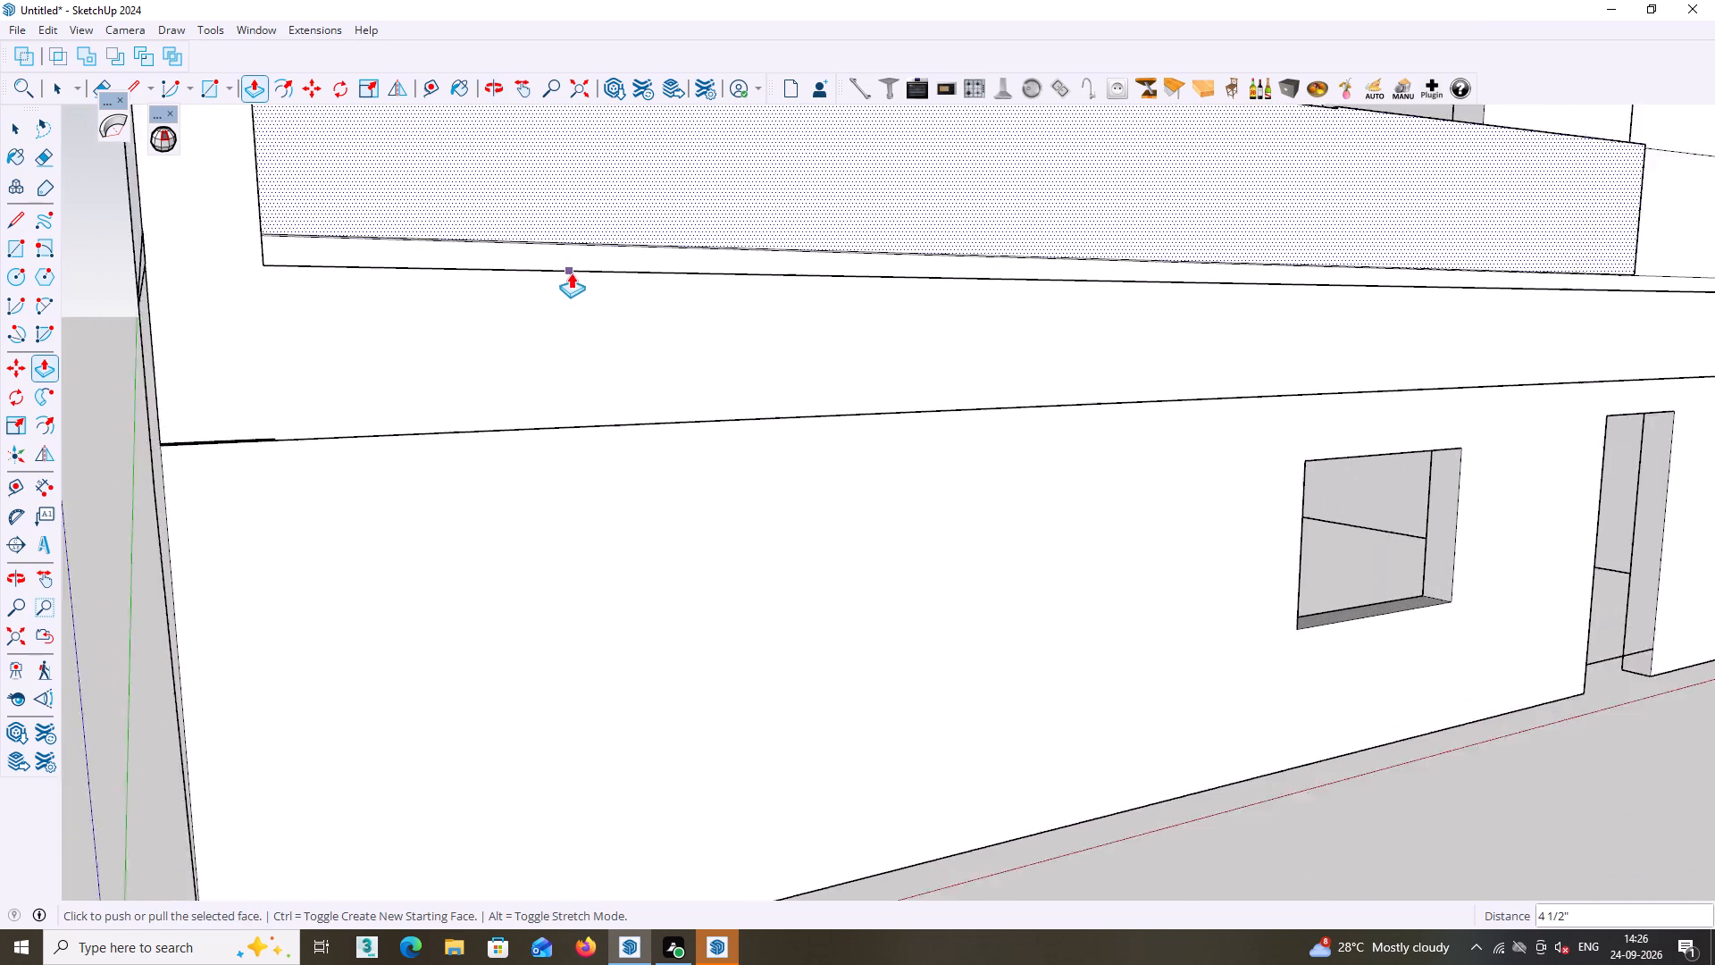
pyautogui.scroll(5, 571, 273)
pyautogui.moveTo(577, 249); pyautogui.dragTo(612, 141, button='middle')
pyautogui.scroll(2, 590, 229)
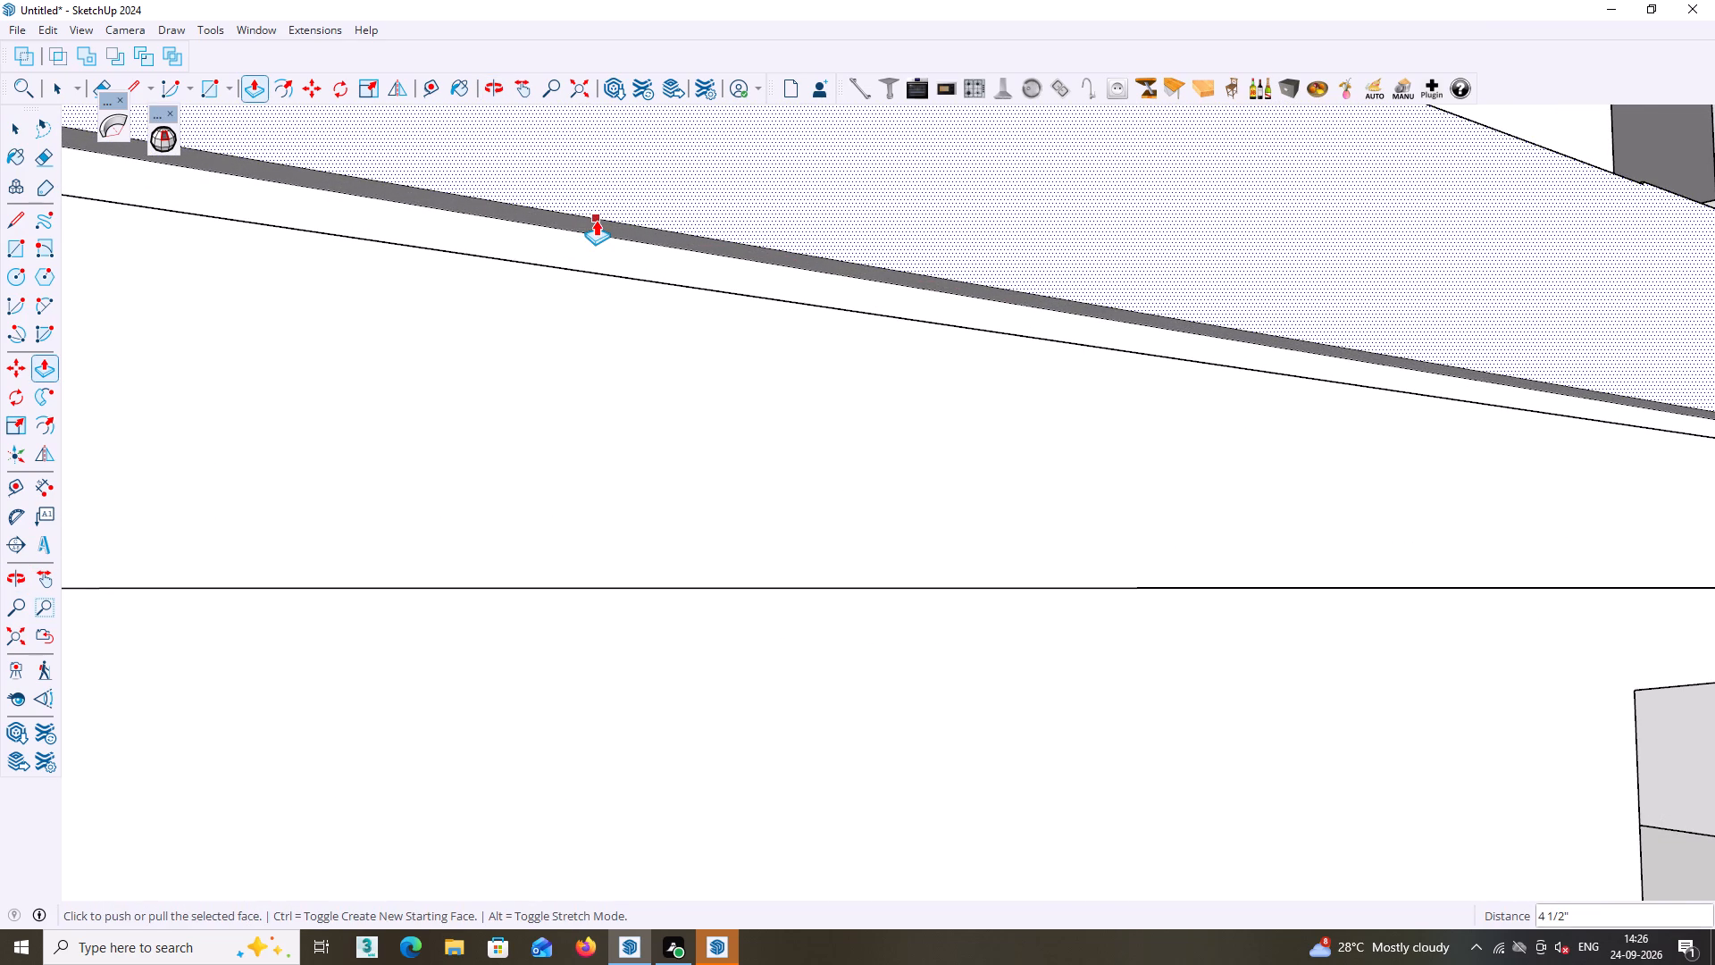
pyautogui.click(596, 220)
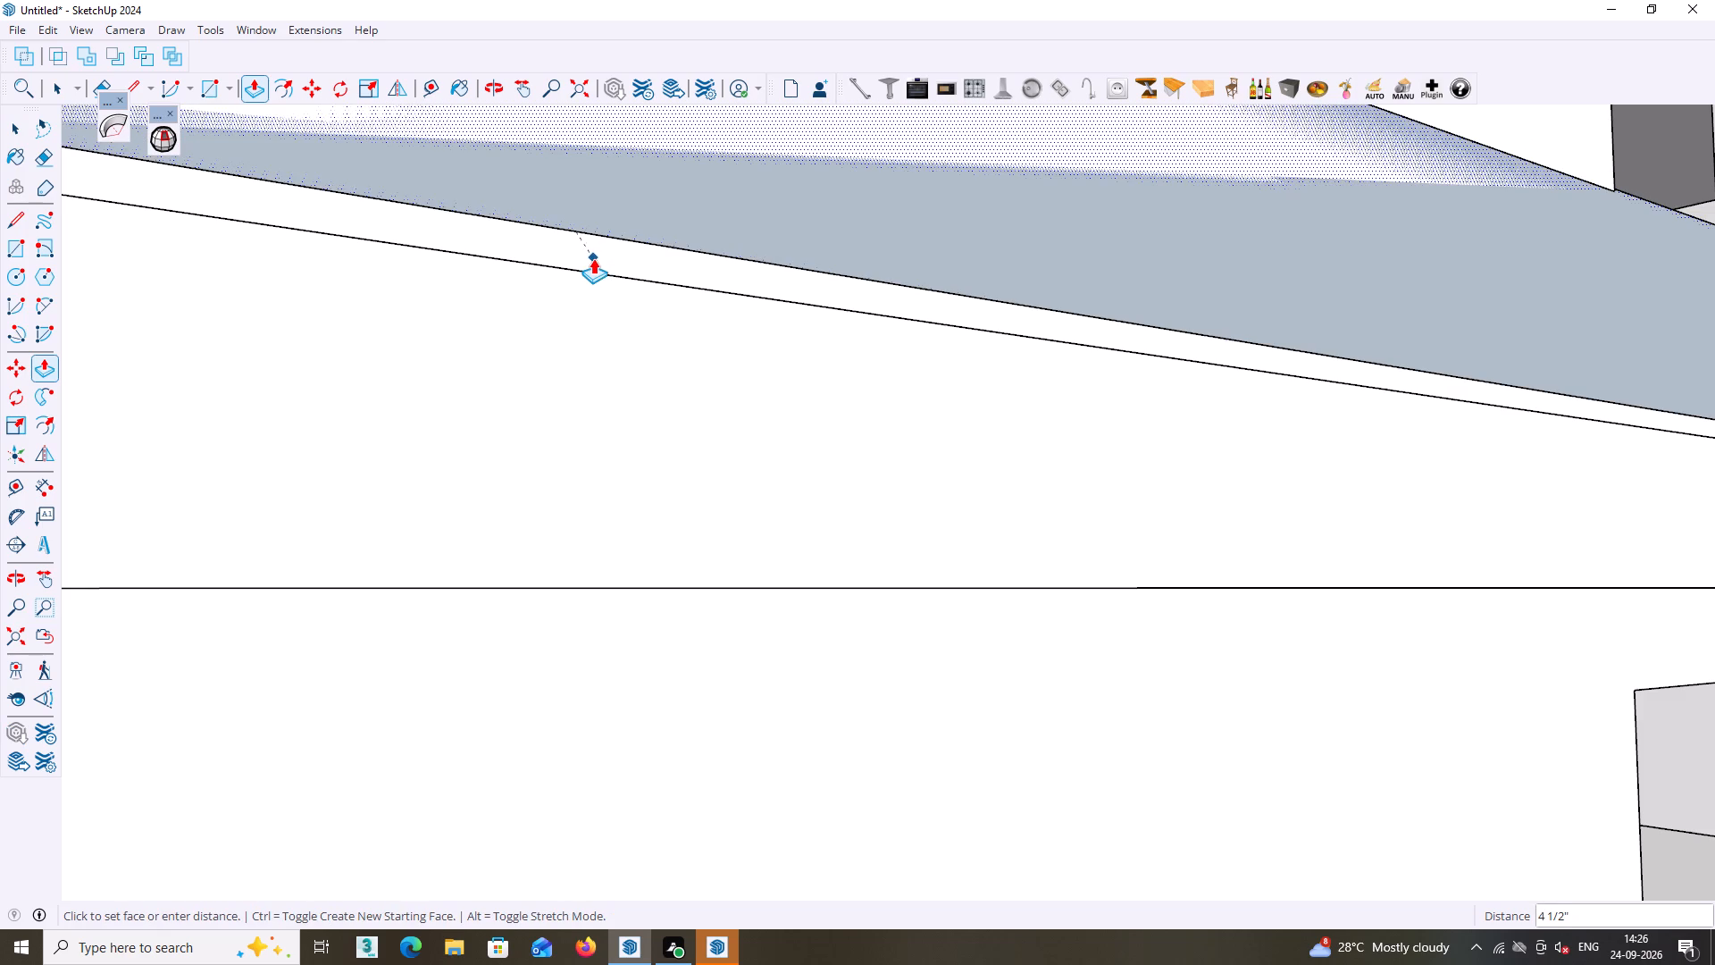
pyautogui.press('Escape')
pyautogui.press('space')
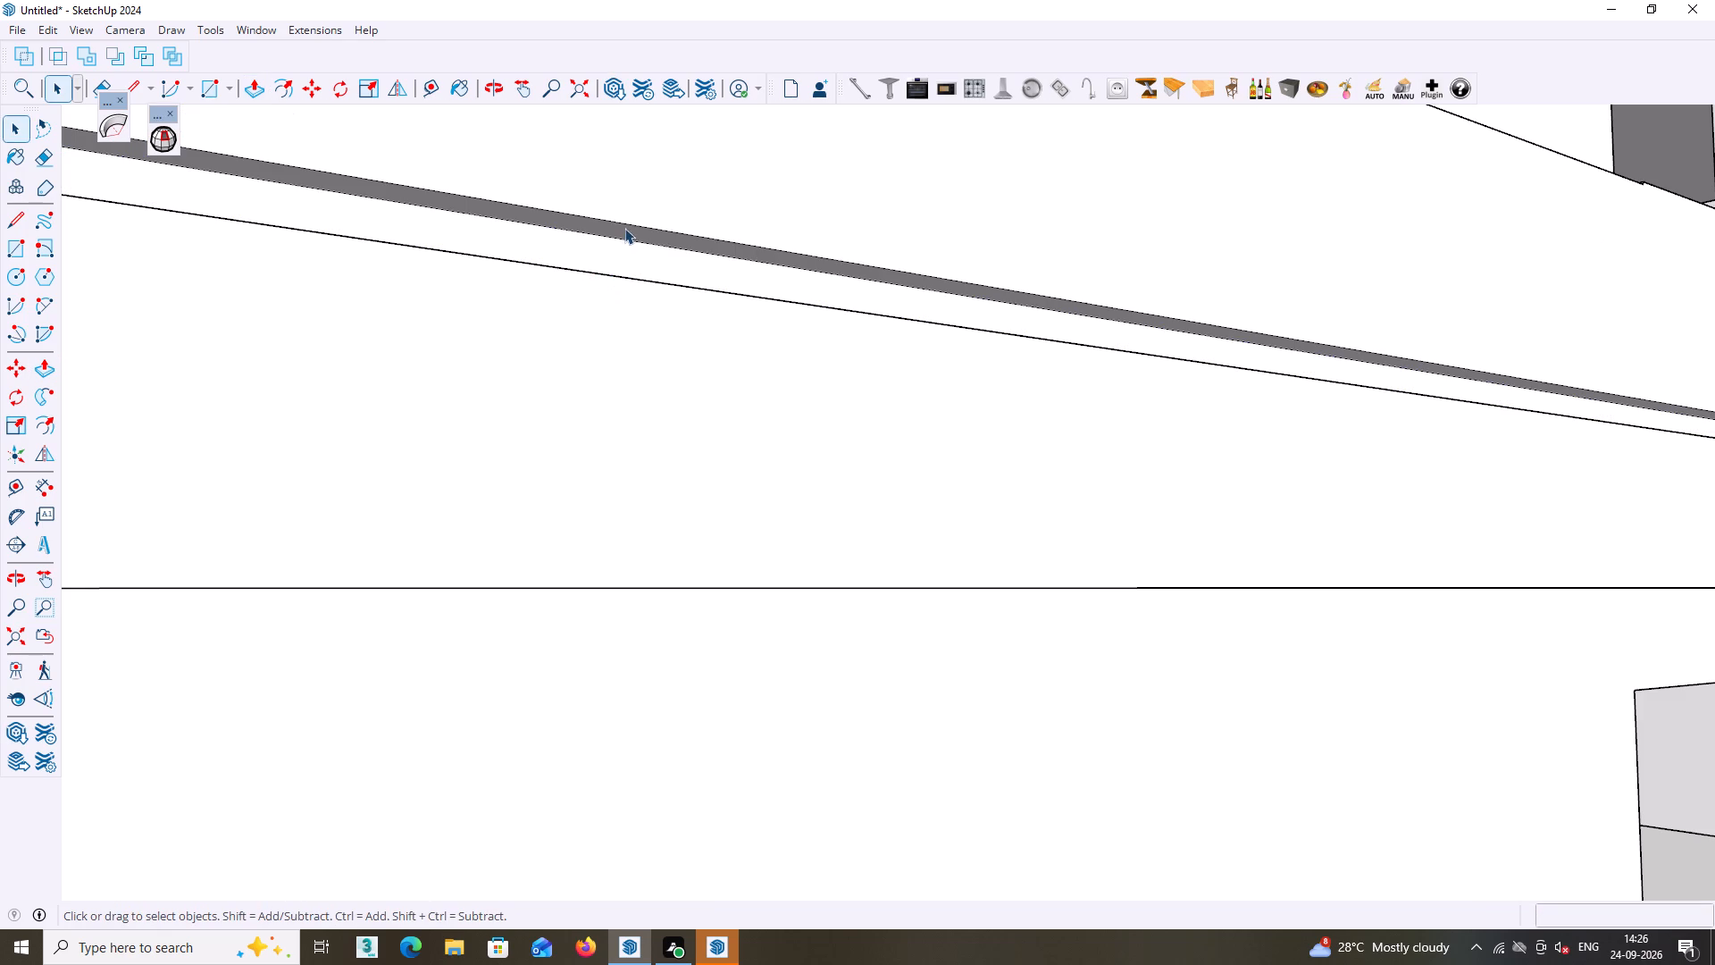
# Push/Pull the projecting panel's underside down to the lower inner edge of the frame.
pyautogui.doubleClick(624, 227)
pyautogui.press('p')
pyautogui.click(623, 231)
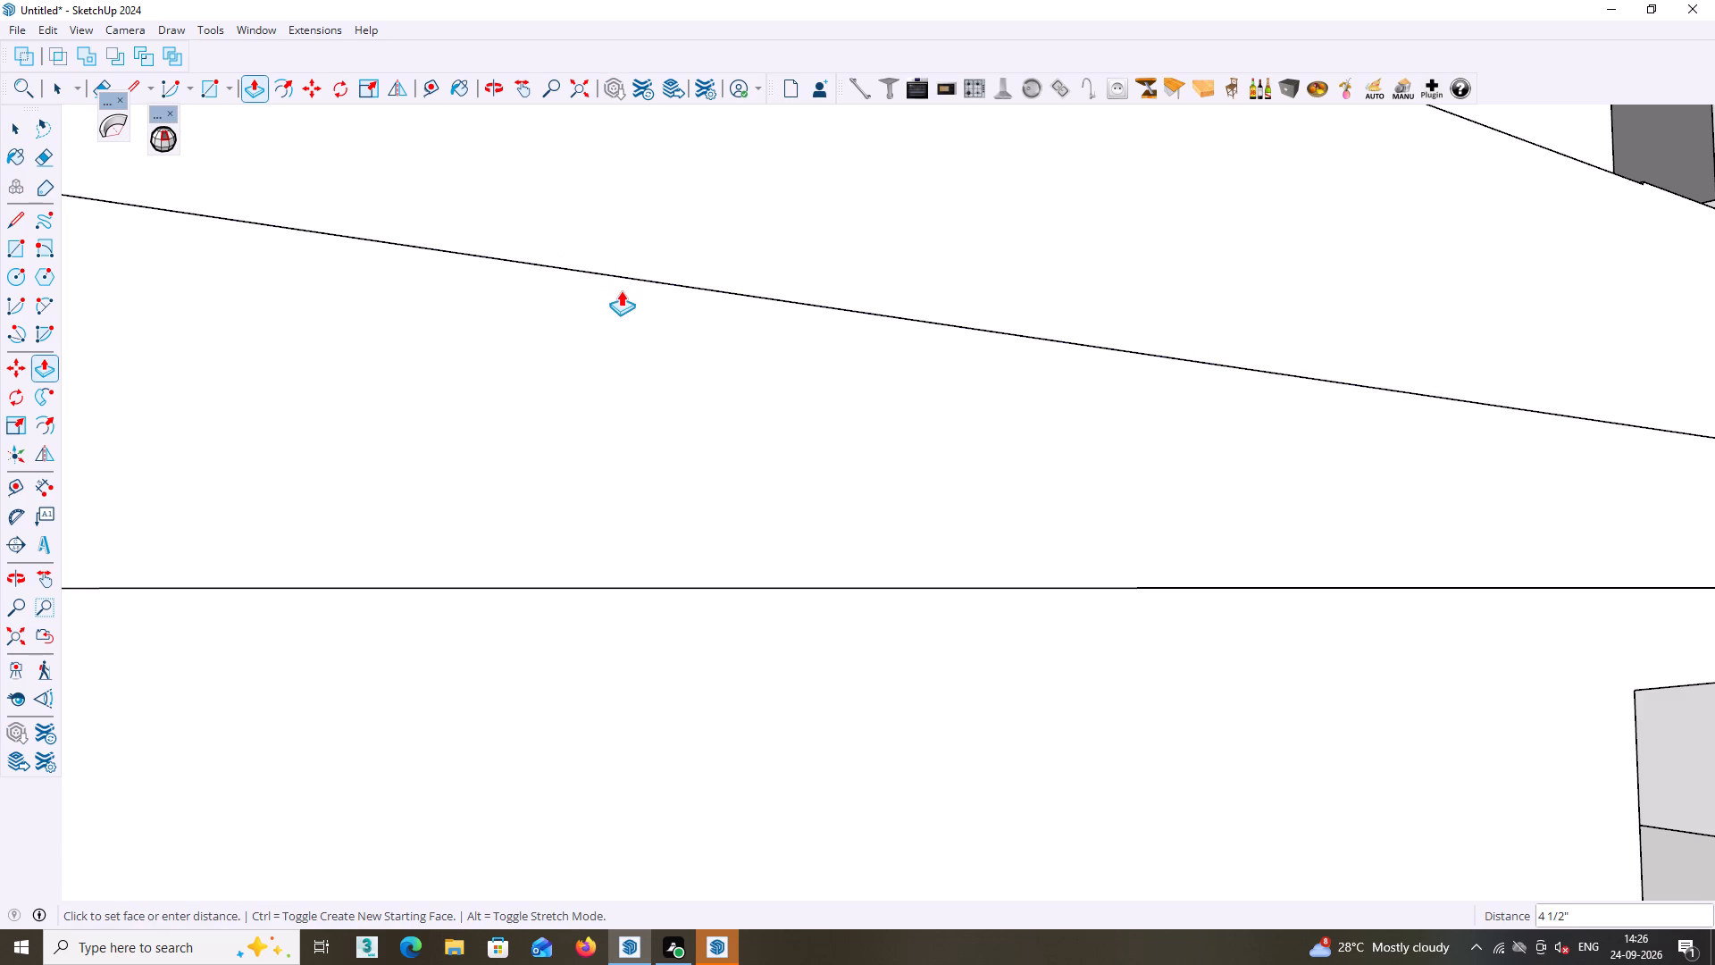
pyautogui.scroll(-5, 483, 277)
pyautogui.keyDown('ctrl'); pyautogui.moveTo(372, 347); pyautogui.dragTo(661, 341, button='middle'); pyautogui.keyUp('ctrl')
pyautogui.moveTo(463, 237); pyautogui.dragTo(919, 295, button='middle')
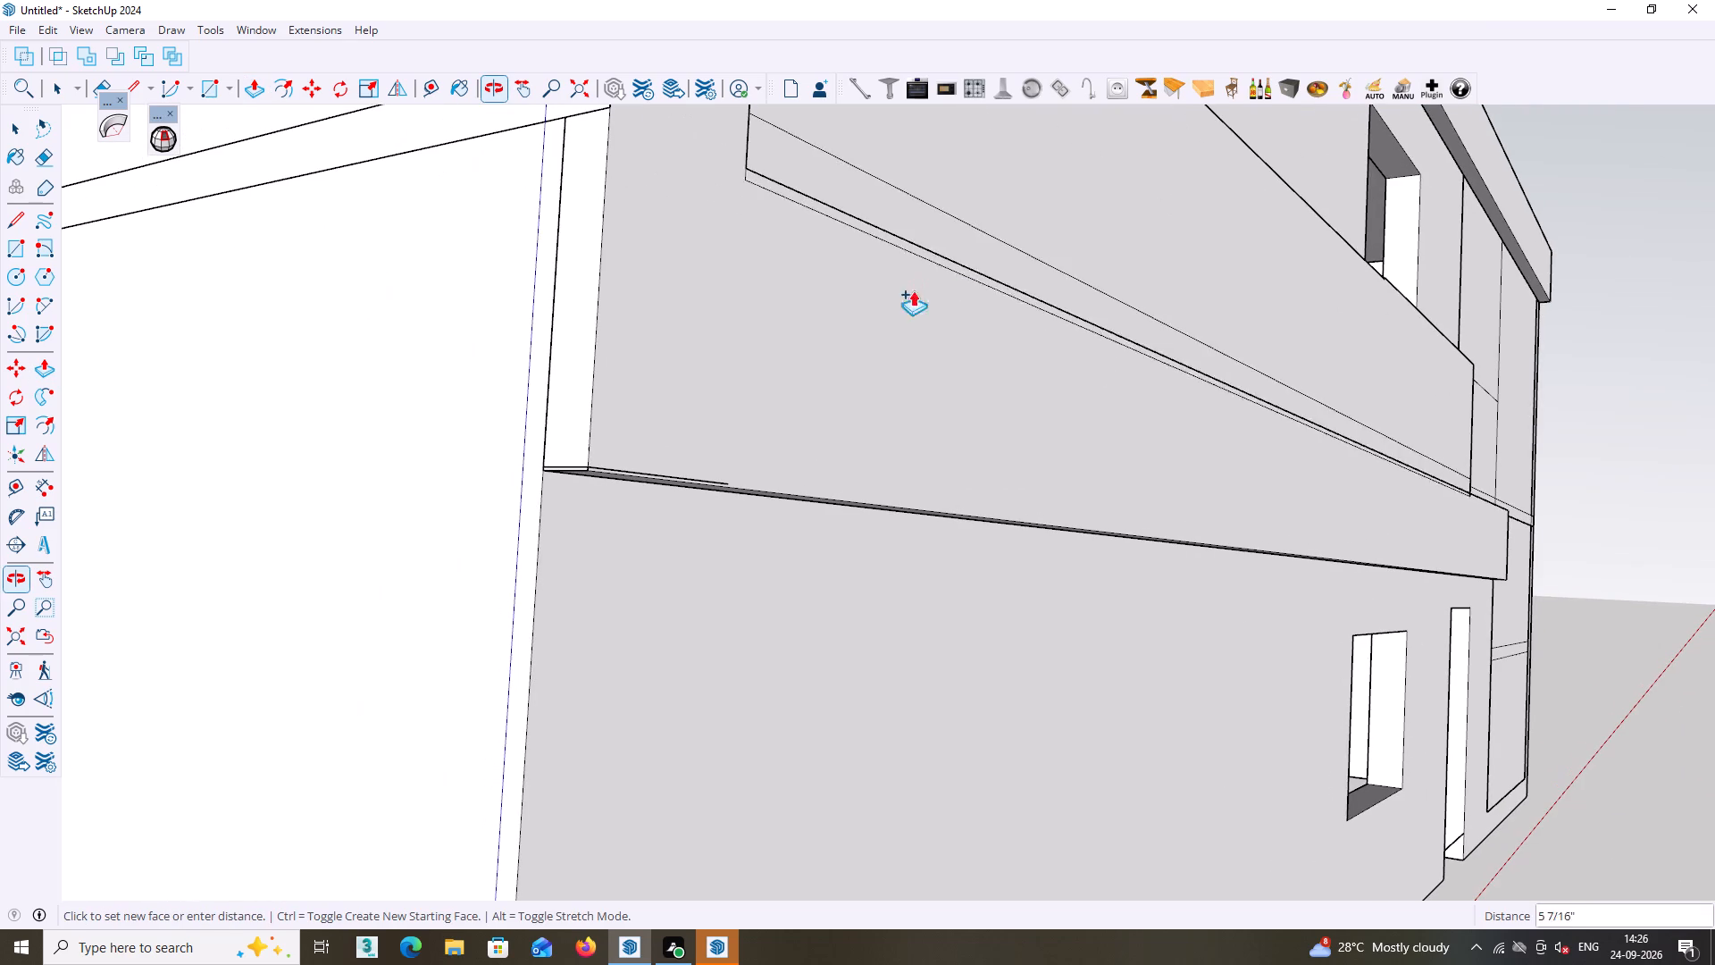
pyautogui.click(747, 161)
# Erase the horizontal seam line along the bottom of the projecting panel's front face.
pyautogui.scroll(-4, 753, 187)
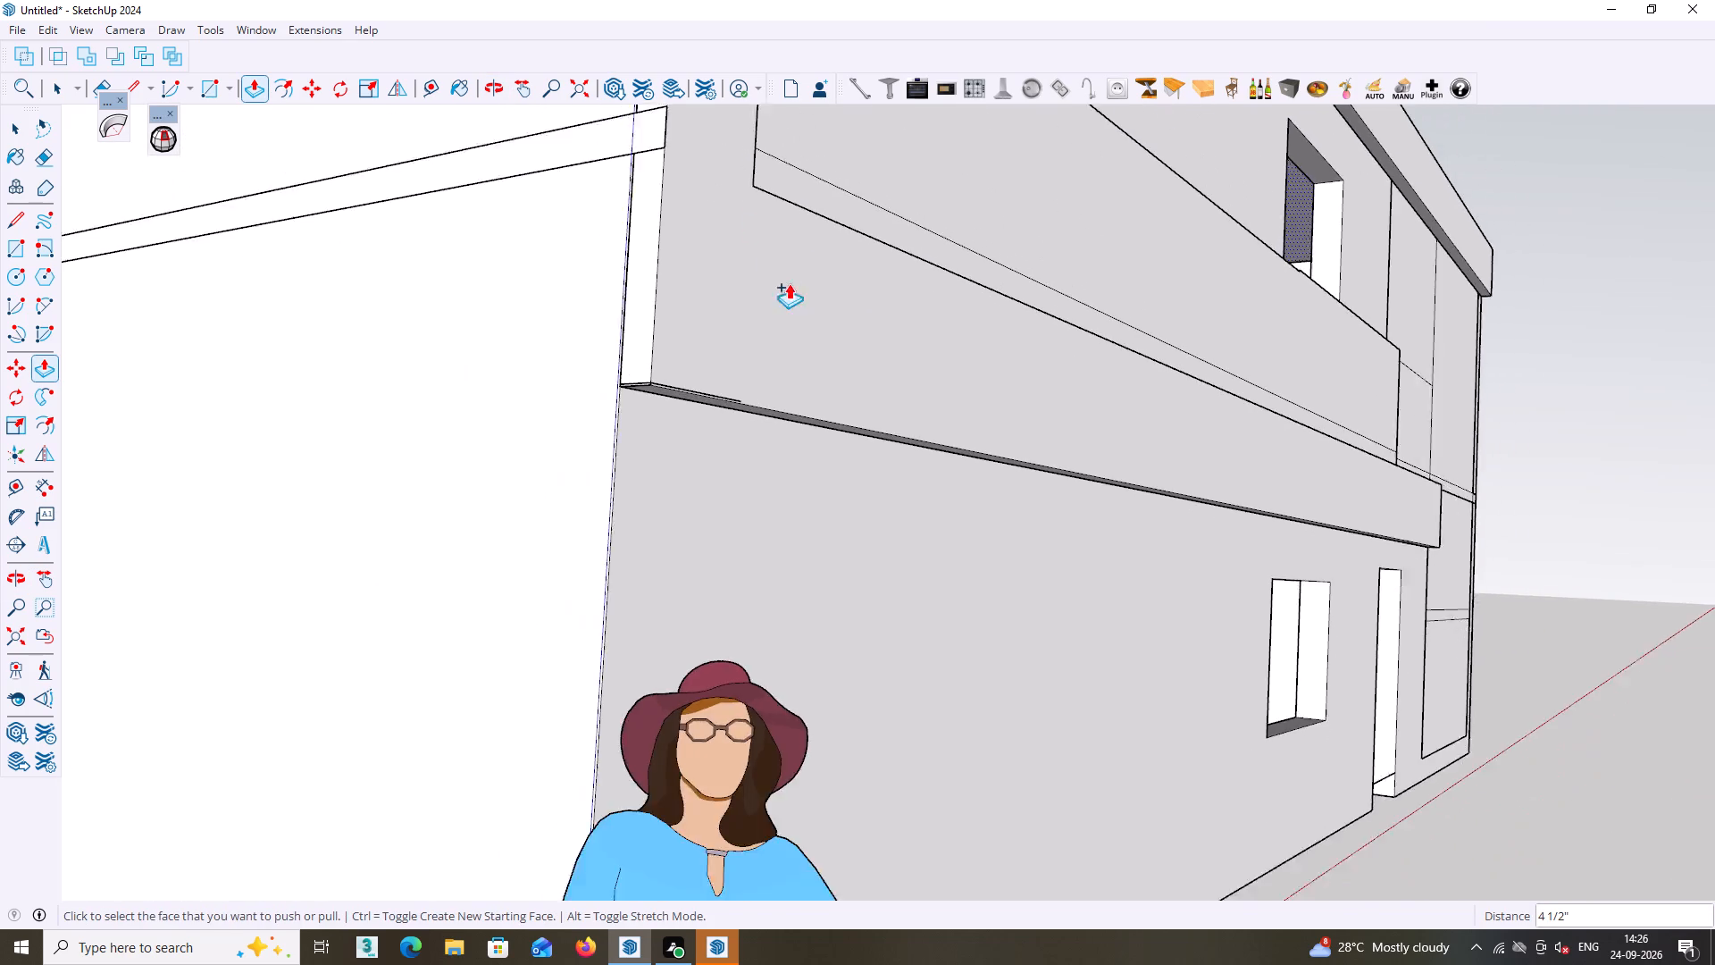
pyautogui.scroll(-1, 789, 283)
pyautogui.scroll(-3, 907, 379)
pyautogui.moveTo(1017, 418); pyautogui.dragTo(864, 436, button='middle')
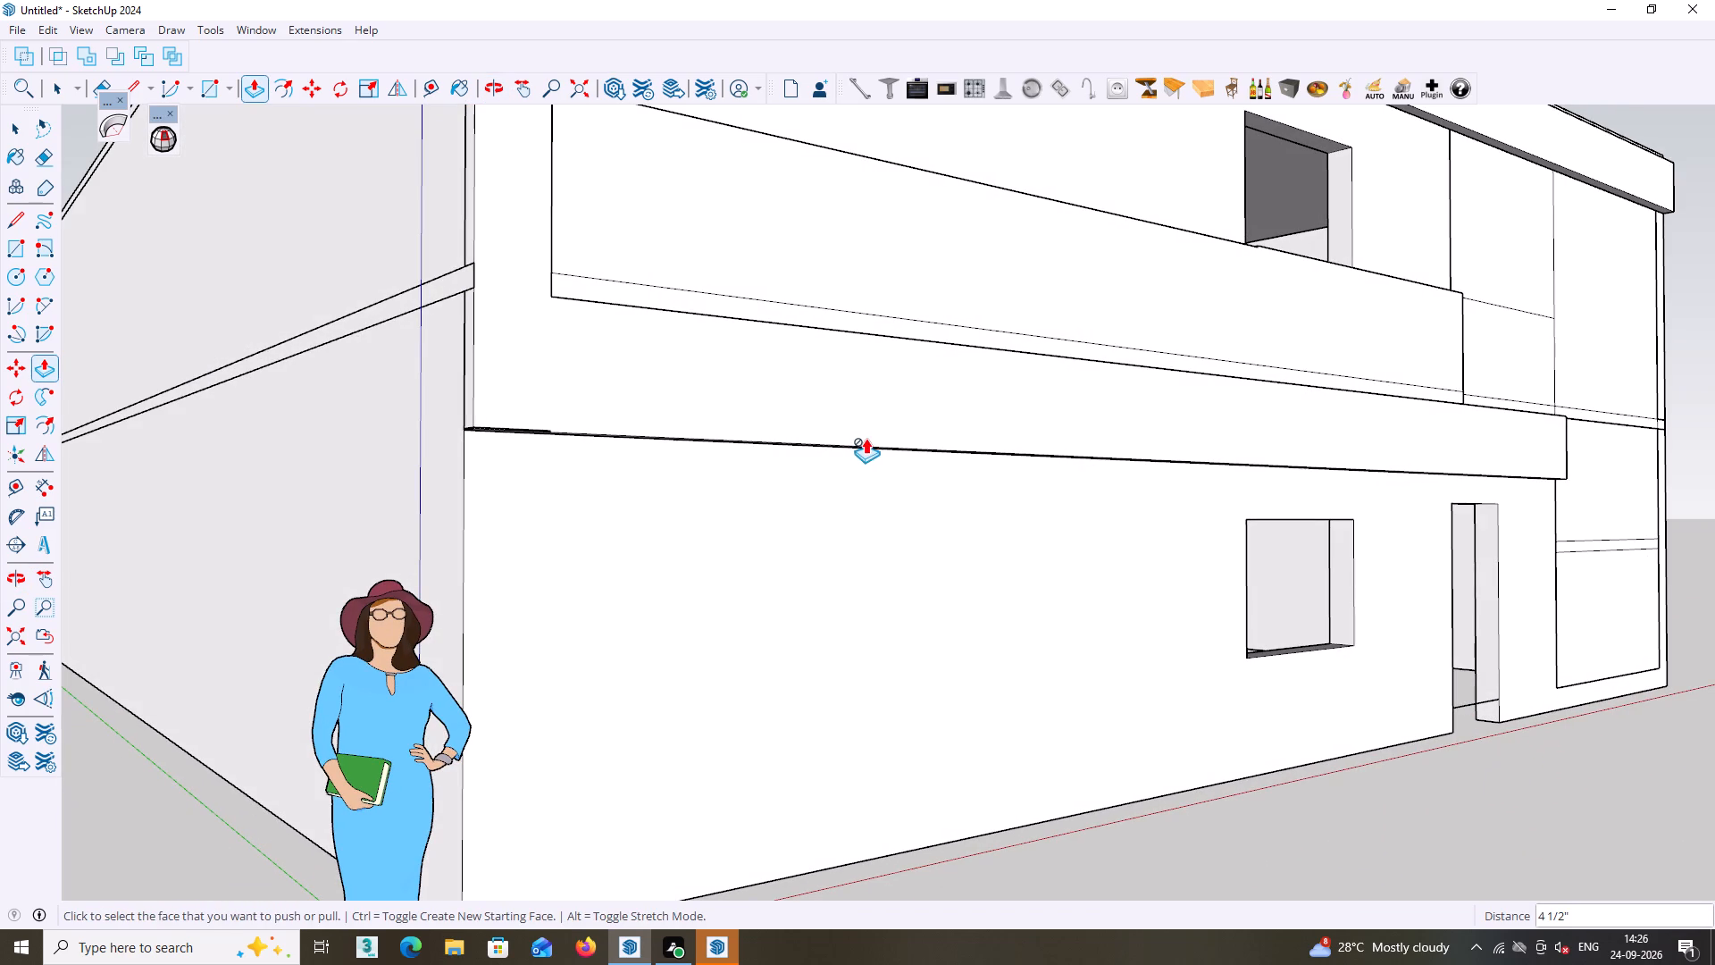
pyautogui.press('space')
pyautogui.press('e')
pyautogui.click(891, 320)
pyautogui.scroll(-4, 894, 333)
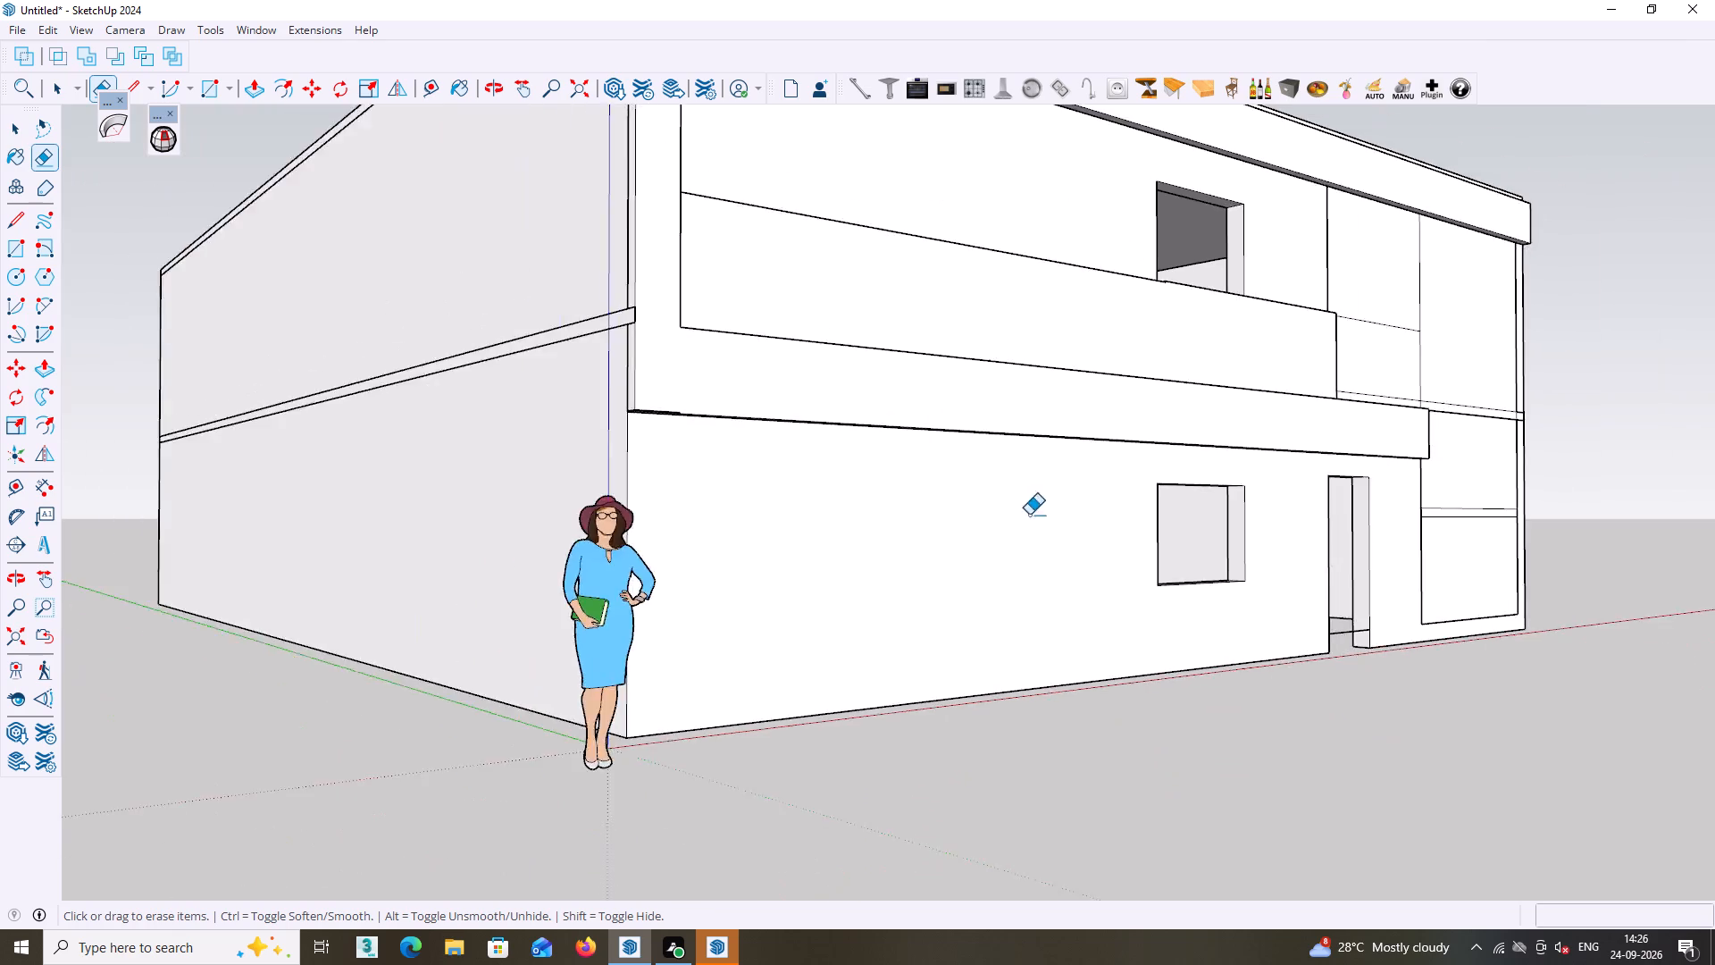
# Push/Pull the raised part of the panel's top ledge down about 7/16", level with the adjoining part.
pyautogui.scroll(-2, 1029, 515)
pyautogui.middleClick(1026, 510)
pyautogui.moveTo(1217, 482); pyautogui.dragTo(1146, 751, button='middle')
pyautogui.moveTo(1134, 624); pyautogui.dragTo(895, 624, button='middle')
pyautogui.scroll(-1, 1134, 624)
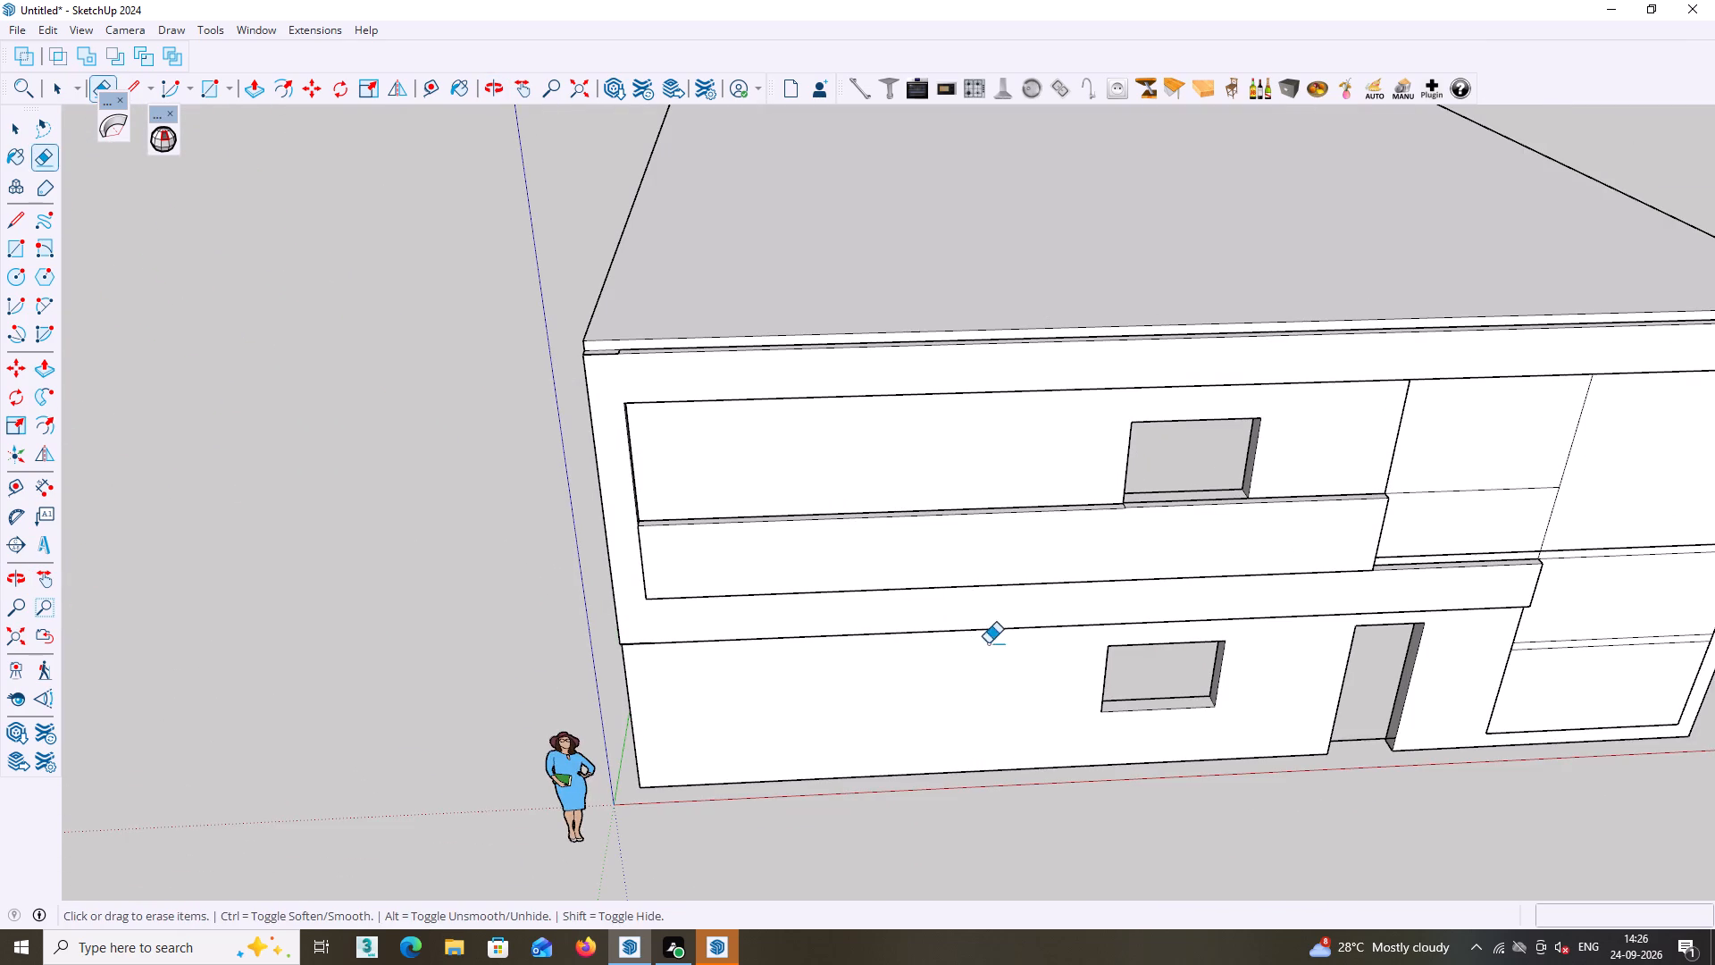
pyautogui.press('space')
pyautogui.moveTo(1111, 542); pyautogui.dragTo(1056, 645, button='middle')
pyautogui.scroll(12, 1199, 549)
pyautogui.moveTo(1082, 541); pyautogui.dragTo(1056, 629, button='middle')
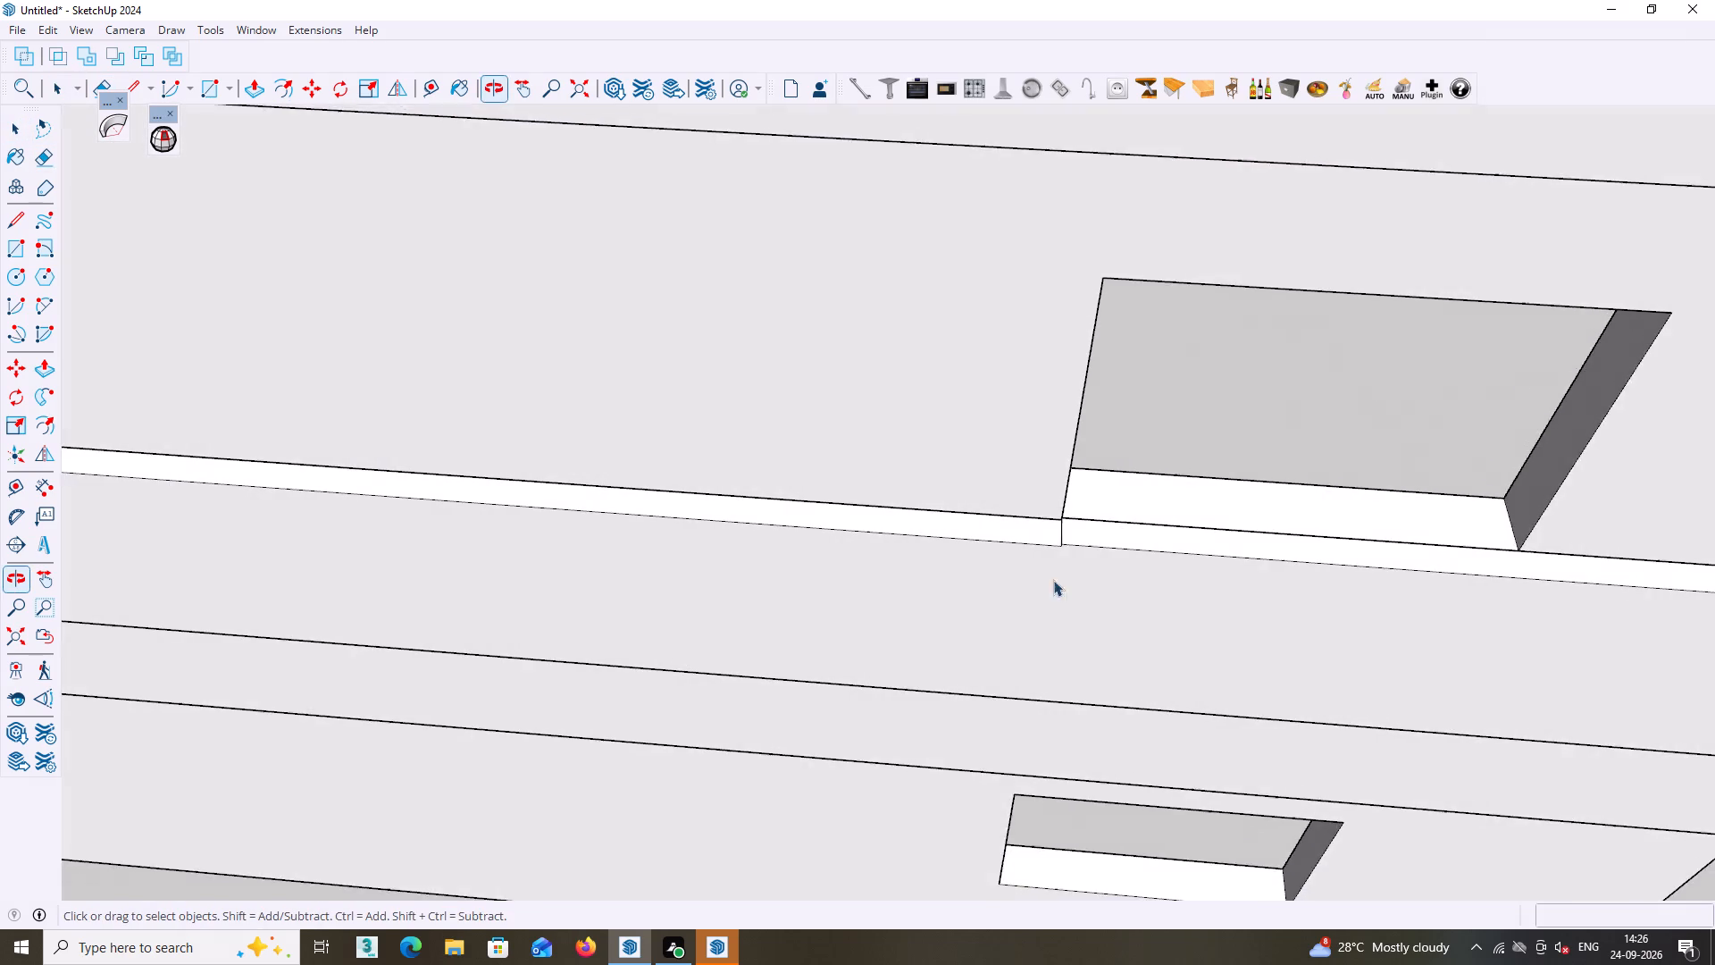
pyautogui.scroll(8, 1054, 566)
pyautogui.moveTo(1069, 525); pyautogui.dragTo(1059, 557, button='middle')
pyautogui.scroll(6, 1058, 583)
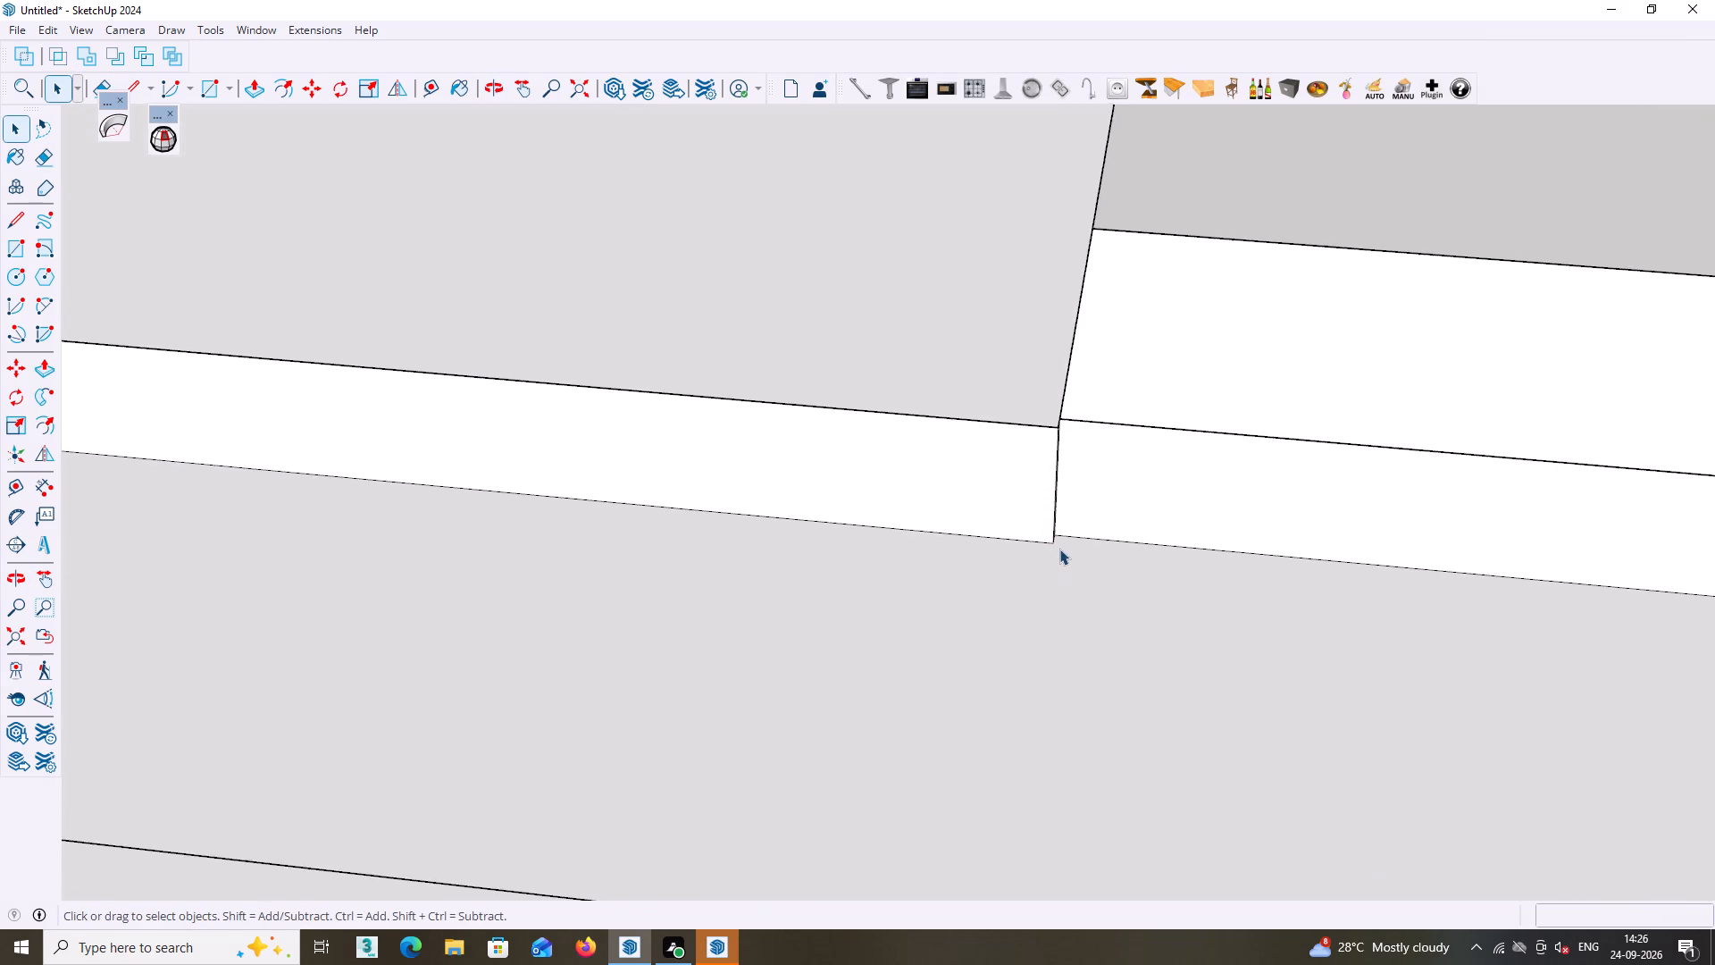
pyautogui.moveTo(1088, 534); pyautogui.dragTo(1489, 268, button='middle')
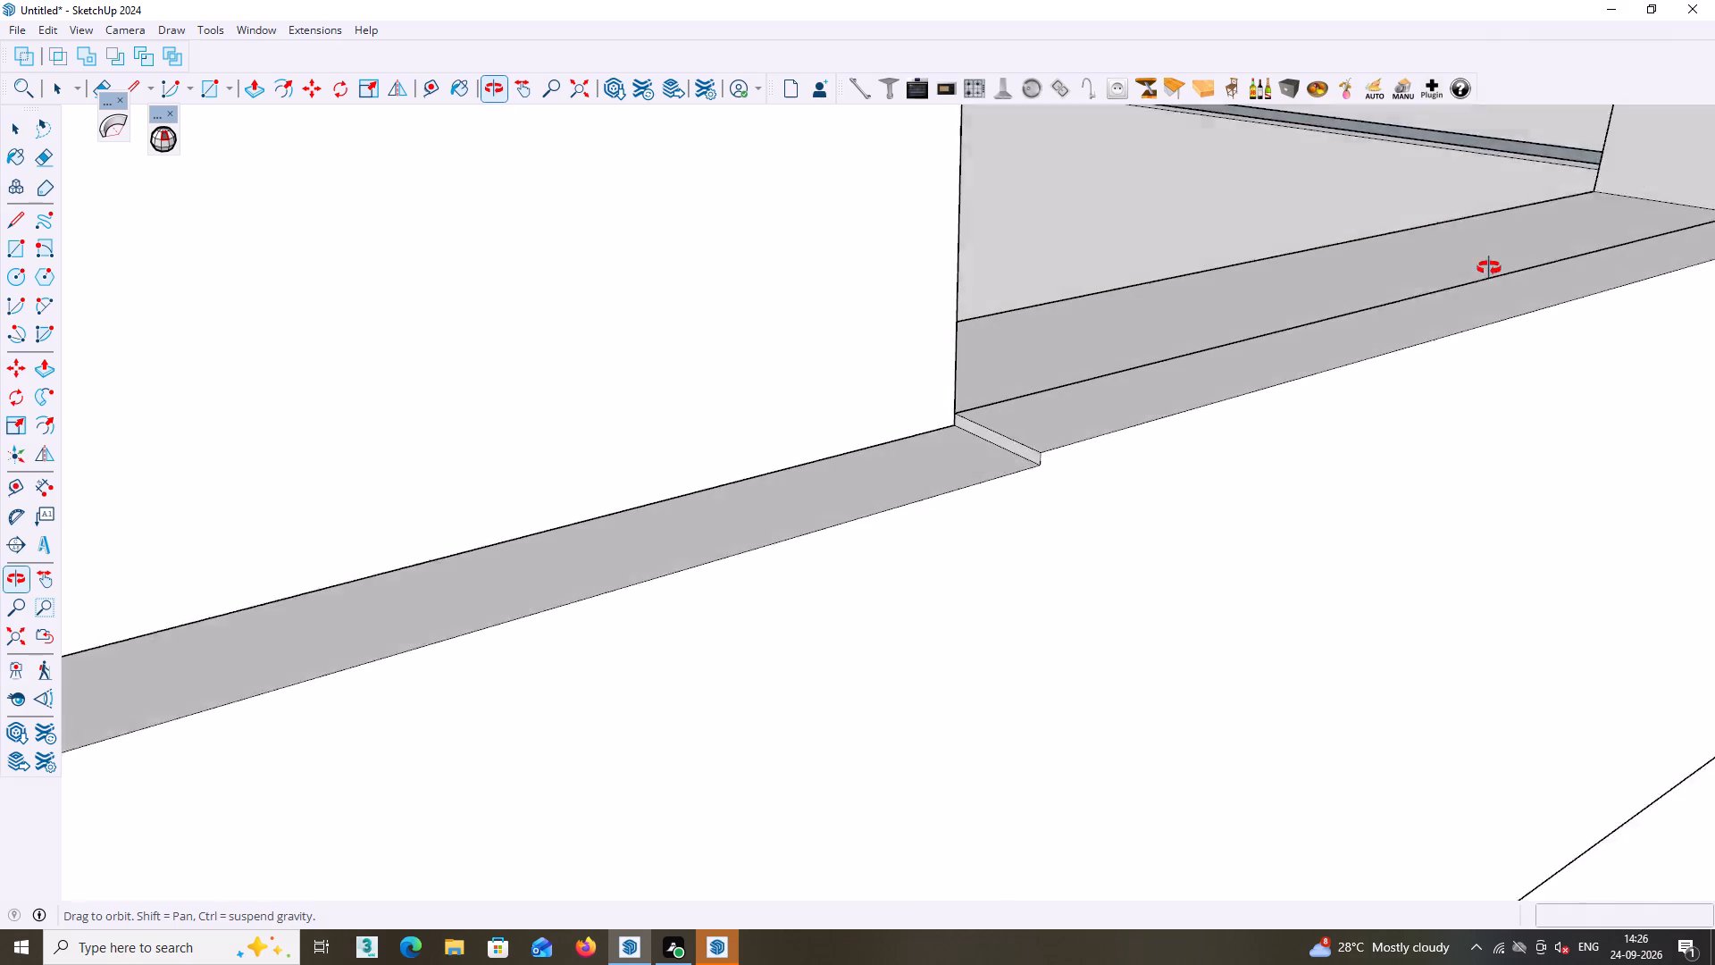
pyautogui.moveTo(1489, 268); pyautogui.dragTo(1533, 263, button='middle')
pyautogui.scroll(-4, 1330, 340)
pyautogui.moveTo(1171, 391); pyautogui.dragTo(1347, 380, button='middle')
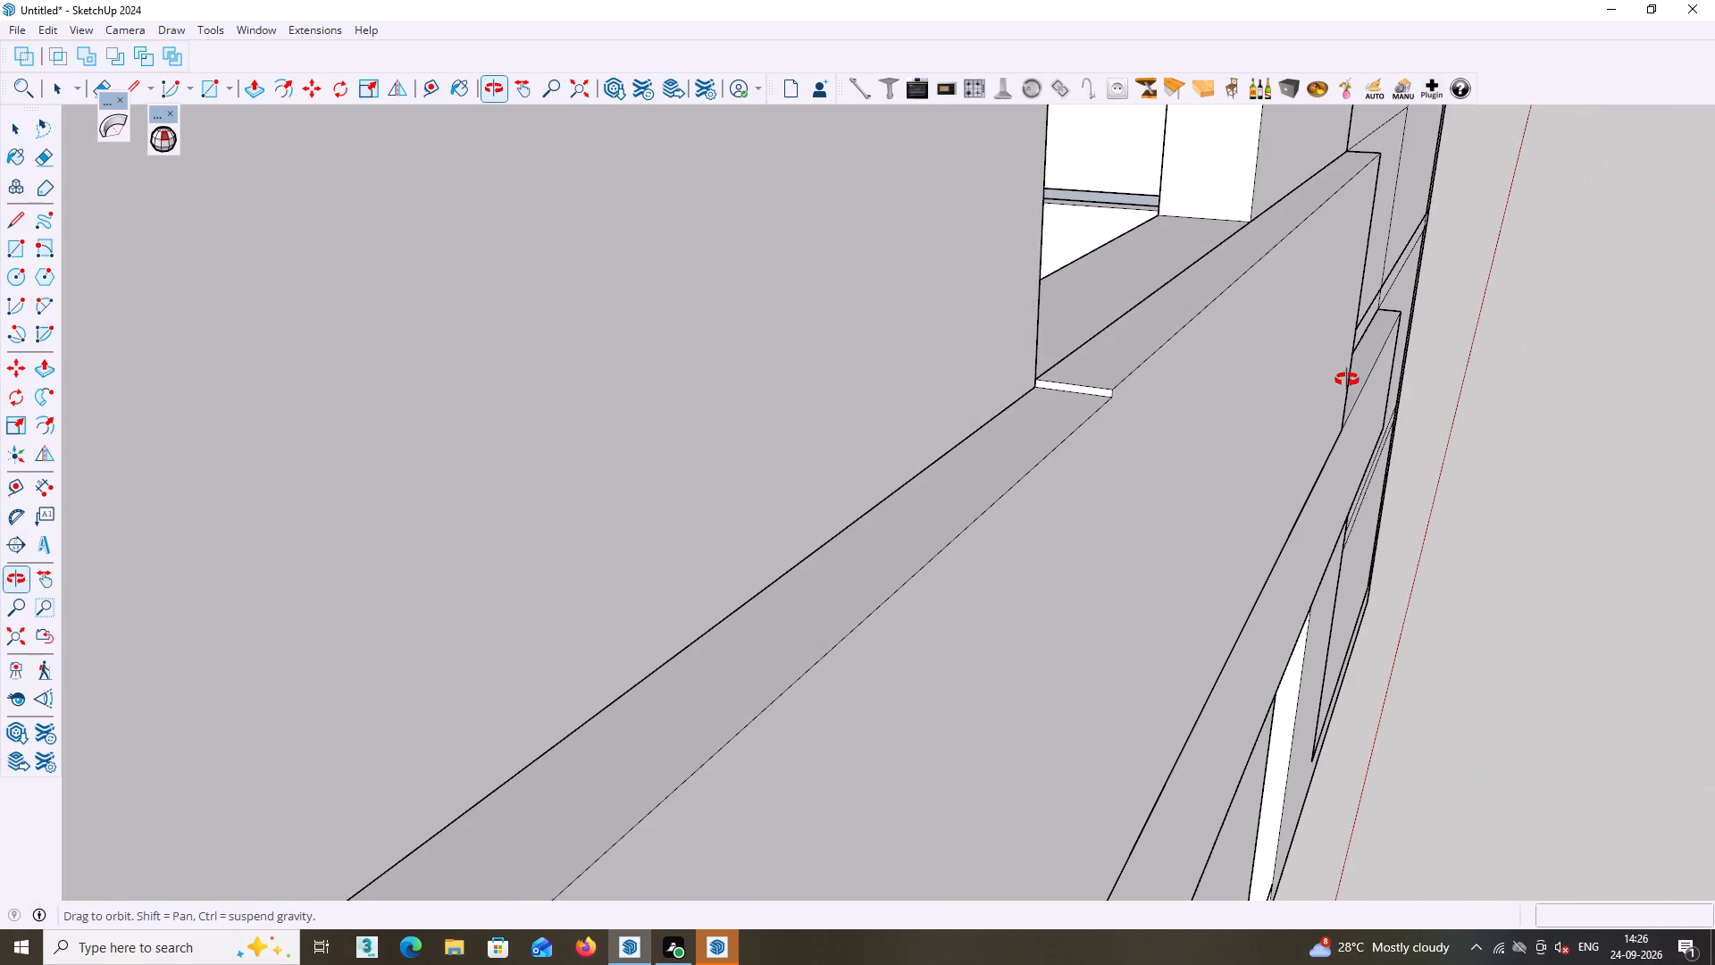
pyautogui.moveTo(1347, 380); pyautogui.dragTo(1340, 357, button='middle')
pyautogui.press('p')
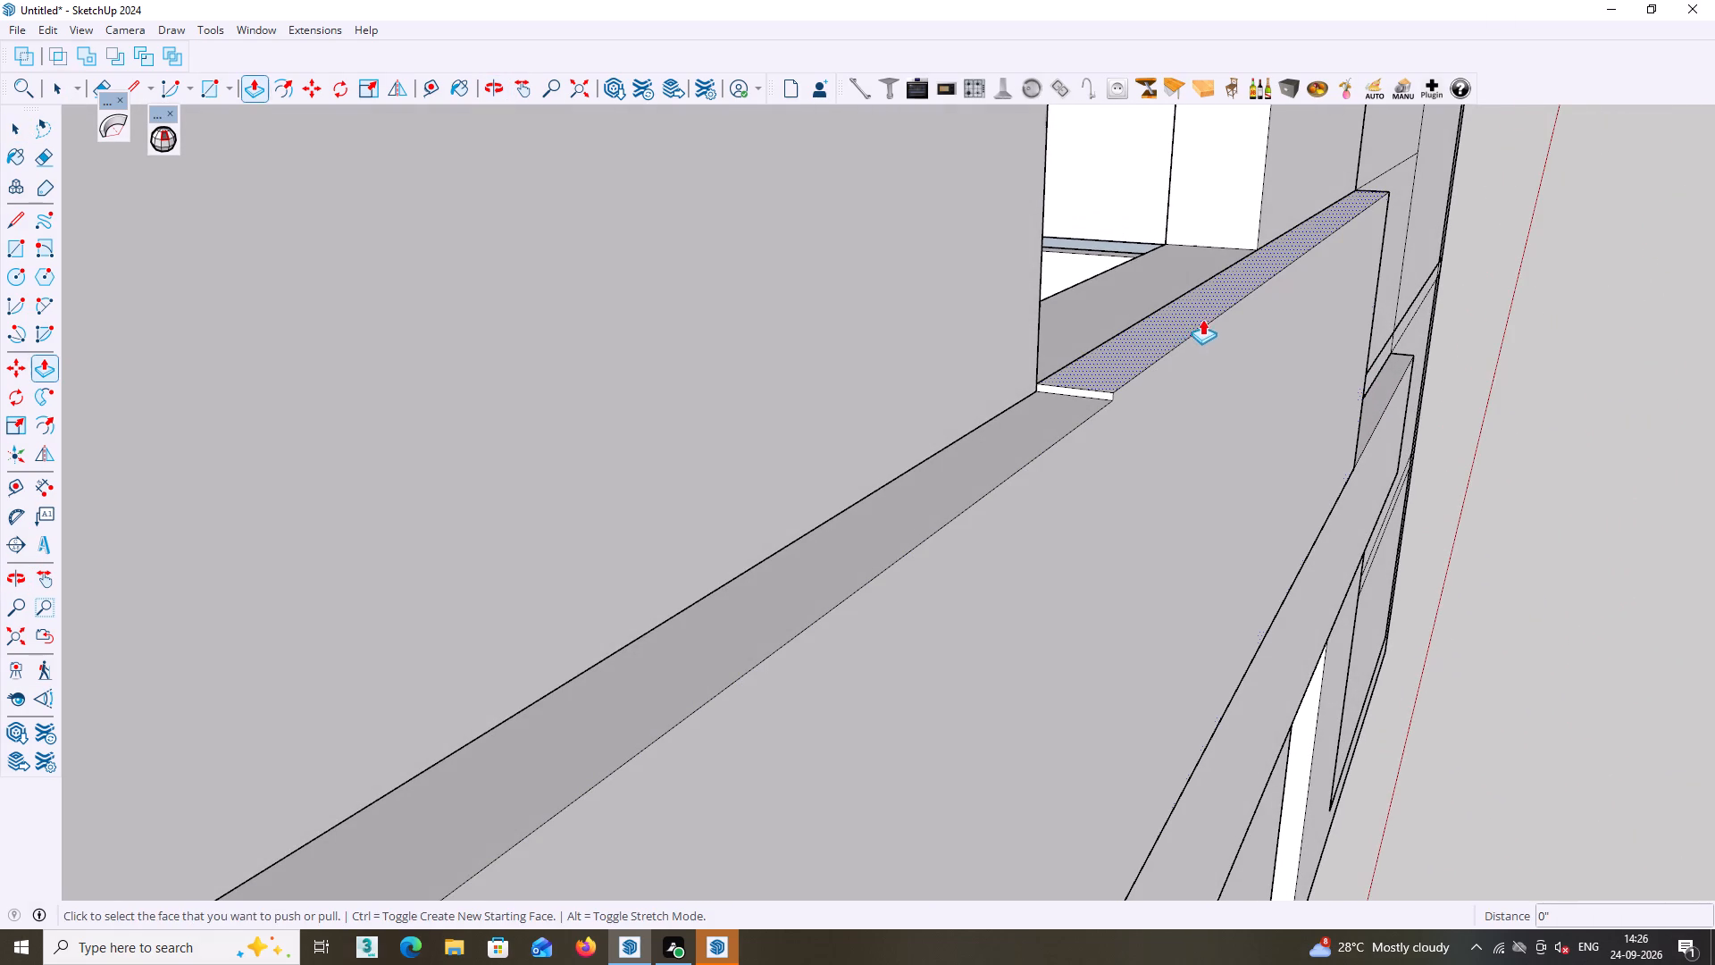
pyautogui.click(1184, 322)
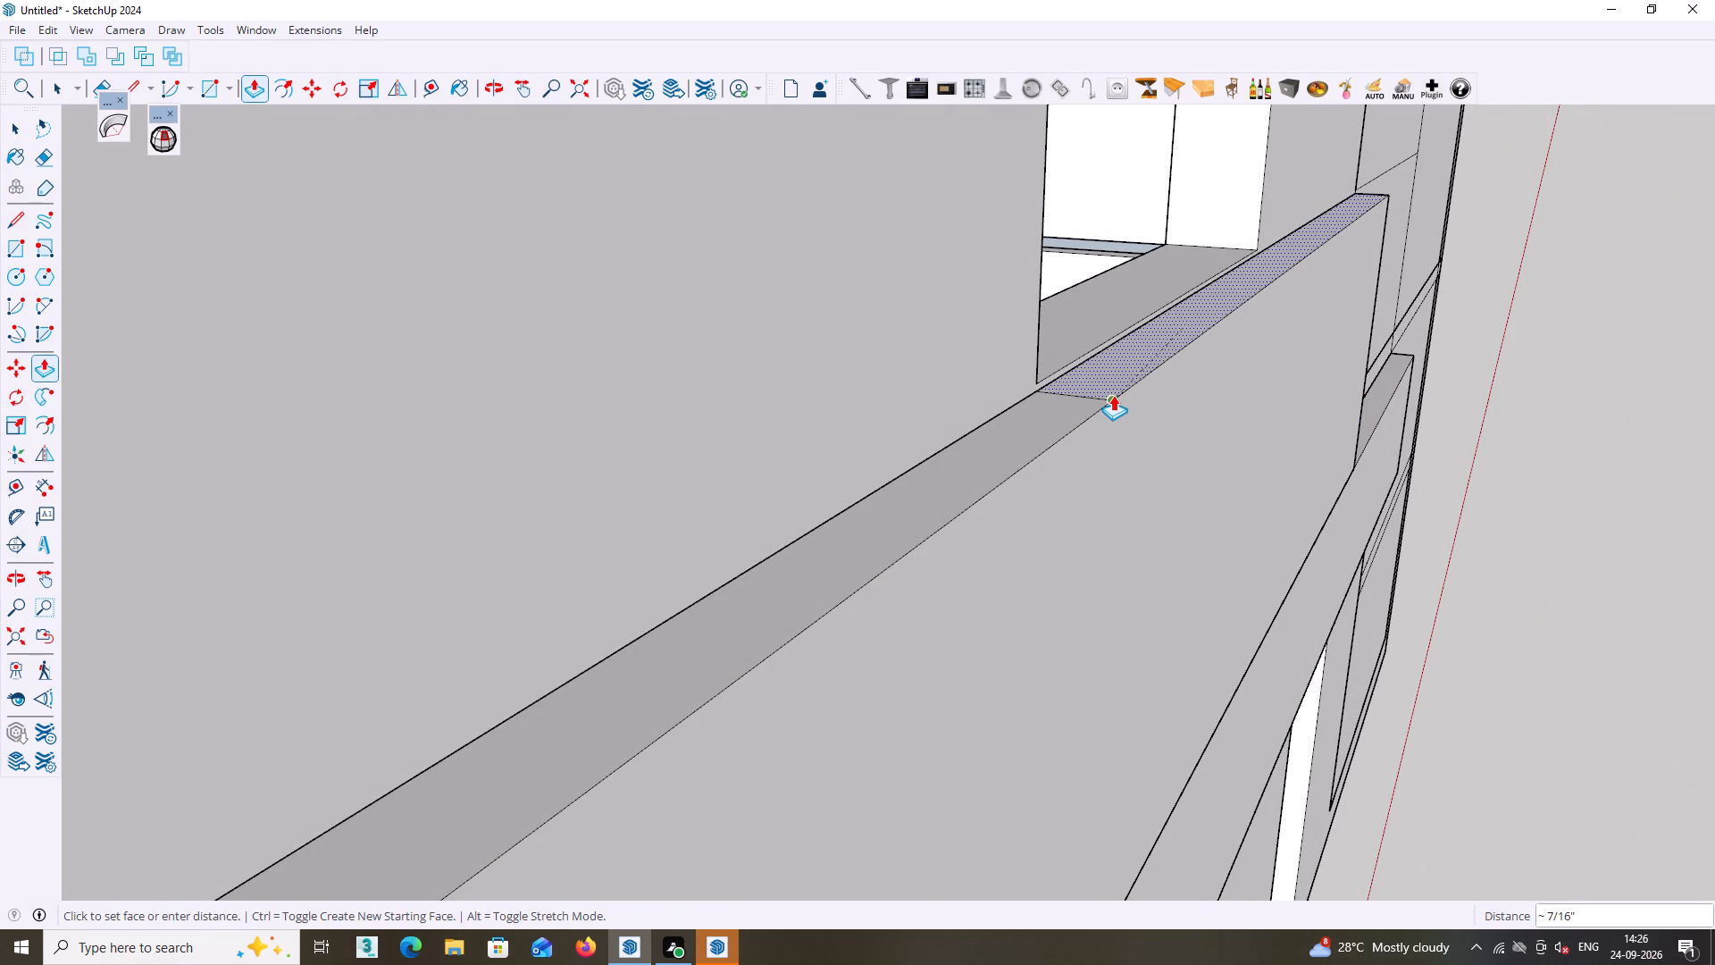
pyautogui.click(1113, 395)
pyautogui.press('space')
# Erase the dividing line across the panel's top ledge near the upper window's corner.
pyautogui.moveTo(1119, 449); pyautogui.dragTo(1074, 529, button='middle')
pyautogui.scroll(-1, 1119, 450)
pyautogui.scroll(5, 1100, 432)
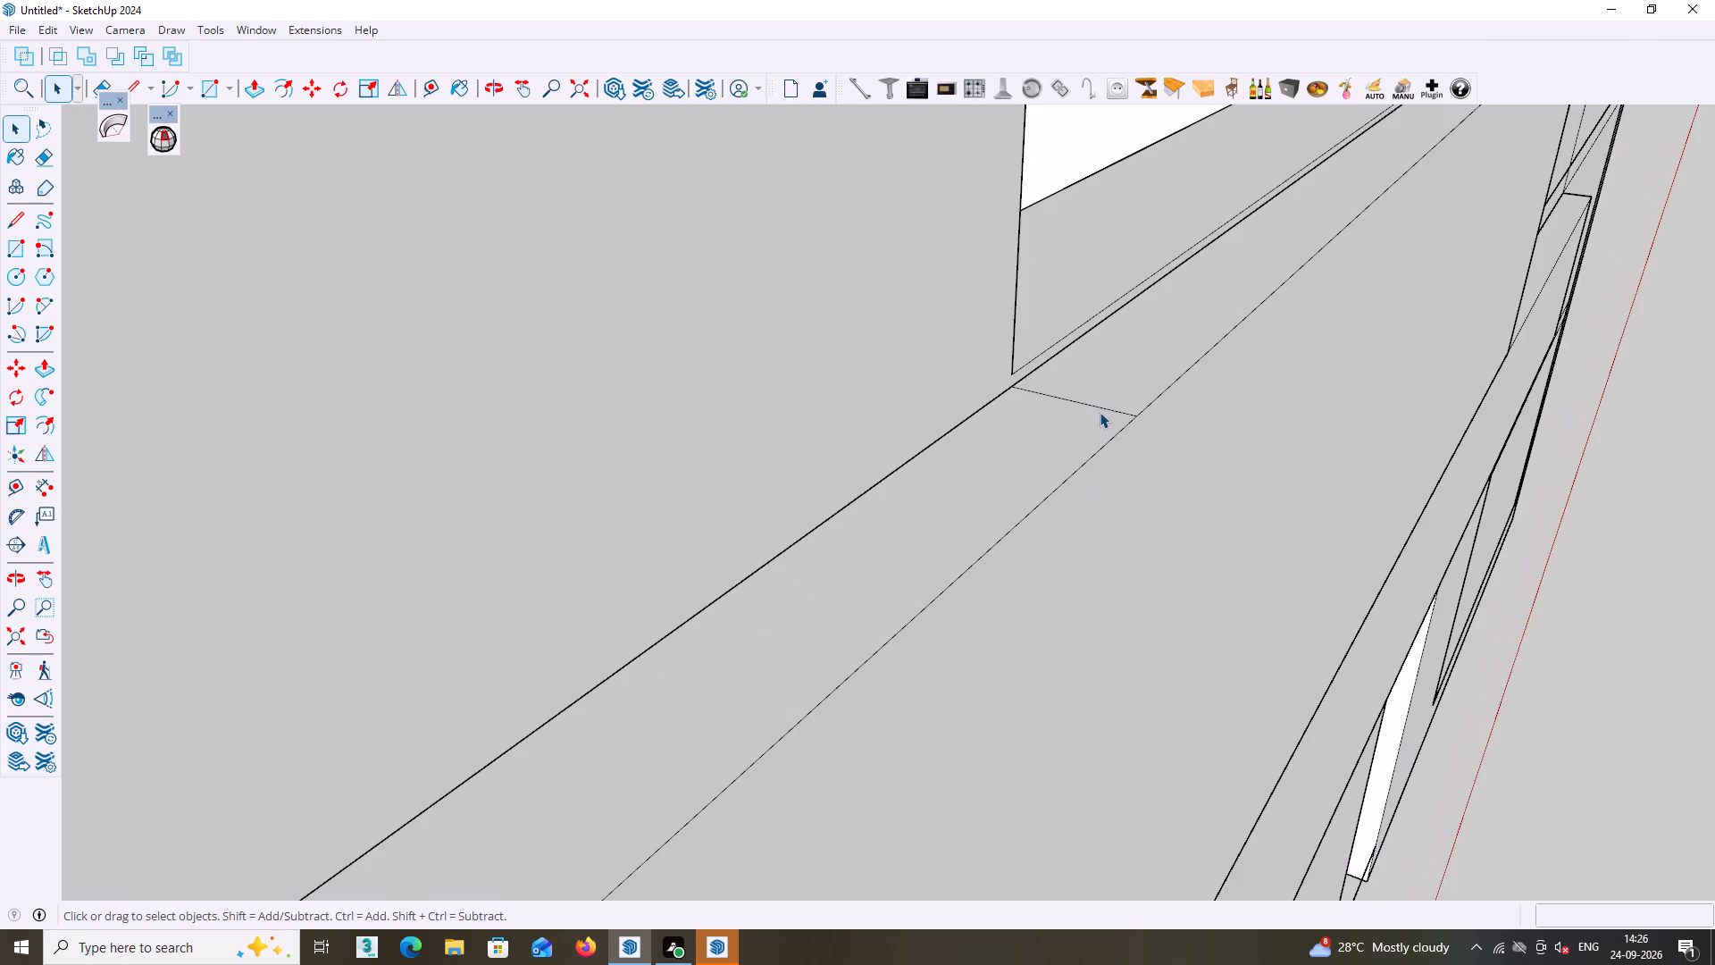
pyautogui.scroll(2, 1100, 412)
pyautogui.moveTo(1096, 409); pyautogui.dragTo(1023, 352, button='middle')
pyautogui.scroll(3, 1108, 407)
pyautogui.moveTo(1107, 401); pyautogui.dragTo(933, 394, button='middle')
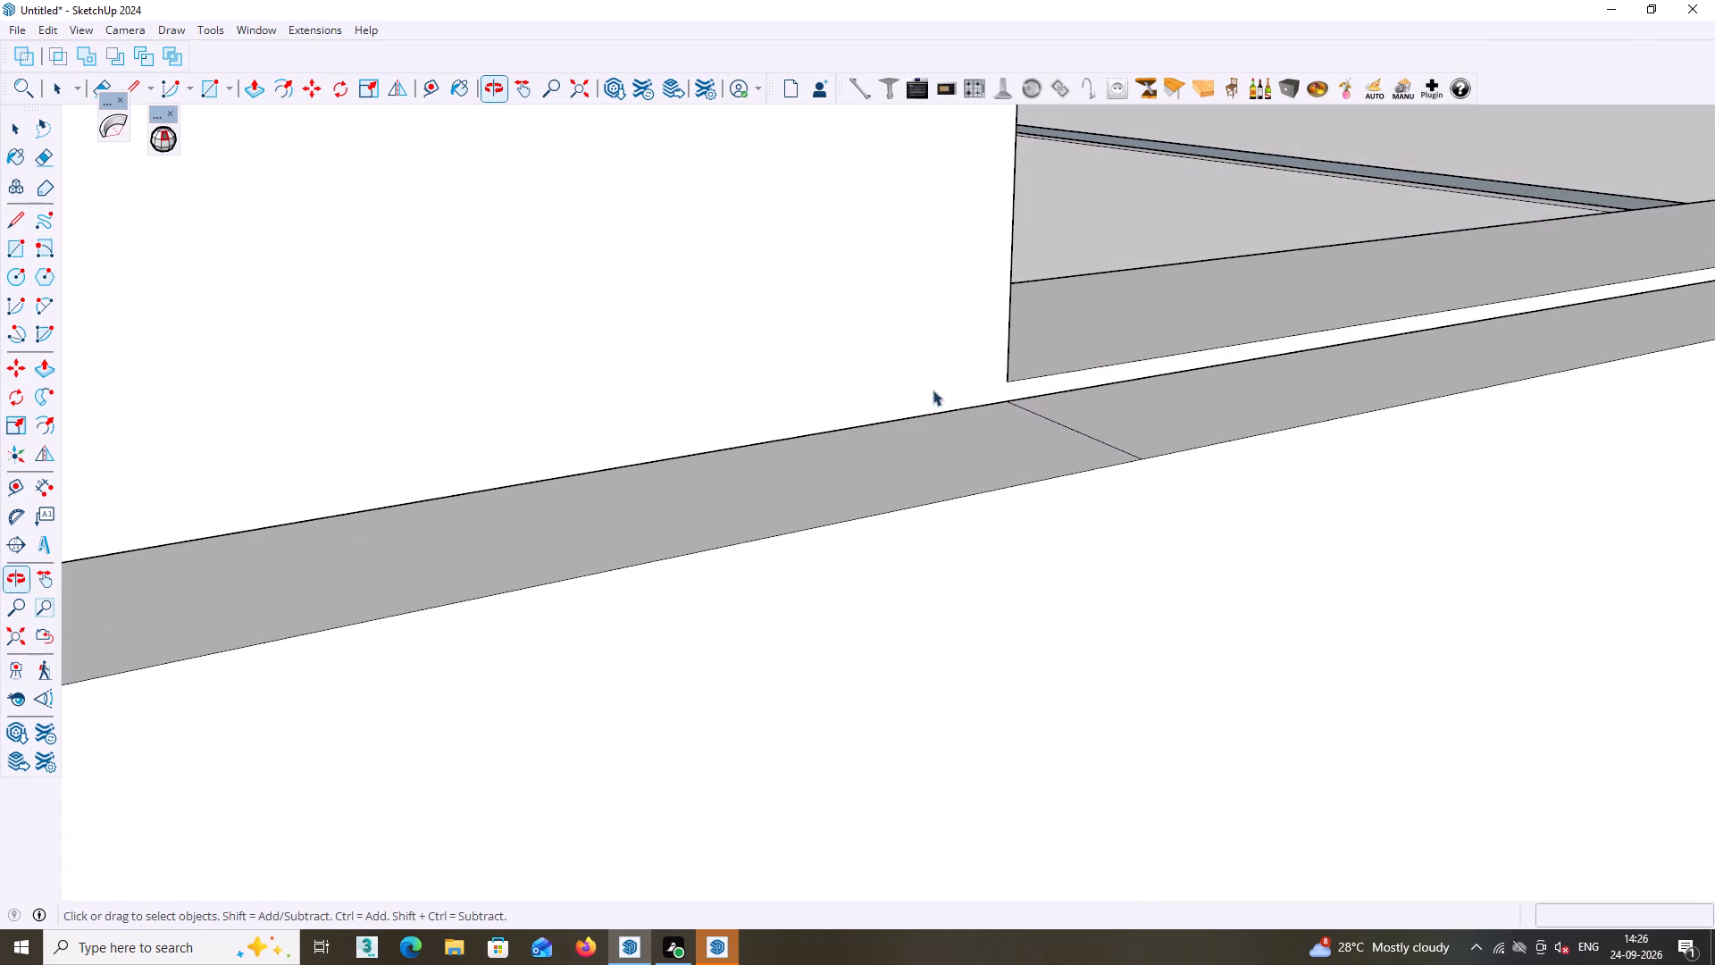
pyautogui.scroll(3, 1050, 413)
pyautogui.moveTo(1064, 497); pyautogui.dragTo(1066, 603, button='middle')
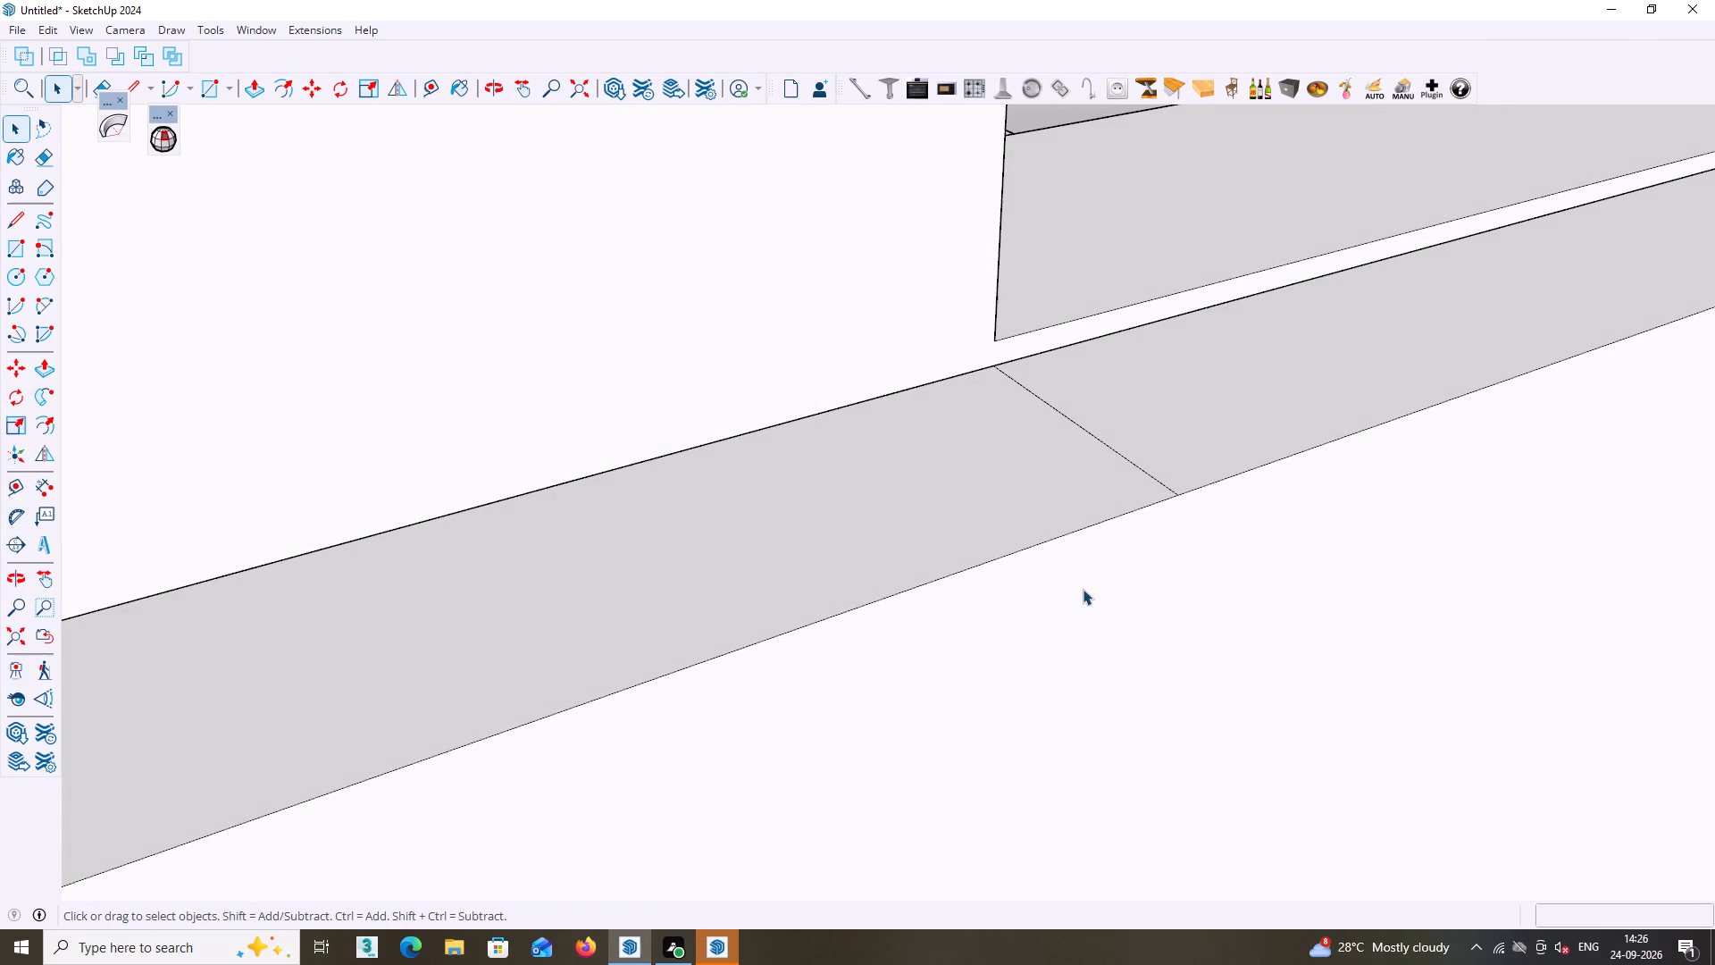
pyautogui.press('e')
pyautogui.doubleClick(1131, 461)
pyautogui.scroll(-7, 1132, 475)
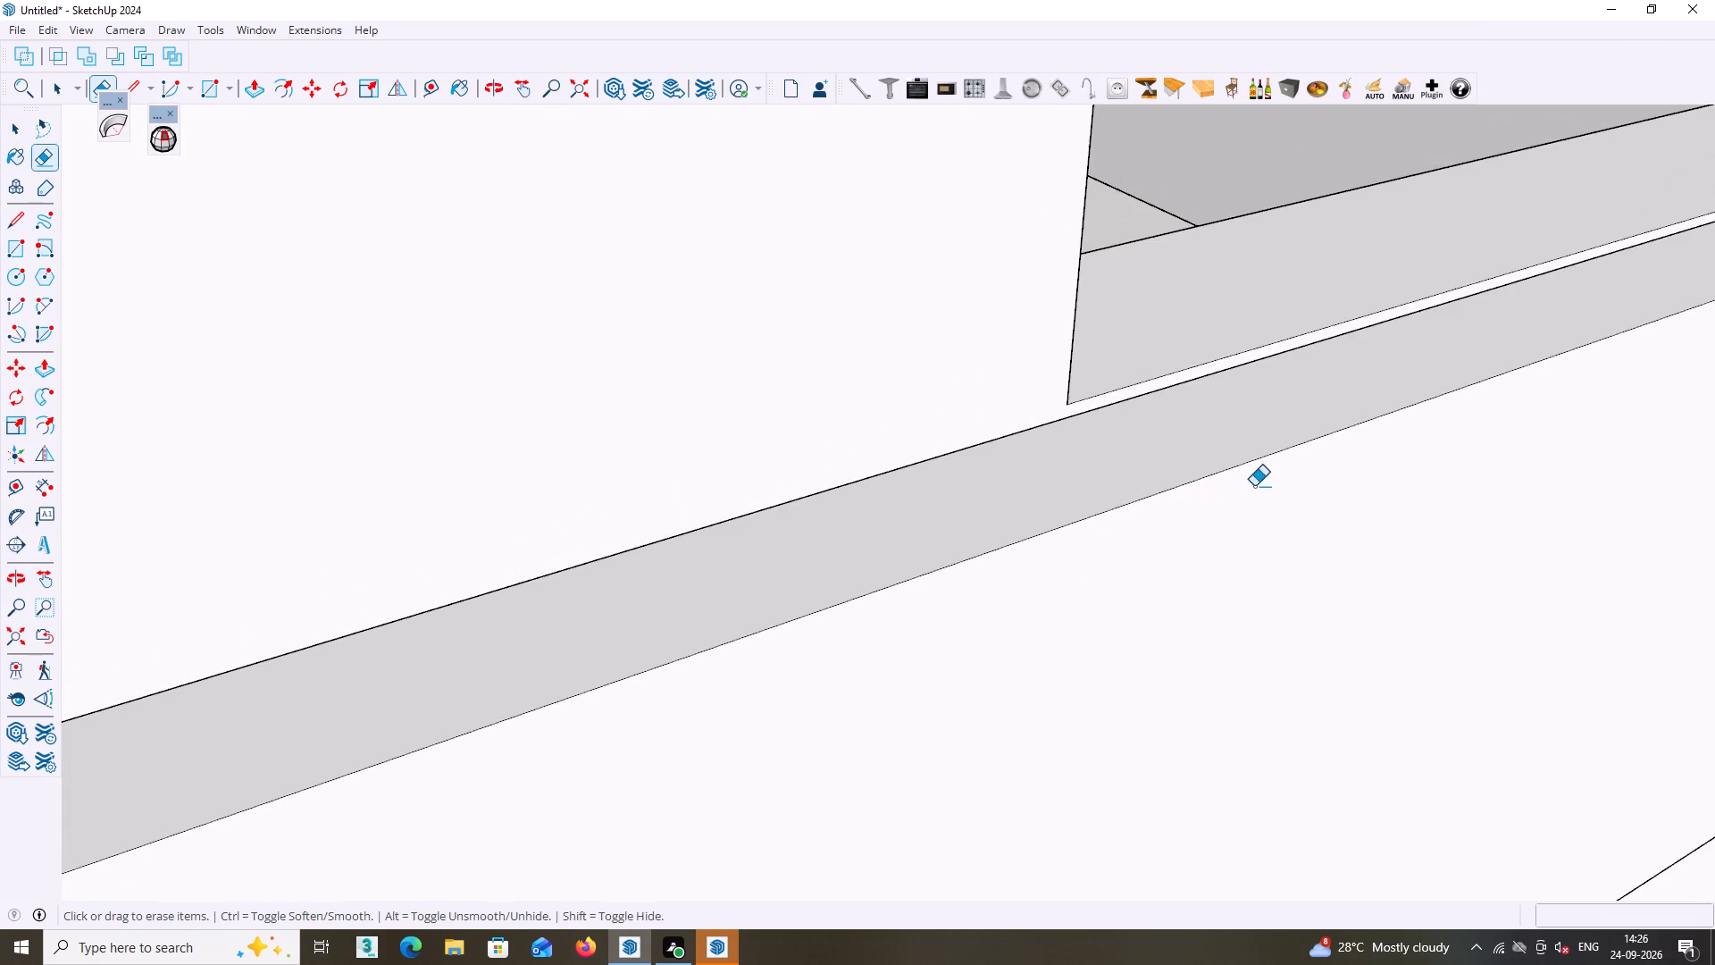
pyautogui.scroll(-11, 1267, 495)
pyautogui.keyDown('shift'); pyautogui.moveTo(1421, 511); pyautogui.dragTo(1138, 263, button='middle'); pyautogui.keyUp('shift')
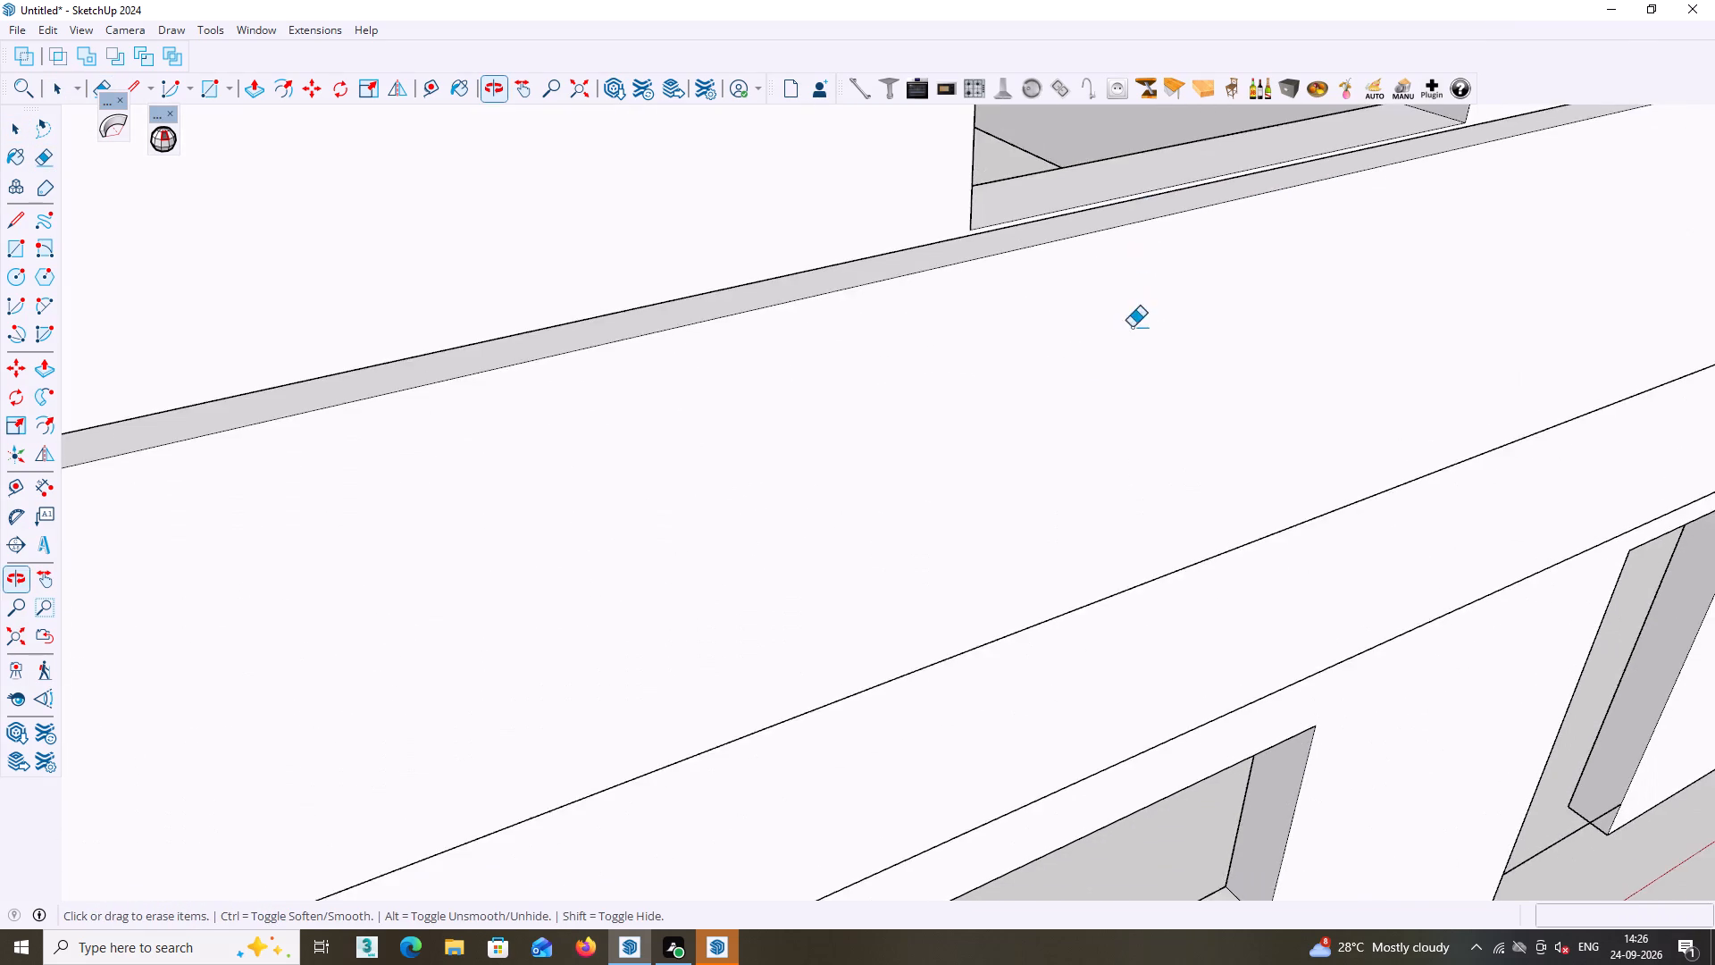
pyautogui.scroll(-6, 1131, 329)
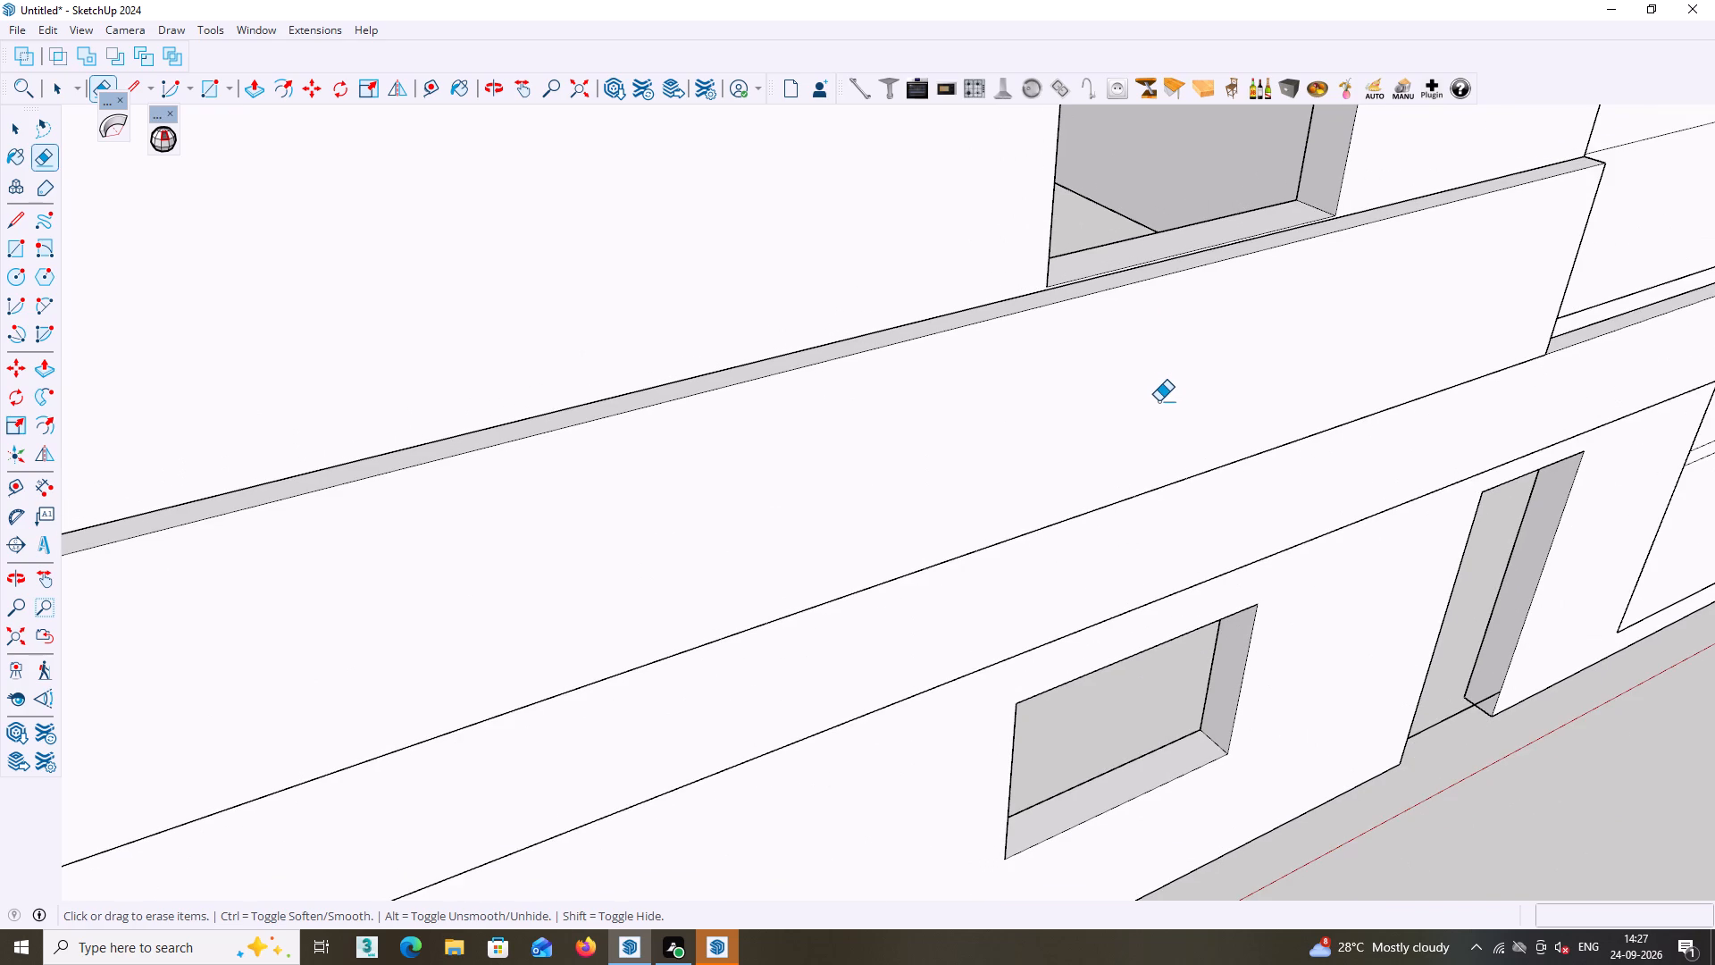
pyautogui.scroll(-12, 1159, 401)
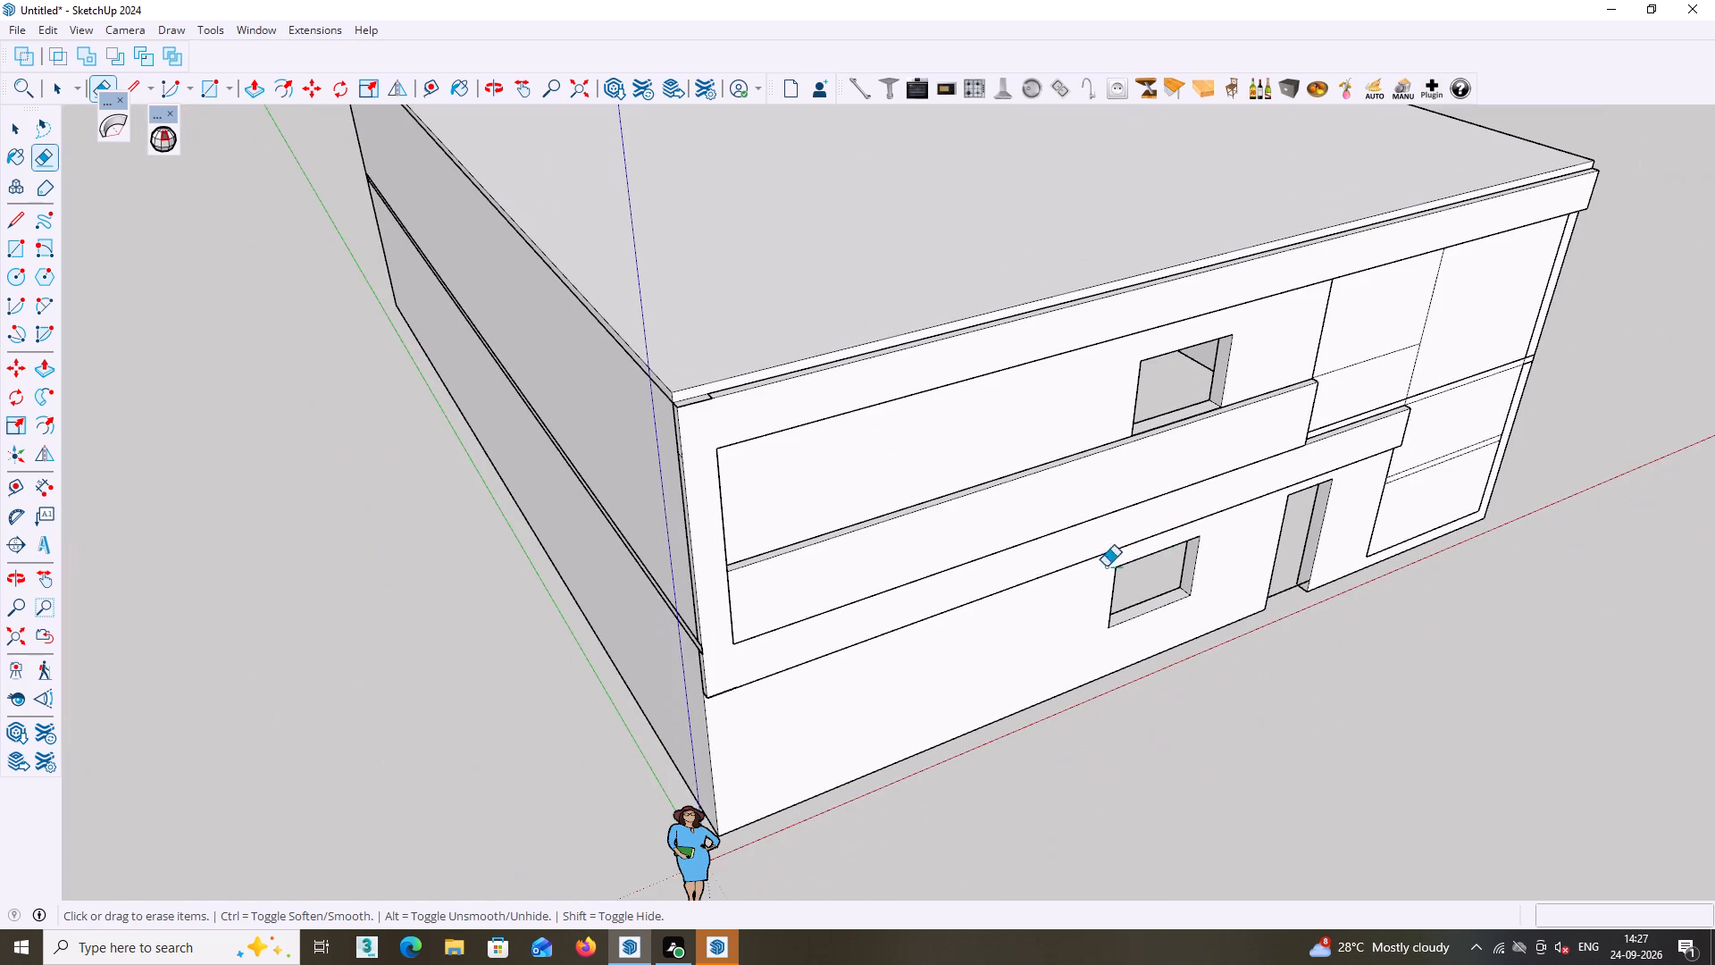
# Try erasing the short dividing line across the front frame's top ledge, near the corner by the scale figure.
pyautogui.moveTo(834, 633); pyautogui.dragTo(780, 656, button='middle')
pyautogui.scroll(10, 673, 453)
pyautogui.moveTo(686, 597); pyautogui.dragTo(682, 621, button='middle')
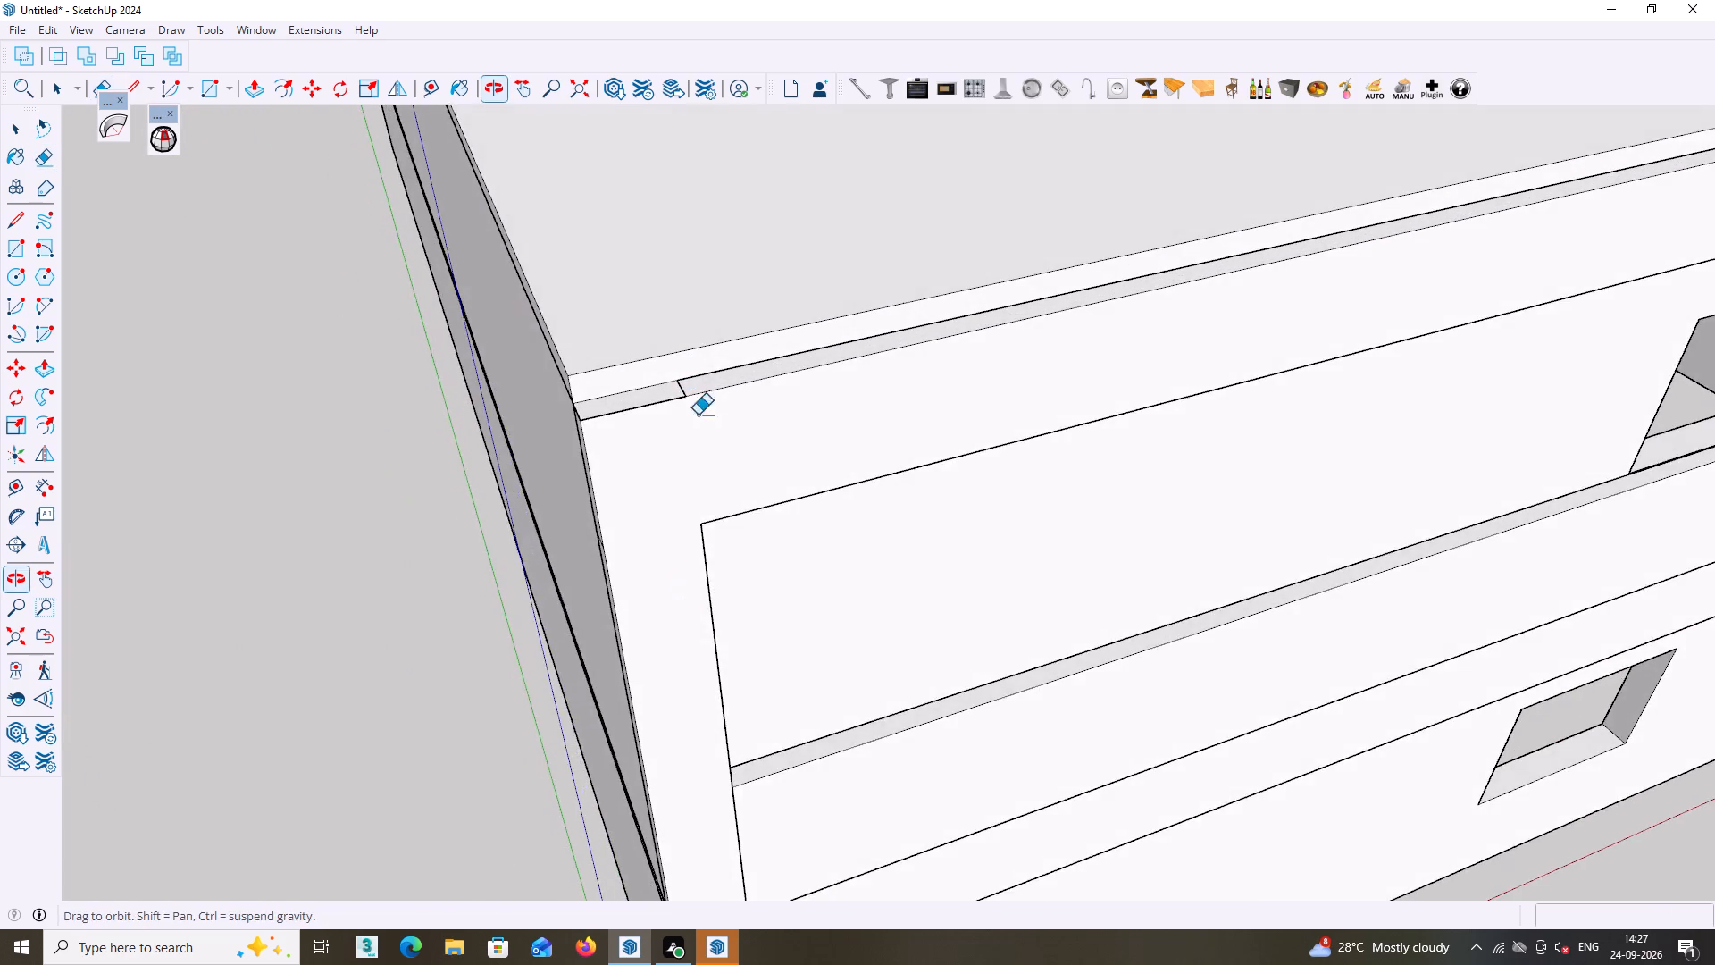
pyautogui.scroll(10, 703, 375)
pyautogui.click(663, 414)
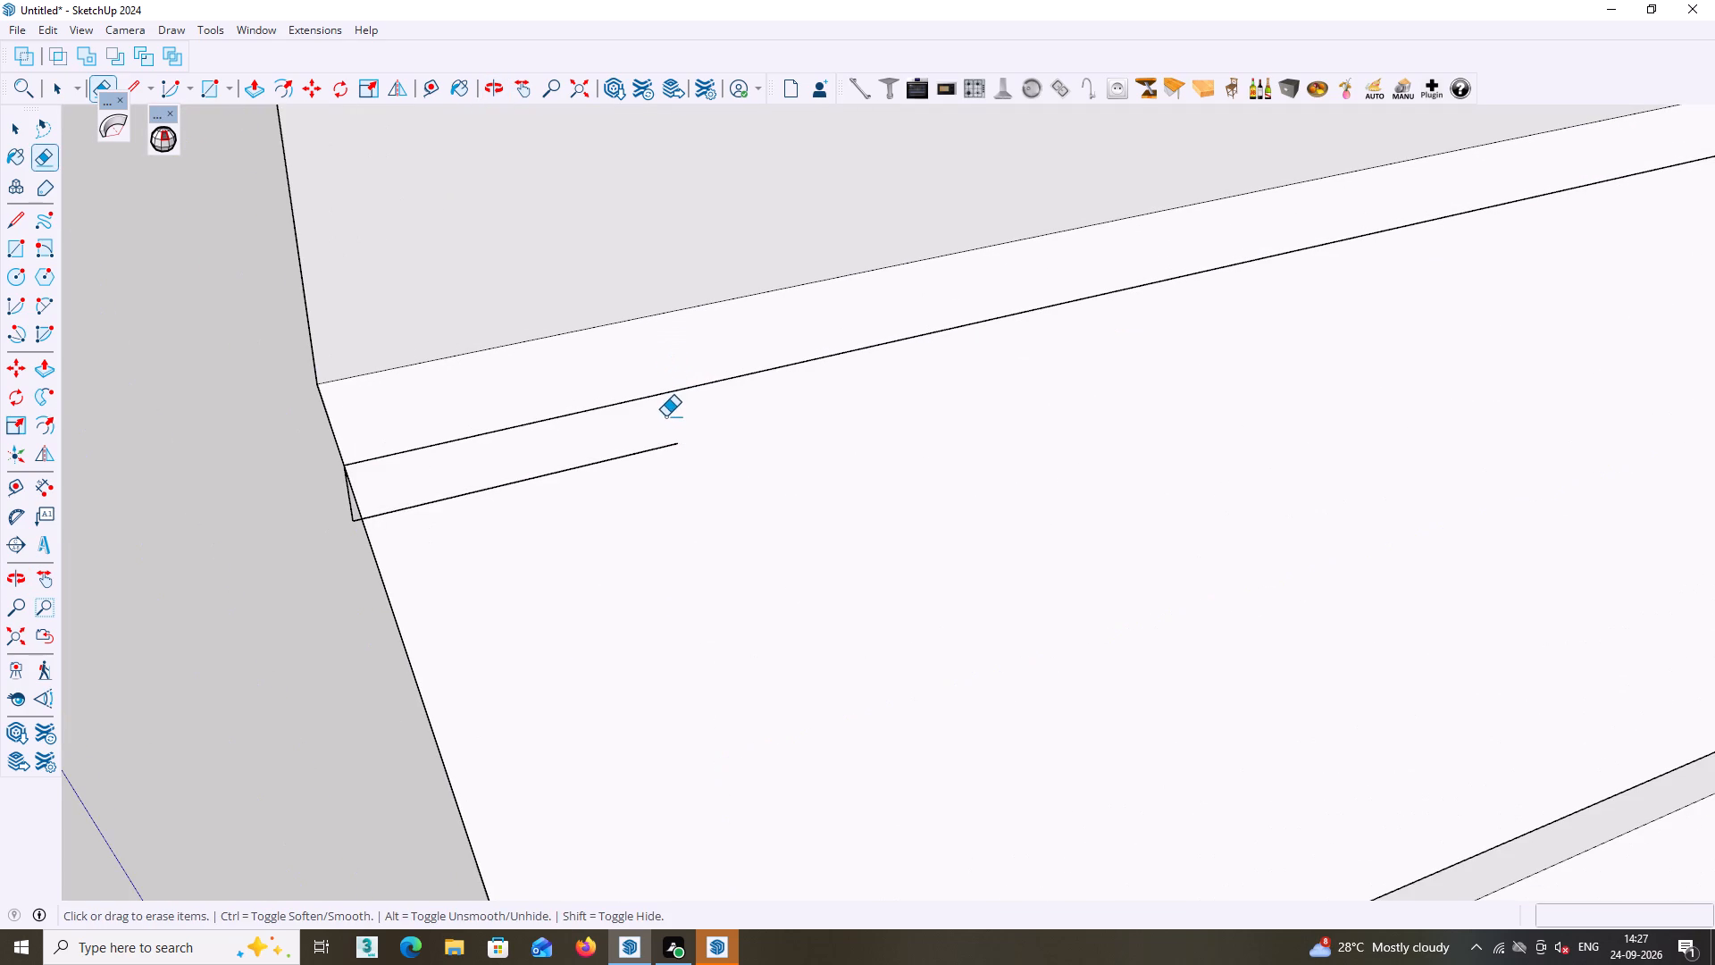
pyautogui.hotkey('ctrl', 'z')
# Delete the short front edge of the ledge piece at the front frame's top corner.
pyautogui.press('space')
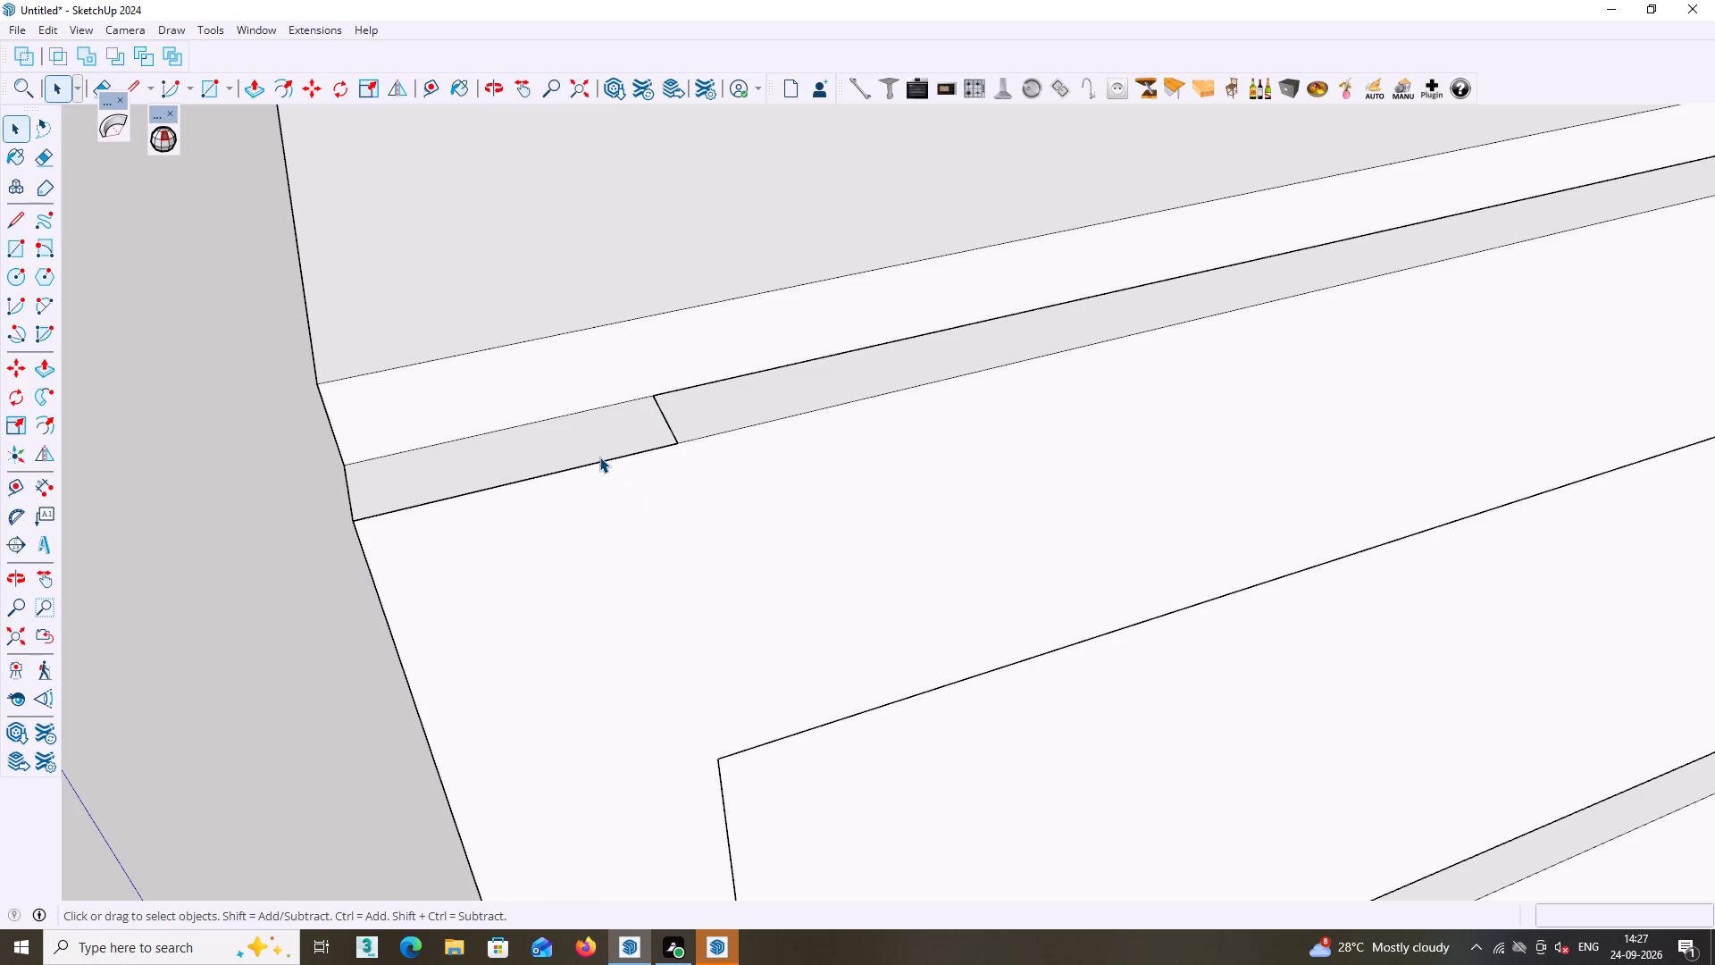
pyautogui.click(600, 459)
pyautogui.click(600, 459)
pyautogui.press('Delete')
# Draw a rectangle over the short ledge piece at the frame's top corner, from the dividing line's outer end to the opposite inner corner.
pyautogui.moveTo(598, 514); pyautogui.dragTo(579, 629, button='middle')
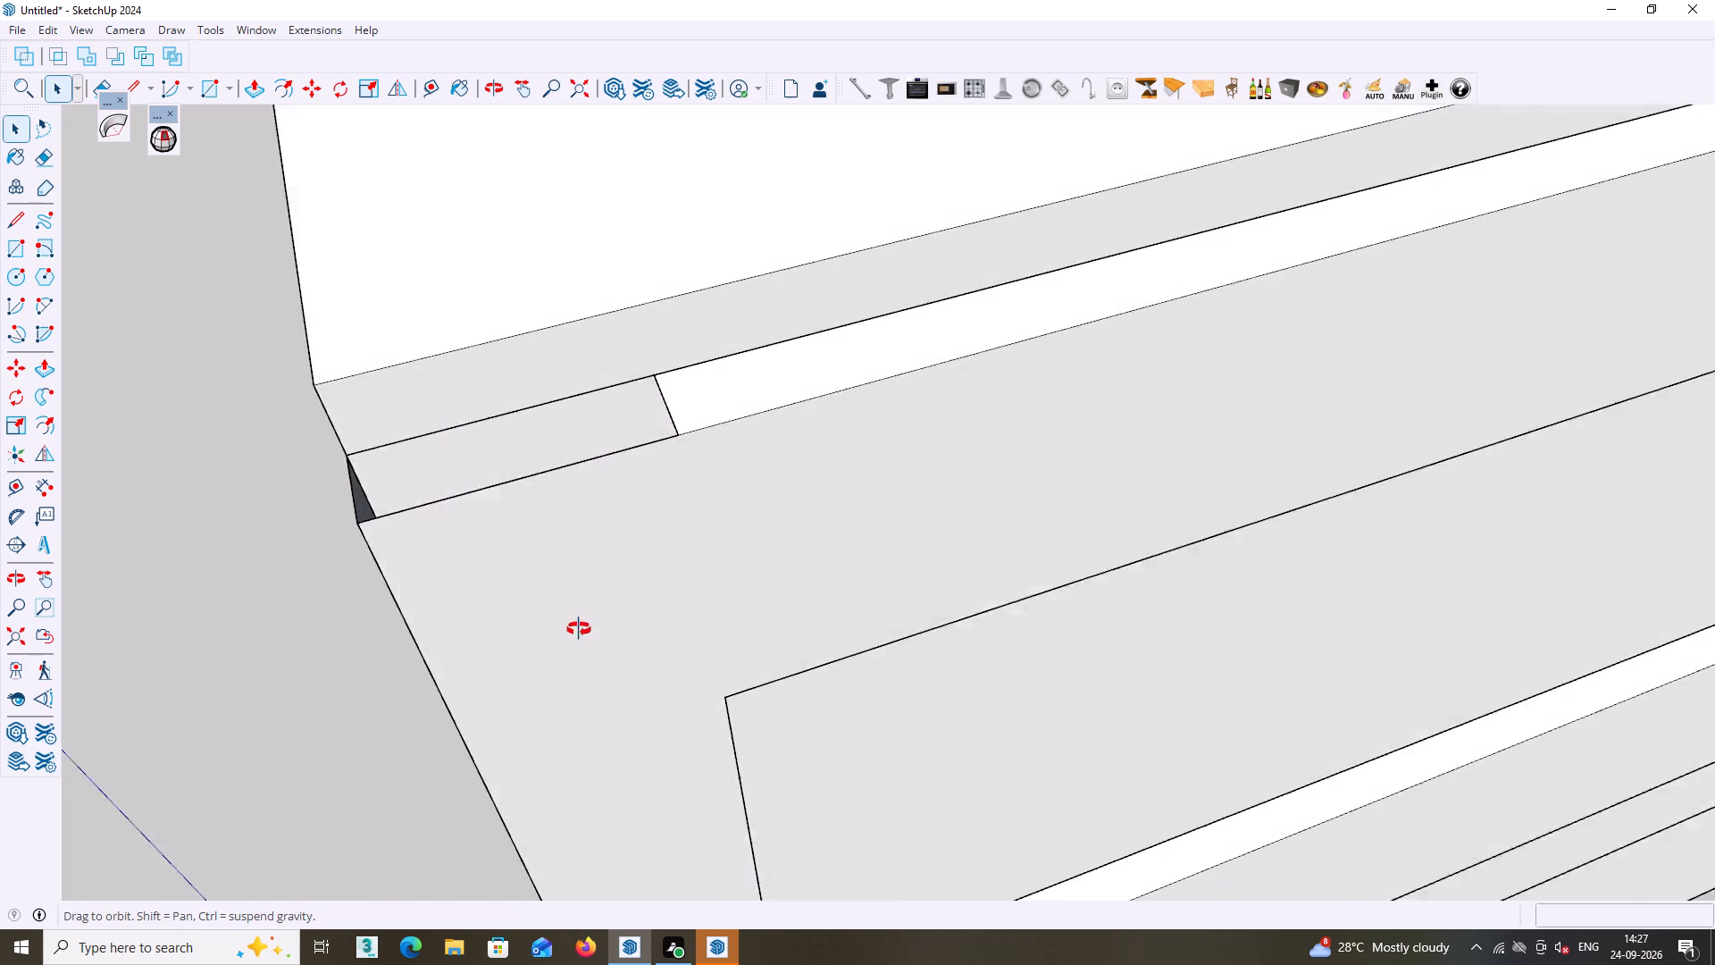
pyautogui.moveTo(579, 629); pyautogui.dragTo(1220, 399, button='middle')
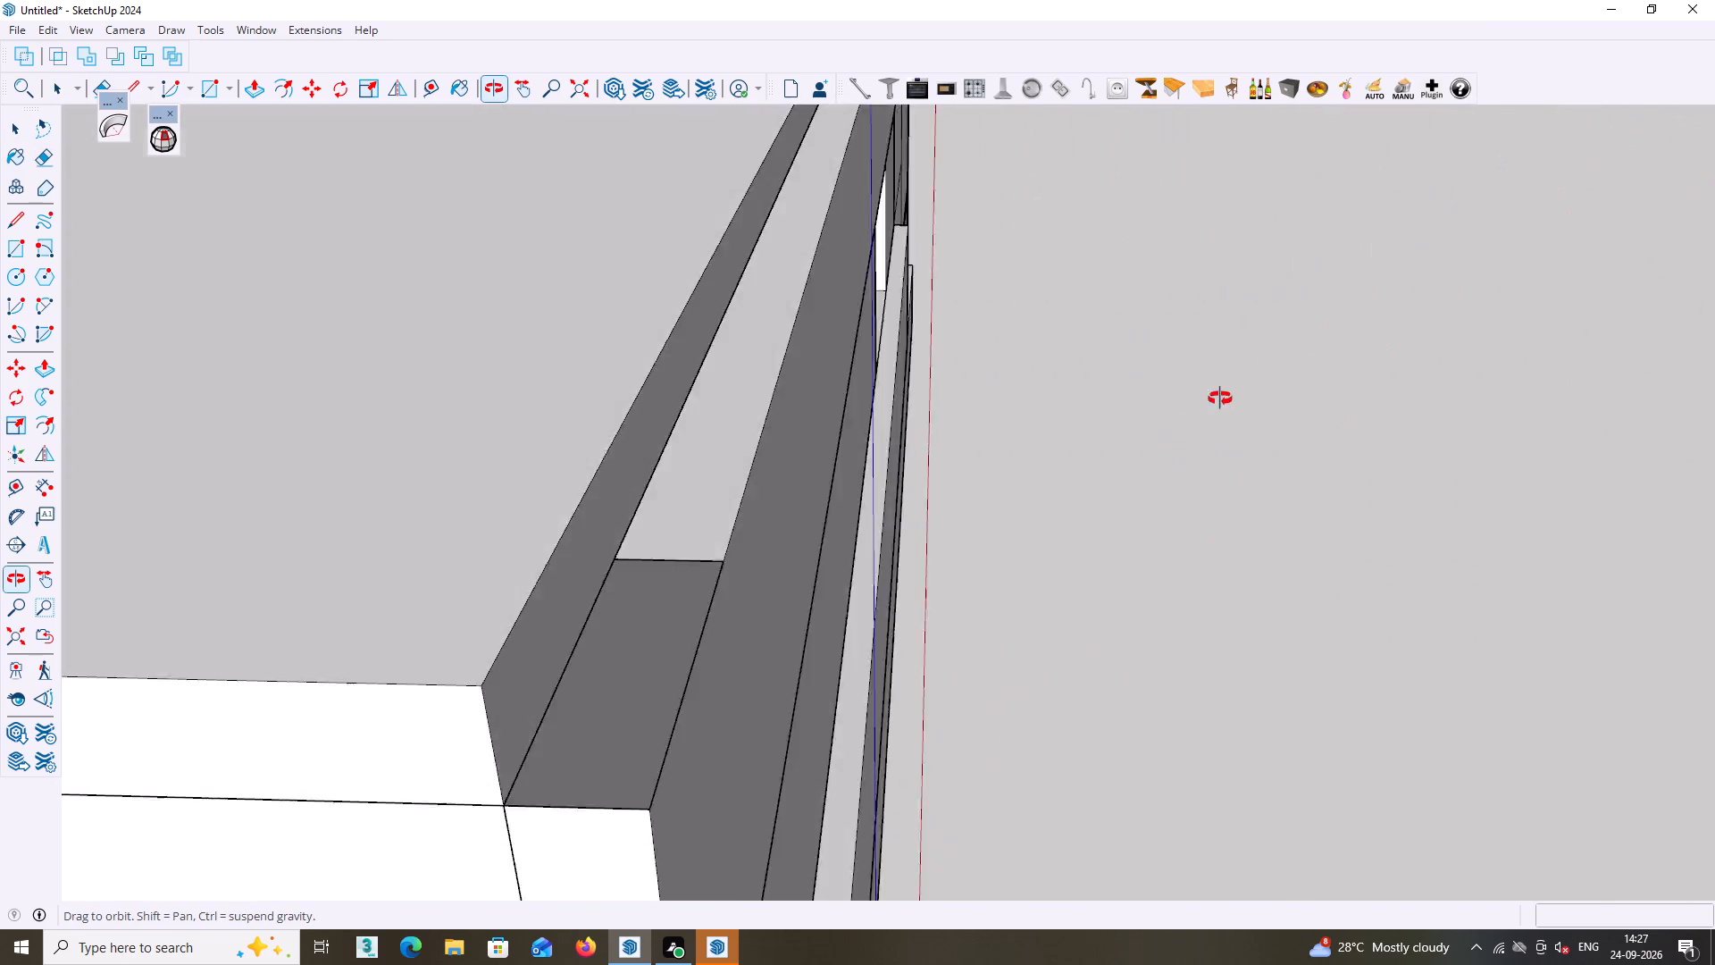
pyautogui.moveTo(1220, 399); pyautogui.dragTo(833, 440, button='middle')
pyautogui.moveTo(833, 439); pyautogui.dragTo(809, 522, button='middle')
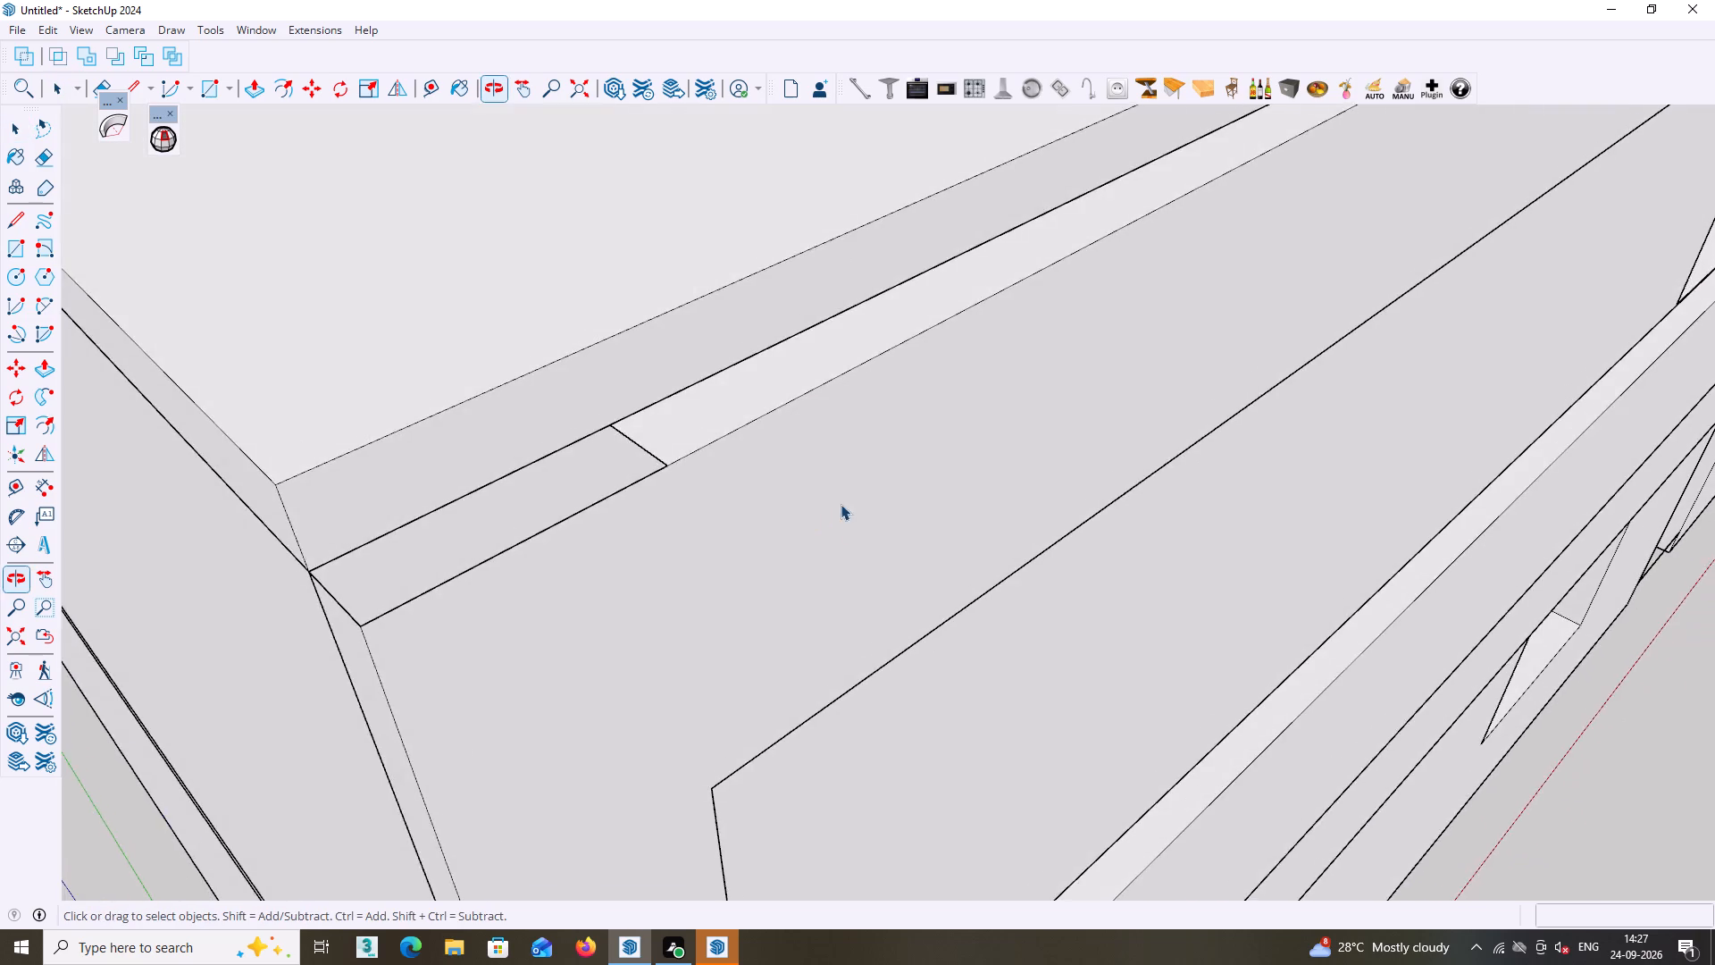
pyautogui.scroll(-7, 841, 504)
pyautogui.moveTo(974, 602); pyautogui.dragTo(472, 675, button='middle')
pyautogui.scroll(-2, 632, 603)
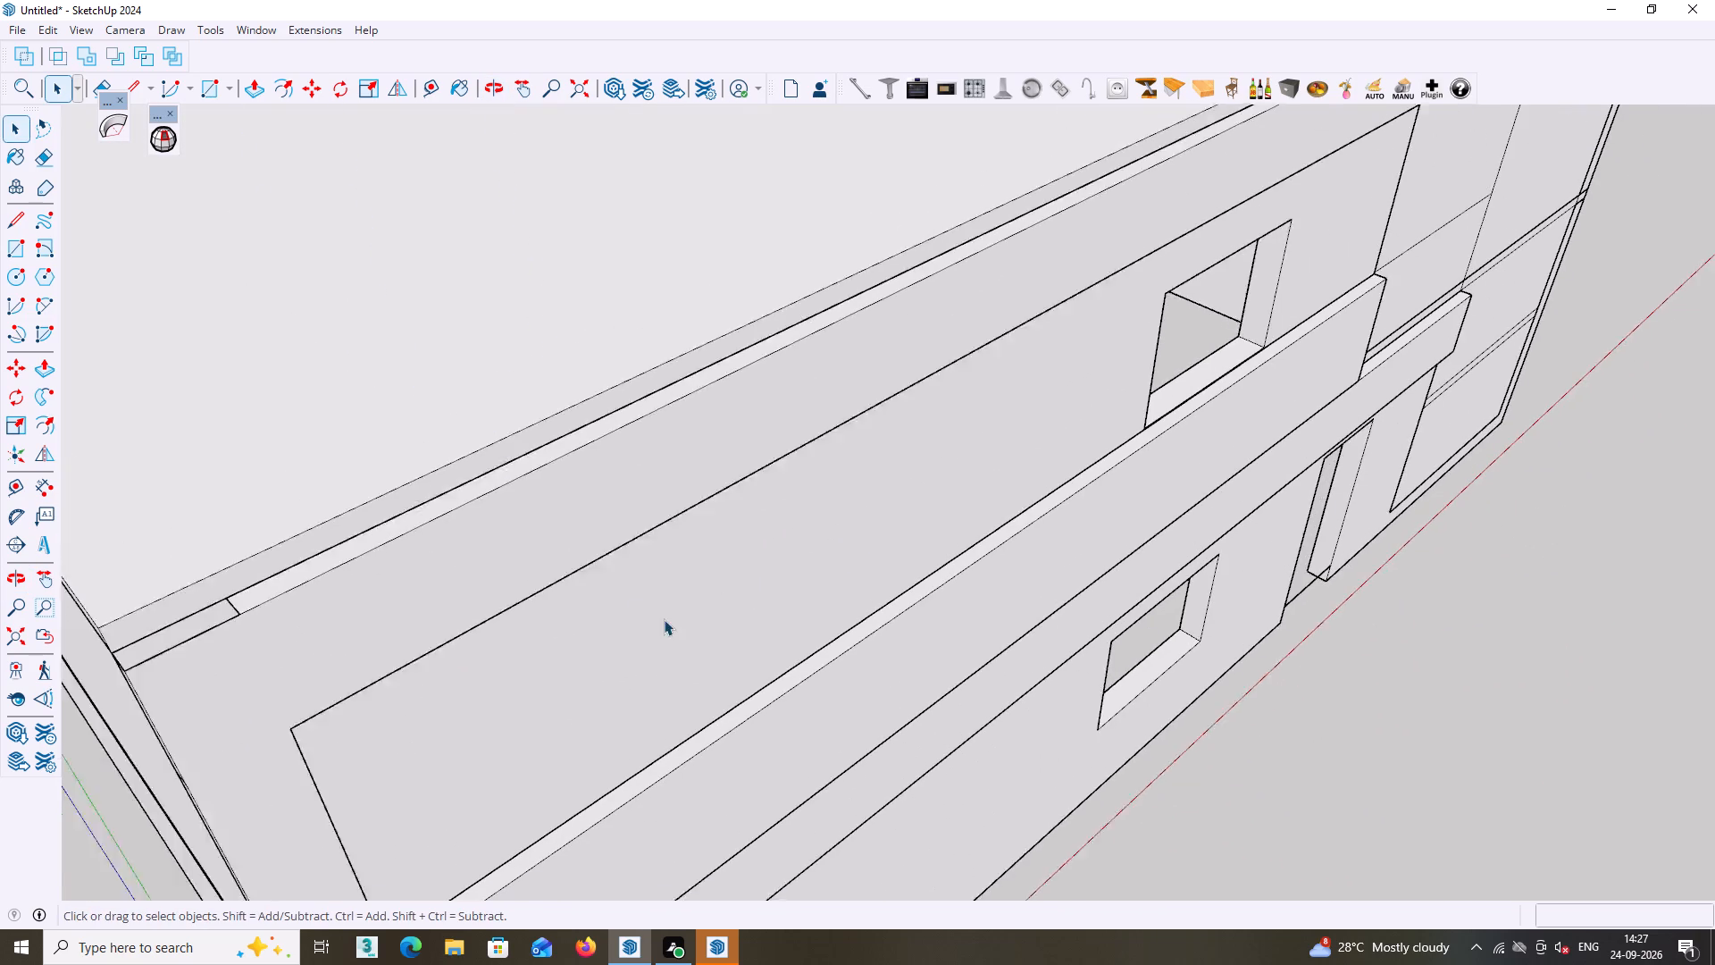
pyautogui.scroll(-2, 664, 619)
pyautogui.moveTo(661, 571); pyautogui.dragTo(868, 509, button='middle')
pyautogui.scroll(-1, 719, 559)
pyautogui.scroll(11, 685, 583)
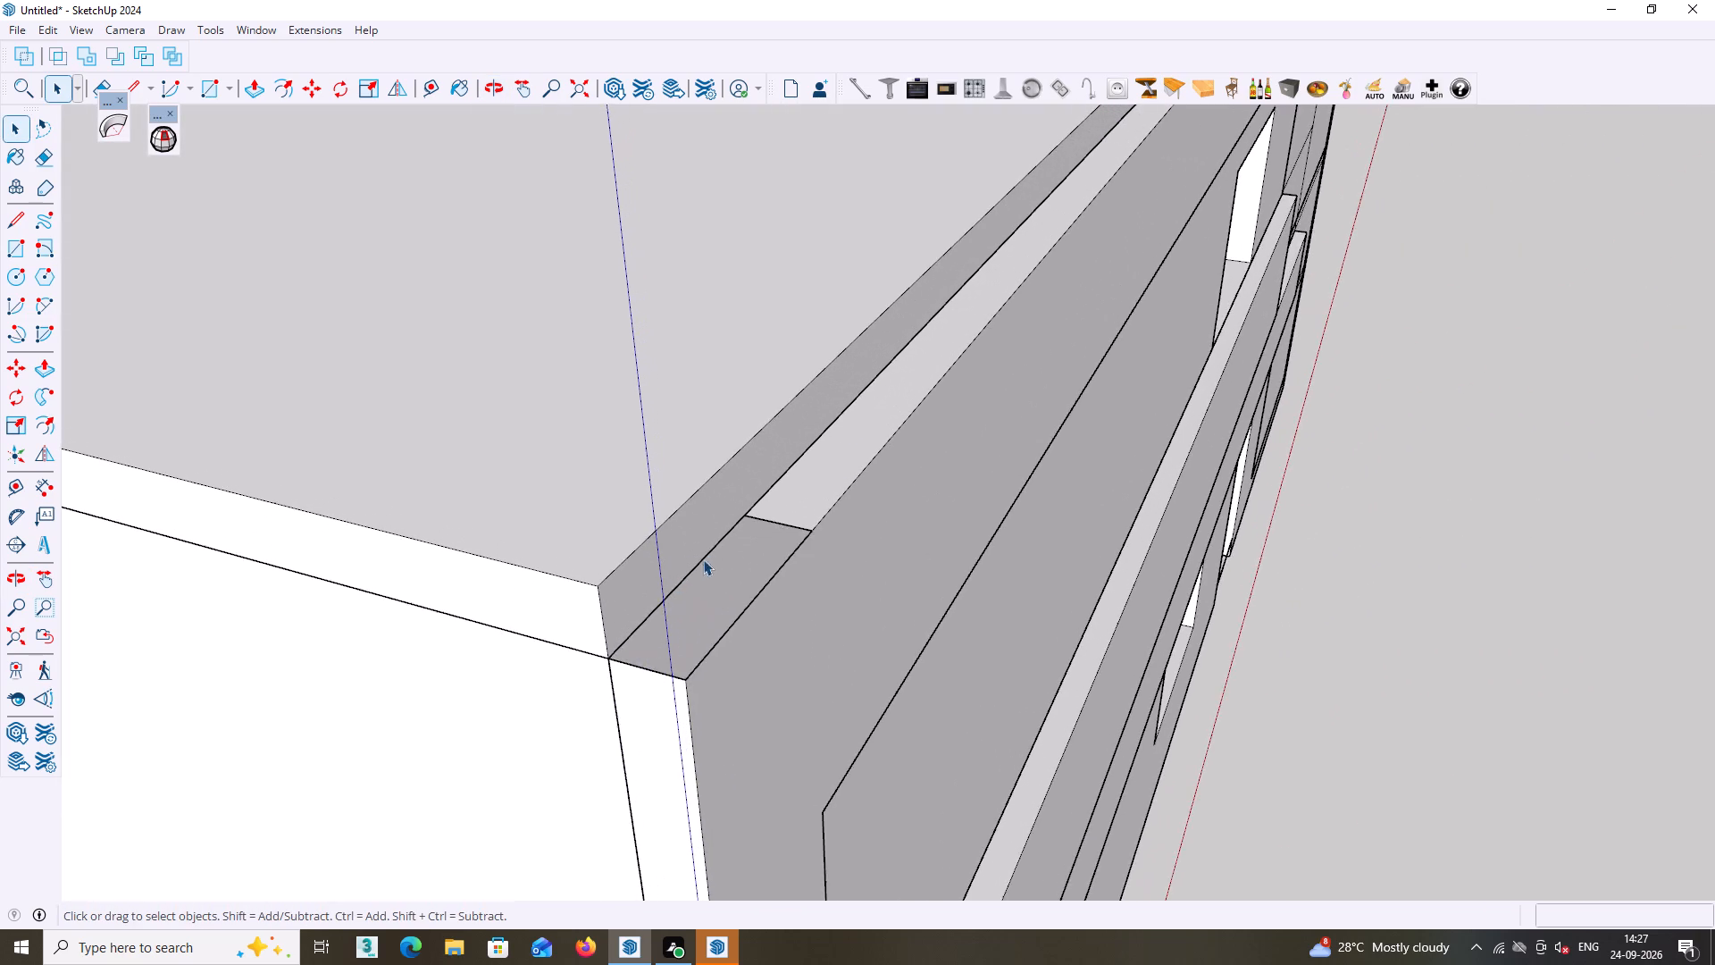
pyautogui.moveTo(709, 552); pyautogui.dragTo(591, 565, button='middle')
pyautogui.scroll(1, 939, 456)
pyautogui.moveTo(939, 456); pyautogui.dragTo(857, 478, button='middle')
pyautogui.scroll(5, 843, 484)
pyautogui.moveTo(832, 495); pyautogui.dragTo(766, 690, button='middle')
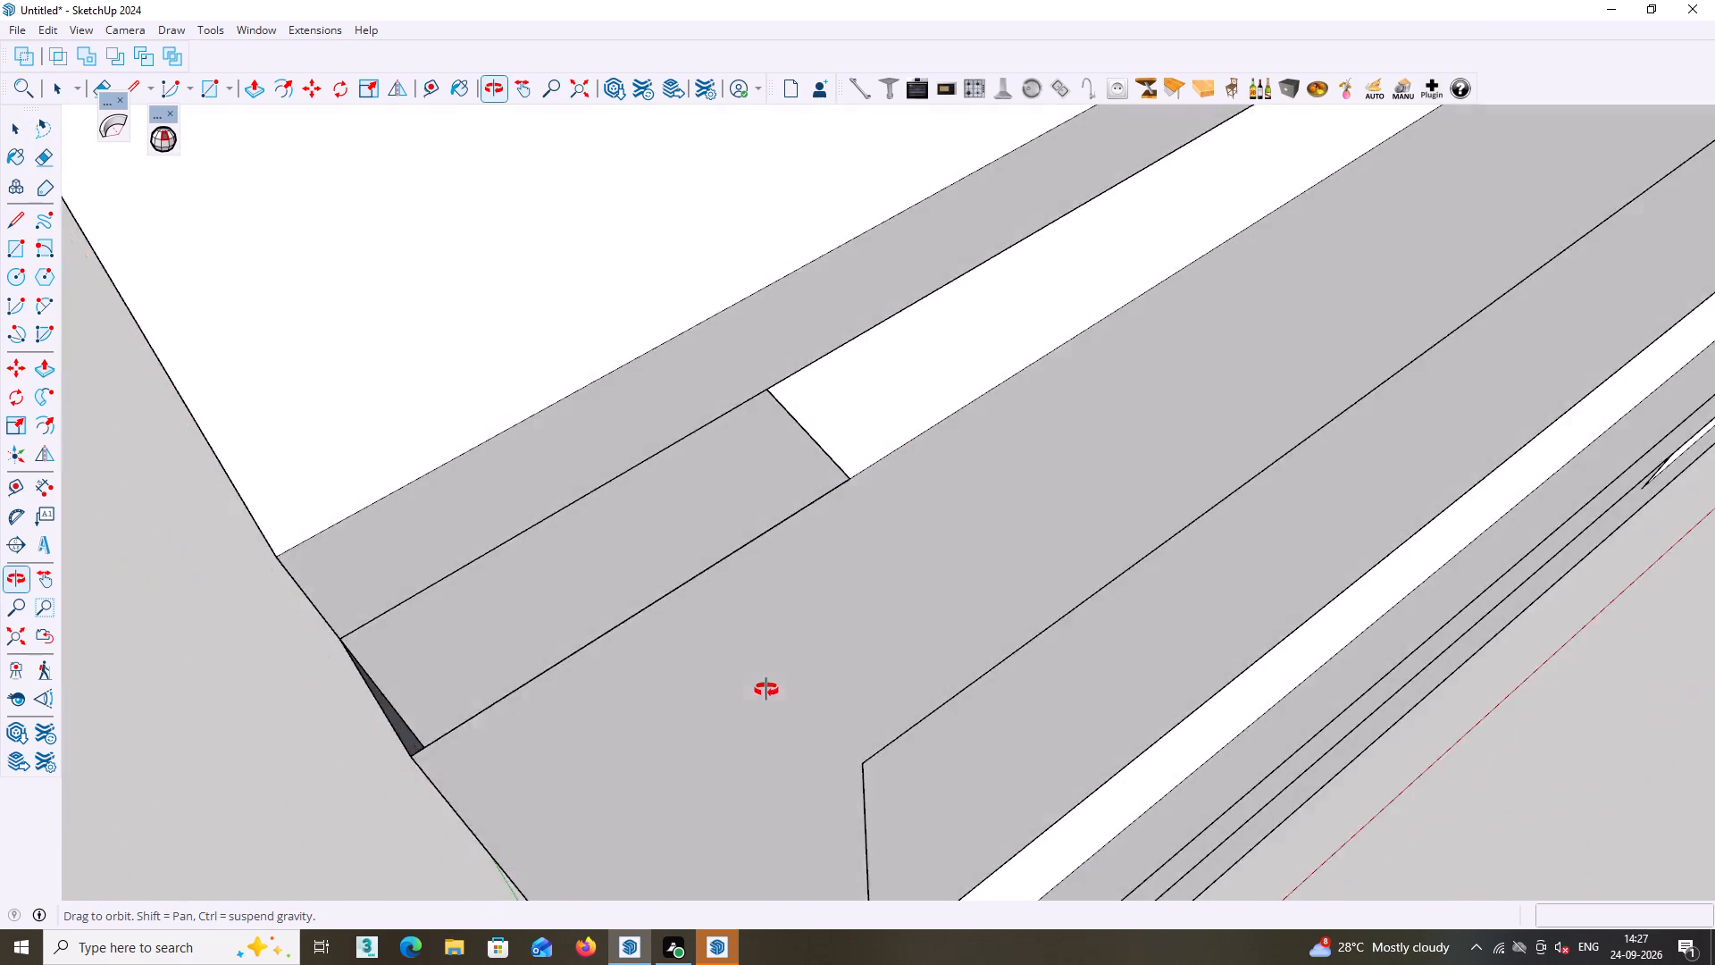
pyautogui.moveTo(766, 690); pyautogui.dragTo(707, 791, button='middle')
pyautogui.moveTo(844, 548); pyautogui.dragTo(767, 660, button='middle')
pyautogui.scroll(2, 881, 471)
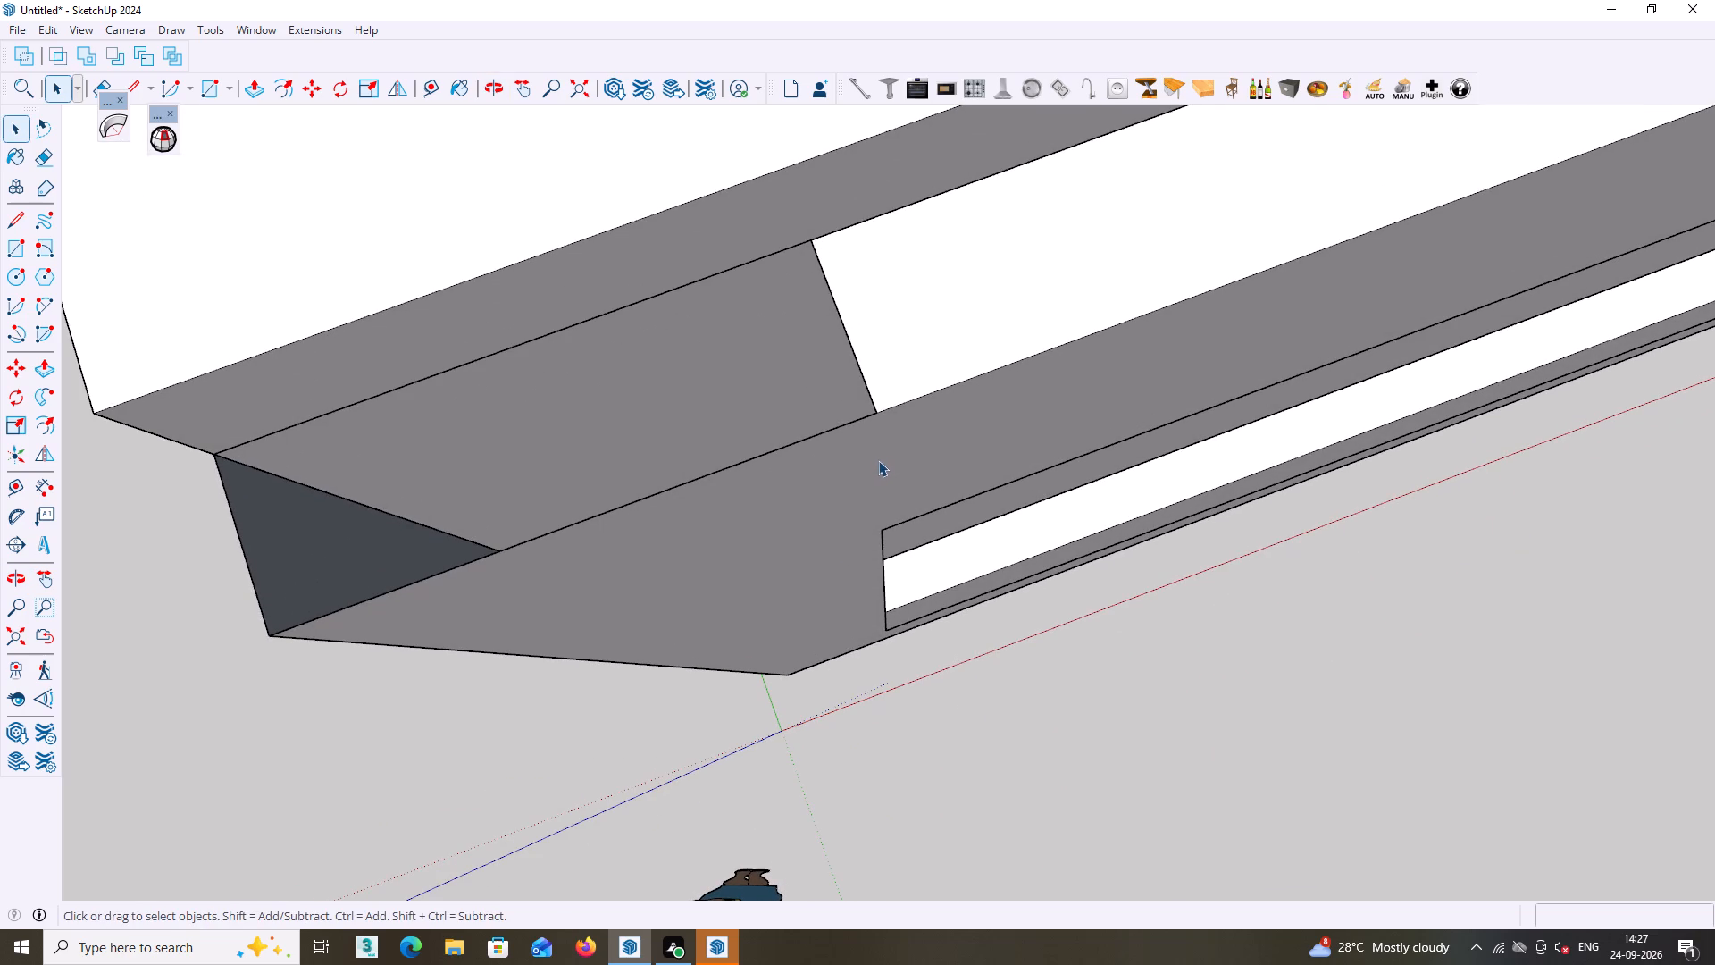
pyautogui.press('r')
pyautogui.click(879, 416)
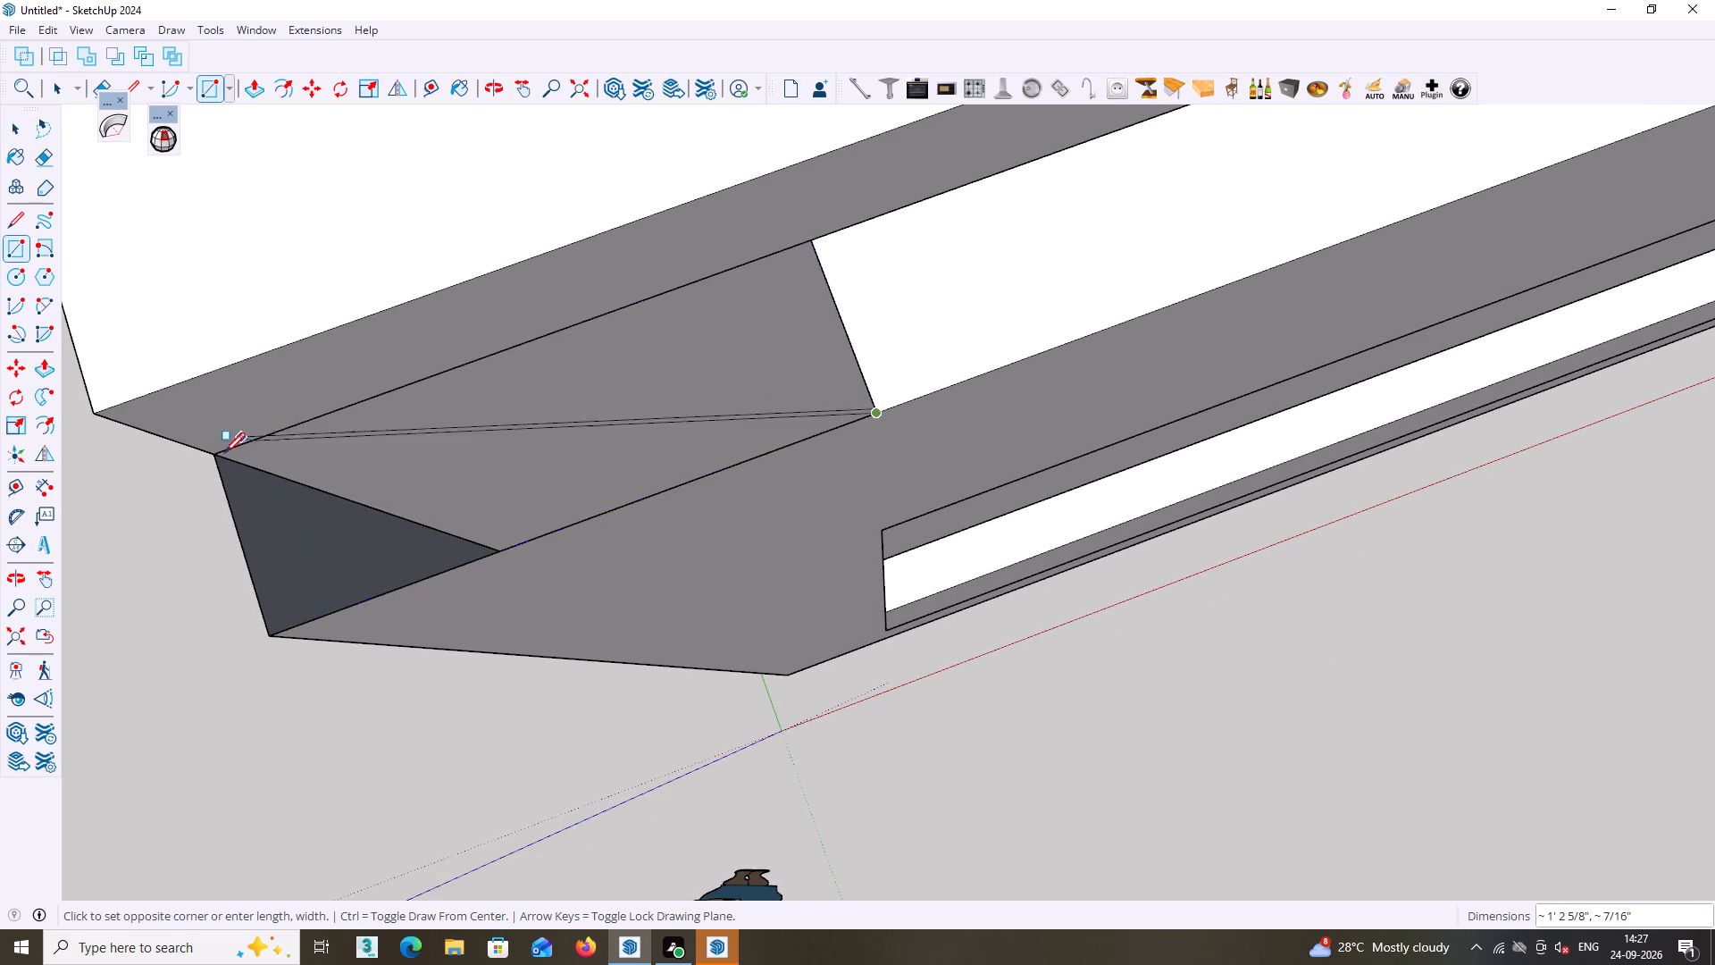
pyautogui.click(213, 456)
pyautogui.press('space')
# Reverse the new rectangular ledge face at the frame's top corner.
pyautogui.moveTo(462, 480); pyautogui.dragTo(466, 470, button='middle')
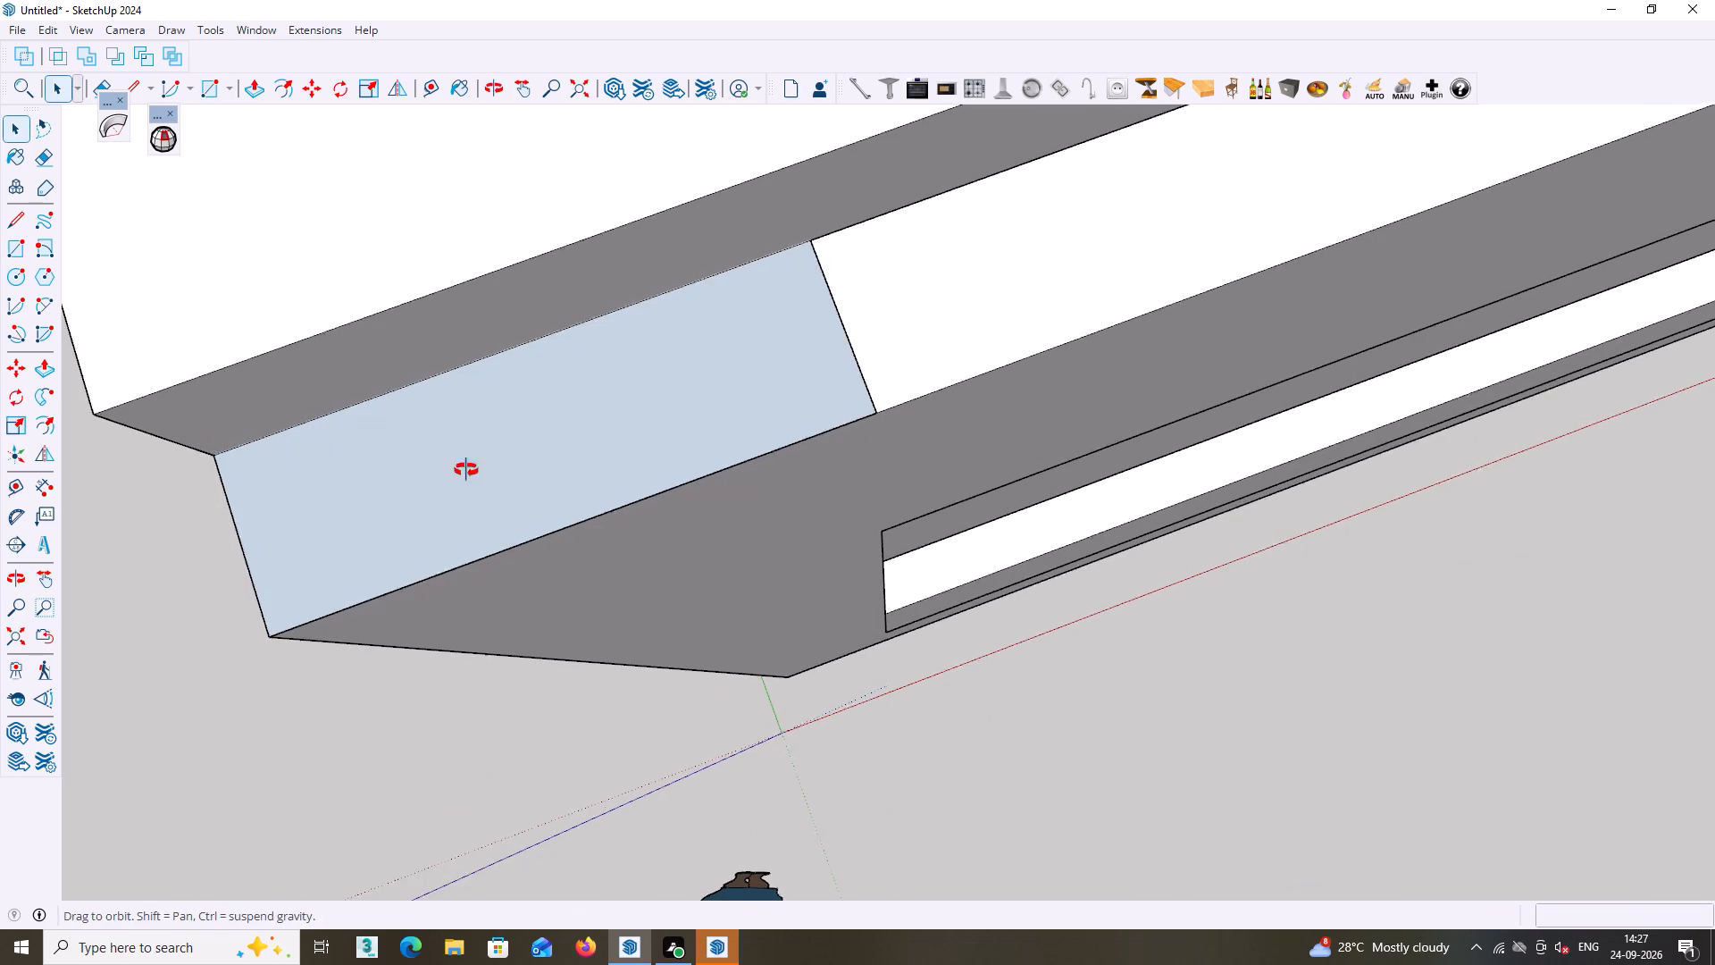
pyautogui.moveTo(466, 470); pyautogui.dragTo(456, 315, button='middle')
pyautogui.moveTo(492, 347); pyautogui.dragTo(569, 454, button='middle')
pyautogui.scroll(-2, 502, 382)
pyautogui.click(739, 430)
pyautogui.rightClick(739, 426)
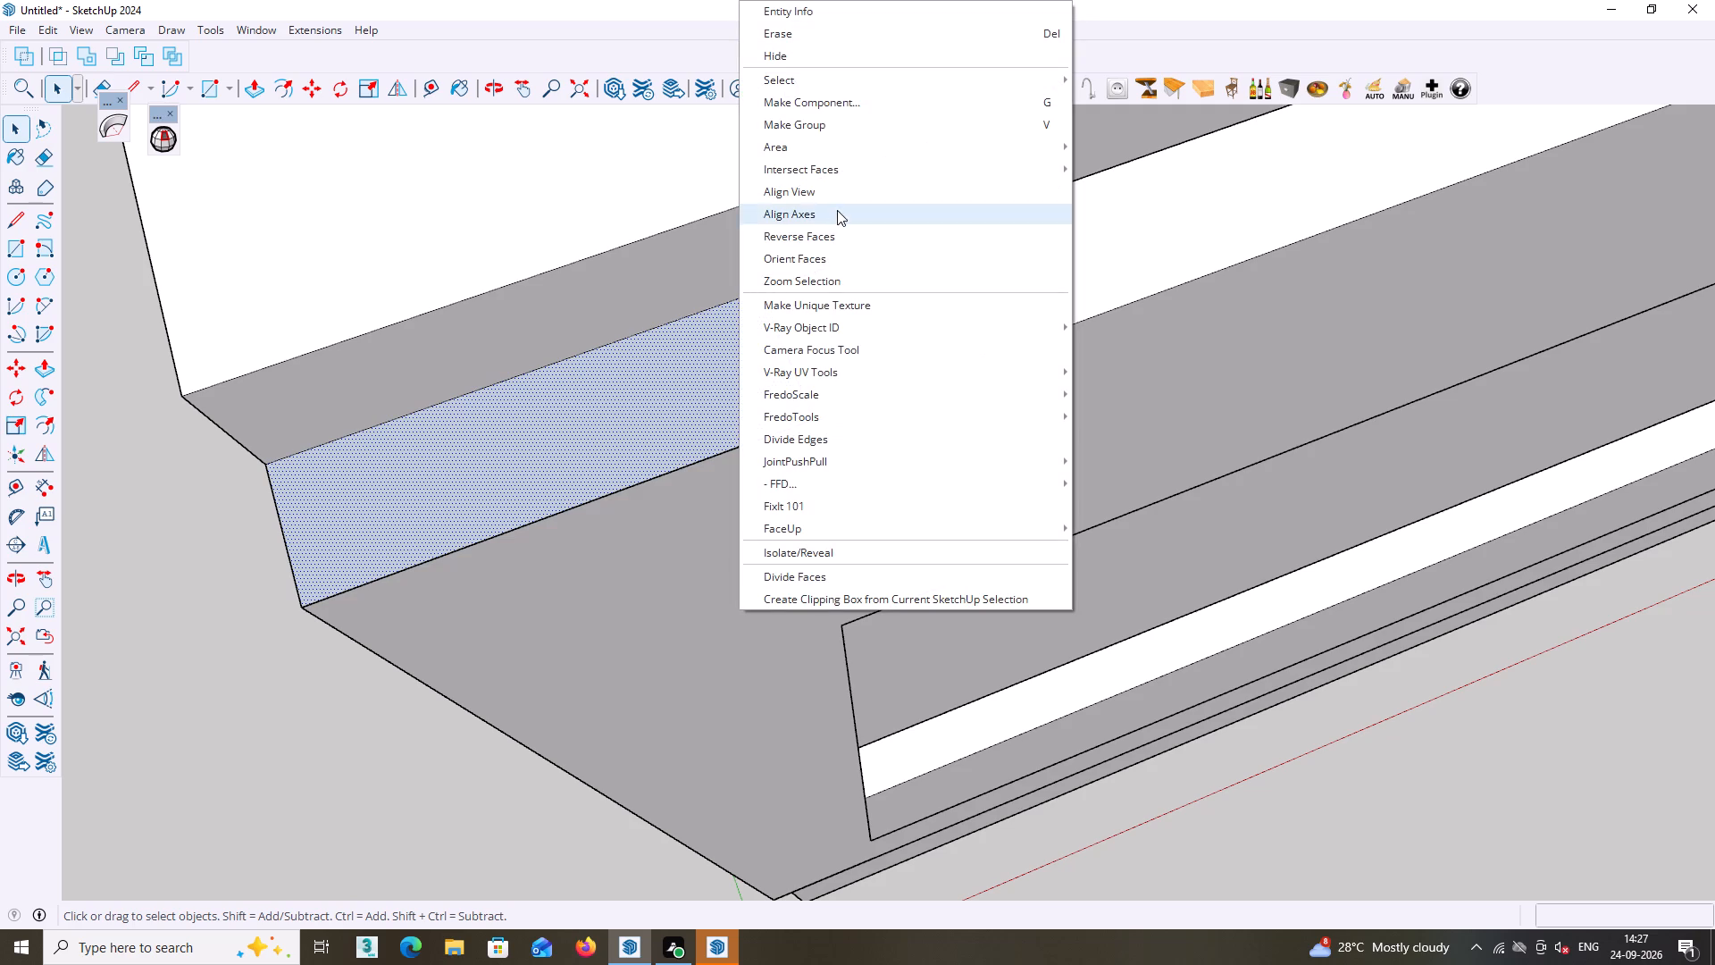
pyautogui.click(821, 242)
pyautogui.press('space')
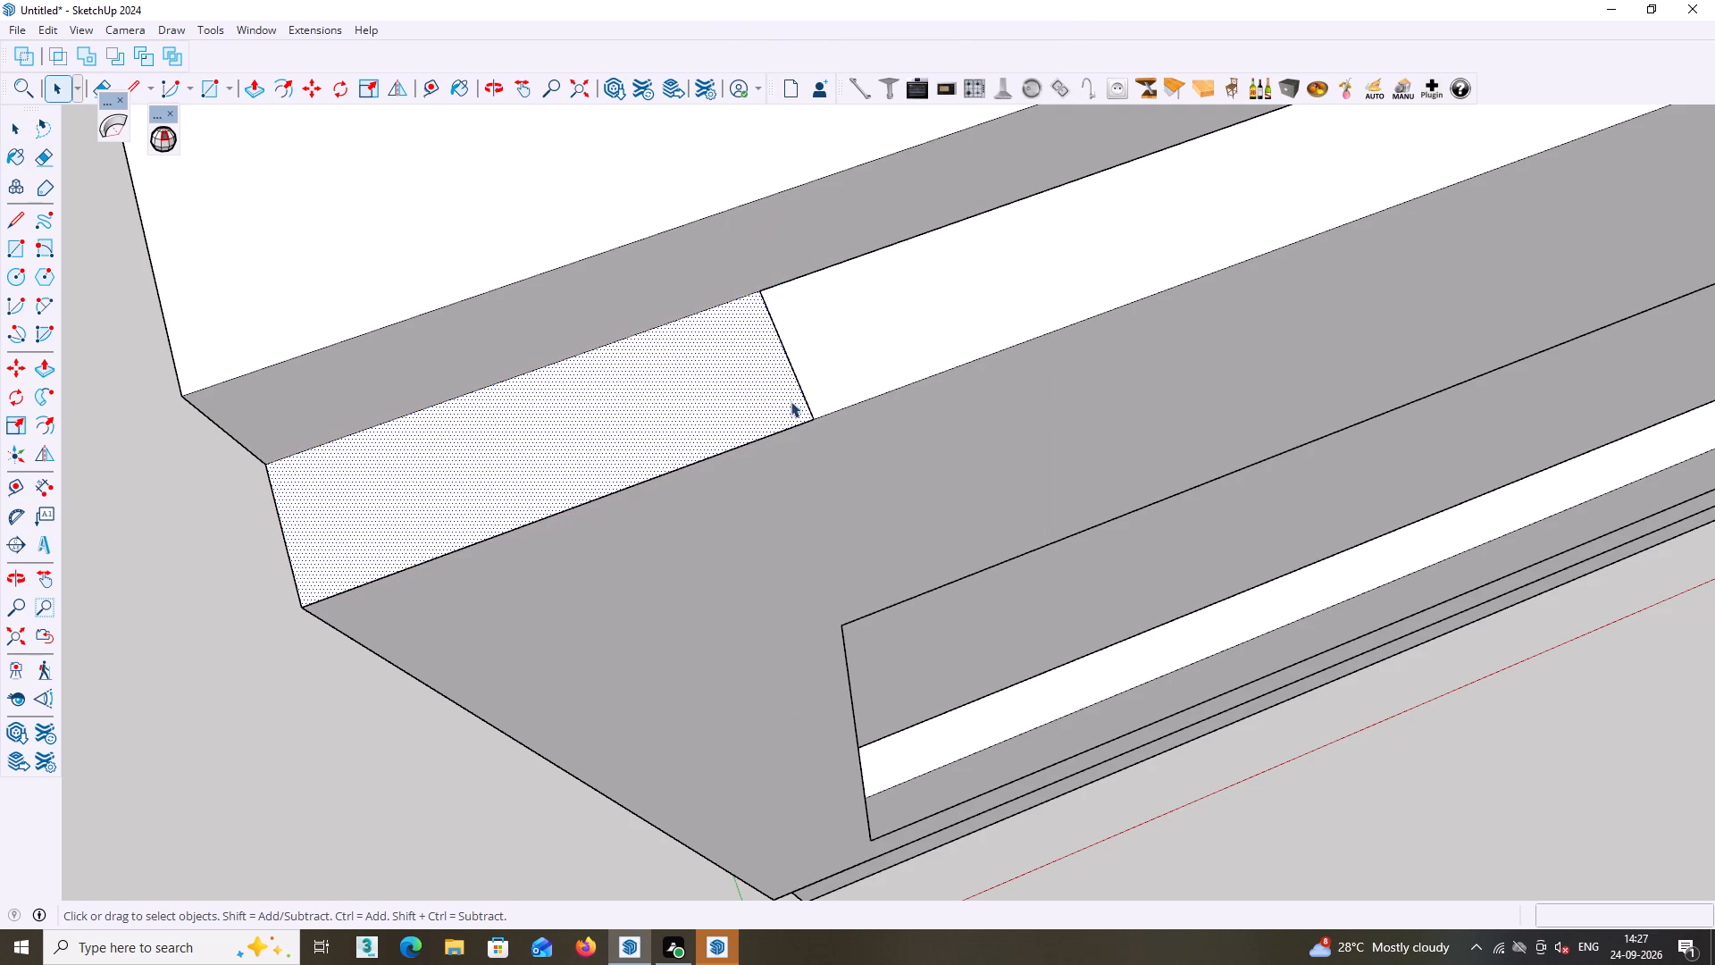
pyautogui.click(195, 608)
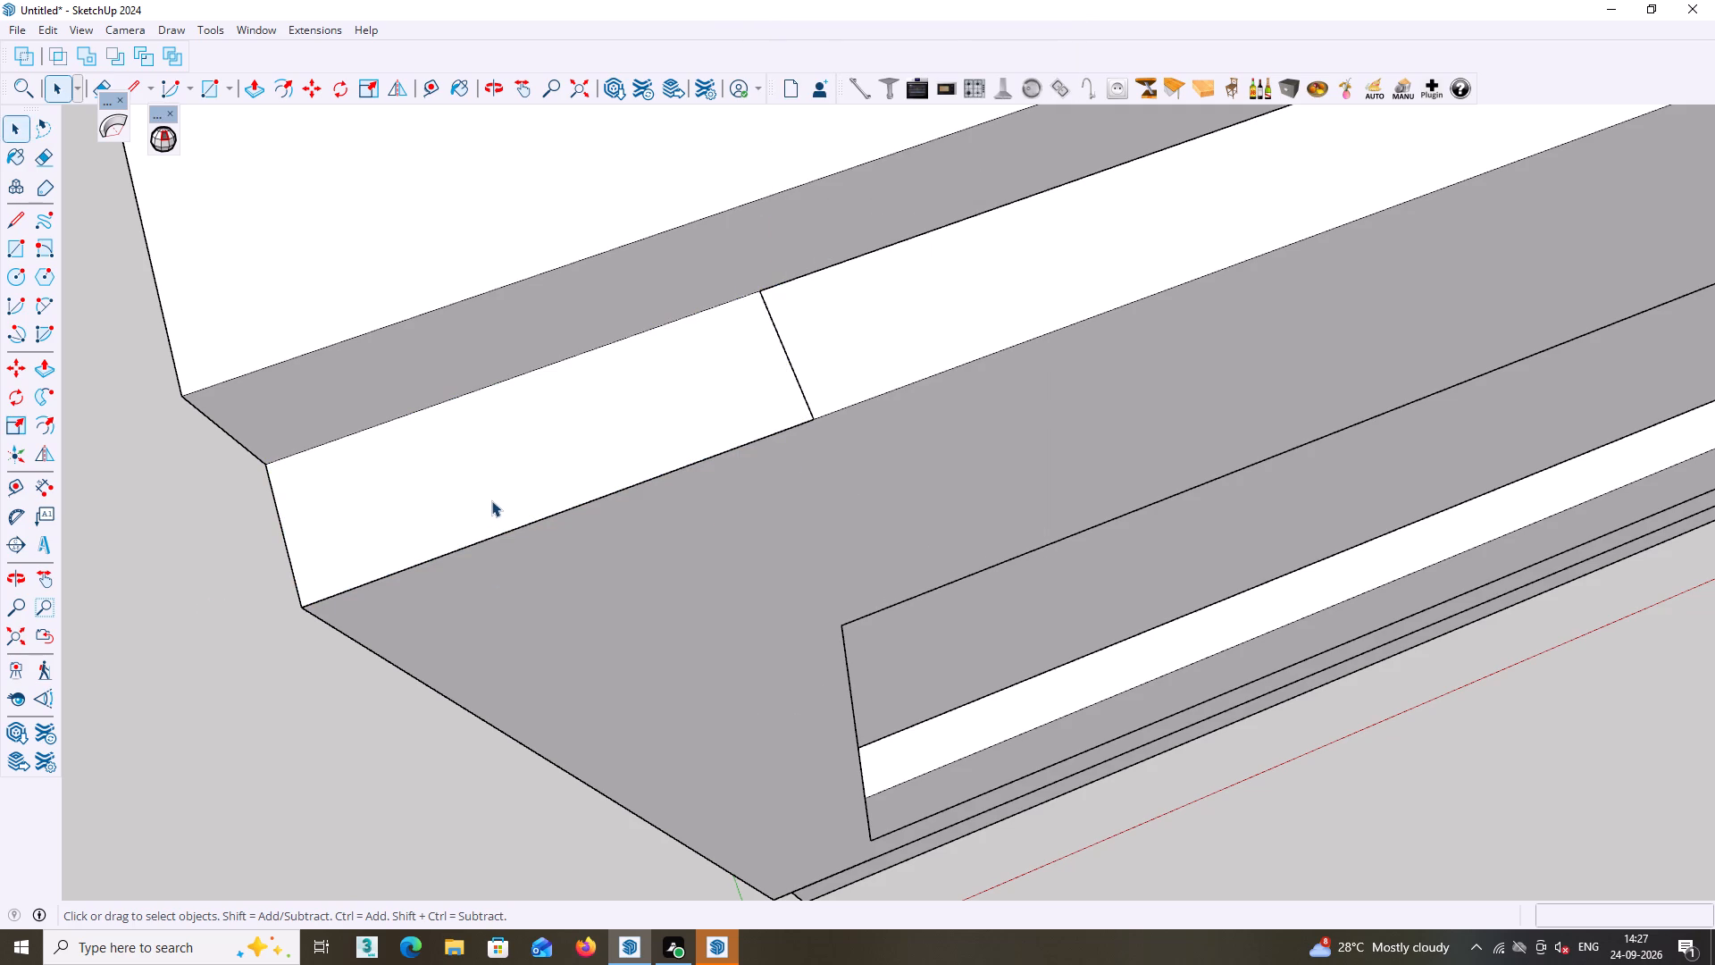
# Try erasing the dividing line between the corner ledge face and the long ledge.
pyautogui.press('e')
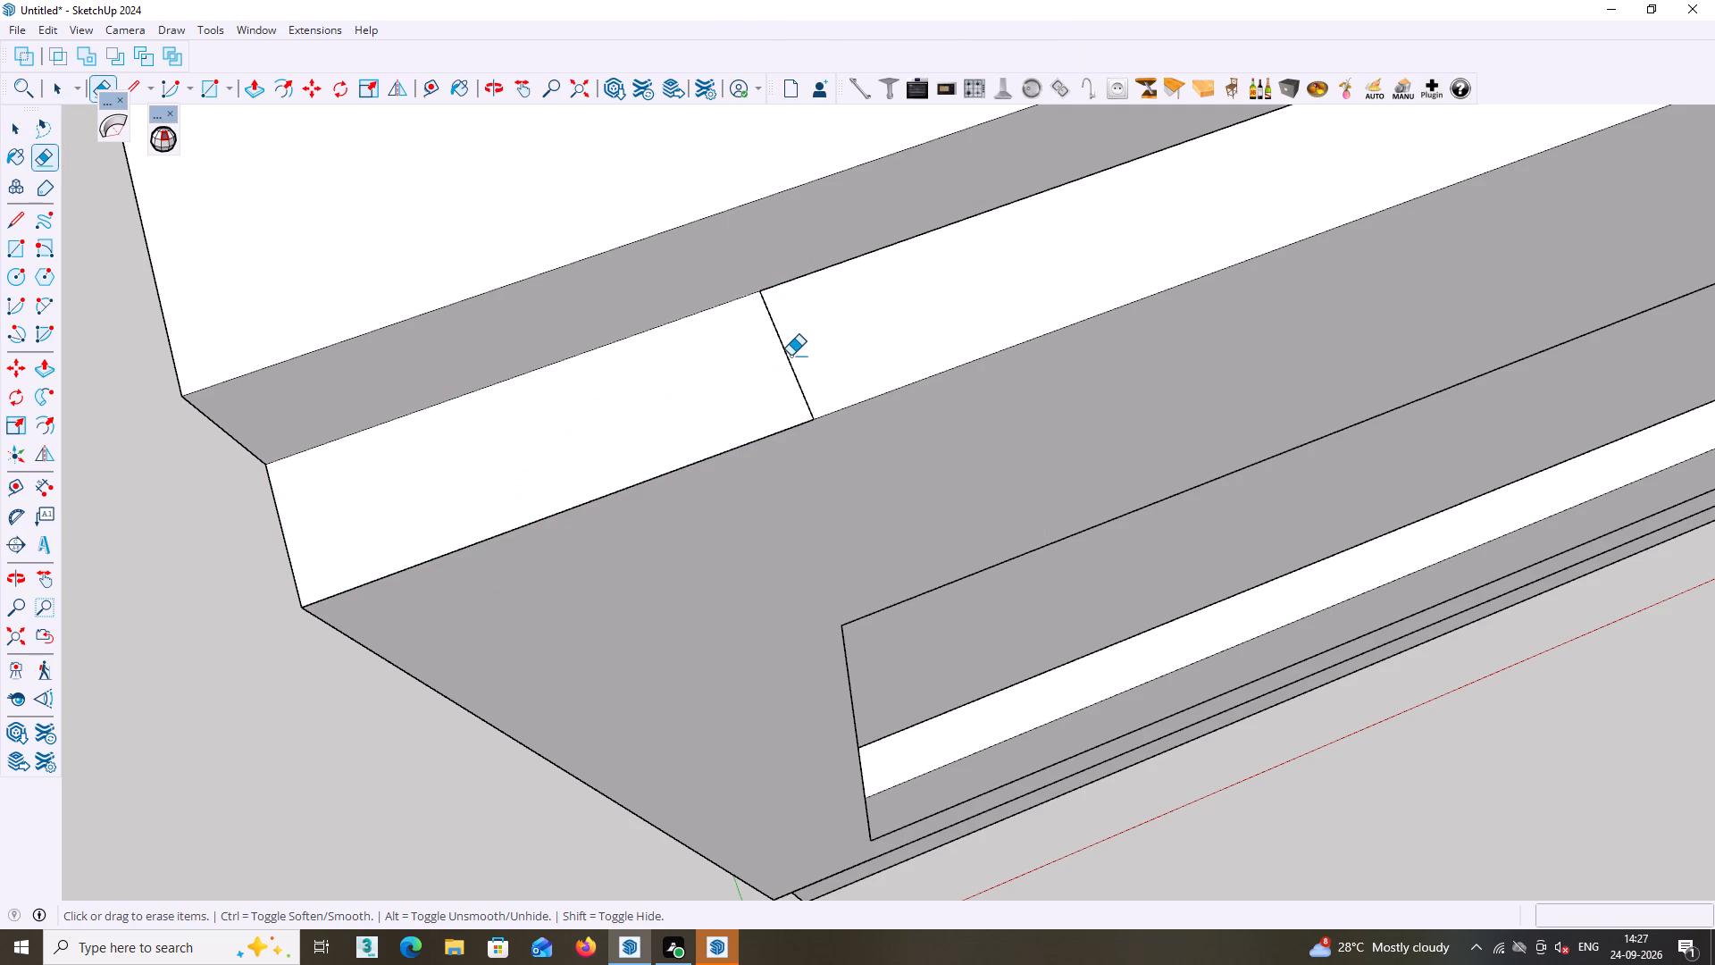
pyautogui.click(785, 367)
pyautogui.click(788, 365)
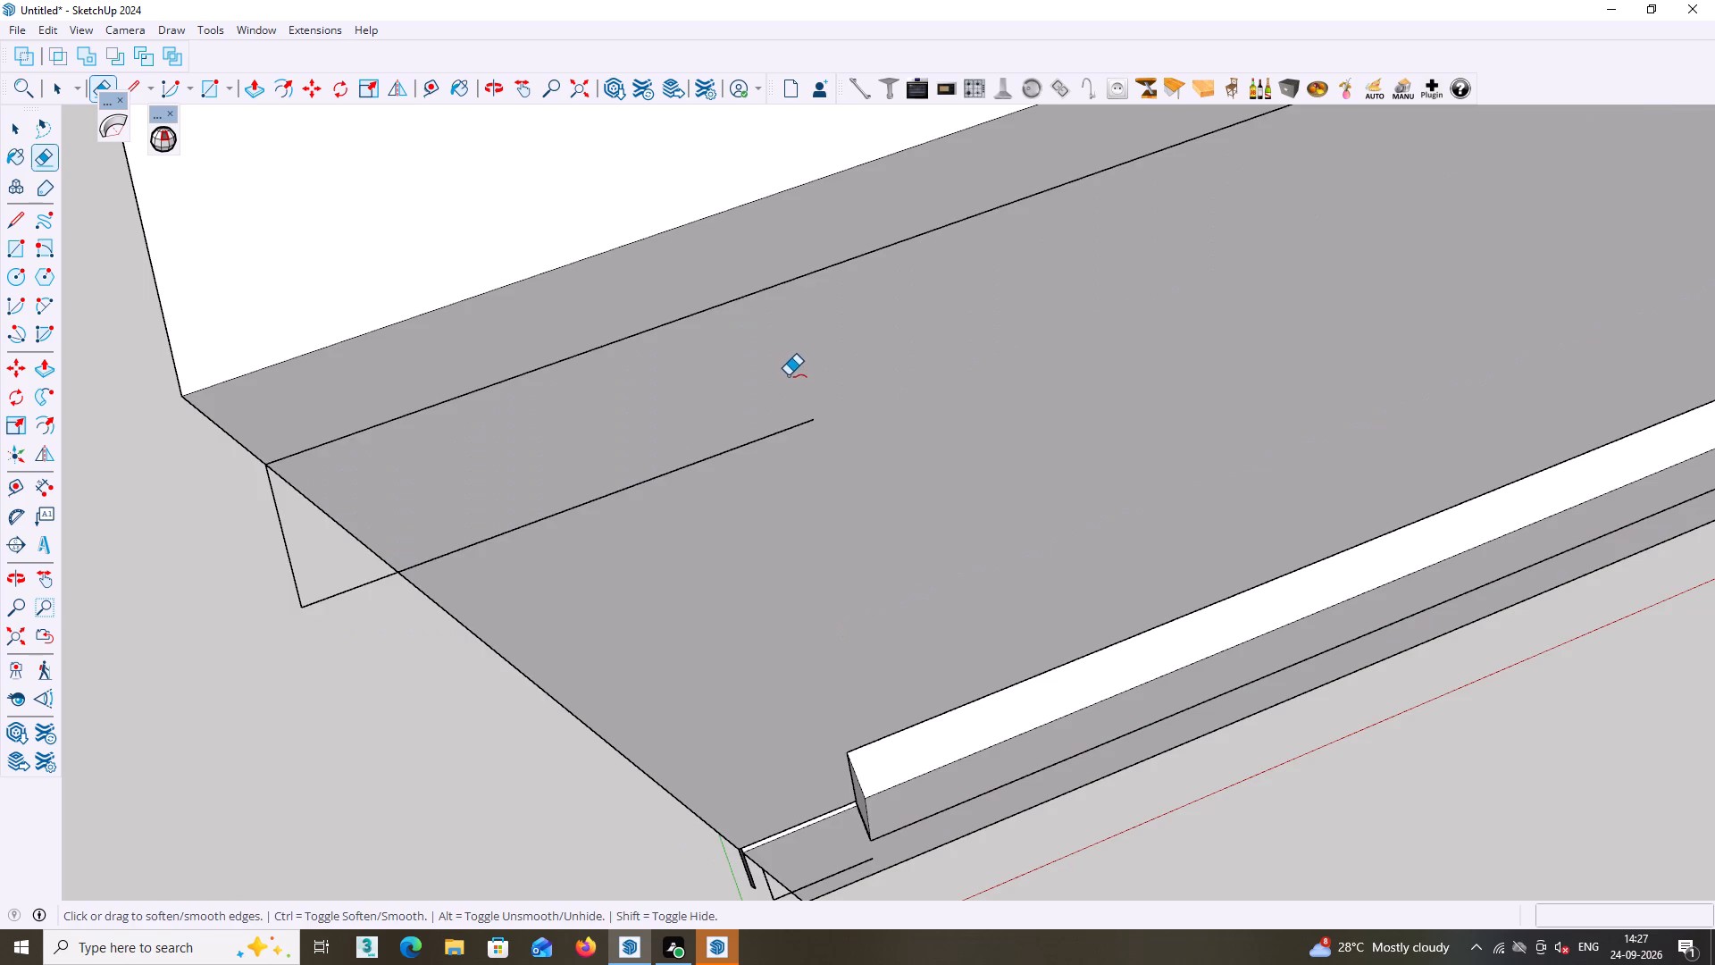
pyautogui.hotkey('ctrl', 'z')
# Erase the thin horizontal line across the upper-floor wall section beyond the end of the projecting panel.
pyautogui.scroll(-11, 799, 427)
pyautogui.middleClick(895, 523)
pyautogui.moveTo(1016, 533); pyautogui.dragTo(695, 414, button='middle')
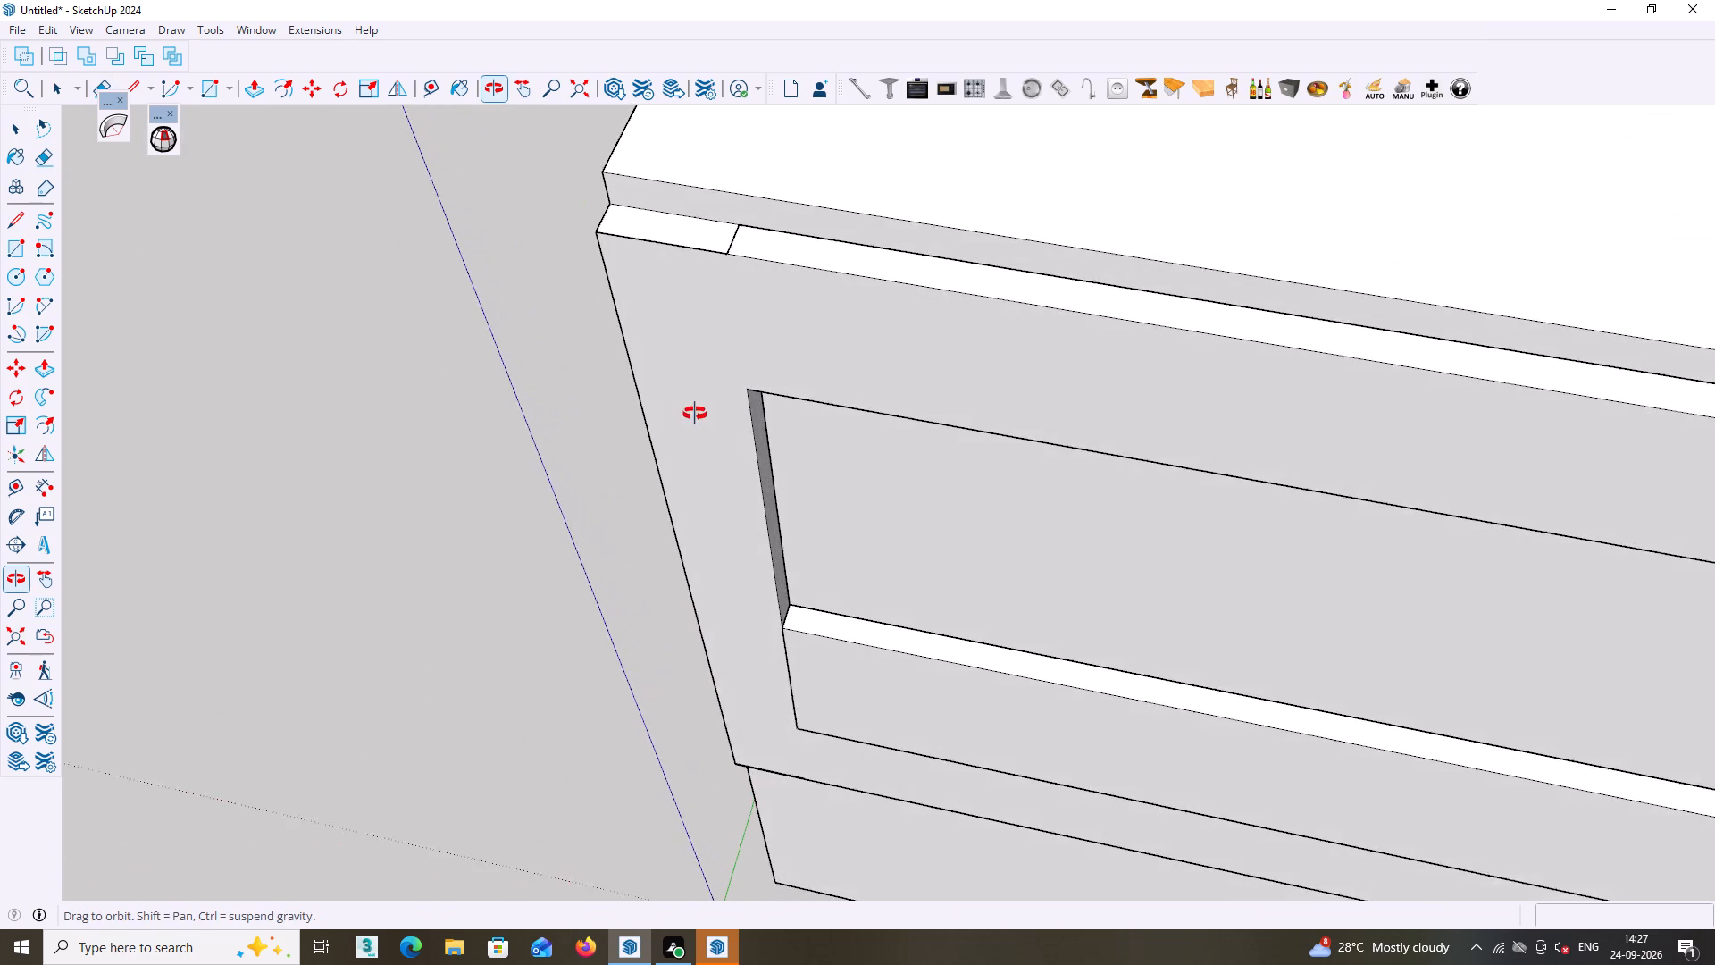
pyautogui.moveTo(695, 414); pyautogui.dragTo(689, 416, button='middle')
pyautogui.moveTo(743, 429); pyautogui.dragTo(782, 462, button='middle')
pyautogui.scroll(-15, 743, 430)
pyautogui.middleClick(841, 441)
pyautogui.middleClick(1114, 493)
pyautogui.keyDown('shift'); pyautogui.moveTo(1326, 529); pyautogui.dragTo(989, 340, button='middle'); pyautogui.keyUp('shift')
pyautogui.moveTo(1232, 427); pyautogui.dragTo(963, 311, button='middle')
pyautogui.moveTo(1270, 461); pyautogui.dragTo(1483, 286, button='middle')
pyautogui.moveTo(901, 459); pyautogui.dragTo(1240, 374, button='middle')
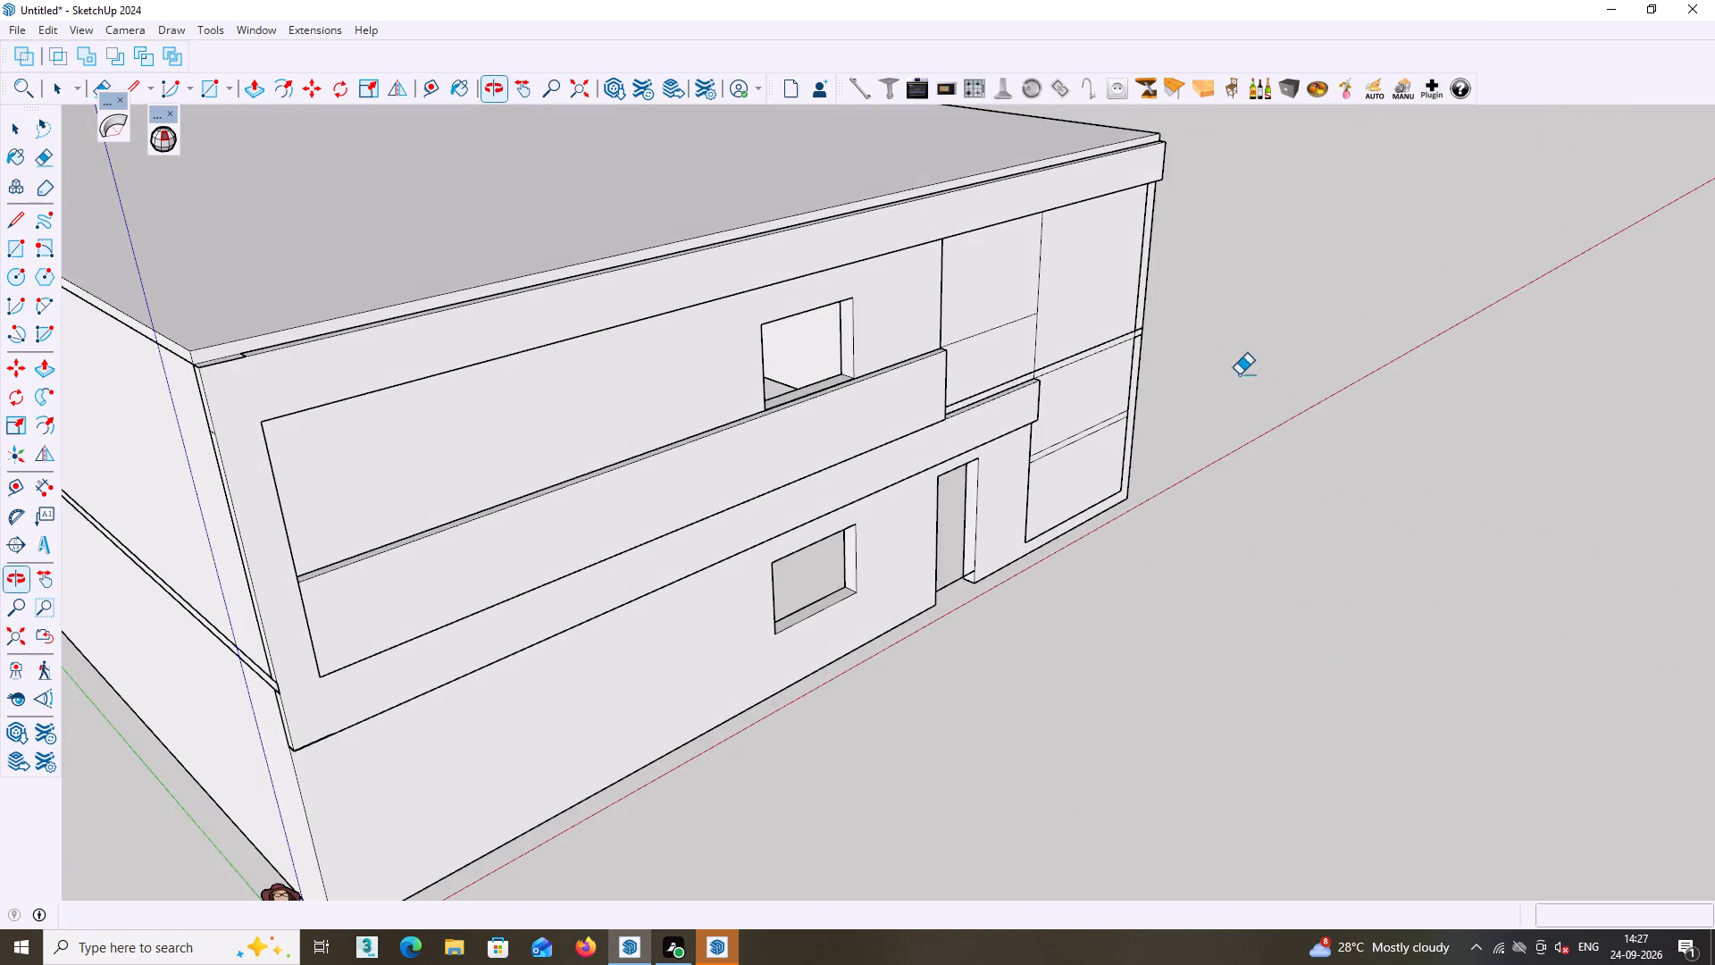
pyautogui.scroll(5, 1095, 375)
pyautogui.moveTo(985, 407); pyautogui.dragTo(806, 408, button='middle')
pyautogui.scroll(-4, 895, 399)
pyautogui.scroll(2, 908, 343)
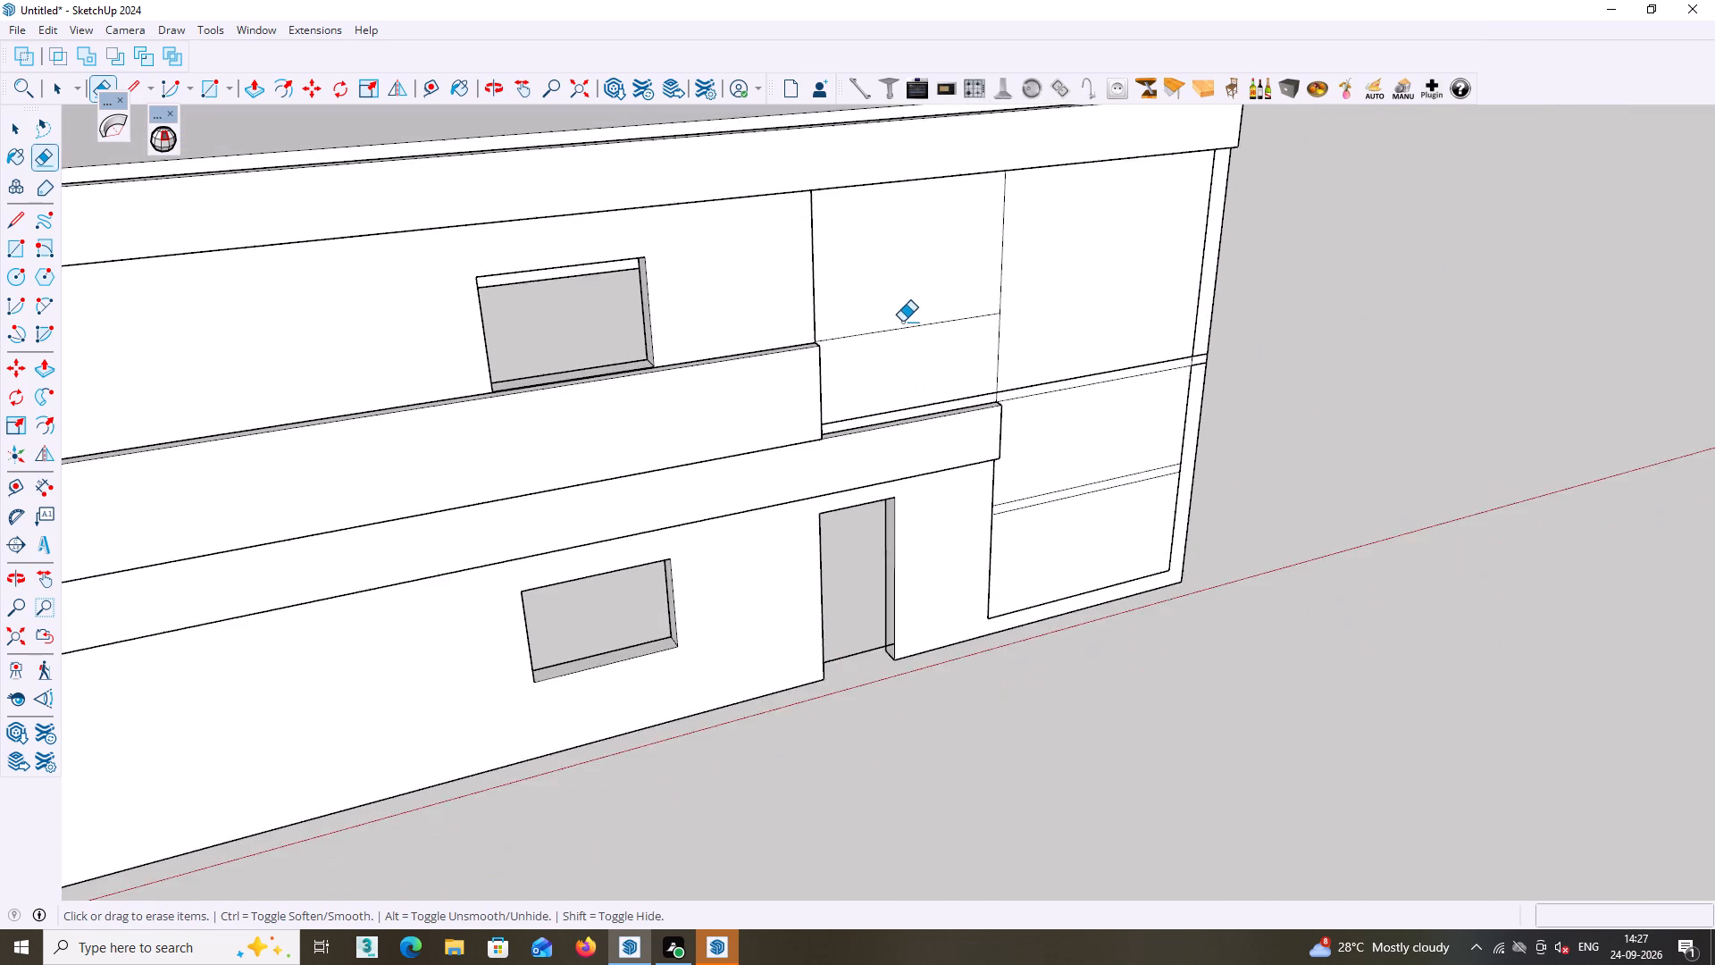
pyautogui.scroll(6, 902, 322)
pyautogui.click(875, 331)
# Push/Pull the projecting panel's end face about 7' 2 3/16" to the vertical line above the end of the lower band.
pyautogui.scroll(-7, 875, 331)
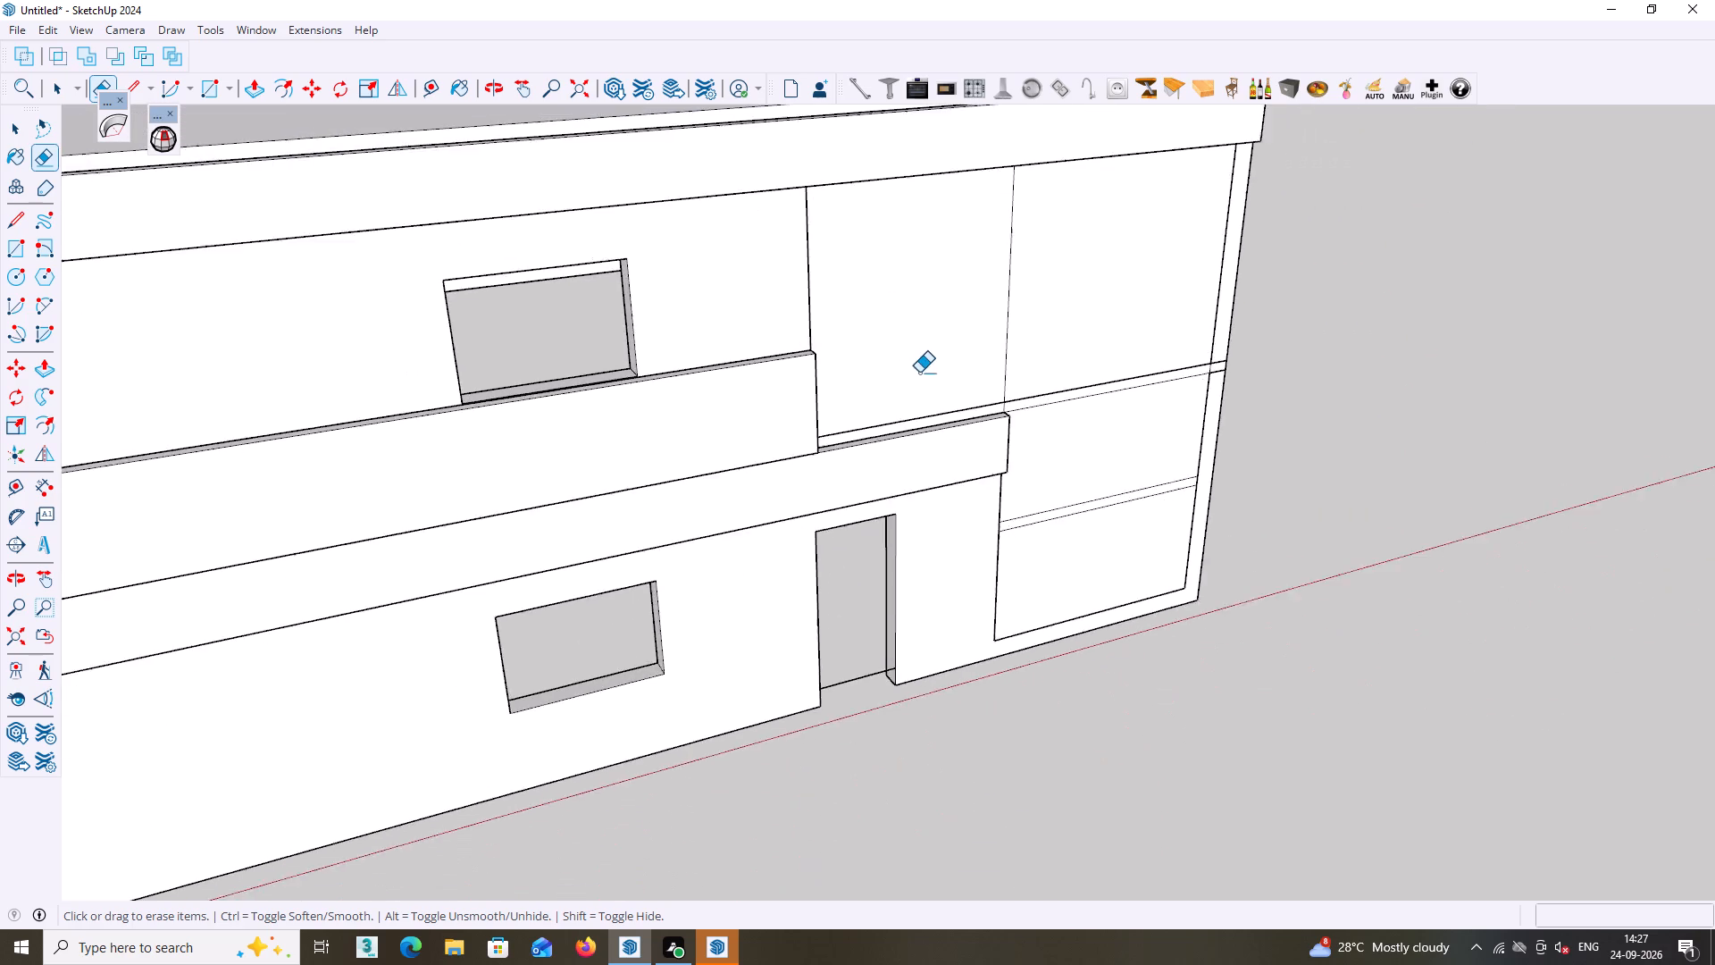
pyautogui.scroll(-10, 919, 373)
pyautogui.keyDown('shift'); pyautogui.moveTo(948, 407); pyautogui.dragTo(924, 335, button='middle'); pyautogui.keyUp('shift')
pyautogui.scroll(2, 928, 339)
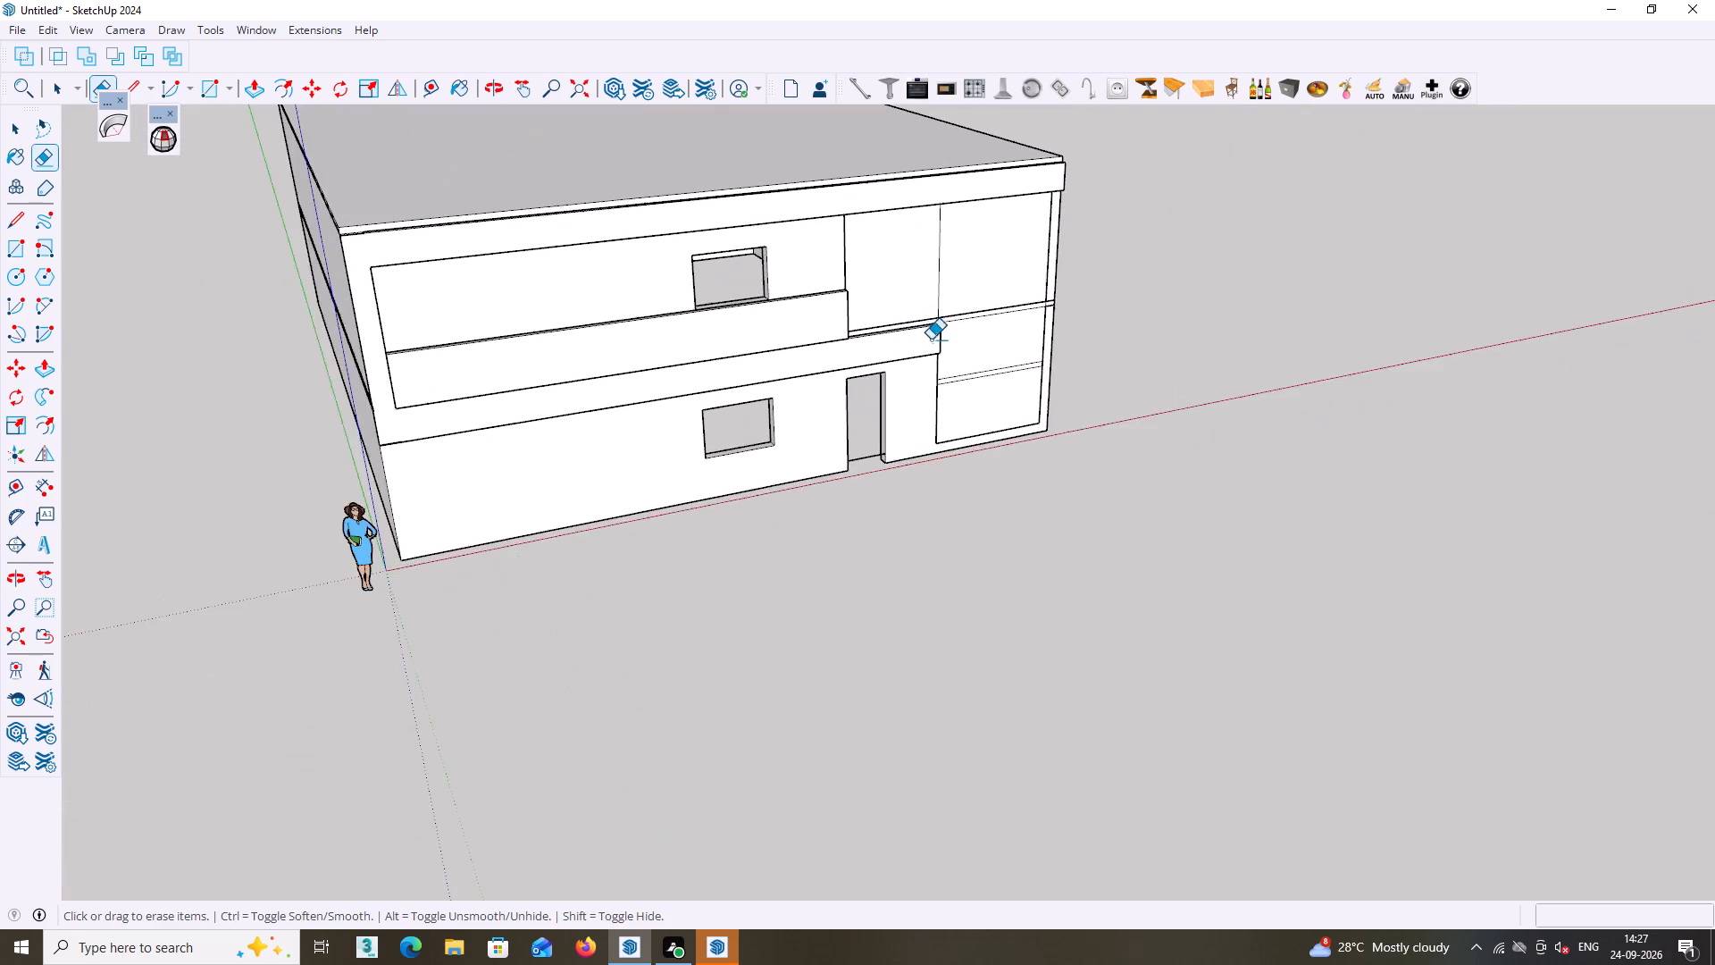
pyautogui.scroll(3, 931, 340)
pyautogui.moveTo(914, 331); pyautogui.dragTo(616, 335, button='middle')
pyautogui.moveTo(1046, 272); pyautogui.dragTo(891, 259, button='middle')
pyautogui.scroll(1, 893, 260)
pyautogui.moveTo(894, 266); pyautogui.dragTo(860, 258, button='middle')
pyautogui.scroll(2, 858, 266)
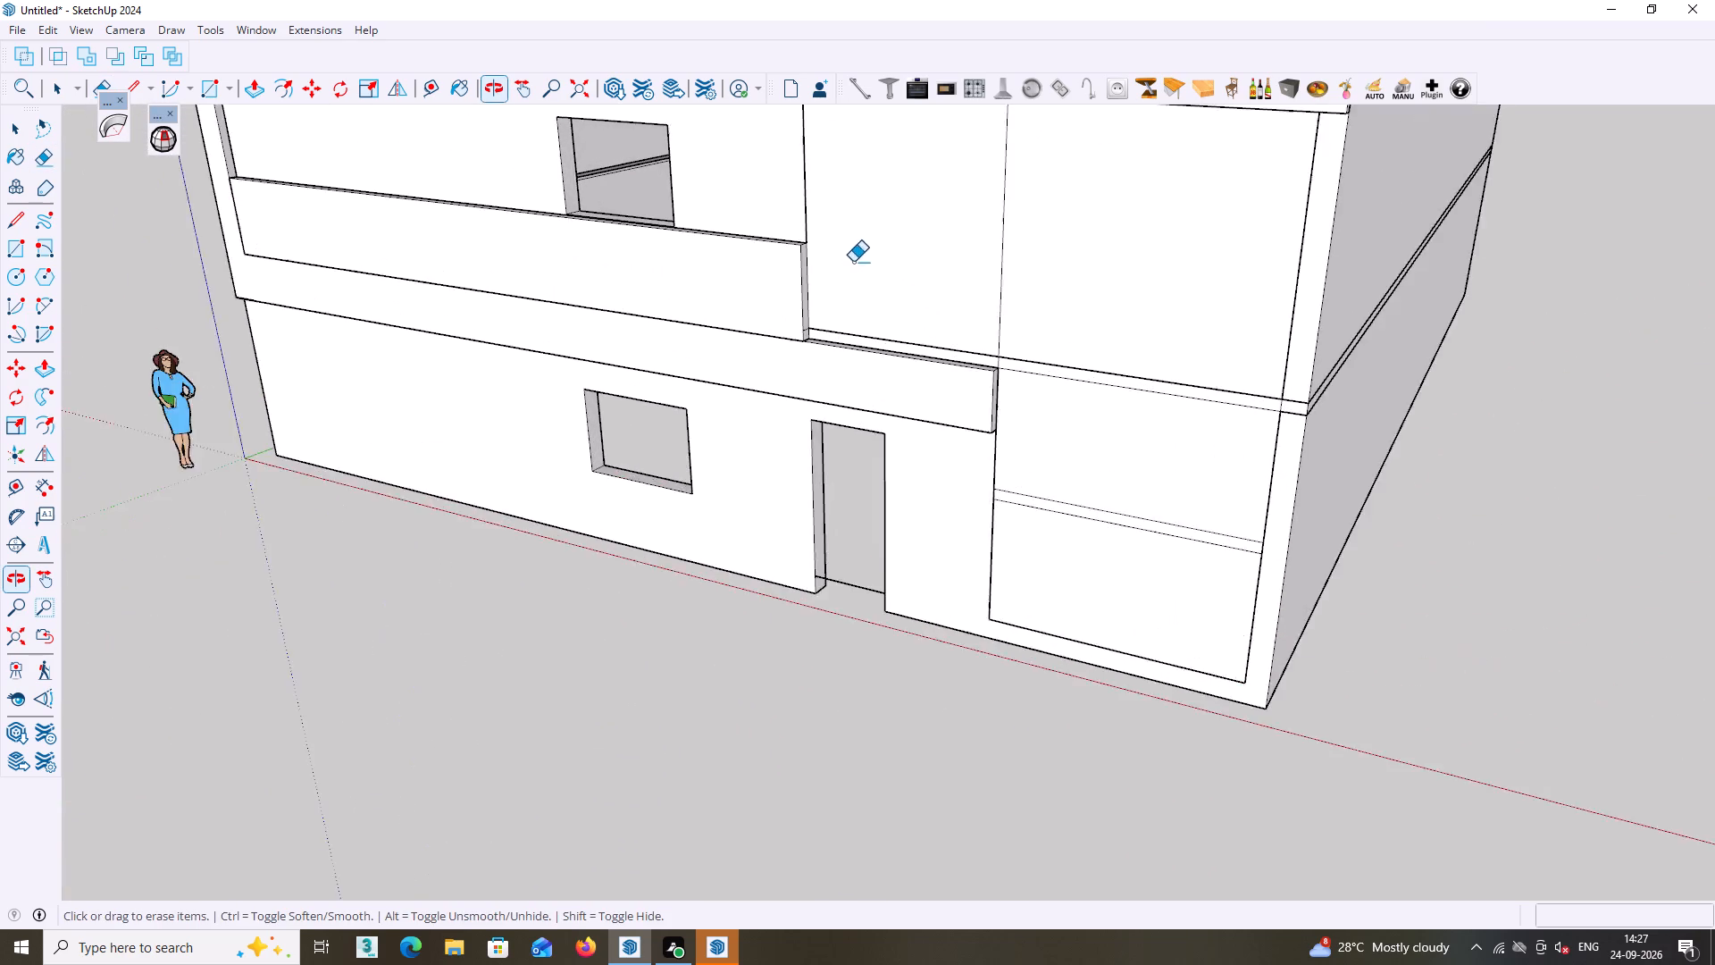
pyautogui.scroll(4, 853, 262)
pyautogui.press('space')
pyautogui.press('p')
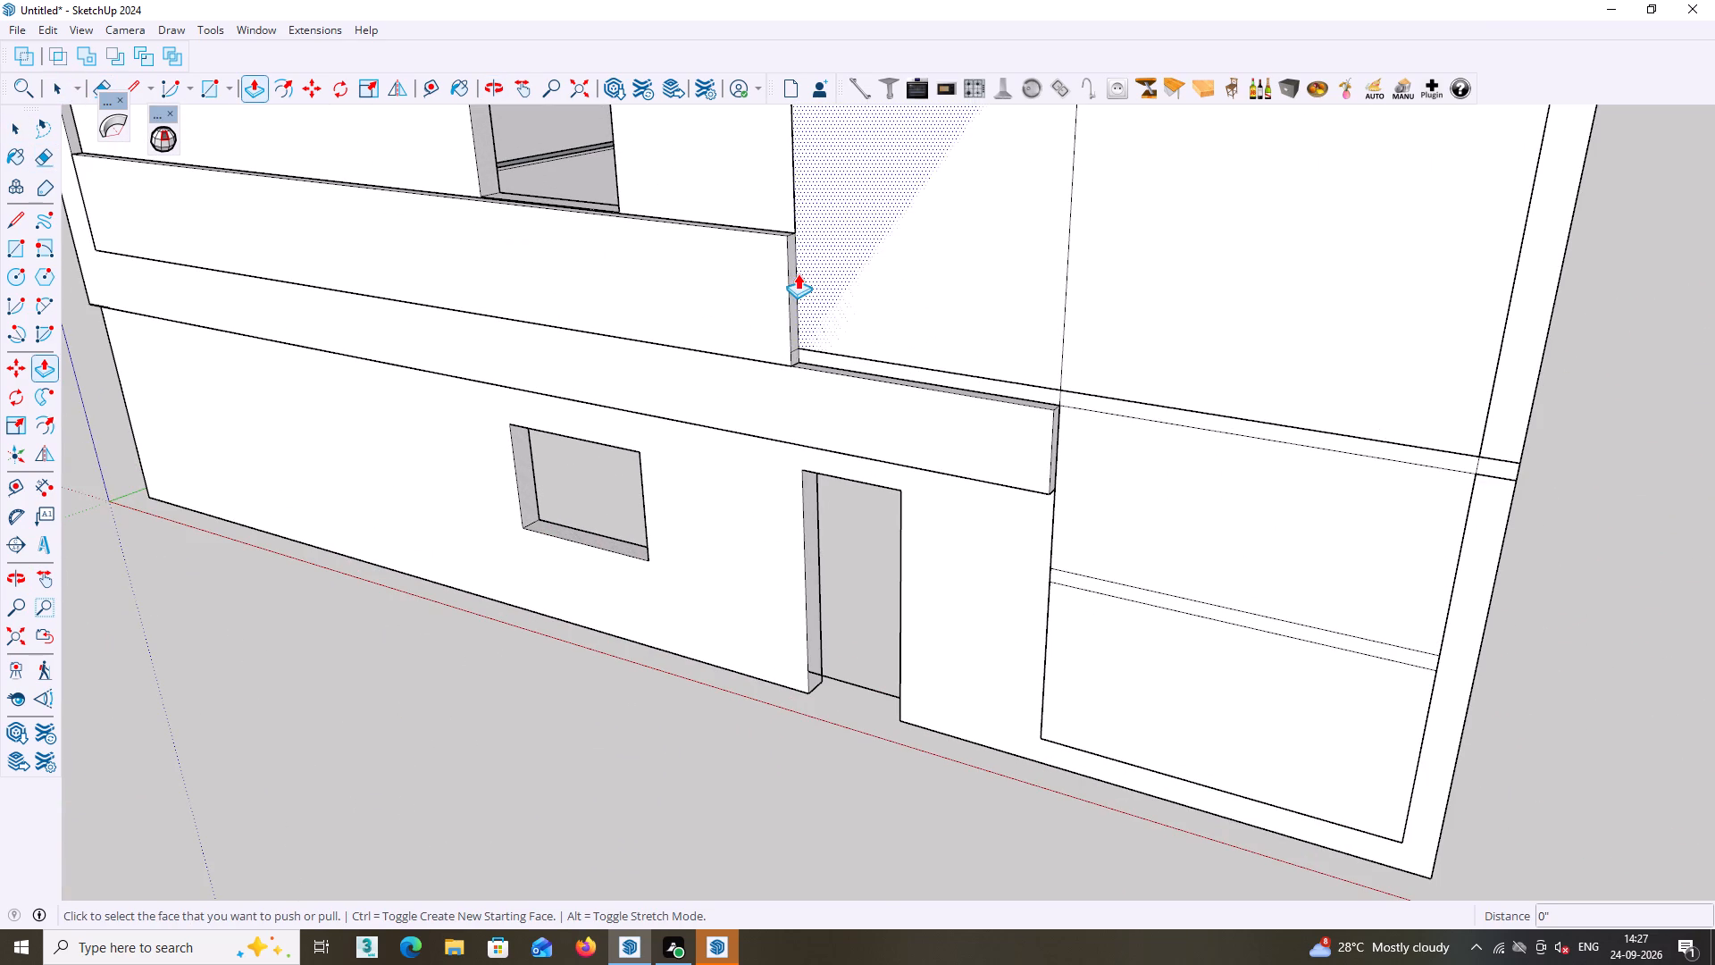
pyautogui.click(794, 280)
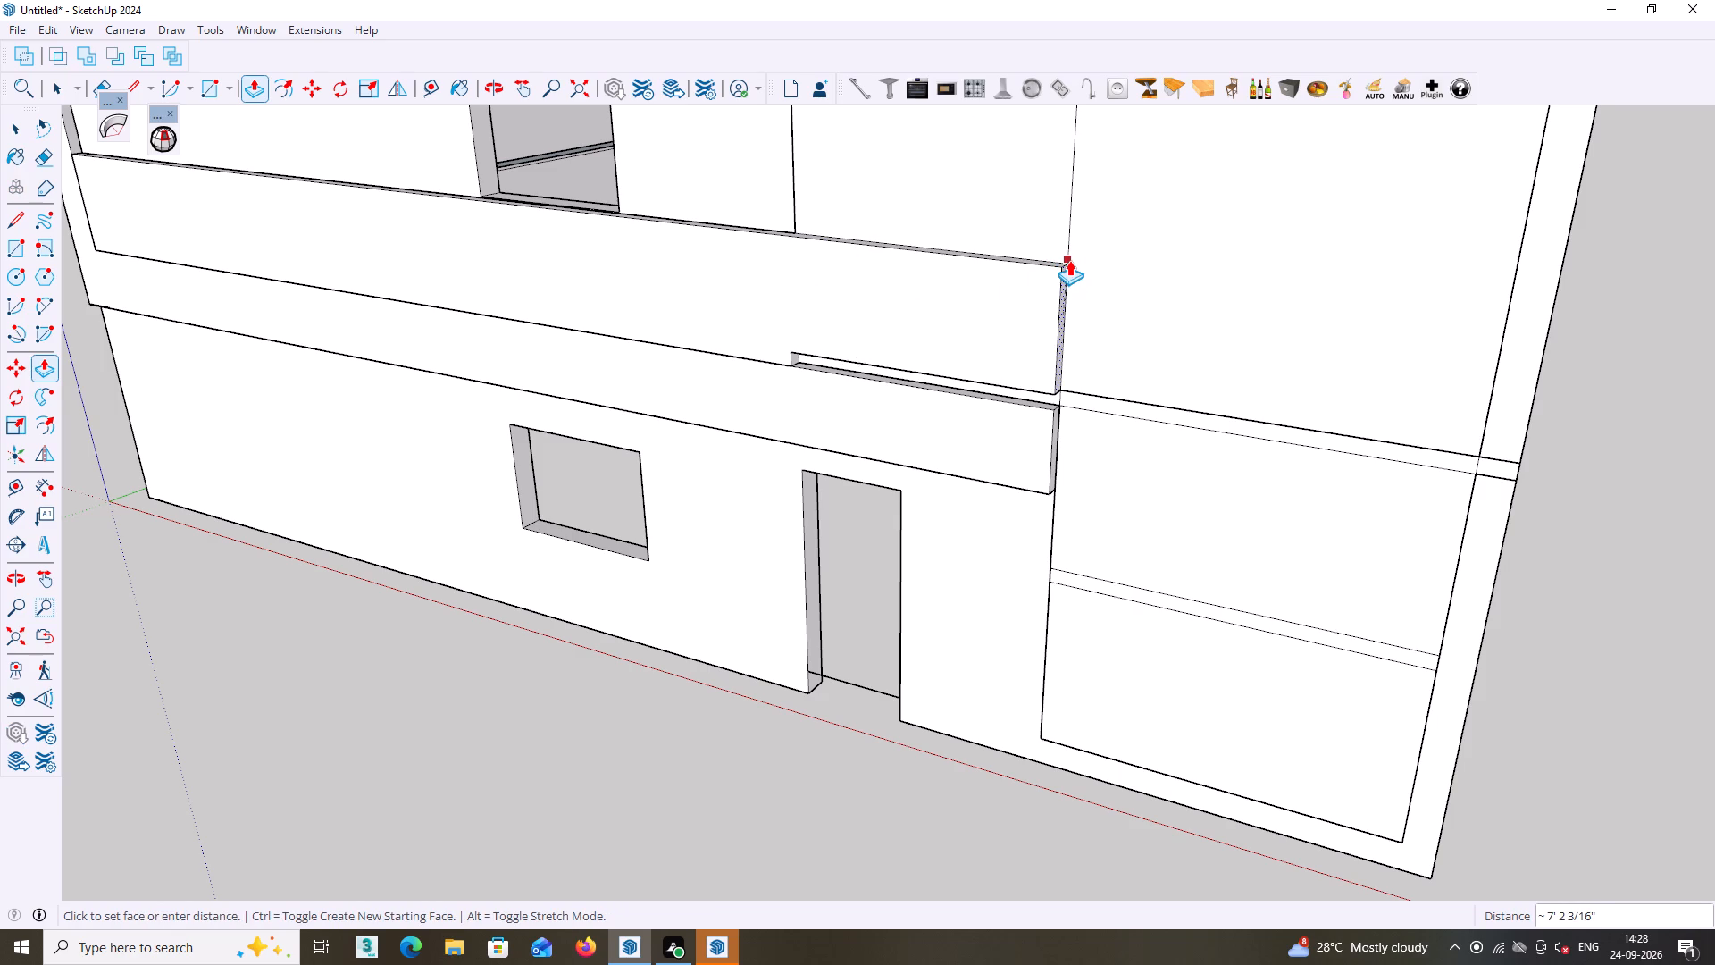
pyautogui.click(1069, 260)
# Push/Pull the end of the gap beneath the extended panel about 7' 2 3/16", flush with the panel's new end.
pyautogui.moveTo(939, 347); pyautogui.dragTo(809, 309, button='middle')
pyautogui.scroll(6, 816, 346)
pyautogui.middleClick(811, 343)
pyautogui.click(774, 342)
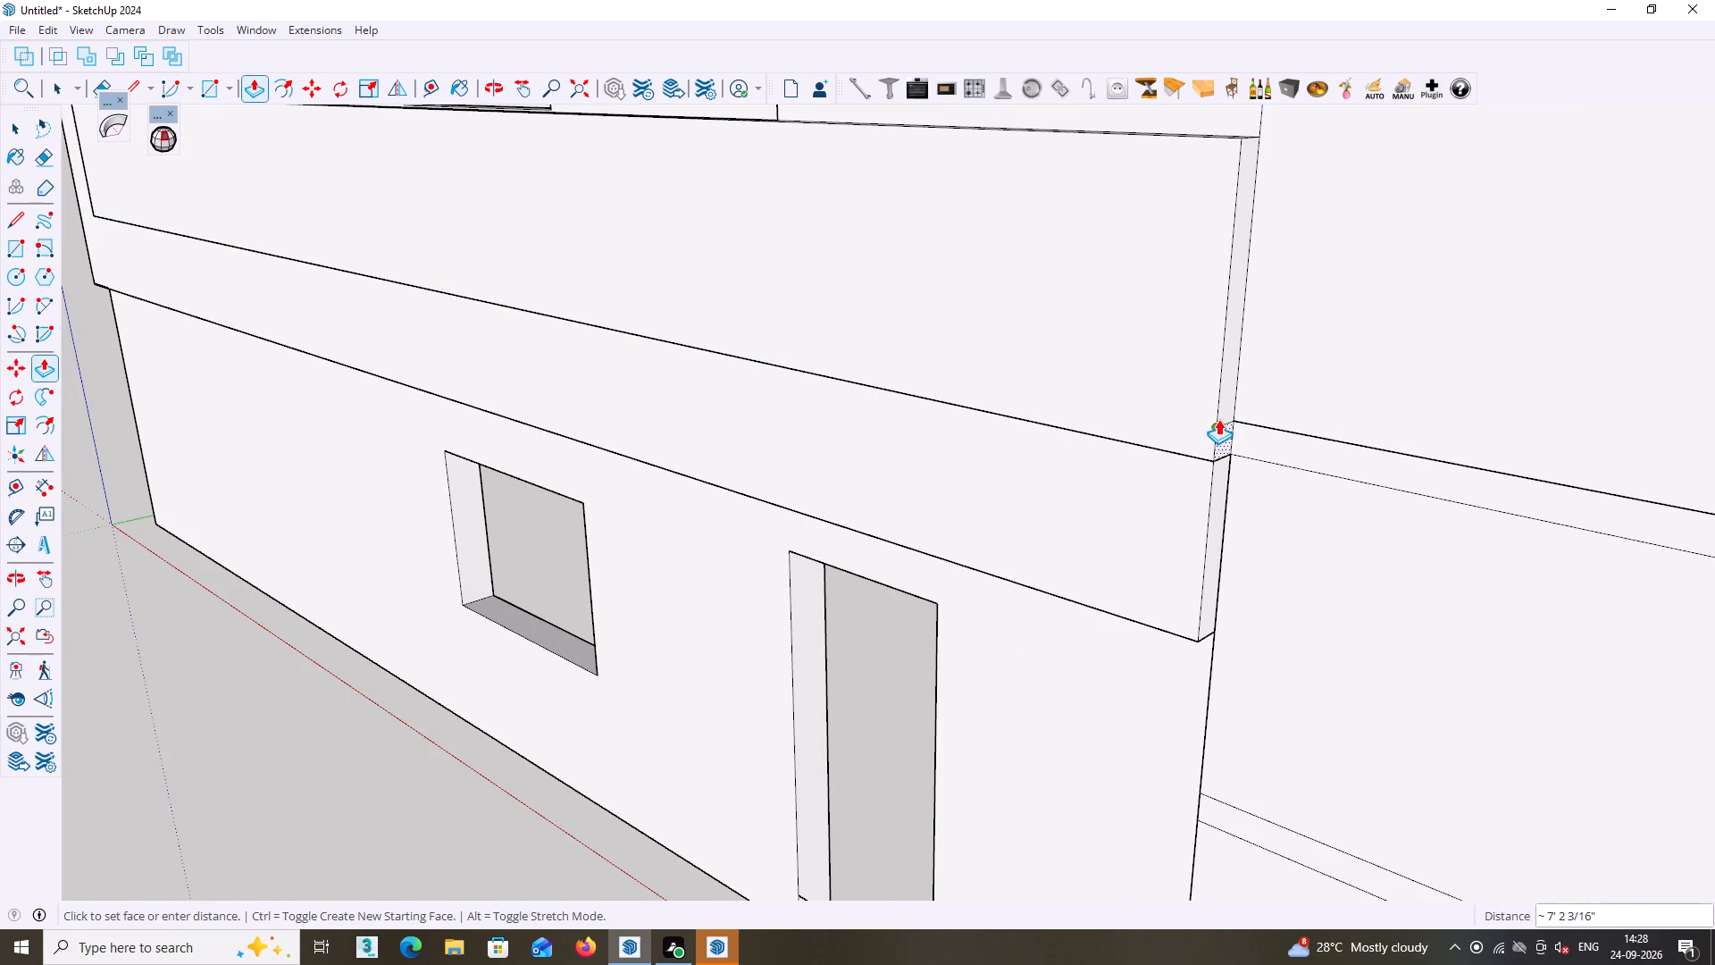
pyautogui.click(1219, 421)
pyautogui.scroll(-3, 1222, 441)
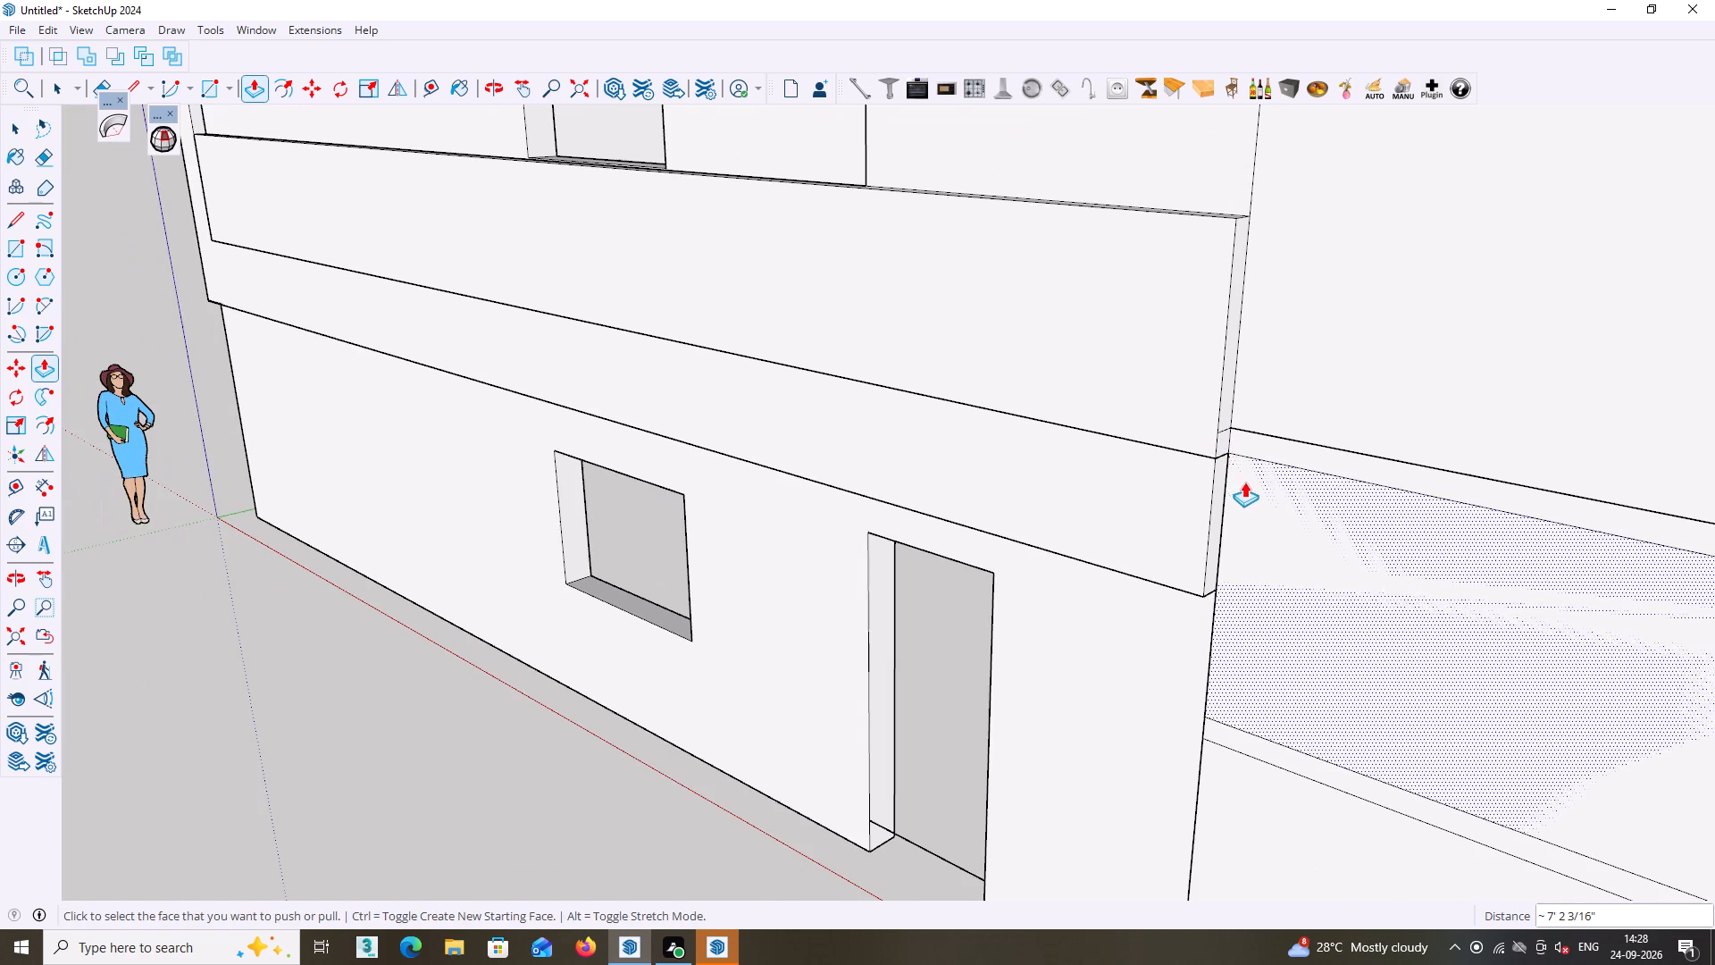
# Erase the short seam line across the lower part of the extended panel's end face.
pyautogui.press('space')
pyautogui.press('e')
pyautogui.scroll(6, 1248, 437)
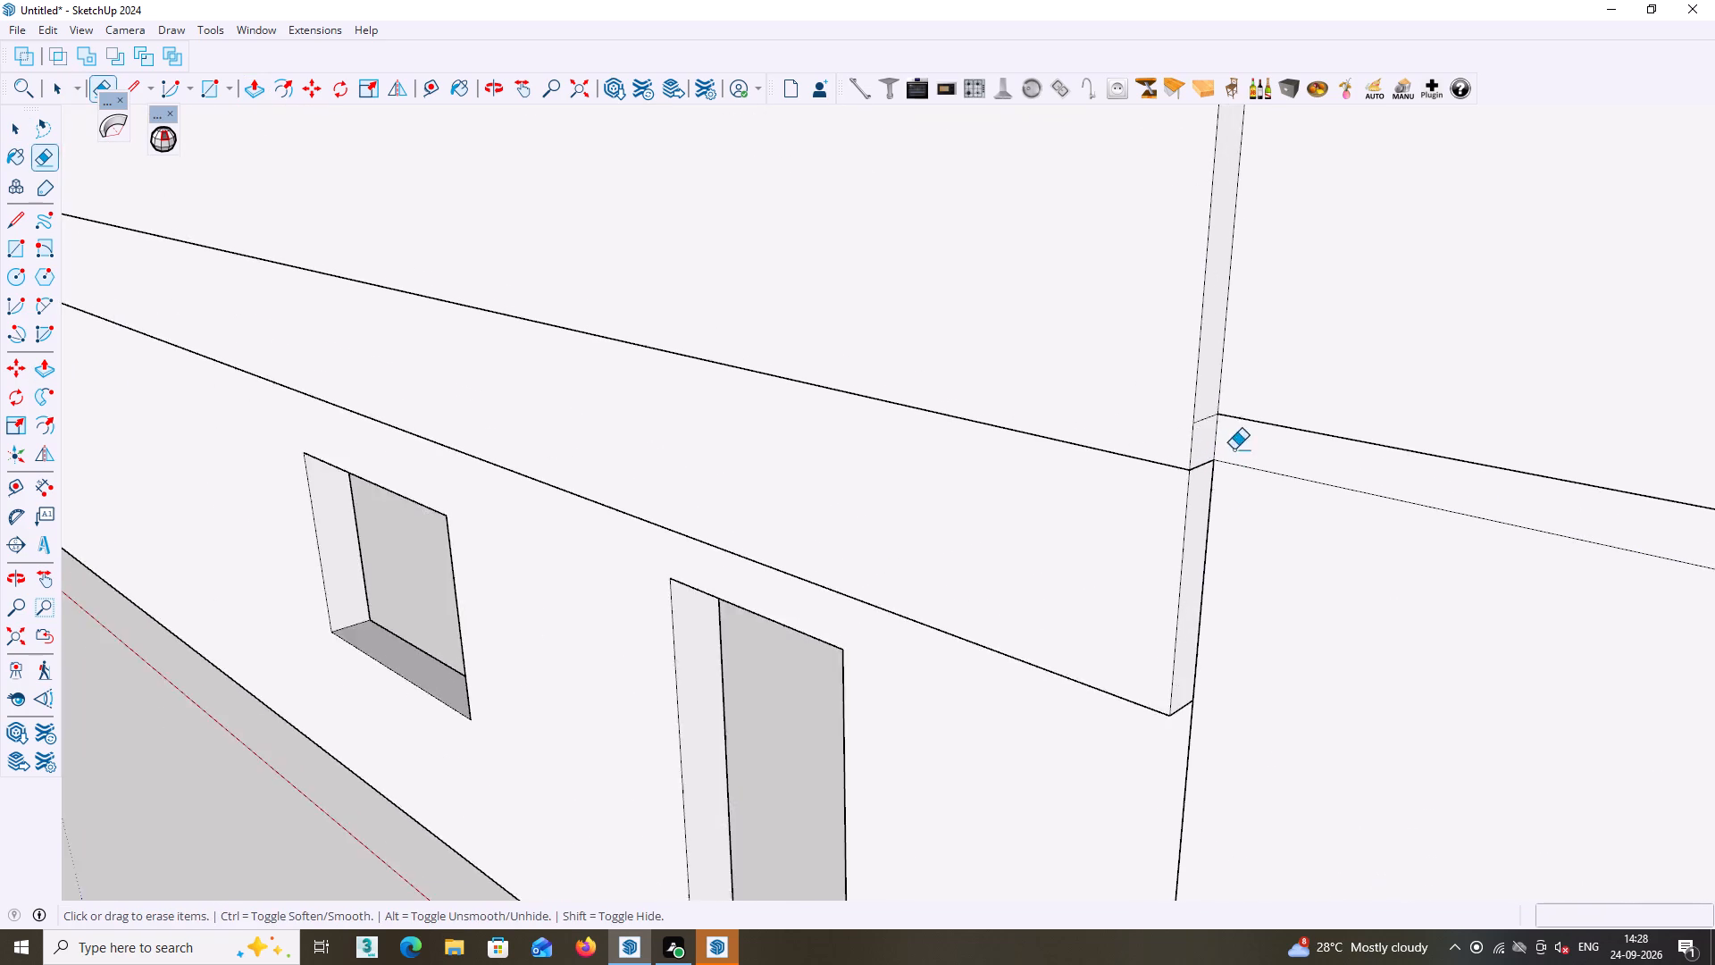
pyautogui.moveTo(1232, 449); pyautogui.dragTo(1050, 459, button='middle')
pyautogui.scroll(3, 1306, 420)
pyautogui.click(1184, 466)
pyautogui.moveTo(1184, 466); pyautogui.dragTo(1191, 477, button='middle')
# Examine the extended projecting panel and the front facade around the entrance door and windows.
pyautogui.scroll(-3, 1187, 473)
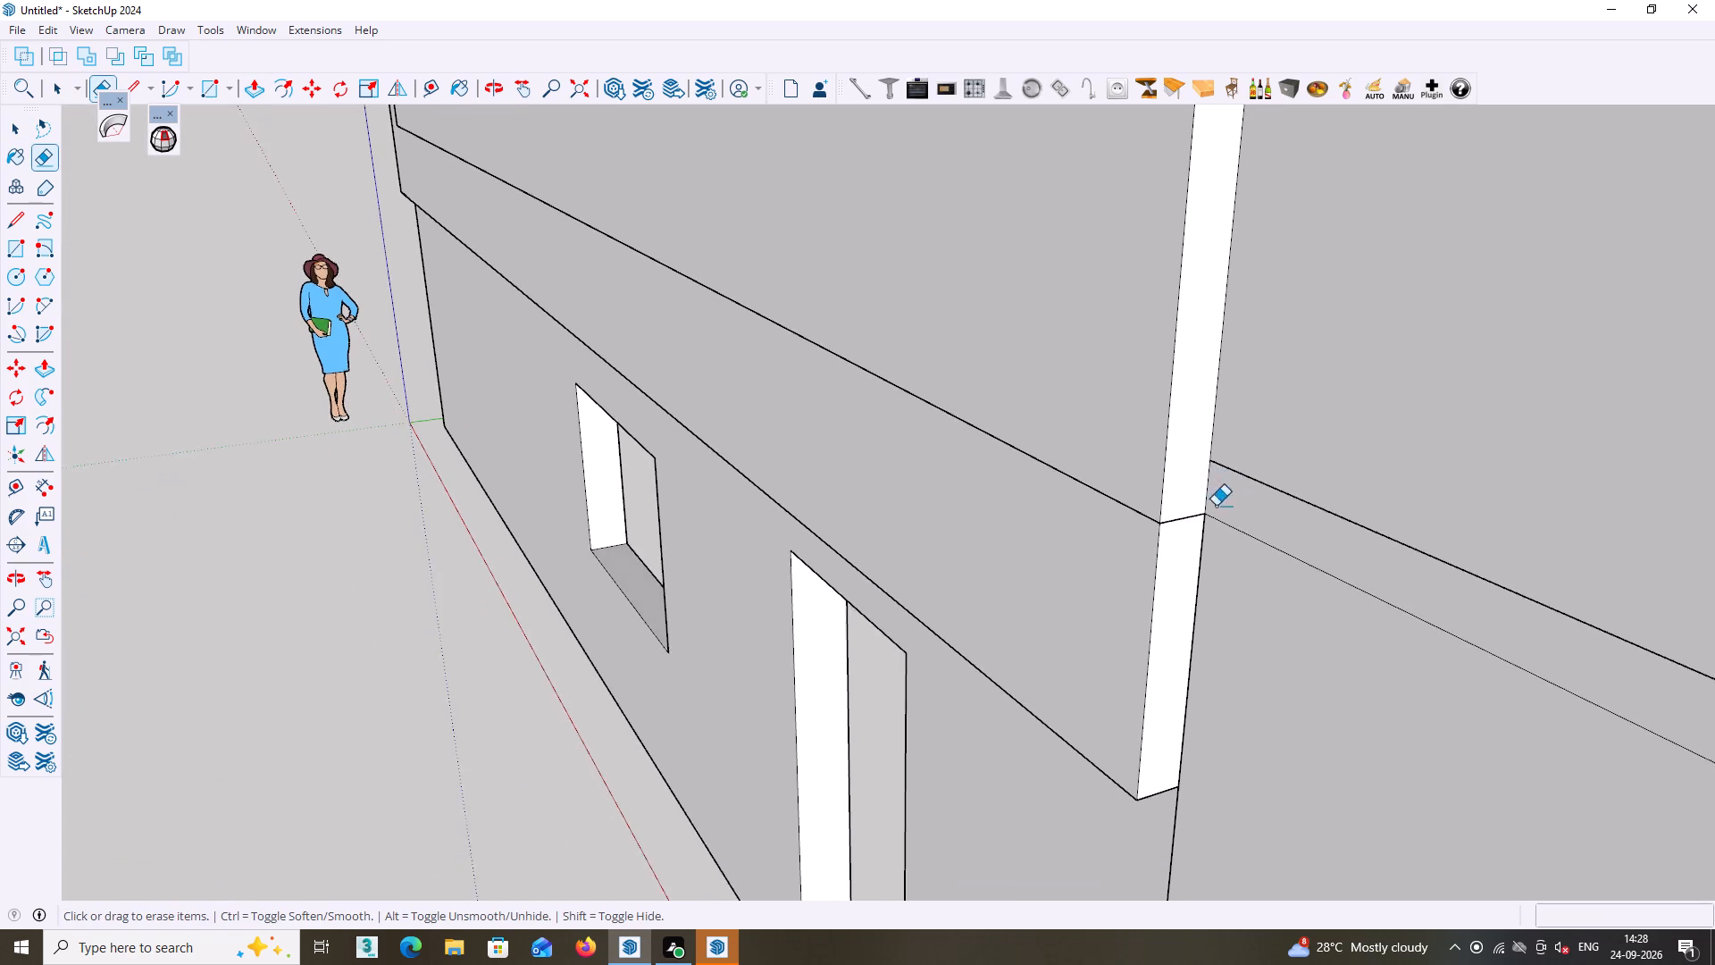
pyautogui.scroll(-11, 1216, 506)
pyautogui.moveTo(1278, 637); pyautogui.dragTo(1555, 606, button='middle')
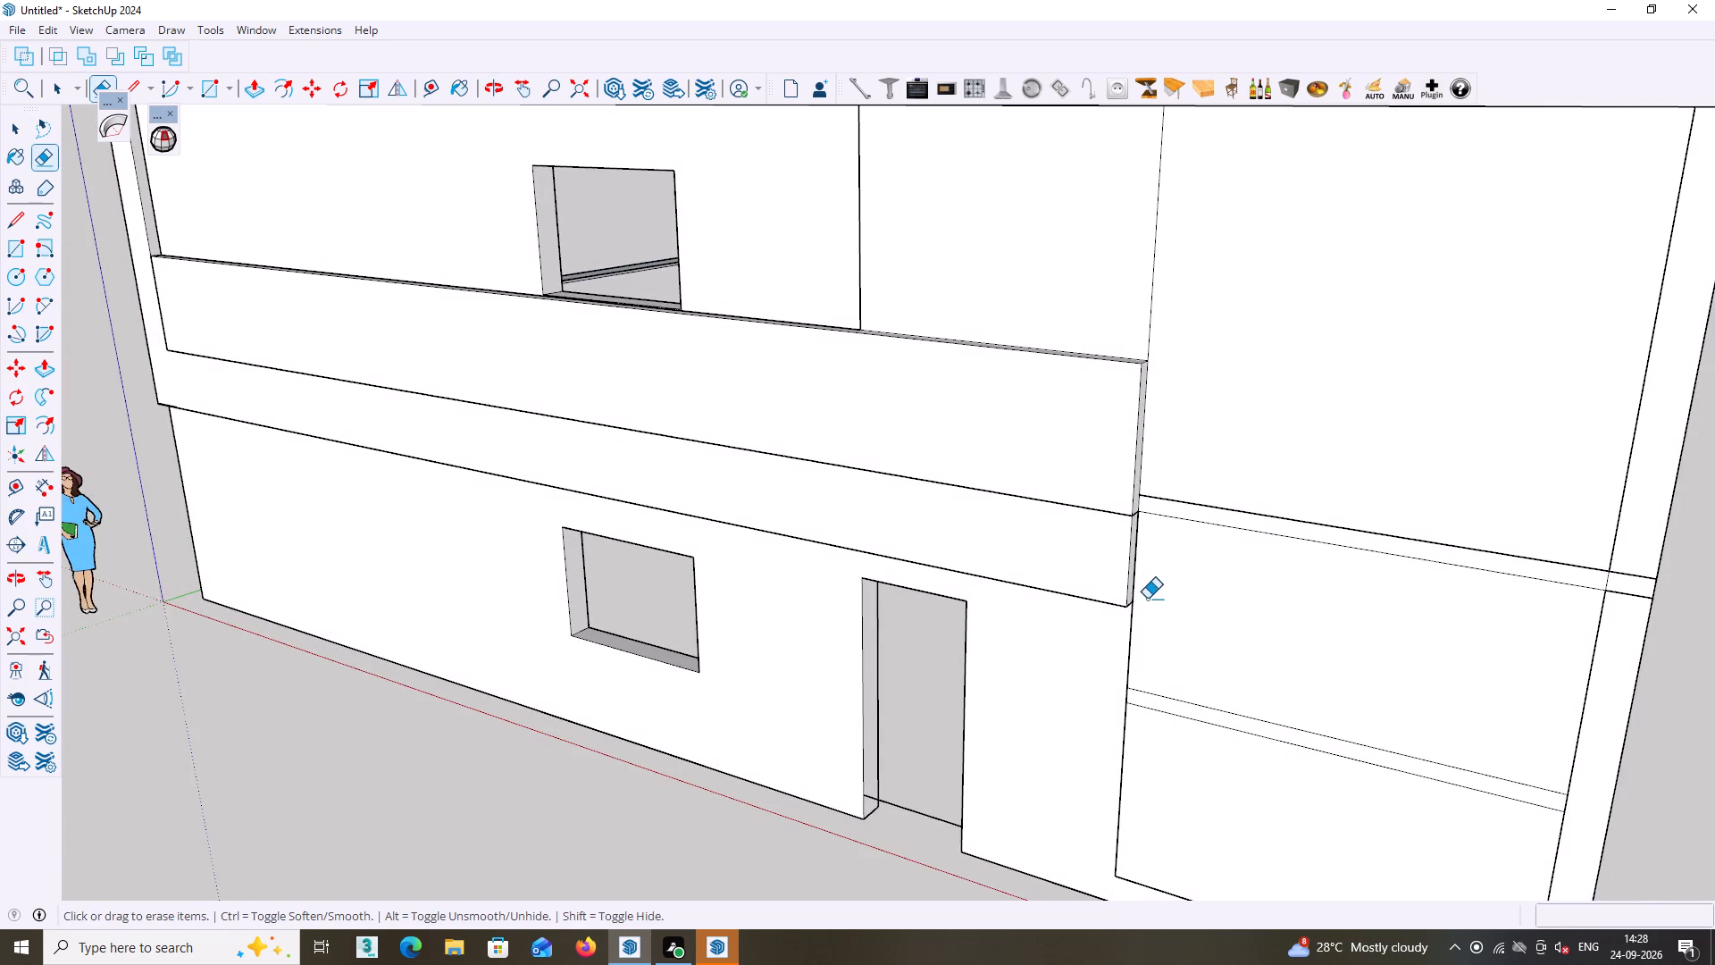
pyautogui.scroll(-8, 1147, 606)
pyautogui.moveTo(1191, 610); pyautogui.dragTo(1284, 600, button='middle')
pyautogui.scroll(6, 1224, 532)
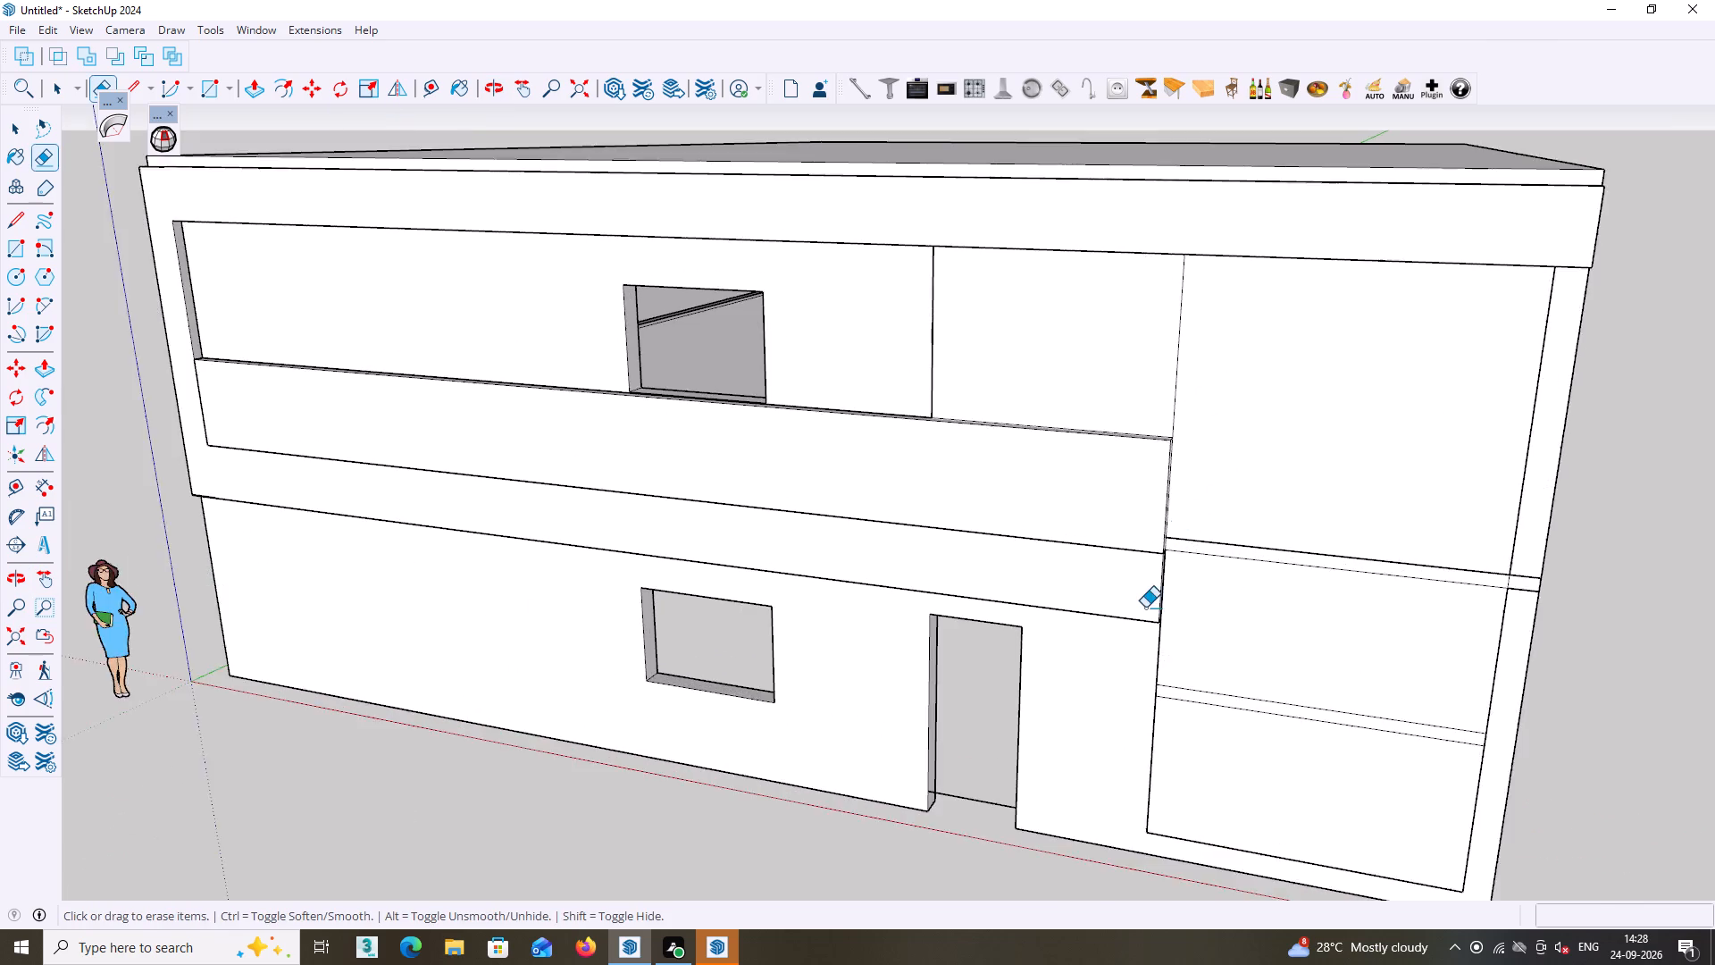
pyautogui.scroll(1, 1145, 608)
pyautogui.moveTo(1143, 599); pyautogui.dragTo(1118, 595, button='middle')
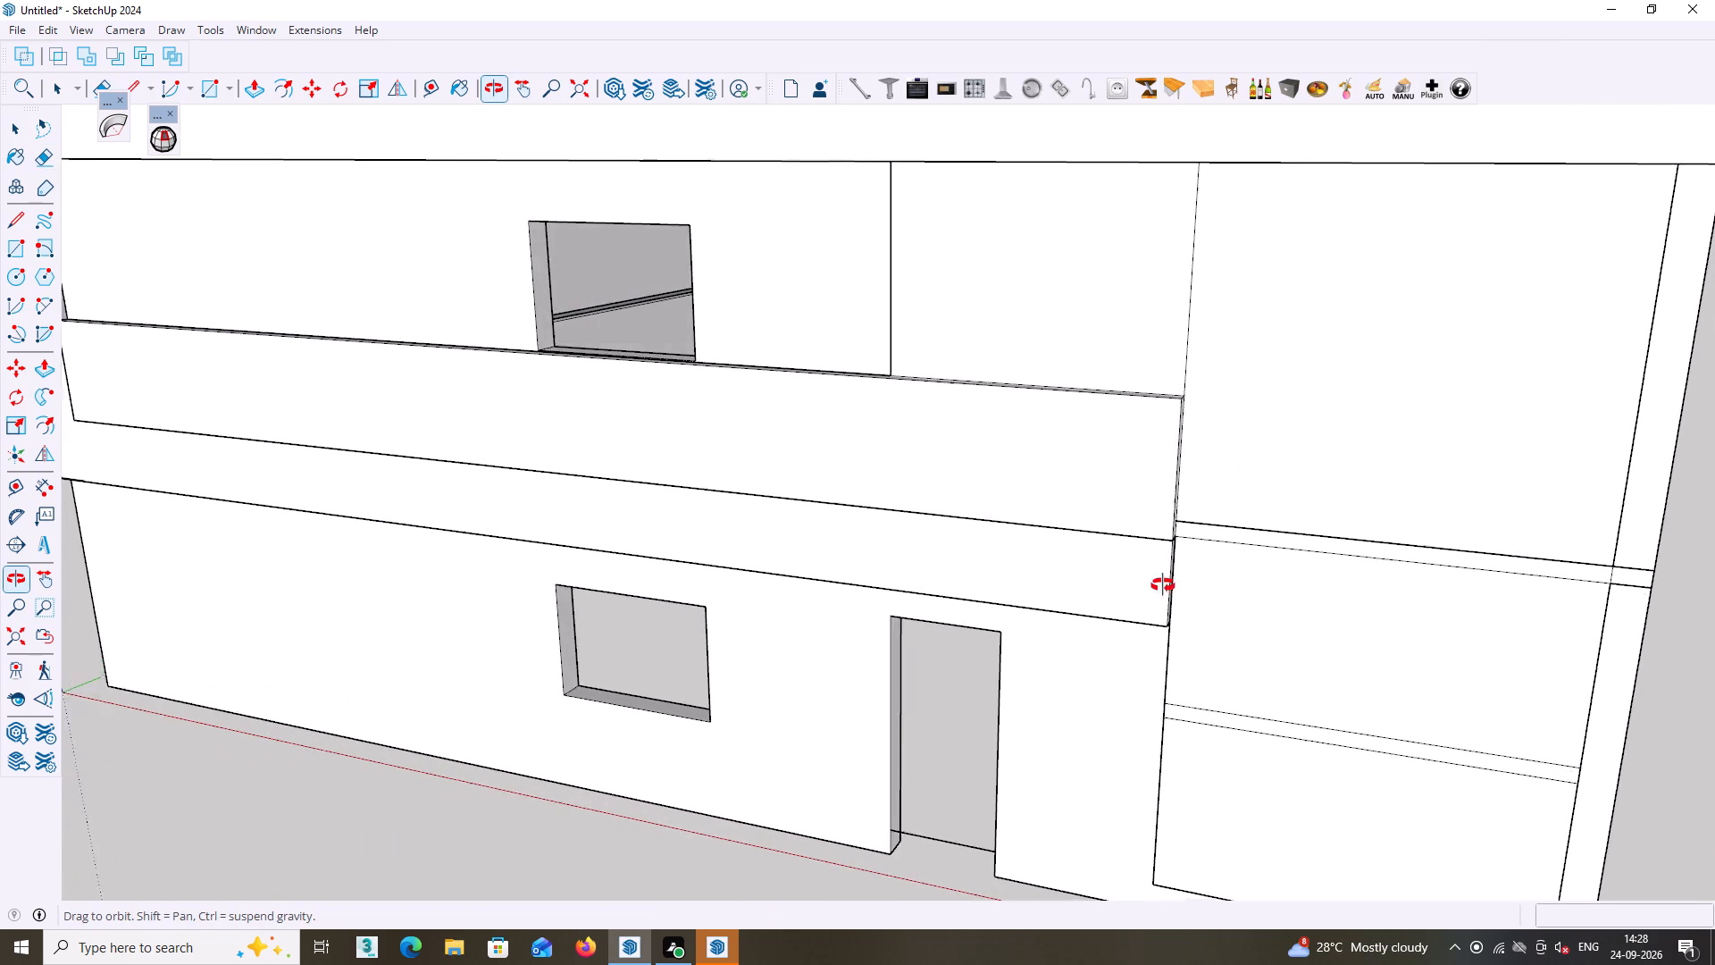
pyautogui.moveTo(1045, 592); pyautogui.dragTo(1211, 588, button='middle')
pyautogui.moveTo(978, 568); pyautogui.dragTo(1067, 569, button='middle')
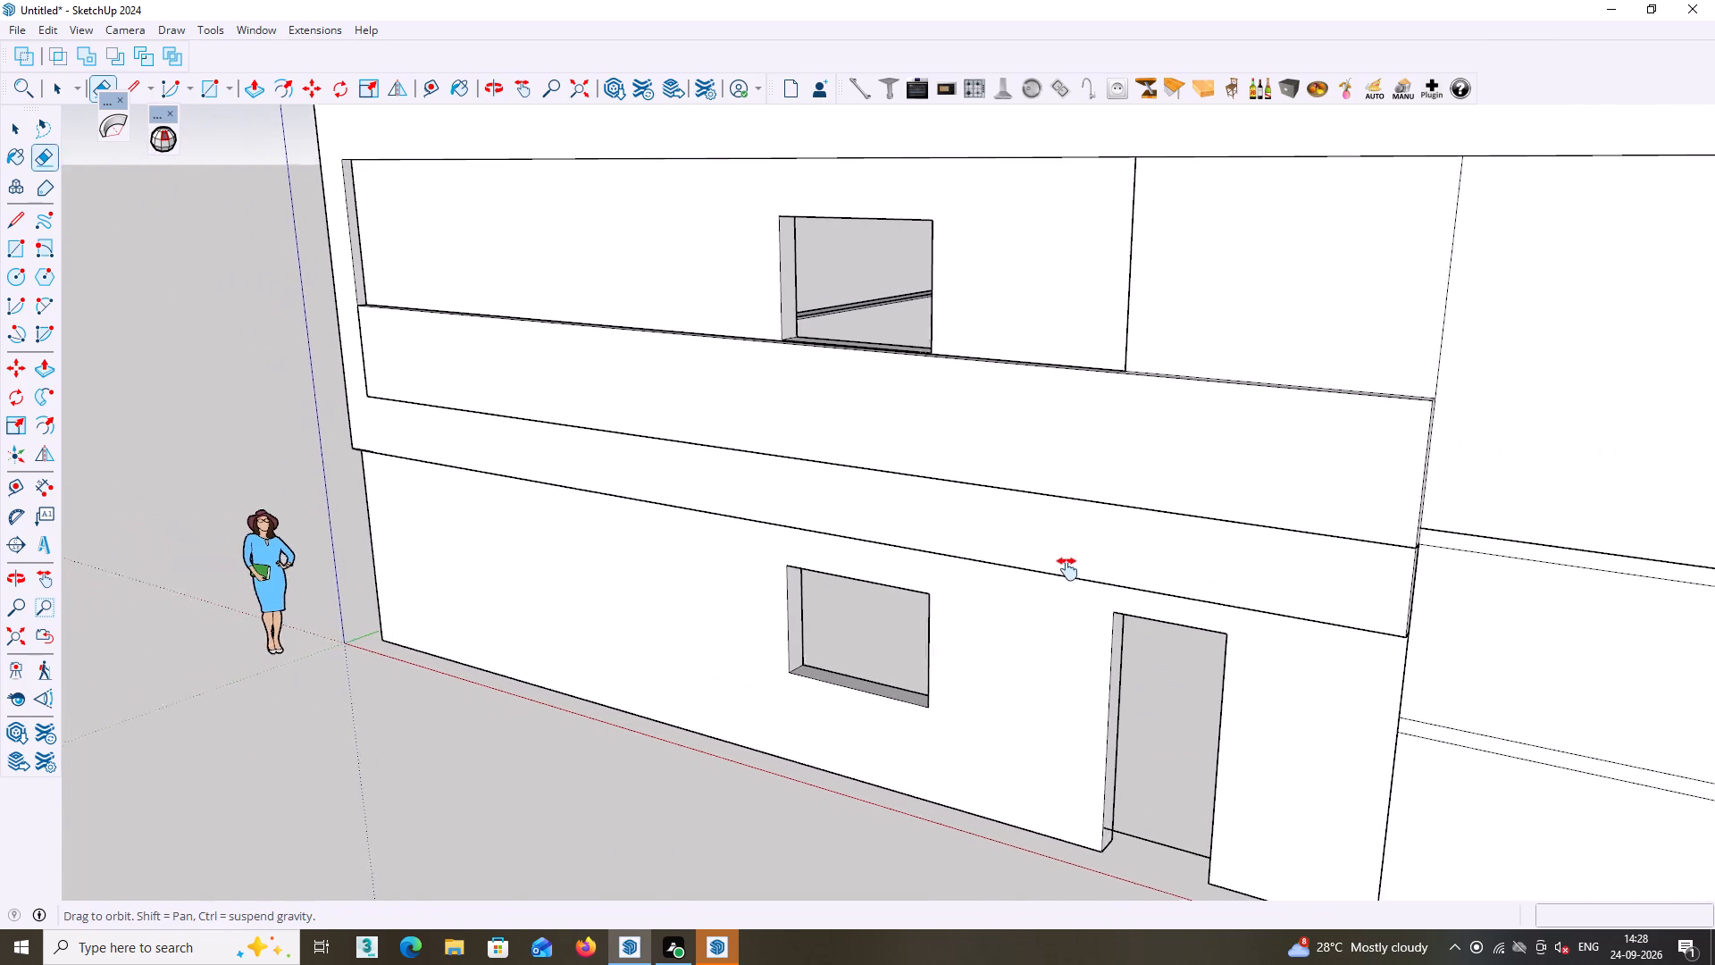
pyautogui.moveTo(1067, 569); pyautogui.dragTo(1090, 573, button='middle')
pyautogui.scroll(-5, 1067, 578)
pyautogui.moveTo(870, 381); pyautogui.dragTo(896, 389, button='middle')
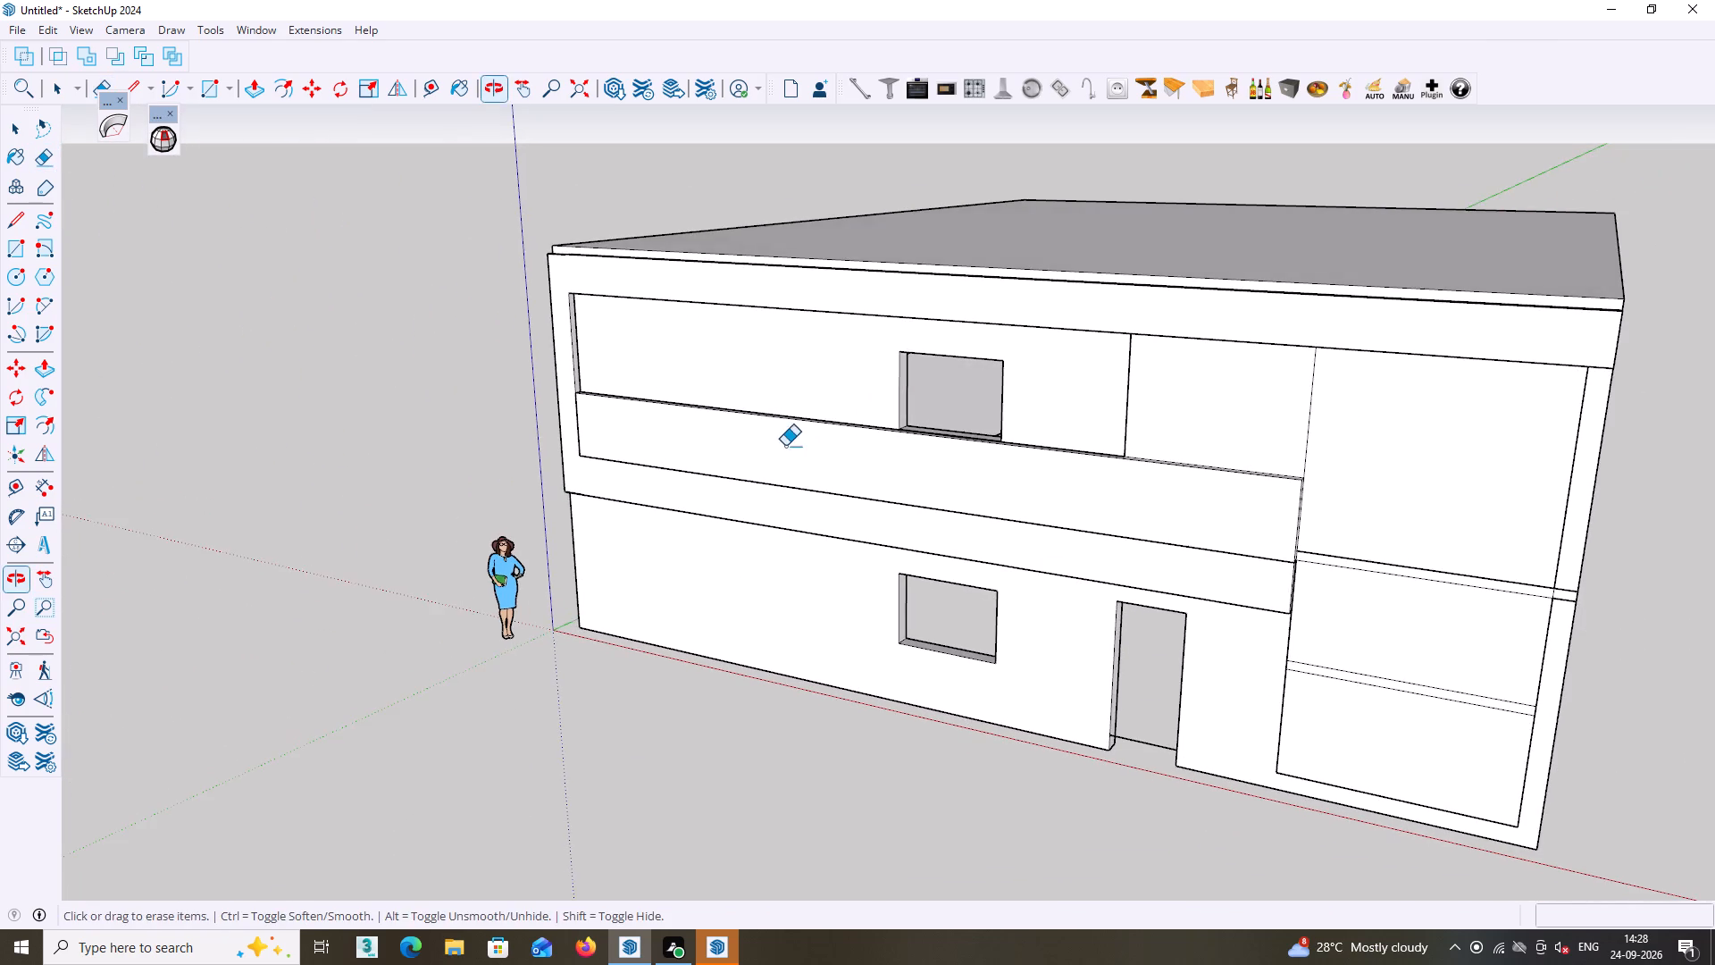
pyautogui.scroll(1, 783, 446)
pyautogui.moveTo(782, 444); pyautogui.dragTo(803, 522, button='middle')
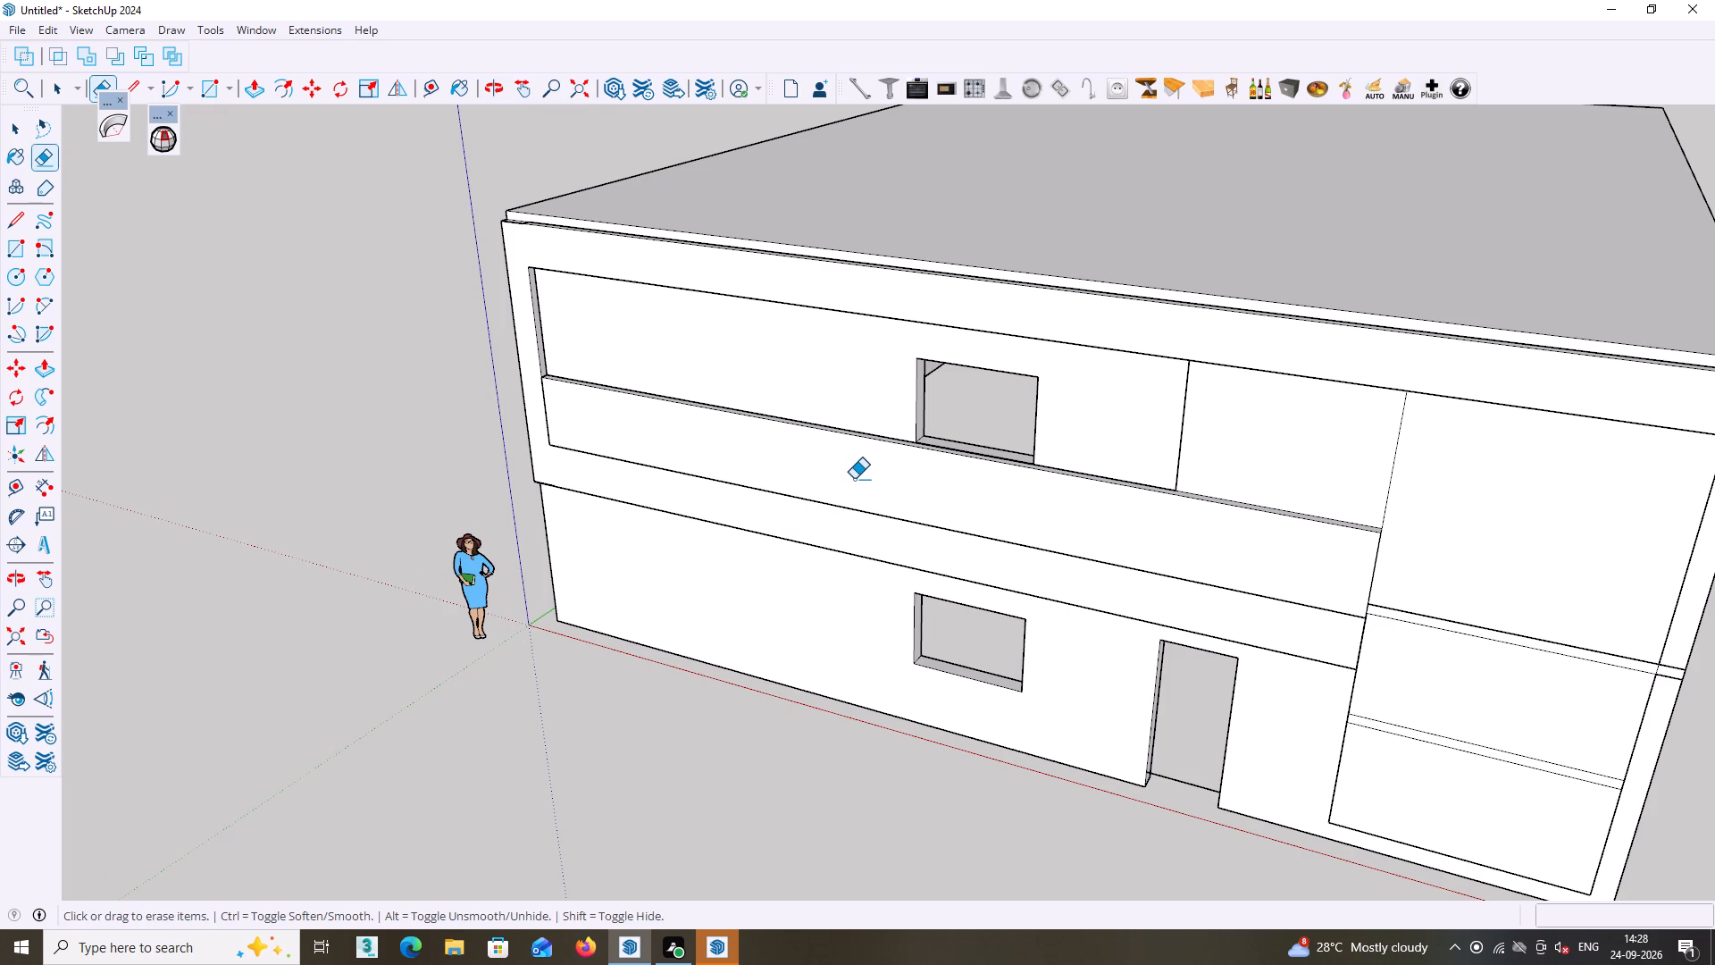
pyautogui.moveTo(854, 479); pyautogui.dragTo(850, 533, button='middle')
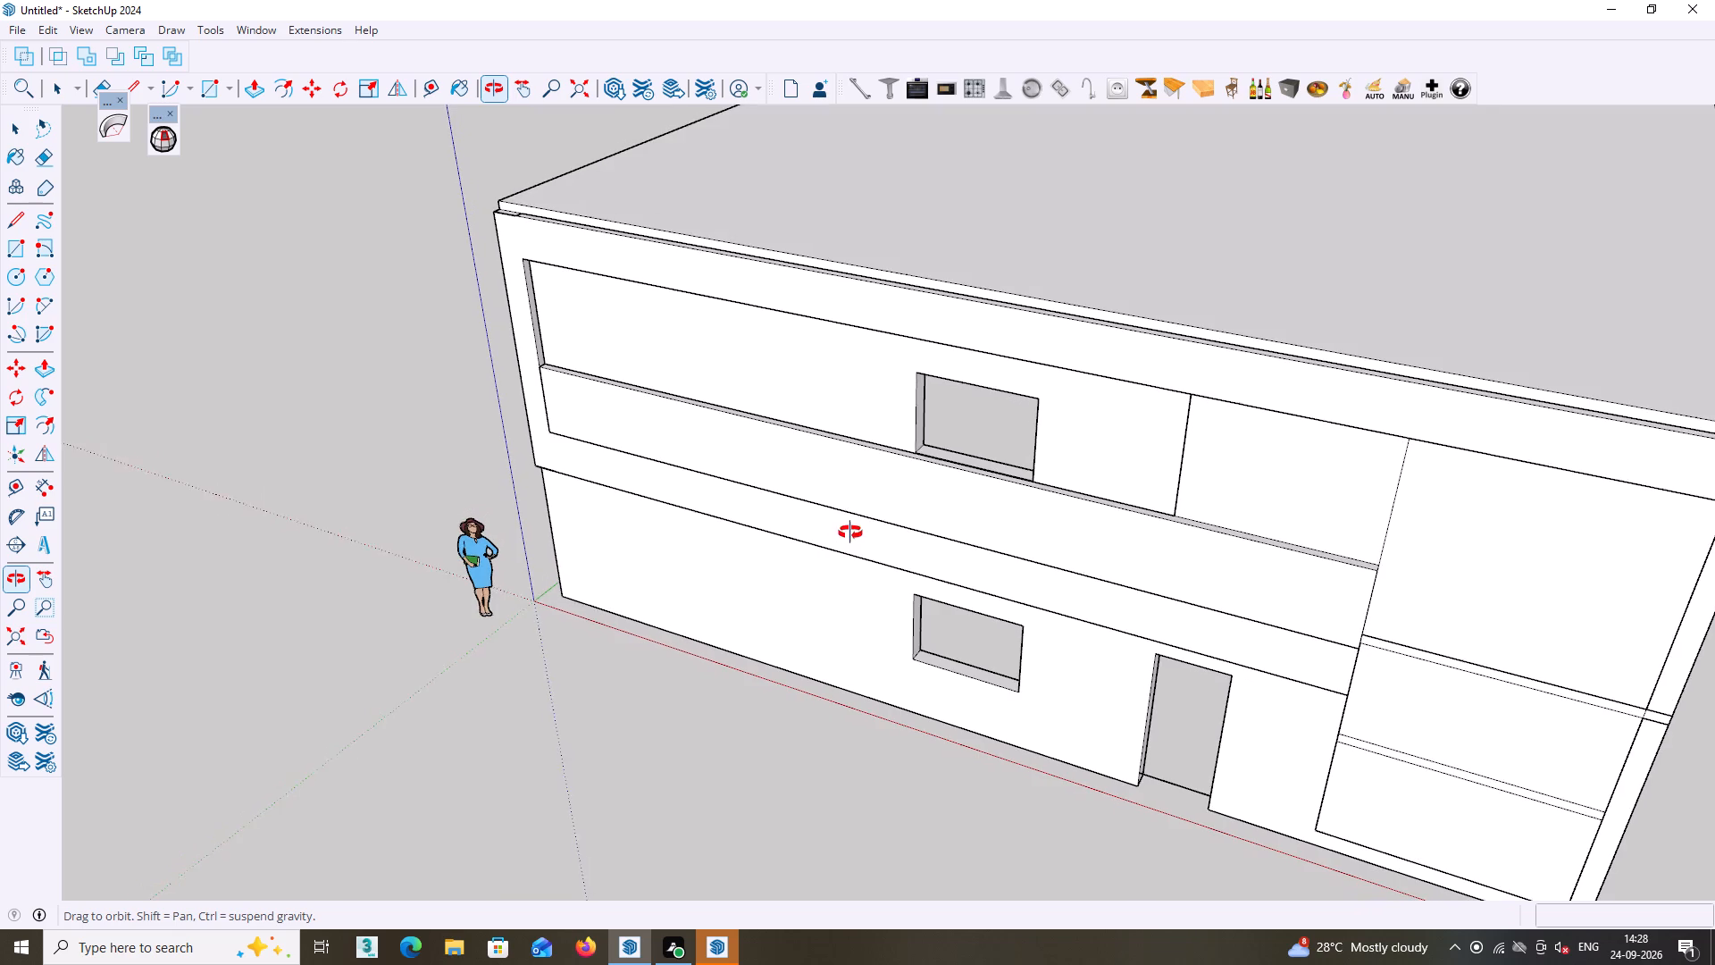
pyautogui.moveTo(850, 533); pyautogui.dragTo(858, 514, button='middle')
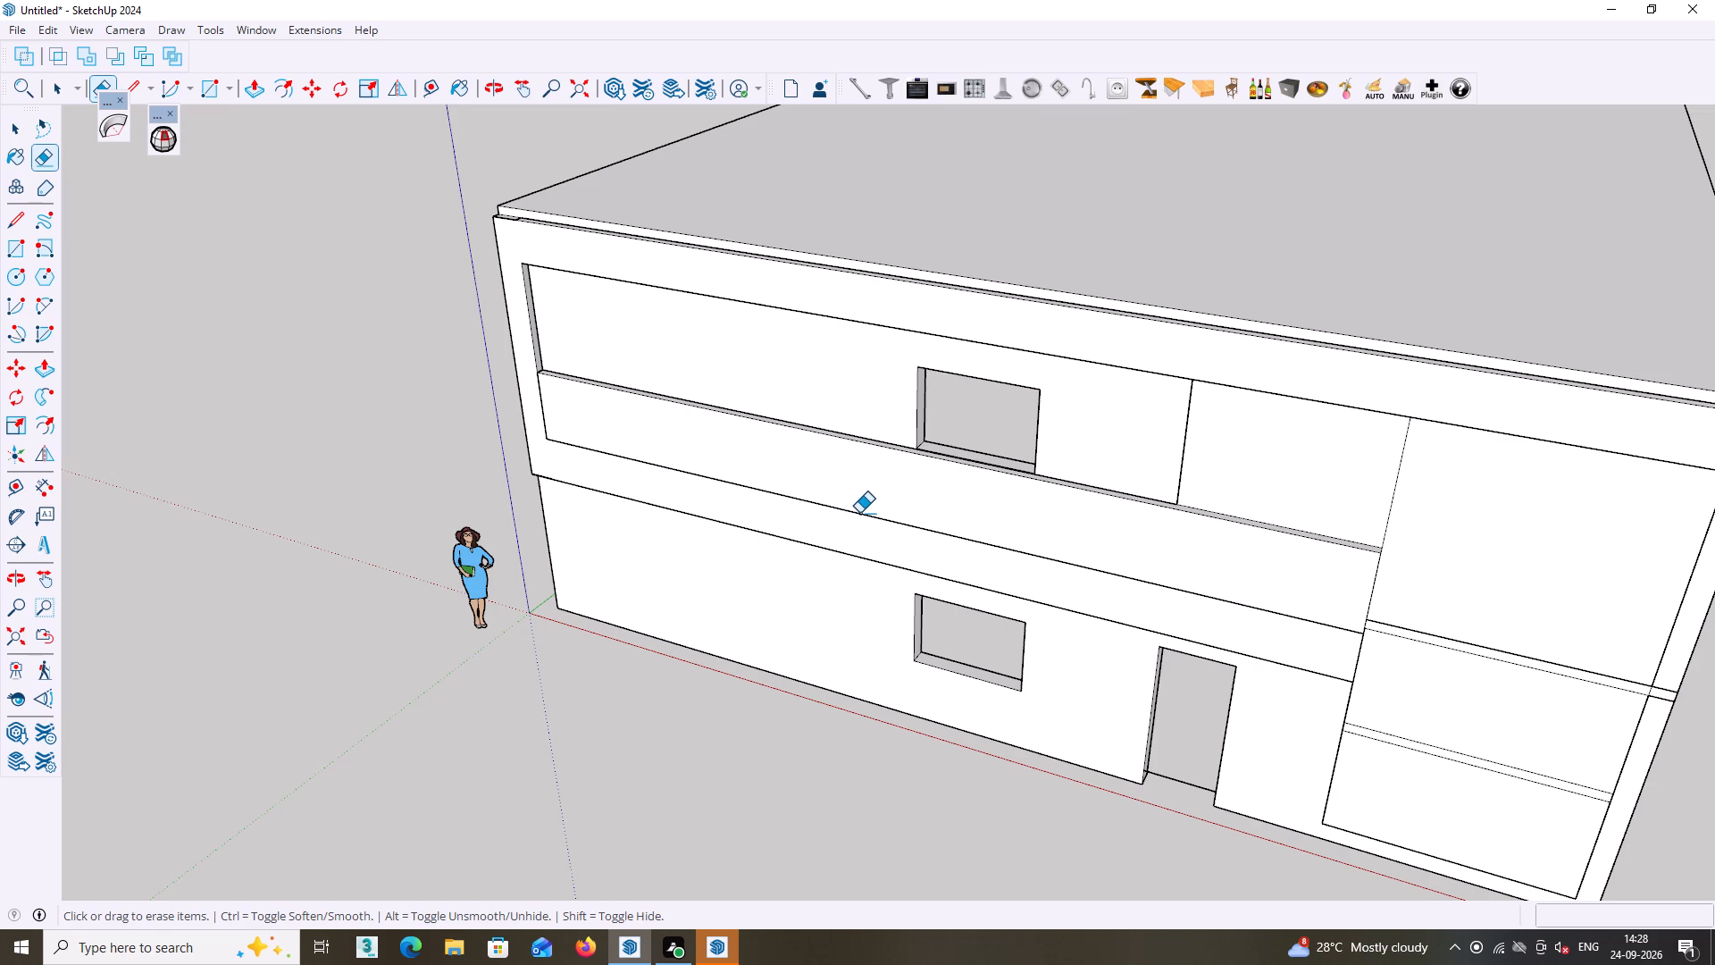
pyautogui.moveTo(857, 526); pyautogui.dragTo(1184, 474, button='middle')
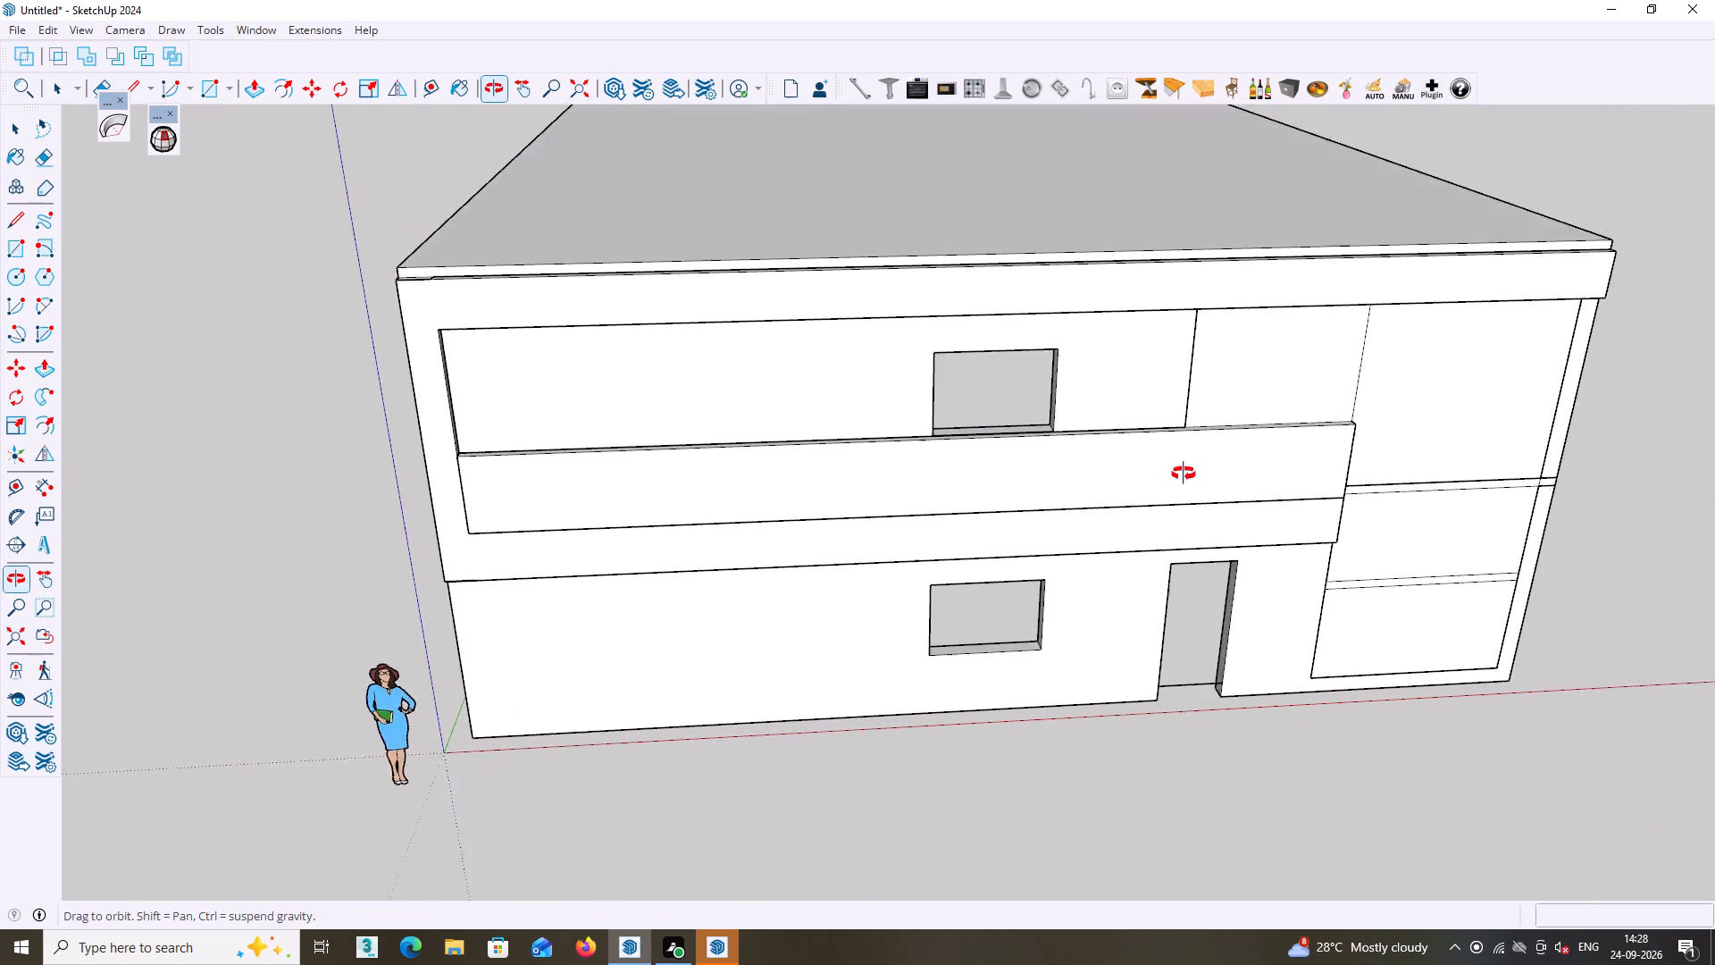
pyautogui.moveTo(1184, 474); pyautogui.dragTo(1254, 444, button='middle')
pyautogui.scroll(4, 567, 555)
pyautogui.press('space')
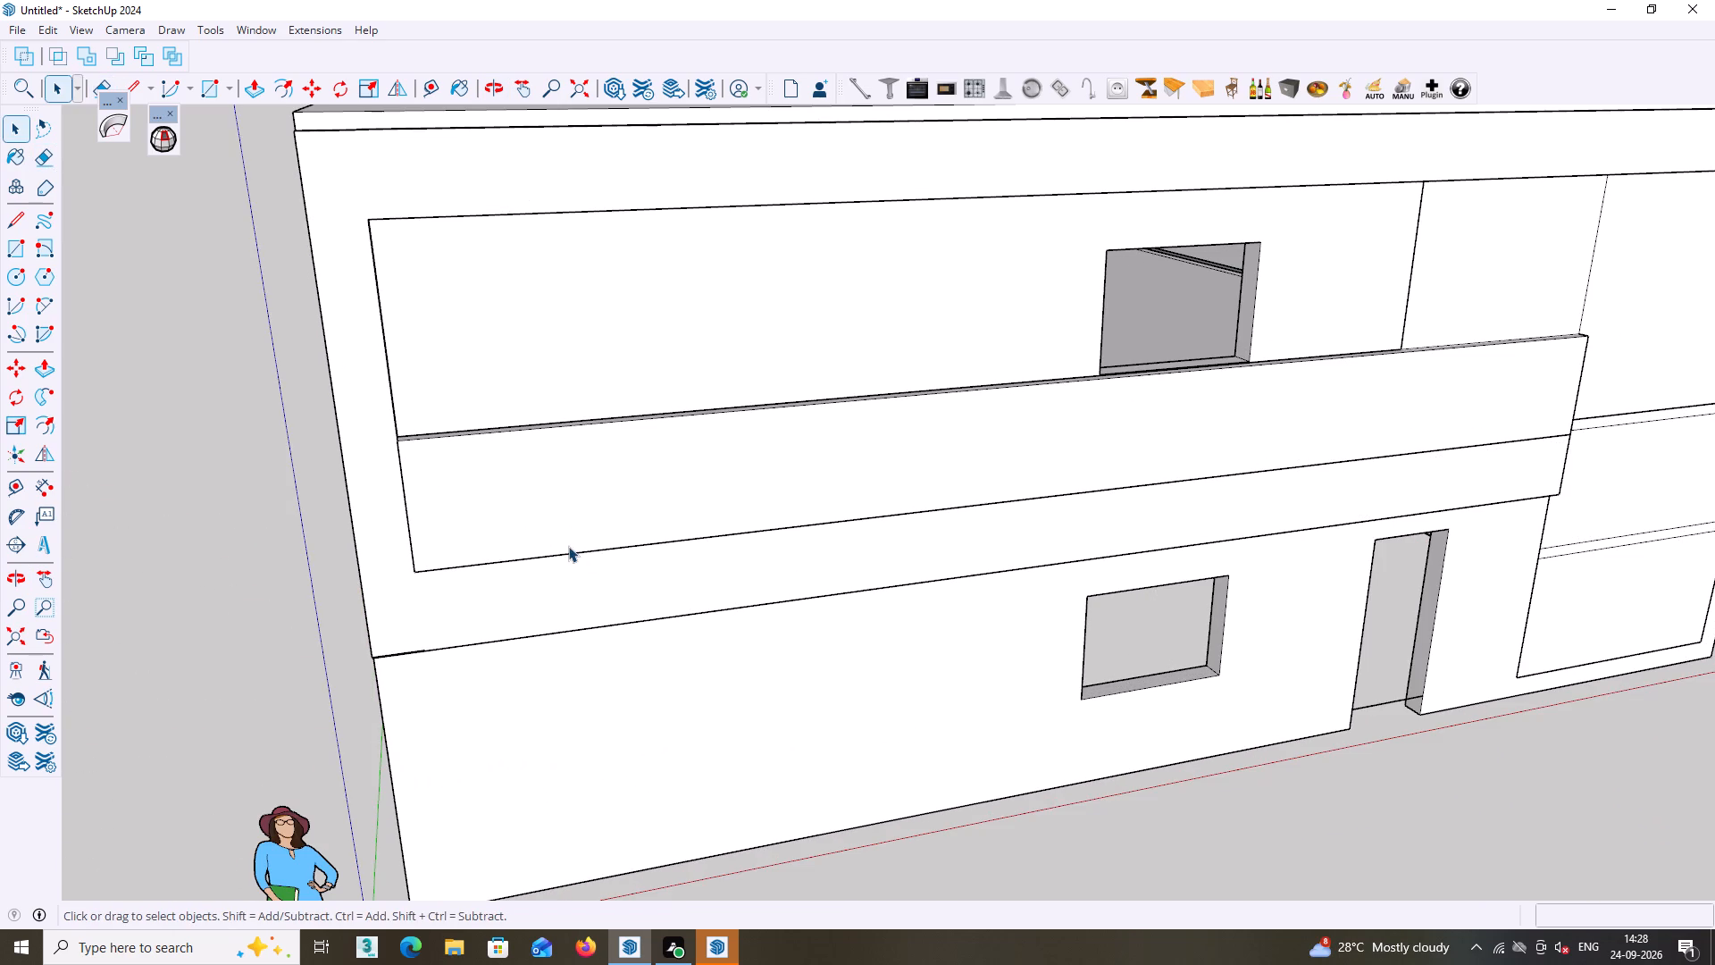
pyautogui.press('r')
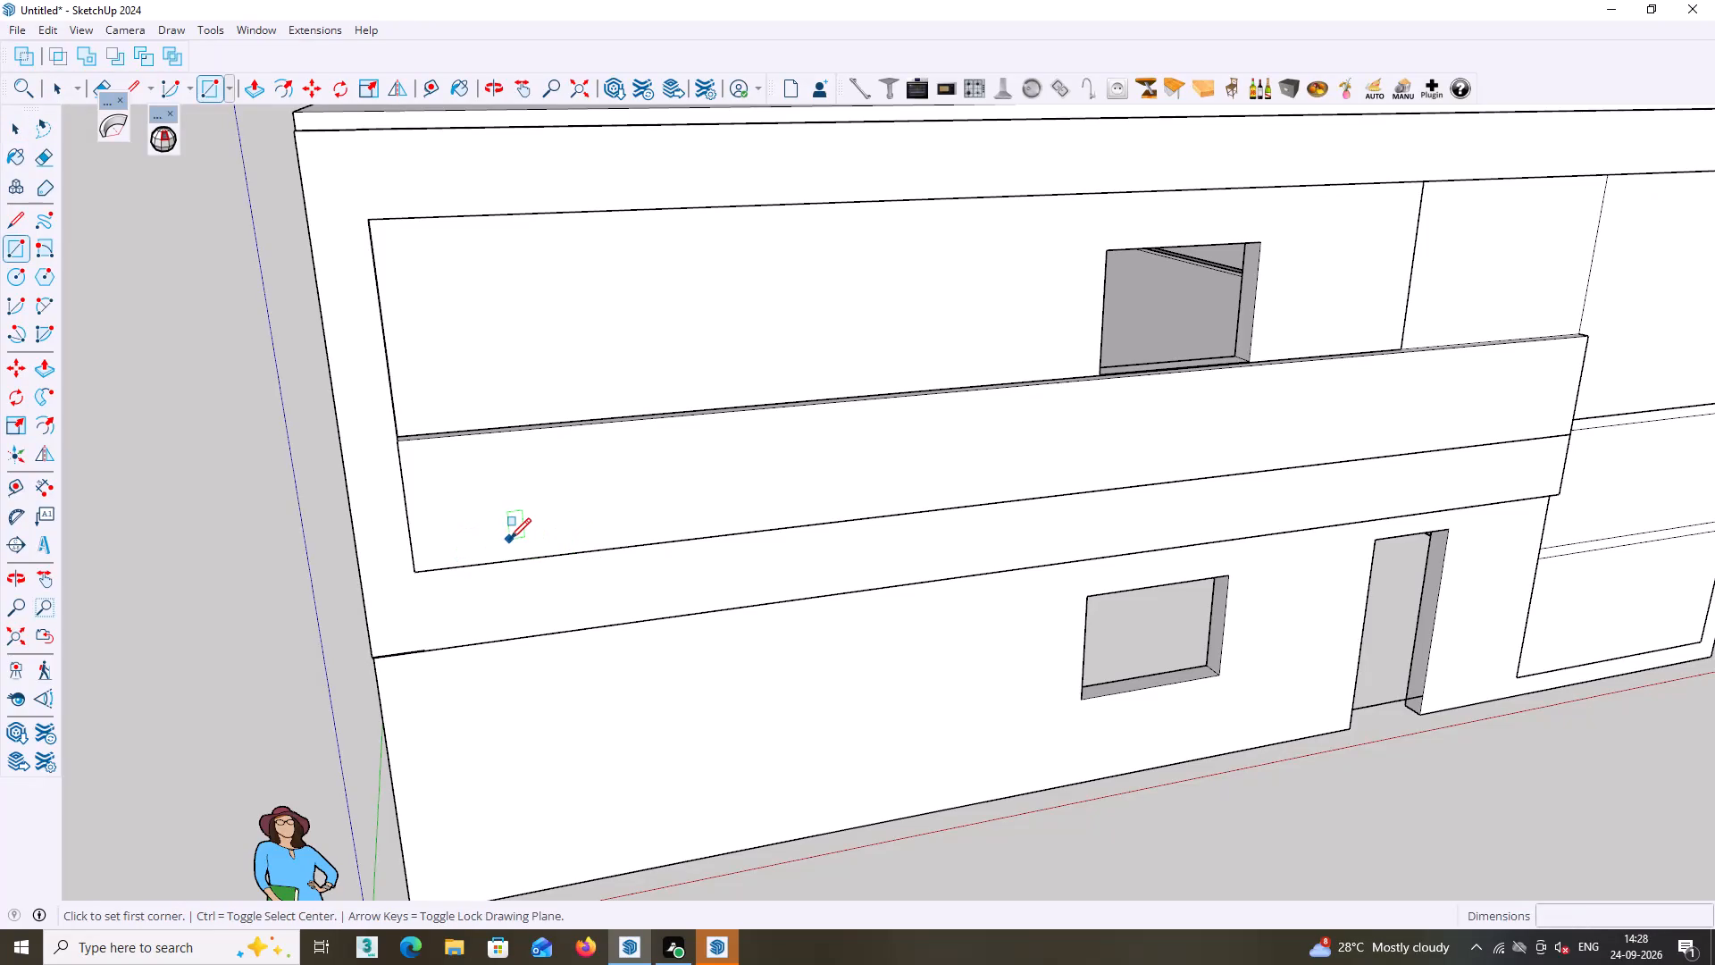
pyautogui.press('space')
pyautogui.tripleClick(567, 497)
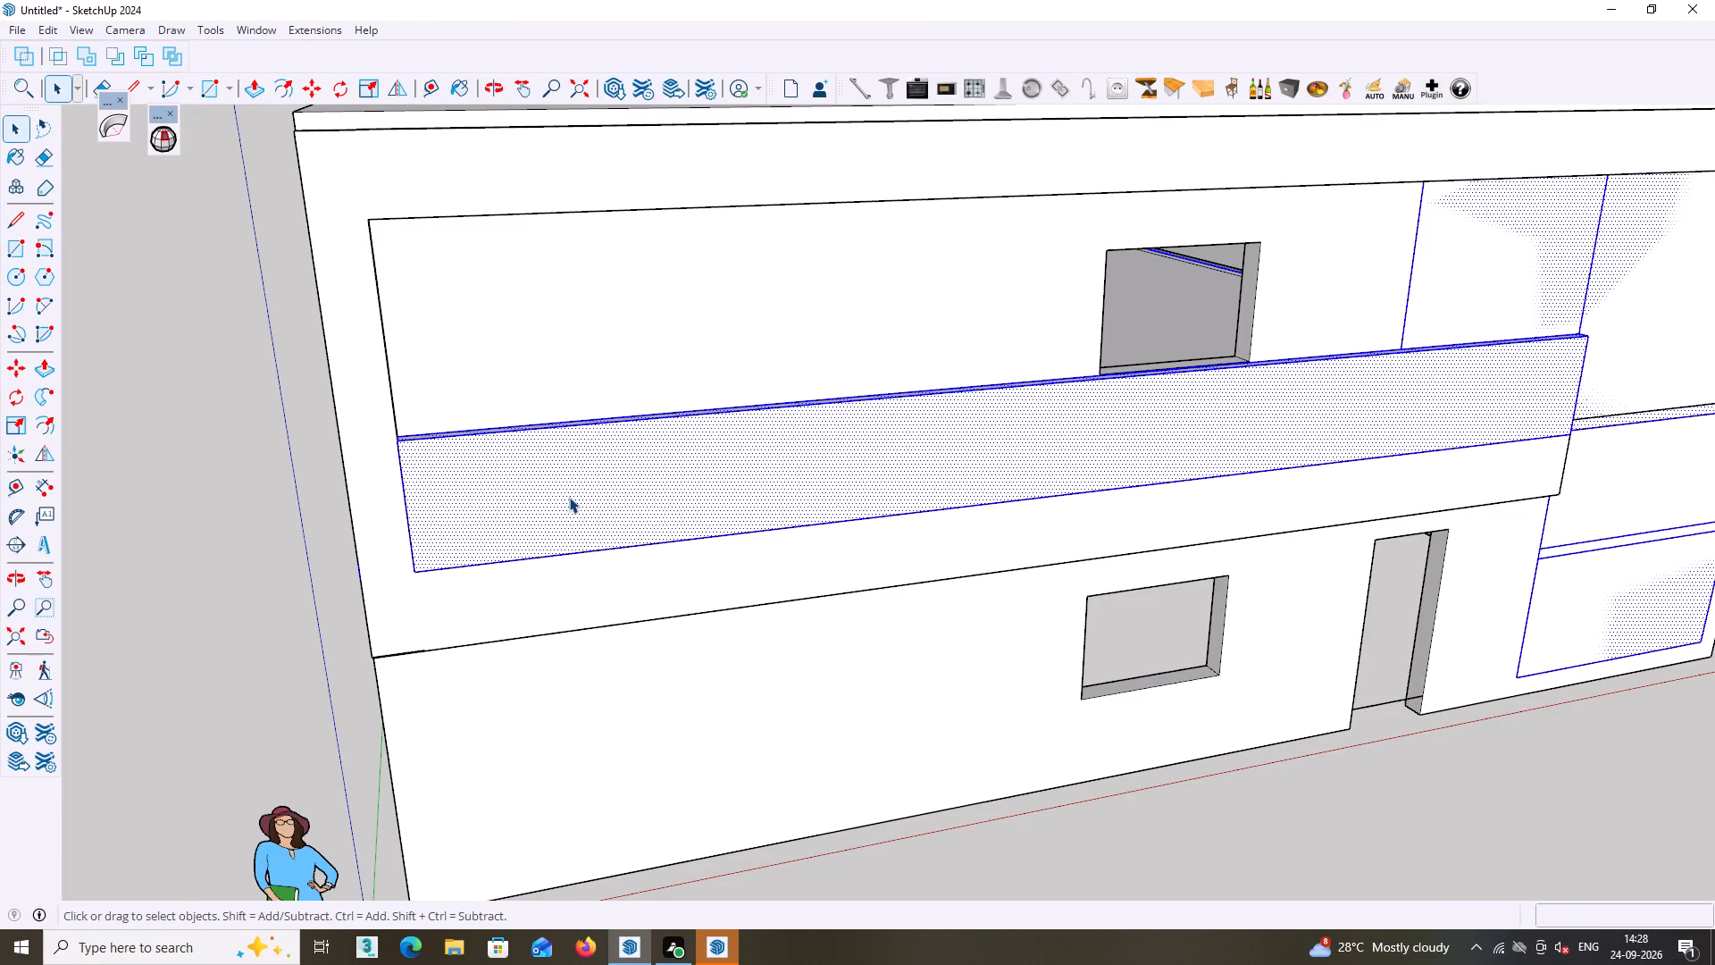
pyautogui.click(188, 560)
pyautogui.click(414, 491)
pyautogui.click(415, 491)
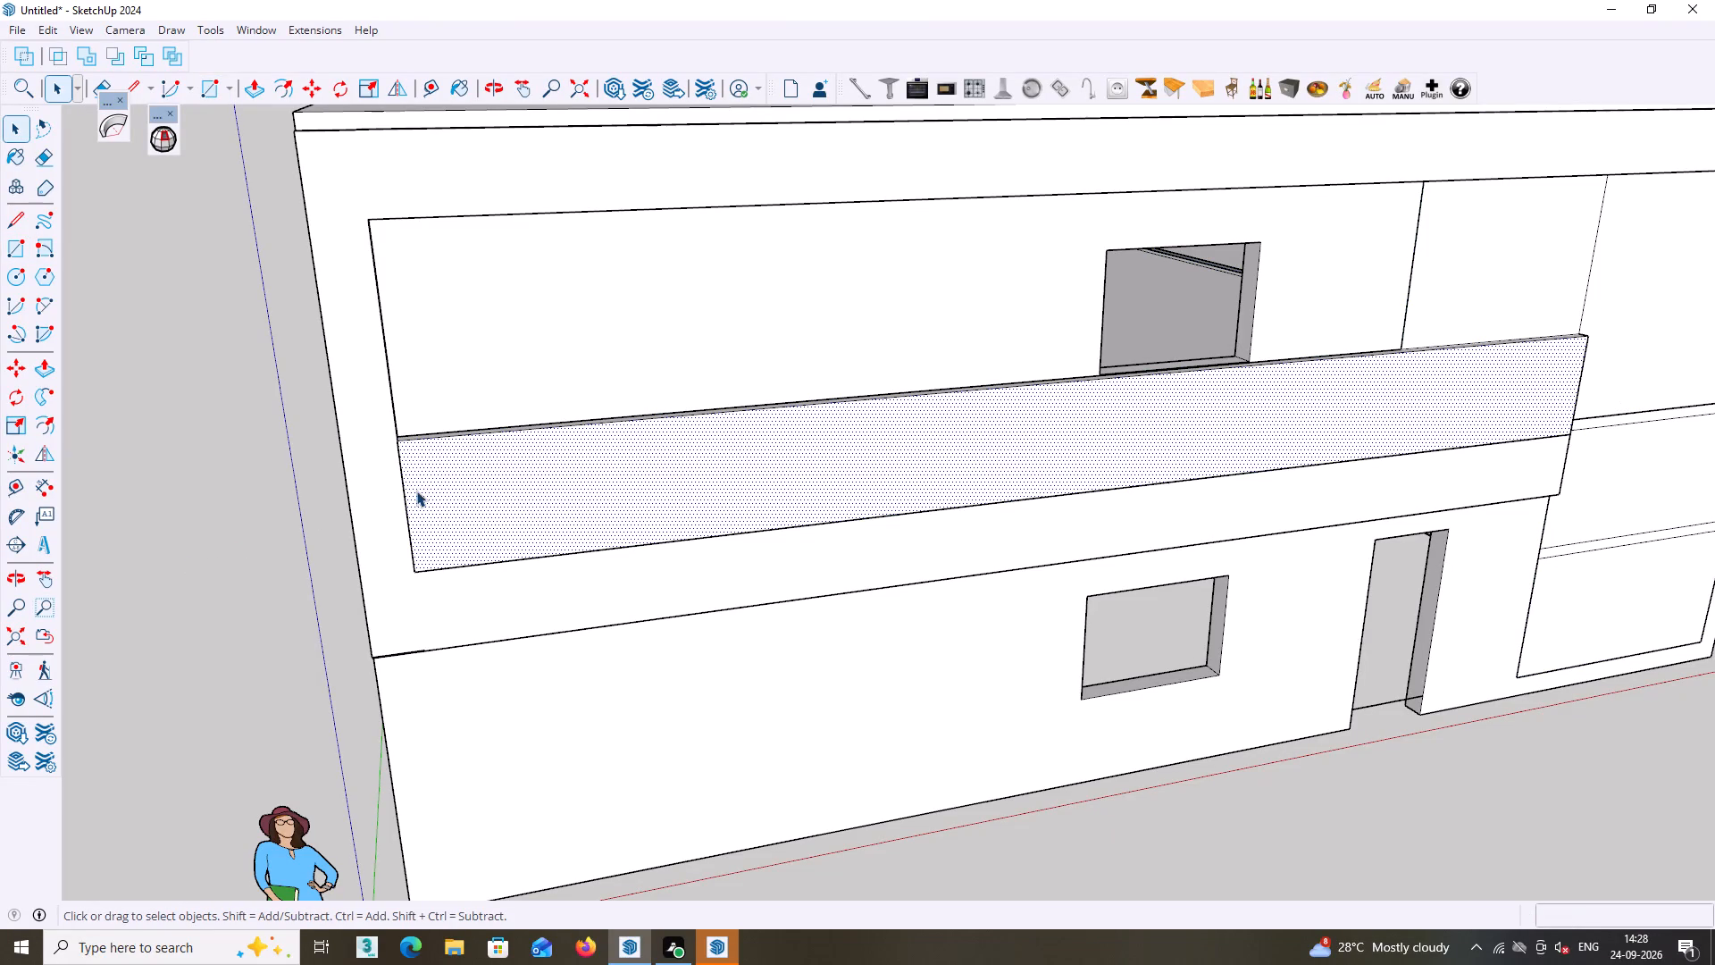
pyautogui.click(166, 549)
# Draw a rectangle about 36' 6 3/16" by 5 15/16" along the full bottom edge of the projecting upper-floor panel's front face.
pyautogui.press('r')
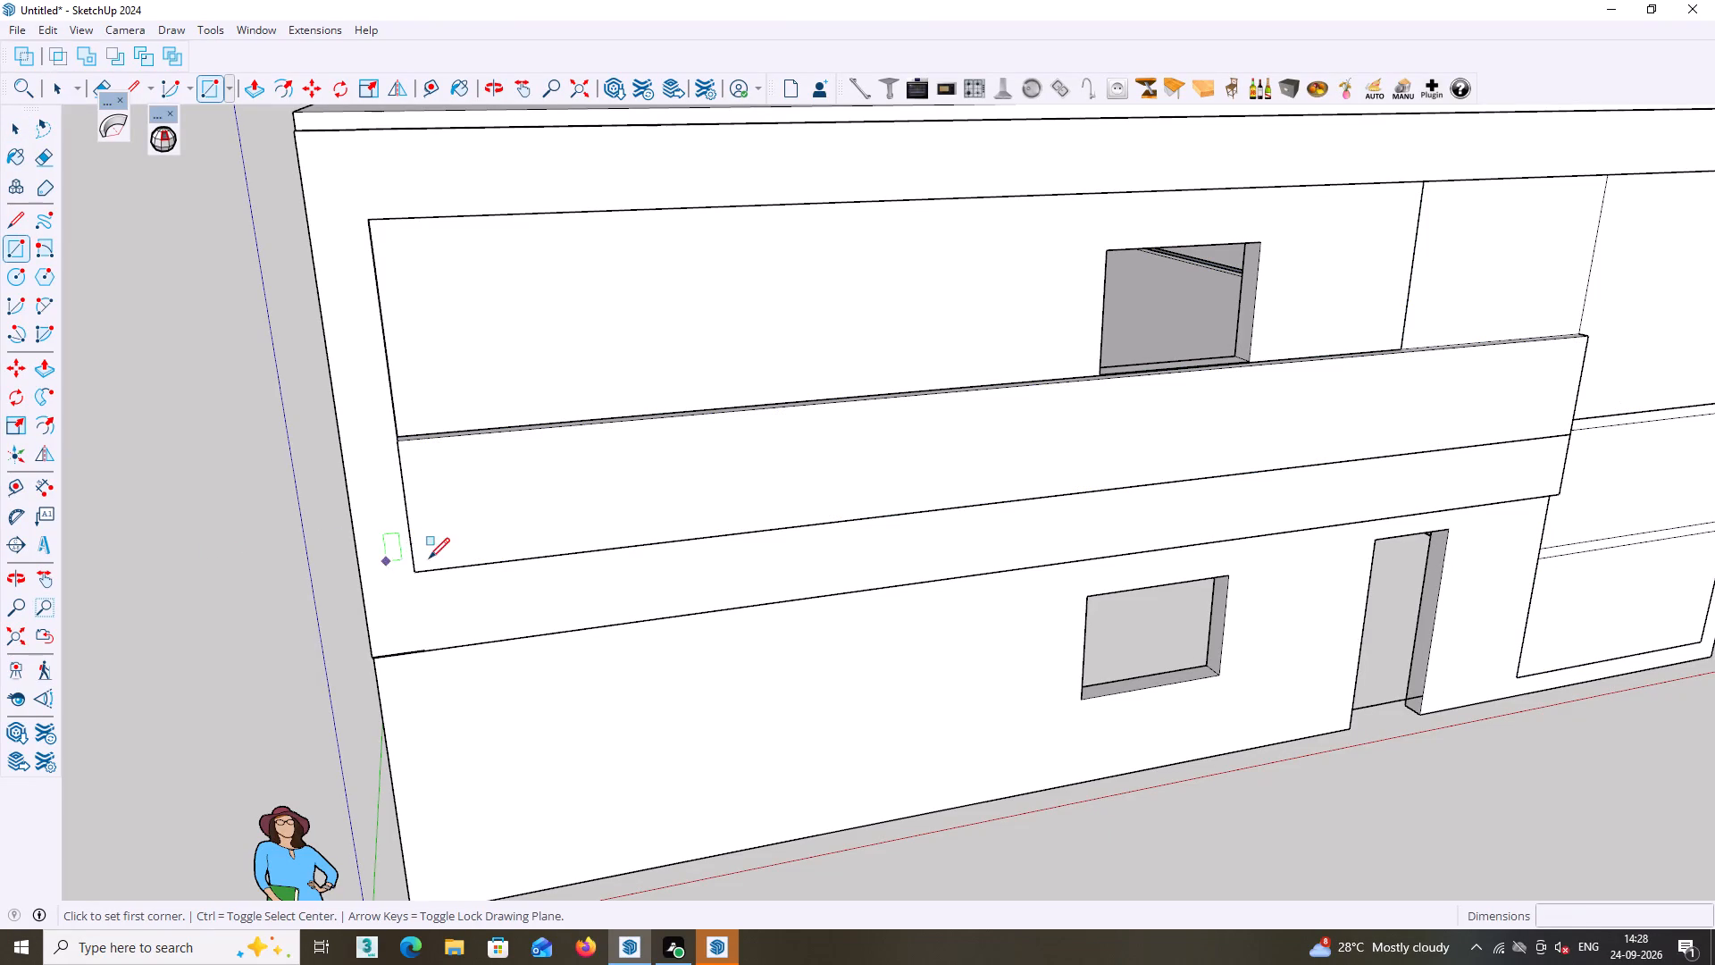
pyautogui.click(418, 573)
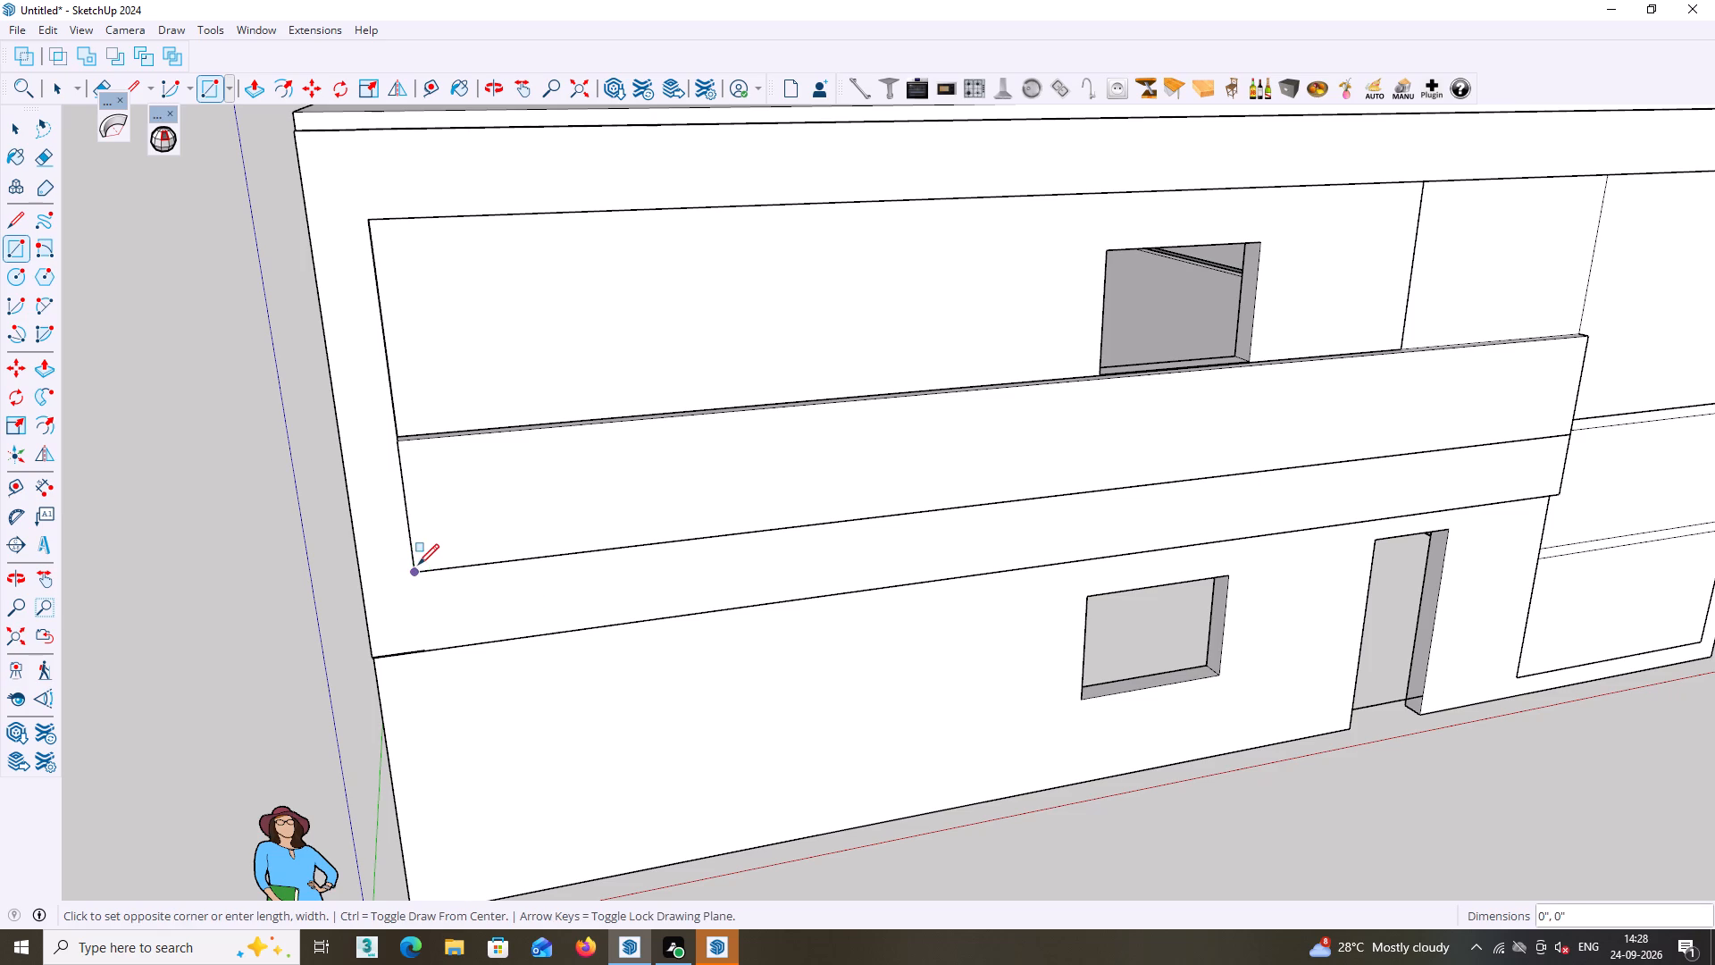
pyautogui.click(1569, 420)
pyautogui.press('space')
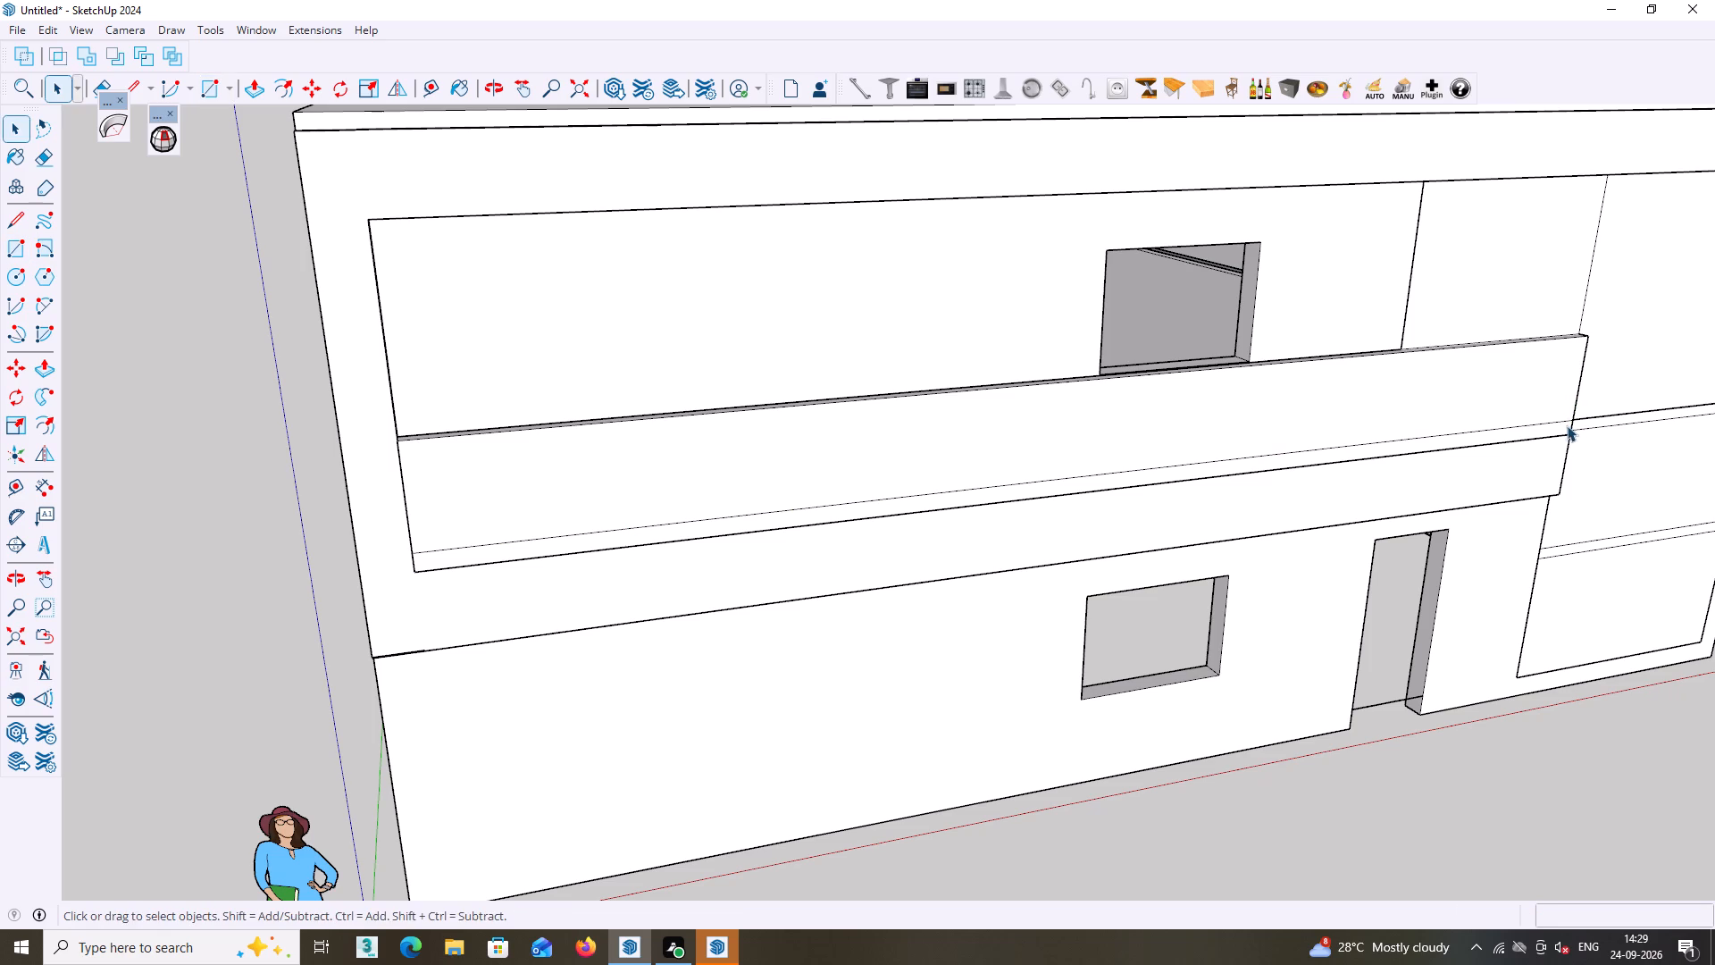
# Push/Pull the narrow strip along the panel's bottom edge outward by 18mm.
pyautogui.press('p')
pyautogui.click(1270, 458)
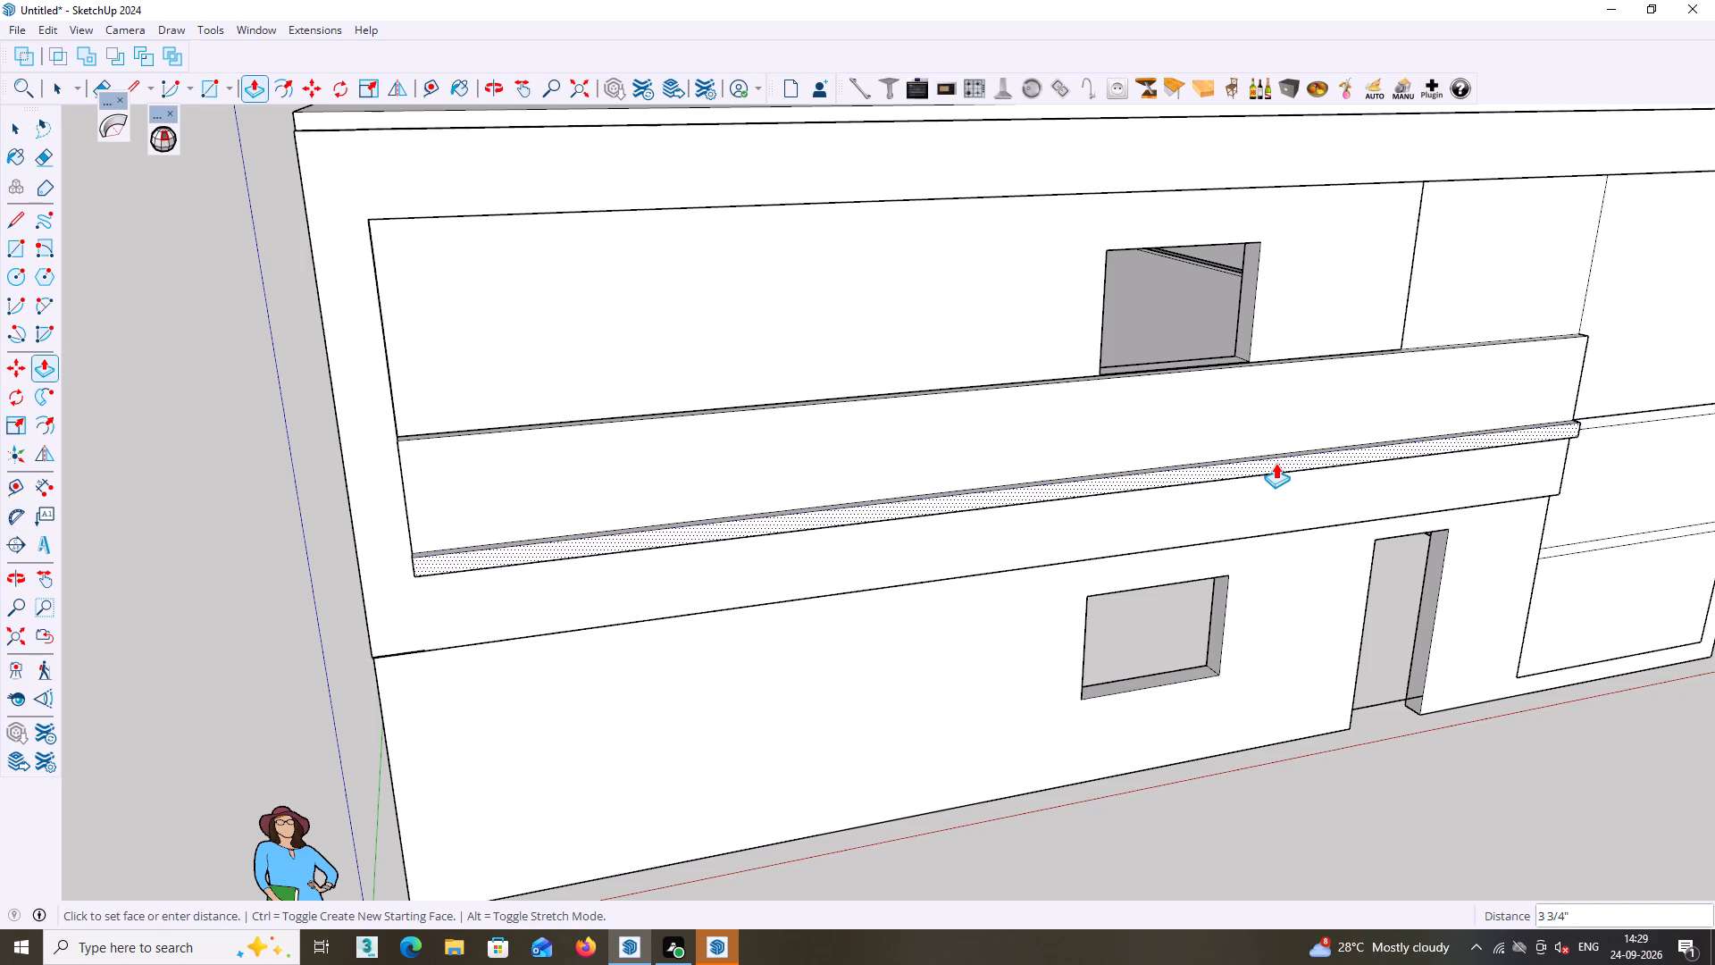
pyautogui.write('18')
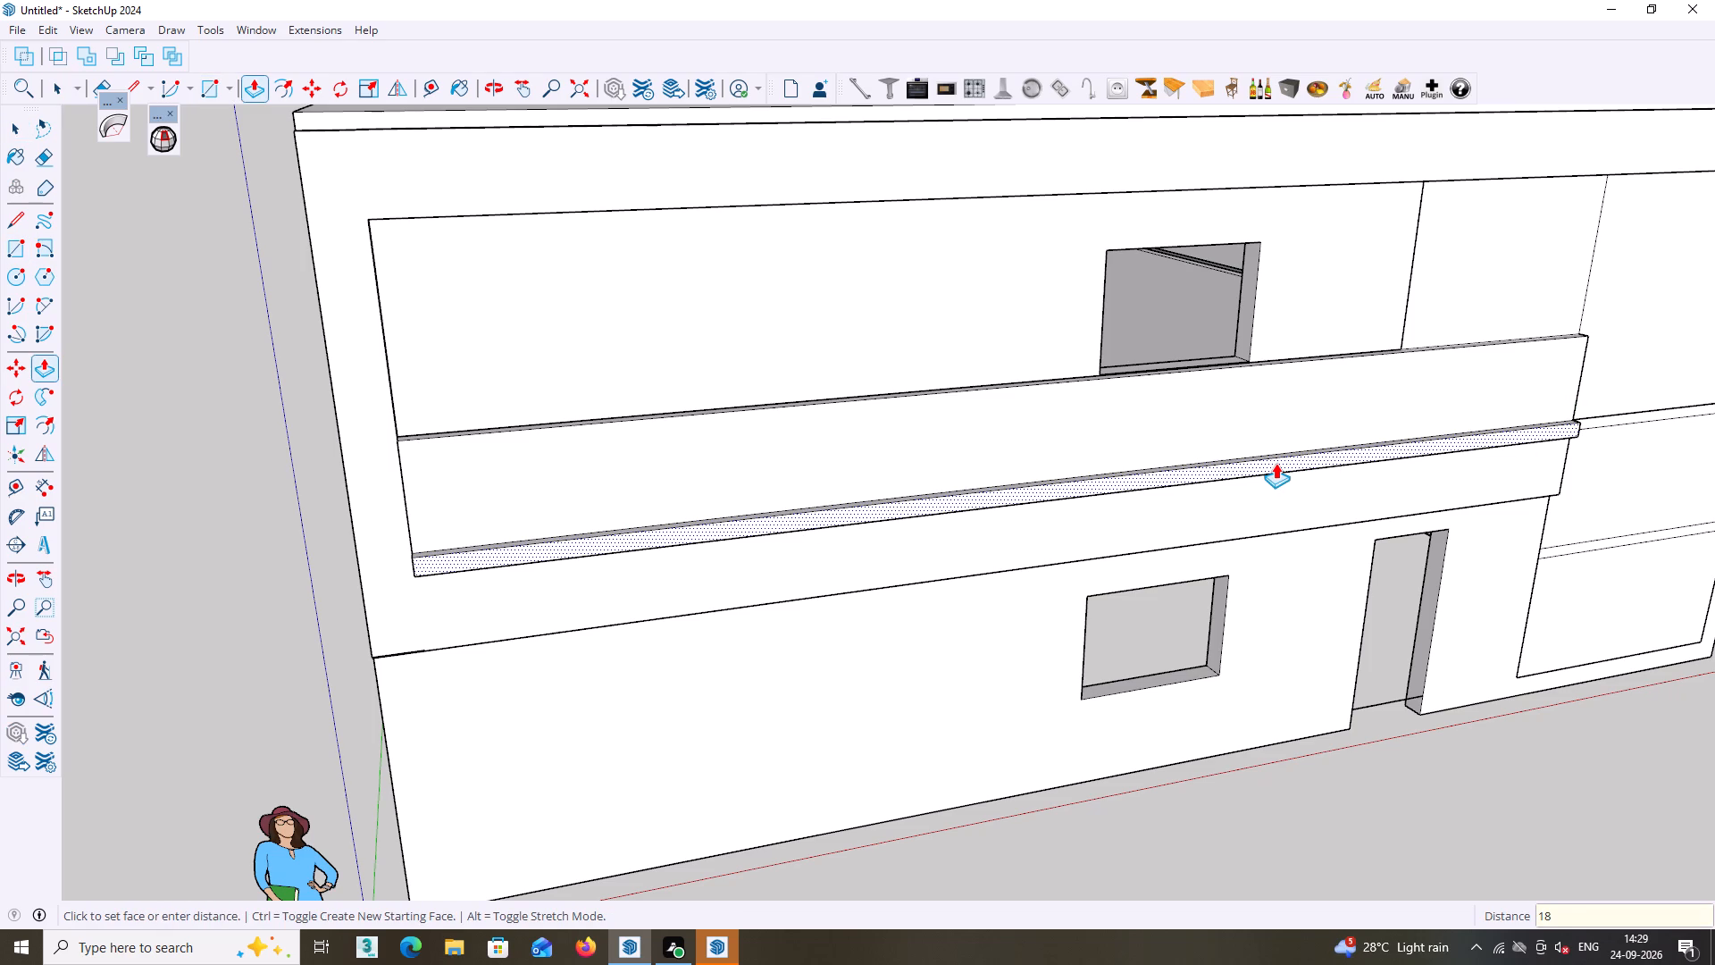
pyautogui.write('mm')
pyautogui.press('Return')
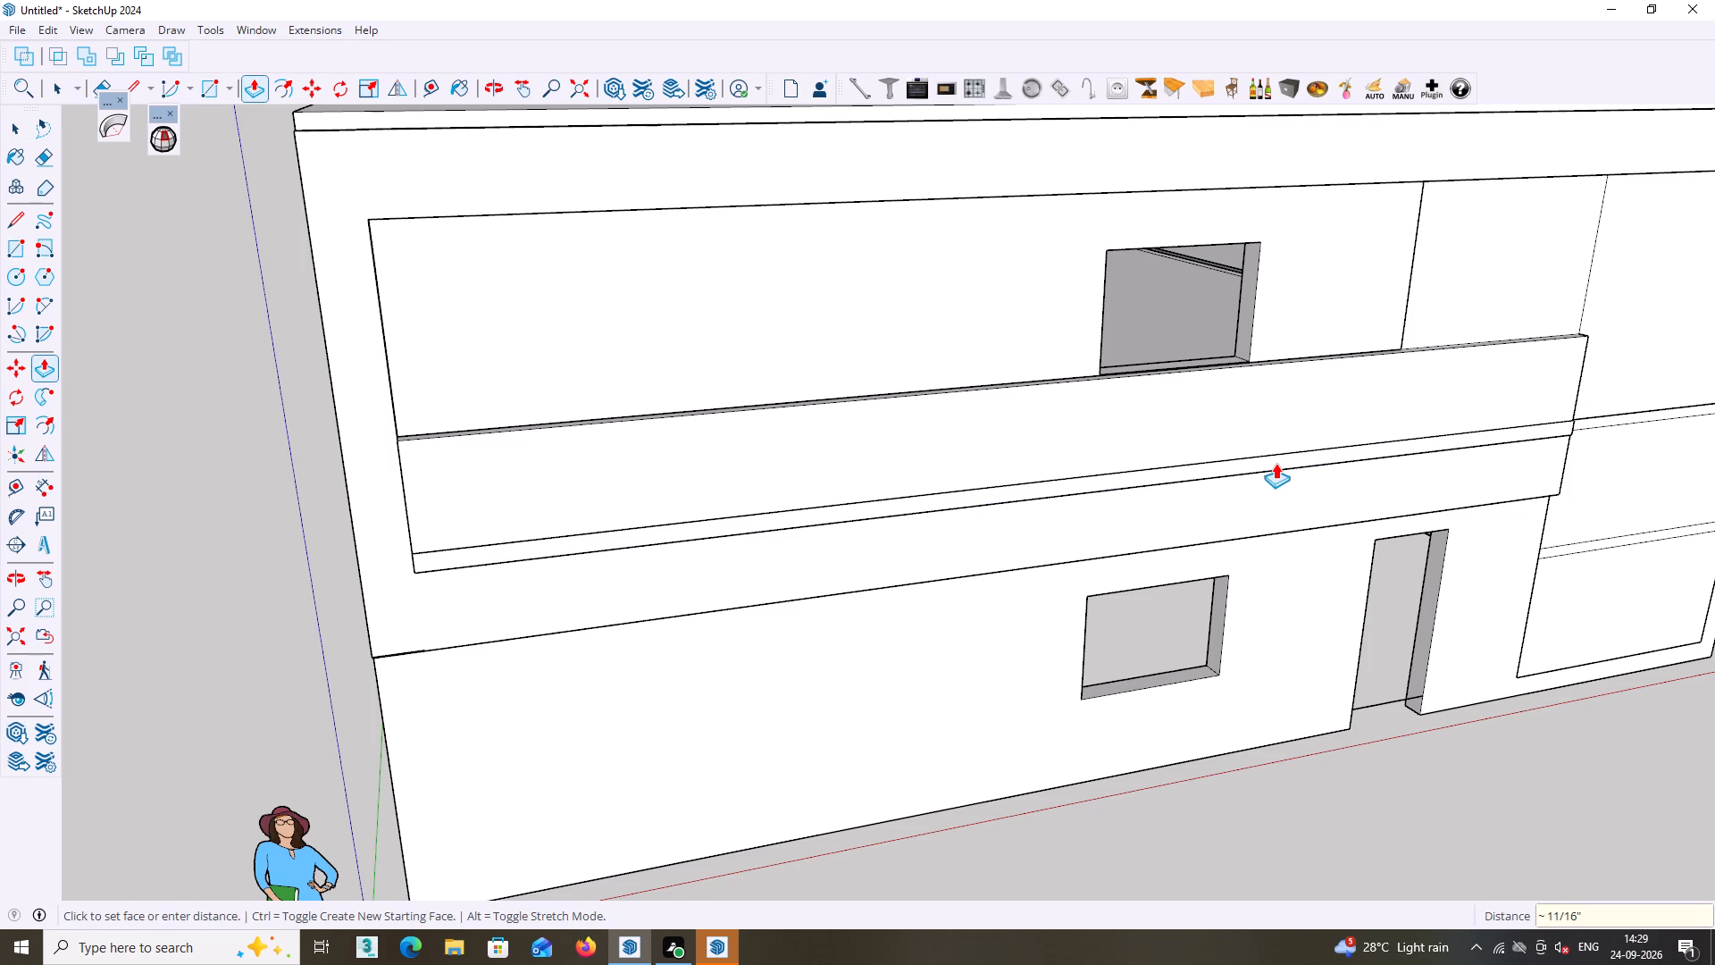
# Erase the short seam line across the strip's end face at the facade corner farthest from the entrance.
pyautogui.moveTo(1125, 582); pyautogui.dragTo(1385, 658, button='middle')
pyautogui.scroll(8, 389, 790)
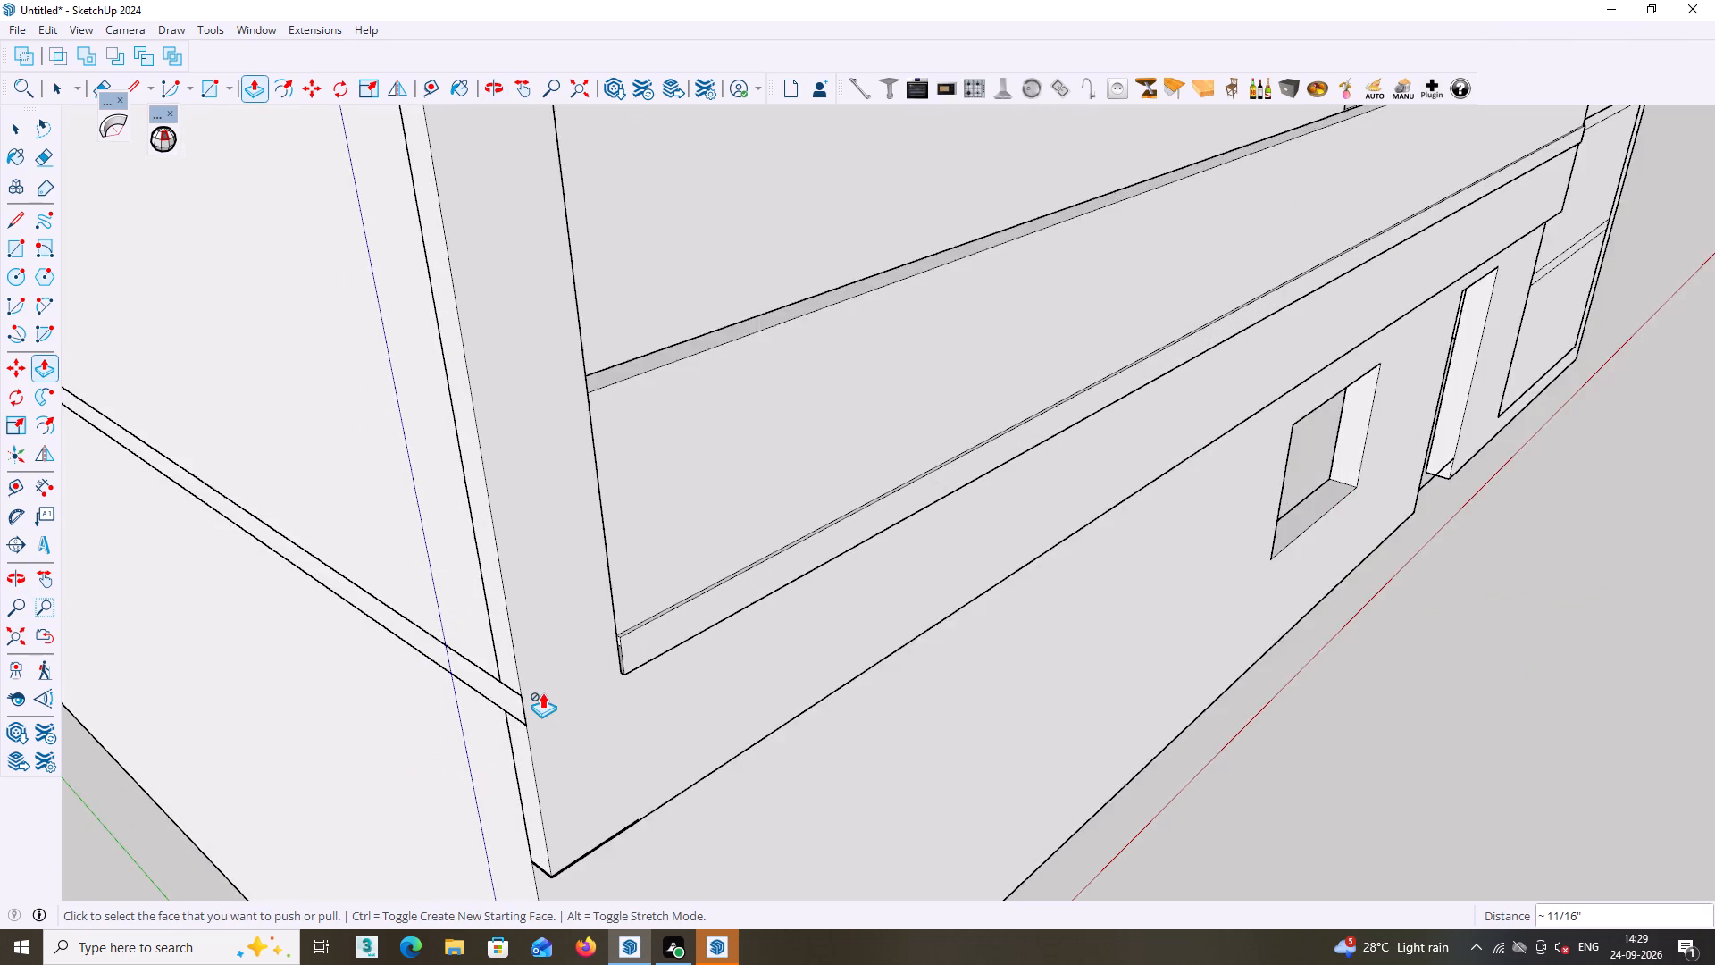
pyautogui.scroll(4, 542, 692)
pyautogui.scroll(1, 644, 660)
pyautogui.moveTo(644, 659); pyautogui.dragTo(840, 500, button='middle')
pyautogui.scroll(4, 682, 636)
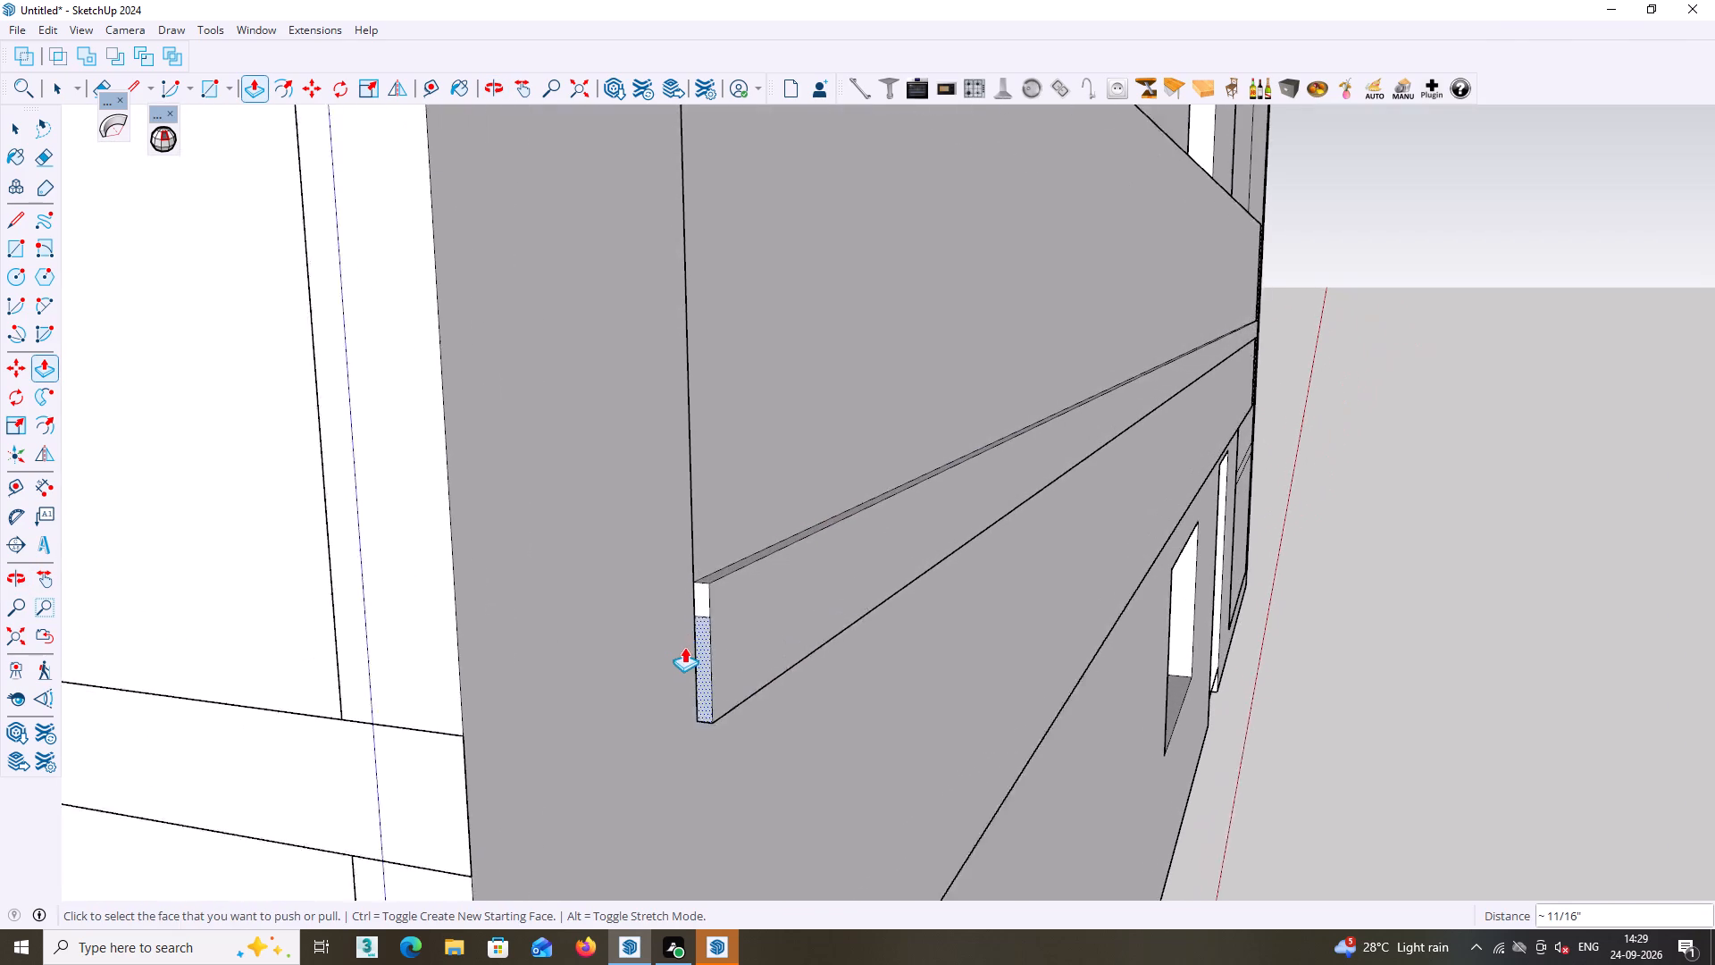
pyautogui.scroll(2, 684, 647)
pyautogui.press('space')
pyautogui.click(707, 692)
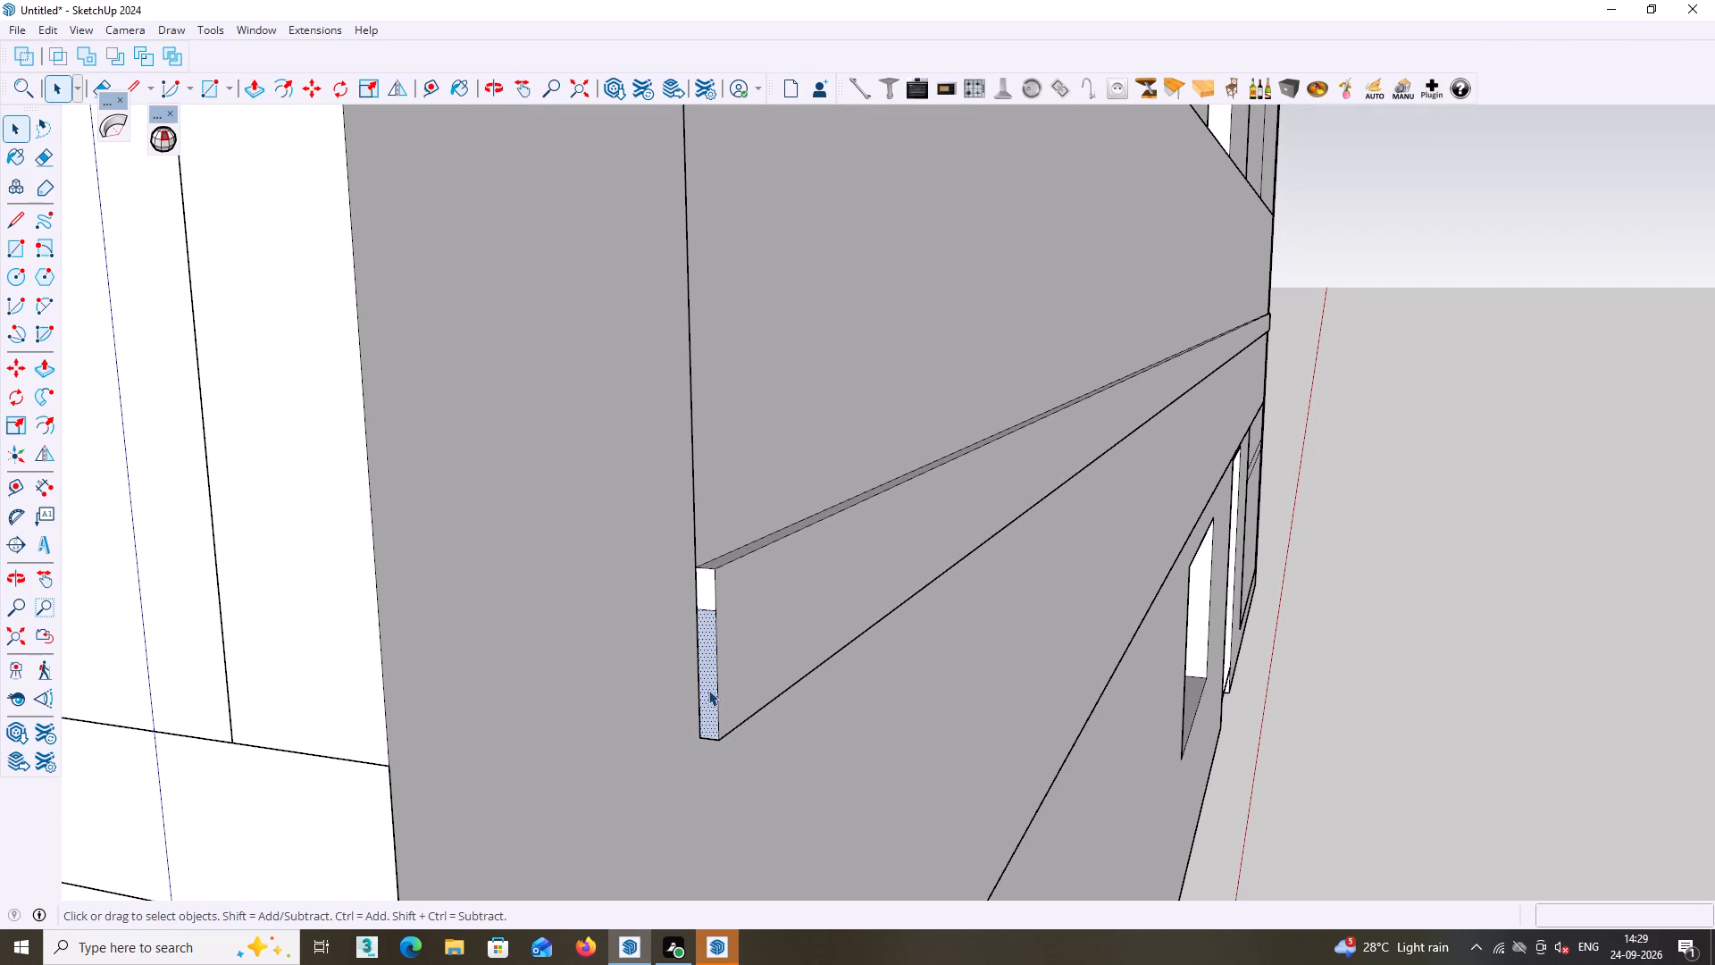
pyautogui.rightClick(708, 690)
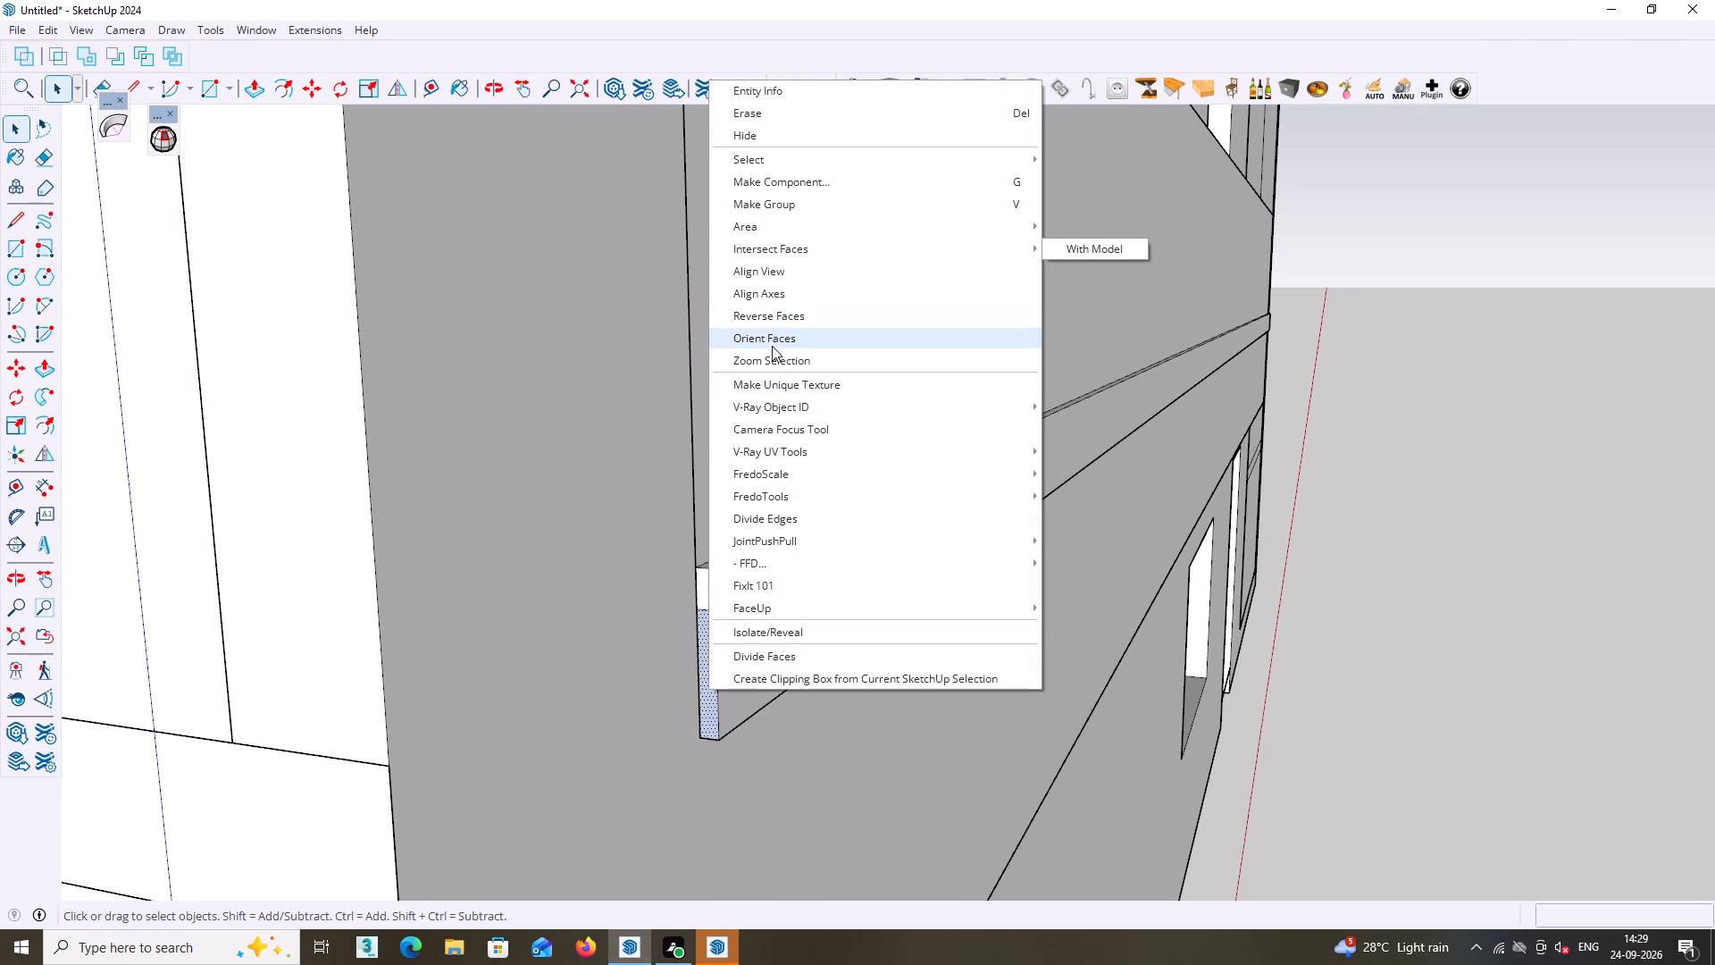
pyautogui.press('Escape')
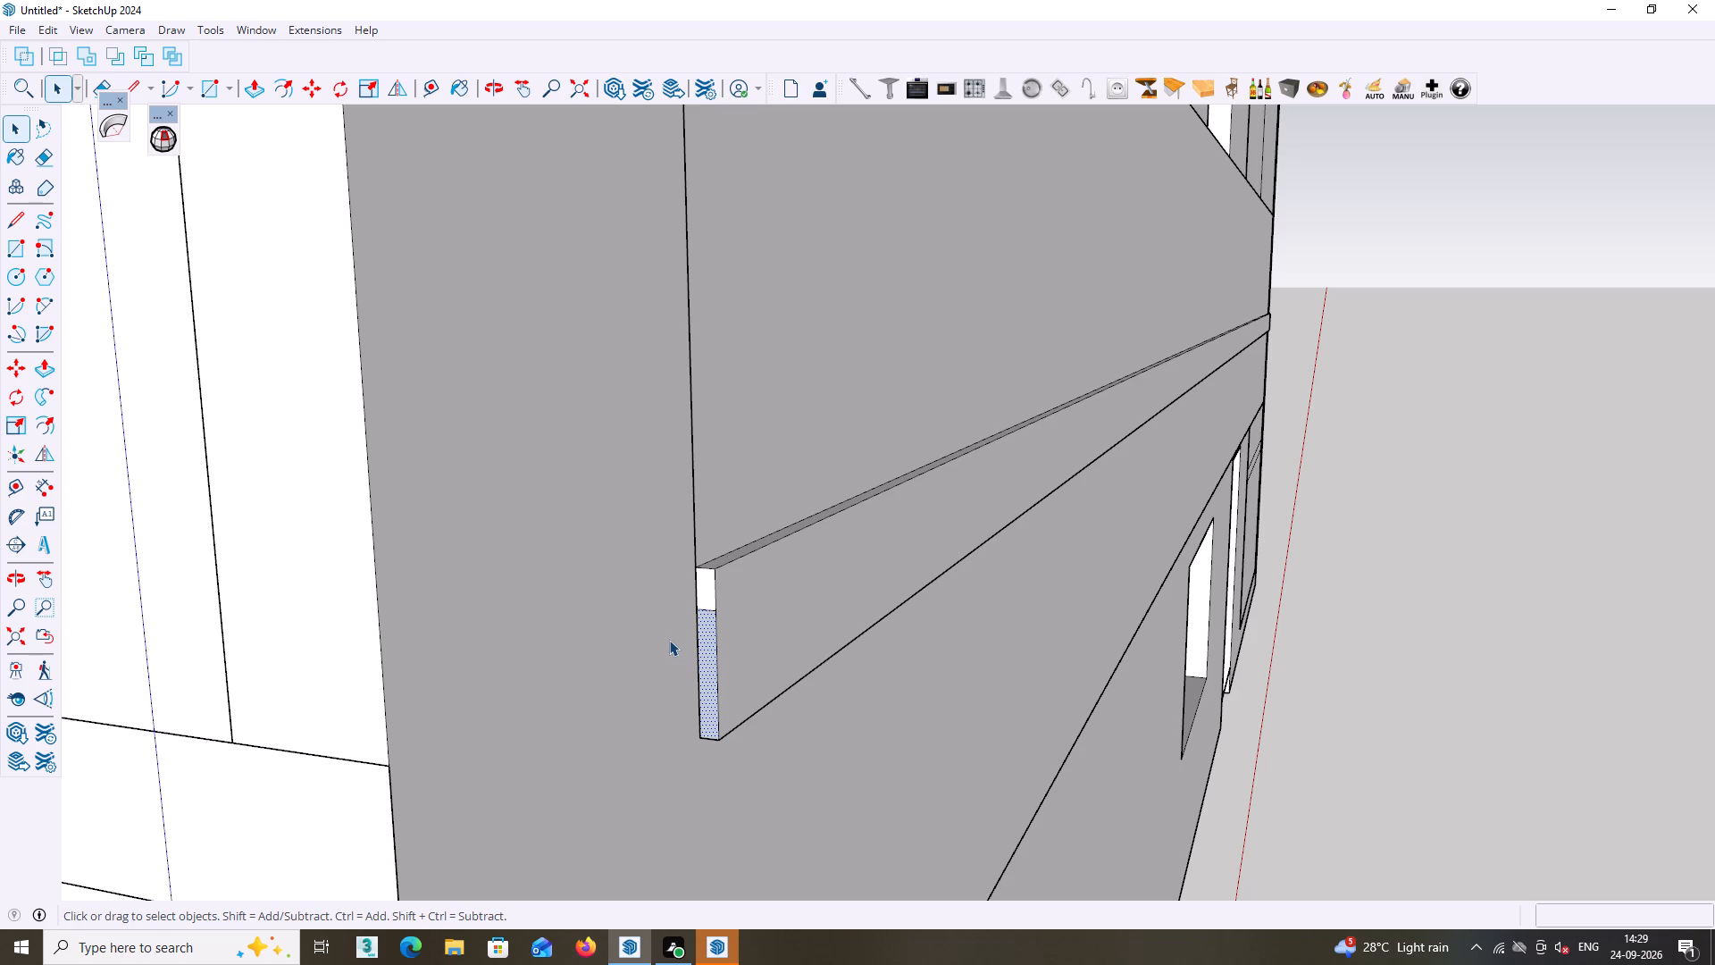
pyautogui.press('e')
pyautogui.scroll(4, 710, 607)
pyautogui.click(707, 613)
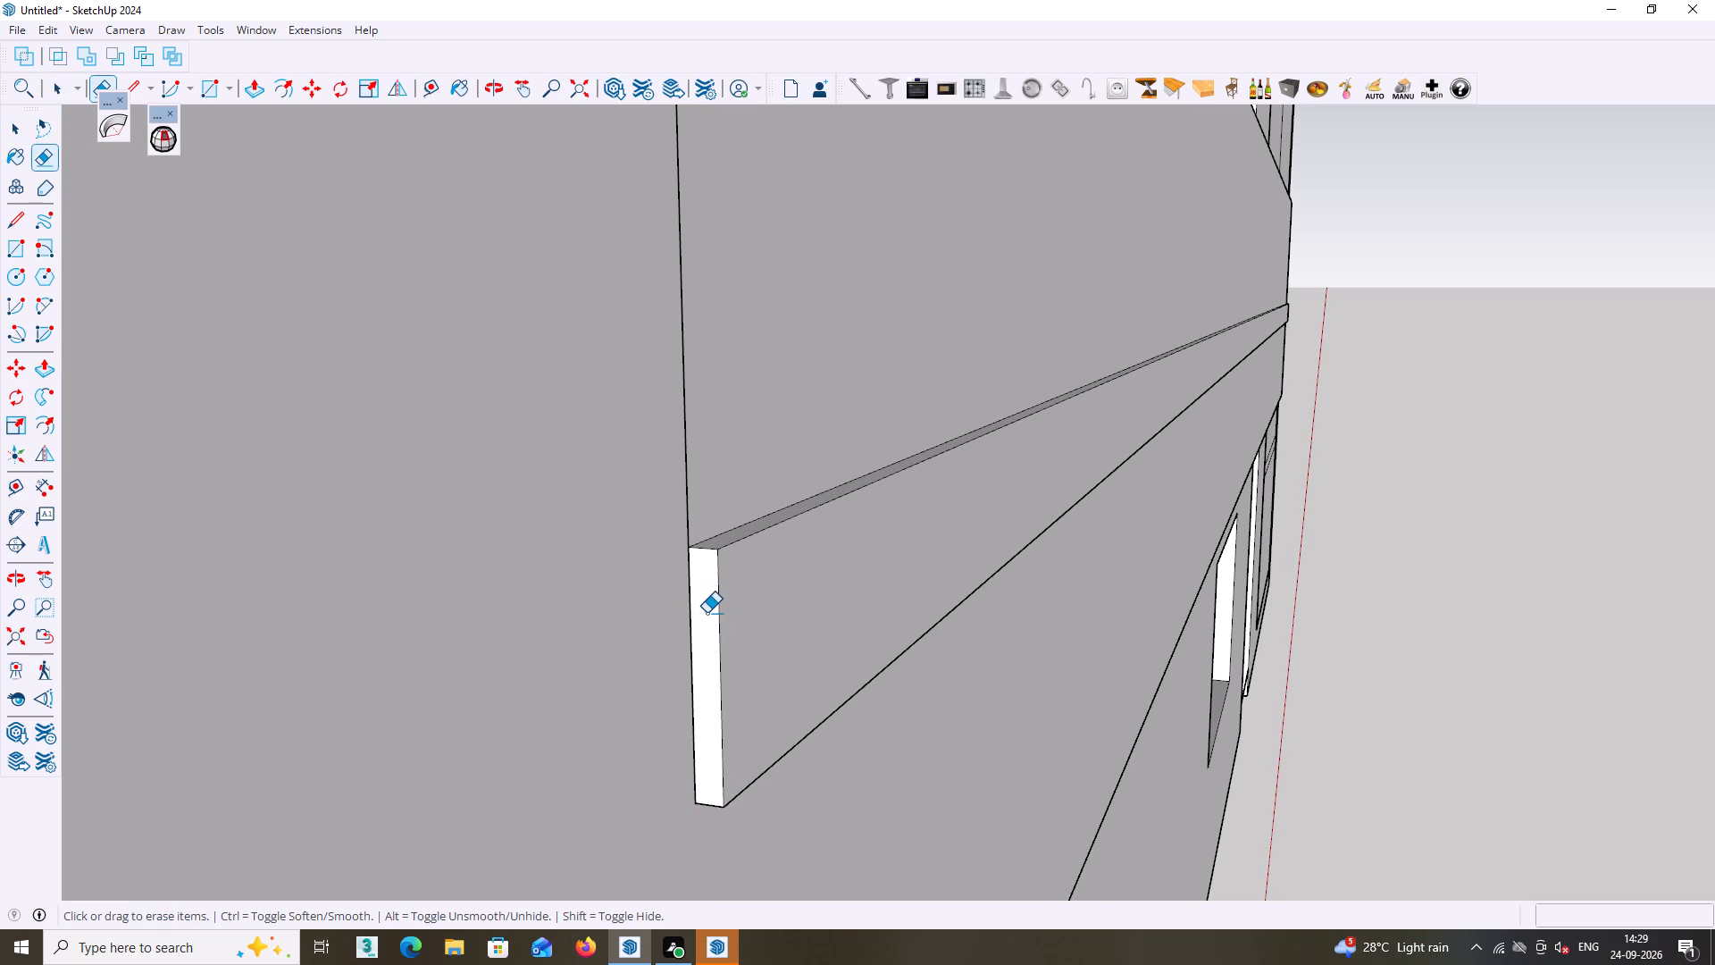
# Examine the end of the extended panel and its bottom strip near the entrance door.
pyautogui.scroll(-12, 715, 680)
pyautogui.moveTo(1091, 647); pyautogui.dragTo(757, 652, button='middle')
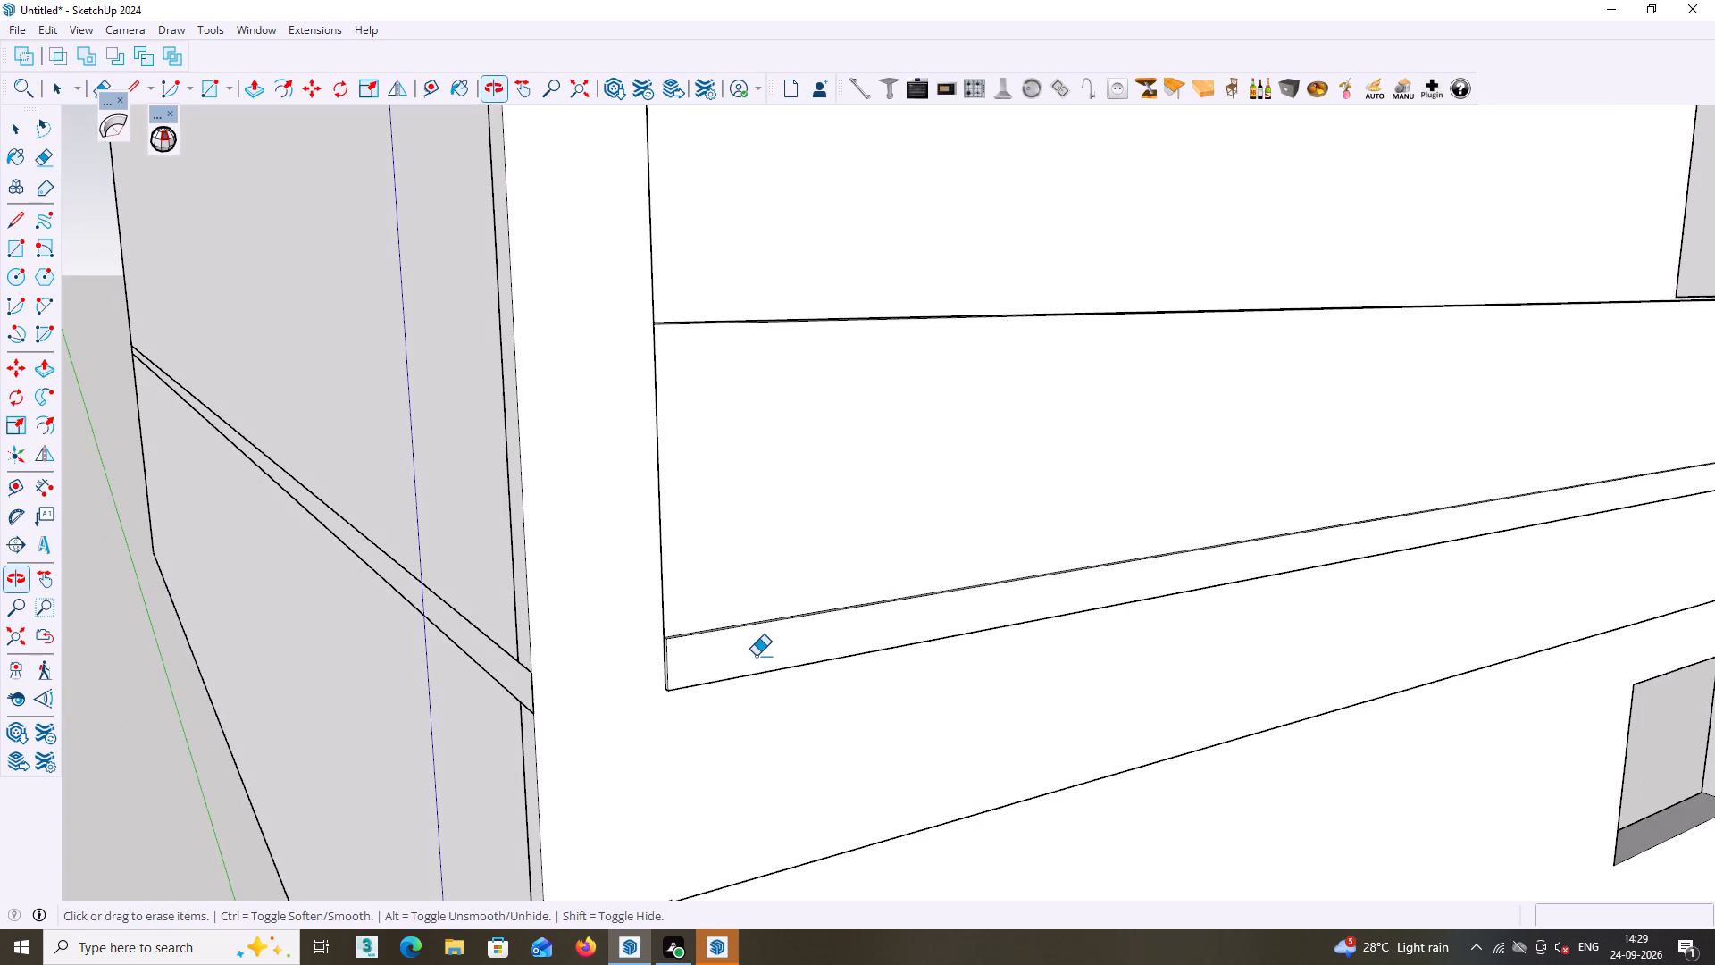
pyautogui.moveTo(760, 670); pyautogui.dragTo(157, 632, button='middle')
pyautogui.scroll(-7, 575, 670)
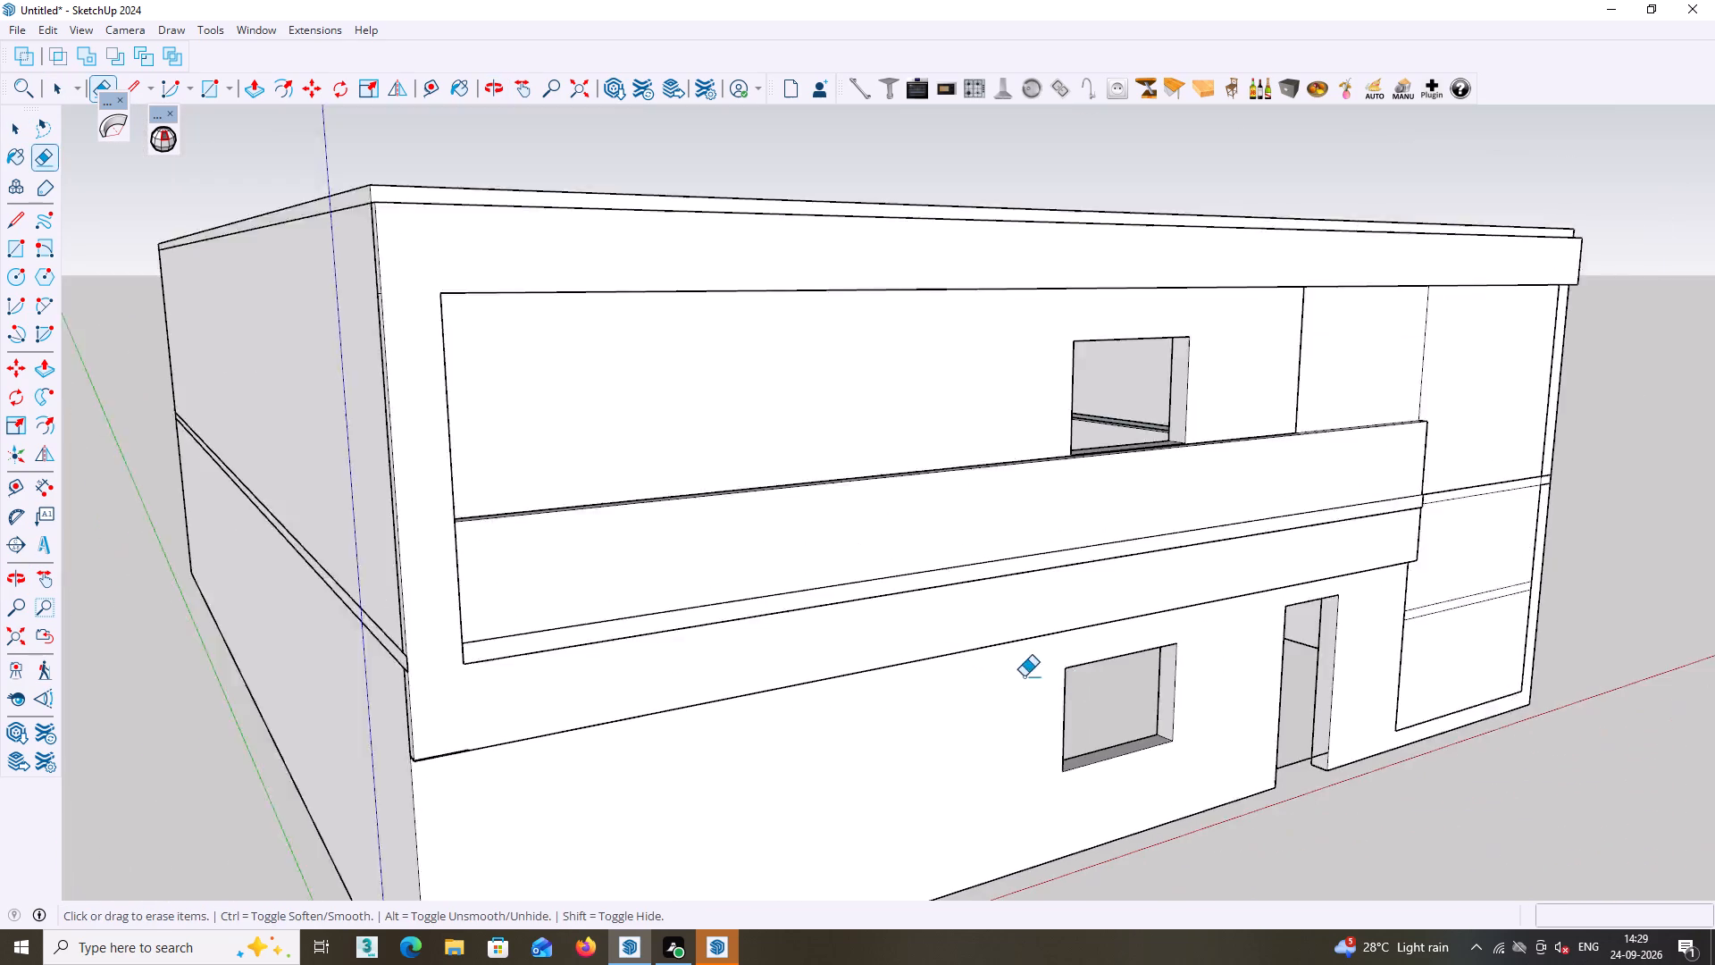
pyautogui.scroll(-4, 1024, 676)
pyautogui.keyDown('shift'); pyautogui.moveTo(1148, 671); pyautogui.dragTo(741, 674, button='middle'); pyautogui.keyUp('shift')
pyautogui.moveTo(1066, 550); pyautogui.dragTo(660, 609, button='middle')
pyautogui.scroll(-1, 660, 609)
pyautogui.scroll(6, 975, 541)
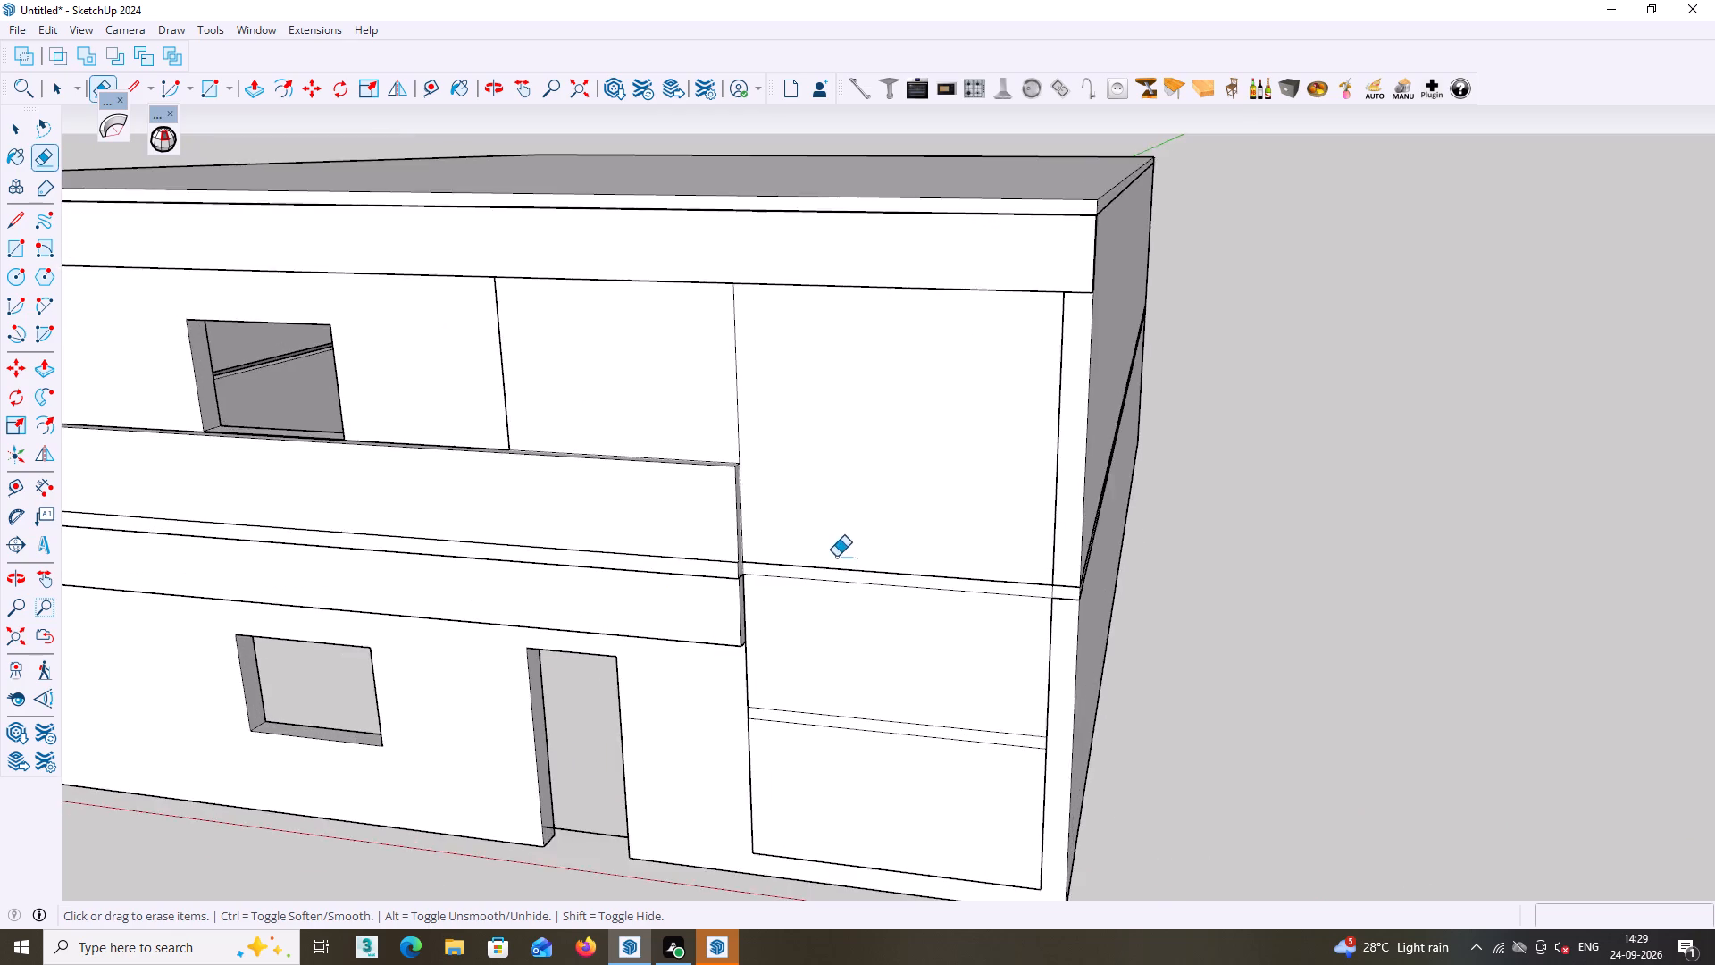
pyautogui.scroll(5, 836, 557)
pyautogui.moveTo(732, 573); pyautogui.dragTo(480, 589, button='middle')
pyautogui.scroll(3, 930, 540)
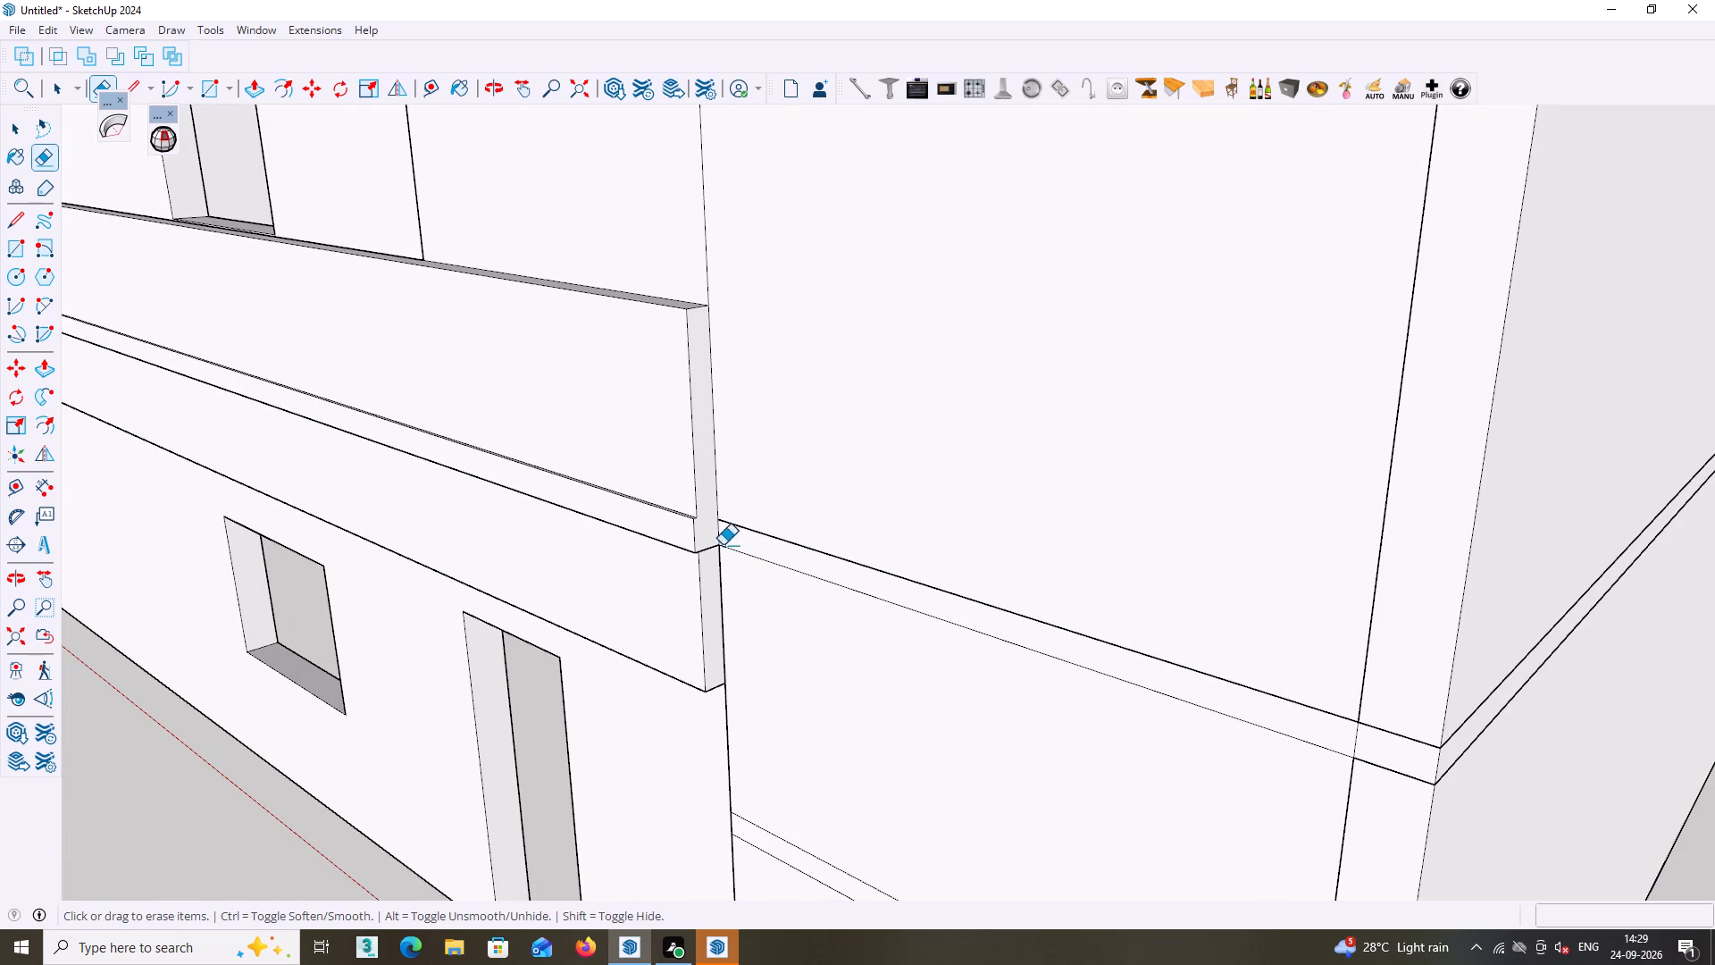
pyautogui.moveTo(723, 545); pyautogui.dragTo(707, 650, button='middle')
pyautogui.scroll(6, 705, 490)
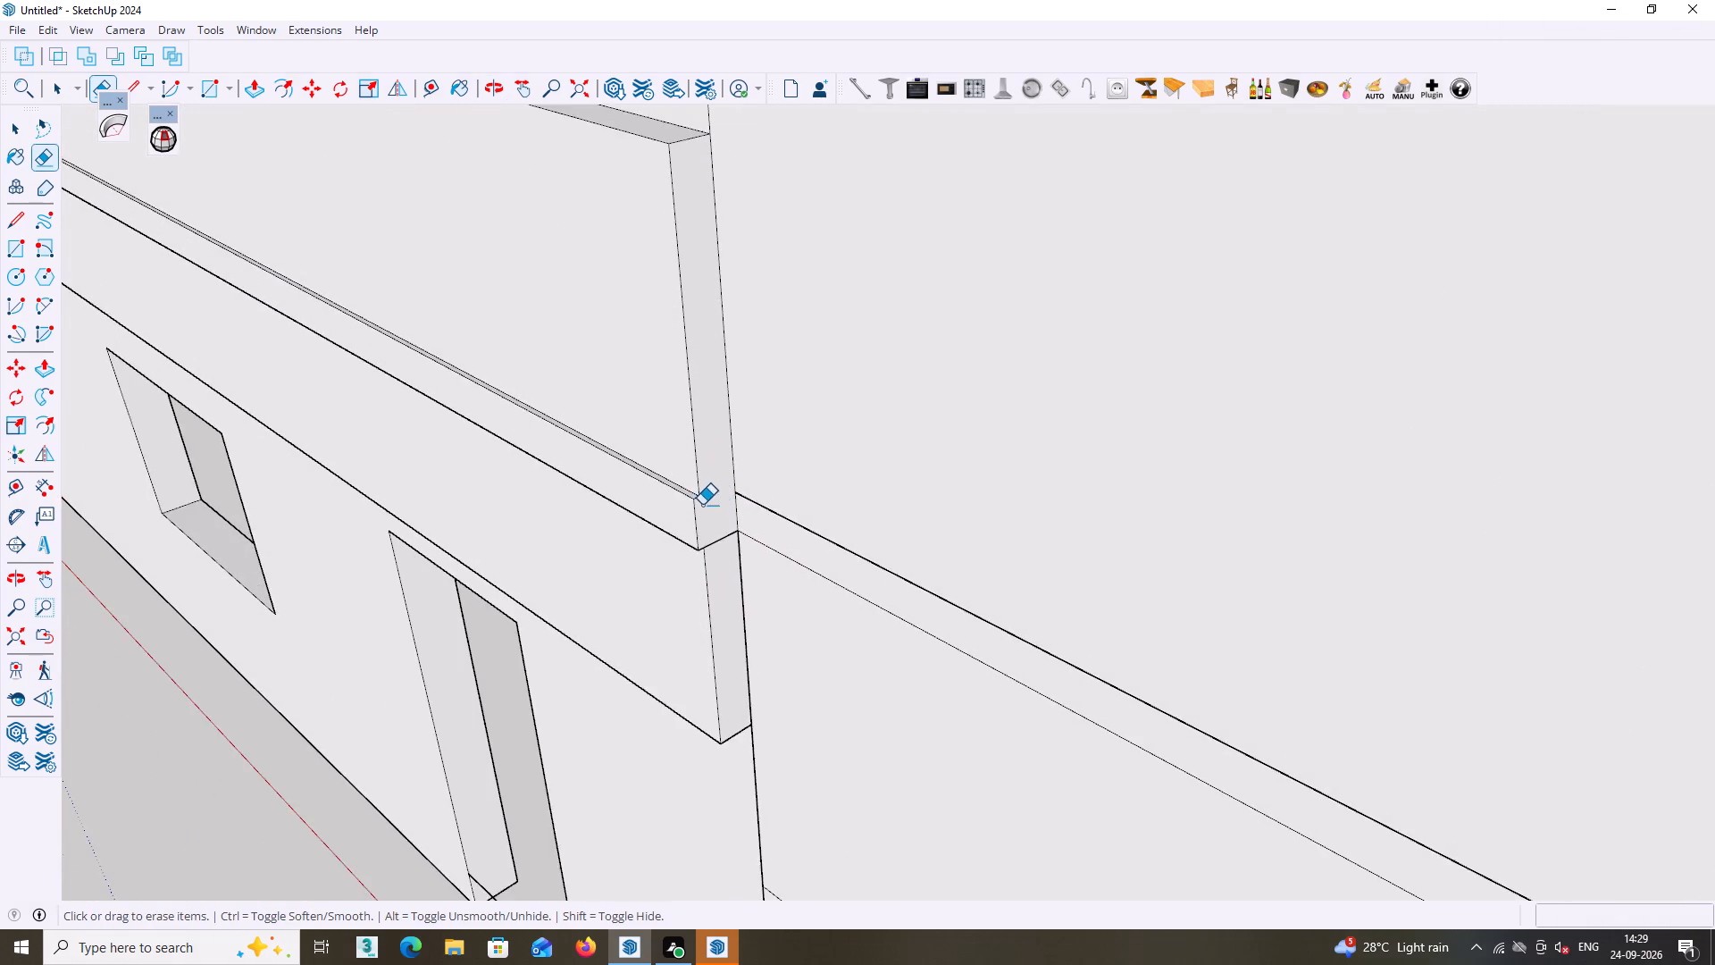
pyautogui.scroll(2, 702, 505)
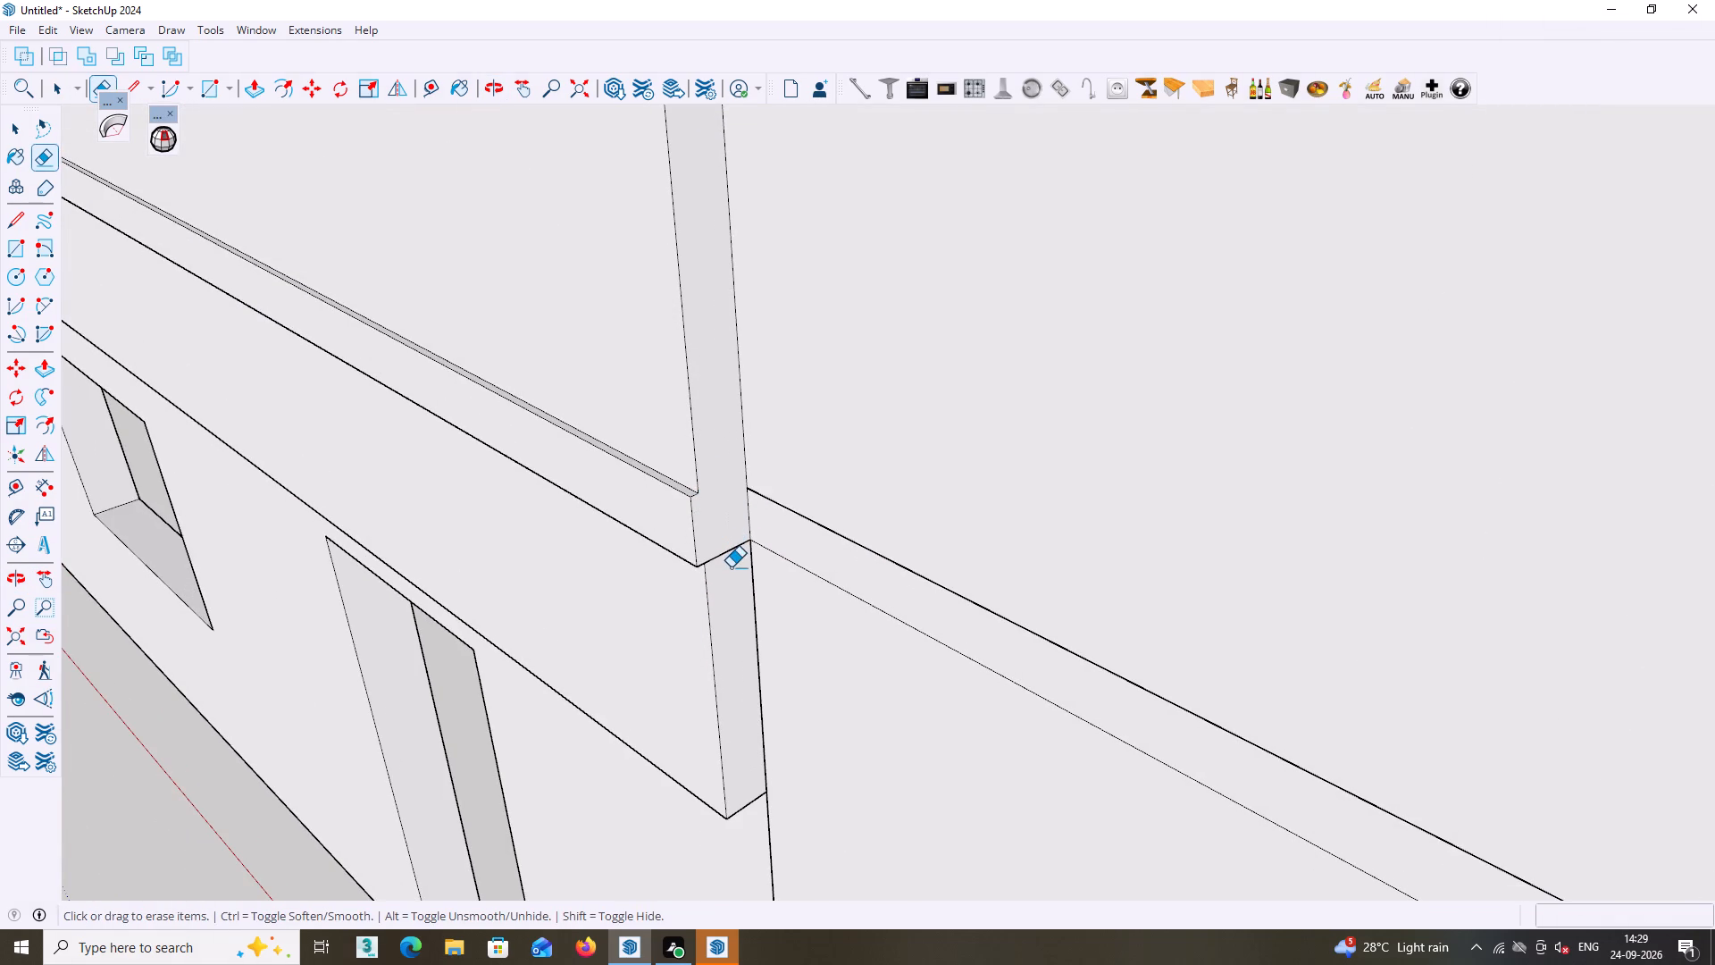
pyautogui.moveTo(728, 552); pyautogui.dragTo(560, 648, button='middle')
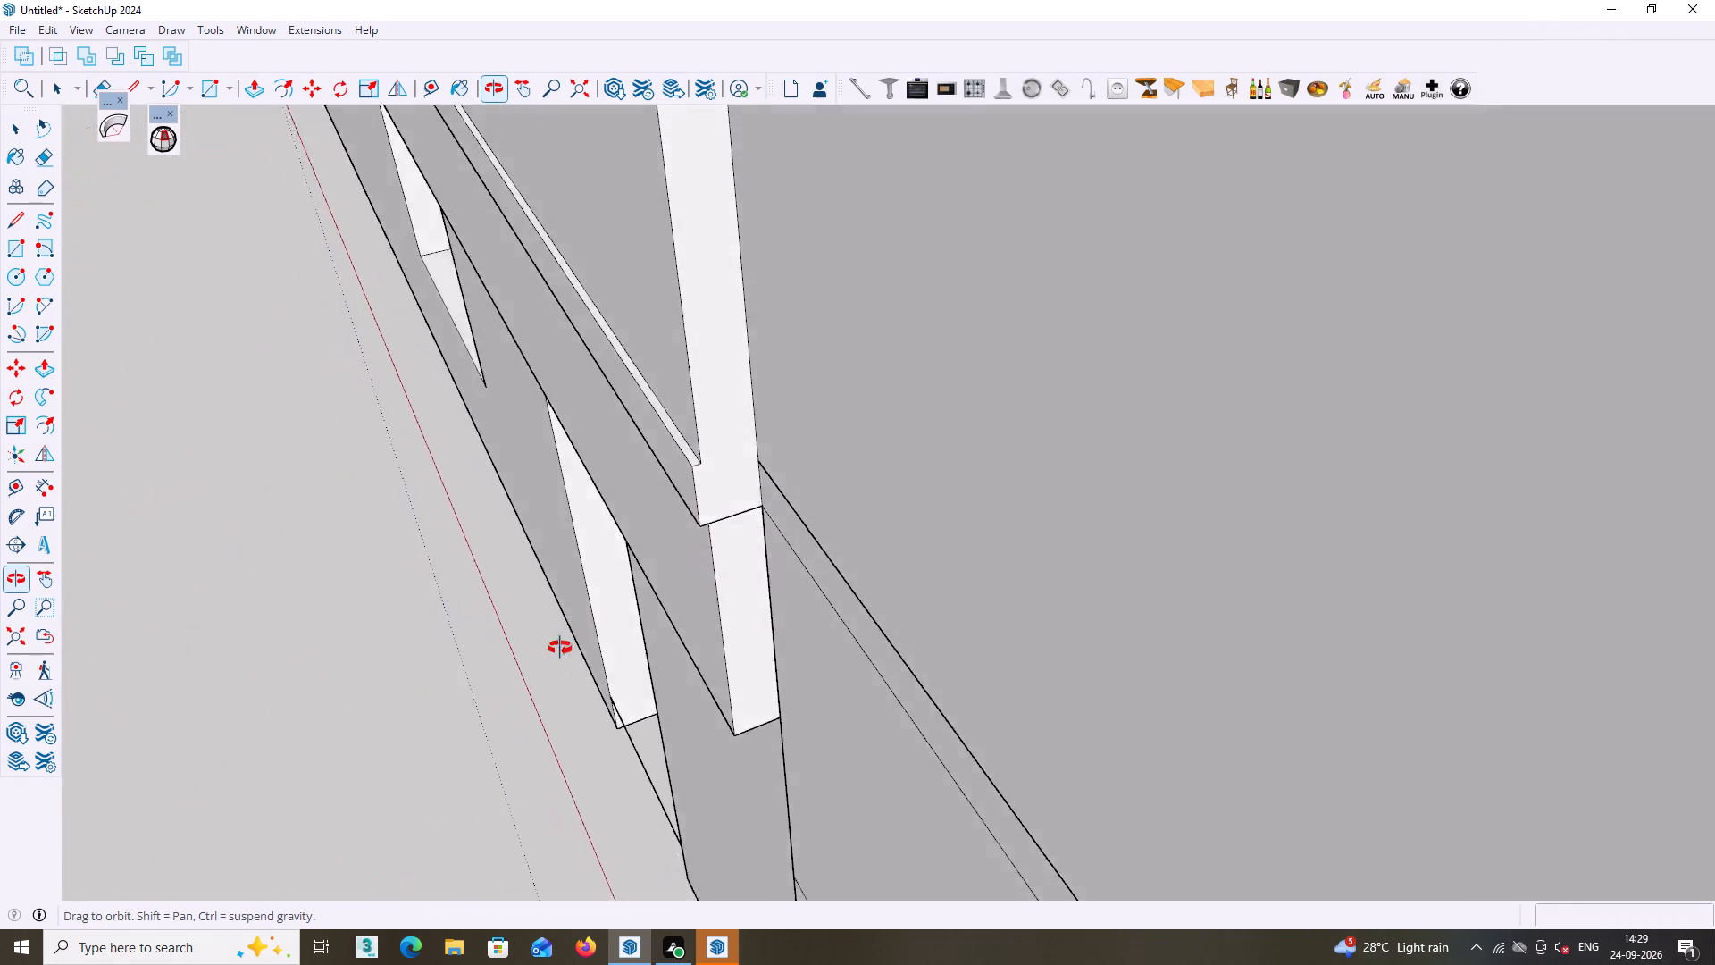
pyautogui.moveTo(560, 648); pyautogui.dragTo(1365, 409, button='middle')
pyautogui.scroll(-12, 757, 575)
pyautogui.moveTo(757, 577); pyautogui.dragTo(760, 587, button='middle')
pyautogui.moveTo(630, 680); pyautogui.dragTo(626, 697, button='middle')
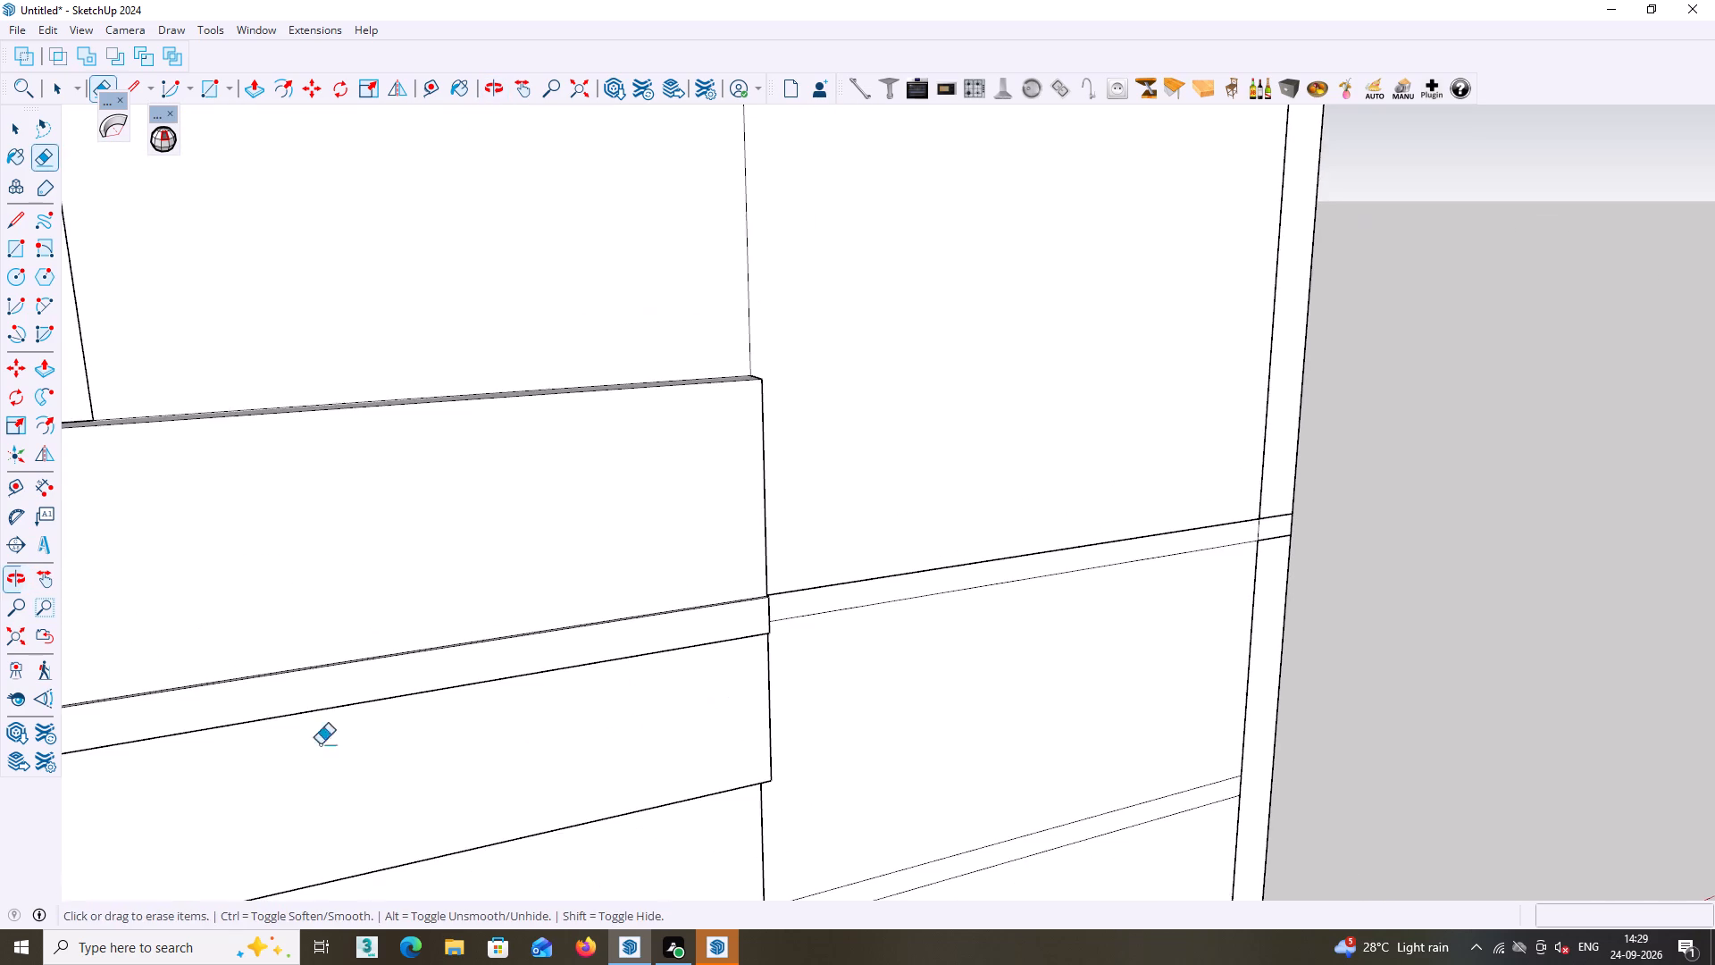
# Examine the bottom strip along the facade and its end face at the corner farthest from the entrance.
pyautogui.scroll(-5, 320, 744)
pyautogui.keyDown('shift'); pyautogui.moveTo(303, 696); pyautogui.dragTo(1135, 495, button='middle'); pyautogui.keyUp('shift')
pyautogui.moveTo(613, 626); pyautogui.dragTo(1281, 523, button='middle')
pyautogui.moveTo(890, 552); pyautogui.dragTo(415, 639, button='middle')
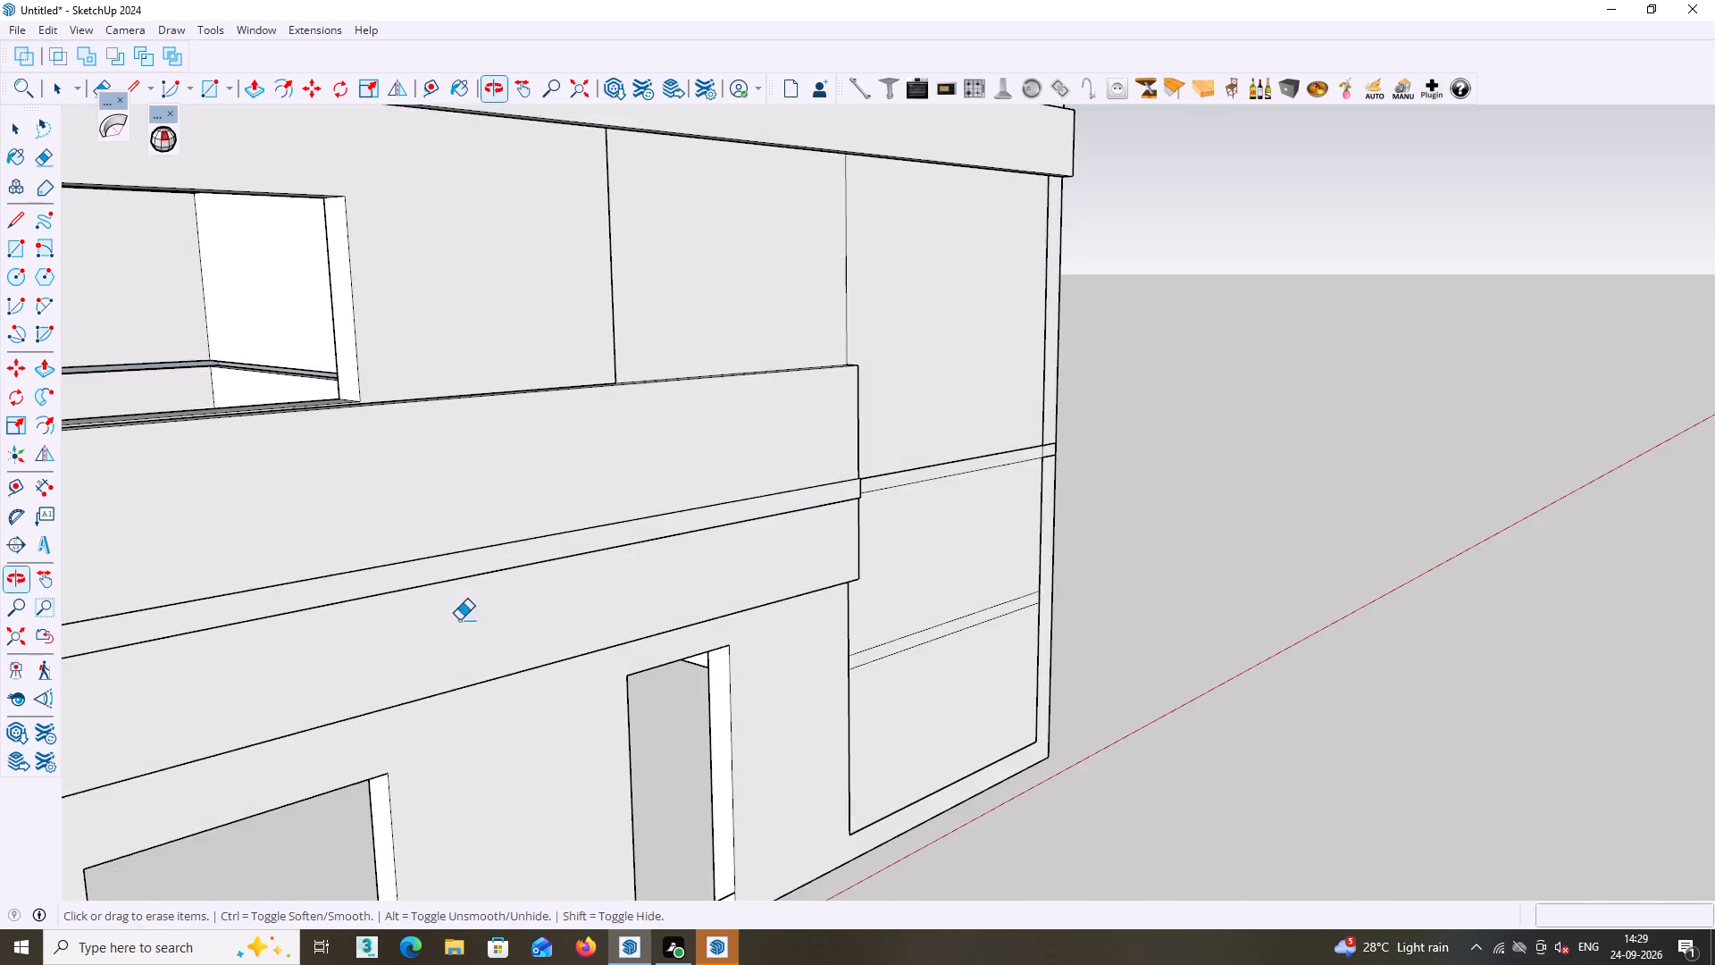
pyautogui.moveTo(459, 620); pyautogui.dragTo(502, 644, button='middle')
pyautogui.scroll(-19, 459, 620)
pyautogui.moveTo(394, 729); pyautogui.dragTo(628, 666, button='middle')
pyautogui.scroll(1, 583, 684)
pyautogui.moveTo(583, 684); pyautogui.dragTo(791, 624, button='middle')
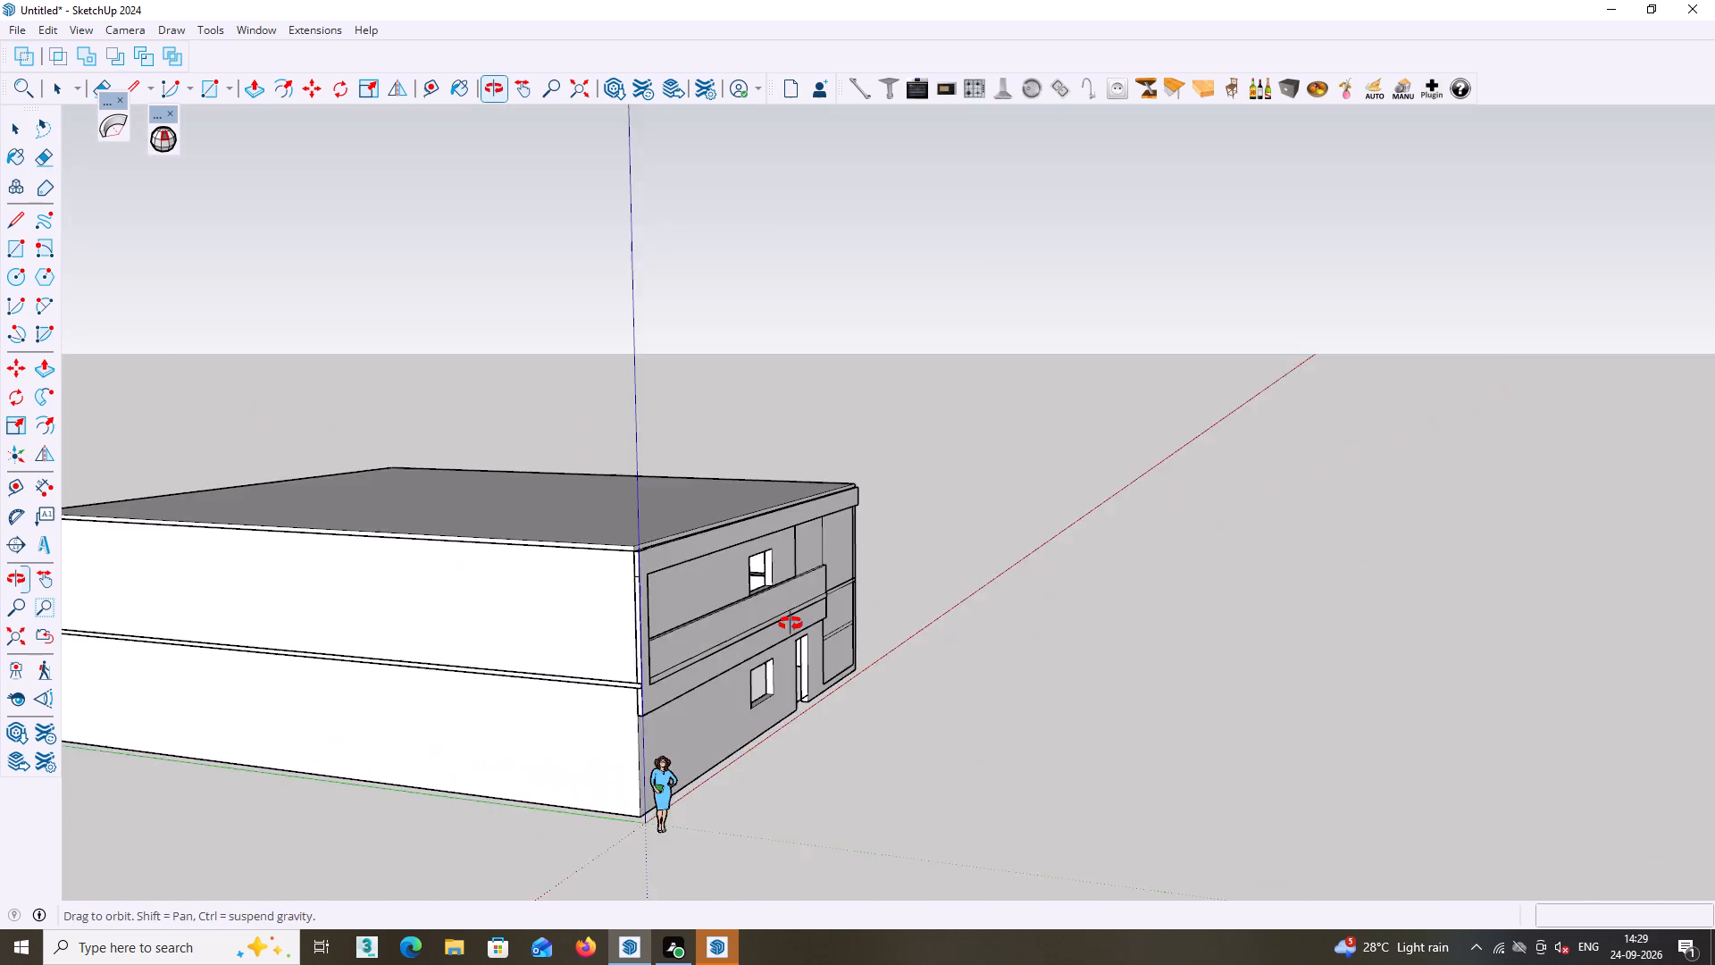
pyautogui.moveTo(791, 624); pyautogui.dragTo(794, 622, button='middle')
pyautogui.scroll(20, 705, 656)
pyautogui.scroll(6, 705, 656)
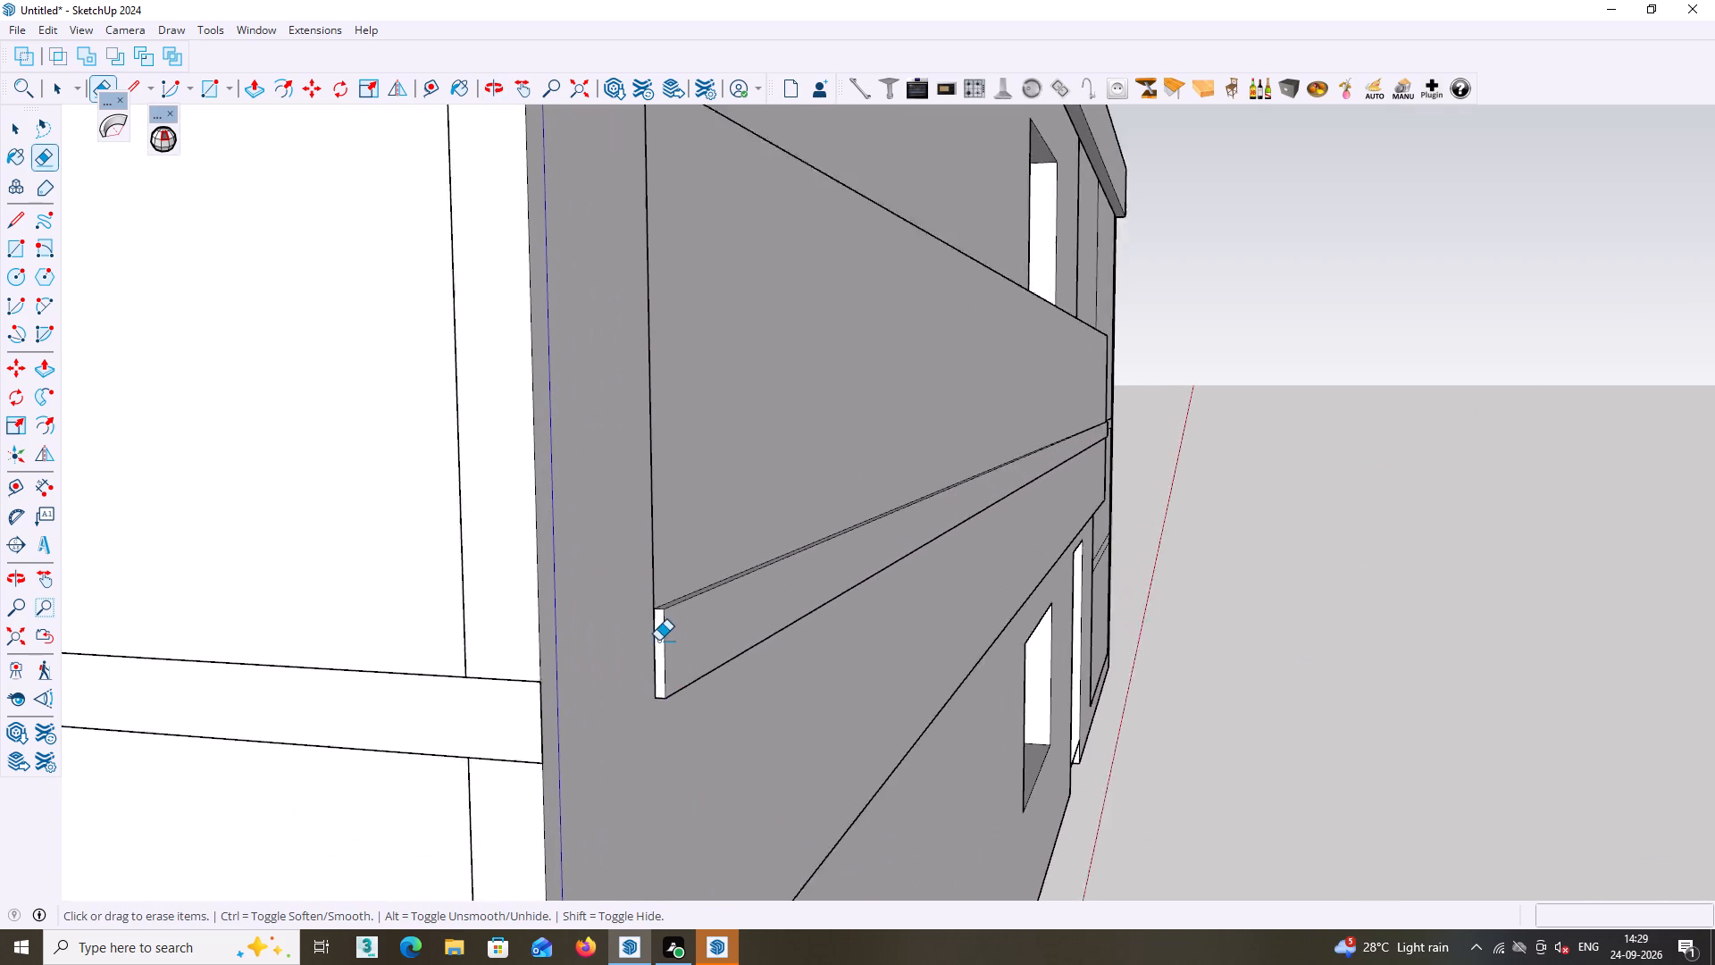
pyautogui.scroll(12, 658, 641)
pyautogui.scroll(-4, 674, 643)
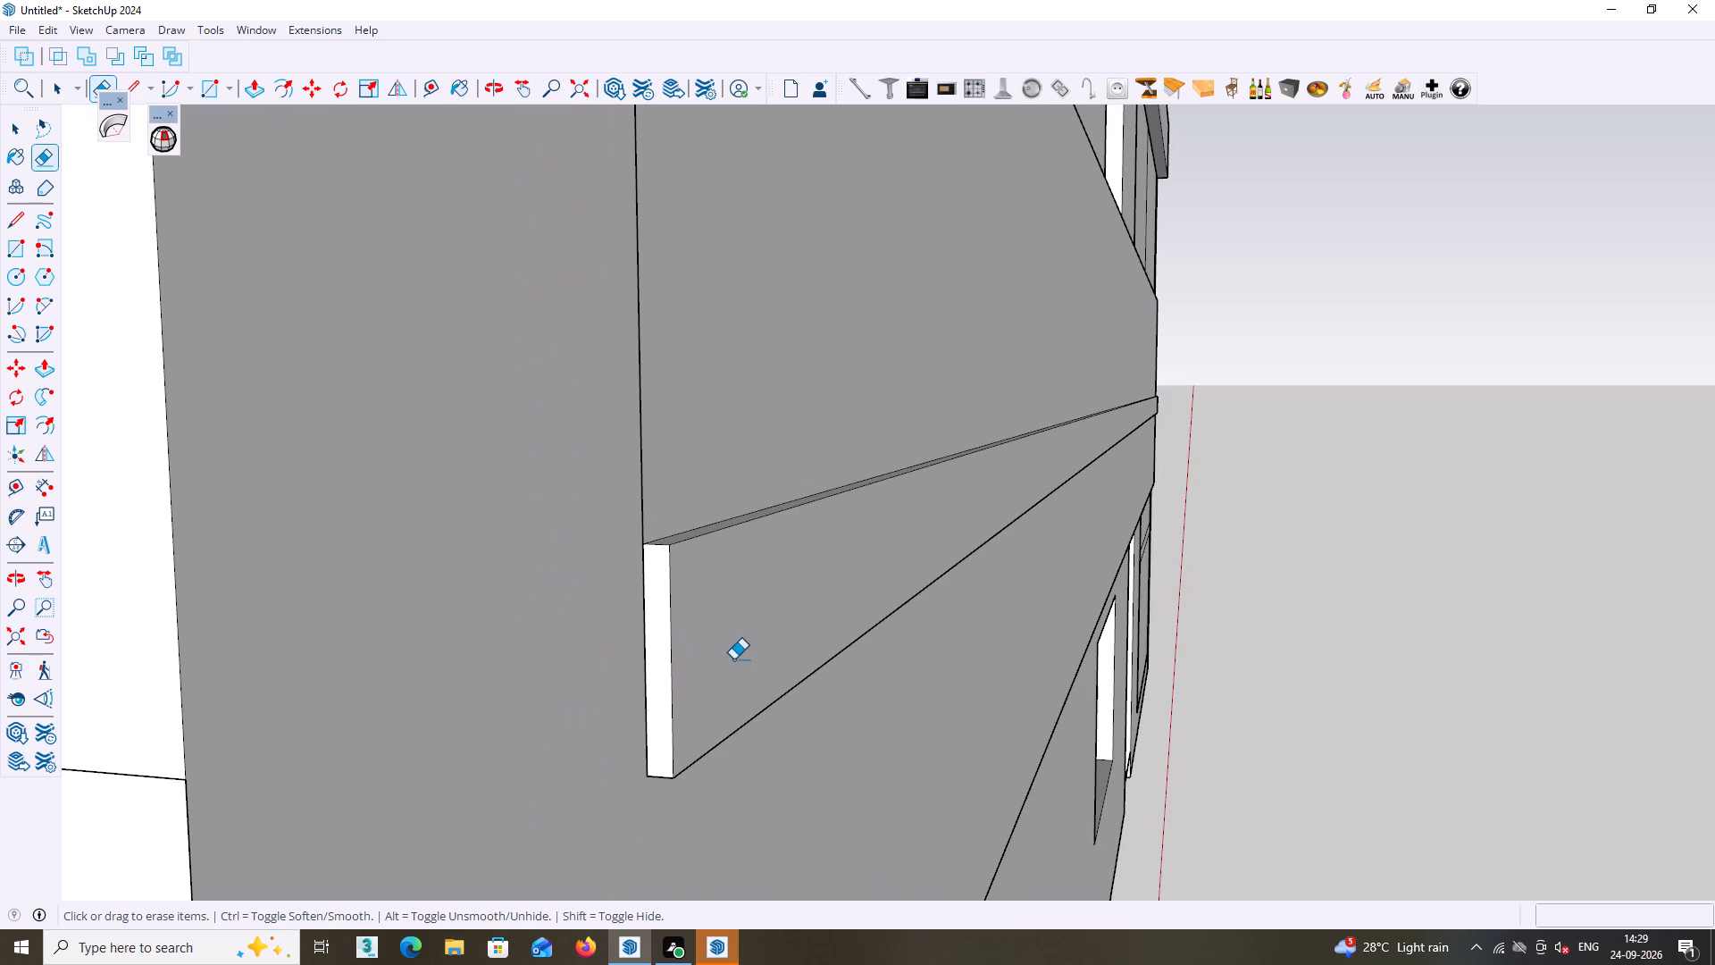
pyautogui.keyDown('shift'); pyautogui.moveTo(791, 628); pyautogui.dragTo(456, 678, button='middle'); pyautogui.keyUp('shift')
pyautogui.scroll(-8, 602, 646)
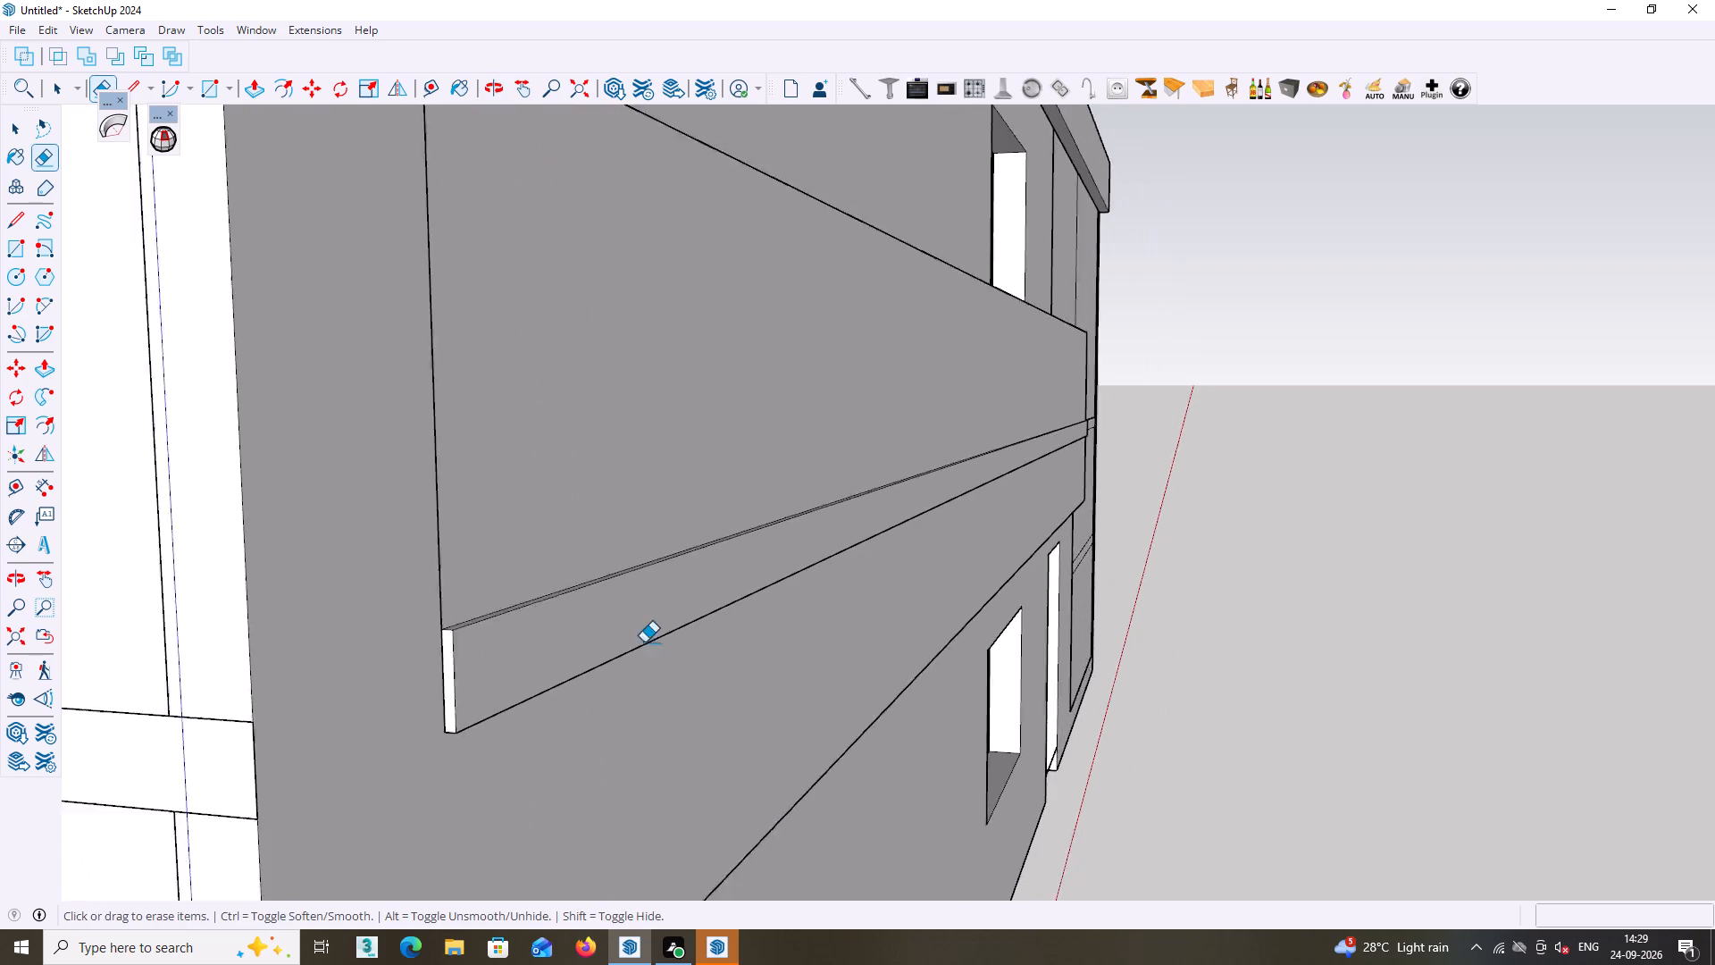
# Draw a vertical line about 6 1/16" long at the strip's end near the entrance, separating its projecting end face from the panel's end face.
pyautogui.scroll(-9, 644, 642)
pyautogui.middleClick(626, 621)
pyautogui.moveTo(911, 528); pyautogui.dragTo(601, 612, button='middle')
pyautogui.moveTo(1313, 396); pyautogui.dragTo(983, 476, button='middle')
pyautogui.moveTo(1214, 508); pyautogui.dragTo(785, 595, button='middle')
pyautogui.moveTo(1344, 569); pyautogui.dragTo(1136, 564, button='middle')
pyautogui.moveTo(1066, 622); pyautogui.dragTo(1058, 526, button='middle')
pyautogui.scroll(7, 1075, 602)
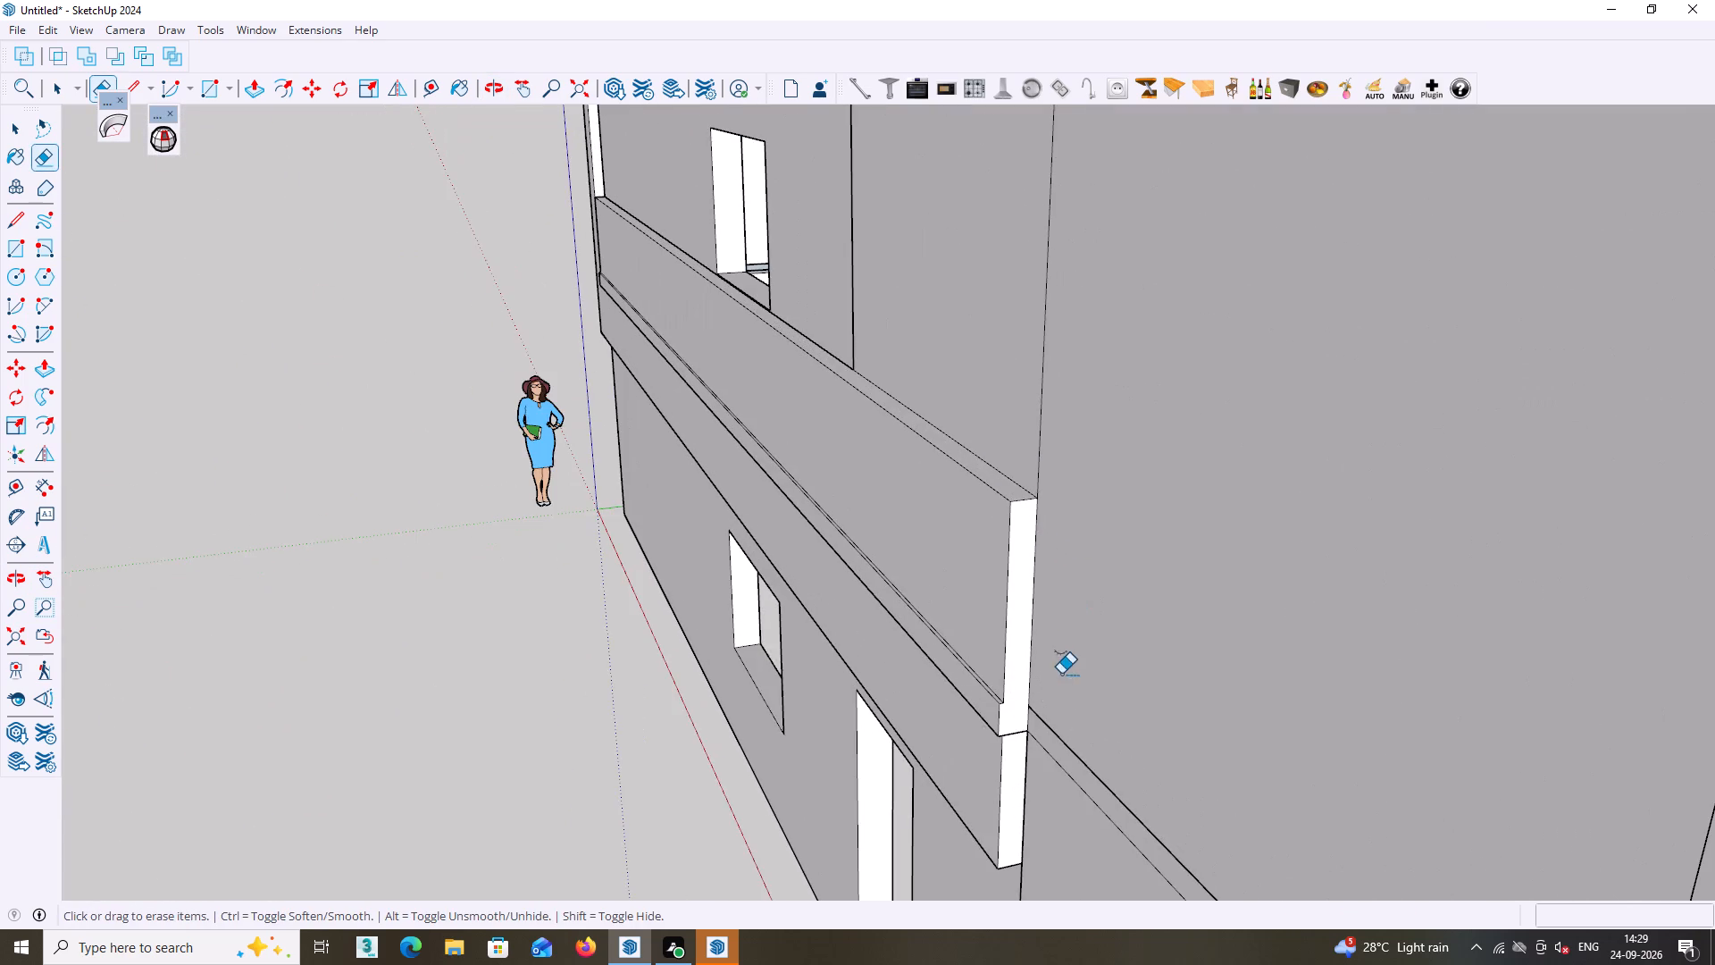
pyautogui.keyDown('shift'); pyautogui.moveTo(1061, 674); pyautogui.dragTo(1090, 496, button='middle'); pyautogui.keyUp('shift')
pyautogui.scroll(8, 1083, 596)
pyautogui.scroll(4, 1013, 574)
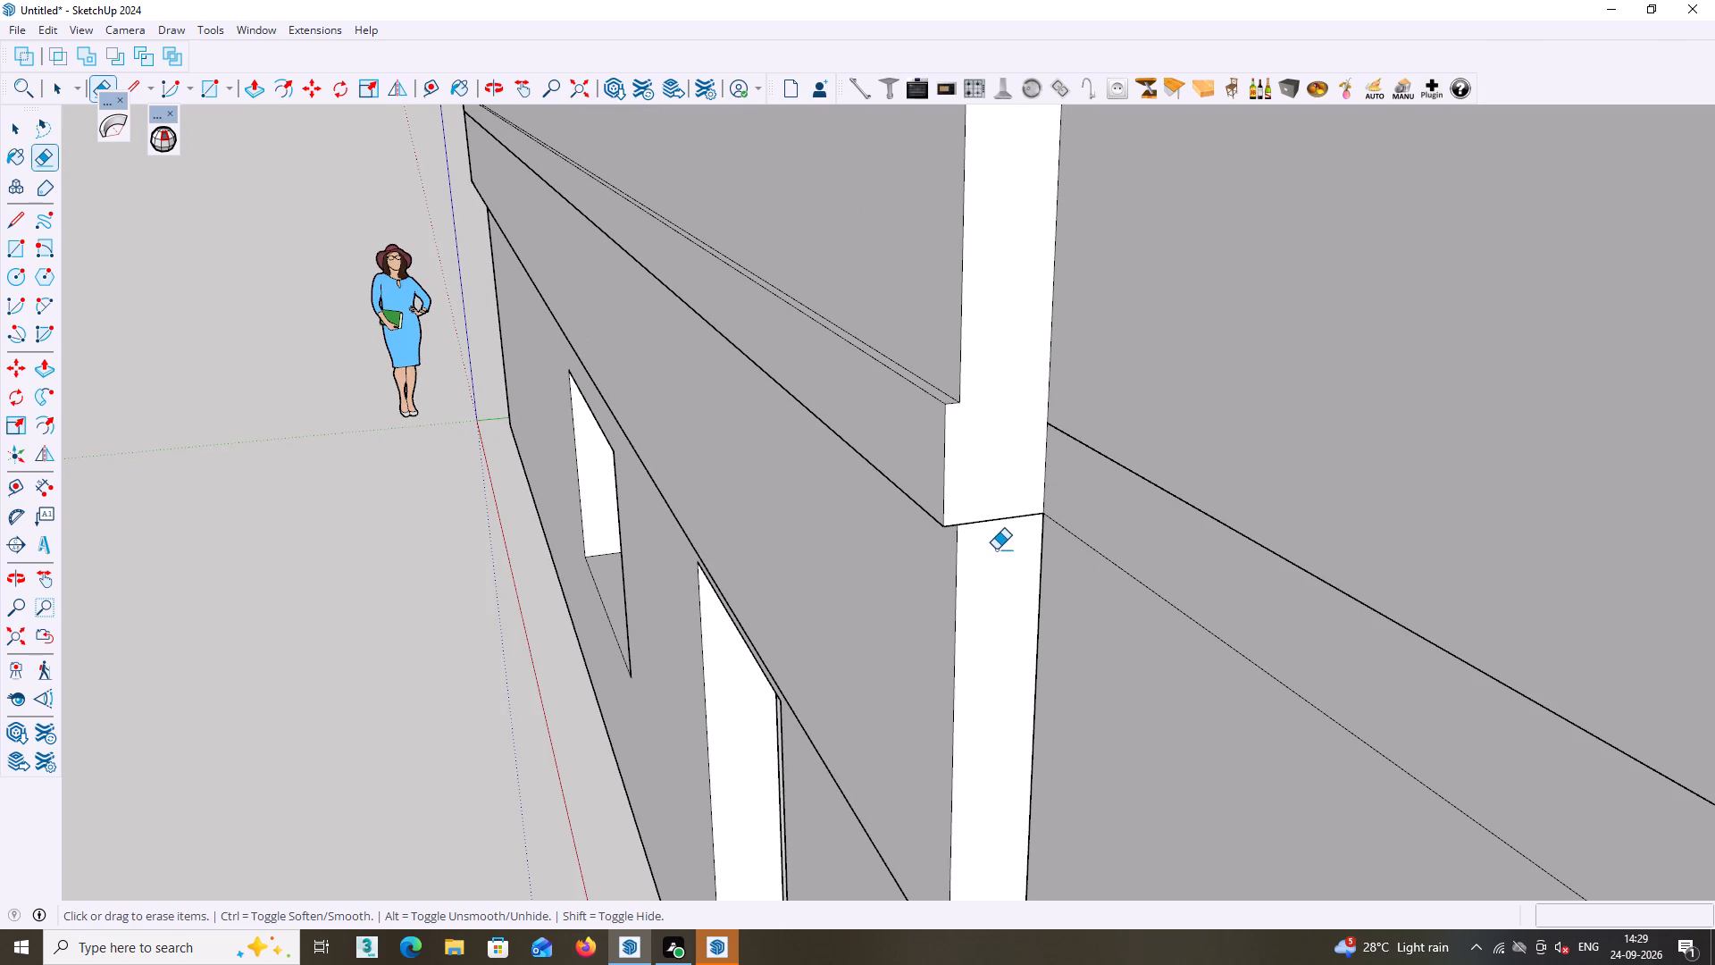
pyautogui.press('l')
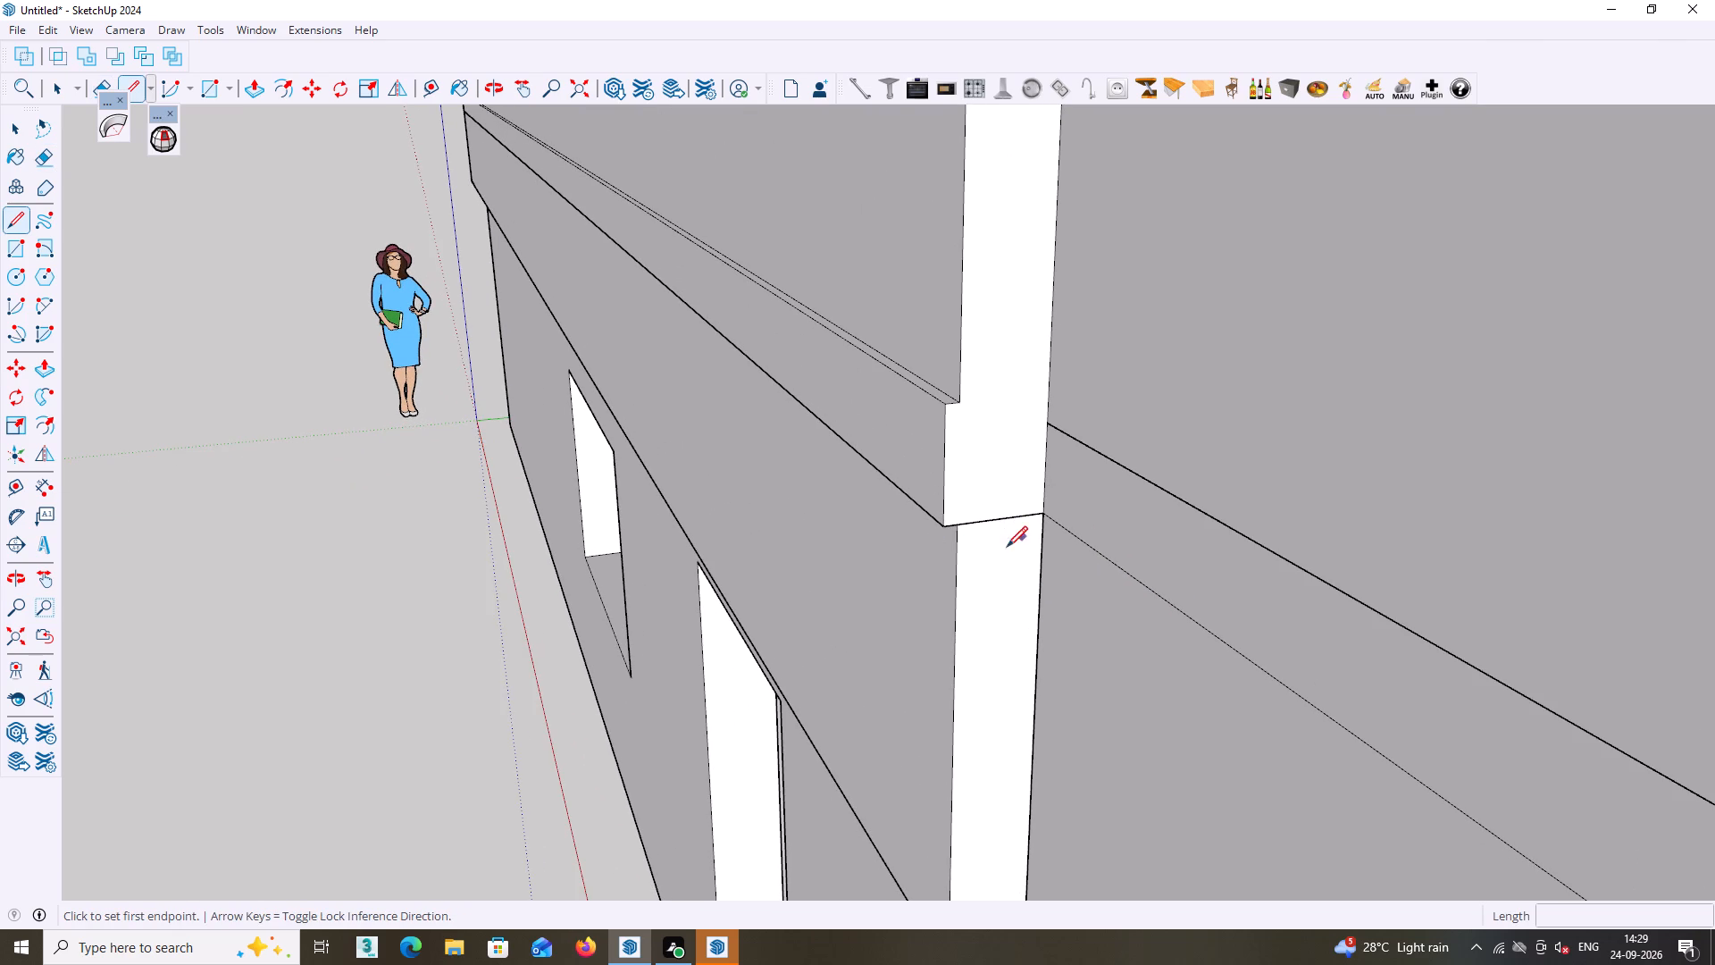
pyautogui.click(959, 525)
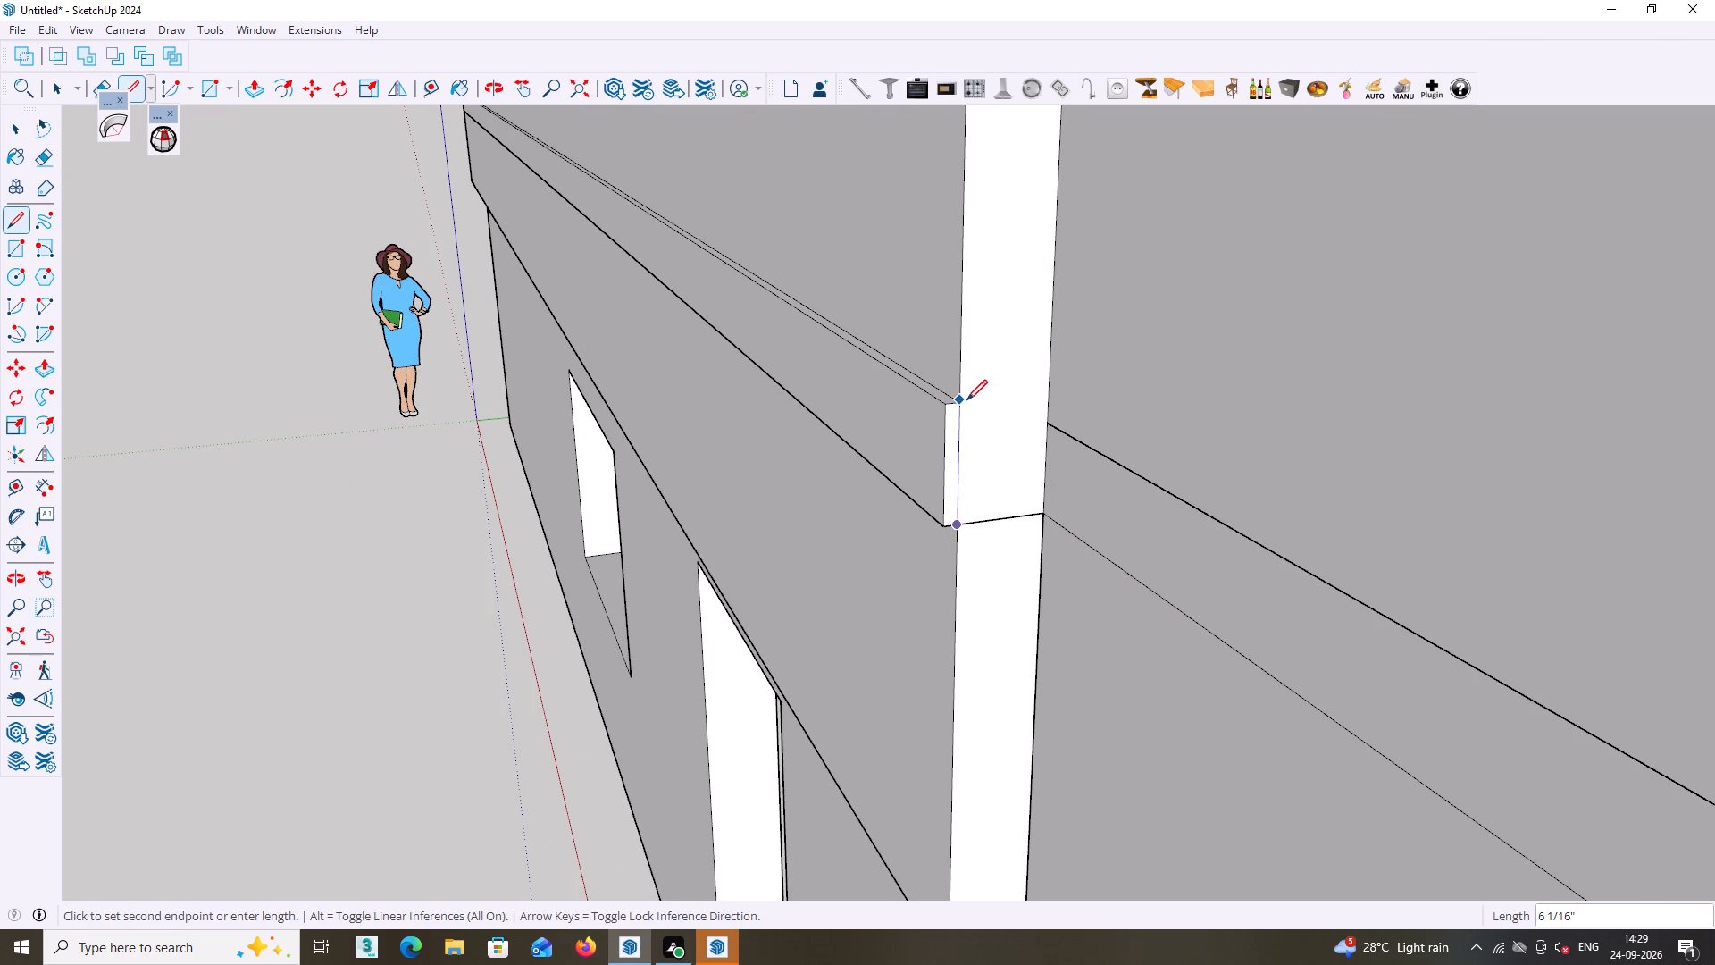
pyautogui.click(964, 403)
pyautogui.press('space')
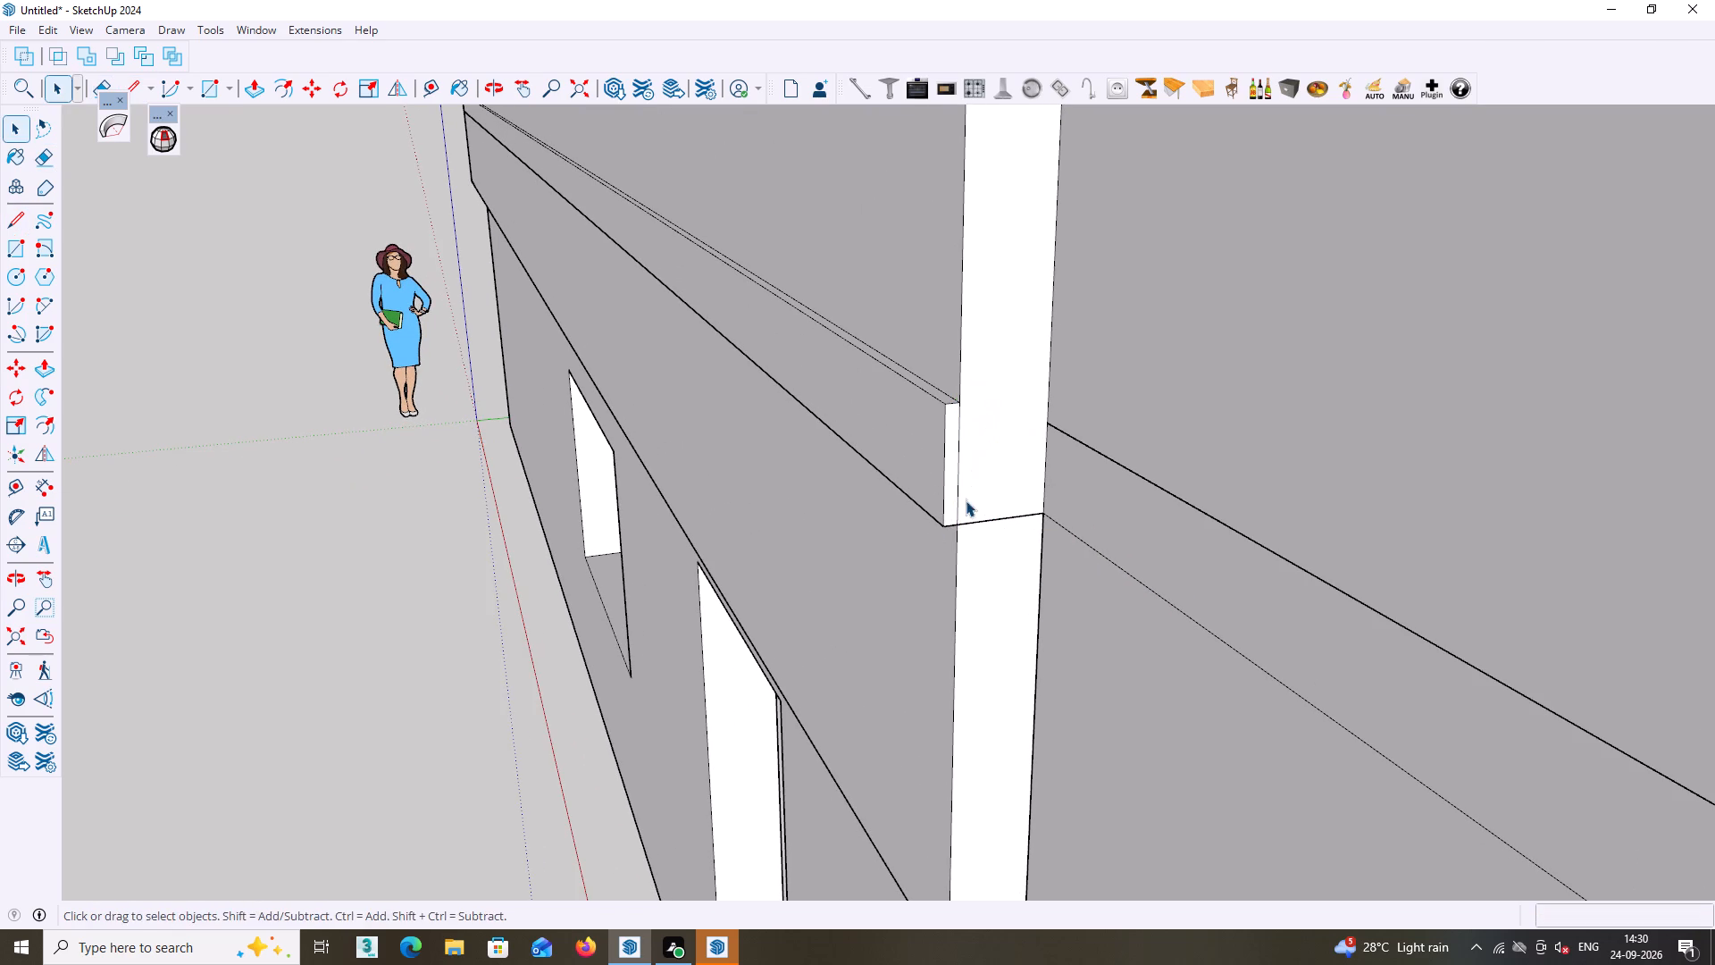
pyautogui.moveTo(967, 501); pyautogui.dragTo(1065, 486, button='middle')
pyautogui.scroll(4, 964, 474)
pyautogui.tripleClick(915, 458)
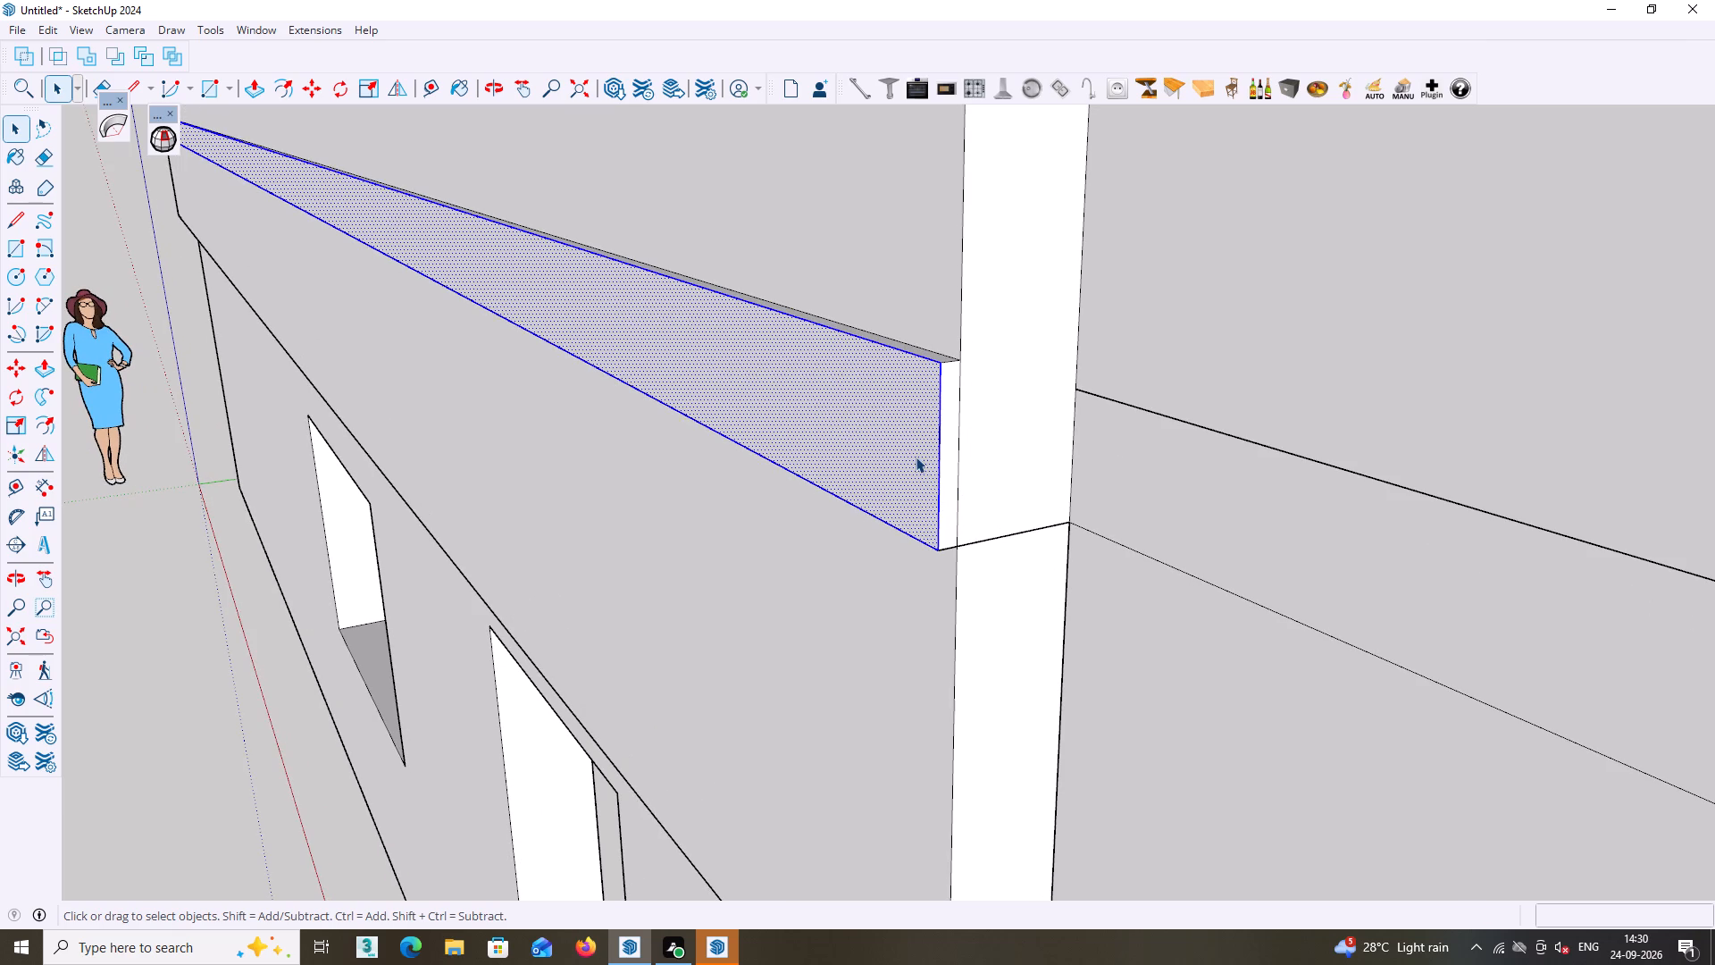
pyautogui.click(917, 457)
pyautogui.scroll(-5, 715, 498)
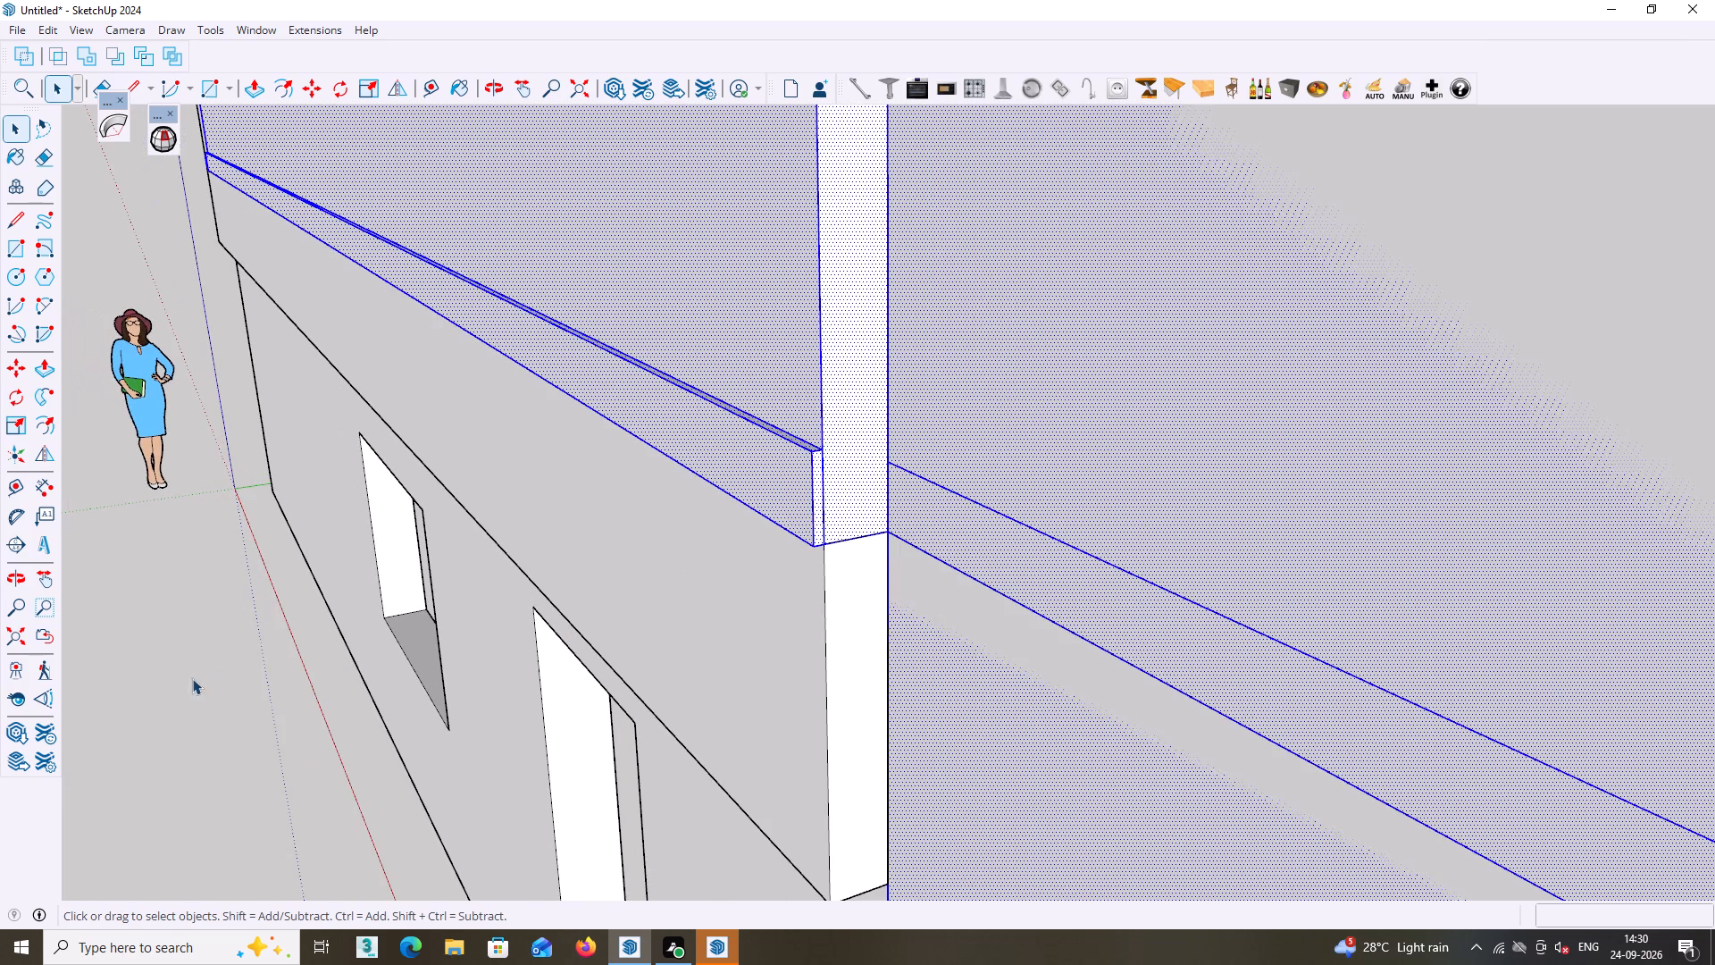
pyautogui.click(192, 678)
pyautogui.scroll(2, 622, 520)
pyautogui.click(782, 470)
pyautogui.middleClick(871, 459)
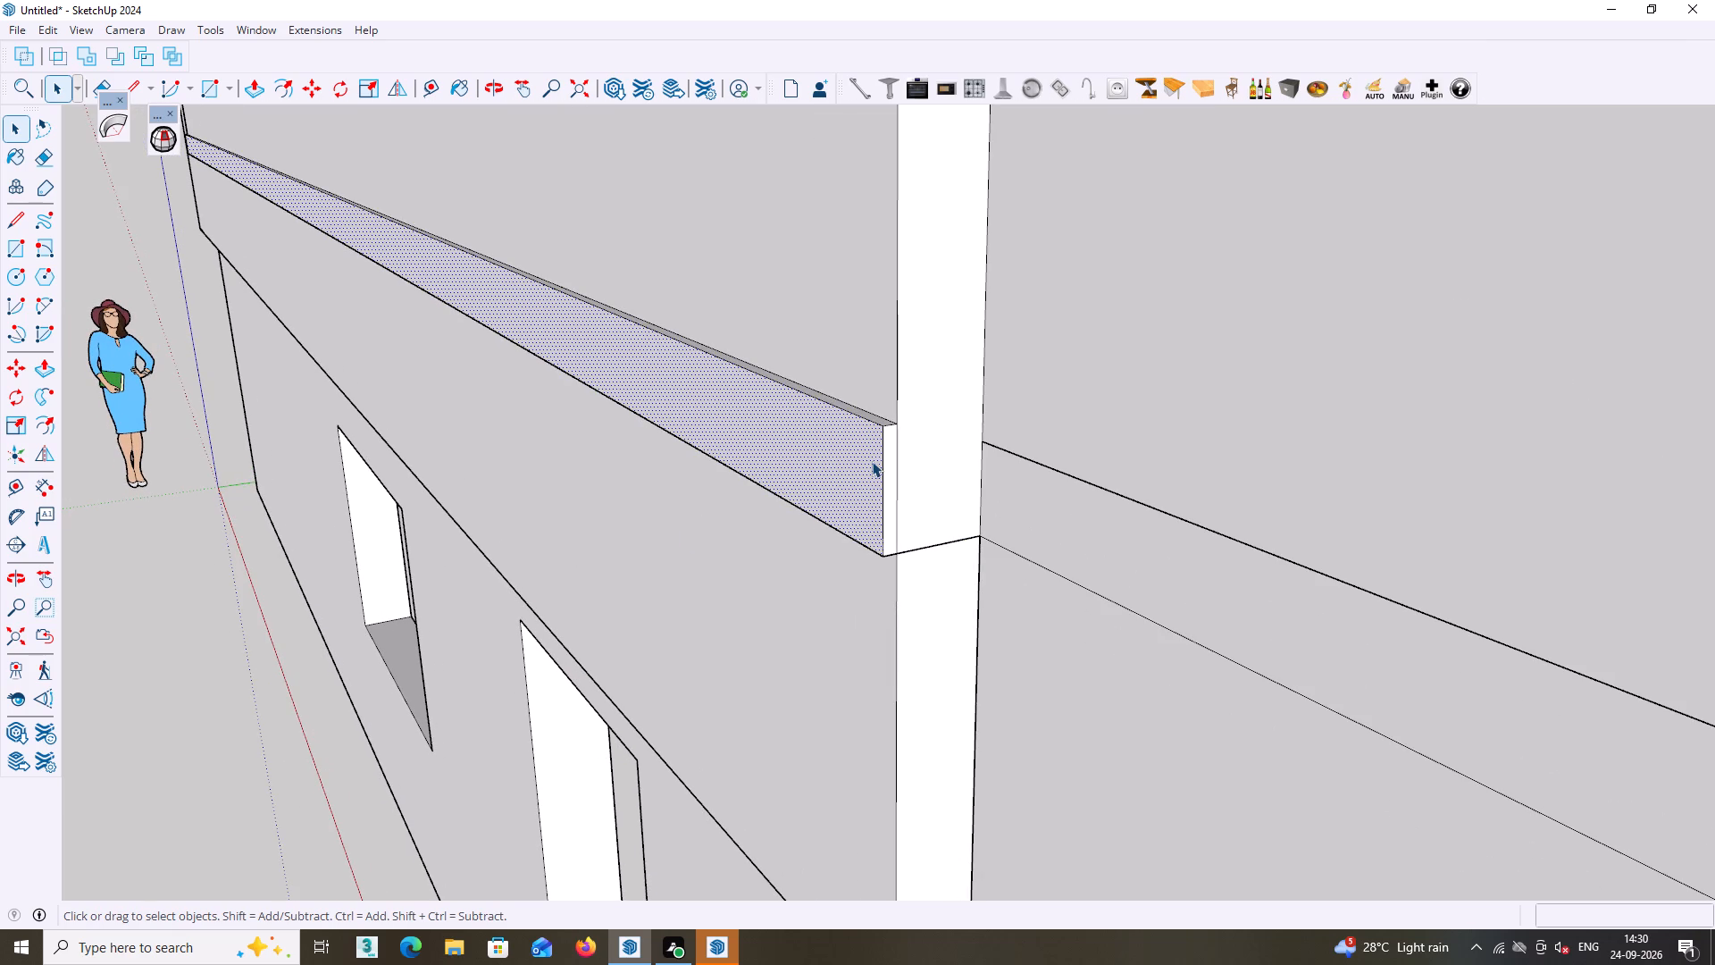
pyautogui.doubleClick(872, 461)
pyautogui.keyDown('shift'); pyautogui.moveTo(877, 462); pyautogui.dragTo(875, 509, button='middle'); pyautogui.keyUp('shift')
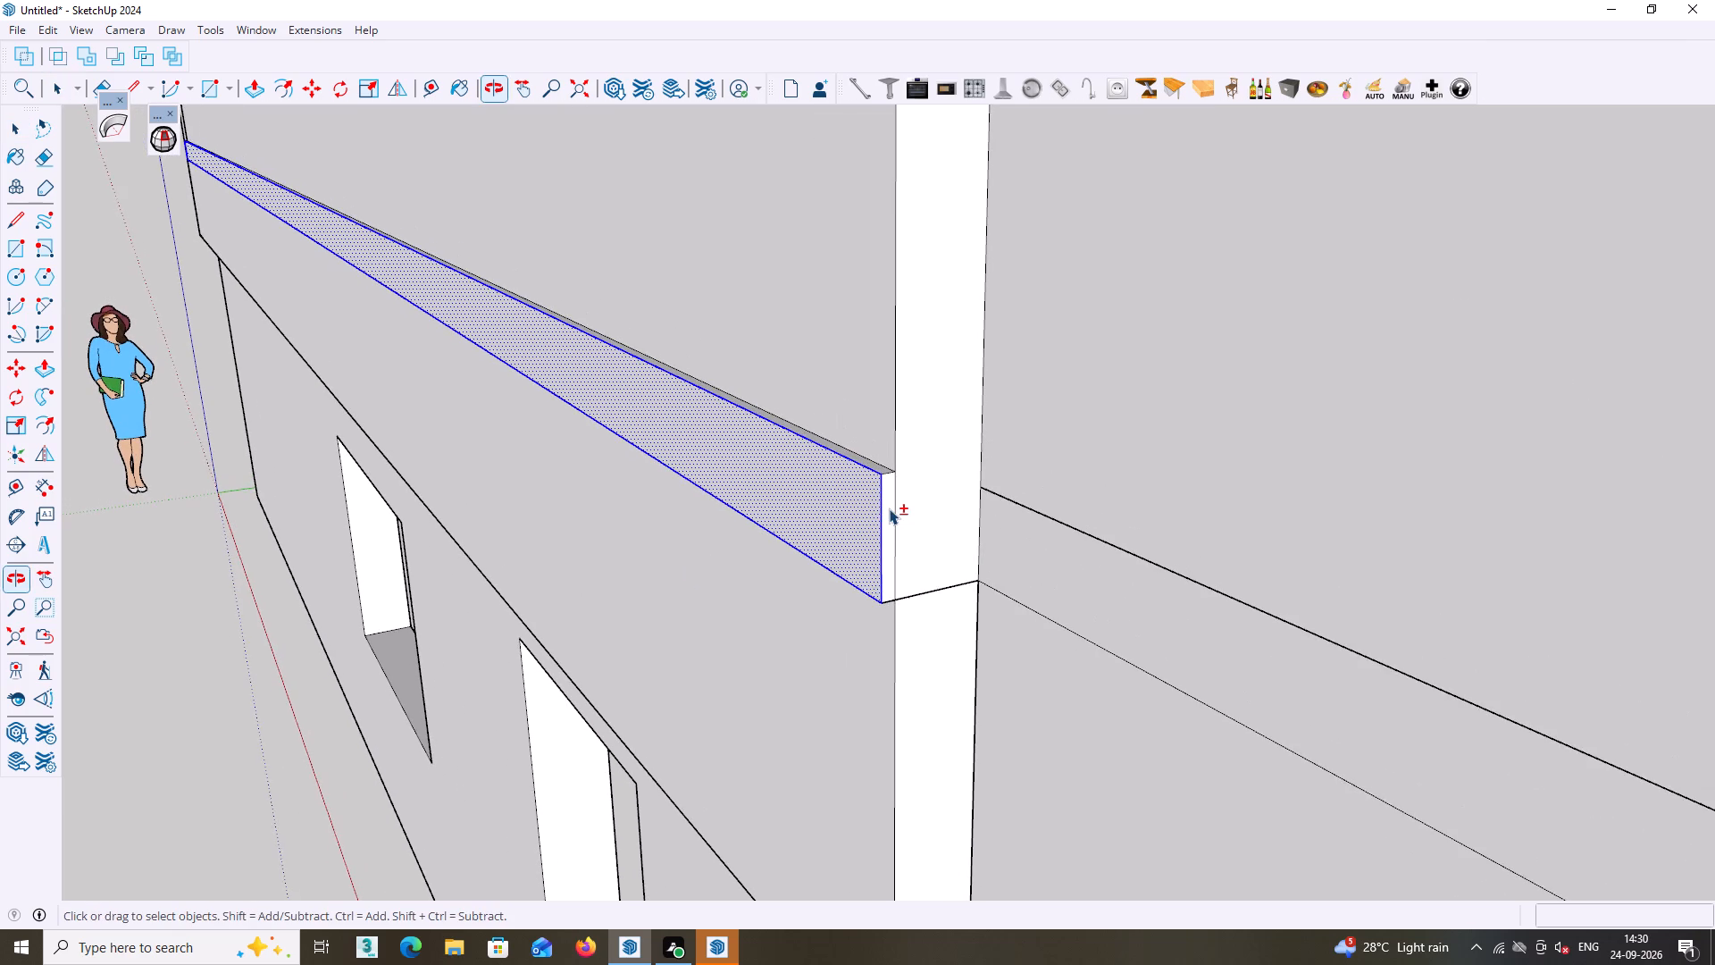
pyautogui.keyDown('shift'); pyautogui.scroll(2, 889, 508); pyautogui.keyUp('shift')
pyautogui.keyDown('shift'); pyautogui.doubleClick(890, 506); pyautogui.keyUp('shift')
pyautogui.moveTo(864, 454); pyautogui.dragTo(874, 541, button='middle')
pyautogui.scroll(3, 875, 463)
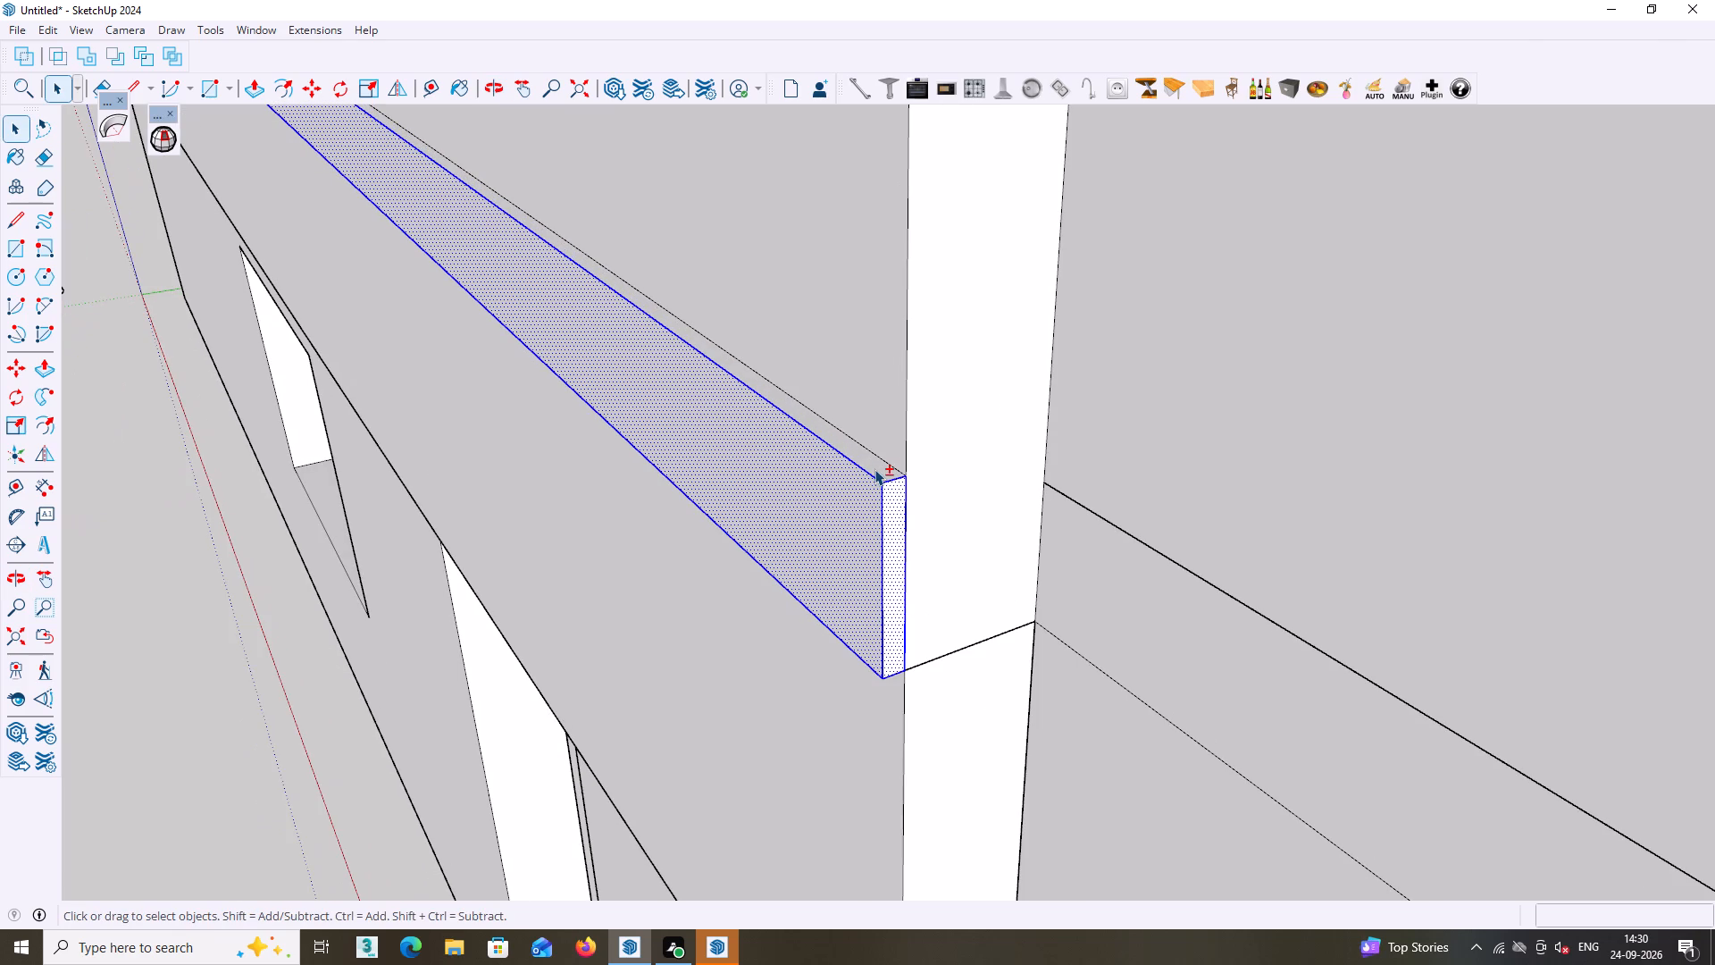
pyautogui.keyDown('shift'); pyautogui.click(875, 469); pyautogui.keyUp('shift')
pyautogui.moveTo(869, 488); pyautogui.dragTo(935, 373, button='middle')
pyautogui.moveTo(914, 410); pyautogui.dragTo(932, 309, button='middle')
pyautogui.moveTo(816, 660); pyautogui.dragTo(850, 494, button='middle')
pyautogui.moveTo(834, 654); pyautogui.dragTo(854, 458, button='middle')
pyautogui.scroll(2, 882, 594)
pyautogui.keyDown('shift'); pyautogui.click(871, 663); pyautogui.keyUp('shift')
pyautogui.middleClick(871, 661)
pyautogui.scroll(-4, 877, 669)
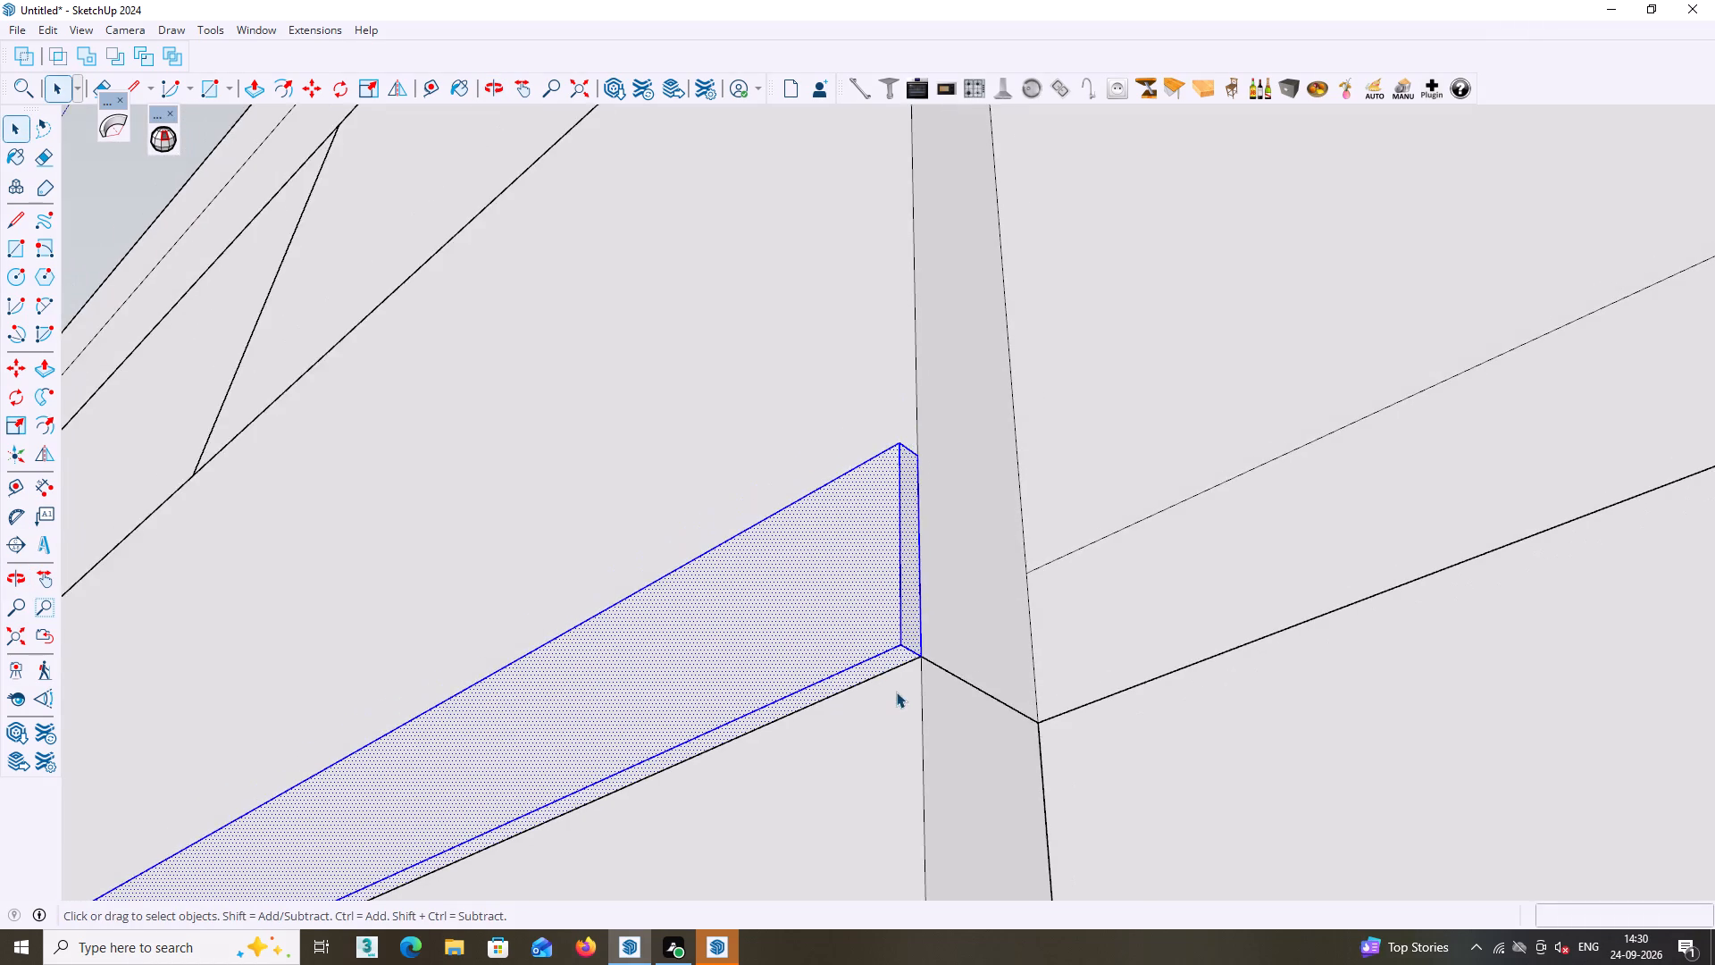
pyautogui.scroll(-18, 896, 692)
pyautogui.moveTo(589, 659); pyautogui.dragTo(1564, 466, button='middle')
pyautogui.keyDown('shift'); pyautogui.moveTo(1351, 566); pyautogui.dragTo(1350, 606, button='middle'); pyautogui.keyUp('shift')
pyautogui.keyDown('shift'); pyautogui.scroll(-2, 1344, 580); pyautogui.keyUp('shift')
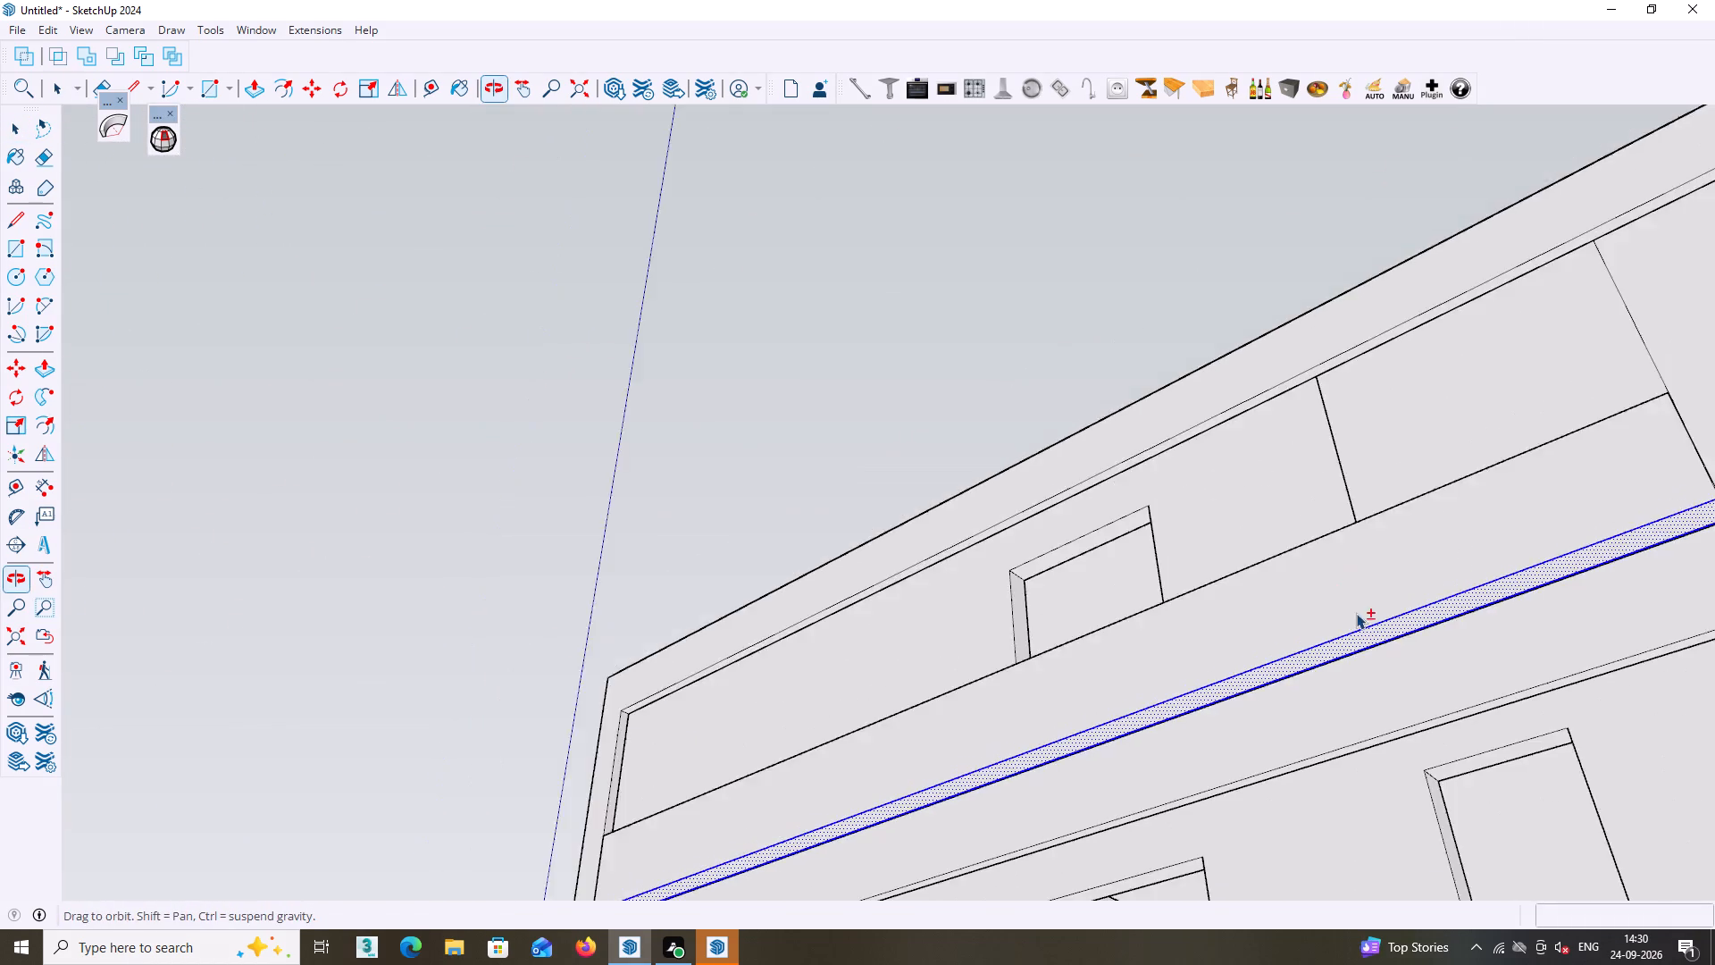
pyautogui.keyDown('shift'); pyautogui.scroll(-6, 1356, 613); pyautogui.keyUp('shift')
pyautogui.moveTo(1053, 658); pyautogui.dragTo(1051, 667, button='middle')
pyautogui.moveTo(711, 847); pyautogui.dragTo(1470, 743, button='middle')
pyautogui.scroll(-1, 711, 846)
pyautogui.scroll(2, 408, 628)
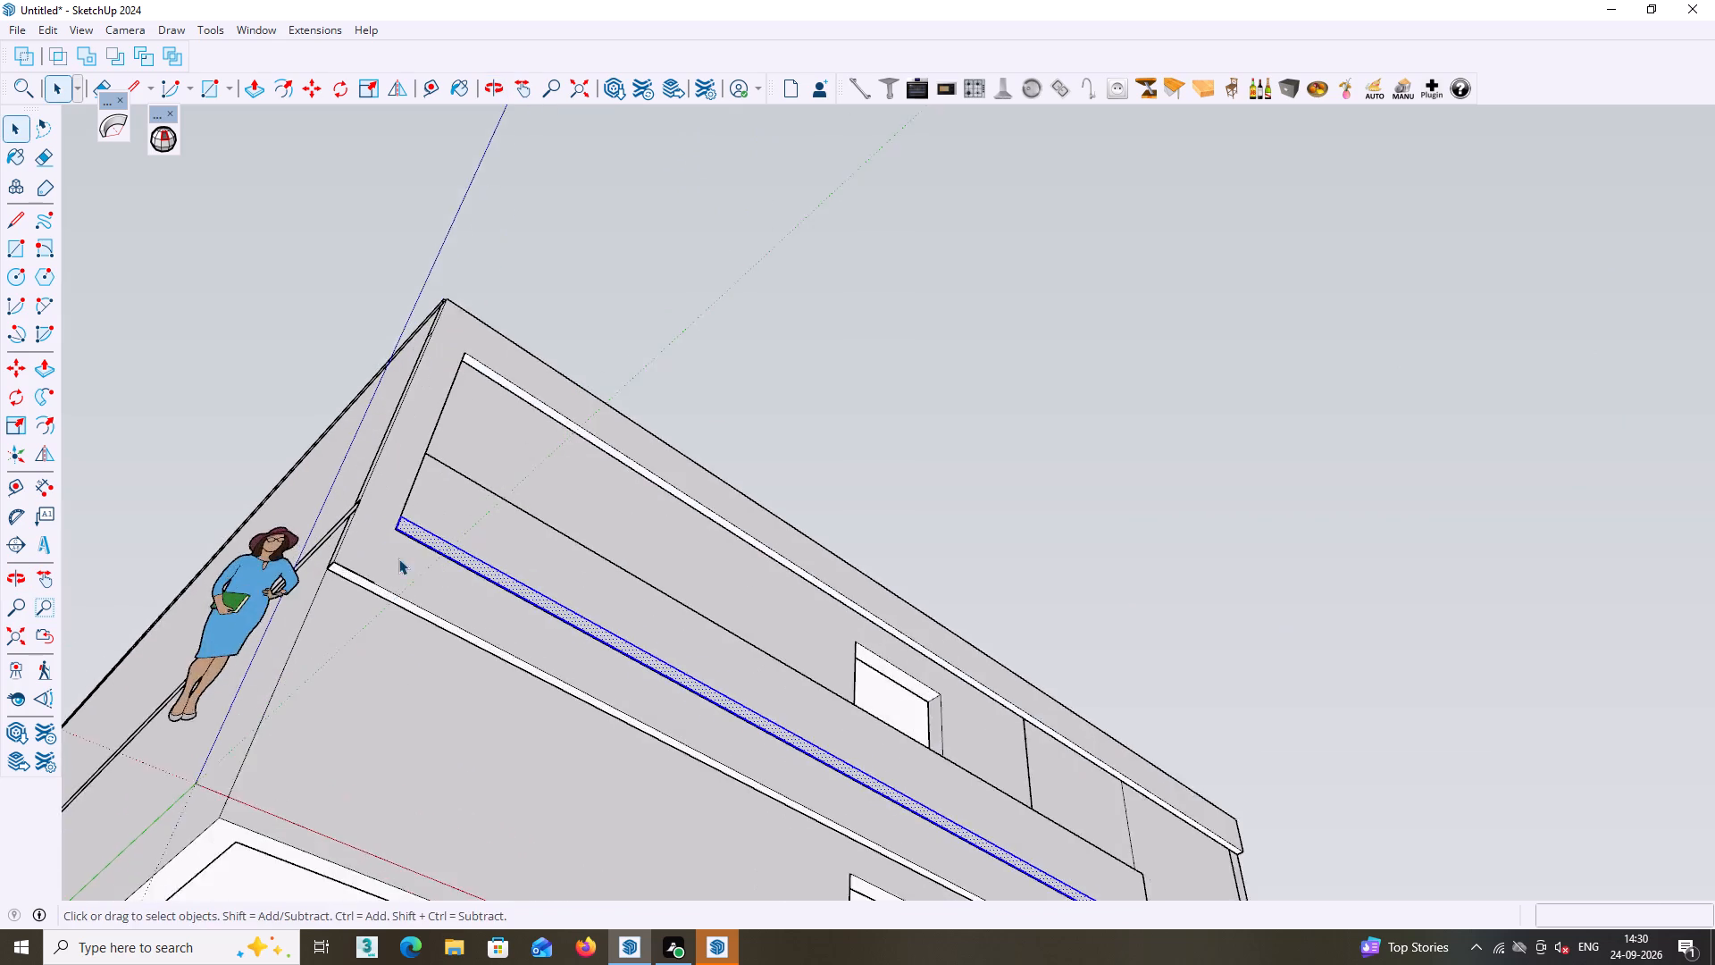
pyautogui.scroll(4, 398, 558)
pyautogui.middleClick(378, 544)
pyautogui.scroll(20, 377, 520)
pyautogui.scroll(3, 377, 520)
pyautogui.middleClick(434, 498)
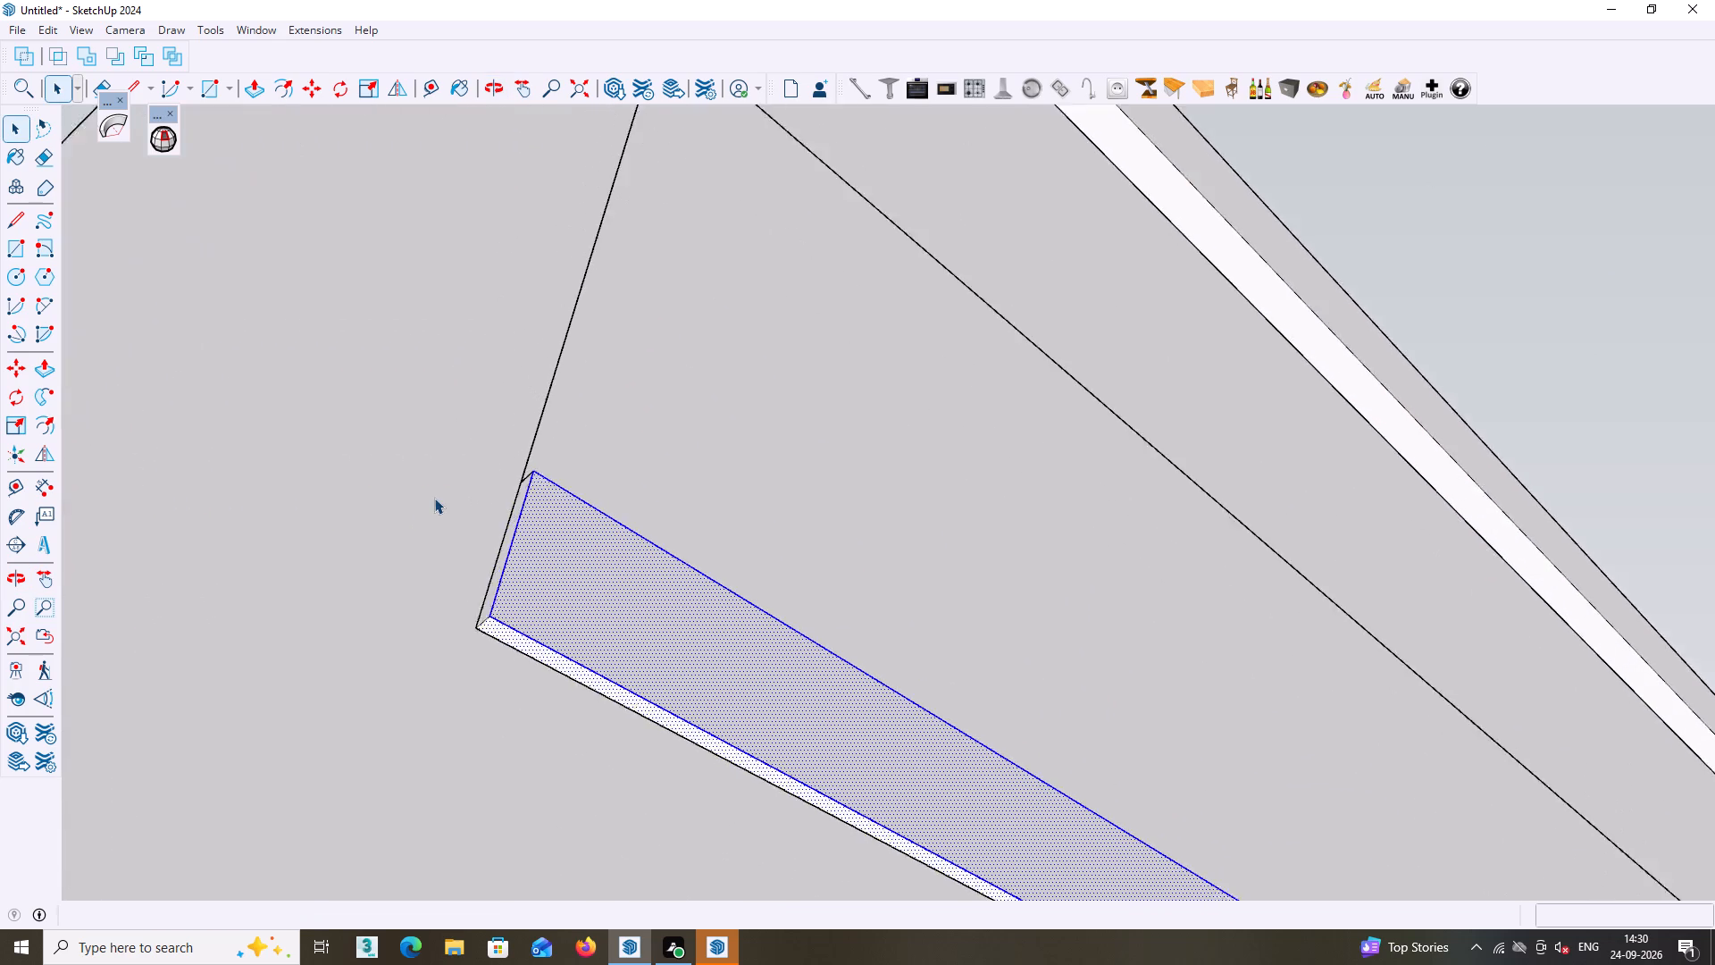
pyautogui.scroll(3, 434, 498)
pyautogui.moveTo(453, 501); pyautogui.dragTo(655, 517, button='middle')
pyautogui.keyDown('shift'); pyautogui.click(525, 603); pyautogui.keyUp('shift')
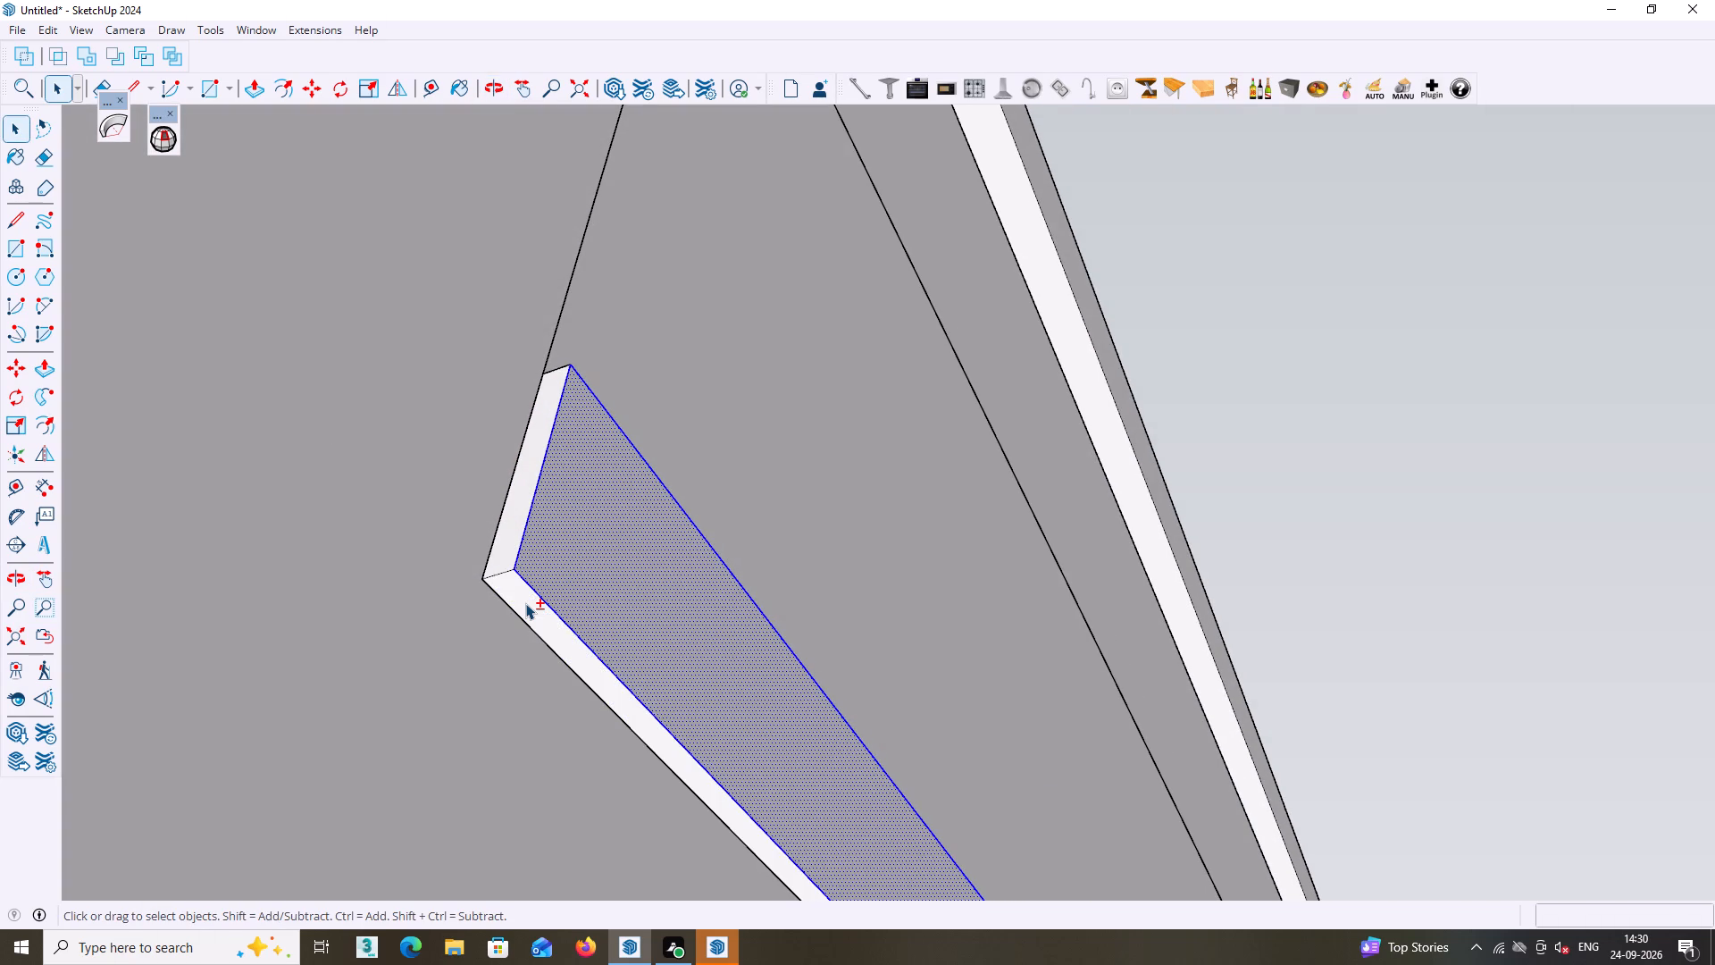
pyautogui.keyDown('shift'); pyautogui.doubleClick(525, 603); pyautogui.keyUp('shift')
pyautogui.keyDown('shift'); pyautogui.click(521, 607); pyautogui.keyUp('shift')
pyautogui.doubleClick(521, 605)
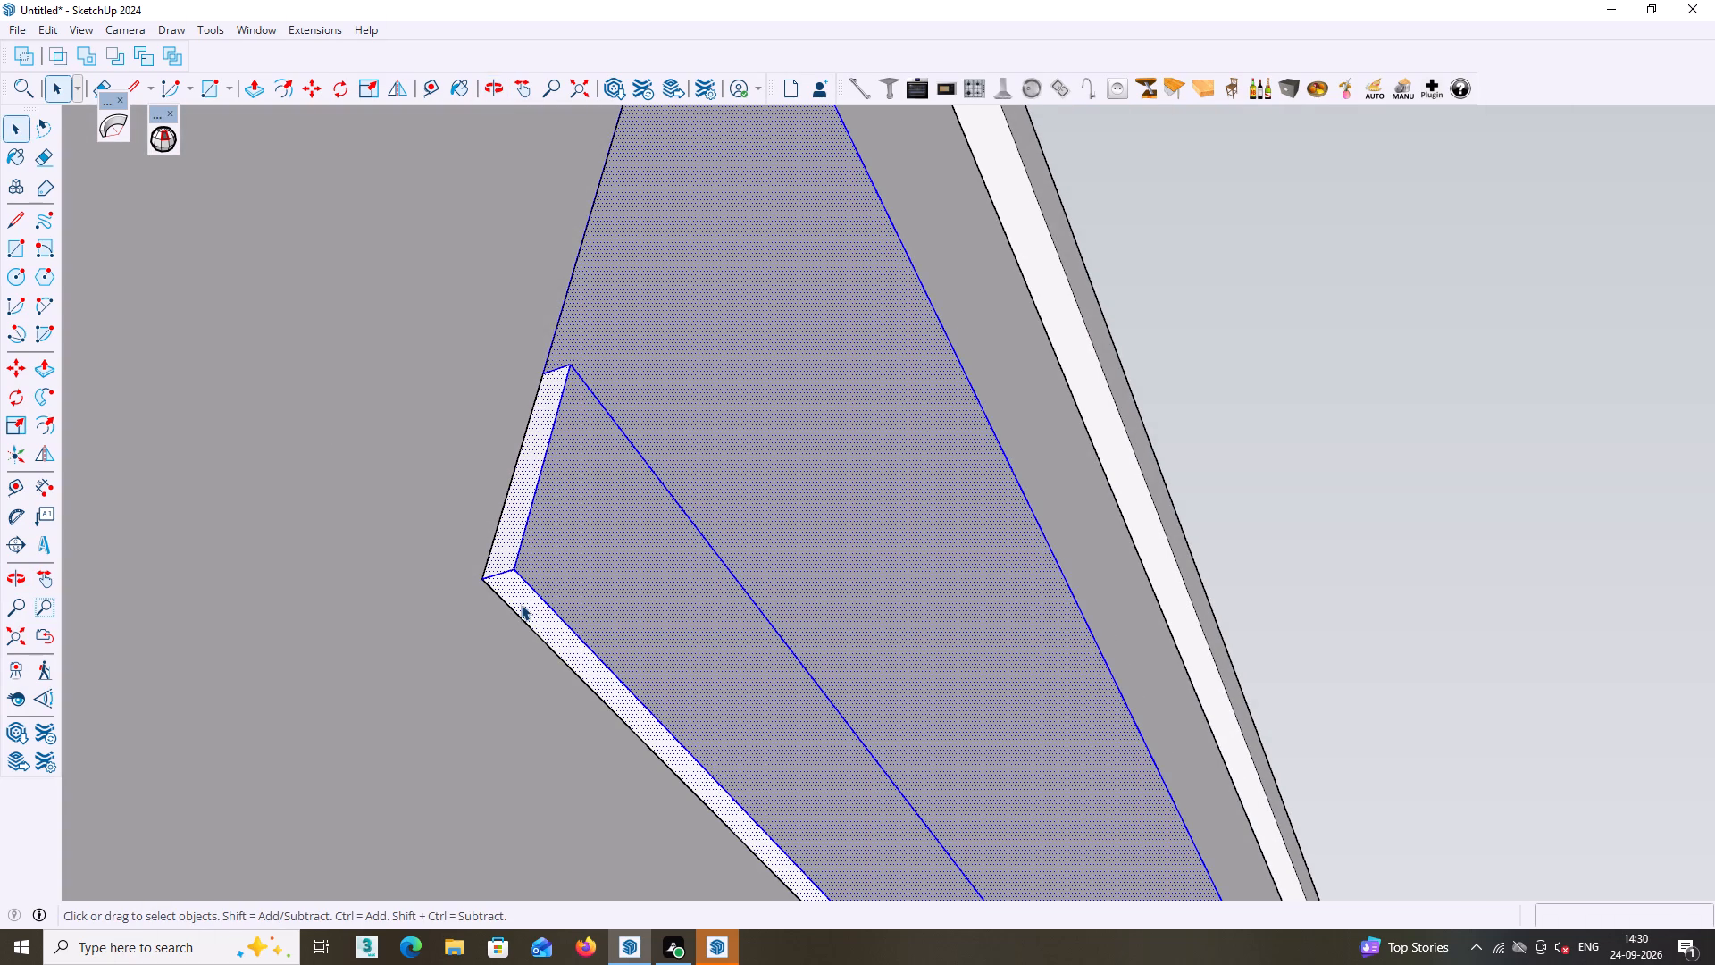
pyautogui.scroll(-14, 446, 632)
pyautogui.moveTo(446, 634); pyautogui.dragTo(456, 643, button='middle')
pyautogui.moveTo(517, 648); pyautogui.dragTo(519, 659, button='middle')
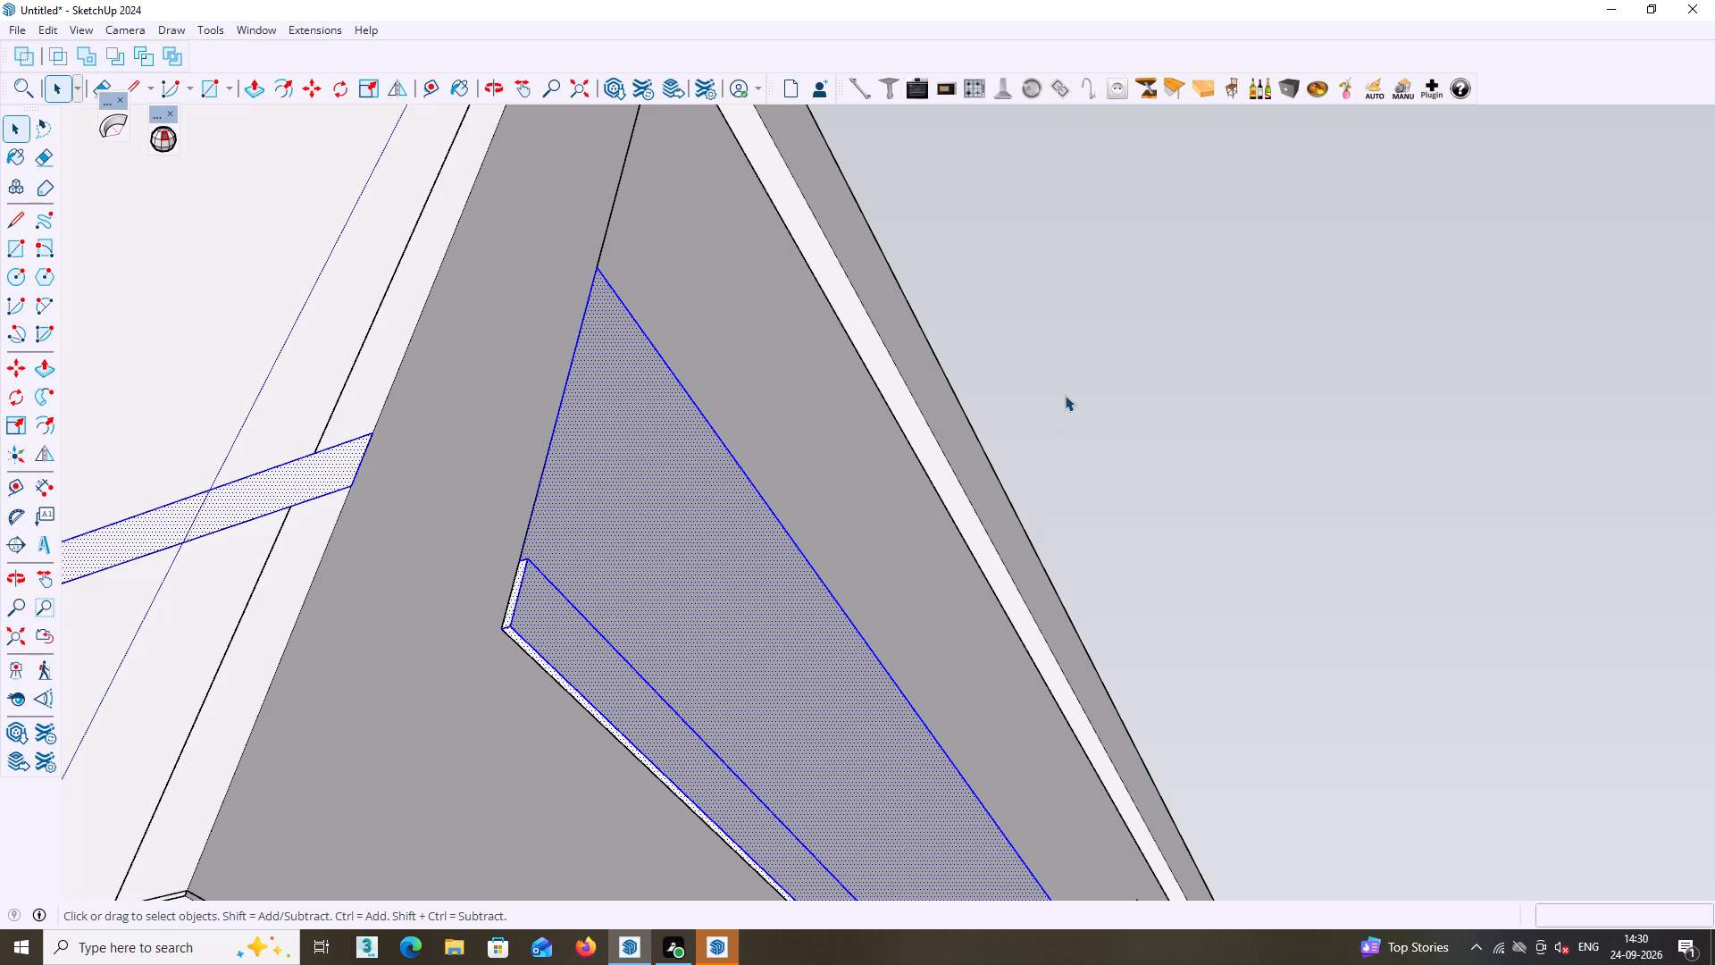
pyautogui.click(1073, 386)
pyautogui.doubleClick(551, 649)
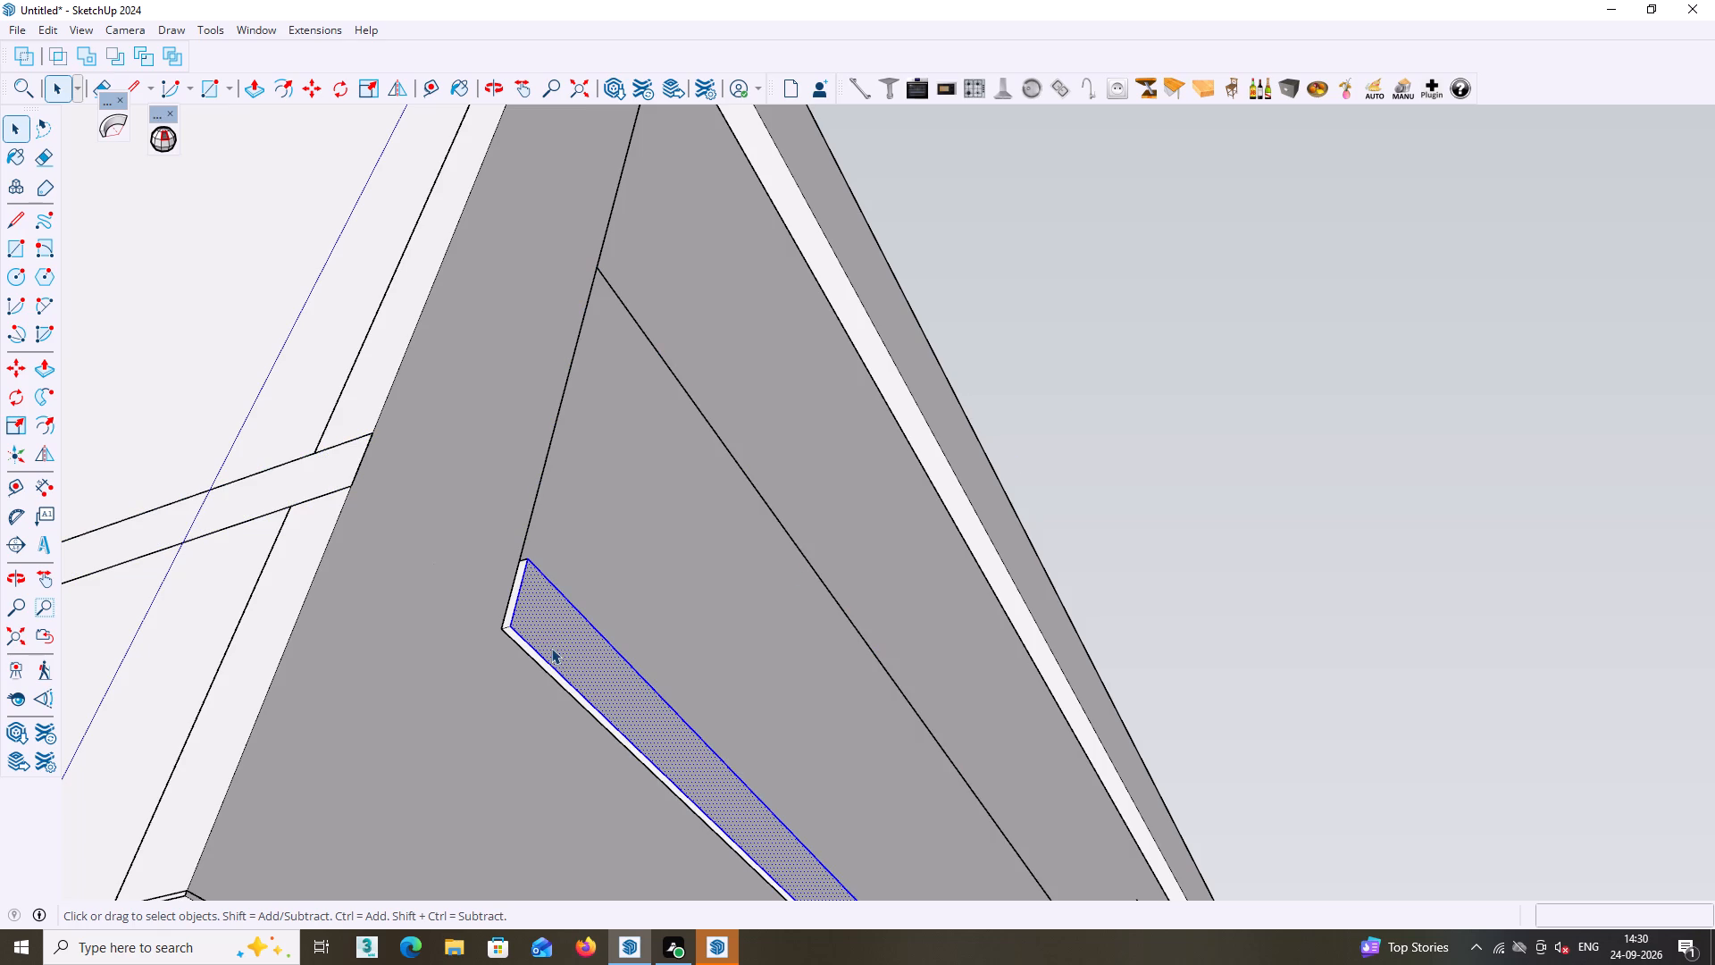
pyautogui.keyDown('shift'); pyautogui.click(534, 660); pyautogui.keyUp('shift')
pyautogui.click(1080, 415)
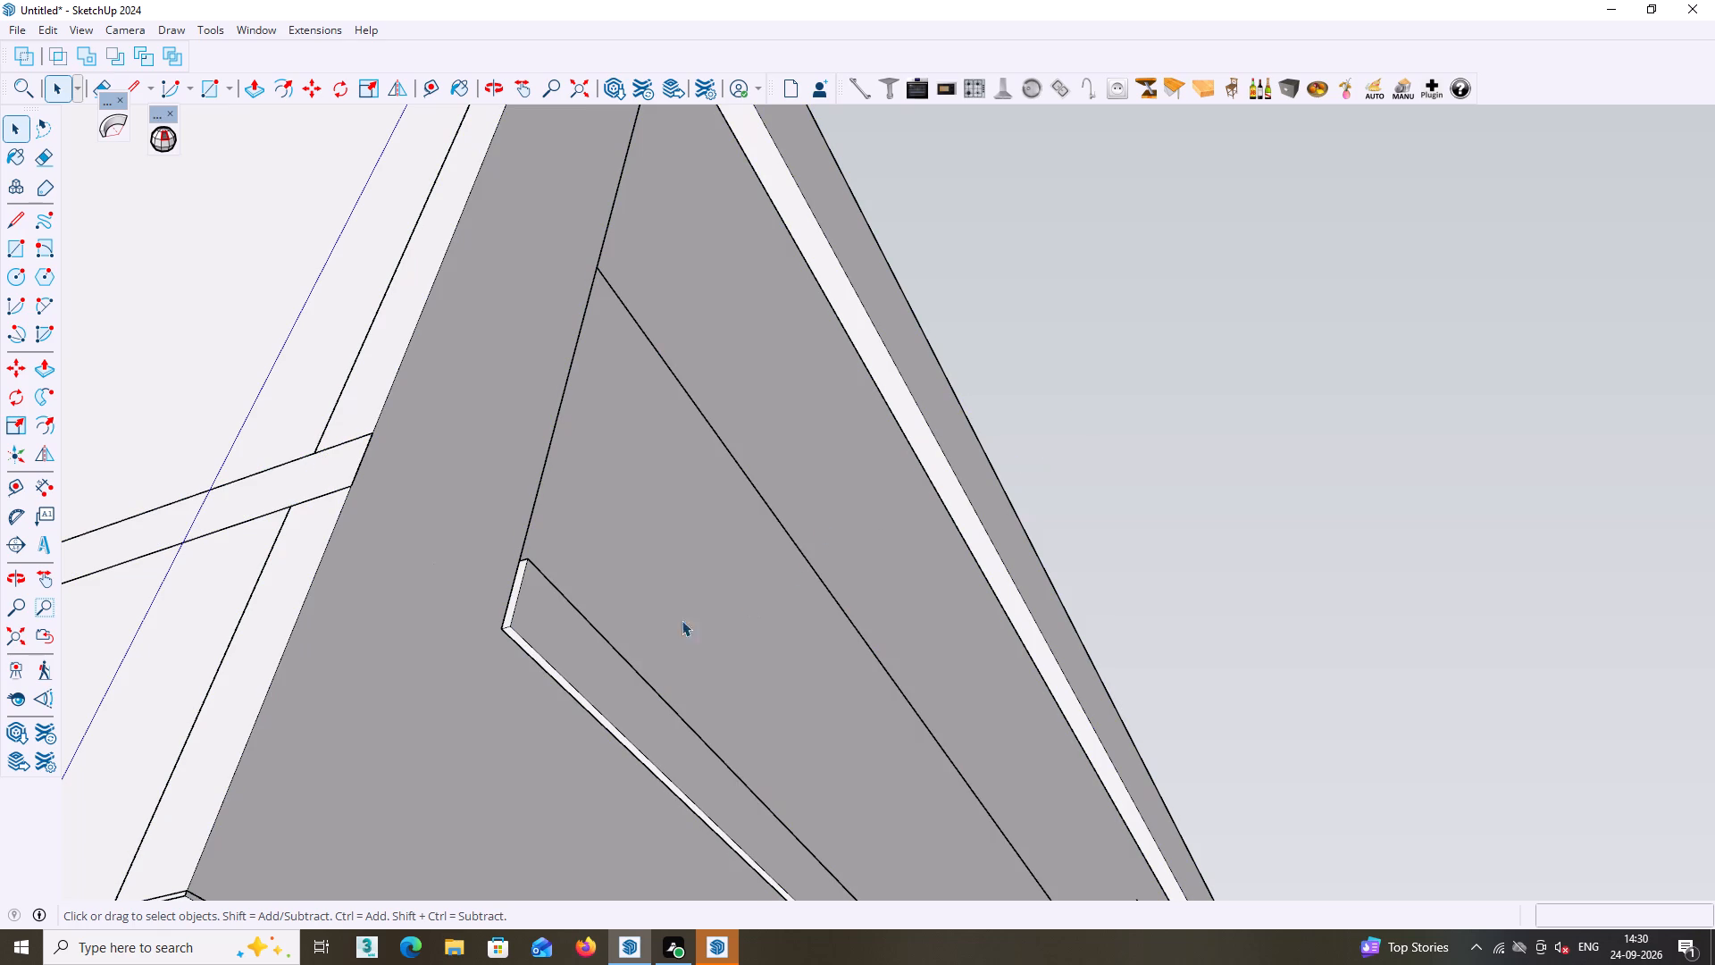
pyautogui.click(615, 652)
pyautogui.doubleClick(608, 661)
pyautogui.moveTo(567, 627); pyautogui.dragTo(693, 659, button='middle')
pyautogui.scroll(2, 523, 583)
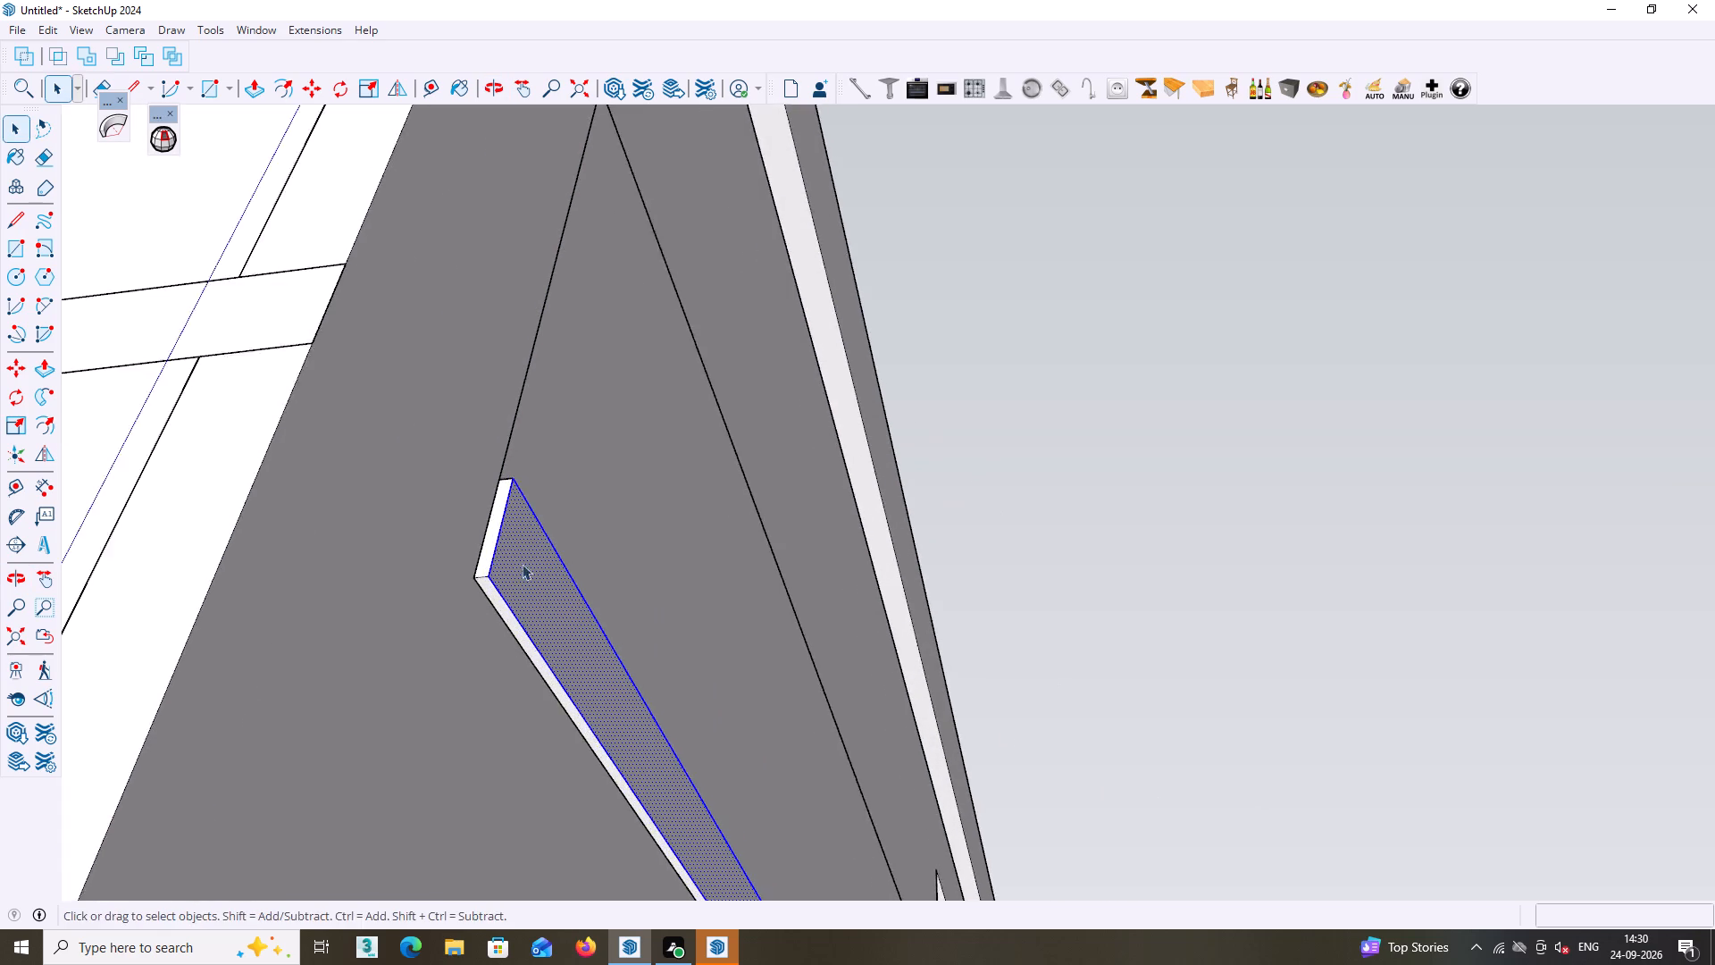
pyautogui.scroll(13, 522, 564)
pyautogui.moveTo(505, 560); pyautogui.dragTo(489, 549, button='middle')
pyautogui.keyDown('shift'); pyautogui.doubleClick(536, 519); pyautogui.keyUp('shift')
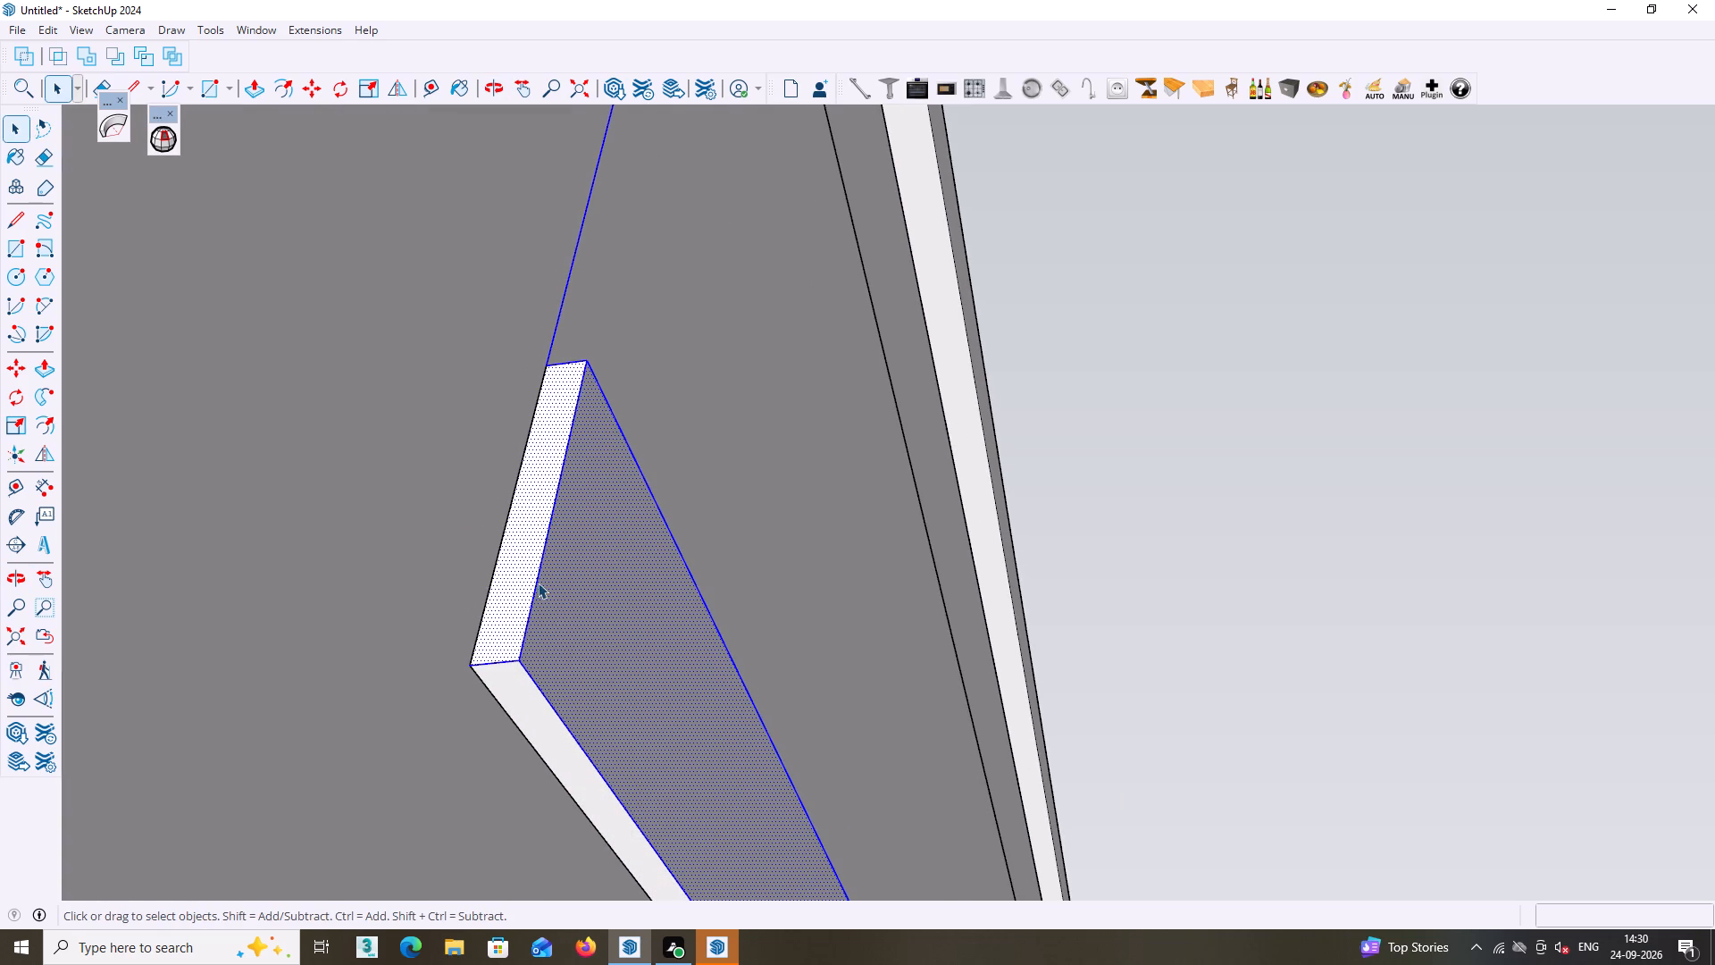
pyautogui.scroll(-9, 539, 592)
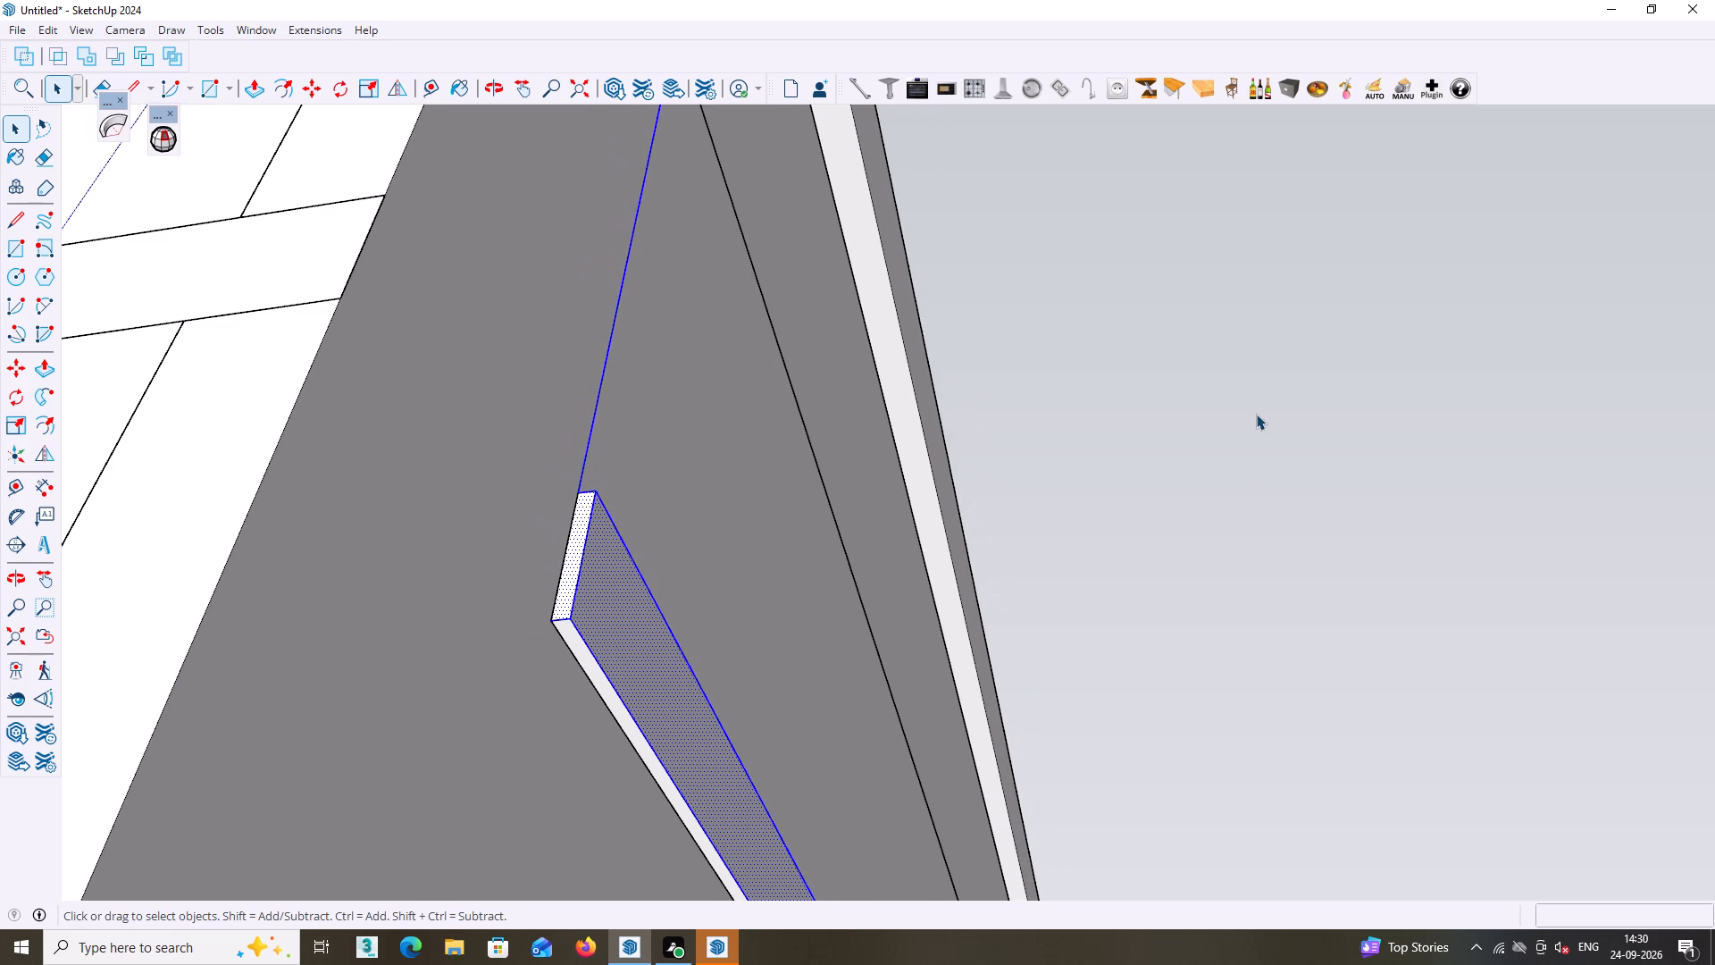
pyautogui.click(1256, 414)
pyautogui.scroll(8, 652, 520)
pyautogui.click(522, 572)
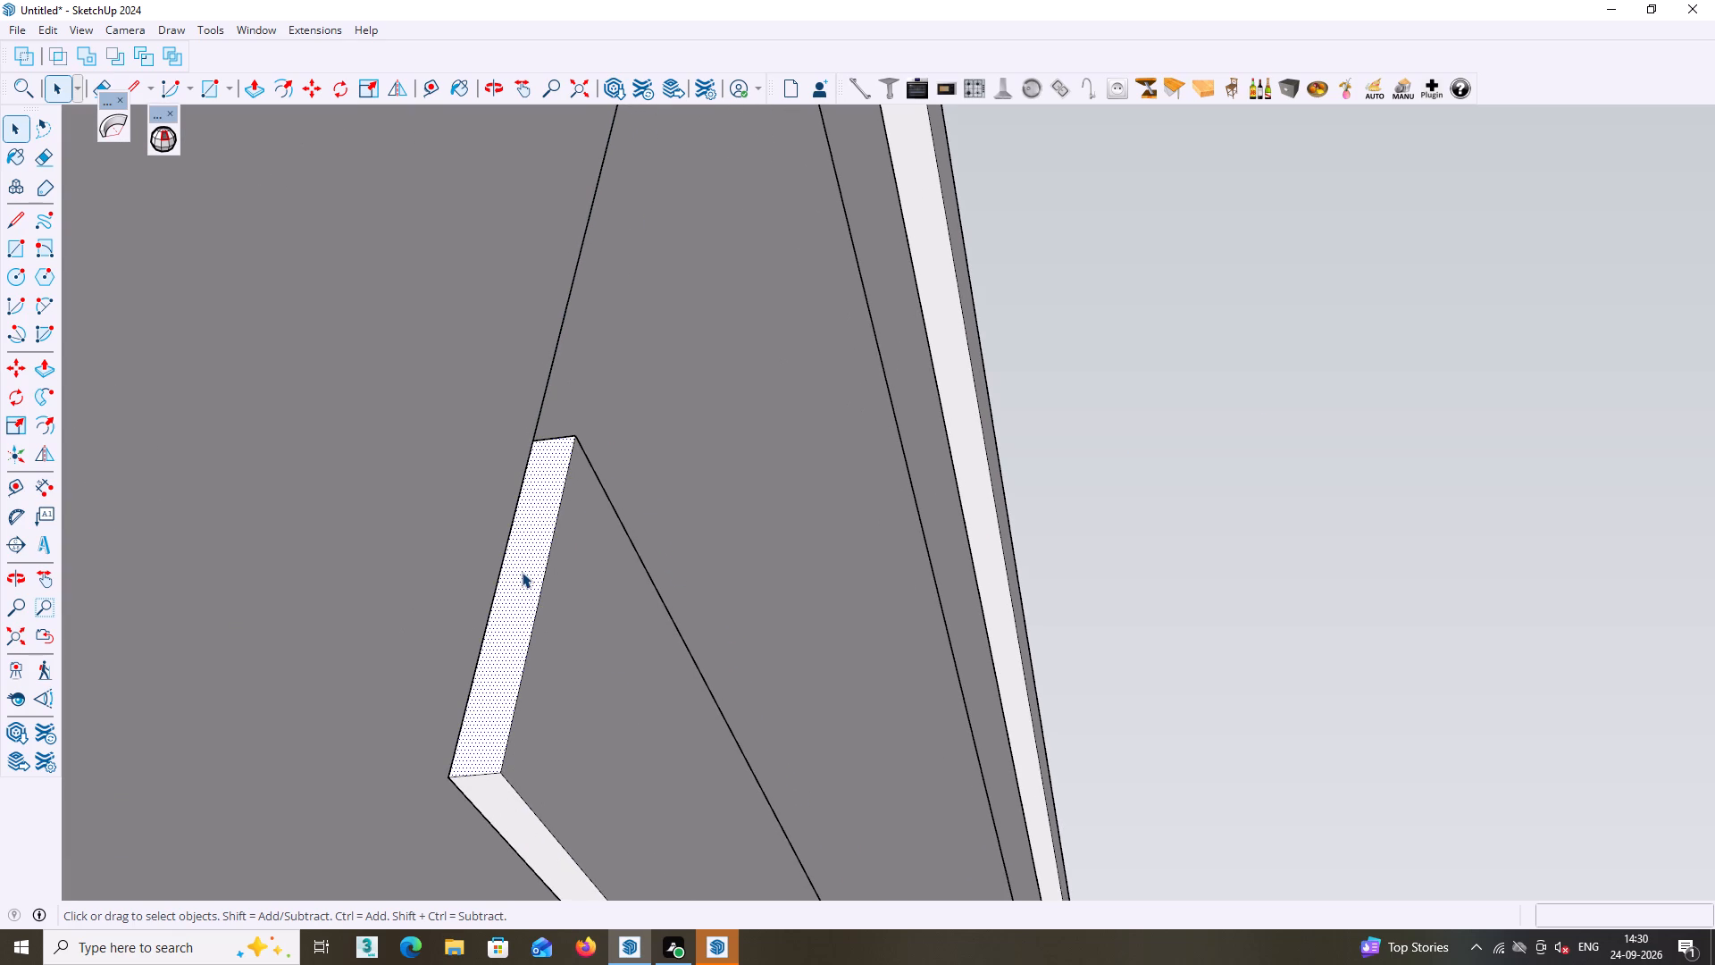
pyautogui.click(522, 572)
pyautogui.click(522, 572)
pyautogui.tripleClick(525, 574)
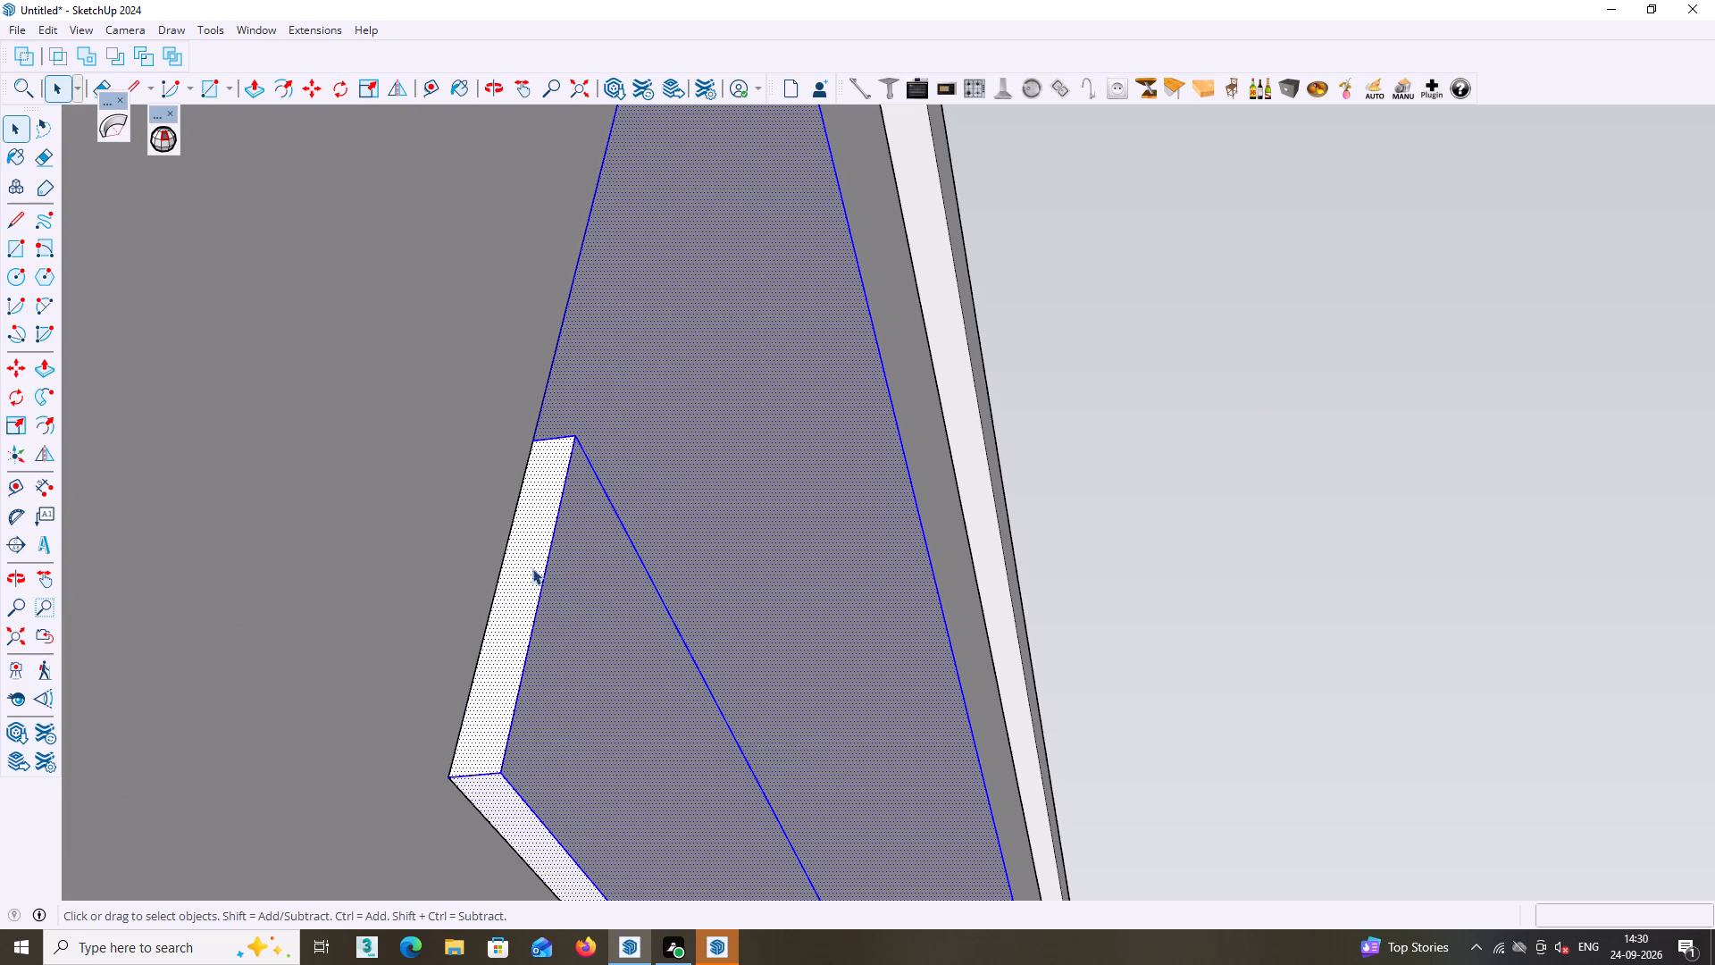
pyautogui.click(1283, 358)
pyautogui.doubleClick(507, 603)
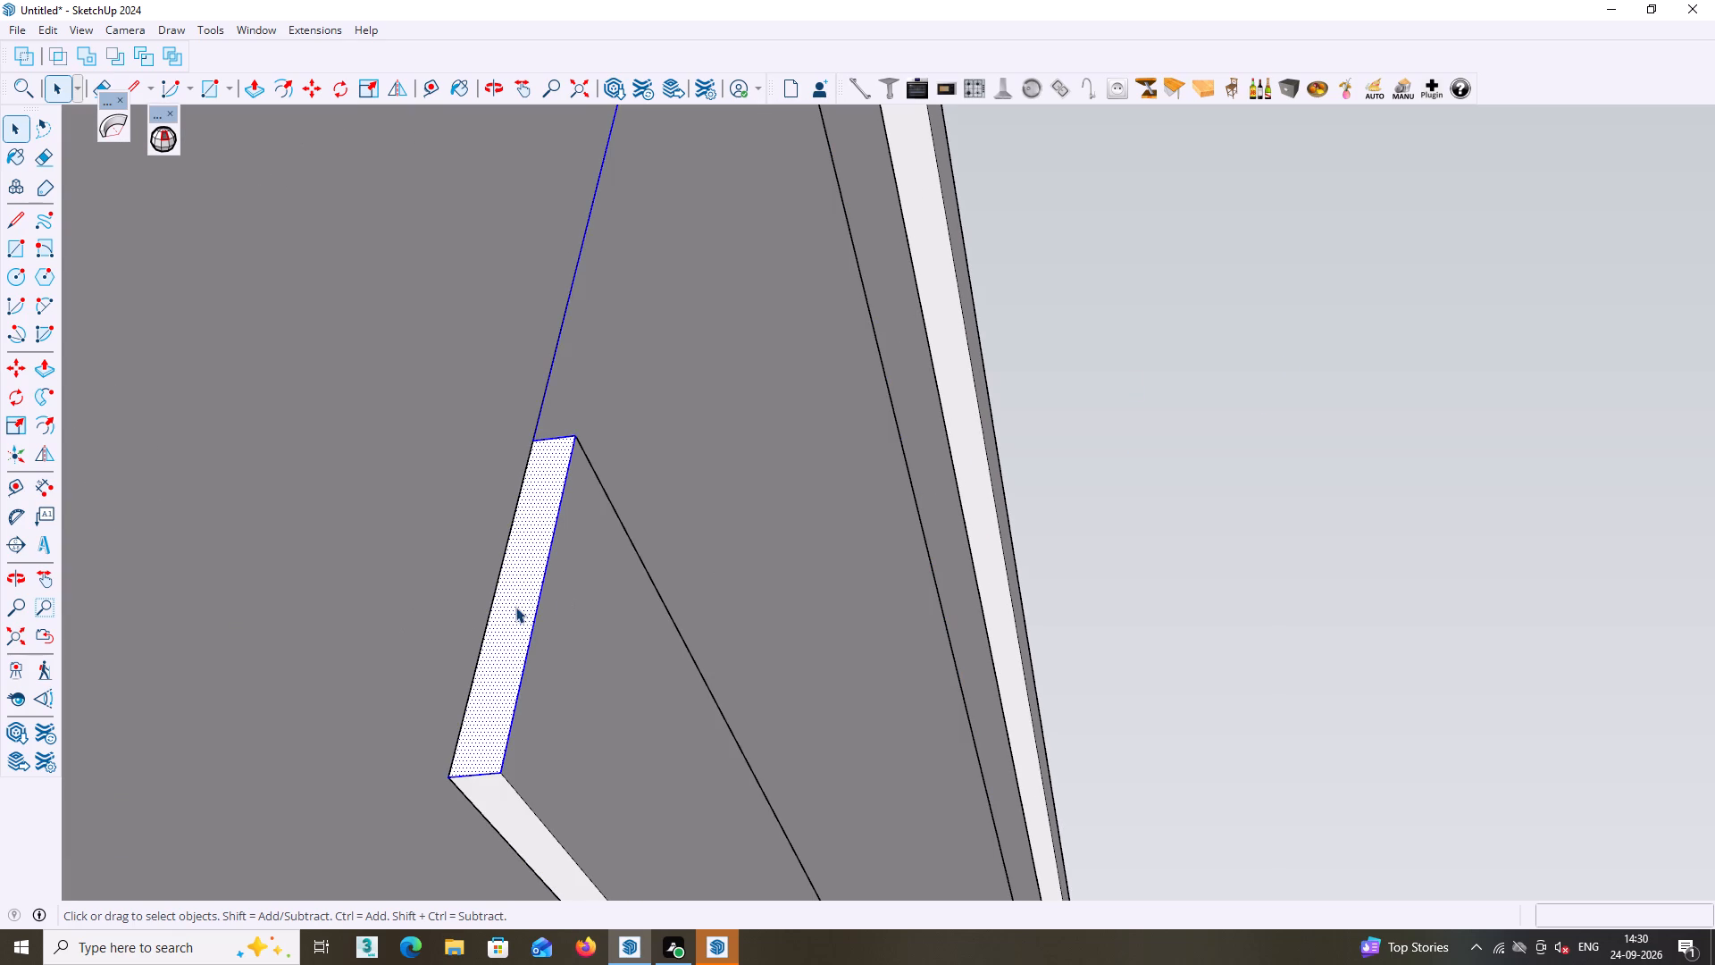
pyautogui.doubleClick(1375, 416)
# Group the bottom trim strip's front, underside, top and both end faces, collected along the panel's full length.
pyautogui.middleClick(577, 498)
pyautogui.scroll(-3, 577, 498)
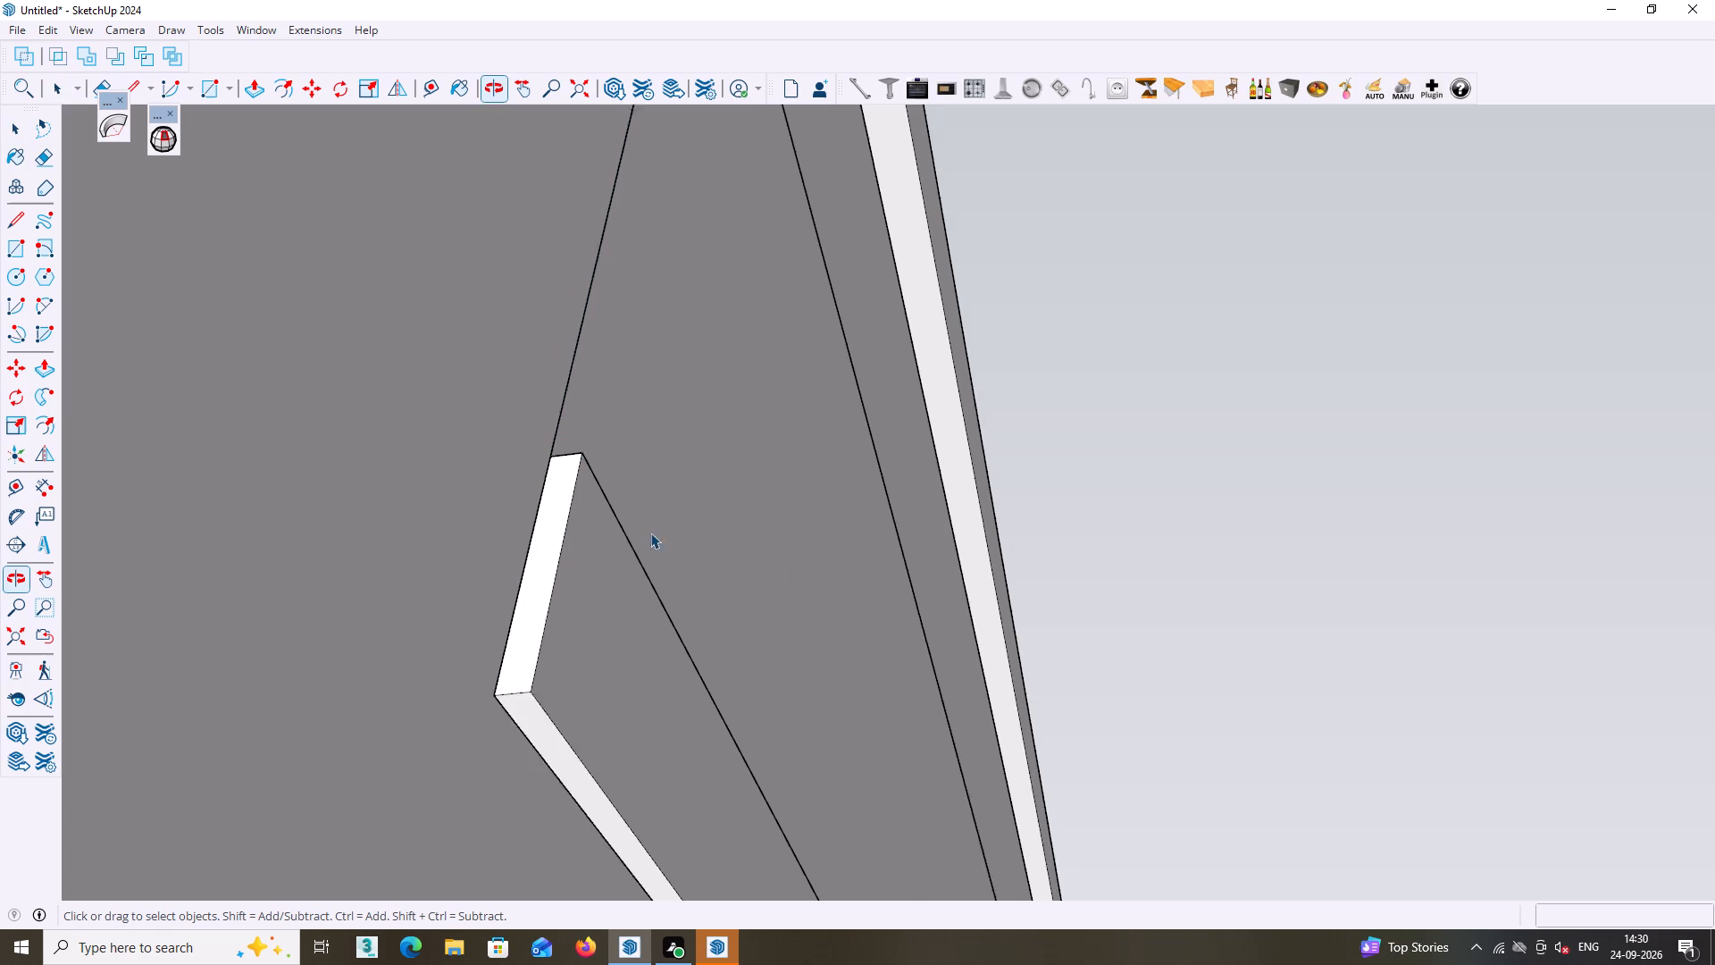
pyautogui.scroll(-7, 650, 533)
pyautogui.moveTo(859, 605); pyautogui.dragTo(687, 647, button='middle')
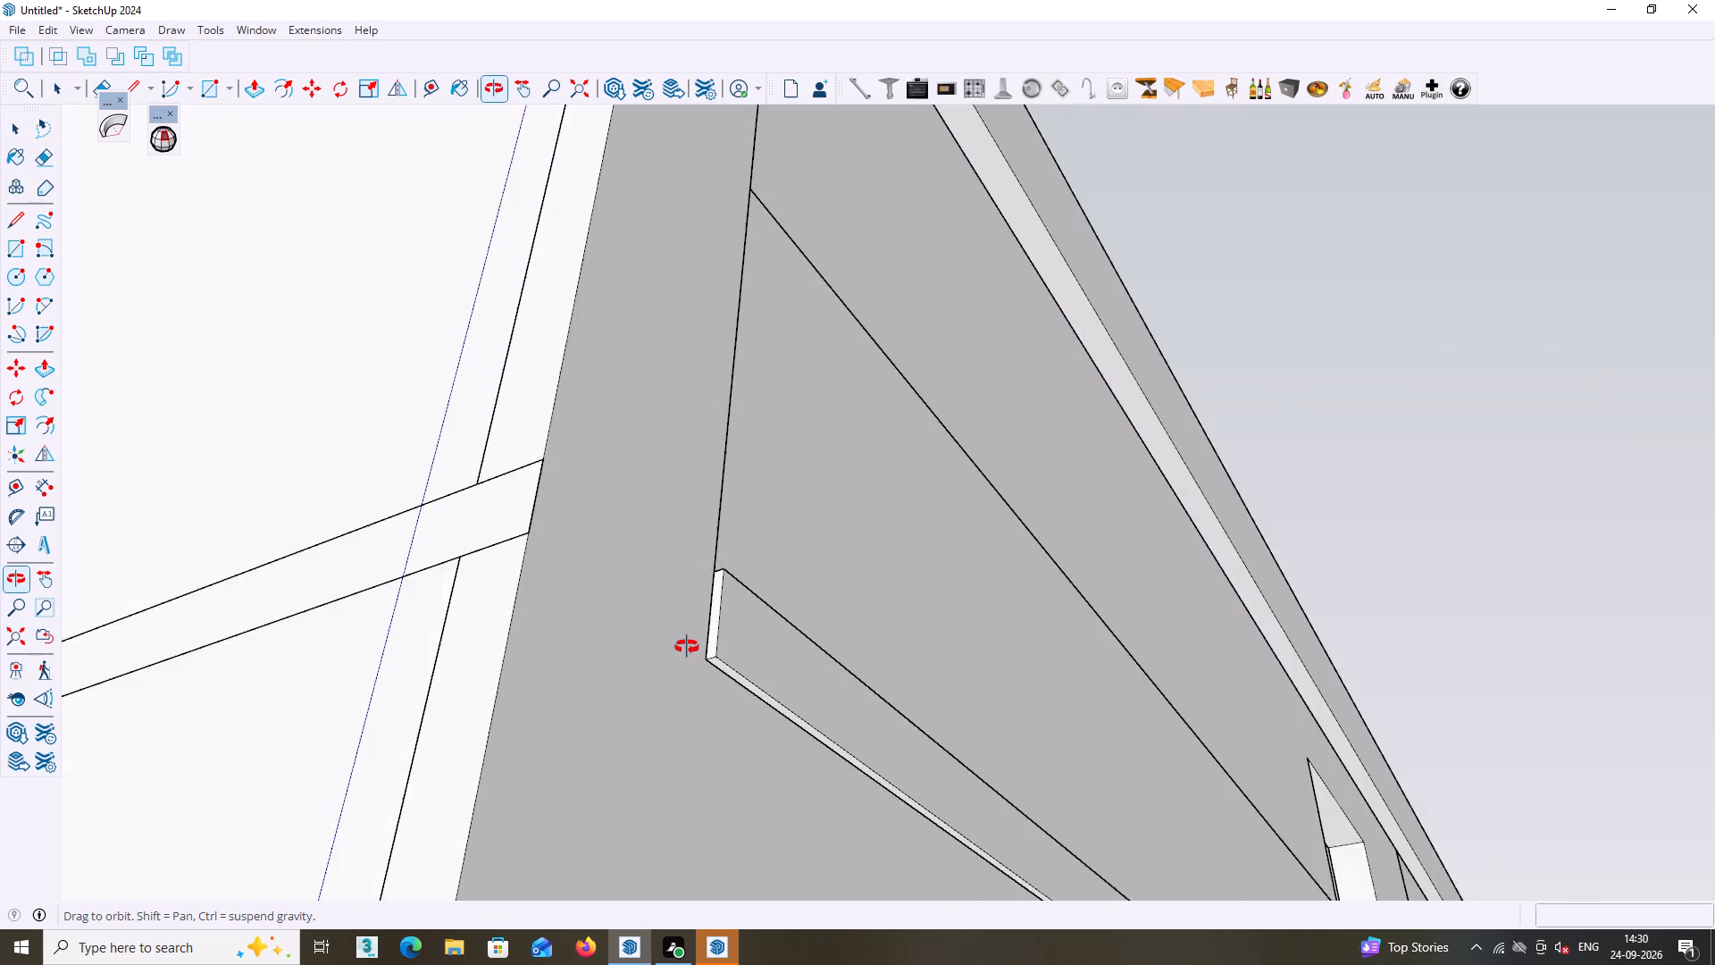
pyautogui.moveTo(687, 647); pyautogui.dragTo(660, 664, button='middle')
pyautogui.scroll(10, 729, 625)
pyautogui.click(702, 620)
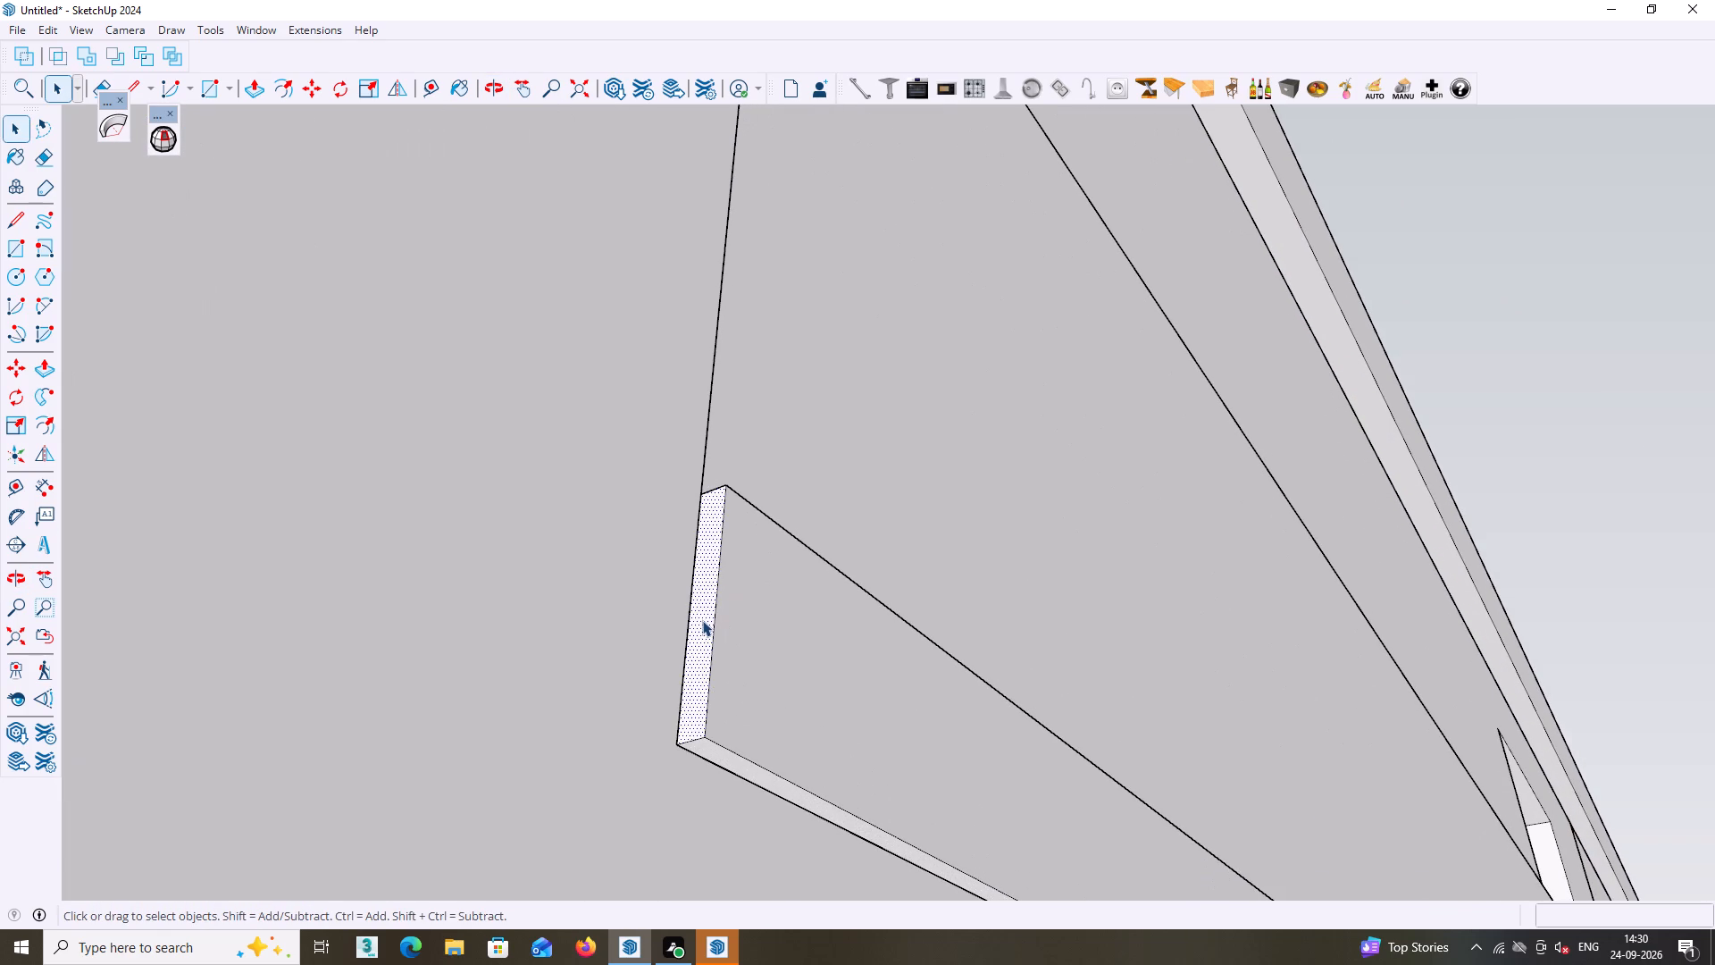
pyautogui.keyDown('shift'); pyautogui.click(751, 632); pyautogui.keyUp('shift')
pyautogui.keyDown('shift'); pyautogui.scroll(-2, 752, 639); pyautogui.keyUp('shift')
pyautogui.moveTo(740, 667); pyautogui.dragTo(761, 613, button='middle')
pyautogui.scroll(2, 693, 712)
pyautogui.keyDown('shift'); pyautogui.click(716, 729); pyautogui.keyUp('shift')
pyautogui.scroll(-4, 716, 734)
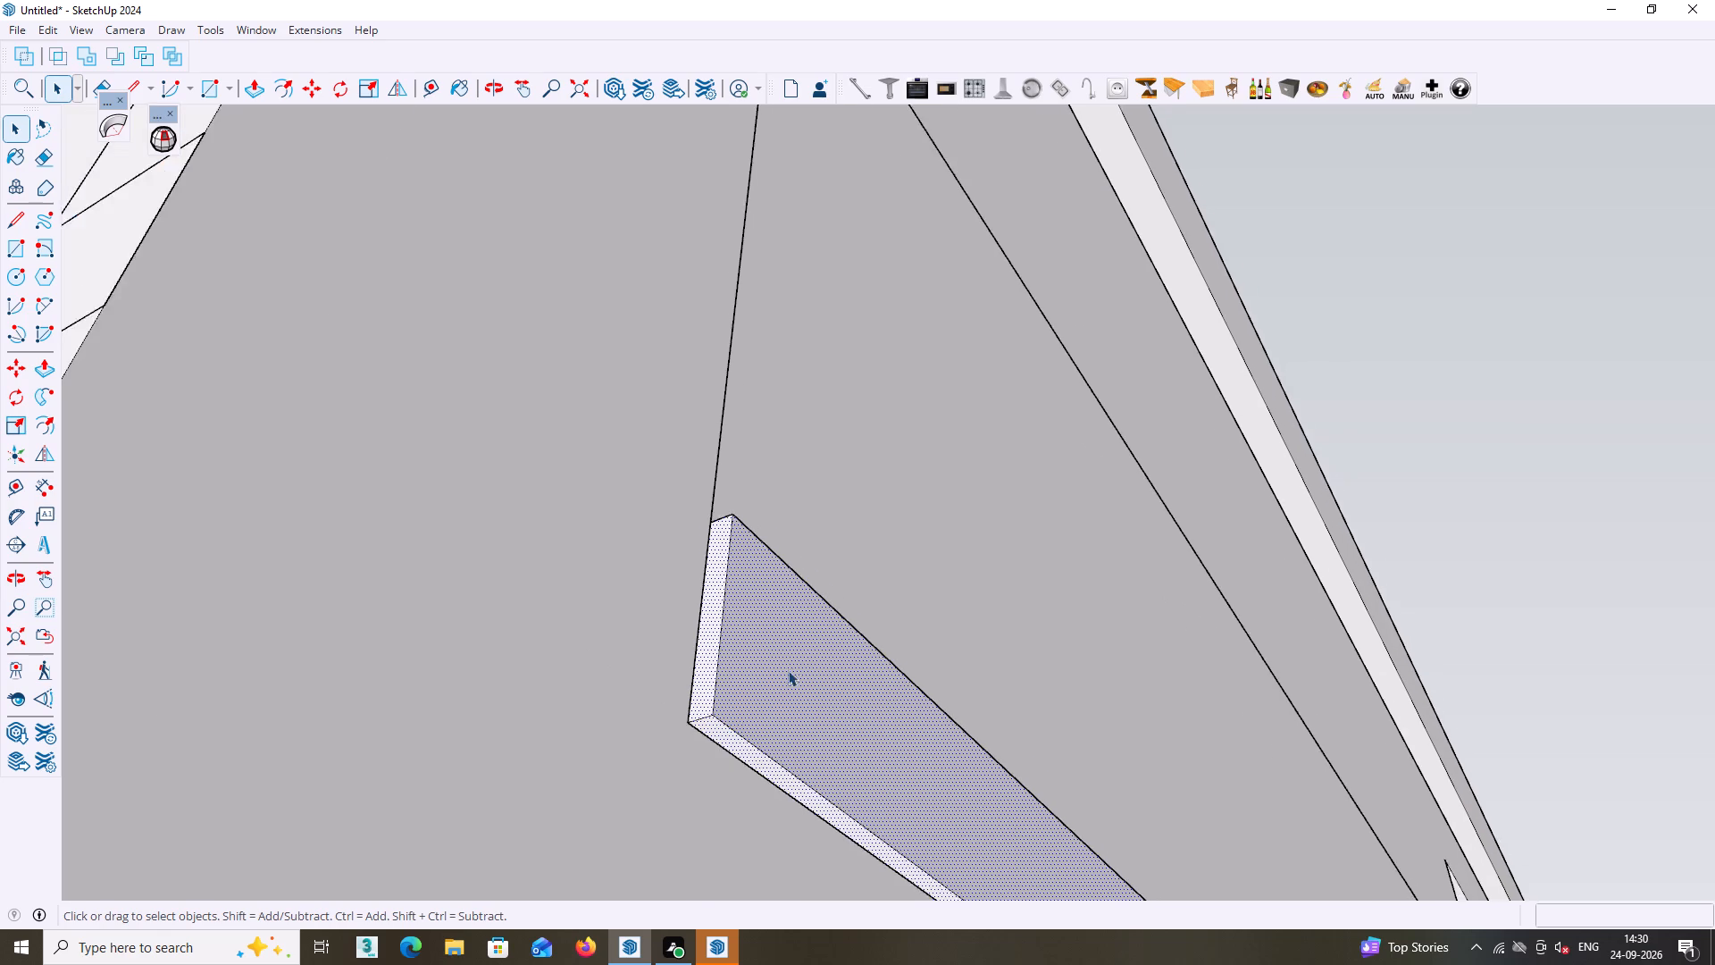
pyautogui.scroll(-2, 788, 670)
pyautogui.moveTo(874, 608); pyautogui.dragTo(732, 964, button='middle')
pyautogui.moveTo(947, 433); pyautogui.dragTo(953, 695, button='middle')
pyautogui.scroll(-1, 947, 441)
pyautogui.moveTo(952, 494); pyautogui.dragTo(958, 646, button='middle')
pyautogui.scroll(5, 866, 472)
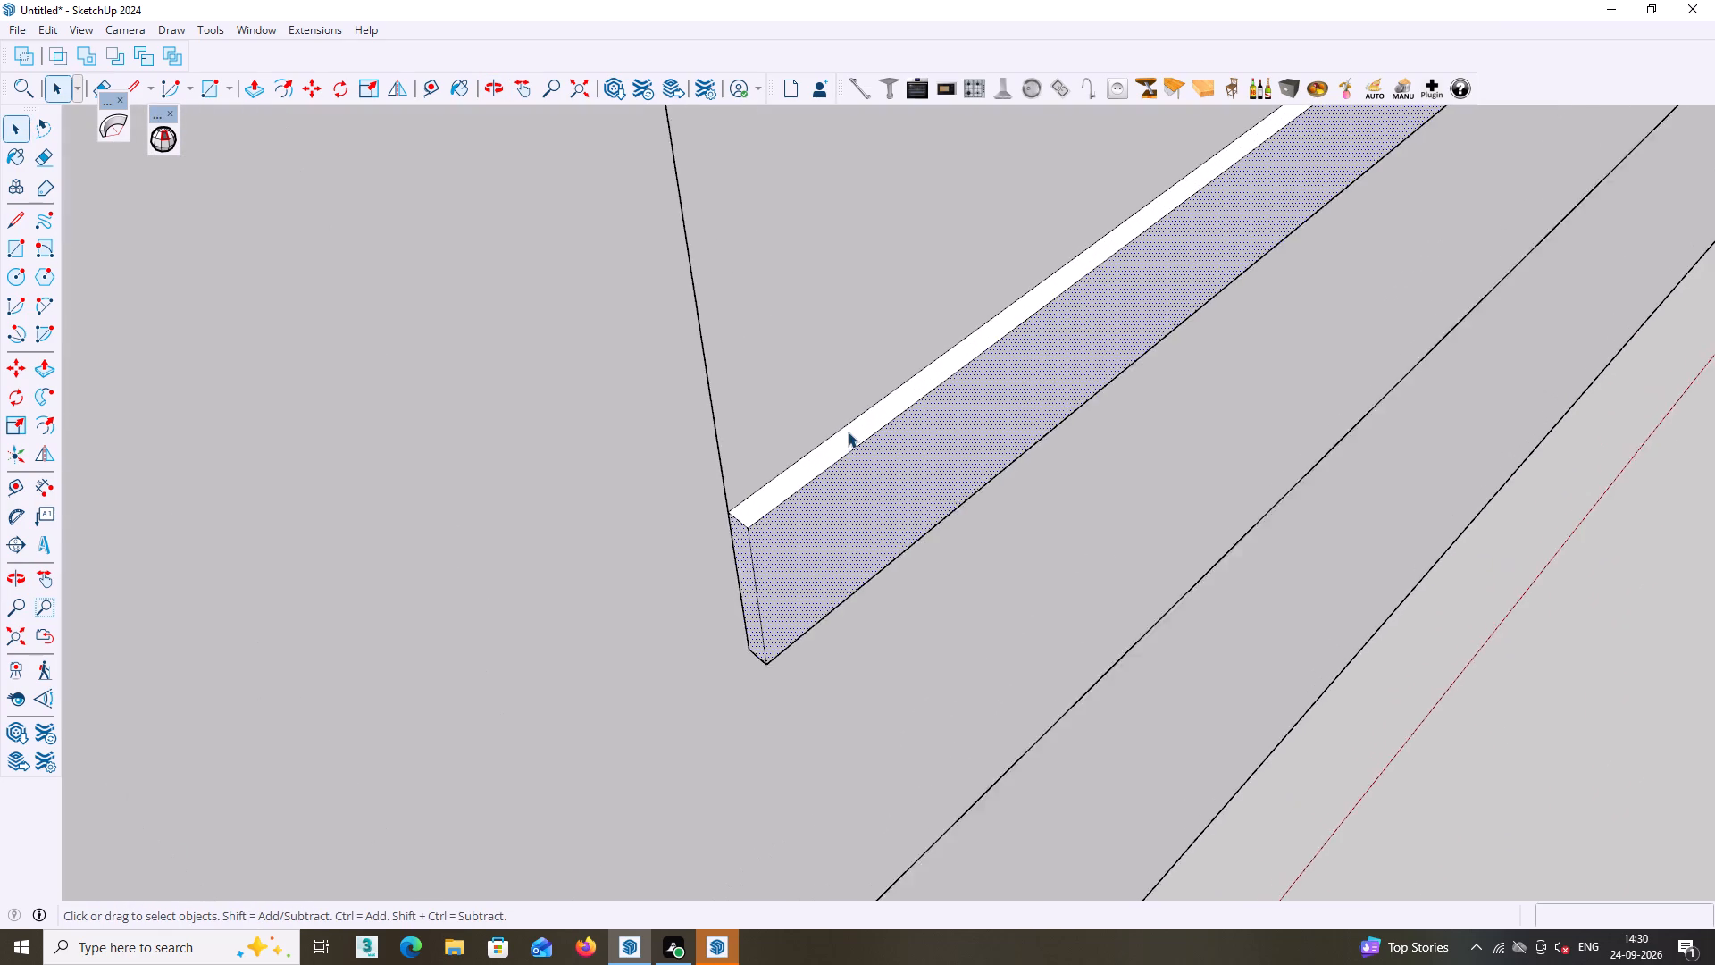
pyautogui.scroll(5, 848, 432)
pyautogui.keyDown('shift'); pyautogui.click(841, 432); pyautogui.keyUp('shift')
pyautogui.scroll(-12, 855, 462)
pyautogui.middleClick(1030, 434)
pyautogui.middleClick(1184, 391)
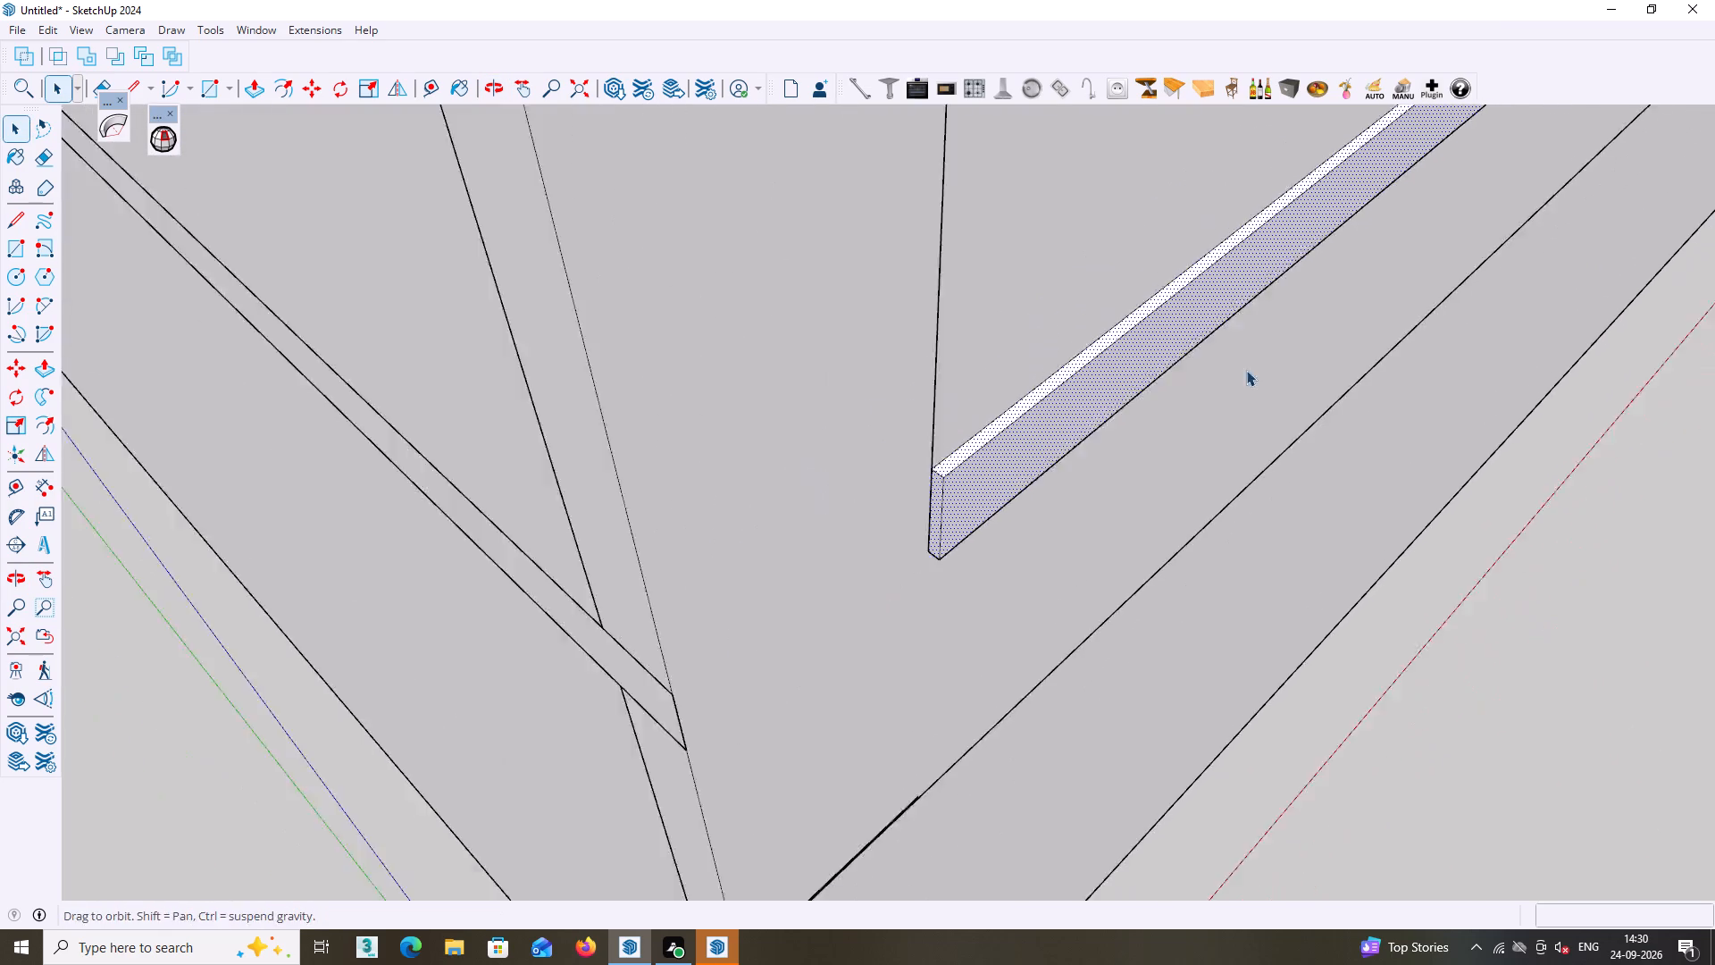
pyautogui.scroll(-10, 1246, 370)
pyautogui.middleClick(1260, 368)
pyautogui.moveTo(1463, 373); pyautogui.dragTo(540, 694, button='middle')
pyautogui.moveTo(1161, 255); pyautogui.dragTo(480, 578, button='middle')
pyautogui.moveTo(1351, 644); pyautogui.dragTo(1347, 440, button='middle')
pyautogui.scroll(18, 1160, 696)
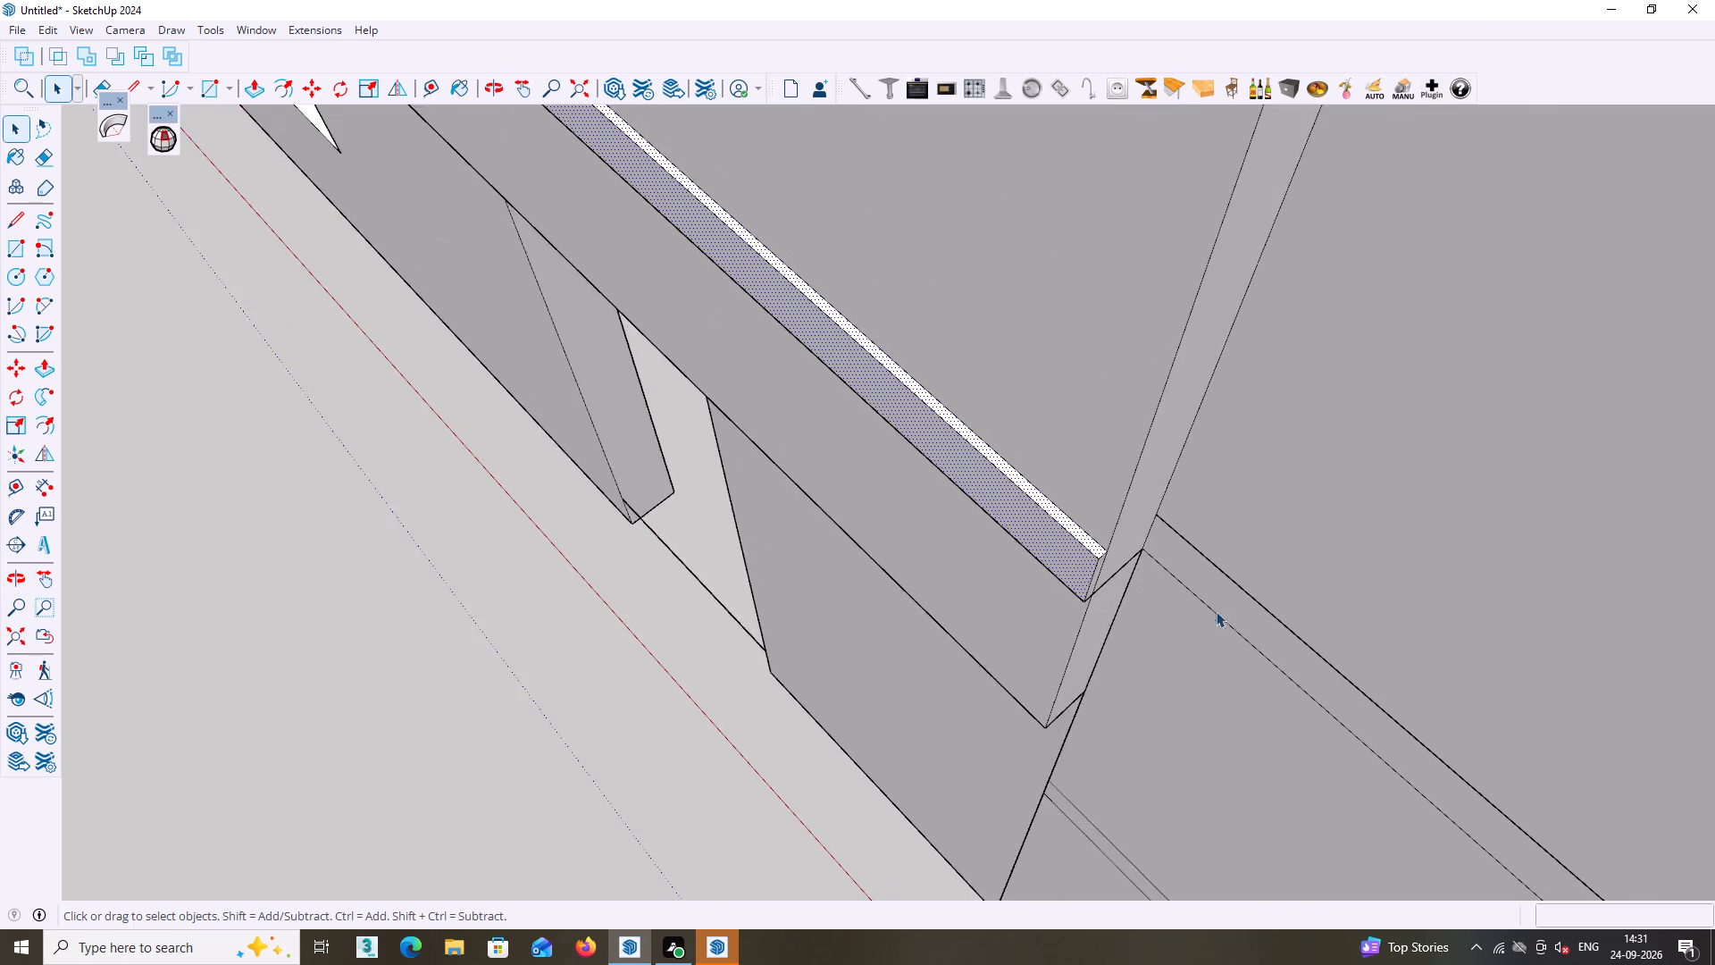
pyautogui.scroll(15, 1216, 611)
pyautogui.keyDown('shift'); pyautogui.click(854, 474); pyautogui.keyUp('shift')
pyautogui.scroll(-4, 854, 504)
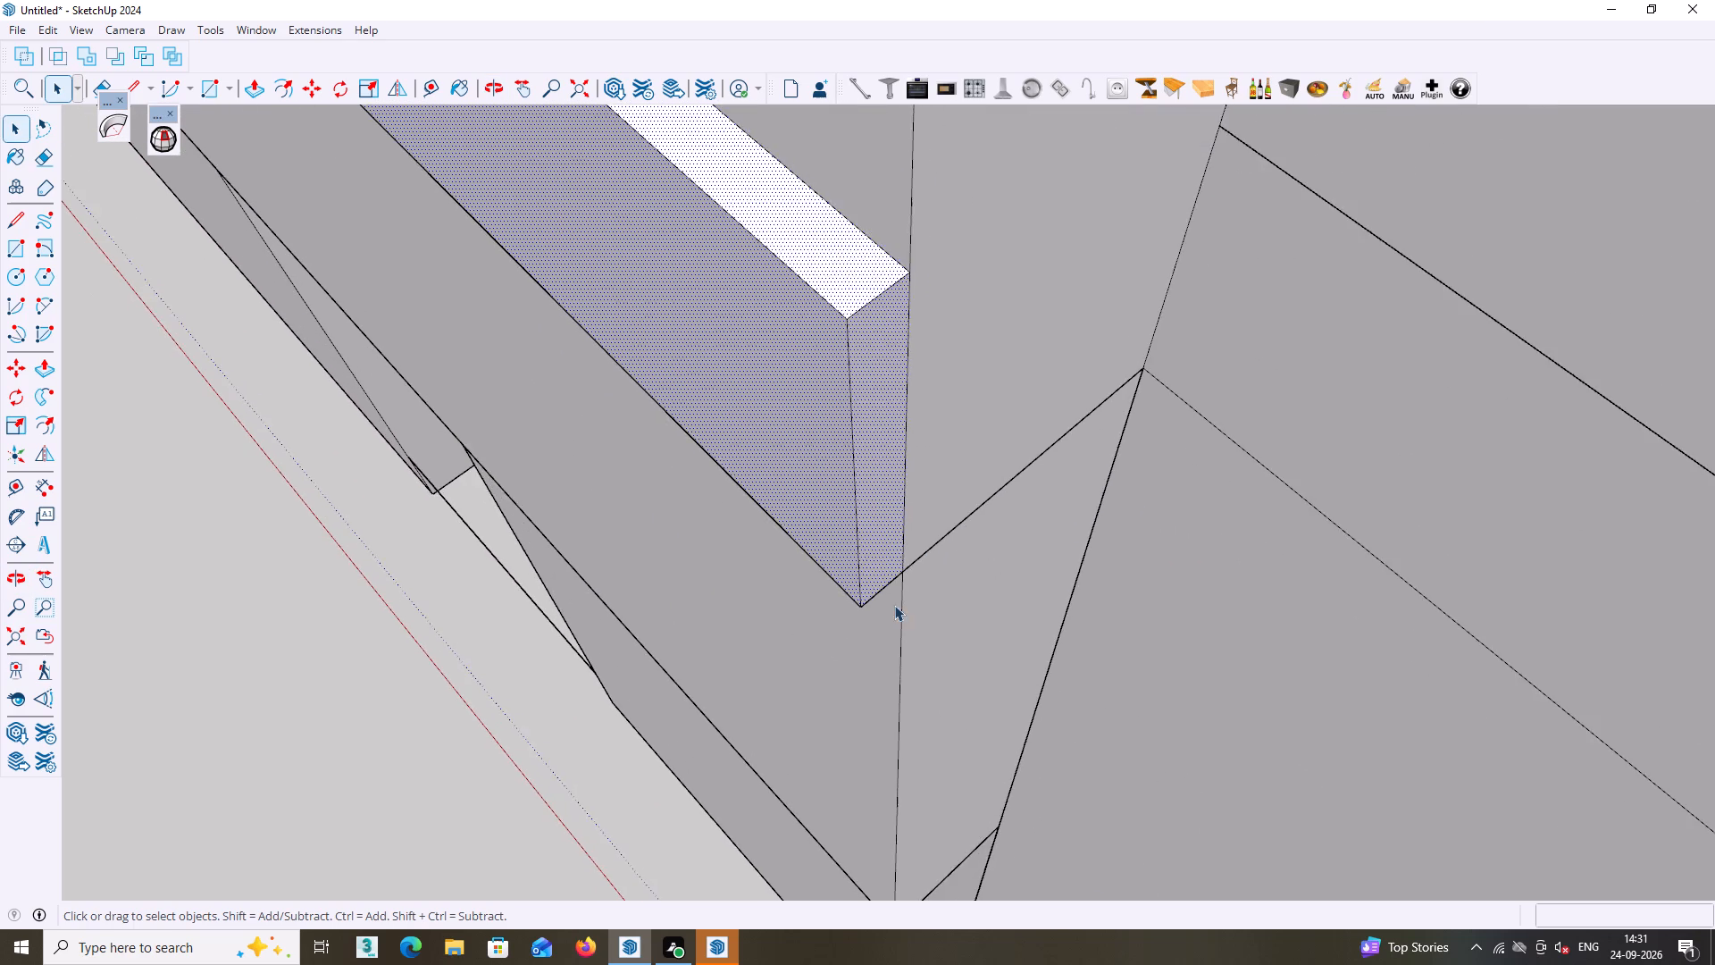
pyautogui.moveTo(885, 609); pyautogui.dragTo(1067, 0, button='middle')
pyautogui.moveTo(919, 516); pyautogui.dragTo(892, 204, button='middle')
pyautogui.moveTo(792, 545); pyautogui.dragTo(816, 403, button='middle')
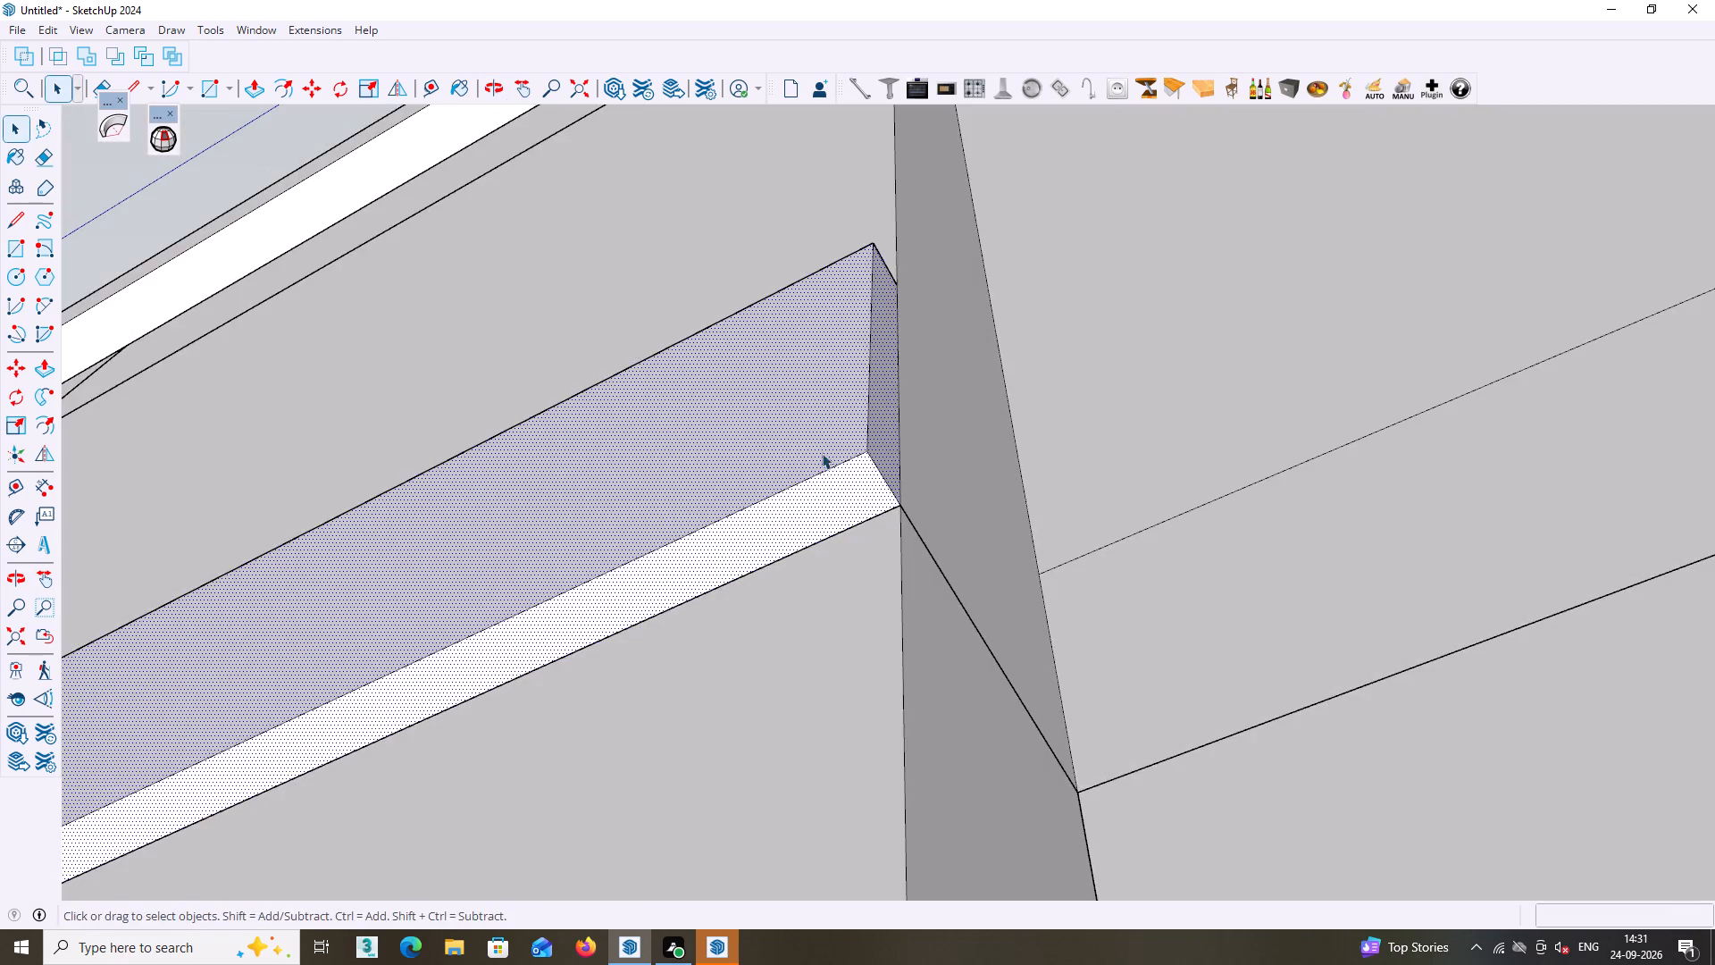
pyautogui.moveTo(822, 470); pyautogui.dragTo(840, 577, button='middle')
pyautogui.scroll(-1, 822, 480)
pyautogui.moveTo(841, 576); pyautogui.dragTo(841, 654, button='middle')
pyautogui.rightClick(788, 490)
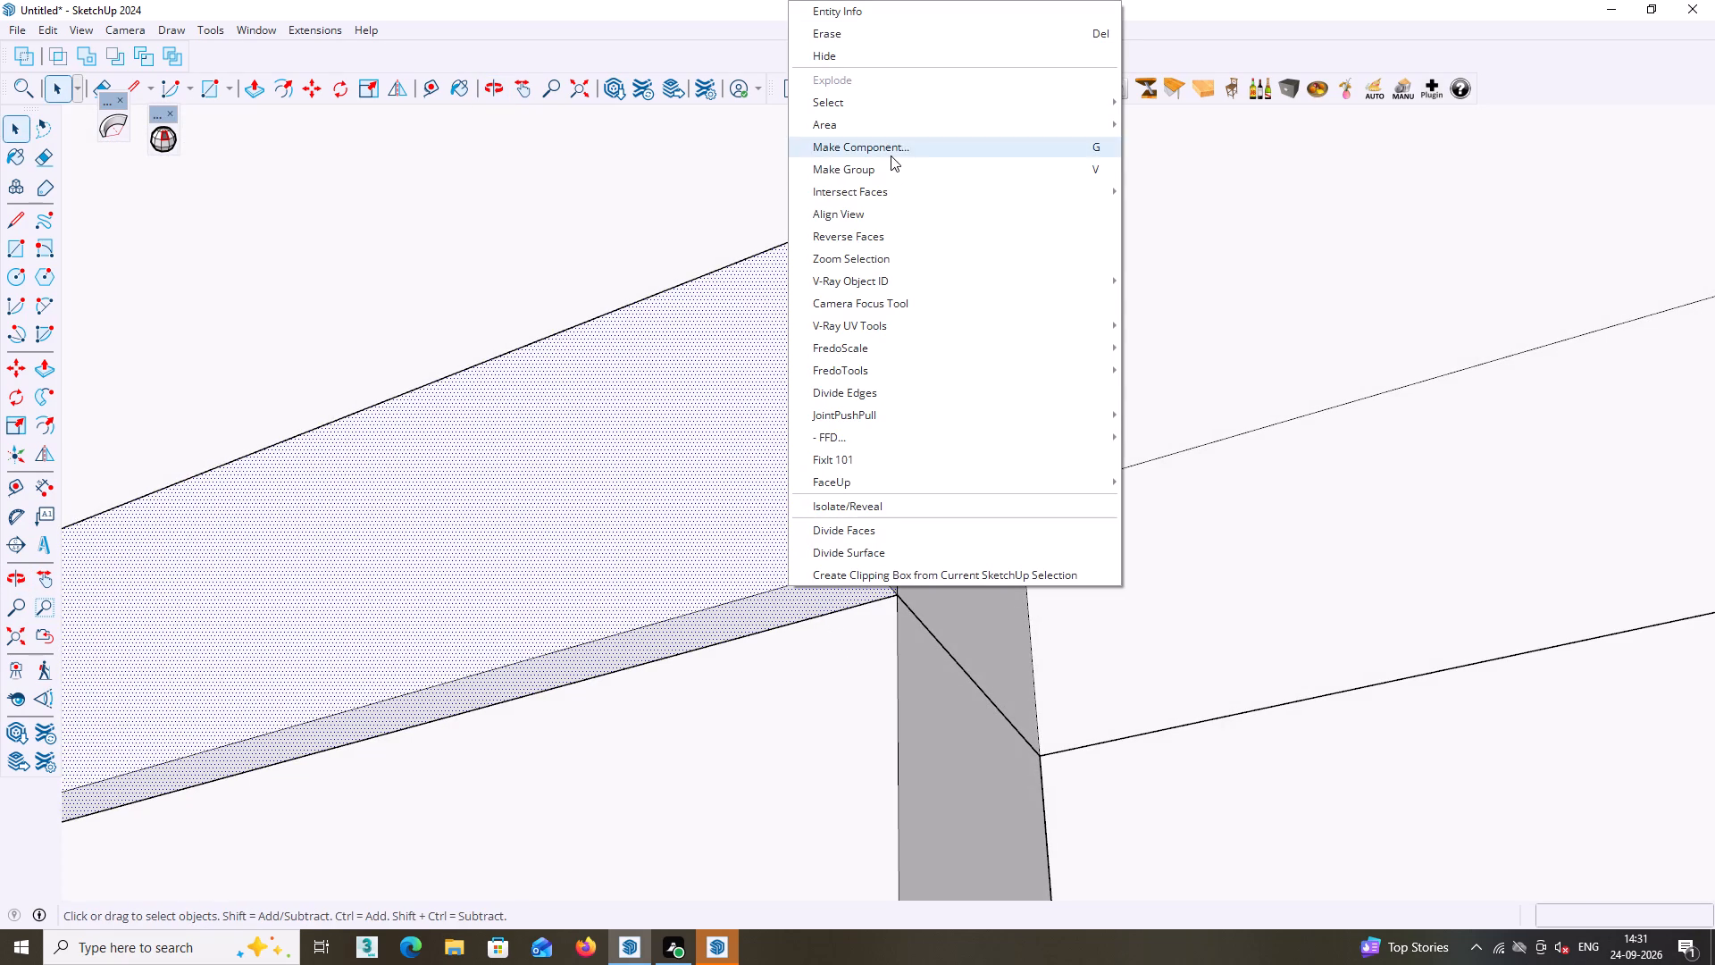
pyautogui.doubleClick(884, 164)
# Open the new strip group and examine its geometry along the facade.
pyautogui.scroll(-2, 878, 209)
pyautogui.click(831, 380)
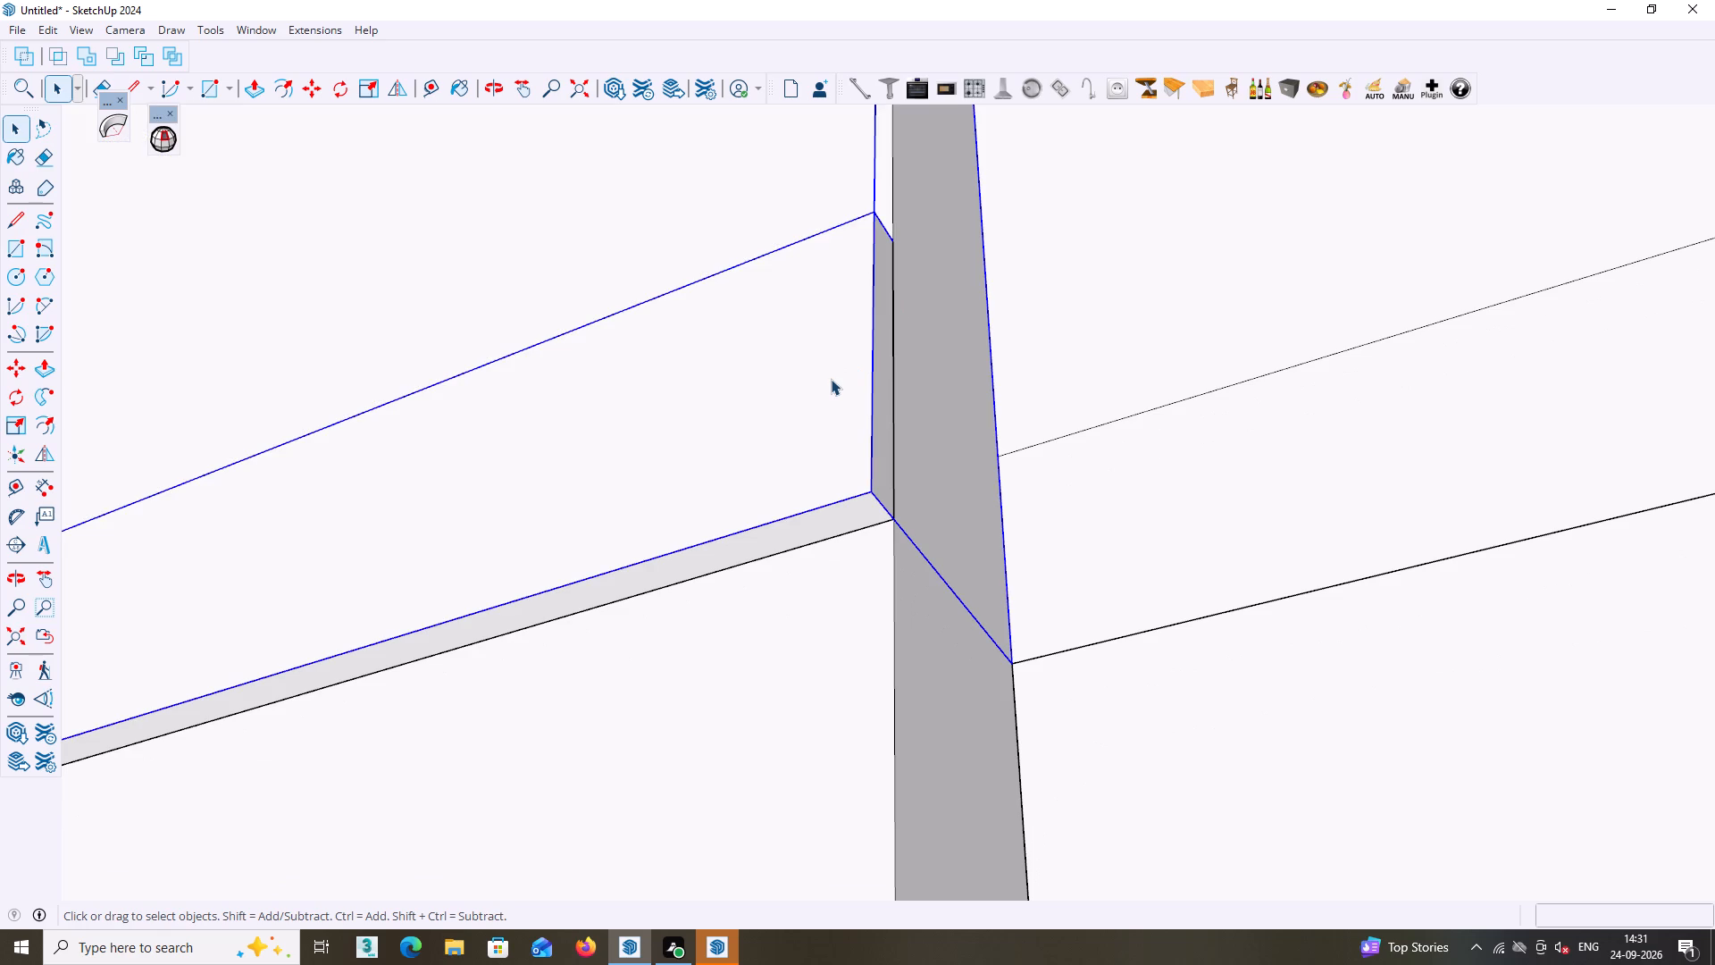
pyautogui.moveTo(915, 380); pyautogui.dragTo(969, 730, button='middle')
pyautogui.moveTo(883, 473); pyautogui.dragTo(940, 923, button='middle')
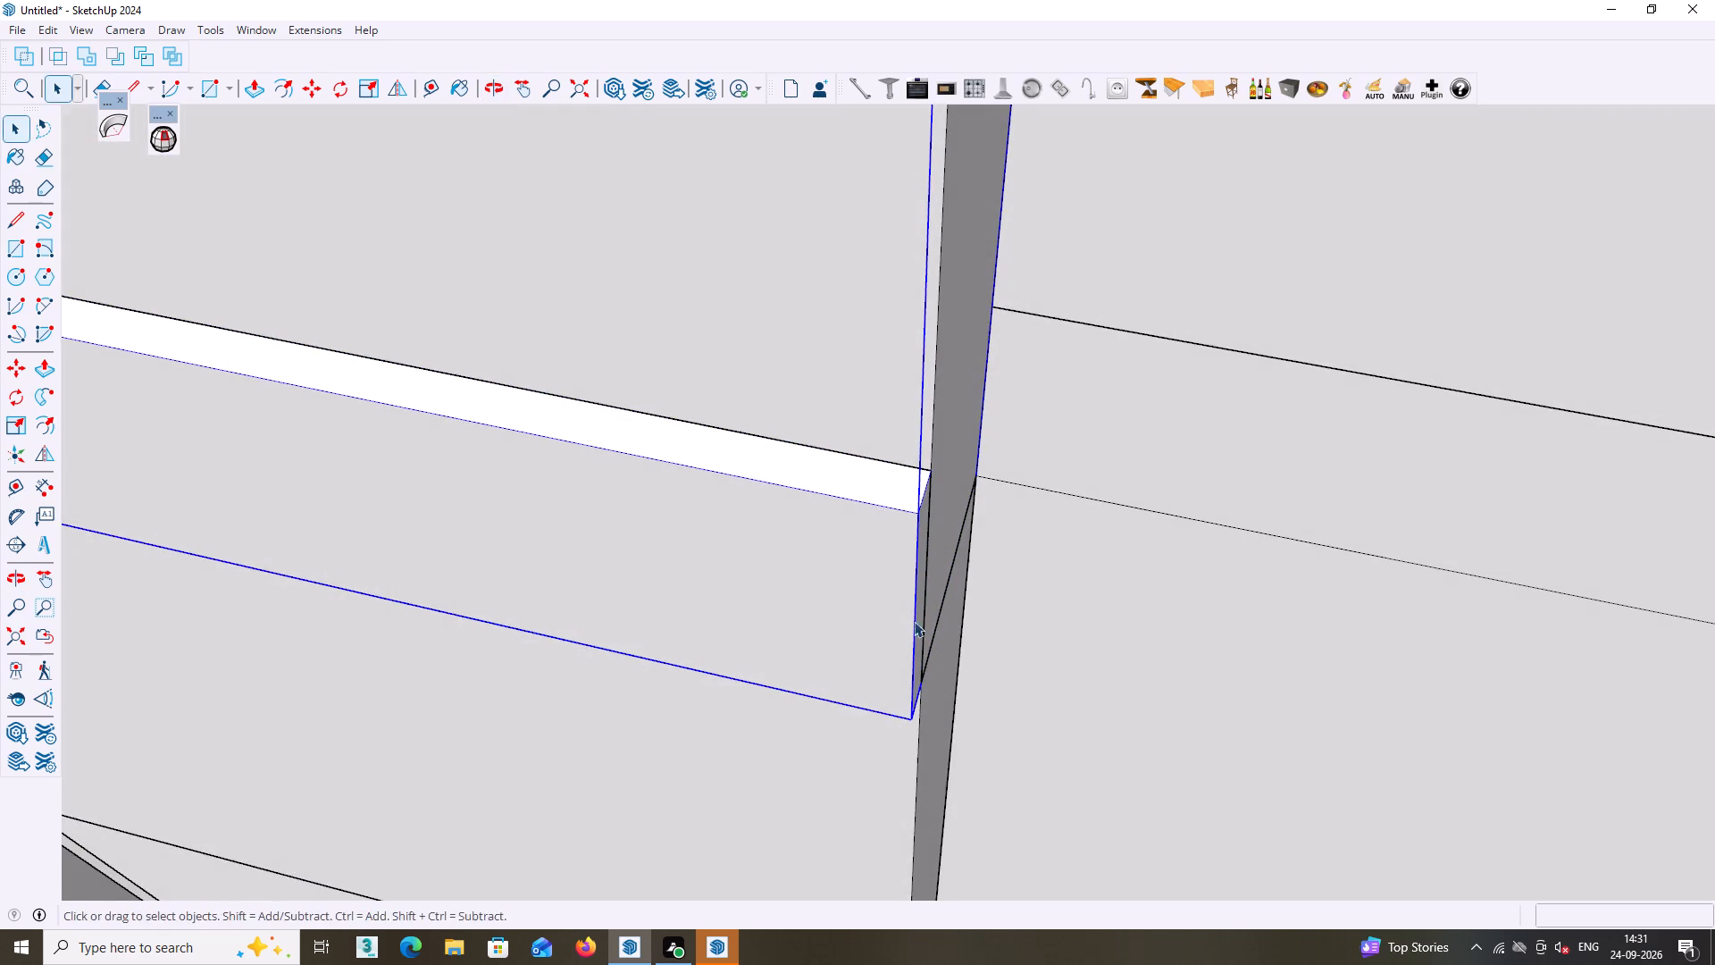
pyautogui.moveTo(908, 598); pyautogui.dragTo(907, 685, button='middle')
pyautogui.tripleClick(889, 612)
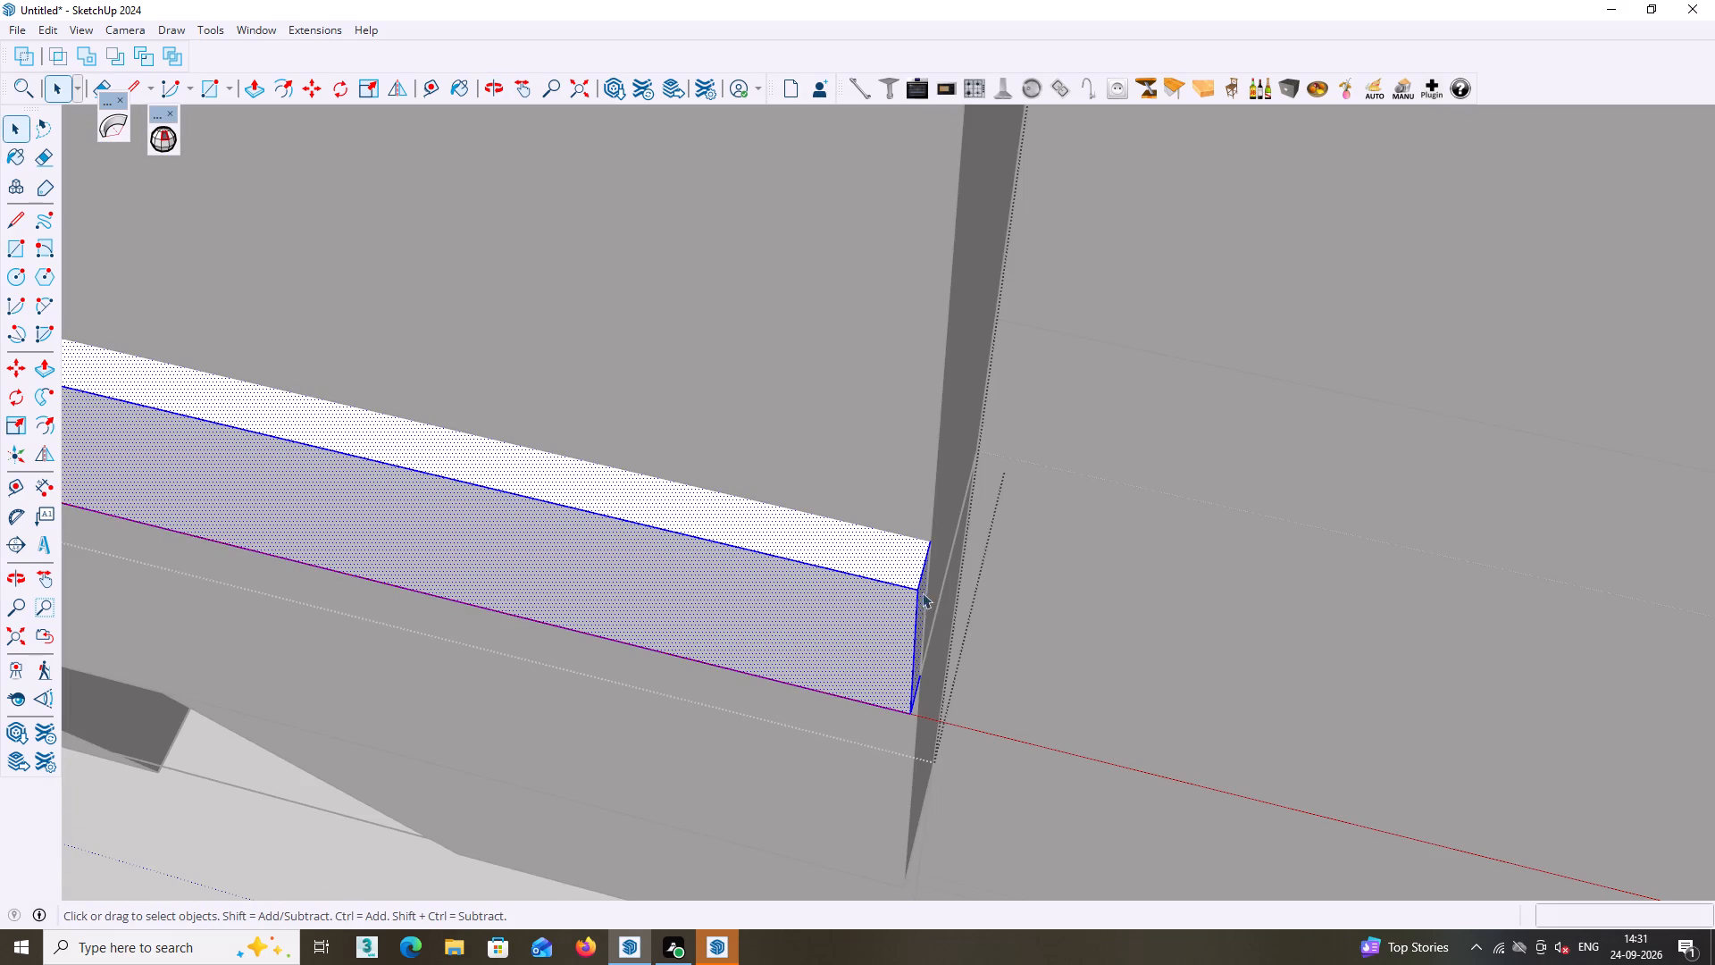
pyautogui.moveTo(923, 591); pyautogui.dragTo(816, 496, button='middle')
pyautogui.scroll(-19, 816, 500)
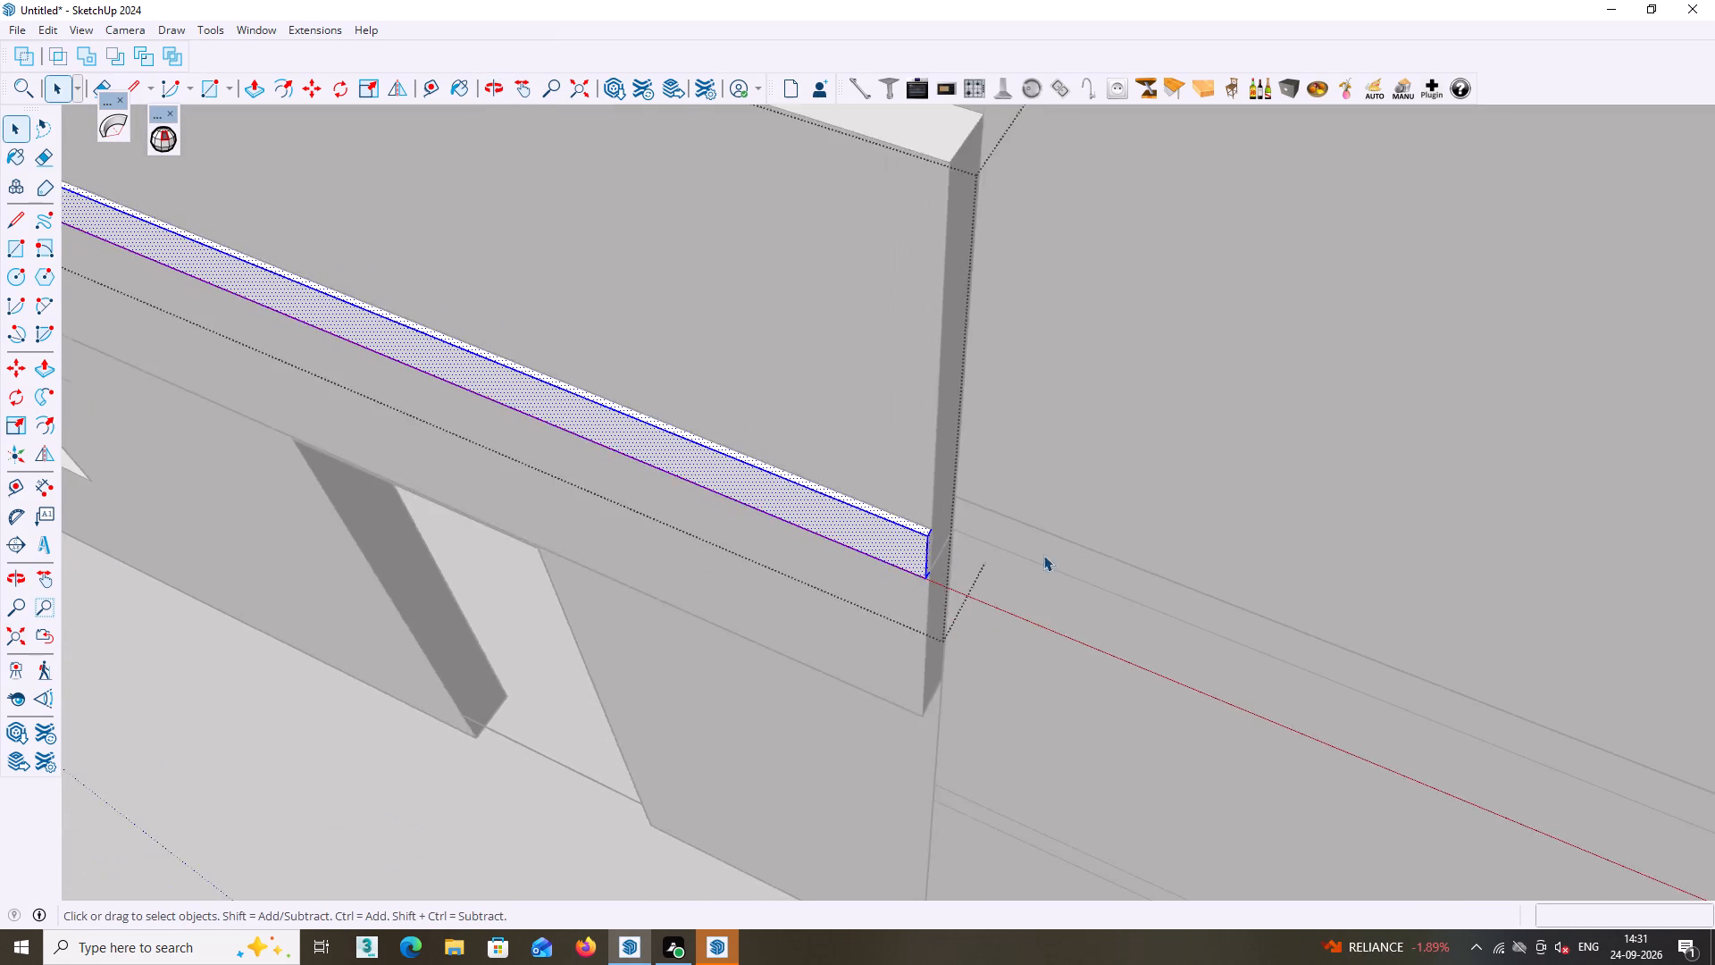
pyautogui.scroll(-20, 1043, 555)
pyautogui.scroll(-2, 1043, 555)
pyautogui.moveTo(1160, 558); pyautogui.dragTo(1170, 559, button='middle')
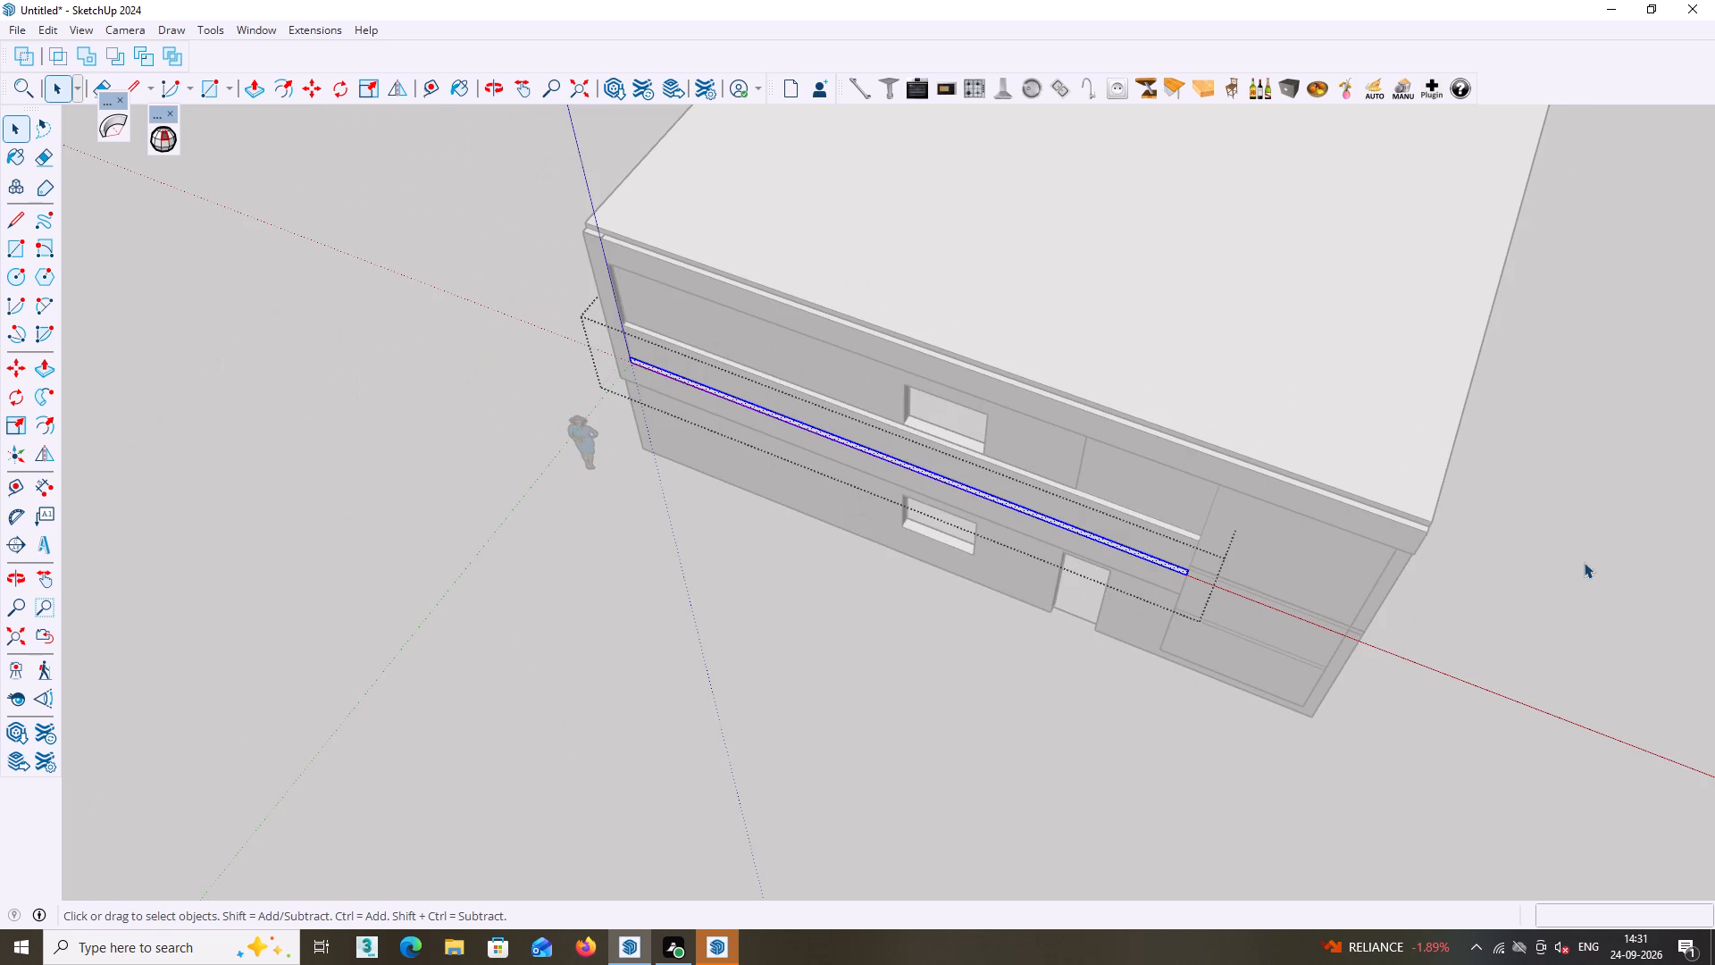
pyautogui.doubleClick(1583, 562)
# Open the strip's group for editing and select all of its connected geometry at the corner farthest from the entrance.
pyautogui.scroll(-1, 1576, 565)
pyautogui.moveTo(1555, 569); pyautogui.dragTo(1686, 449, button='middle')
pyautogui.scroll(7, 852, 516)
pyautogui.moveTo(849, 496); pyautogui.dragTo(1146, 450, button='middle')
pyautogui.scroll(7, 665, 444)
pyautogui.doubleClick(434, 485)
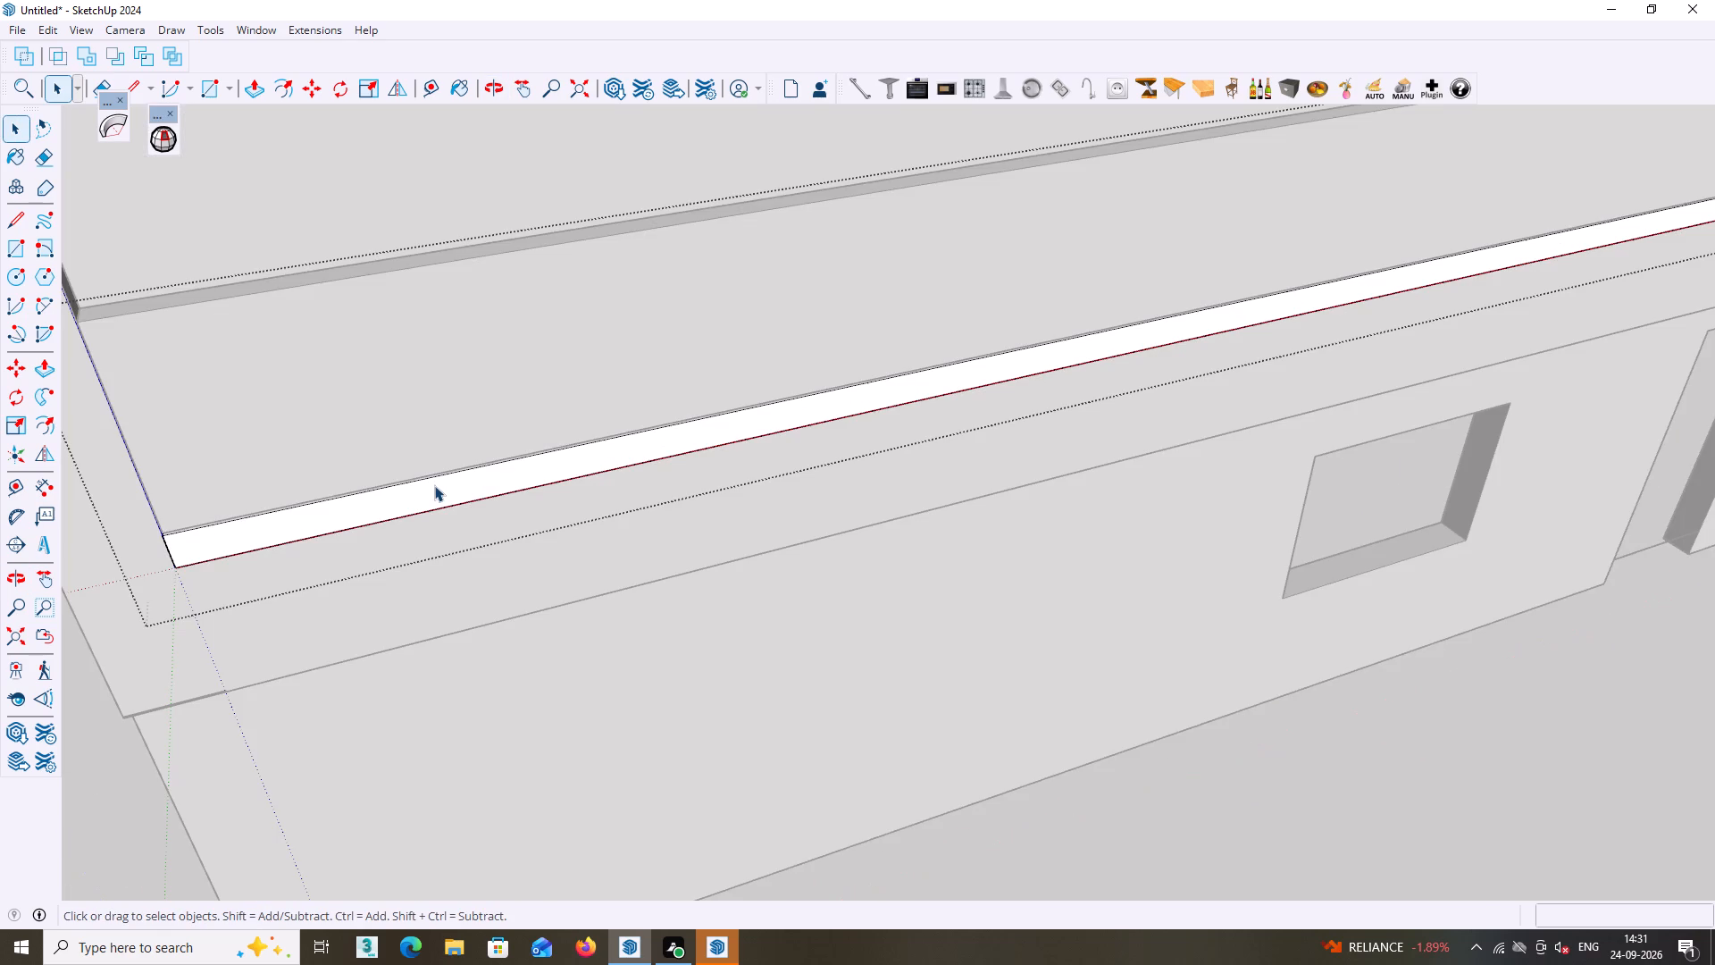
pyautogui.click(434, 485)
pyautogui.doubleClick(434, 485)
pyautogui.moveTo(438, 487); pyautogui.dragTo(383, 520, button='middle')
pyautogui.moveTo(627, 431); pyautogui.dragTo(533, 458, button='middle')
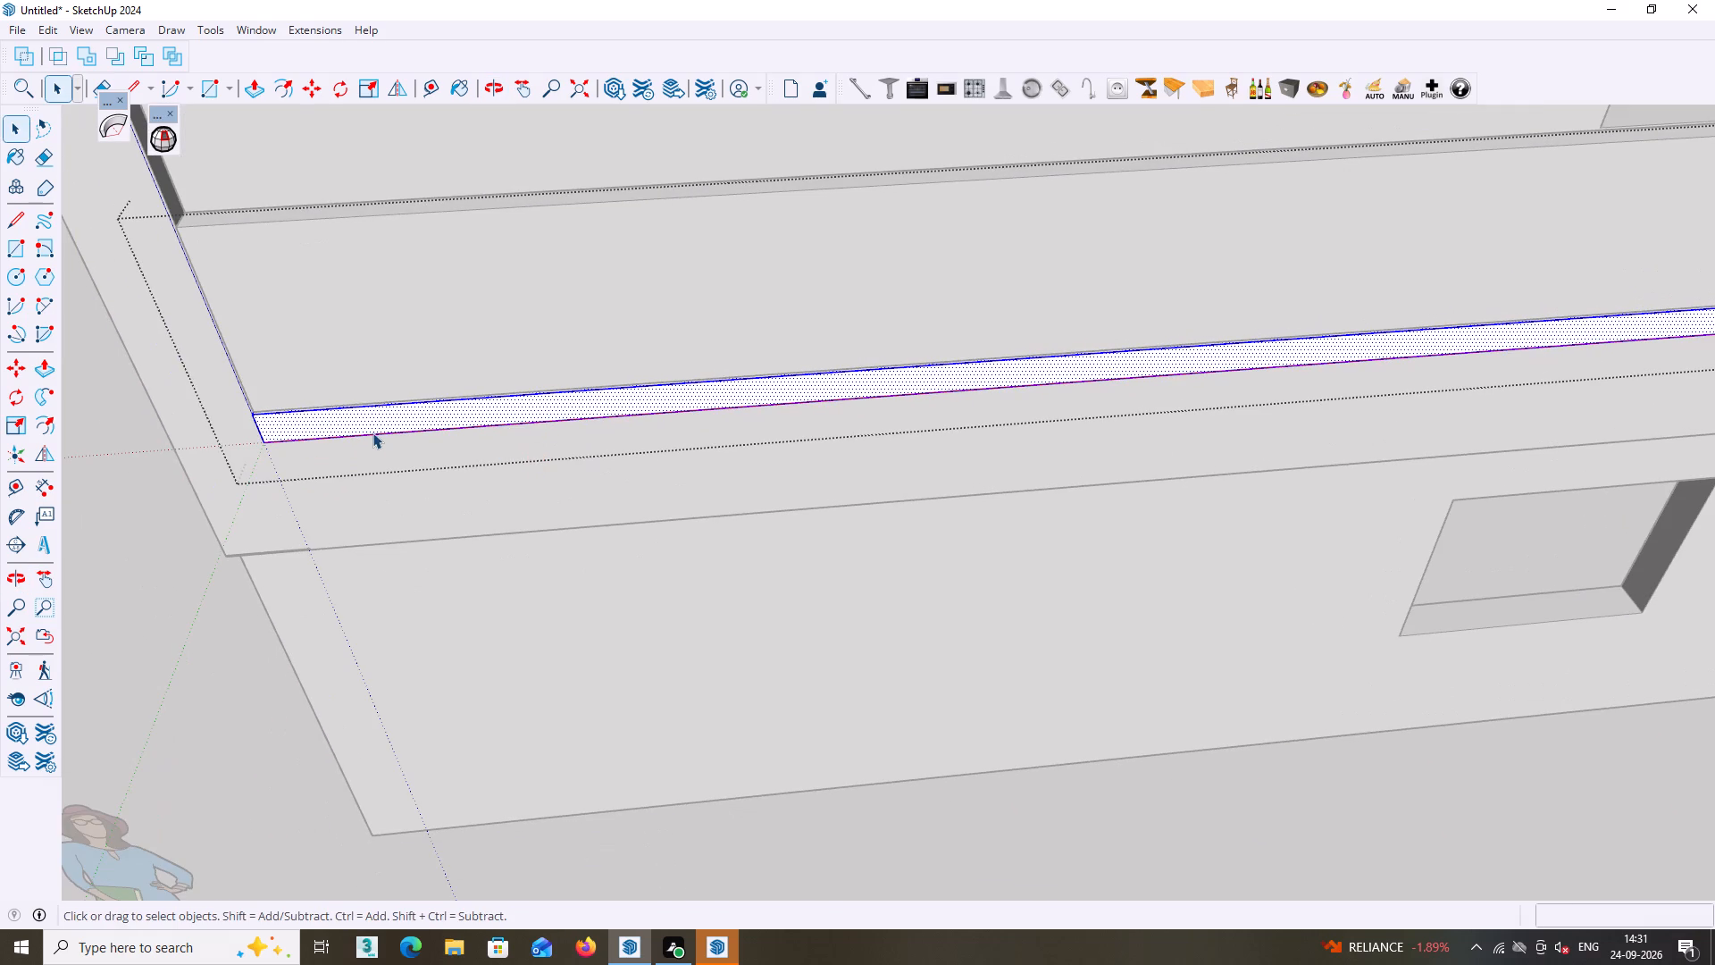
pyautogui.press('m')
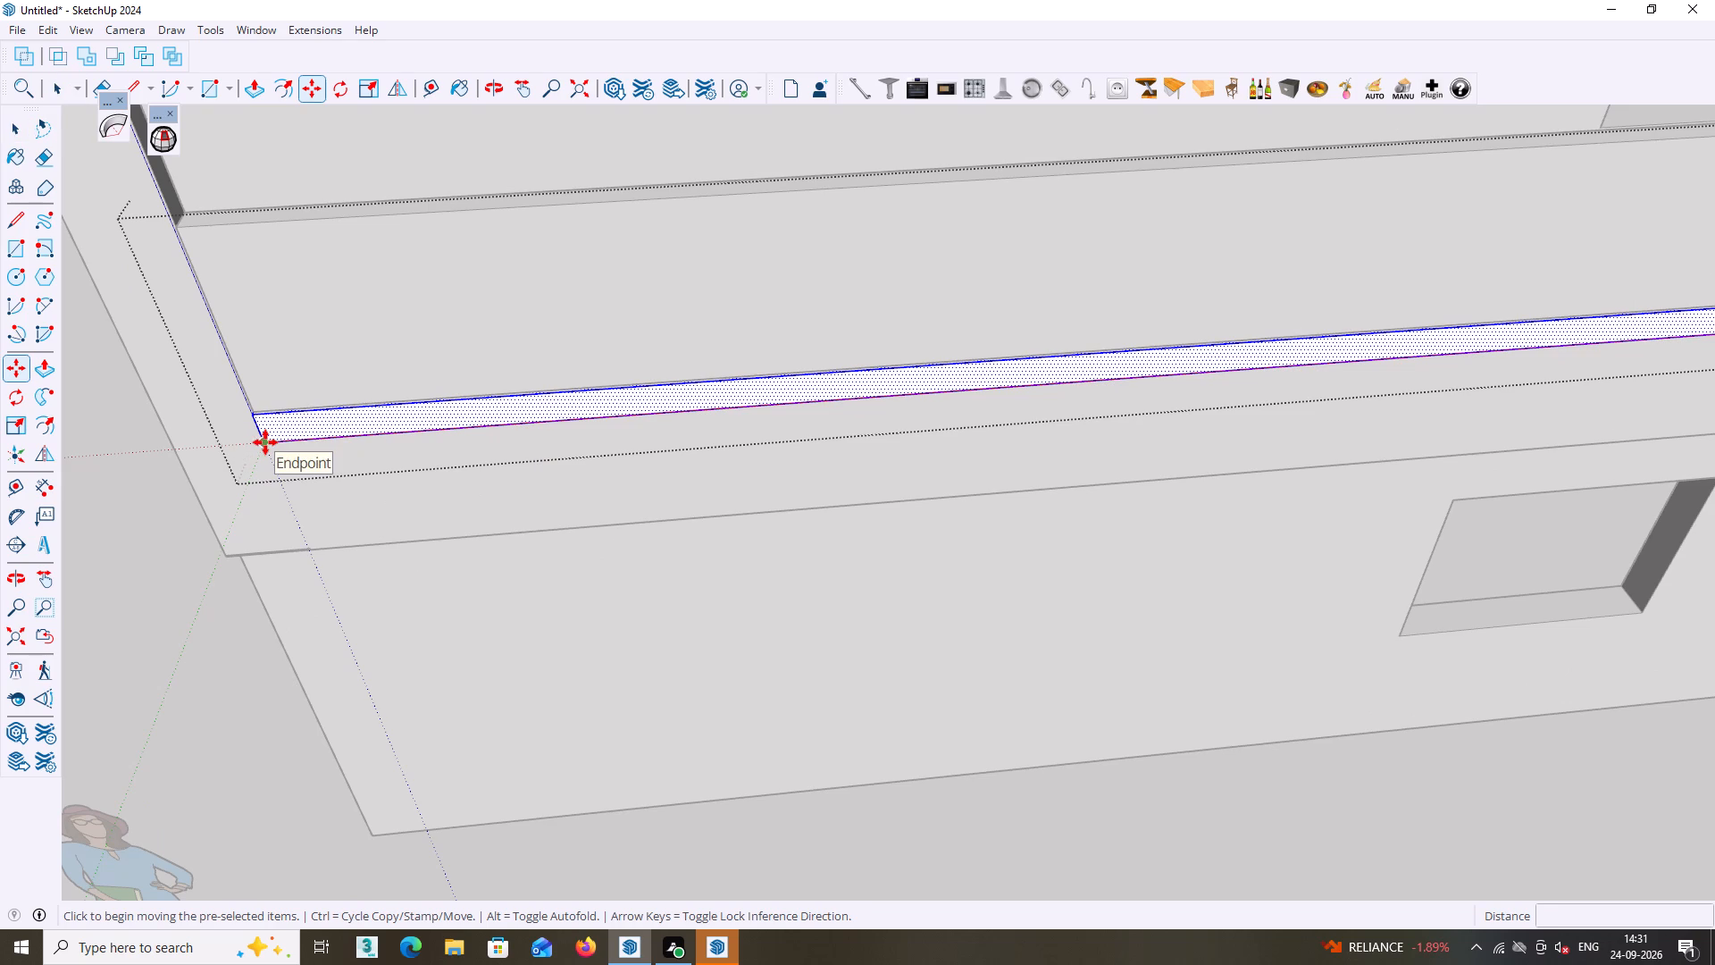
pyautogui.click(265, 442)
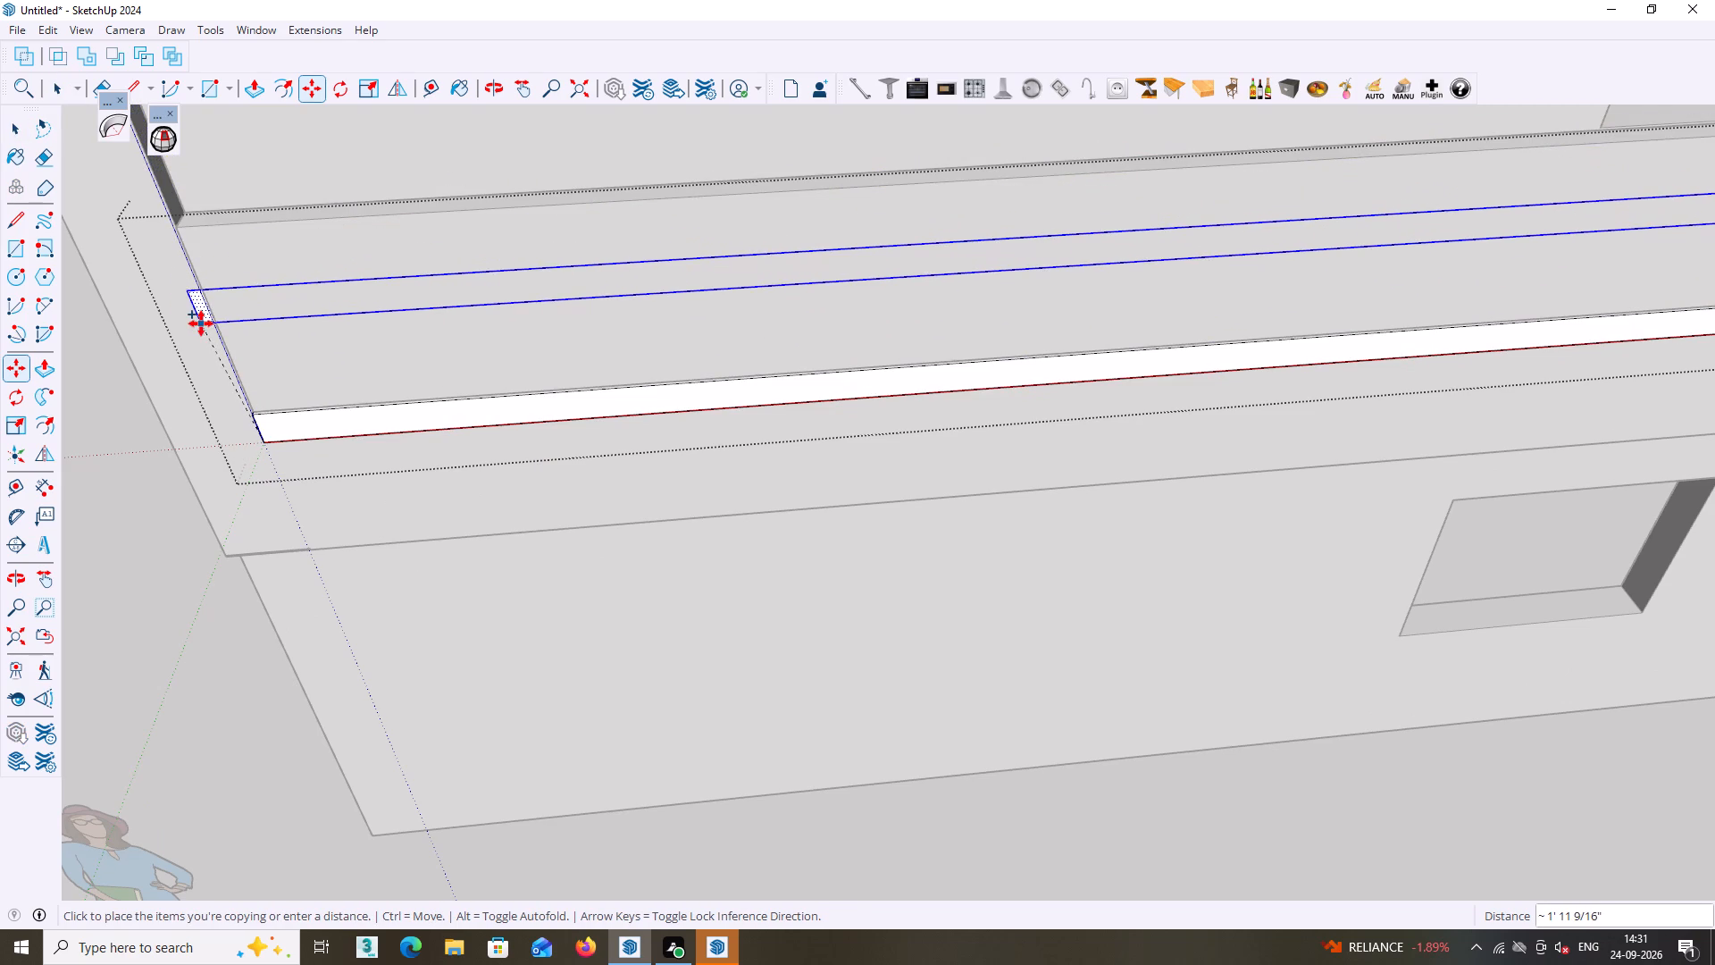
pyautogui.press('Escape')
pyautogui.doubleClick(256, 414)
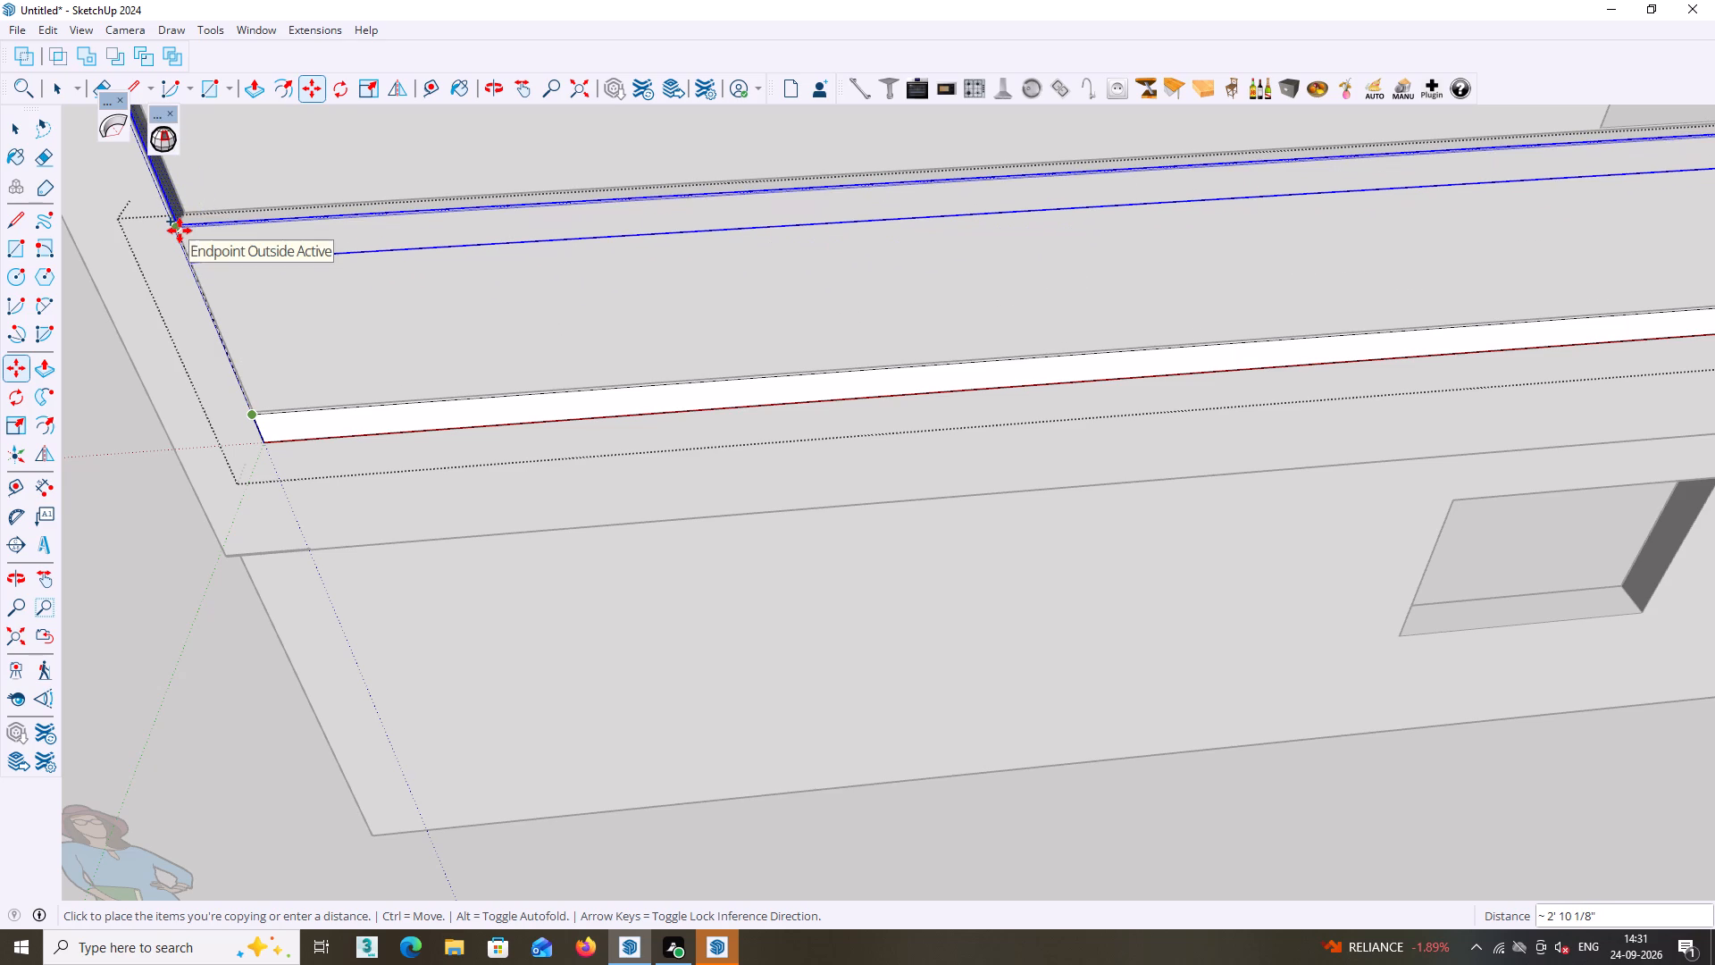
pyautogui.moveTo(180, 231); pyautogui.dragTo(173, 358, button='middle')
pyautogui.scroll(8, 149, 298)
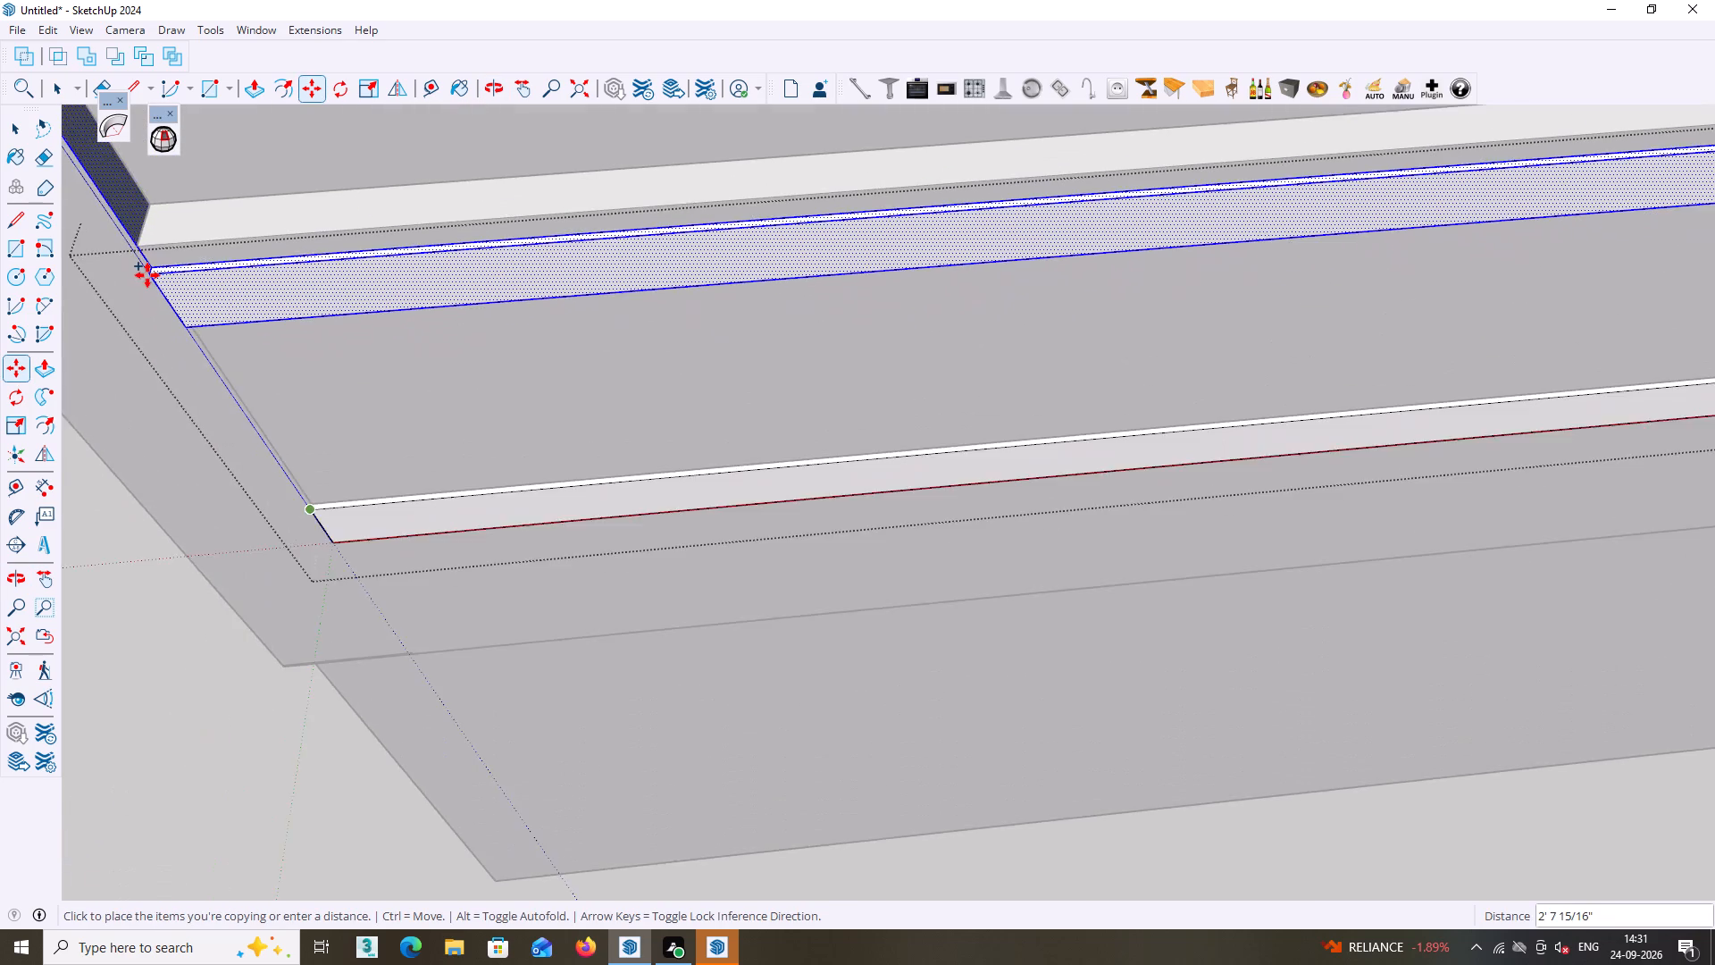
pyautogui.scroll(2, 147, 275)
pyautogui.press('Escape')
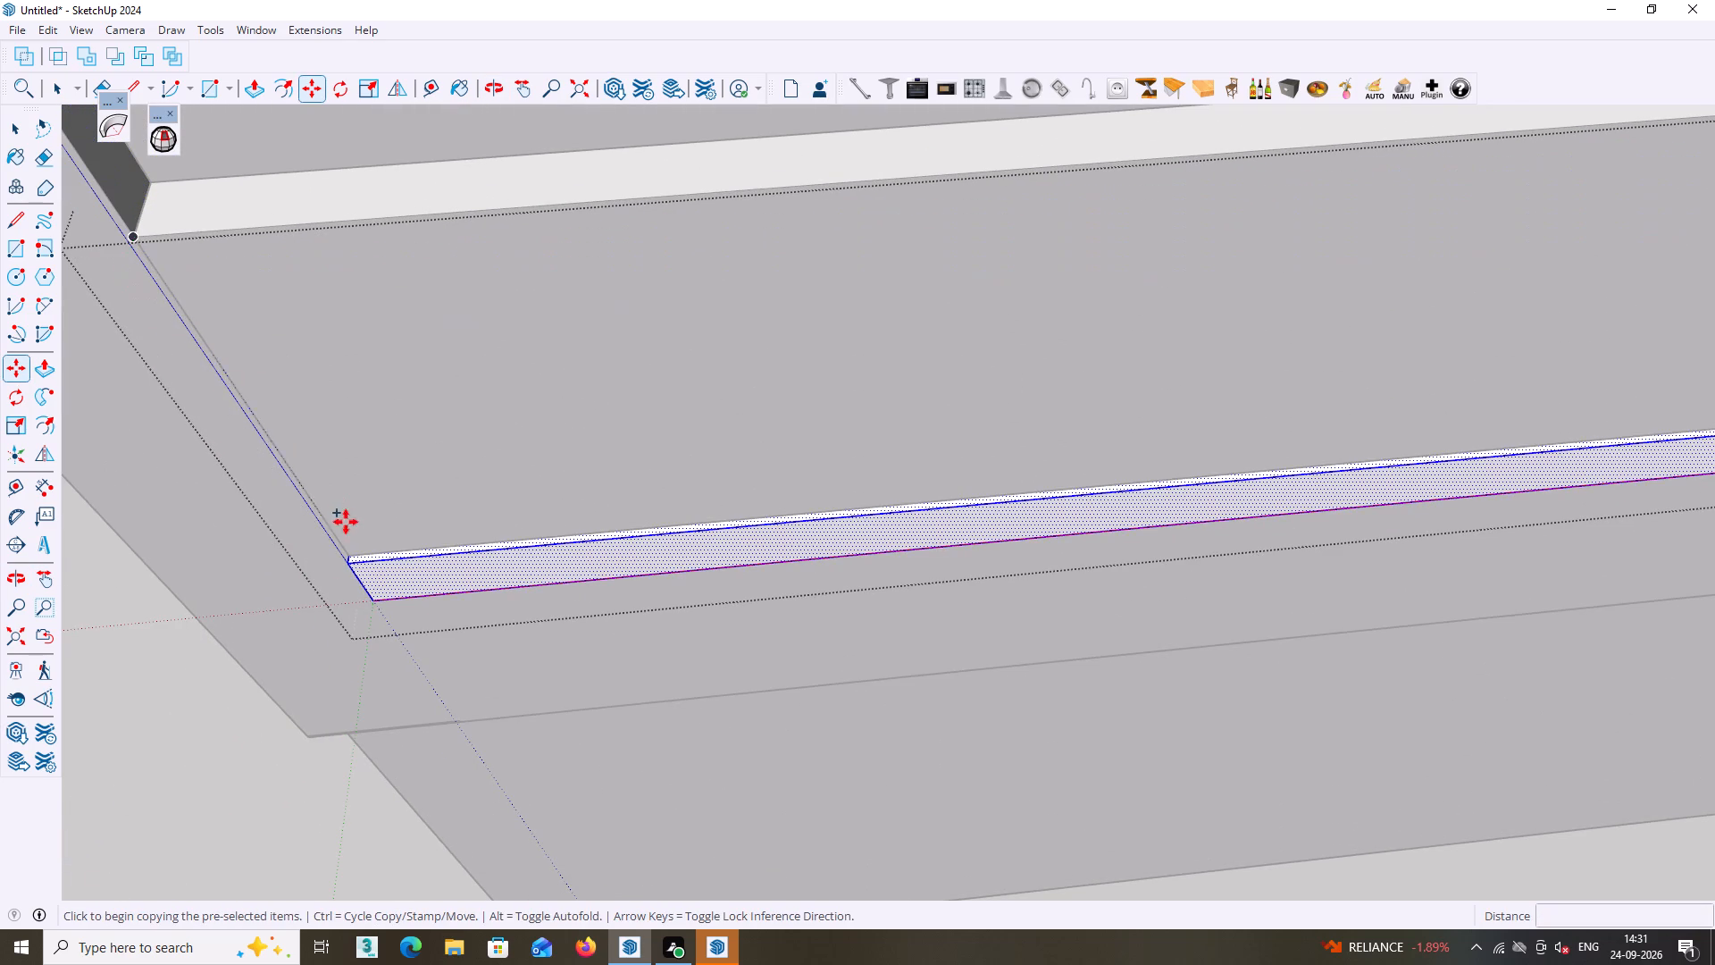
# Copy the strip about 2' 10 1/8" up the panel, snapping its top corner to the frame opening's lower corner.
pyautogui.scroll(6, 342, 538)
pyautogui.click(353, 556)
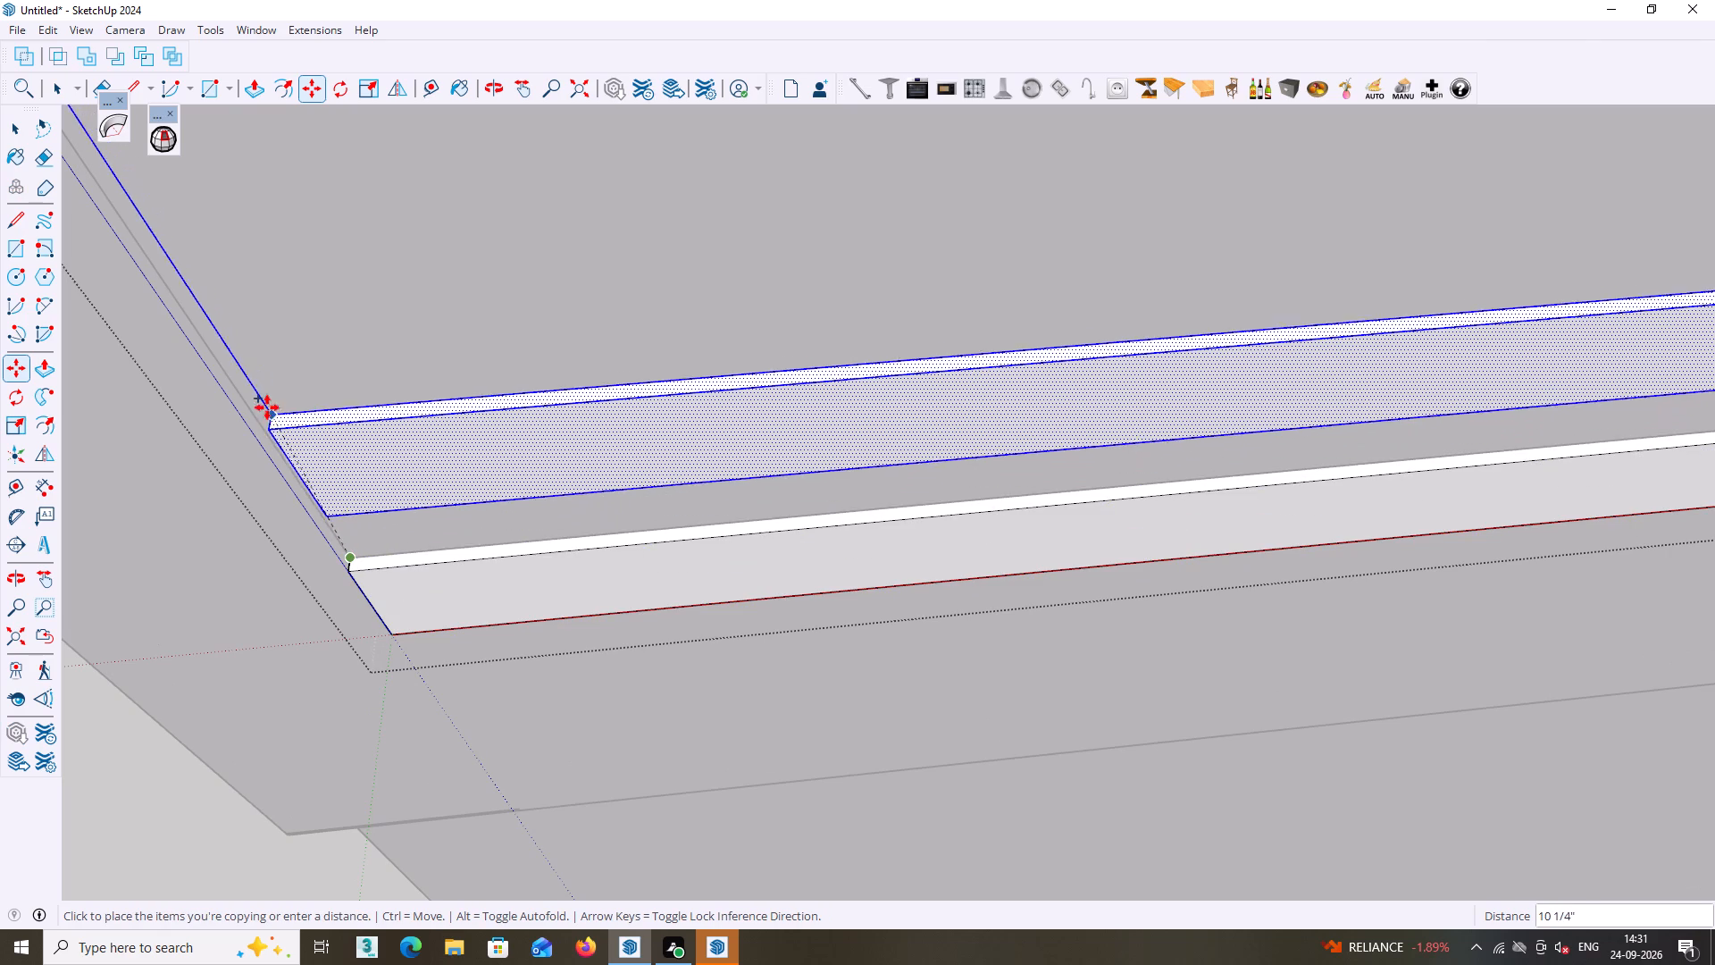
pyautogui.scroll(-8, 225, 327)
pyautogui.keyDown('shift'); pyautogui.moveTo(321, 348); pyautogui.dragTo(558, 599, button='middle'); pyautogui.keyUp('shift')
pyautogui.keyDown('shift'); pyautogui.scroll(-2, 449, 532); pyautogui.keyUp('shift')
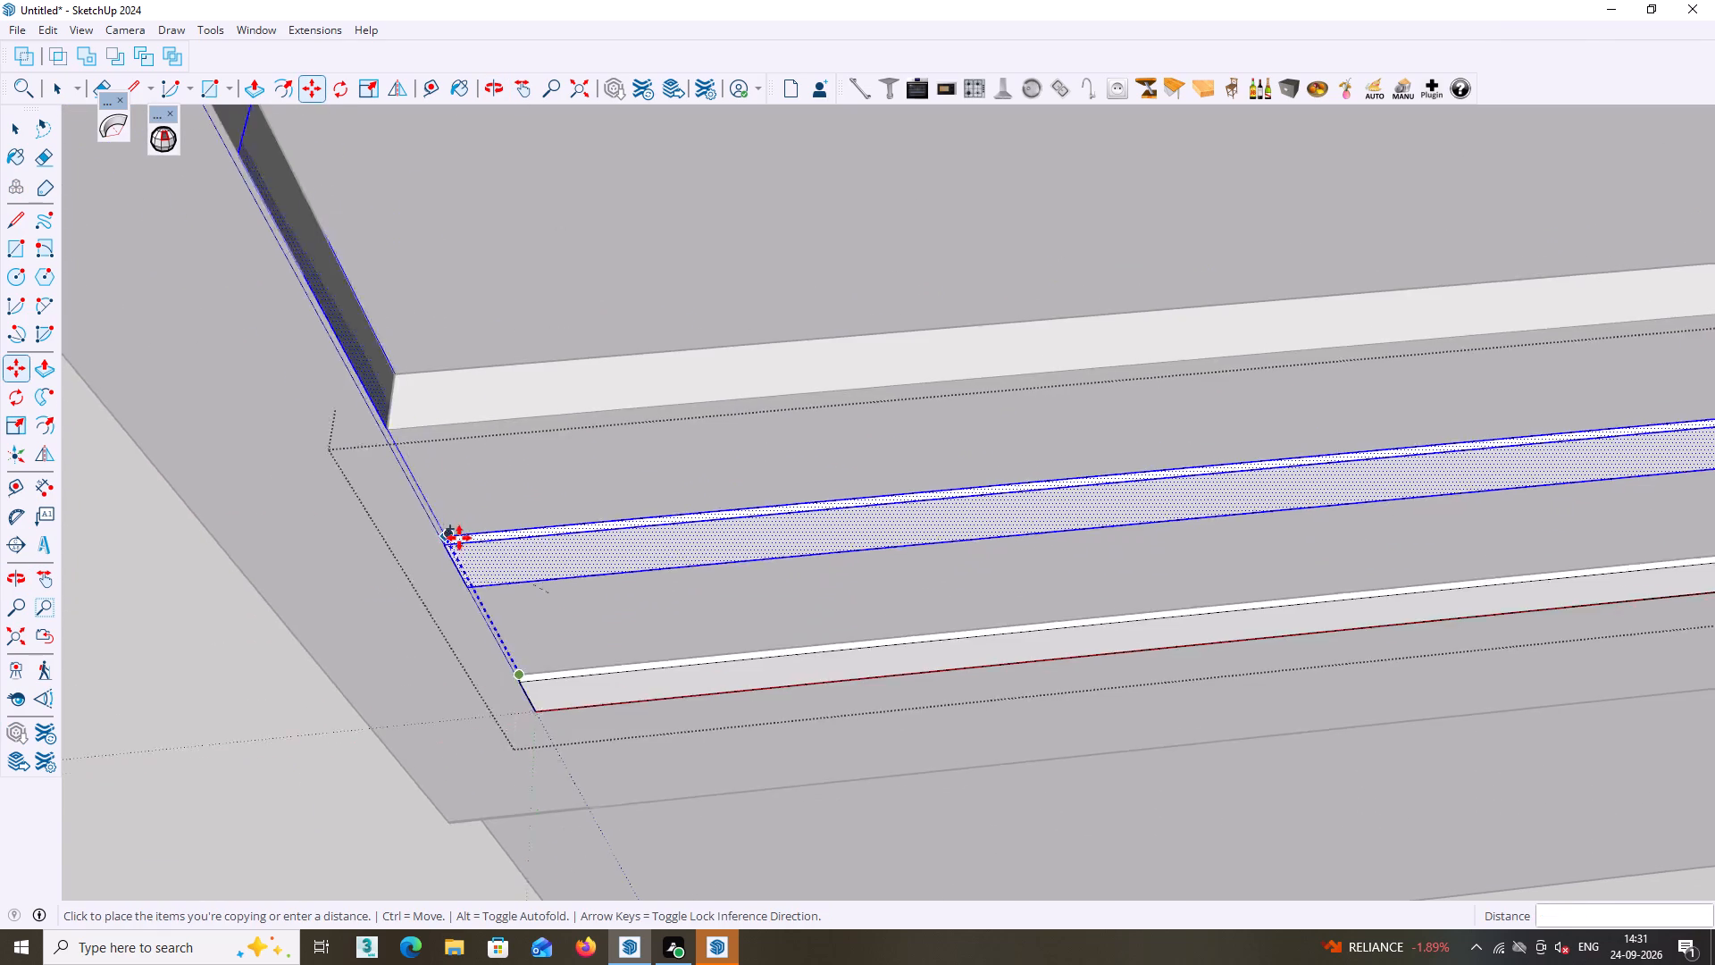
pyautogui.keyDown('shift'); pyautogui.scroll(-5, 459, 538); pyautogui.keyUp('shift')
pyautogui.scroll(7, 389, 436)
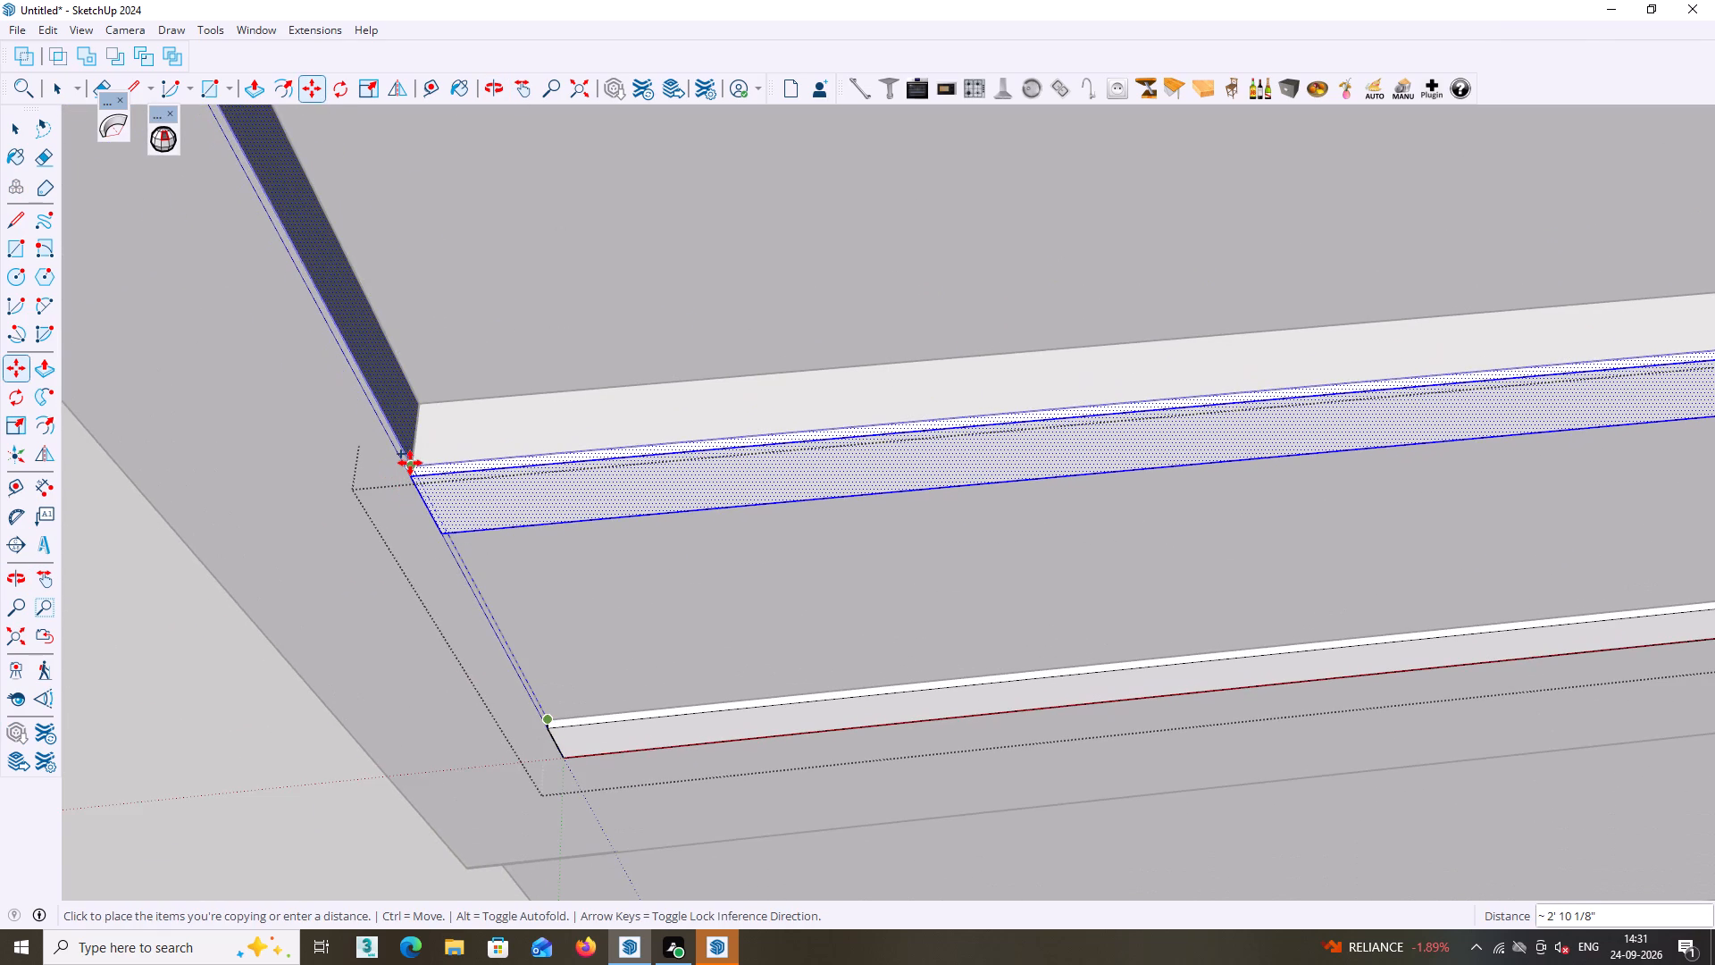
pyautogui.click(412, 461)
pyautogui.press('space')
# Erase the short stray line copied onto the frame opening's side reveal above the upper strip.
pyautogui.scroll(-7, 472, 530)
pyautogui.scroll(3, 414, 321)
pyautogui.click(379, 290)
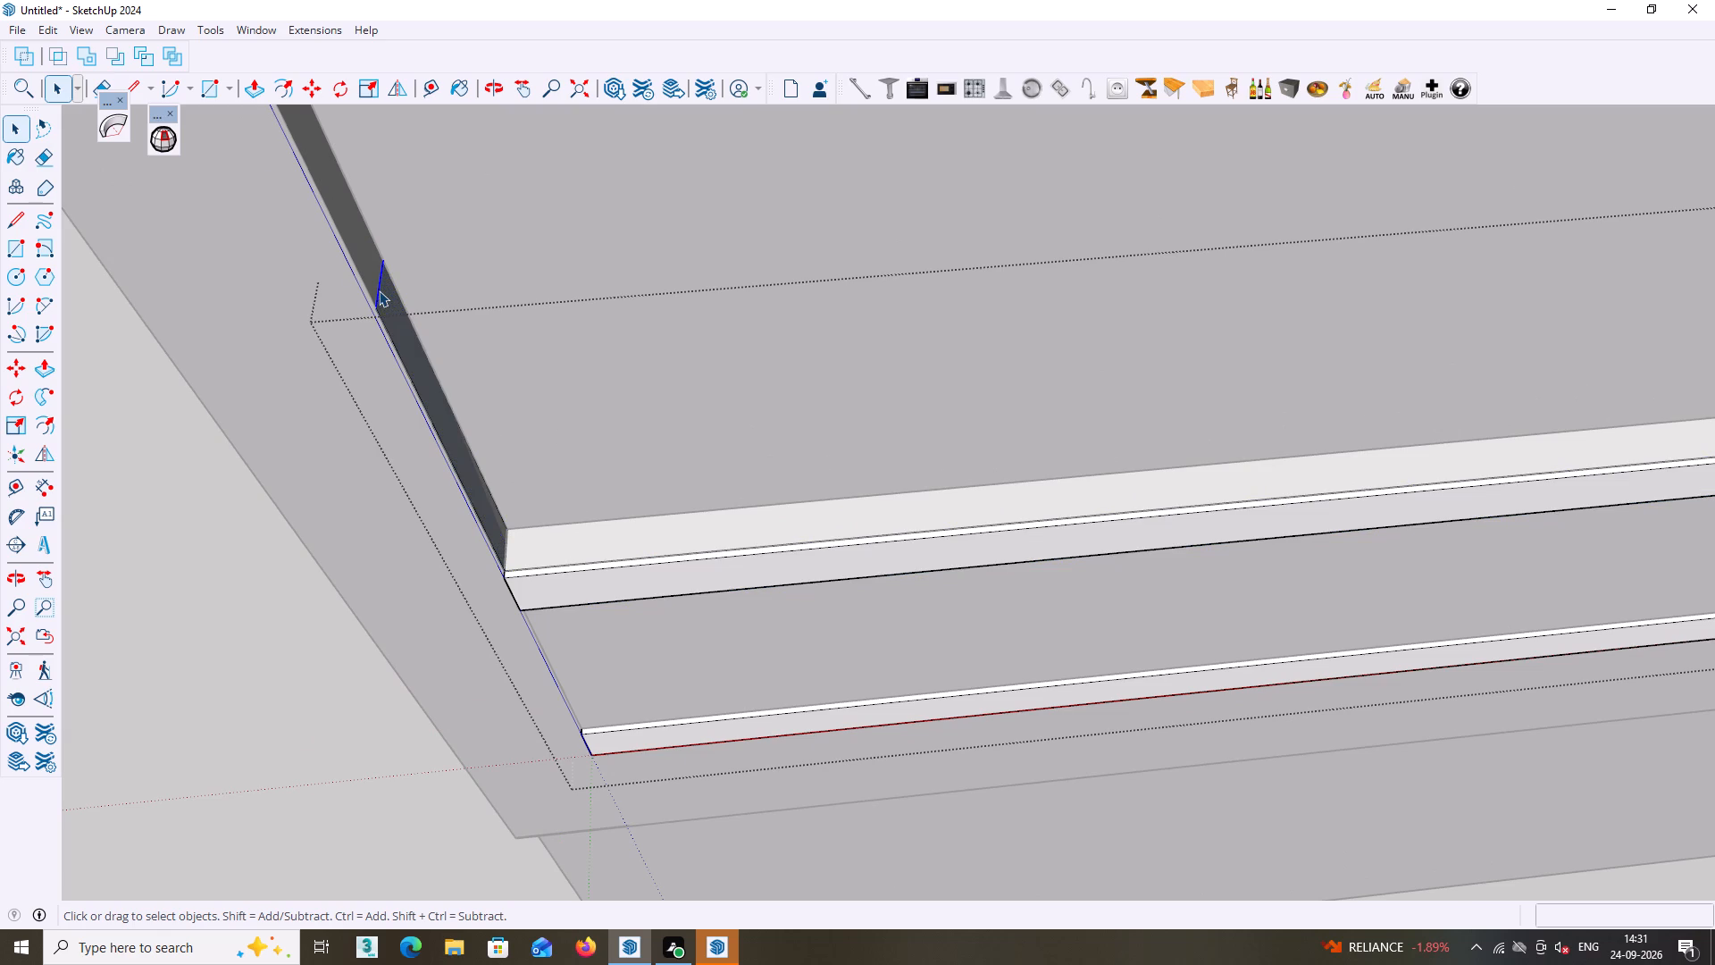
pyautogui.click(381, 289)
pyautogui.press('Delete')
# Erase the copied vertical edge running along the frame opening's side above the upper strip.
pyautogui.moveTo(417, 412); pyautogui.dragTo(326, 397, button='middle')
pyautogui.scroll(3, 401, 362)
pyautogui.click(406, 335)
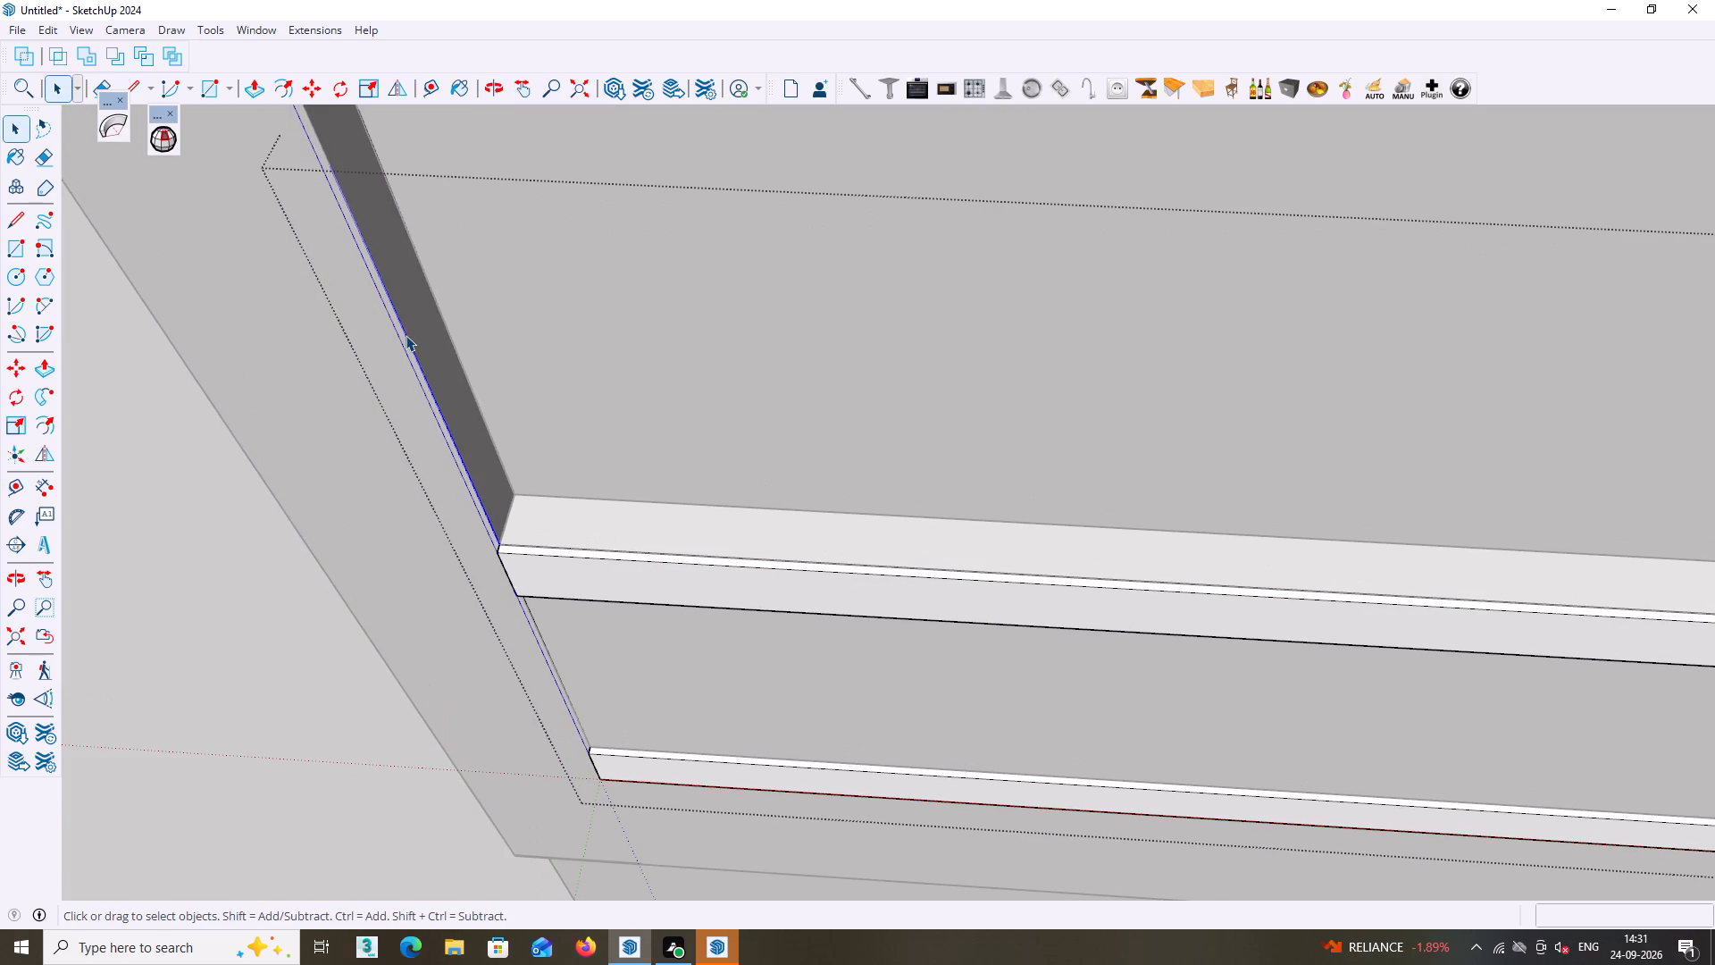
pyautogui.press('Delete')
# Close the strip group and examine the upper and lower strips along the front facade.
pyautogui.scroll(-2, 440, 434)
pyautogui.moveTo(450, 460); pyautogui.dragTo(280, 466, button='middle')
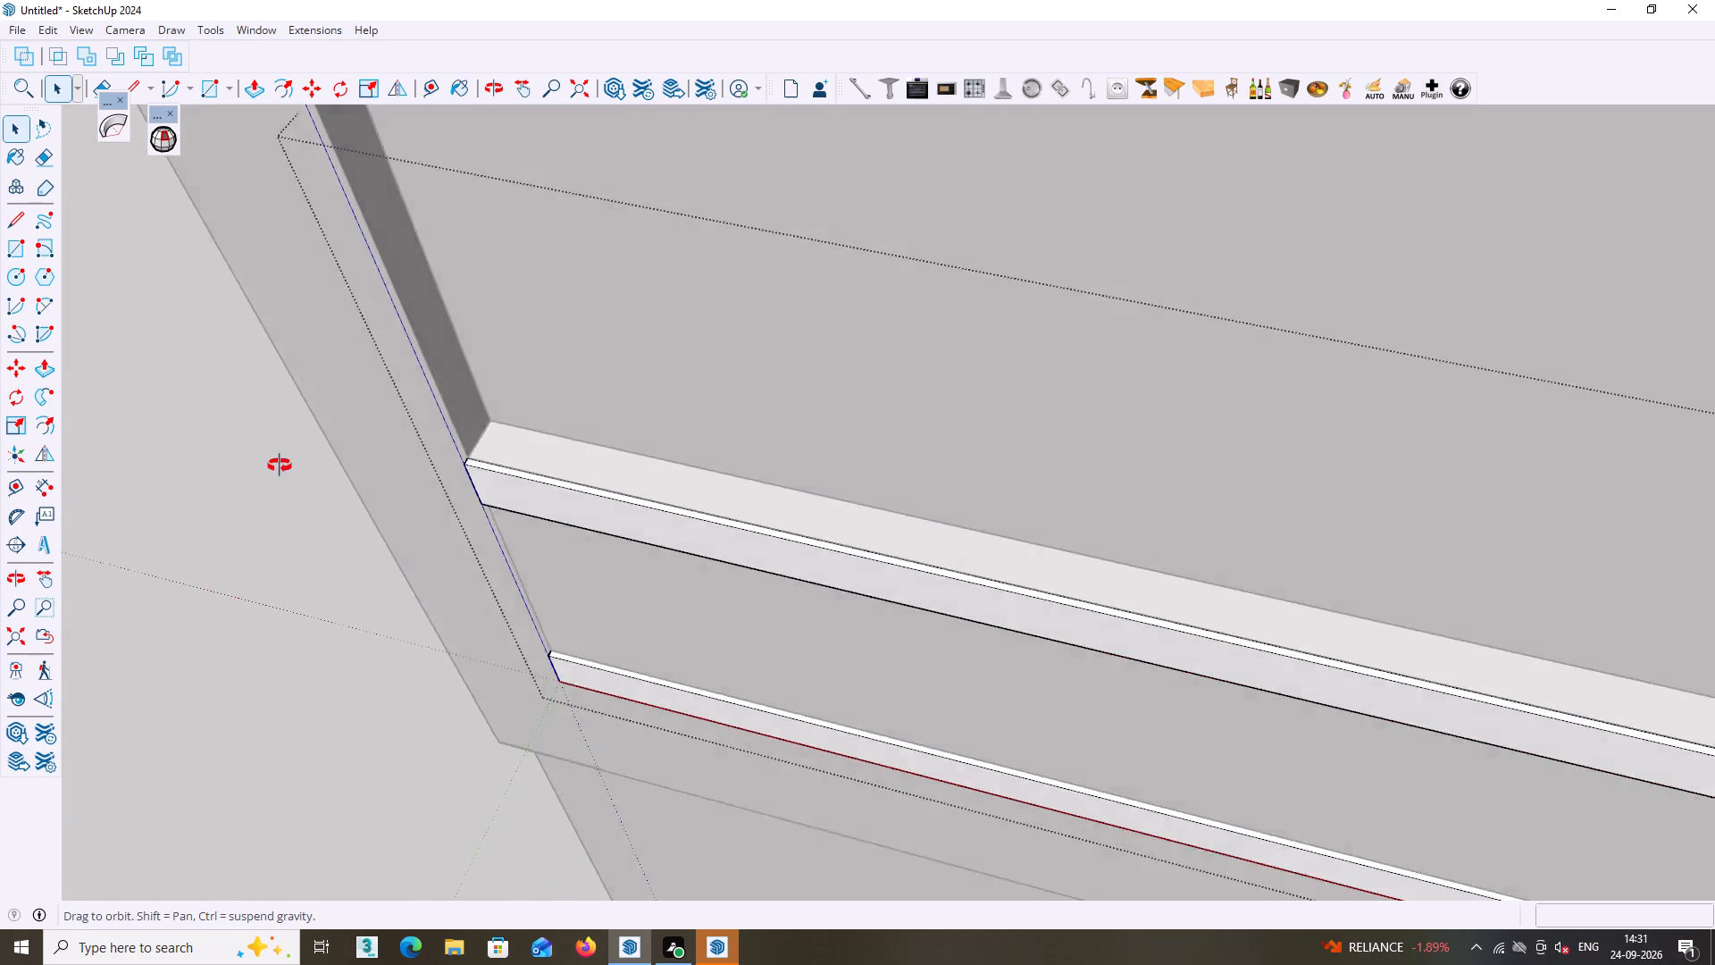
pyautogui.moveTo(280, 466); pyautogui.dragTo(260, 466, button='middle')
pyautogui.scroll(7, 511, 374)
pyautogui.scroll(-3, 480, 400)
pyautogui.moveTo(480, 473); pyautogui.dragTo(744, 460, button='middle')
pyautogui.scroll(-14, 743, 474)
pyautogui.moveTo(938, 544); pyautogui.dragTo(952, 558, button='middle')
pyautogui.moveTo(951, 552); pyautogui.dragTo(950, 576, button='middle')
pyautogui.moveTo(1088, 615); pyautogui.dragTo(515, 611, button='middle')
pyautogui.keyDown('shift'); pyautogui.scroll(-2, 515, 611); pyautogui.keyUp('shift')
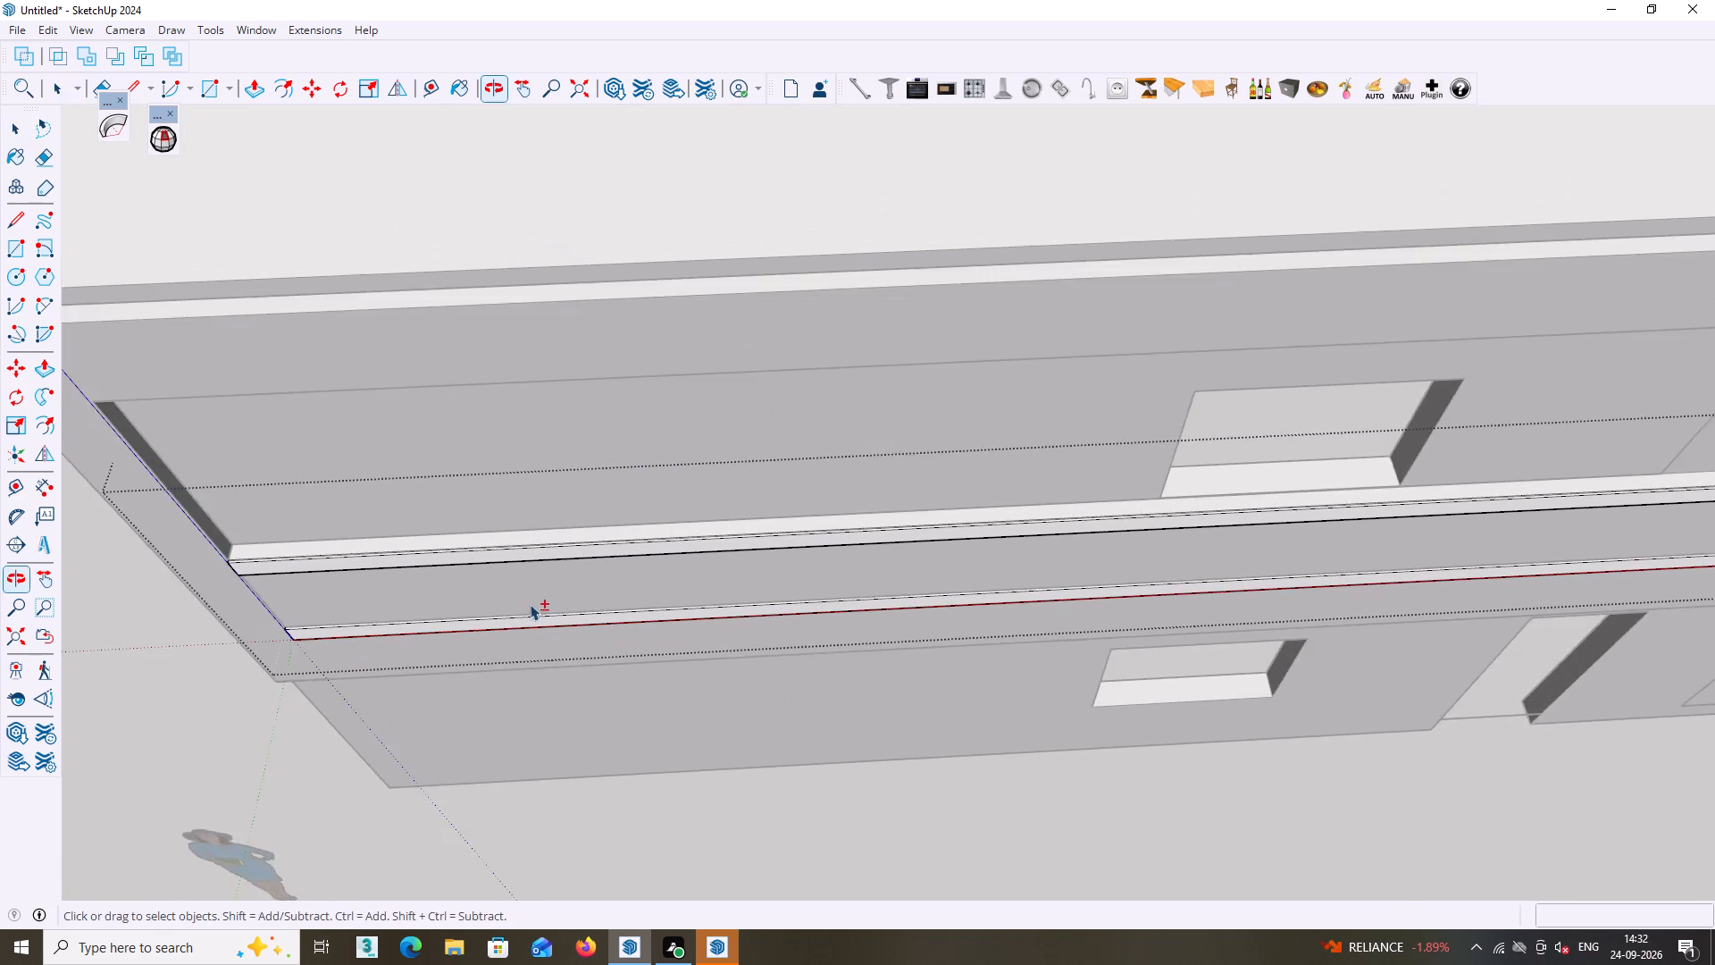
pyautogui.keyDown('shift'); pyautogui.scroll(-6, 530, 604); pyautogui.keyUp('shift')
pyautogui.moveTo(746, 599); pyautogui.dragTo(755, 381, button='middle')
pyautogui.click(284, 643)
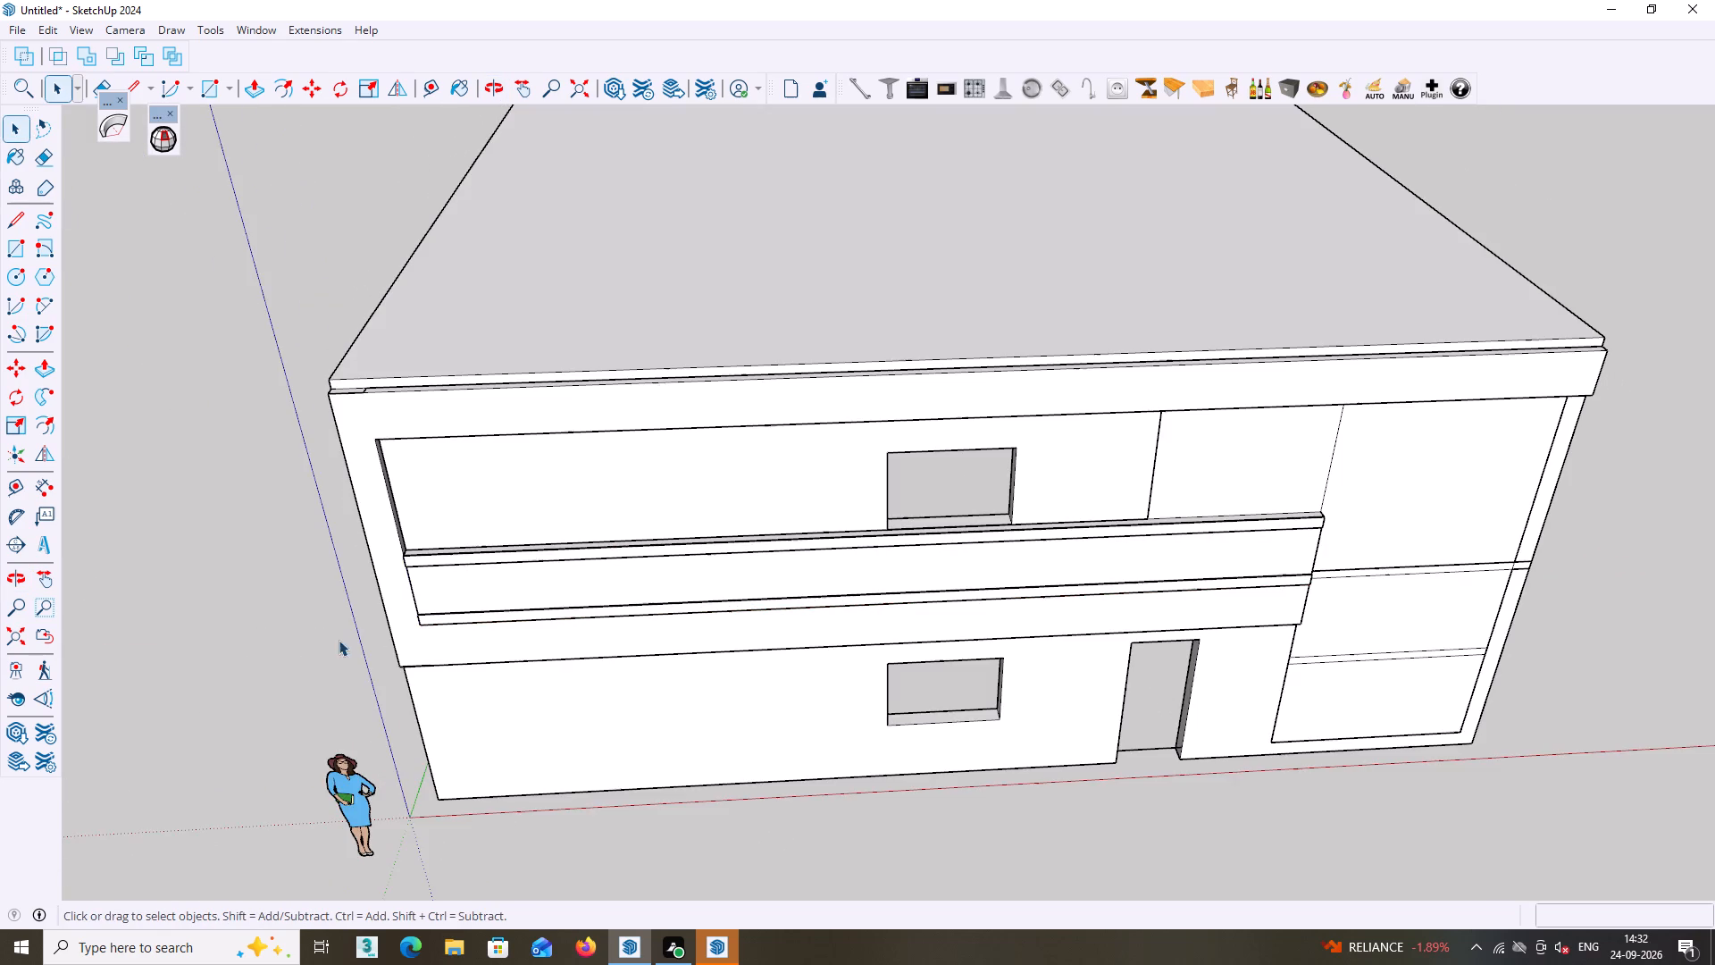
pyautogui.moveTo(465, 609); pyautogui.dragTo(496, 587, button='middle')
pyautogui.scroll(5, 483, 600)
pyautogui.moveTo(494, 636); pyautogui.dragTo(438, 630, button='middle')
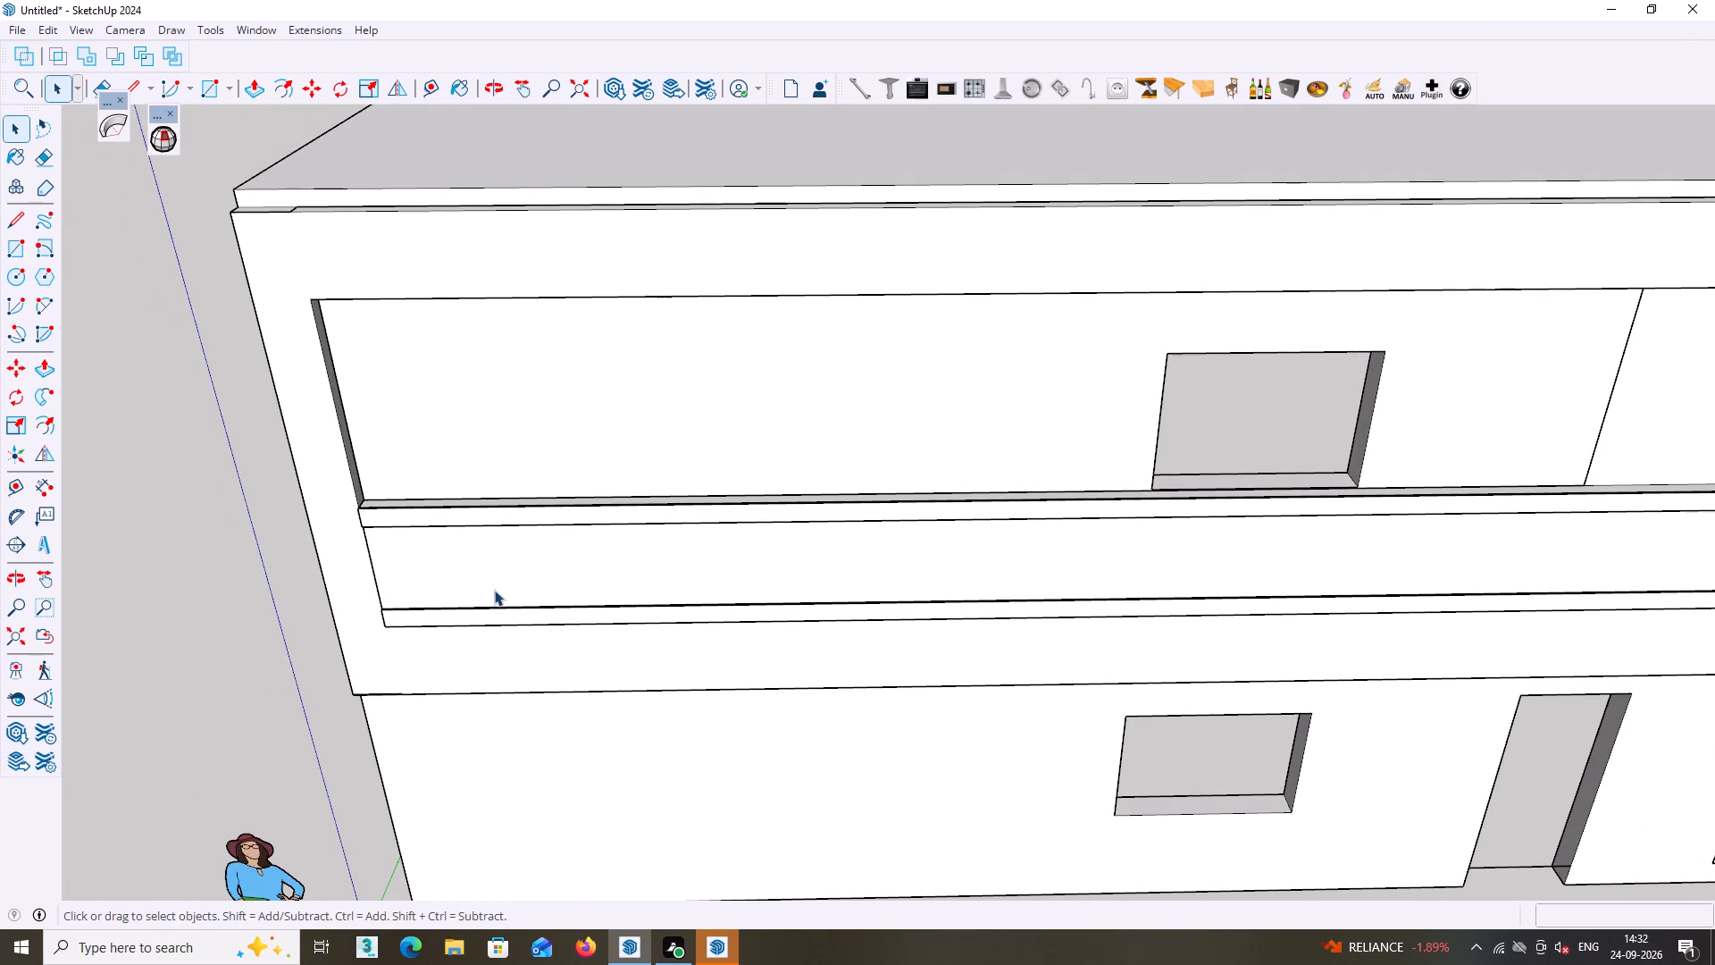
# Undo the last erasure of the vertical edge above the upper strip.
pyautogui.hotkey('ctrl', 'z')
# Check which geometry is connected to the upper strip inside the group, and close the group.
pyautogui.scroll(1, 450, 510)
pyautogui.click(449, 517)
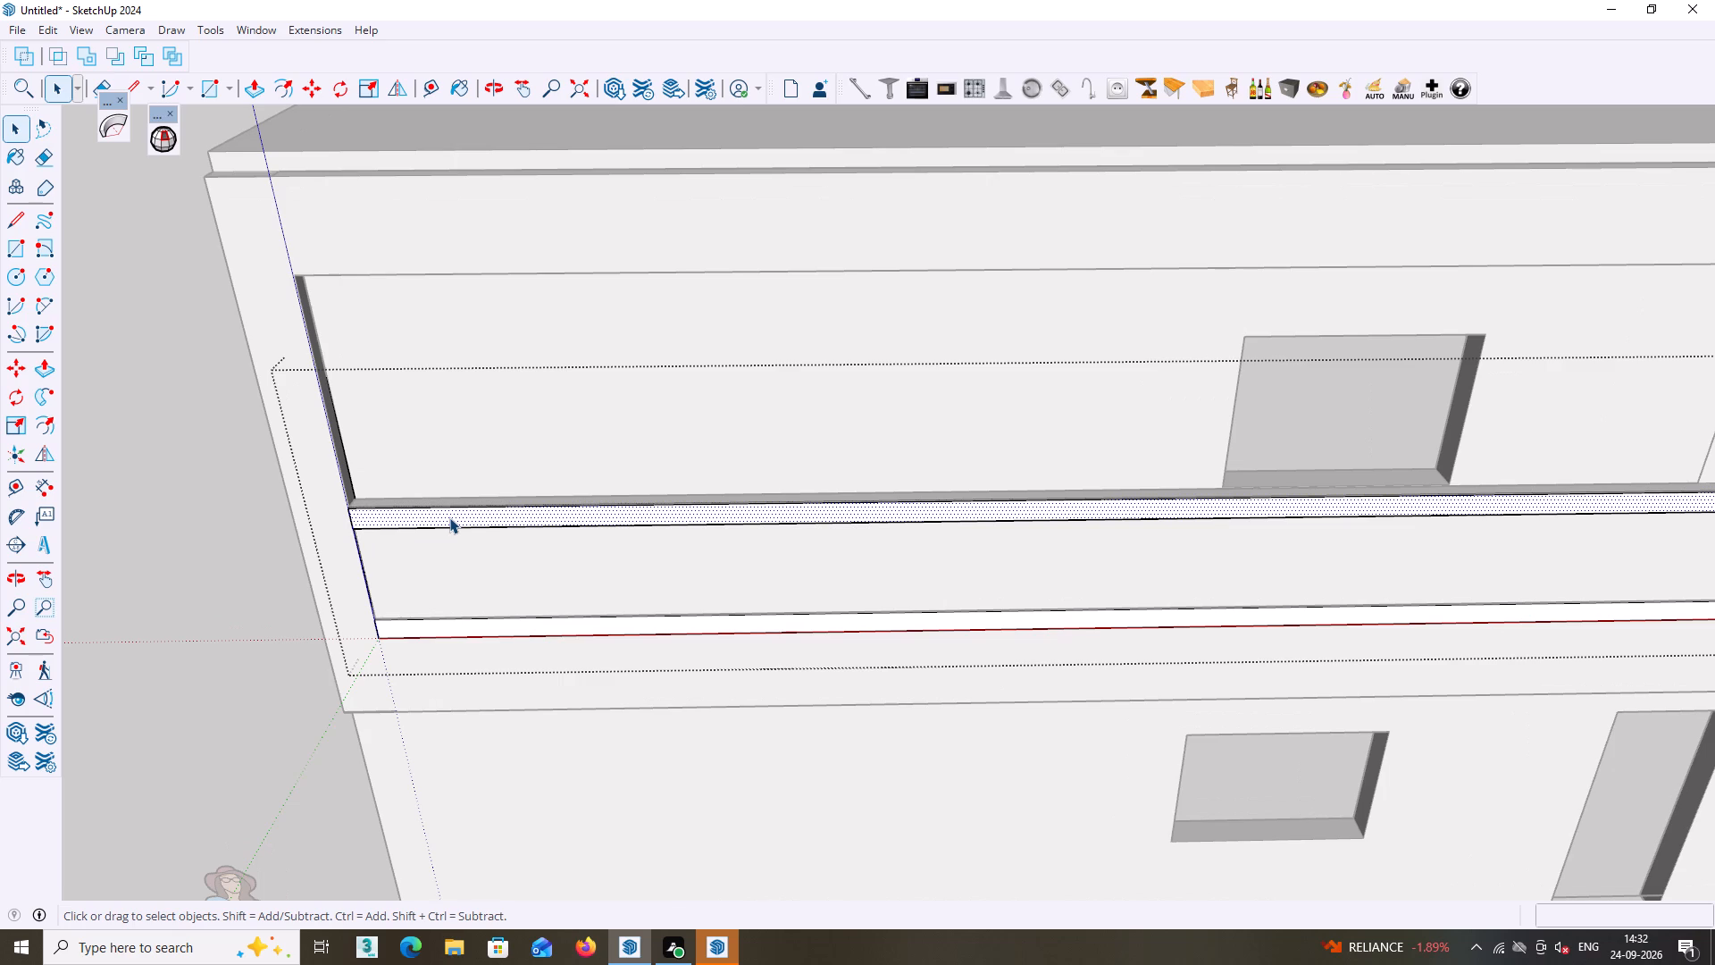
pyautogui.tripleClick(449, 517)
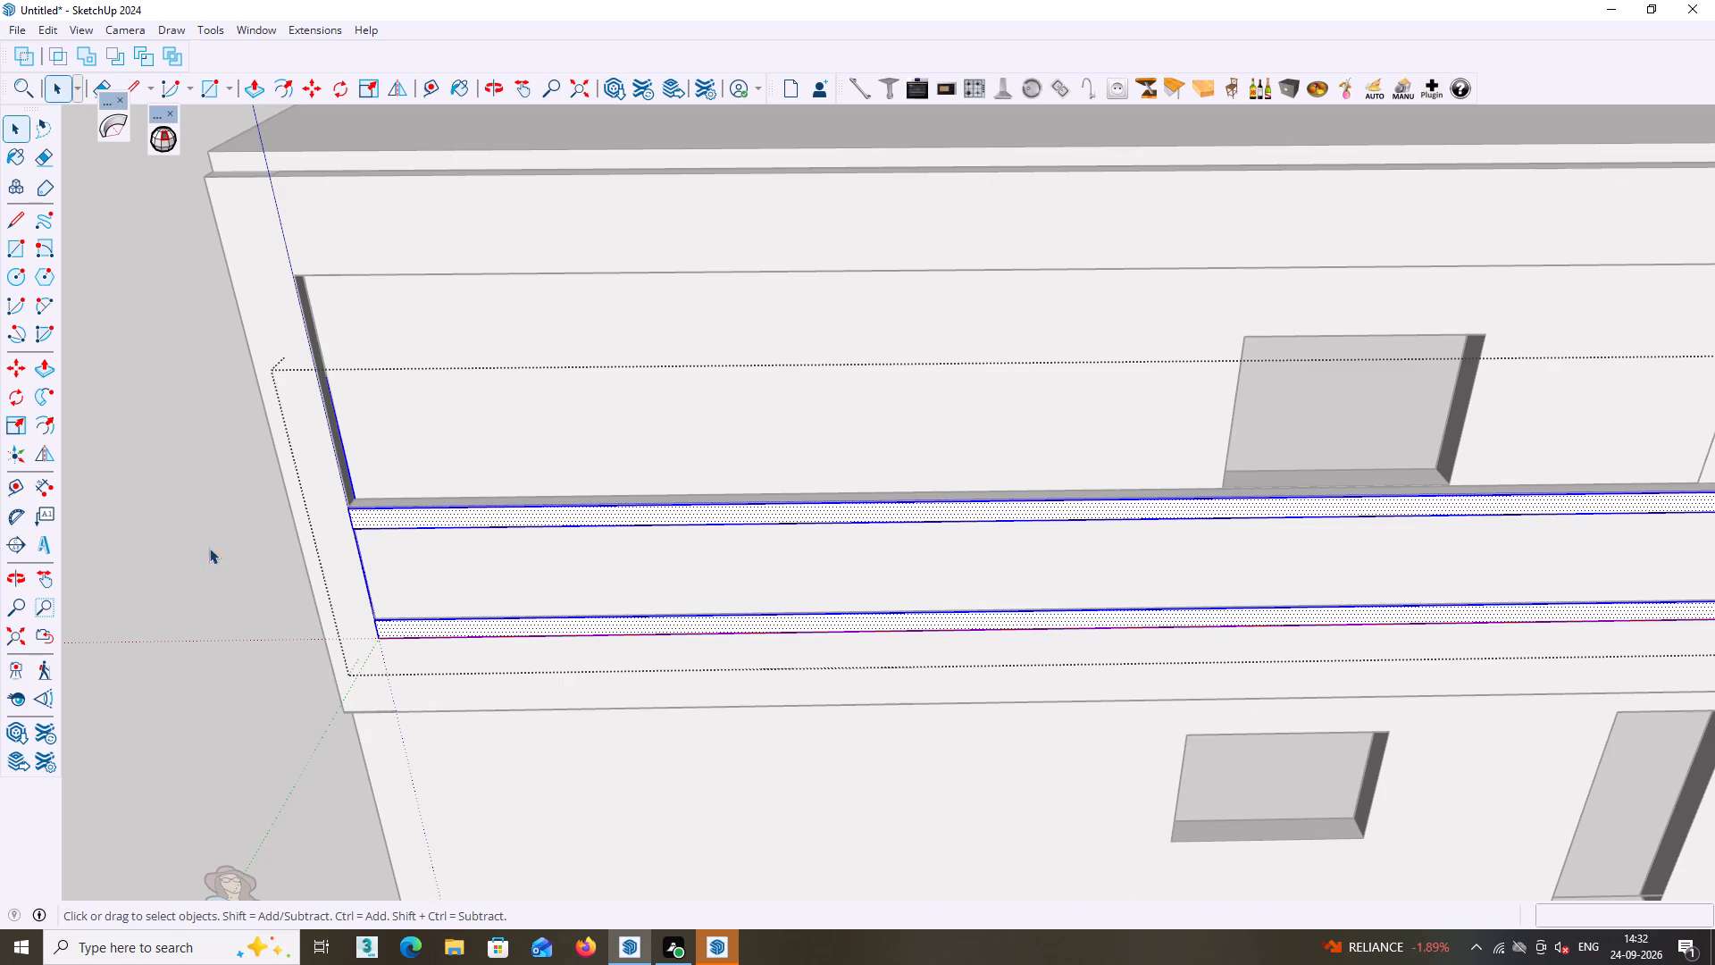
pyautogui.click(173, 566)
pyautogui.tripleClick(418, 513)
pyautogui.click(123, 631)
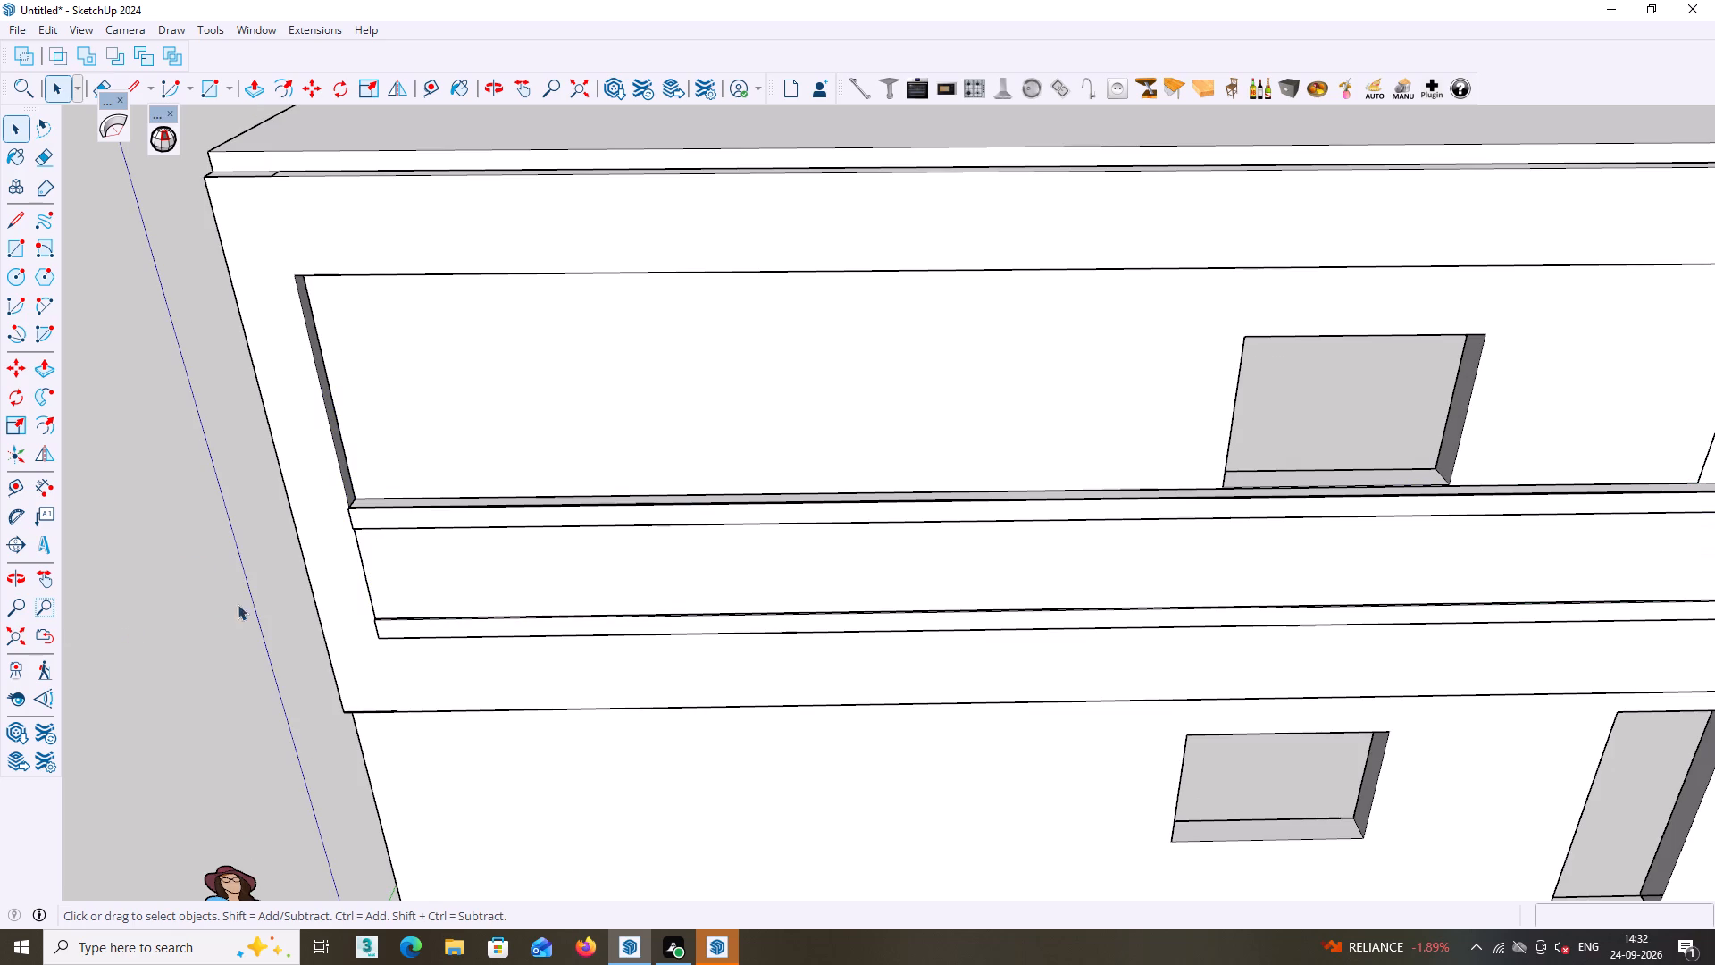
# Open the strip group on the front facade and delete the upper strip's front face with its bounding edges.
pyautogui.doubleClick(412, 508)
pyautogui.doubleClick(419, 517)
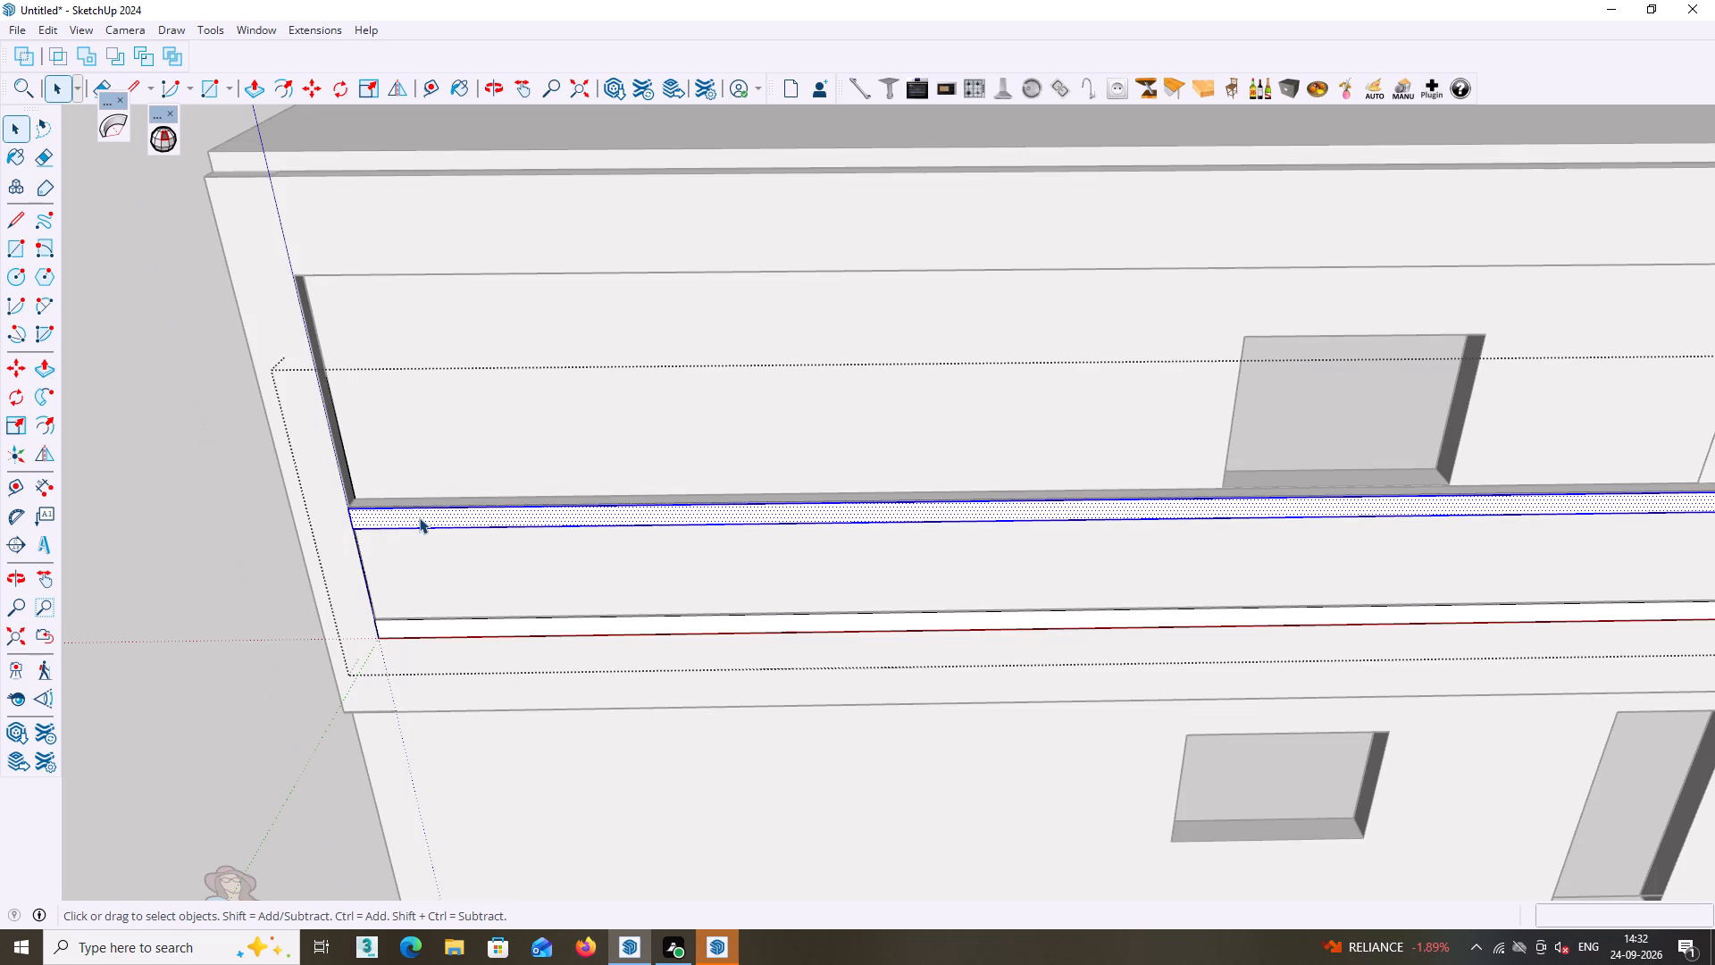
pyautogui.press('Delete')
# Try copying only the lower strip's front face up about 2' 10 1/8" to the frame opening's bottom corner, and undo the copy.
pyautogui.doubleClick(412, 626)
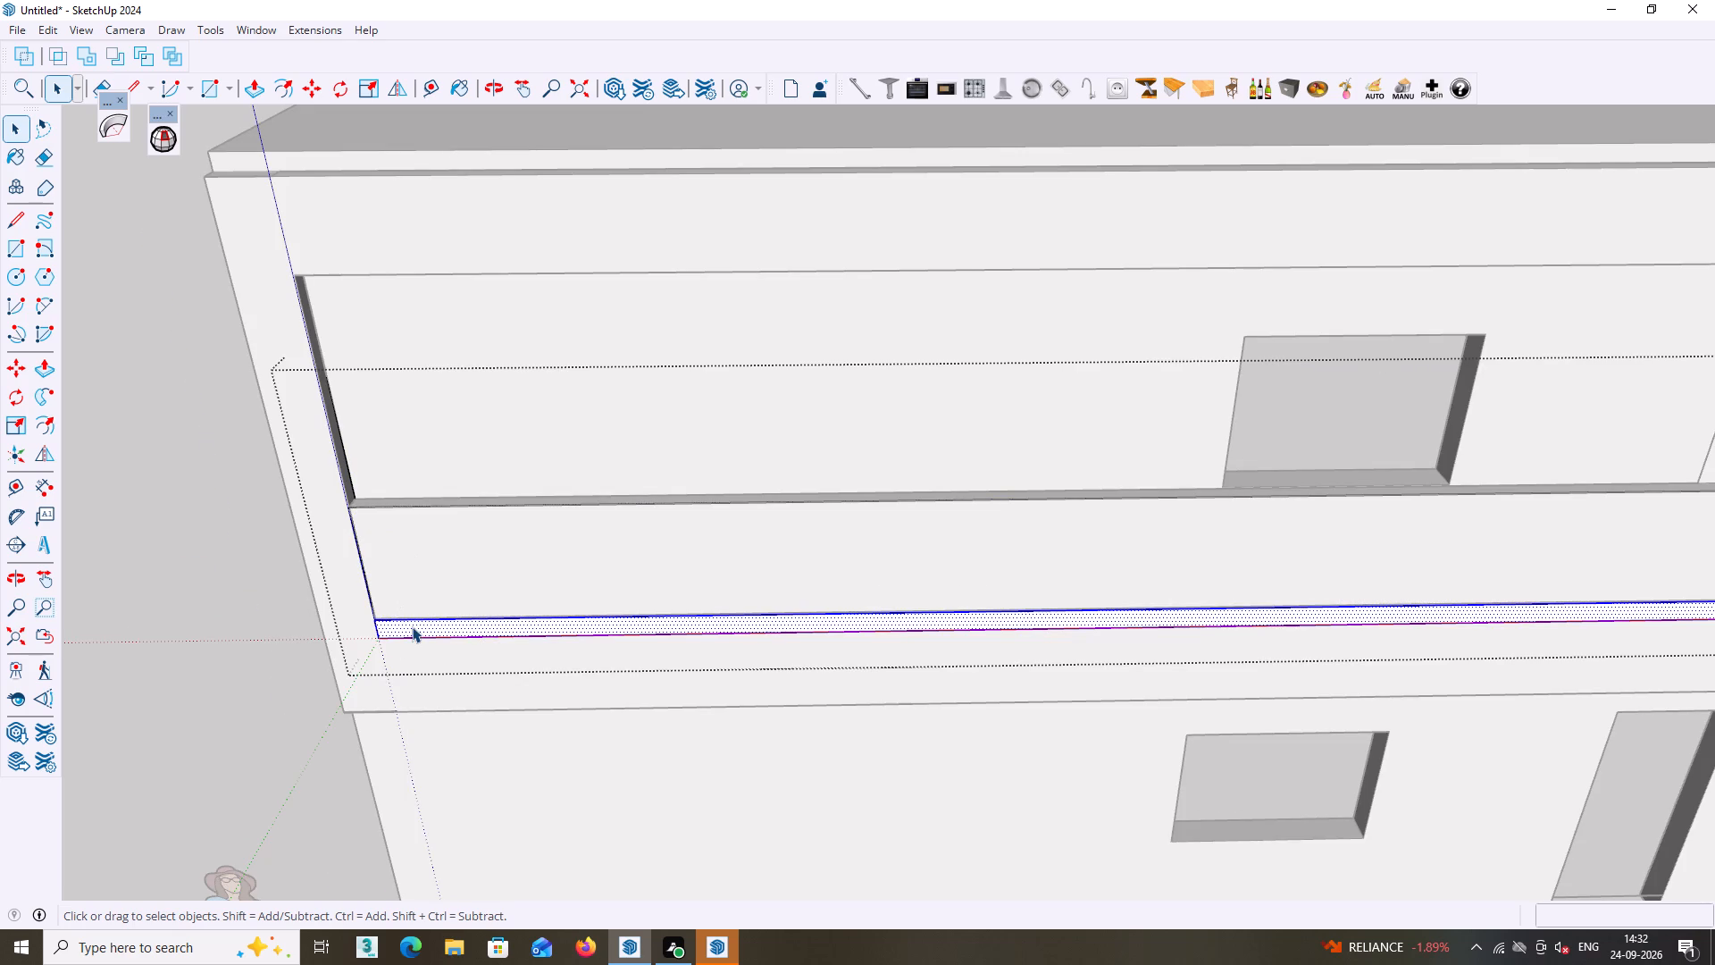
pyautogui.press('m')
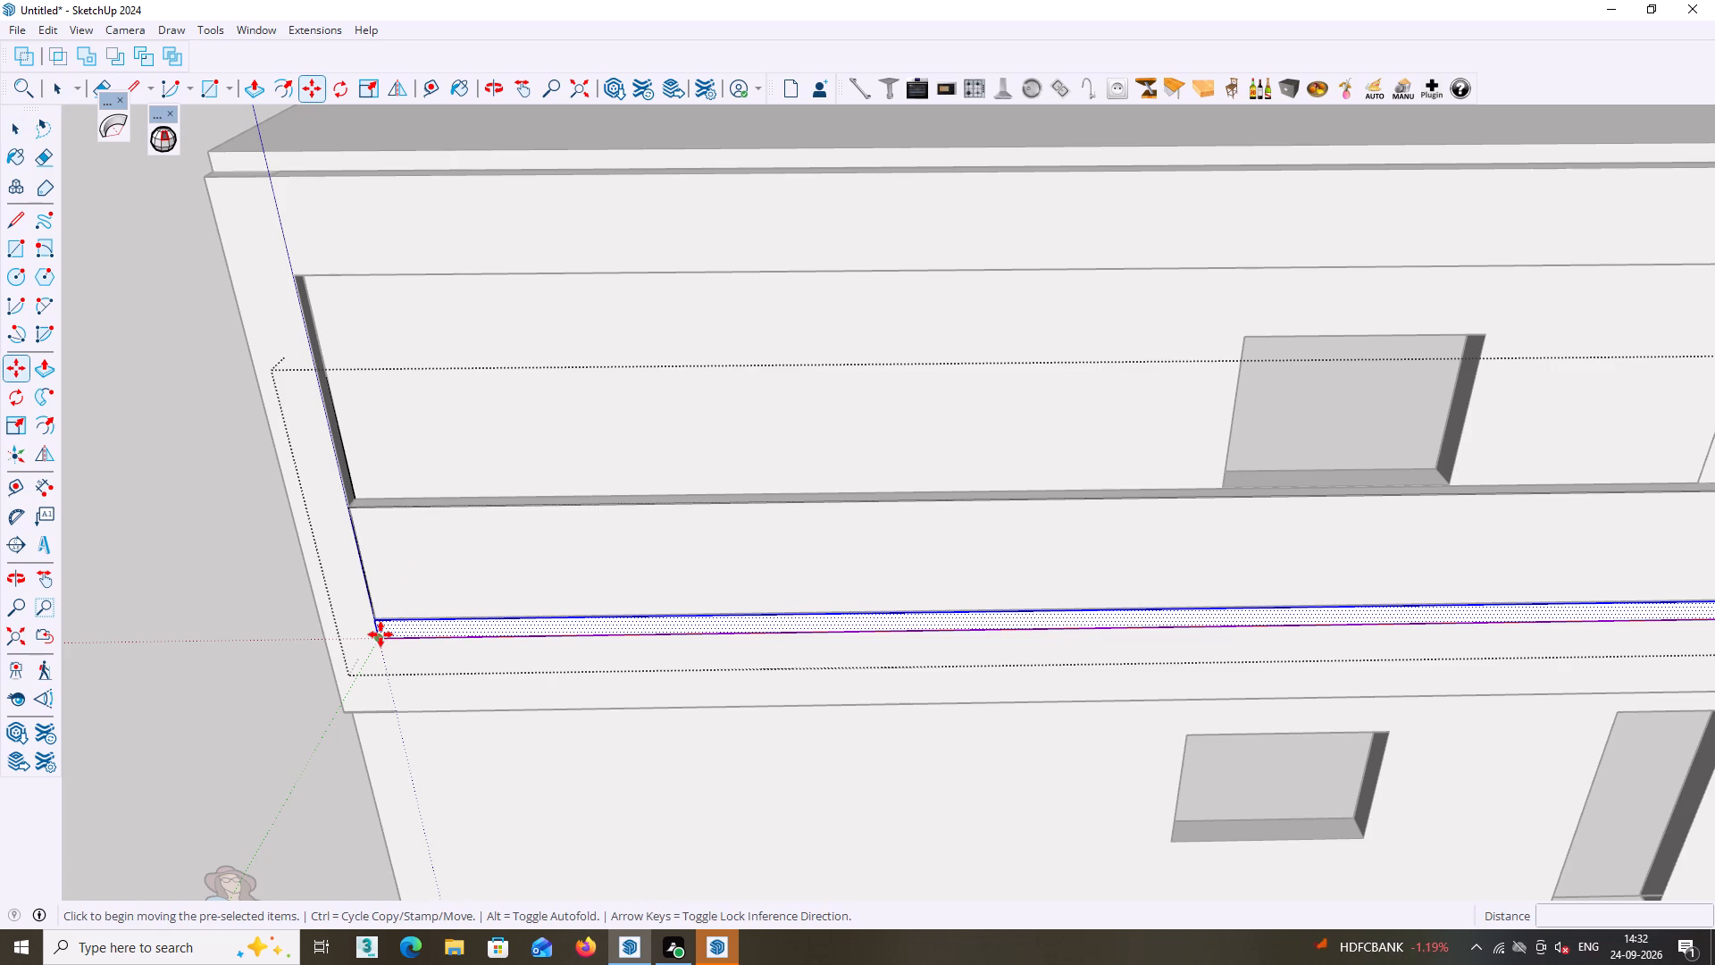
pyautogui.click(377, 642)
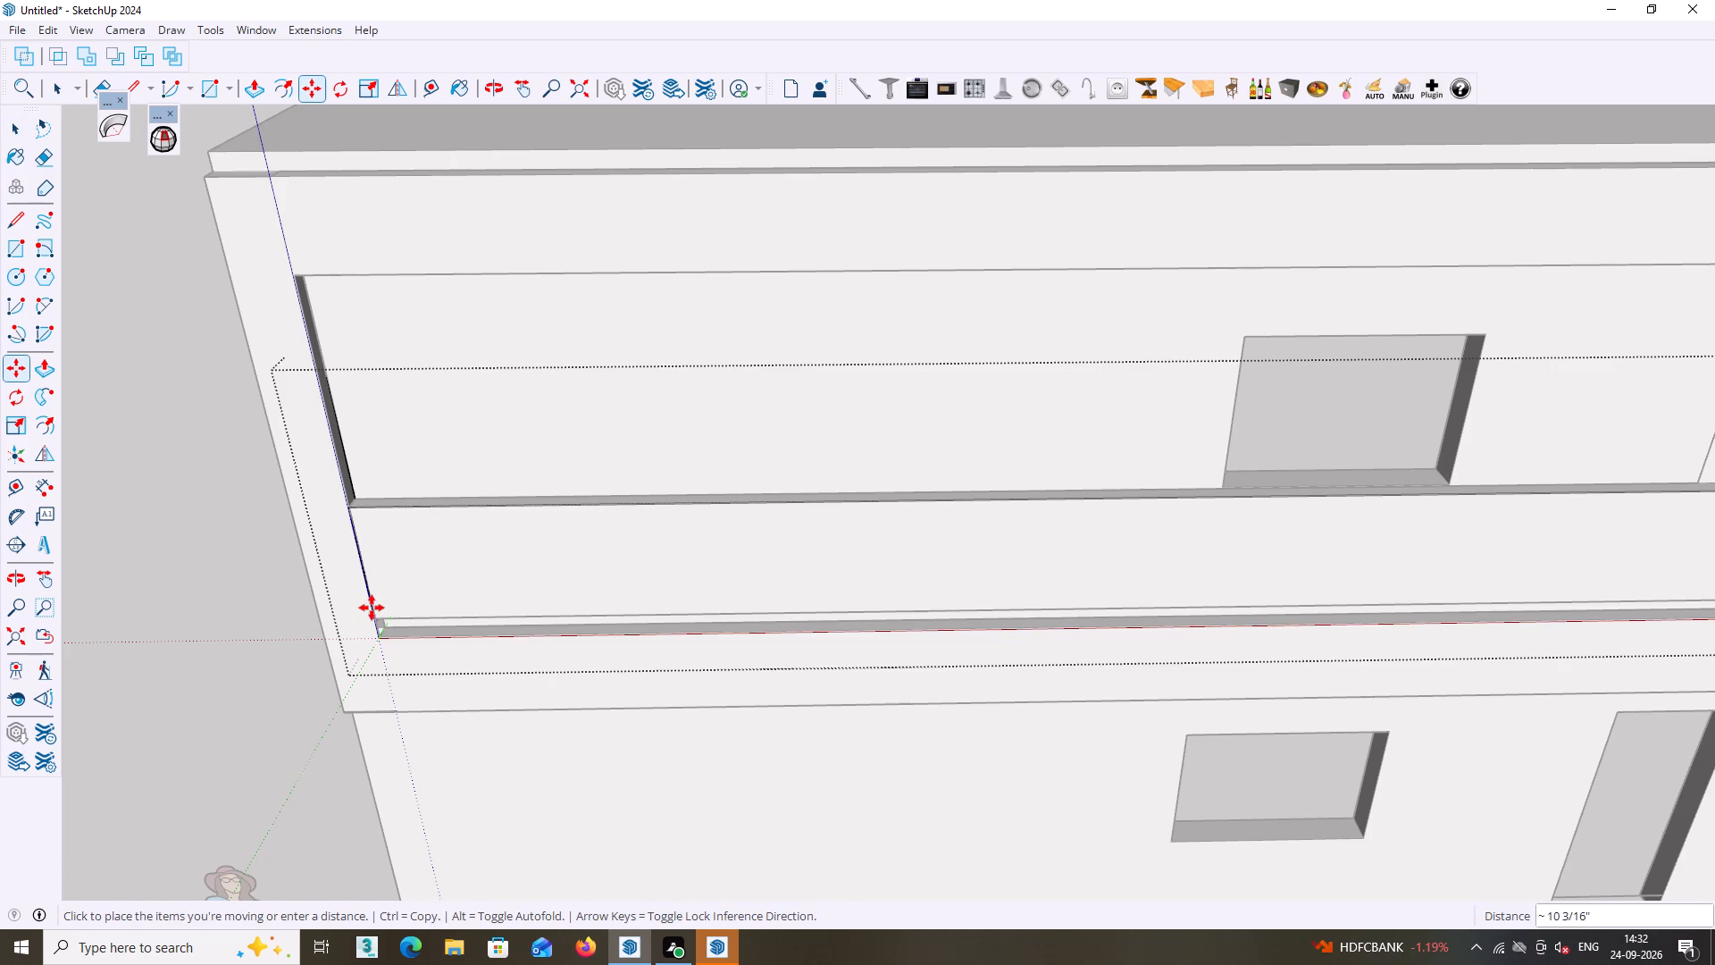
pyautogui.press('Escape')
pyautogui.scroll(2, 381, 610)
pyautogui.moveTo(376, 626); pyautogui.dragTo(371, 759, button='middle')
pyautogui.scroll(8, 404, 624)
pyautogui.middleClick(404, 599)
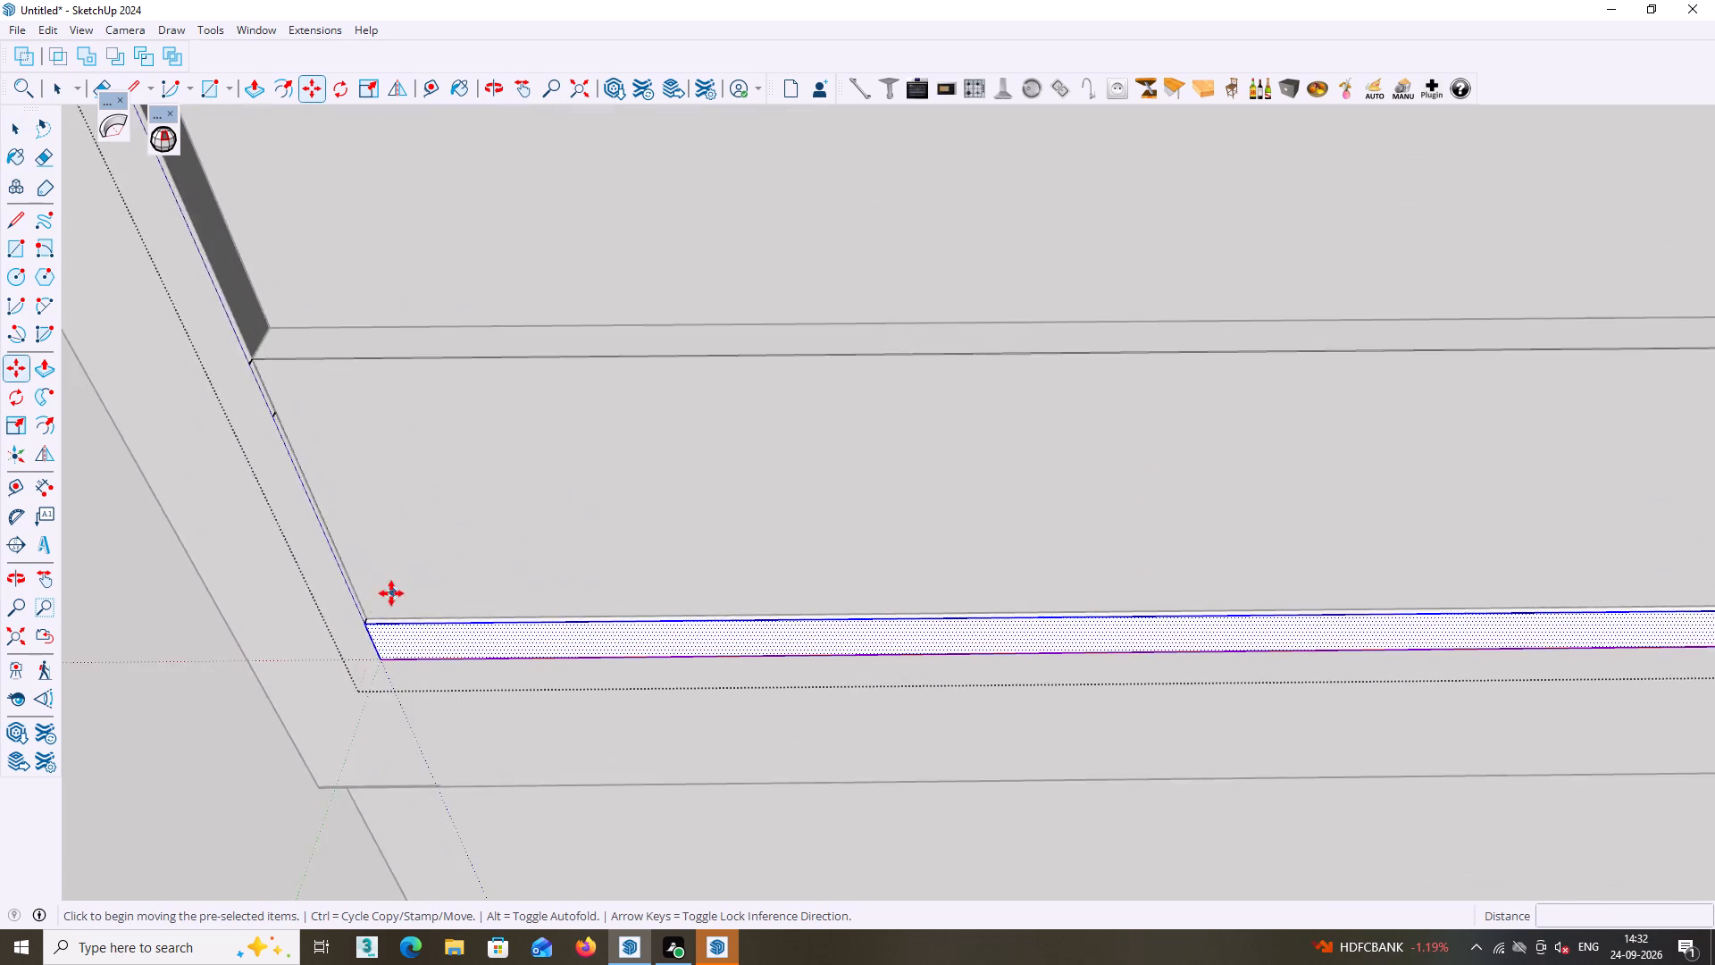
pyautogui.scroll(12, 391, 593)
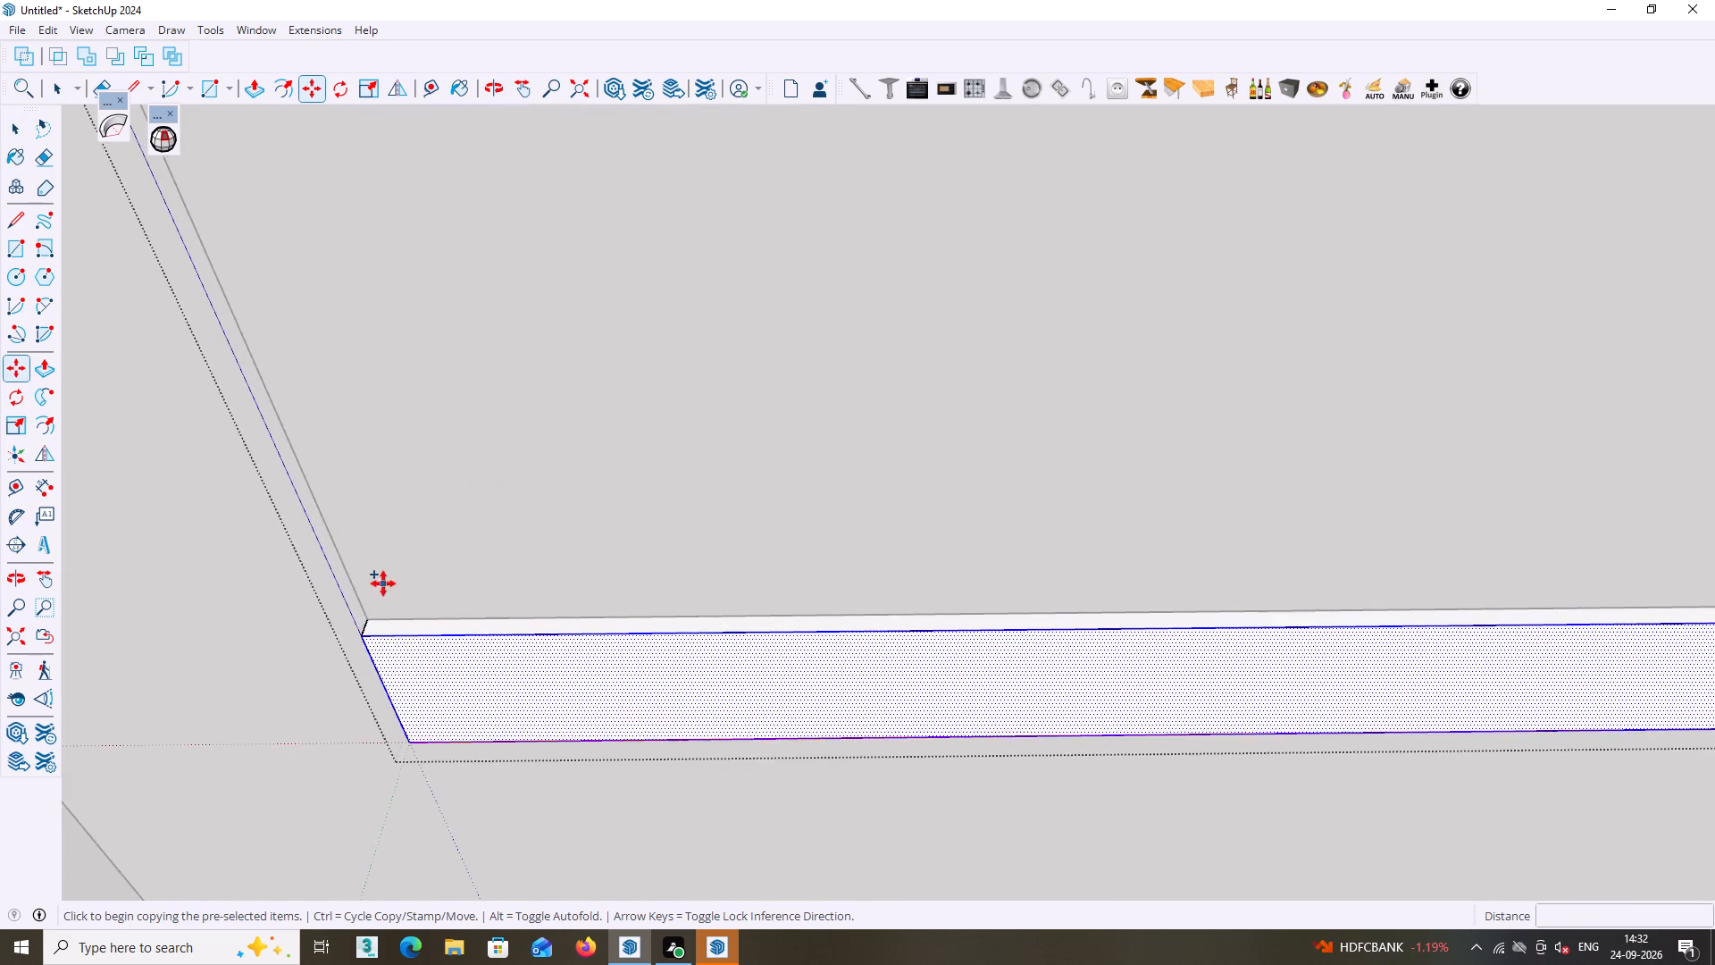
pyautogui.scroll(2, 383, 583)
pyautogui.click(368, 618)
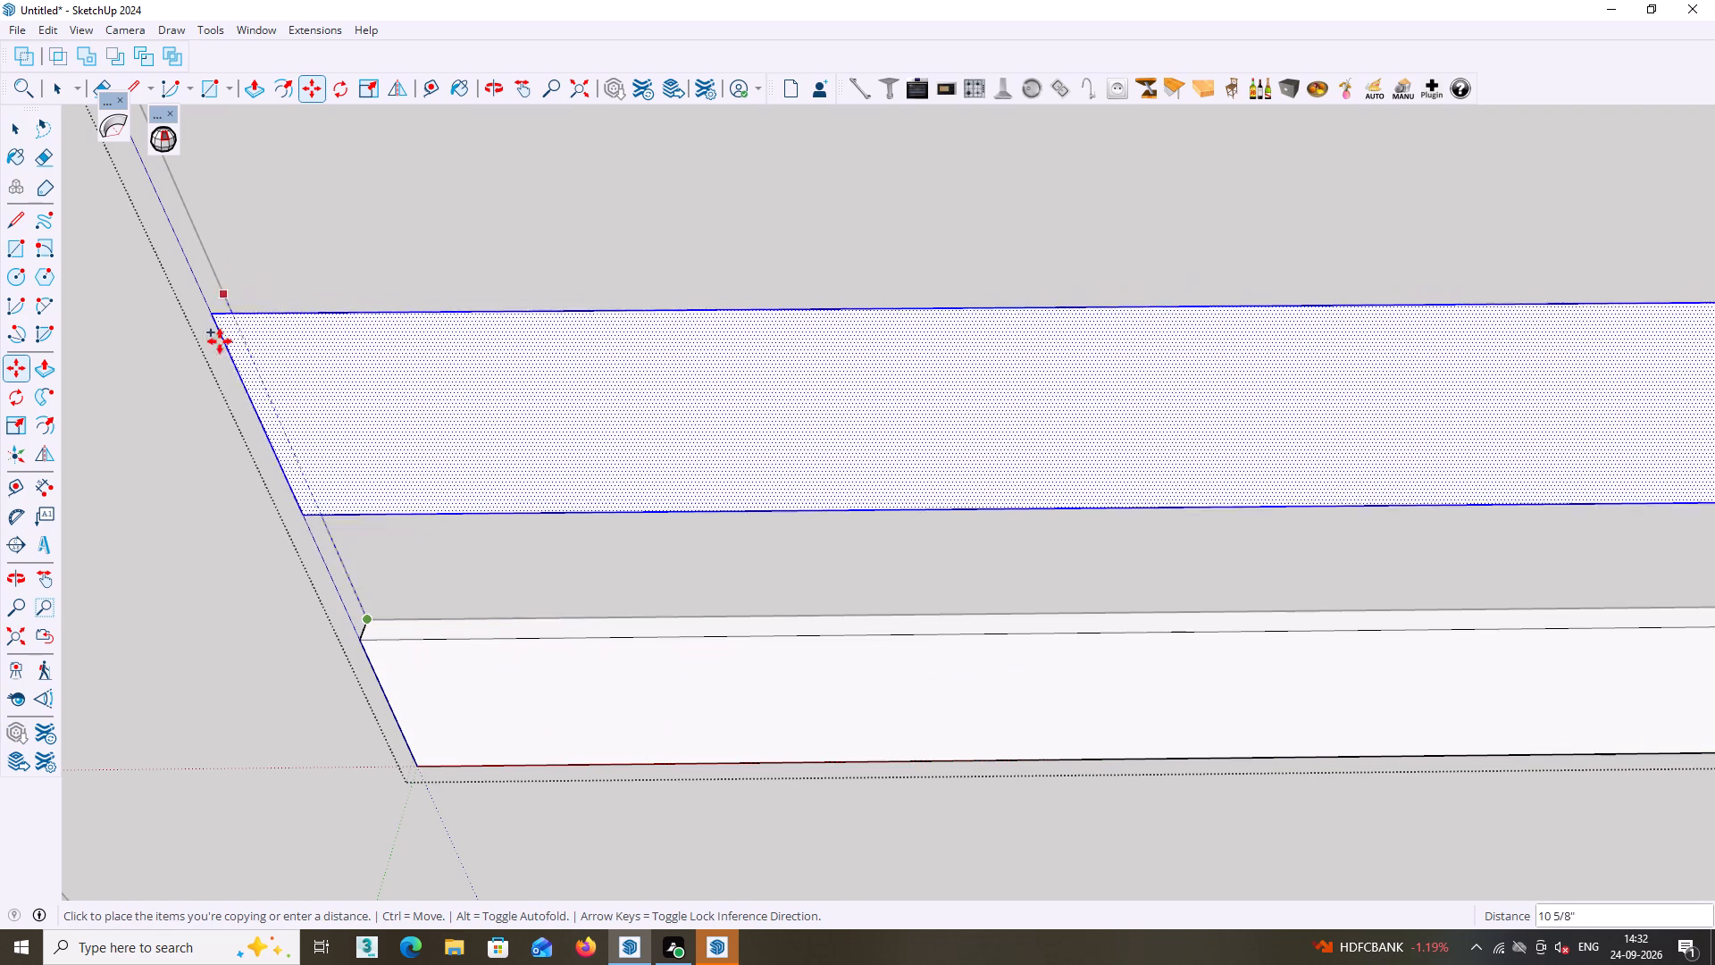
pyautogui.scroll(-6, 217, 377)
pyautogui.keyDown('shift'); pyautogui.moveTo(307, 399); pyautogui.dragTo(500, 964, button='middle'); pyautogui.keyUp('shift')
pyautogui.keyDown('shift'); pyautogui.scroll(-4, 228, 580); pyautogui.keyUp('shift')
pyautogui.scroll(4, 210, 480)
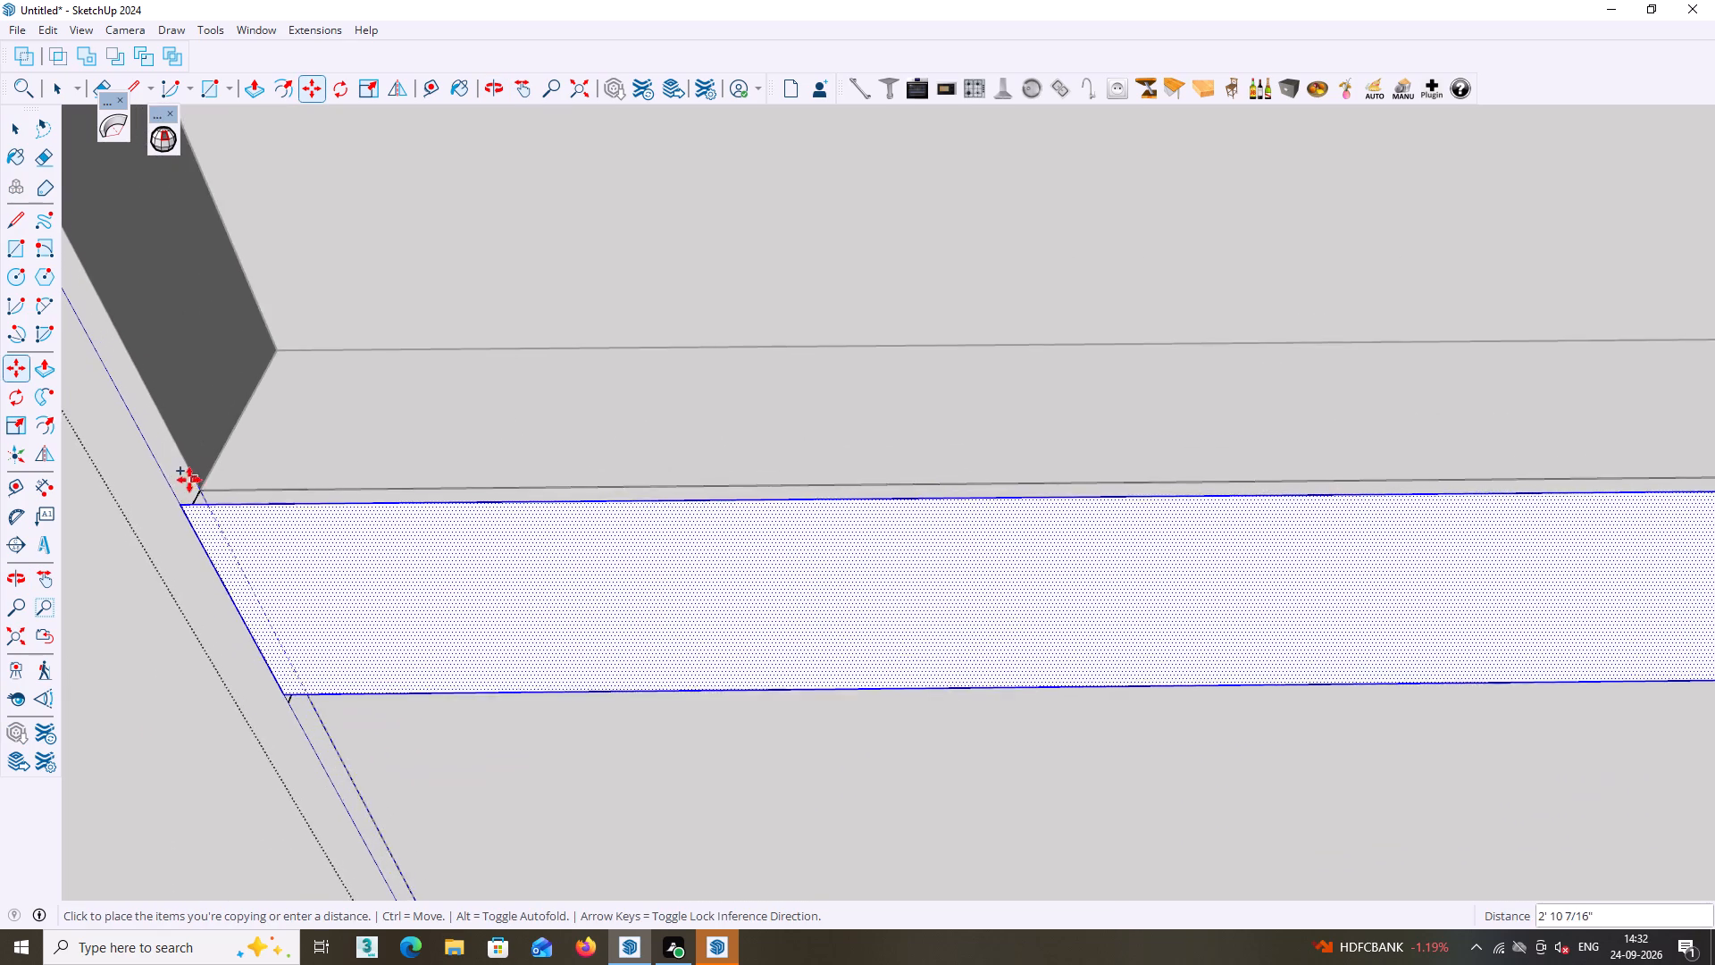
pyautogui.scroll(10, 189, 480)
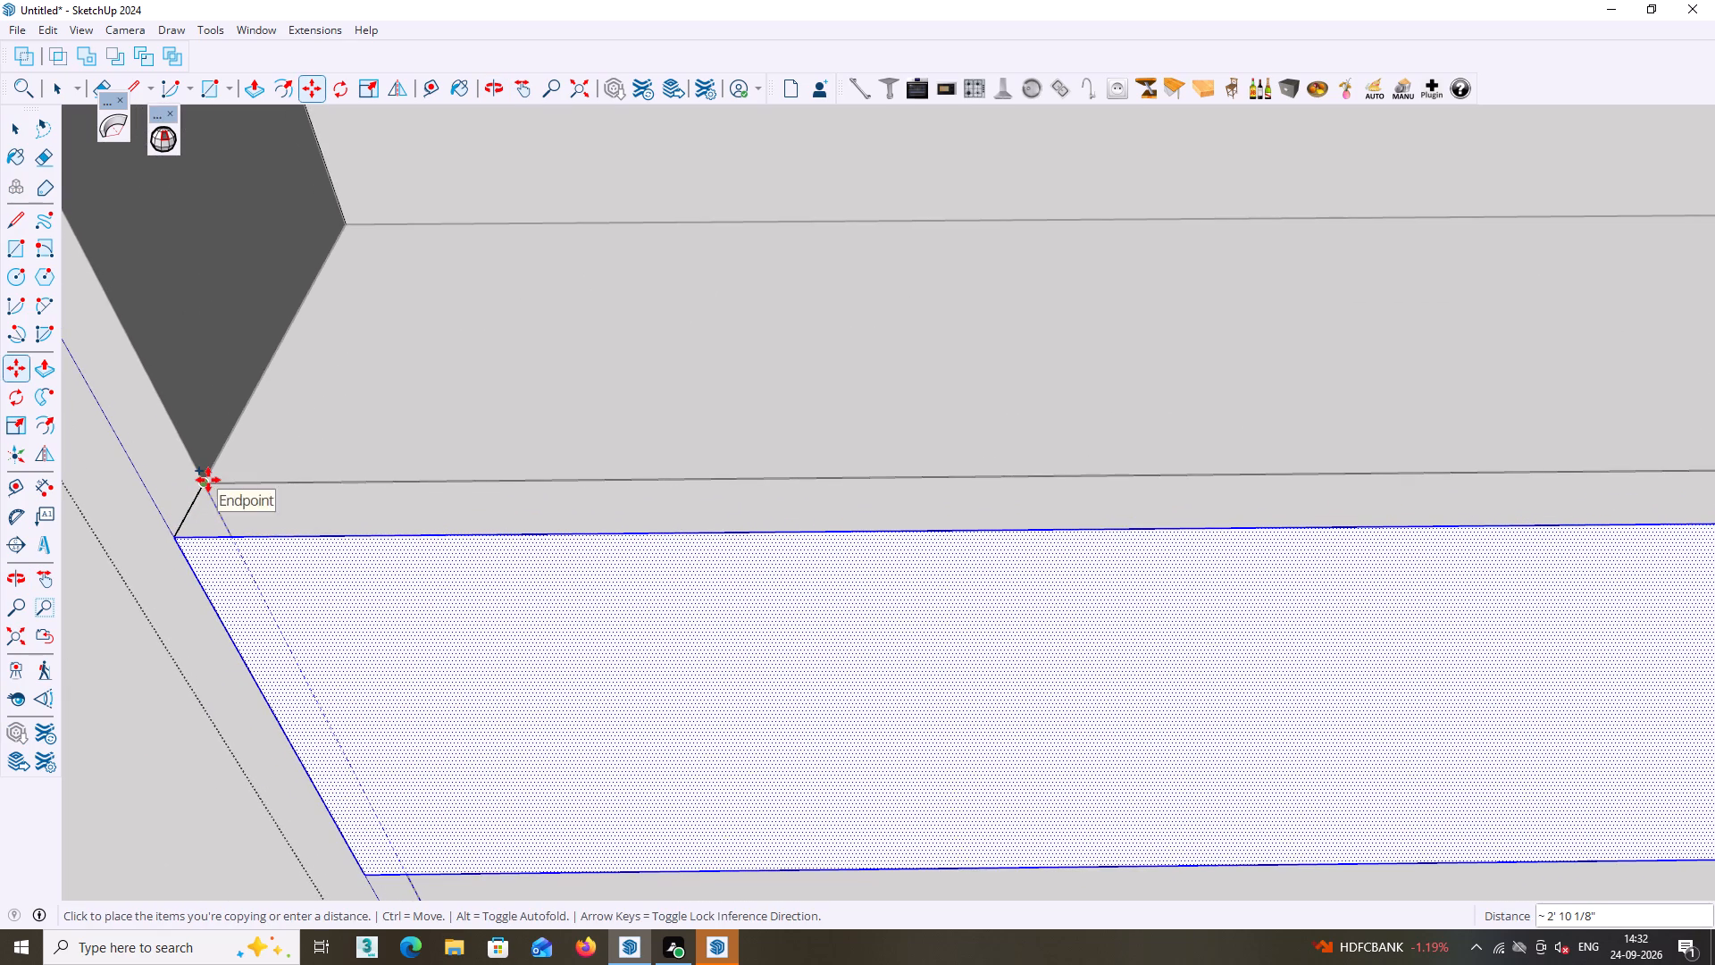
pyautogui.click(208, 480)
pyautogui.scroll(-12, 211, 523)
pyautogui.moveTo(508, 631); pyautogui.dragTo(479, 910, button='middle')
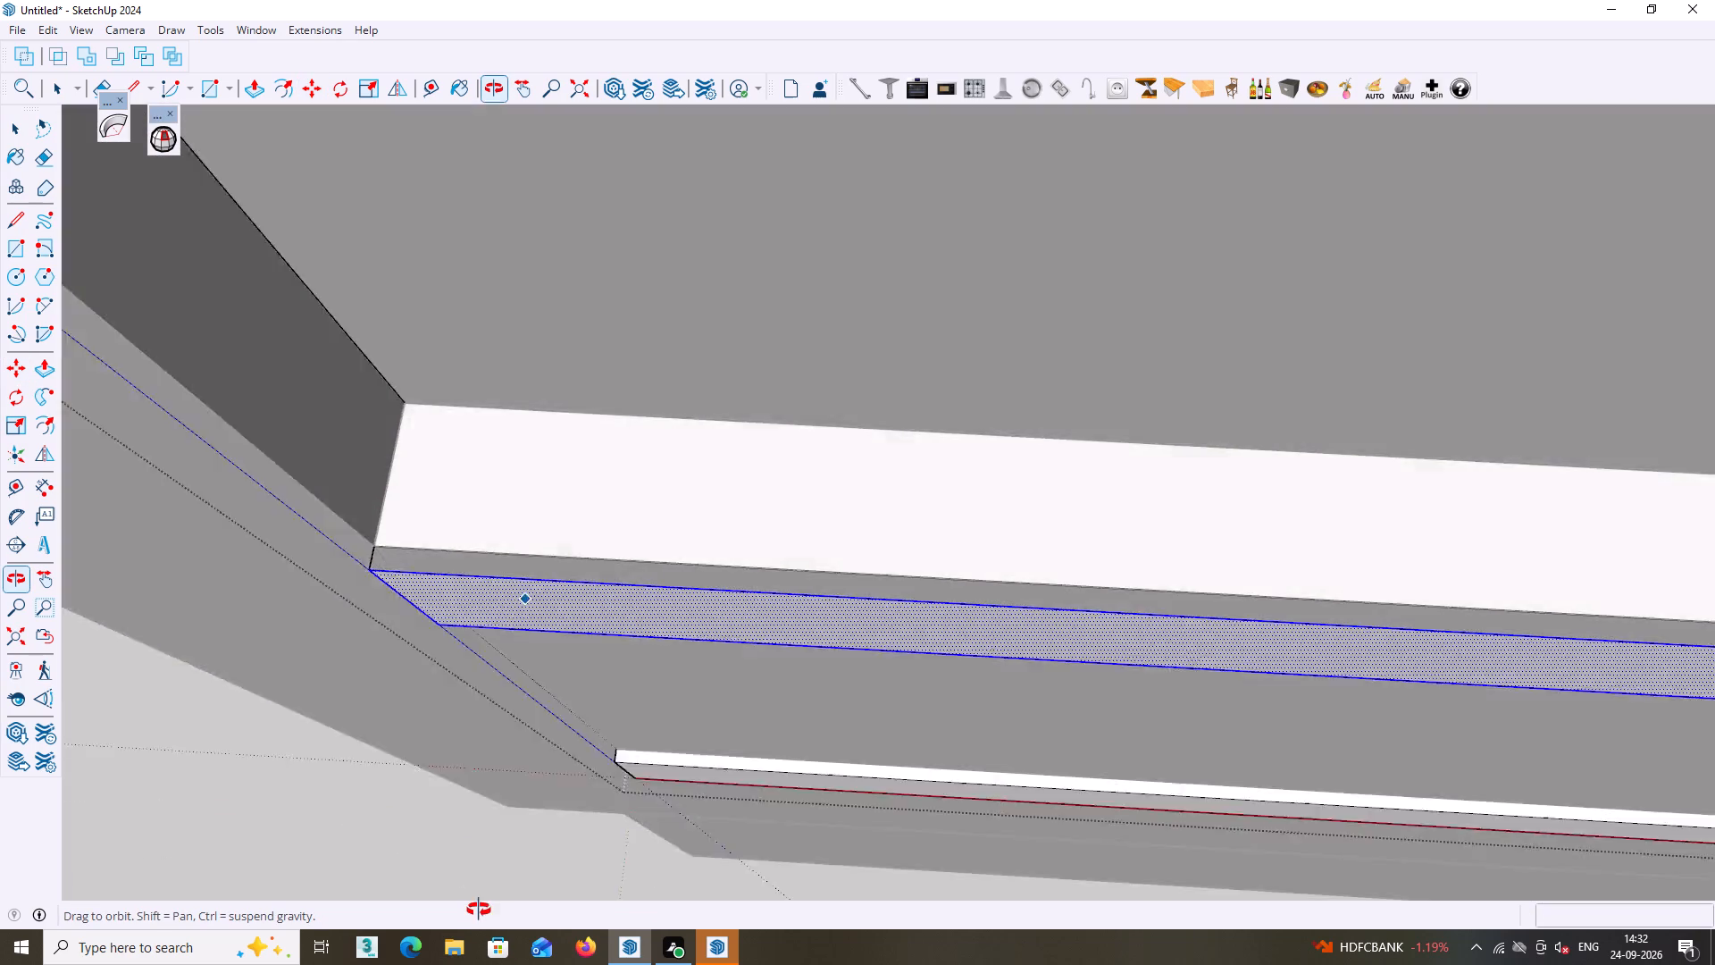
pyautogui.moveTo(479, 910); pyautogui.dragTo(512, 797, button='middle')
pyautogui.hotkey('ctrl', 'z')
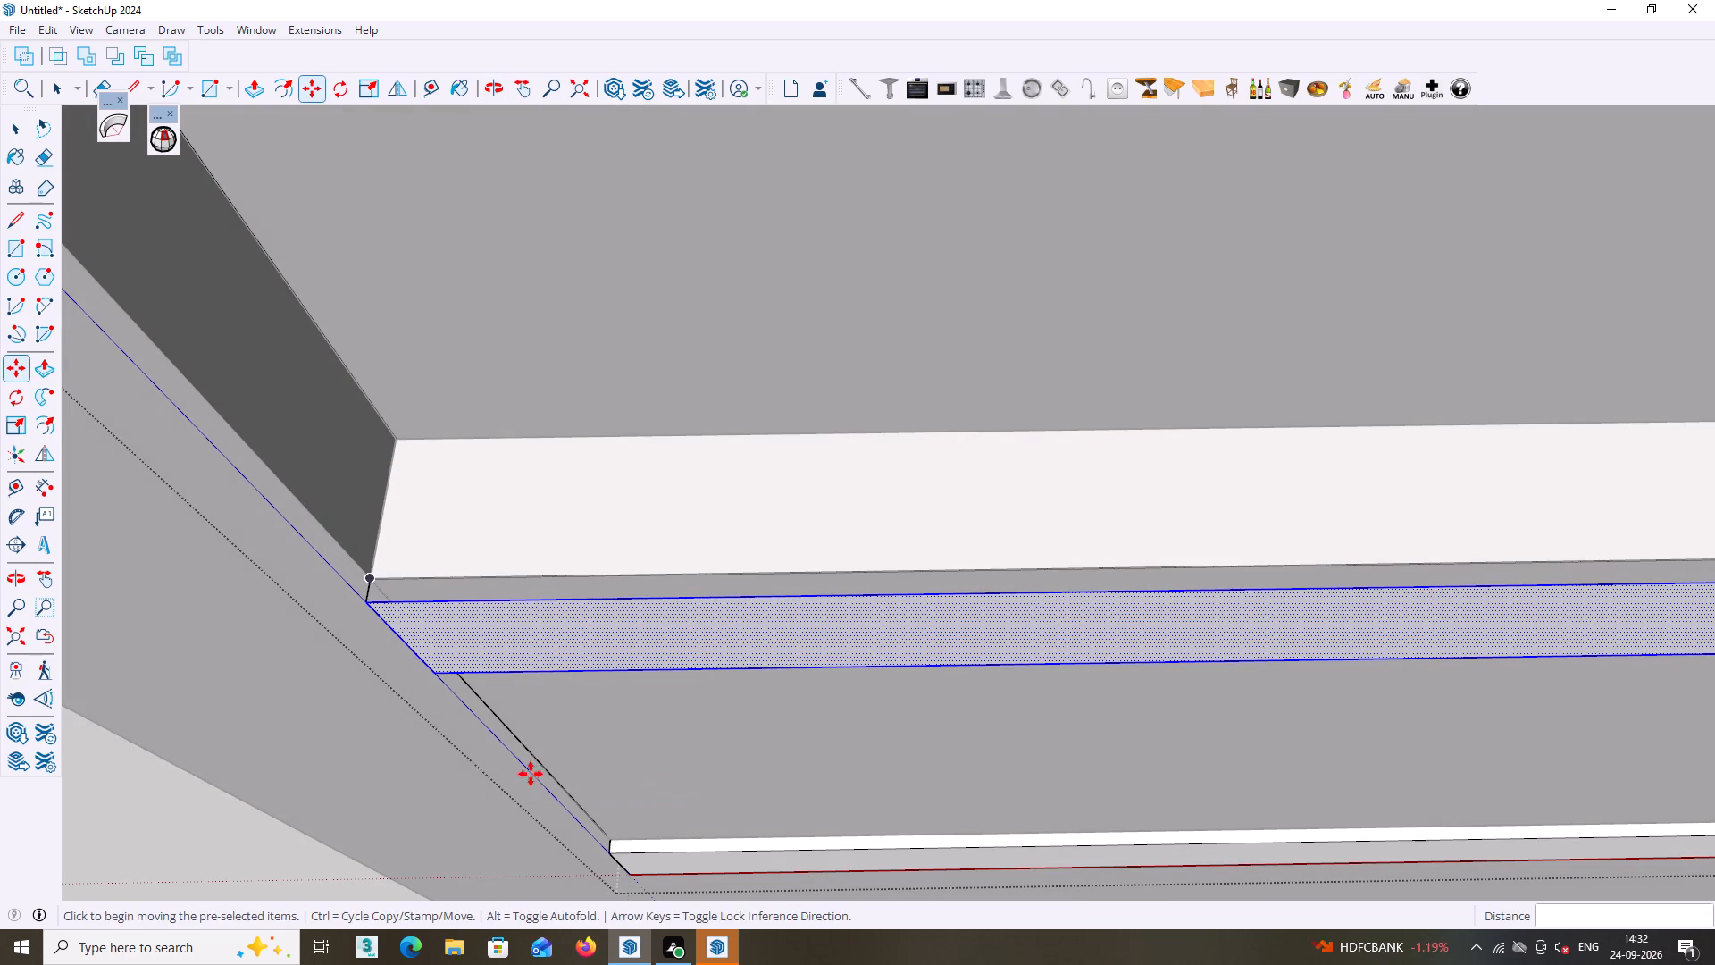
# Erase the leftover short edges of the deleted upper strip at its end near the frame opening's bottom corner.
pyautogui.scroll(-2, 551, 810)
pyautogui.moveTo(624, 846); pyautogui.dragTo(563, 637, button='middle')
pyautogui.moveTo(578, 658); pyautogui.dragTo(452, 675, button='middle')
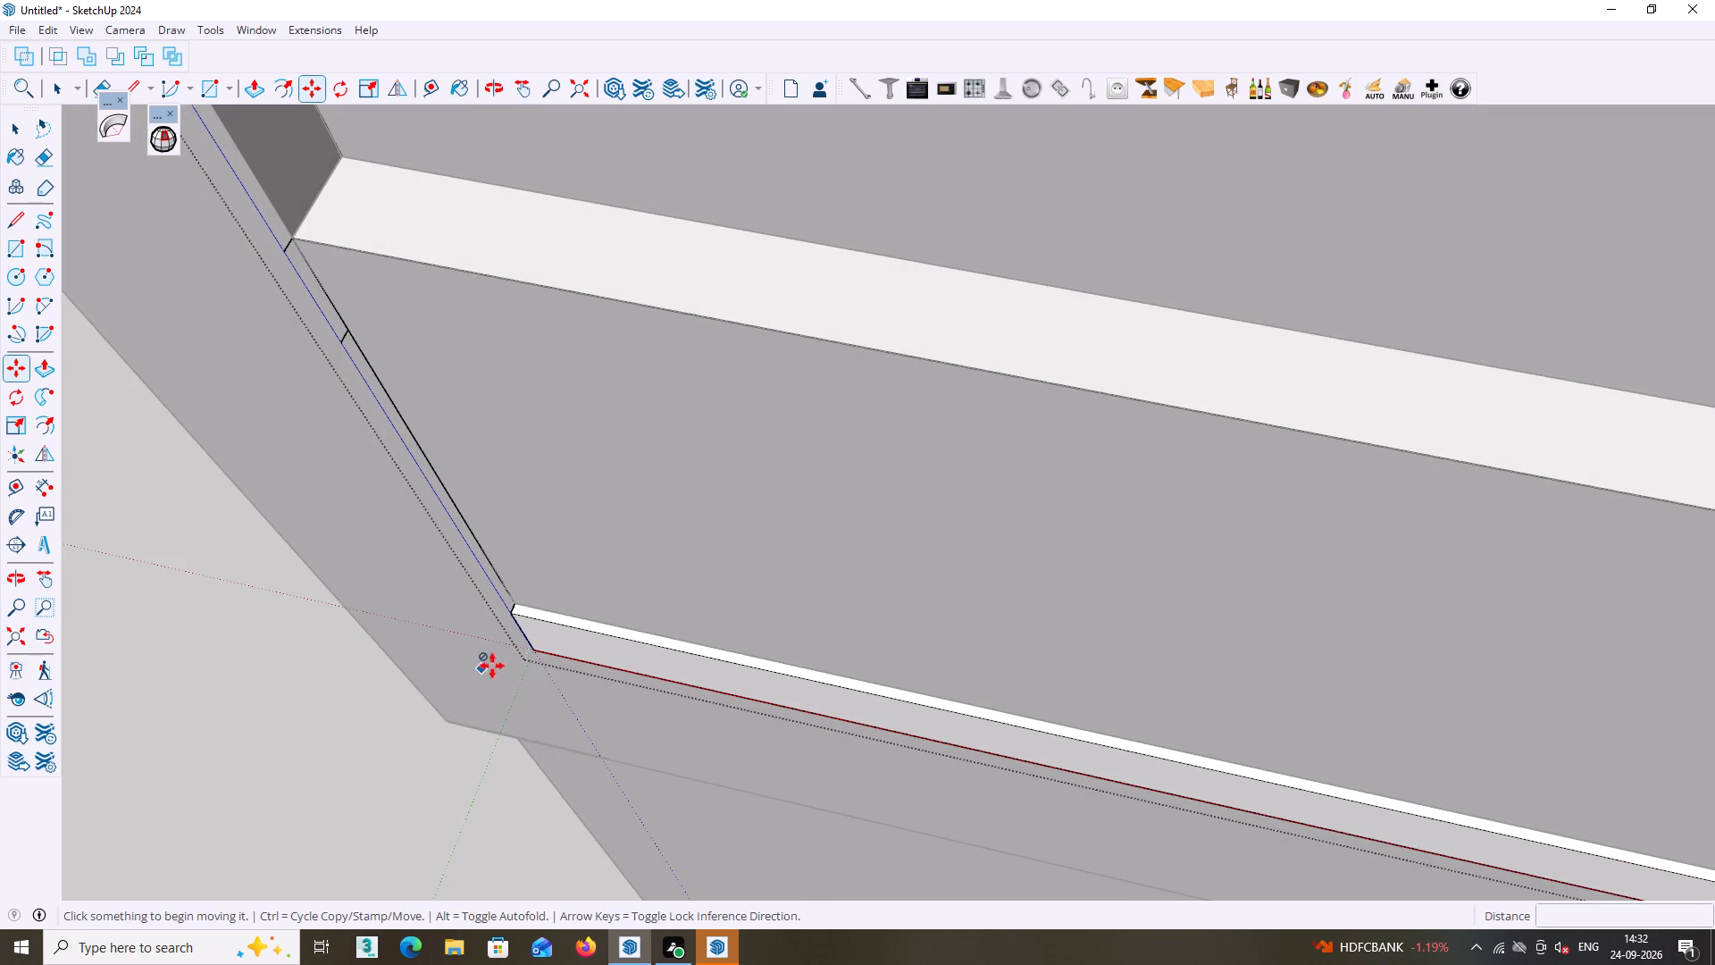
pyautogui.press('r')
pyautogui.press('e')
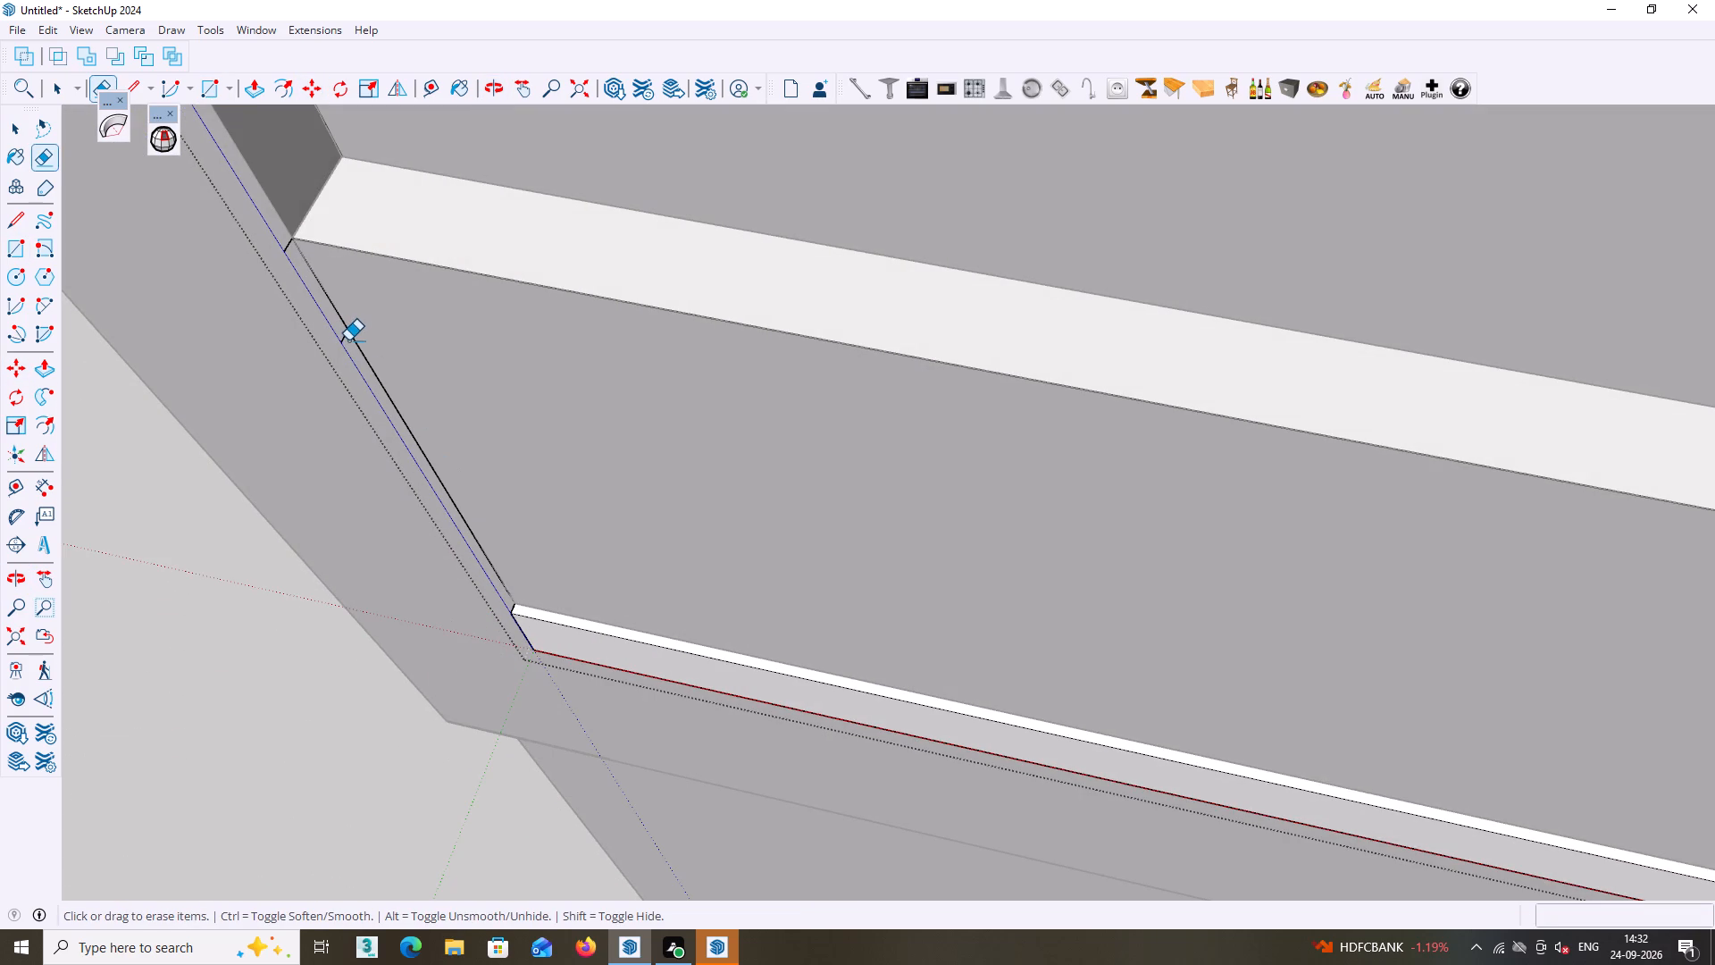
pyautogui.click(348, 340)
pyautogui.click(346, 337)
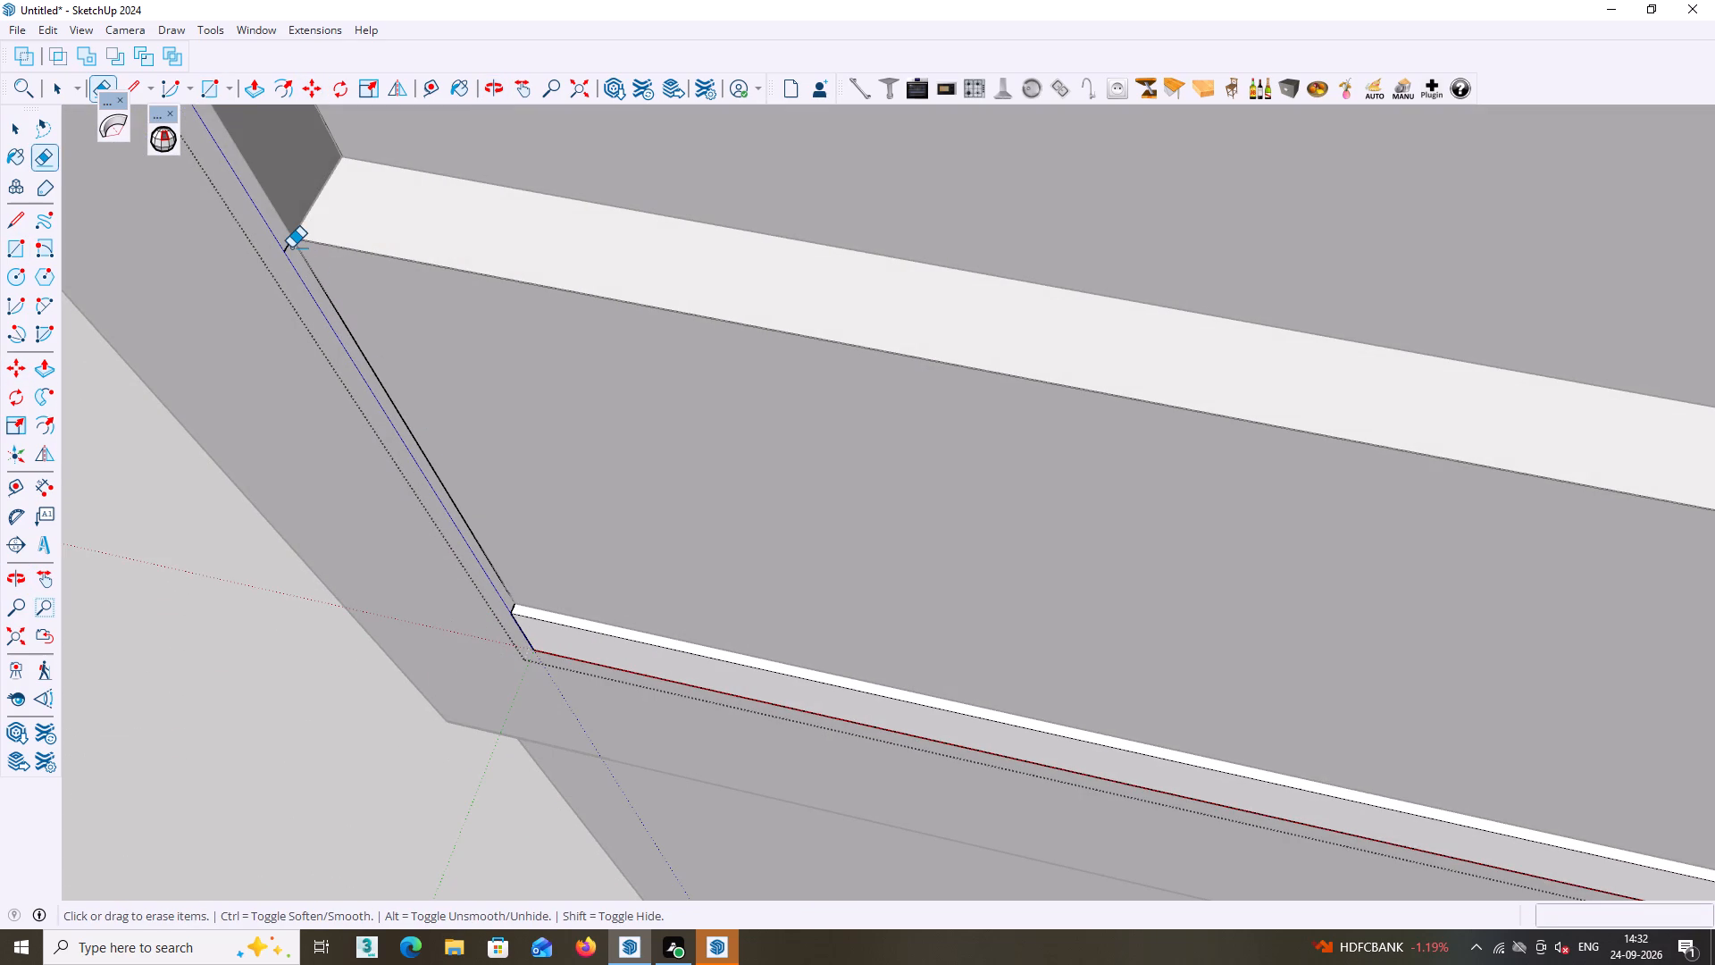
pyautogui.click(290, 247)
# Copy the lower strip with all its connected geometry up about 2' 10 1/8" to the frame opening's bottom corner.
pyautogui.scroll(-4, 292, 254)
pyautogui.moveTo(364, 373); pyautogui.dragTo(487, 272, button='middle')
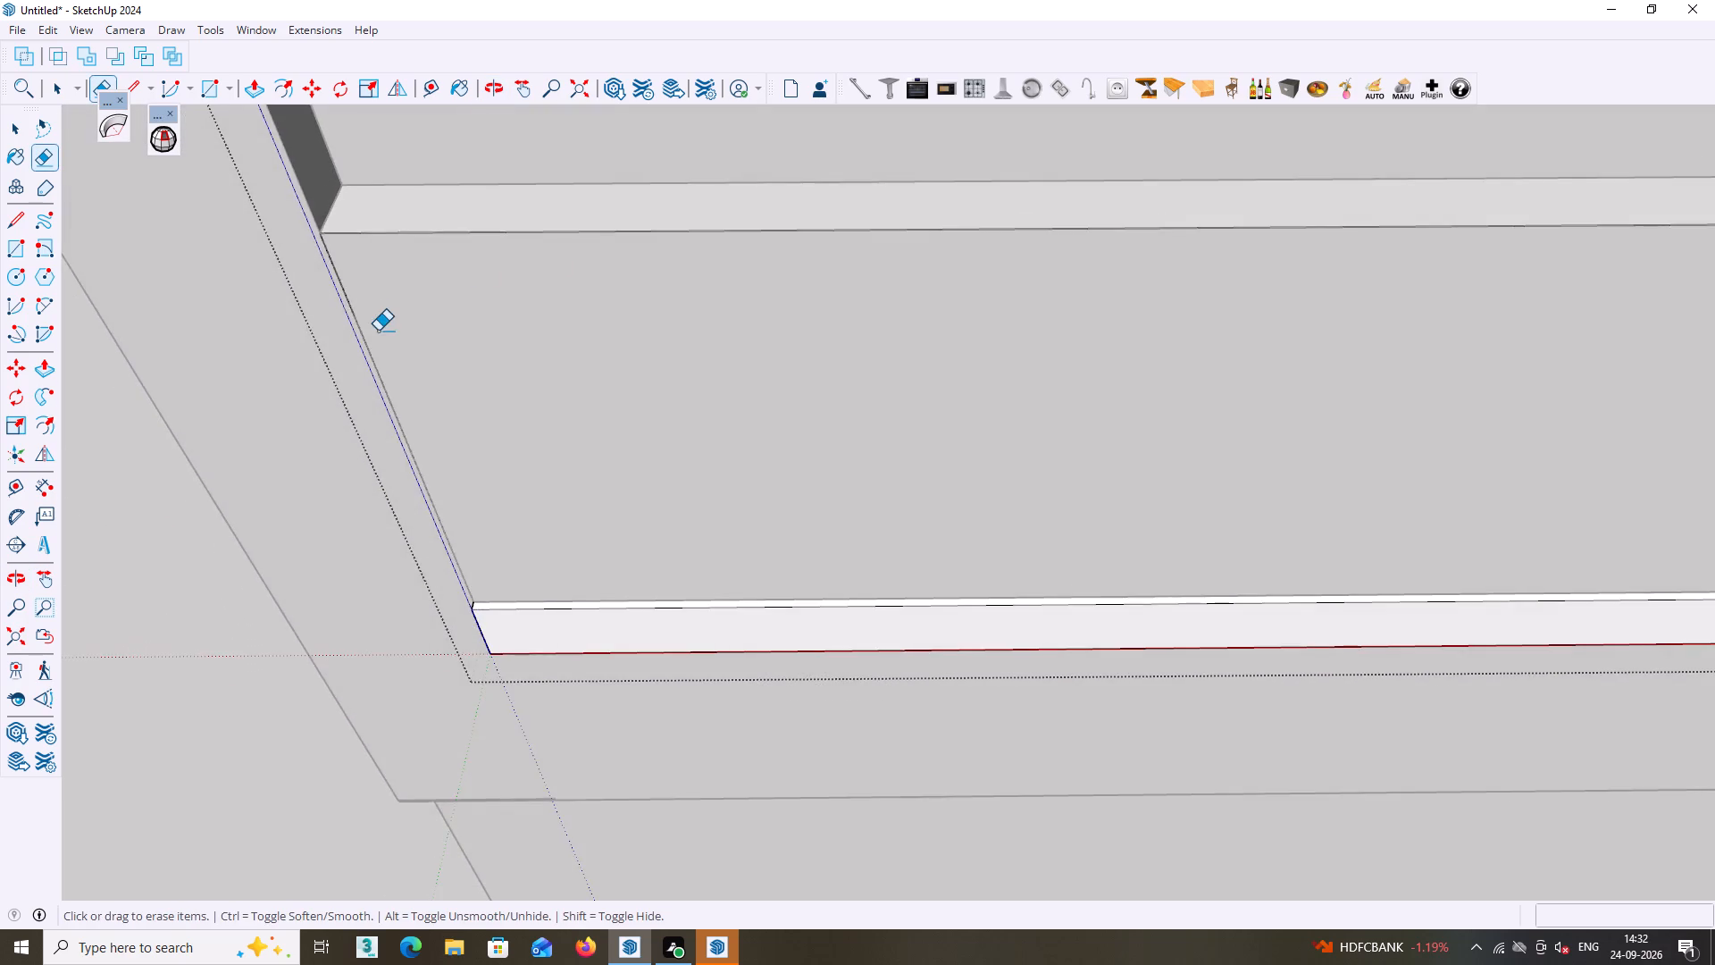
pyautogui.scroll(5, 376, 327)
pyautogui.moveTo(361, 353); pyautogui.dragTo(357, 391, button='middle')
pyautogui.scroll(-4, 354, 424)
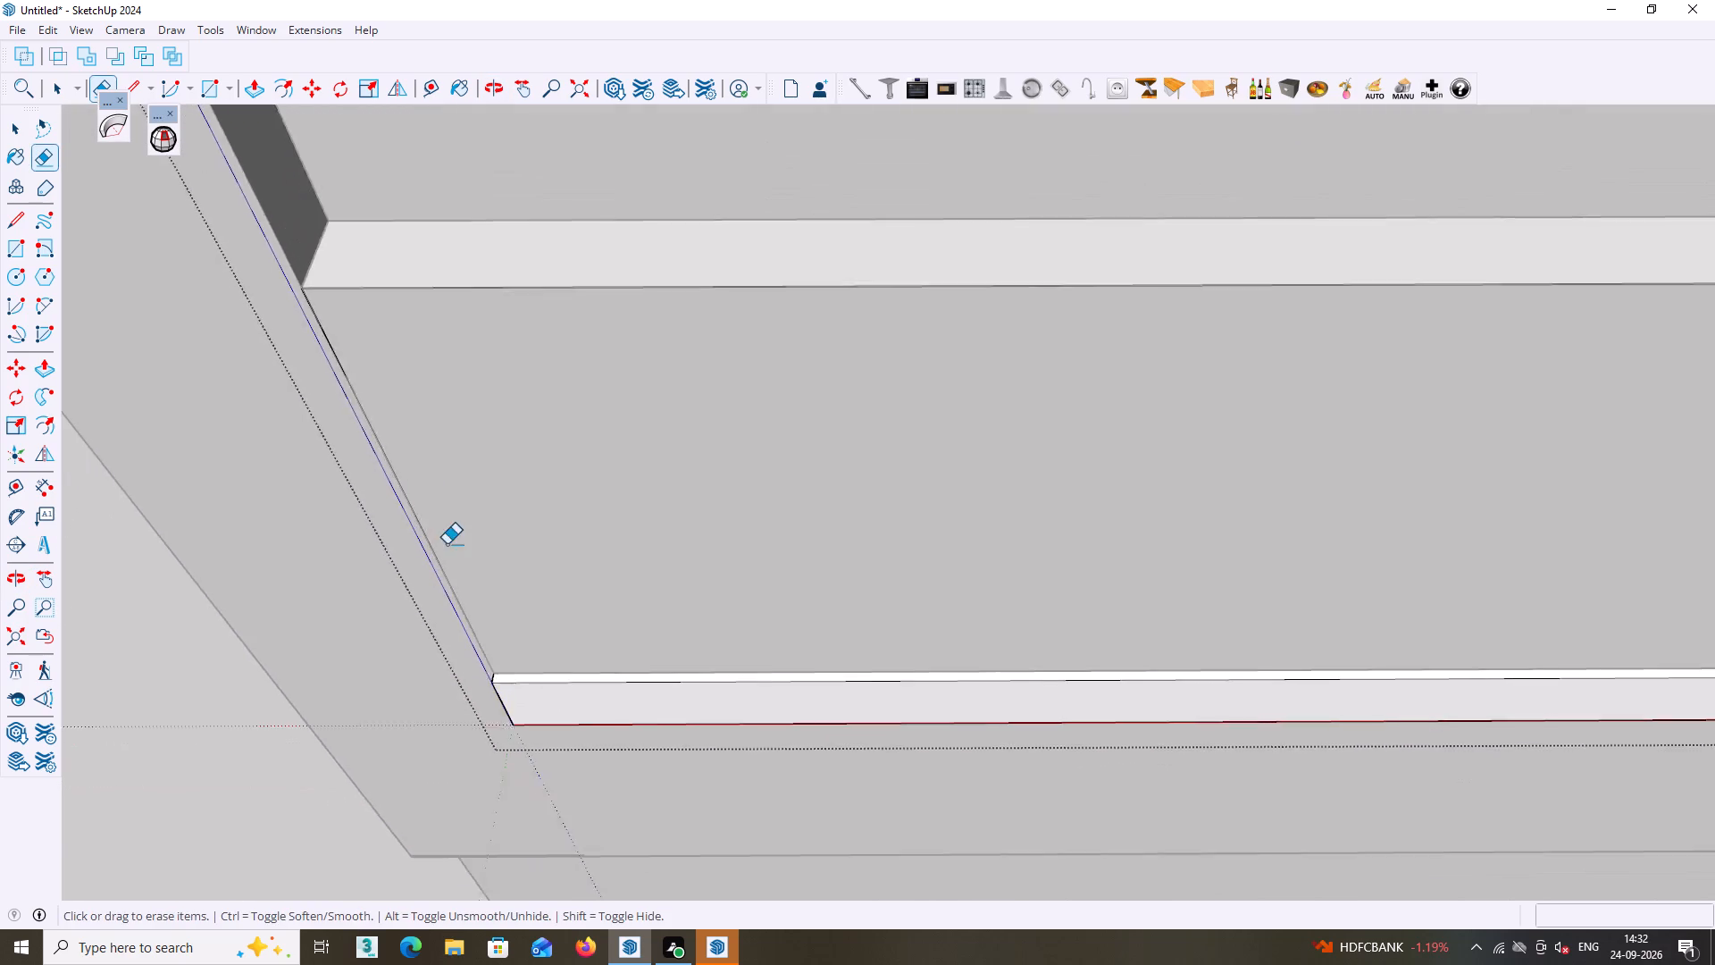
pyautogui.scroll(-2, 447, 544)
pyautogui.moveTo(526, 633); pyautogui.dragTo(650, 516, button='middle')
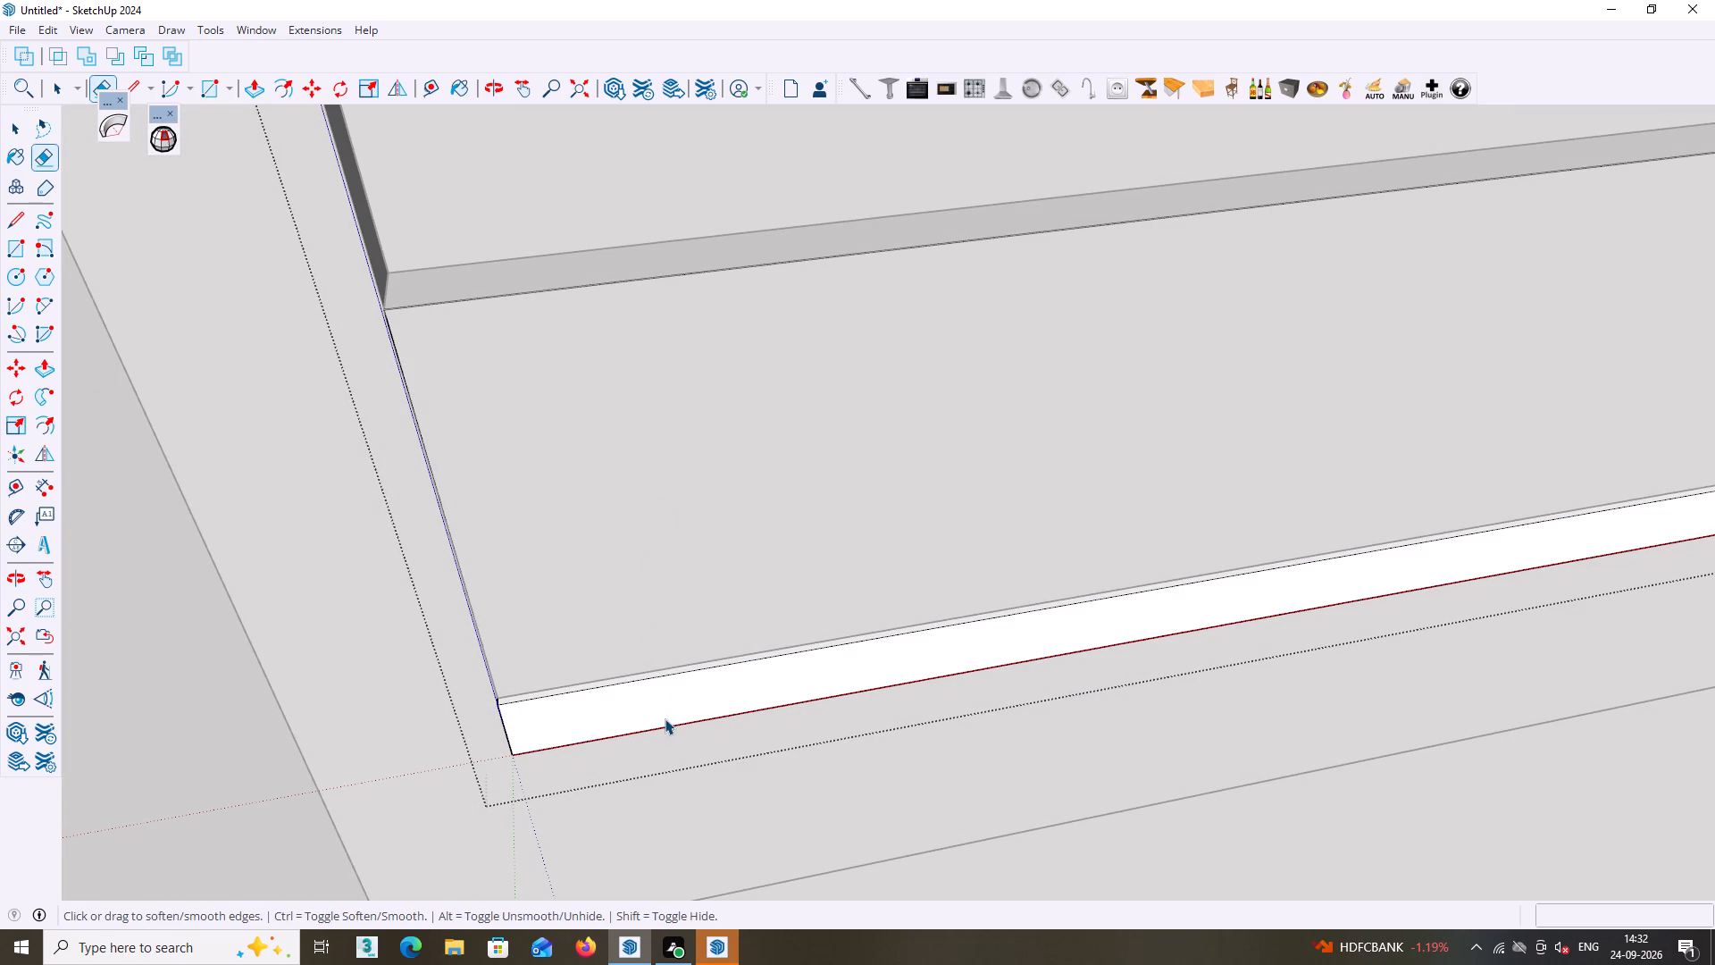
pyautogui.press('space')
pyautogui.tripleClick(665, 713)
pyautogui.click(665, 713)
pyautogui.doubleClick(665, 703)
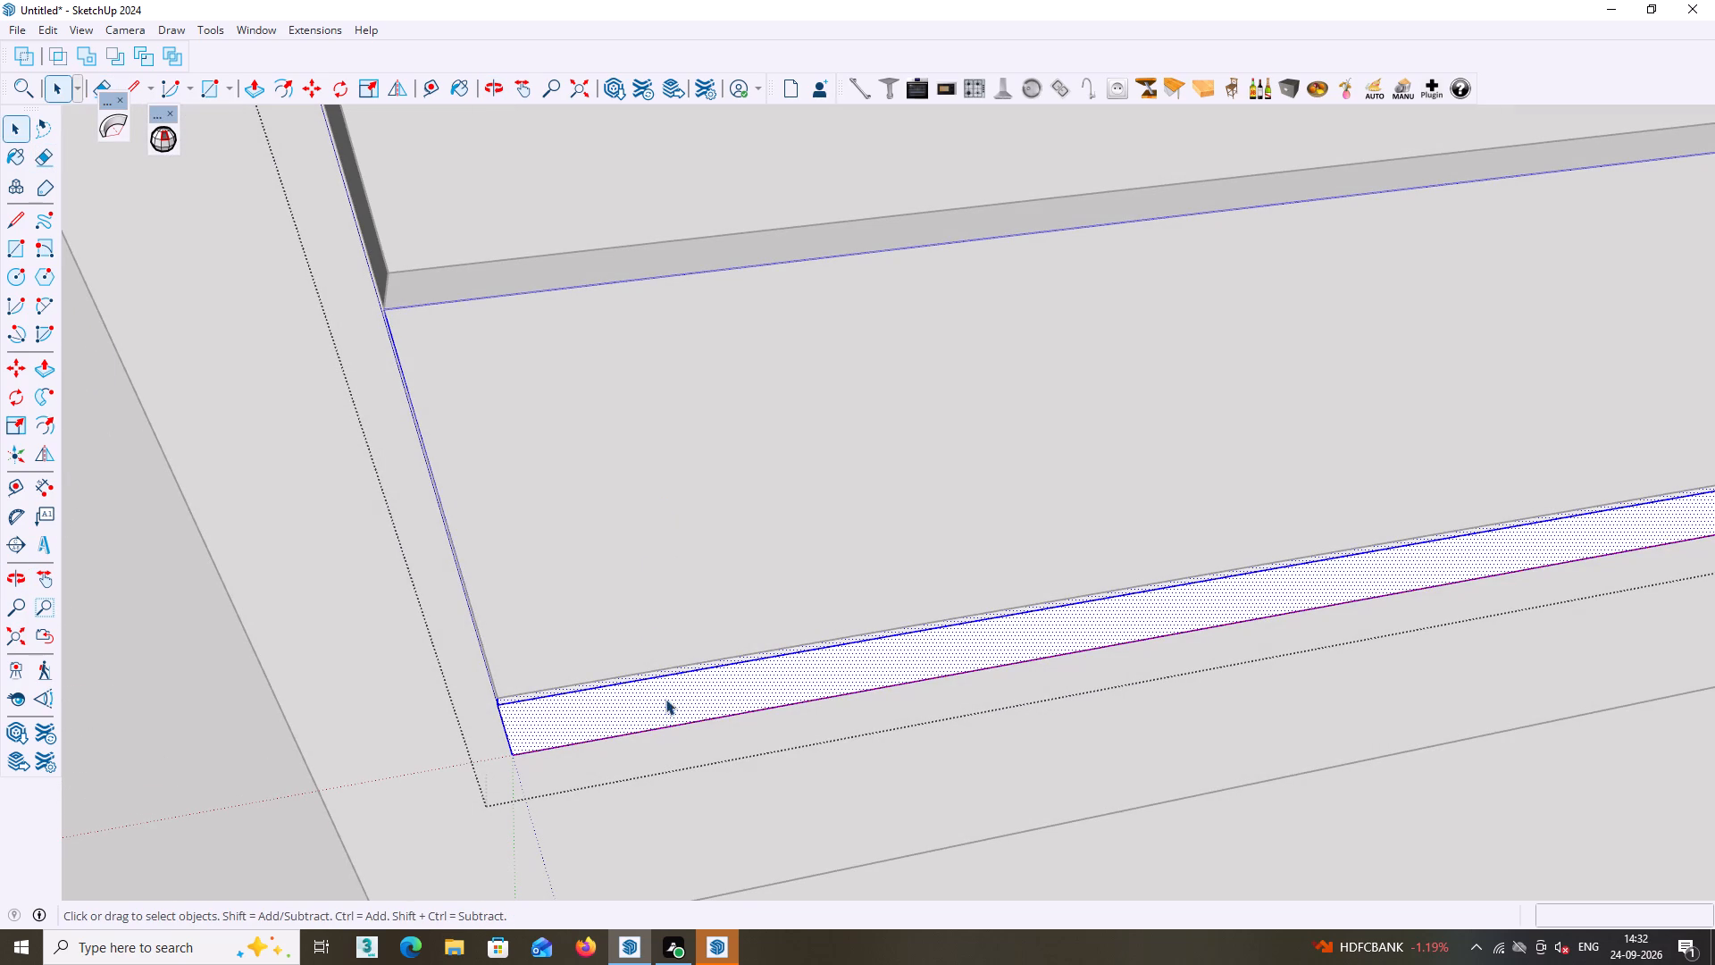
pyautogui.tripleClick(665, 697)
pyautogui.moveTo(673, 681); pyautogui.dragTo(623, 670, button='middle')
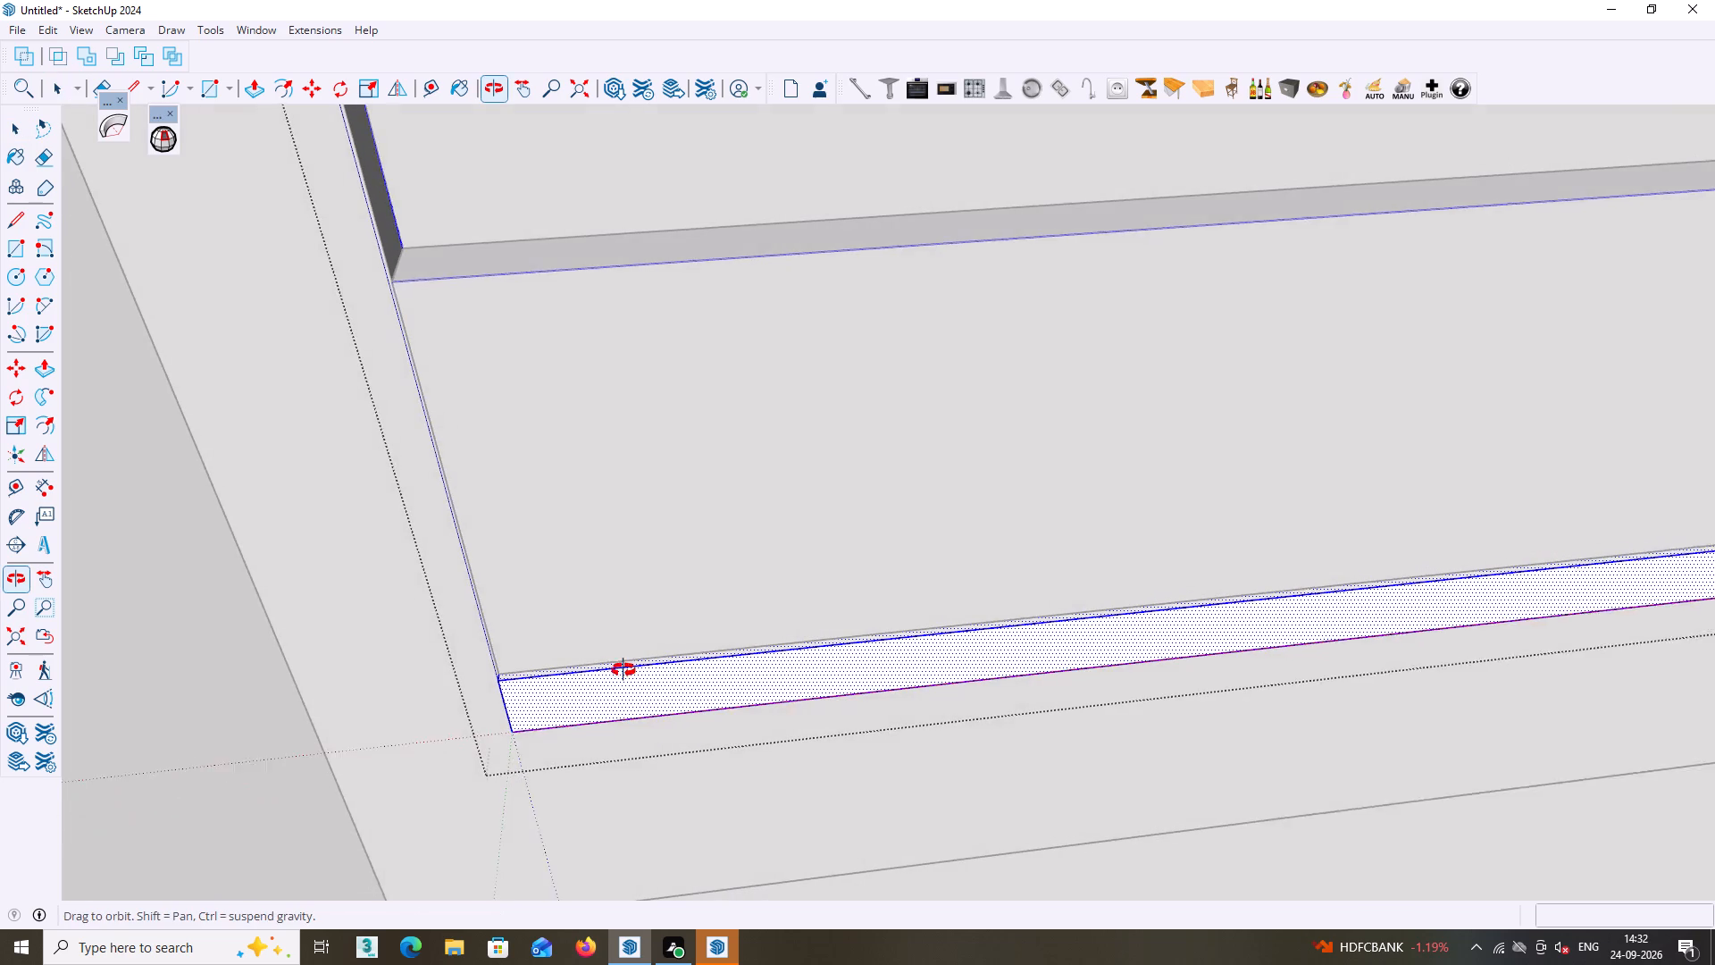
pyautogui.moveTo(623, 670); pyautogui.dragTo(618, 670, button='middle')
pyautogui.middleClick(548, 700)
pyautogui.moveTo(544, 695); pyautogui.dragTo(531, 834, button='middle')
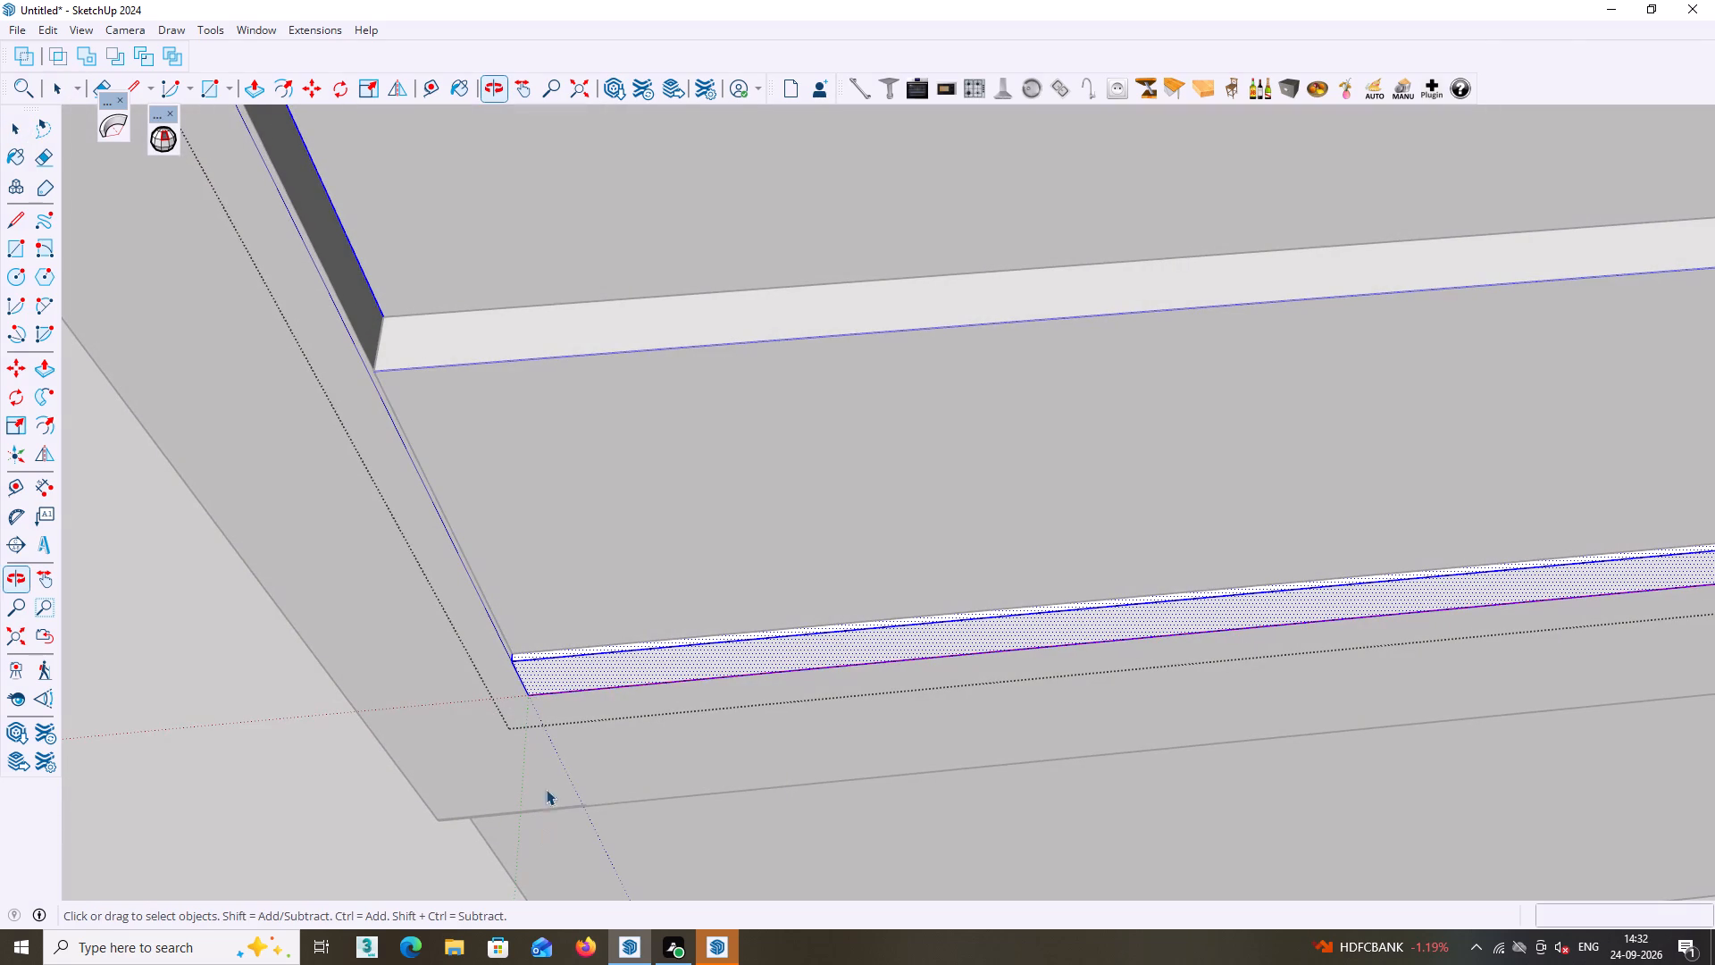
pyautogui.press('m')
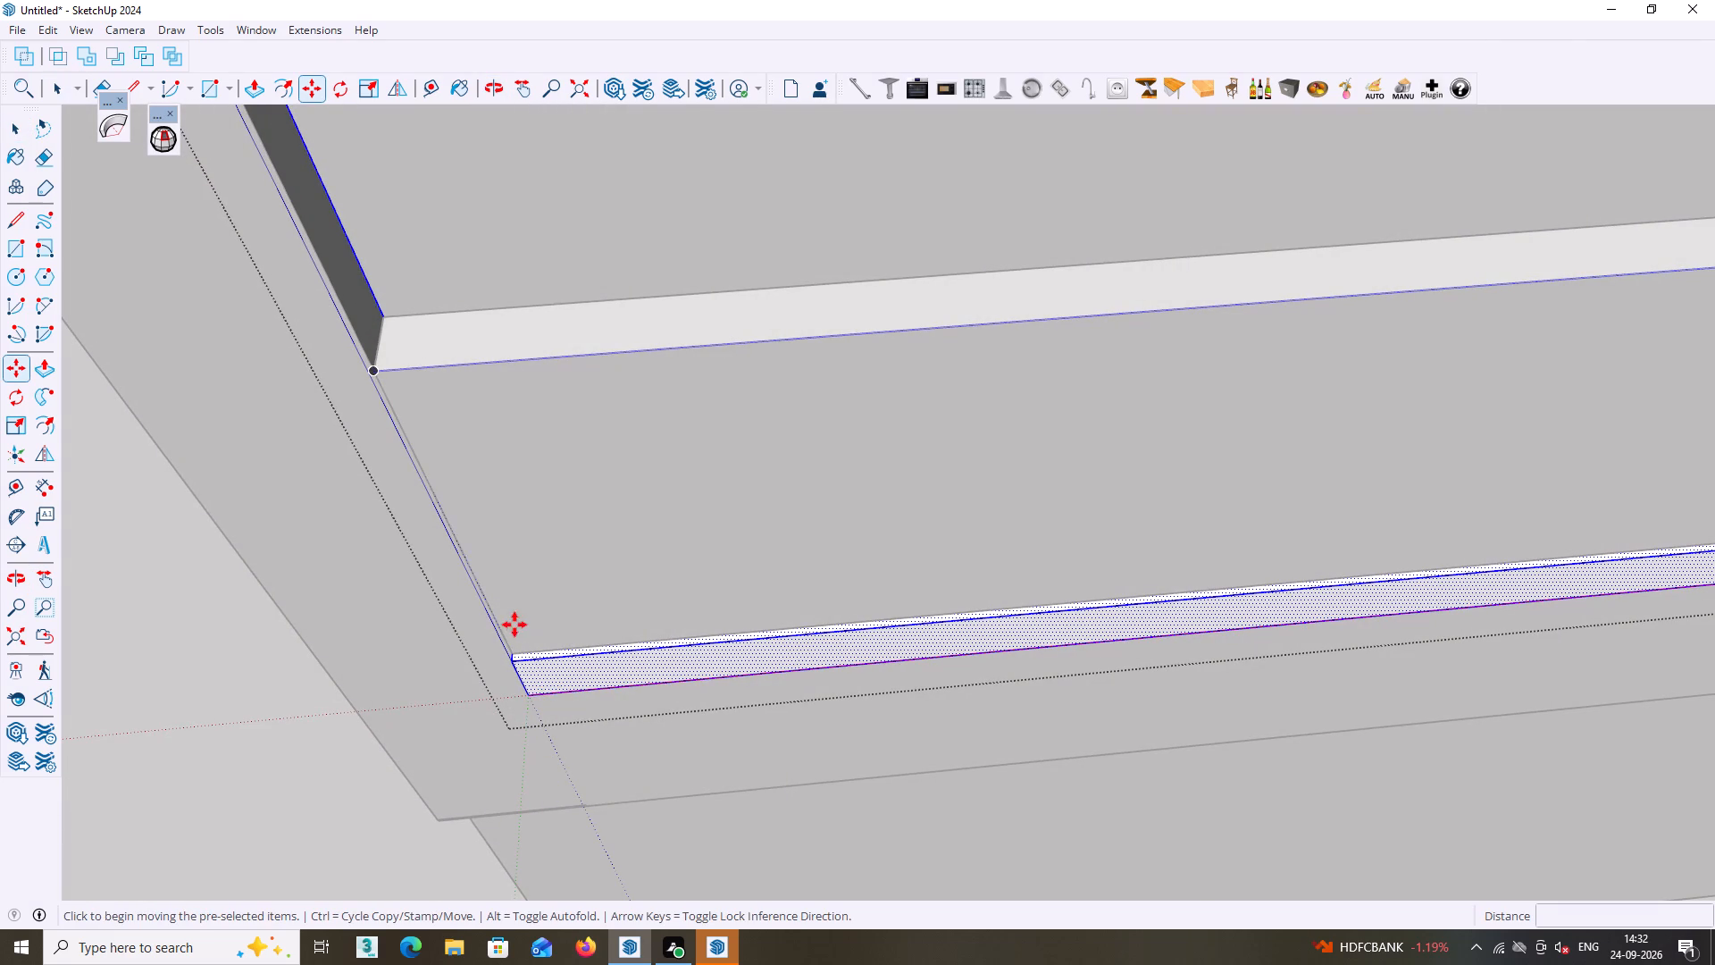
pyautogui.scroll(9, 495, 636)
pyautogui.click(524, 649)
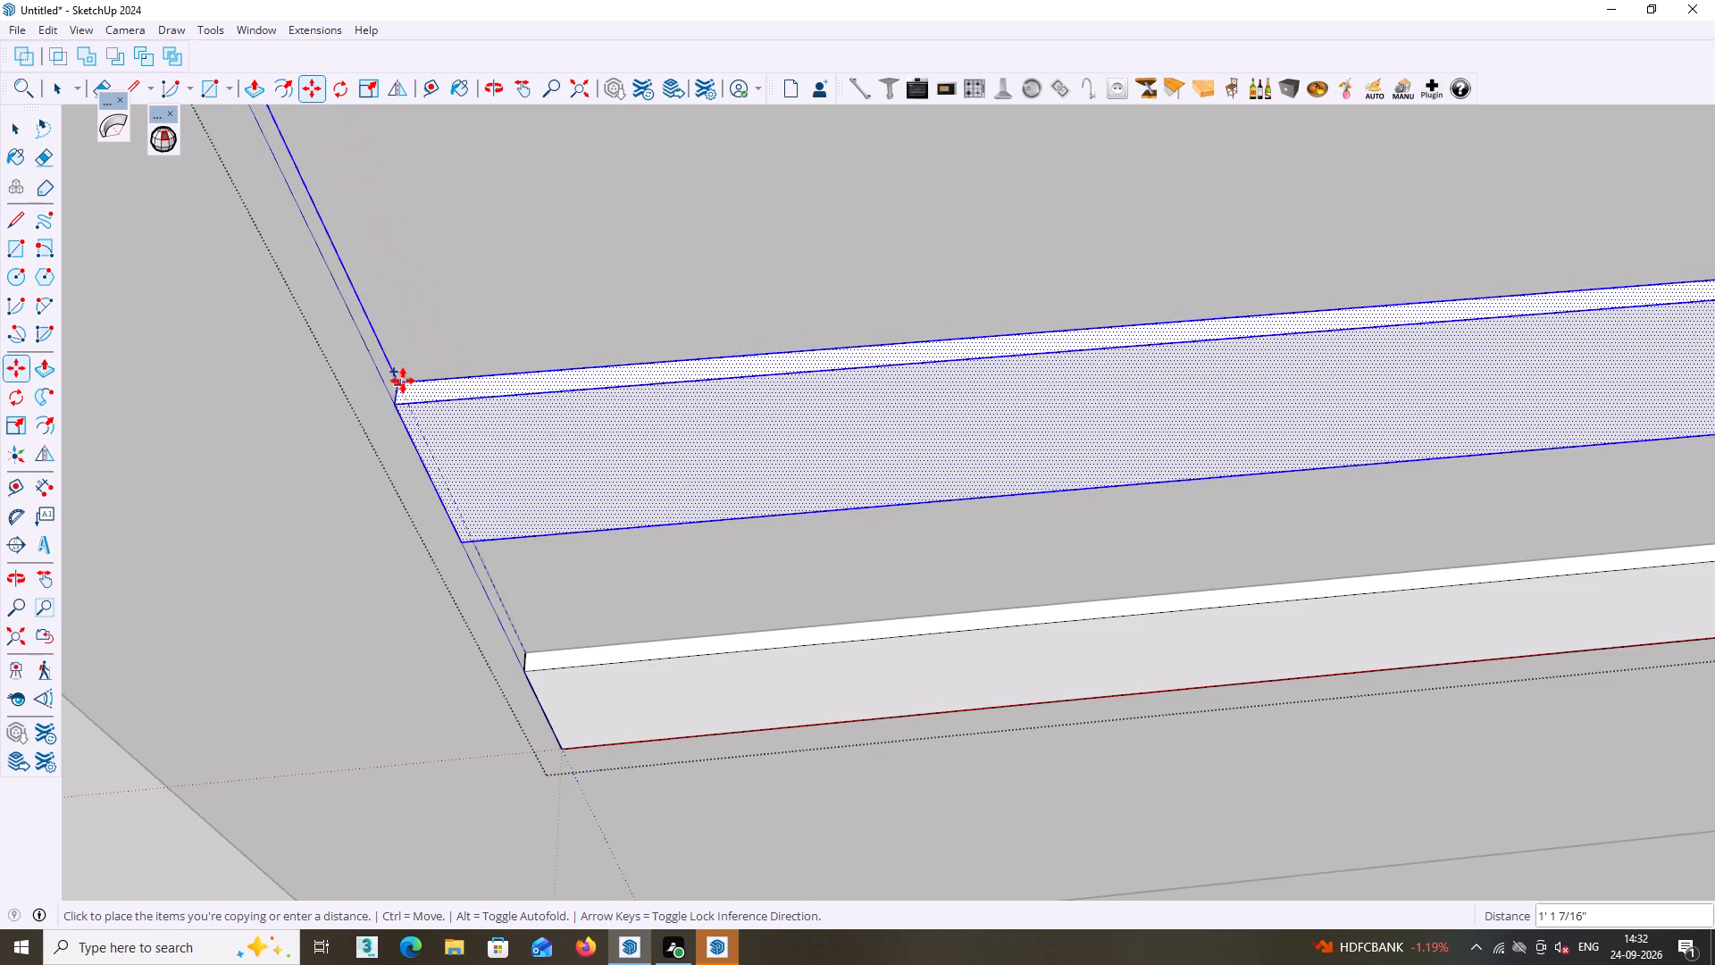
pyautogui.scroll(-2, 407, 428)
pyautogui.keyDown('shift'); pyautogui.moveTo(439, 412); pyautogui.dragTo(631, 857, button='middle'); pyautogui.keyUp('shift')
pyautogui.keyDown('shift'); pyautogui.scroll(-1, 444, 430); pyautogui.keyUp('shift')
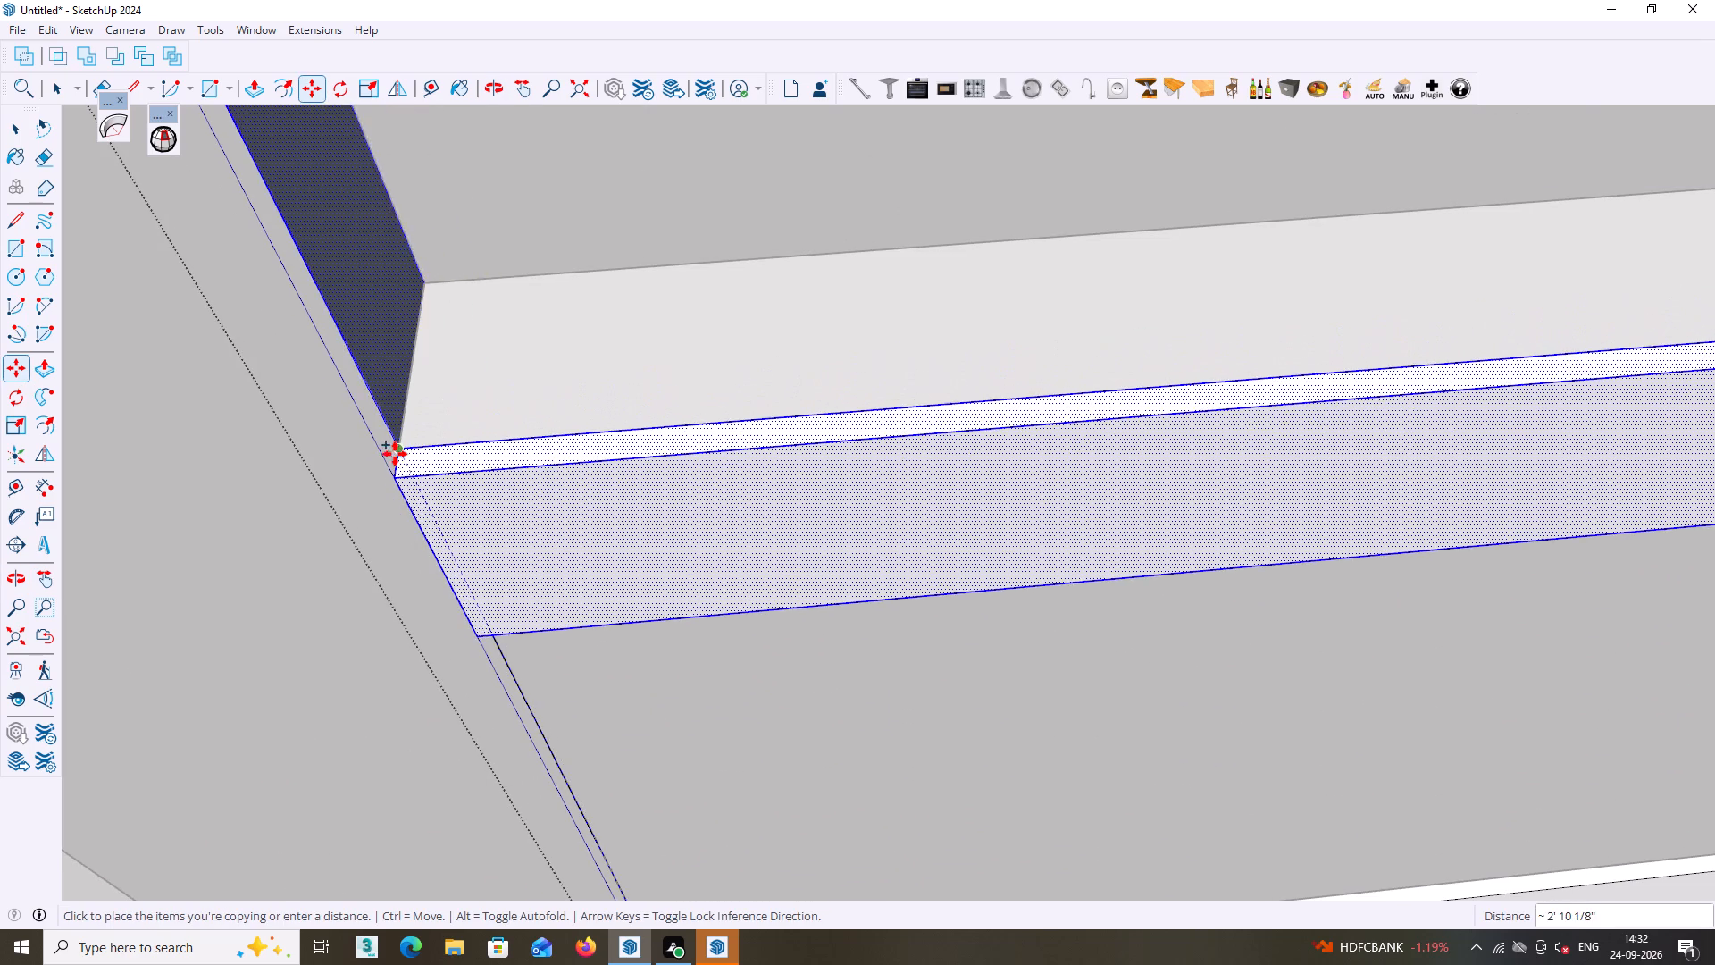
# Place the copied strip at the frame opening's bottom corner, about 2' 10 1/8" above the lower strip.
pyautogui.scroll(2, 398, 445)
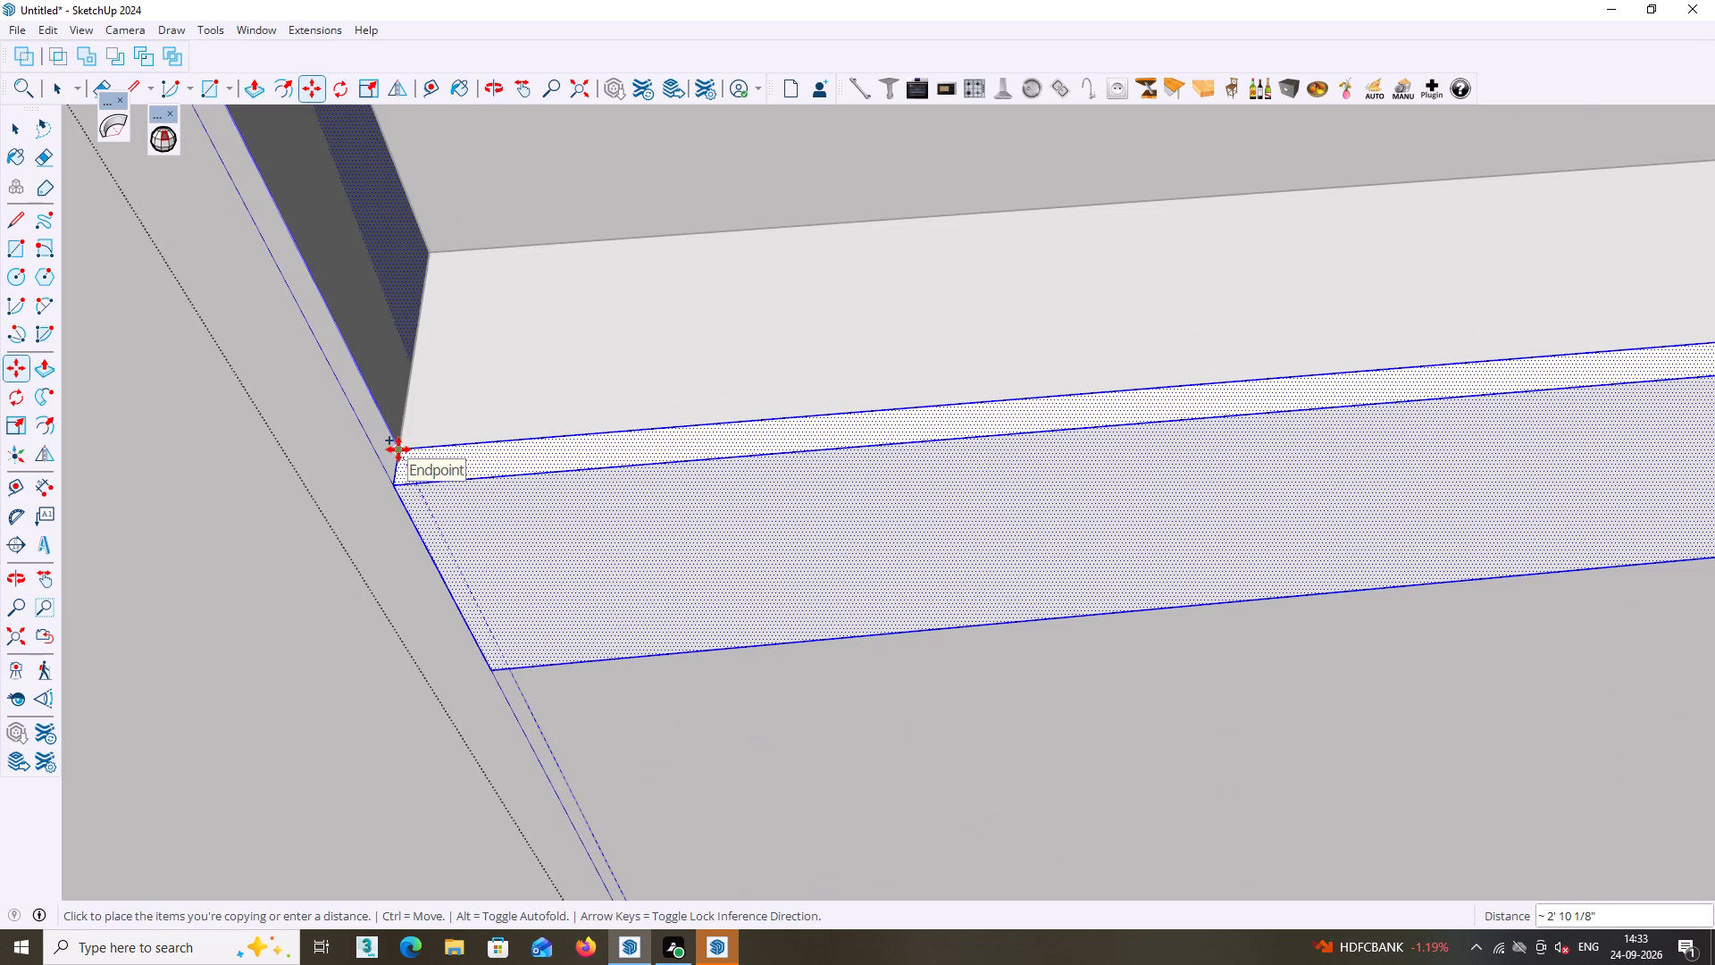
pyautogui.click(398, 449)
pyautogui.press('space')
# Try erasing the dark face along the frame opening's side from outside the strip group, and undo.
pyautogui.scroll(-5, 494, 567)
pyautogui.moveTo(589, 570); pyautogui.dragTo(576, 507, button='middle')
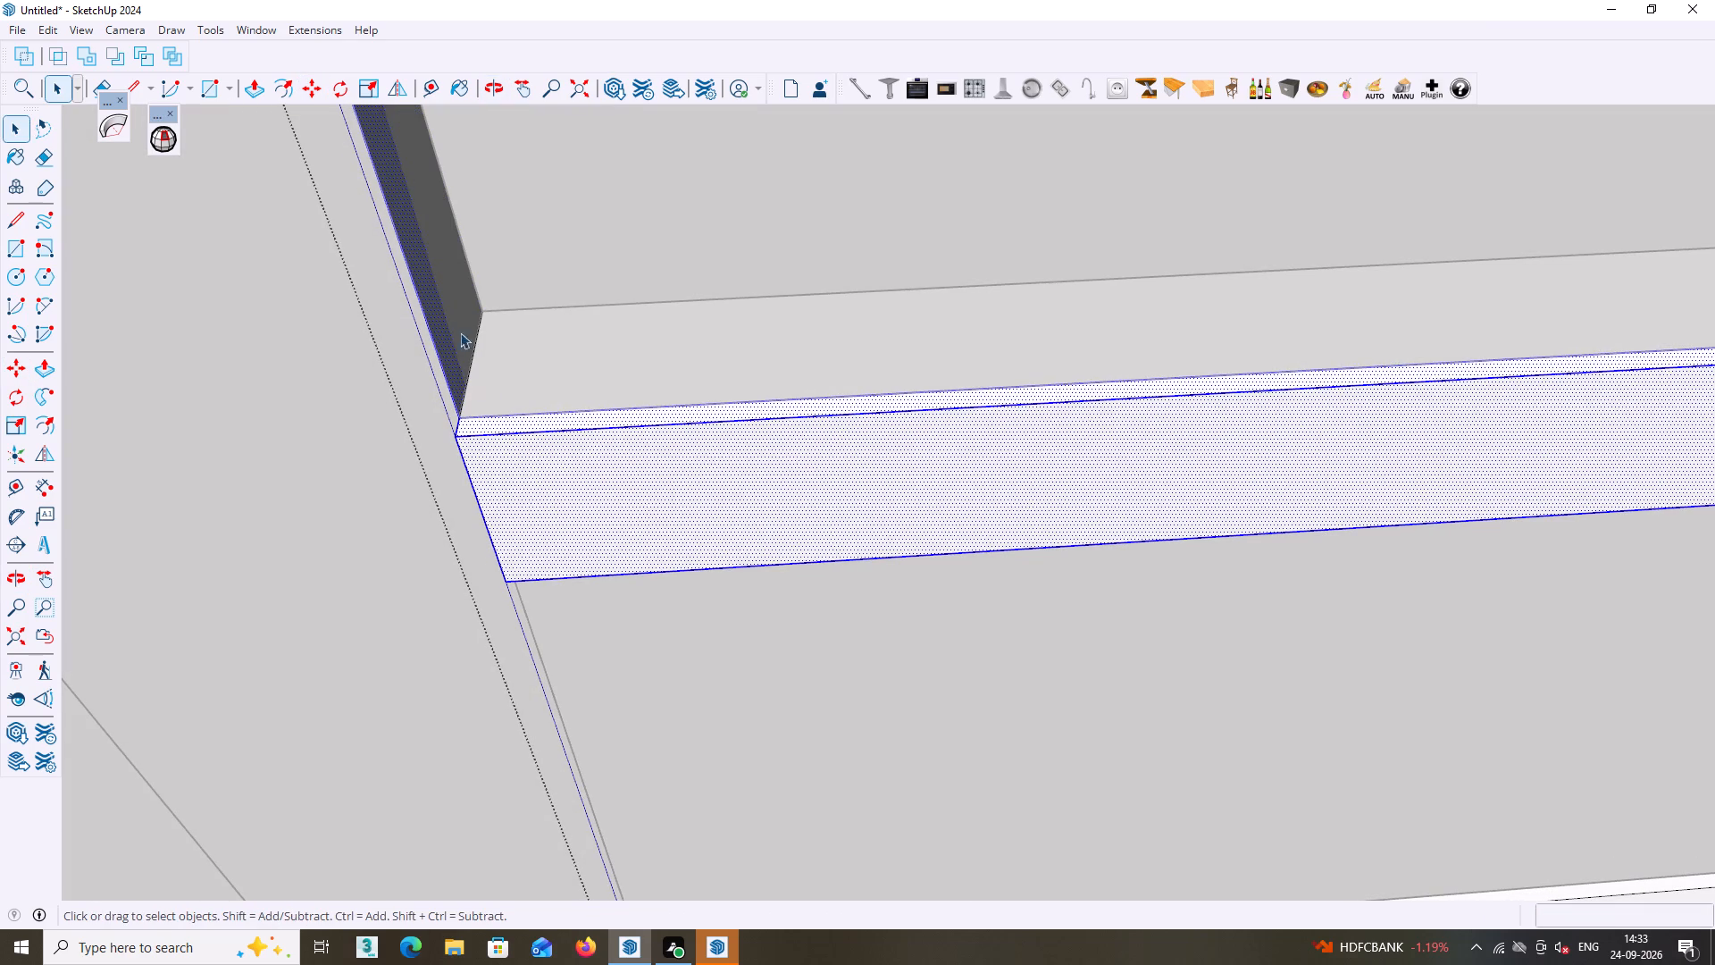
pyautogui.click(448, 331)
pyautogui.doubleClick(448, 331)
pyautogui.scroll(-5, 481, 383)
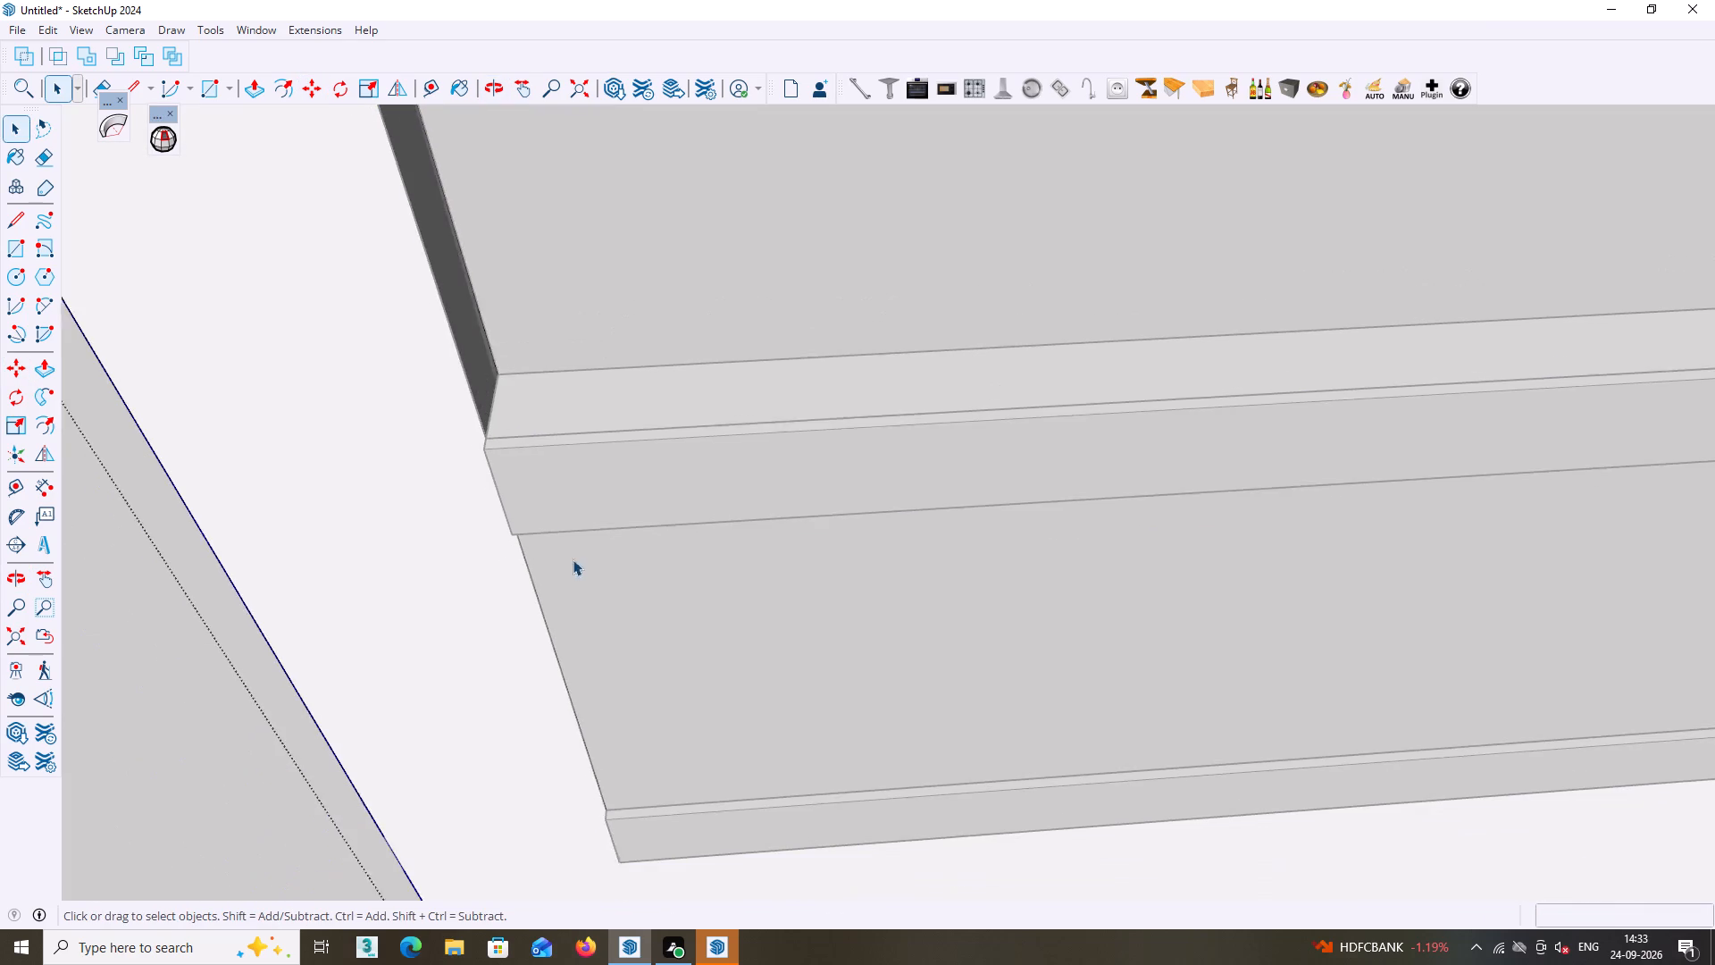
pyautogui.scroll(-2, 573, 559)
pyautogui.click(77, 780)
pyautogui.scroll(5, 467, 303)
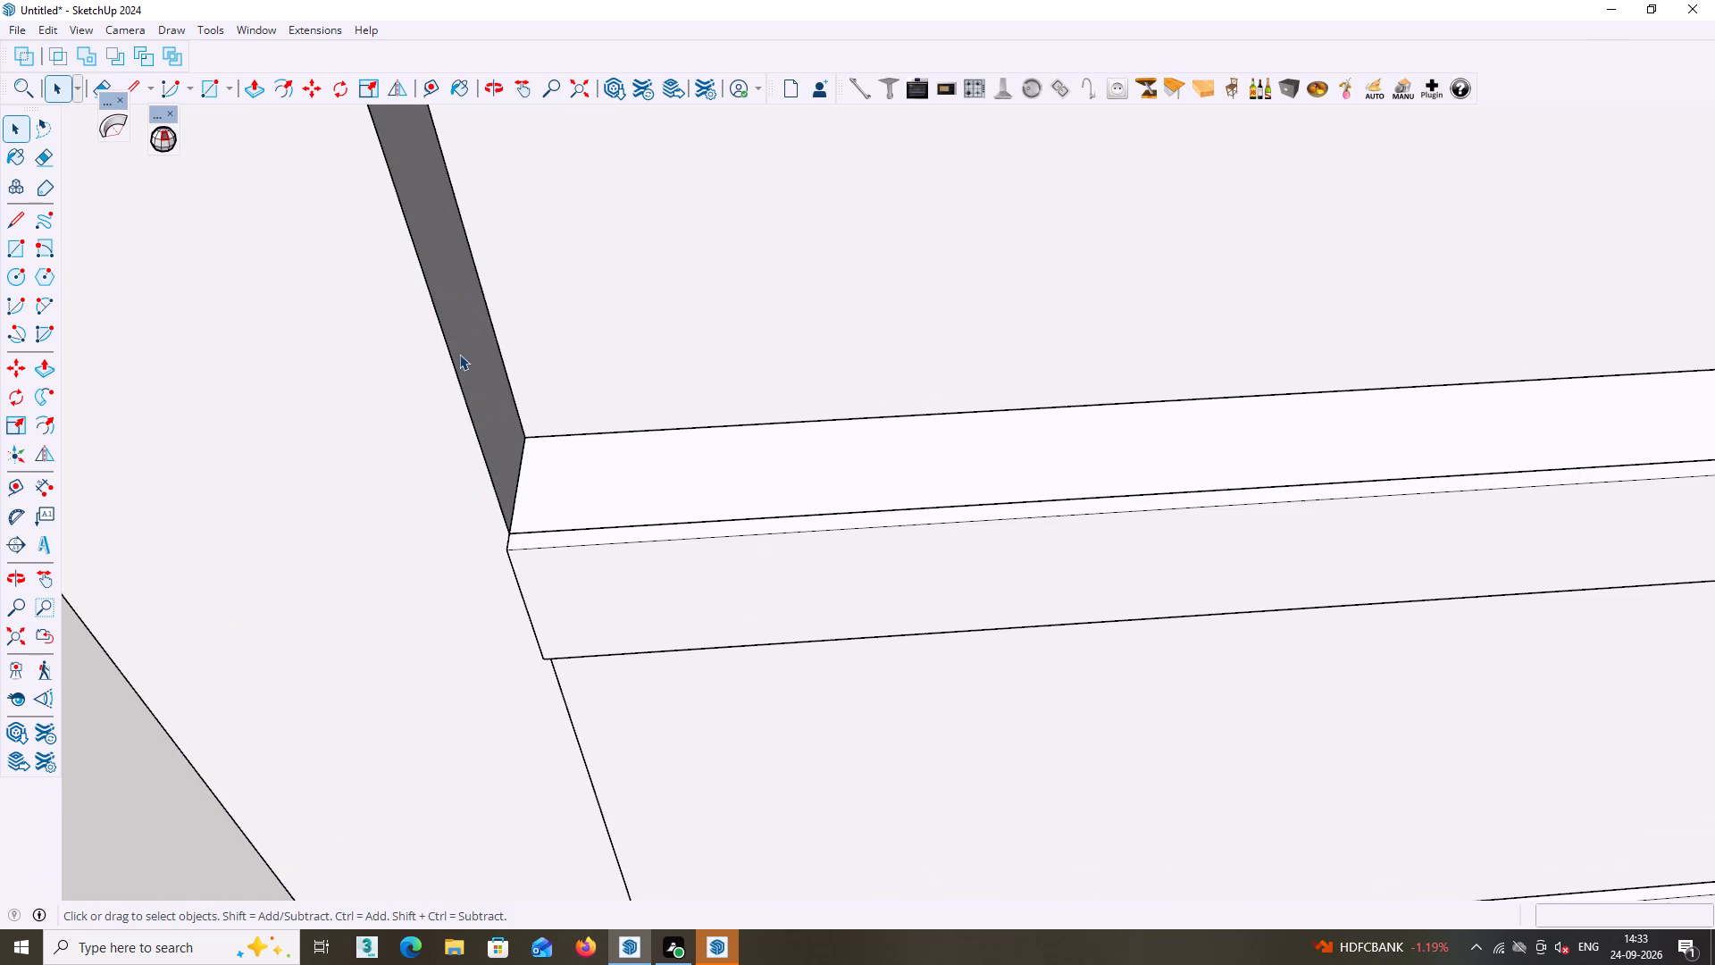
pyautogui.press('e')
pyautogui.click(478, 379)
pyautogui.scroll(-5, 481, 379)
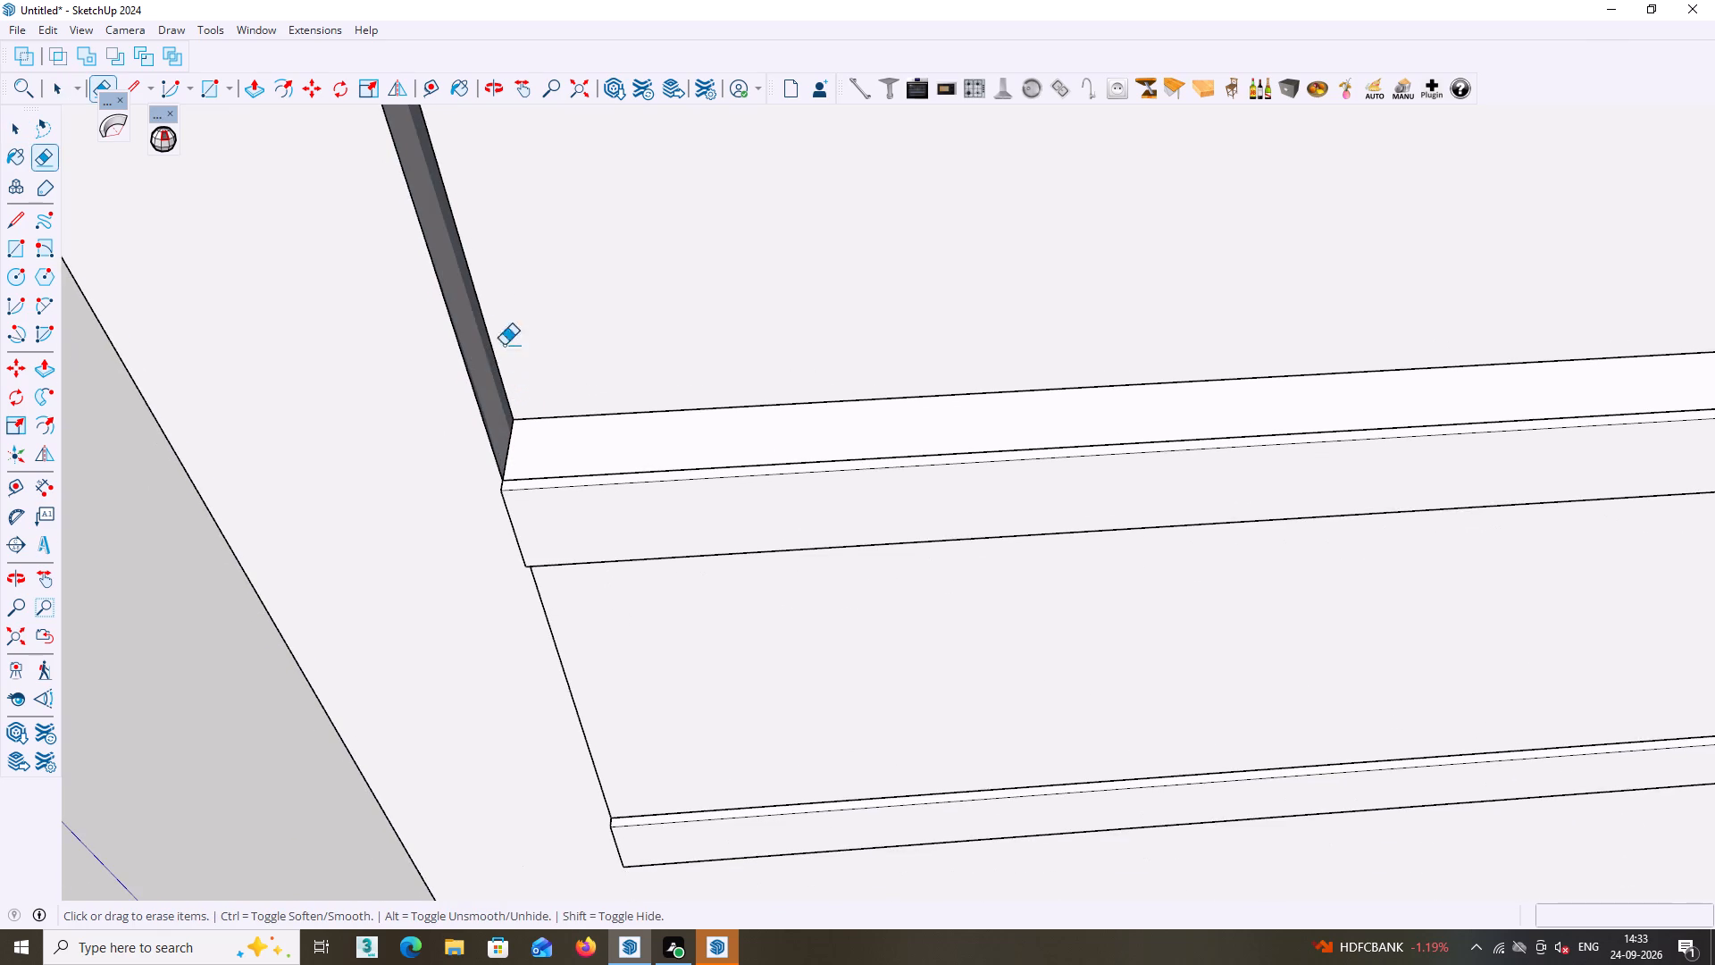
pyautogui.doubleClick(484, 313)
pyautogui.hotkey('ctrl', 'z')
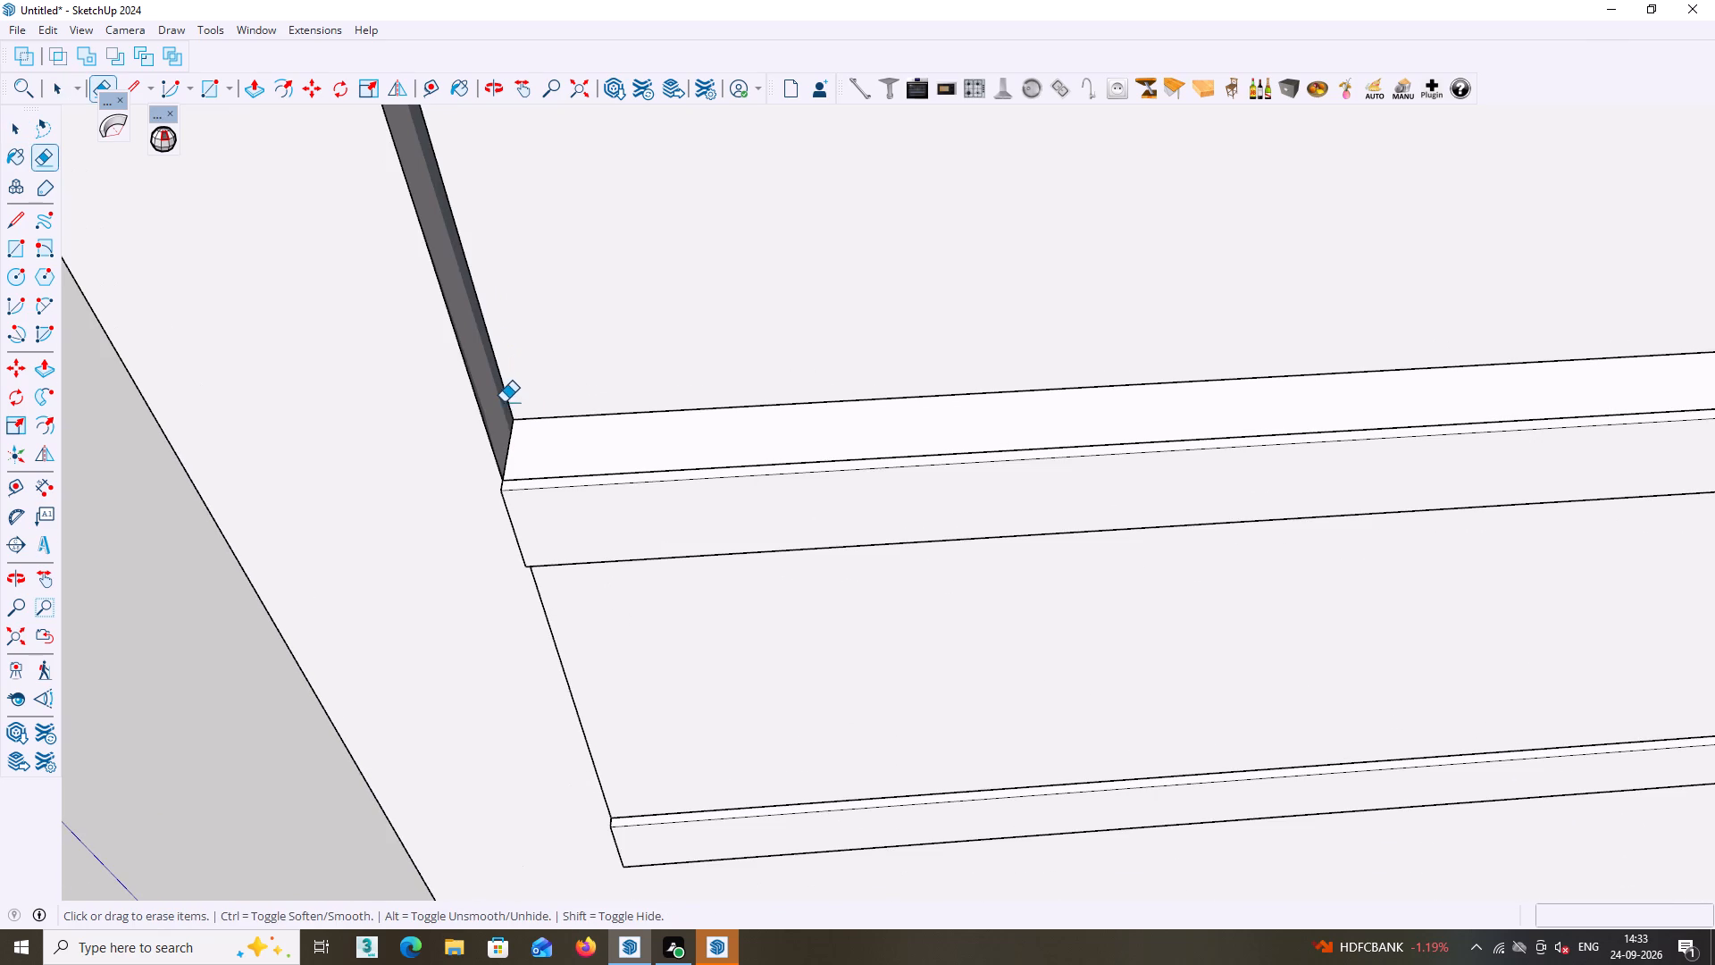
# Open the strip group and delete the dark face lying along the frame opening's side.
pyautogui.press('space')
pyautogui.click(495, 402)
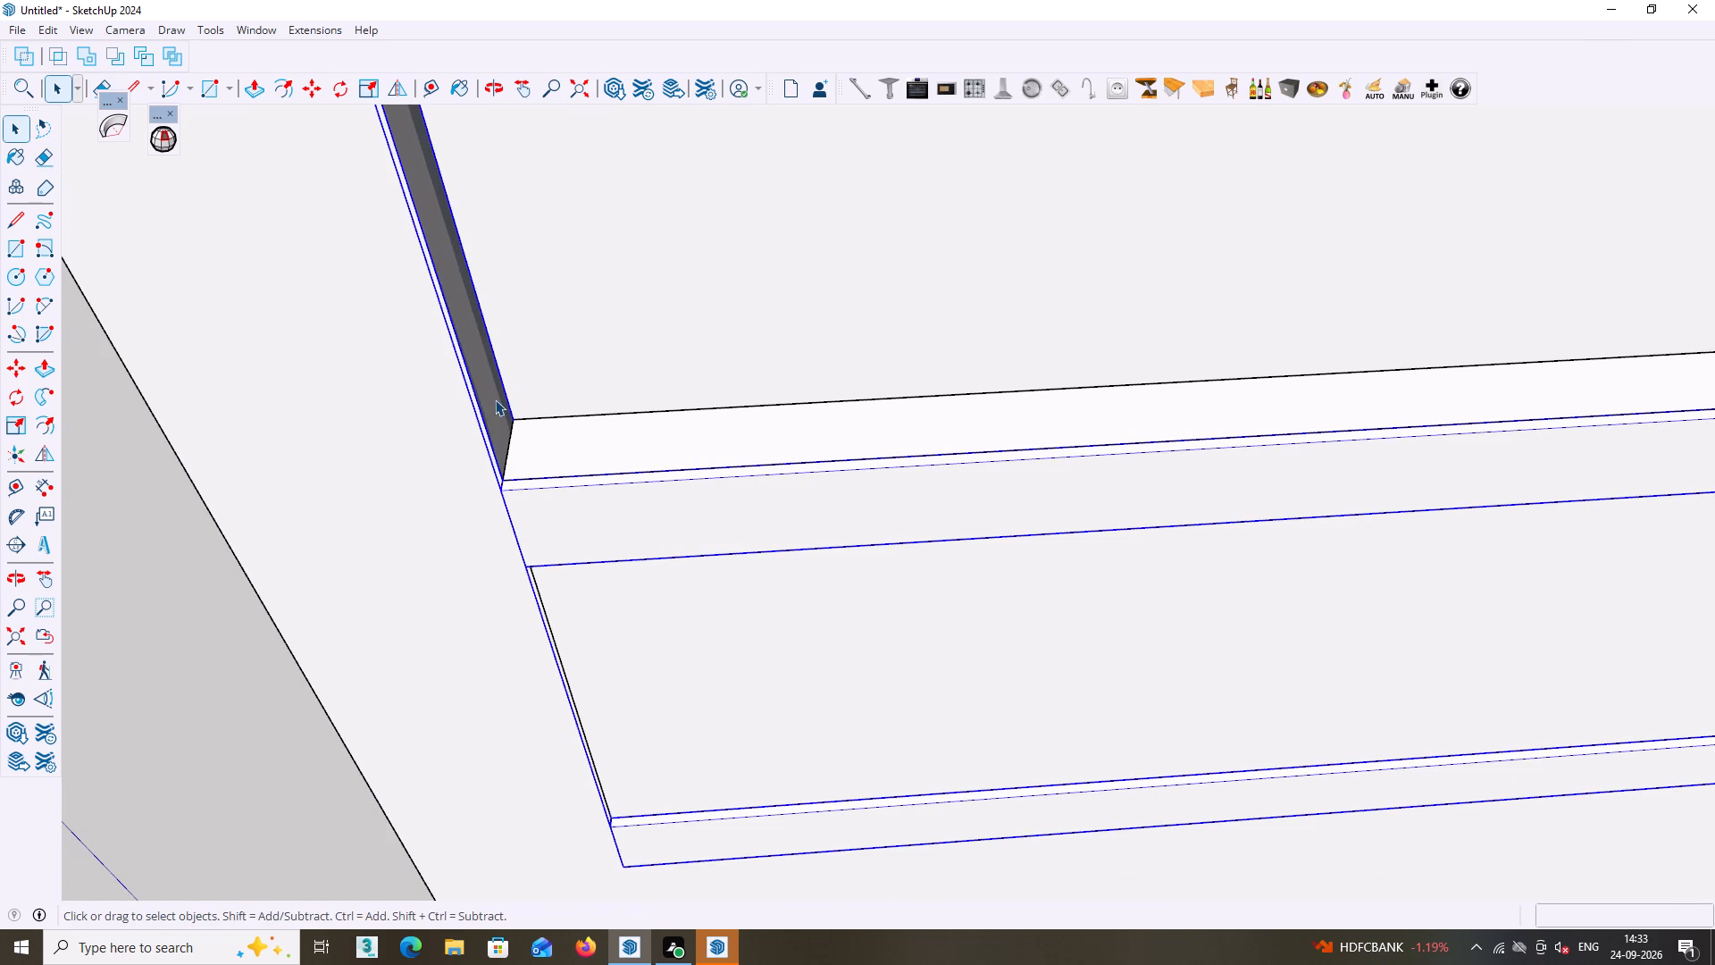
pyautogui.doubleClick(495, 399)
pyautogui.click(495, 399)
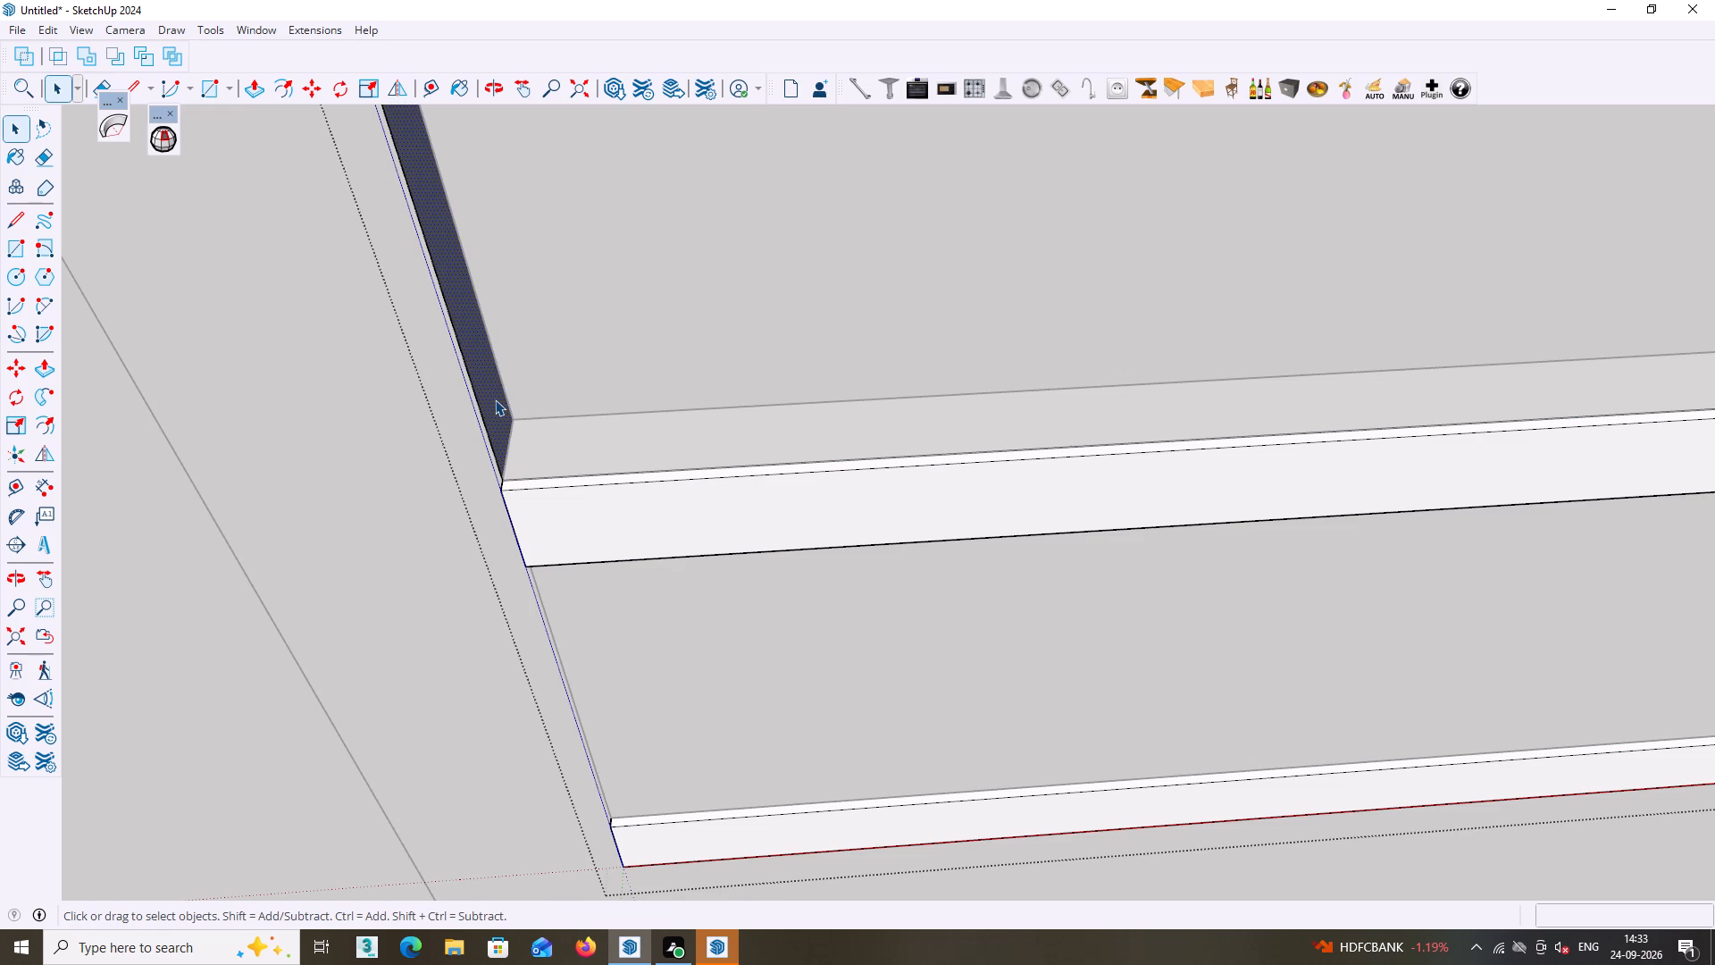
pyautogui.press('e')
pyautogui.doubleClick(495, 399)
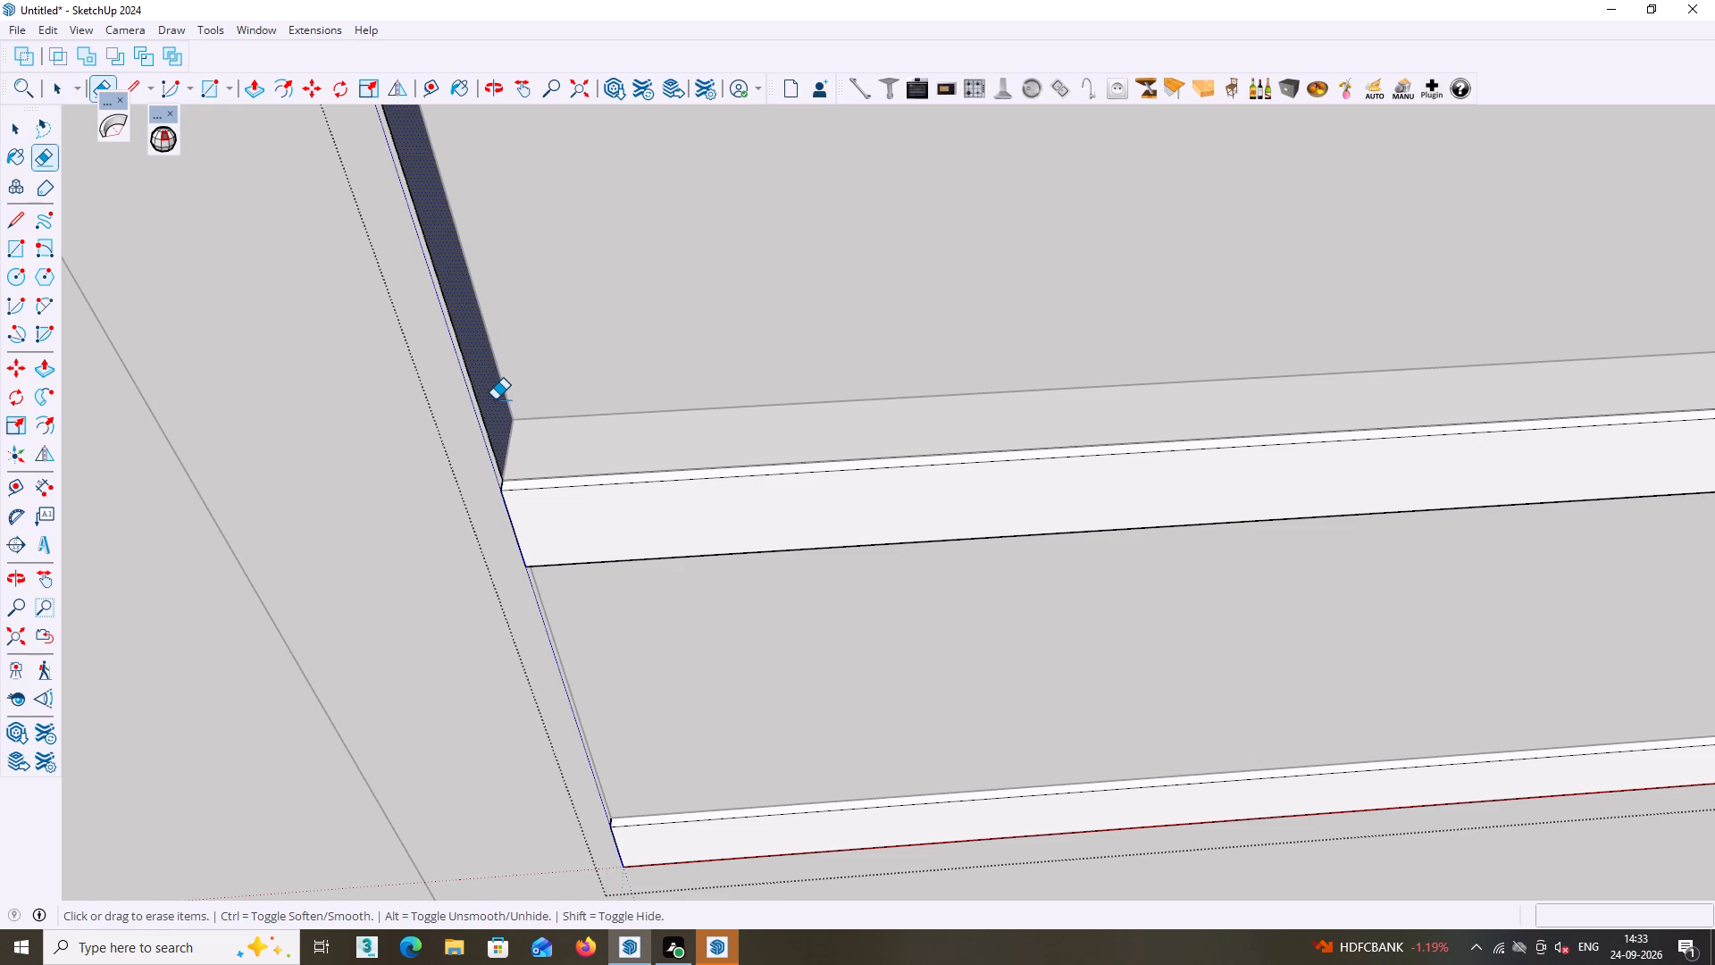
pyautogui.doubleClick(489, 407)
pyautogui.press('space')
pyautogui.press('Delete')
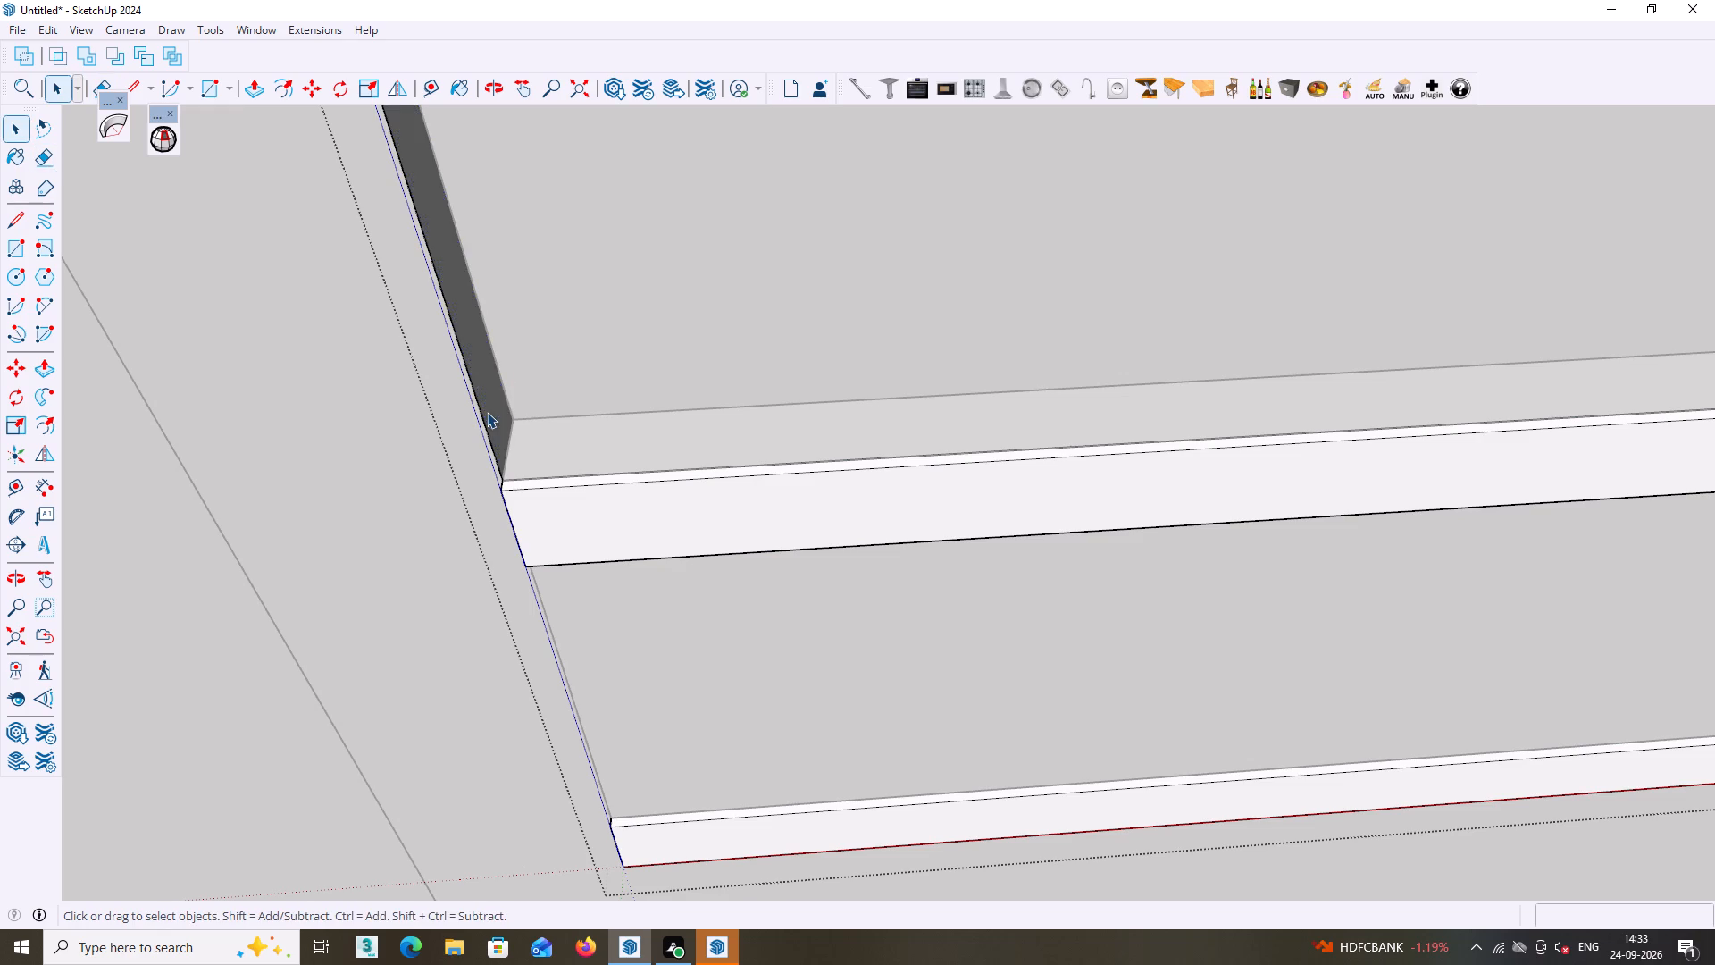
# Erase the two long horizontal edges crossing the frame opening above the upper strip.
pyautogui.scroll(-6, 488, 420)
pyautogui.moveTo(501, 402); pyautogui.dragTo(349, 436, button='middle')
pyautogui.scroll(3, 397, 188)
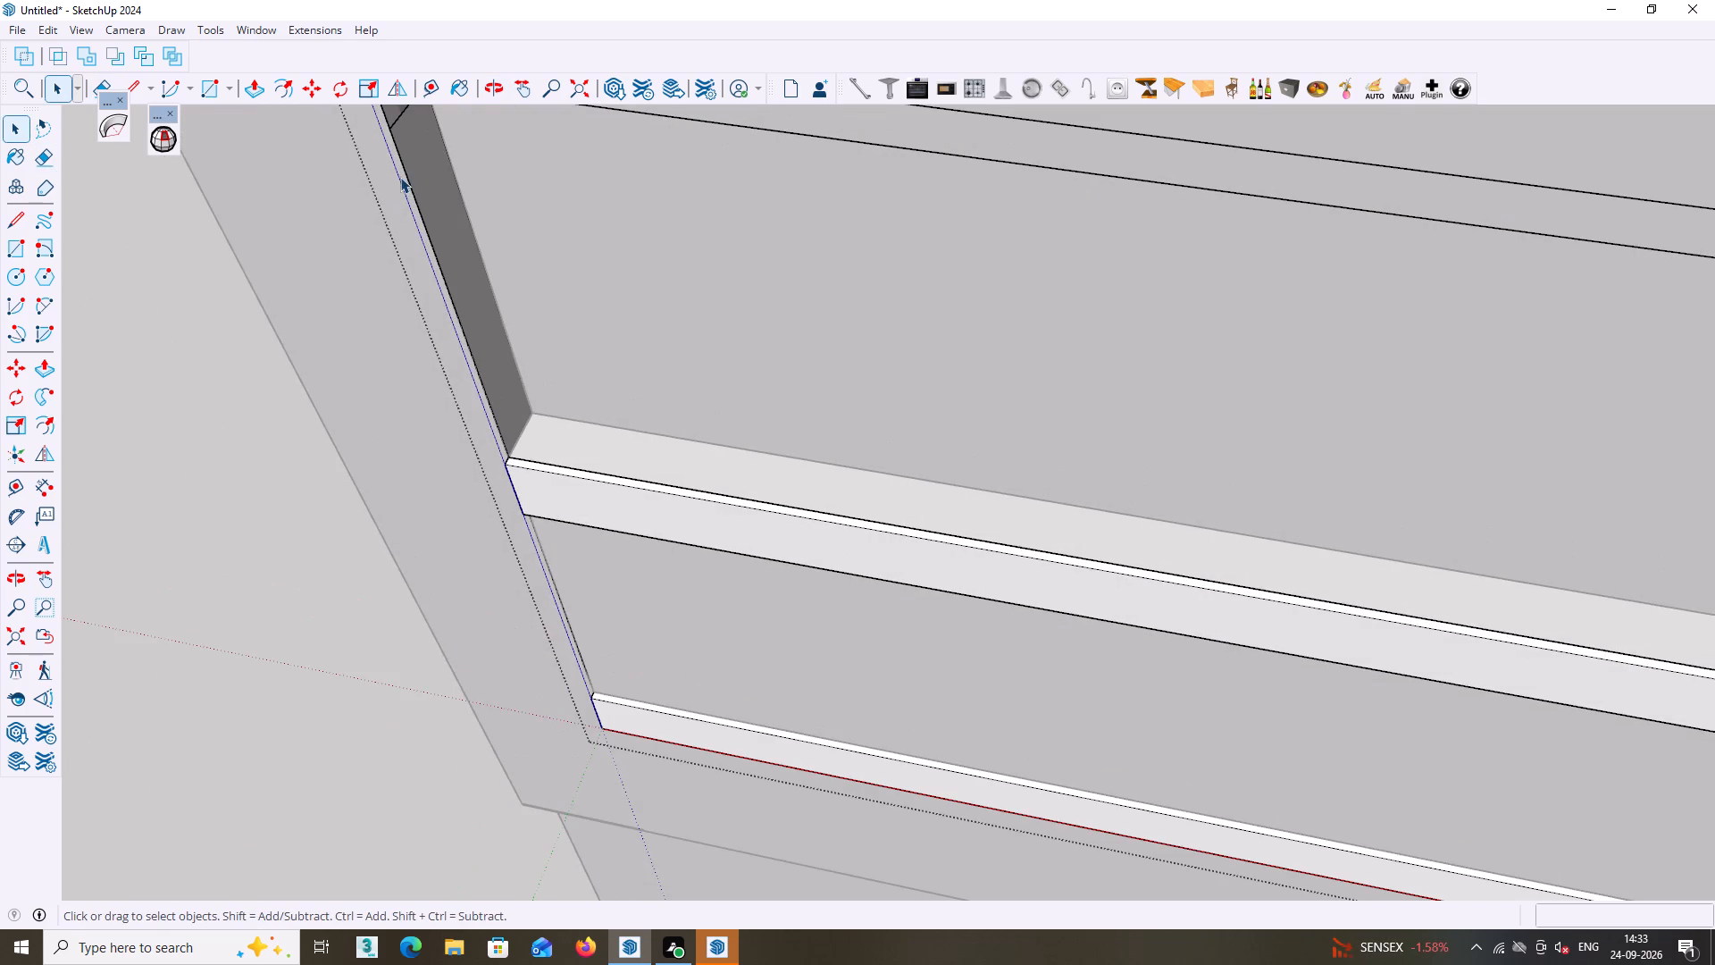
pyautogui.keyDown('shift'); pyautogui.moveTo(402, 191); pyautogui.dragTo(504, 609, button='middle'); pyautogui.keyUp('shift')
pyautogui.scroll(3, 533, 501)
pyautogui.moveTo(536, 487); pyautogui.dragTo(538, 355, button='middle')
pyautogui.scroll(2, 497, 385)
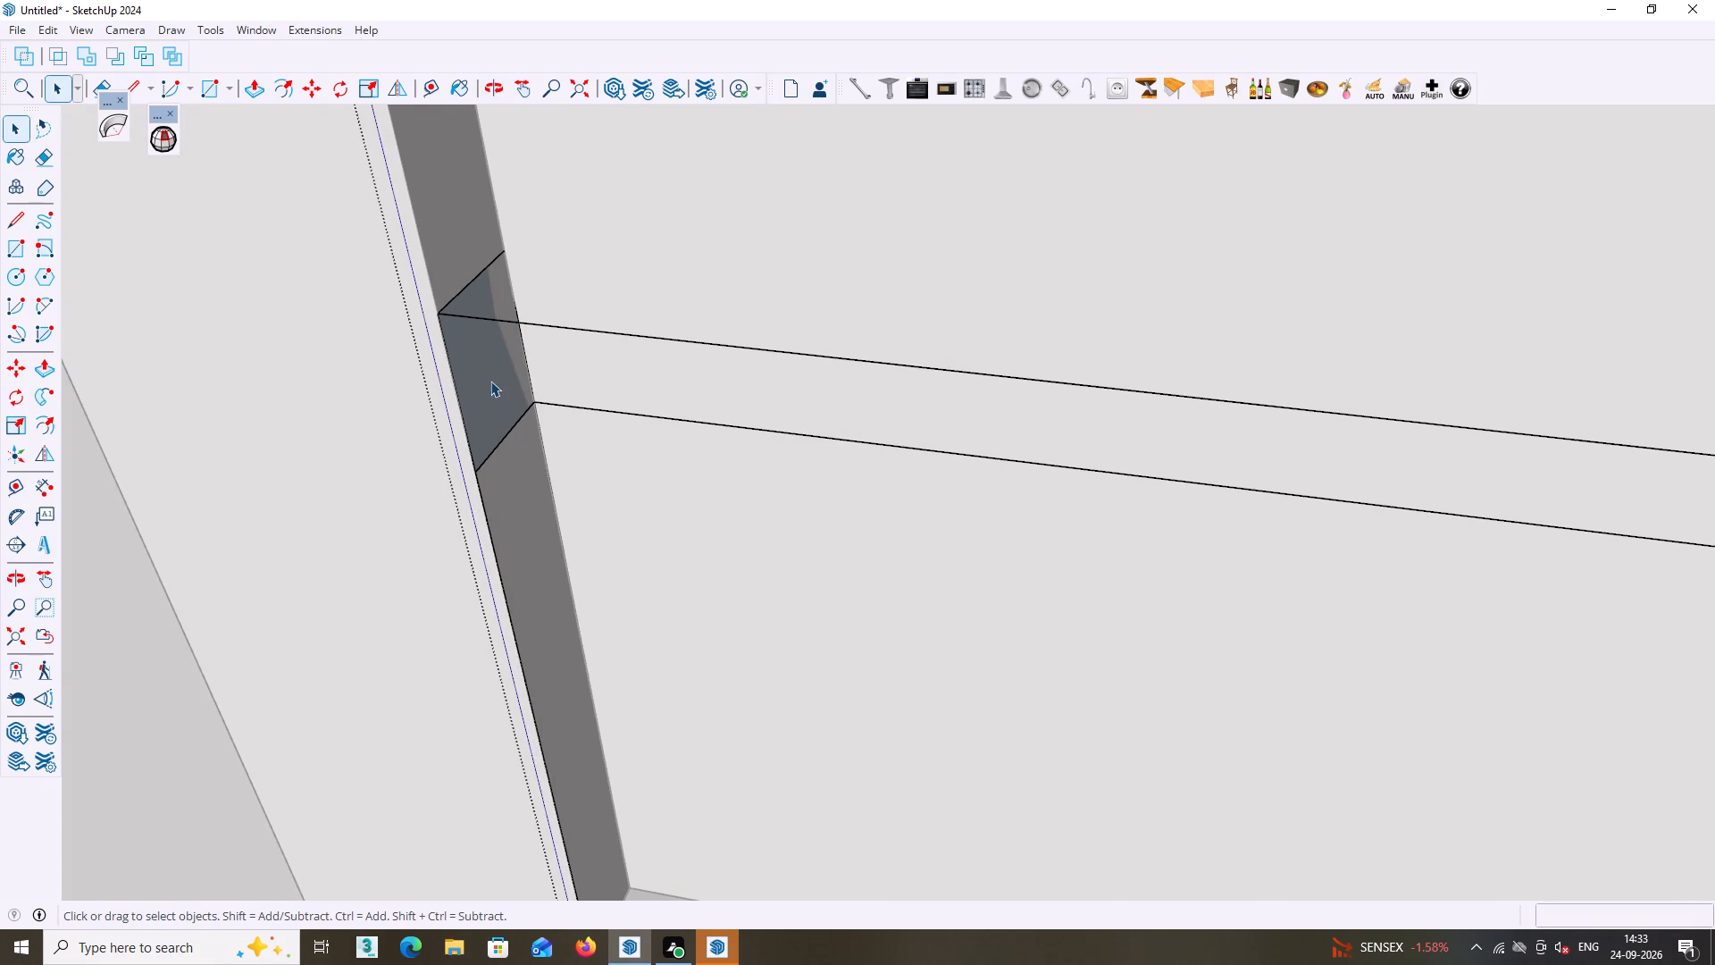
pyautogui.click(543, 320)
pyautogui.scroll(-2, 650, 413)
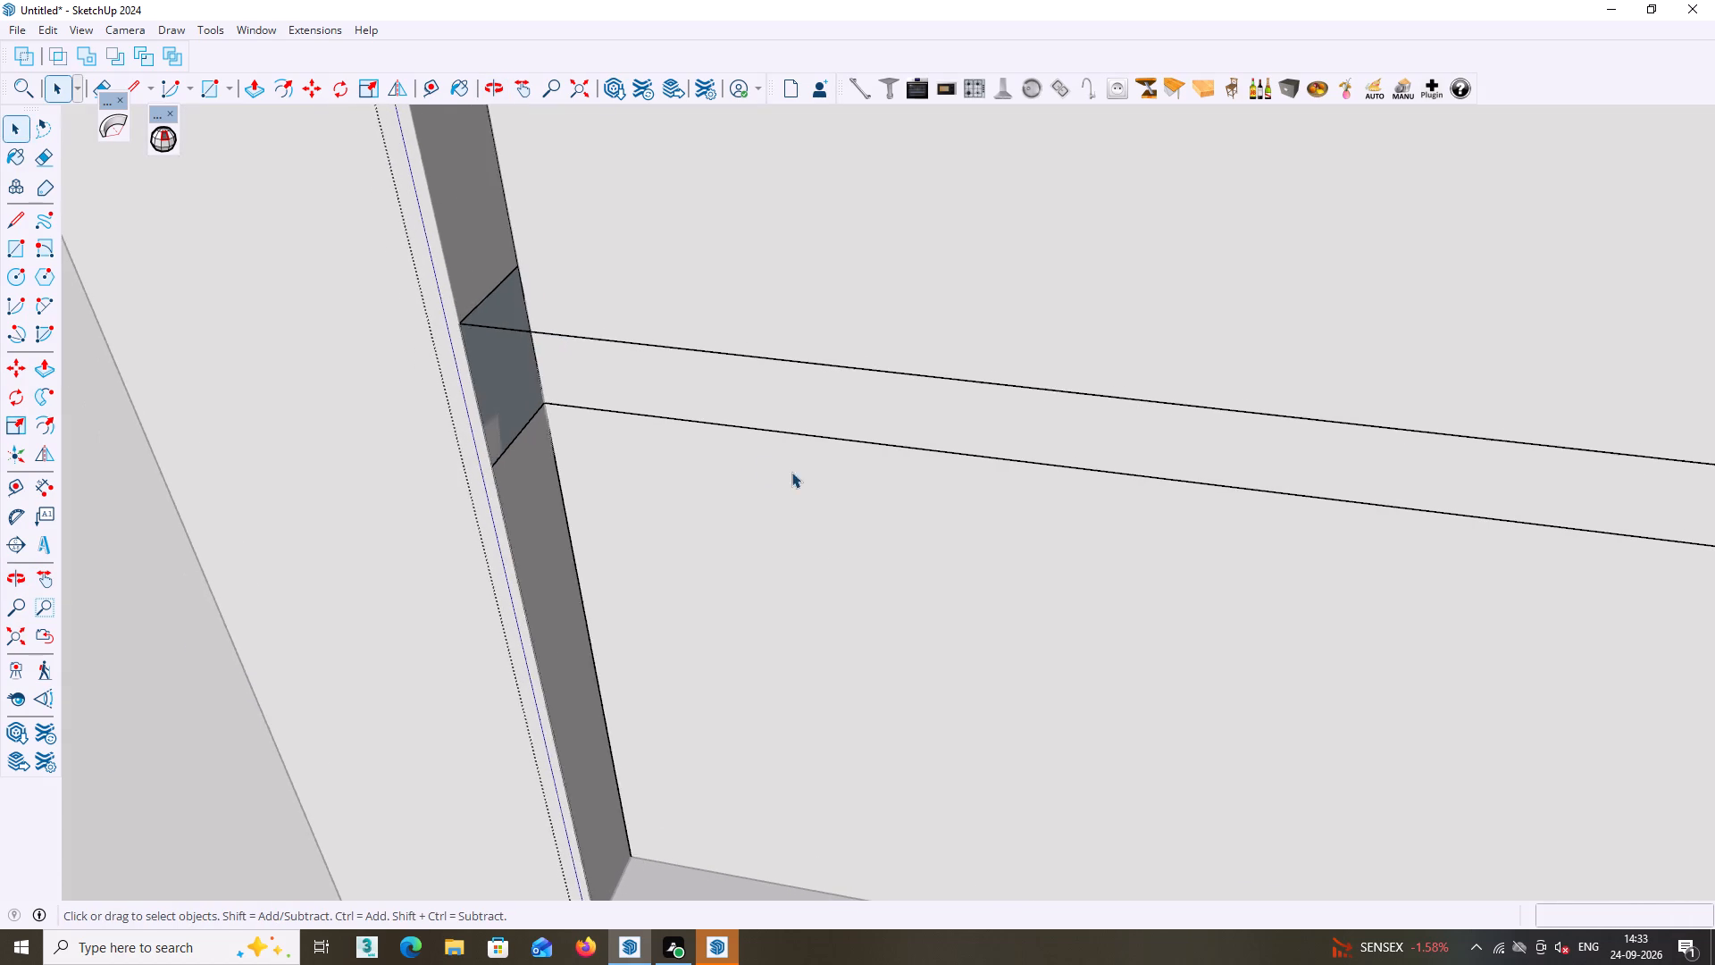
pyautogui.scroll(-9, 791, 472)
pyautogui.moveTo(1015, 663); pyautogui.dragTo(1267, 642, button='middle')
pyautogui.scroll(-4, 1211, 628)
pyautogui.moveTo(1184, 647); pyautogui.dragTo(1154, 543, button='middle')
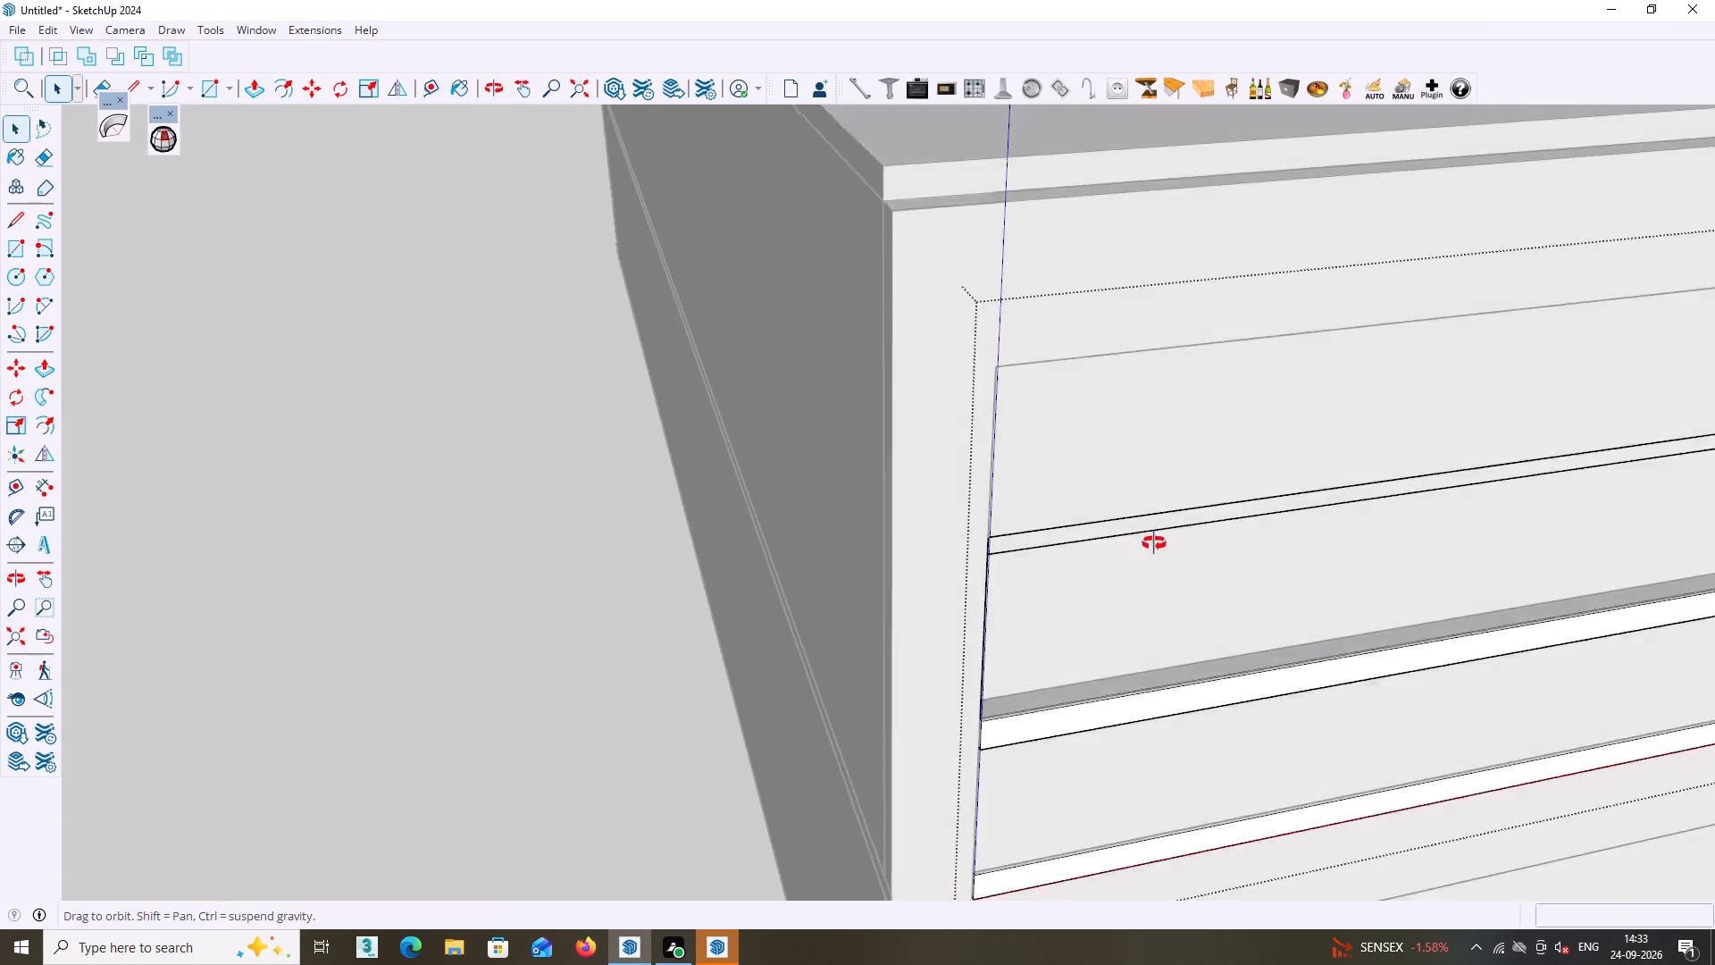
pyautogui.moveTo(1154, 543); pyautogui.dragTo(1150, 533, button='middle')
pyautogui.scroll(-2, 1150, 545)
pyautogui.keyDown('shift'); pyautogui.moveTo(1189, 596); pyautogui.dragTo(755, 557, button='middle'); pyautogui.keyUp('shift')
pyautogui.moveTo(911, 570); pyautogui.dragTo(915, 524, button='middle')
pyautogui.scroll(-2, 920, 518)
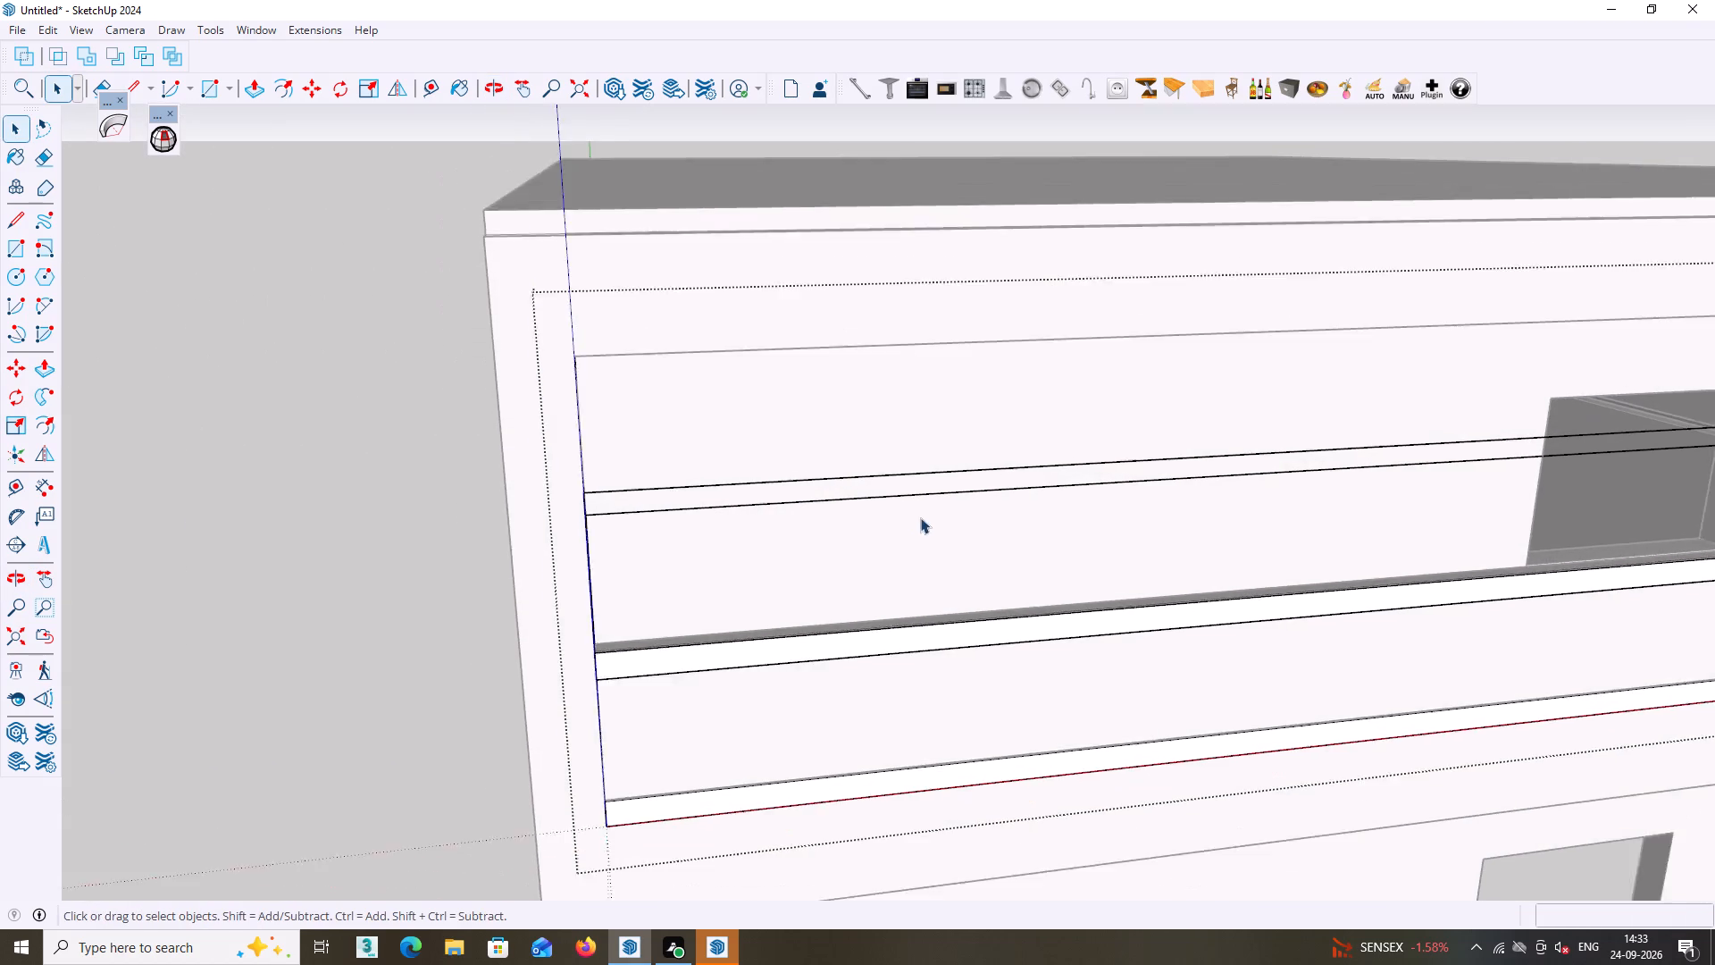
pyautogui.scroll(-1, 920, 517)
pyautogui.press('space')
pyautogui.press('e')
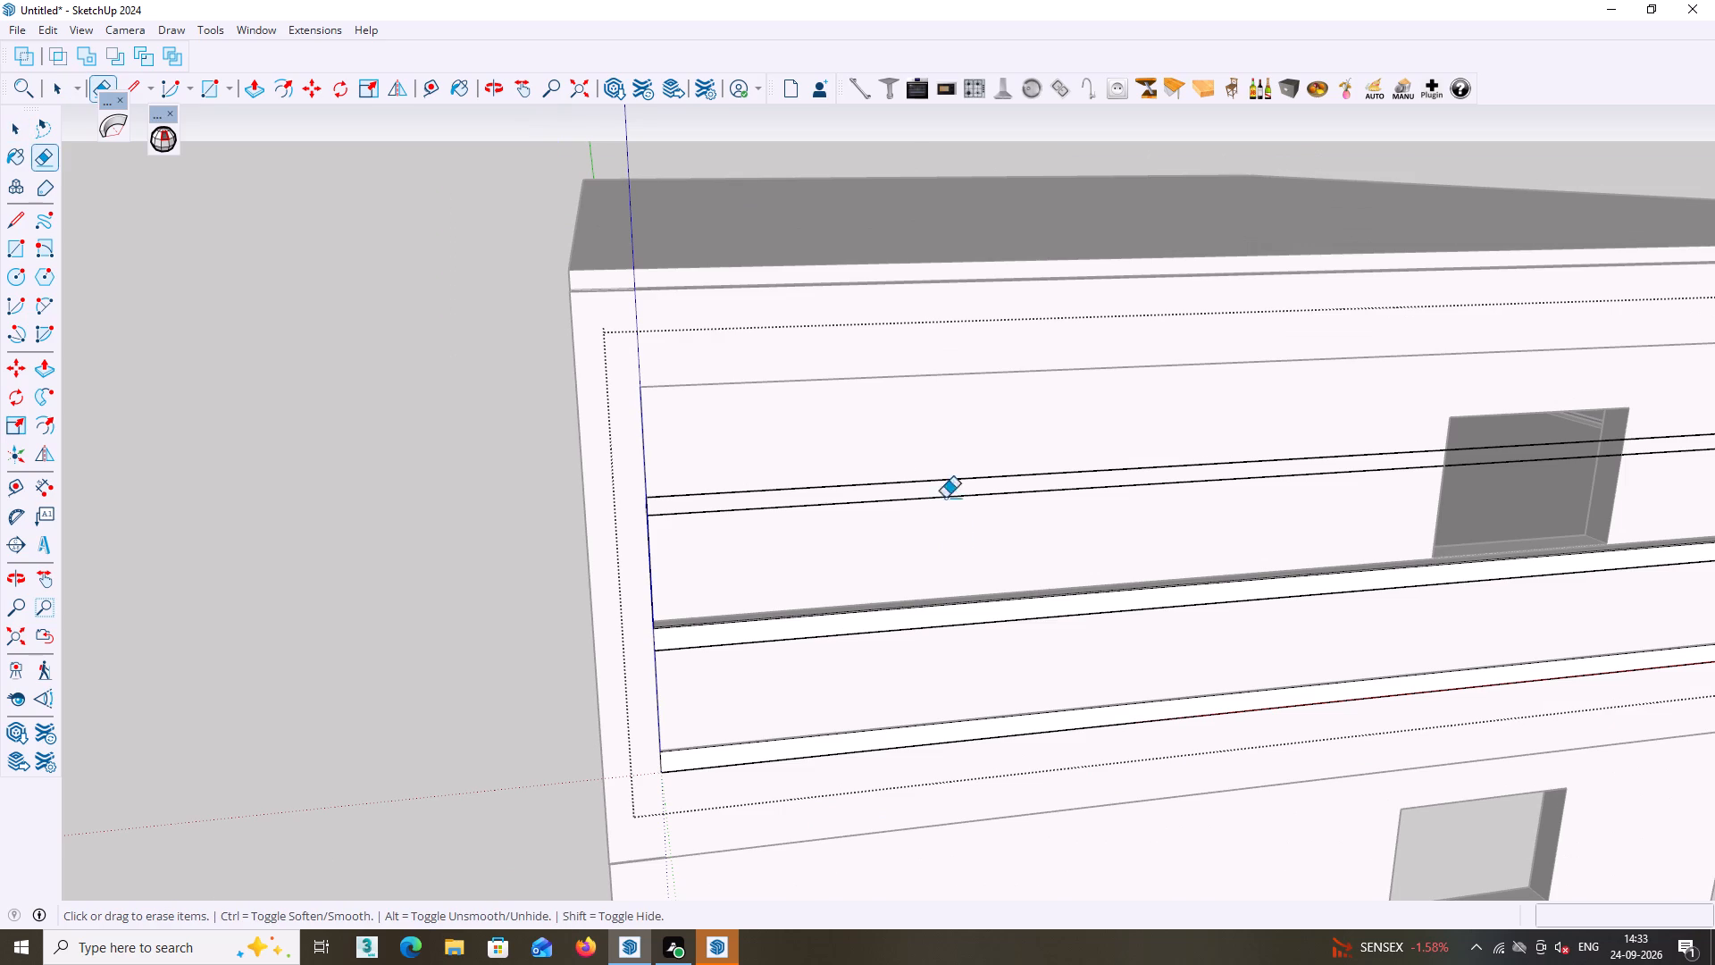
pyautogui.click(942, 479)
pyautogui.click(946, 496)
# Erase the leftover short edges and vertical edges on the frame opening's side face.
pyautogui.moveTo(762, 533); pyautogui.dragTo(439, 583, button='middle')
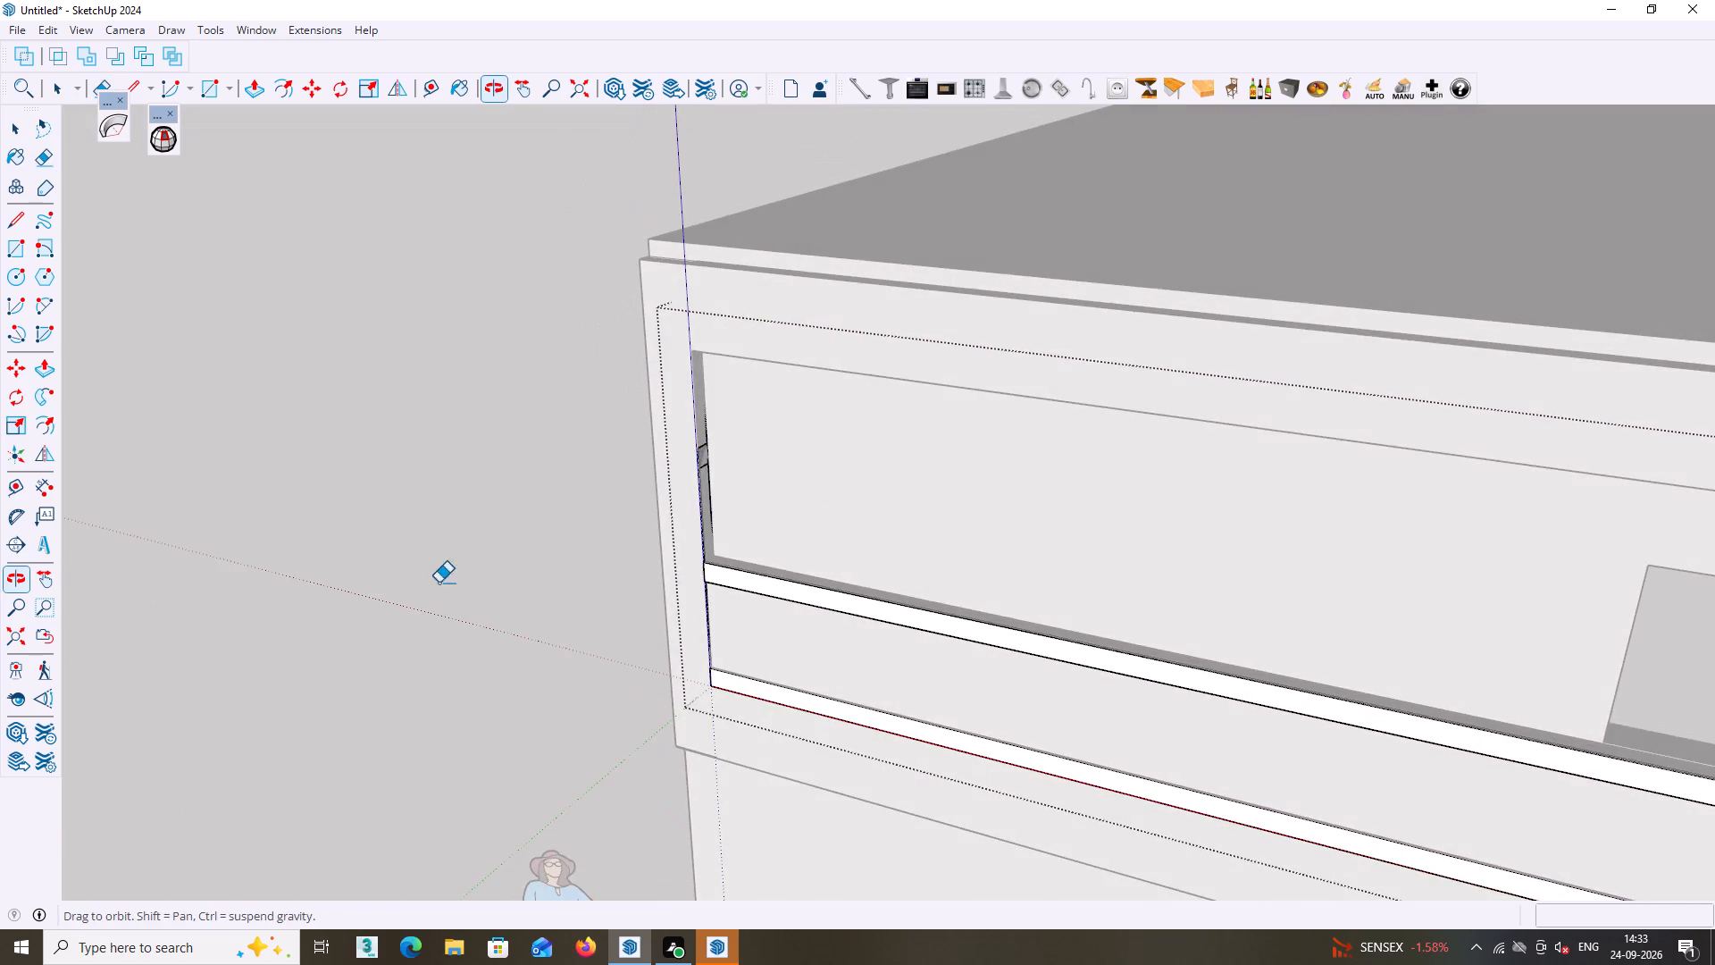
pyautogui.moveTo(439, 583); pyautogui.dragTo(426, 589, button='middle')
pyautogui.scroll(12, 812, 456)
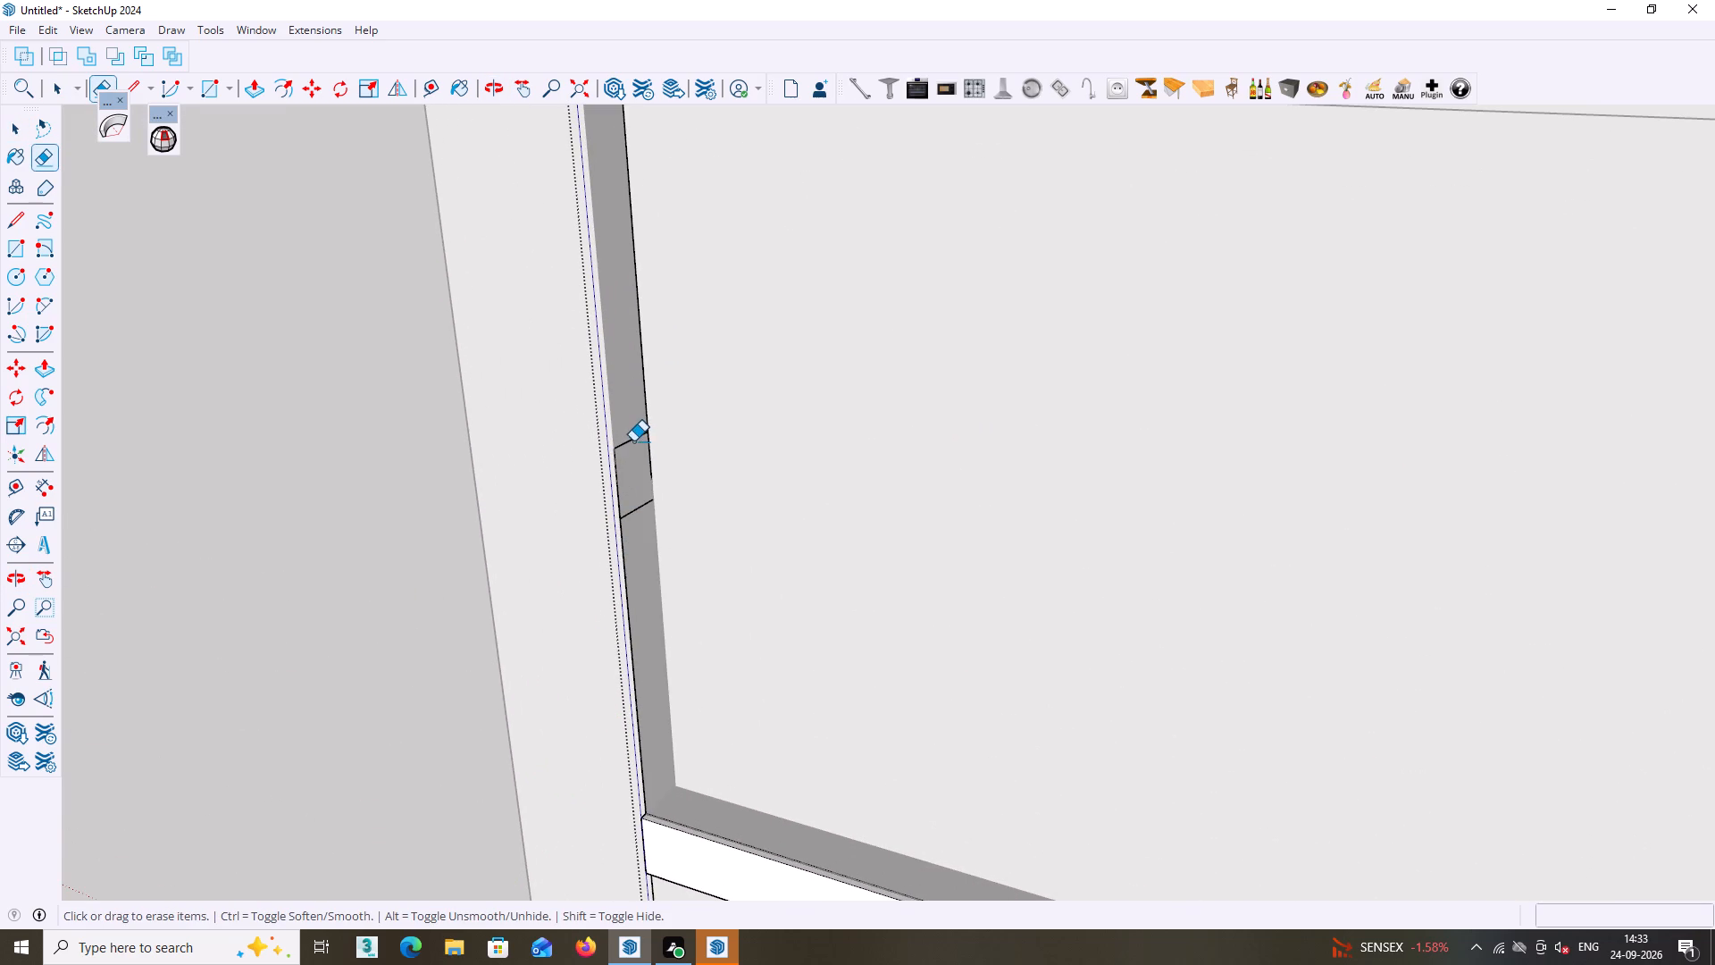
pyautogui.click(633, 441)
pyautogui.click(642, 508)
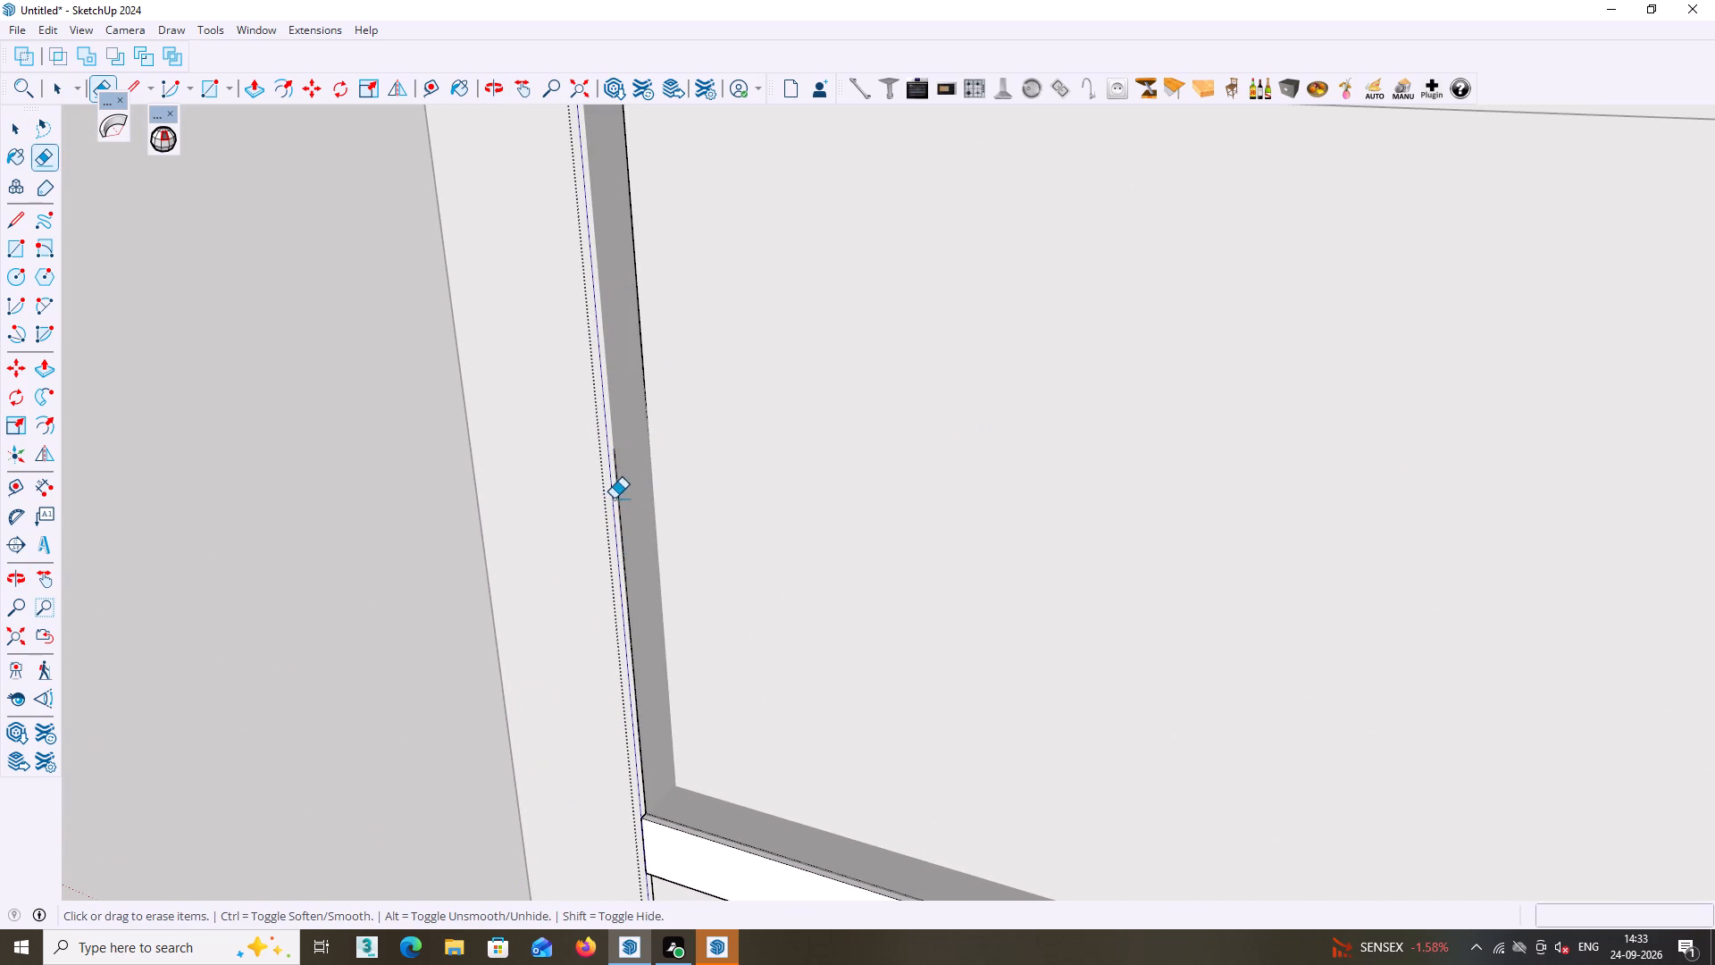
pyautogui.click(621, 489)
pyautogui.doubleClick(619, 489)
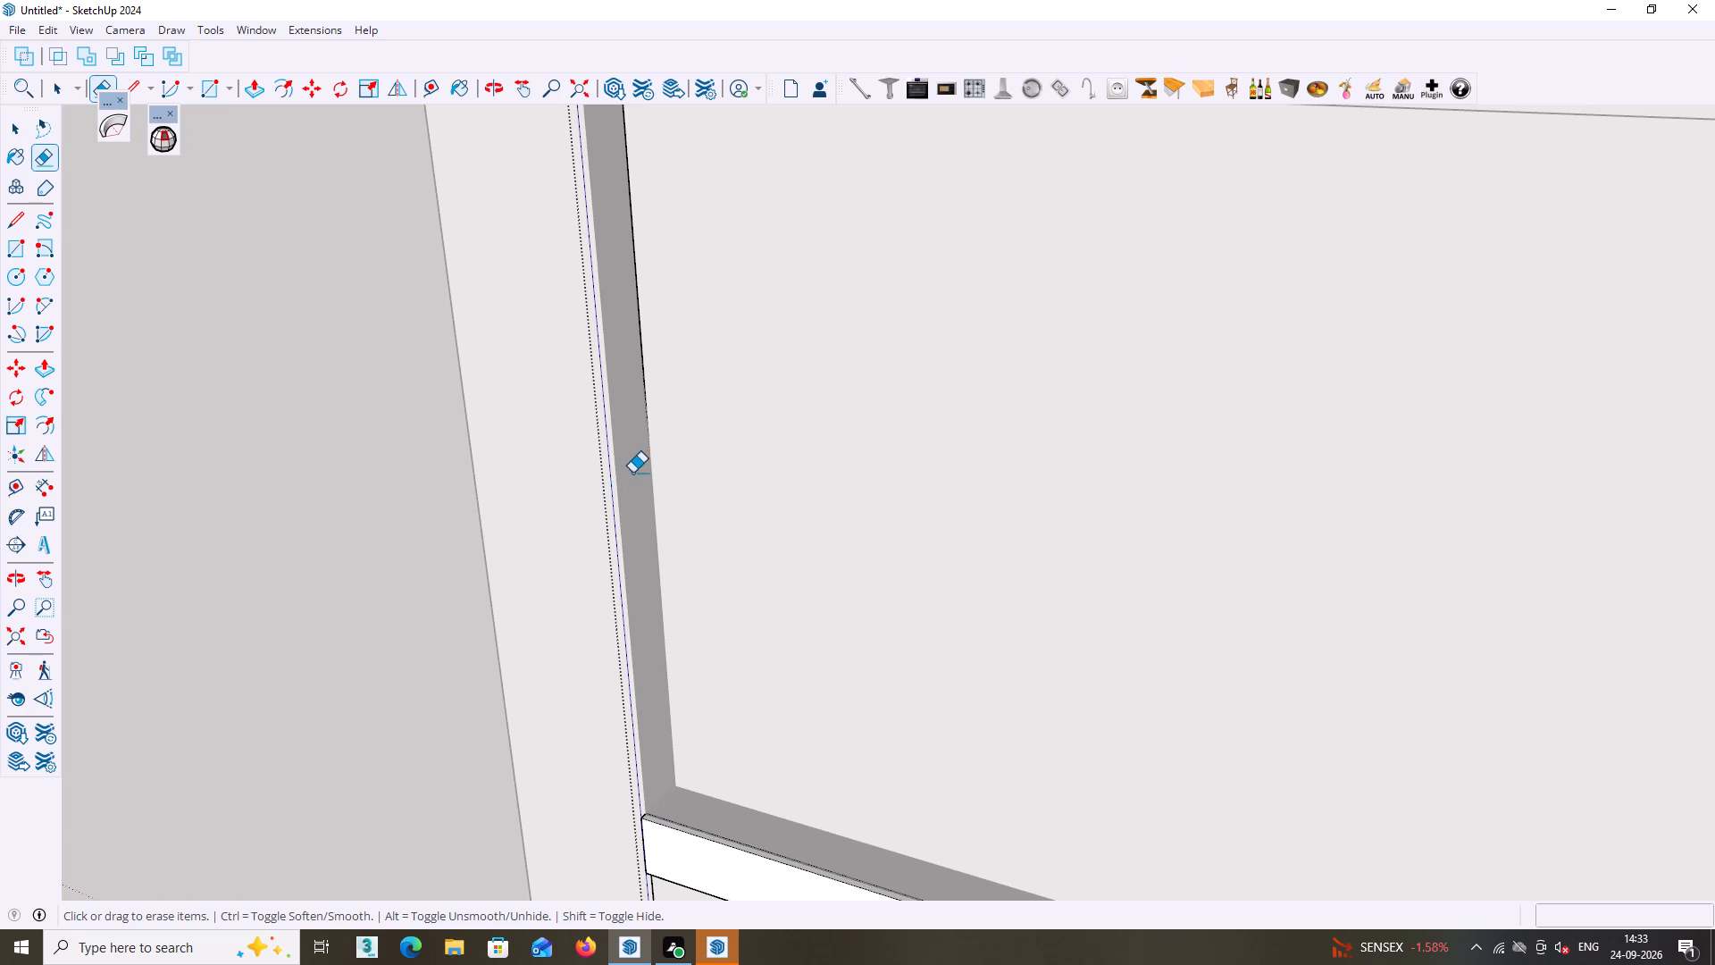
pyautogui.middleClick(634, 470)
pyautogui.doubleClick(643, 364)
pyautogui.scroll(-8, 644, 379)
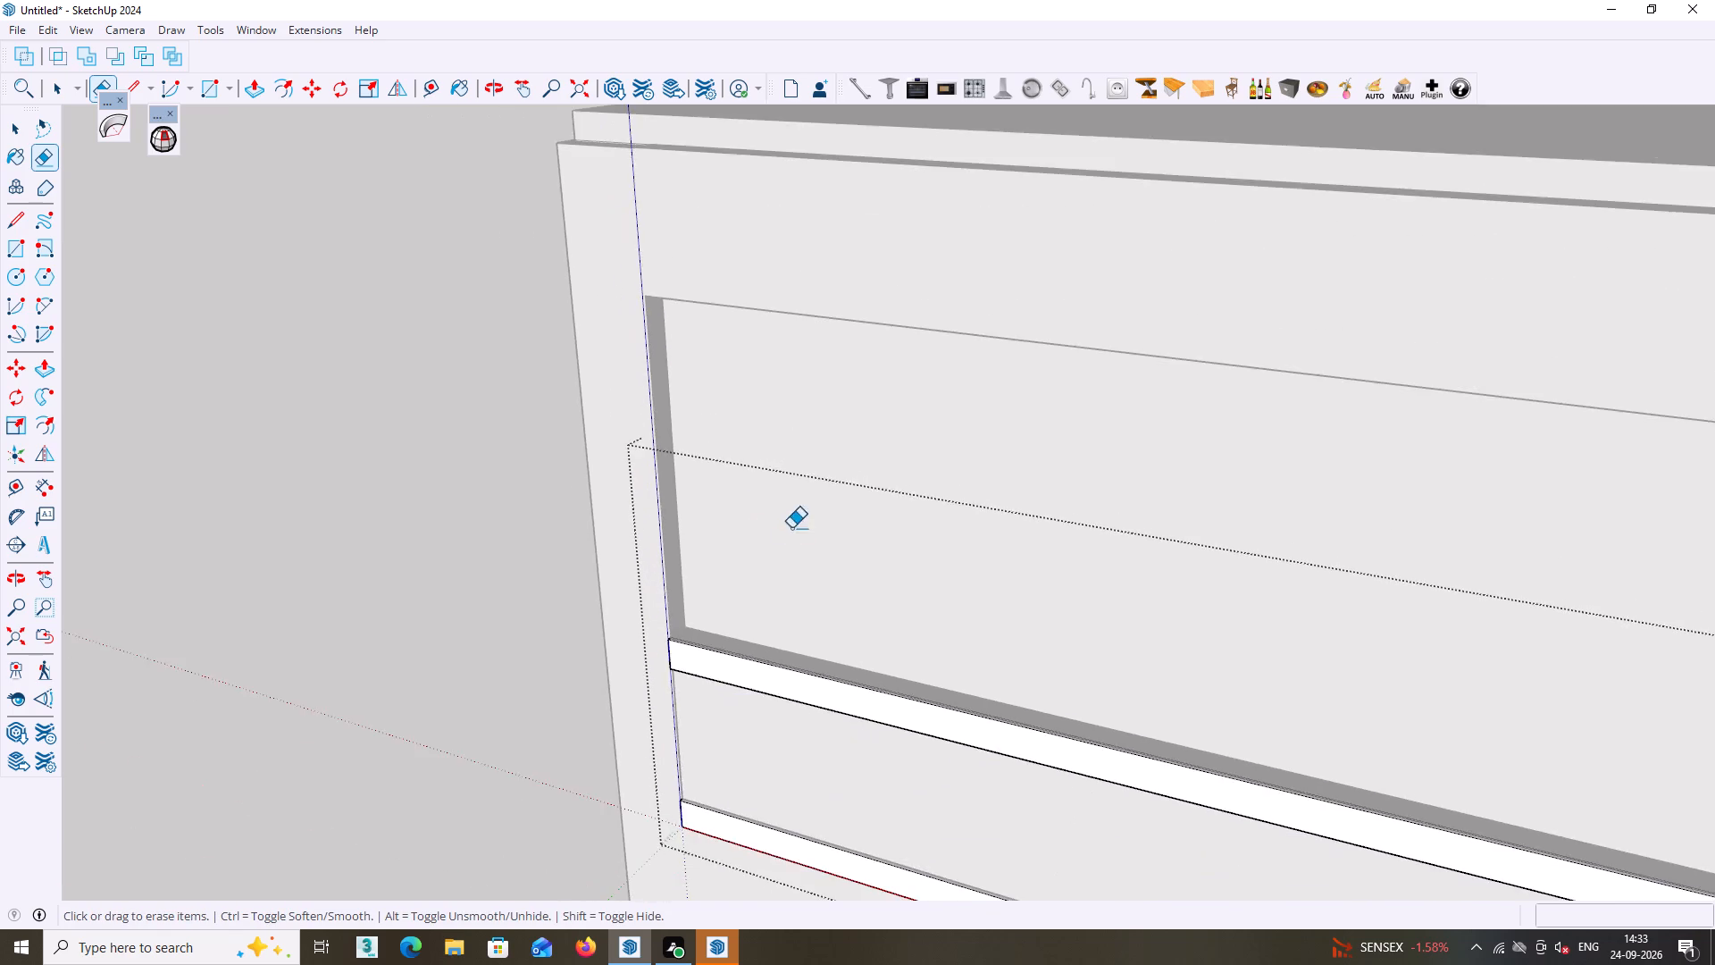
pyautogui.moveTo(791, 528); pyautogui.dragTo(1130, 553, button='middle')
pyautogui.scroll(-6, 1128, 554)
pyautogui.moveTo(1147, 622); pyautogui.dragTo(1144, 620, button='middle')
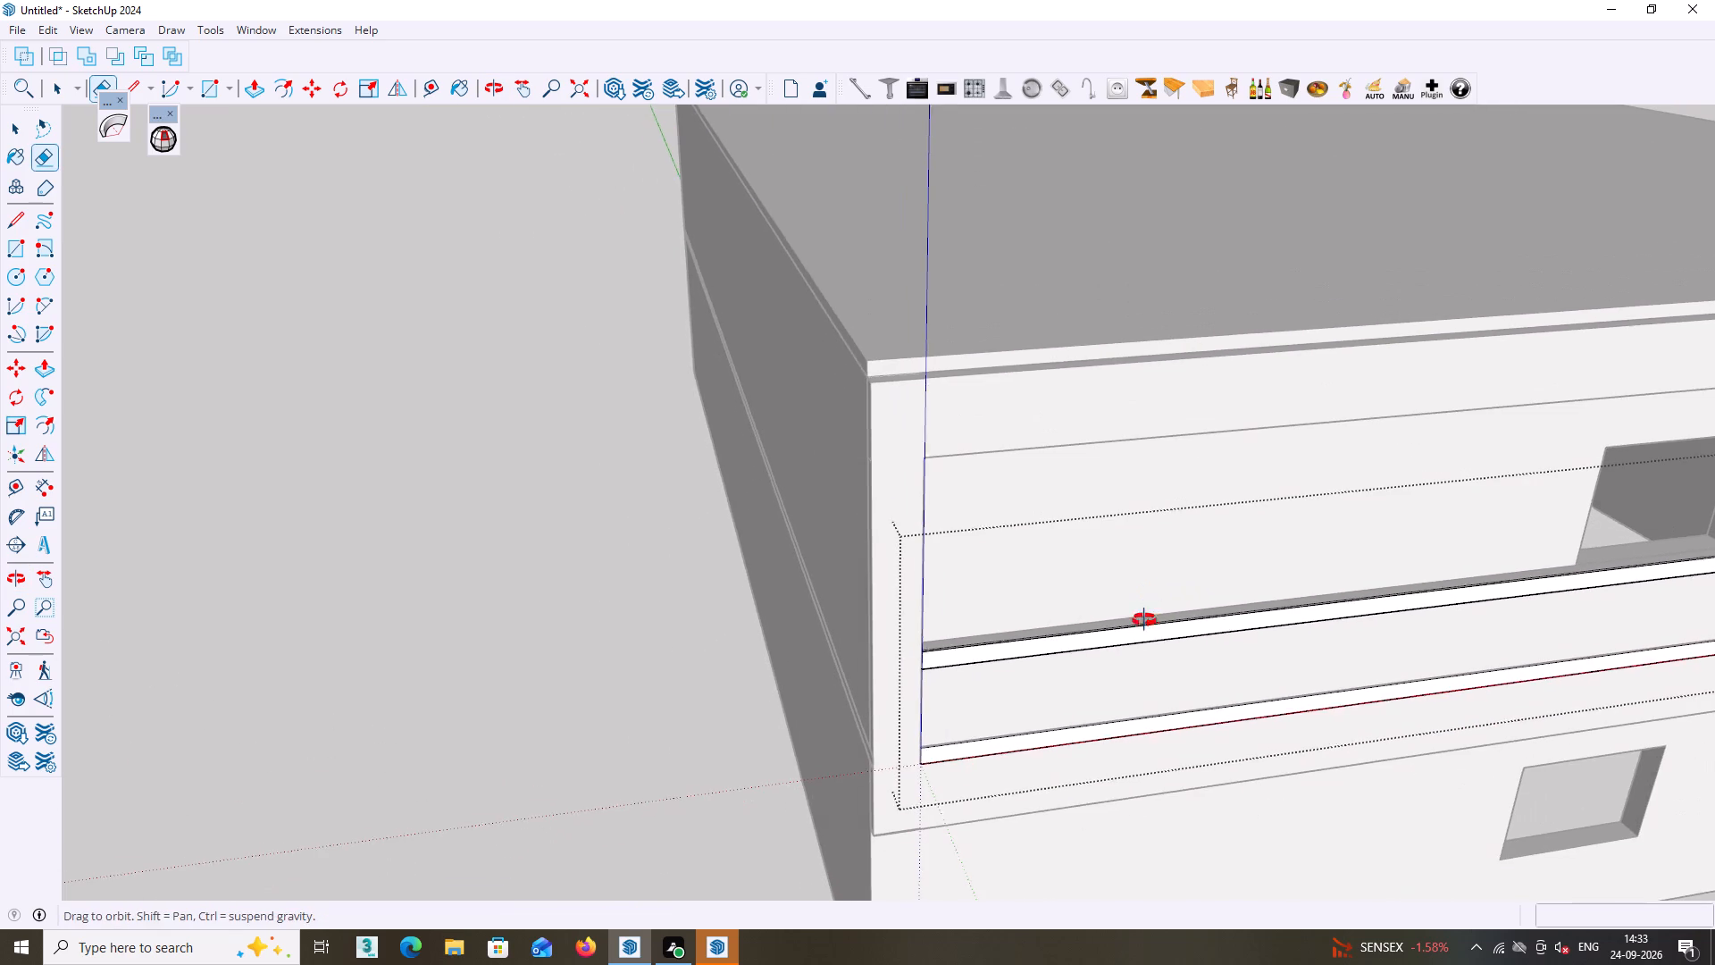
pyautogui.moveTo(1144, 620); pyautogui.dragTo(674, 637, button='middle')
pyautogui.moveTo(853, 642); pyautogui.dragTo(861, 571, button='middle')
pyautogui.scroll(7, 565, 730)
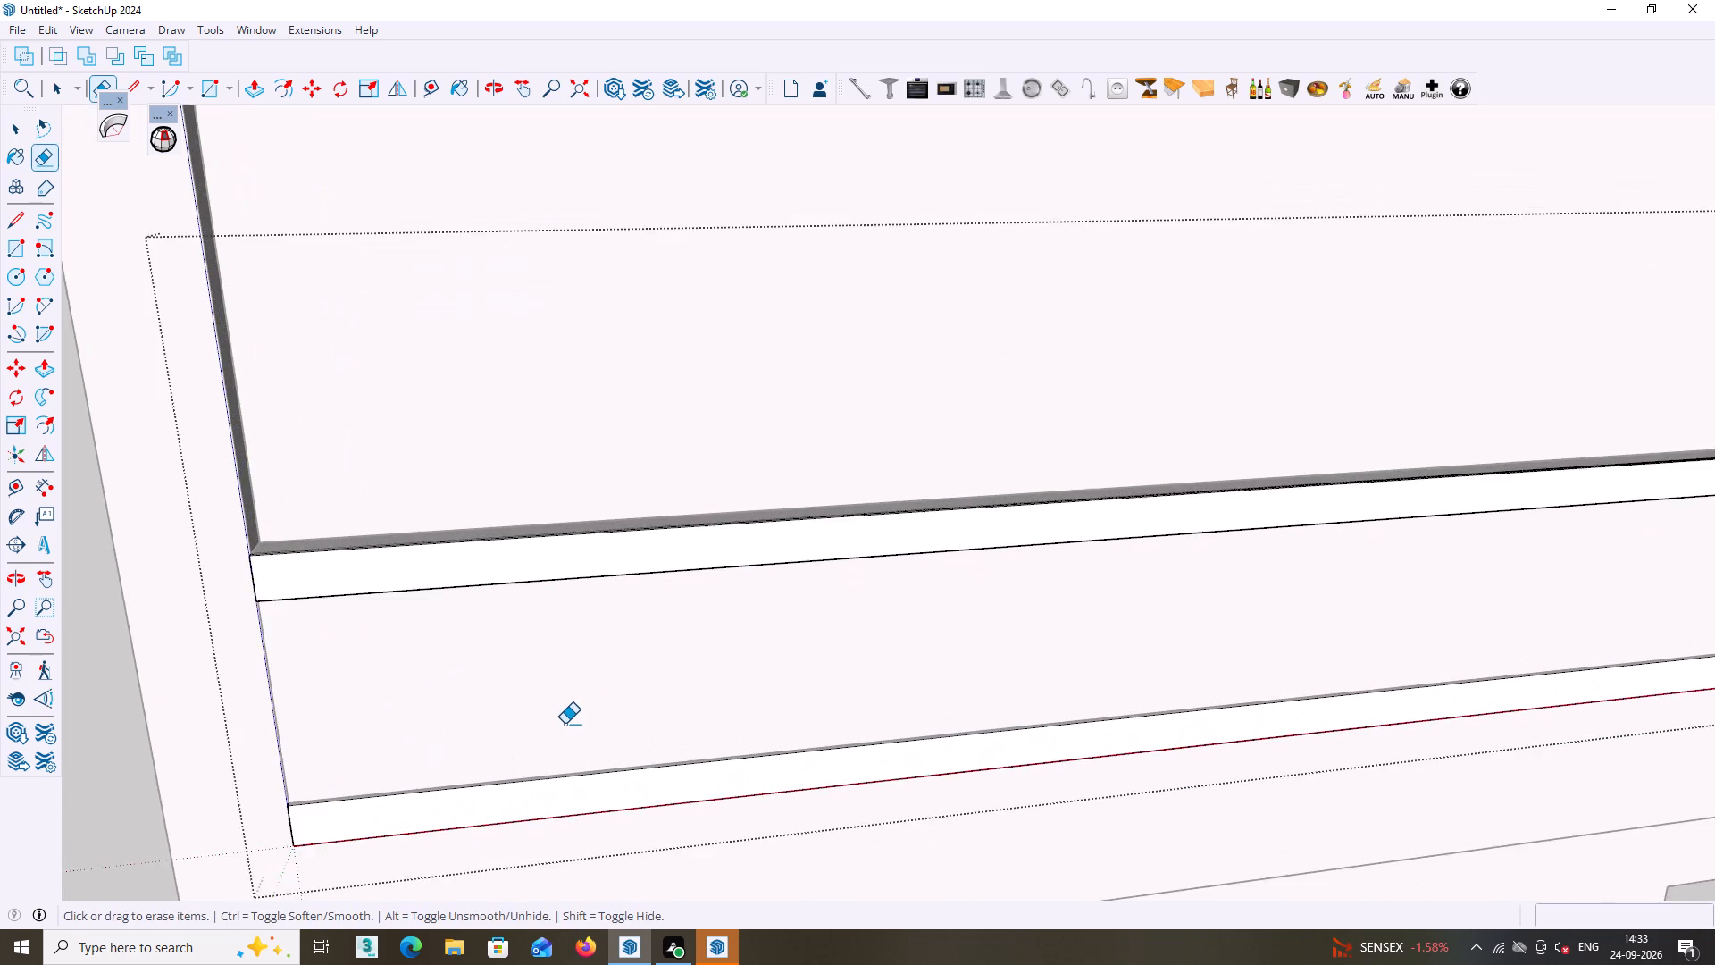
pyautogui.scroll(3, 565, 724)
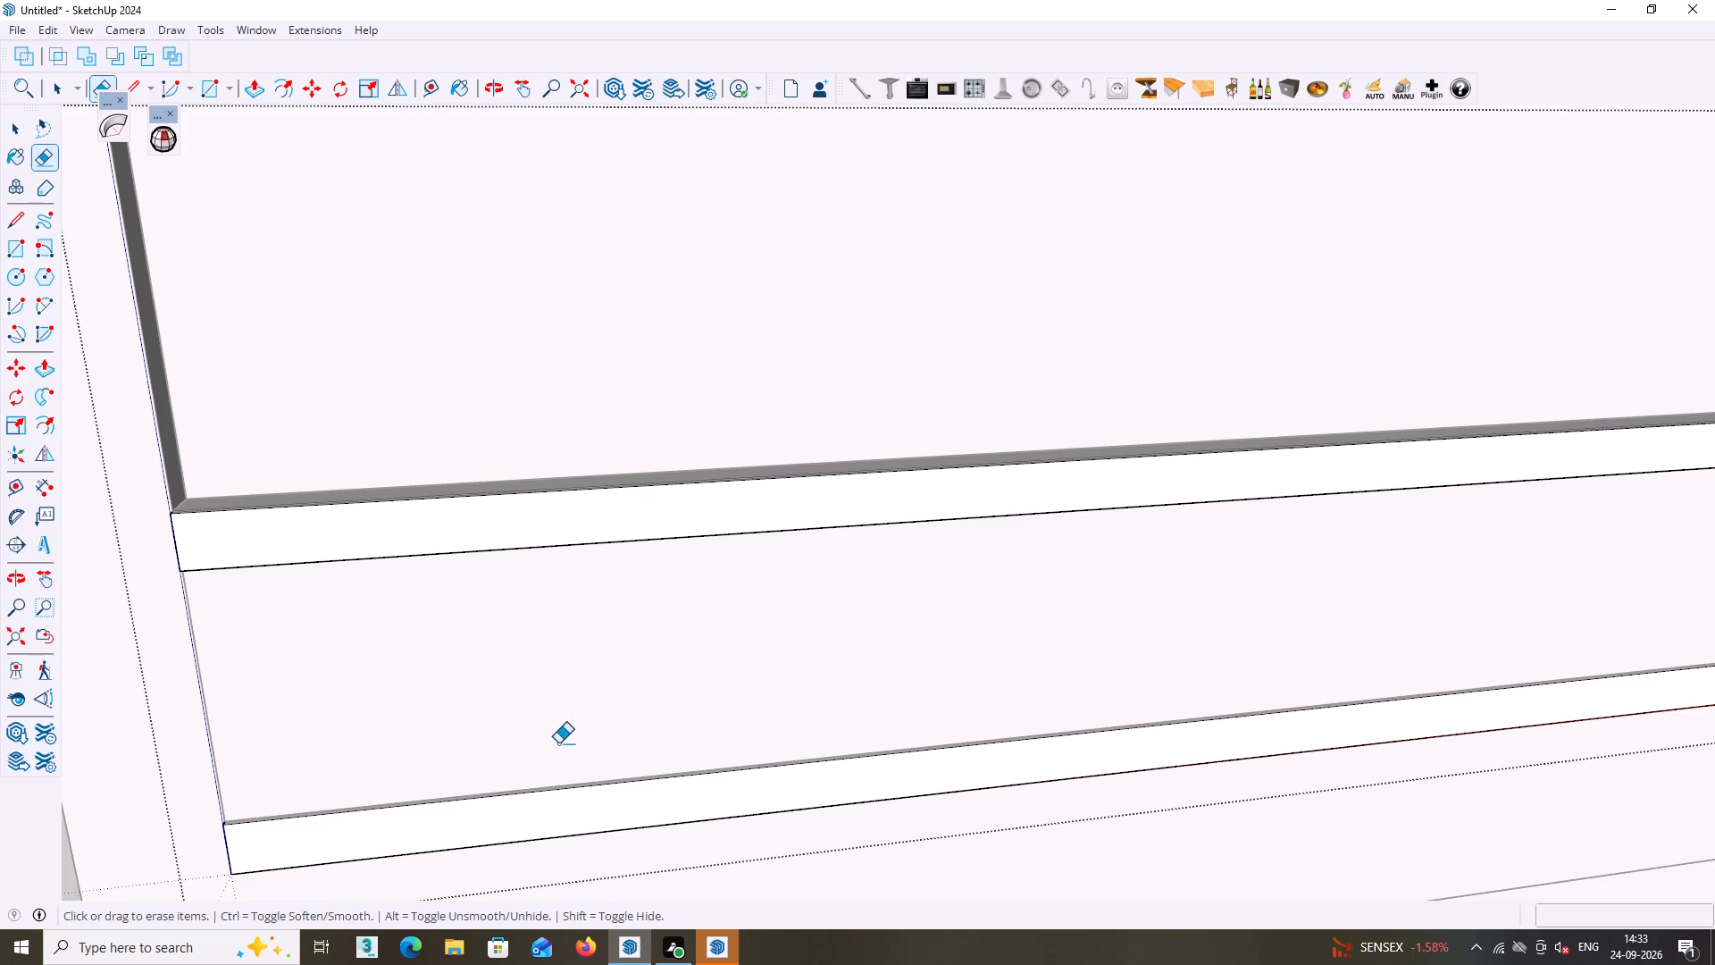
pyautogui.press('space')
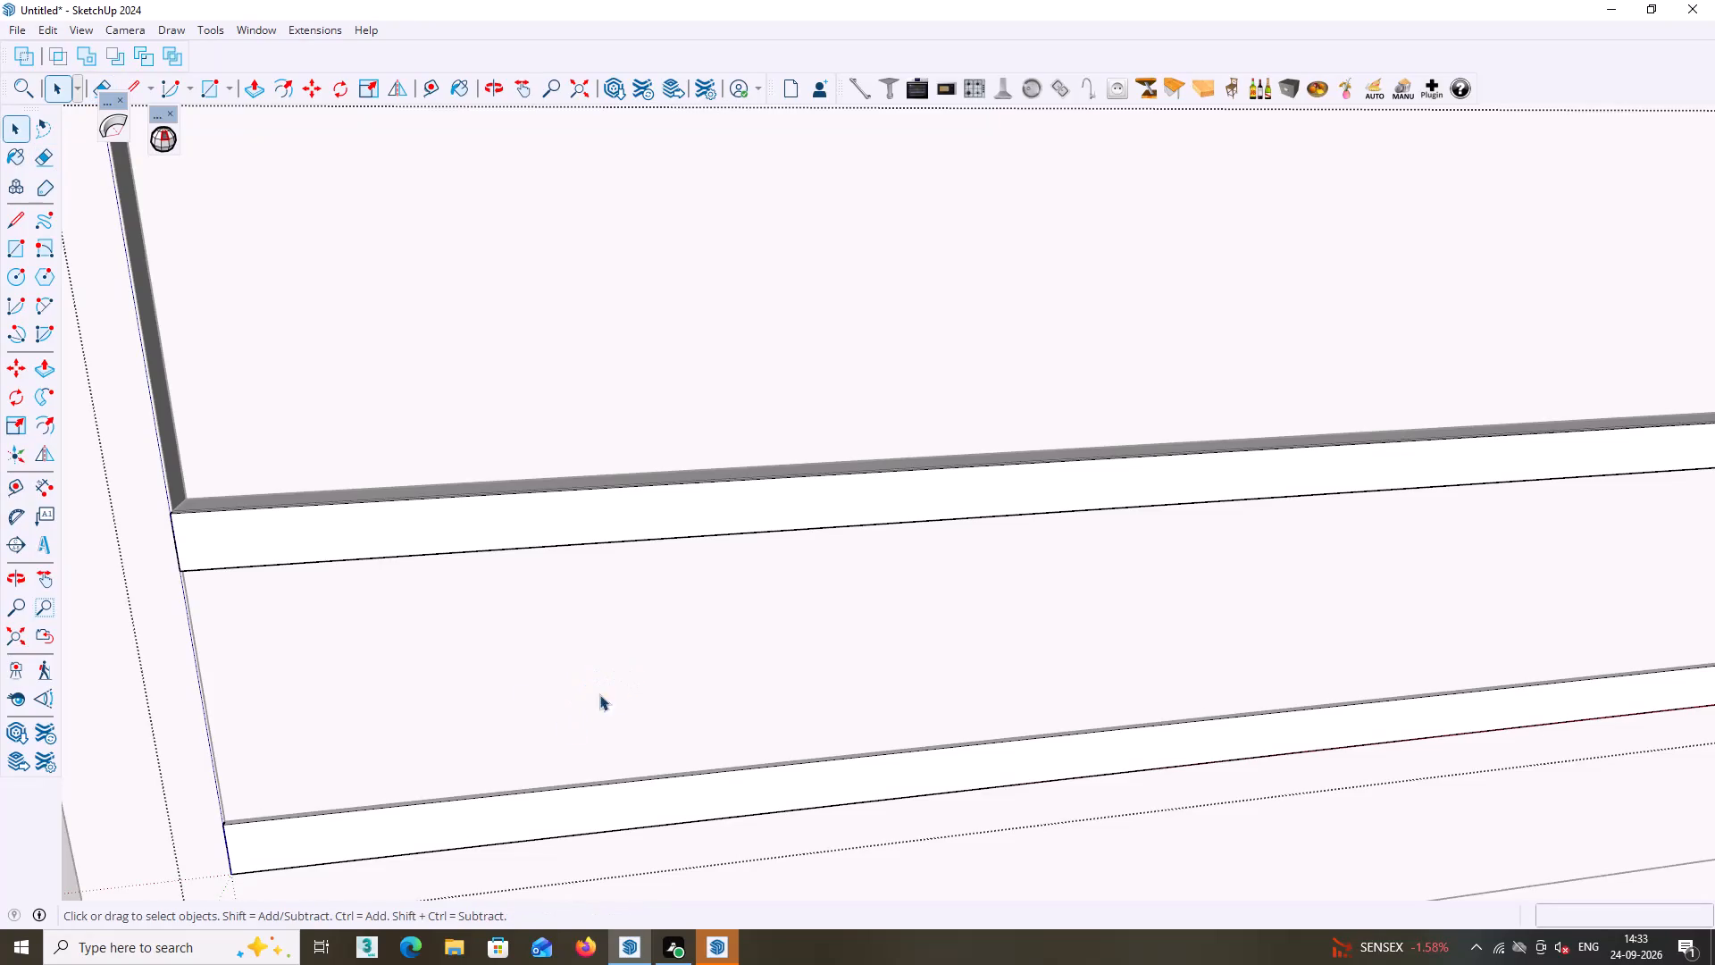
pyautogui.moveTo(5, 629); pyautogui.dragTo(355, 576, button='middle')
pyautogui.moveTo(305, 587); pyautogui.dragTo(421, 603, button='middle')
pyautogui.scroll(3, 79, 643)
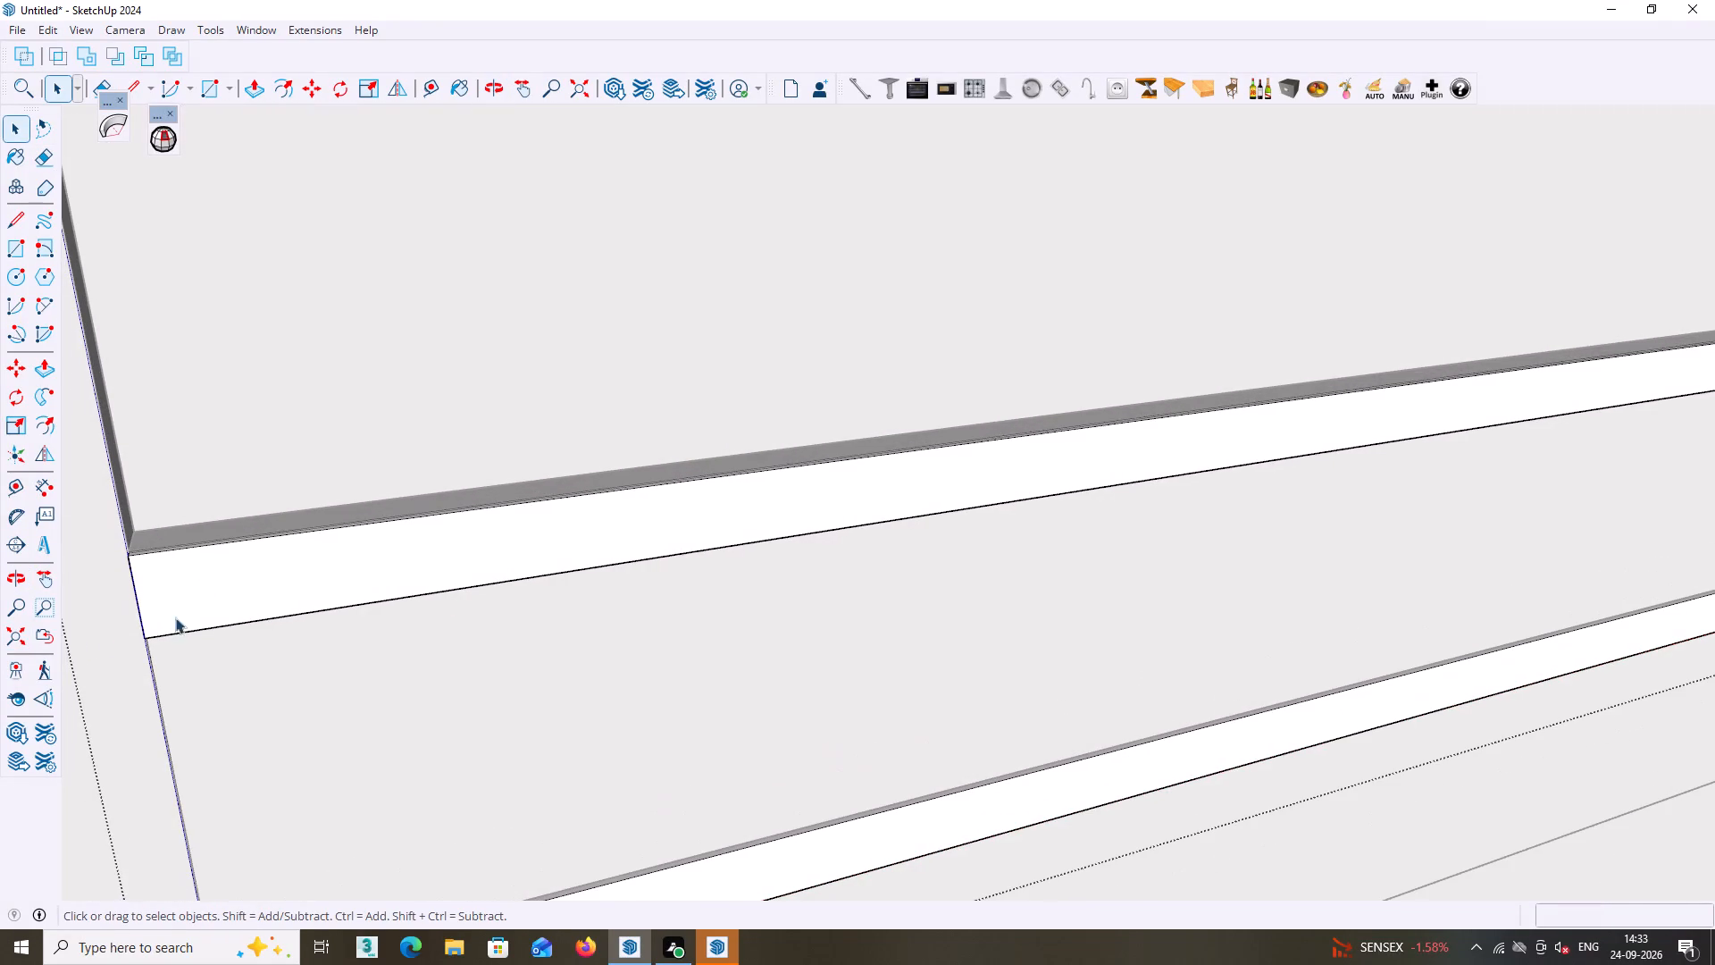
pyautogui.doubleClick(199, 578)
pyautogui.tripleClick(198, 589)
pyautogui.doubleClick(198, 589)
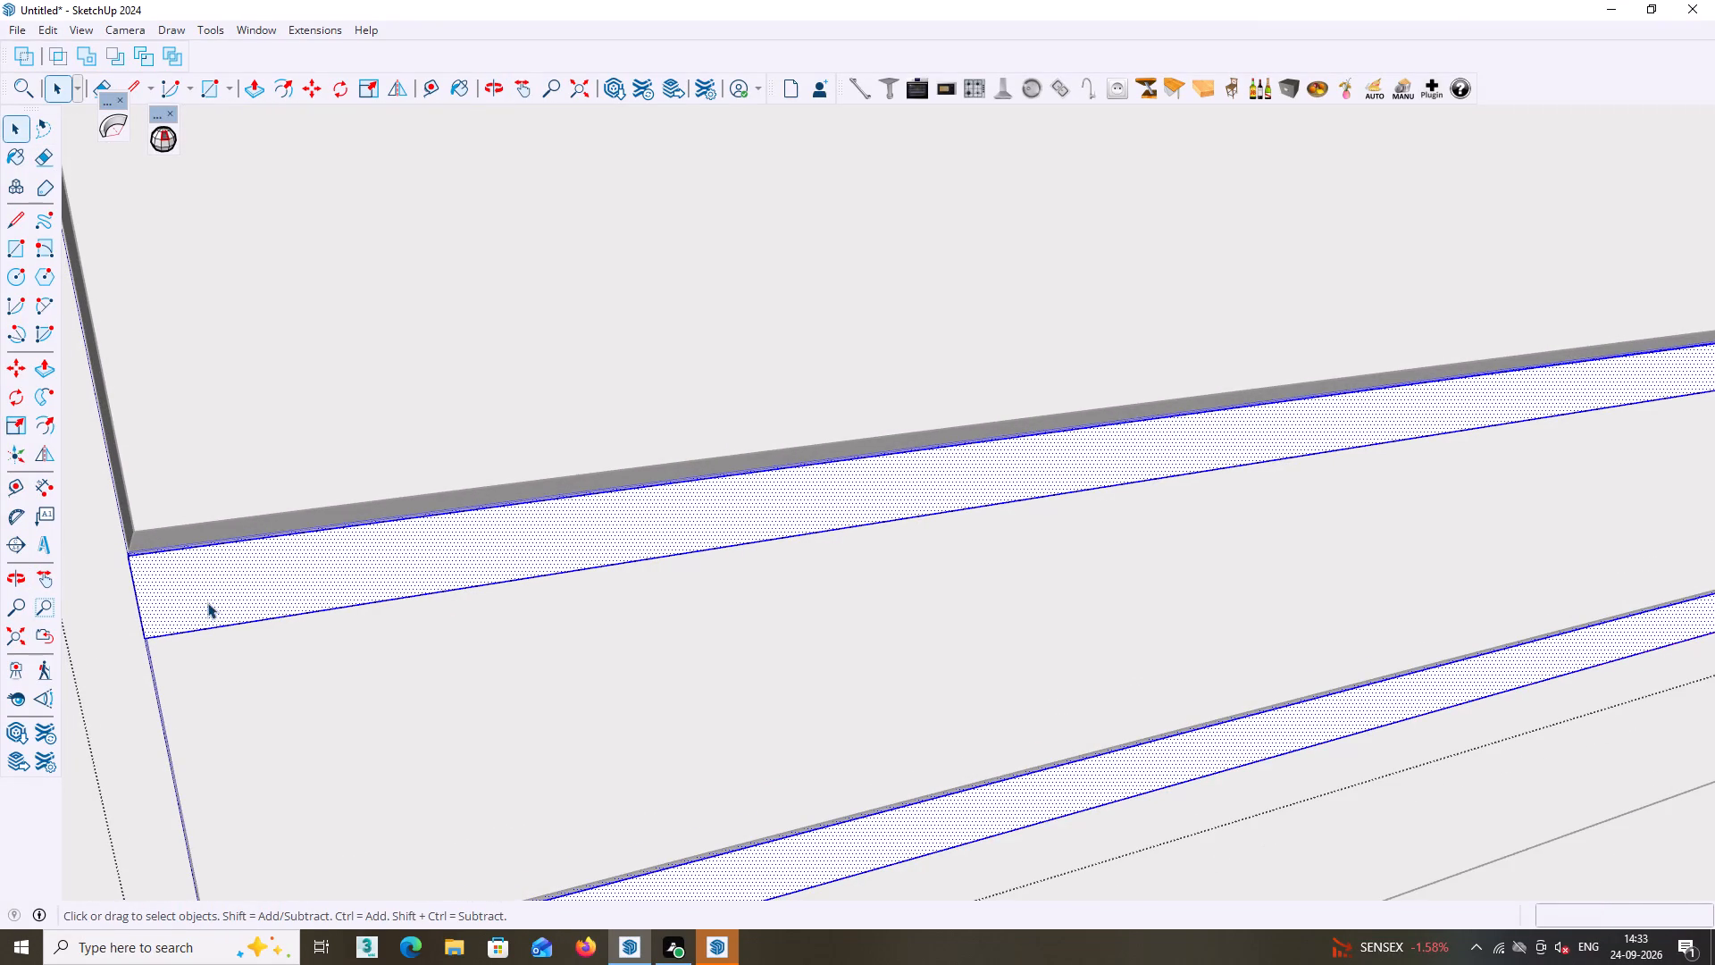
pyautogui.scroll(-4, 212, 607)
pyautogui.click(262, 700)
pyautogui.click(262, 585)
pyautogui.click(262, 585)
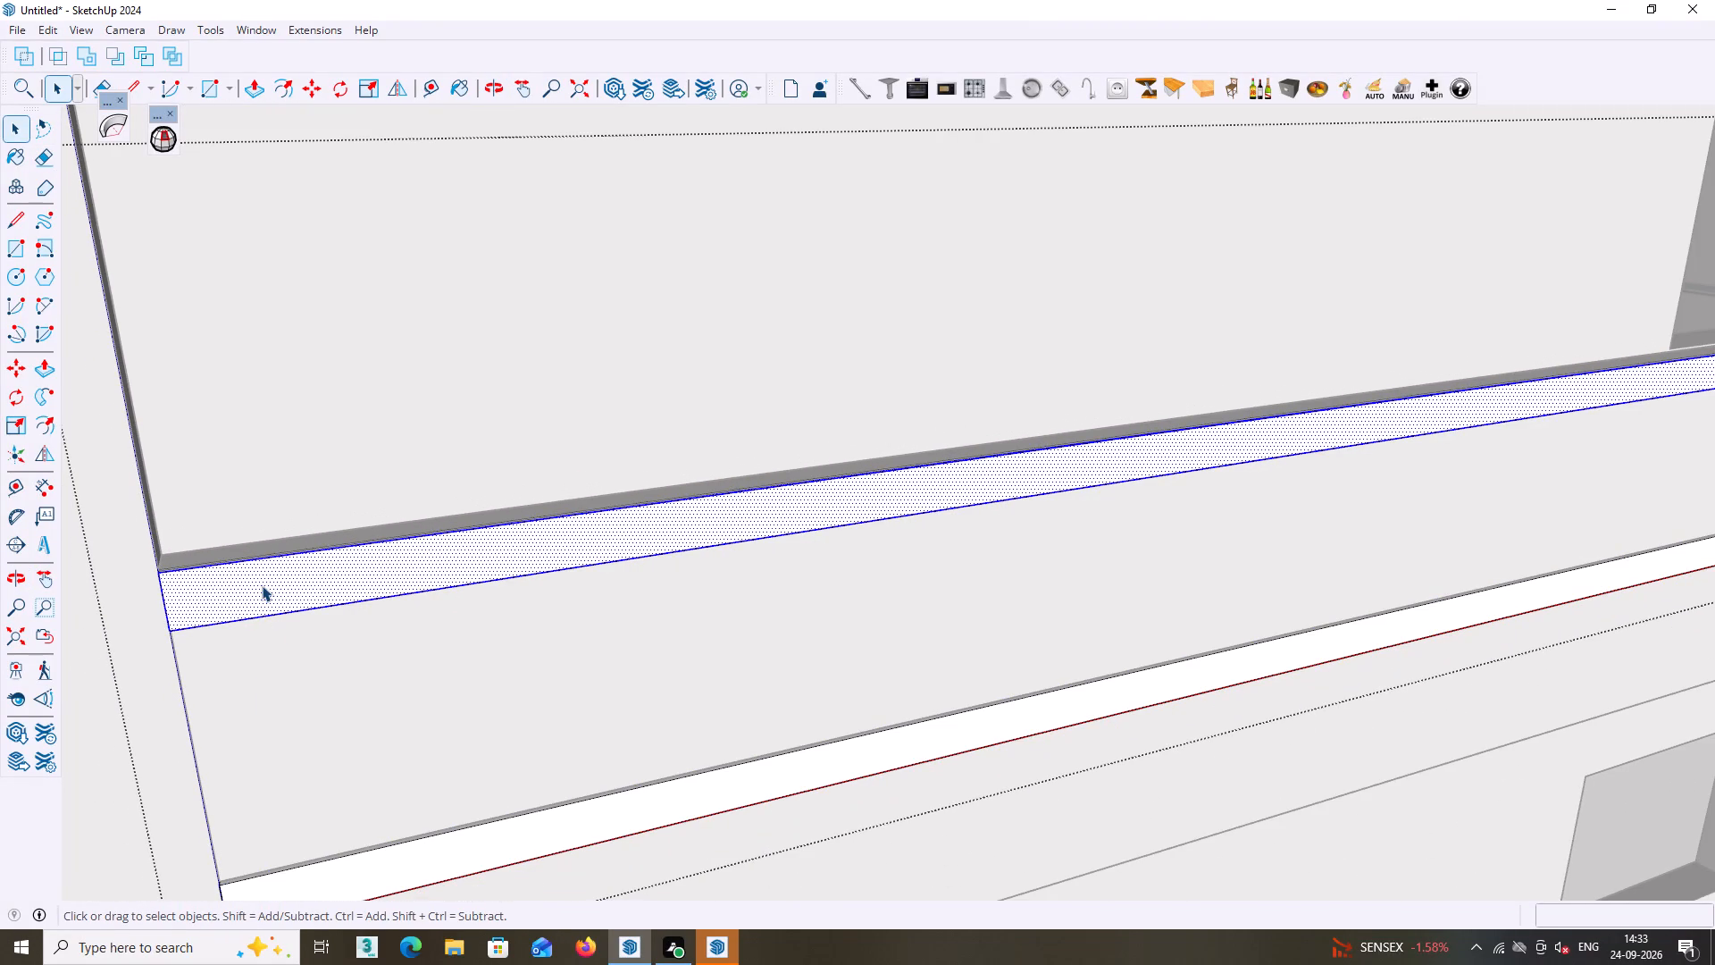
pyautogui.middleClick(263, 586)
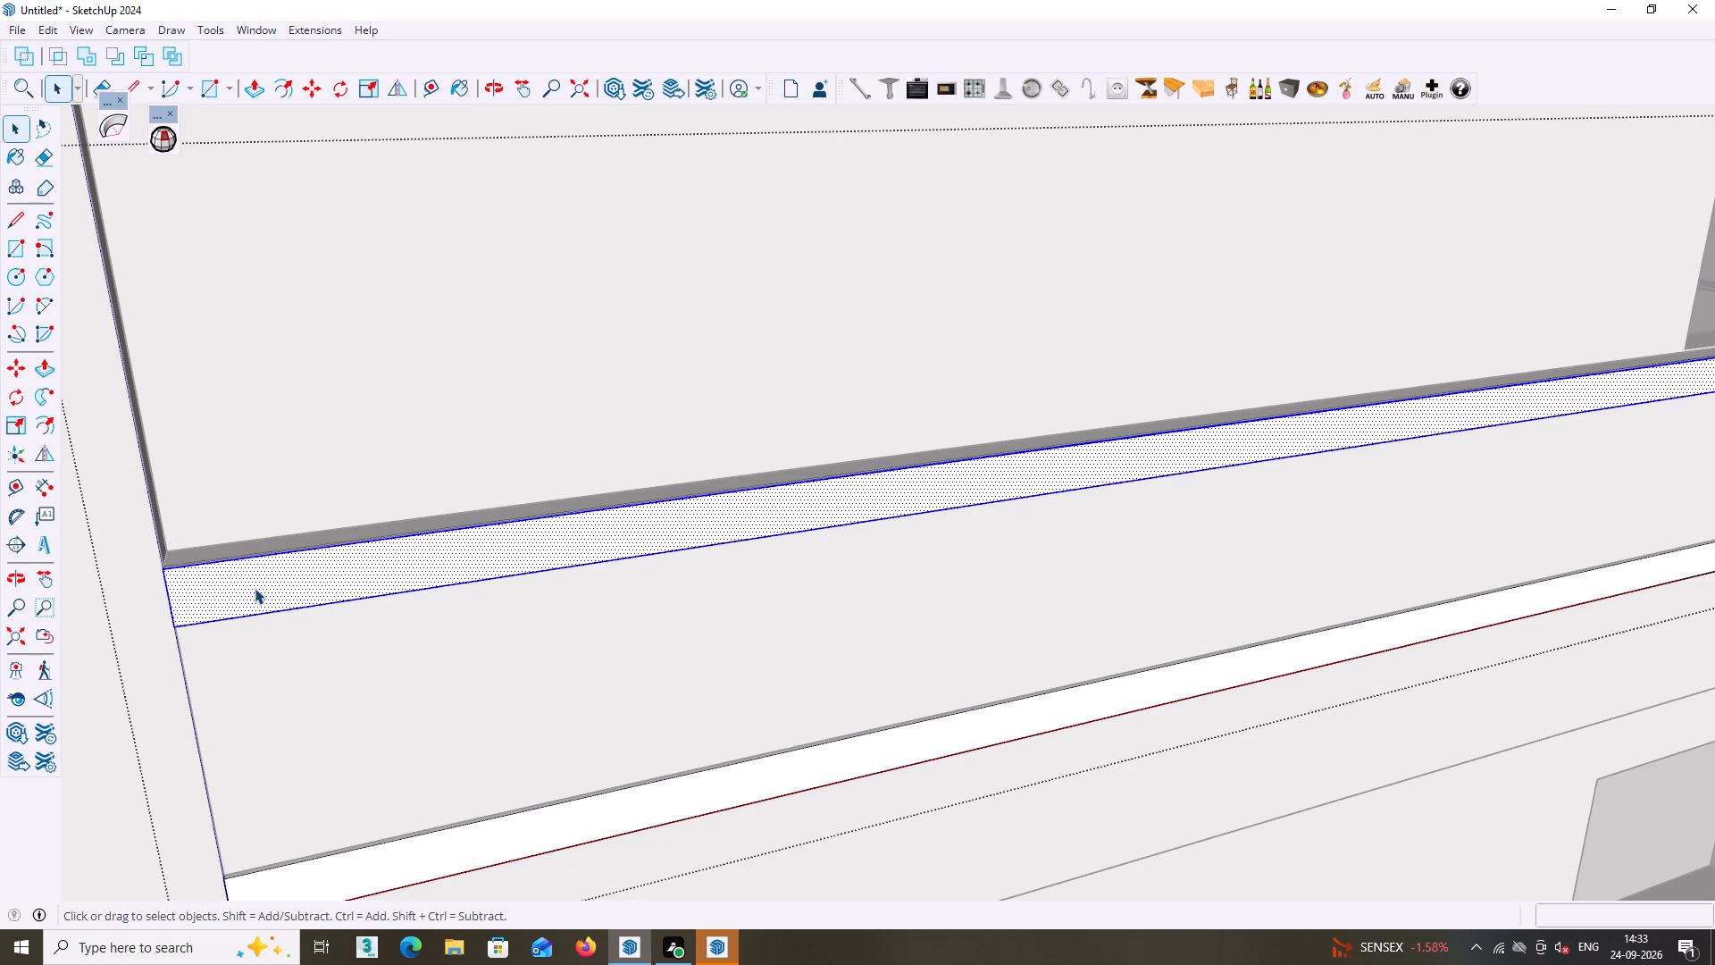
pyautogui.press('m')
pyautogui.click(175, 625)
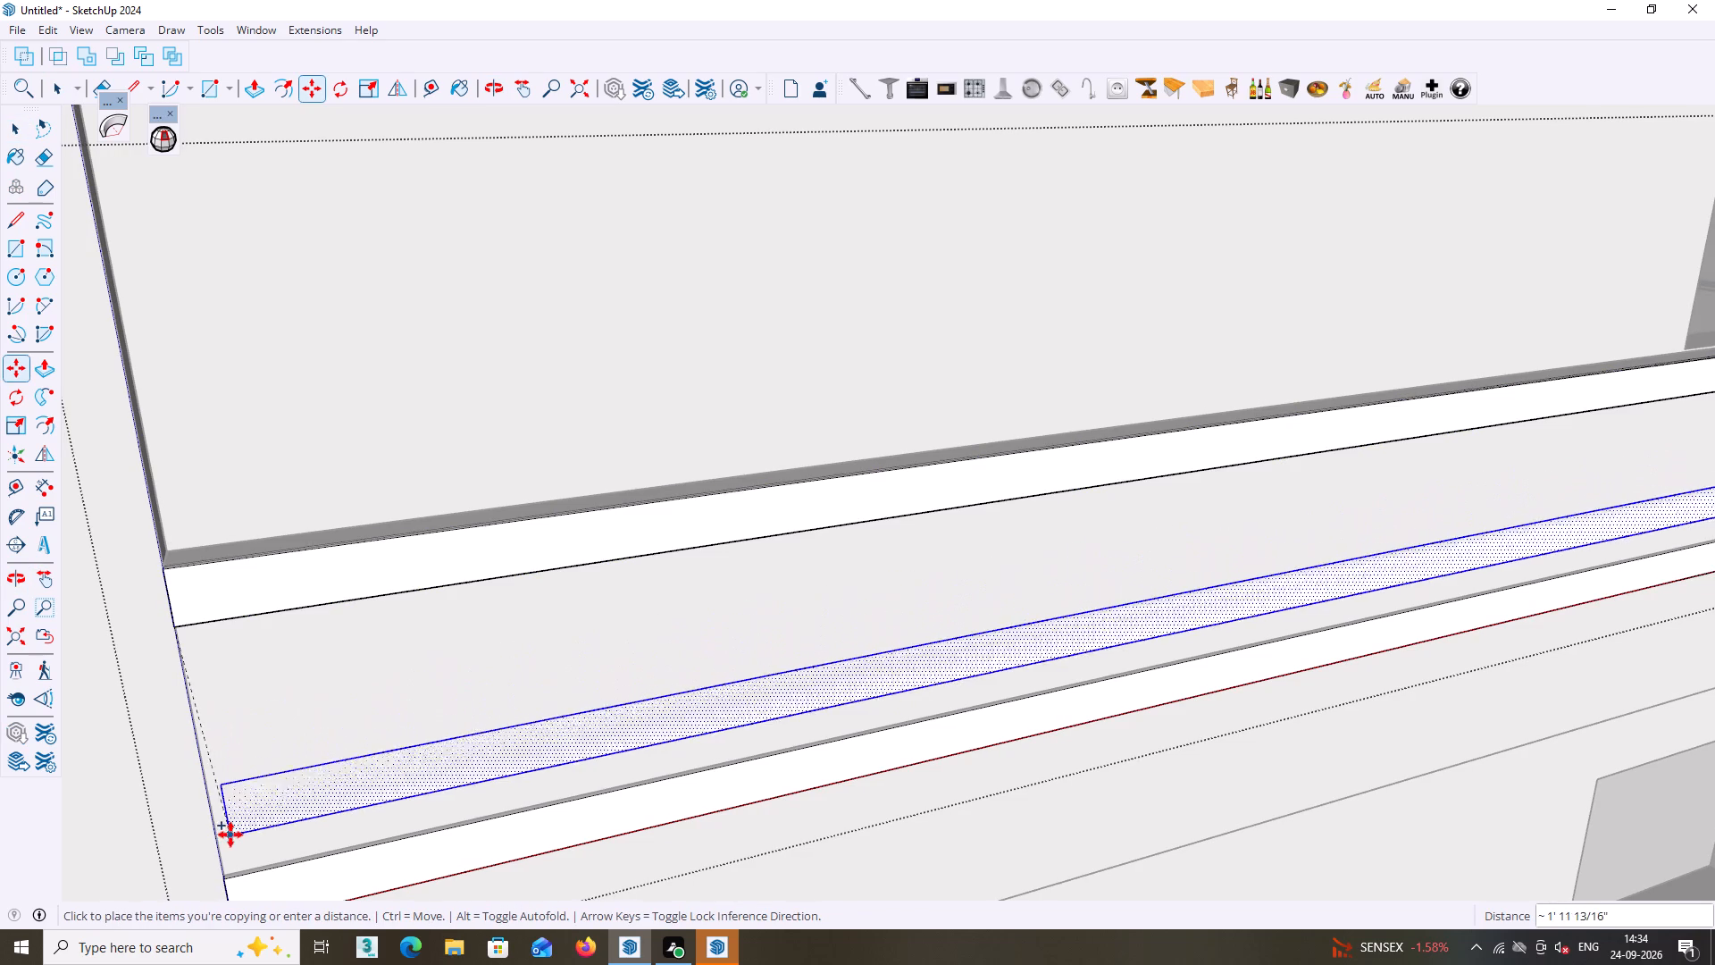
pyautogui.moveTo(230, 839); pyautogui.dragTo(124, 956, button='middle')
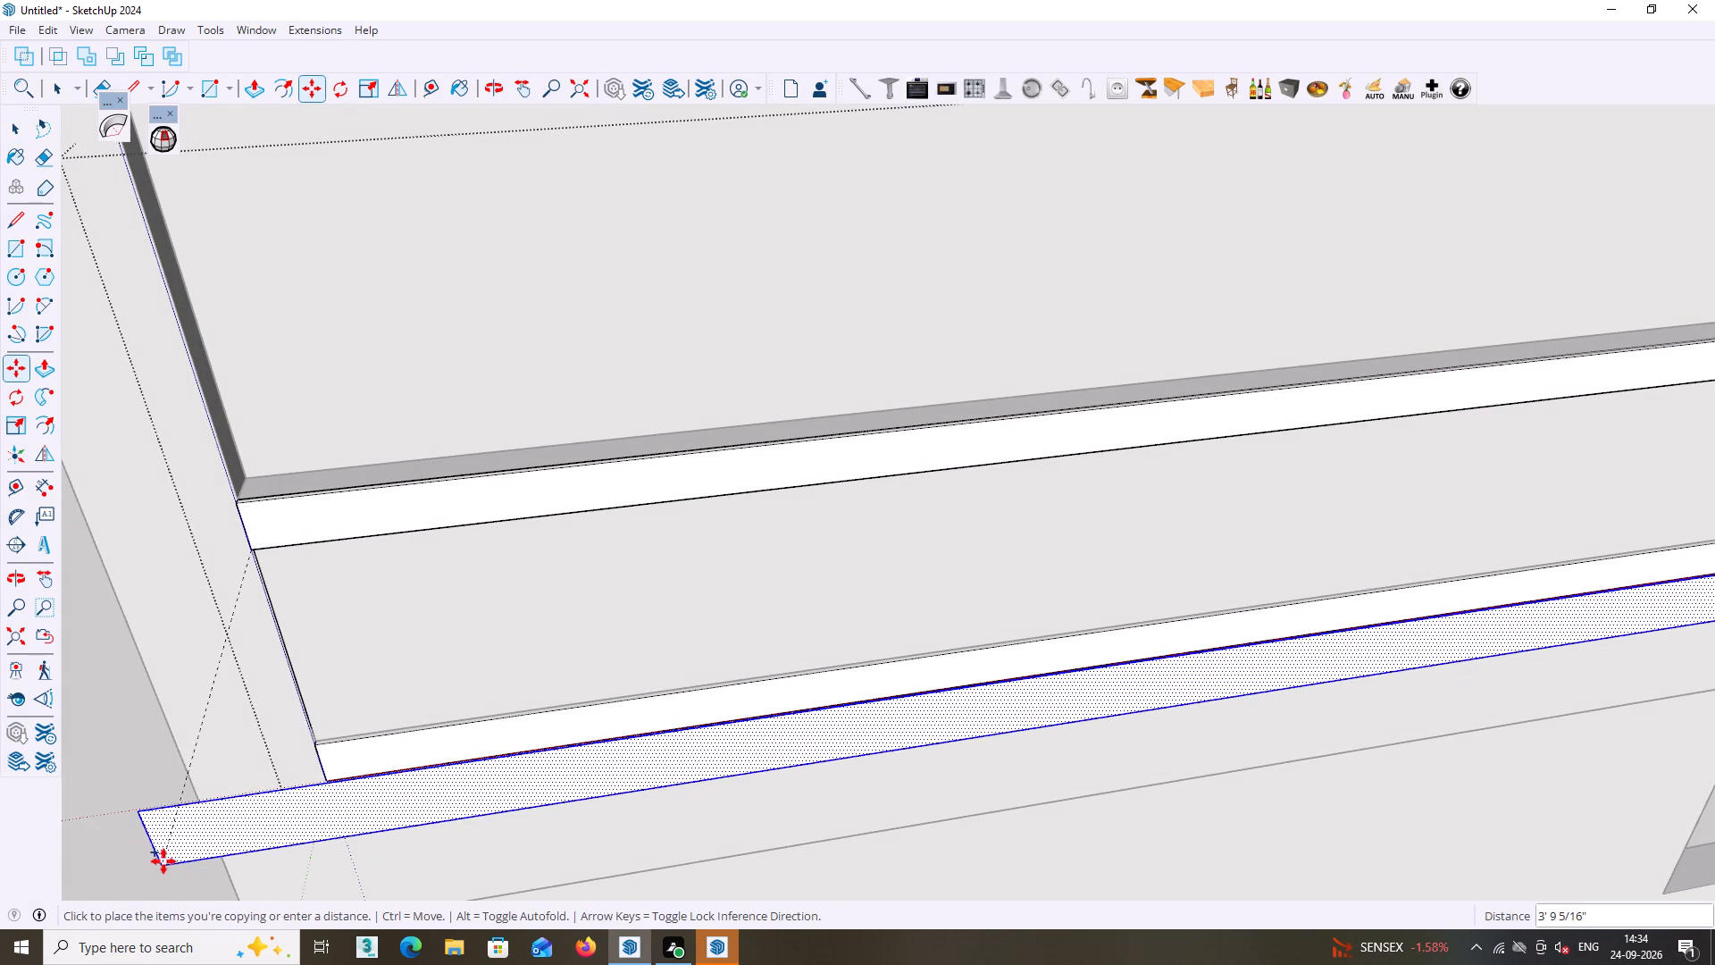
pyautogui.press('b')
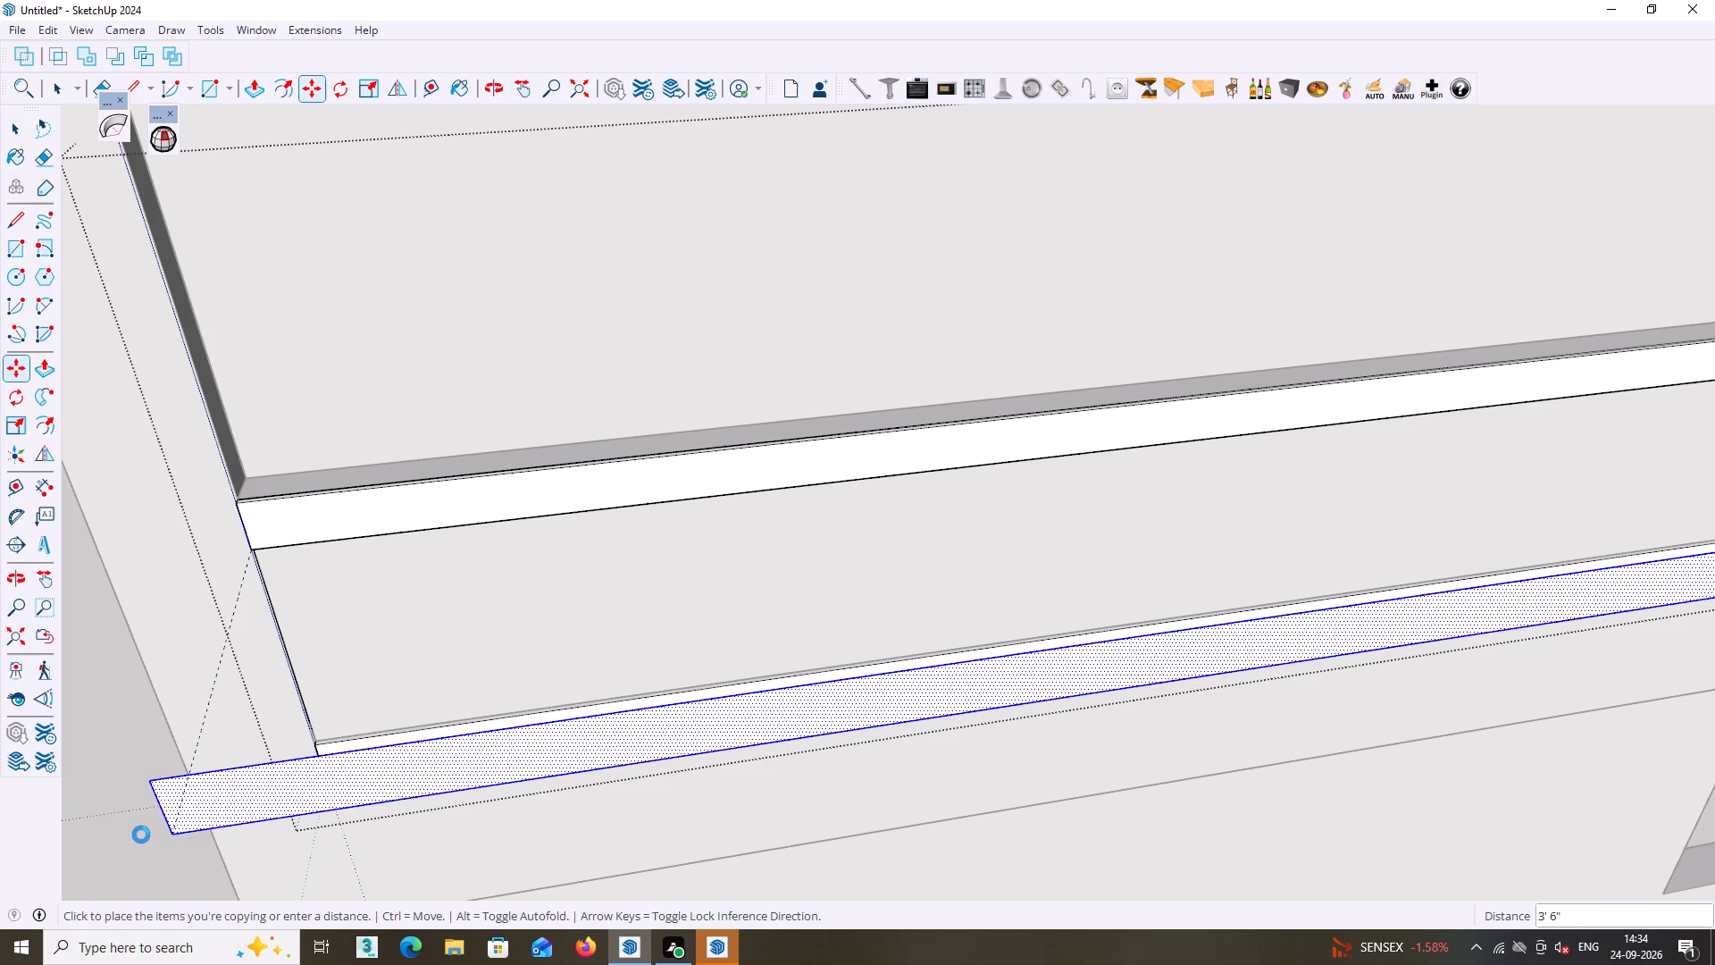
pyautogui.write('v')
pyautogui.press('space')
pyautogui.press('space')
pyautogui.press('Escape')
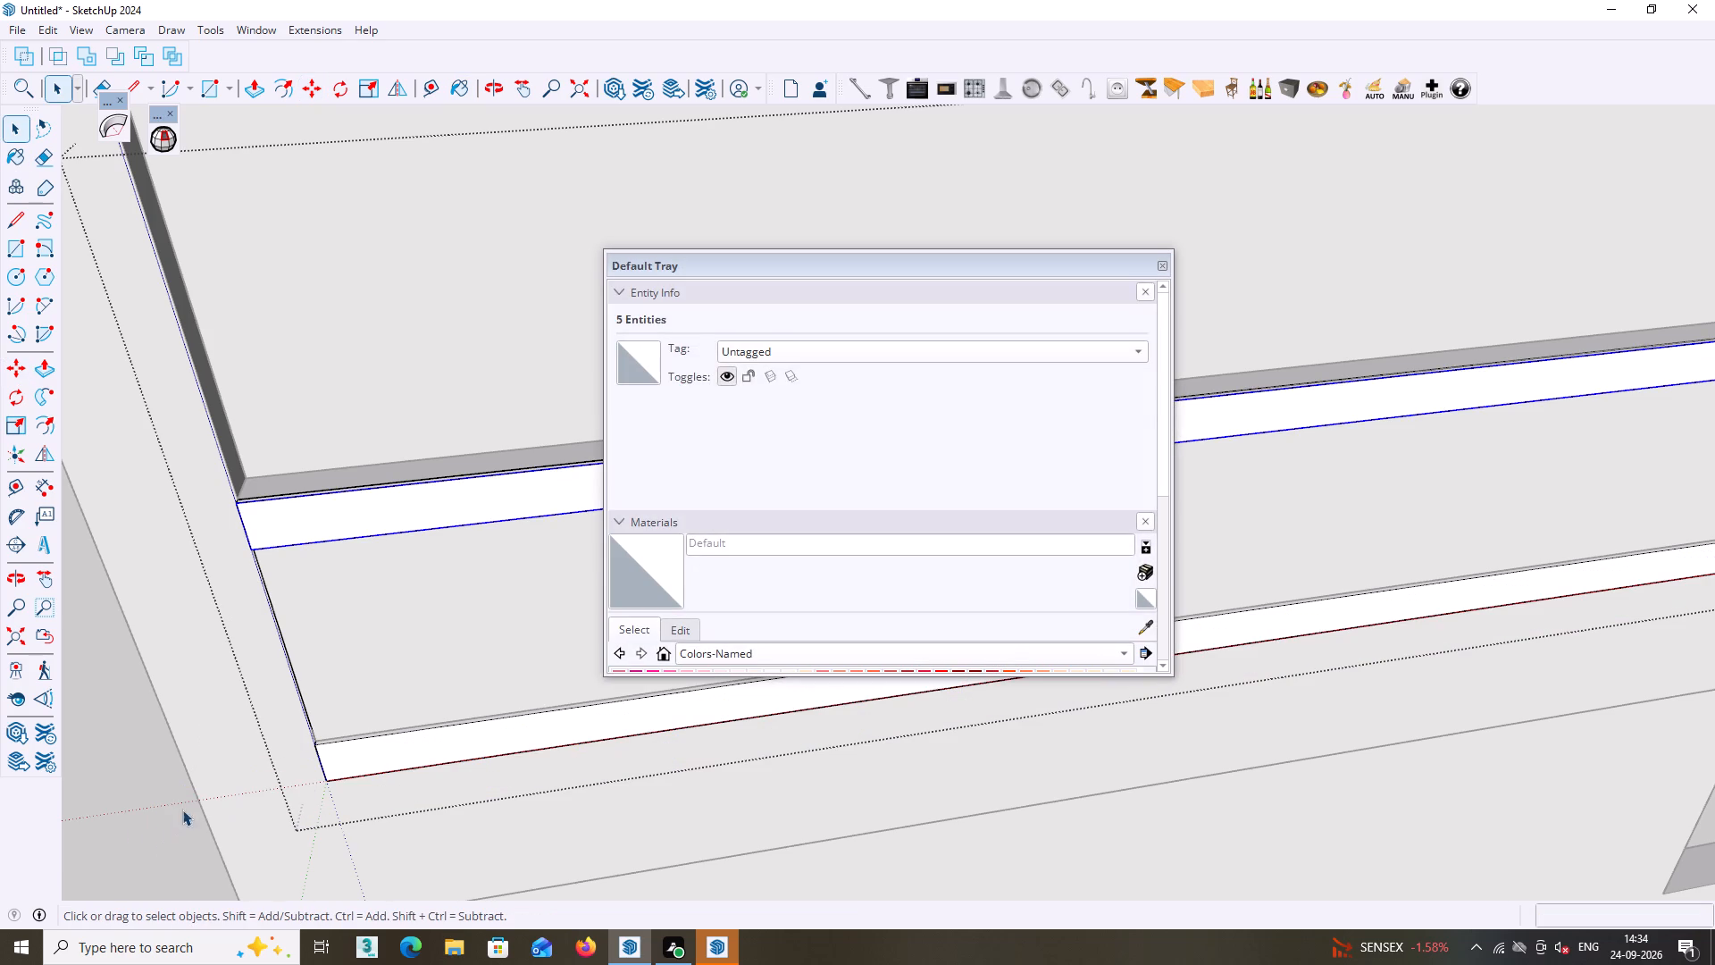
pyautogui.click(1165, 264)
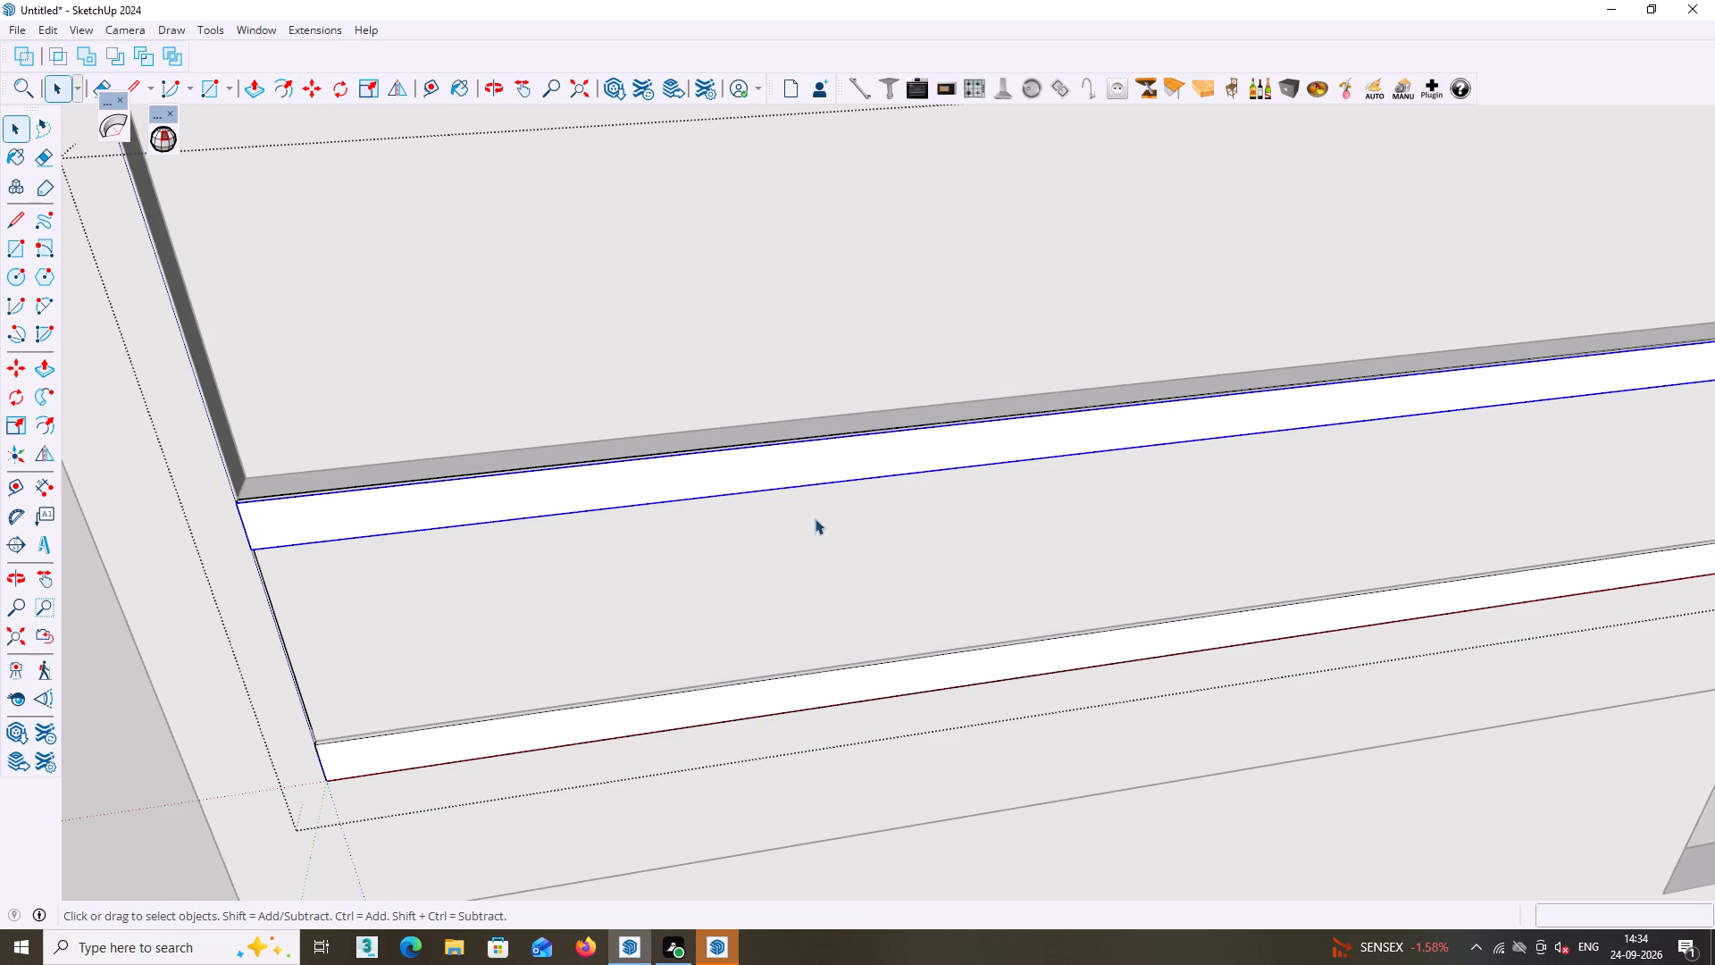
# Examine the upper and lower strips and how their ends meet the side of the frame opening.
pyautogui.moveTo(672, 514); pyautogui.dragTo(583, 656, button='middle')
pyautogui.scroll(5, 423, 507)
pyautogui.doubleClick(337, 449)
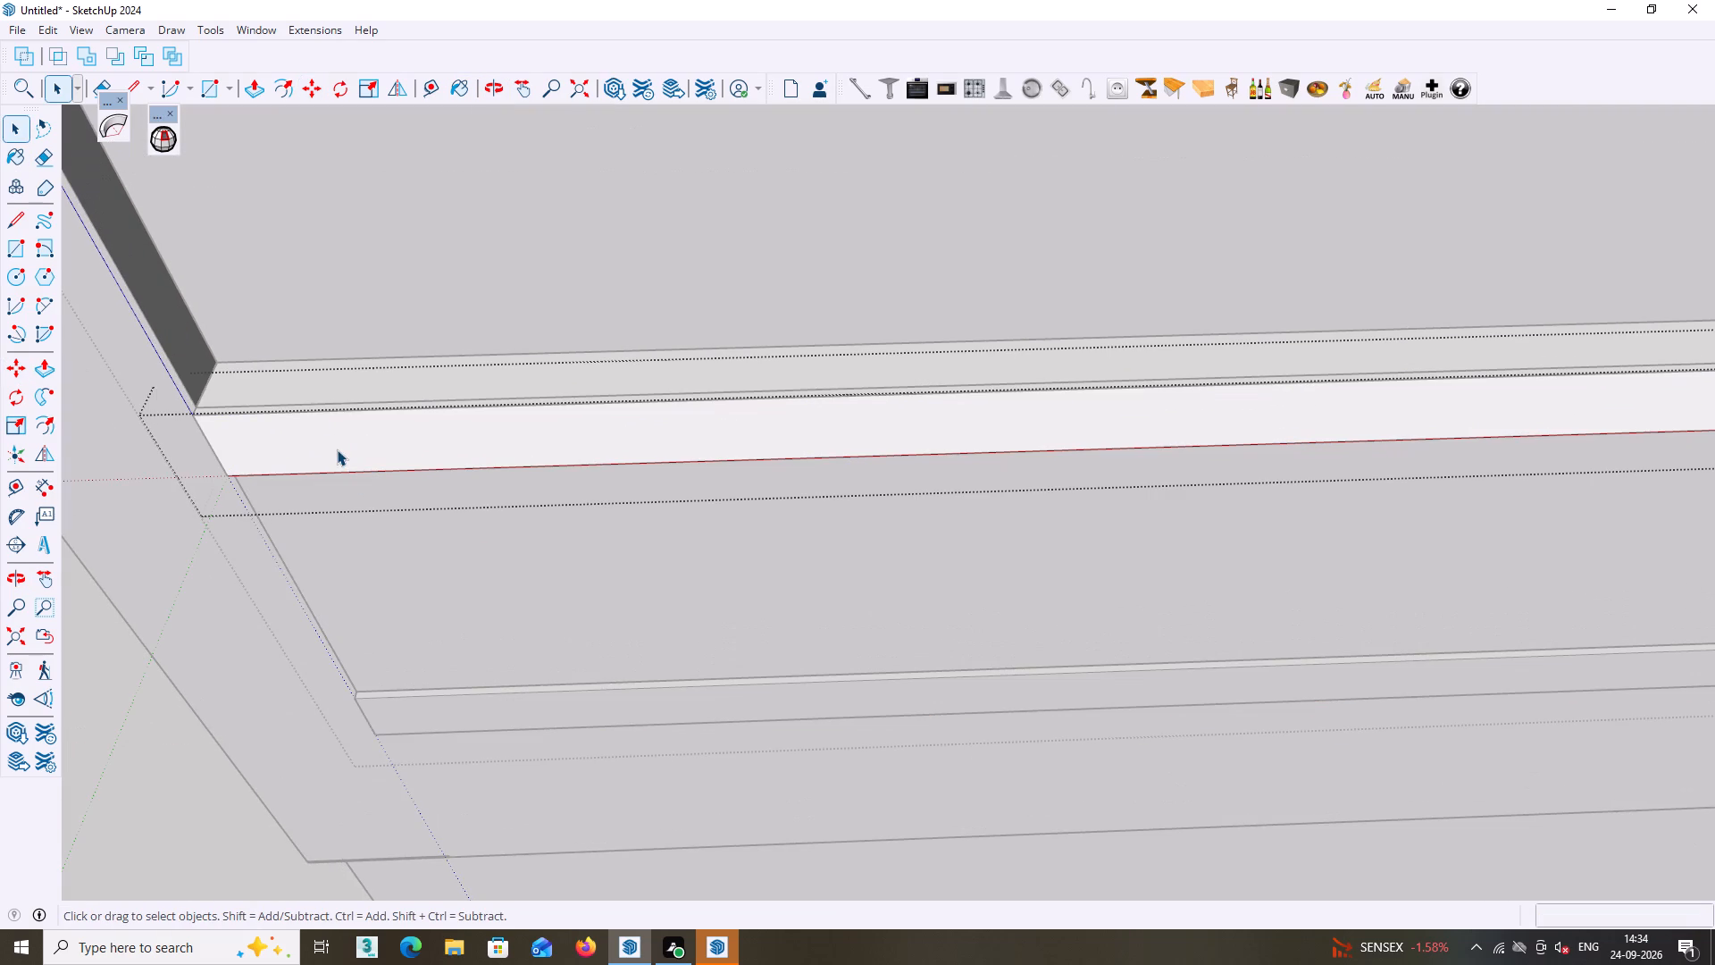
pyautogui.tripleClick(337, 449)
pyautogui.tripleClick(337, 449)
pyautogui.click(333, 432)
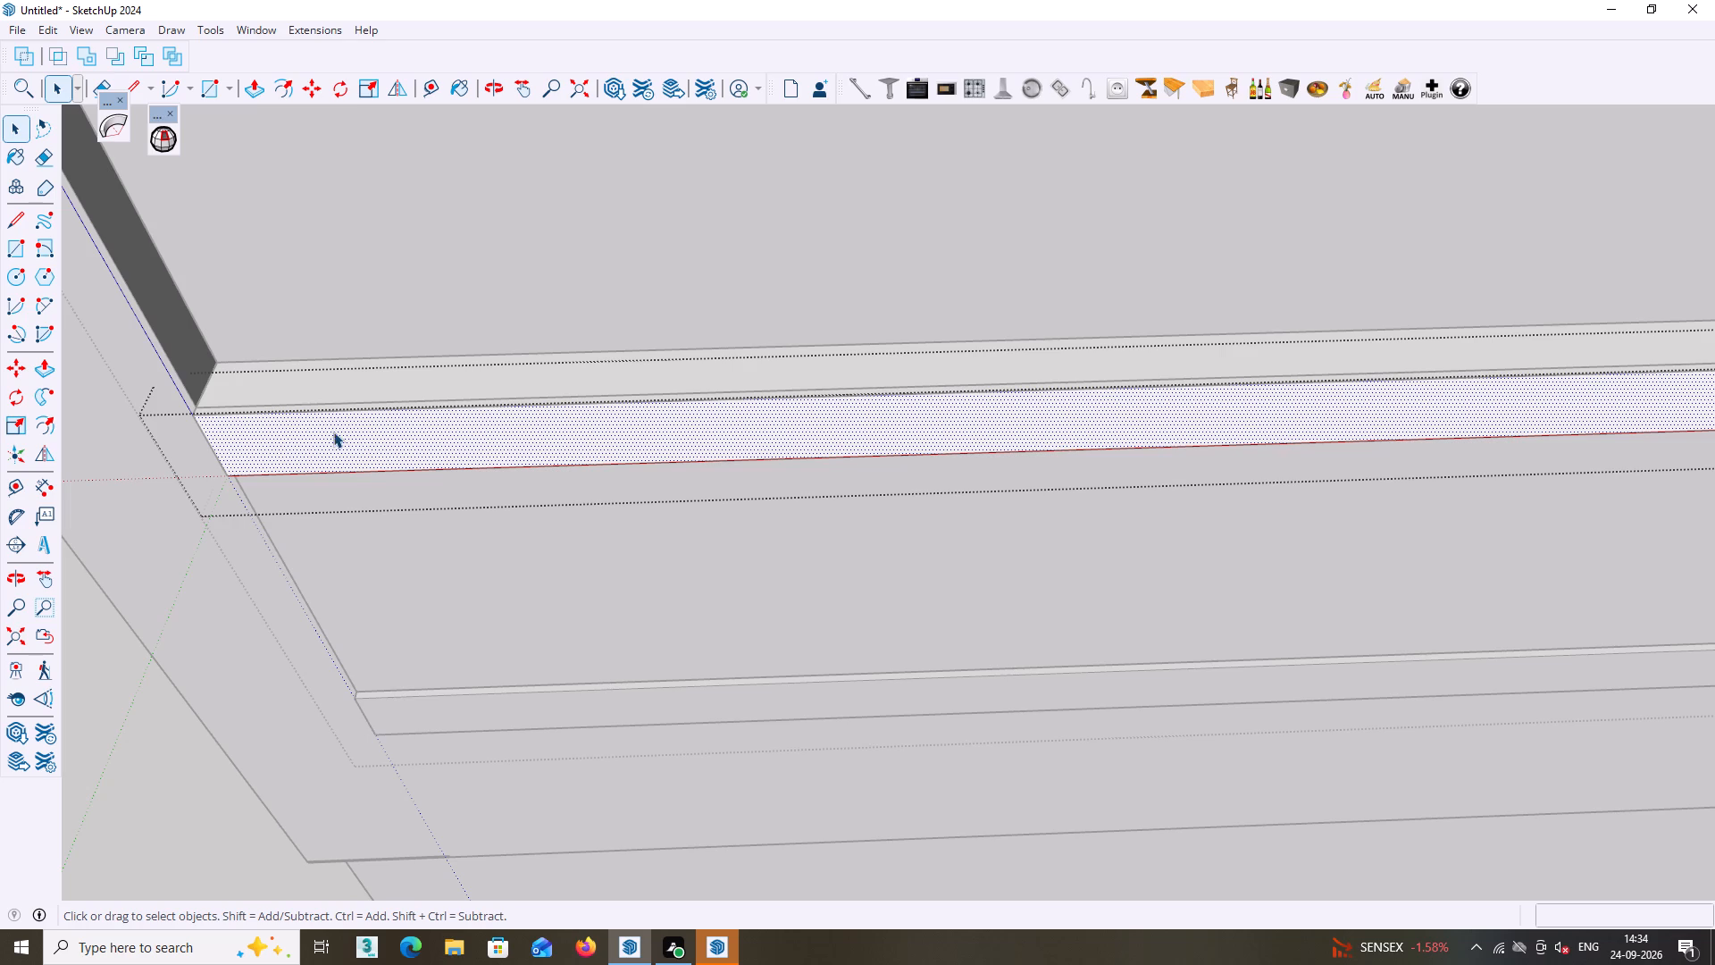
pyautogui.moveTo(336, 424); pyautogui.dragTo(301, 512, button='middle')
pyautogui.scroll(6, 293, 473)
pyautogui.tripleClick(284, 474)
pyautogui.click(295, 450)
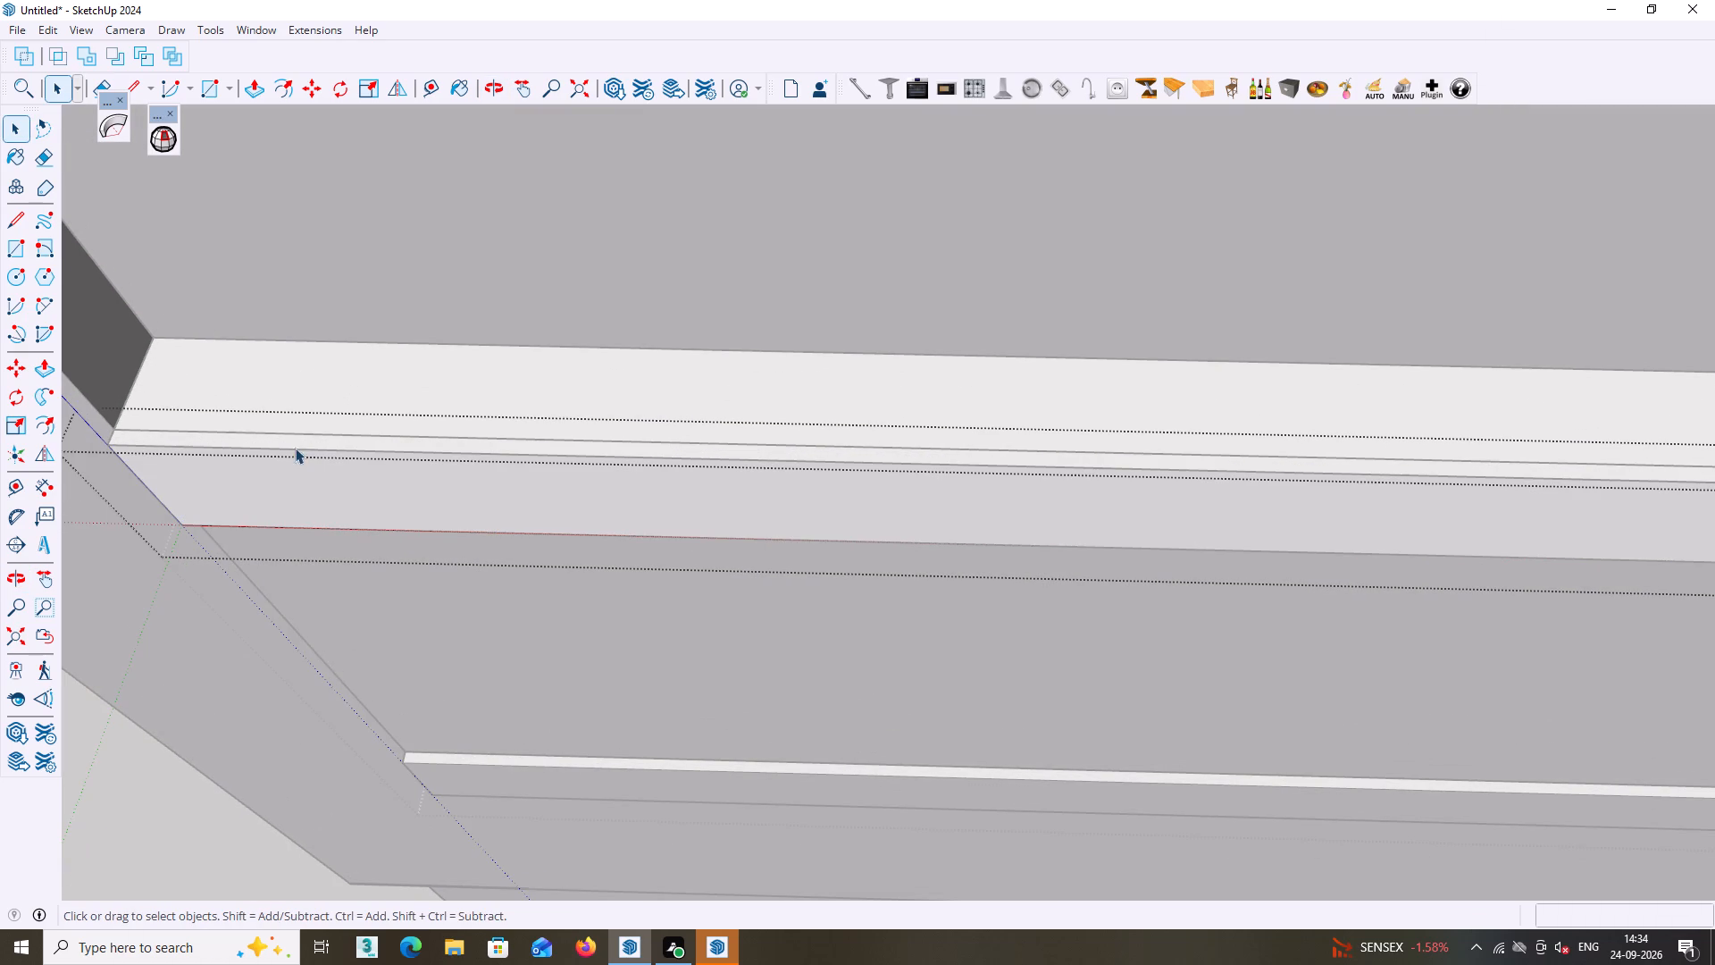
pyautogui.doubleClick(298, 440)
pyautogui.scroll(-4, 311, 484)
pyautogui.moveTo(341, 520); pyautogui.dragTo(342, 531, button='middle')
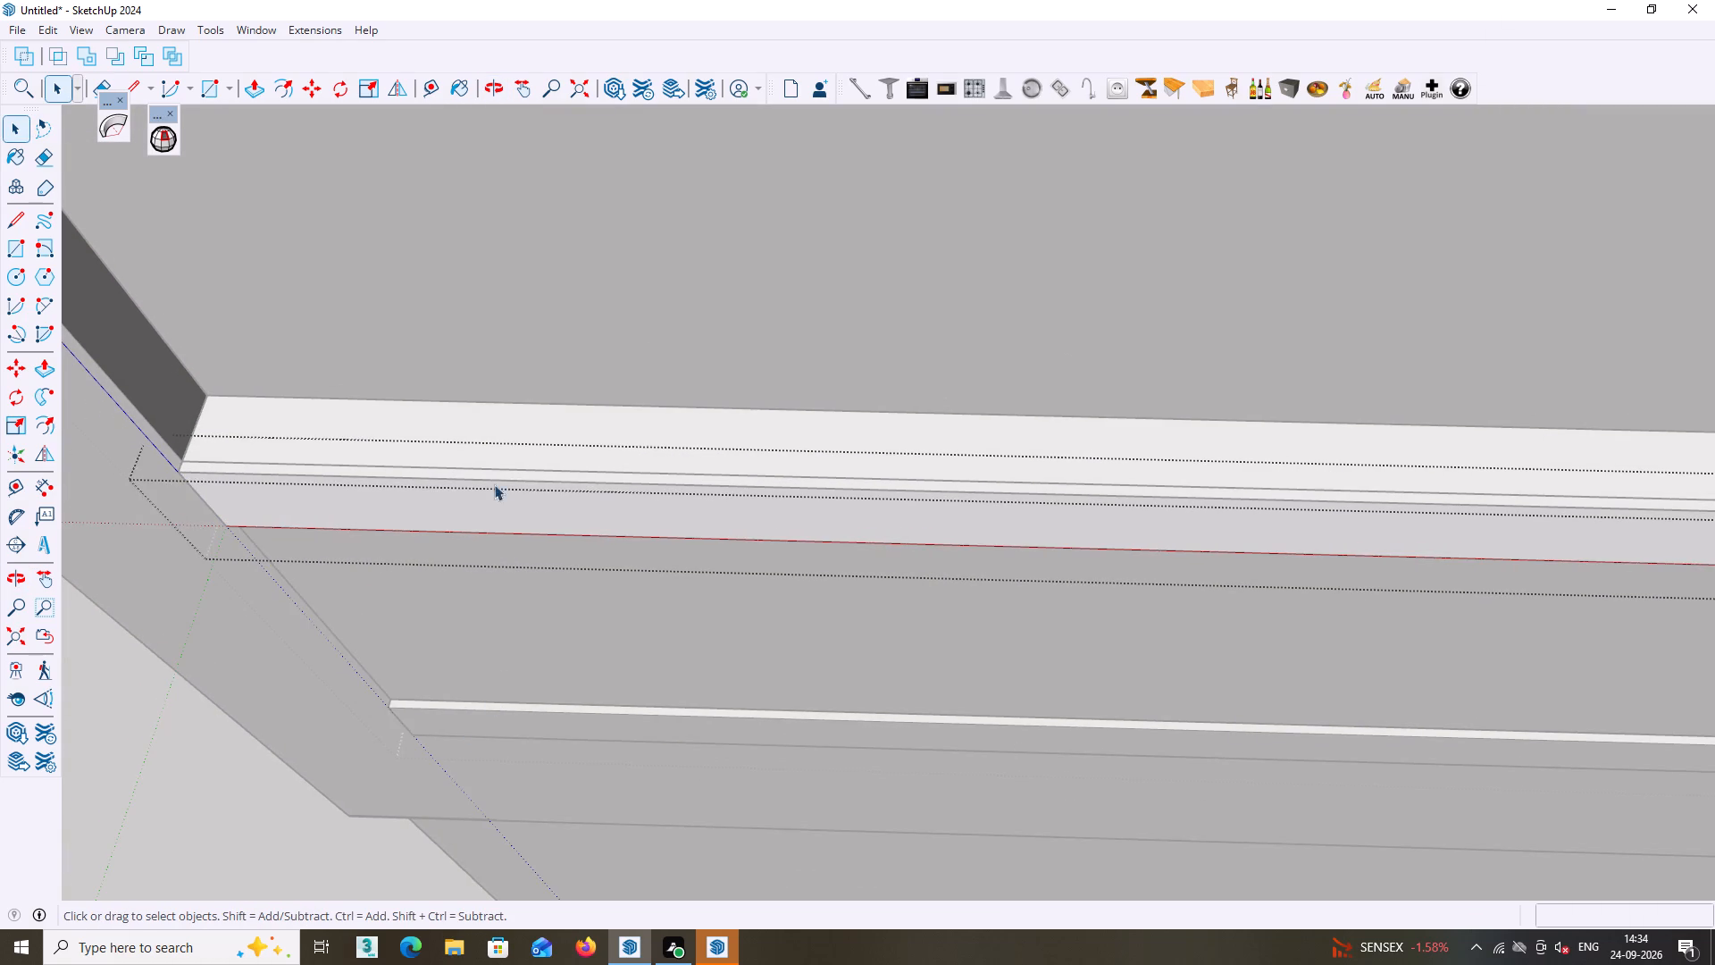
pyautogui.scroll(-6, 498, 476)
pyautogui.click(139, 812)
pyautogui.moveTo(310, 741); pyautogui.dragTo(555, 566, button='middle')
pyautogui.scroll(3, 591, 719)
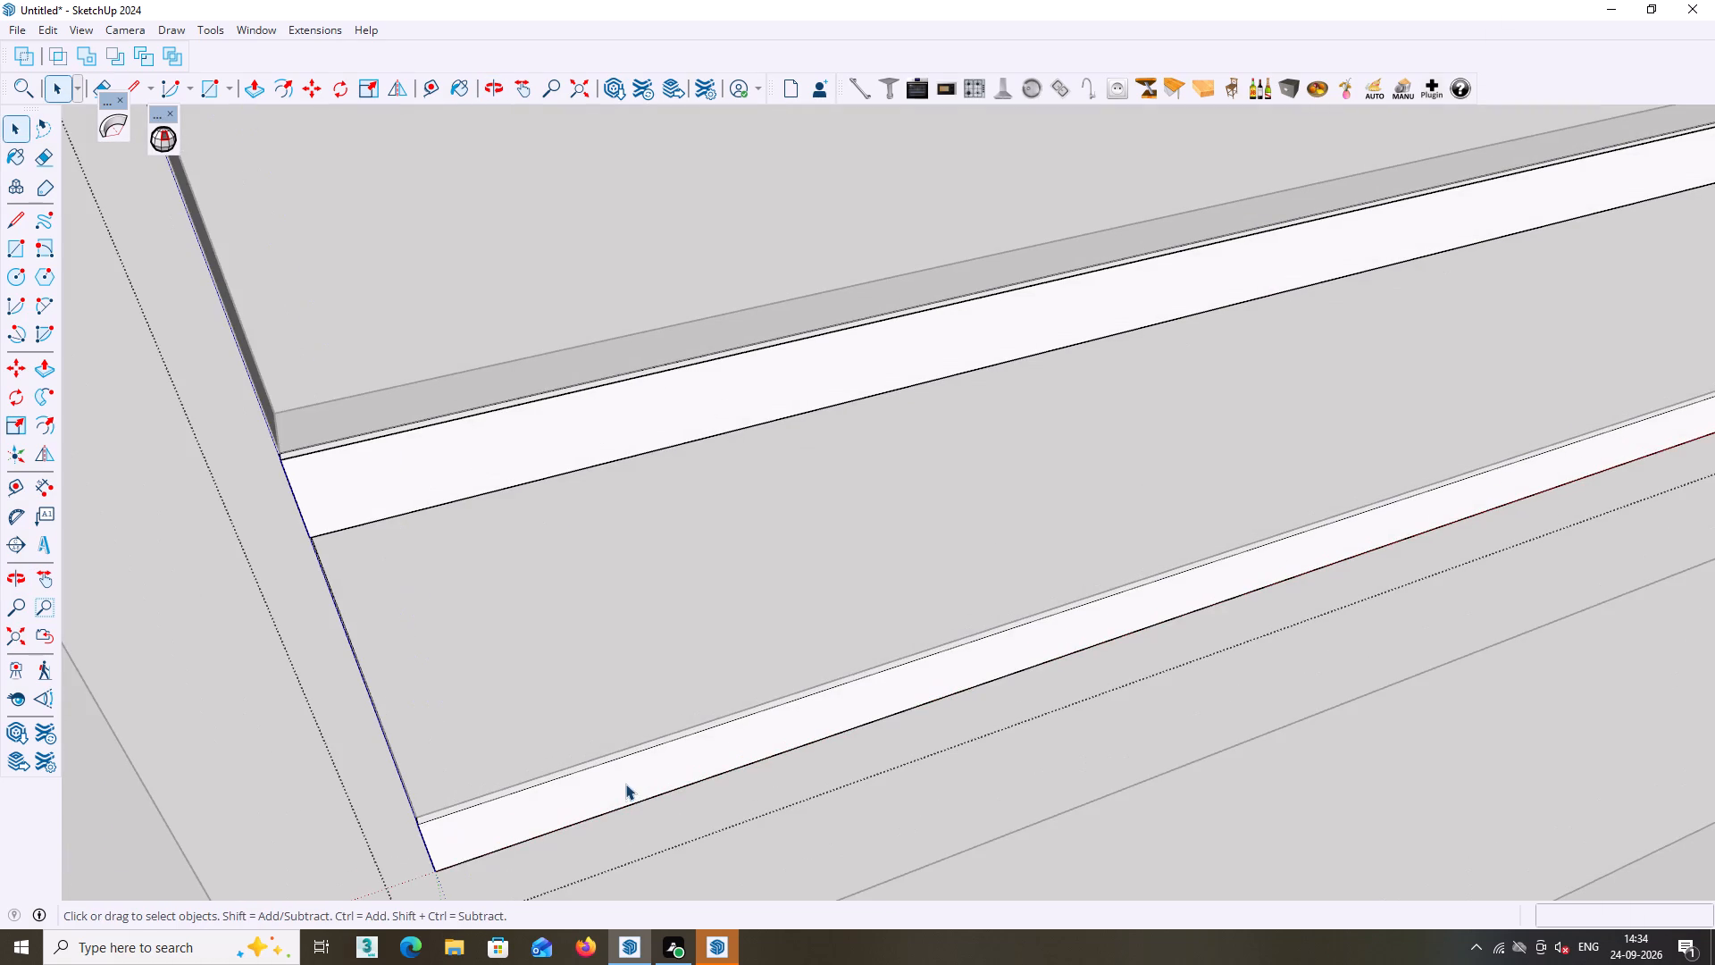
pyautogui.tripleClick(625, 784)
pyautogui.moveTo(625, 784); pyautogui.dragTo(583, 785, button='middle')
pyautogui.scroll(-4, 583, 786)
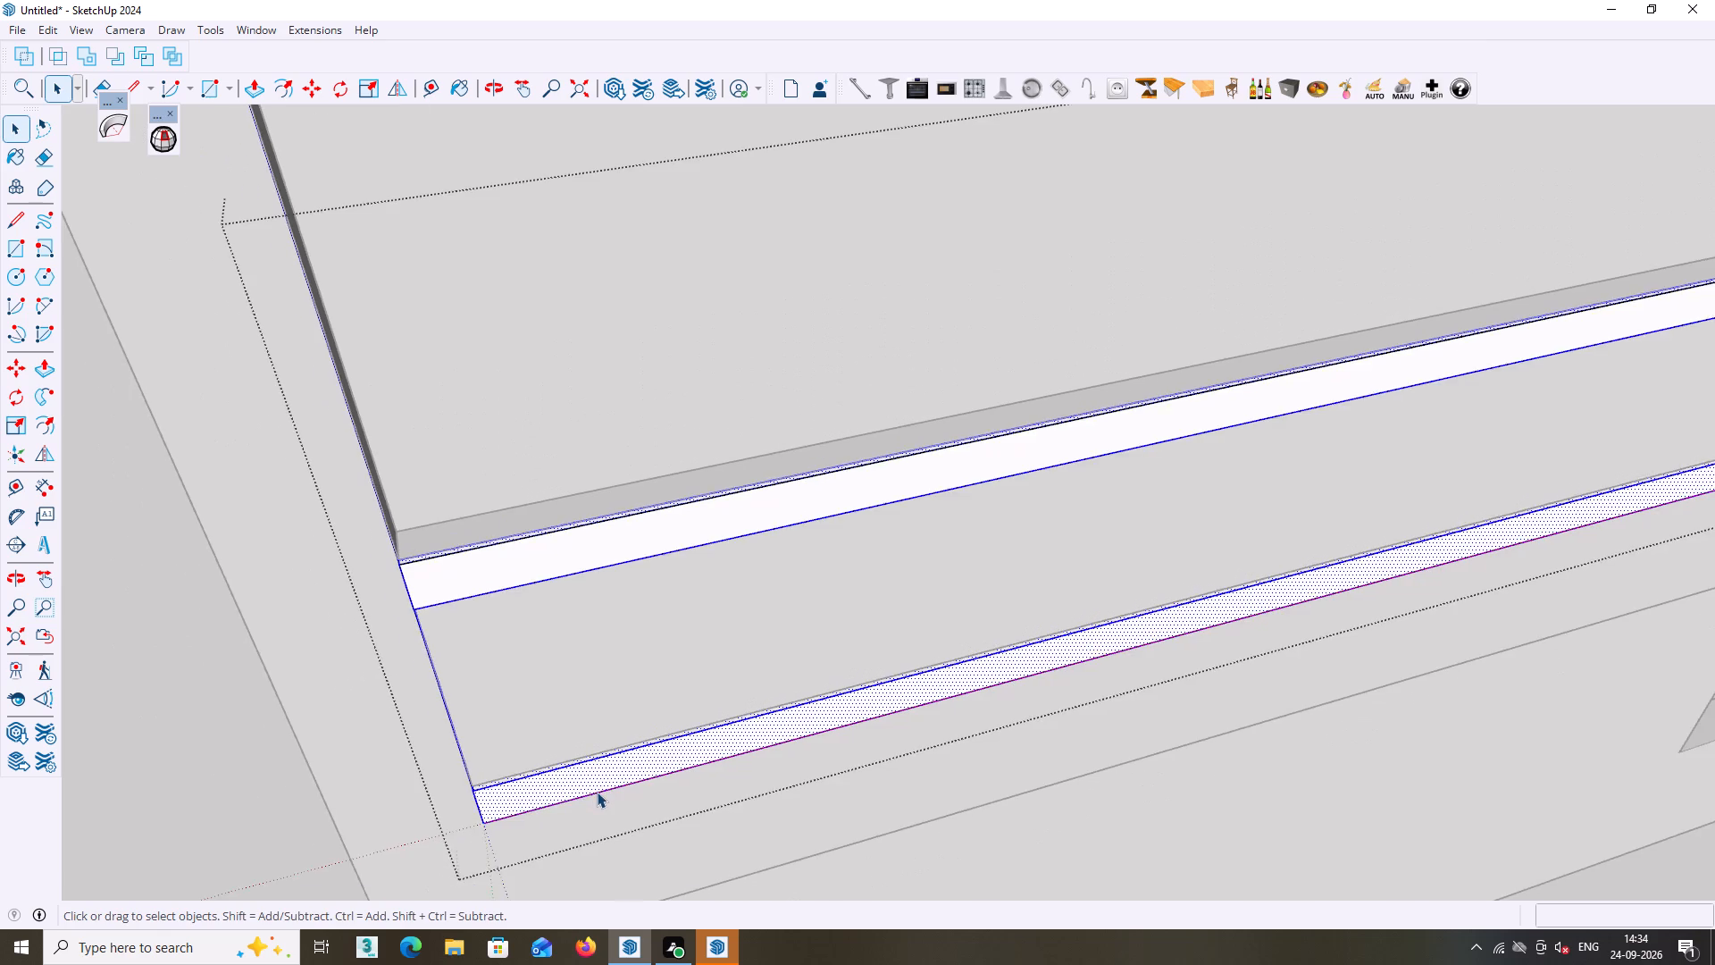
pyautogui.moveTo(597, 790); pyautogui.dragTo(506, 777, button='middle')
pyautogui.scroll(-1, 732, 731)
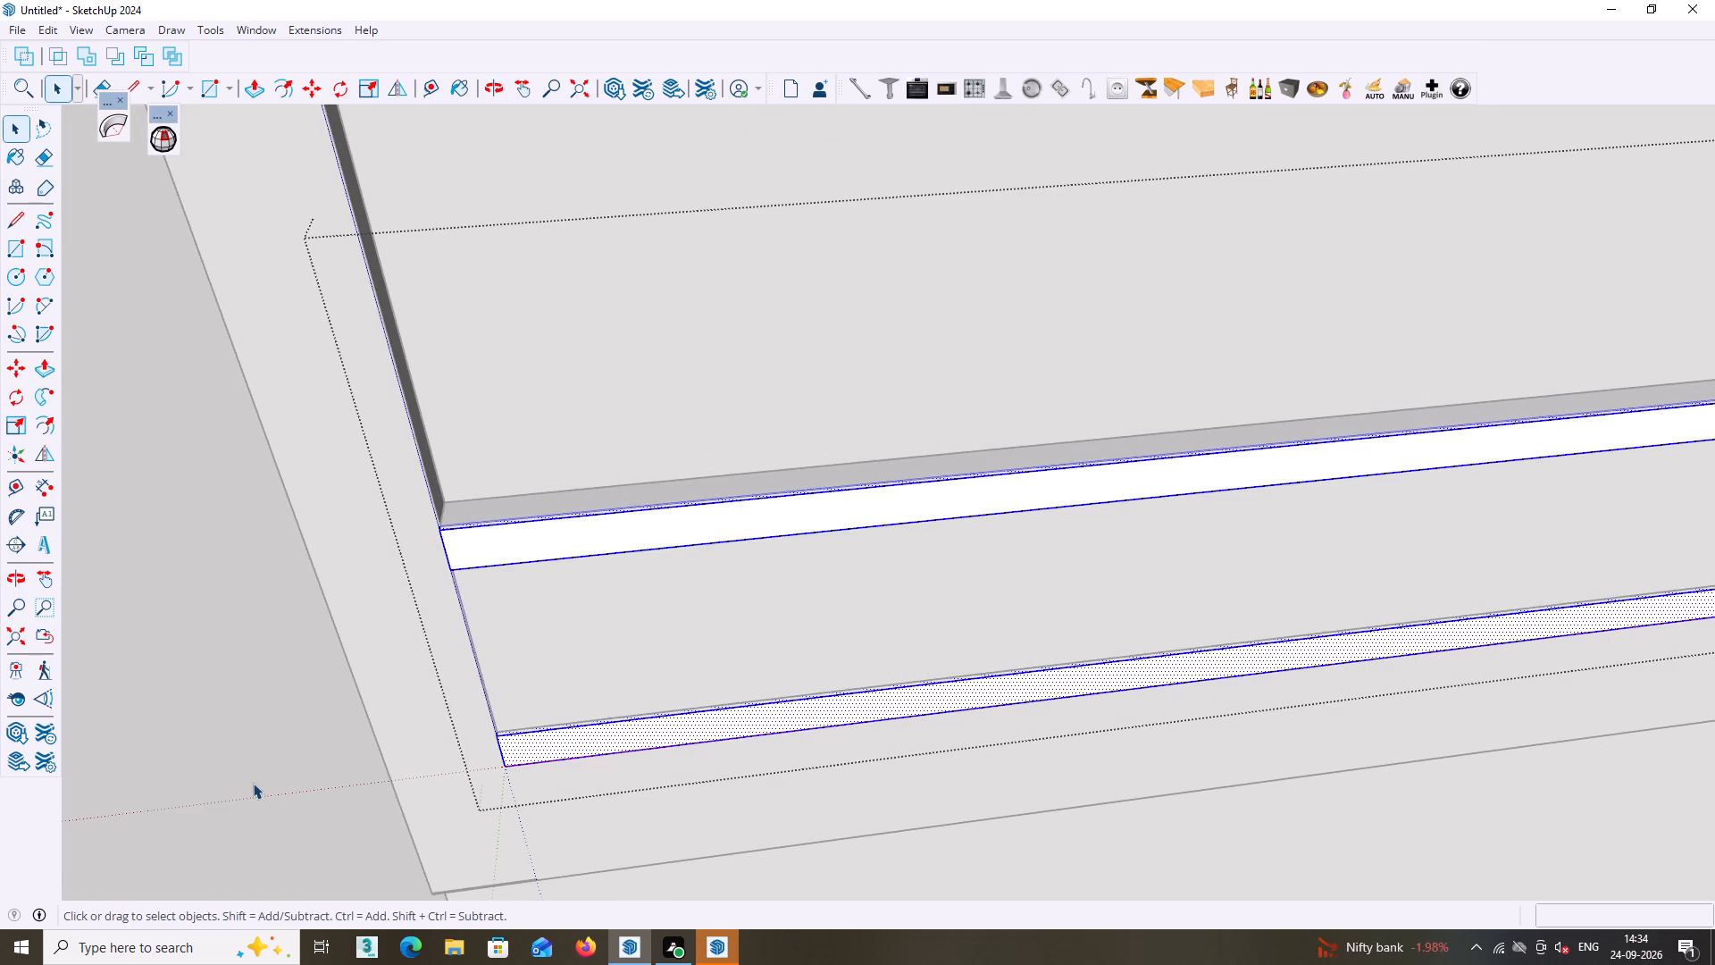
pyautogui.click(252, 783)
pyautogui.scroll(-2, 498, 555)
pyautogui.moveTo(494, 600); pyautogui.dragTo(516, 592, button='middle')
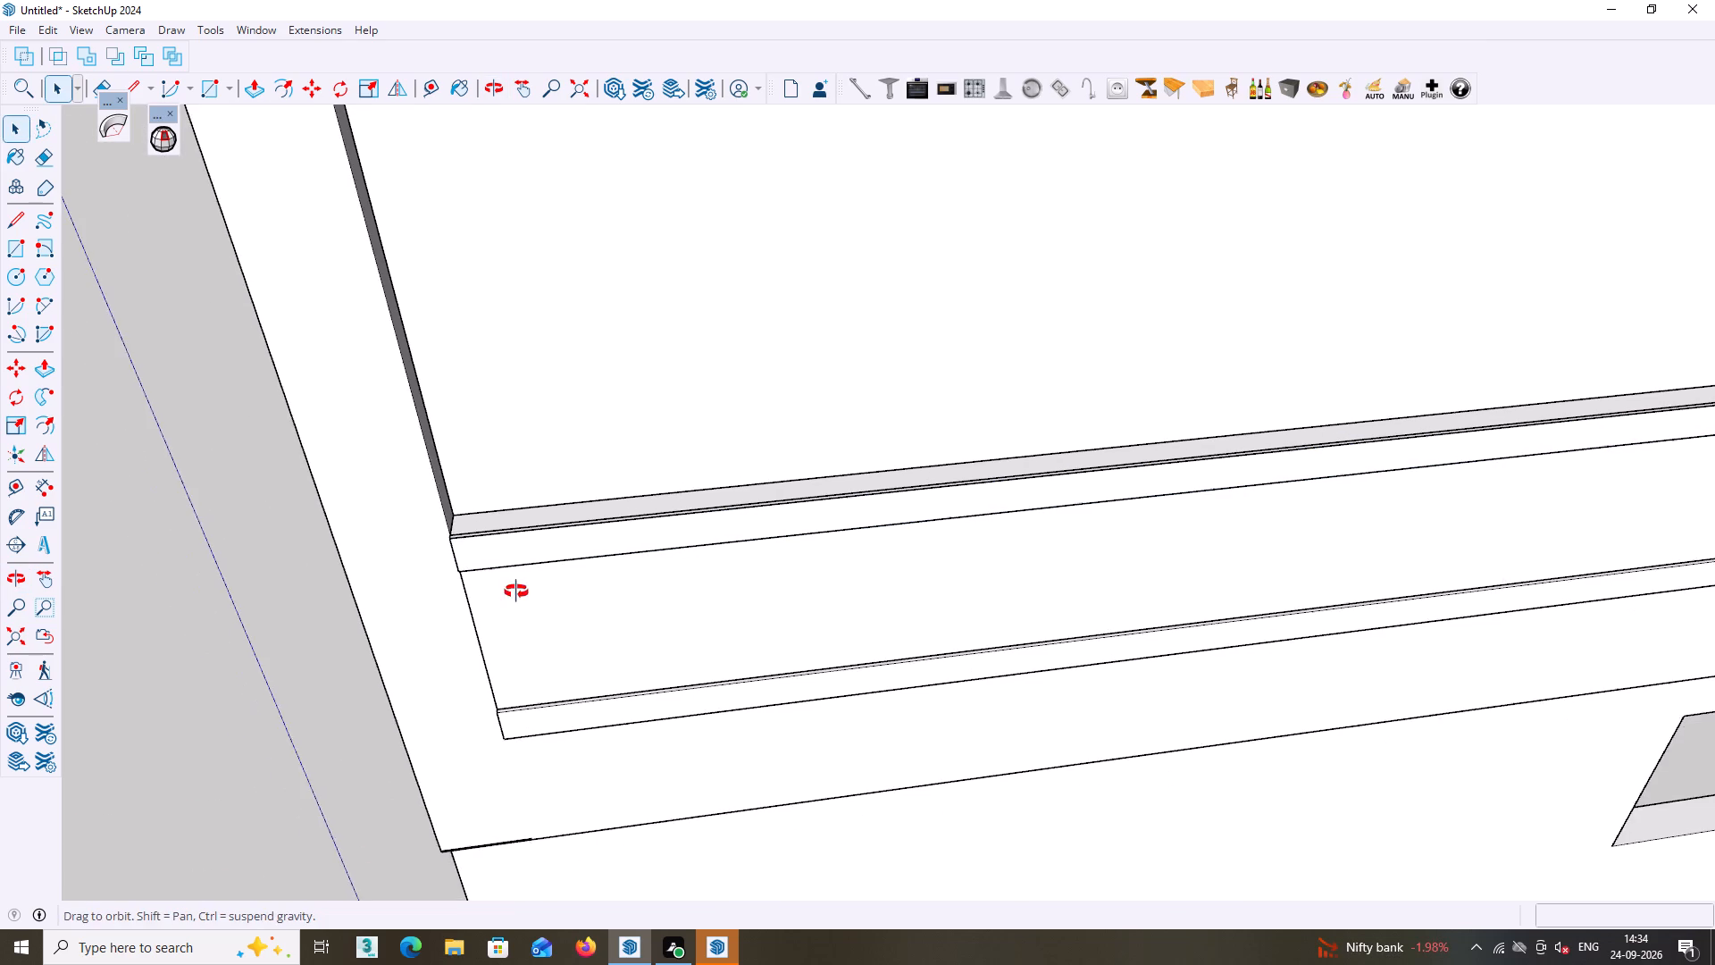
pyautogui.moveTo(516, 592); pyautogui.dragTo(675, 488, button='middle')
pyautogui.keyDown('shift'); pyautogui.moveTo(673, 493); pyautogui.dragTo(512, 459, button='middle'); pyautogui.keyUp('shift')
pyautogui.scroll(1, 528, 523)
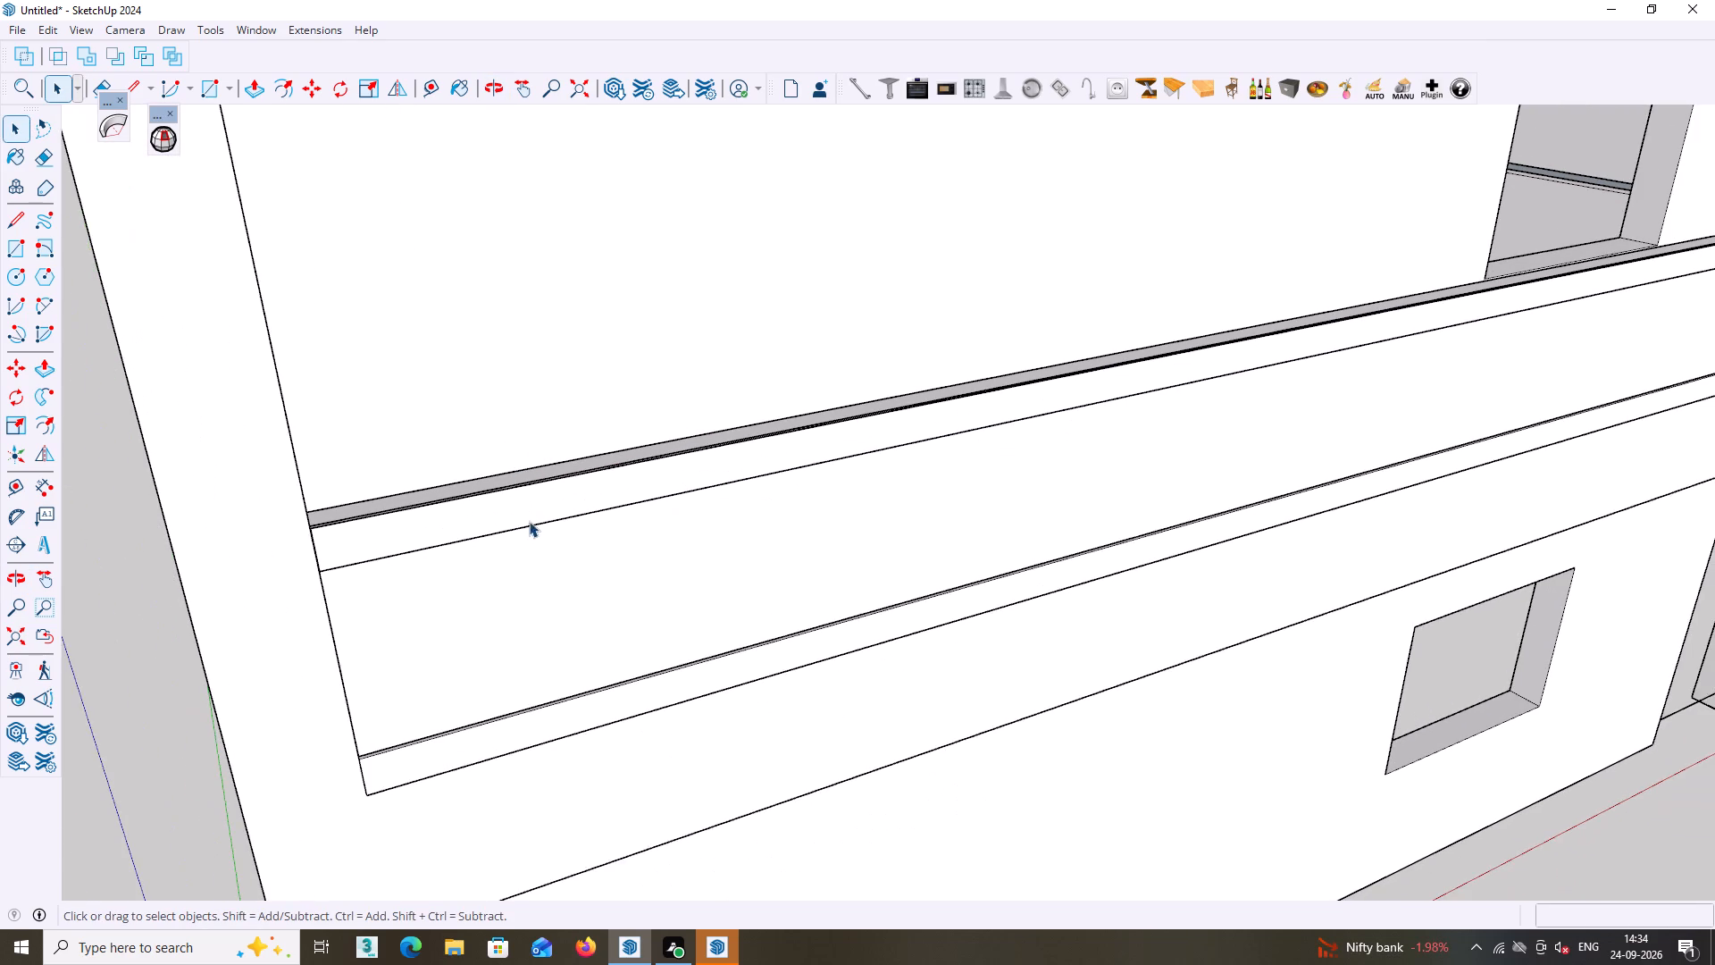
# Undo the edge and face clean-up and the upper strip copy, back to only the lower strip, staying inside the strip group.
pyautogui.hotkey('ctrl', 'z')
pyautogui.hotkey('ctrl', 'z')
pyautogui.hotkey('ctrl', 'z')
pyautogui.hotkey('ctrl', 'z')
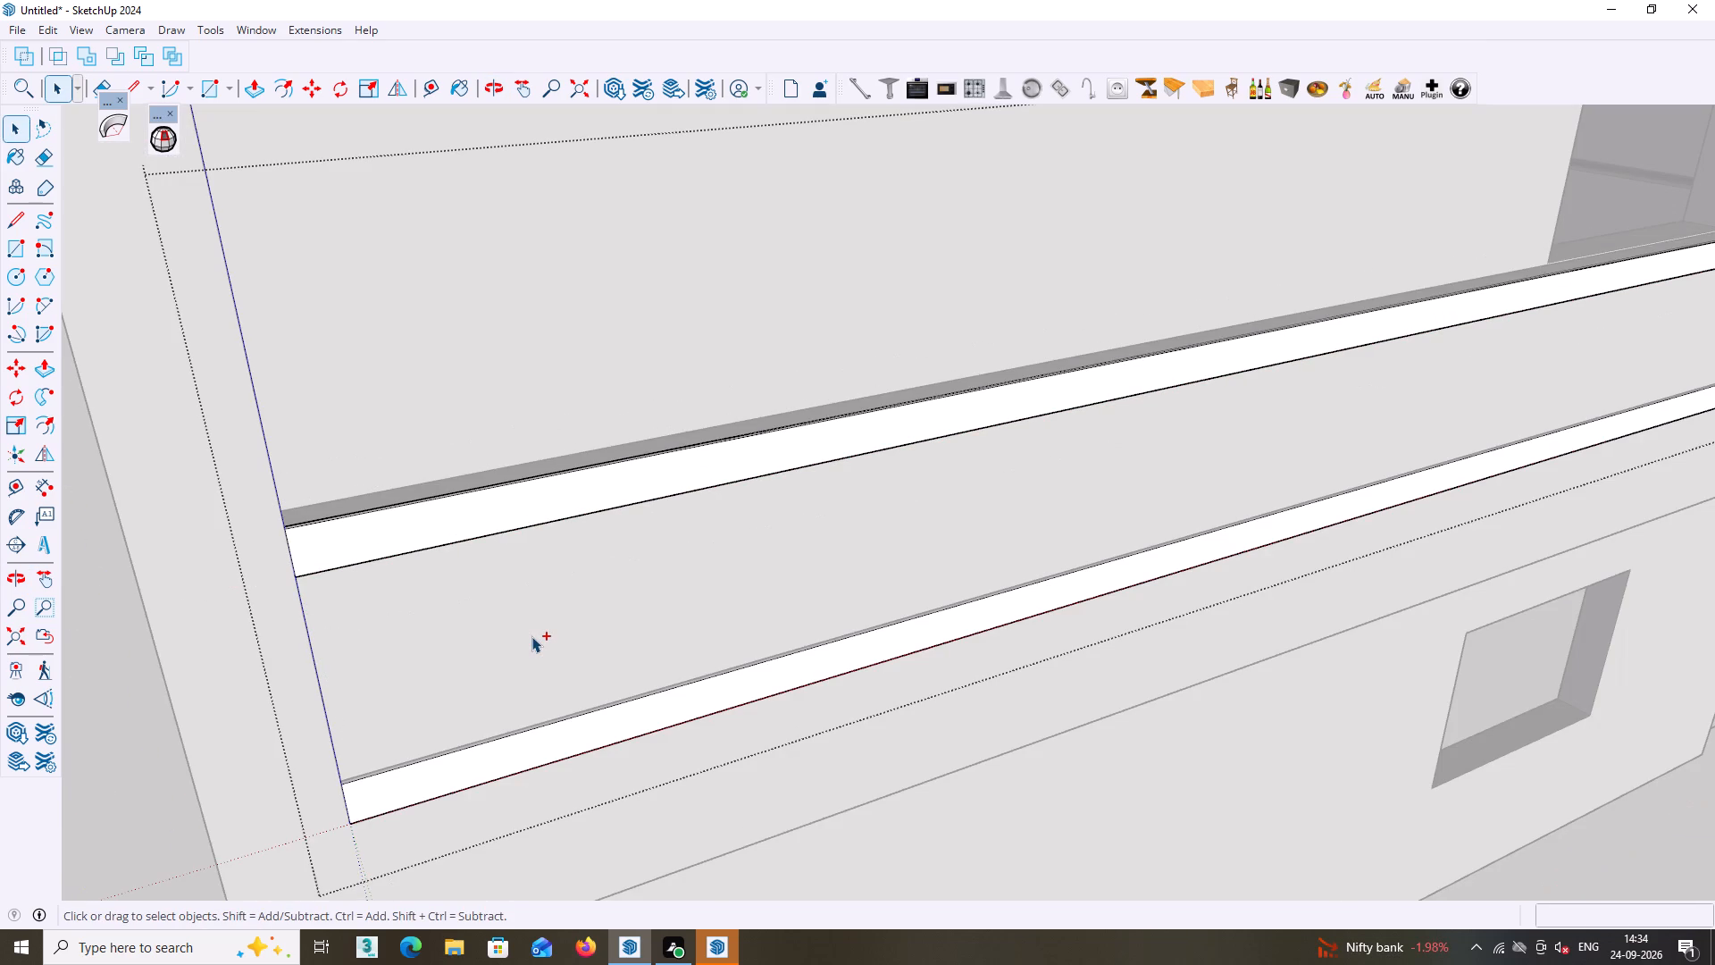
pyautogui.hotkey('ctrl', 'z')
pyautogui.hotkey('ctrl', 'z')
pyautogui.hotkey('ctrl', 'z')
pyautogui.hotkey('ctrl', 'z')
pyautogui.hotkey('ctrl', 'z')
pyautogui.hotkey('ctrl', 'z')
pyautogui.hotkey('ctrl', 'z')
pyautogui.hotkey('ctrl', 'z')
pyautogui.hotkey('ctrl', 'z')
pyautogui.hotkey('ctrl', 'z')
pyautogui.hotkey('ctrl', 'z')
pyautogui.hotkey('ctrl', 'z')
pyautogui.hotkey('ctrl', 'z')
pyautogui.hotkey('ctrl', 'z')
pyautogui.hotkey('ctrl', 'z')
pyautogui.hotkey('ctrl', 'z')
pyautogui.hotkey('ctrl', 'z')
pyautogui.hotkey('ctrl', 'z')
pyautogui.hotkey('ctrl', 'z')
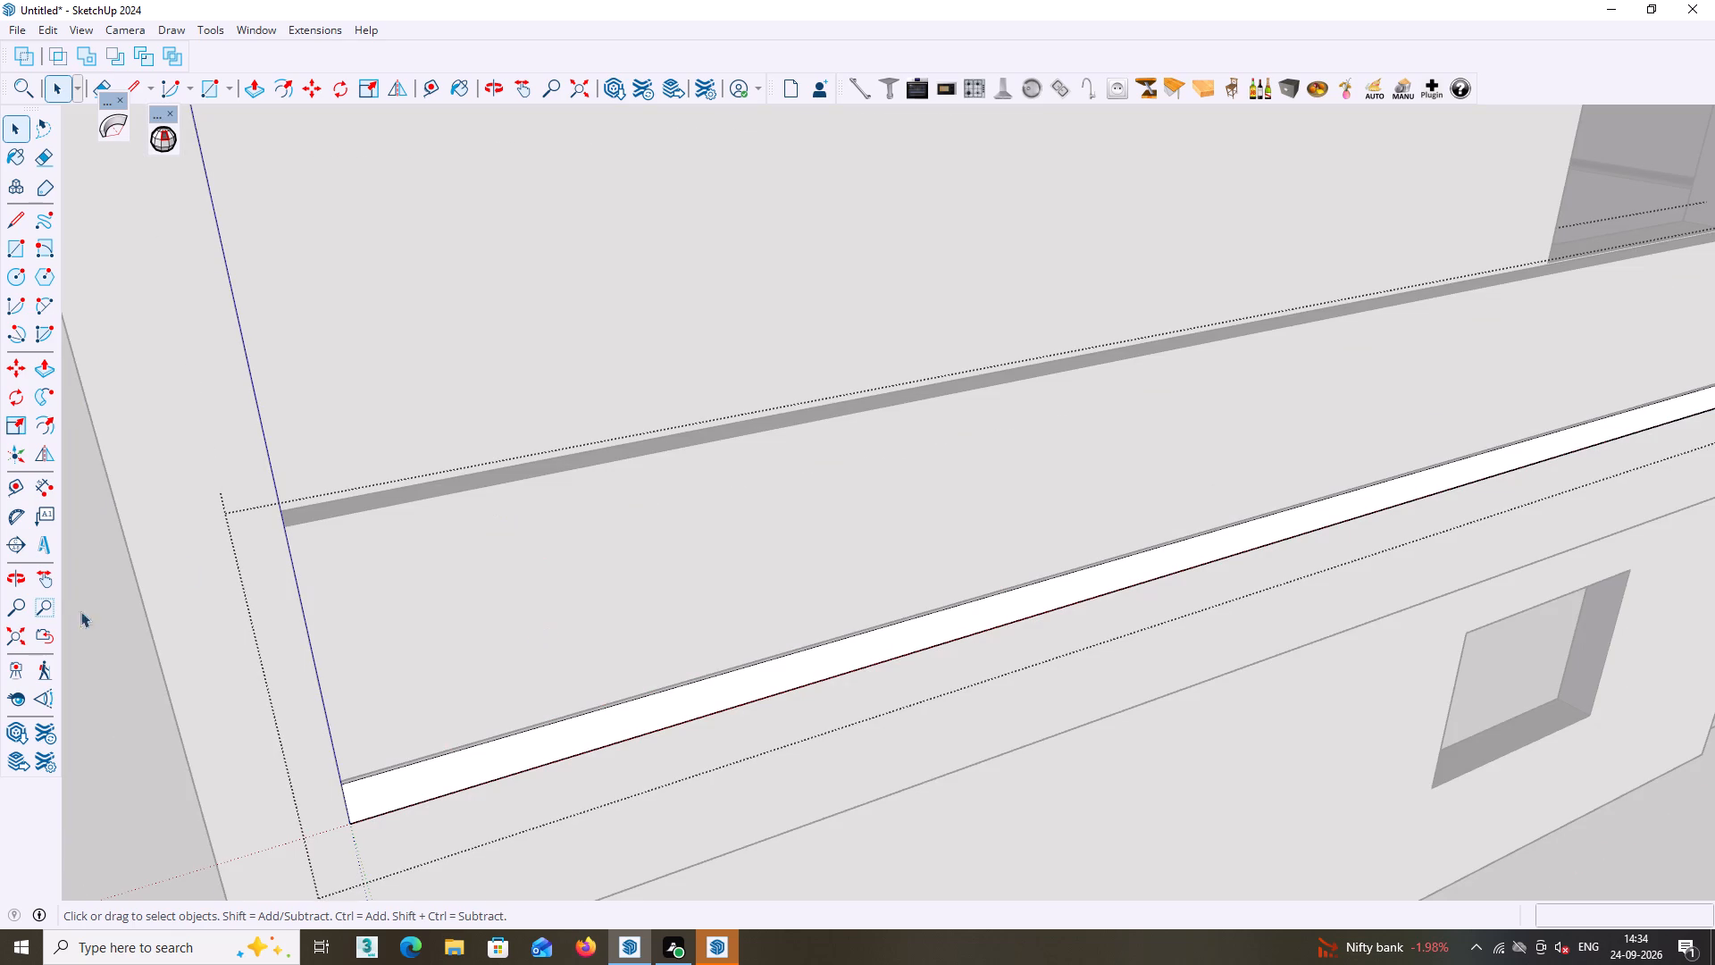
pyautogui.click(130, 751)
pyautogui.scroll(-2, 278, 789)
pyautogui.scroll(2, 401, 785)
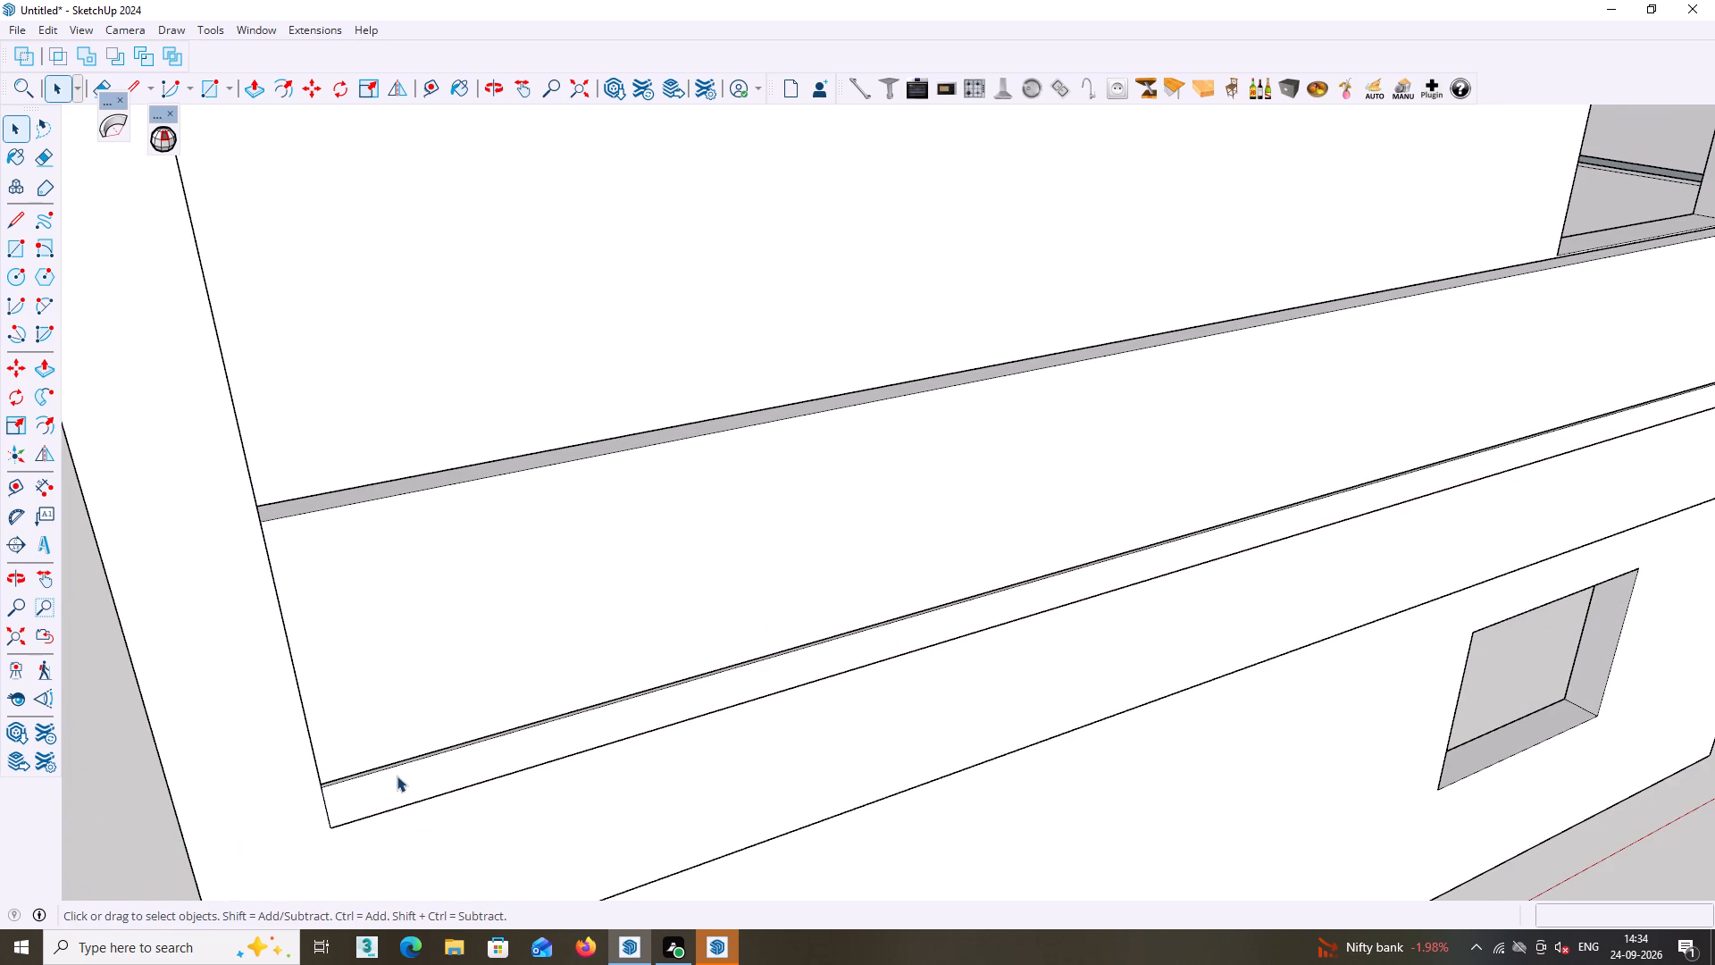
pyautogui.click(422, 781)
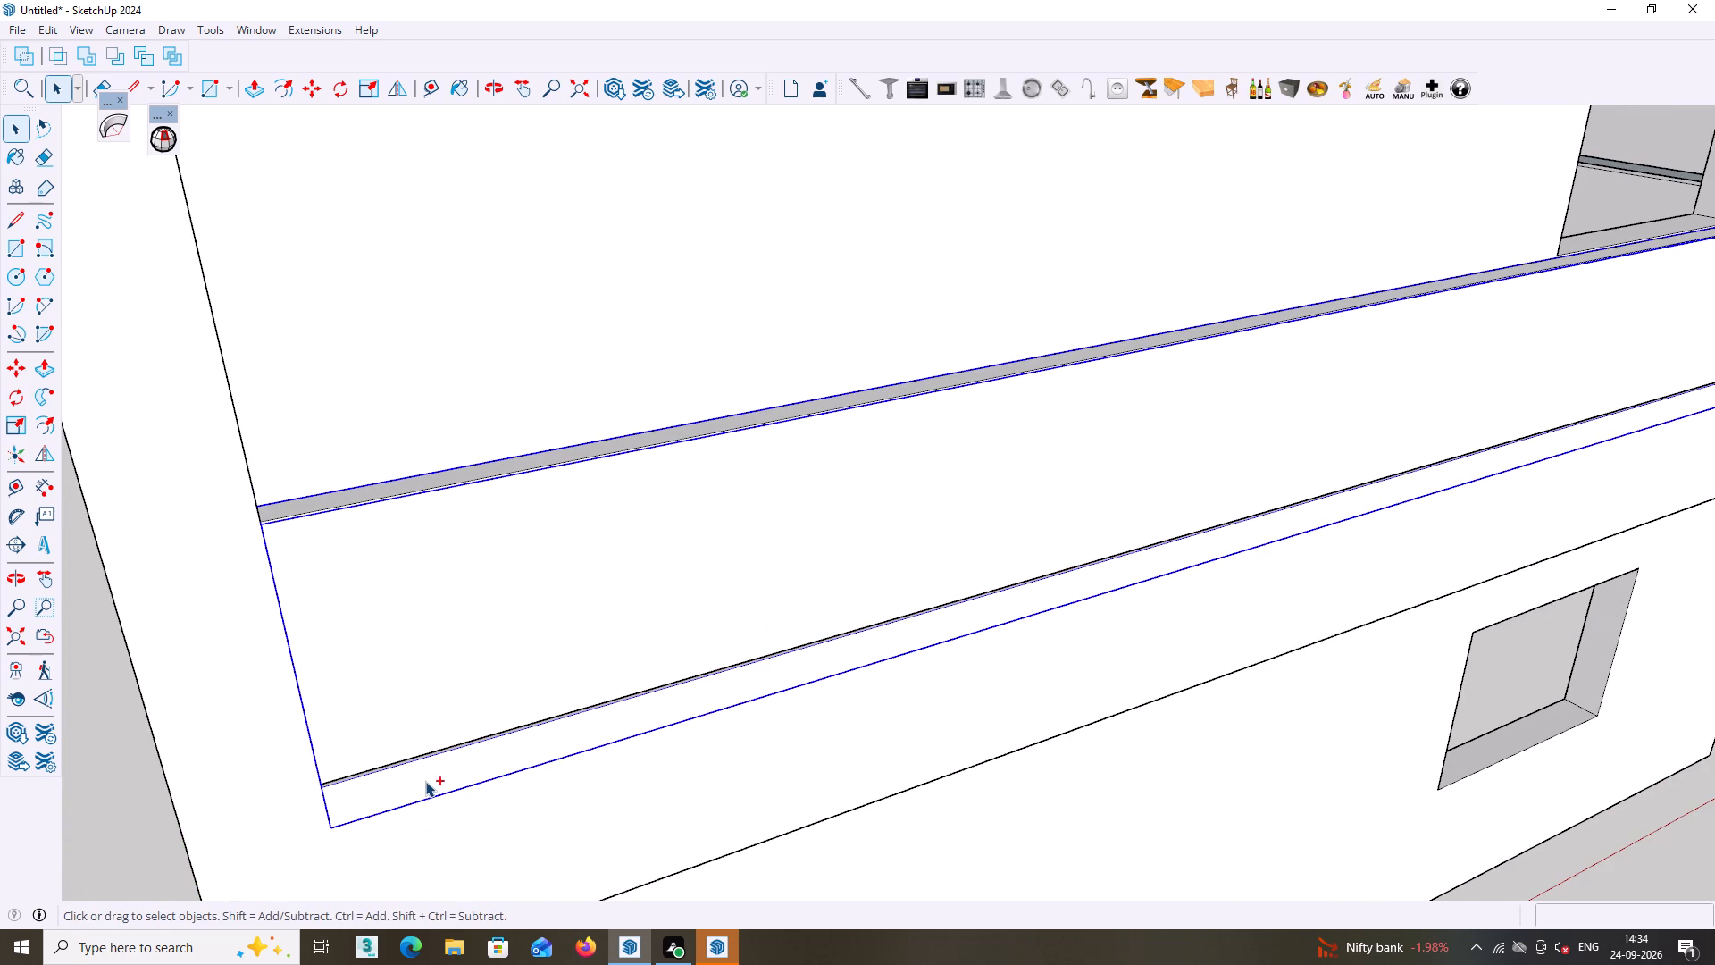
pyautogui.hotkey('ctrl', 'z')
# Copy the connected lower strip geometry about 2' 10 1/8" up along the opening's side, from its upper end corner to the opening's bottom corner.
pyautogui.tripleClick(425, 781)
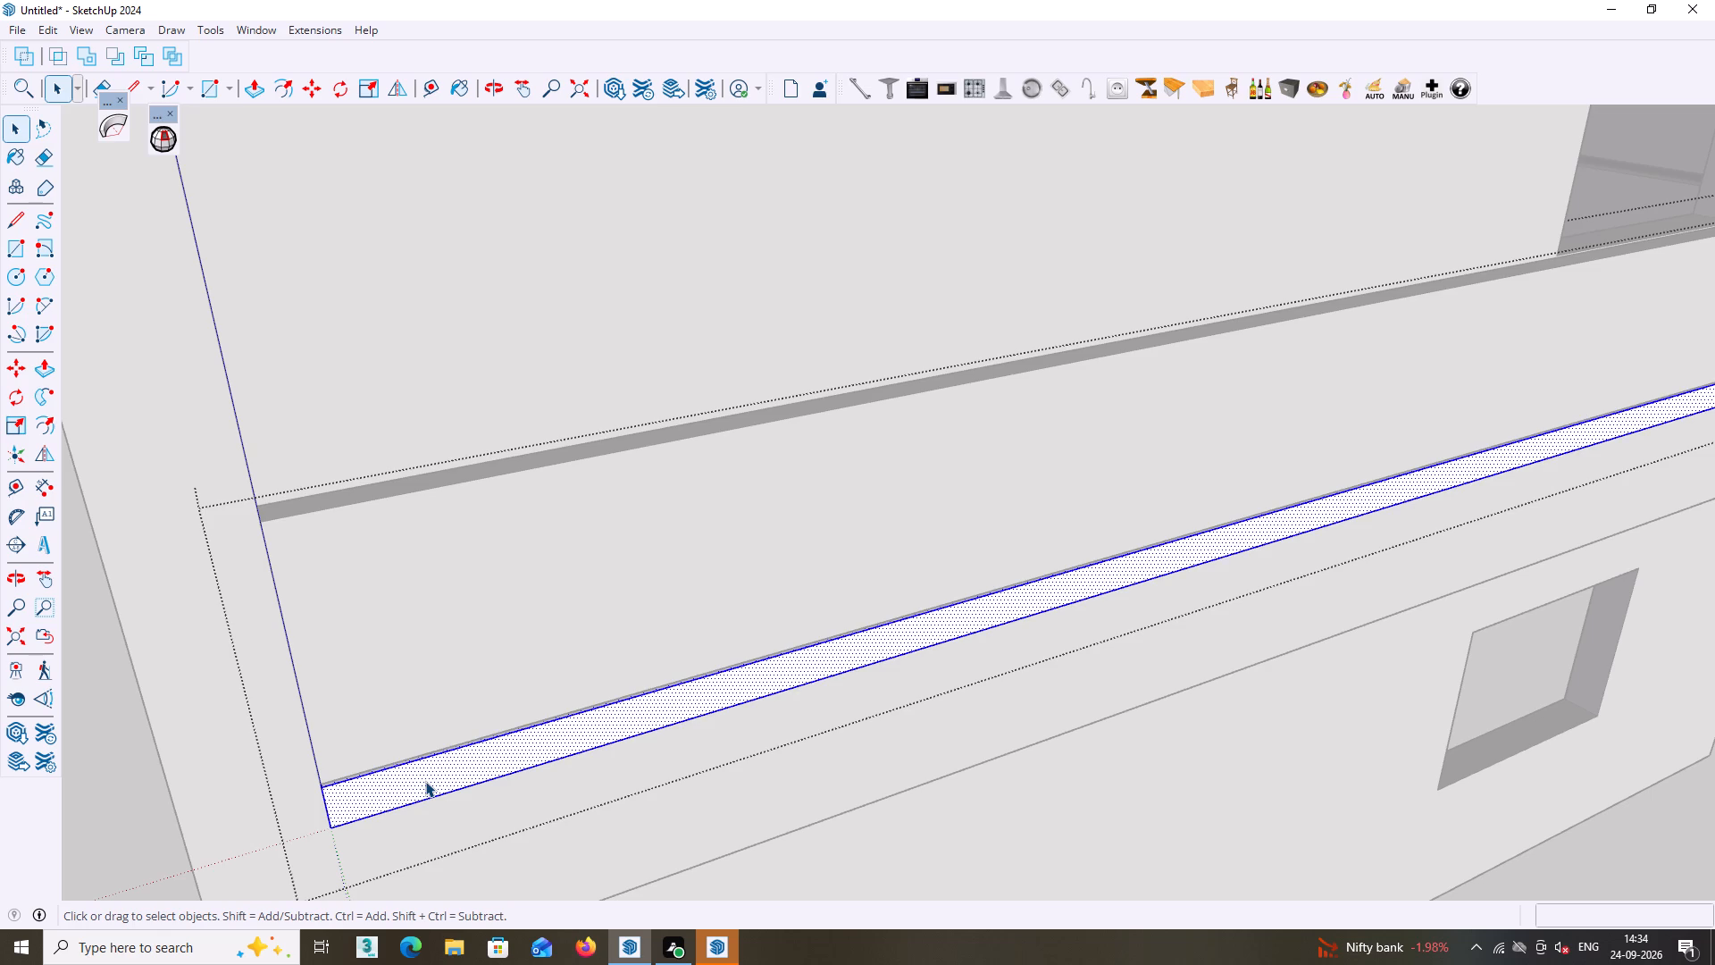
pyautogui.moveTo(425, 781); pyautogui.dragTo(398, 853, button='middle')
pyautogui.scroll(6, 397, 776)
pyautogui.moveTo(397, 746); pyautogui.dragTo(347, 852, button='middle')
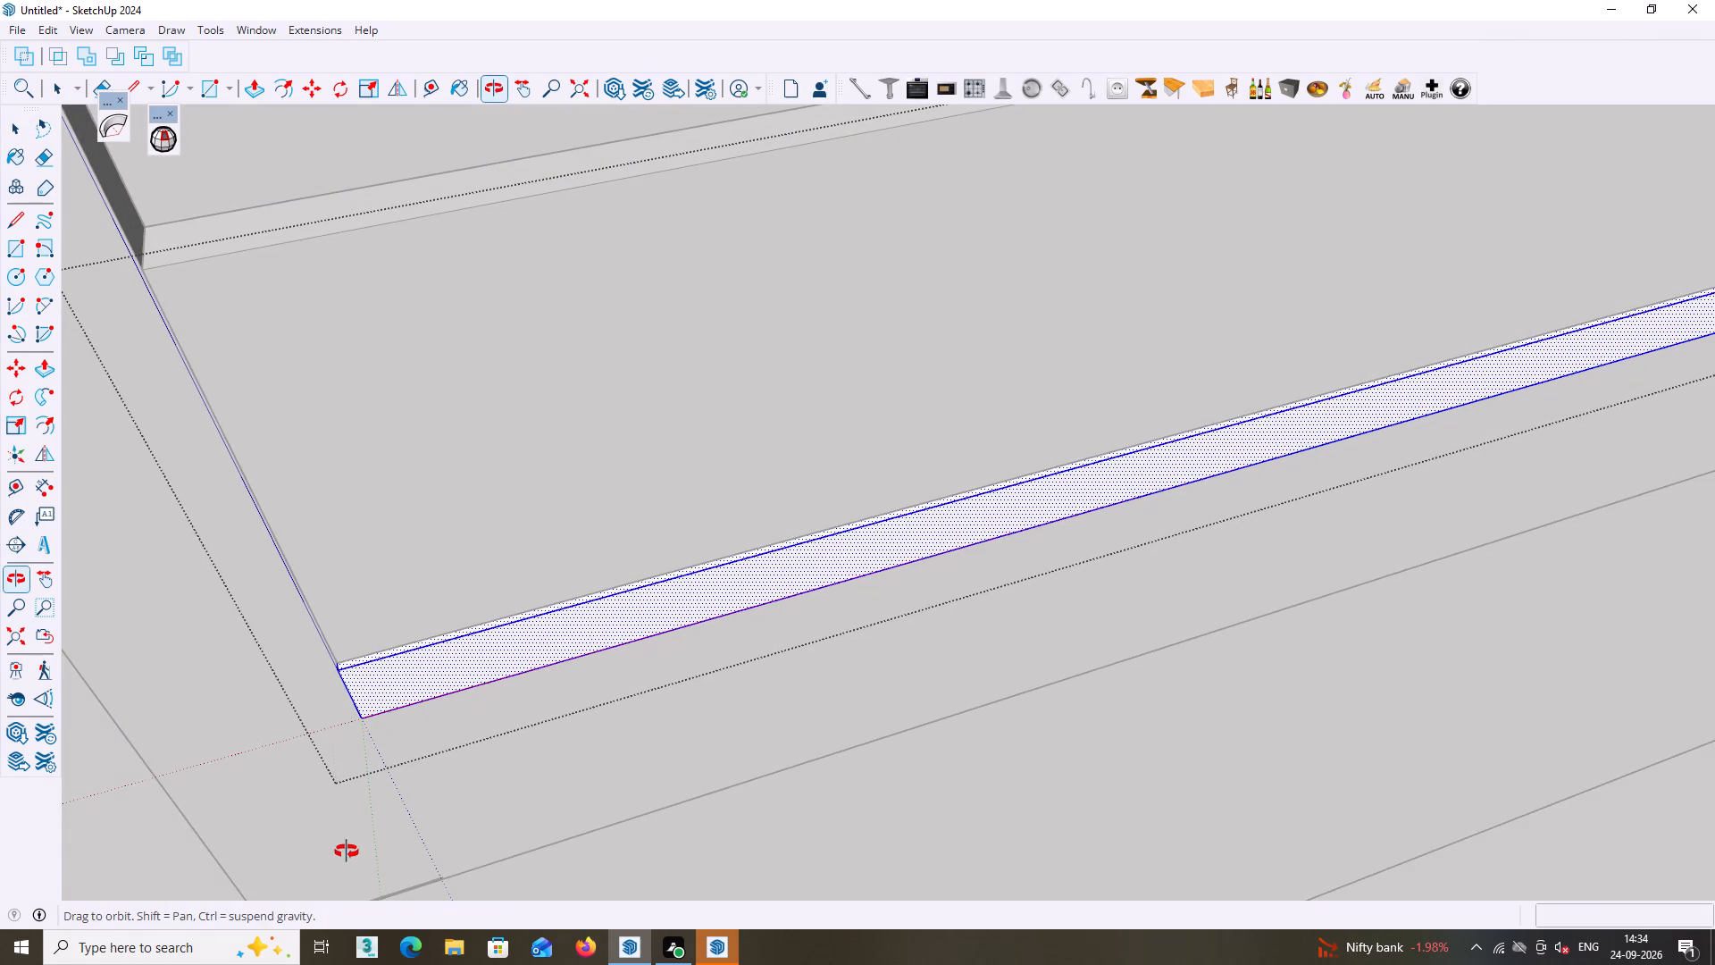
pyautogui.moveTo(347, 852); pyautogui.dragTo(347, 851, button='middle')
pyautogui.press('m')
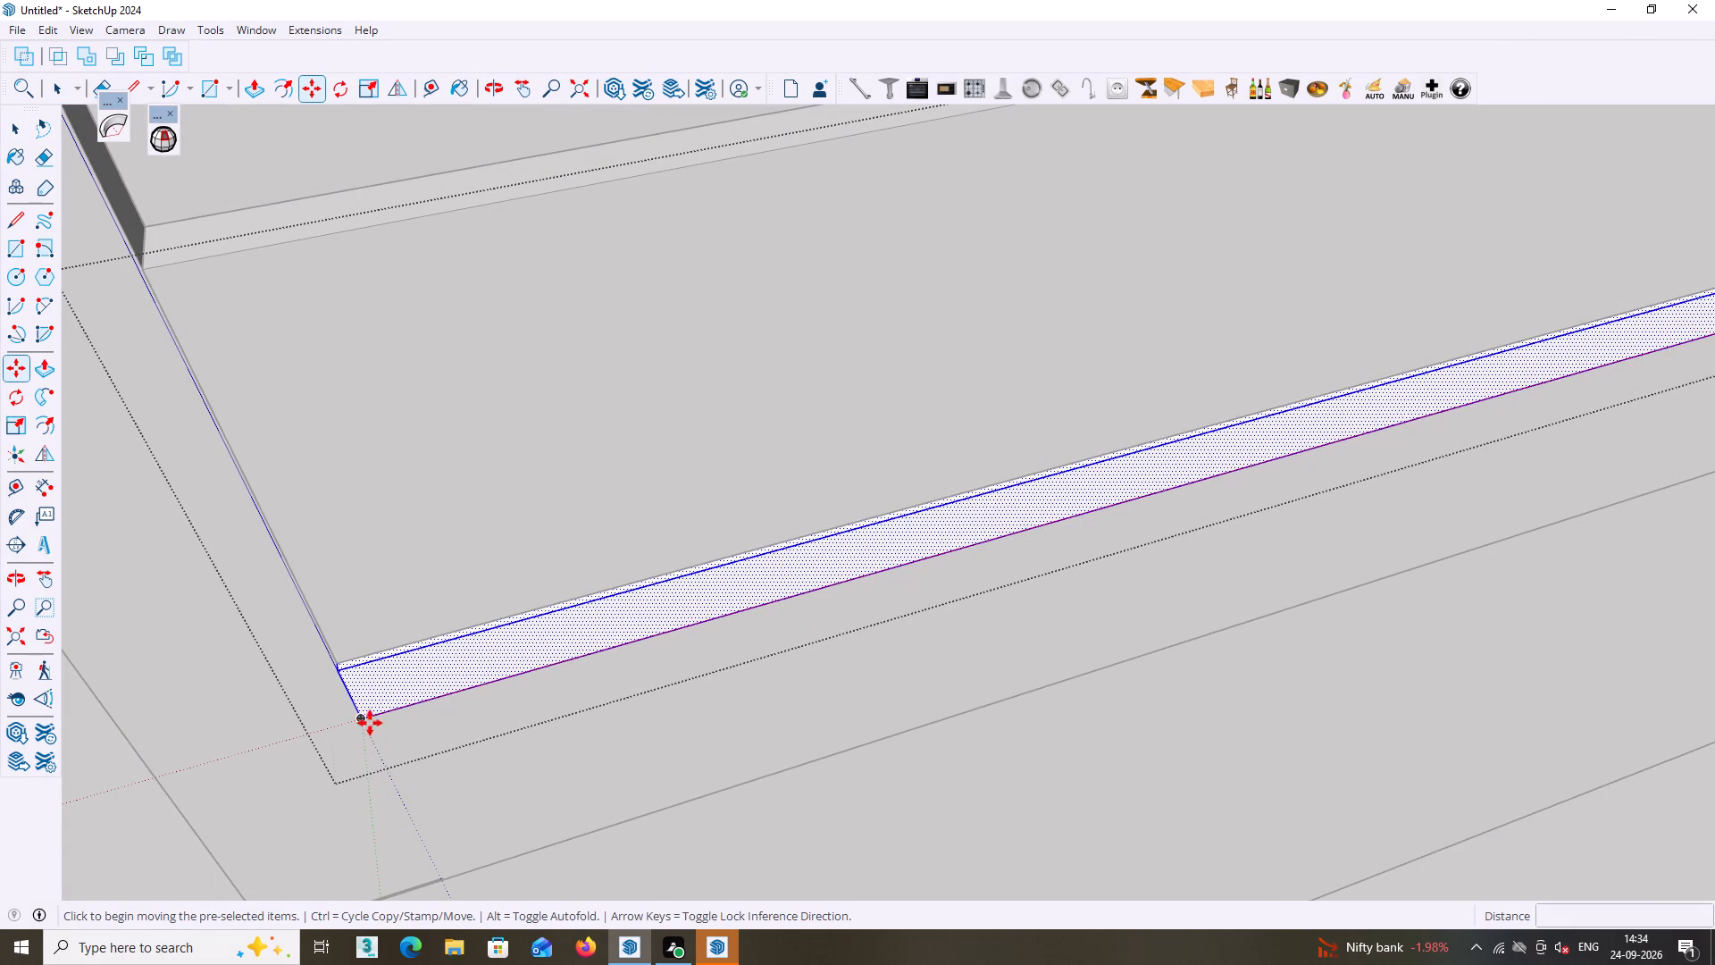
pyautogui.click(361, 715)
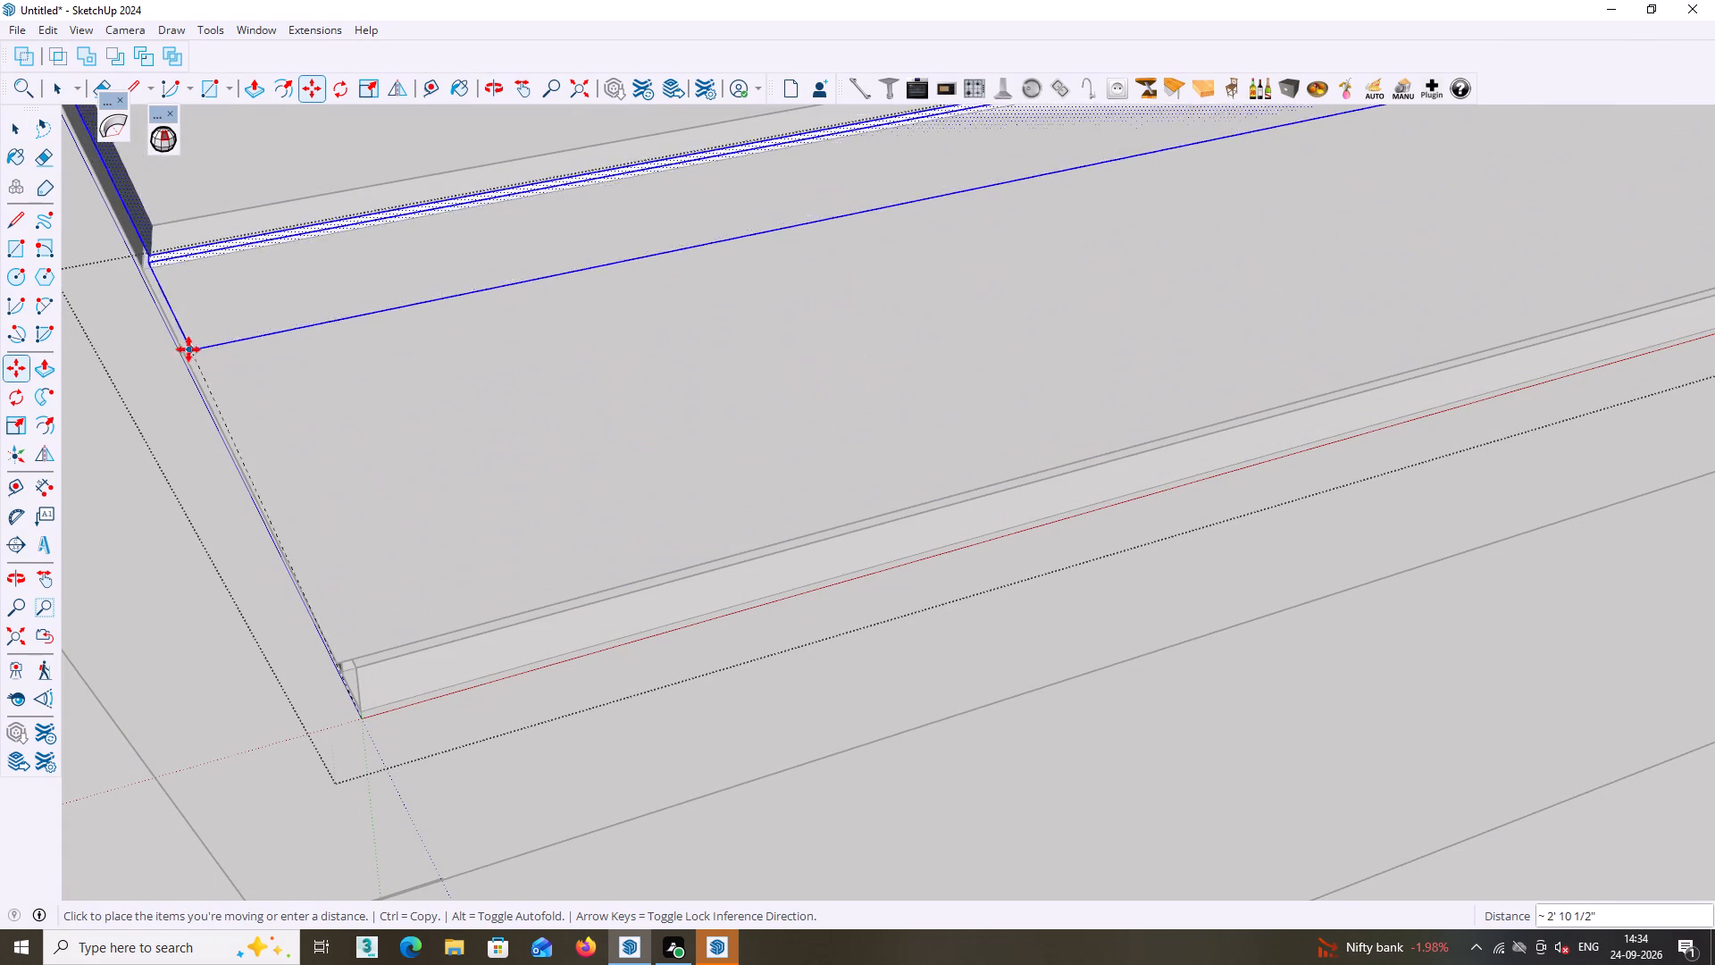
pyautogui.press('Escape')
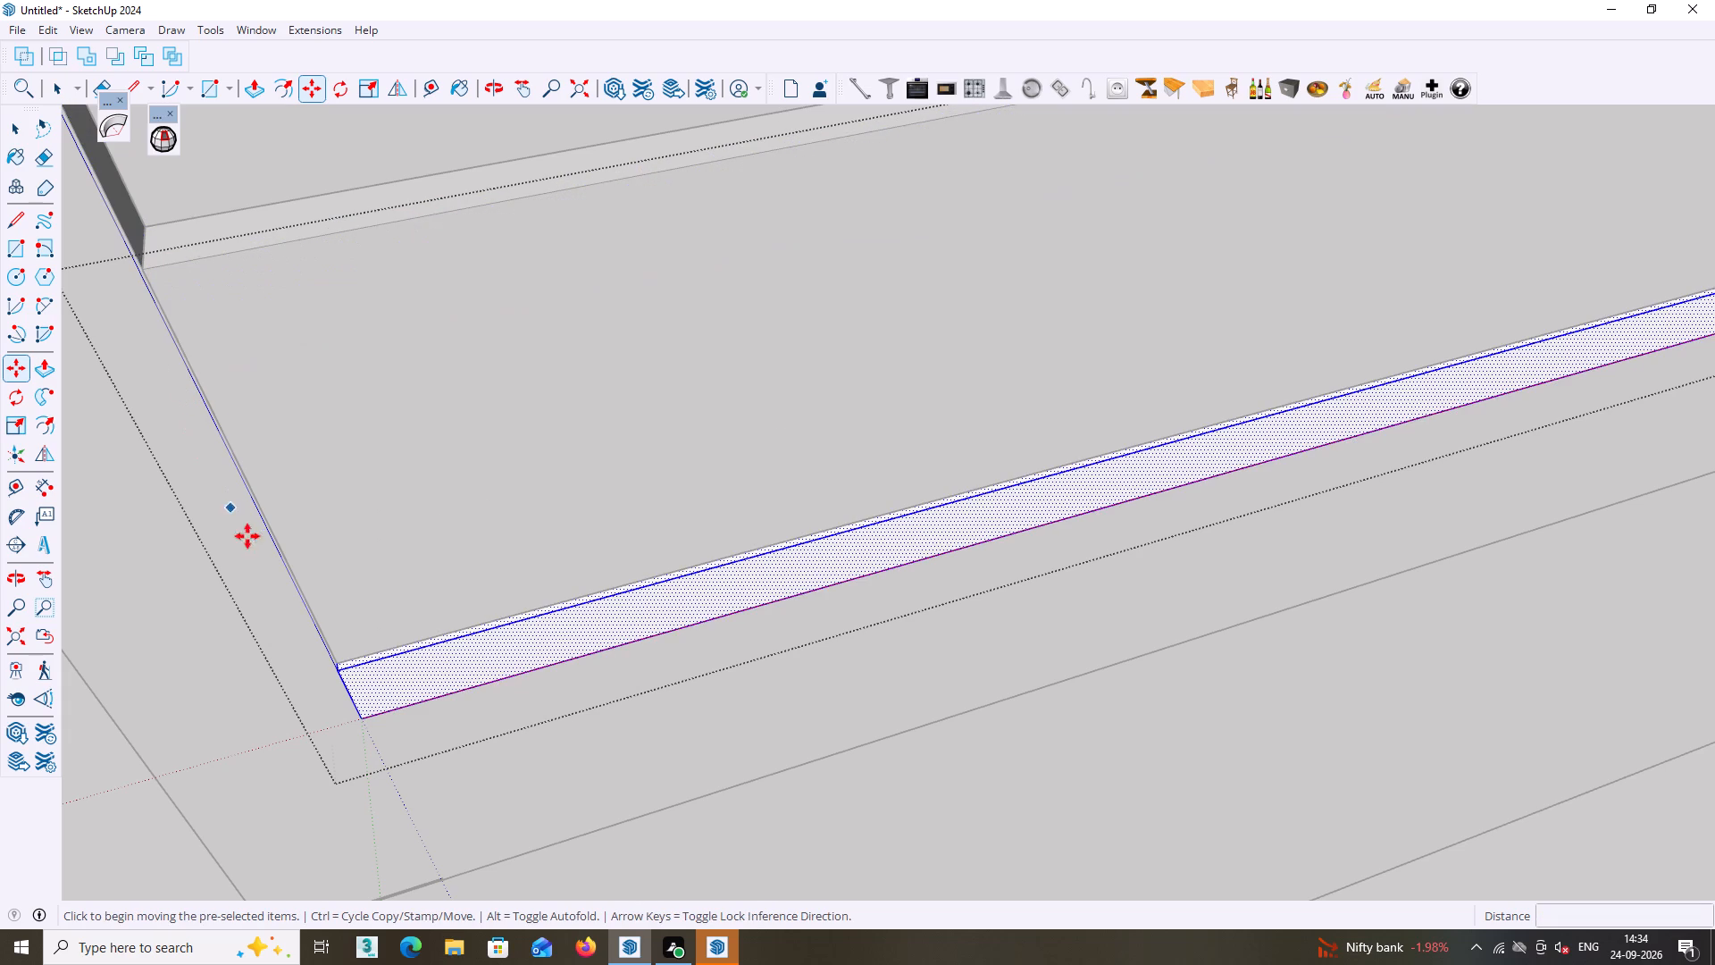
pyautogui.moveTo(334, 692); pyautogui.dragTo(340, 745, button='middle')
pyautogui.scroll(6, 352, 684)
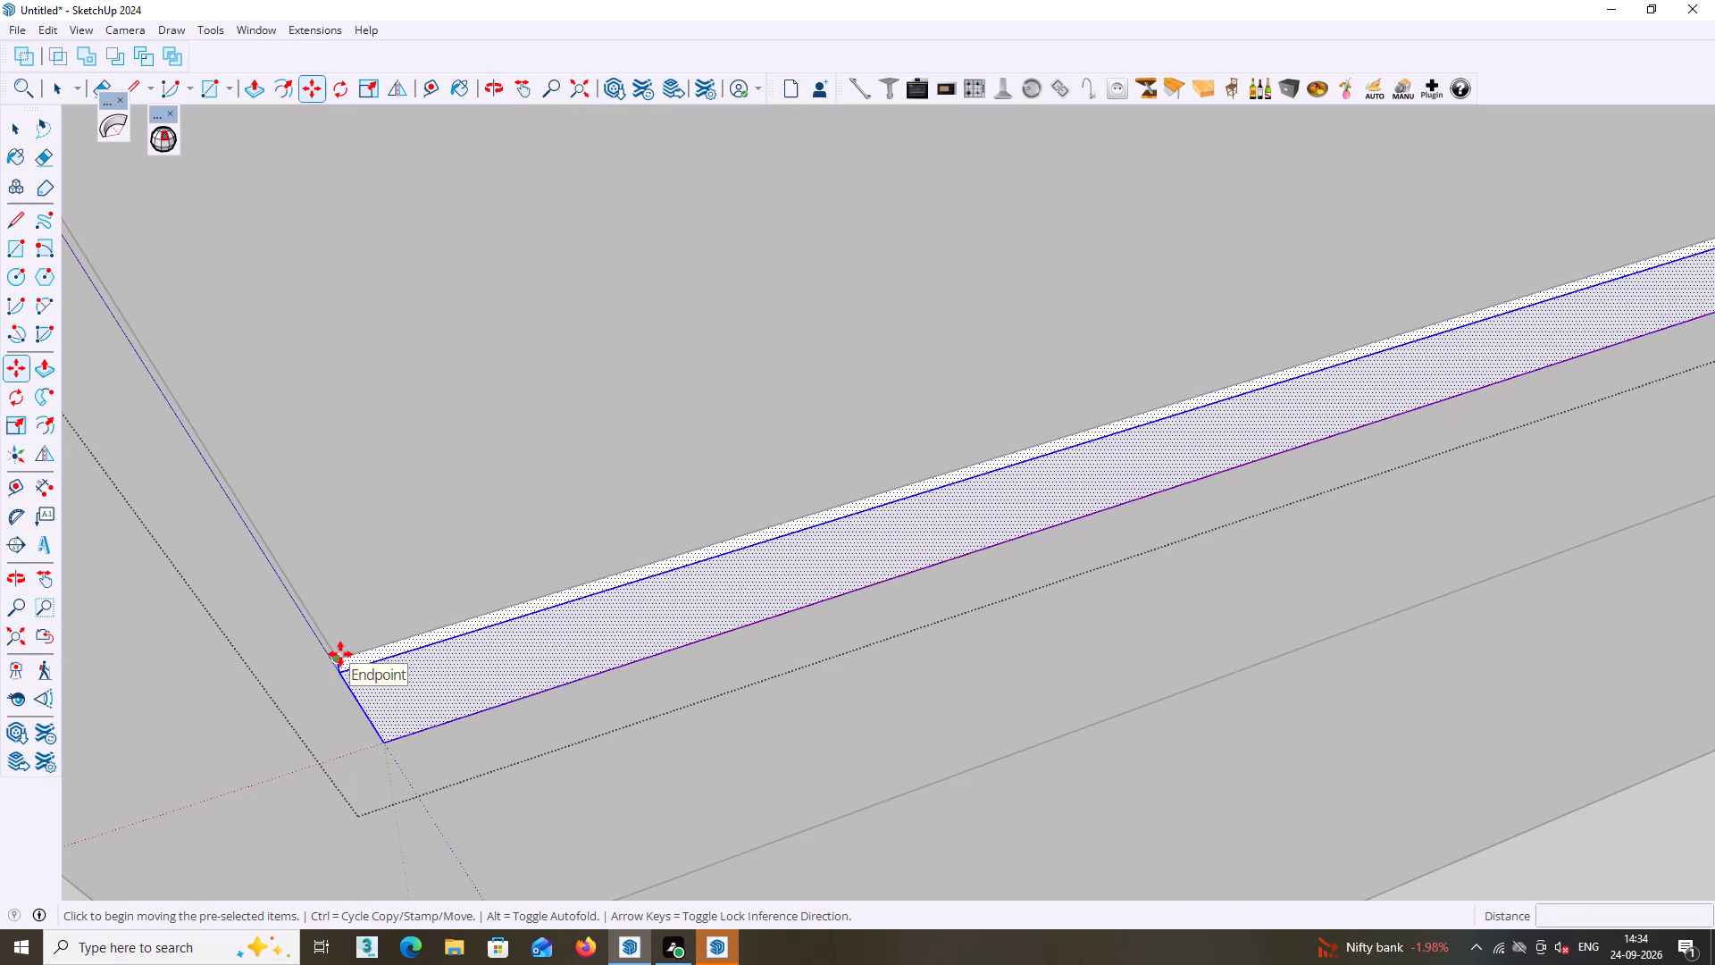
pyautogui.click(340, 654)
pyautogui.scroll(-8, 244, 489)
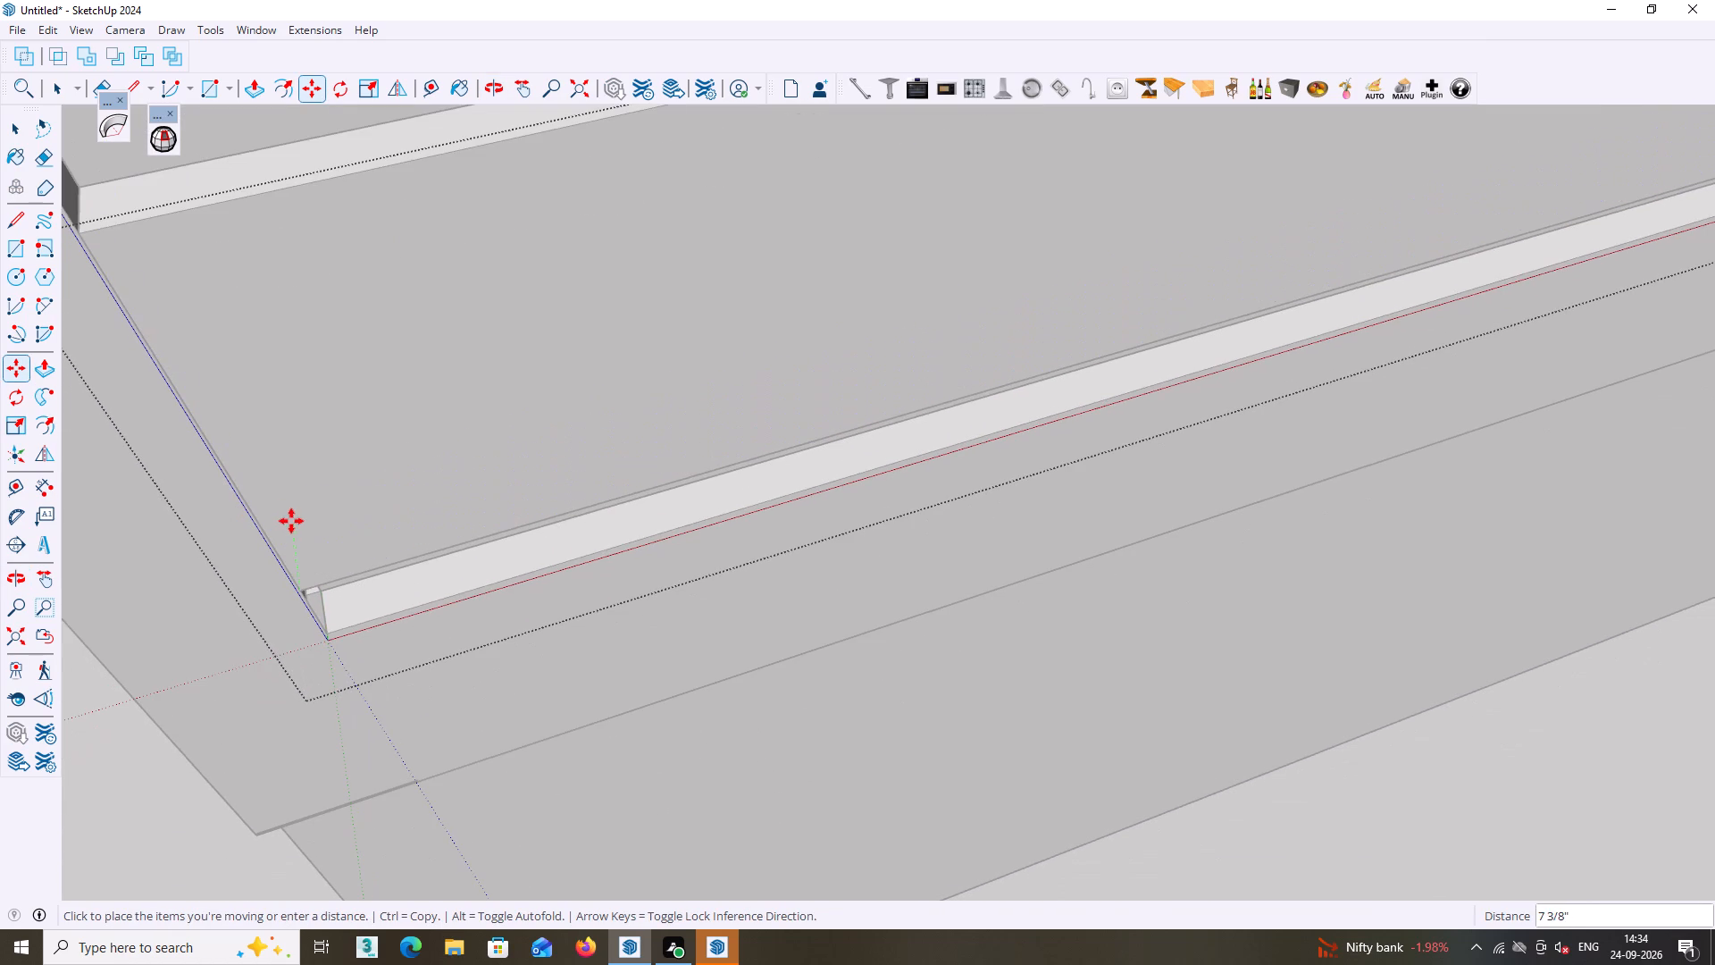
pyautogui.scroll(-2, 276, 452)
pyautogui.keyDown('shift'); pyautogui.moveTo(252, 425); pyautogui.dragTo(322, 579, button='middle'); pyautogui.keyUp('shift')
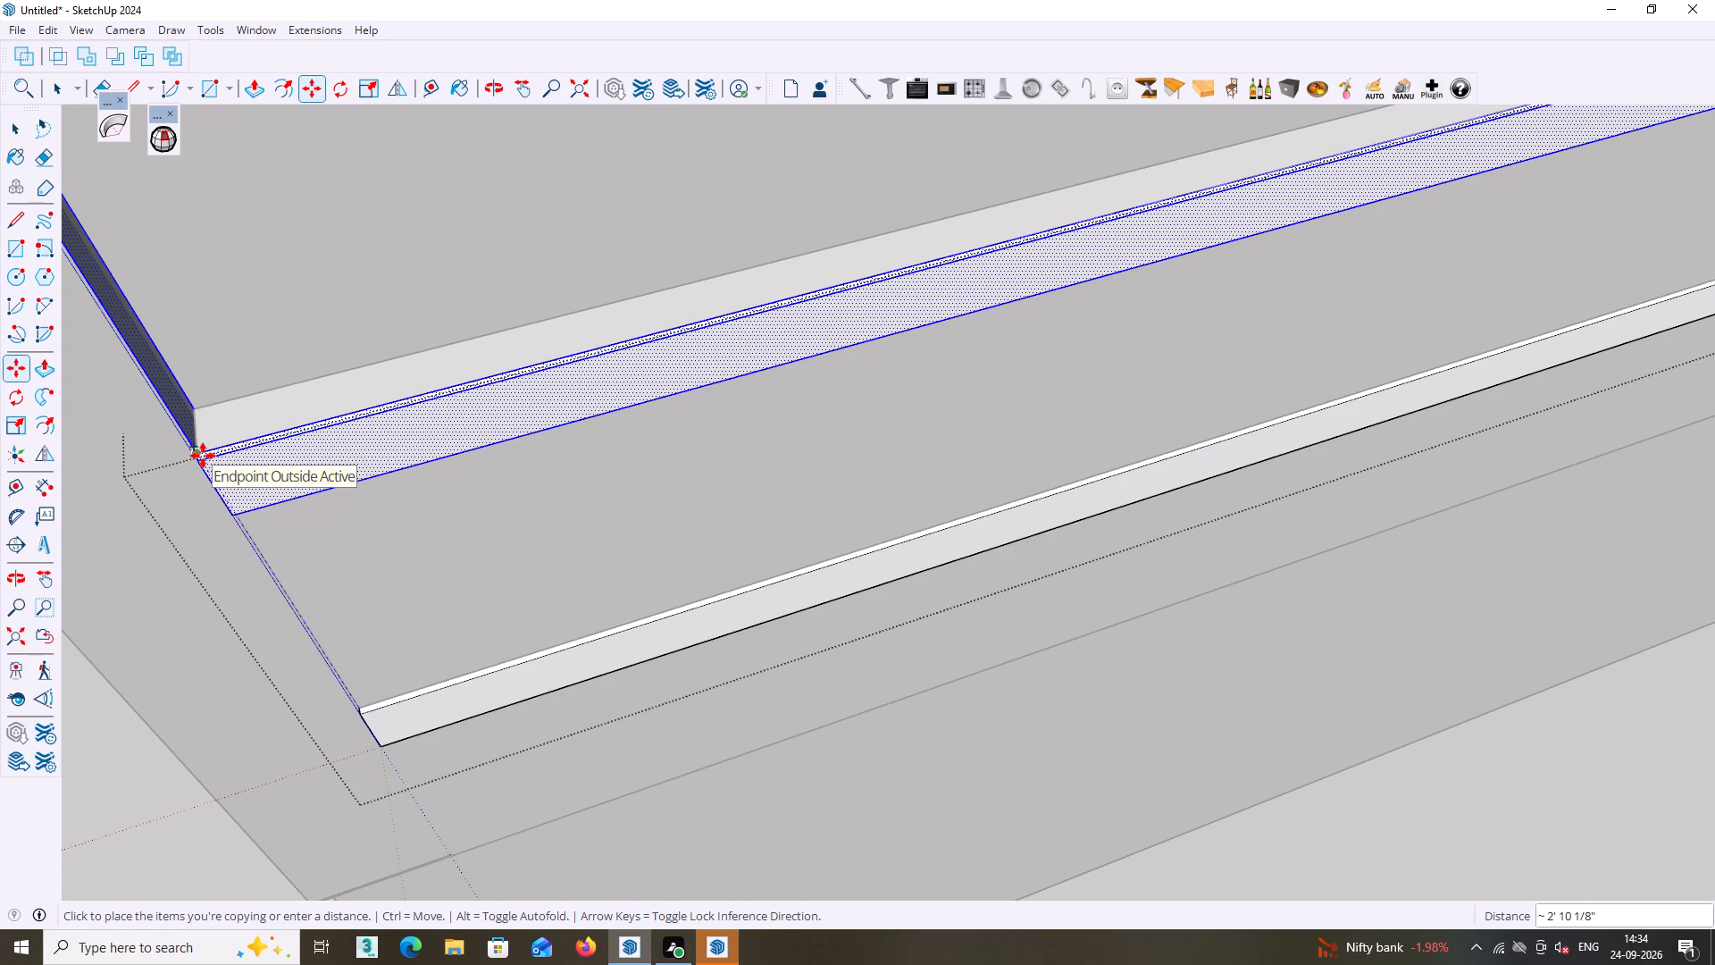
pyautogui.click(203, 456)
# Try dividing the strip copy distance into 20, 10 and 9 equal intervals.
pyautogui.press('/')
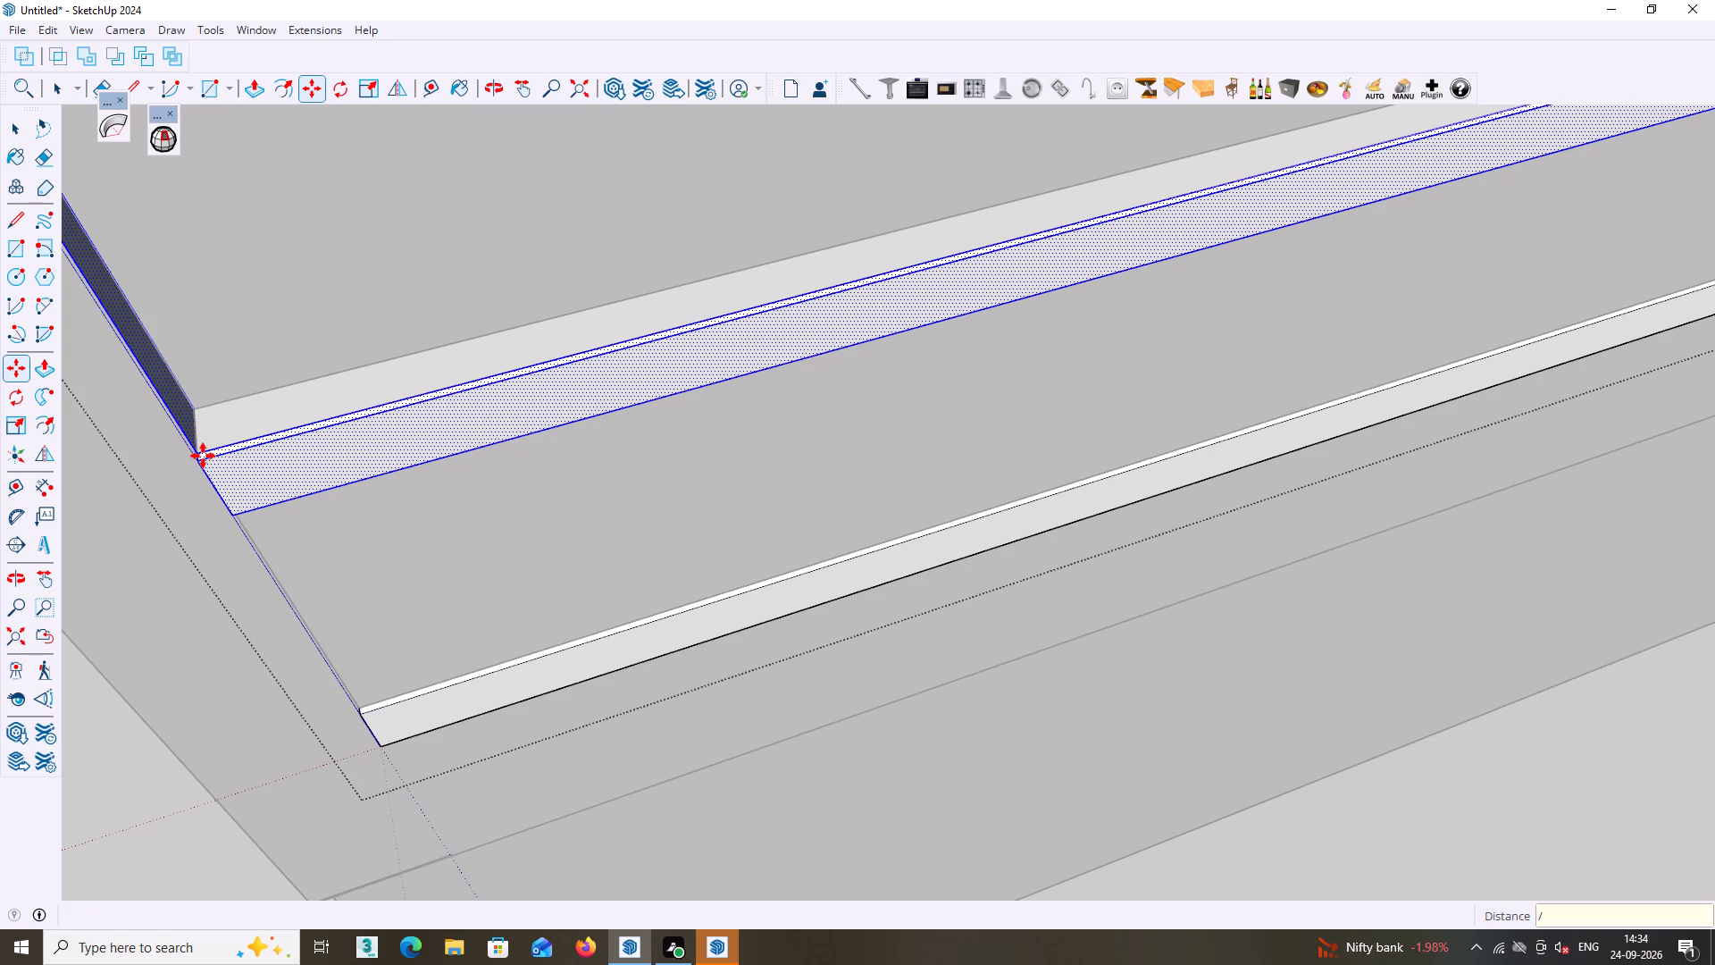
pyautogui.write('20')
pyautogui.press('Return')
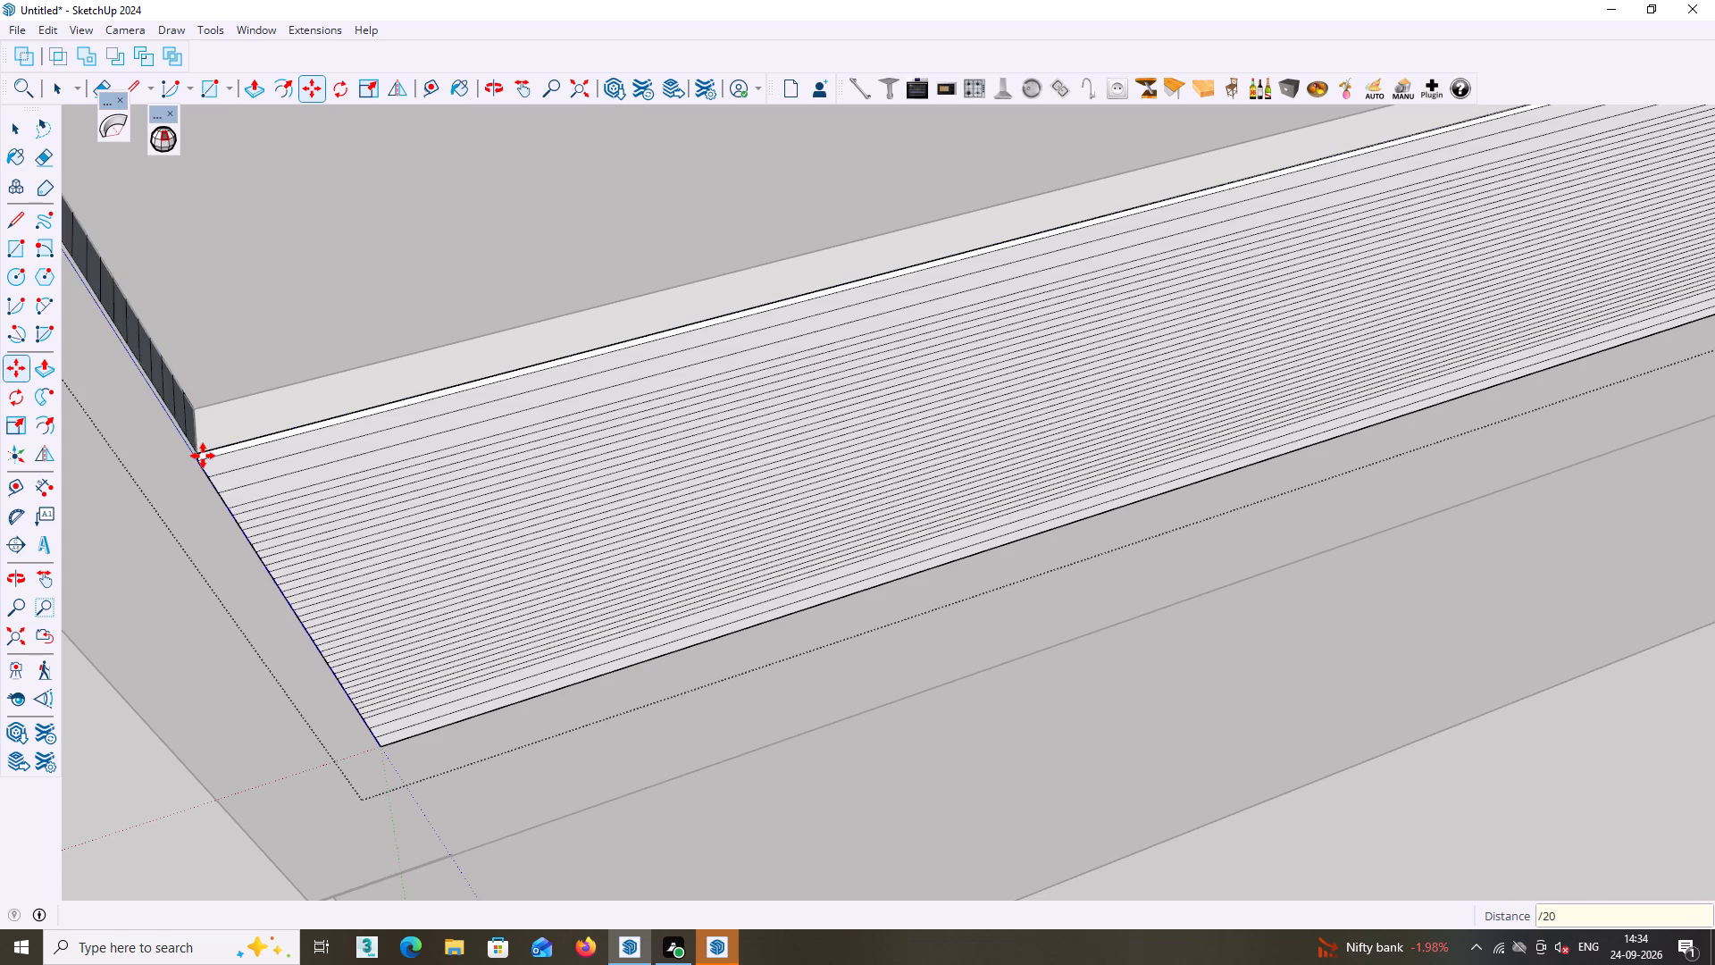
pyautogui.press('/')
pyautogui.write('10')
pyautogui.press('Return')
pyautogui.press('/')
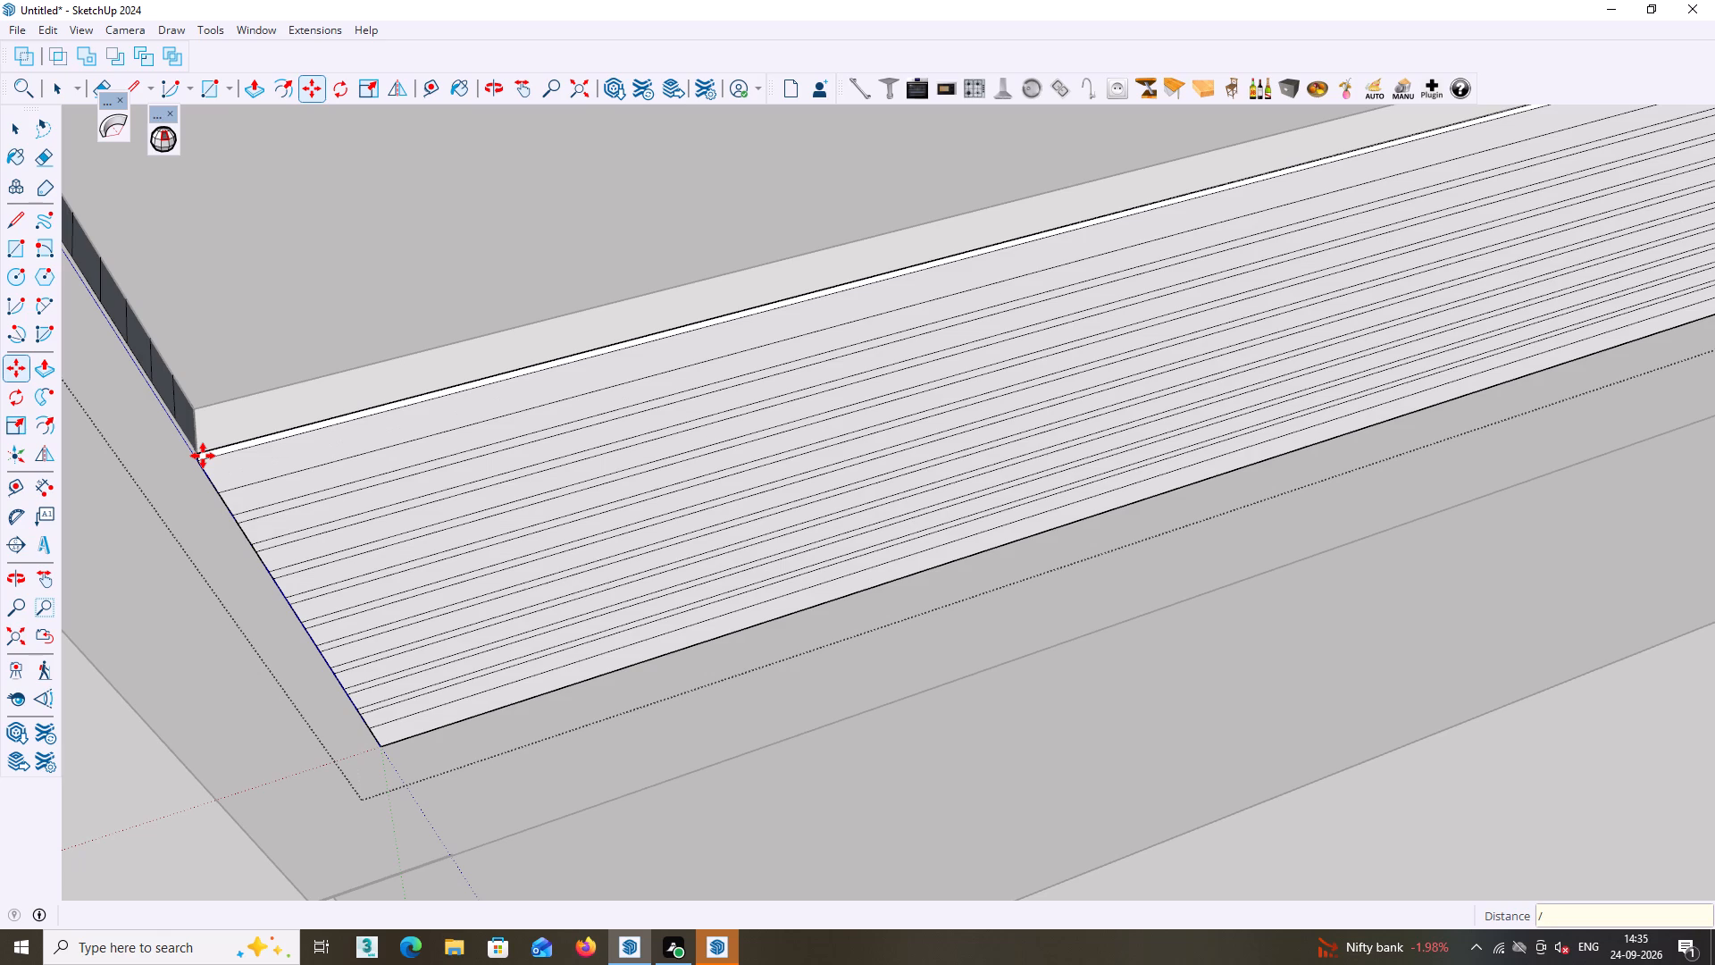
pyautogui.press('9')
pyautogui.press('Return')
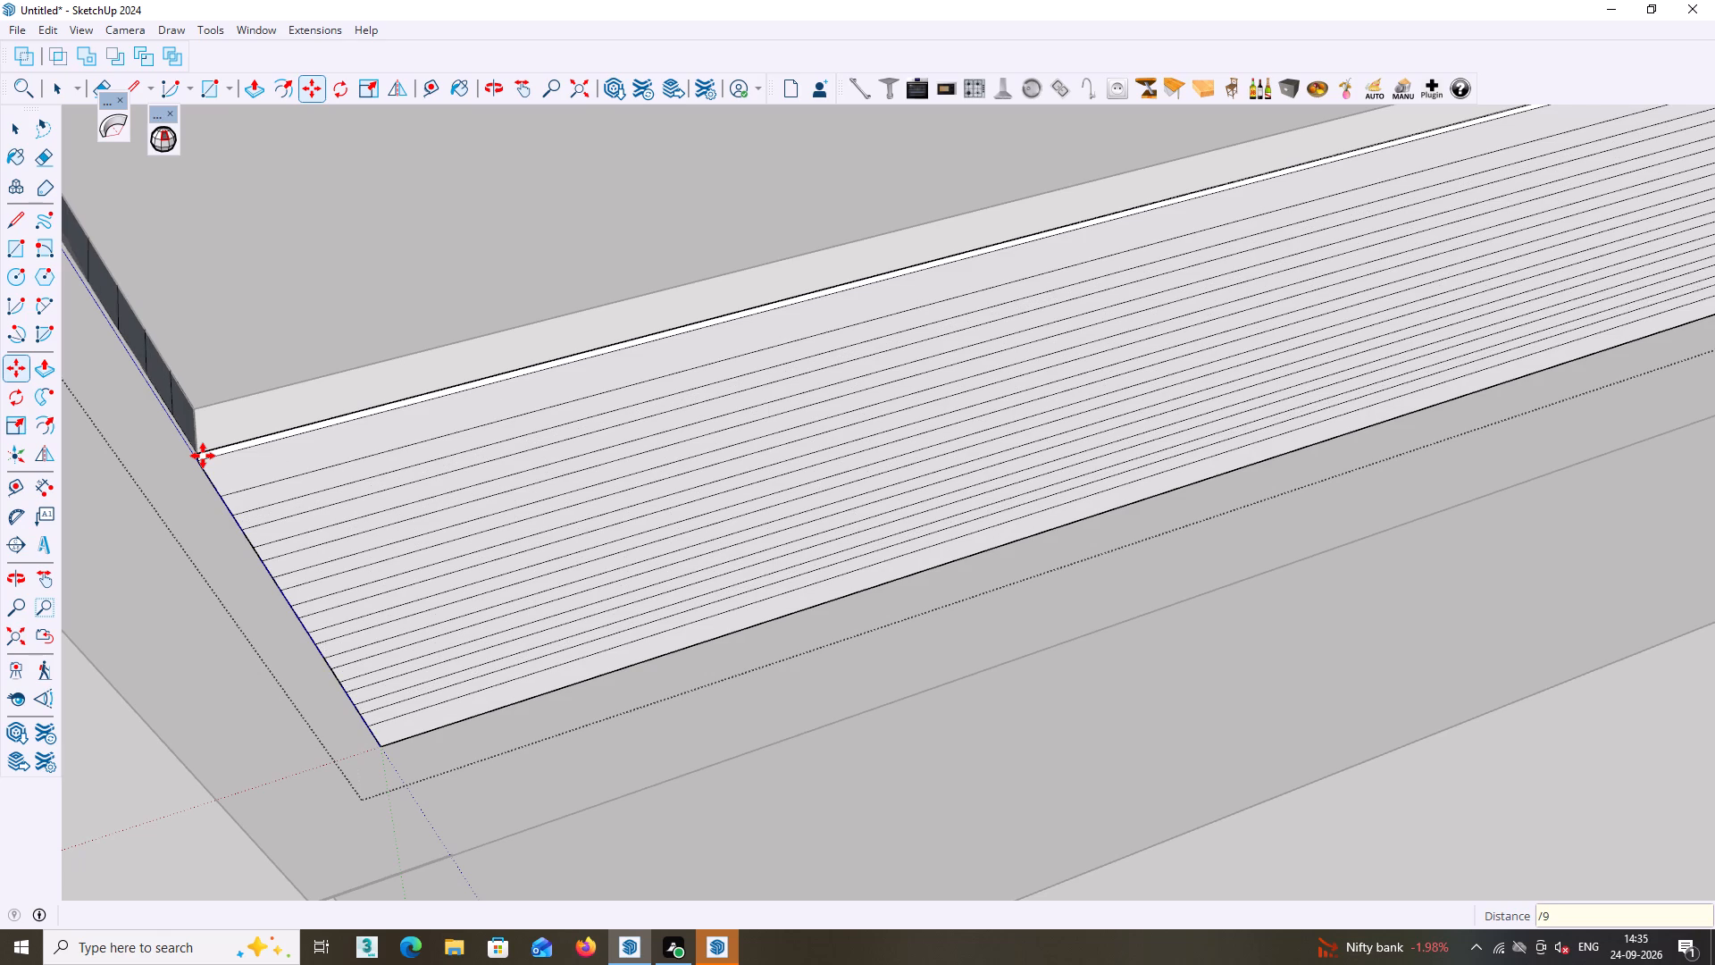
# Divide the strip copy distance into 5 equal intervals.
pyautogui.press('/')
pyautogui.press('2')
pyautogui.press('BackSpace')
pyautogui.press('5')
pyautogui.press('Return')
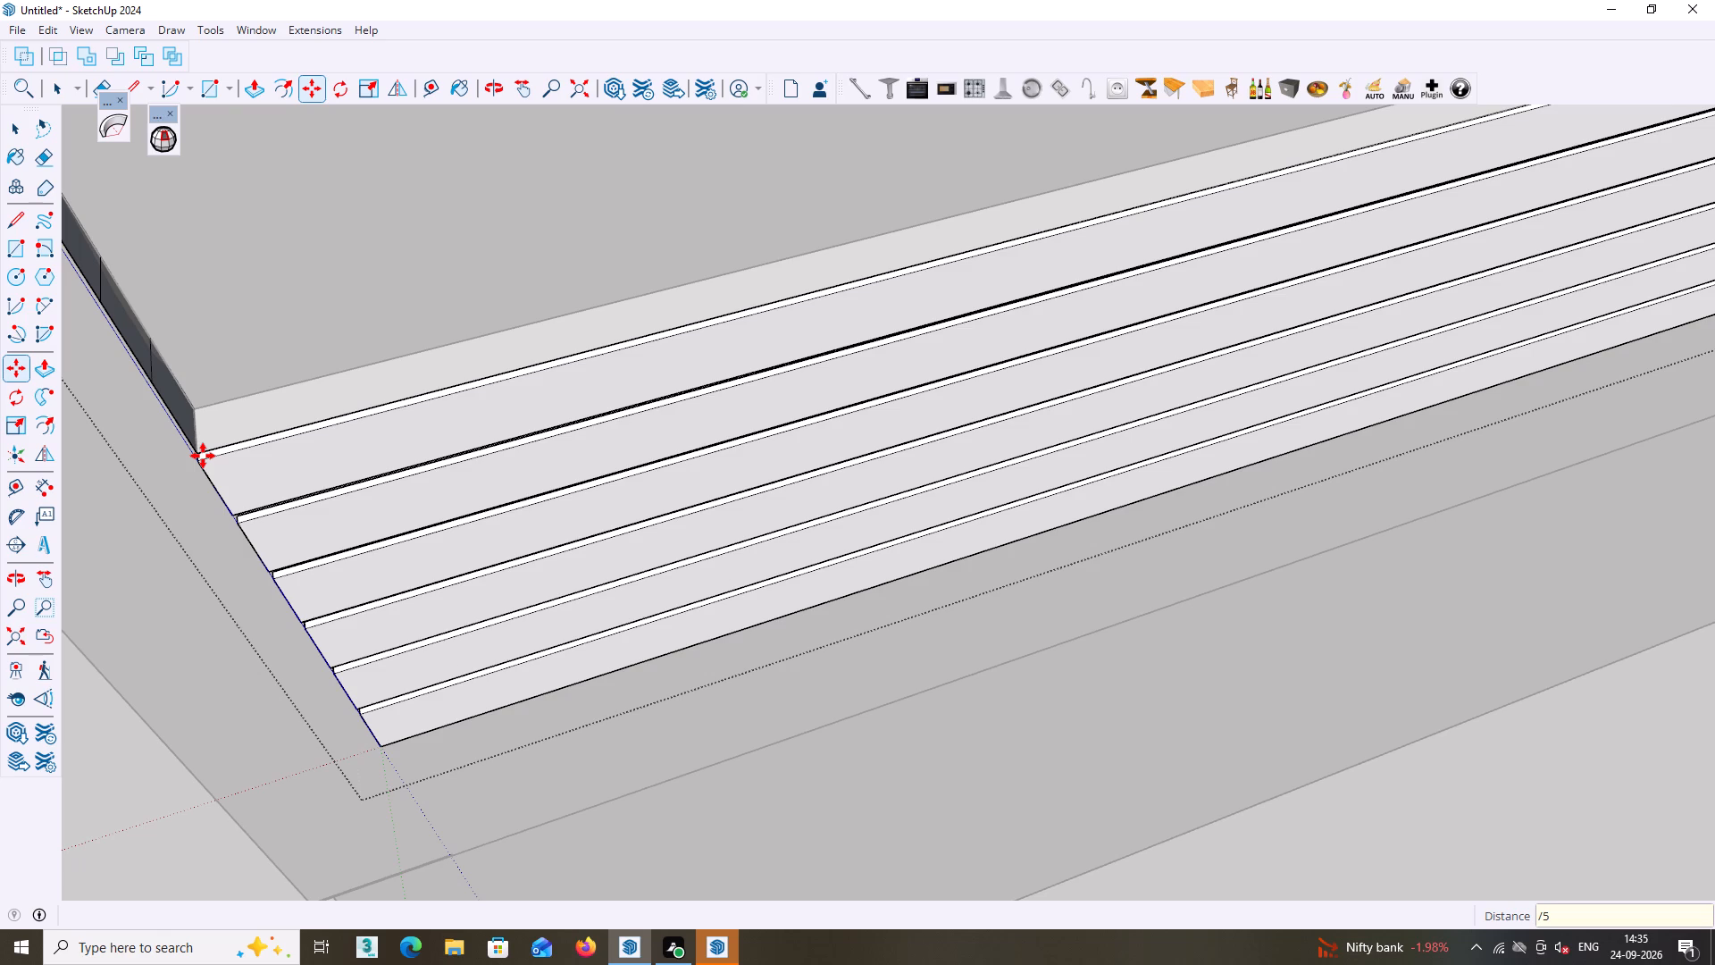
# Delete the five leftover short cross edges on the opening's dark side face, just above the strips.
pyautogui.scroll(-1, 232, 475)
pyautogui.moveTo(296, 529); pyautogui.dragTo(382, 258, button='middle')
pyautogui.scroll(-1, 375, 256)
pyautogui.moveTo(339, 303); pyautogui.dragTo(266, 380, button='middle')
pyautogui.press('space')
pyautogui.moveTo(363, 263); pyautogui.dragTo(225, 363, button='middle')
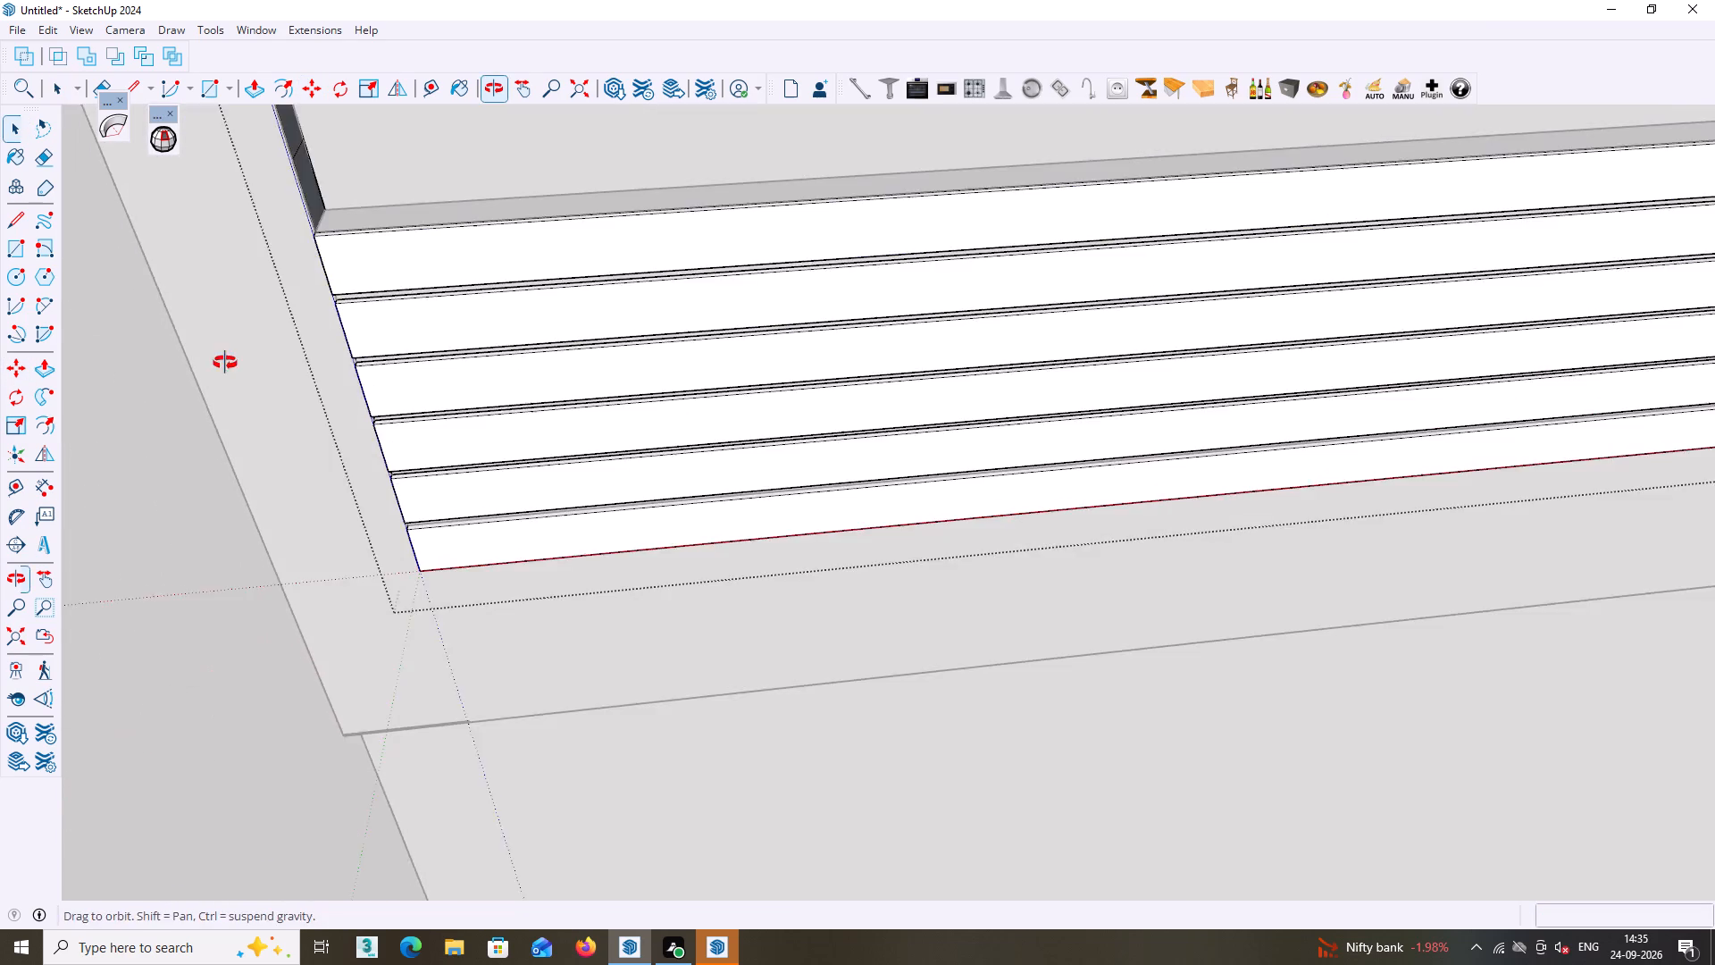
pyautogui.moveTo(225, 363); pyautogui.dragTo(225, 354, button='middle')
pyautogui.scroll(6, 286, 232)
pyautogui.moveTo(364, 169); pyautogui.dragTo(285, 212, button='middle')
pyautogui.scroll(-7, 288, 211)
pyautogui.moveTo(401, 238); pyautogui.dragTo(408, 353, button='middle')
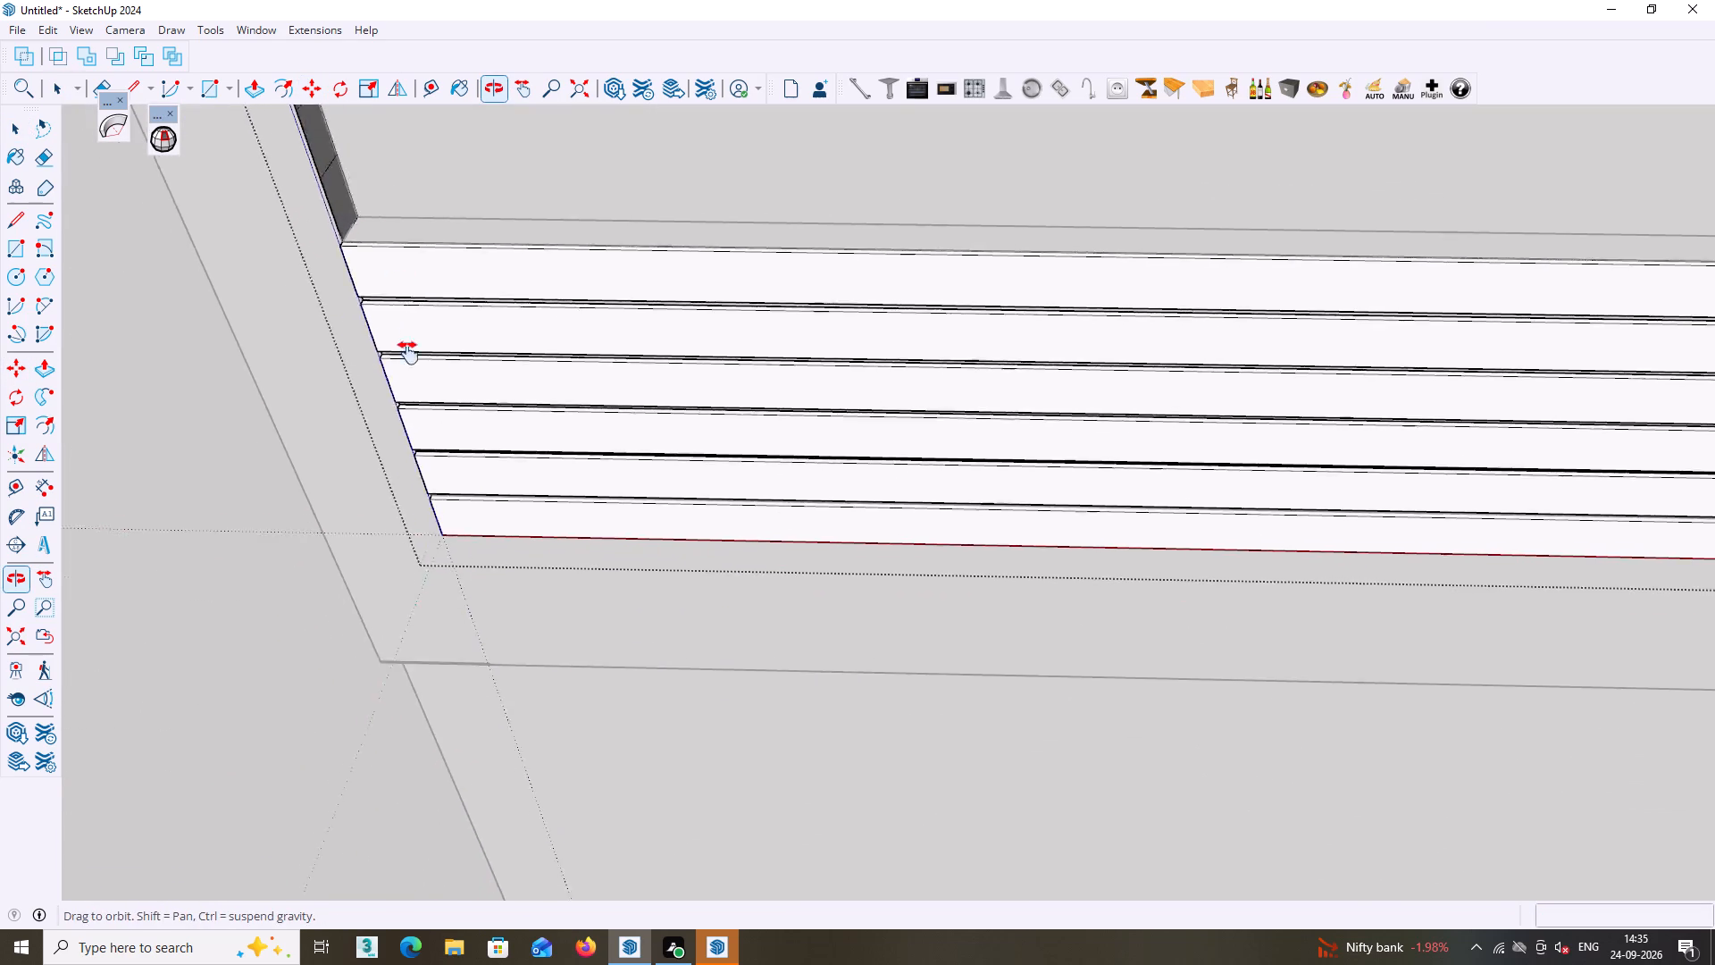
pyautogui.moveTo(408, 353); pyautogui.dragTo(388, 549, button='middle')
pyautogui.scroll(2, 272, 312)
pyautogui.click(252, 357)
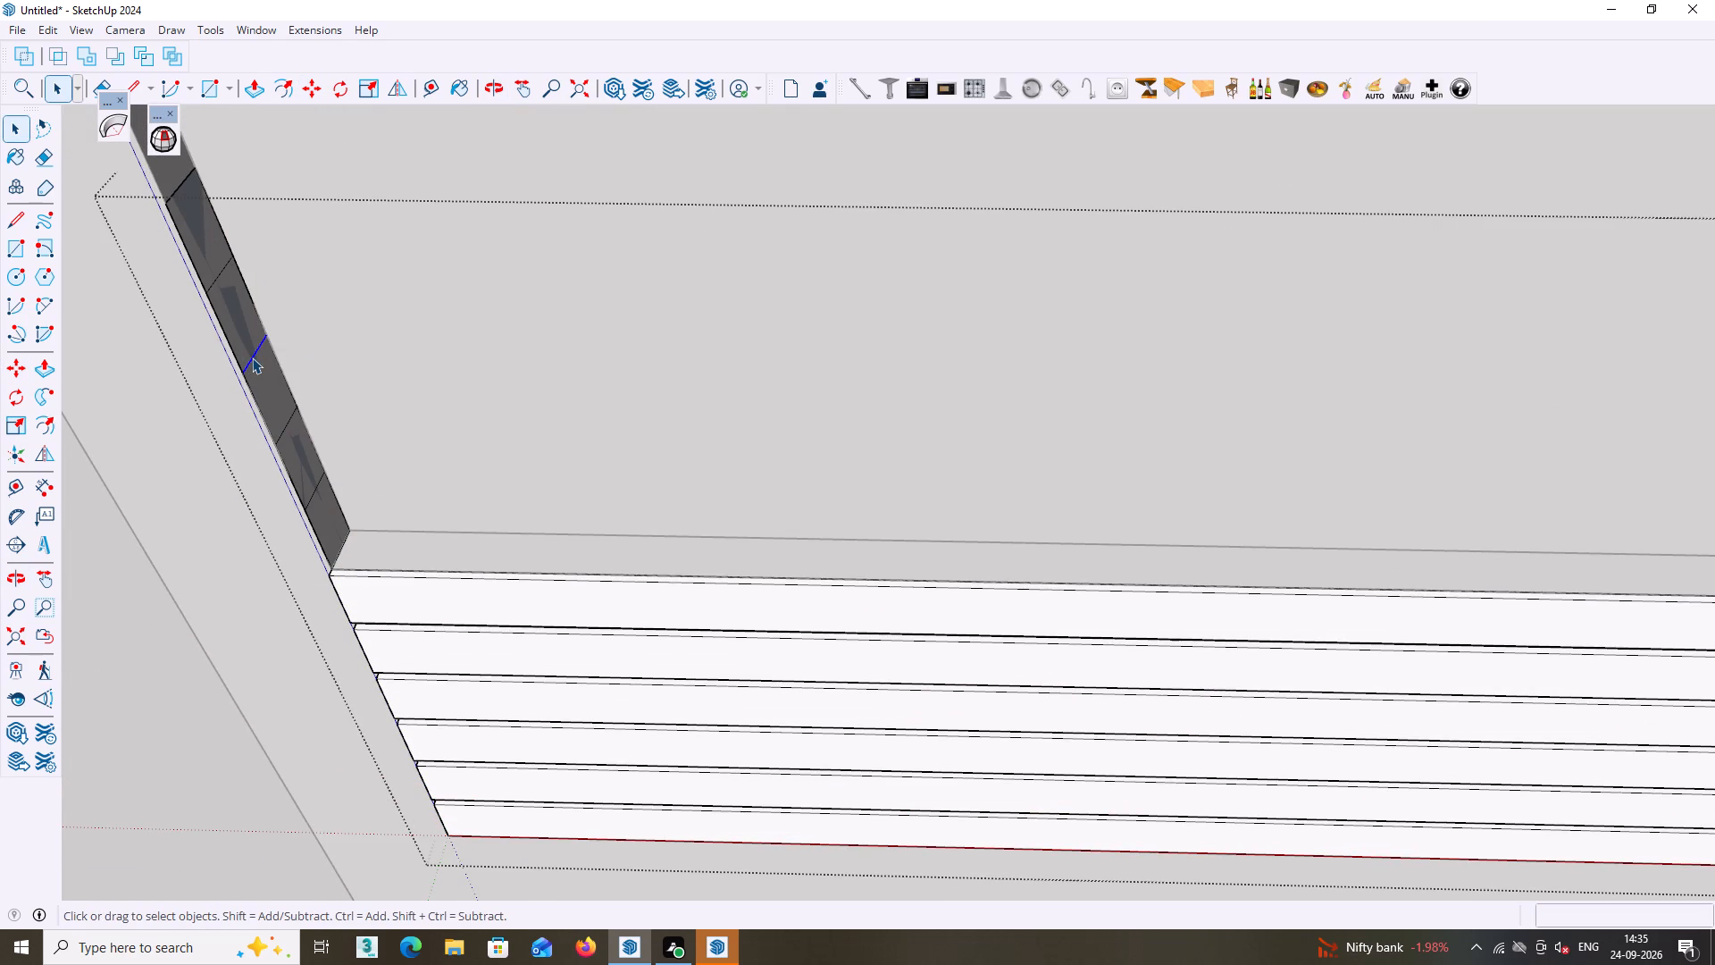
pyautogui.press('Delete')
pyautogui.click(283, 432)
pyautogui.press('Delete')
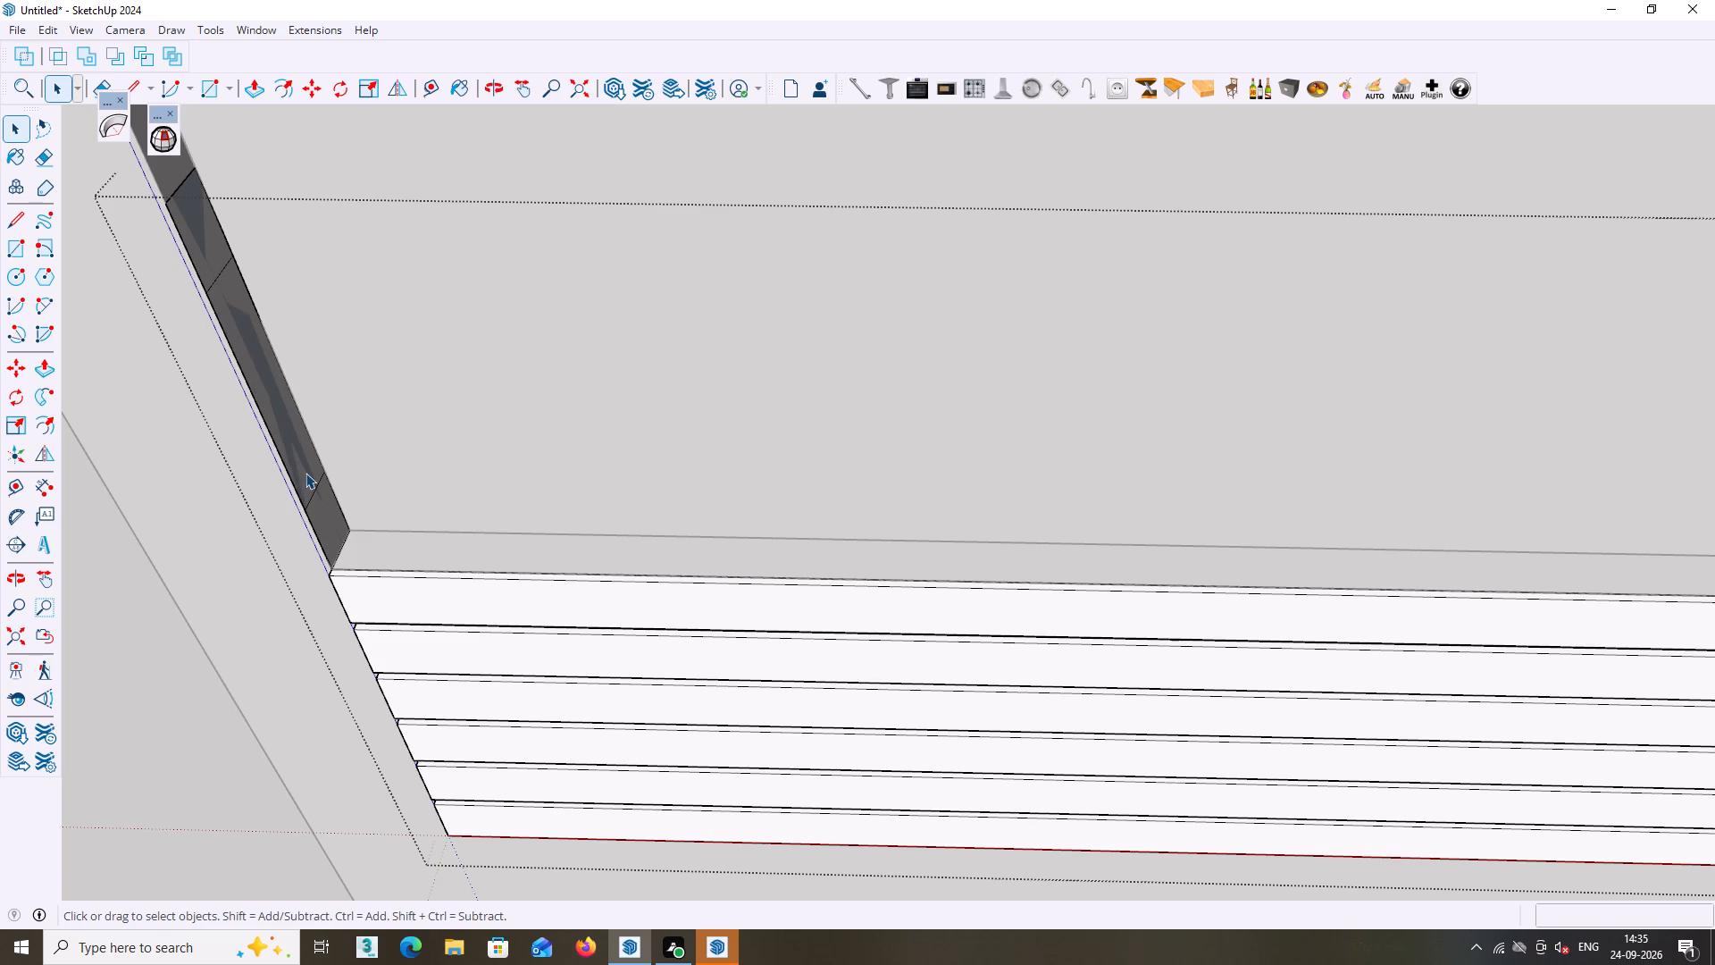
pyautogui.doubleClick(315, 490)
pyautogui.press('Delete')
pyautogui.click(218, 272)
pyautogui.press('Delete')
pyautogui.click(176, 186)
pyautogui.press('Delete')
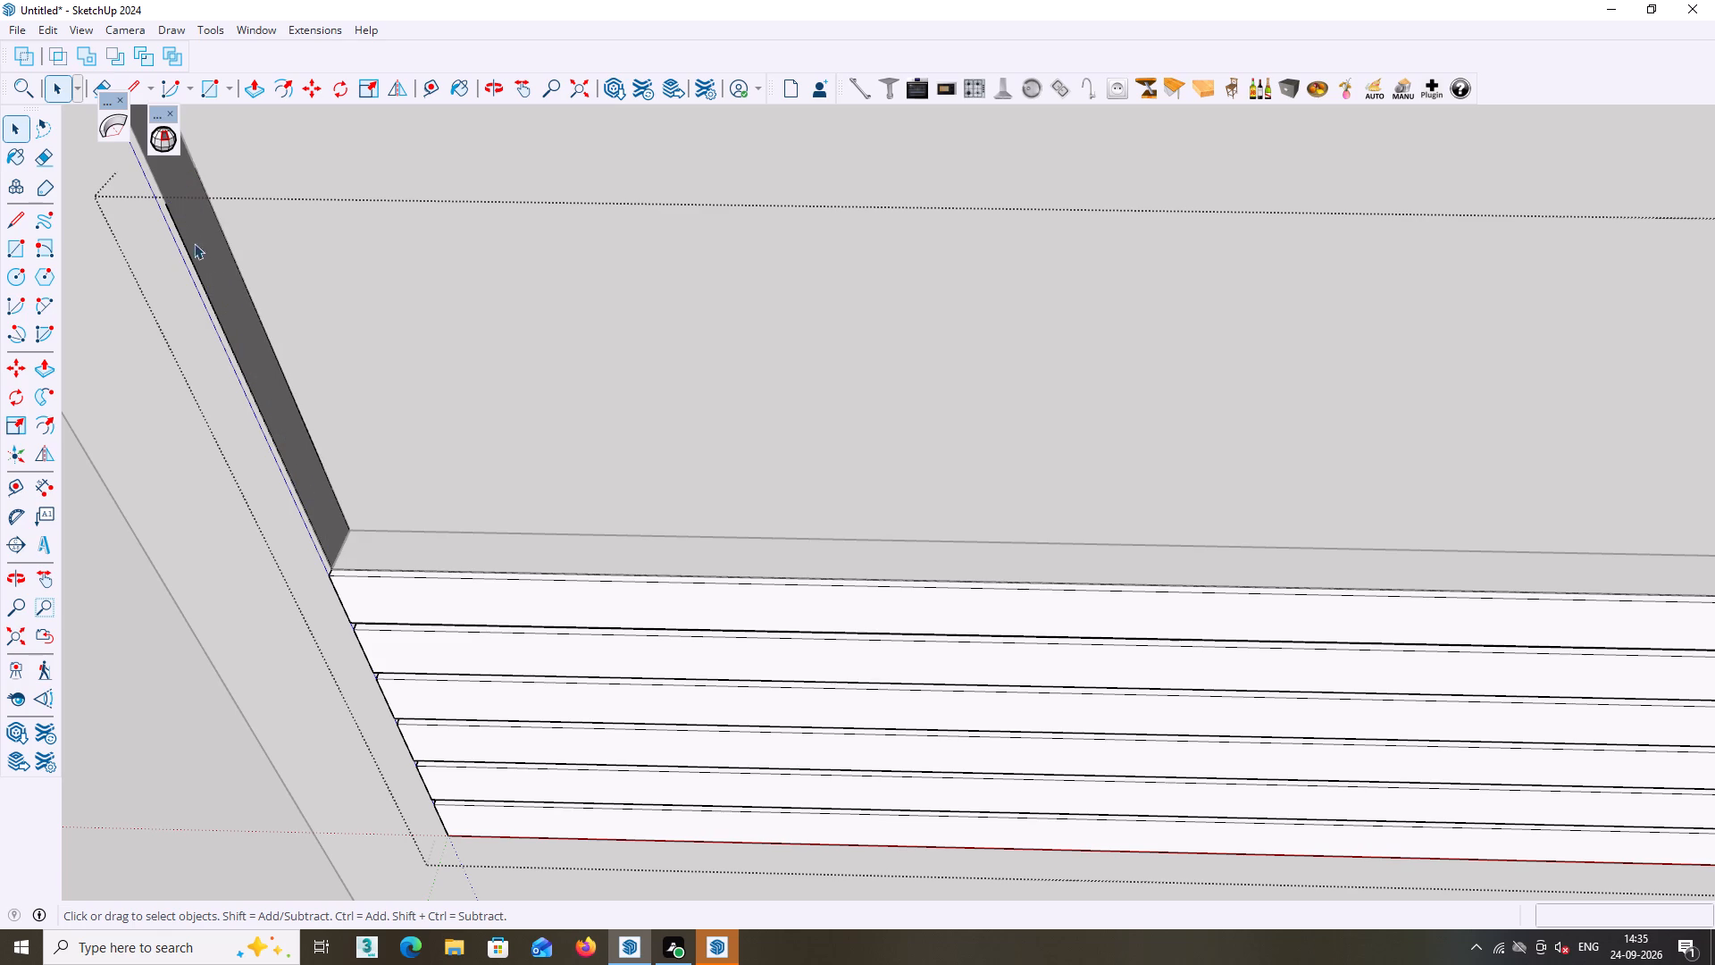
# Delete the leftover long edges running up the opening's side above the strips, and leave the strip group.
pyautogui.click(200, 276)
pyautogui.press('Delete')
pyautogui.scroll(-2, 266, 357)
pyautogui.moveTo(326, 405); pyautogui.dragTo(299, 372, button='middle')
pyautogui.scroll(2, 302, 374)
pyautogui.click(304, 376)
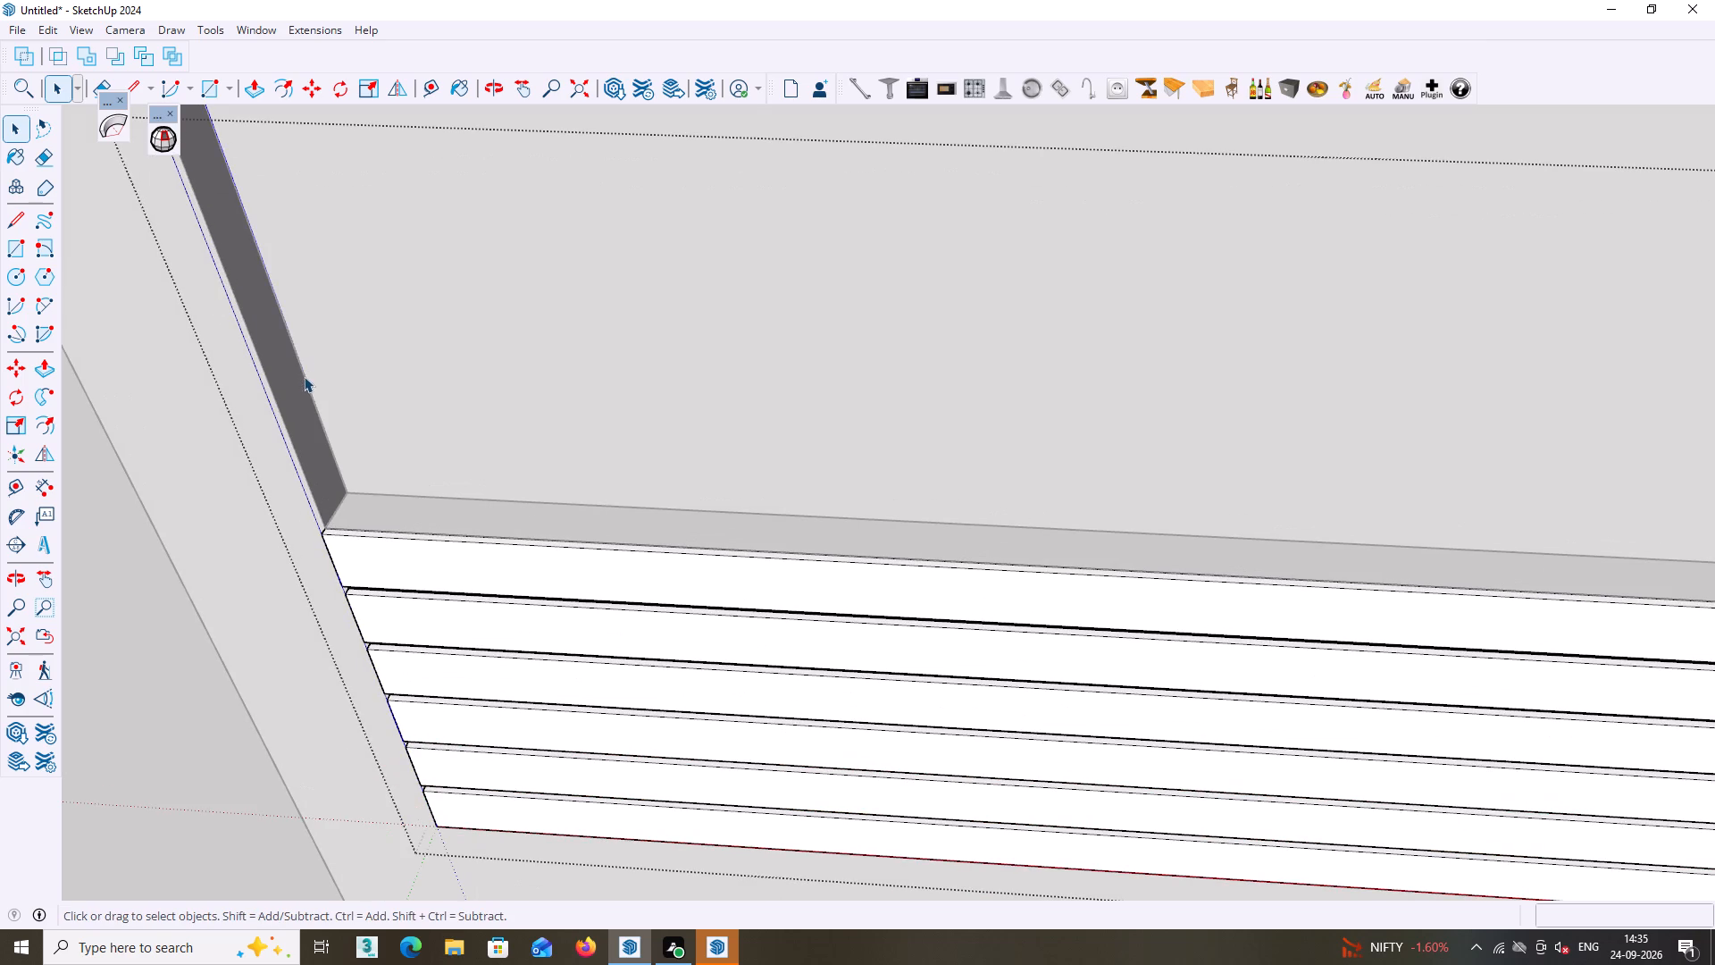
pyautogui.scroll(-4, 312, 401)
pyautogui.press('Delete')
pyautogui.scroll(-2, 332, 439)
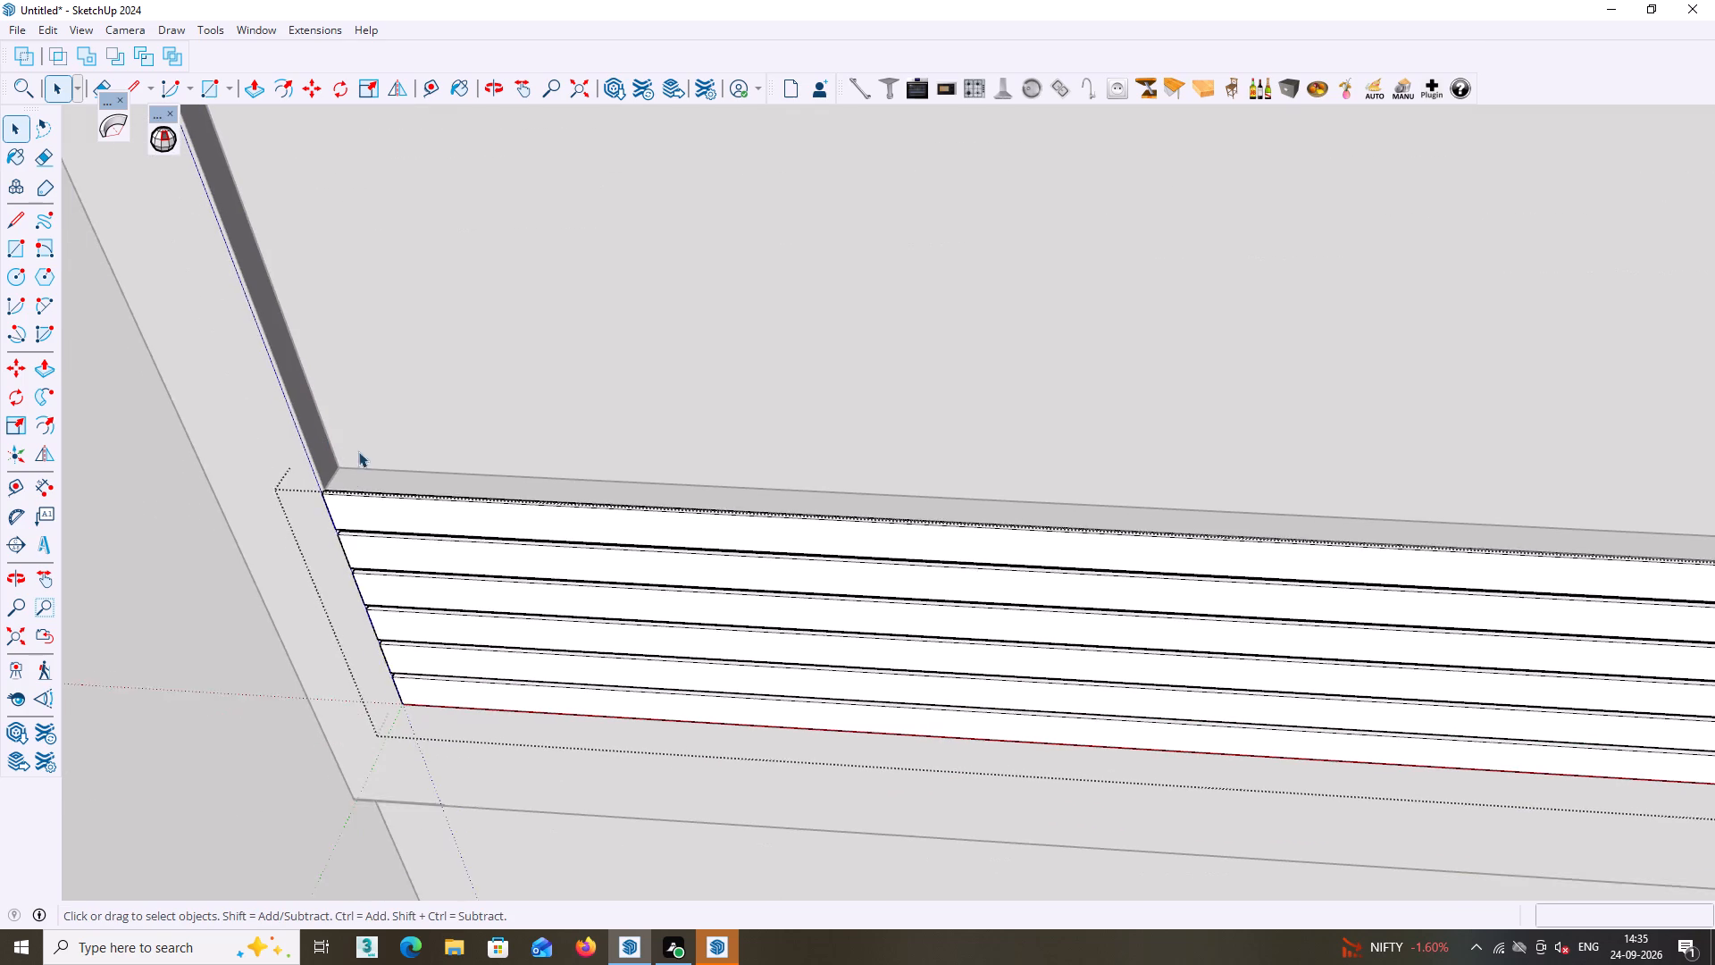
pyautogui.scroll(-3, 358, 451)
pyautogui.moveTo(488, 459); pyautogui.dragTo(506, 442, button='middle')
pyautogui.scroll(-6, 463, 371)
pyautogui.moveTo(868, 425); pyautogui.dragTo(942, 398, button='middle')
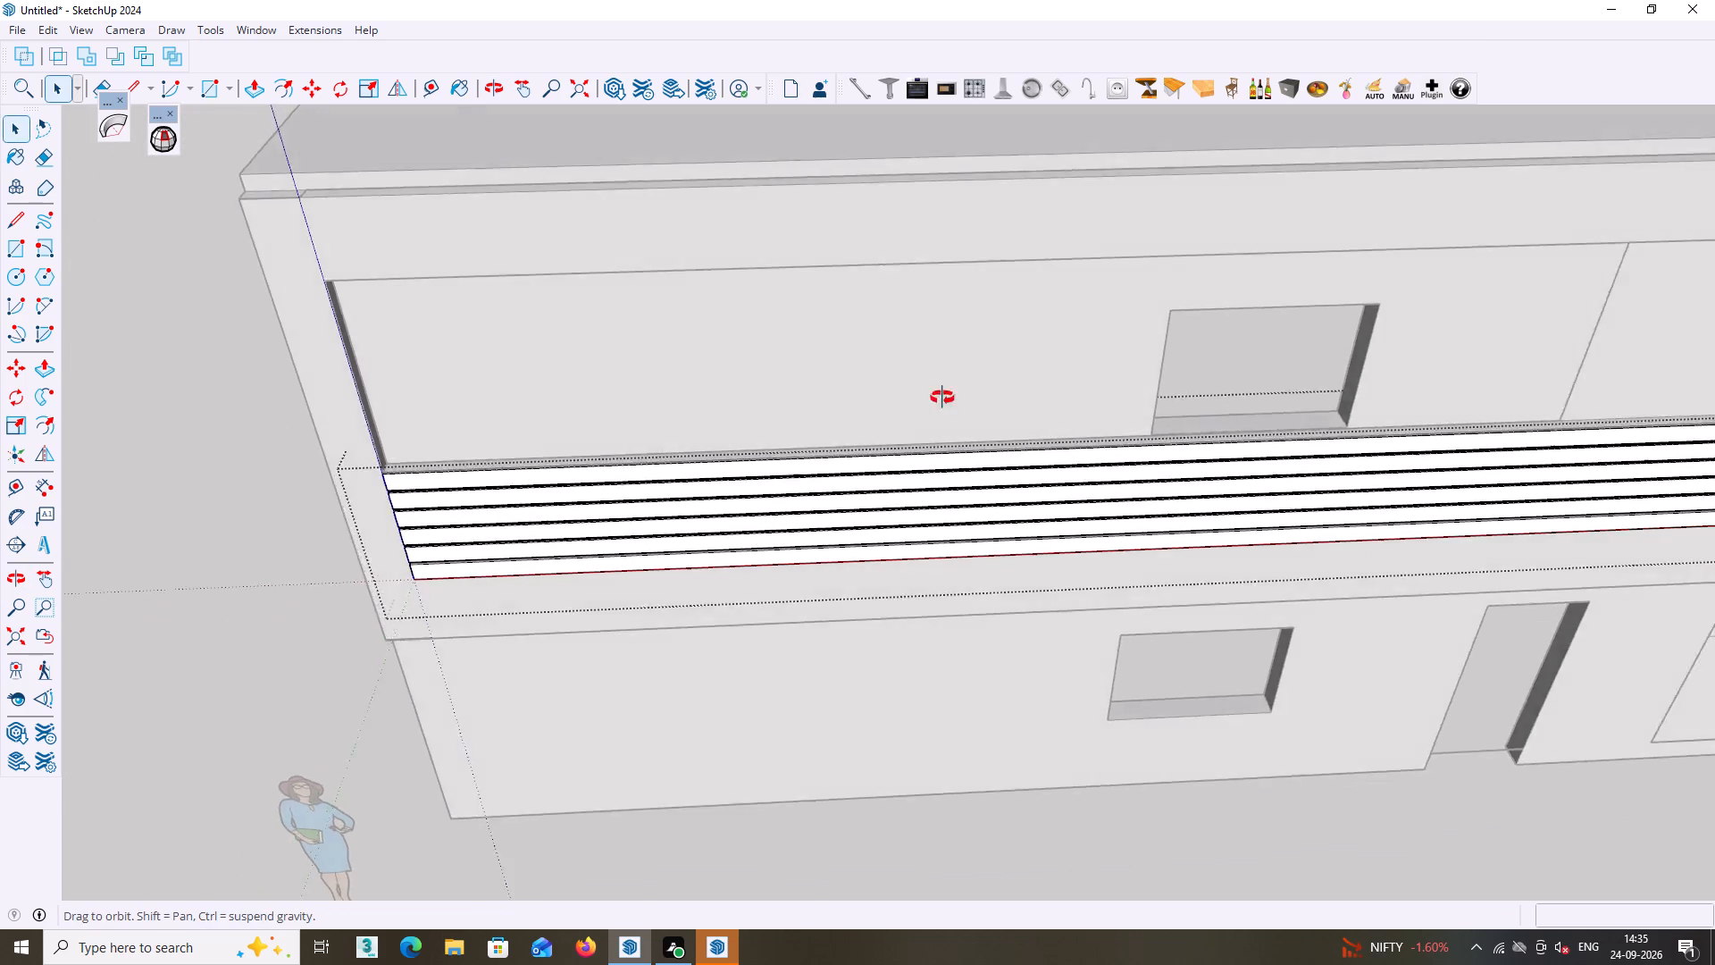
pyautogui.moveTo(942, 398); pyautogui.dragTo(1003, 194, button='middle')
pyautogui.moveTo(1022, 262); pyautogui.dragTo(1049, 254, button='middle')
pyautogui.click(159, 603)
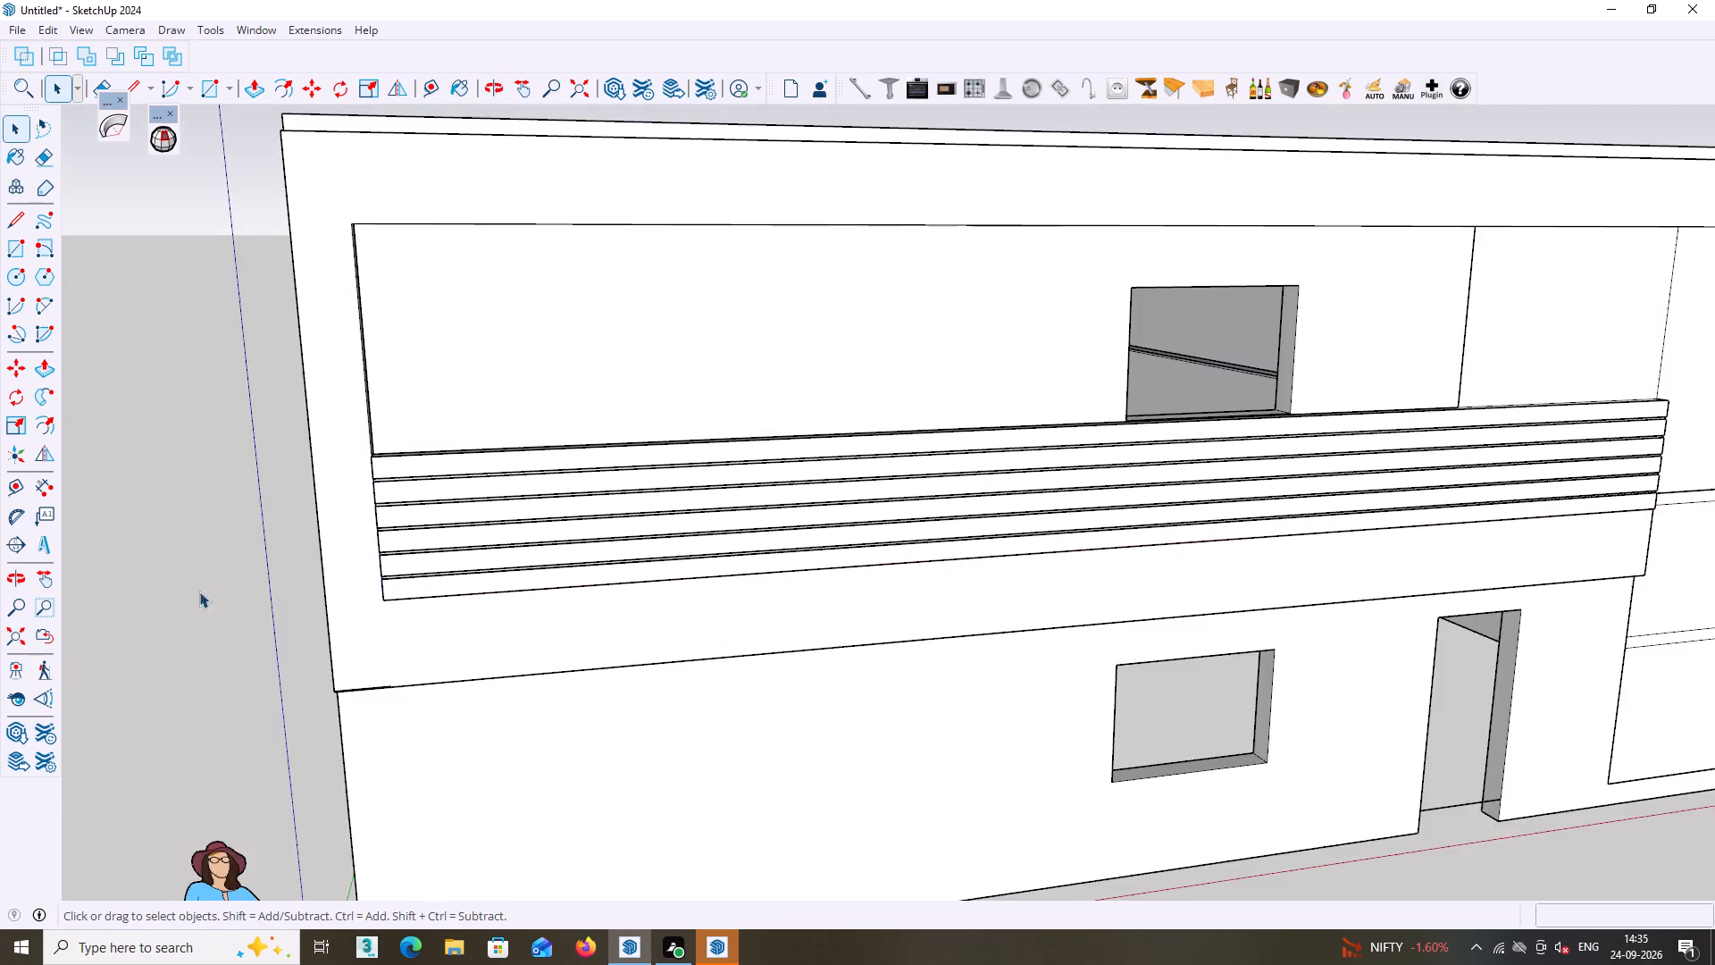
# In the upper-floor group, push/pull the walls' underside face 4 1/2" to the lower wall edge, closing the interior gap seen through the upper window.
pyautogui.scroll(-7, 214, 589)
pyautogui.keyDown('shift'); pyautogui.moveTo(623, 592); pyautogui.dragTo(434, 611, button='middle'); pyautogui.keyUp('shift')
pyautogui.scroll(-3, 489, 638)
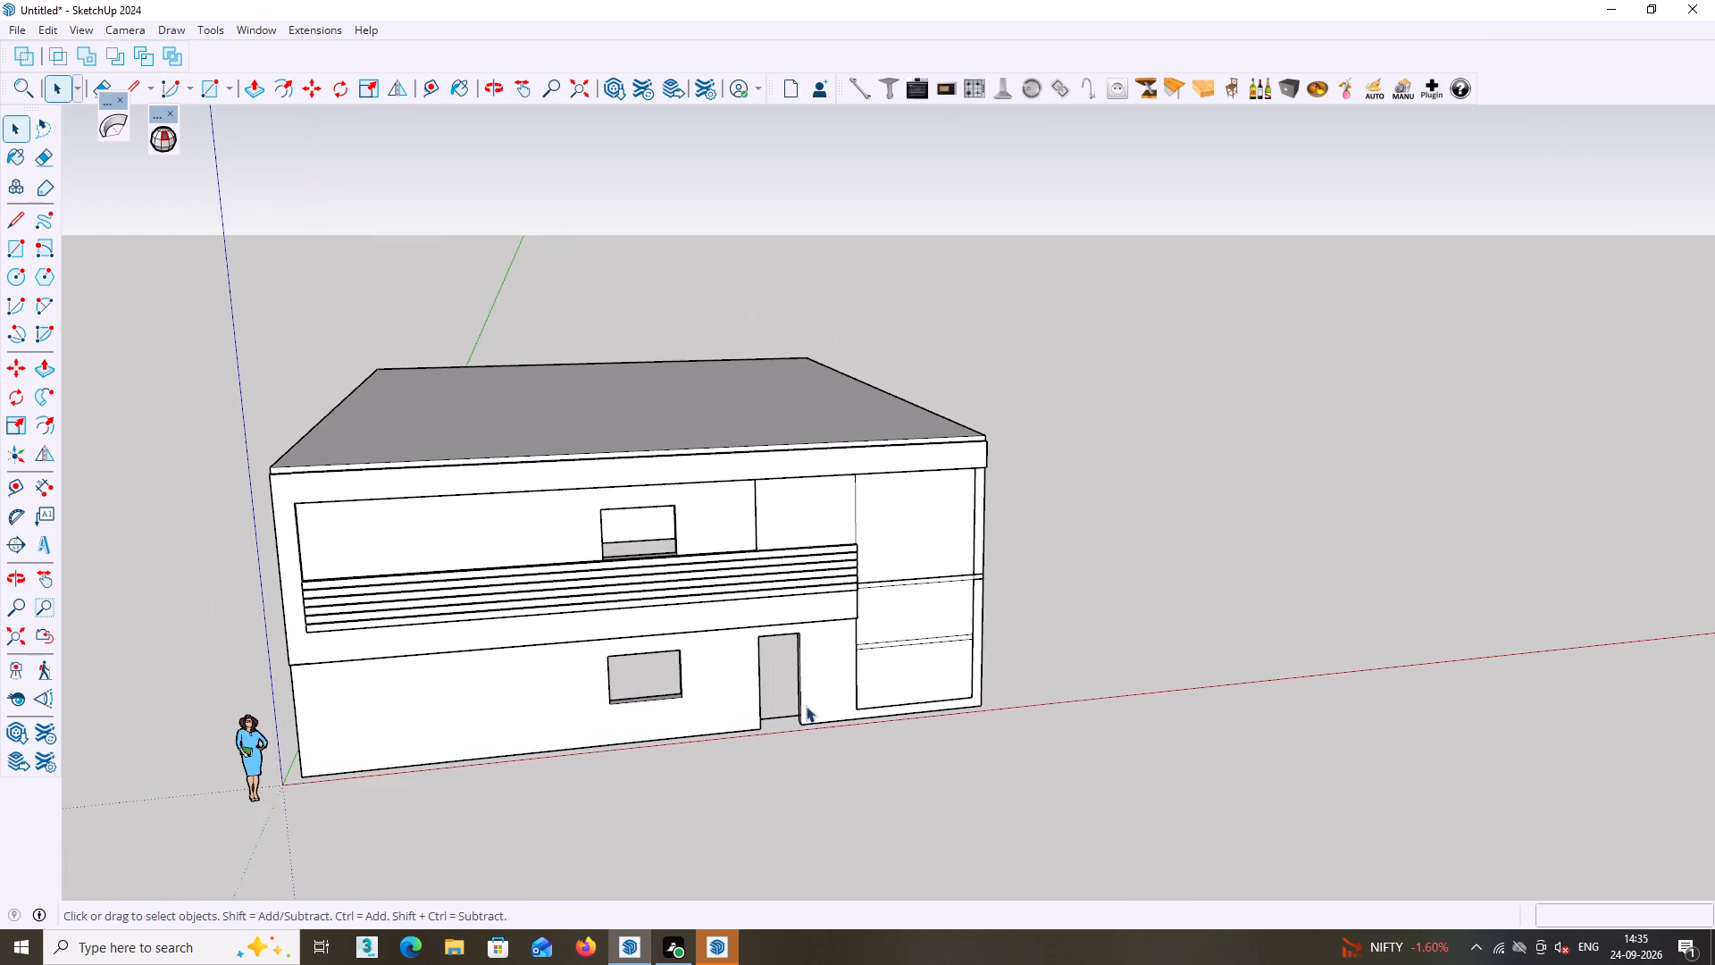
pyautogui.moveTo(911, 598); pyautogui.dragTo(864, 587, button='middle')
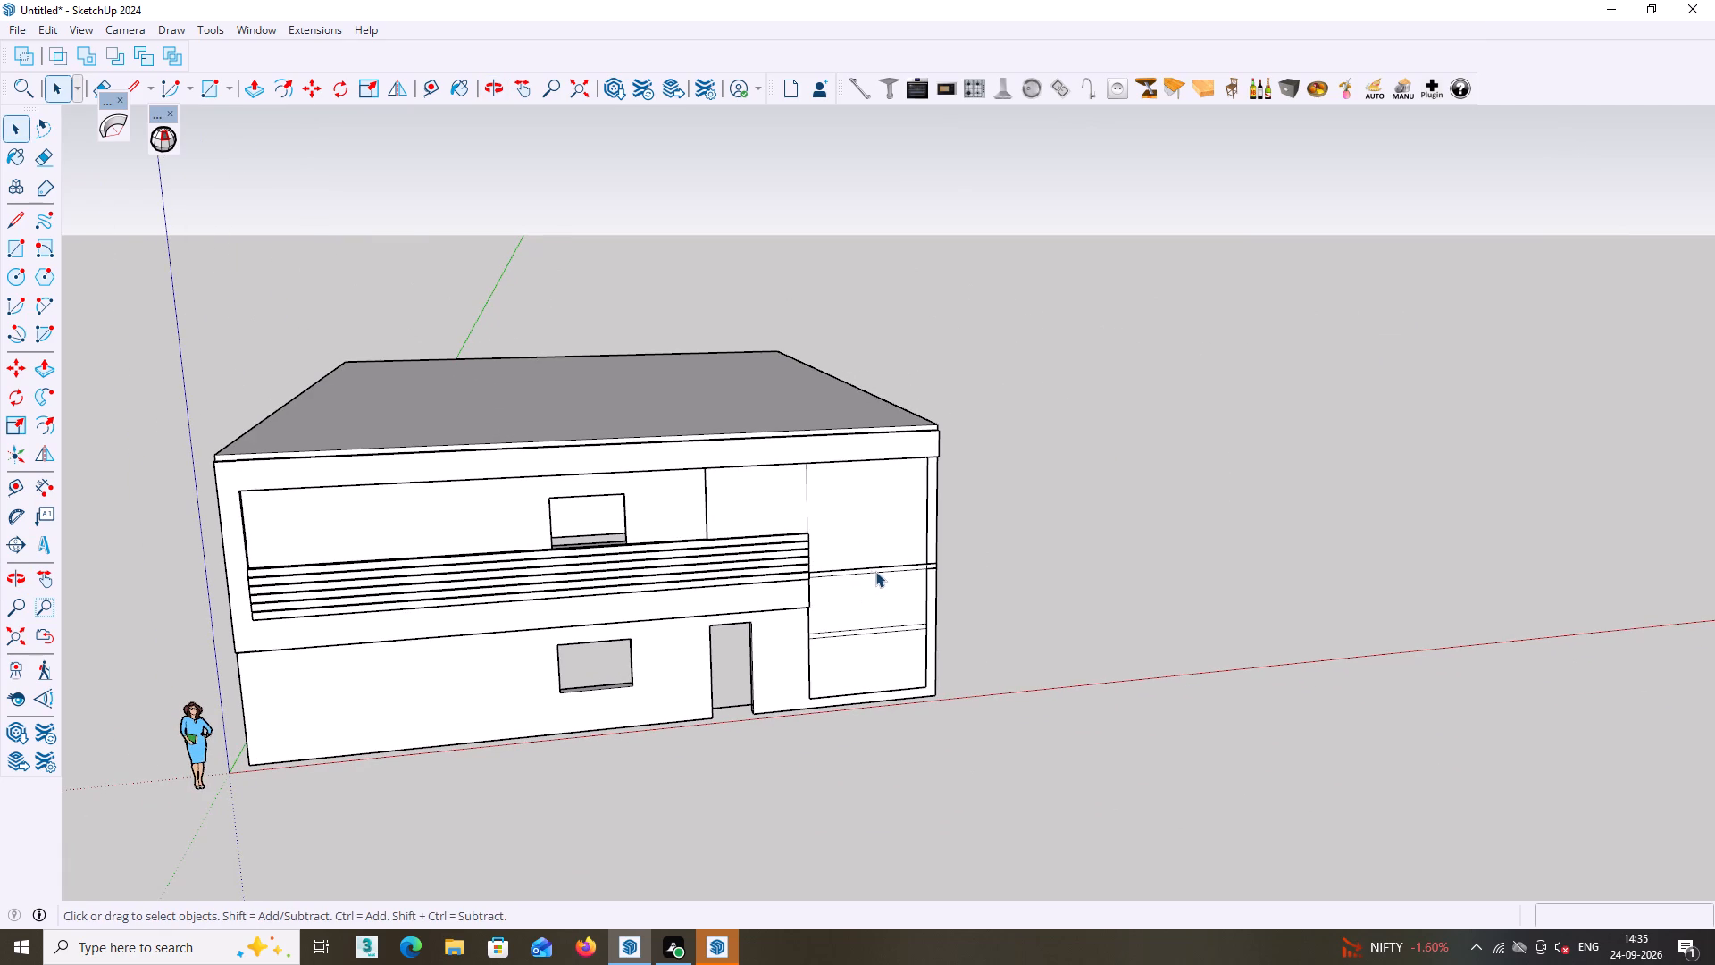
pyautogui.moveTo(897, 583); pyautogui.dragTo(855, 611, button='middle')
pyautogui.scroll(-2, 936, 562)
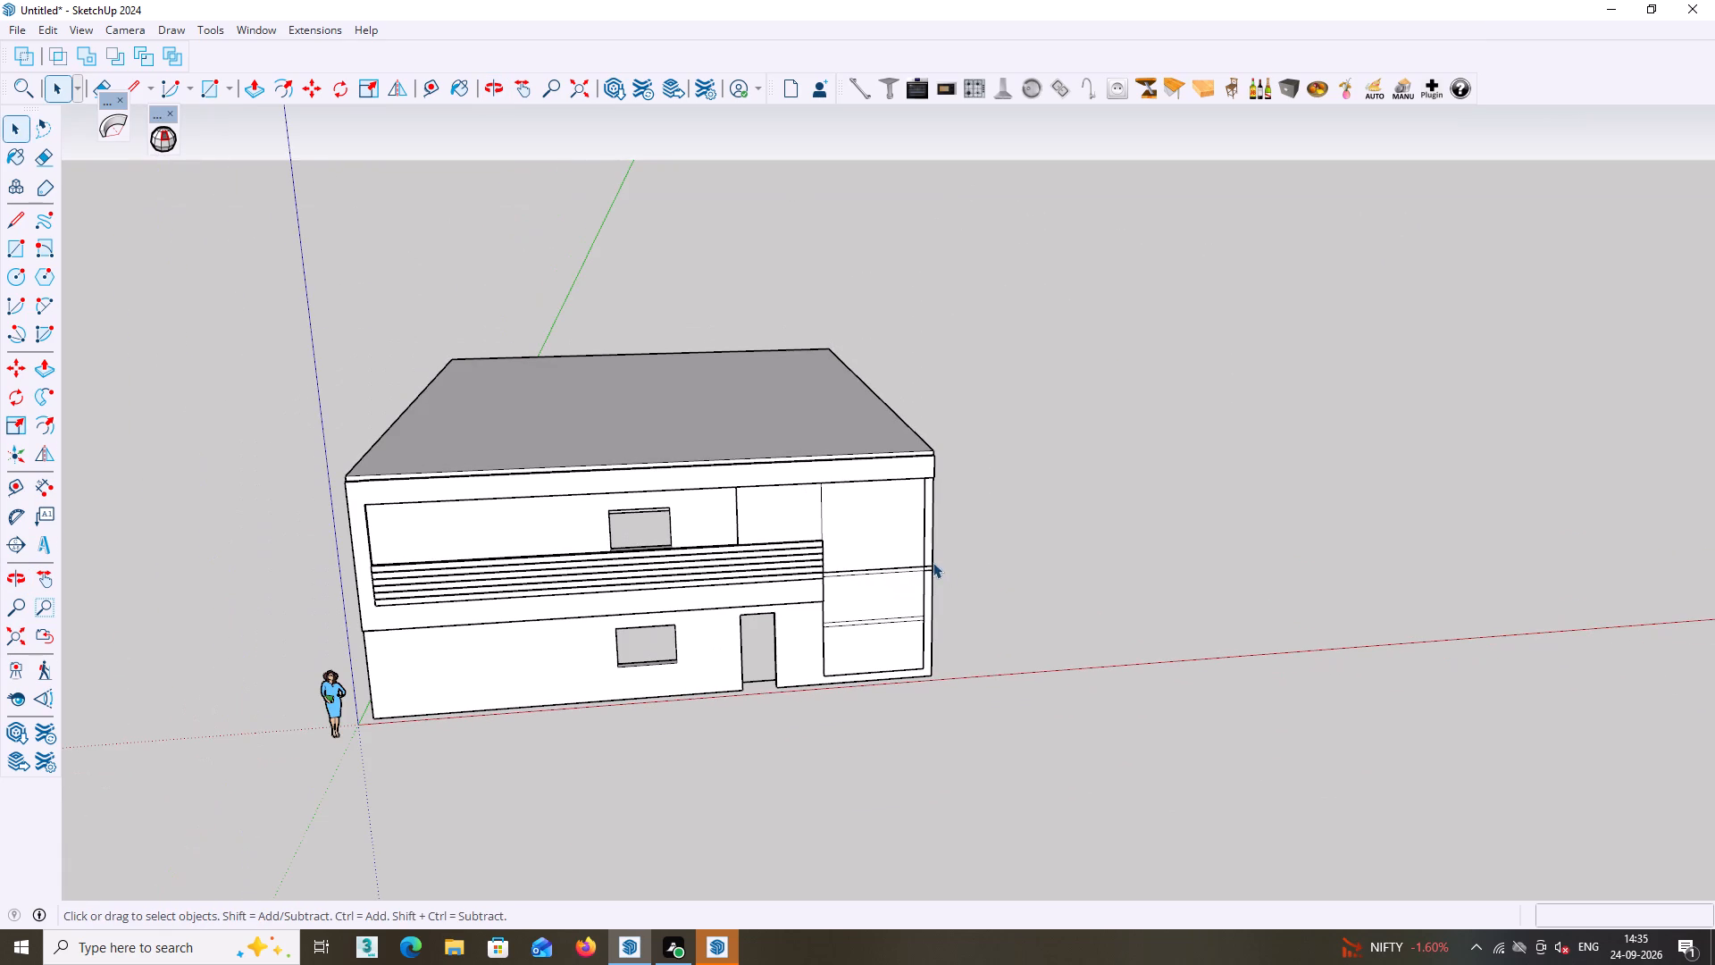
pyautogui.scroll(11, 654, 547)
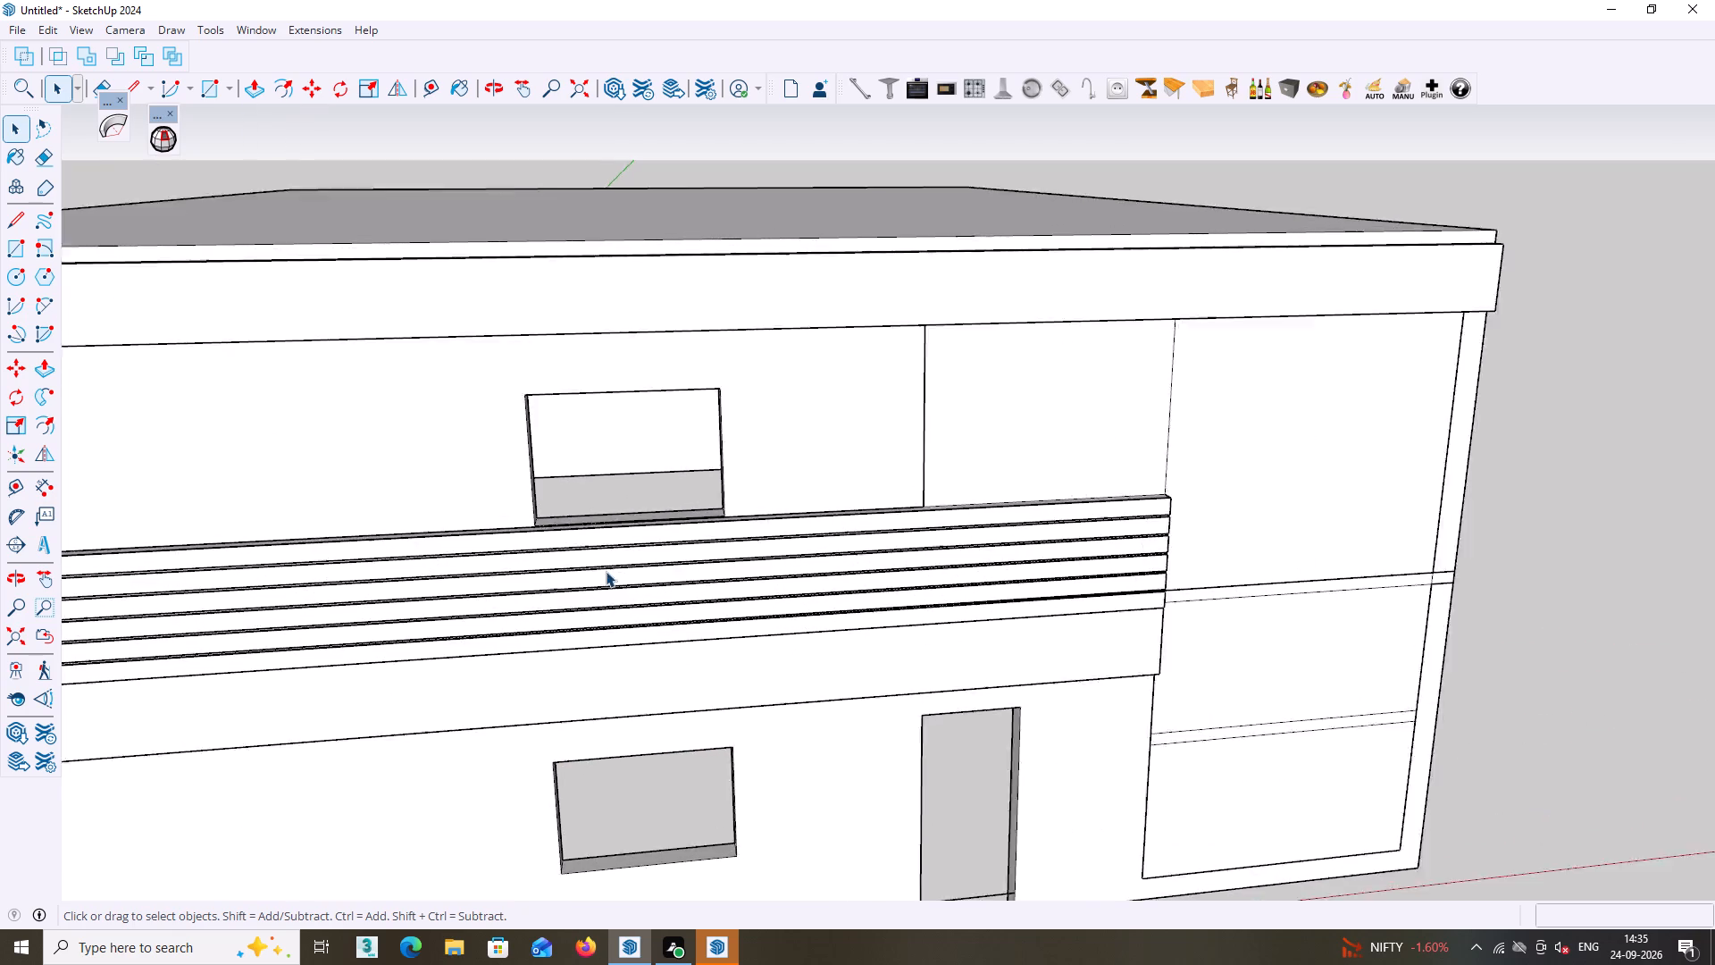
pyautogui.scroll(6, 606, 571)
pyautogui.moveTo(579, 539); pyautogui.dragTo(605, 538, button='middle')
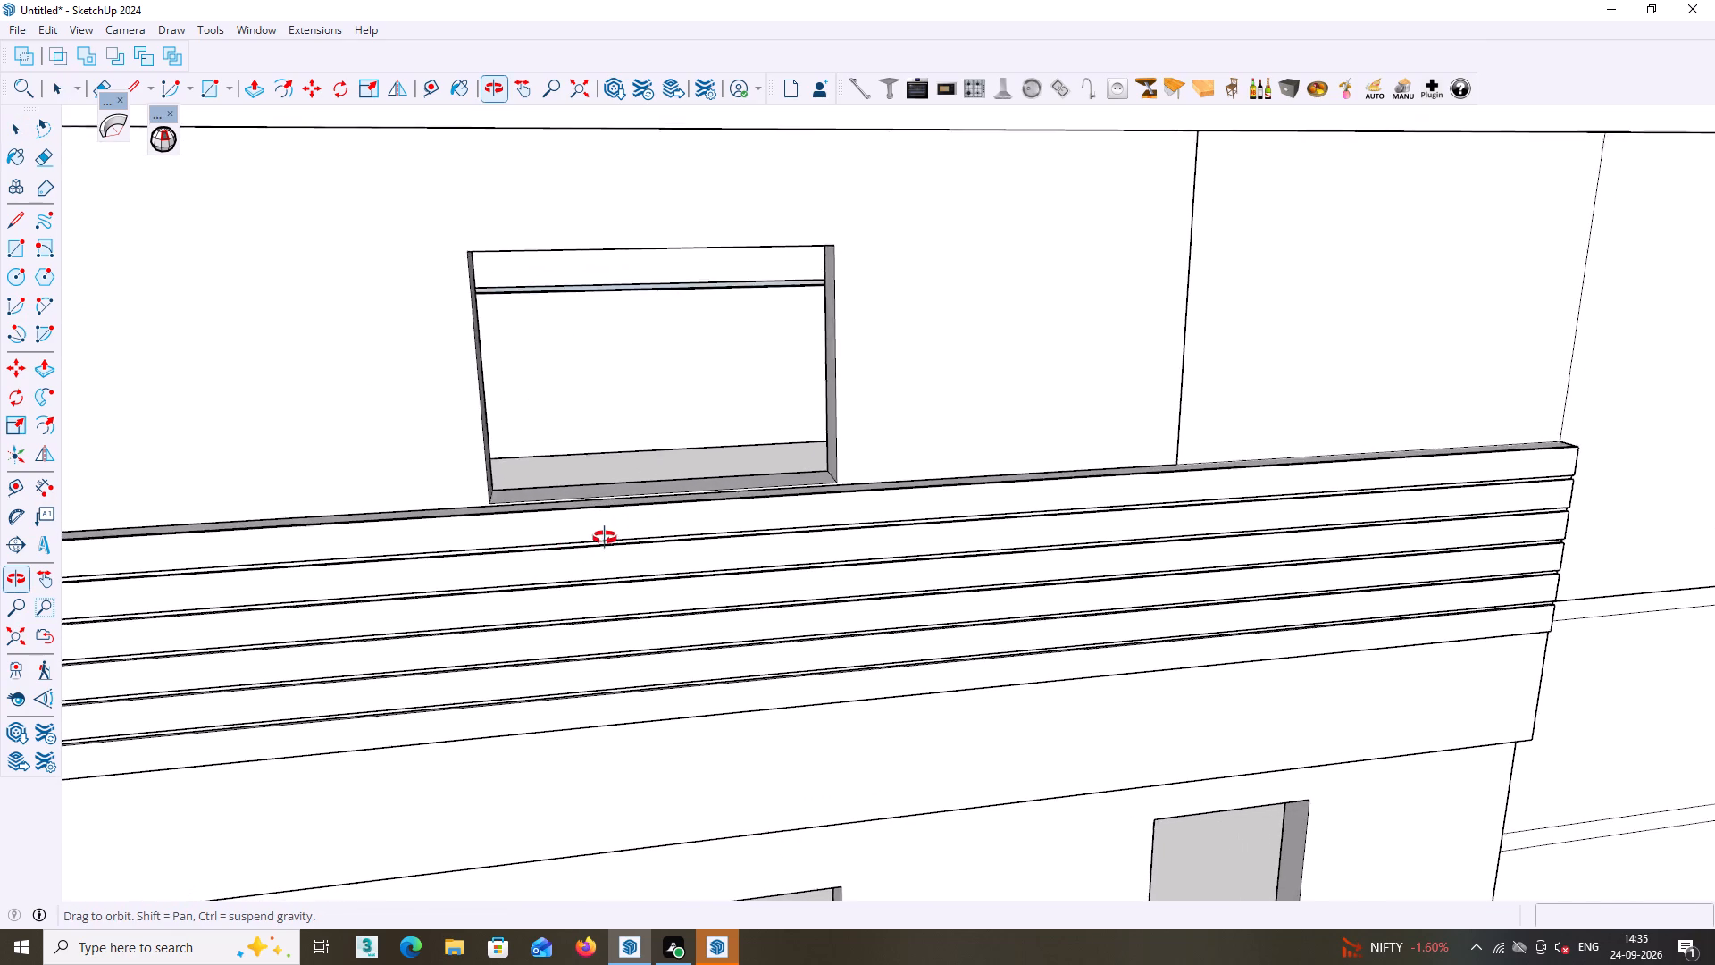
pyautogui.moveTo(605, 538); pyautogui.dragTo(448, 424, button='middle')
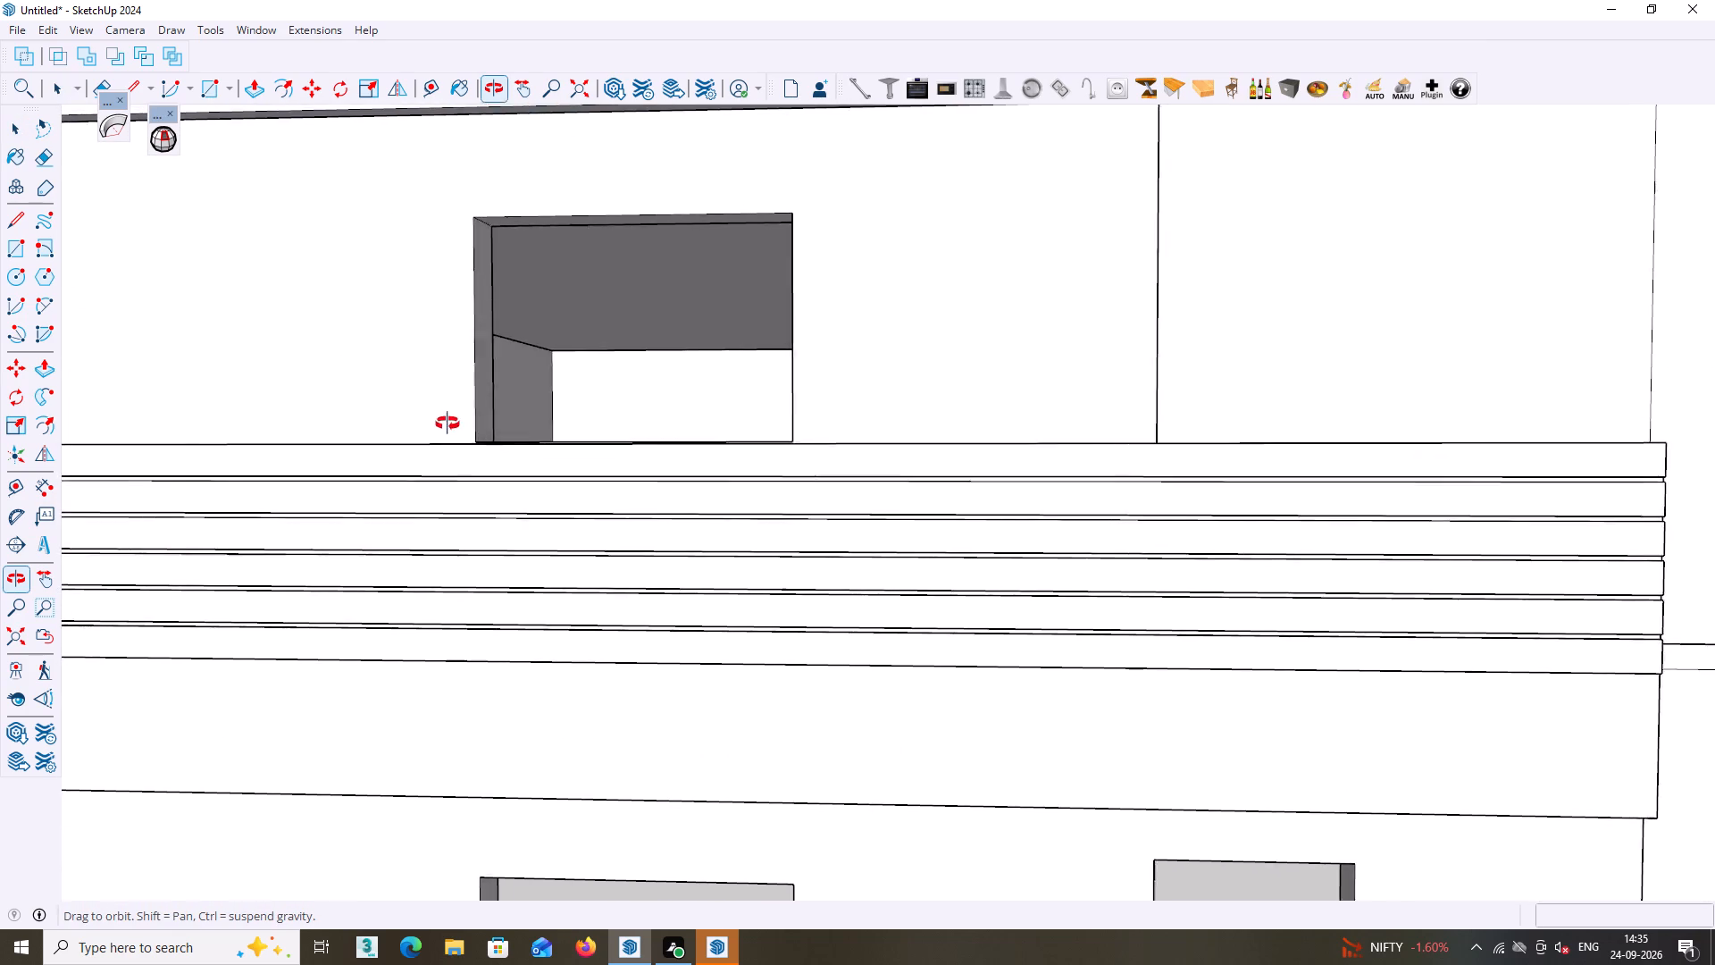
pyautogui.moveTo(448, 424); pyautogui.dragTo(443, 520, button='middle')
pyautogui.moveTo(561, 346); pyautogui.dragTo(566, 329, button='middle')
pyautogui.scroll(6, 563, 342)
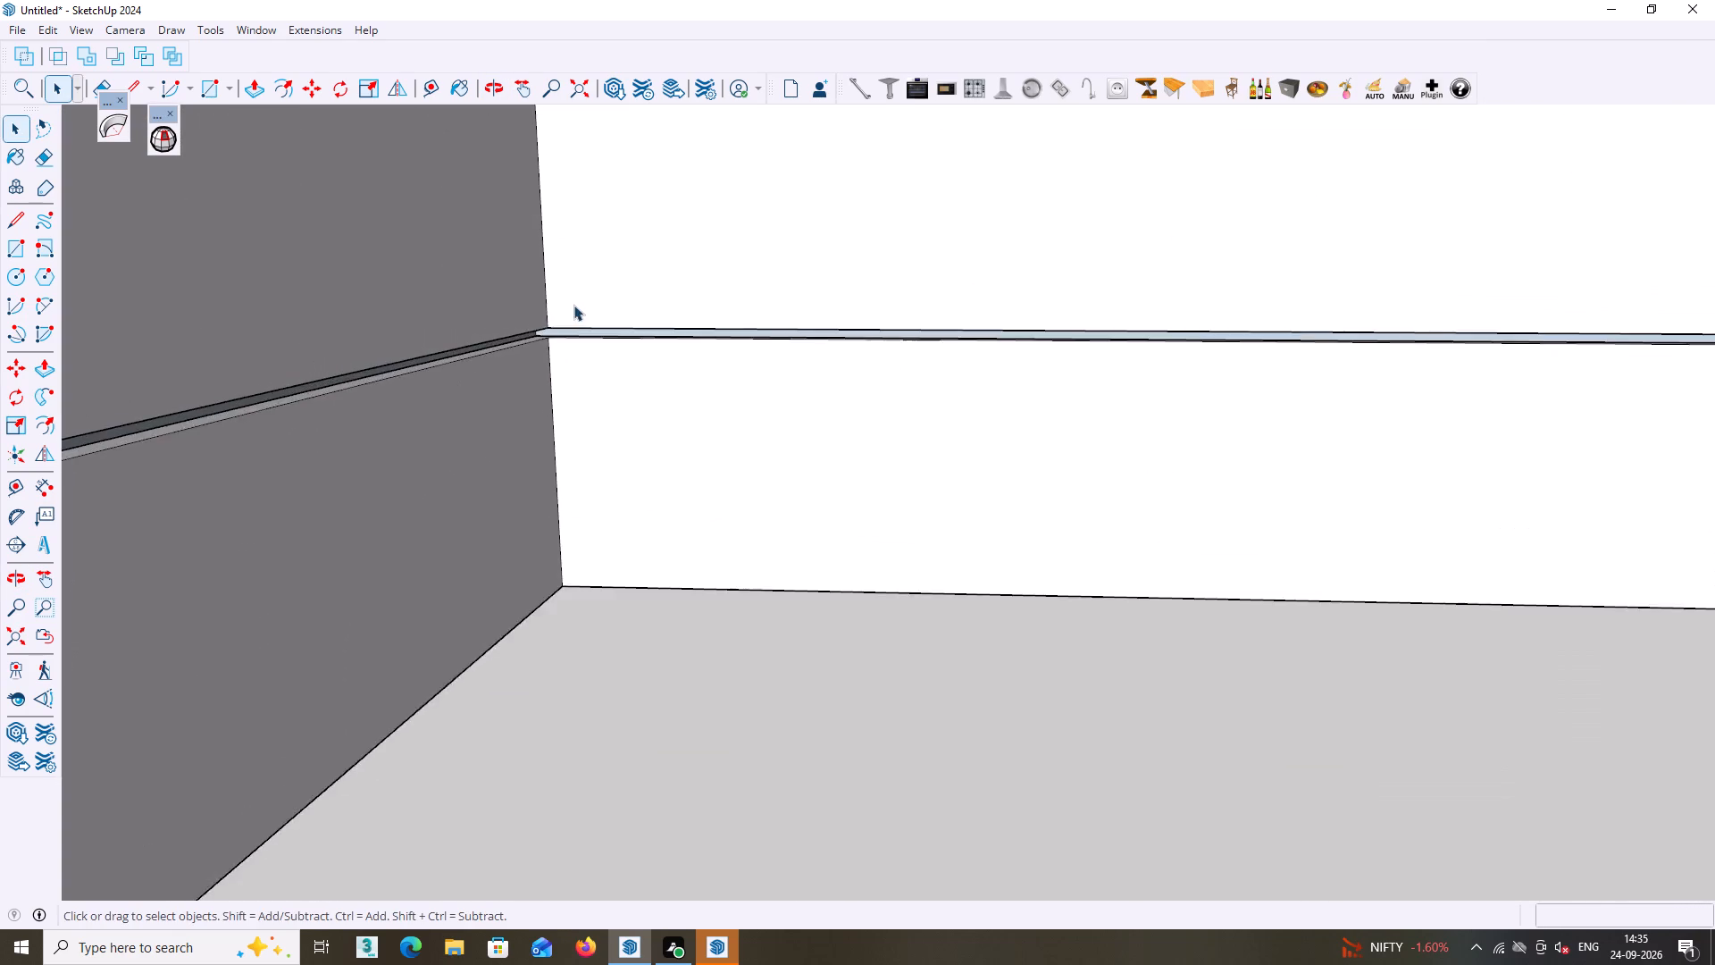
pyautogui.scroll(5, 573, 305)
pyautogui.moveTo(575, 328); pyautogui.dragTo(474, 262, button='middle')
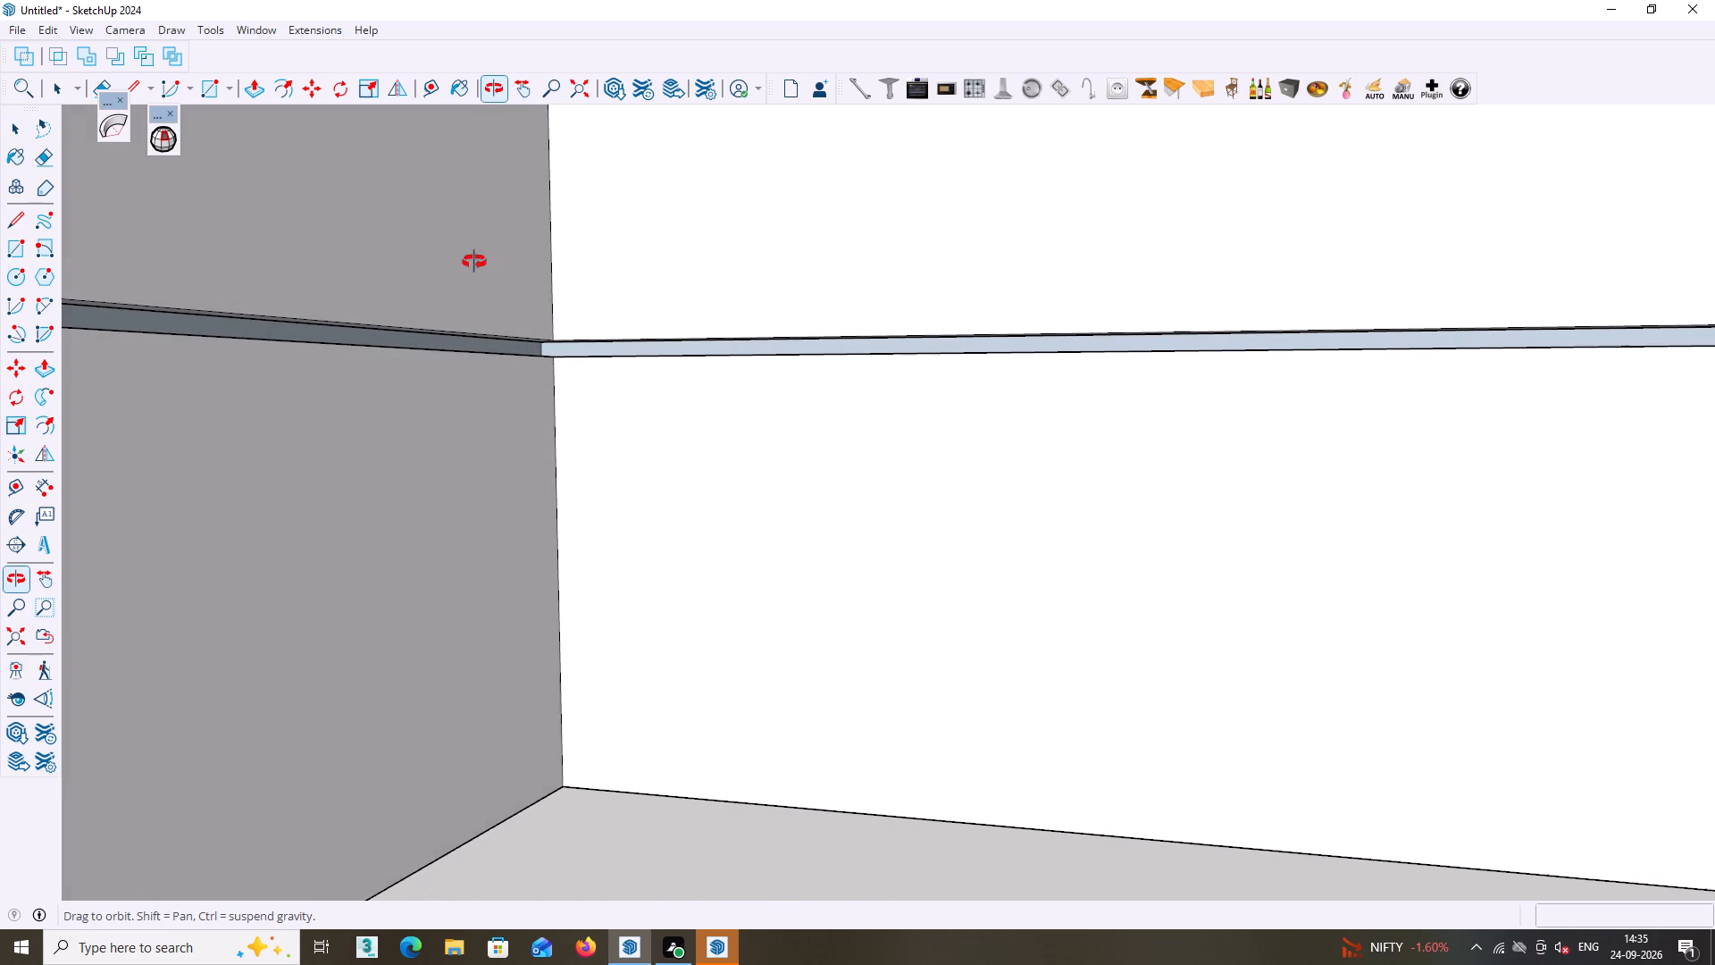
pyautogui.moveTo(474, 262); pyautogui.dragTo(475, 263, button='middle')
pyautogui.scroll(2, 580, 317)
pyautogui.moveTo(584, 306); pyautogui.dragTo(562, 233, button='middle')
pyautogui.scroll(4, 563, 343)
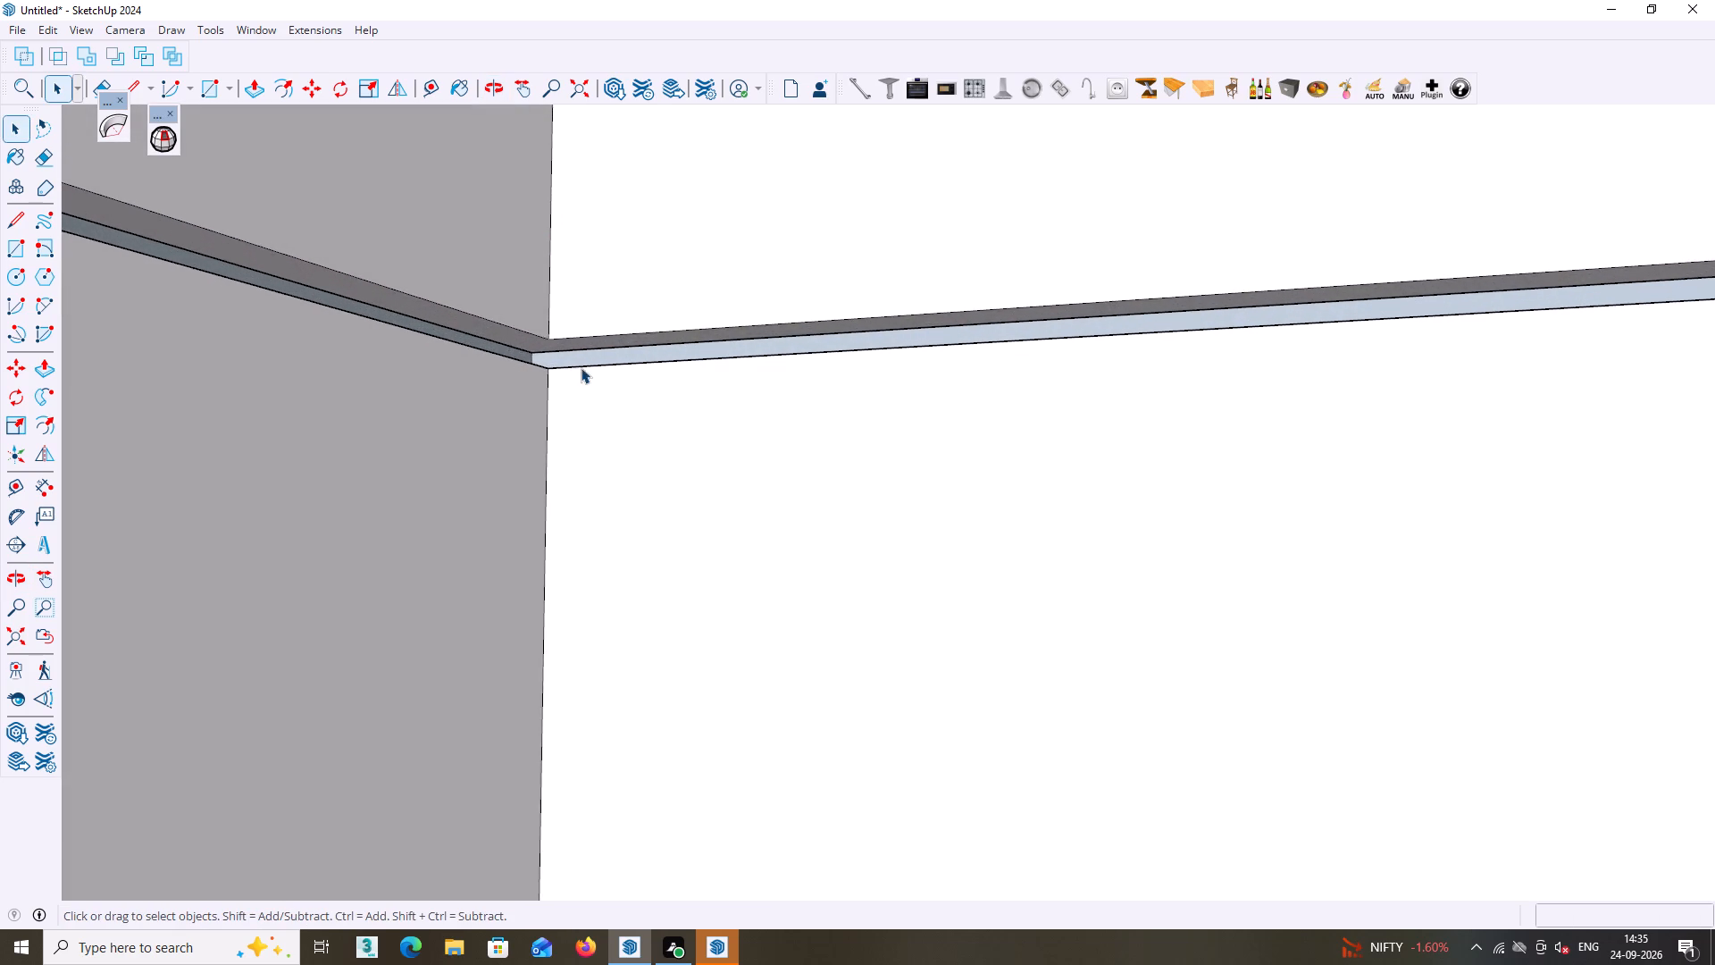
pyautogui.scroll(2, 581, 367)
pyautogui.moveTo(590, 358); pyautogui.dragTo(585, 402, button='middle')
pyautogui.scroll(3, 590, 339)
pyautogui.moveTo(611, 358); pyautogui.dragTo(626, 291, button='middle')
pyautogui.scroll(2, 628, 318)
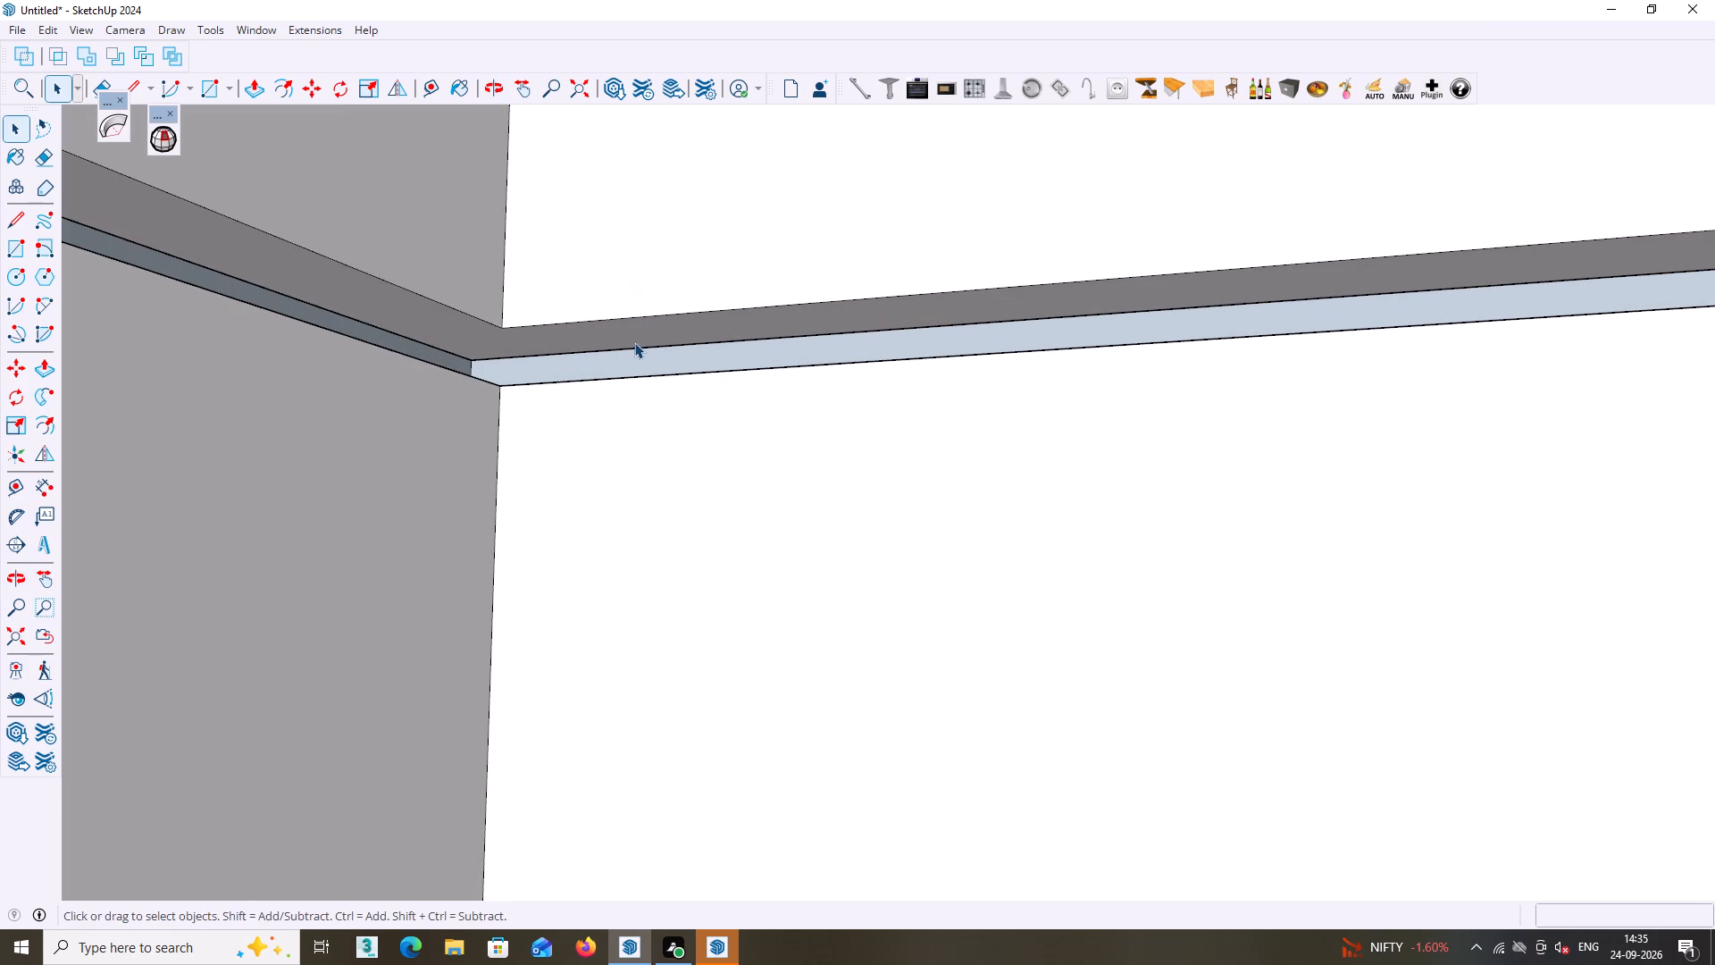
pyautogui.click(637, 339)
pyautogui.doubleClick(637, 339)
pyautogui.click(642, 340)
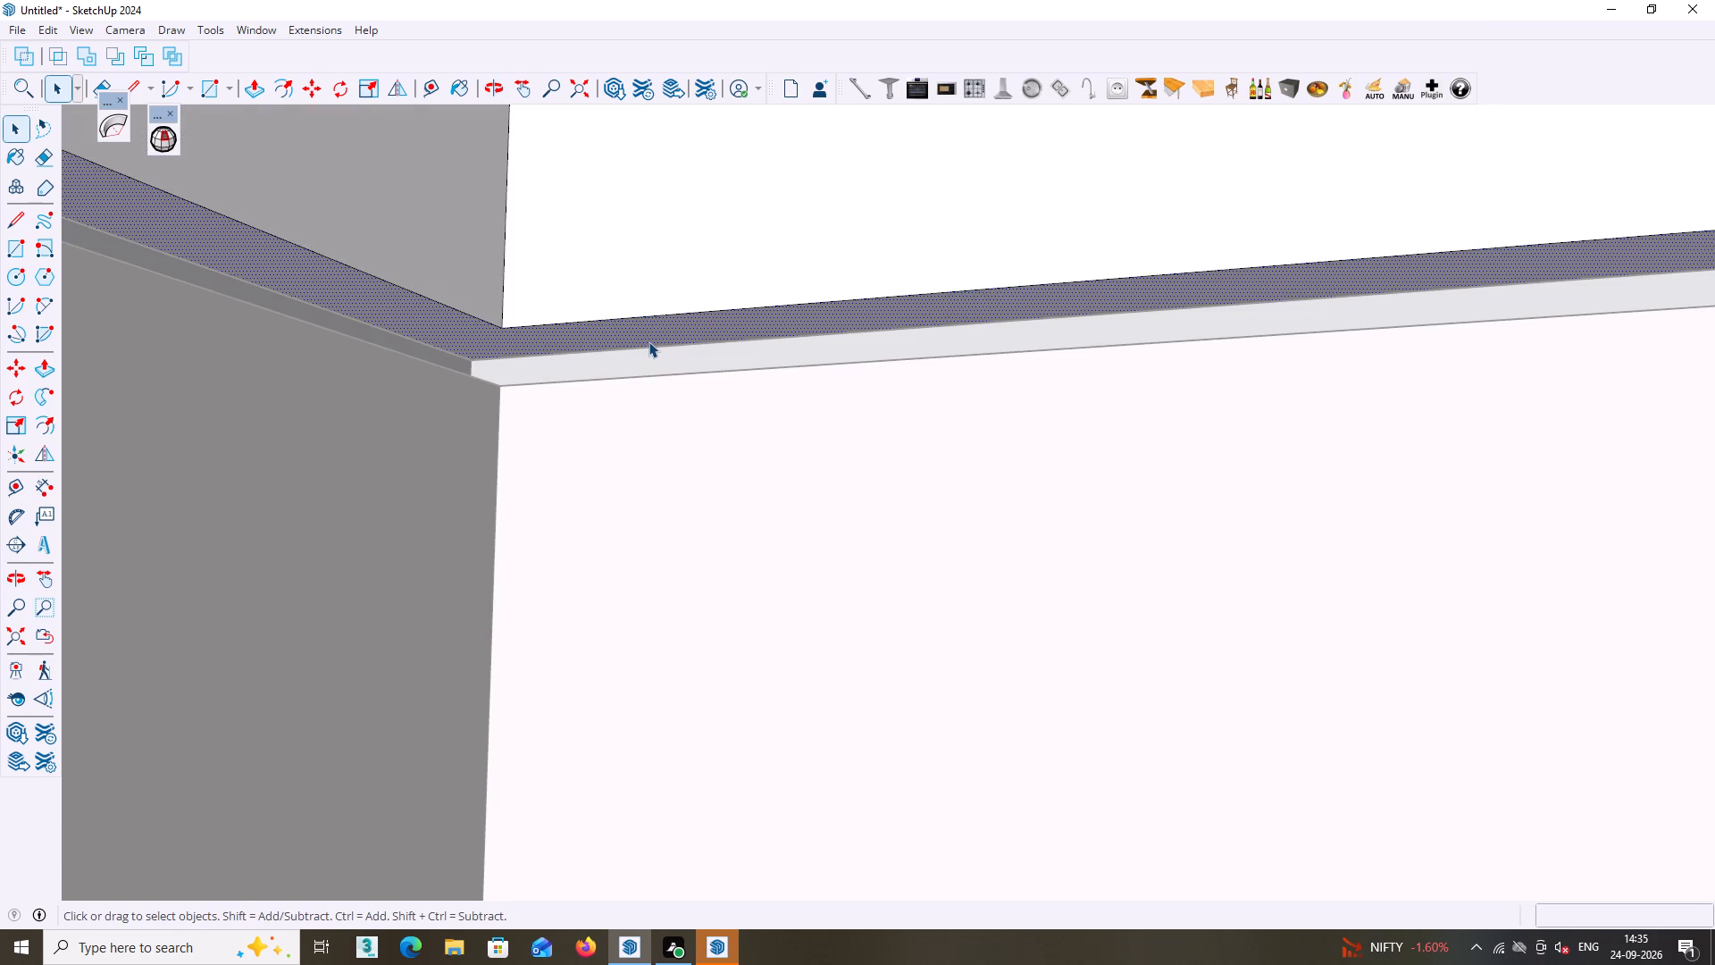
pyautogui.press('p')
pyautogui.click(651, 326)
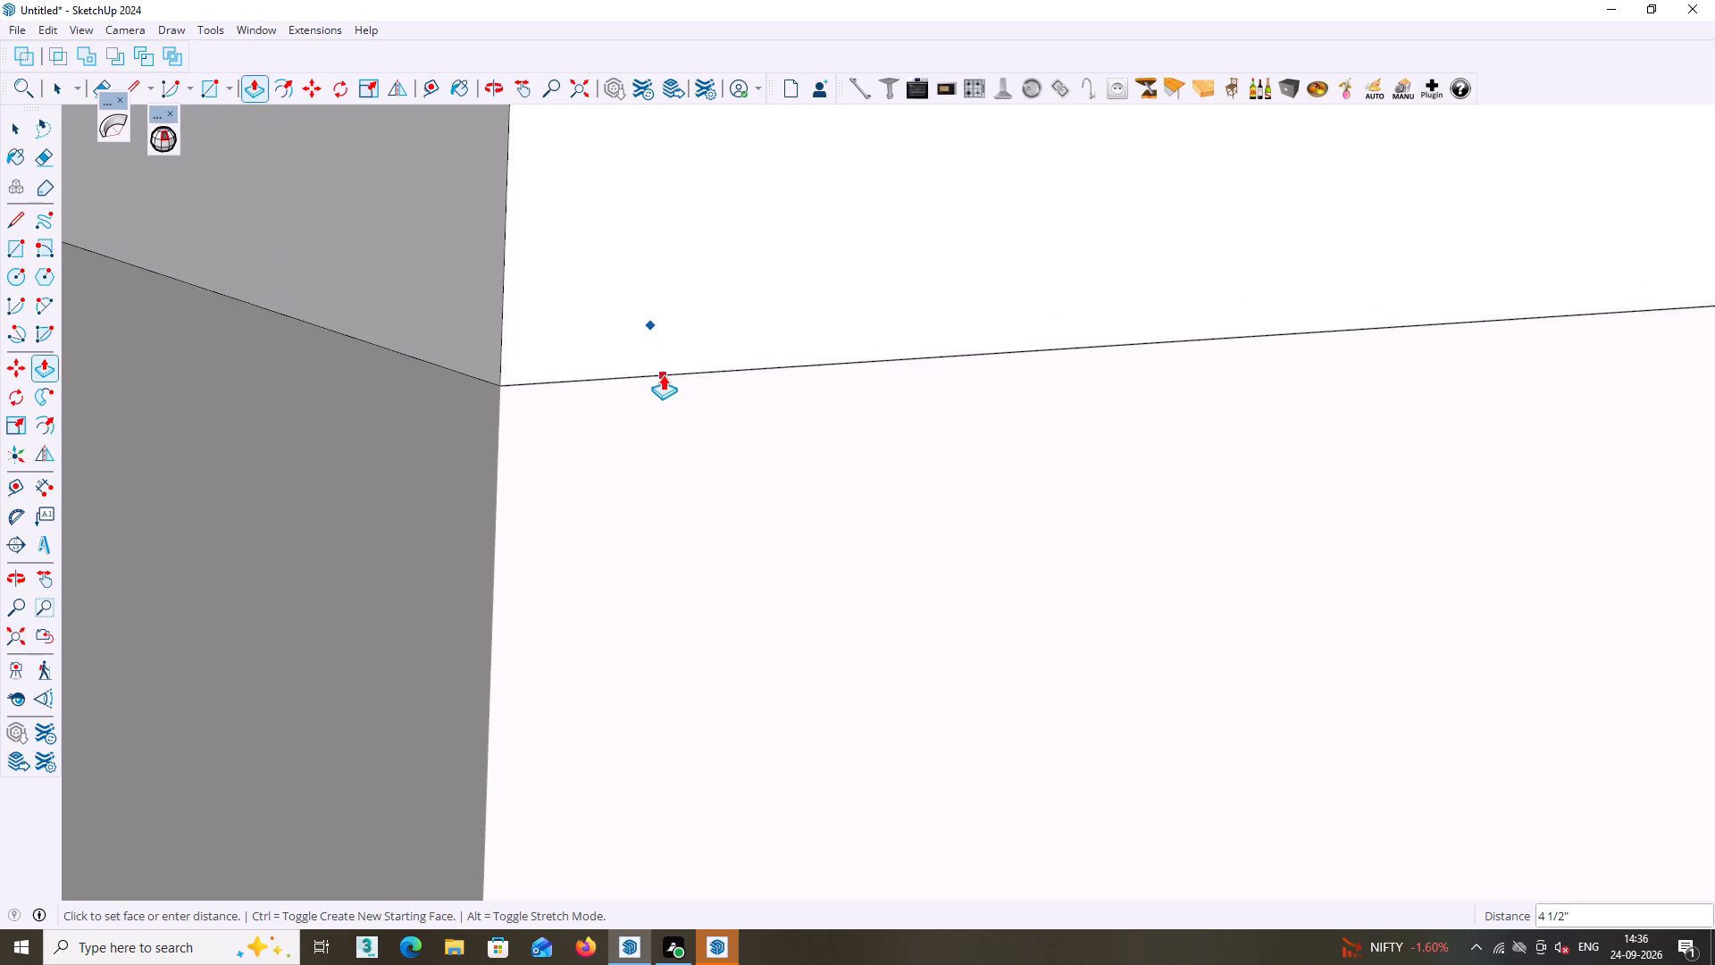
pyautogui.click(663, 374)
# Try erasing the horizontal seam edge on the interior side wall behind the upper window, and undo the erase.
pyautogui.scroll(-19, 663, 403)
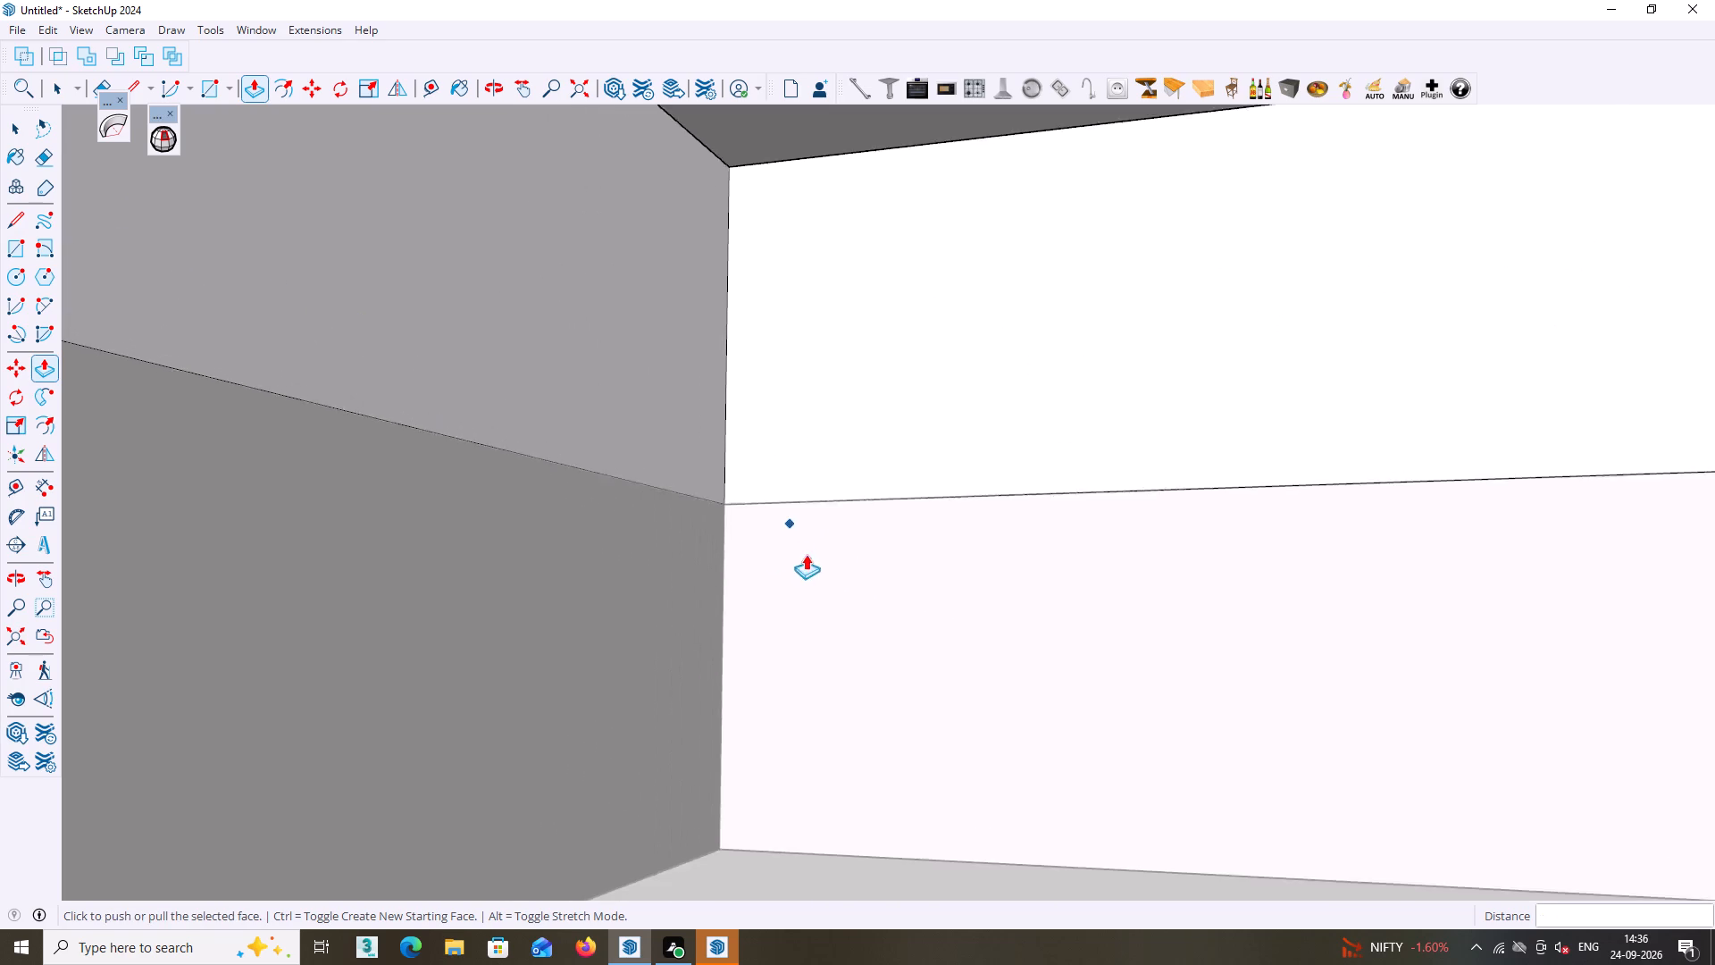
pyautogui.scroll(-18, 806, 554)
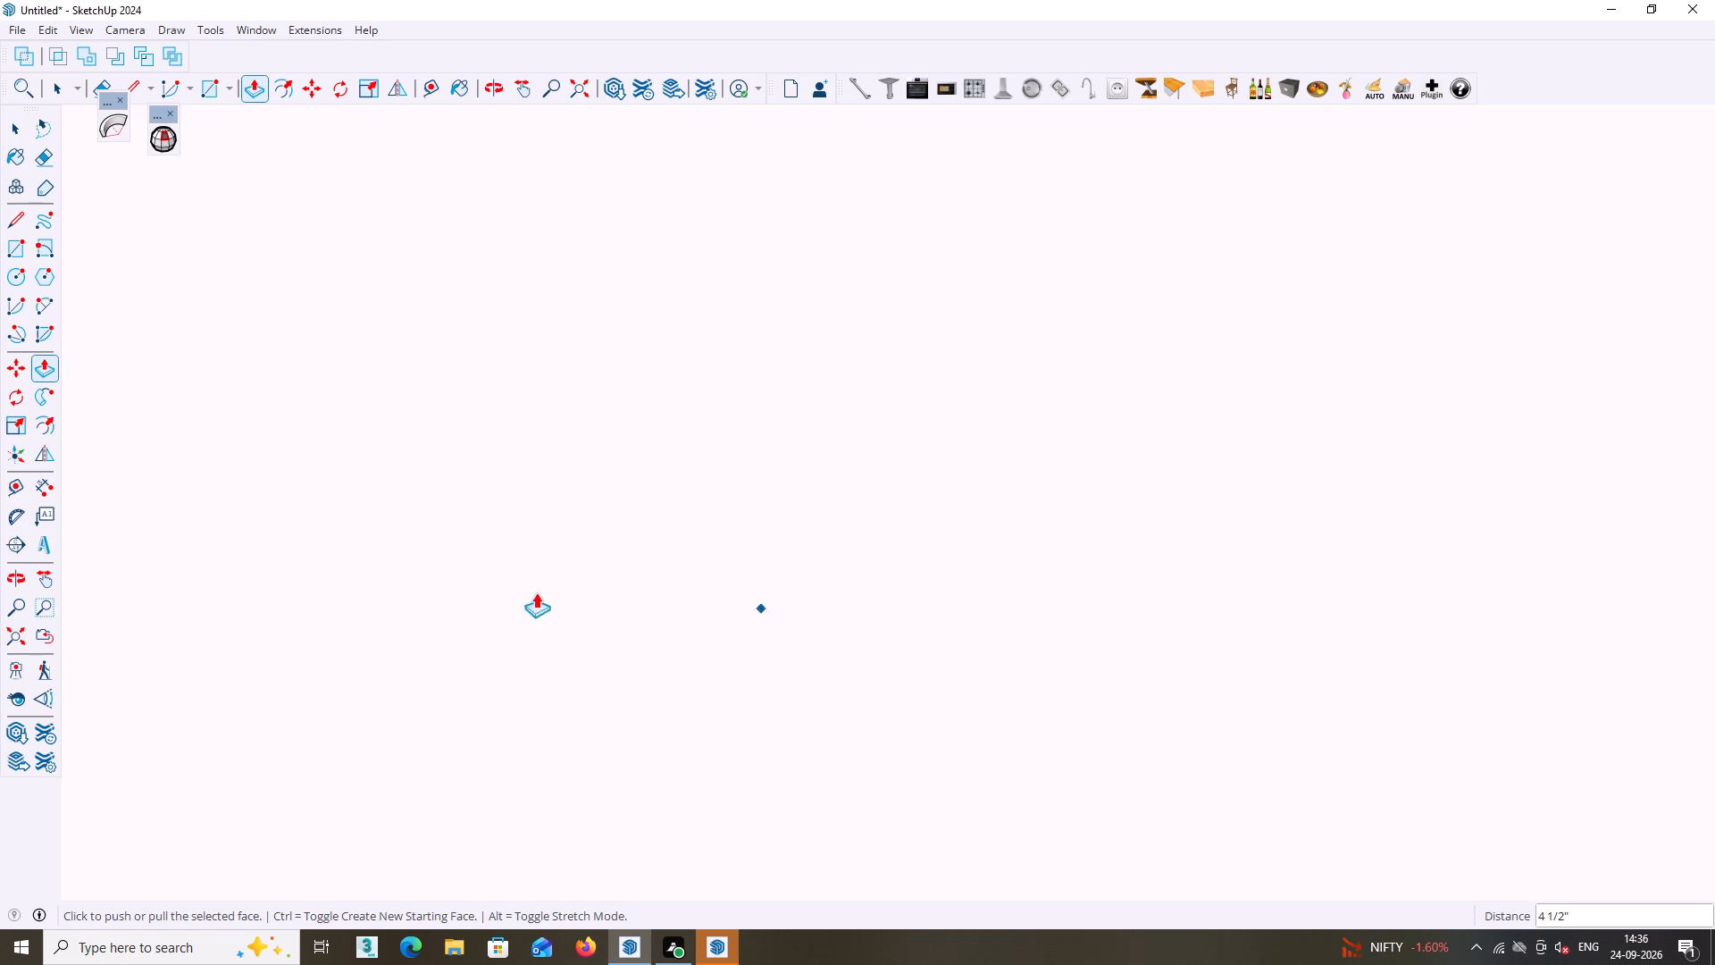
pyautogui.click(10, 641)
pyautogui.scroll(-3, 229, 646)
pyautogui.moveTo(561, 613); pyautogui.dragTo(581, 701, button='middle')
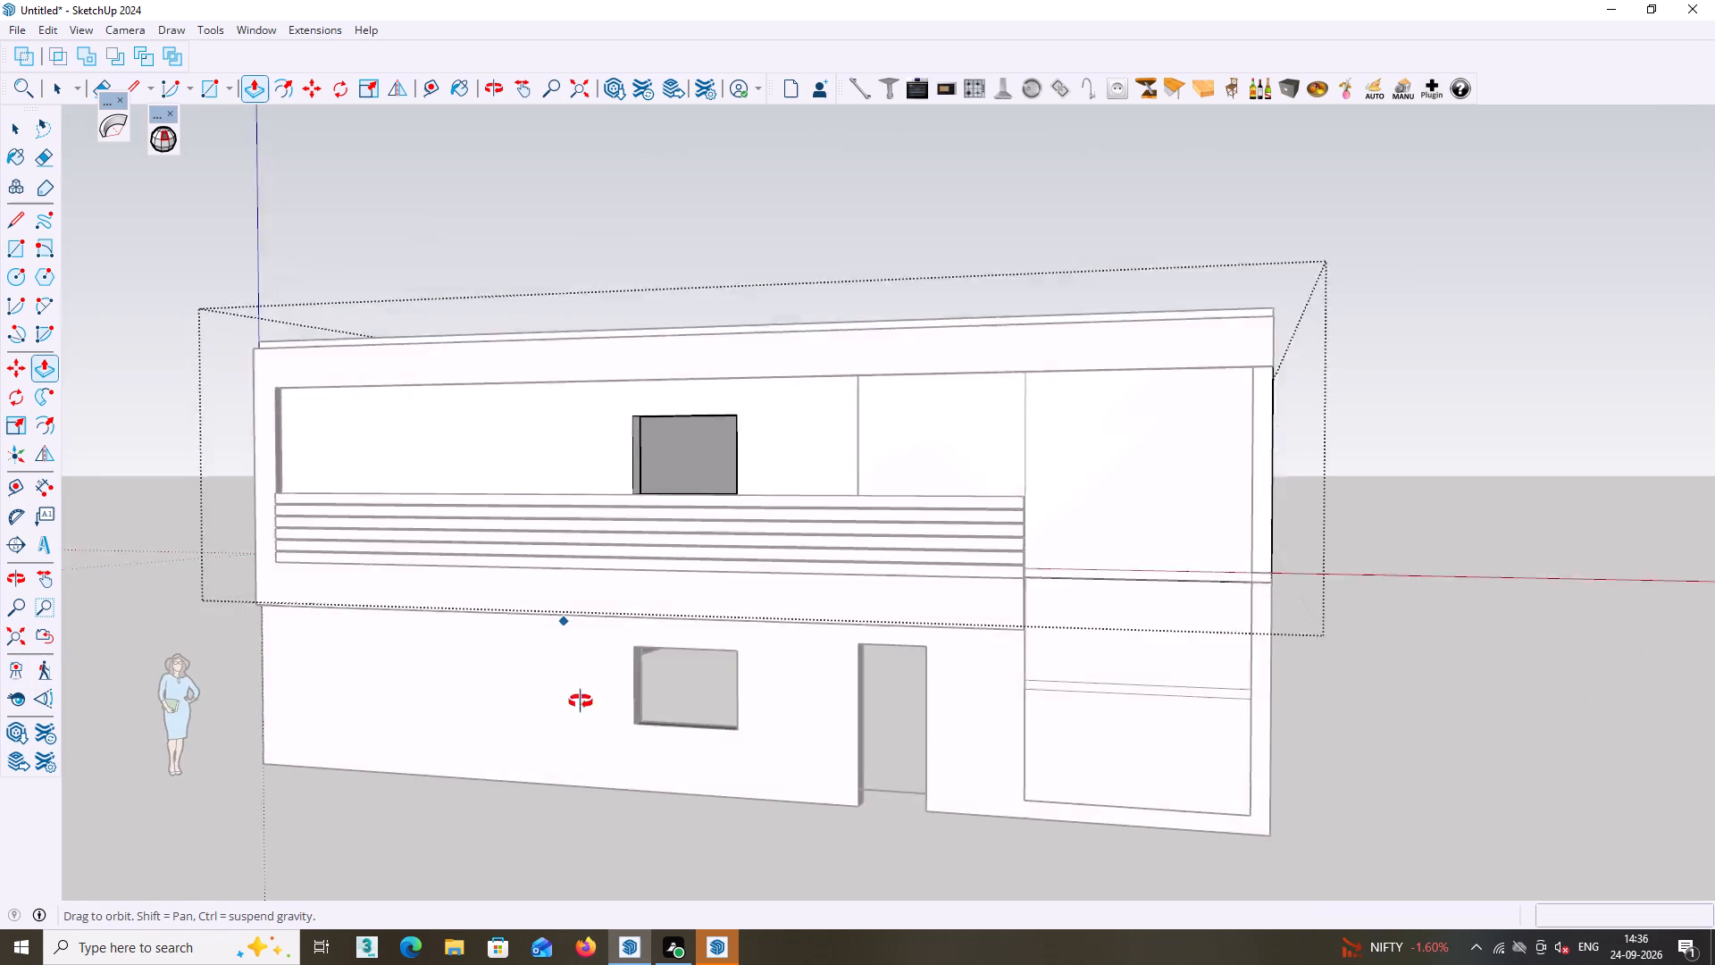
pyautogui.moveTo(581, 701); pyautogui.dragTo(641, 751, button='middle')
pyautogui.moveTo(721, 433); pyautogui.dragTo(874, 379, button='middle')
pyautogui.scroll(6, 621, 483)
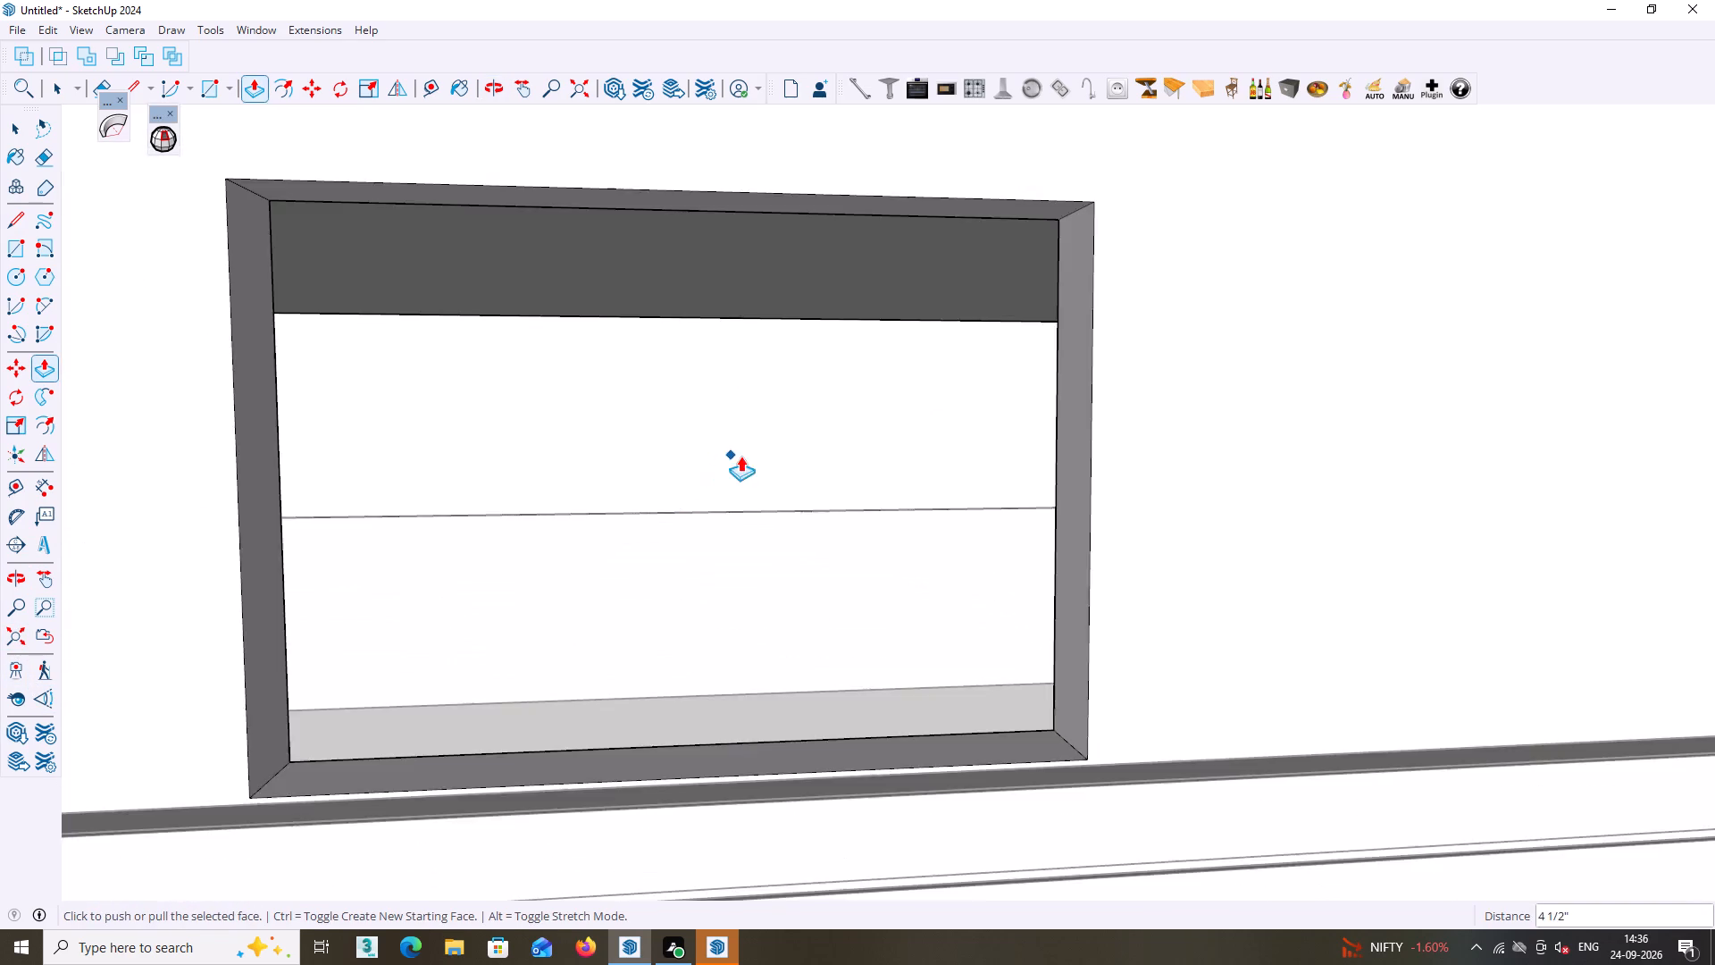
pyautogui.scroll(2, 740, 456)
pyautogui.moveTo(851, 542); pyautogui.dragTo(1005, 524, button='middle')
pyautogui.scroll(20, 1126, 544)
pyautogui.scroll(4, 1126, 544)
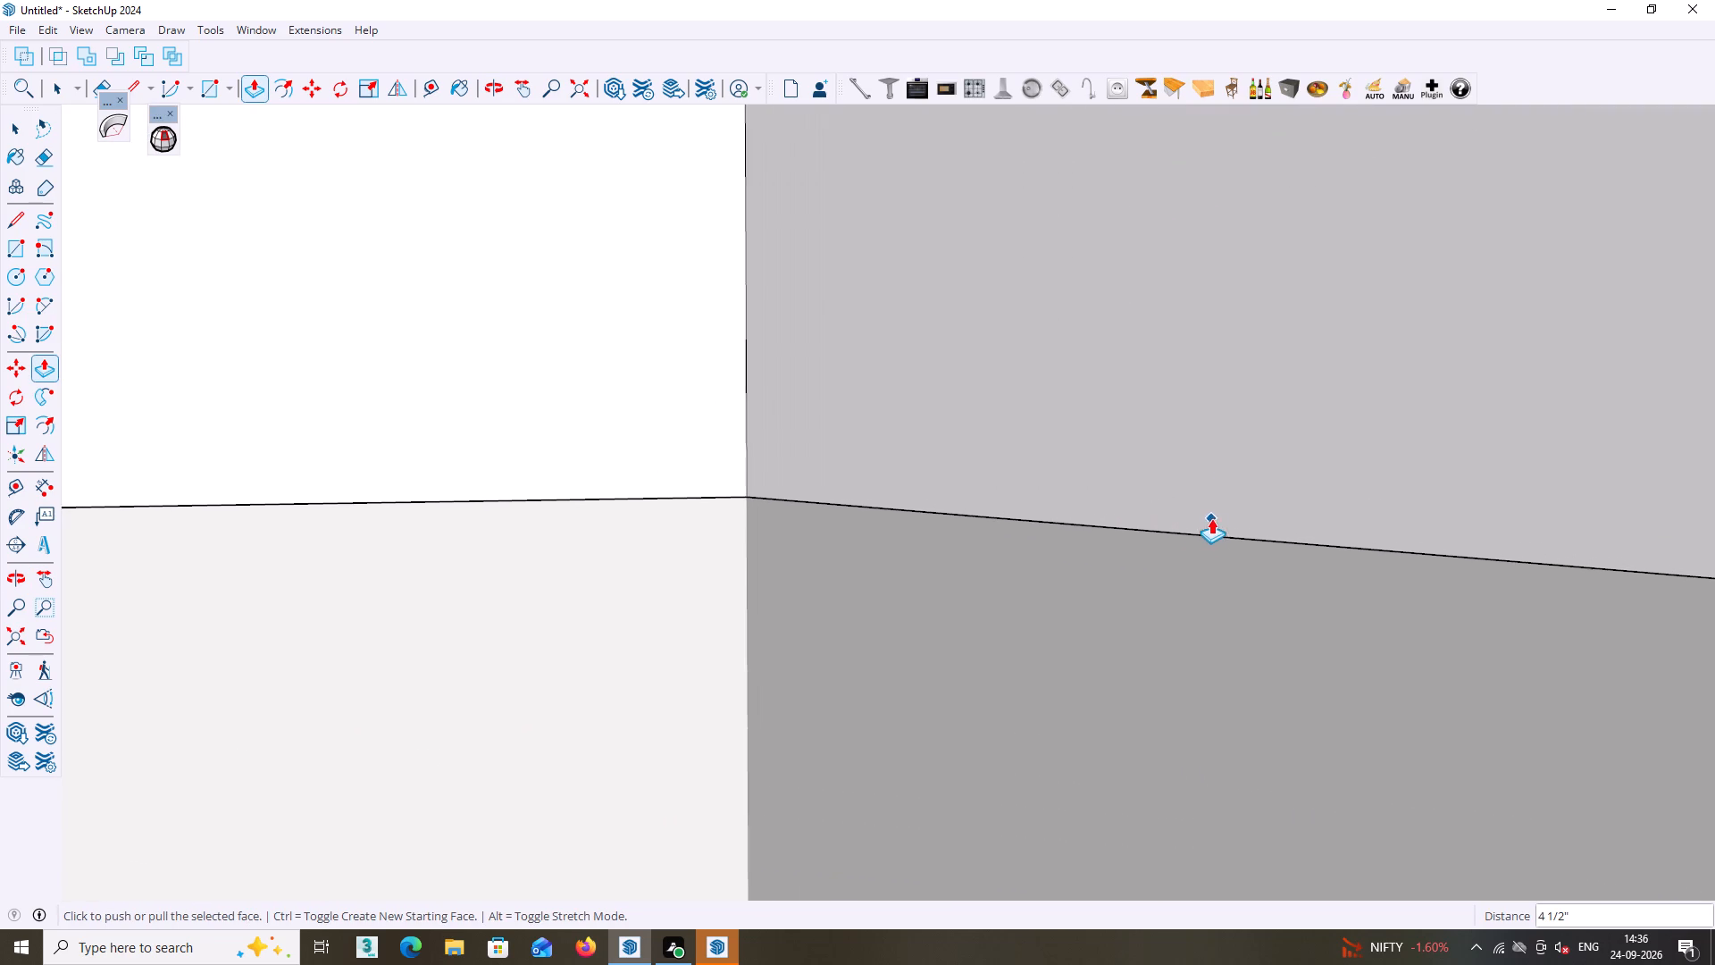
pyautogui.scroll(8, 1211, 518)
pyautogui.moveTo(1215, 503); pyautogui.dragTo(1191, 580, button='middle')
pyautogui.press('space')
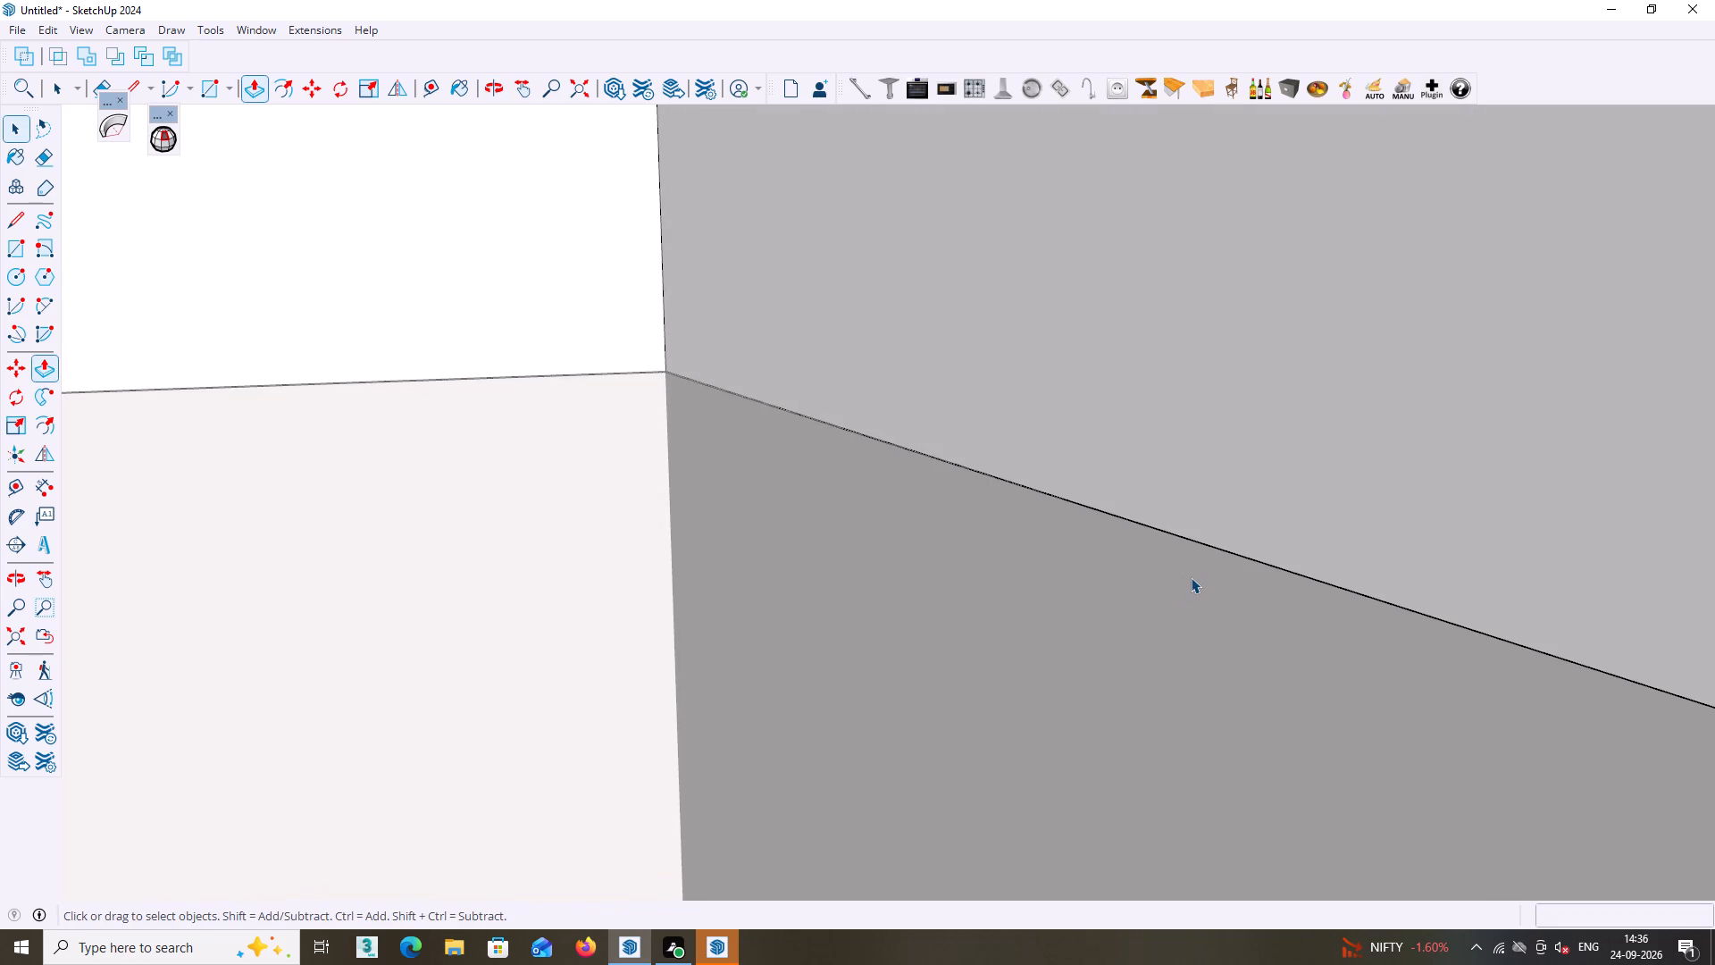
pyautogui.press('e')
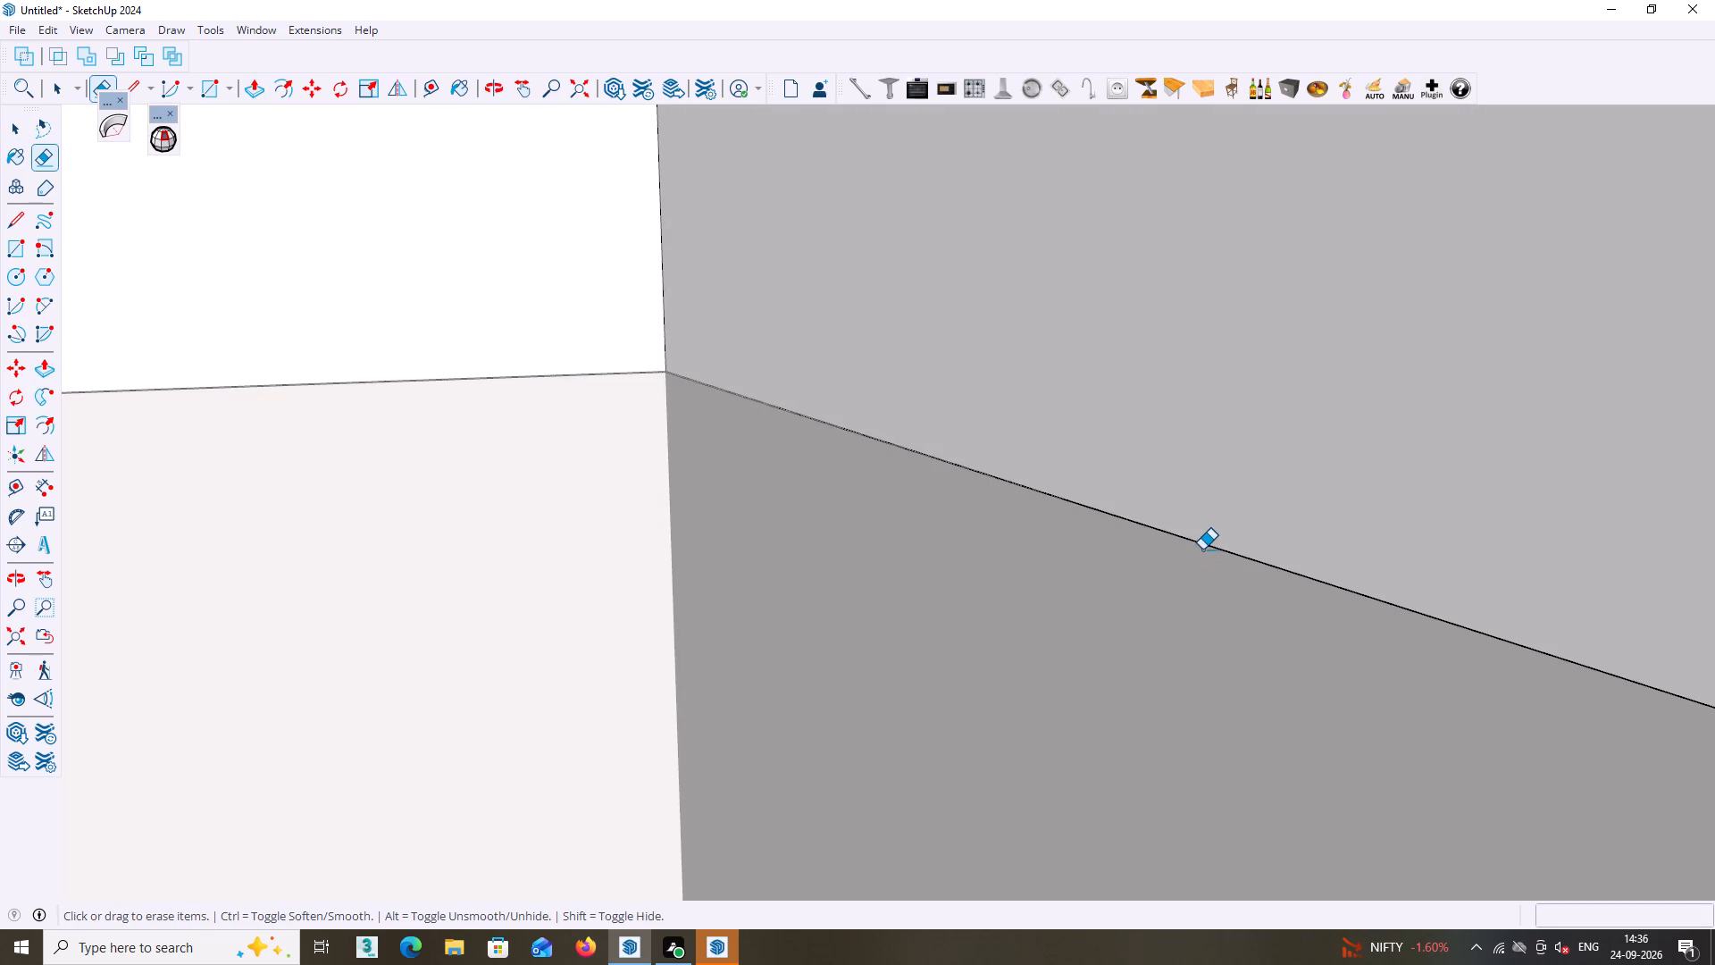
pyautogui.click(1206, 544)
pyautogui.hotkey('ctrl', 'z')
# Return to the whole-house view and leave the upper-floor group.
pyautogui.scroll(-17, 1209, 577)
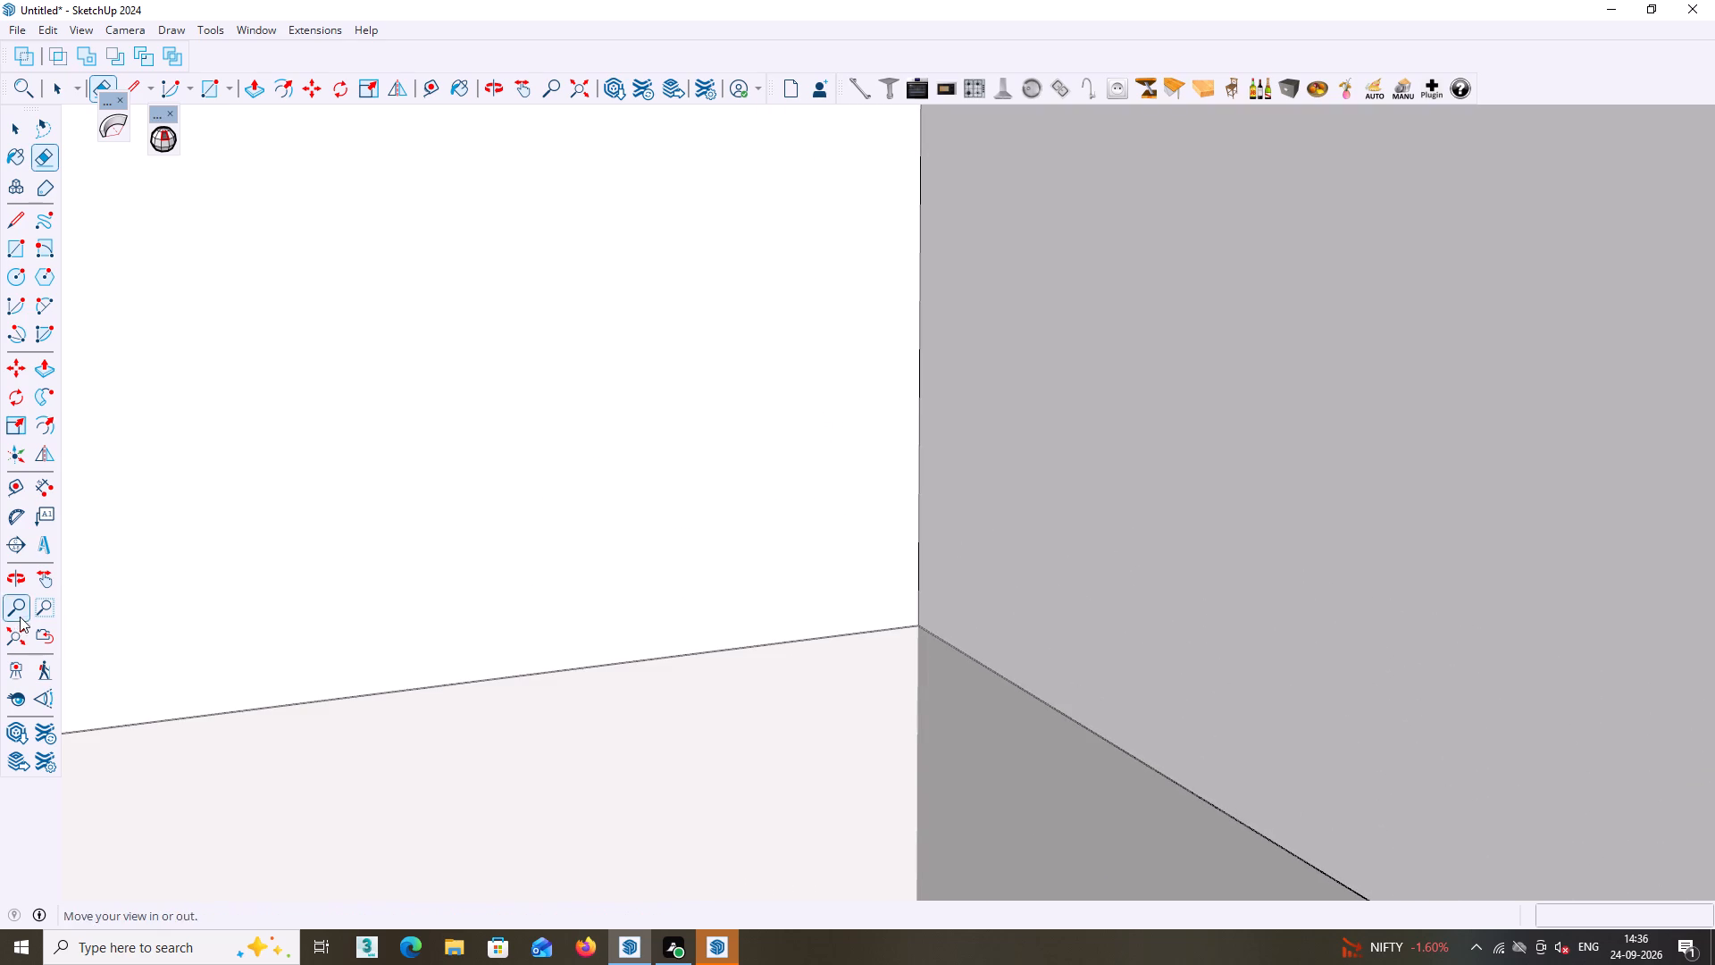
pyautogui.click(13, 634)
pyautogui.scroll(-4, 318, 643)
pyautogui.press('space')
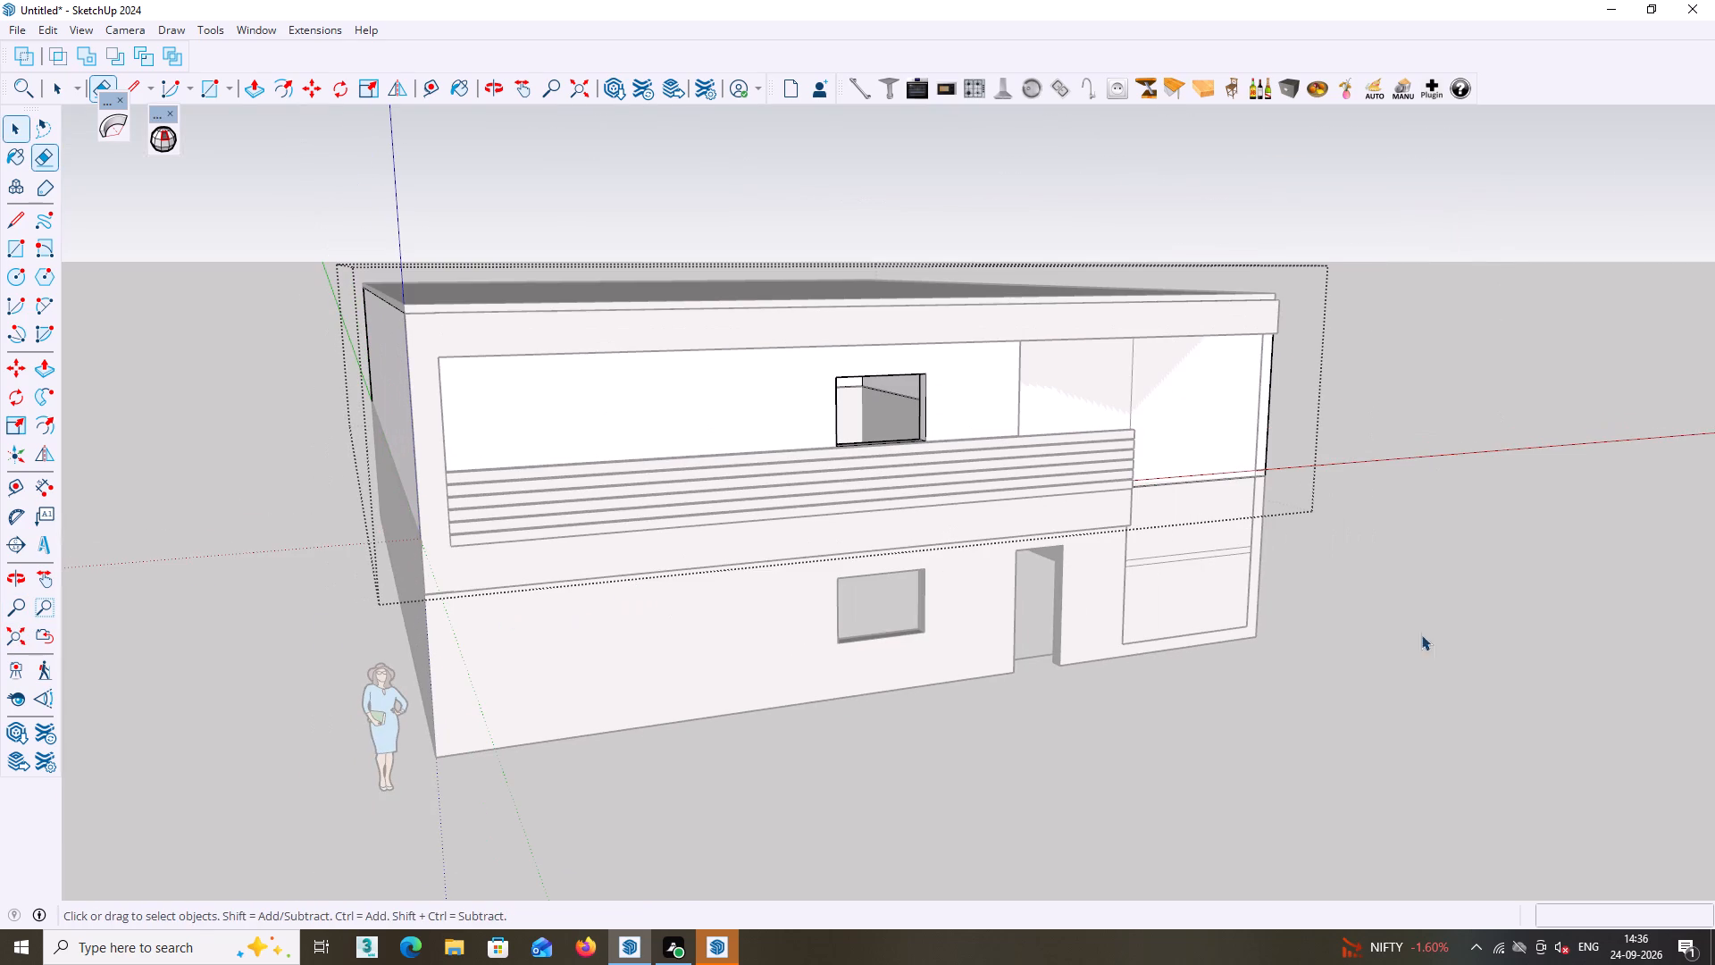
pyautogui.click(1538, 608)
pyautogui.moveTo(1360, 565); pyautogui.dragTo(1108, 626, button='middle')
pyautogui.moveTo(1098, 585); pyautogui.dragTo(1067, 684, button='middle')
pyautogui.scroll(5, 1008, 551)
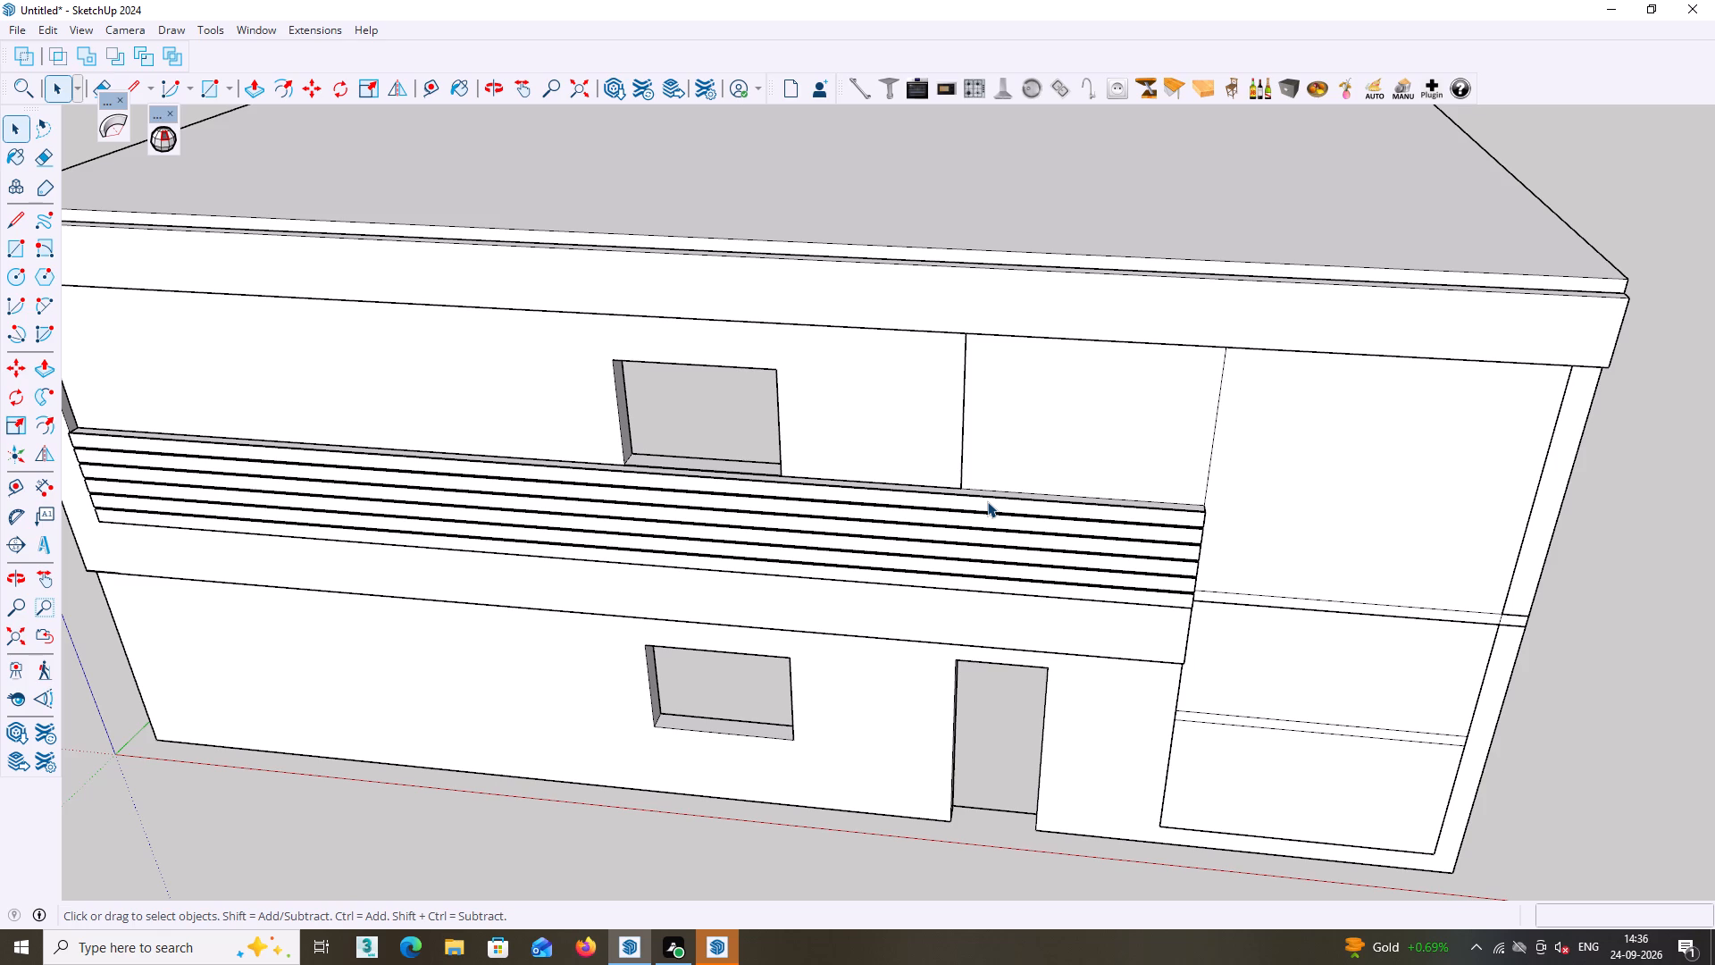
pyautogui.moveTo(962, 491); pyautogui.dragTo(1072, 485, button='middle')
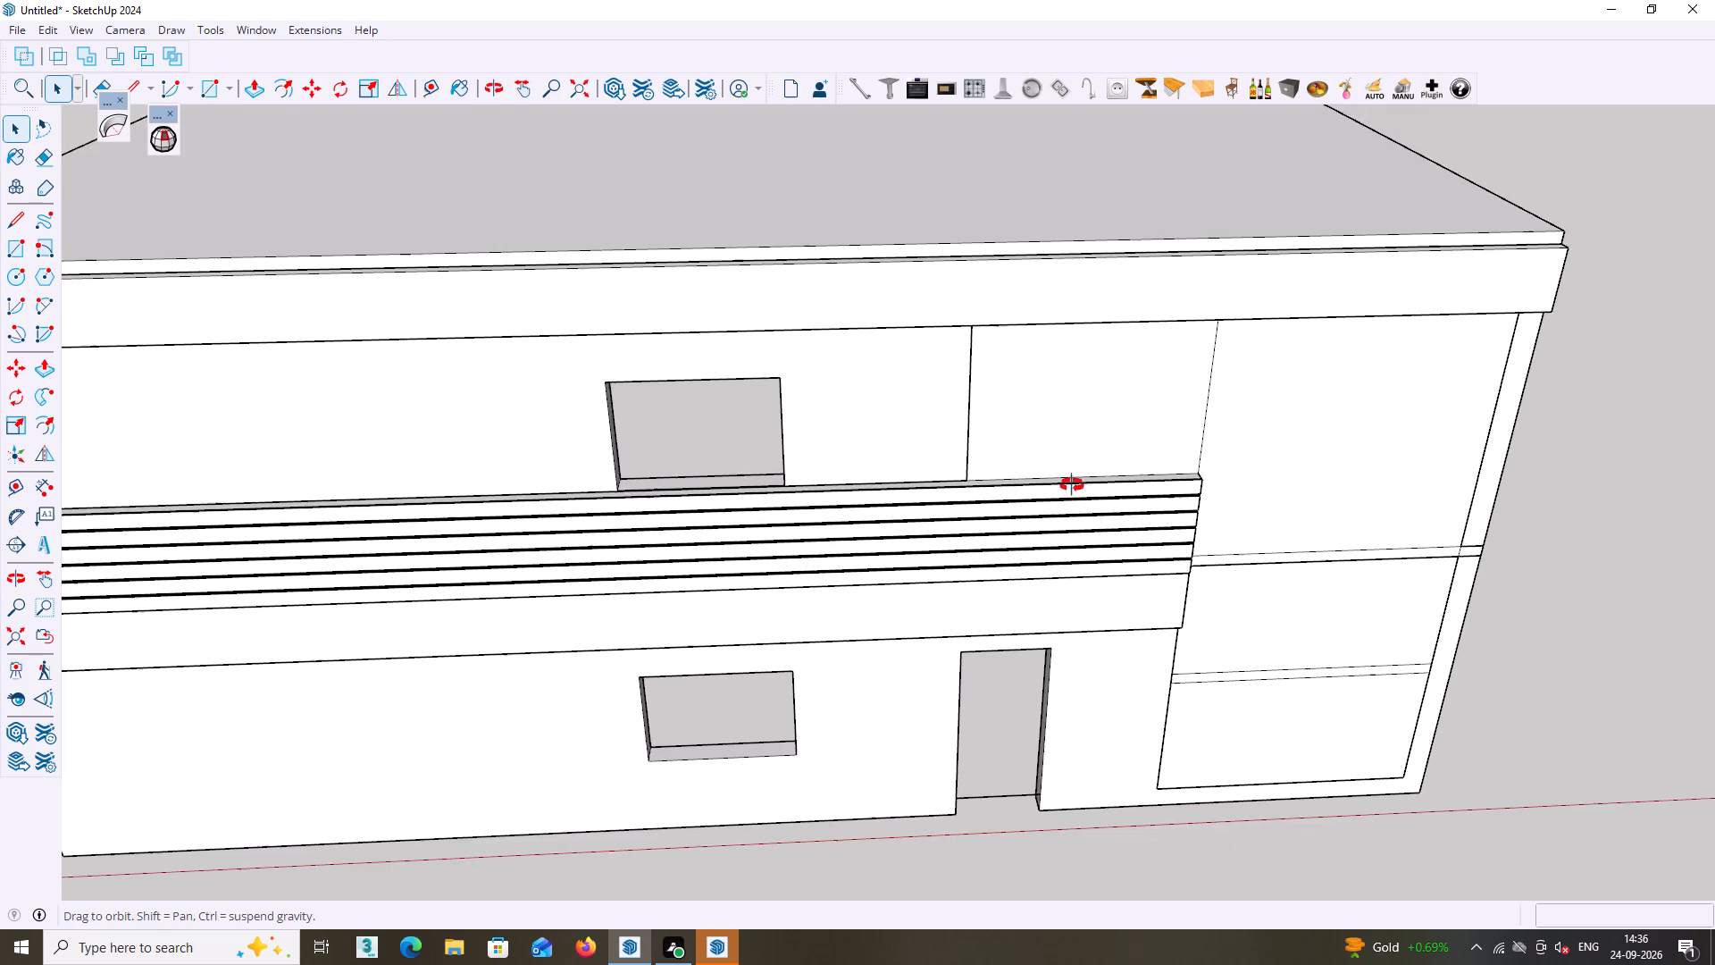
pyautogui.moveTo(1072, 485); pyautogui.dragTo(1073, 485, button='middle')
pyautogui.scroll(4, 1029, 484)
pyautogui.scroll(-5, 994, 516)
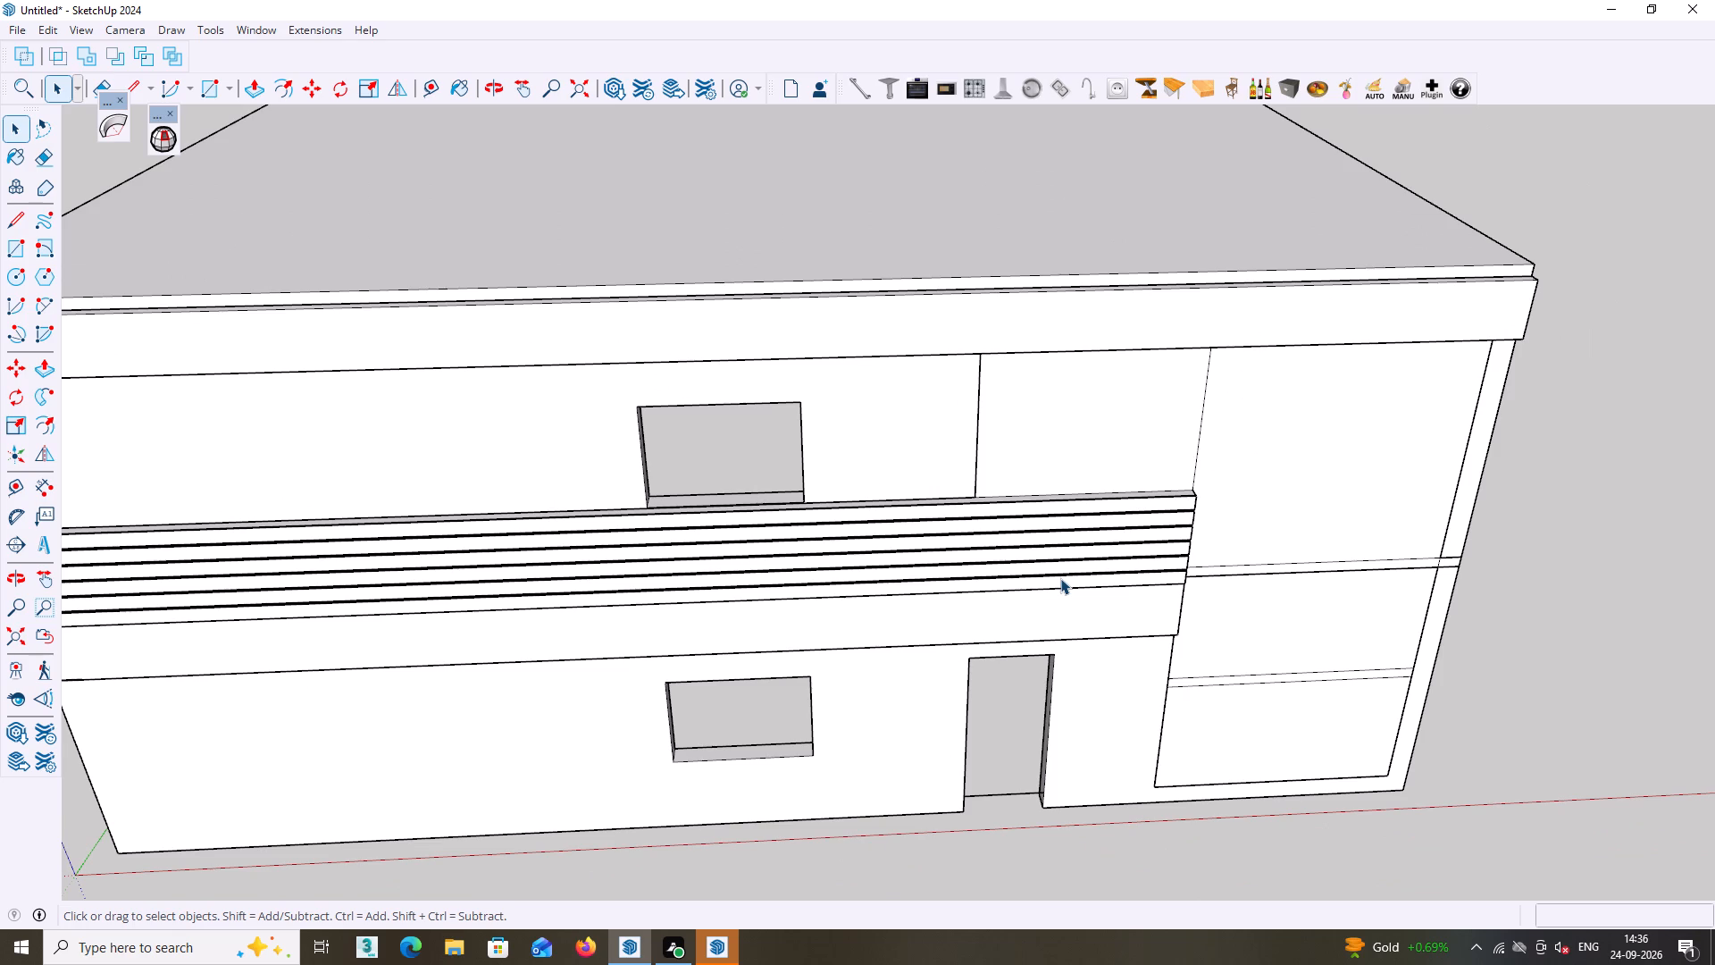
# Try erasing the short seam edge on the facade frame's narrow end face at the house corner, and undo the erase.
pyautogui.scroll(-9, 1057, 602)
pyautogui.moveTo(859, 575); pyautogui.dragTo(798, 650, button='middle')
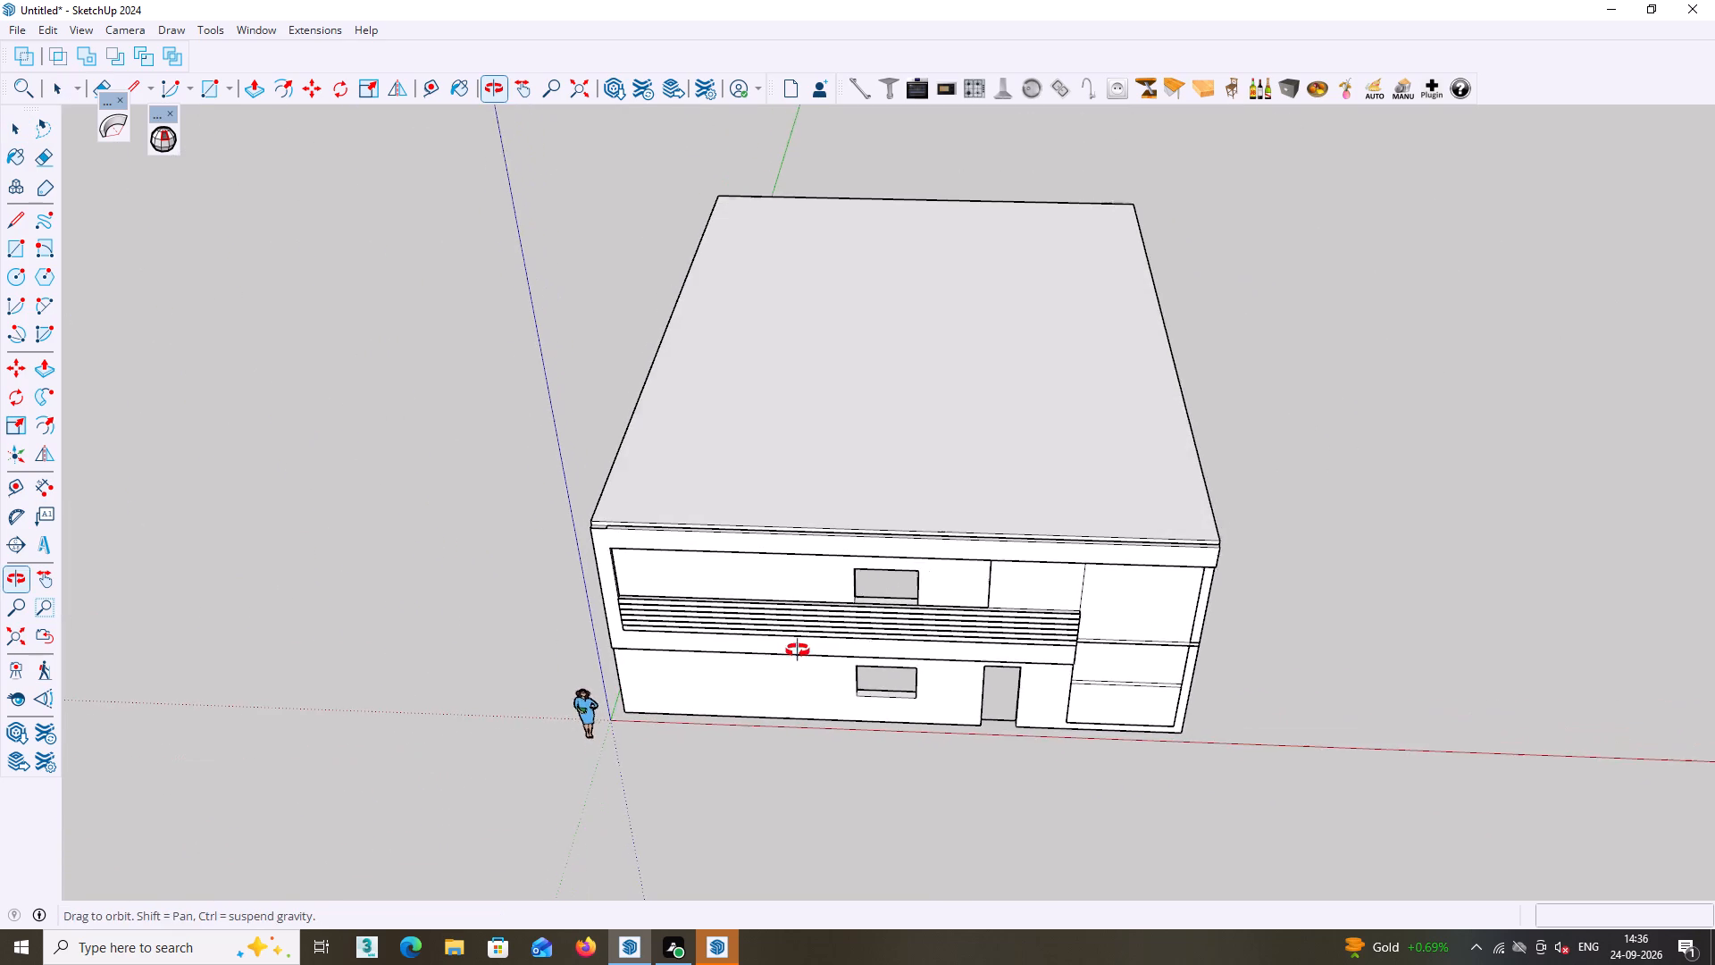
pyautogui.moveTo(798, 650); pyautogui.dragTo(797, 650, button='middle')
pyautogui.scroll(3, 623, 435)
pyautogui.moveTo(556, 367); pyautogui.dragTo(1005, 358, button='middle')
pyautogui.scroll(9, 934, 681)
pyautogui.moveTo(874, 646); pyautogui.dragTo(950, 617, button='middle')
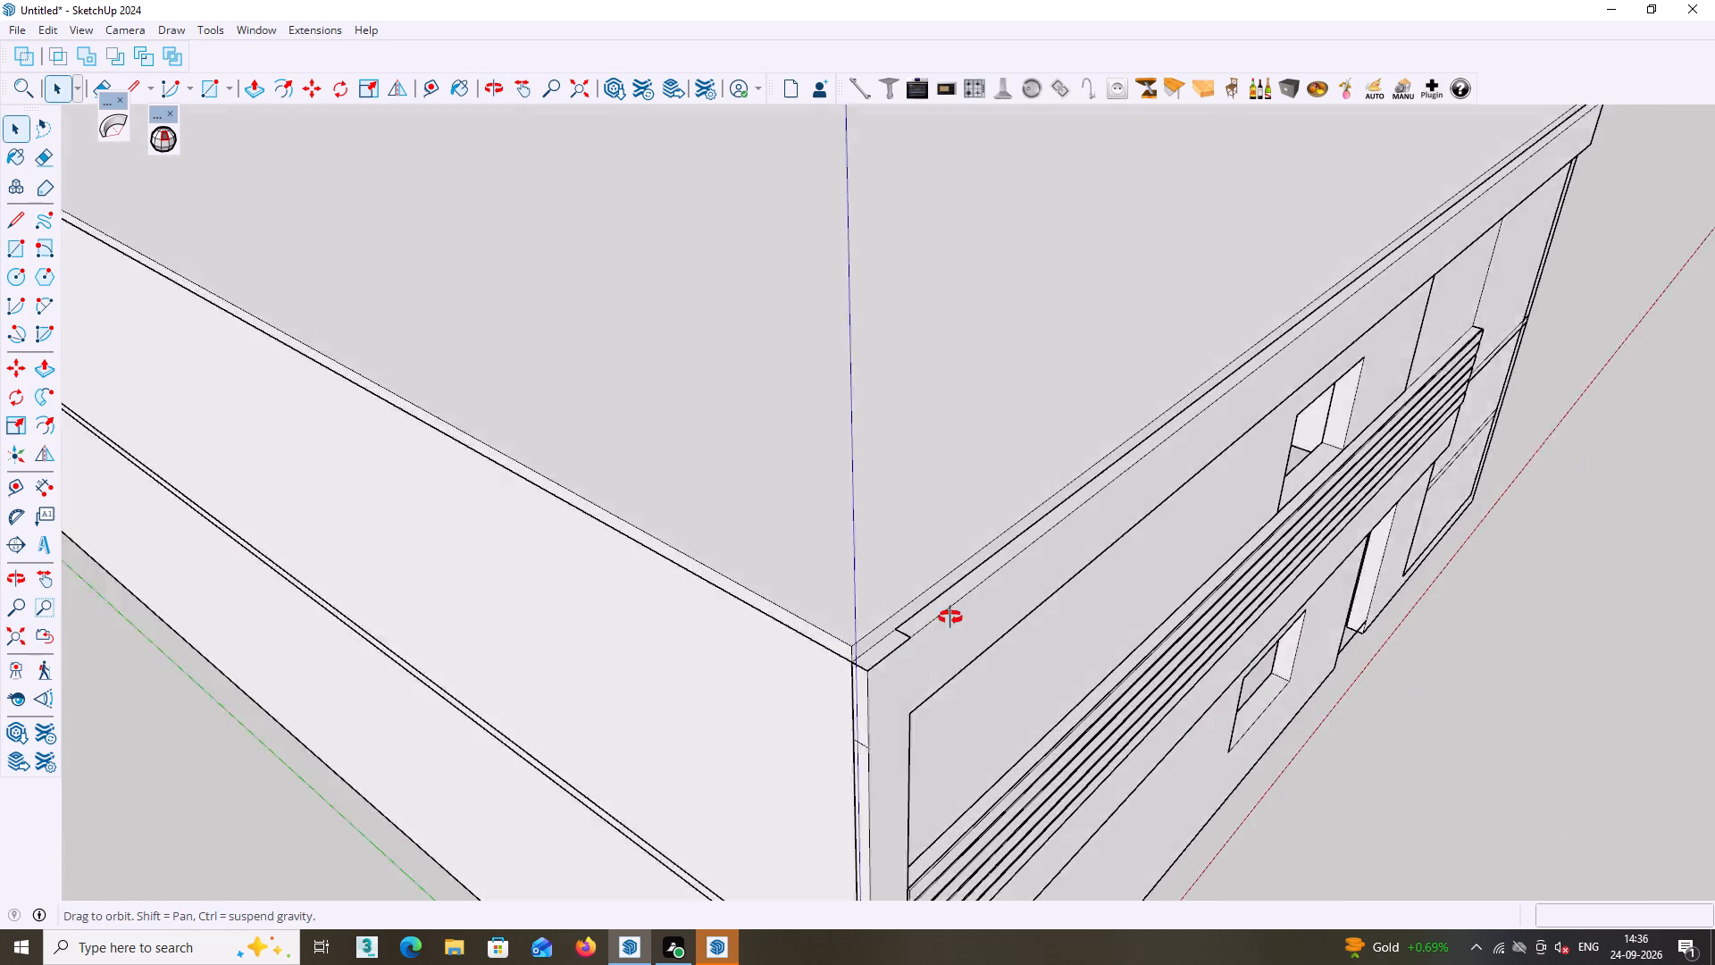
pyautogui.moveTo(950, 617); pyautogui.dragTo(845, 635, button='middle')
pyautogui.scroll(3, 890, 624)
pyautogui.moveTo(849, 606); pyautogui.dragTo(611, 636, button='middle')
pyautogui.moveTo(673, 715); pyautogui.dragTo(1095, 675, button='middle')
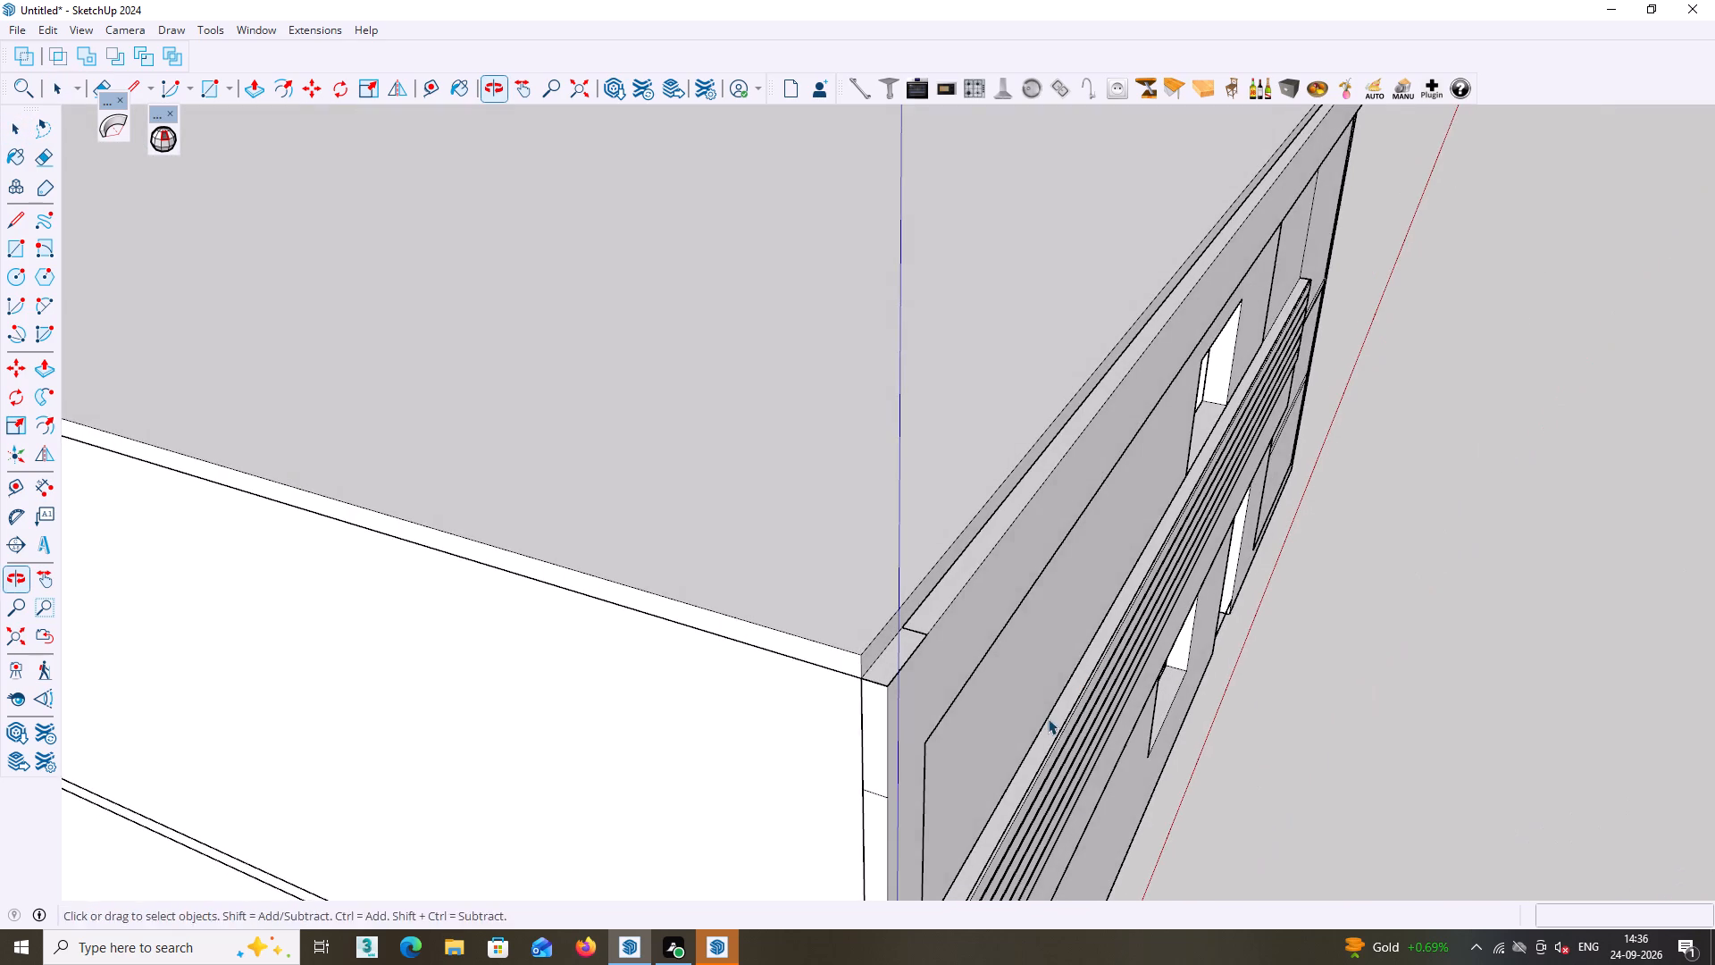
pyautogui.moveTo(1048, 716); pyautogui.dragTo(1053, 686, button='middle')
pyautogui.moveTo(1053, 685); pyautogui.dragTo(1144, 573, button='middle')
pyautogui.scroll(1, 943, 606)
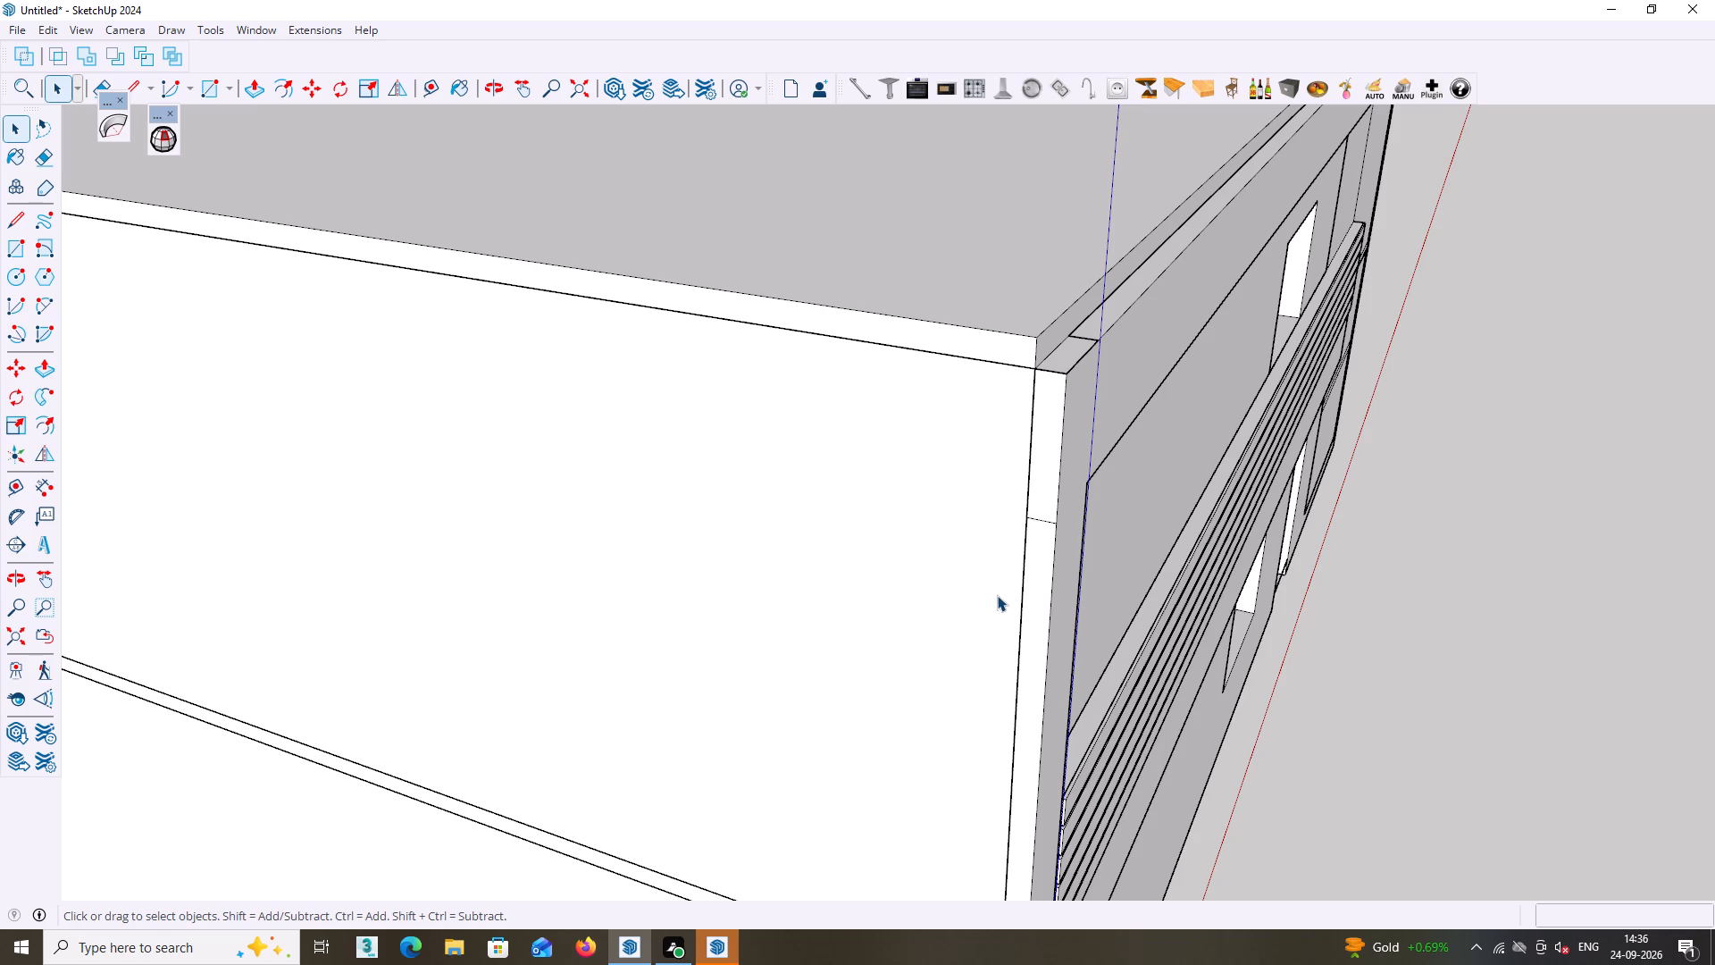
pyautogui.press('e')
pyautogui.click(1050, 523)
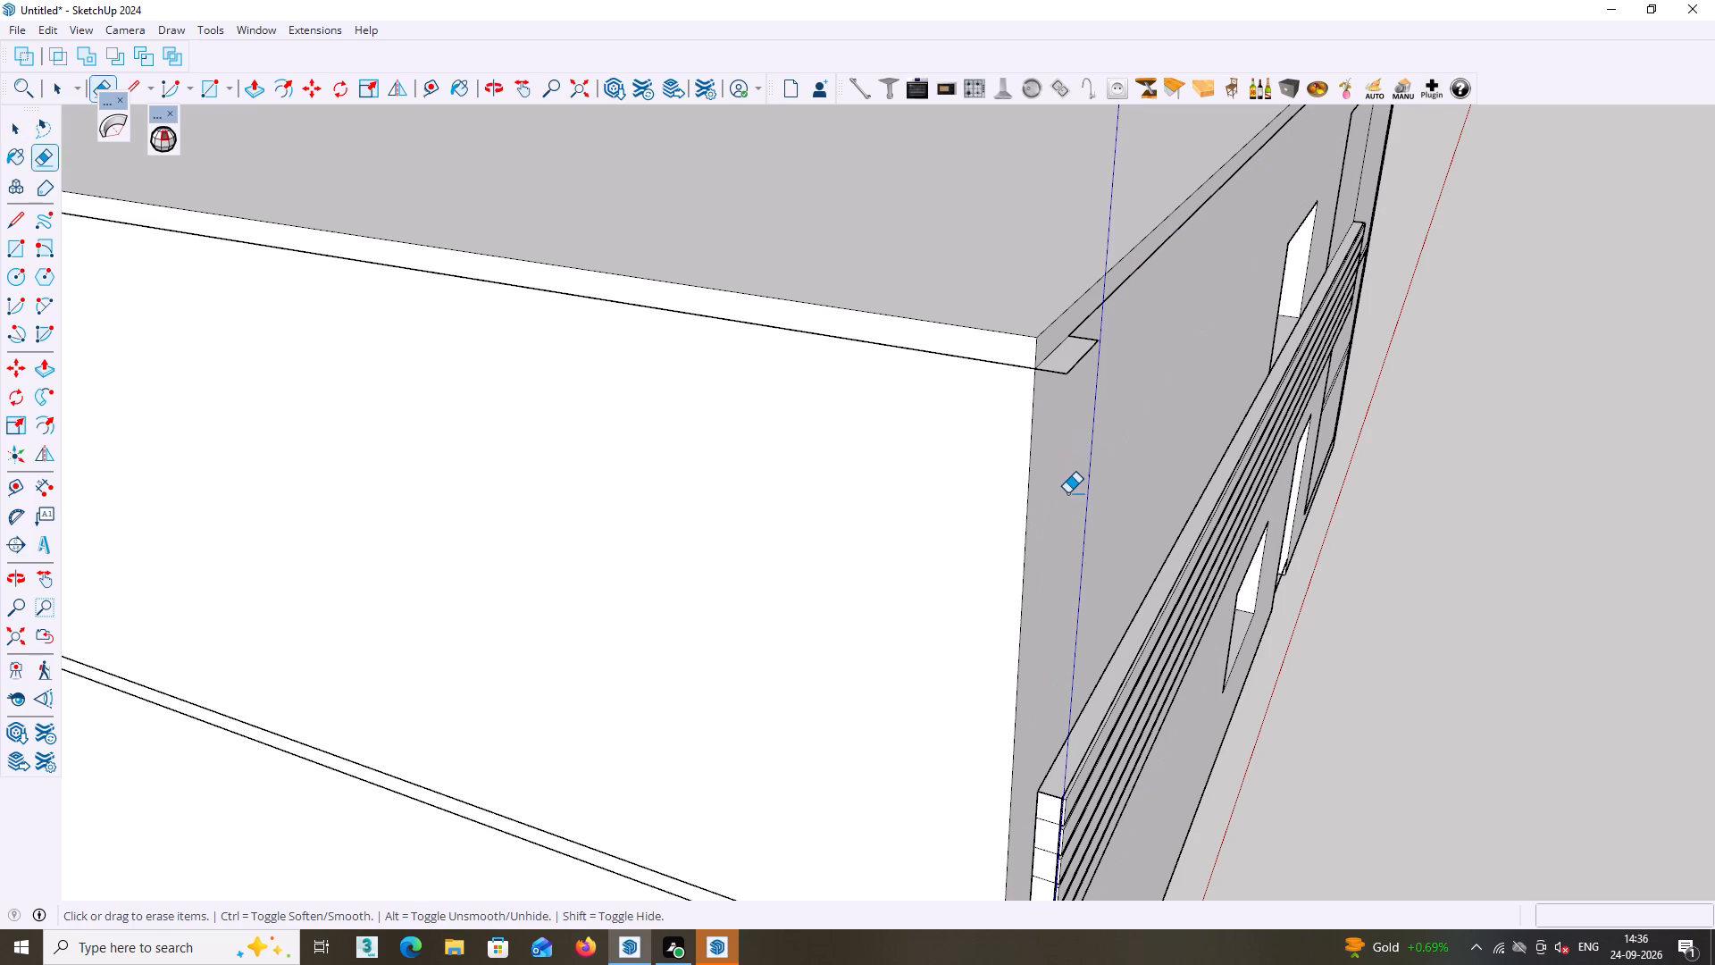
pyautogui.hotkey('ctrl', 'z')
# Inside the facade frame group, delete the short seam edge across the narrow end face at the house corner.
pyautogui.press('space')
pyautogui.click(1048, 513)
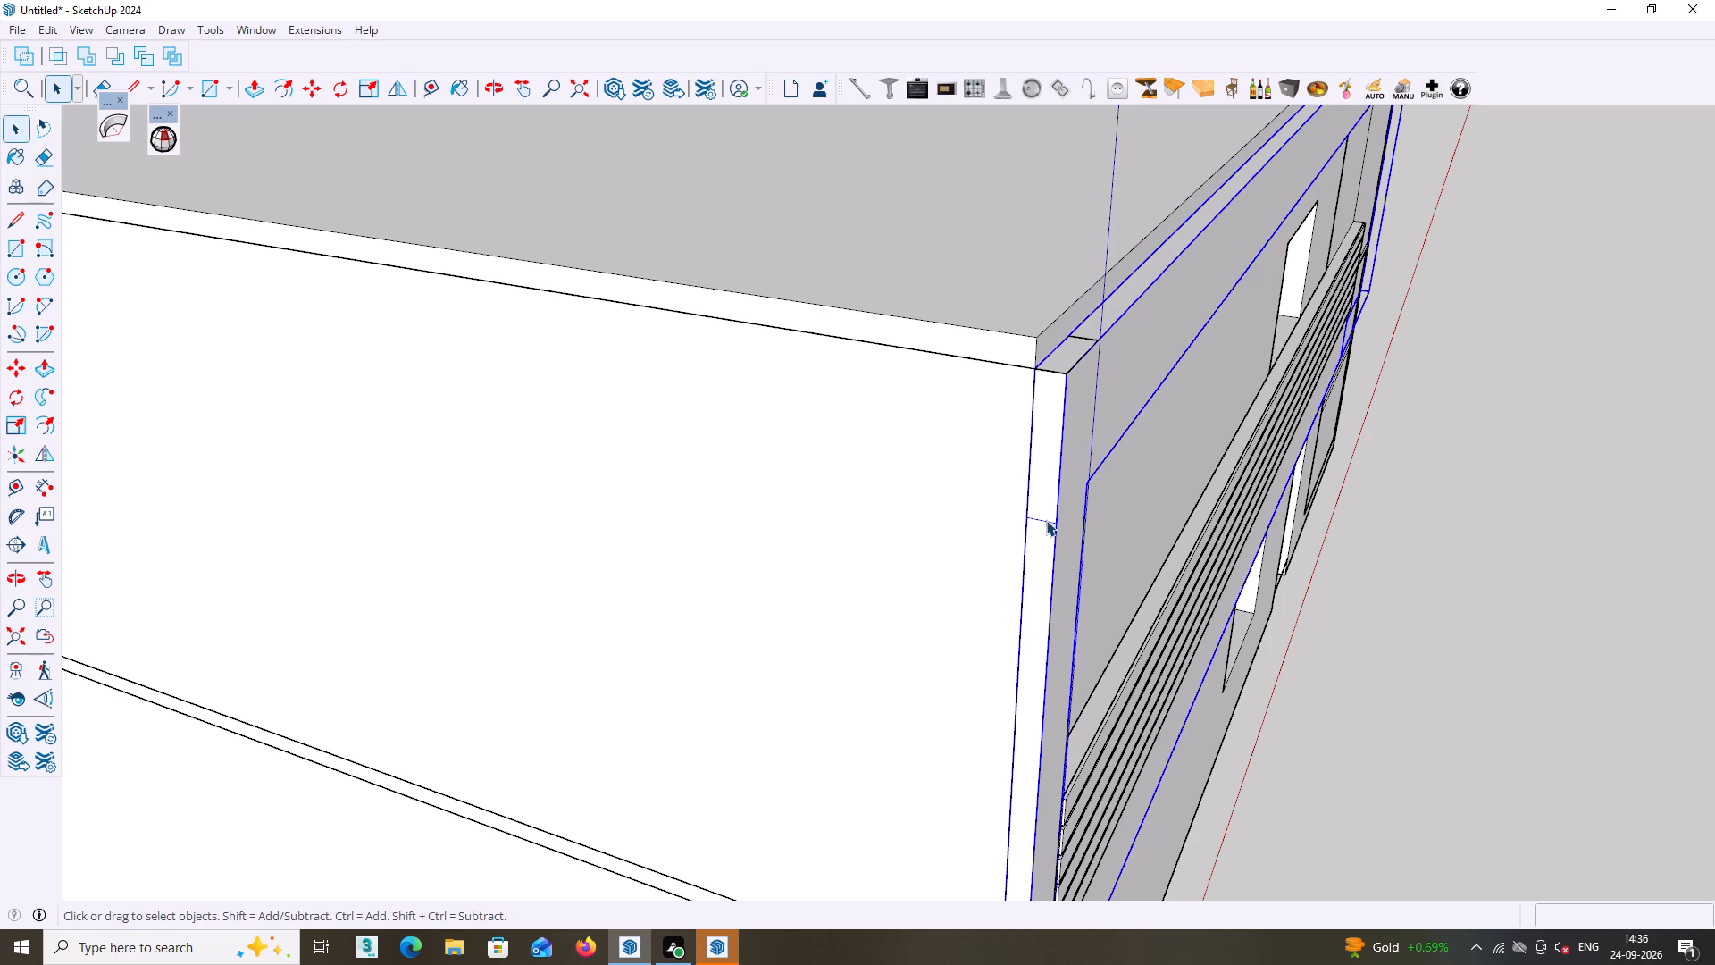
pyautogui.doubleClick(1046, 517)
pyautogui.click(1046, 520)
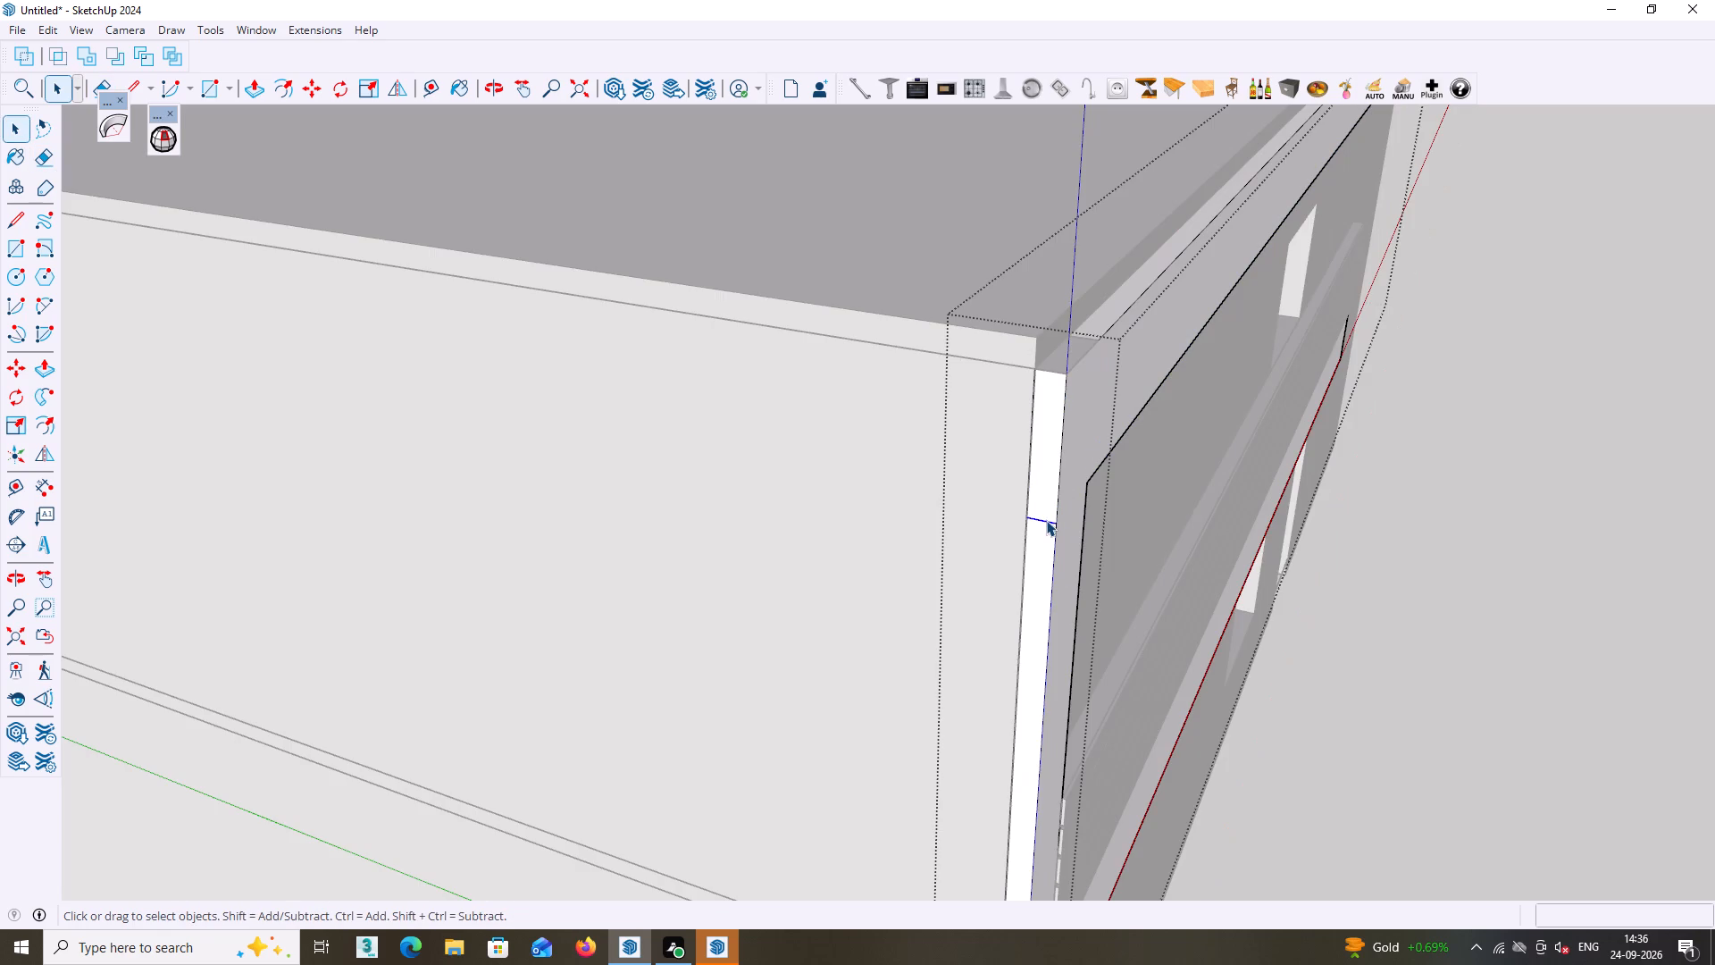
pyautogui.press('Delete')
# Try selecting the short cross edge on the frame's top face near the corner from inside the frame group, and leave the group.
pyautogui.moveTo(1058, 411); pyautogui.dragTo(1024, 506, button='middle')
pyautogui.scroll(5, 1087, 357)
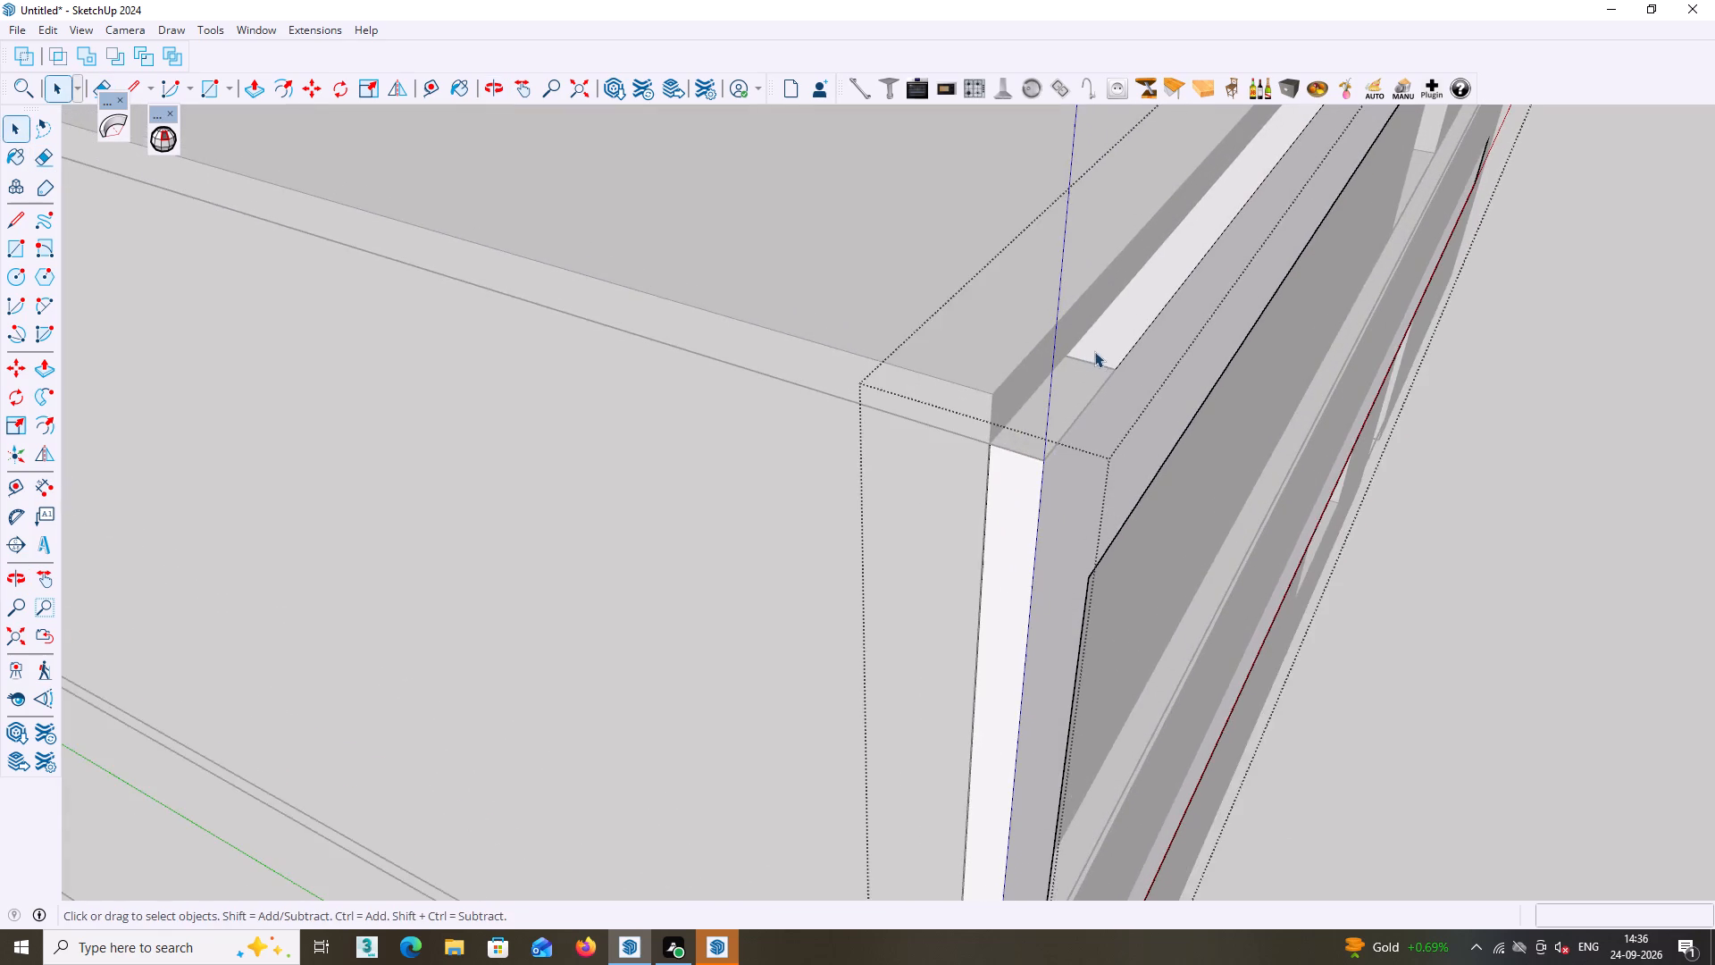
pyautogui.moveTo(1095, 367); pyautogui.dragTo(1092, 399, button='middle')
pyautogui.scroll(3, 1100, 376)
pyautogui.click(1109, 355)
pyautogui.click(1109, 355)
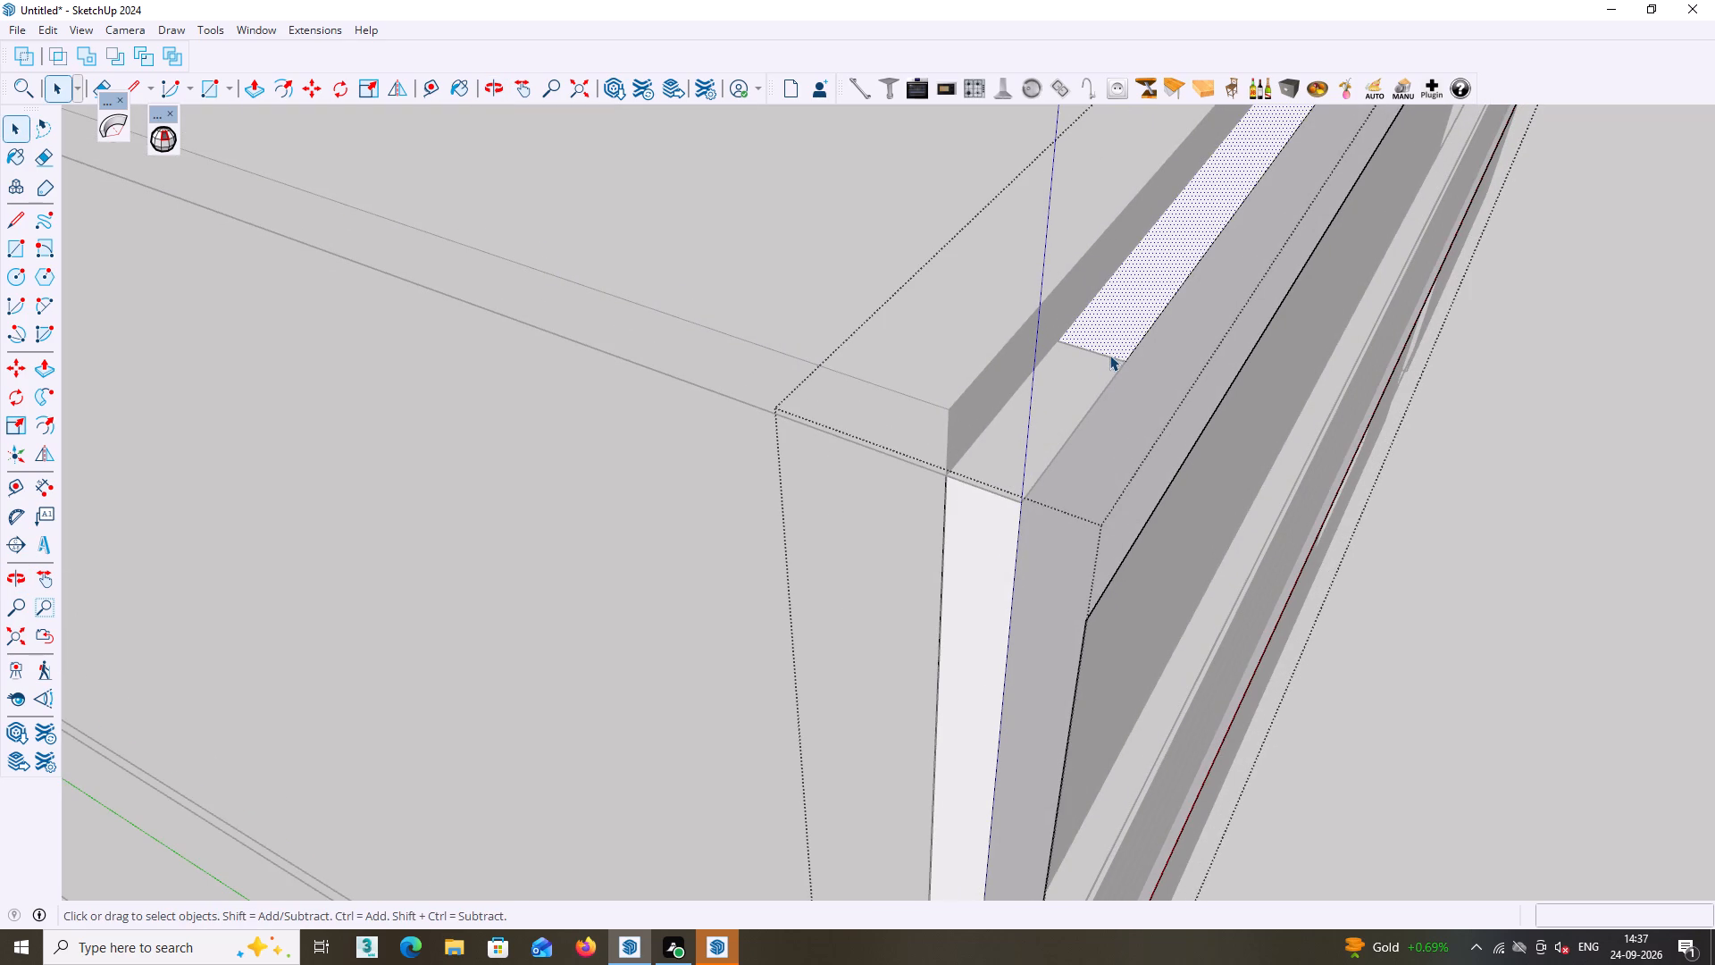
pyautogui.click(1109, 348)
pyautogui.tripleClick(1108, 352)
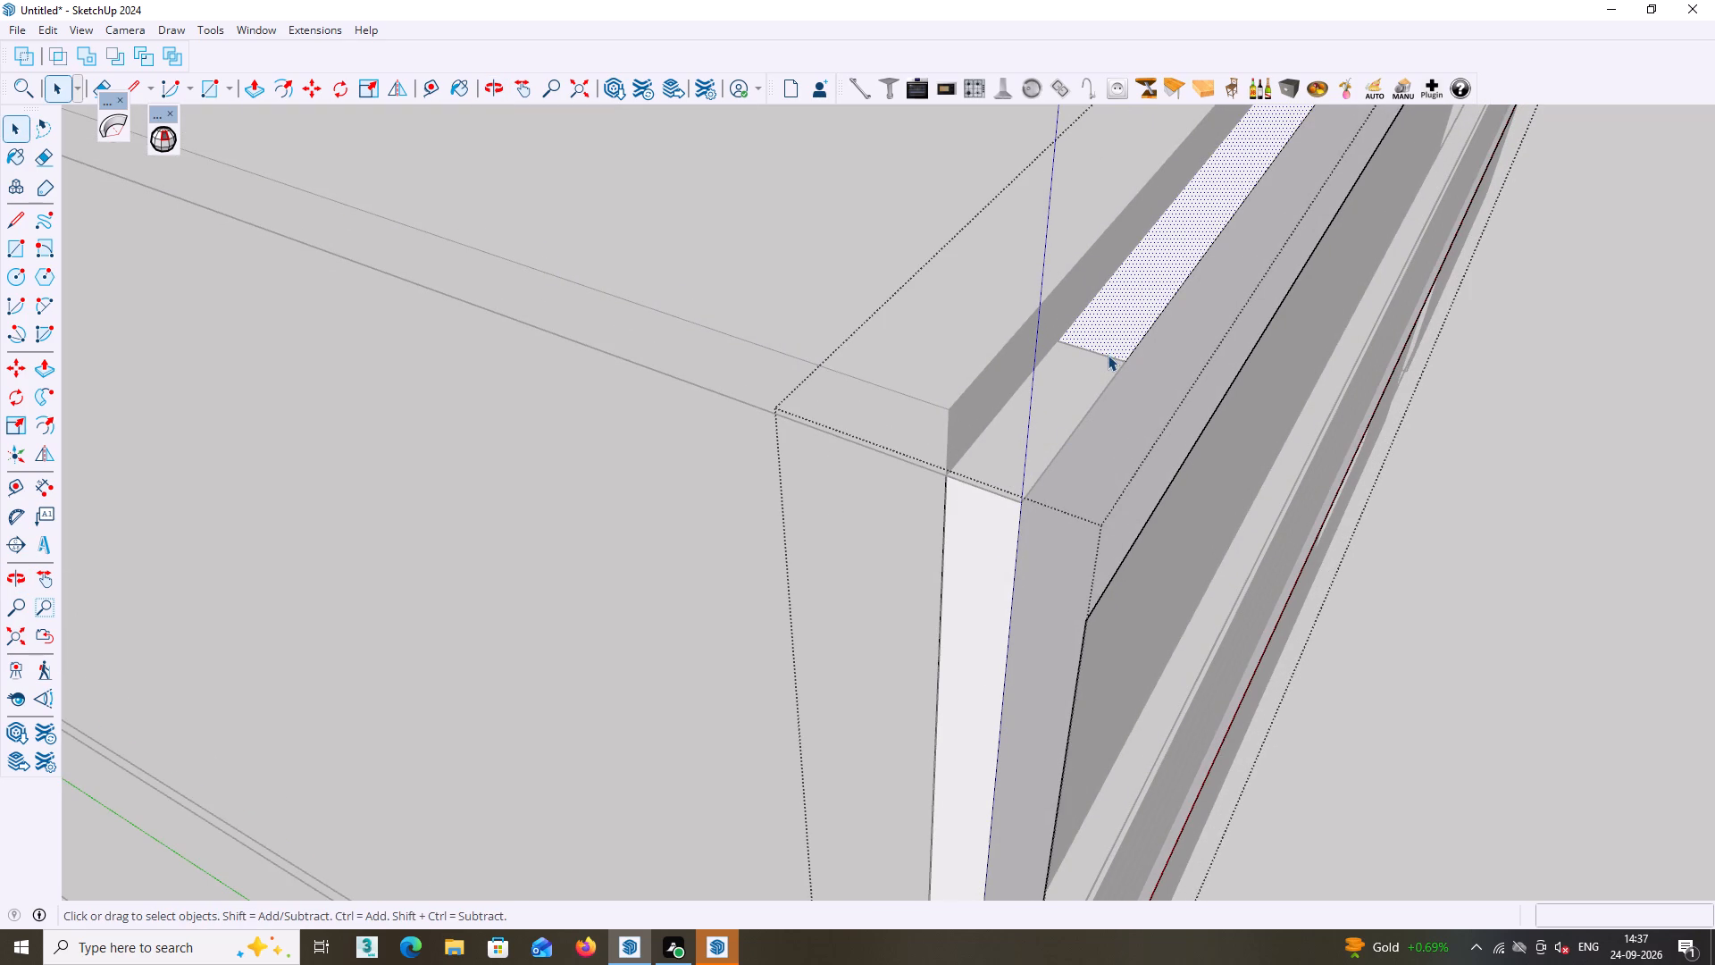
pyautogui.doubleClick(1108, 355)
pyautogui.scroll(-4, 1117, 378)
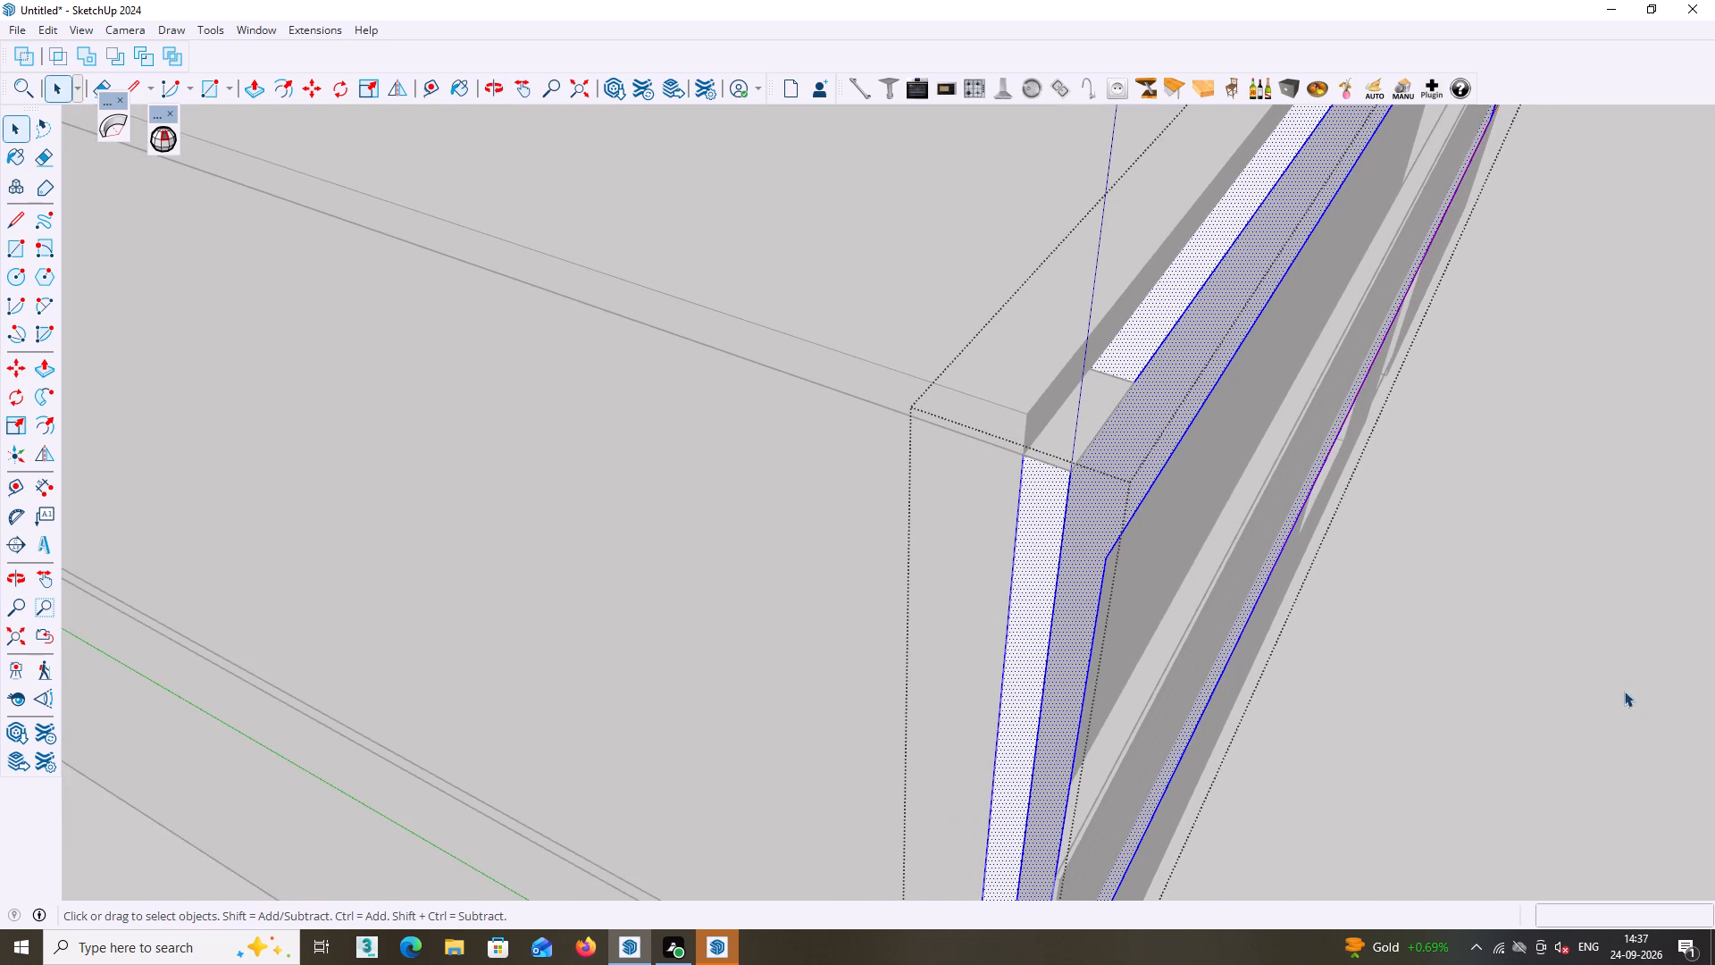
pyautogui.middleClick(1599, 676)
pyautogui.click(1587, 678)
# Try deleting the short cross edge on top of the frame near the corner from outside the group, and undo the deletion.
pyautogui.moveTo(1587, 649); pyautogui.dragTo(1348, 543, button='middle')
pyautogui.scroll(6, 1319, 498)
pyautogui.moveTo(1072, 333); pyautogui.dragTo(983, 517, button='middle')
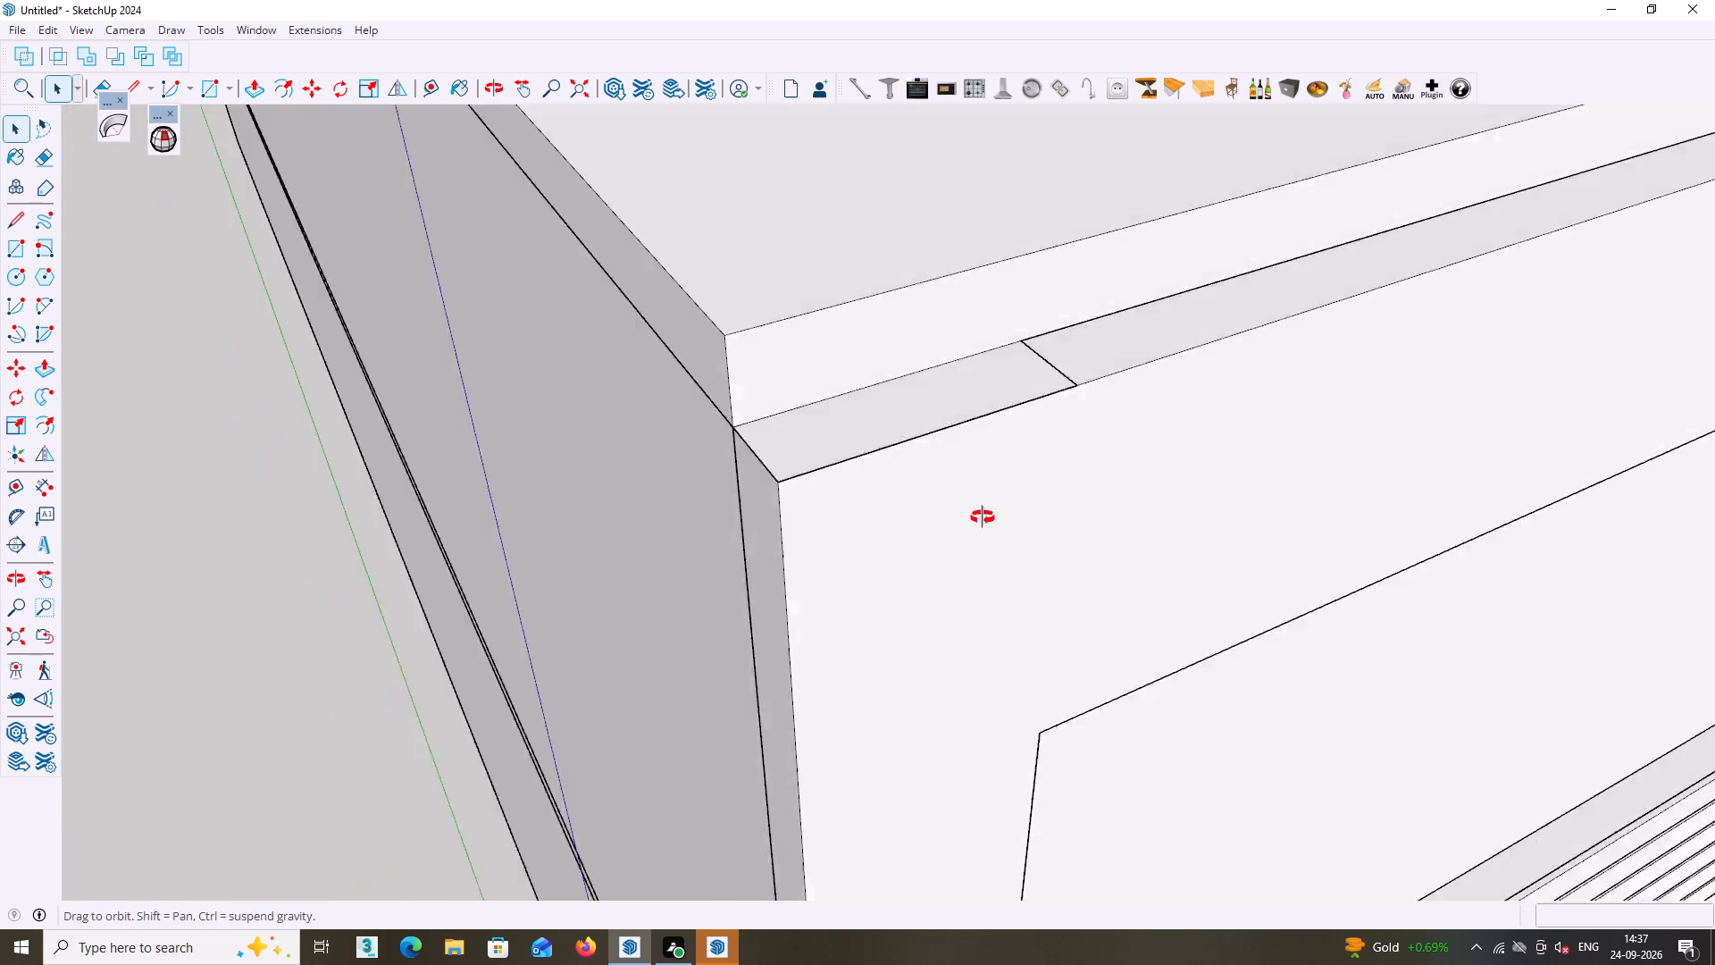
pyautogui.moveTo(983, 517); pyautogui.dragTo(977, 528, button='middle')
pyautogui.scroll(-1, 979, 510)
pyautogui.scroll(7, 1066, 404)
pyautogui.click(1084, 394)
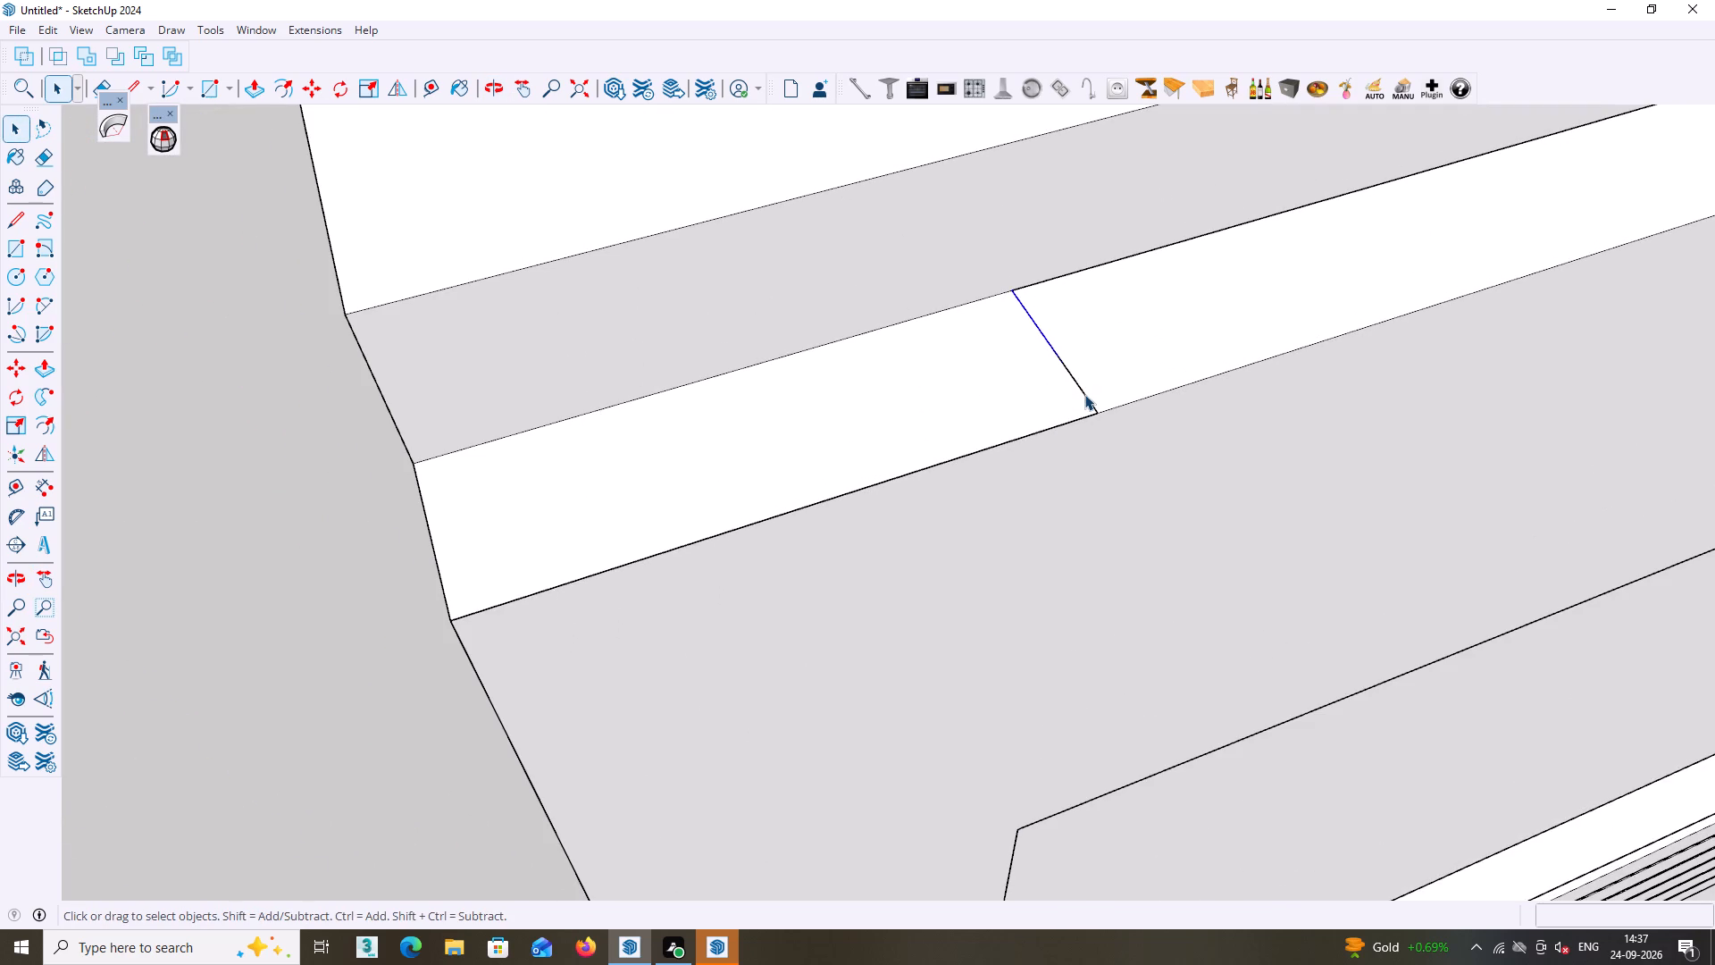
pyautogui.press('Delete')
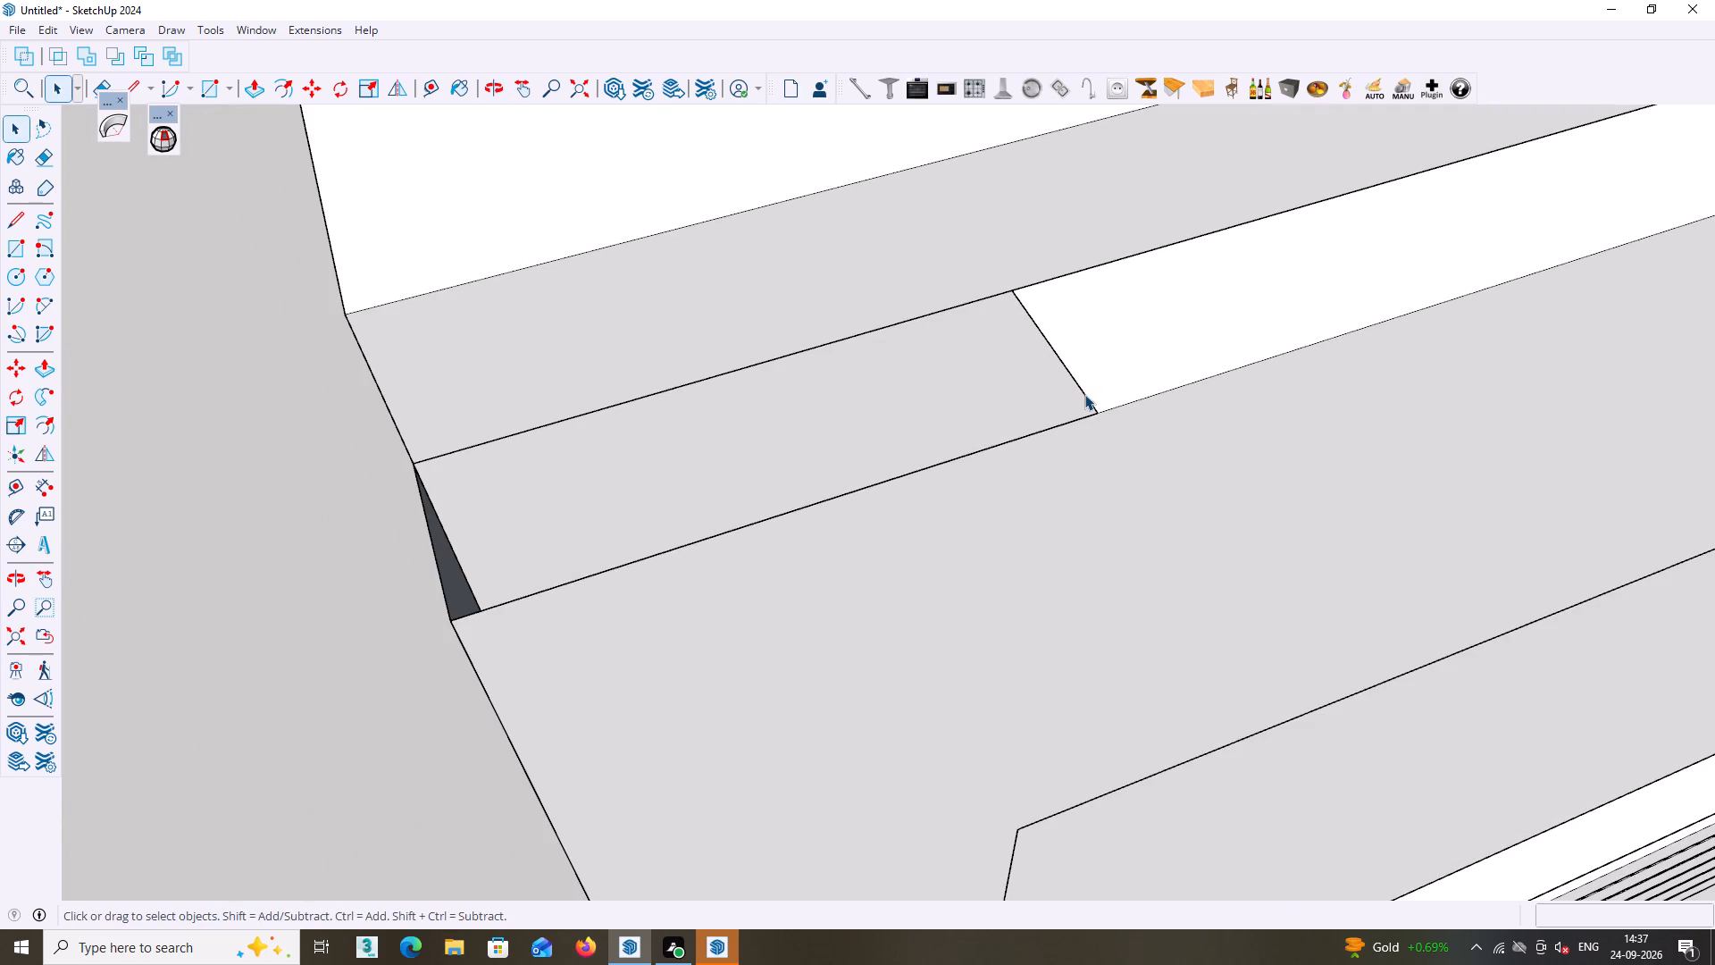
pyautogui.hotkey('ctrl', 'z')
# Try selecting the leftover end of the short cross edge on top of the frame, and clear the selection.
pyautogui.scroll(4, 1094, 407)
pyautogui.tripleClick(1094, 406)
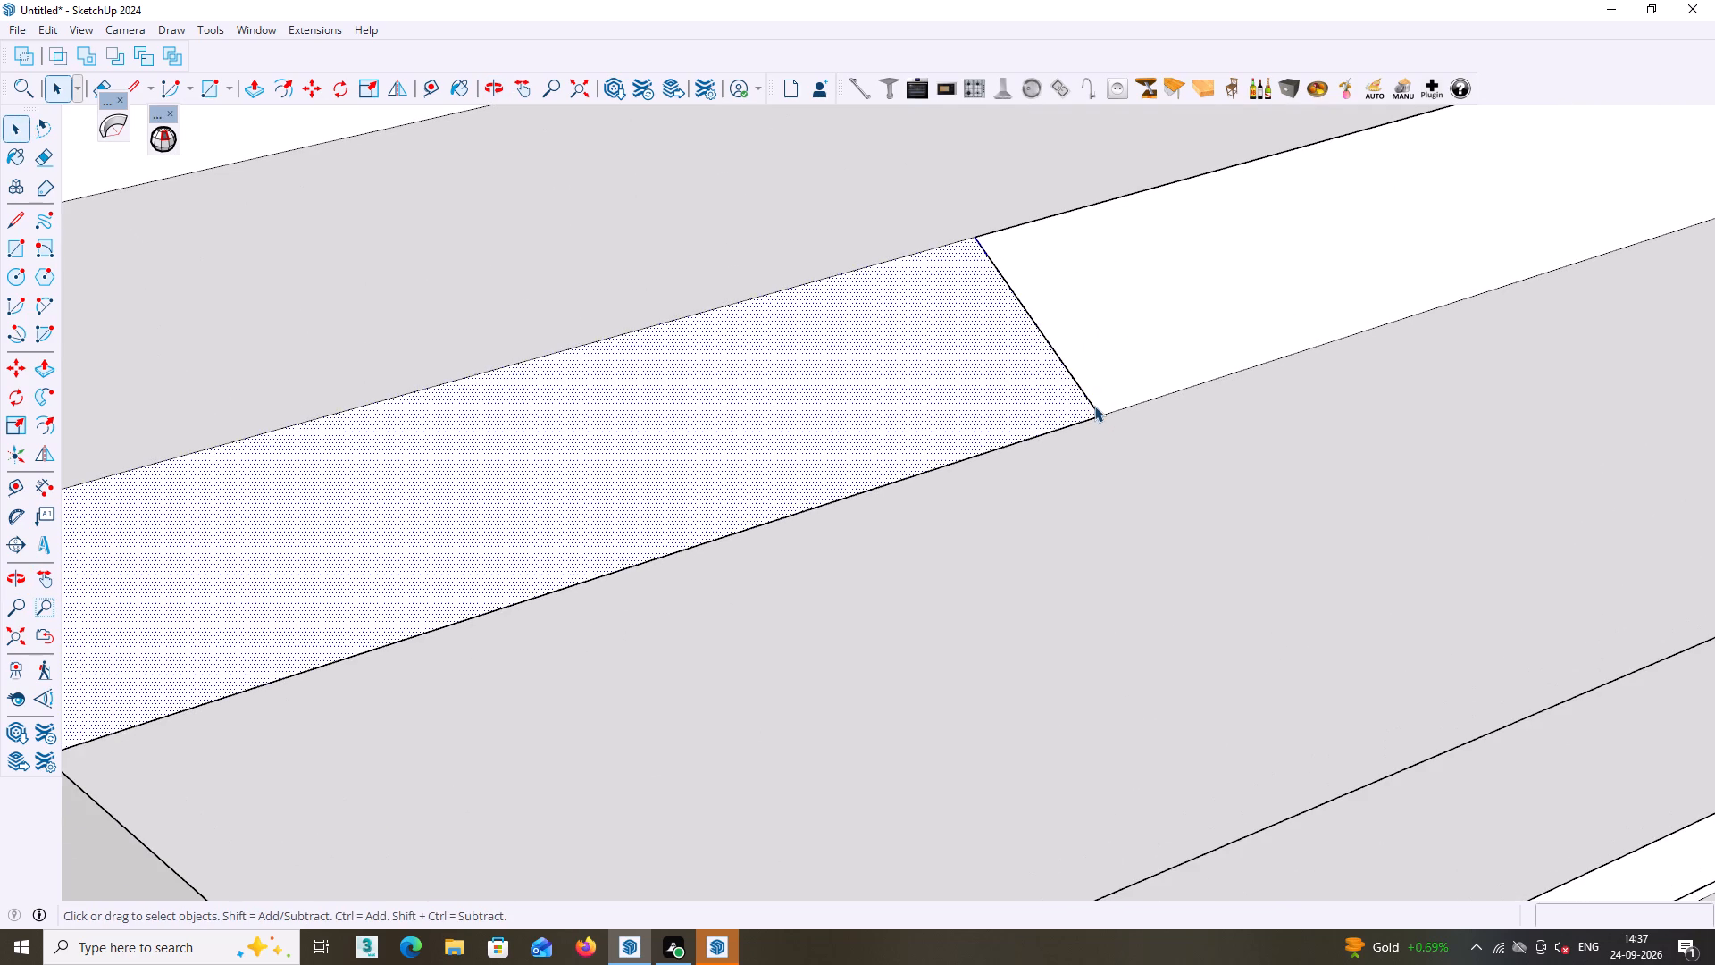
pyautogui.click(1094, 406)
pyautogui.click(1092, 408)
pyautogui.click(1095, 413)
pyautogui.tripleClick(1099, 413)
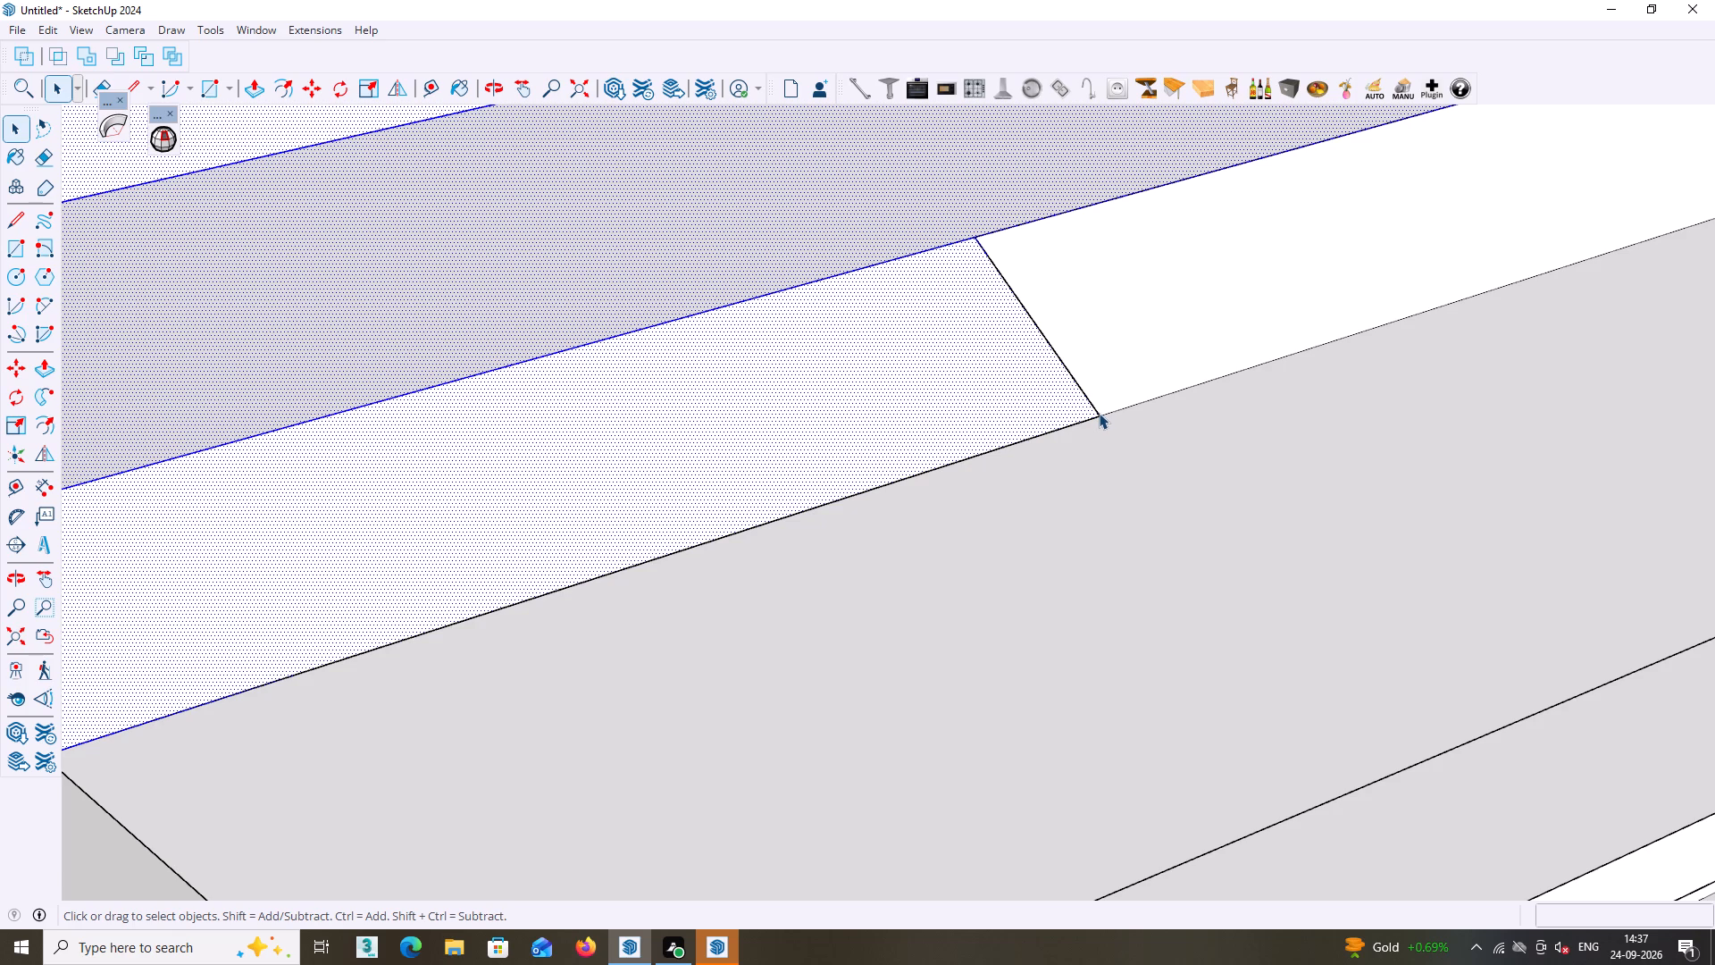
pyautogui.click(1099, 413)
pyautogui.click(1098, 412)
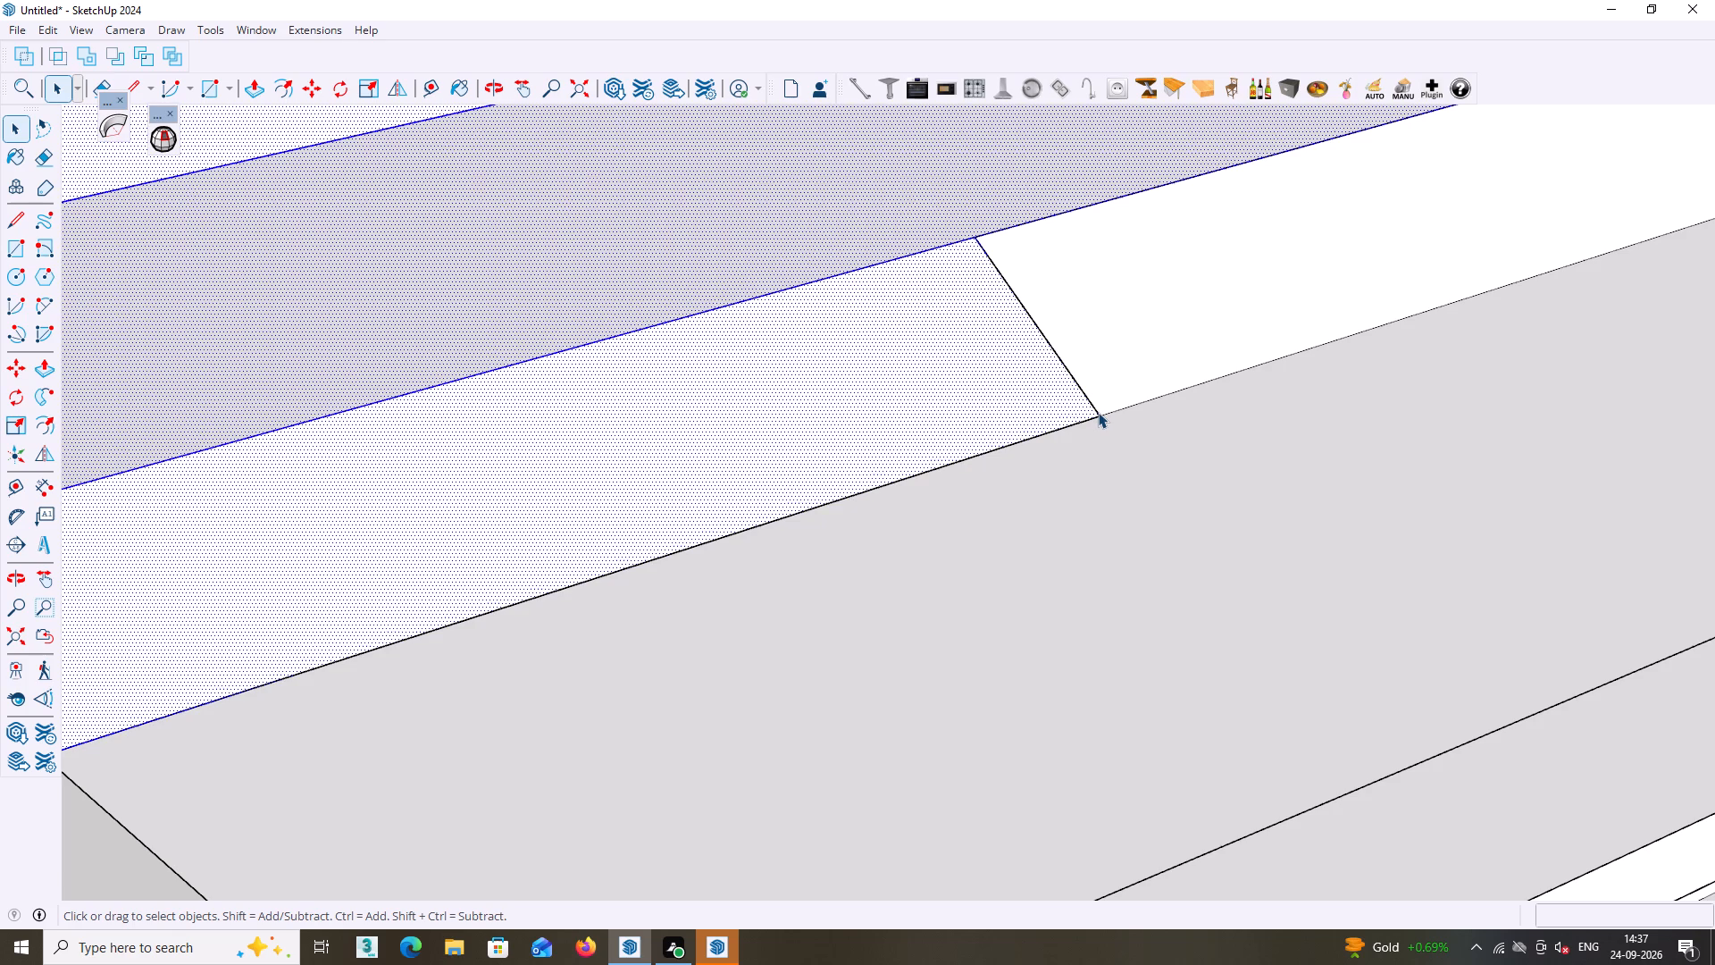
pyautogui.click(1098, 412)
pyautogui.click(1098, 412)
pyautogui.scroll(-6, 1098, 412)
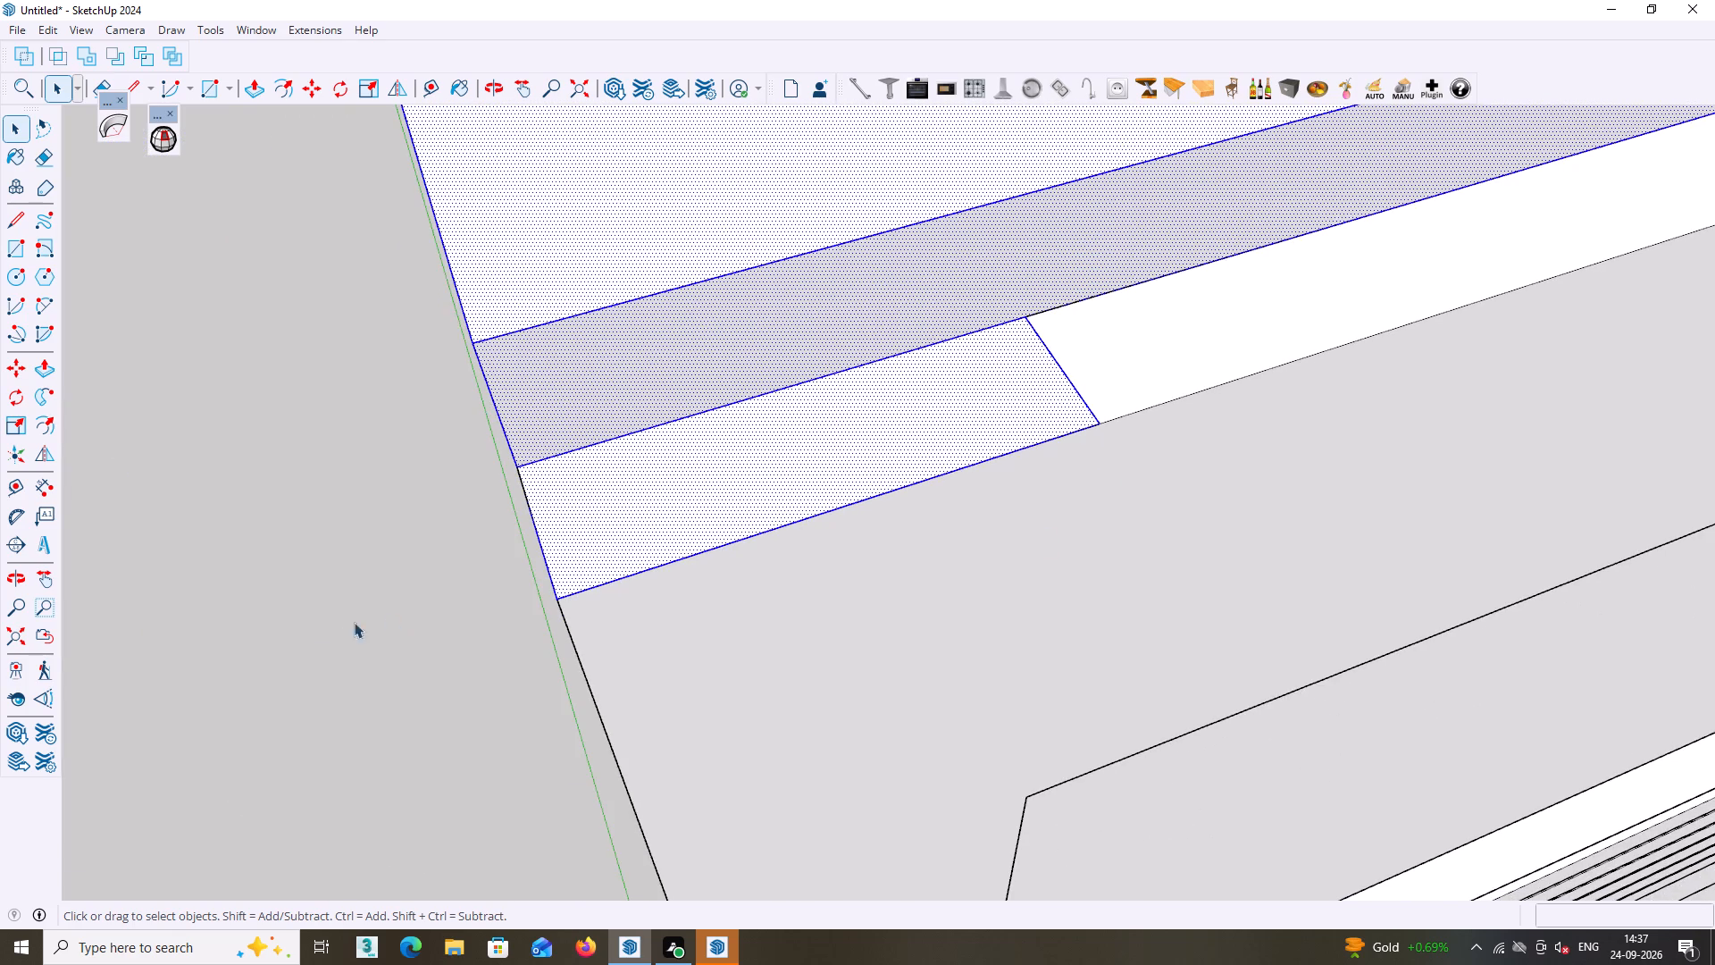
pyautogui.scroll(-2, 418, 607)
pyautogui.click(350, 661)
# Examine the whole front facade with its strips, window openings and entrance from several angles.
pyautogui.moveTo(376, 641); pyautogui.dragTo(956, 474, button='middle')
pyautogui.moveTo(801, 603); pyautogui.dragTo(791, 457, button='middle')
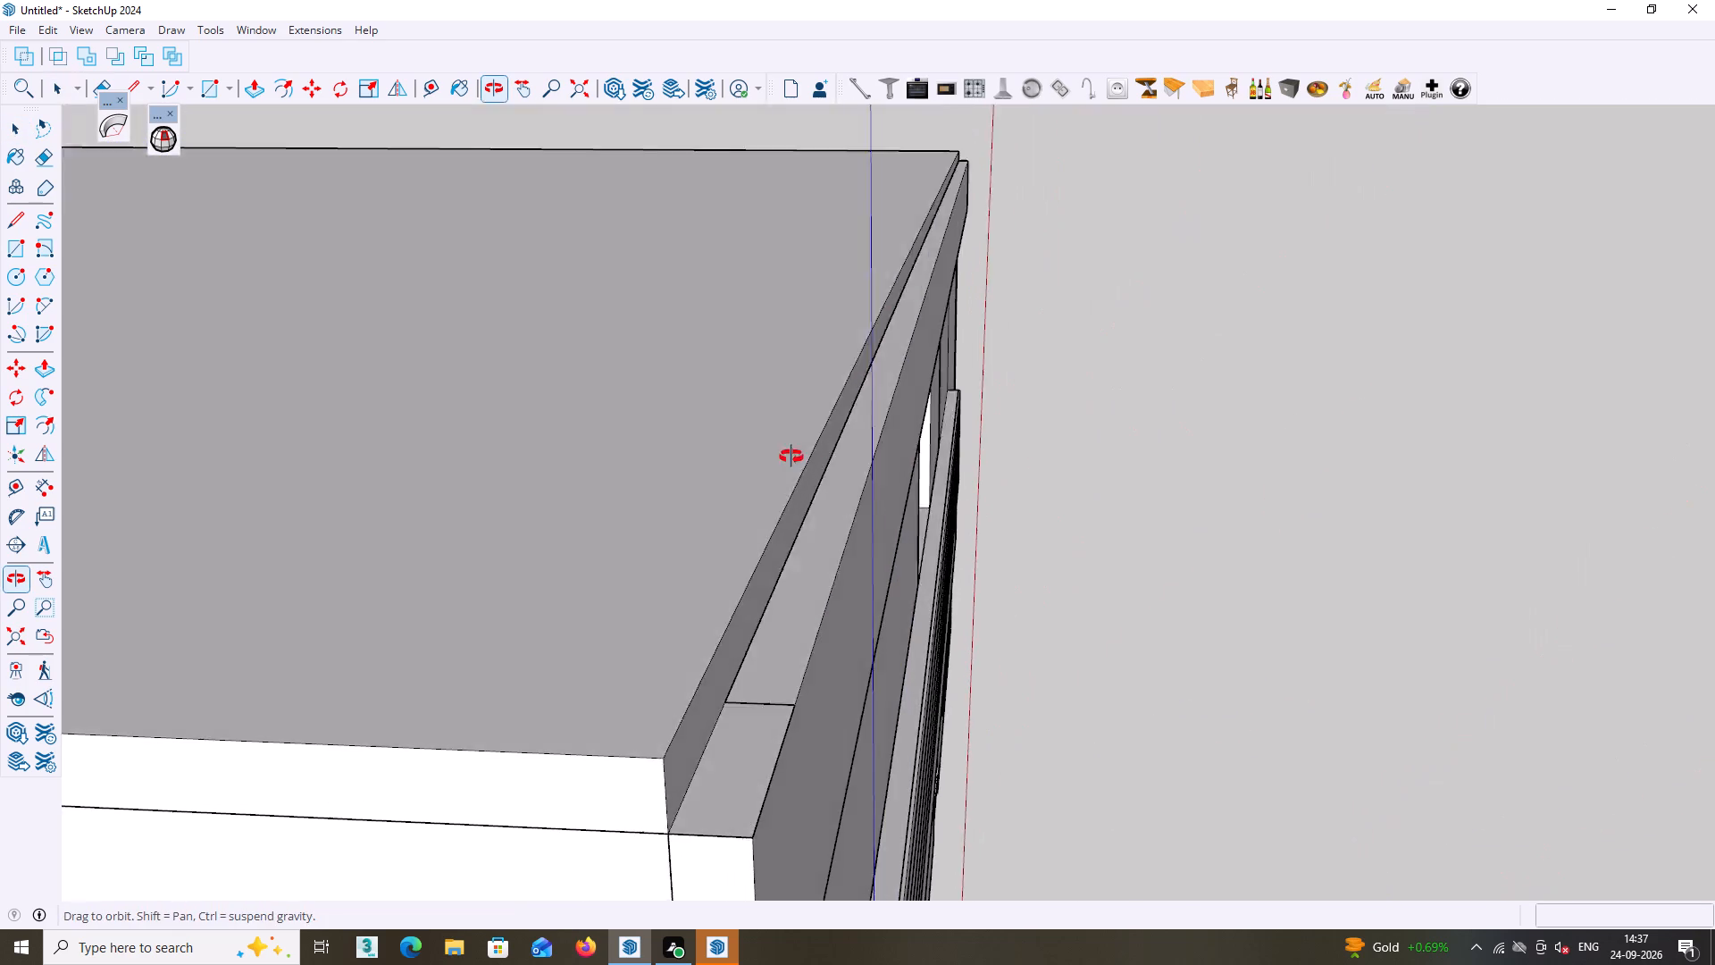
pyautogui.moveTo(791, 457); pyautogui.dragTo(791, 448, button='middle')
pyautogui.keyDown('shift'); pyautogui.moveTo(866, 610); pyautogui.dragTo(782, 367, button='middle'); pyautogui.keyUp('shift')
pyautogui.keyDown('shift'); pyautogui.scroll(-1, 782, 367); pyautogui.keyUp('shift')
pyautogui.moveTo(1058, 531); pyautogui.dragTo(740, 574, button='middle')
pyautogui.doubleClick(1565, 625)
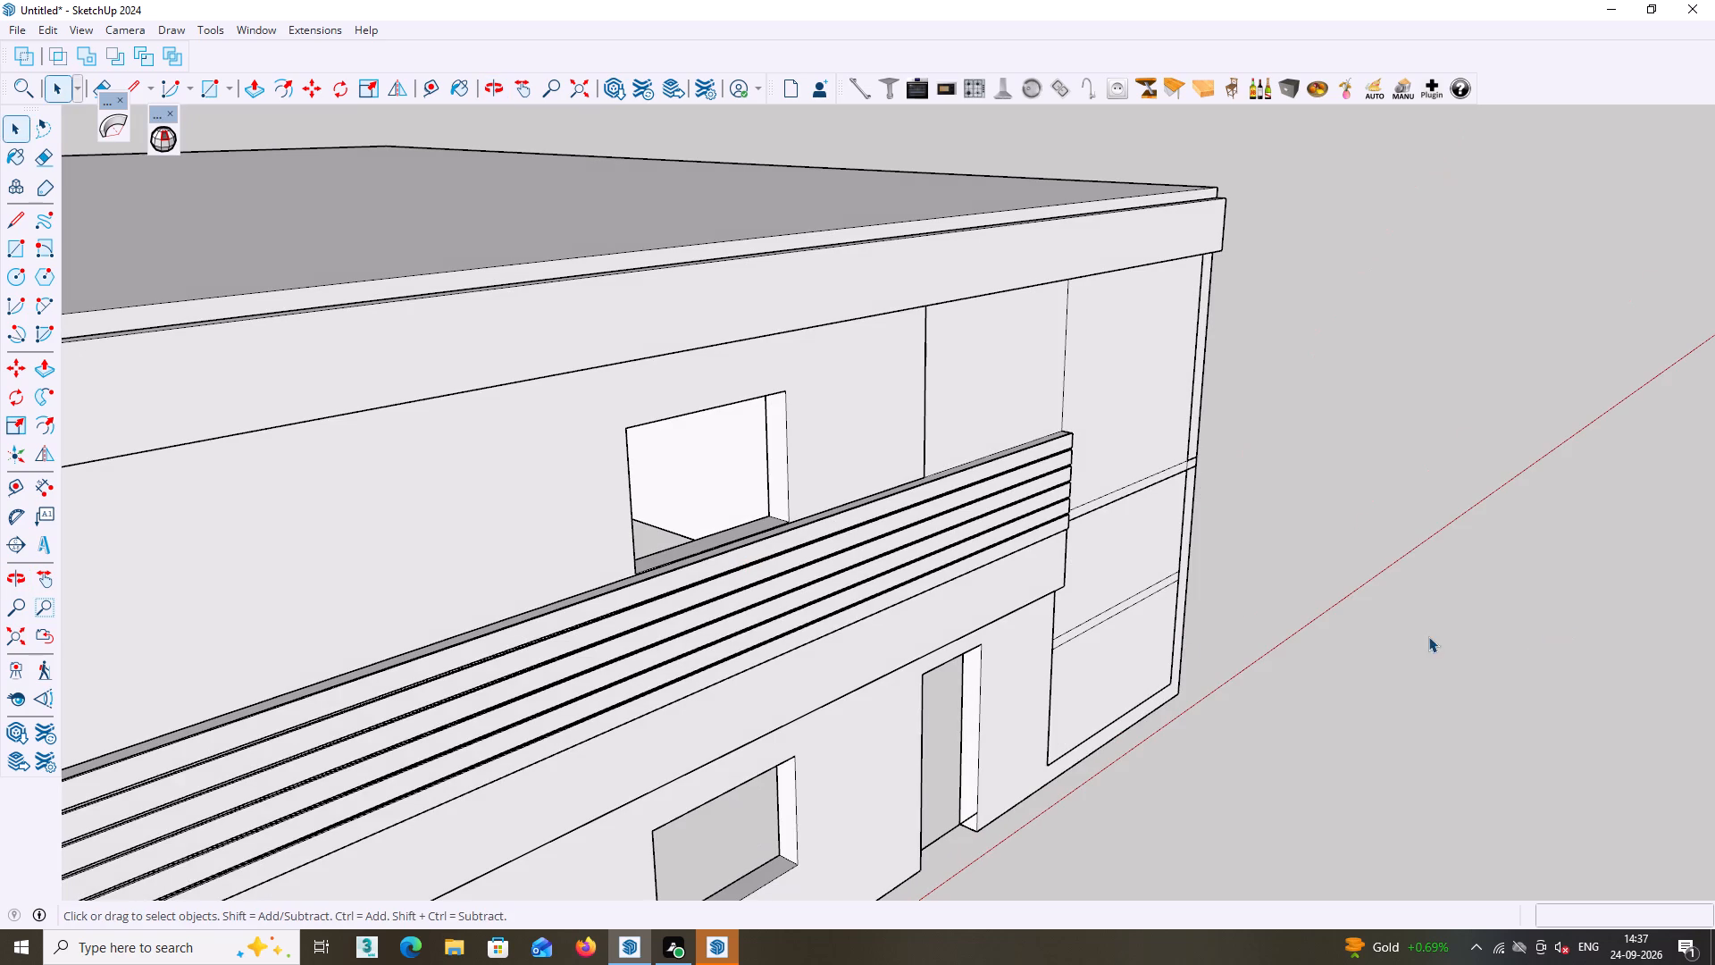
pyautogui.keyDown('shift'); pyautogui.moveTo(1444, 543); pyautogui.dragTo(1572, 401, button='middle'); pyautogui.keyUp('shift')
pyautogui.moveTo(1532, 441); pyautogui.dragTo(1528, 474, button='middle')
pyautogui.scroll(-5, 1529, 457)
pyautogui.moveTo(1613, 621); pyautogui.dragTo(1426, 667, button='middle')
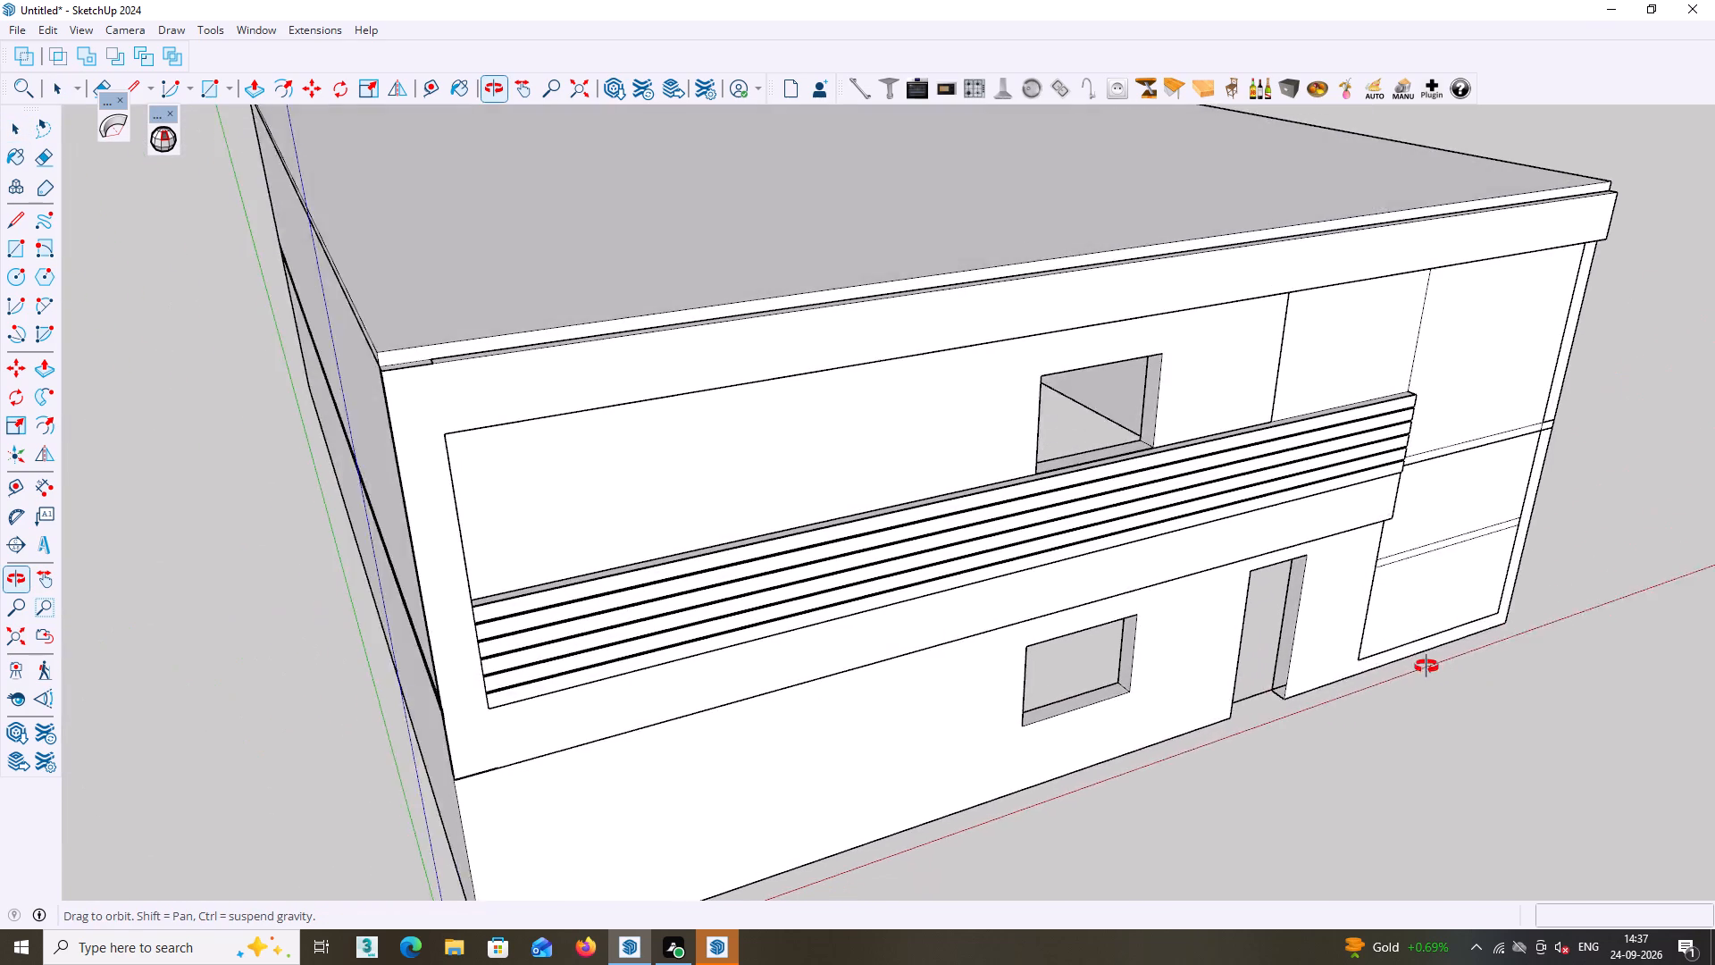
pyautogui.moveTo(1426, 667); pyautogui.dragTo(1362, 628, button='middle')
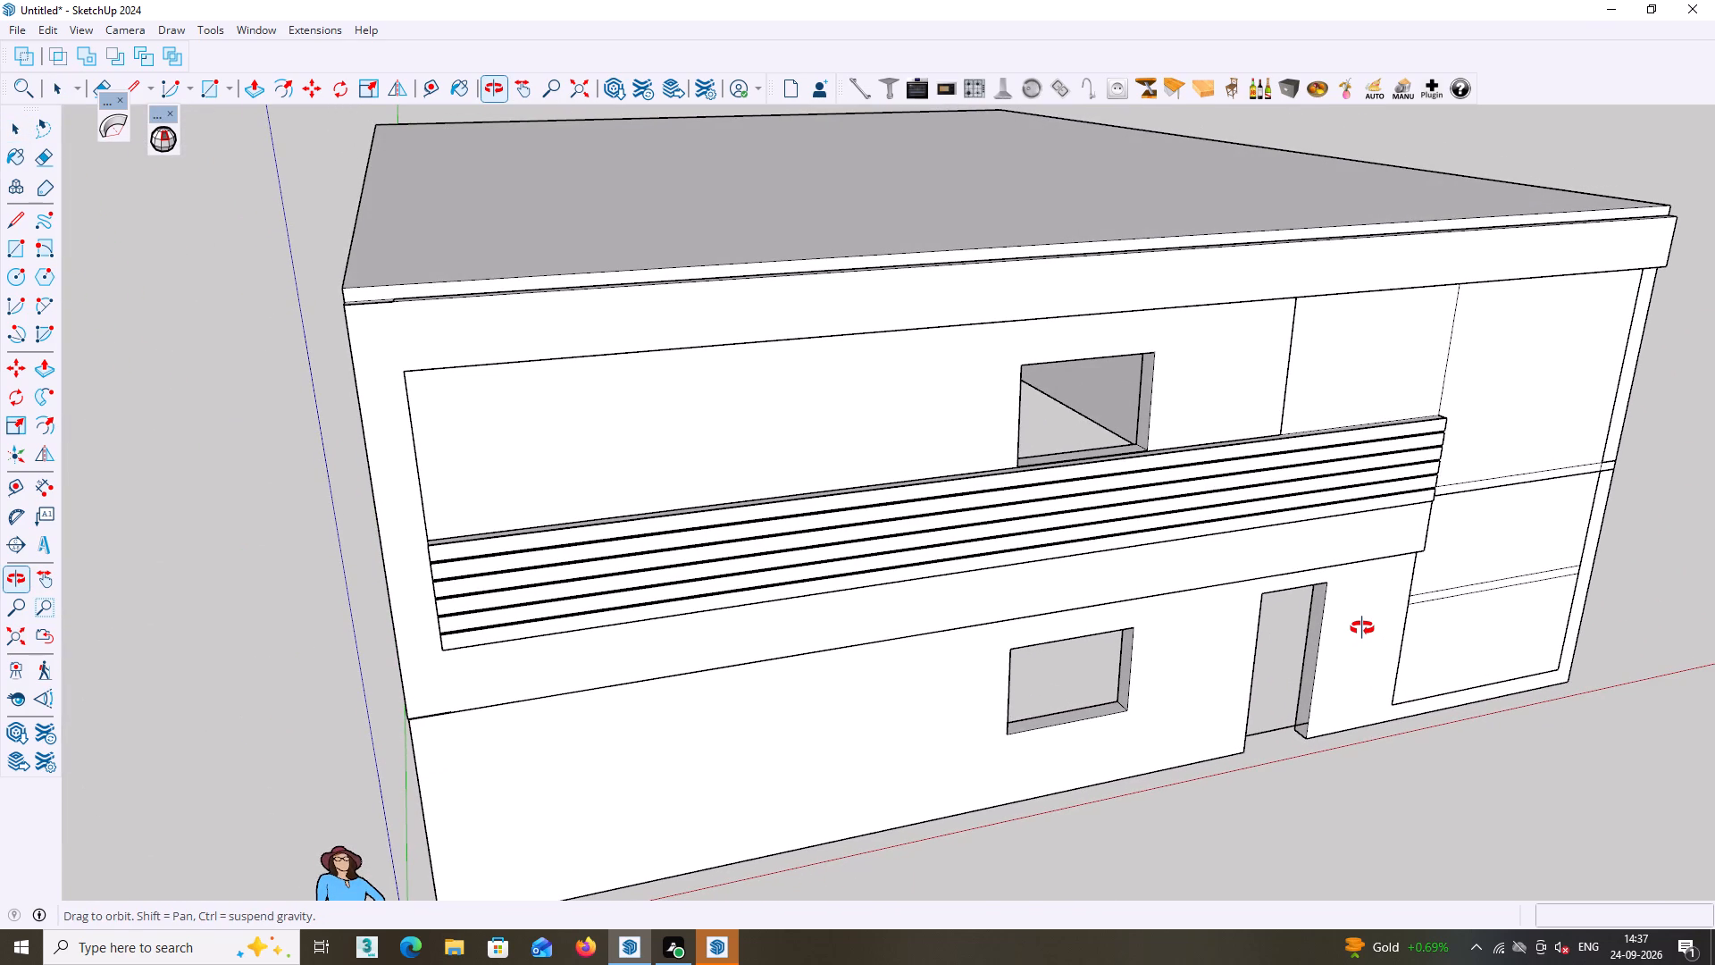
pyautogui.moveTo(1362, 628); pyautogui.dragTo(1362, 626, button='middle')
pyautogui.scroll(-3, 1386, 634)
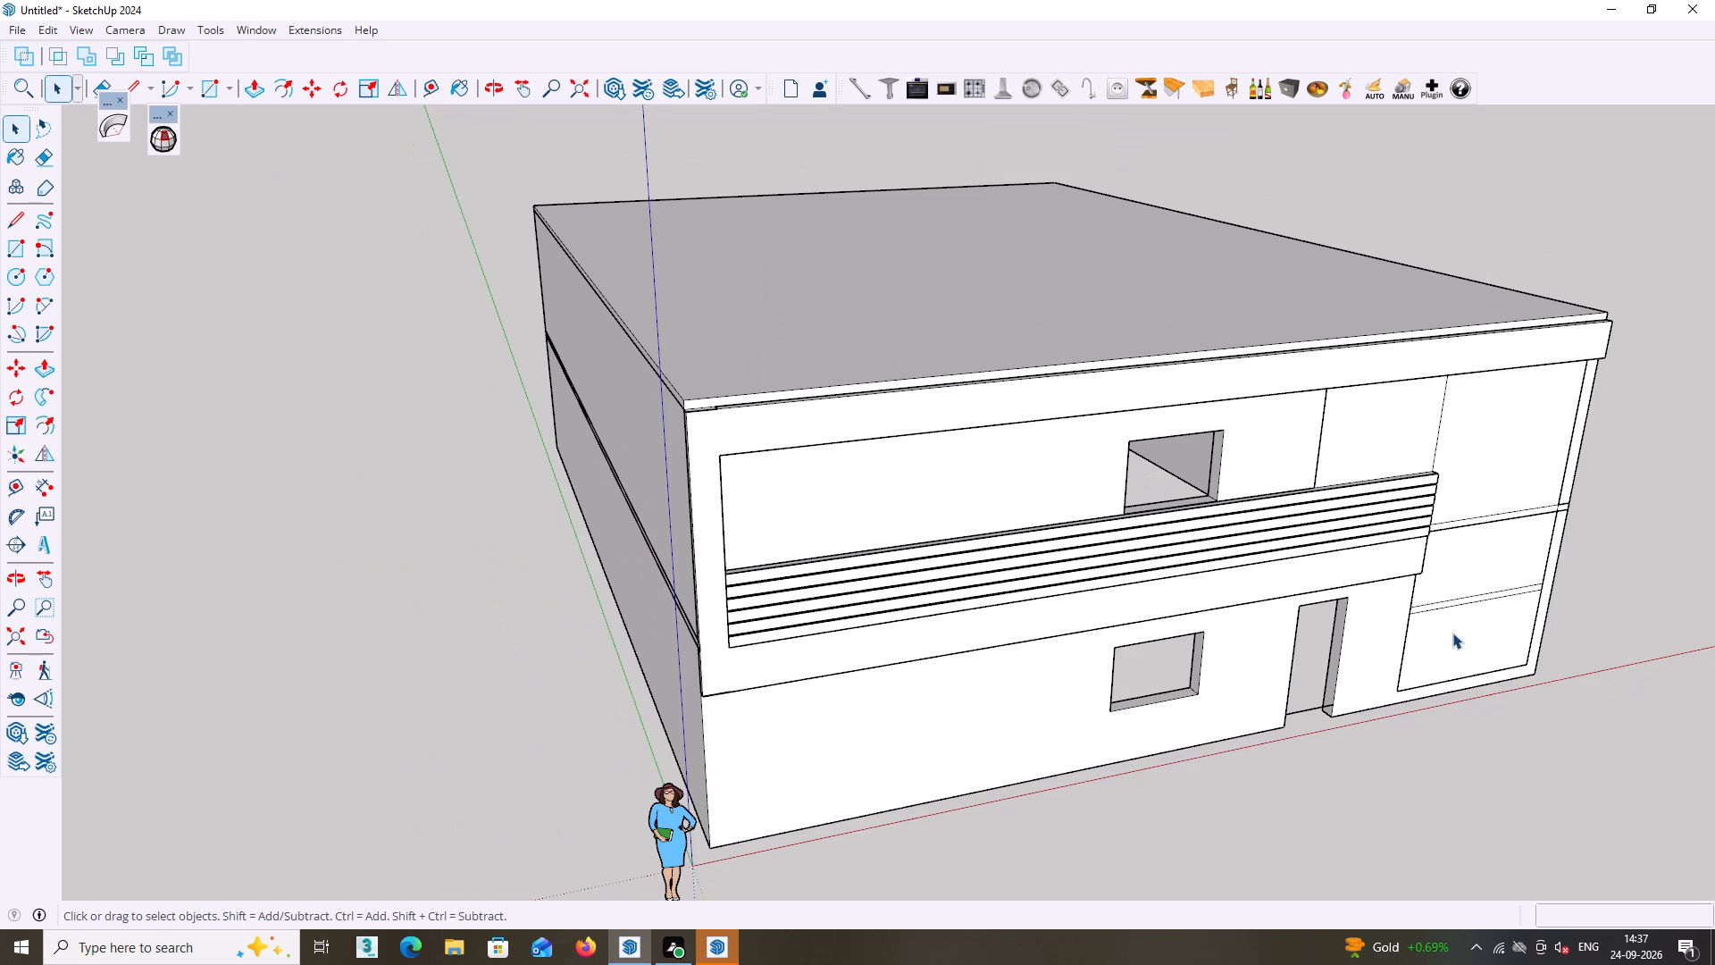
pyautogui.keyDown('shift'); pyautogui.moveTo(1452, 633); pyautogui.dragTo(1010, 593, button='middle'); pyautogui.keyUp('shift')
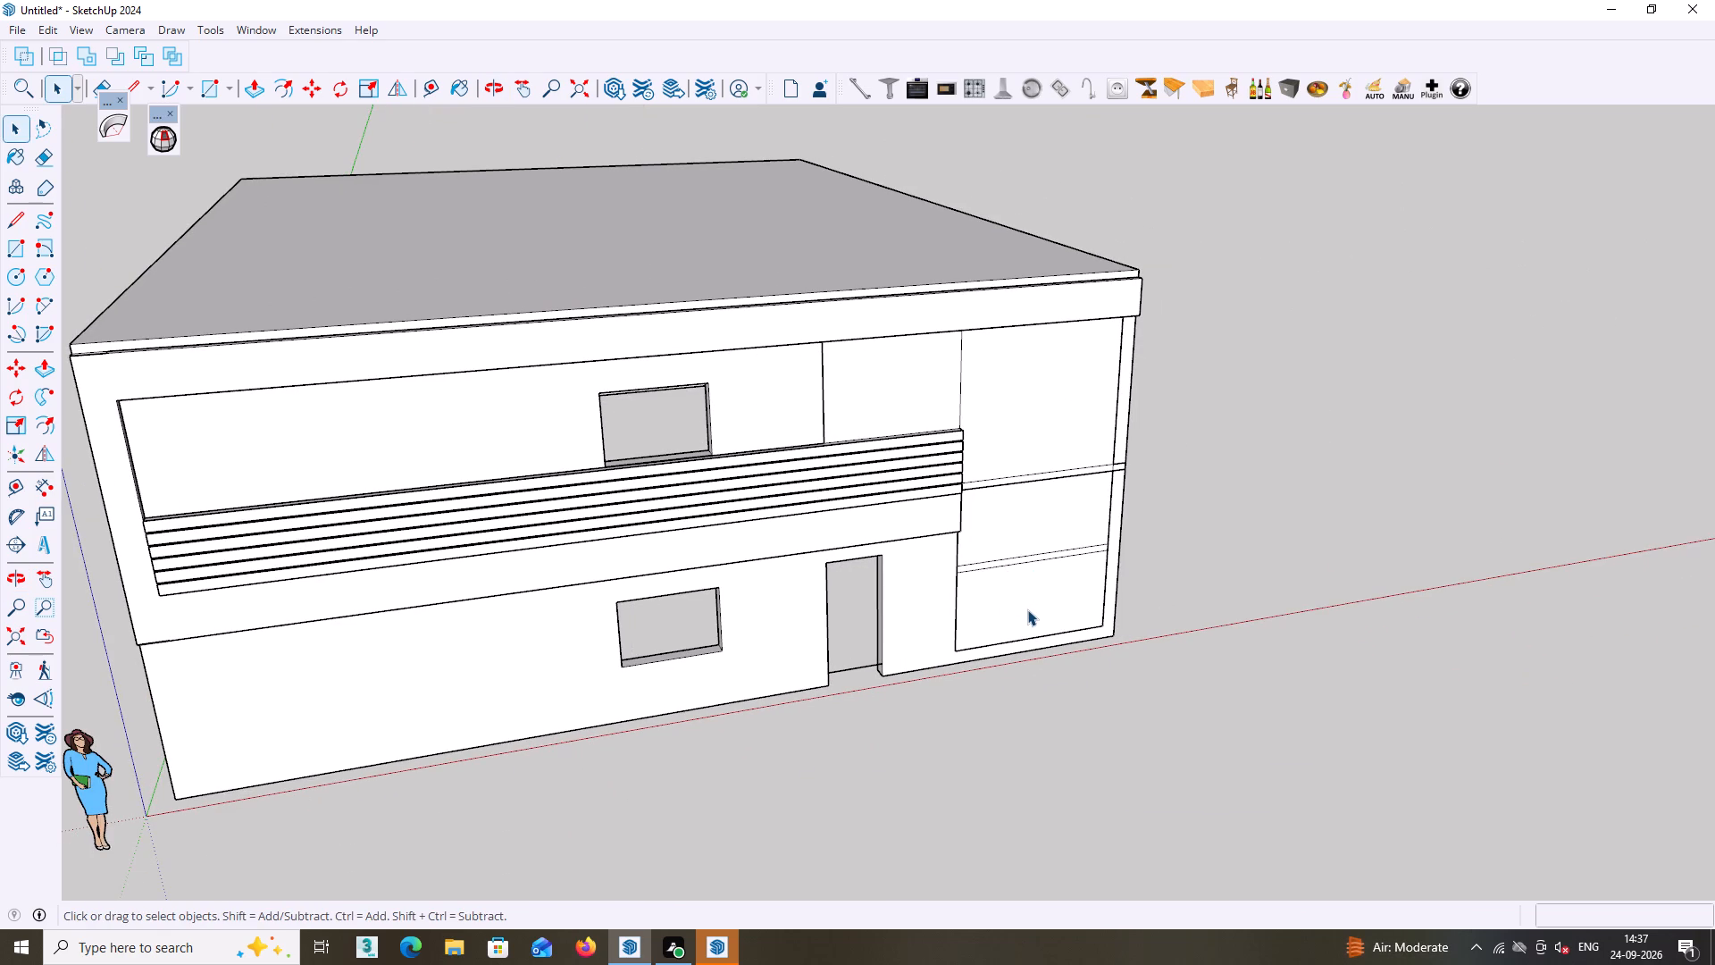
pyautogui.scroll(1, 191, 565)
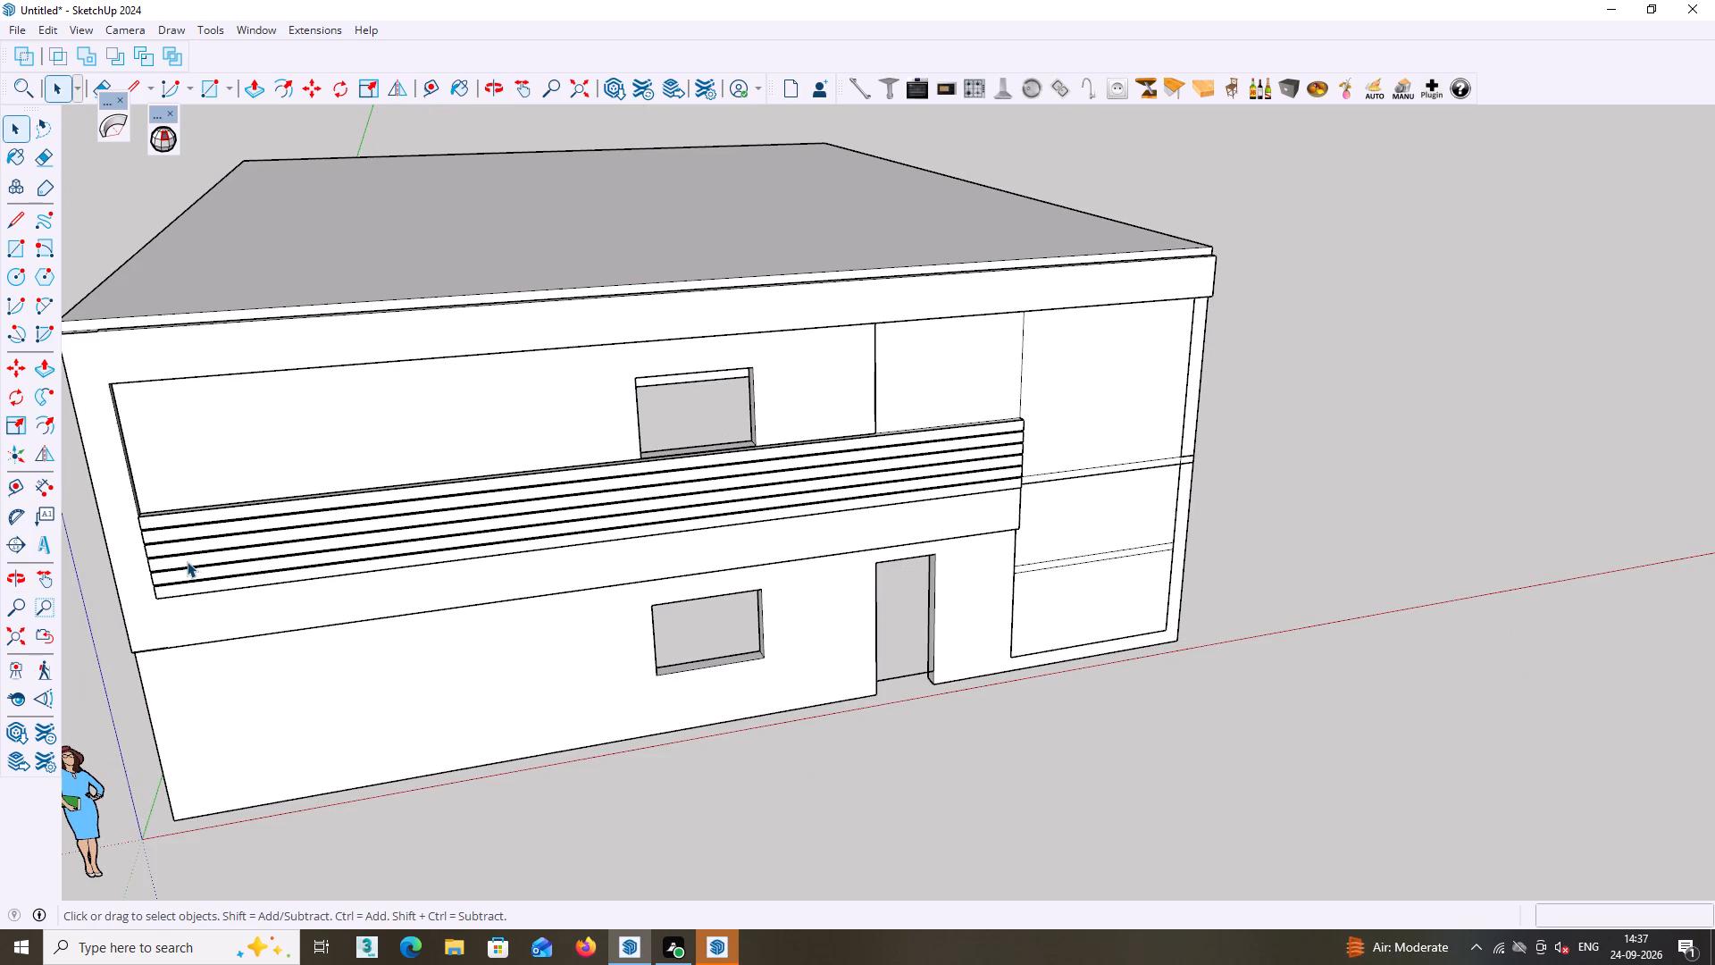
pyautogui.keyDown('ctrl'); pyautogui.moveTo(210, 558); pyautogui.dragTo(286, 560, button='middle'); pyautogui.keyUp('ctrl')
pyautogui.keyDown('shift'); pyautogui.moveTo(292, 559); pyautogui.dragTo(366, 560, button='middle'); pyautogui.keyUp('shift')
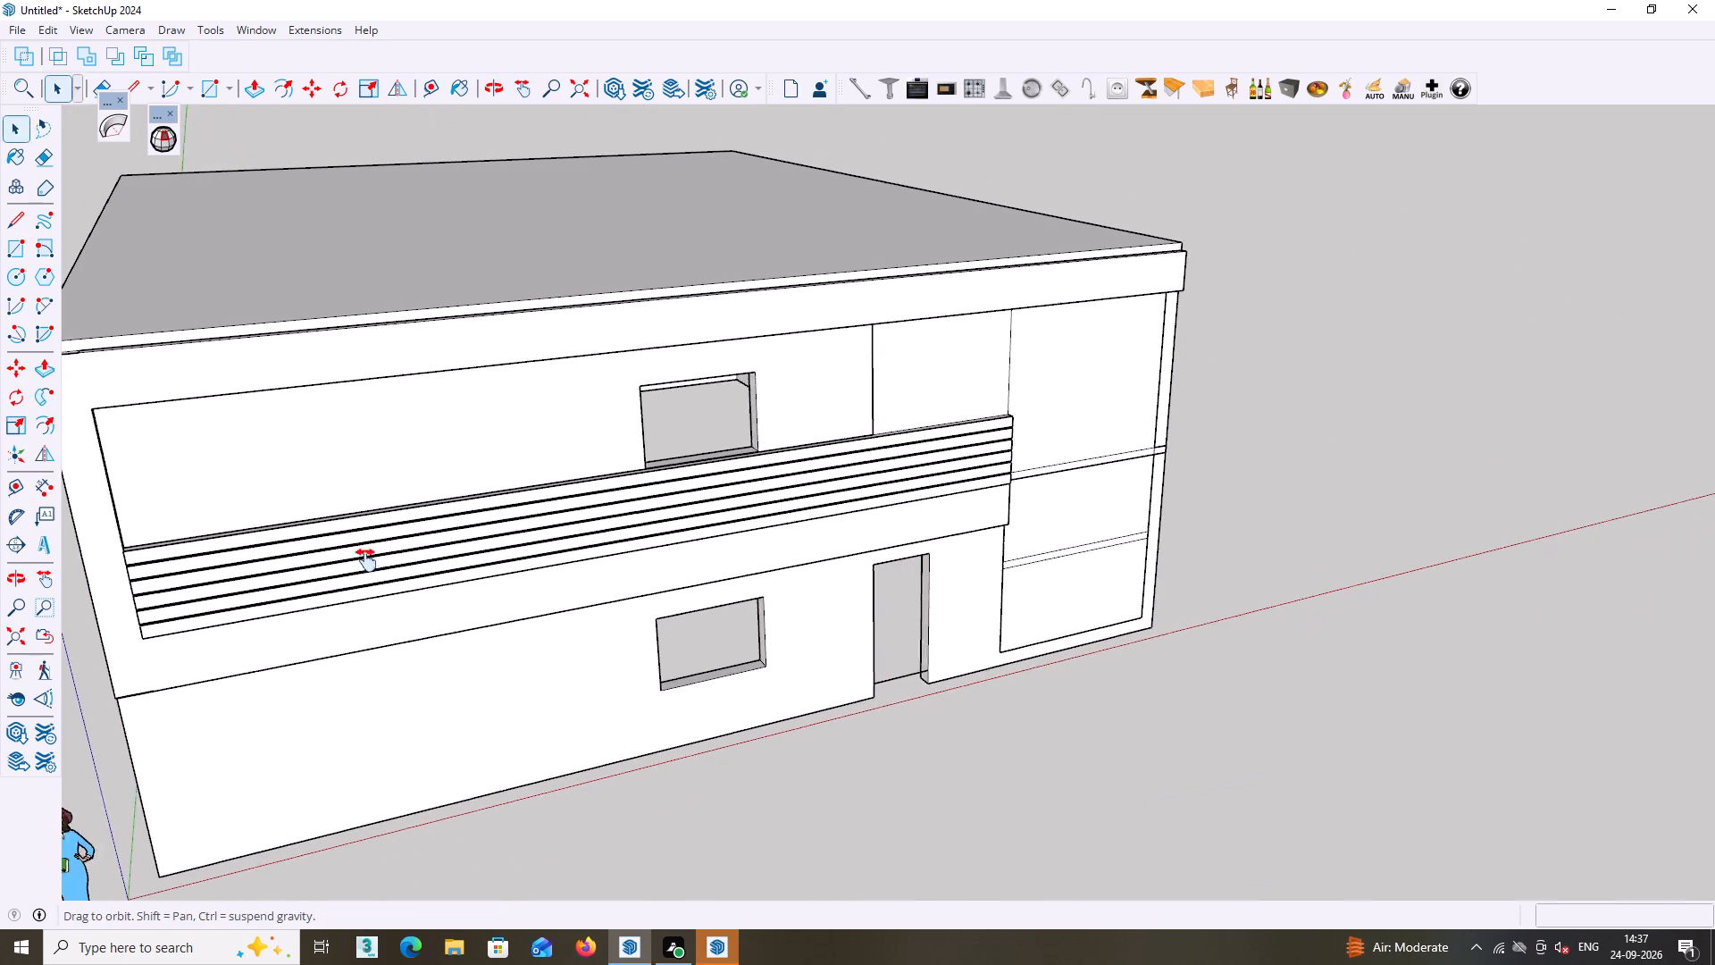
pyautogui.keyDown('shift'); pyautogui.moveTo(366, 560); pyautogui.dragTo(573, 562, button='middle'); pyautogui.keyUp('shift')
pyautogui.moveTo(573, 566); pyautogui.dragTo(510, 569, button='middle')
pyautogui.moveTo(381, 371); pyautogui.dragTo(339, 474, button='middle')
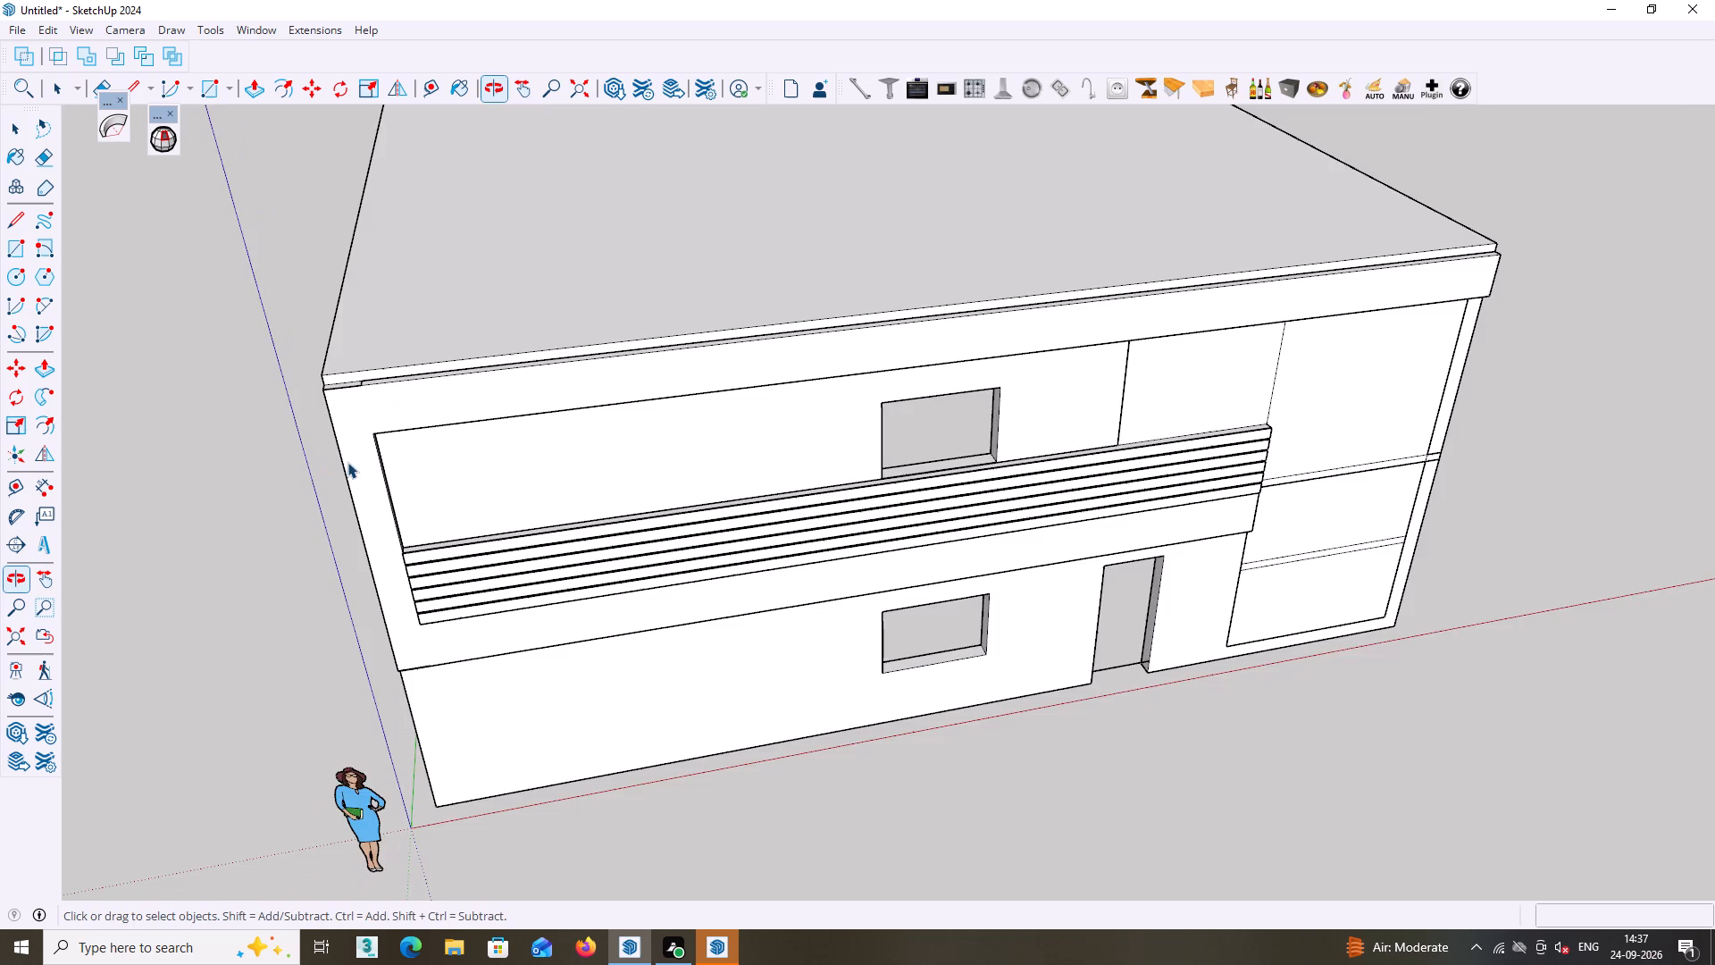
# Examine the facade frame's upper corner at the roof edge and side wall, from above and from ground level.
pyautogui.scroll(6, 354, 435)
pyautogui.moveTo(317, 365); pyautogui.dragTo(322, 308, button='middle')
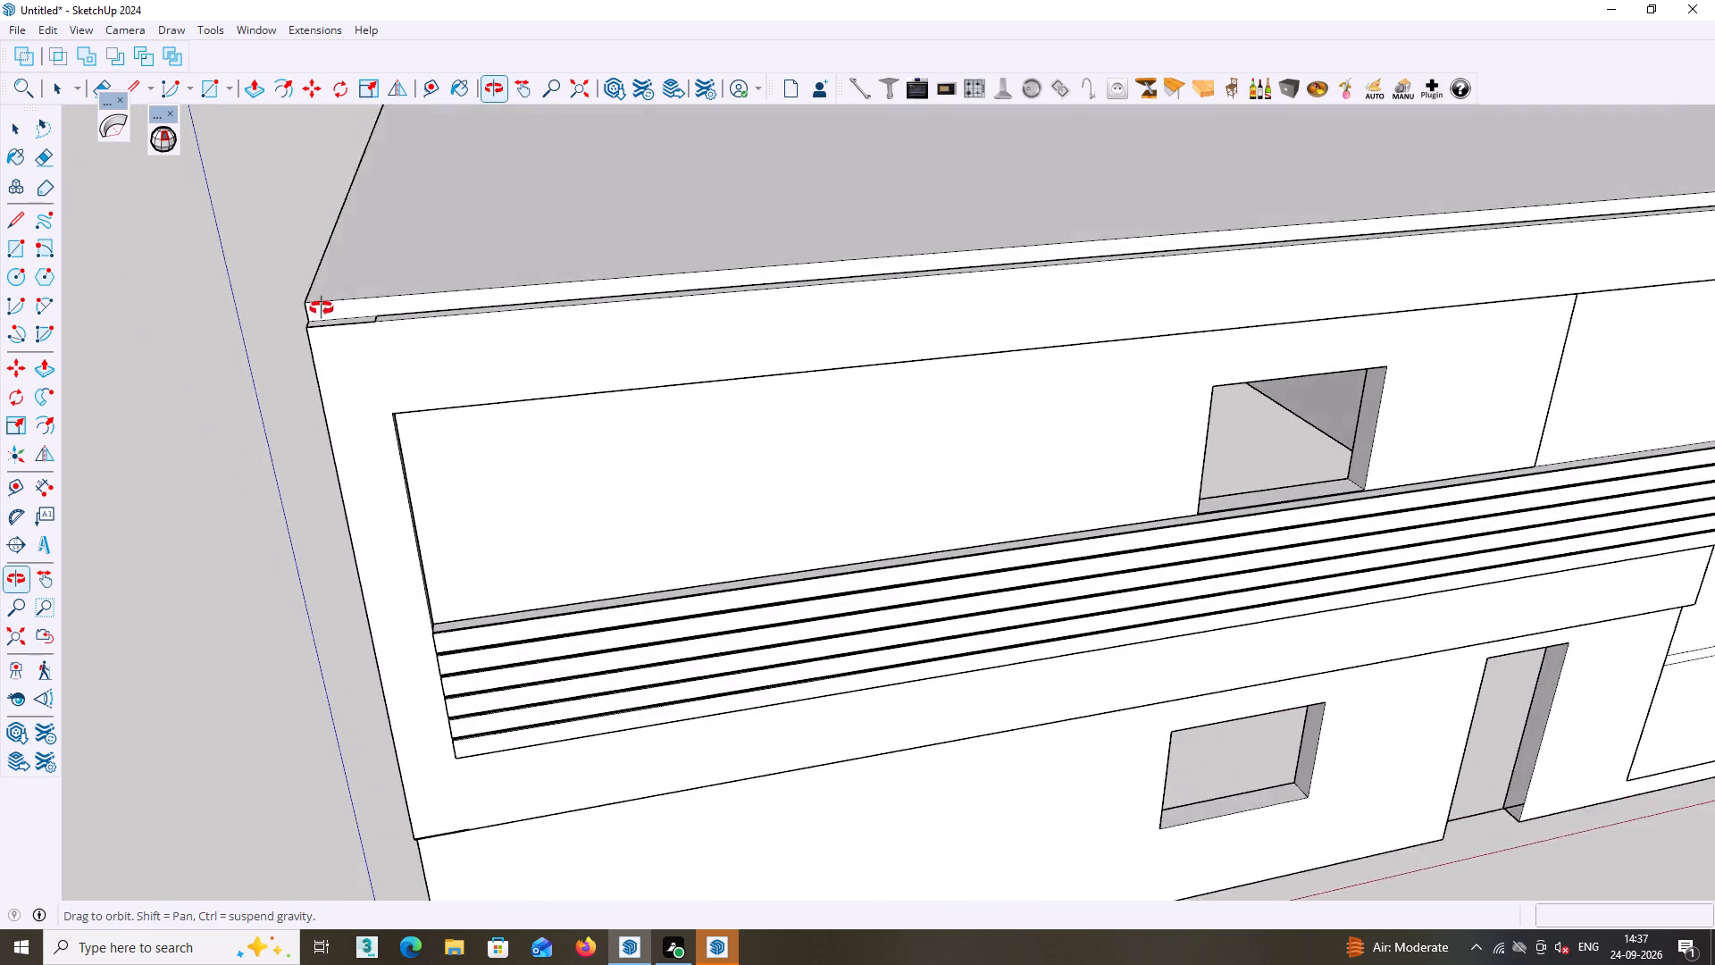
pyautogui.moveTo(322, 308); pyautogui.dragTo(250, 267, button='middle')
pyautogui.moveTo(895, 649); pyautogui.dragTo(828, 635, button='middle')
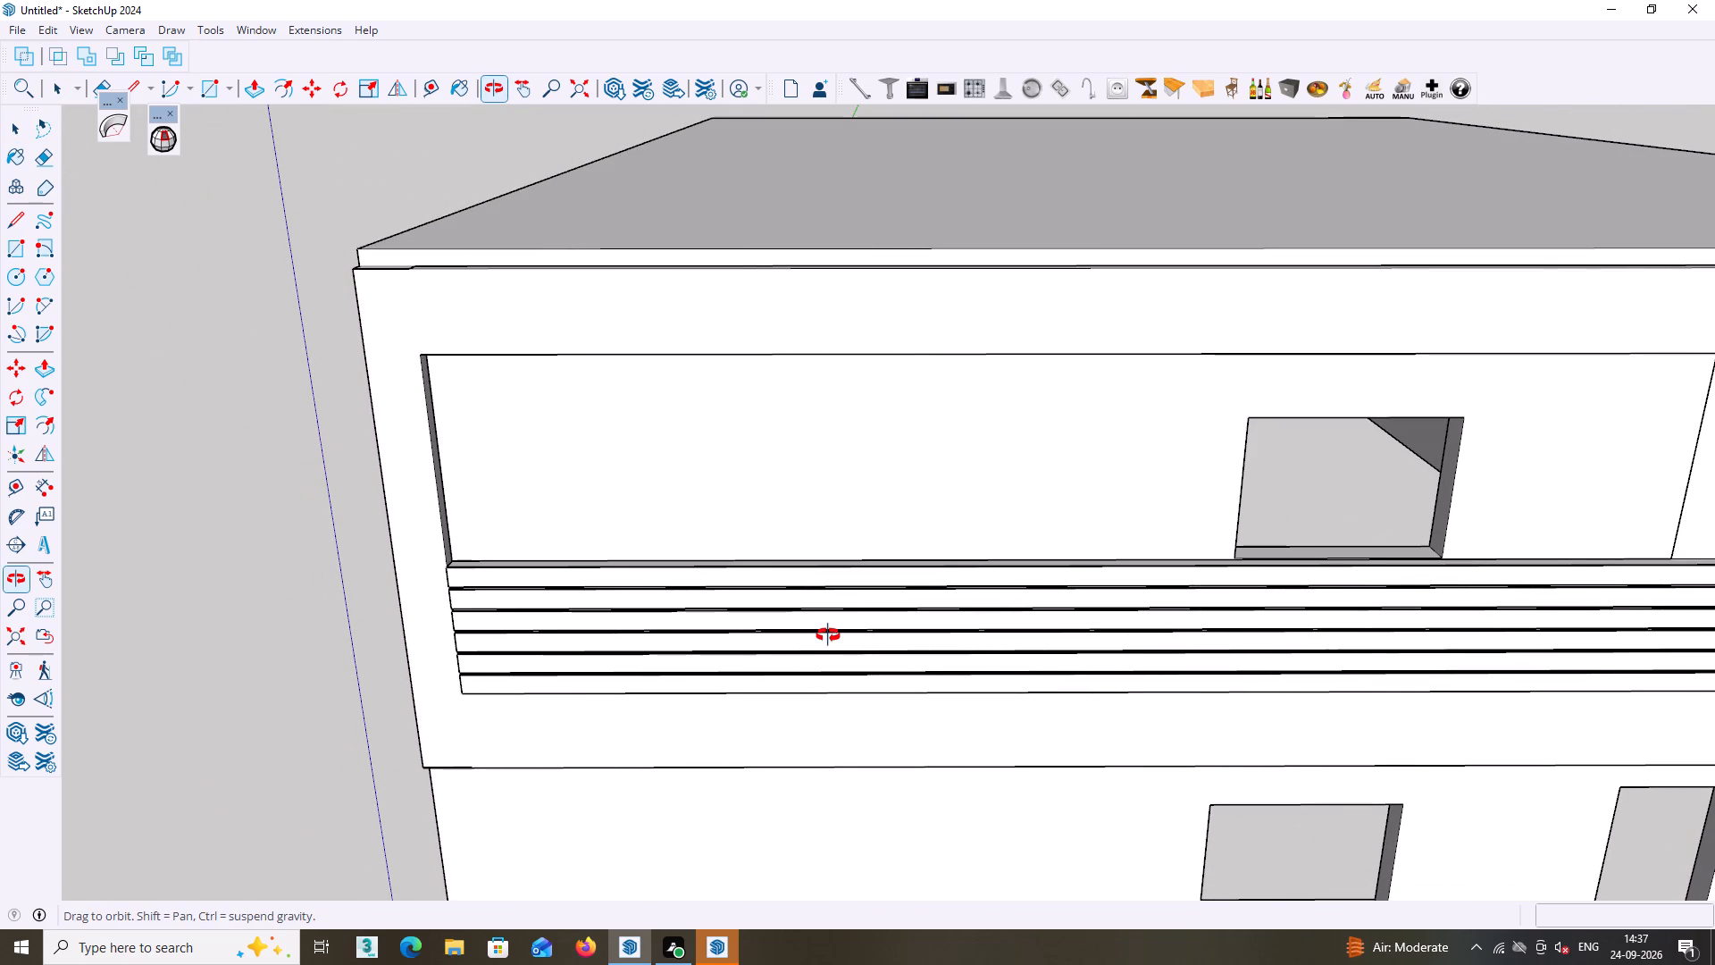
pyautogui.moveTo(828, 635); pyautogui.dragTo(1284, 754, button='middle')
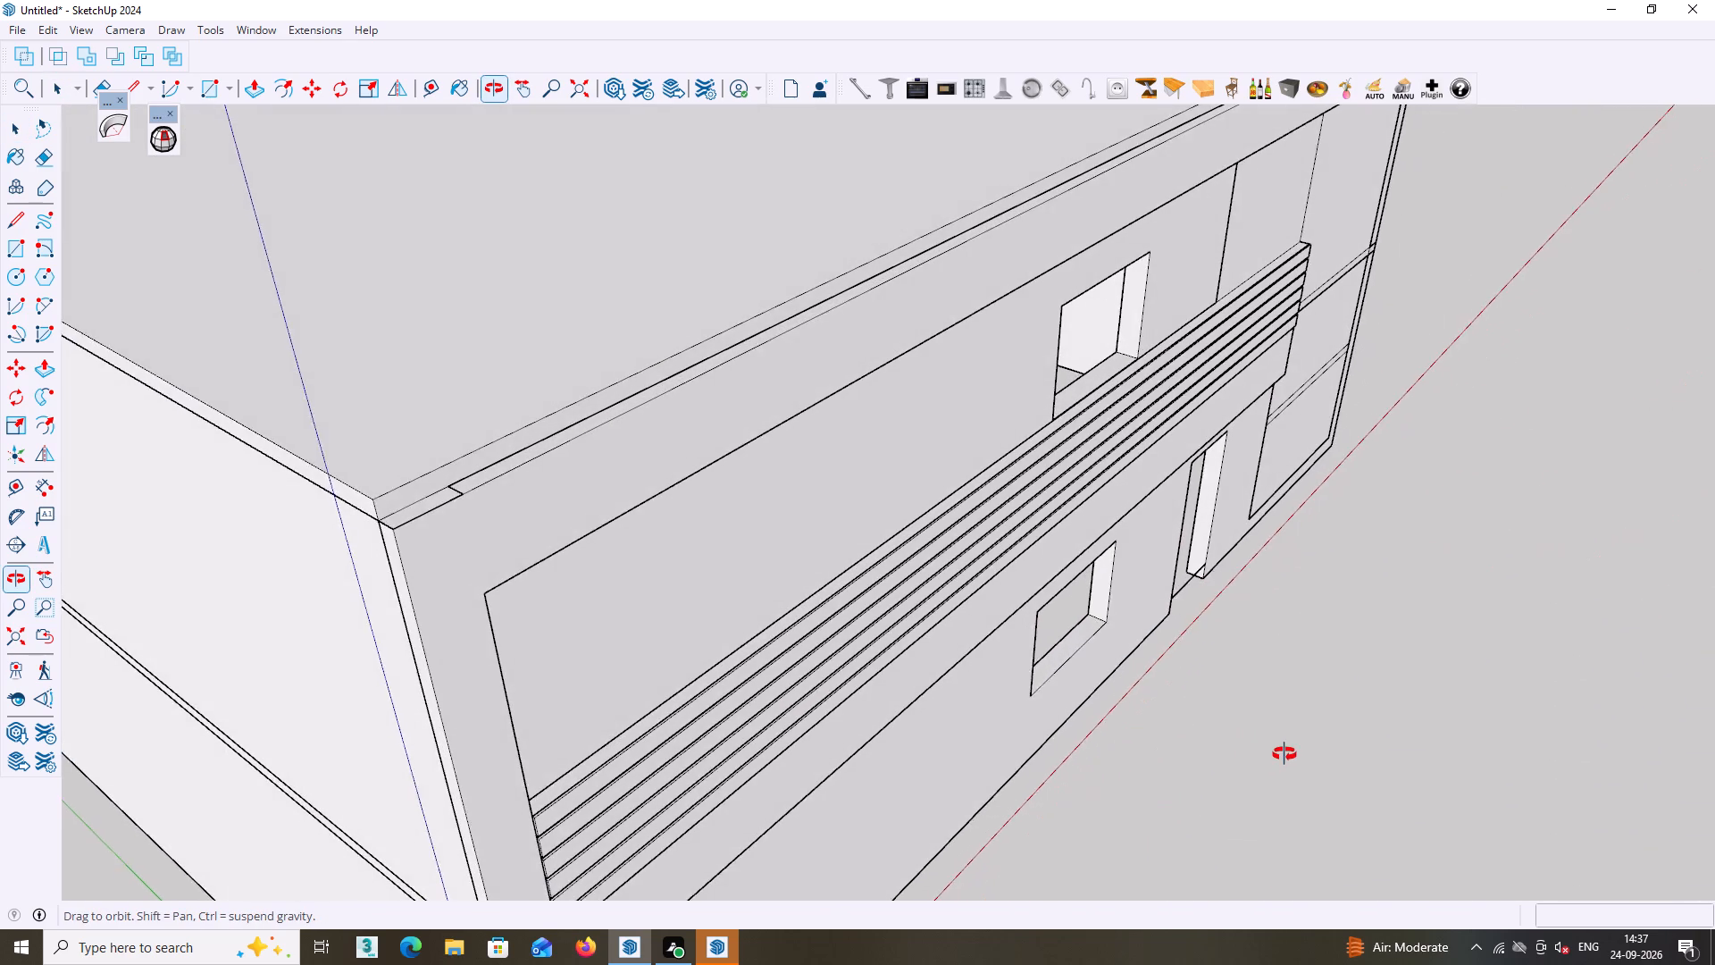
pyautogui.moveTo(1284, 754); pyautogui.dragTo(1348, 752, button='middle')
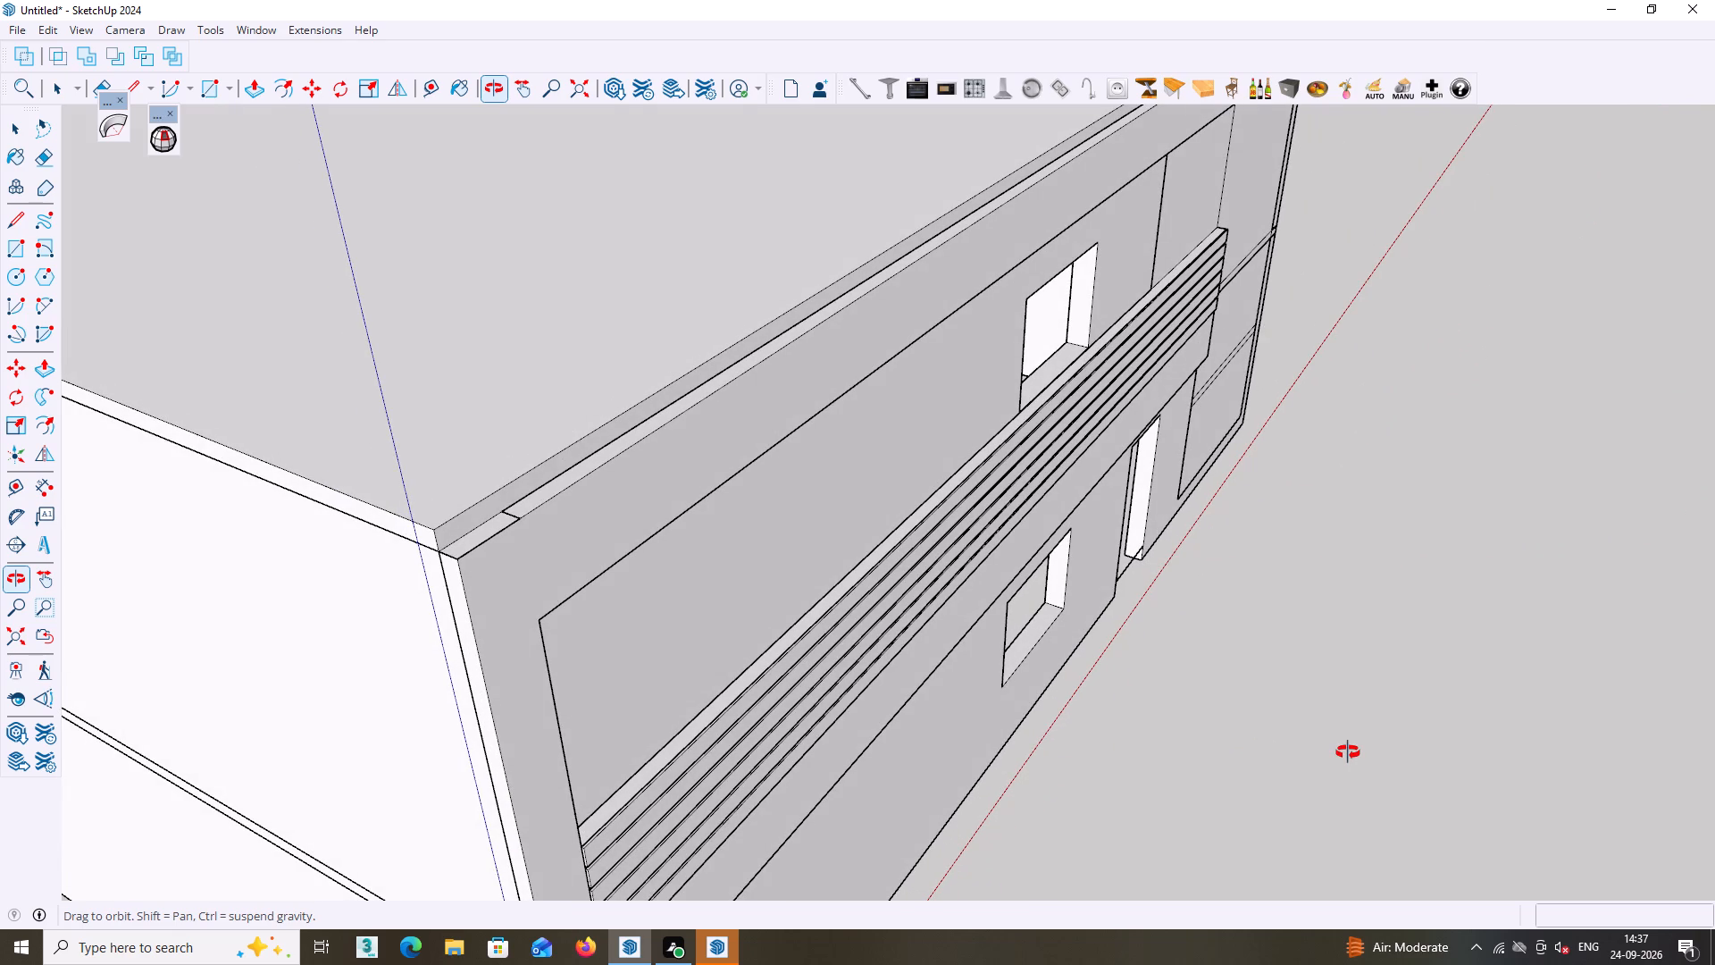
pyautogui.moveTo(1348, 752); pyautogui.dragTo(1420, 746, button='middle')
pyautogui.scroll(2, 650, 621)
pyautogui.moveTo(643, 605); pyautogui.dragTo(750, 621, button='middle')
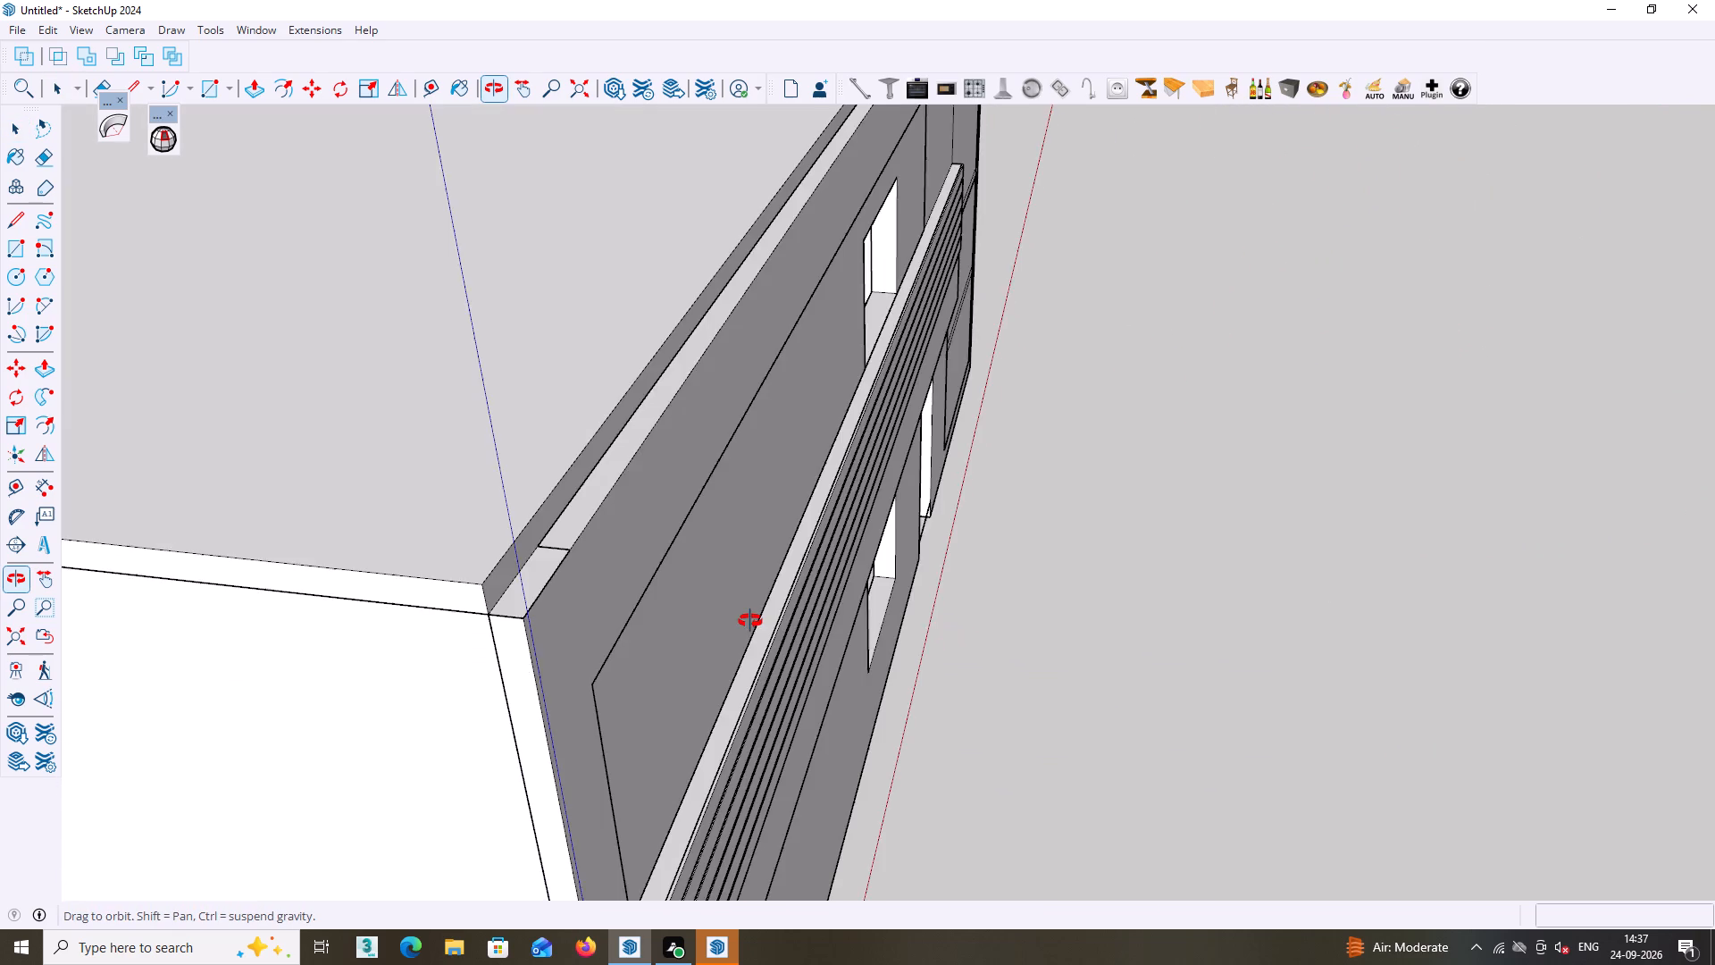
pyautogui.moveTo(750, 621); pyautogui.dragTo(754, 549, button='middle')
pyautogui.scroll(1, 683, 473)
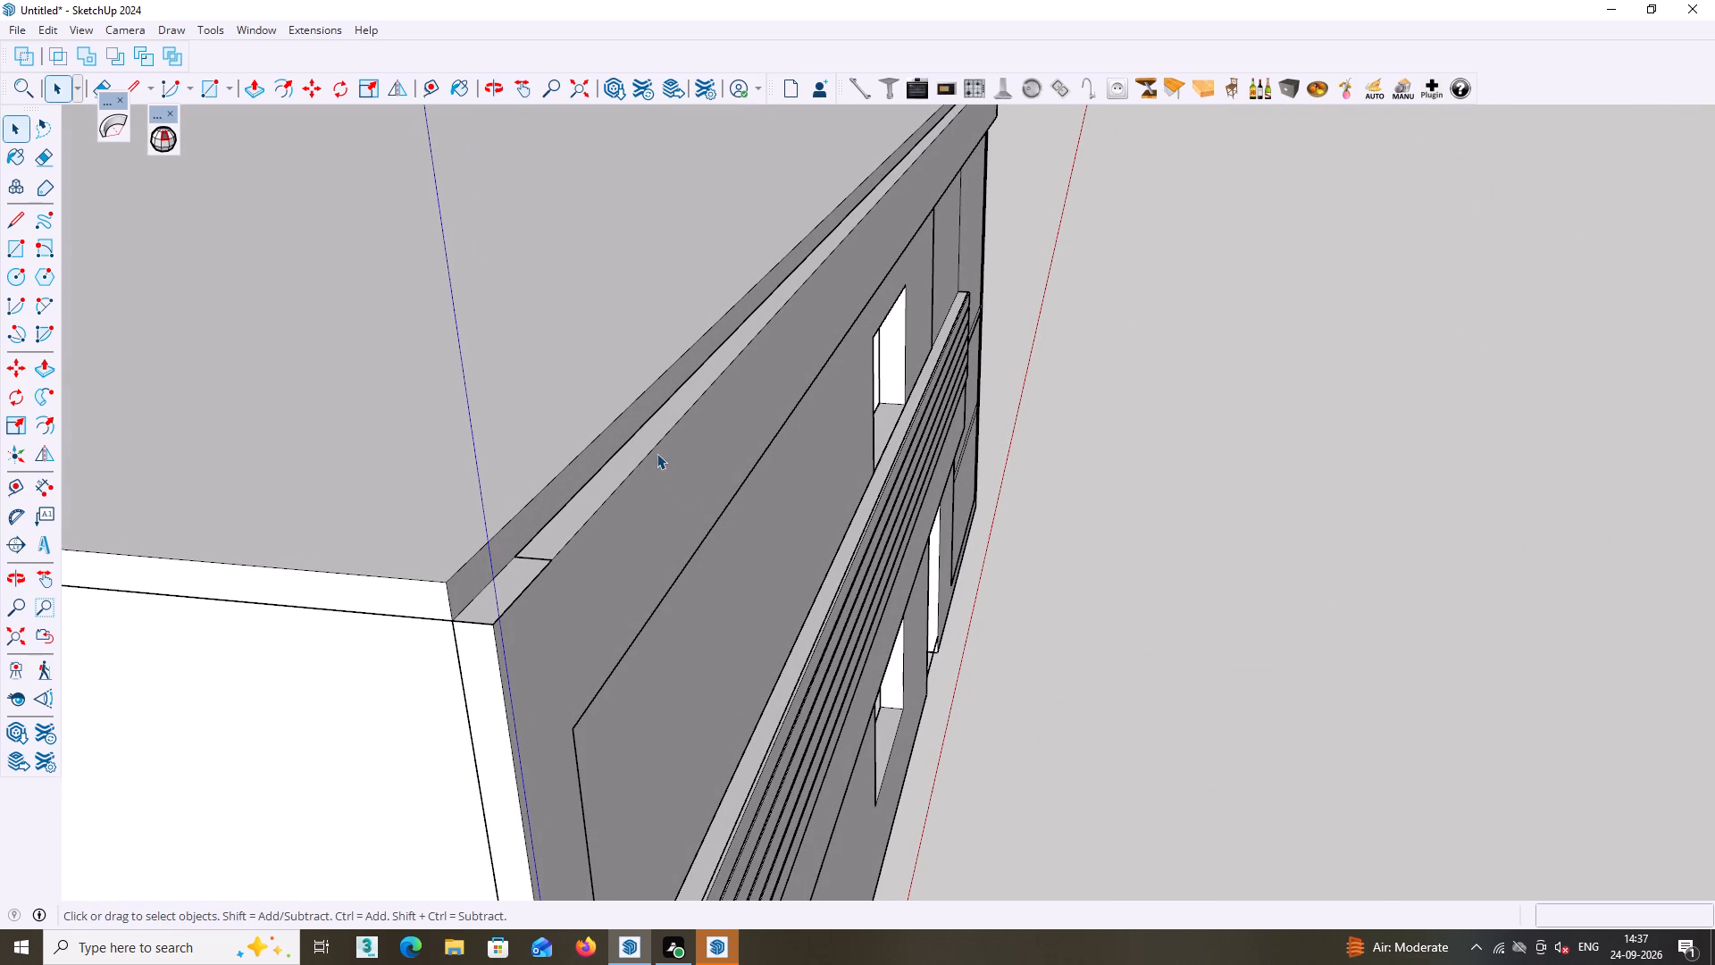
pyautogui.moveTo(654, 439); pyautogui.dragTo(557, 397, button='middle')
pyautogui.scroll(-8, 613, 444)
pyautogui.moveTo(877, 614); pyautogui.dragTo(795, 449, button='middle')
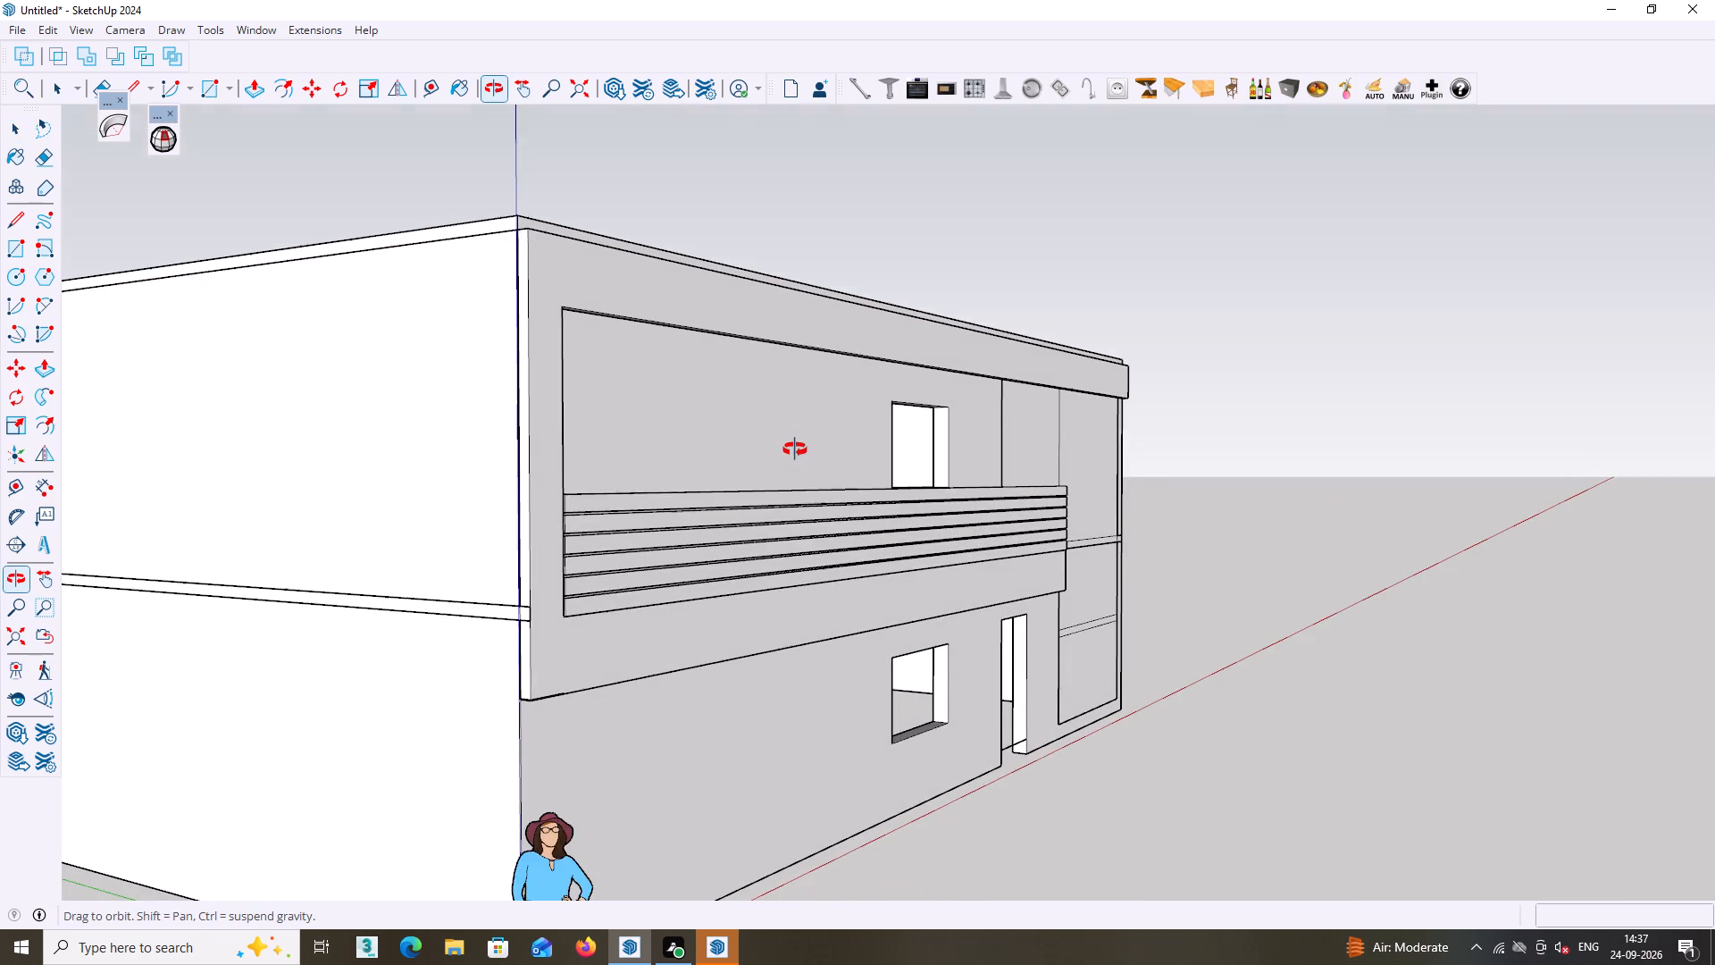
pyautogui.moveTo(795, 449); pyautogui.dragTo(801, 458, button='middle')
pyautogui.moveTo(868, 582); pyautogui.dragTo(897, 498, button='middle')
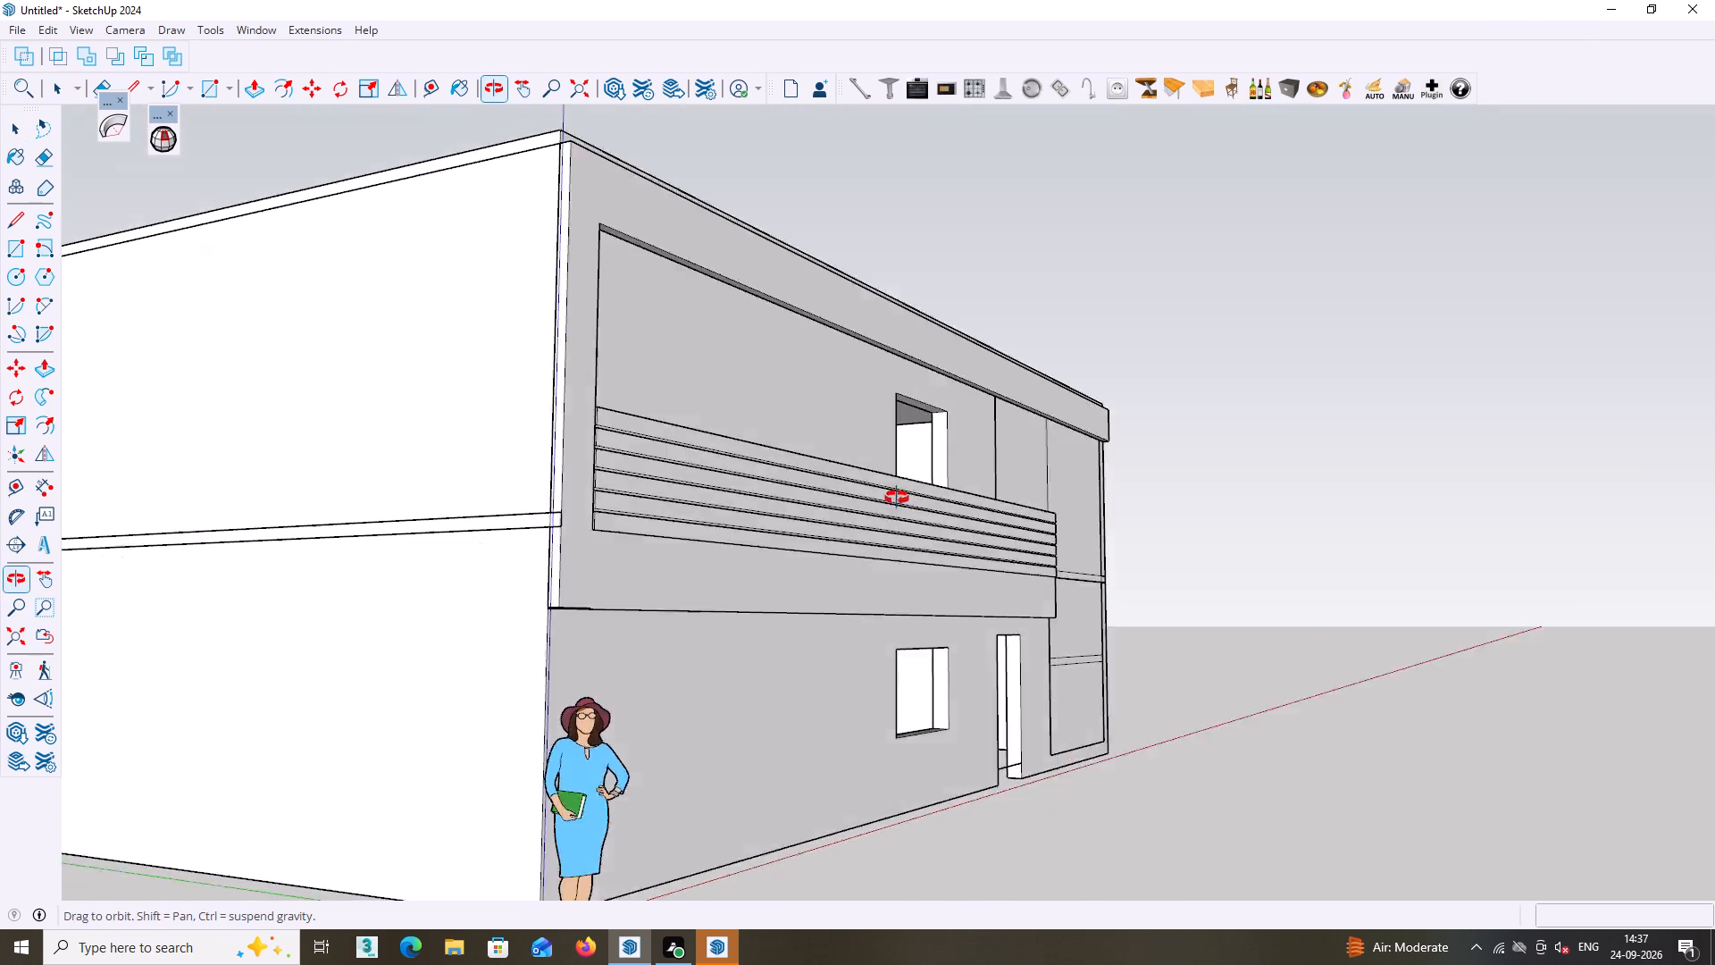
# Open the facade frame group and push/pull the narrow top face along the roof edge up by 4 1/2".
pyautogui.moveTo(897, 498); pyautogui.dragTo(940, 425, button='middle')
pyautogui.scroll(7, 714, 504)
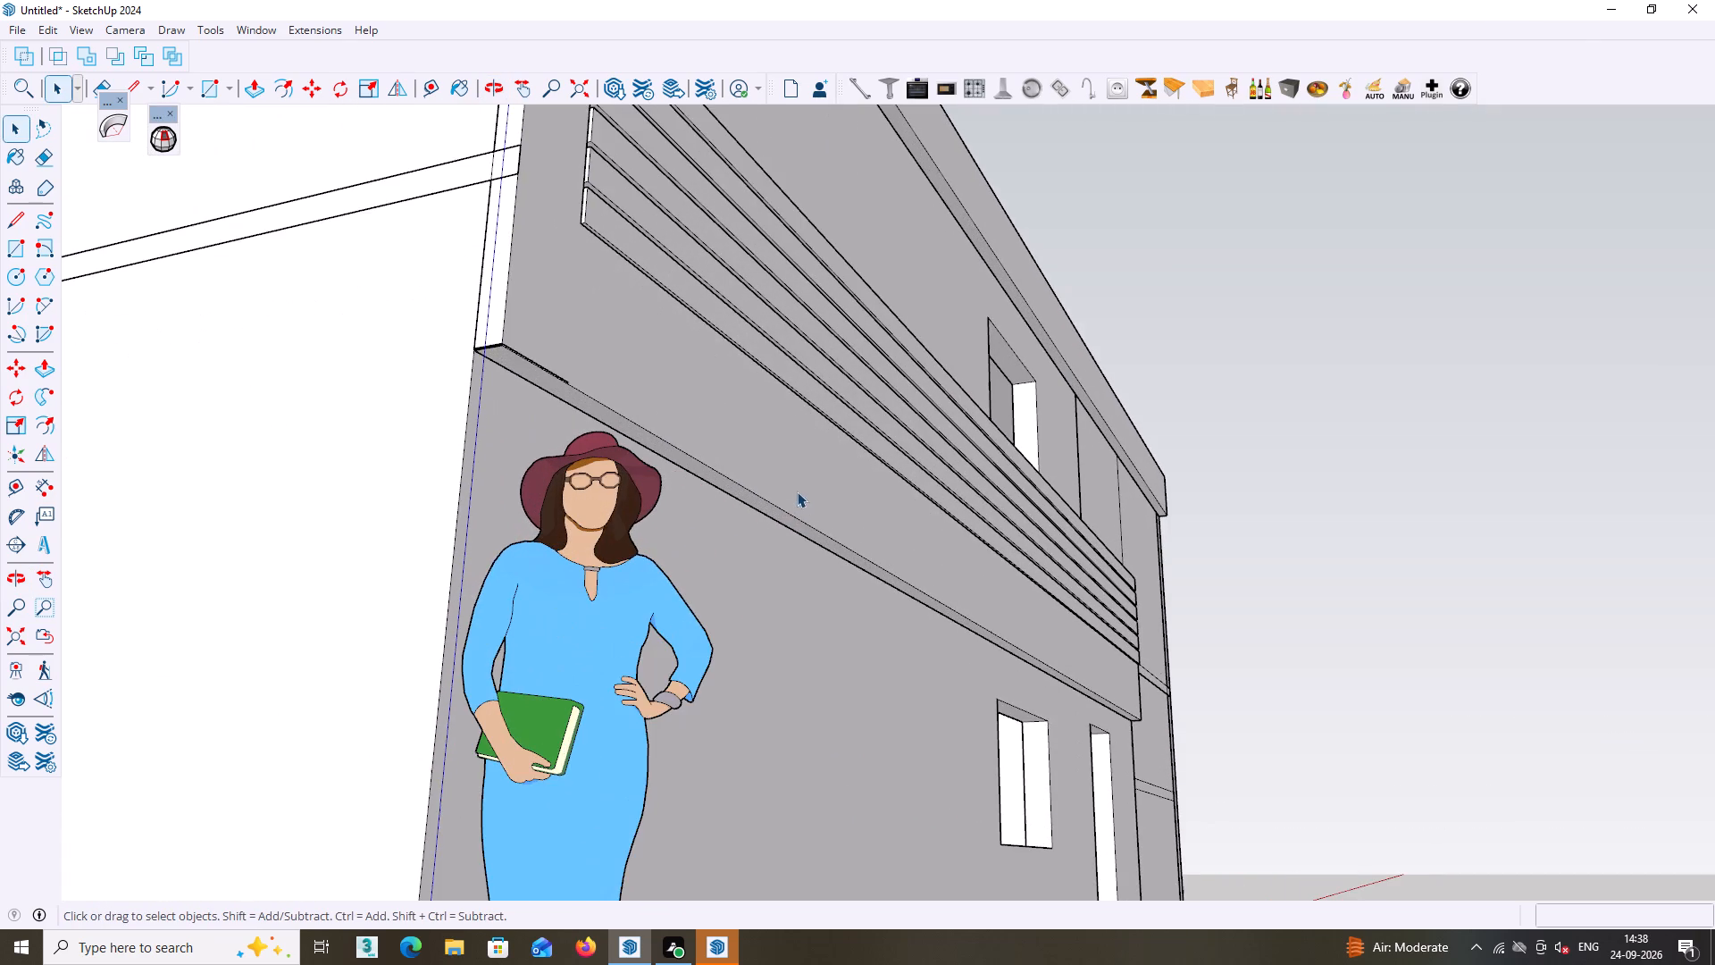
pyautogui.moveTo(797, 491); pyautogui.dragTo(682, 551, button='middle')
pyautogui.scroll(-4, 912, 608)
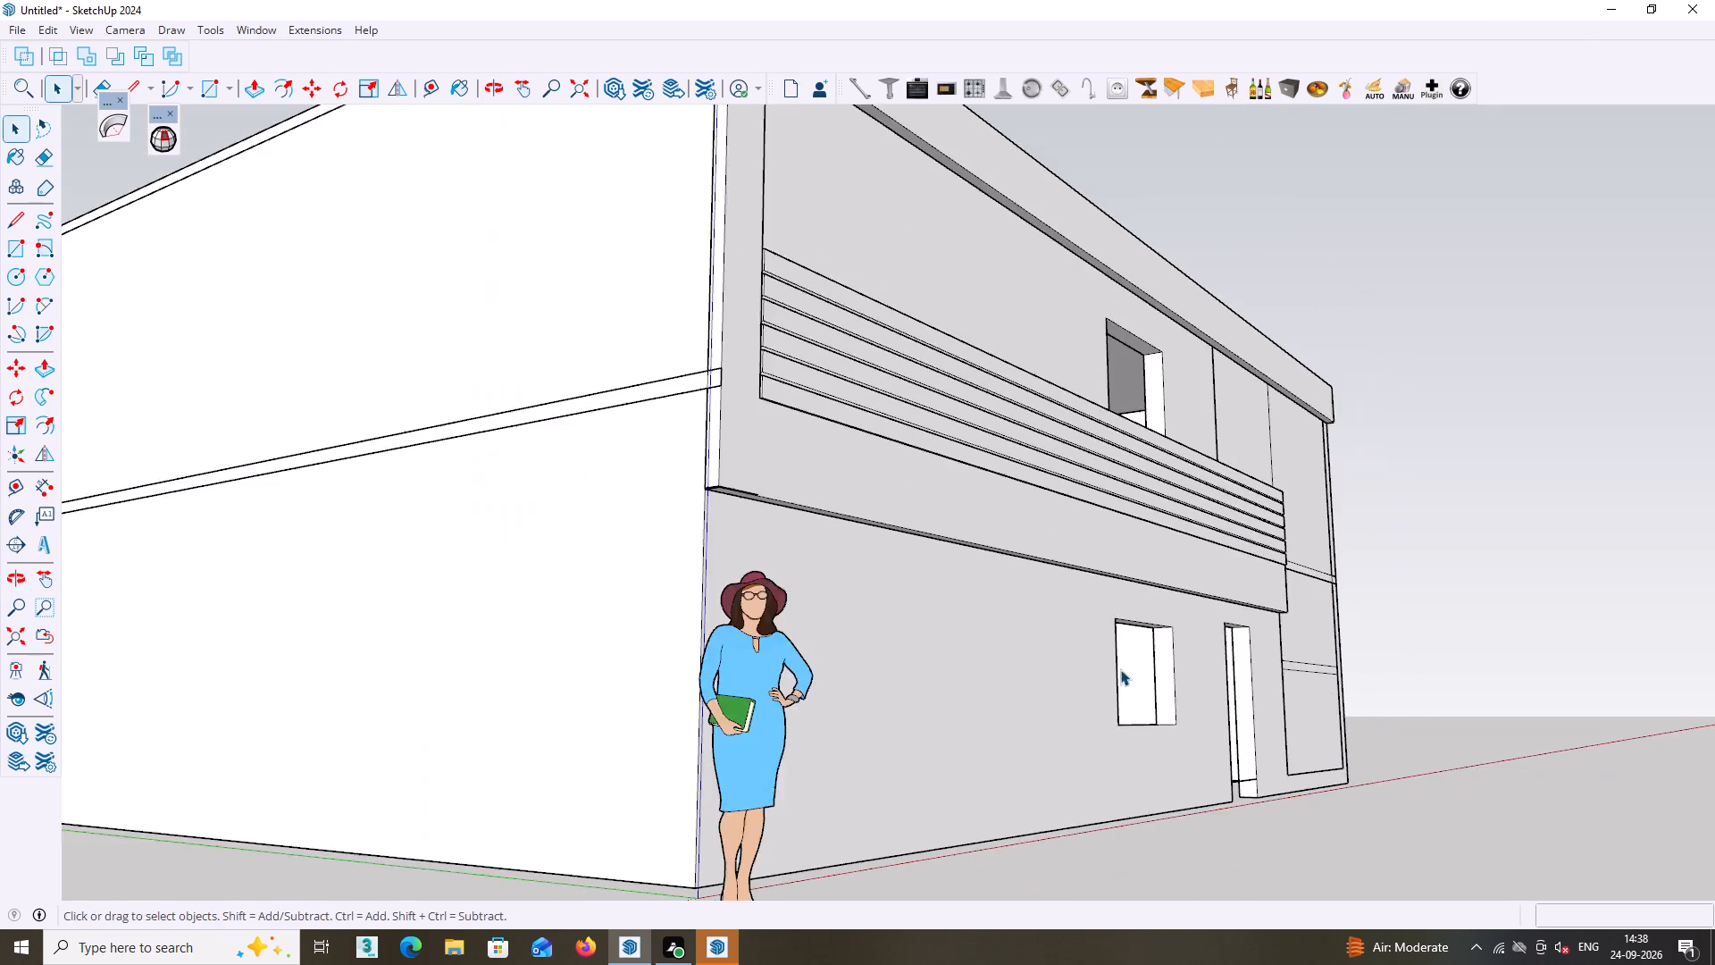
pyautogui.scroll(-2, 1120, 669)
pyautogui.moveTo(1177, 667); pyautogui.dragTo(1167, 770, button='middle')
pyautogui.moveTo(1001, 487); pyautogui.dragTo(1014, 776, button='middle')
pyautogui.scroll(5, 990, 589)
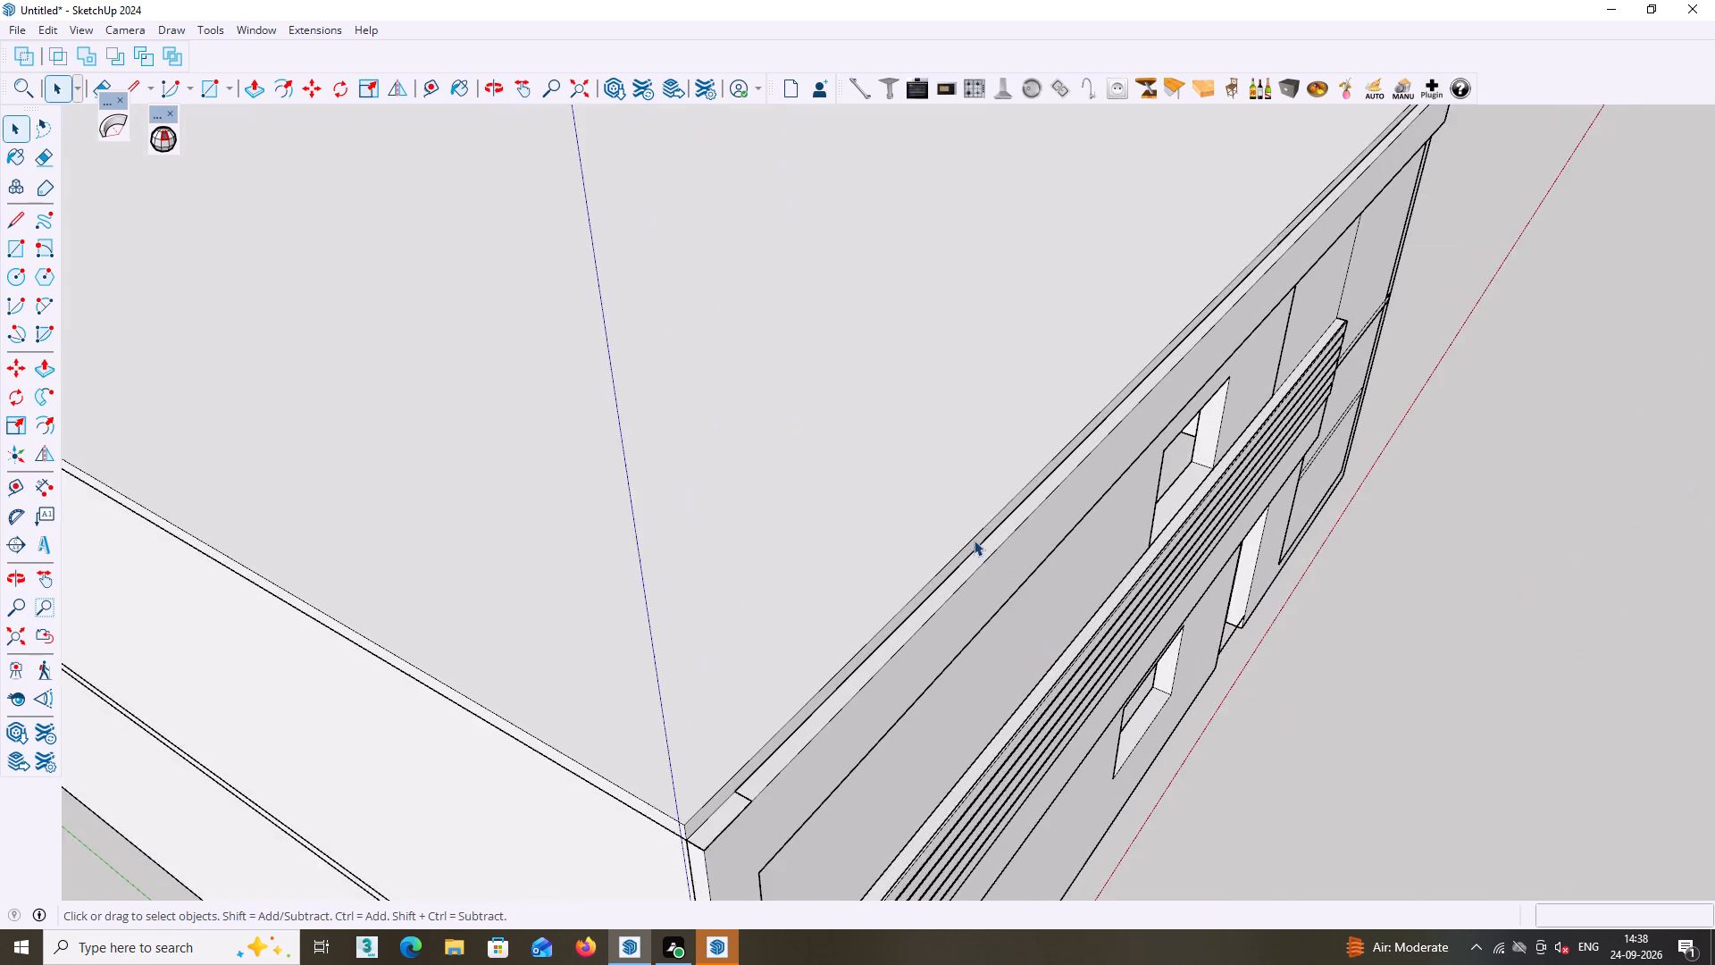
pyautogui.scroll(2, 974, 540)
pyautogui.click(988, 558)
pyautogui.tripleClick(988, 557)
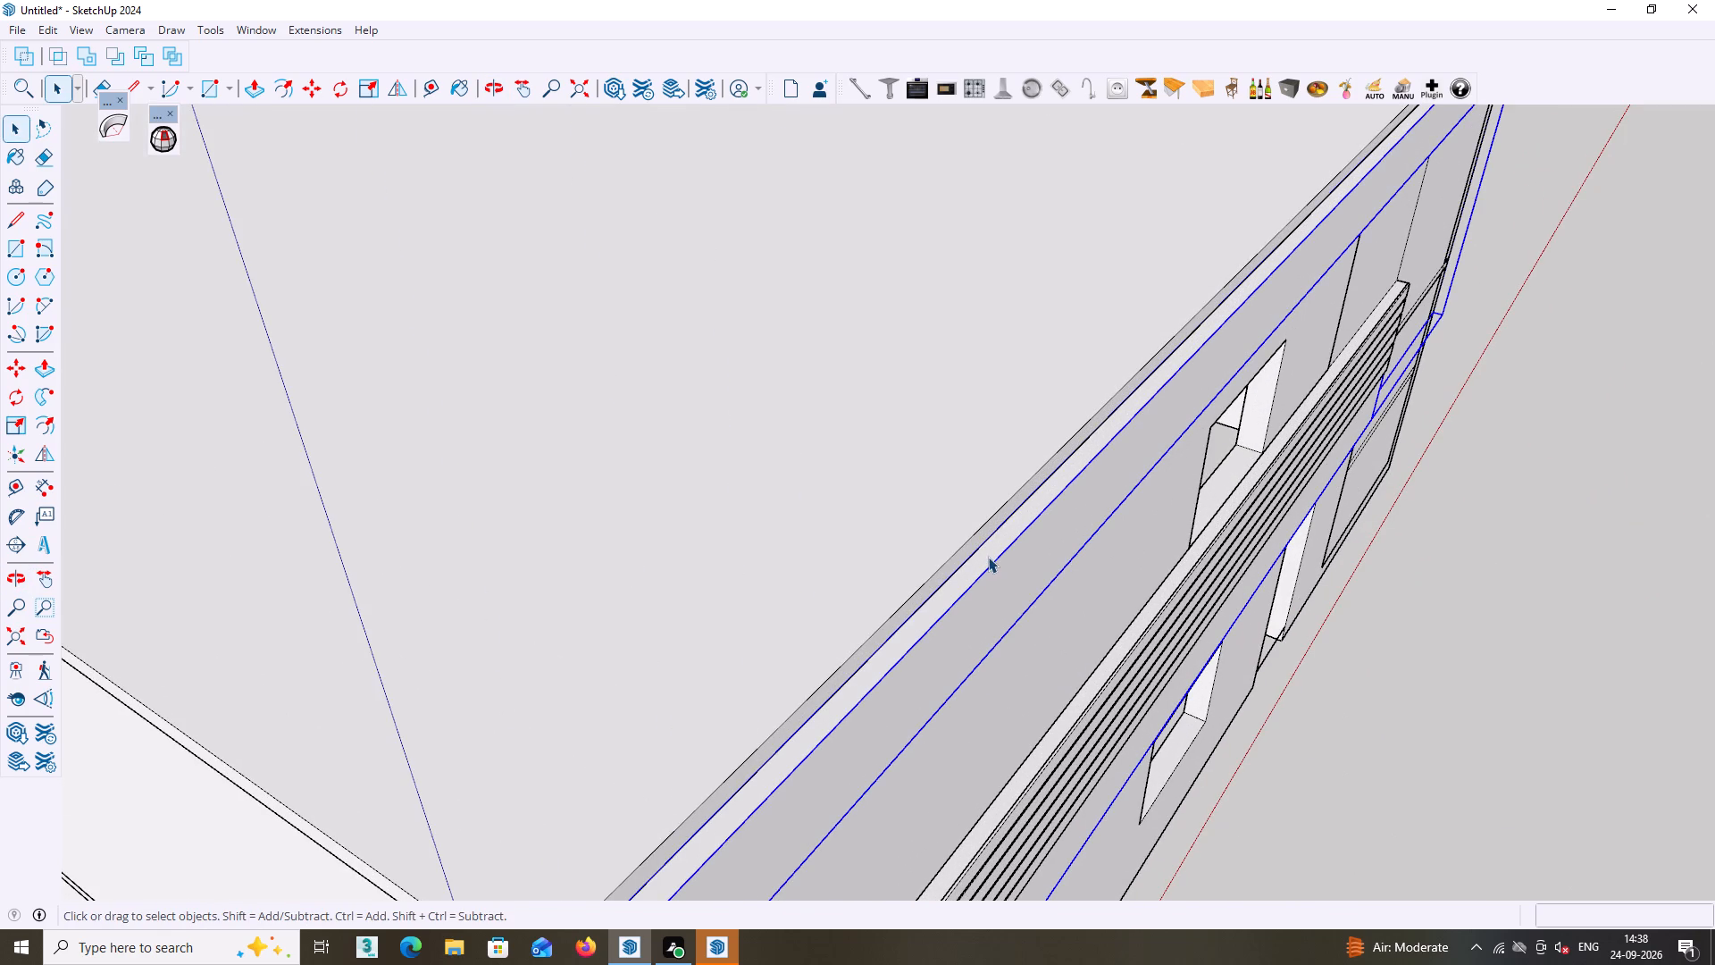
pyautogui.click(988, 553)
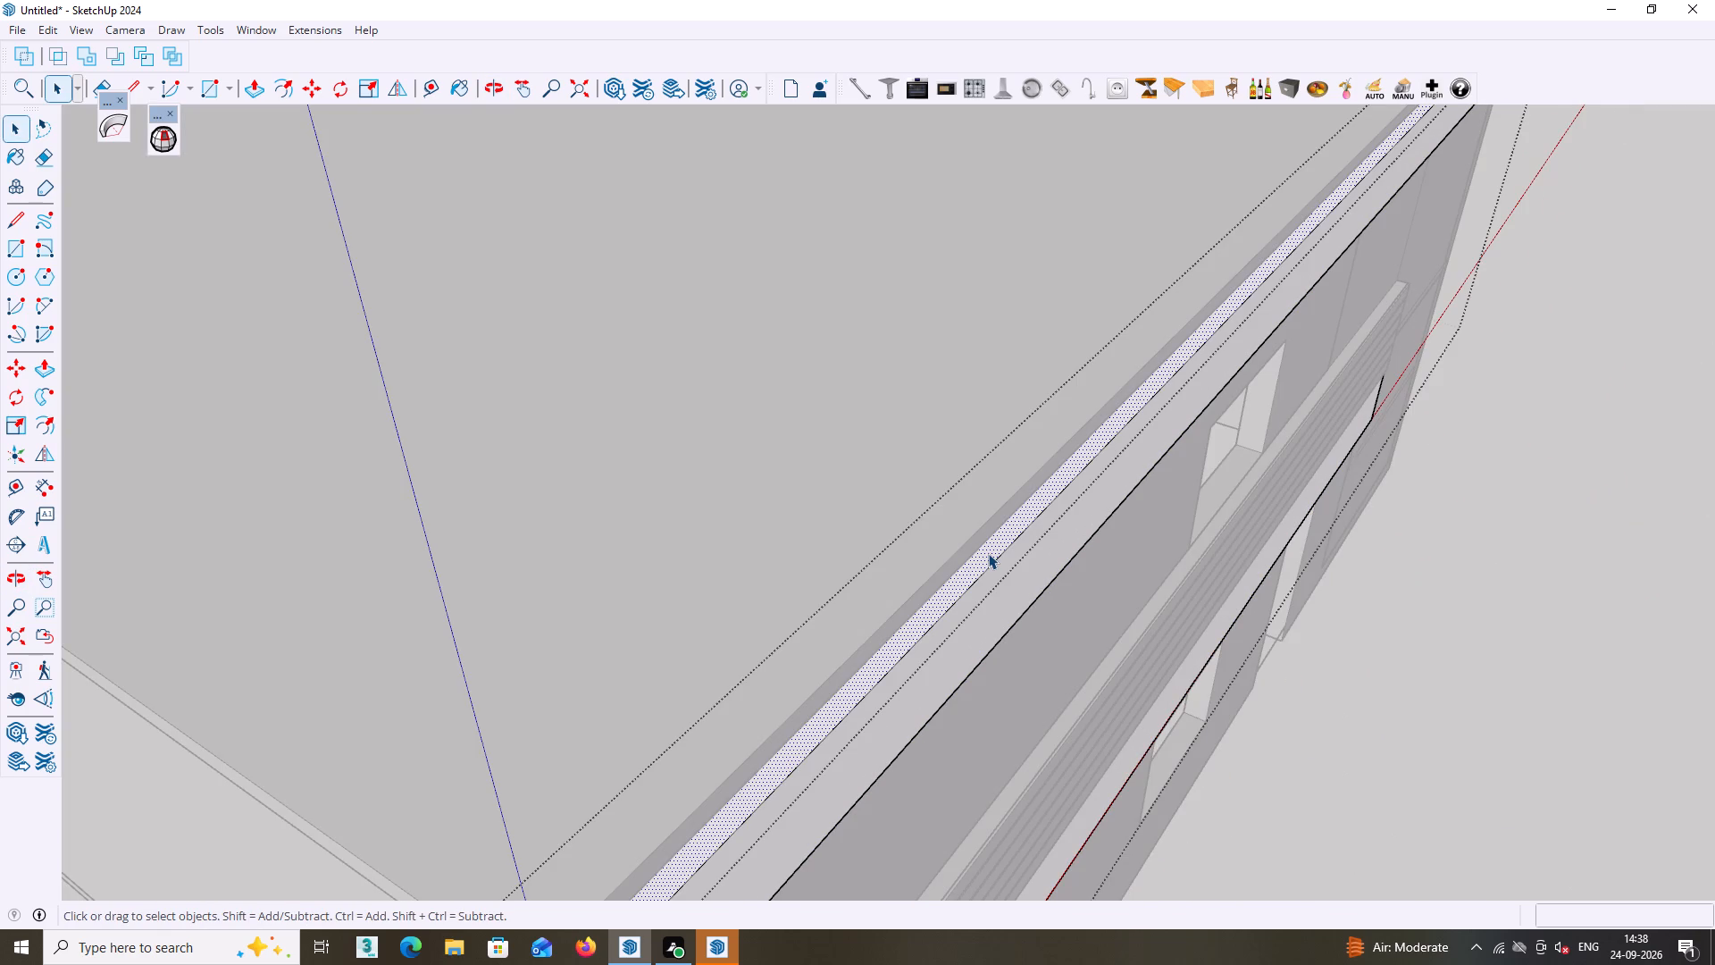
pyautogui.press('p')
pyautogui.click(988, 557)
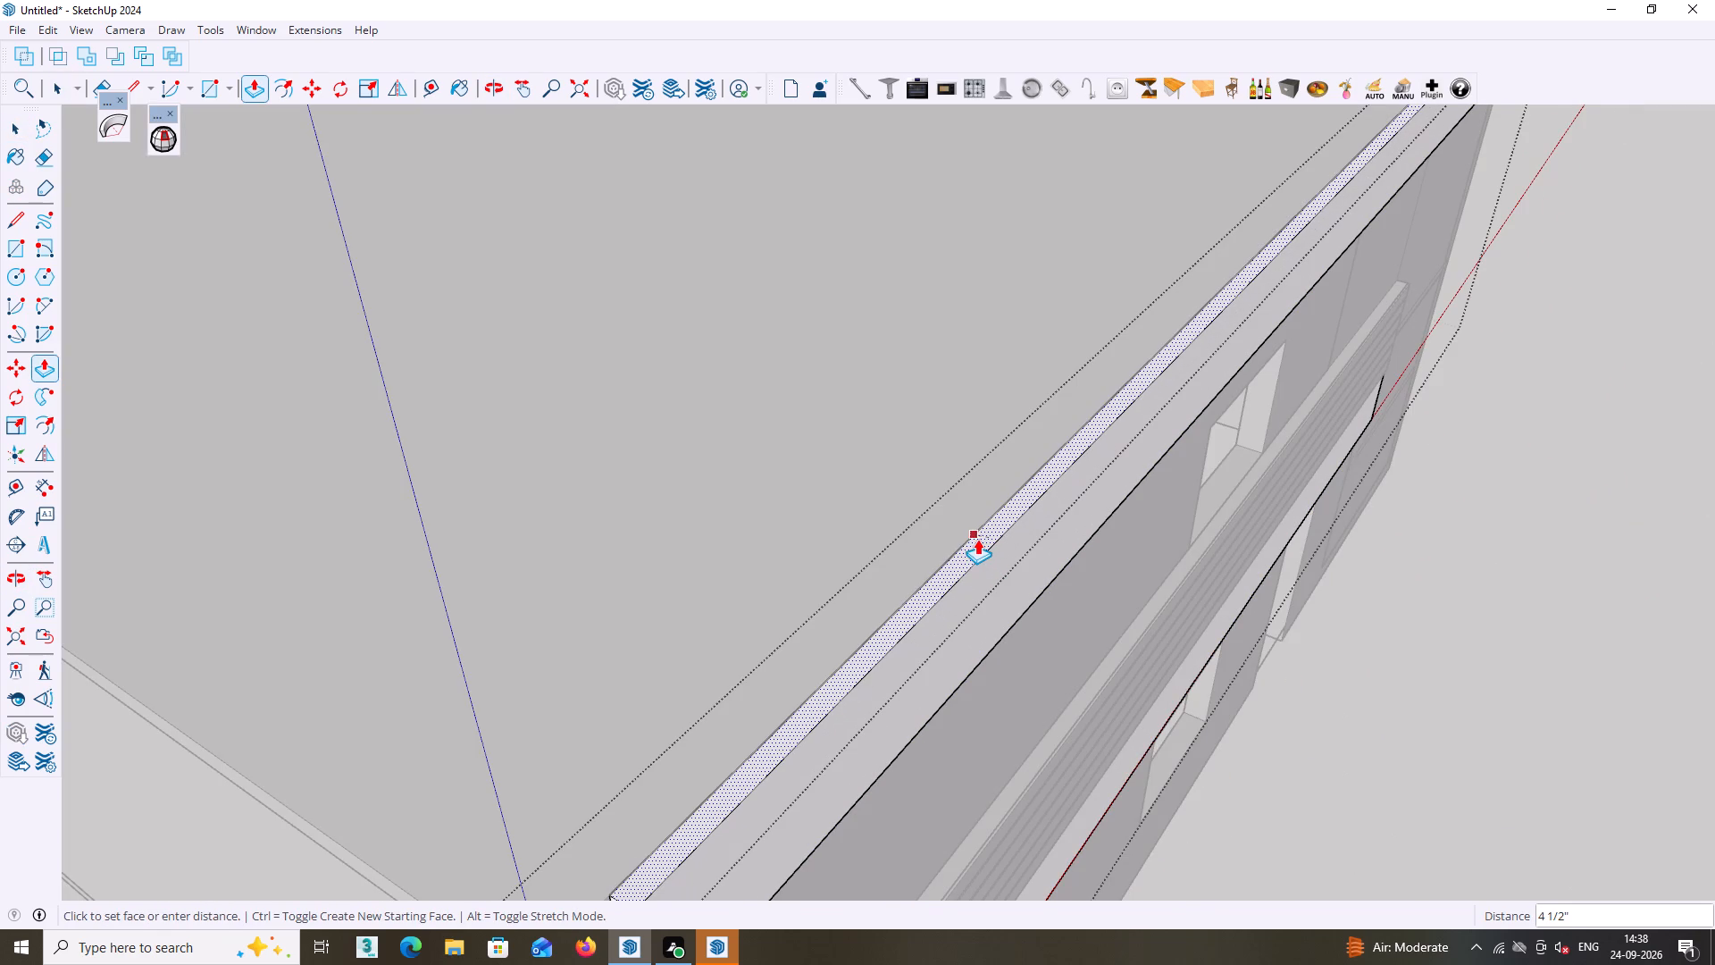
pyautogui.click(971, 545)
pyautogui.scroll(-5, 976, 558)
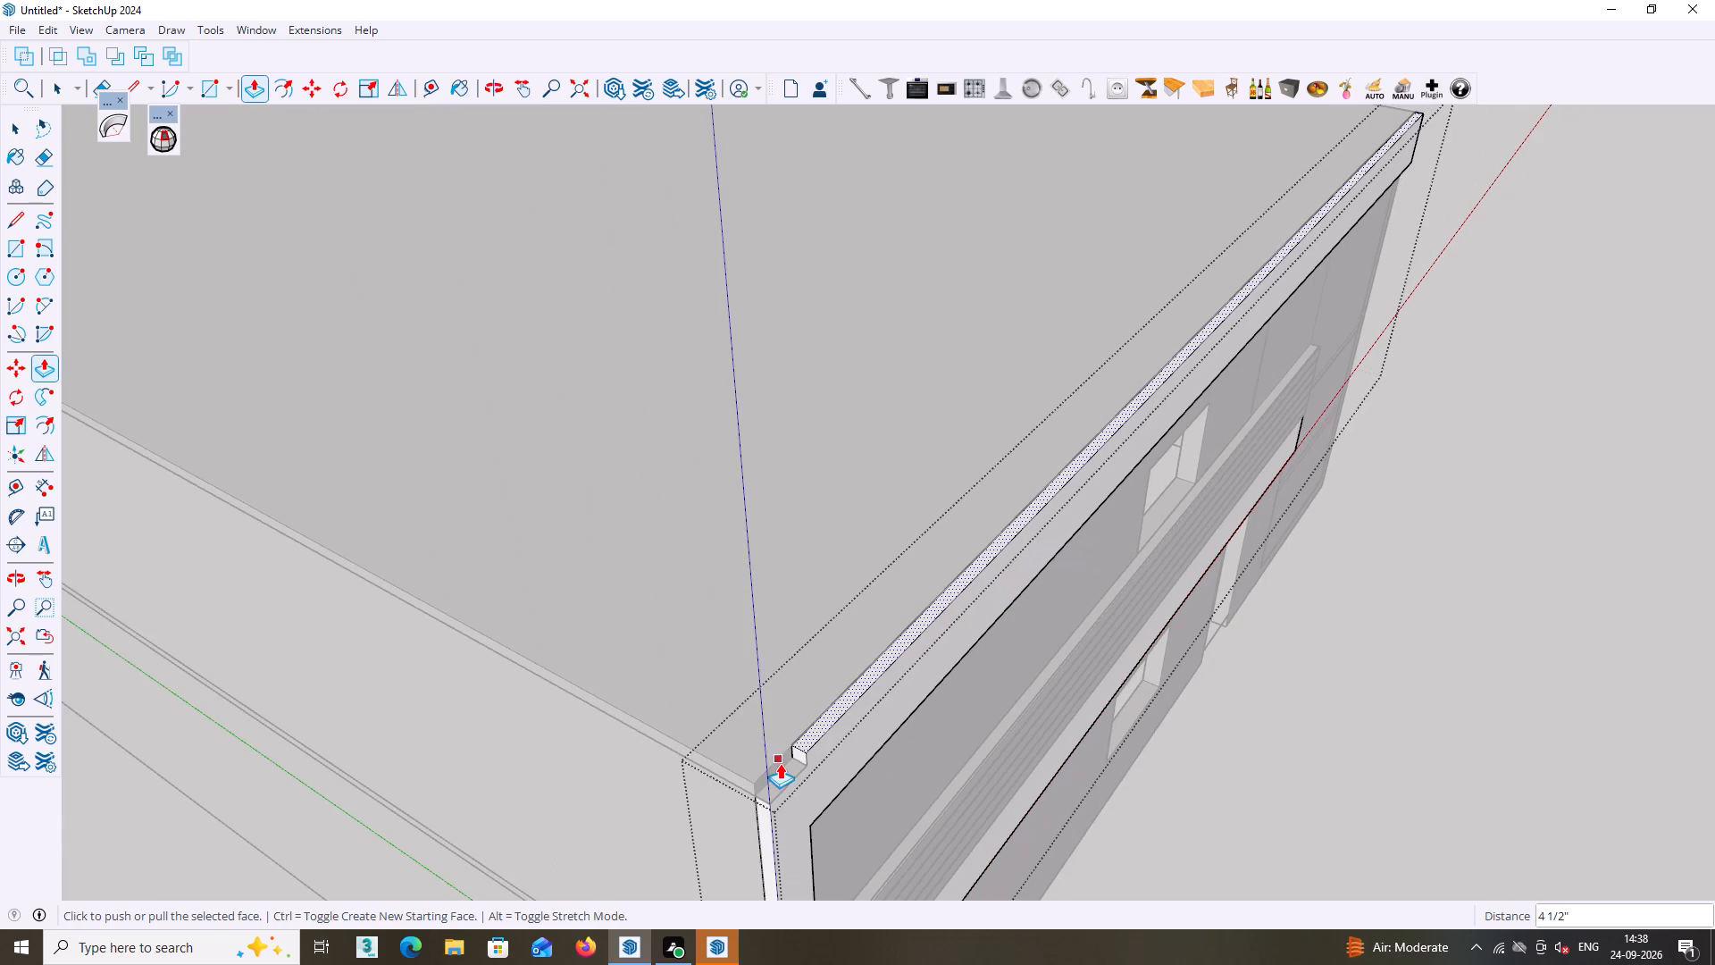
# Push/pull the raised strip's end face 1' 2 13/16" to the frame's outer corner at the side wall, and close the group.
pyautogui.scroll(1, 780, 754)
pyautogui.moveTo(784, 748); pyautogui.dragTo(812, 612, button='middle')
pyautogui.scroll(5, 753, 835)
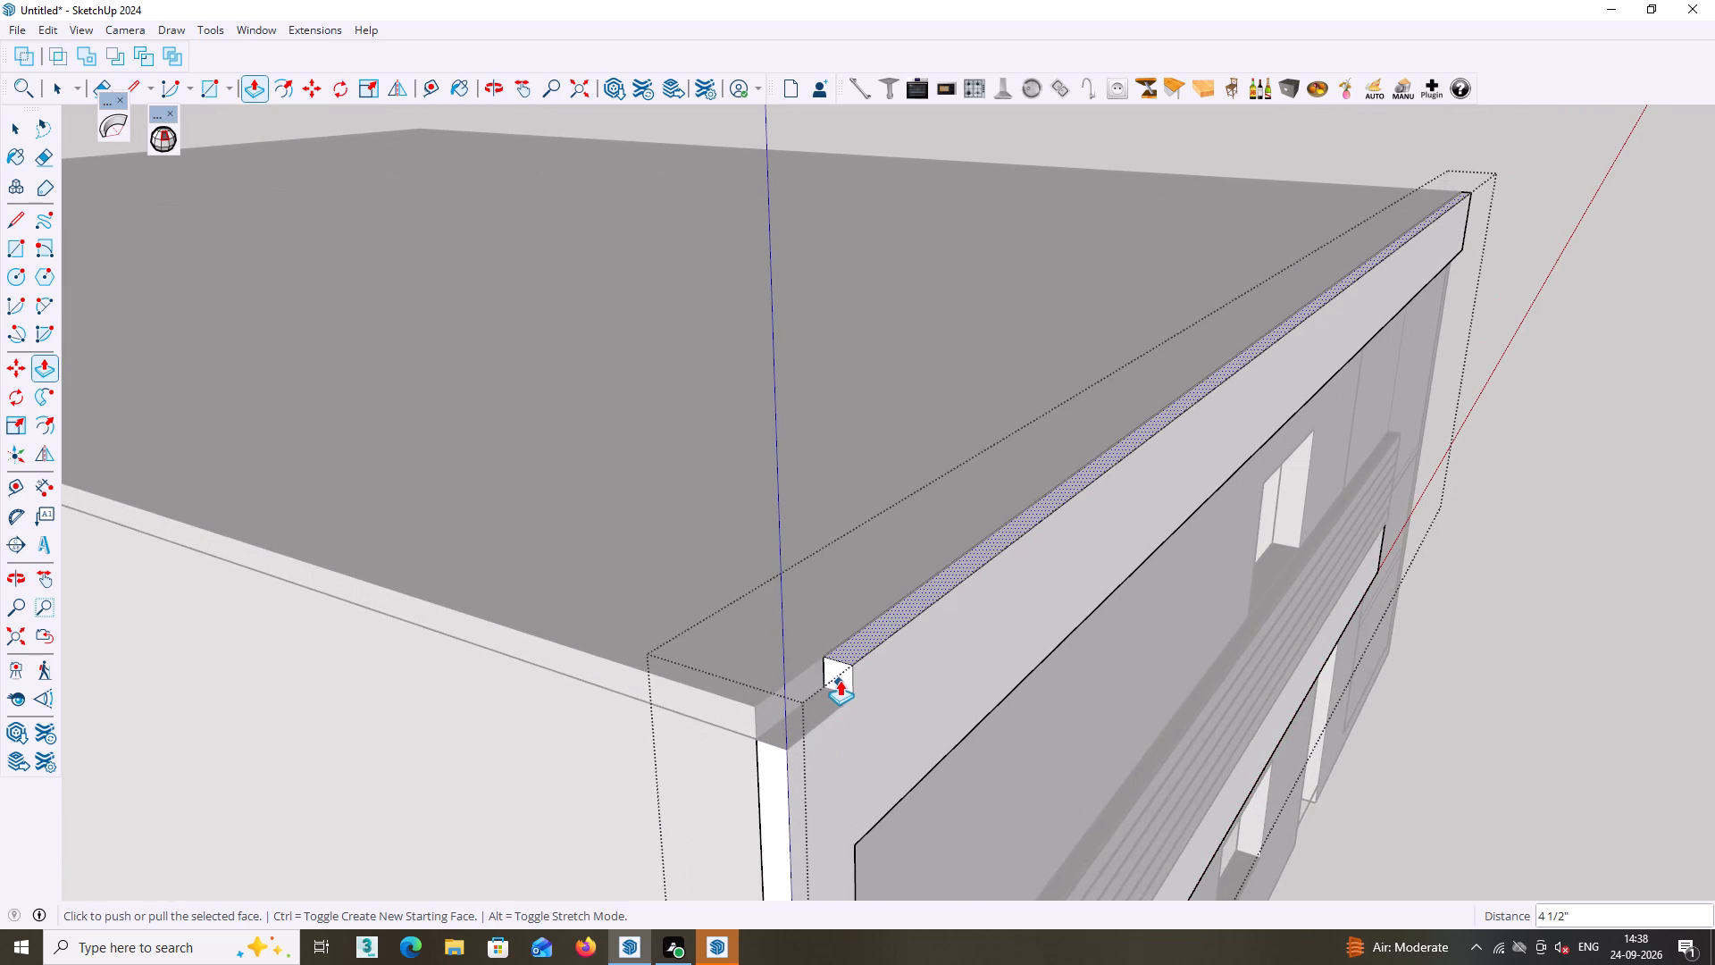
pyautogui.click(841, 678)
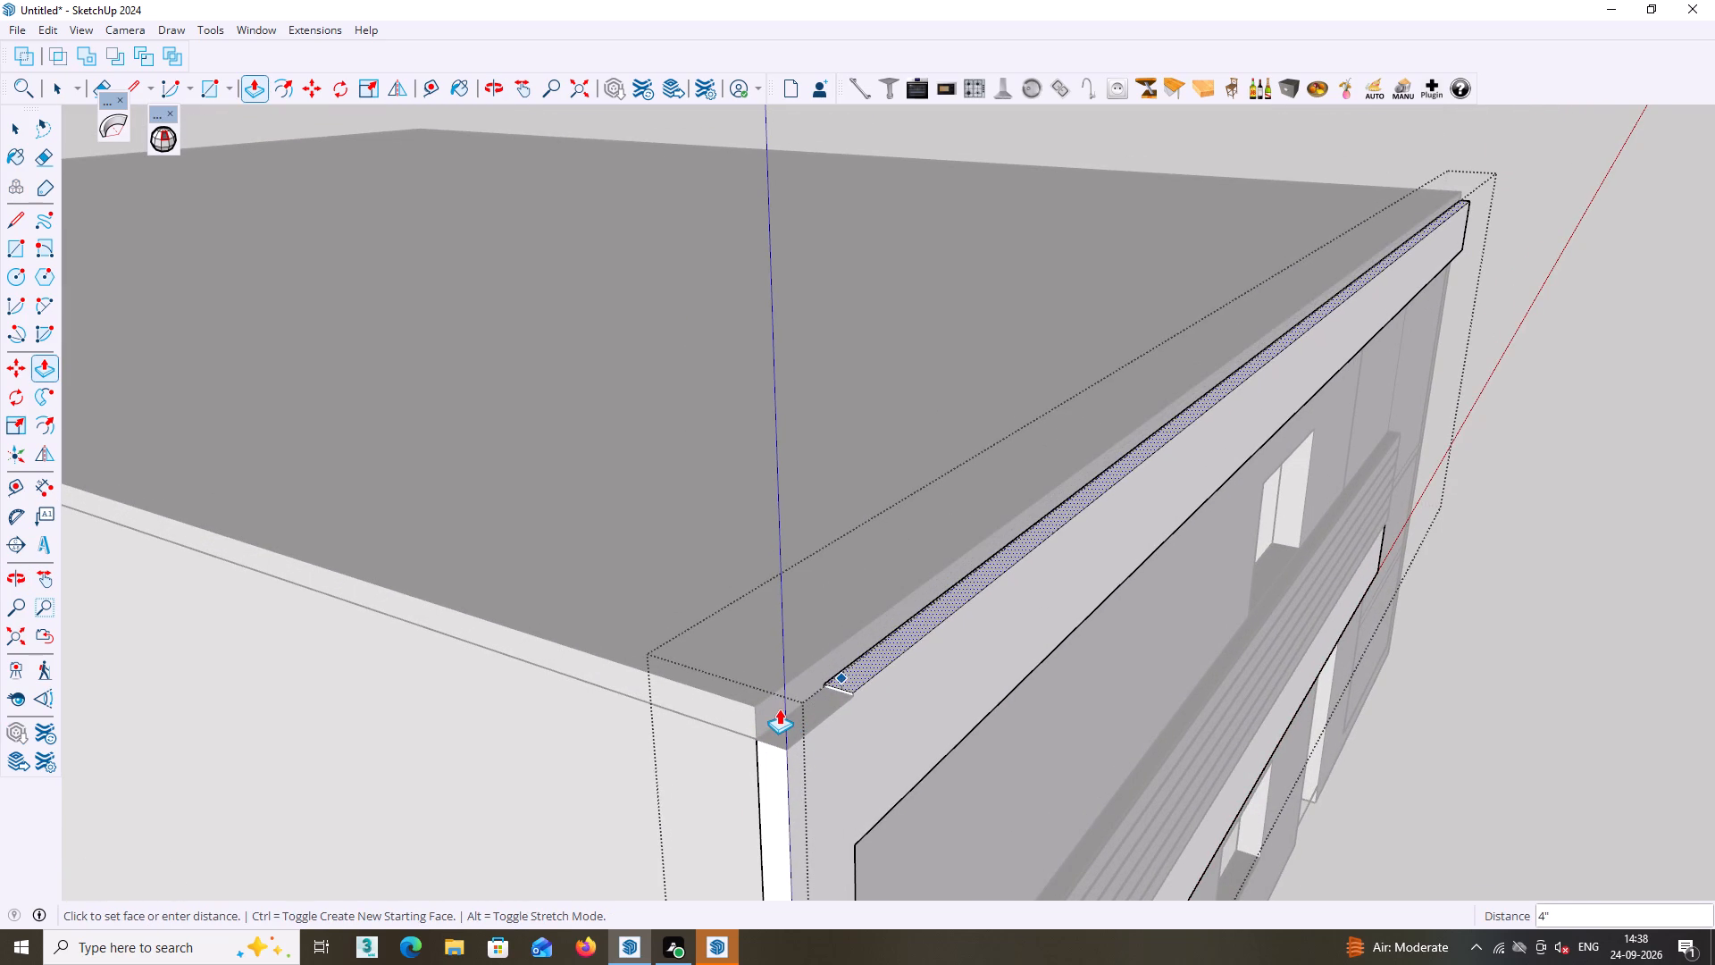
pyautogui.press('Escape')
pyautogui.press('space')
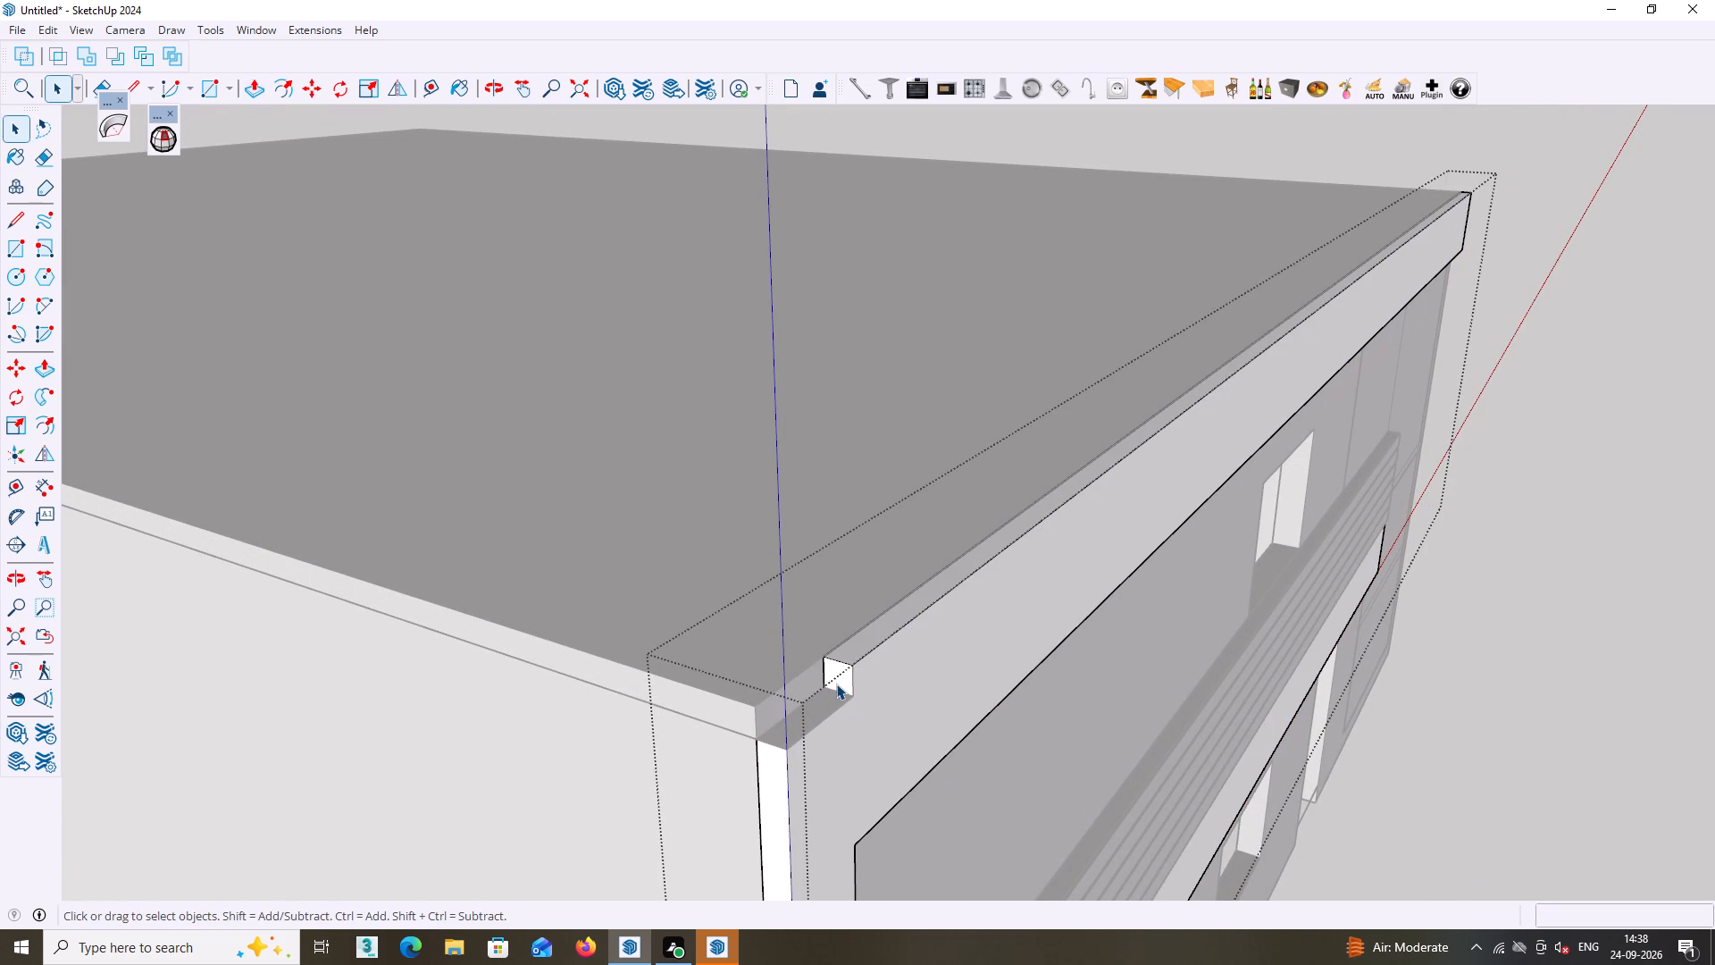
pyautogui.click(839, 682)
pyautogui.press('p')
pyautogui.click(840, 675)
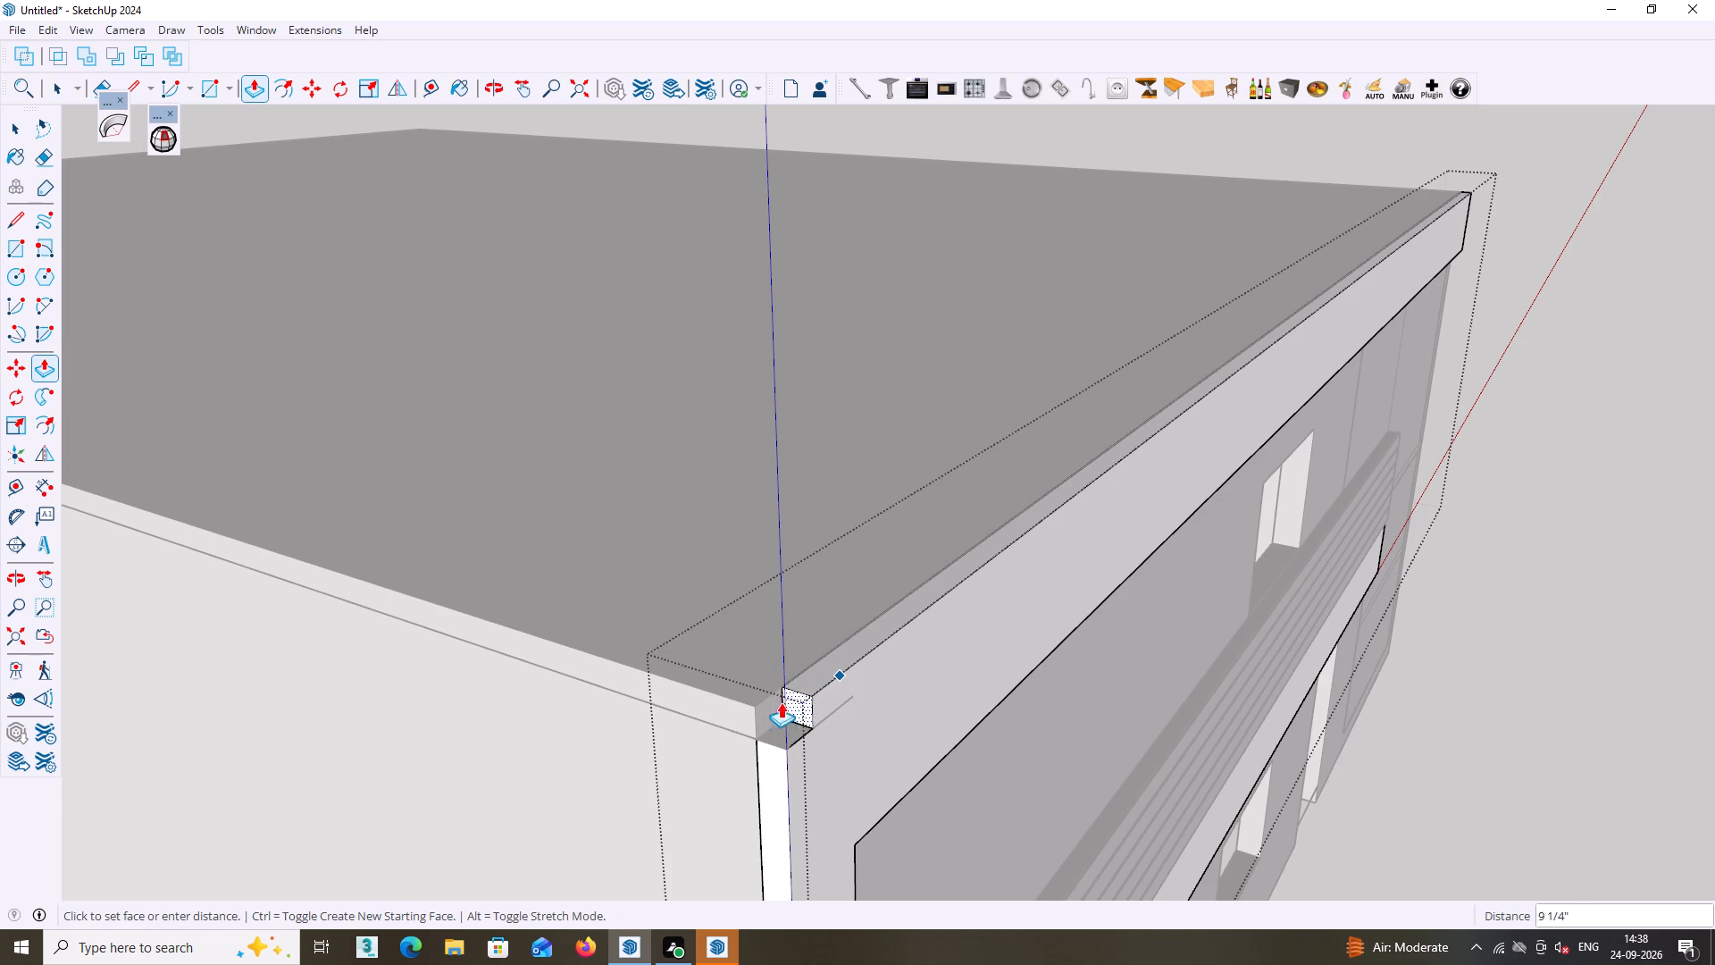
pyautogui.click(760, 709)
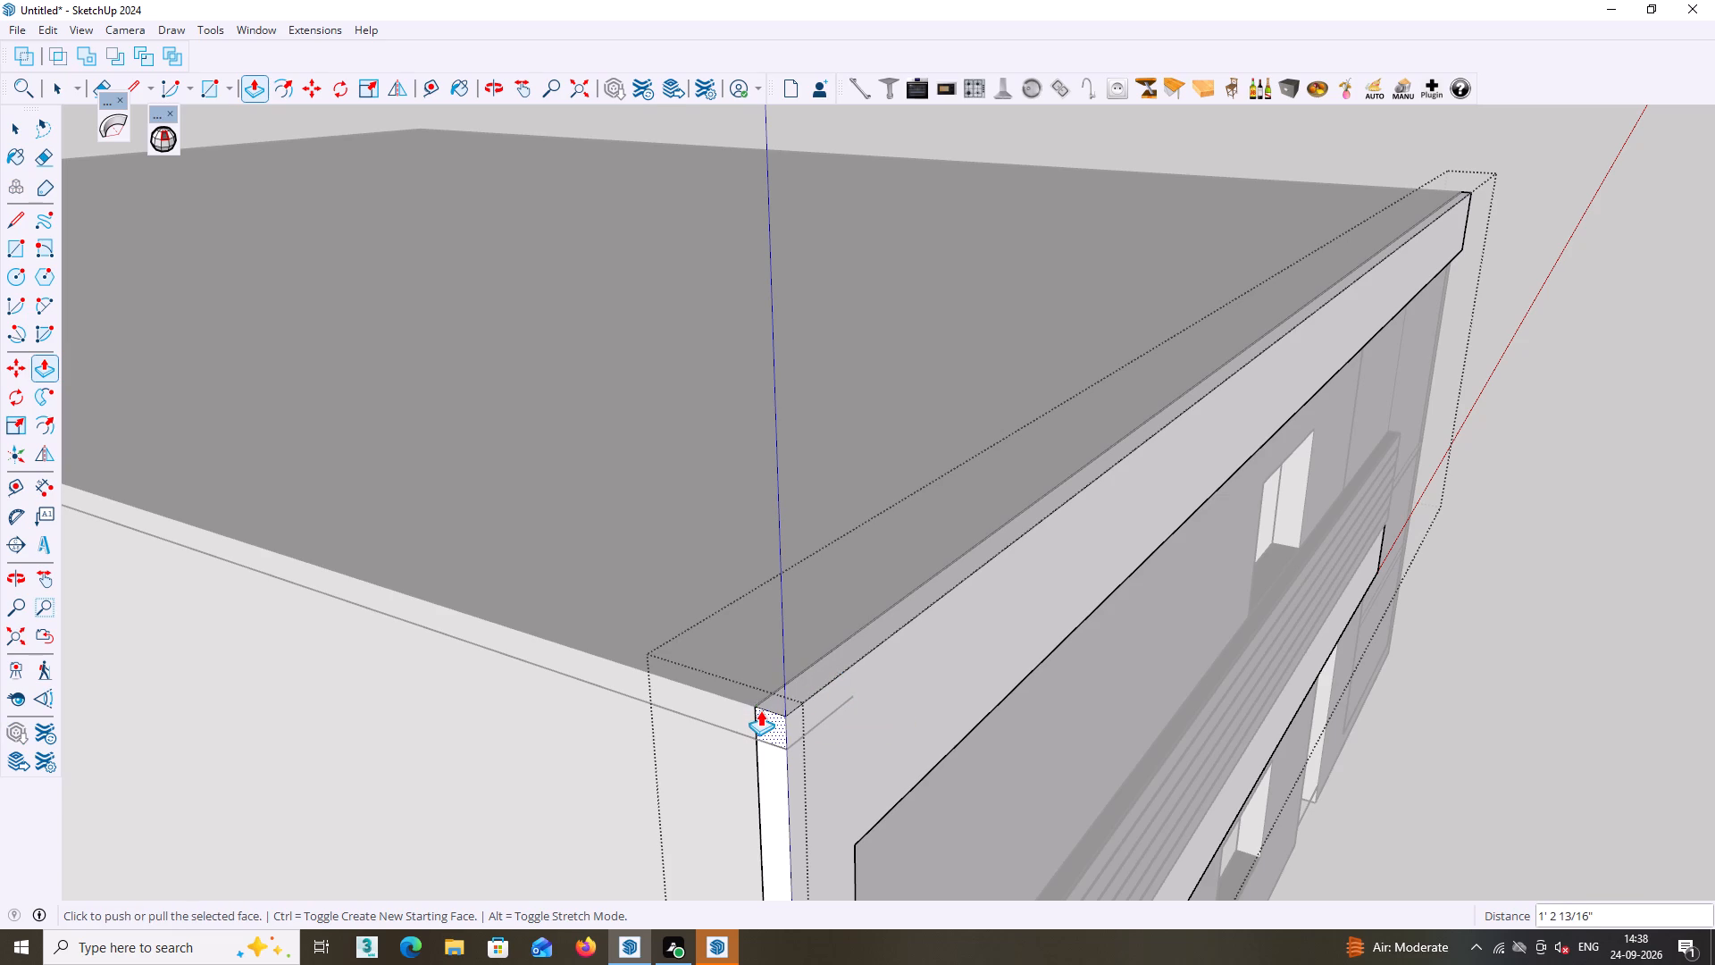
pyautogui.scroll(-7, 768, 726)
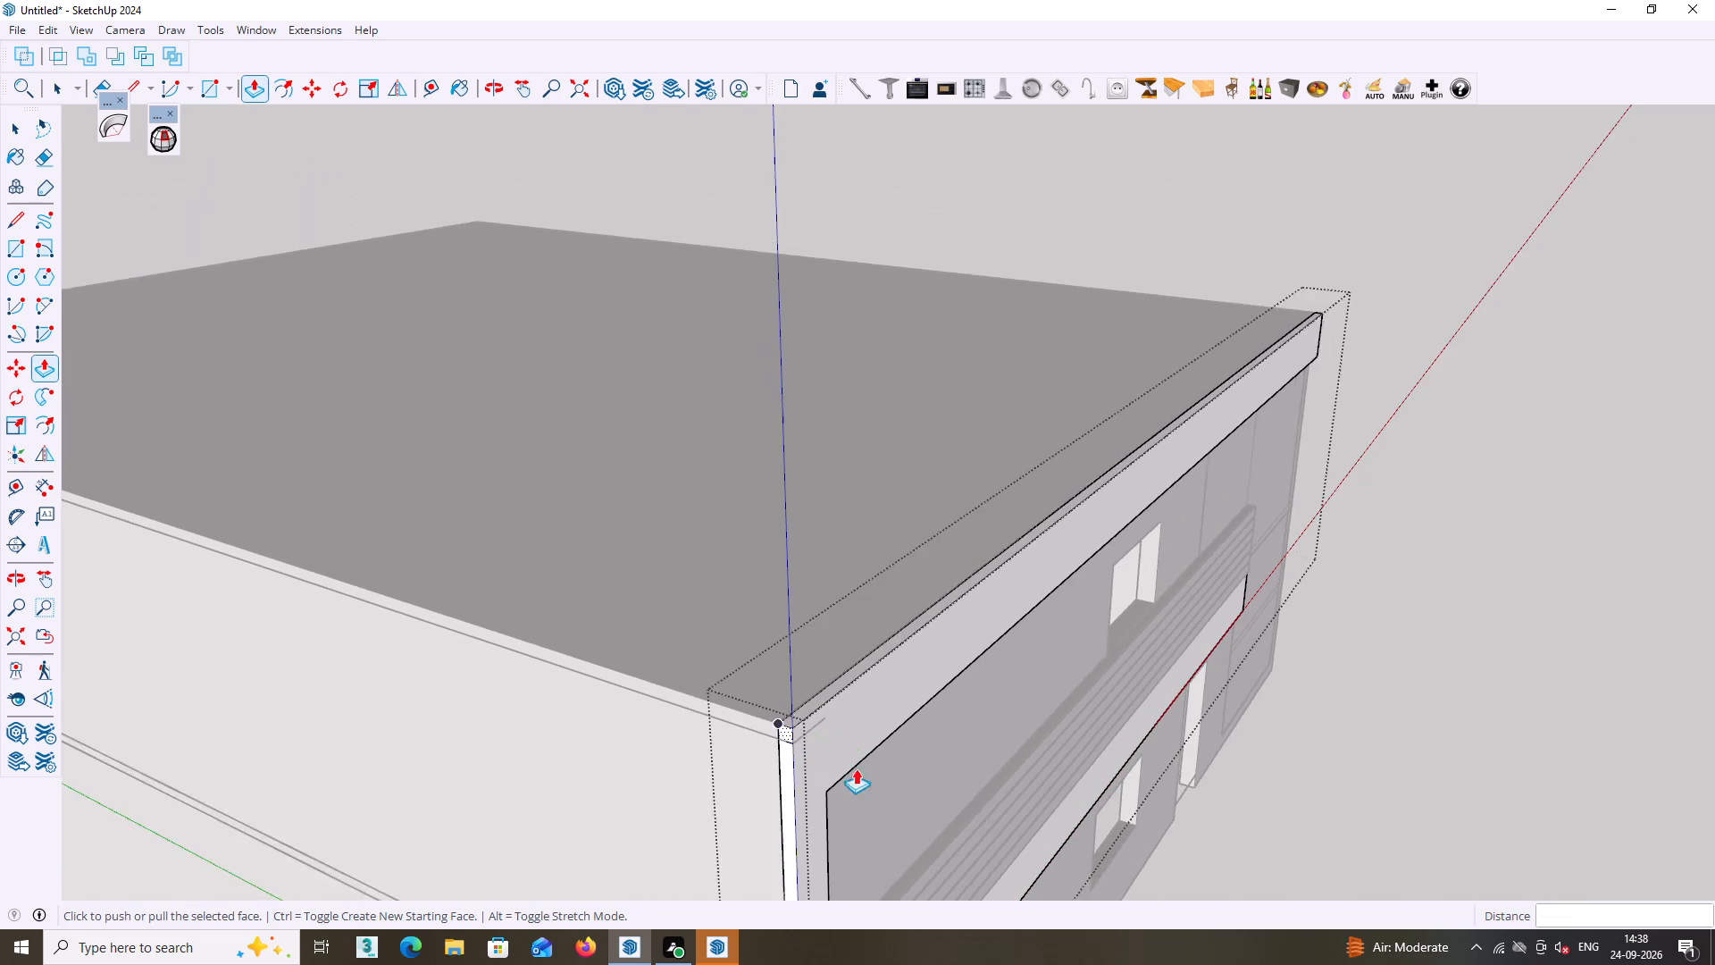
pyautogui.scroll(-12, 856, 768)
pyautogui.press('space')
pyautogui.click(1247, 768)
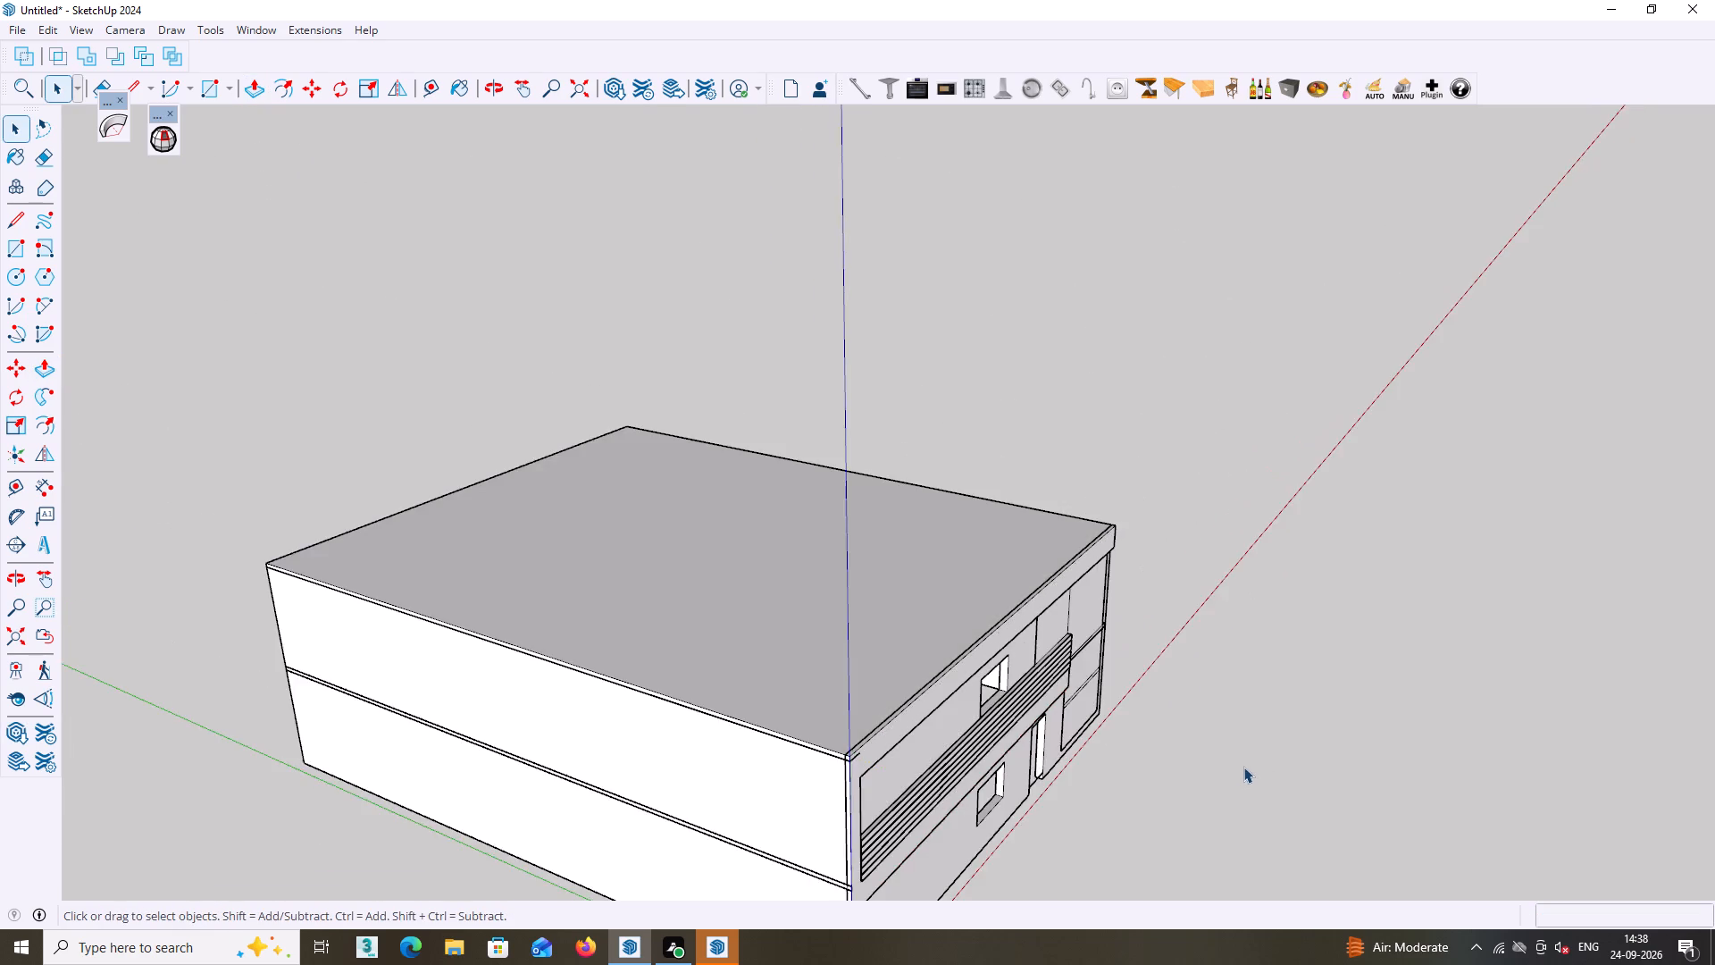
# Delete the leftover short edge on the frame's front face just below its upper corner.
pyautogui.moveTo(1237, 759); pyautogui.dragTo(975, 721, button='middle')
pyautogui.scroll(10, 589, 692)
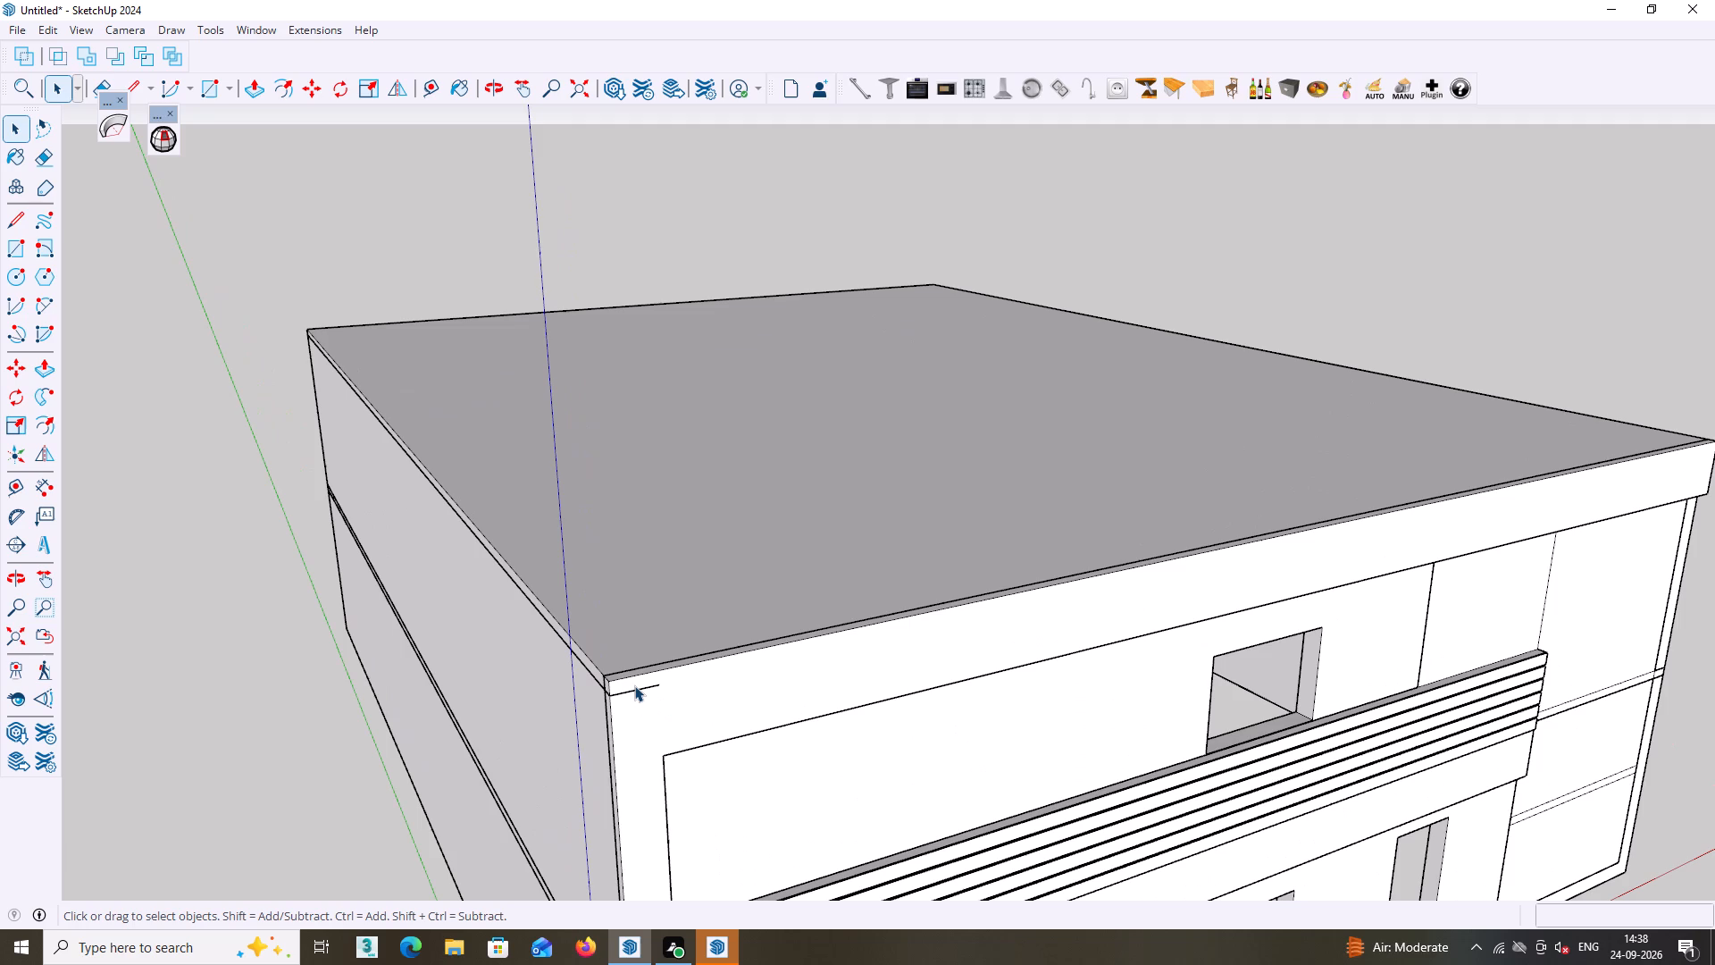
pyautogui.click(634, 685)
pyautogui.click(635, 686)
pyautogui.click(635, 688)
pyautogui.press('Delete')
# Delete the short loose edge crossing the frame's side end just below the roof.
pyautogui.scroll(-1, 631, 692)
pyautogui.moveTo(632, 693); pyautogui.dragTo(795, 683, button='middle')
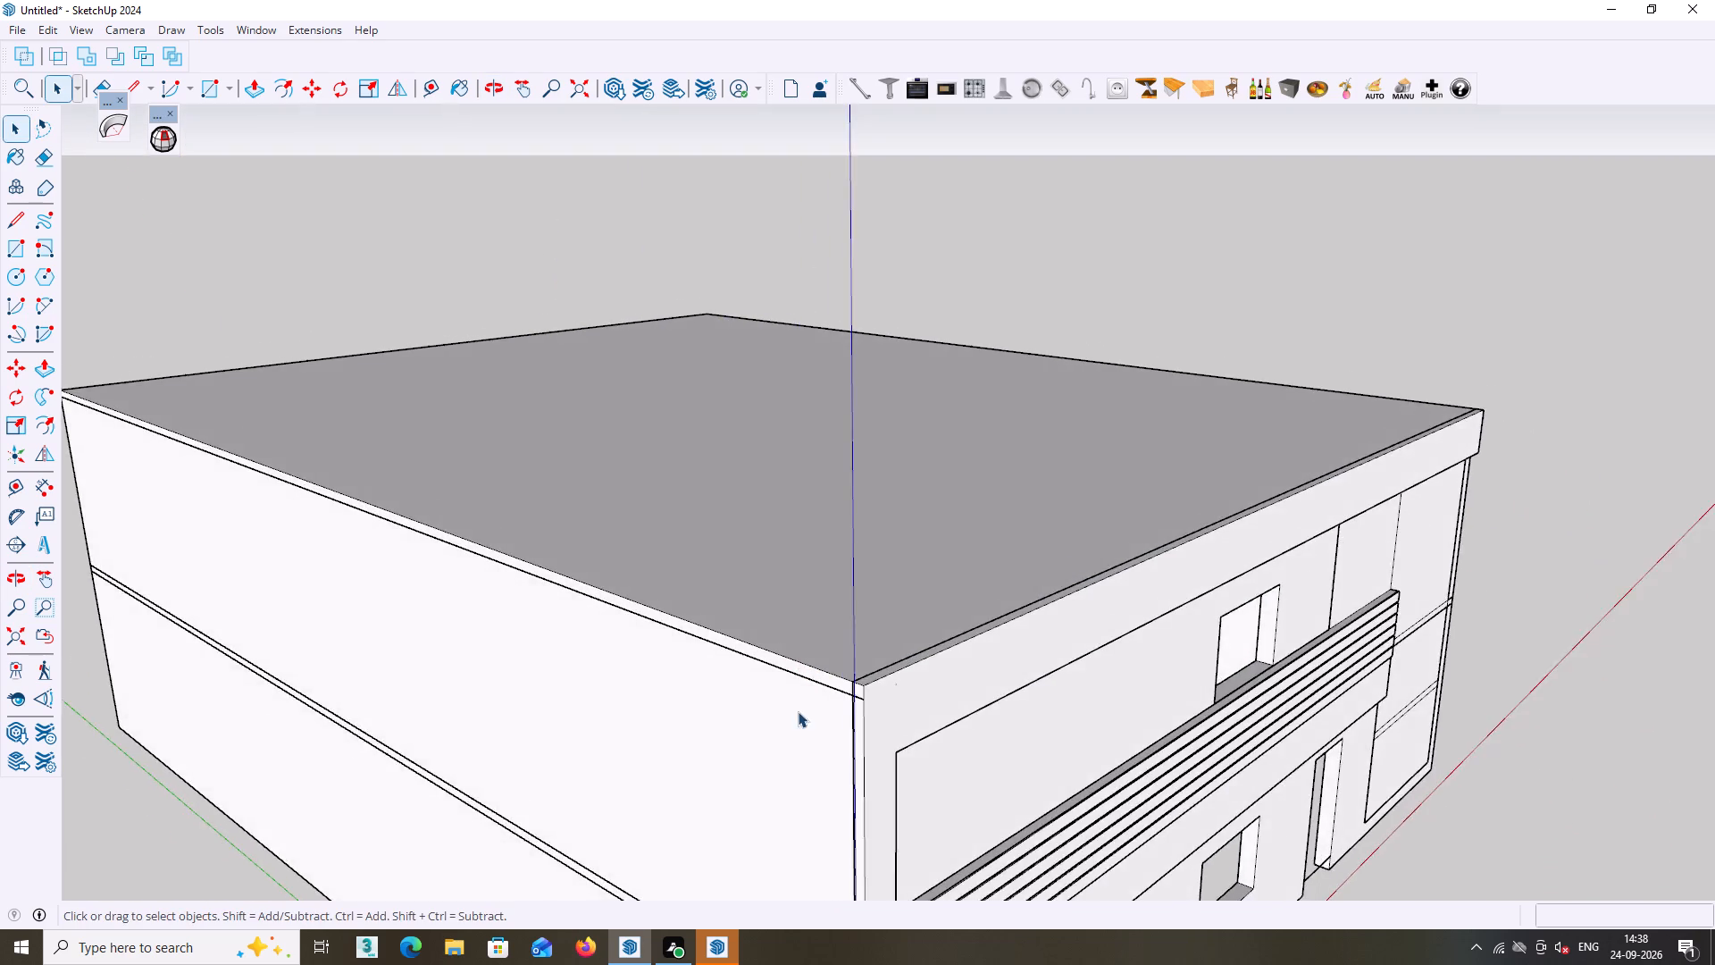
pyautogui.scroll(6, 850, 739)
pyautogui.moveTo(874, 705); pyautogui.dragTo(987, 687, button='middle')
pyautogui.scroll(6, 914, 683)
pyautogui.moveTo(865, 649); pyautogui.dragTo(1016, 666, button='middle')
pyautogui.scroll(2, 896, 696)
pyautogui.click(900, 676)
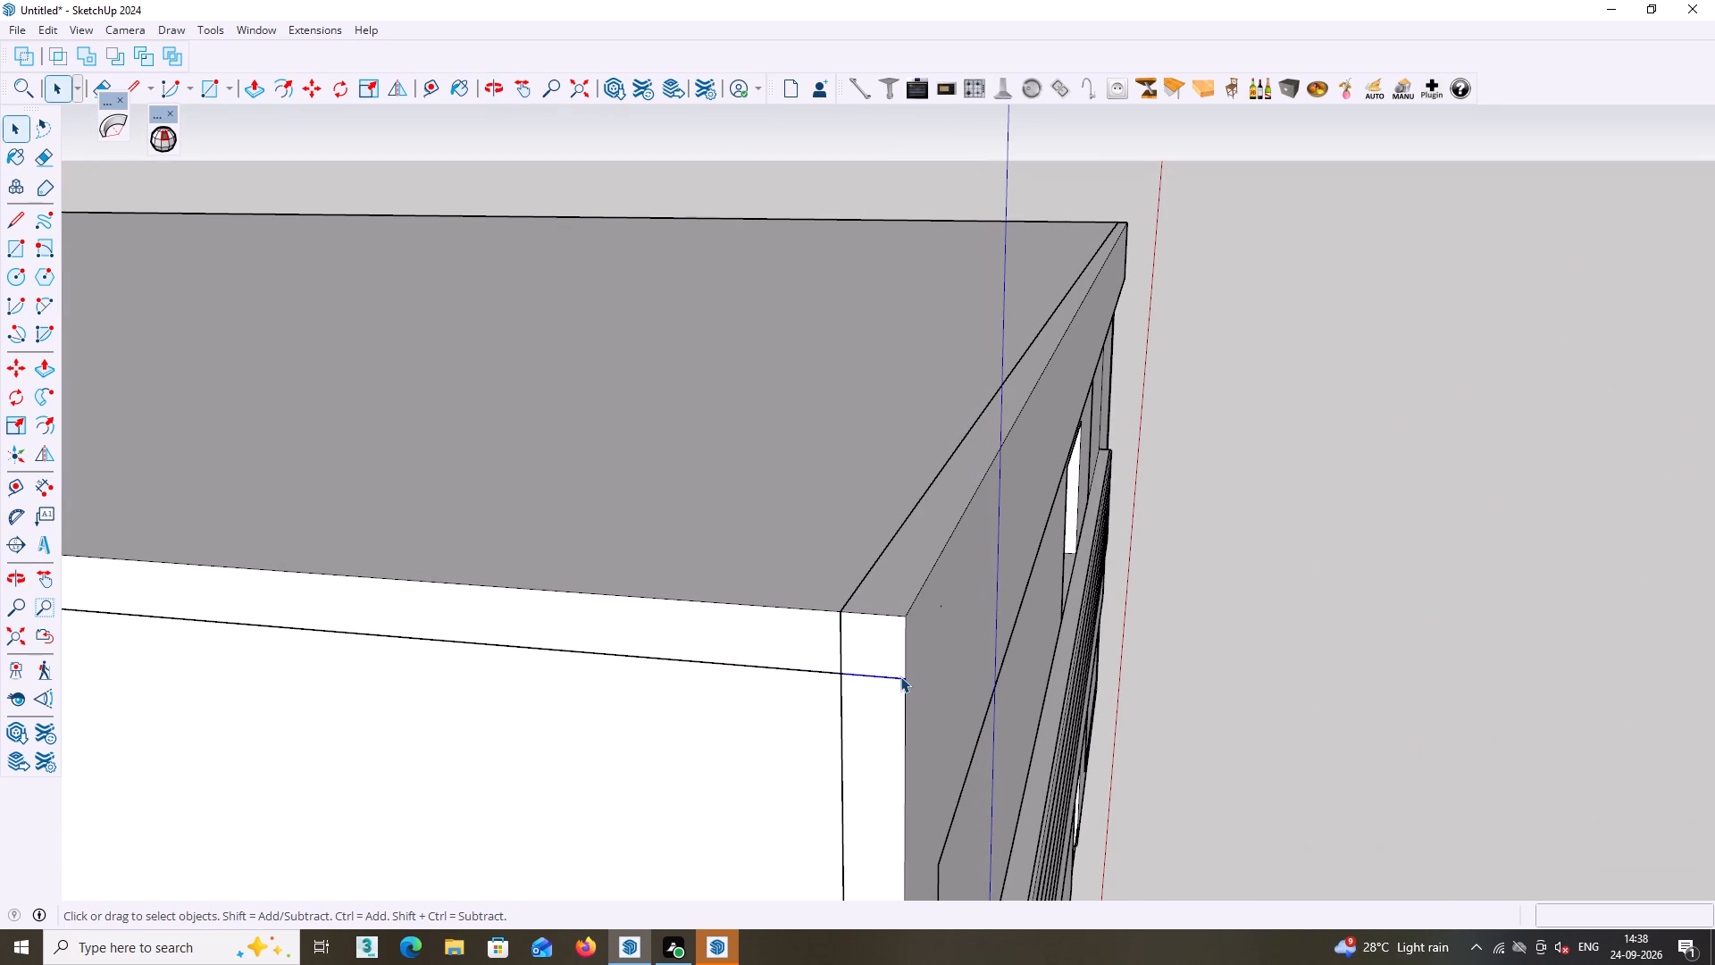
pyautogui.press('Delete')
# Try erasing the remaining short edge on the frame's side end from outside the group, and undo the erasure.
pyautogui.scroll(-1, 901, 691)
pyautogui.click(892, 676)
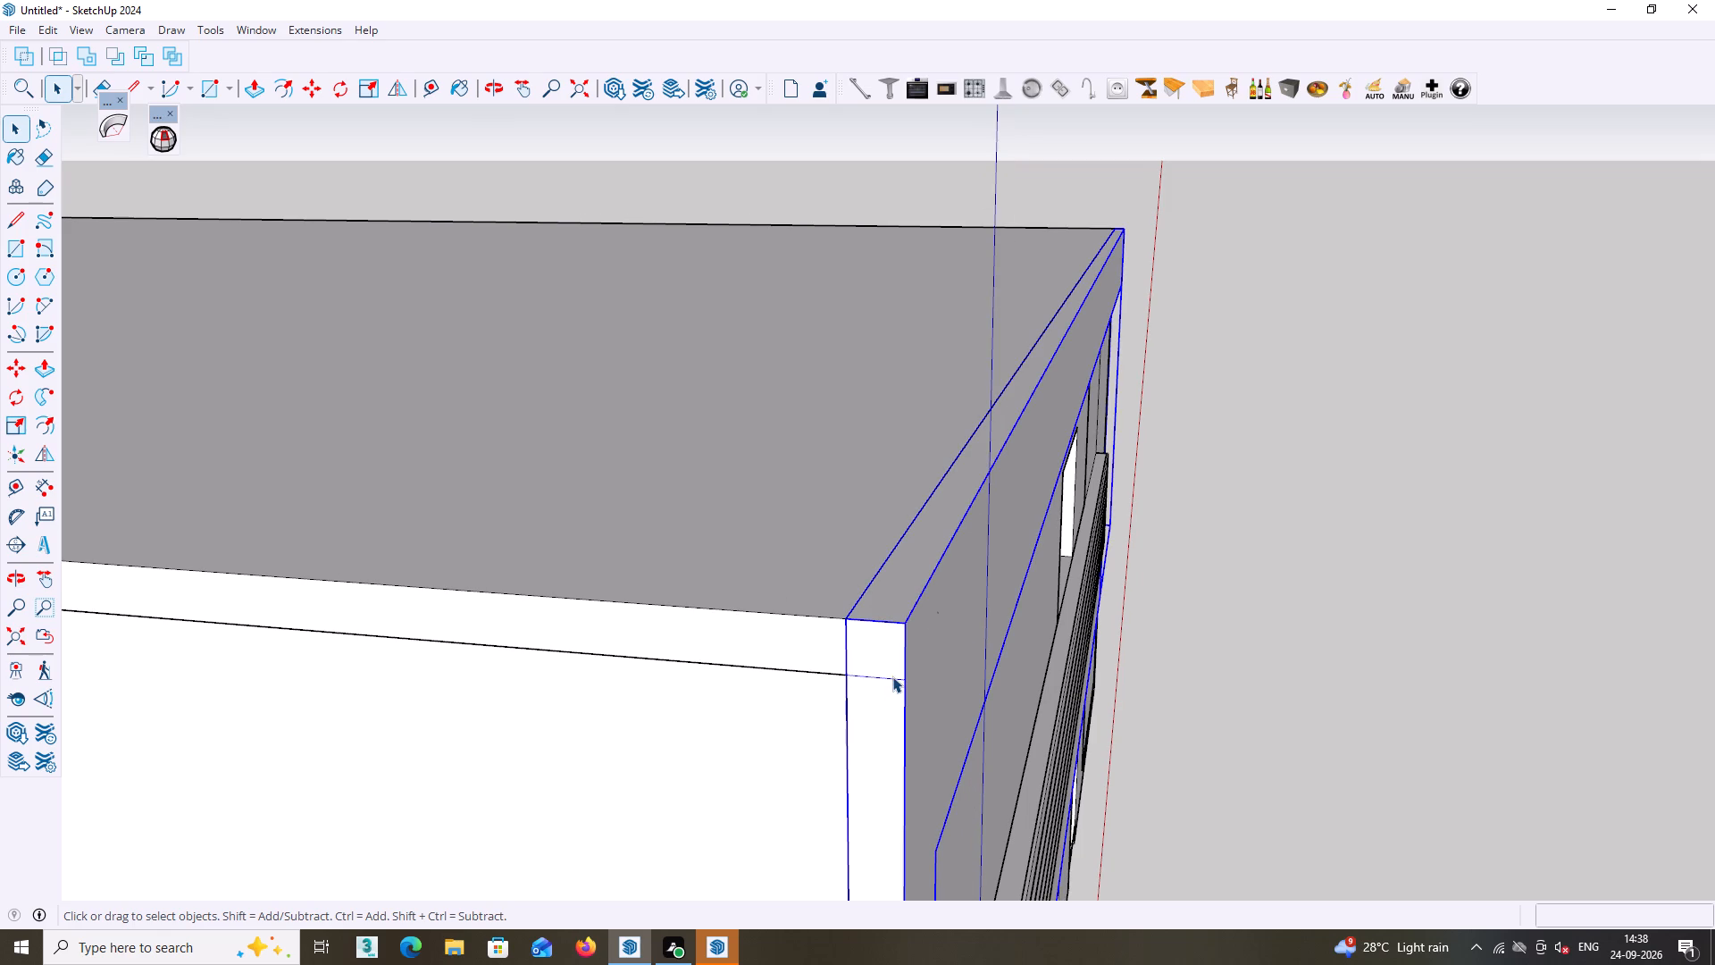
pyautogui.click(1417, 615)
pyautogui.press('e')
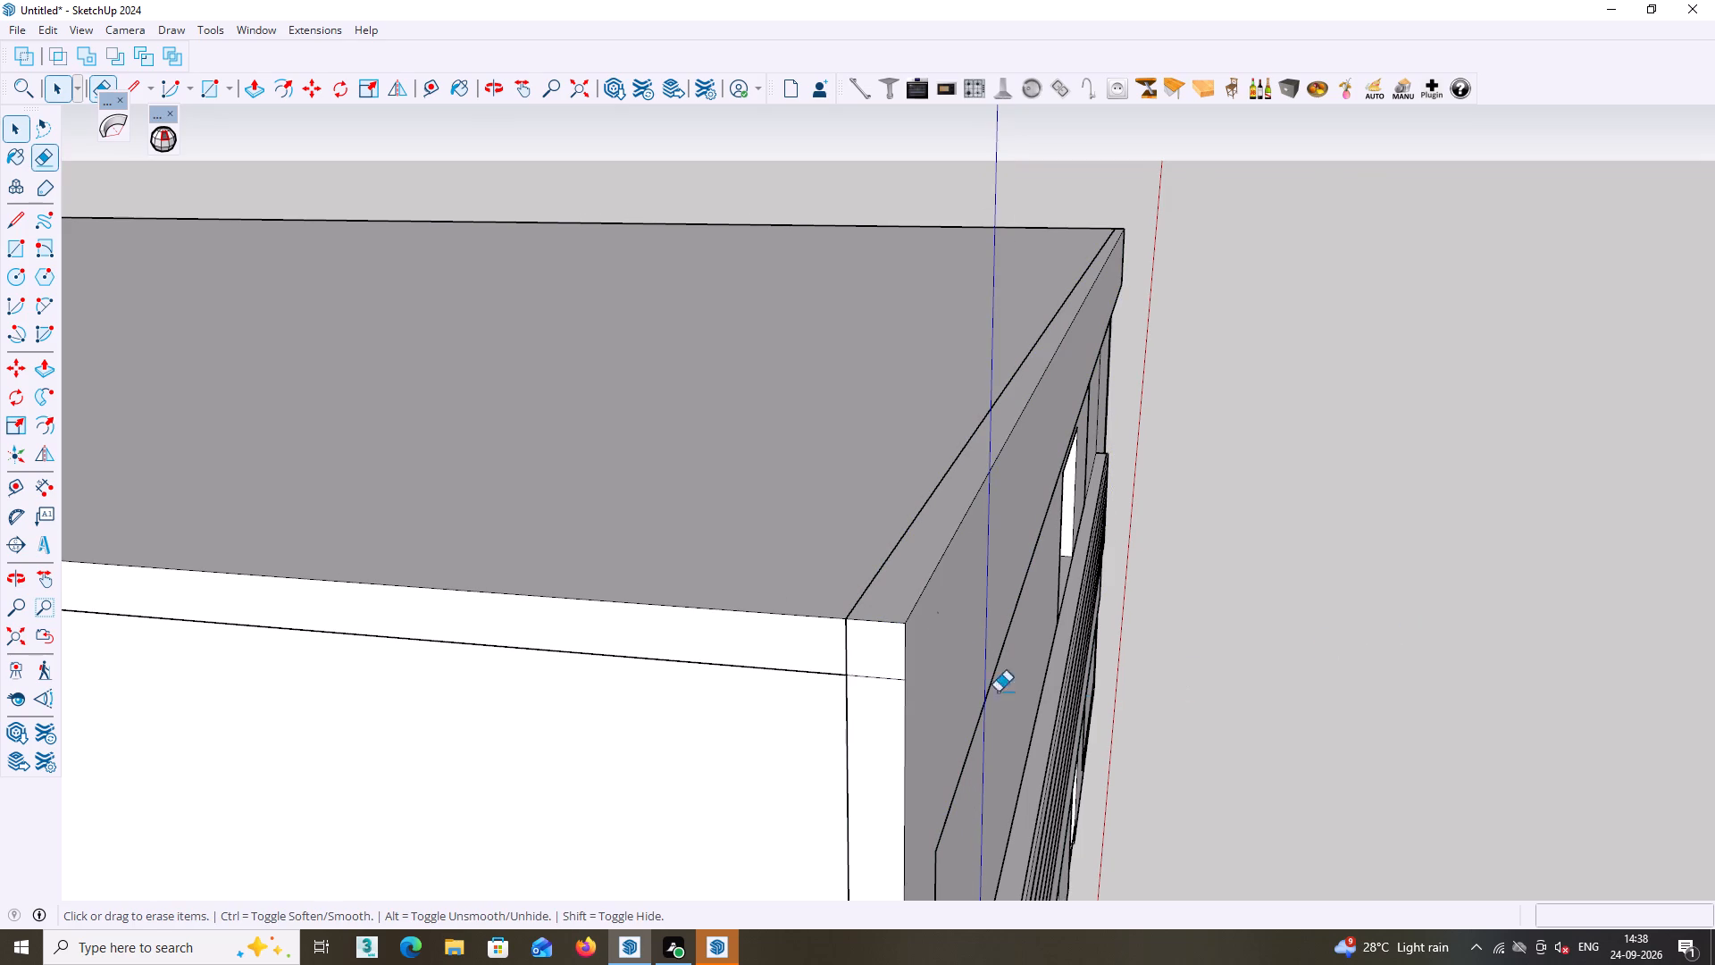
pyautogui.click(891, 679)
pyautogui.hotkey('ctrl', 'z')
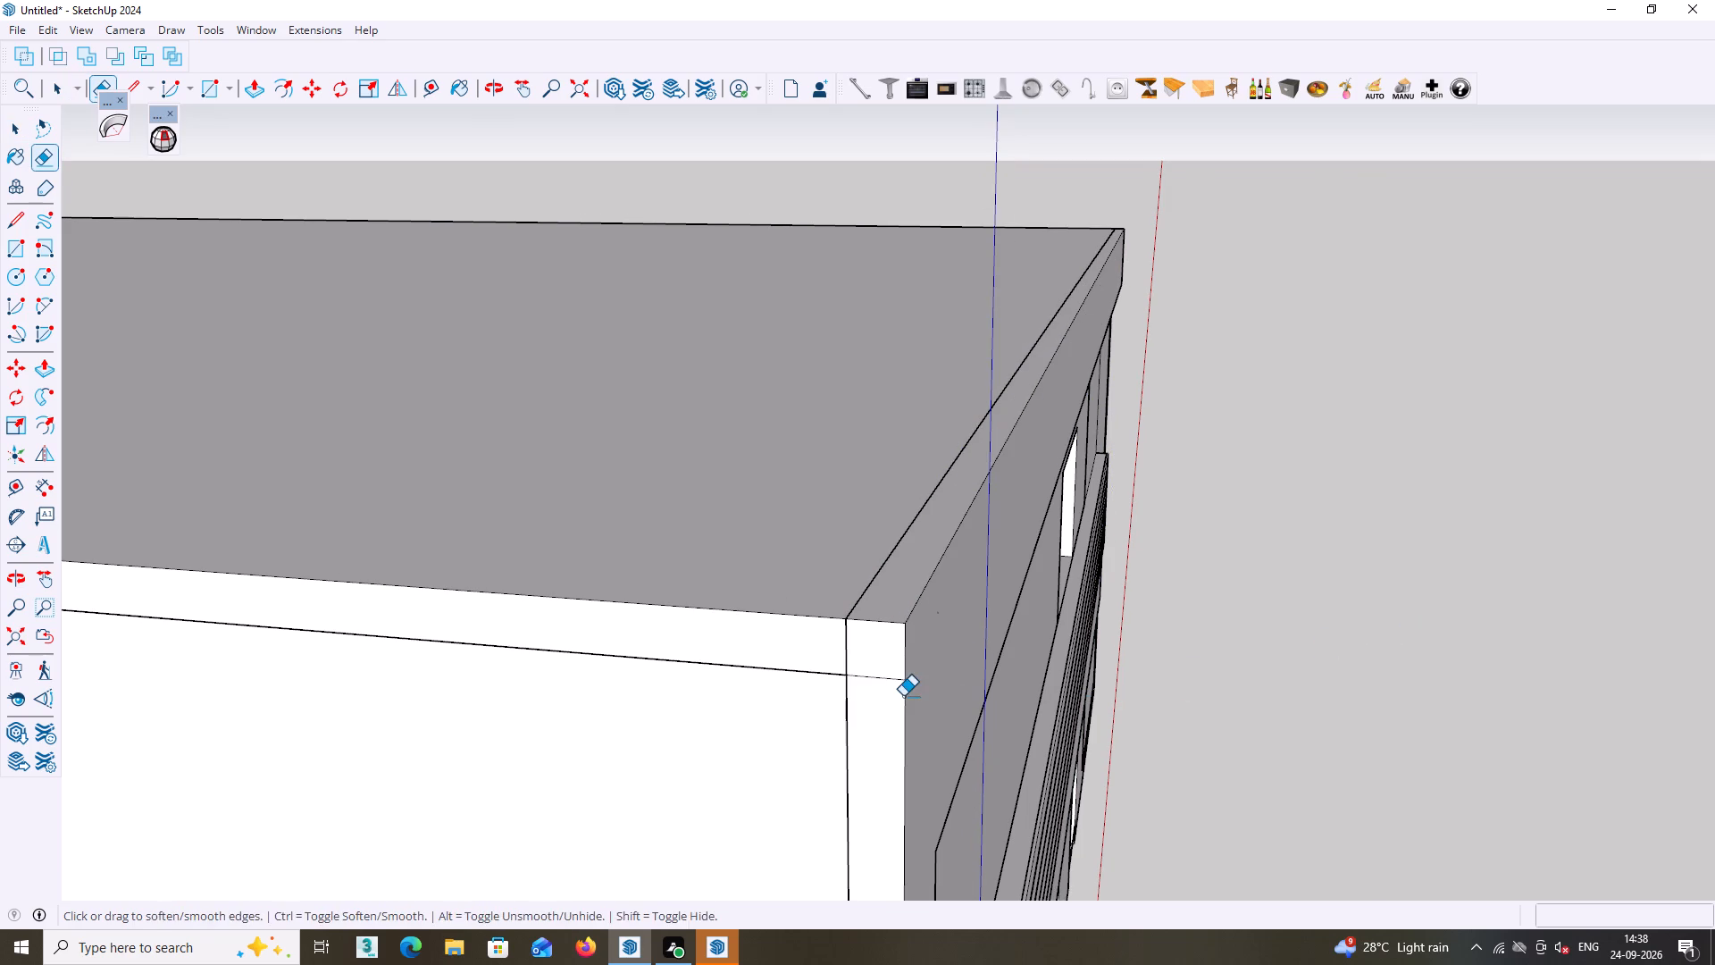
# Open the frame group, delete the short edge crossing its side end just below the roof, and close the group.
pyautogui.press('space')
pyautogui.click(874, 673)
pyautogui.click(874, 673)
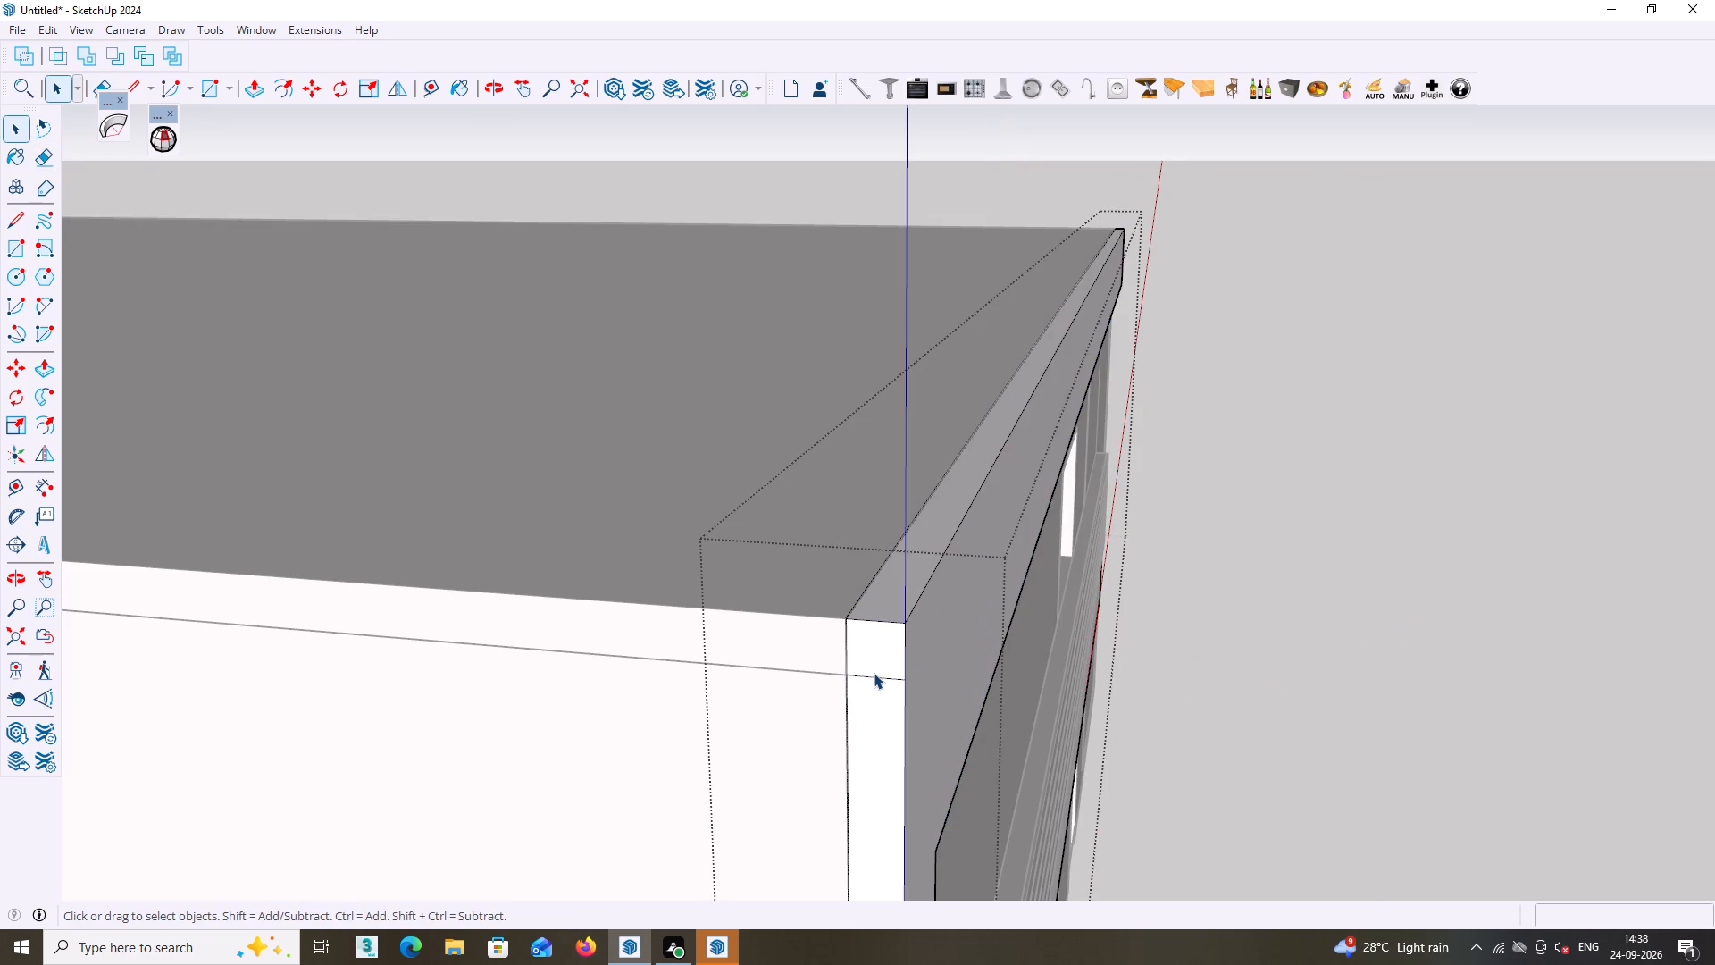
pyautogui.tripleClick(874, 673)
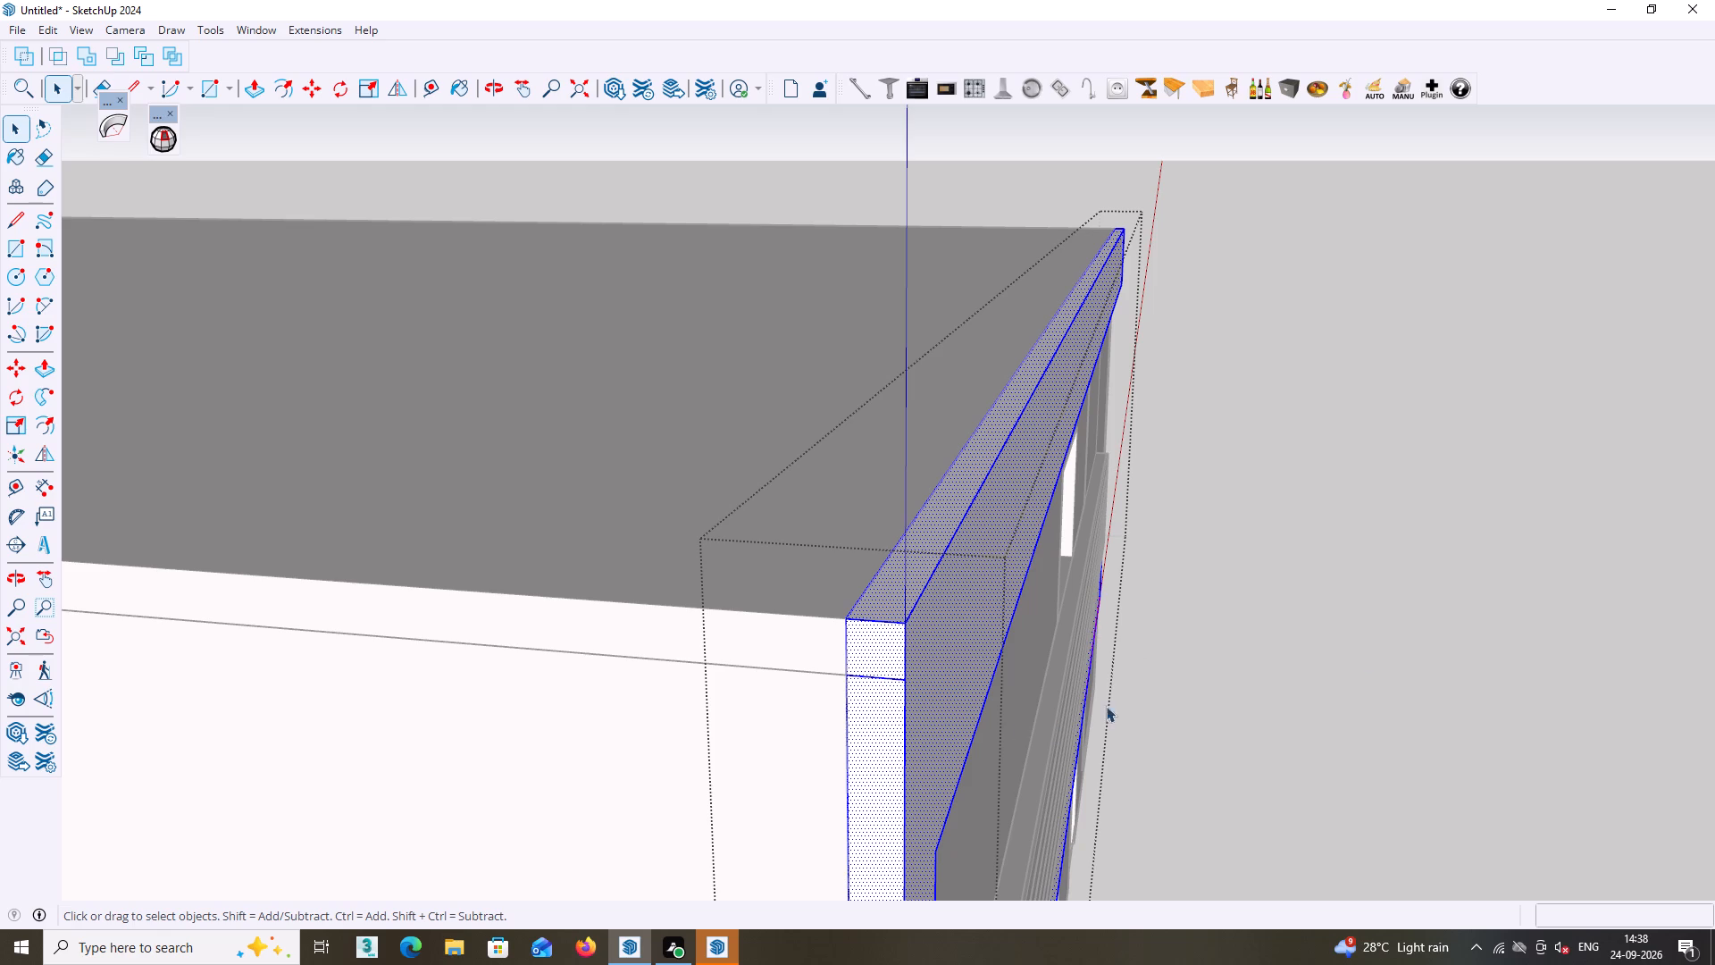
pyautogui.click(1418, 690)
pyautogui.scroll(4, 832, 713)
pyautogui.tripleClick(900, 667)
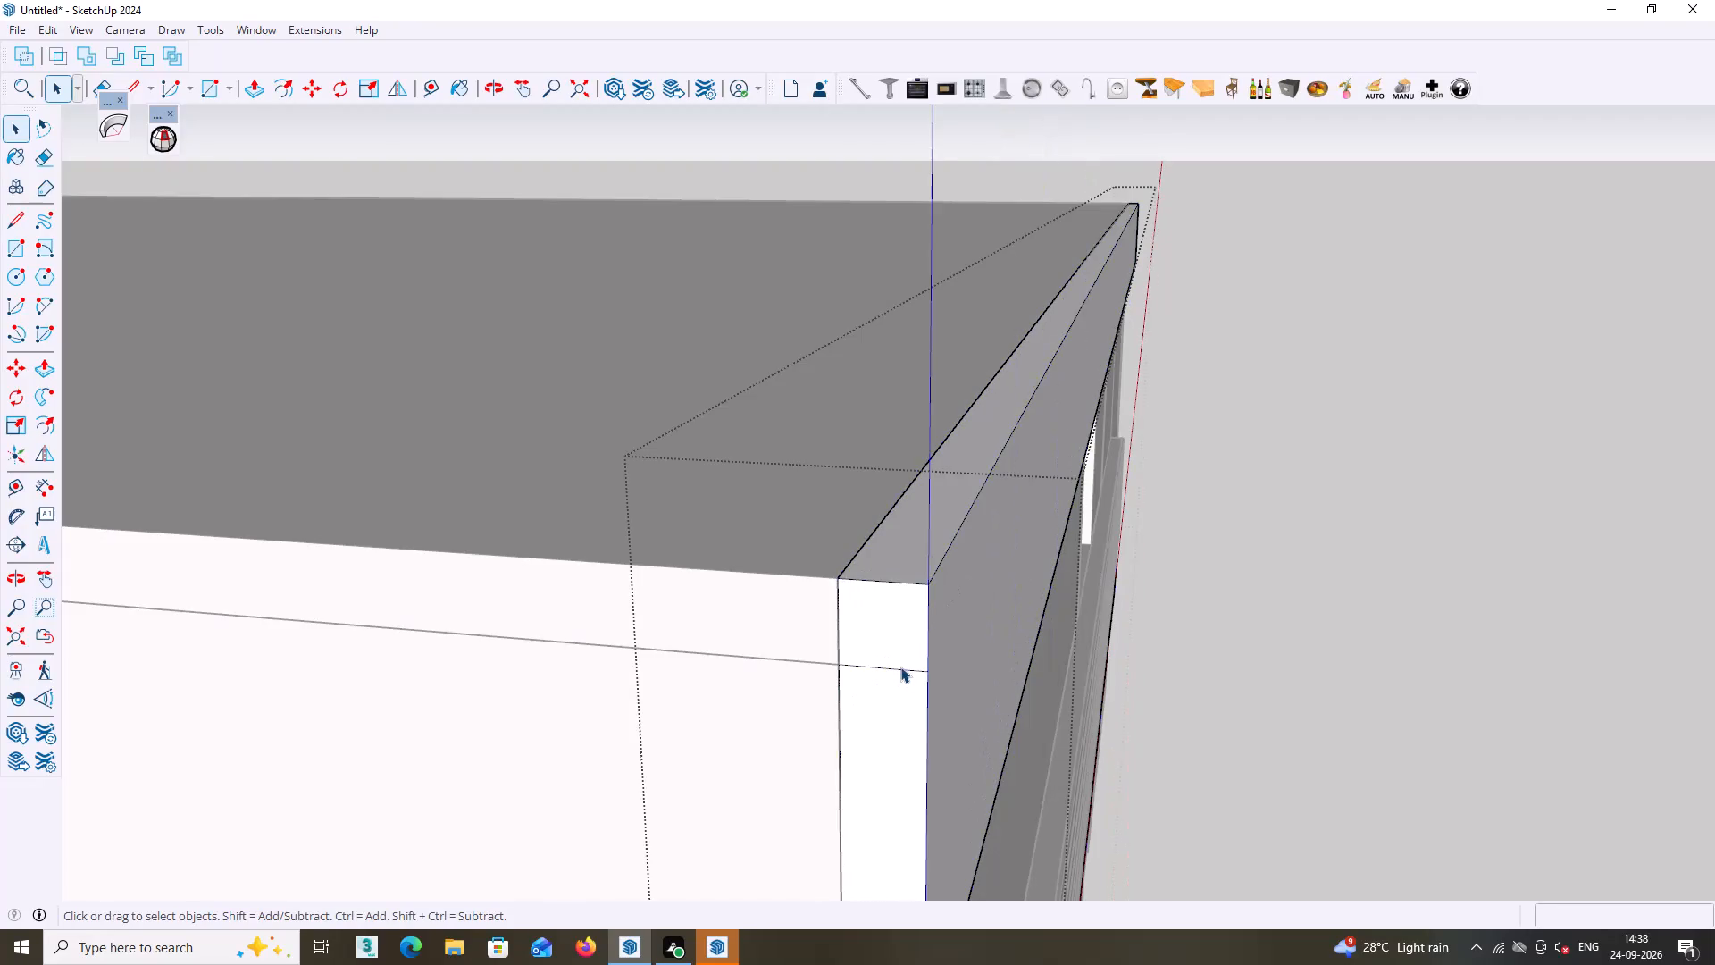
pyautogui.doubleClick(900, 667)
pyautogui.doubleClick(909, 667)
pyautogui.click(908, 670)
pyautogui.doubleClick(908, 670)
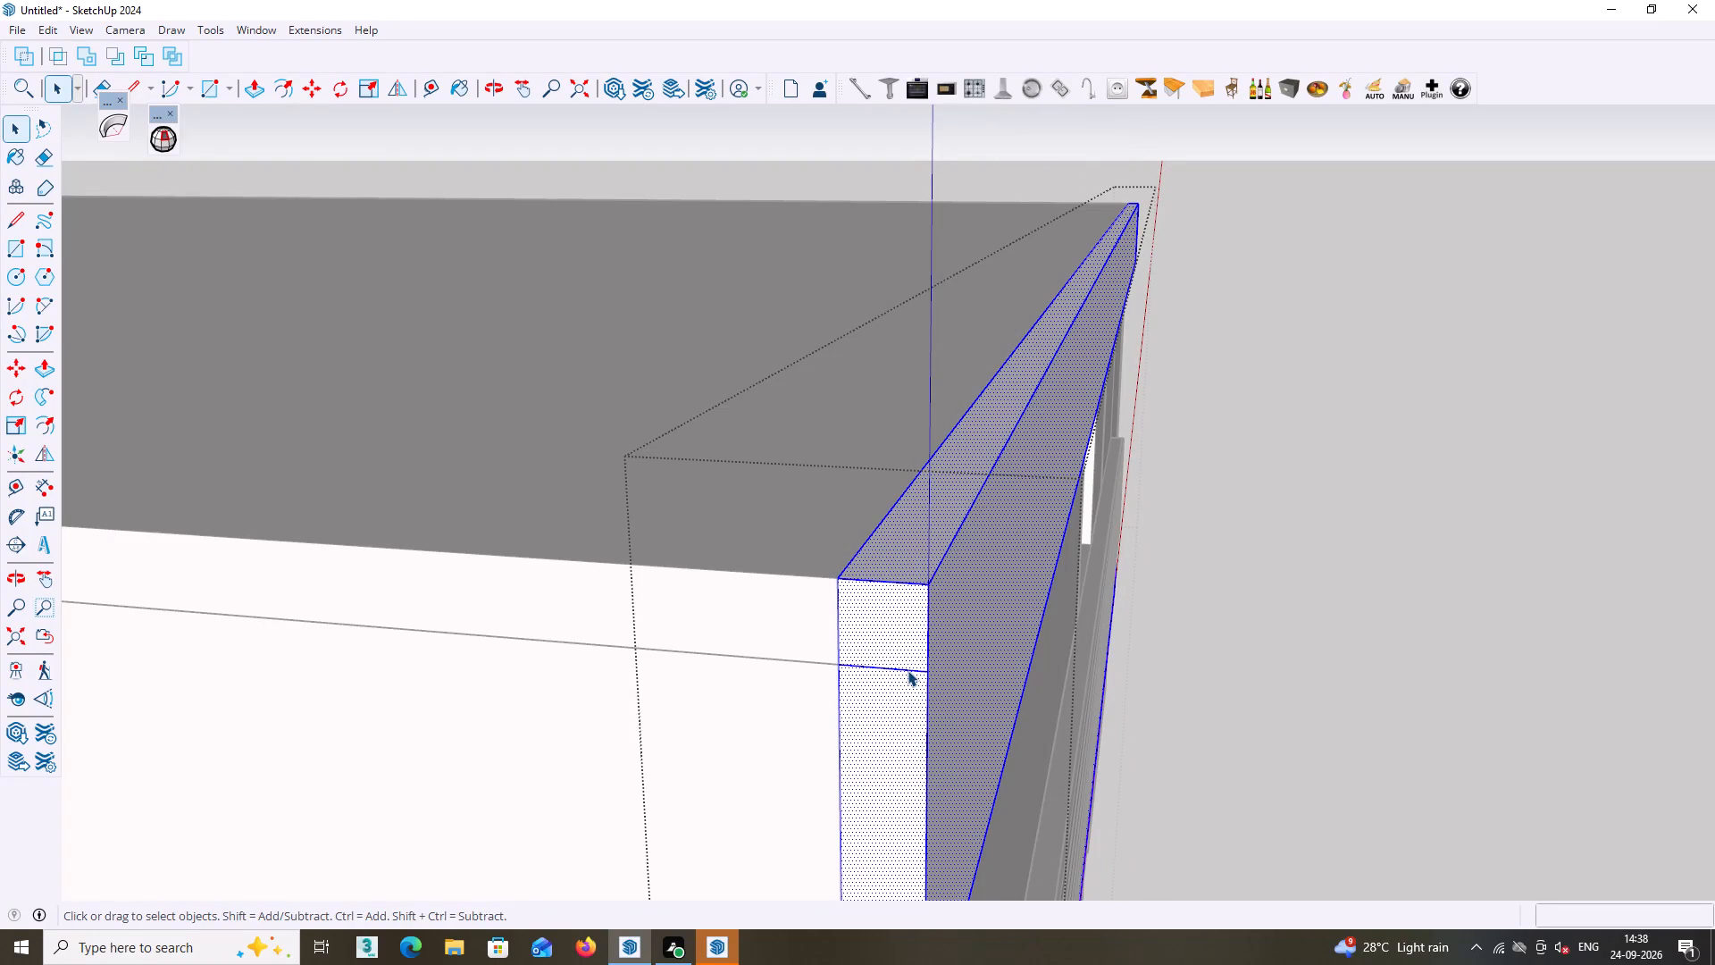
pyautogui.doubleClick(908, 669)
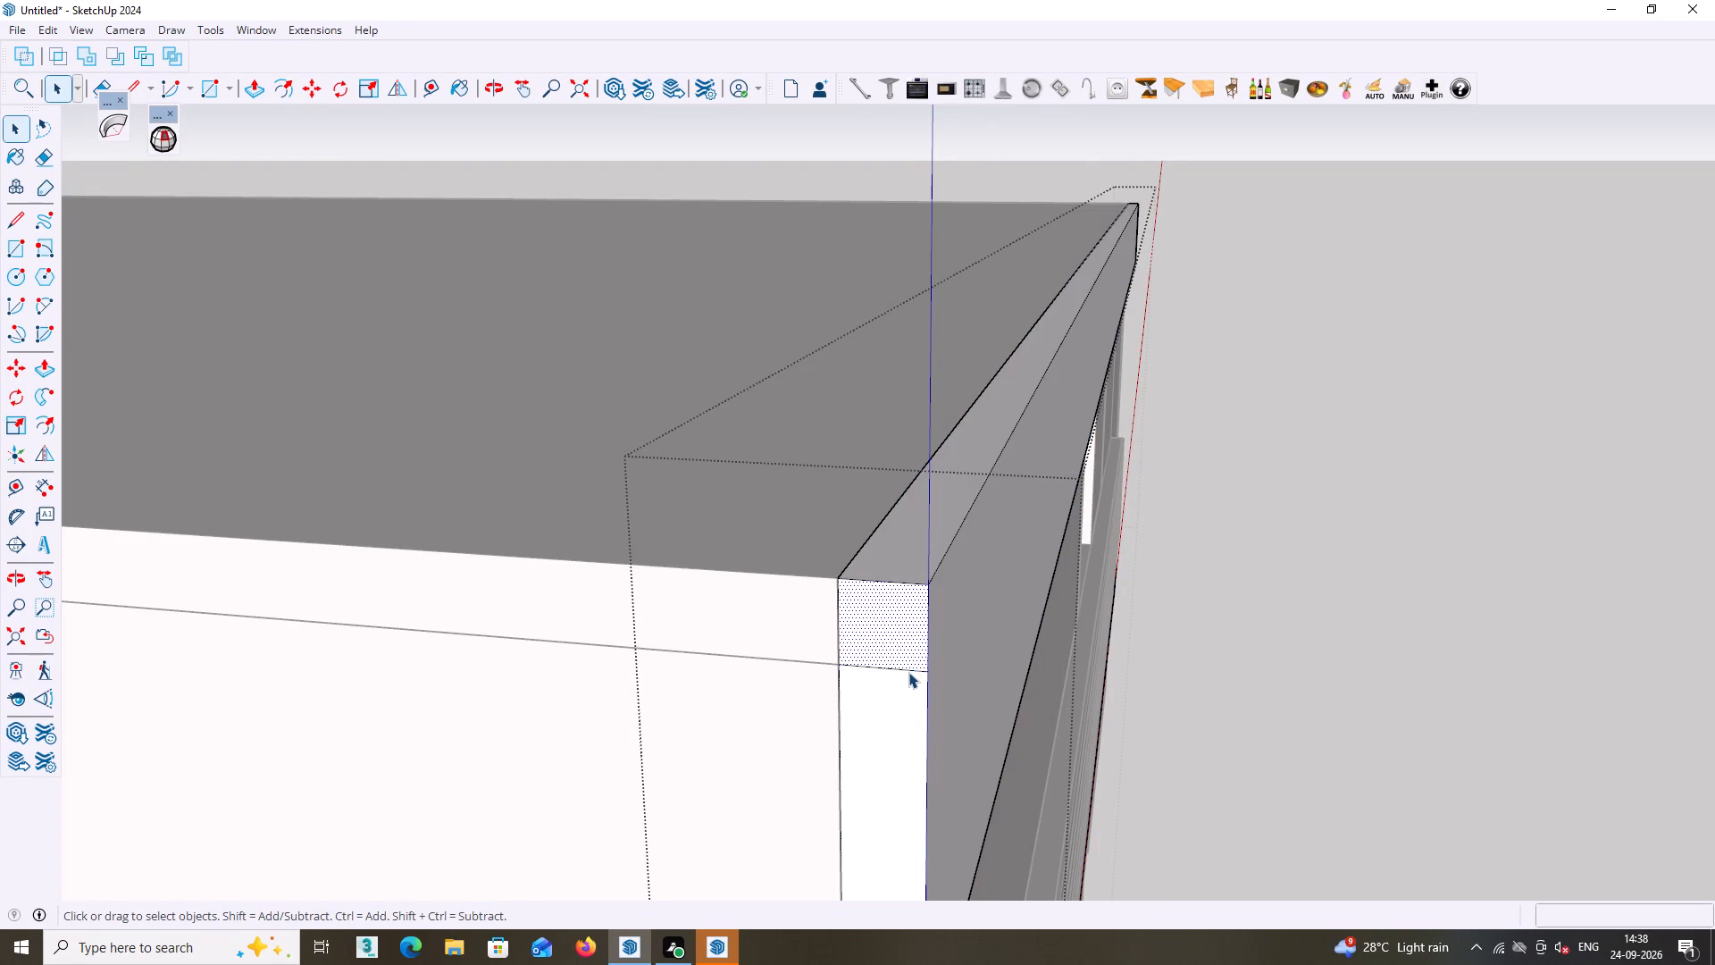
pyautogui.doubleClick(908, 672)
pyautogui.click(908, 670)
pyautogui.click(908, 665)
pyautogui.click(906, 670)
pyautogui.press('Delete')
pyautogui.scroll(-4, 983, 682)
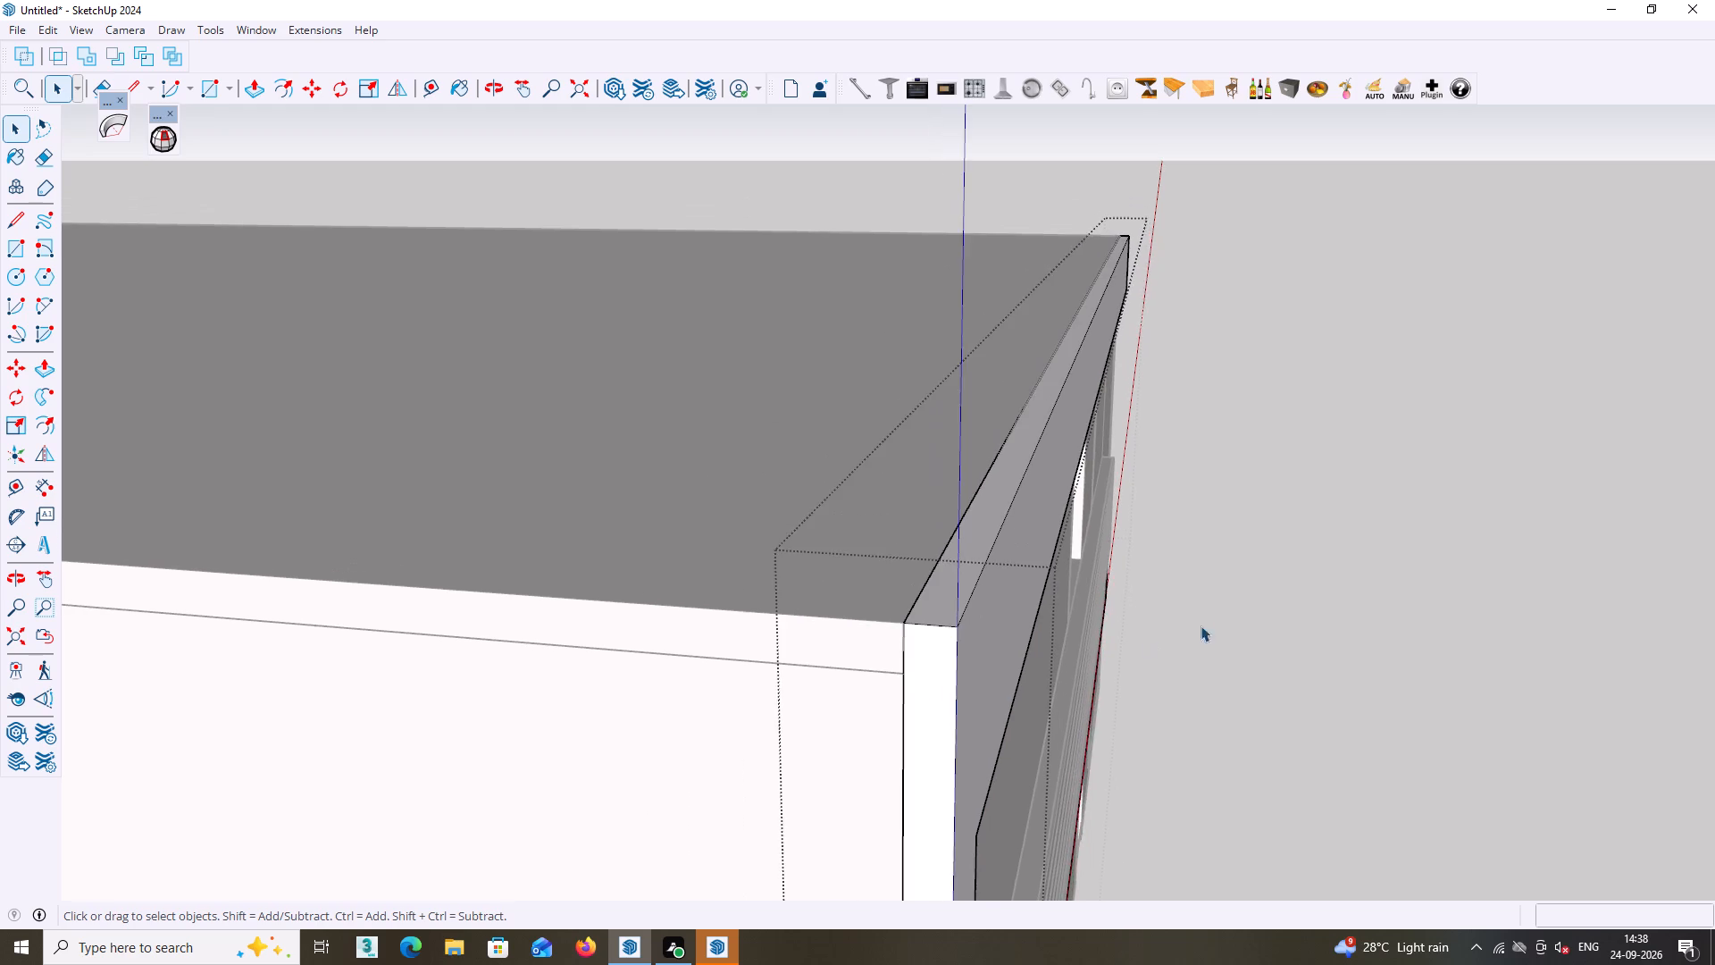
pyautogui.click(1239, 619)
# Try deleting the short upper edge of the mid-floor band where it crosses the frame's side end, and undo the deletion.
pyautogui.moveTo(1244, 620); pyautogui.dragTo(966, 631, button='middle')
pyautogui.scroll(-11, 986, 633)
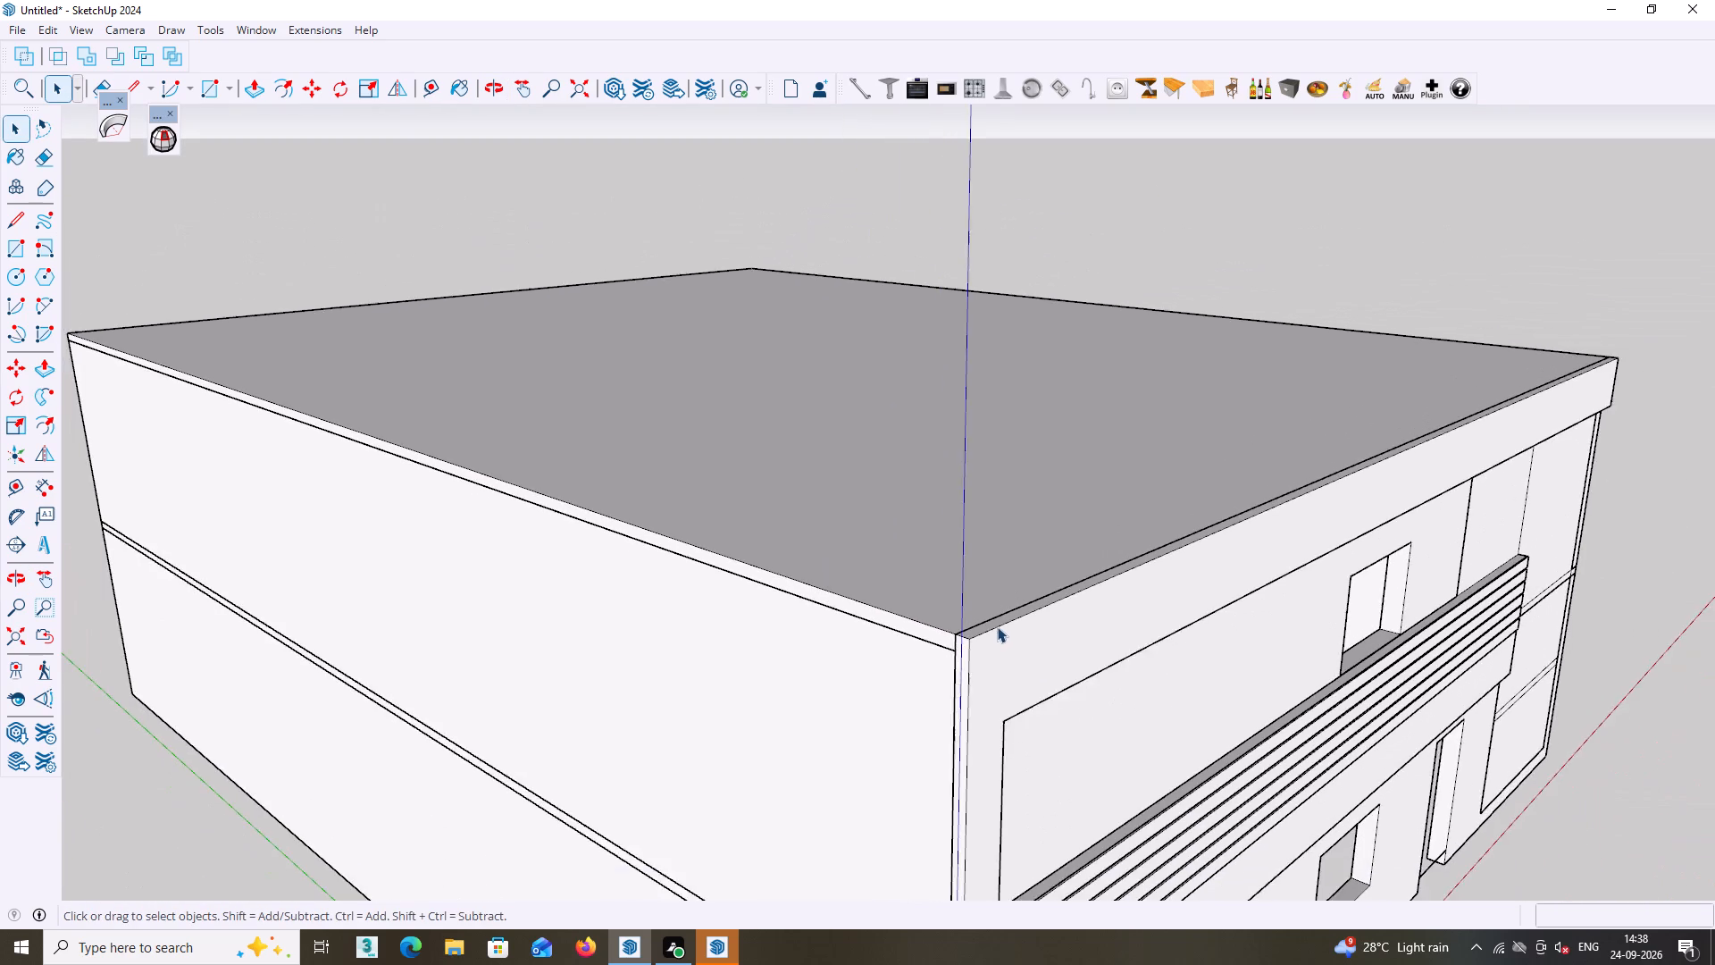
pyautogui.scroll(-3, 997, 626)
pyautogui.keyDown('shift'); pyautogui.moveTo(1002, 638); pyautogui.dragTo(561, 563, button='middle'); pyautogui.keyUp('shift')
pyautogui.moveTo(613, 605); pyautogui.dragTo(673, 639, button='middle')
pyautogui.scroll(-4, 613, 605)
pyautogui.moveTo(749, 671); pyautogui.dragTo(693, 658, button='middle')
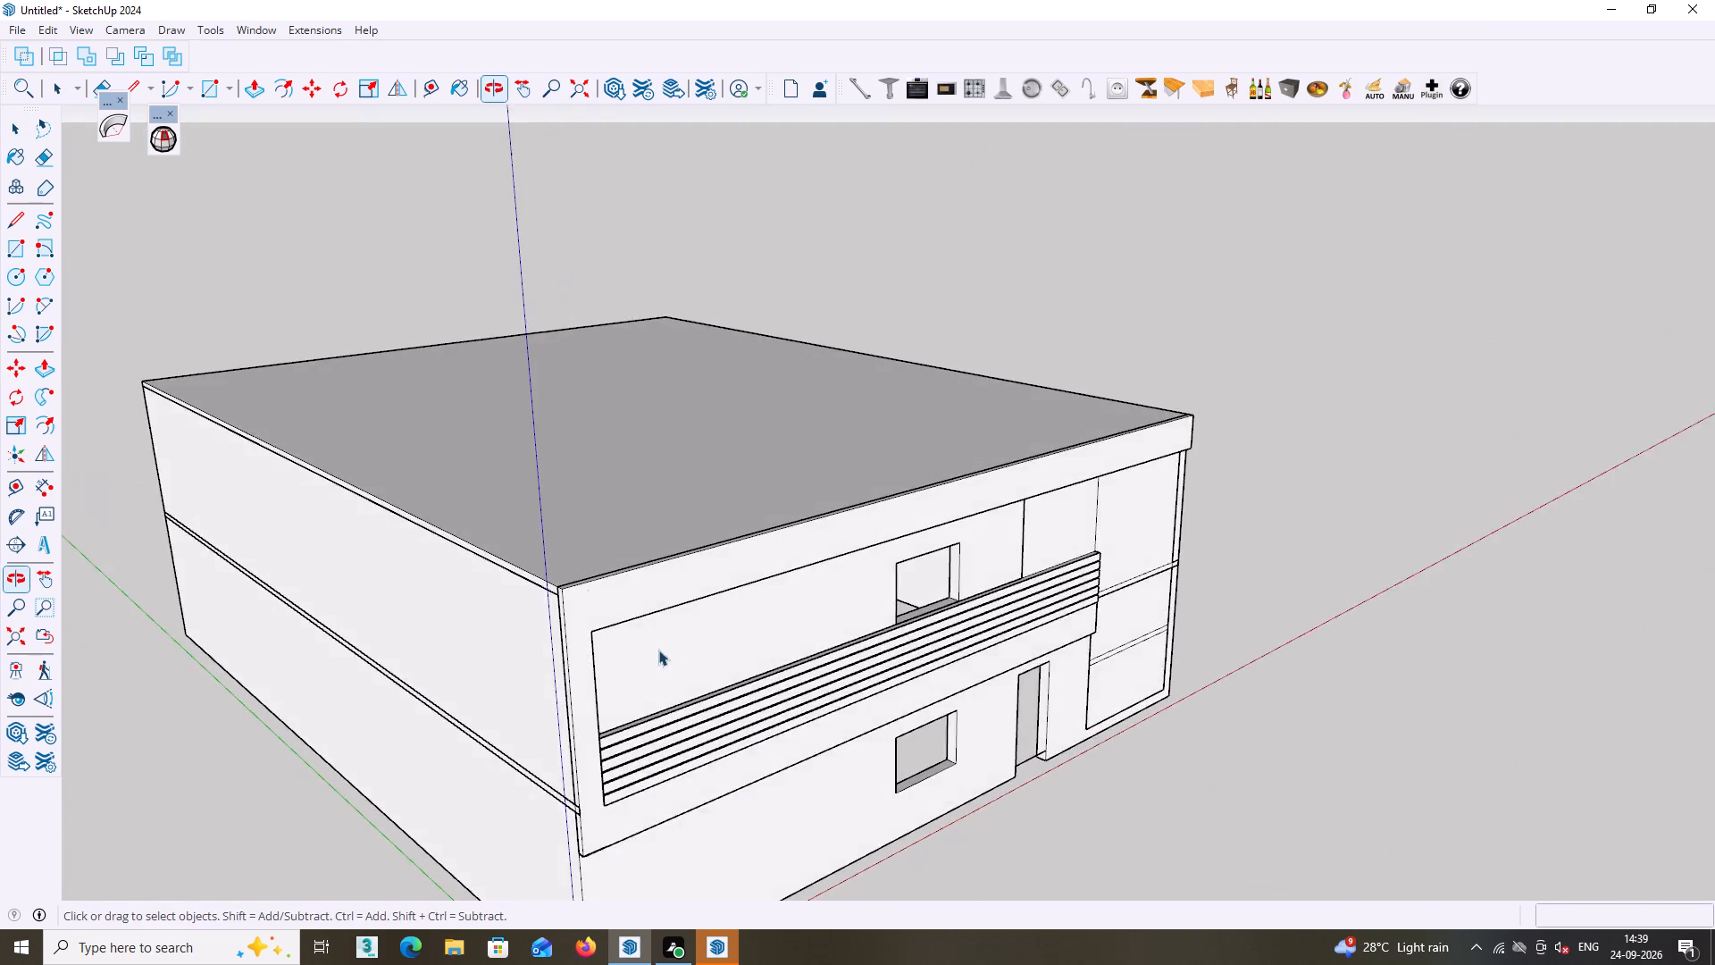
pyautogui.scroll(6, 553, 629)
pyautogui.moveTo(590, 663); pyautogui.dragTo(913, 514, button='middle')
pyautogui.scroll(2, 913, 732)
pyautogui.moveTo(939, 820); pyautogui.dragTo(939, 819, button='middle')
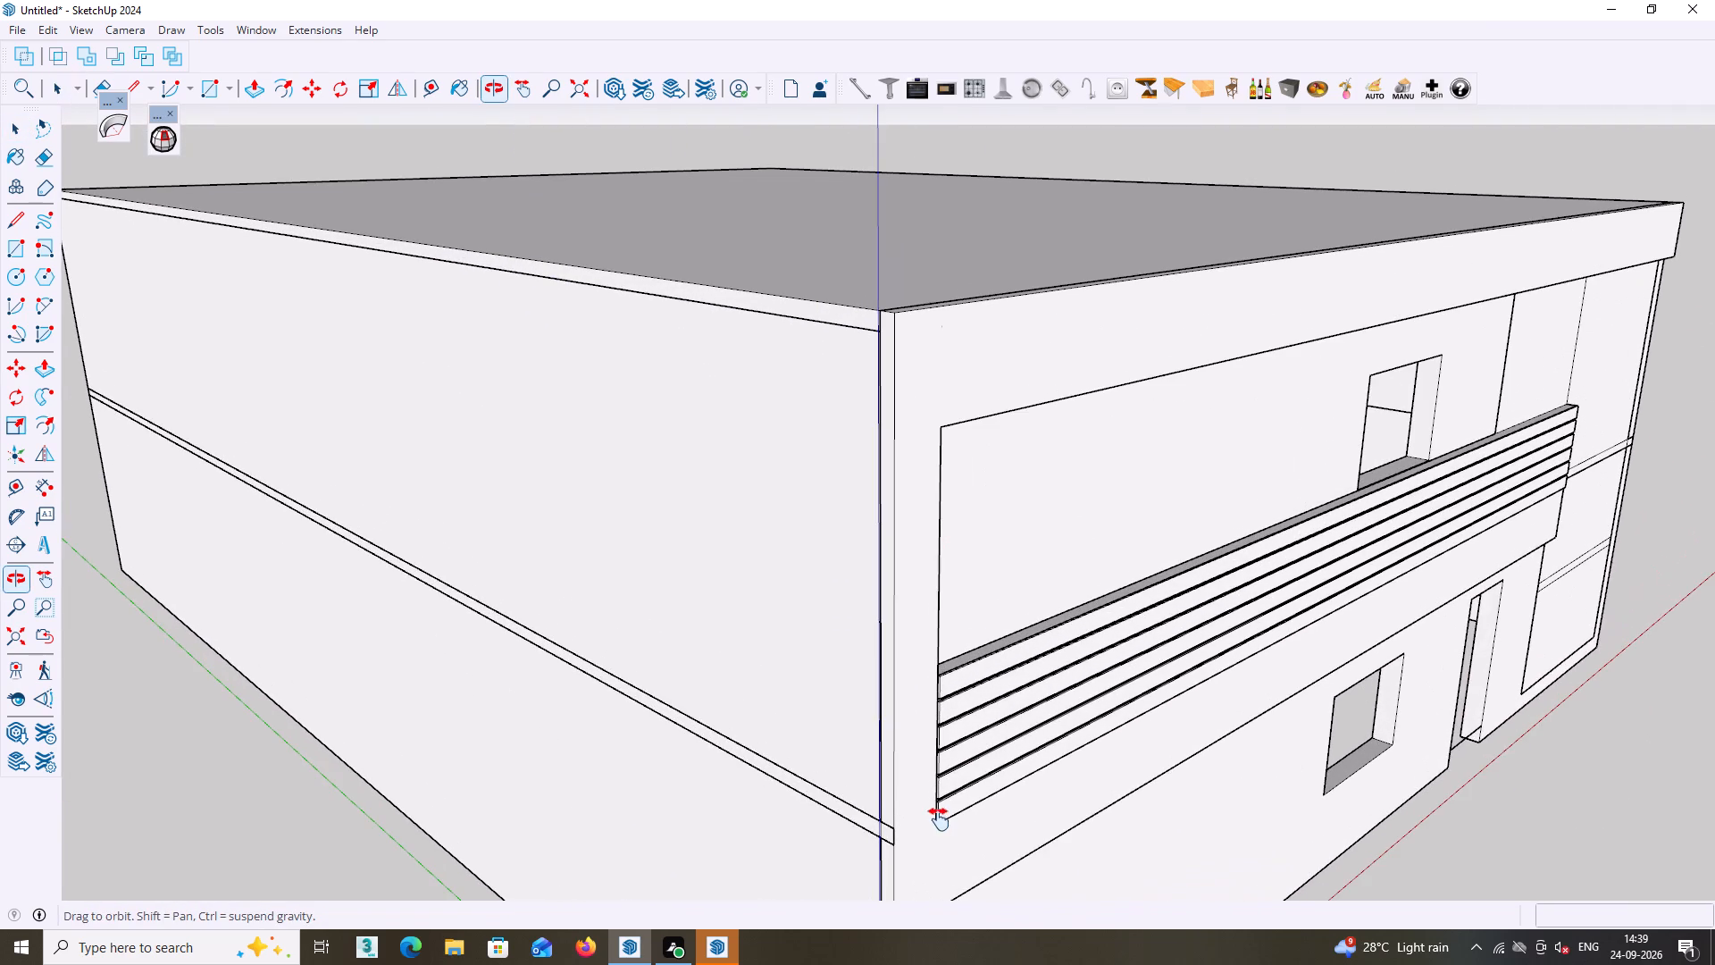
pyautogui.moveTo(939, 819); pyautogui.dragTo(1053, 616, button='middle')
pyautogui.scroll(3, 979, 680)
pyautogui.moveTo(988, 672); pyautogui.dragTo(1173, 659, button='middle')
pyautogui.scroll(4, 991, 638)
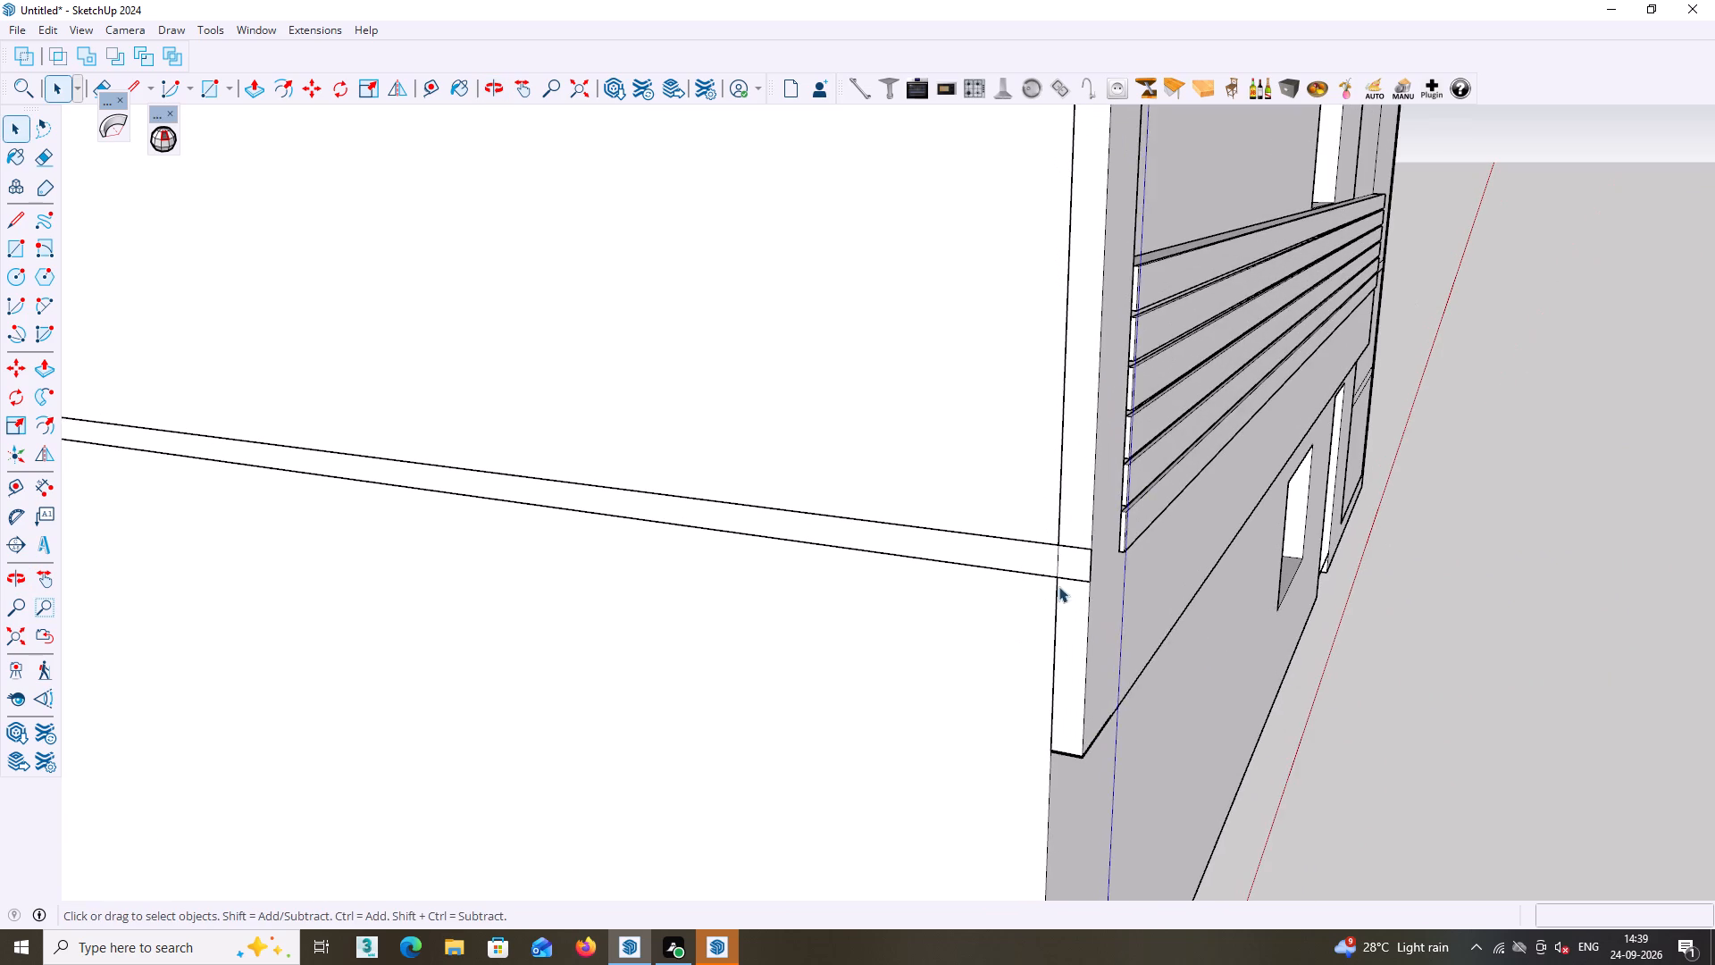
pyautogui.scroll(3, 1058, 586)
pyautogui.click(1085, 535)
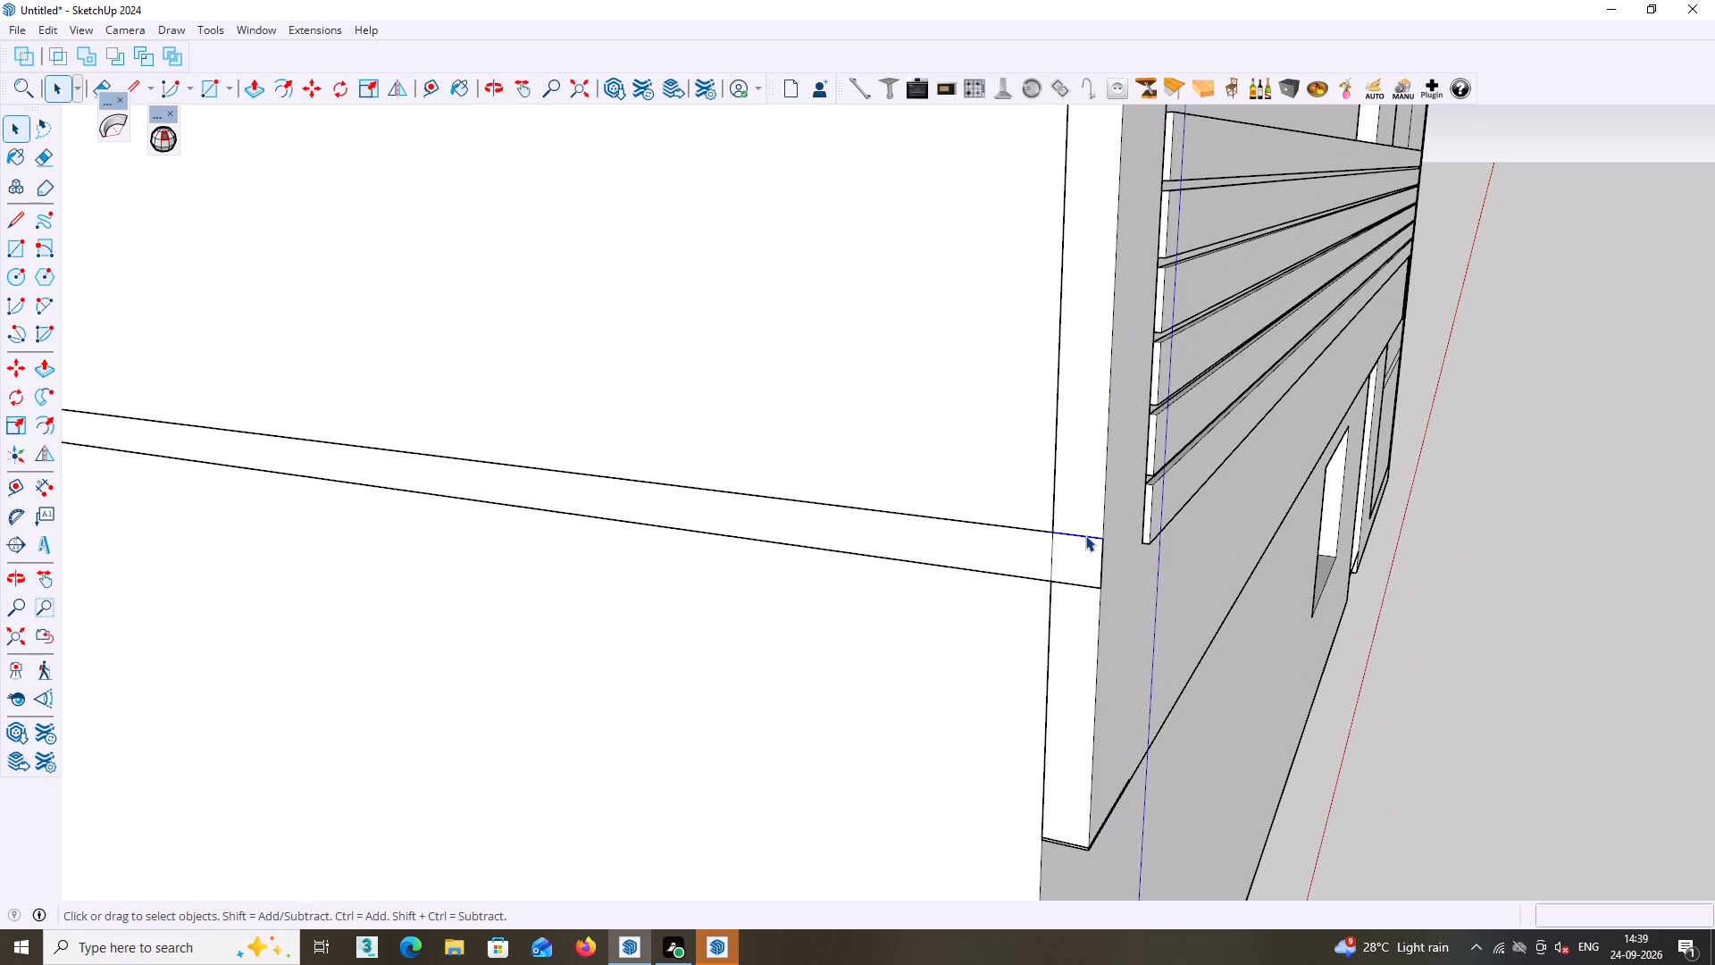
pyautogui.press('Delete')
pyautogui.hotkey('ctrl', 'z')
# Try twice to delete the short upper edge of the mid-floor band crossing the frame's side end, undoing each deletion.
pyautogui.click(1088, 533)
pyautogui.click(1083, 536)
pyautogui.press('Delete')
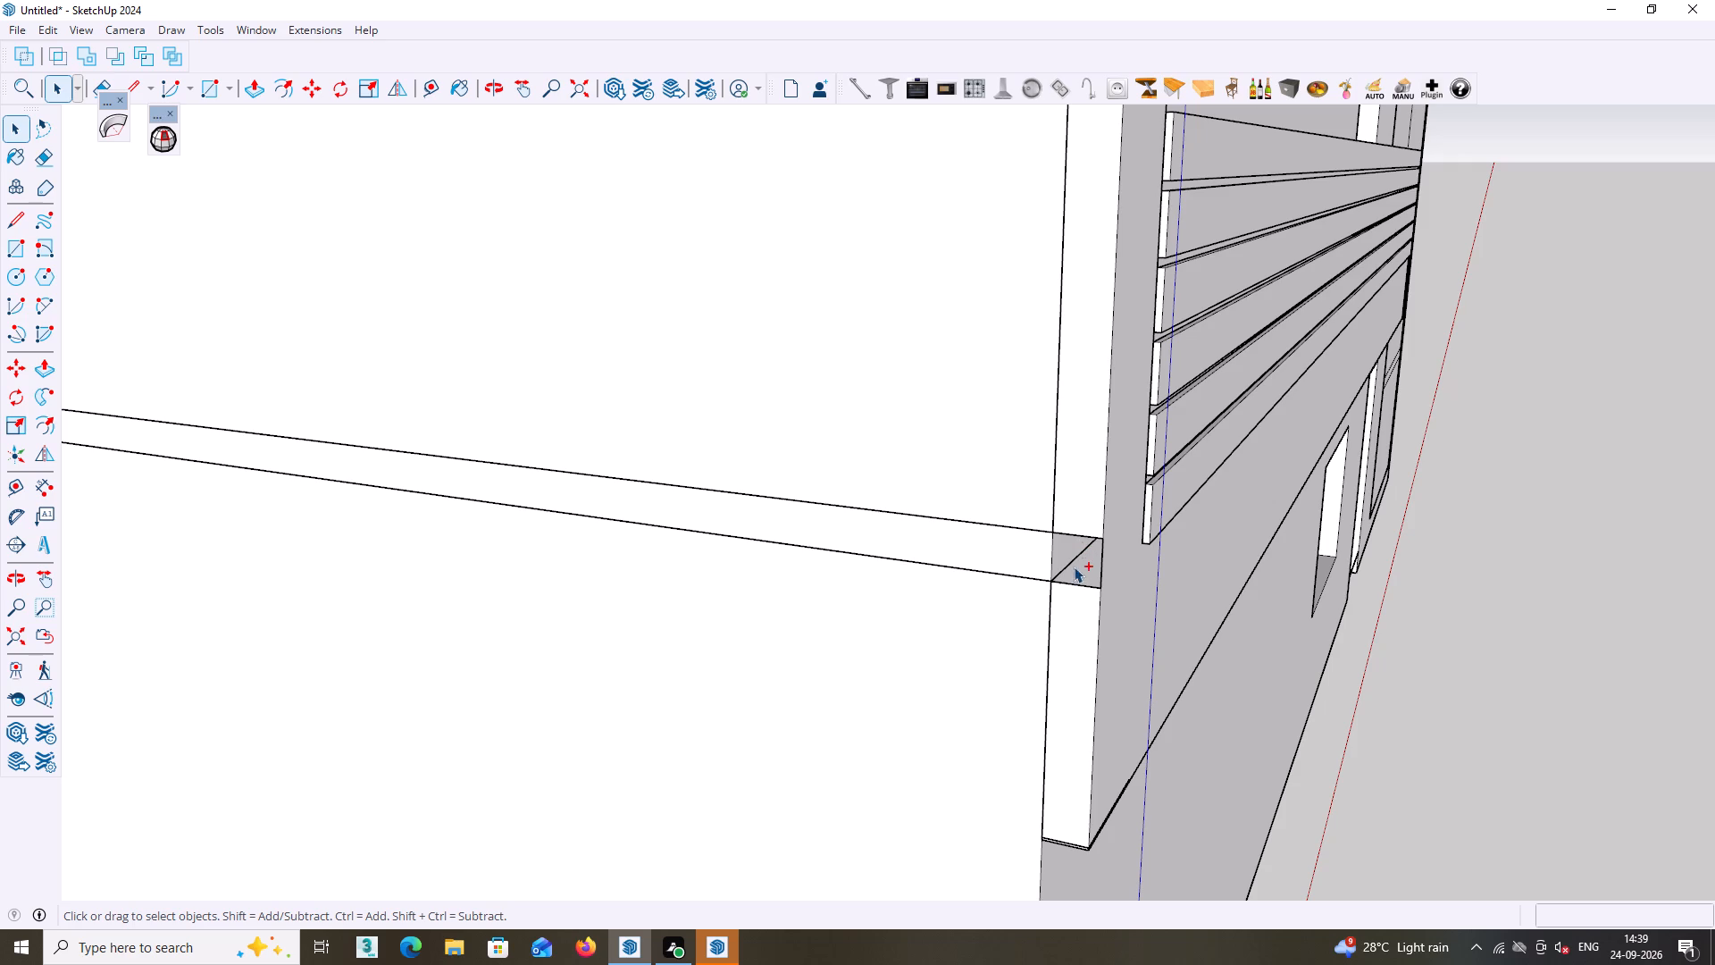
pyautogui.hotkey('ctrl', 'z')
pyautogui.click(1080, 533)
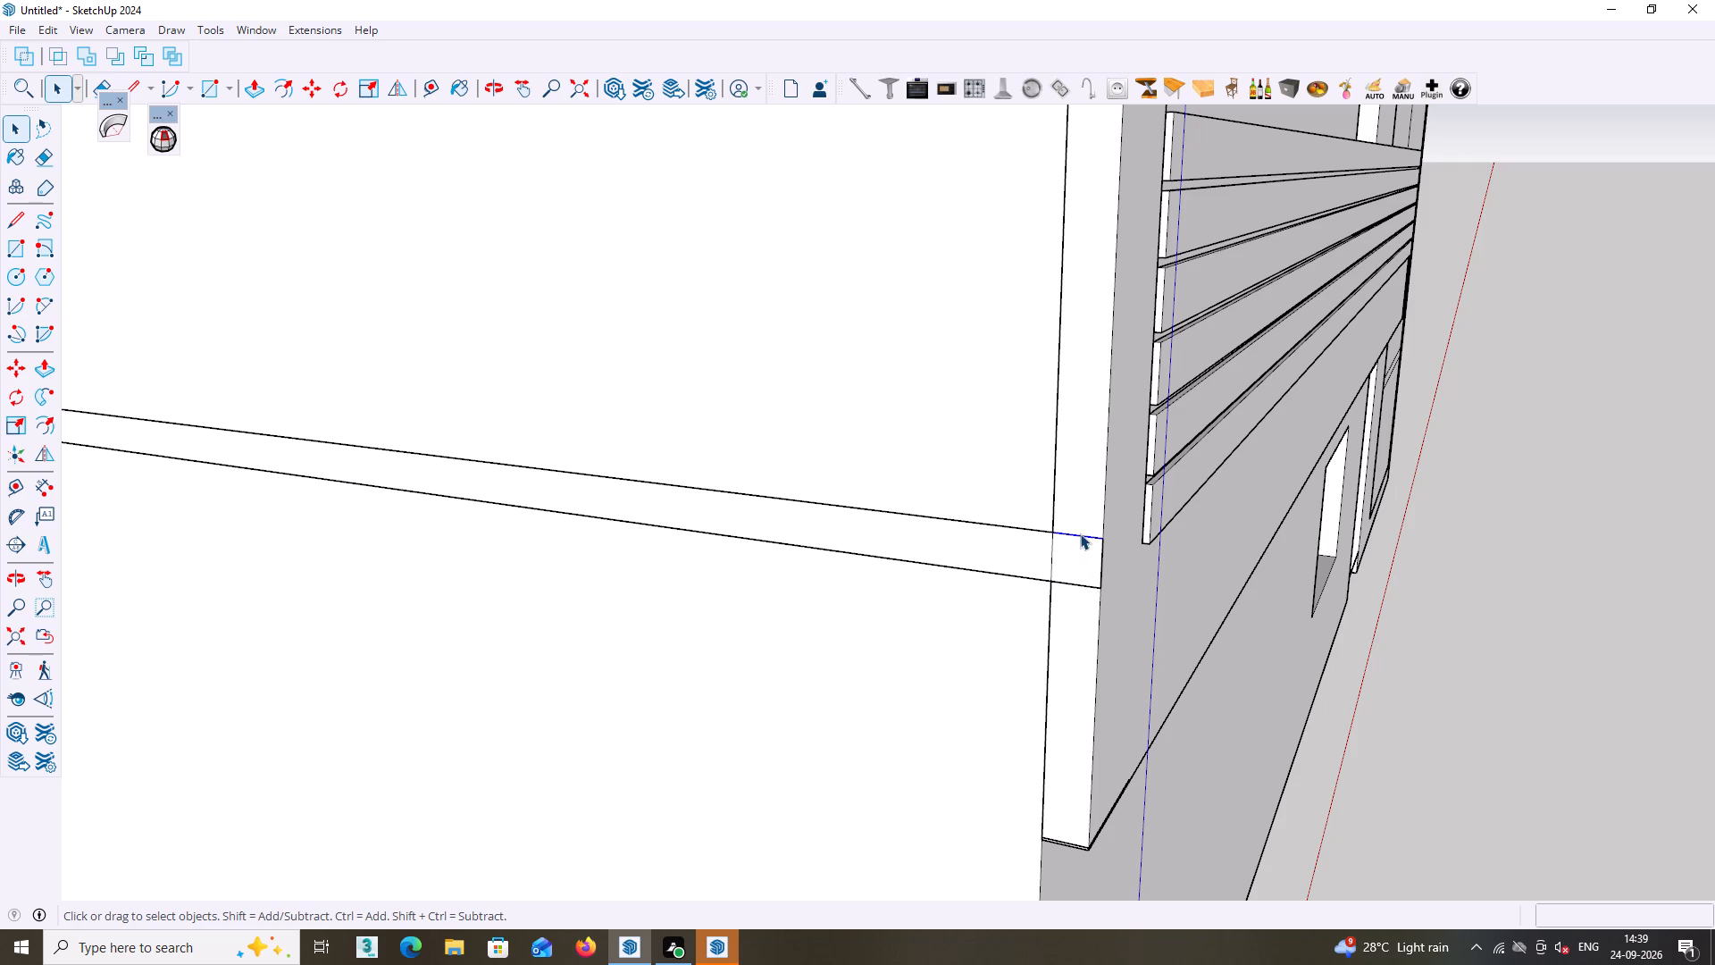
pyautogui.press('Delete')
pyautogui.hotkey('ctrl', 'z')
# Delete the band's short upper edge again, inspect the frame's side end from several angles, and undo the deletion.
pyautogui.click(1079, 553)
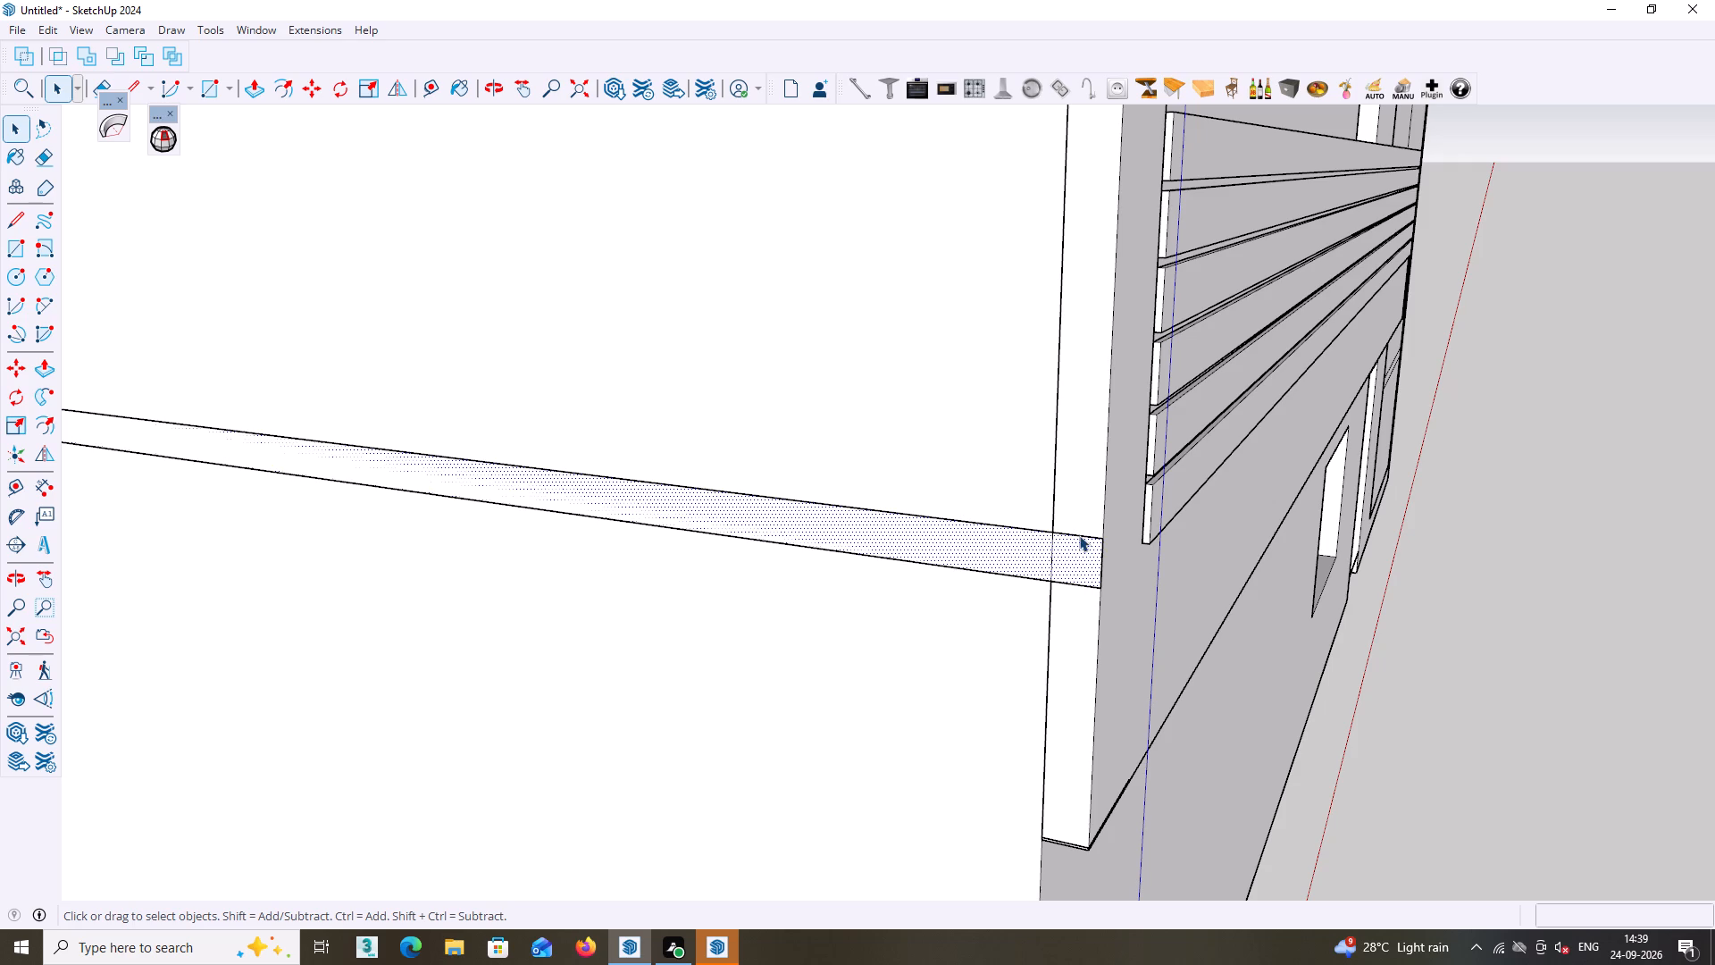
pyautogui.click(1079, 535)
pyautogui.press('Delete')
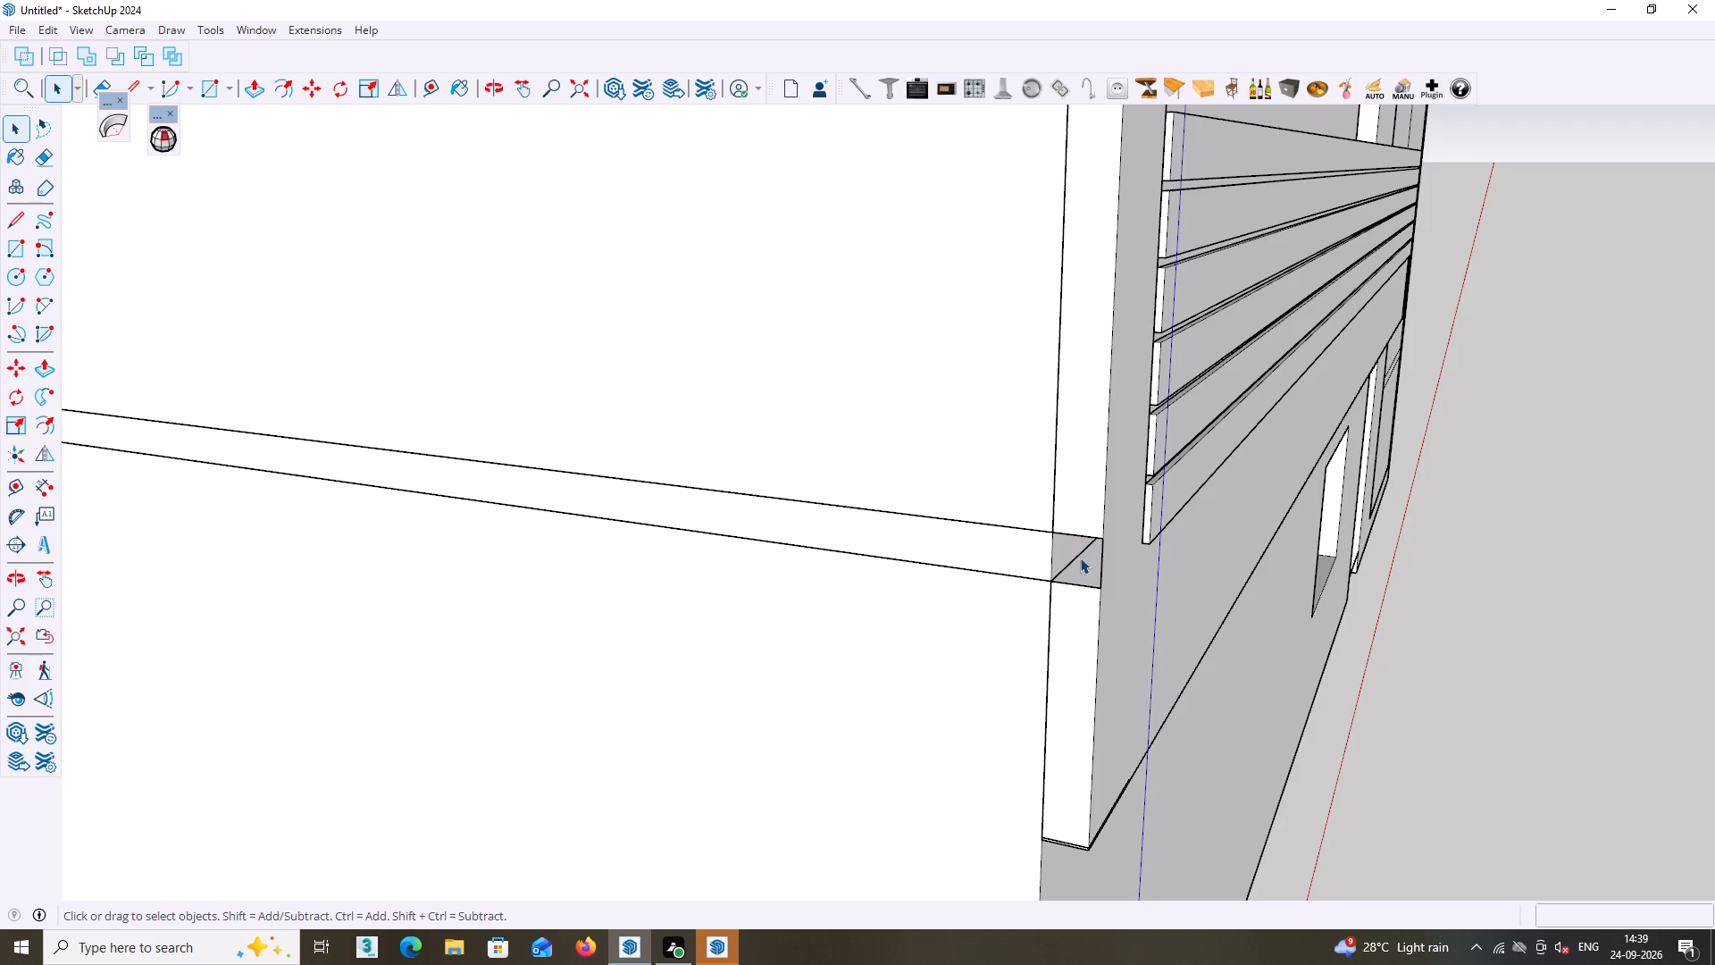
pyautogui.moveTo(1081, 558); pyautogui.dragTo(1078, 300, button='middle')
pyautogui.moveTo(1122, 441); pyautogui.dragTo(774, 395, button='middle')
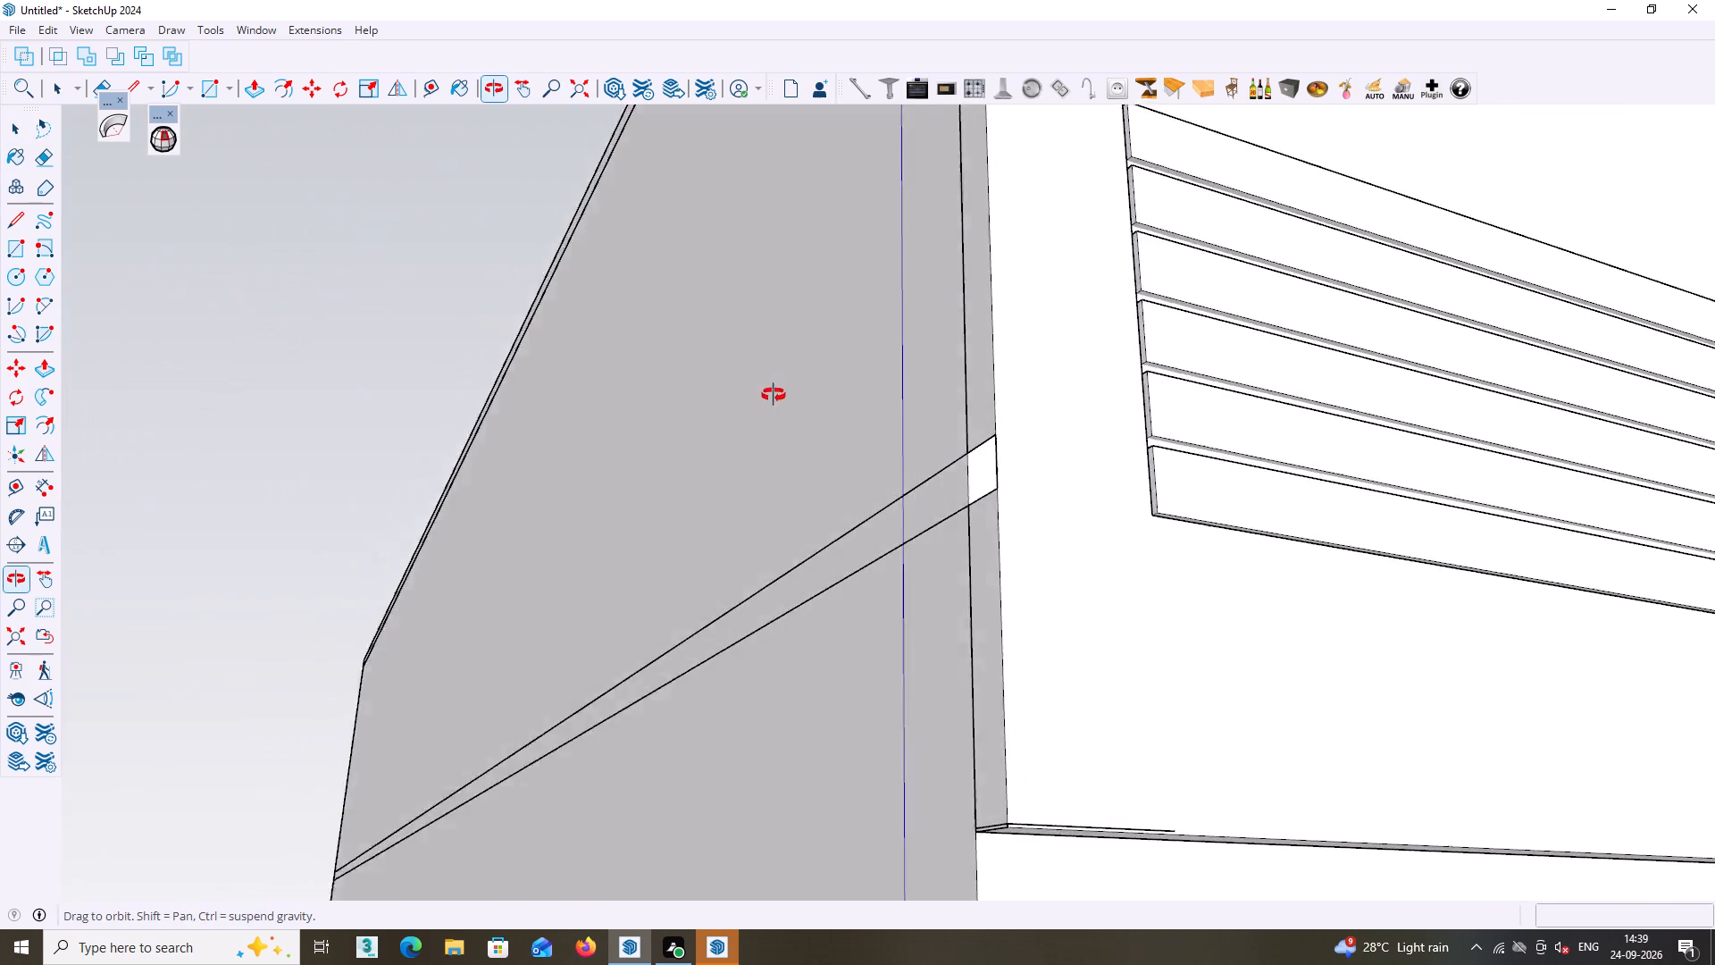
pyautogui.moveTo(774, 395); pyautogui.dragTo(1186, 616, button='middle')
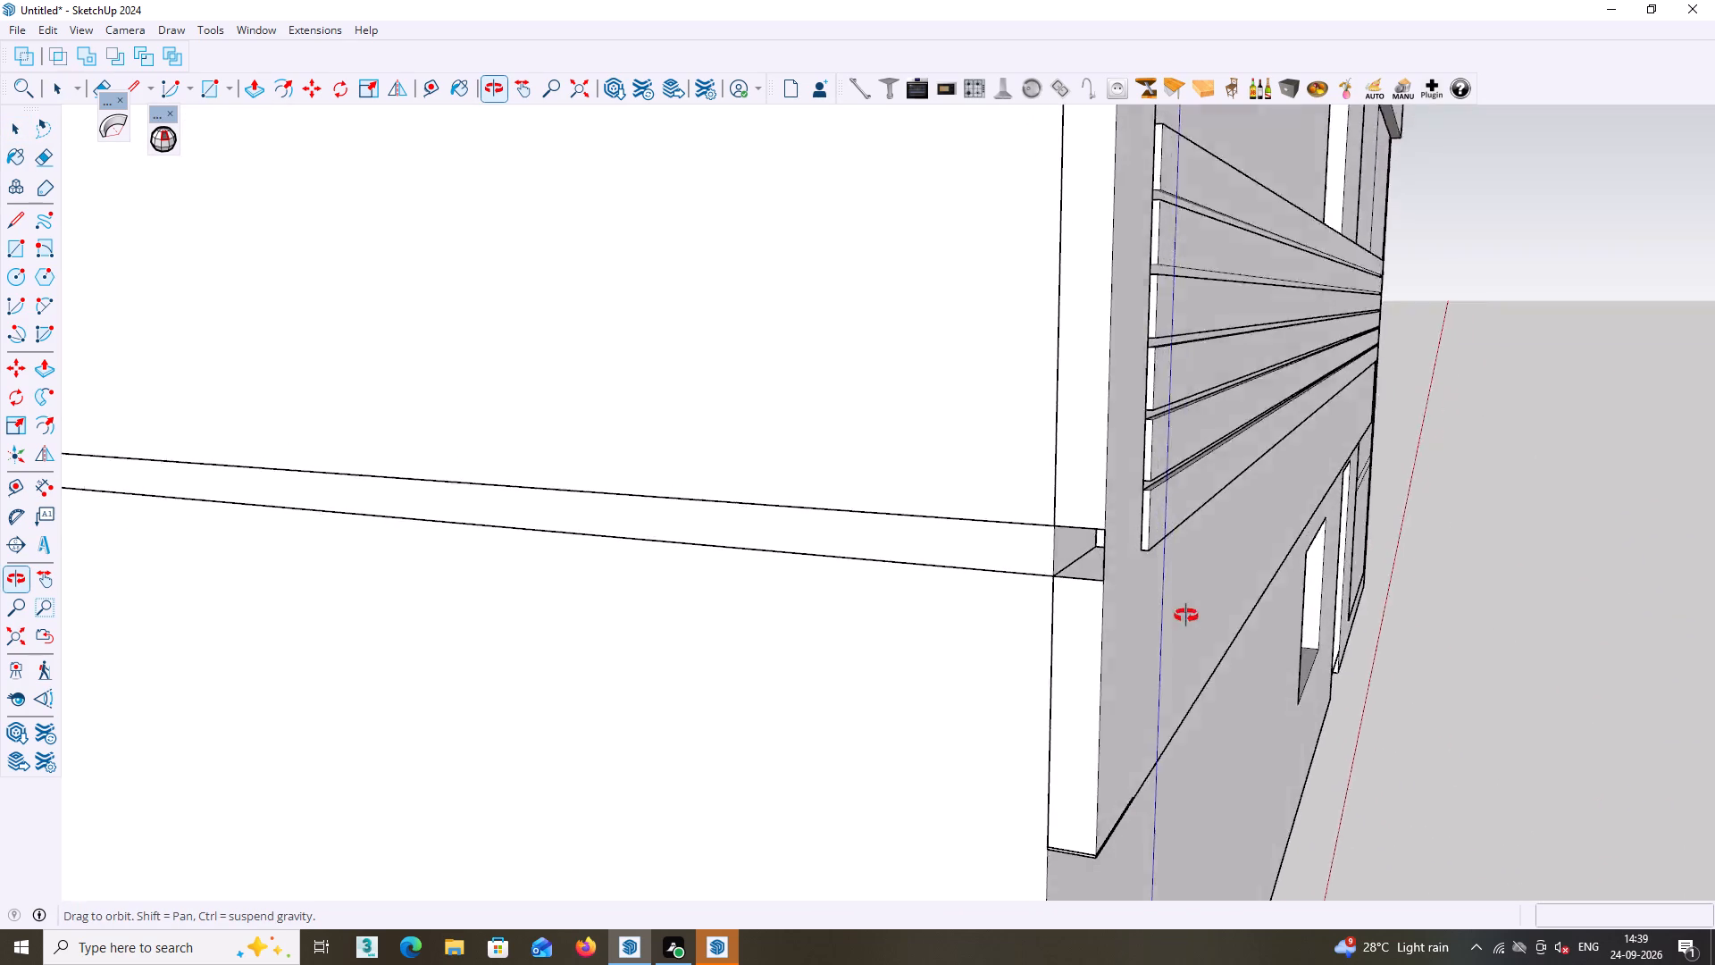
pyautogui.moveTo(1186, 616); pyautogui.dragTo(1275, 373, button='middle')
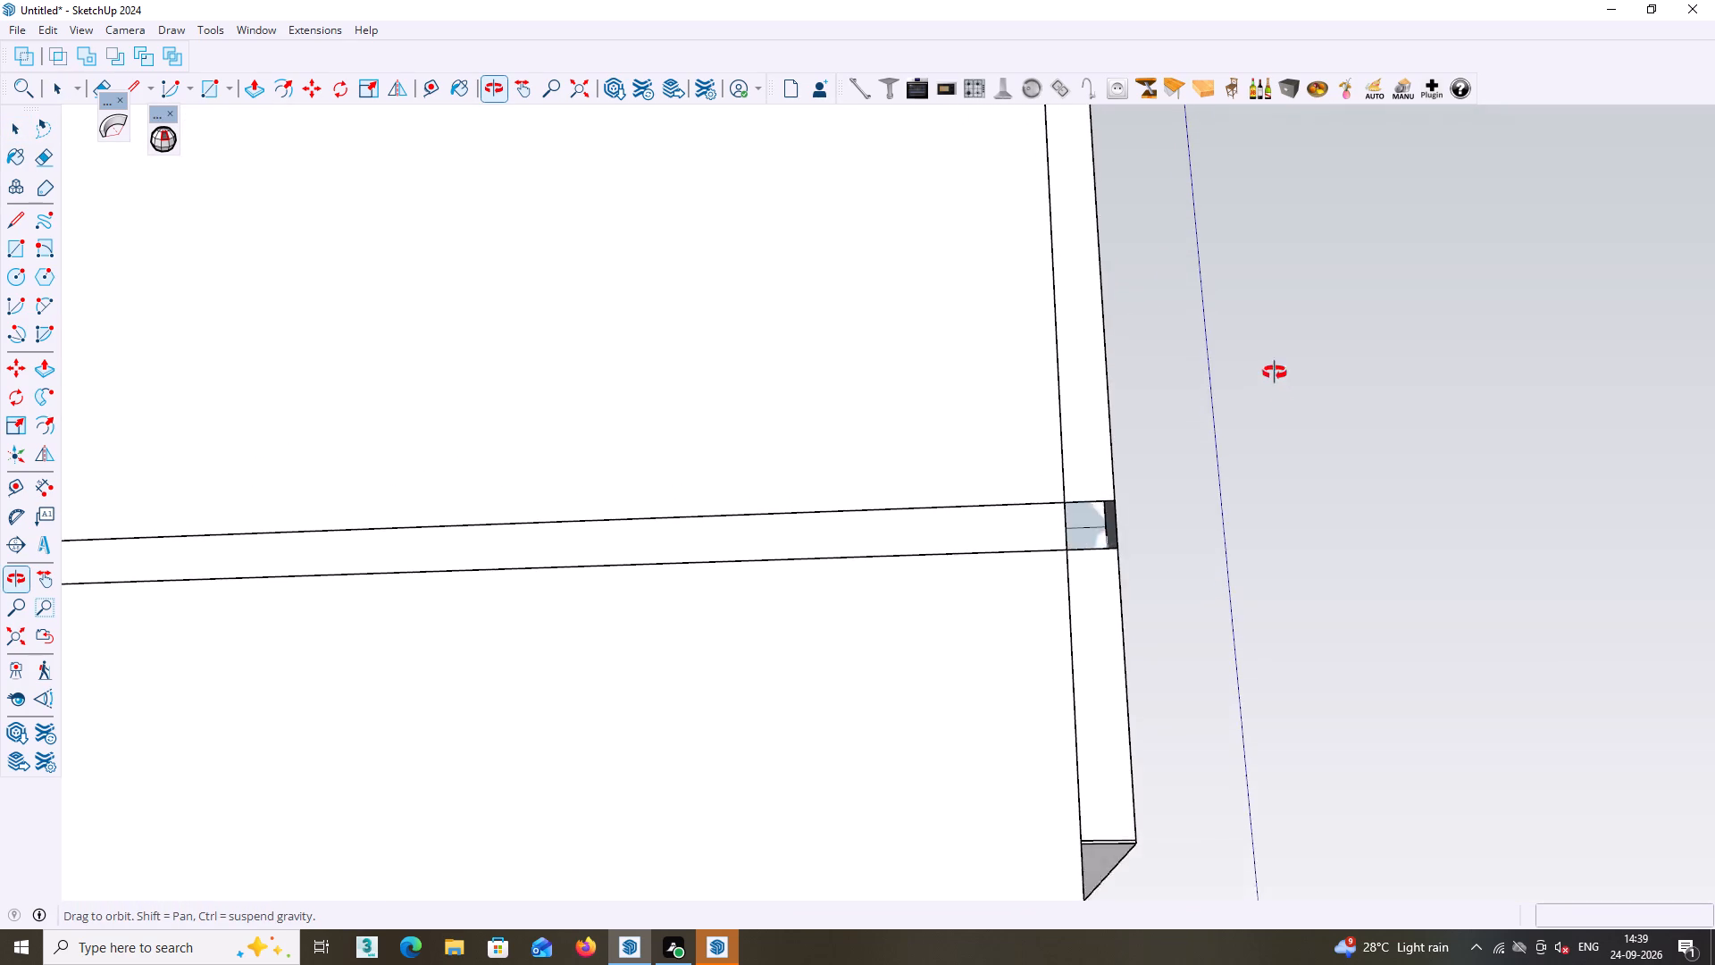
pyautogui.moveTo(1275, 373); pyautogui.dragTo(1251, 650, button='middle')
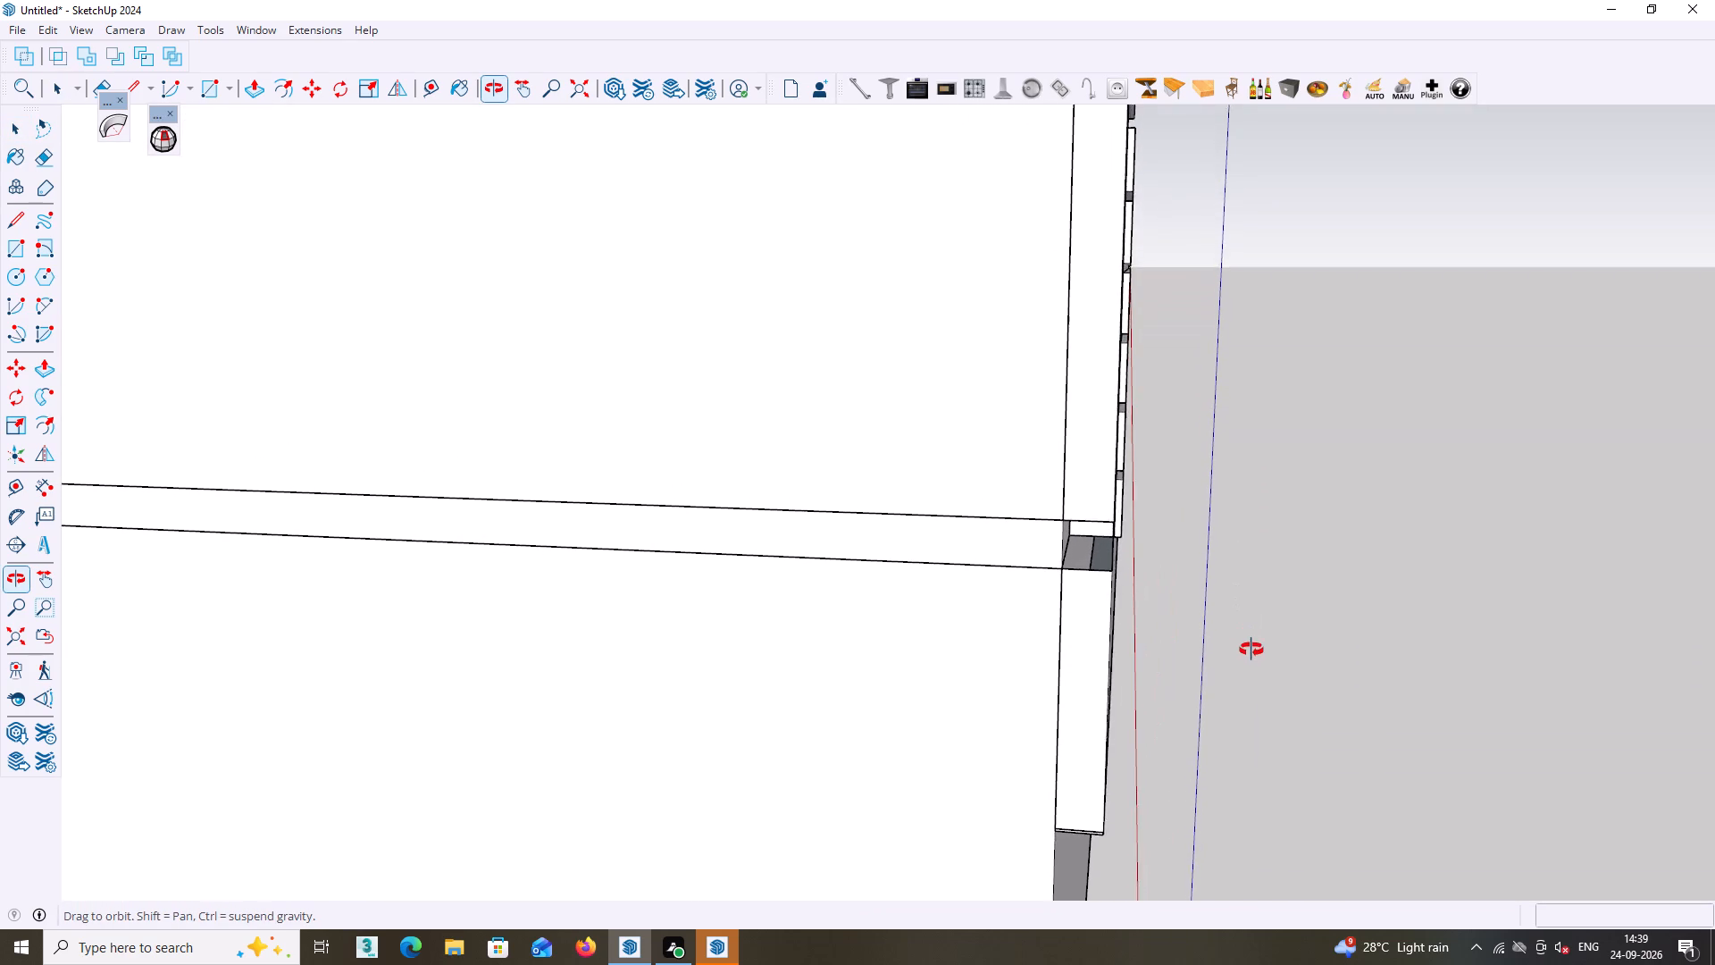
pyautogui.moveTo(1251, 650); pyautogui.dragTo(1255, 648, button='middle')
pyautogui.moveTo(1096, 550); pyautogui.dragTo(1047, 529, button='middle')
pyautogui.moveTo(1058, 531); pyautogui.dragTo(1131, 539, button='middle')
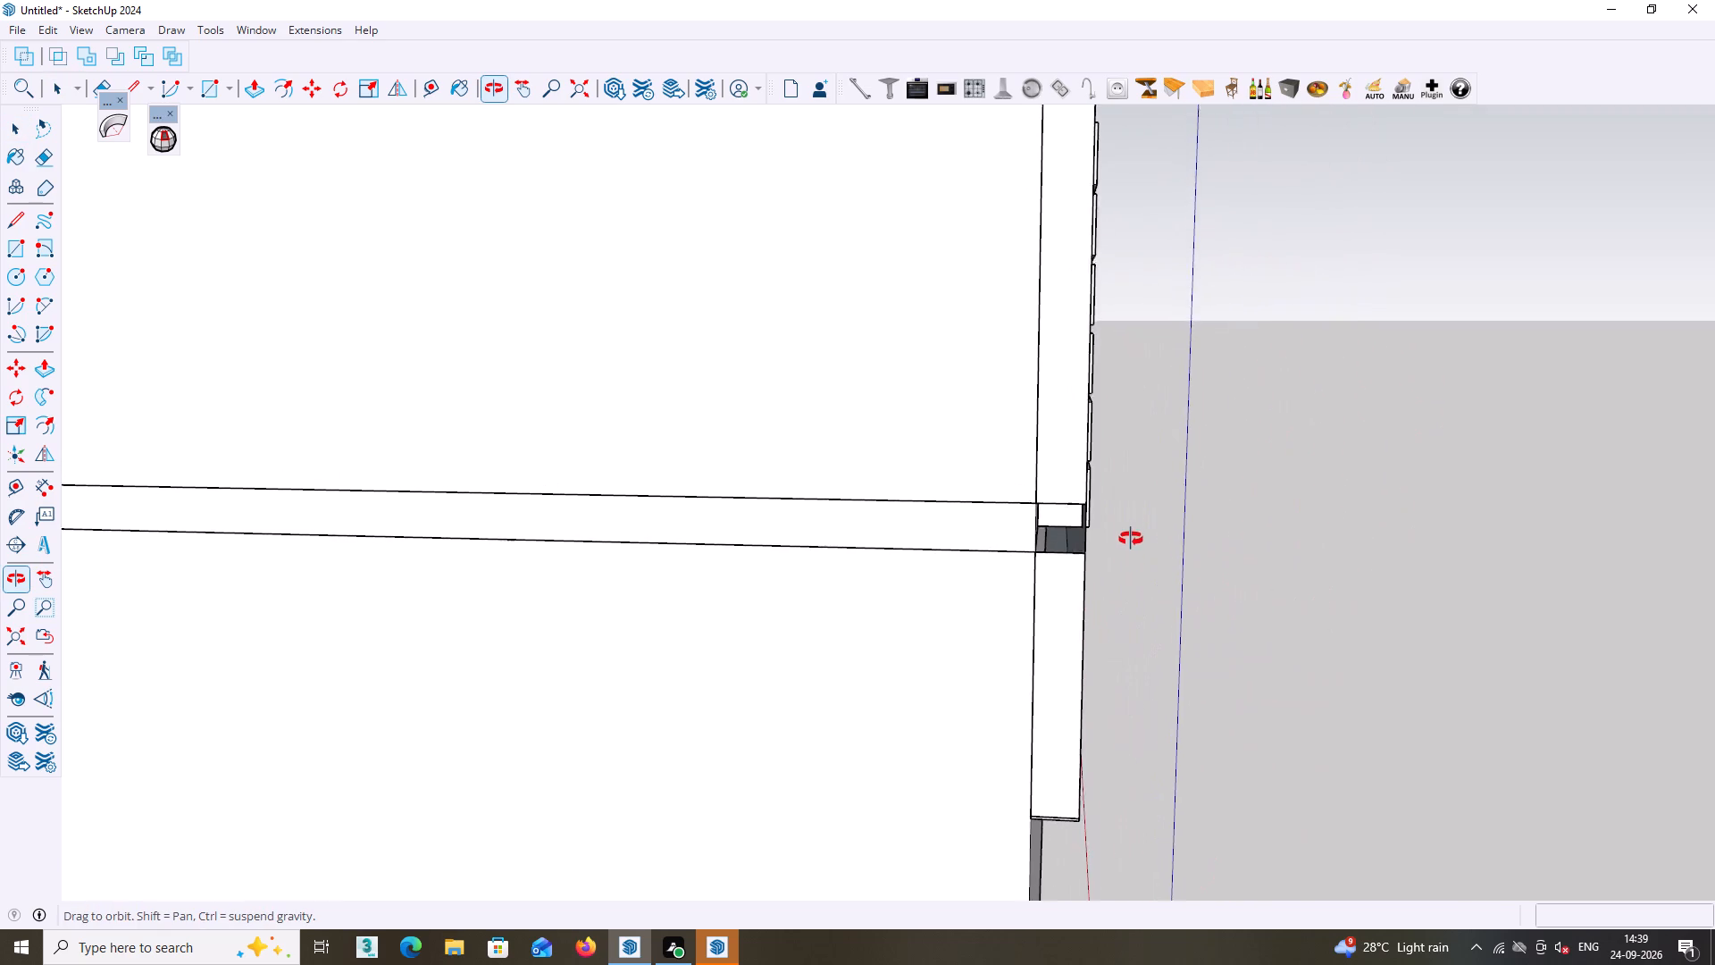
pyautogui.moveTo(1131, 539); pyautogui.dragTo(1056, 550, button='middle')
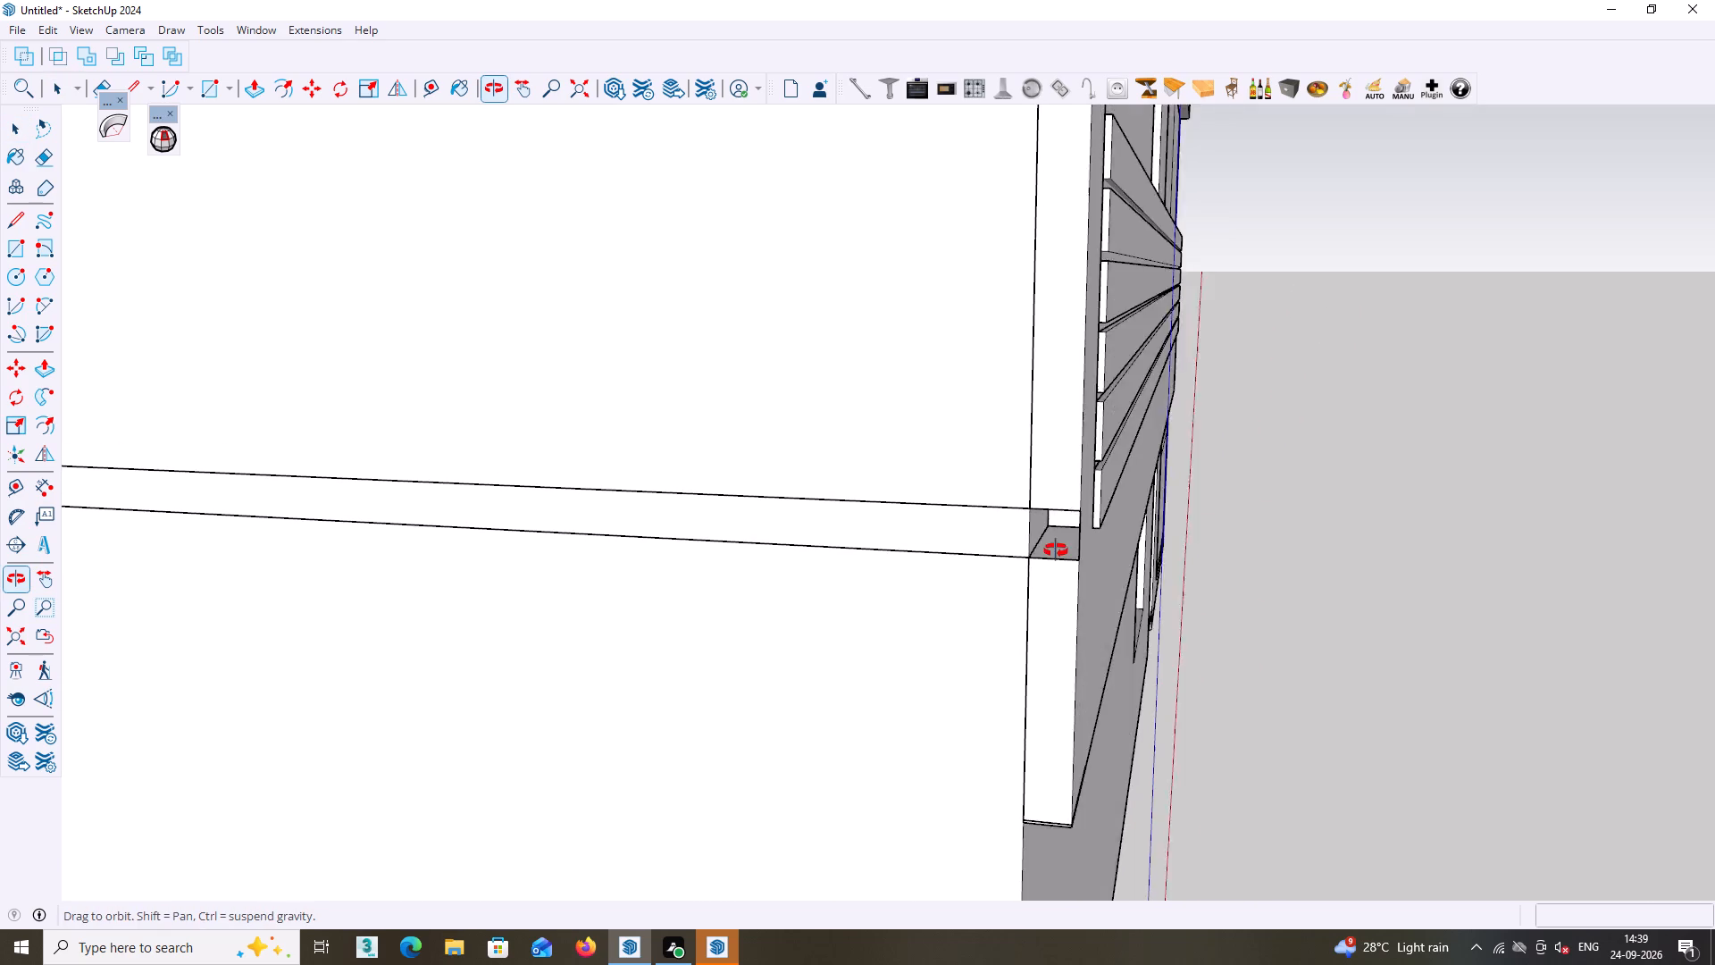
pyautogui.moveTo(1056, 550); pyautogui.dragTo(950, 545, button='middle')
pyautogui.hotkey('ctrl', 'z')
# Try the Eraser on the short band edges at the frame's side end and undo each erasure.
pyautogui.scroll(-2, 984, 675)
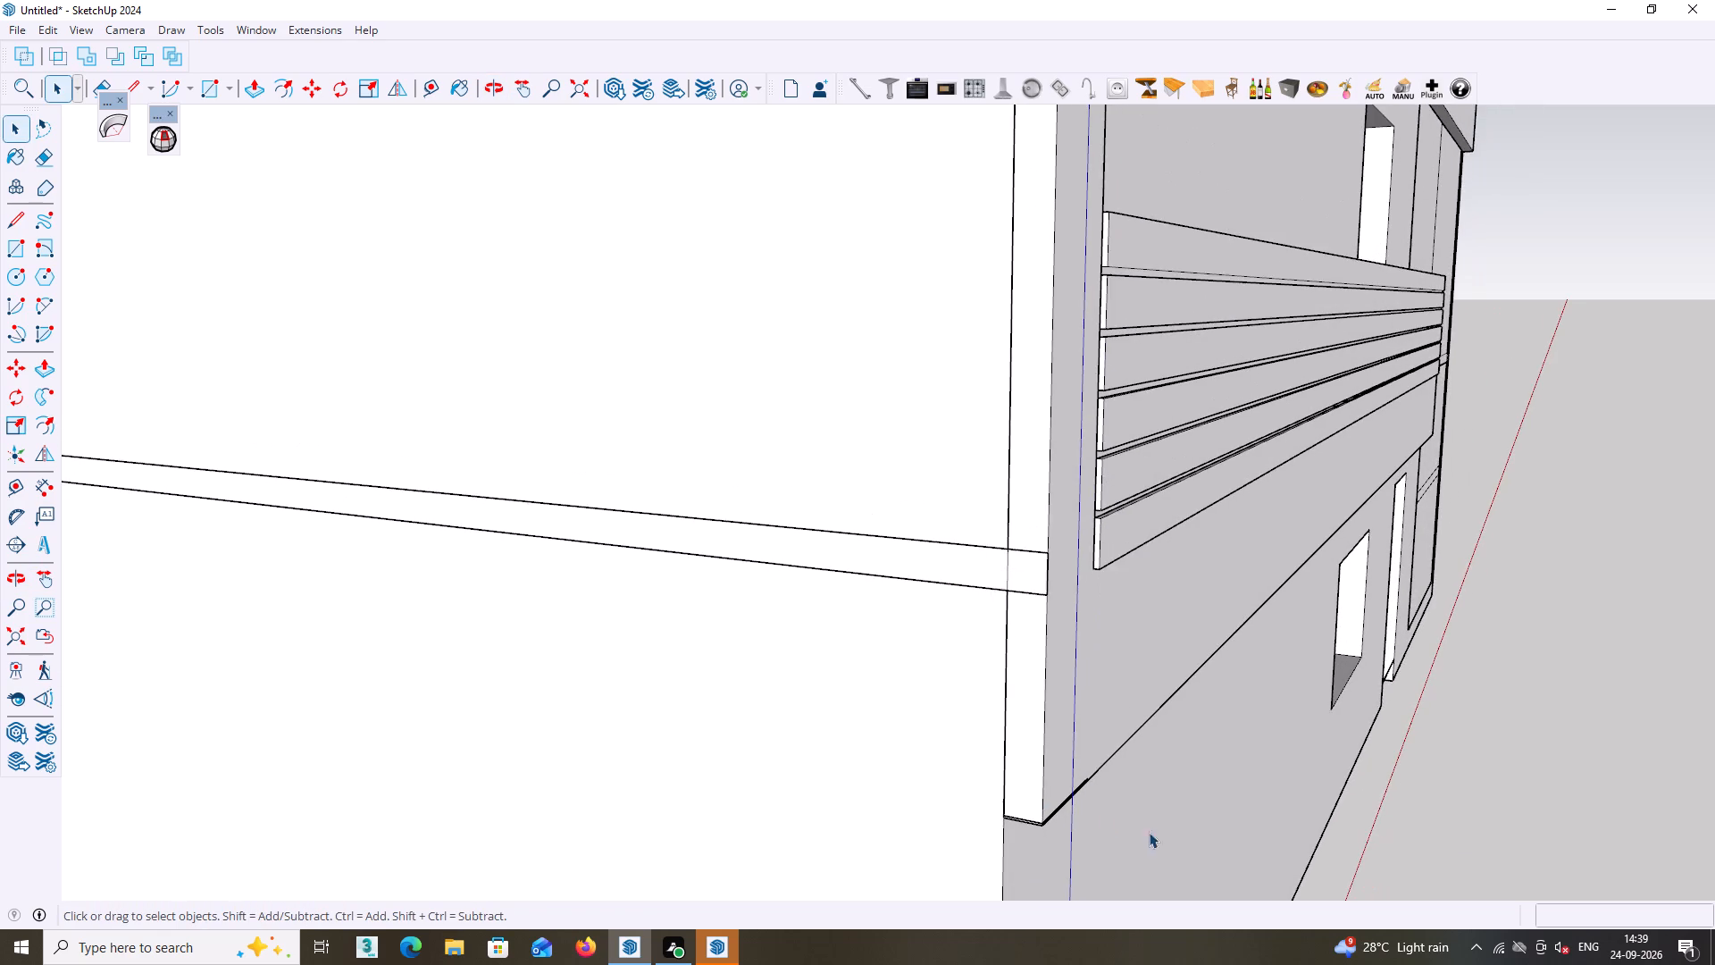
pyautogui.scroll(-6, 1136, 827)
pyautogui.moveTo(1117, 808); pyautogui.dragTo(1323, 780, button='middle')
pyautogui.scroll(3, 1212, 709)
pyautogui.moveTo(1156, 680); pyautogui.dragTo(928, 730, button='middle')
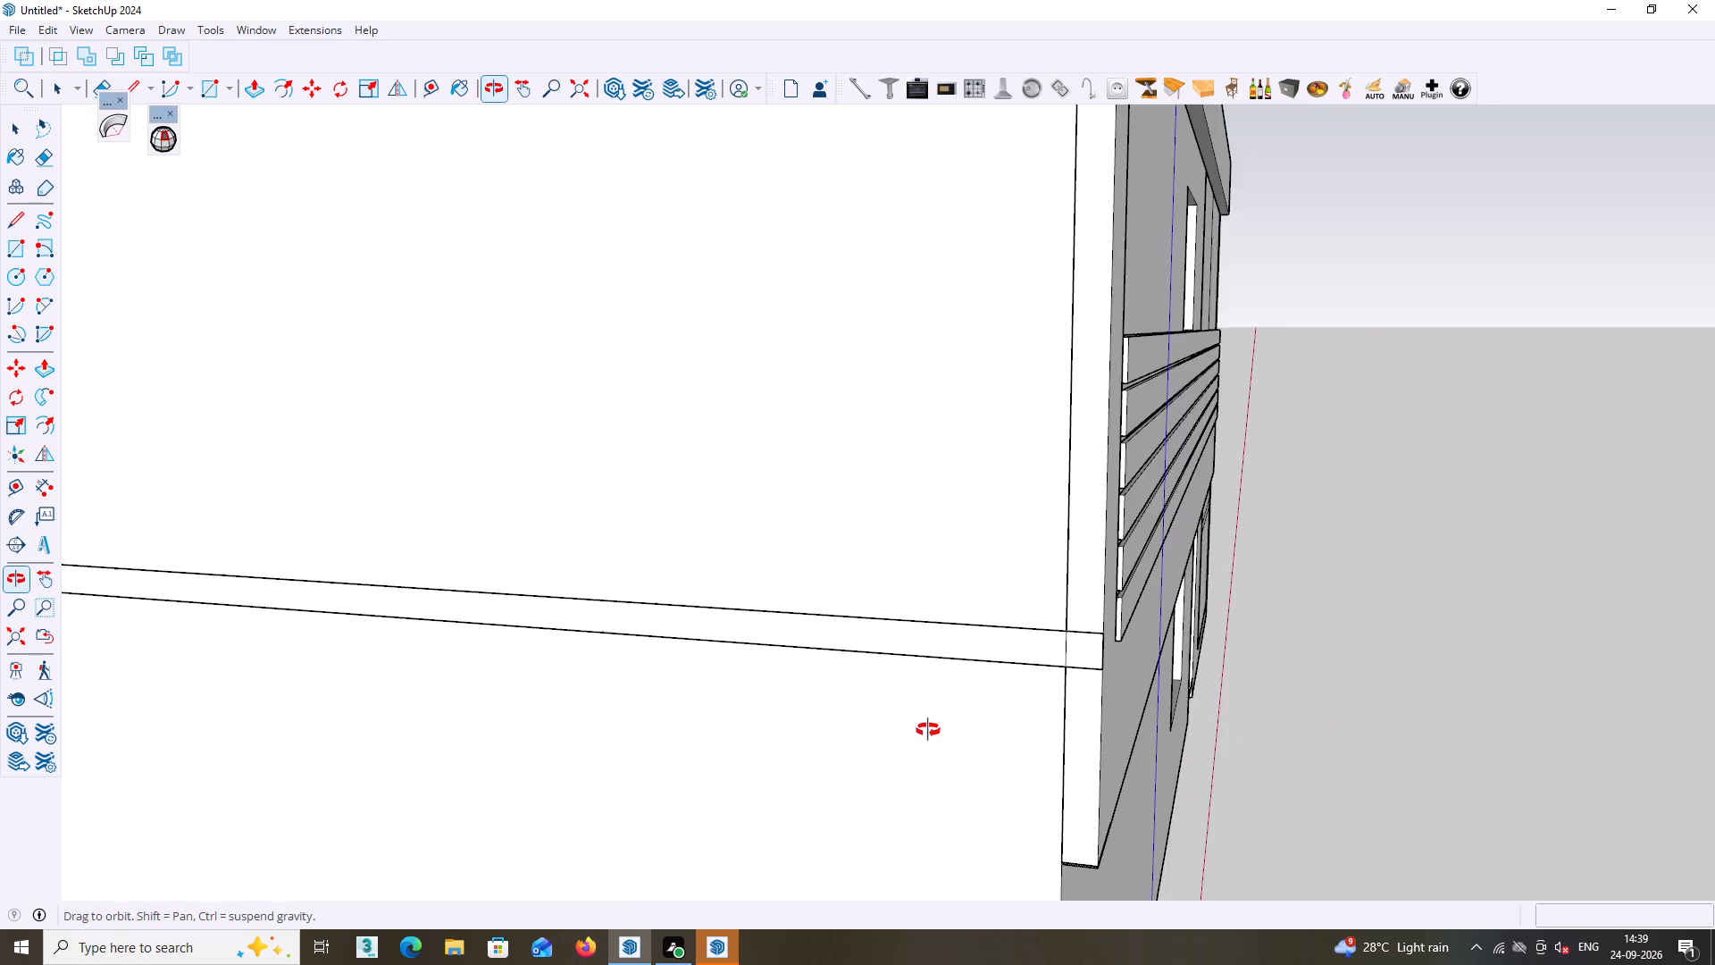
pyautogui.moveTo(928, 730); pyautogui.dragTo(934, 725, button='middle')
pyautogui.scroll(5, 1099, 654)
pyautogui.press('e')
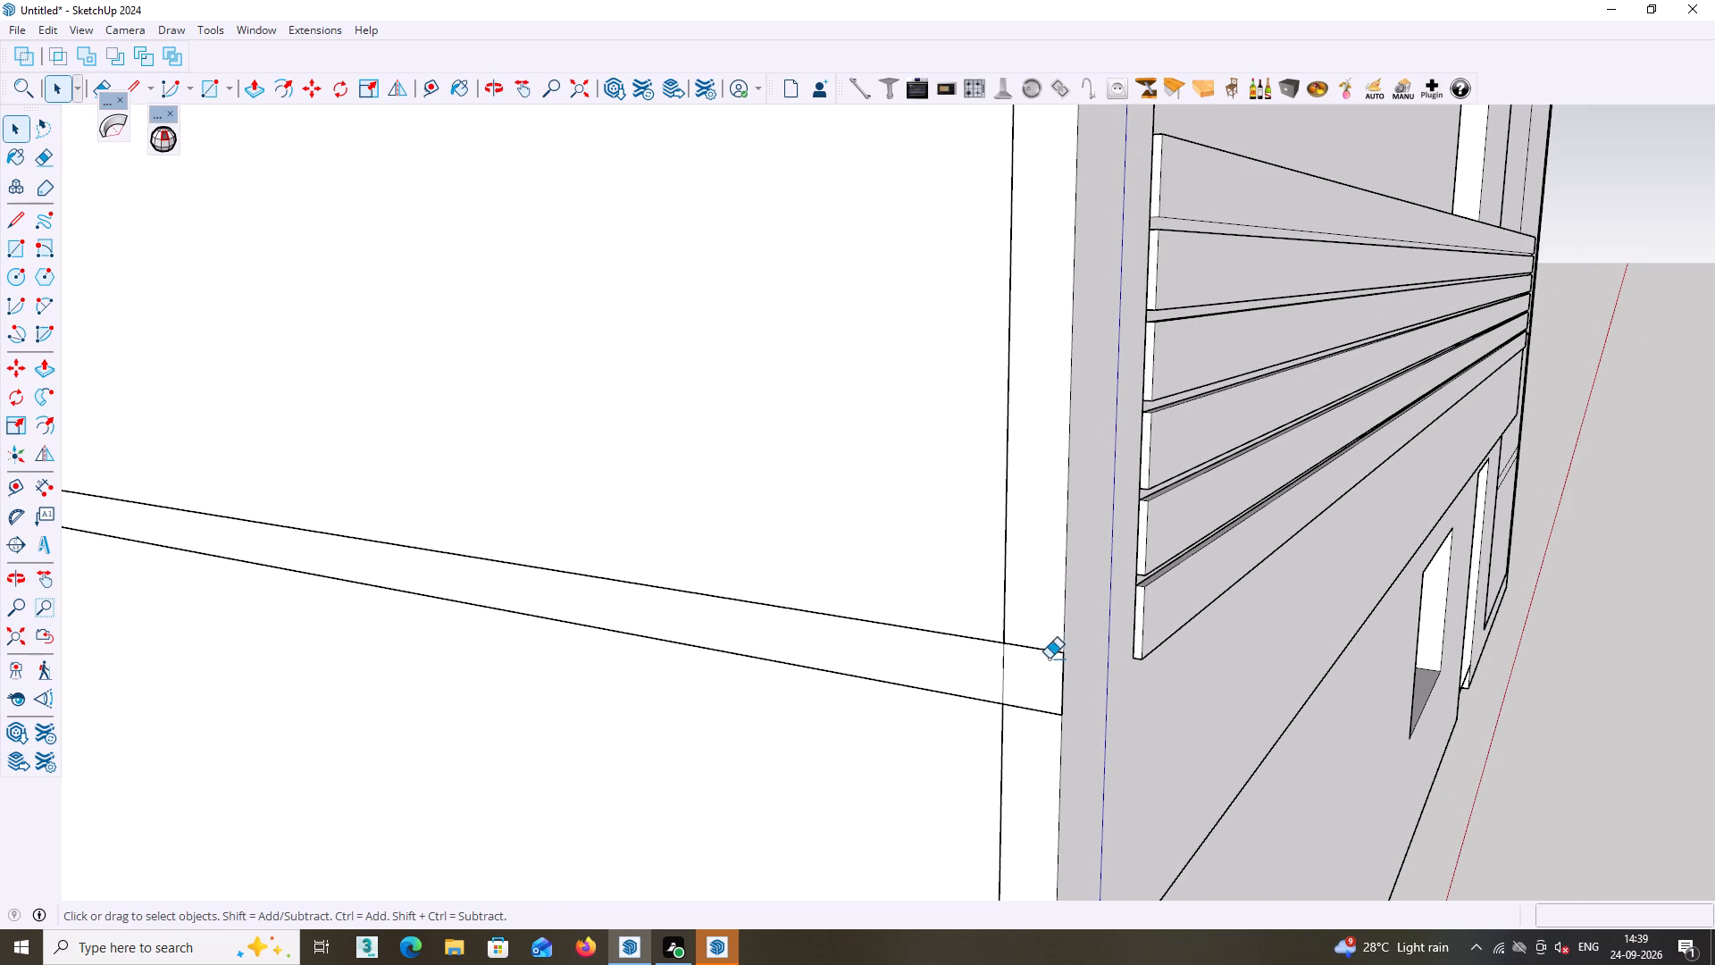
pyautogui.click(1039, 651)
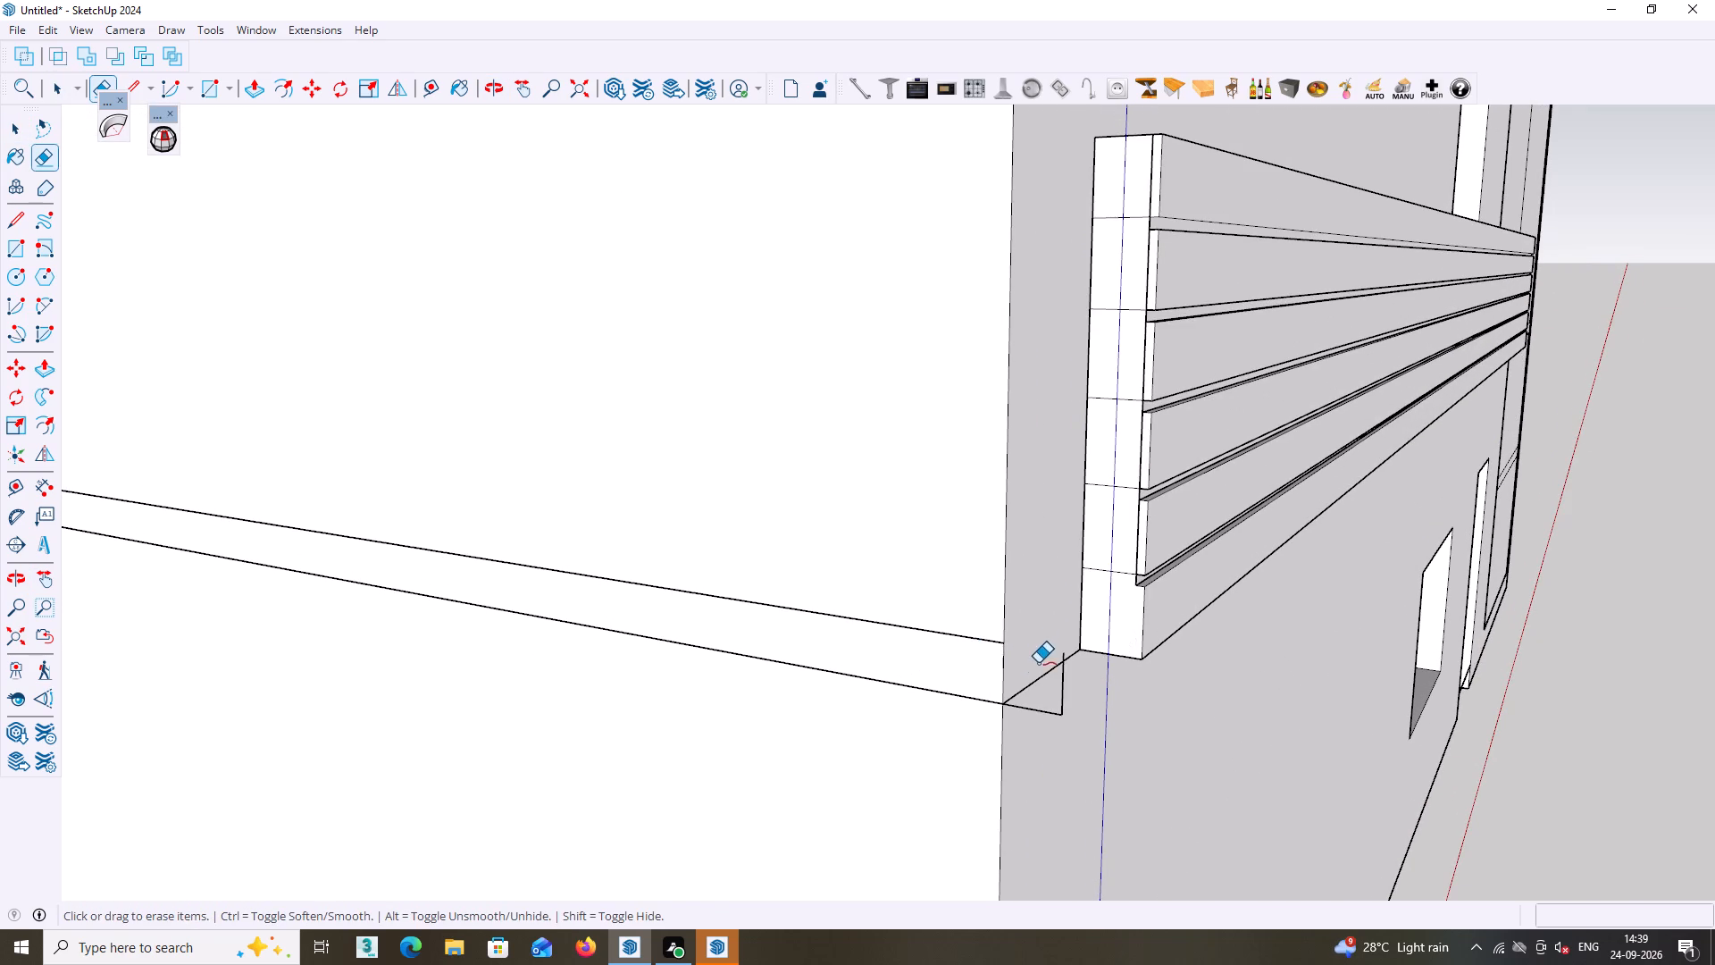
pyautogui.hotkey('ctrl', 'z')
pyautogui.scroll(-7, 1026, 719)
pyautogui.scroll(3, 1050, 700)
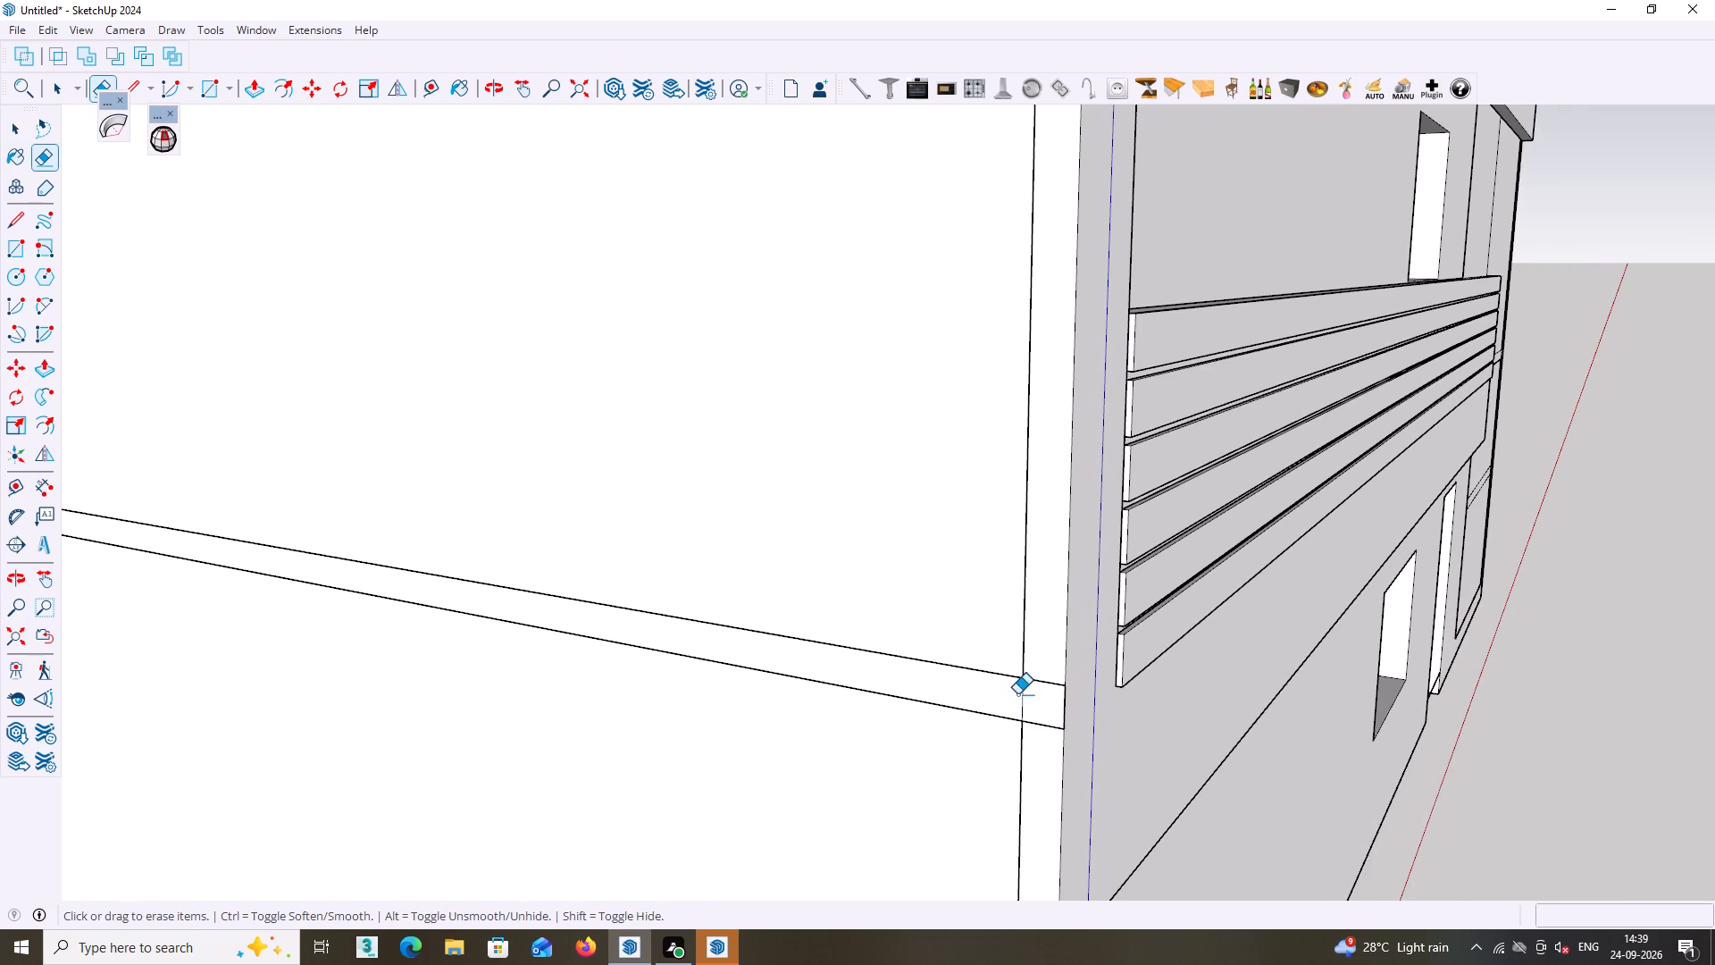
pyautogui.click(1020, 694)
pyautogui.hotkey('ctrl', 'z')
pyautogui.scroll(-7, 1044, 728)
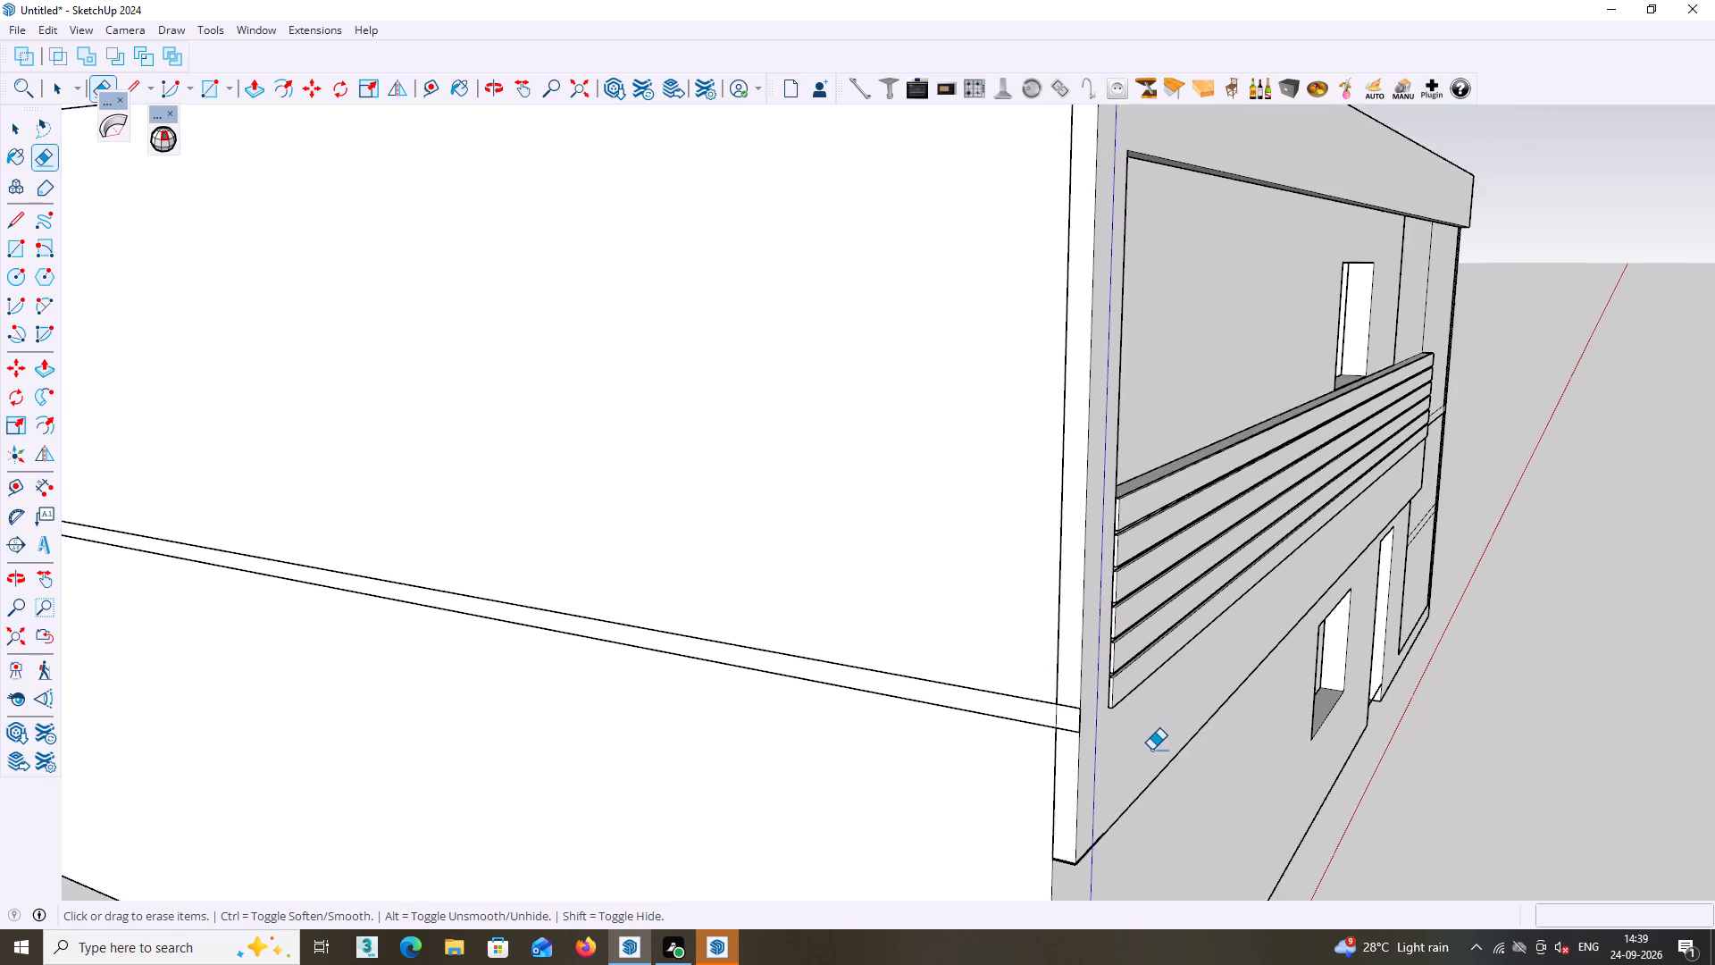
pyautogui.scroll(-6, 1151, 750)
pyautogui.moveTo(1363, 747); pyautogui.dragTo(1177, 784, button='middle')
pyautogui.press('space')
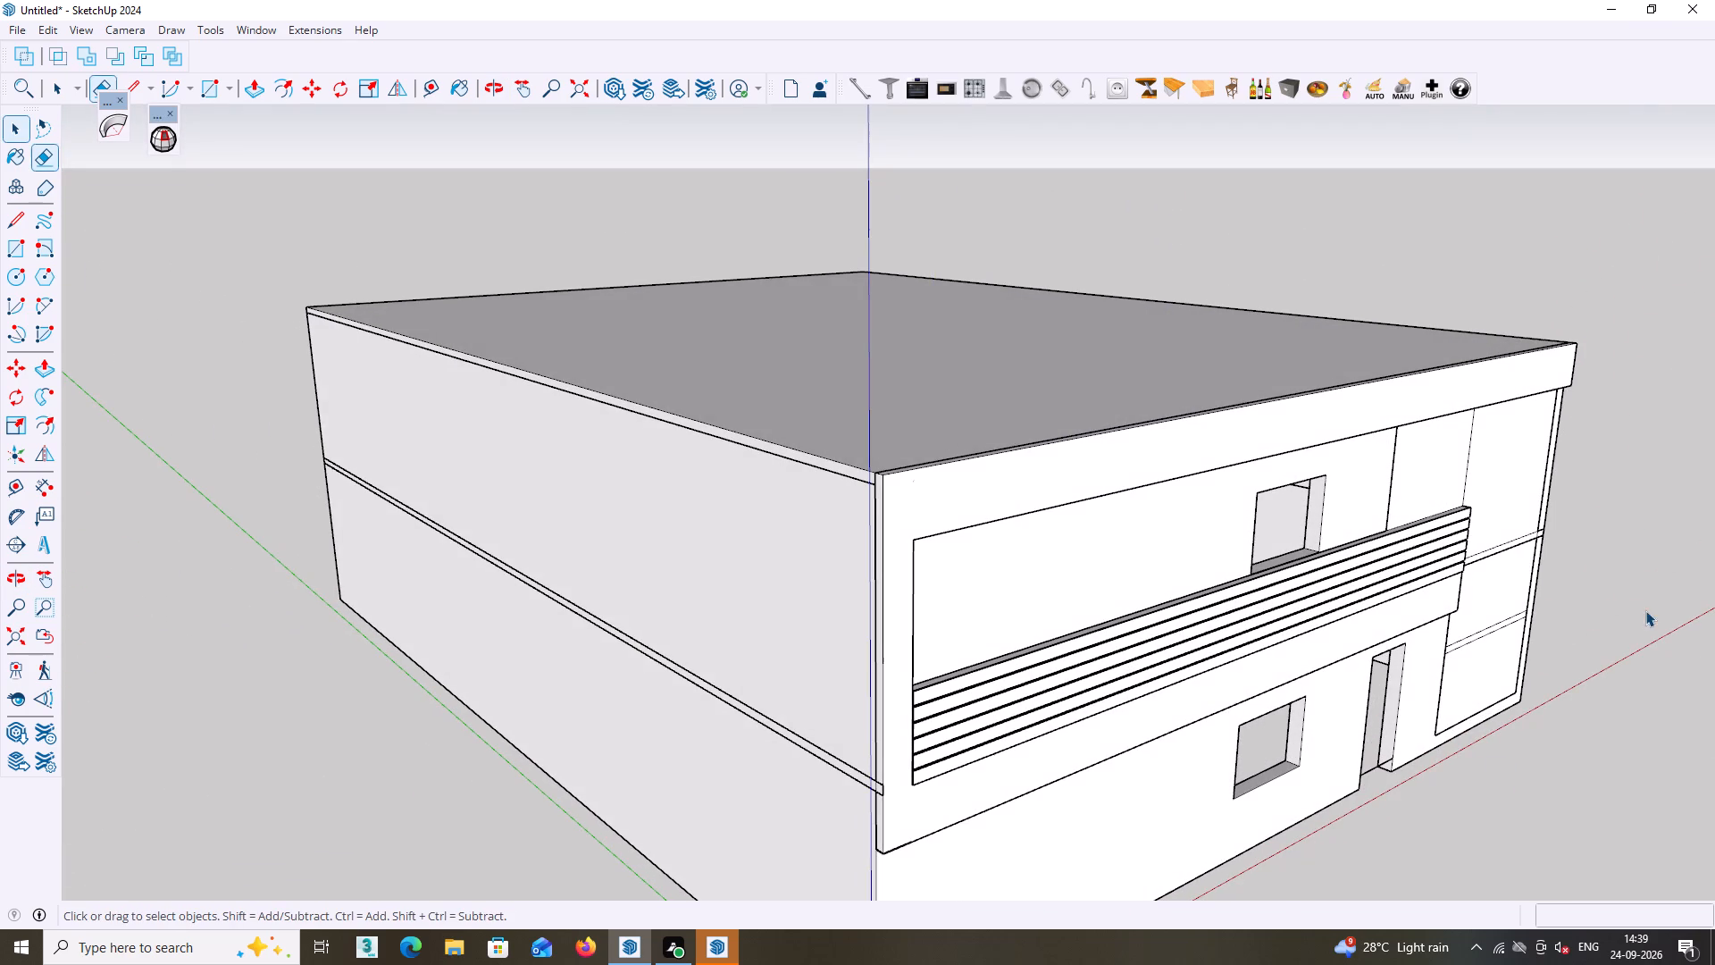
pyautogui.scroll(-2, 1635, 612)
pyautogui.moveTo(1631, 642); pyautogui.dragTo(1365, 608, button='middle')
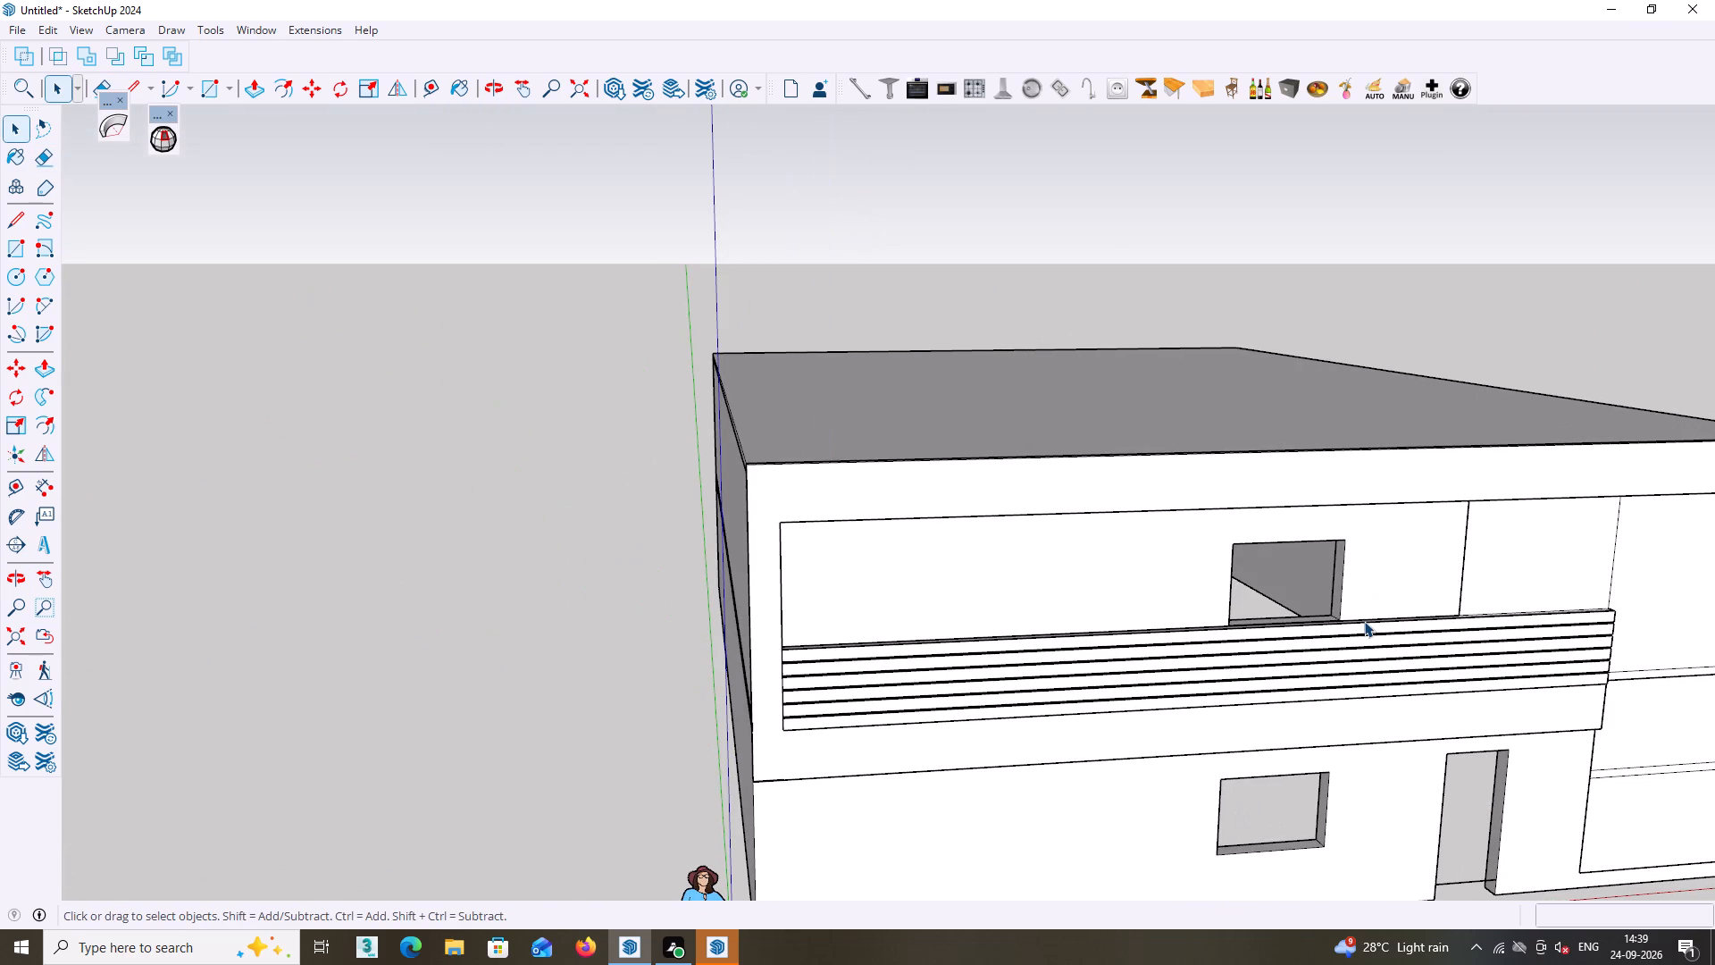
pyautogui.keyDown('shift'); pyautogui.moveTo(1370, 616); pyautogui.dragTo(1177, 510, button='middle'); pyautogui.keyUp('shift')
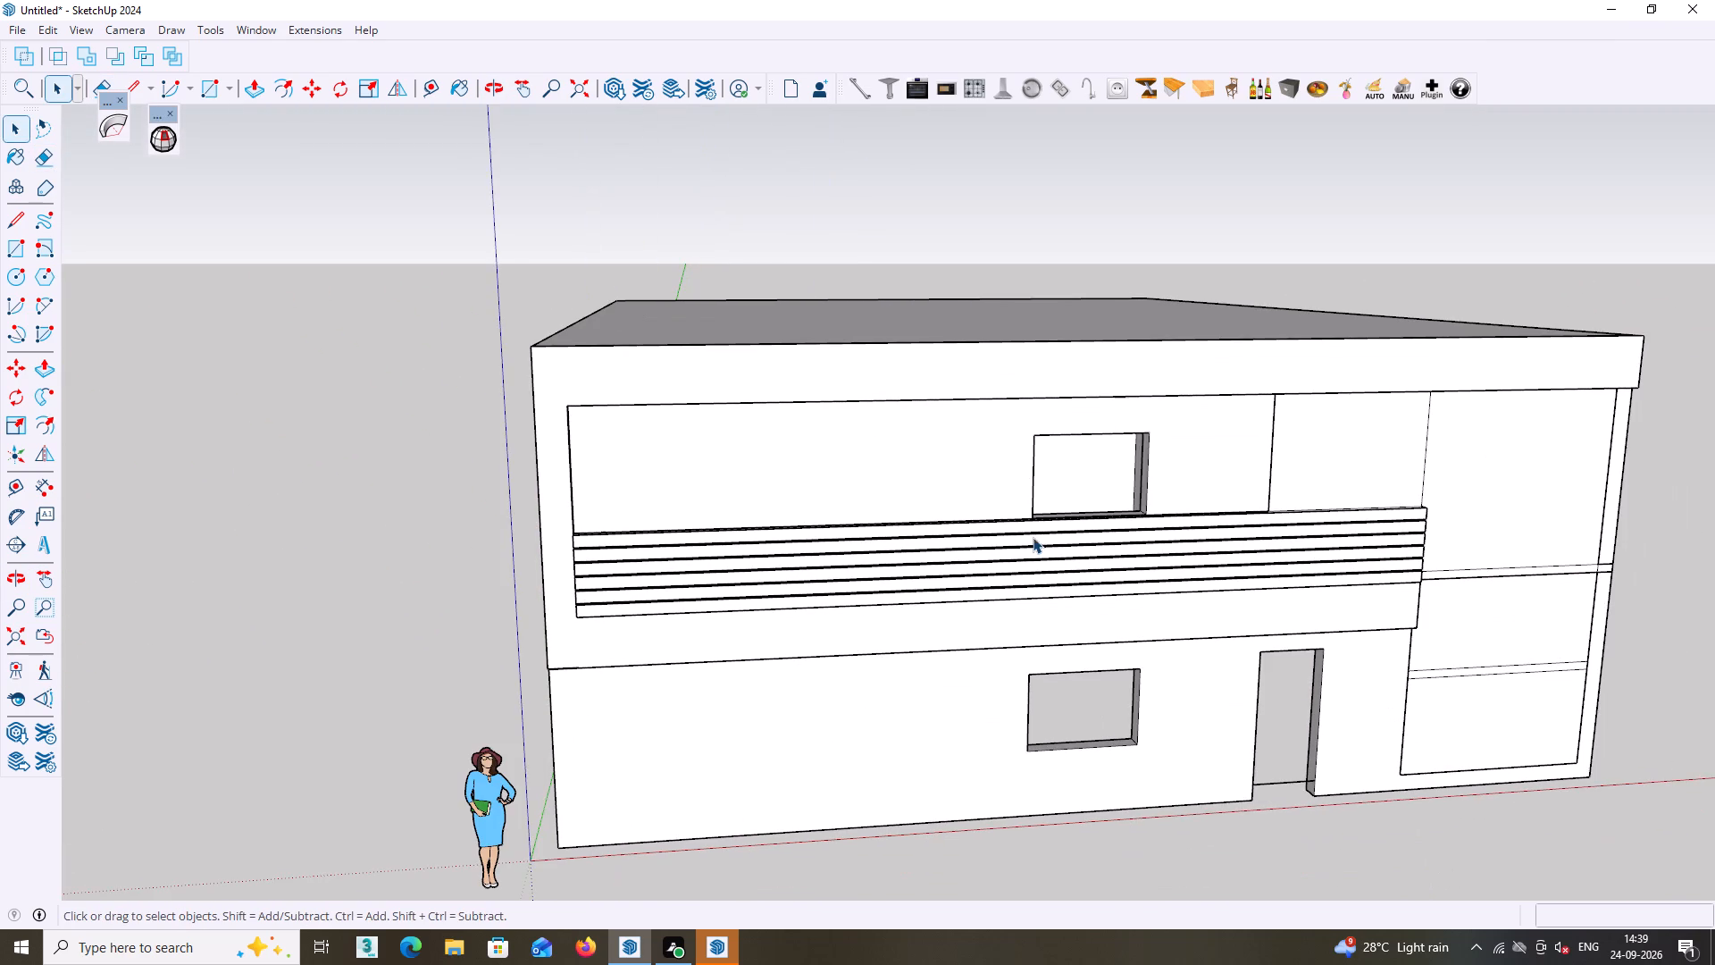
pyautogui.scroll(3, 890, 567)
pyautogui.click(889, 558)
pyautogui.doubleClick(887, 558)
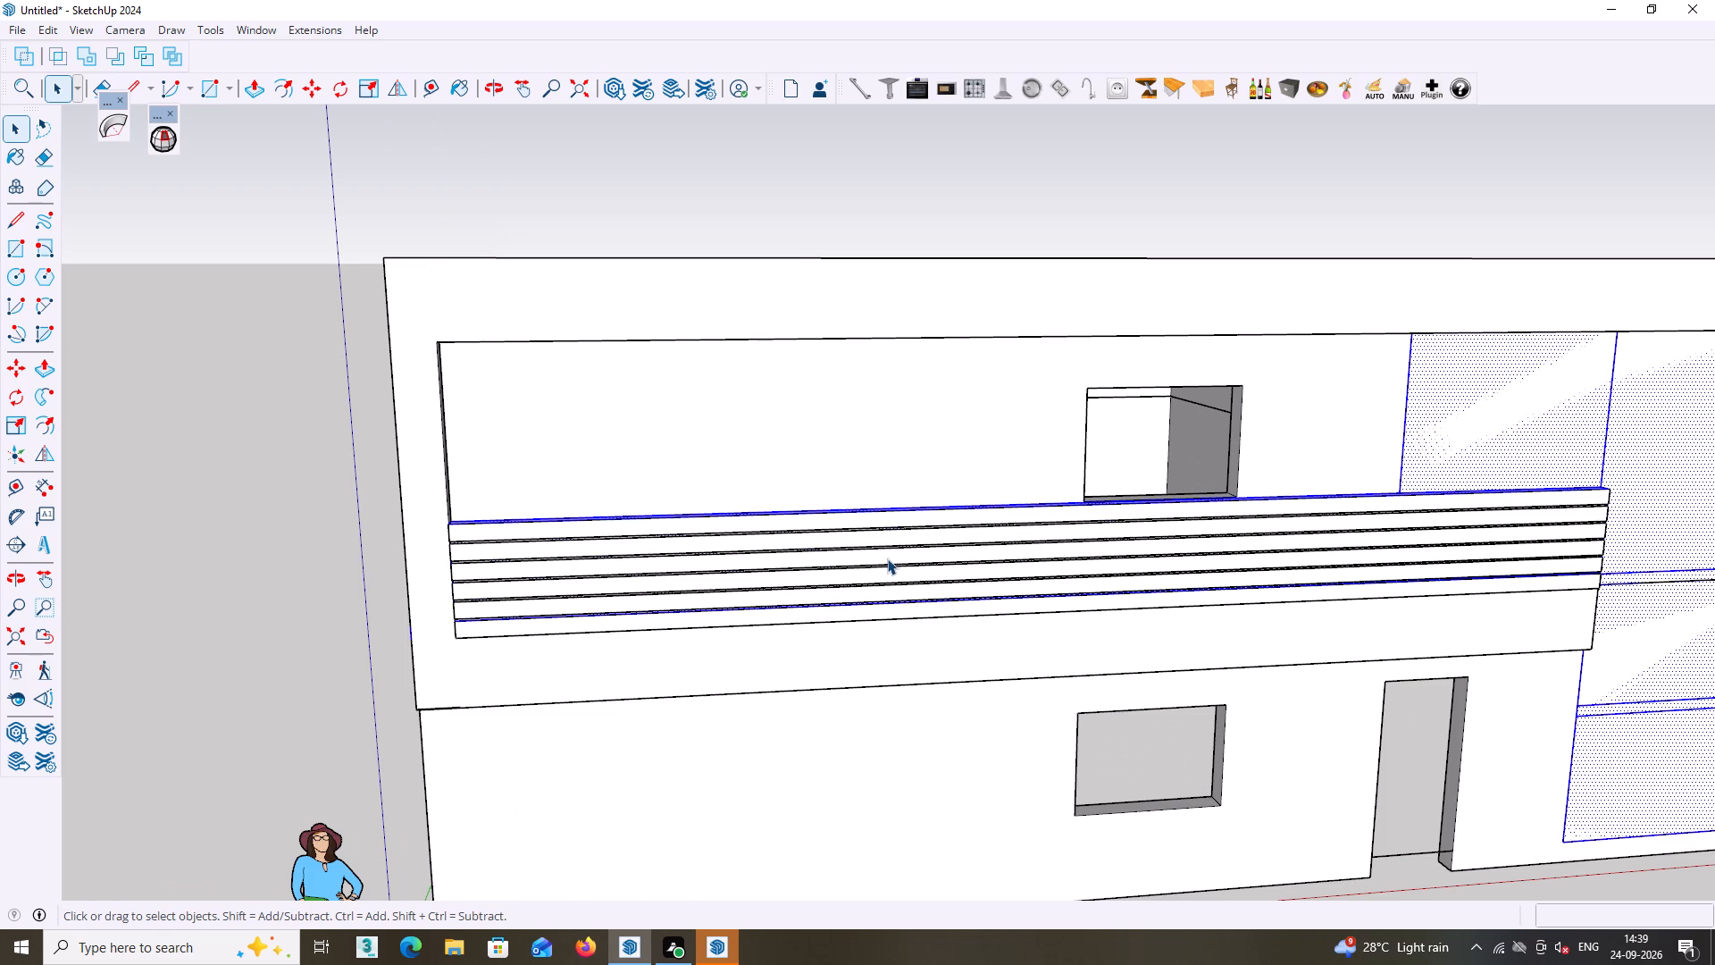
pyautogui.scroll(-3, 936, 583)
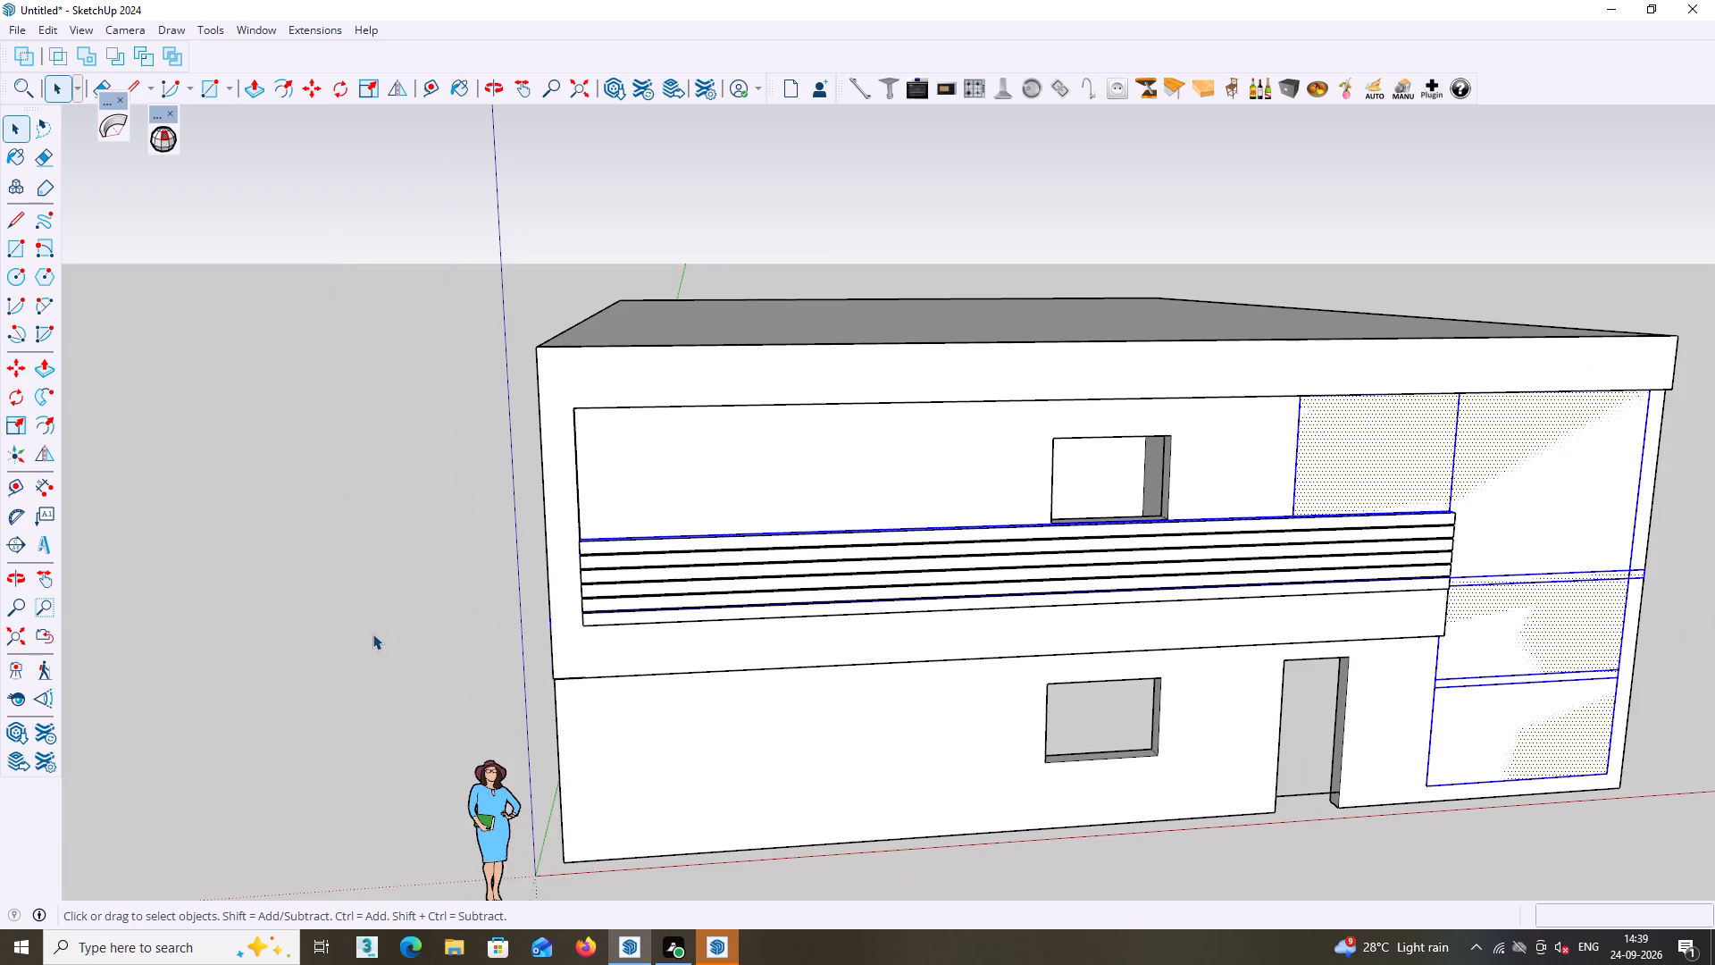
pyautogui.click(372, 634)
# Open the horizontal strips group and move all the strips from their lower front corner about 10' 10" up to the roof's front corner.
pyautogui.tripleClick(641, 618)
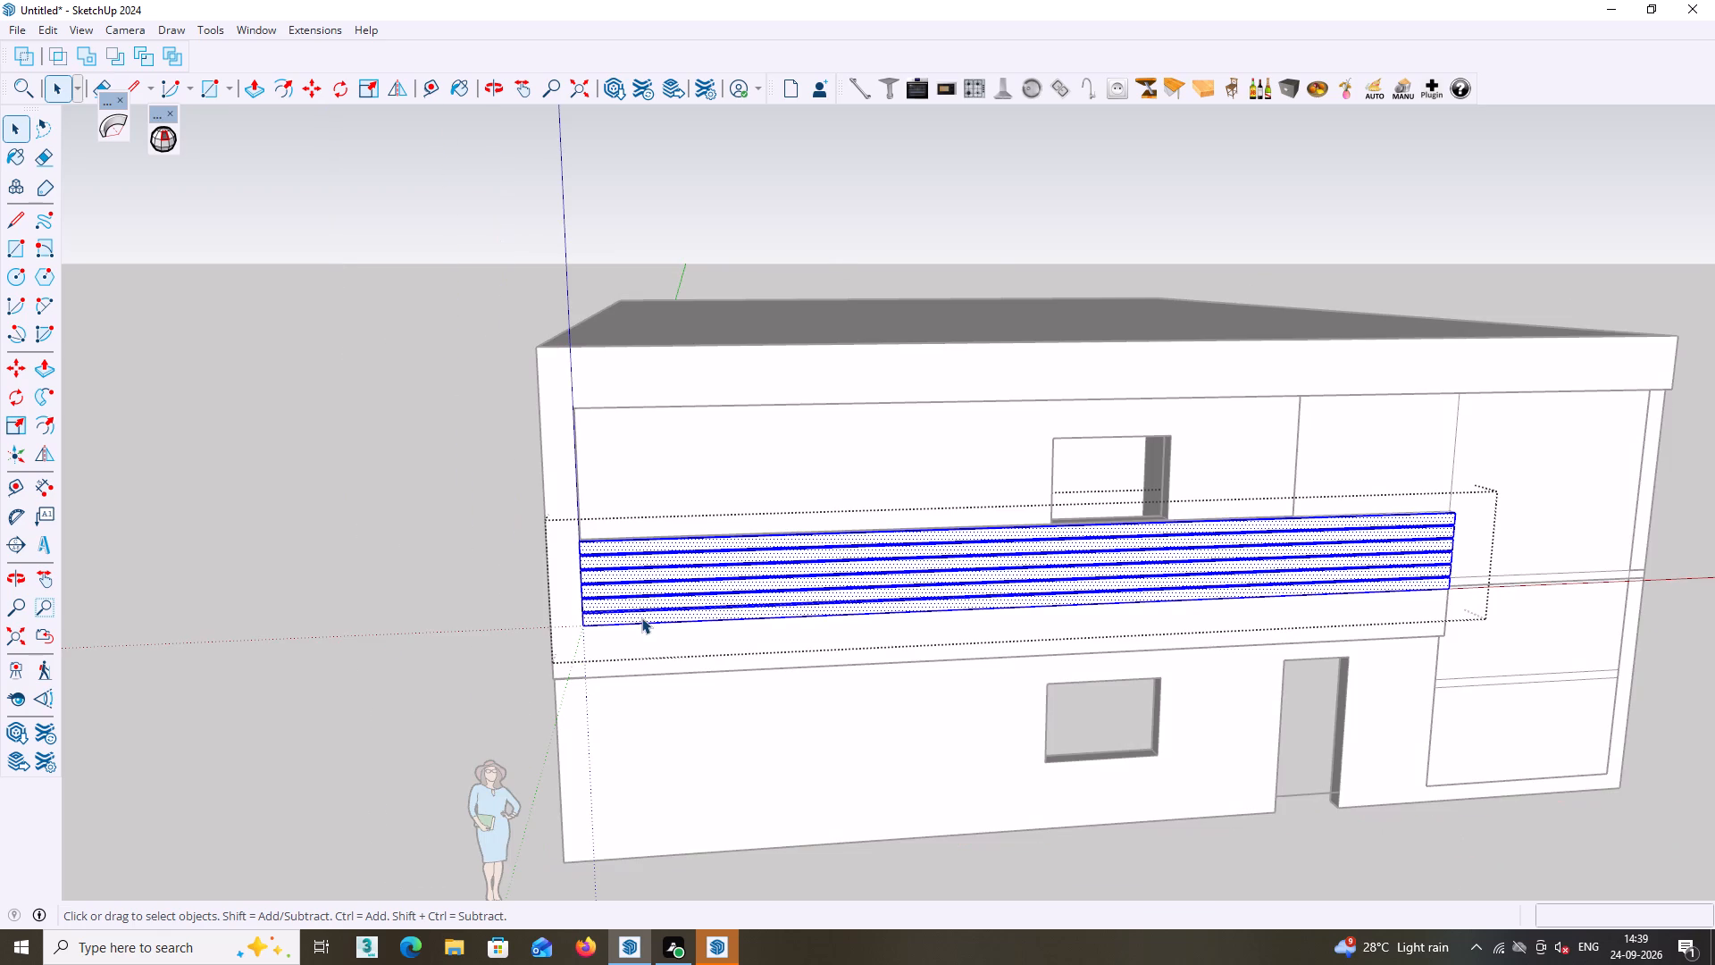
pyautogui.moveTo(641, 617); pyautogui.dragTo(599, 612, button='middle')
pyautogui.moveTo(602, 605); pyautogui.dragTo(588, 605, button='middle')
pyautogui.middleClick(607, 610)
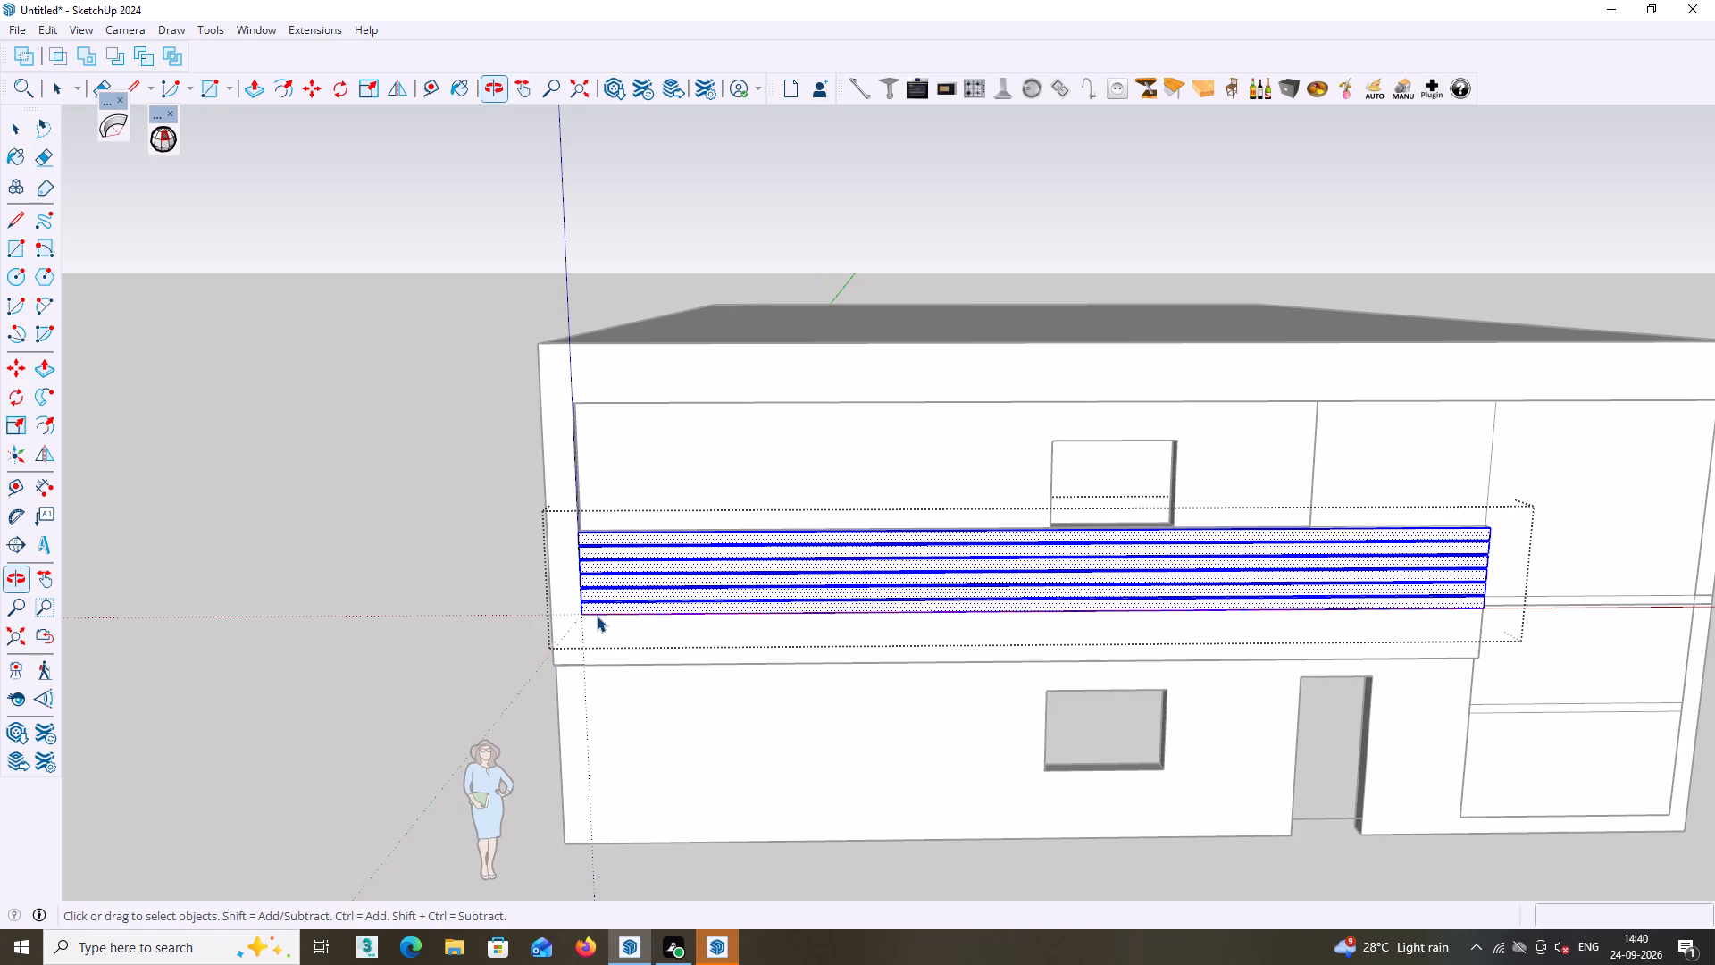
pyautogui.press('m')
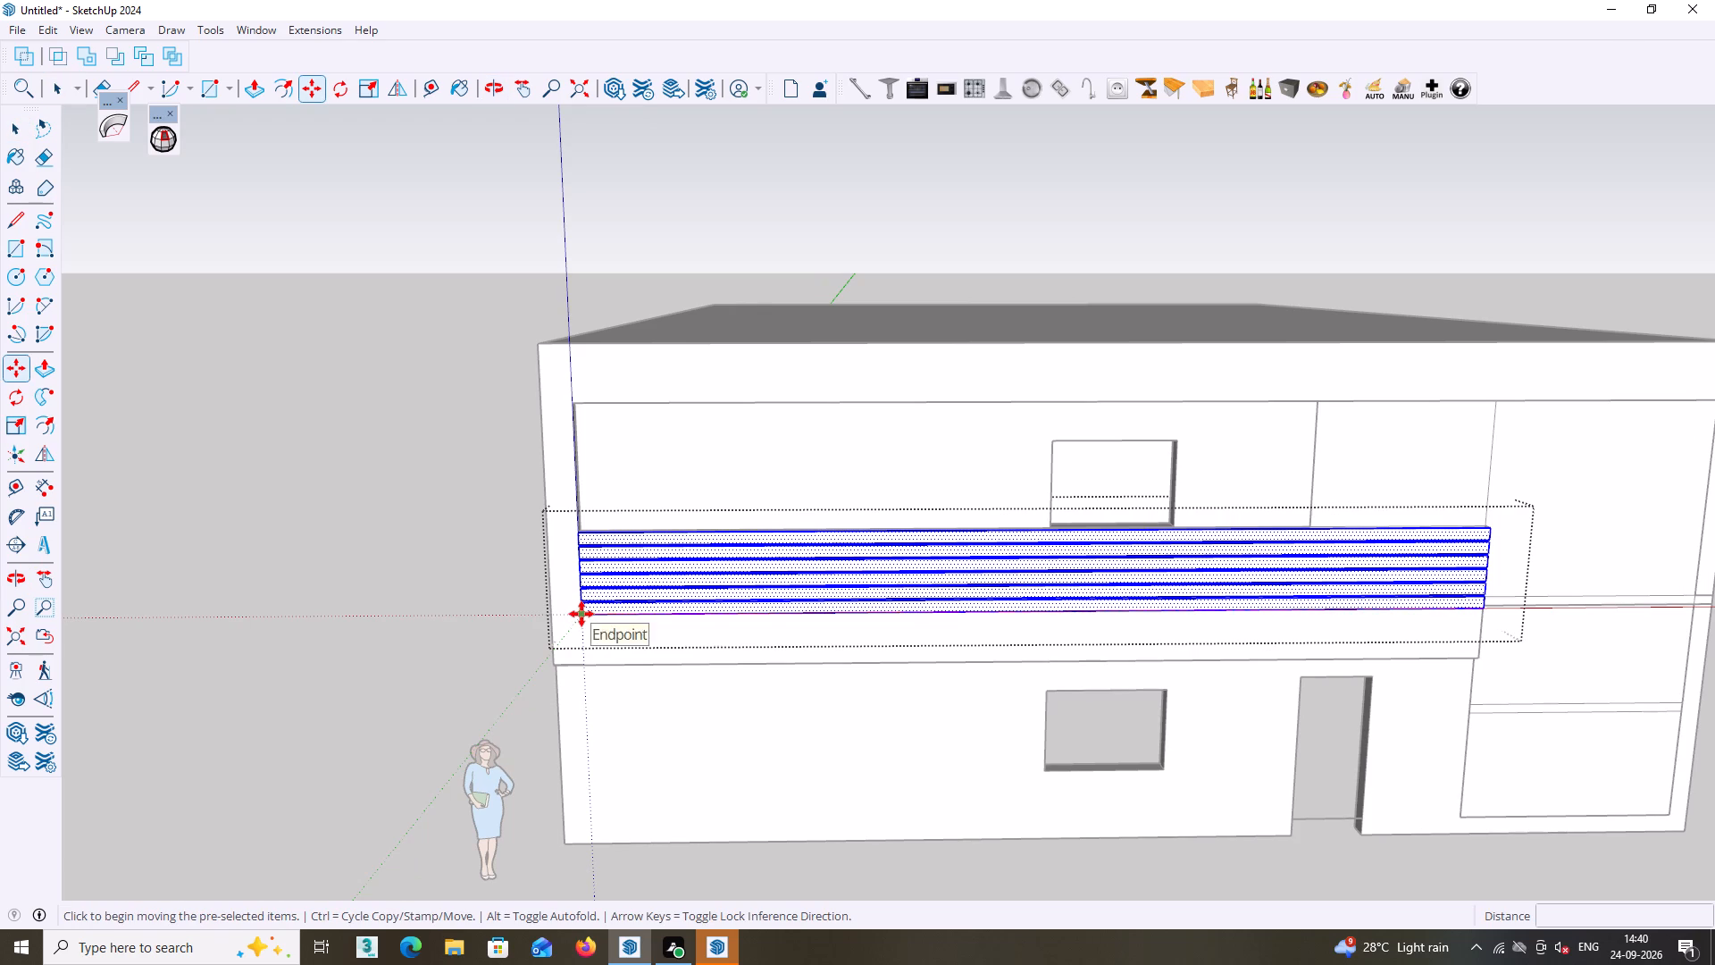
pyautogui.moveTo(600, 578); pyautogui.dragTo(652, 583, button='middle')
pyautogui.scroll(5, 599, 603)
pyautogui.moveTo(581, 628); pyautogui.dragTo(607, 603, button='middle')
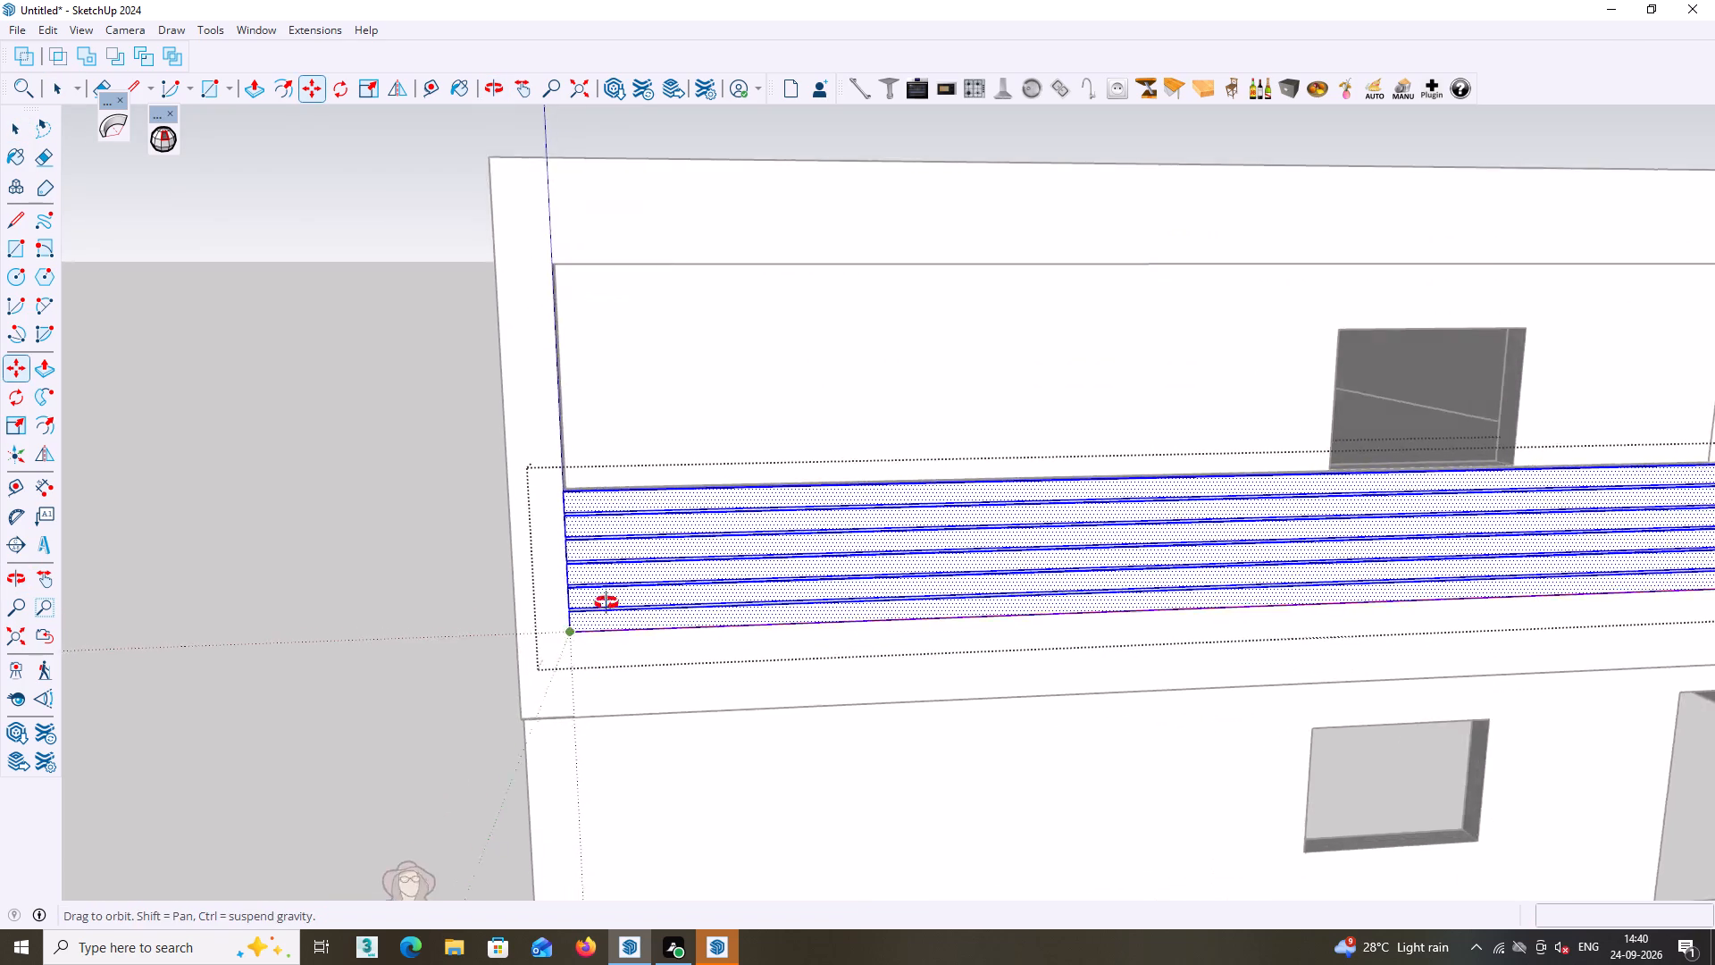
pyautogui.moveTo(607, 603); pyautogui.dragTo(634, 540, button='middle')
pyautogui.scroll(-1, 634, 540)
pyautogui.moveTo(553, 667); pyautogui.dragTo(684, 566, button='middle')
pyautogui.scroll(9, 552, 624)
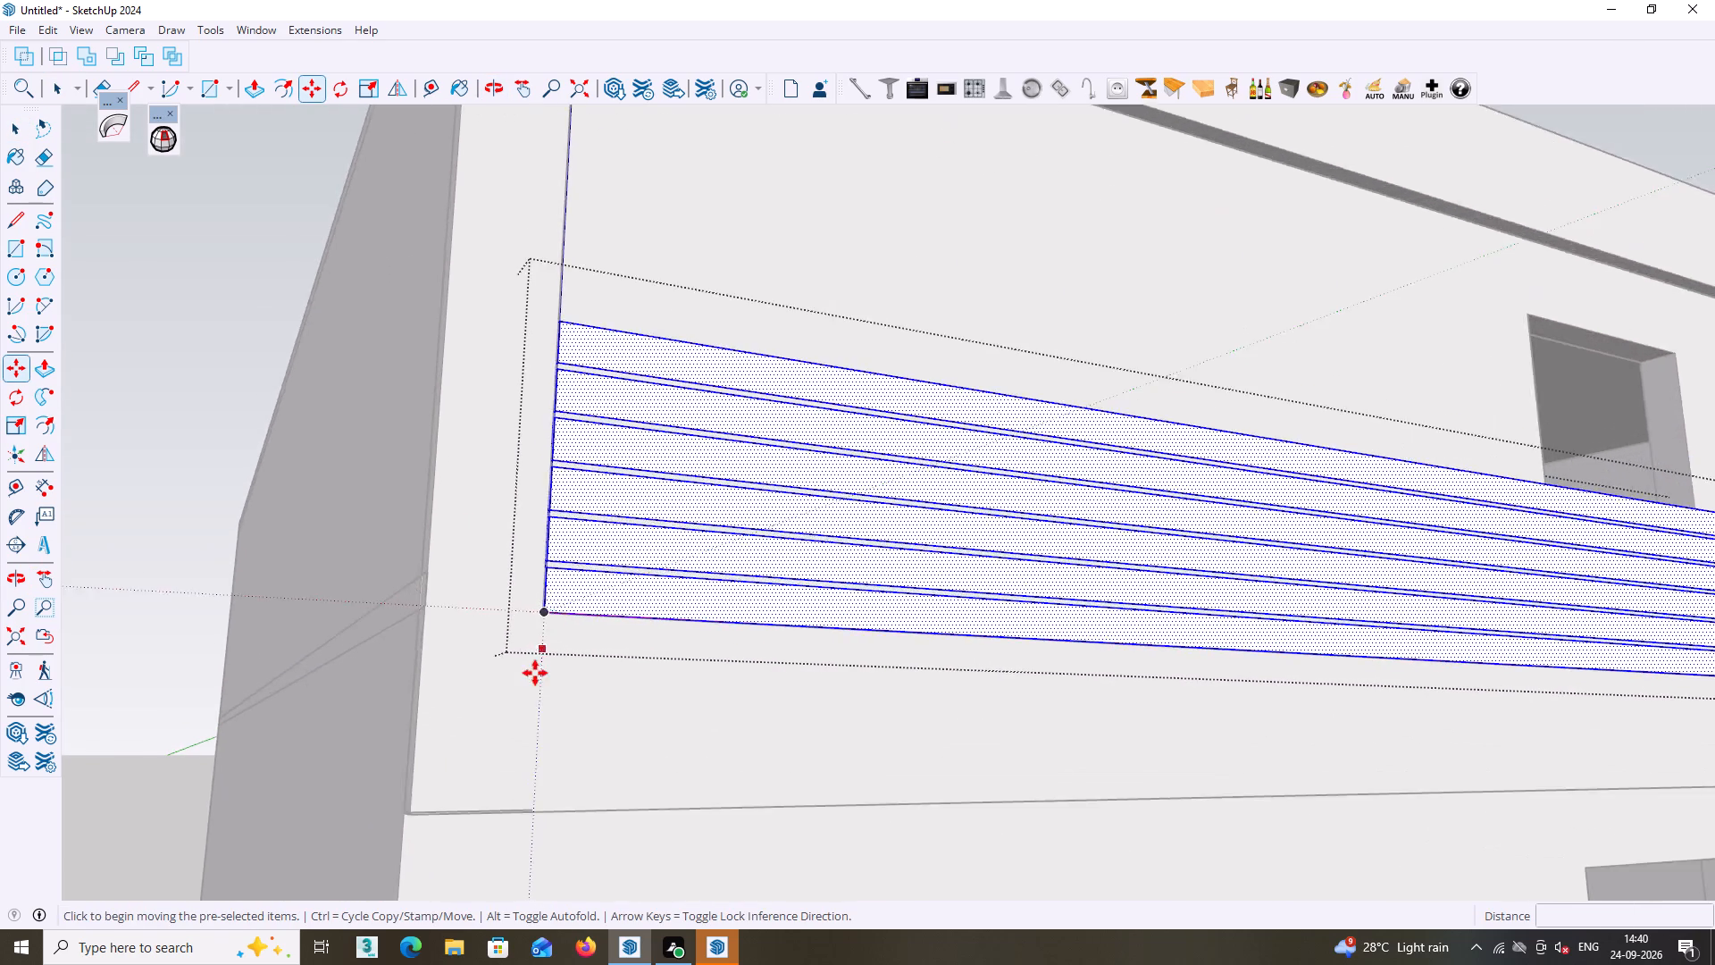
pyautogui.scroll(5, 535, 673)
pyautogui.moveTo(578, 631); pyautogui.dragTo(729, 650, button='middle')
pyautogui.scroll(5, 579, 575)
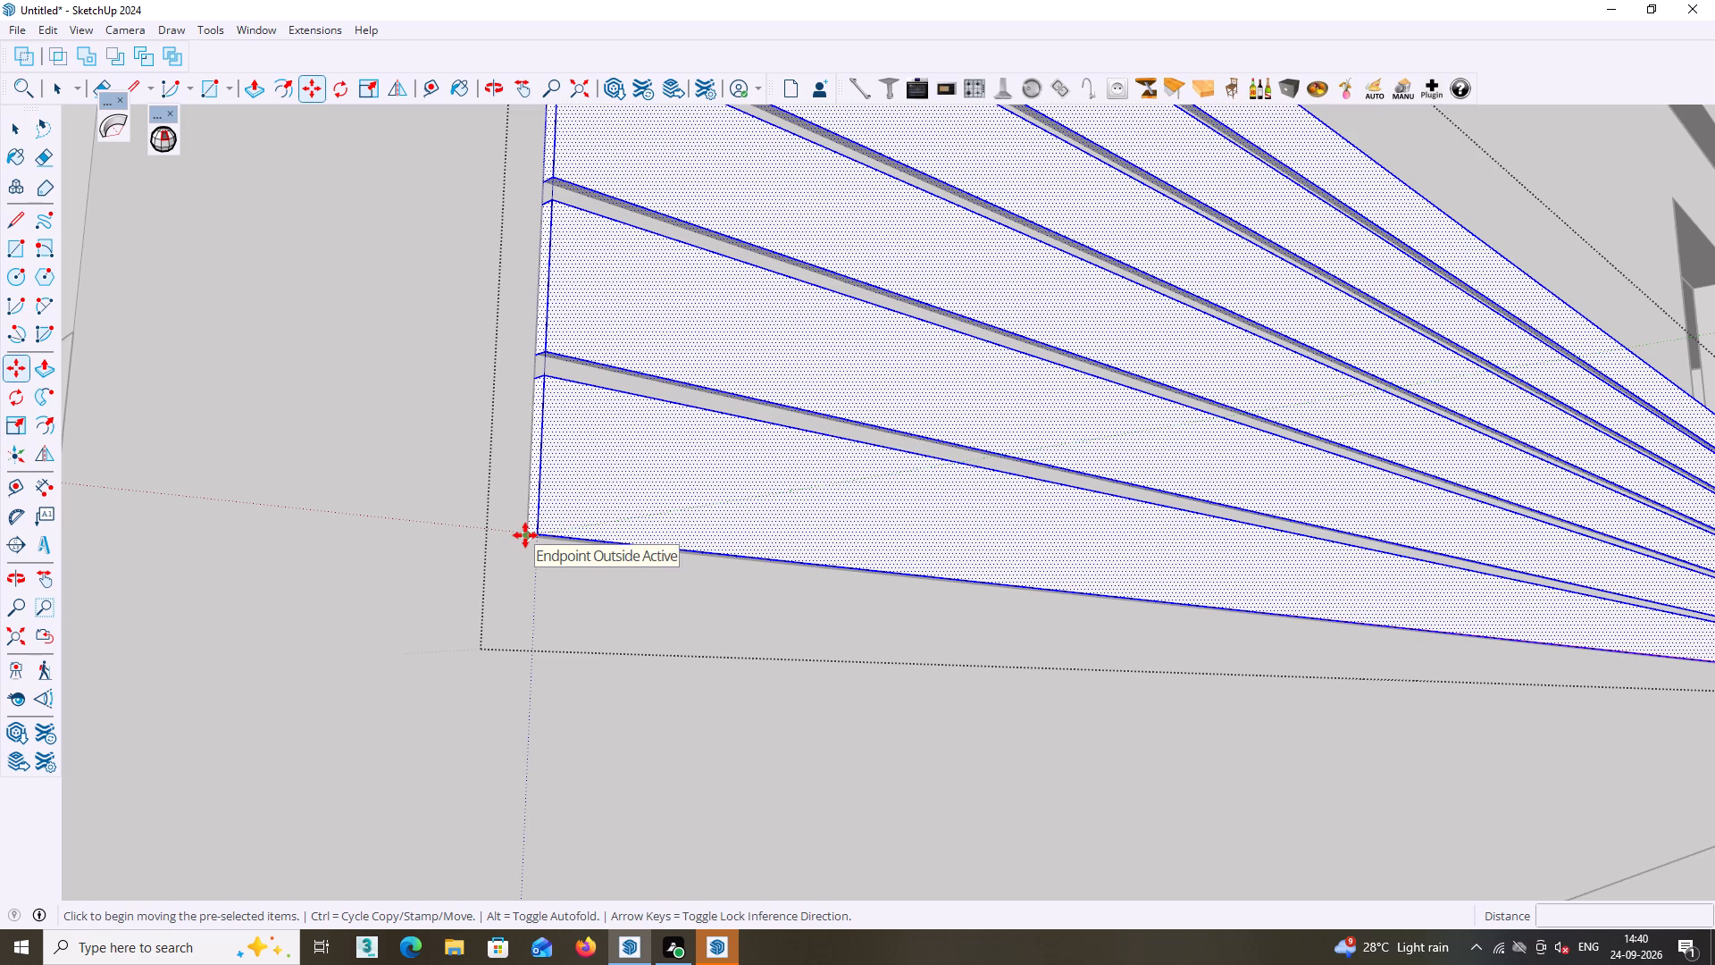
pyautogui.click(525, 535)
pyautogui.scroll(-4, 667, 219)
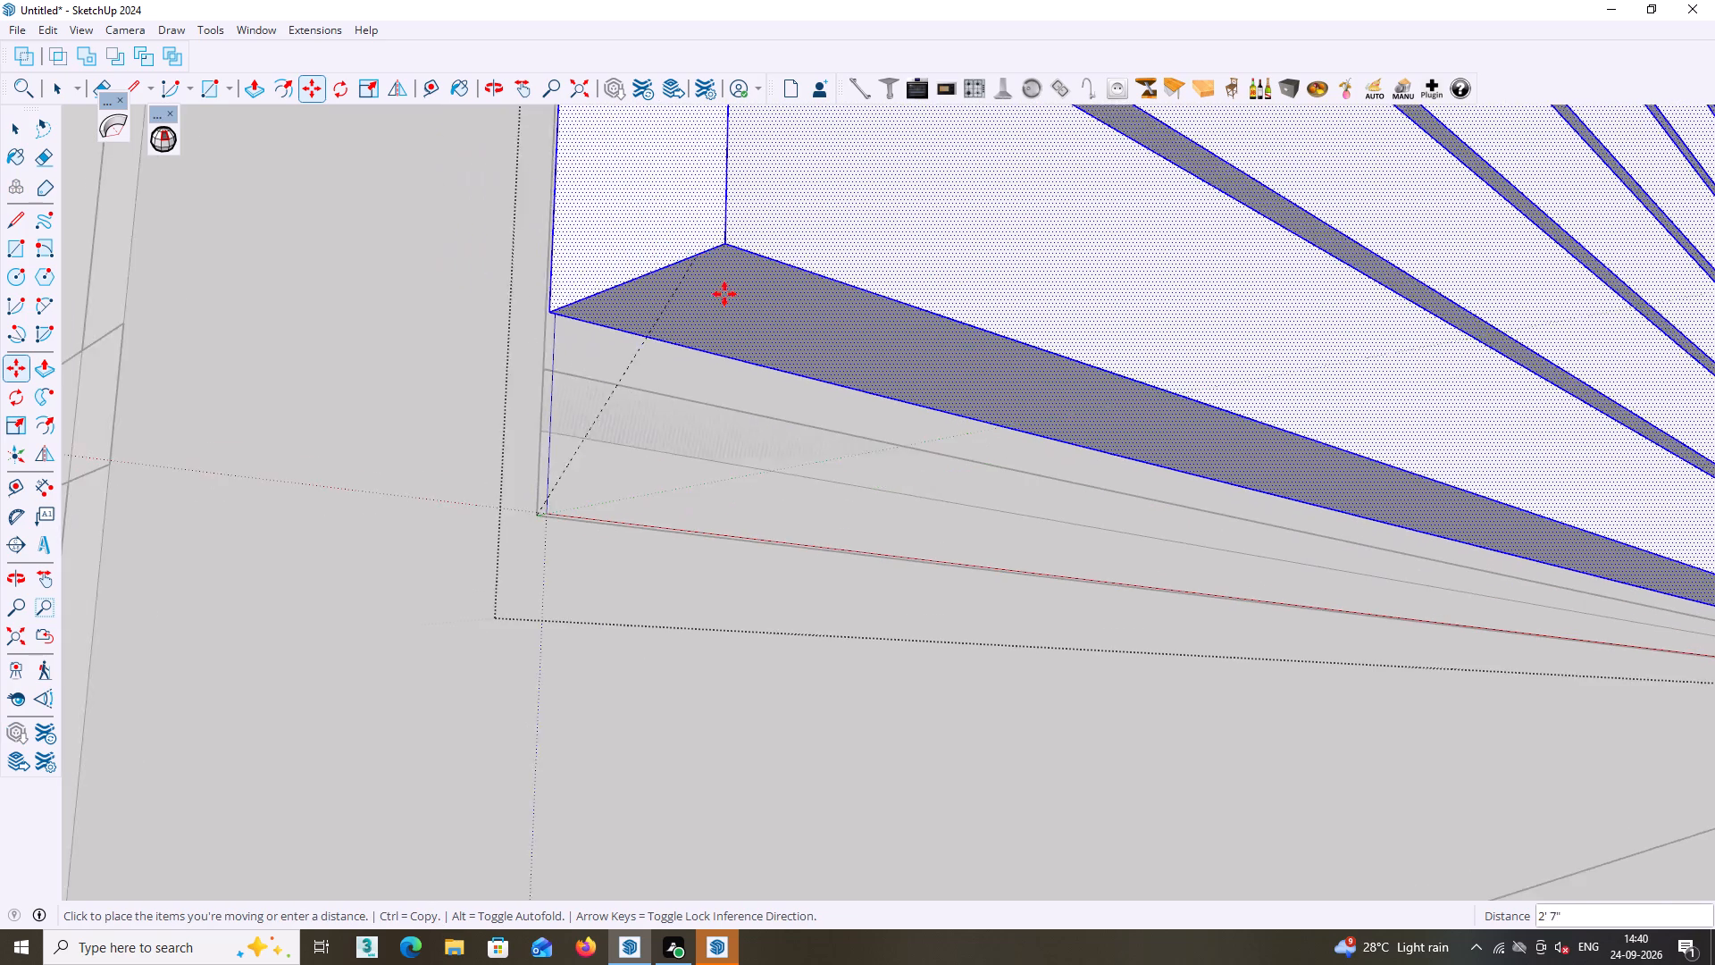
pyautogui.scroll(-15, 724, 294)
pyautogui.keyDown('shift'); pyautogui.moveTo(906, 333); pyautogui.dragTo(898, 681, button='middle'); pyautogui.keyUp('shift')
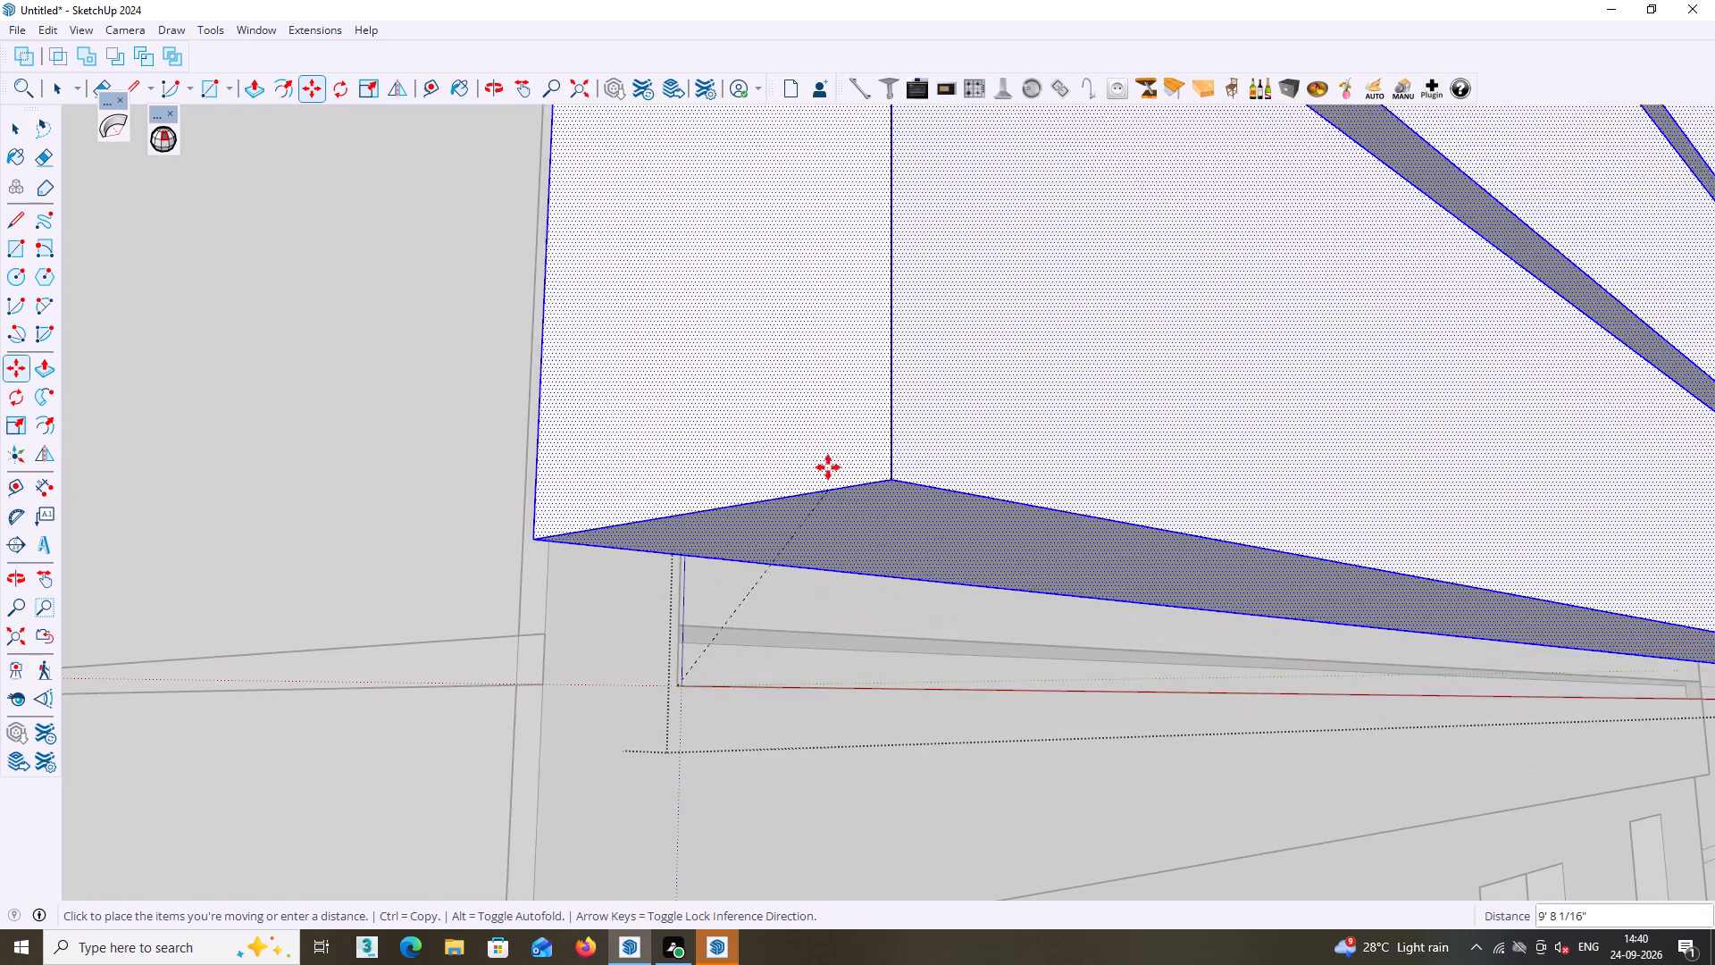
pyautogui.keyDown('shift'); pyautogui.moveTo(828, 466); pyautogui.dragTo(799, 823, button='middle'); pyautogui.keyUp('shift')
pyautogui.scroll(-15, 791, 668)
pyautogui.moveTo(841, 593); pyautogui.dragTo(828, 821, button='middle')
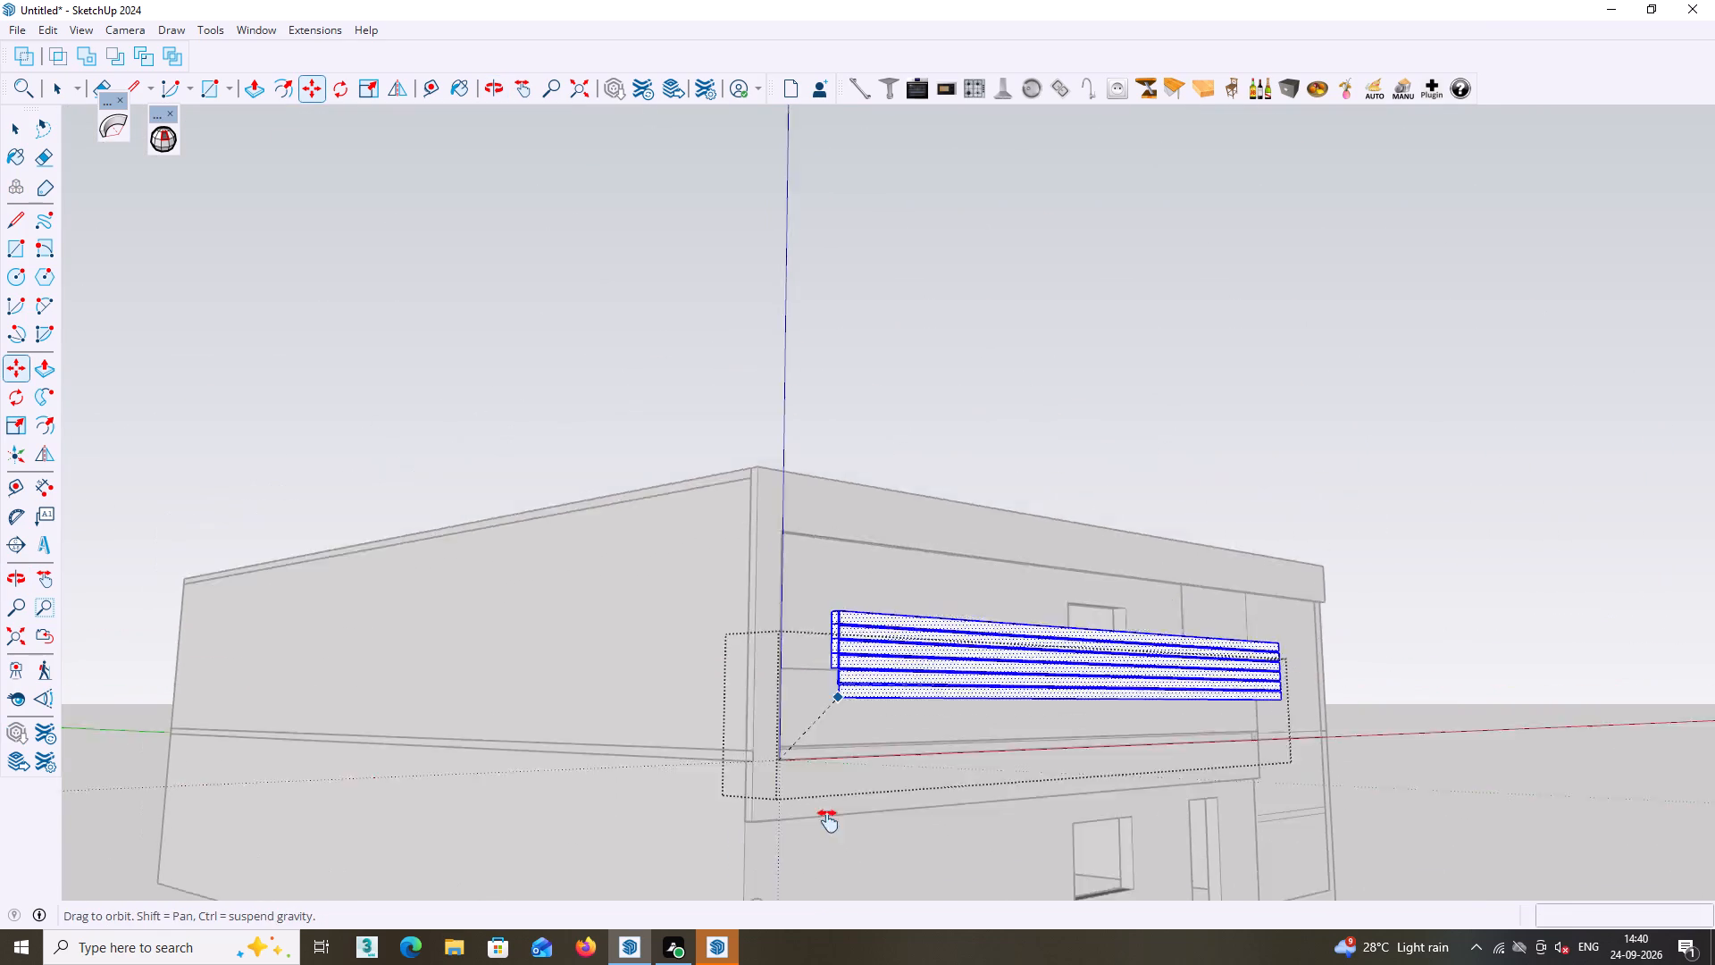
pyautogui.moveTo(828, 821); pyautogui.dragTo(829, 823, button='middle')
pyautogui.scroll(11, 765, 600)
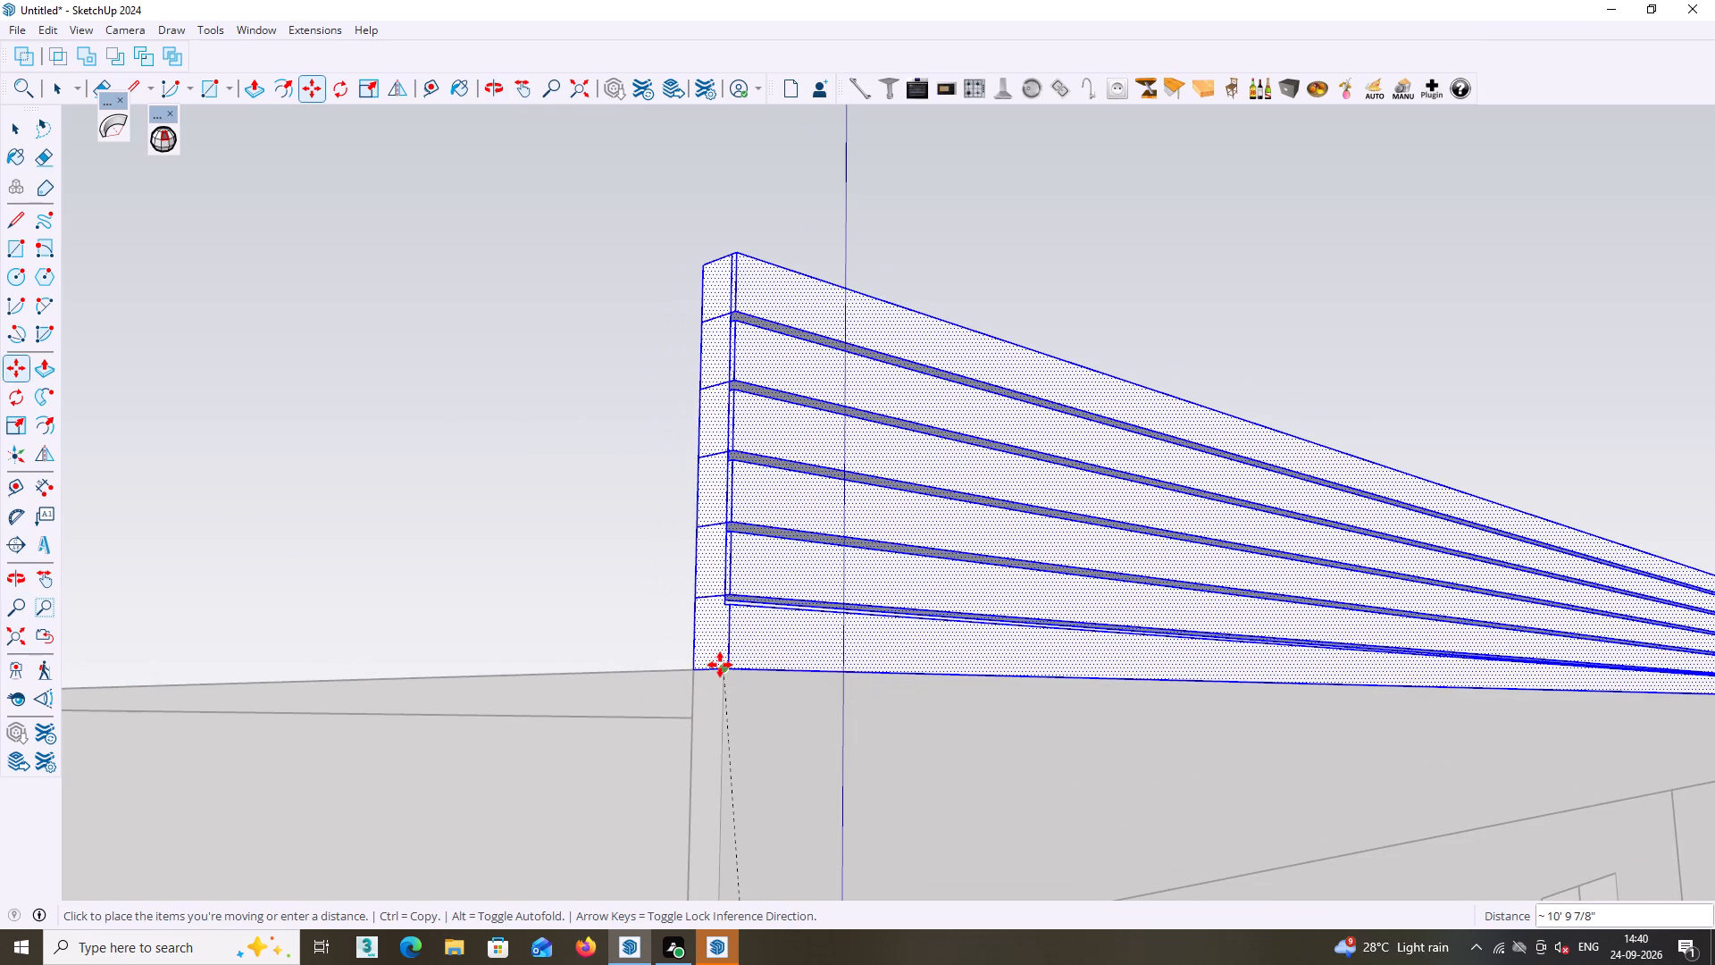
pyautogui.click(720, 665)
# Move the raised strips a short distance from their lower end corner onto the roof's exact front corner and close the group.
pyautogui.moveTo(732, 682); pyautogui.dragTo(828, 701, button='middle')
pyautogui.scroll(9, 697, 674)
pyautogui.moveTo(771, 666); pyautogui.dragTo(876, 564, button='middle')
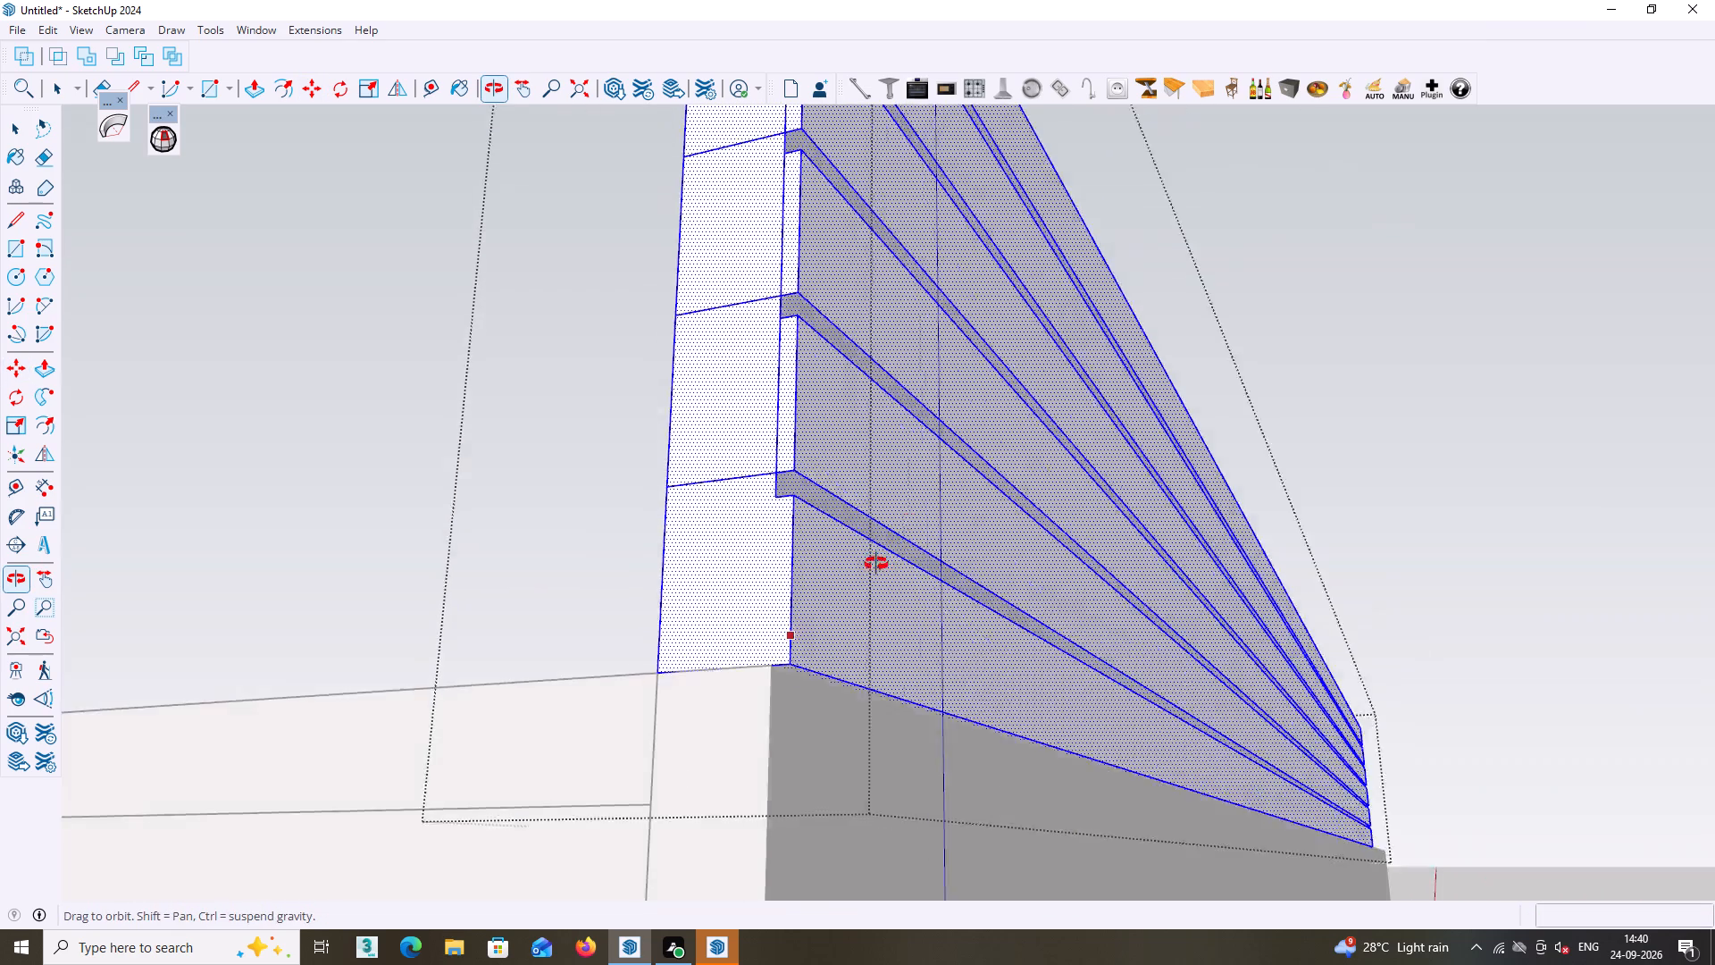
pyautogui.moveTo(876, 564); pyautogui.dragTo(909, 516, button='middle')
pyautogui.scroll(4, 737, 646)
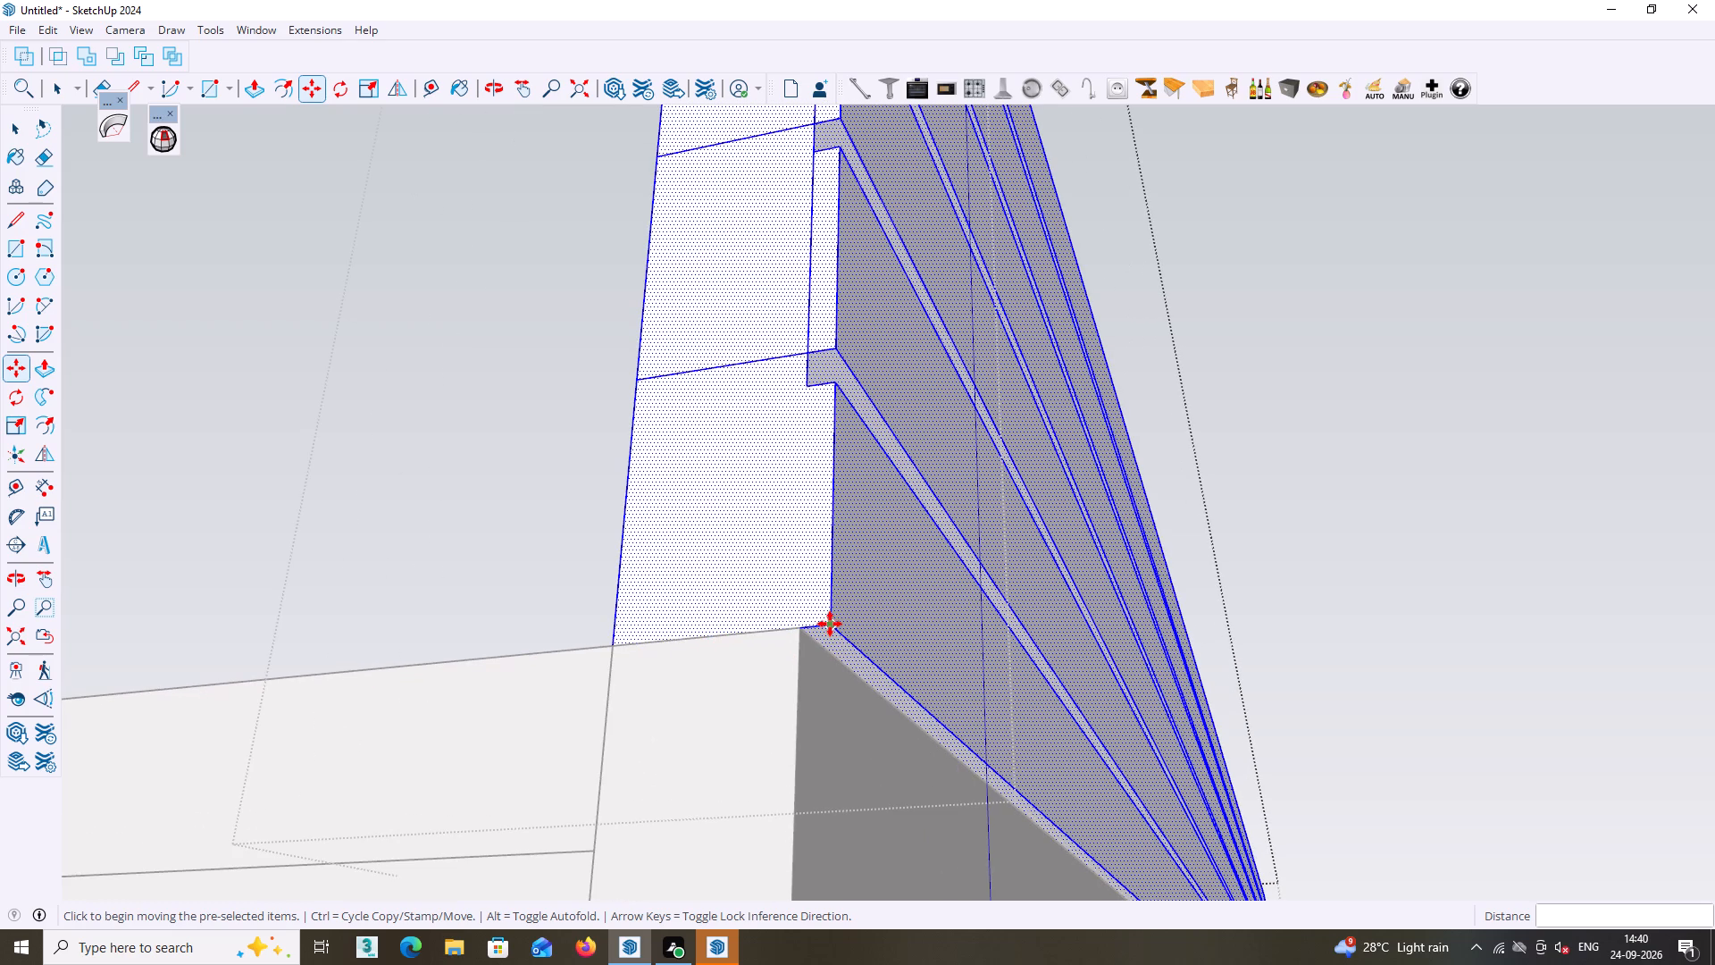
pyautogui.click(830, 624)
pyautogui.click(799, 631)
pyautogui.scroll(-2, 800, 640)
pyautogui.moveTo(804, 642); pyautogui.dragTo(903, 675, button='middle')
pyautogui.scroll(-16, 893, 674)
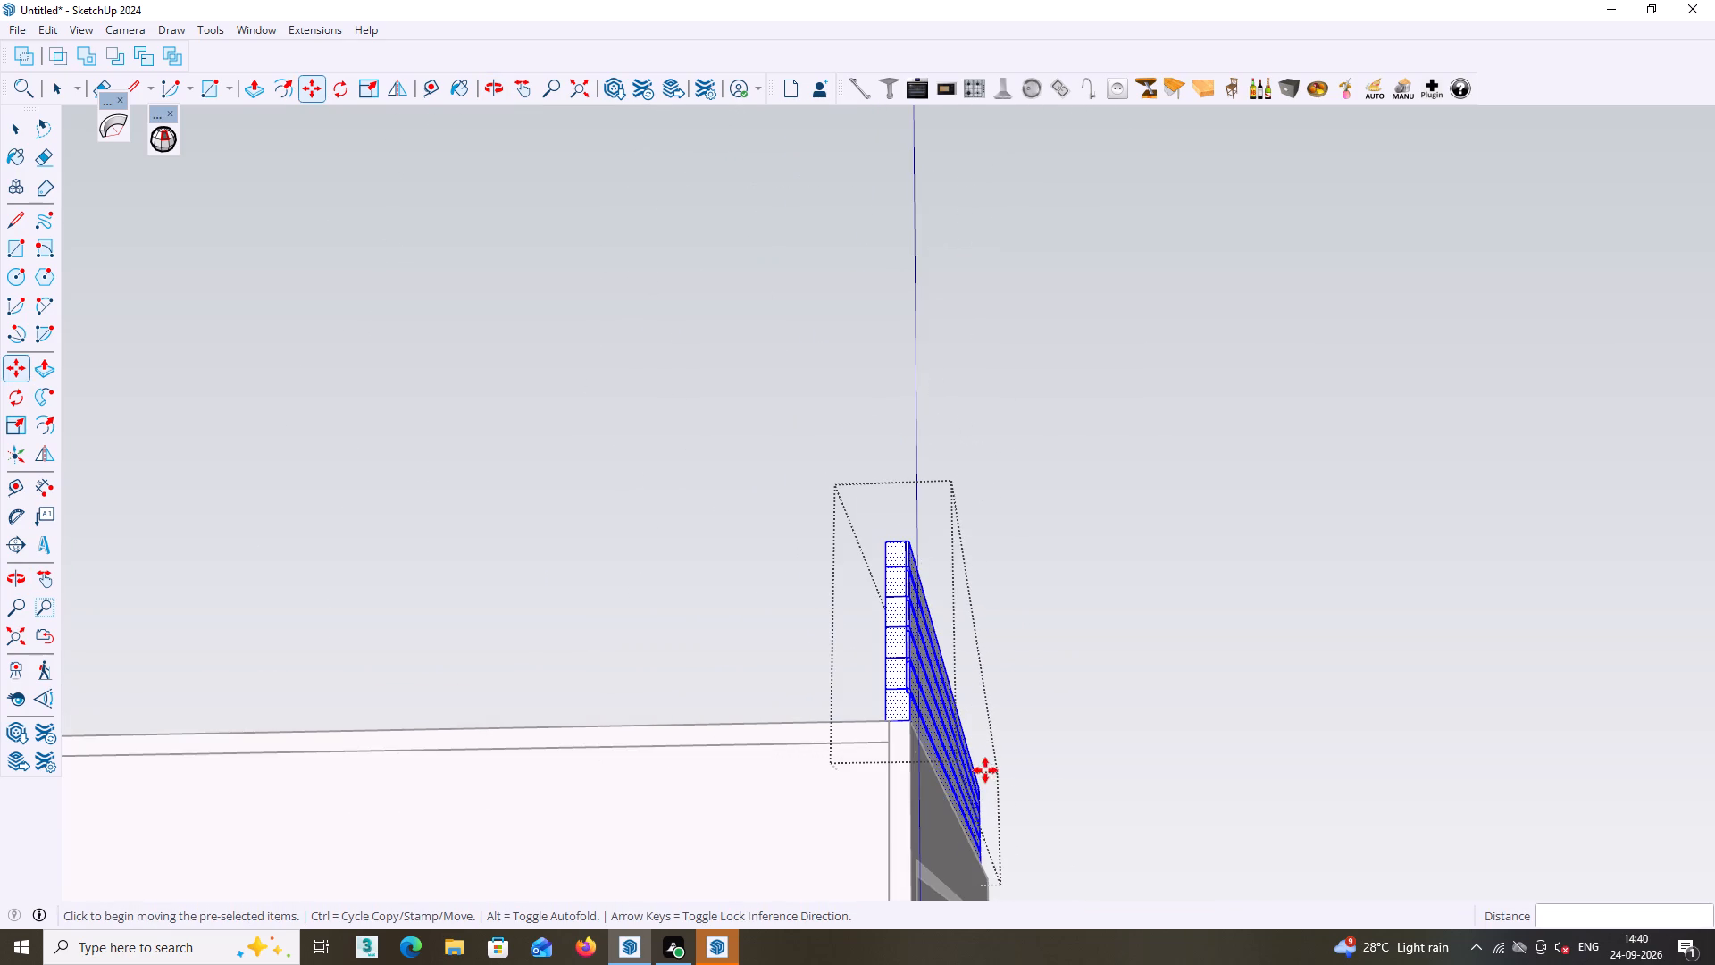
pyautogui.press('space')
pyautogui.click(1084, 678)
# Examine the raised strips' alignment with the roof edge and facade from the side, the back and the front.
pyautogui.scroll(-4, 1104, 675)
pyautogui.moveTo(1165, 709); pyautogui.dragTo(908, 497, button='middle')
pyautogui.scroll(-2, 839, 577)
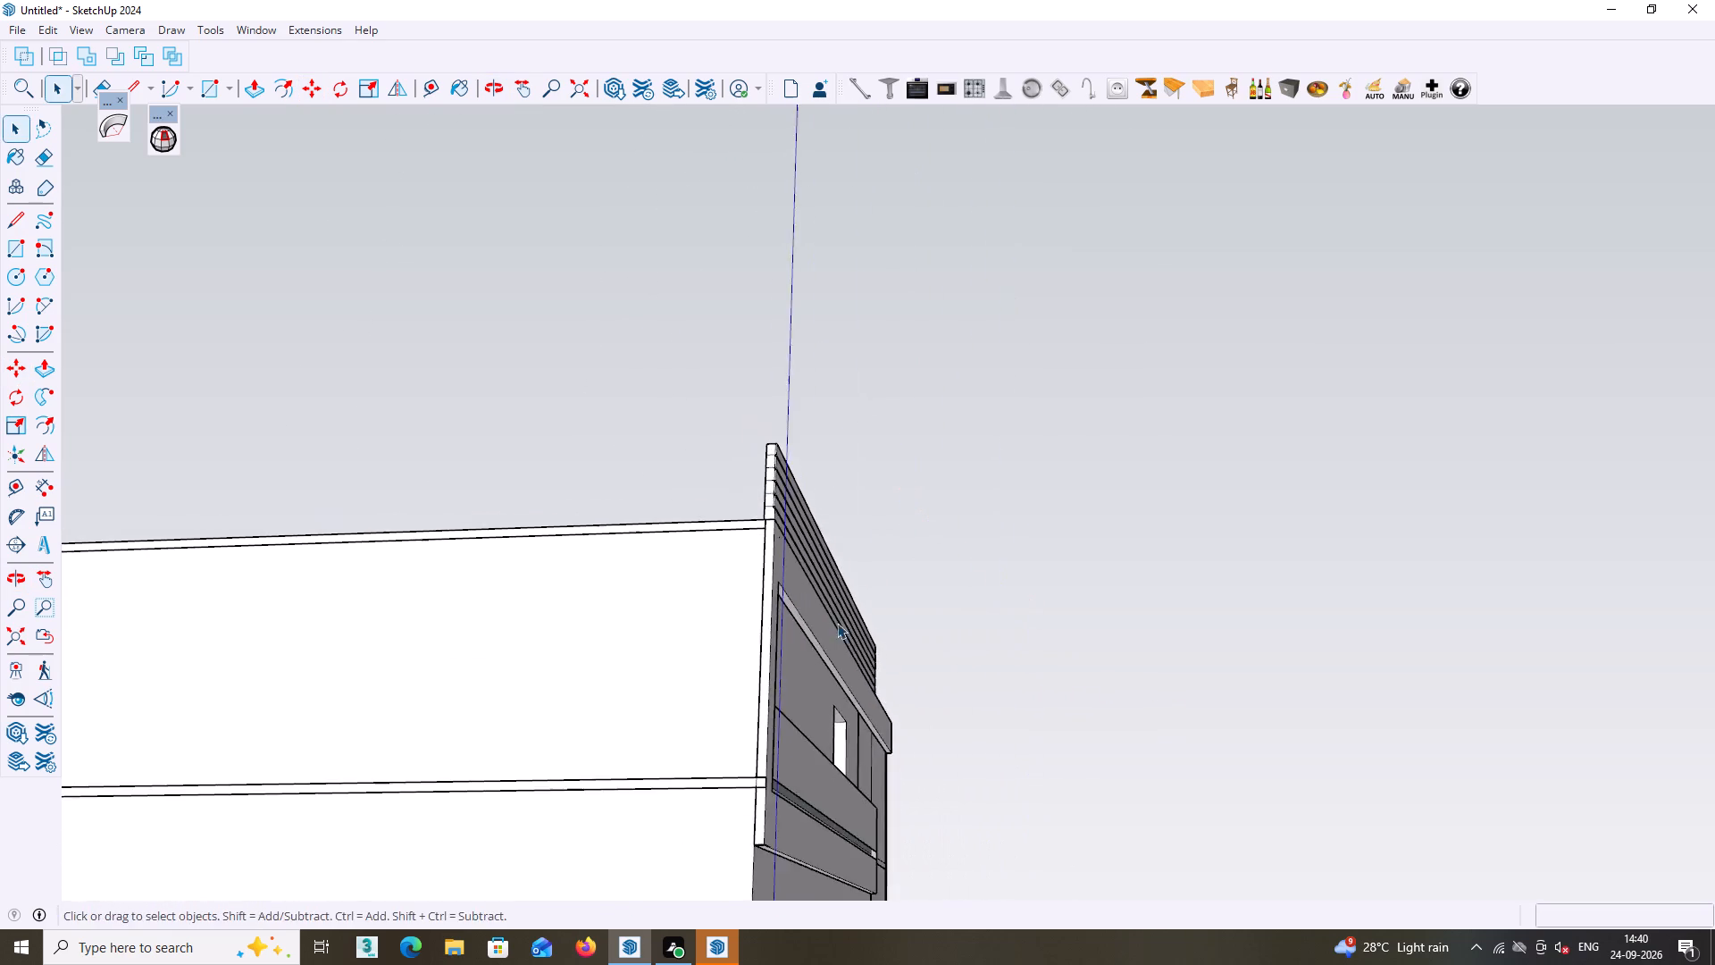
pyautogui.moveTo(817, 615); pyautogui.dragTo(559, 611, button='middle')
pyautogui.scroll(-3, 559, 611)
pyautogui.keyDown('shift'); pyautogui.moveTo(743, 692); pyautogui.dragTo(705, 524, button='middle'); pyautogui.keyUp('shift')
pyautogui.moveTo(700, 589); pyautogui.dragTo(650, 755, button='middle')
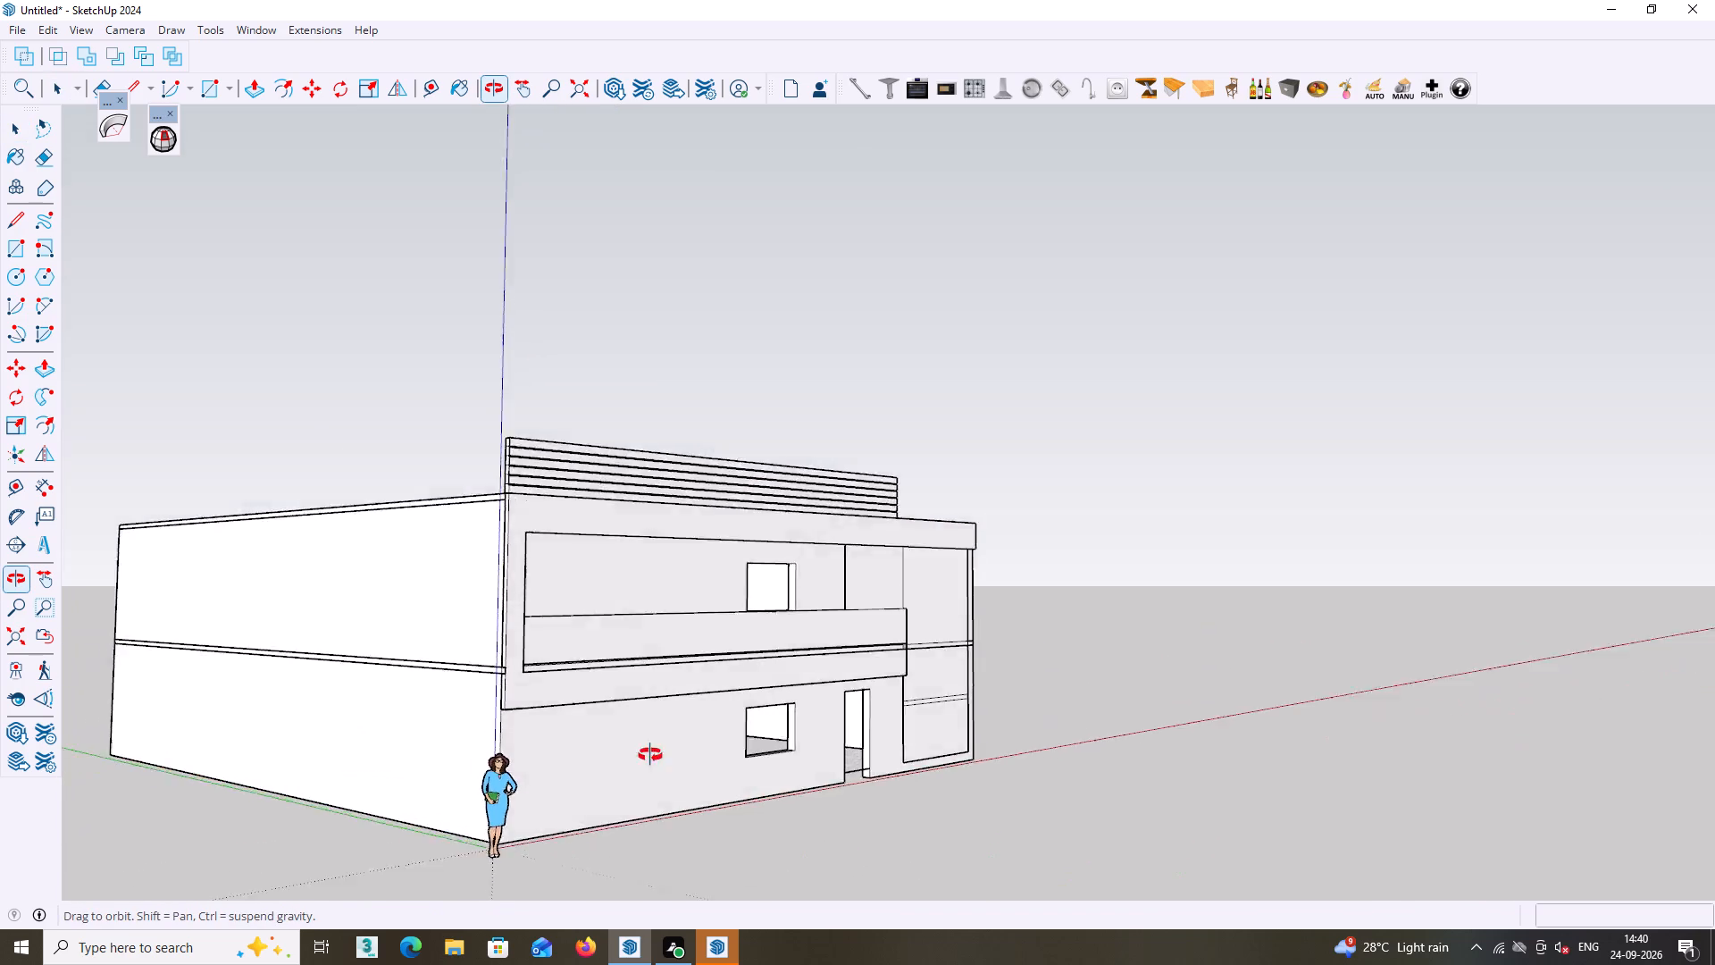
pyautogui.moveTo(650, 755); pyautogui.dragTo(579, 917, button='middle')
pyautogui.moveTo(591, 735); pyautogui.dragTo(776, 737, button='middle')
pyautogui.scroll(-1, 591, 735)
pyautogui.scroll(1, 730, 723)
pyautogui.moveTo(728, 718); pyautogui.dragTo(814, 709, button='middle')
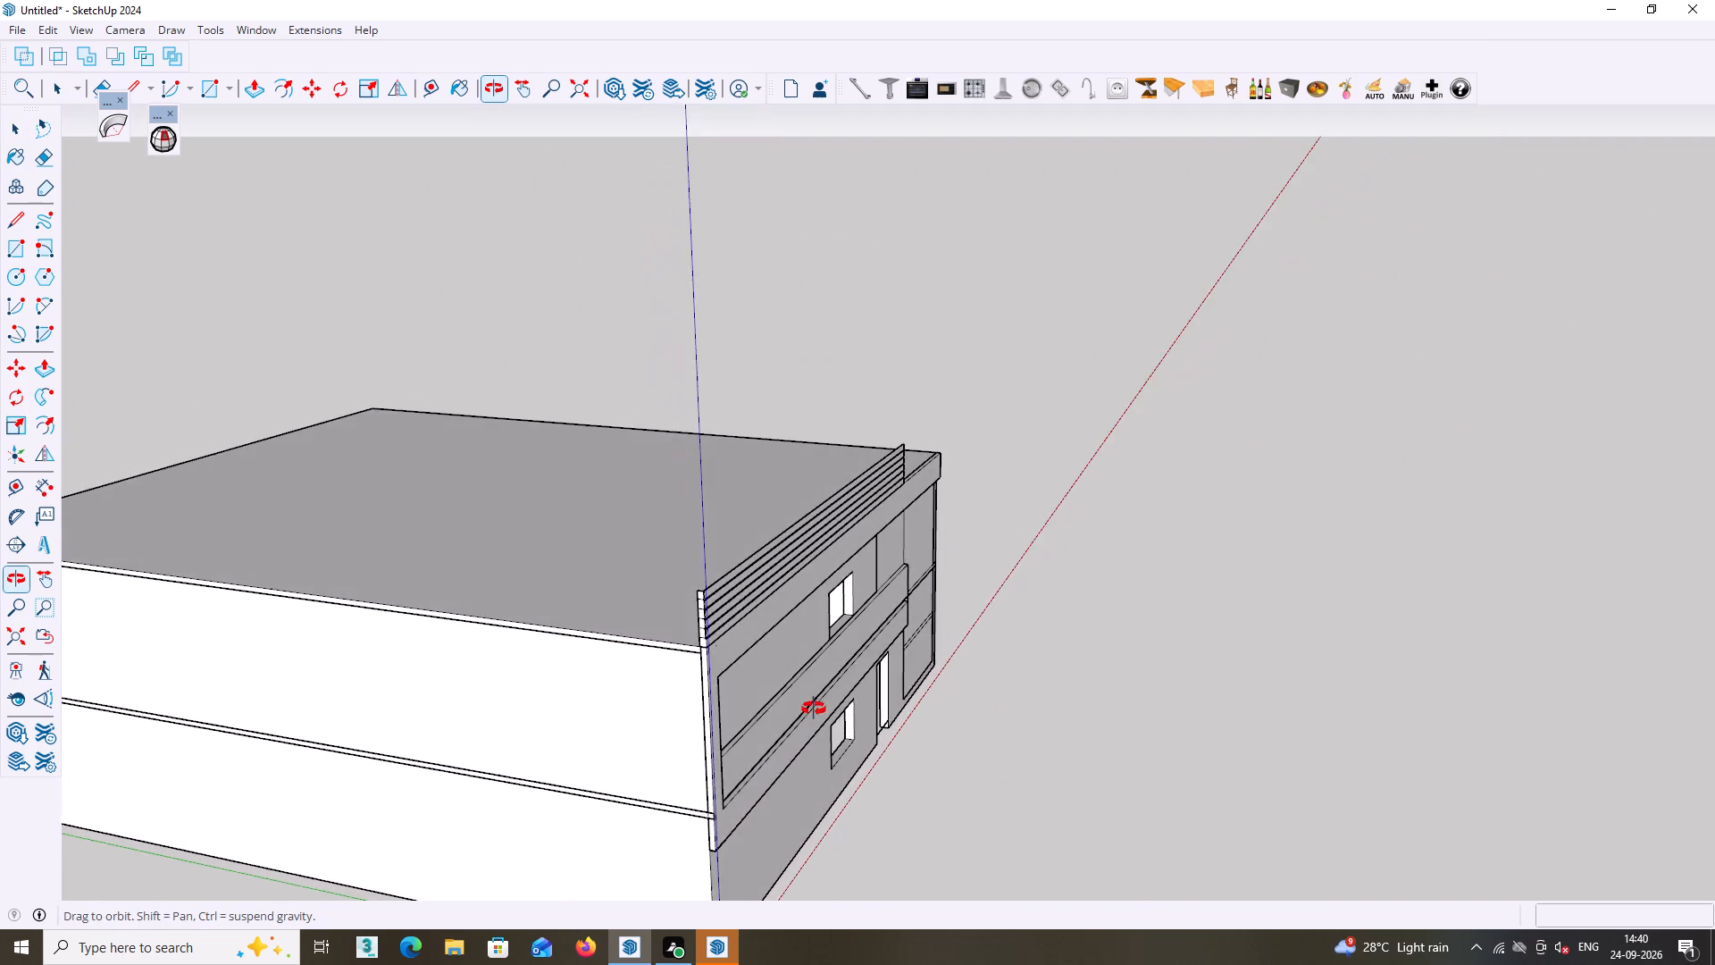
pyautogui.moveTo(814, 709); pyautogui.dragTo(1187, 689, button='middle')
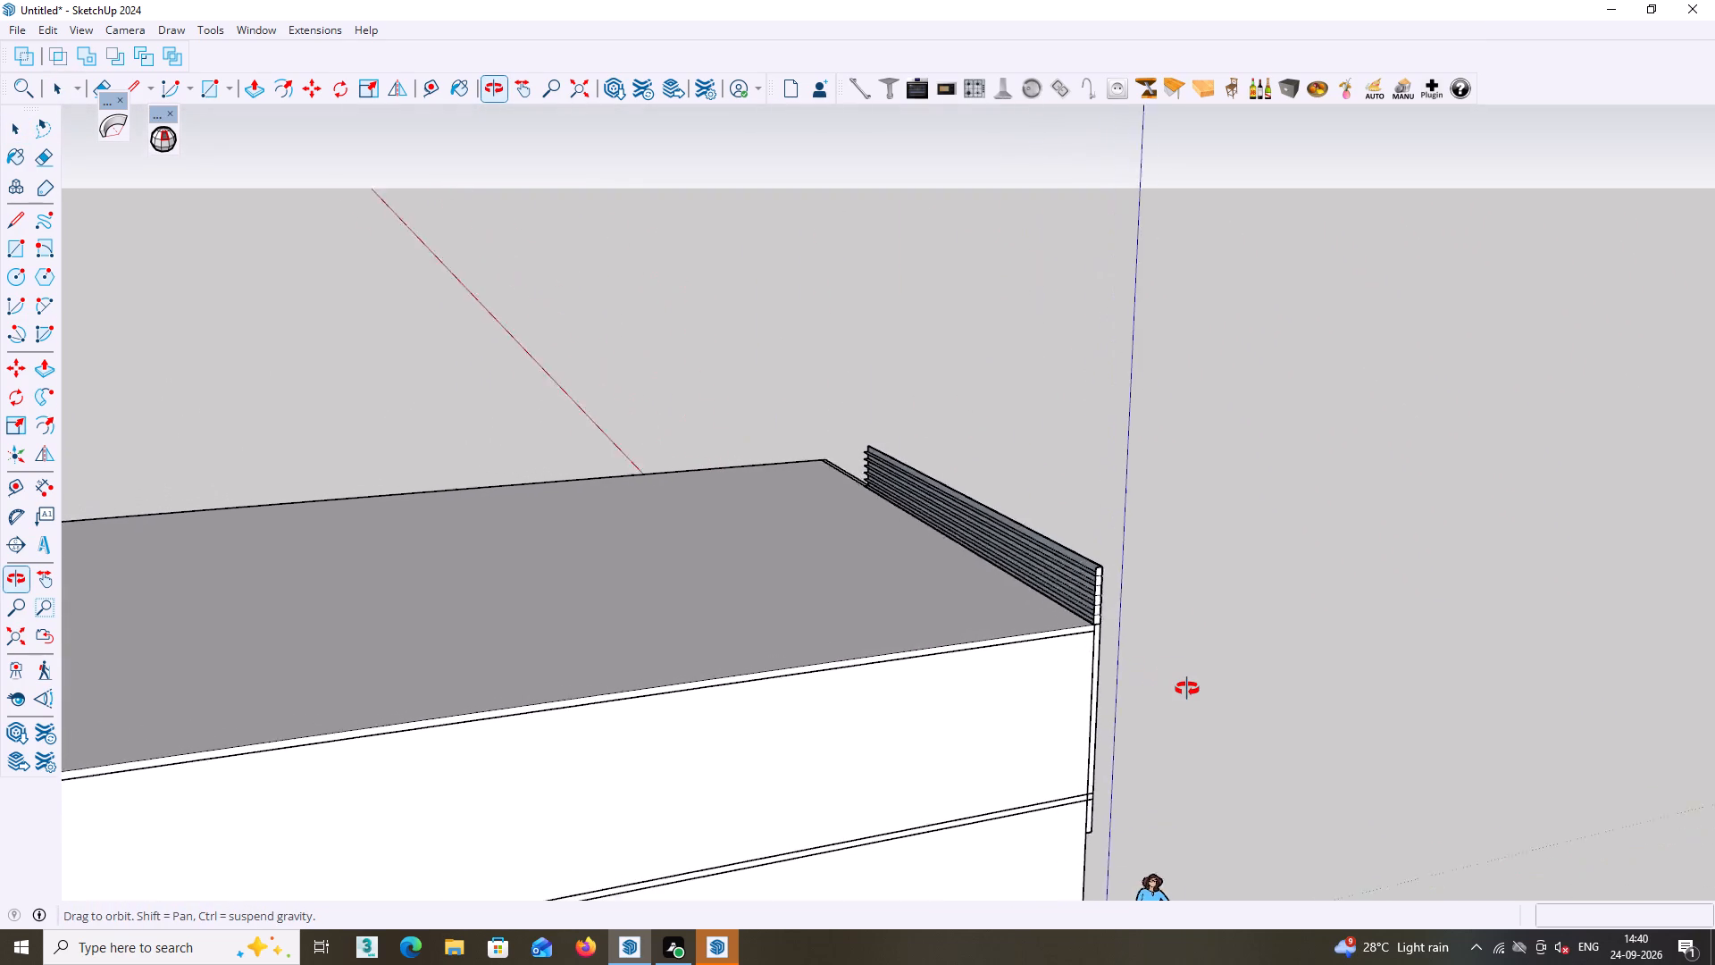
pyautogui.moveTo(1187, 689); pyautogui.dragTo(986, 675, button='middle')
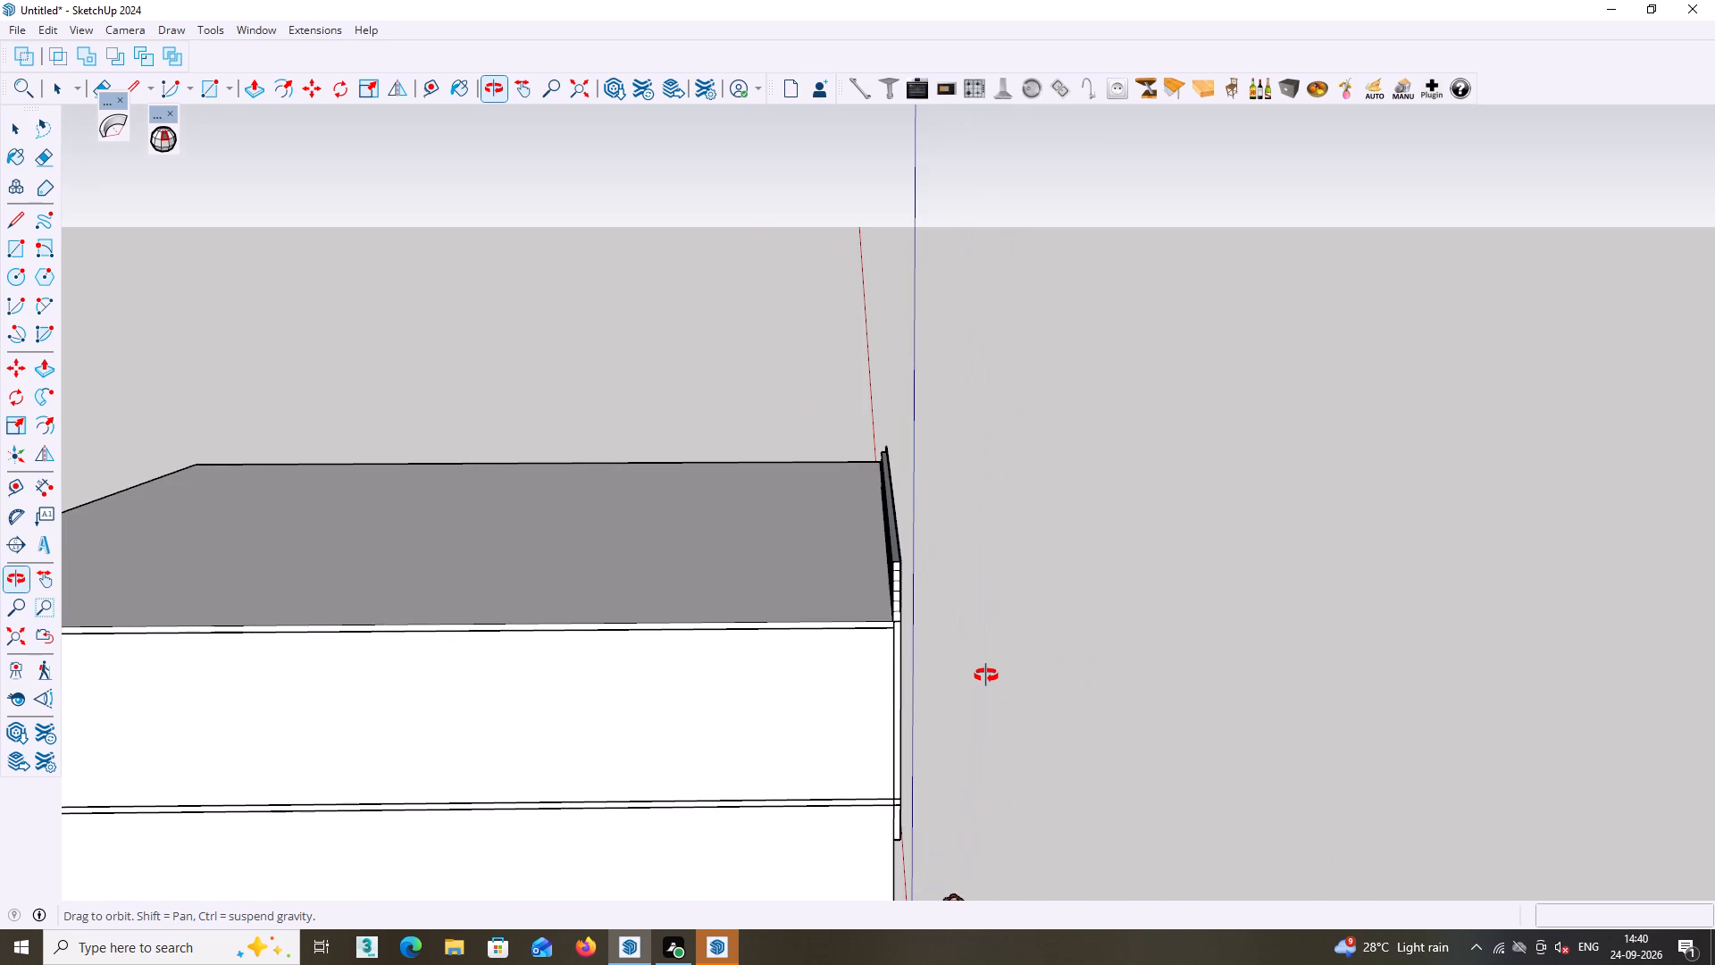
pyautogui.moveTo(986, 675); pyautogui.dragTo(471, 675, button='middle')
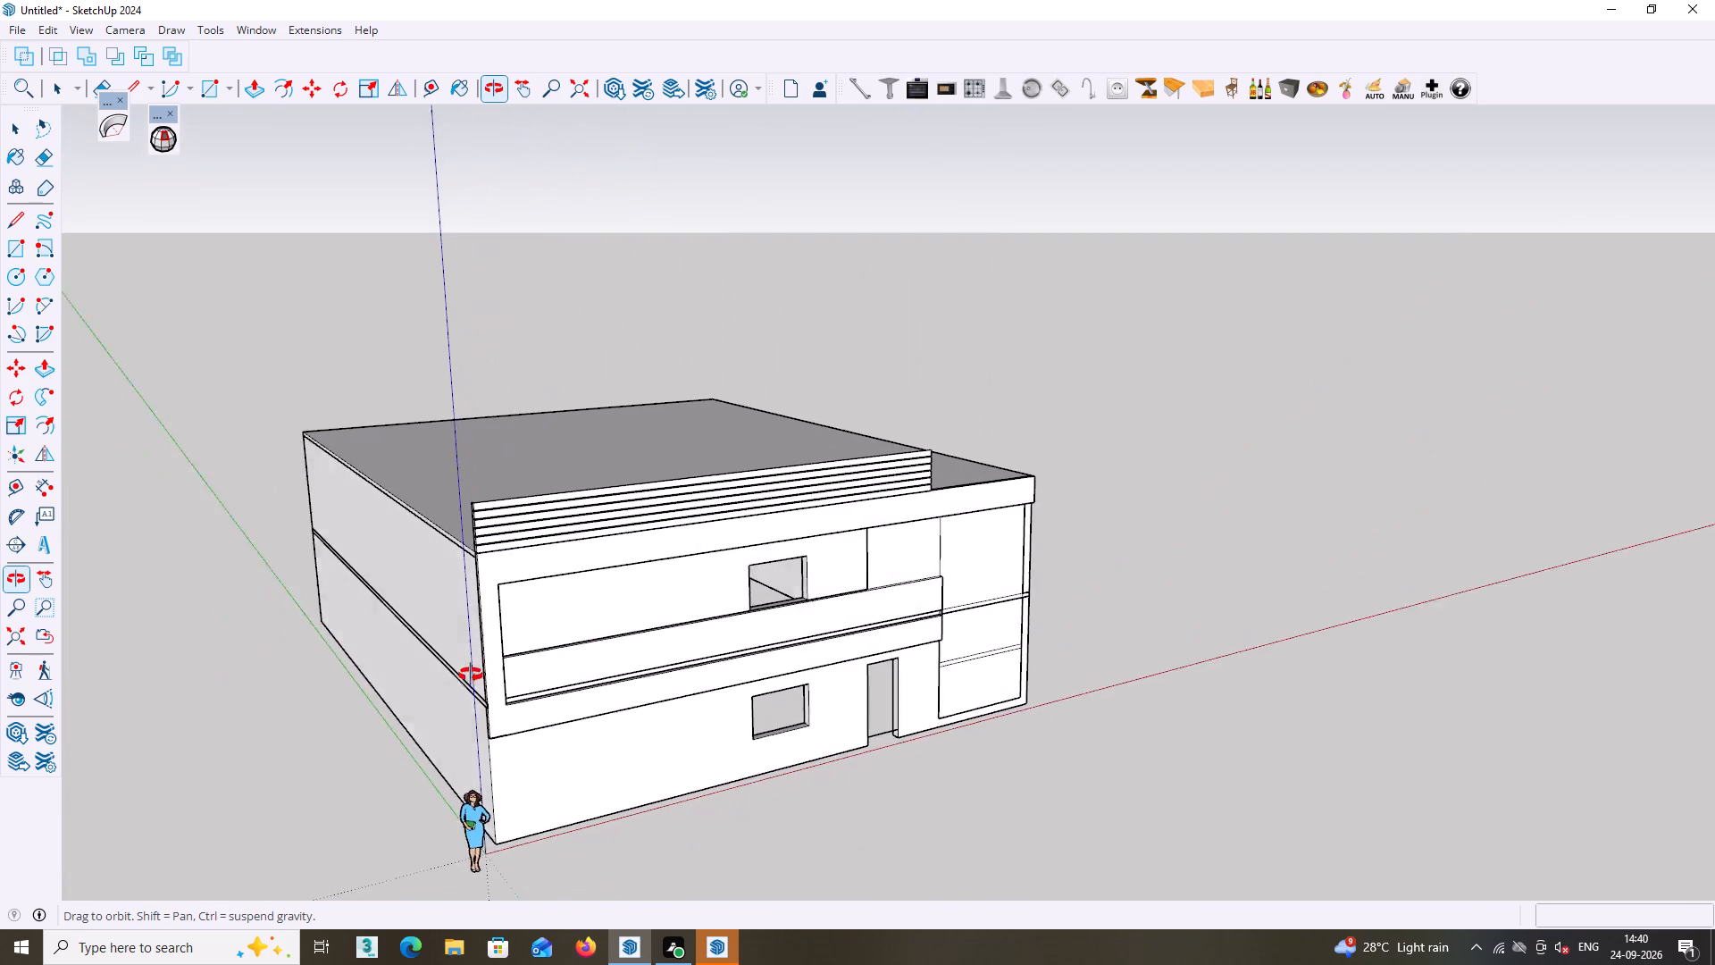
pyautogui.moveTo(471, 675); pyautogui.dragTo(421, 671, button='middle')
pyautogui.scroll(10, 464, 604)
pyautogui.moveTo(439, 558); pyautogui.dragTo(279, 560, button='middle')
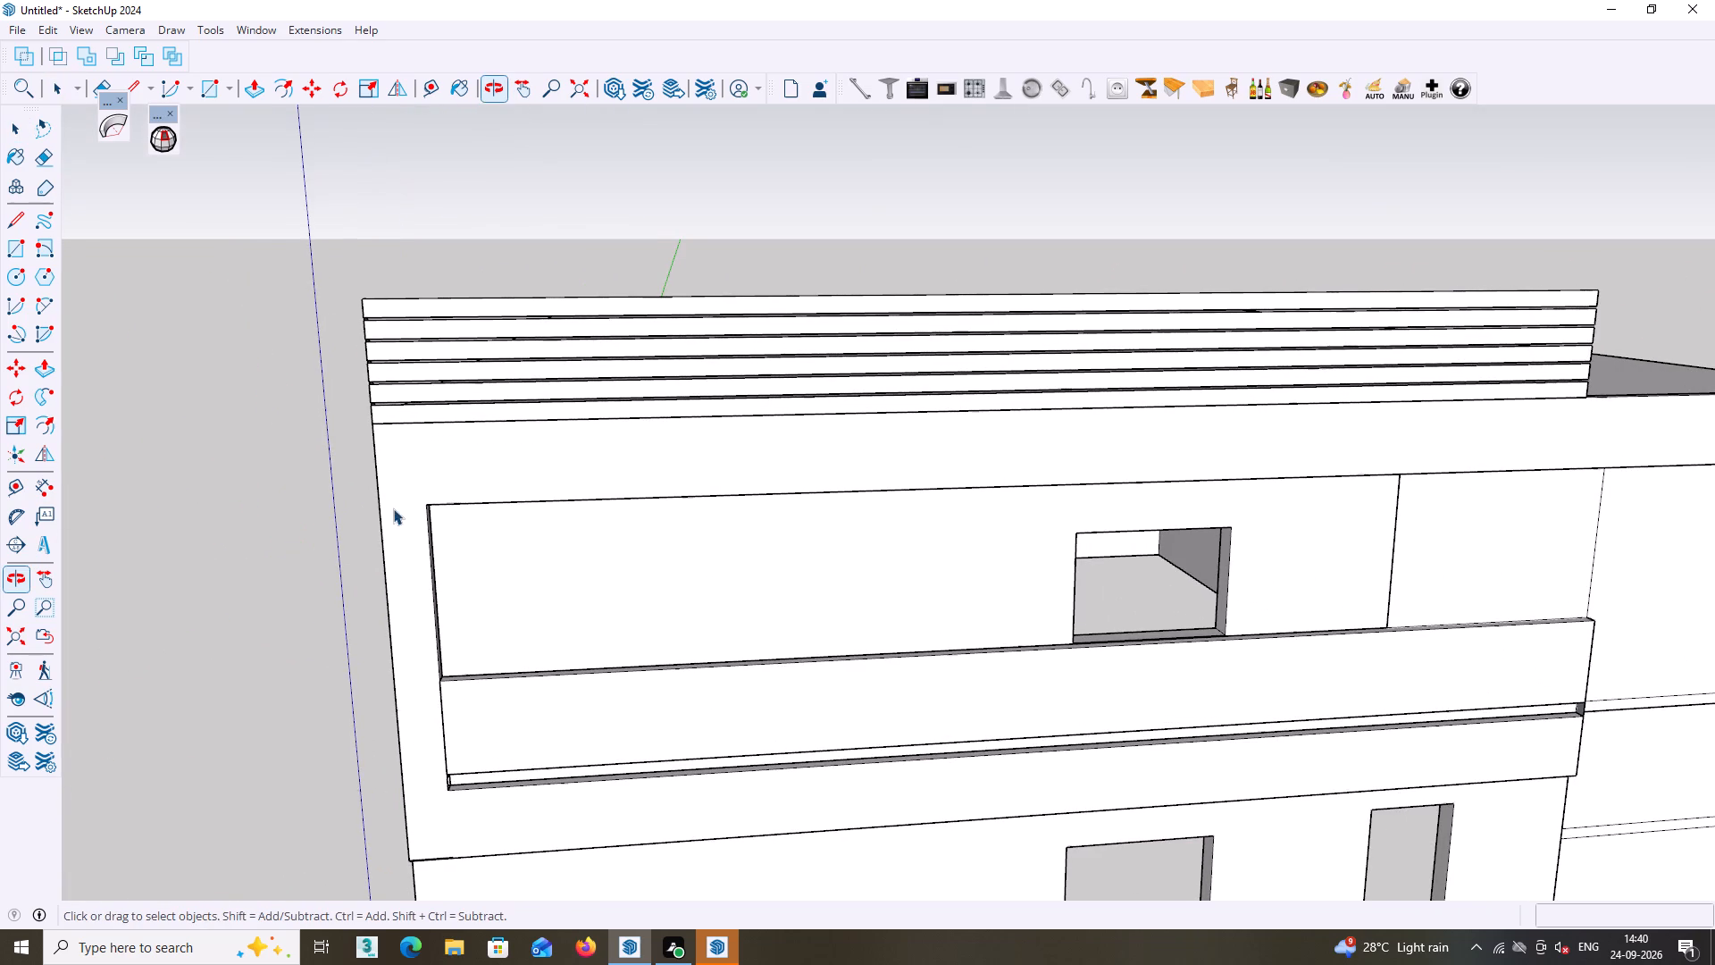
pyautogui.scroll(1, 397, 500)
pyautogui.scroll(-3, 409, 566)
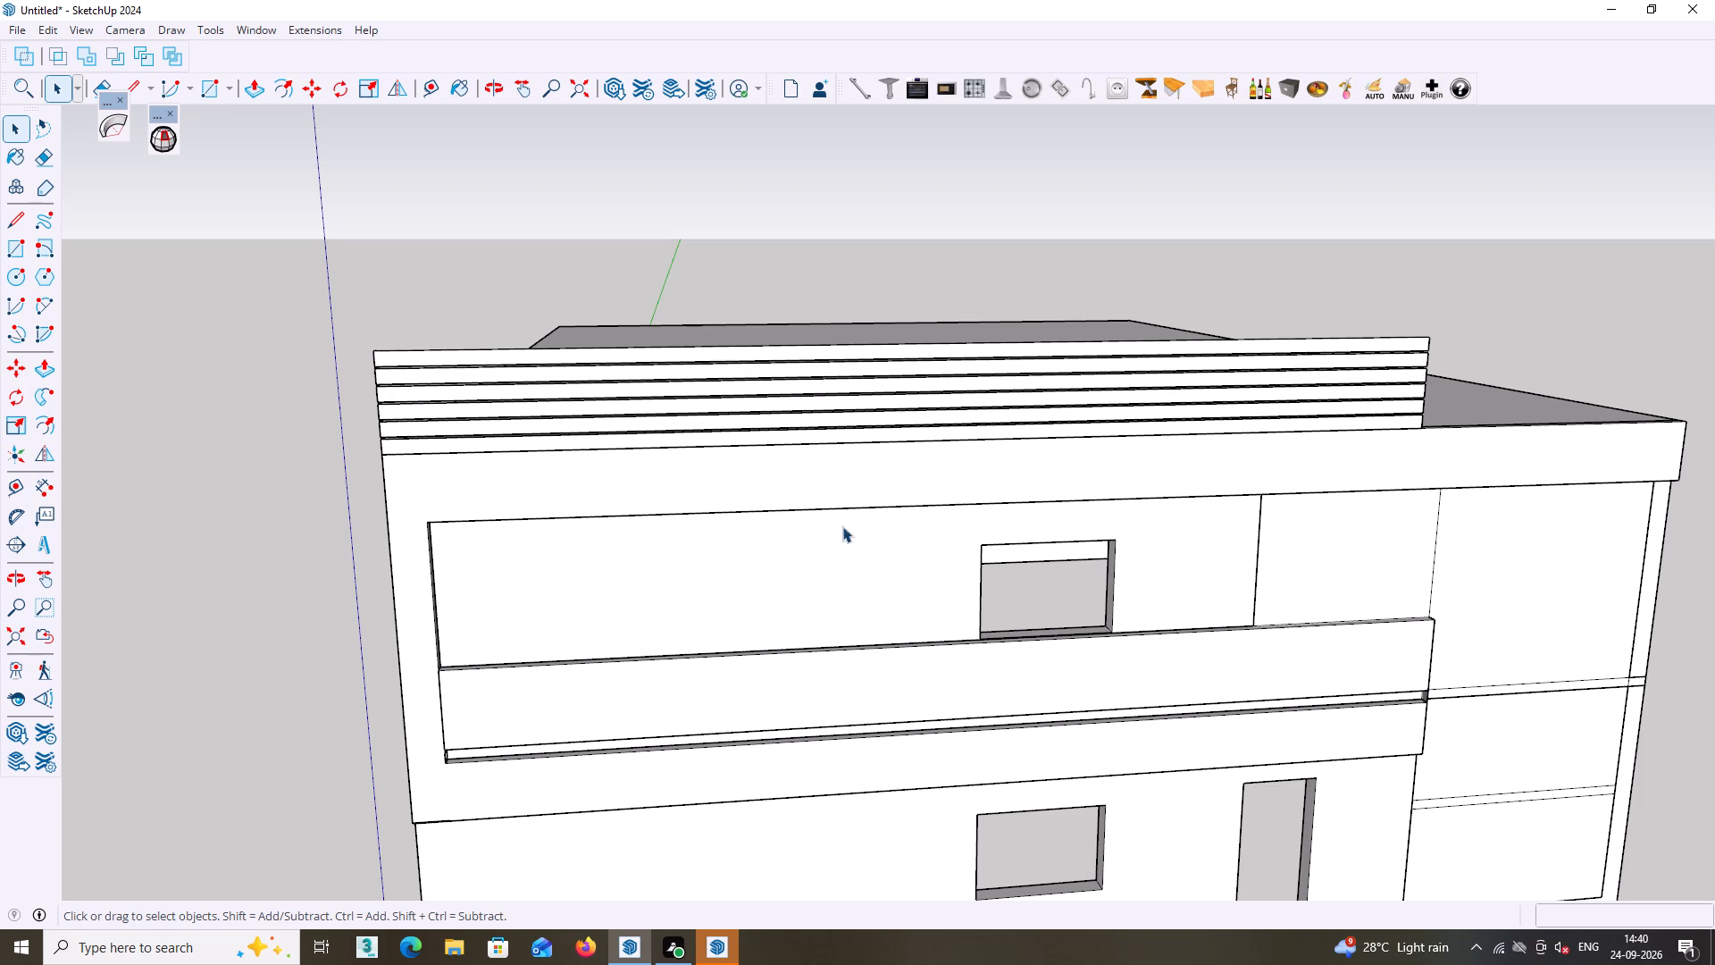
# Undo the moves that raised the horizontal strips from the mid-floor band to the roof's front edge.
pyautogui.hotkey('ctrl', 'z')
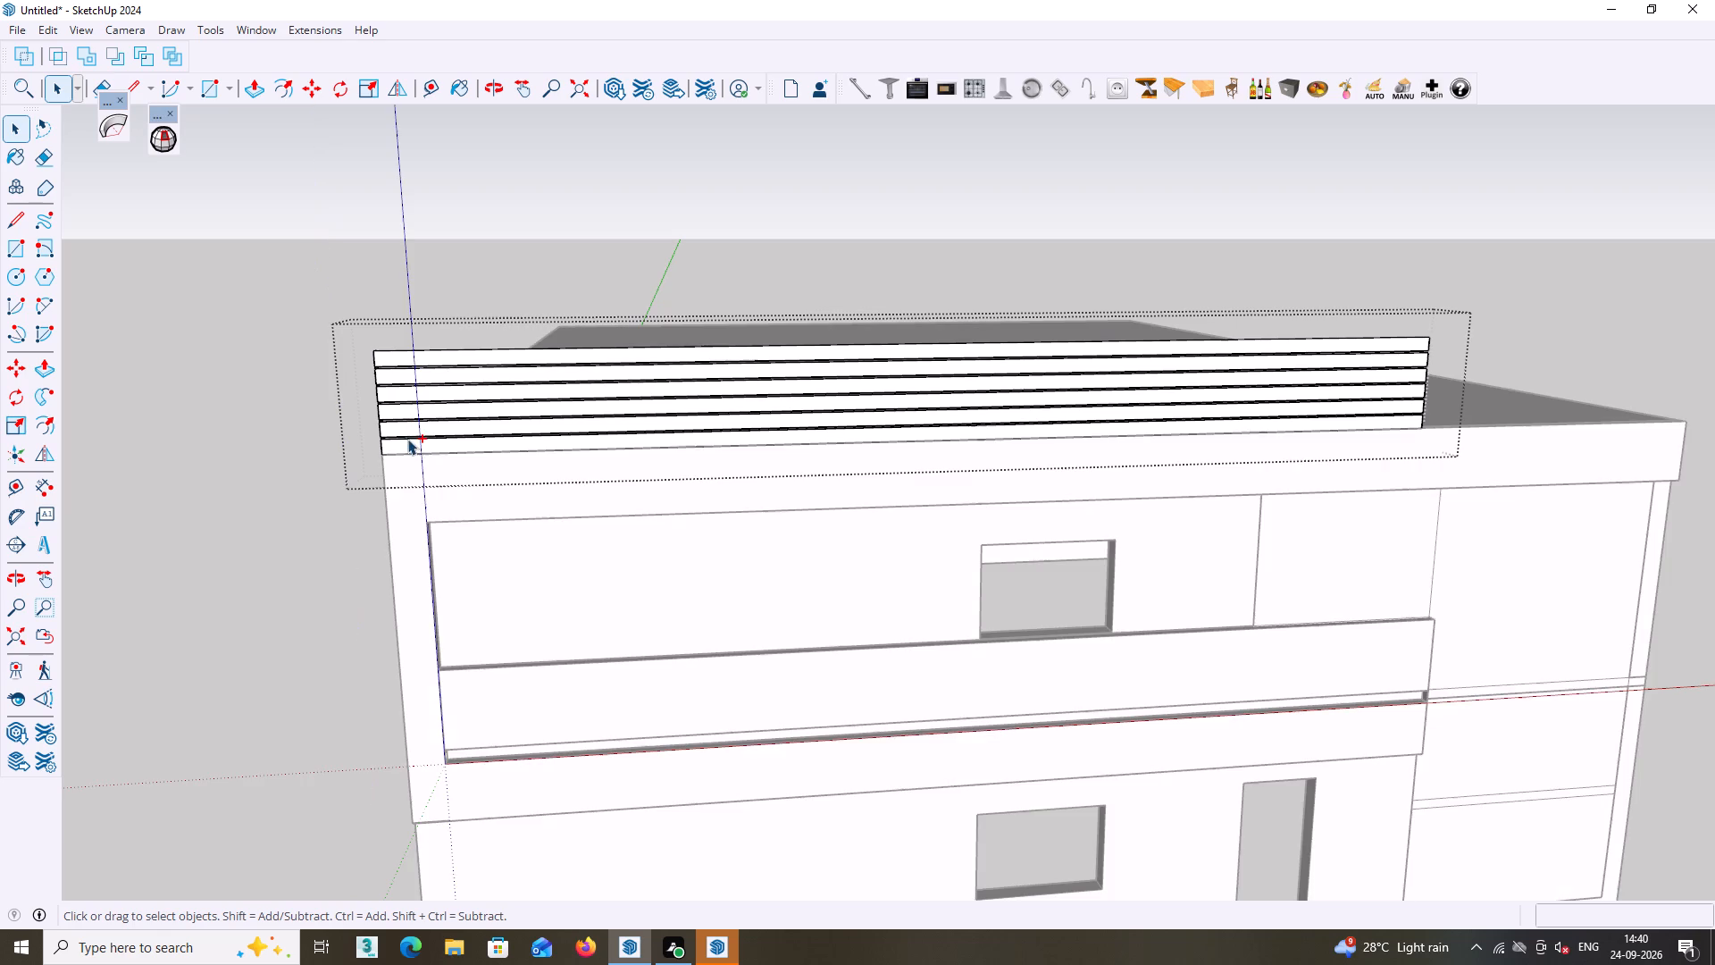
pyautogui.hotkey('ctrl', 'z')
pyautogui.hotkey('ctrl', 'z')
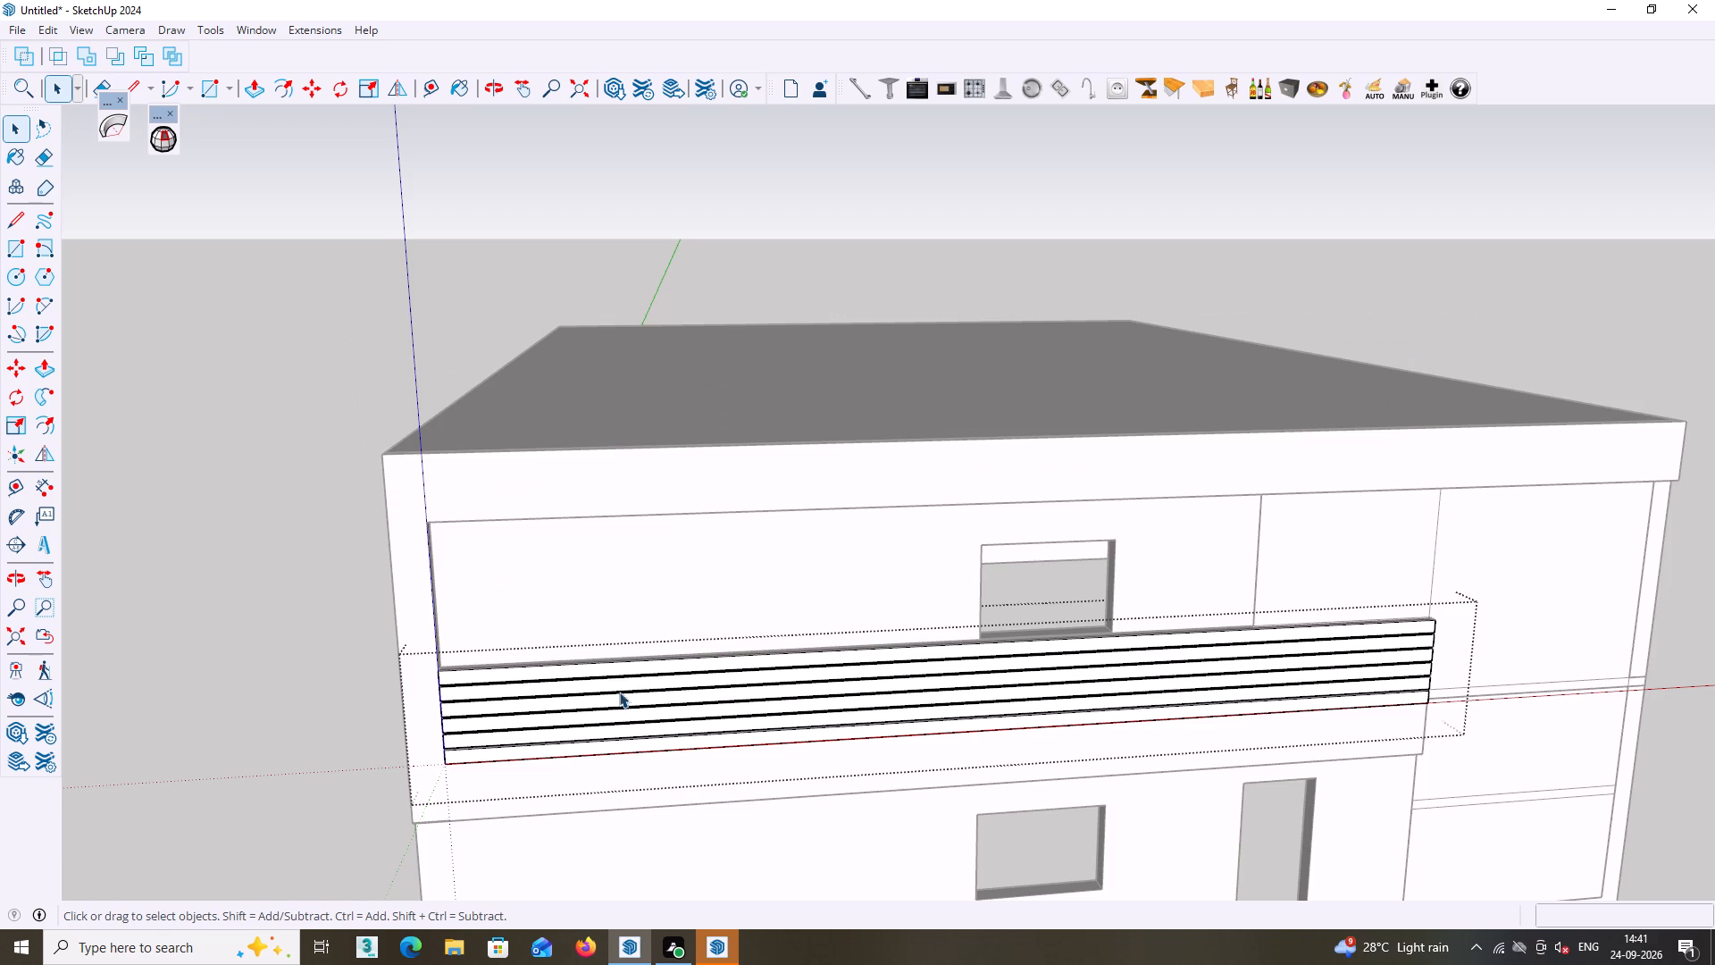
# Copy all the mid-floor strips from their lower front corner about 10' 9" straight up to the roof's front edge and close the group.
pyautogui.scroll(9, 537, 768)
pyautogui.tripleClick(418, 753)
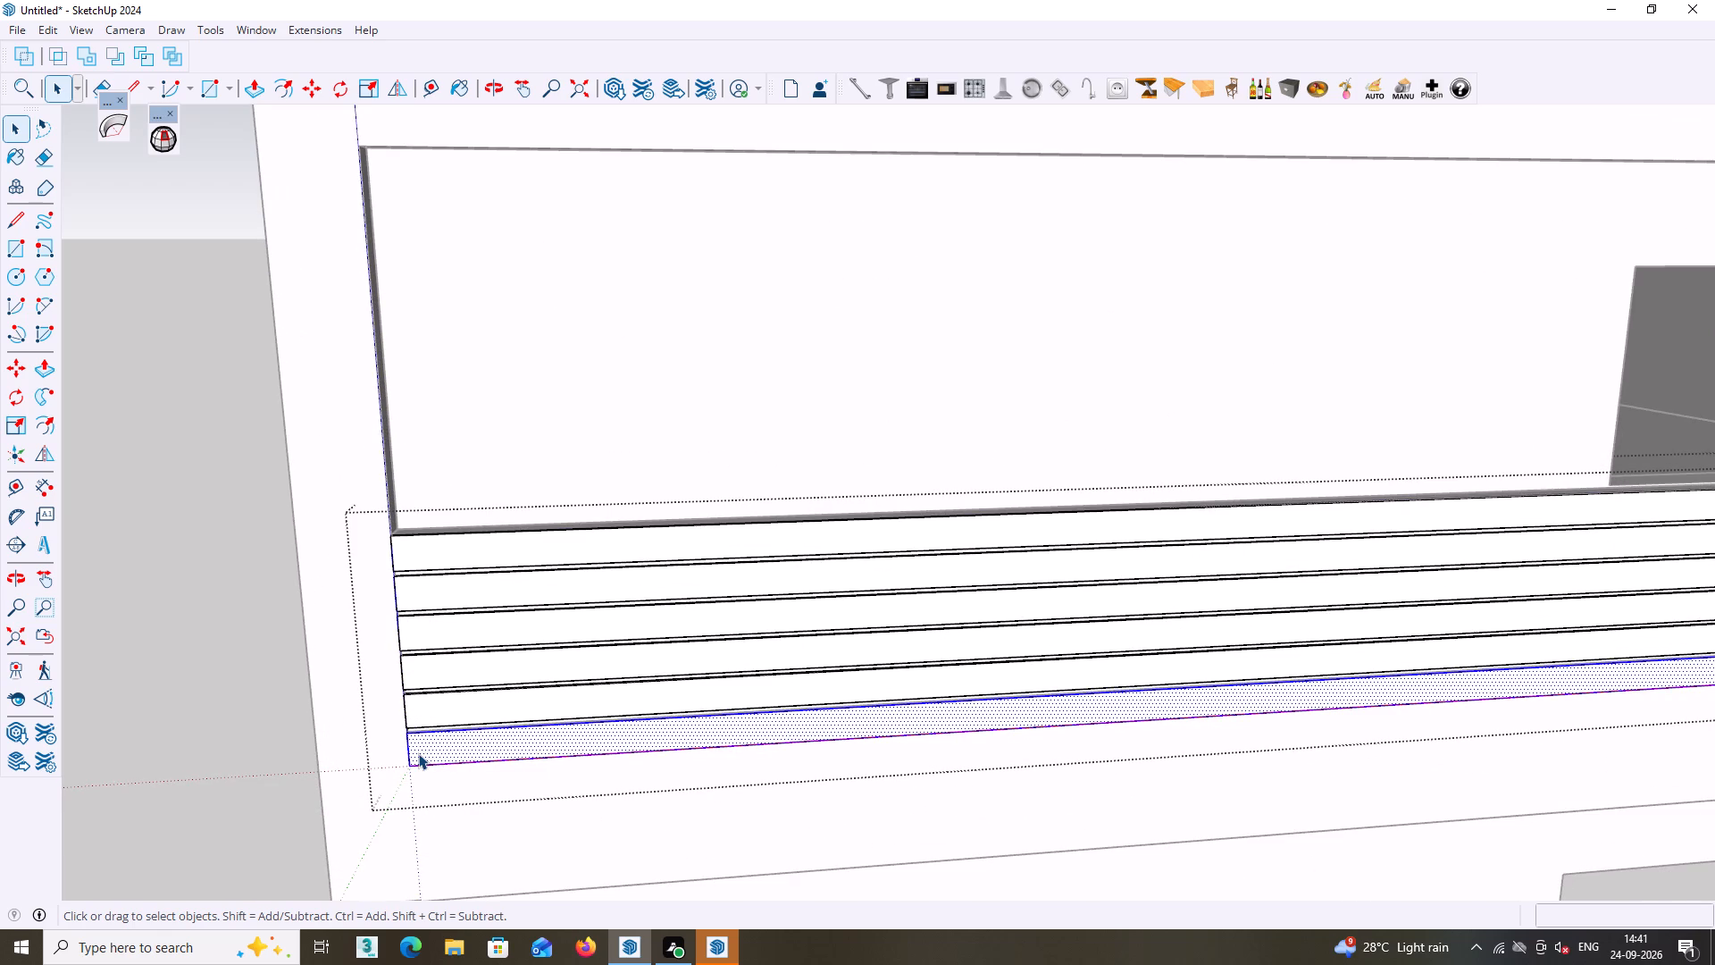
pyautogui.doubleClick(418, 753)
pyautogui.moveTo(426, 753); pyautogui.dragTo(402, 751, button='middle')
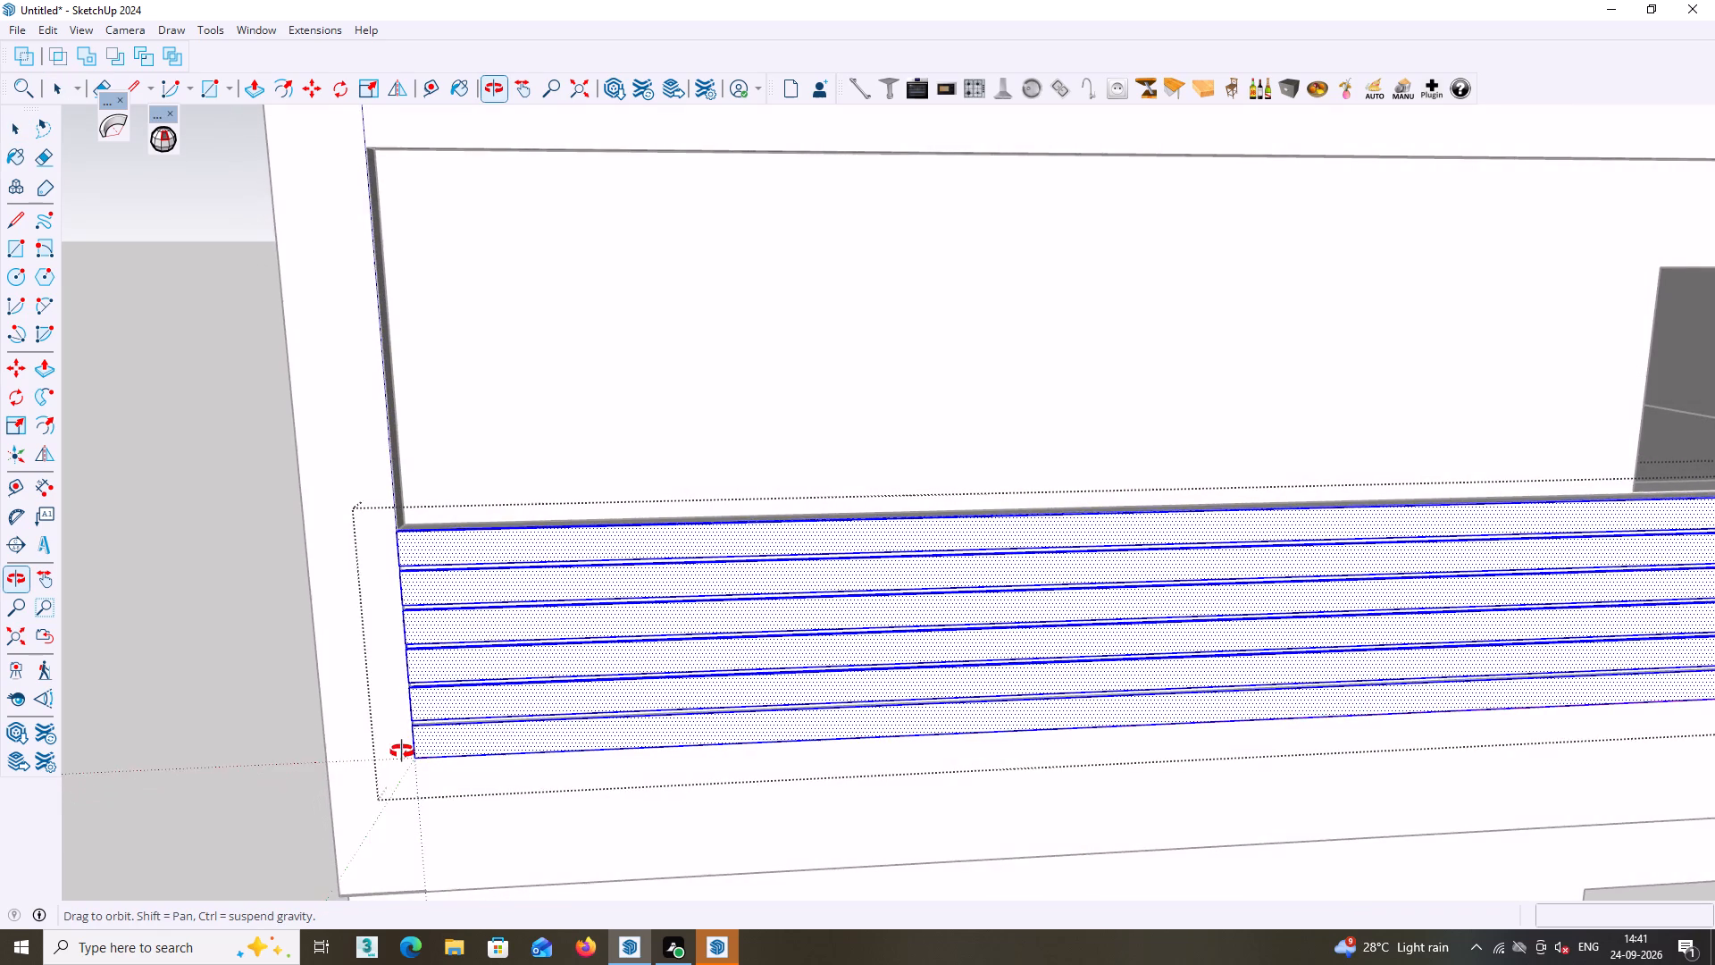
pyautogui.moveTo(402, 751); pyautogui.dragTo(397, 751, button='middle')
pyautogui.scroll(-3, 443, 755)
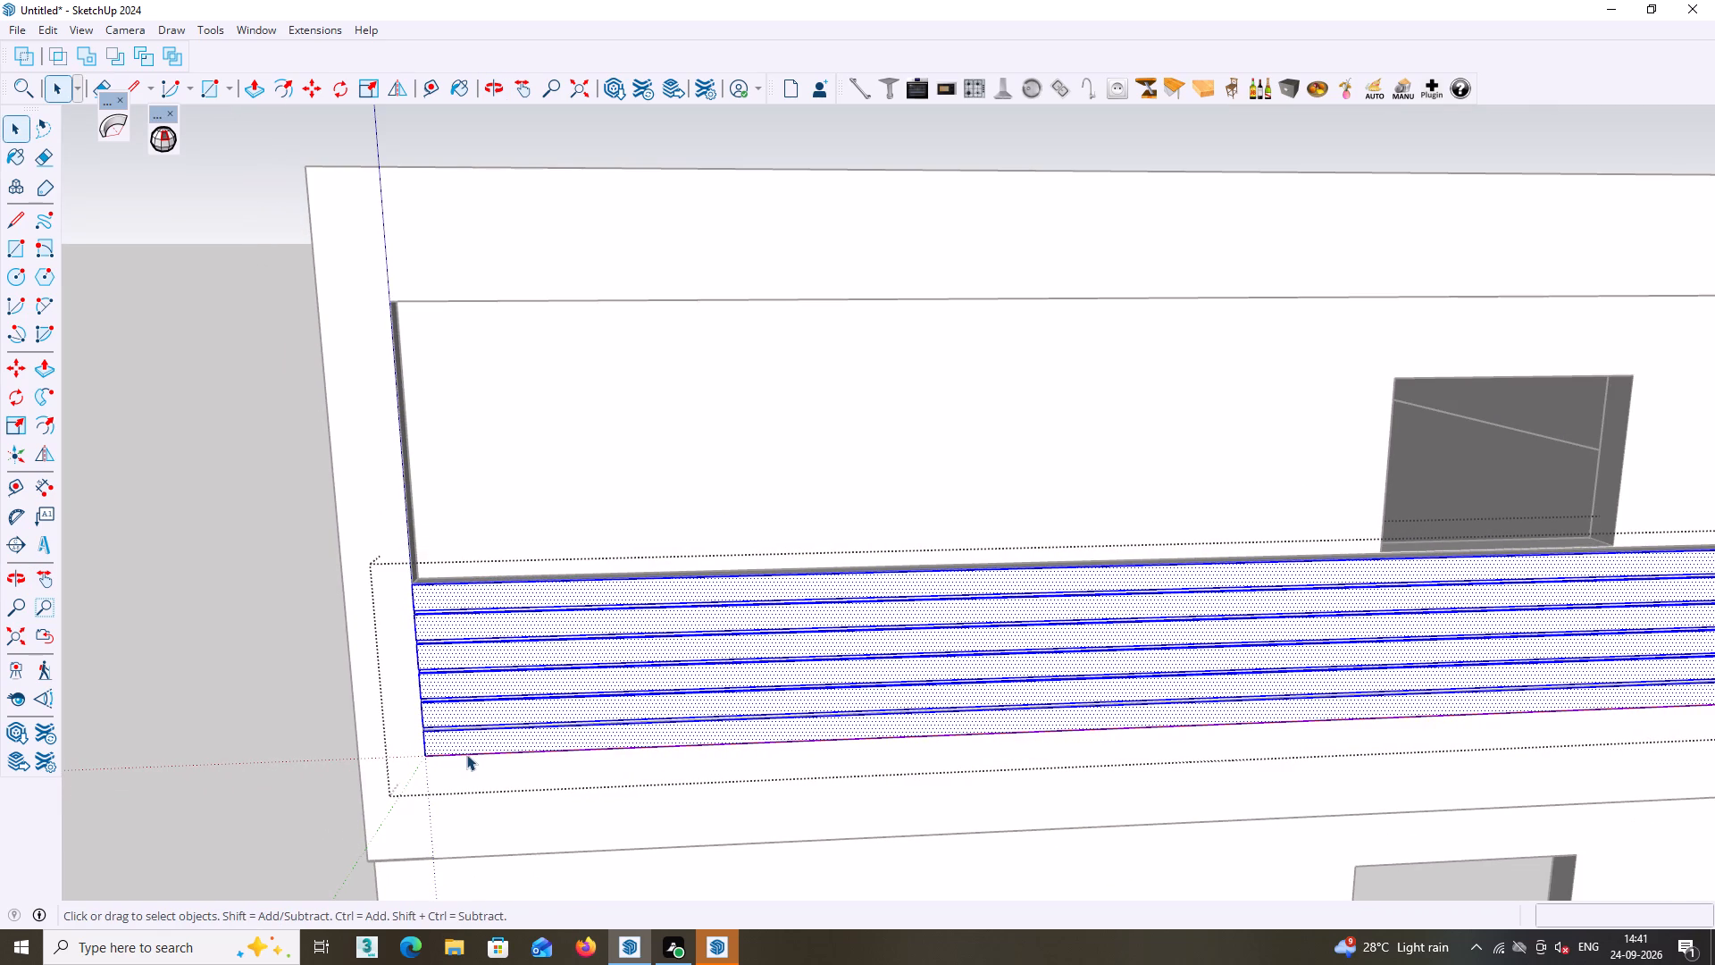
pyautogui.press('m')
pyautogui.doubleClick(422, 758)
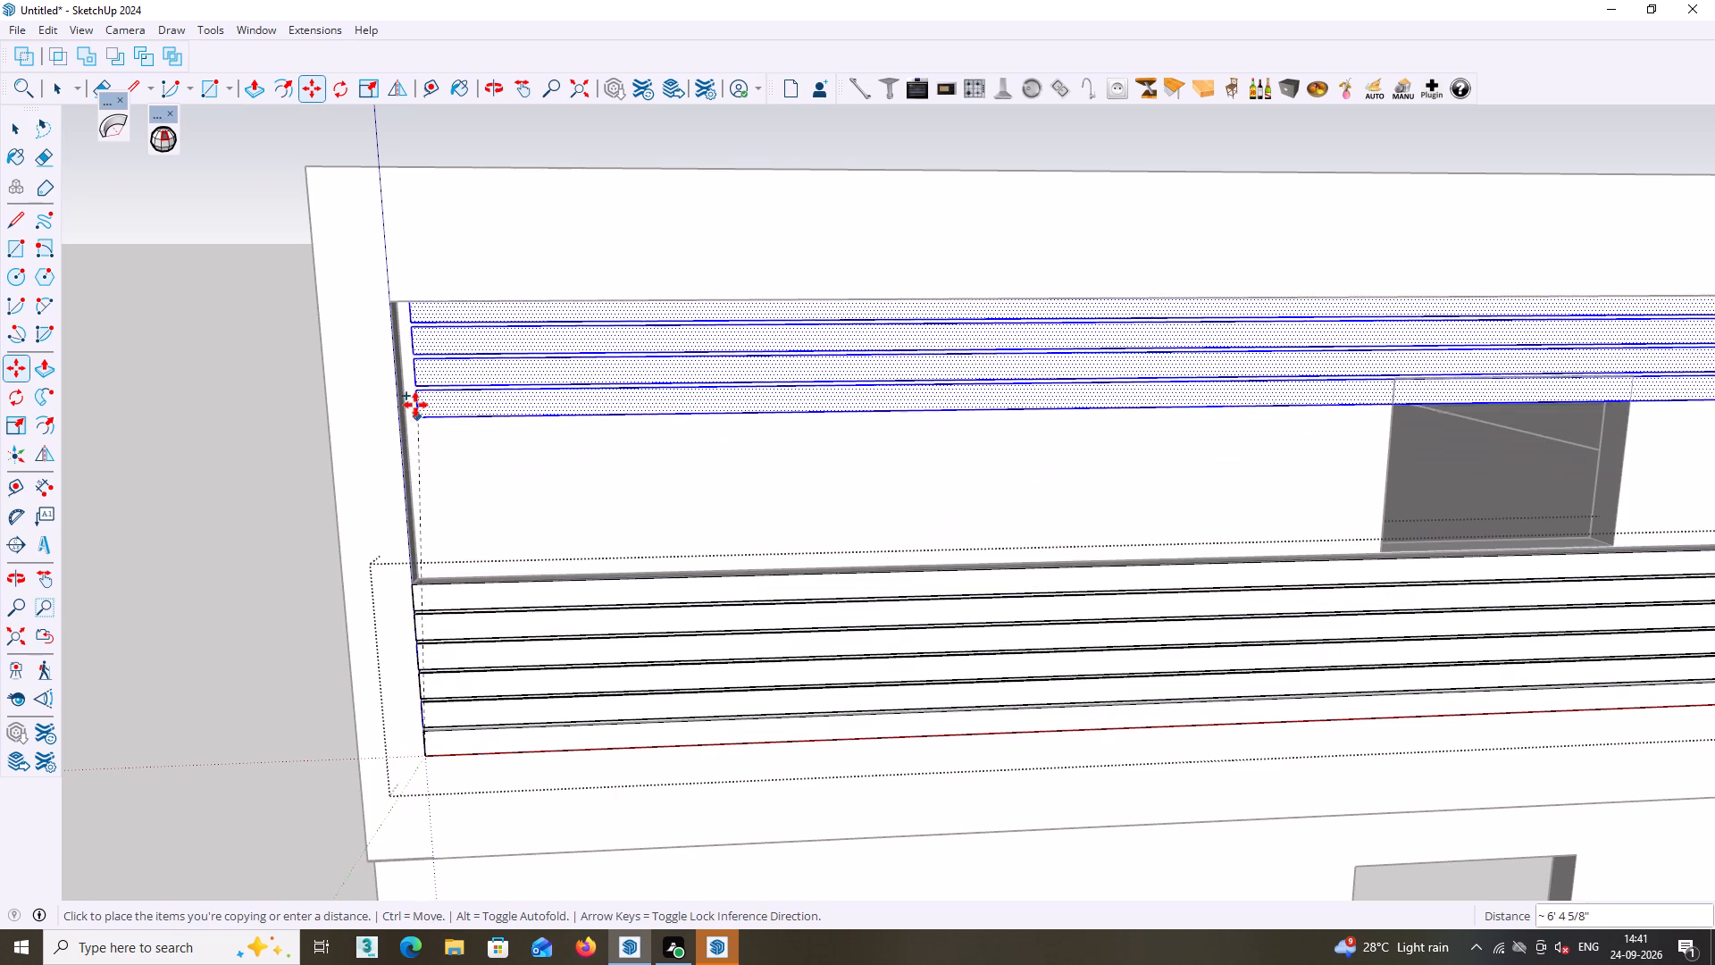
pyautogui.keyDown('shift'); pyautogui.moveTo(414, 406); pyautogui.dragTo(444, 778, button='middle'); pyautogui.keyUp('shift')
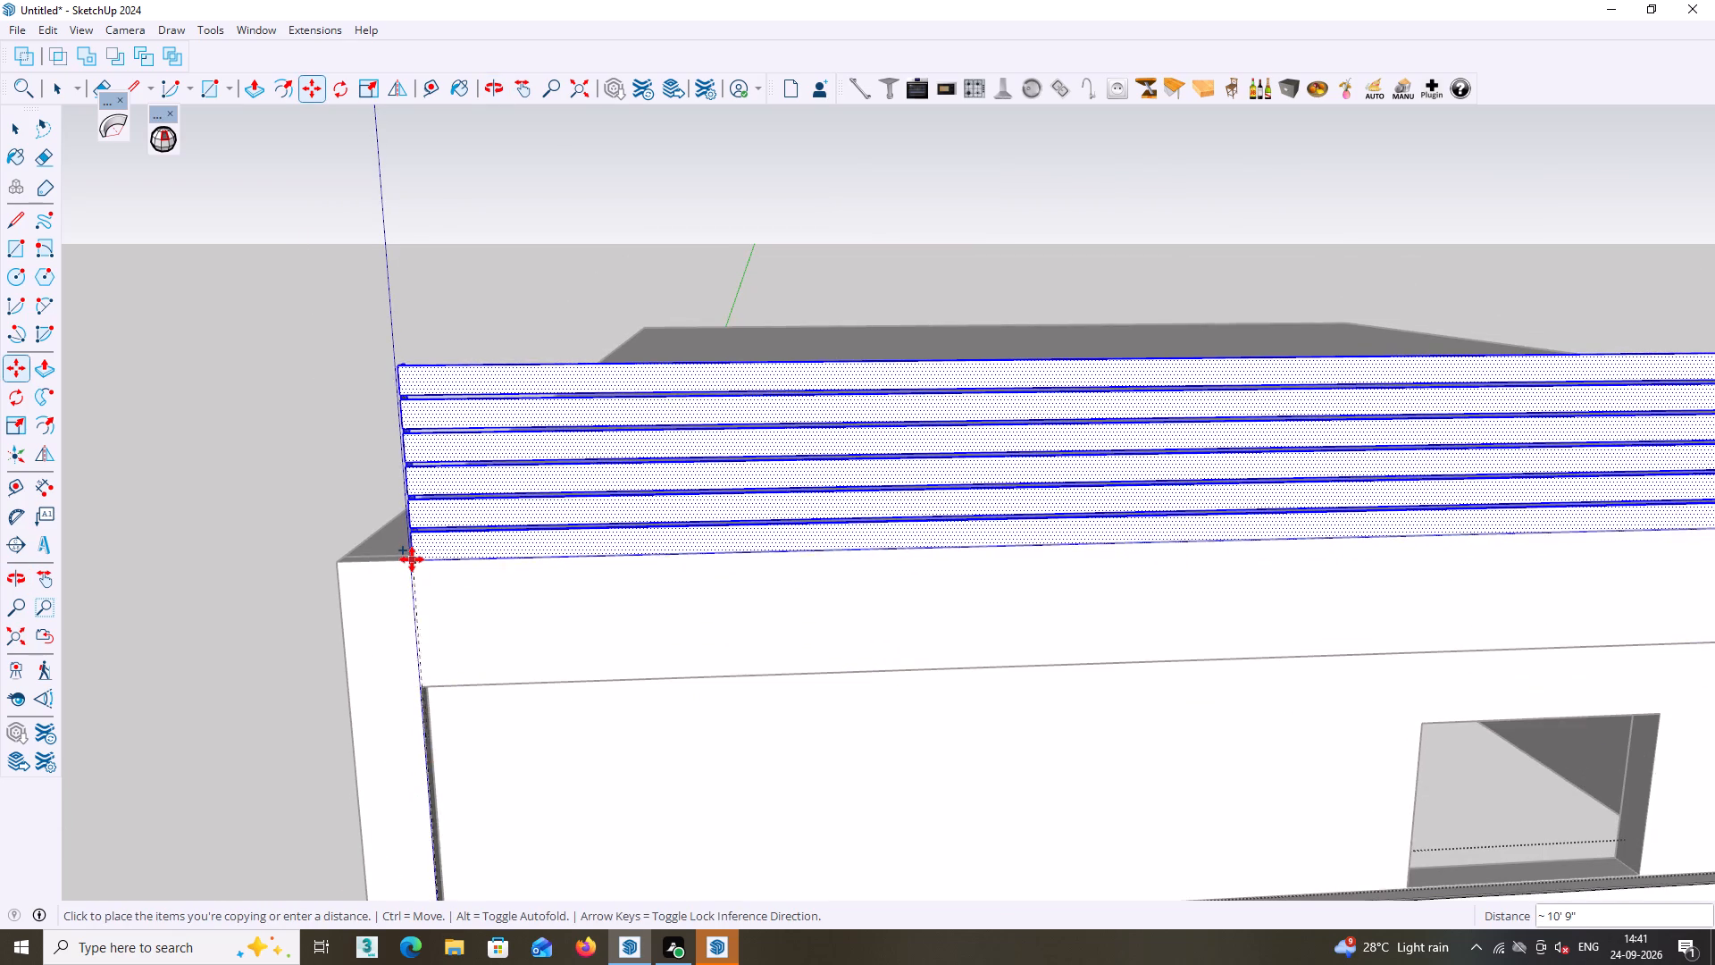
pyautogui.scroll(4, 410, 559)
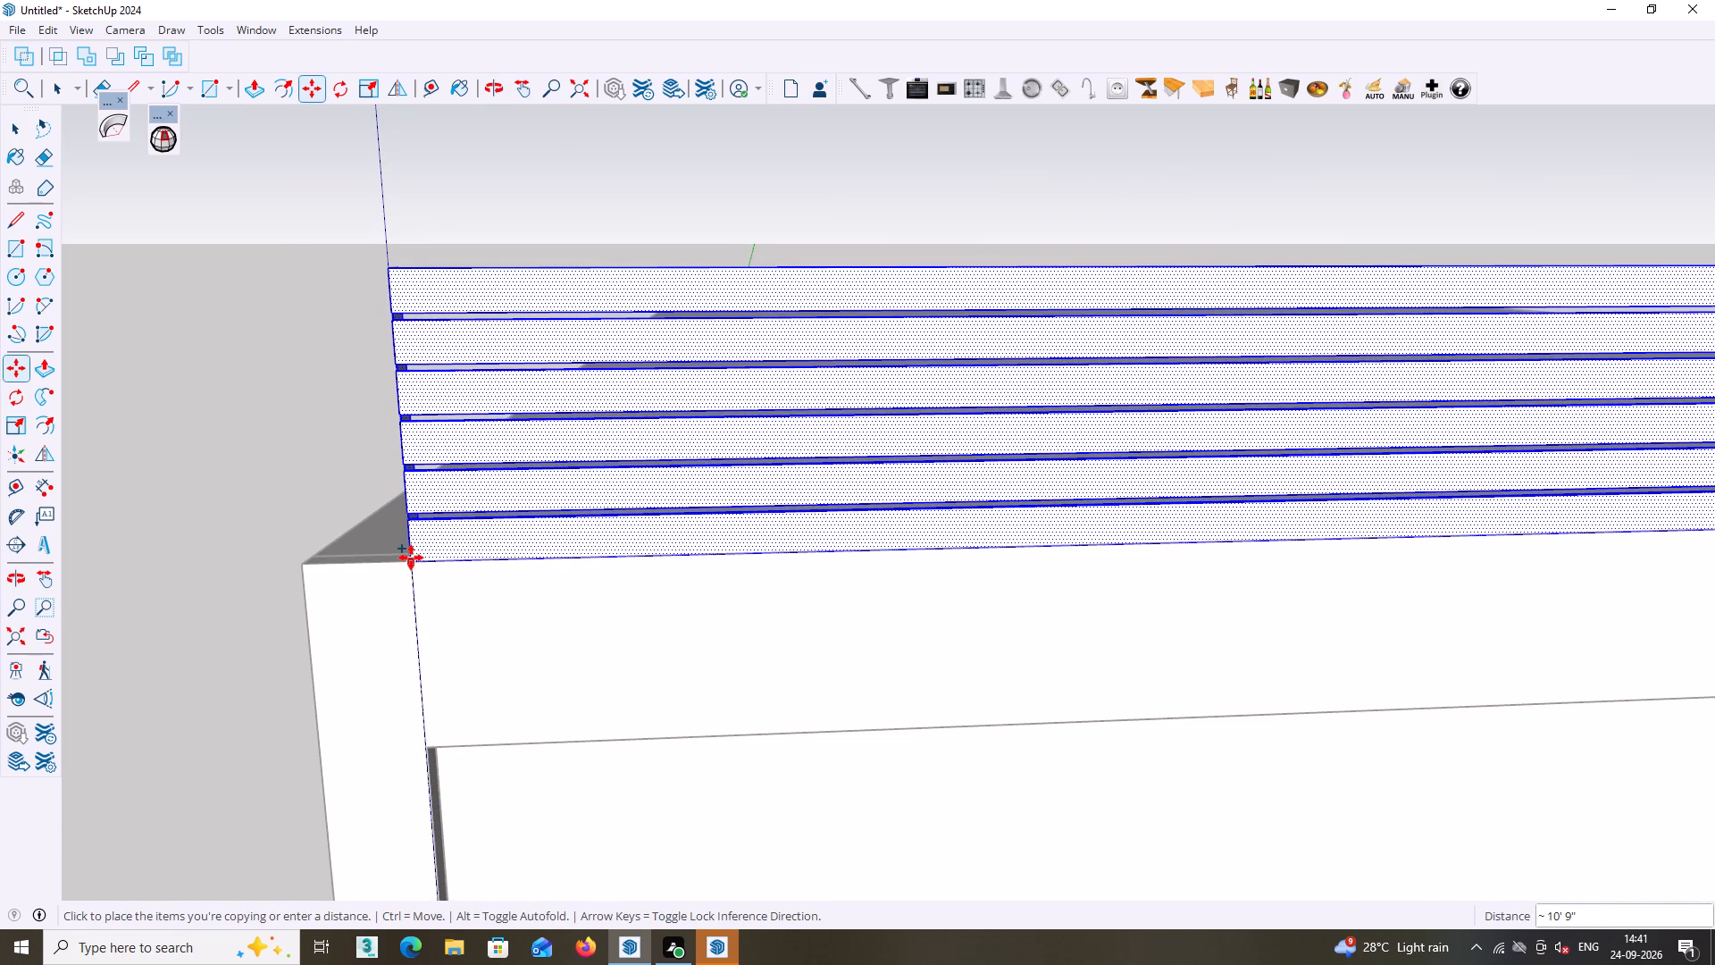
pyautogui.click(411, 558)
pyautogui.scroll(-10, 423, 585)
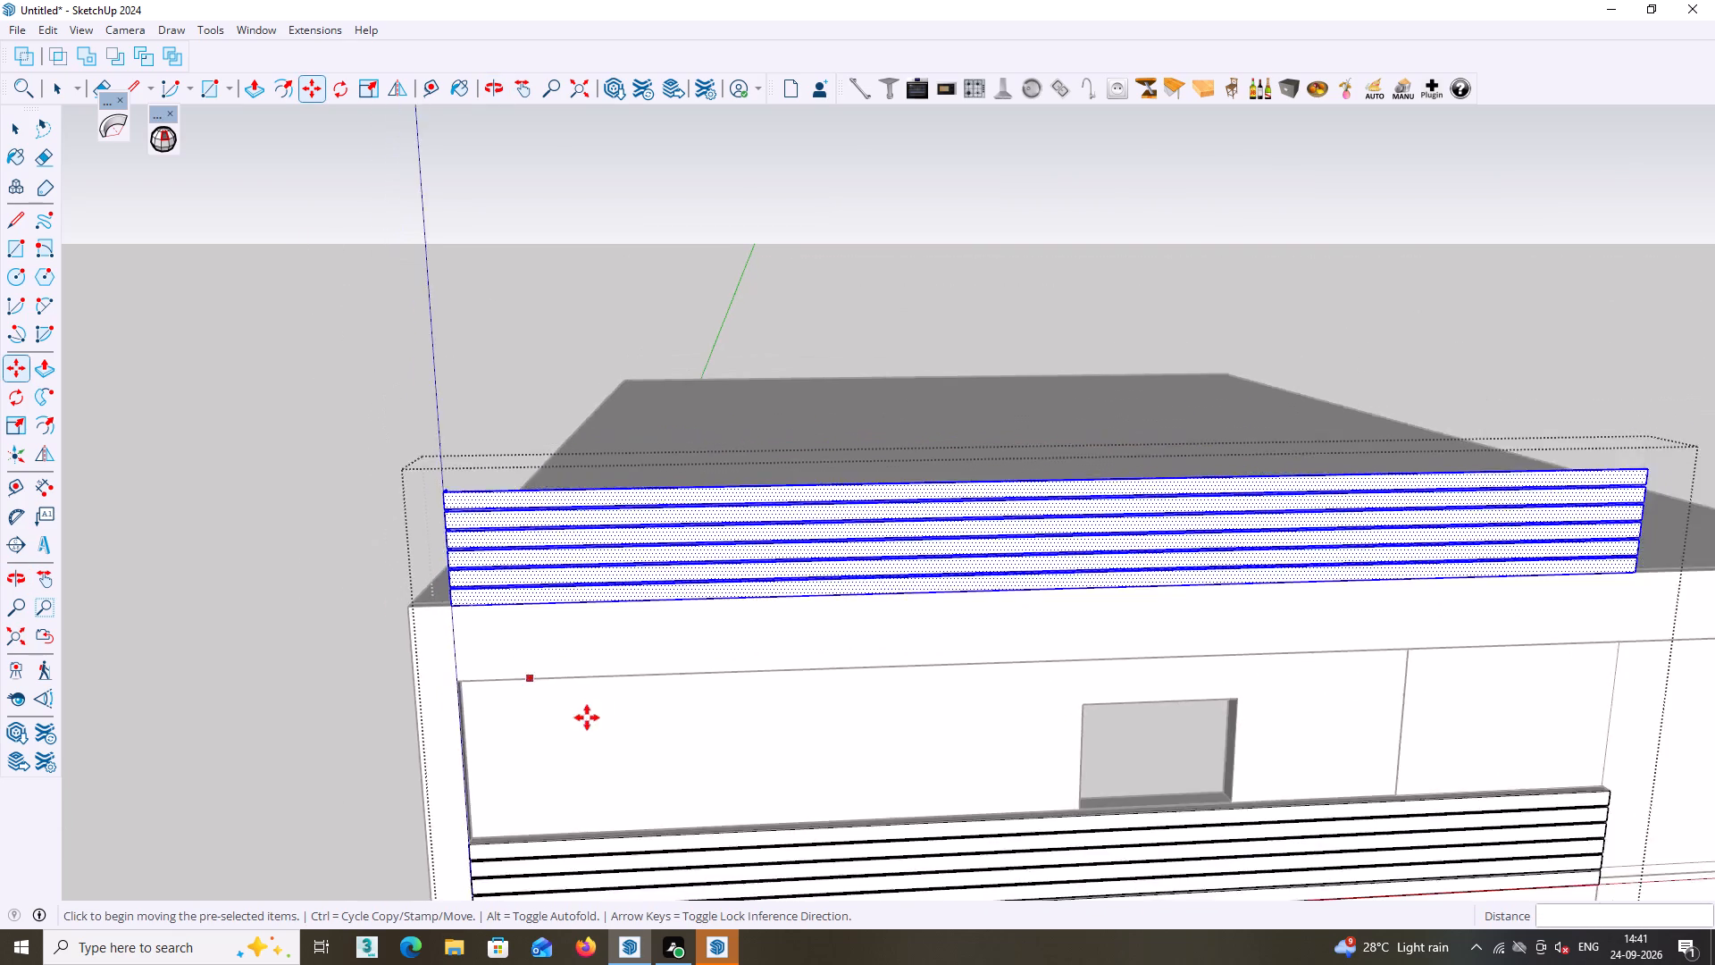
pyautogui.scroll(-3, 587, 717)
pyautogui.press('space')
pyautogui.moveTo(404, 742); pyautogui.dragTo(470, 743, button='middle')
pyautogui.scroll(-4, 441, 750)
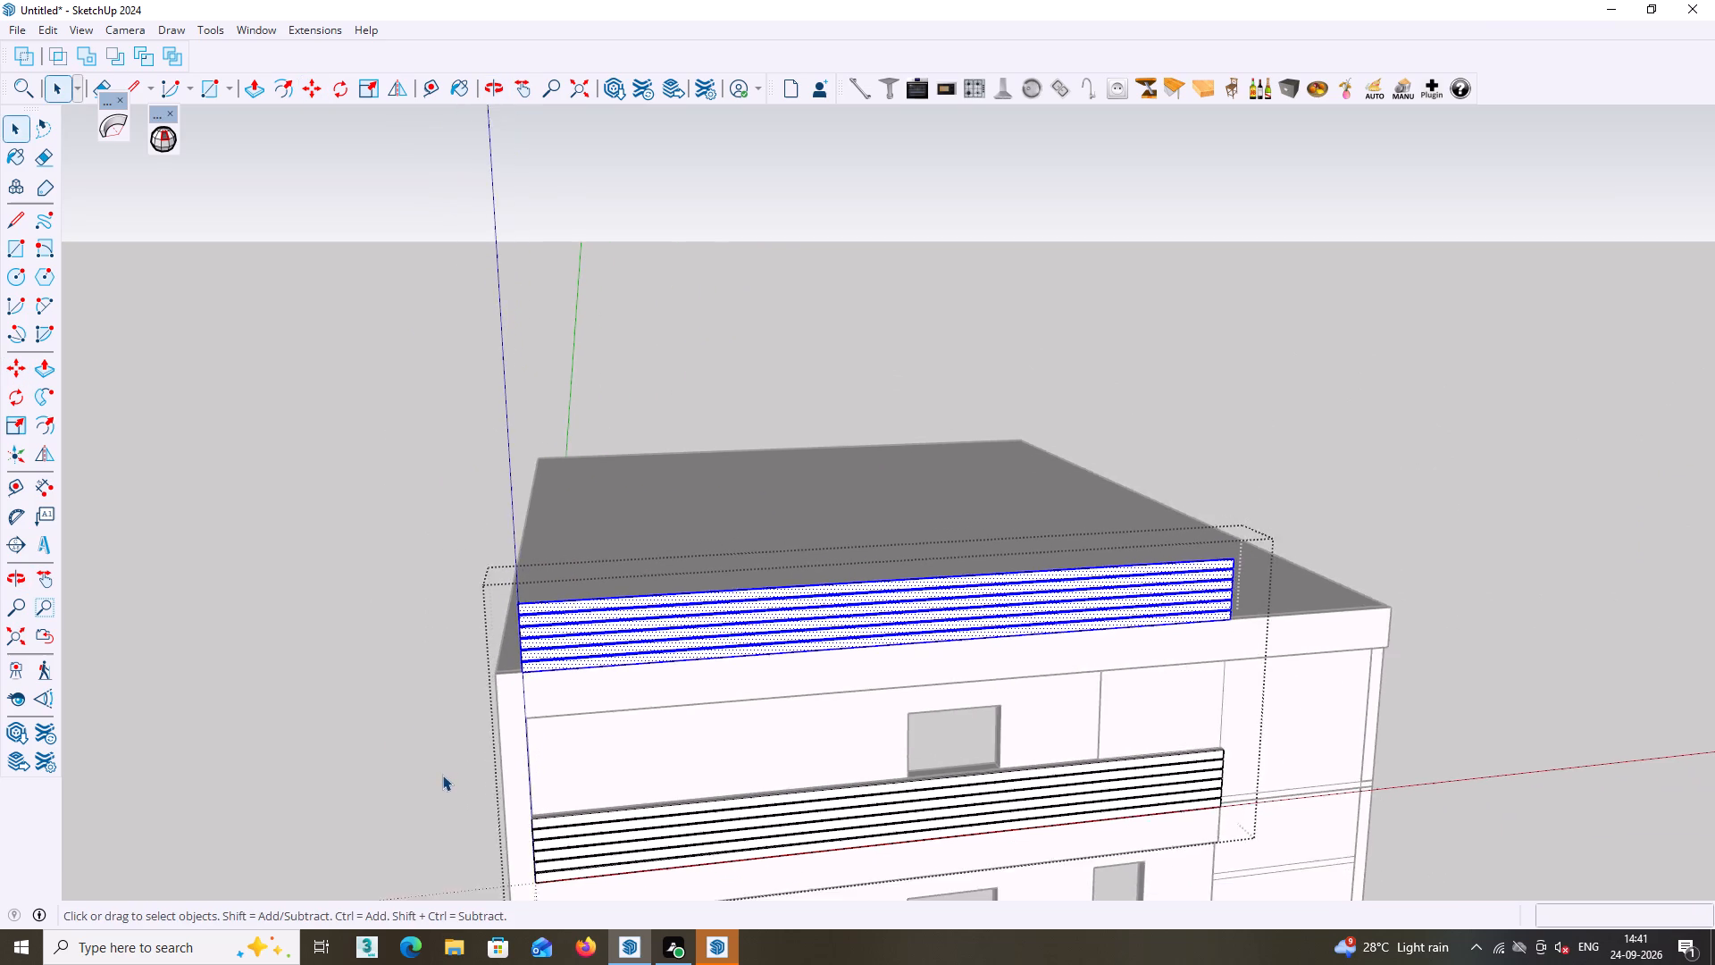
pyautogui.keyDown('shift'); pyautogui.moveTo(446, 759); pyautogui.dragTo(456, 620, button='middle'); pyautogui.keyUp('shift')
pyautogui.click(354, 695)
# Examine both sets of strips on the facade, opening the strips group and the adjoining wall group to check their geometry.
pyautogui.moveTo(662, 763); pyautogui.dragTo(588, 773, button='middle')
pyautogui.moveTo(705, 754); pyautogui.dragTo(684, 630, button='middle')
pyautogui.scroll(3, 689, 631)
pyautogui.click(696, 608)
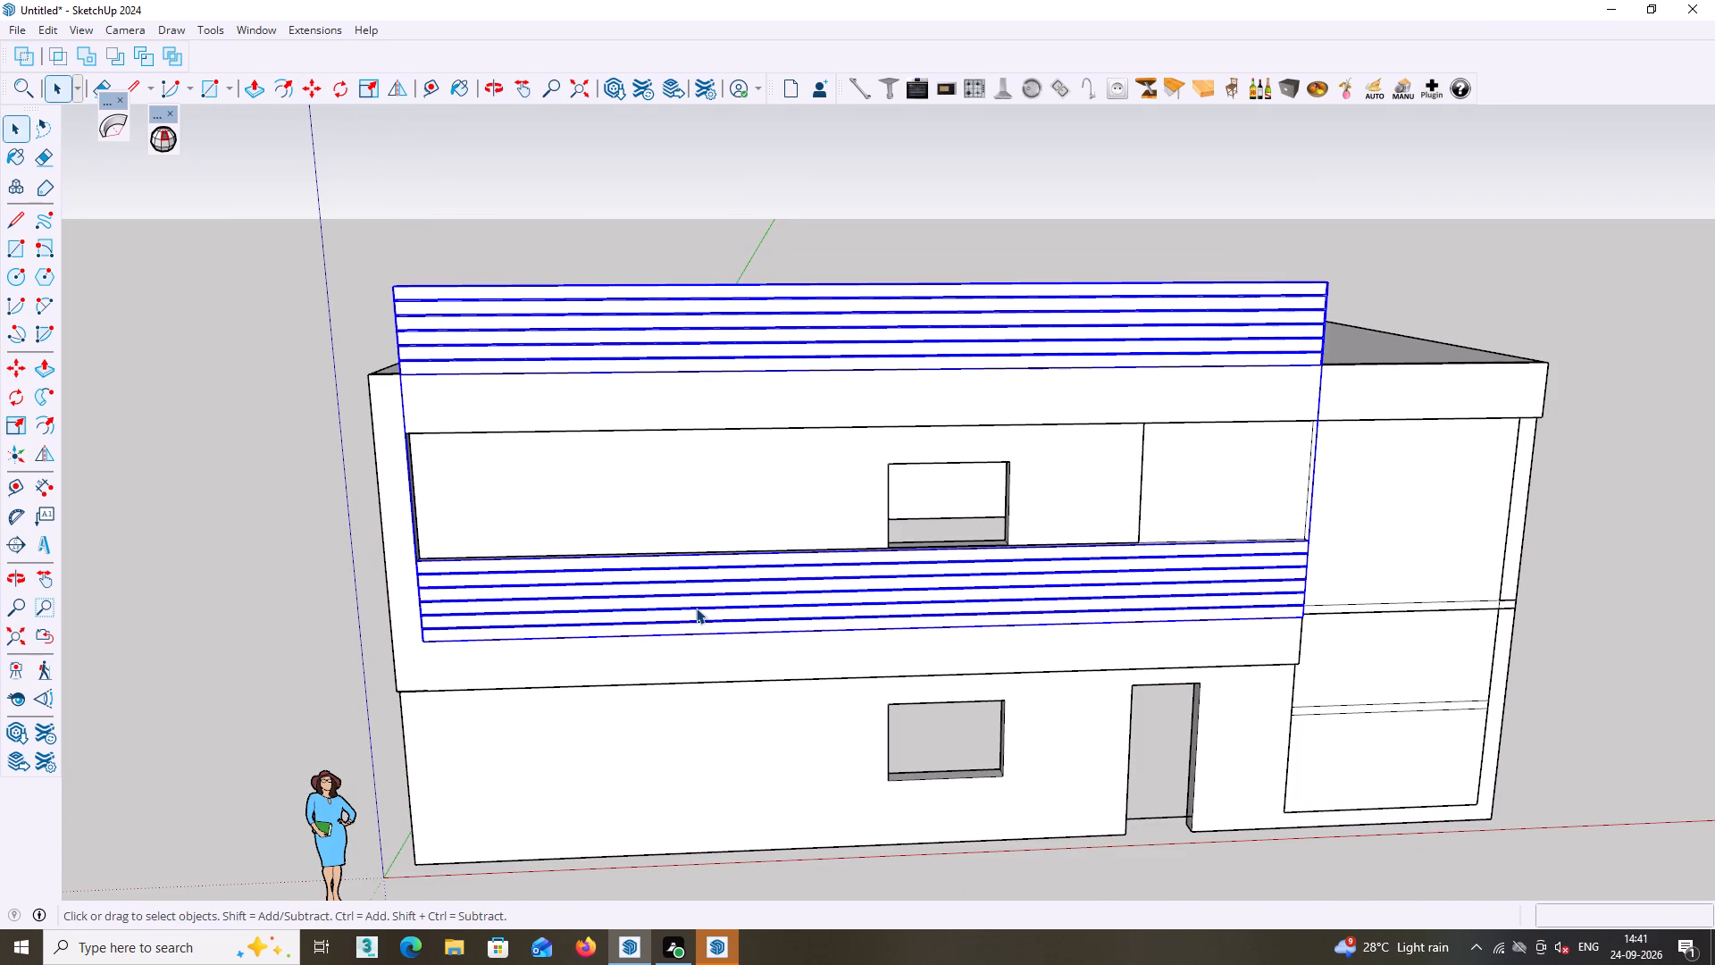
pyautogui.click(1665, 465)
pyautogui.click(1071, 592)
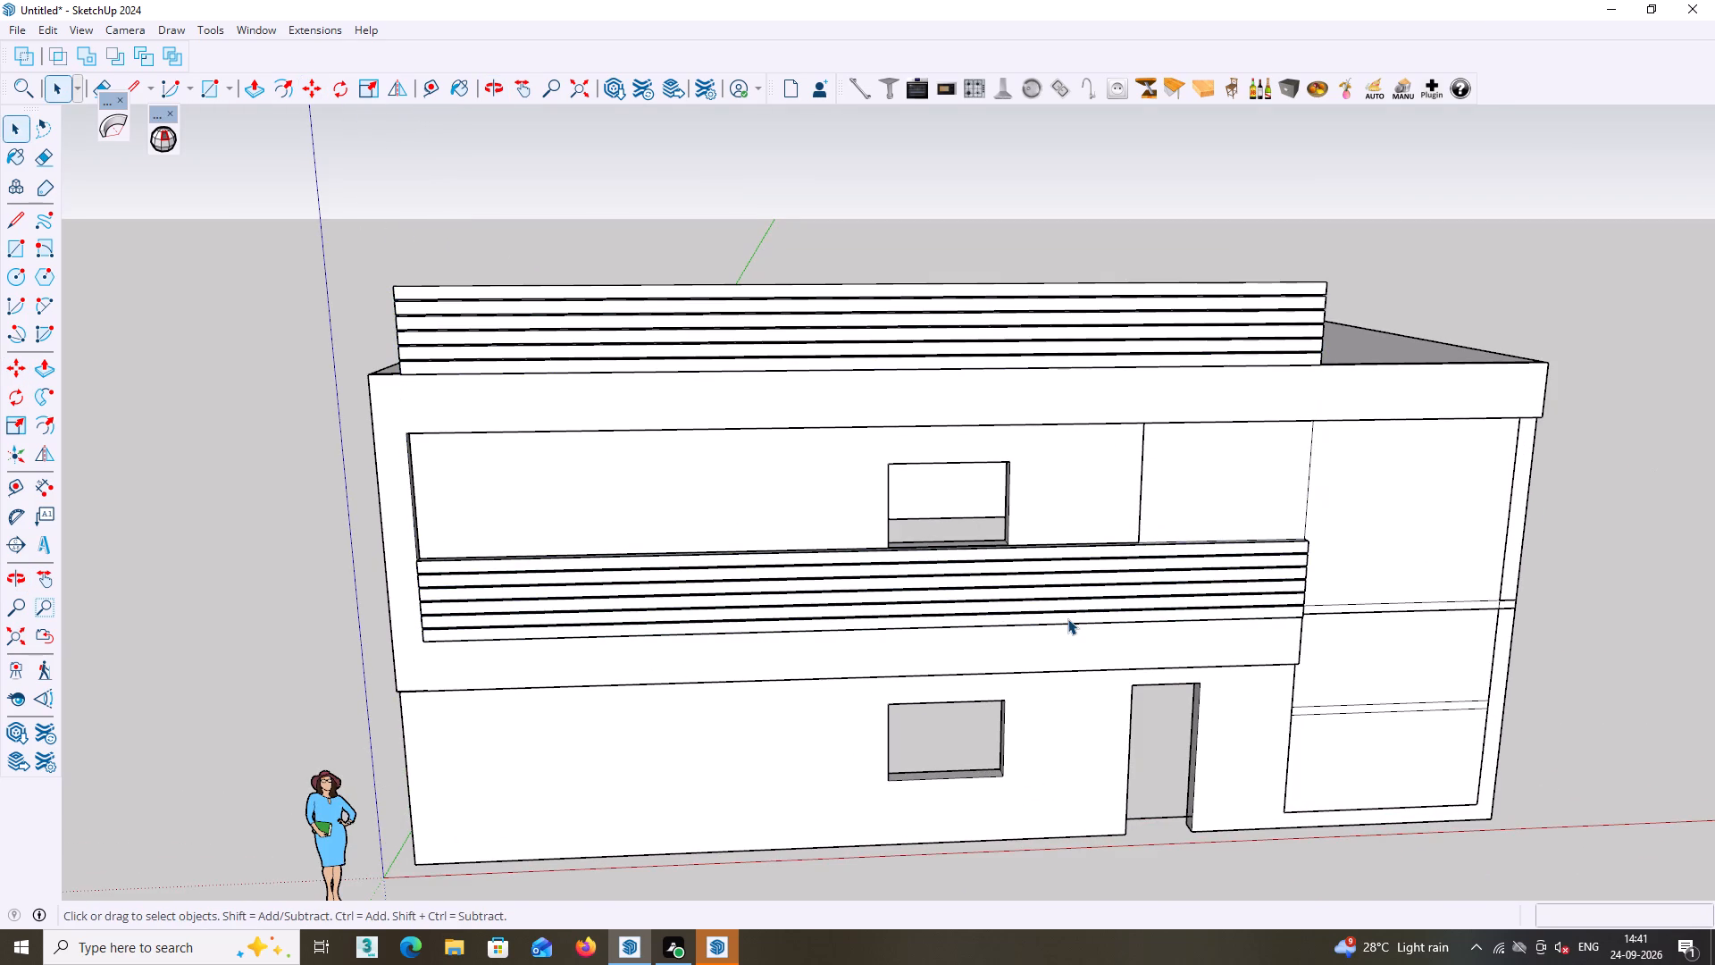
pyautogui.tripleClick(1067, 618)
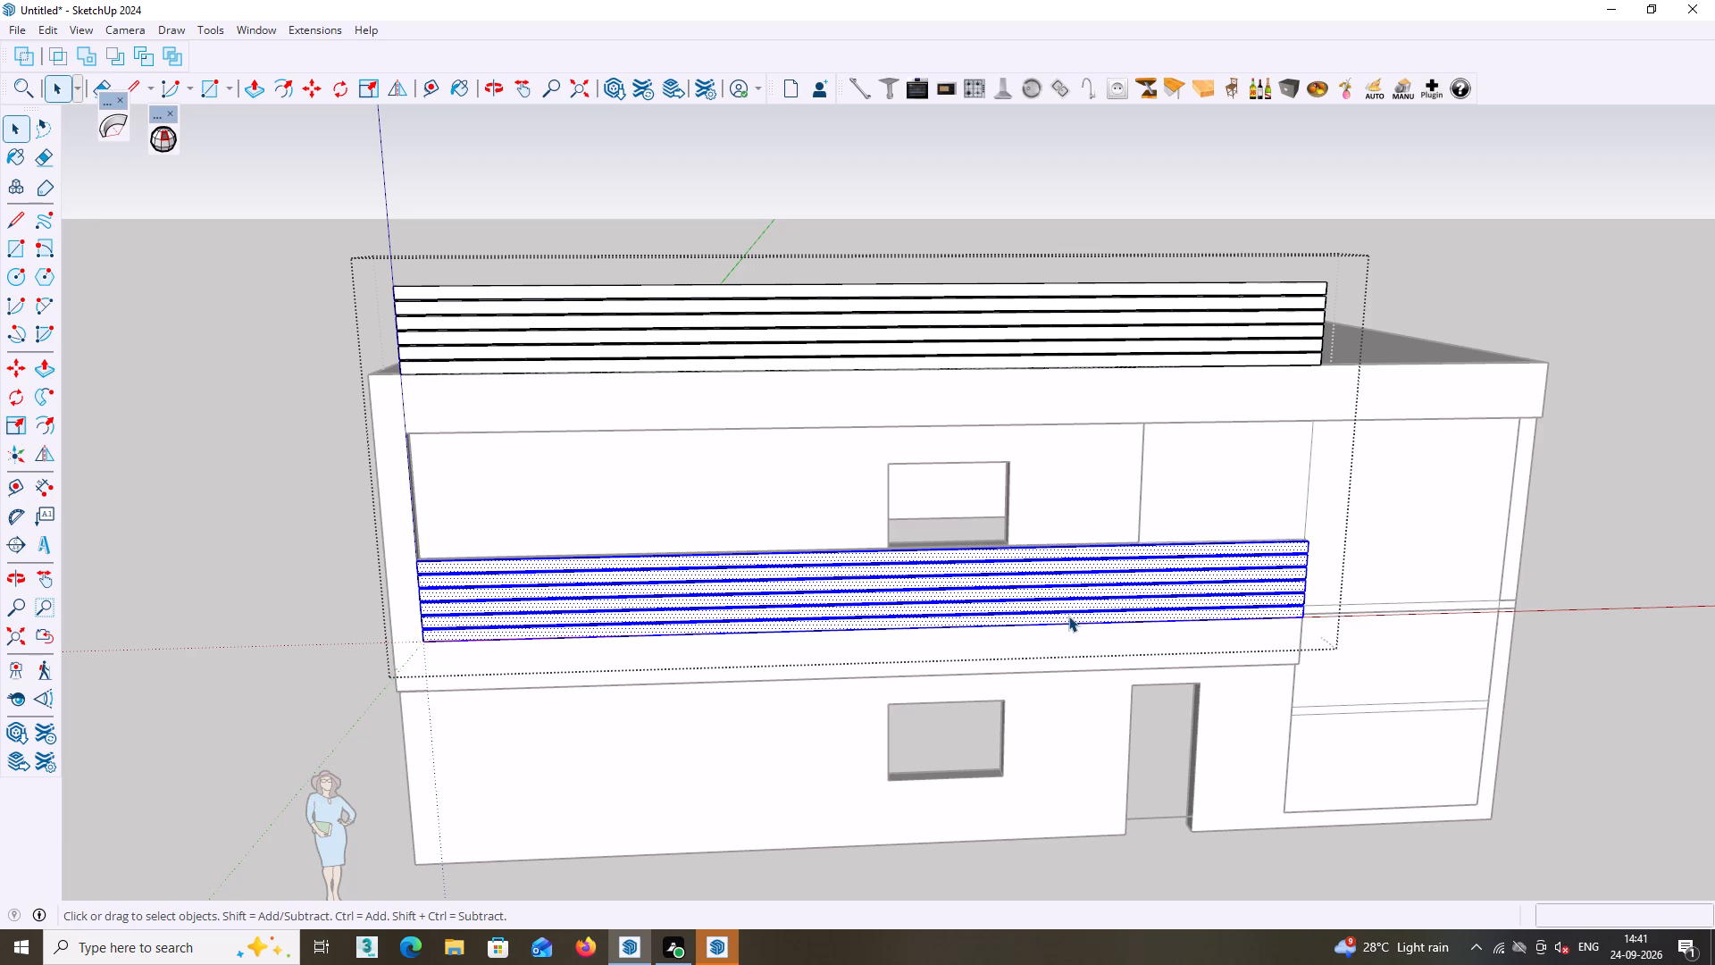
pyautogui.moveTo(1068, 616); pyautogui.dragTo(1210, 631, button='middle')
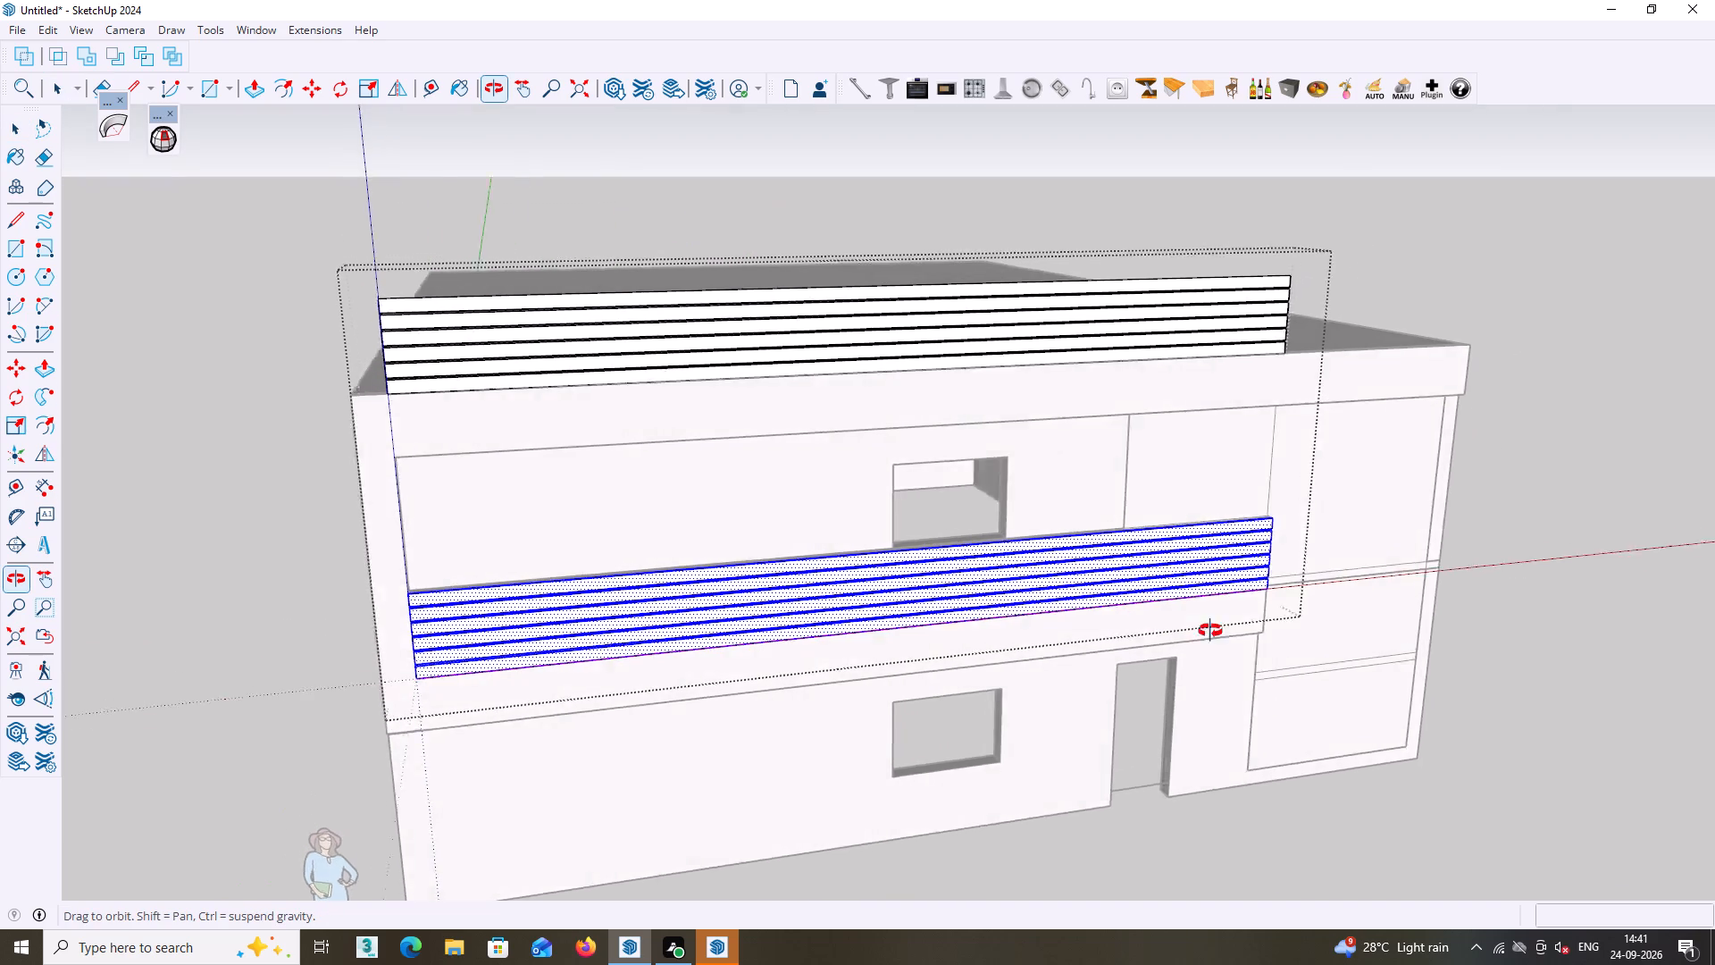
pyautogui.moveTo(1210, 631); pyautogui.dragTo(1539, 613, button='middle')
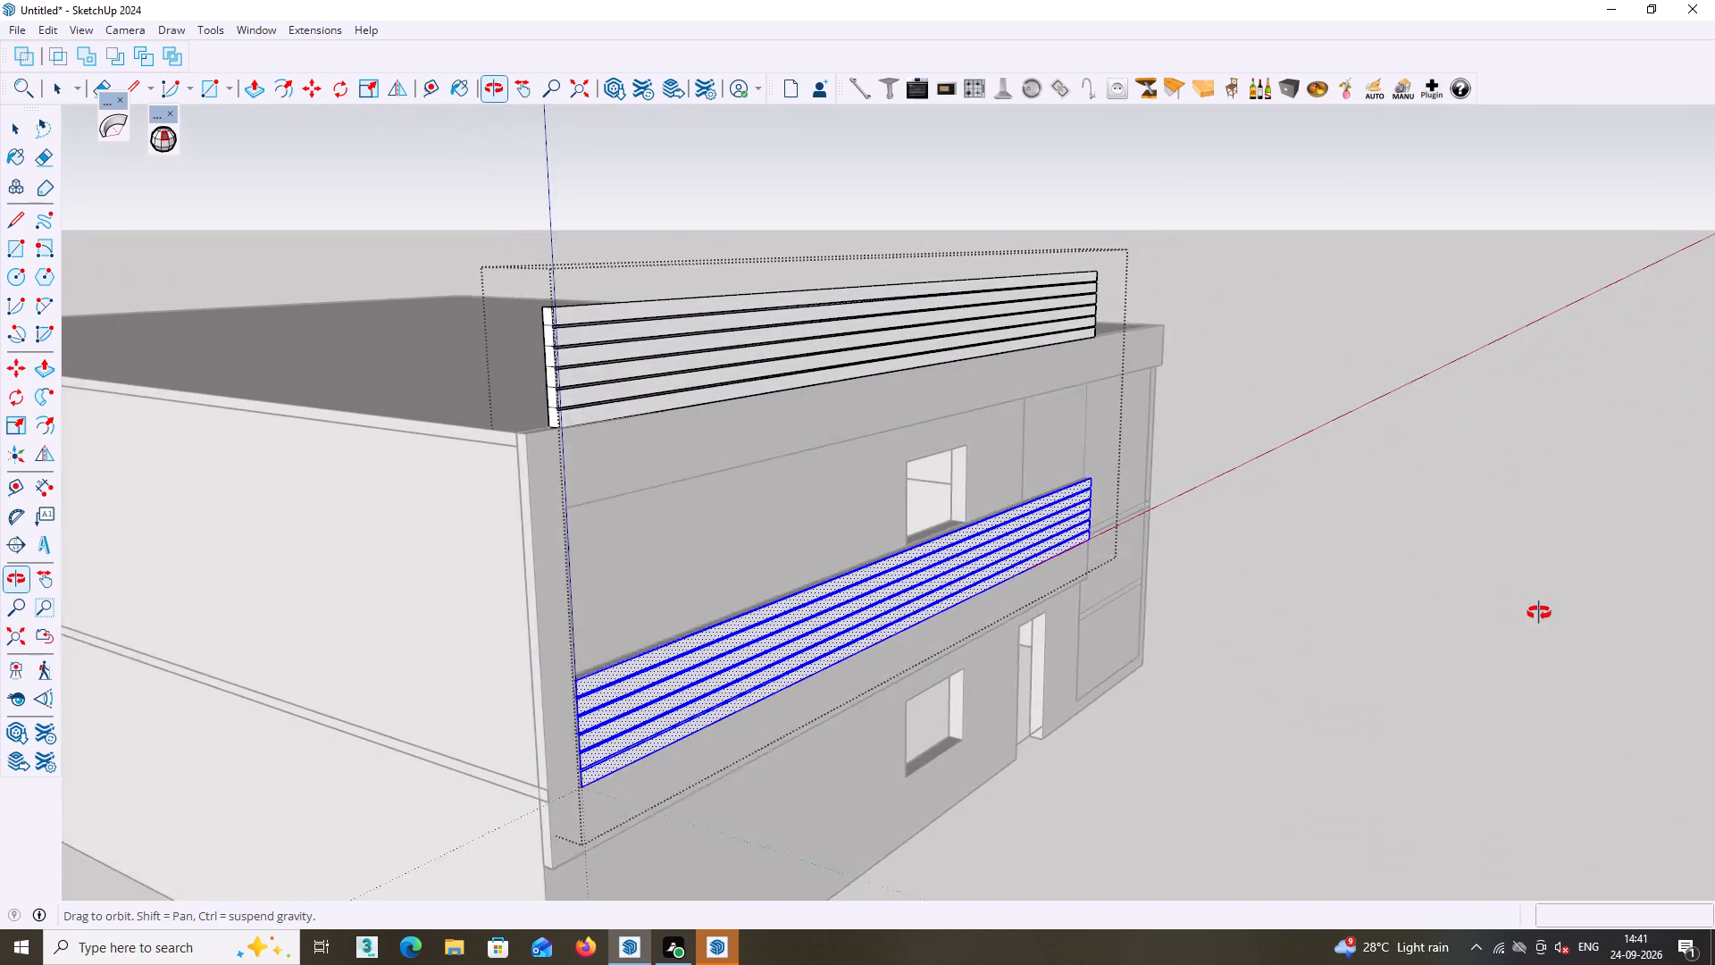
pyautogui.moveTo(1539, 613); pyautogui.dragTo(1595, 613, button='middle')
pyautogui.moveTo(835, 622); pyautogui.dragTo(683, 749, button='middle')
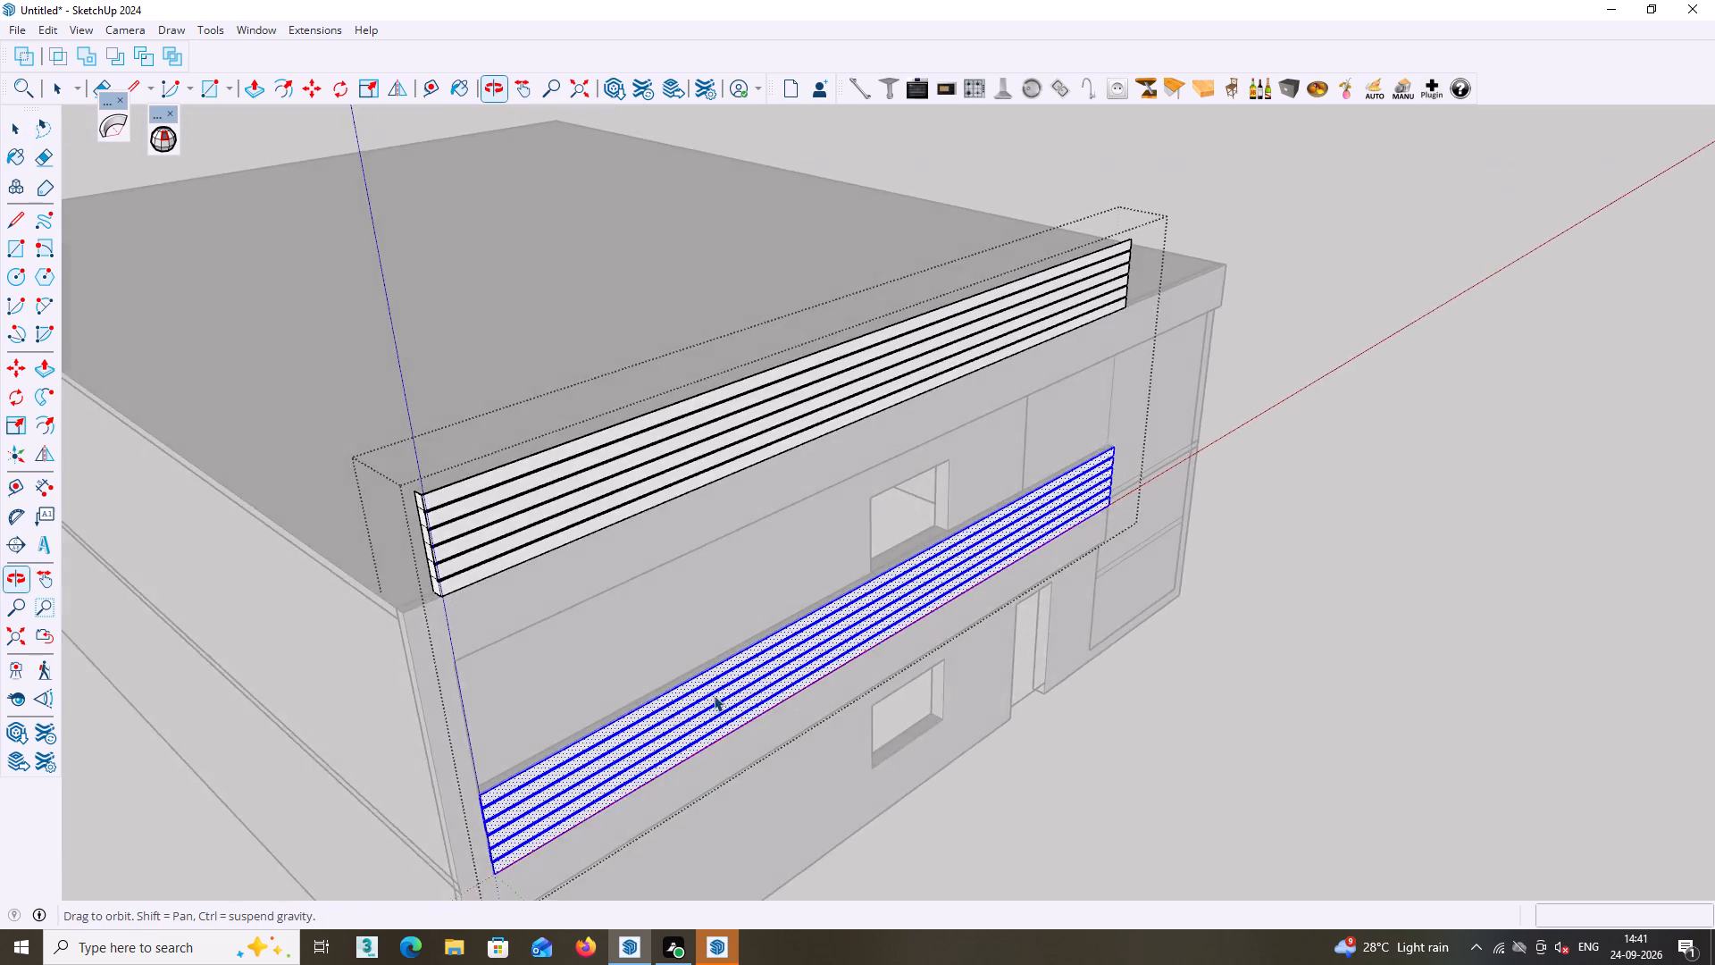
pyautogui.scroll(5, 716, 689)
pyautogui.moveTo(734, 712); pyautogui.dragTo(715, 795, button='middle')
pyautogui.scroll(4, 732, 751)
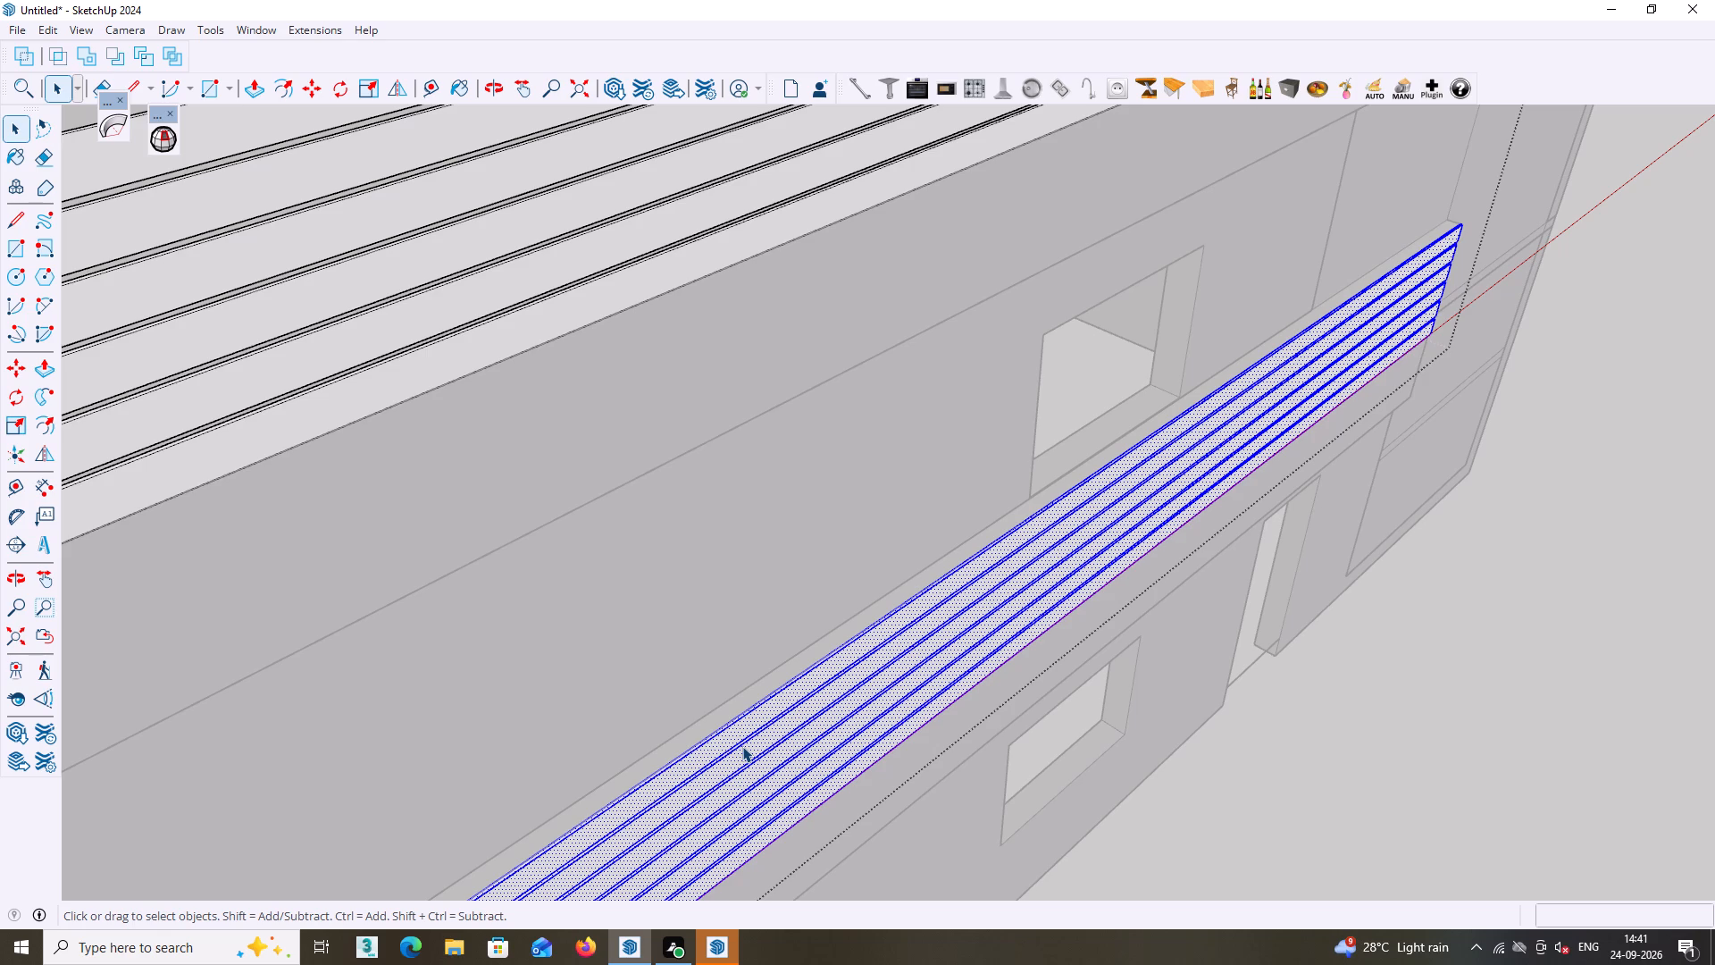
pyautogui.doubleClick(769, 675)
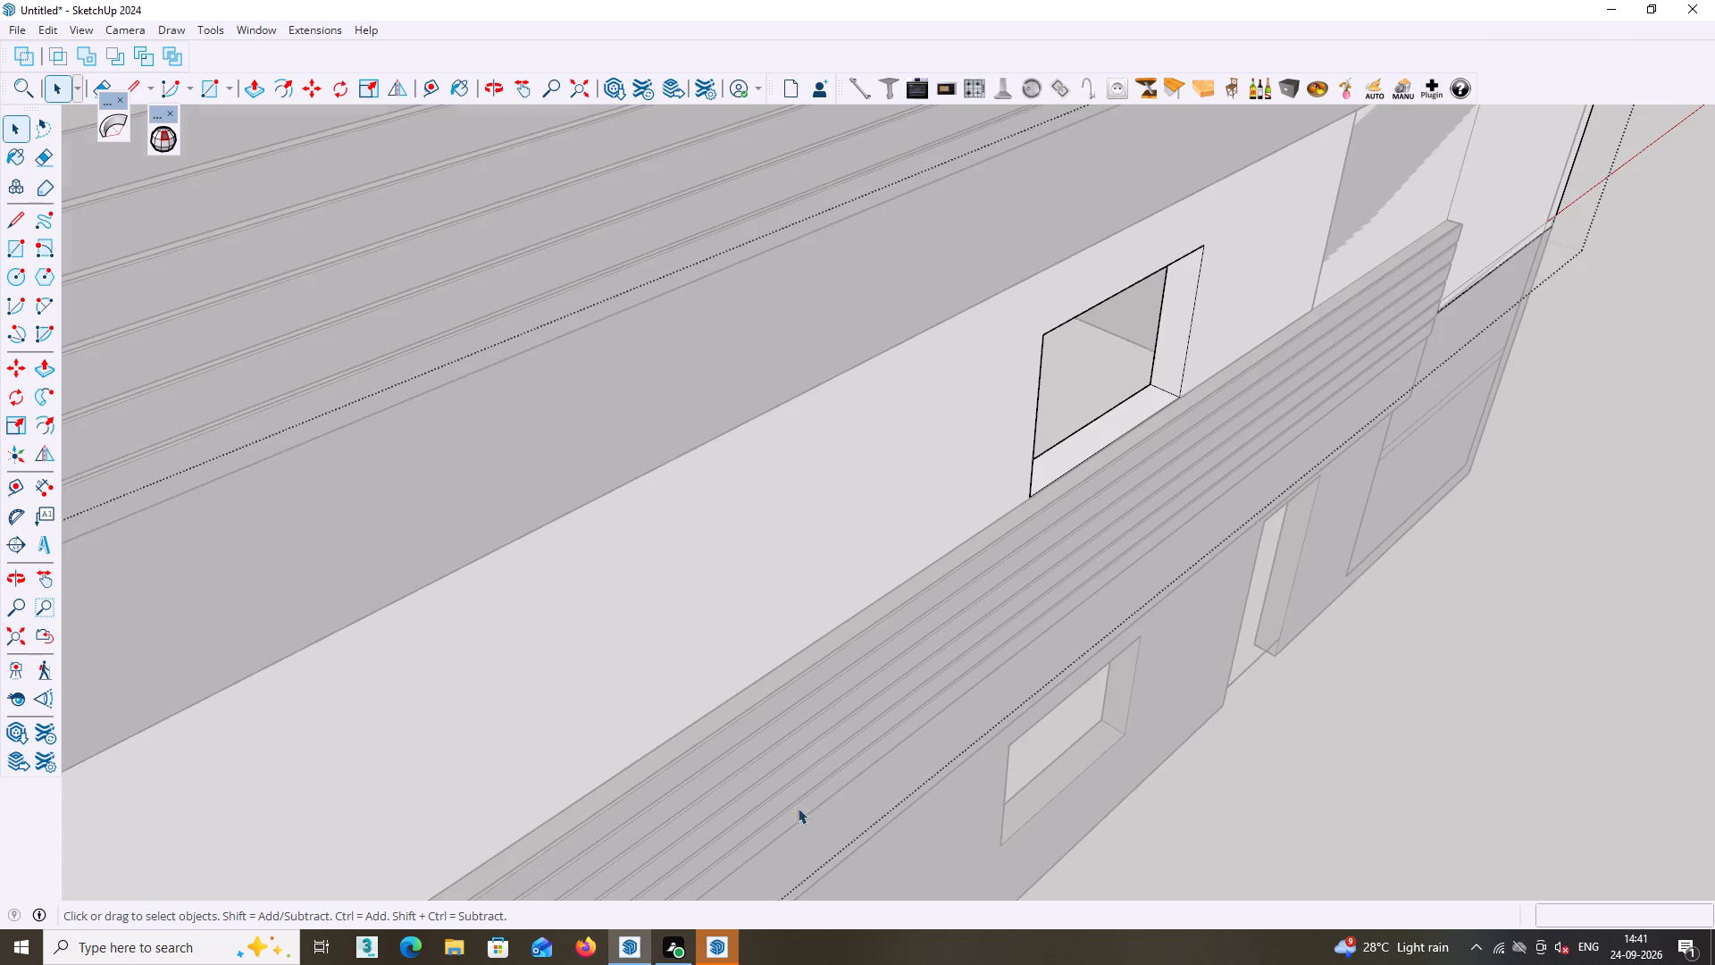
pyautogui.scroll(-5, 798, 809)
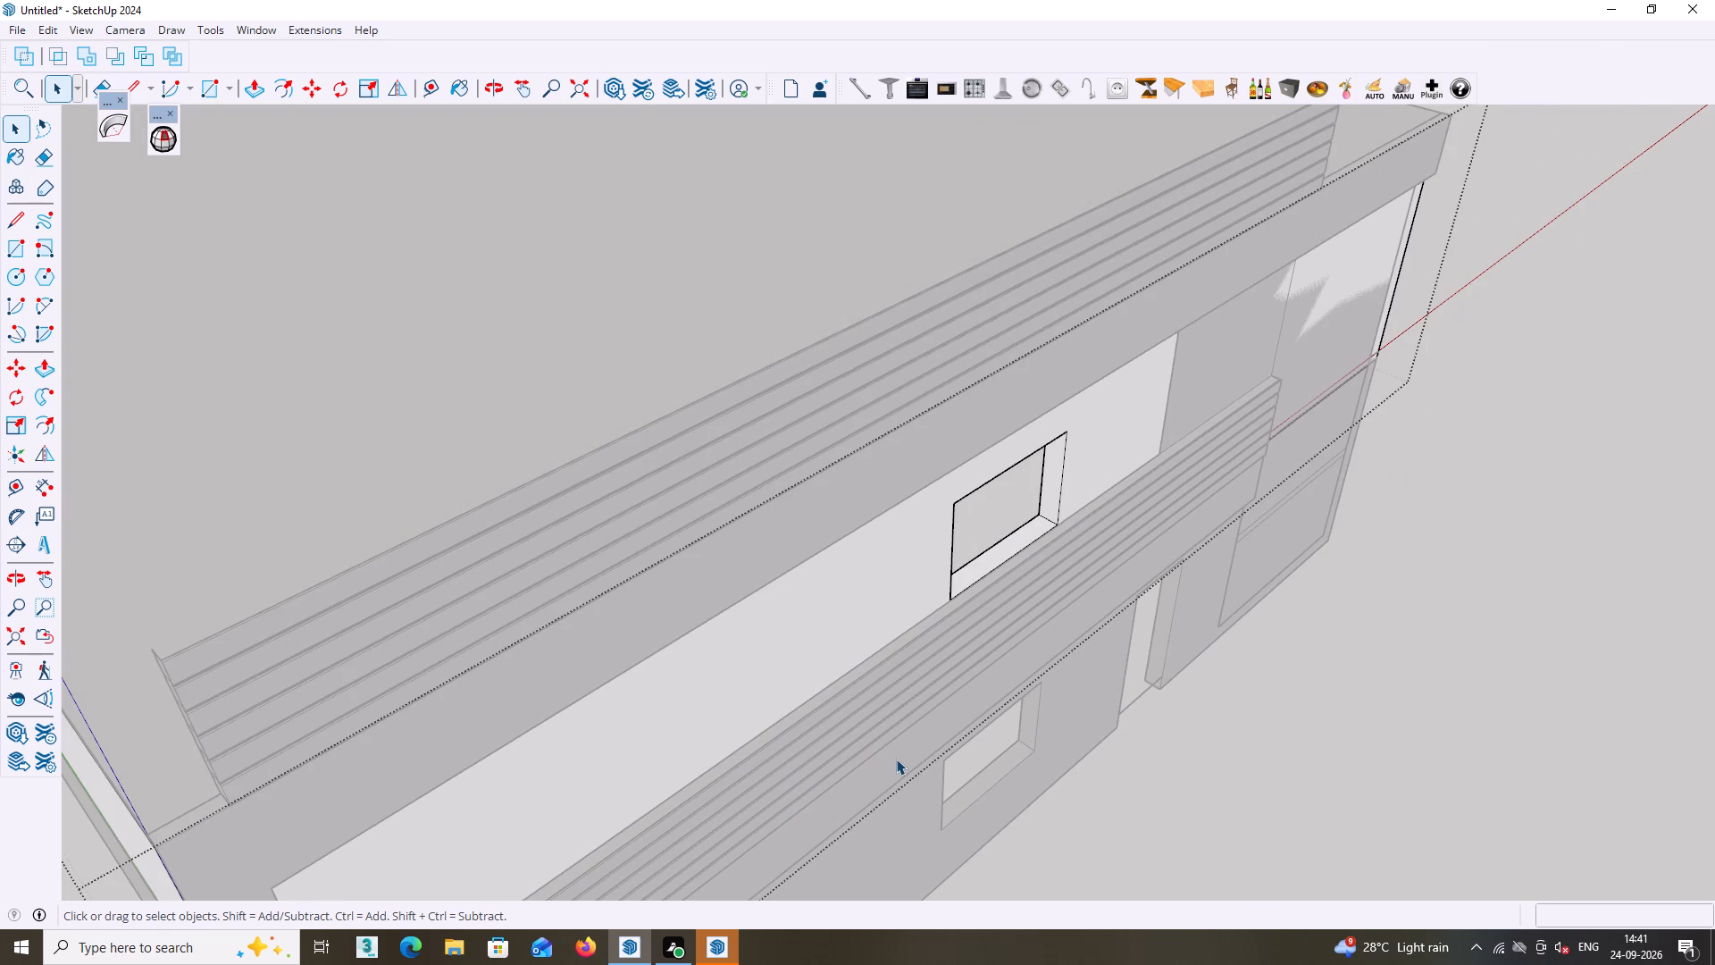
pyautogui.click(1300, 796)
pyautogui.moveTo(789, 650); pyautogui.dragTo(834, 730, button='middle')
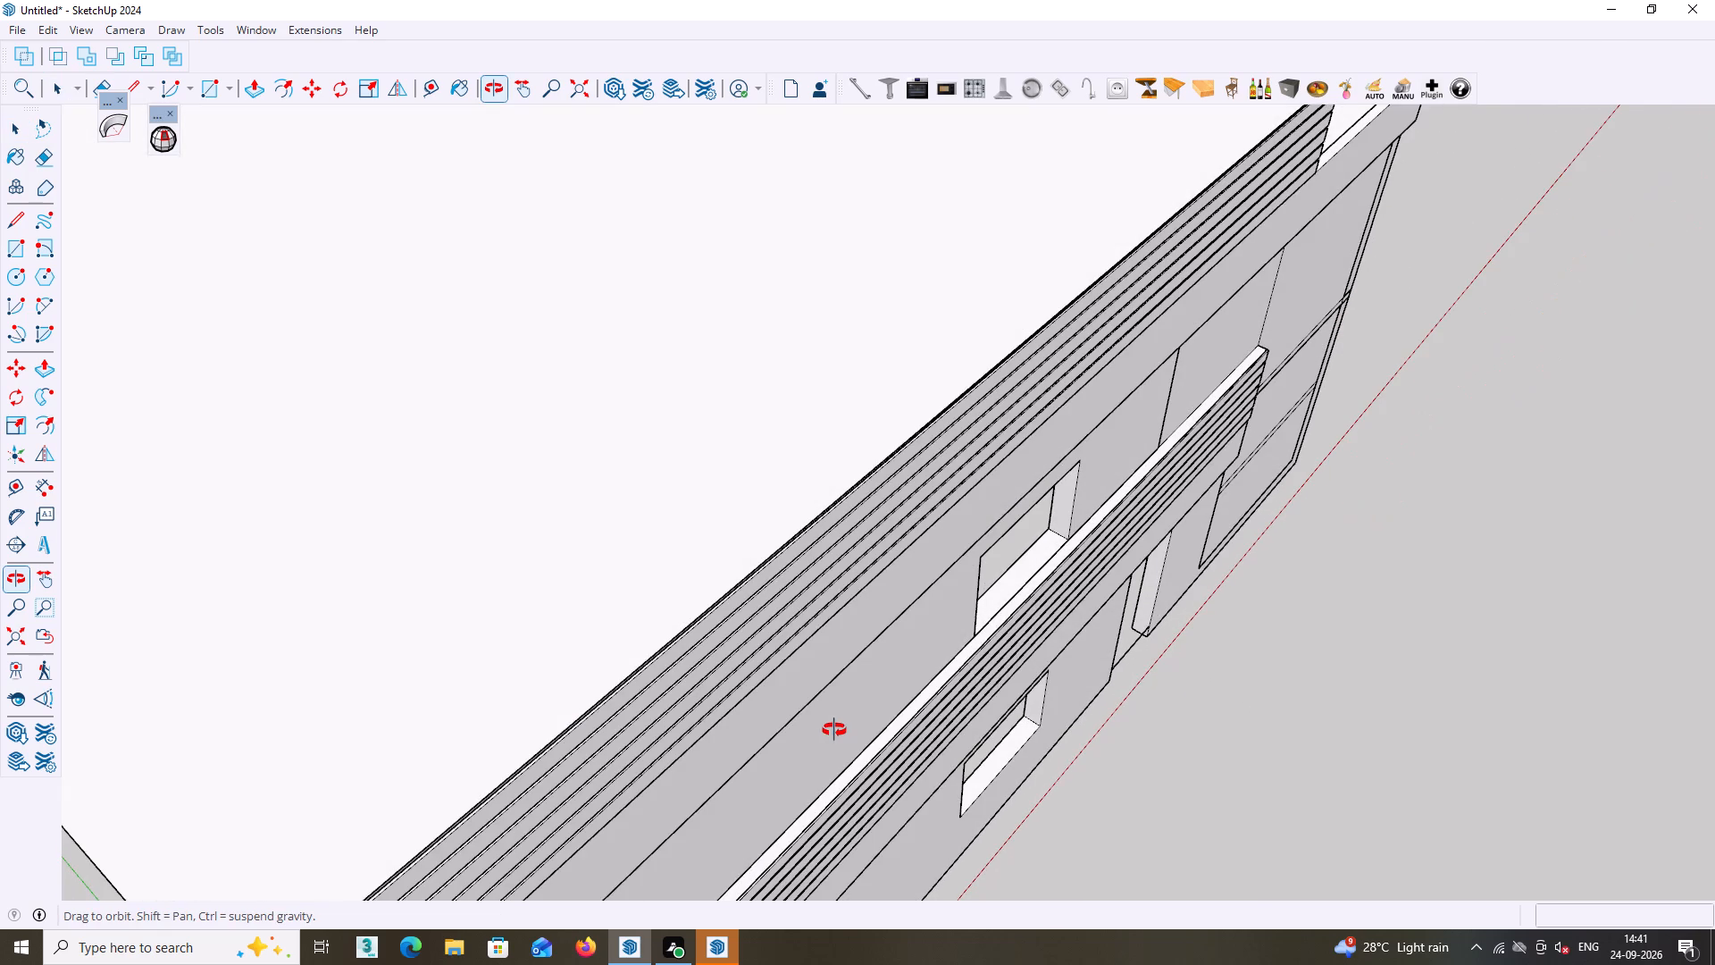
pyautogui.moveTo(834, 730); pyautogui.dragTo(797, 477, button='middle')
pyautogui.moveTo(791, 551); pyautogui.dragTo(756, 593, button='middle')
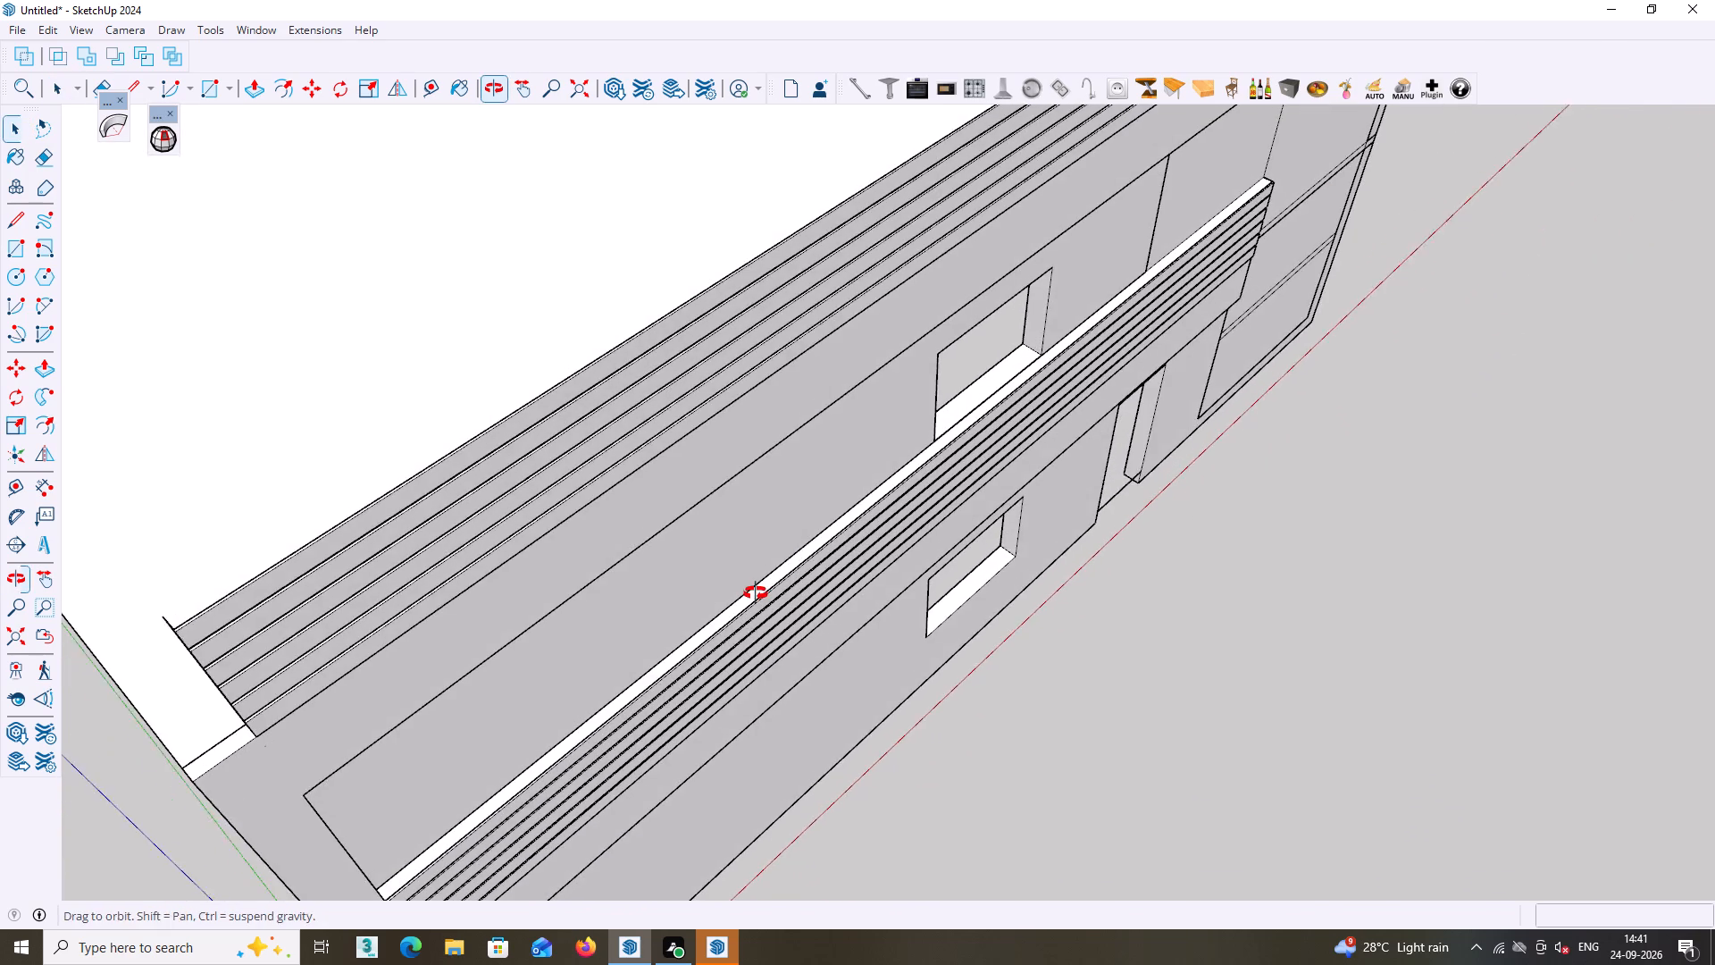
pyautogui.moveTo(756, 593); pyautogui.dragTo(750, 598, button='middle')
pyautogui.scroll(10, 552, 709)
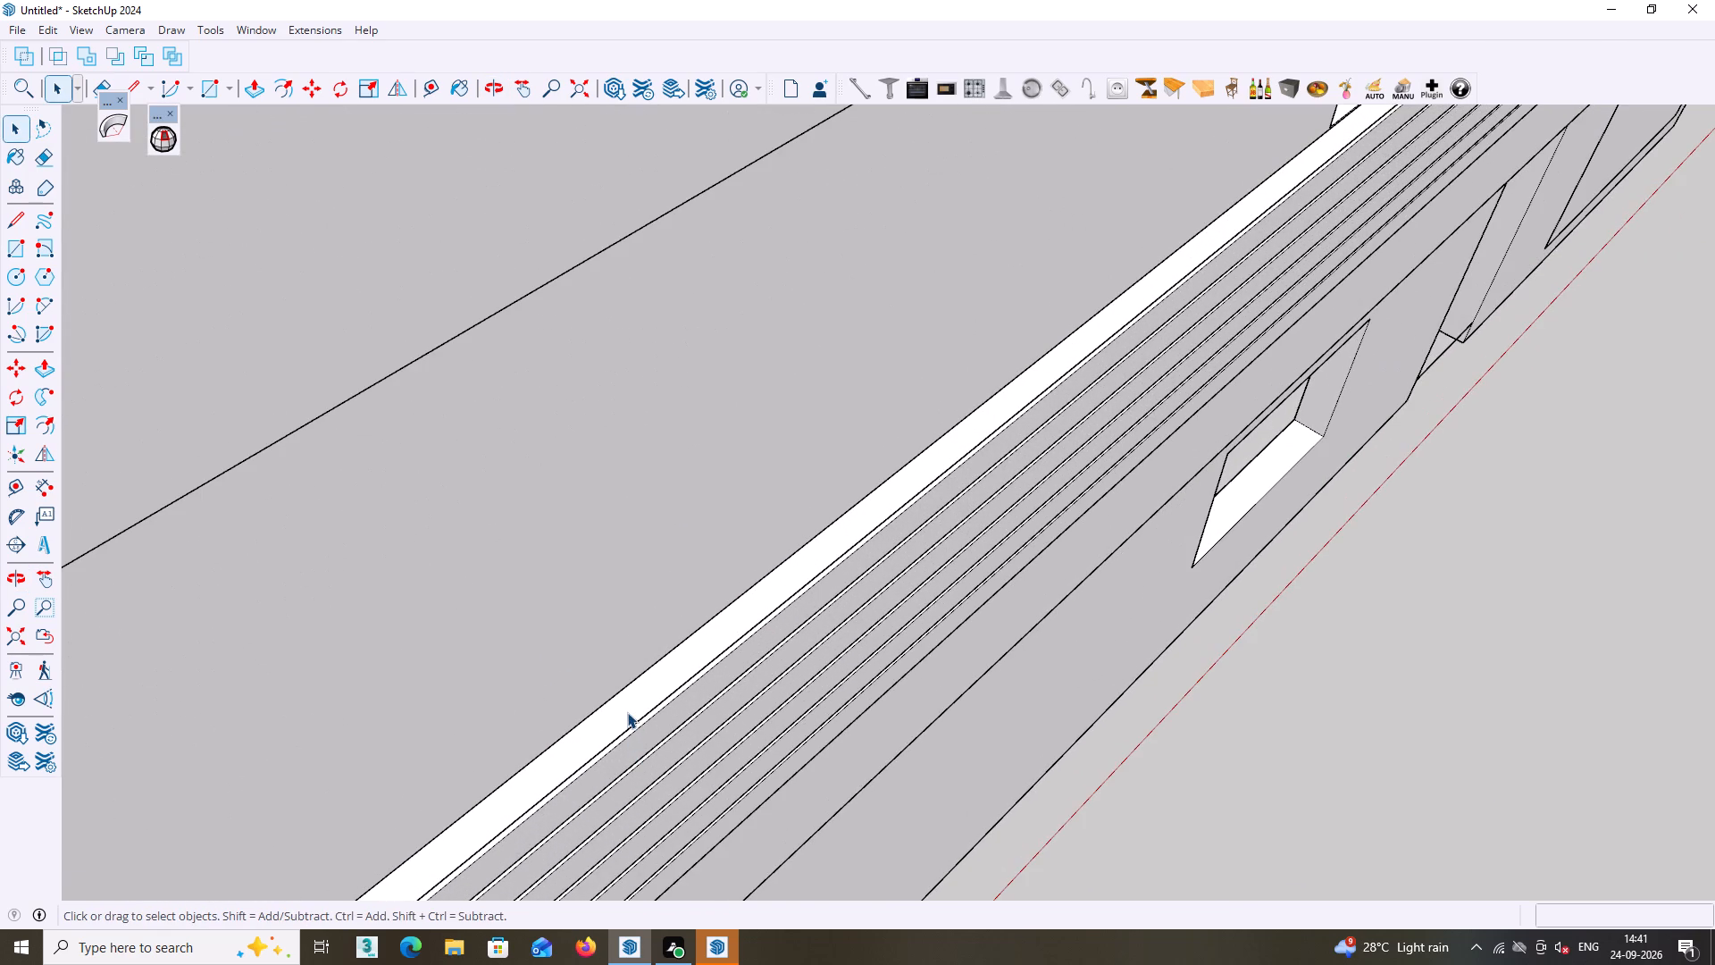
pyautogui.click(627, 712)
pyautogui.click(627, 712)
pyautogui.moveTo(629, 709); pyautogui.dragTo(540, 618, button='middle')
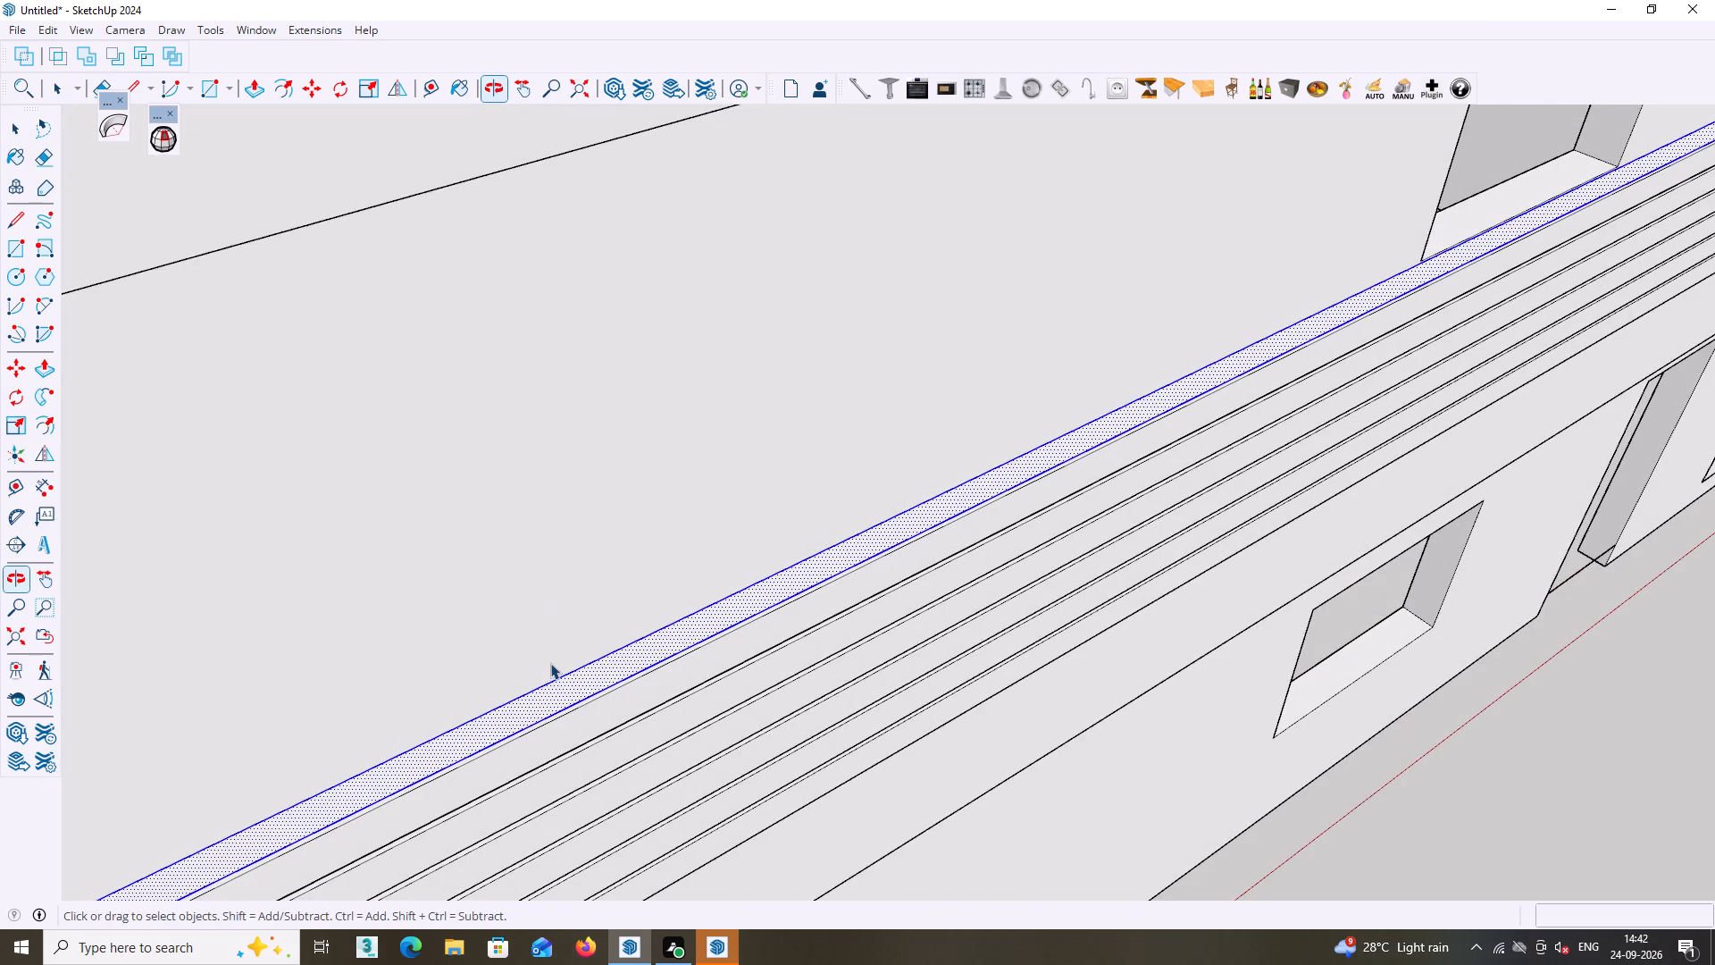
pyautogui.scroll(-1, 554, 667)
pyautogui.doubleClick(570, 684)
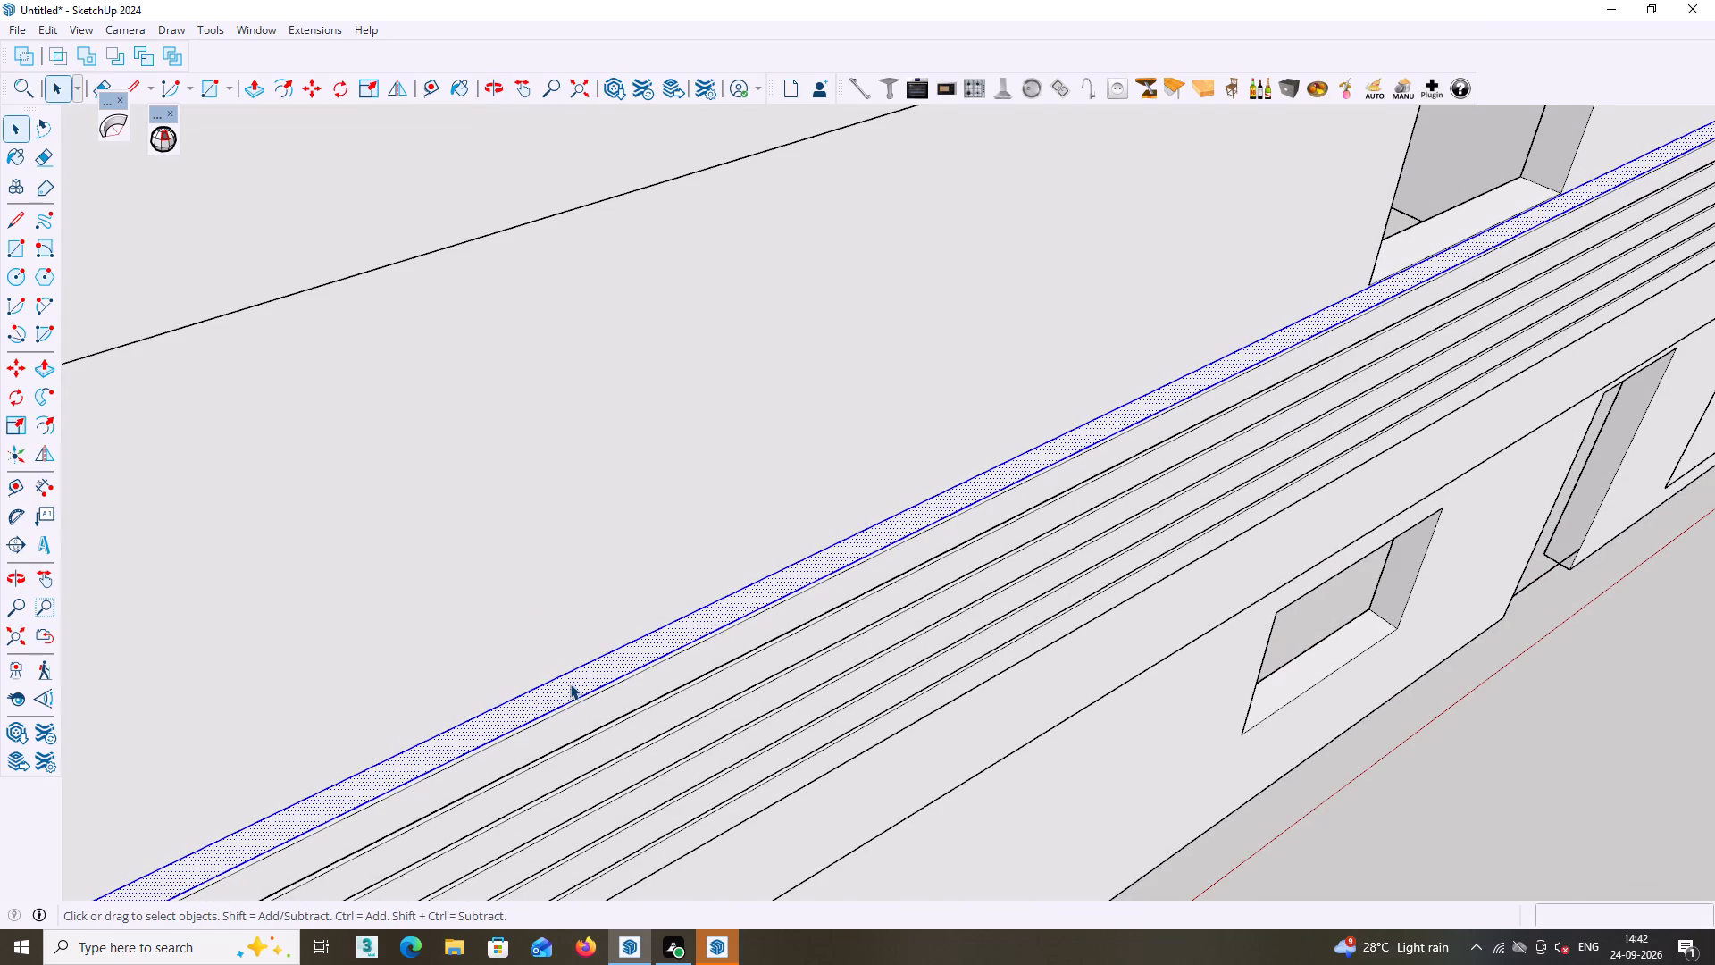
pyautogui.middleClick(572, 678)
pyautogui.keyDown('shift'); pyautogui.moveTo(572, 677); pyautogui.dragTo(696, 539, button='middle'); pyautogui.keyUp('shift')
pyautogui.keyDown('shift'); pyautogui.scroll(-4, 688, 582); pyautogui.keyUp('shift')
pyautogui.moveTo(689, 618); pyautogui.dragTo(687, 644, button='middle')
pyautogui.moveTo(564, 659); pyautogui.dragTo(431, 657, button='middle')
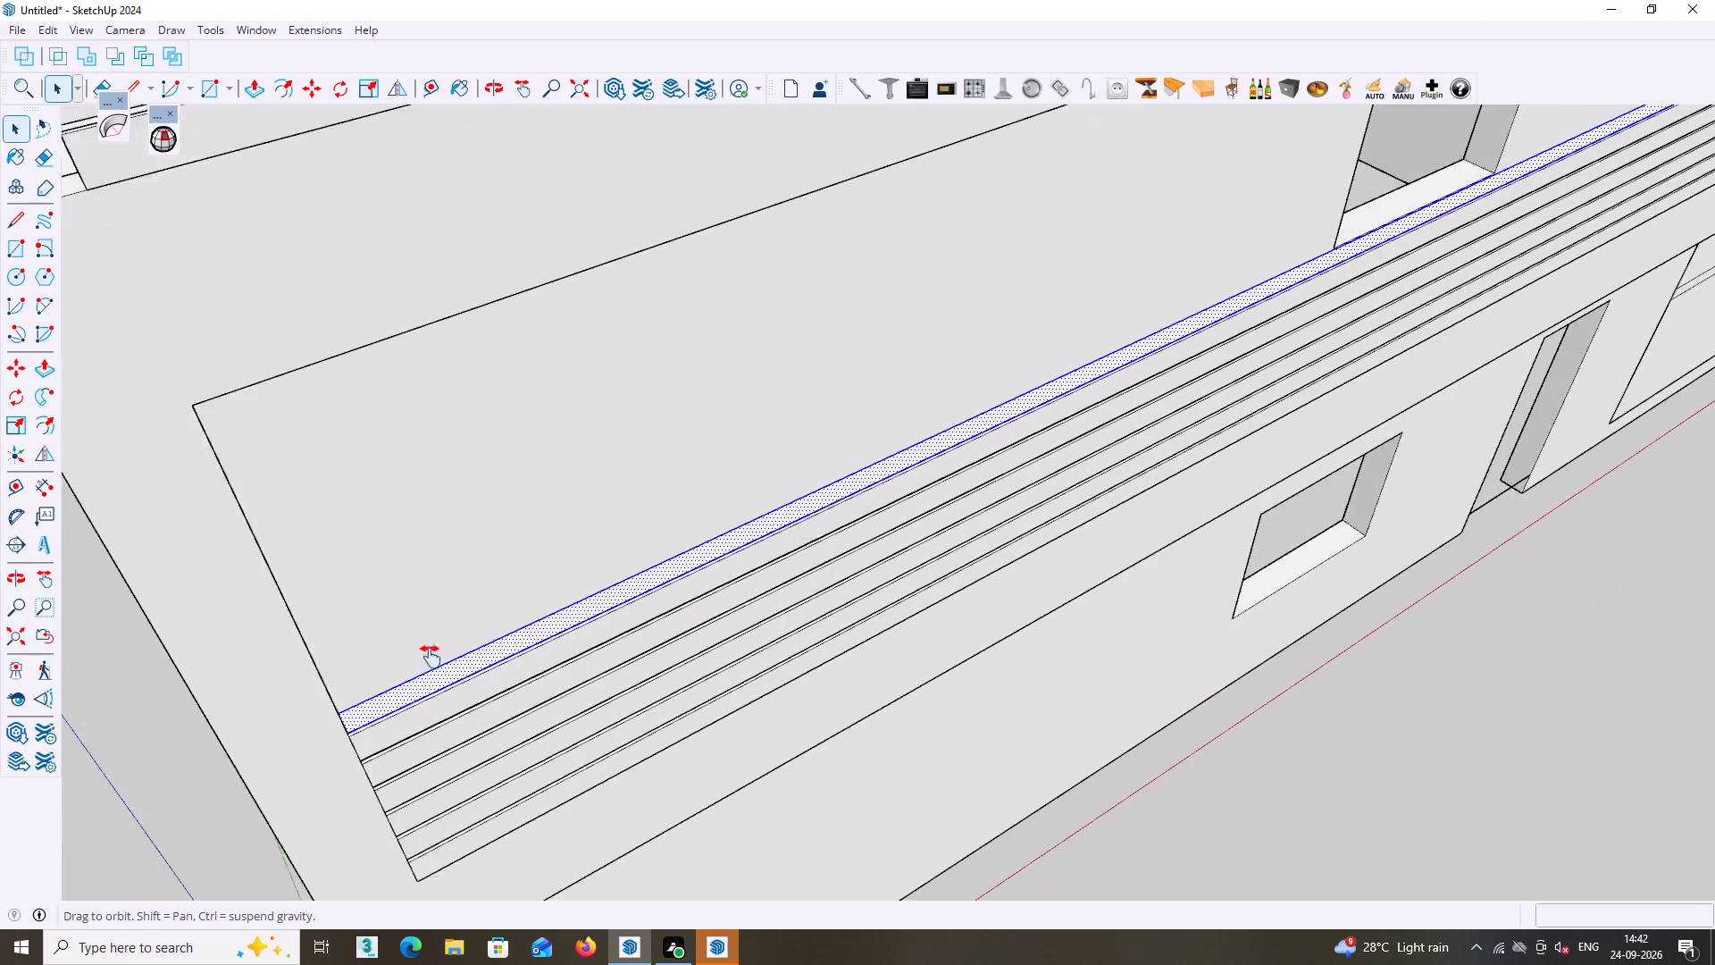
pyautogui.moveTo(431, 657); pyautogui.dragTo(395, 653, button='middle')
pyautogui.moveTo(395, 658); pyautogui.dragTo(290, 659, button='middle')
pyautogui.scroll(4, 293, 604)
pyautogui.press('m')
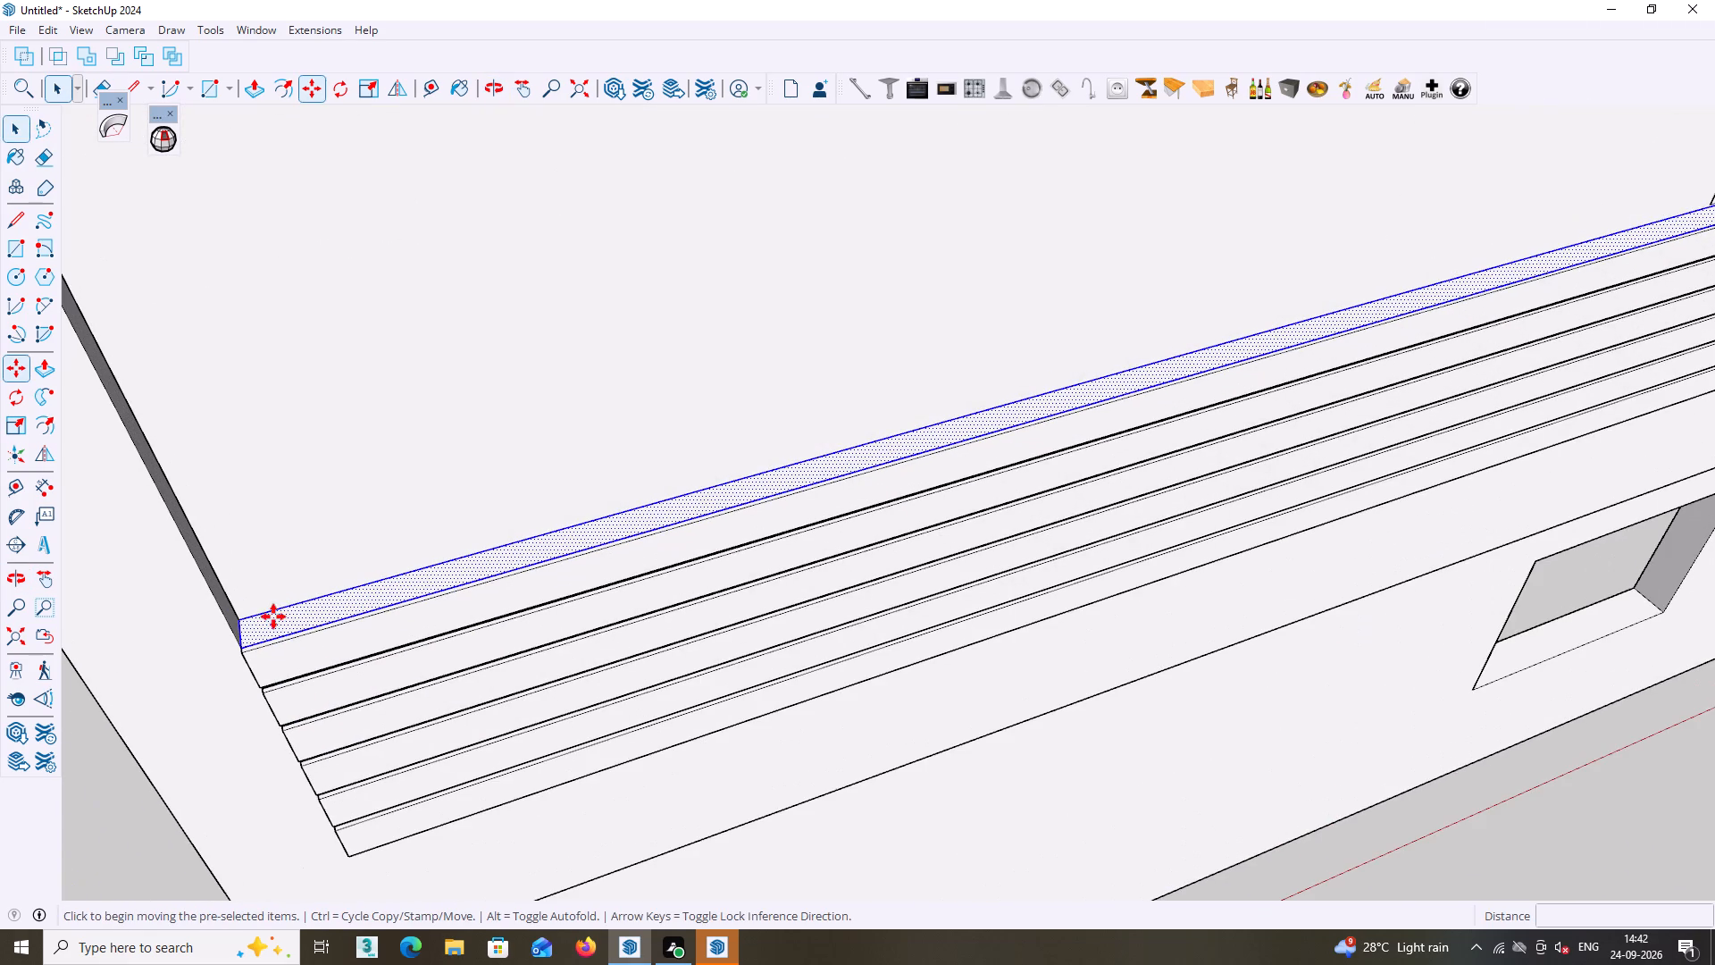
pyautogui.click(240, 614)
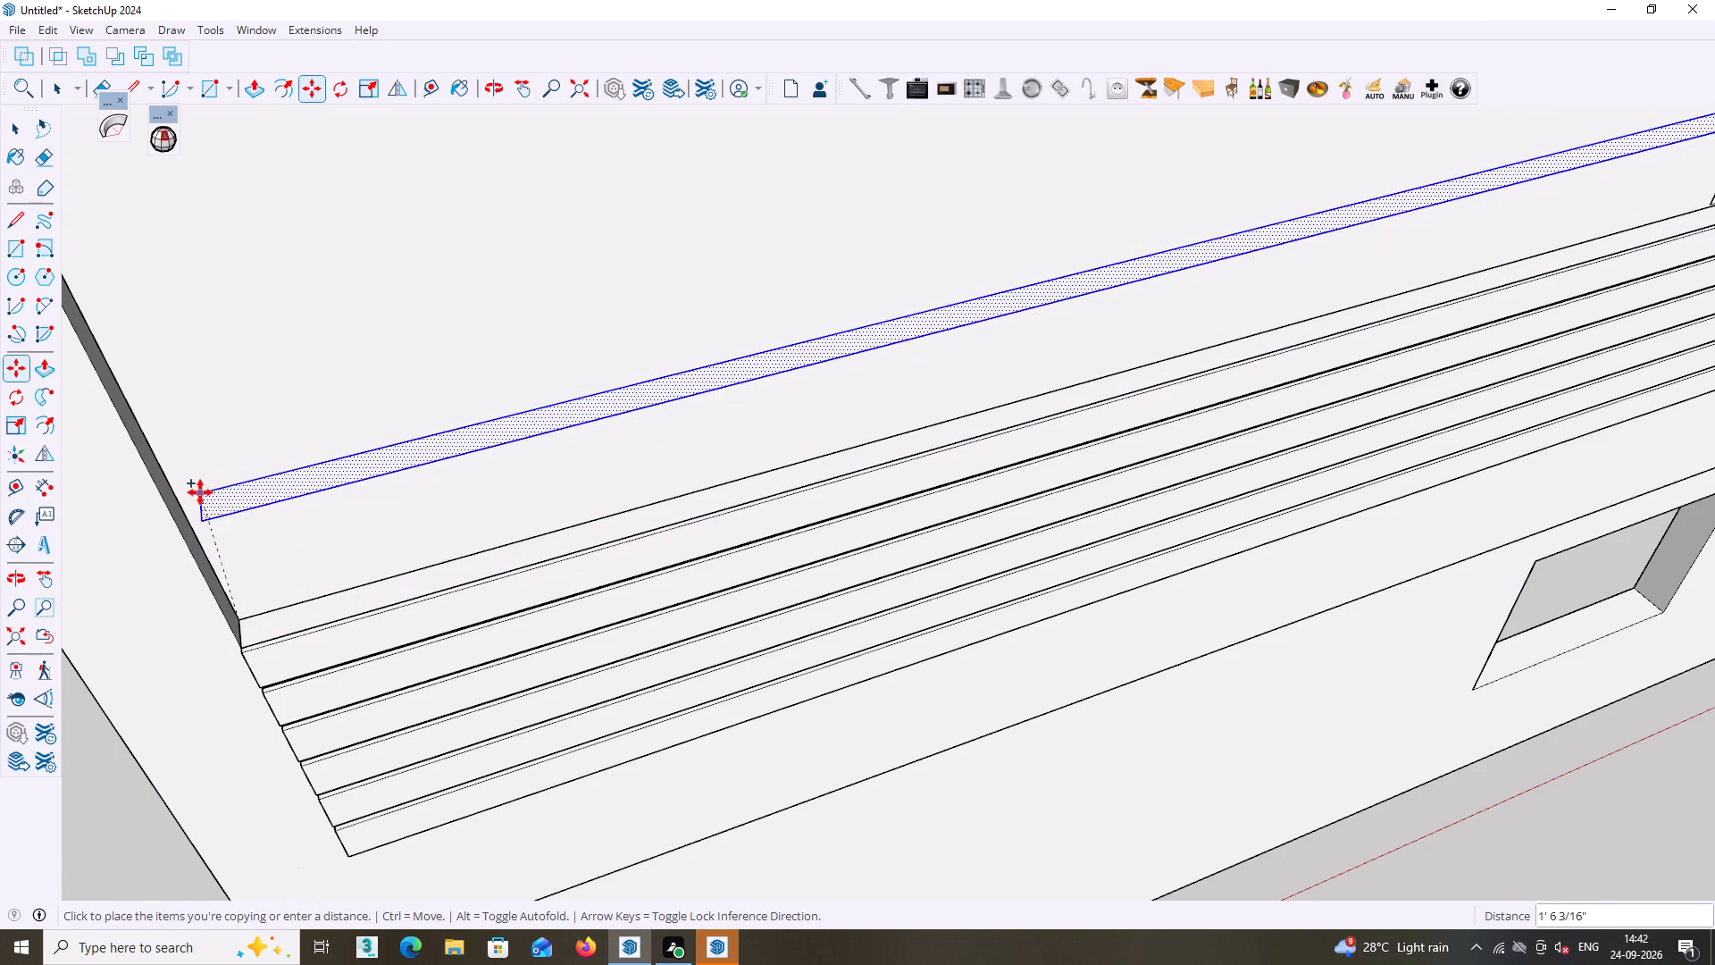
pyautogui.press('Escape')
# Copy all the geometry connected to the mid-floor band from its upper front corner about 57' 1" away, into the open space beside the house.
pyautogui.moveTo(372, 601); pyautogui.dragTo(373, 625, button='middle')
pyautogui.press('space')
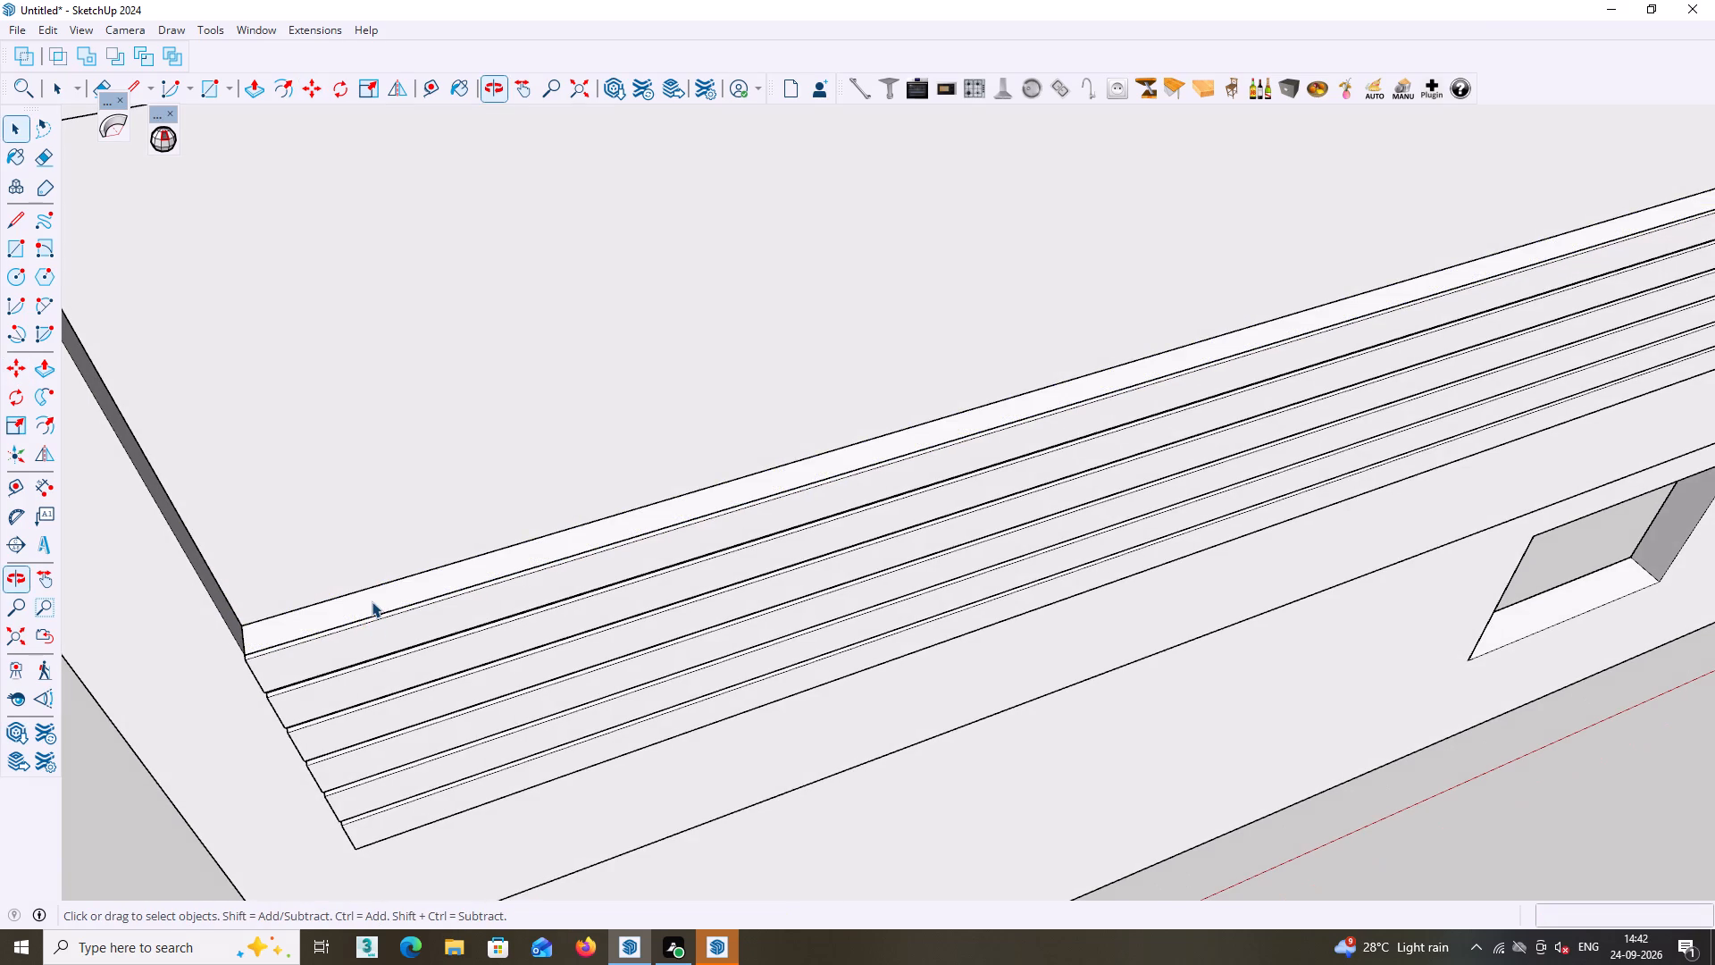
pyautogui.doubleClick(372, 601)
pyautogui.tripleClick(372, 601)
pyautogui.doubleClick(372, 601)
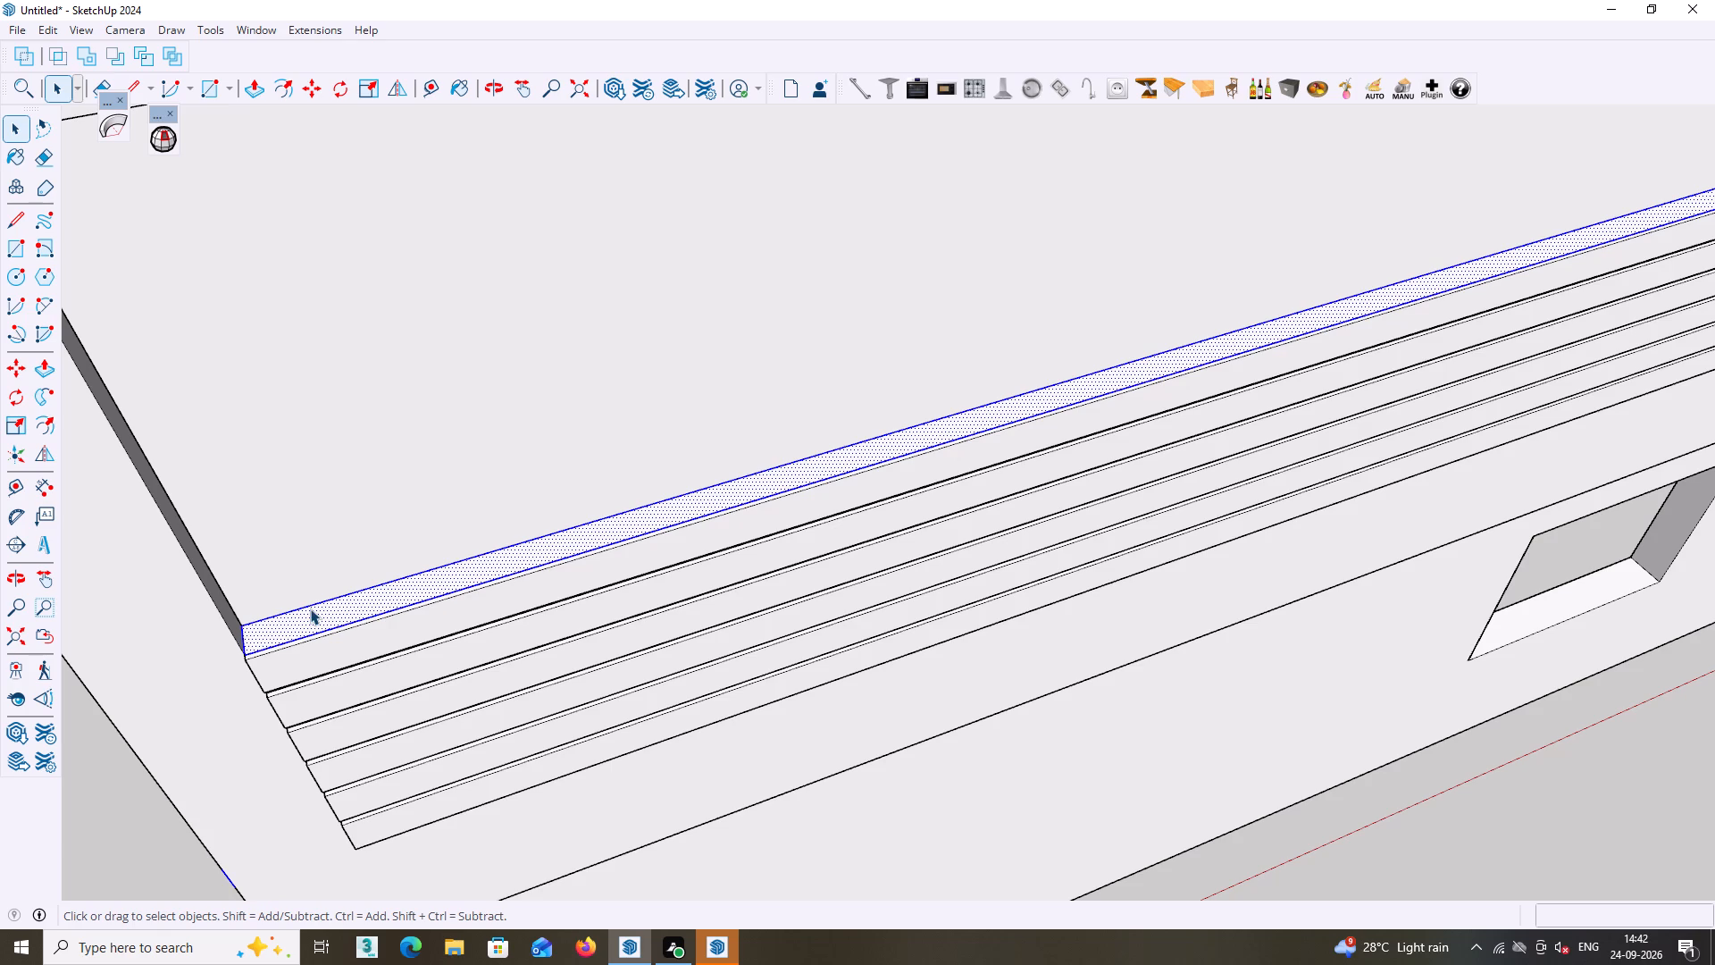
pyautogui.press('m')
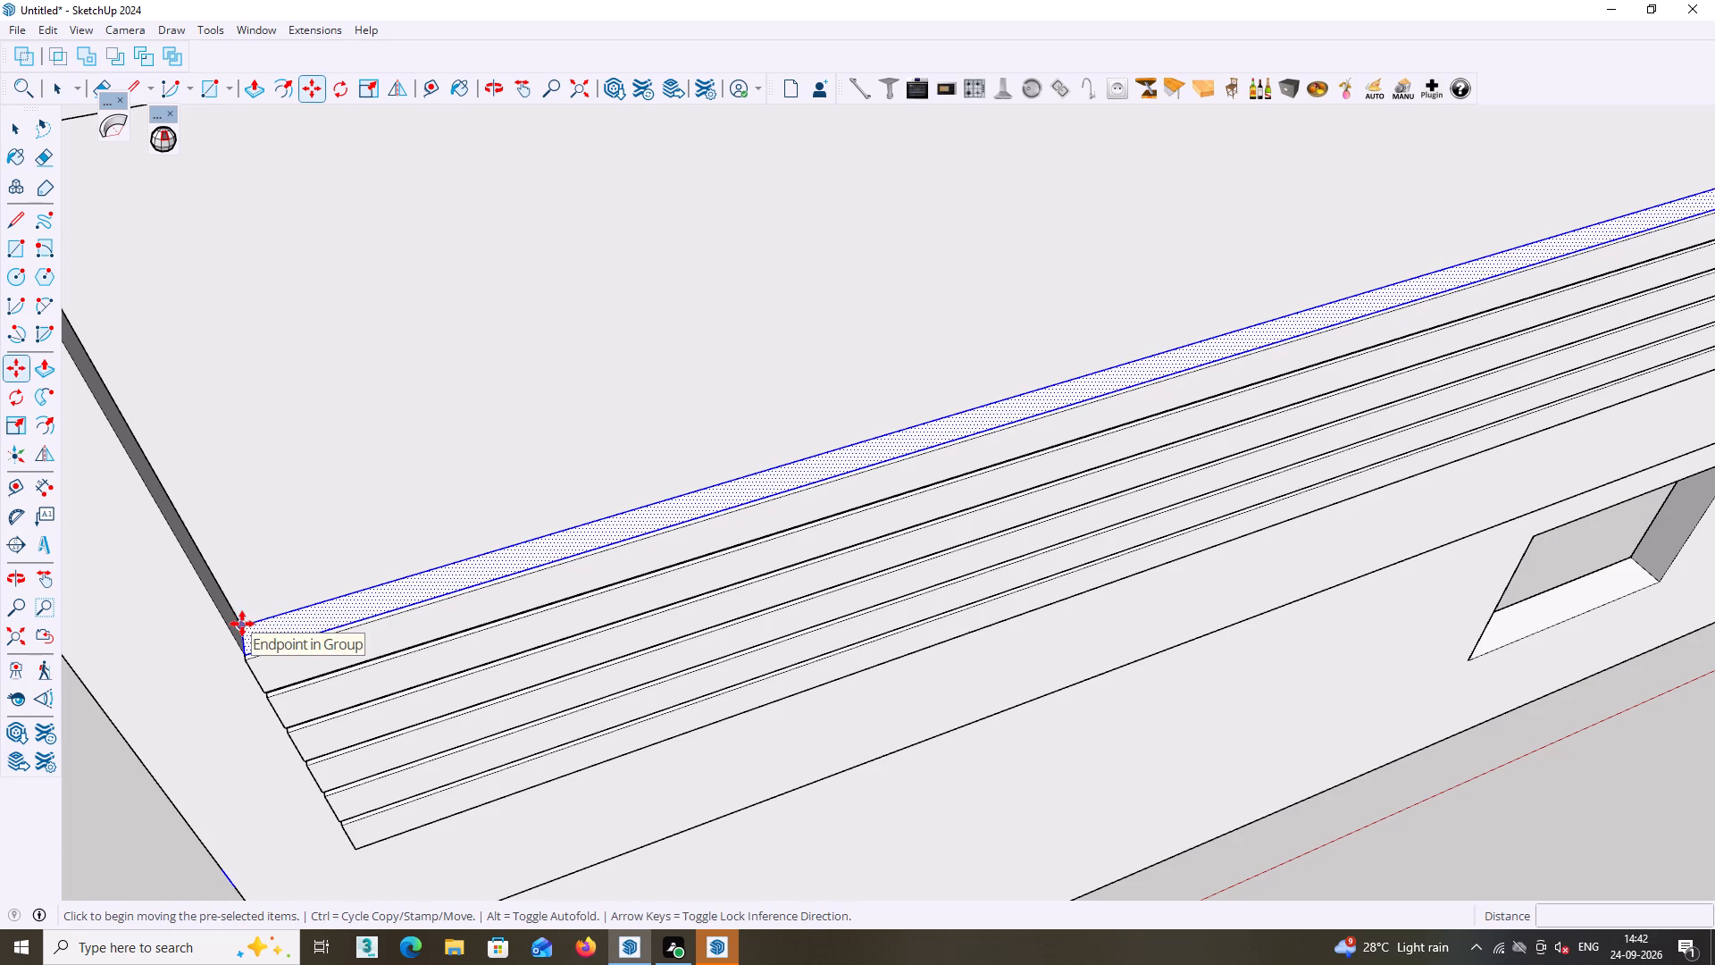
pyautogui.doubleClick(242, 624)
pyautogui.scroll(-6, 138, 457)
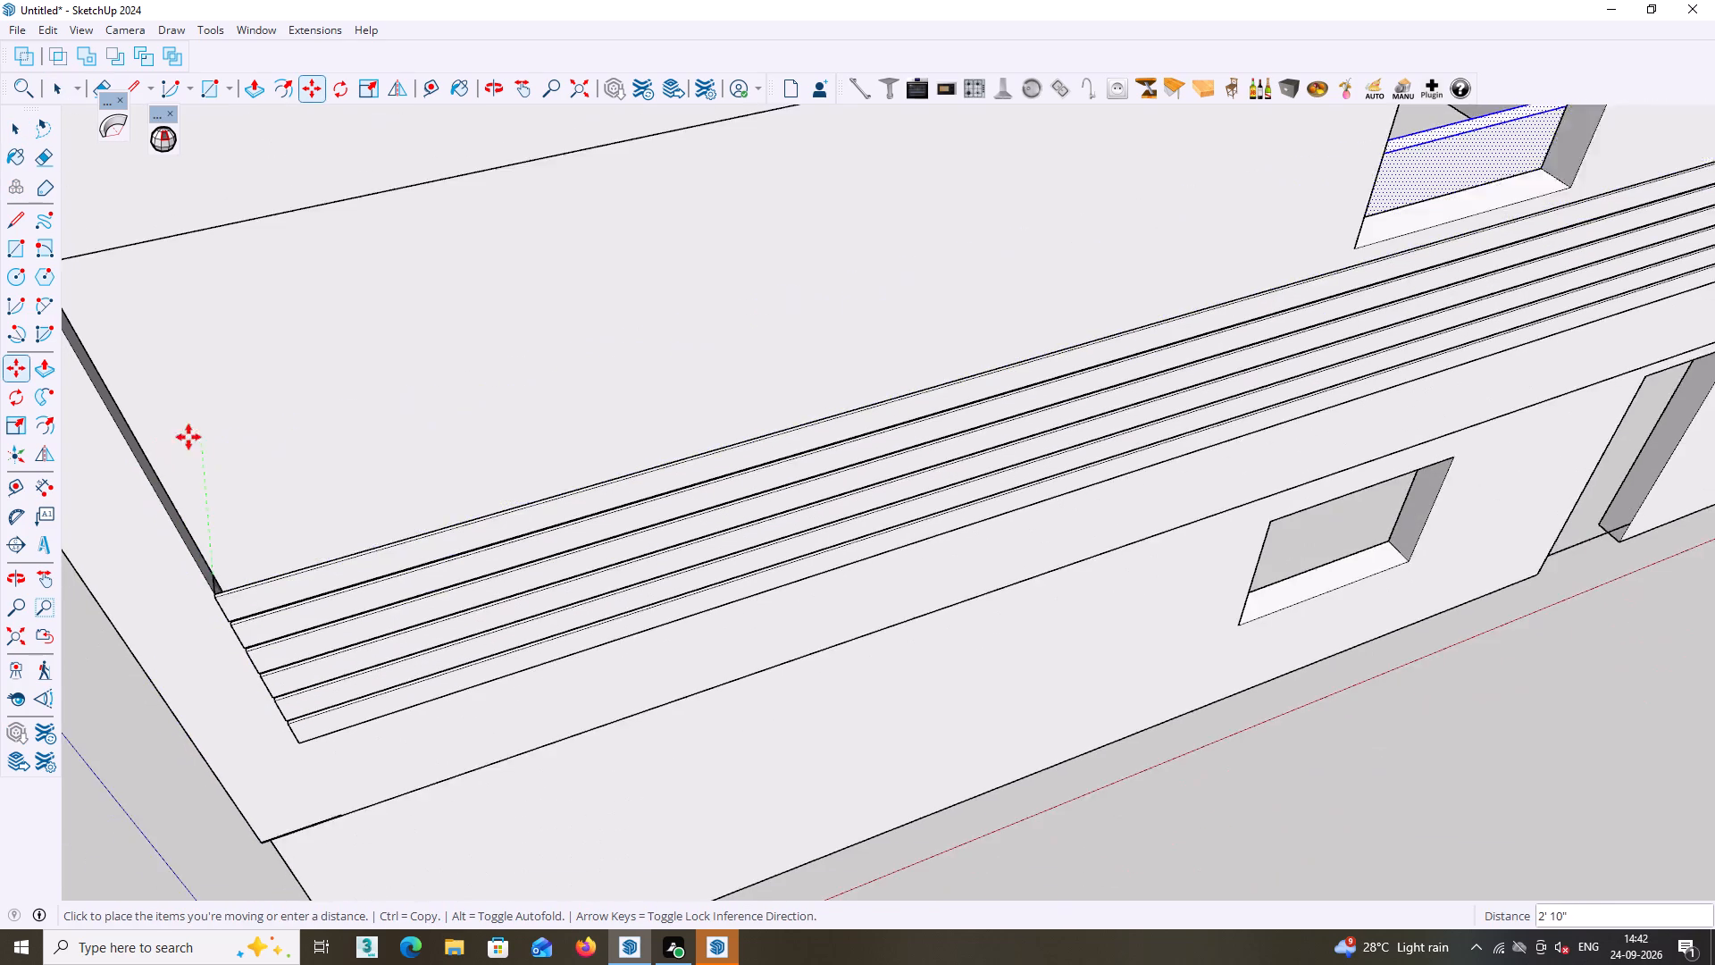
pyautogui.scroll(-1, 188, 437)
pyautogui.keyDown('shift'); pyautogui.moveTo(202, 425); pyautogui.dragTo(466, 592, button='middle'); pyautogui.keyUp('shift')
pyautogui.keyDown('shift'); pyautogui.scroll(-1, 452, 597); pyautogui.keyUp('shift')
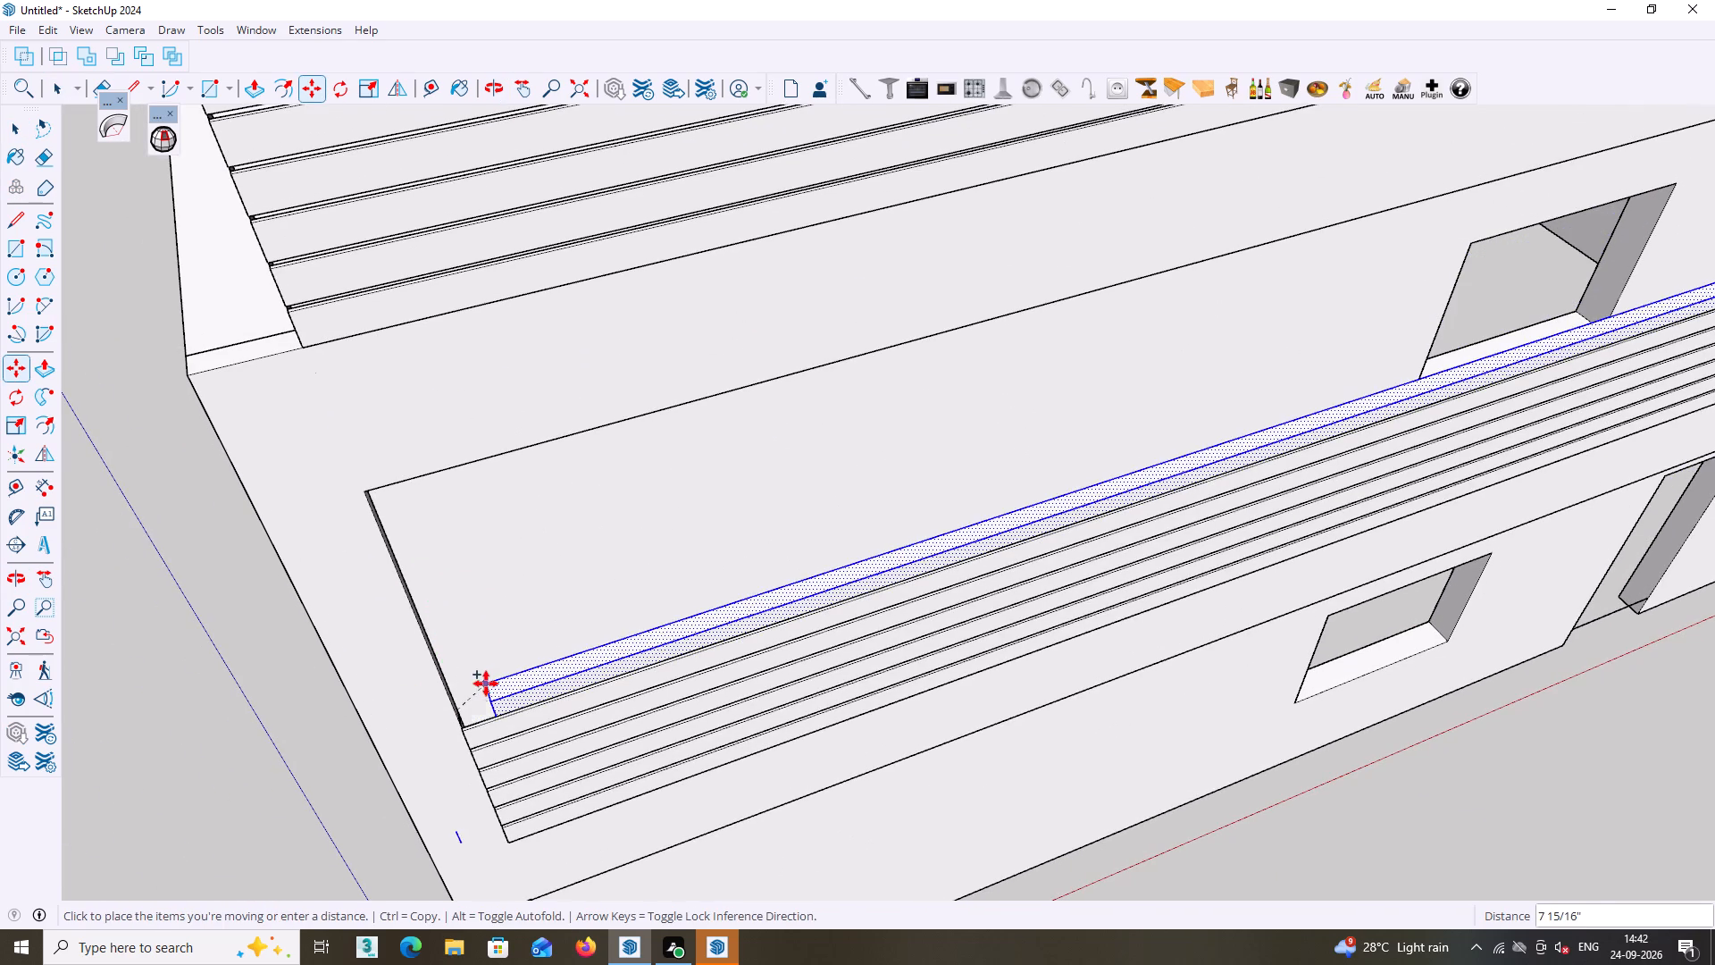
pyautogui.scroll(-5, 448, 514)
pyautogui.keyDown('shift'); pyautogui.moveTo(346, 374); pyautogui.dragTo(433, 617, button='middle'); pyautogui.keyUp('shift')
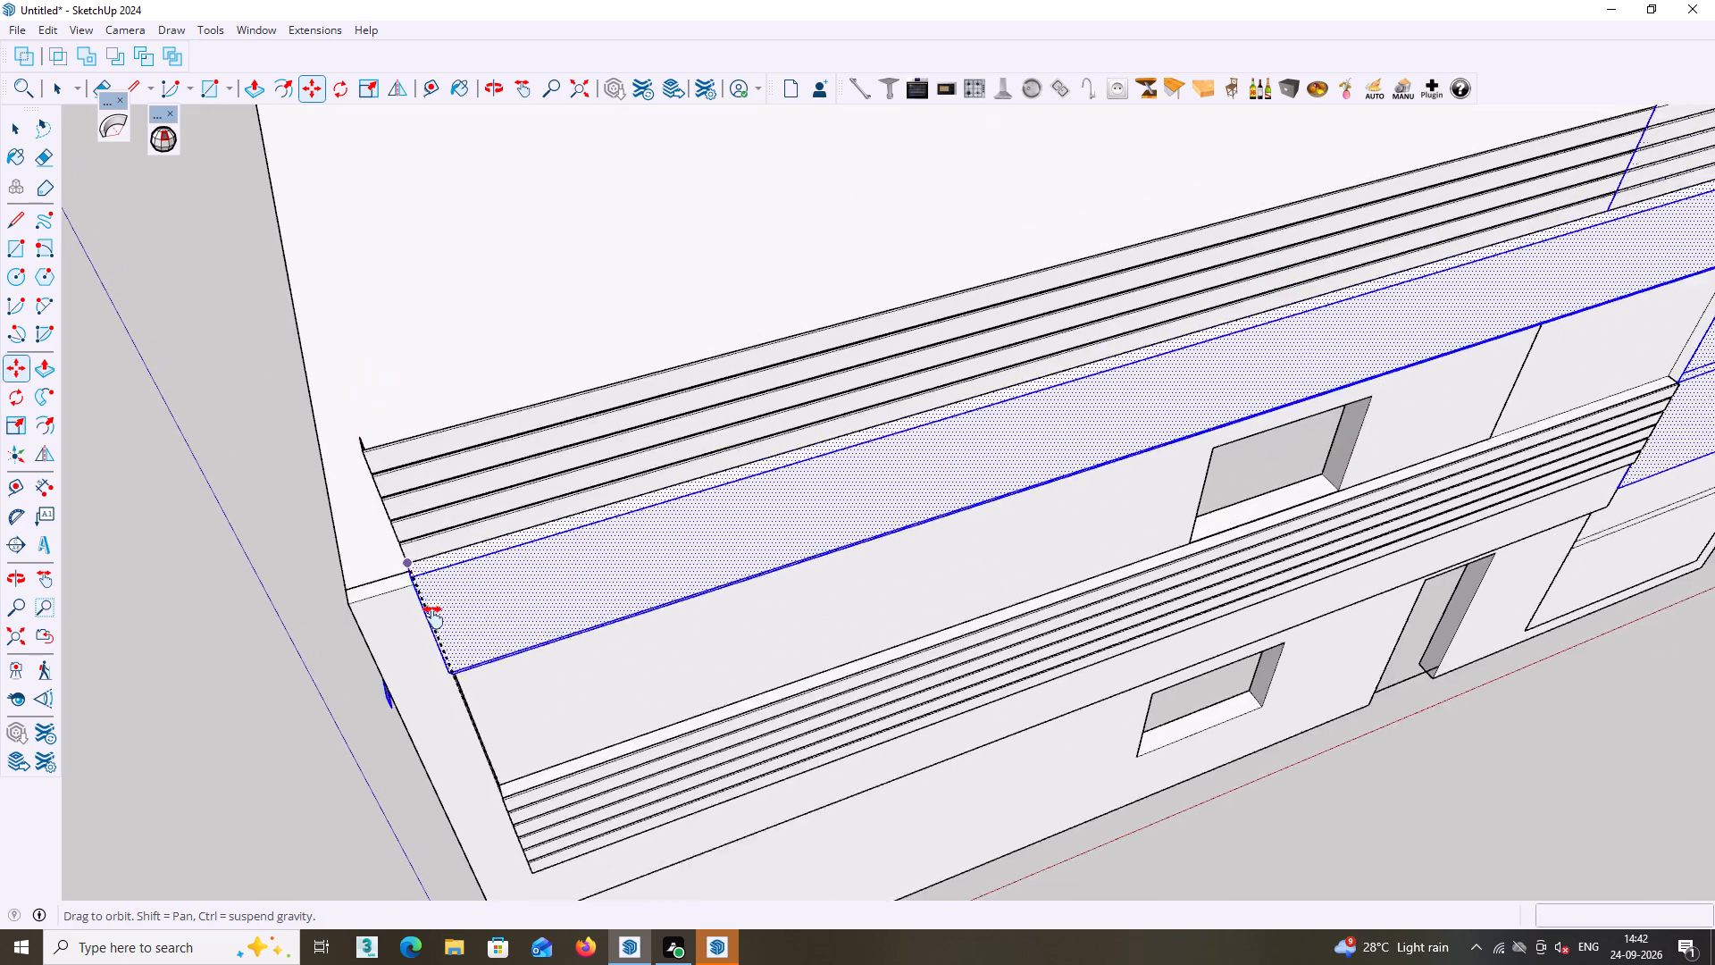
pyautogui.keyDown('shift'); pyautogui.moveTo(433, 617); pyautogui.dragTo(432, 609, button='middle'); pyautogui.keyUp('shift')
pyautogui.scroll(-3, 205, 441)
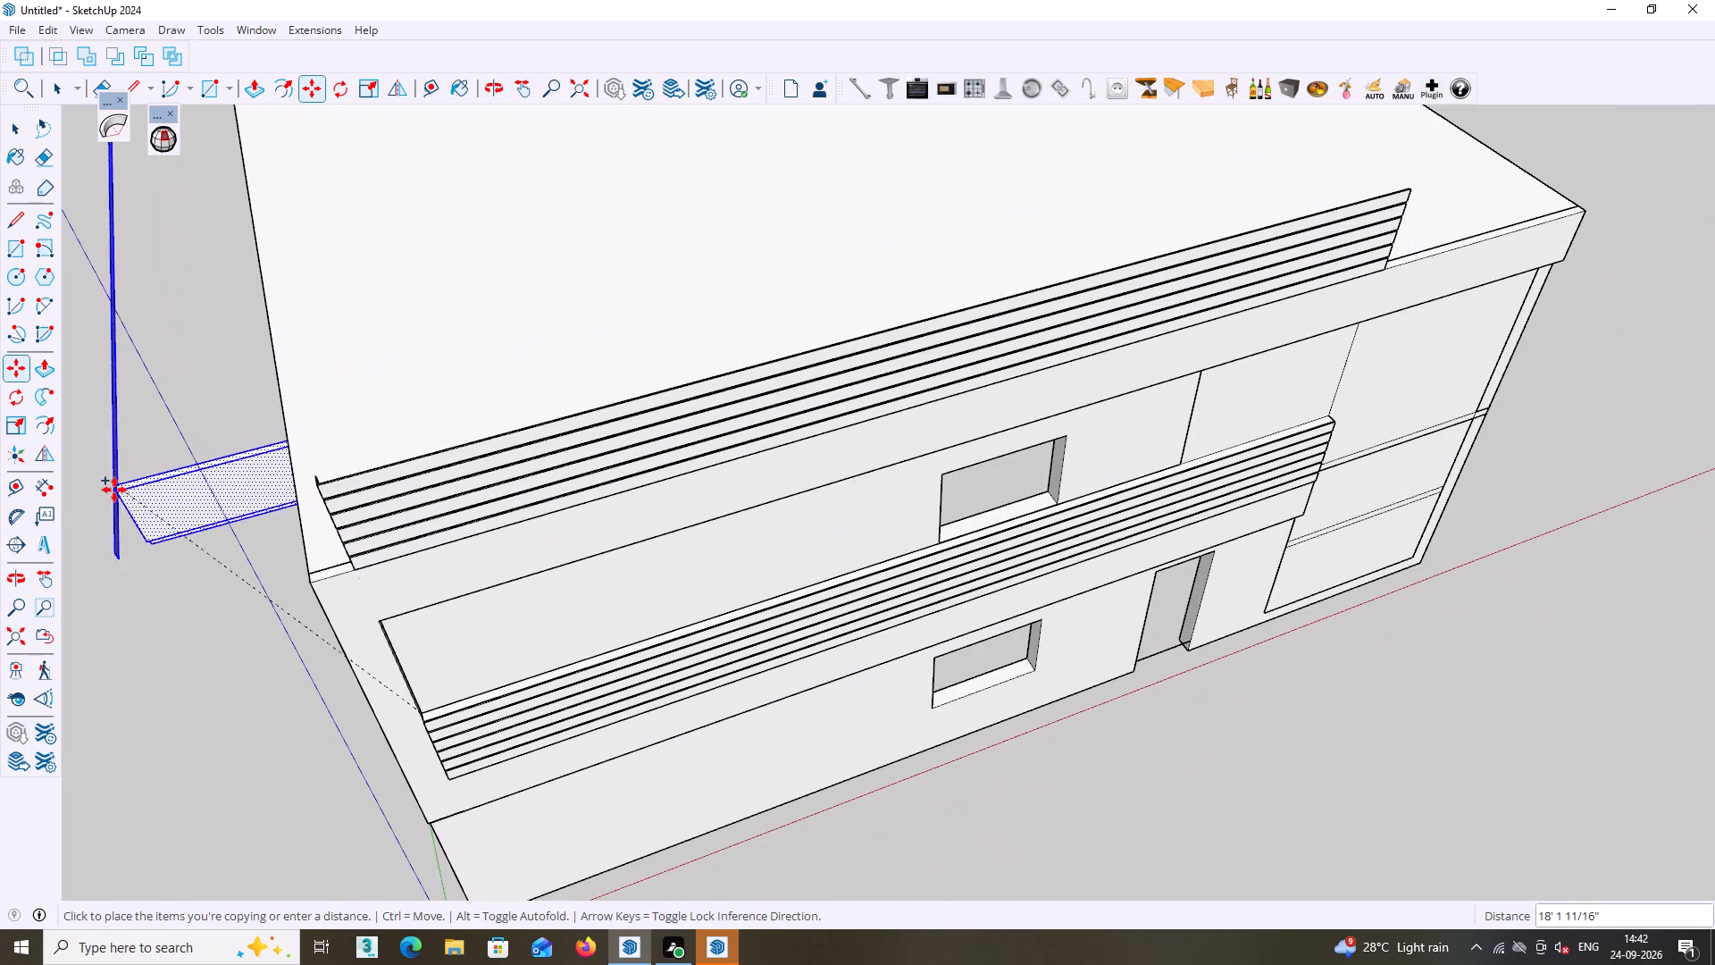
pyautogui.moveTo(86, 504); pyautogui.dragTo(631, 408, button='middle')
pyautogui.scroll(-3, 456, 474)
pyautogui.scroll(-2, 13, 657)
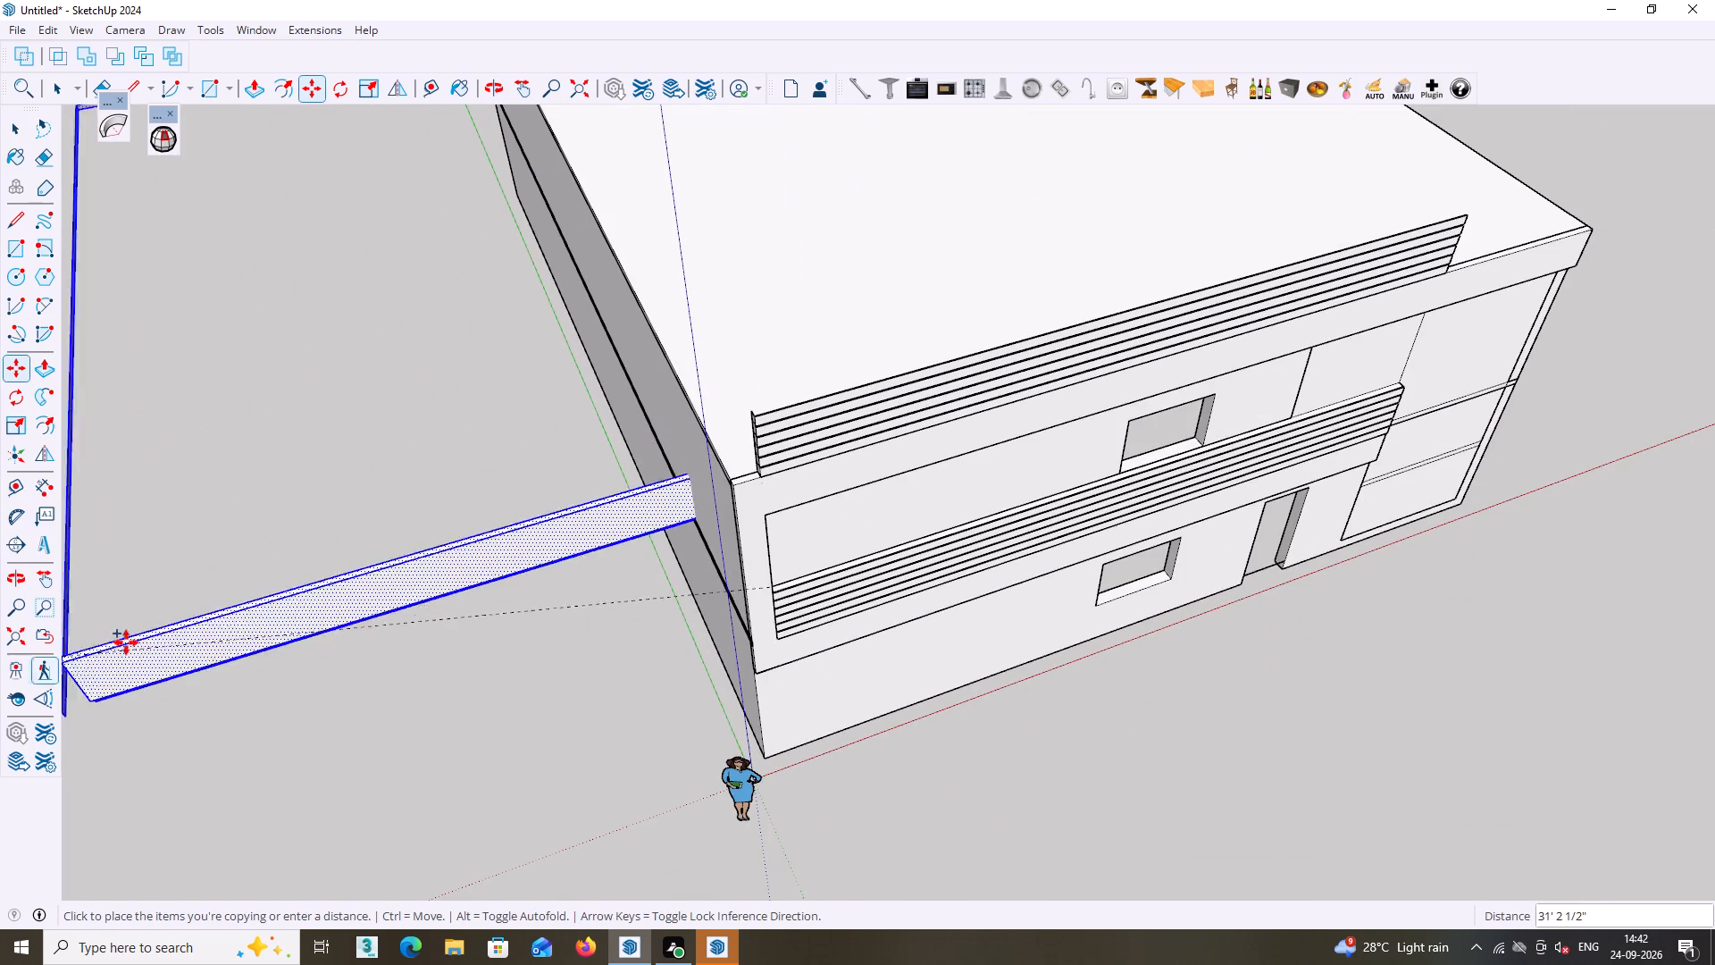
pyautogui.scroll(-4, 143, 617)
pyautogui.keyDown('shift'); pyautogui.moveTo(67, 654); pyautogui.dragTo(361, 592, button='middle'); pyautogui.keyUp('shift')
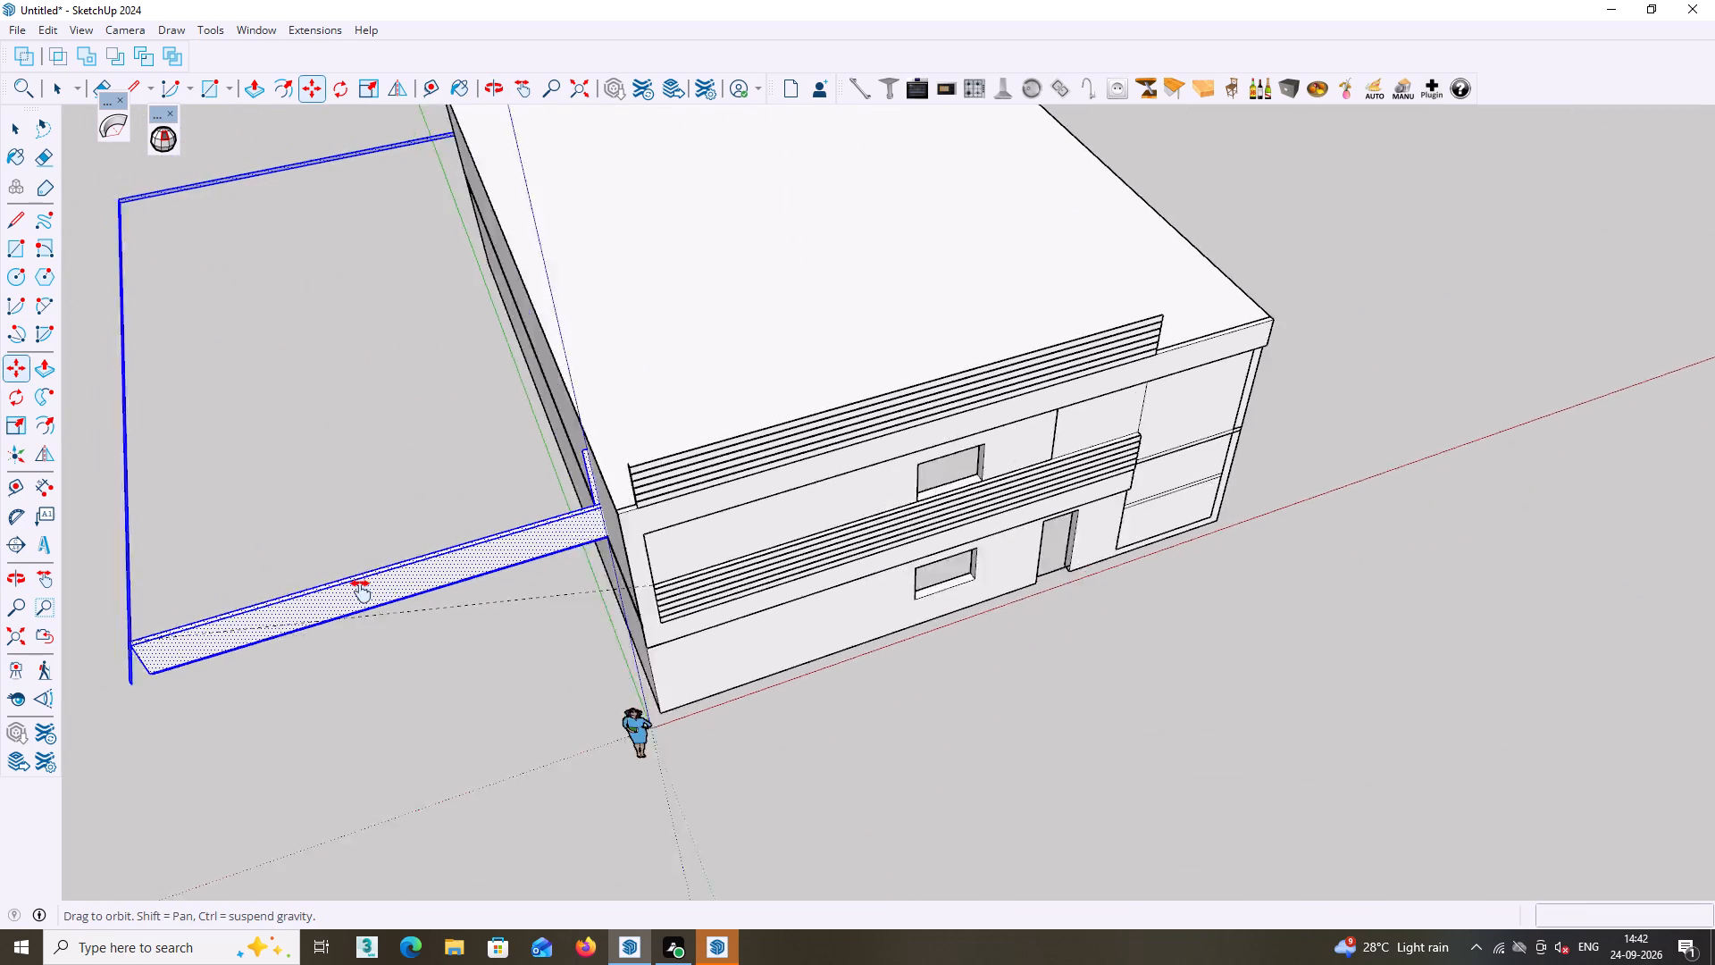
pyautogui.keyDown('shift'); pyautogui.moveTo(361, 592); pyautogui.dragTo(587, 509, button='middle'); pyautogui.keyUp('shift')
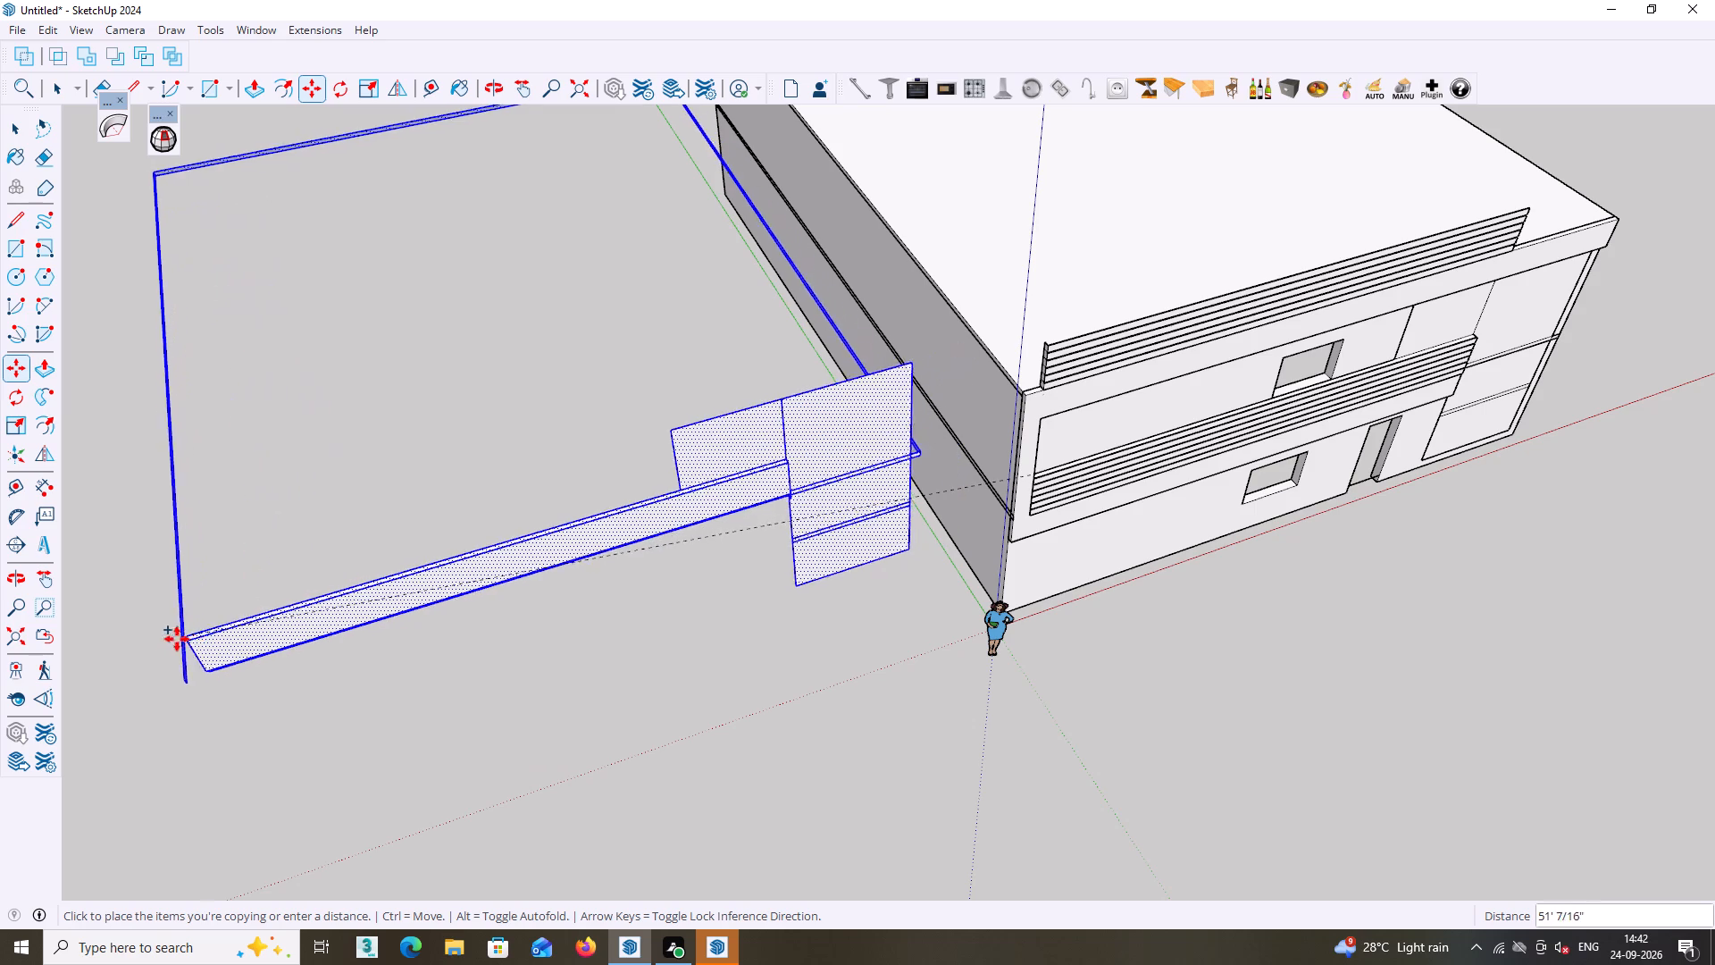
pyautogui.scroll(-2, 117, 675)
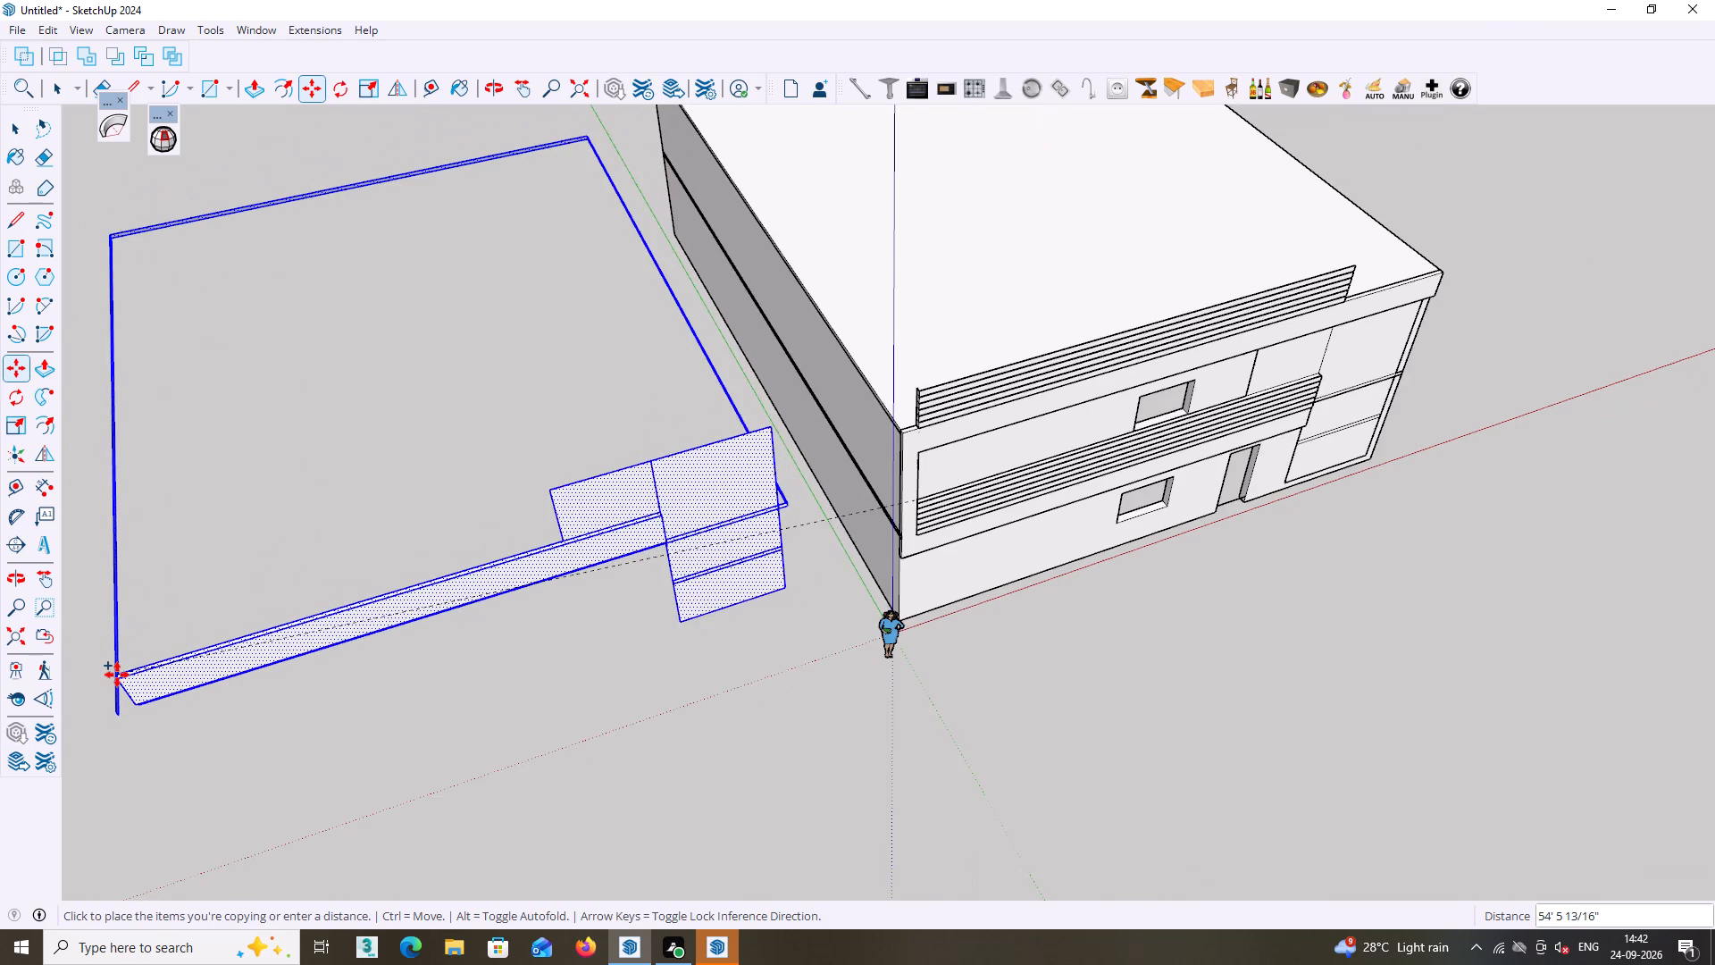
pyautogui.moveTo(116, 675); pyautogui.dragTo(218, 585, button='middle')
pyautogui.moveTo(305, 633); pyautogui.dragTo(288, 615, button='middle')
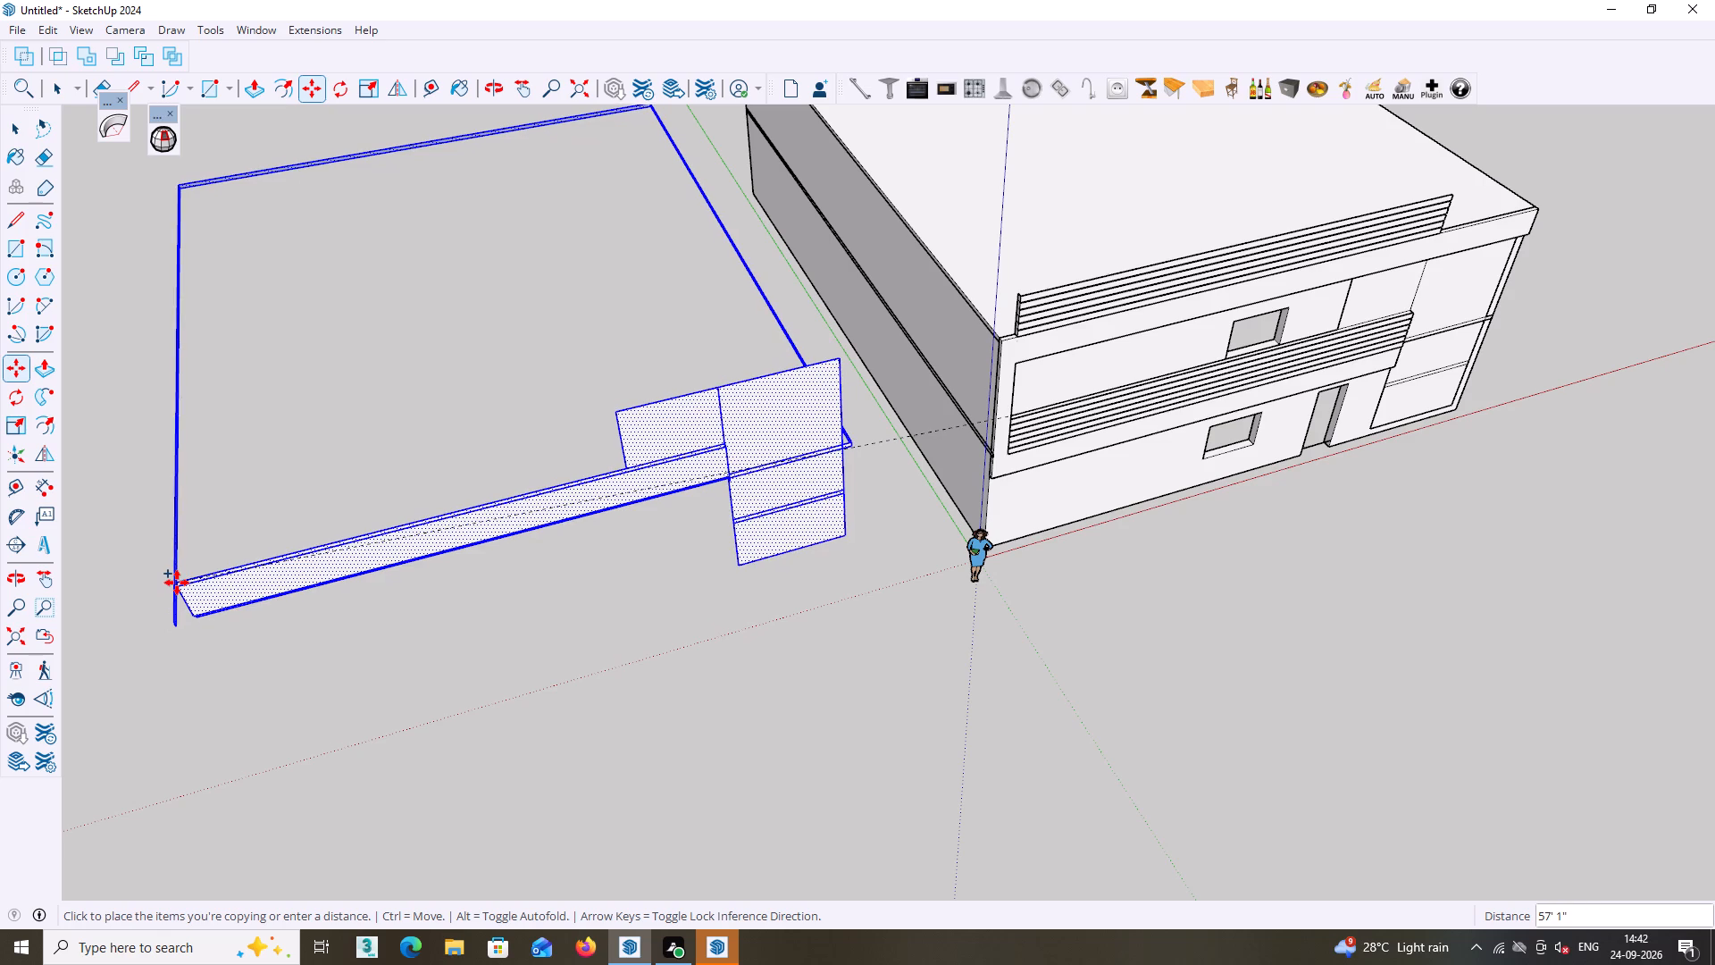
pyautogui.click(179, 583)
pyautogui.moveTo(179, 583); pyautogui.dragTo(264, 592, button='middle')
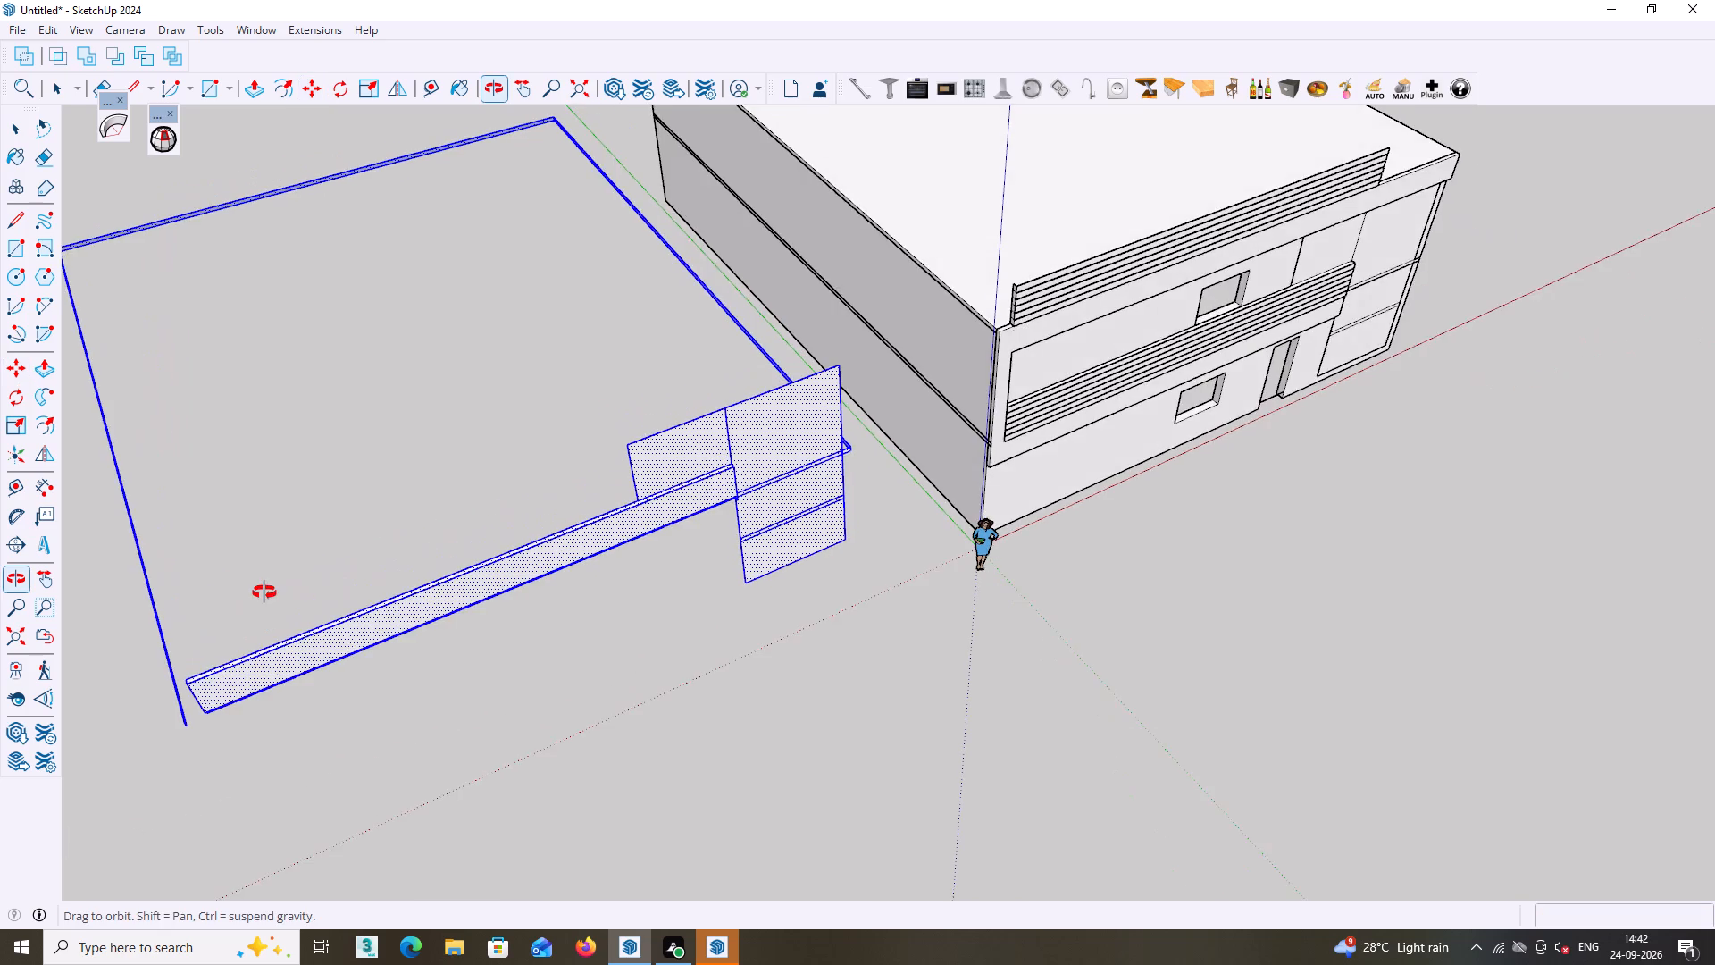
pyautogui.moveTo(264, 592); pyautogui.dragTo(181, 568, button='middle')
pyautogui.press('space')
pyautogui.click(360, 640)
# Delete the upper and lower panel faces and the narrow strip faces at the end of the copied band, keeping the long band.
pyautogui.scroll(4, 579, 494)
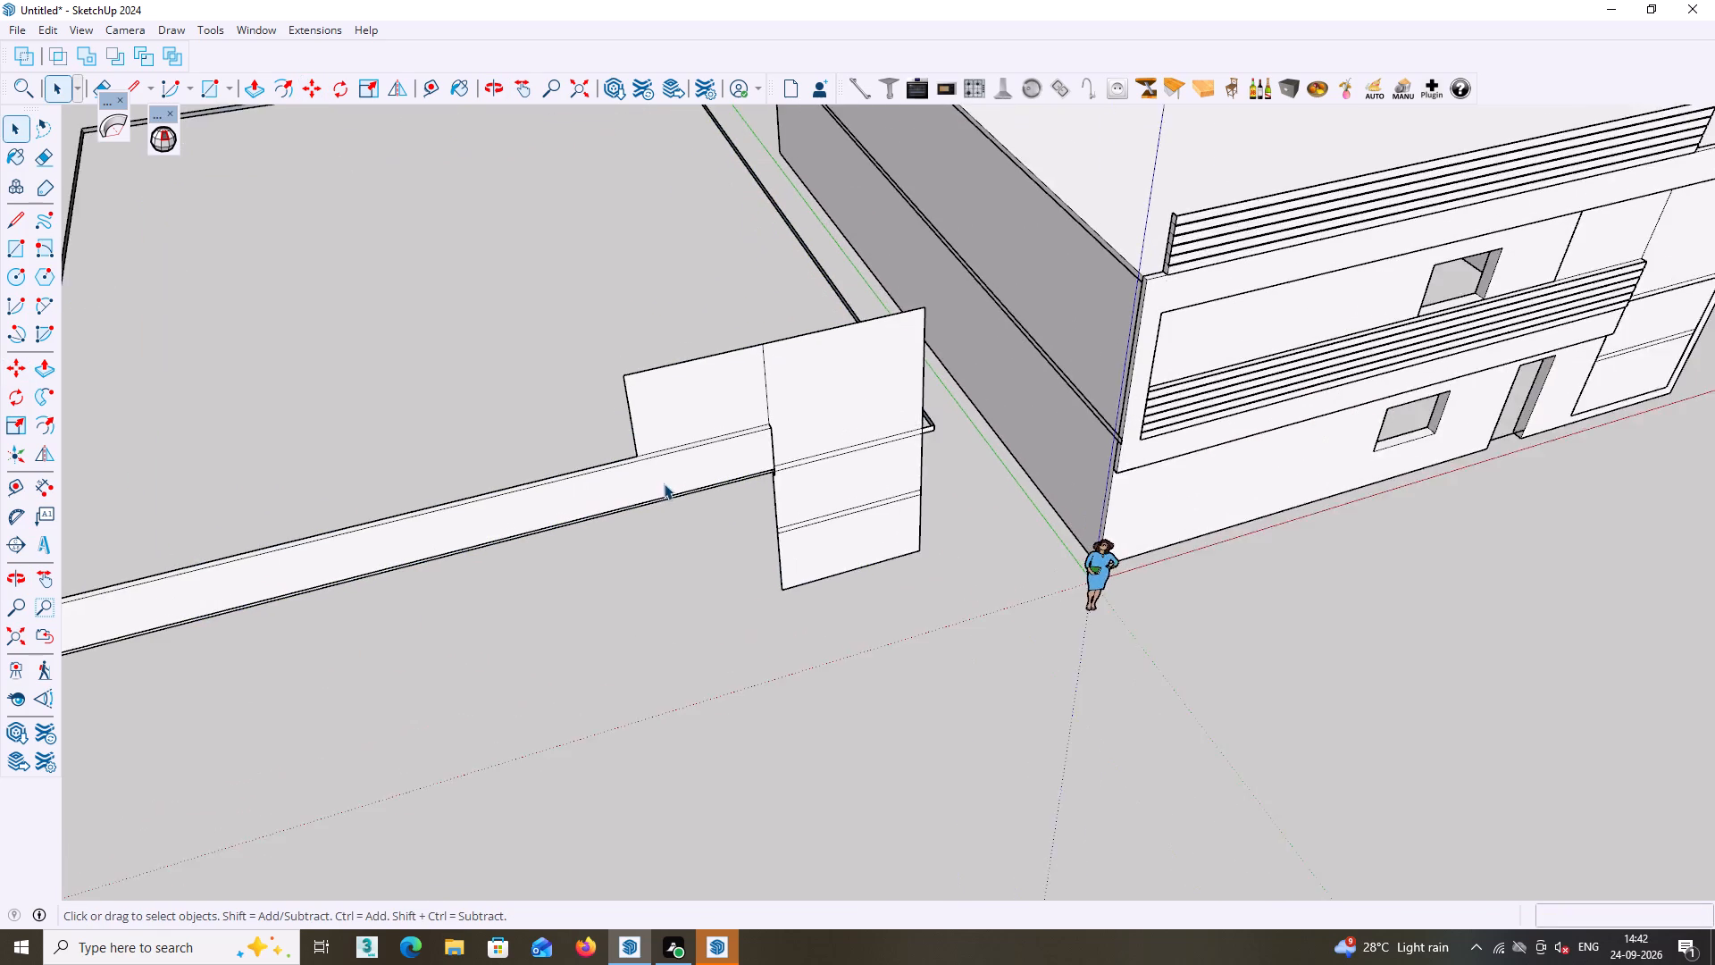
pyautogui.moveTo(670, 478); pyautogui.dragTo(607, 477, button='middle')
pyautogui.scroll(1, 636, 478)
pyautogui.scroll(2, 704, 347)
pyautogui.click(702, 371)
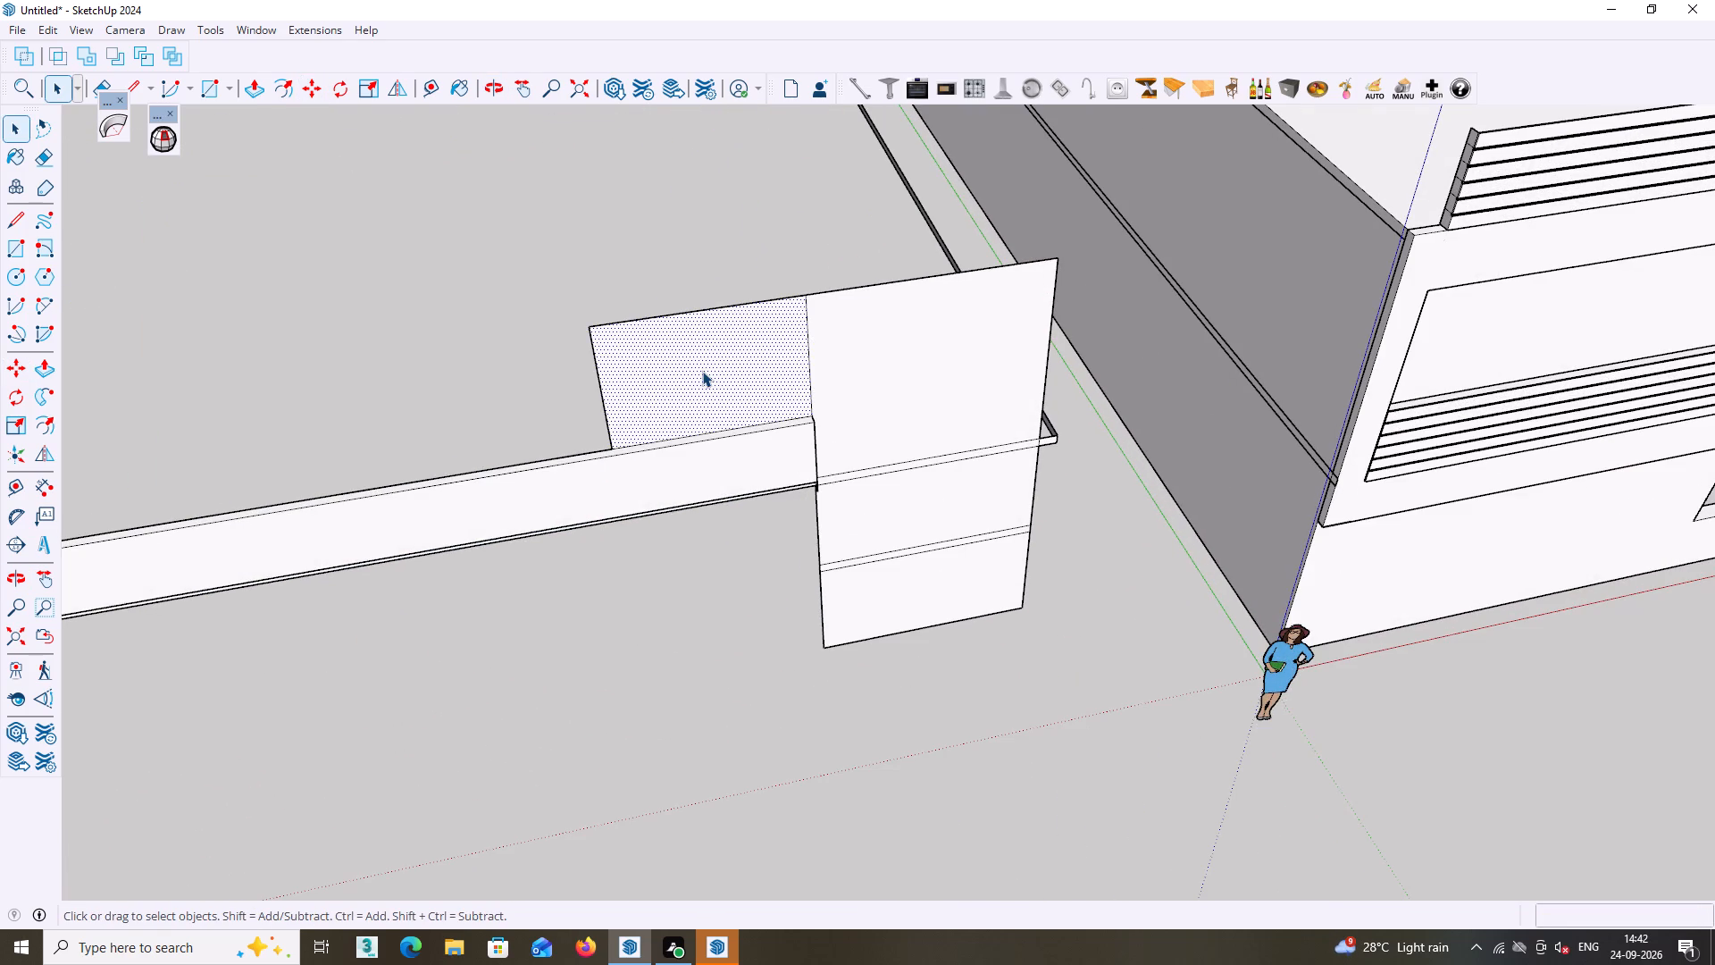
pyautogui.press('Delete')
pyautogui.click(831, 356)
pyautogui.press('Delete')
pyautogui.click(856, 498)
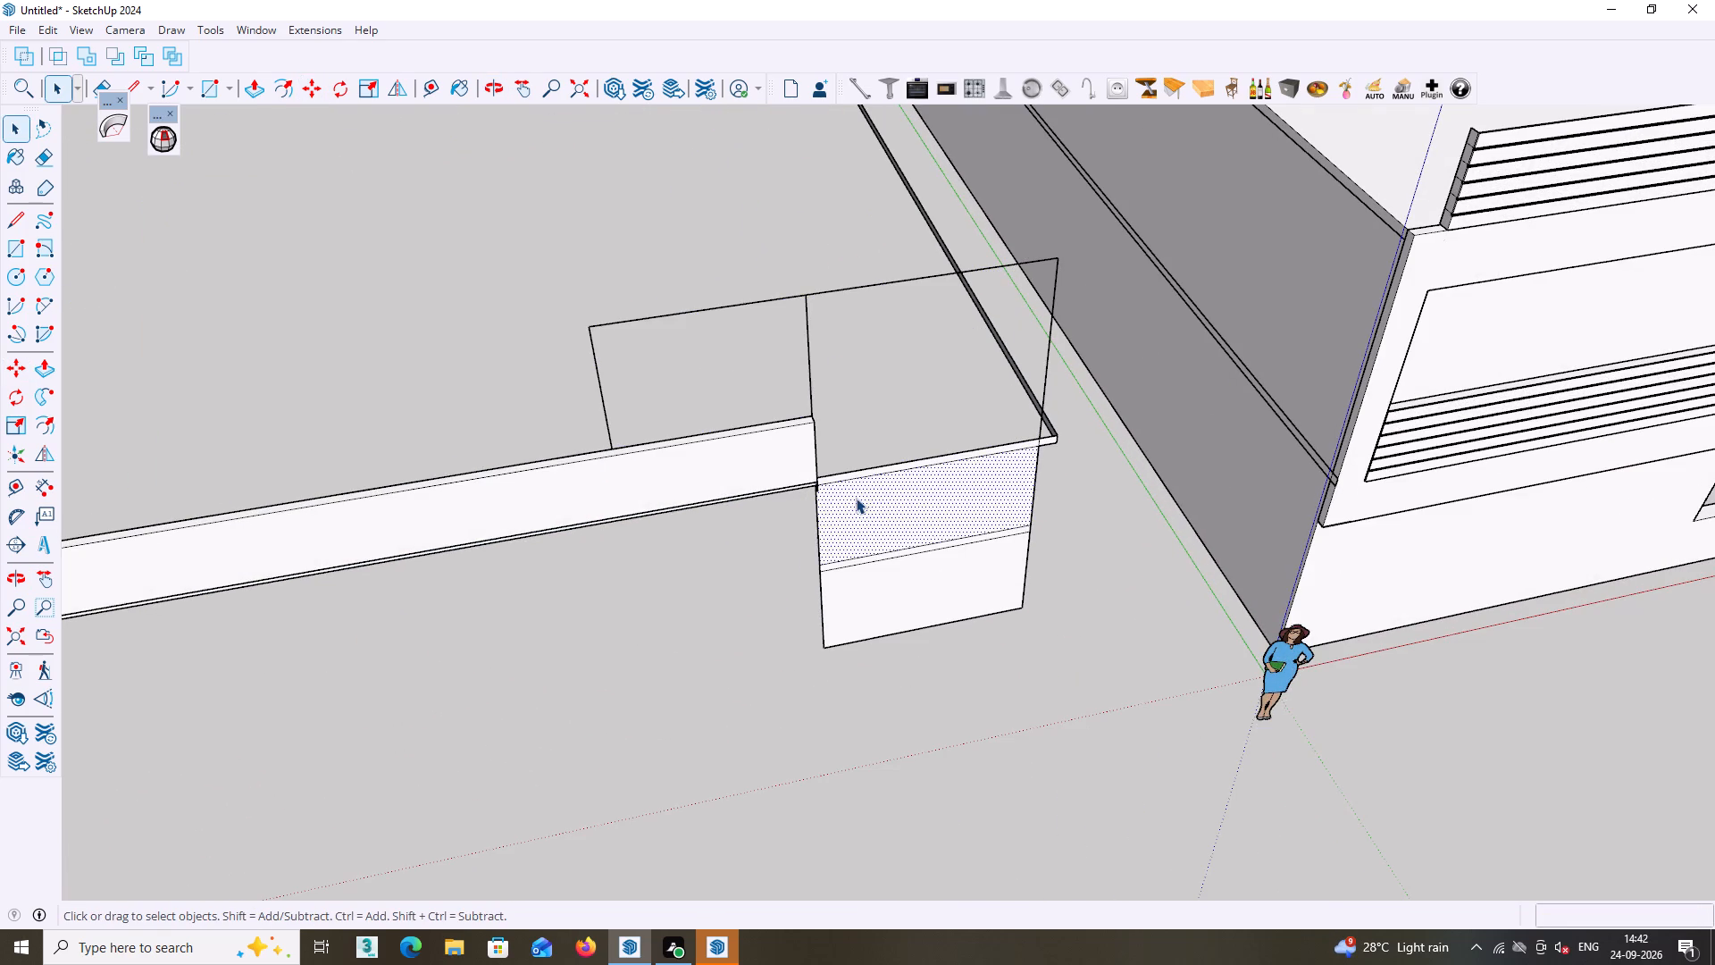
pyautogui.press('Delete')
pyautogui.click(874, 575)
pyautogui.press('Delete')
pyautogui.doubleClick(864, 560)
pyautogui.press('Delete')
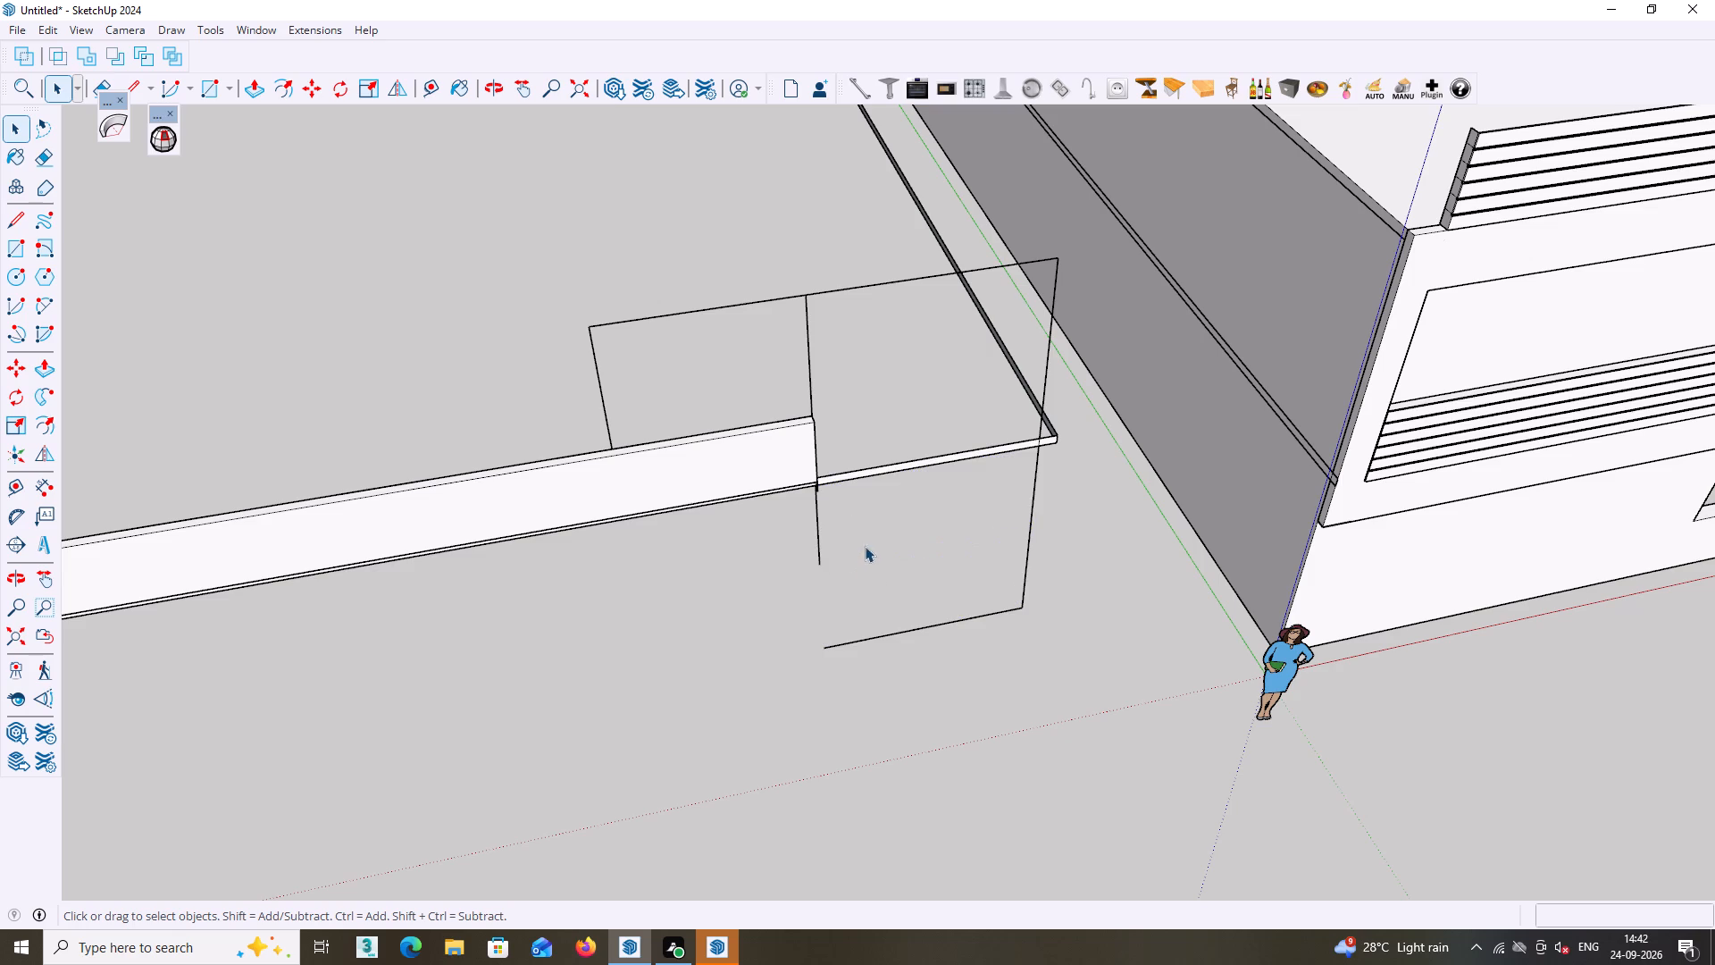
pyautogui.click(883, 467)
pyautogui.press('Delete')
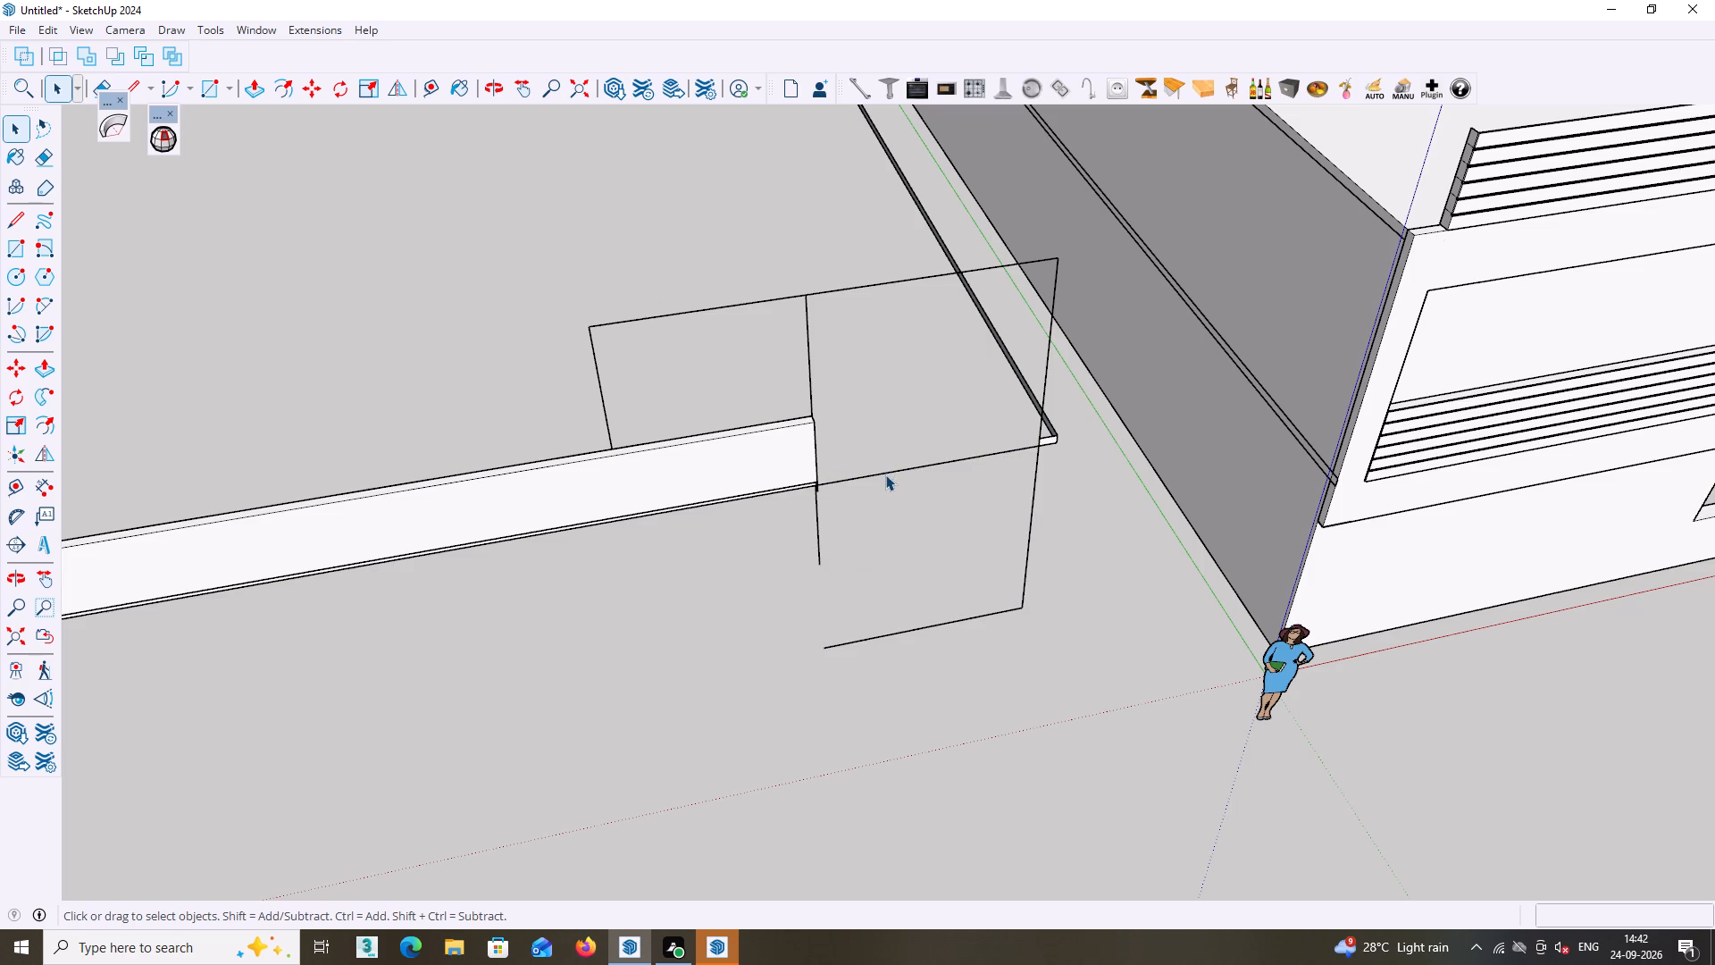
# Erase the leftover panel edges above the copied band, the edge running on from its end and part of the upright below it.
pyautogui.press('e')
pyautogui.click(866, 283)
pyautogui.click(810, 324)
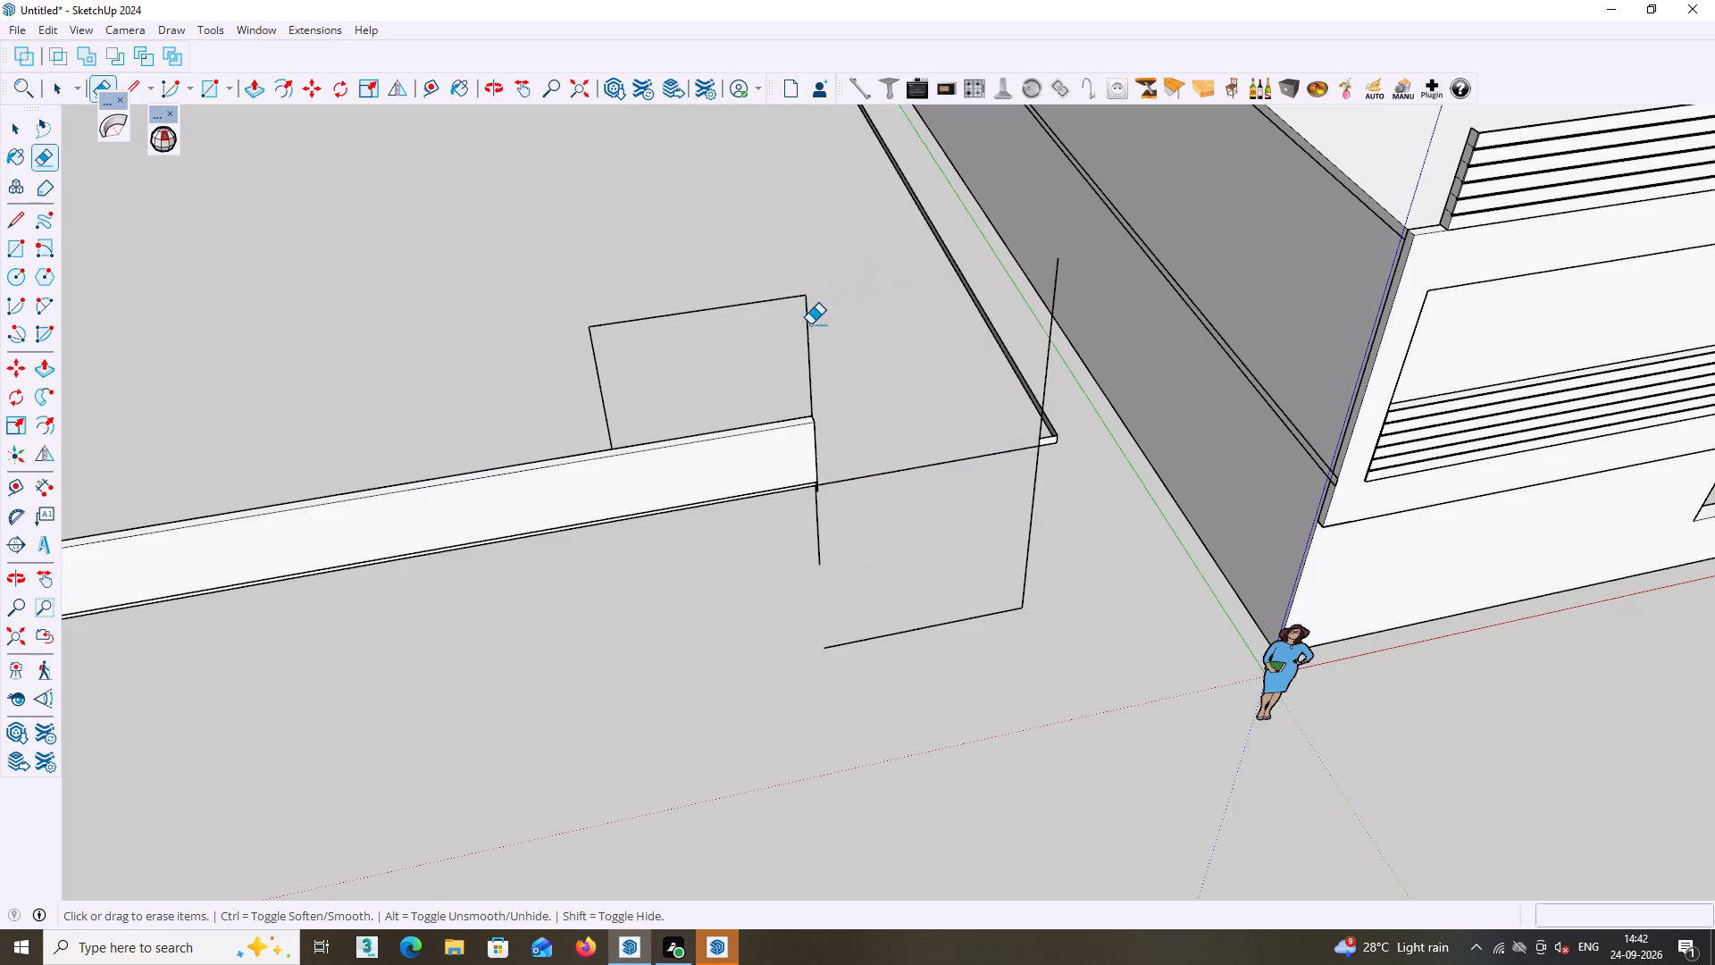
pyautogui.click(795, 293)
pyautogui.click(790, 301)
pyautogui.click(809, 315)
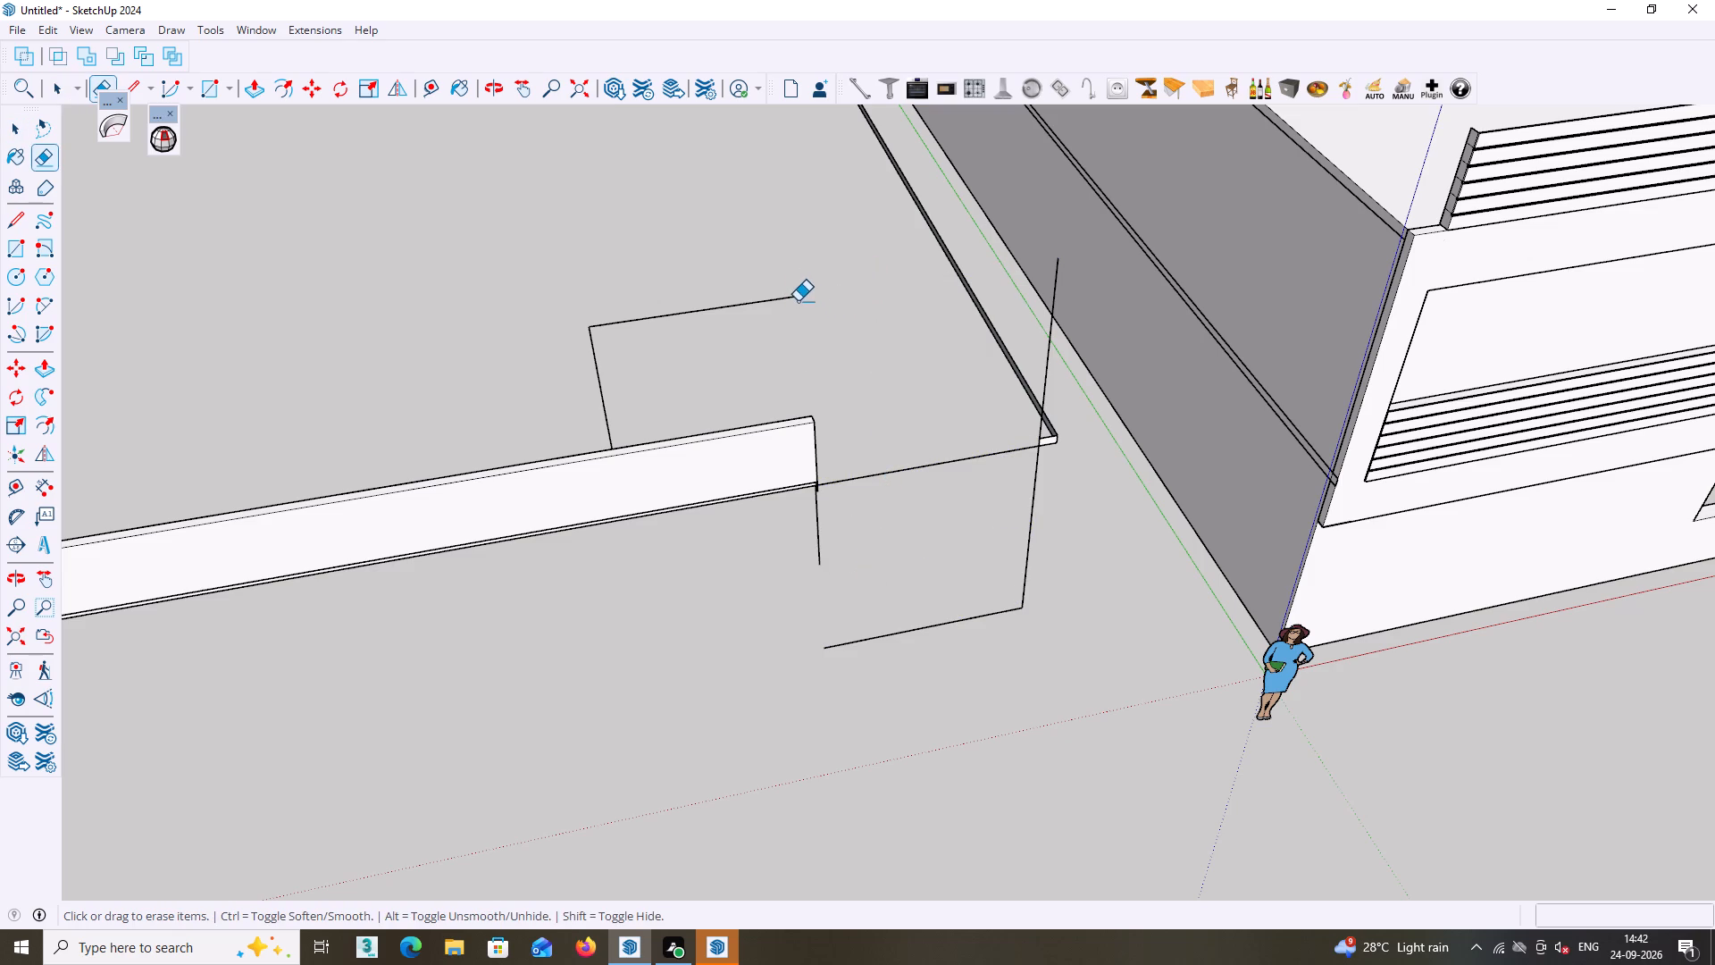
pyautogui.click(798, 301)
pyautogui.click(795, 296)
pyautogui.scroll(2, 716, 354)
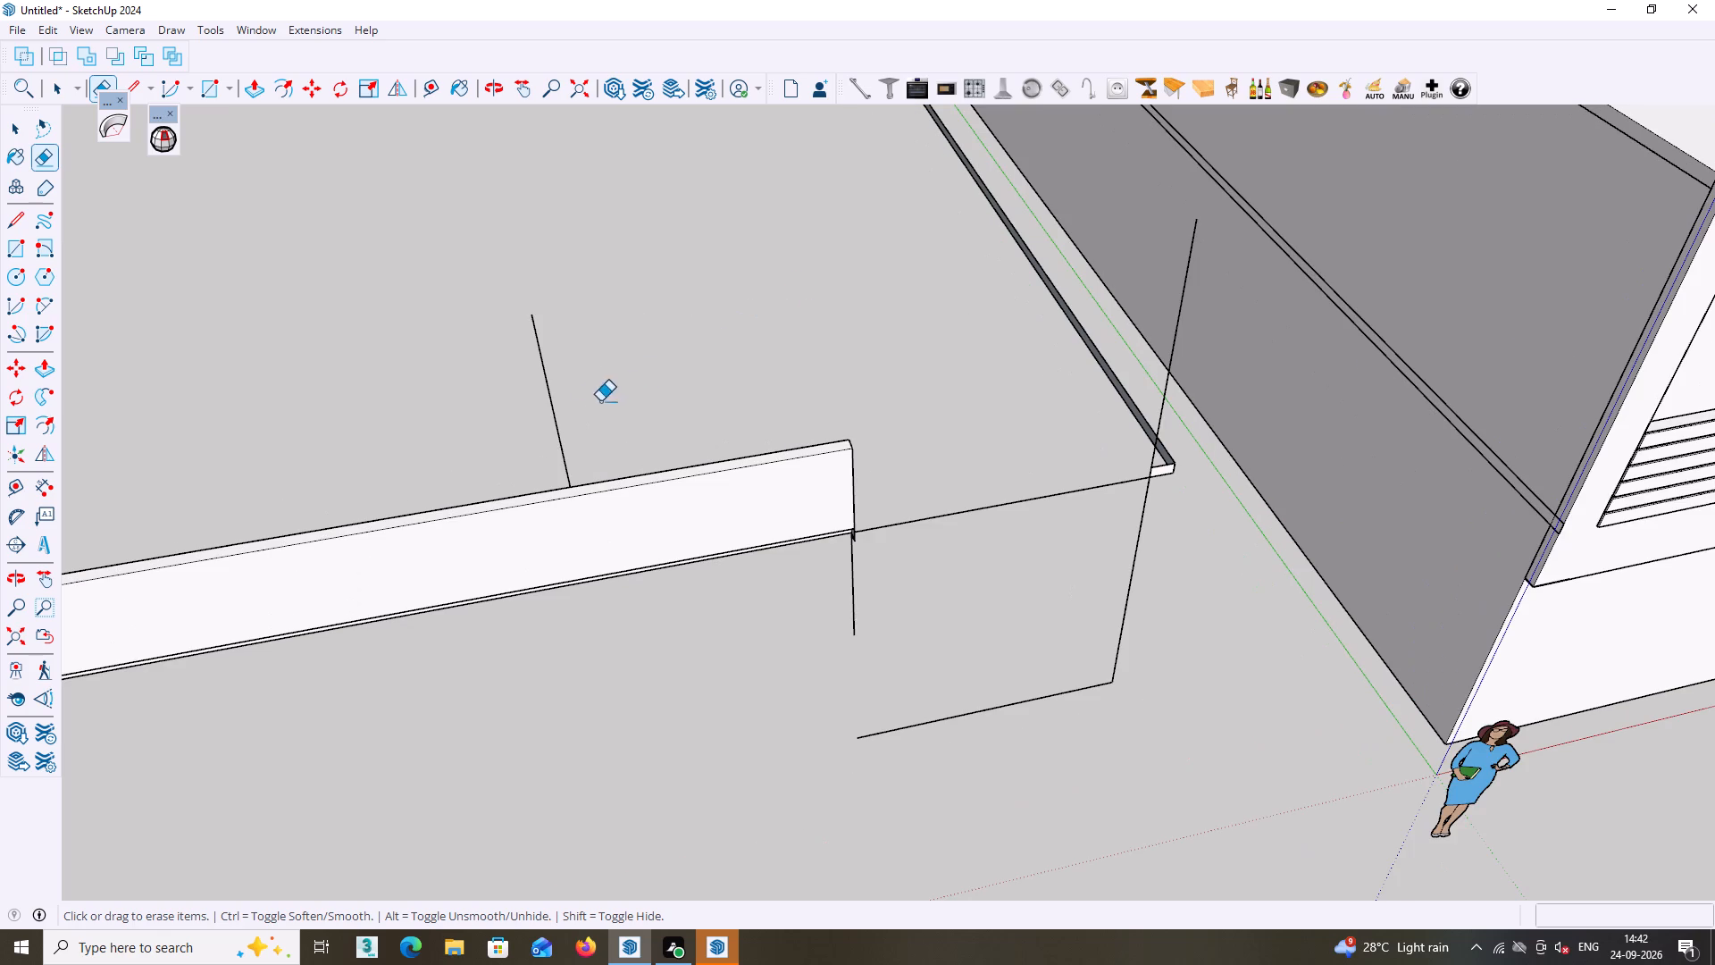
pyautogui.click(561, 438)
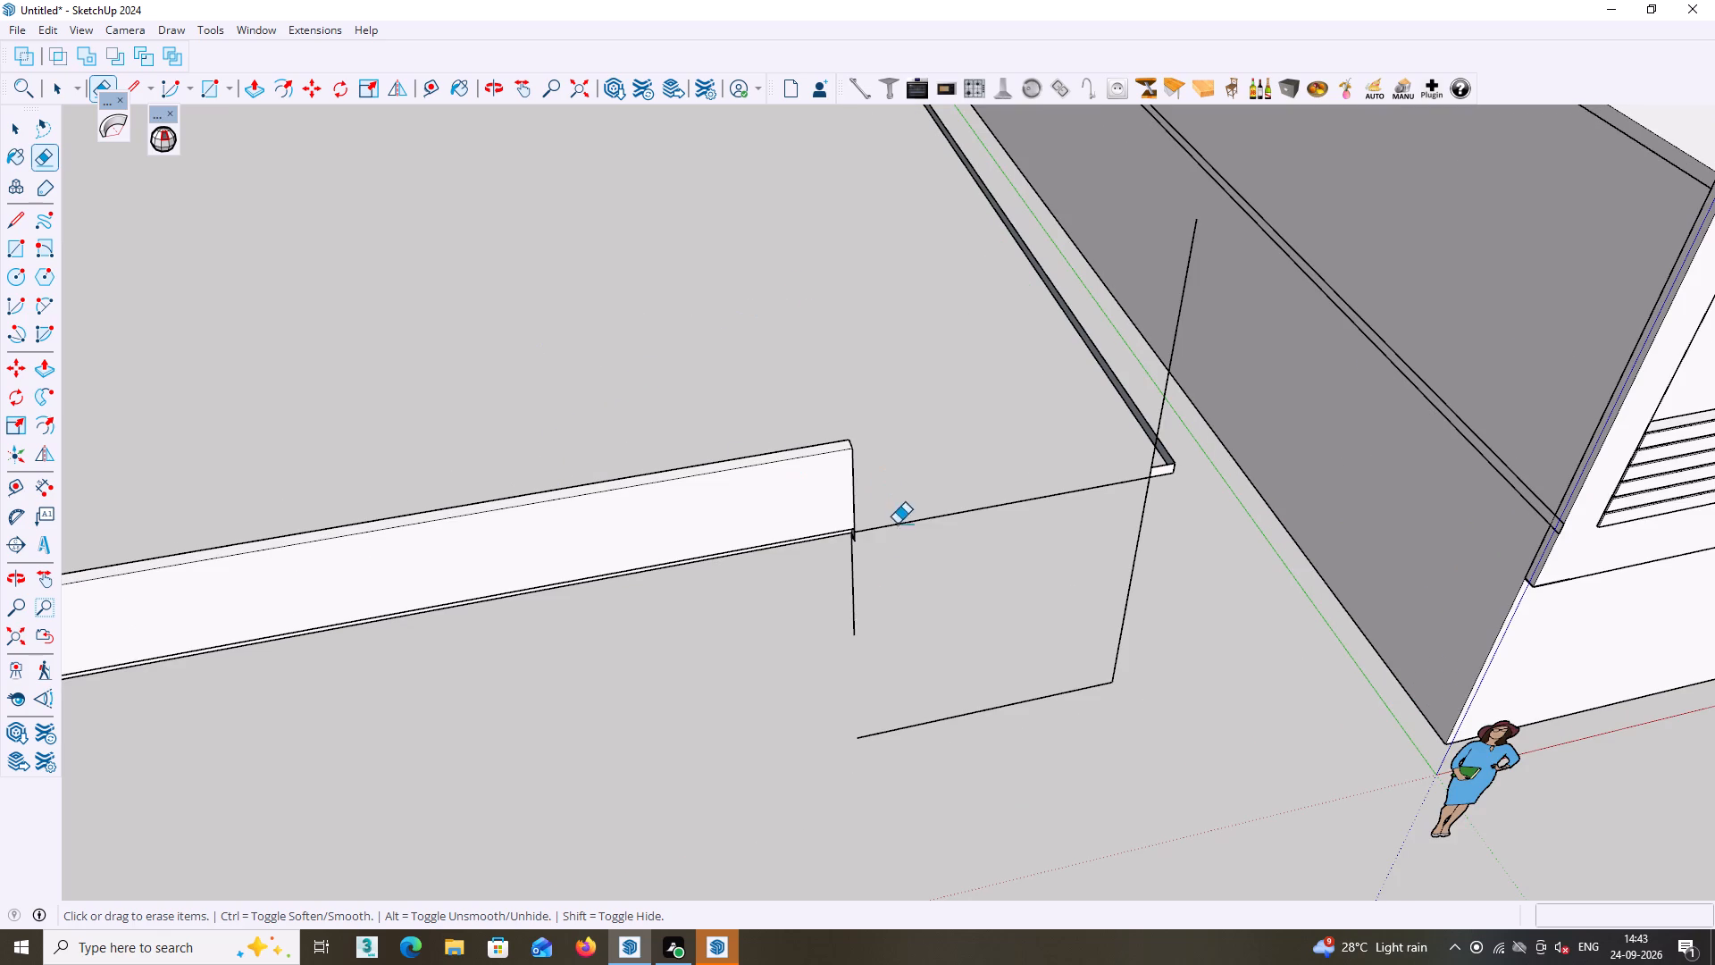
pyautogui.moveTo(884, 598); pyautogui.dragTo(791, 514, button='middle')
pyautogui.scroll(2, 875, 528)
pyautogui.click(924, 525)
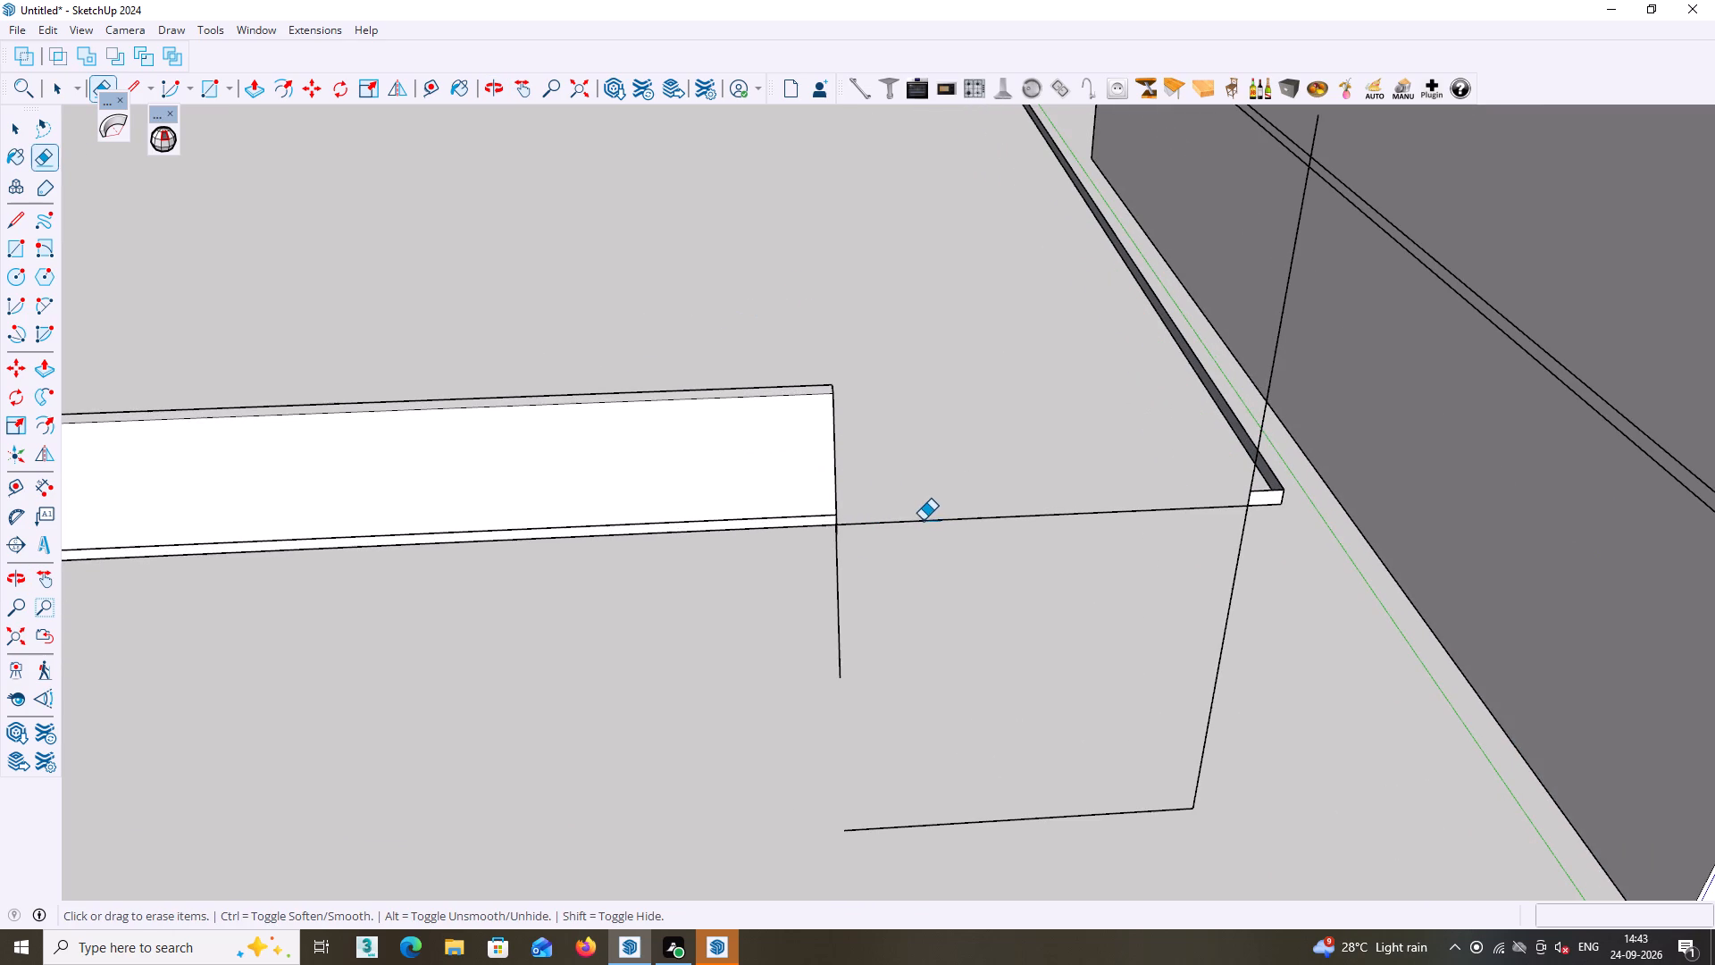
pyautogui.click(923, 520)
pyautogui.doubleClick(836, 554)
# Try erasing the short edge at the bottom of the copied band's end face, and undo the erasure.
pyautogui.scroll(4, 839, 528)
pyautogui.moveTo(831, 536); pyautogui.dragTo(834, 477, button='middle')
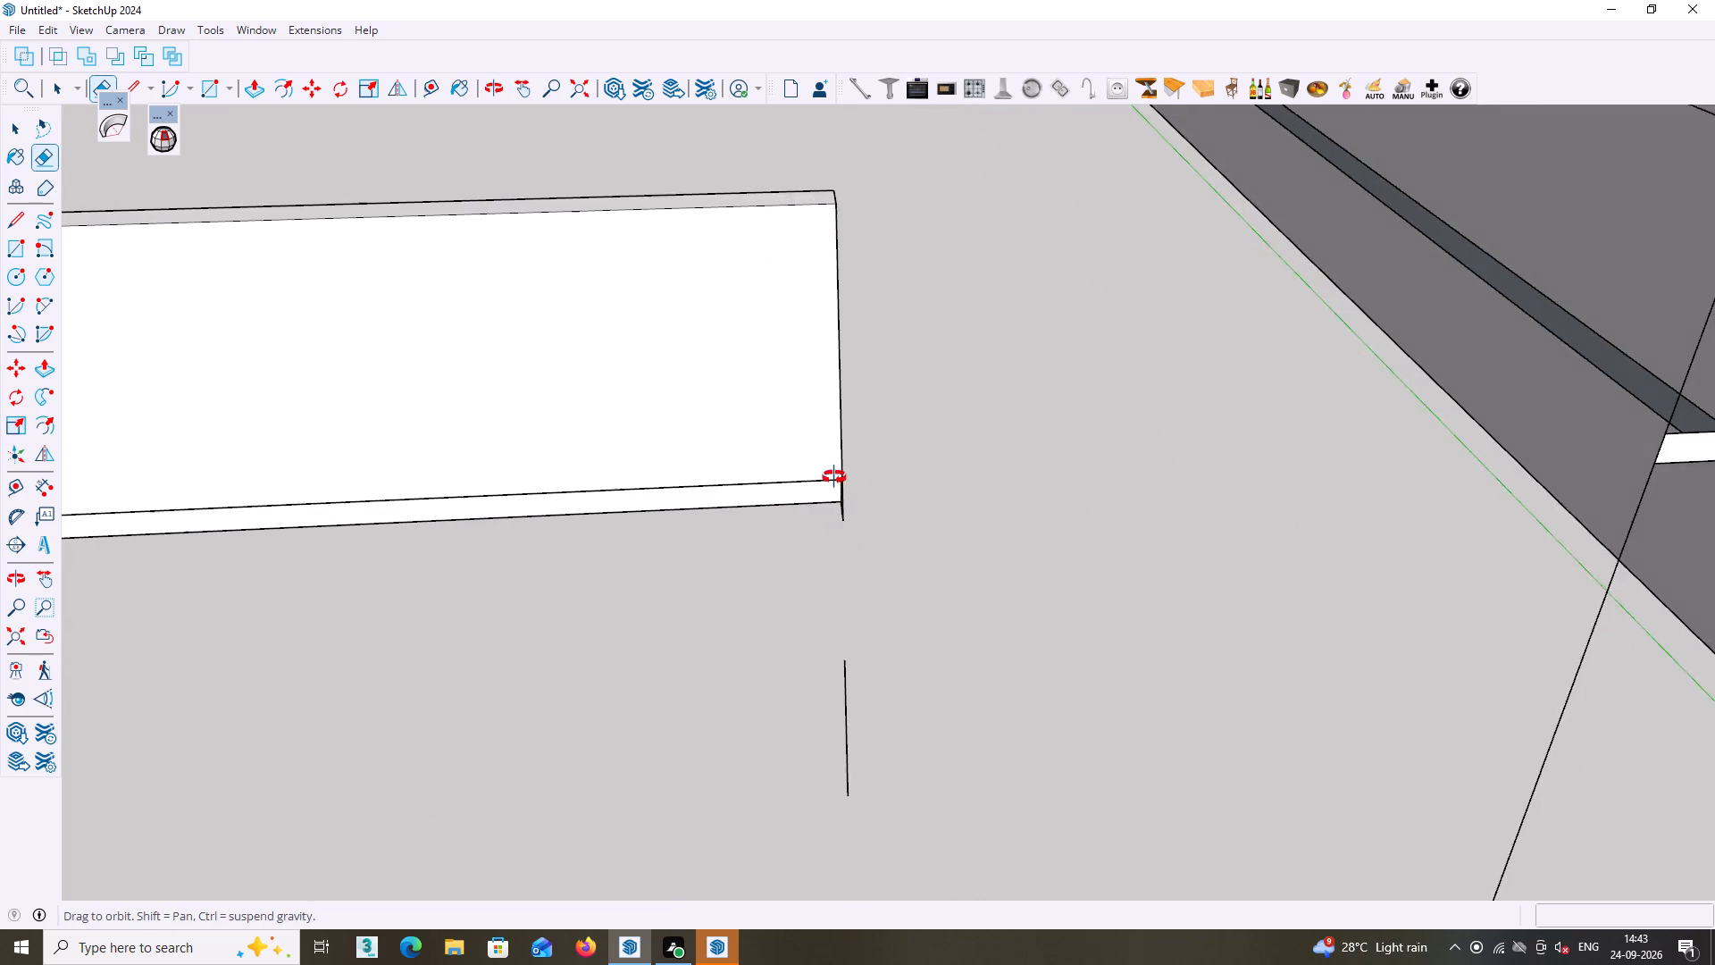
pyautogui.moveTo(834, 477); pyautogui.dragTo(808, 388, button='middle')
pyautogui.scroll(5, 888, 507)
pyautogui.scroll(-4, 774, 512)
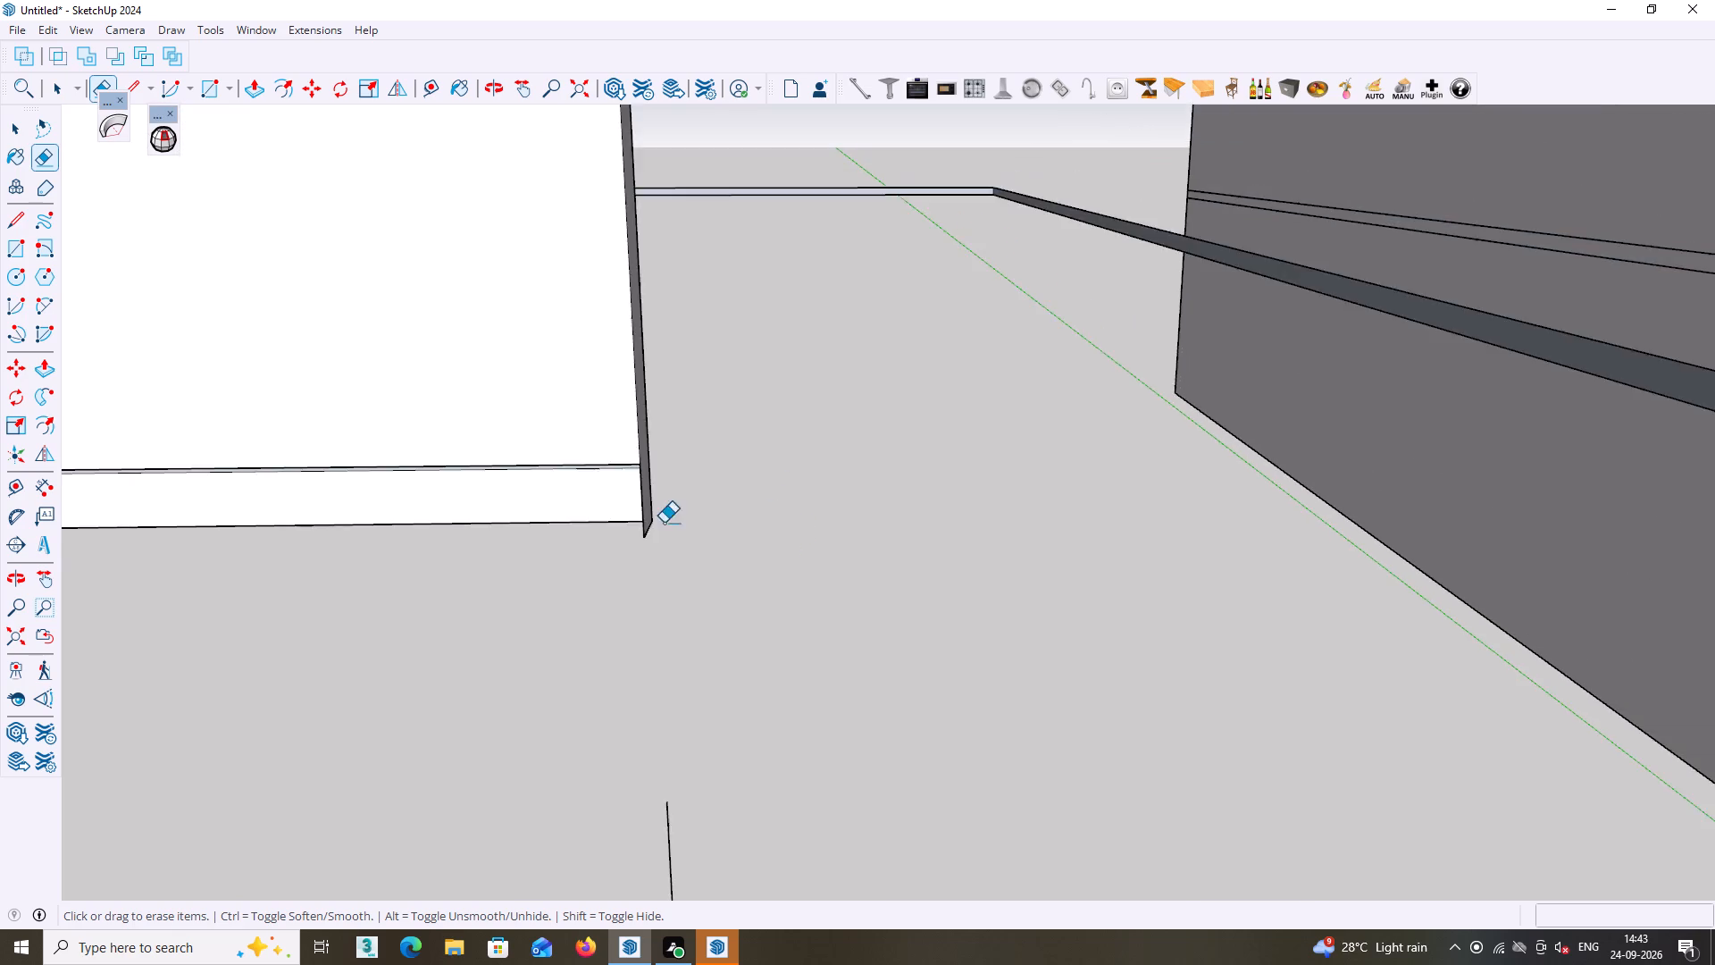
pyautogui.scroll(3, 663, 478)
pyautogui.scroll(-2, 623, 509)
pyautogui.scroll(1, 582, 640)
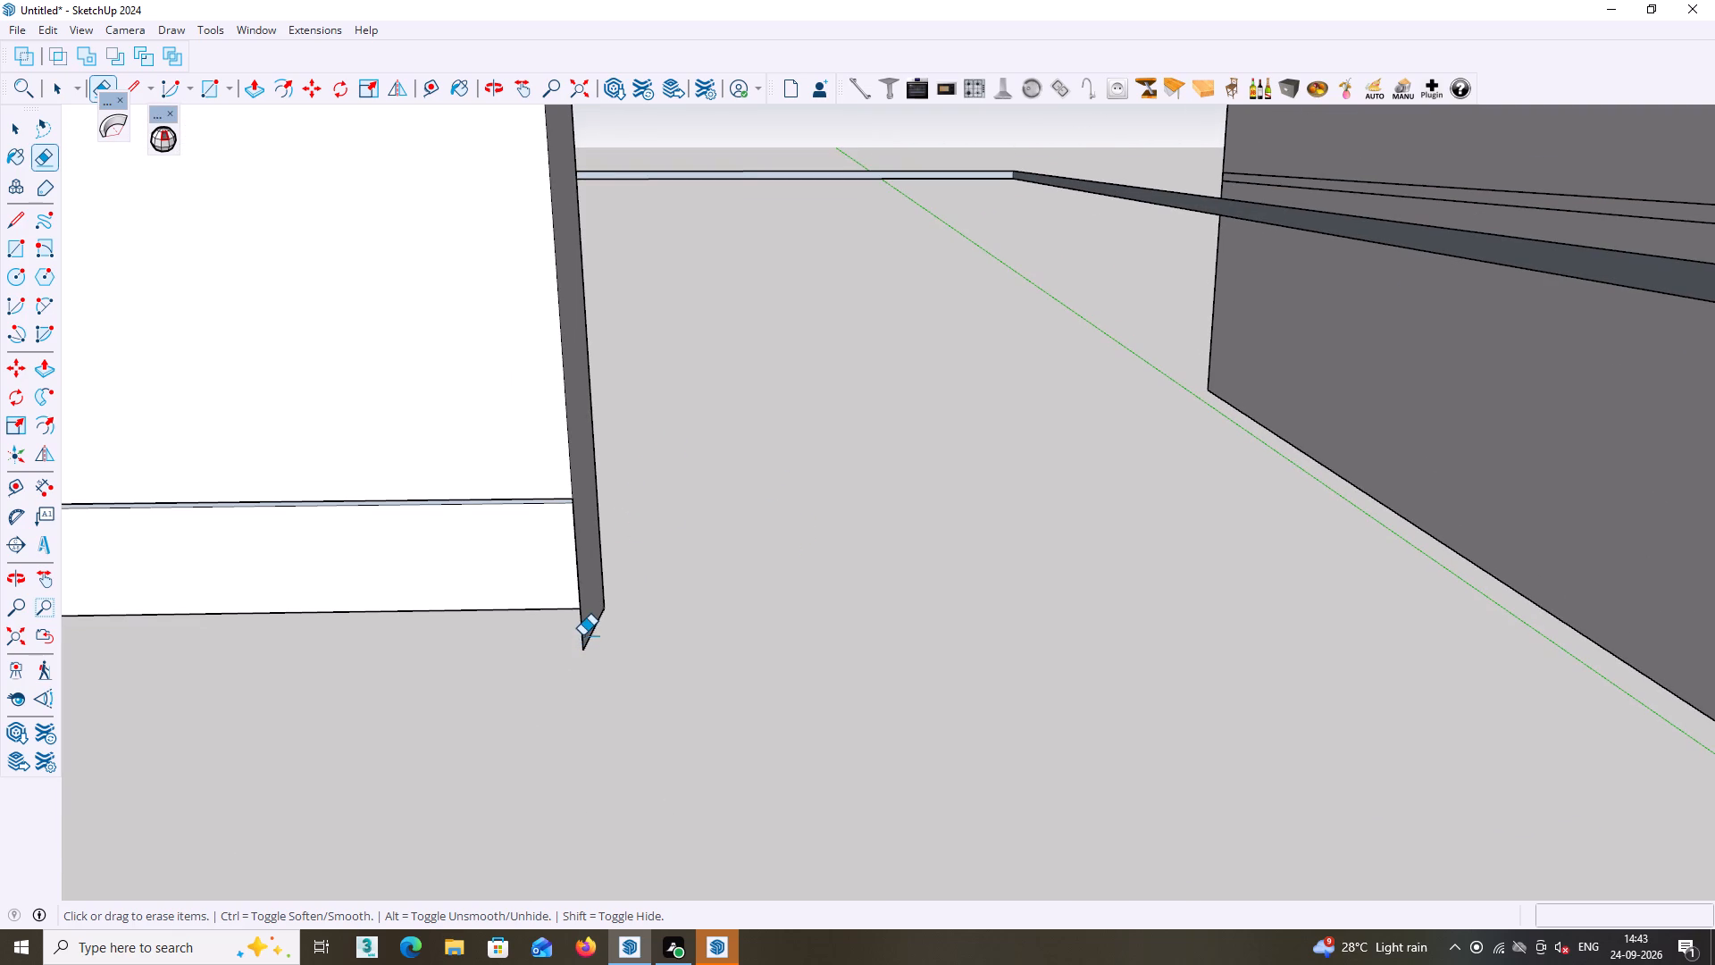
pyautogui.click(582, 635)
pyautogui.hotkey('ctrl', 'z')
# Erase the two tall upright edges beyond the copied band's end and the long narrow strip running back from them.
pyautogui.moveTo(728, 648); pyautogui.dragTo(629, 651, button='middle')
pyautogui.scroll(-5, 787, 656)
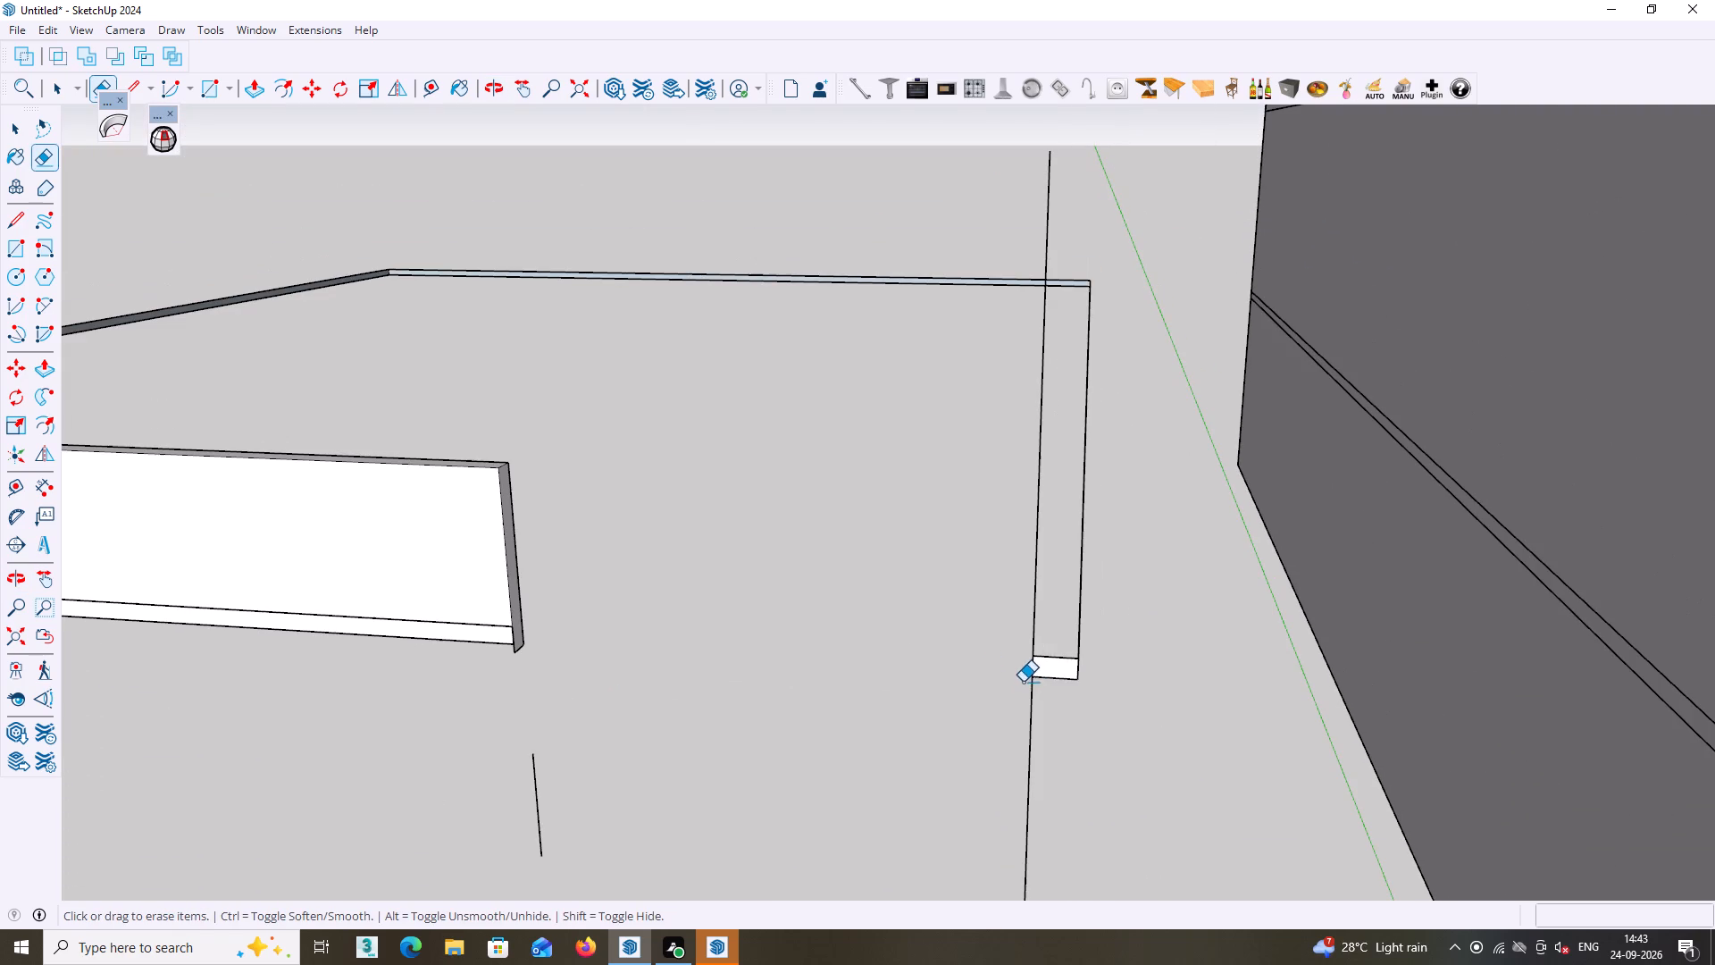
pyautogui.click(1030, 609)
pyautogui.click(1033, 608)
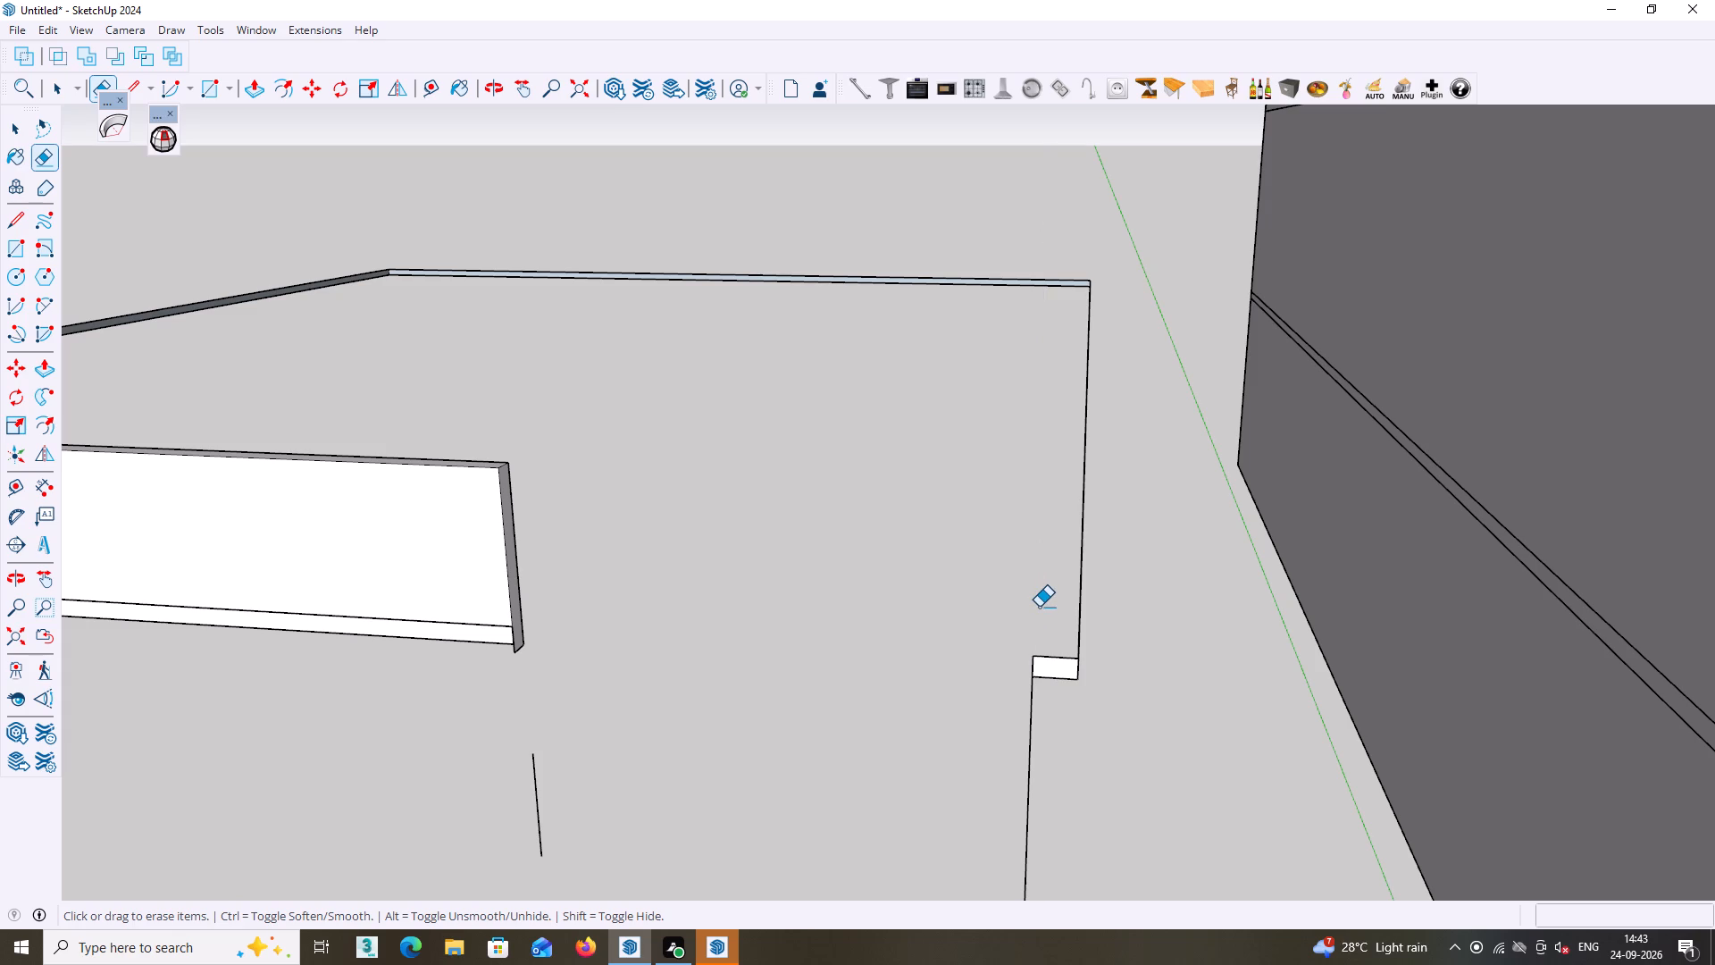
pyautogui.scroll(-6, 1184, 384)
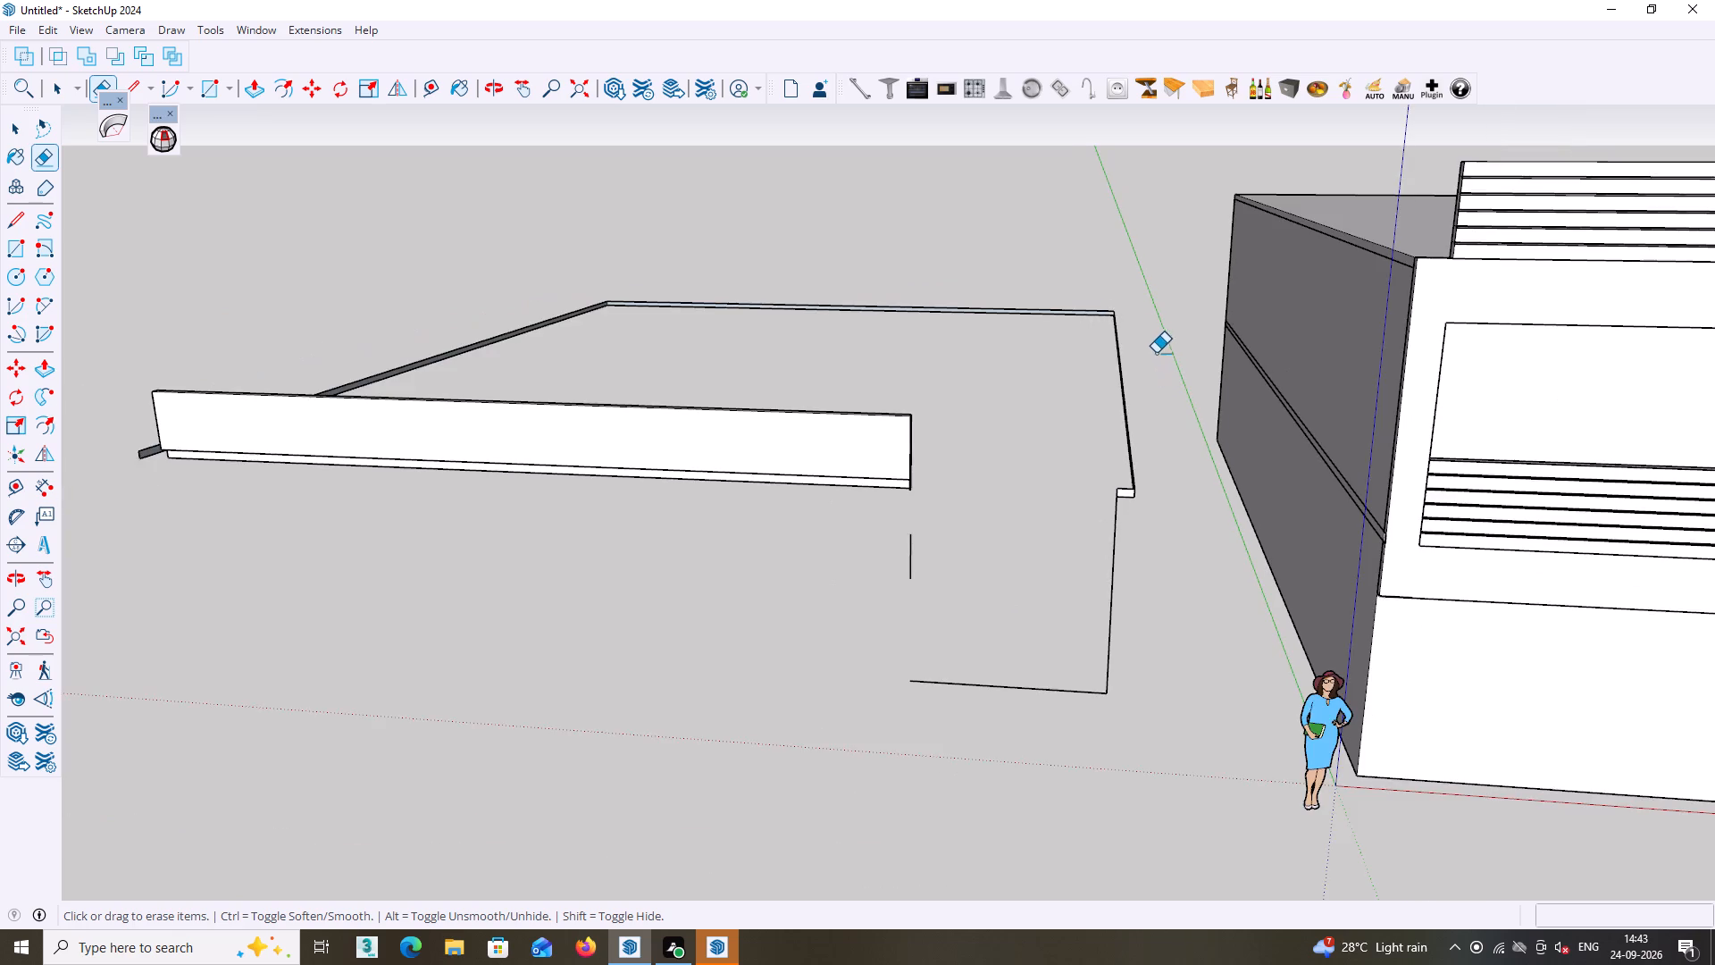
pyautogui.scroll(9, 1147, 335)
pyautogui.click(1114, 319)
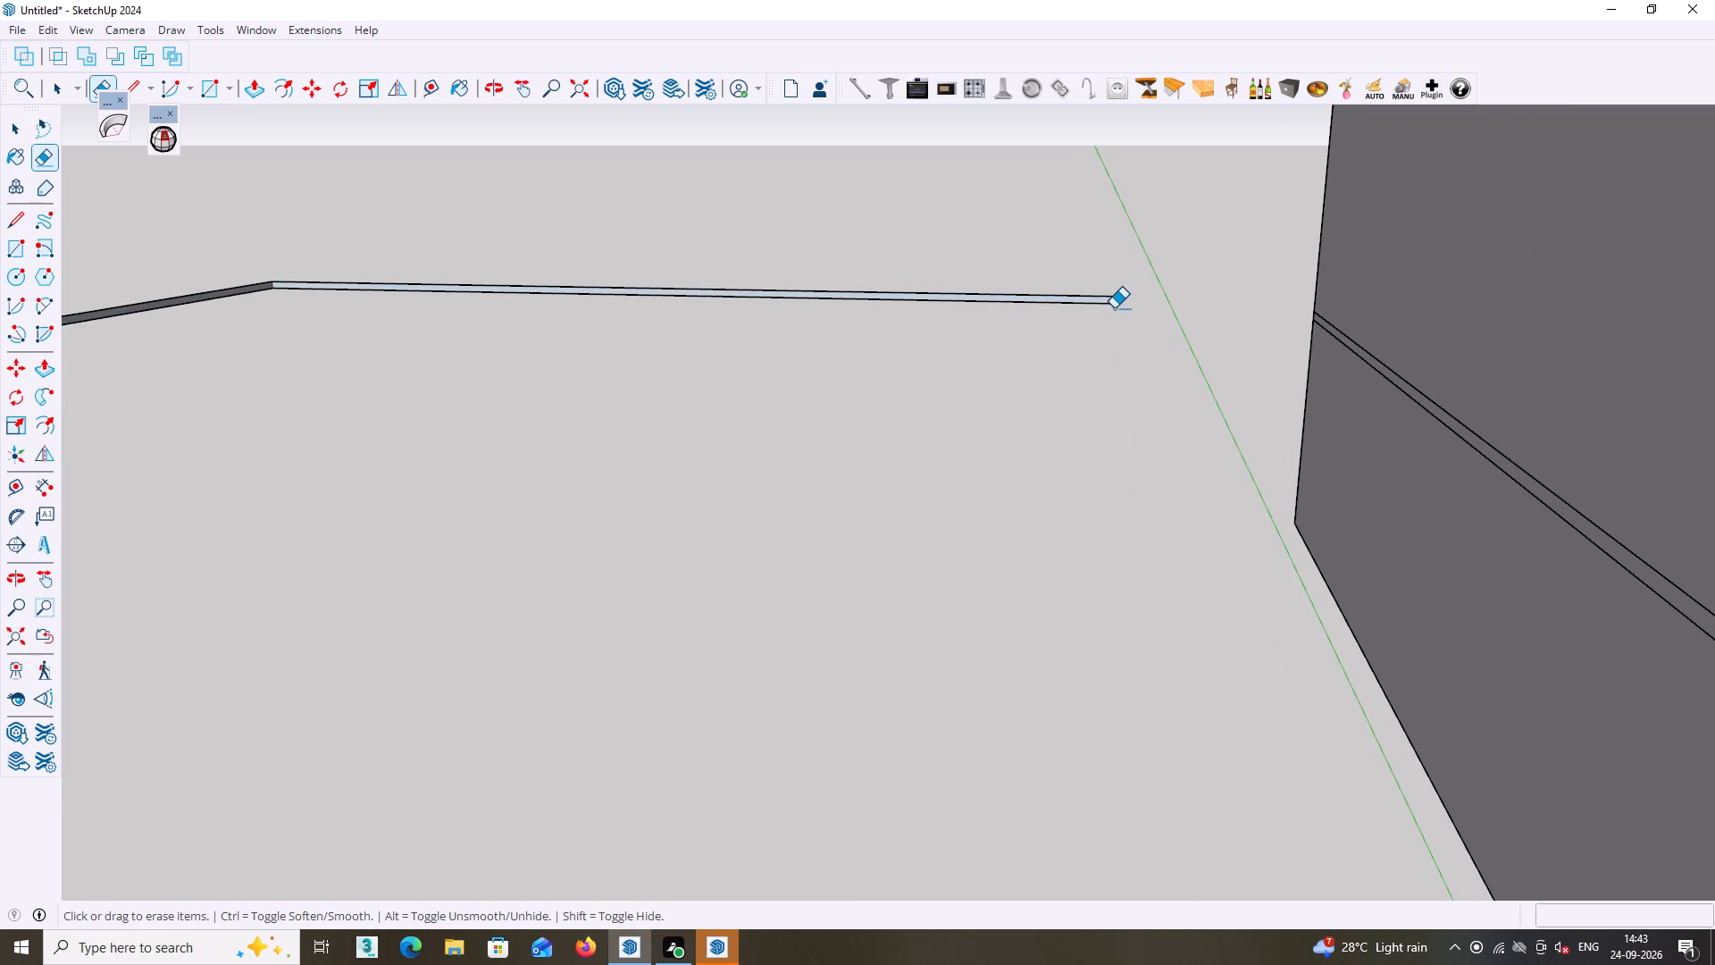
pyautogui.doubleClick(1110, 297)
pyautogui.click(1095, 303)
pyautogui.scroll(-5, 1095, 303)
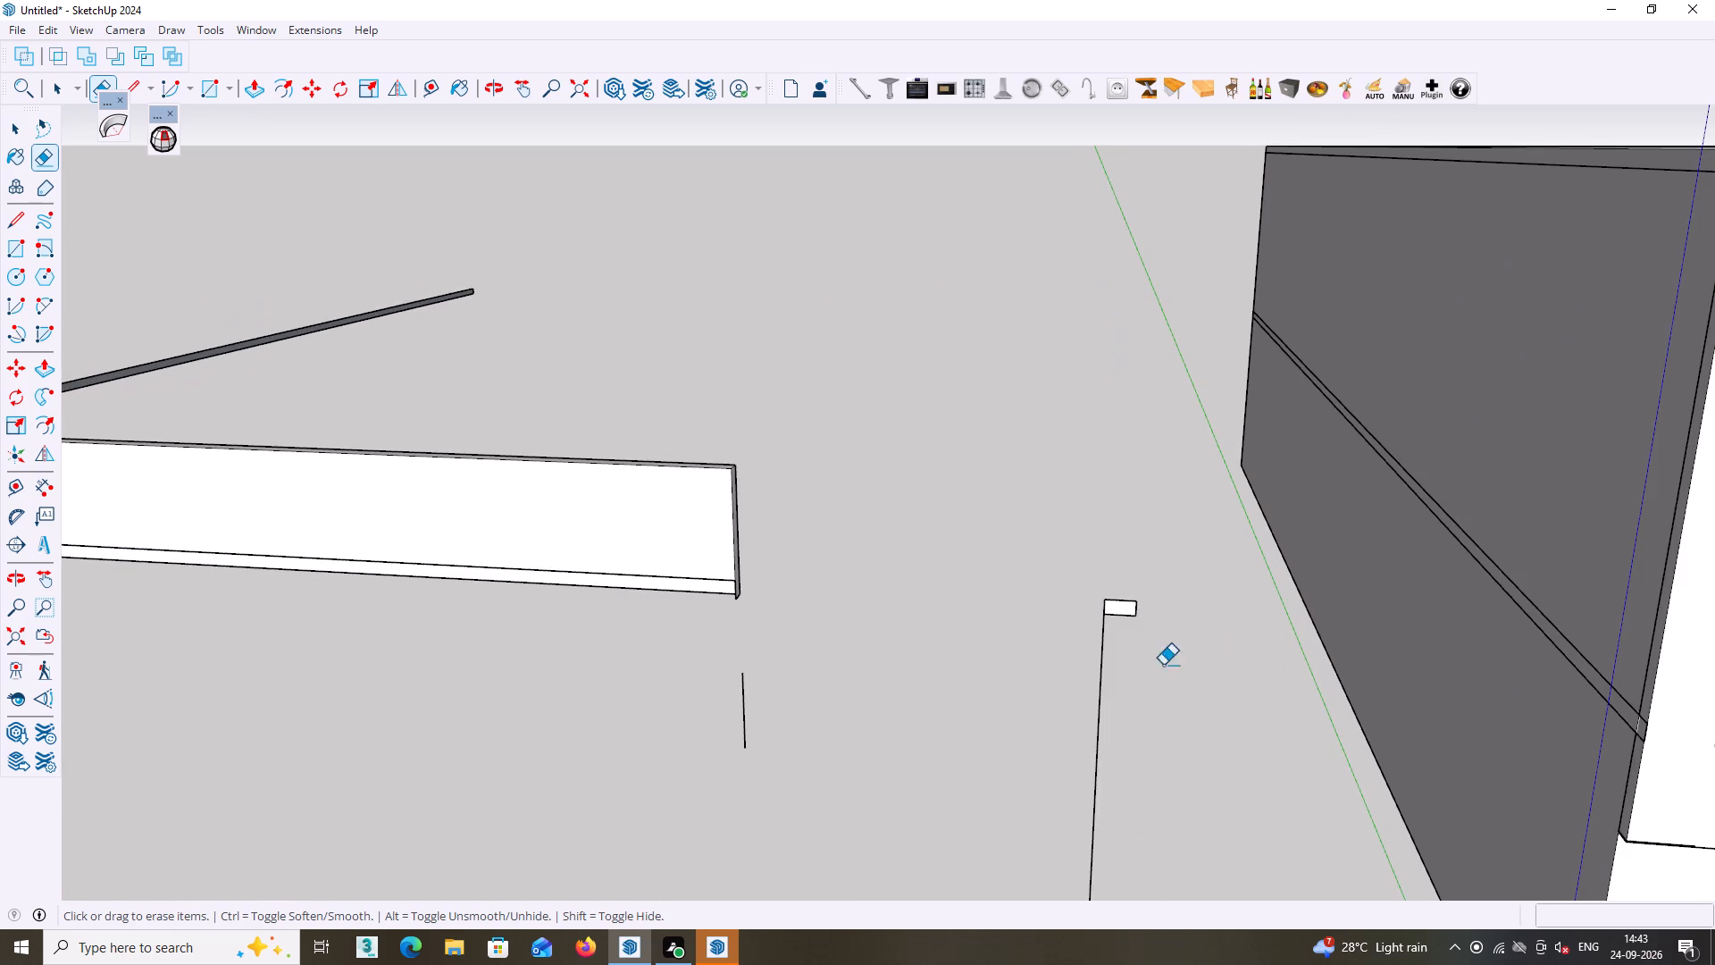
# Erase the small leftover rectangular face with its edges and the upright line running down from it.
pyautogui.scroll(1, 1155, 642)
pyautogui.click(1131, 588)
pyautogui.click(1123, 593)
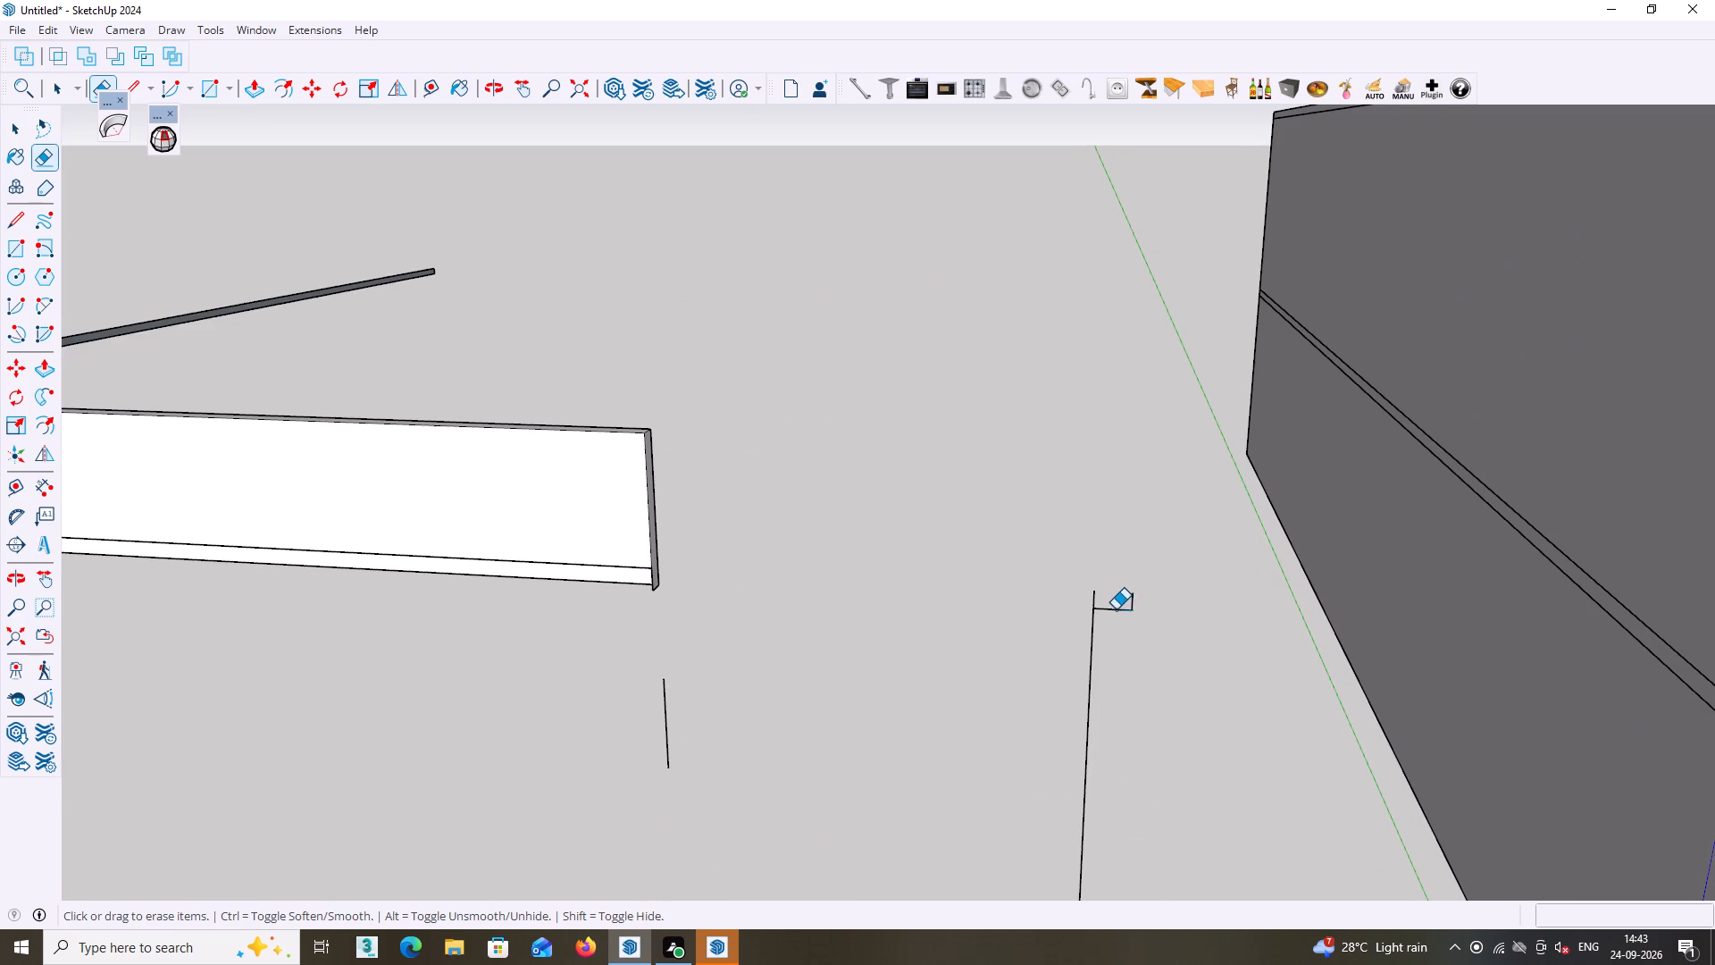
pyautogui.click(1116, 609)
pyautogui.click(1133, 600)
pyautogui.click(1092, 606)
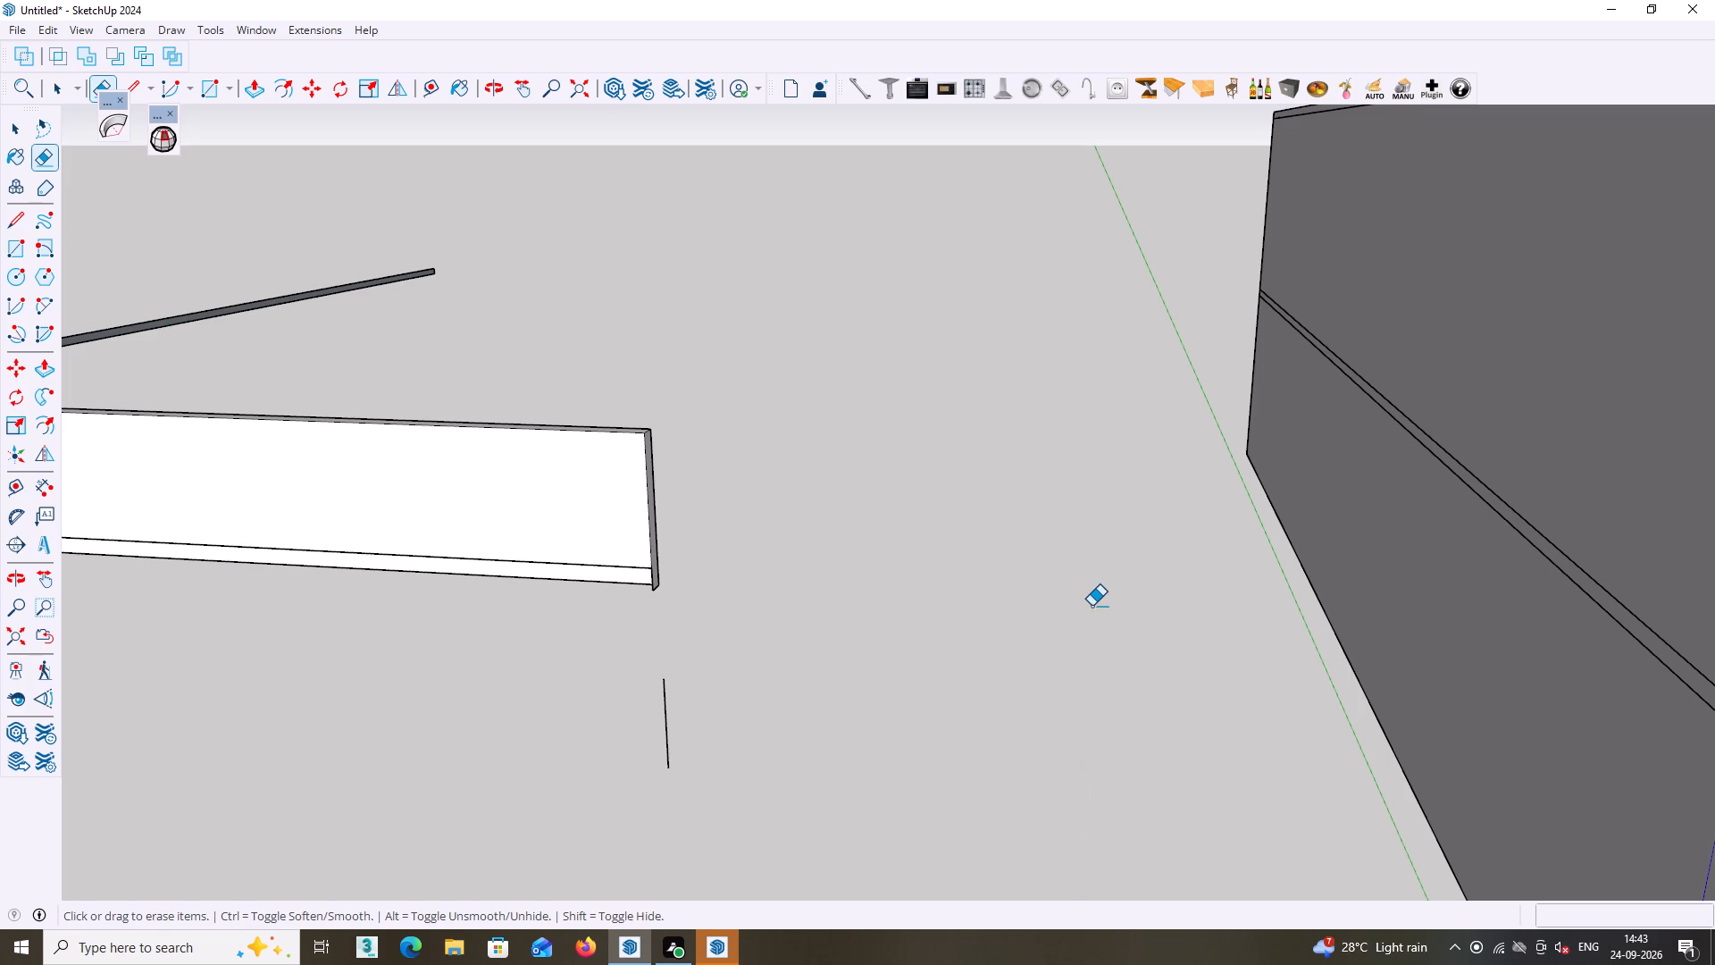
# Erase the loose short vertical edge and the loose horizontal line below the end of the copied band.
pyautogui.click(663, 697)
pyautogui.scroll(-4, 683, 684)
pyautogui.scroll(2, 718, 642)
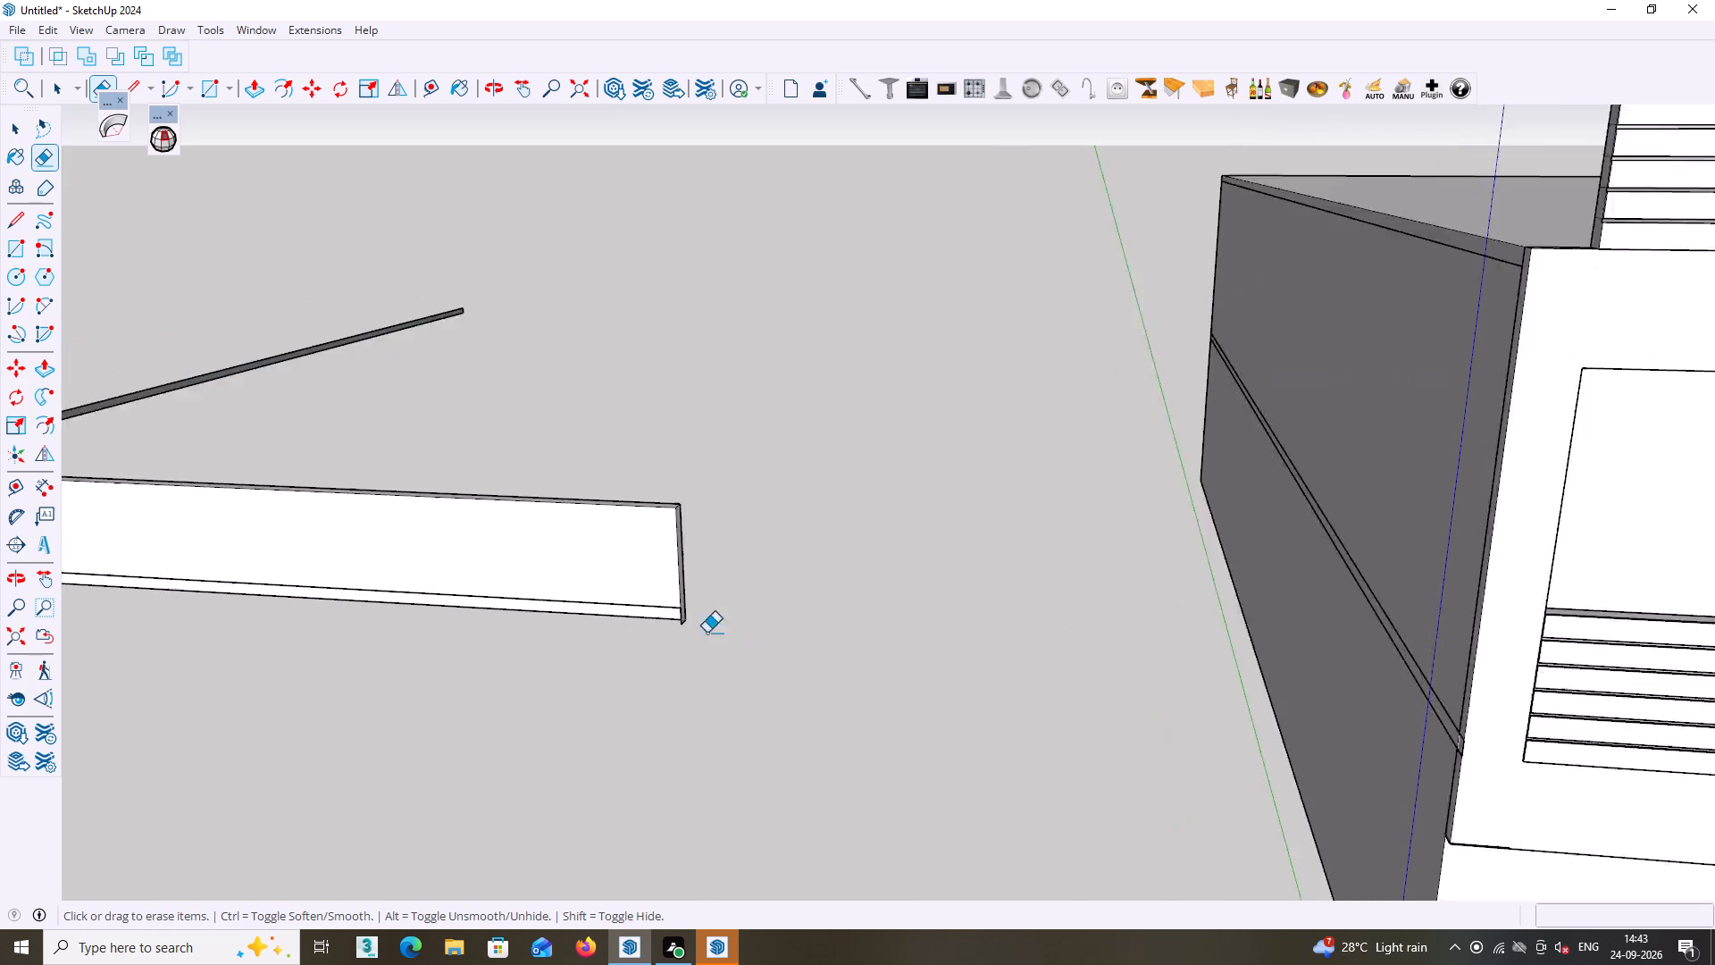
pyautogui.scroll(1, 707, 633)
pyautogui.moveTo(689, 645); pyautogui.dragTo(709, 665, button='middle')
pyautogui.scroll(-4, 732, 688)
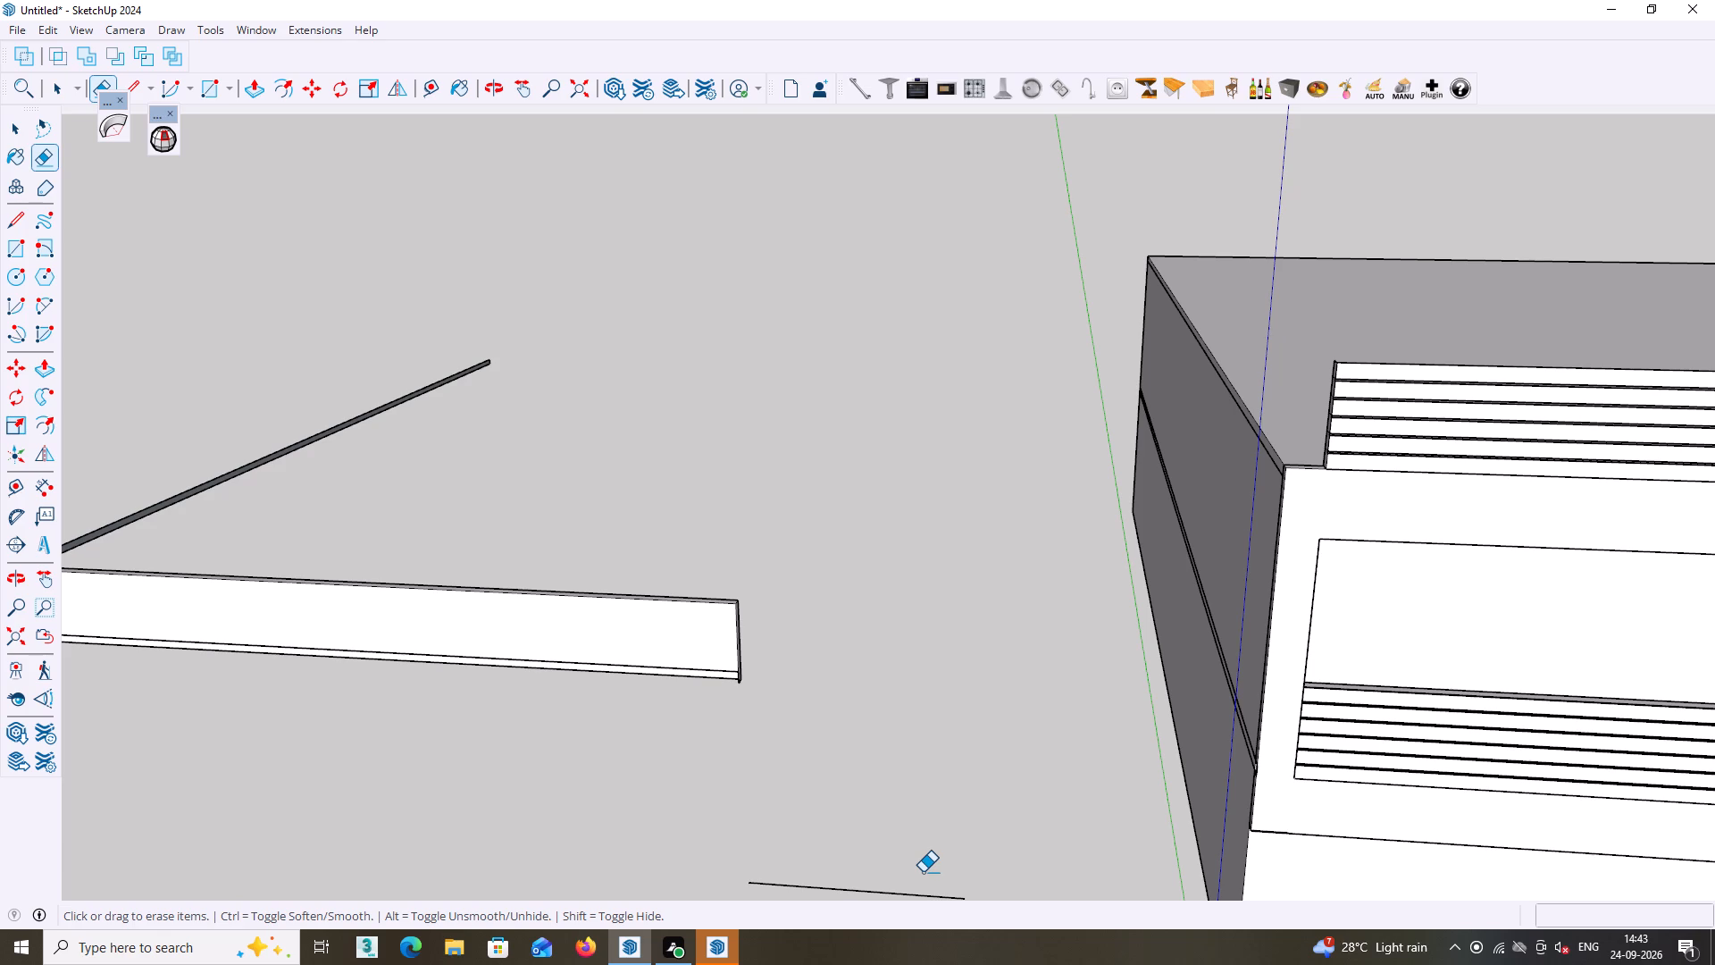
pyautogui.keyDown('shift'); pyautogui.moveTo(756, 768); pyautogui.dragTo(817, 539, button='middle'); pyautogui.keyUp('shift')
pyautogui.keyDown('shift'); pyautogui.scroll(-1, 761, 735); pyautogui.keyUp('shift')
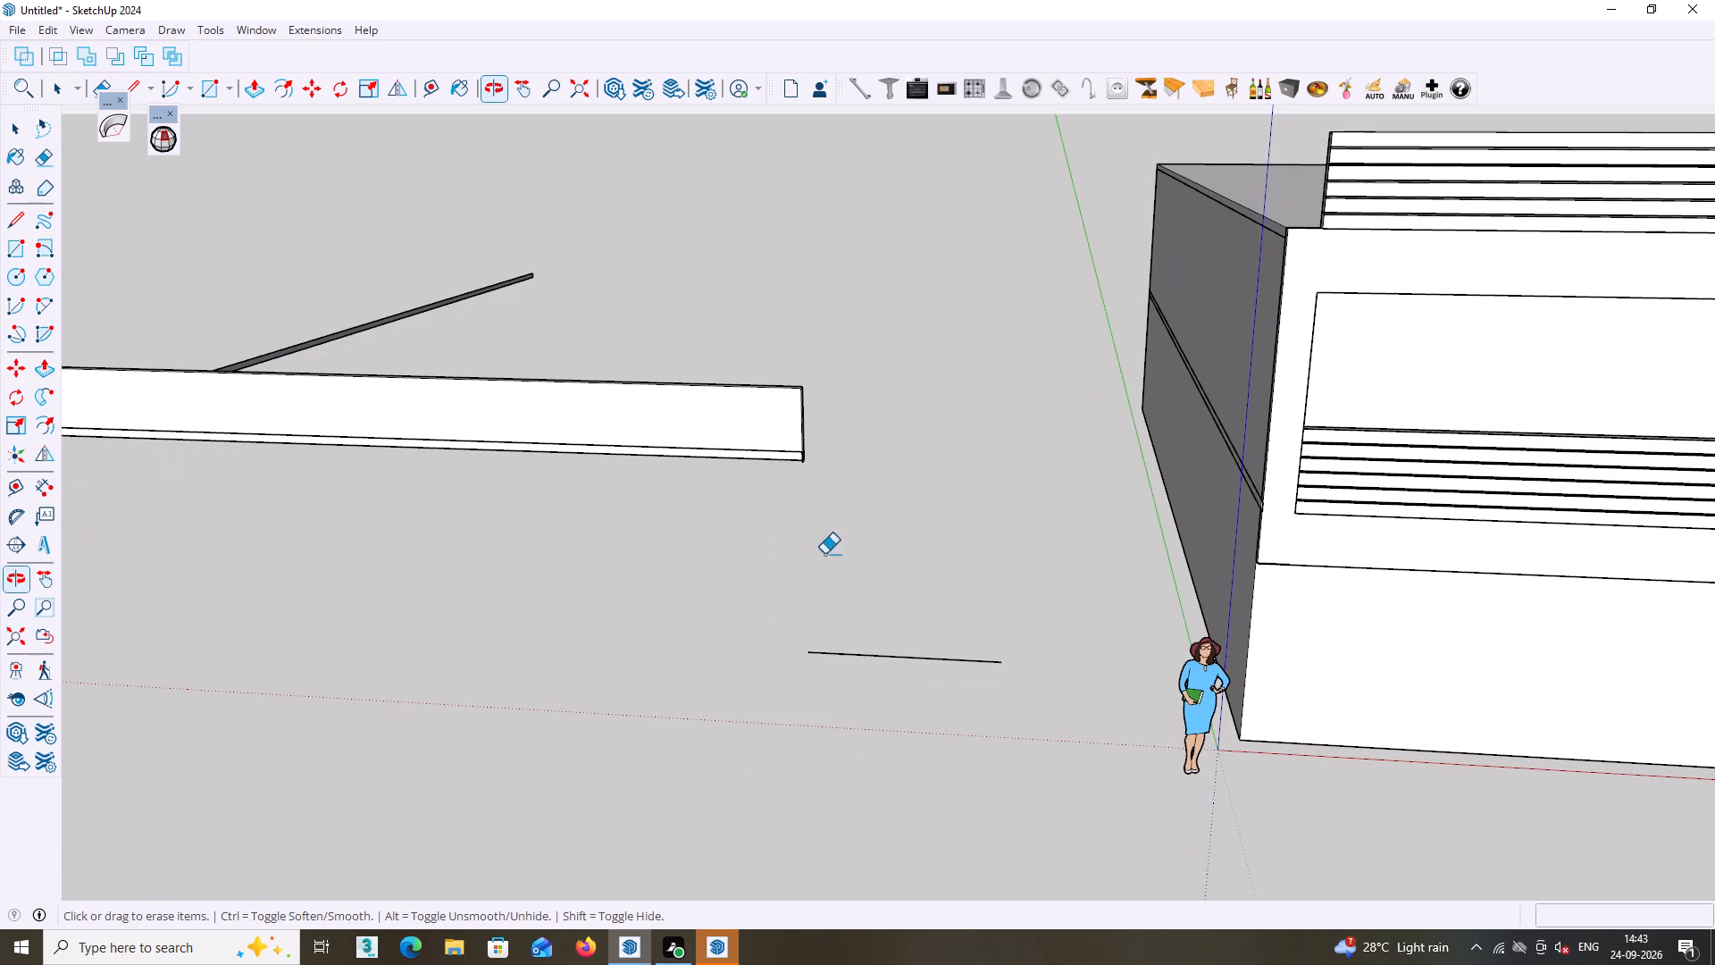
pyautogui.click(909, 658)
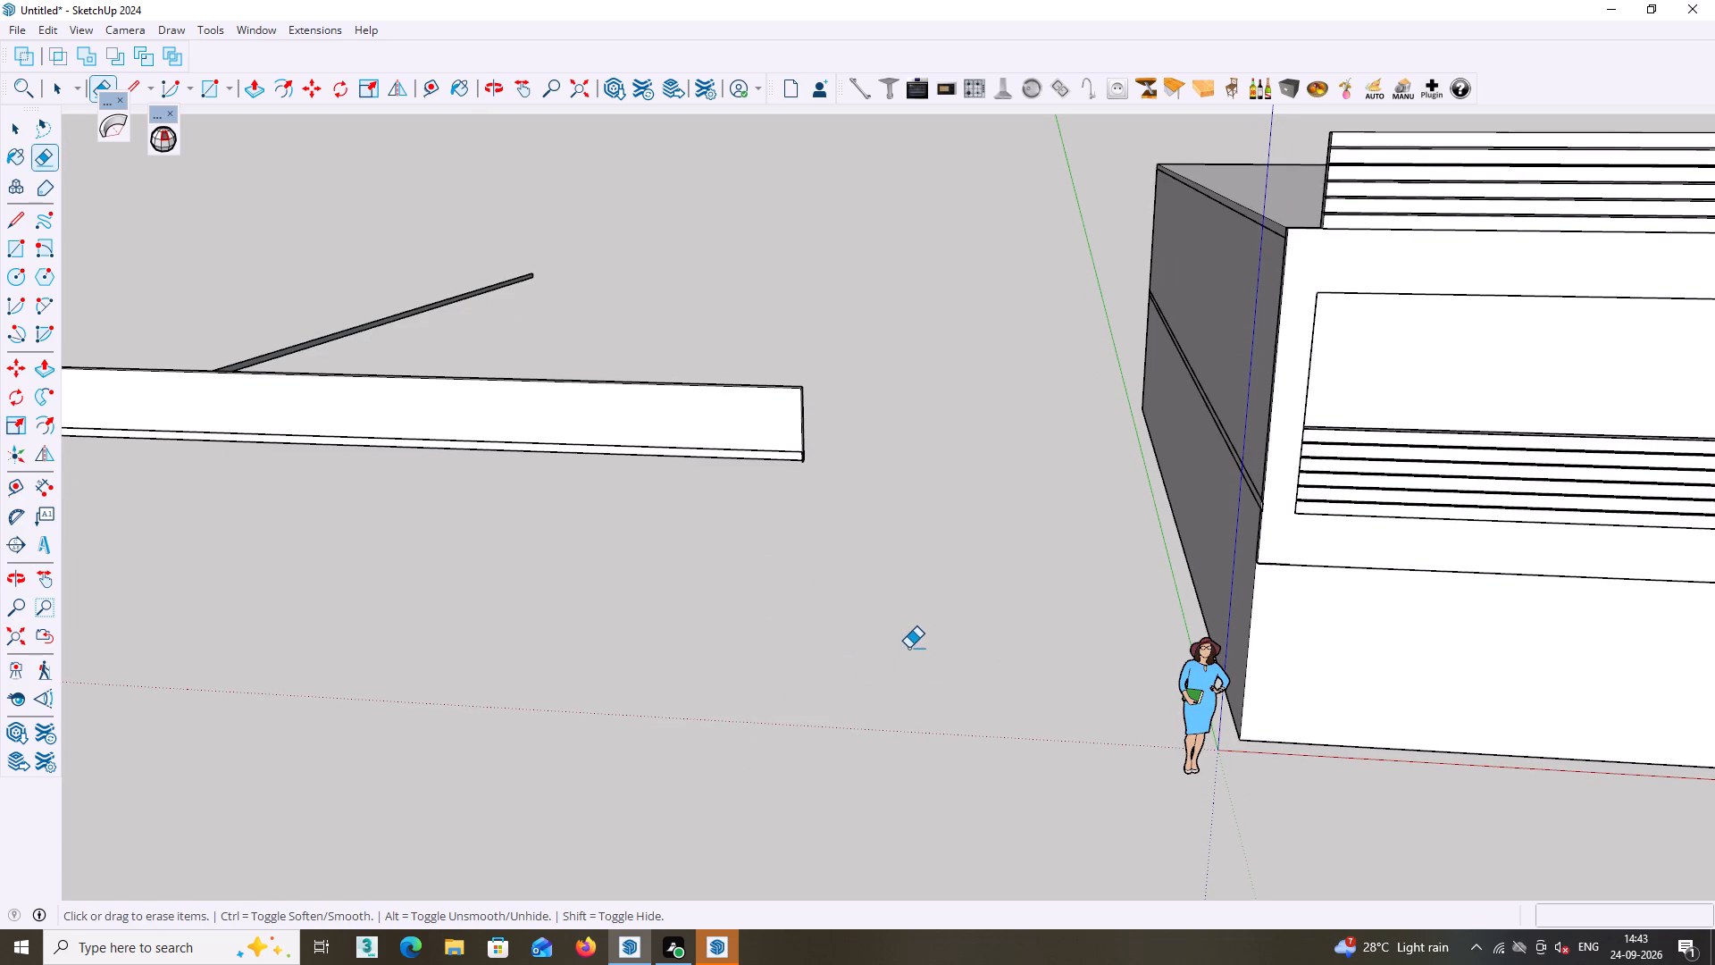
# Examine the copied band's end, underside and lower lip from several angles for leftover or missing geometry.
pyautogui.scroll(-5, 917, 575)
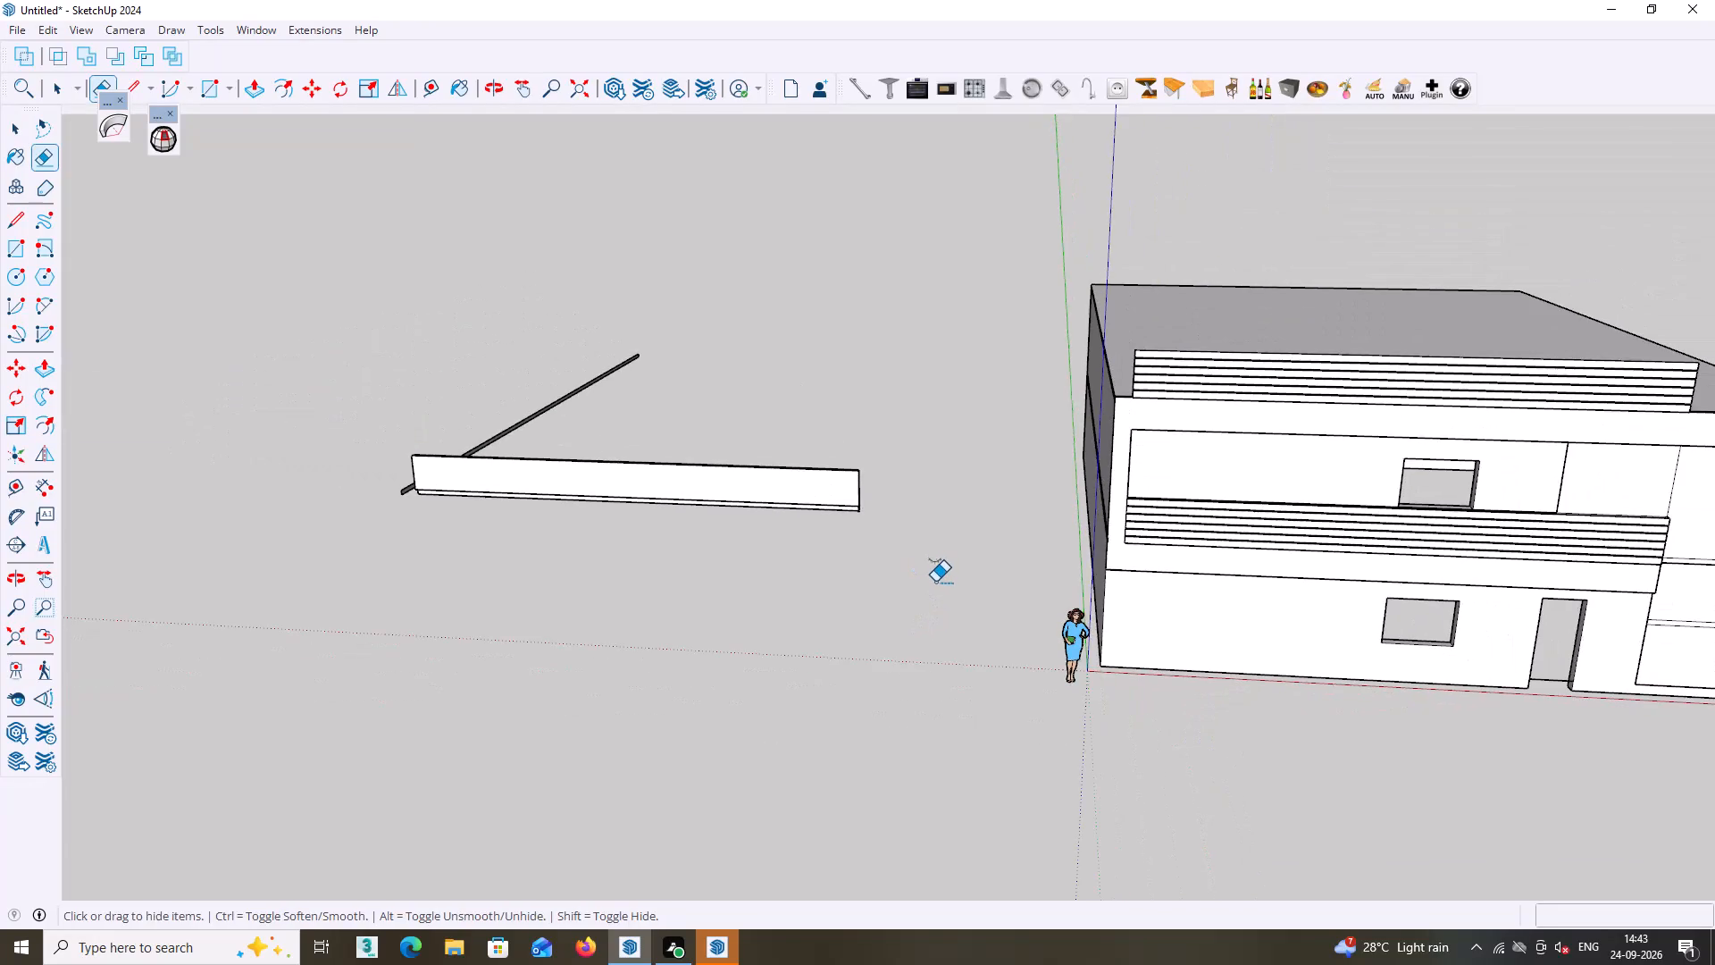
pyautogui.keyDown('shift'); pyautogui.moveTo(935, 582); pyautogui.dragTo(1076, 616, button='middle'); pyautogui.keyUp('shift')
pyautogui.moveTo(1054, 590); pyautogui.dragTo(1046, 661, button='middle')
pyautogui.scroll(9, 992, 576)
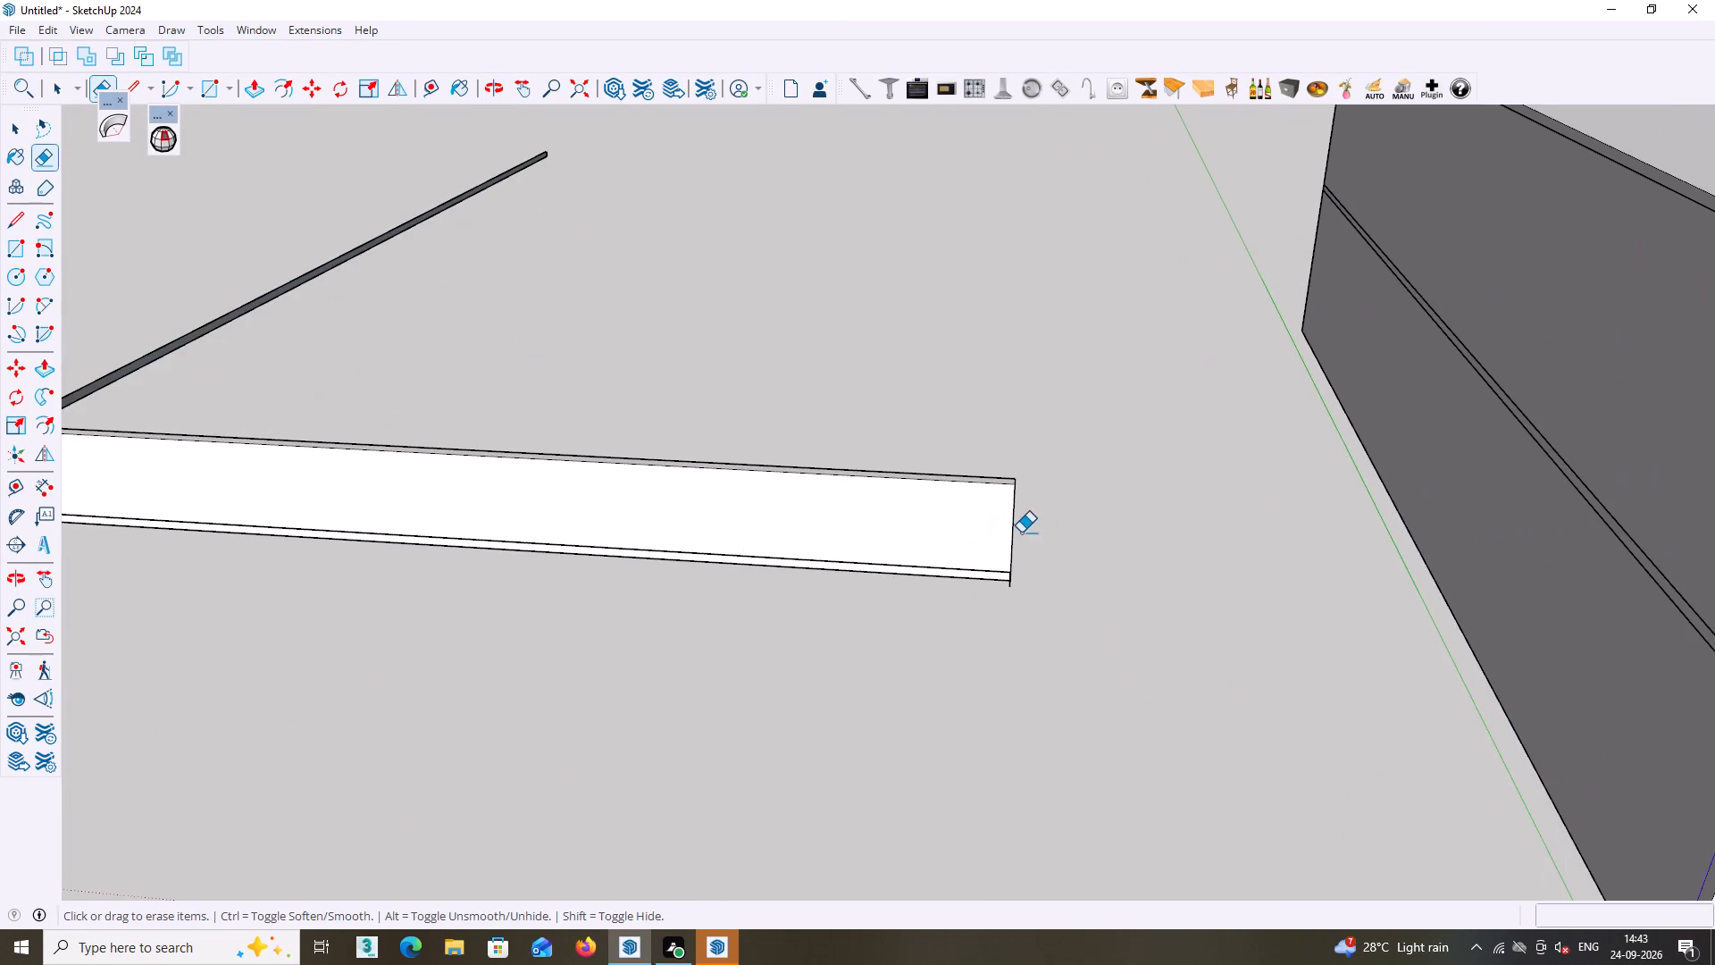
pyautogui.keyDown('shift'); pyautogui.moveTo(1039, 536); pyautogui.dragTo(1070, 455, button='middle'); pyautogui.keyUp('shift')
pyautogui.keyDown('shift'); pyautogui.scroll(1, 1041, 533); pyautogui.keyUp('shift')
pyautogui.scroll(5, 1050, 521)
pyautogui.moveTo(1026, 523); pyautogui.dragTo(851, 546, button='middle')
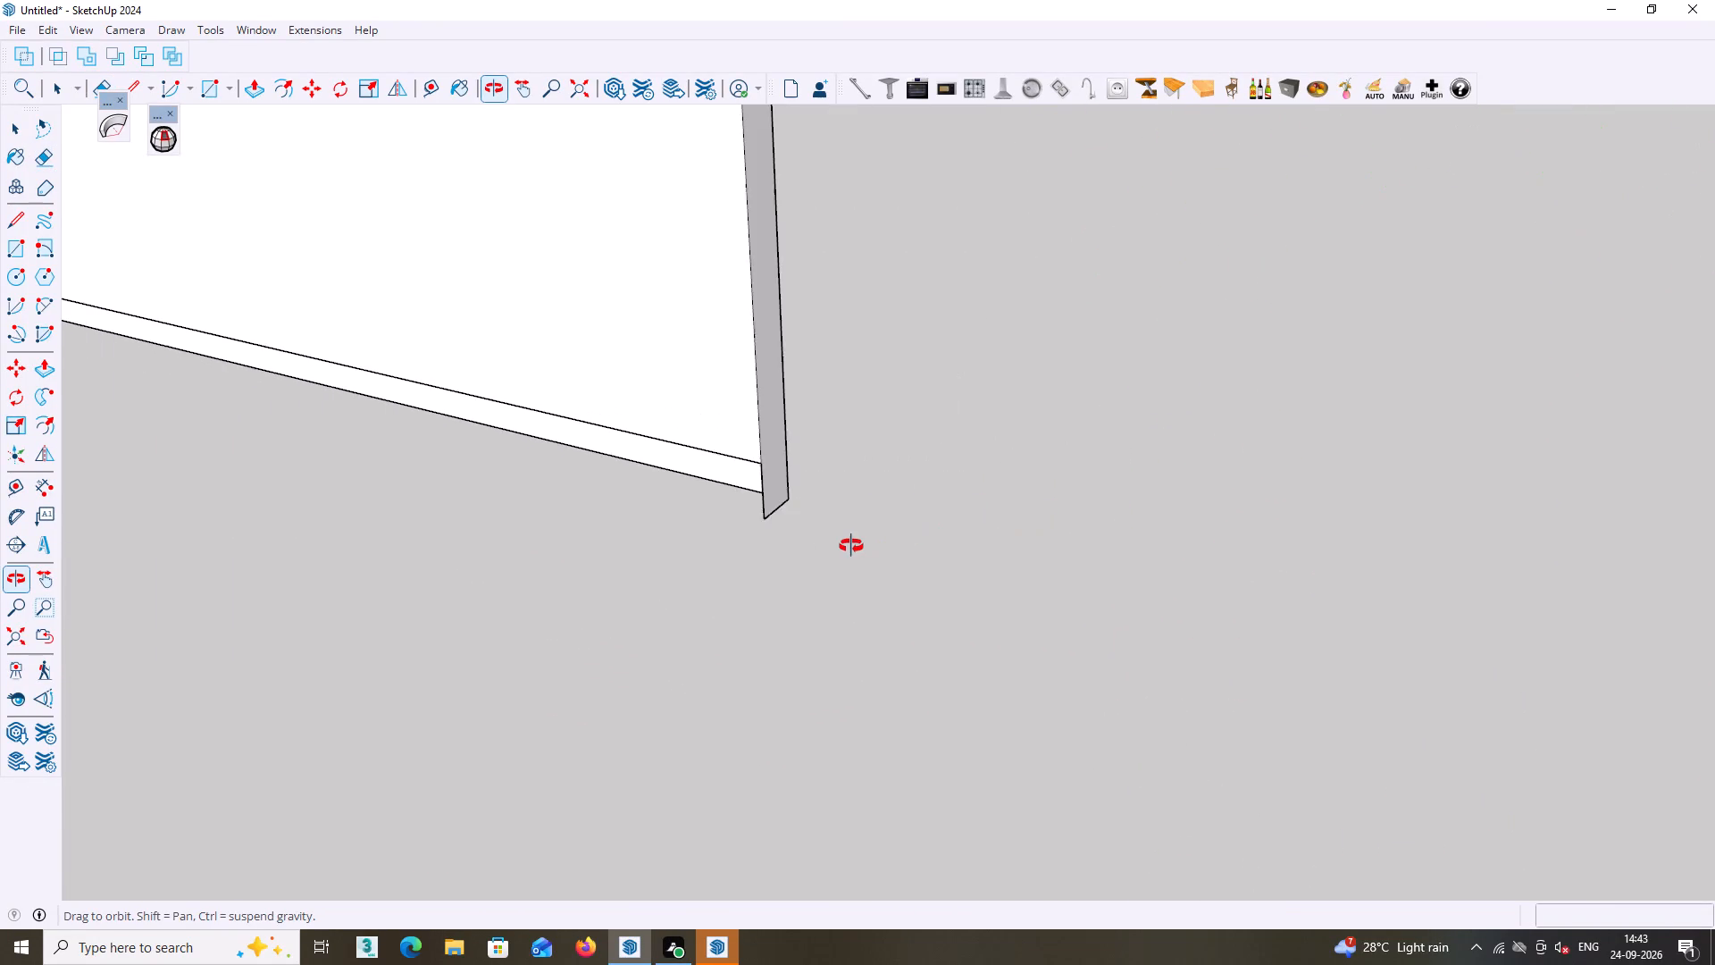
pyautogui.moveTo(851, 546); pyautogui.dragTo(664, 552, button='middle')
pyautogui.scroll(2, 590, 468)
pyautogui.moveTo(555, 463); pyautogui.dragTo(1095, 399, button='middle')
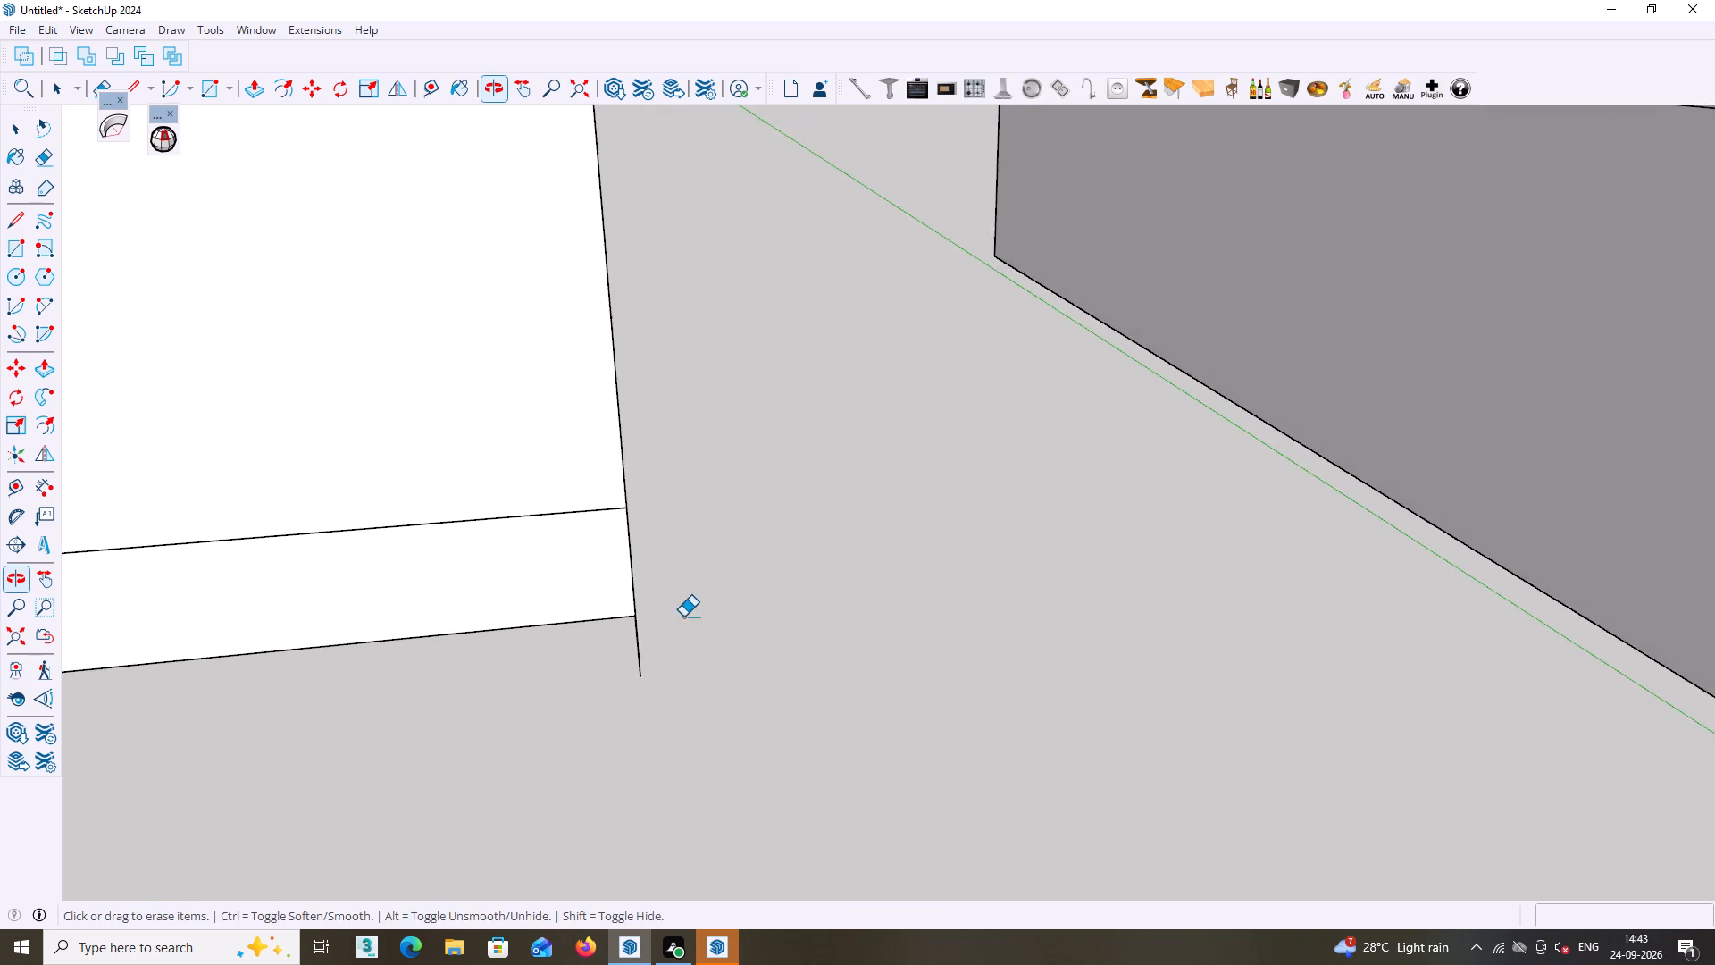
pyautogui.scroll(2, 679, 617)
pyautogui.moveTo(681, 611); pyautogui.dragTo(787, 573, button='middle')
pyautogui.scroll(-12, 775, 606)
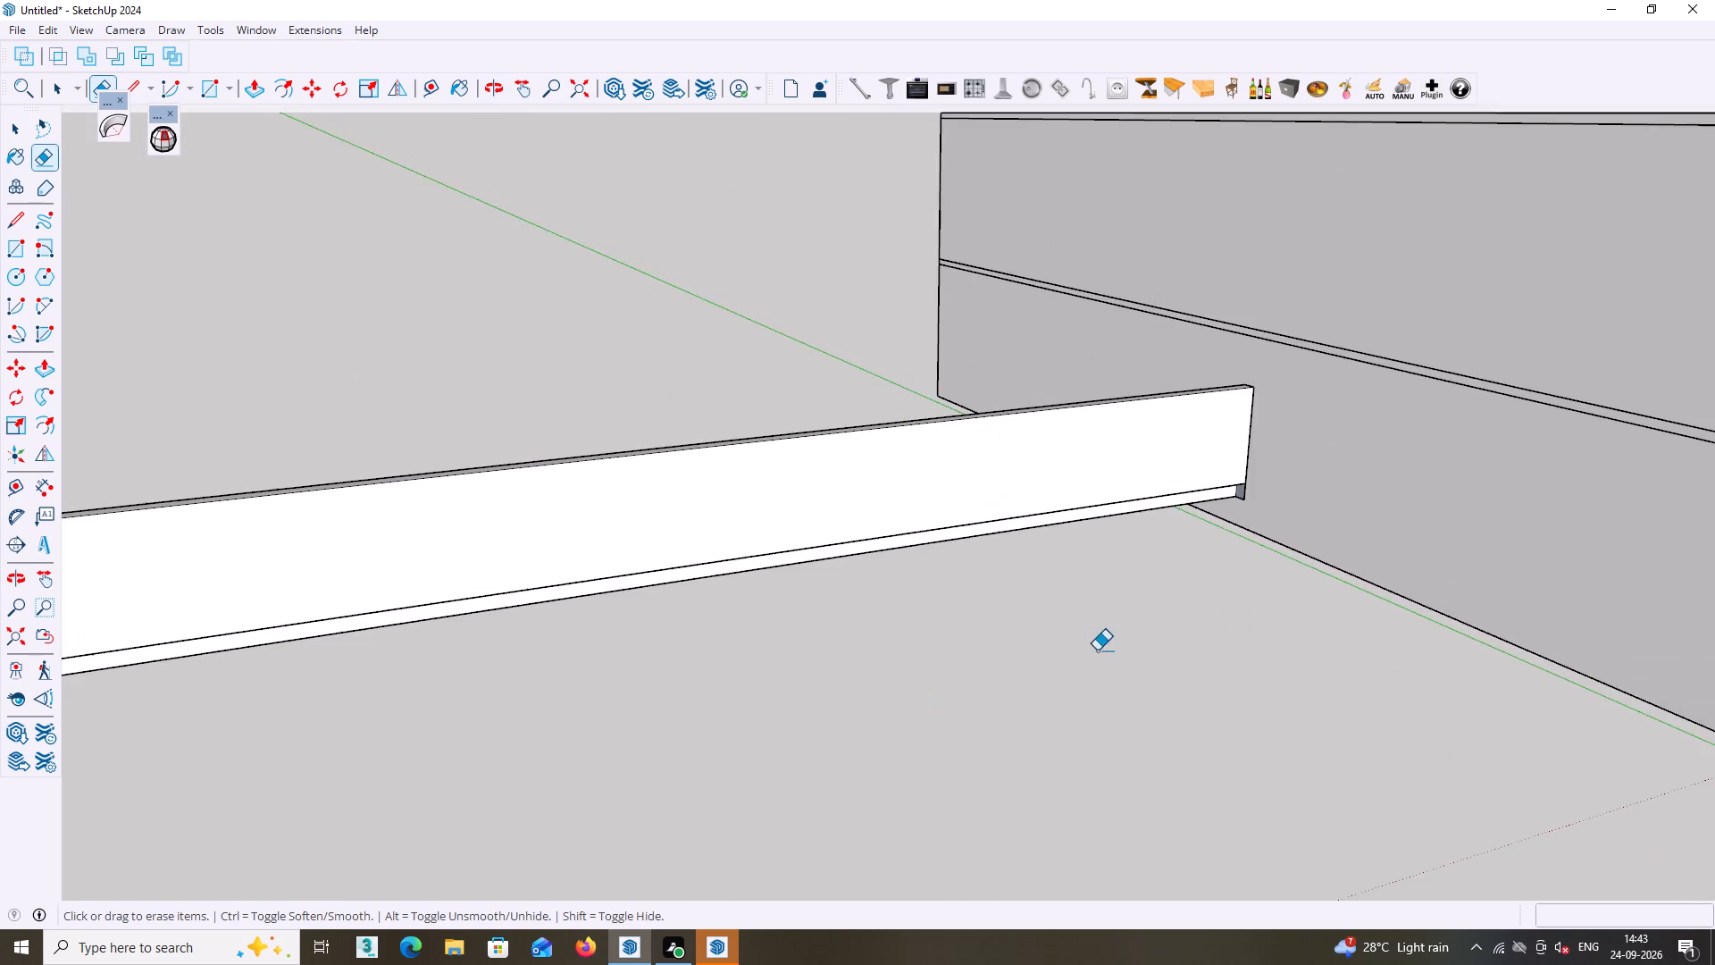
pyautogui.moveTo(1194, 524); pyautogui.dragTo(1289, 449, button='middle')
pyautogui.scroll(8, 1193, 465)
pyautogui.moveTo(1219, 432); pyautogui.dragTo(1187, 277, button='middle')
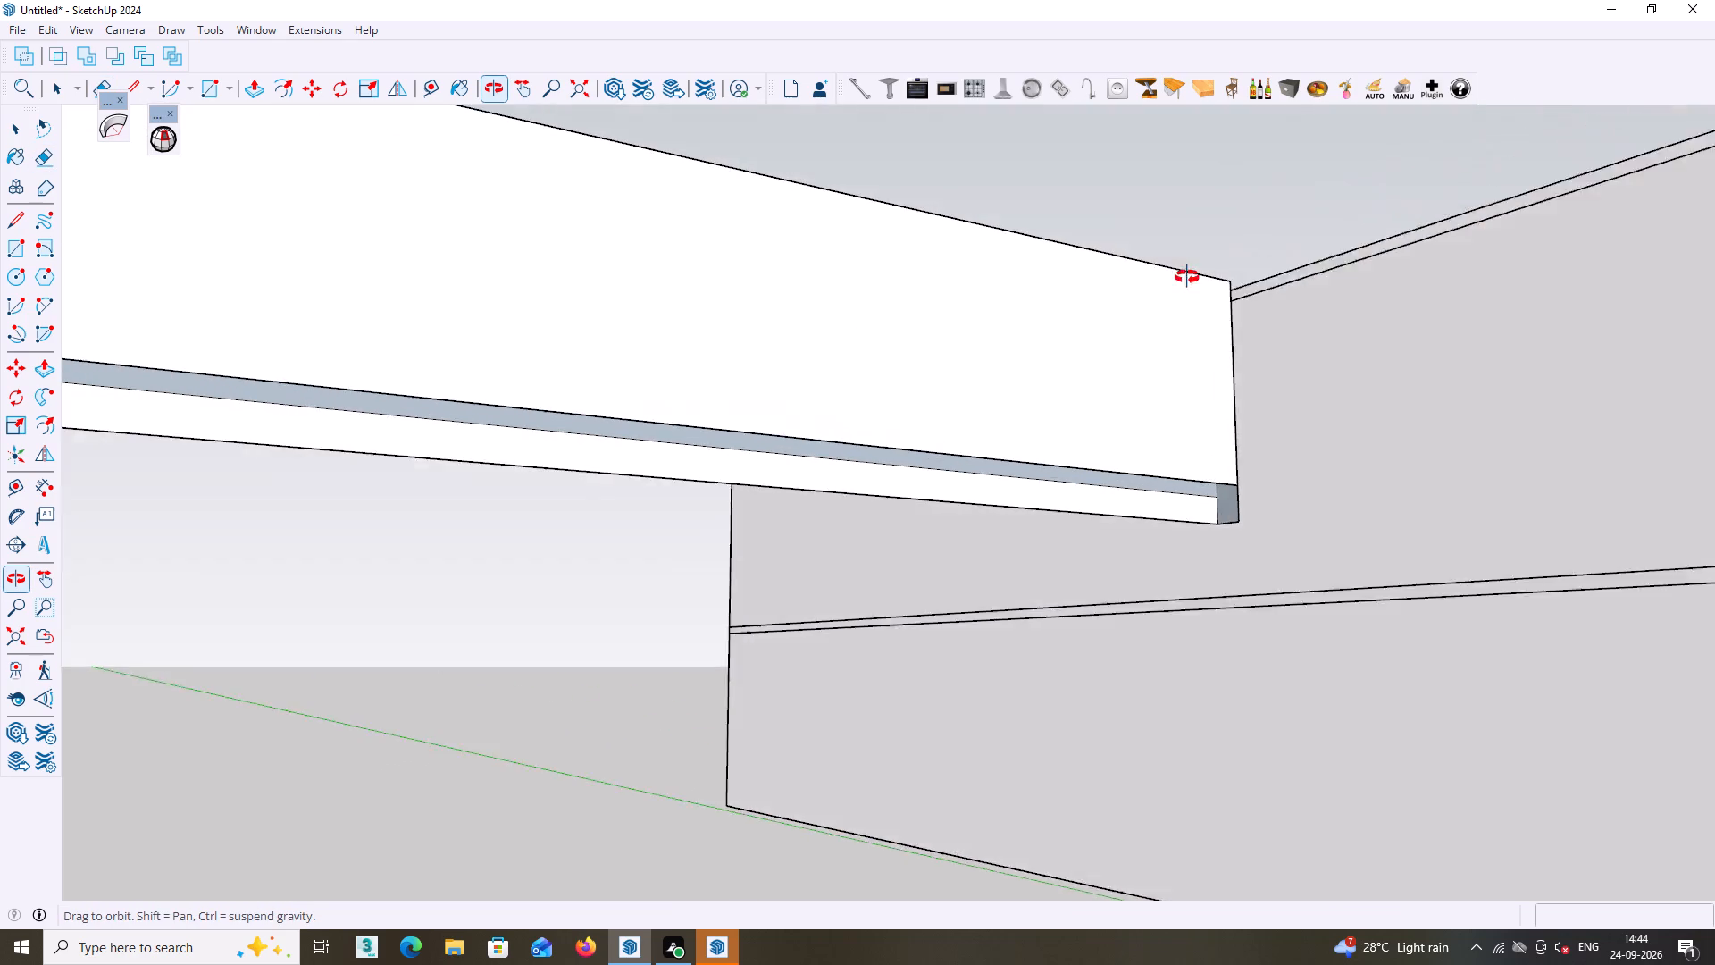
pyautogui.moveTo(1187, 277); pyautogui.dragTo(818, 604, button='middle')
pyautogui.scroll(-1, 715, 500)
pyautogui.moveTo(715, 502); pyautogui.dragTo(715, 511, button='middle')
pyautogui.scroll(-7, 715, 511)
pyautogui.moveTo(753, 601); pyautogui.dragTo(749, 612, button='middle')
pyautogui.keyDown('shift'); pyautogui.moveTo(556, 516); pyautogui.dragTo(955, 609, button='middle'); pyautogui.keyUp('shift')
pyautogui.scroll(-2, 530, 559)
pyautogui.middleClick(528, 559)
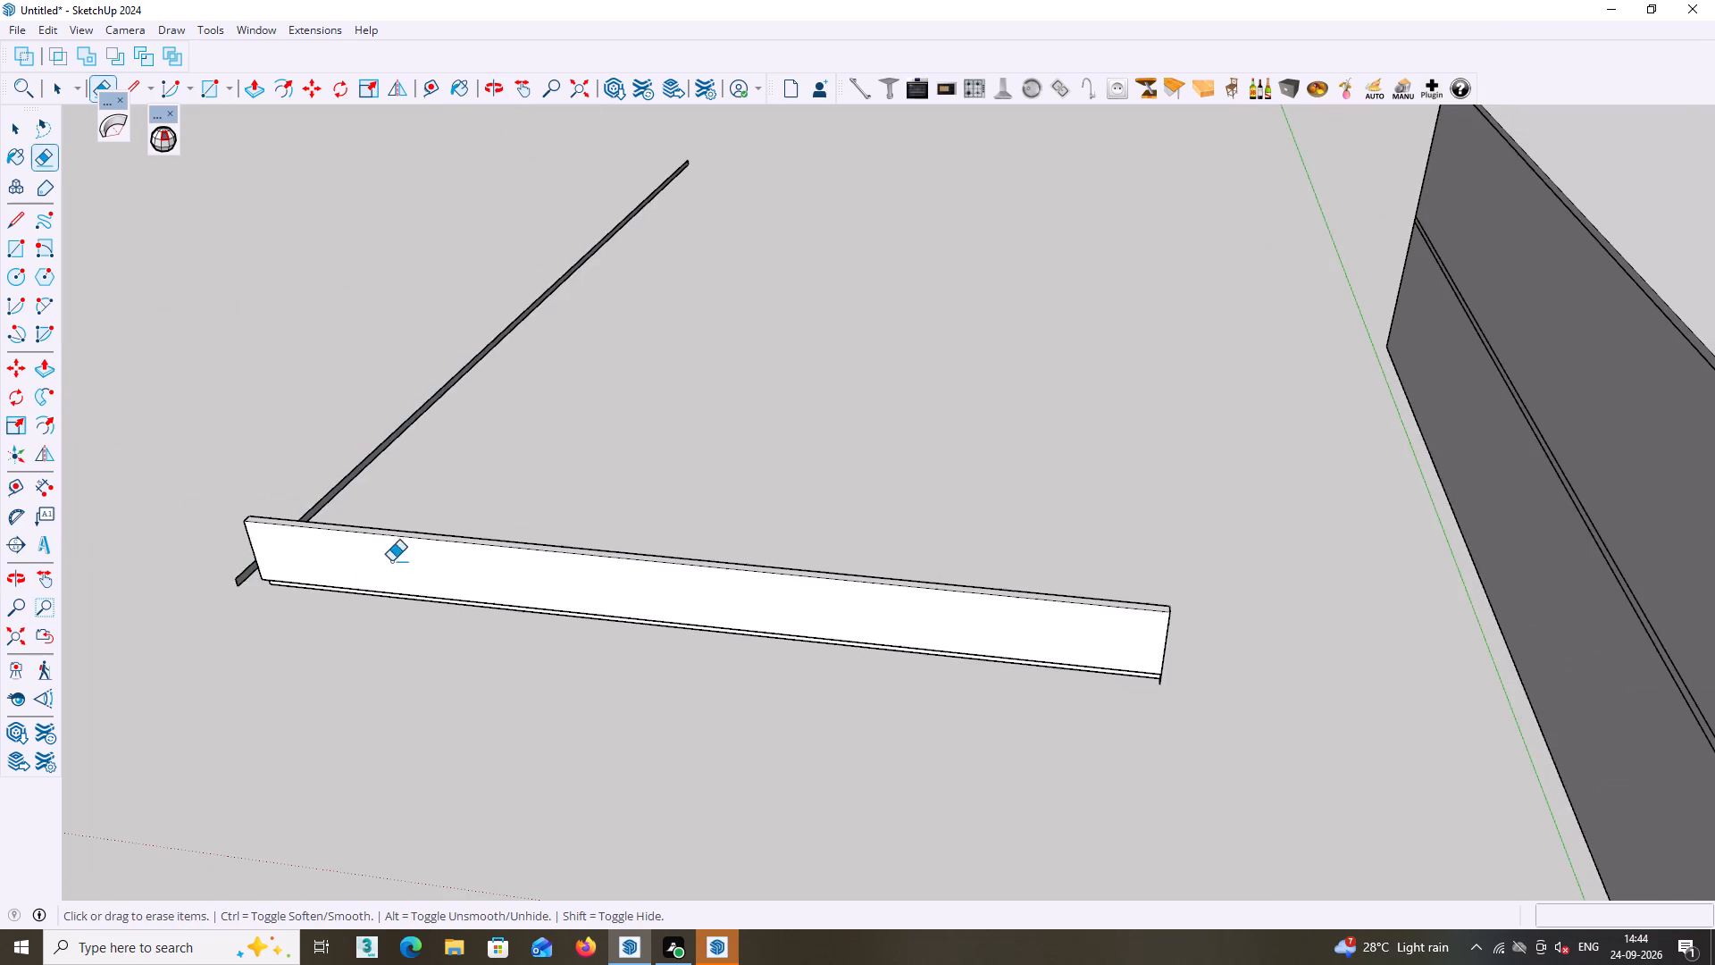
# Erase the remaining thin dark strip and its stray end edges beside the other end of the copied band.
pyautogui.moveTo(375, 569); pyautogui.dragTo(824, 435, button='middle')
pyautogui.scroll(2, 175, 637)
pyautogui.click(210, 716)
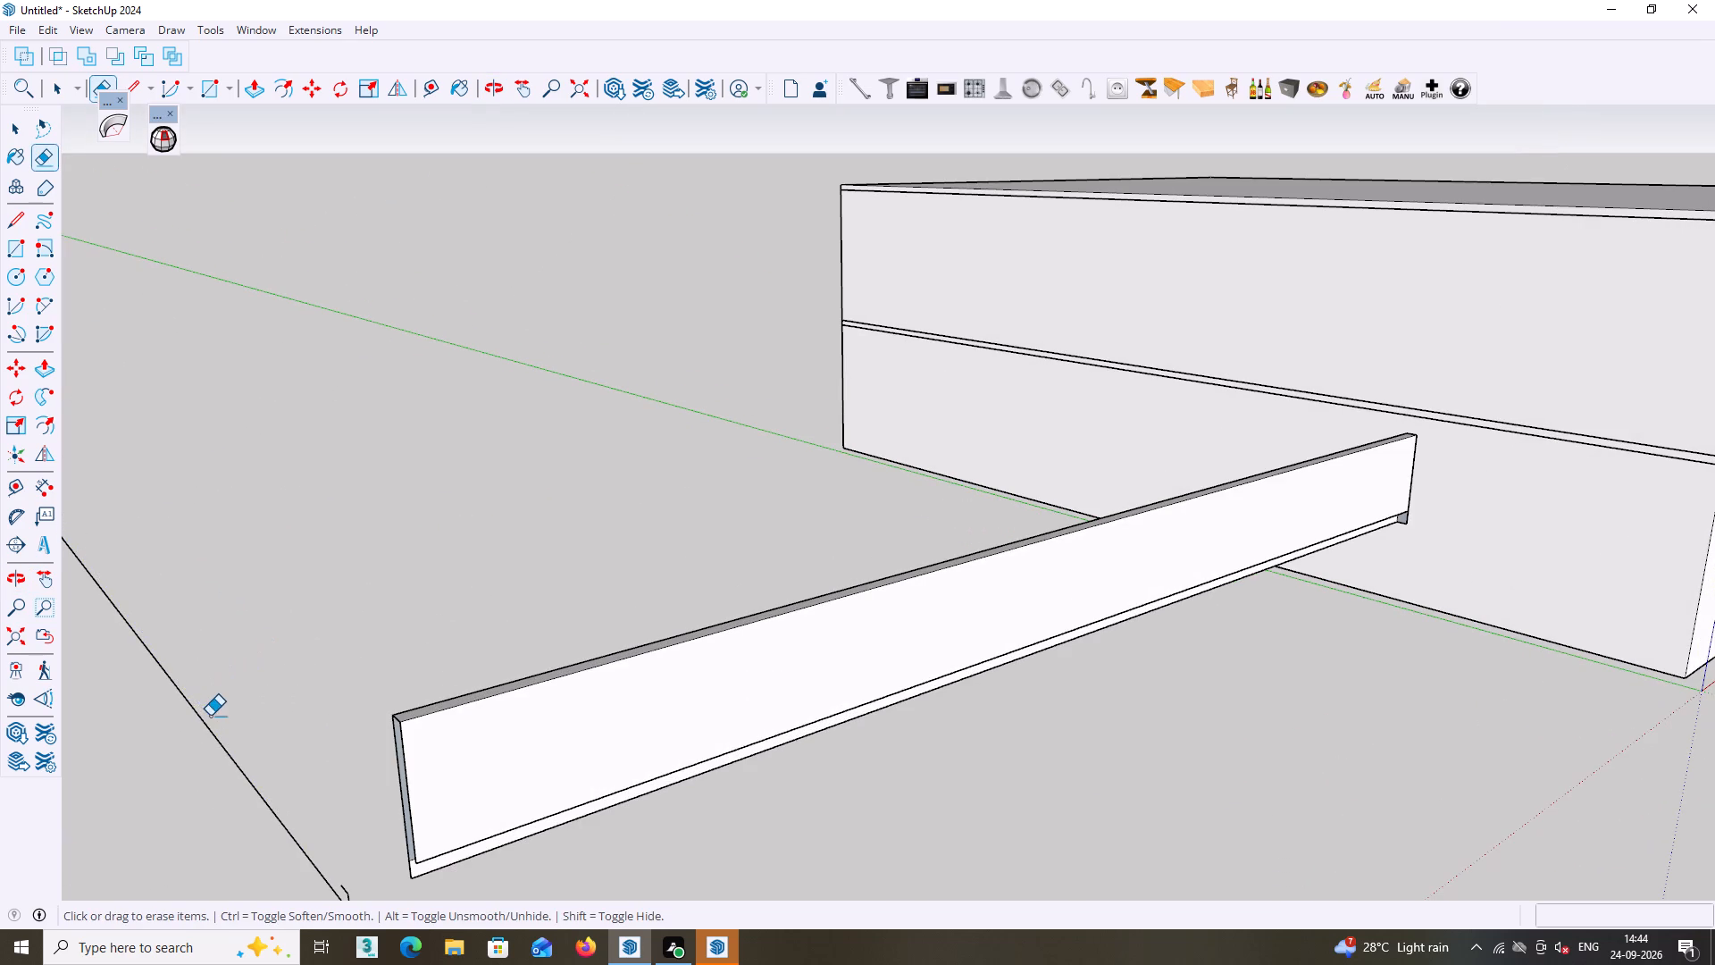
pyautogui.click(205, 723)
pyautogui.click(343, 887)
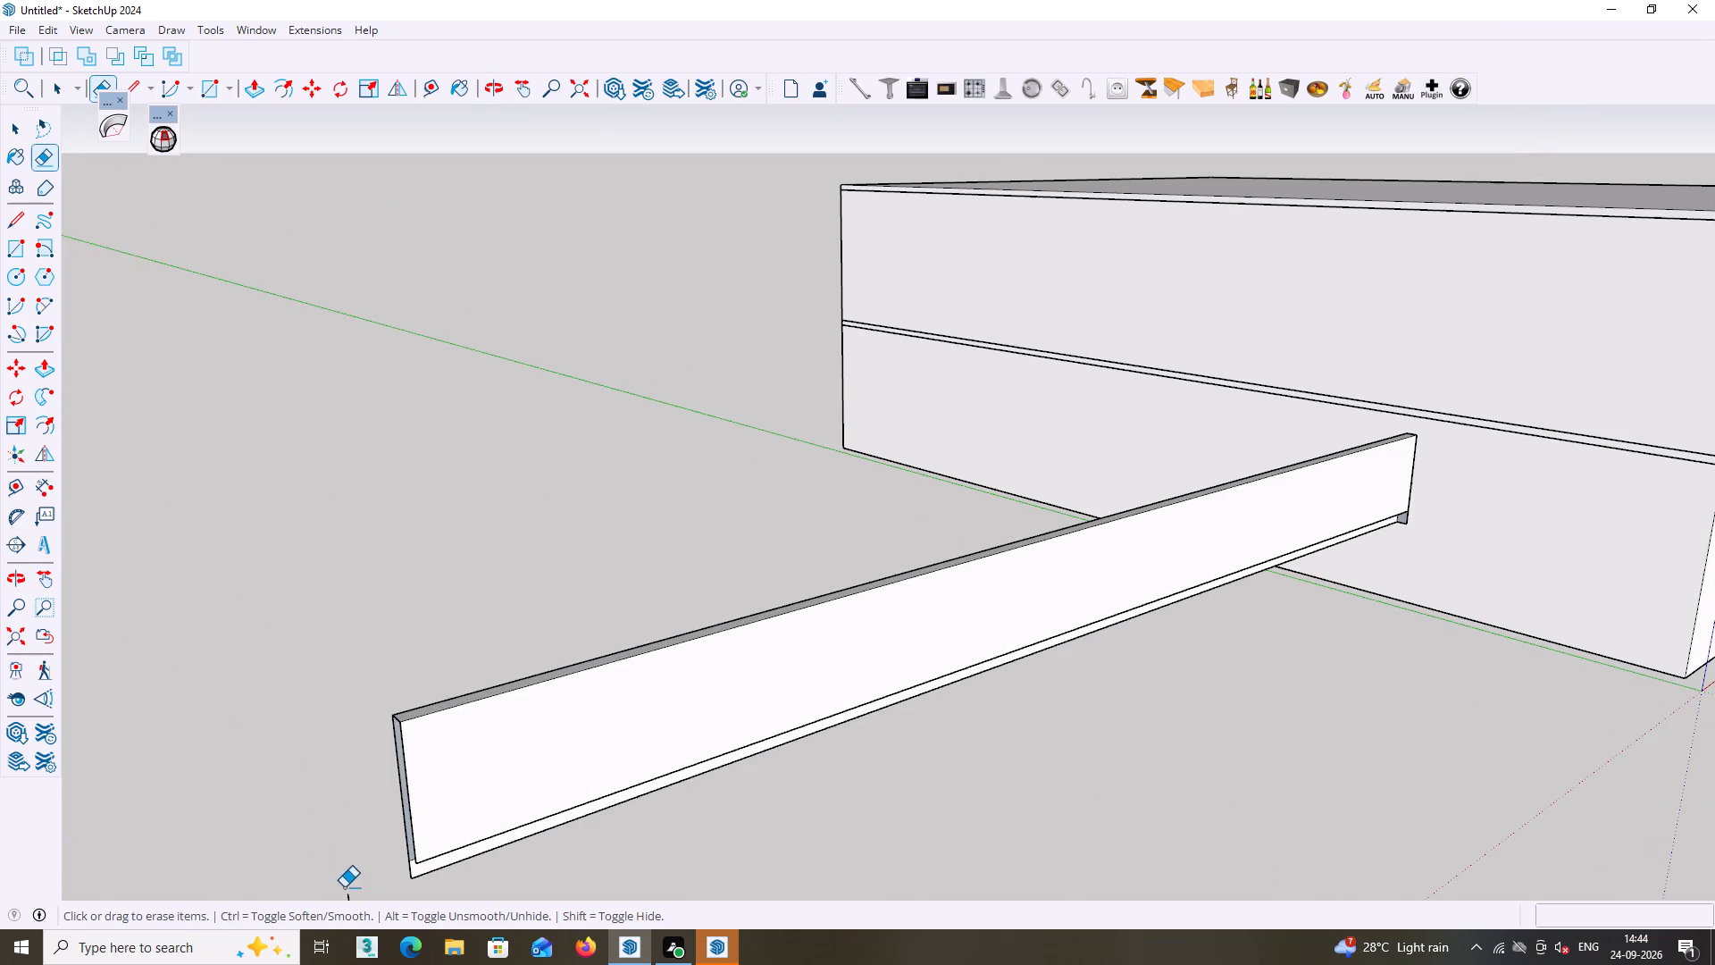
pyautogui.moveTo(344, 876); pyautogui.dragTo(356, 725, button='middle')
pyautogui.click(365, 735)
pyautogui.scroll(-1, 375, 726)
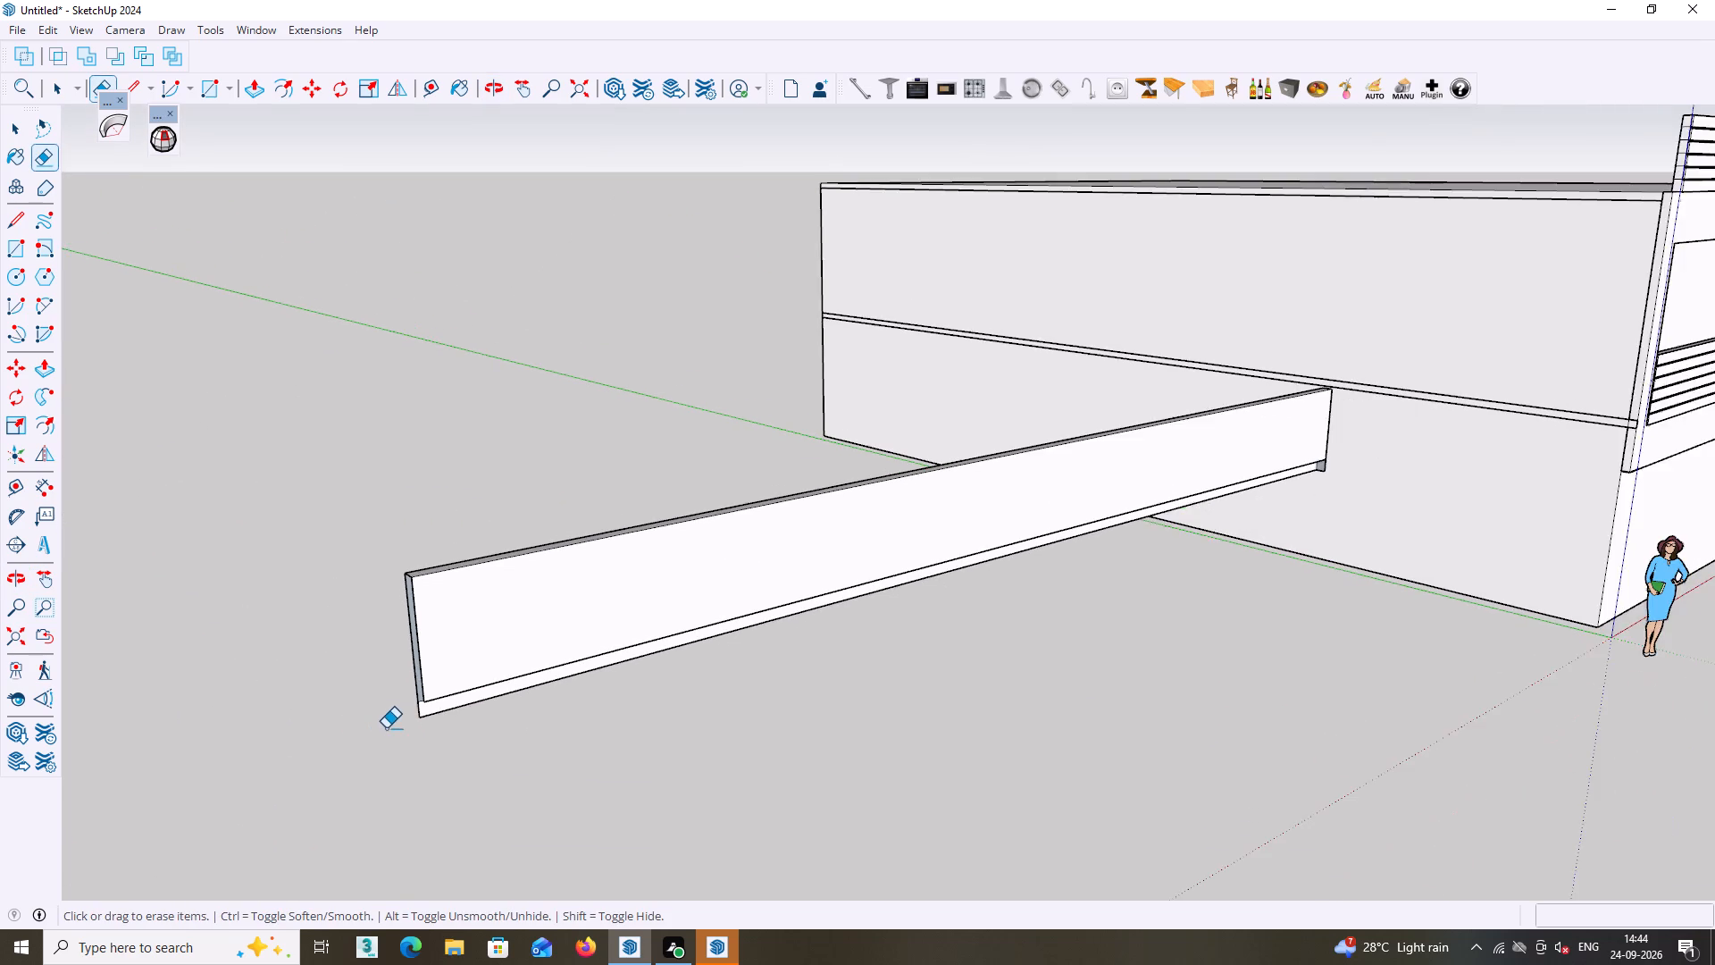
# Draw a rectangle over the open end of the copied band, from its top outer corner to the inner corner above the lower lip.
pyautogui.moveTo(386, 728); pyautogui.dragTo(600, 615, button='middle')
pyautogui.scroll(-1, 604, 615)
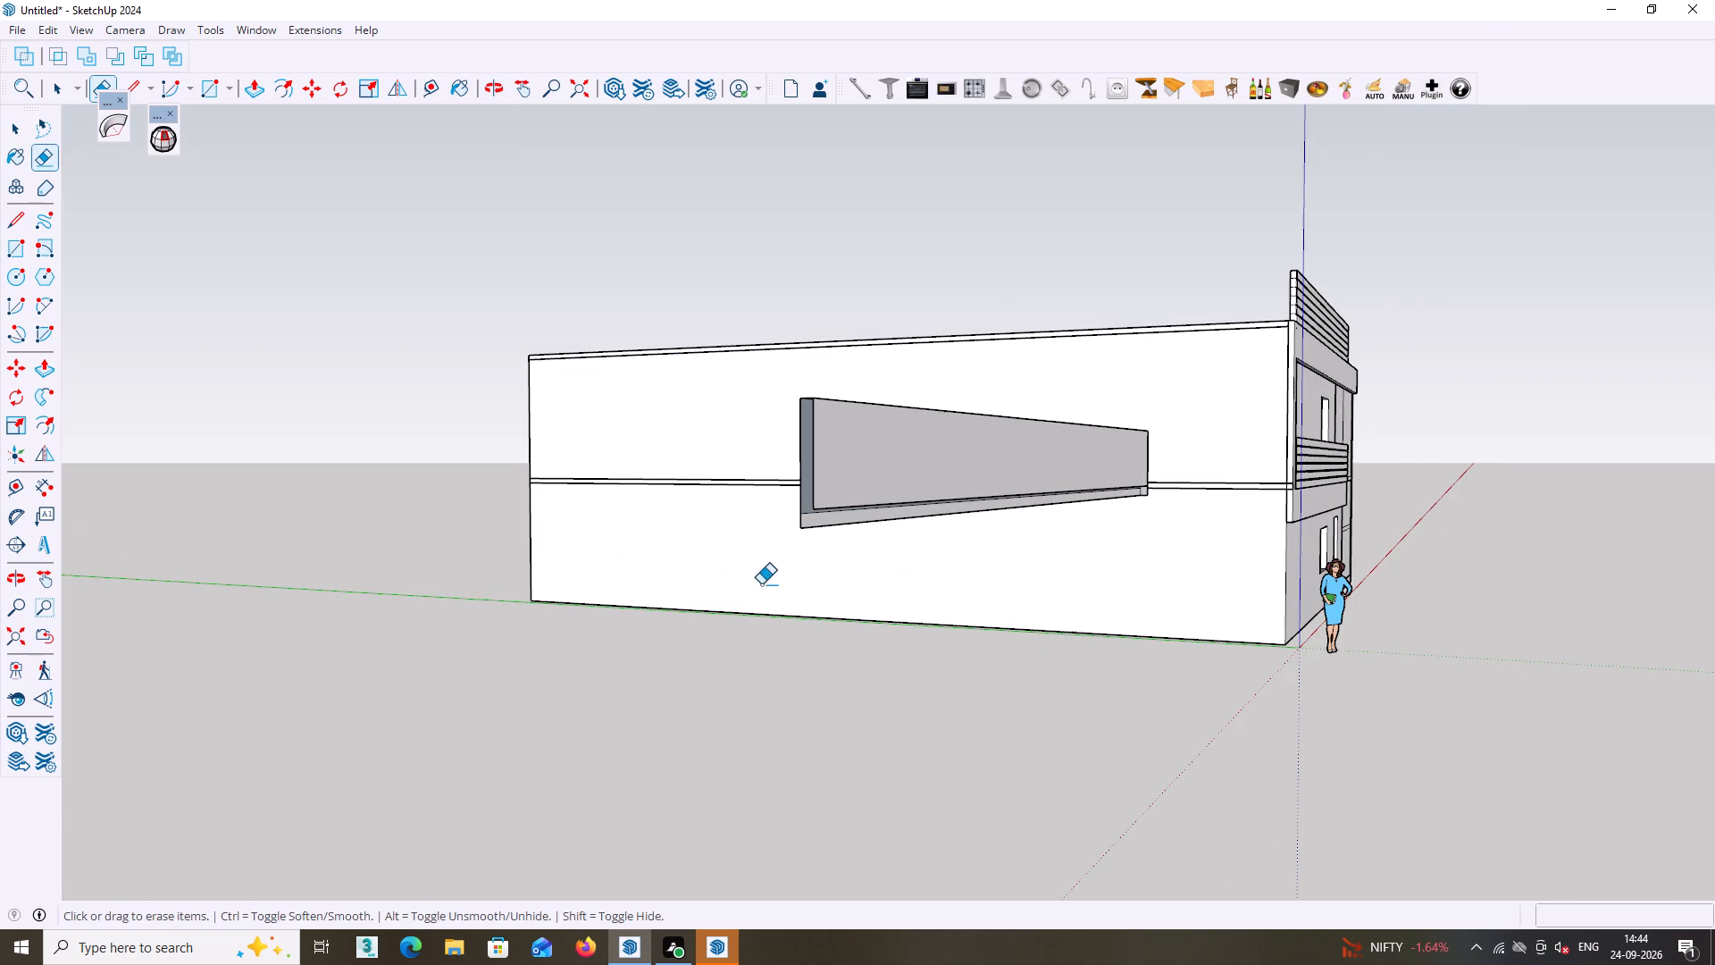
pyautogui.moveTo(766, 583); pyautogui.dragTo(740, 522, button='middle')
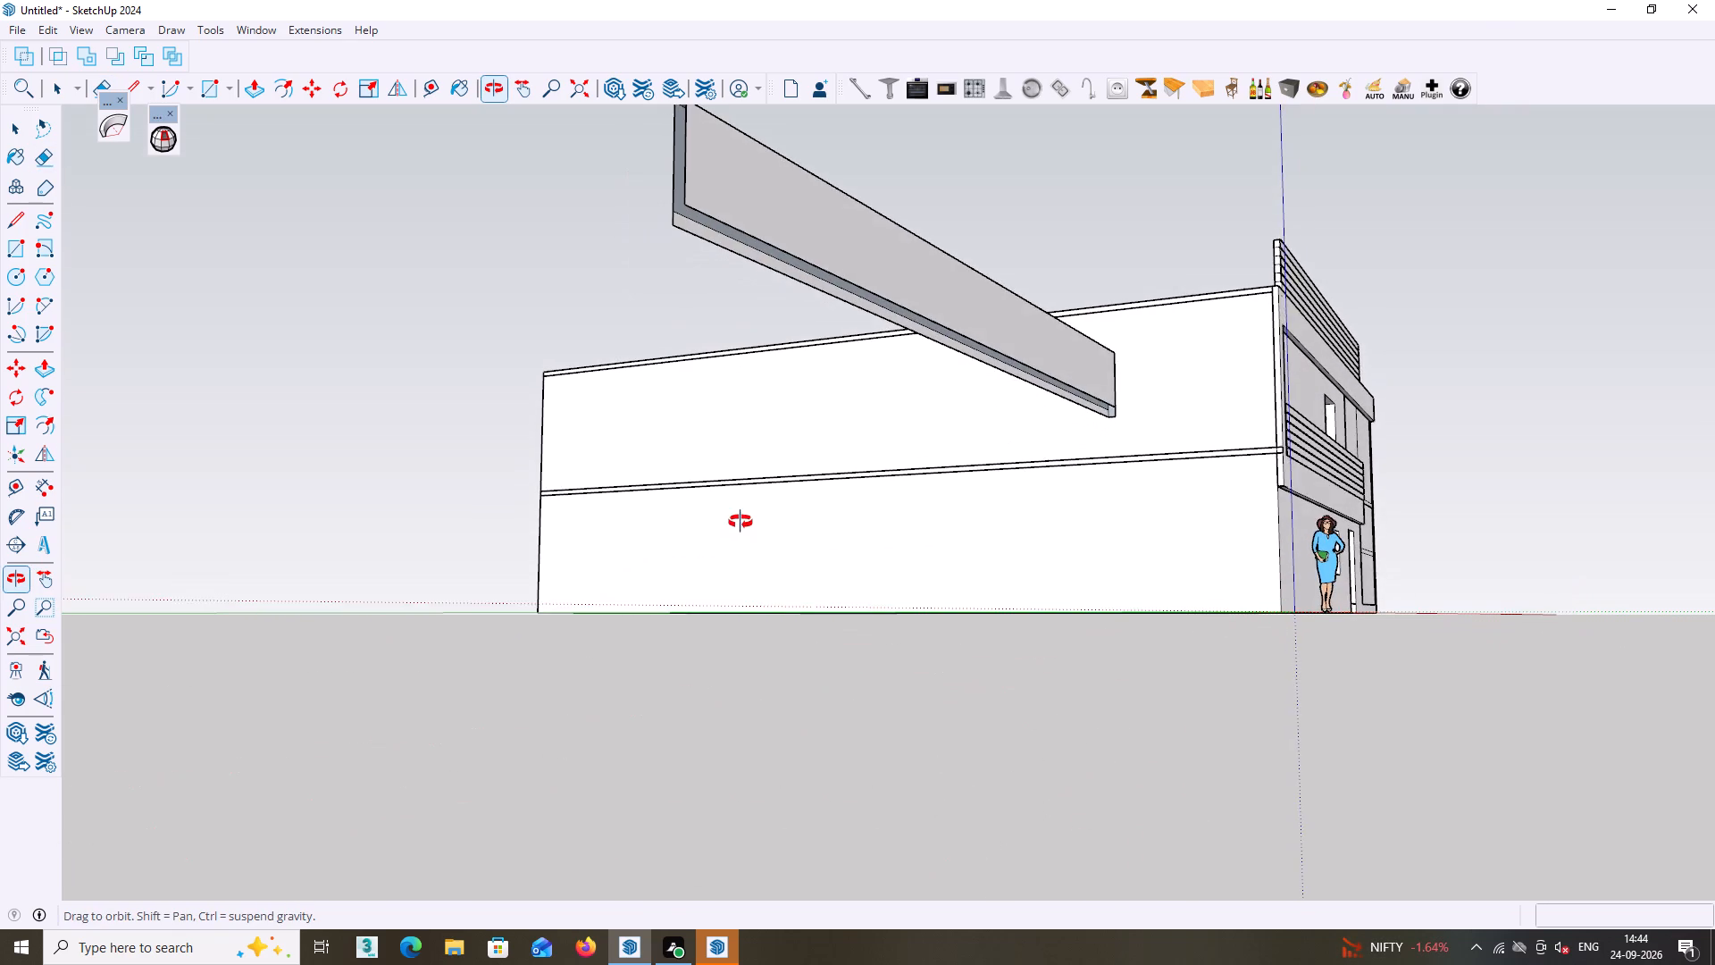
pyautogui.moveTo(740, 522); pyautogui.dragTo(548, 572, button='middle')
pyautogui.scroll(-1, 596, 579)
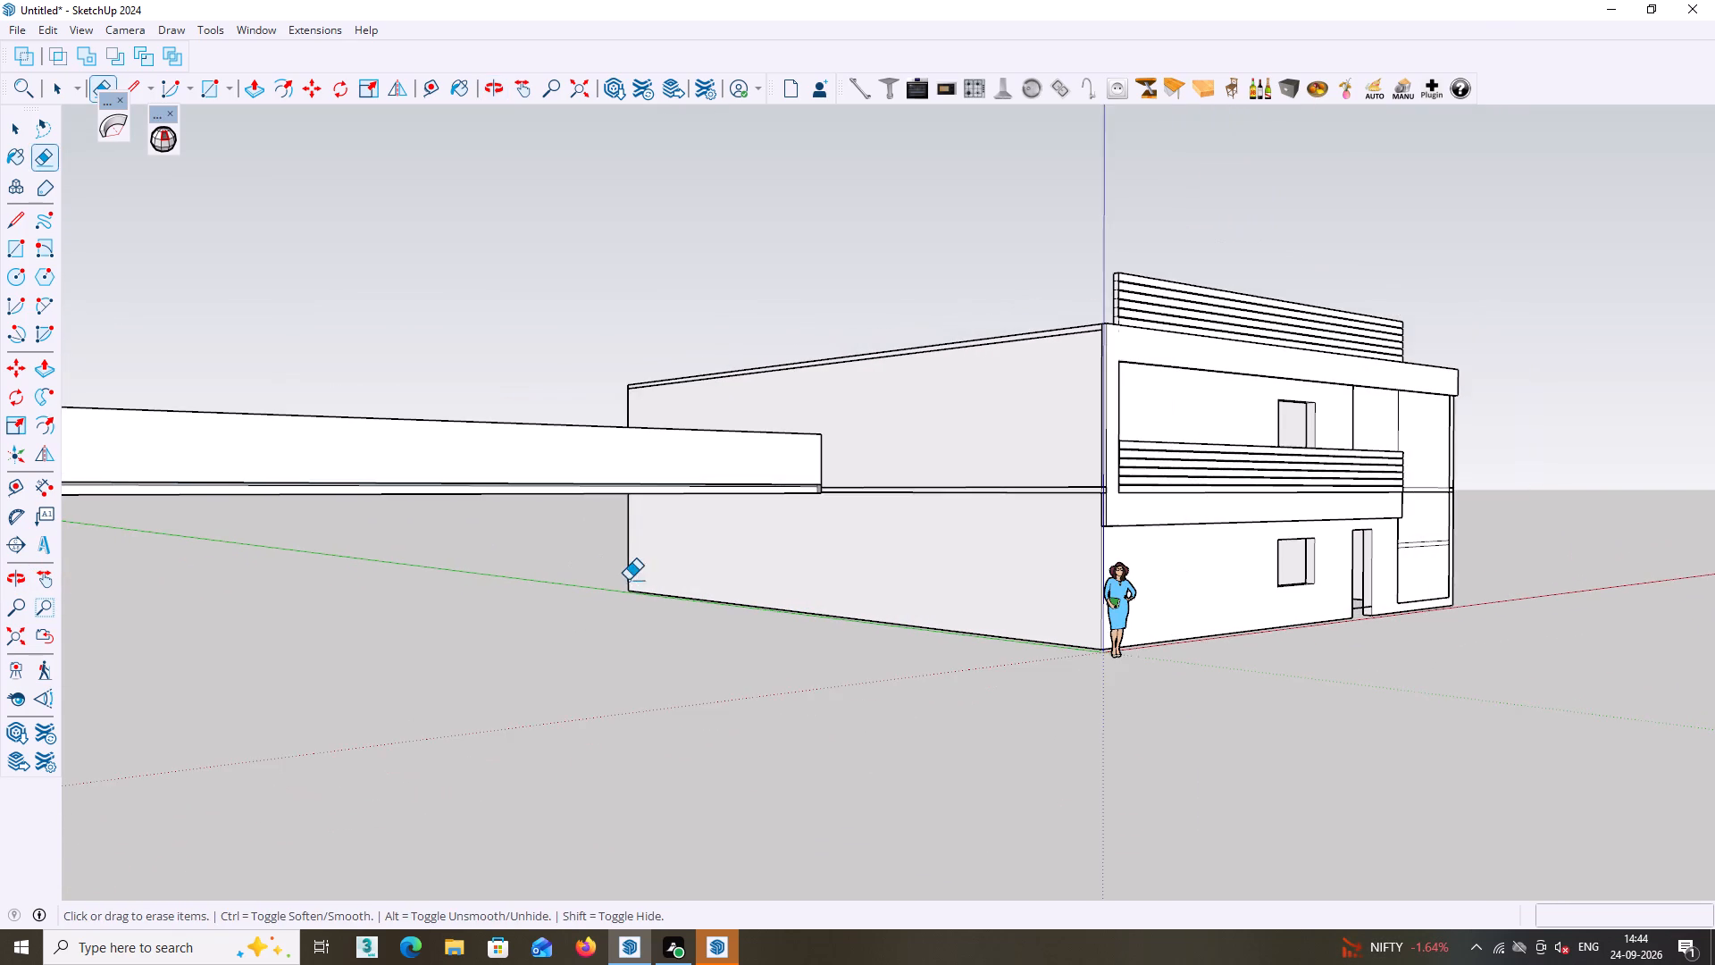
pyautogui.moveTo(636, 557); pyautogui.dragTo(762, 519, button='middle')
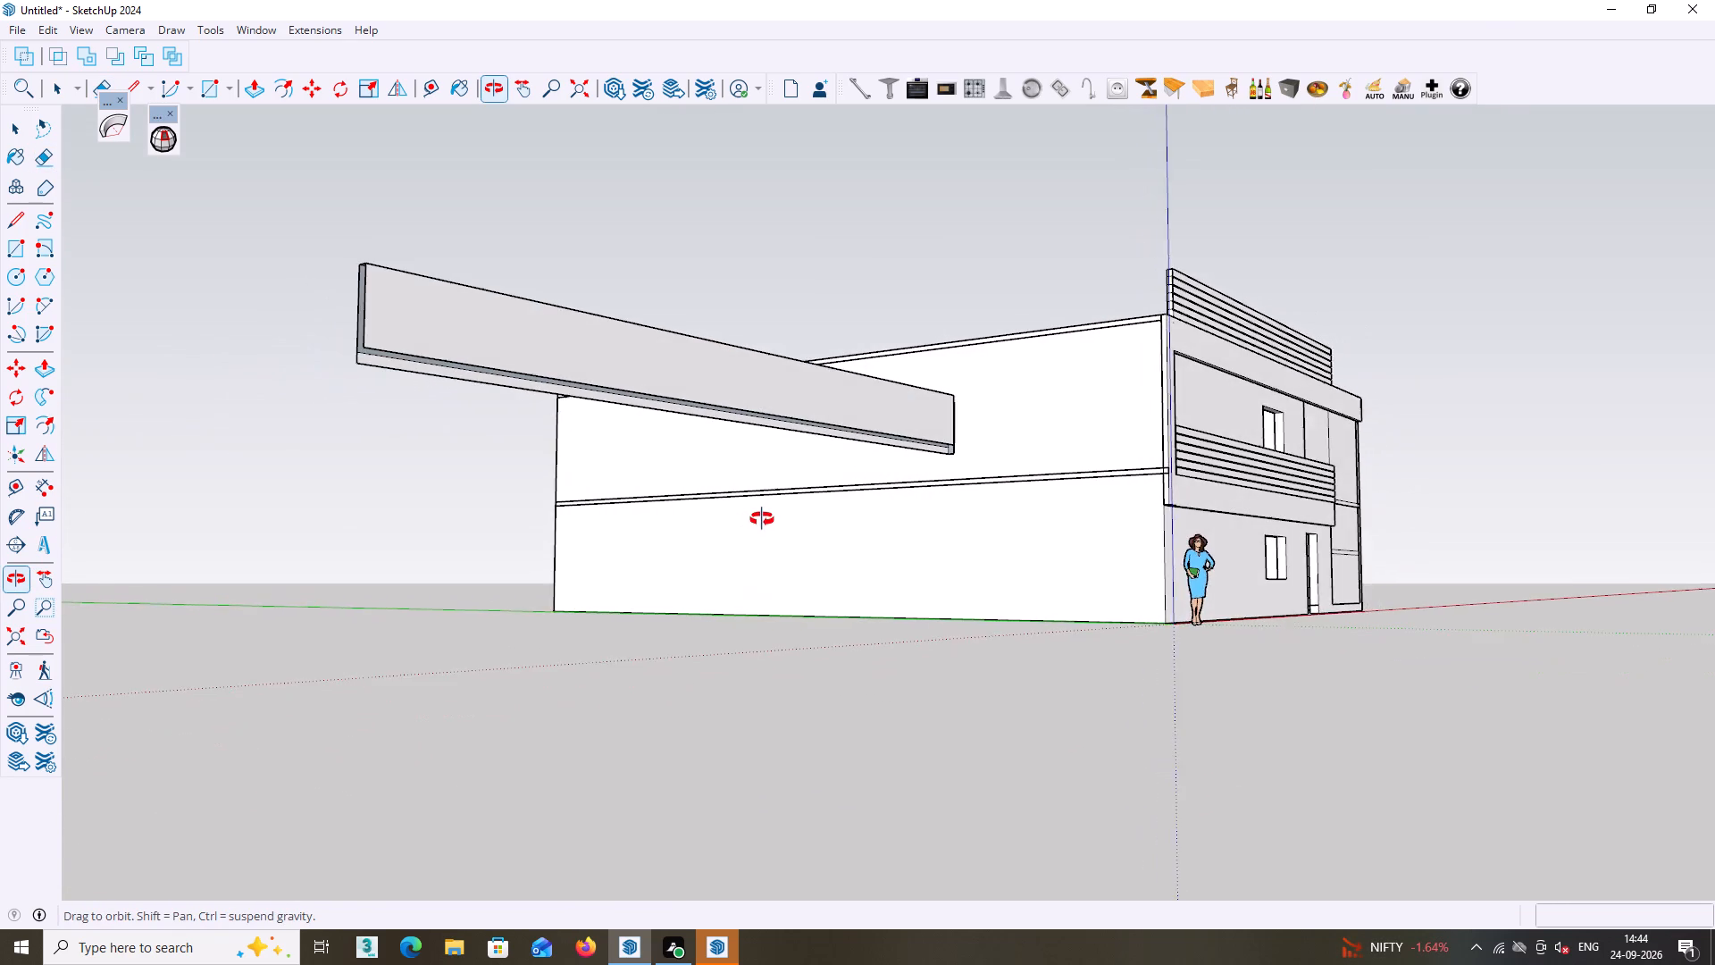
pyautogui.moveTo(762, 519); pyautogui.dragTo(852, 551, button='middle')
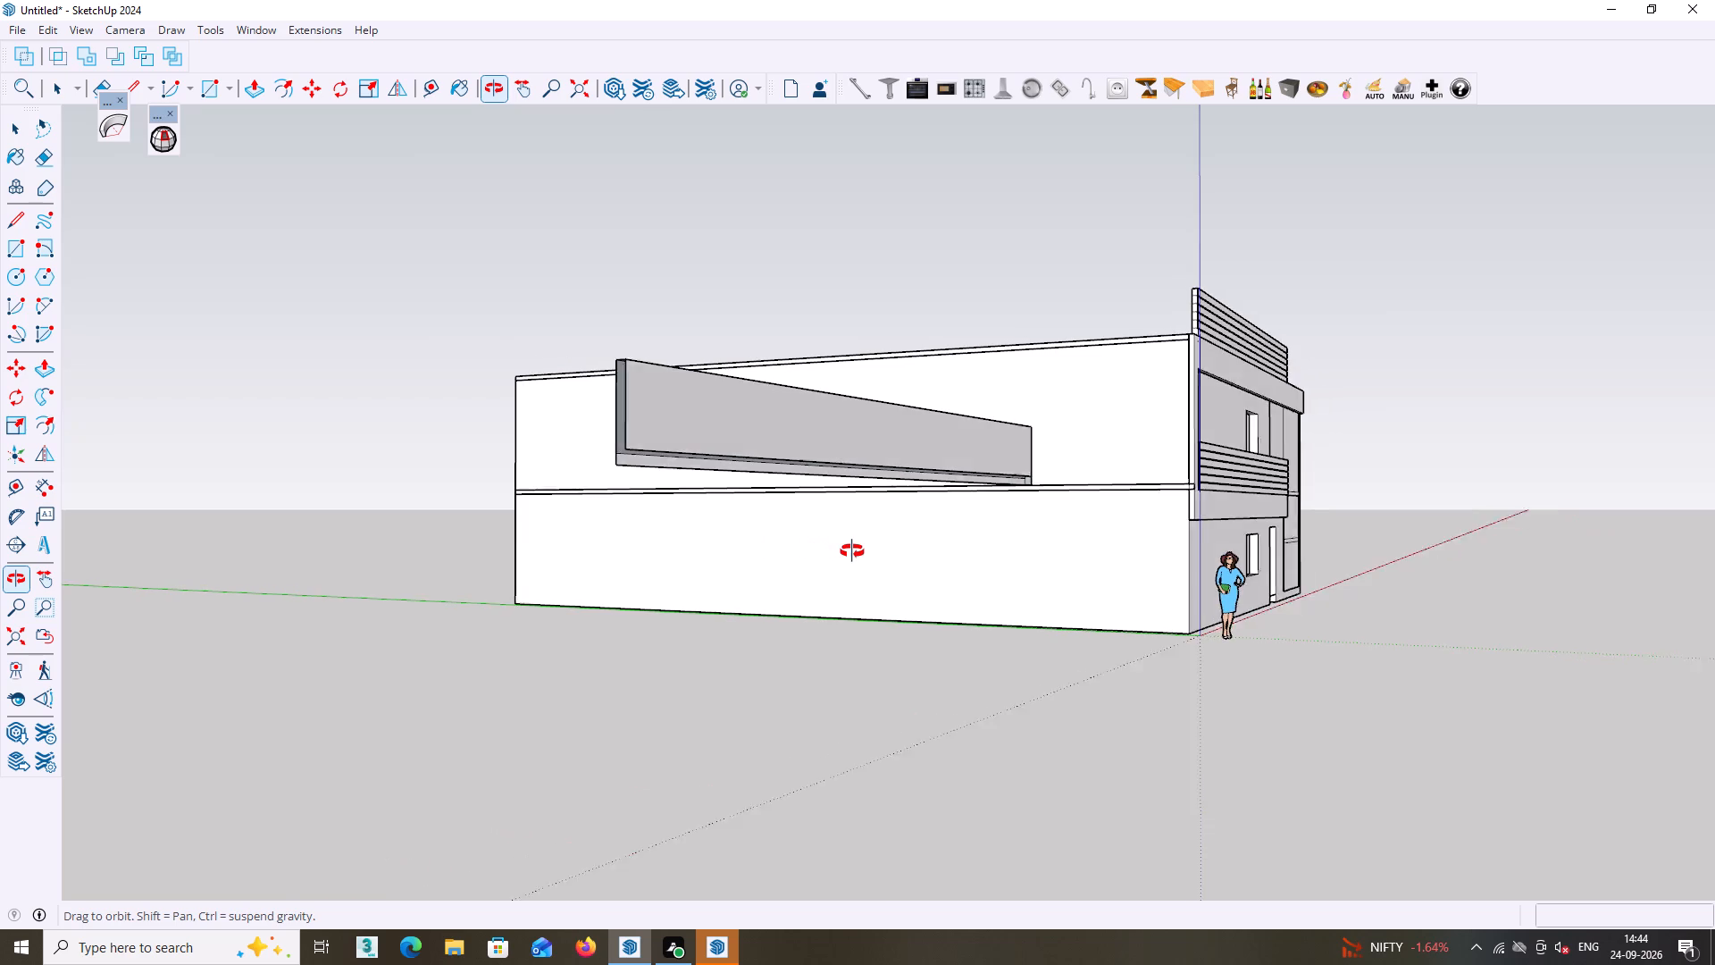
pyautogui.moveTo(852, 551); pyautogui.dragTo(888, 556, button='middle')
pyautogui.press('r')
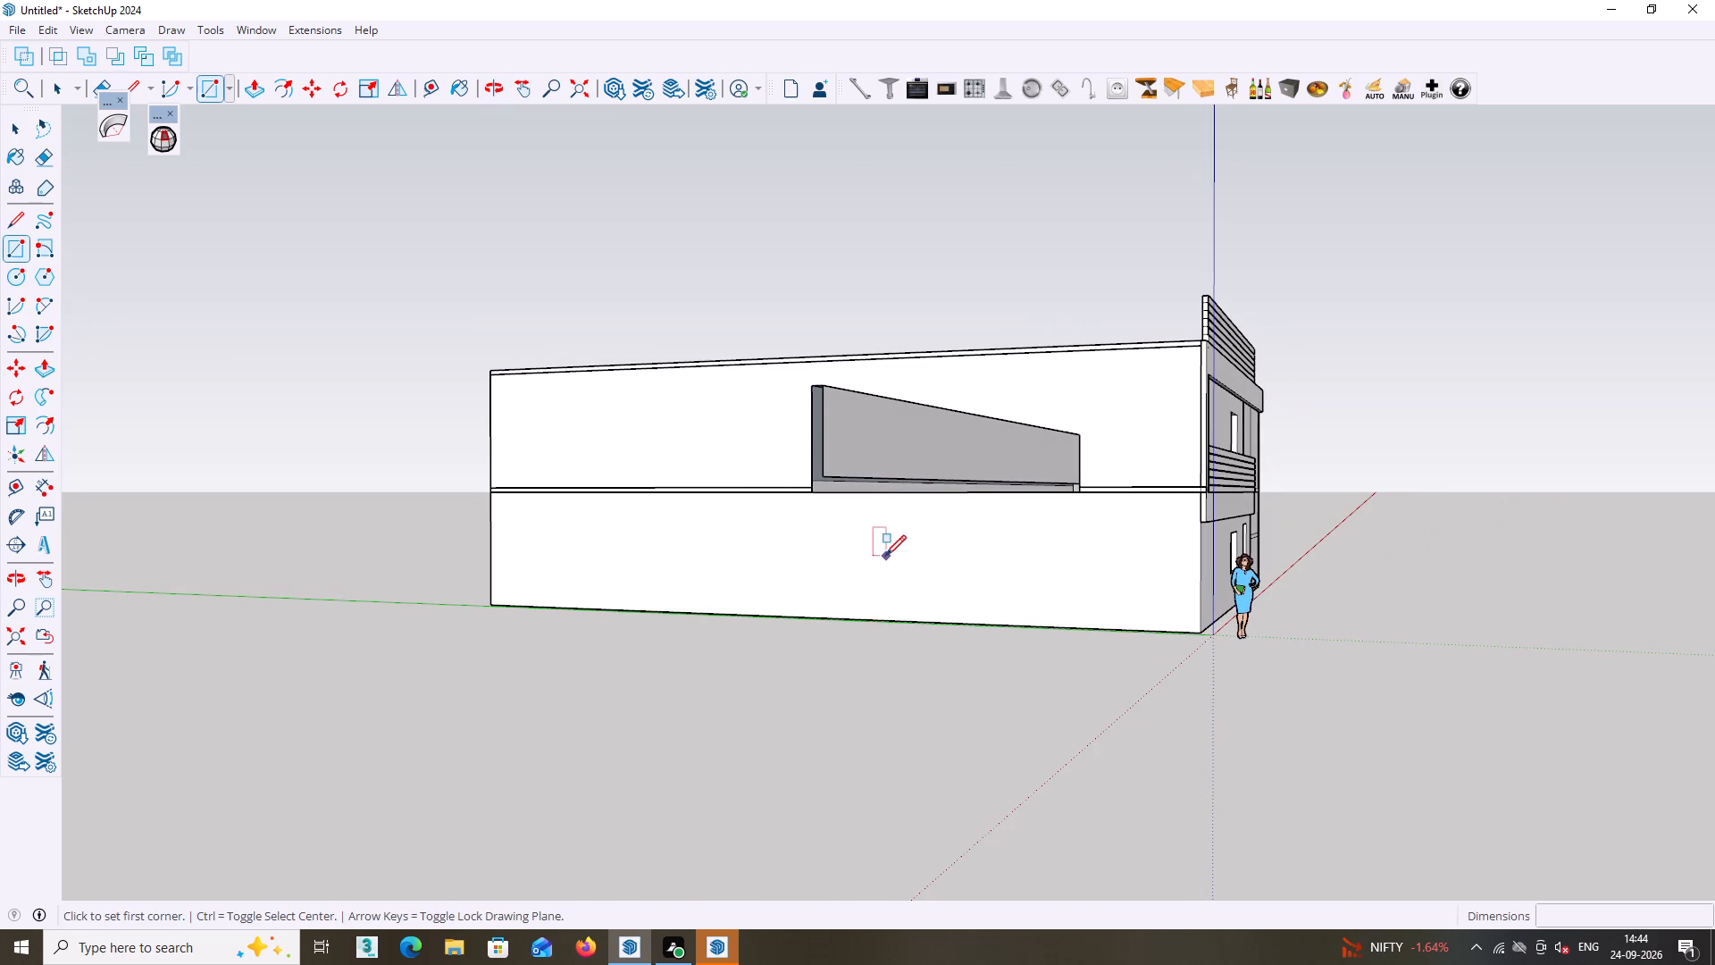
pyautogui.scroll(4, 838, 506)
pyautogui.moveTo(808, 462); pyautogui.dragTo(917, 480, button='middle')
pyautogui.scroll(-1, 828, 382)
pyautogui.scroll(-1, 811, 272)
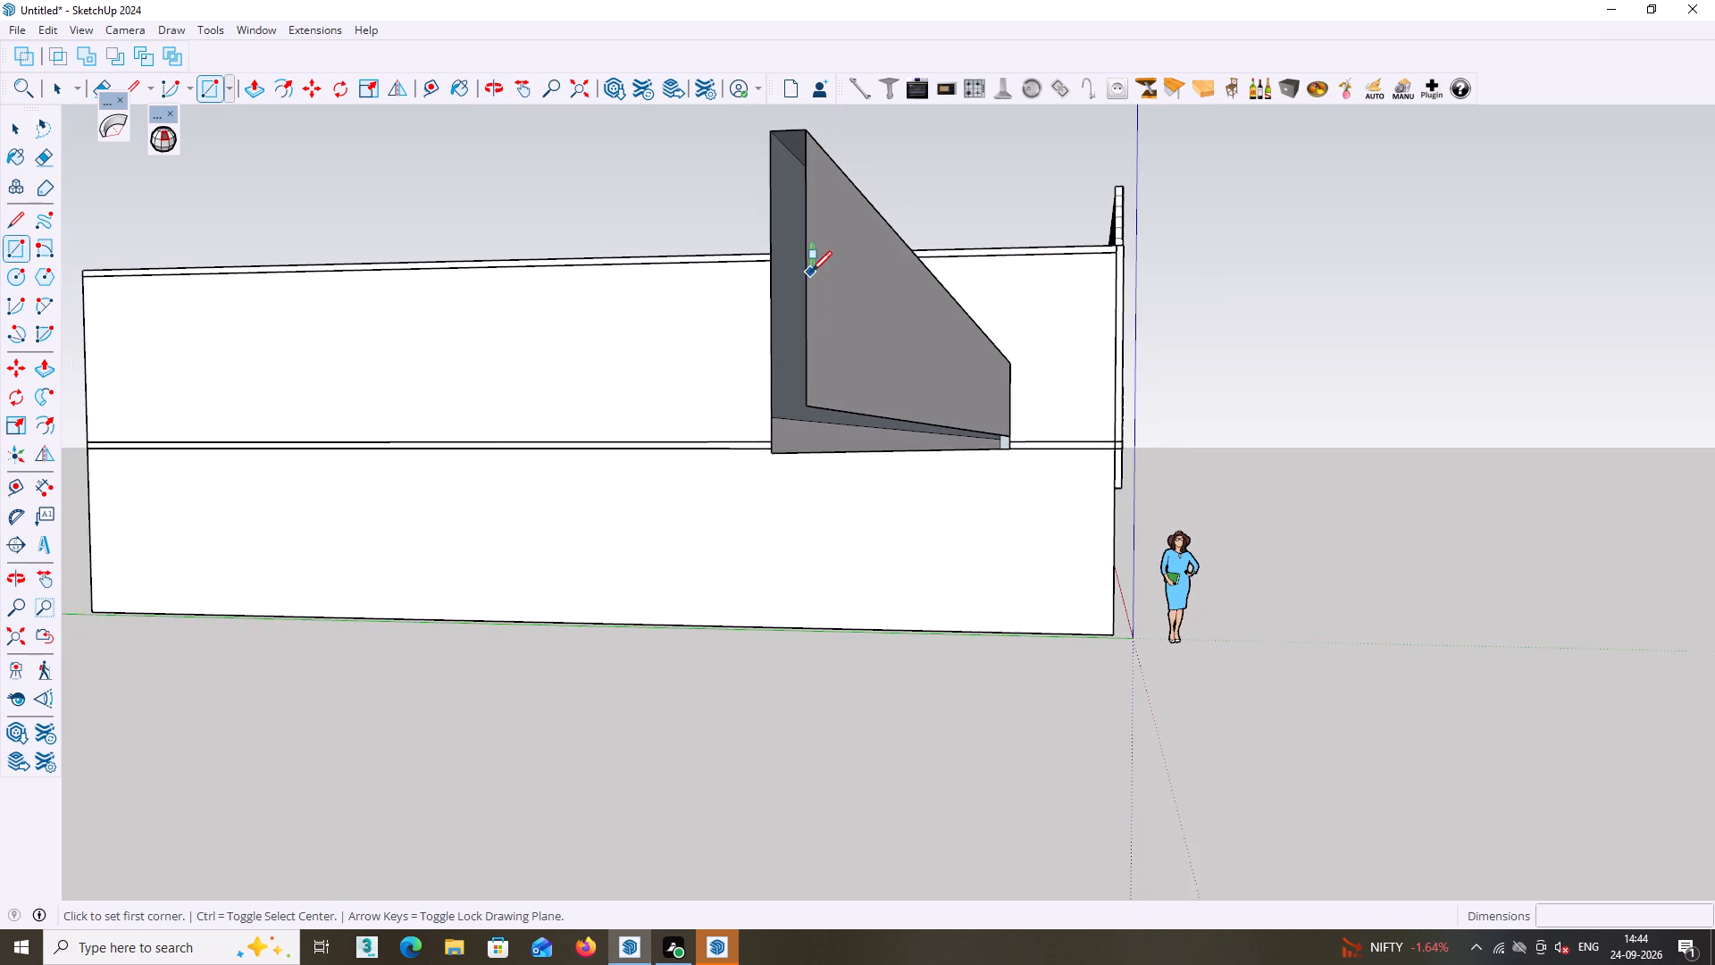
pyautogui.scroll(-3, 811, 272)
pyautogui.scroll(2, 799, 175)
pyautogui.click(778, 154)
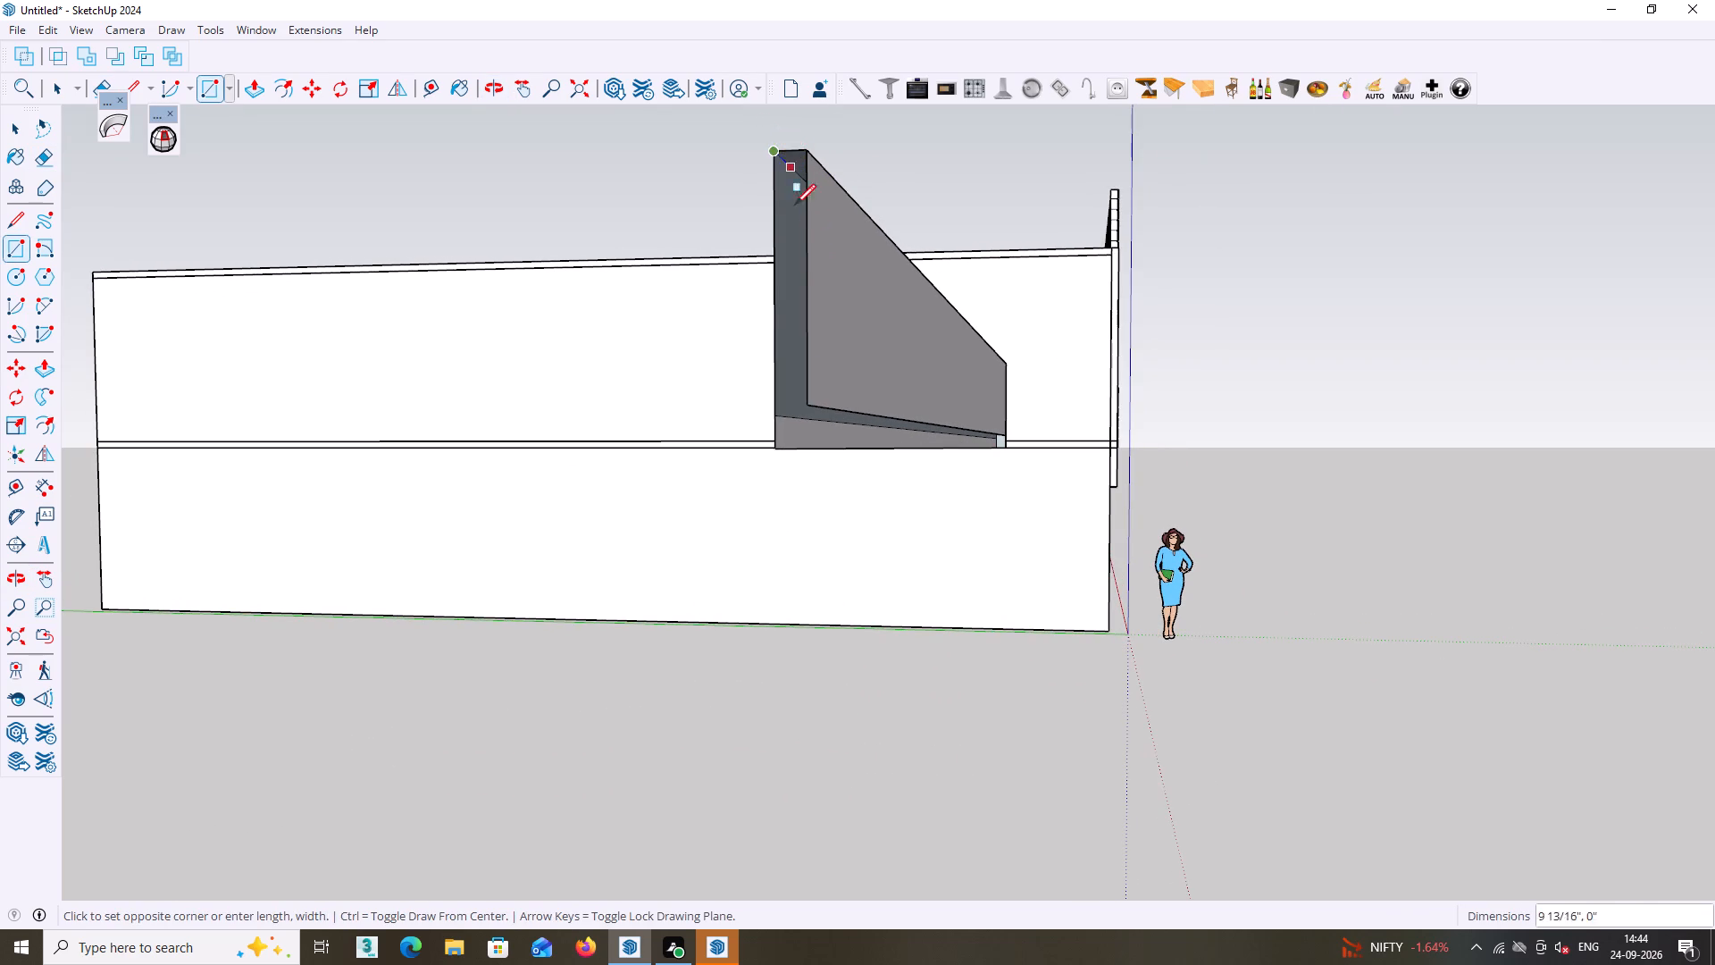
pyautogui.click(808, 400)
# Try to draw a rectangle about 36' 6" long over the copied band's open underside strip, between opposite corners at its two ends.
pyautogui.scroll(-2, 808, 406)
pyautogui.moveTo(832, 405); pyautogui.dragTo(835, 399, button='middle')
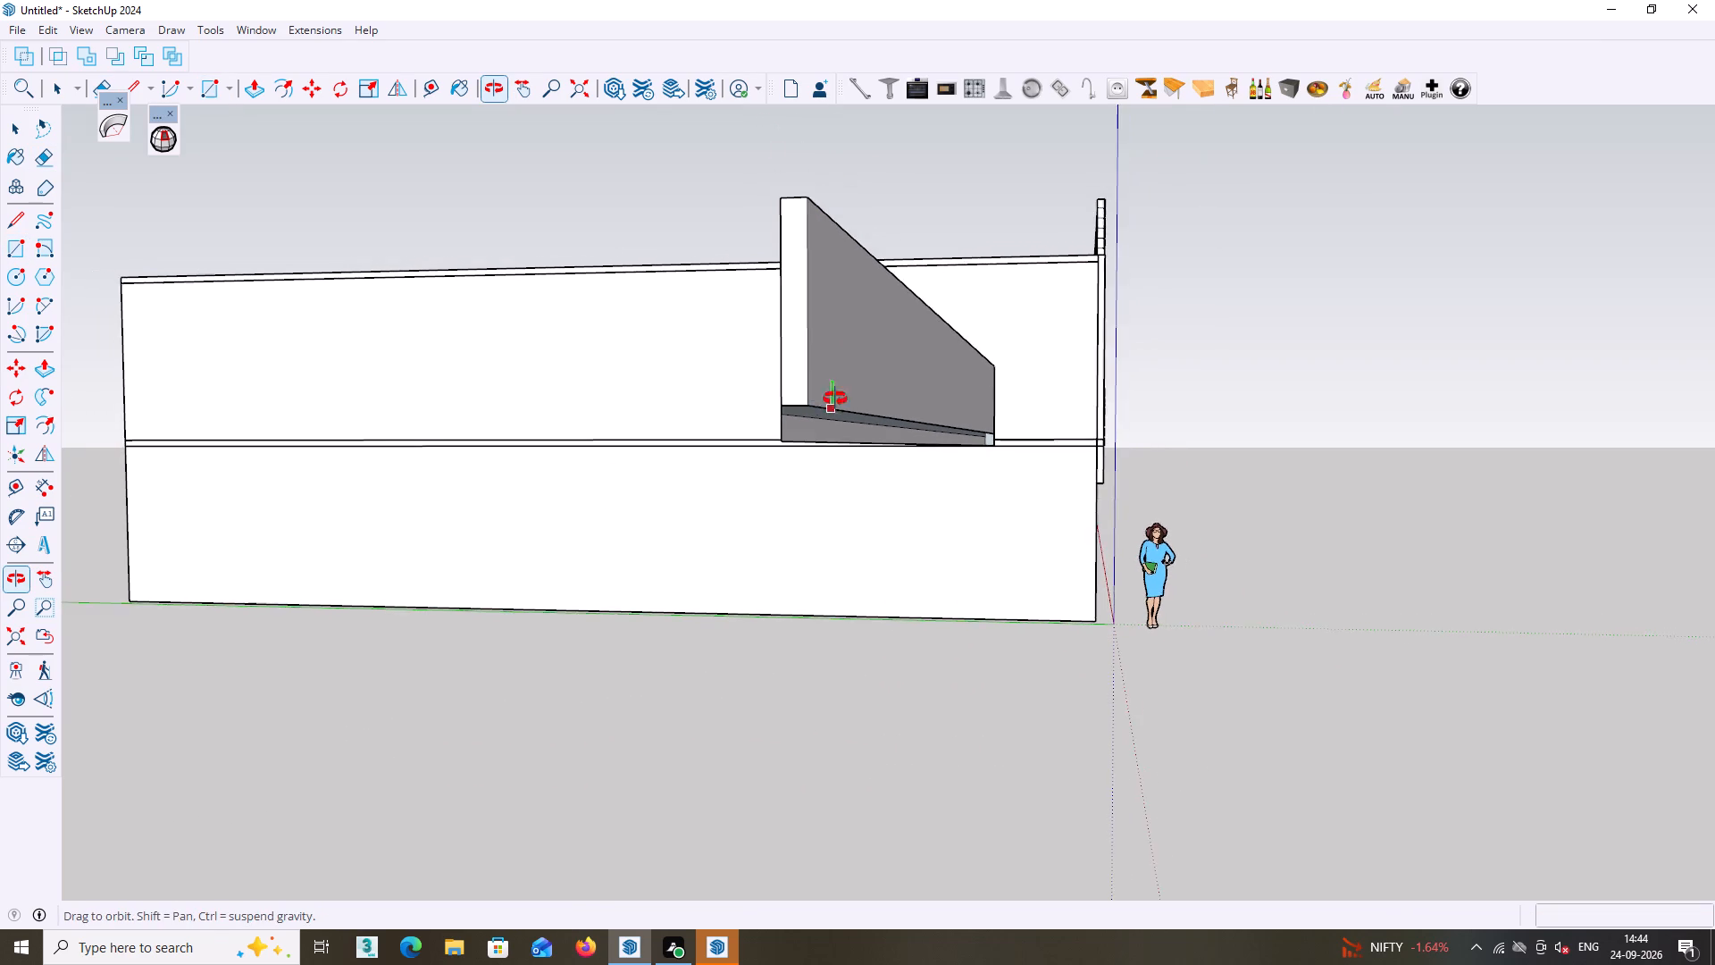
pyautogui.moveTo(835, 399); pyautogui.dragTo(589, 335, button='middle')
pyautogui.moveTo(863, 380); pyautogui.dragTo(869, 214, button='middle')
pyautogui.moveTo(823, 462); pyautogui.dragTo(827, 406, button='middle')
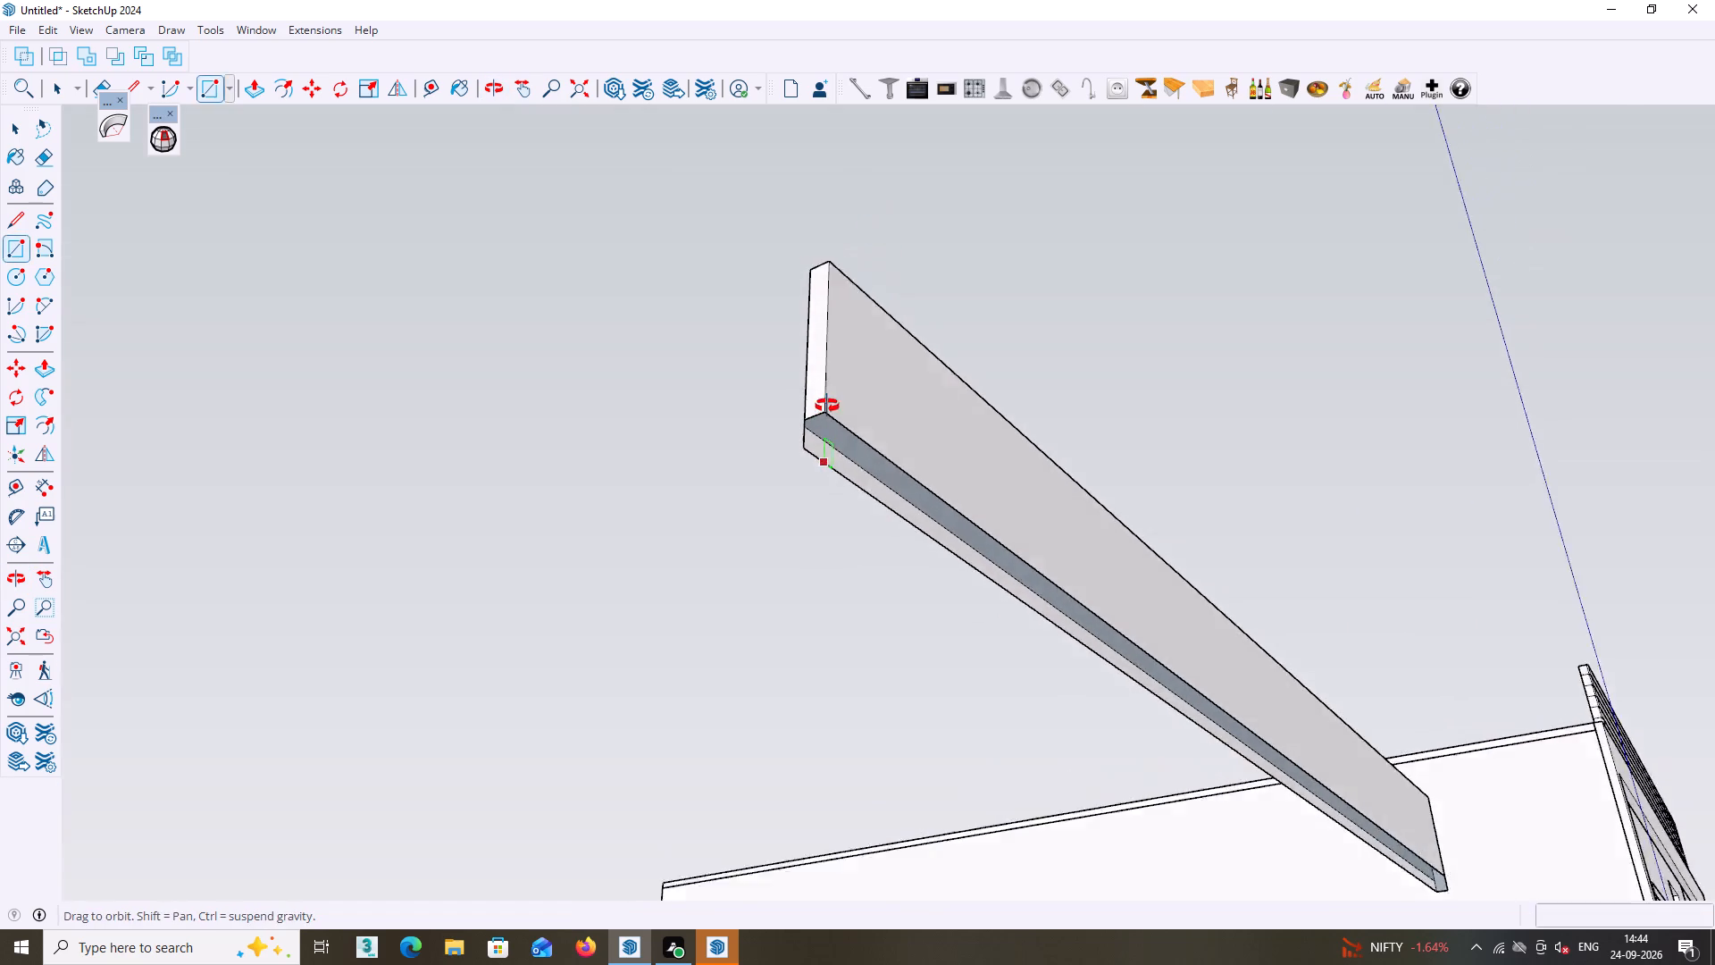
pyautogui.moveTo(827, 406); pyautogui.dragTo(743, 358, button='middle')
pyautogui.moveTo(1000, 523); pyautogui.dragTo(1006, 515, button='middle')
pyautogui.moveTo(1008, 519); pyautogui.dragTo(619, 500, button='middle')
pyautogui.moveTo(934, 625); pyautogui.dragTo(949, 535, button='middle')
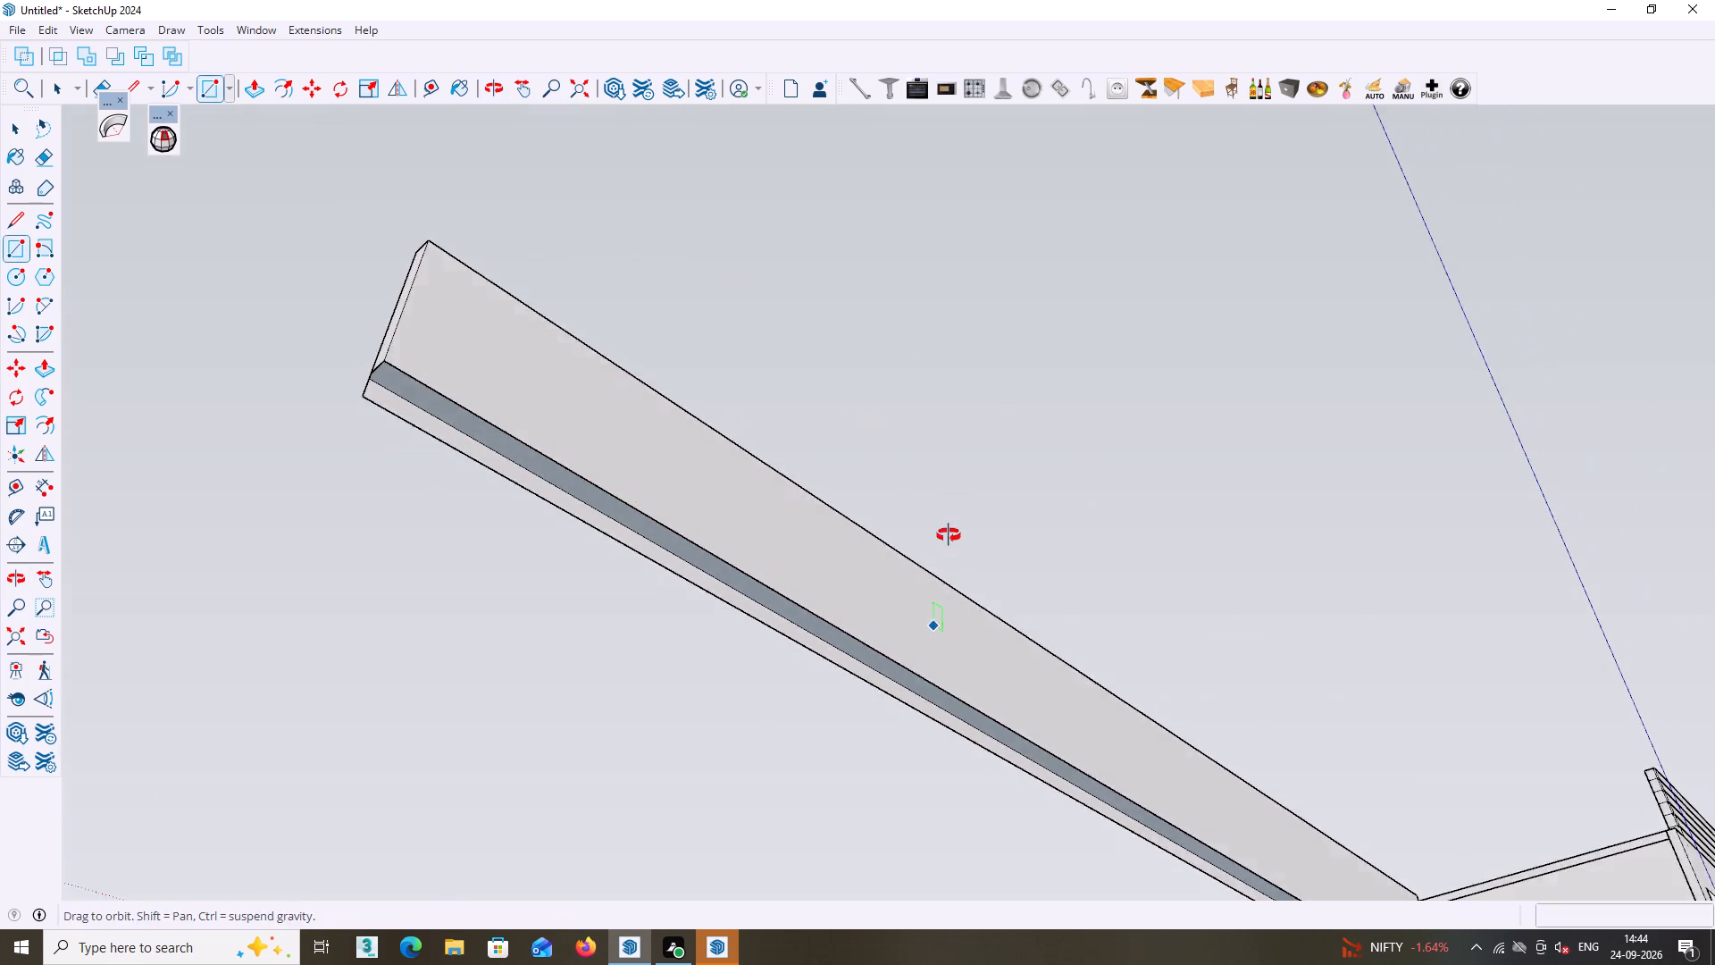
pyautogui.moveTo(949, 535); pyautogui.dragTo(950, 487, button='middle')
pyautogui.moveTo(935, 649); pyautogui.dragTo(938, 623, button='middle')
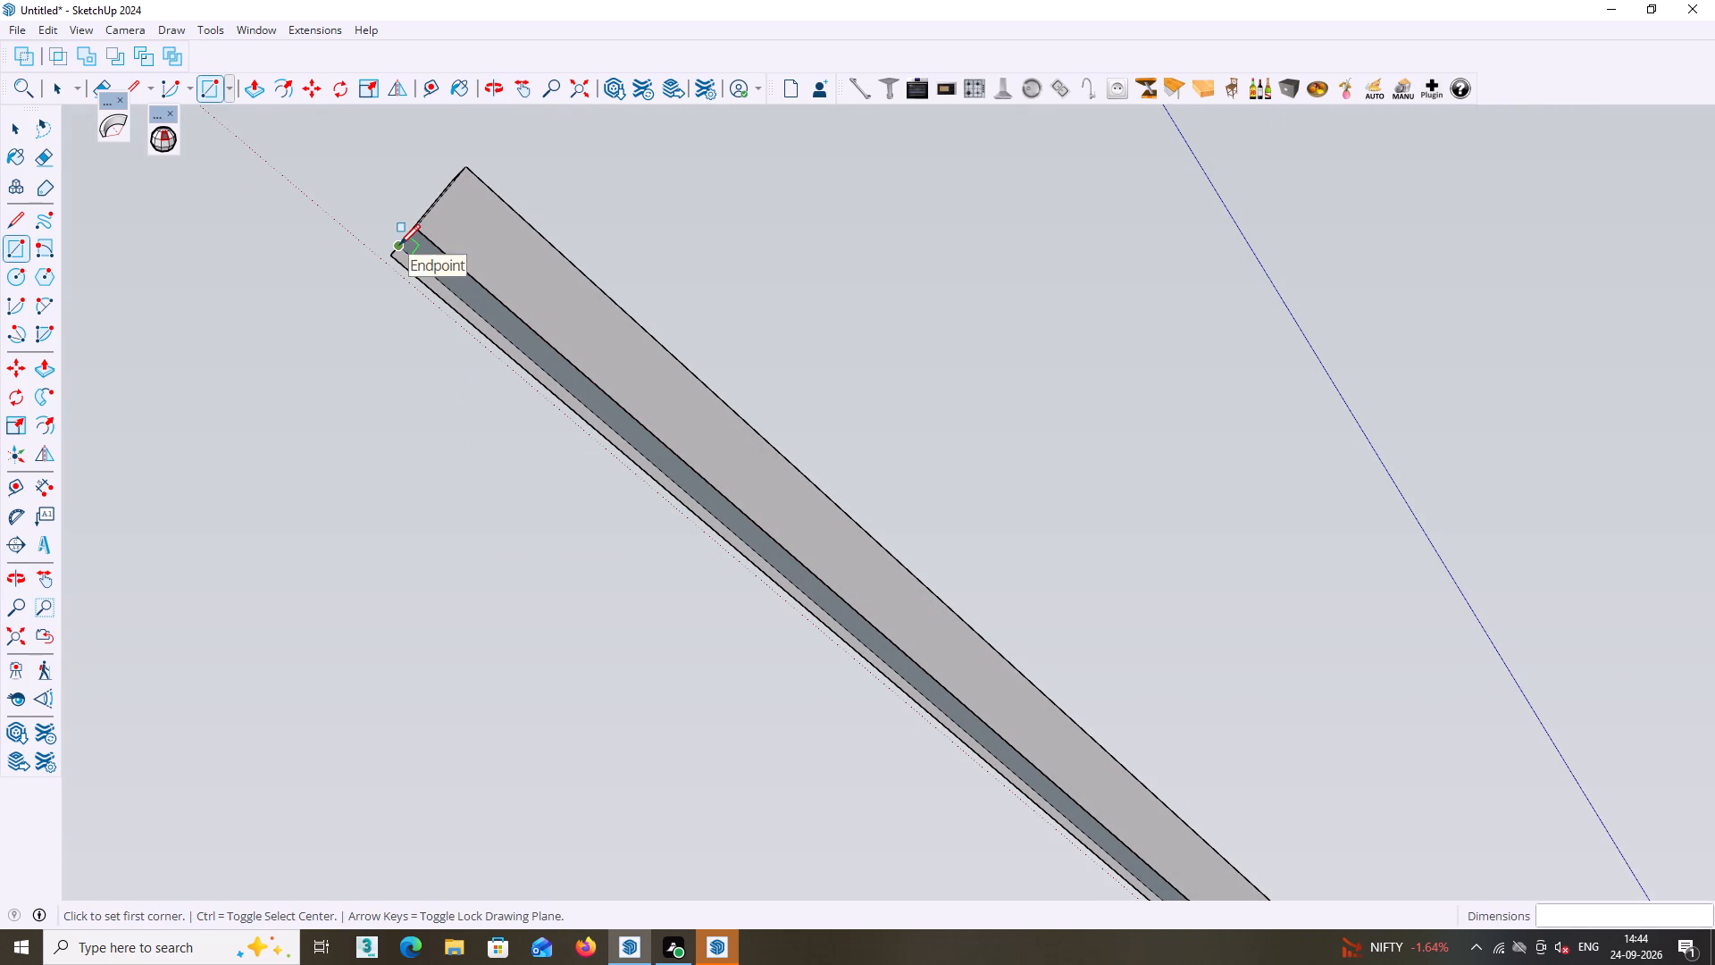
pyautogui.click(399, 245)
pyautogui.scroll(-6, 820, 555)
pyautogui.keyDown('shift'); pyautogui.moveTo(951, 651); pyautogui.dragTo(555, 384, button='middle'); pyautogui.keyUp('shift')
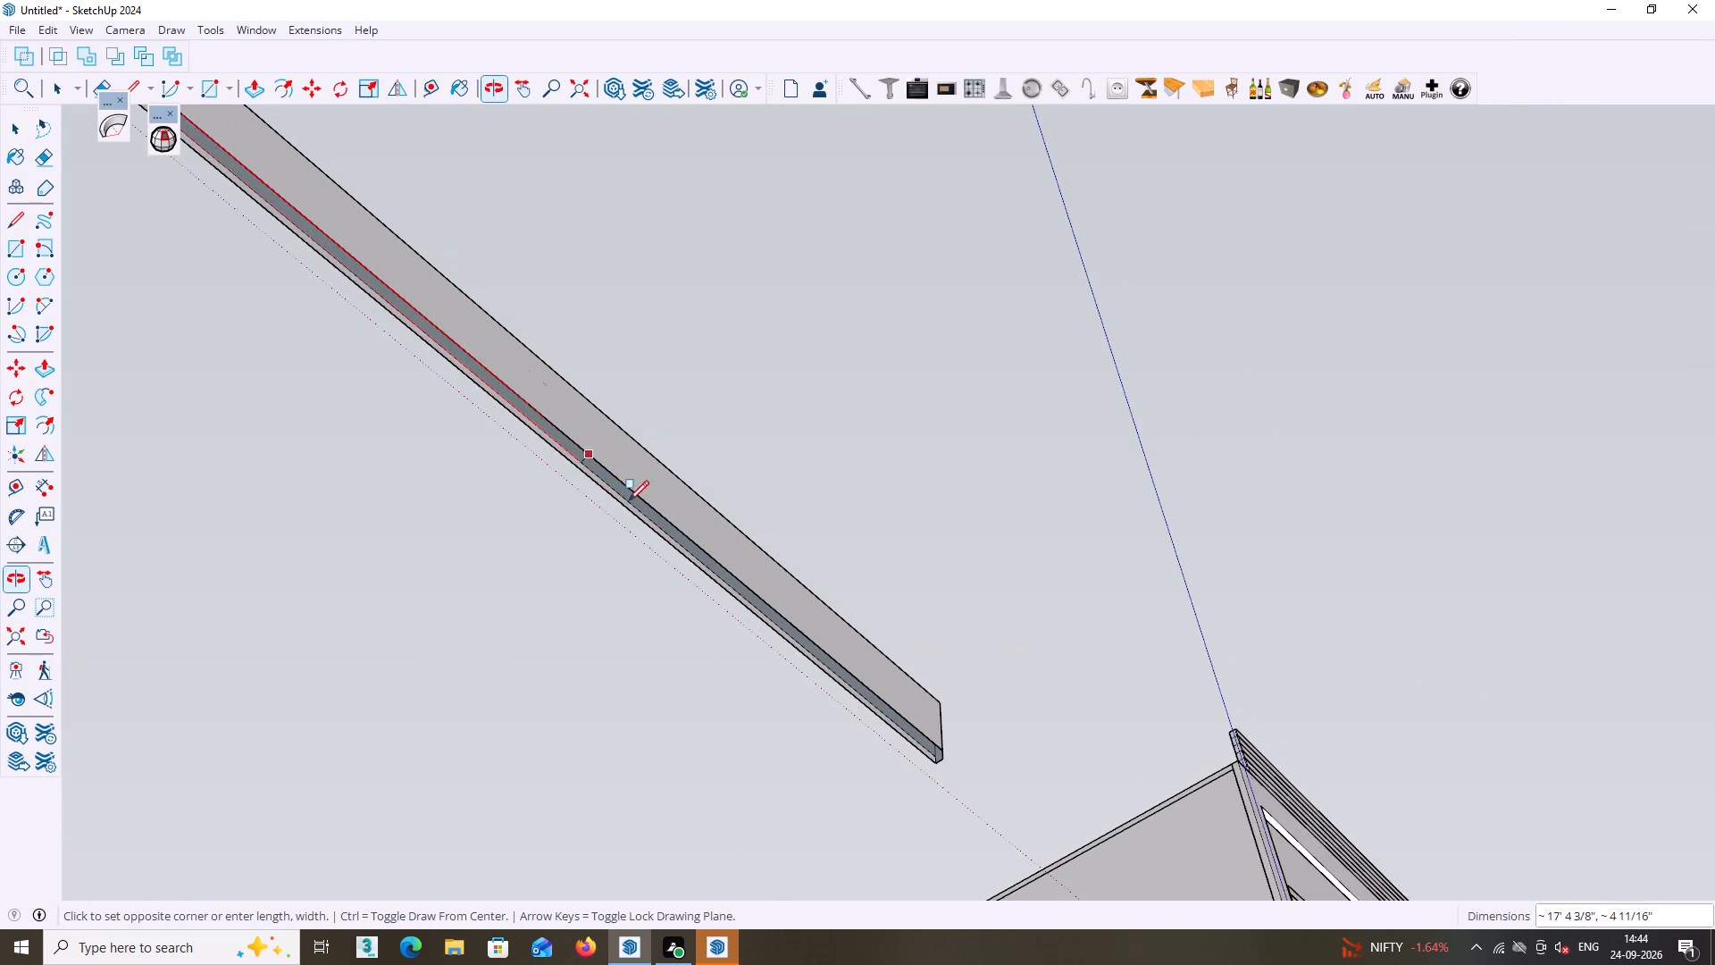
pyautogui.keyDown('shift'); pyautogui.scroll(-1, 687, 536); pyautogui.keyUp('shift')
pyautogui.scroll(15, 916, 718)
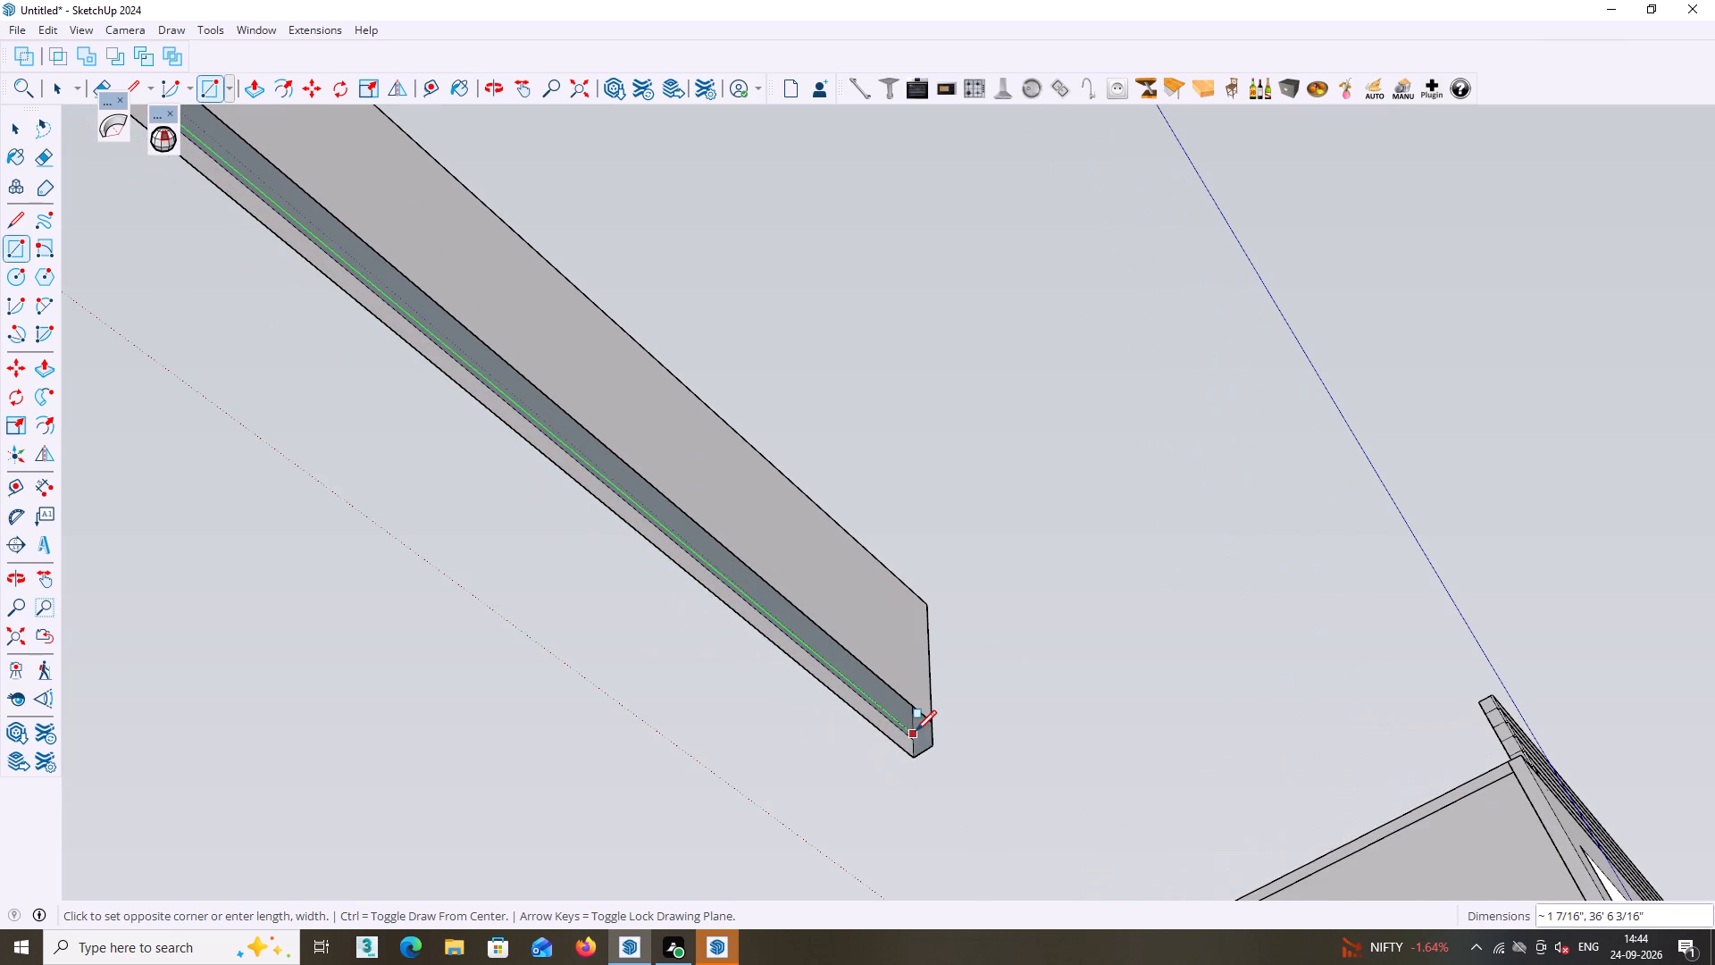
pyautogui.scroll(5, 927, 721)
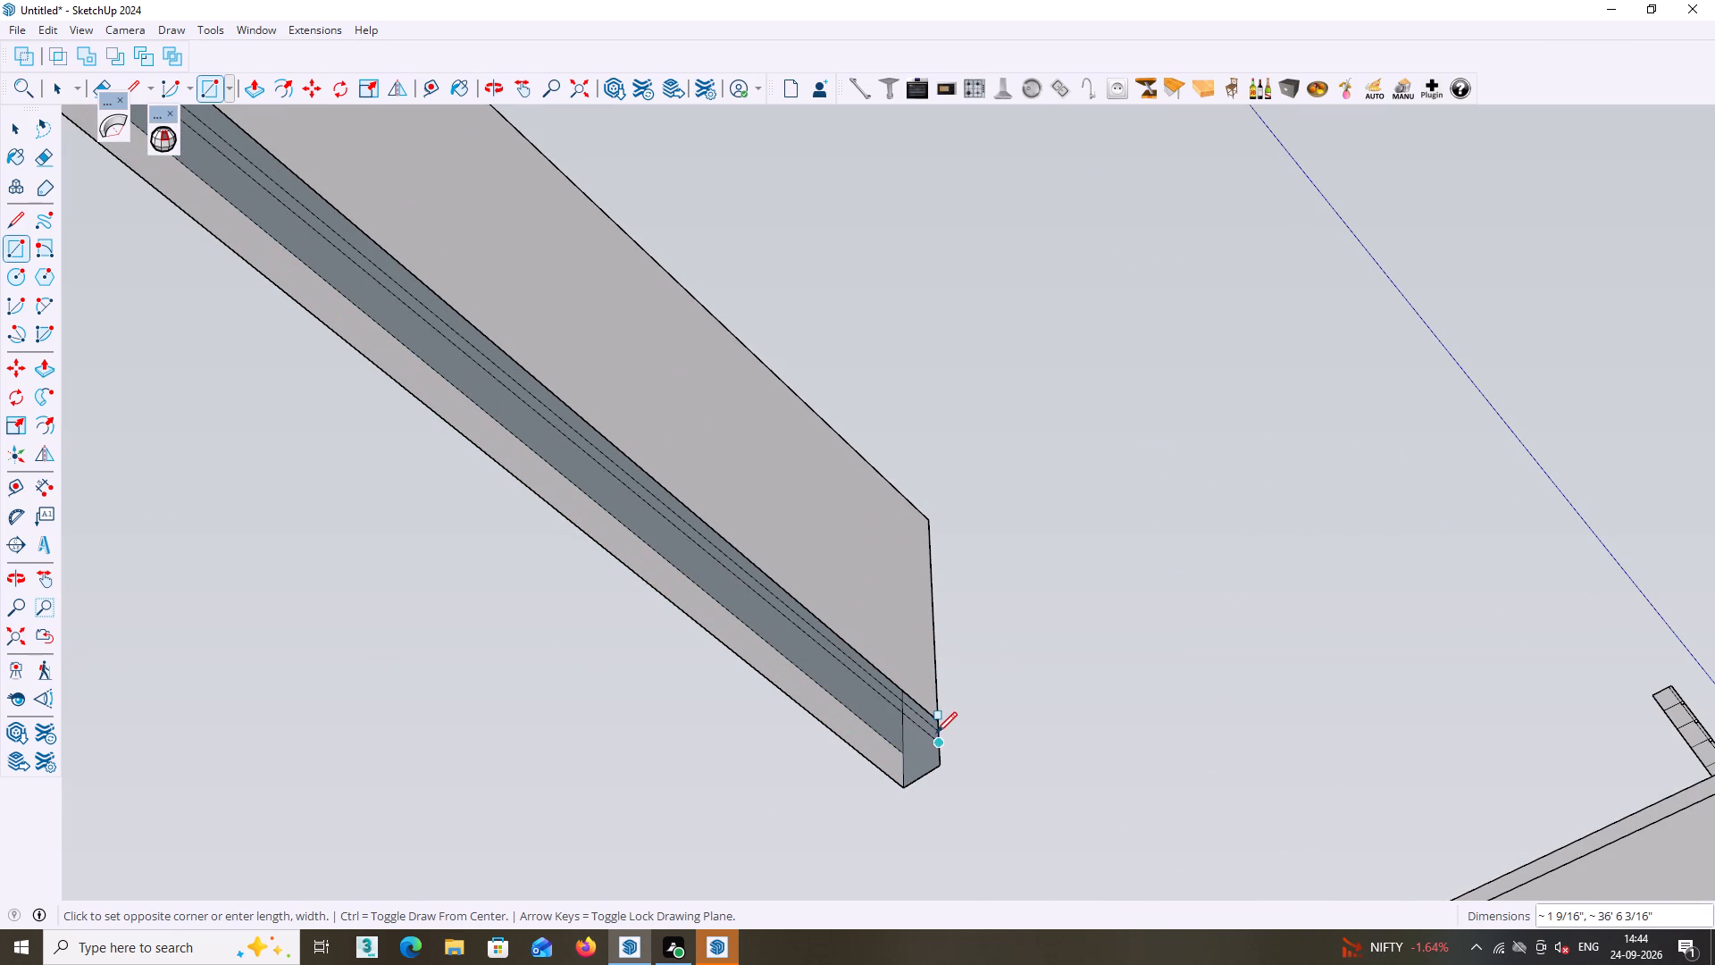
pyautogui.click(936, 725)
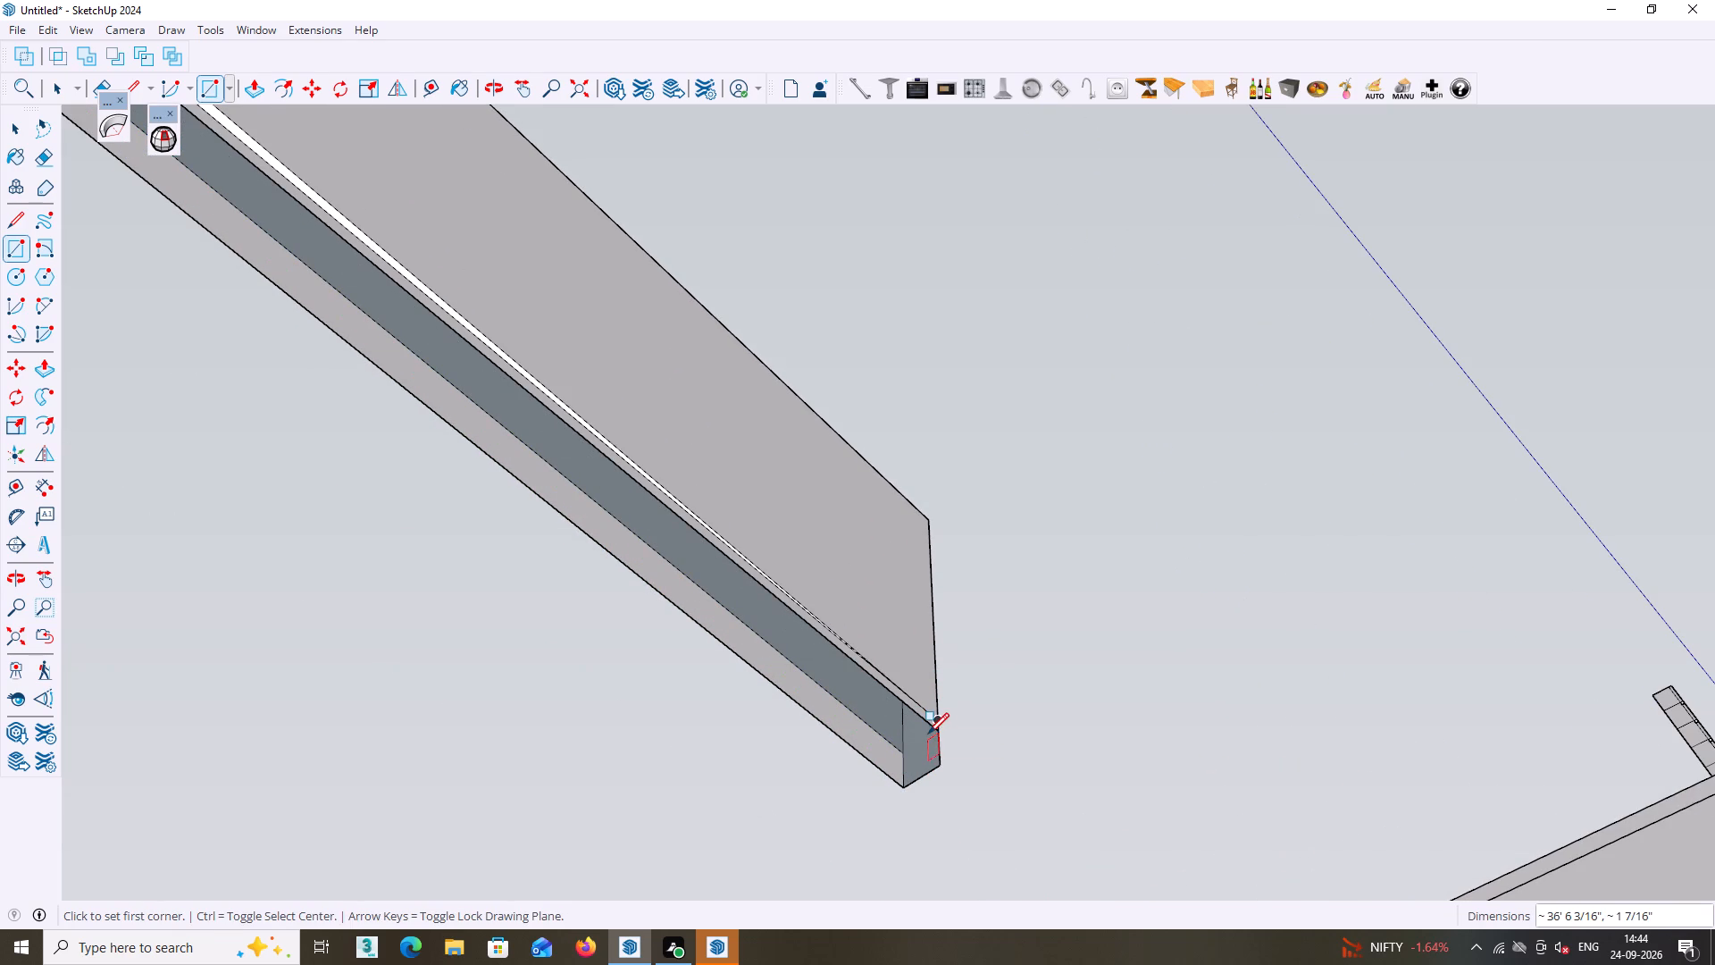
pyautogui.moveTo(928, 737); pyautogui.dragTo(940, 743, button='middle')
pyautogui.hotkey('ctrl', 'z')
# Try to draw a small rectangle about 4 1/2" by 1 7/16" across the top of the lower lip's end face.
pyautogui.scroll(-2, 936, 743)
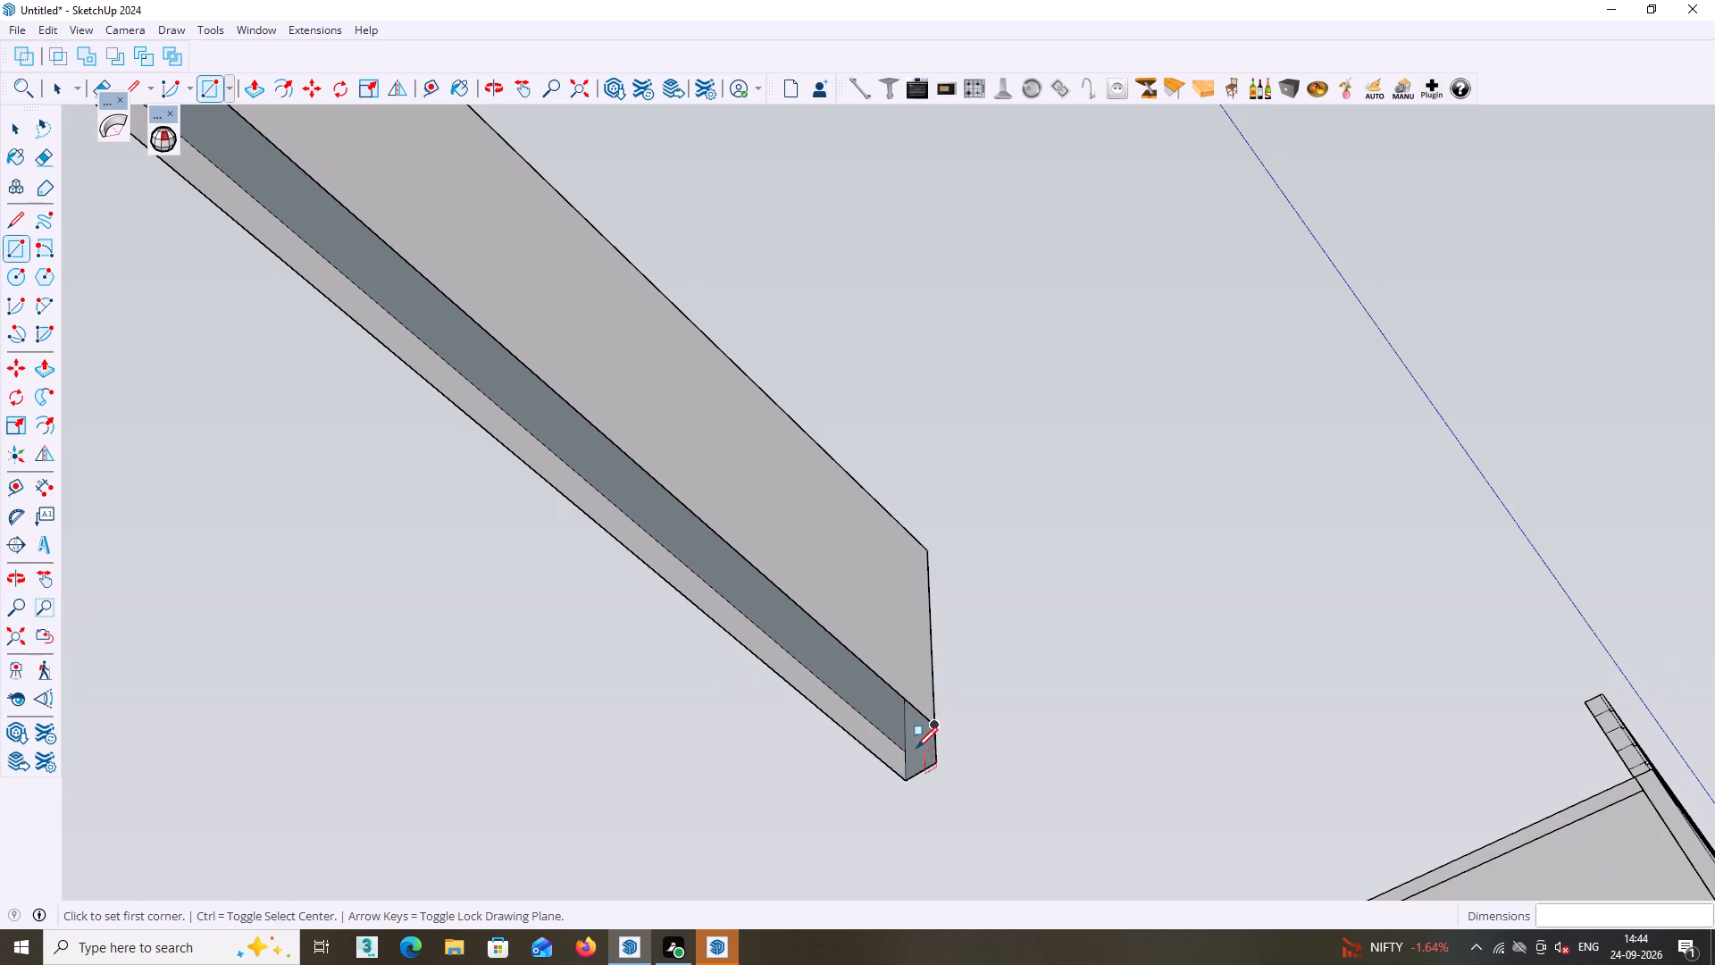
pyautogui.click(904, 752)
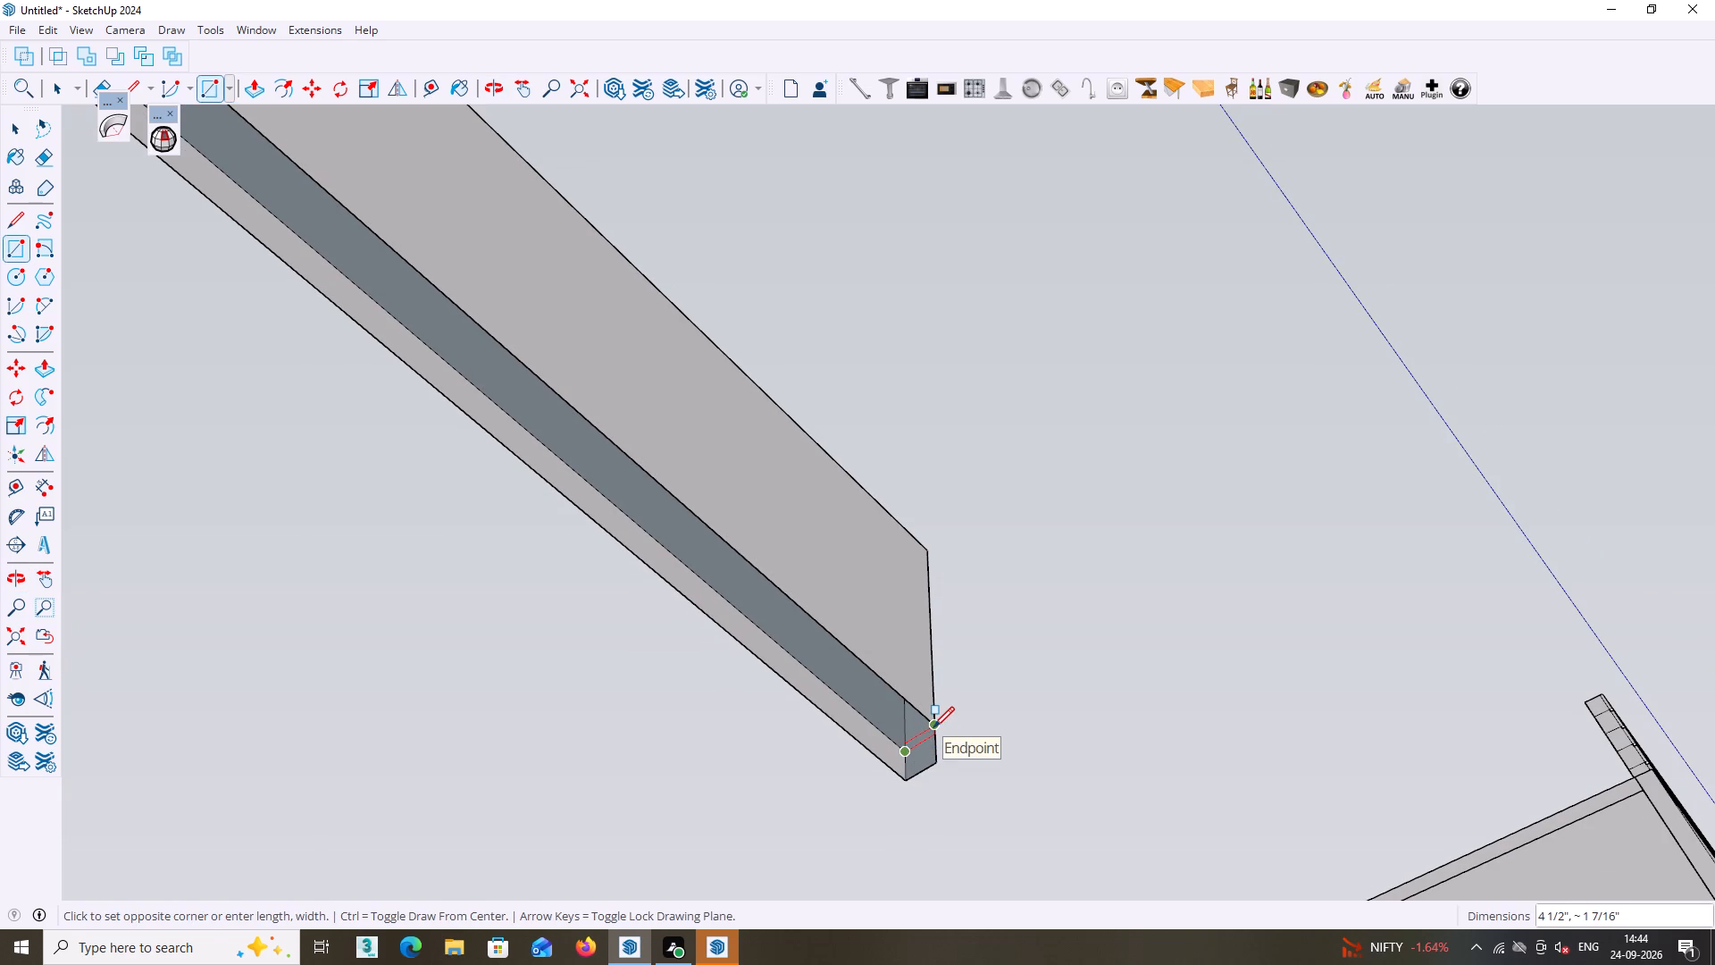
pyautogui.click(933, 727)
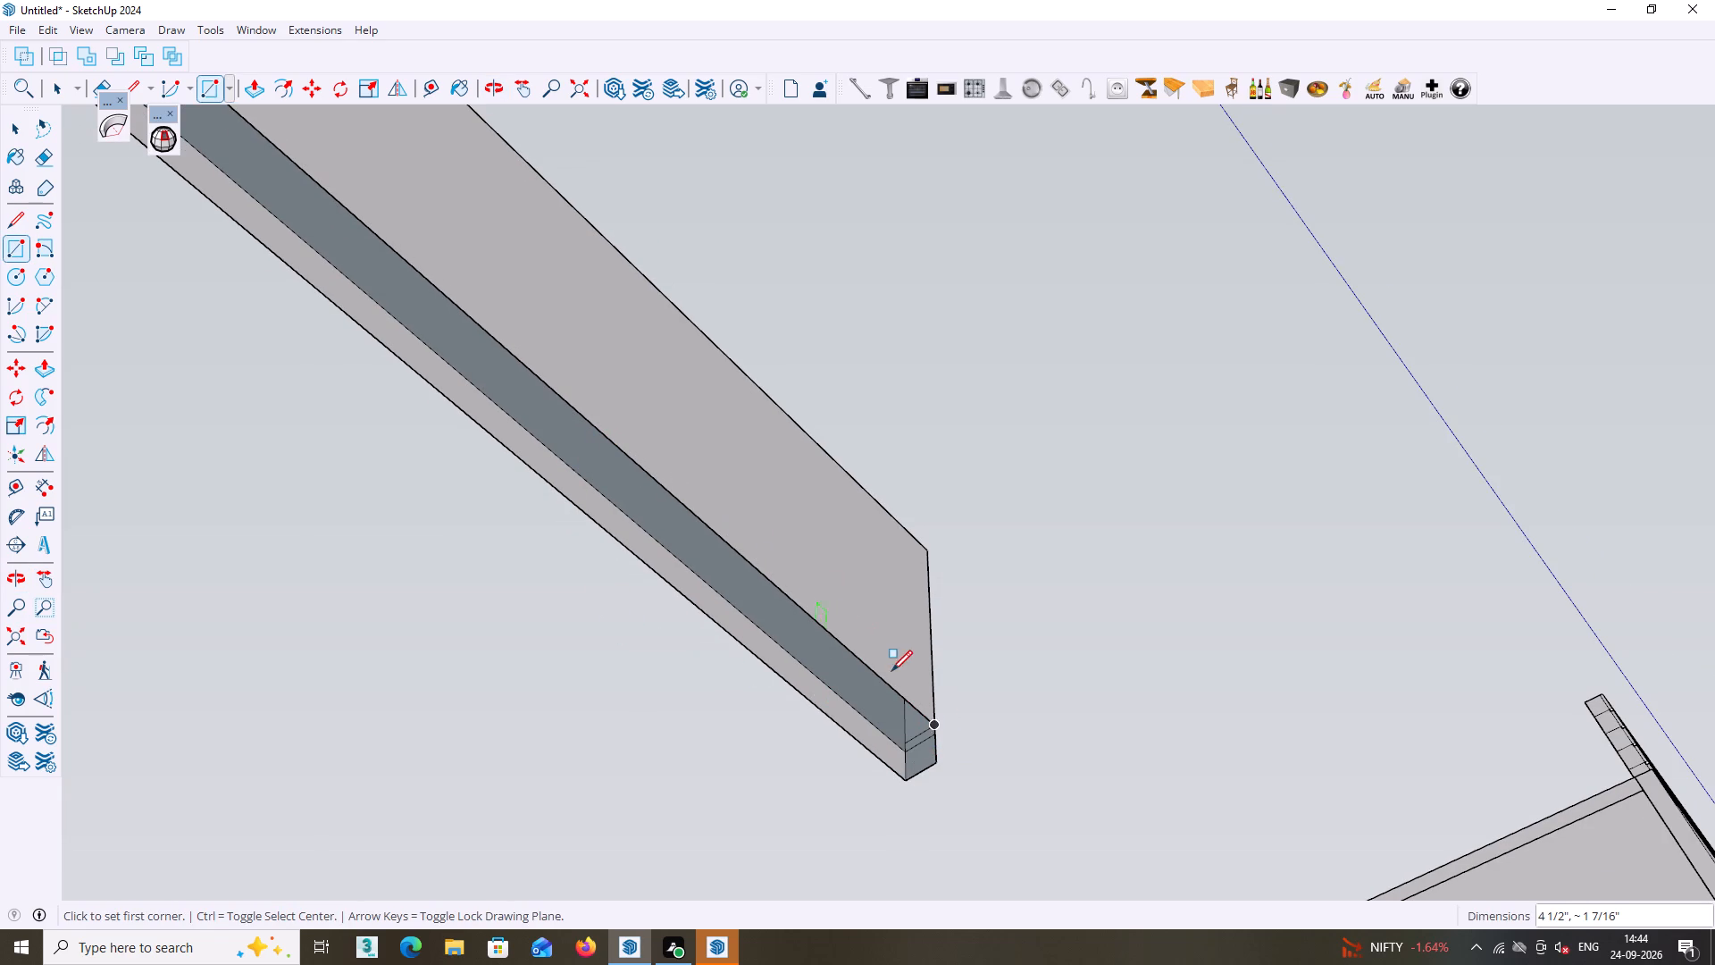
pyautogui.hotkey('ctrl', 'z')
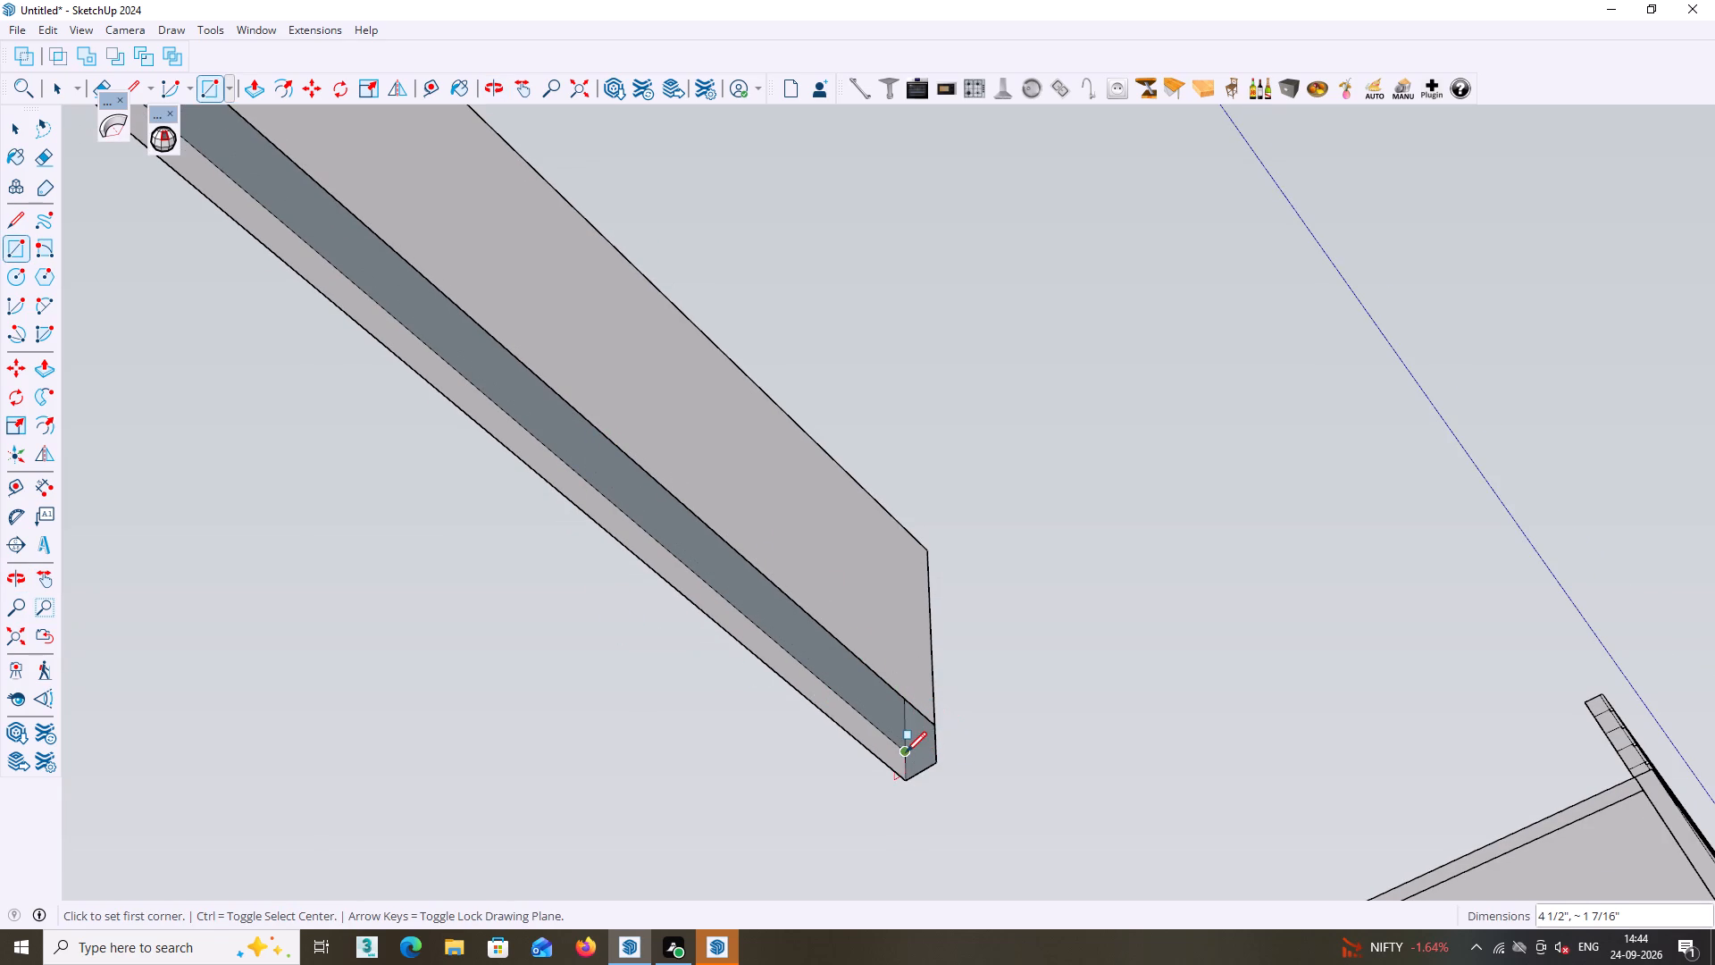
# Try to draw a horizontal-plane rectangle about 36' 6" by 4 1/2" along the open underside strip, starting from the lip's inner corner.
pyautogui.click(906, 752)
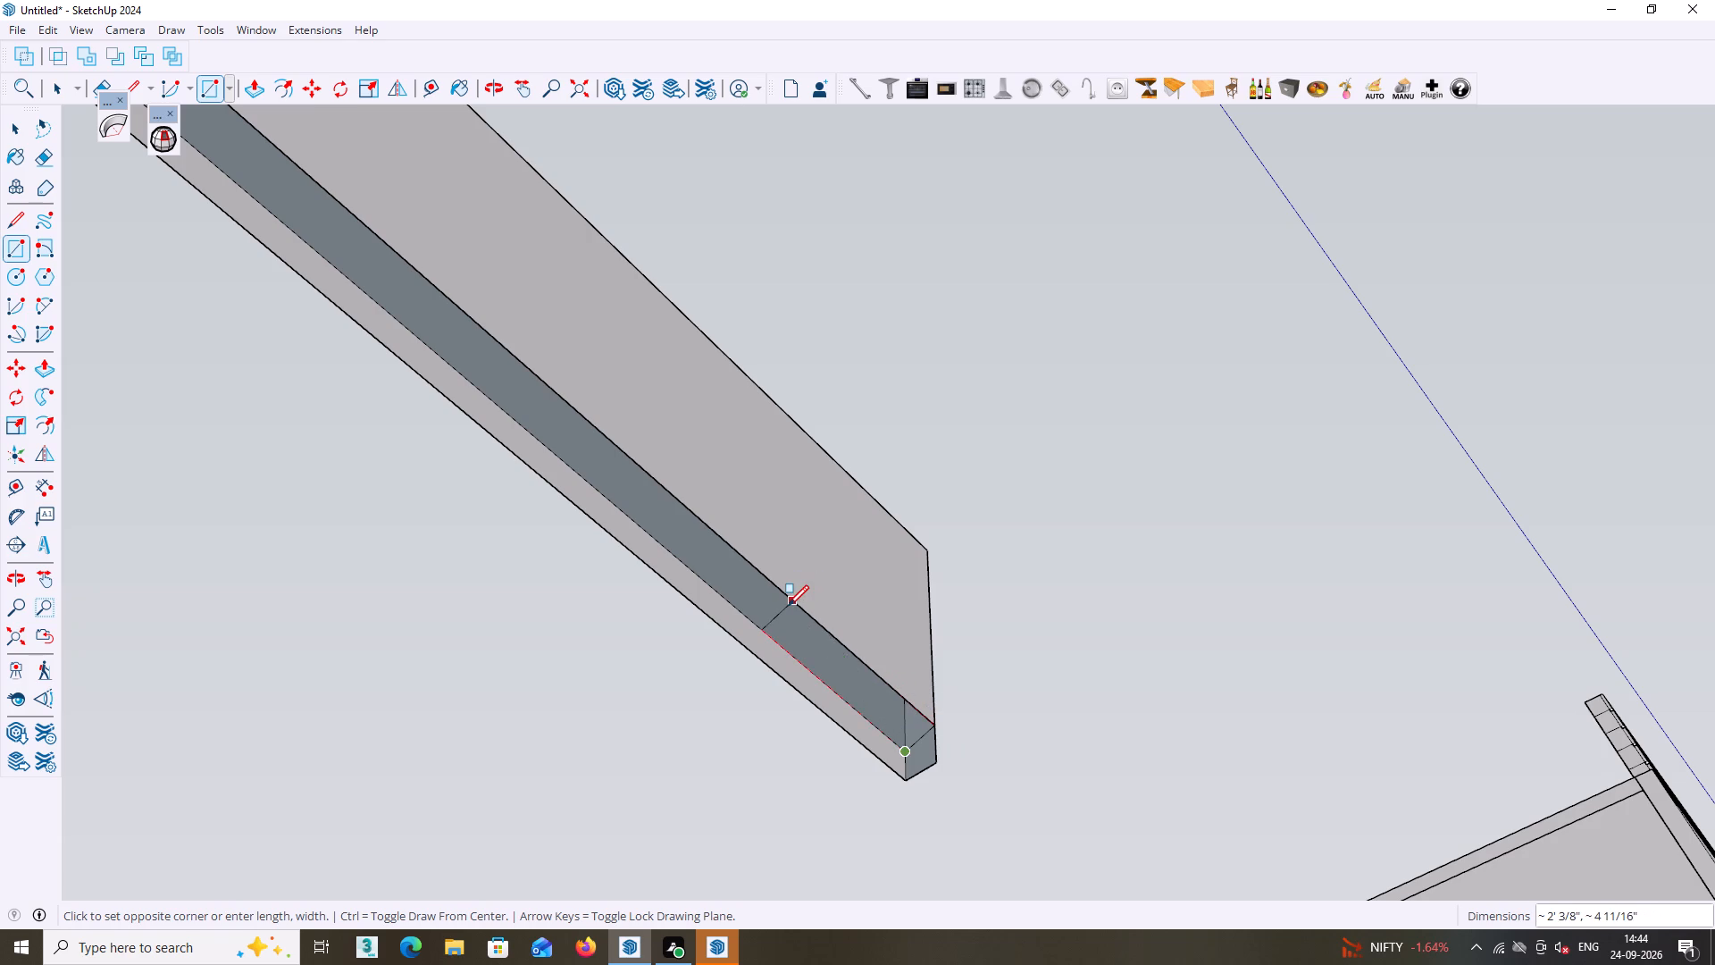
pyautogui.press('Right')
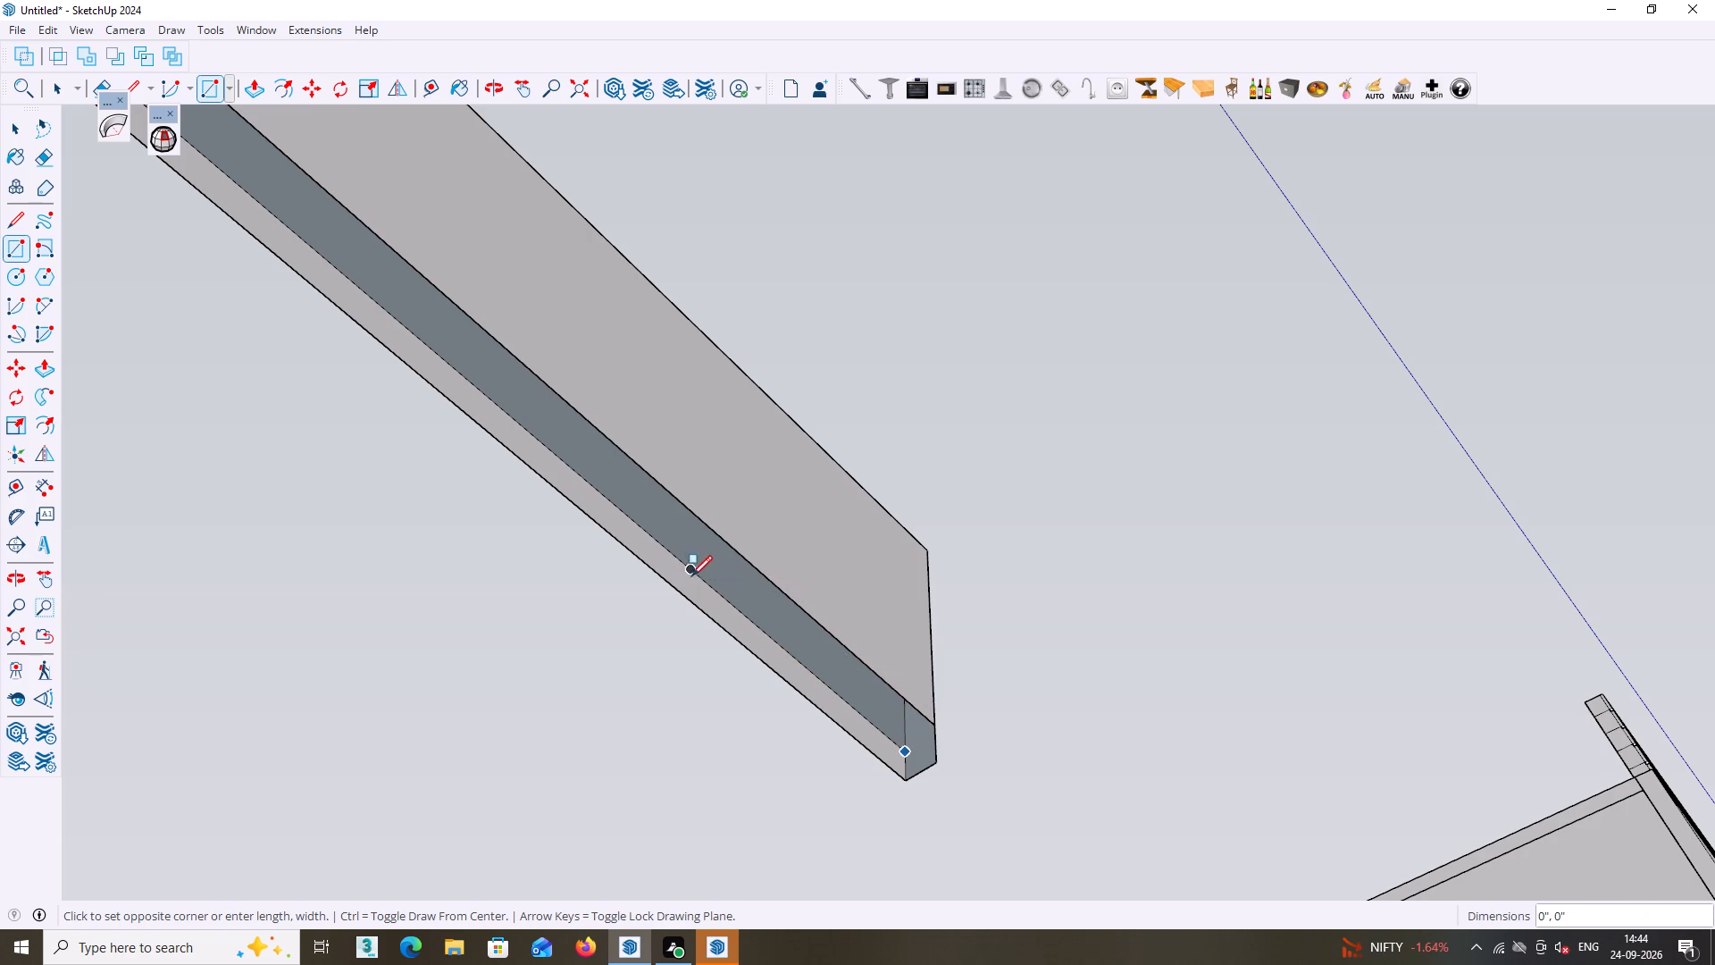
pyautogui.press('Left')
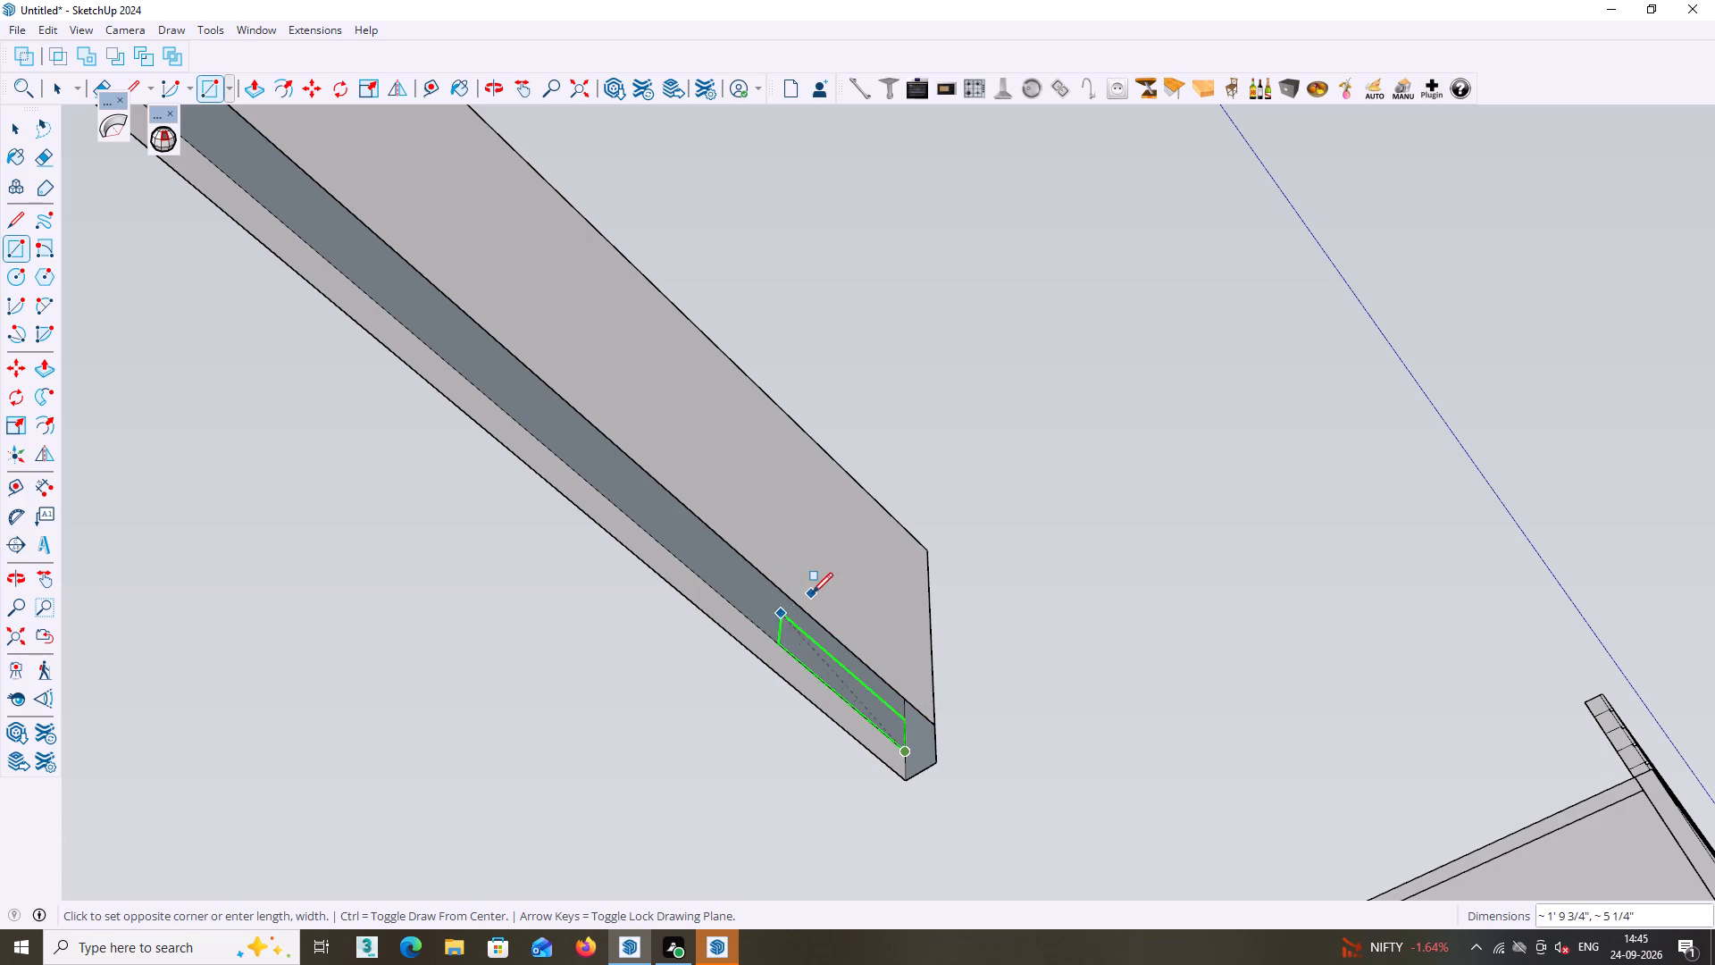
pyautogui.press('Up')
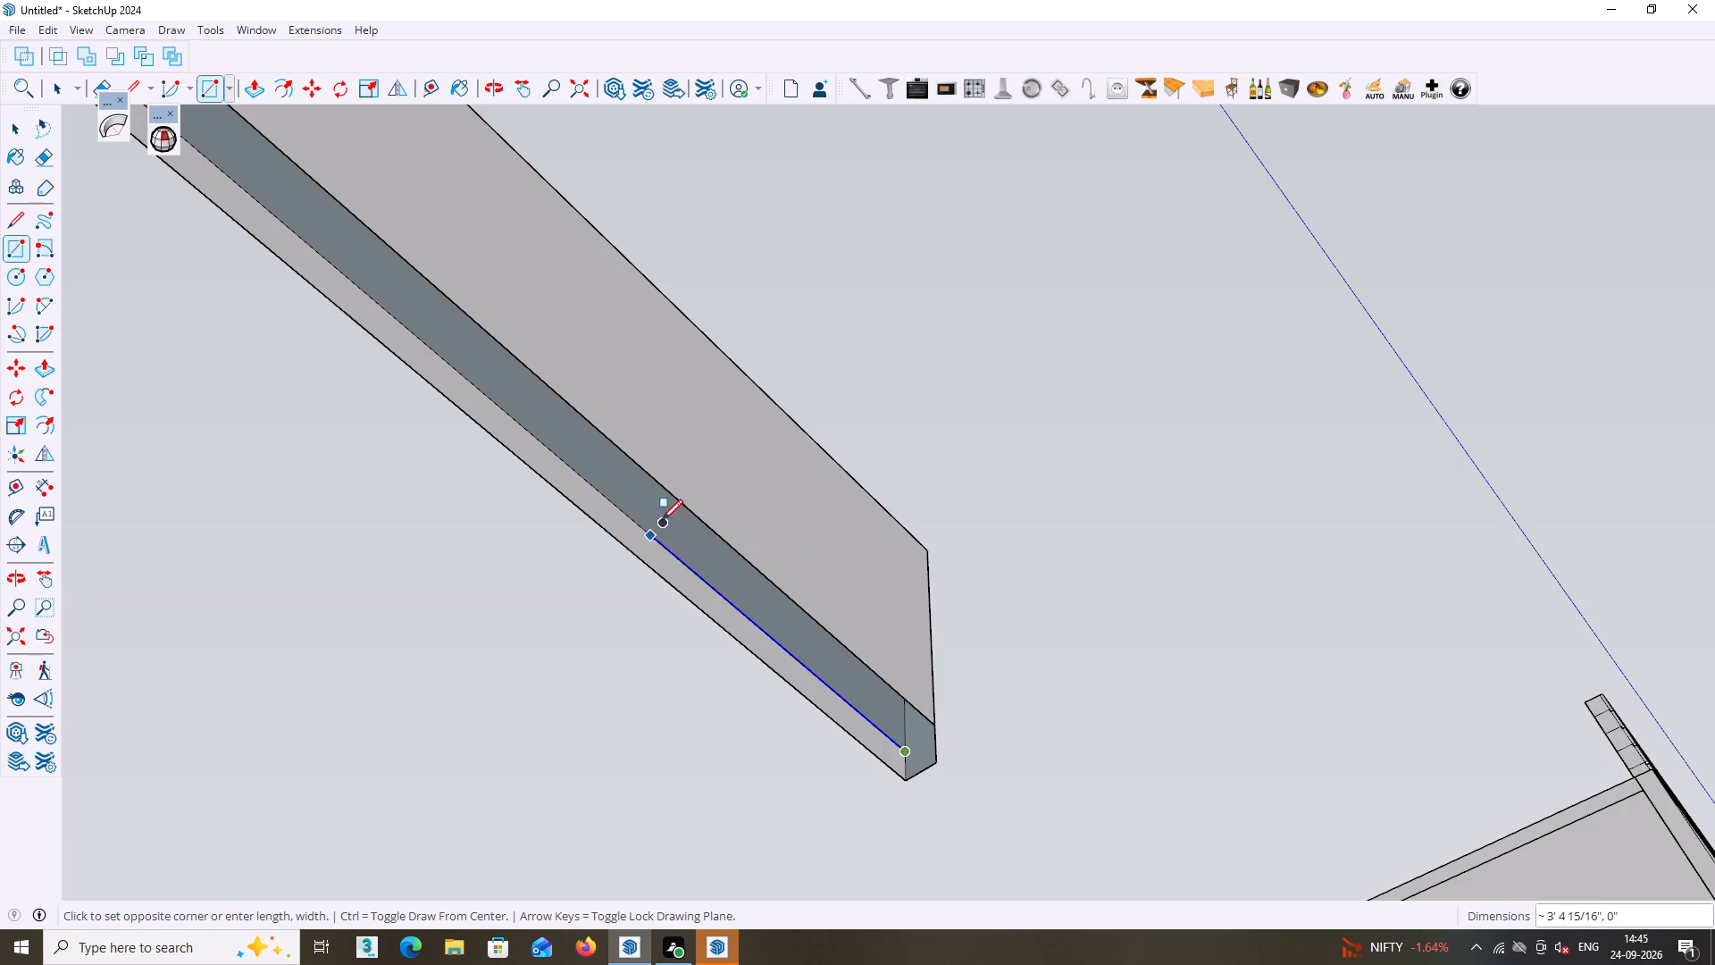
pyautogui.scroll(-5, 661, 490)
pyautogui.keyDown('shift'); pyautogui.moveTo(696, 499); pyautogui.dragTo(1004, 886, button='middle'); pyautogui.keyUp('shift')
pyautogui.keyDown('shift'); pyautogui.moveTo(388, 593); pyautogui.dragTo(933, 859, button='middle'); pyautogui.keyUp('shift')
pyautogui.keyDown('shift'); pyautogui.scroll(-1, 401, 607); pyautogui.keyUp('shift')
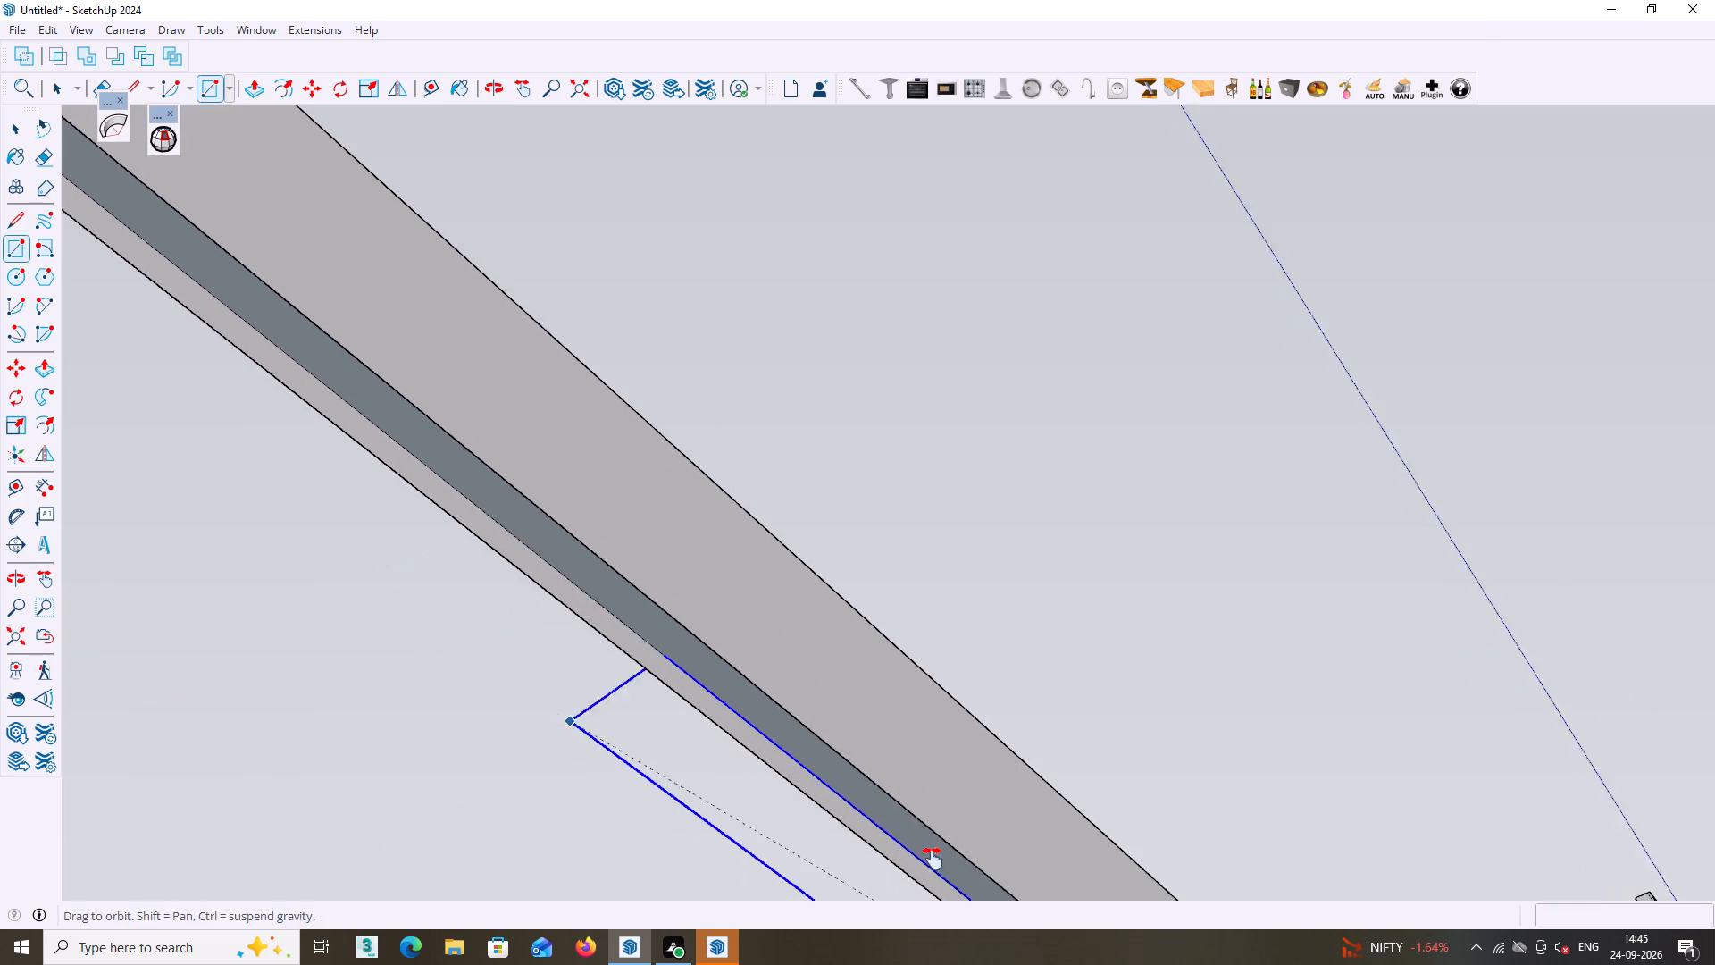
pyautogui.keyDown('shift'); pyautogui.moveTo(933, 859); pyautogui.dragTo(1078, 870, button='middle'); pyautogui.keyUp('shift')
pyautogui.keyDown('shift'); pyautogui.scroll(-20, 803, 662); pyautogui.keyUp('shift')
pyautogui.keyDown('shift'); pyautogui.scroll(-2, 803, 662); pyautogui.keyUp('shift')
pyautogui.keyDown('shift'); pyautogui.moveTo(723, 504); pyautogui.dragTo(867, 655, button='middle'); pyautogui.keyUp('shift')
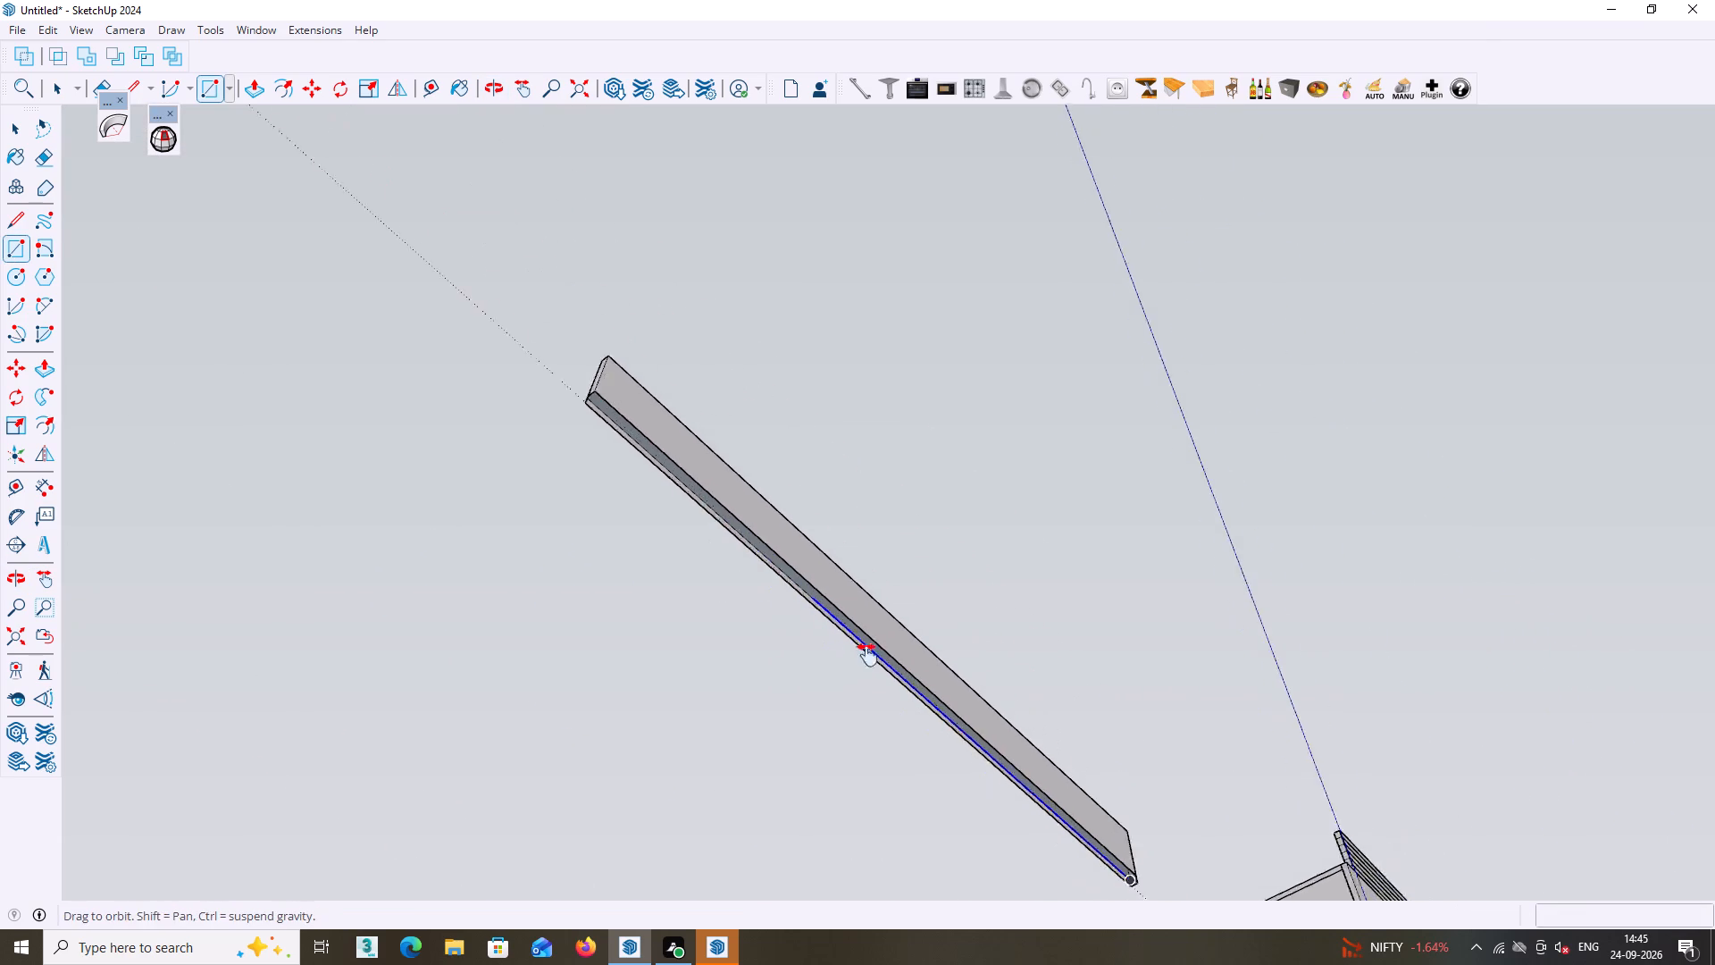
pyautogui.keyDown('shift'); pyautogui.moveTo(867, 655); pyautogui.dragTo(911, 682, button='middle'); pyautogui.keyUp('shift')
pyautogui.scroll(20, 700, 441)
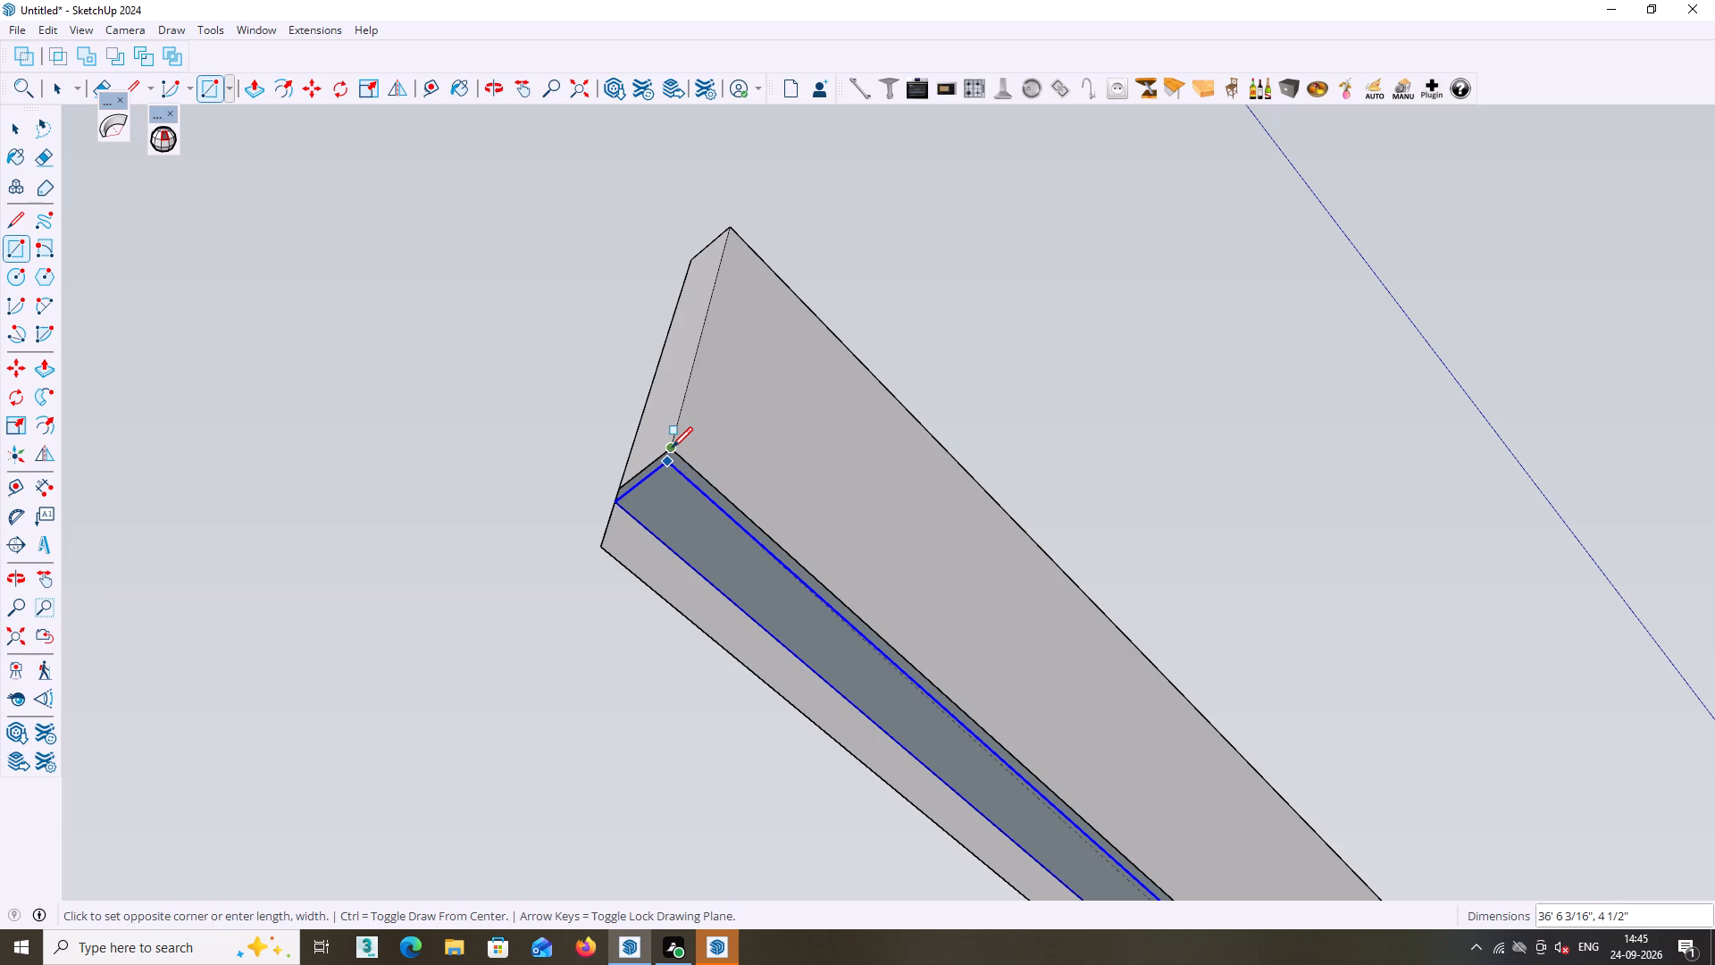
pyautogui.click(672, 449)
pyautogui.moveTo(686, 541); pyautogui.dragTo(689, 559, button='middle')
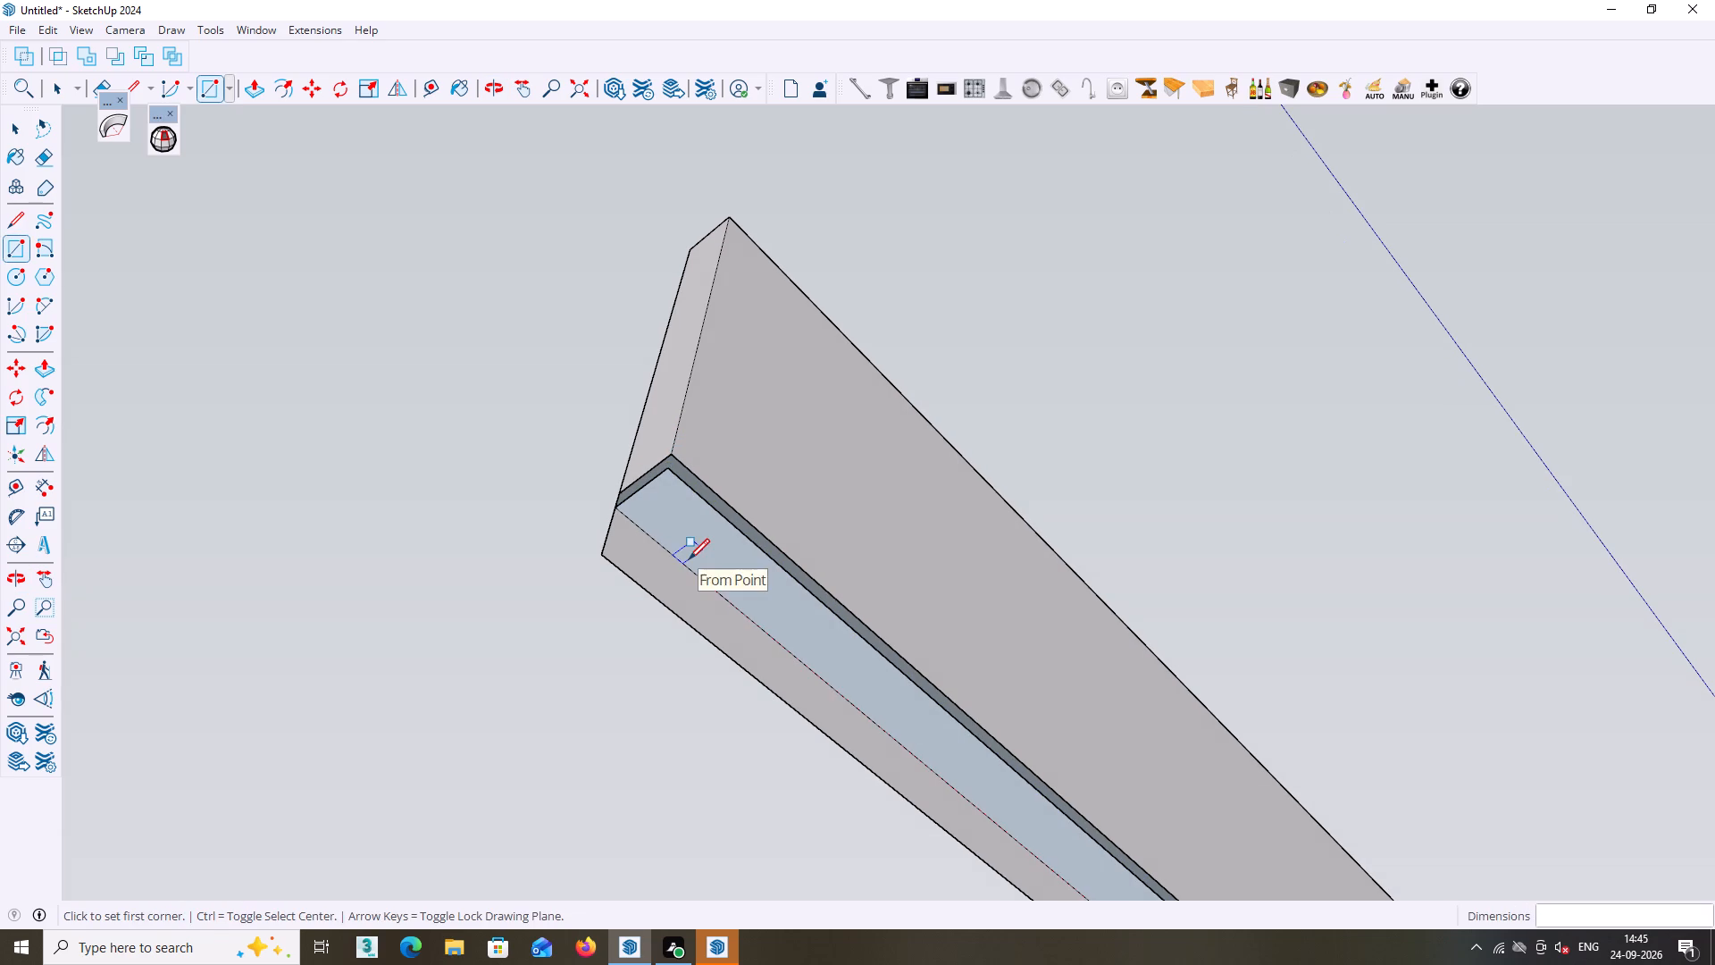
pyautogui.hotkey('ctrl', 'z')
# Draw a line across the lower lip's end face, from the lip's inner corner to the band's opposite vertical edge.
pyautogui.moveTo(692, 564); pyautogui.dragTo(1049, 855, button='middle')
pyautogui.keyDown('shift'); pyautogui.moveTo(992, 704); pyautogui.dragTo(732, 446, button='middle'); pyautogui.keyUp('shift')
pyautogui.moveTo(631, 527); pyautogui.dragTo(727, 583, button='middle')
pyautogui.moveTo(724, 582); pyautogui.dragTo(685, 571, button='middle')
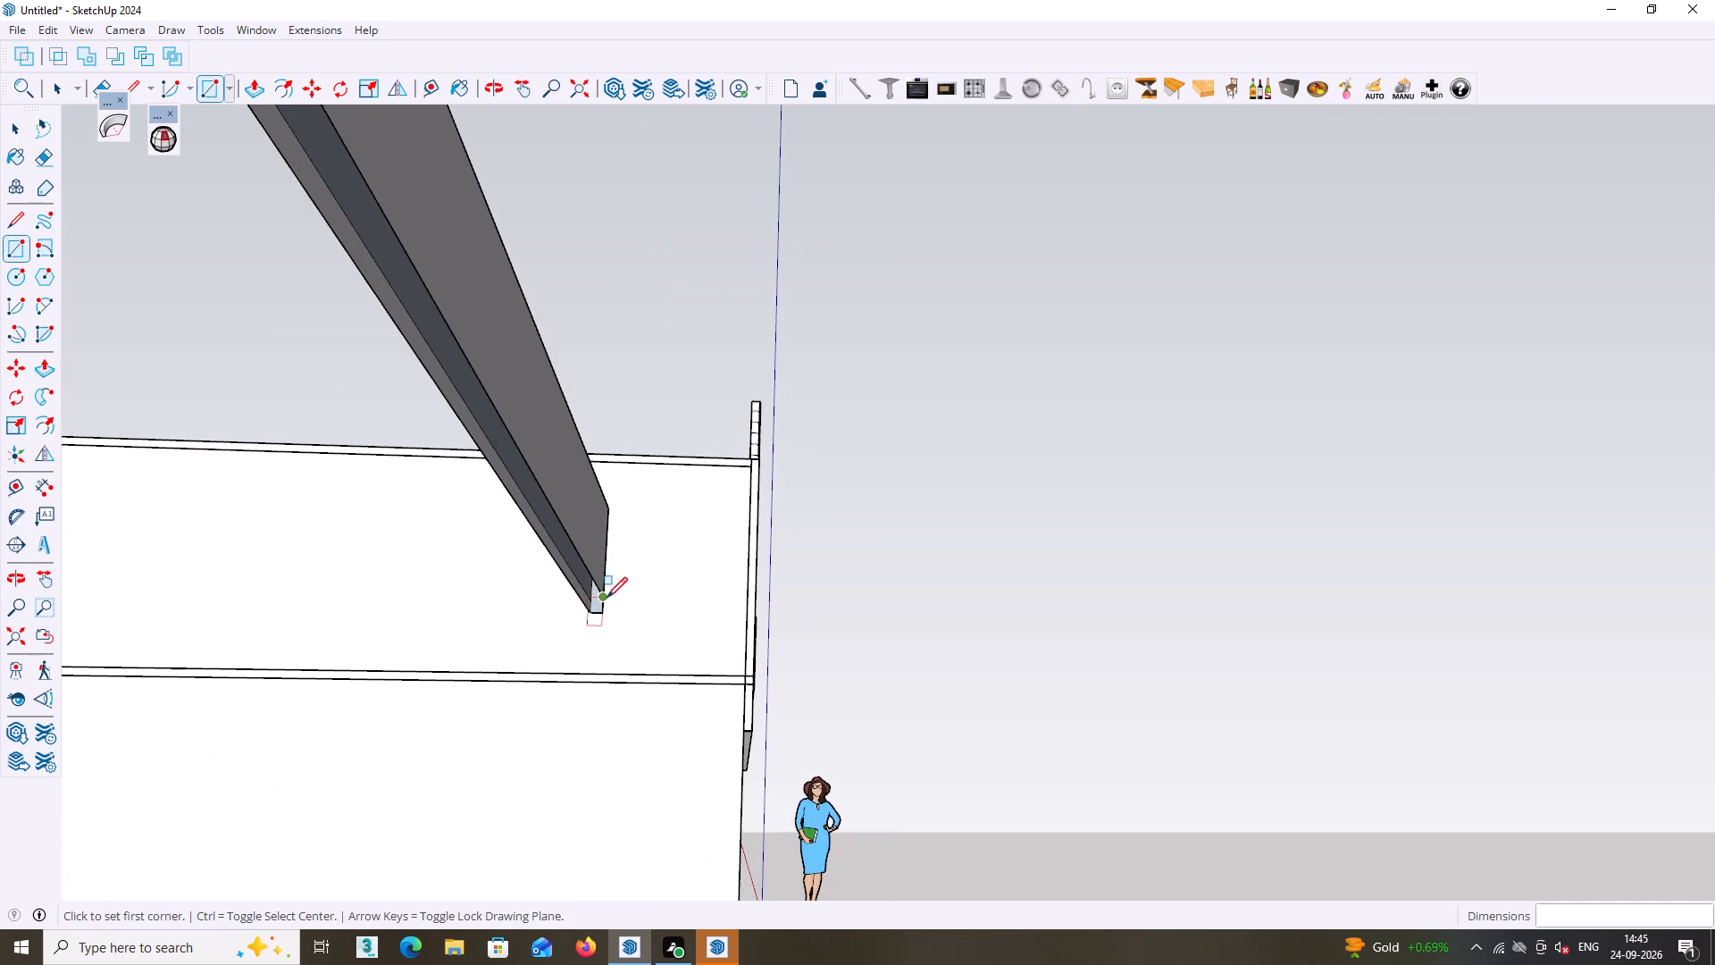
pyautogui.scroll(5, 607, 598)
pyautogui.moveTo(615, 601); pyautogui.dragTo(612, 614, button='middle')
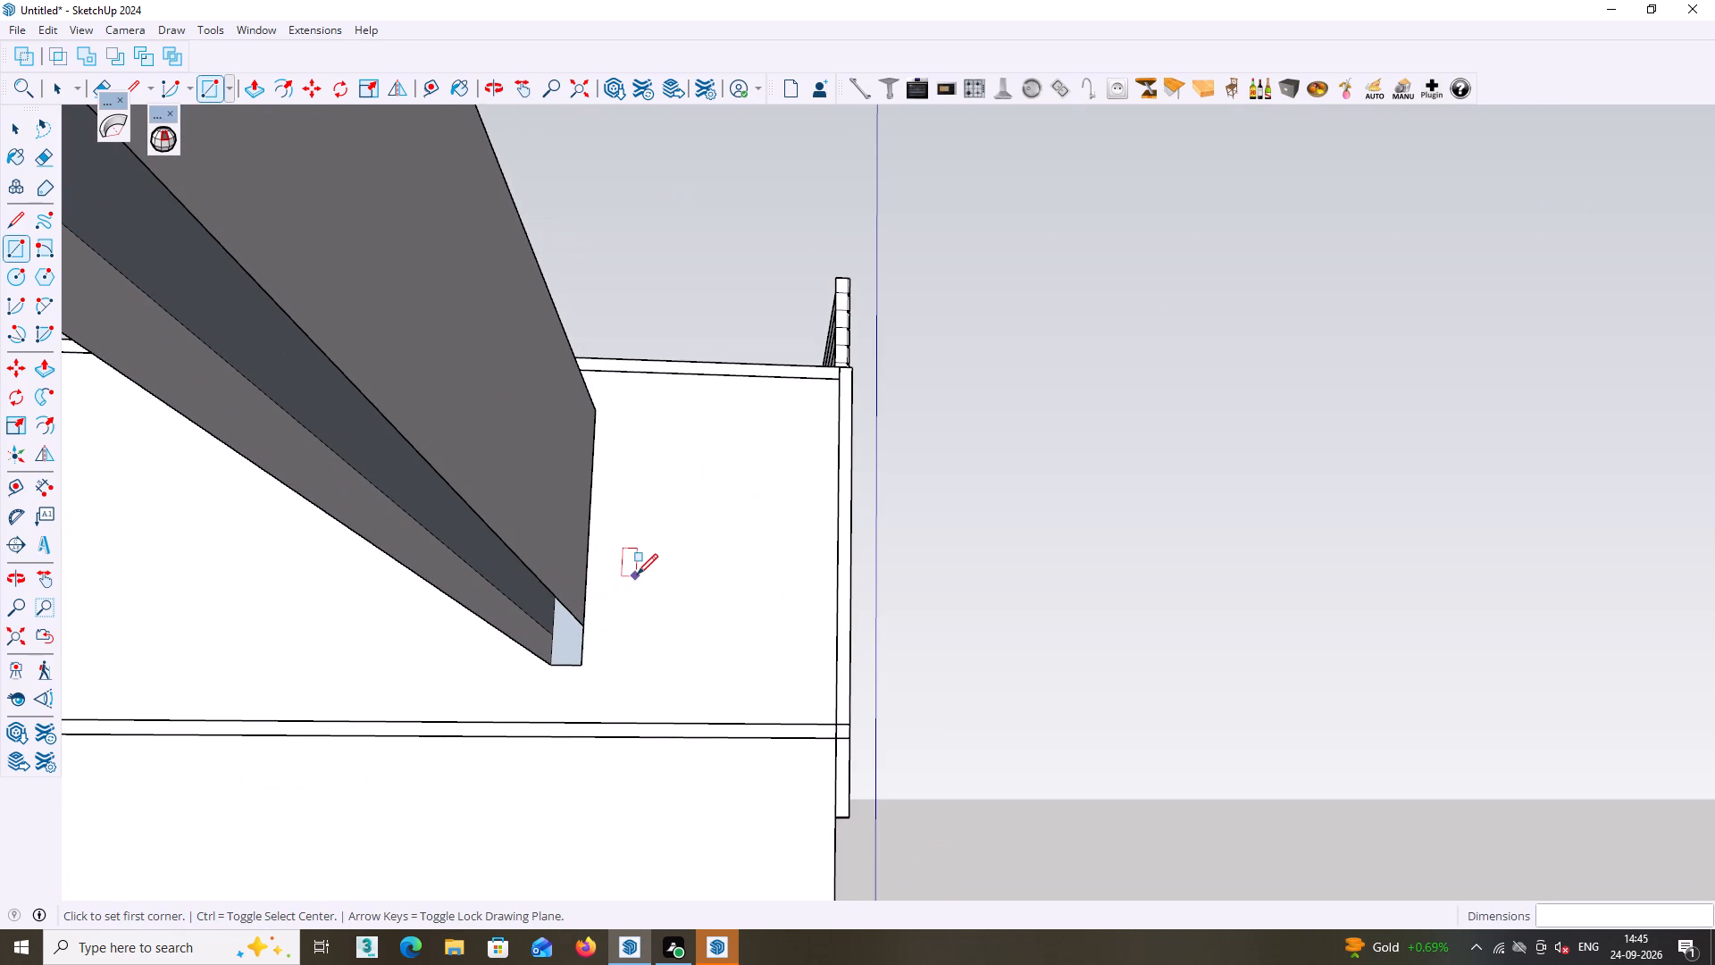
pyautogui.press('l')
pyautogui.moveTo(581, 641); pyautogui.dragTo(648, 616, button='middle')
pyautogui.scroll(1, 600, 608)
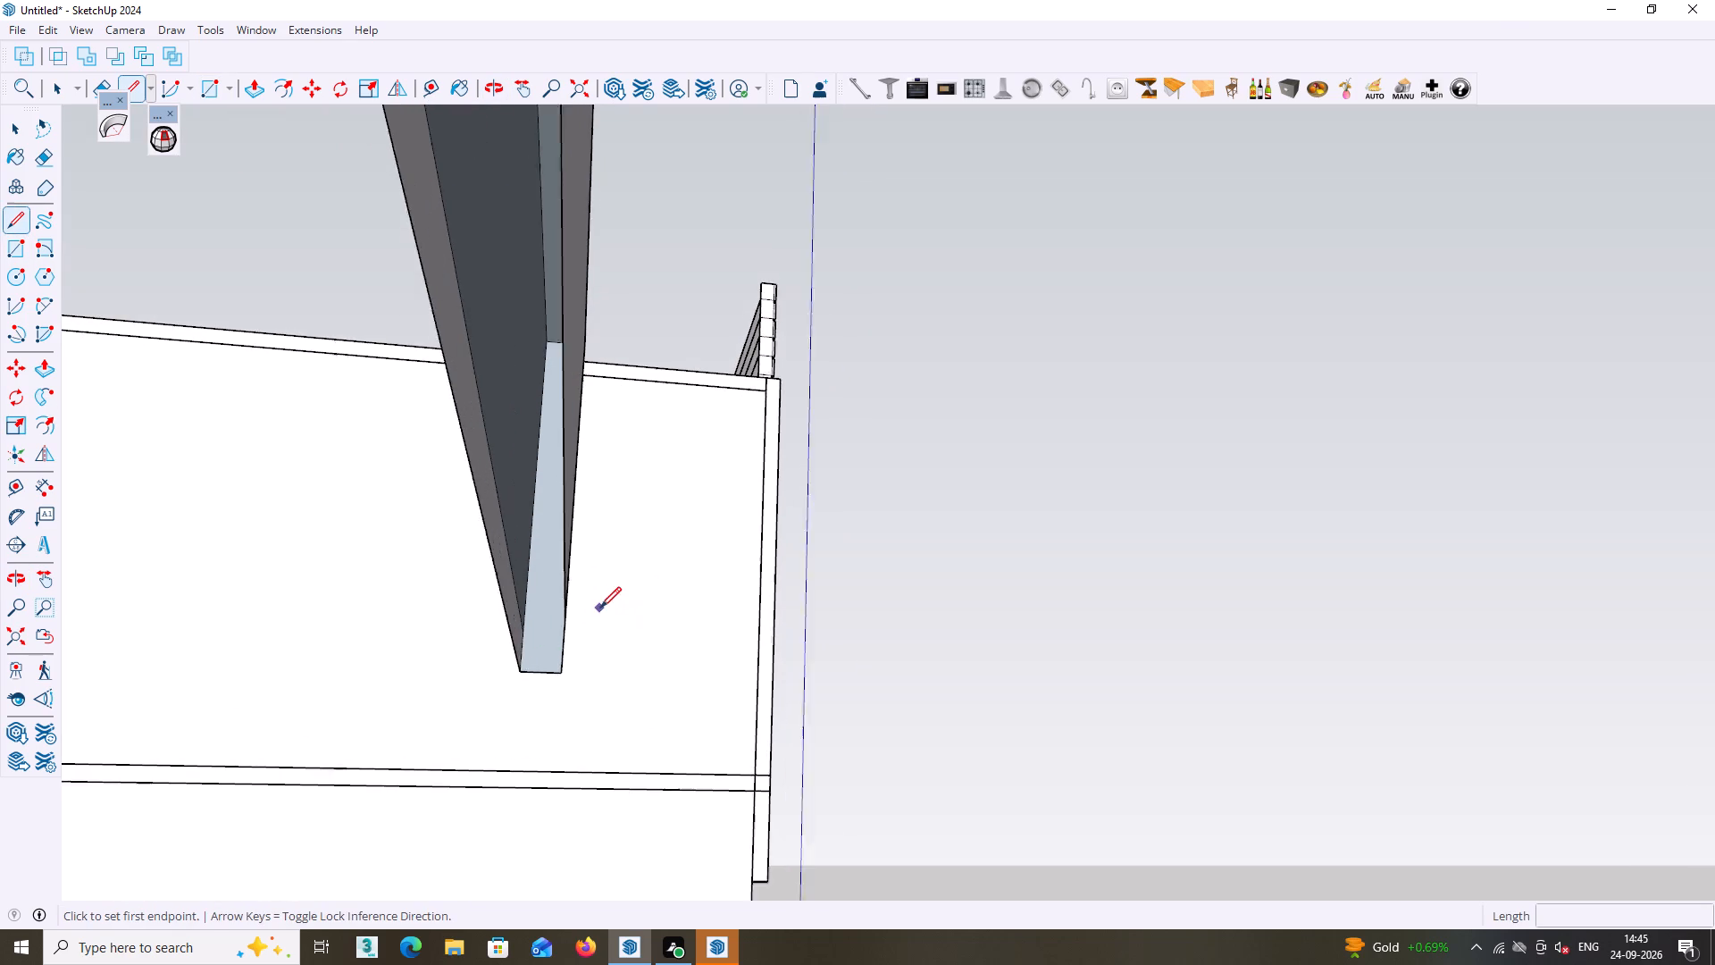
pyautogui.scroll(1, 600, 608)
pyautogui.click(552, 623)
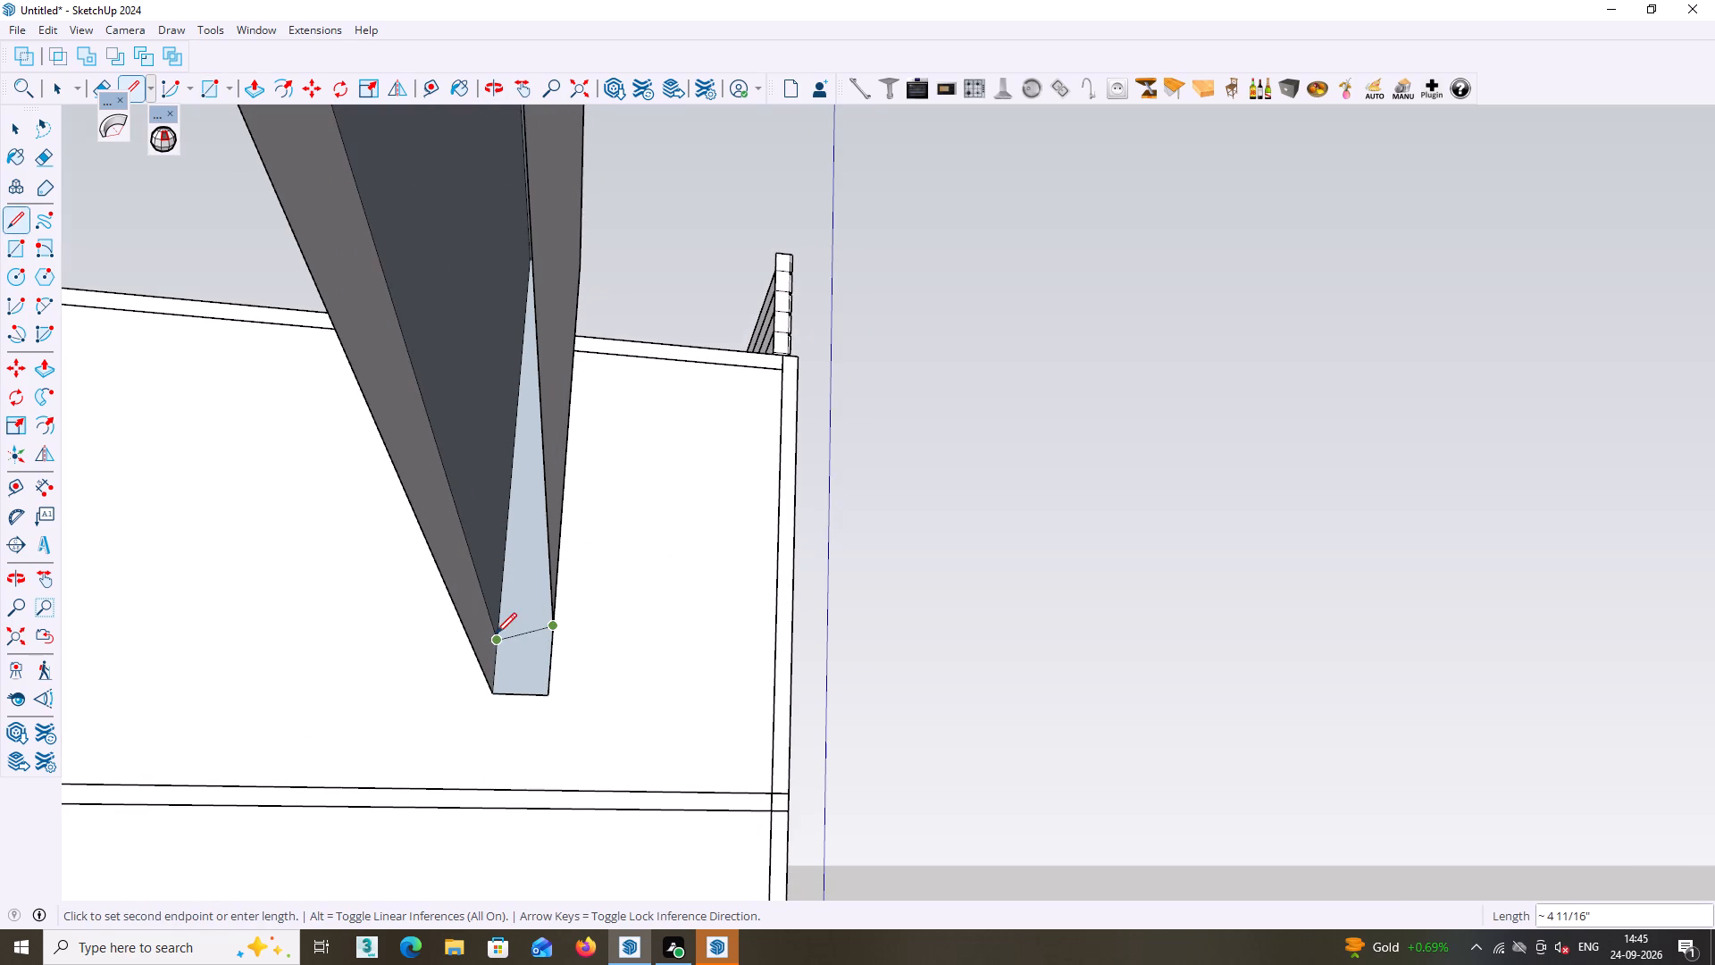
pyautogui.moveTo(508, 634); pyautogui.dragTo(405, 625, button='middle')
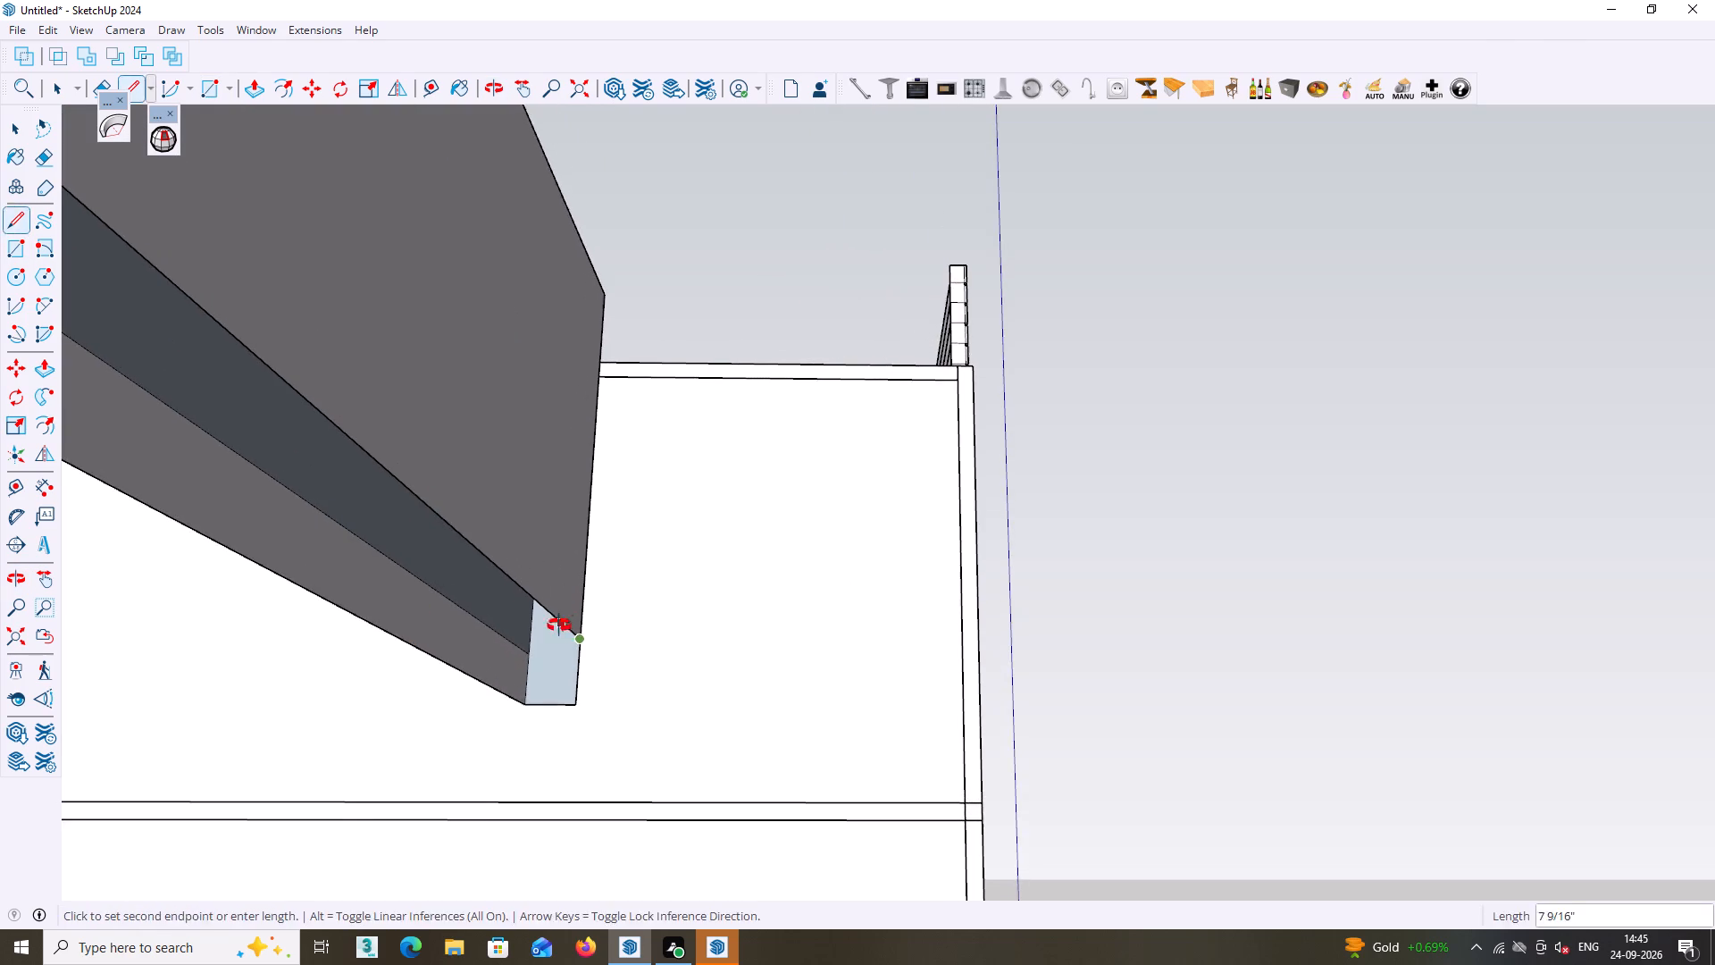
pyautogui.moveTo(559, 625); pyautogui.dragTo(443, 655, button='middle')
pyautogui.press('Escape')
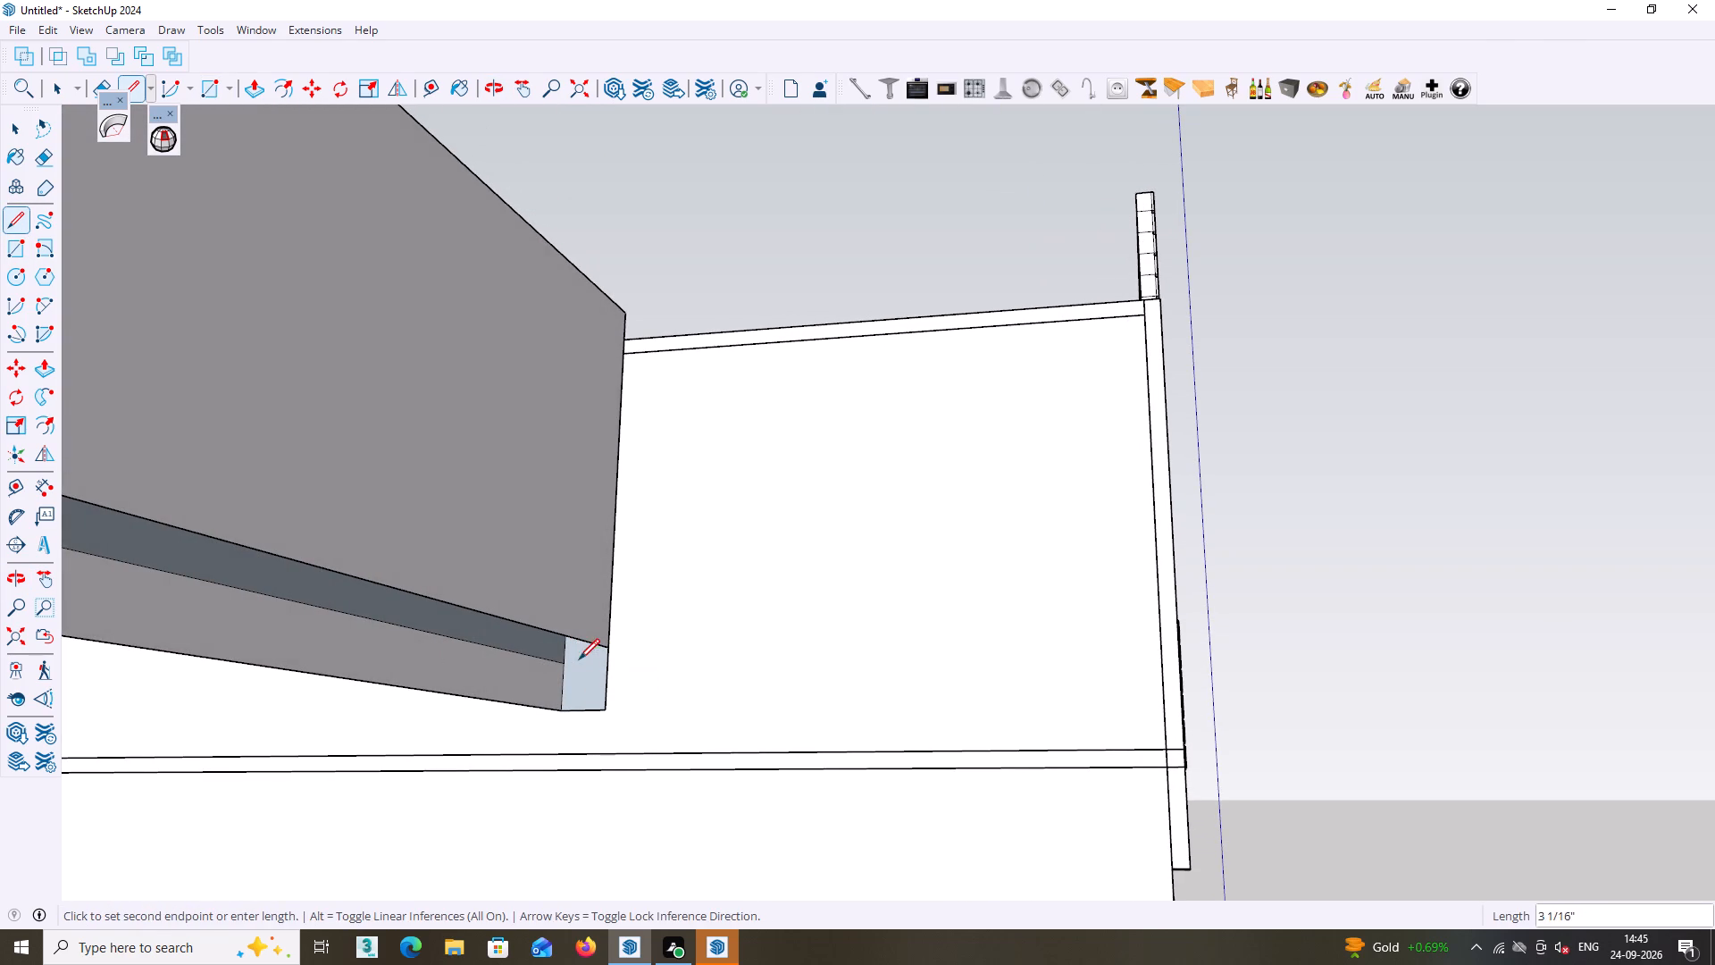
pyautogui.click(568, 666)
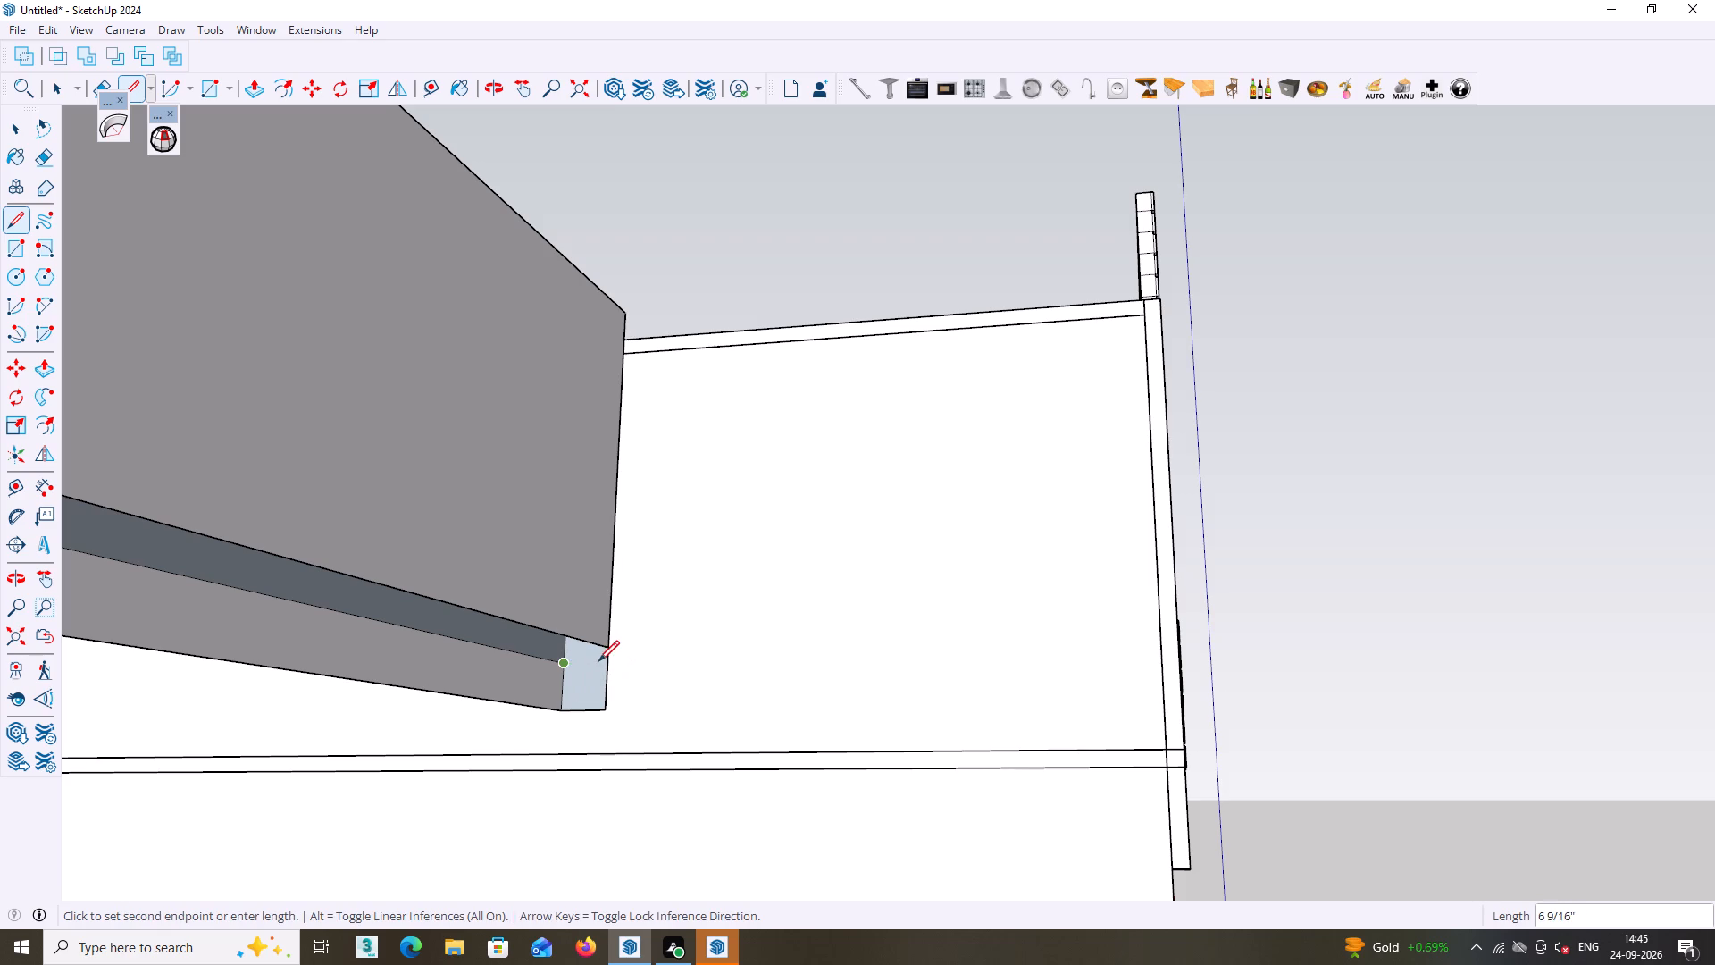
pyautogui.click(610, 667)
# Examine the copied band's divided end face, underside strip and far end from several angles.
pyautogui.moveTo(615, 664); pyautogui.dragTo(571, 679, button='middle')
pyautogui.keyDown('shift'); pyautogui.moveTo(573, 663); pyautogui.dragTo(623, 588, button='middle'); pyautogui.keyUp('shift')
pyautogui.moveTo(622, 587); pyautogui.dragTo(579, 611, button='middle')
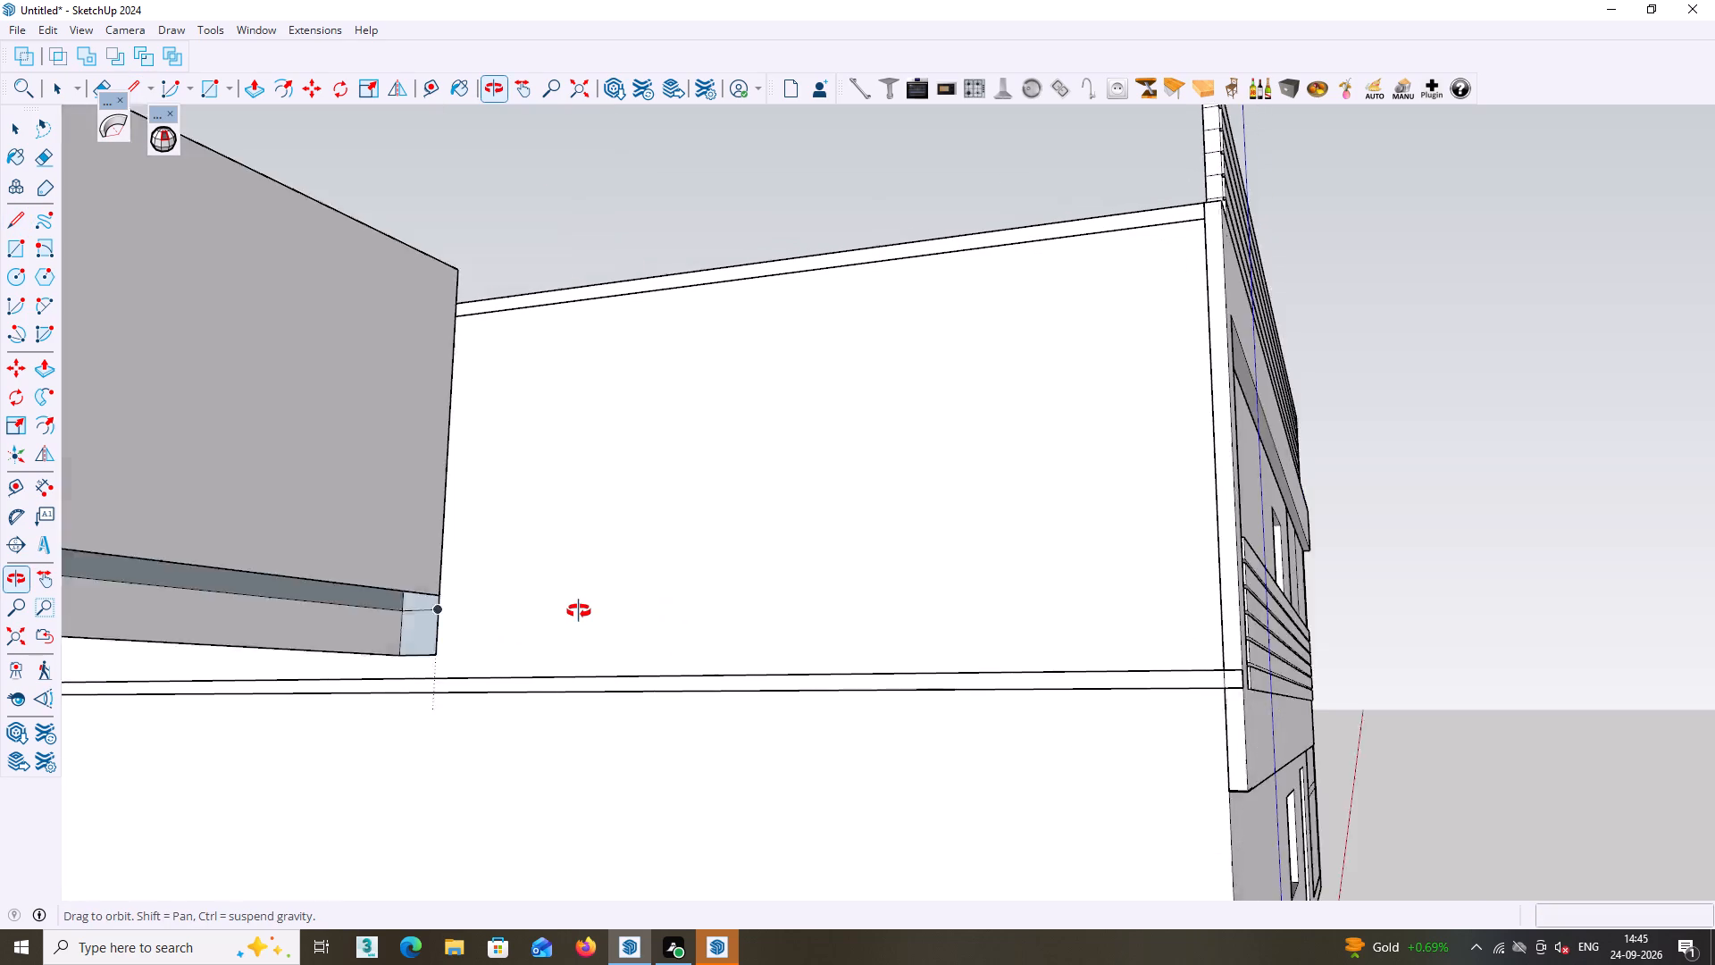
pyautogui.moveTo(579, 611); pyautogui.dragTo(769, 556, button='middle')
pyautogui.scroll(-3, 771, 560)
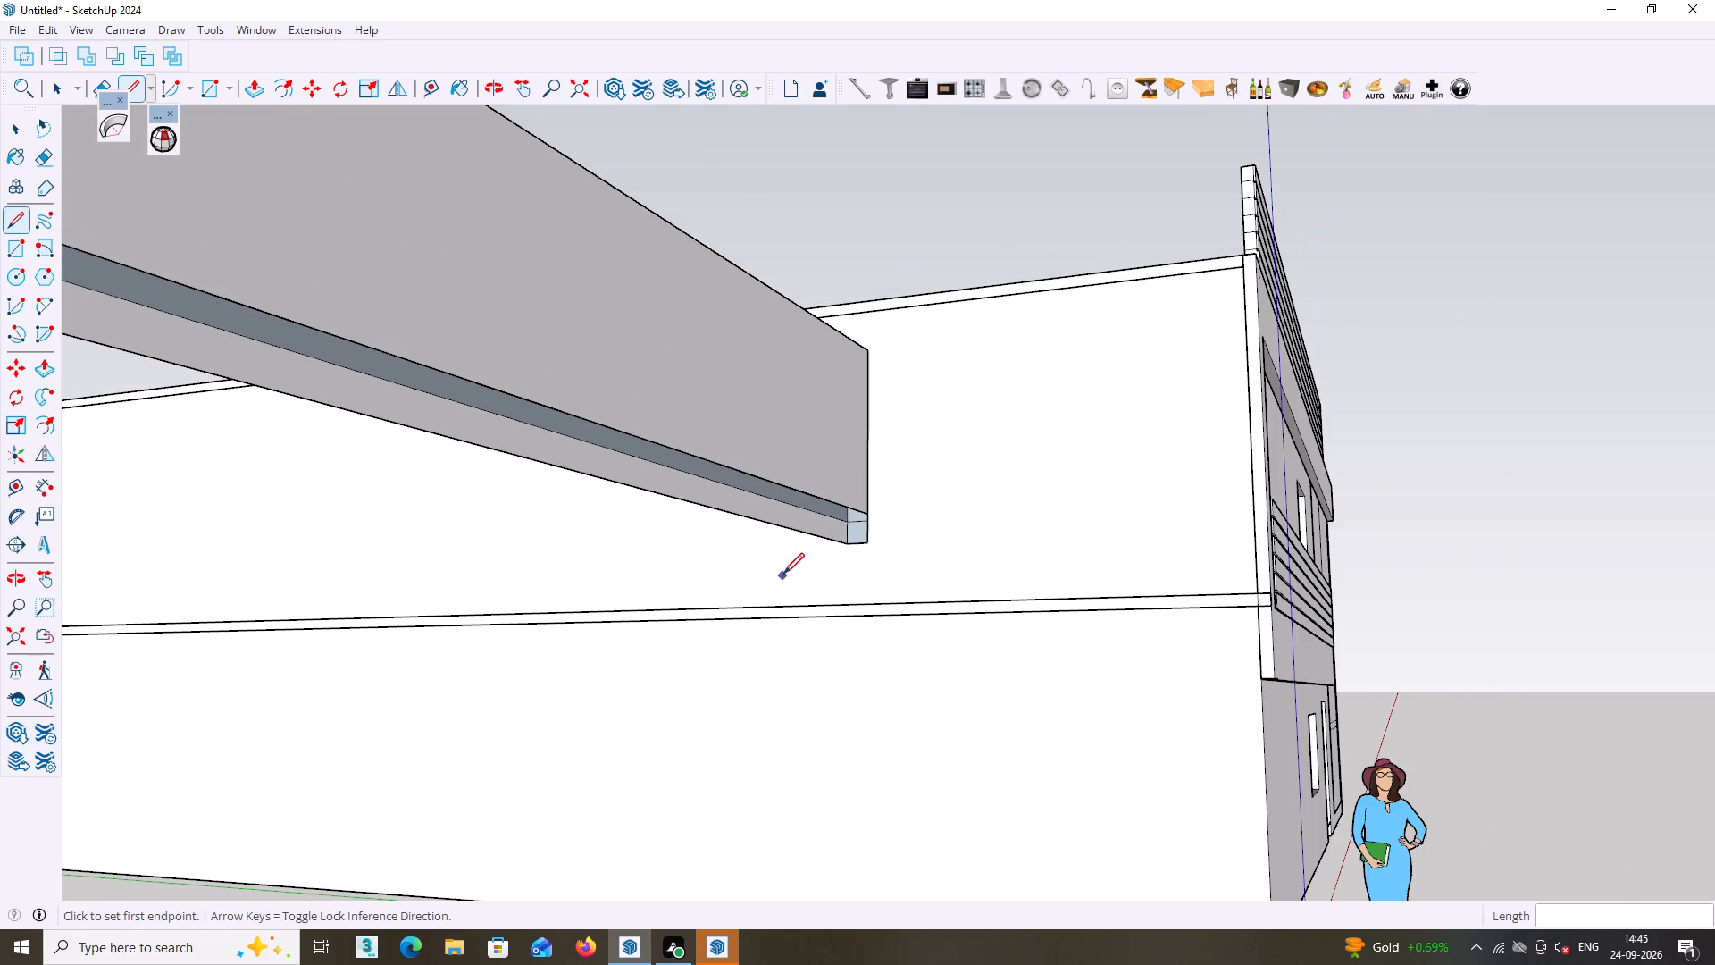
pyautogui.moveTo(824, 526); pyautogui.dragTo(807, 505, button='middle')
pyautogui.scroll(-1, 813, 513)
pyautogui.scroll(4, 839, 491)
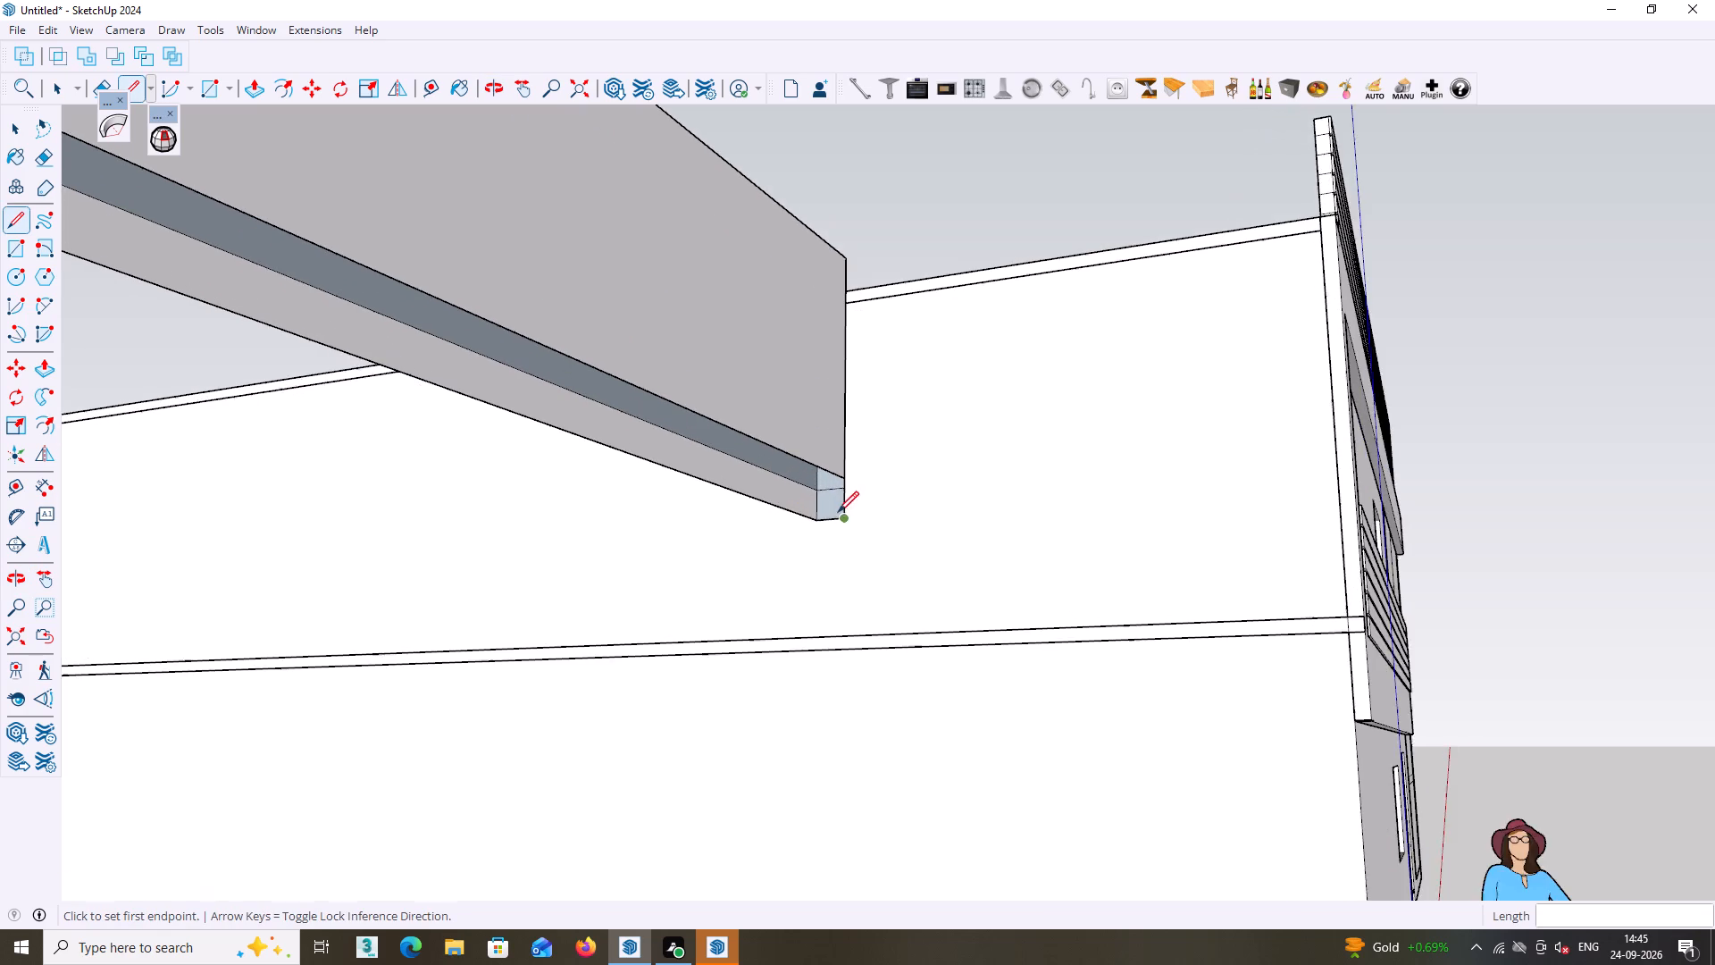
pyautogui.moveTo(839, 508); pyautogui.dragTo(788, 491, button='middle')
pyautogui.scroll(4, 795, 475)
pyautogui.moveTo(794, 475); pyautogui.dragTo(766, 497, button='middle')
pyautogui.scroll(-1, 769, 497)
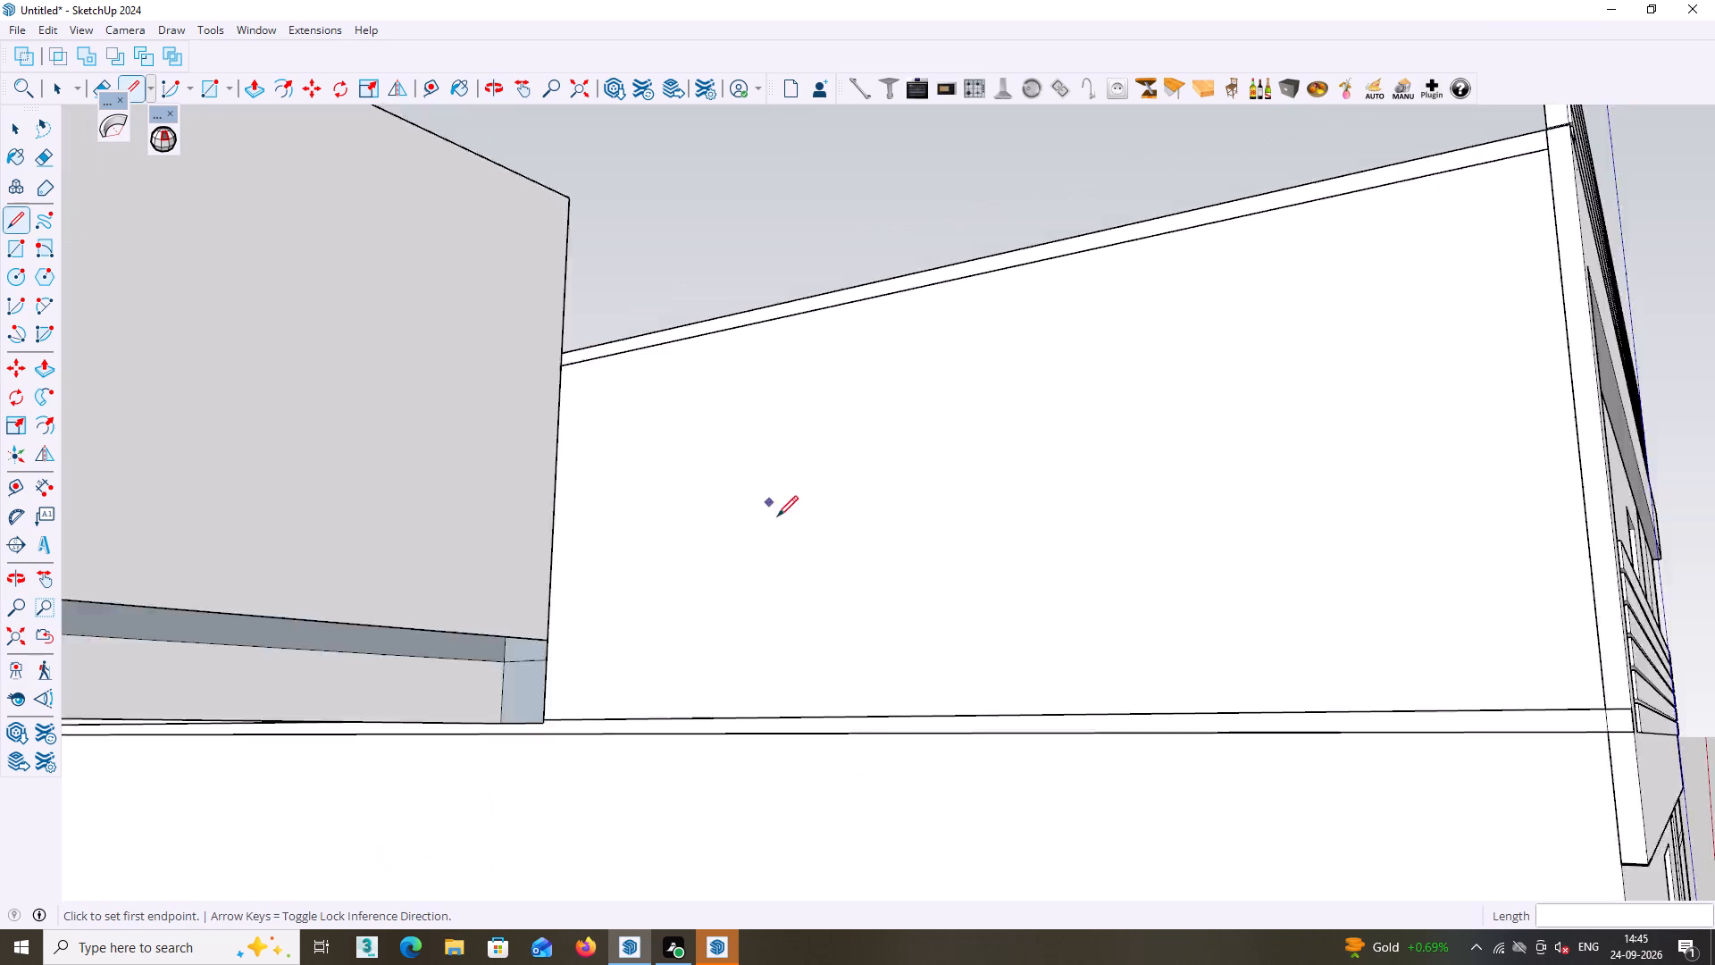
pyautogui.scroll(-11, 777, 516)
pyautogui.moveTo(801, 552); pyautogui.dragTo(799, 566, button='middle')
pyautogui.moveTo(800, 631); pyautogui.dragTo(797, 664, button='middle')
pyautogui.moveTo(783, 706); pyautogui.dragTo(1144, 590, button='middle')
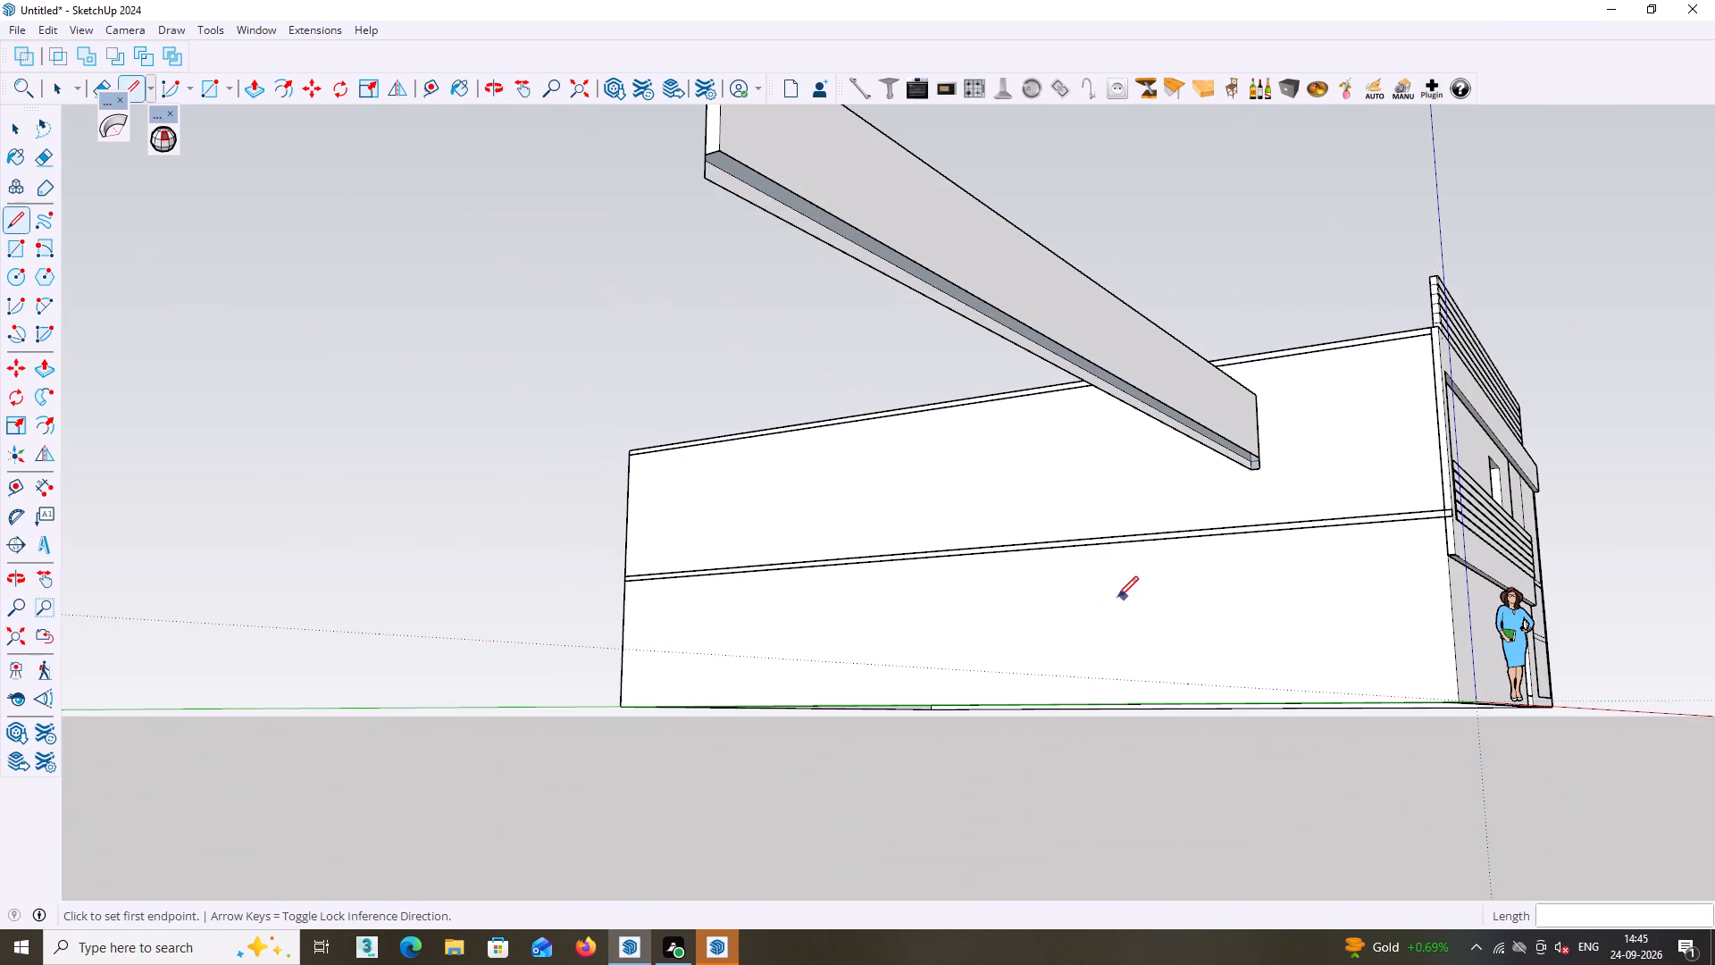
pyautogui.moveTo(828, 241); pyautogui.dragTo(835, 320, button='middle')
pyautogui.scroll(-1, 832, 315)
pyautogui.scroll(8, 741, 292)
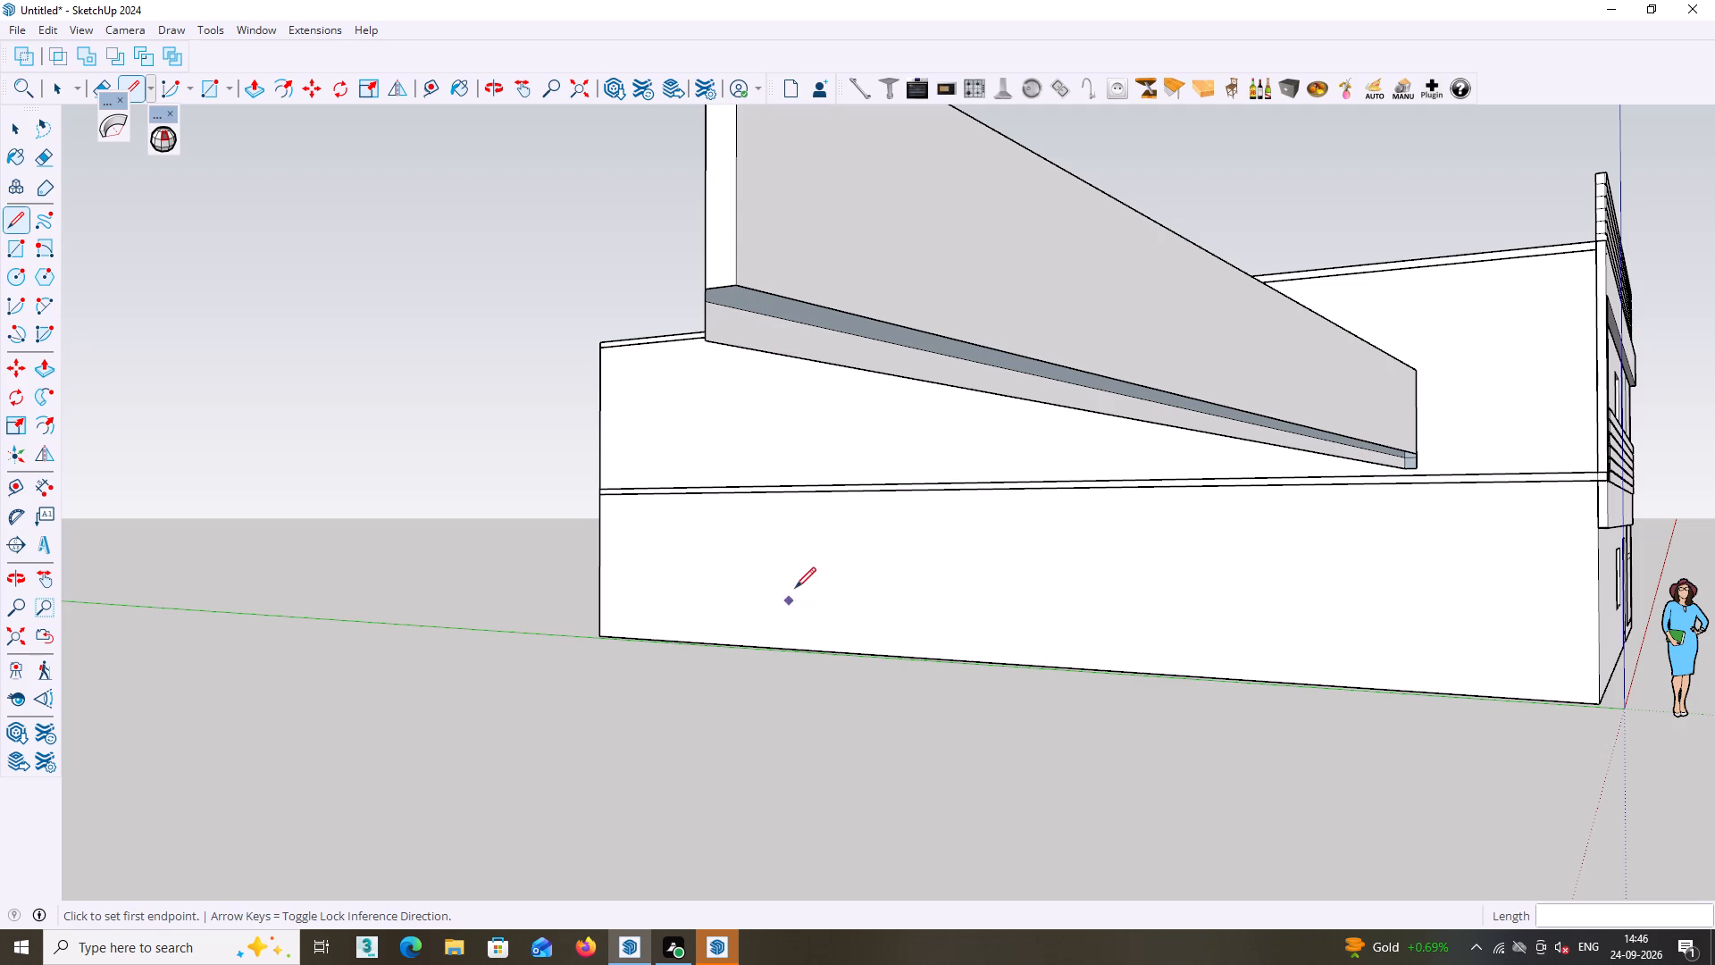
pyautogui.moveTo(822, 522); pyautogui.dragTo(779, 568, button='middle')
pyautogui.moveTo(731, 503); pyautogui.dragTo(767, 438, button='middle')
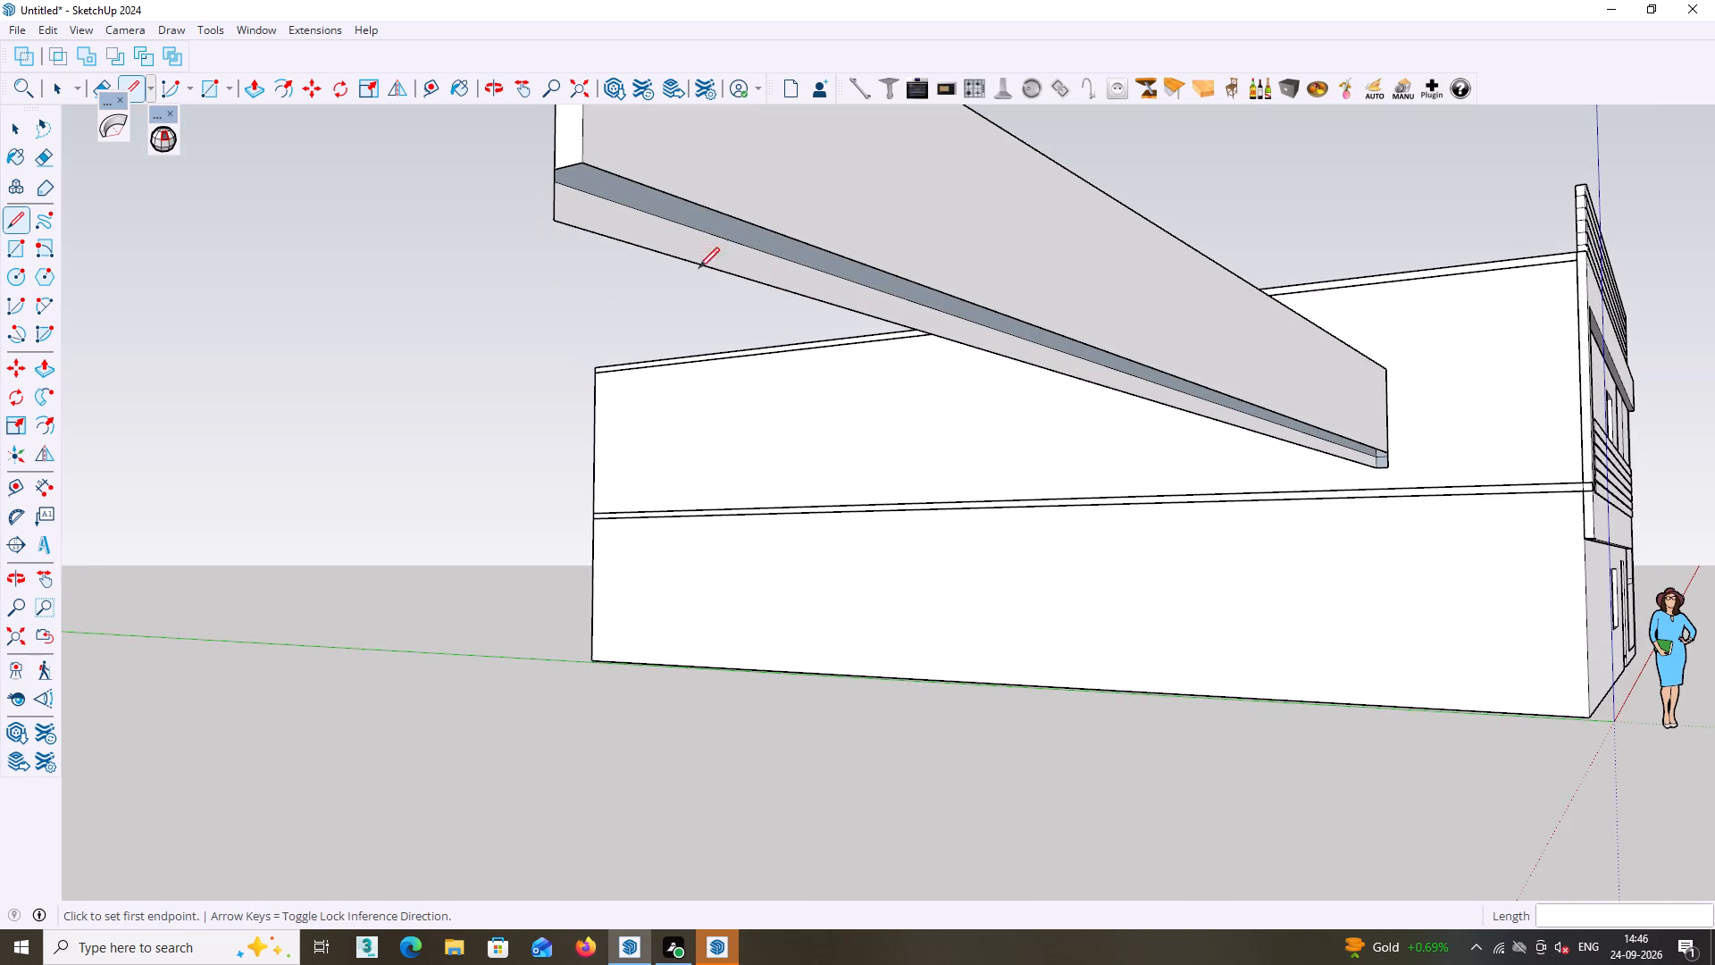
pyautogui.scroll(6, 567, 186)
pyautogui.moveTo(567, 177); pyautogui.dragTo(567, 205, button='middle')
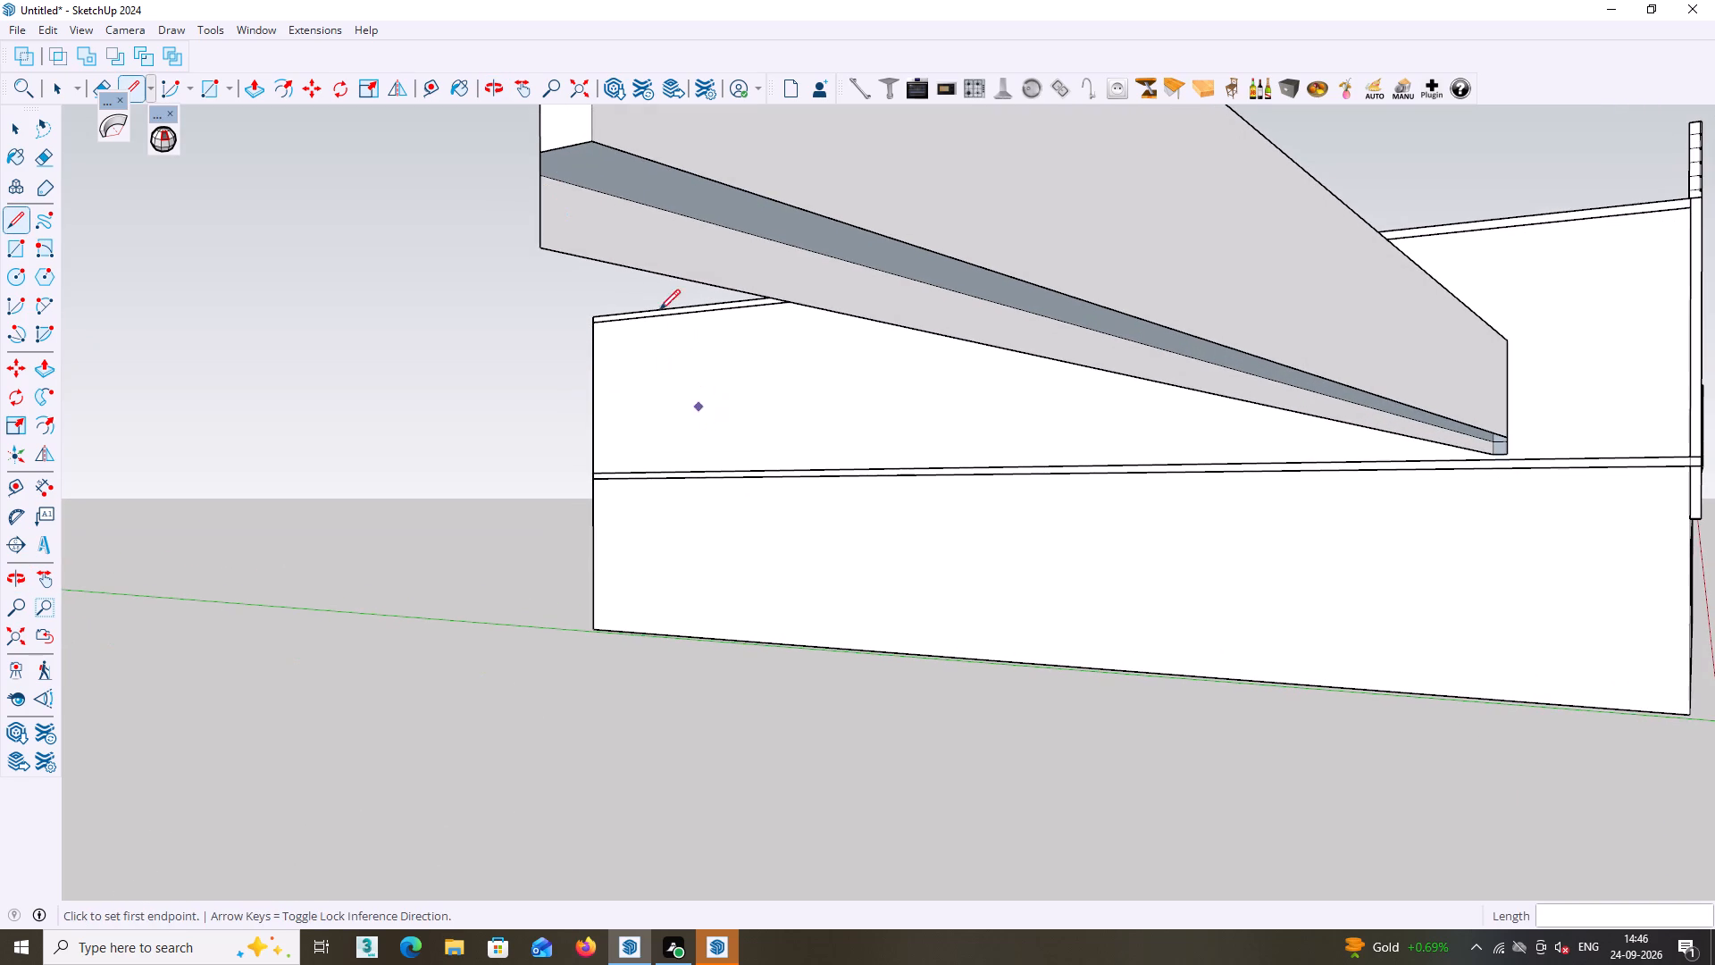
# Draw a line about 36' 6 3/16" long along the underside strip's lower edge, from the band's far end to the lip's corner.
pyautogui.moveTo(635, 231); pyautogui.dragTo(624, 320, button='middle')
pyautogui.scroll(4, 548, 159)
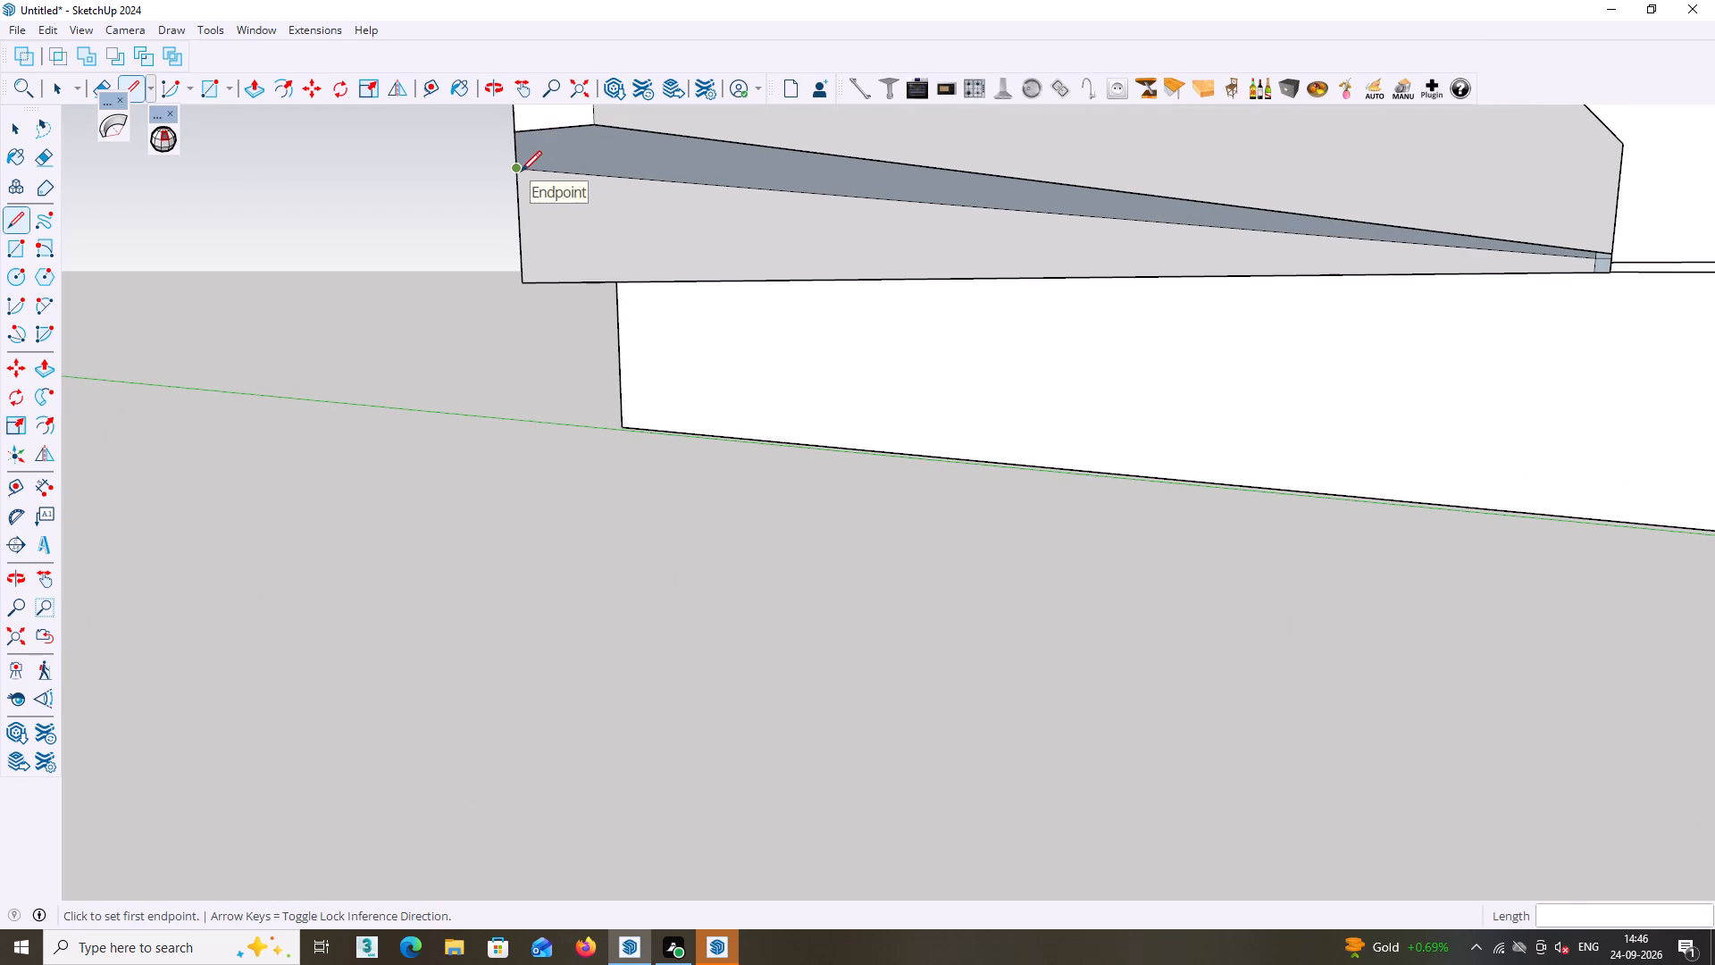
pyautogui.click(521, 172)
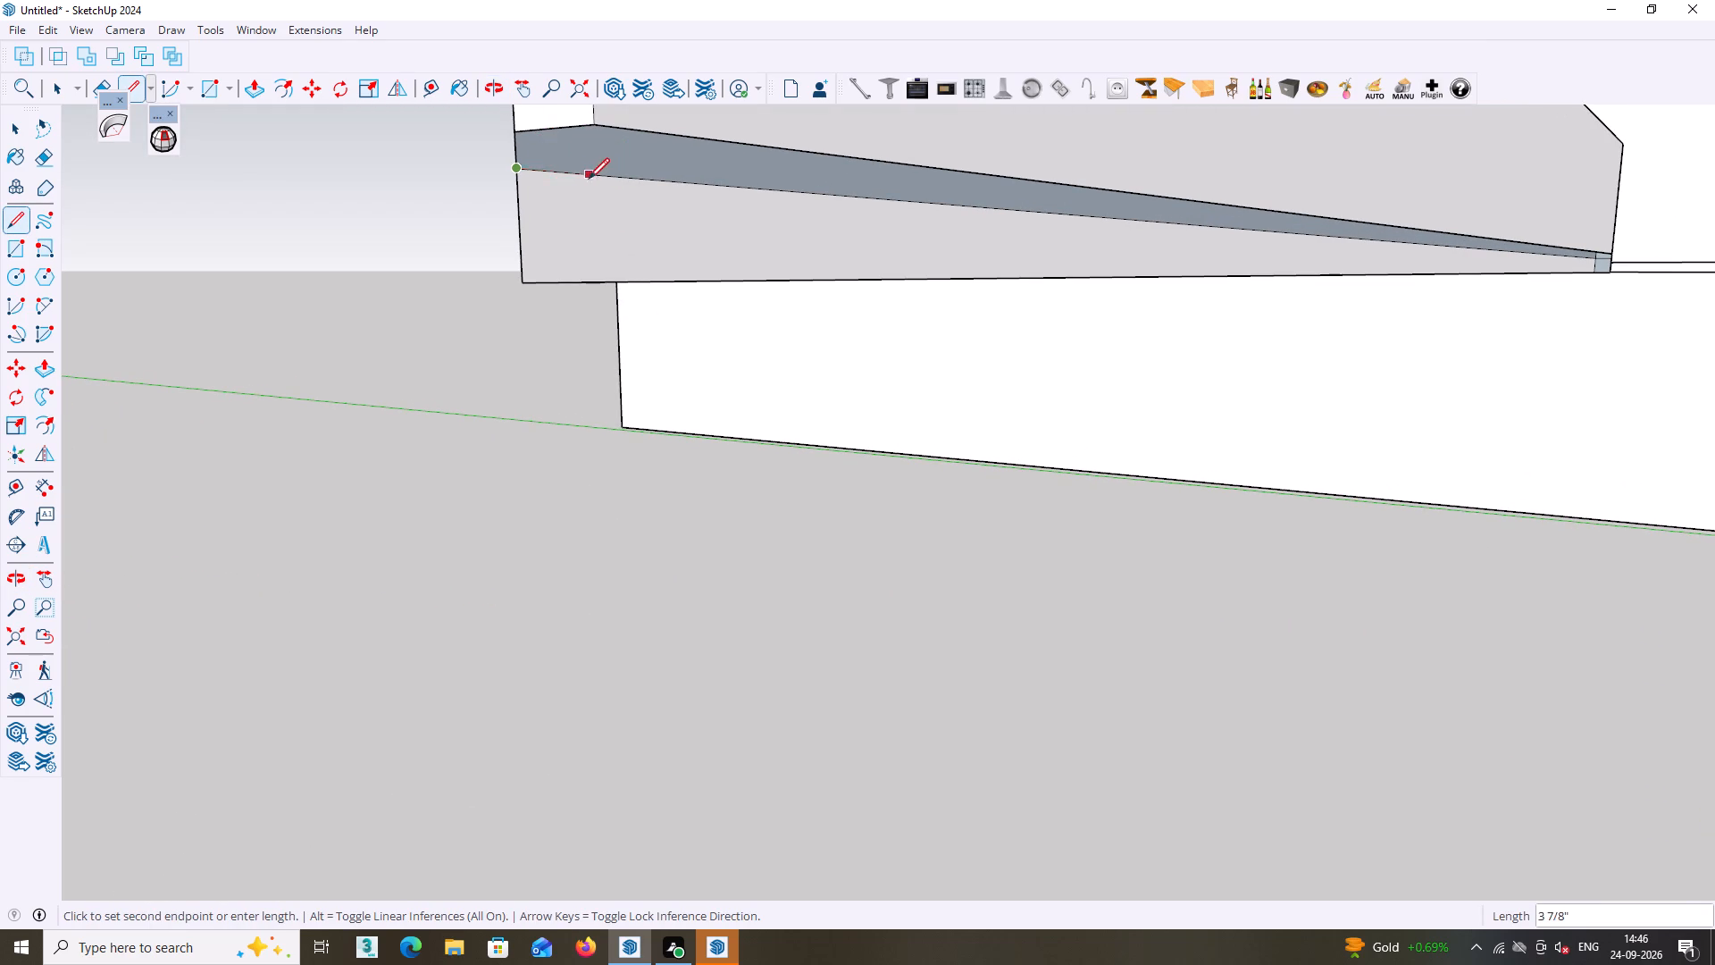
pyautogui.click(1597, 264)
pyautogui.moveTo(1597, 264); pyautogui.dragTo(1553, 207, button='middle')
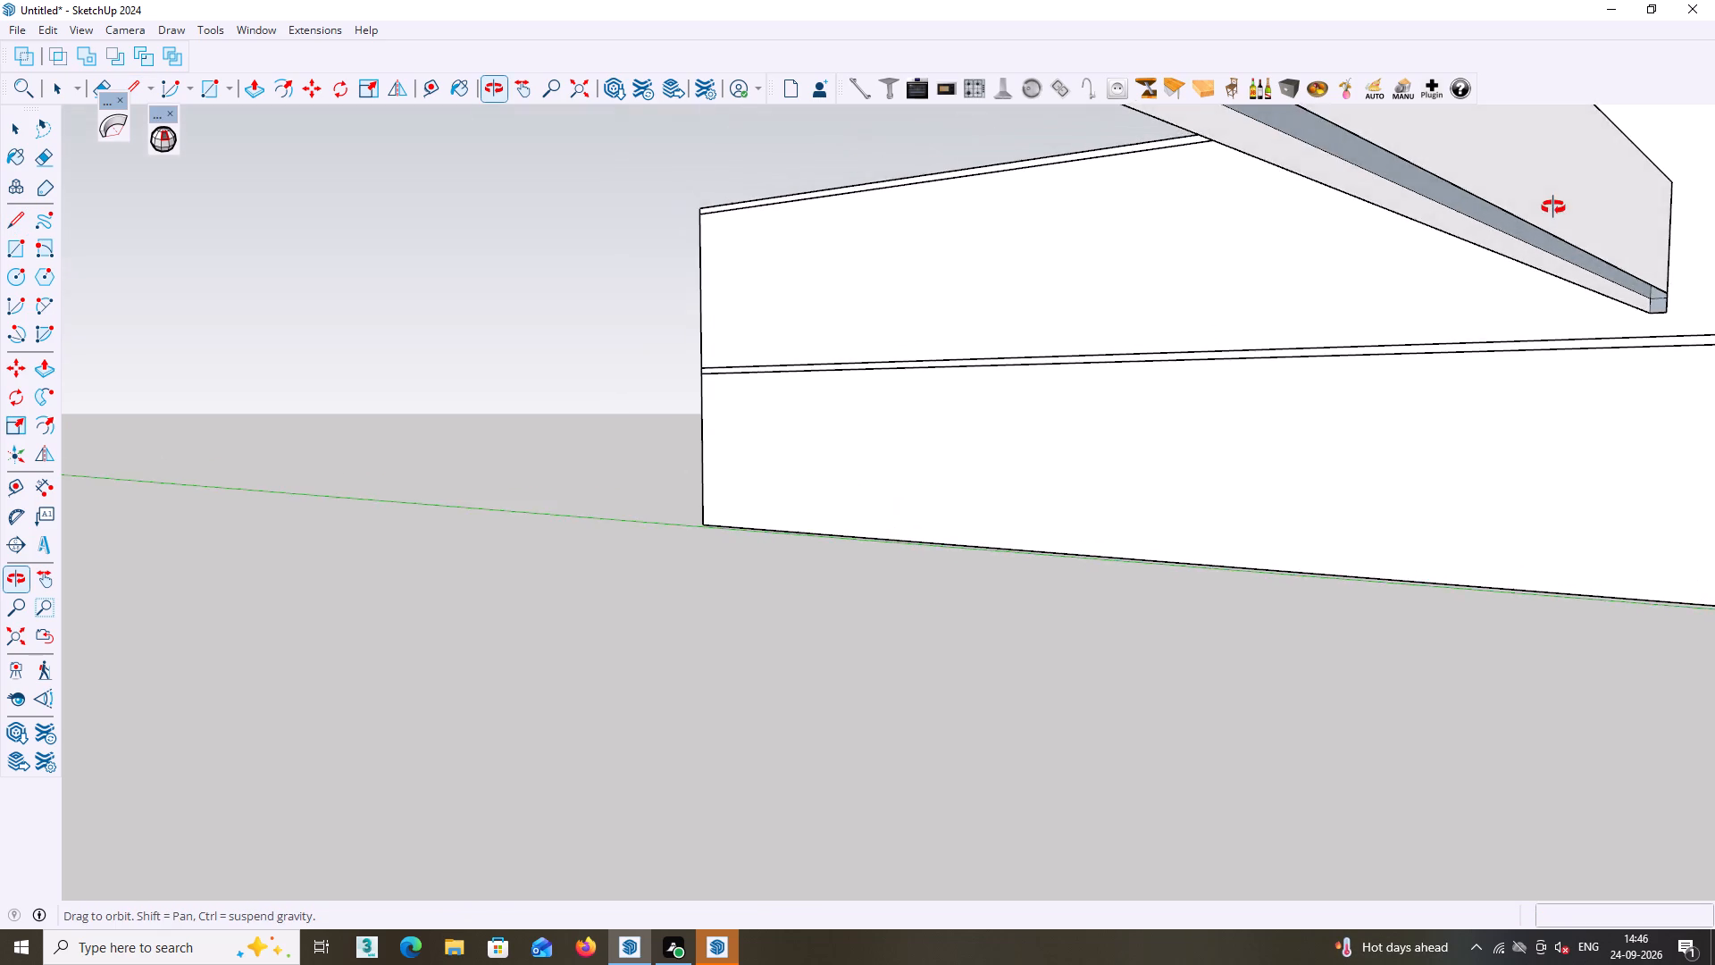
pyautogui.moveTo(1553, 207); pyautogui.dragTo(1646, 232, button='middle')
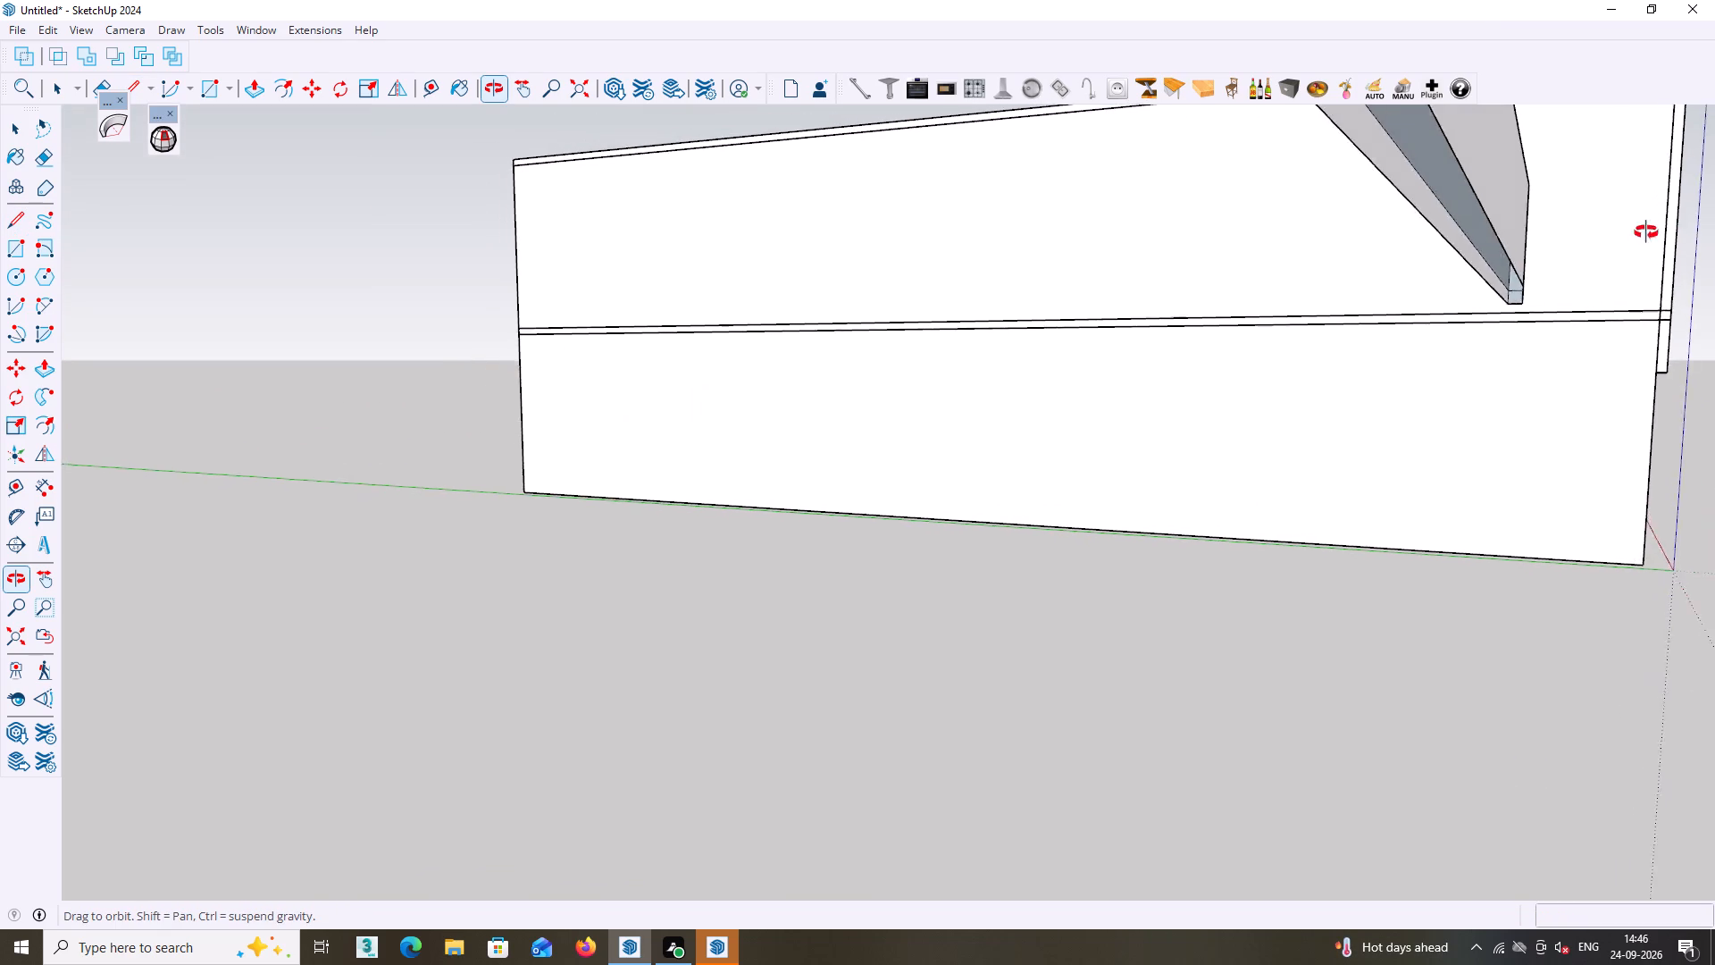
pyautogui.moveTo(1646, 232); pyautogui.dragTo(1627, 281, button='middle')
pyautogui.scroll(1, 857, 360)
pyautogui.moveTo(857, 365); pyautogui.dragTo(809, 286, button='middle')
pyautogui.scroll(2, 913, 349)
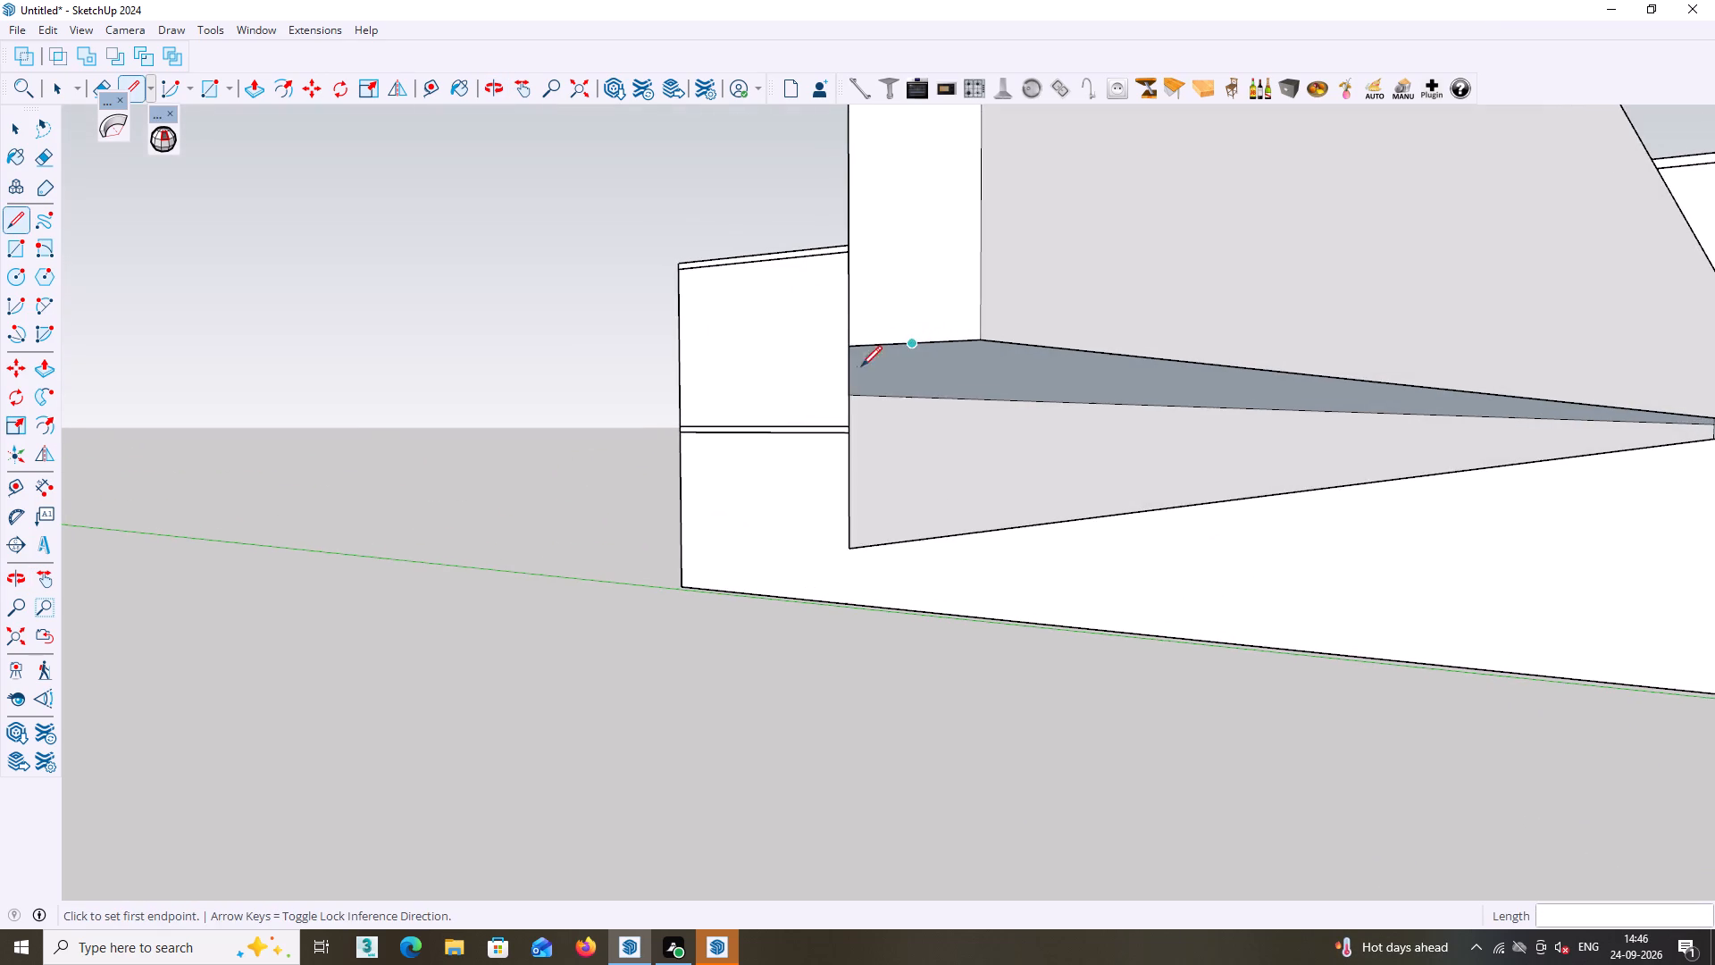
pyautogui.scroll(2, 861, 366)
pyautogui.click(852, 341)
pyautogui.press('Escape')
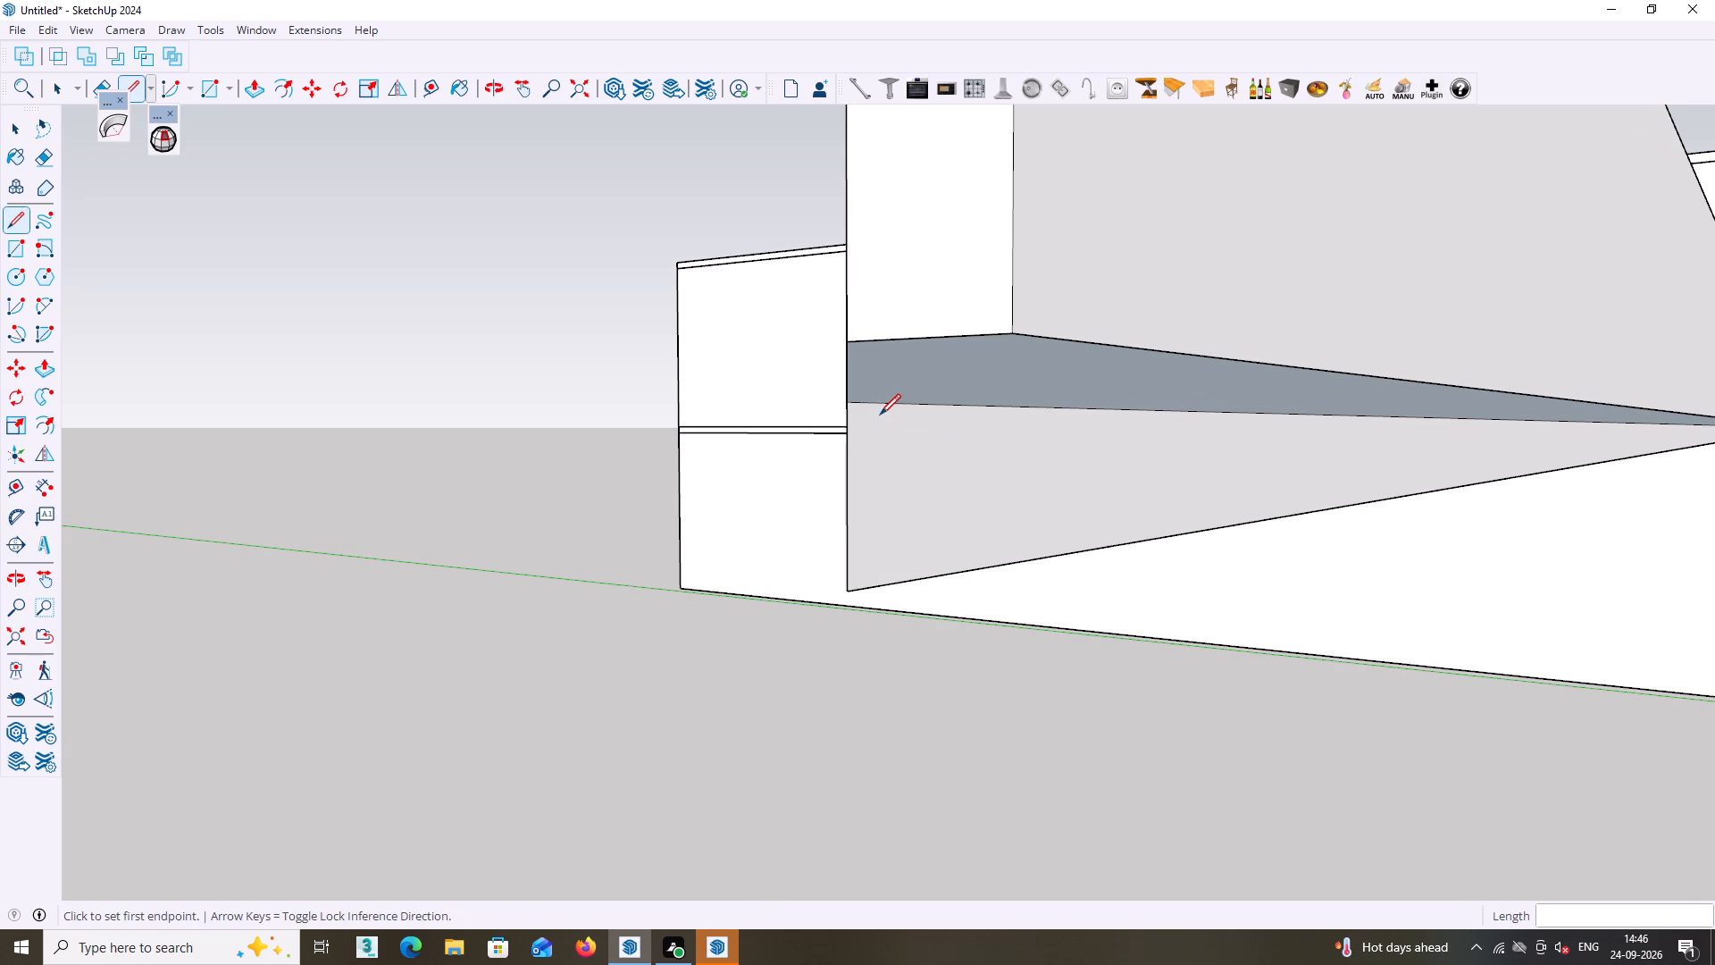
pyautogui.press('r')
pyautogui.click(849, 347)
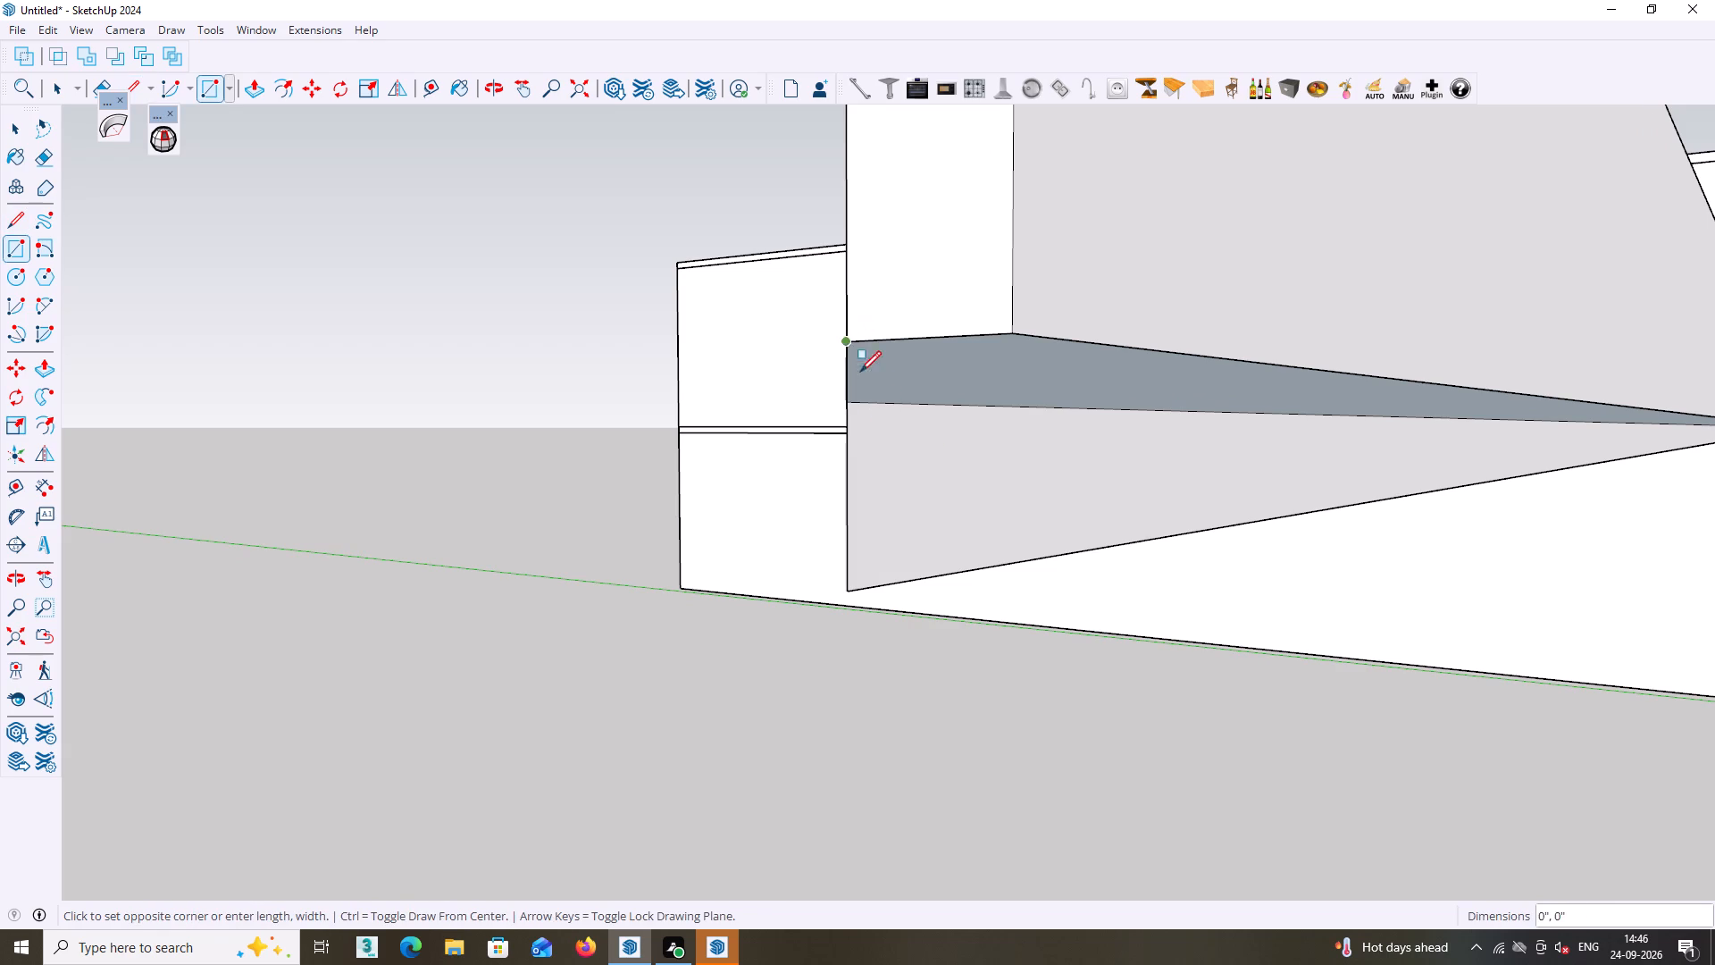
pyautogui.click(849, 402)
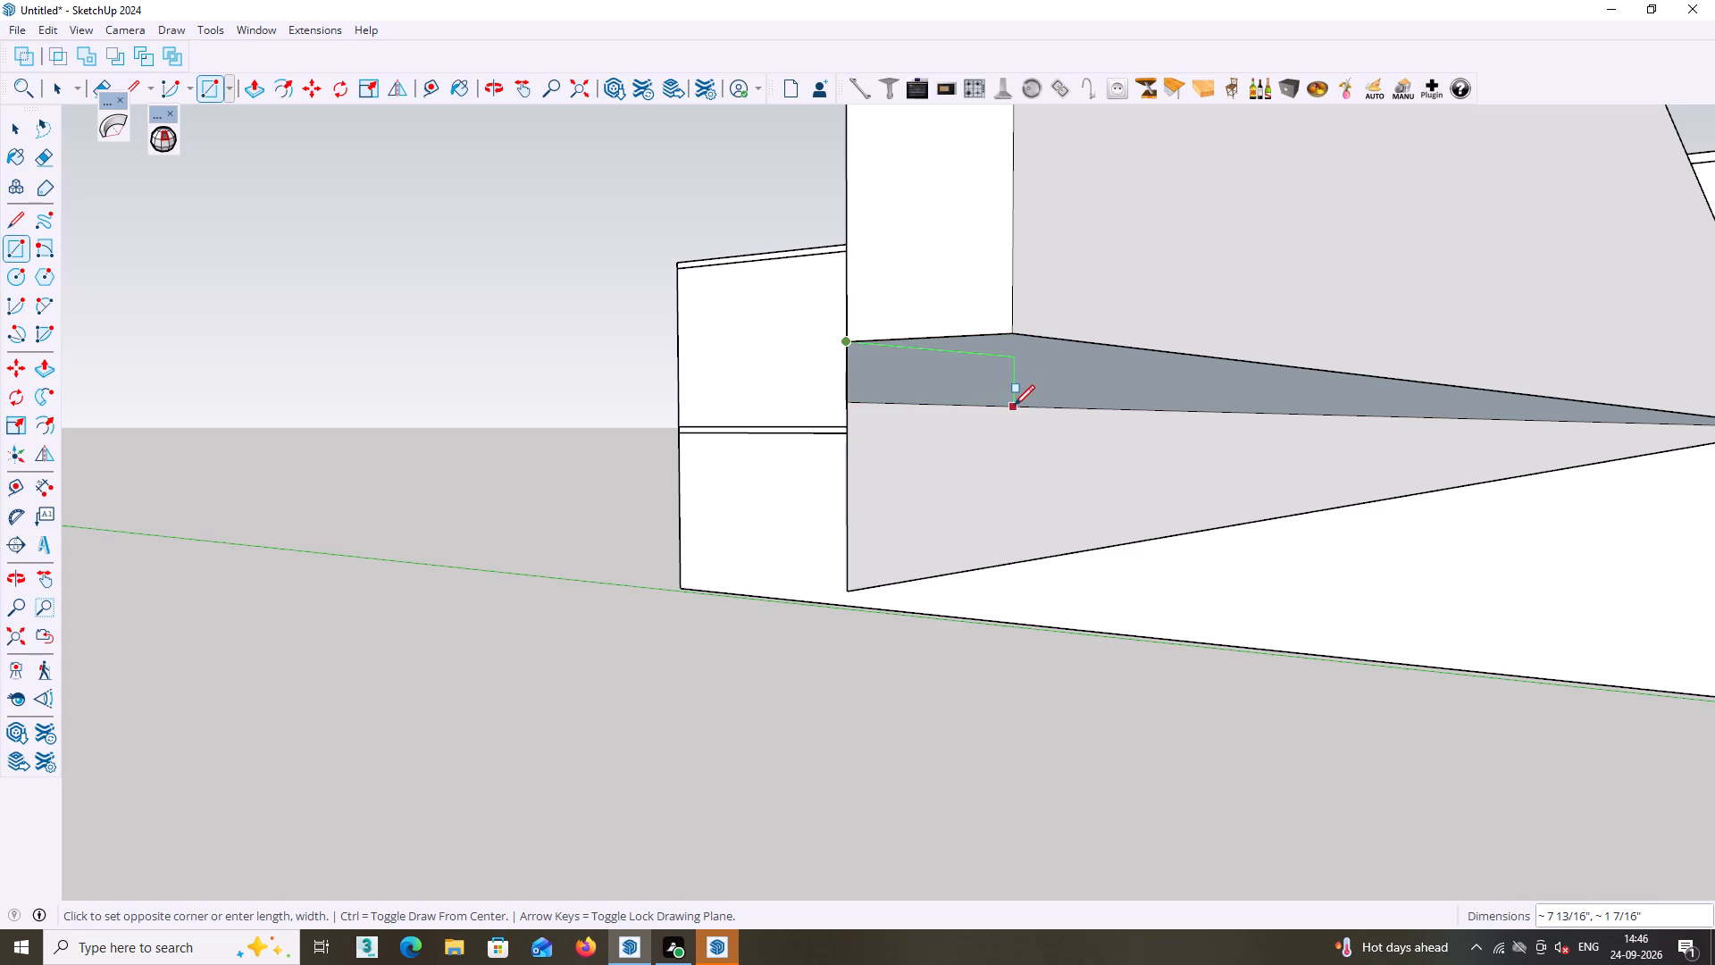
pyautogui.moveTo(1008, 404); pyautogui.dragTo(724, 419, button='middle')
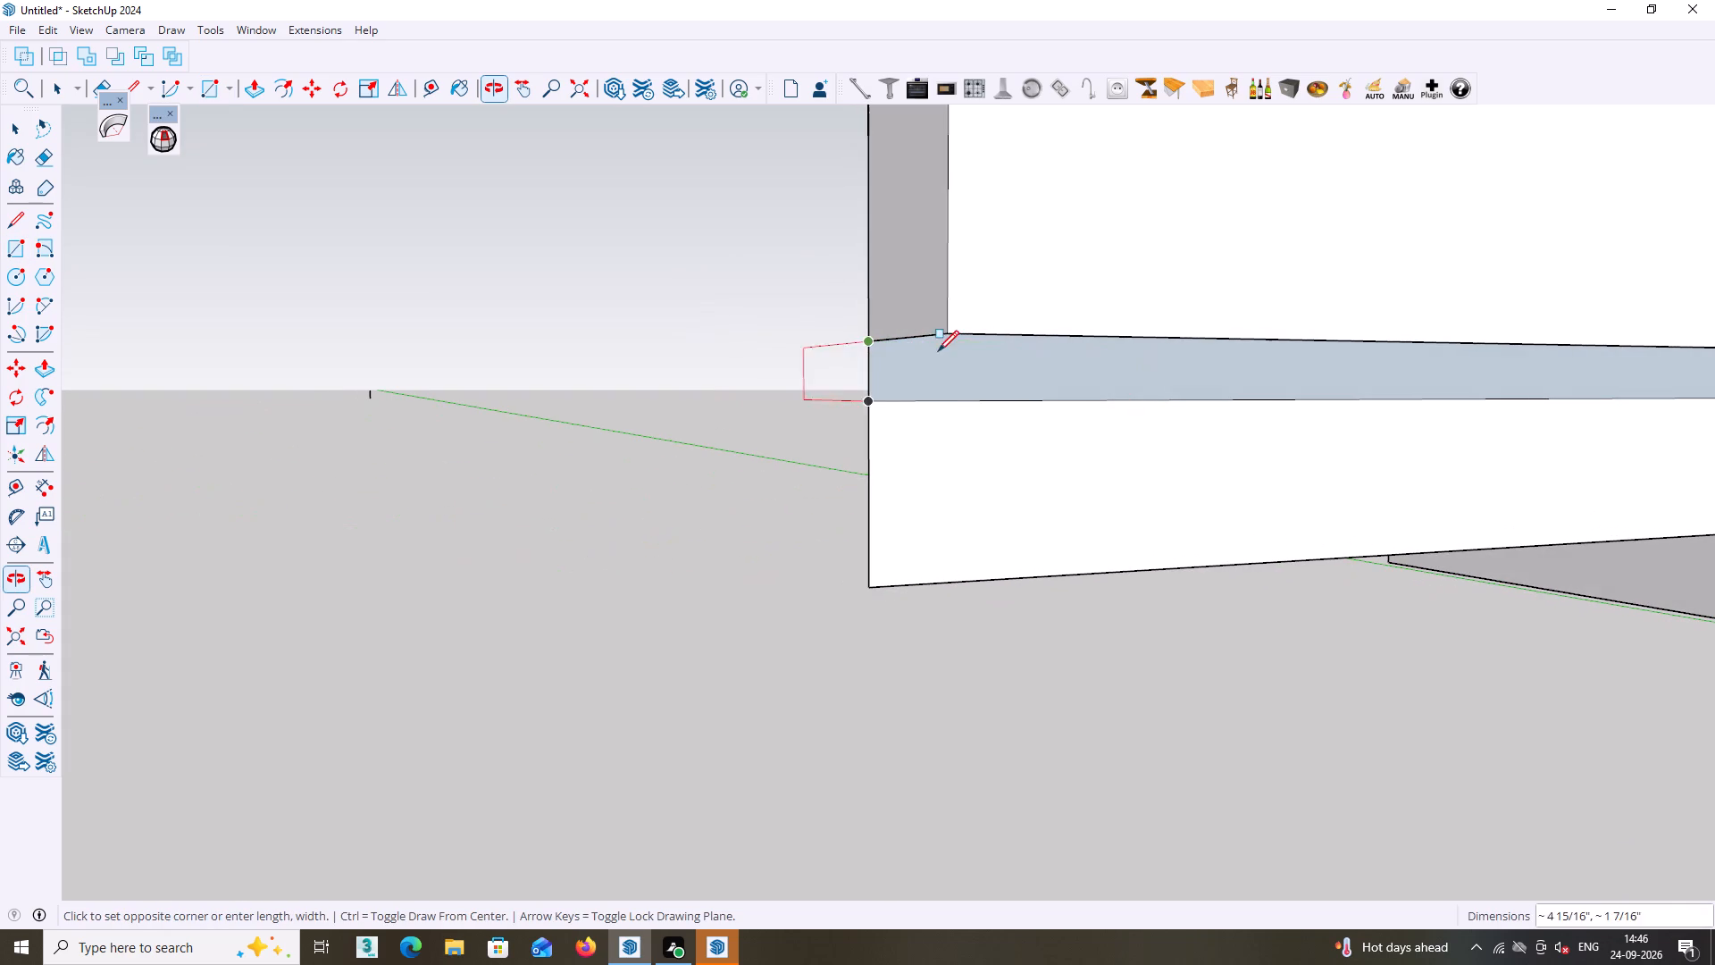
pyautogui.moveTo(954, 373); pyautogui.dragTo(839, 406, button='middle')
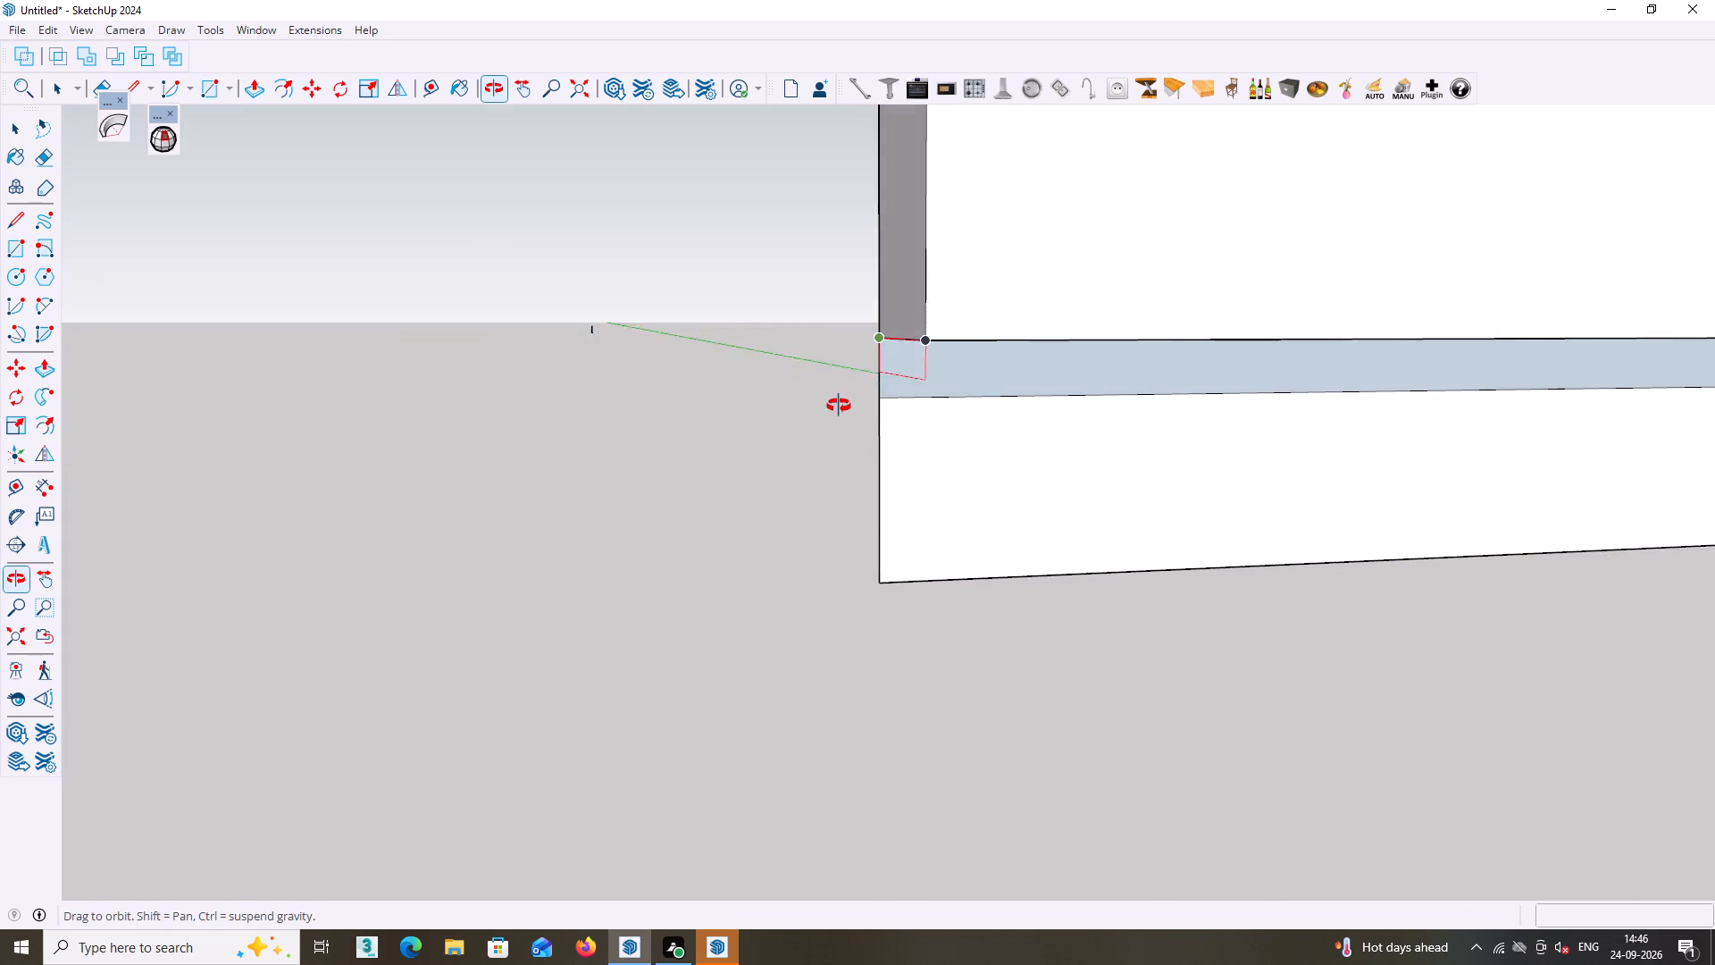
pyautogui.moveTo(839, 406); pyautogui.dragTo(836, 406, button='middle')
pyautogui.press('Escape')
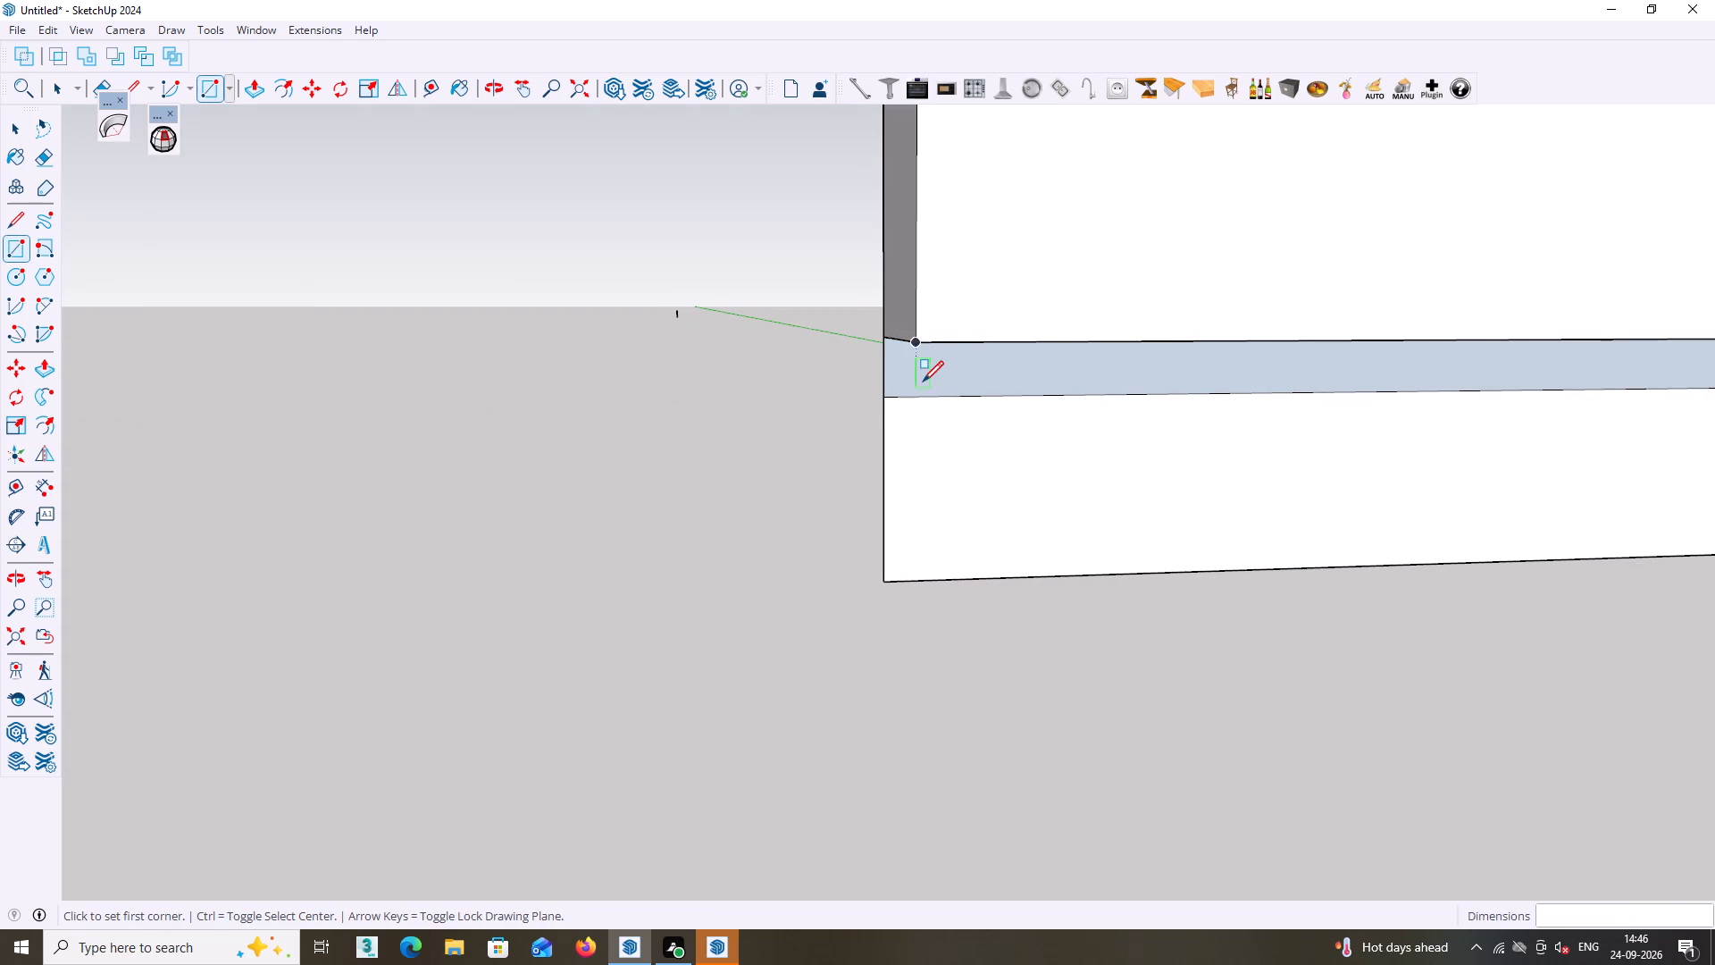
# Draw a rectangle about 4 1/2" by 1 7/16" across the far end of the band's underside strip.
pyautogui.moveTo(916, 344); pyautogui.dragTo(930, 352, button='middle')
pyautogui.scroll(3, 928, 347)
pyautogui.click(920, 345)
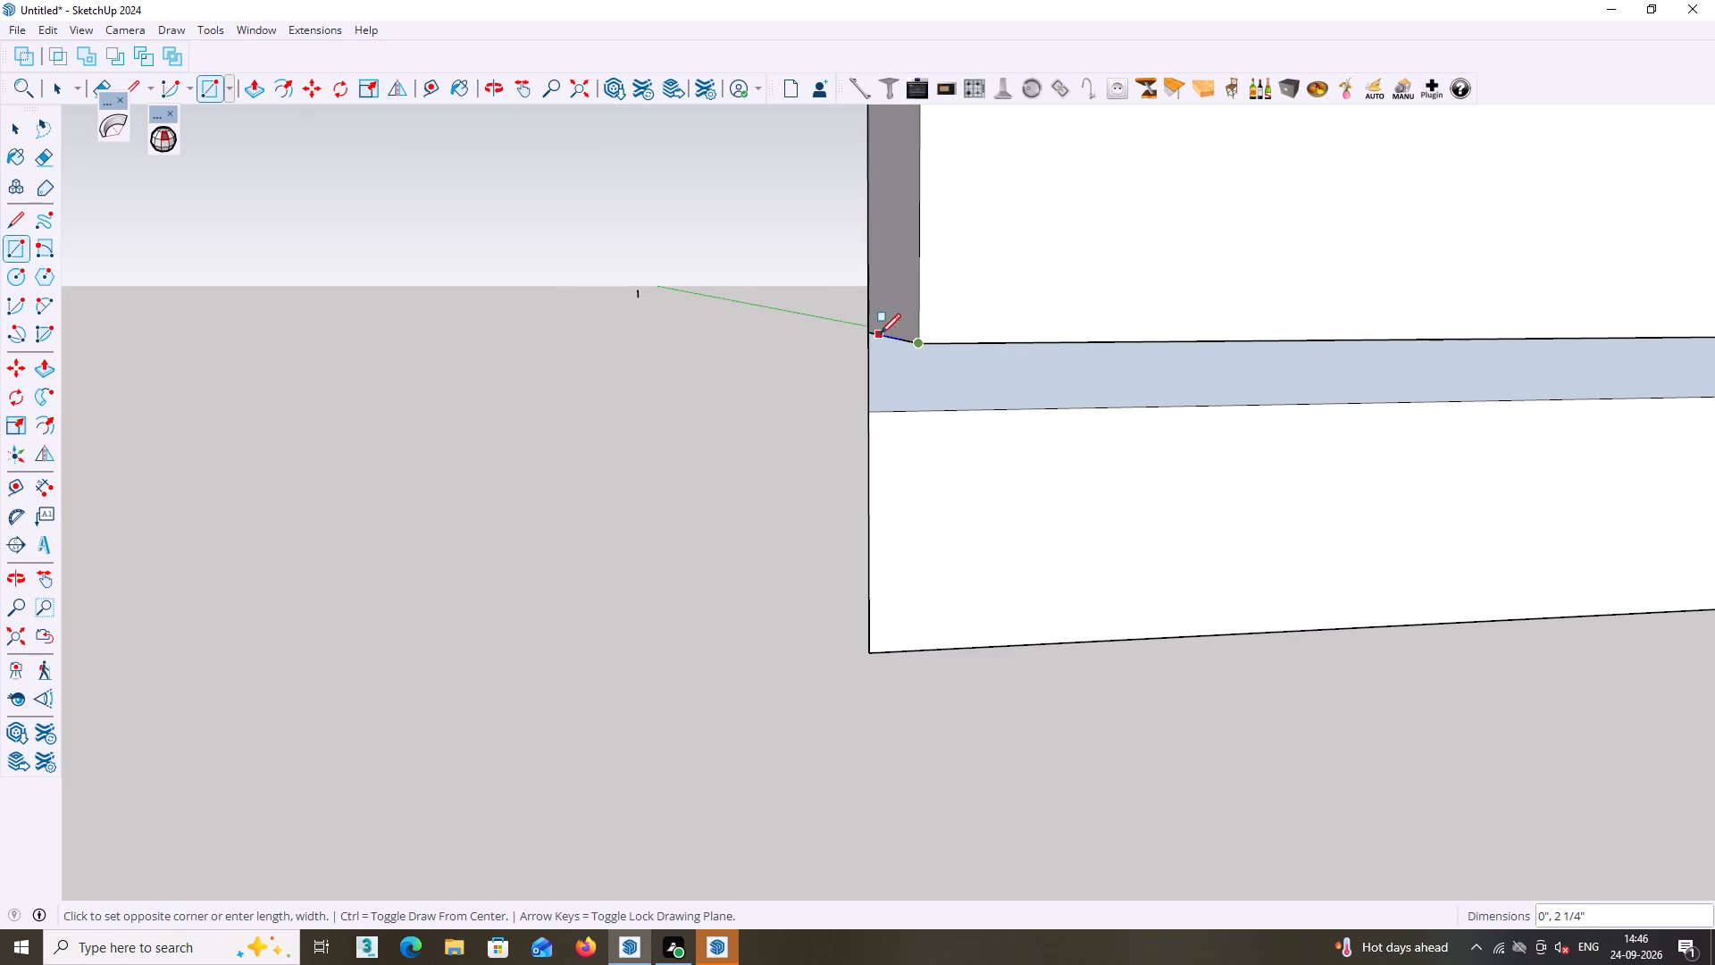
pyautogui.click(869, 333)
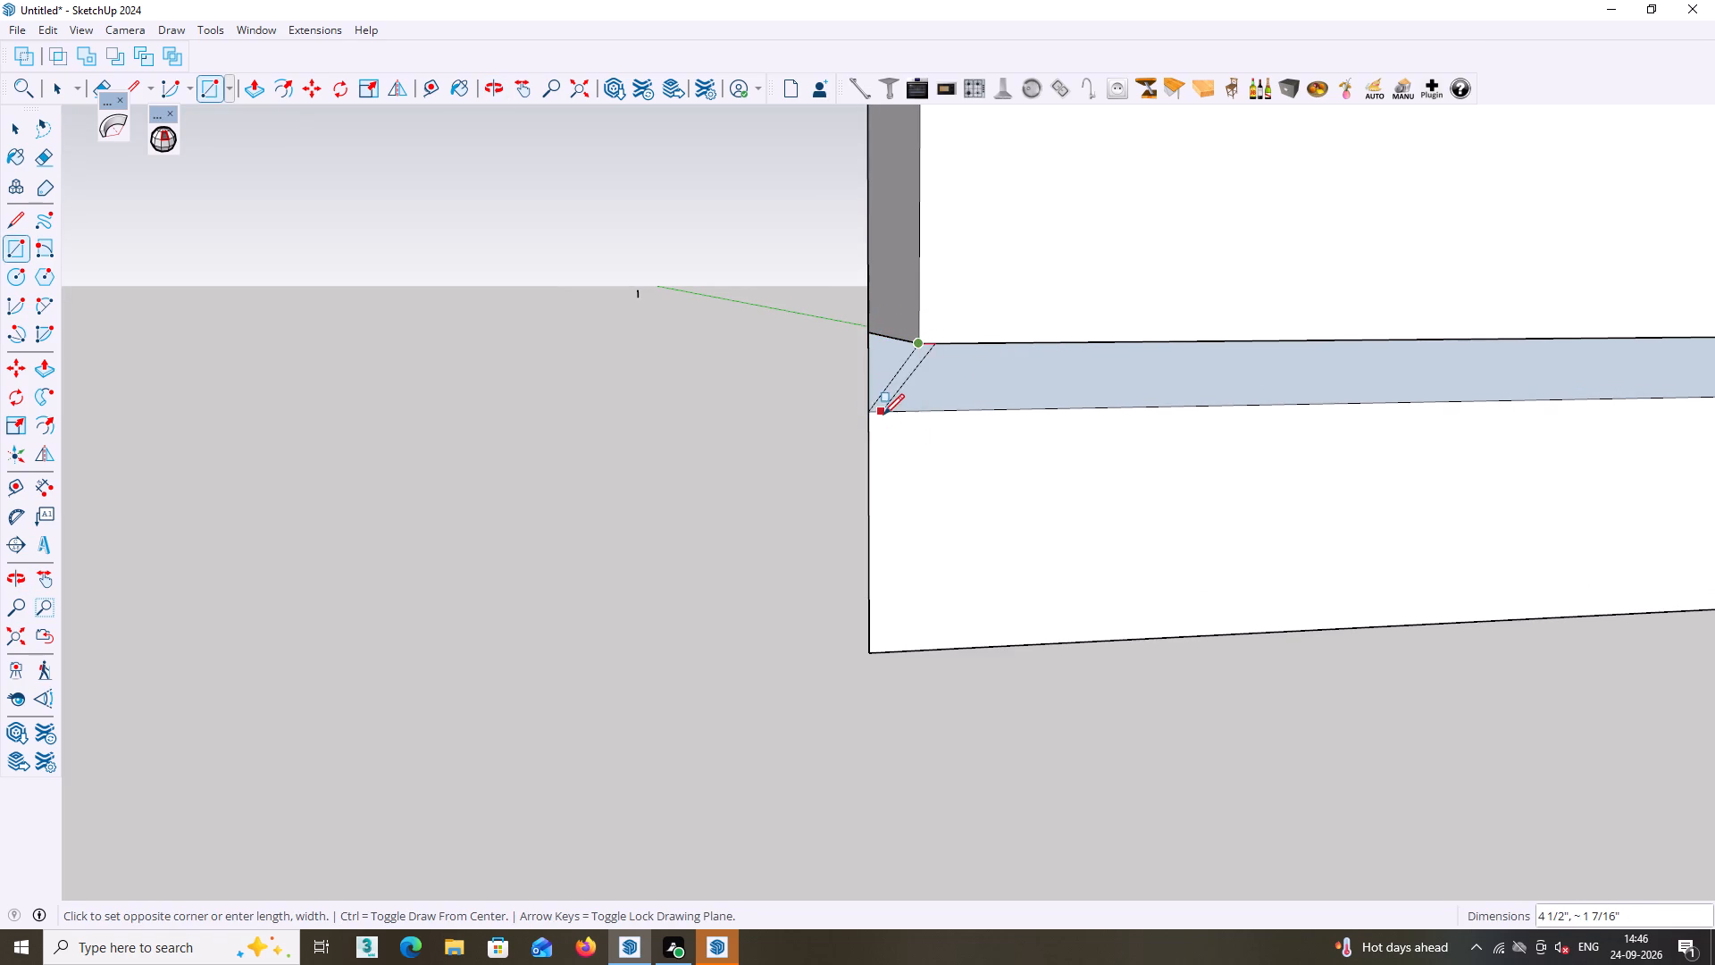
pyautogui.click(875, 419)
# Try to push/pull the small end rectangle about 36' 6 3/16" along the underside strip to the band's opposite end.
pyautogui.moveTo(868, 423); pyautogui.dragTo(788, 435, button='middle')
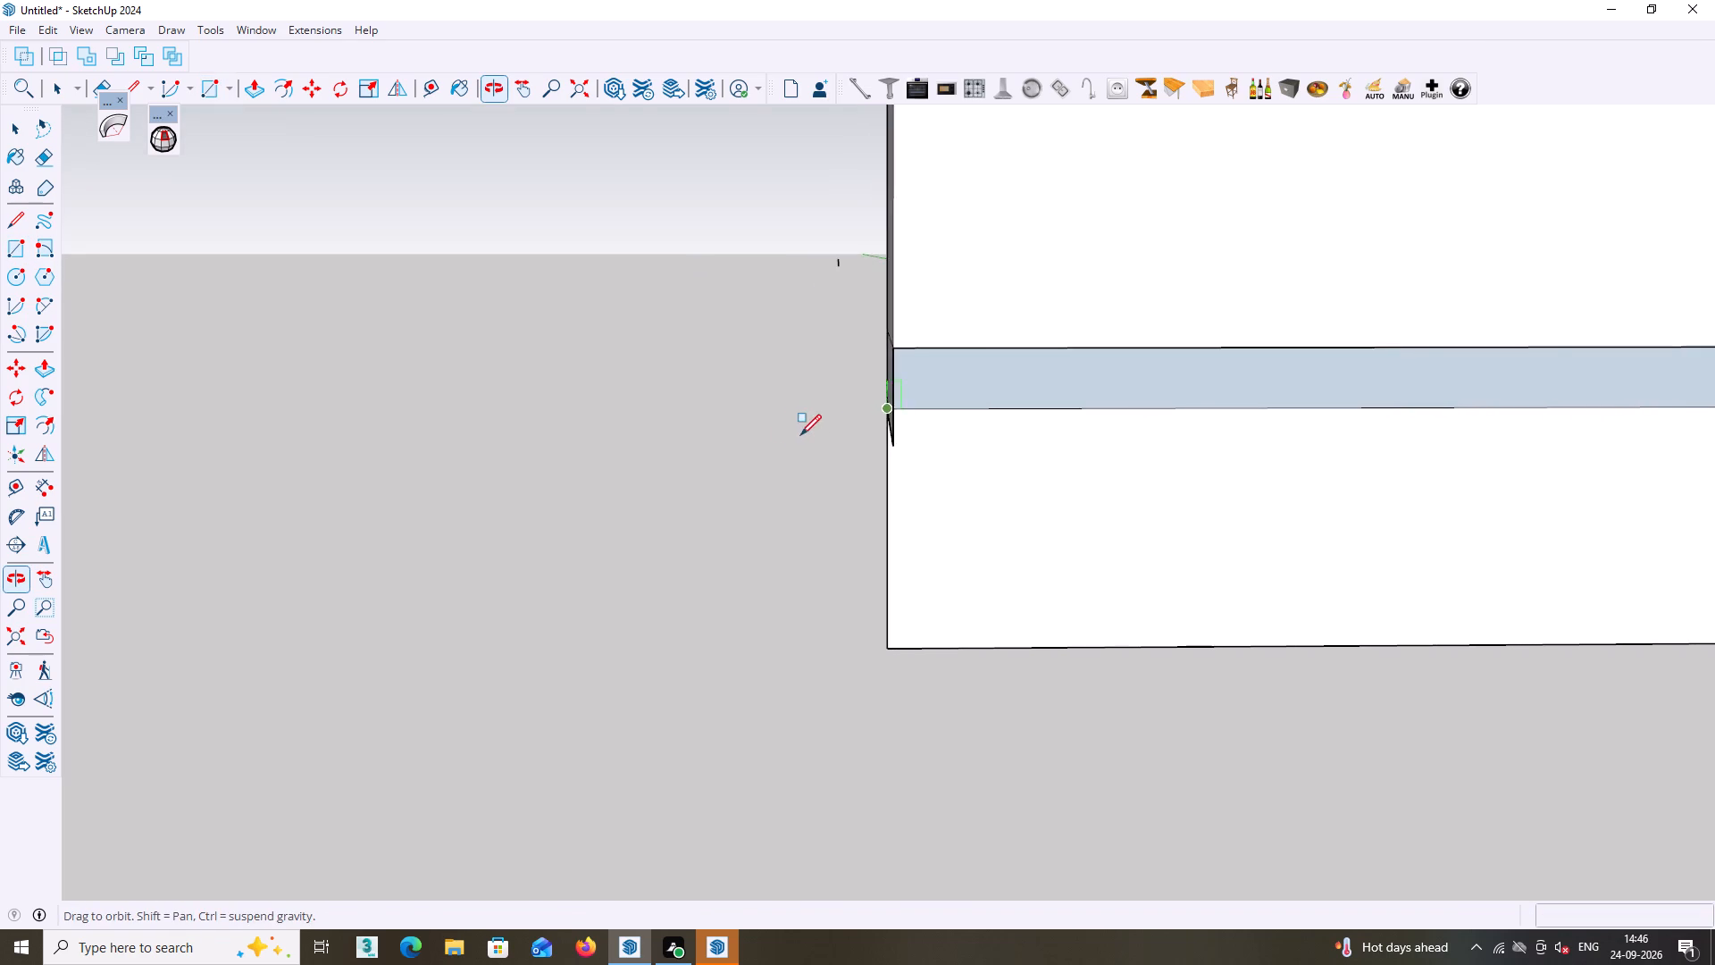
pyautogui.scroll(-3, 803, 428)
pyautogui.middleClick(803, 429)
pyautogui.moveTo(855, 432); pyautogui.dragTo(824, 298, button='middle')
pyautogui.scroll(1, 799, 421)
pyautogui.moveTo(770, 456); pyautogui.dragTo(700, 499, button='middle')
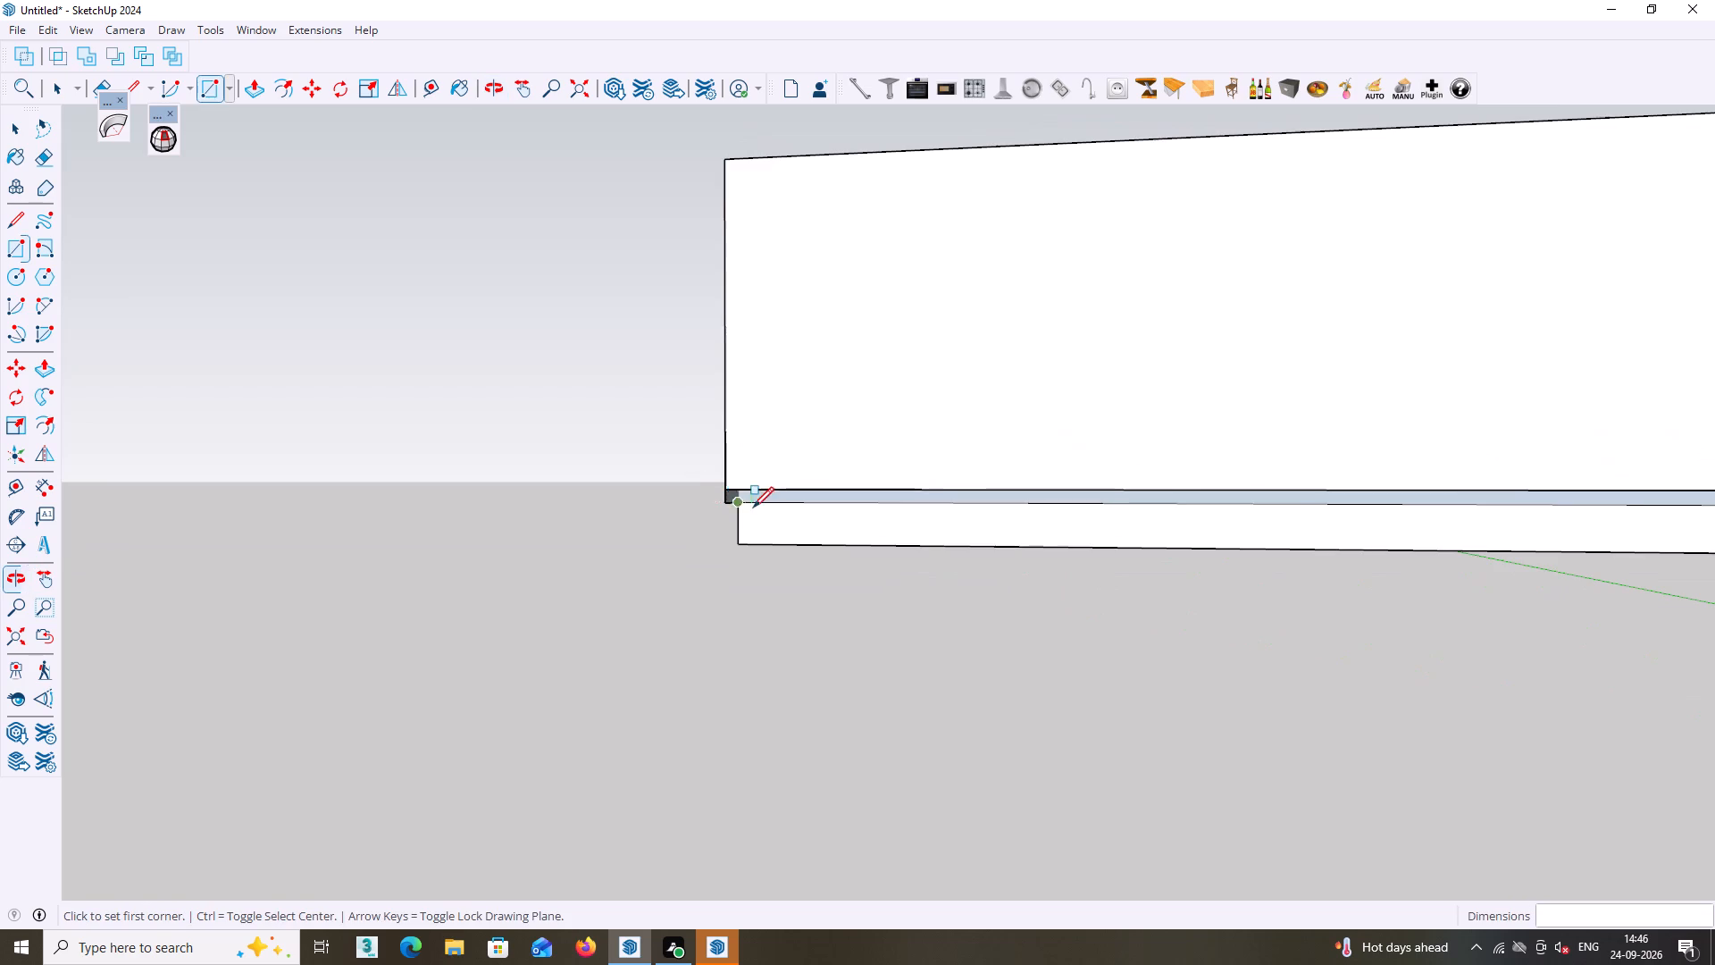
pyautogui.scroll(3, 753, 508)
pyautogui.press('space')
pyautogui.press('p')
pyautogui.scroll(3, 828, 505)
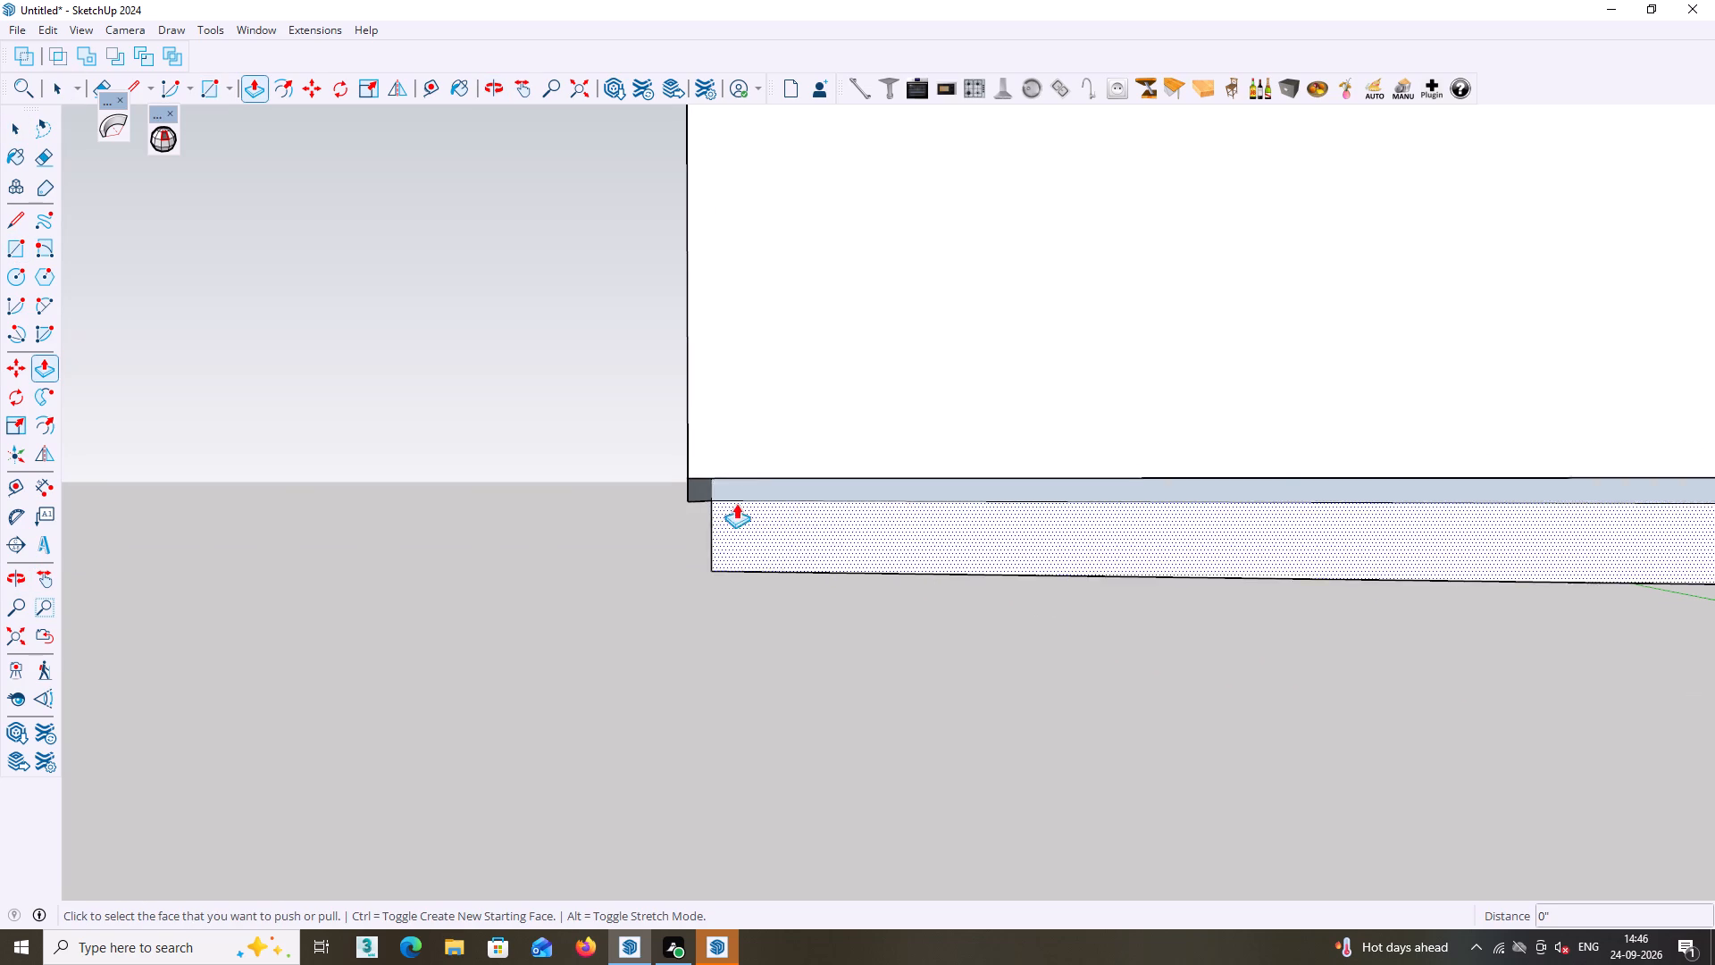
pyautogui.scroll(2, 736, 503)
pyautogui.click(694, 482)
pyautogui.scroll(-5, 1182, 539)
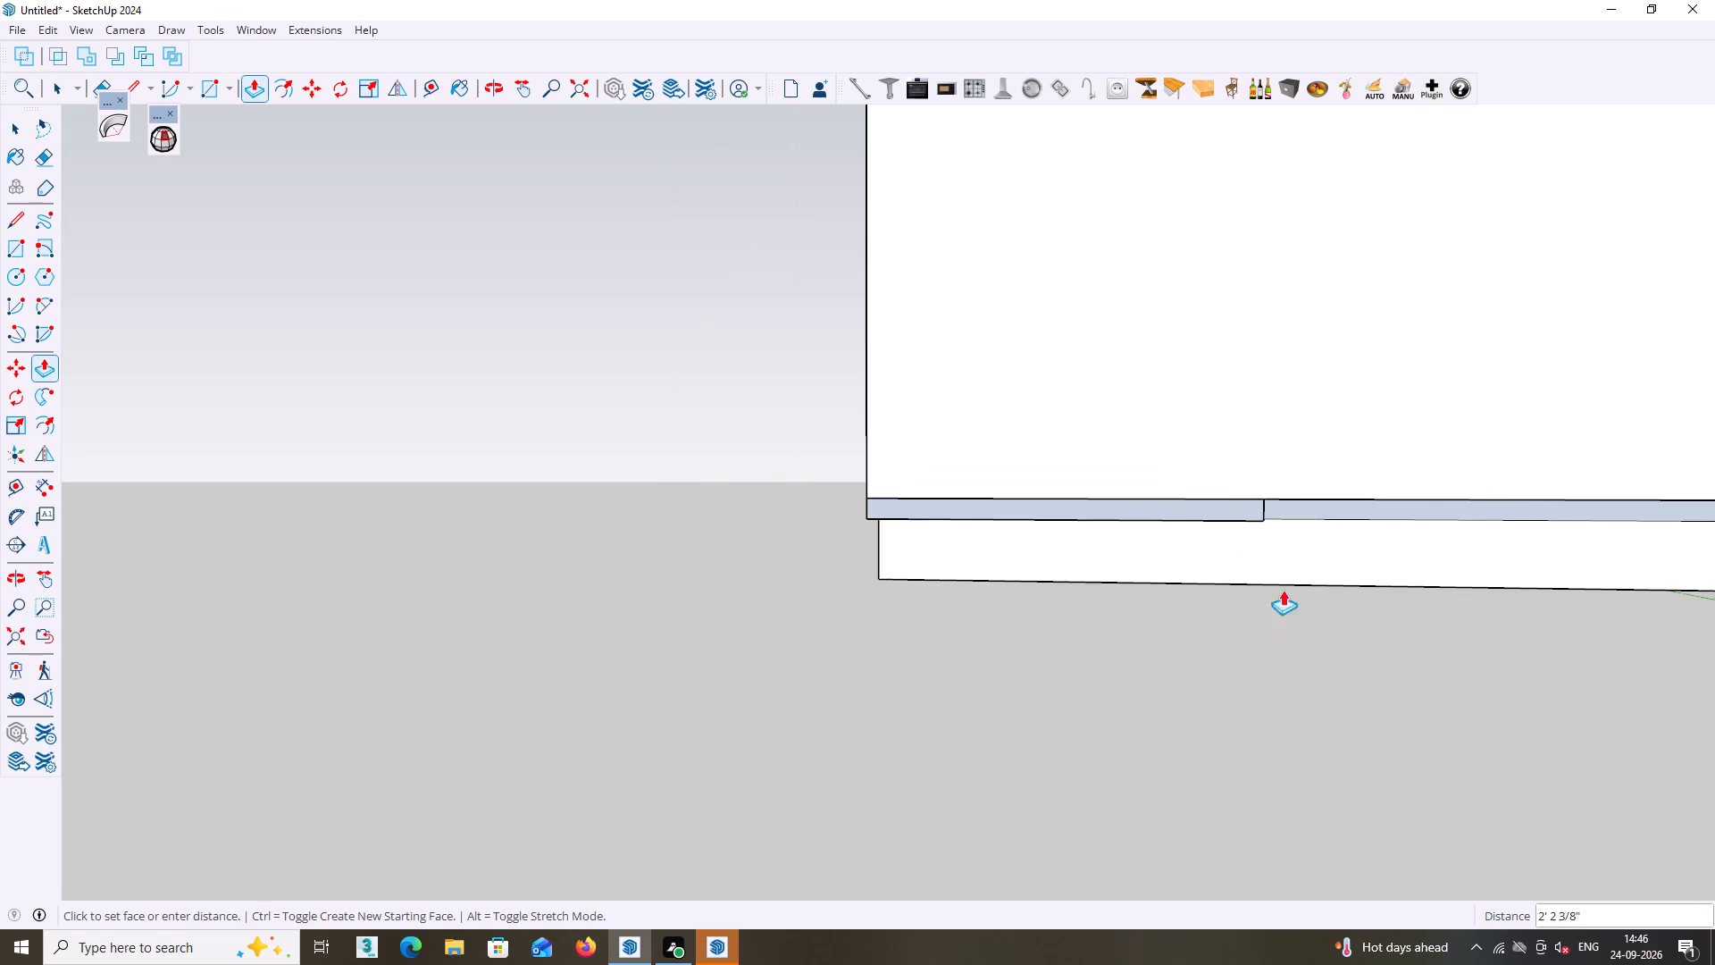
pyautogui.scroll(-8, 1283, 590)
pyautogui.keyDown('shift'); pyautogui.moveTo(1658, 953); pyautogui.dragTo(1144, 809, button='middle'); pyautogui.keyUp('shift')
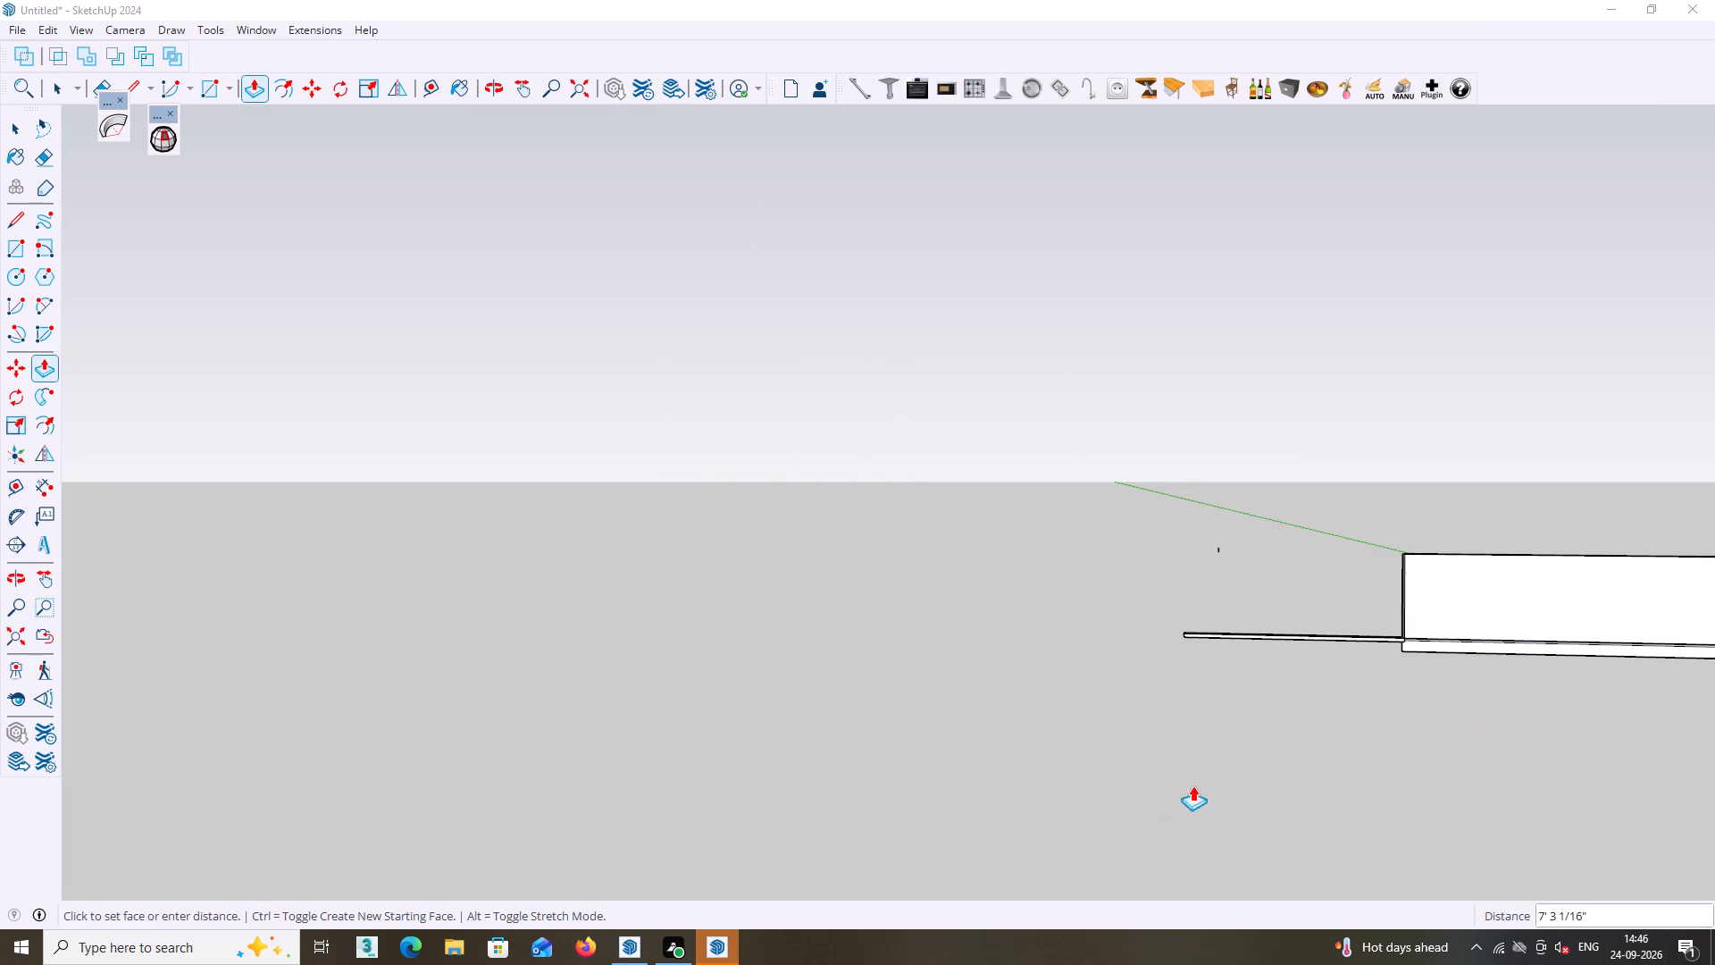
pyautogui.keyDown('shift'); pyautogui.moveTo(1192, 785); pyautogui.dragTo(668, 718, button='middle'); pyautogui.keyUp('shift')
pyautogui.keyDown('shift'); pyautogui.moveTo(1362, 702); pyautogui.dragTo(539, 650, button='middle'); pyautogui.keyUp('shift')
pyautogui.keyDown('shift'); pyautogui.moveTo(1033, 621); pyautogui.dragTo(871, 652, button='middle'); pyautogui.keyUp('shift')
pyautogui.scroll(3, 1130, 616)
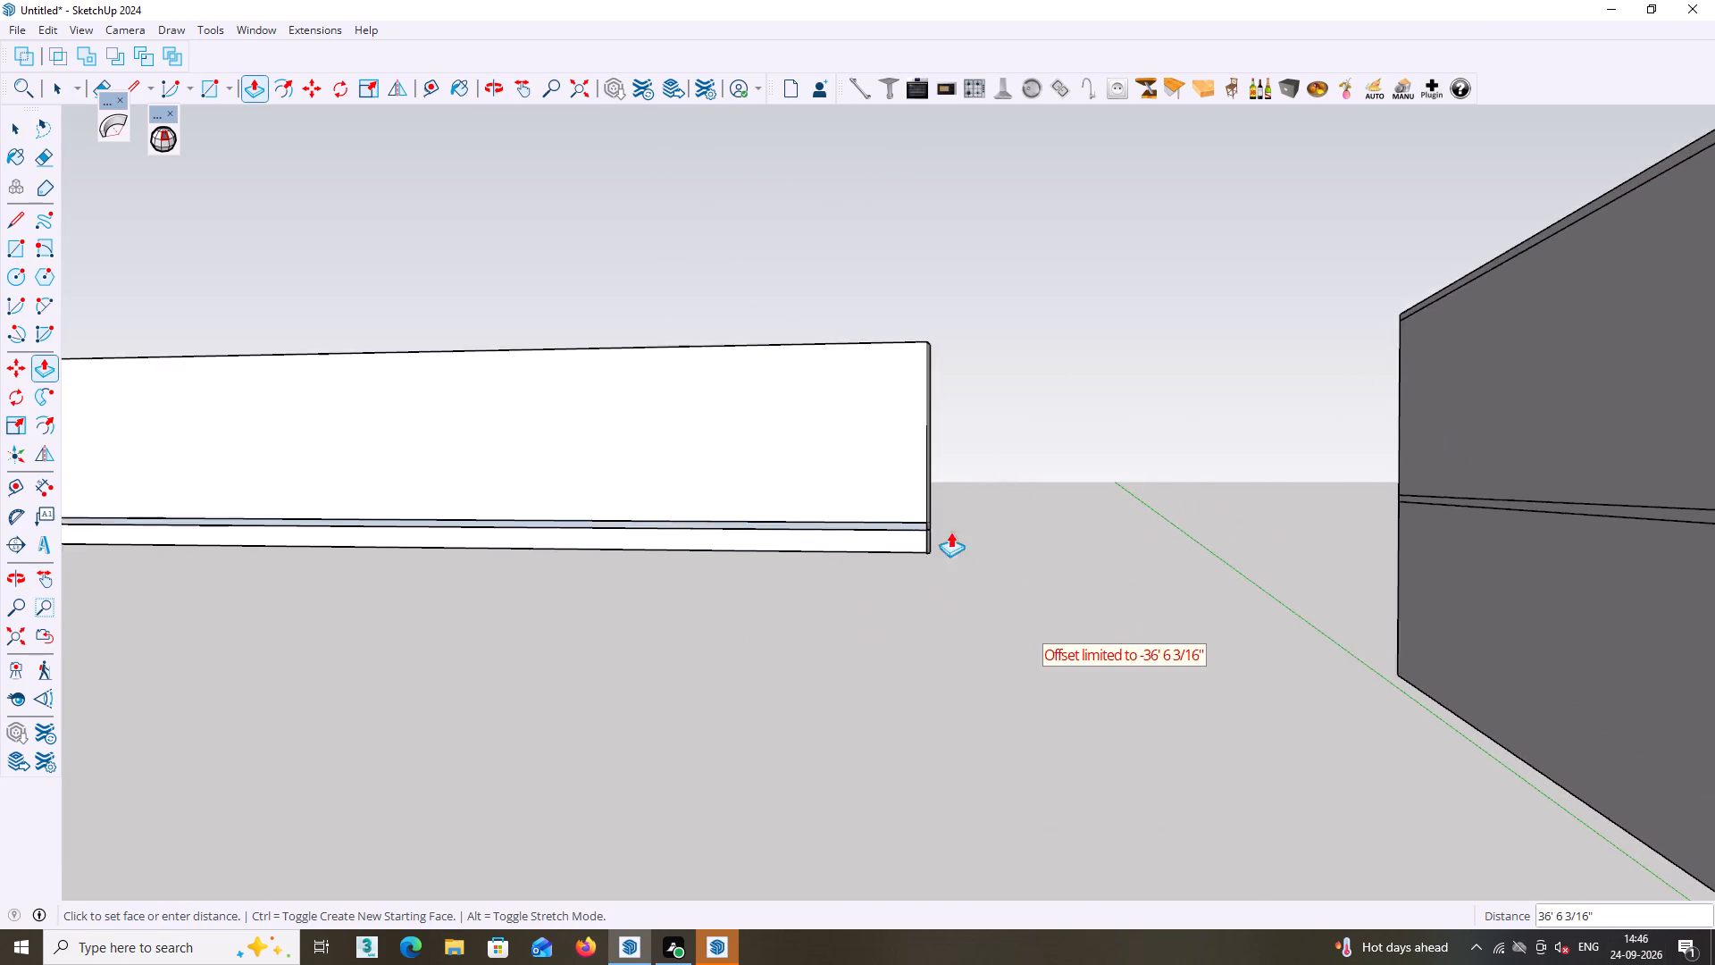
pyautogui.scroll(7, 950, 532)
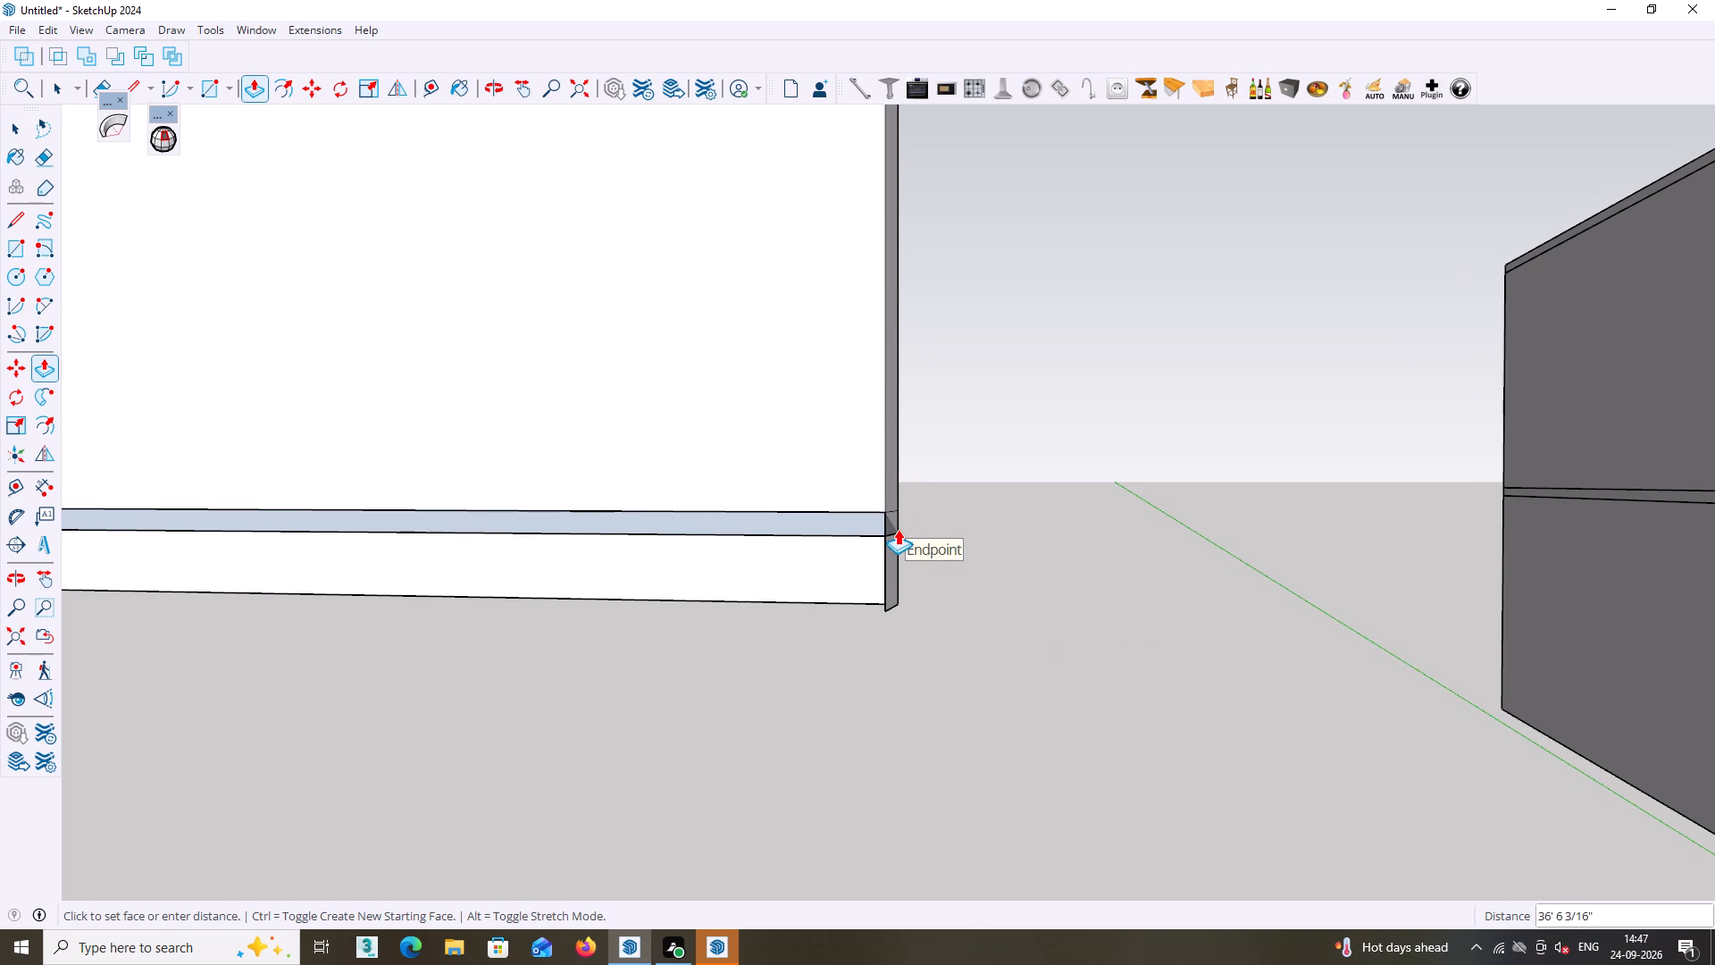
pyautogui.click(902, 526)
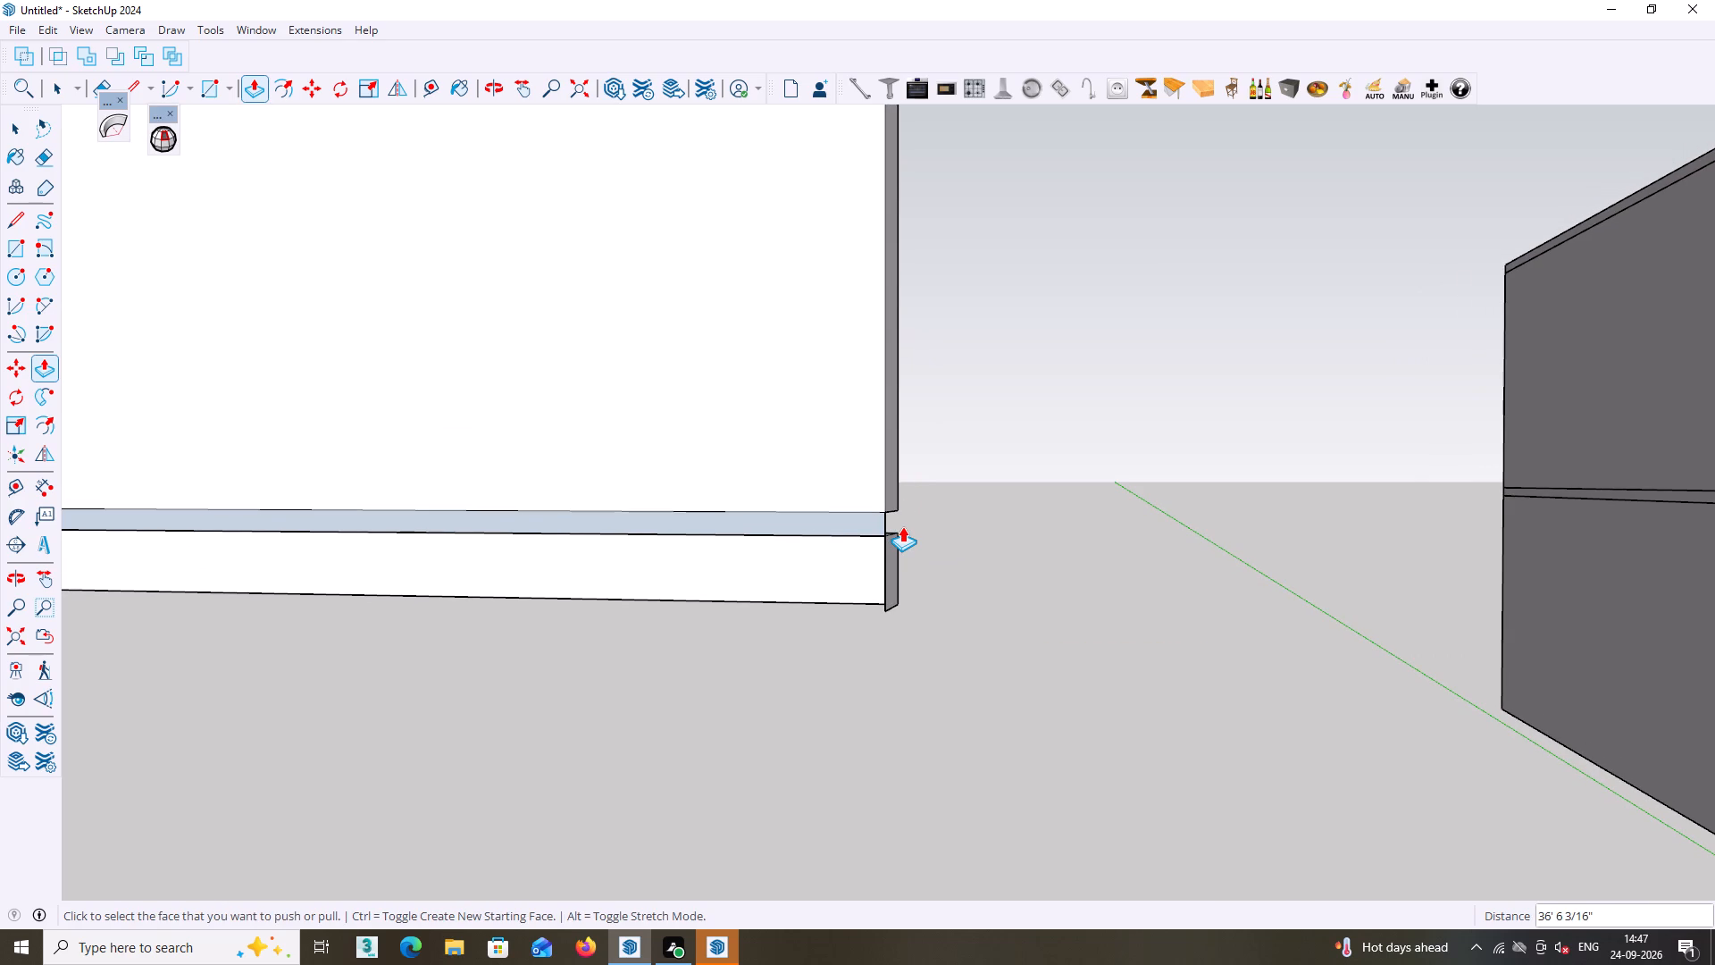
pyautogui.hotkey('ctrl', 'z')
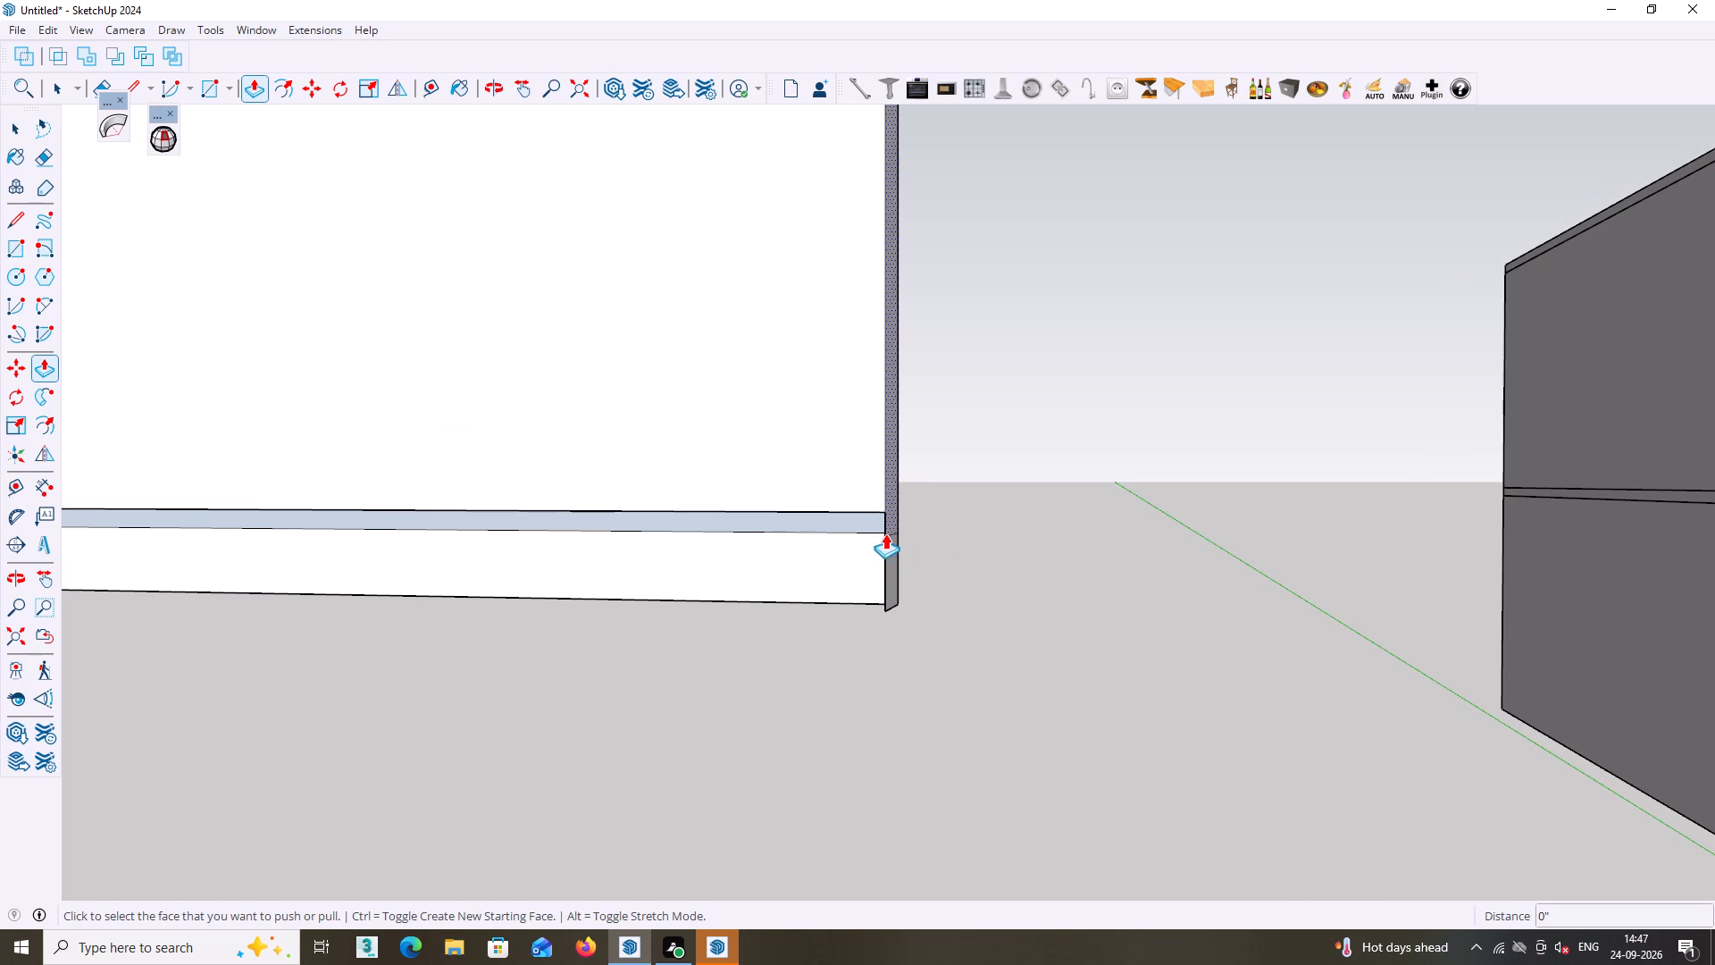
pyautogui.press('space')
# Examine the copied band's two ends, its underside strip and the small rectangle from several angles.
pyautogui.moveTo(981, 582); pyautogui.dragTo(845, 572, button='middle')
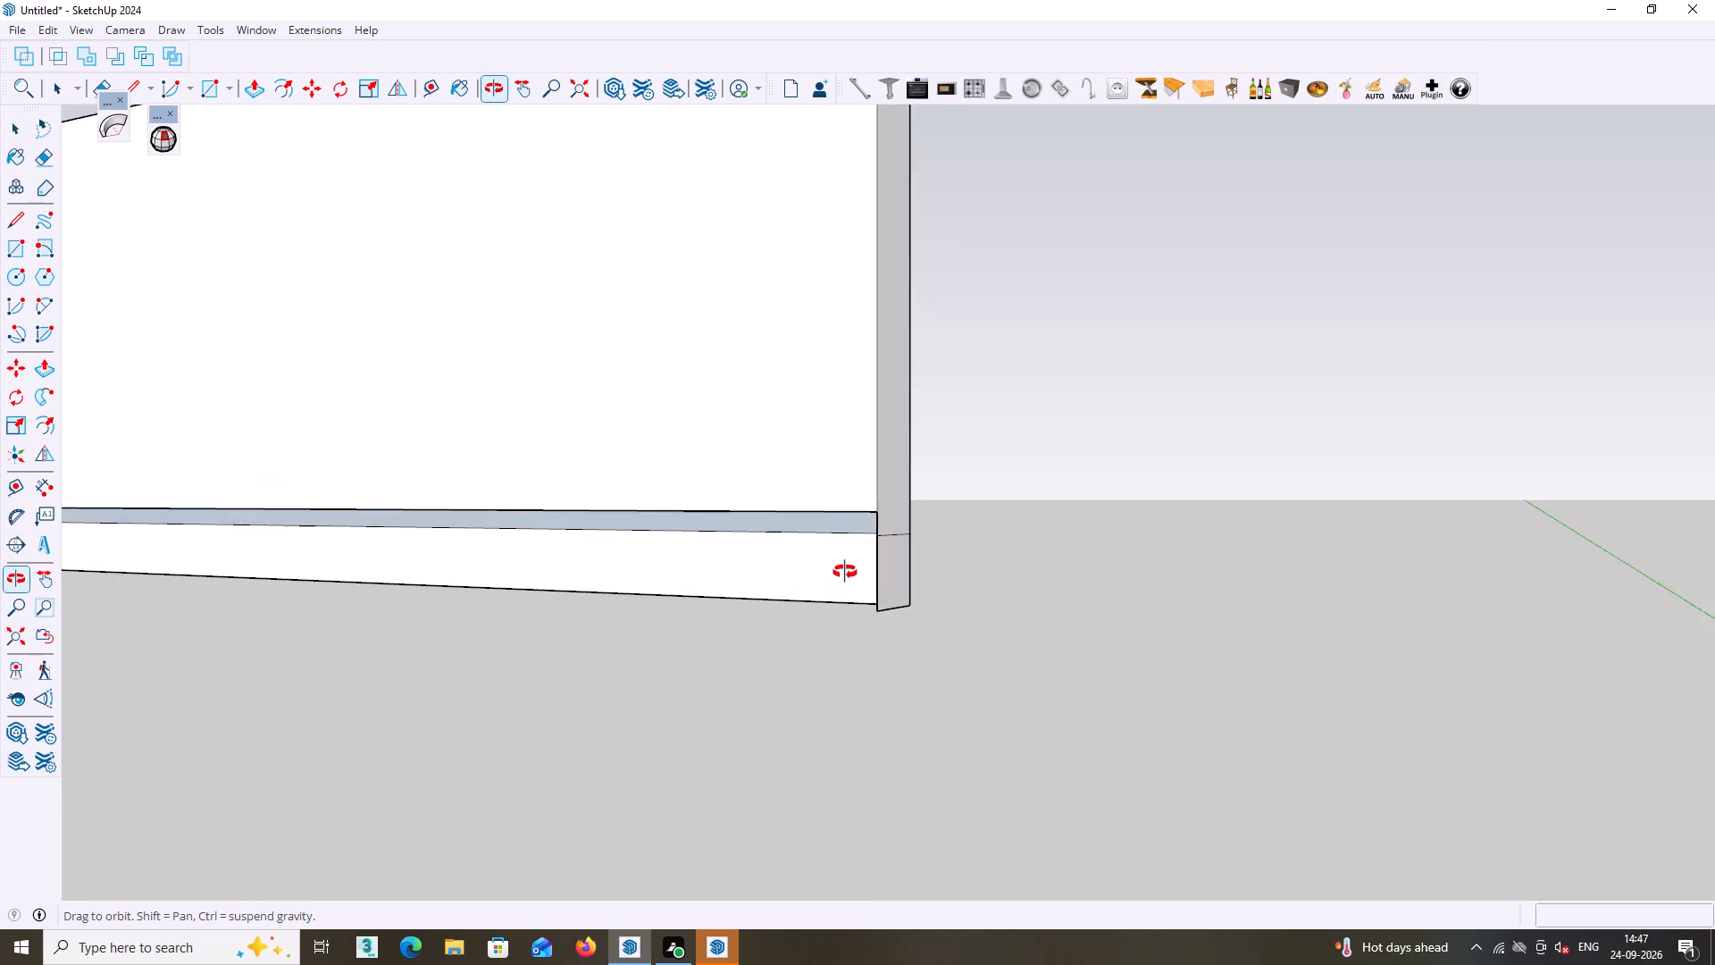
pyautogui.moveTo(845, 572); pyautogui.dragTo(866, 571, button='middle')
pyautogui.scroll(-9, 868, 592)
pyautogui.moveTo(914, 642); pyautogui.dragTo(909, 673, button='middle')
pyautogui.moveTo(875, 684); pyautogui.dragTo(874, 684, button='middle')
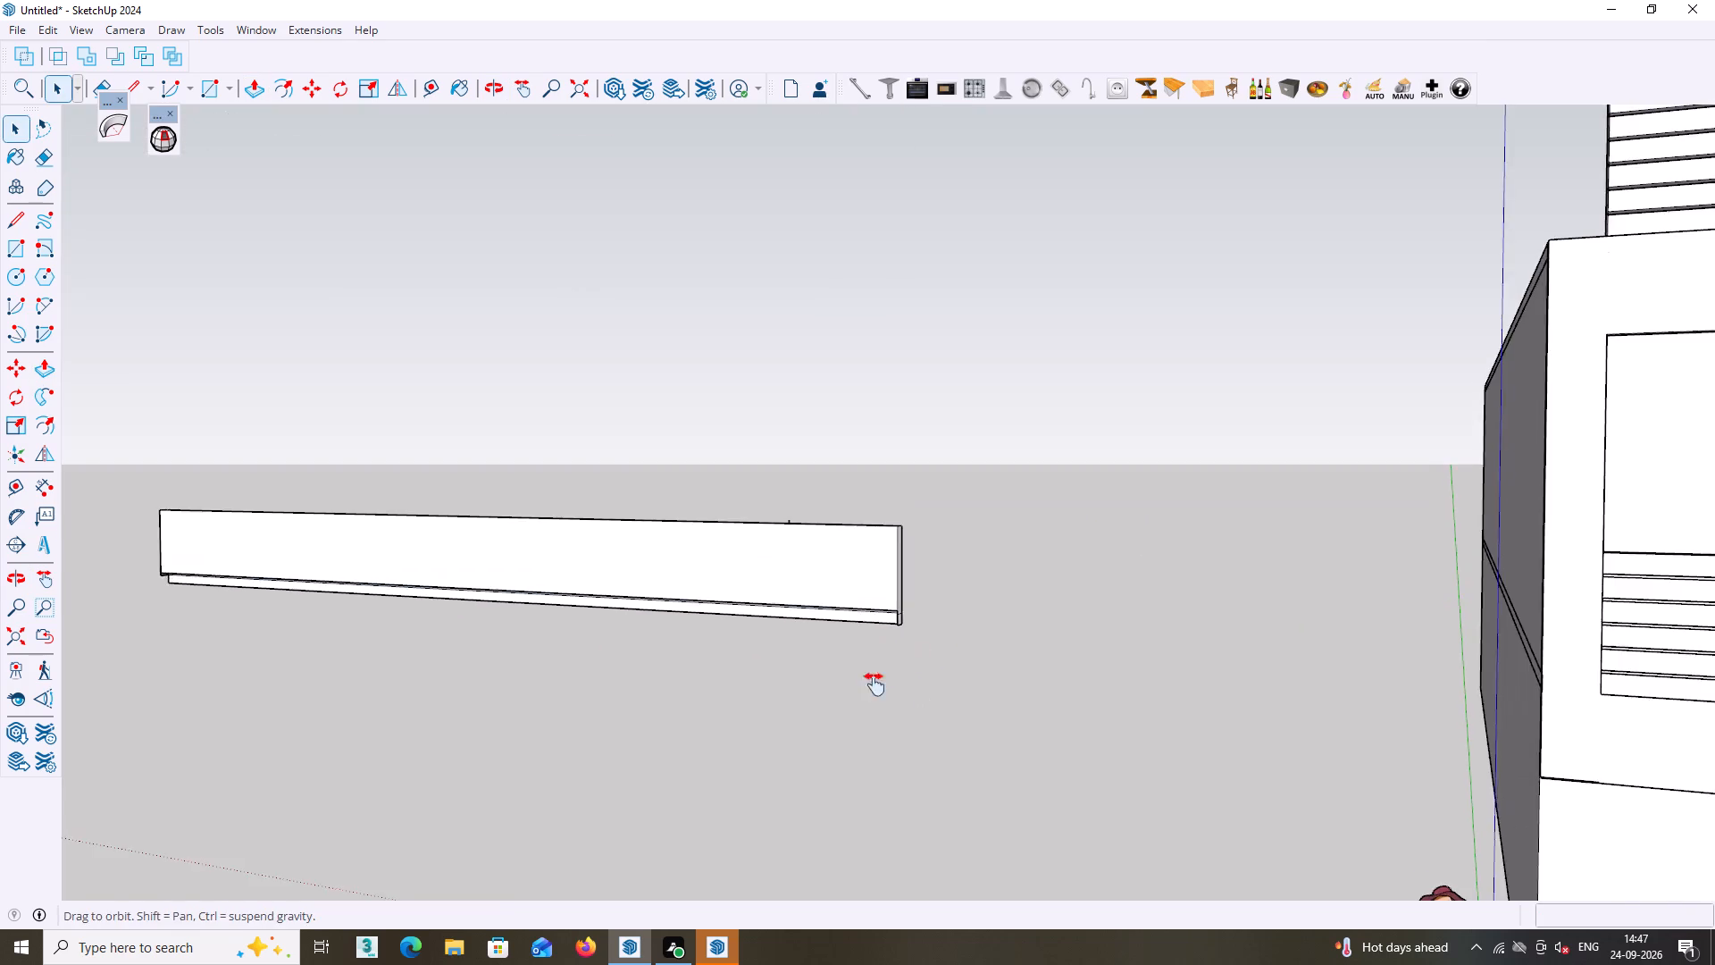
pyautogui.moveTo(874, 684); pyautogui.dragTo(1129, 670, button='middle')
pyautogui.scroll(9, 459, 636)
pyautogui.moveTo(370, 543); pyautogui.dragTo(361, 550, button='middle')
pyautogui.scroll(-1, 361, 550)
pyautogui.scroll(3, 458, 533)
pyautogui.moveTo(456, 522); pyautogui.dragTo(456, 516, button='middle')
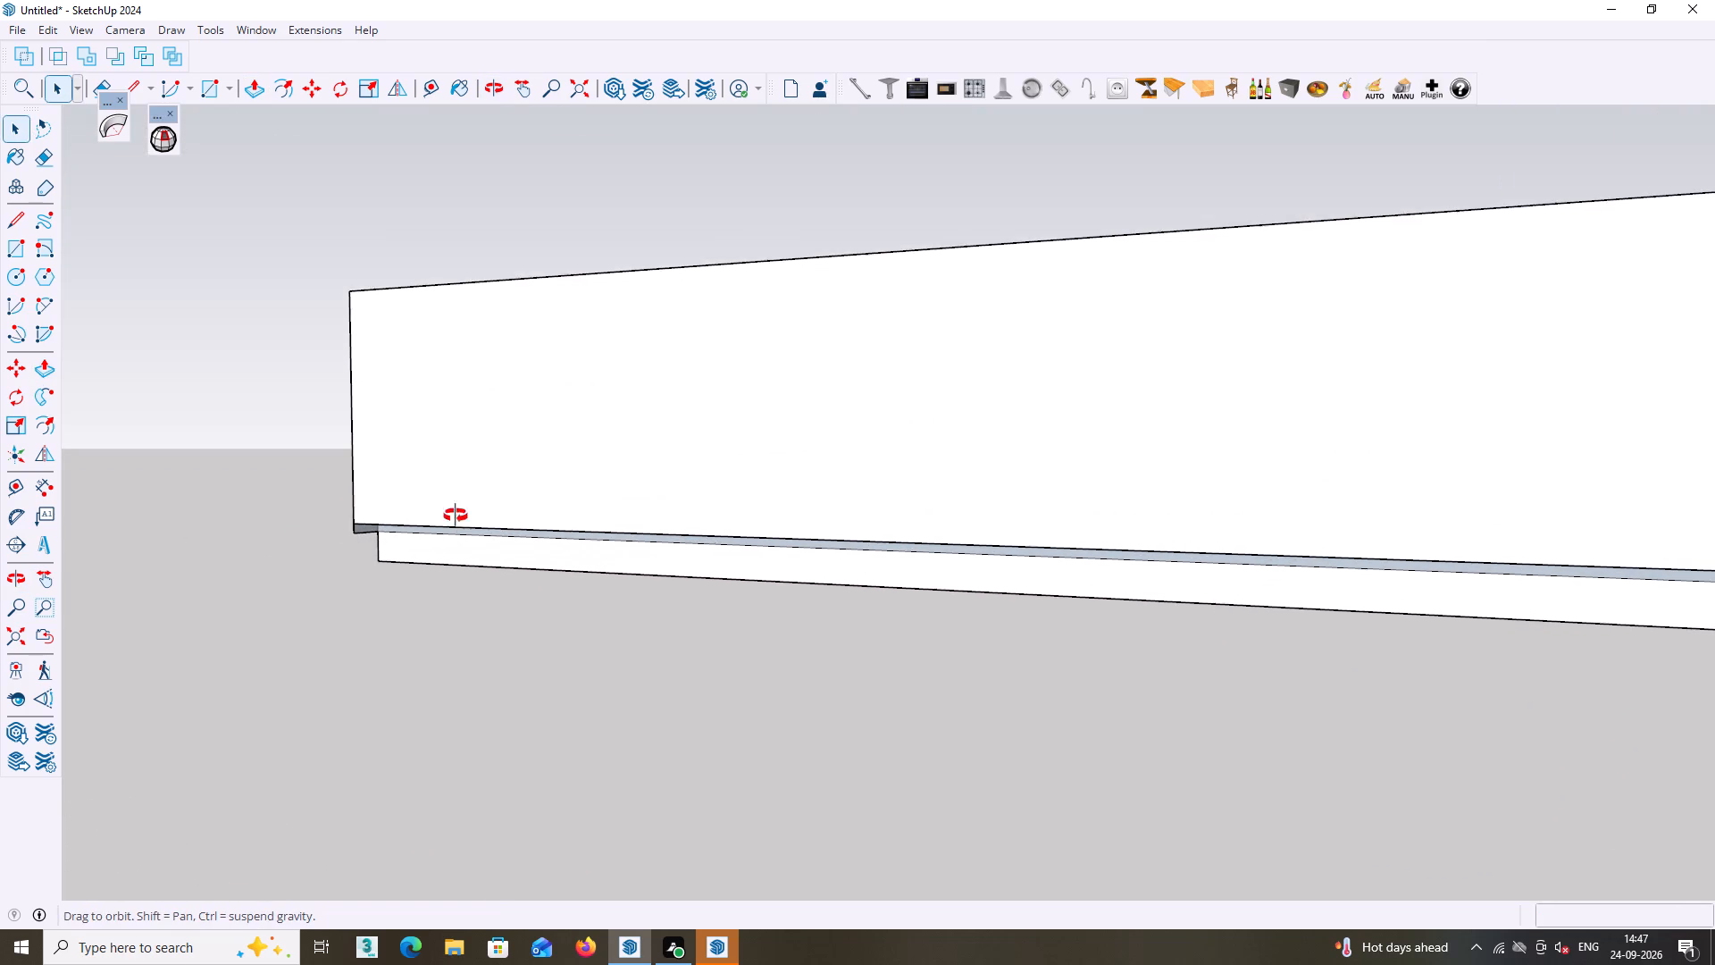
pyautogui.moveTo(456, 516); pyautogui.dragTo(297, 433, button='middle')
pyautogui.moveTo(511, 547); pyautogui.dragTo(351, 580, button='middle')
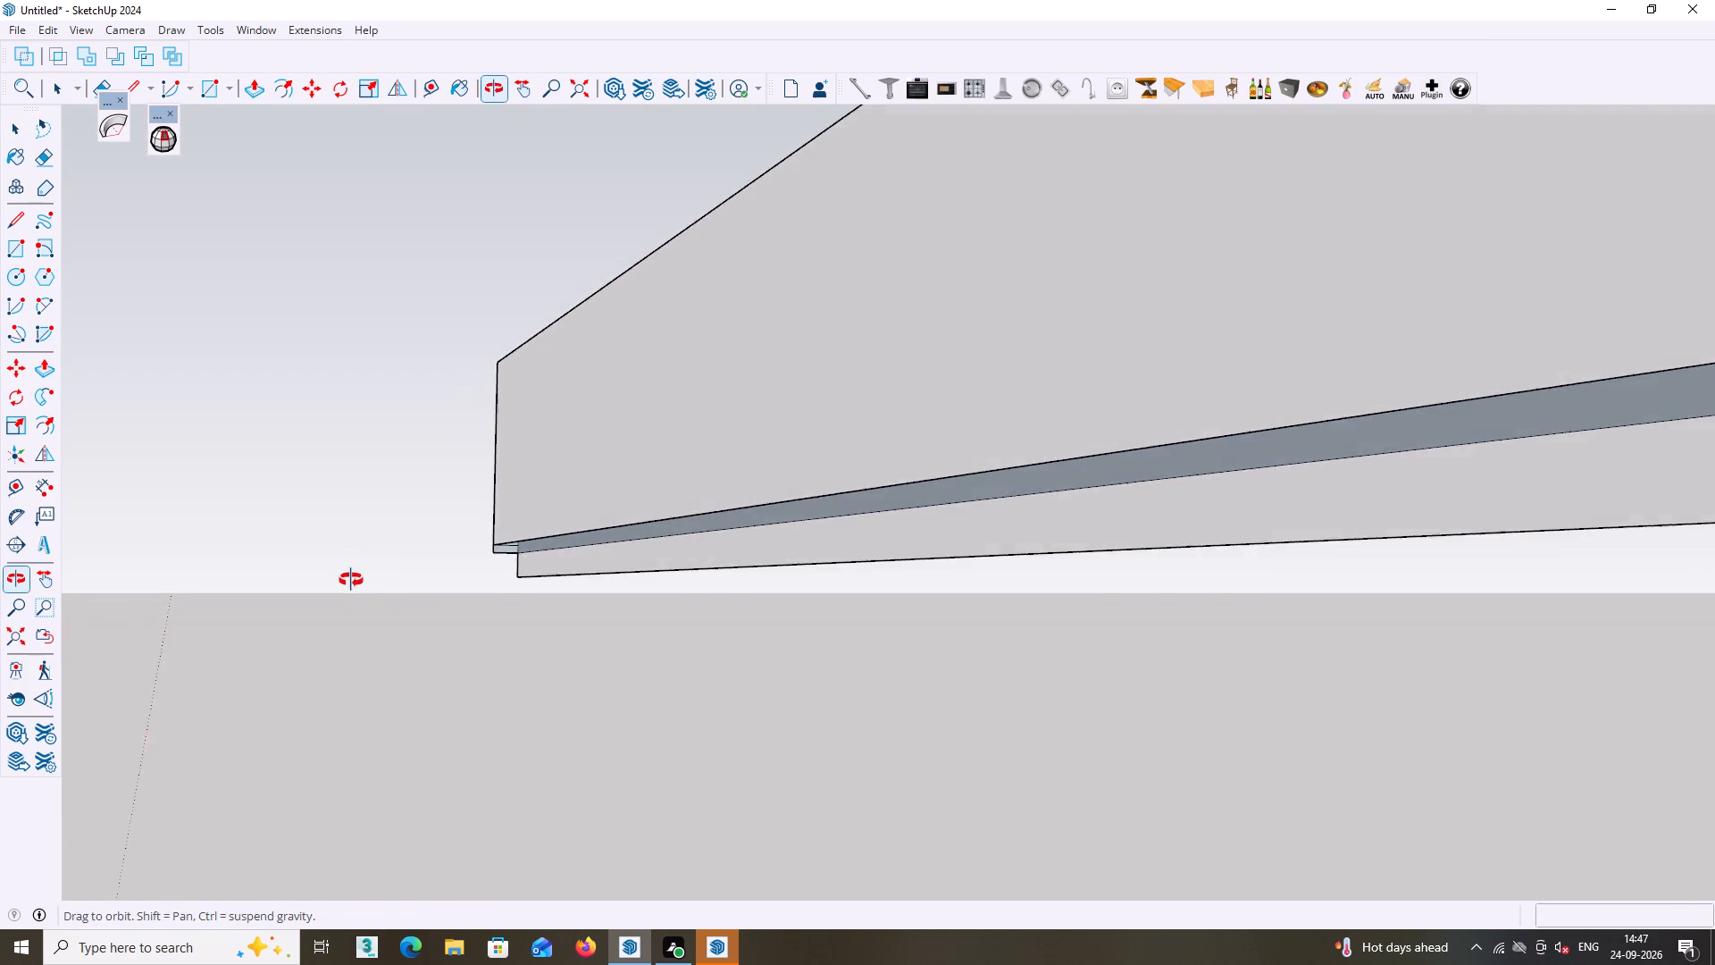
pyautogui.moveTo(351, 580); pyautogui.dragTo(369, 570, button='middle')
pyautogui.moveTo(558, 545); pyautogui.dragTo(467, 501, button='middle')
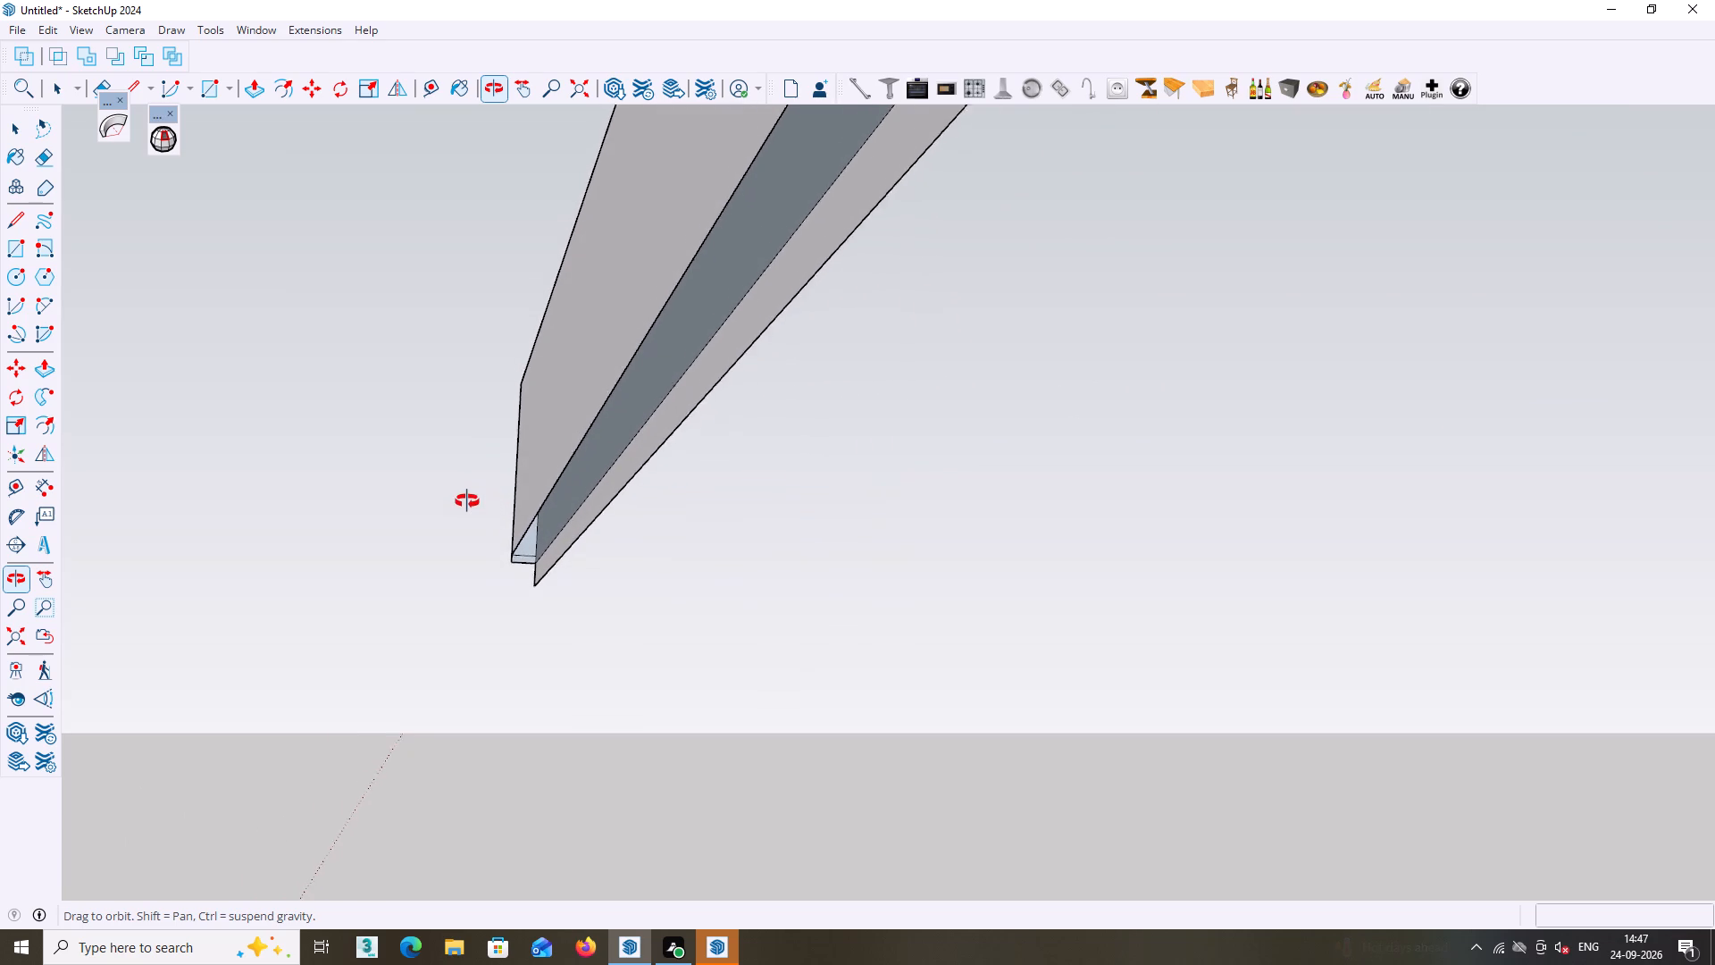
pyautogui.moveTo(467, 501); pyautogui.dragTo(439, 575, button='middle')
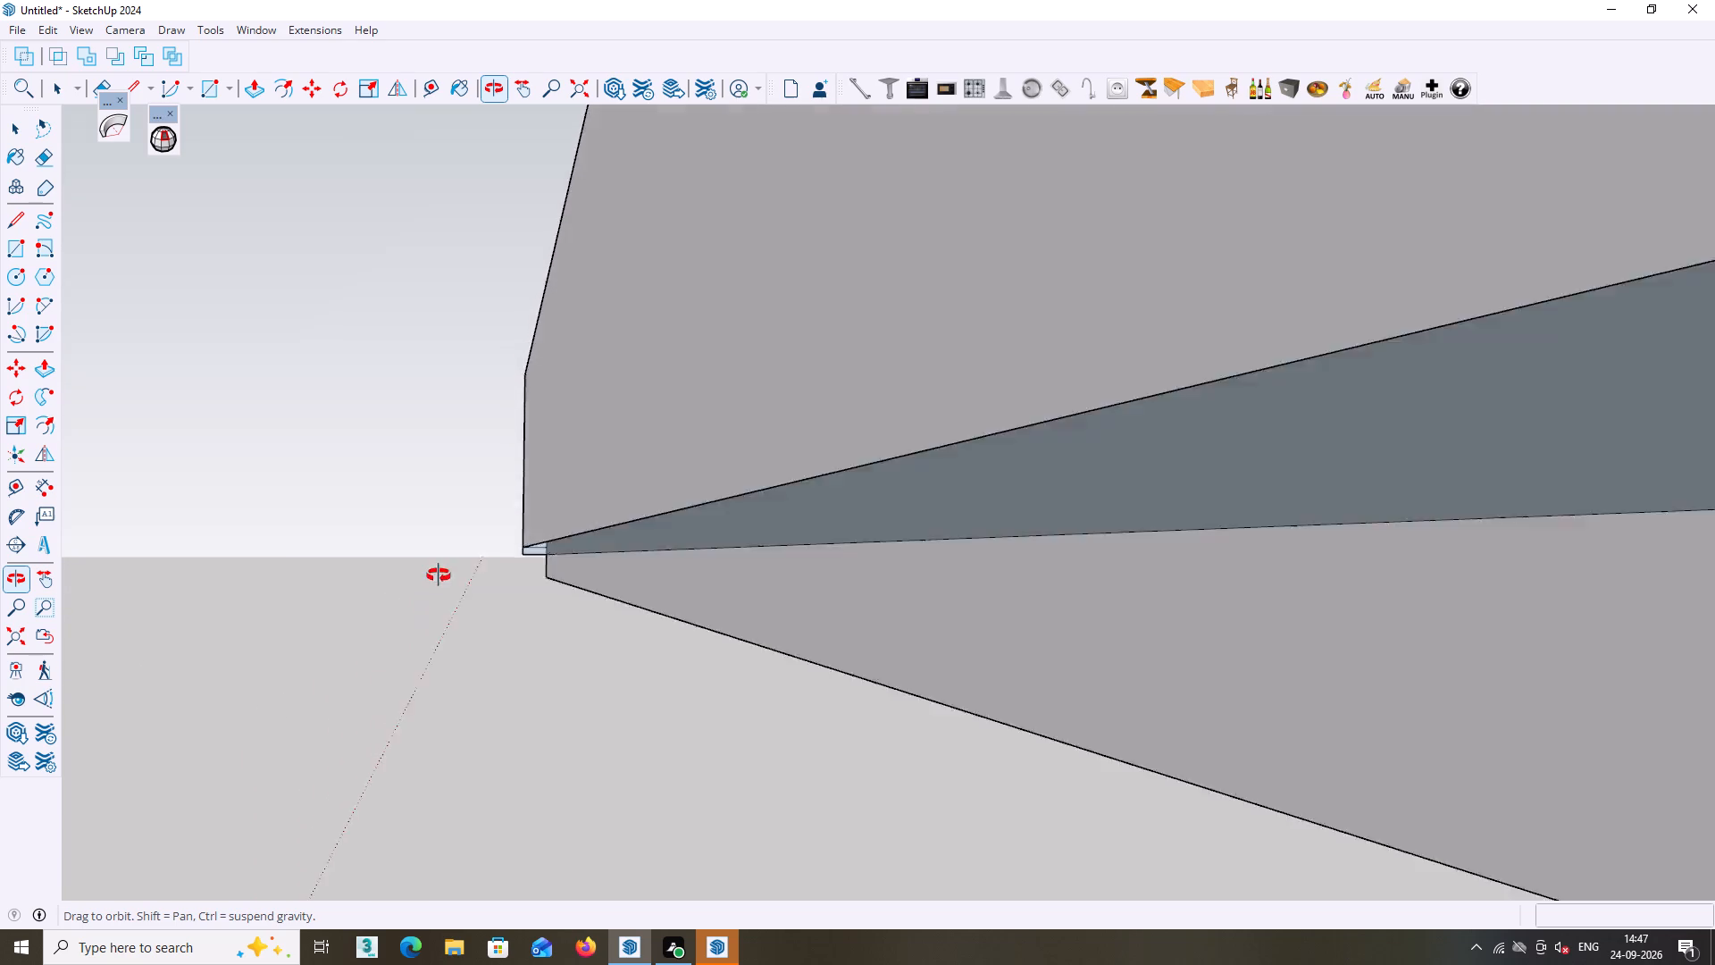
pyautogui.moveTo(439, 575); pyautogui.dragTo(541, 581, button='middle')
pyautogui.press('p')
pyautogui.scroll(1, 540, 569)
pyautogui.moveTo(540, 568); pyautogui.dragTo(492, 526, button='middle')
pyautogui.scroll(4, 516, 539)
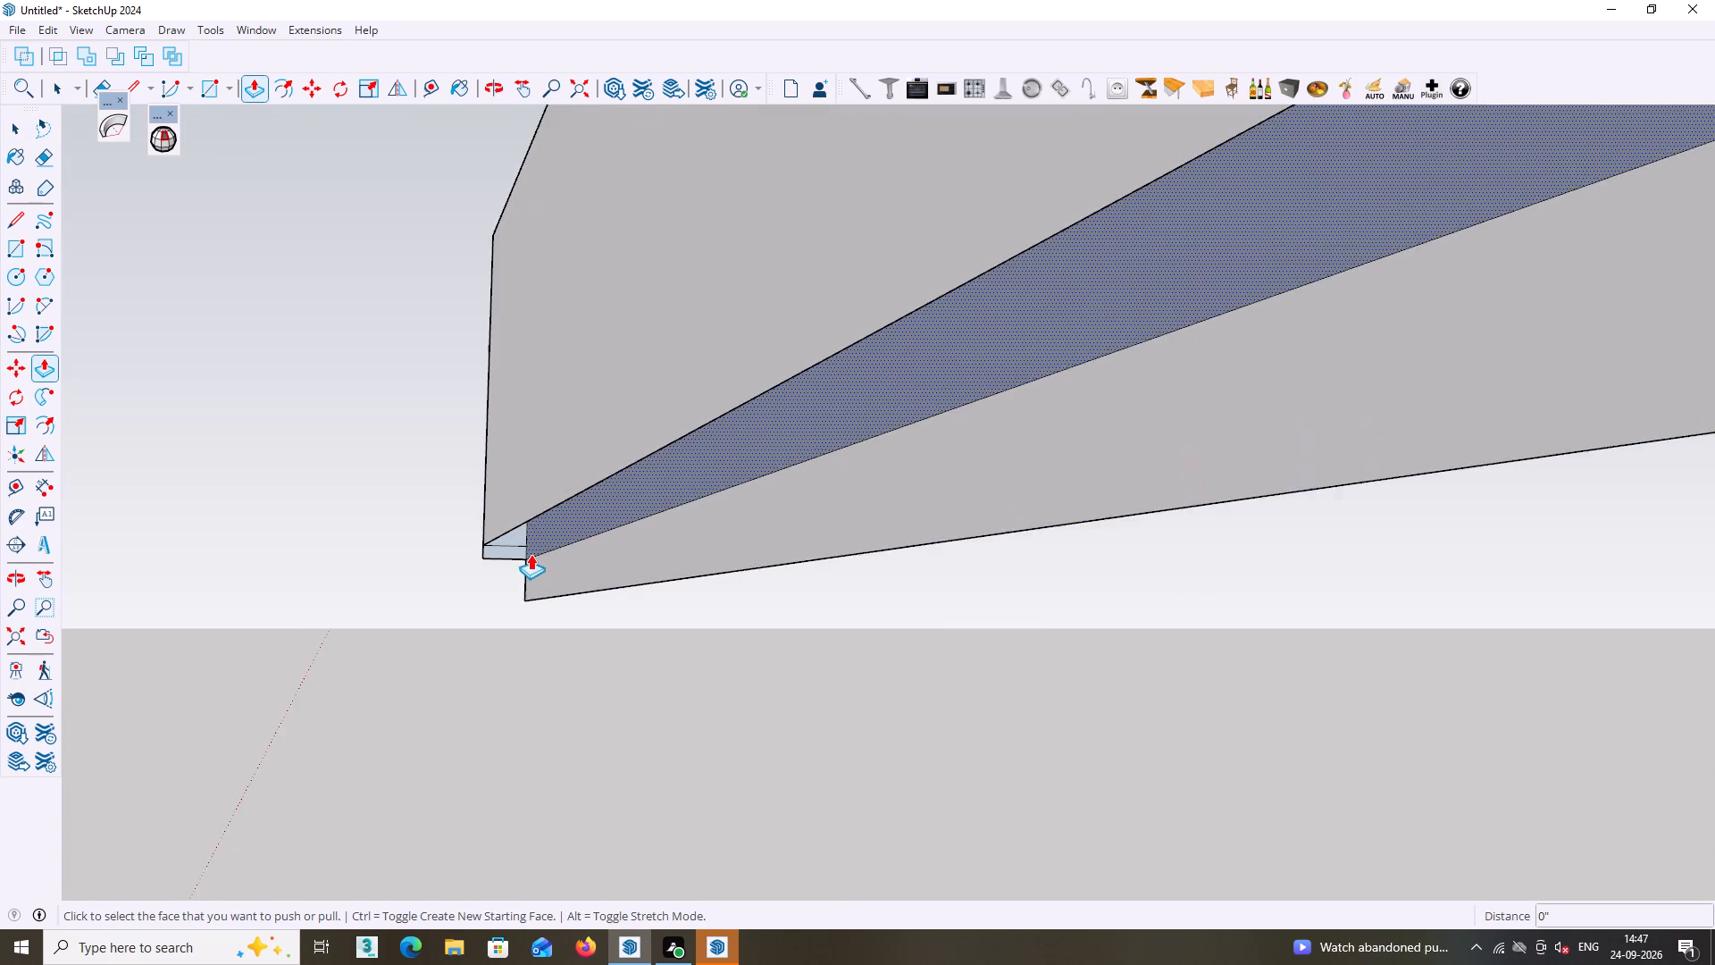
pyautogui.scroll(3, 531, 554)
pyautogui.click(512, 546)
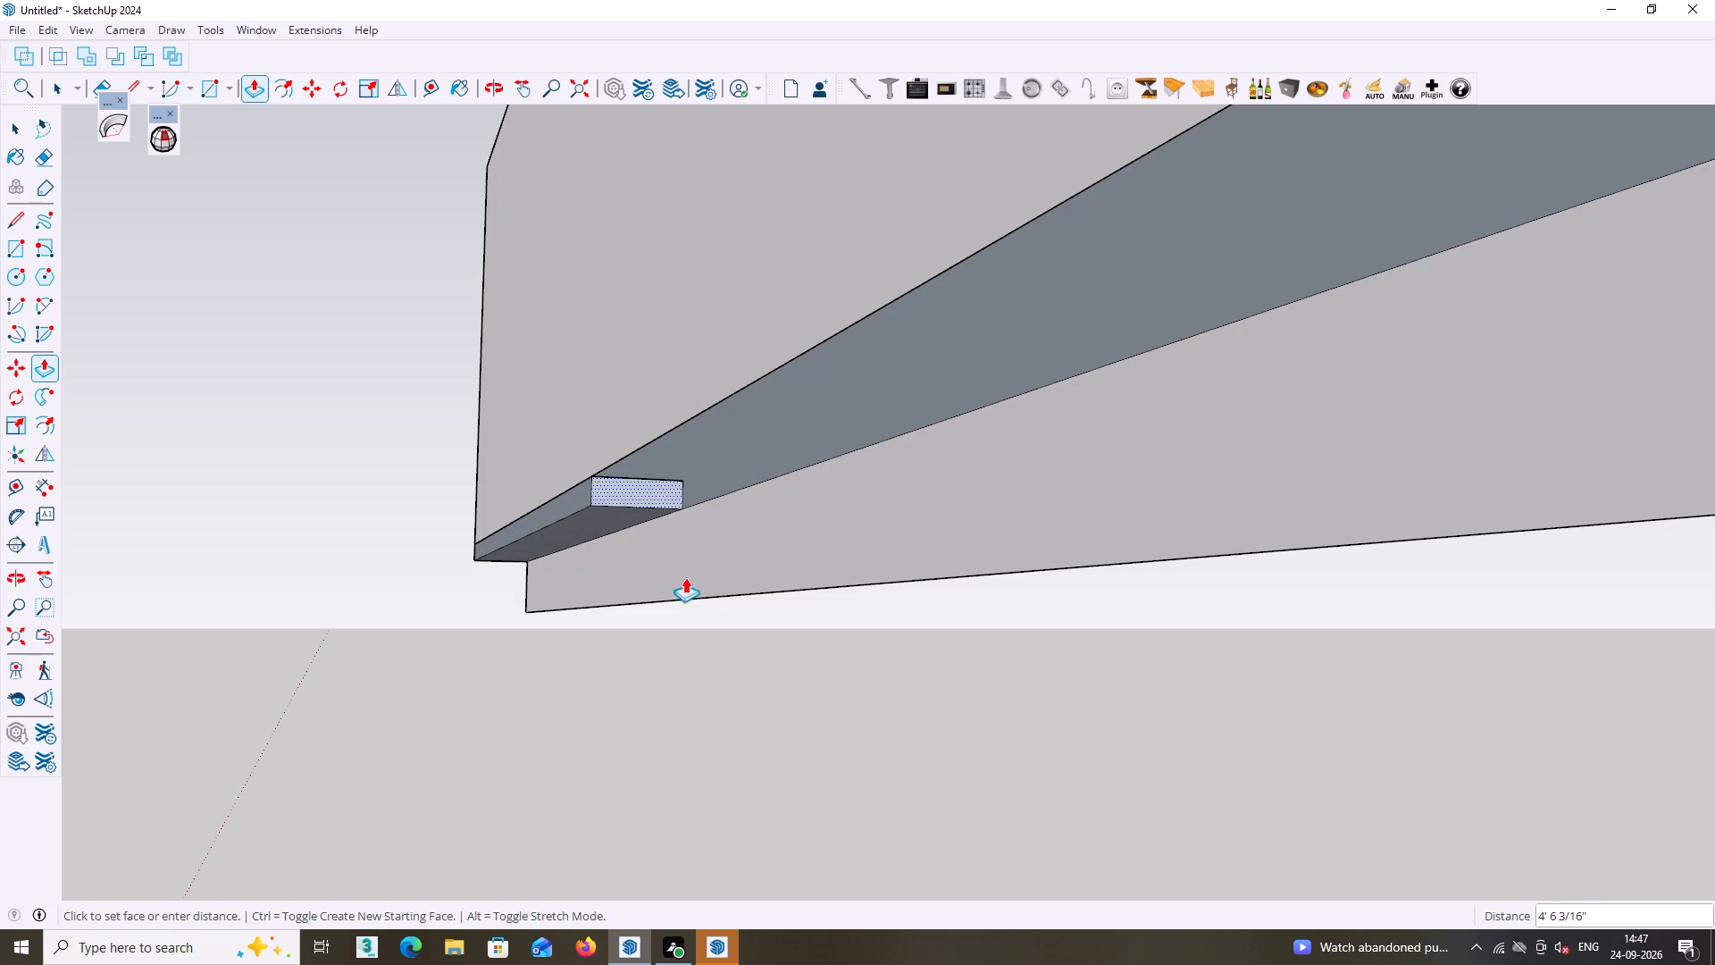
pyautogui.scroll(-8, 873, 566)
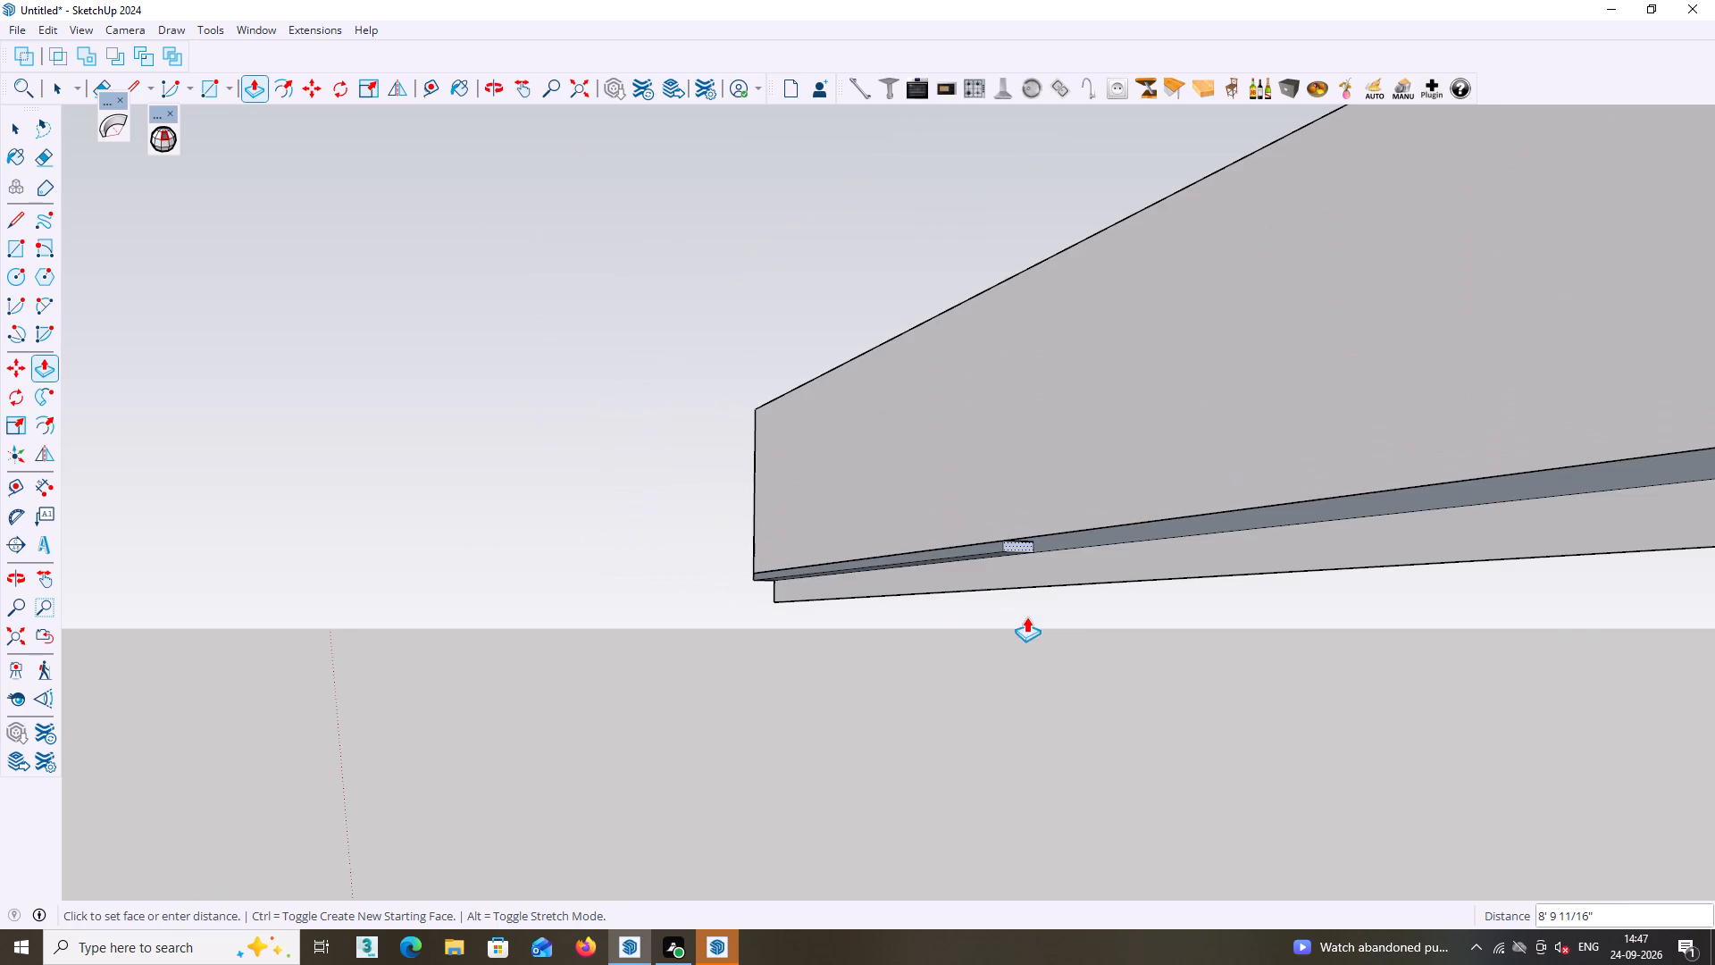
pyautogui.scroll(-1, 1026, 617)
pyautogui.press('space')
# Delete the large upper side face of the copied band, above the recessed underside strip, to open its interior.
pyautogui.moveTo(870, 592); pyautogui.dragTo(855, 608, button='middle')
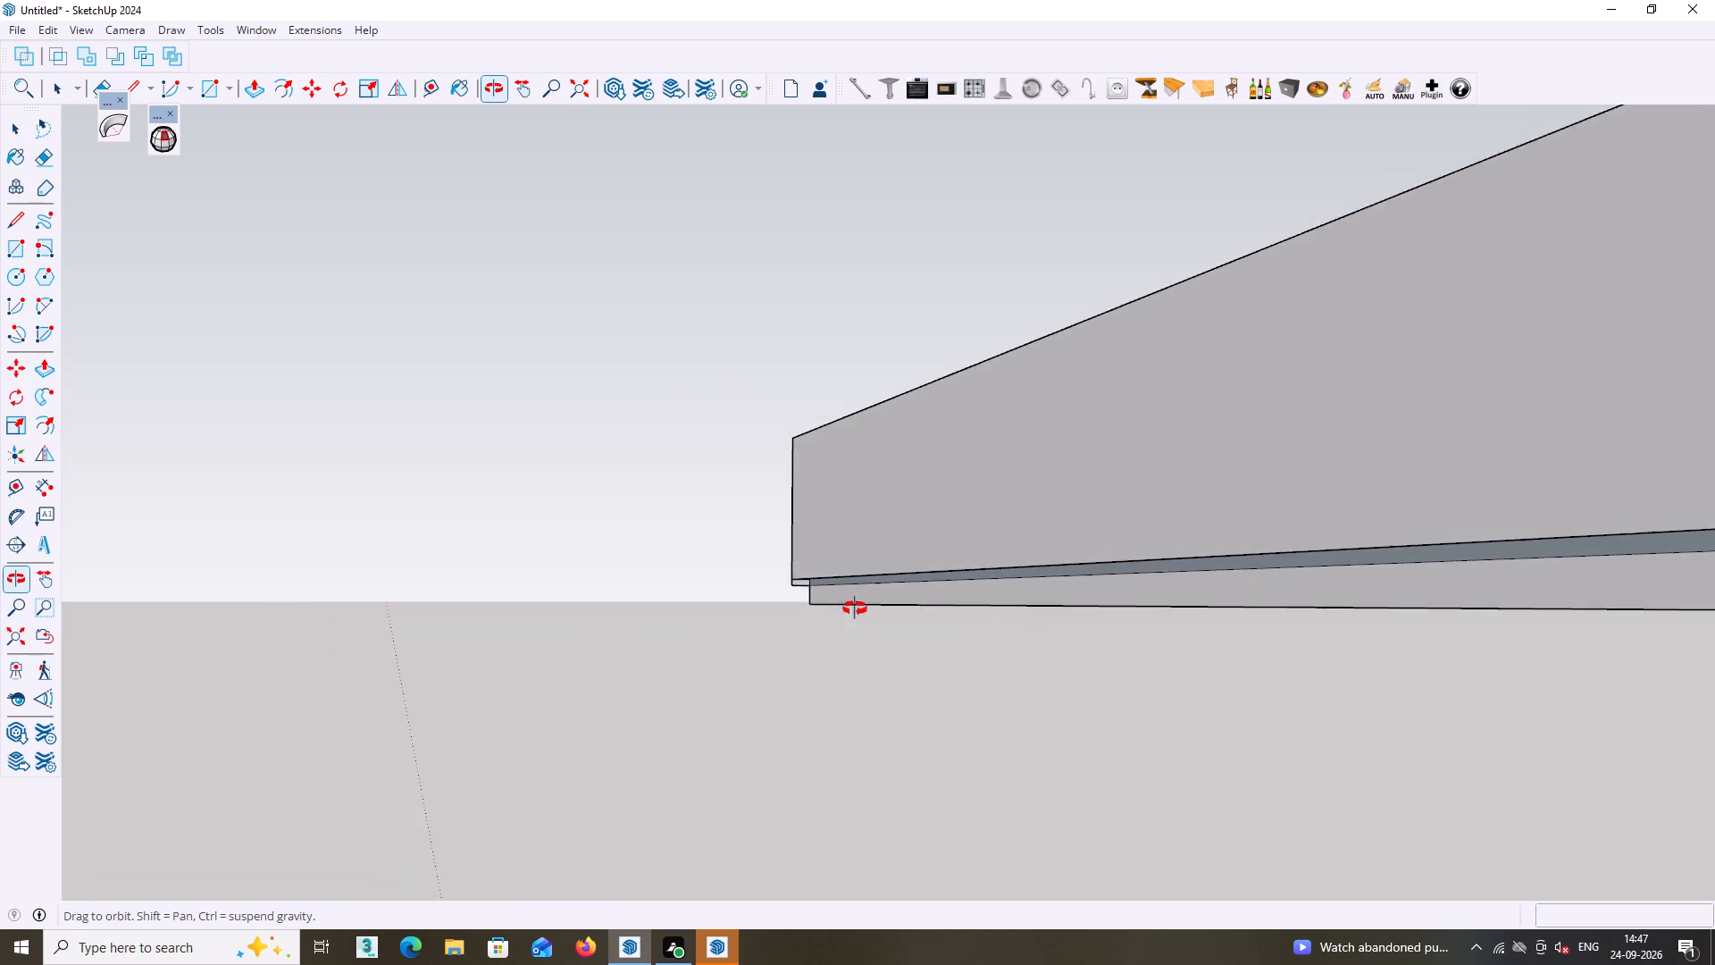
pyautogui.moveTo(855, 608); pyautogui.dragTo(891, 659, button='middle')
pyautogui.moveTo(891, 650); pyautogui.dragTo(662, 456, button='middle')
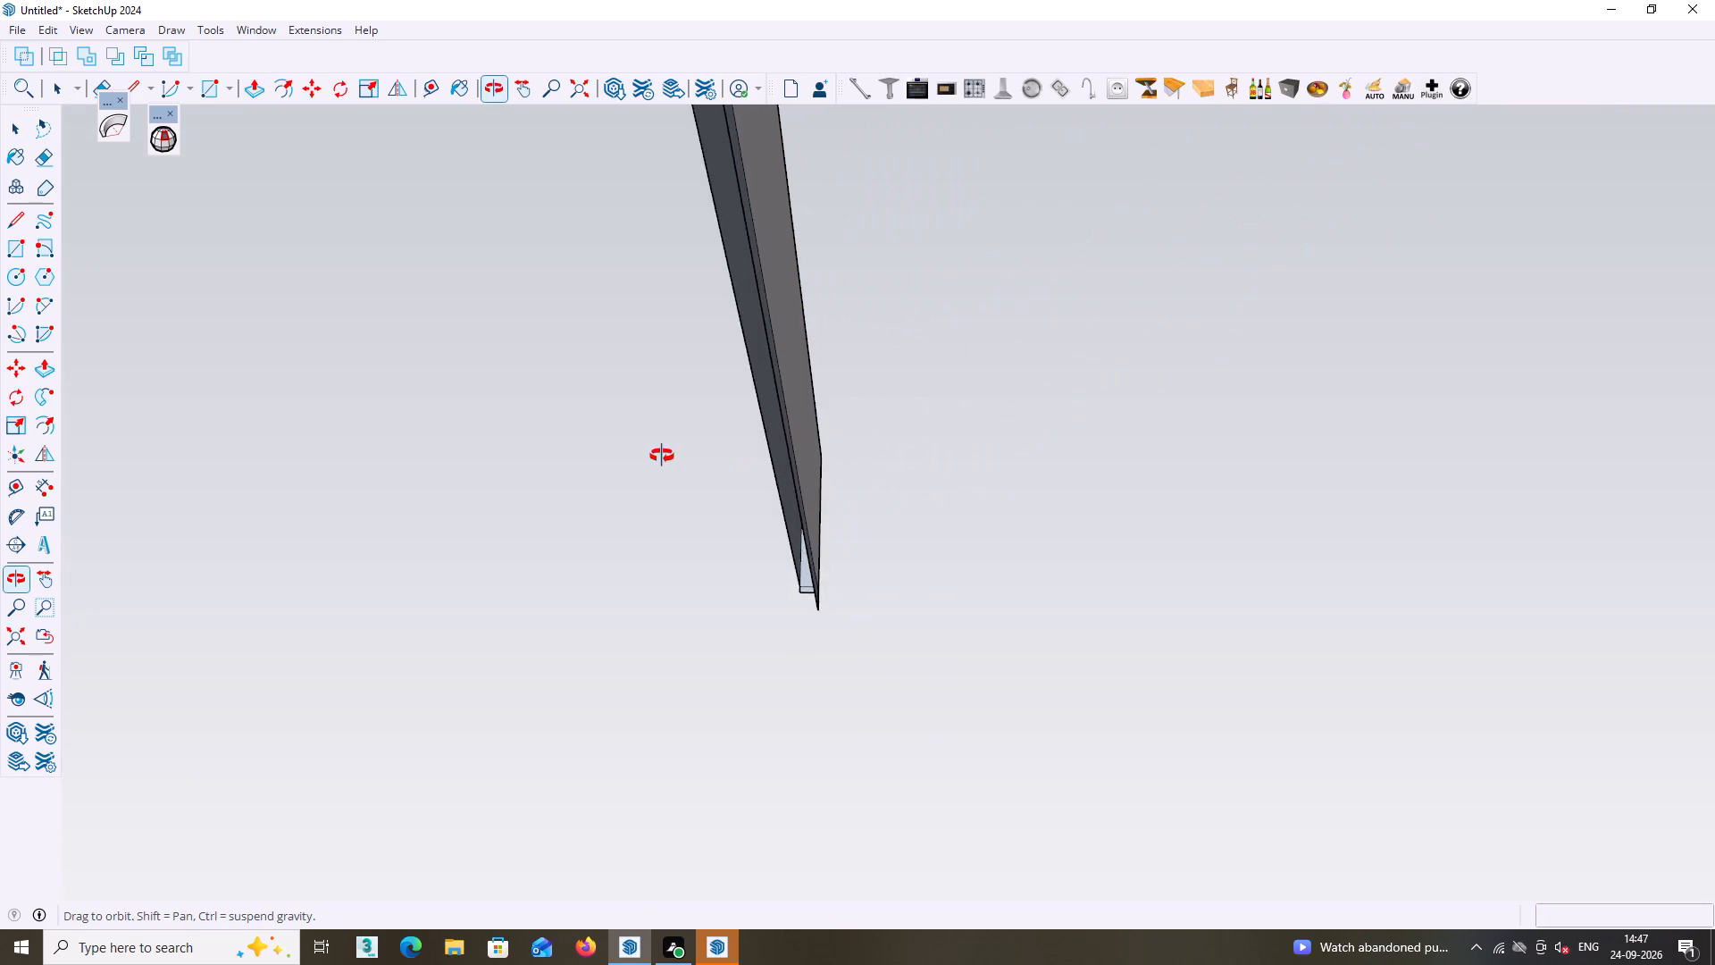
pyautogui.moveTo(662, 456); pyautogui.dragTo(746, 461, button='middle')
pyautogui.moveTo(816, 460); pyautogui.dragTo(1039, 558, button='middle')
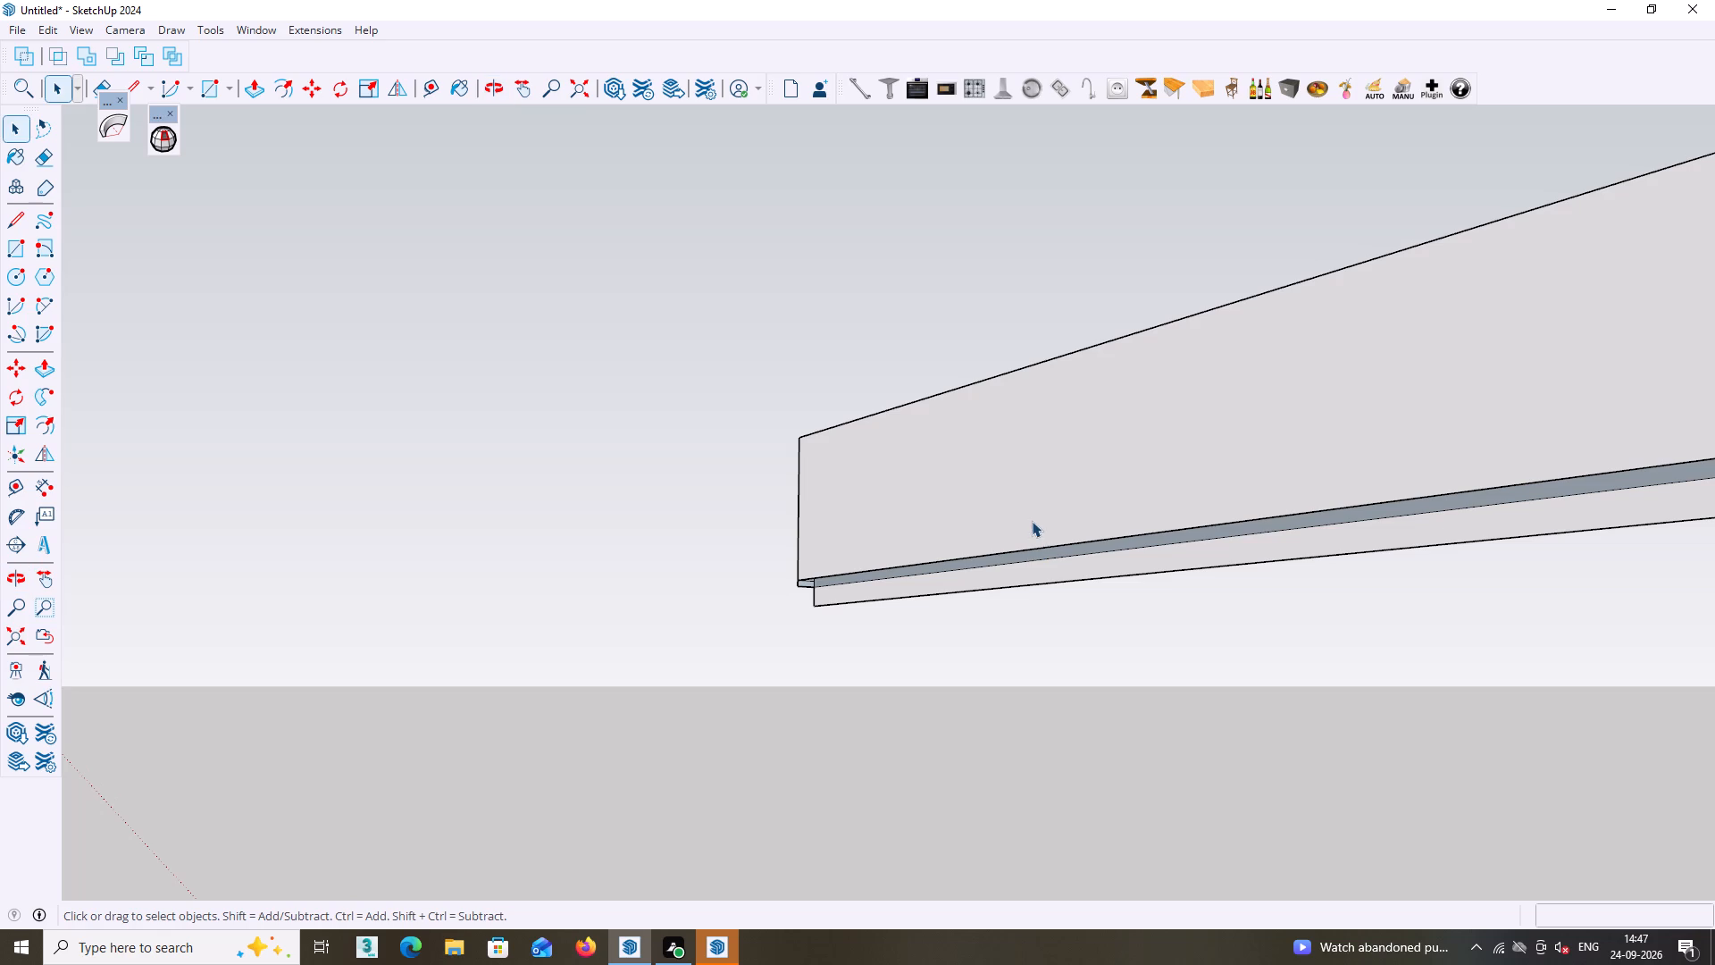
pyautogui.click(1032, 521)
pyautogui.press('Delete')
pyautogui.moveTo(1033, 526); pyautogui.dragTo(1059, 613, button='middle')
pyautogui.scroll(2, 1032, 638)
pyautogui.moveTo(1031, 639); pyautogui.dragTo(1027, 767, button='middle')
pyautogui.scroll(3, 1019, 725)
pyautogui.moveTo(1024, 686); pyautogui.dragTo(1013, 758, button='middle')
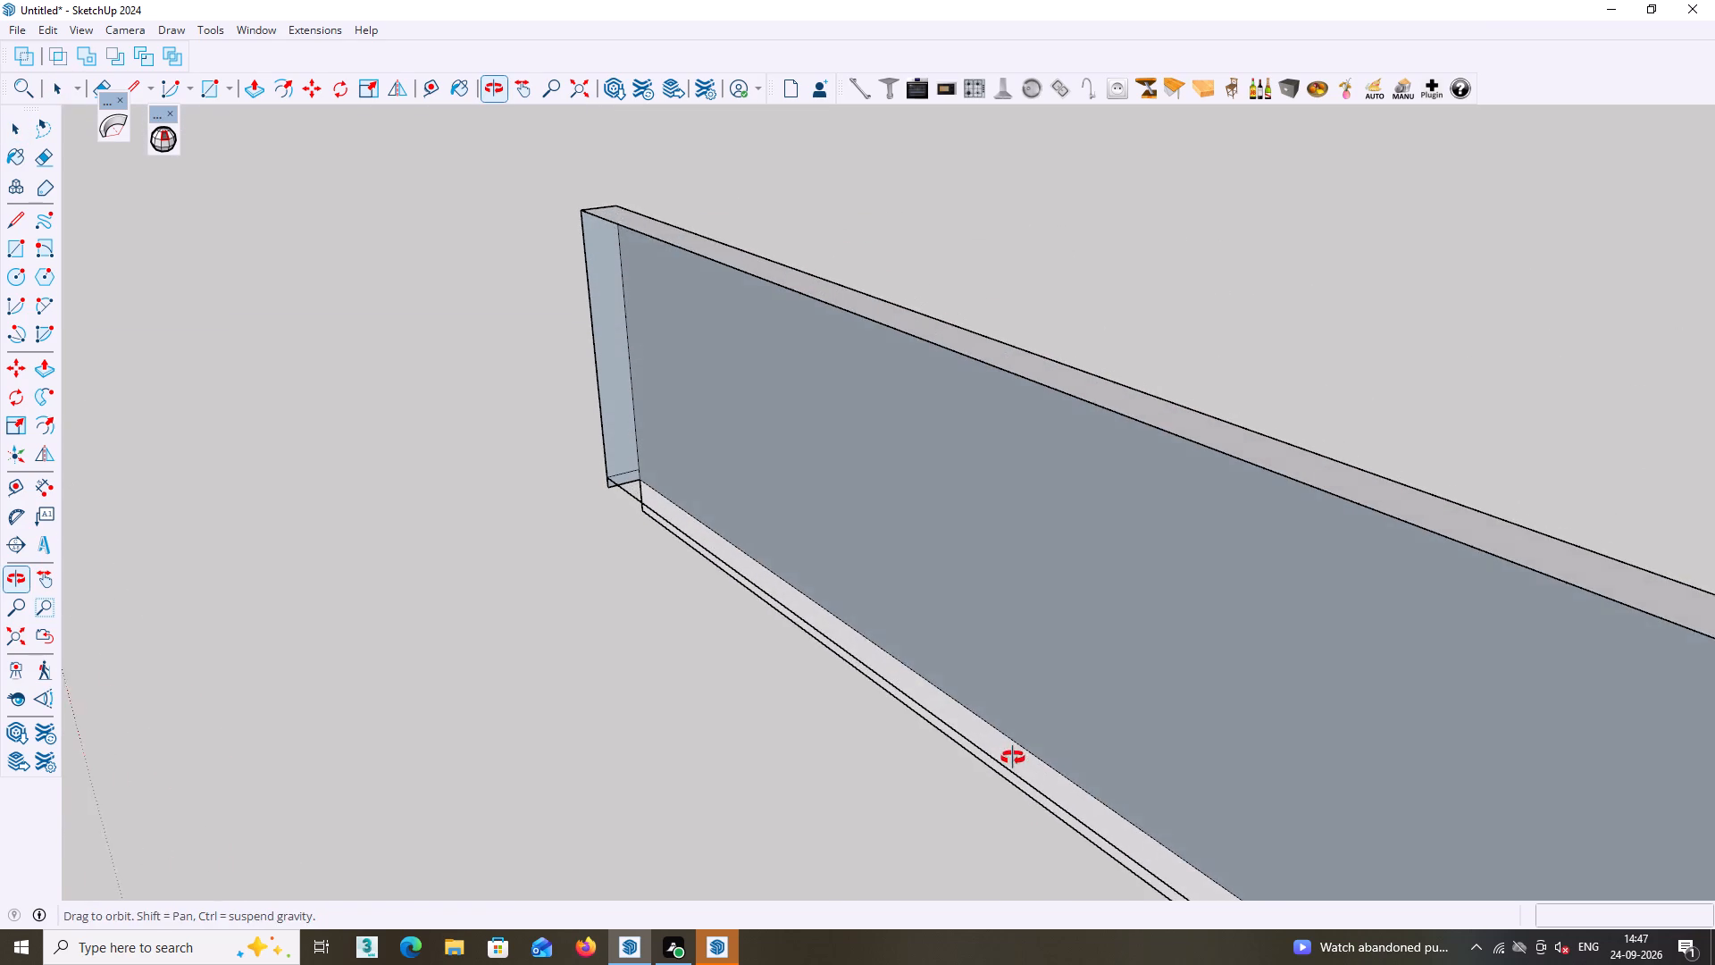
# Delete the end face of the copied band and the outer vertical edge left at that end.
pyautogui.moveTo(1013, 758); pyautogui.dragTo(1013, 747, button='middle')
pyautogui.click(607, 306)
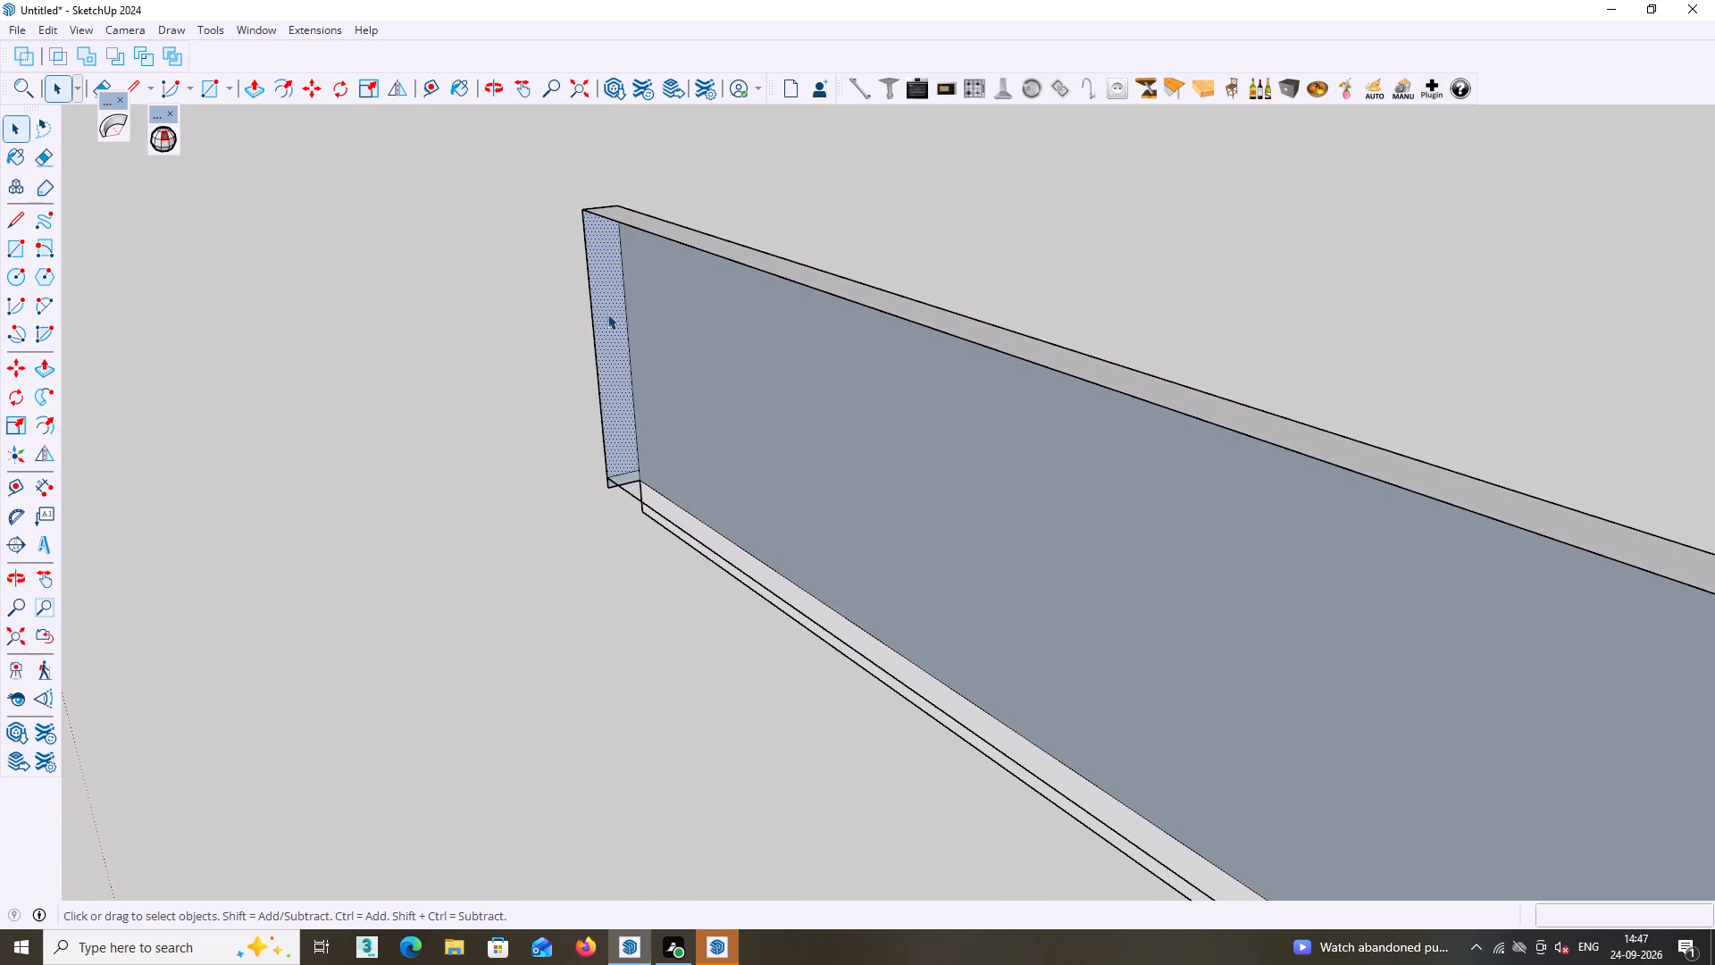
pyautogui.press('Delete')
pyautogui.moveTo(614, 347); pyautogui.dragTo(791, 341, button='middle')
pyautogui.scroll(2, 556, 252)
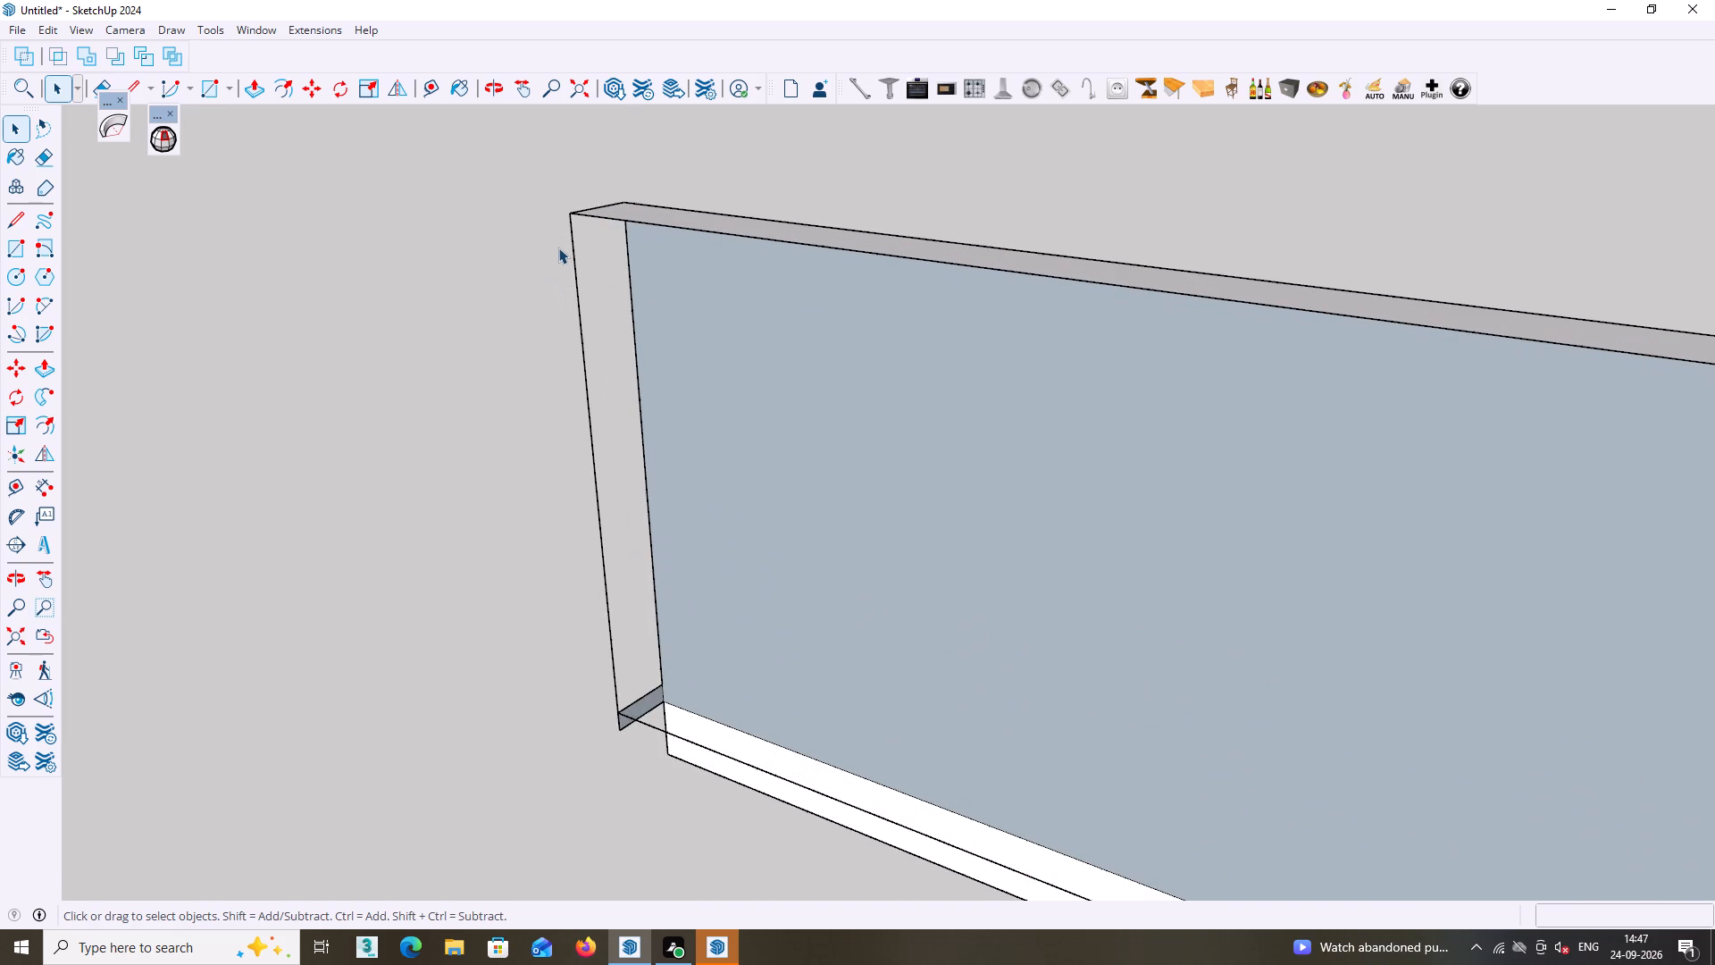
pyautogui.moveTo(609, 214); pyautogui.dragTo(612, 233, button='middle')
pyautogui.doubleClick(569, 260)
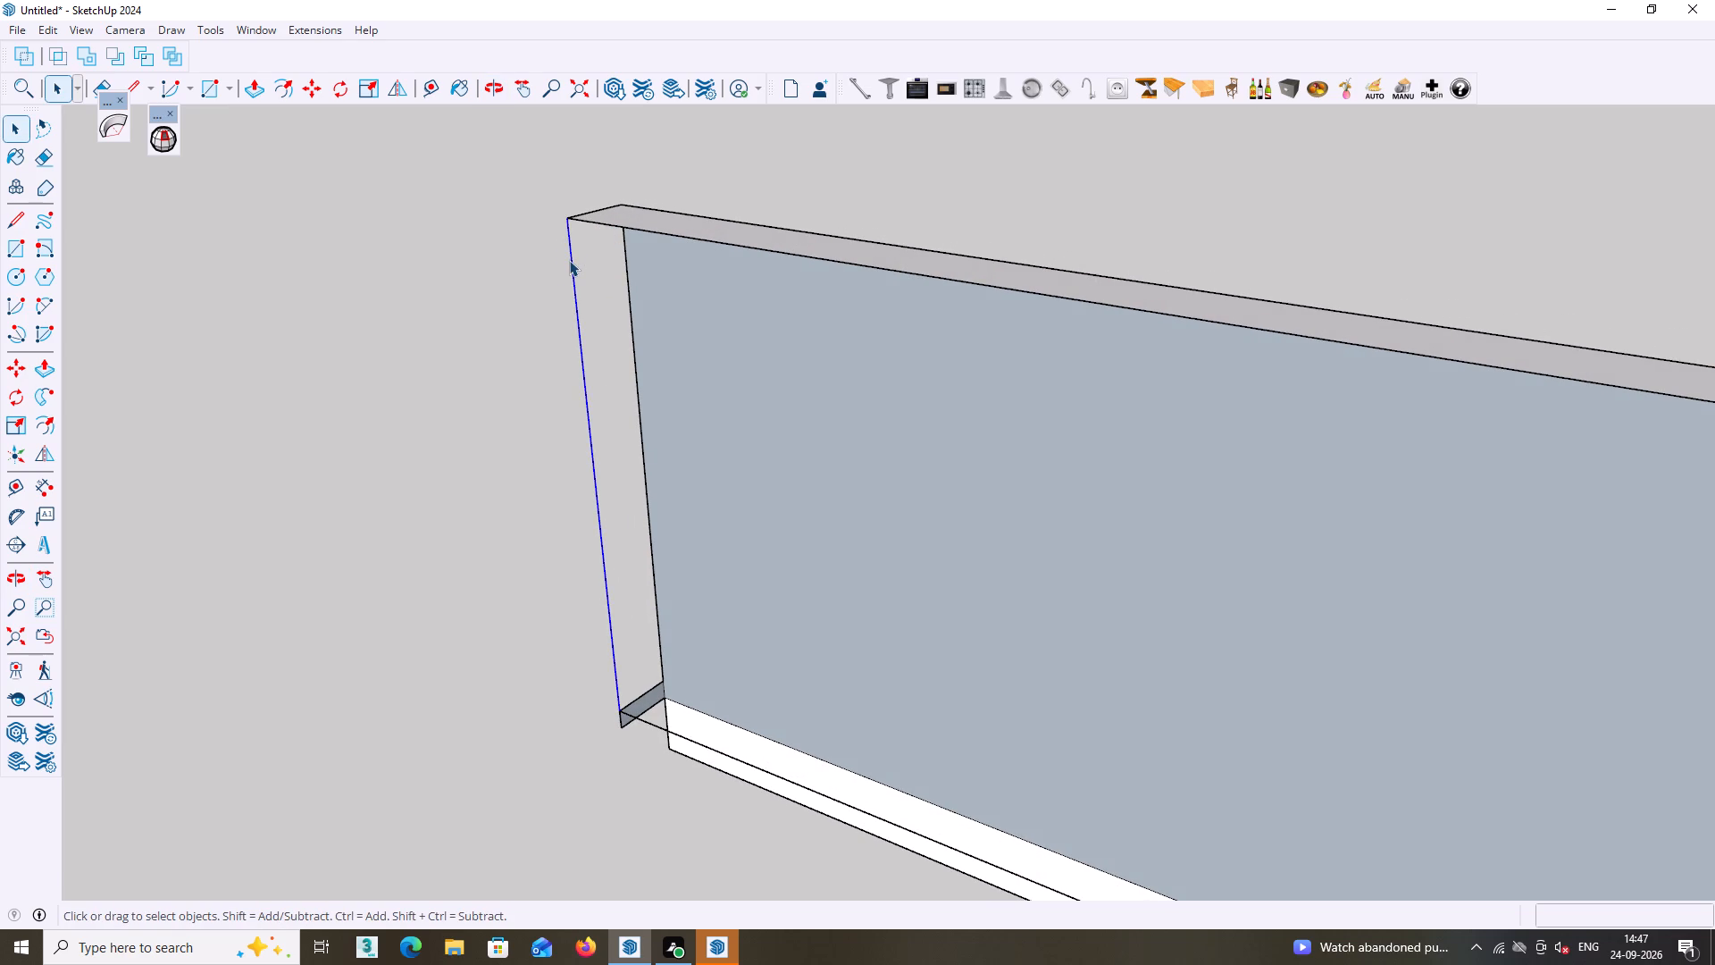
pyautogui.press('Delete')
# Delete the small rectangle and its edges at the bottom corner of the opened end.
pyautogui.moveTo(632, 344); pyautogui.dragTo(703, 206, button='middle')
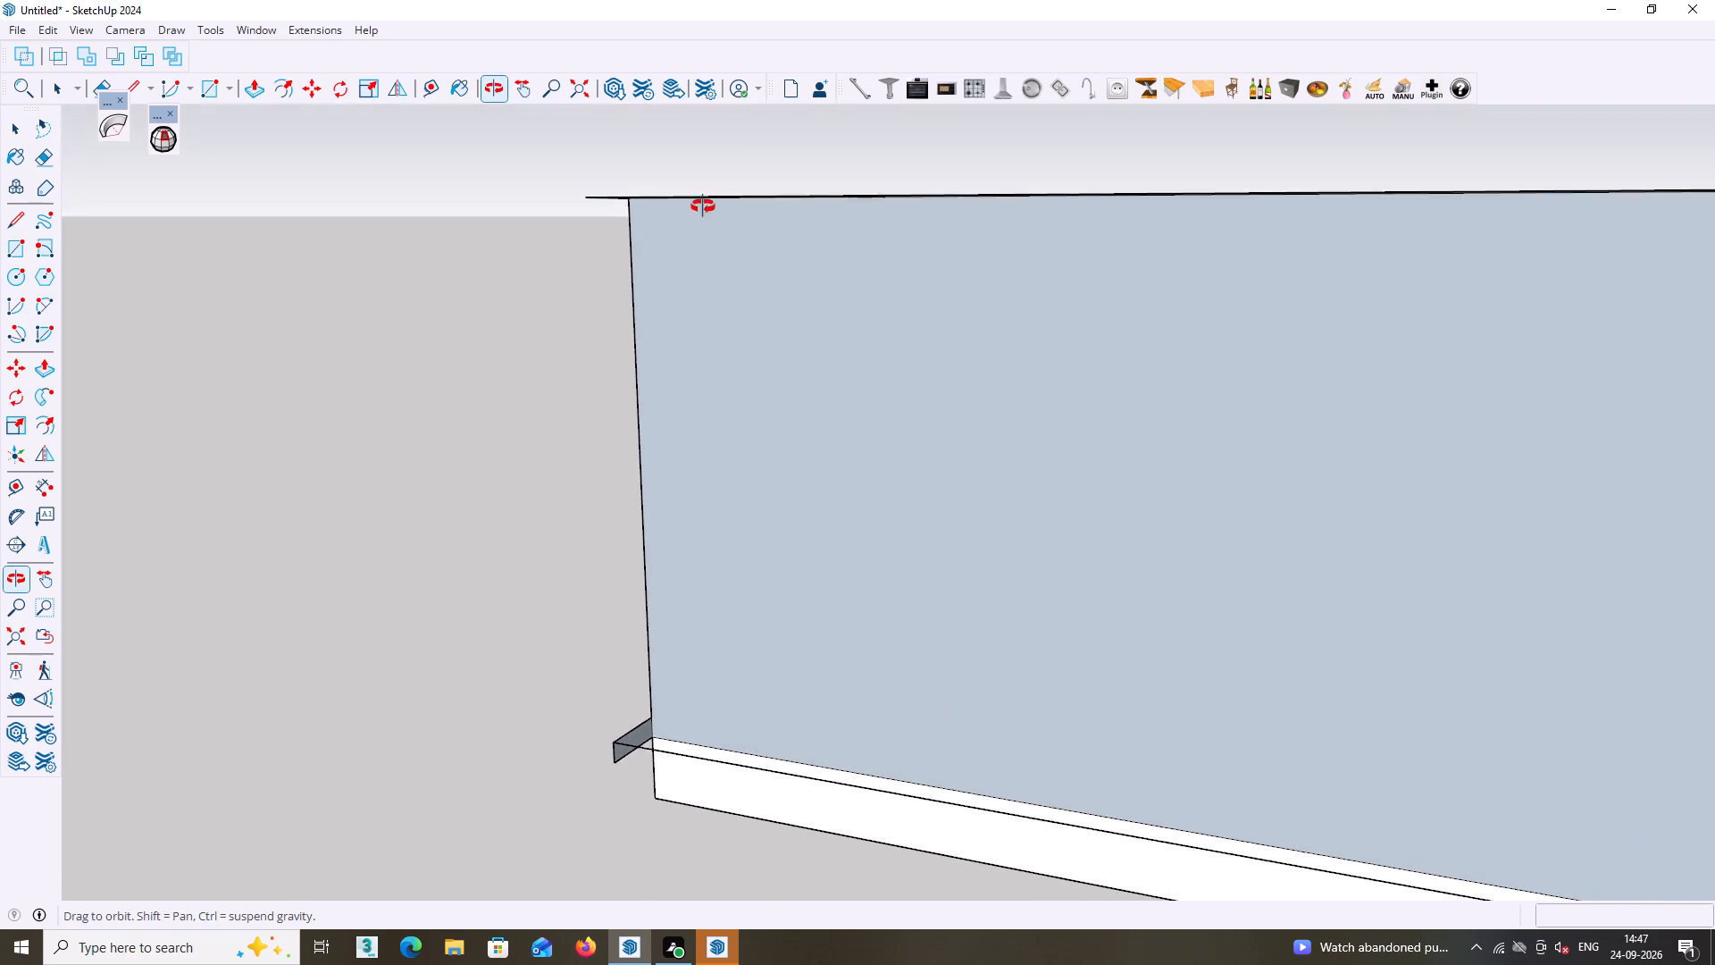
pyautogui.moveTo(703, 206); pyautogui.dragTo(640, 144, button='middle')
pyautogui.moveTo(699, 743); pyautogui.dragTo(623, 756, button='middle')
pyautogui.scroll(2, 632, 726)
pyautogui.doubleClick(625, 728)
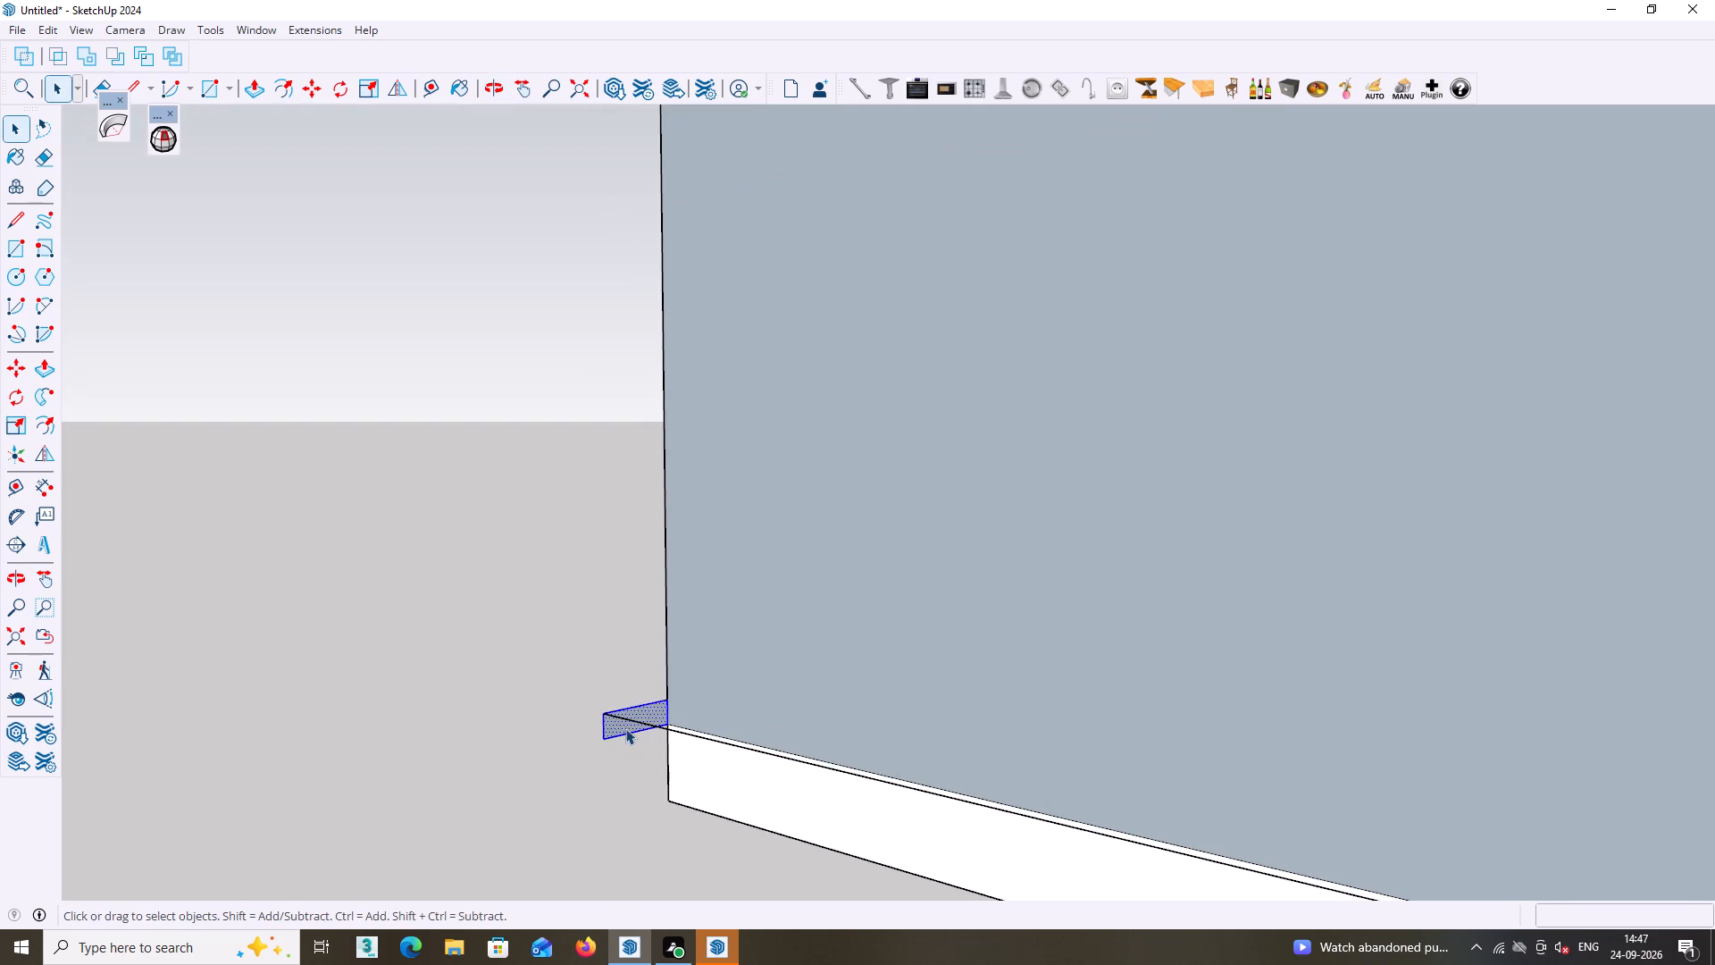
pyautogui.press('Delete')
# Delete the end face and its outer vertical edge at the band's opposite end, nearest the house.
pyautogui.moveTo(635, 723); pyautogui.dragTo(782, 902, button='middle')
pyautogui.scroll(-1, 635, 726)
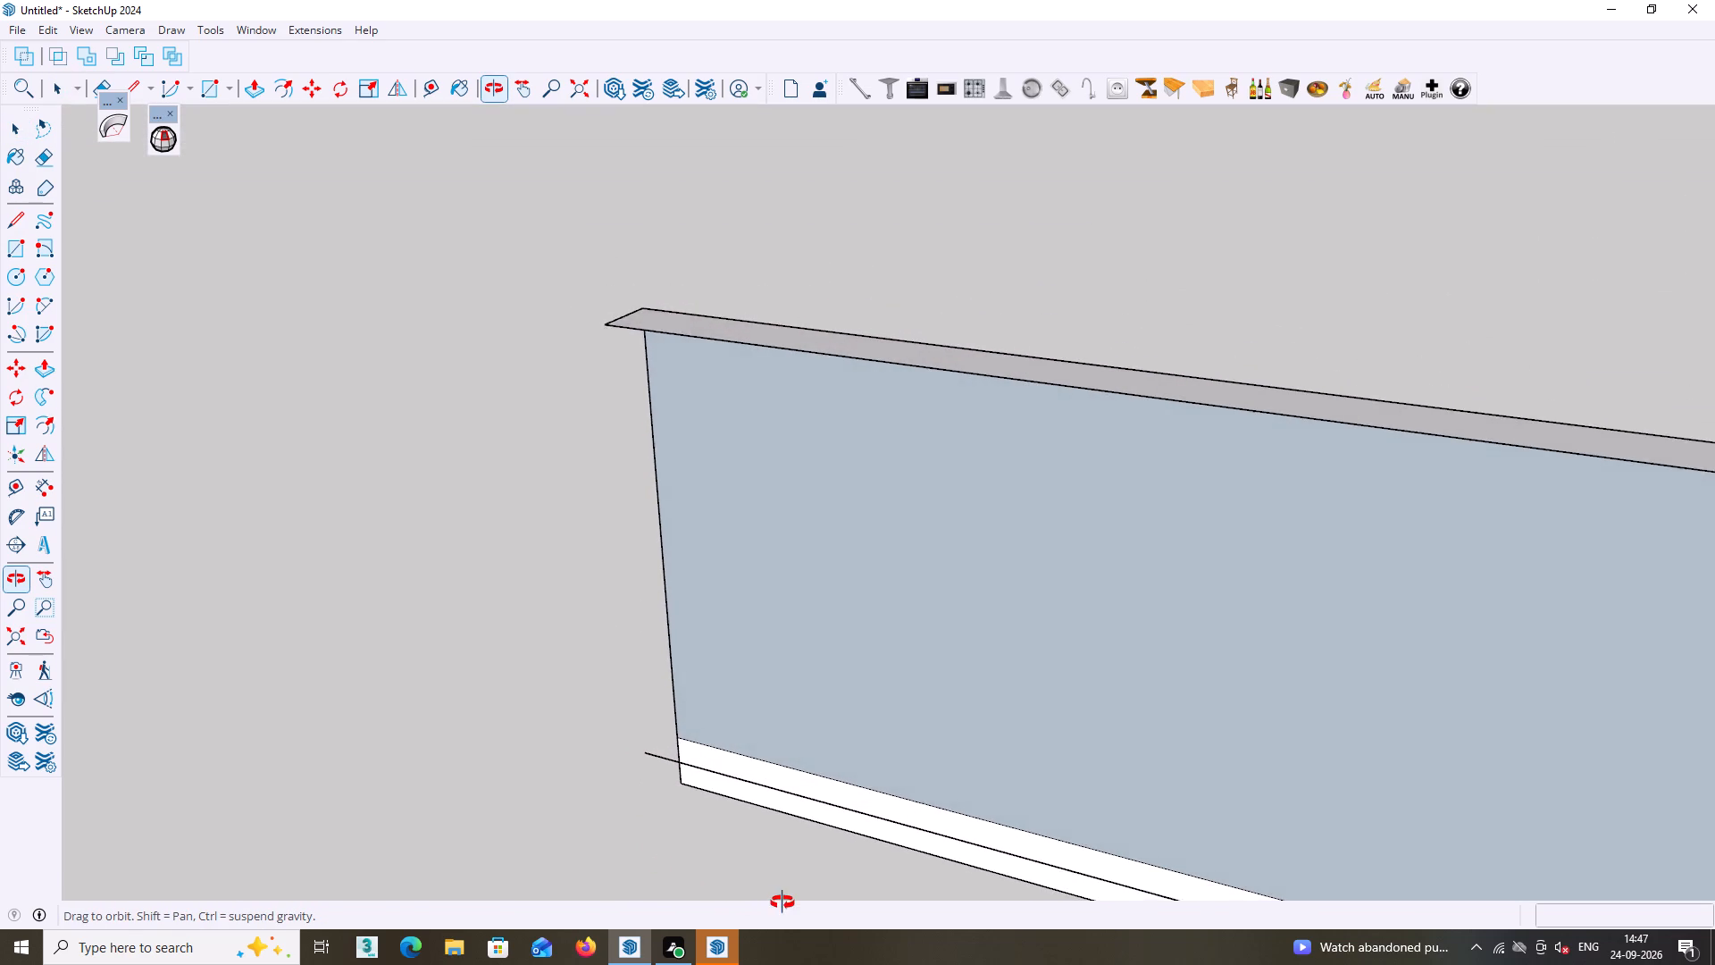
pyautogui.moveTo(782, 902); pyautogui.dragTo(785, 894, button='middle')
pyautogui.keyDown('shift'); pyautogui.moveTo(772, 896); pyautogui.dragTo(687, 645, button='middle'); pyautogui.keyUp('shift')
pyautogui.moveTo(694, 667); pyautogui.dragTo(979, 761, button='middle')
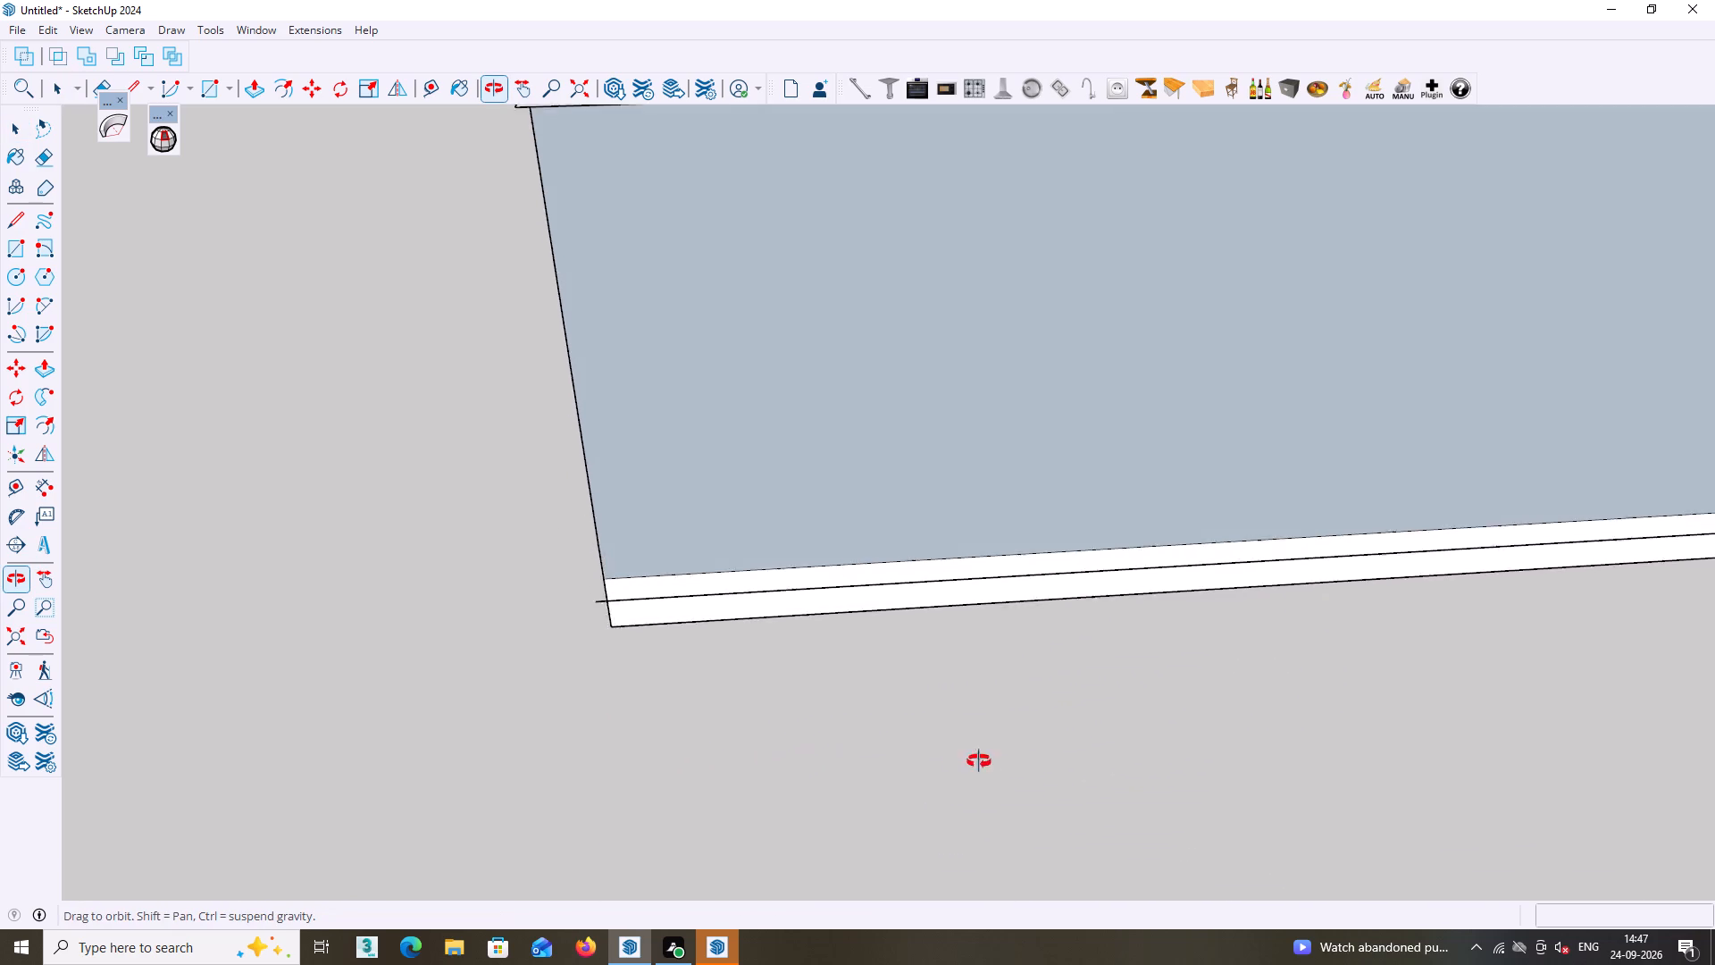
pyautogui.moveTo(979, 761); pyautogui.dragTo(1353, 709, button='middle')
pyautogui.moveTo(1050, 692); pyautogui.dragTo(1266, 476, button='middle')
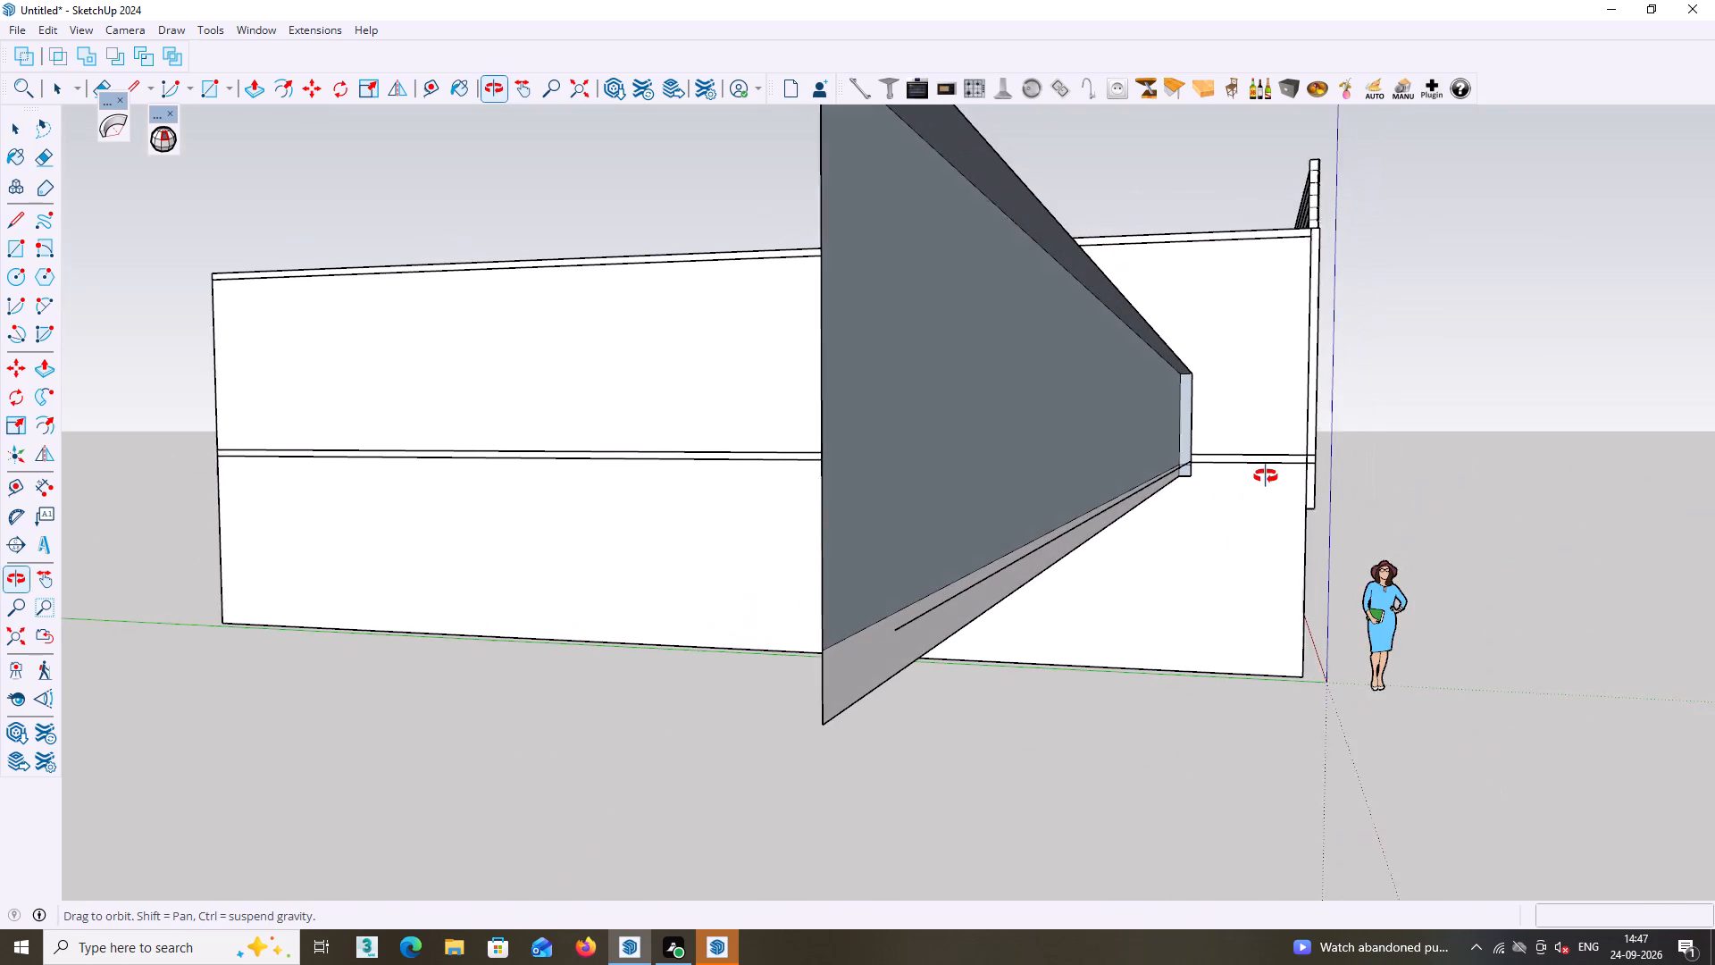
pyautogui.moveTo(1266, 476); pyautogui.dragTo(1267, 476, button='middle')
pyautogui.scroll(7, 1209, 447)
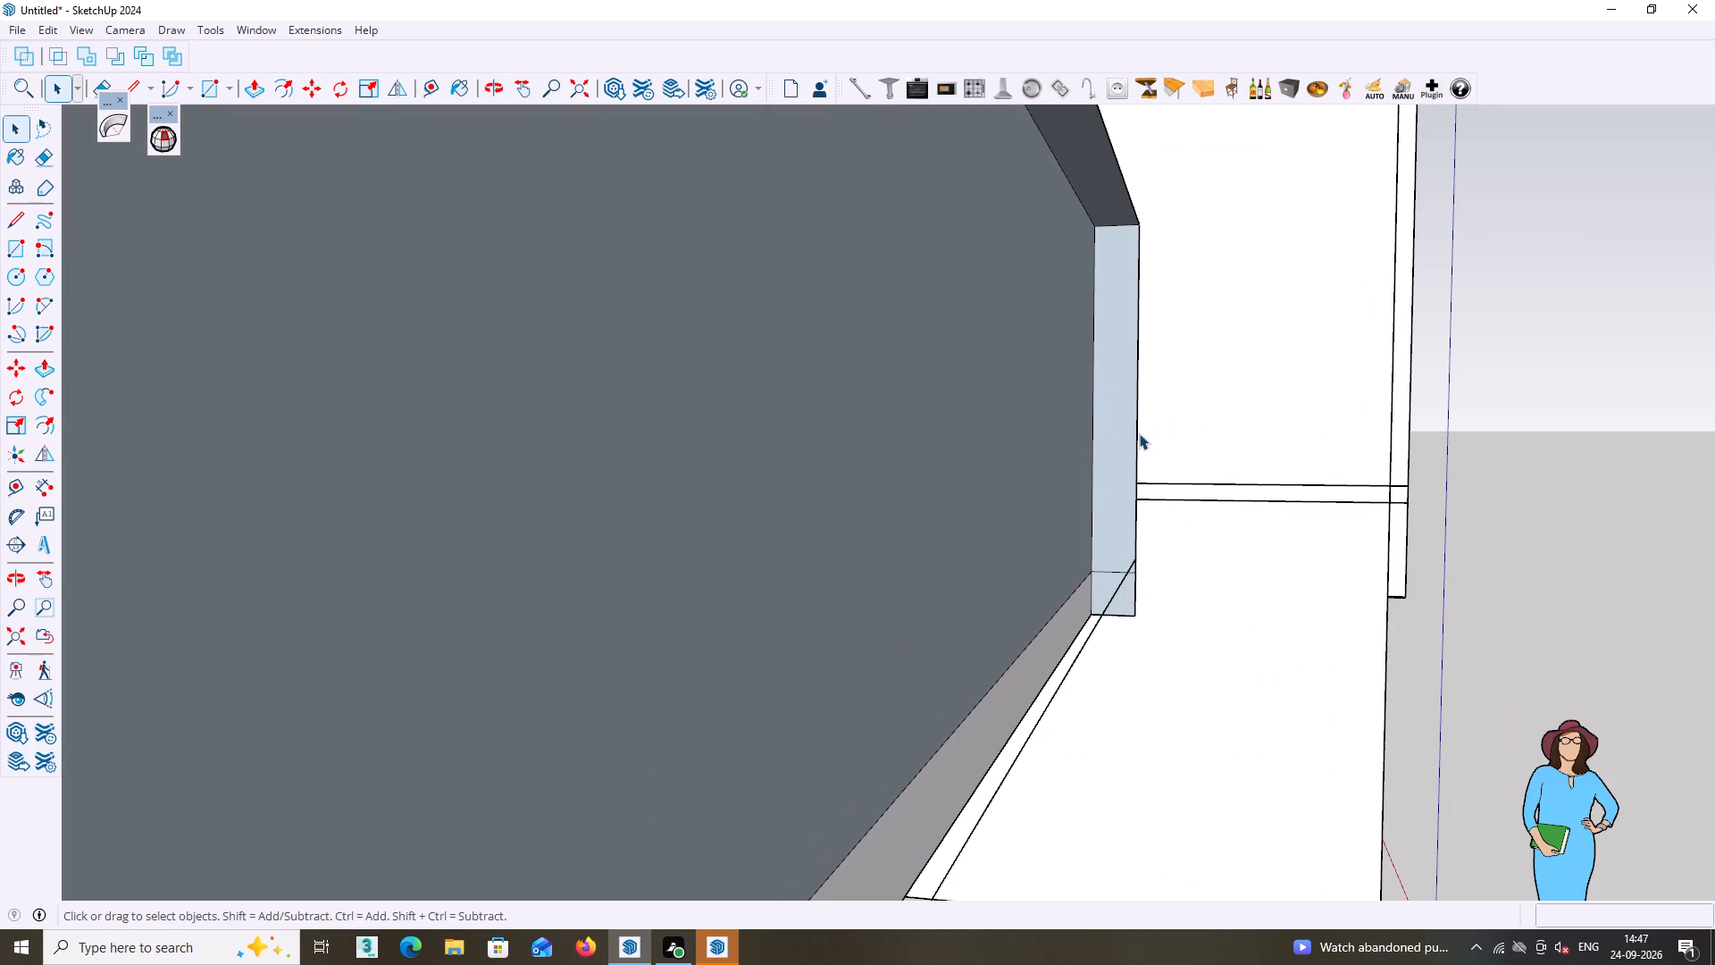
pyautogui.scroll(1, 1138, 433)
pyautogui.click(1122, 433)
pyautogui.press('Delete')
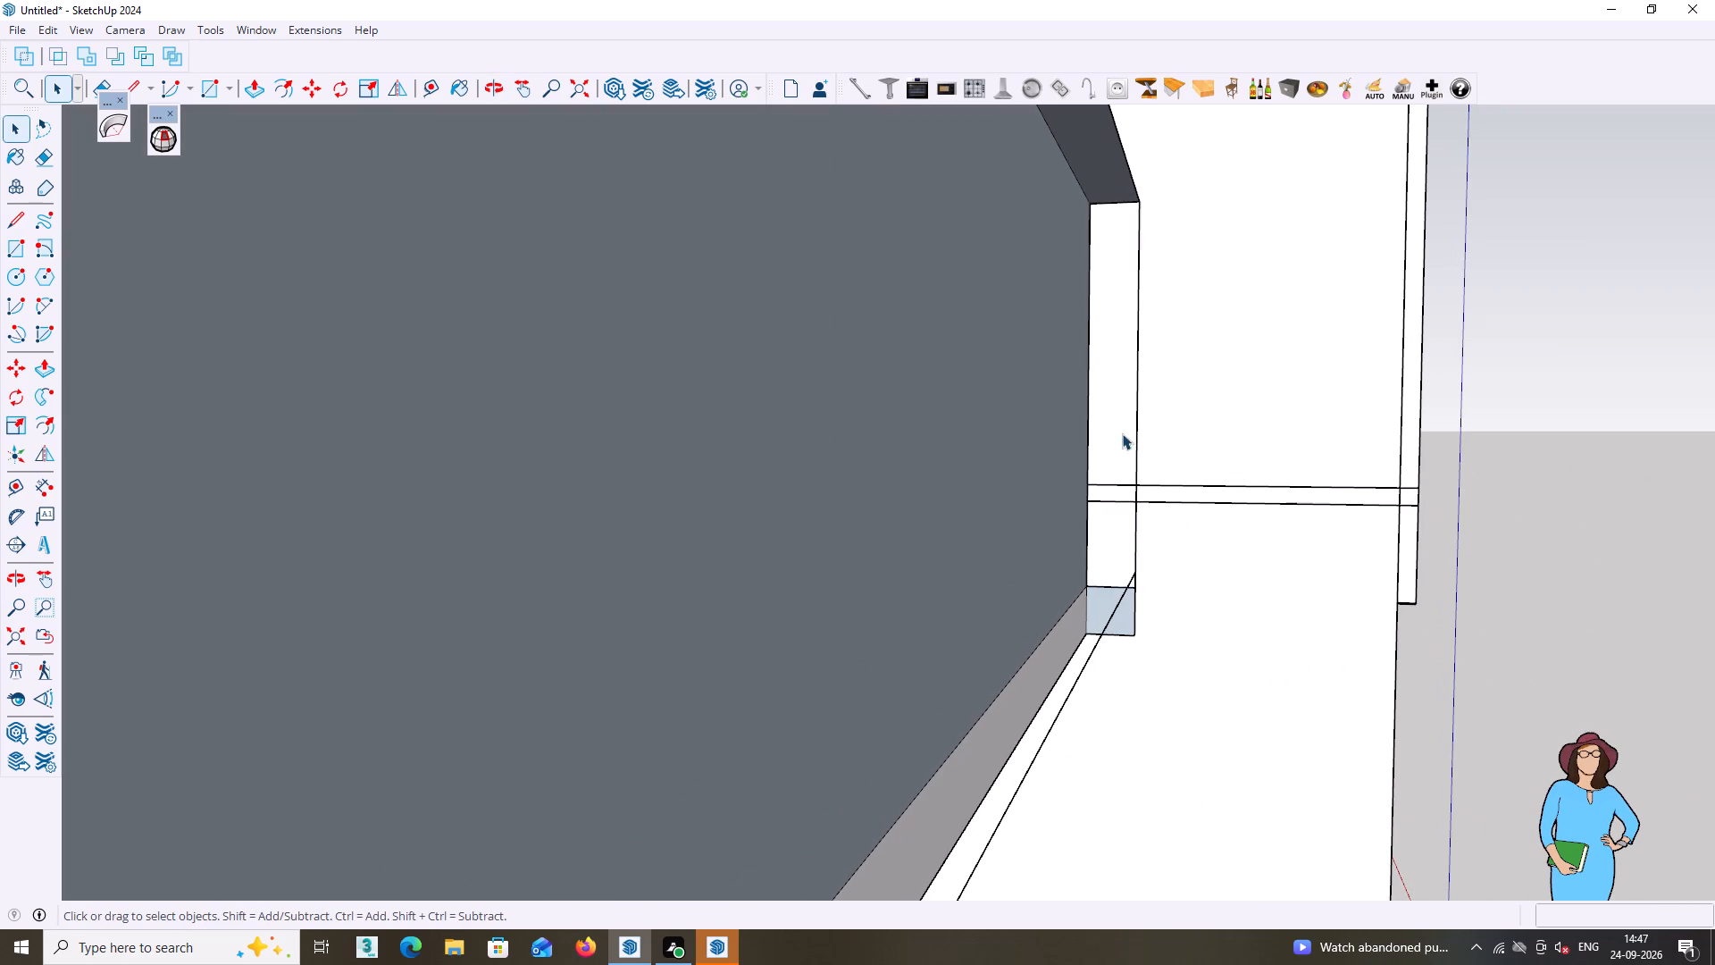
pyautogui.moveTo(1134, 444); pyautogui.dragTo(1093, 459, button='middle')
pyautogui.moveTo(1087, 457); pyautogui.dragTo(980, 490, button='middle')
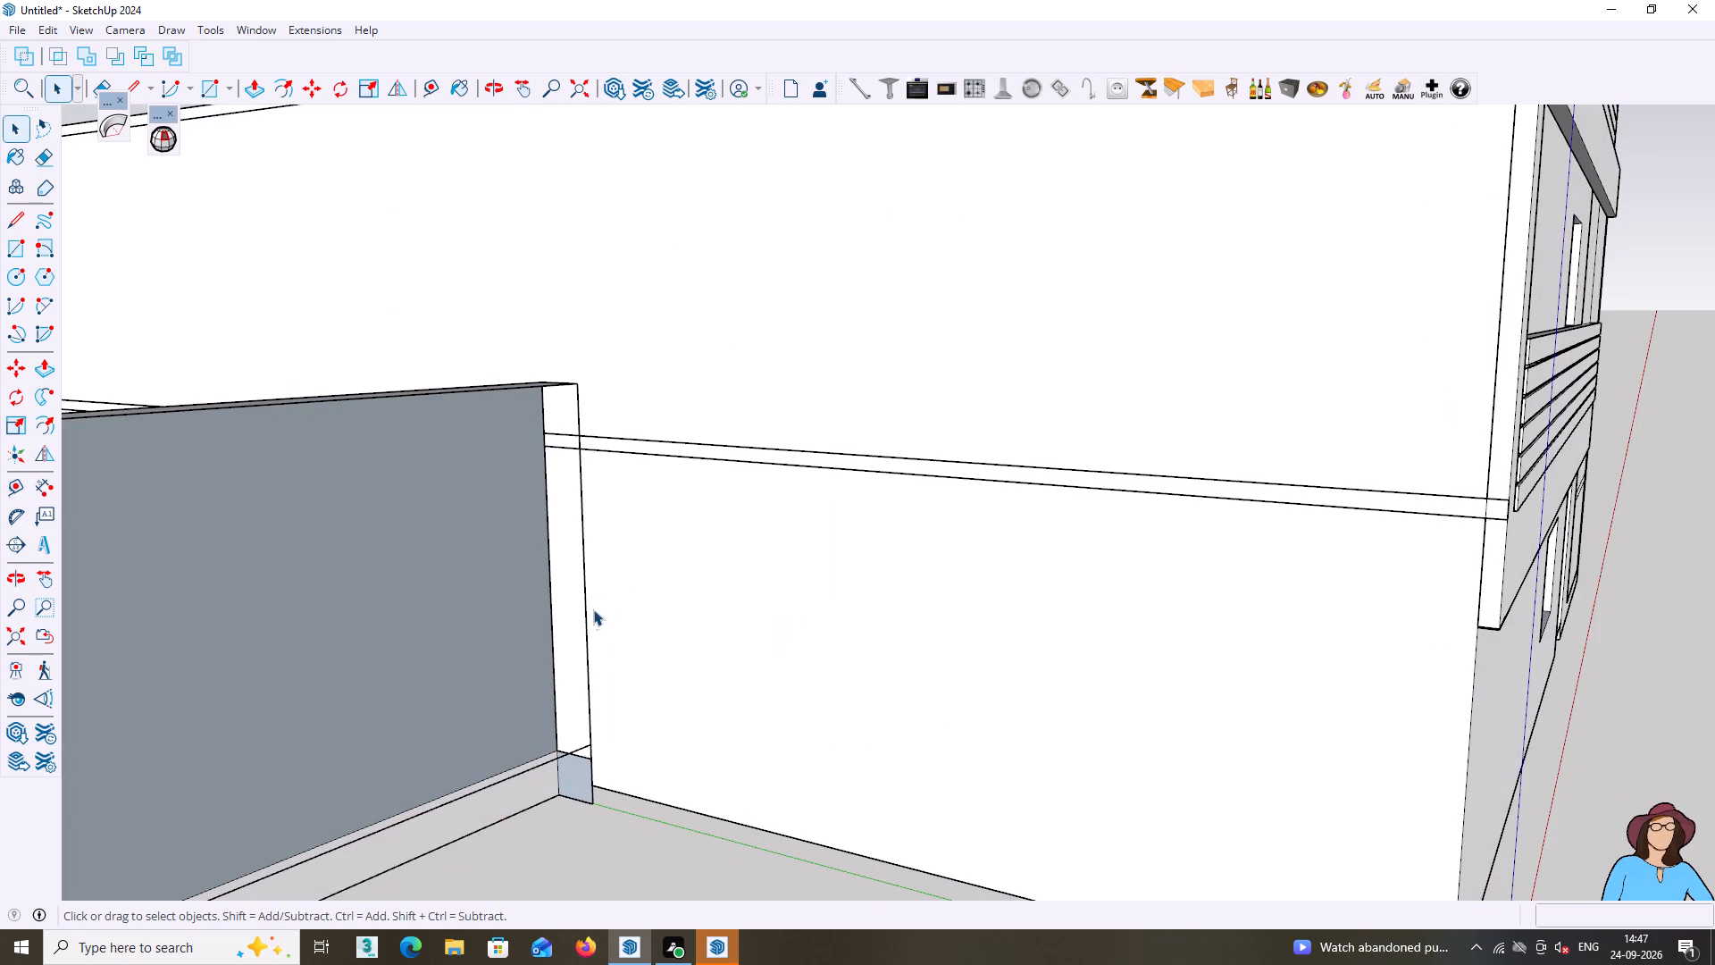
pyautogui.doubleClick(586, 623)
pyautogui.press('Delete')
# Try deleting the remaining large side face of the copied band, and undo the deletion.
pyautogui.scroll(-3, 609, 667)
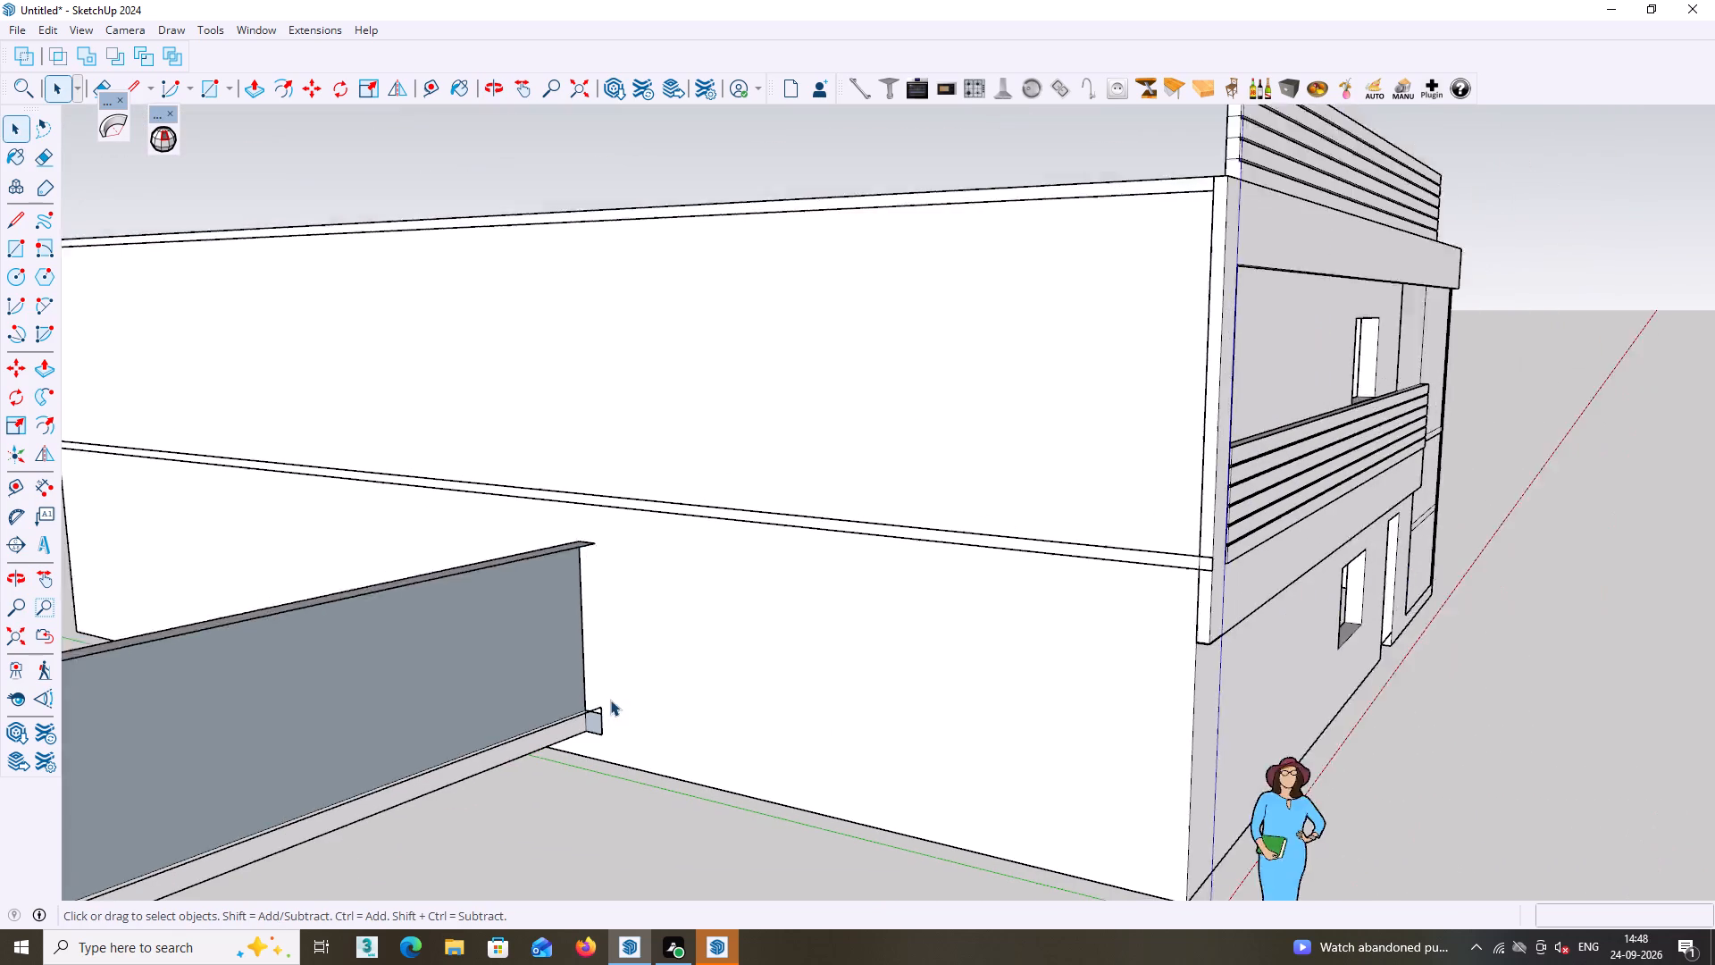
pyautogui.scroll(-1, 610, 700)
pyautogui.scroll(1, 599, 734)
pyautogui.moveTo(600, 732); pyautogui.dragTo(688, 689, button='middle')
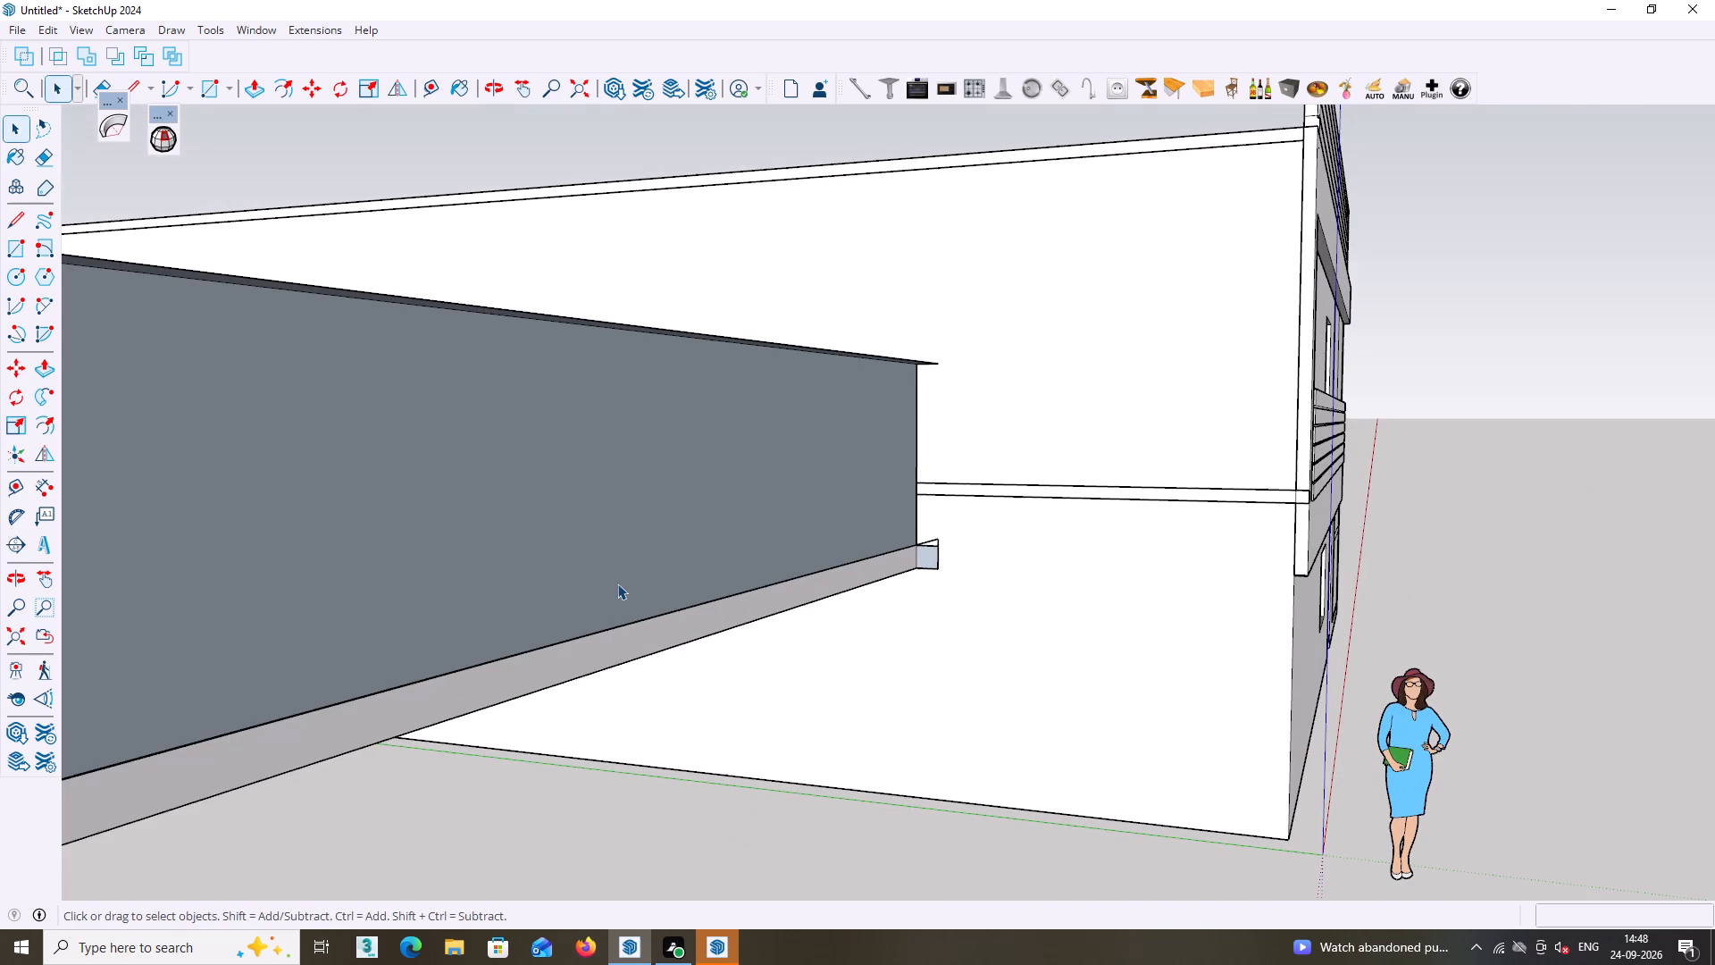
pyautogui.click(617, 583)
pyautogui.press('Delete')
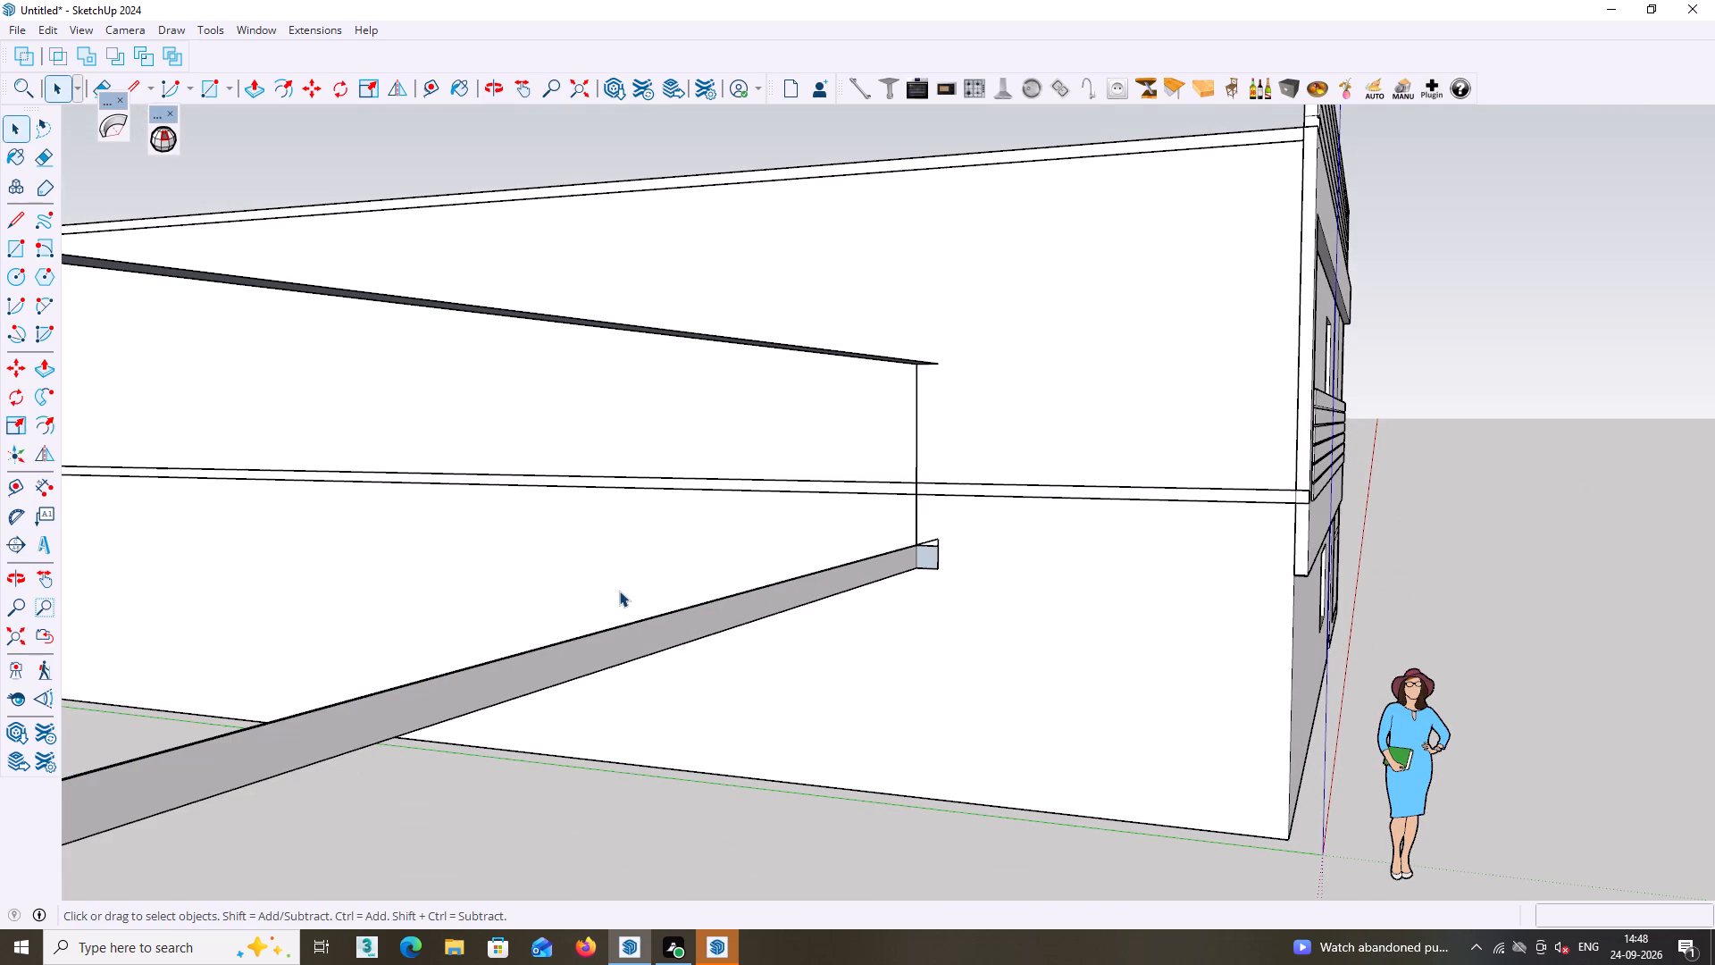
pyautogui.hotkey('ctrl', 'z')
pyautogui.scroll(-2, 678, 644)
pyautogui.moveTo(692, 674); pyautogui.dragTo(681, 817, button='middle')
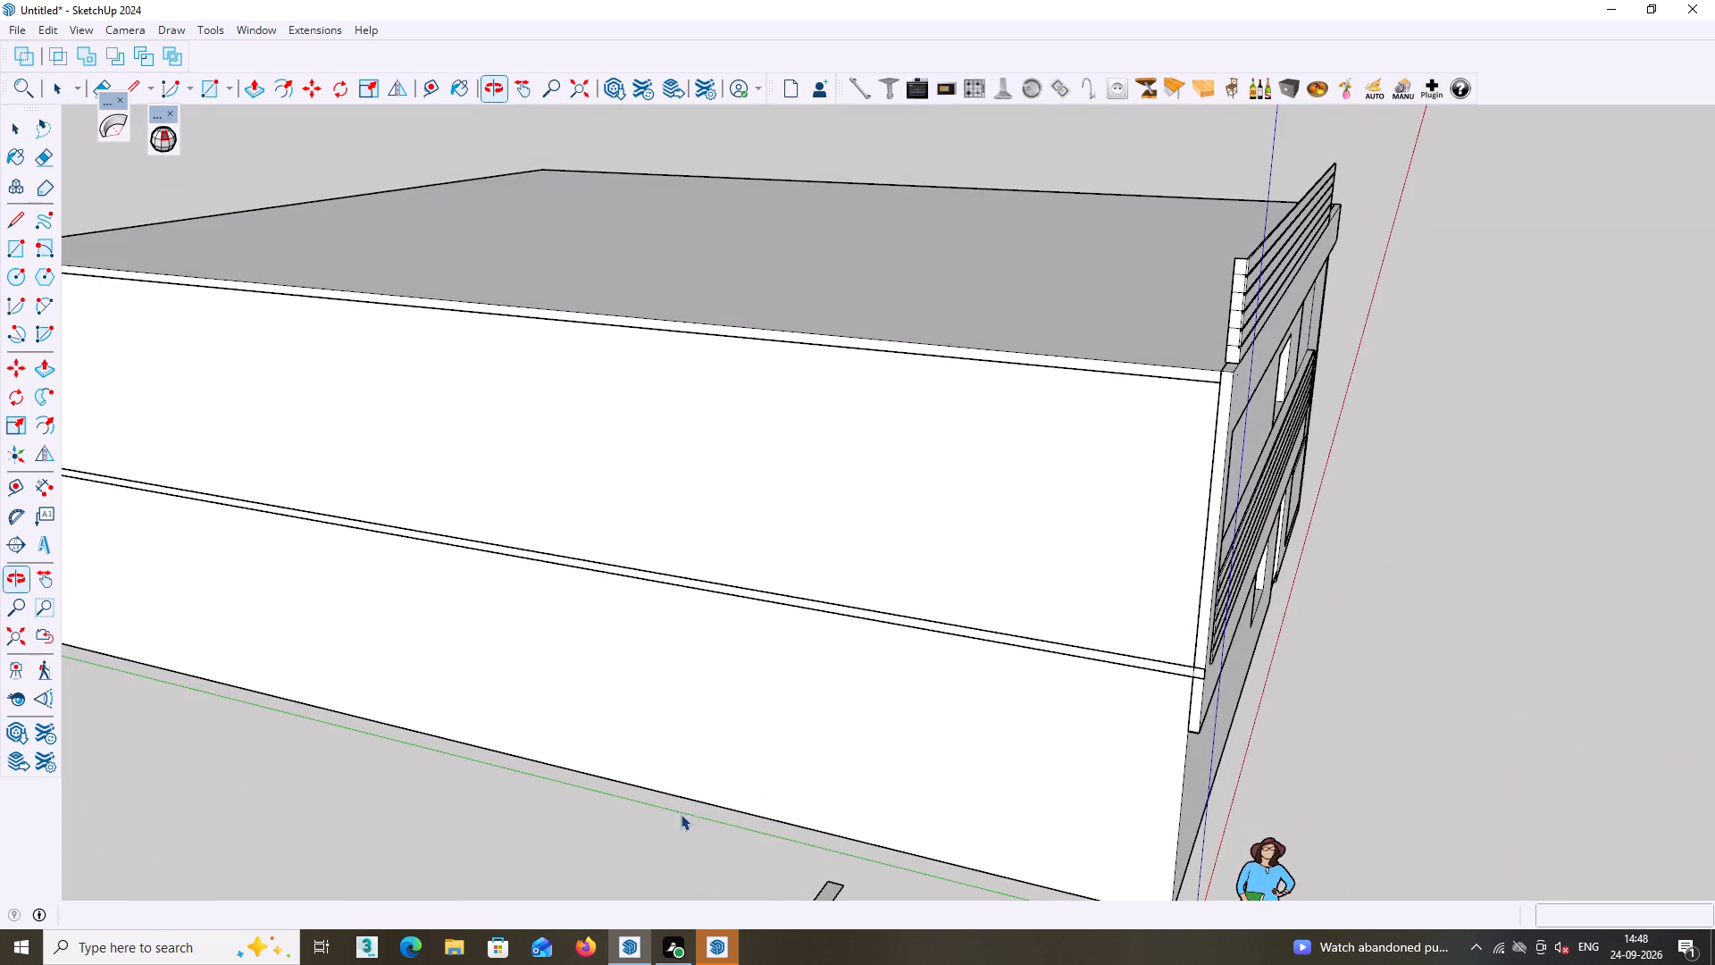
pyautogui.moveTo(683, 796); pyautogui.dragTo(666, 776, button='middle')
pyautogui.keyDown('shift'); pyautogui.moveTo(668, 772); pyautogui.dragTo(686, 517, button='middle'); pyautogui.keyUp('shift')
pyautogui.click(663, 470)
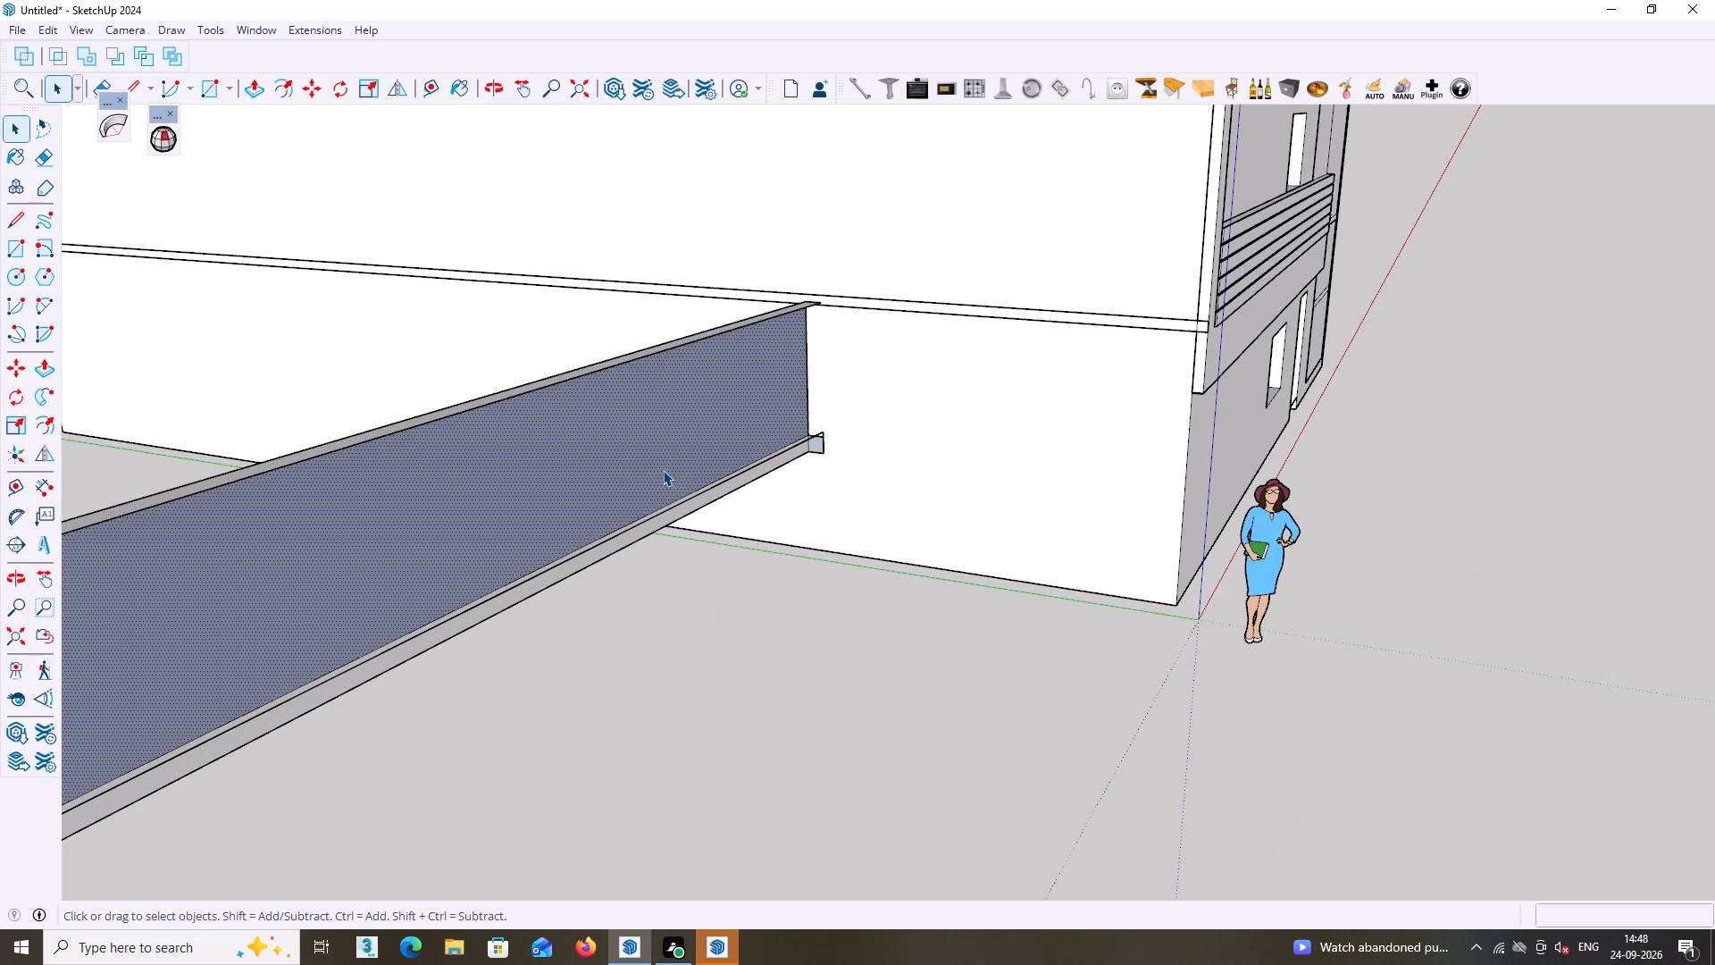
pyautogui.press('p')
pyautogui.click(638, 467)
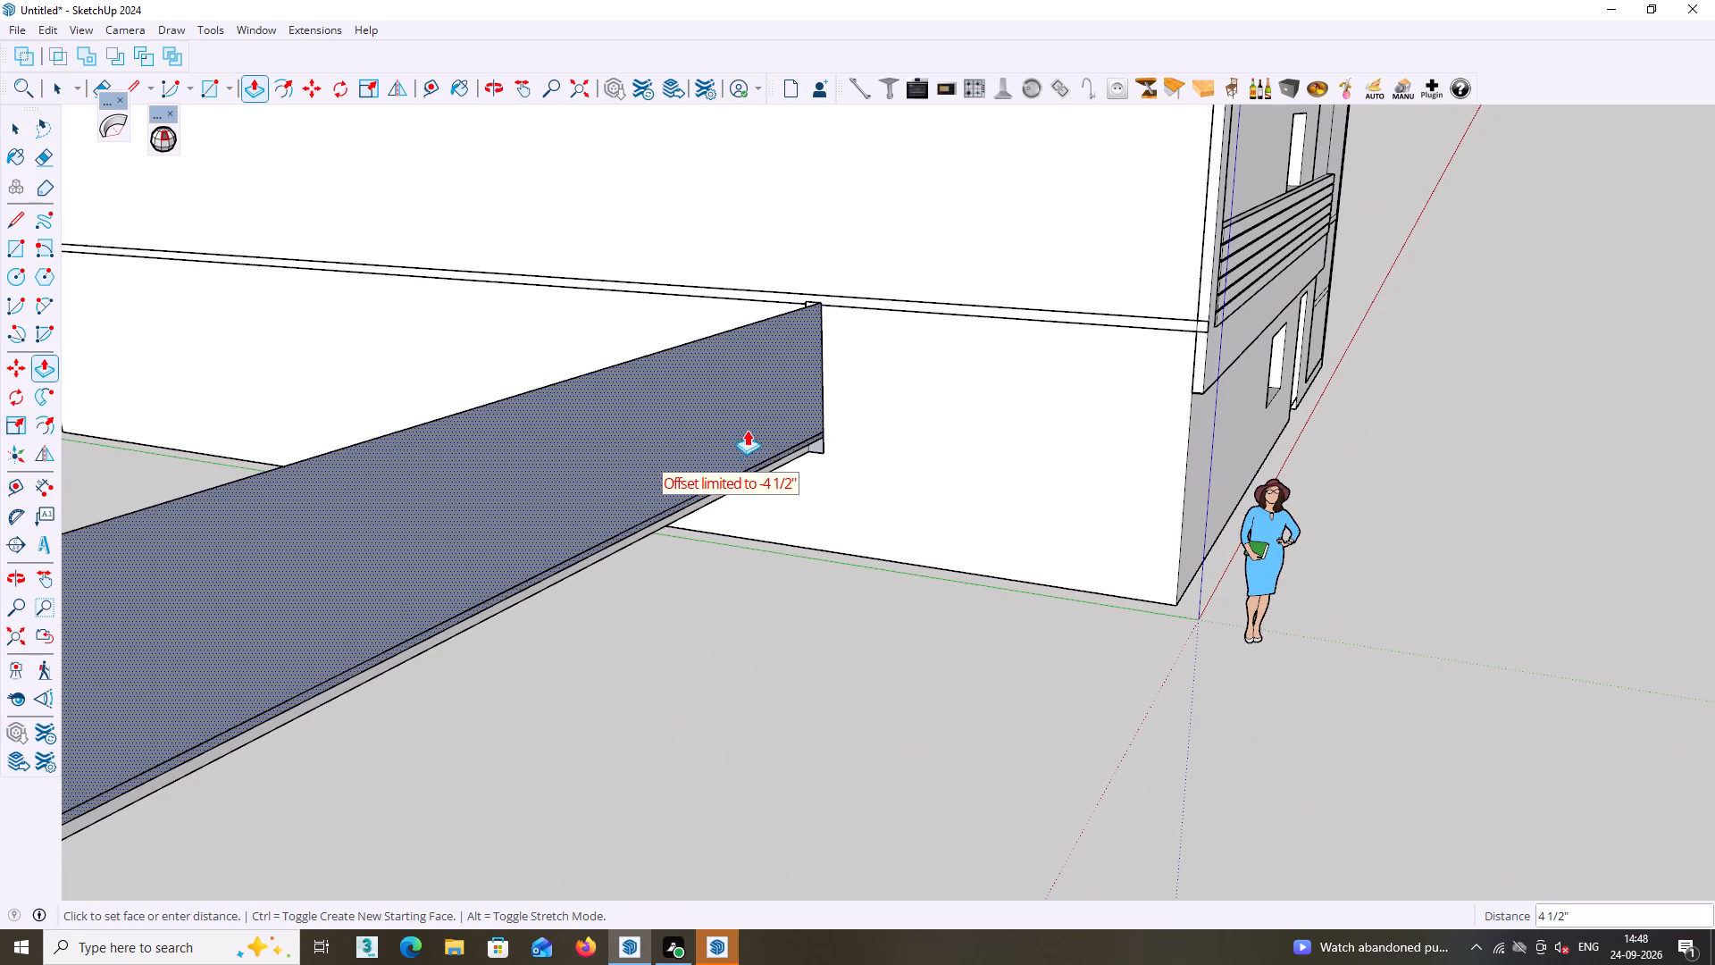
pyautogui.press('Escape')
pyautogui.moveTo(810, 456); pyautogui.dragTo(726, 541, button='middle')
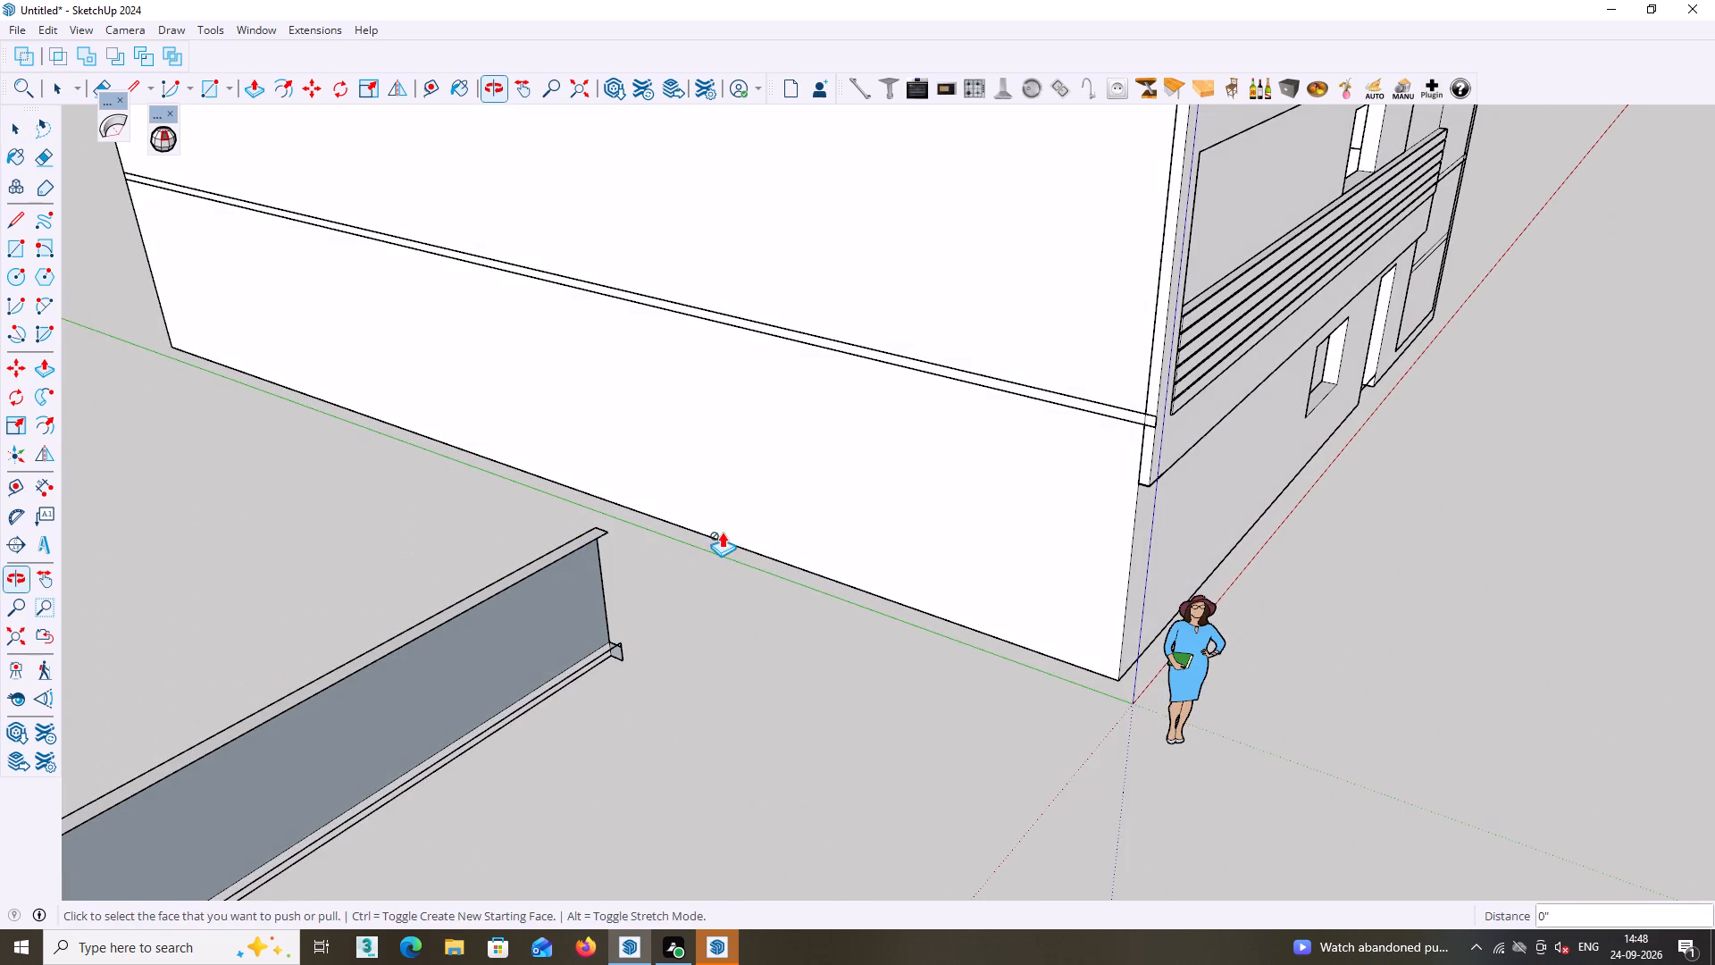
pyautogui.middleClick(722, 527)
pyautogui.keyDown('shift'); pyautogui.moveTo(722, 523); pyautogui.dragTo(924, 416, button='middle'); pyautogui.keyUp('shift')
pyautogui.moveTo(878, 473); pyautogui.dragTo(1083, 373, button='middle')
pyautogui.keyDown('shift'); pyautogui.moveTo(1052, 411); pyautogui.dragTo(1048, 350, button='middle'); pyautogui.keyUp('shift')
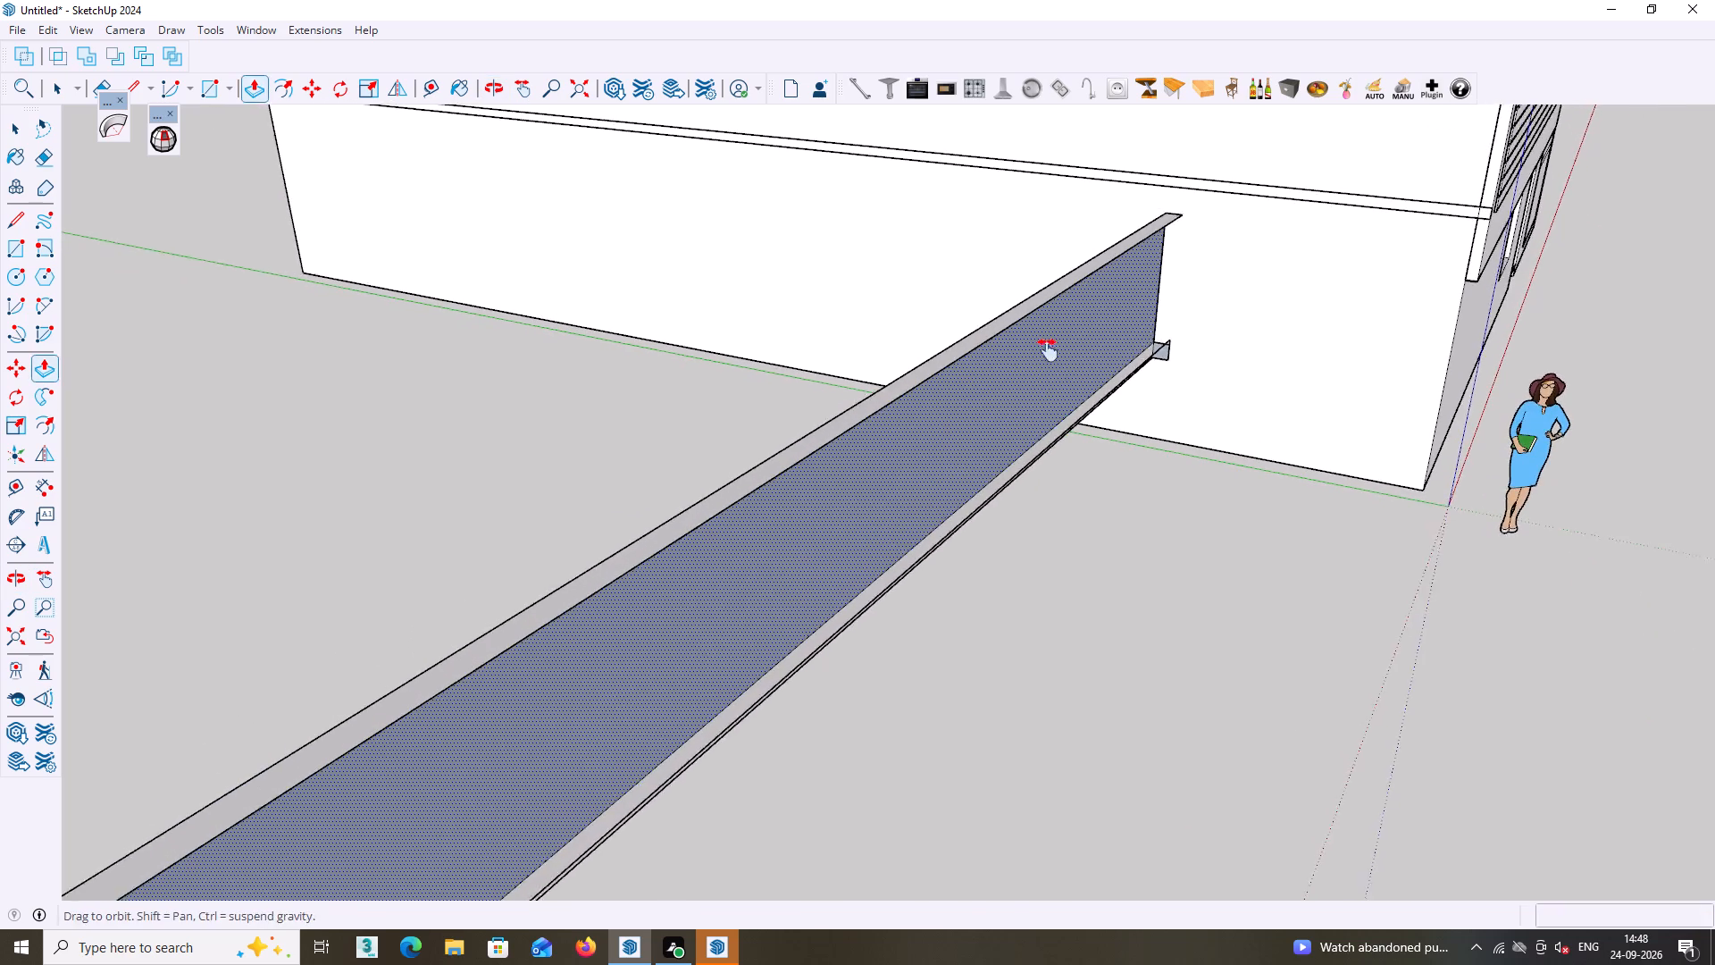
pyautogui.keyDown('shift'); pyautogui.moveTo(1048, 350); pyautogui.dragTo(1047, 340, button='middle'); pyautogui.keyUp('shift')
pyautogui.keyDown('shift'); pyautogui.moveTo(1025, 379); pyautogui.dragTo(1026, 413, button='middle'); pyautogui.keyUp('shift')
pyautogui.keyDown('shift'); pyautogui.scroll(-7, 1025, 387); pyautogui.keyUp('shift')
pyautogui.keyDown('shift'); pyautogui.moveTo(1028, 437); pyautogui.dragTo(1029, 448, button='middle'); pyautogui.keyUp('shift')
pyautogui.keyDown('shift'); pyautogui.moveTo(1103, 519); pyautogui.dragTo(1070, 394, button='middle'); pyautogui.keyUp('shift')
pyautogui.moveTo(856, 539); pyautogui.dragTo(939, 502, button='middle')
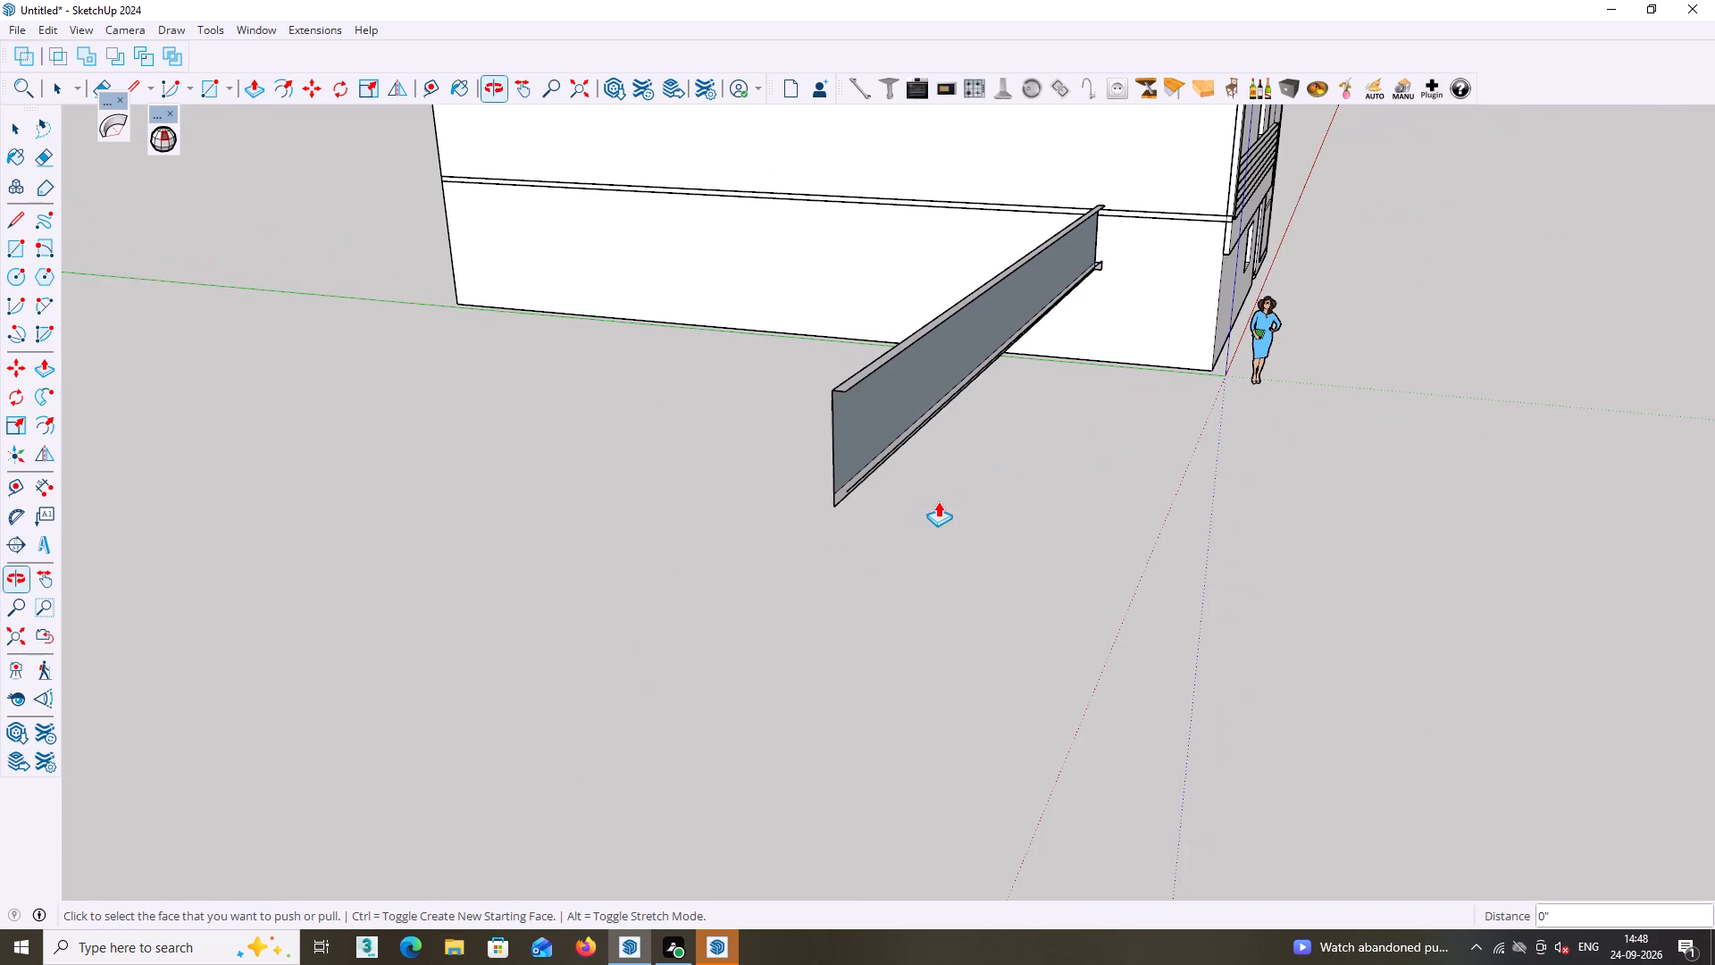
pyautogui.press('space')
# Delete the band's narrow top face together with its loose long edge and the short edge at the end away from the house.
pyautogui.moveTo(882, 468); pyautogui.dragTo(802, 466, button='middle')
pyautogui.scroll(3, 789, 427)
pyautogui.moveTo(783, 387); pyautogui.dragTo(795, 450, button='middle')
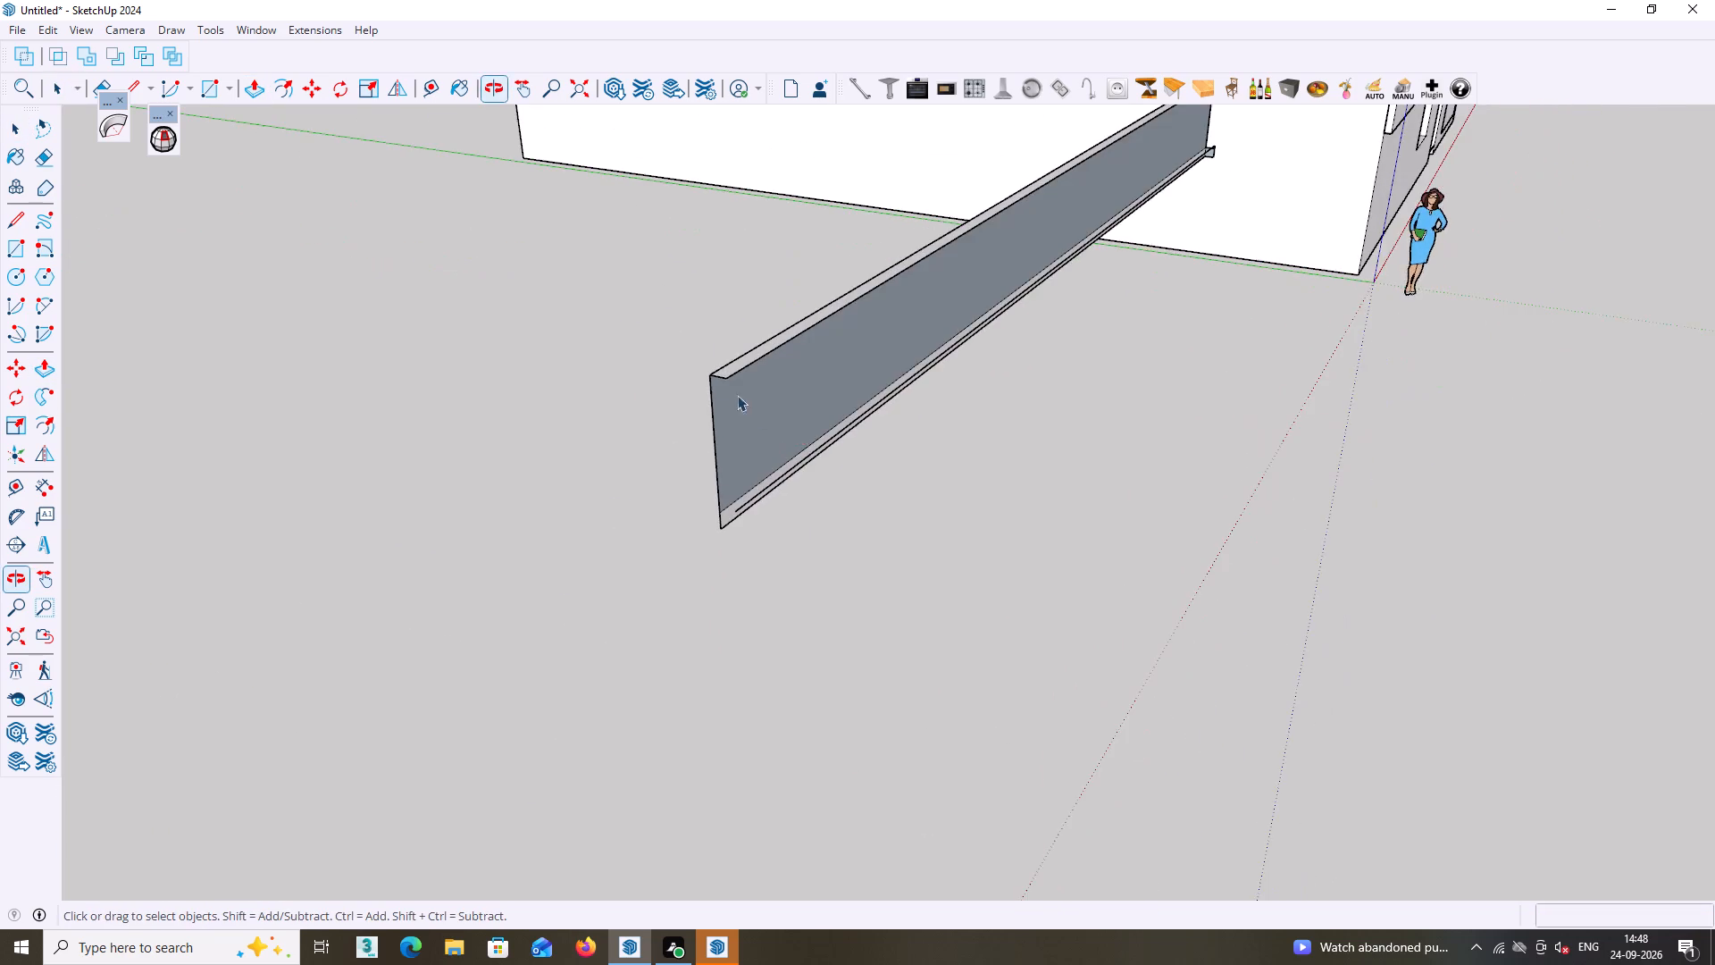
pyautogui.scroll(6, 699, 339)
pyautogui.scroll(-5, 852, 517)
pyautogui.click(893, 554)
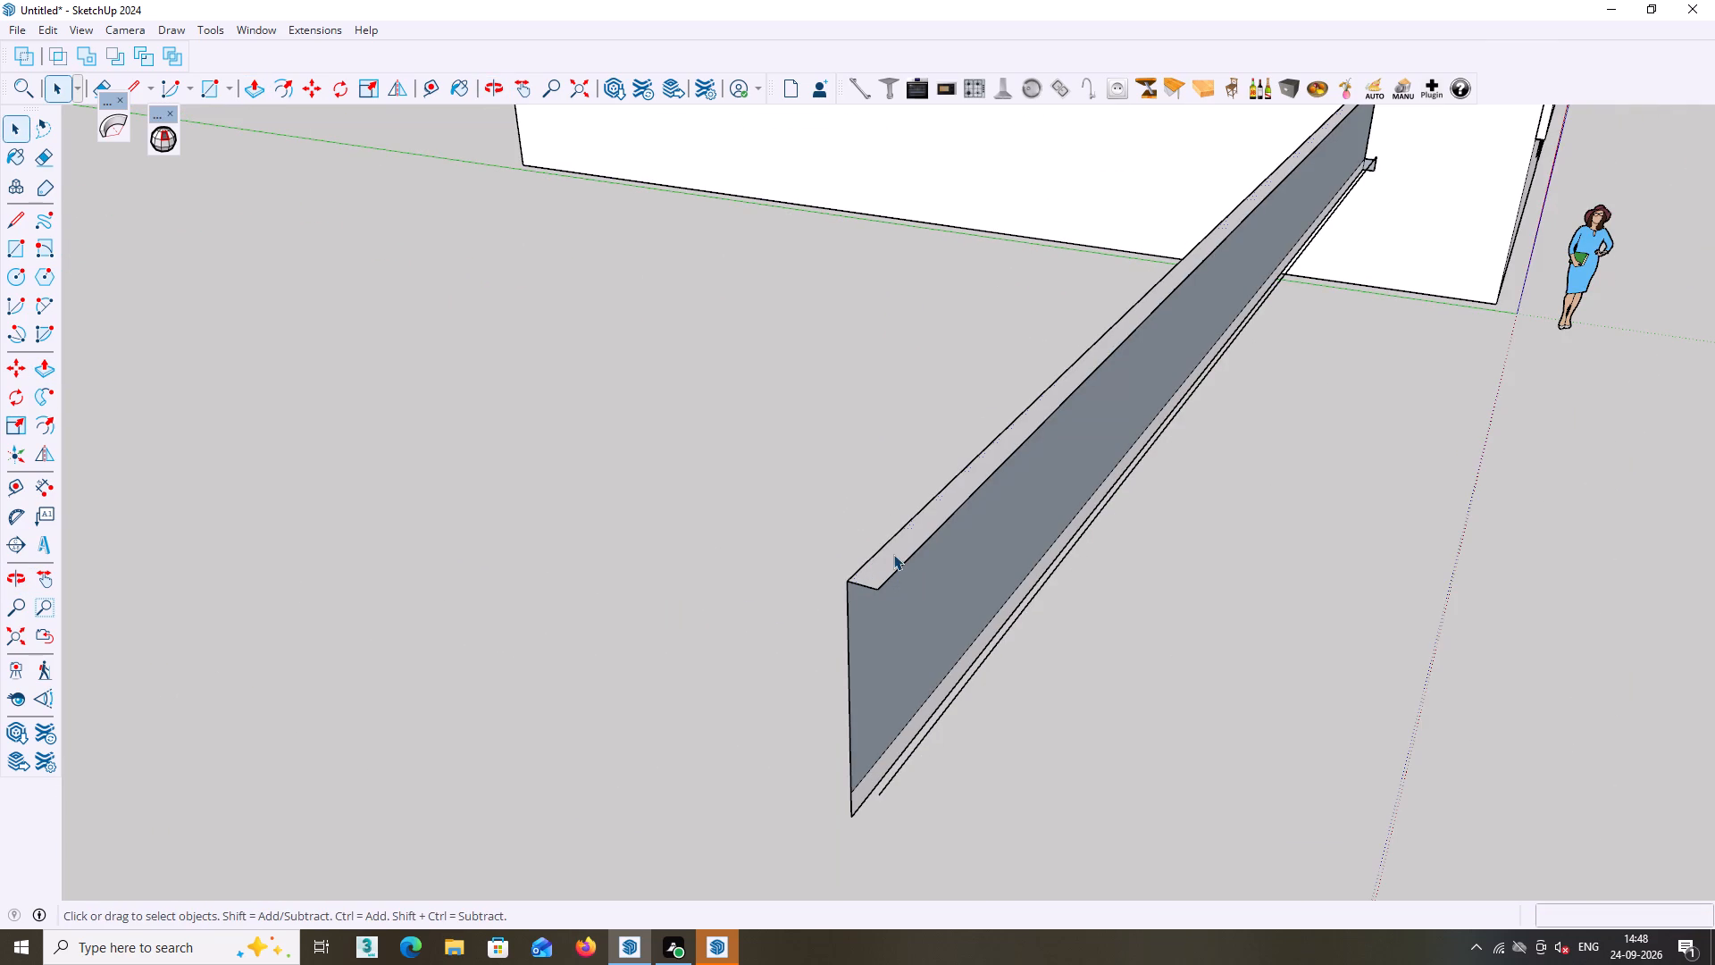
pyautogui.press('Delete')
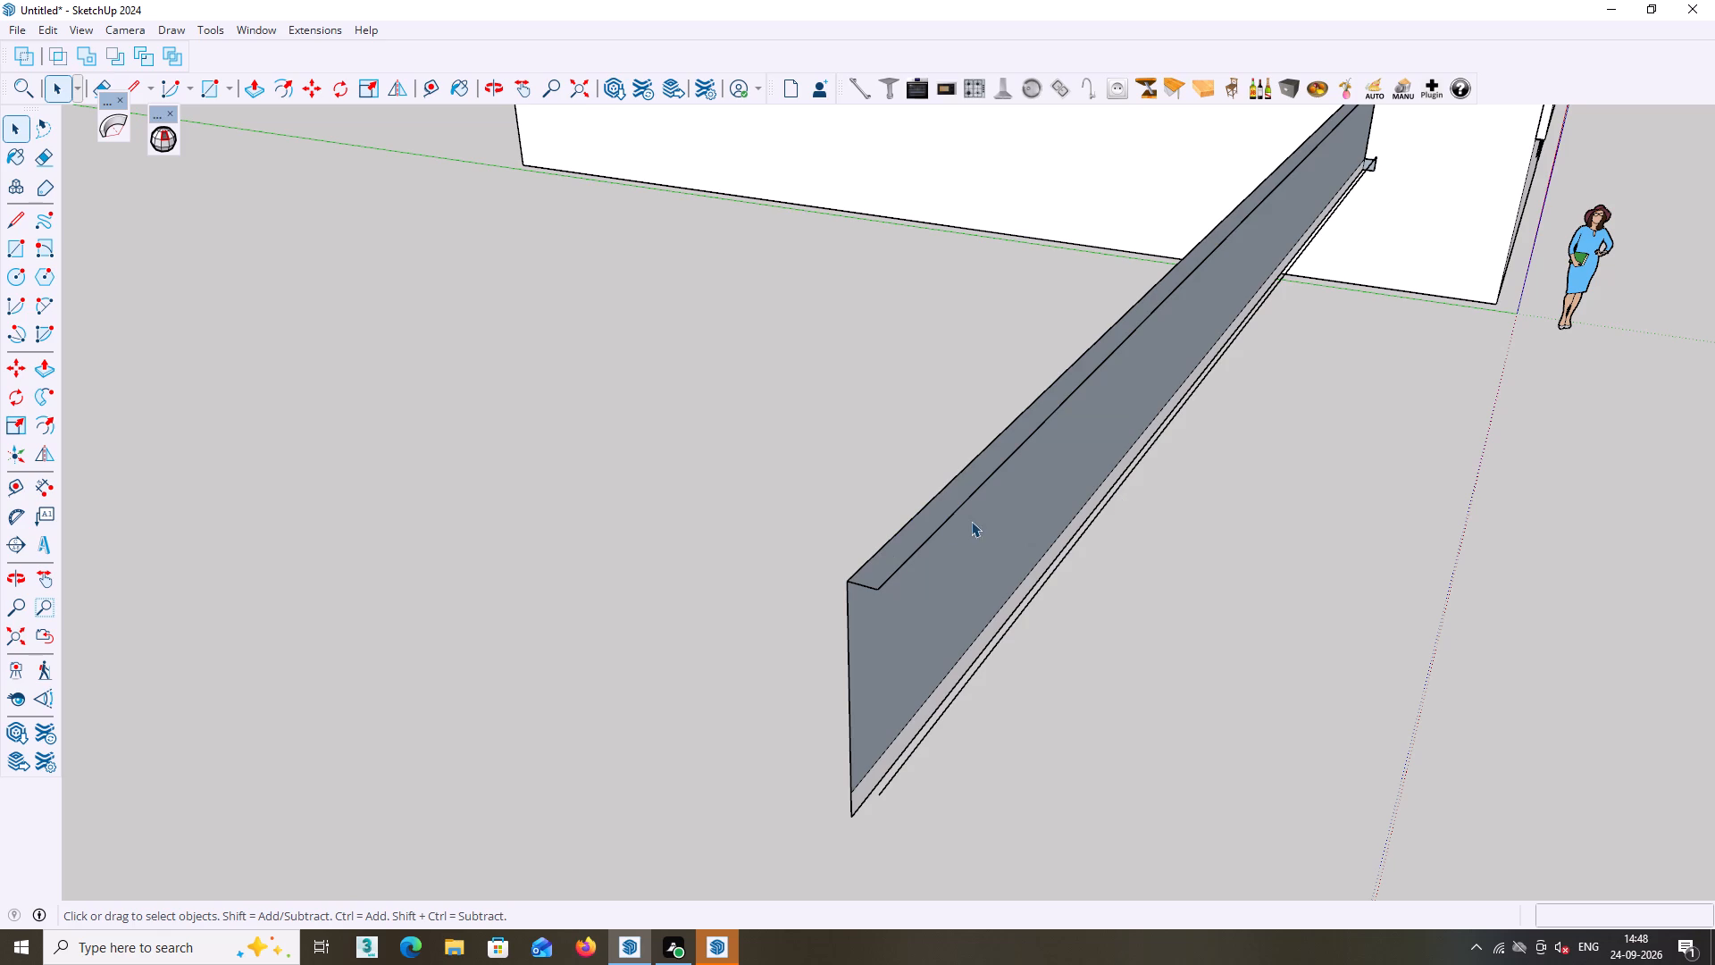
pyautogui.doubleClick(928, 538)
pyautogui.press('Delete')
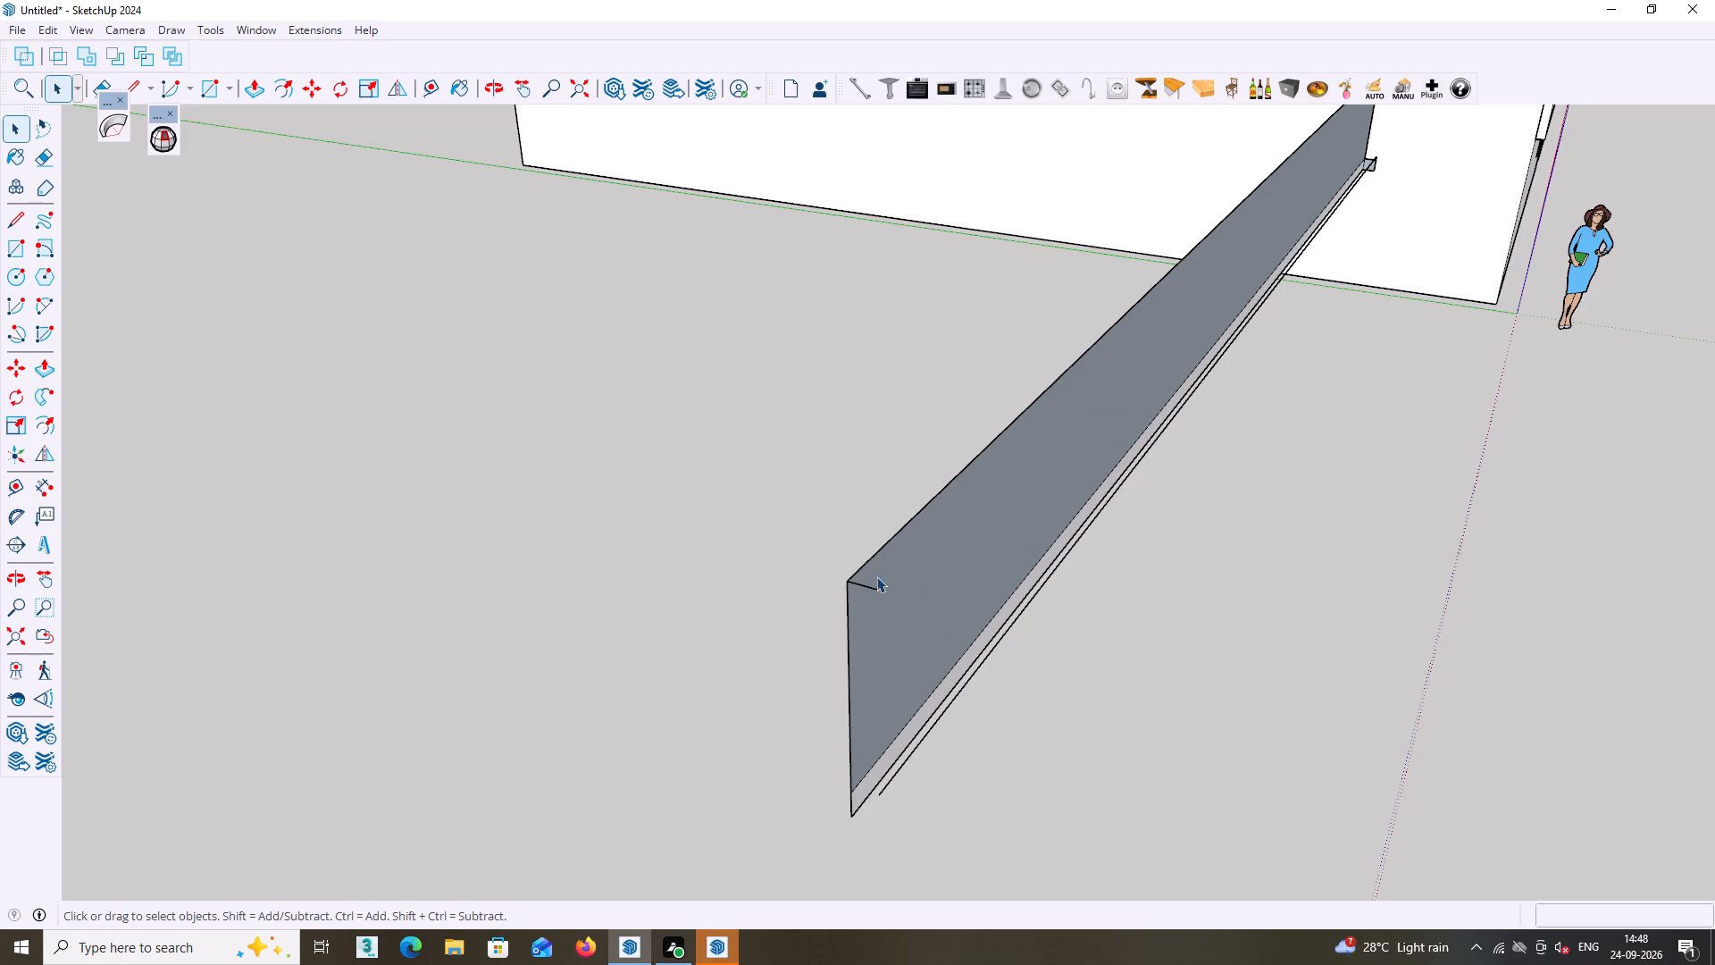
pyautogui.click(865, 586)
pyautogui.press('Delete')
# Delete the loose long edge running alongside the band's lower strip.
pyautogui.moveTo(960, 652); pyautogui.dragTo(941, 628, button='middle')
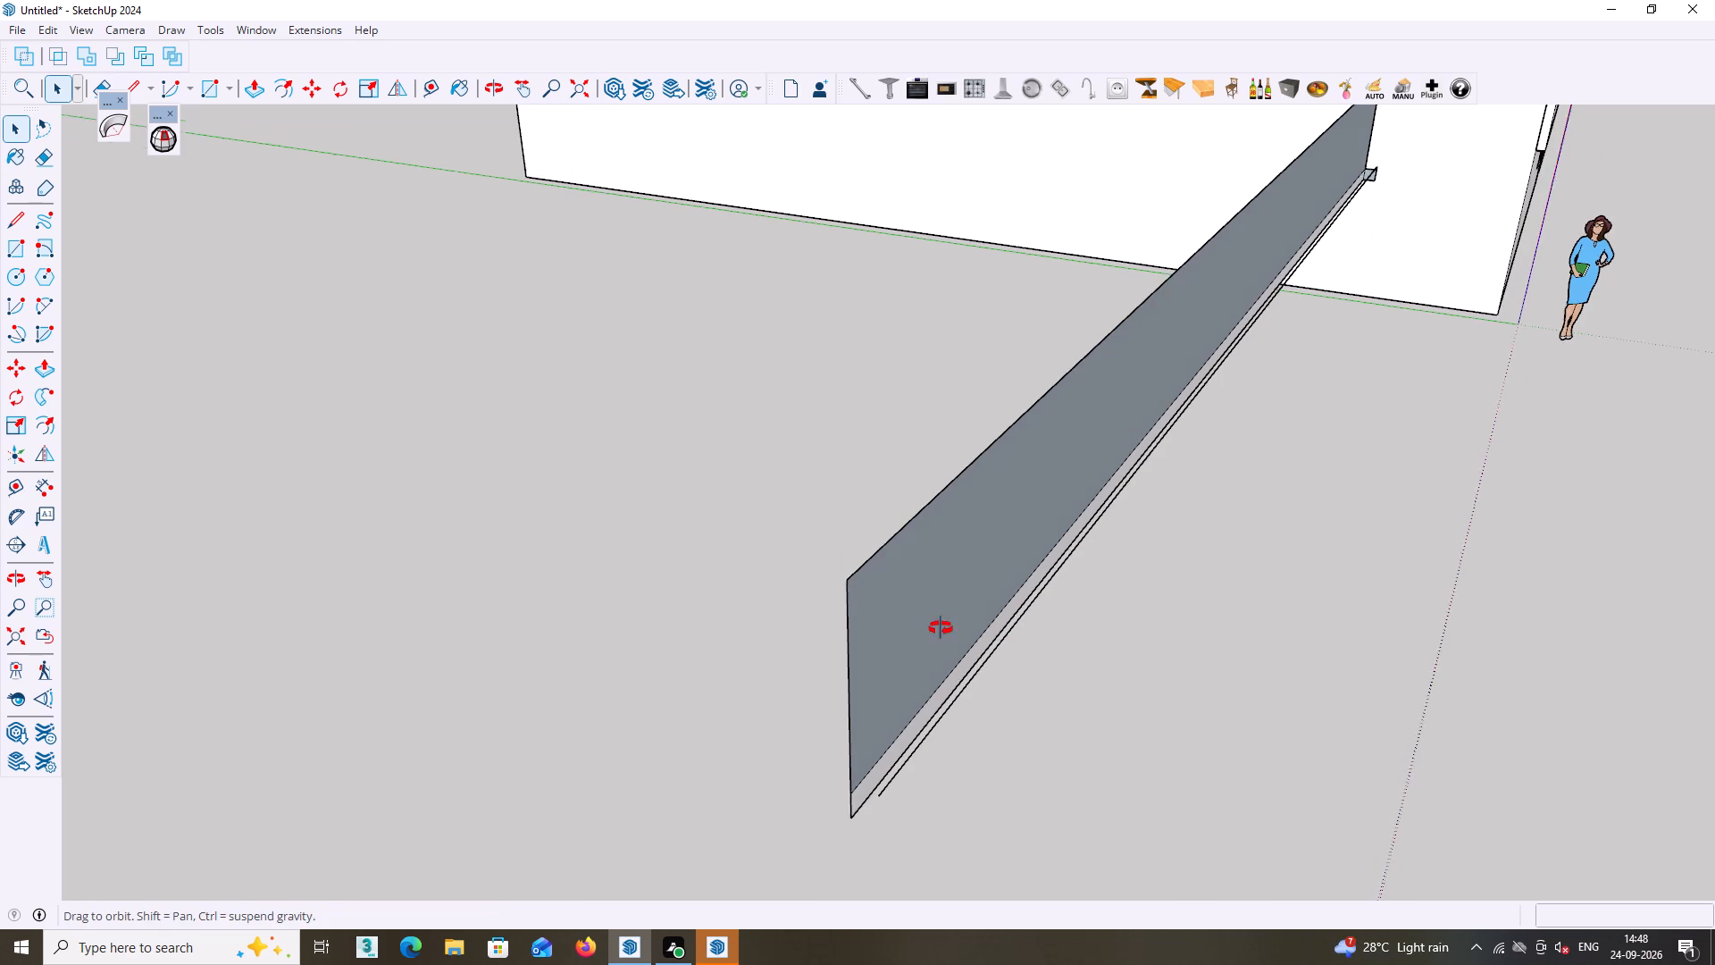
pyautogui.moveTo(941, 628); pyautogui.dragTo(841, 592, button='middle')
pyautogui.scroll(1, 876, 709)
pyautogui.scroll(2, 855, 784)
pyautogui.click(882, 786)
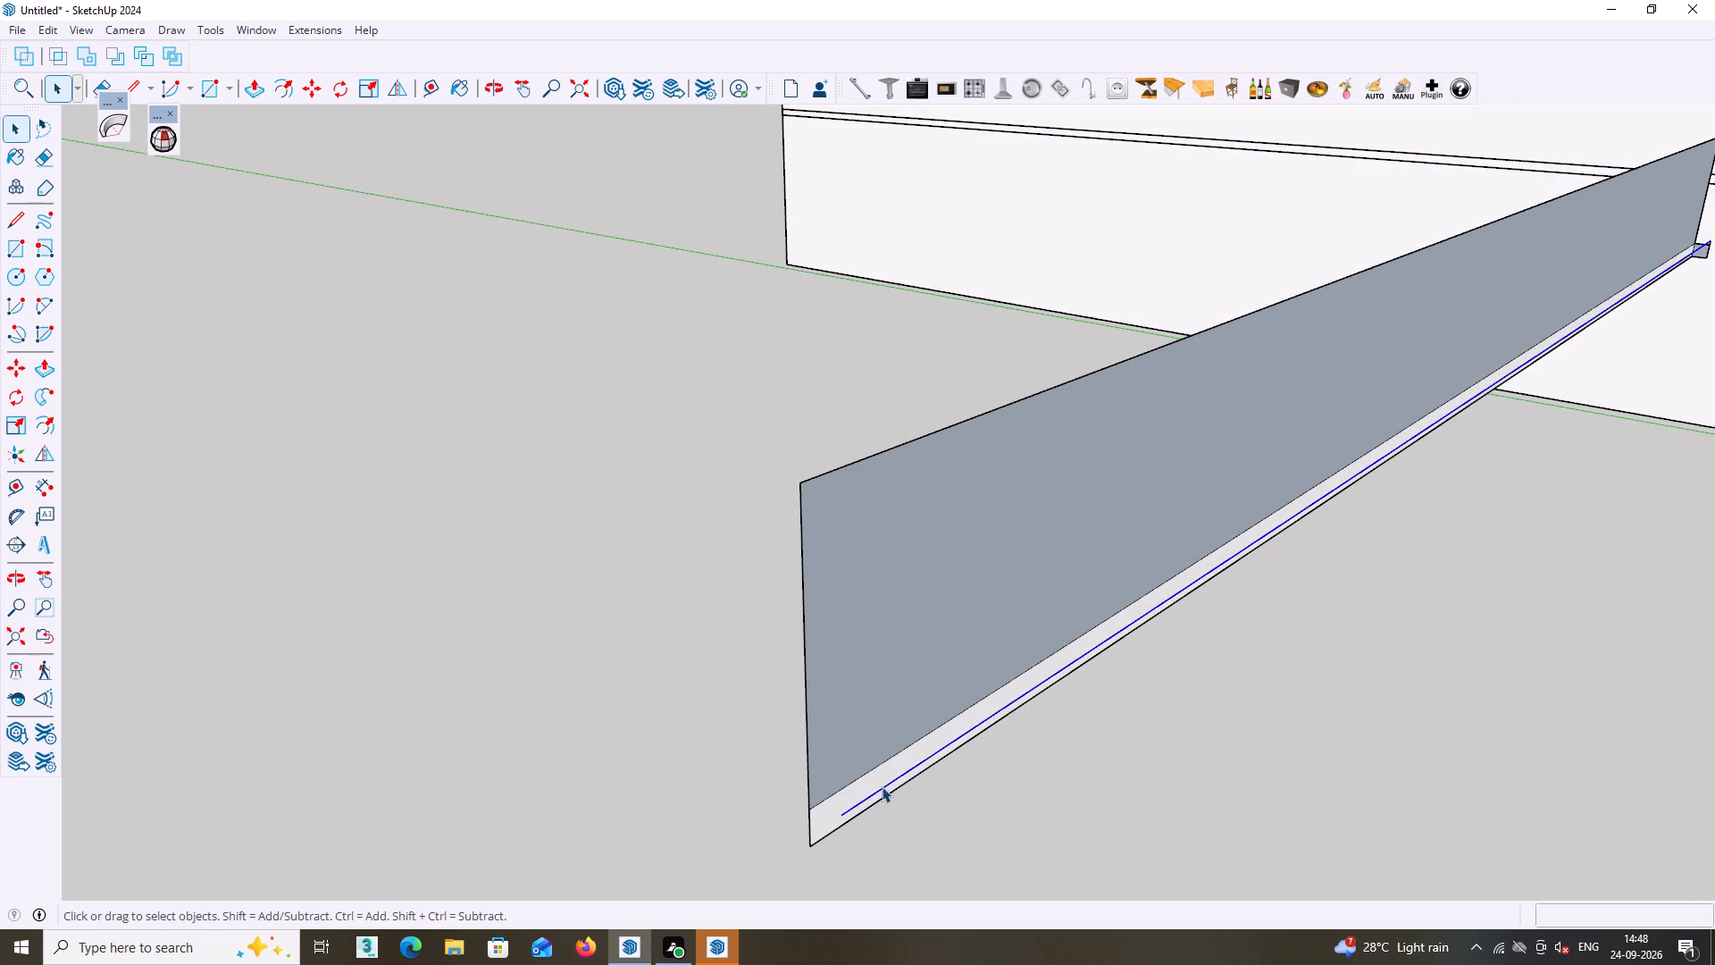
pyautogui.press('Delete')
# Erase the short stray edge at the top corner of the band's end nearest the house.
pyautogui.scroll(-3, 986, 712)
pyautogui.scroll(3, 1518, 252)
pyautogui.scroll(1, 1679, 172)
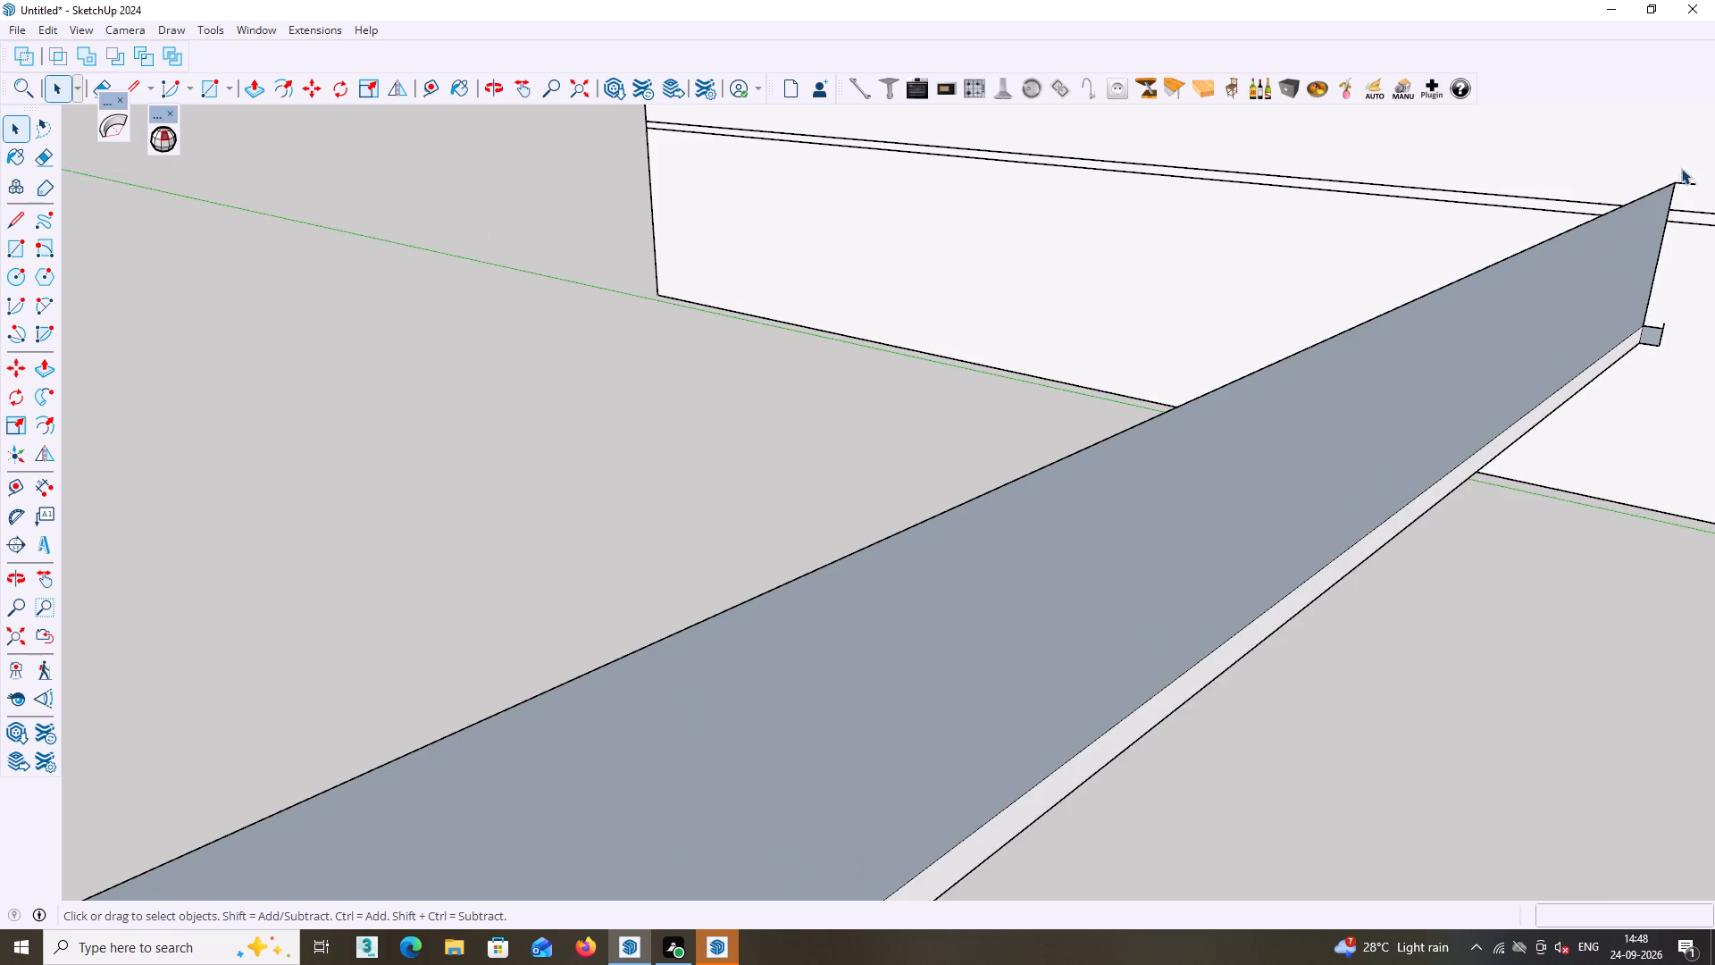
pyautogui.click(1681, 179)
pyautogui.doubleClick(874, 424)
pyautogui.click(1686, 180)
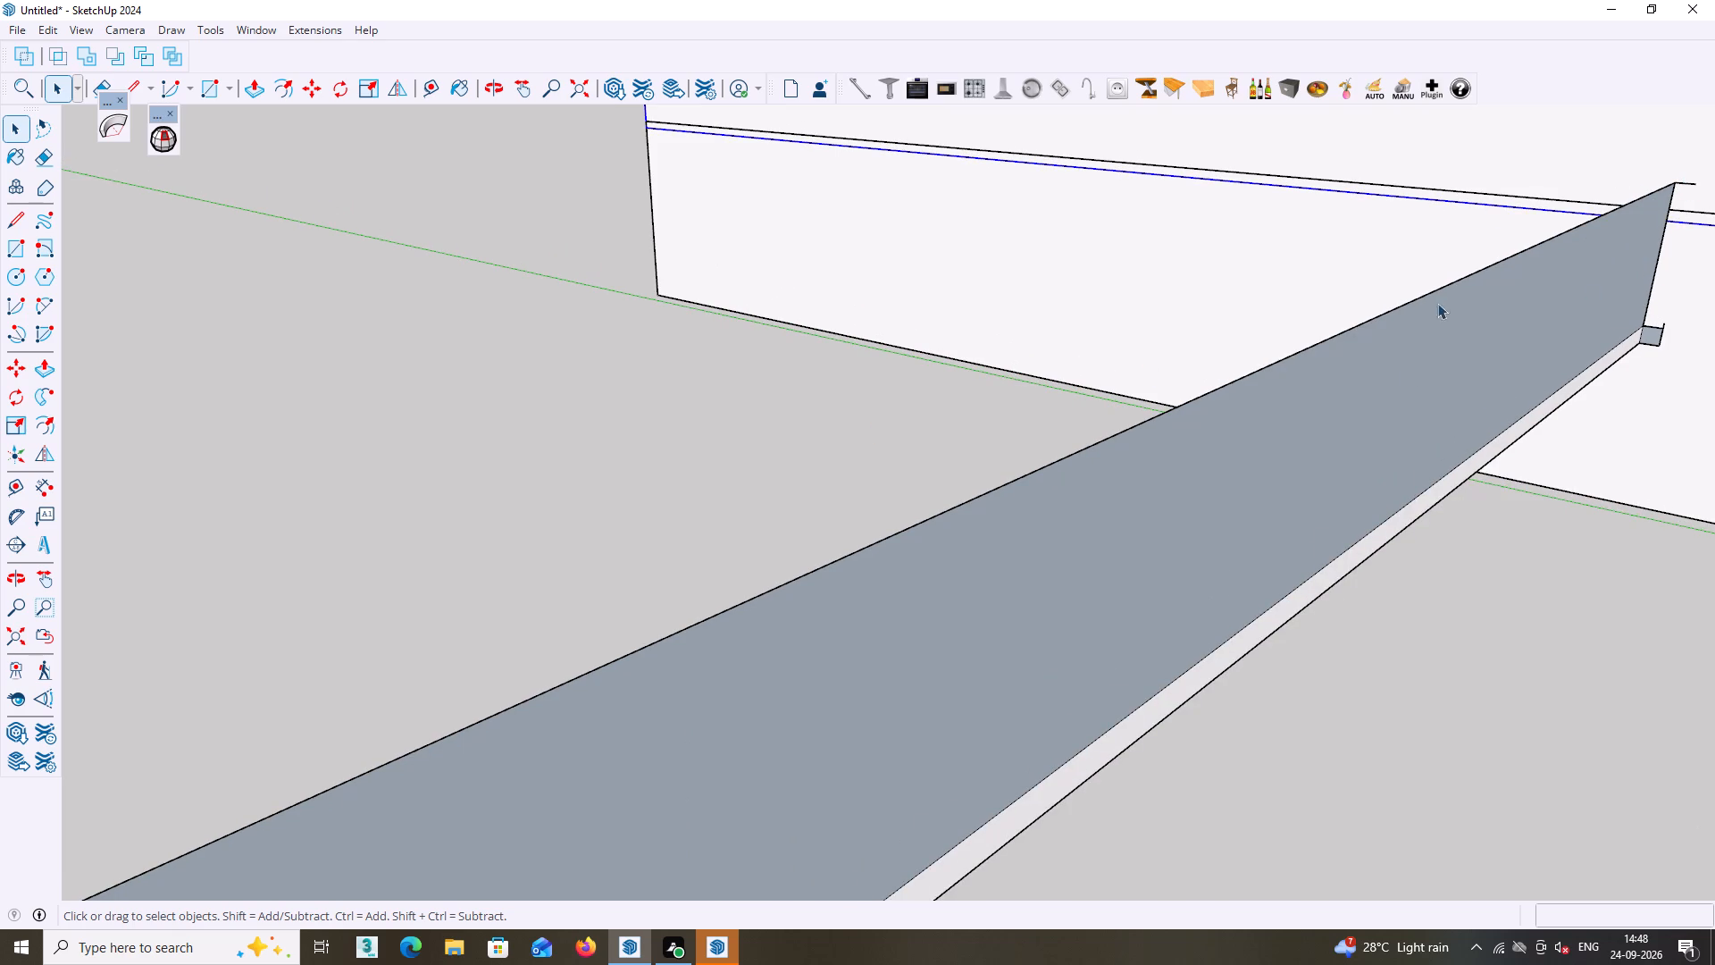
pyautogui.click(927, 475)
pyautogui.scroll(-5, 961, 470)
pyautogui.moveTo(1268, 397); pyautogui.dragTo(1037, 447, button='middle')
pyautogui.scroll(2, 1281, 405)
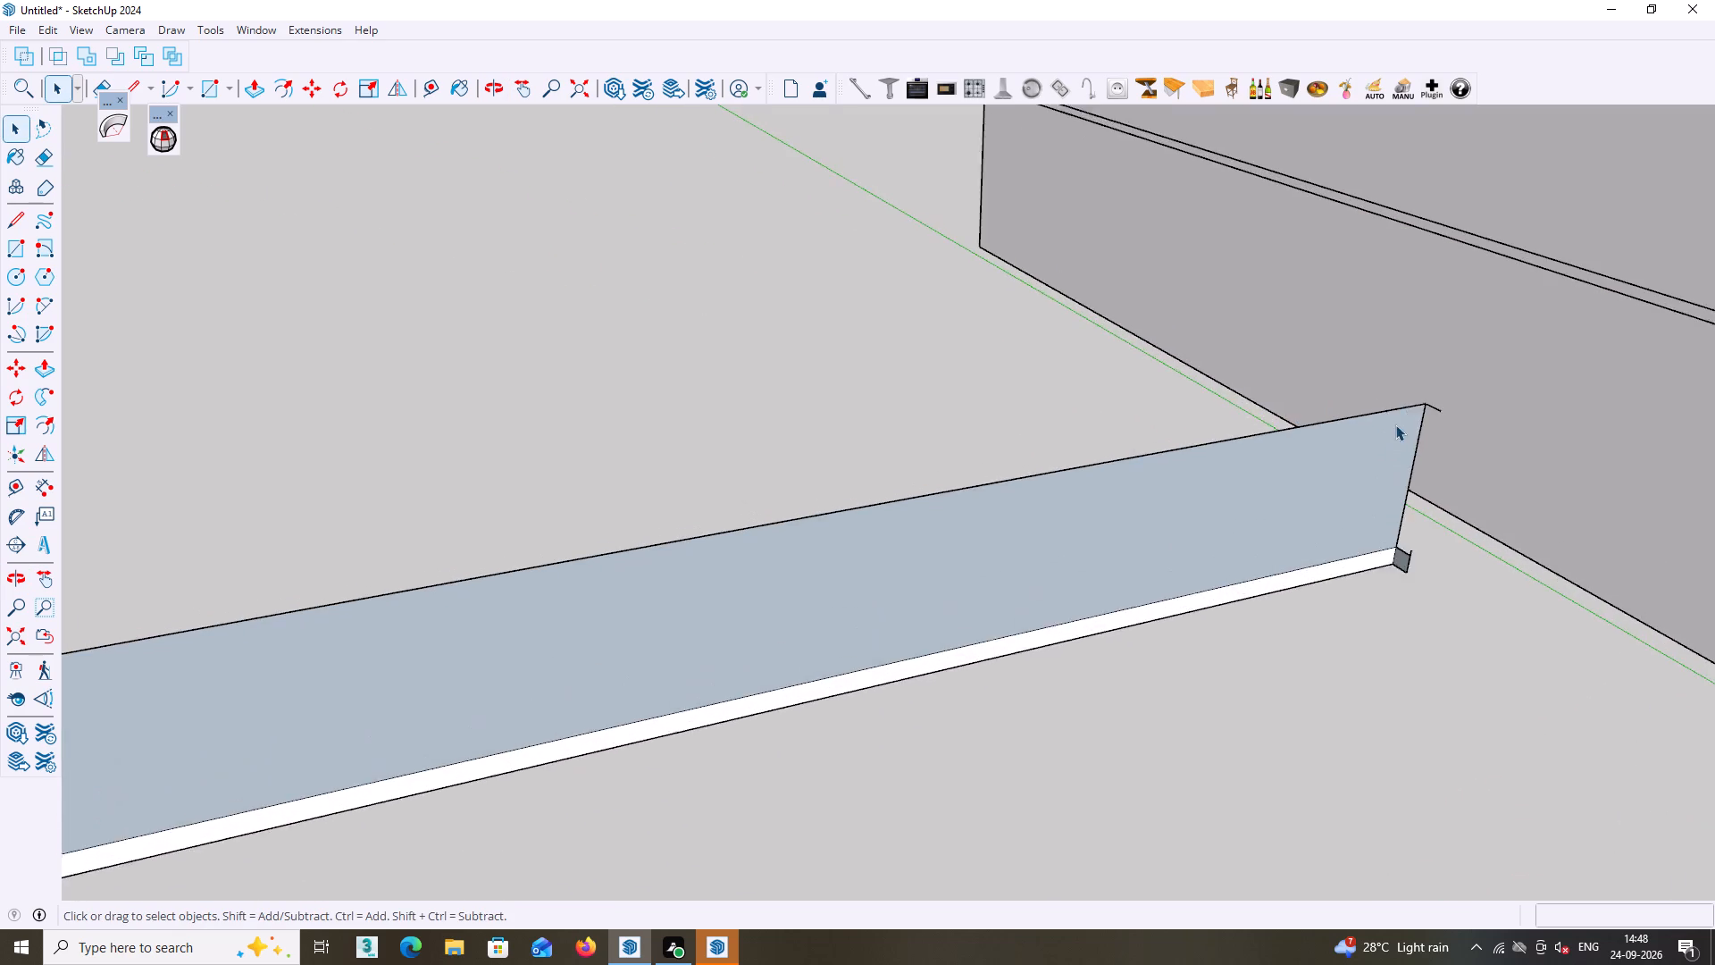
pyautogui.scroll(4, 1395, 424)
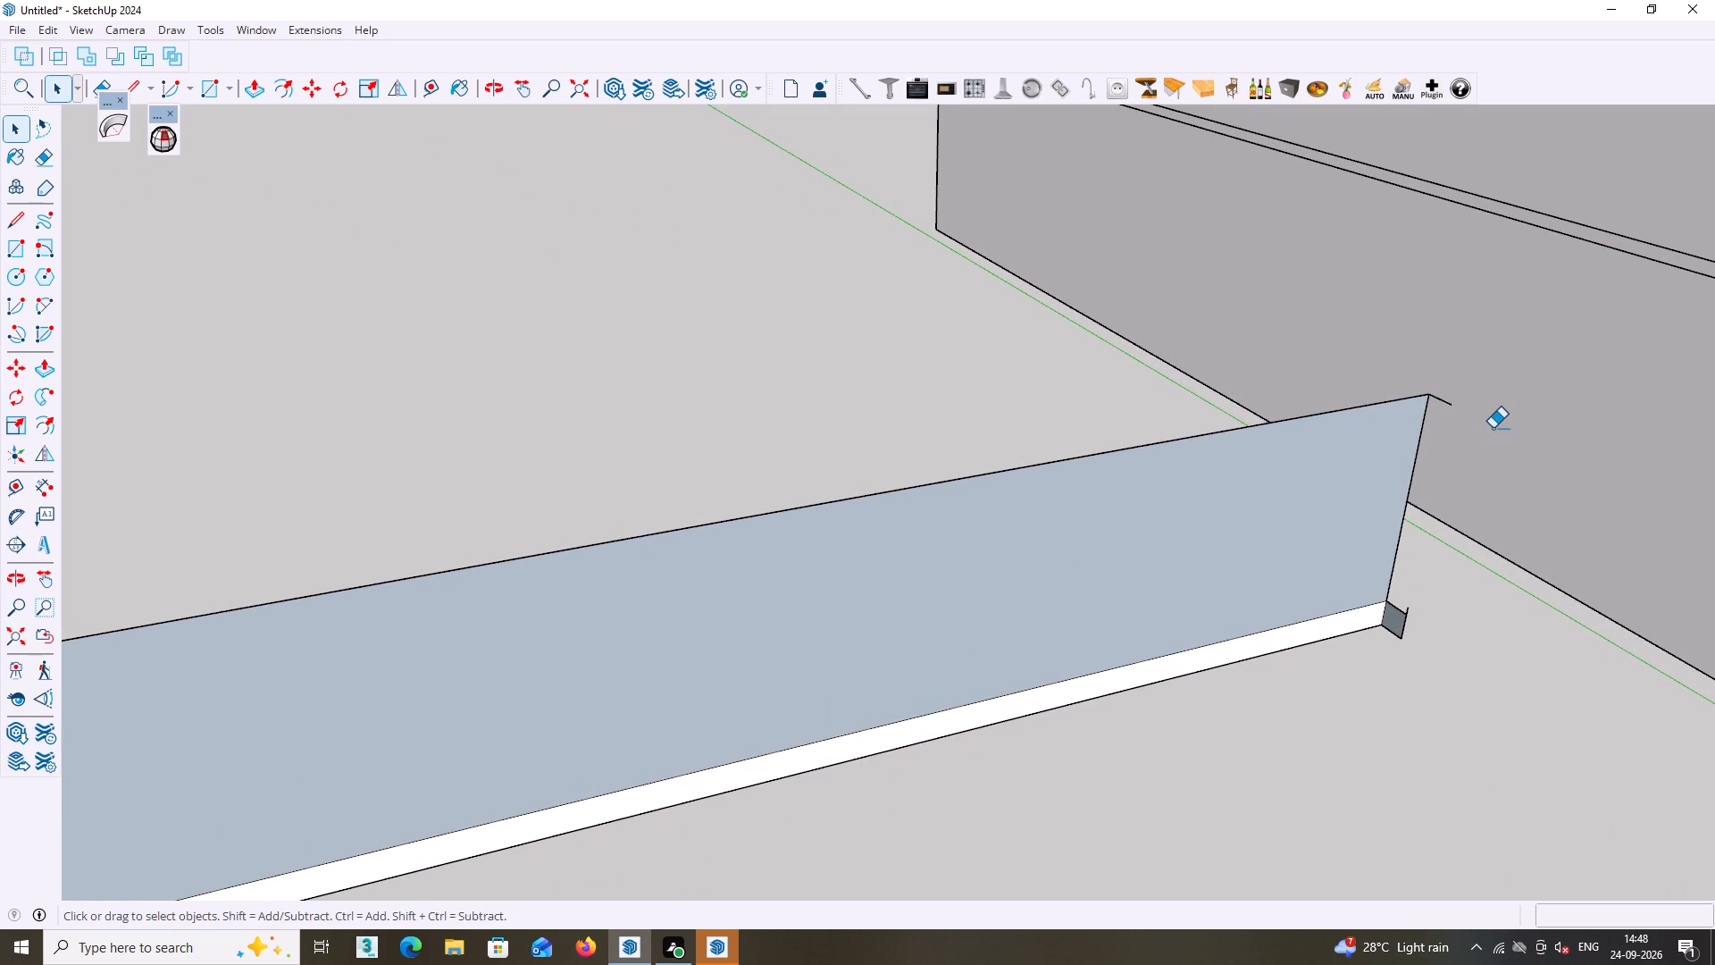
pyautogui.press('e')
pyautogui.click(1442, 404)
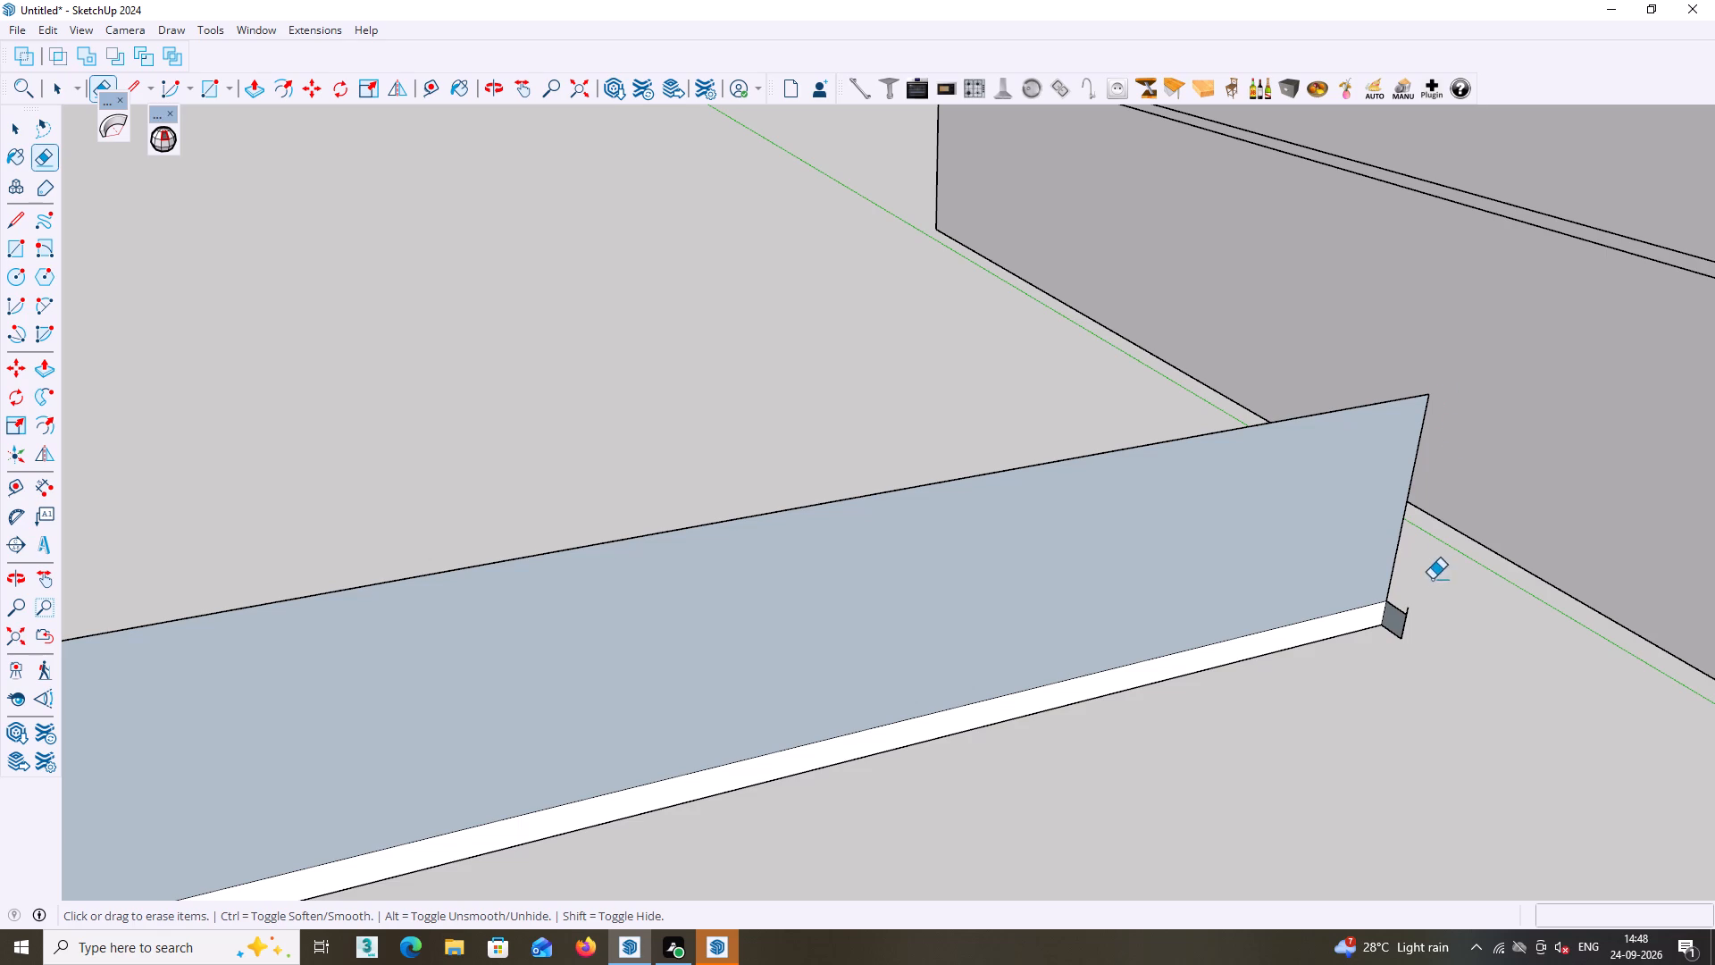
# Erase the small leftover rectangle and its stray edges at the bottom corner of the band's end nearest the house.
pyautogui.moveTo(1433, 583); pyautogui.dragTo(1418, 580, button='middle')
pyautogui.scroll(5, 1422, 582)
pyautogui.click(1393, 626)
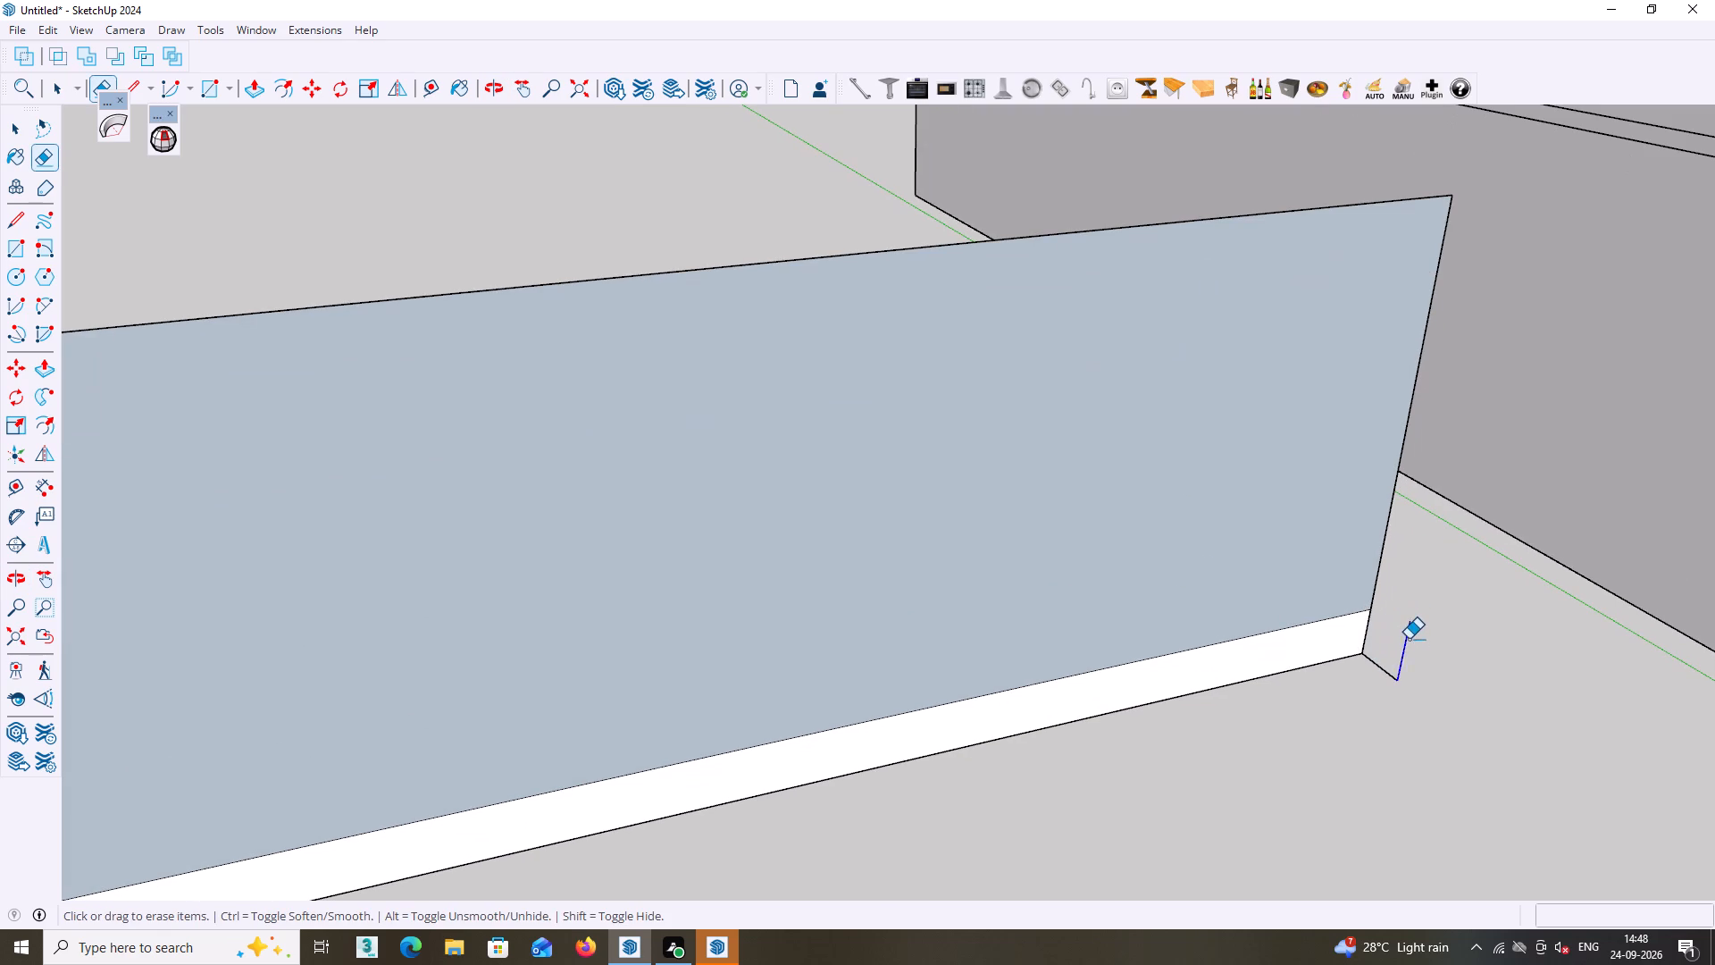
pyautogui.click(1409, 639)
pyautogui.click(1390, 674)
pyautogui.scroll(-3, 1390, 675)
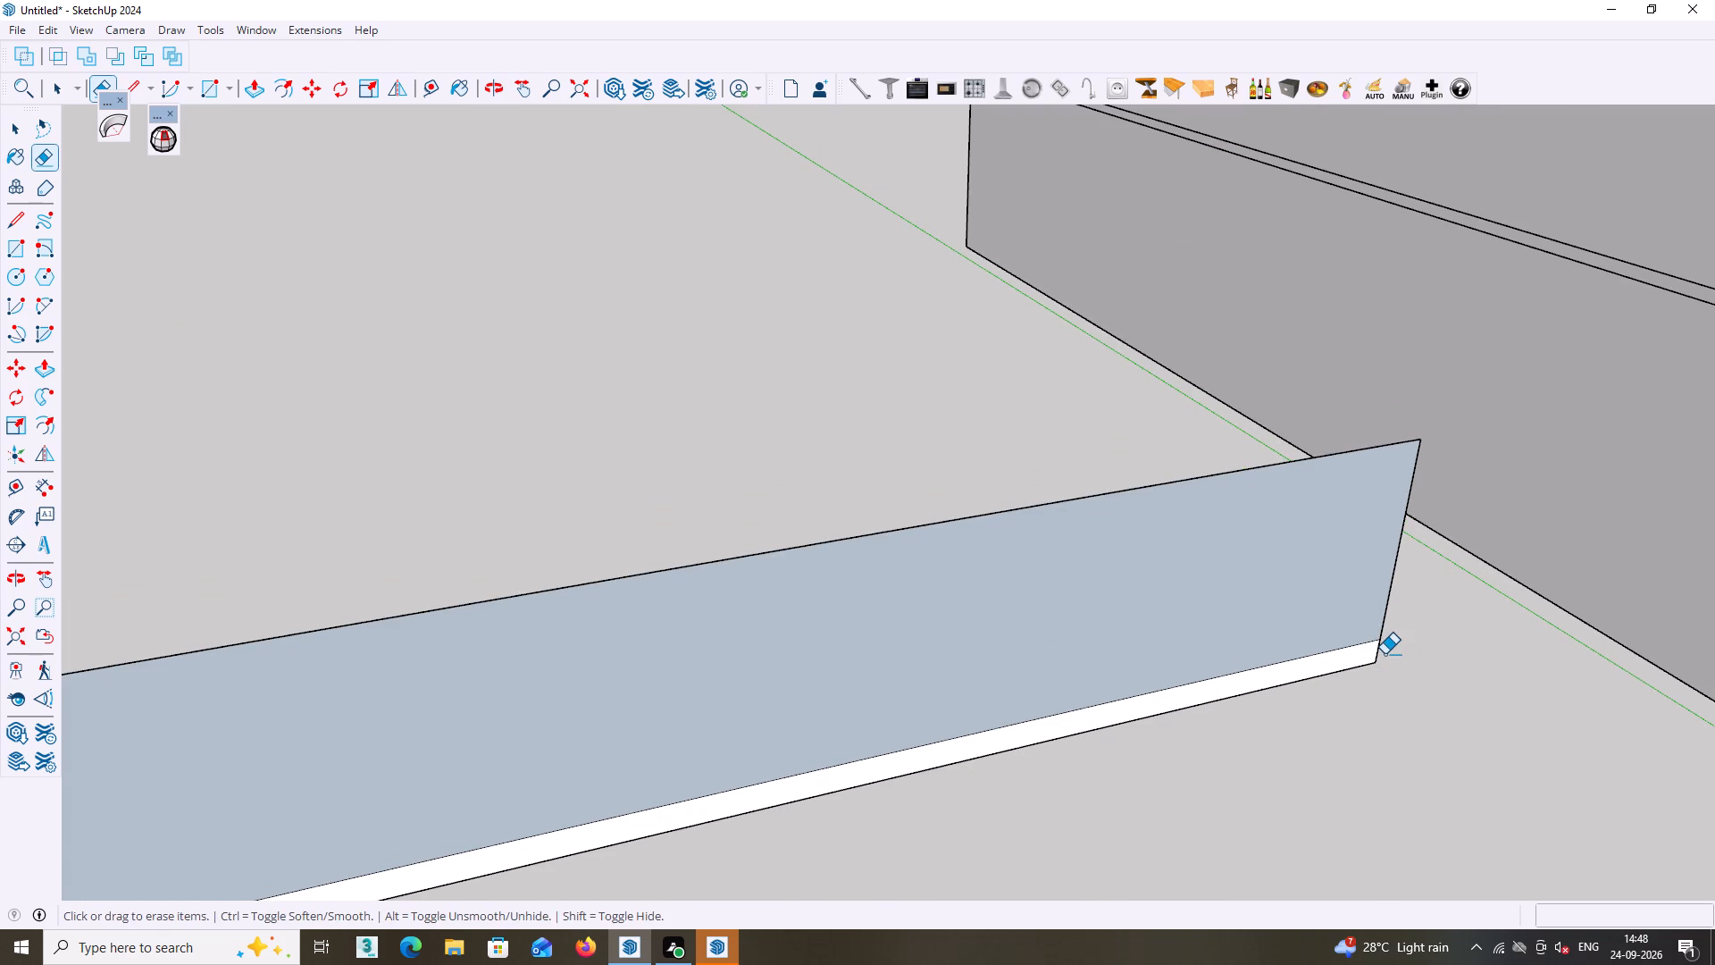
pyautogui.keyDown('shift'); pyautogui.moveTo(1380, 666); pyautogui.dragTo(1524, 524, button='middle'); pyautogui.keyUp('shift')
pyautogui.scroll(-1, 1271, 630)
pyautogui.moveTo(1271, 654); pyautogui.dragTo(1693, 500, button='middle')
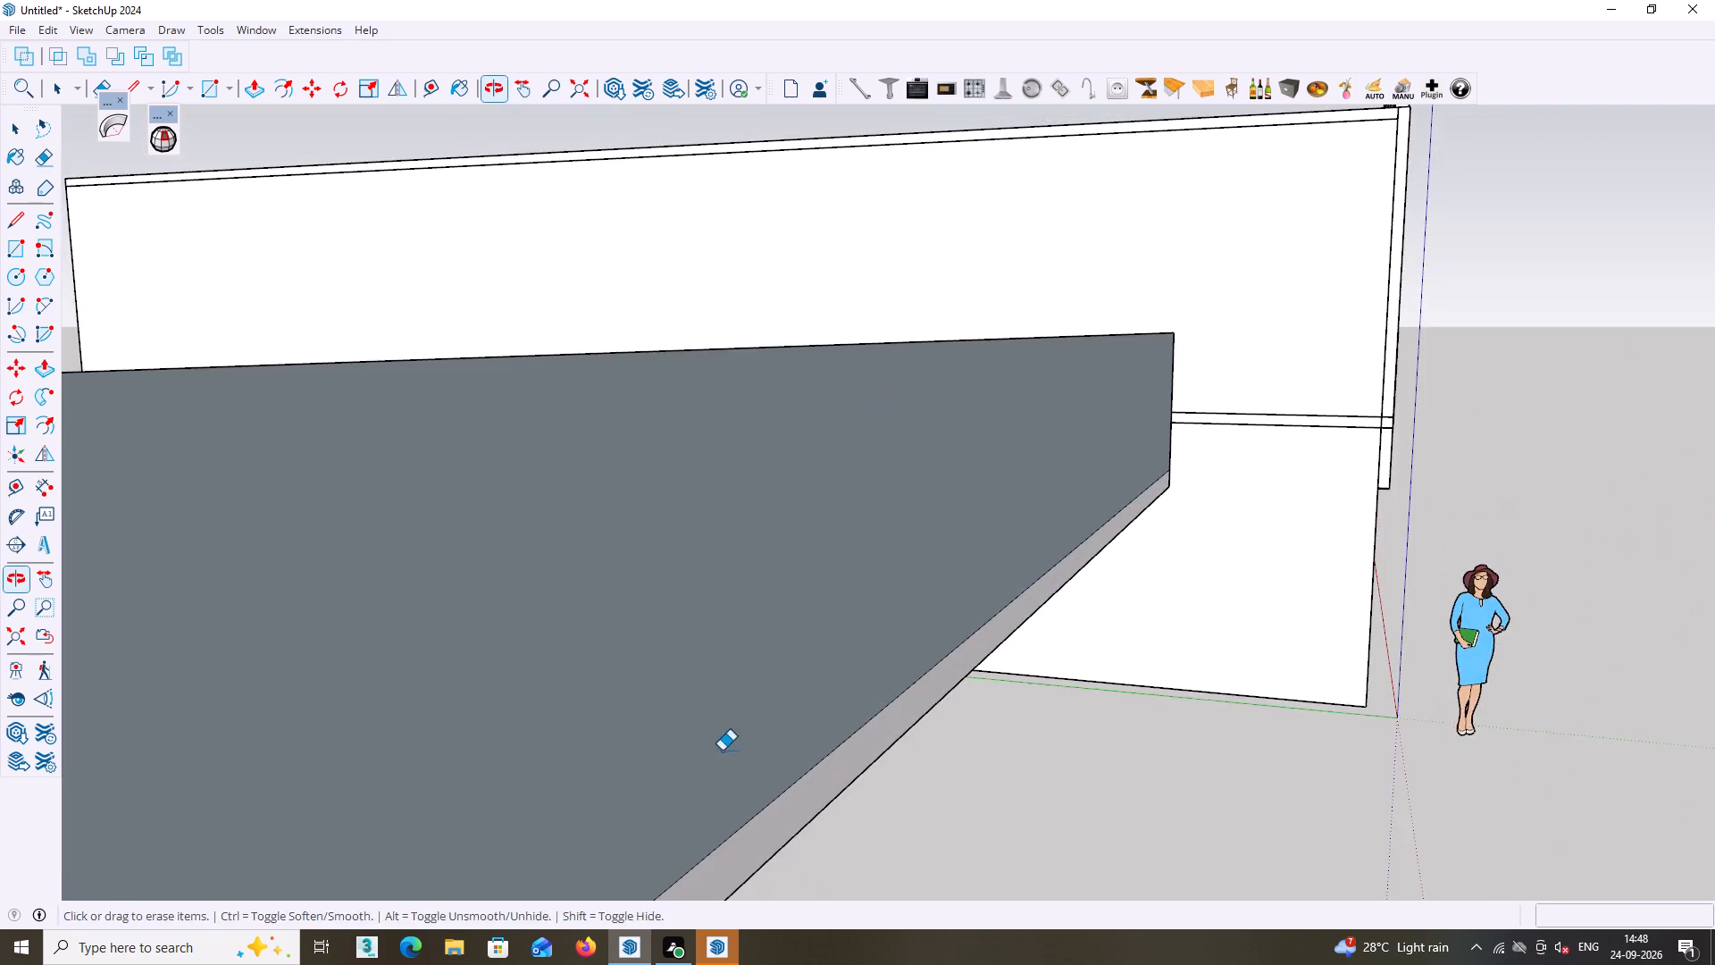
# Reverse the large face of the isolated band above its narrow lower strip.
pyautogui.moveTo(722, 751); pyautogui.dragTo(374, 741, button='middle')
pyautogui.scroll(-11, 389, 726)
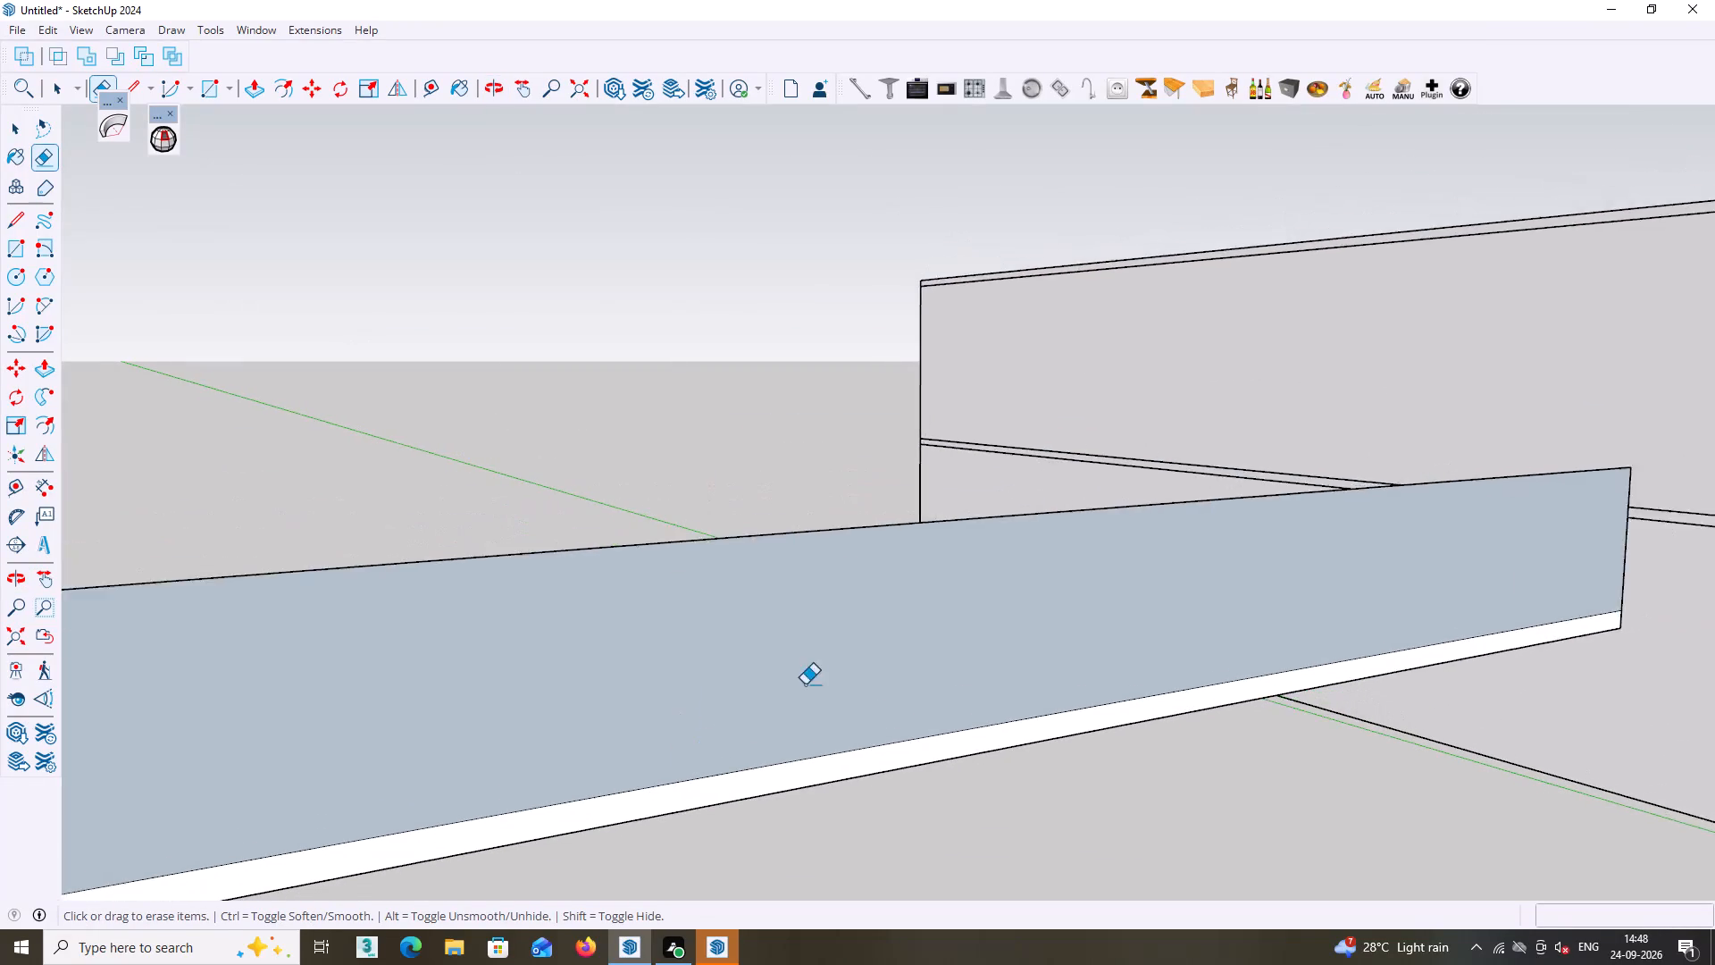
pyautogui.scroll(-8, 805, 684)
pyautogui.middleClick(795, 686)
pyautogui.moveTo(841, 766); pyautogui.dragTo(892, 634, button='middle')
pyautogui.scroll(4, 257, 656)
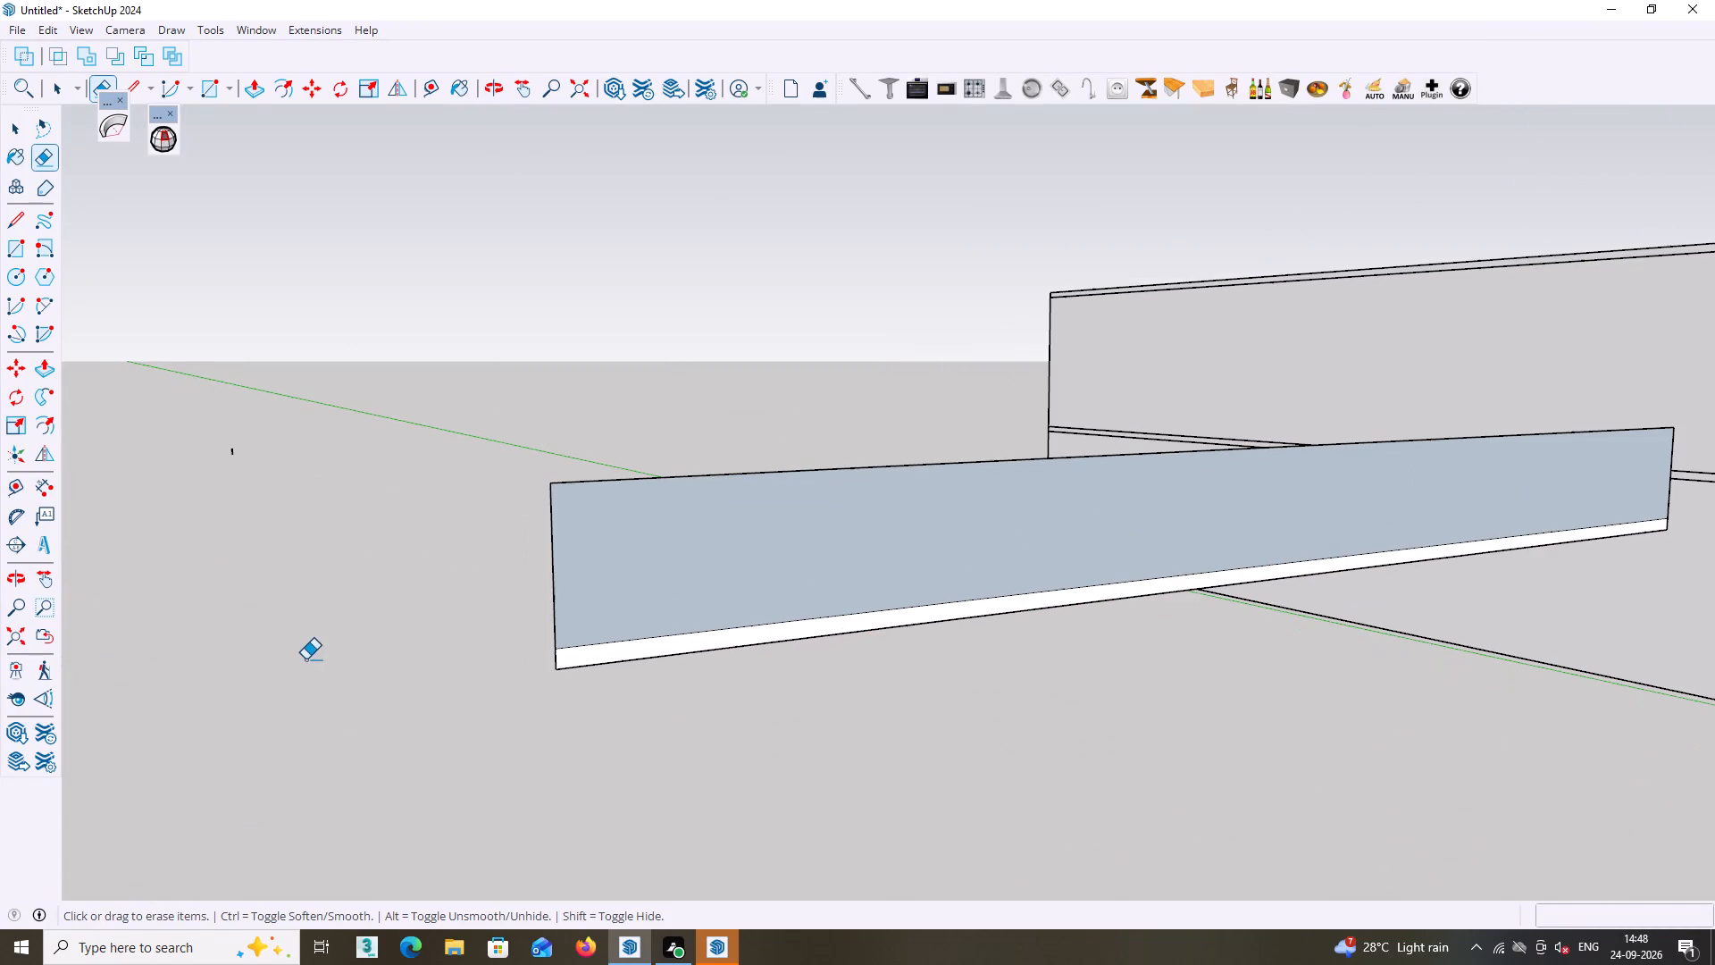
pyautogui.press('space')
pyautogui.click(553, 599)
pyautogui.click(568, 597)
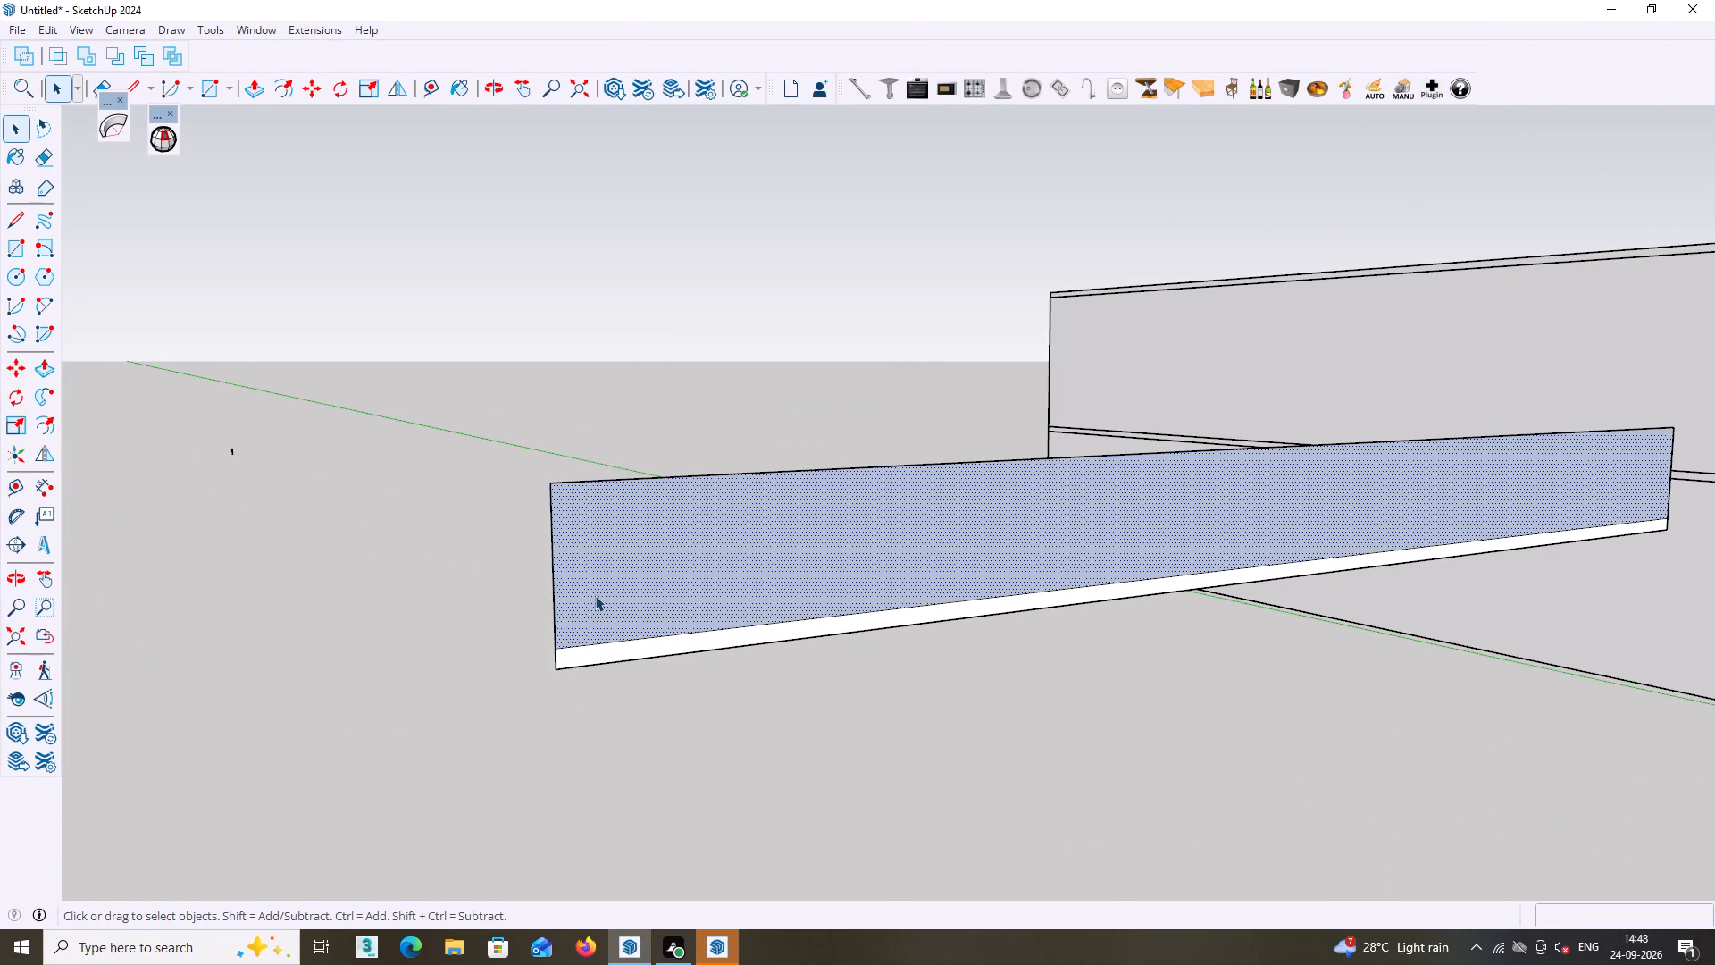
pyautogui.rightClick(591, 594)
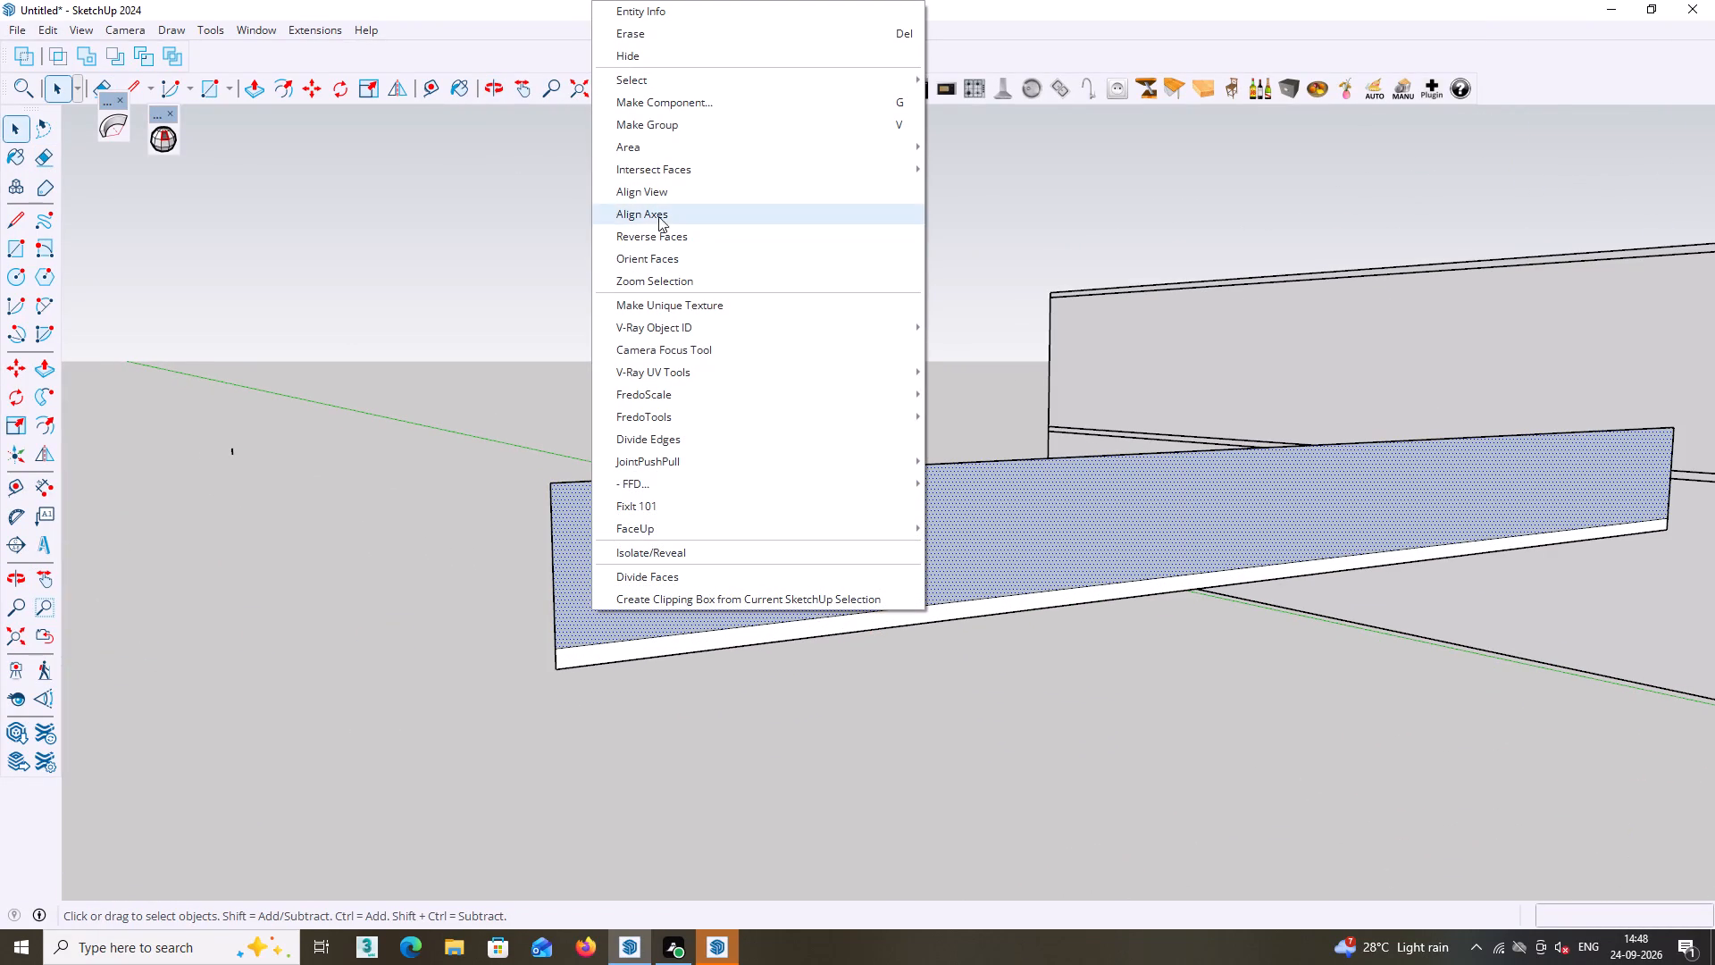
pyautogui.click(658, 235)
pyautogui.scroll(-1, 673, 342)
pyautogui.press('space')
pyautogui.doubleClick(804, 610)
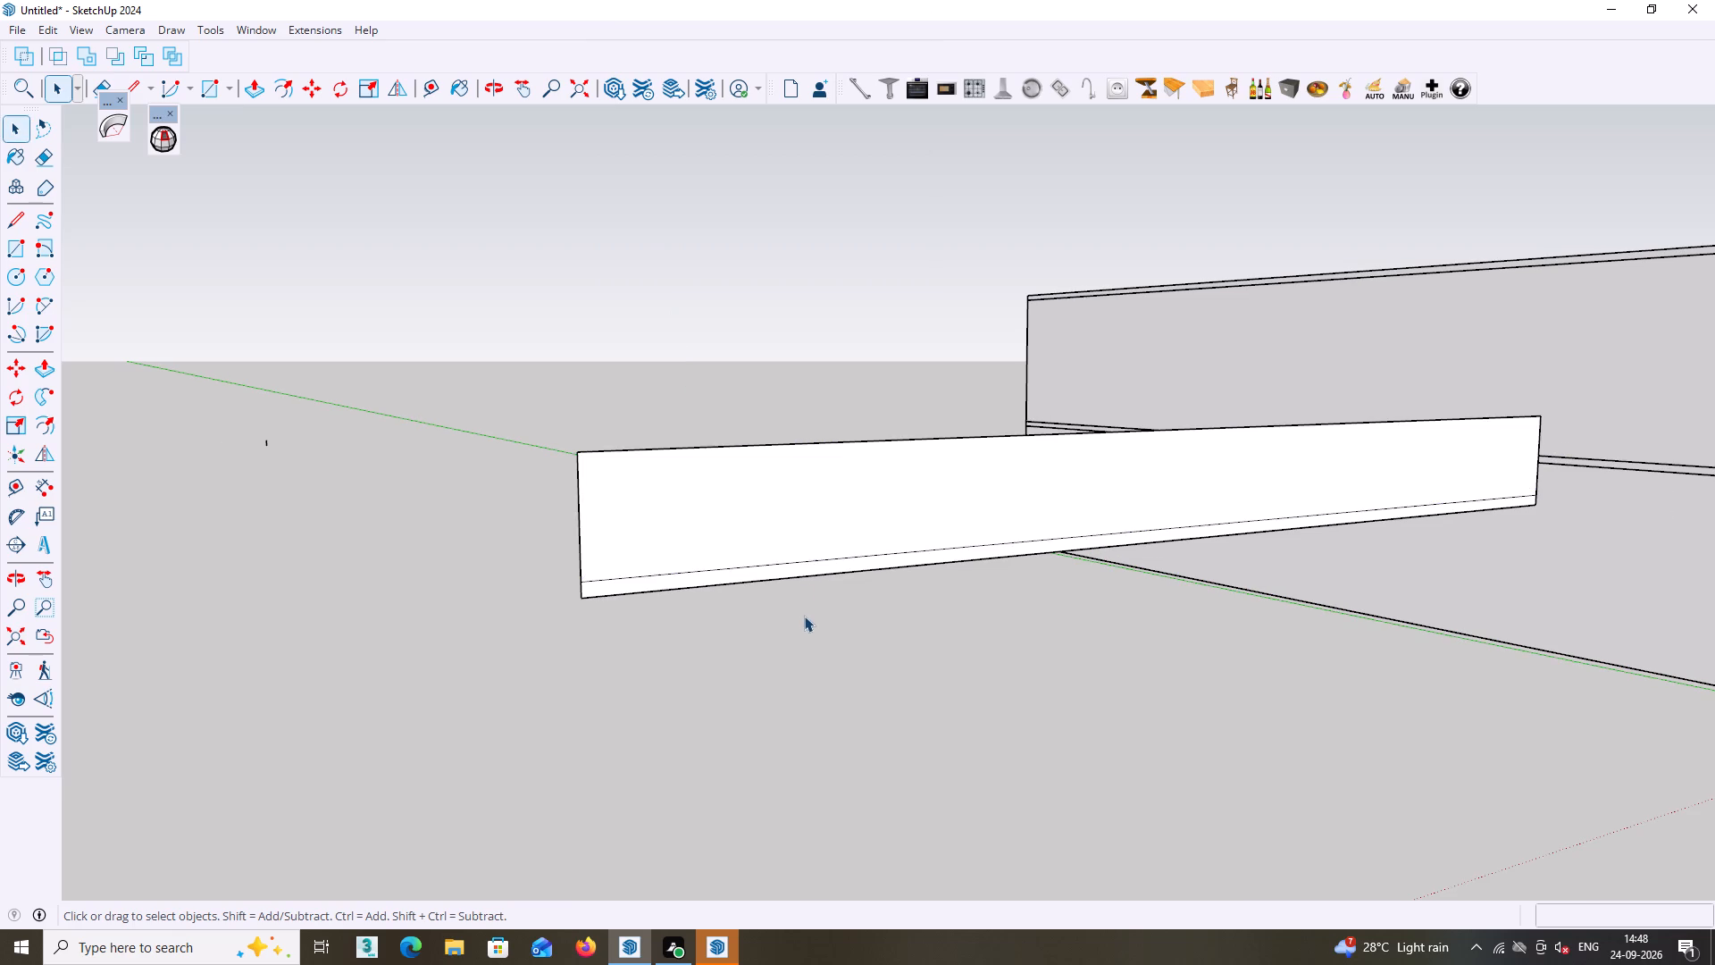
# Push/Pull the band's large side face outward by 4.5 inches.
pyautogui.moveTo(804, 616); pyautogui.dragTo(1239, 610, button='middle')
pyautogui.moveTo(861, 655); pyautogui.dragTo(535, 609, button='middle')
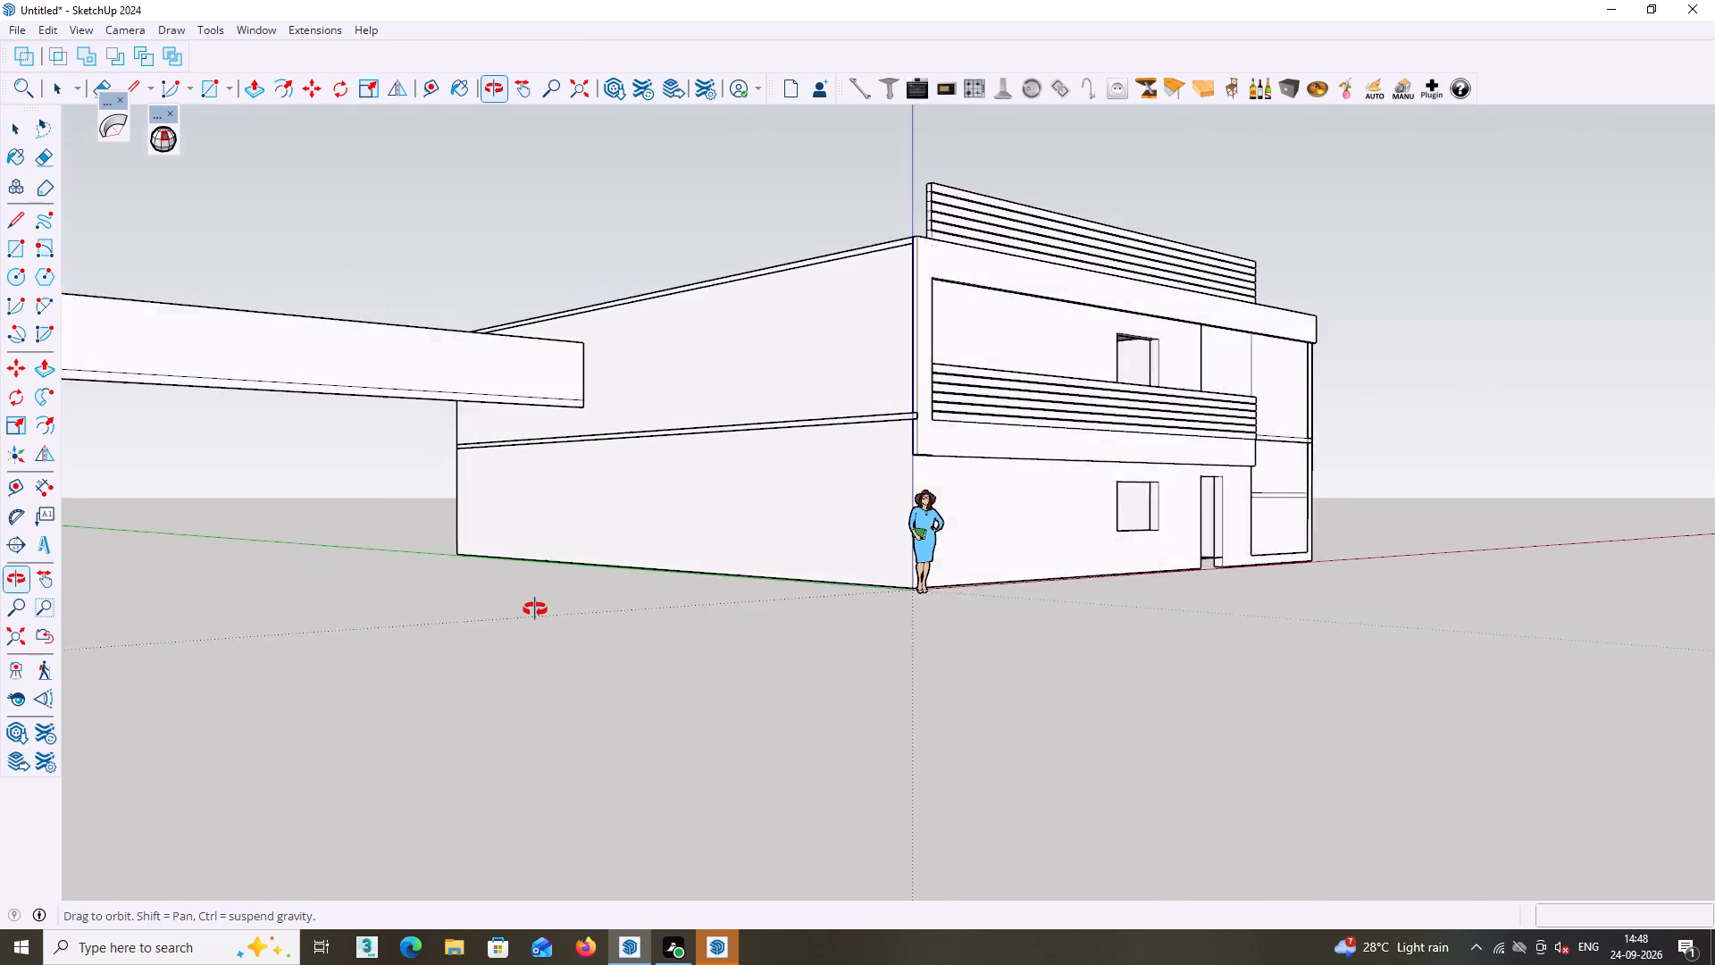
pyautogui.moveTo(535, 609); pyautogui.dragTo(543, 677, button='middle')
pyautogui.press('p')
pyautogui.click(442, 485)
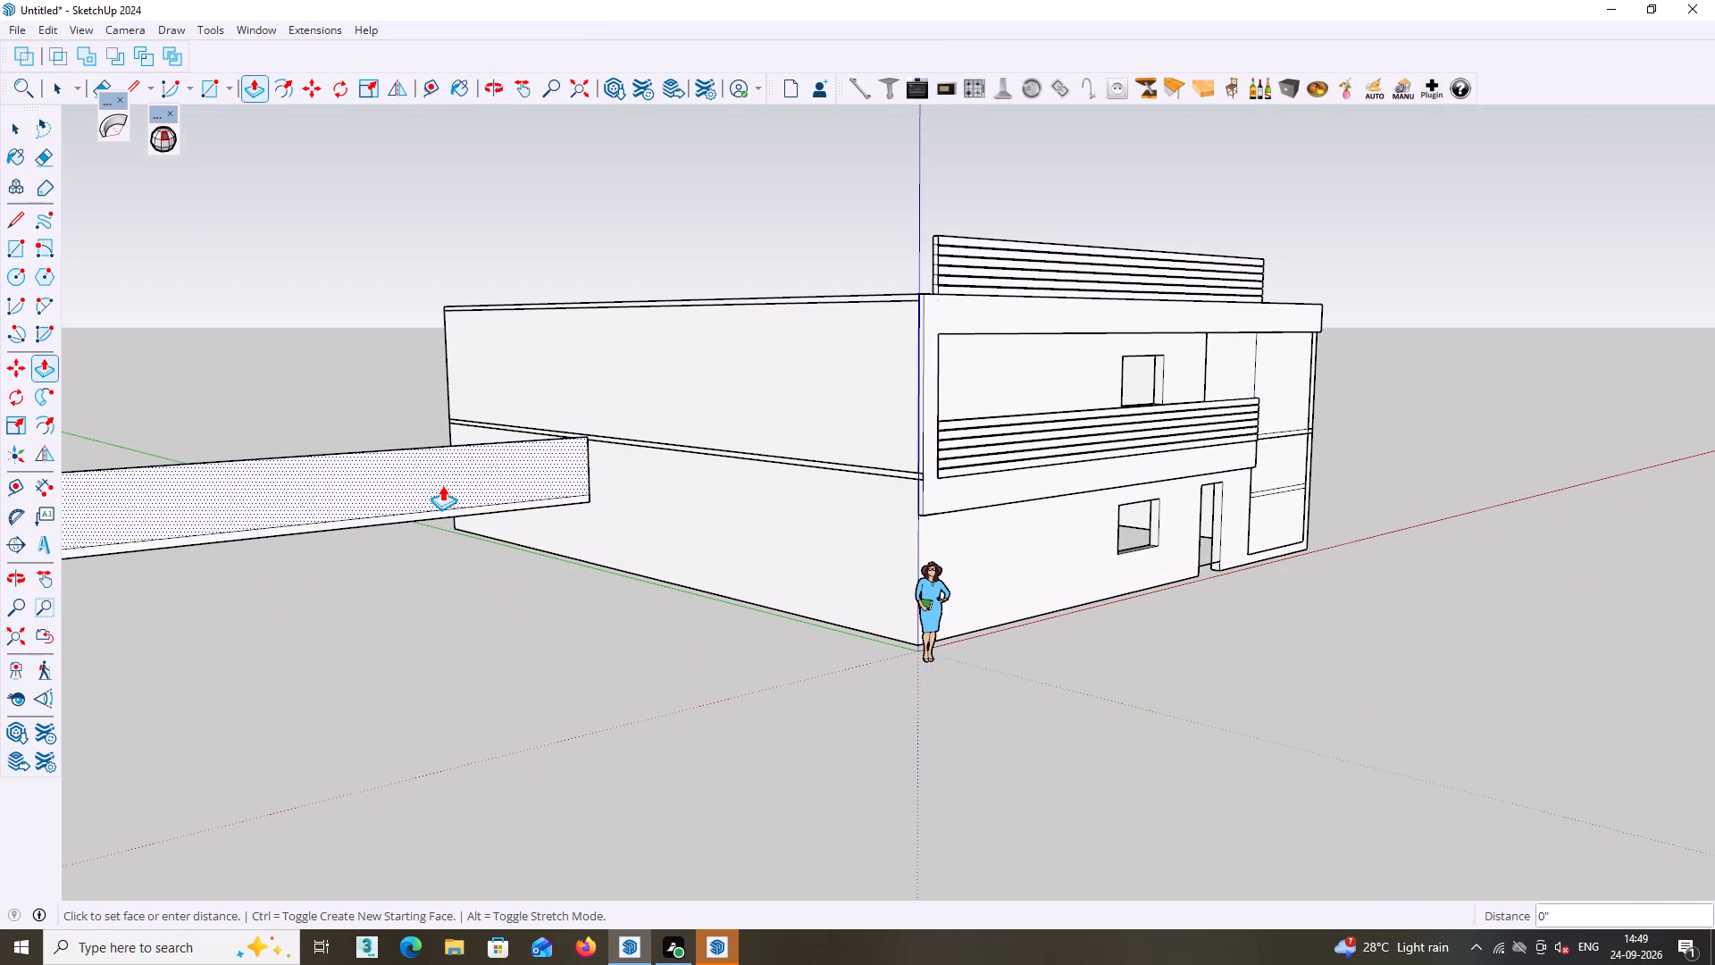
pyautogui.write('4.5')
pyautogui.press('Return')
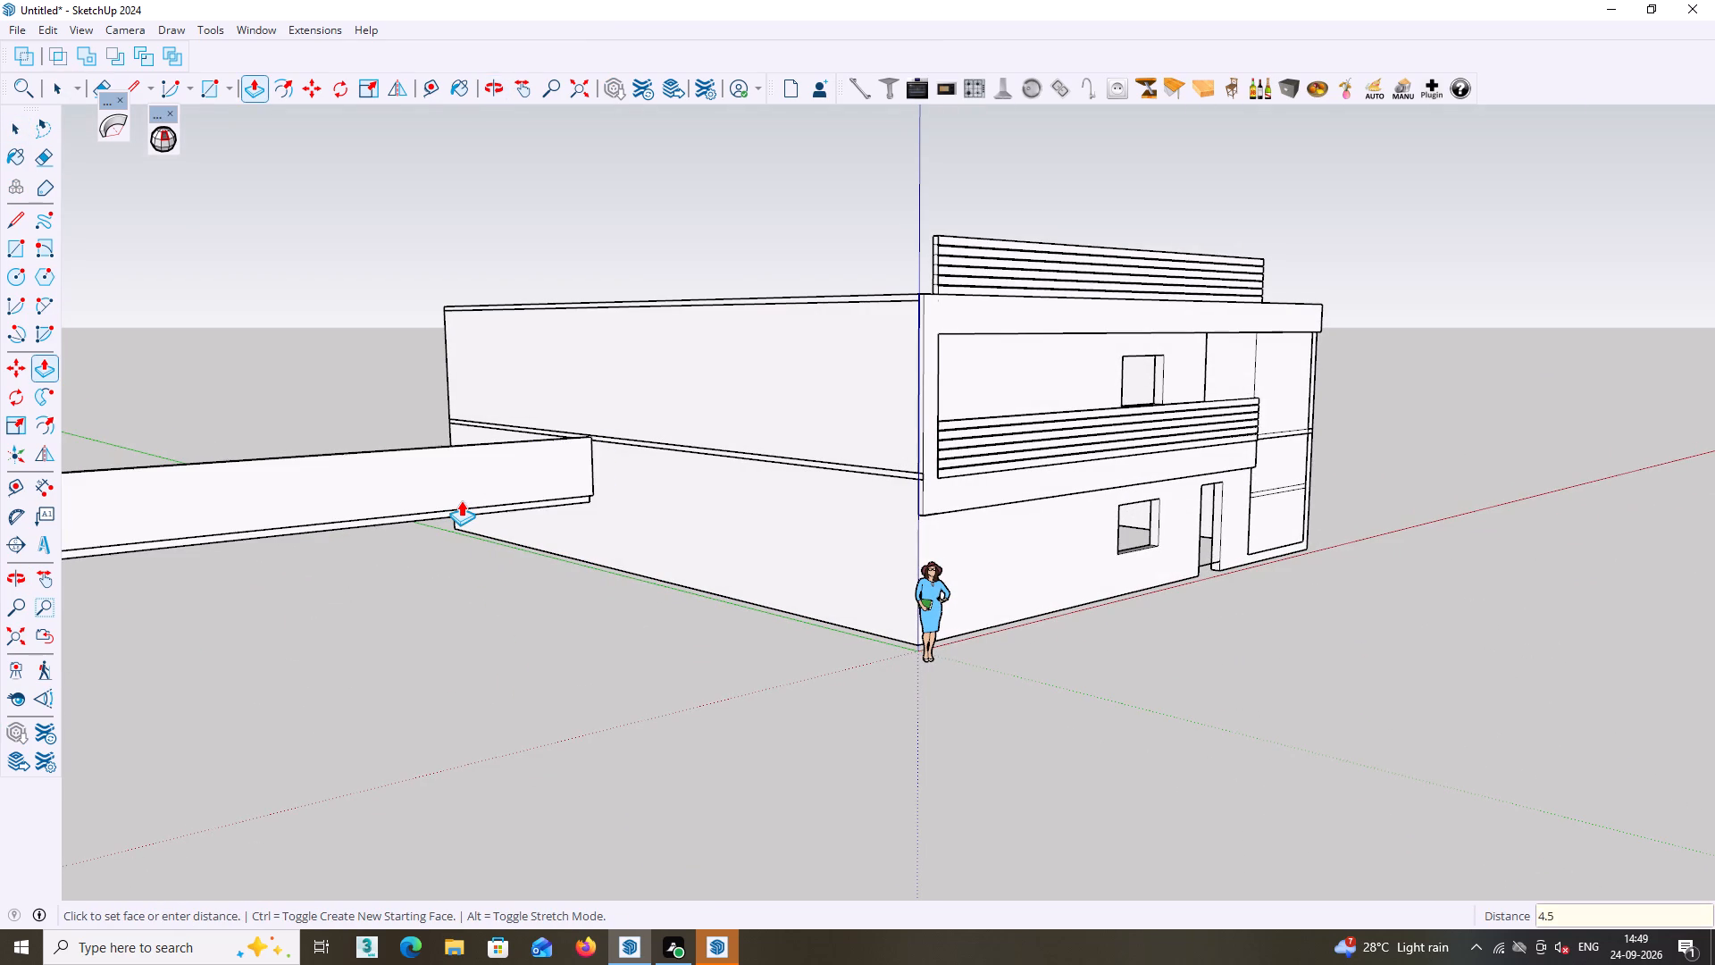
# Repeat the same Push/Pull distance on the band's narrow lower strip.
pyautogui.scroll(-4, 482, 572)
pyautogui.moveTo(507, 508); pyautogui.dragTo(566, 595, button='middle')
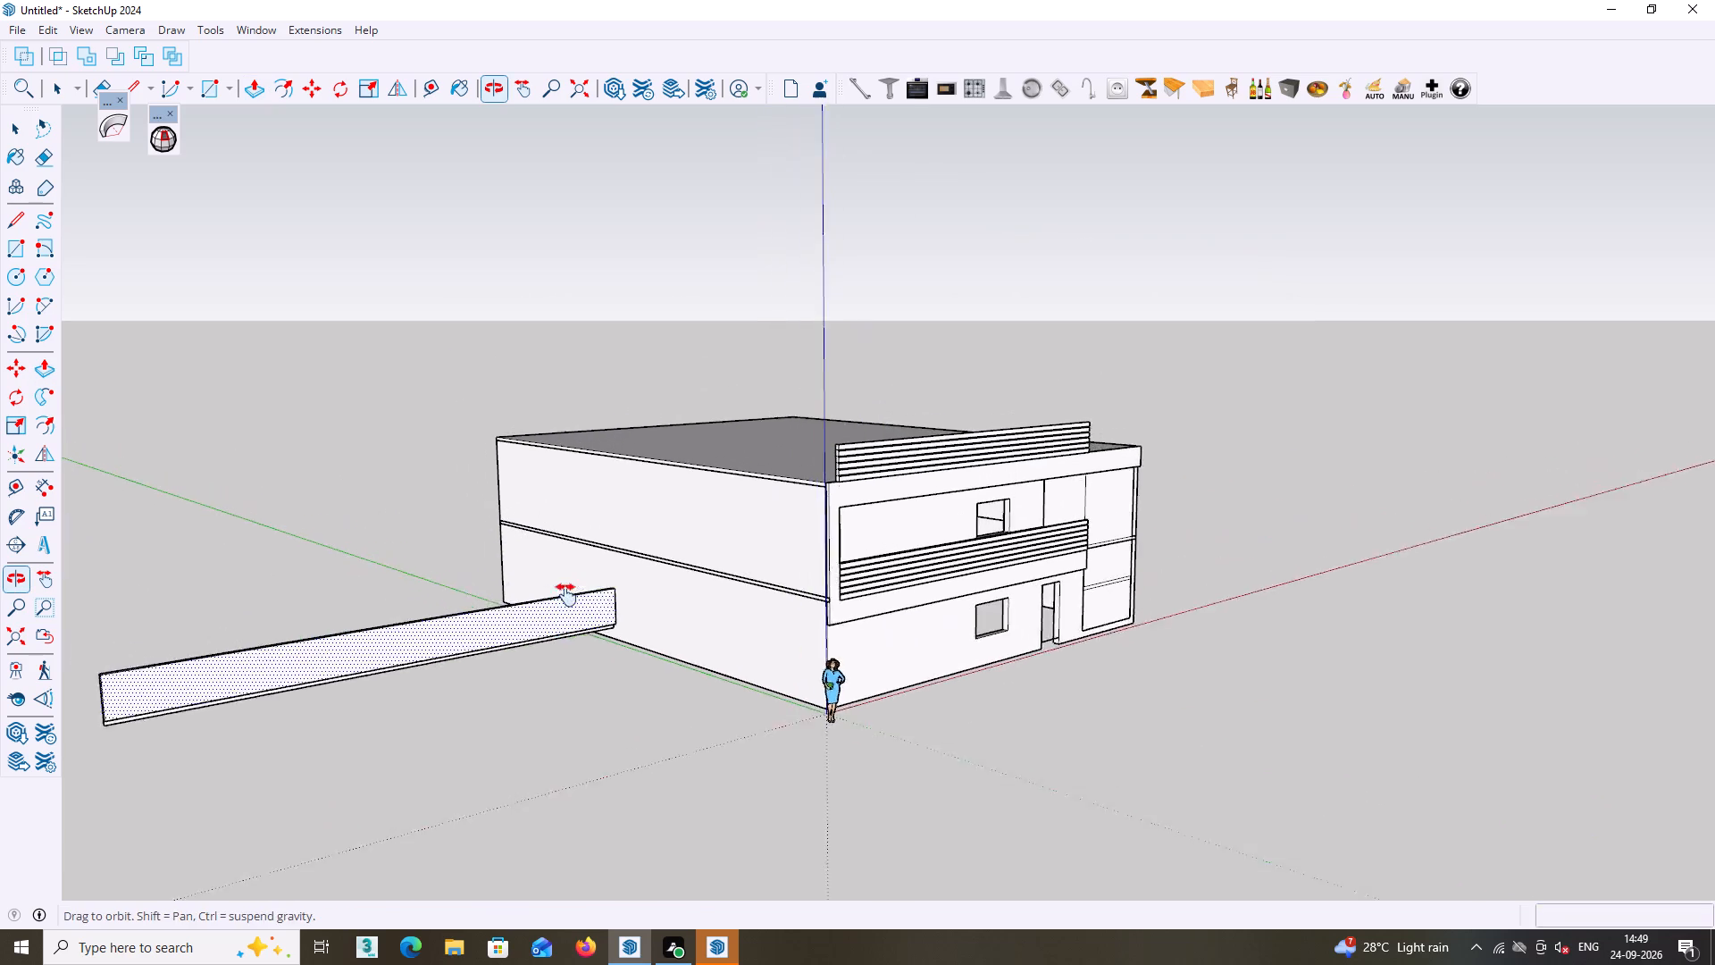
pyautogui.moveTo(566, 595); pyautogui.dragTo(566, 592, button='middle')
pyautogui.keyDown('shift'); pyautogui.moveTo(566, 592); pyautogui.dragTo(844, 474, button='middle'); pyautogui.keyUp('shift')
pyautogui.moveTo(500, 567); pyautogui.dragTo(534, 634, button='middle')
pyautogui.scroll(-1, 535, 634)
pyautogui.scroll(7, 758, 622)
pyautogui.moveTo(688, 642); pyautogui.dragTo(635, 577, button='middle')
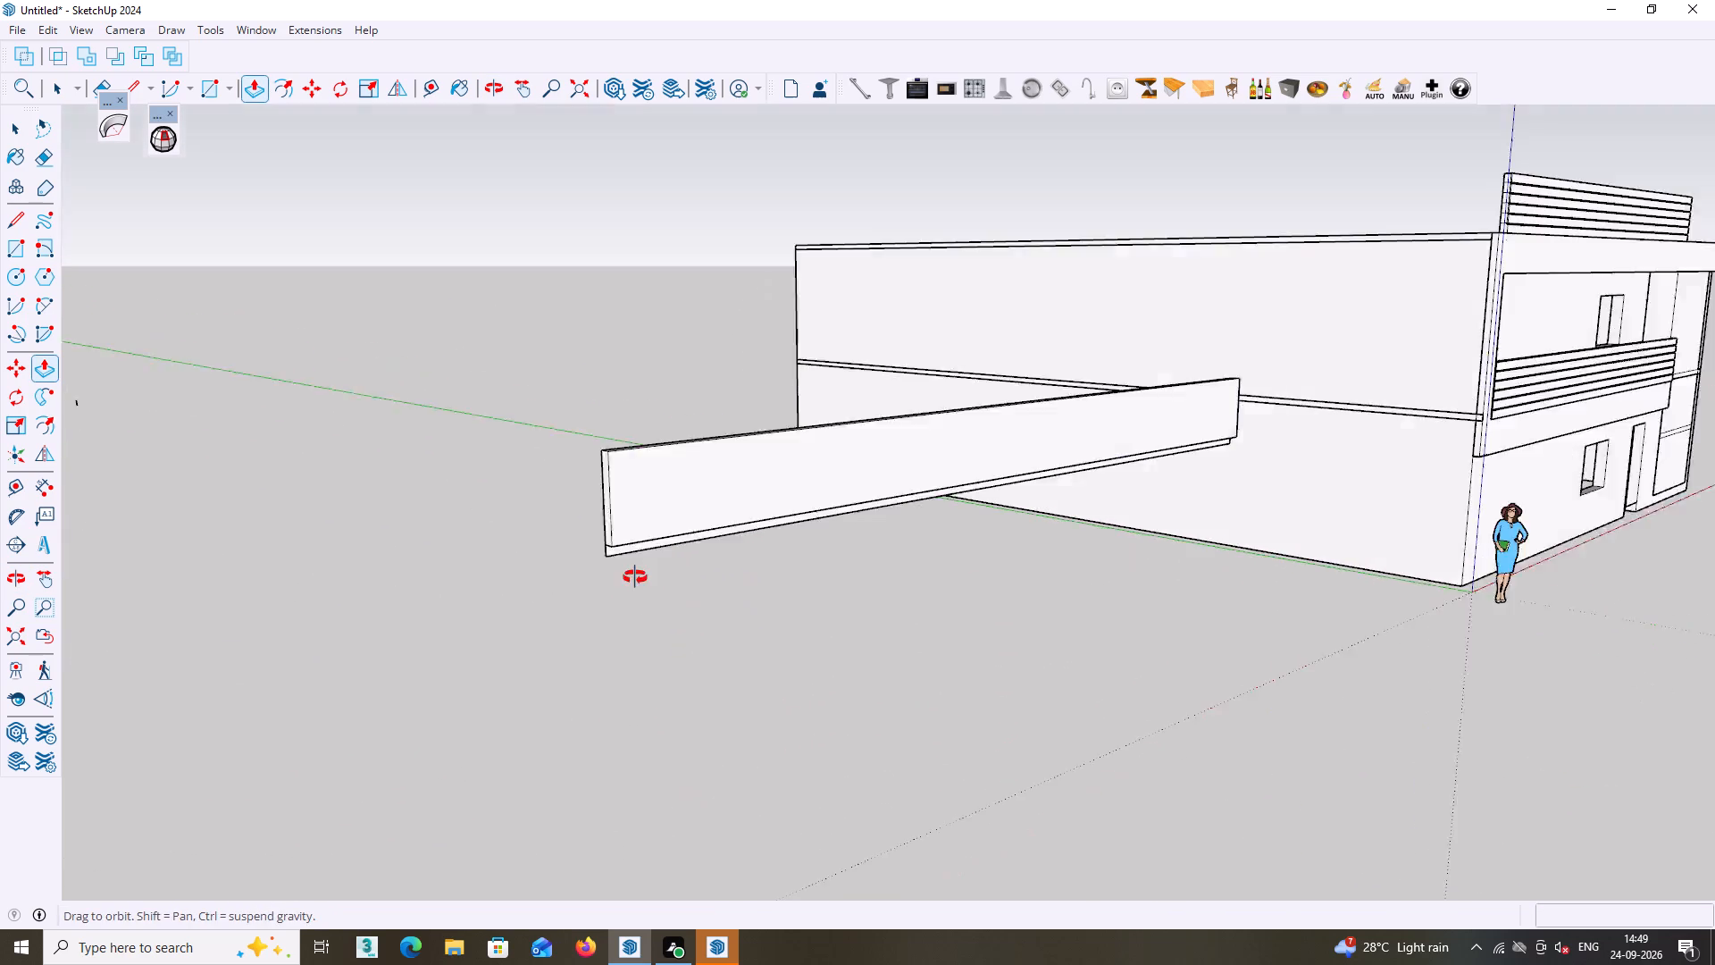
pyautogui.moveTo(635, 577); pyautogui.dragTo(632, 573, button='middle')
pyautogui.scroll(5, 639, 561)
pyautogui.doubleClick(505, 319)
pyautogui.scroll(-1, 505, 355)
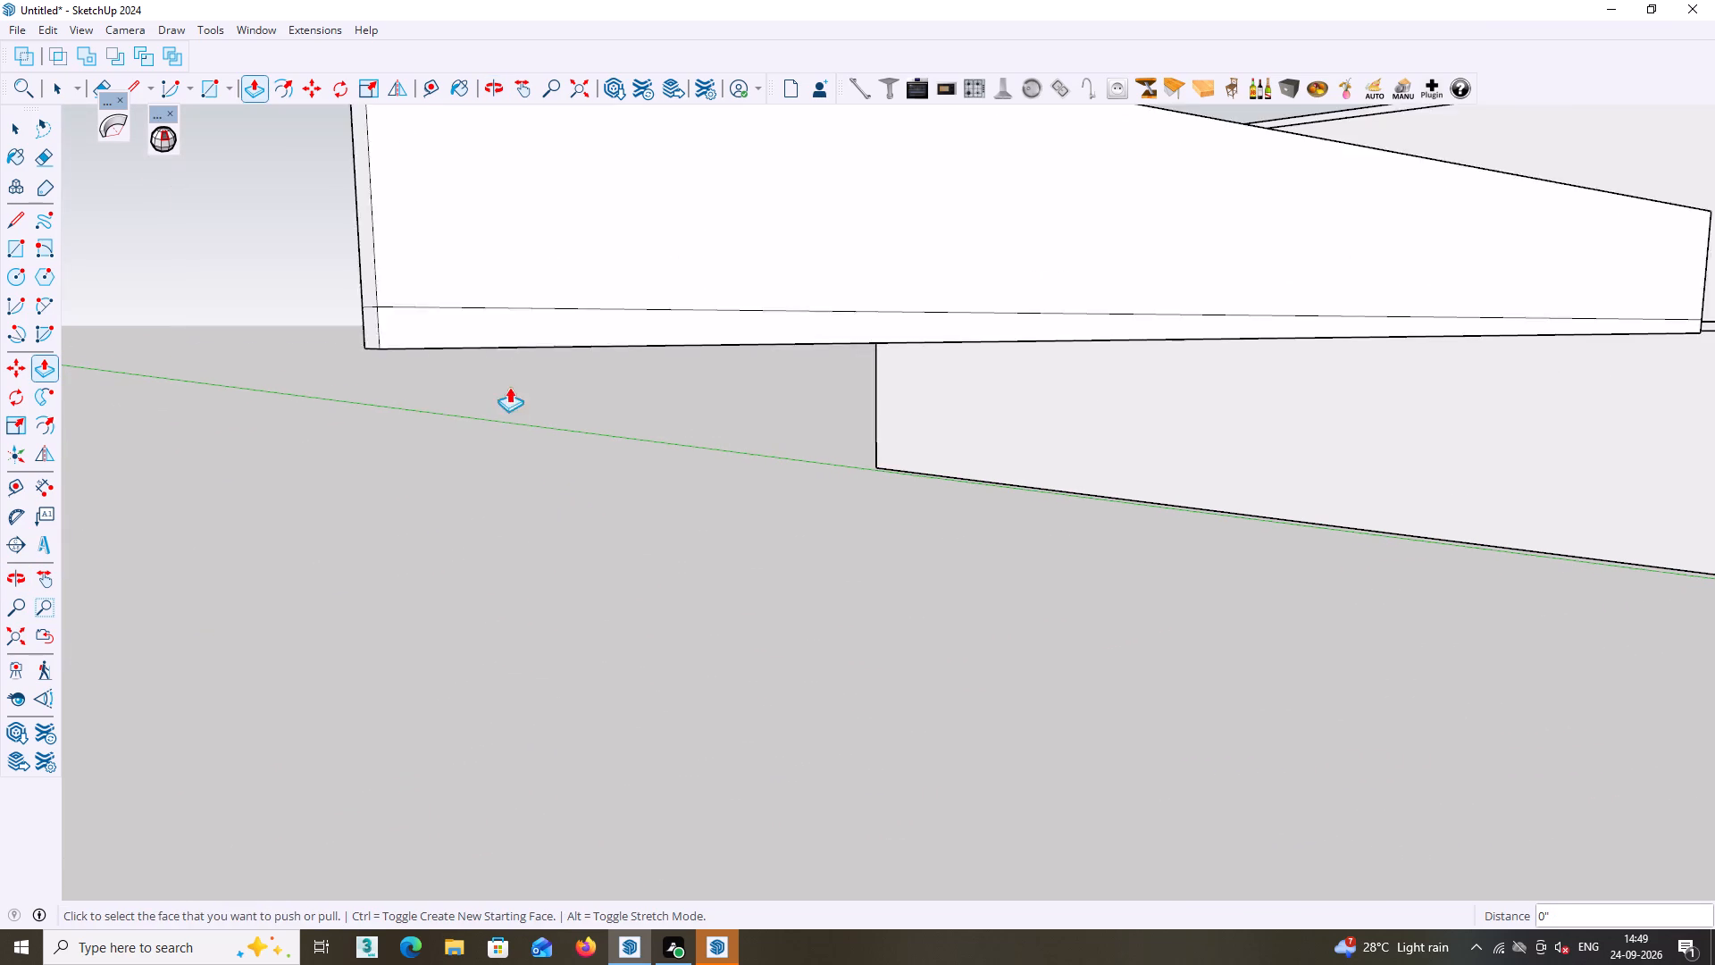
pyautogui.scroll(-1, 509, 387)
pyautogui.press('space')
# Examine the house's side wall, the roof corner by the louvred parapet, and the thickened band from several angles.
pyautogui.moveTo(508, 502); pyautogui.dragTo(530, 566, button='middle')
pyautogui.scroll(-3, 508, 511)
pyautogui.moveTo(637, 645); pyautogui.dragTo(887, 725, button='middle')
pyautogui.scroll(-4, 882, 724)
pyautogui.keyDown('shift'); pyautogui.moveTo(828, 772); pyautogui.dragTo(573, 727, button='middle'); pyautogui.keyUp('shift')
pyautogui.moveTo(627, 727); pyautogui.dragTo(884, 726, button='middle')
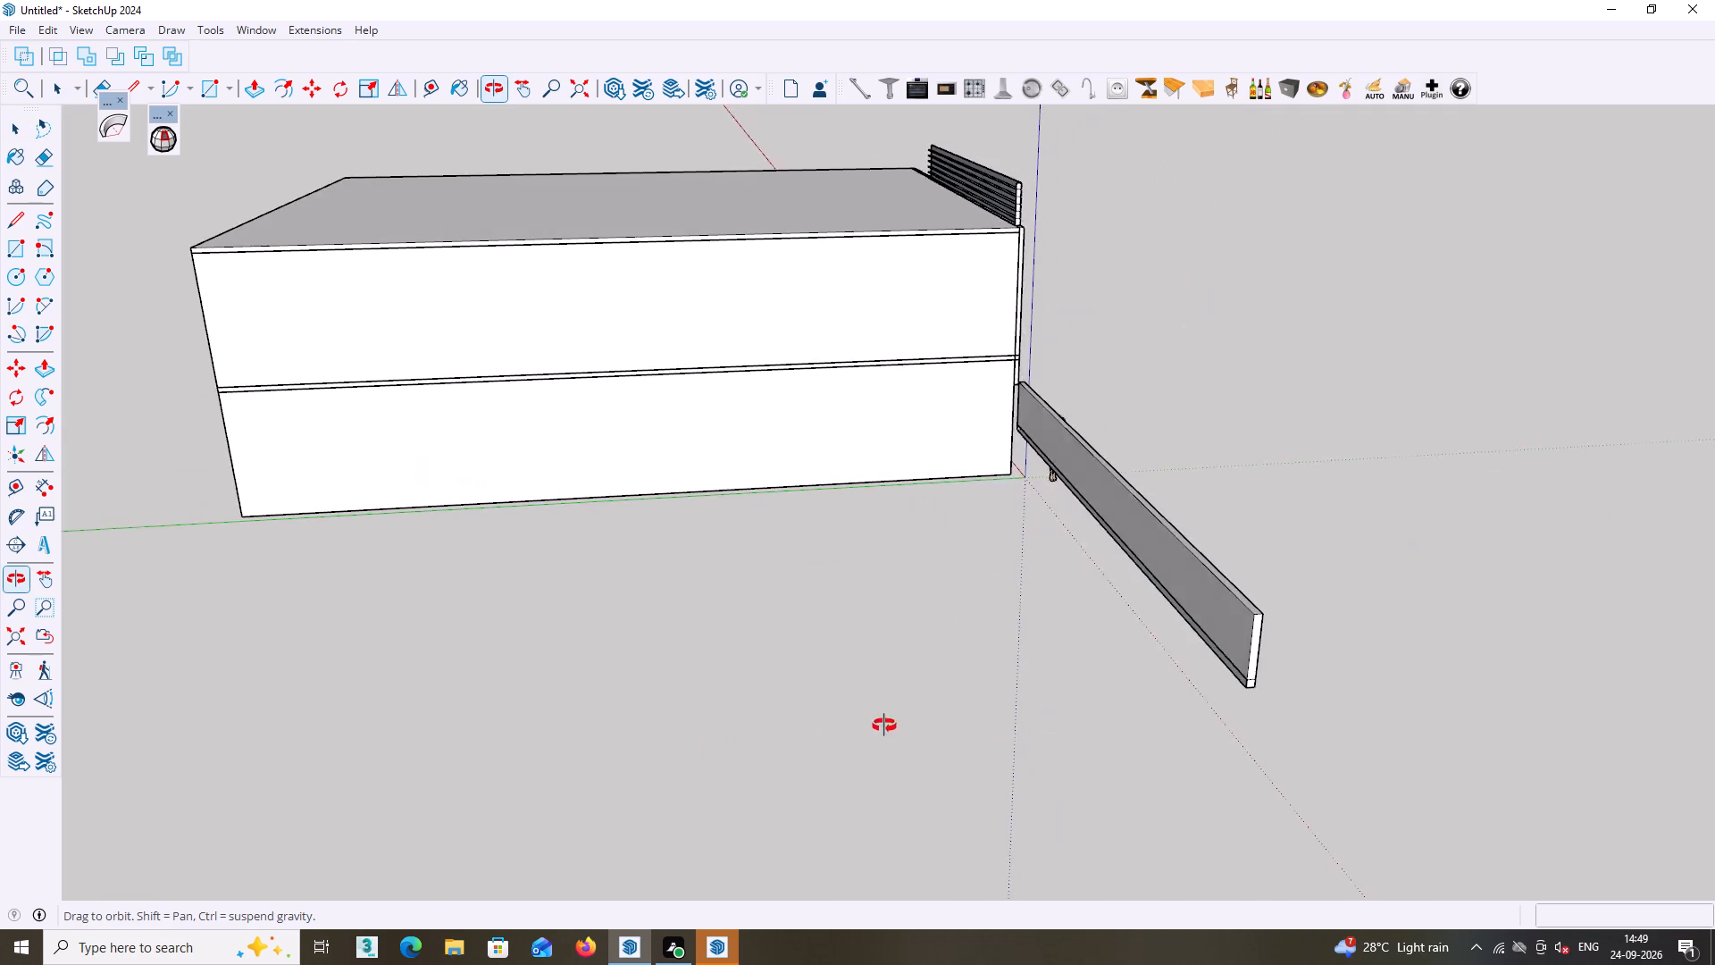
pyautogui.moveTo(884, 726); pyautogui.dragTo(791, 743, button='middle')
pyautogui.moveTo(766, 656); pyautogui.dragTo(807, 809, button='middle')
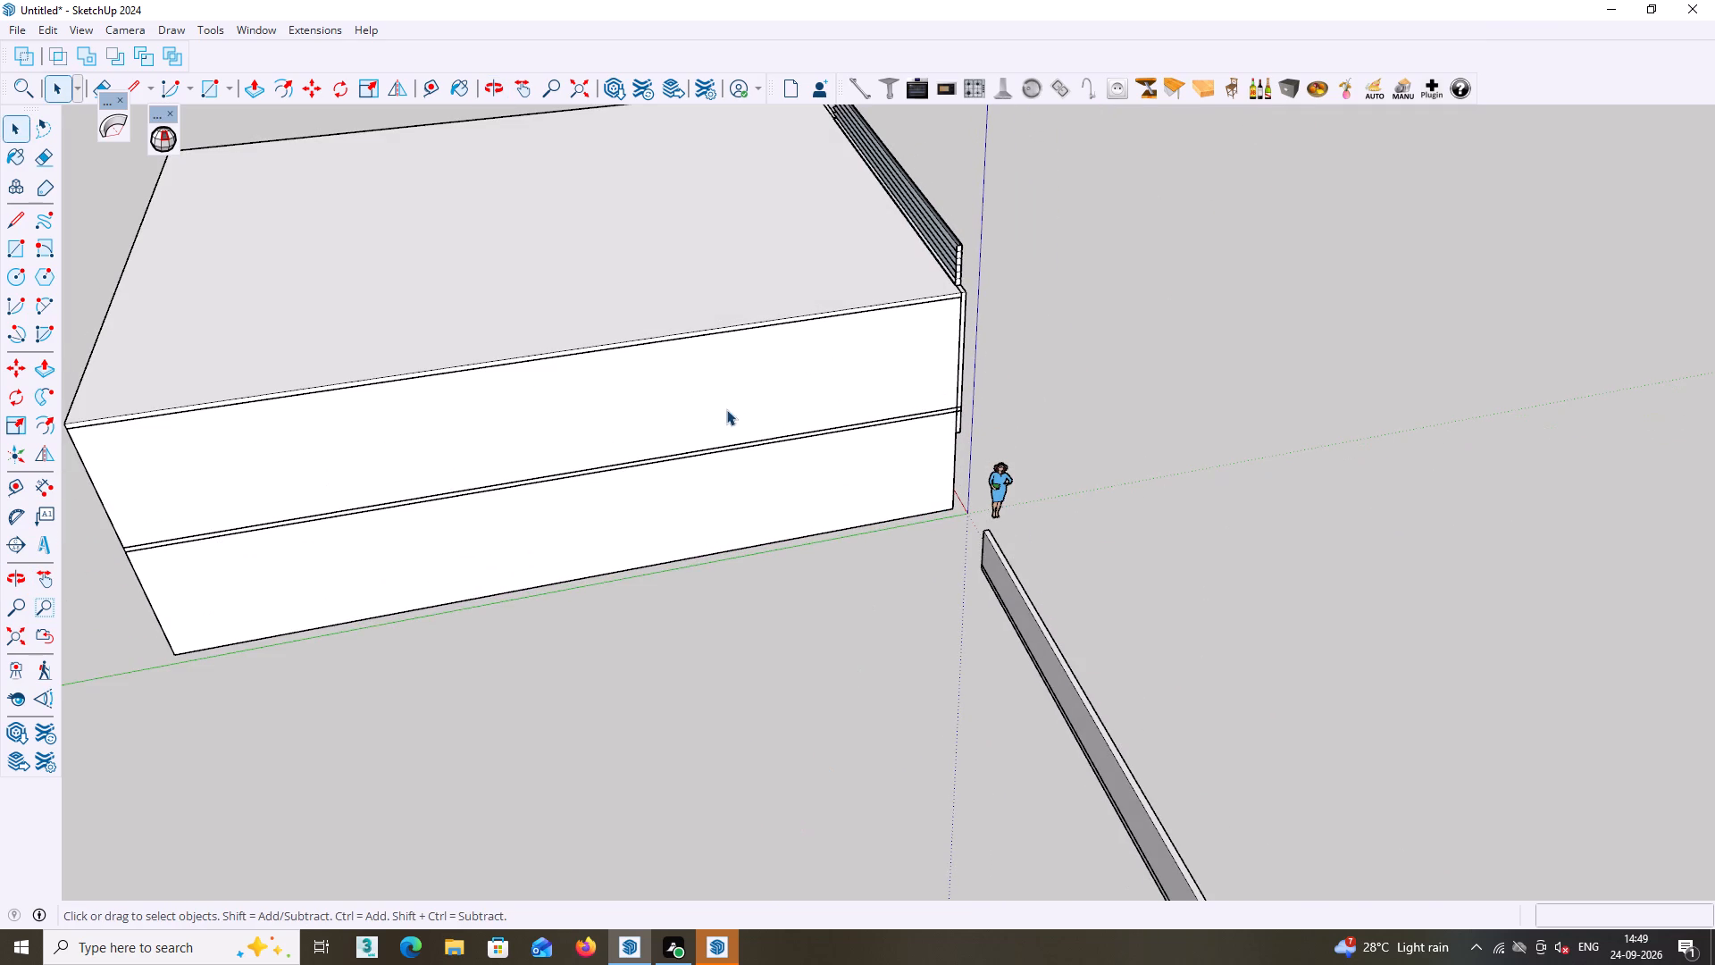
pyautogui.moveTo(997, 227); pyautogui.dragTo(1299, 128, button='middle')
pyautogui.moveTo(952, 168); pyautogui.dragTo(1109, 123, button='middle')
pyautogui.scroll(6, 904, 188)
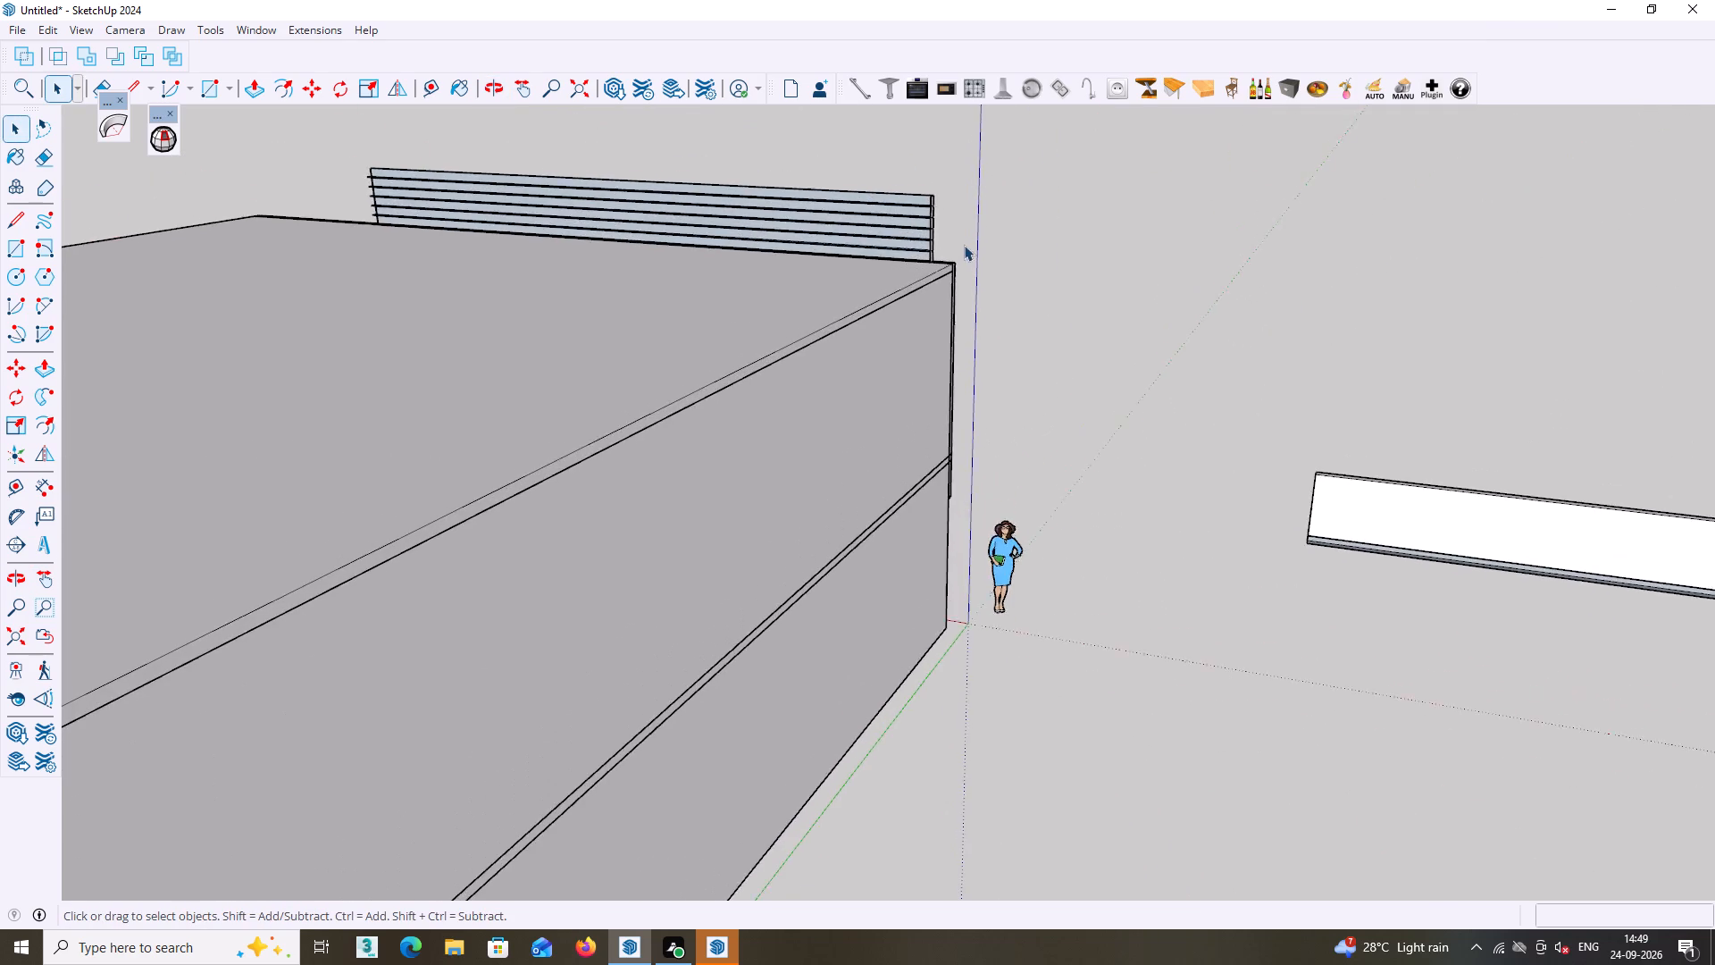
pyautogui.scroll(7, 964, 245)
pyautogui.scroll(-6, 904, 254)
pyautogui.keyDown('shift'); pyautogui.moveTo(1066, 446); pyautogui.dragTo(1070, 442, button='middle'); pyautogui.keyUp('shift')
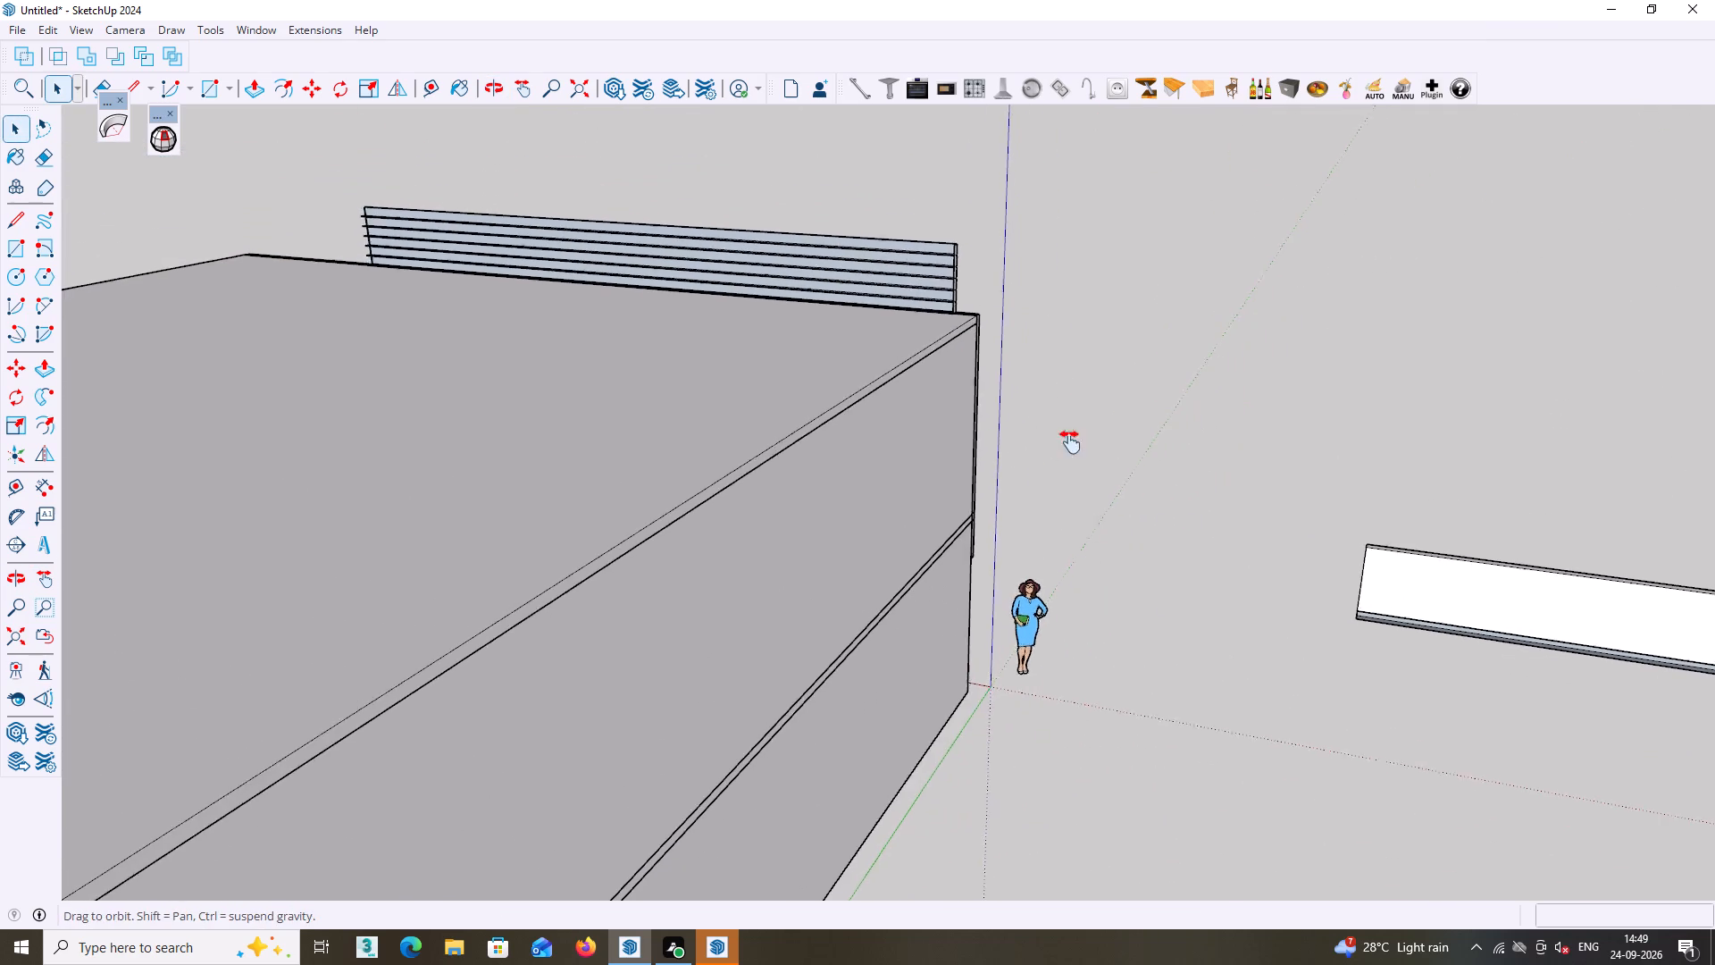
pyautogui.keyDown('shift'); pyautogui.moveTo(1070, 442); pyautogui.dragTo(745, 400, button='middle'); pyautogui.keyUp('shift')
pyautogui.moveTo(757, 414); pyautogui.dragTo(772, 432, button='middle')
pyautogui.scroll(-9, 758, 421)
# Draw a rectangle closing the open lower strip on the band's back, from its upper corner near the house to the opposite bottom corner.
pyautogui.moveTo(1127, 537); pyautogui.dragTo(980, 497, button='middle')
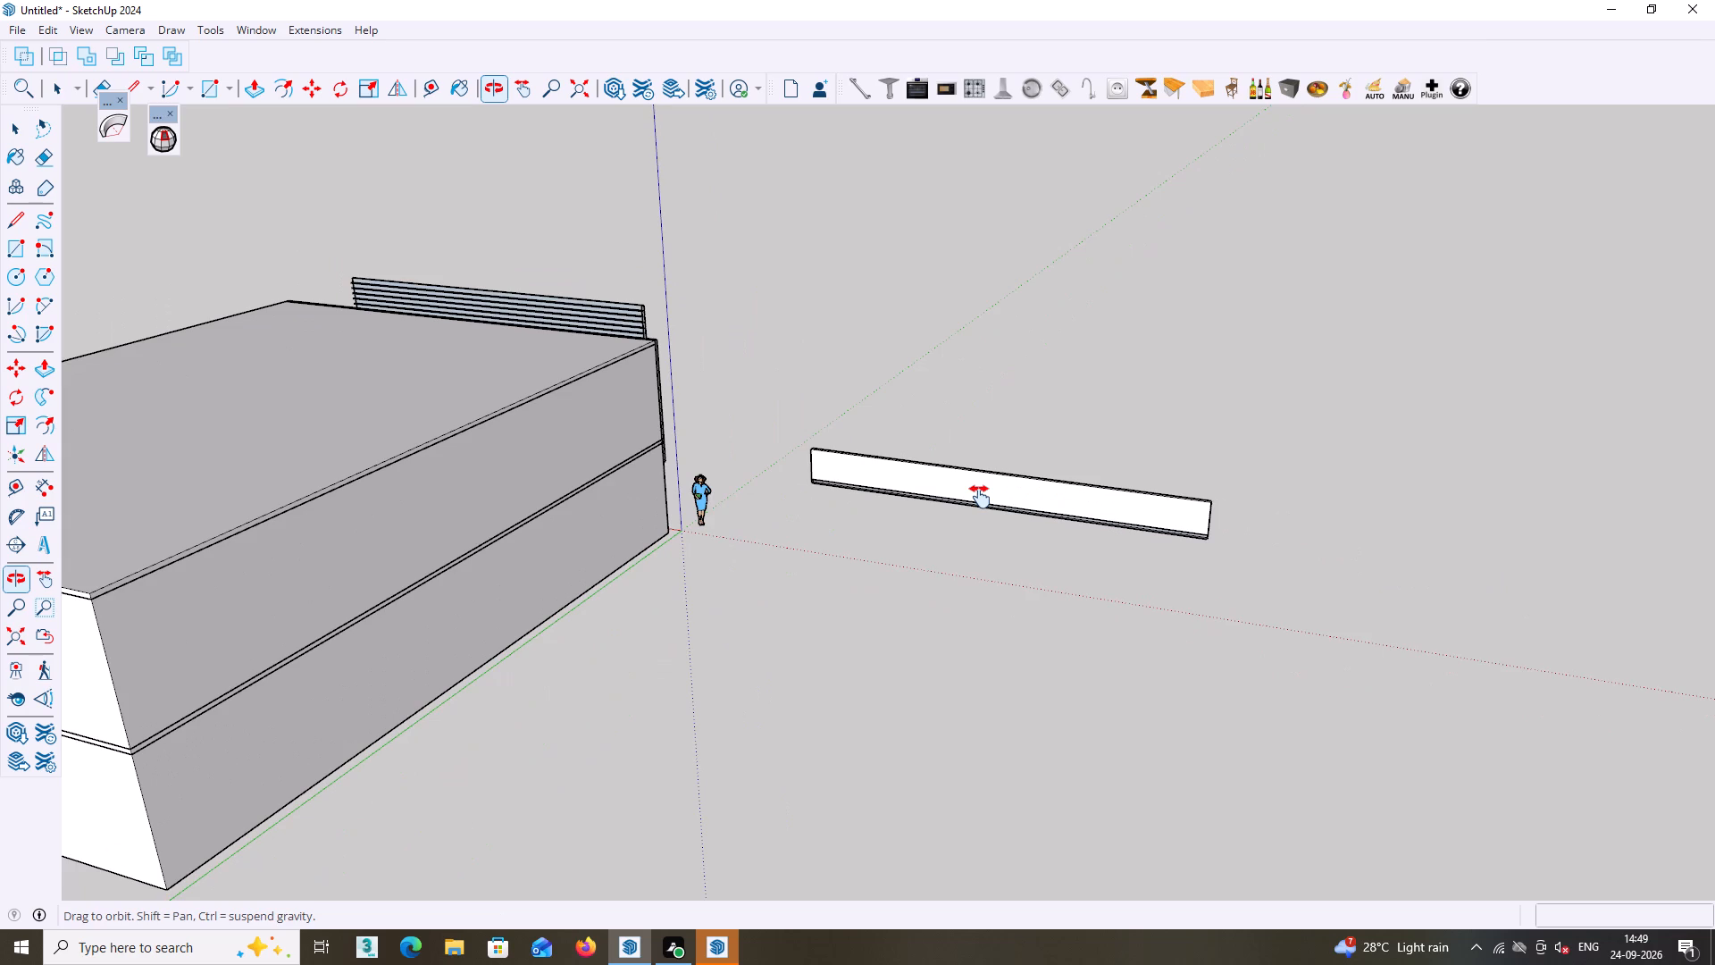
pyautogui.moveTo(980, 497); pyautogui.dragTo(936, 495, button='middle')
pyautogui.moveTo(1049, 500); pyautogui.dragTo(1045, 580, button='middle')
pyautogui.scroll(5, 1033, 538)
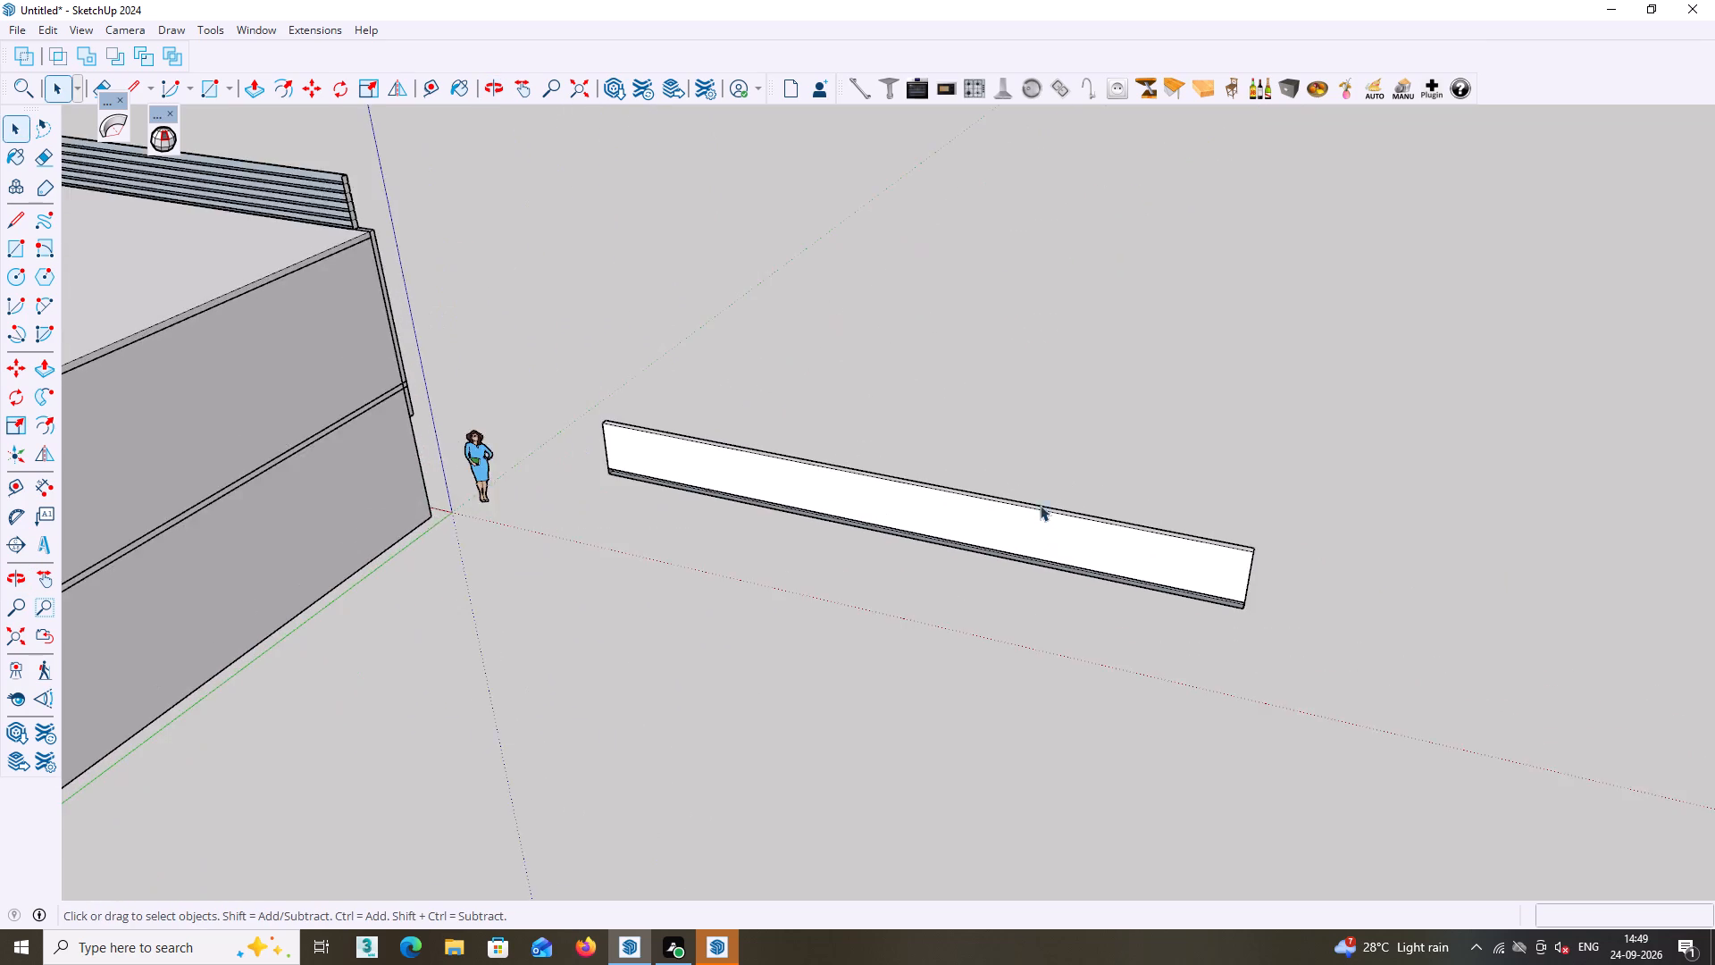
pyautogui.scroll(20, 1040, 505)
pyautogui.moveTo(1308, 583); pyautogui.dragTo(980, 363, button='middle')
pyautogui.press('r')
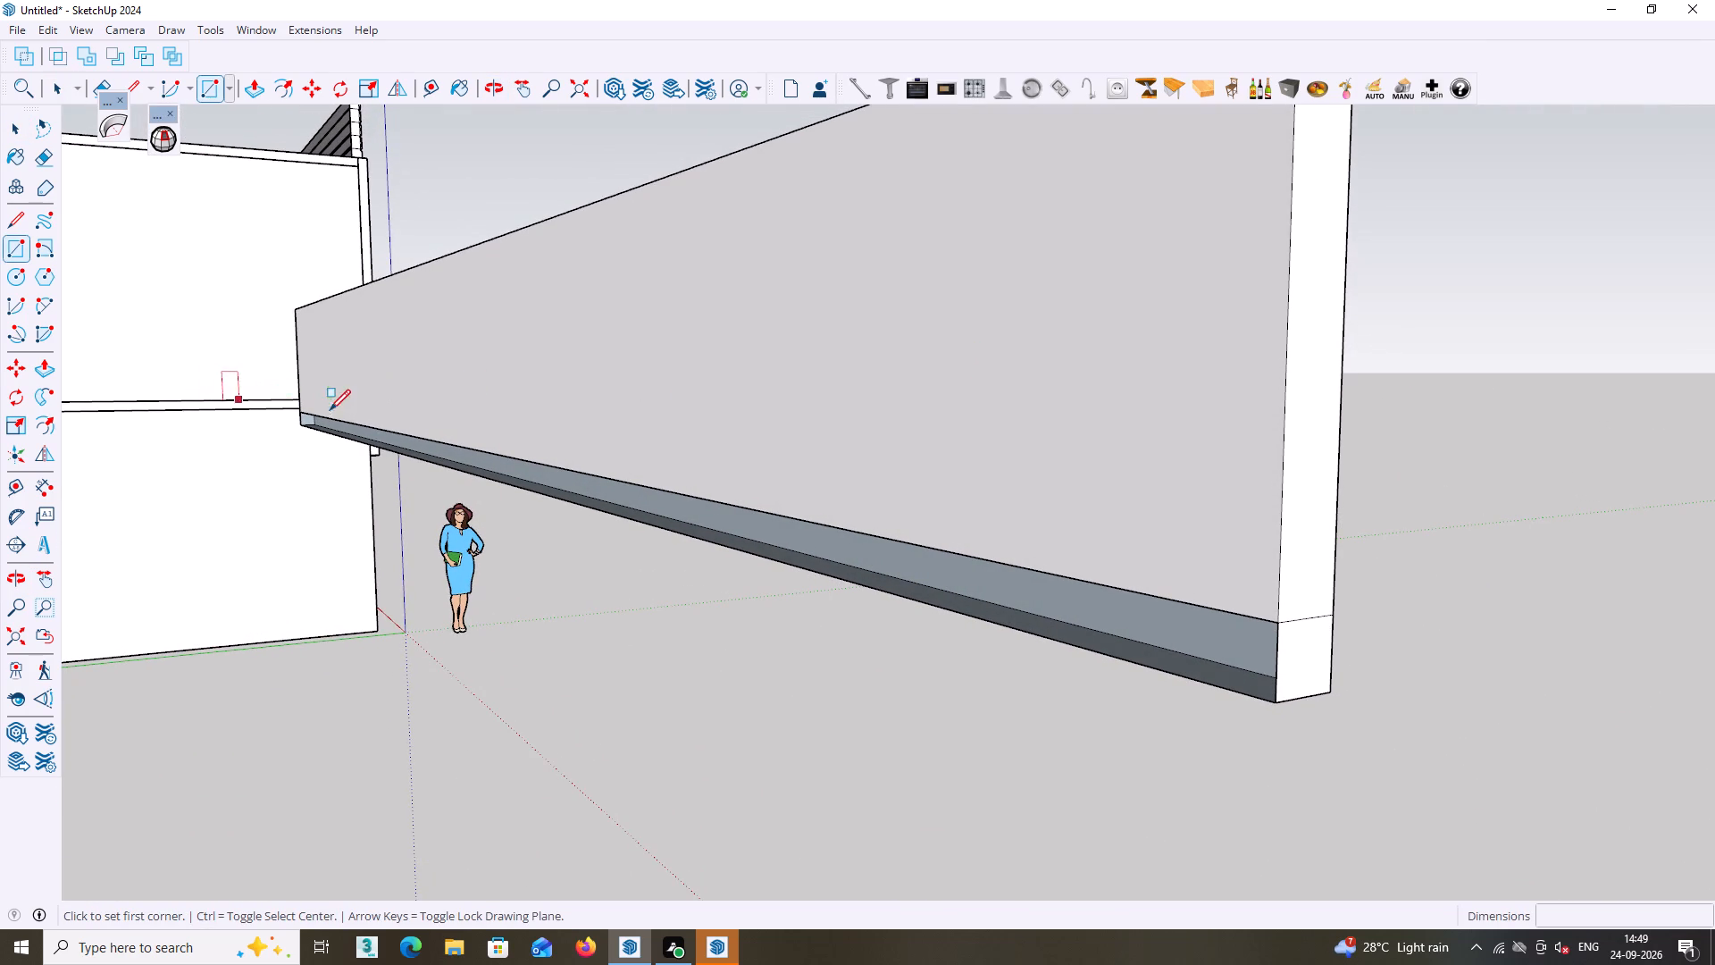
pyautogui.click(298, 414)
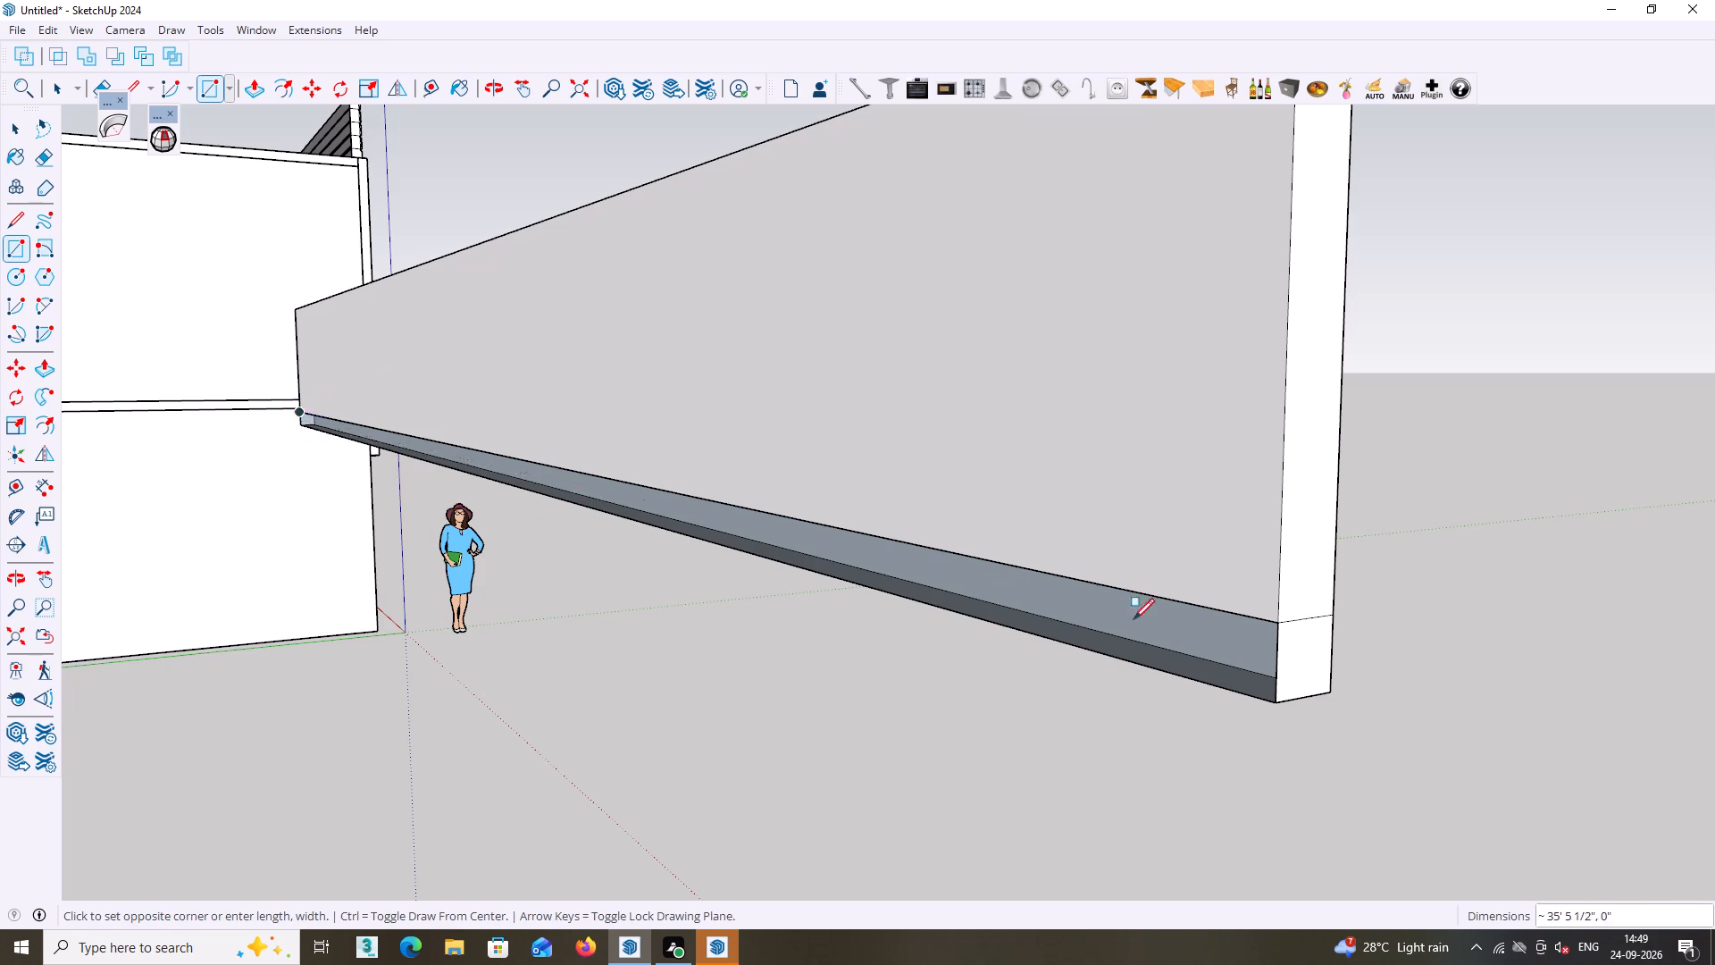
pyautogui.click(1277, 702)
pyautogui.moveTo(1277, 702); pyautogui.dragTo(1261, 698, button='middle')
pyautogui.press('space')
# Make a group from all of the thickened band's connected faces and edges.
pyautogui.moveTo(1436, 643); pyautogui.dragTo(1361, 650, button='middle')
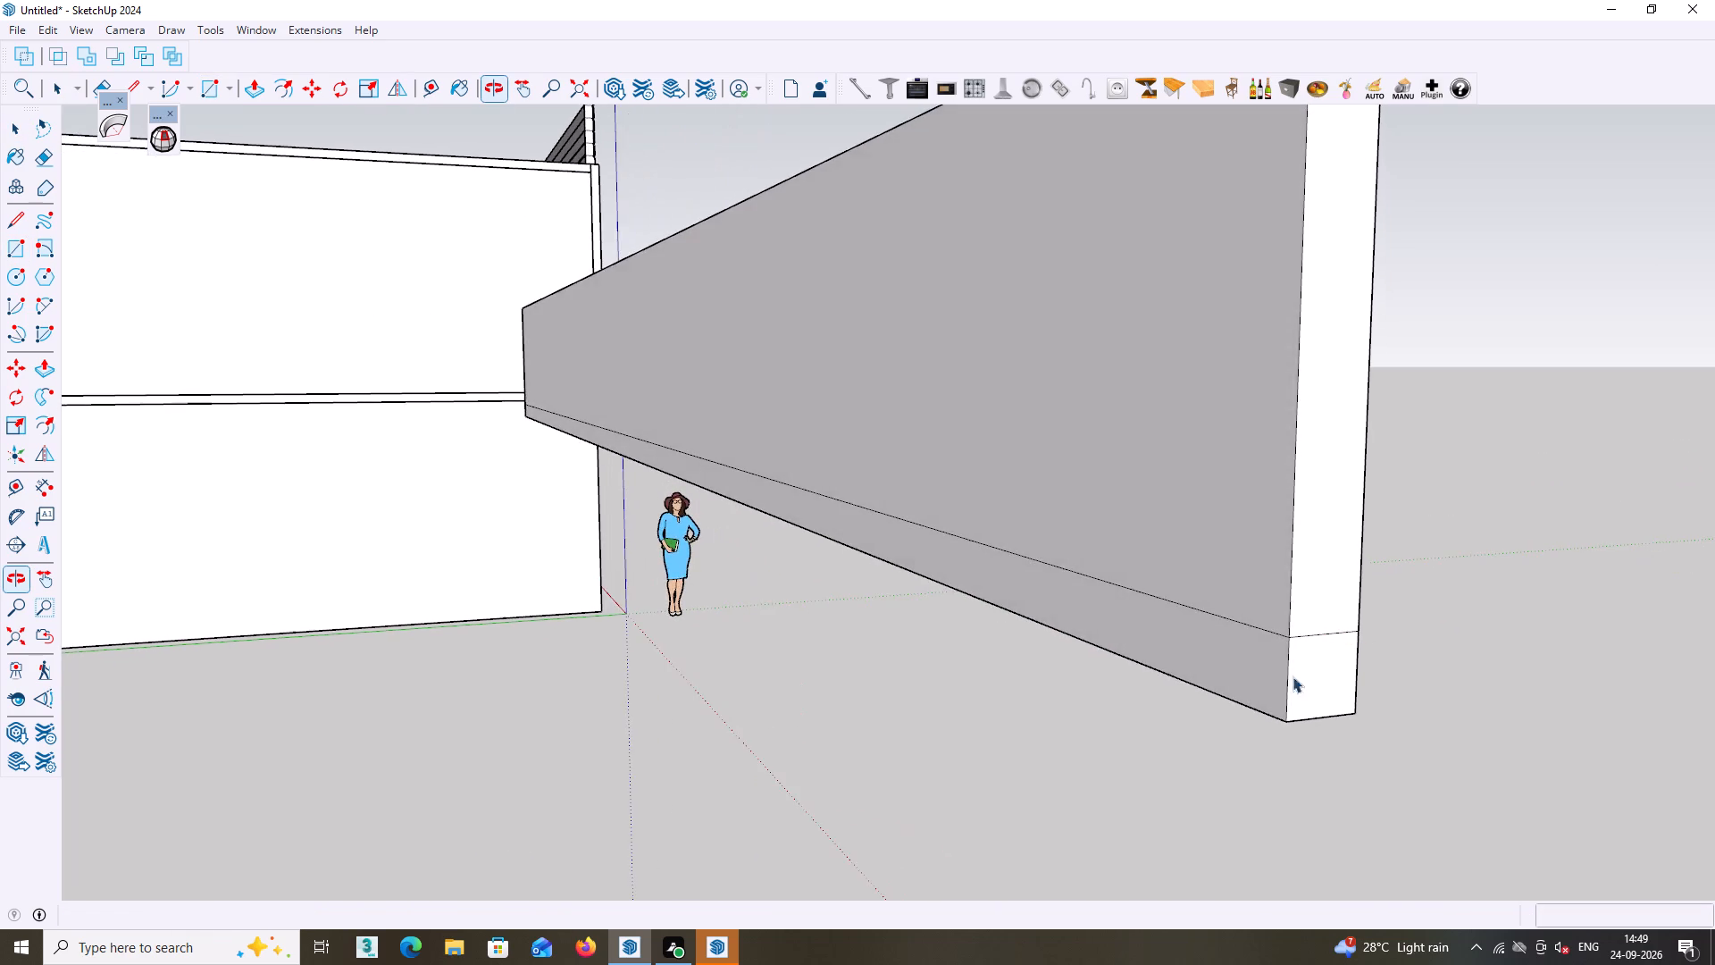
pyautogui.scroll(-3, 977, 784)
pyautogui.tripleClick(1006, 698)
pyautogui.click(1007, 698)
pyautogui.rightClick(1009, 691)
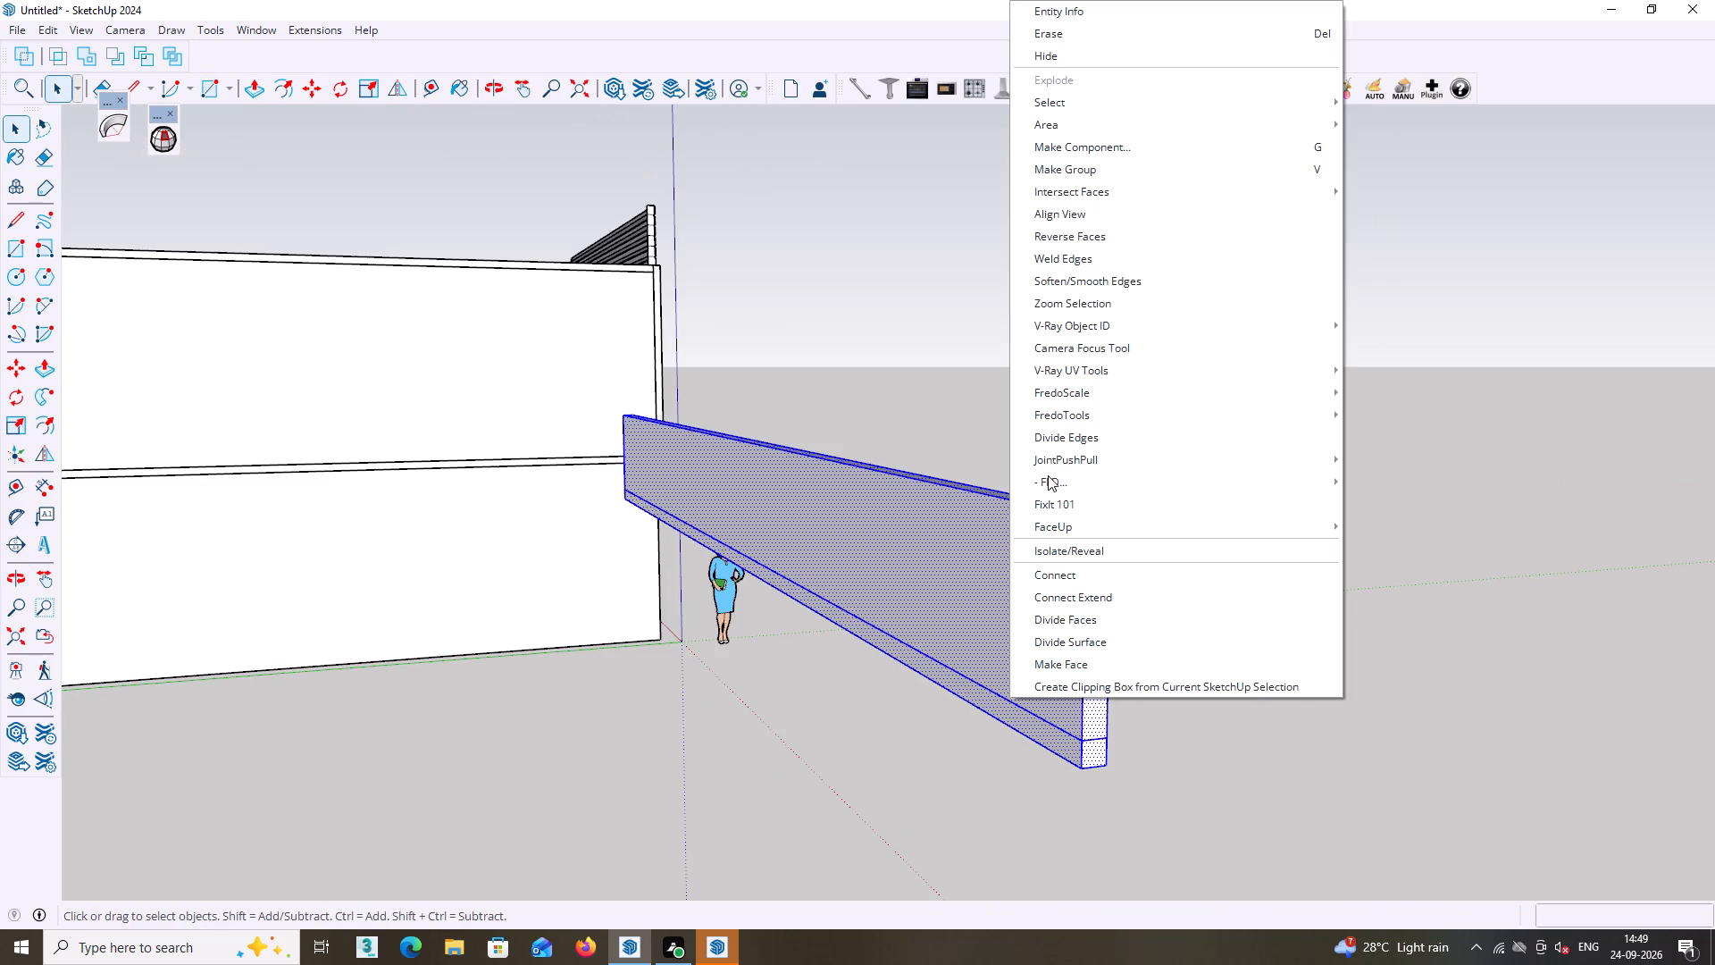
pyautogui.click(1051, 172)
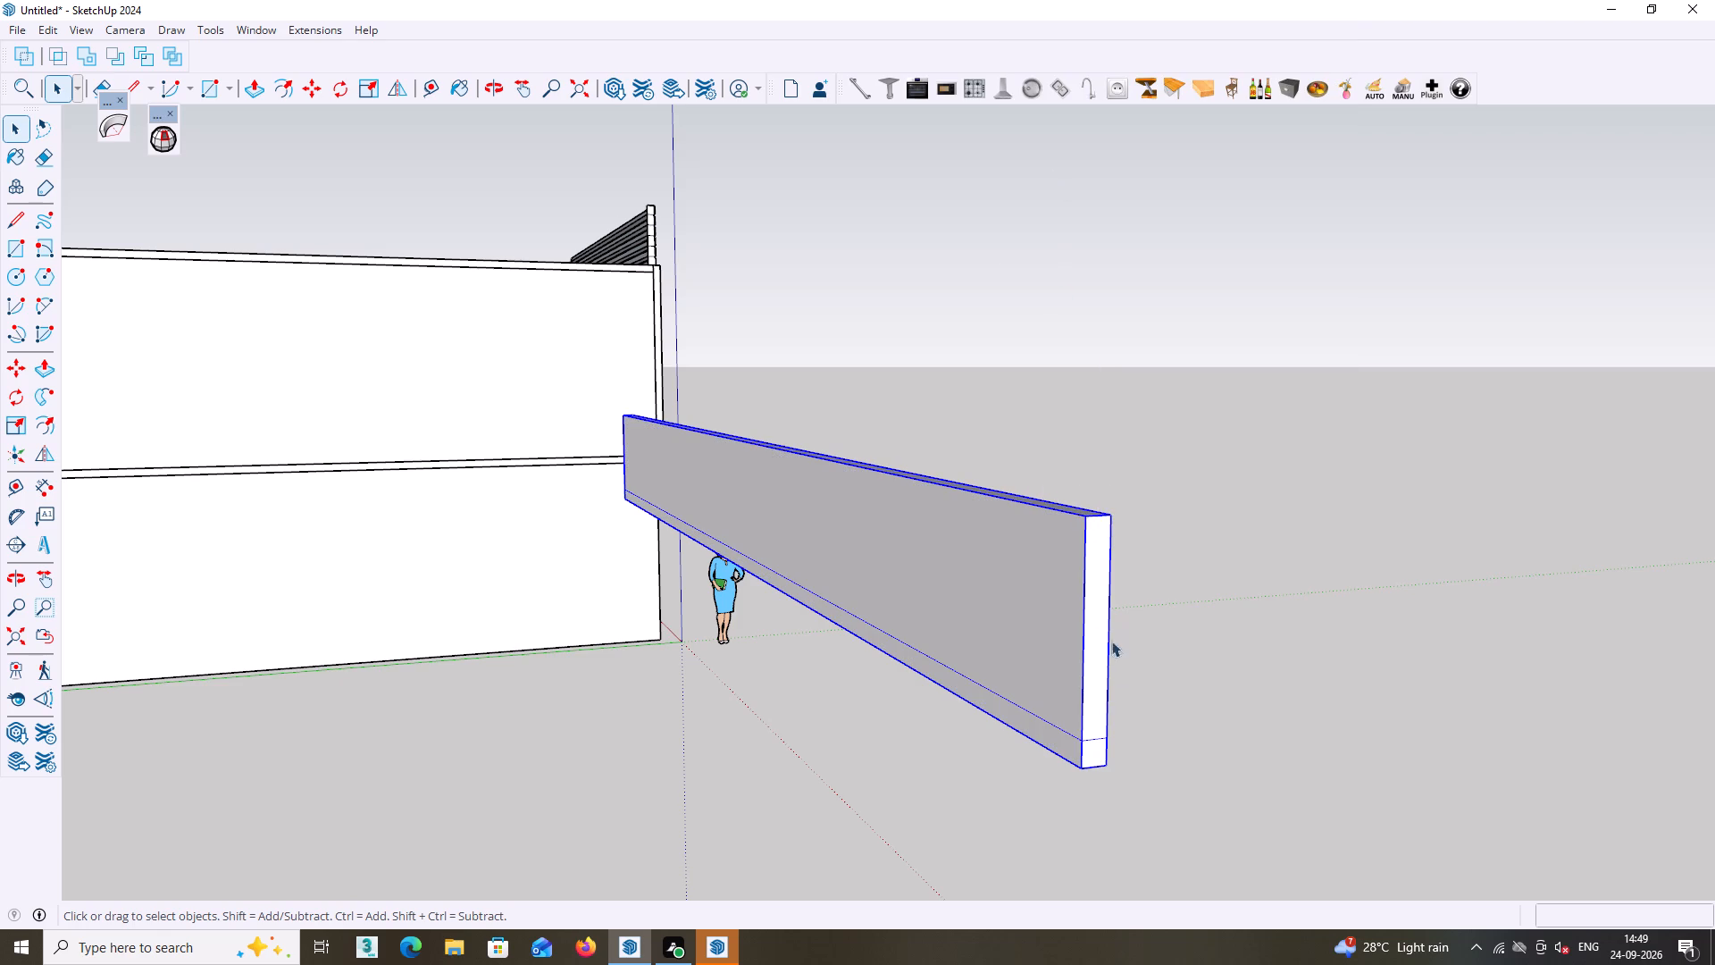
# Move the band group by its bottom end corner onto the roof, snapping it to the base corner at the end of the rooftop louvres.
pyautogui.moveTo(1135, 687); pyautogui.dragTo(1147, 685, button='middle')
pyautogui.press('m')
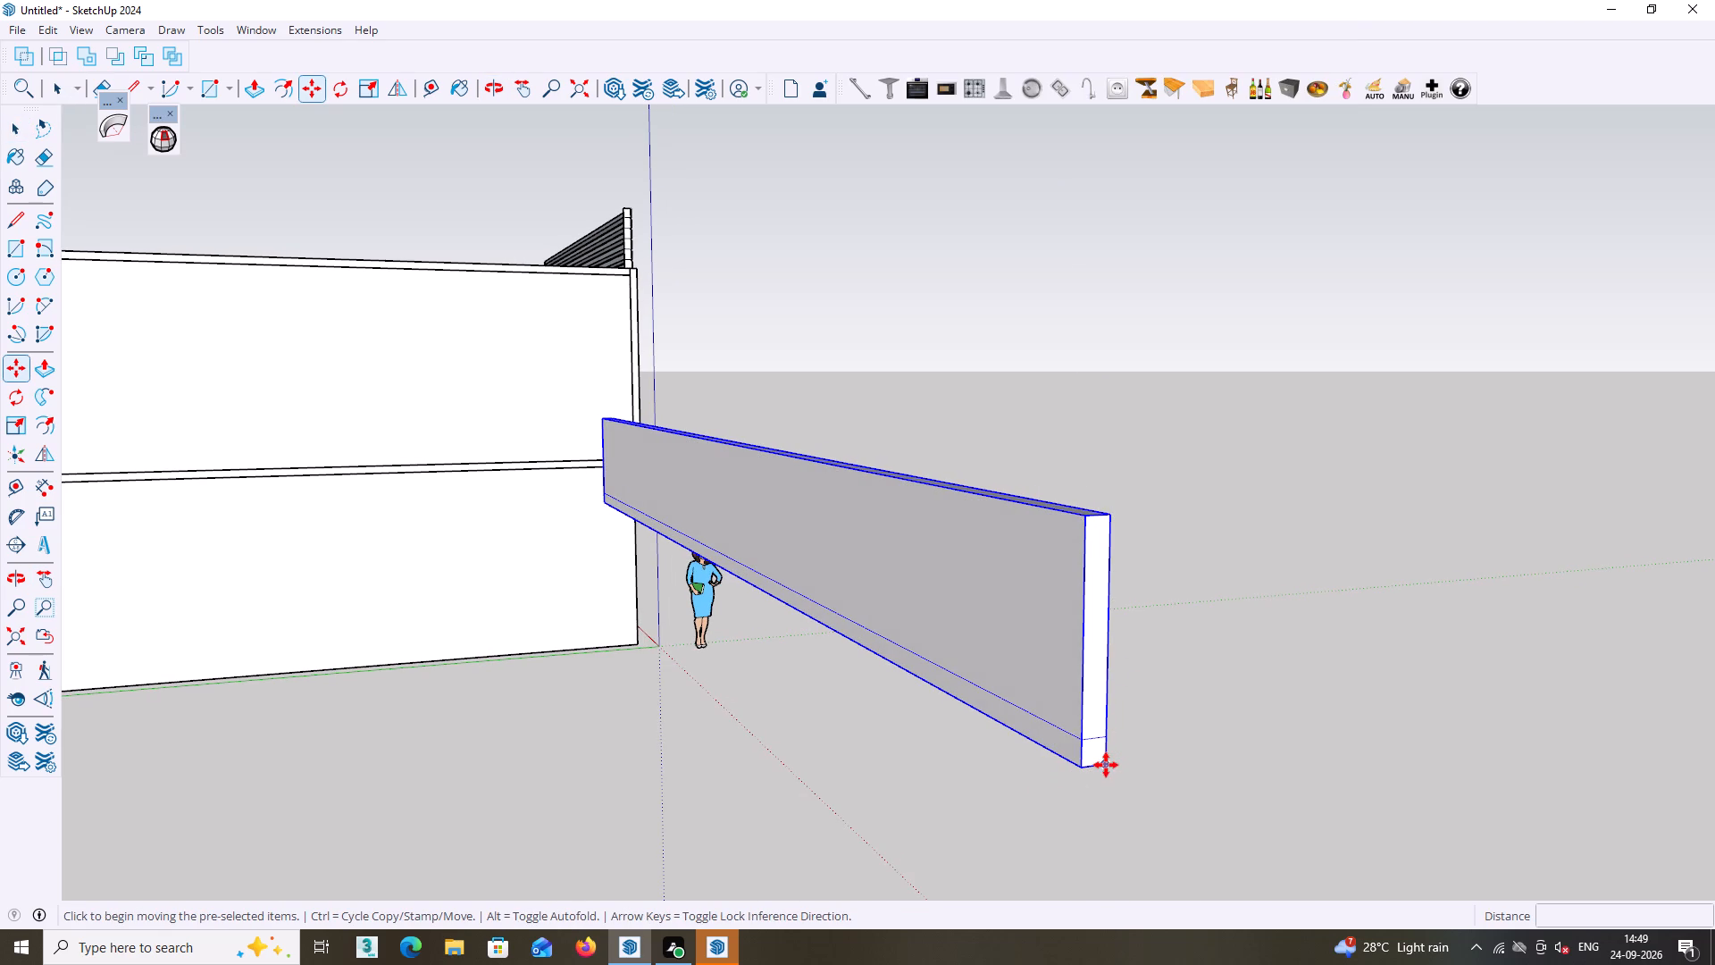
pyautogui.click(1106, 765)
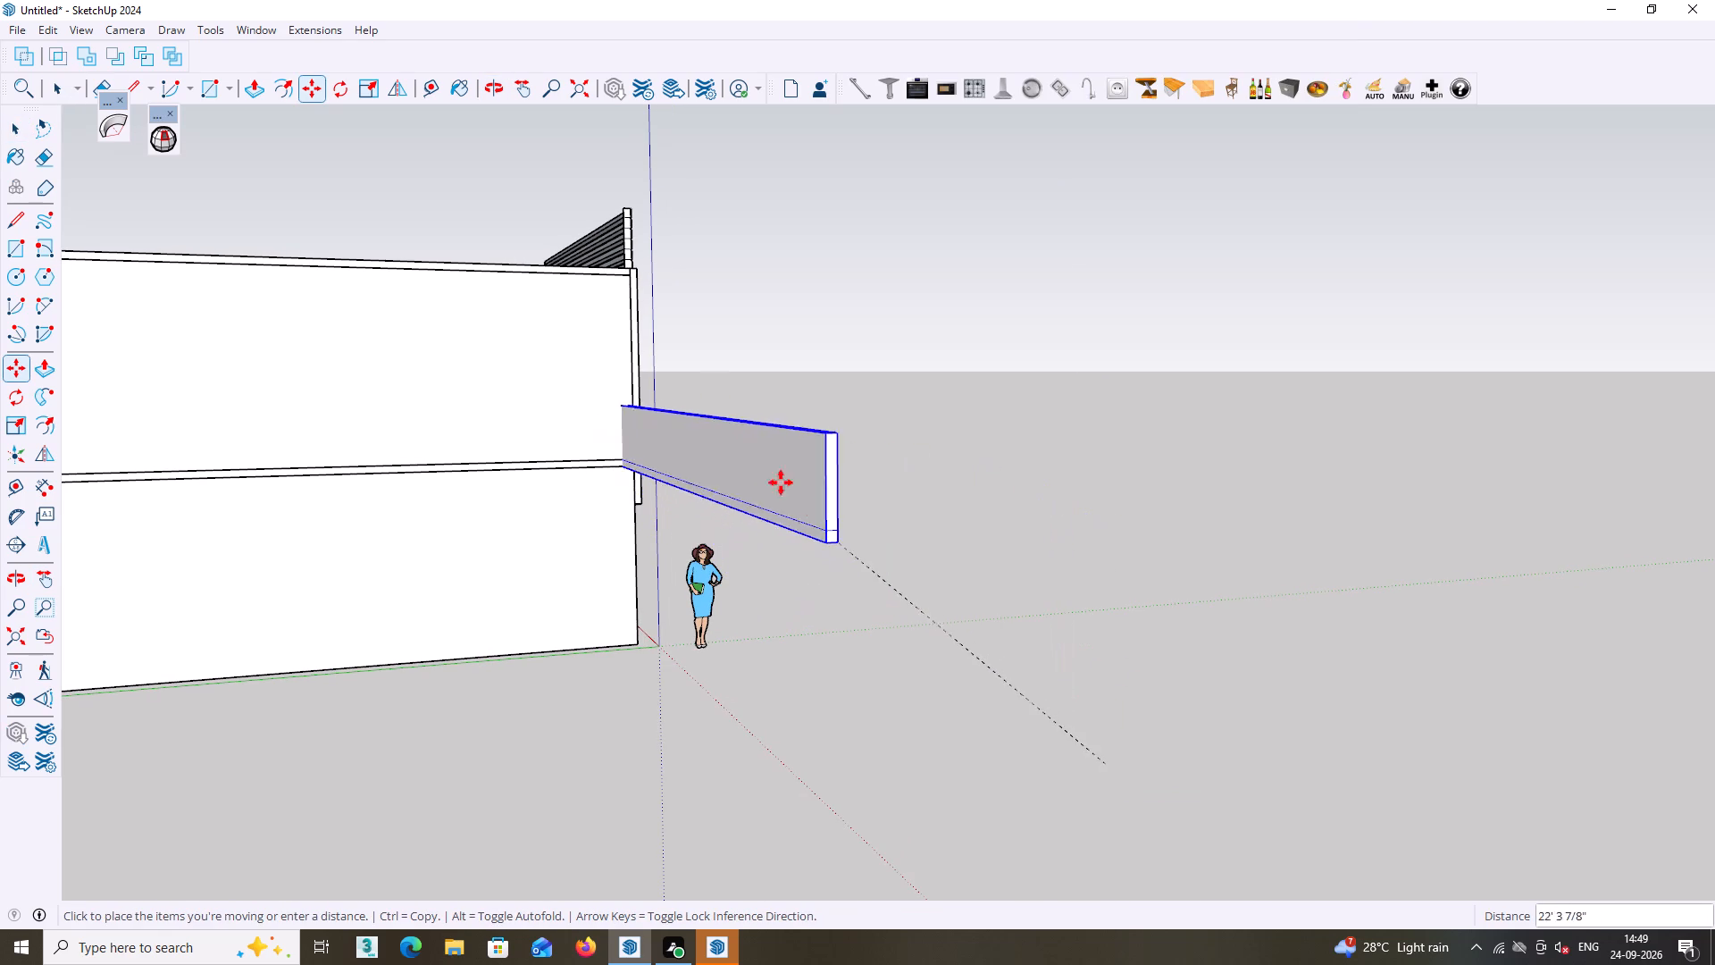
pyautogui.moveTo(595, 258); pyautogui.dragTo(986, 646, button='middle')
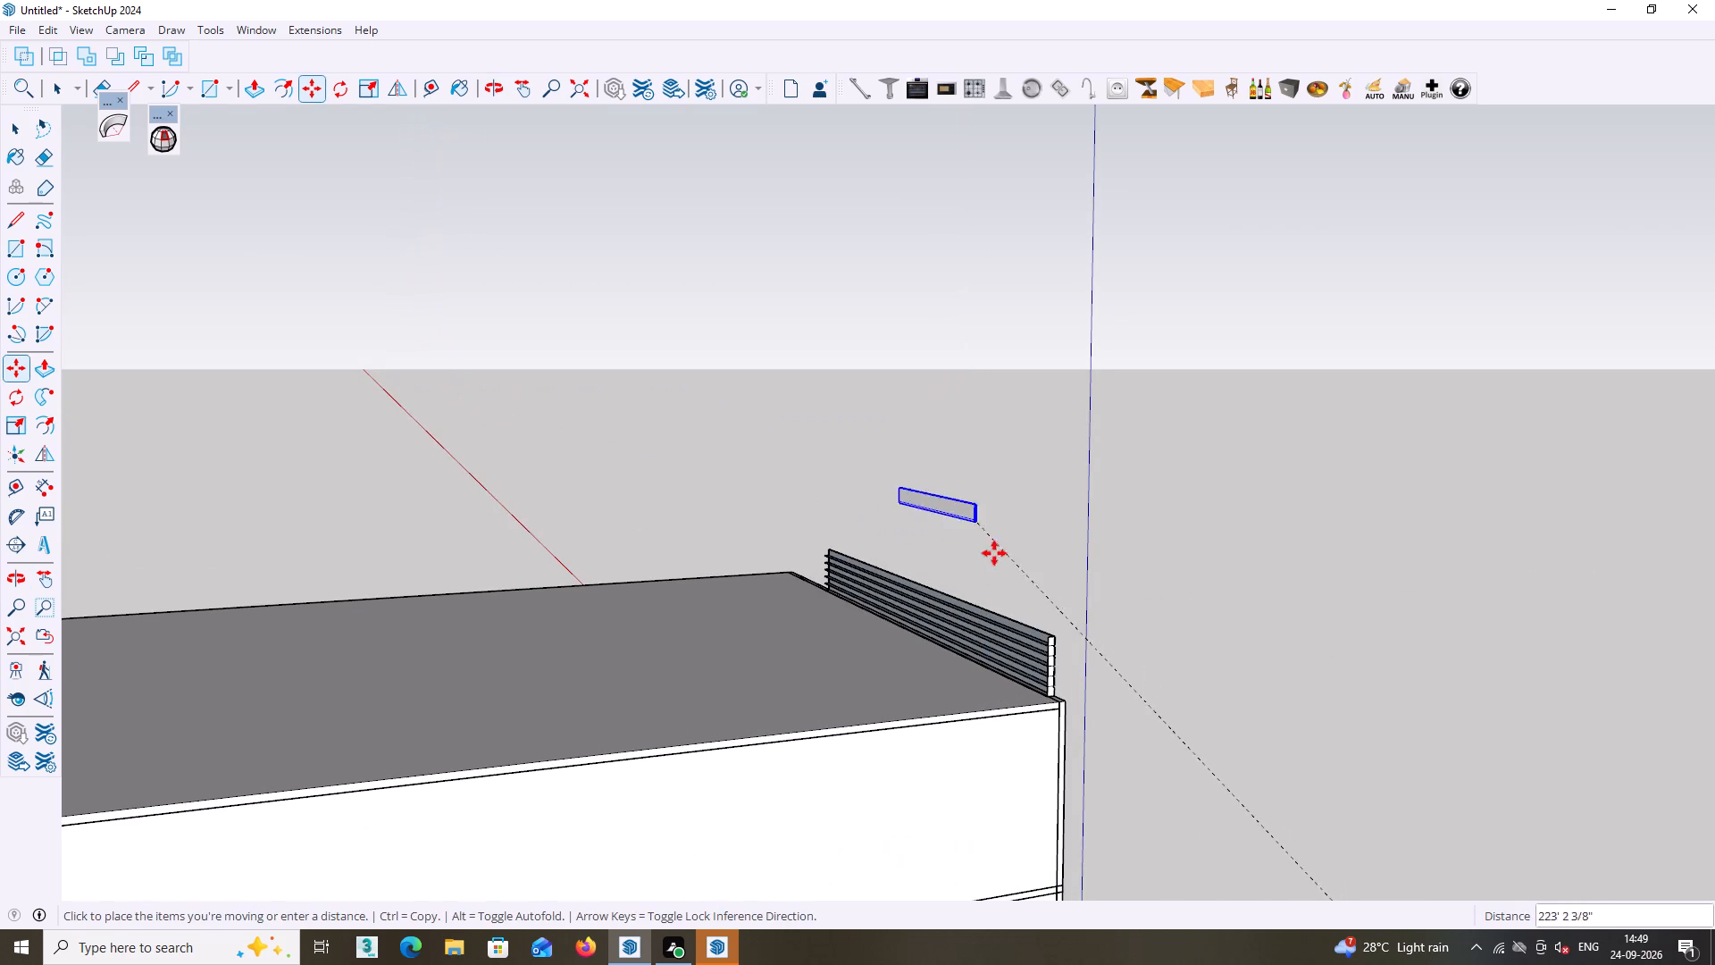
pyautogui.scroll(17, 1040, 632)
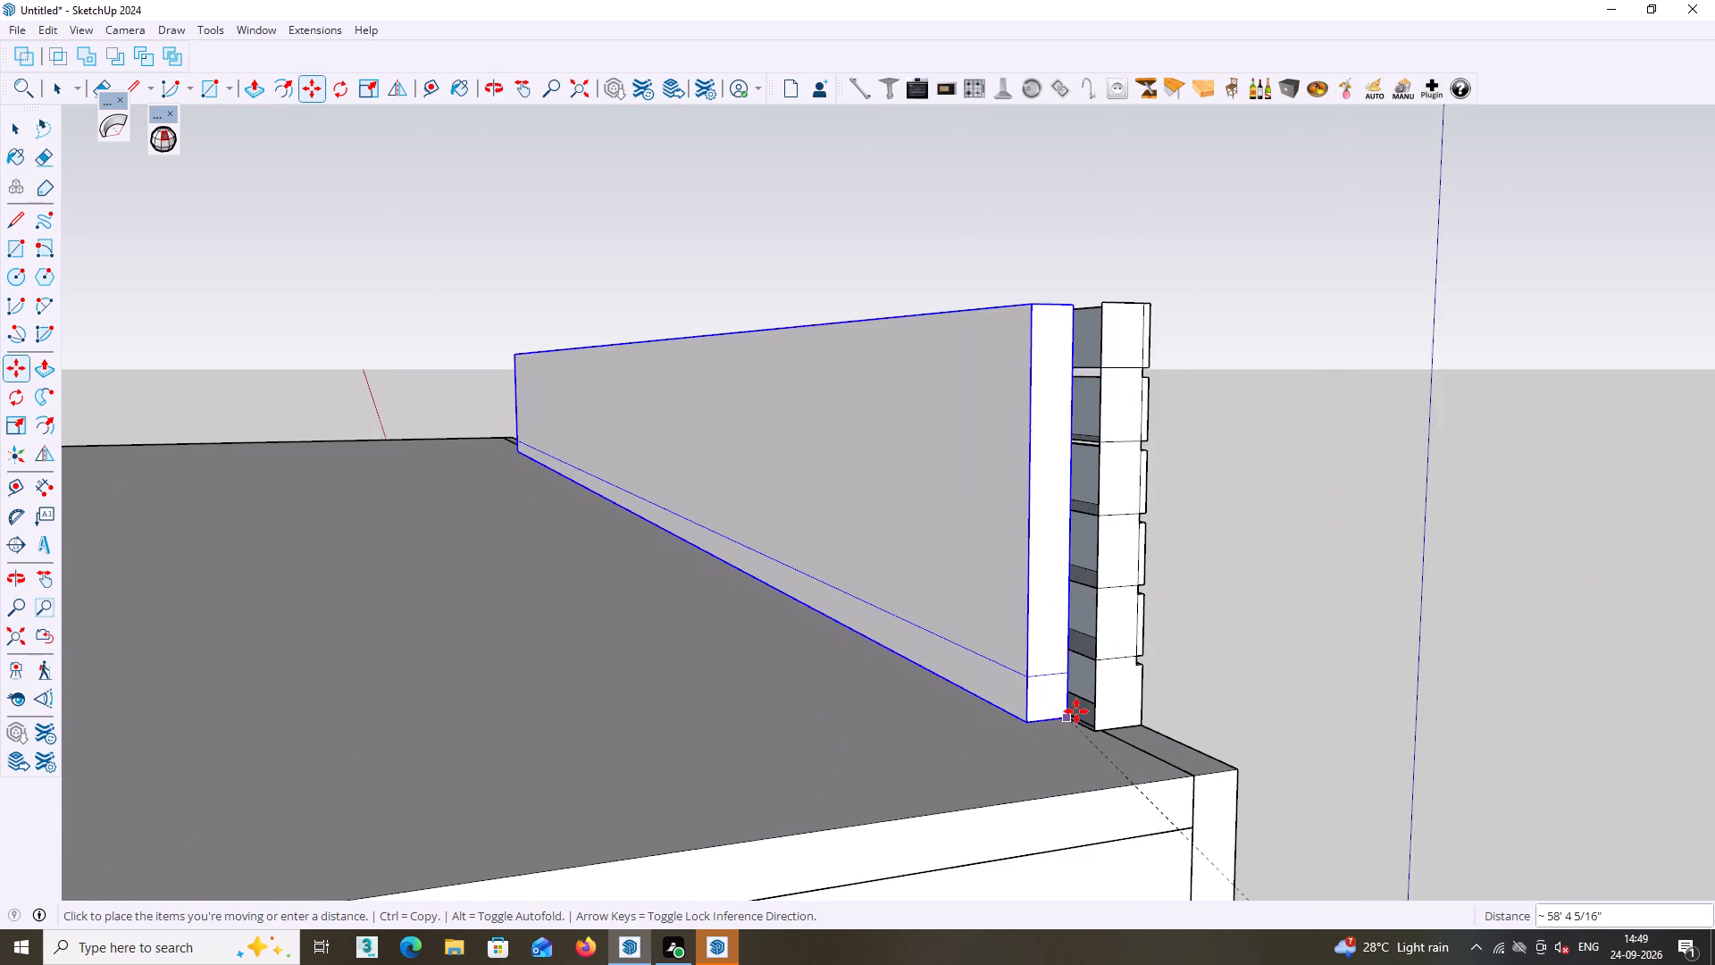
pyautogui.scroll(4, 1076, 711)
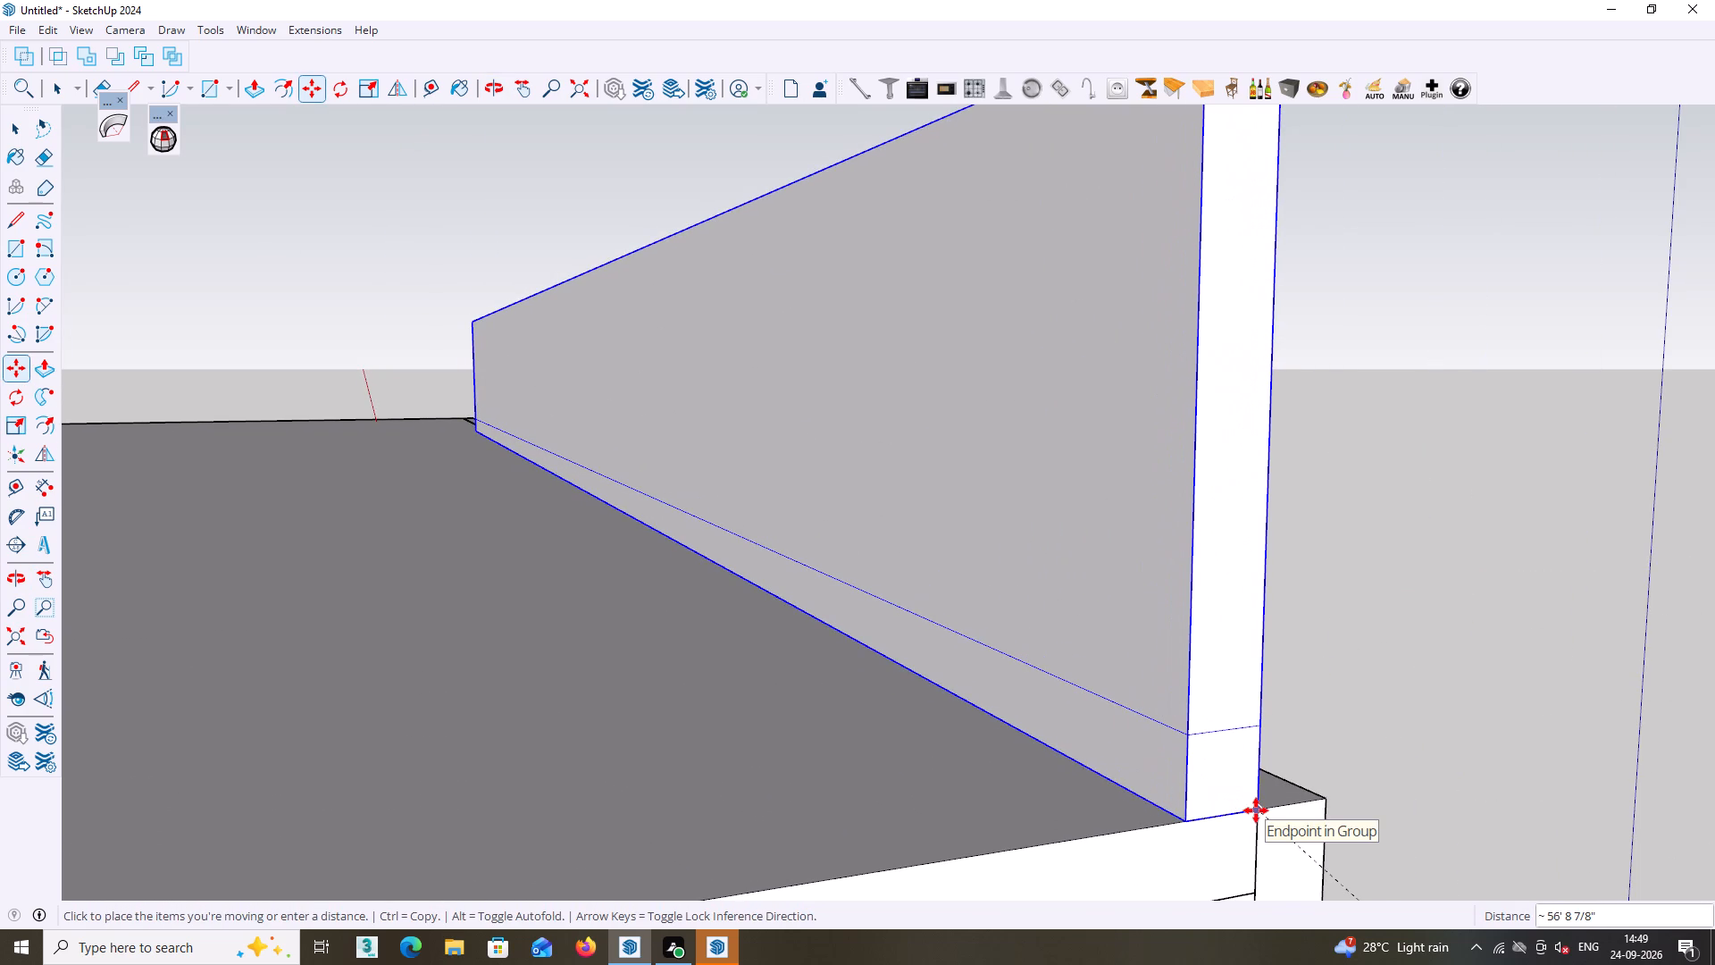
pyautogui.click(1256, 810)
pyautogui.moveTo(1252, 810); pyautogui.dragTo(173, 672, button='middle')
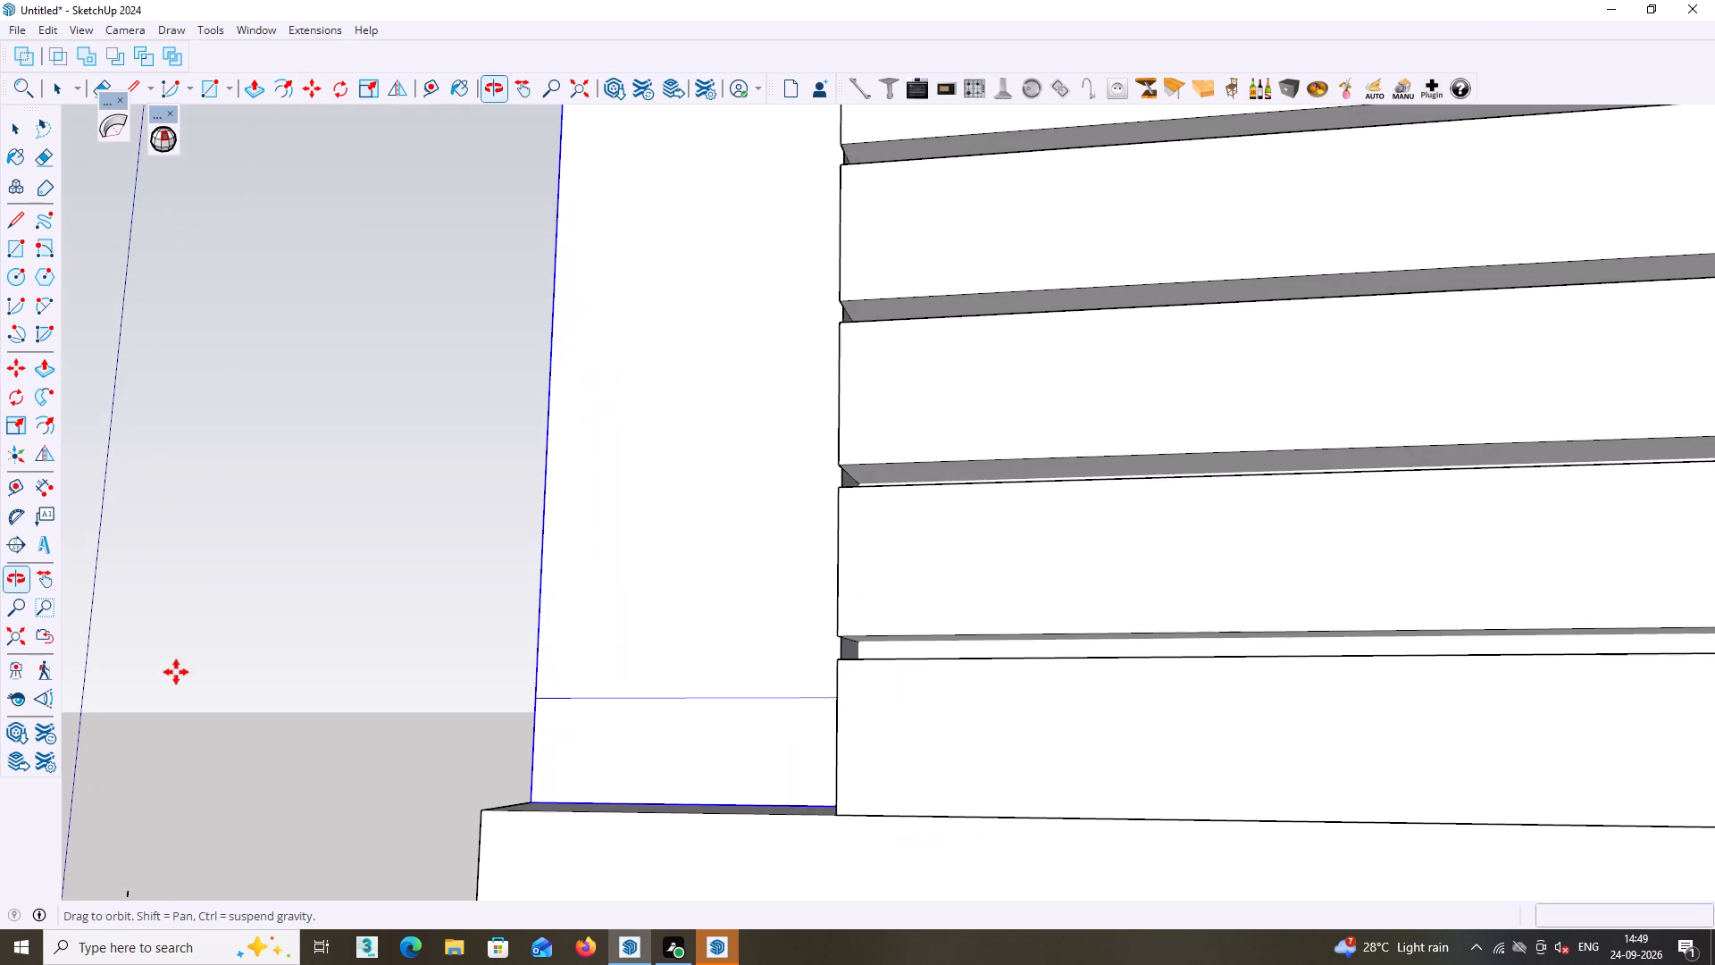
pyautogui.scroll(-15, 212, 673)
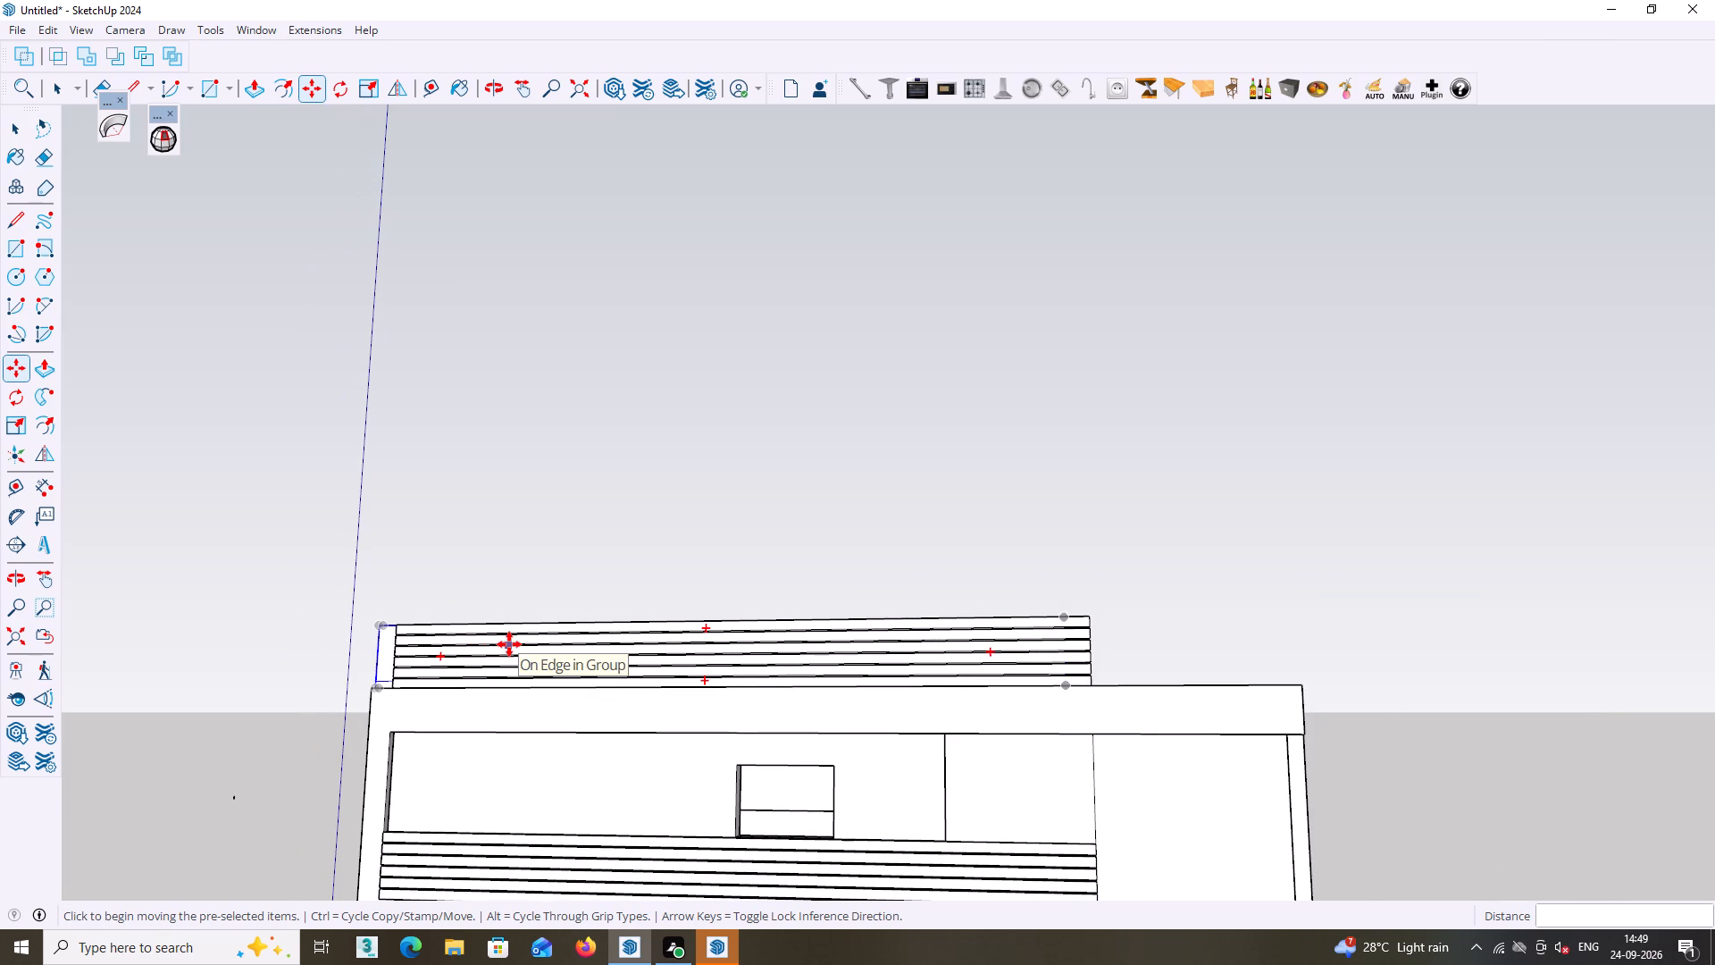
pyautogui.press('space')
pyautogui.doubleClick(121, 650)
# Examine the house's front facade and the panel placed behind the rooftop louvres from several angles.
pyautogui.moveTo(427, 621); pyautogui.dragTo(427, 623, button='middle')
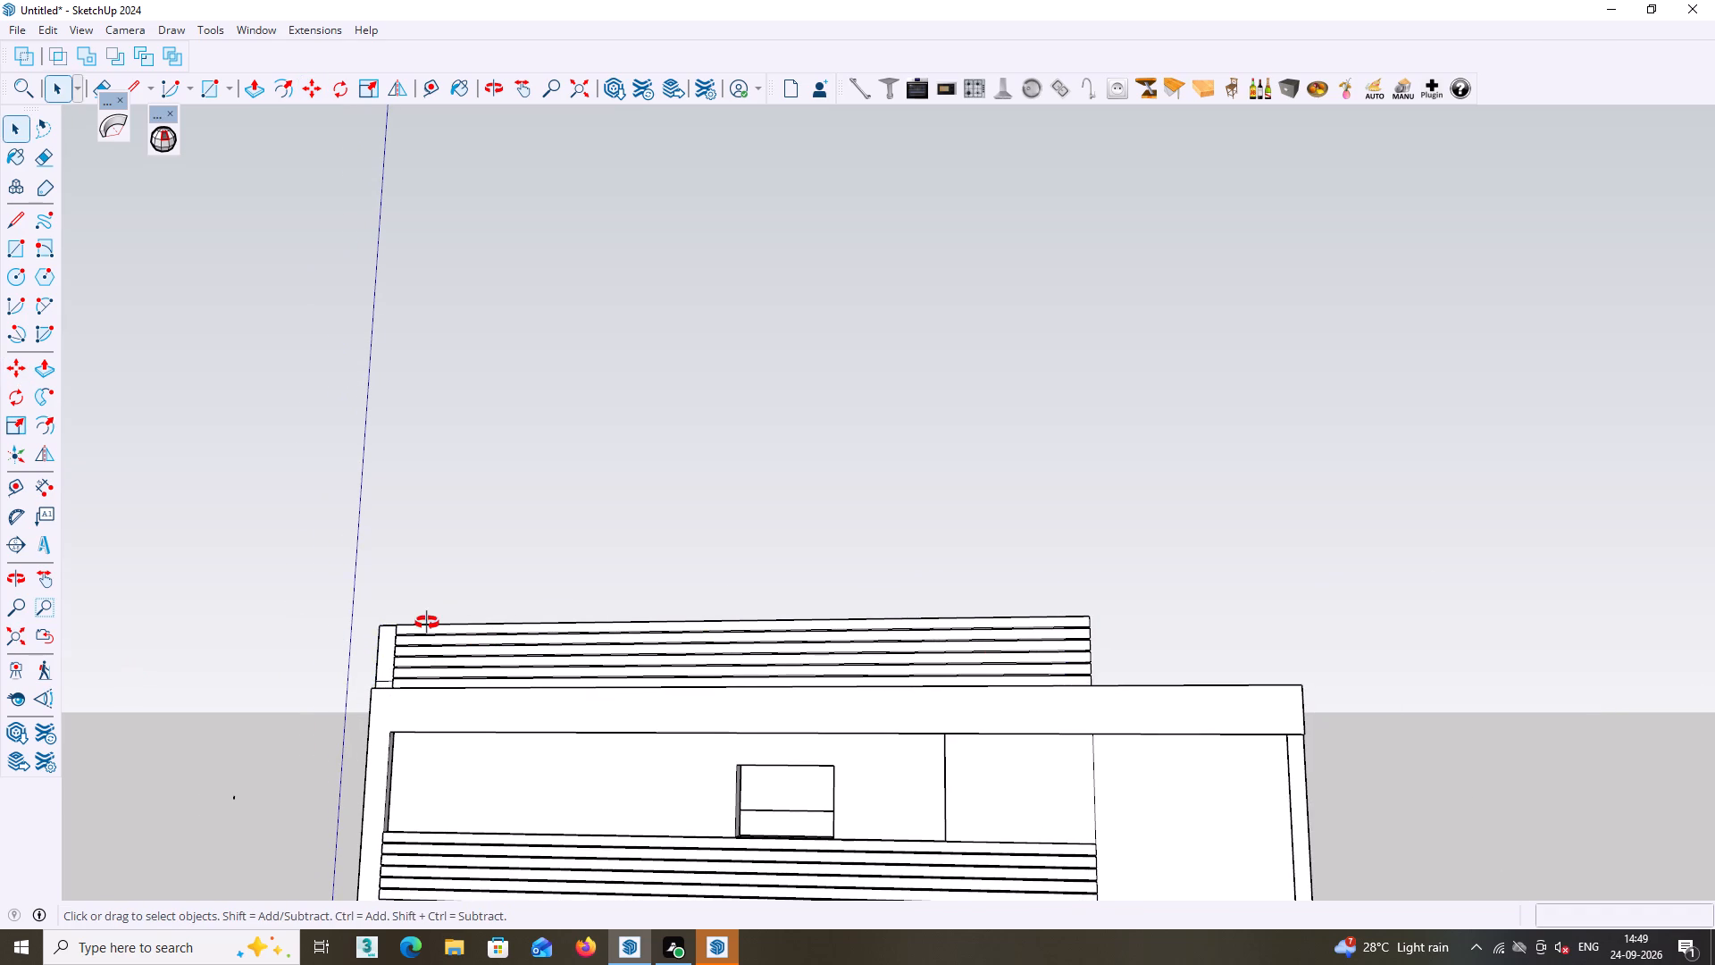
pyautogui.moveTo(427, 623); pyautogui.dragTo(411, 736, button='middle')
pyautogui.scroll(-2, 401, 697)
pyautogui.keyDown('shift'); pyautogui.moveTo(401, 701); pyautogui.dragTo(356, 499, button='middle'); pyautogui.keyUp('shift')
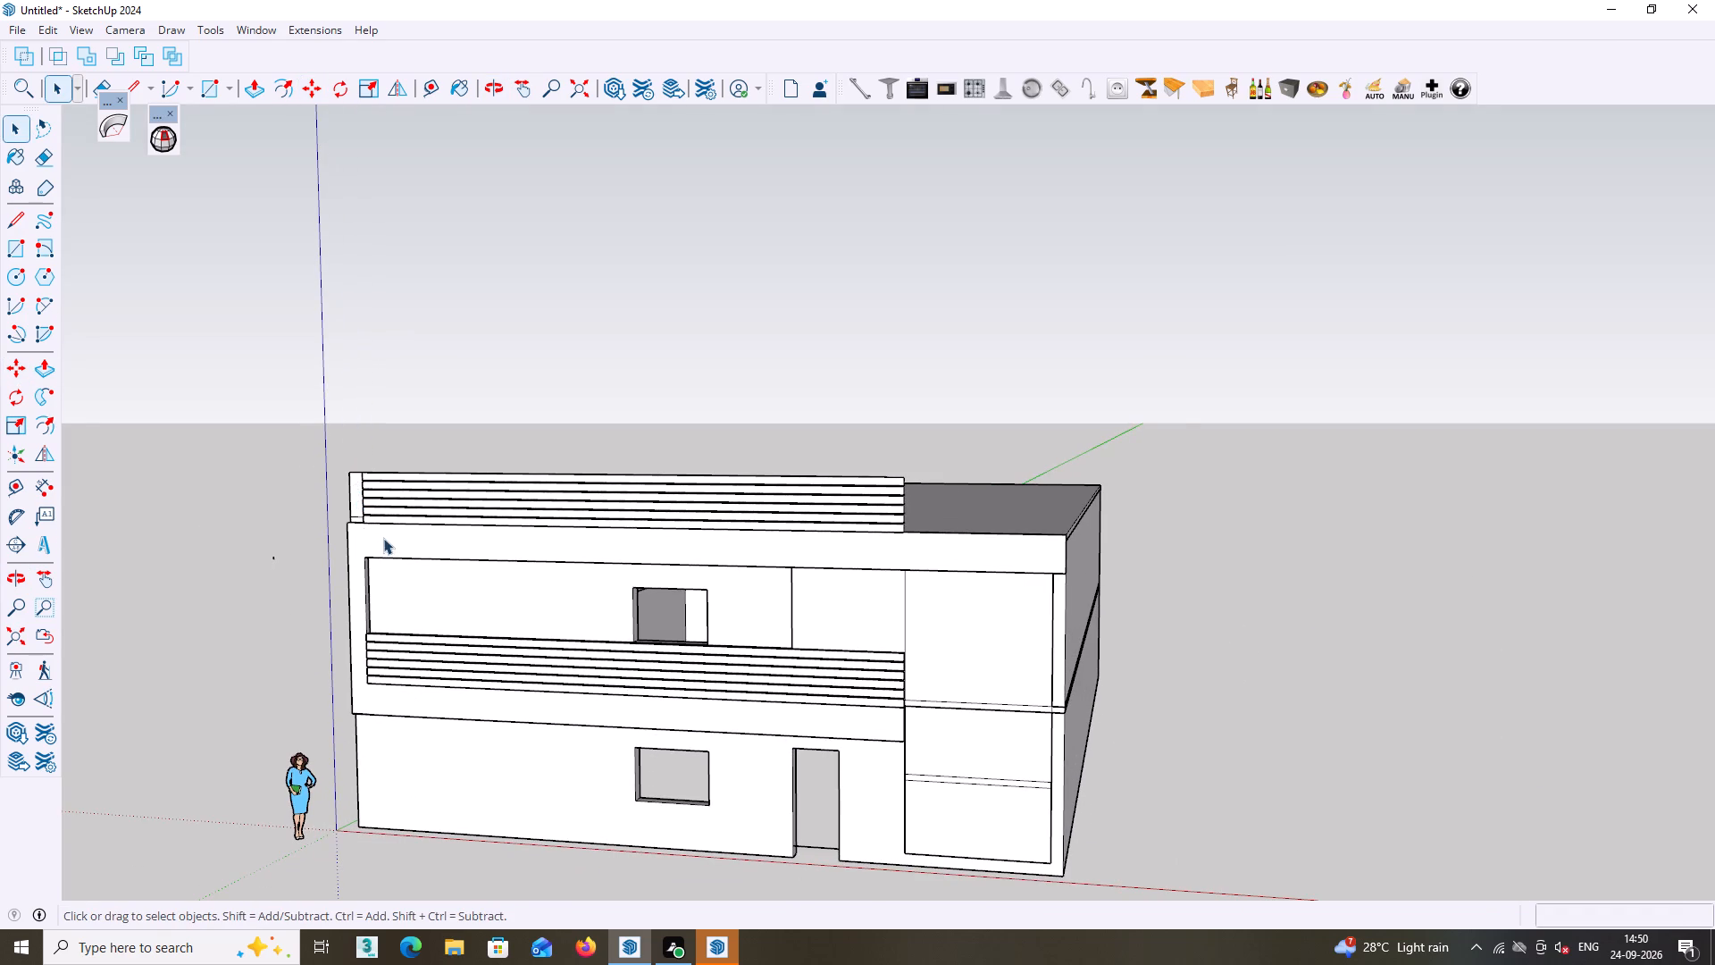
pyautogui.keyDown('shift'); pyautogui.moveTo(425, 553); pyautogui.dragTo(372, 451, button='middle'); pyautogui.keyUp('shift')
pyautogui.moveTo(368, 508); pyautogui.dragTo(550, 569, button='middle')
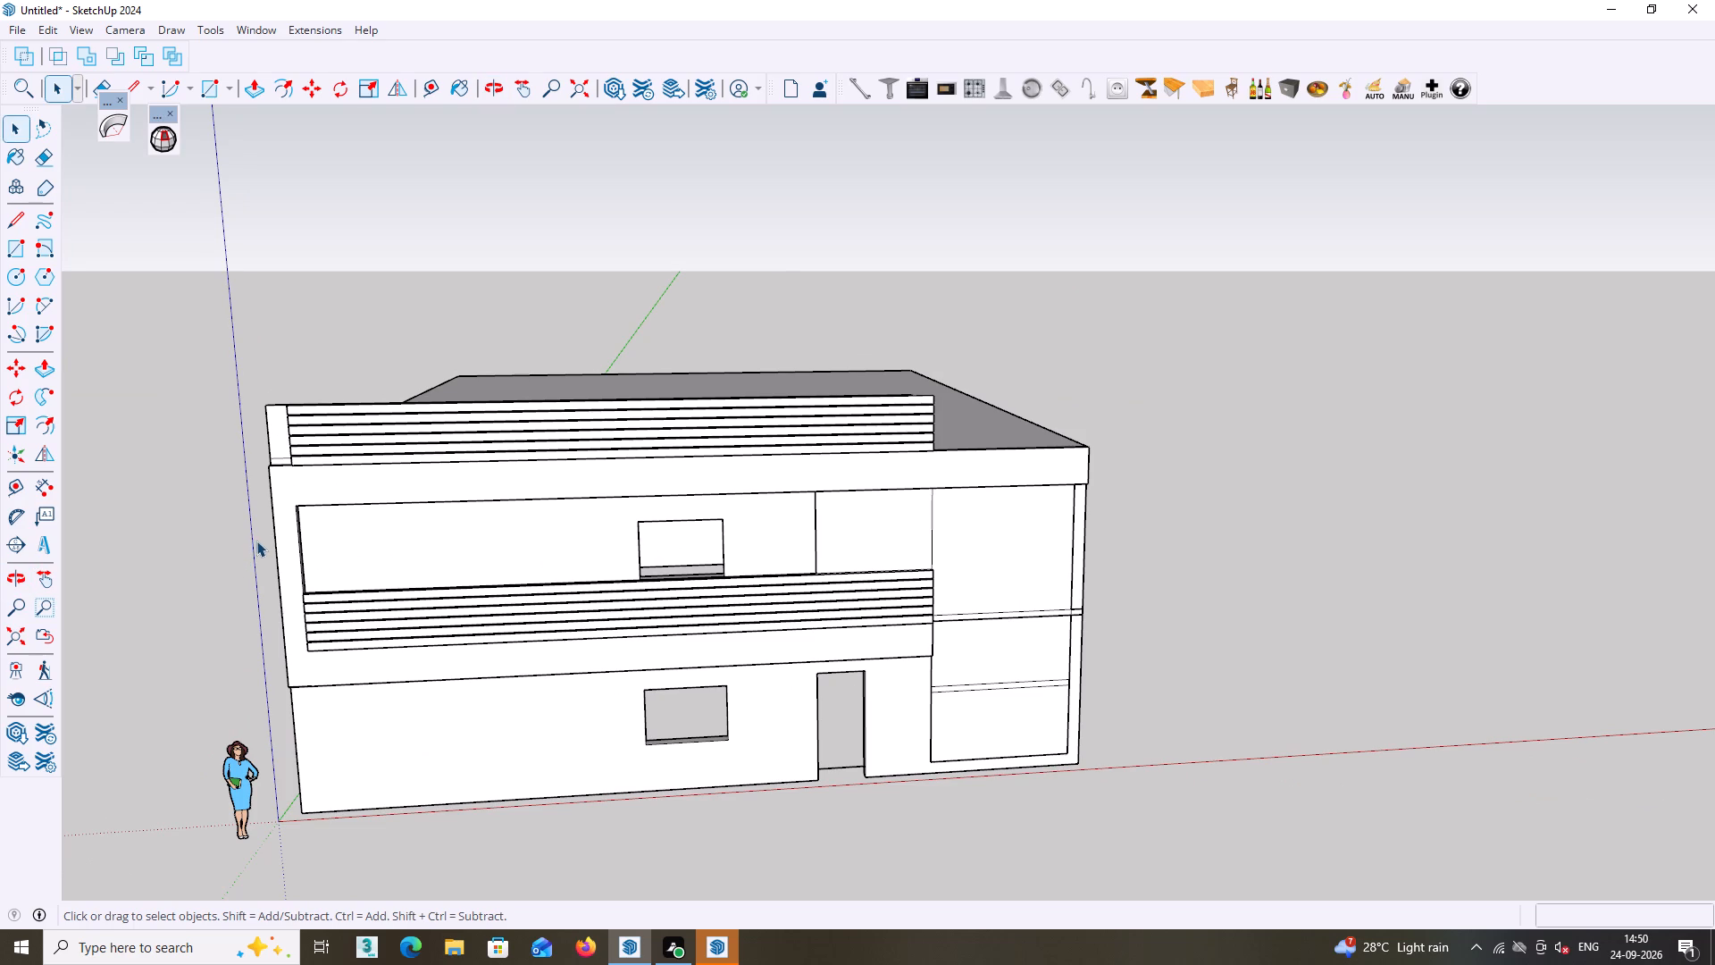
pyautogui.moveTo(254, 542); pyautogui.dragTo(301, 548, button='middle')
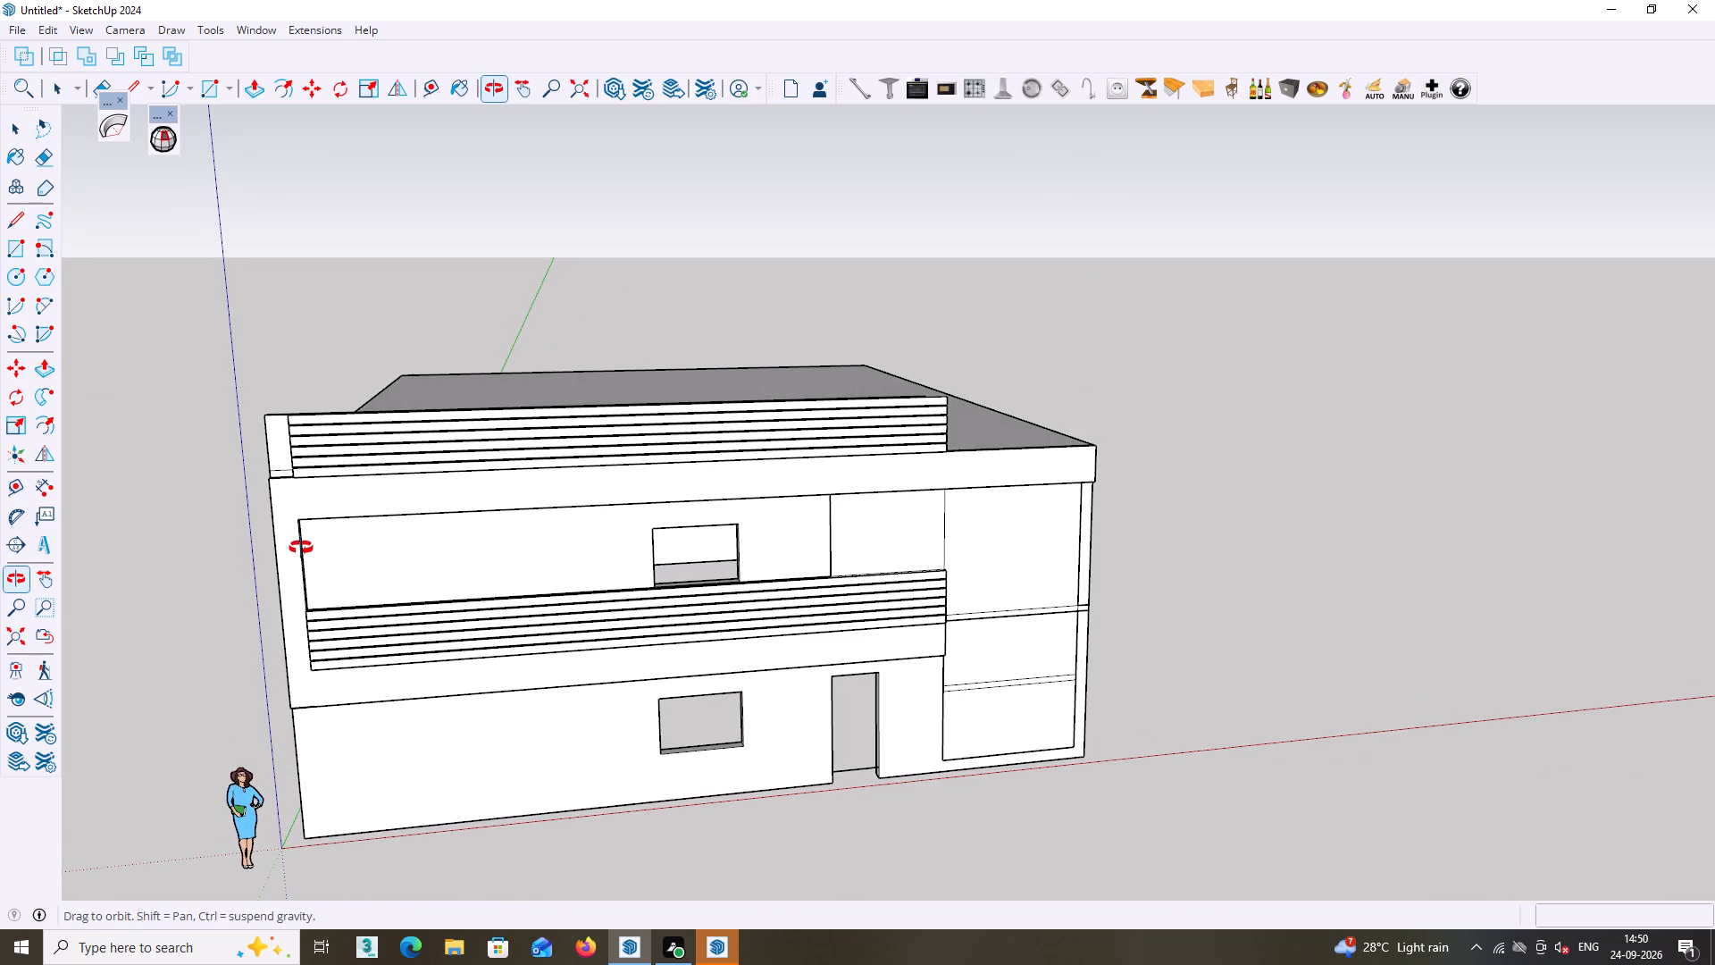
pyautogui.moveTo(301, 548); pyautogui.dragTo(627, 533, button='middle')
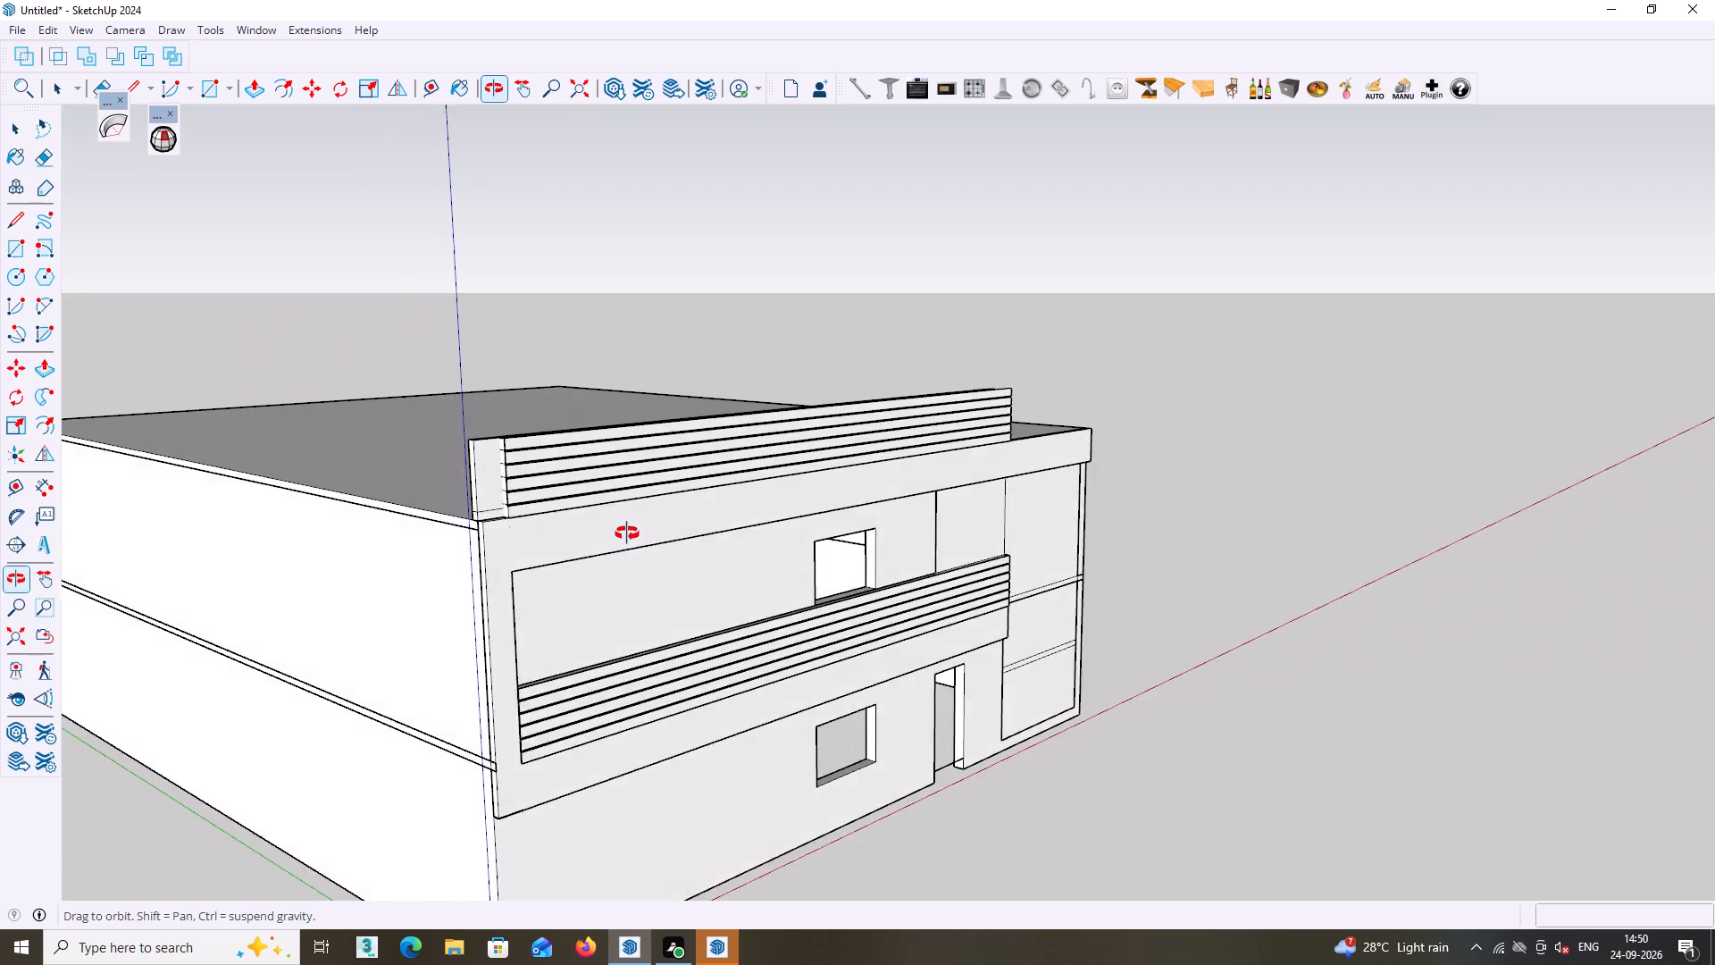
pyautogui.moveTo(627, 533); pyautogui.dragTo(443, 616, button='middle')
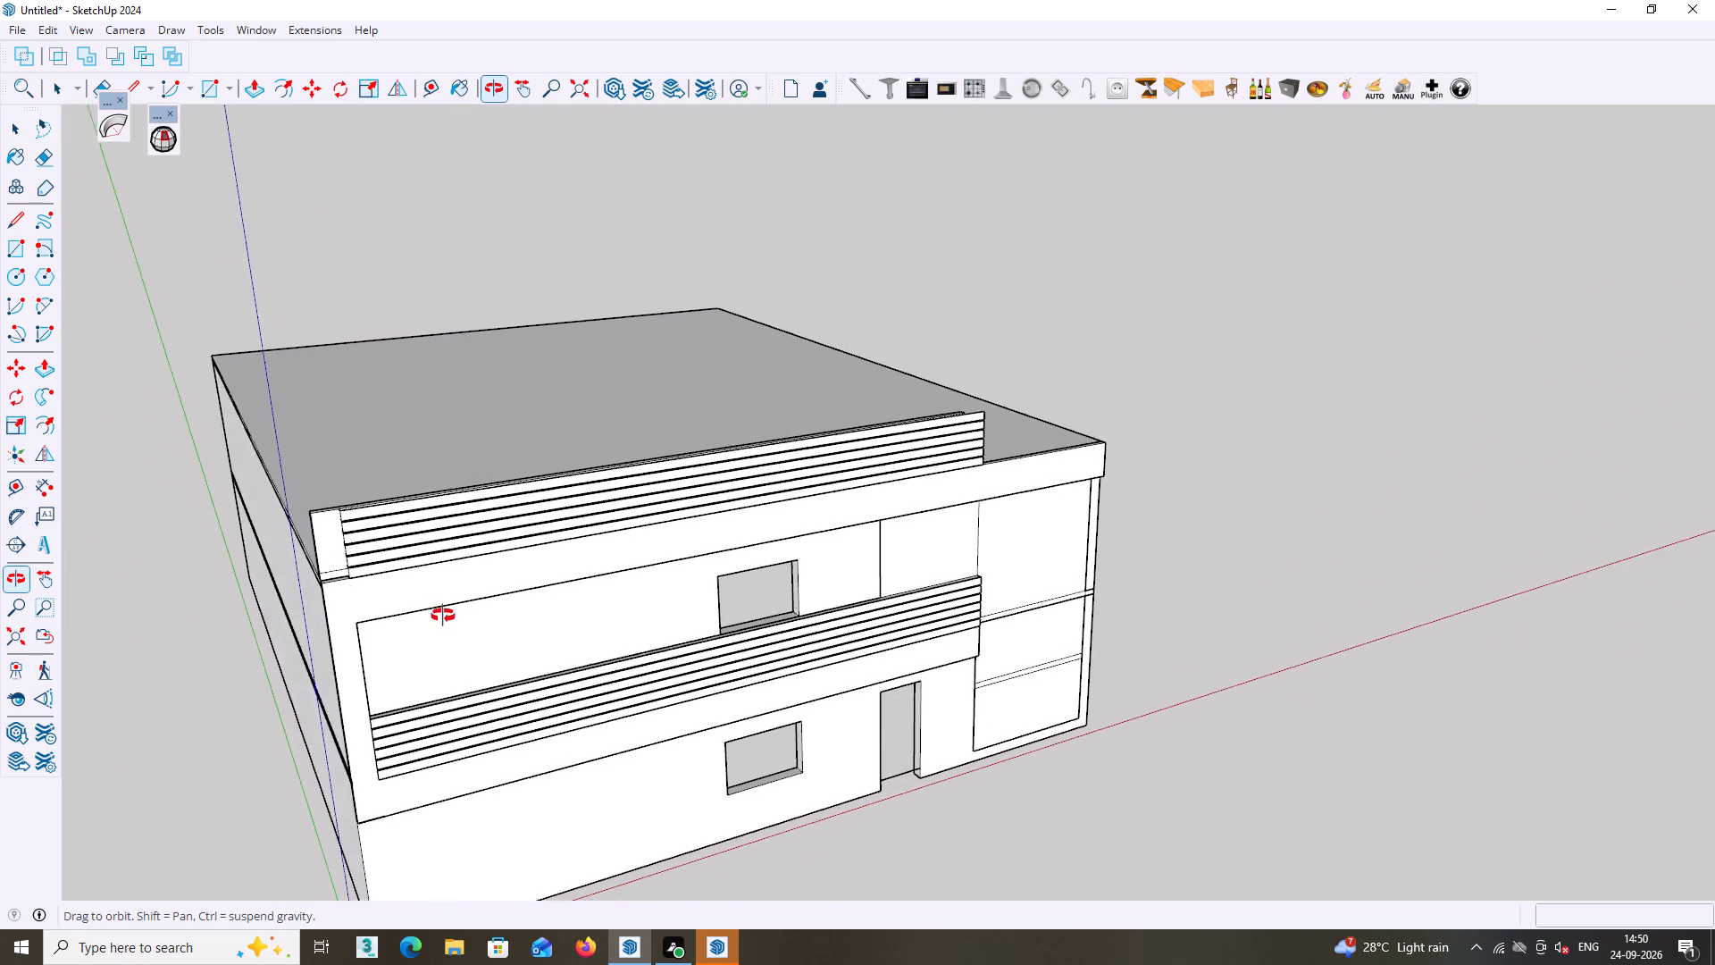
# Examine the joint between the rooftop louvres and the panel behind them from the front, the end and above.
pyautogui.moveTo(443, 616); pyautogui.dragTo(386, 600, button='middle')
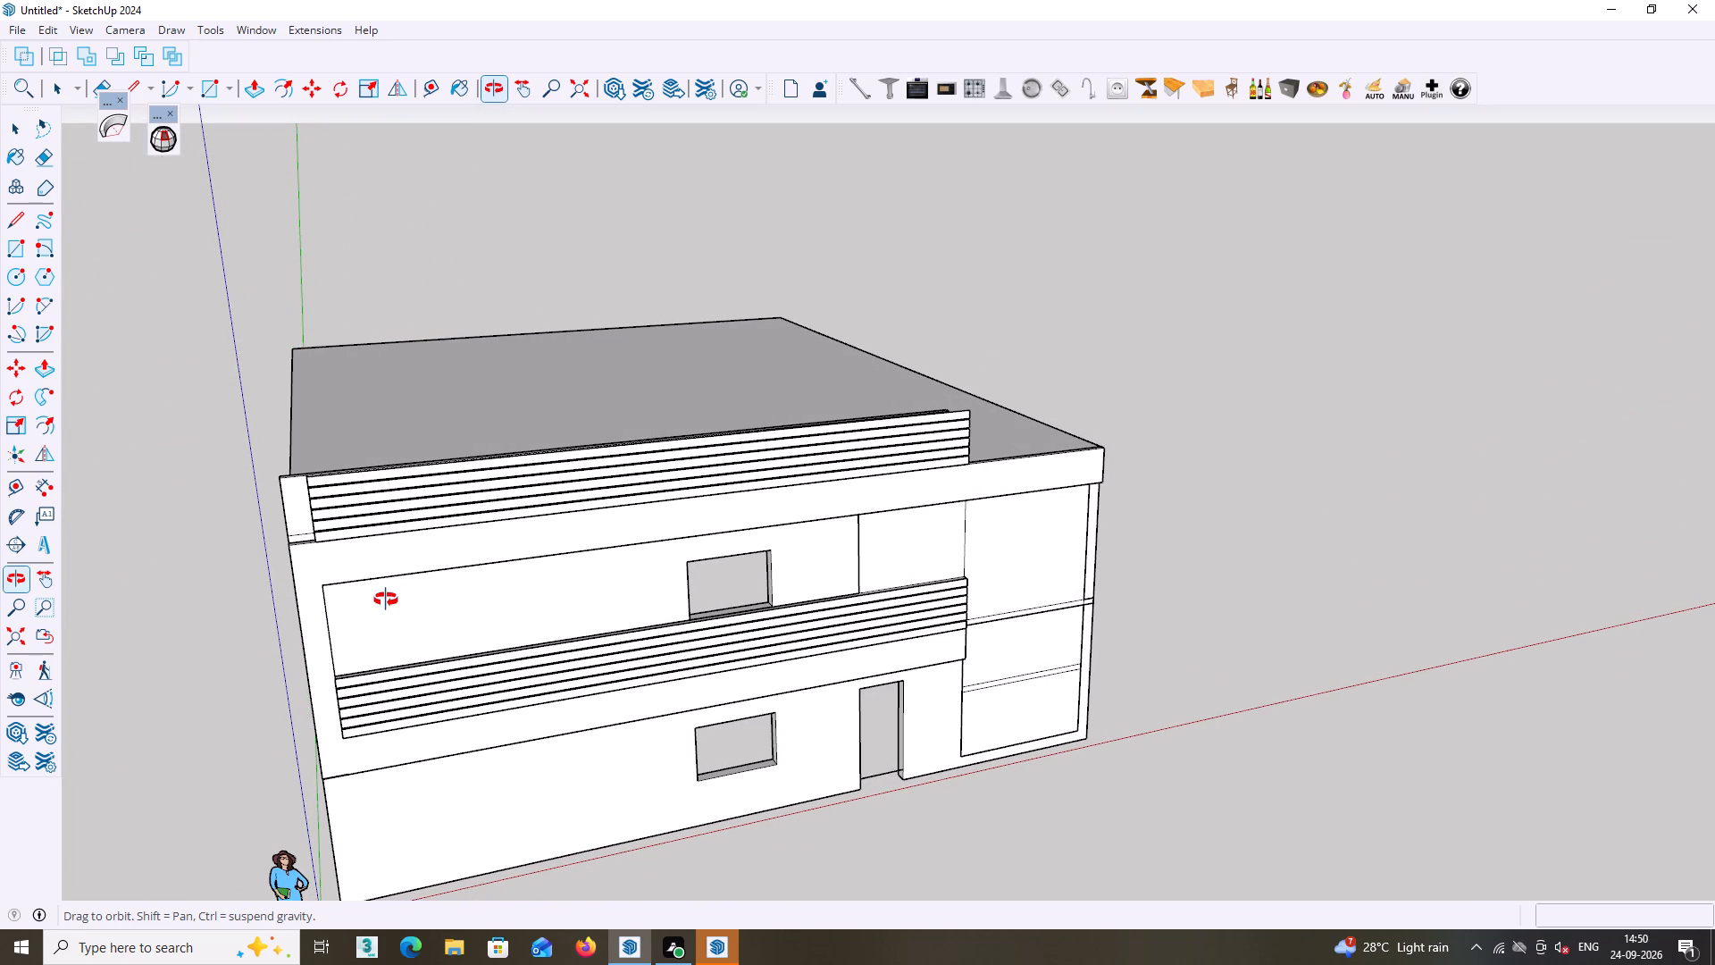
pyautogui.moveTo(386, 600); pyautogui.dragTo(377, 599, button='middle')
pyautogui.scroll(3, 289, 540)
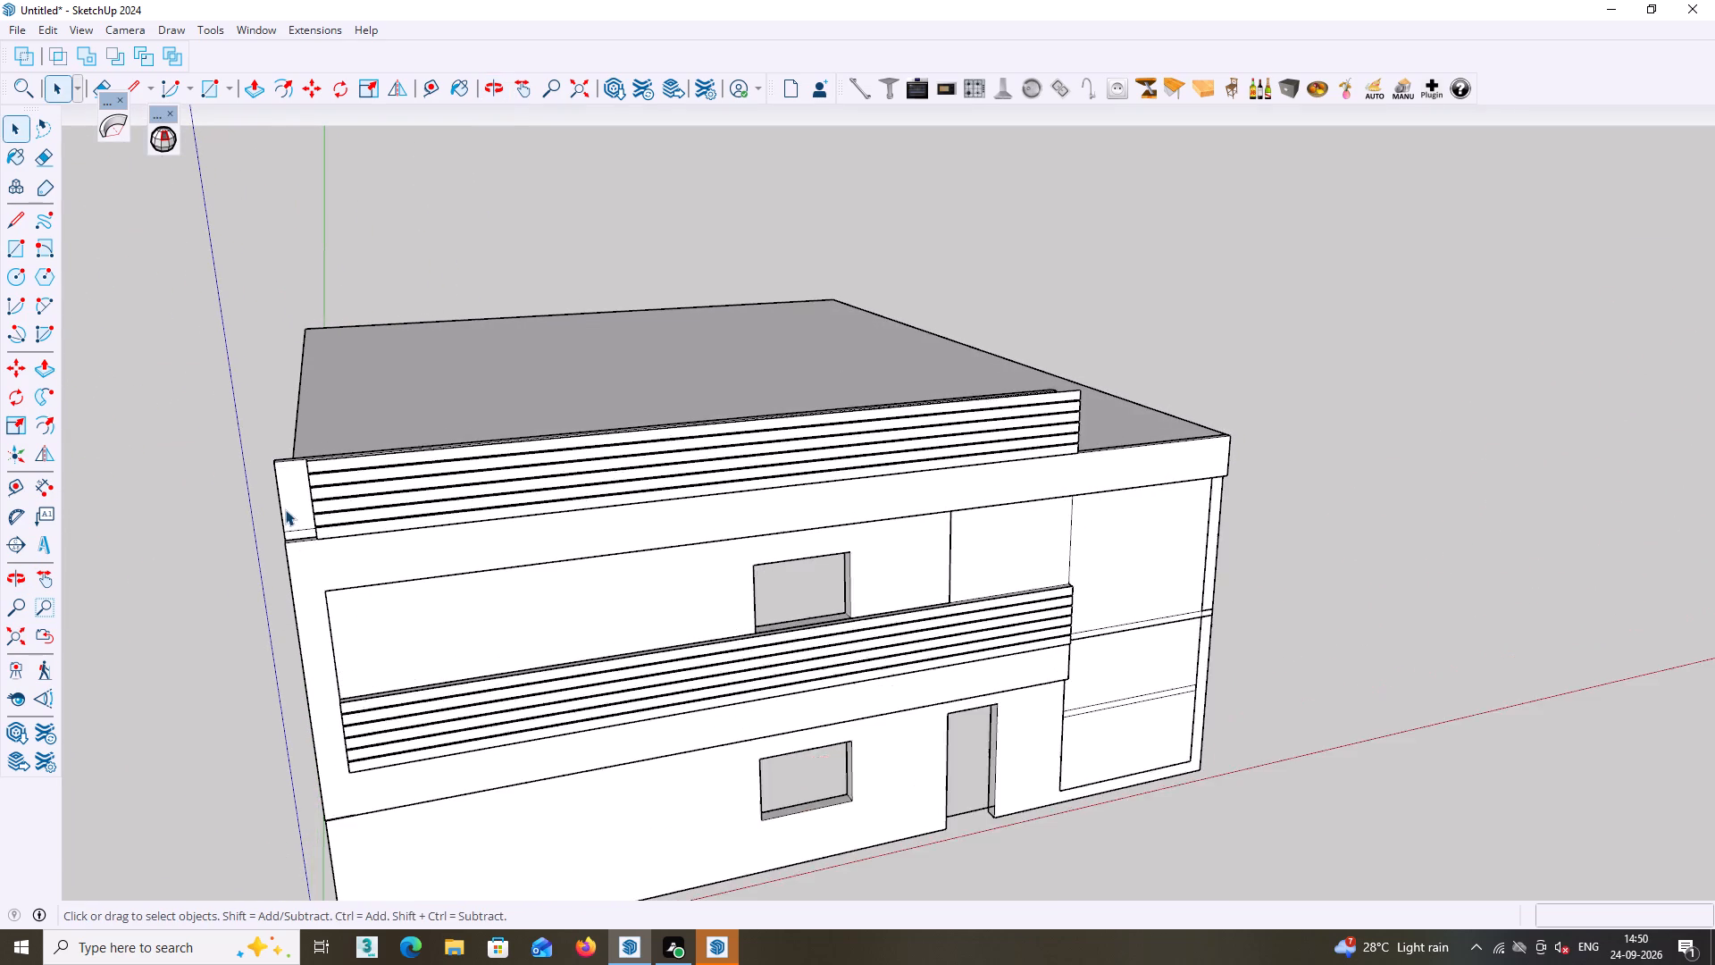
pyautogui.scroll(3, 285, 509)
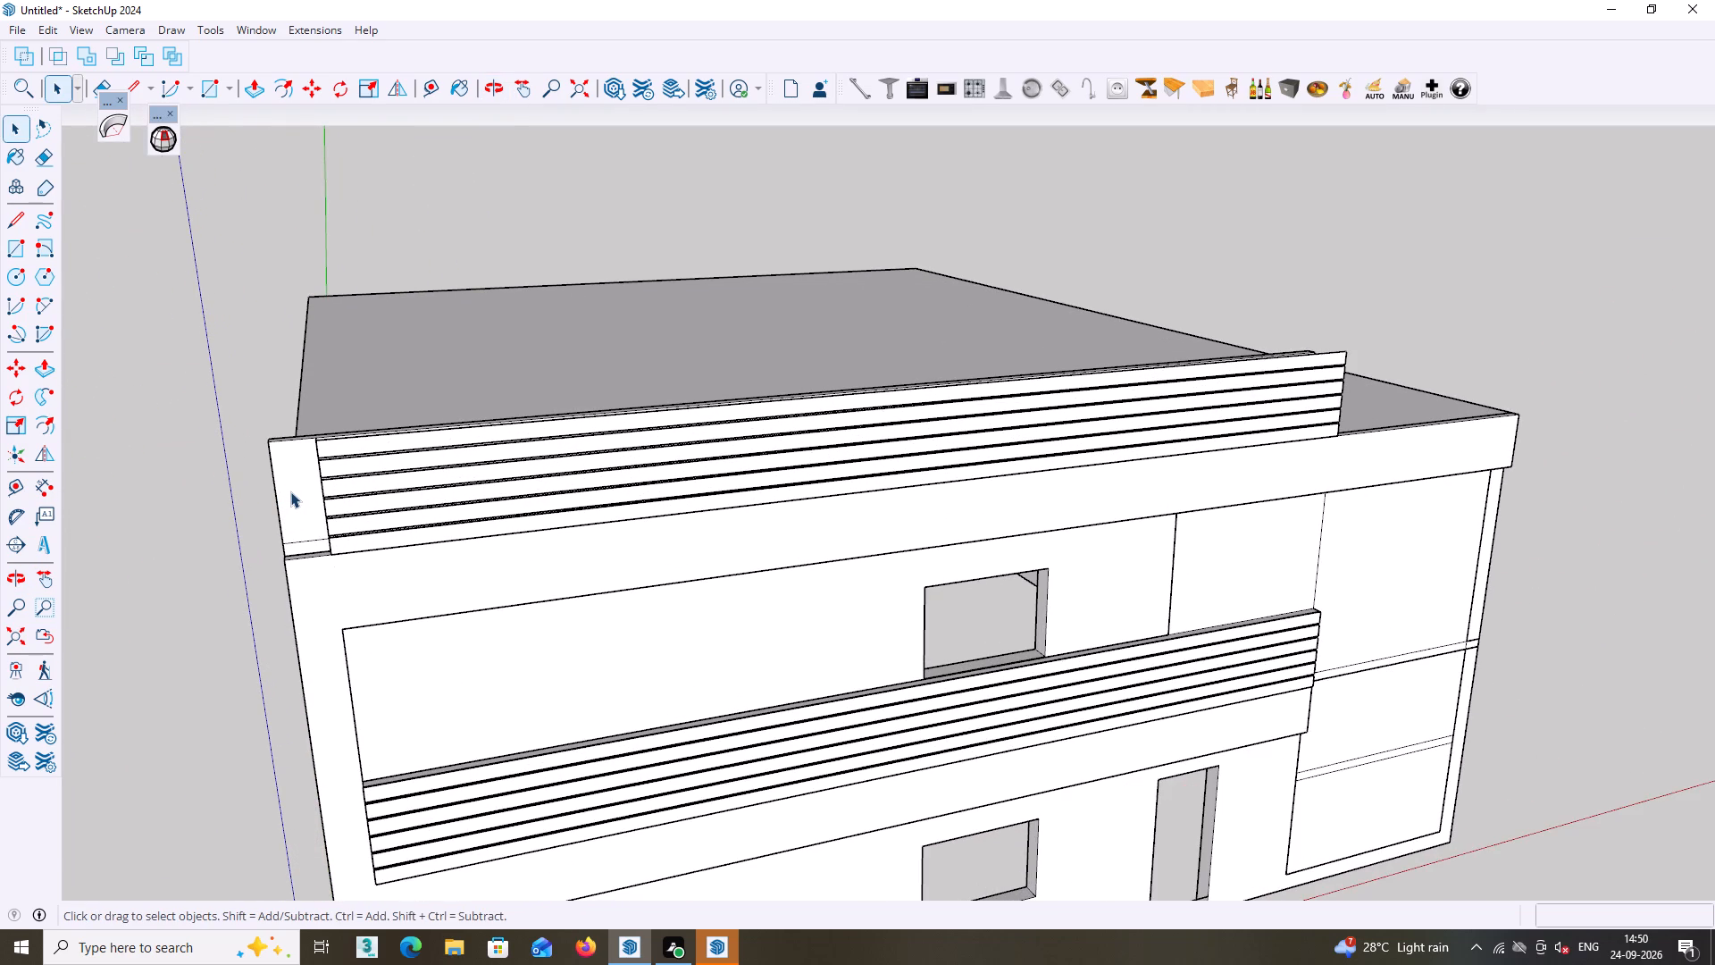
pyautogui.moveTo(294, 467); pyautogui.dragTo(528, 436, button='middle')
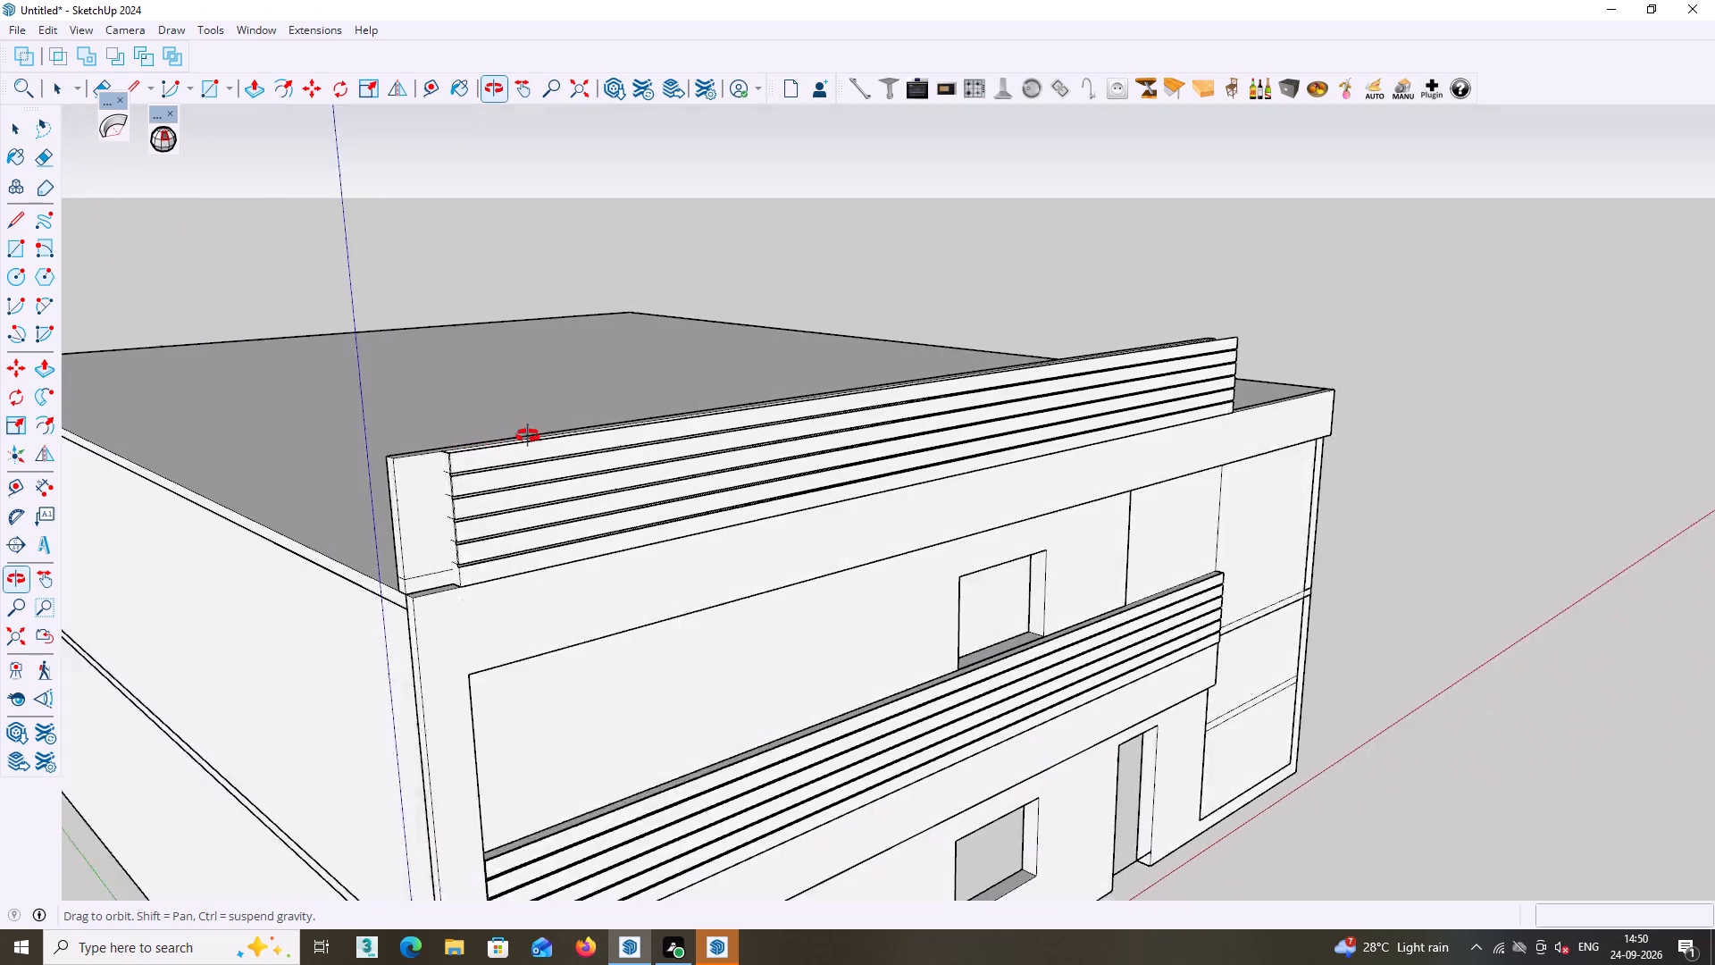
pyautogui.moveTo(528, 436); pyautogui.dragTo(619, 424, button='middle')
pyautogui.moveTo(547, 482); pyautogui.dragTo(598, 474, button='middle')
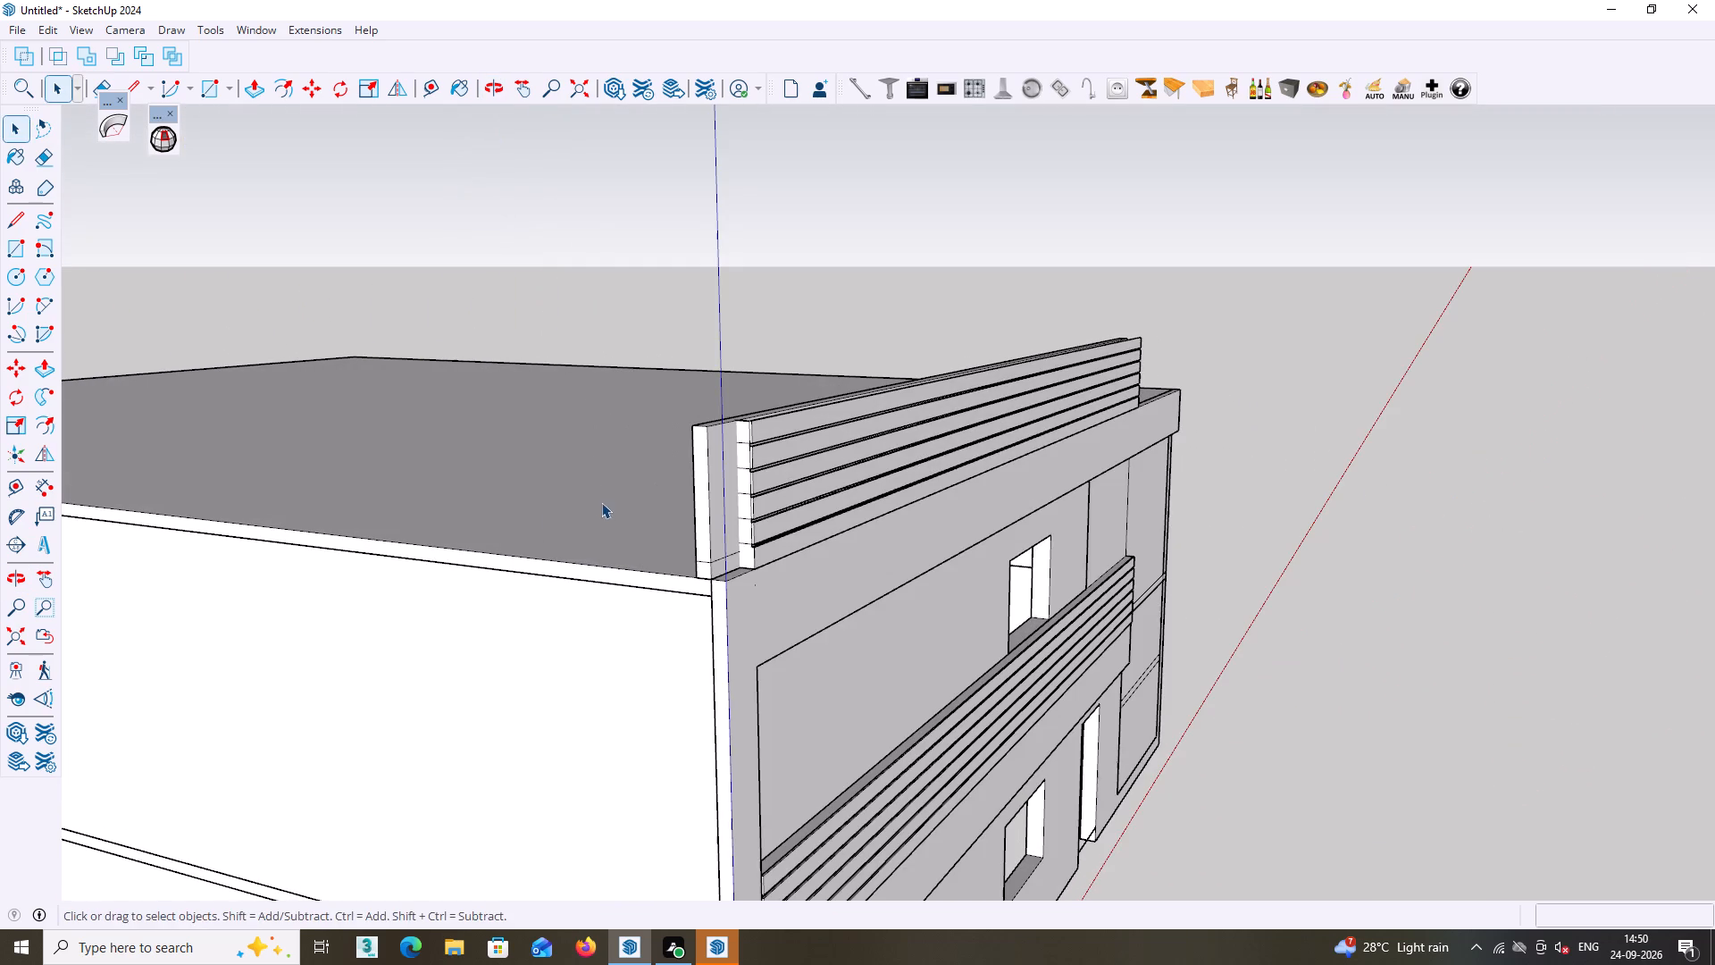
pyautogui.moveTo(611, 498); pyautogui.dragTo(417, 491, button='middle')
pyautogui.scroll(6, 417, 492)
pyautogui.moveTo(249, 517); pyautogui.dragTo(372, 496, button='middle')
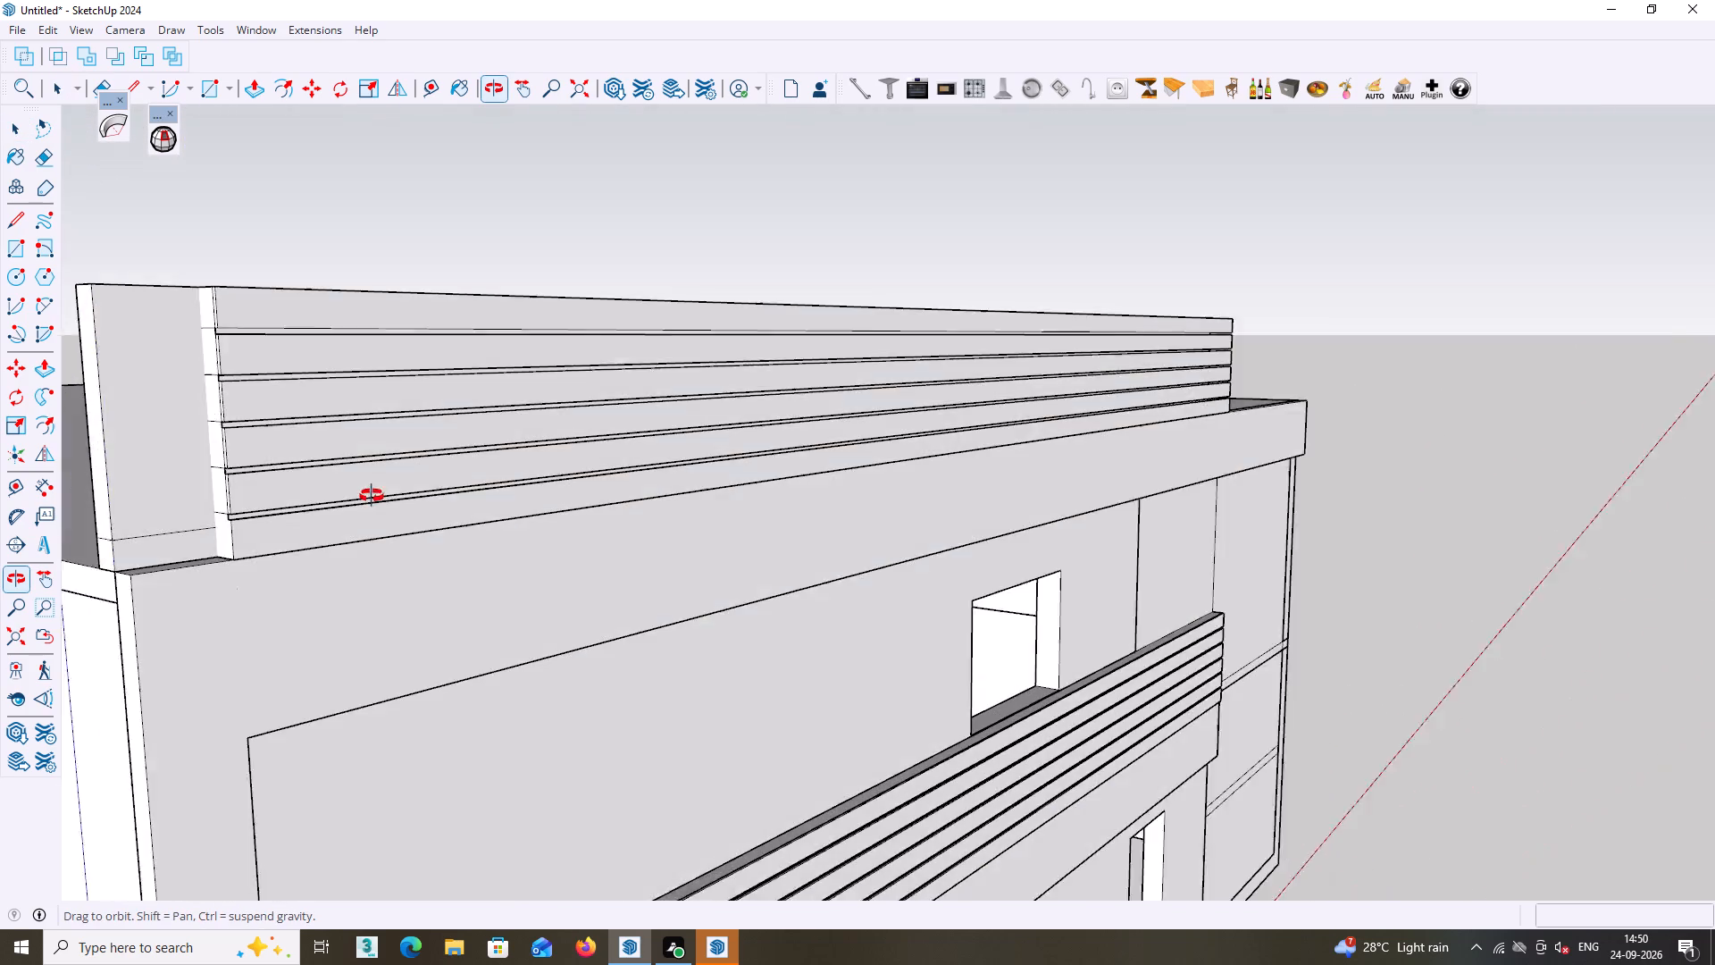
pyautogui.moveTo(372, 496); pyautogui.dragTo(483, 490, button='middle')
pyautogui.moveTo(163, 550); pyautogui.dragTo(137, 549, button='middle')
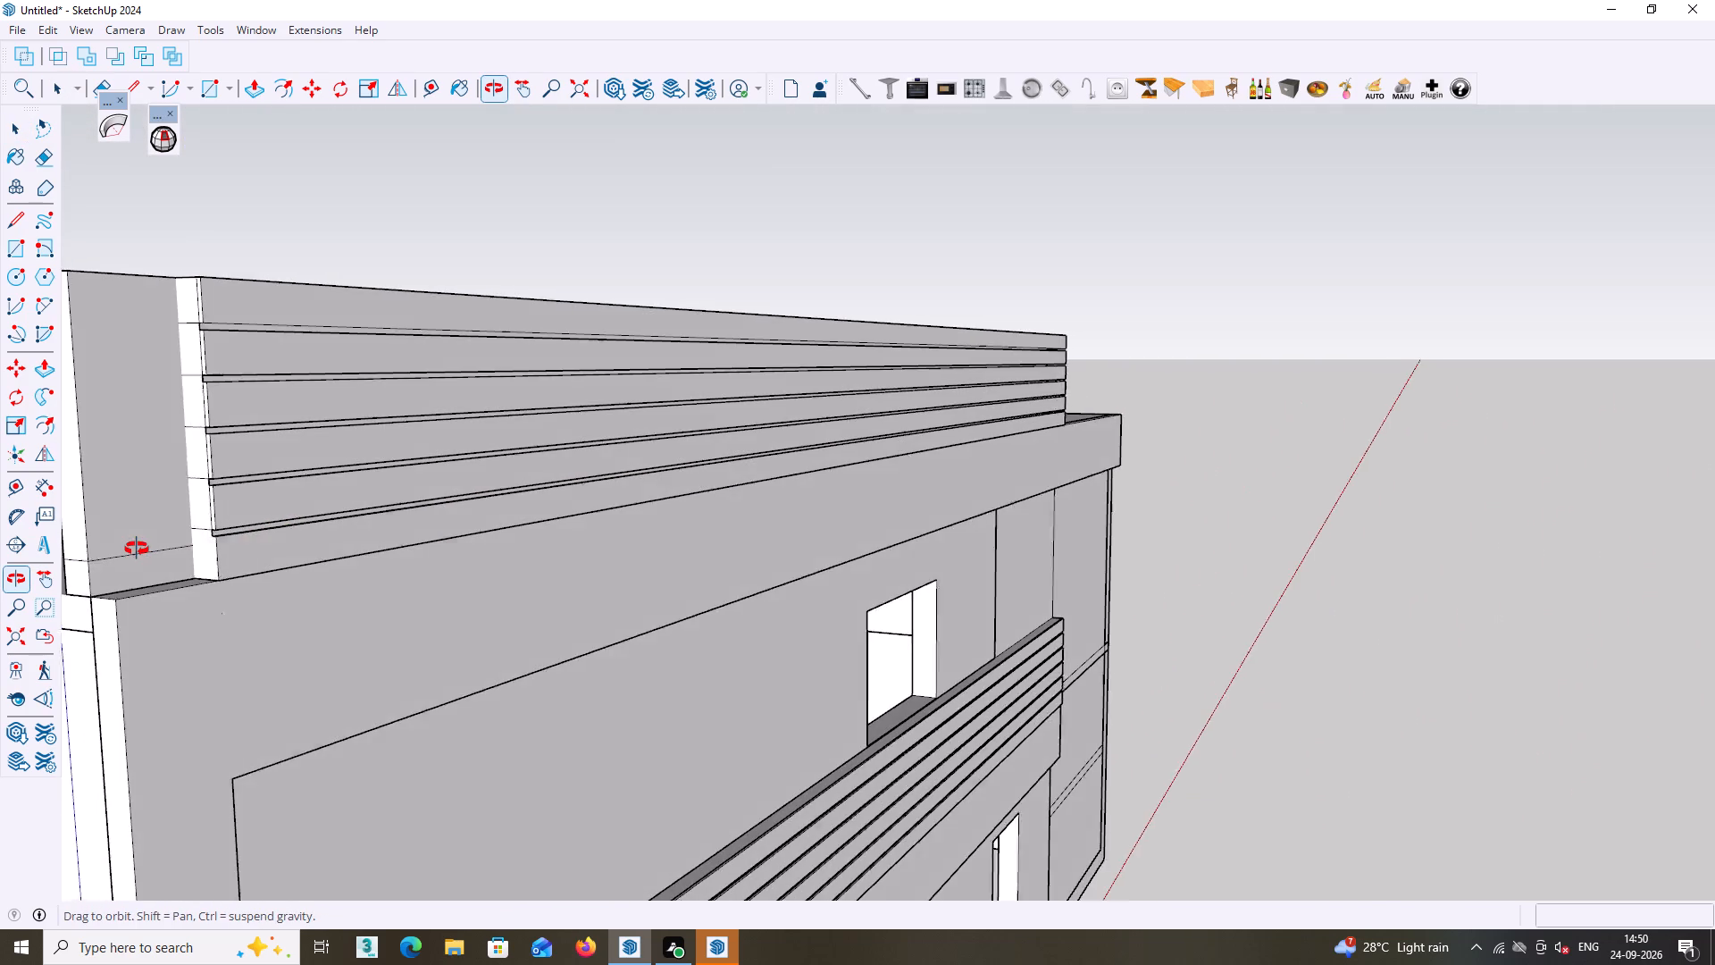
pyautogui.moveTo(137, 549); pyautogui.dragTo(135, 592, button='middle')
pyautogui.scroll(-2, 135, 592)
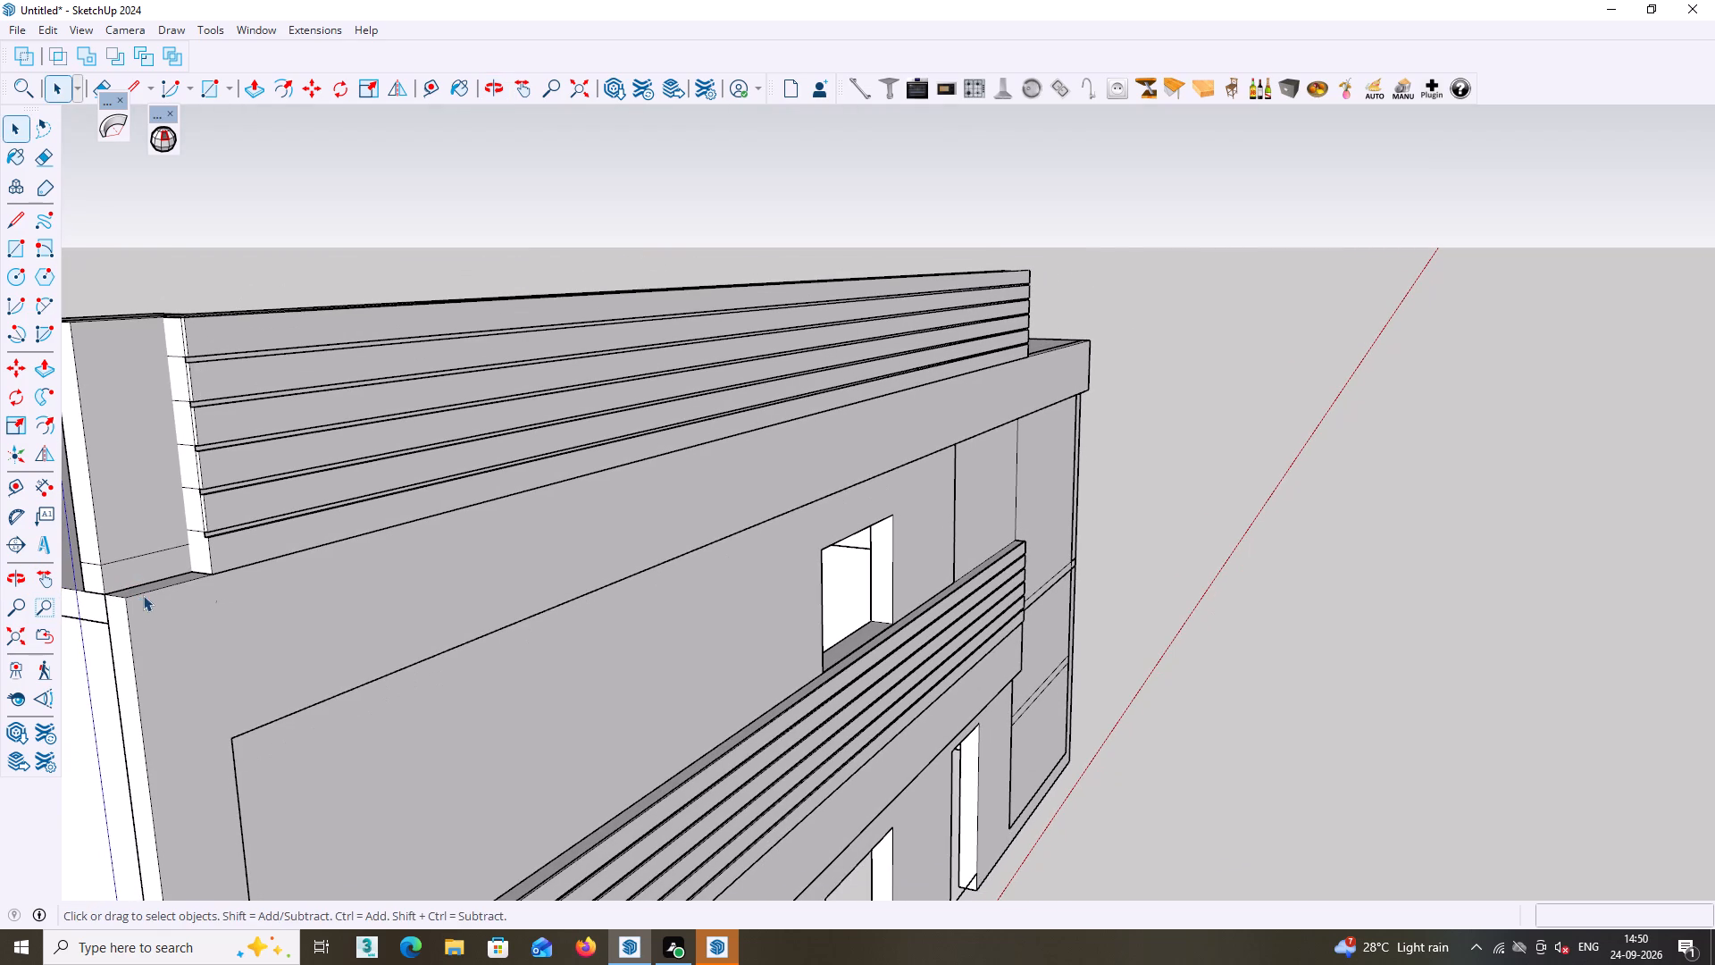
pyautogui.keyDown('shift'); pyautogui.moveTo(153, 589); pyautogui.dragTo(458, 570, button='middle'); pyautogui.keyUp('shift')
pyautogui.scroll(1, 448, 528)
pyautogui.moveTo(448, 528); pyautogui.dragTo(547, 540, button='middle')
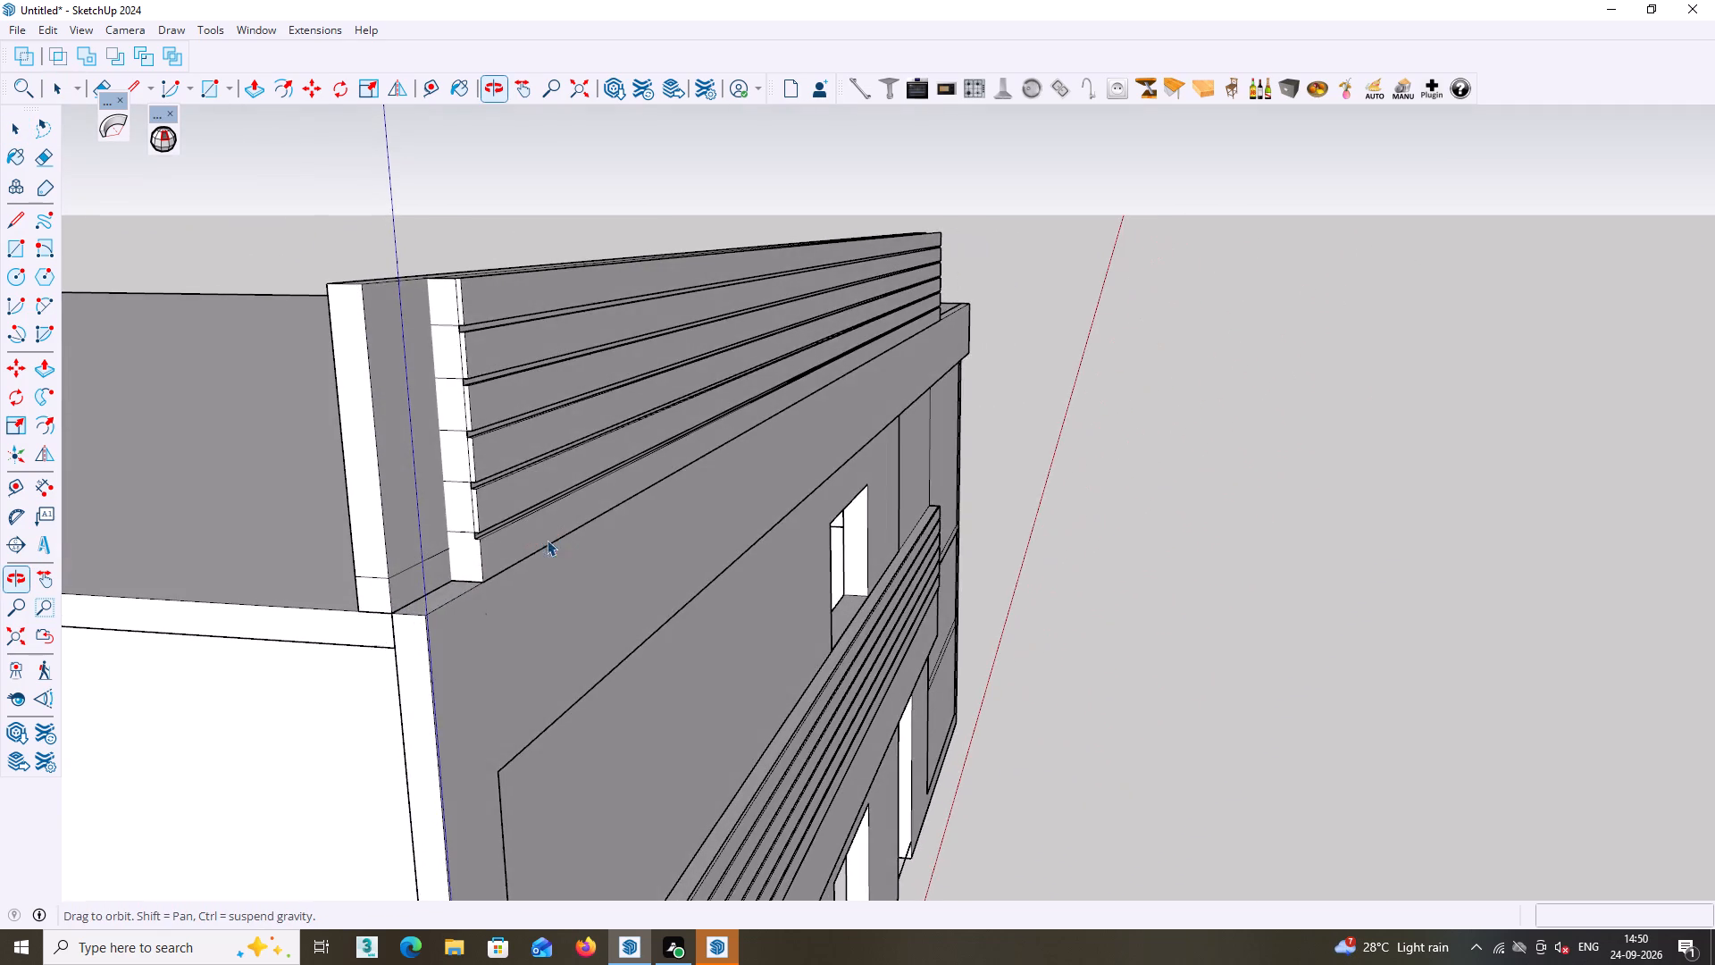
pyautogui.moveTo(547, 540); pyautogui.dragTo(561, 541, button='middle')
pyautogui.moveTo(405, 496); pyautogui.dragTo(490, 635, button='middle')
pyautogui.moveTo(339, 508); pyautogui.dragTo(463, 527, button='middle')
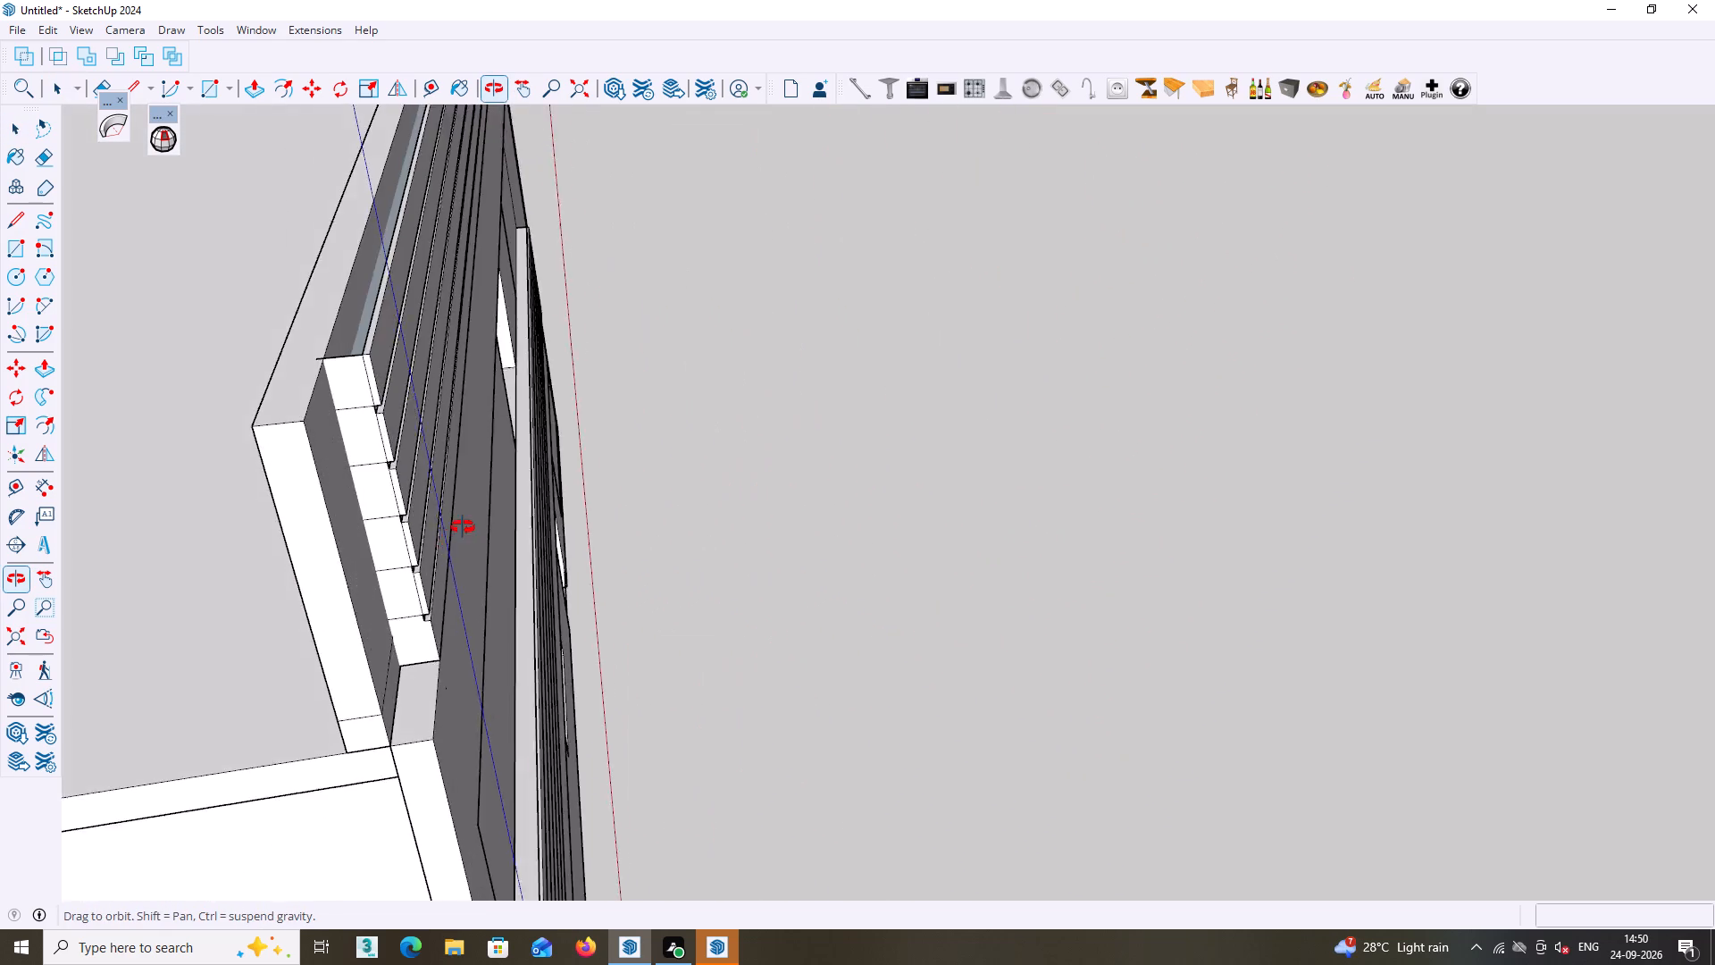
pyautogui.moveTo(463, 527); pyautogui.dragTo(428, 626, button='middle')
pyautogui.scroll(-4, 422, 615)
pyautogui.keyDown('shift'); pyautogui.moveTo(420, 616); pyautogui.dragTo(374, 746, button='middle'); pyautogui.keyUp('shift')
pyautogui.moveTo(351, 667); pyautogui.dragTo(493, 569, button='middle')
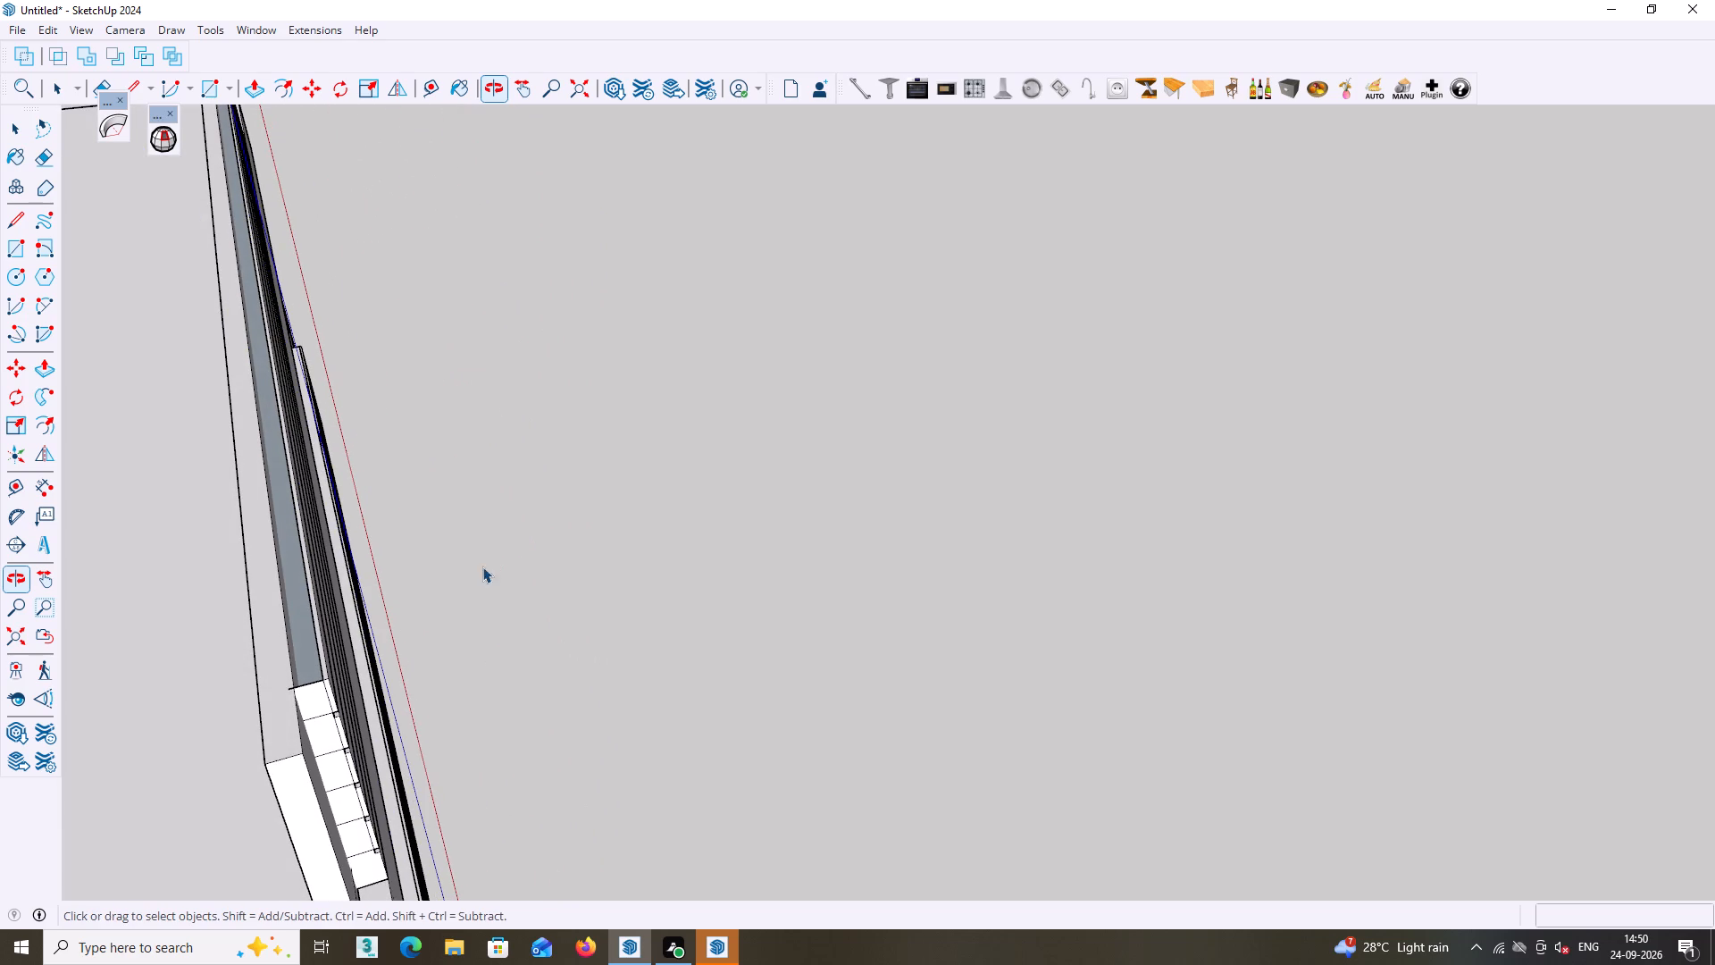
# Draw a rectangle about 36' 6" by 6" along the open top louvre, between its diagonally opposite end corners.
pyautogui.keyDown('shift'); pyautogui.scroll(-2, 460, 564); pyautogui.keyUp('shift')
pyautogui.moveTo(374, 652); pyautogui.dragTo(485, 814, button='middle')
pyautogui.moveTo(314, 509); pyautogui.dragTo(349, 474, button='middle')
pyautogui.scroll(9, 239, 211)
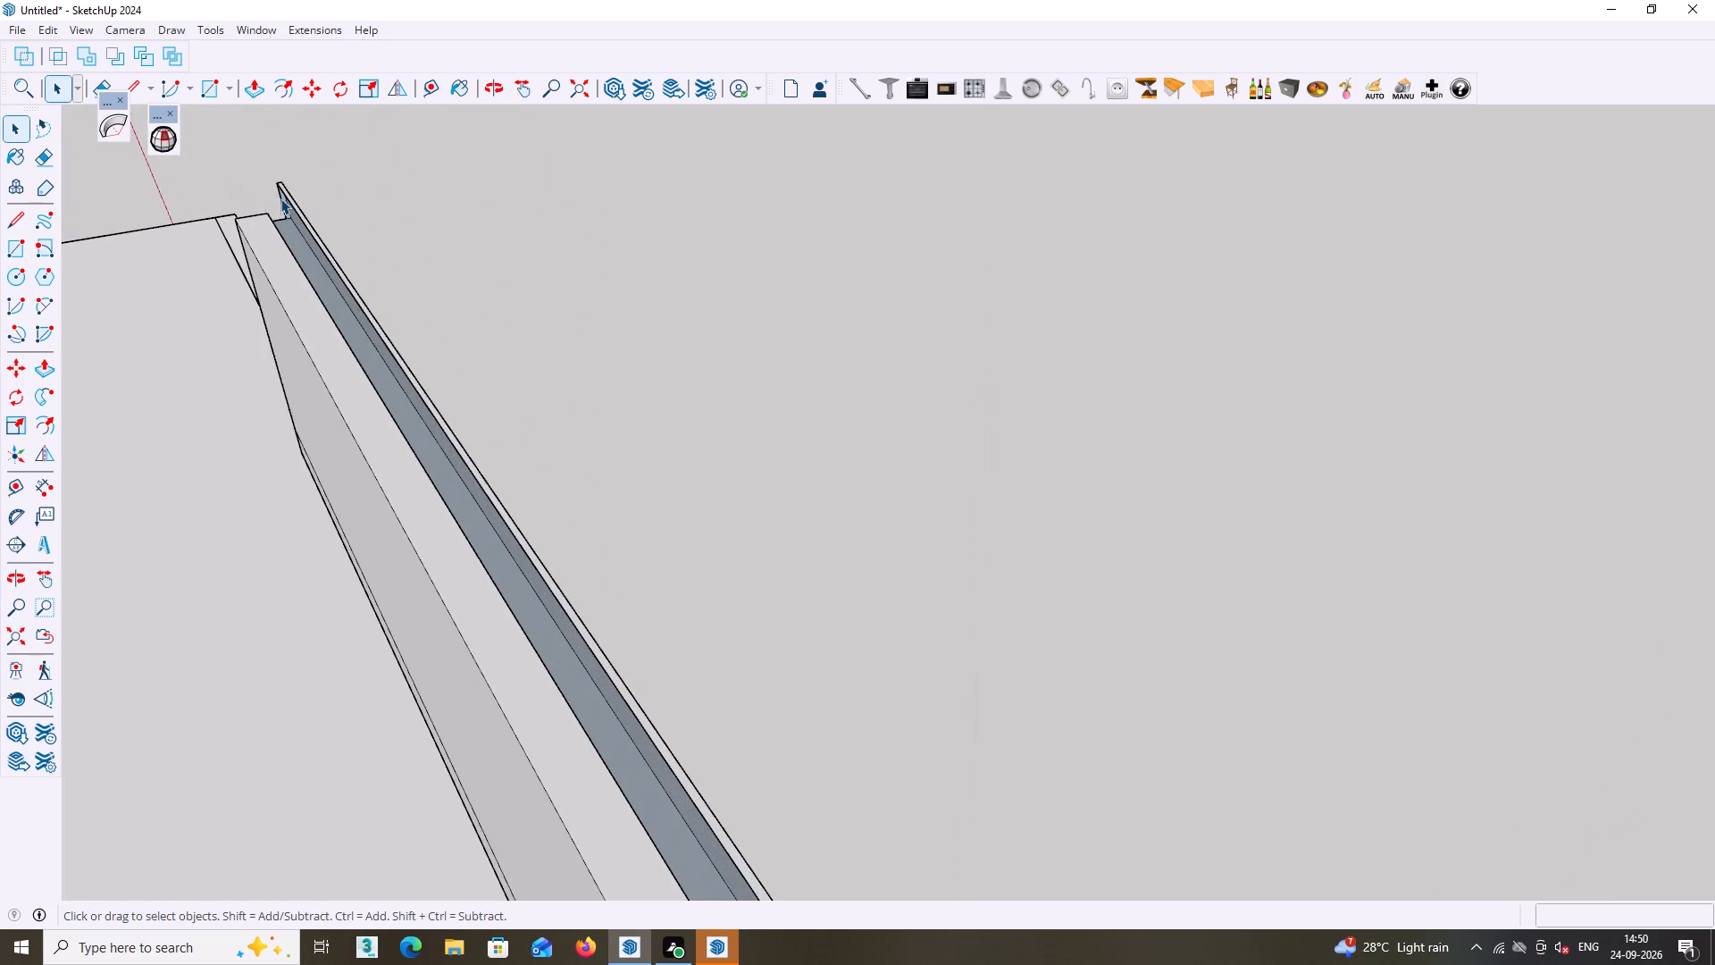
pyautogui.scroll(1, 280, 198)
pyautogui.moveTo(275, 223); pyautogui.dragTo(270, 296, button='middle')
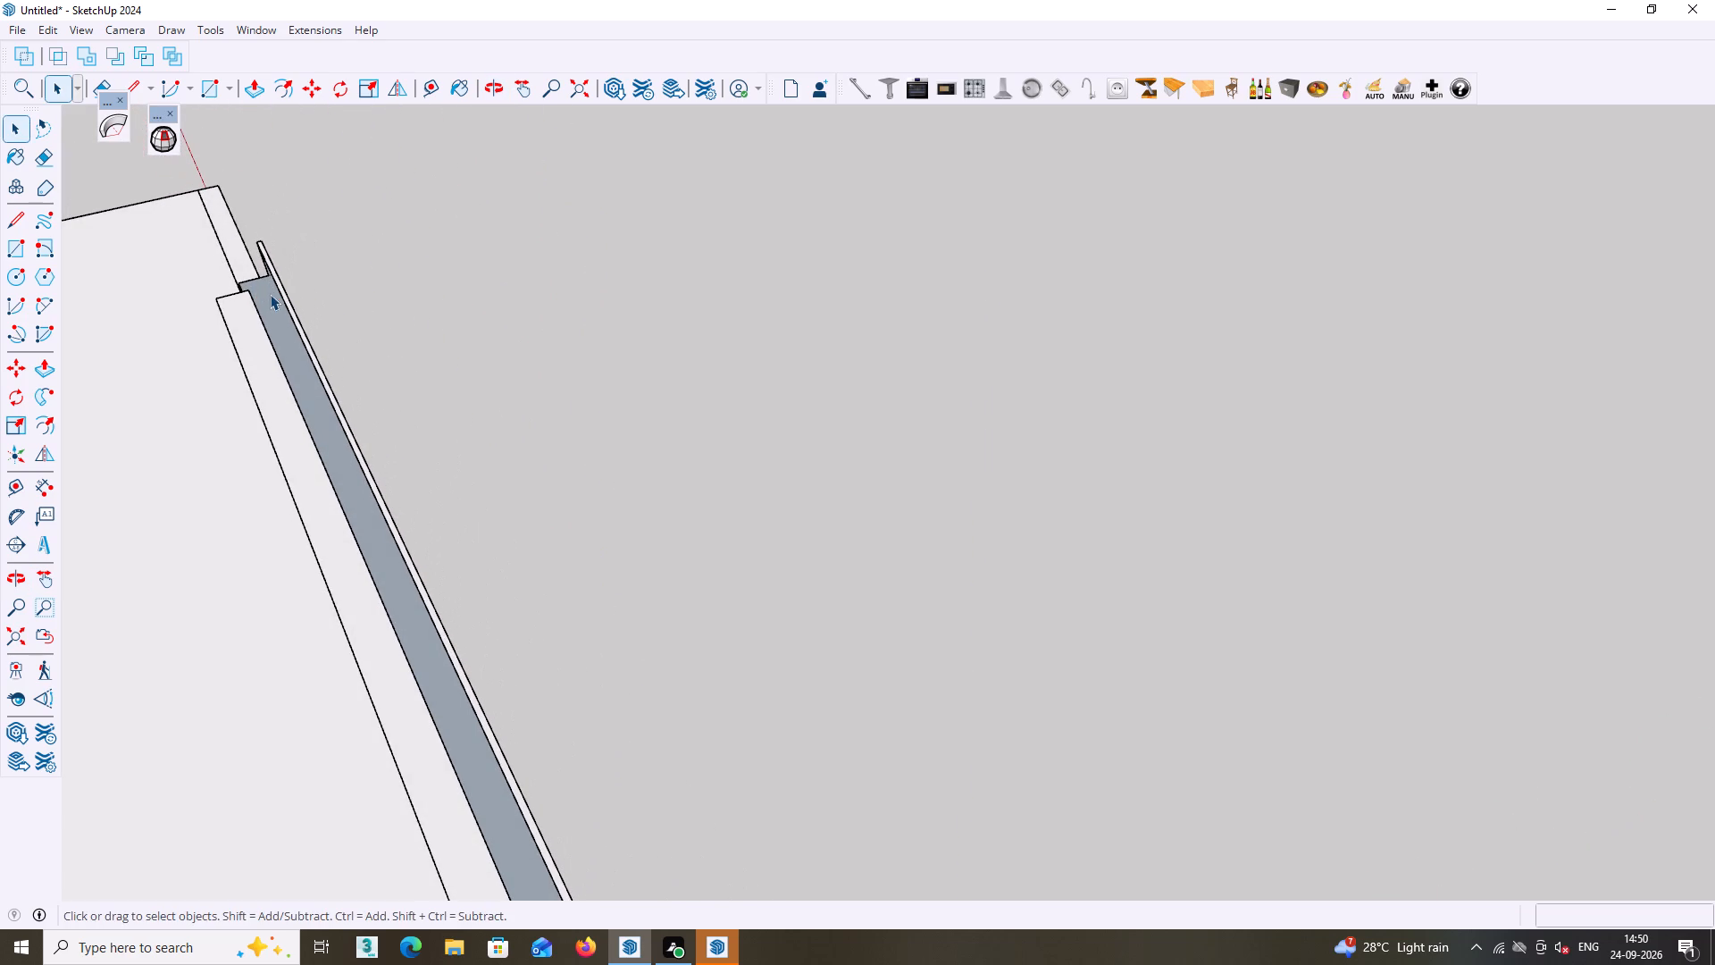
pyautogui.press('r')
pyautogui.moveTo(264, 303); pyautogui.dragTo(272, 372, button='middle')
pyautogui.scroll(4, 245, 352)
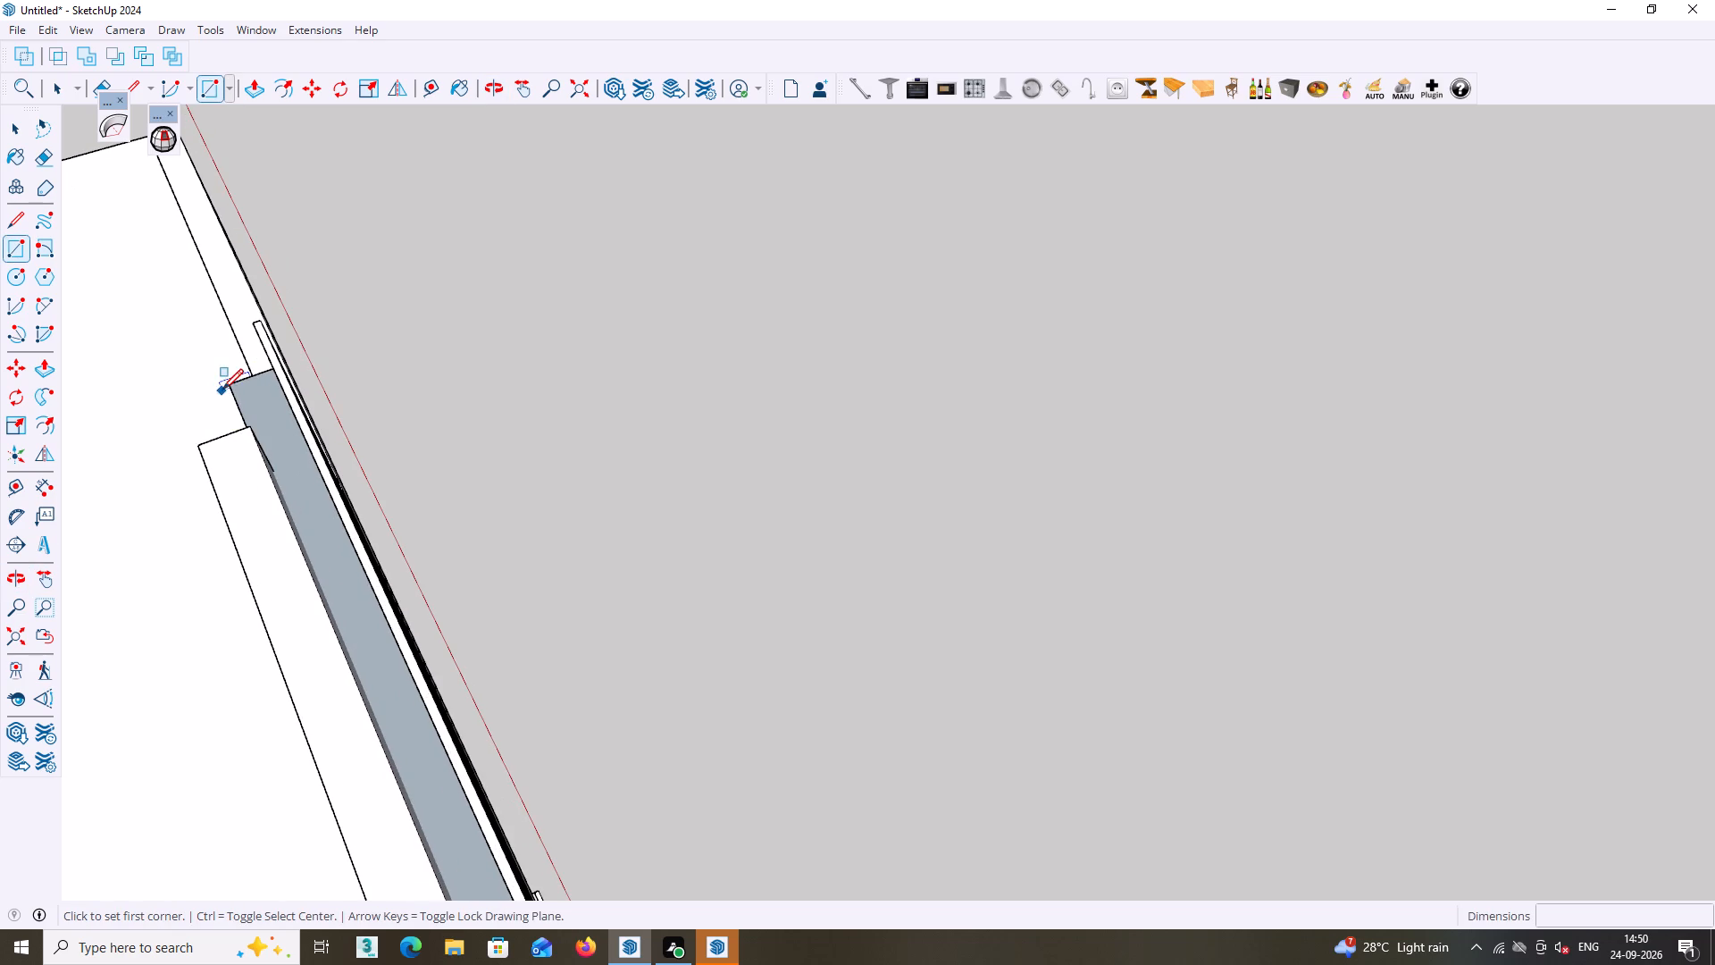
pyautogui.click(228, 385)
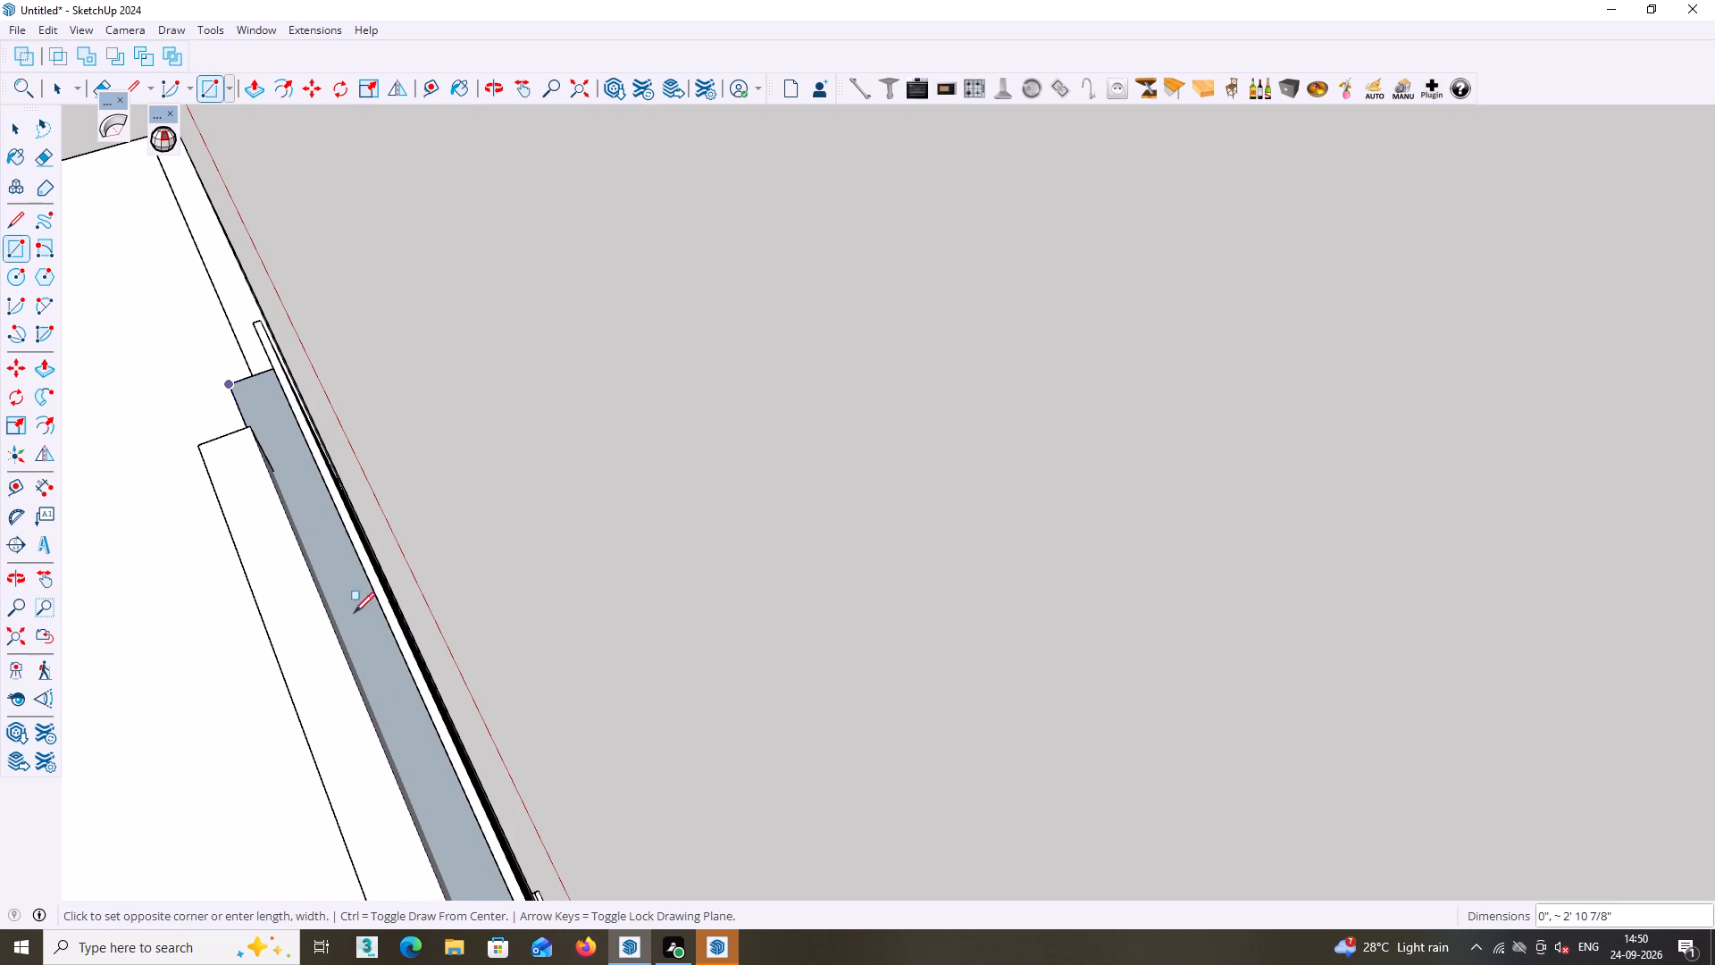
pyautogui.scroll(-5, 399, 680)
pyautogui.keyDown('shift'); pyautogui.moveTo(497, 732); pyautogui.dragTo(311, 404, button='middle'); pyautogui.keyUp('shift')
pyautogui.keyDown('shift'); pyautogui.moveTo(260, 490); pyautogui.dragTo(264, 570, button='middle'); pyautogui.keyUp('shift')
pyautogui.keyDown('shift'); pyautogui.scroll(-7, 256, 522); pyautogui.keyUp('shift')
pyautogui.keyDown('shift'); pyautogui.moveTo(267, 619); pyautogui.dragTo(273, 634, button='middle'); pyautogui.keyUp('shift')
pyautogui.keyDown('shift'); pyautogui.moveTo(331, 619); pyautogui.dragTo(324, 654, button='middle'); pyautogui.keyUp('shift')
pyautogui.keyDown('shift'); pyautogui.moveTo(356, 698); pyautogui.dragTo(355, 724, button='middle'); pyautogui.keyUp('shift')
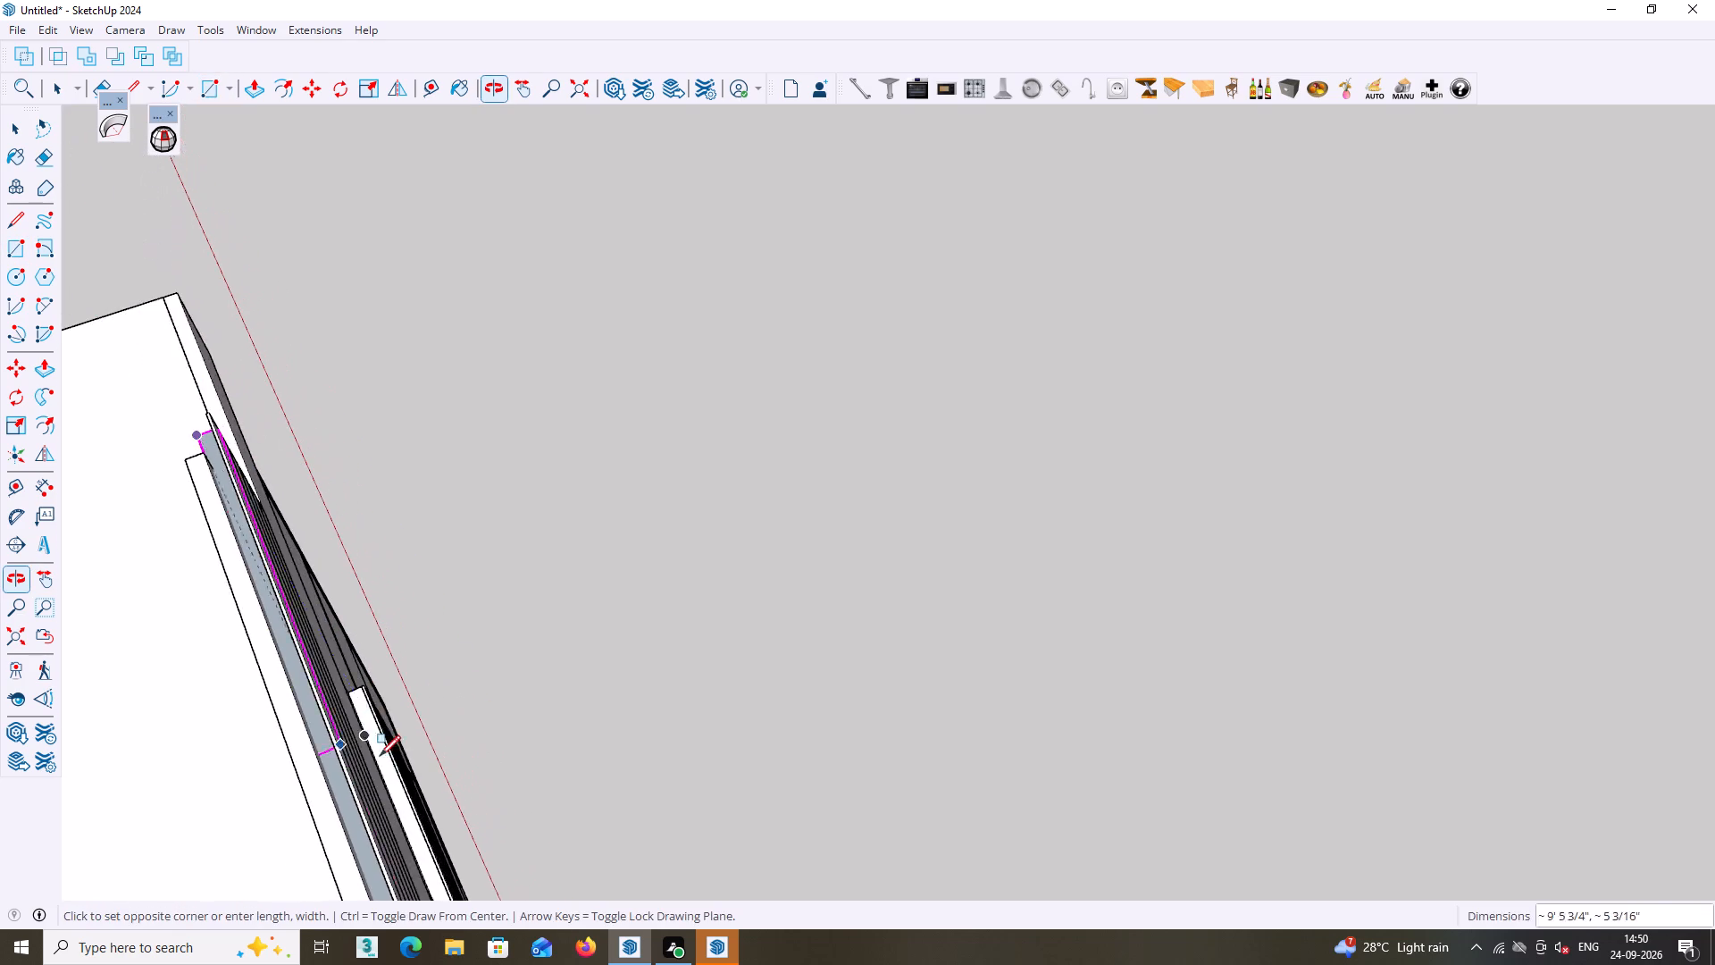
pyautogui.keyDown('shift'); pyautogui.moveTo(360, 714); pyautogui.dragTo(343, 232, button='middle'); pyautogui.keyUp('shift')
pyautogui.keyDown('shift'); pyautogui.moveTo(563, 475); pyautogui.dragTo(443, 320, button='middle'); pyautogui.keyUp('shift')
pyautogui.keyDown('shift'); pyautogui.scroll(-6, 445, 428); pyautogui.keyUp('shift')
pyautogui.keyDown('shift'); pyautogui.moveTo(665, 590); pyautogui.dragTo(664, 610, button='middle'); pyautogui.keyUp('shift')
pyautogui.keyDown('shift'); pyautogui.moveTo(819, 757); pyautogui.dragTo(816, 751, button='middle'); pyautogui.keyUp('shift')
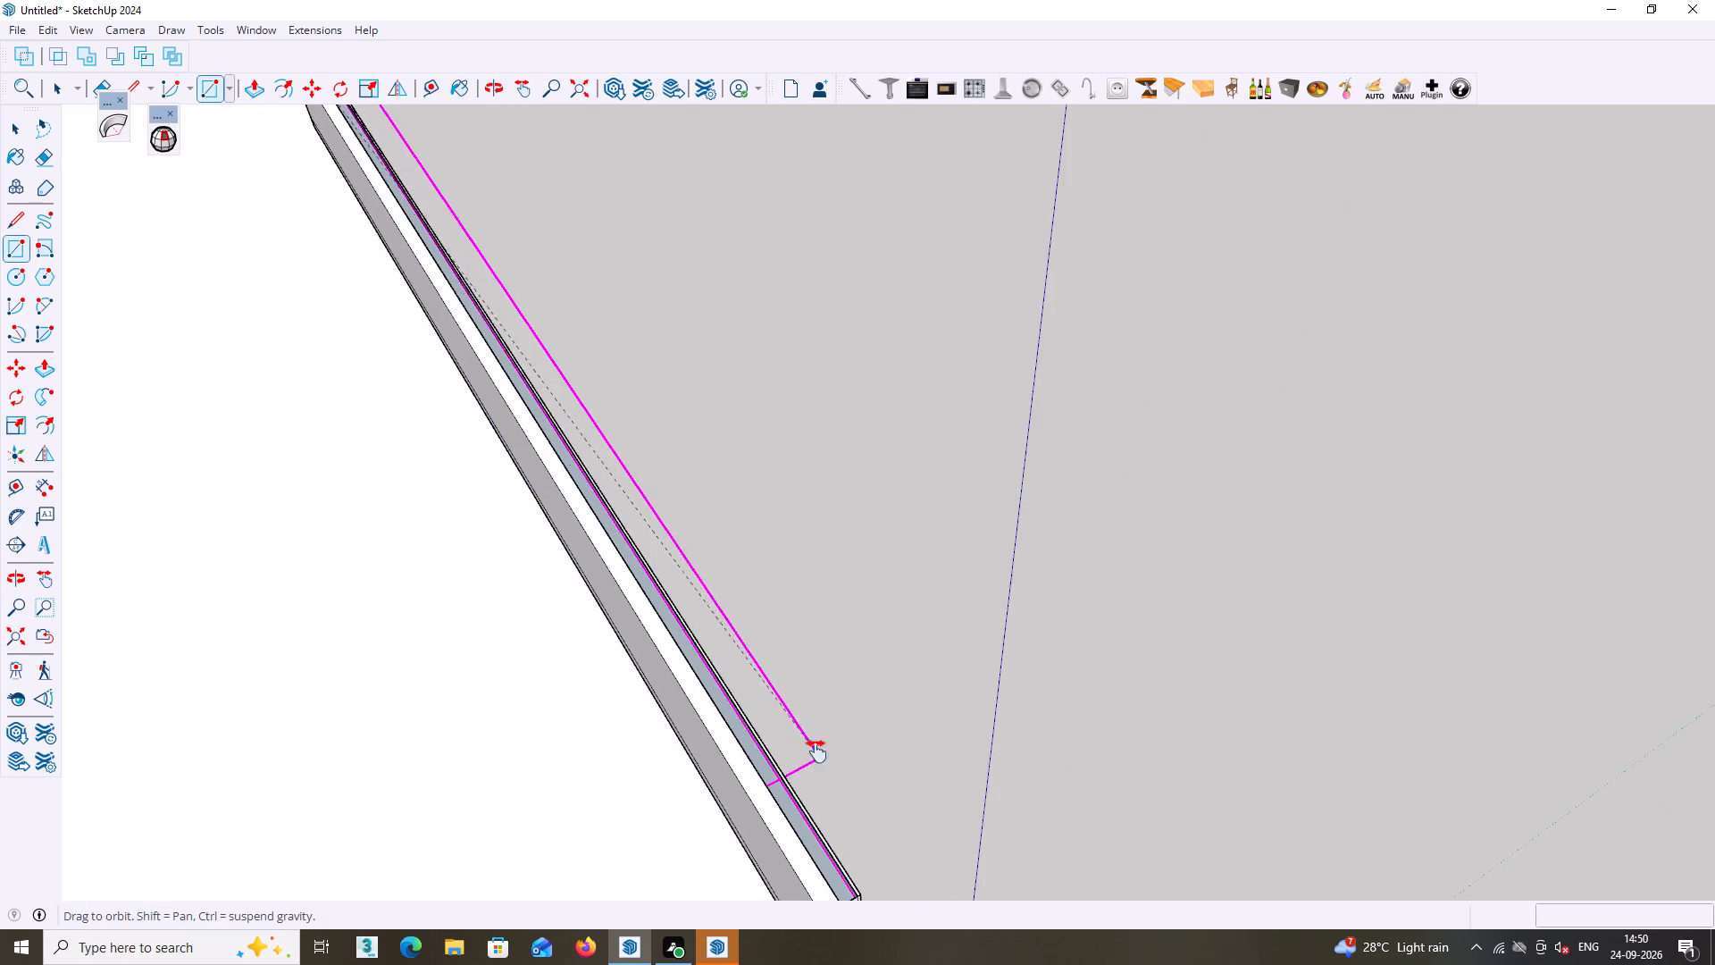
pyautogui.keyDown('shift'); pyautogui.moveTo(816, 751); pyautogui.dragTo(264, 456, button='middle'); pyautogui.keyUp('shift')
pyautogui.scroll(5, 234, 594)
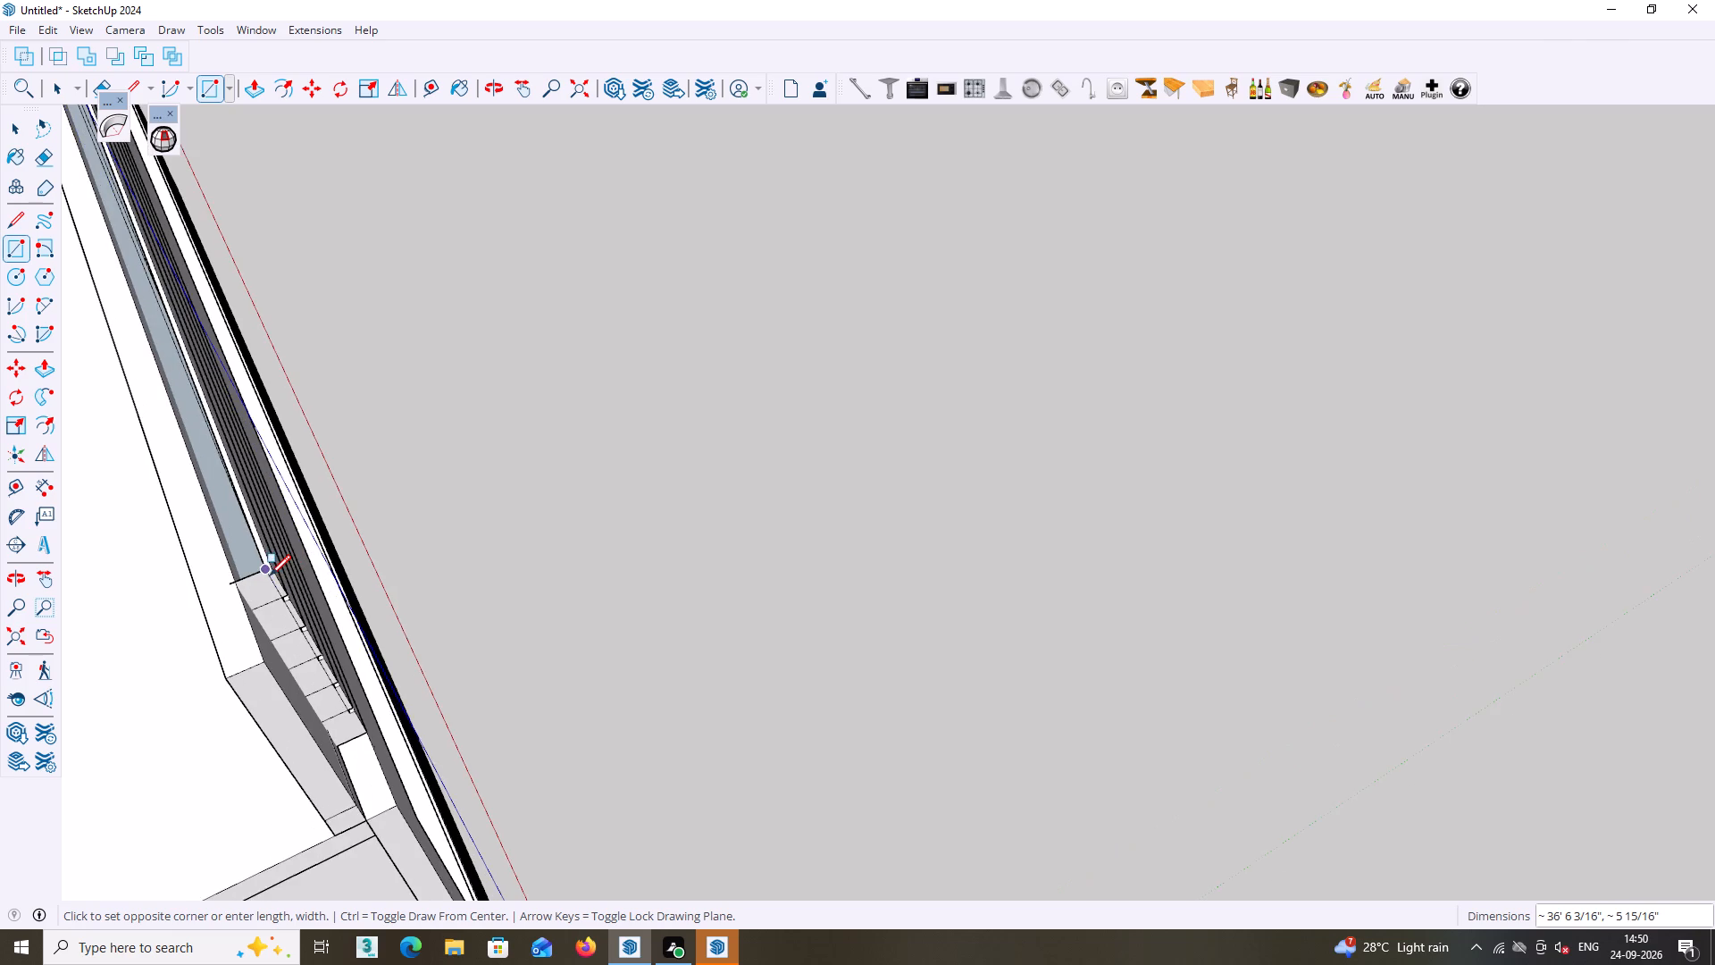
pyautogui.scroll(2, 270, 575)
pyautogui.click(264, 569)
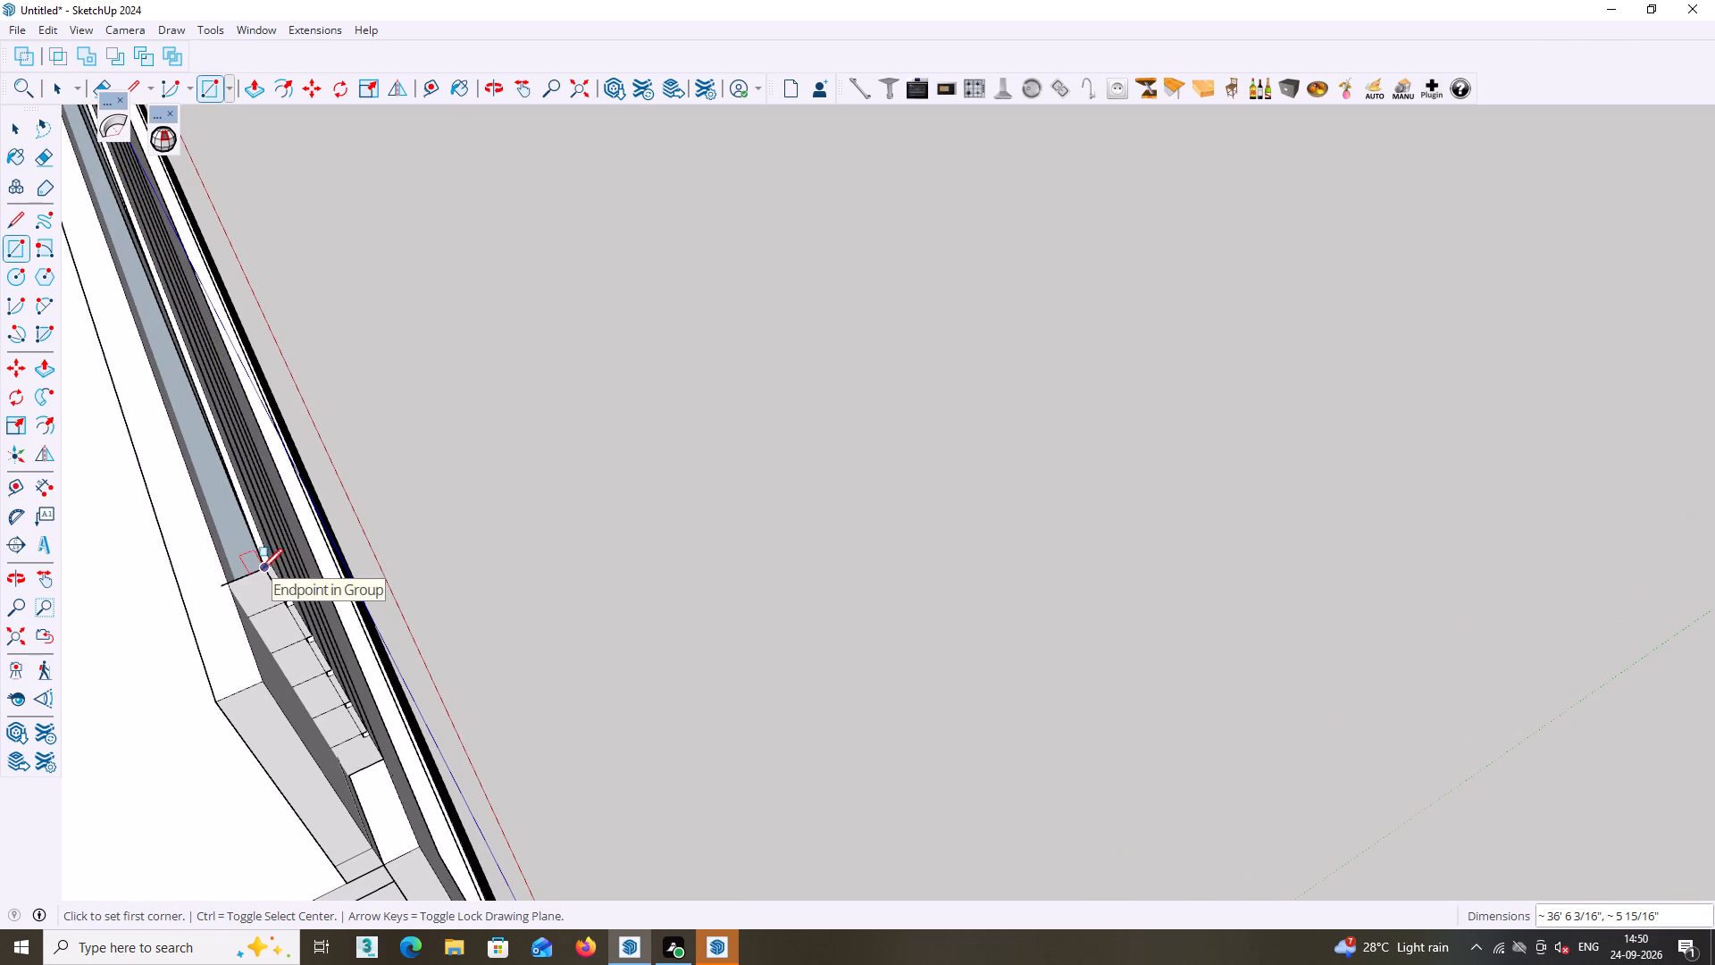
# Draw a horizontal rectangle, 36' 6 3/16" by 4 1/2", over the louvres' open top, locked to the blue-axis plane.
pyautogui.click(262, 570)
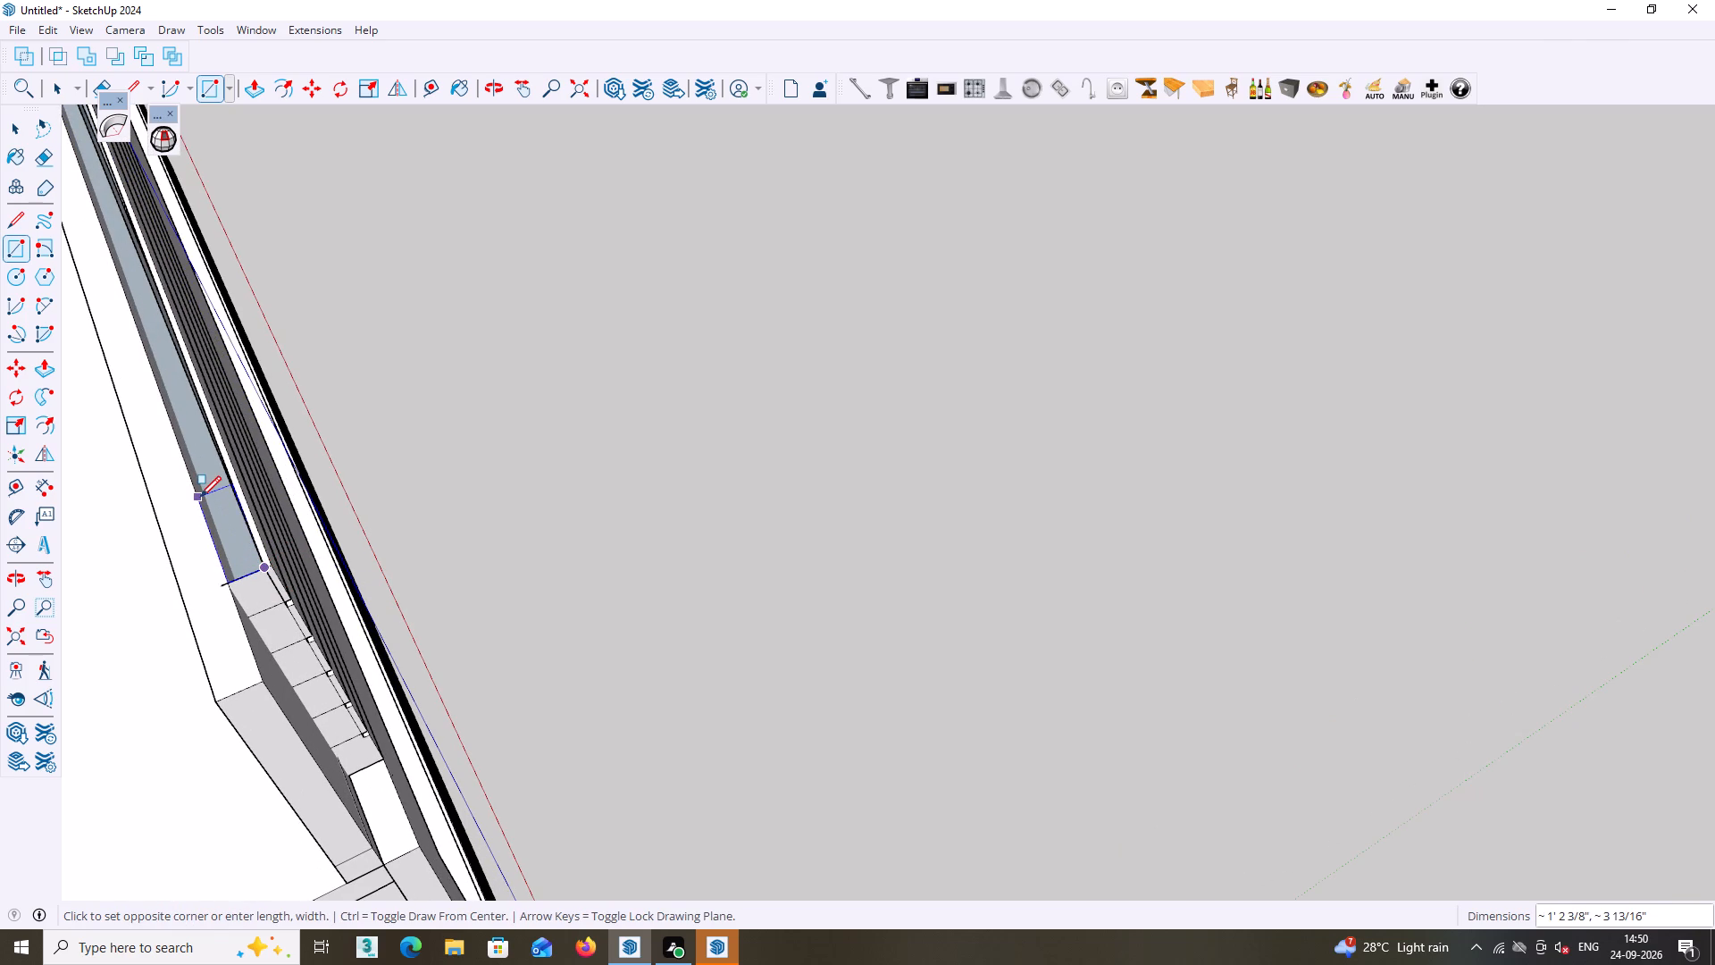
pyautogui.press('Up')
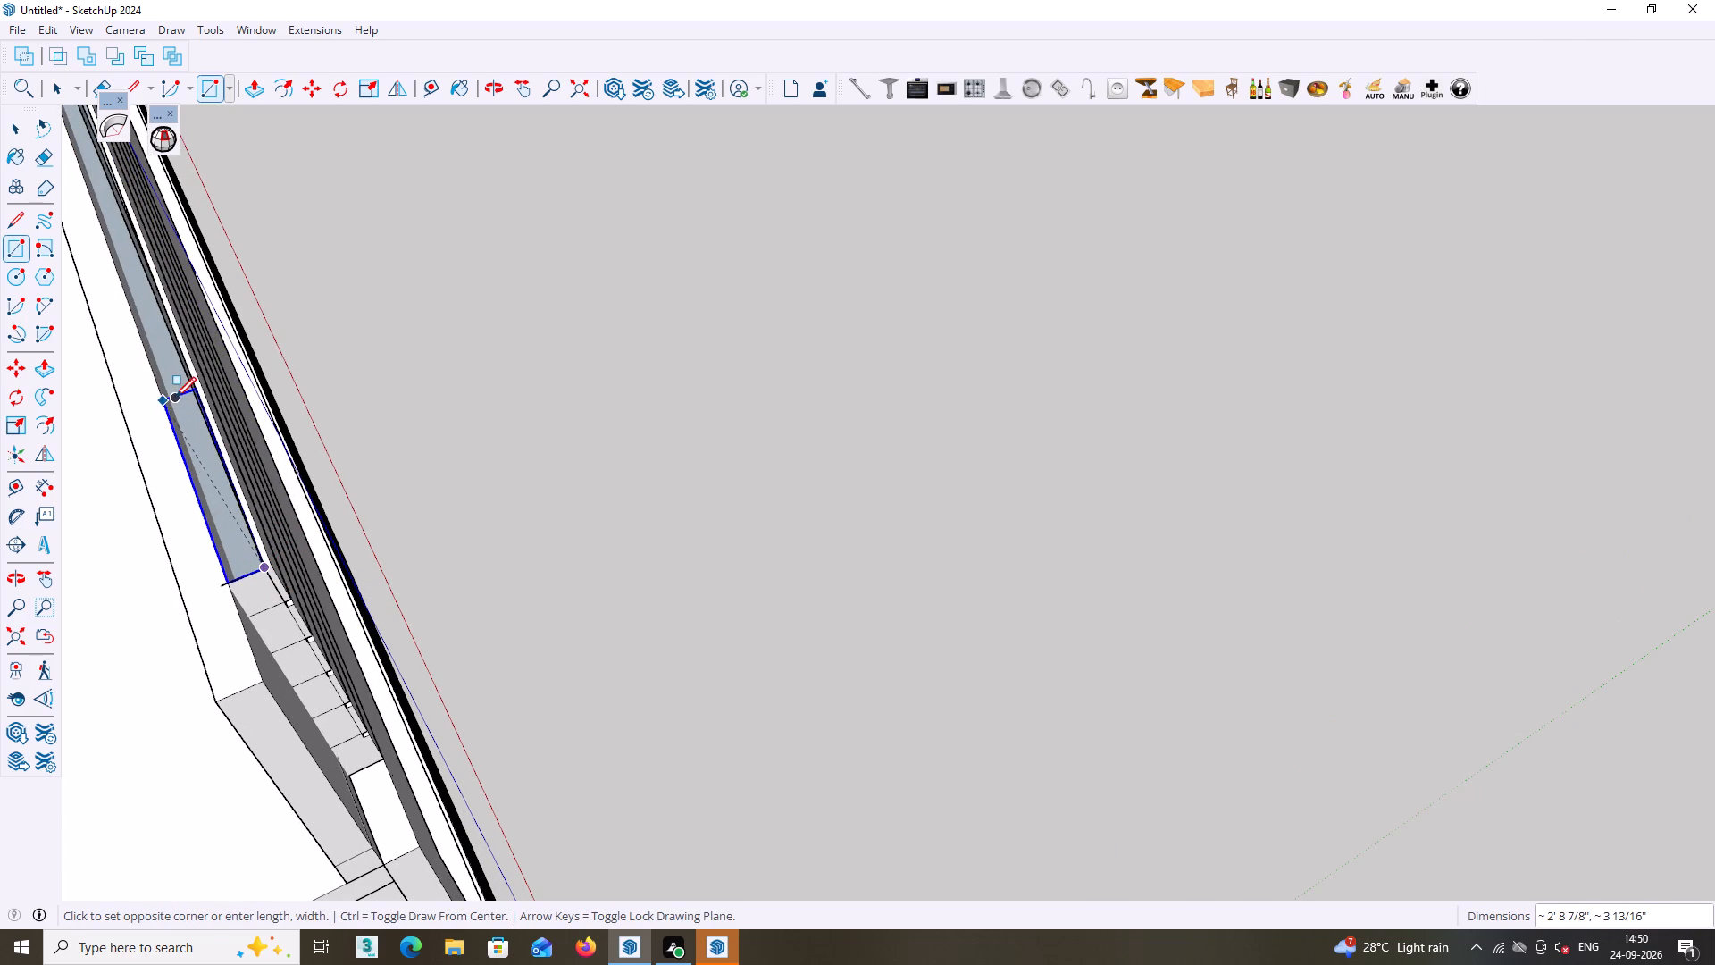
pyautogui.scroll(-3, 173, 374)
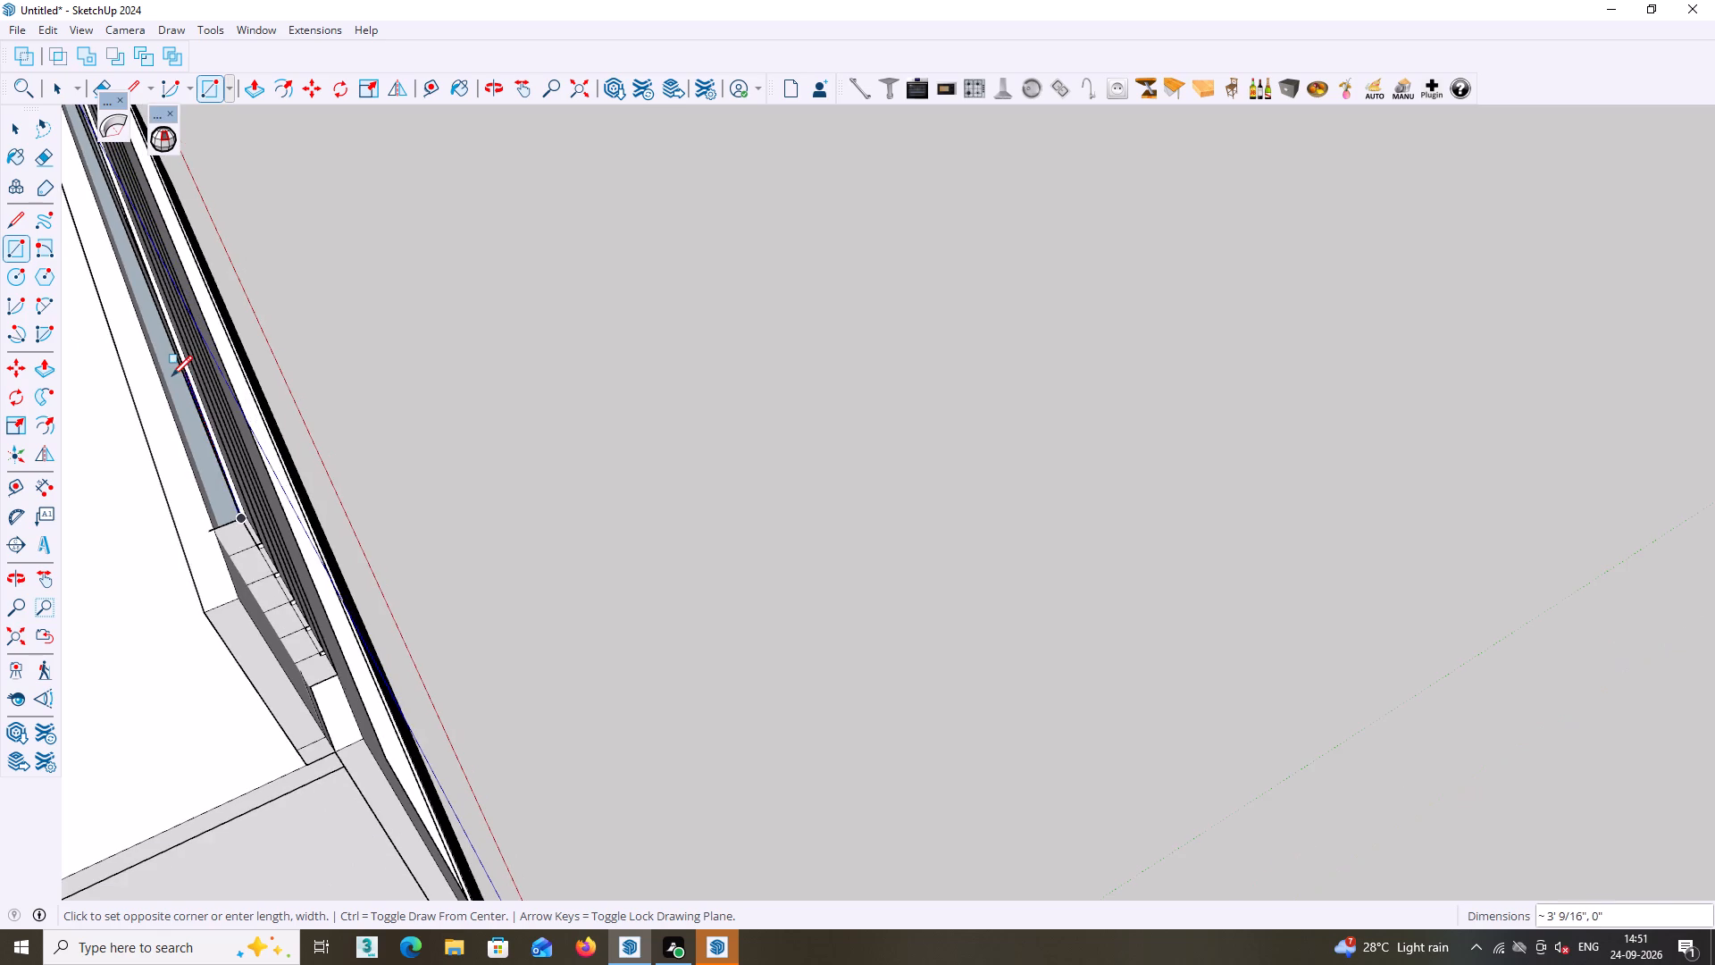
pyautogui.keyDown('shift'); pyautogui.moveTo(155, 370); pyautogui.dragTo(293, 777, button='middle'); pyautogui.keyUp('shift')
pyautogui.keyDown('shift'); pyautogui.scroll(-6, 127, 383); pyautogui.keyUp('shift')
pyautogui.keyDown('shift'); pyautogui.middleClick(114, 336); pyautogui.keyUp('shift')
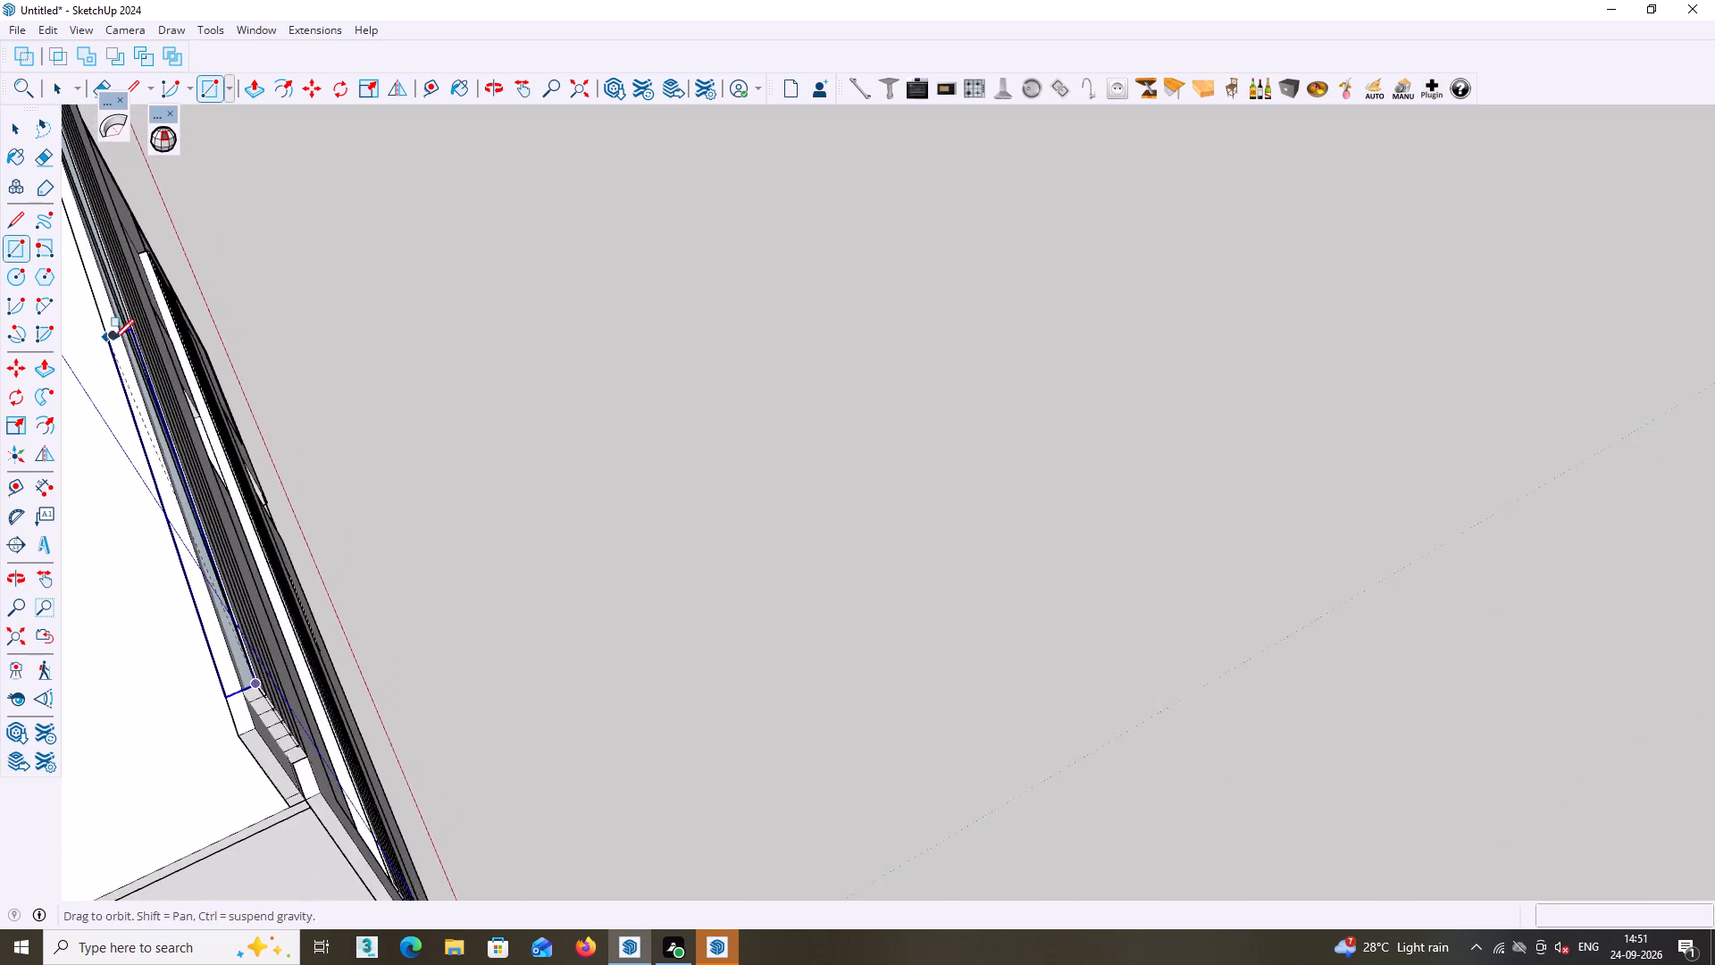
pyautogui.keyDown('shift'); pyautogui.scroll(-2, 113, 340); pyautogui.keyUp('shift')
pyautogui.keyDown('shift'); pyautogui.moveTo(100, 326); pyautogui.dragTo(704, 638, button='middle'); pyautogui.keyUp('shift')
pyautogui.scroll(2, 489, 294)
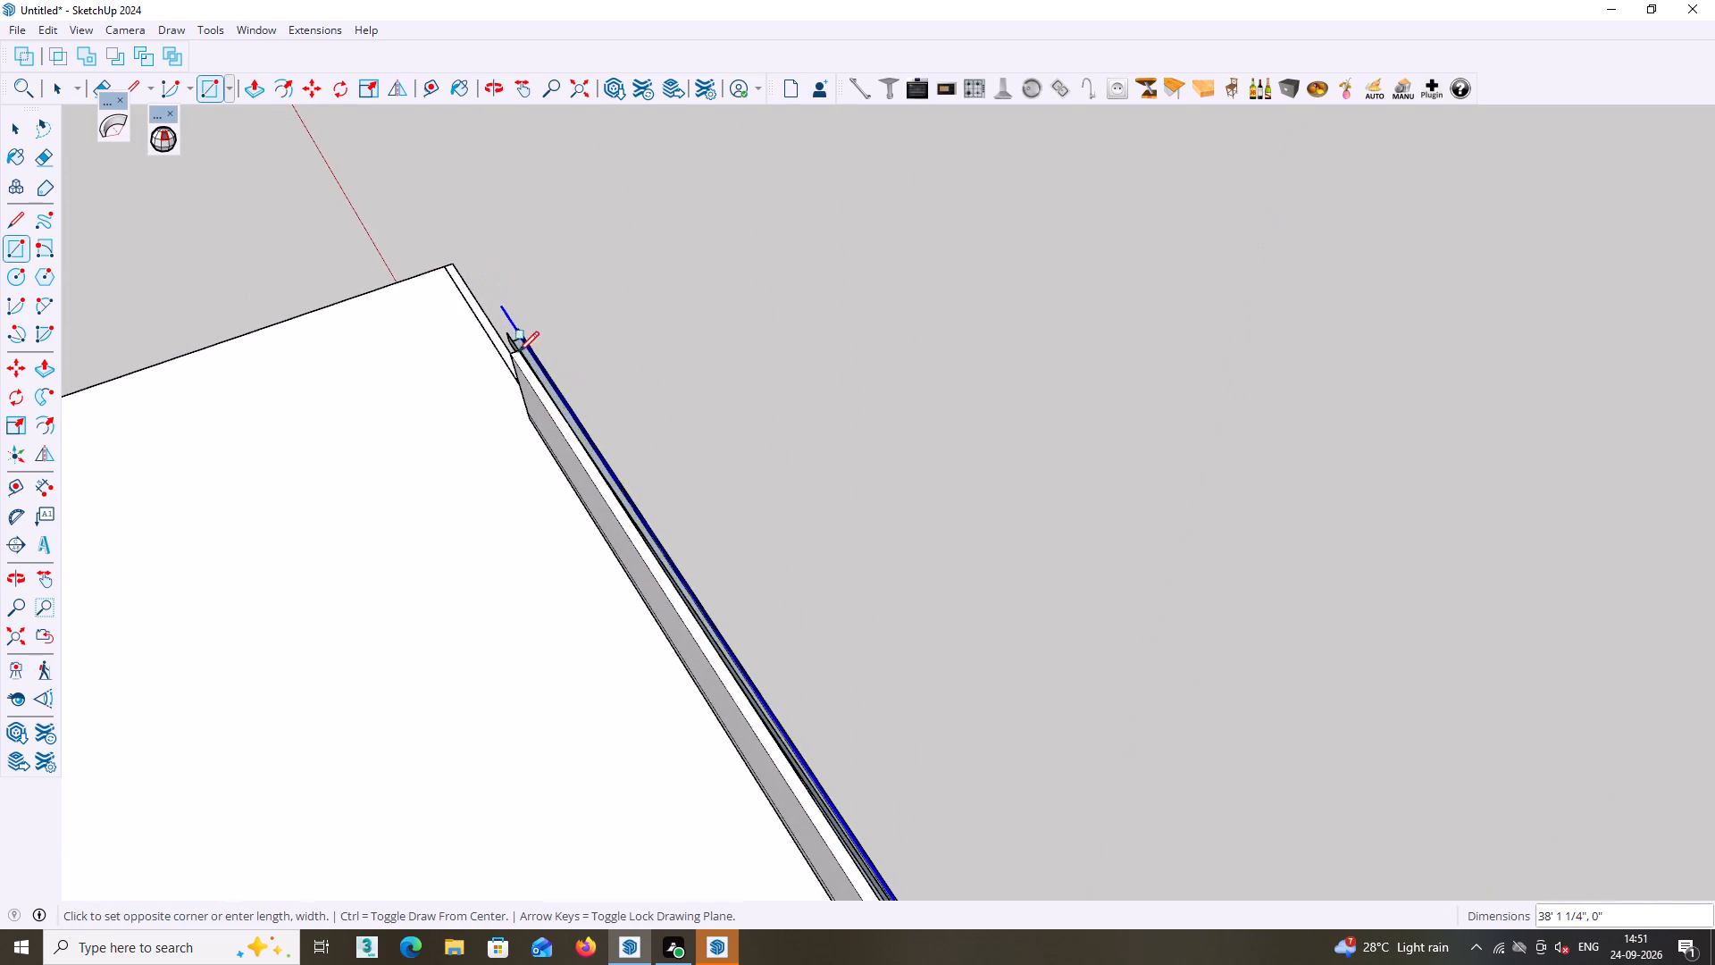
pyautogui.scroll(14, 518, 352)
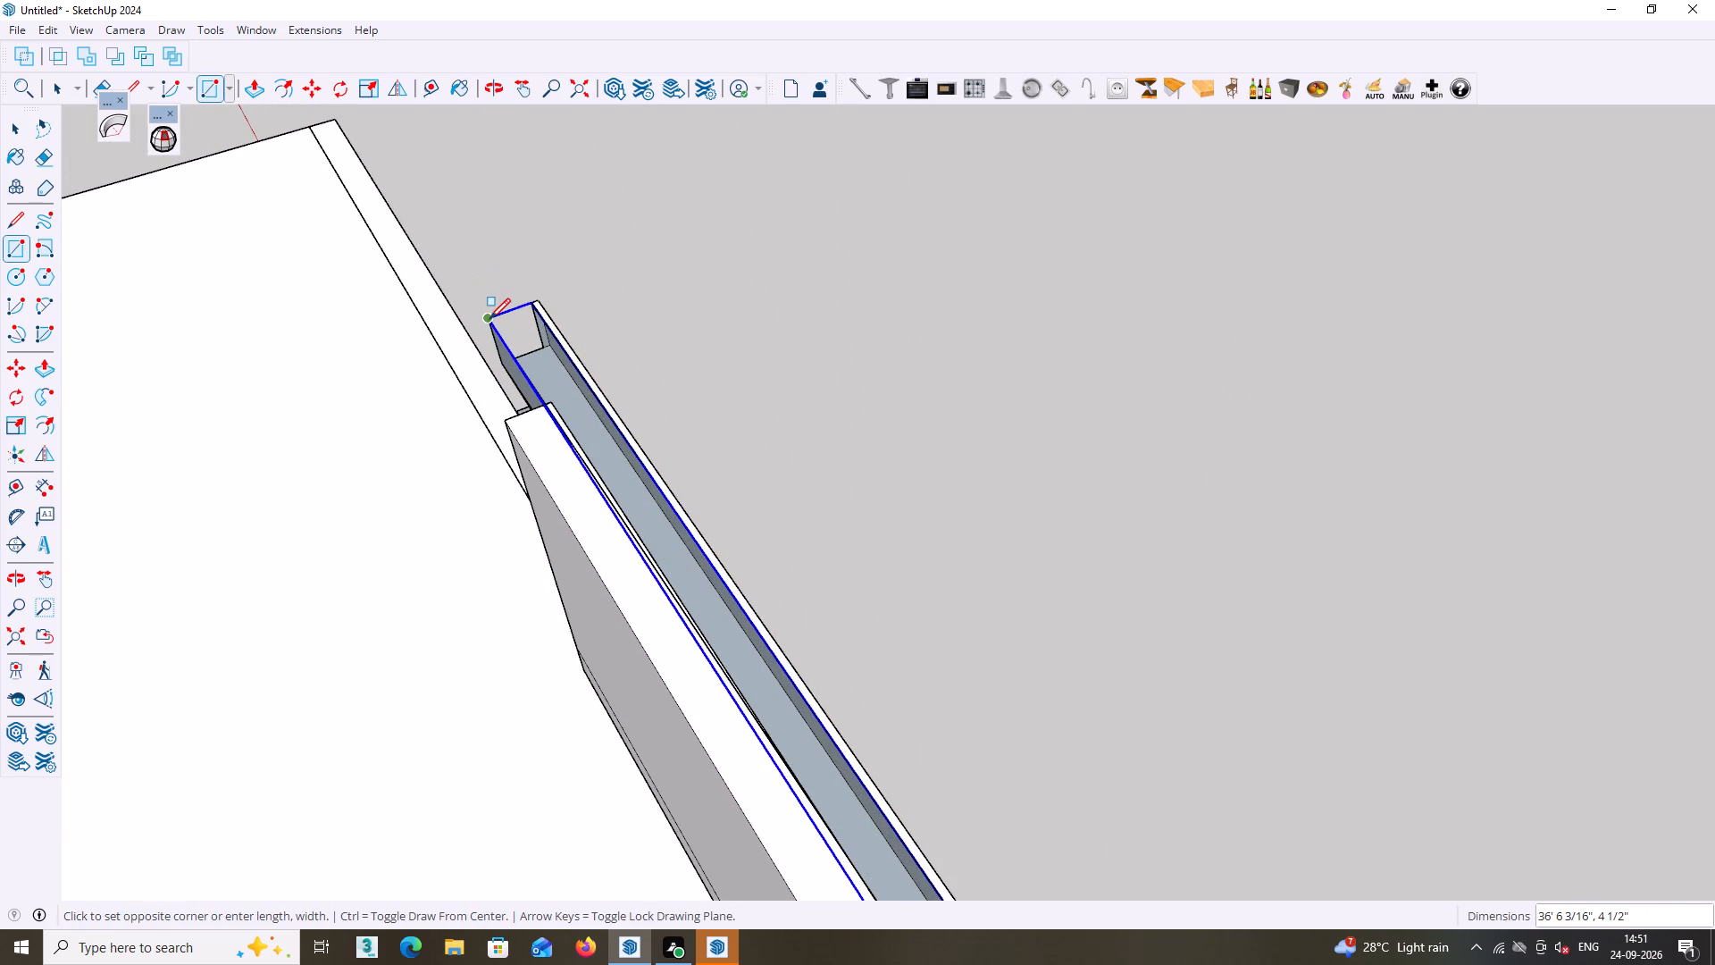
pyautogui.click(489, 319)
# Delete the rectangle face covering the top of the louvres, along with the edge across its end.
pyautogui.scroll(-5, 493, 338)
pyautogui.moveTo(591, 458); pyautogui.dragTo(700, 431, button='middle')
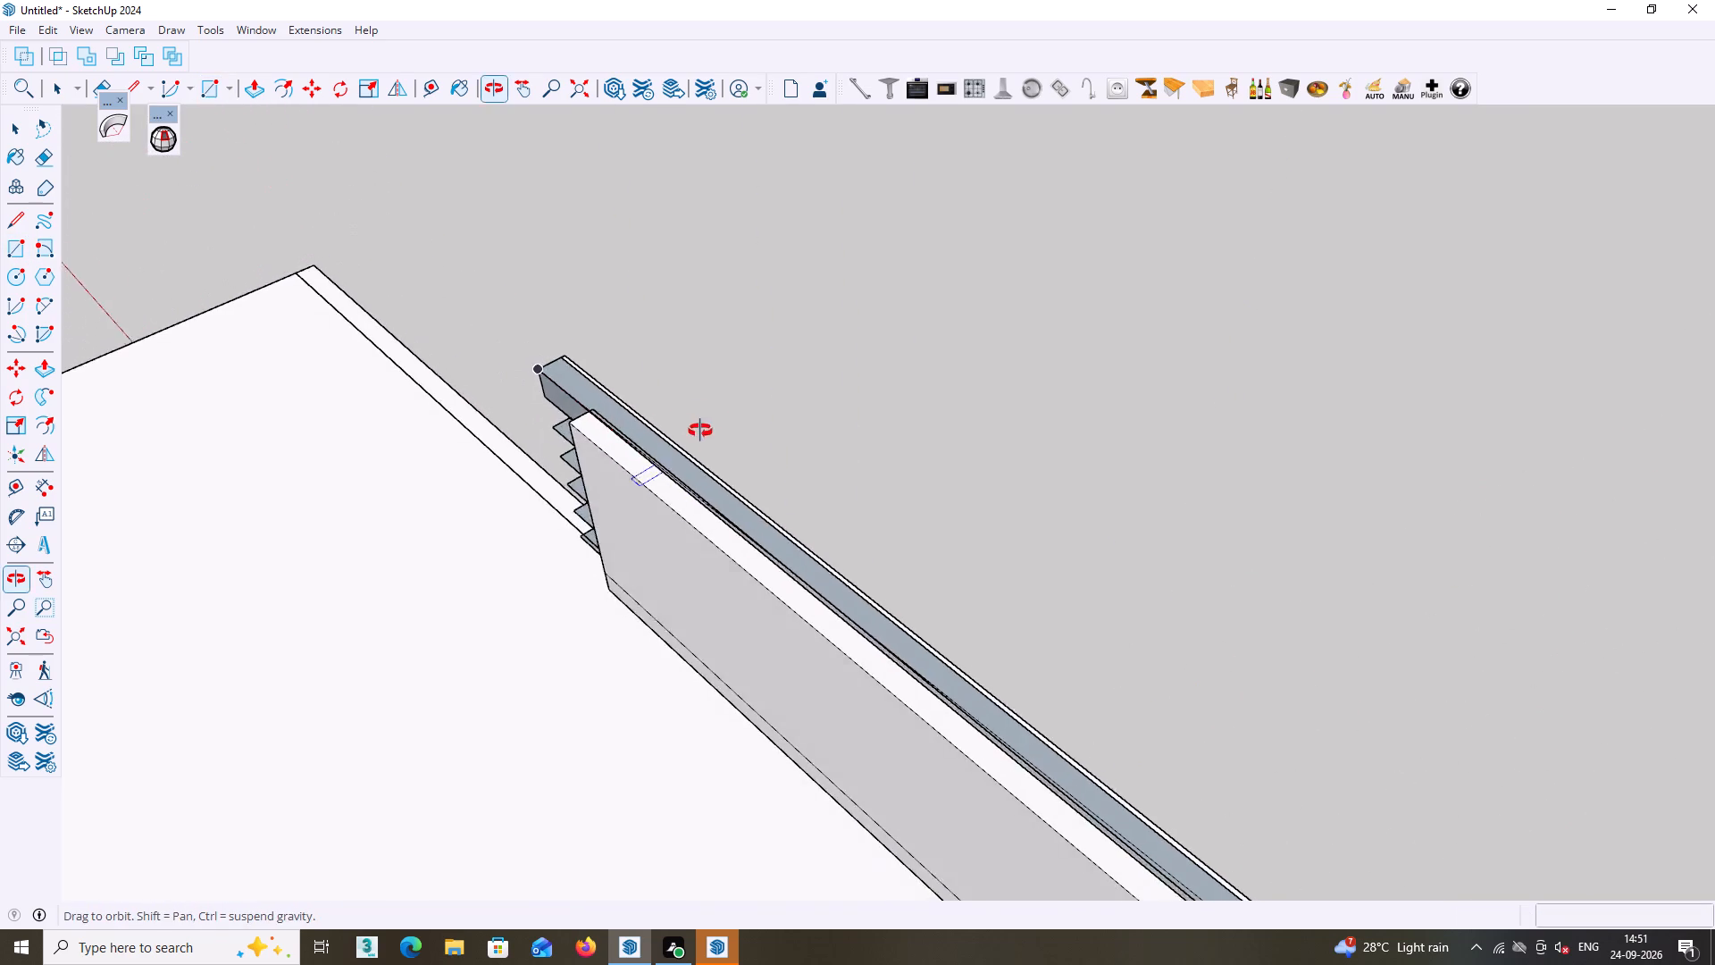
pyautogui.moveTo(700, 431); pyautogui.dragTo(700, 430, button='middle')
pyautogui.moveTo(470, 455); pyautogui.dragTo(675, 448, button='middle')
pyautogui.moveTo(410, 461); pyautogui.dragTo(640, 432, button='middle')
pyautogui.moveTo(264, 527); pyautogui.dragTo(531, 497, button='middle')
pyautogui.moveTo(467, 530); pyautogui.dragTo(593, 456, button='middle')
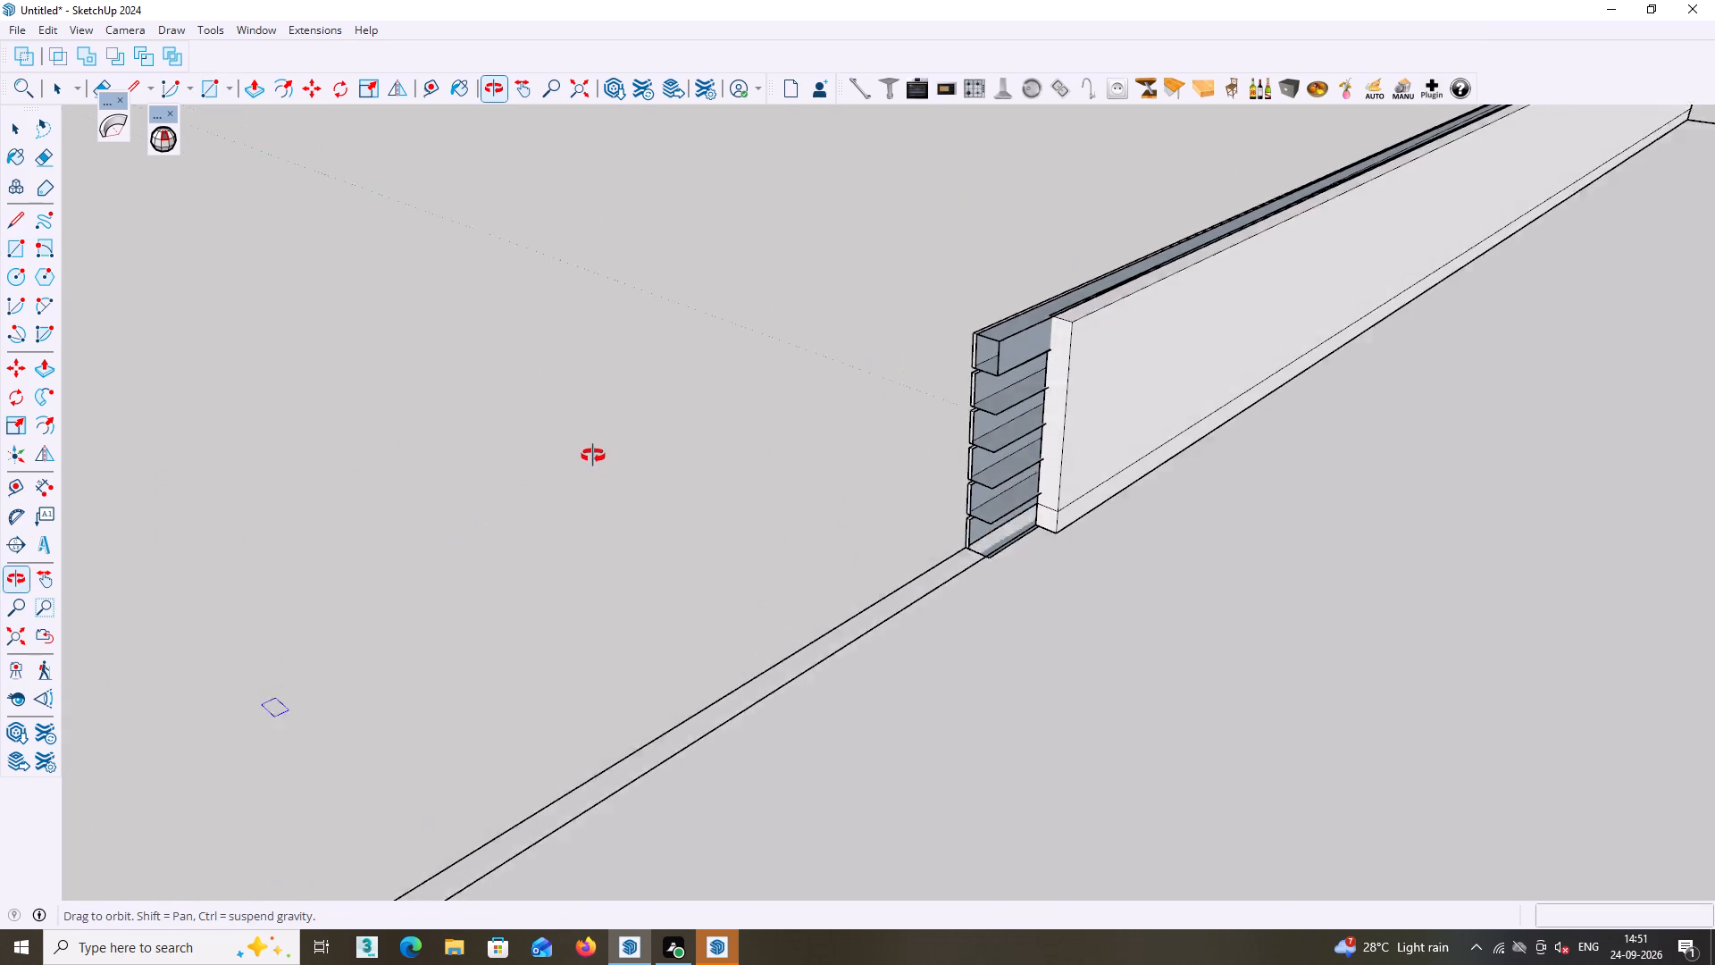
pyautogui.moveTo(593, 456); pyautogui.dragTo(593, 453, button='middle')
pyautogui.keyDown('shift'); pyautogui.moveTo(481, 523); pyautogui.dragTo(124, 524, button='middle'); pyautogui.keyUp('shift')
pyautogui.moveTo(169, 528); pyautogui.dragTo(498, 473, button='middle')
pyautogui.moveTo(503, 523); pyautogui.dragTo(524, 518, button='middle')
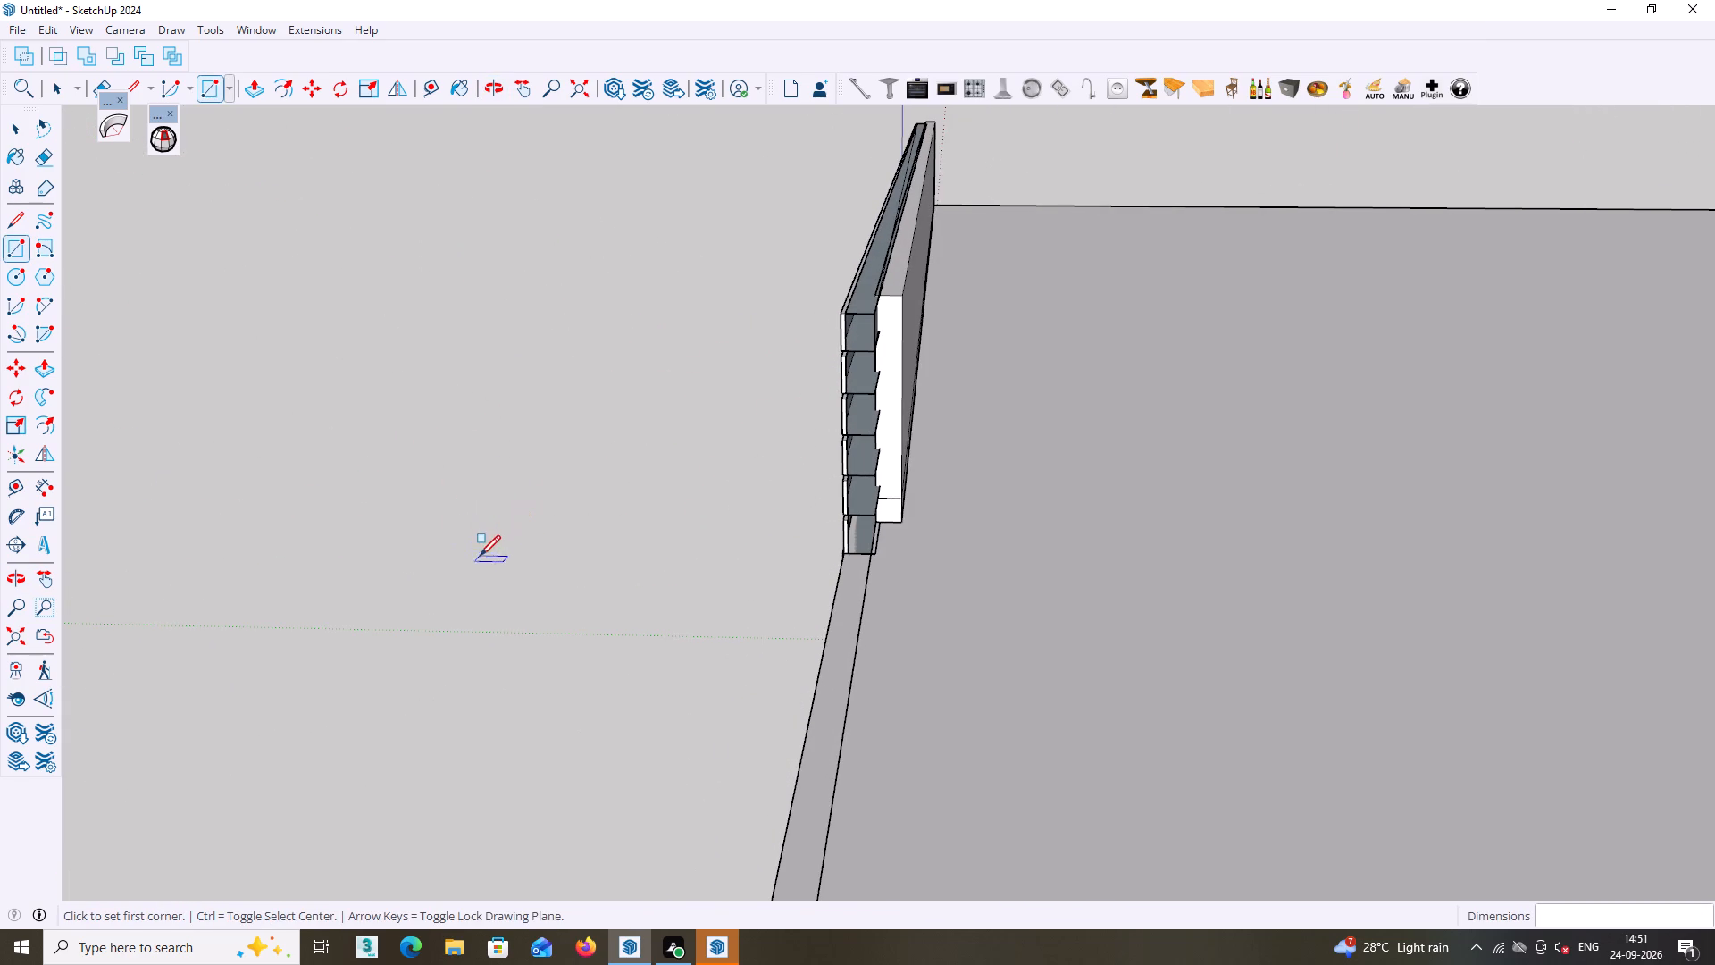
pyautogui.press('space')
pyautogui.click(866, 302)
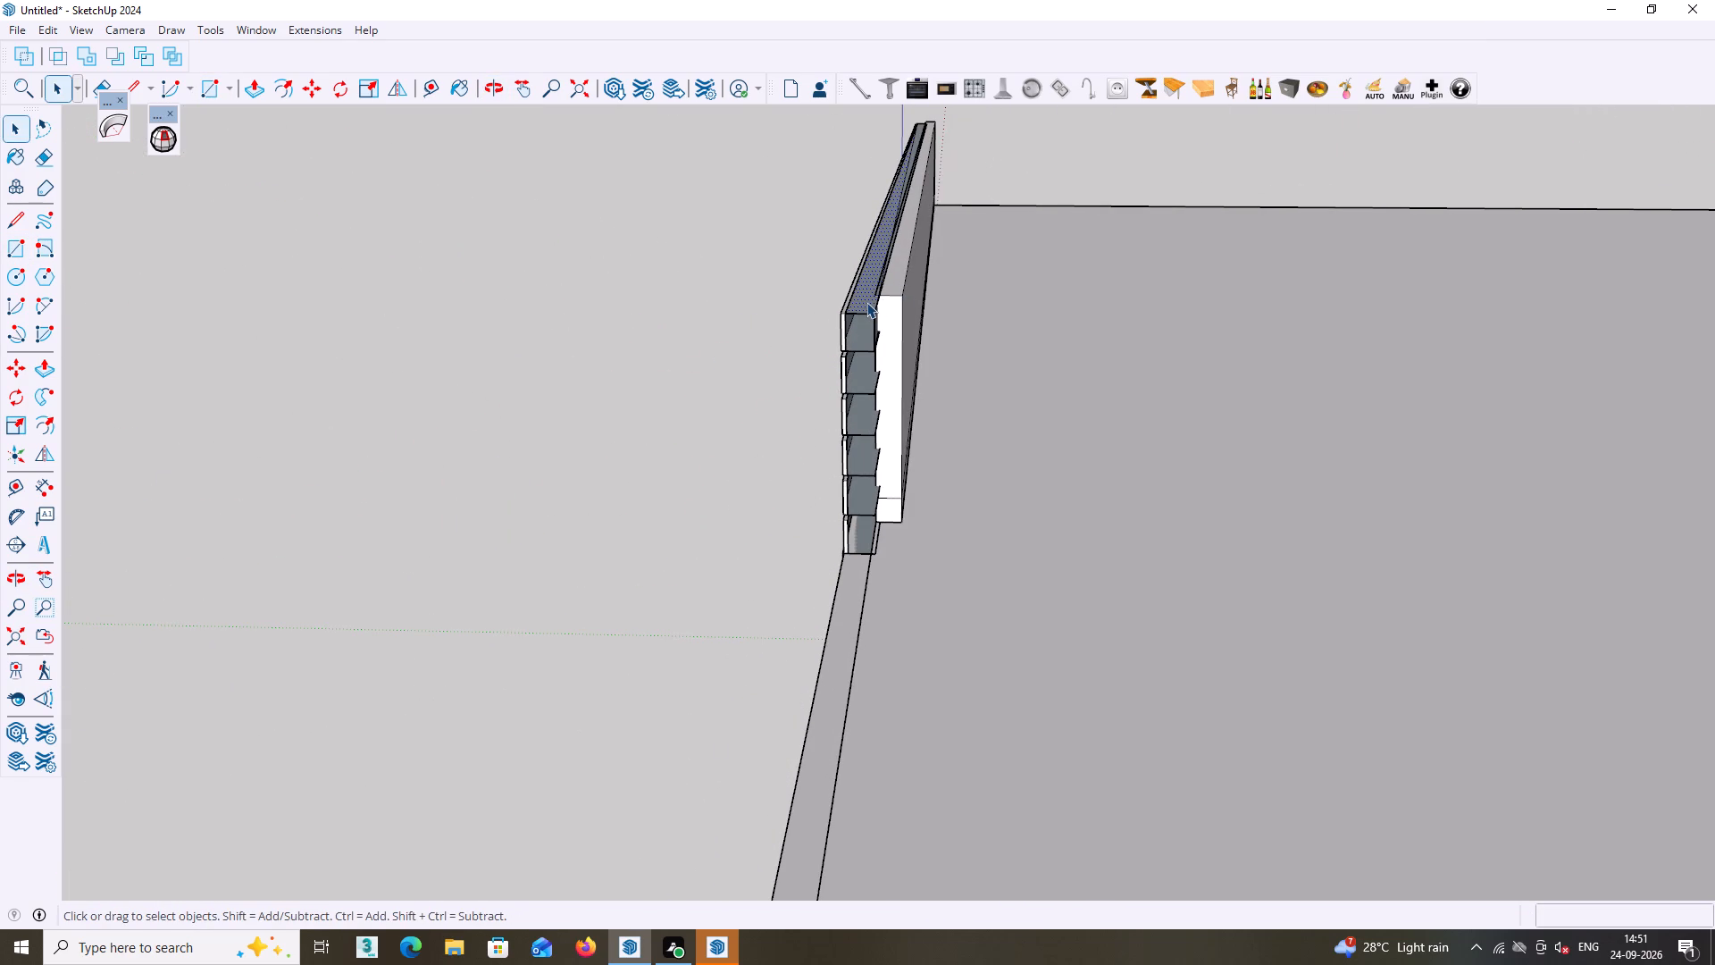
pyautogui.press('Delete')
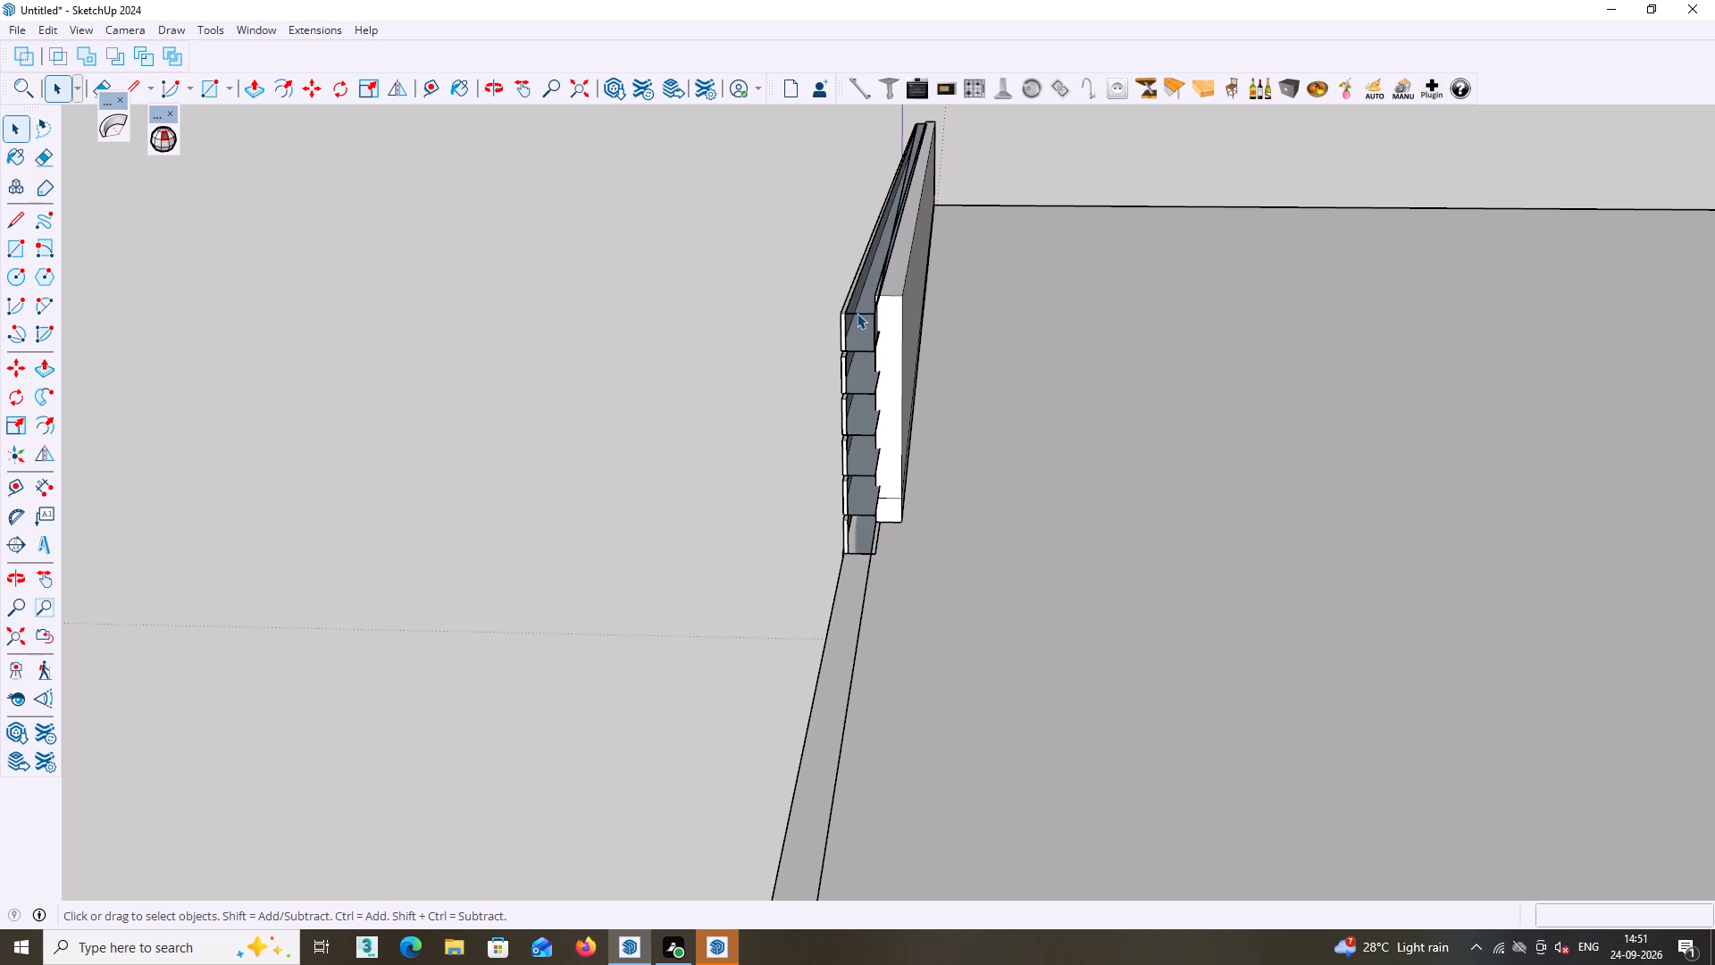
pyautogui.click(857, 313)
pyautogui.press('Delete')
# Delete the rooftop louvre group in front of the solid panel.
pyautogui.click(857, 350)
pyautogui.press('Delete')
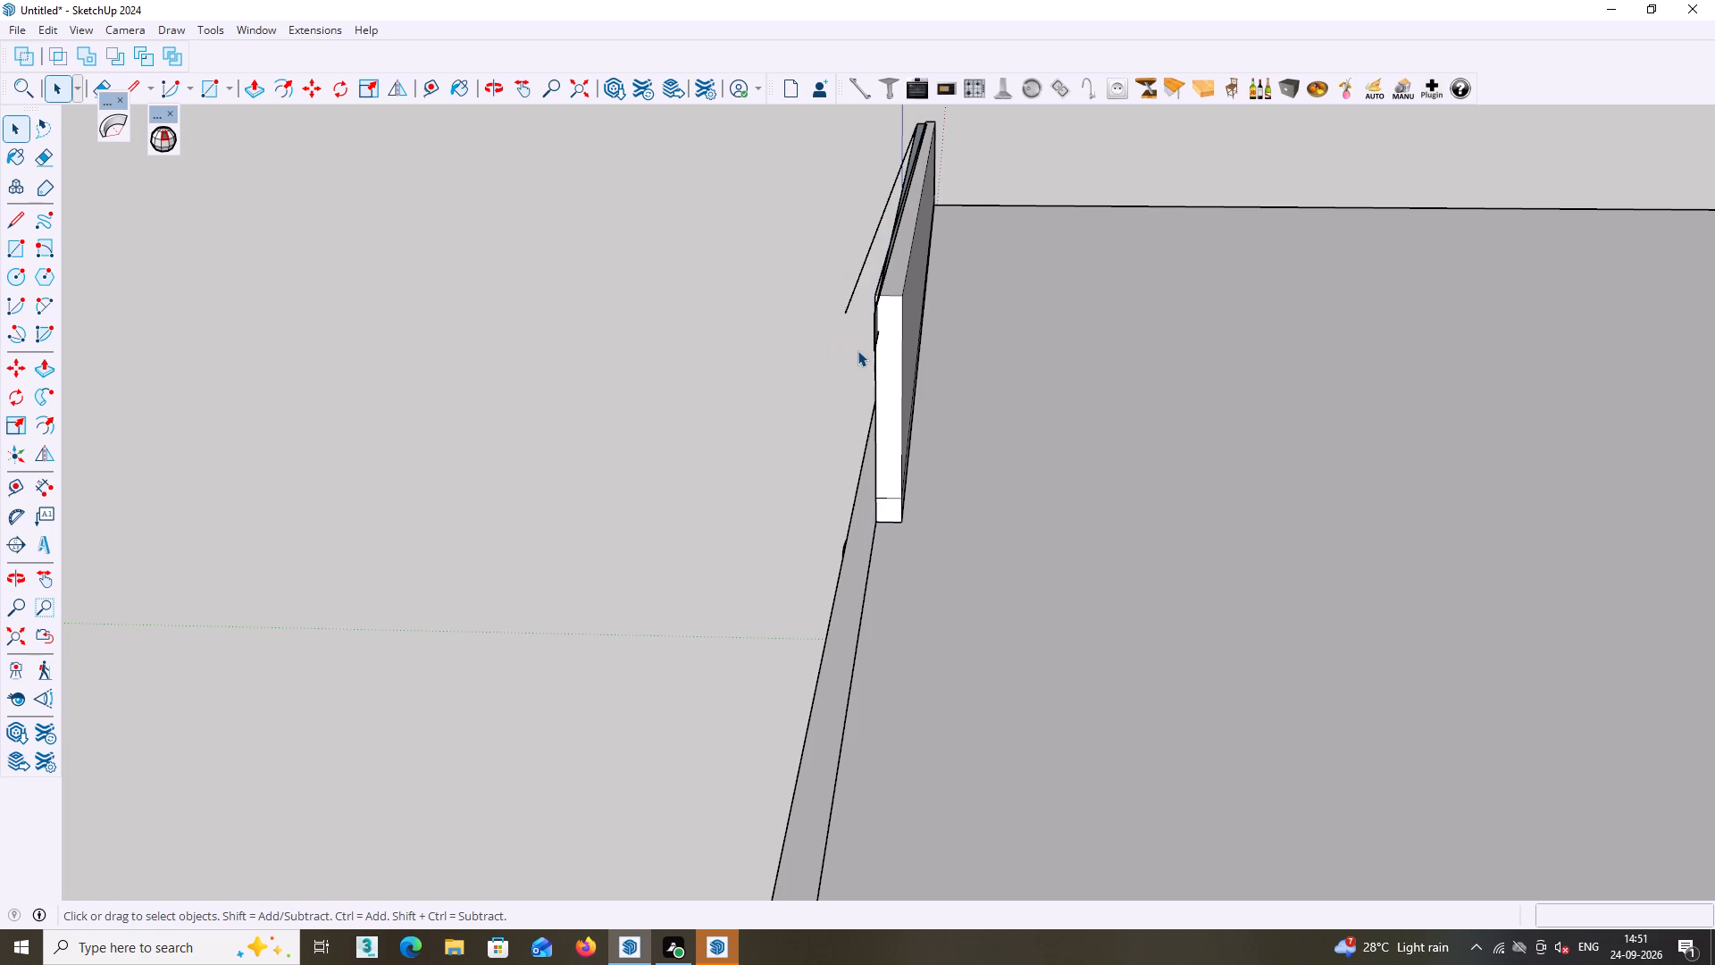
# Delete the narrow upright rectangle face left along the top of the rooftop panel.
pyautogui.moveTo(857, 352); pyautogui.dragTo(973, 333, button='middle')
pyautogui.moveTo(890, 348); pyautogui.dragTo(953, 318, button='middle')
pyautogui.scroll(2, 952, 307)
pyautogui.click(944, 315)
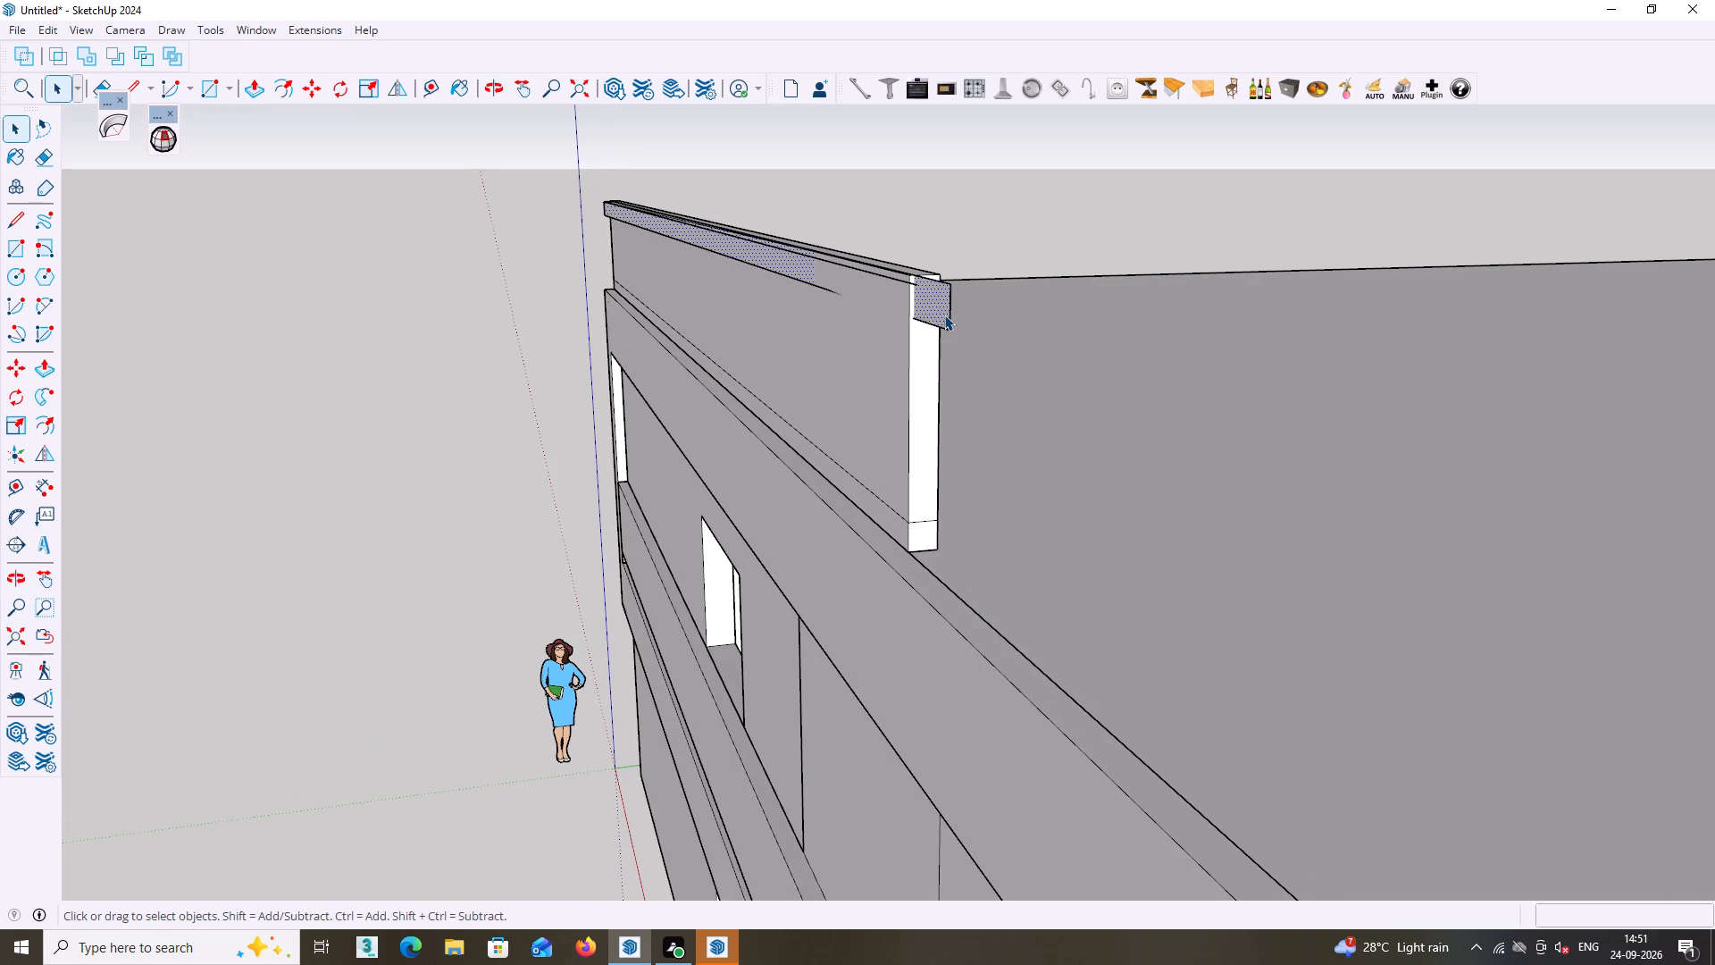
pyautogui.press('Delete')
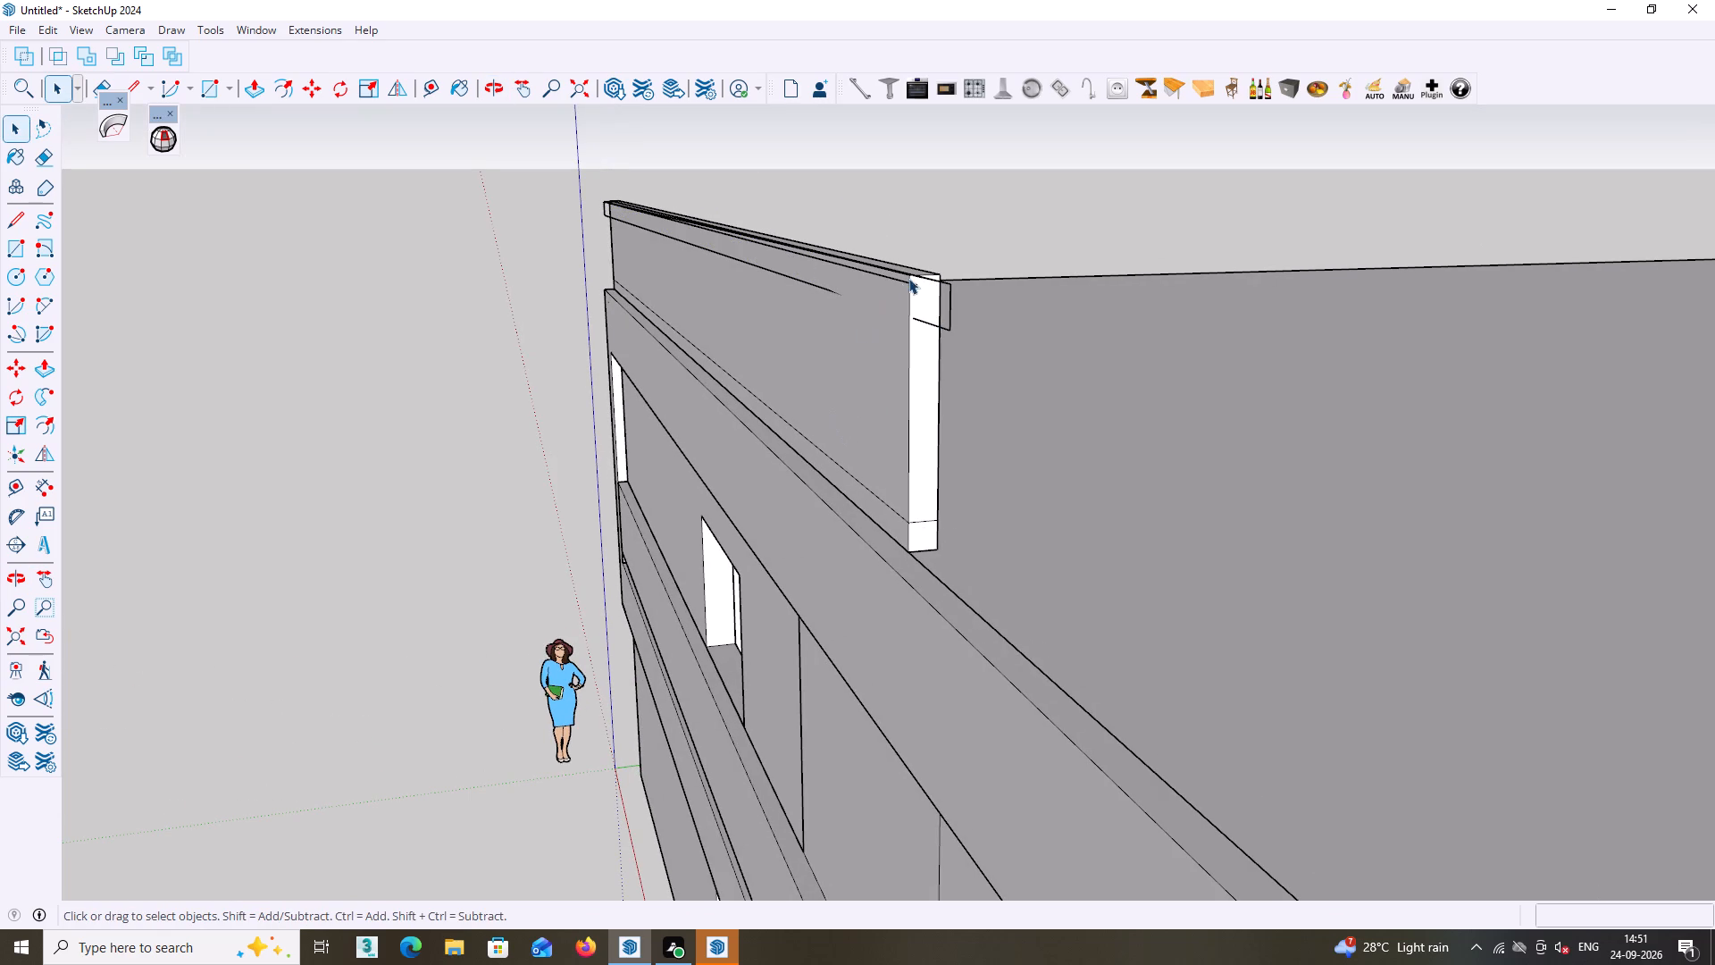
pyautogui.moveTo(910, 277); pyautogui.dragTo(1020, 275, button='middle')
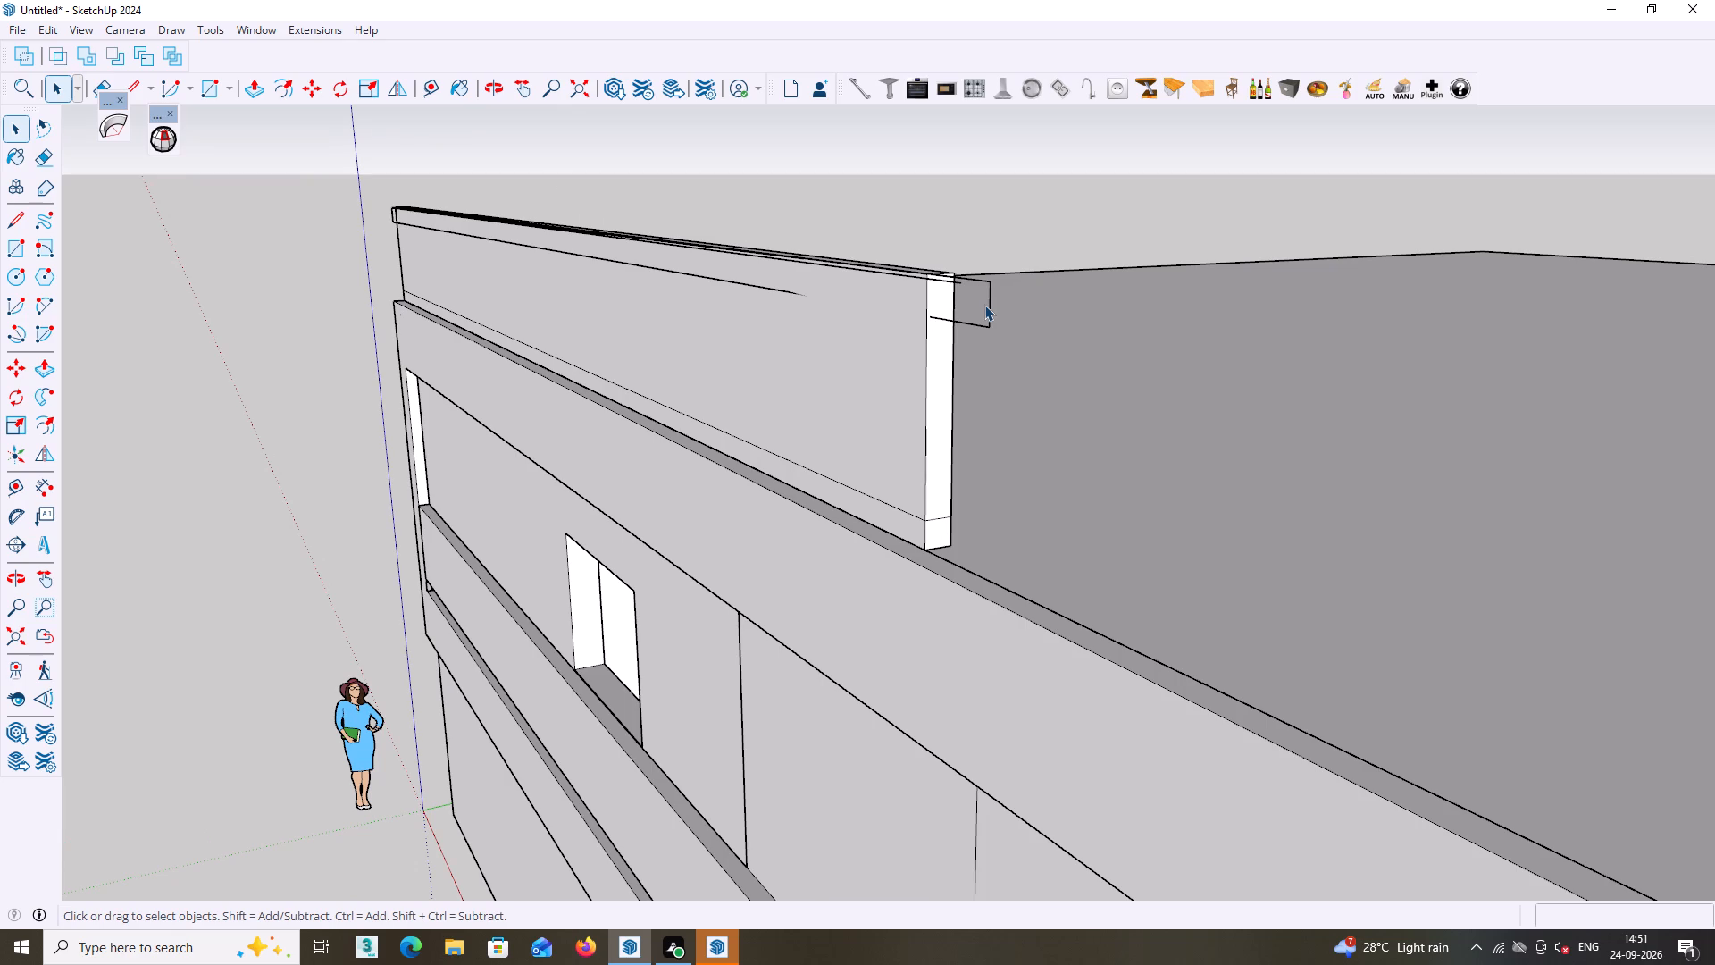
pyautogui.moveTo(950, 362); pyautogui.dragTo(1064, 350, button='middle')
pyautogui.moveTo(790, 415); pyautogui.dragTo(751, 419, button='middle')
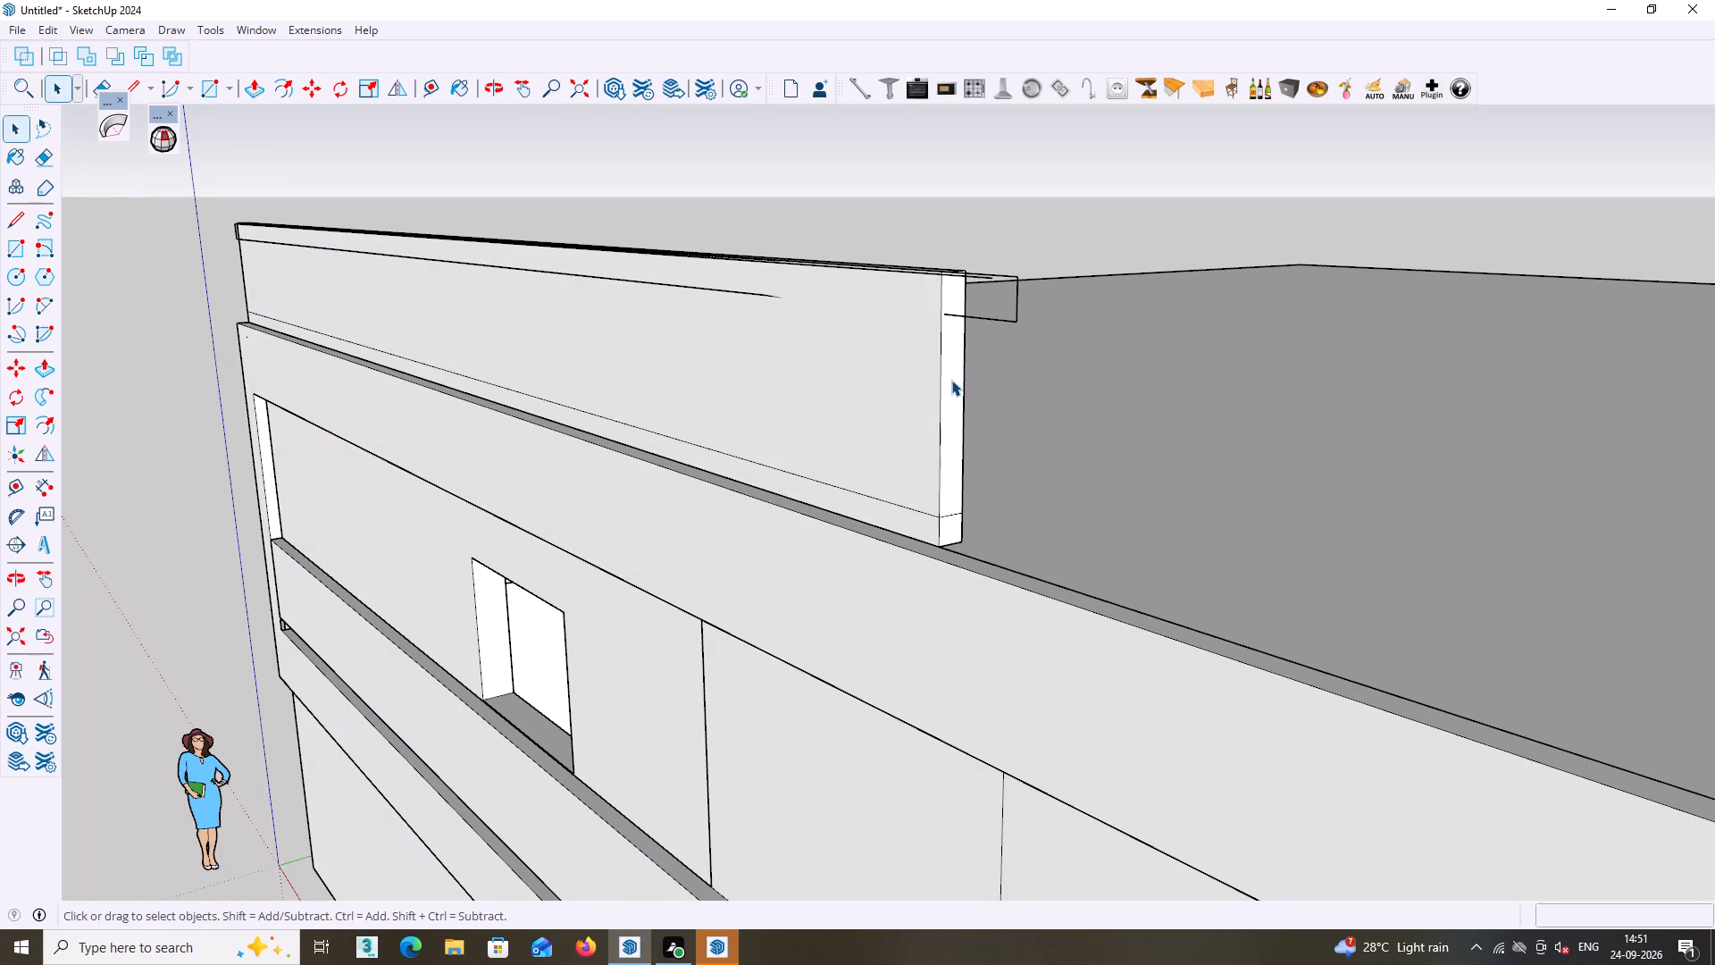
# Erase the stray edges of the leftover rectangle projecting past the solid rooftop panel's end.
pyautogui.press('e')
pyautogui.click(1012, 278)
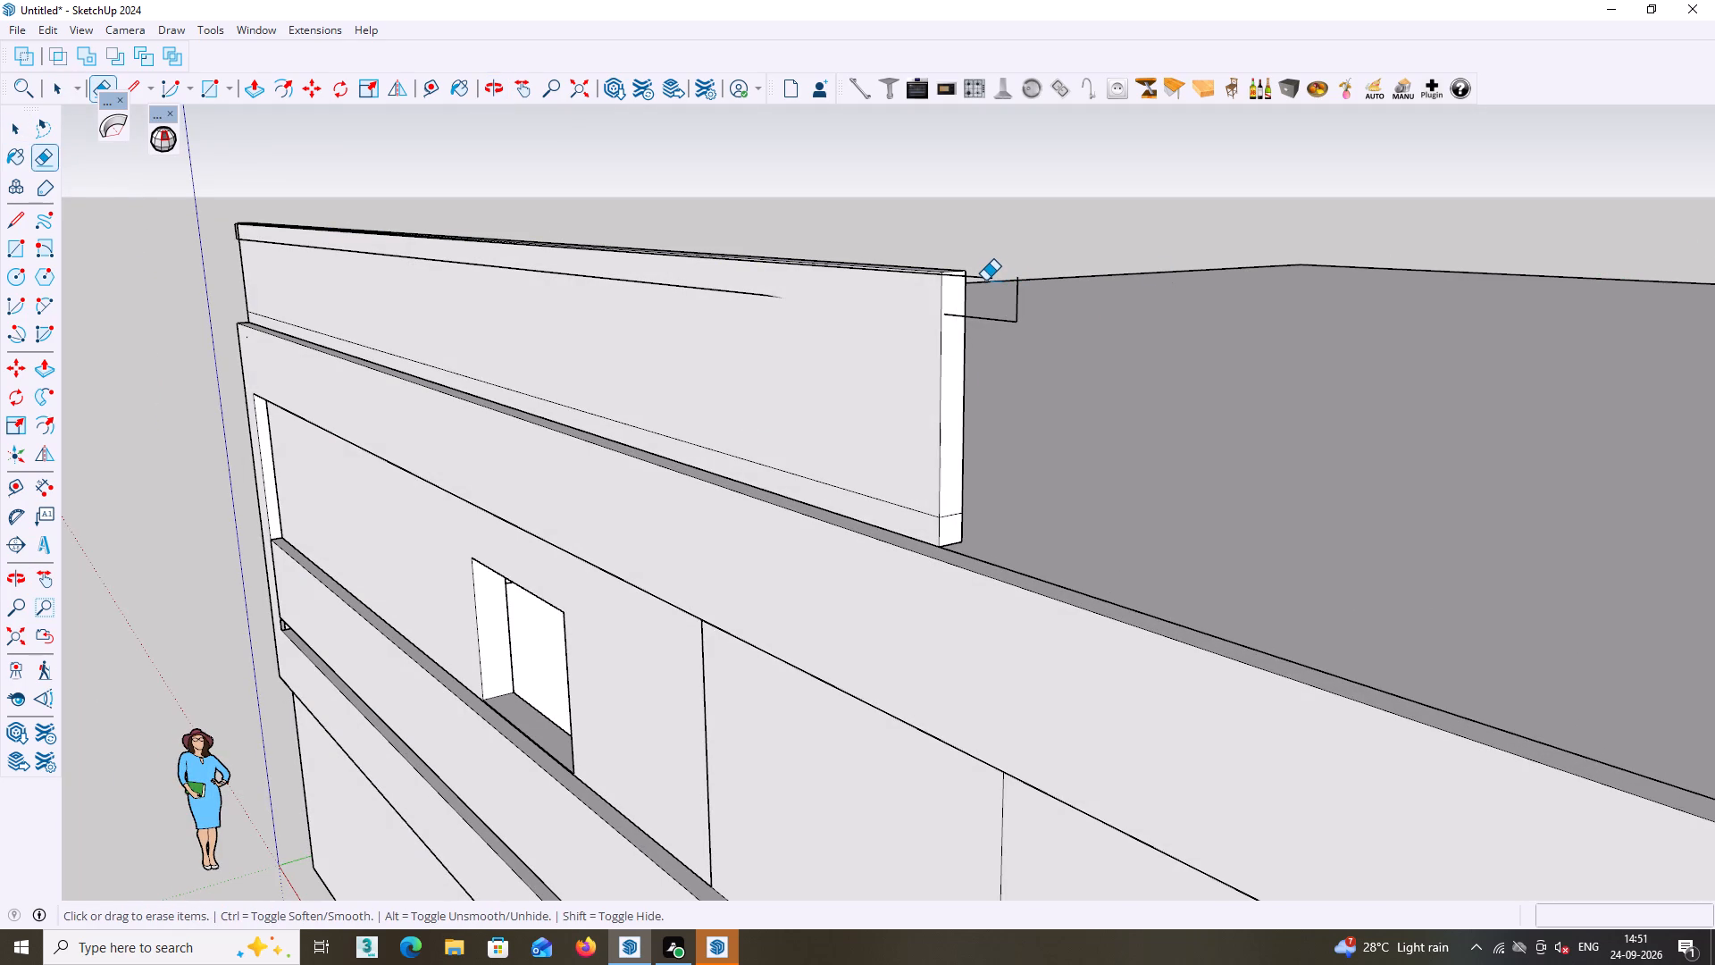
pyautogui.click(985, 281)
pyautogui.hotkey('ctrl', 'z')
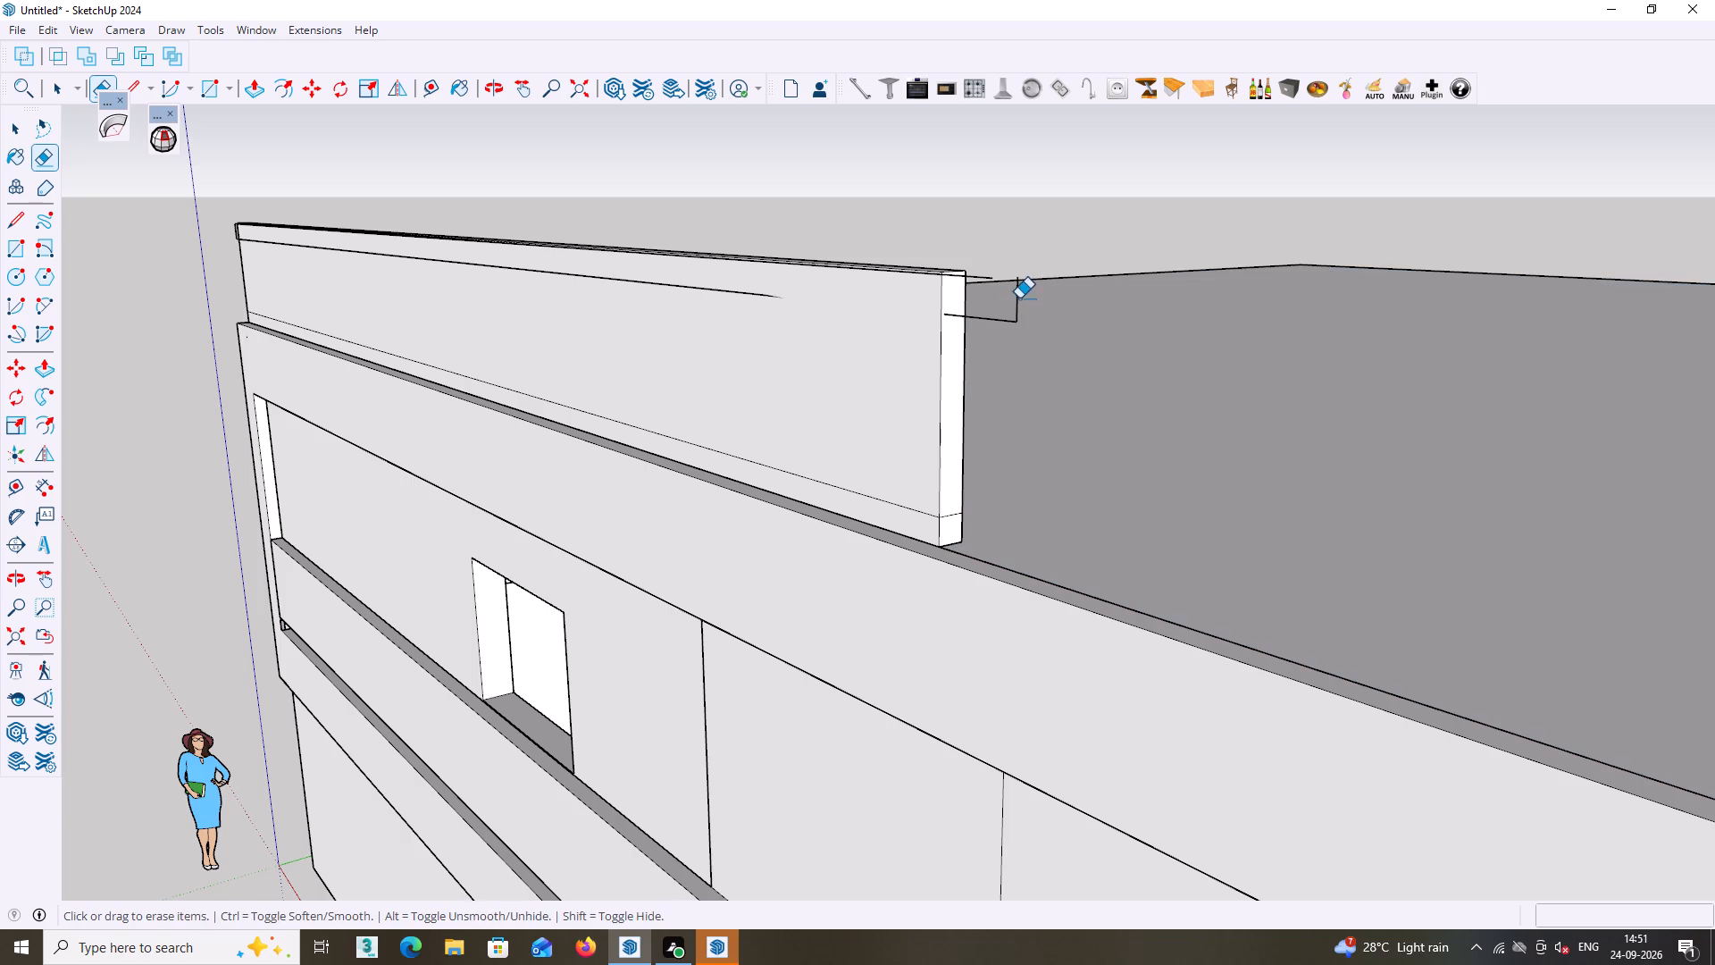
pyautogui.click(1018, 290)
pyautogui.click(982, 318)
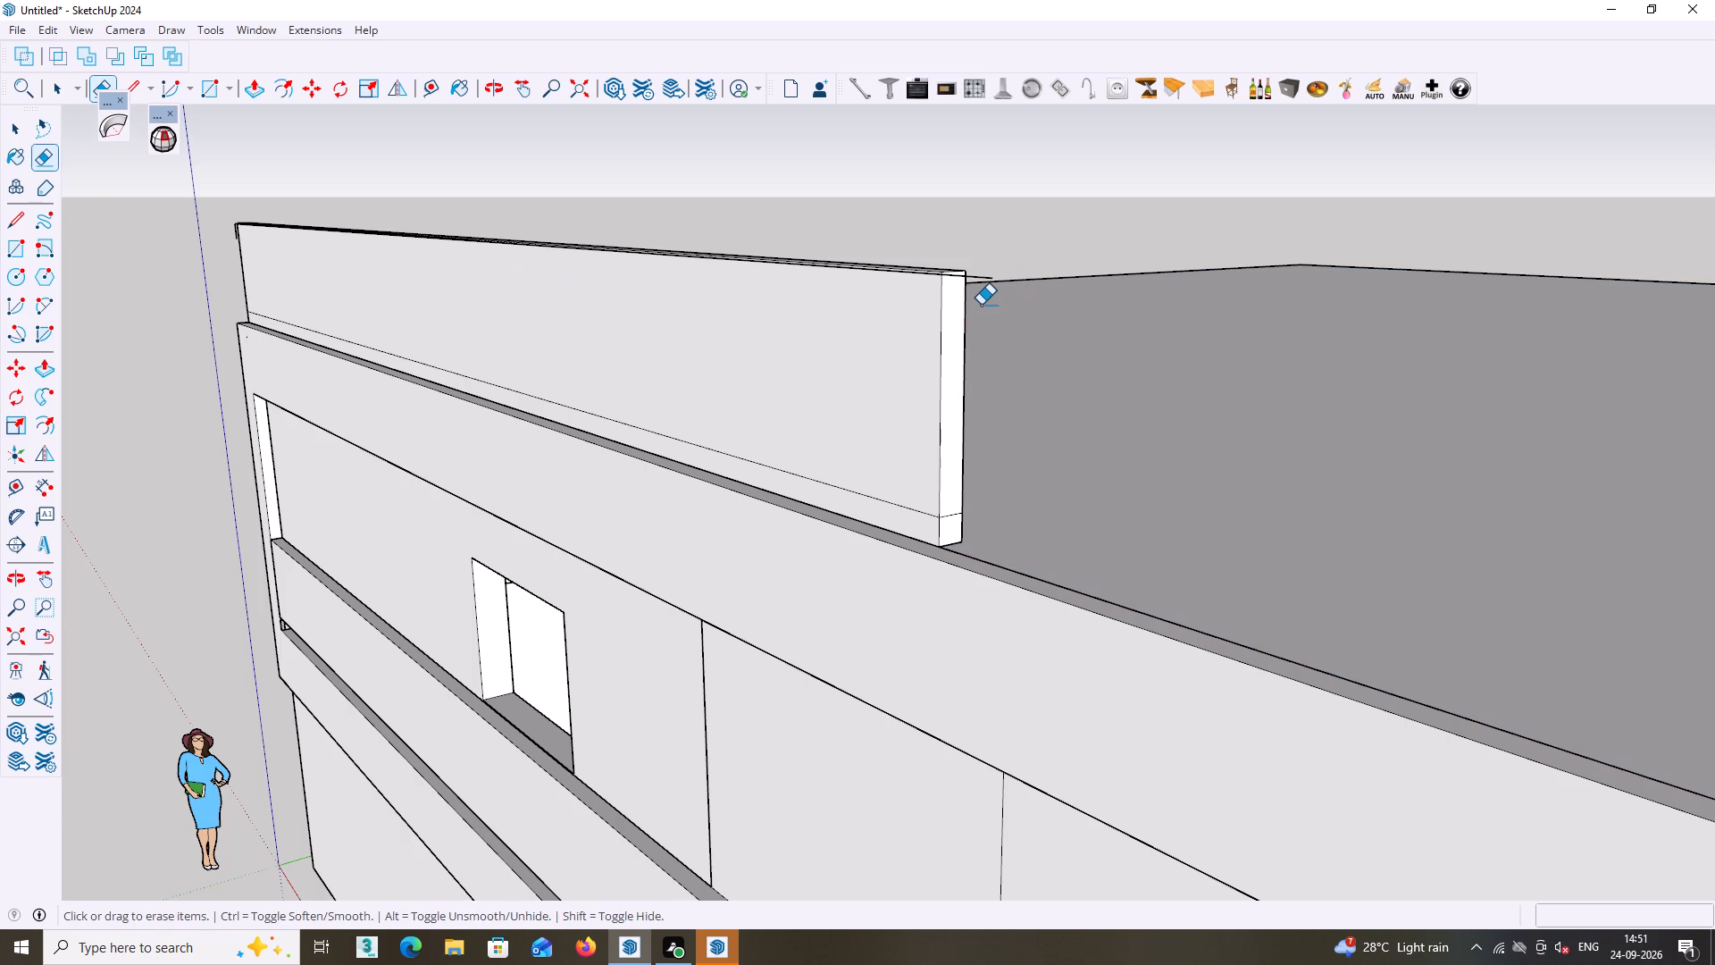
pyautogui.click(982, 277)
# Erase the two leftover edges near the top corner at the rooftop panel's opposite end.
pyautogui.moveTo(982, 280); pyautogui.dragTo(1017, 394, button='middle')
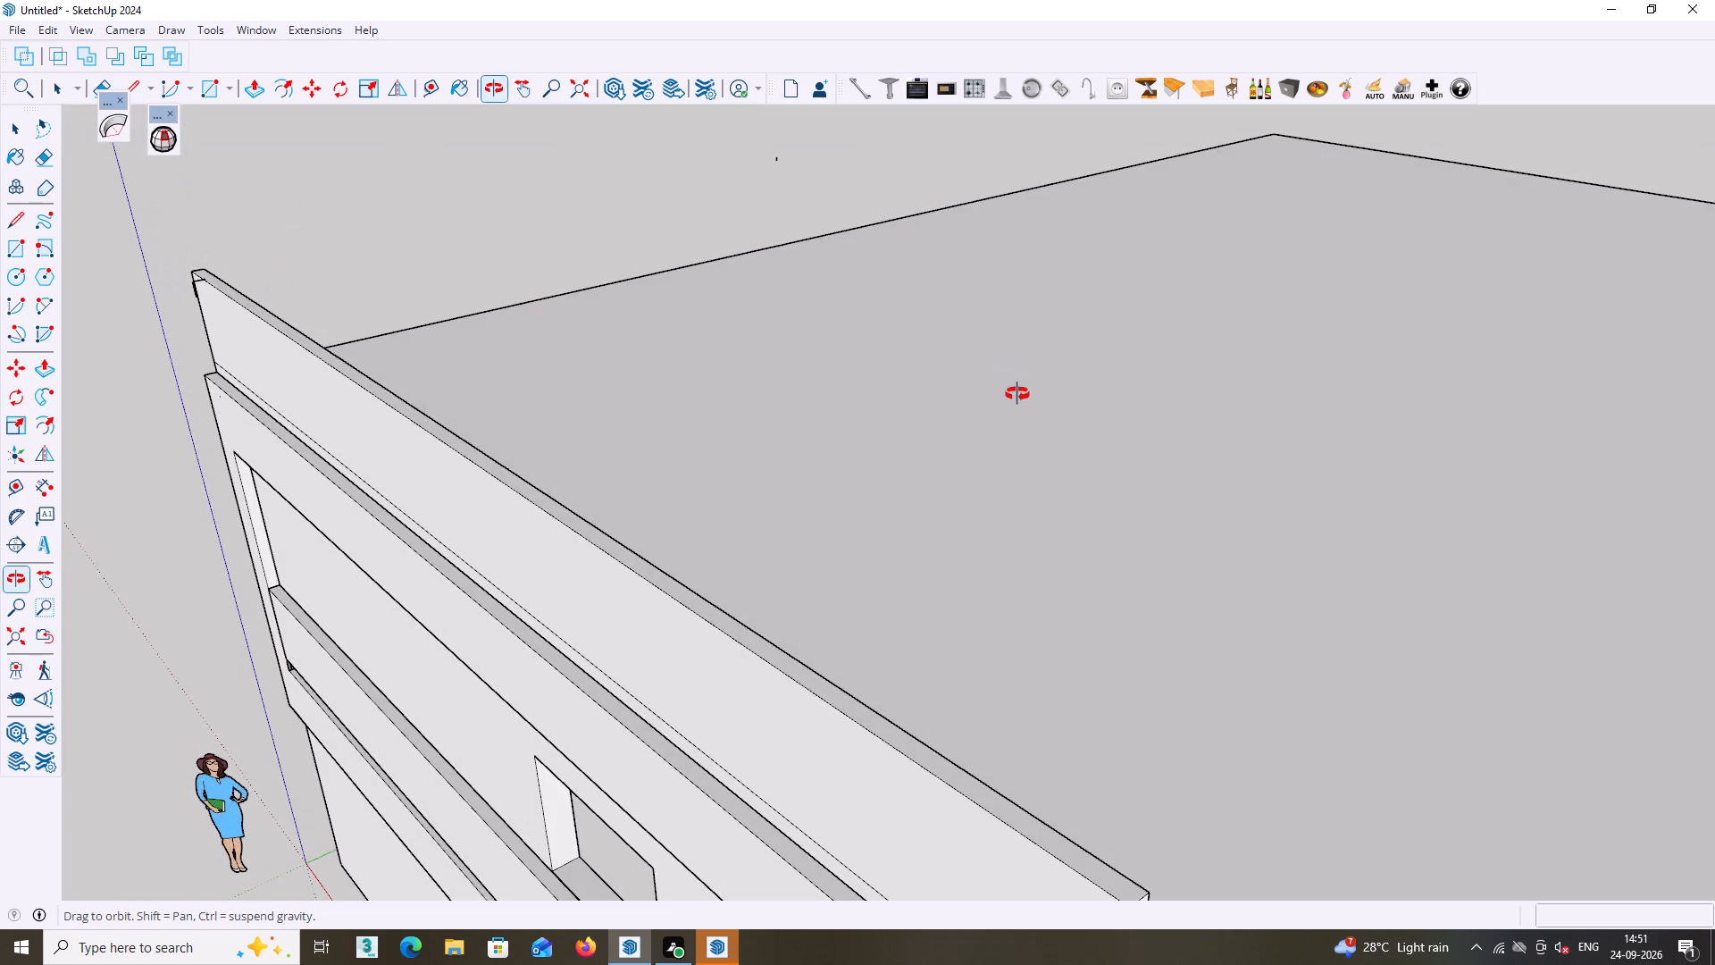
pyautogui.moveTo(1017, 394); pyautogui.dragTo(1025, 390, button='middle')
pyautogui.keyDown('shift'); pyautogui.moveTo(1027, 398); pyautogui.dragTo(1082, 303, button='middle'); pyautogui.keyUp('shift')
pyautogui.moveTo(326, 216); pyautogui.dragTo(496, 176, button='middle')
pyautogui.scroll(2, 86, 218)
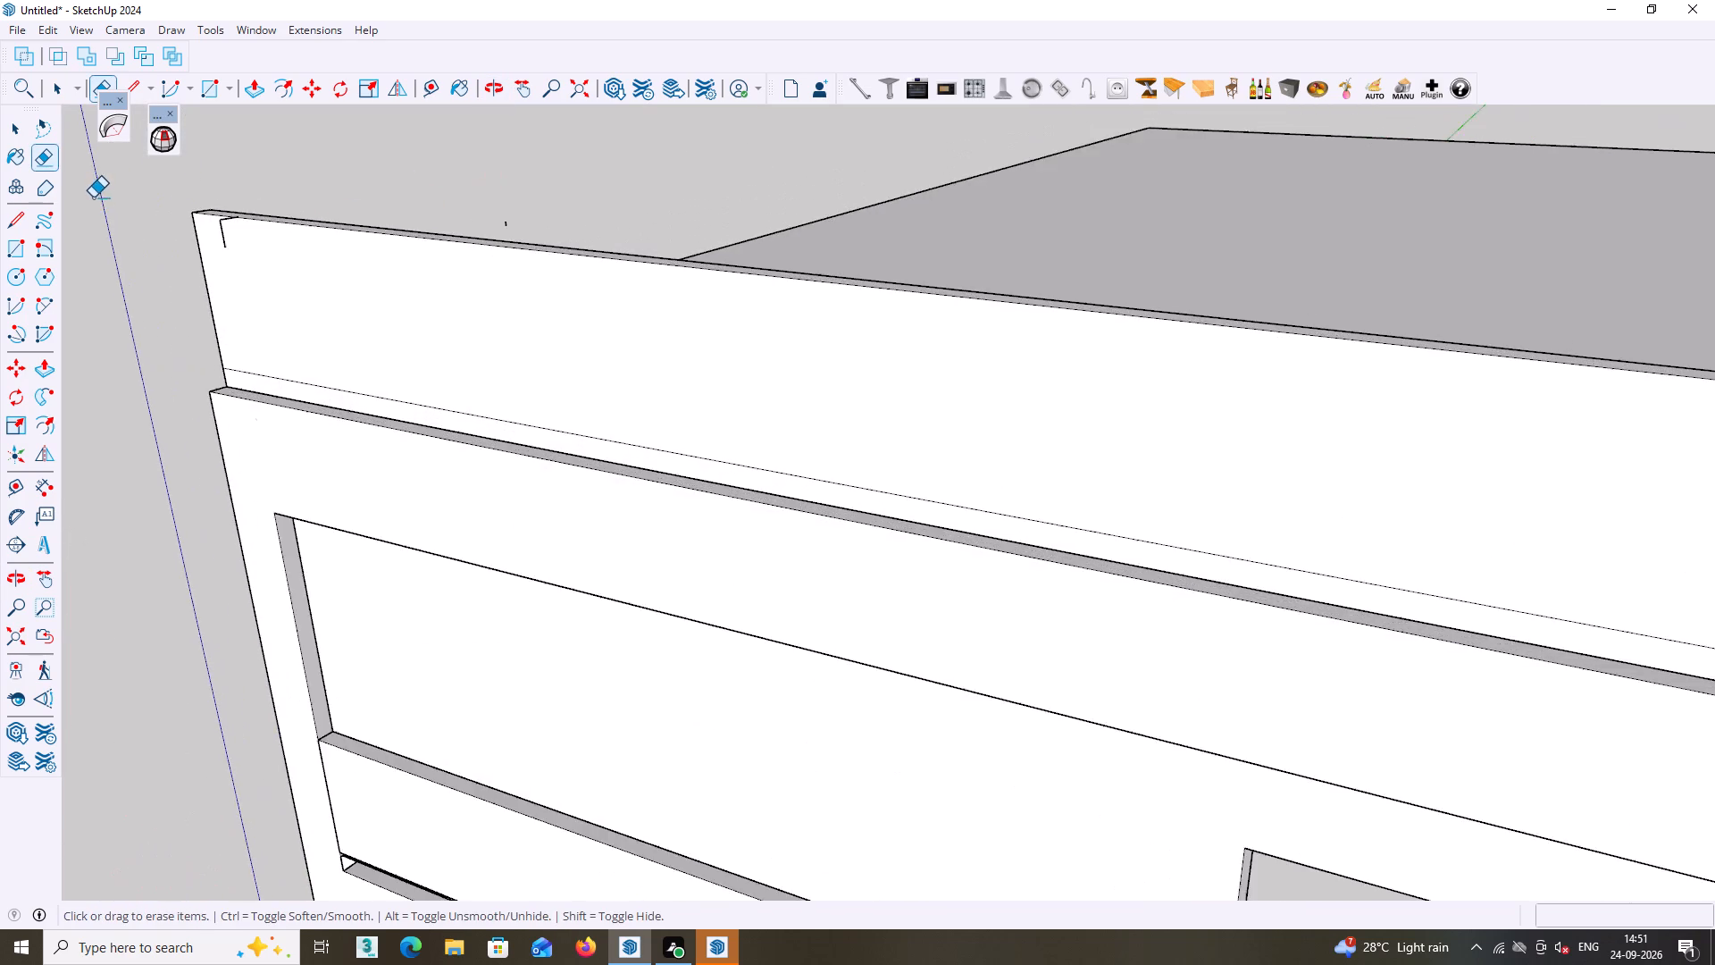
pyautogui.scroll(4, 93, 197)
pyautogui.moveTo(155, 202); pyautogui.dragTo(205, 265, button='middle')
pyautogui.scroll(2, 377, 274)
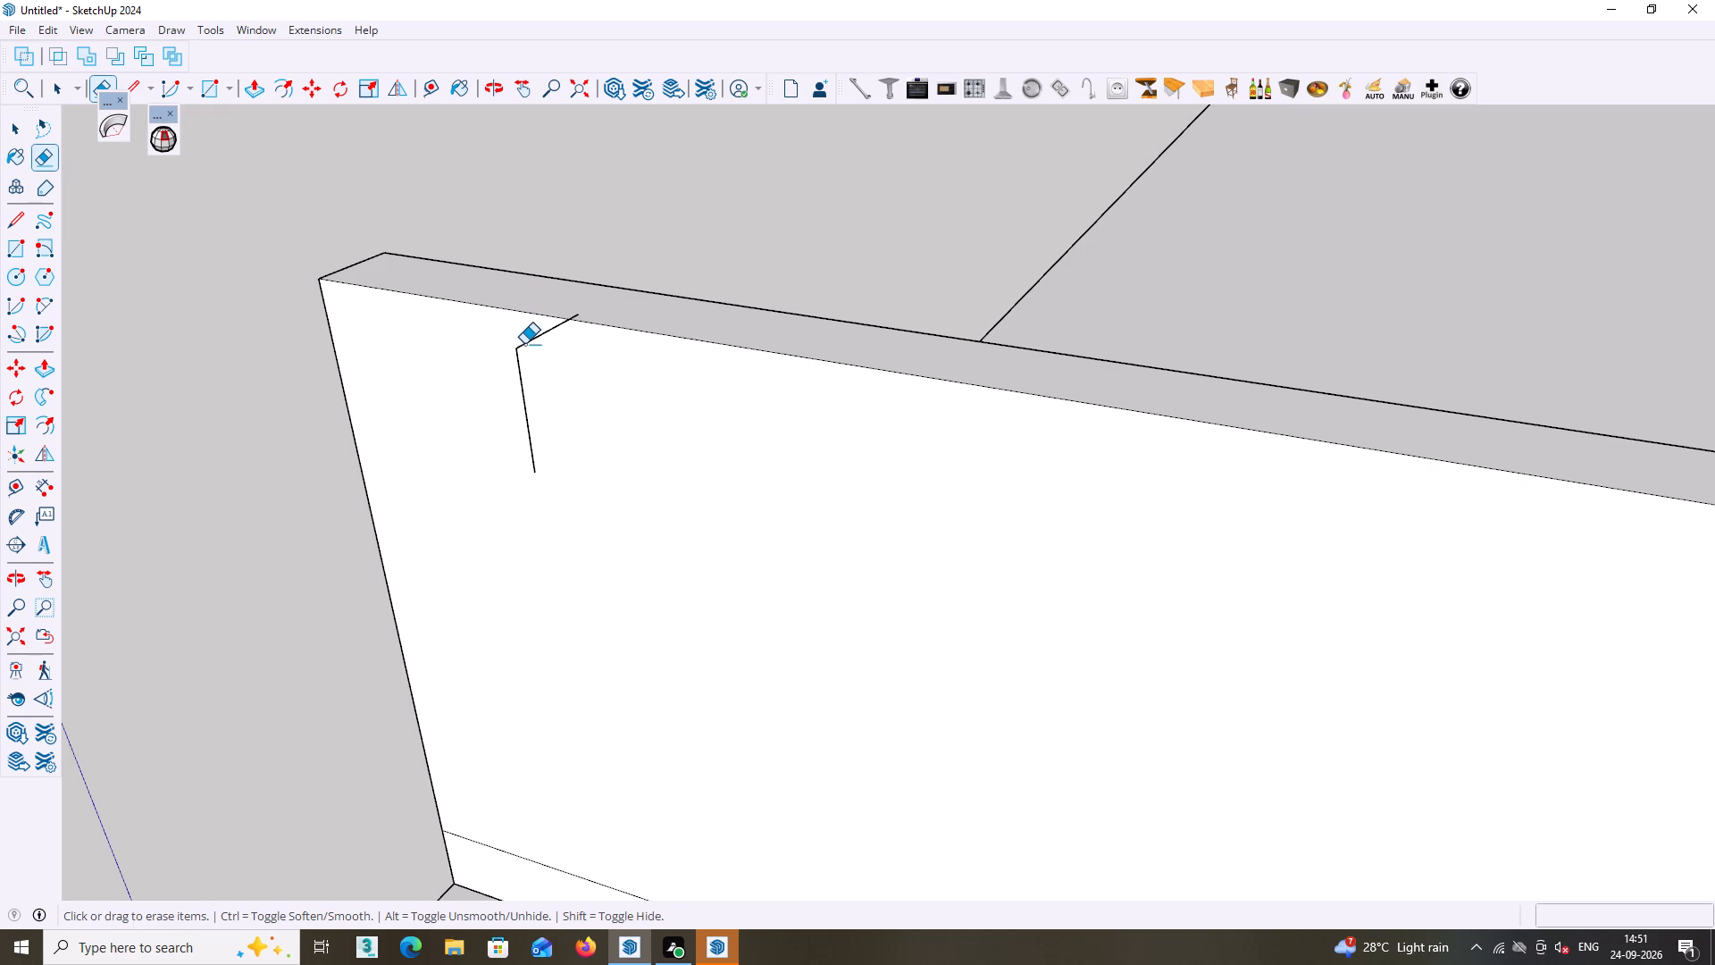
pyautogui.click(524, 344)
pyautogui.click(522, 370)
# Examine the rooftop panel and the roof edge from several sides for leftover geometry.
pyautogui.scroll(-4, 522, 379)
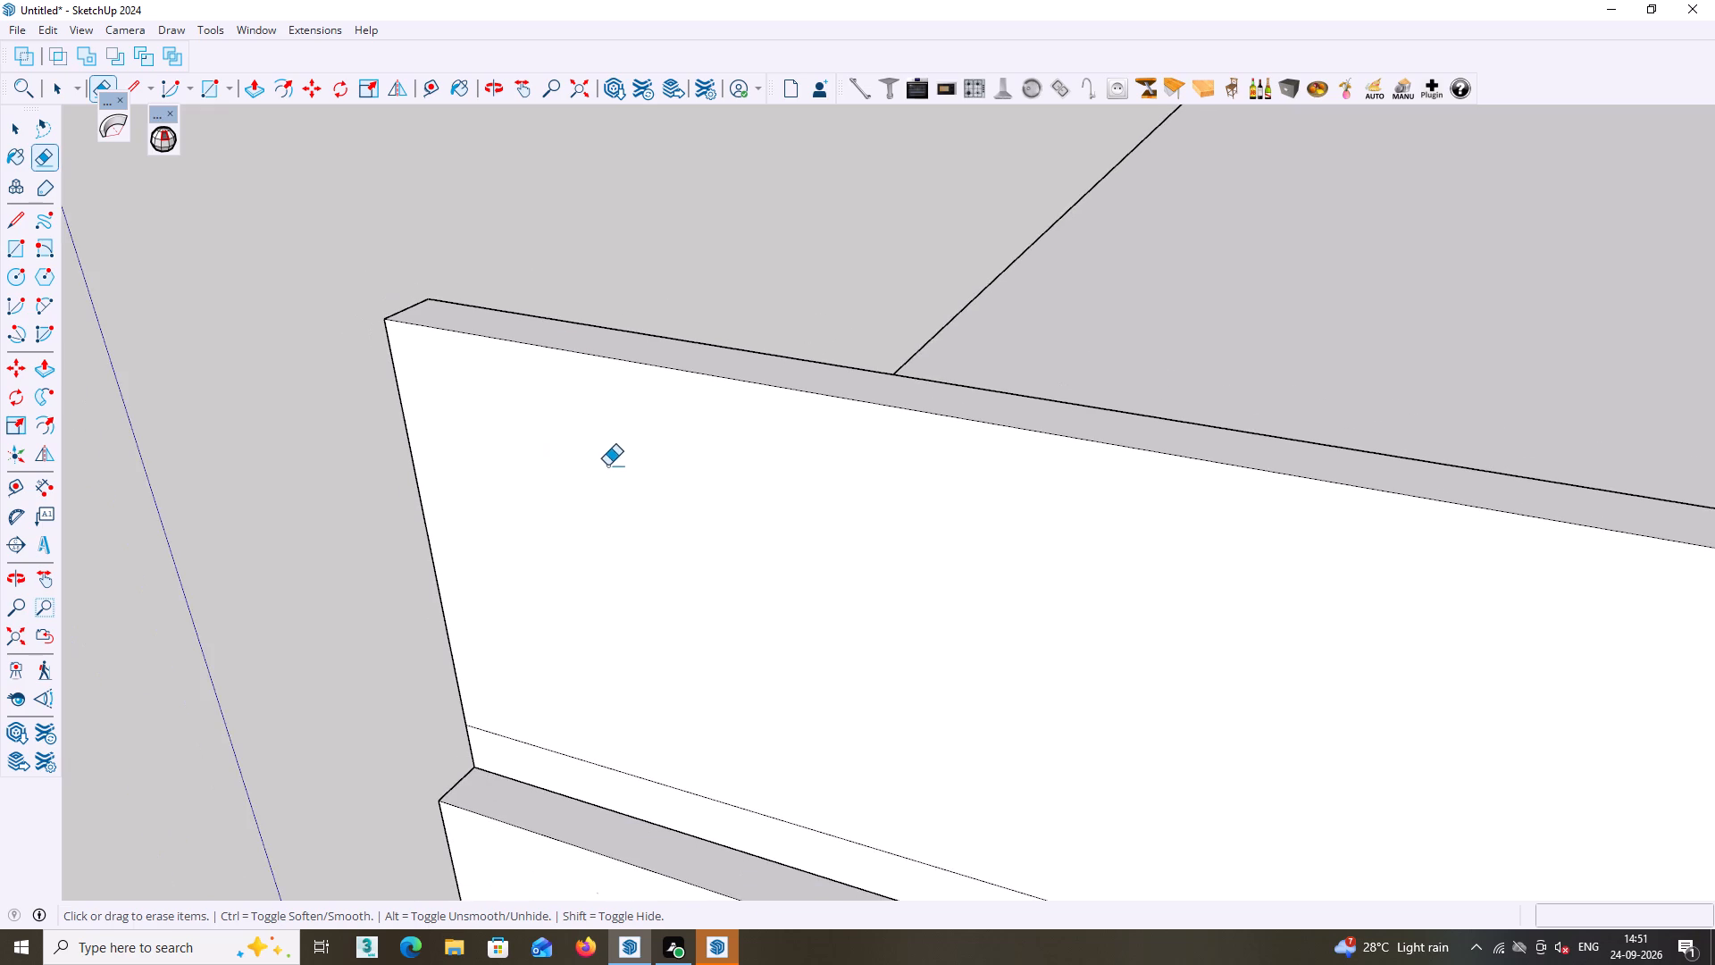
pyautogui.scroll(-2, 648, 496)
pyautogui.moveTo(808, 554); pyautogui.dragTo(270, 256, button='middle')
pyautogui.scroll(-8, 288, 289)
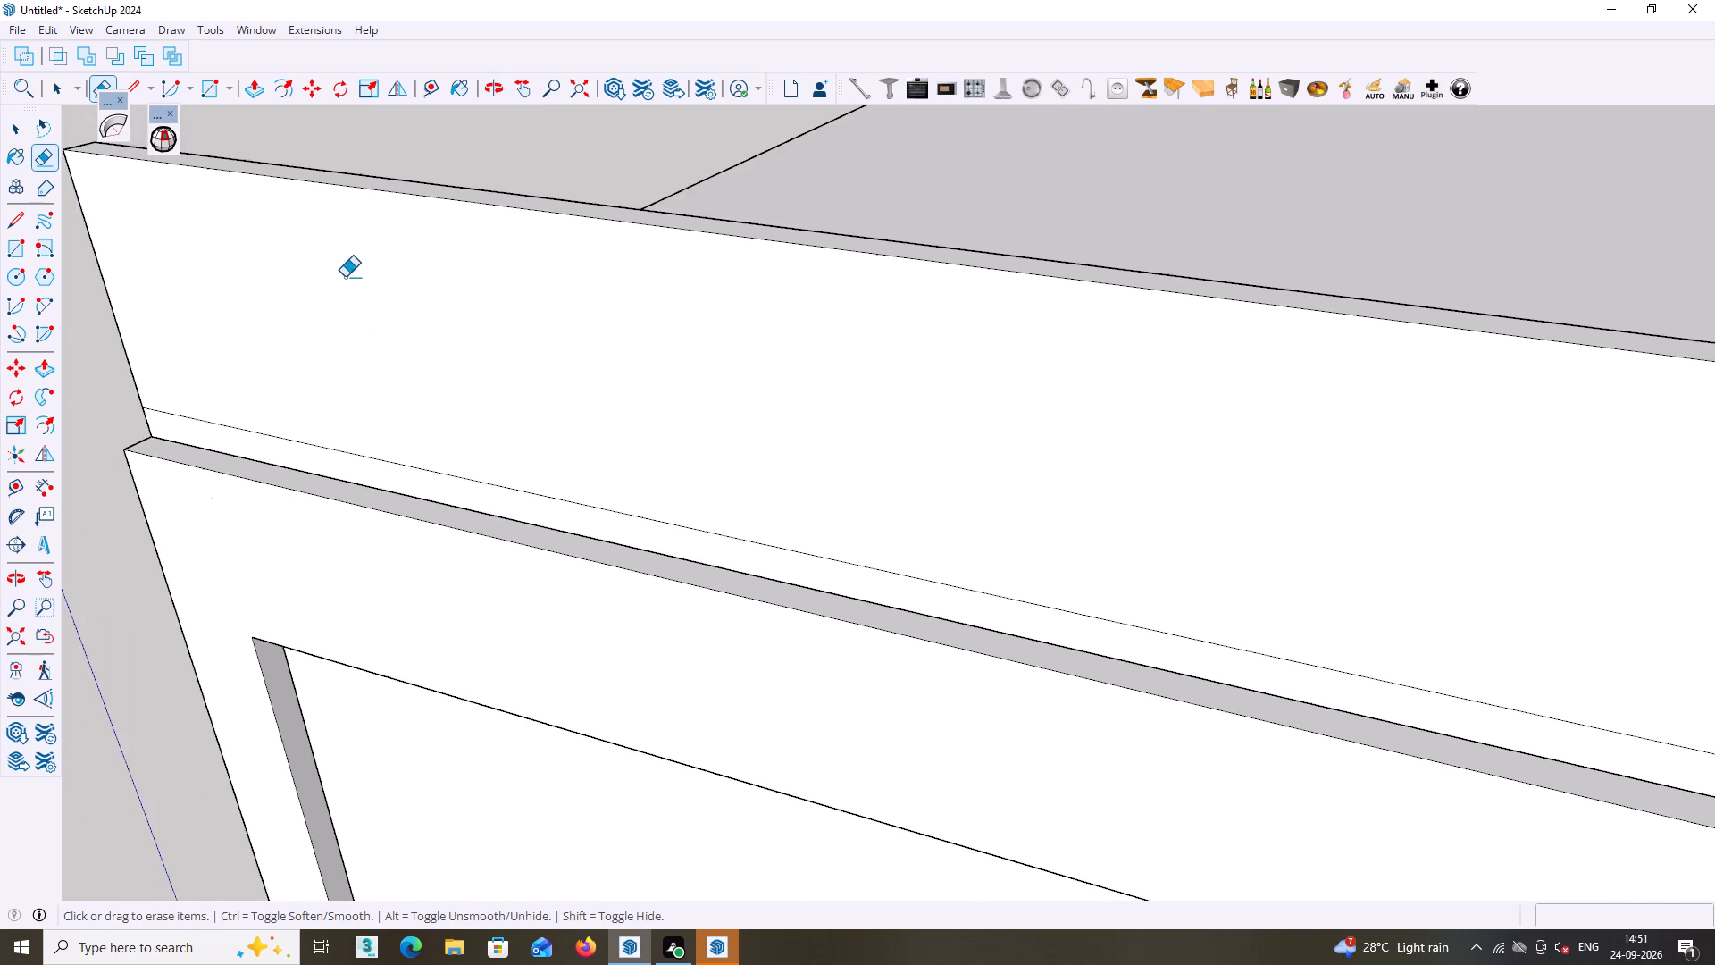
pyautogui.scroll(-10, 345, 277)
pyautogui.moveTo(615, 591); pyautogui.dragTo(161, 395, button='middle')
pyautogui.moveTo(263, 424); pyautogui.dragTo(367, 417, button='middle')
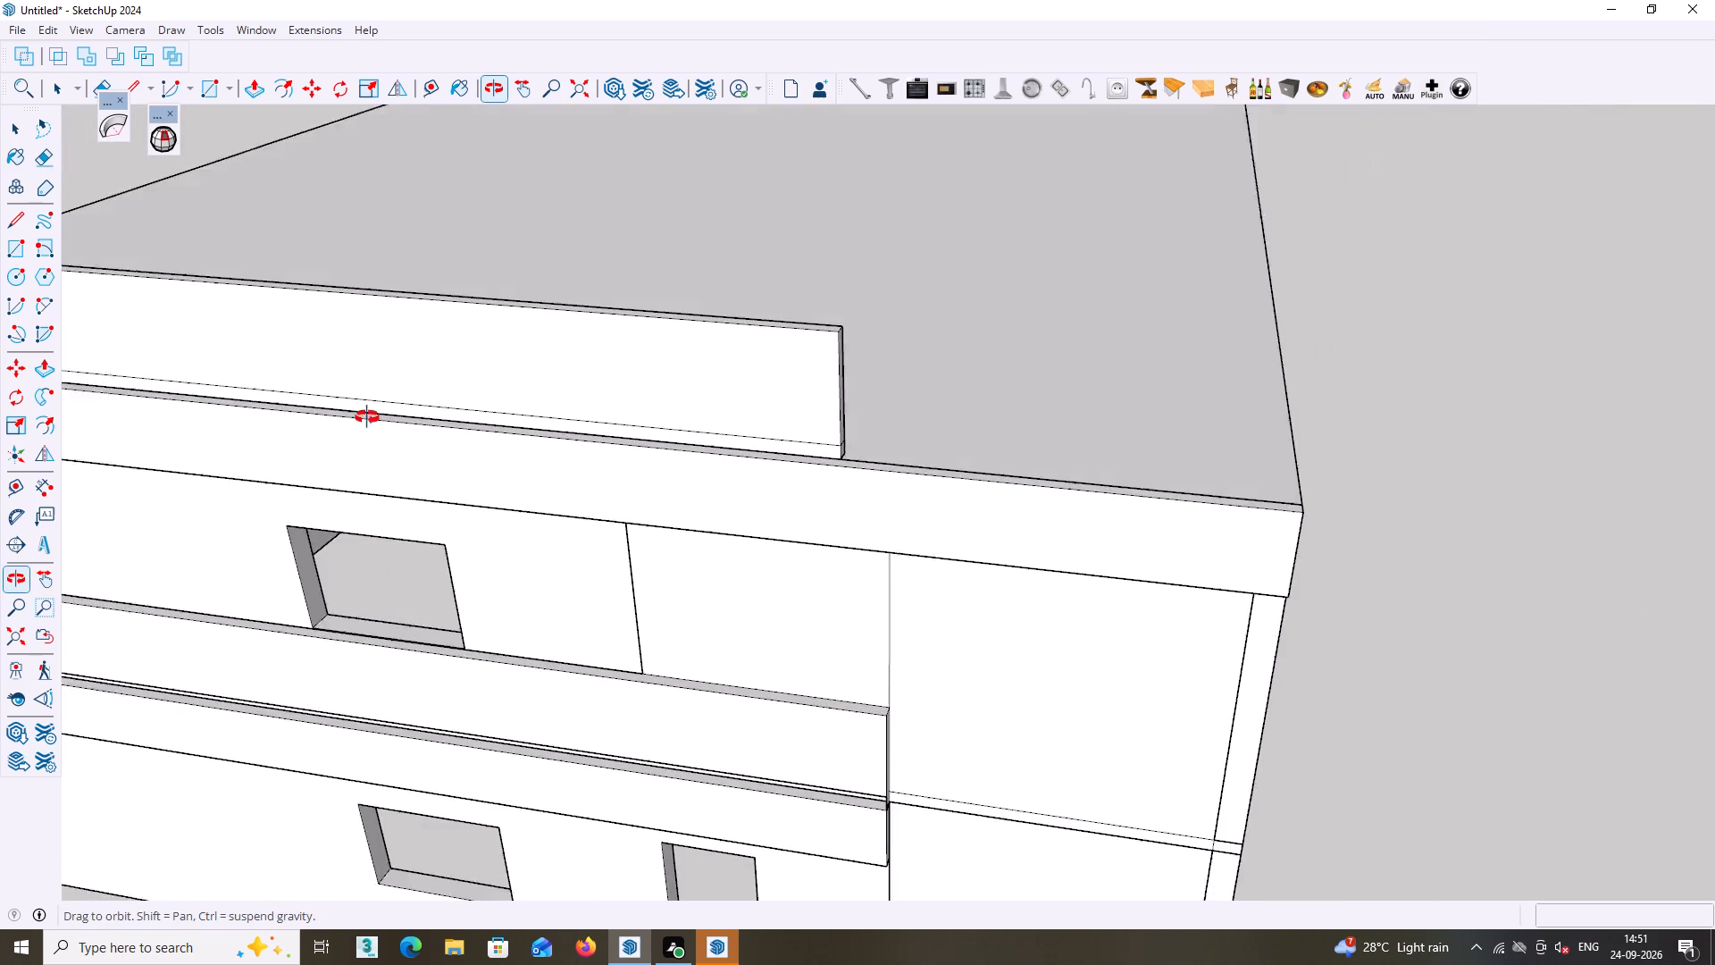
pyautogui.moveTo(367, 417); pyautogui.dragTo(84, 409, button='middle')
pyautogui.scroll(3, 551, 393)
pyautogui.moveTo(669, 458); pyautogui.dragTo(699, 449, button='middle')
pyautogui.moveTo(680, 466); pyautogui.dragTo(422, 438, button='middle')
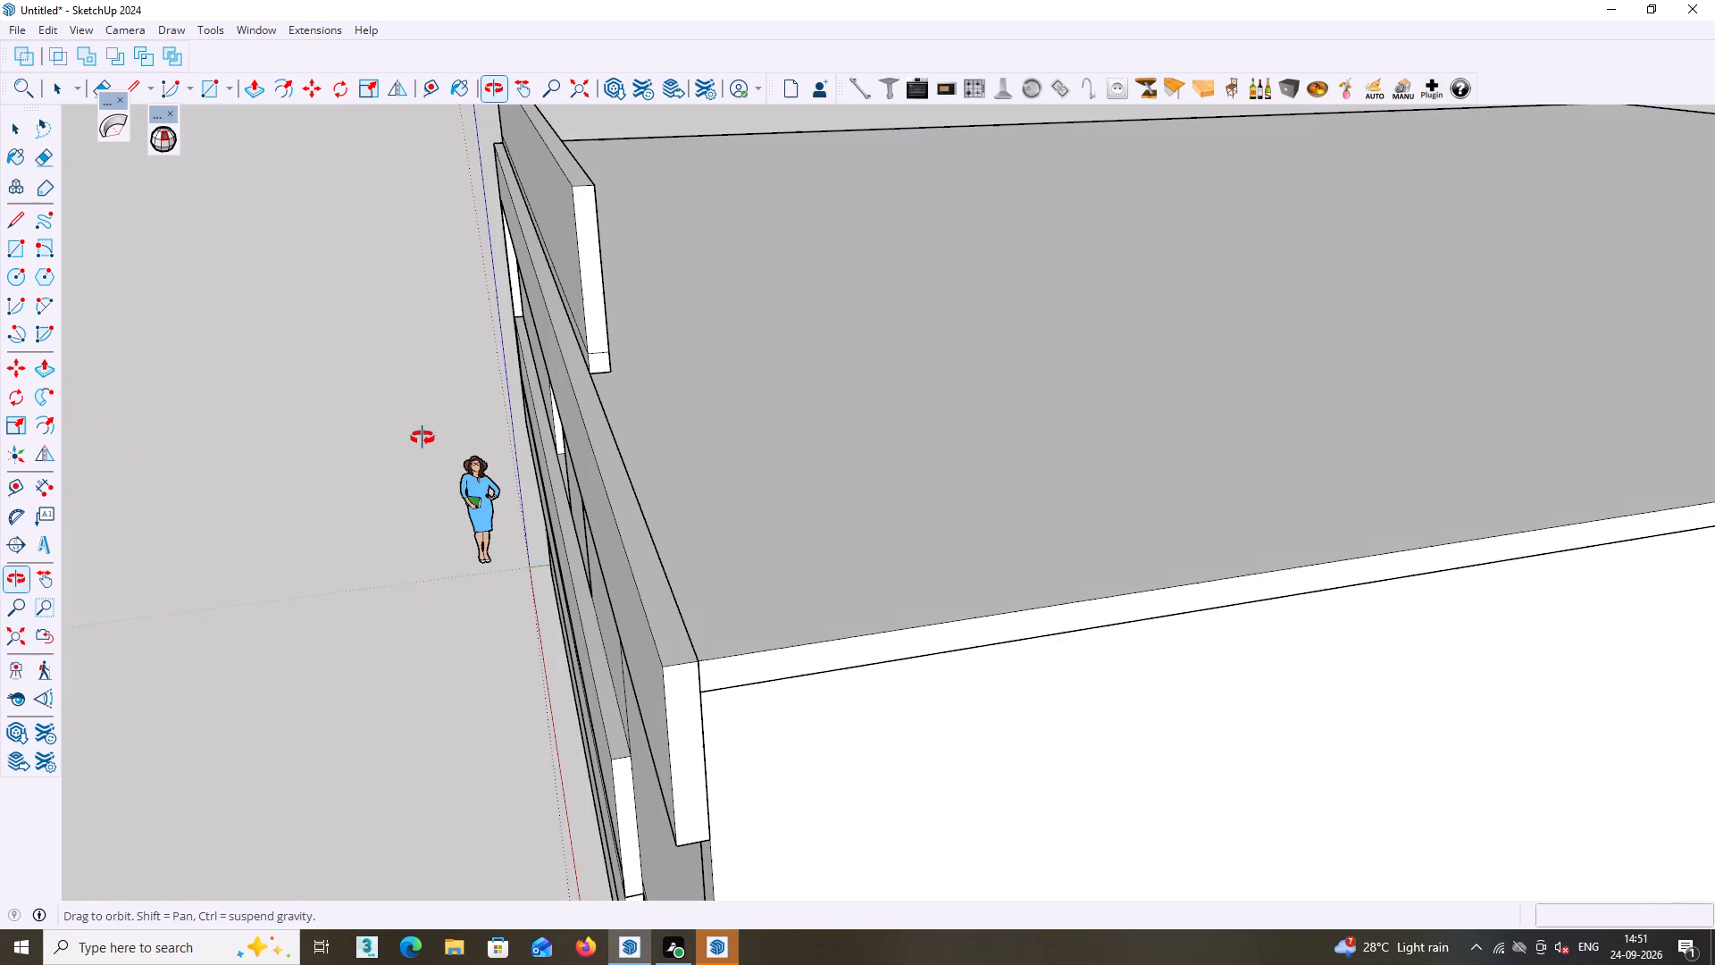
pyautogui.moveTo(422, 438); pyautogui.dragTo(490, 425, button='middle')
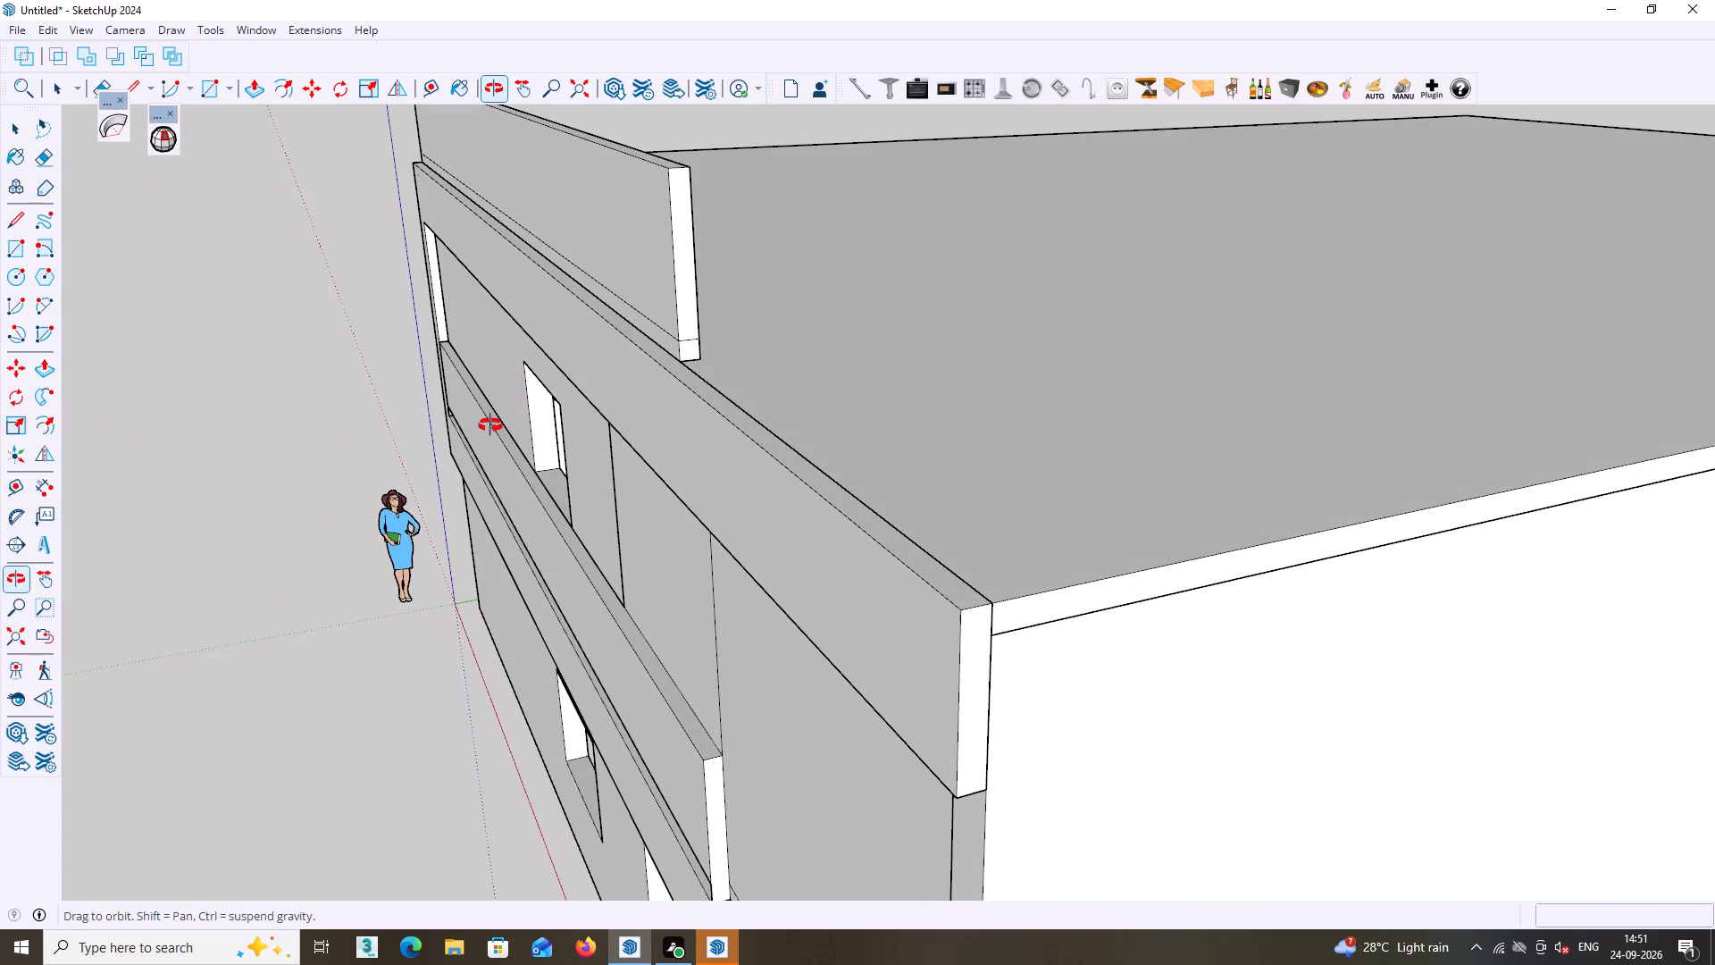
pyautogui.moveTo(490, 425); pyautogui.dragTo(311, 414, button='middle')
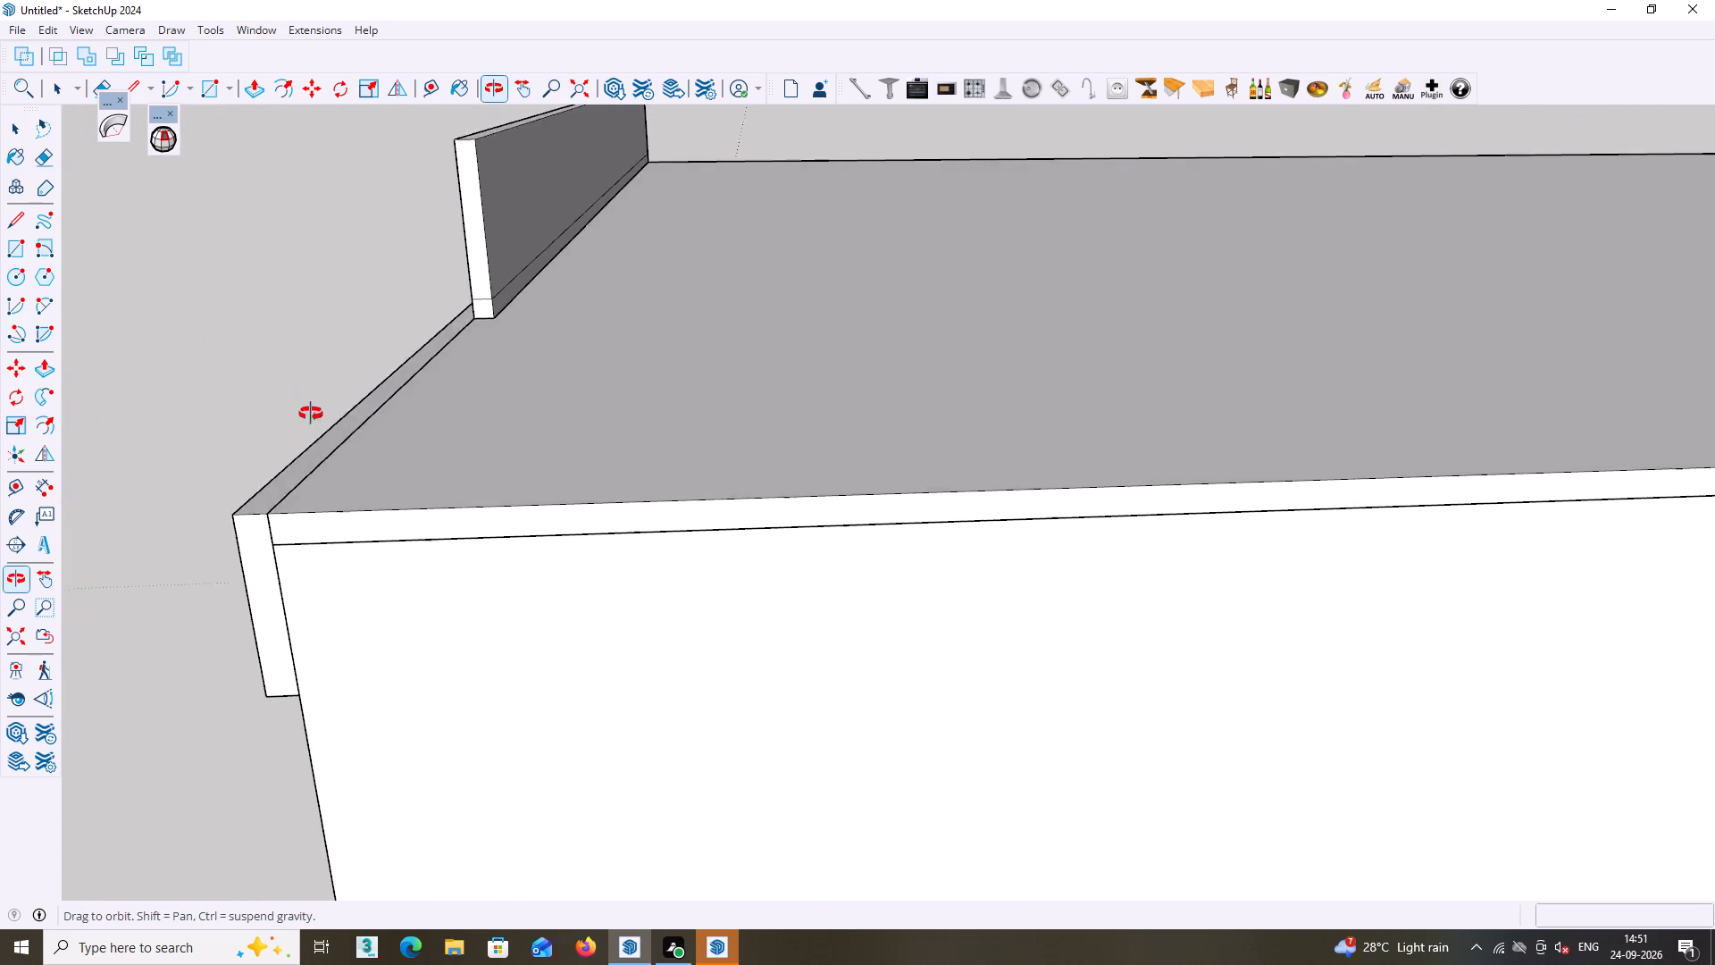
pyautogui.moveTo(311, 414); pyautogui.dragTo(339, 485, button='middle')
pyautogui.scroll(-5, 363, 474)
pyautogui.moveTo(436, 517); pyautogui.dragTo(492, 517, button='middle')
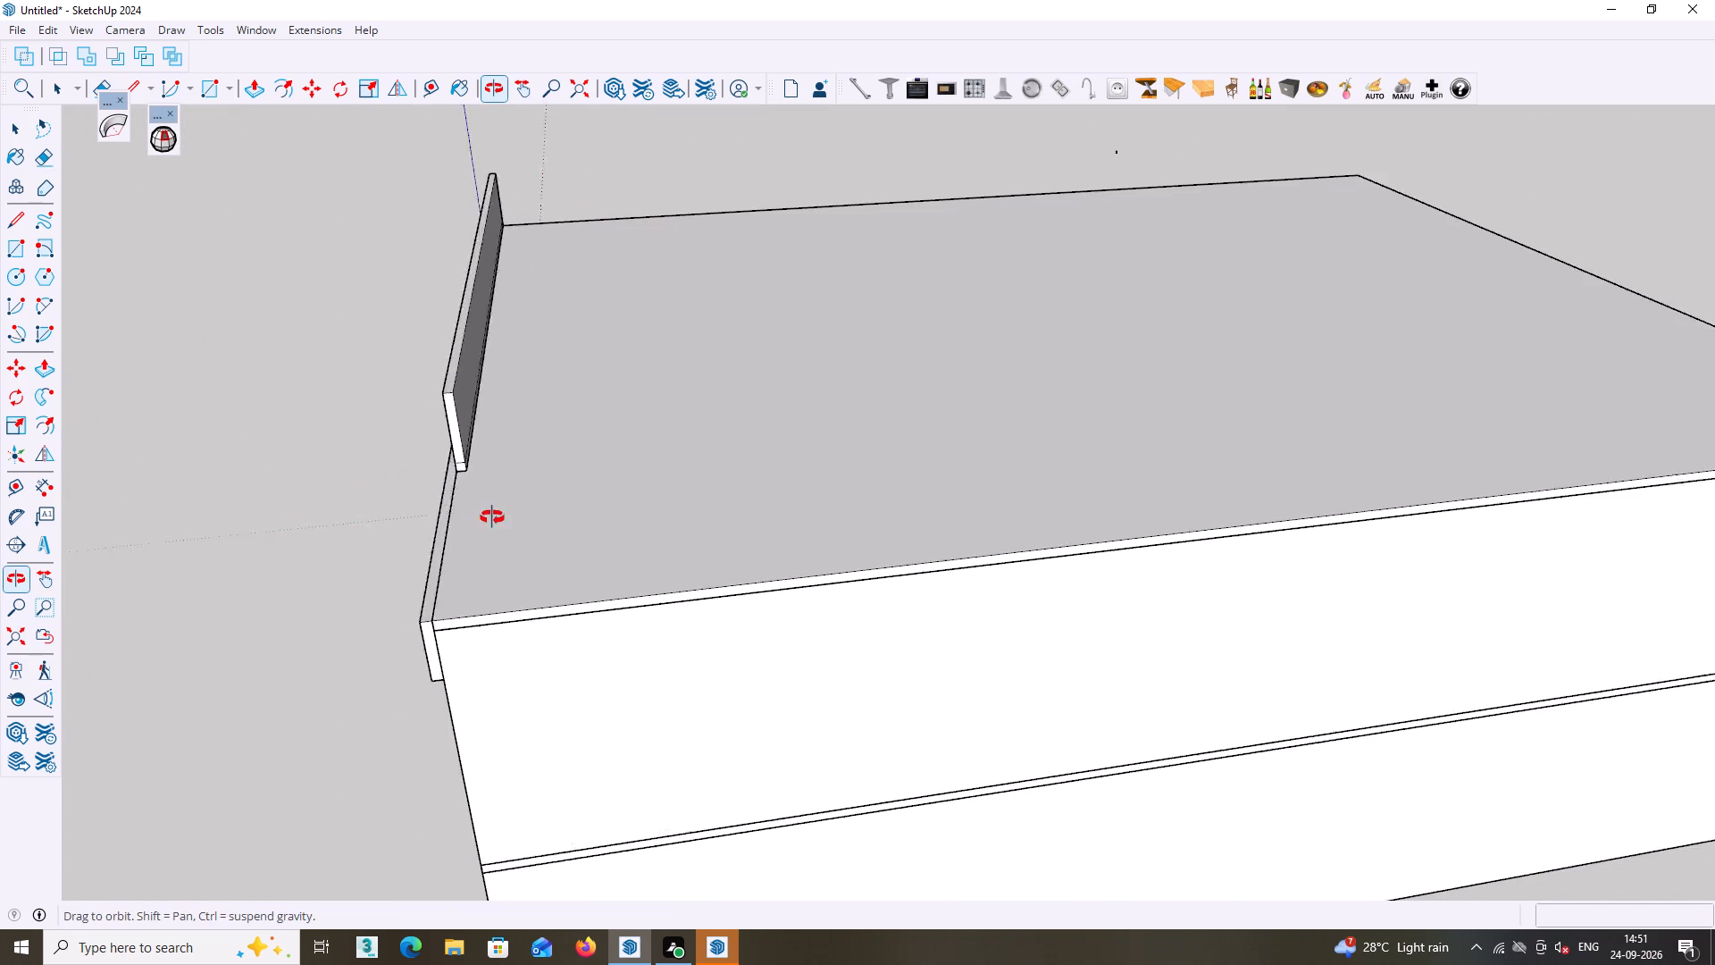
pyautogui.moveTo(492, 517); pyautogui.dragTo(605, 510, button='middle')
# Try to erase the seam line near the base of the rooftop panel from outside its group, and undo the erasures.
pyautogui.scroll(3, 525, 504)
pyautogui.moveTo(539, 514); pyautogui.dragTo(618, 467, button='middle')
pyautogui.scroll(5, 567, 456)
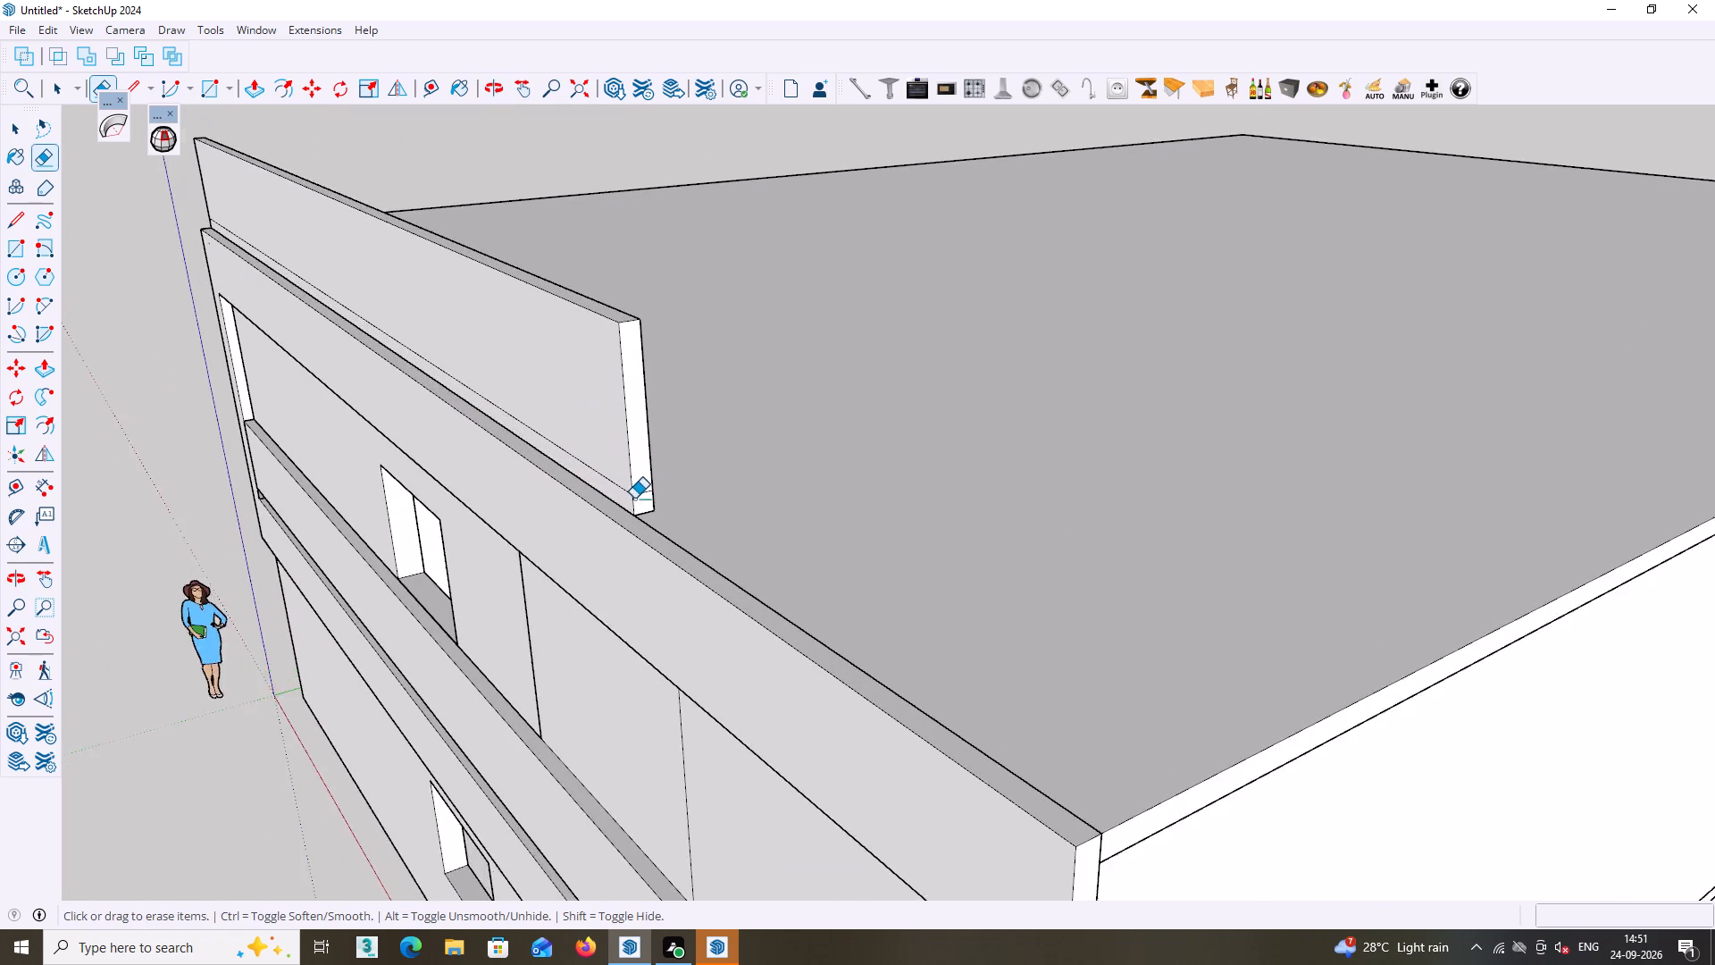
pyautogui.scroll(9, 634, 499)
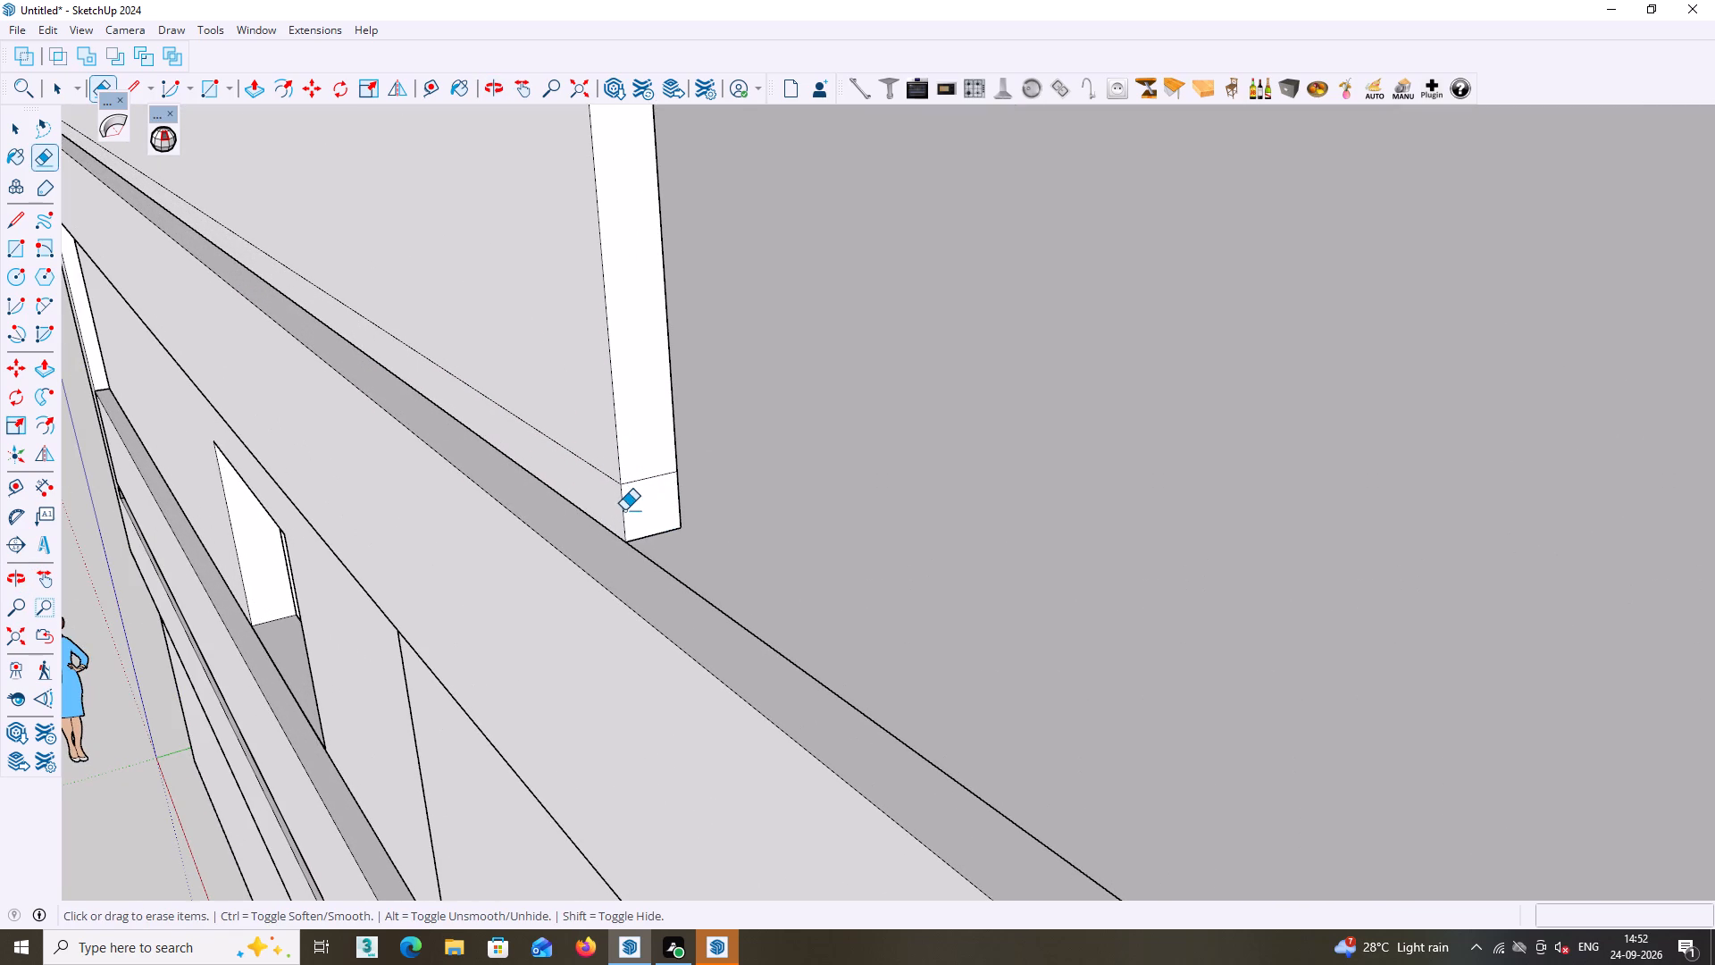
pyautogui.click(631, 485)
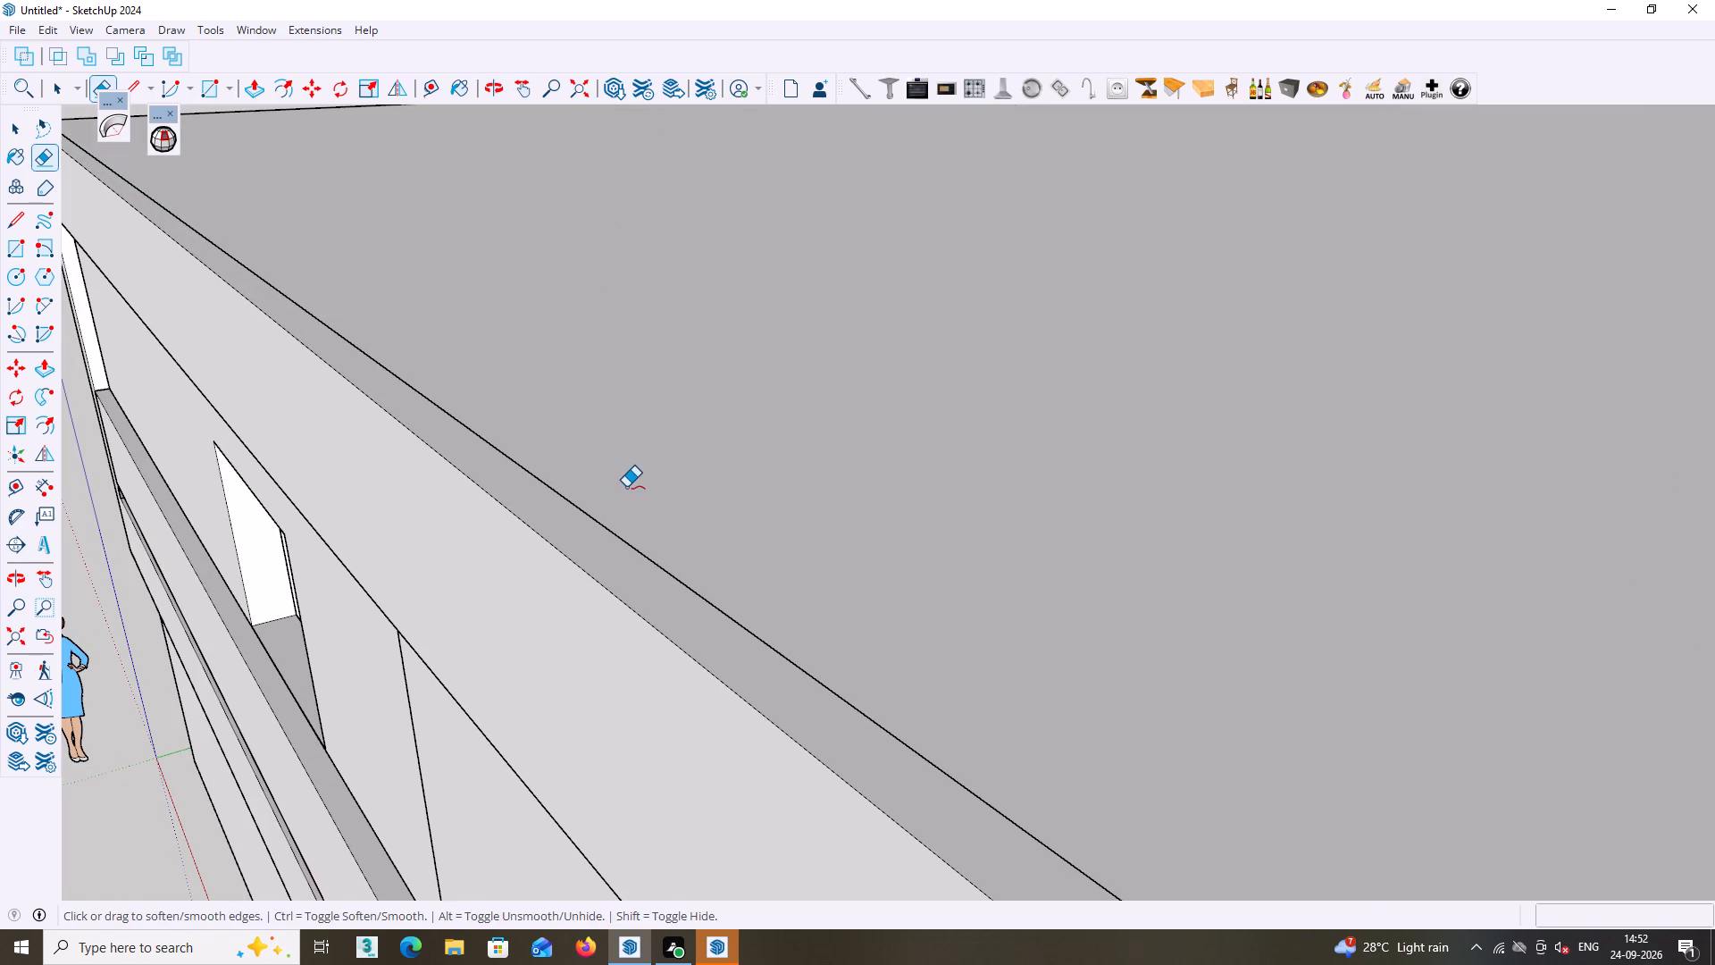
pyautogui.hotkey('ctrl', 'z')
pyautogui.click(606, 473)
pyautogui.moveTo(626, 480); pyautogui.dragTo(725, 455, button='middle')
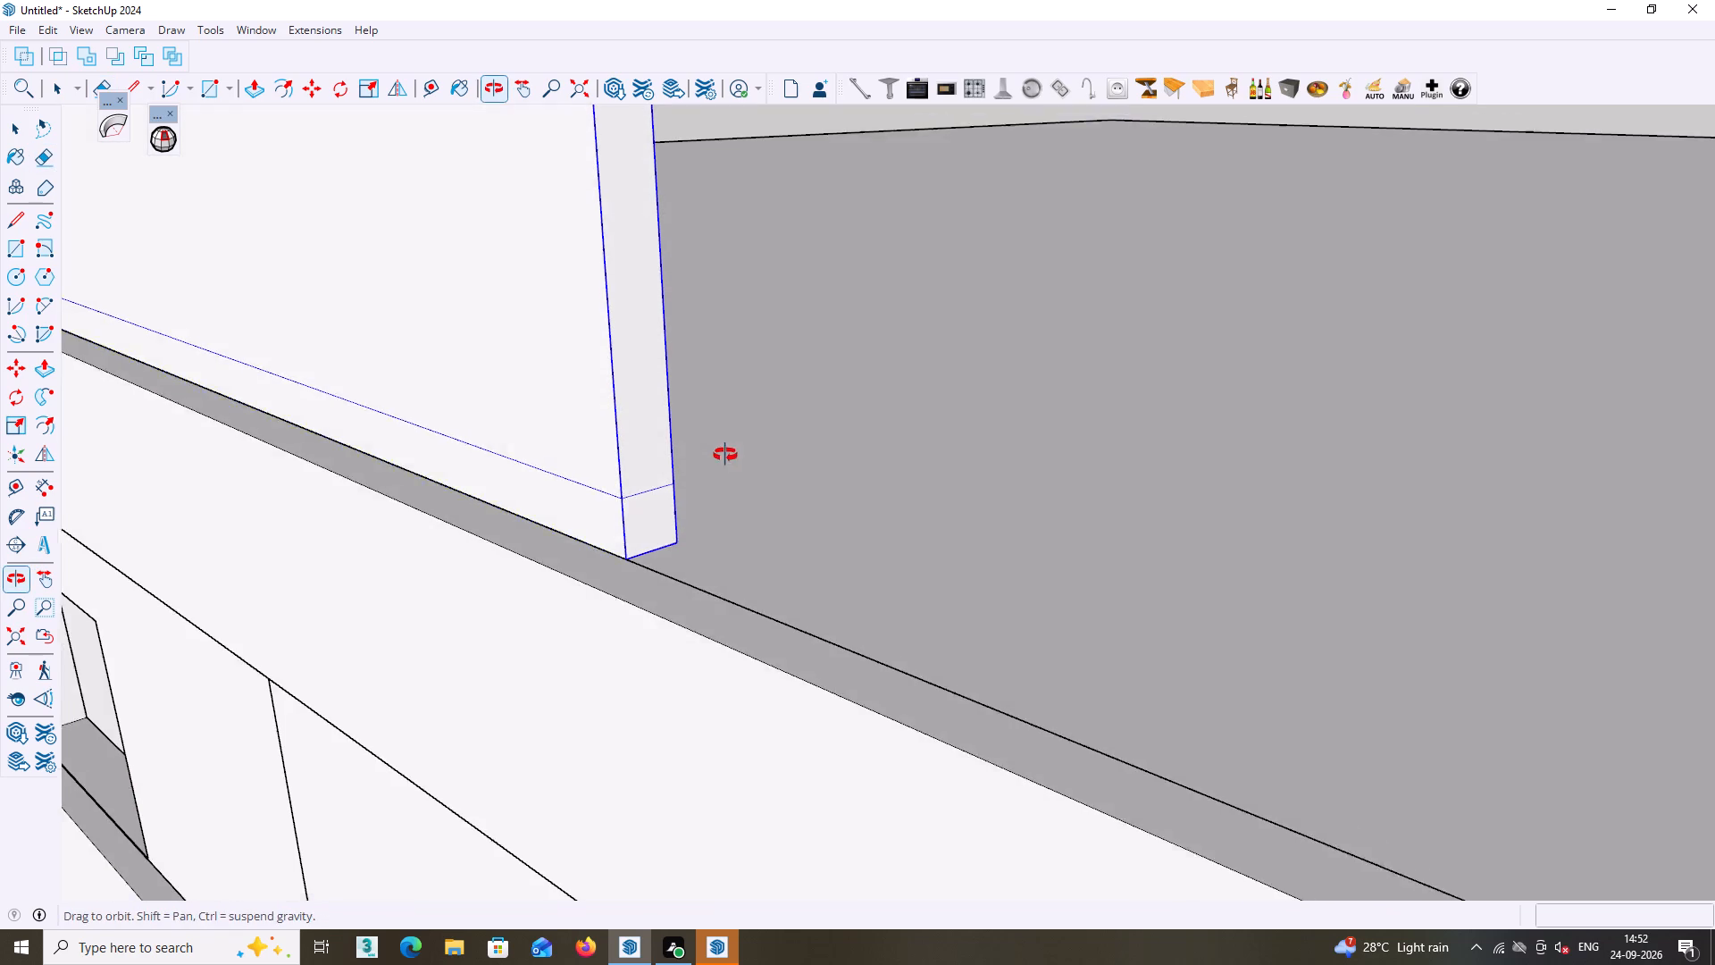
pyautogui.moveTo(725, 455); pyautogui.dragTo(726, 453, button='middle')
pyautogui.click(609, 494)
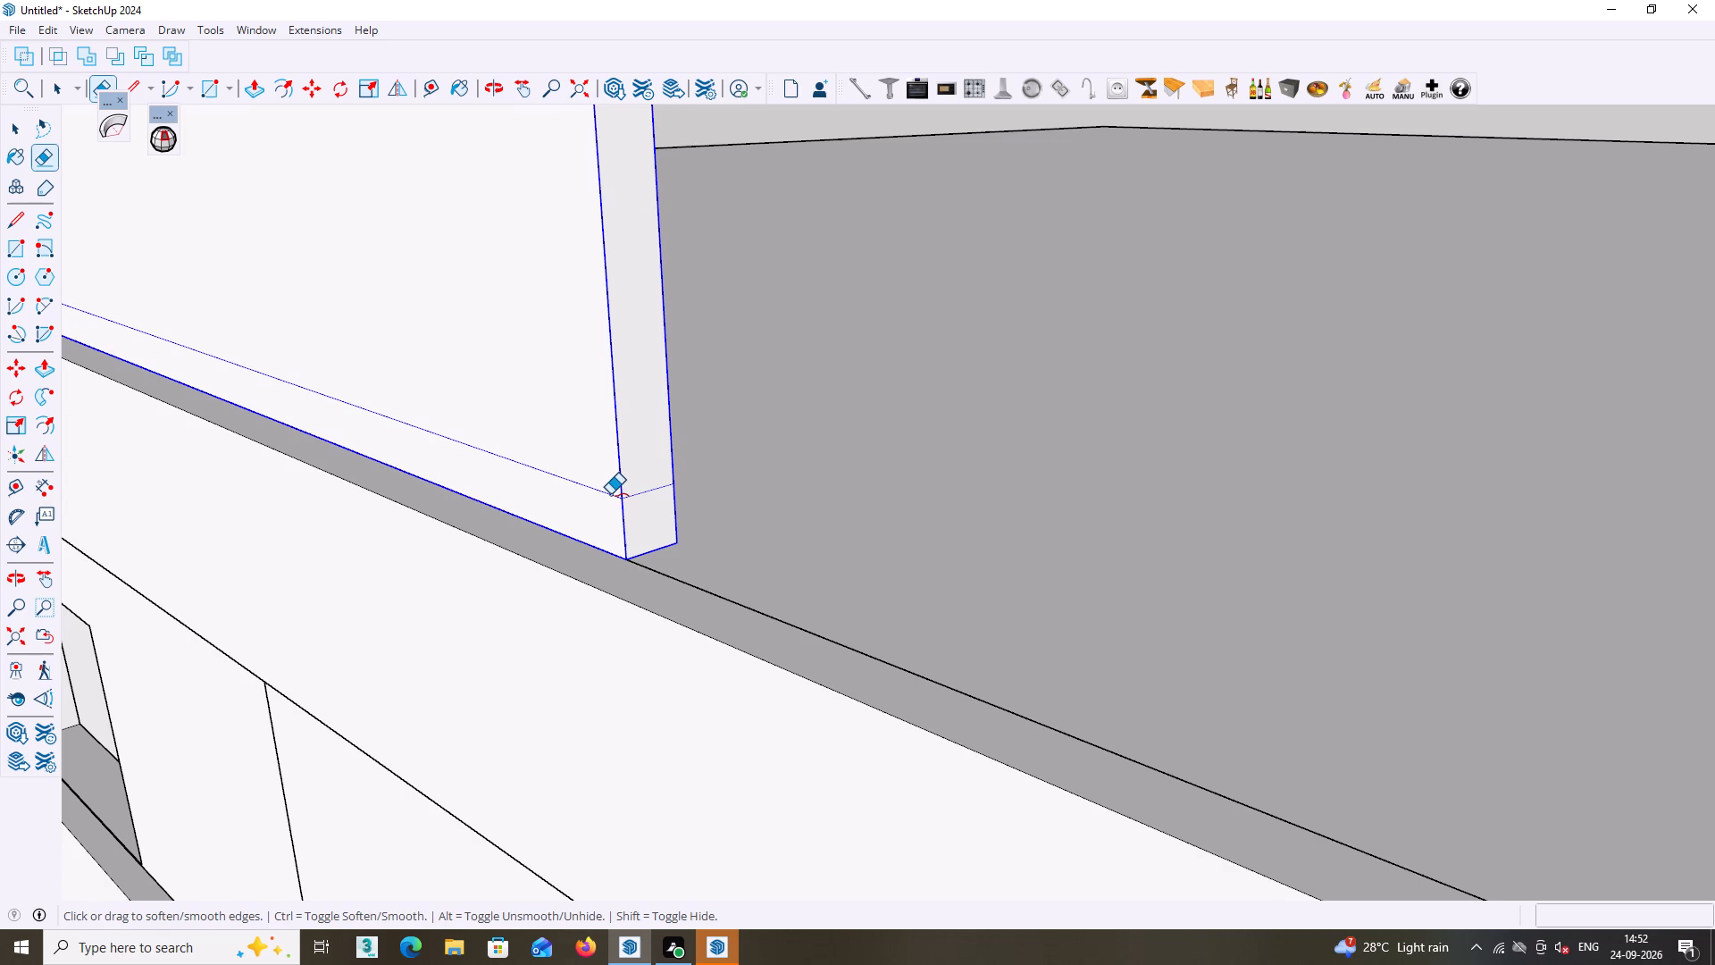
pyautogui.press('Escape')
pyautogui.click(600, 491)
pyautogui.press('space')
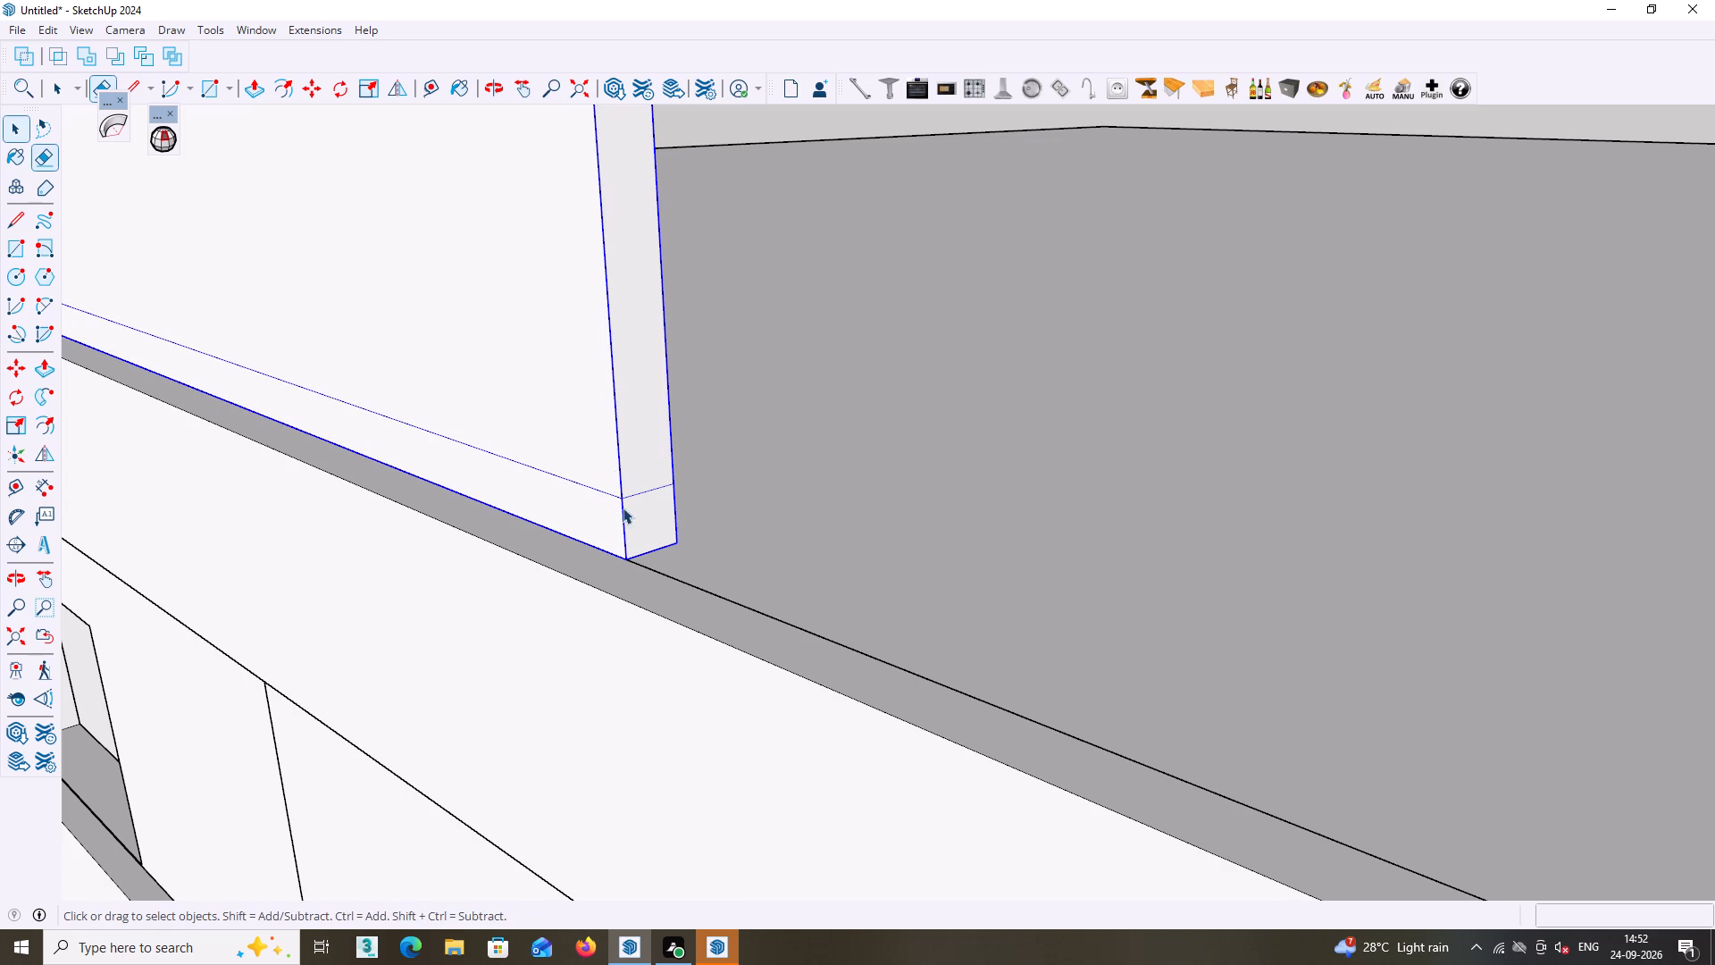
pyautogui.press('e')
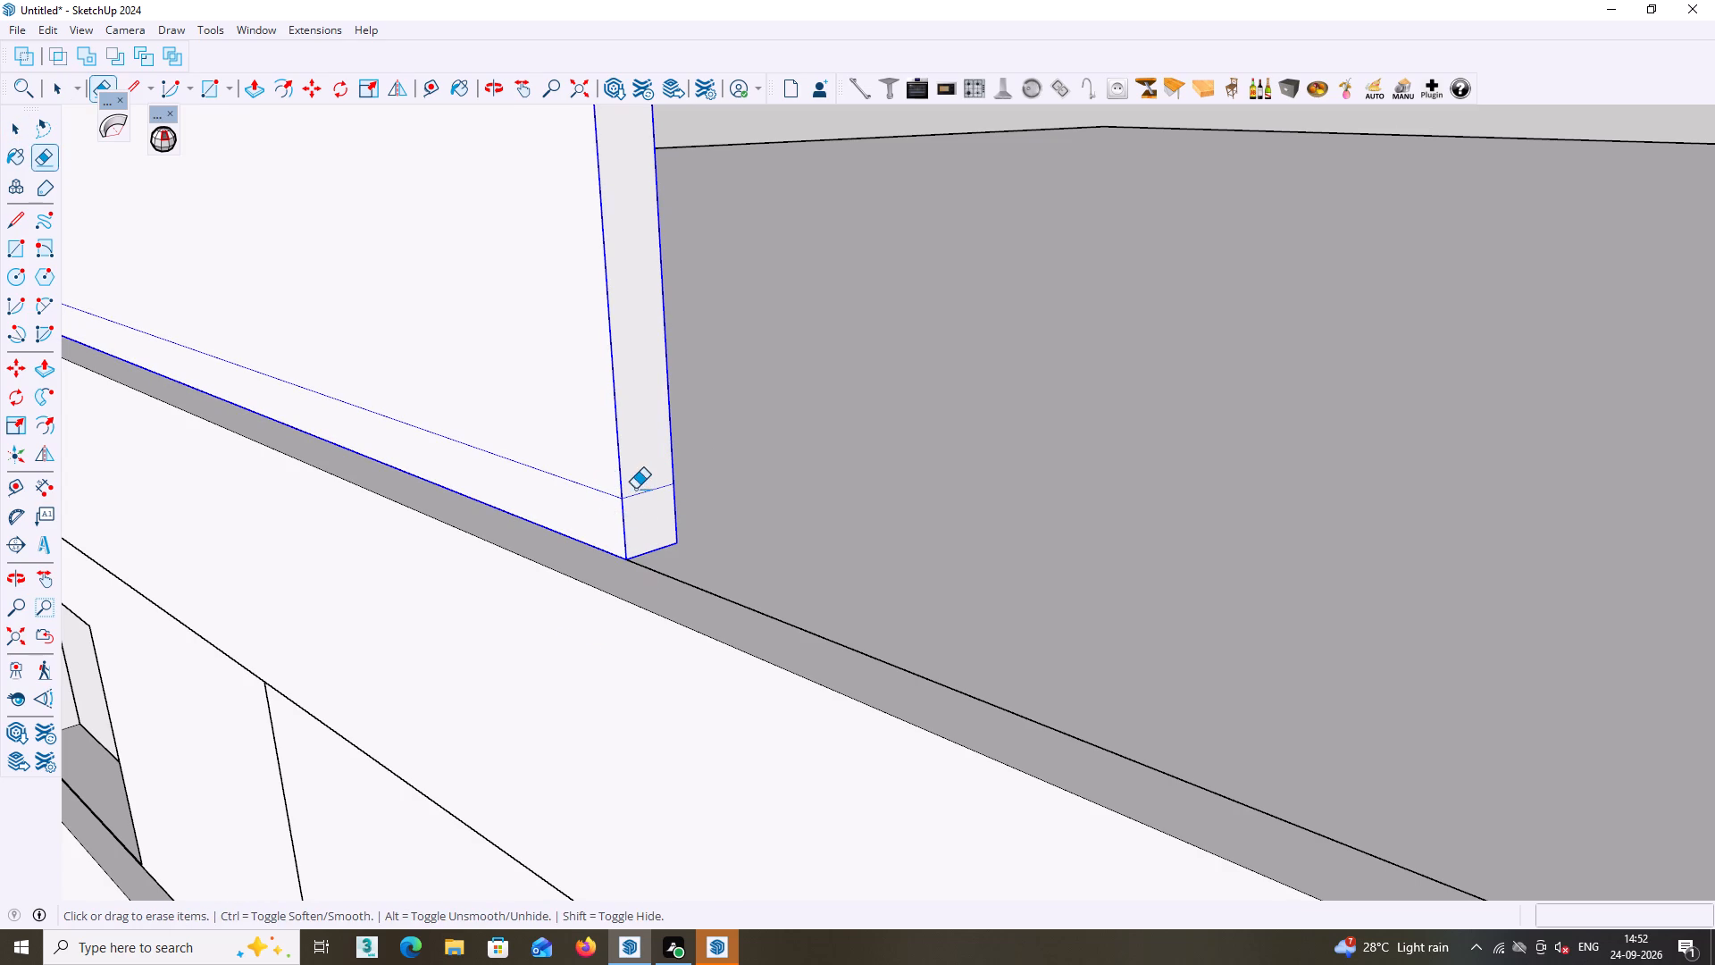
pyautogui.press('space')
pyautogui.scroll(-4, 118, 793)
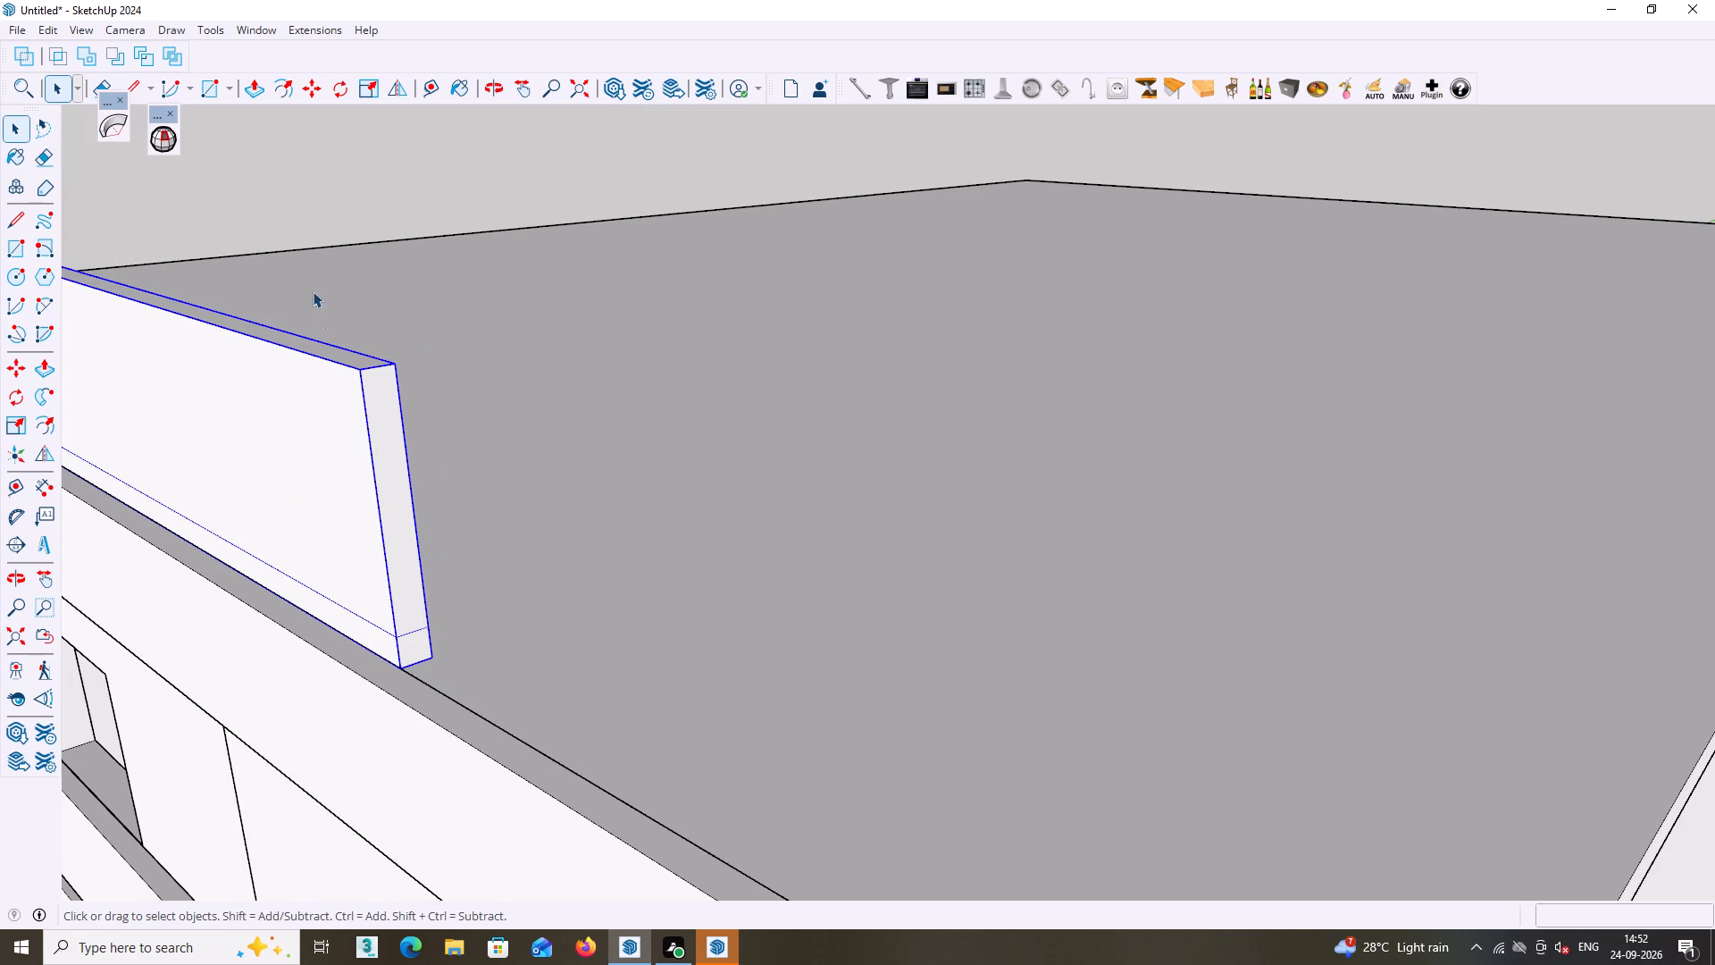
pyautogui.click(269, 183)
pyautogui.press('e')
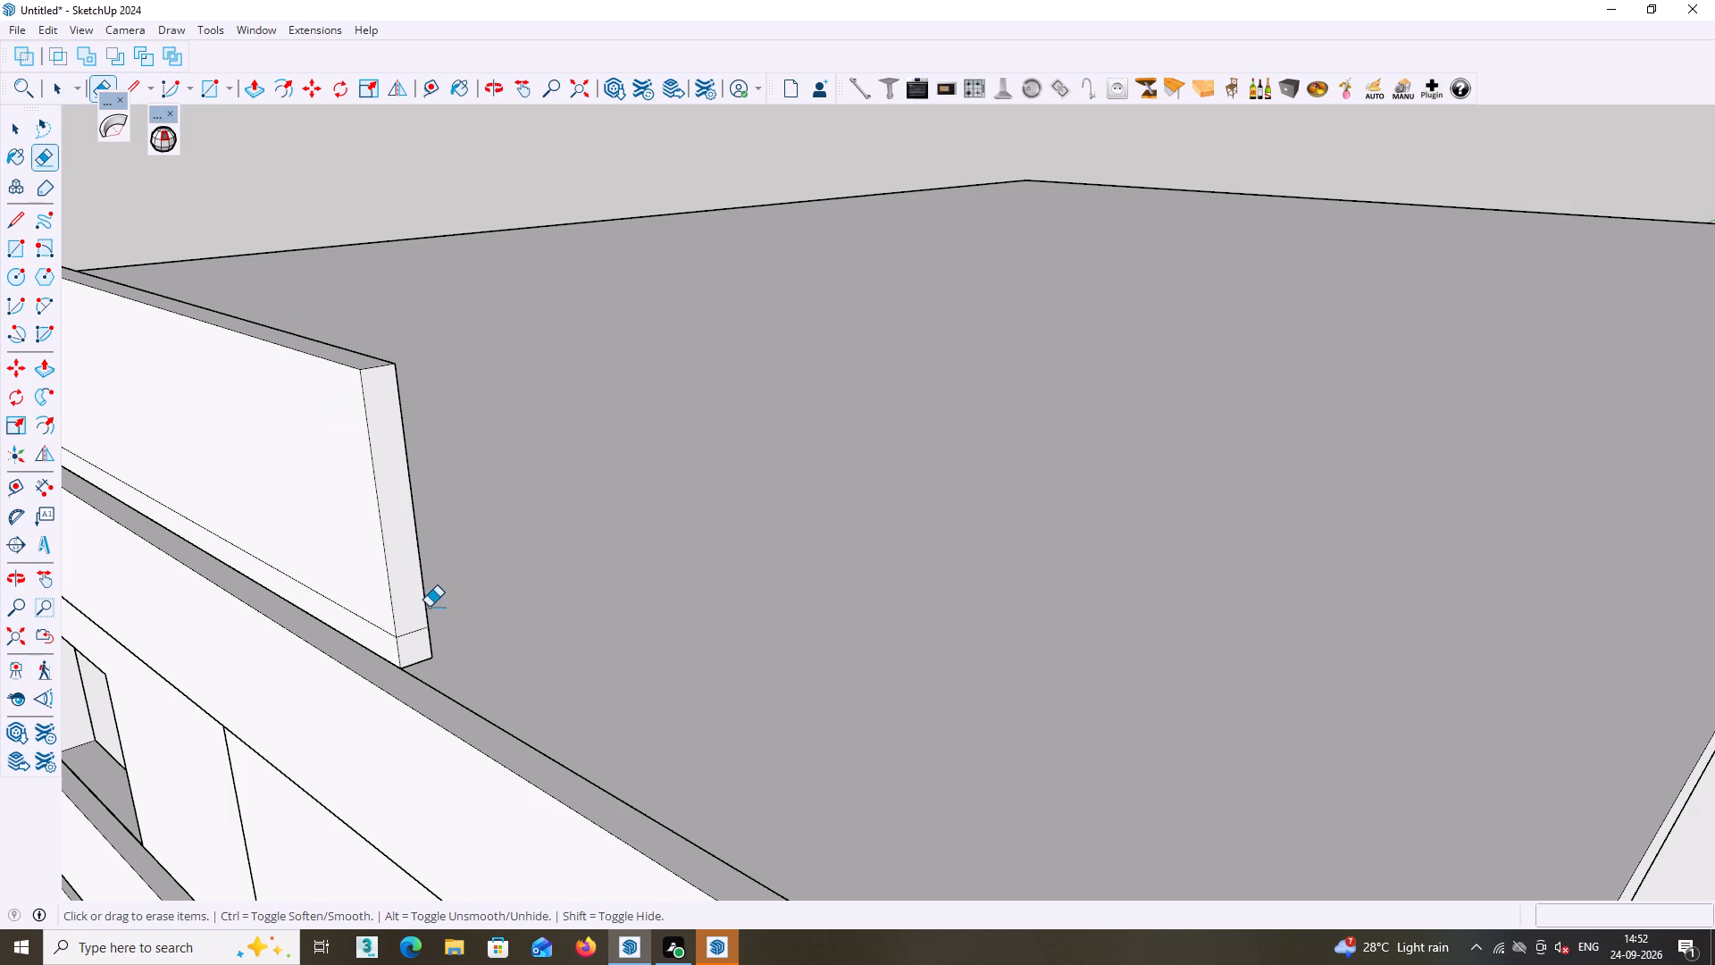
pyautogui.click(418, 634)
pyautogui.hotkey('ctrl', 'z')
# Inside the rooftop panel group, delete the long seam edge running along the base of its front face.
pyautogui.scroll(-2, 430, 649)
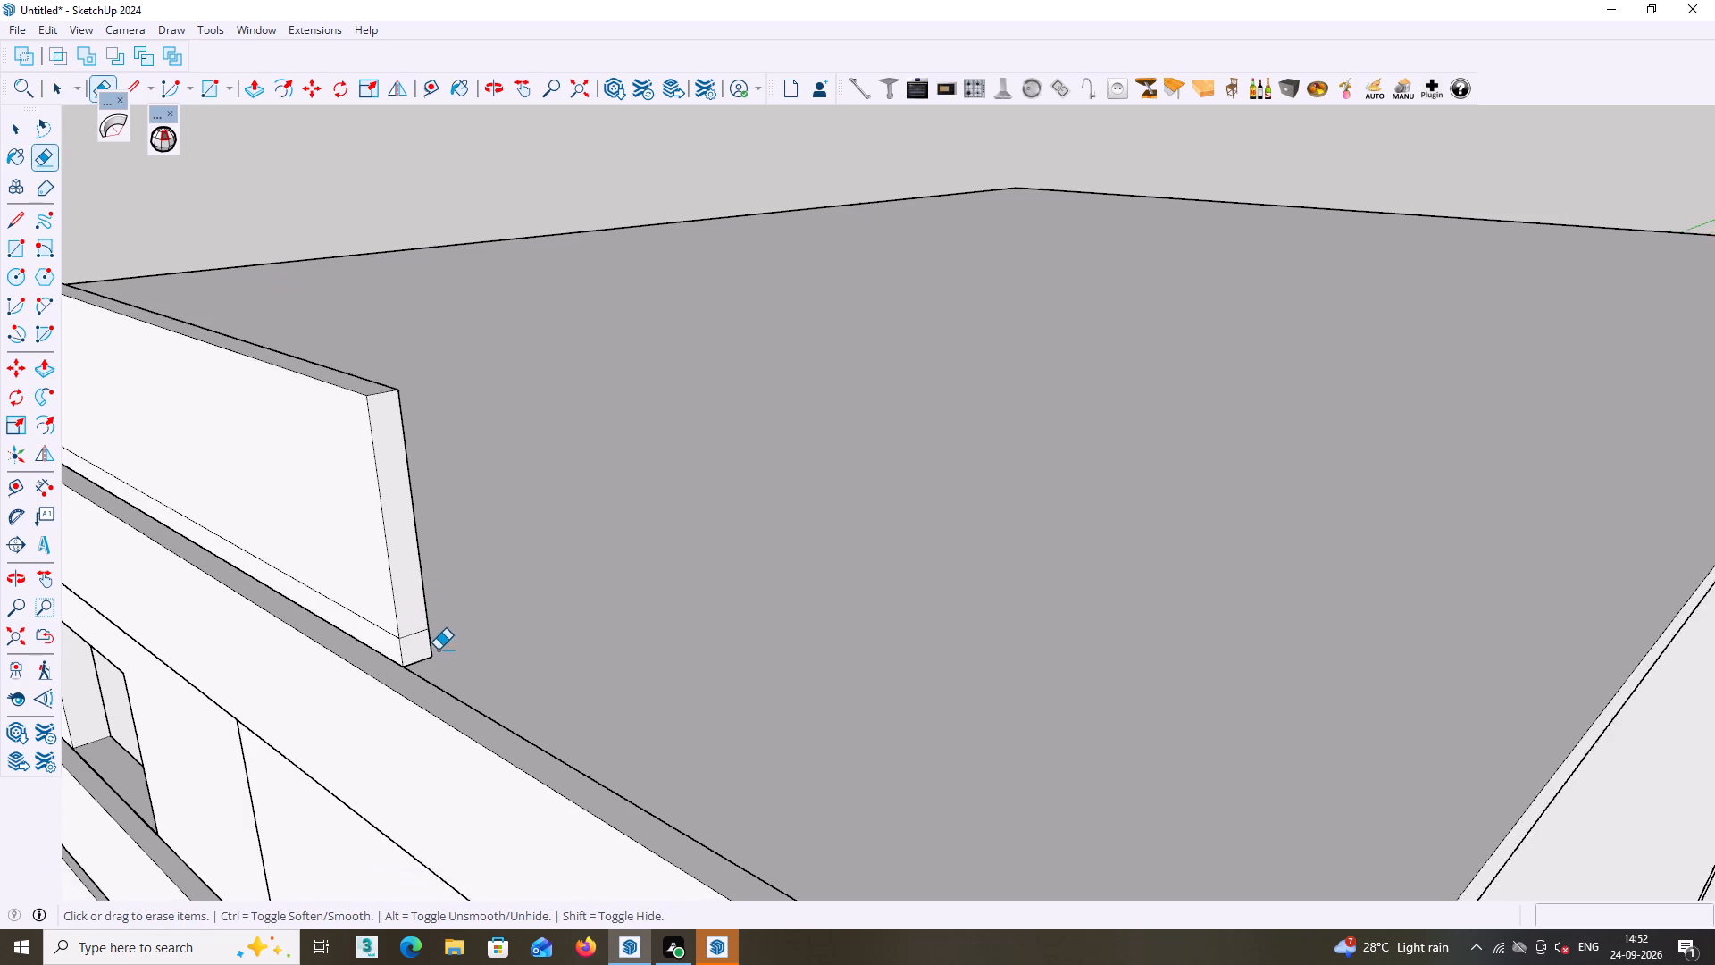
pyautogui.scroll(-8, 438, 650)
pyautogui.moveTo(521, 660); pyautogui.dragTo(700, 589, button='middle')
pyautogui.moveTo(577, 599); pyautogui.dragTo(751, 525, button='middle')
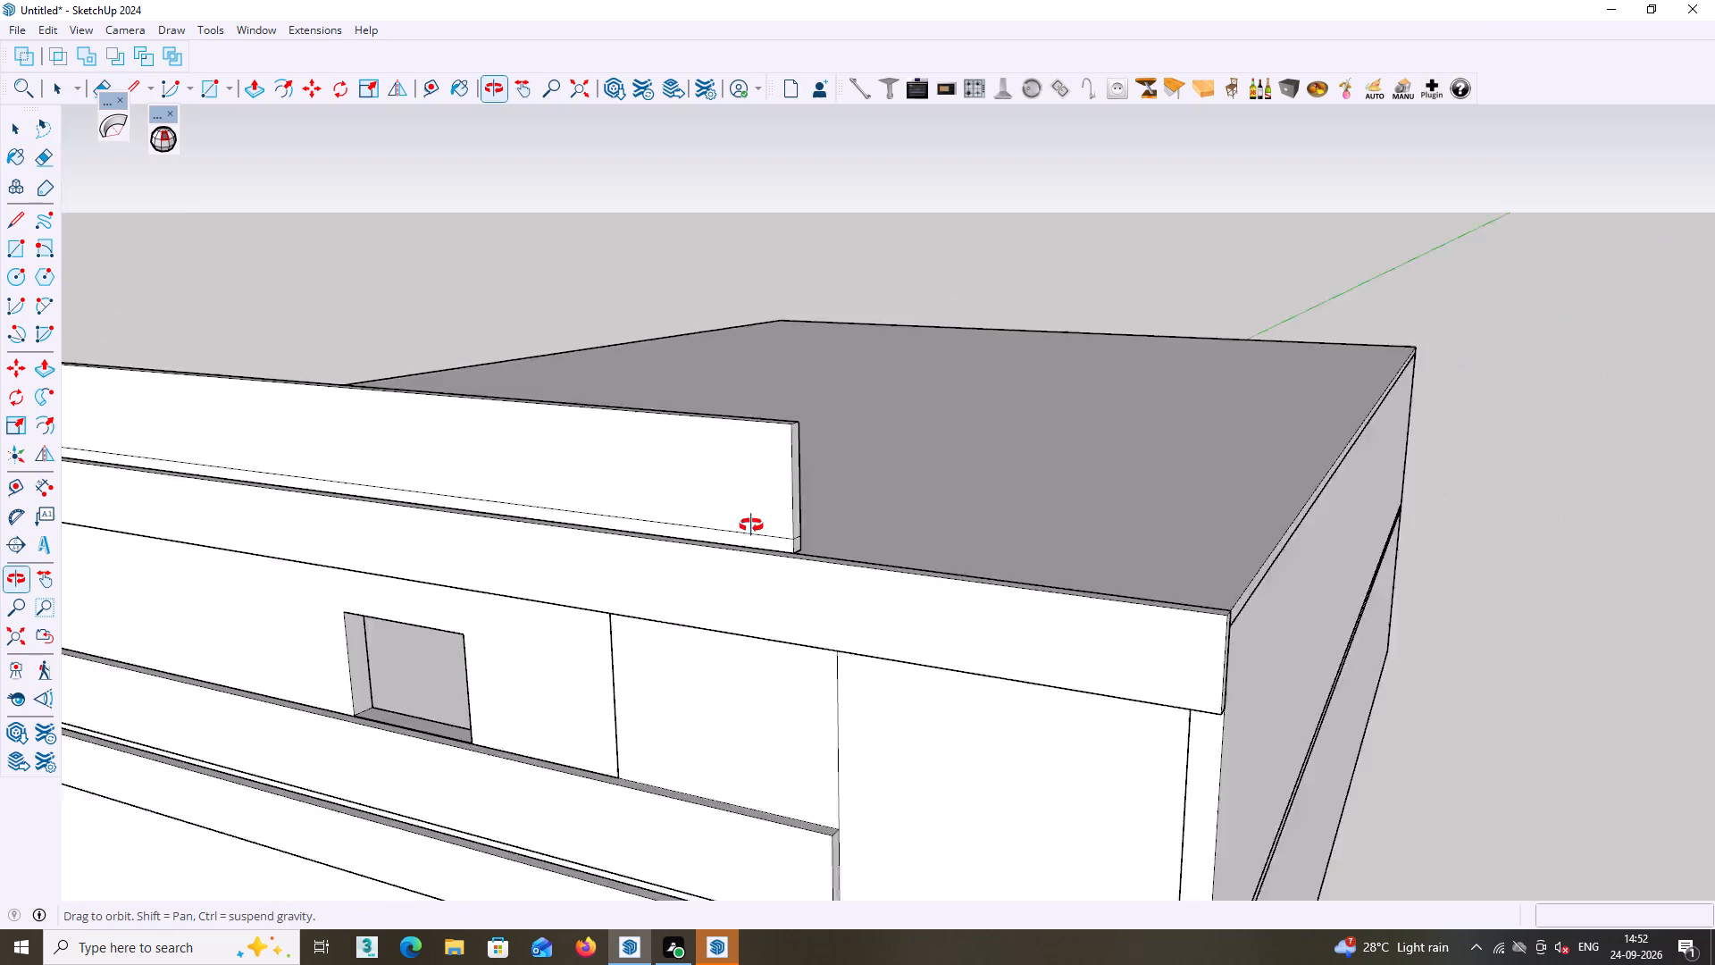
pyautogui.moveTo(751, 525); pyautogui.dragTo(764, 507, button='middle')
pyautogui.scroll(2, 761, 491)
pyautogui.press('space')
pyautogui.click(761, 478)
pyautogui.click(761, 478)
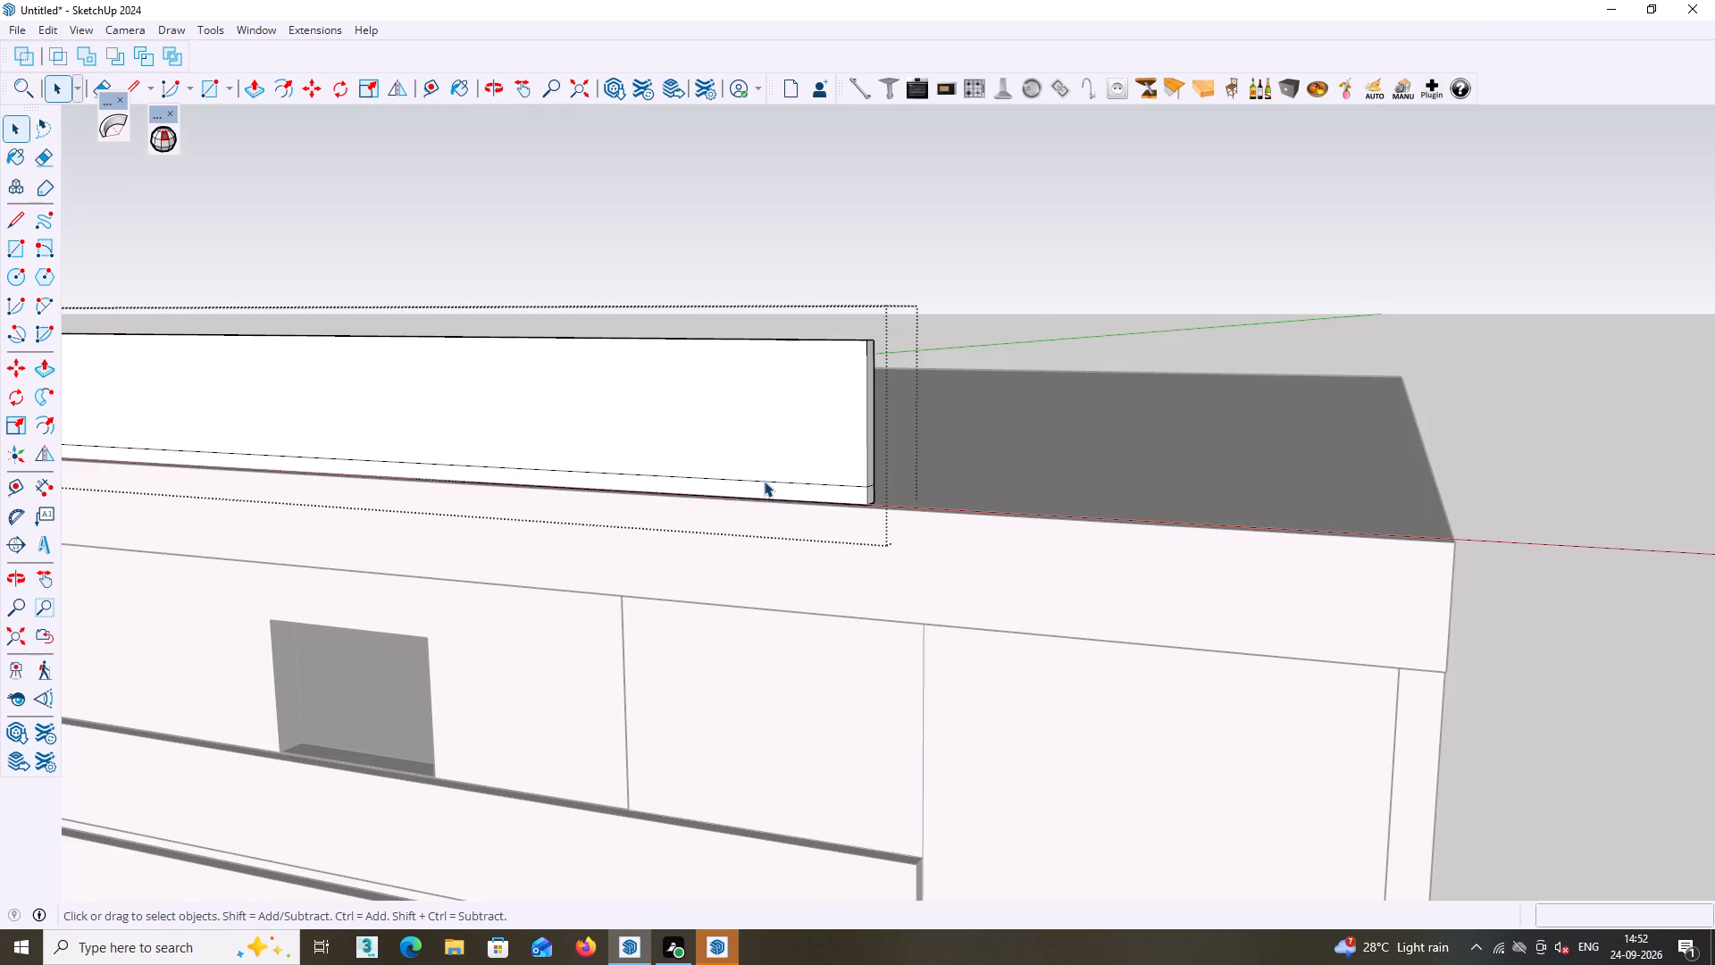
pyautogui.click(764, 481)
pyautogui.press('Delete')
# Delete the short seam edge across the base of the panel's nearby end face.
pyautogui.moveTo(801, 468); pyautogui.dragTo(690, 480, button='middle')
pyautogui.scroll(5, 1002, 460)
pyautogui.moveTo(825, 494); pyautogui.dragTo(750, 517, button='middle')
pyautogui.scroll(5, 865, 499)
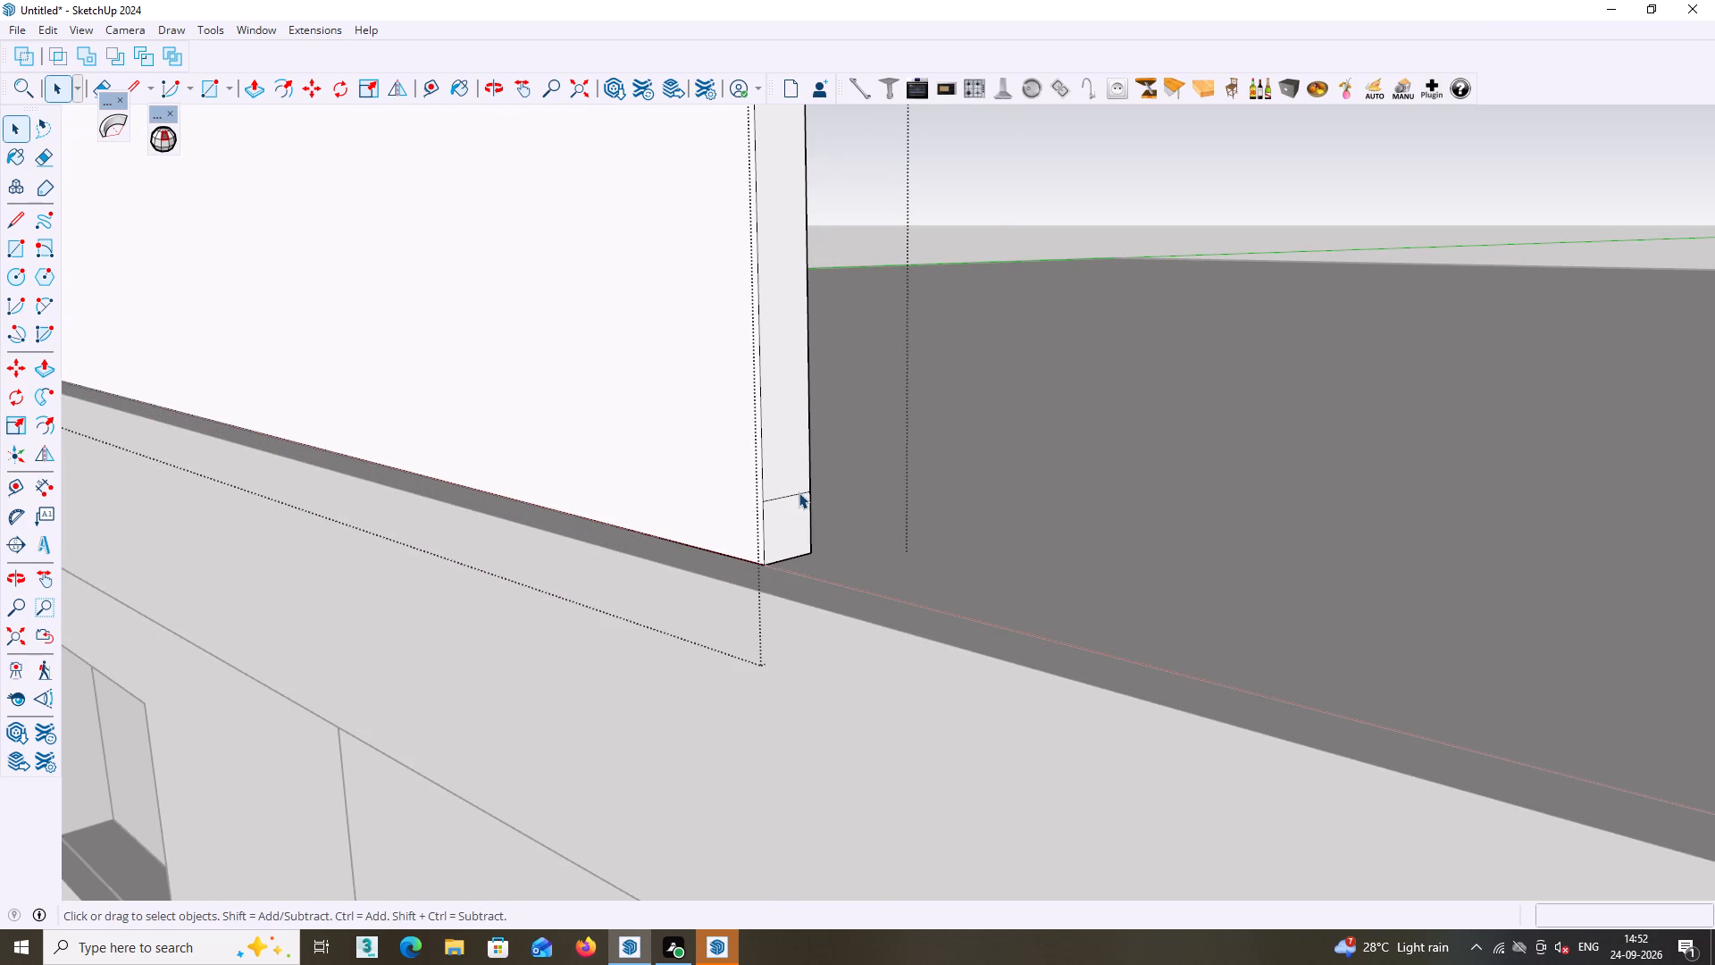
pyautogui.click(798, 492)
pyautogui.press('Delete')
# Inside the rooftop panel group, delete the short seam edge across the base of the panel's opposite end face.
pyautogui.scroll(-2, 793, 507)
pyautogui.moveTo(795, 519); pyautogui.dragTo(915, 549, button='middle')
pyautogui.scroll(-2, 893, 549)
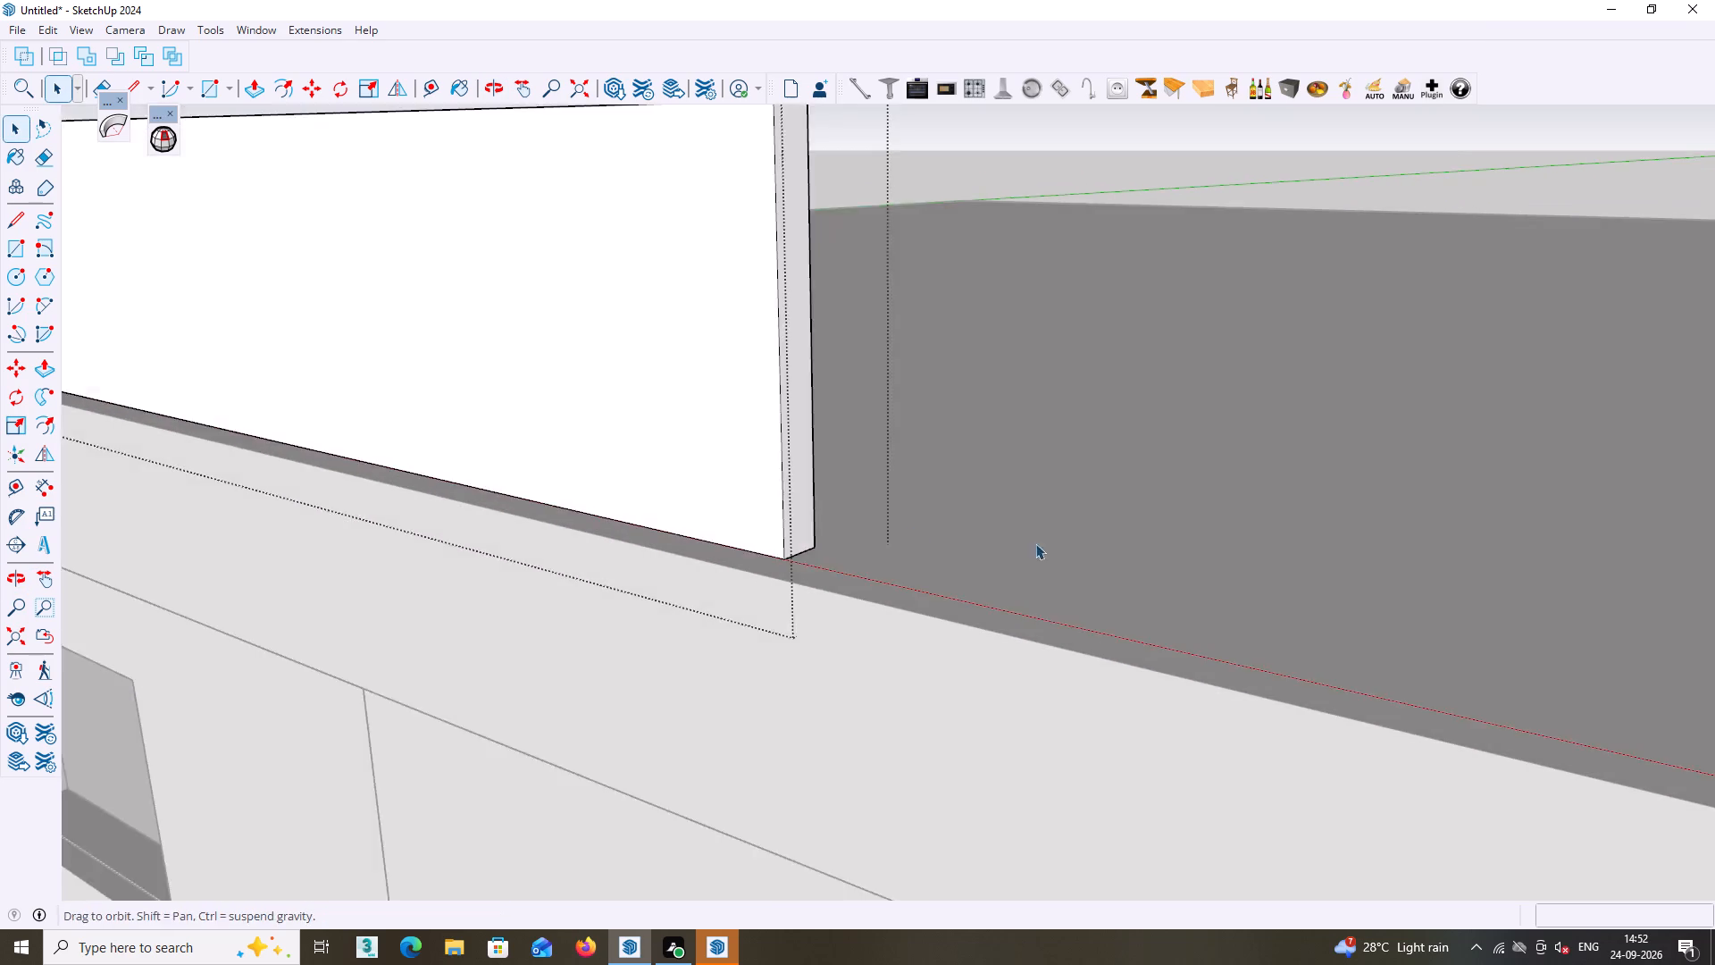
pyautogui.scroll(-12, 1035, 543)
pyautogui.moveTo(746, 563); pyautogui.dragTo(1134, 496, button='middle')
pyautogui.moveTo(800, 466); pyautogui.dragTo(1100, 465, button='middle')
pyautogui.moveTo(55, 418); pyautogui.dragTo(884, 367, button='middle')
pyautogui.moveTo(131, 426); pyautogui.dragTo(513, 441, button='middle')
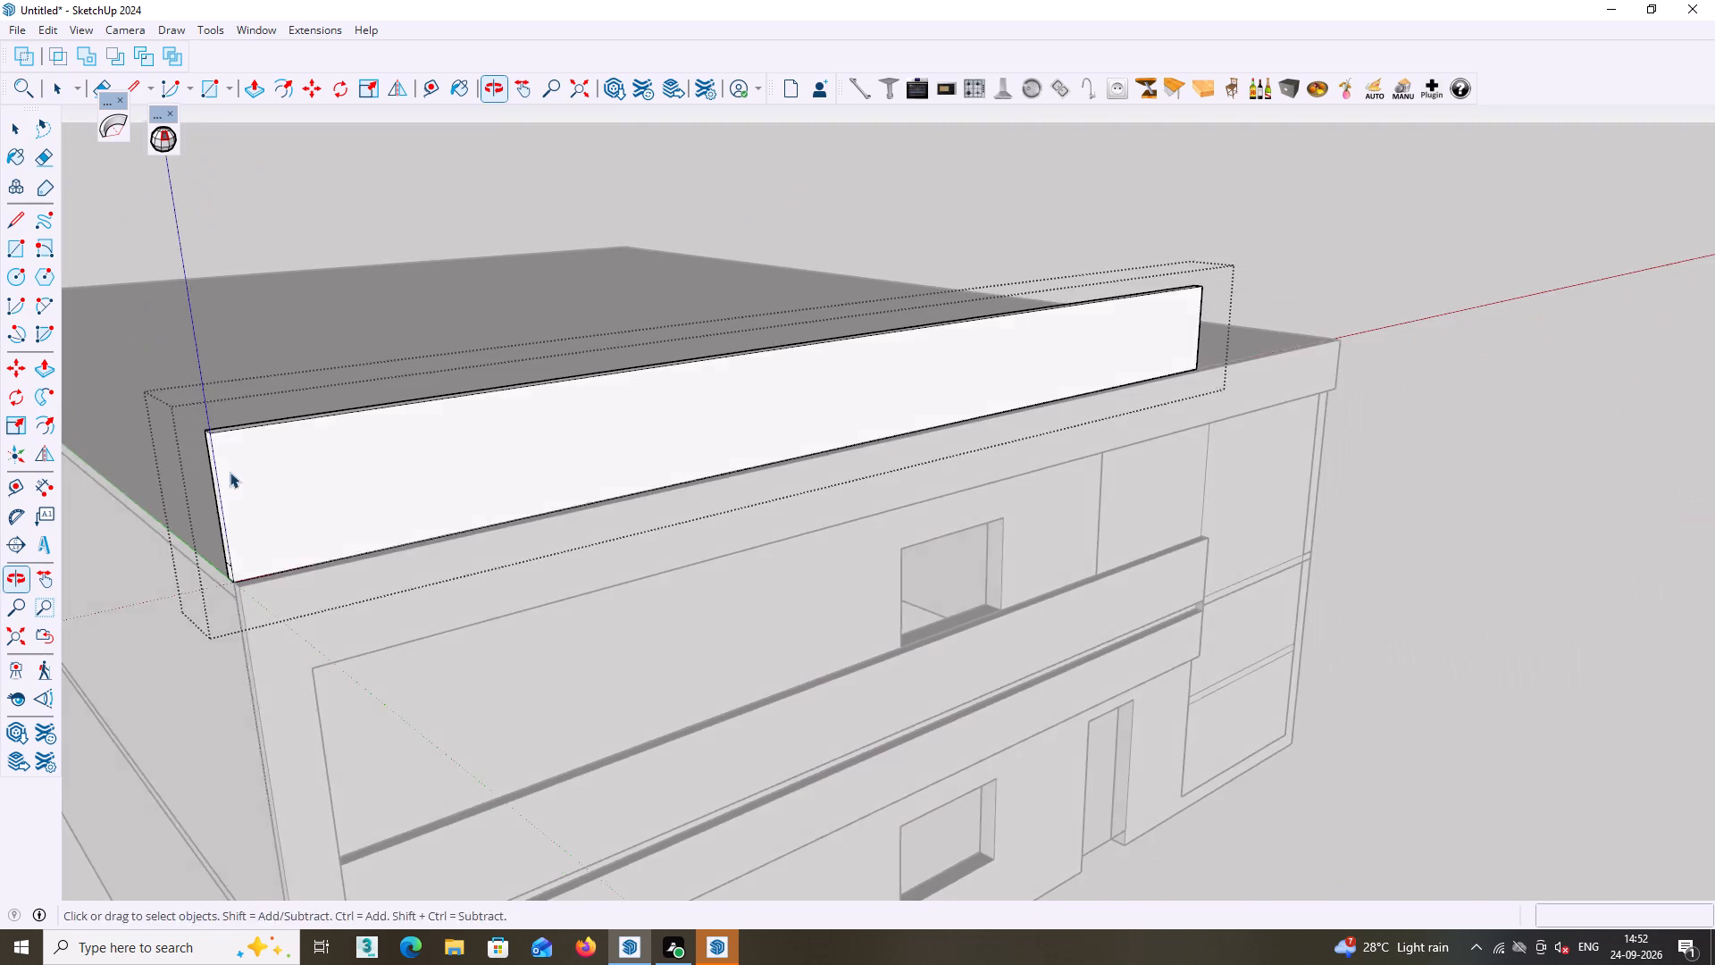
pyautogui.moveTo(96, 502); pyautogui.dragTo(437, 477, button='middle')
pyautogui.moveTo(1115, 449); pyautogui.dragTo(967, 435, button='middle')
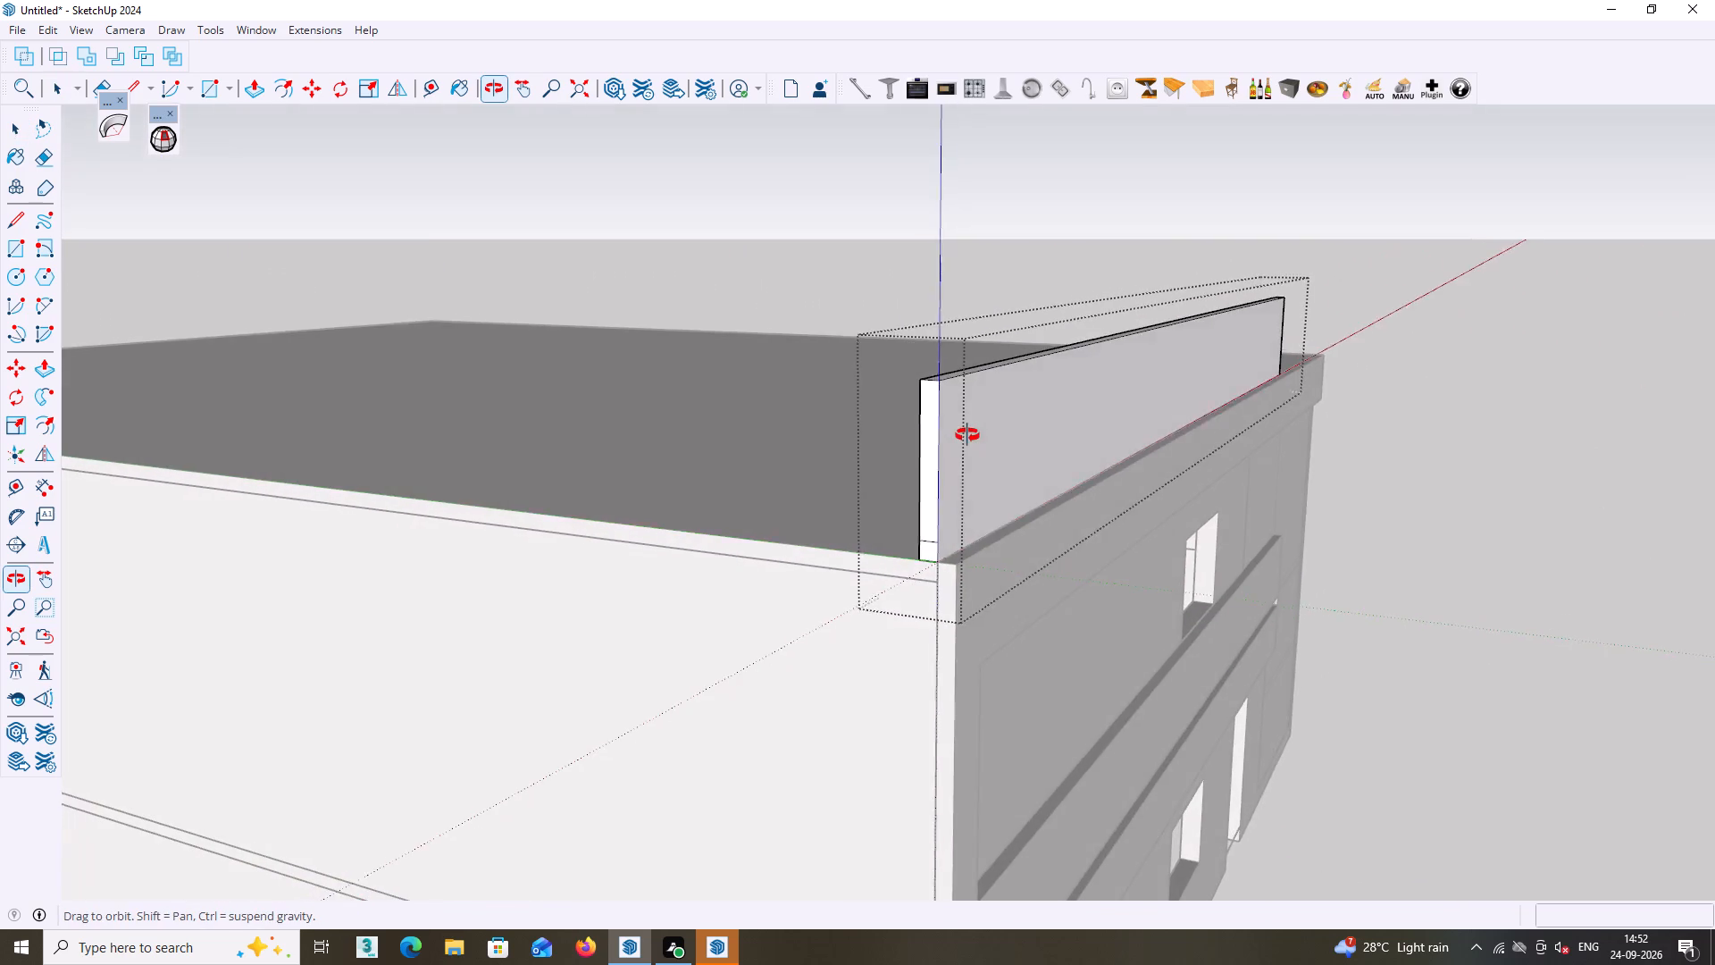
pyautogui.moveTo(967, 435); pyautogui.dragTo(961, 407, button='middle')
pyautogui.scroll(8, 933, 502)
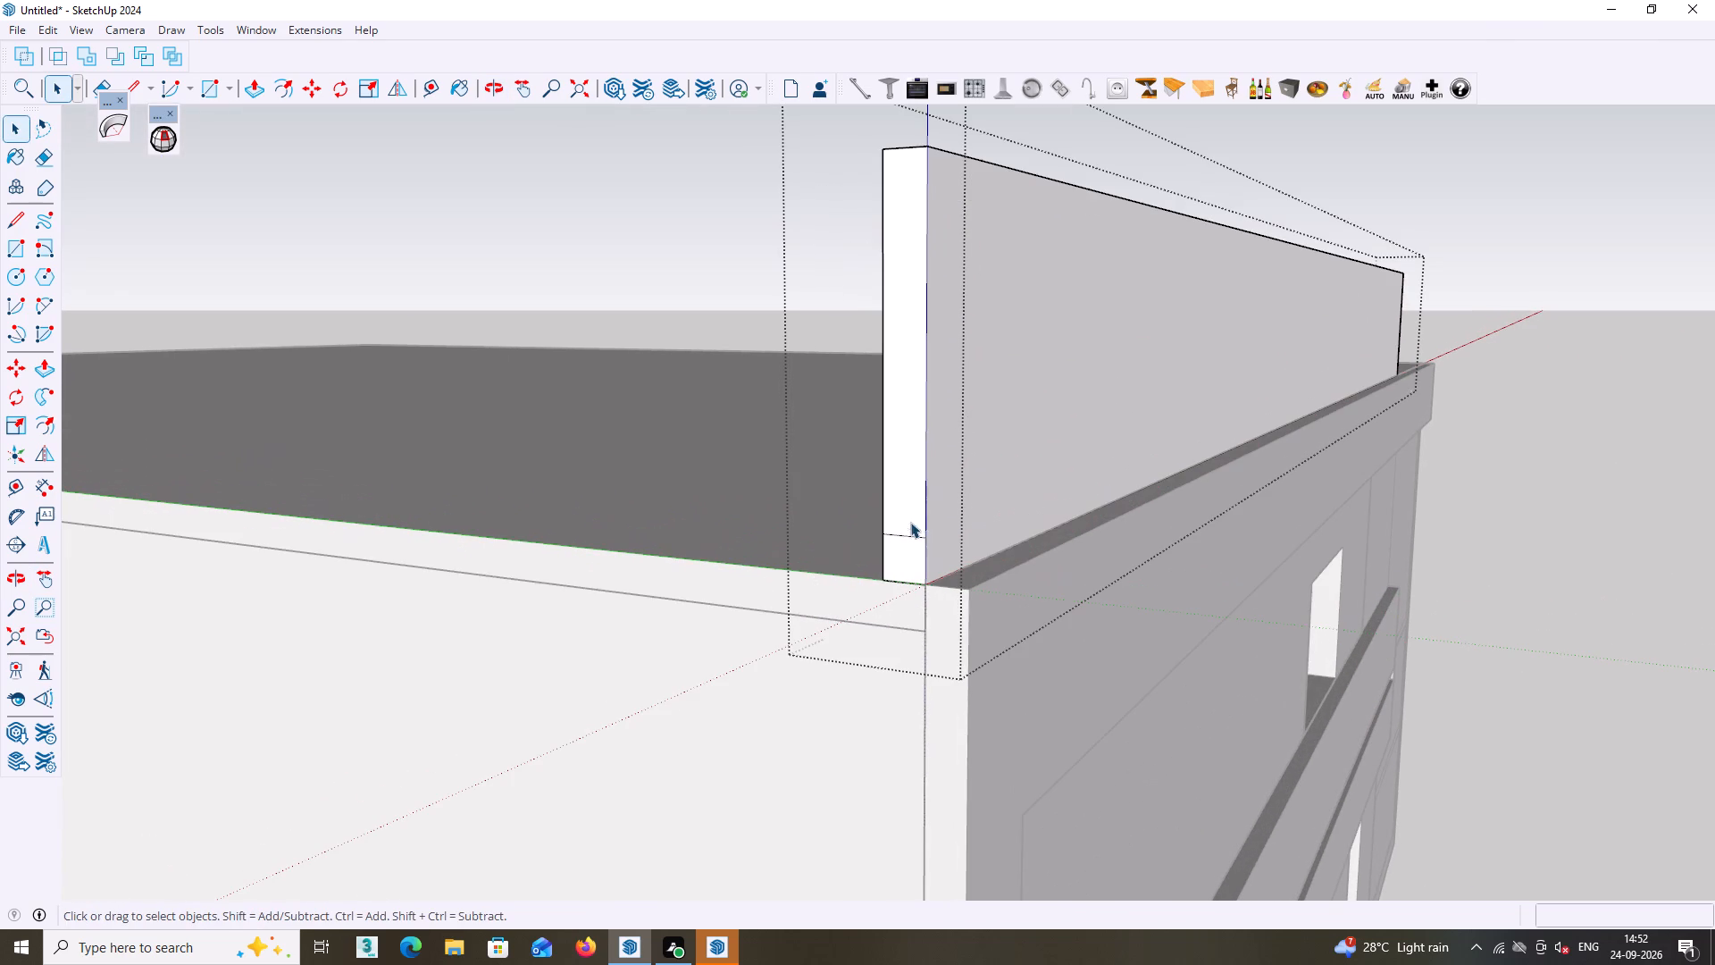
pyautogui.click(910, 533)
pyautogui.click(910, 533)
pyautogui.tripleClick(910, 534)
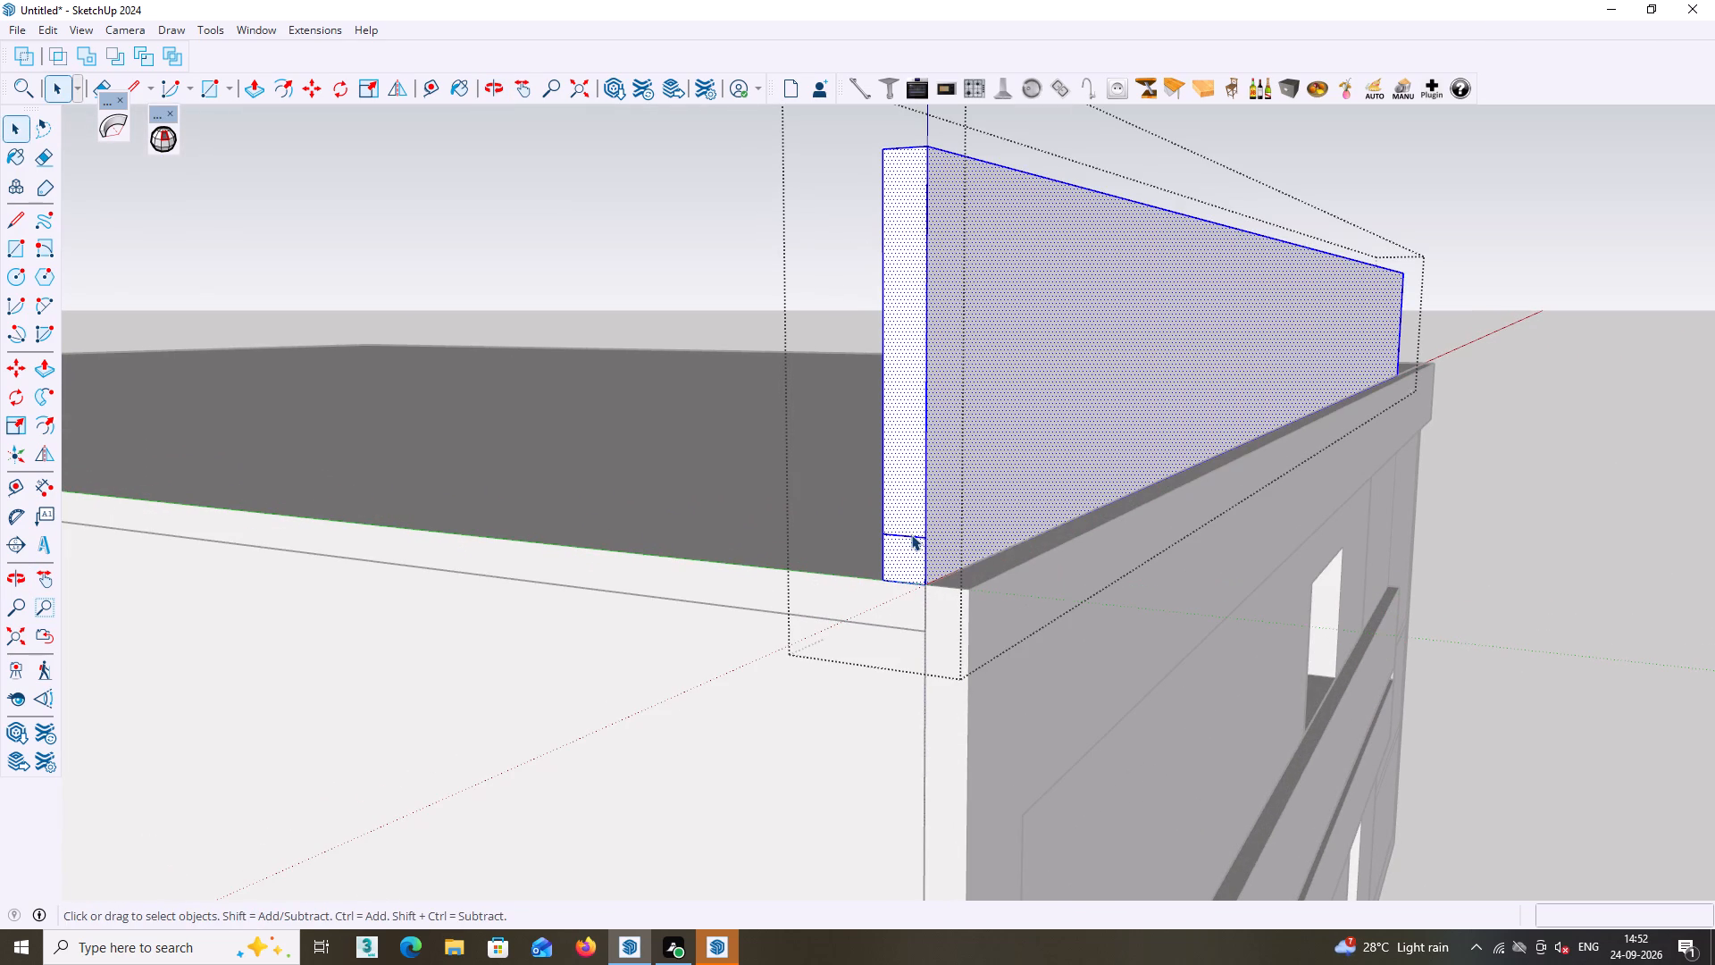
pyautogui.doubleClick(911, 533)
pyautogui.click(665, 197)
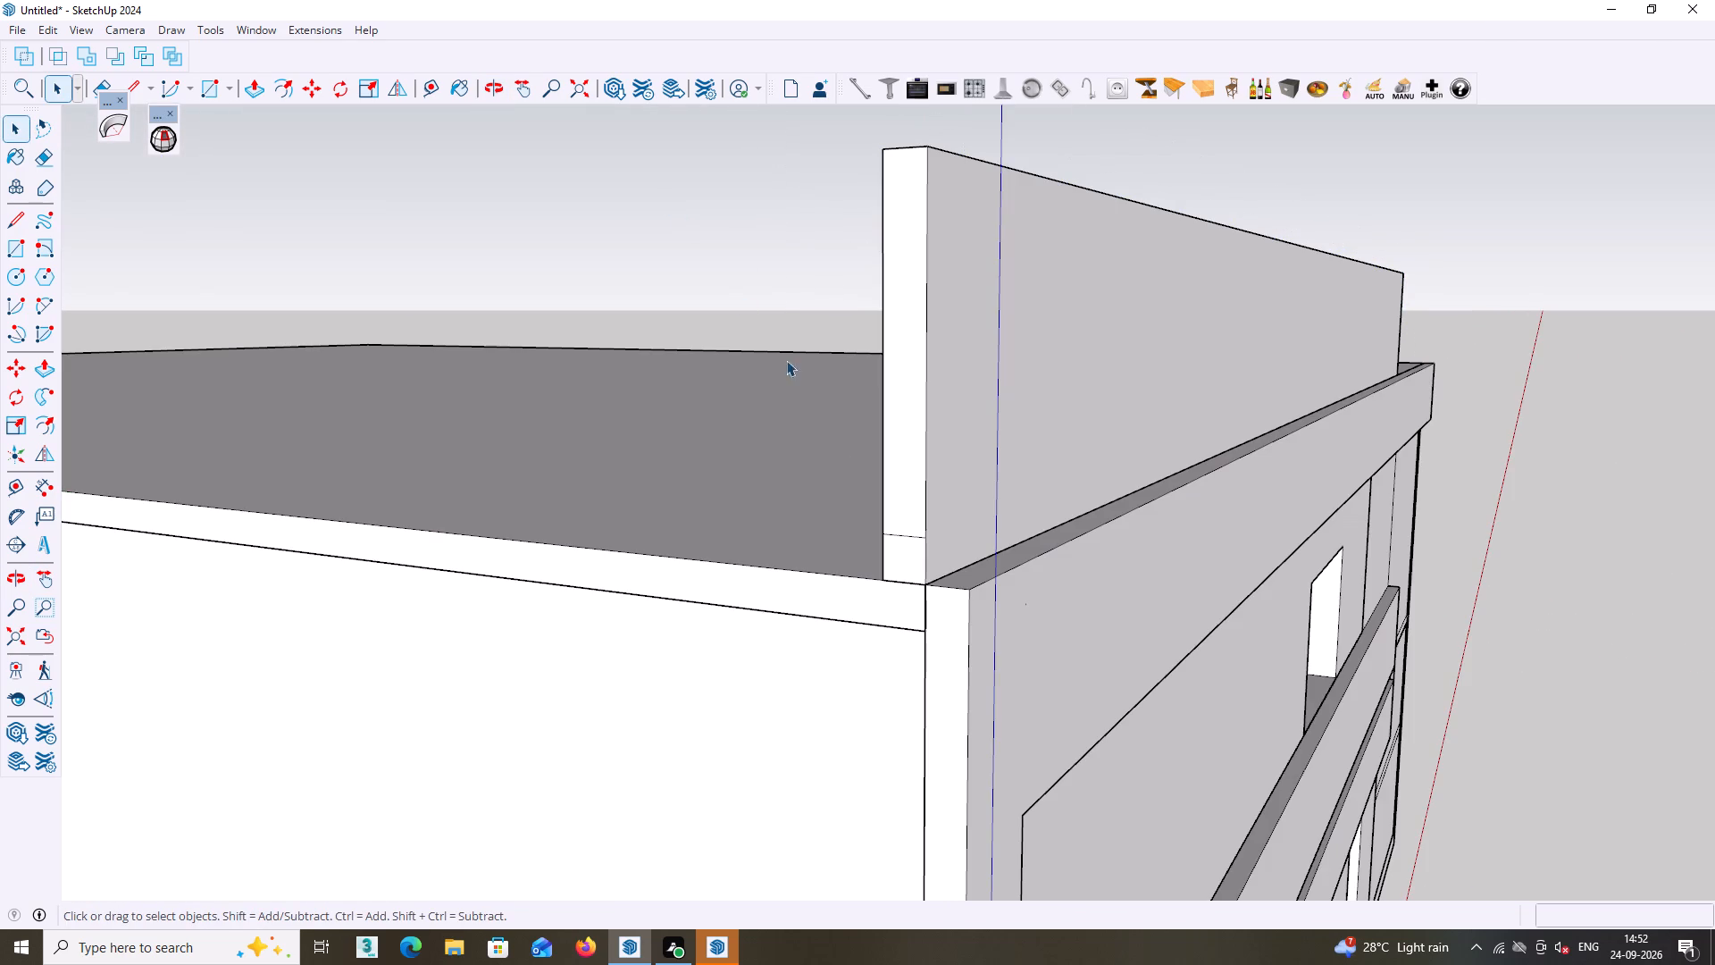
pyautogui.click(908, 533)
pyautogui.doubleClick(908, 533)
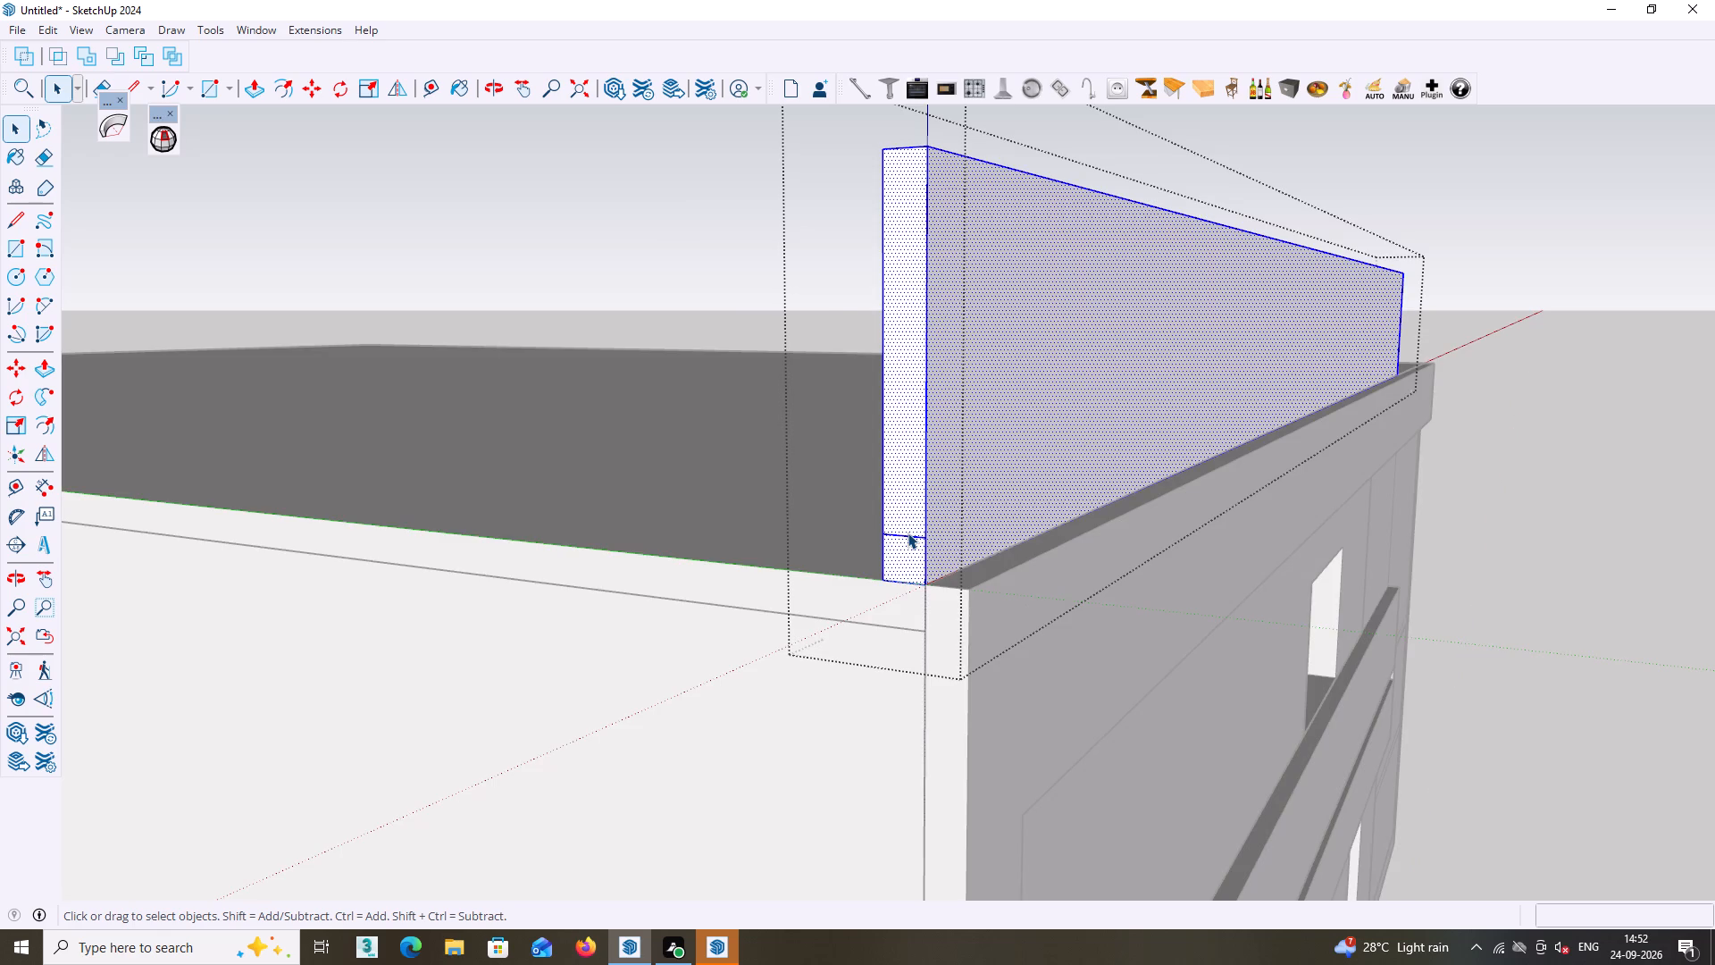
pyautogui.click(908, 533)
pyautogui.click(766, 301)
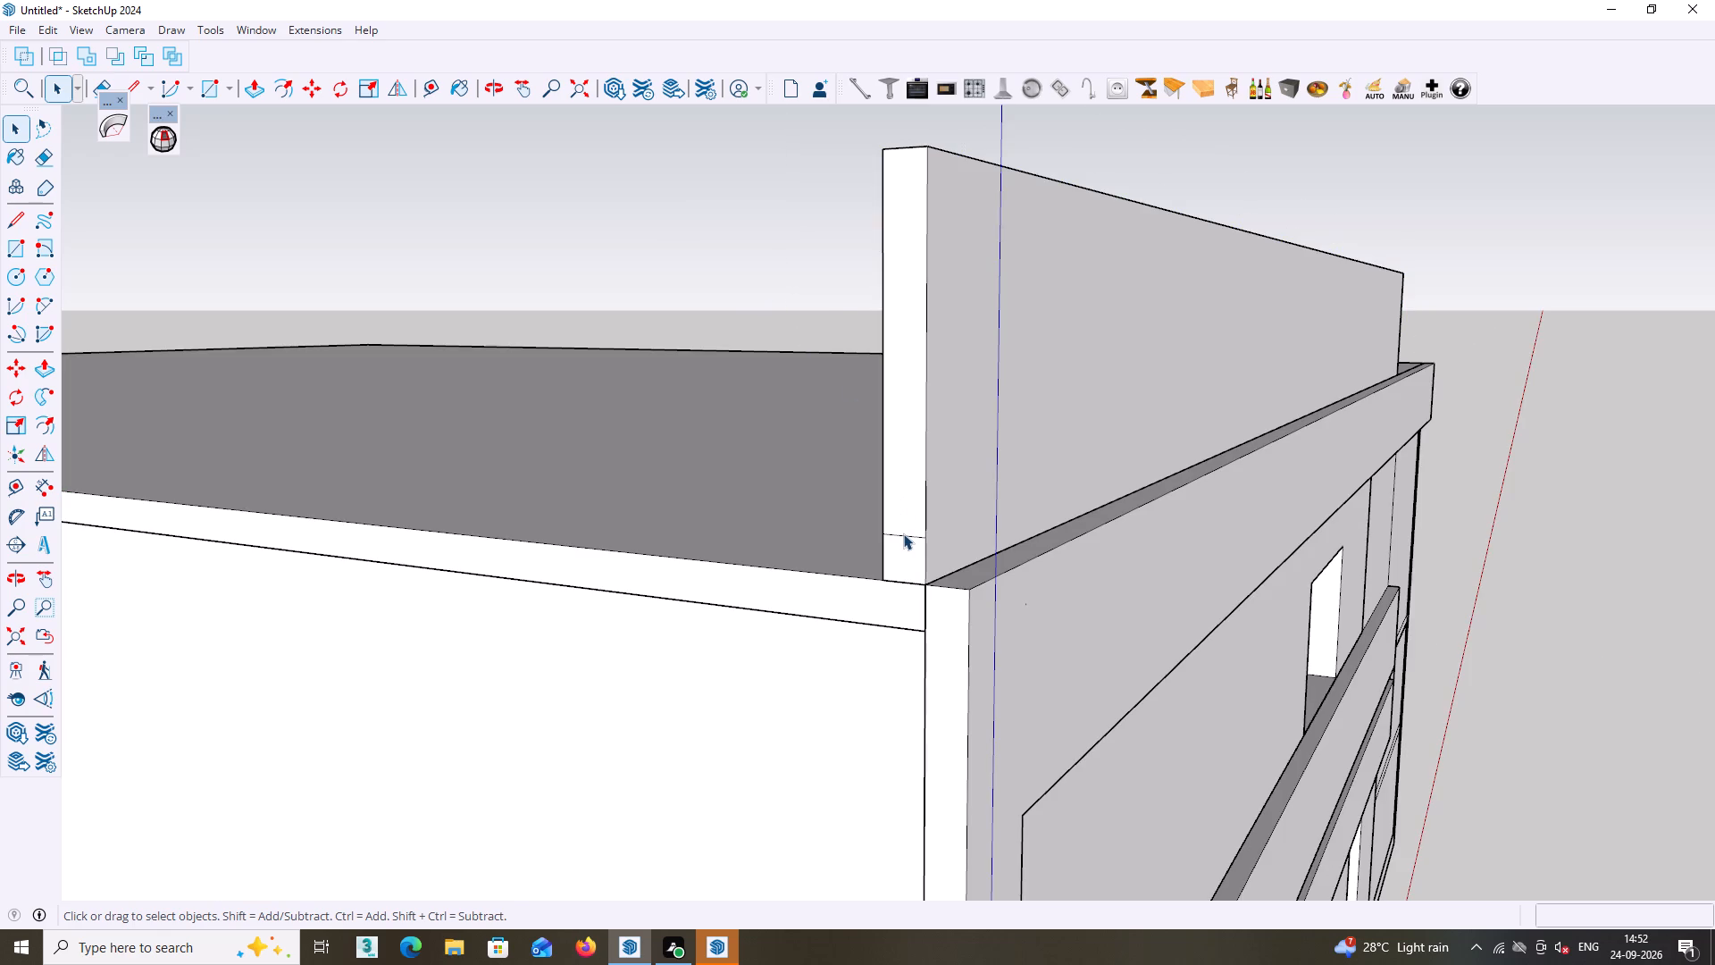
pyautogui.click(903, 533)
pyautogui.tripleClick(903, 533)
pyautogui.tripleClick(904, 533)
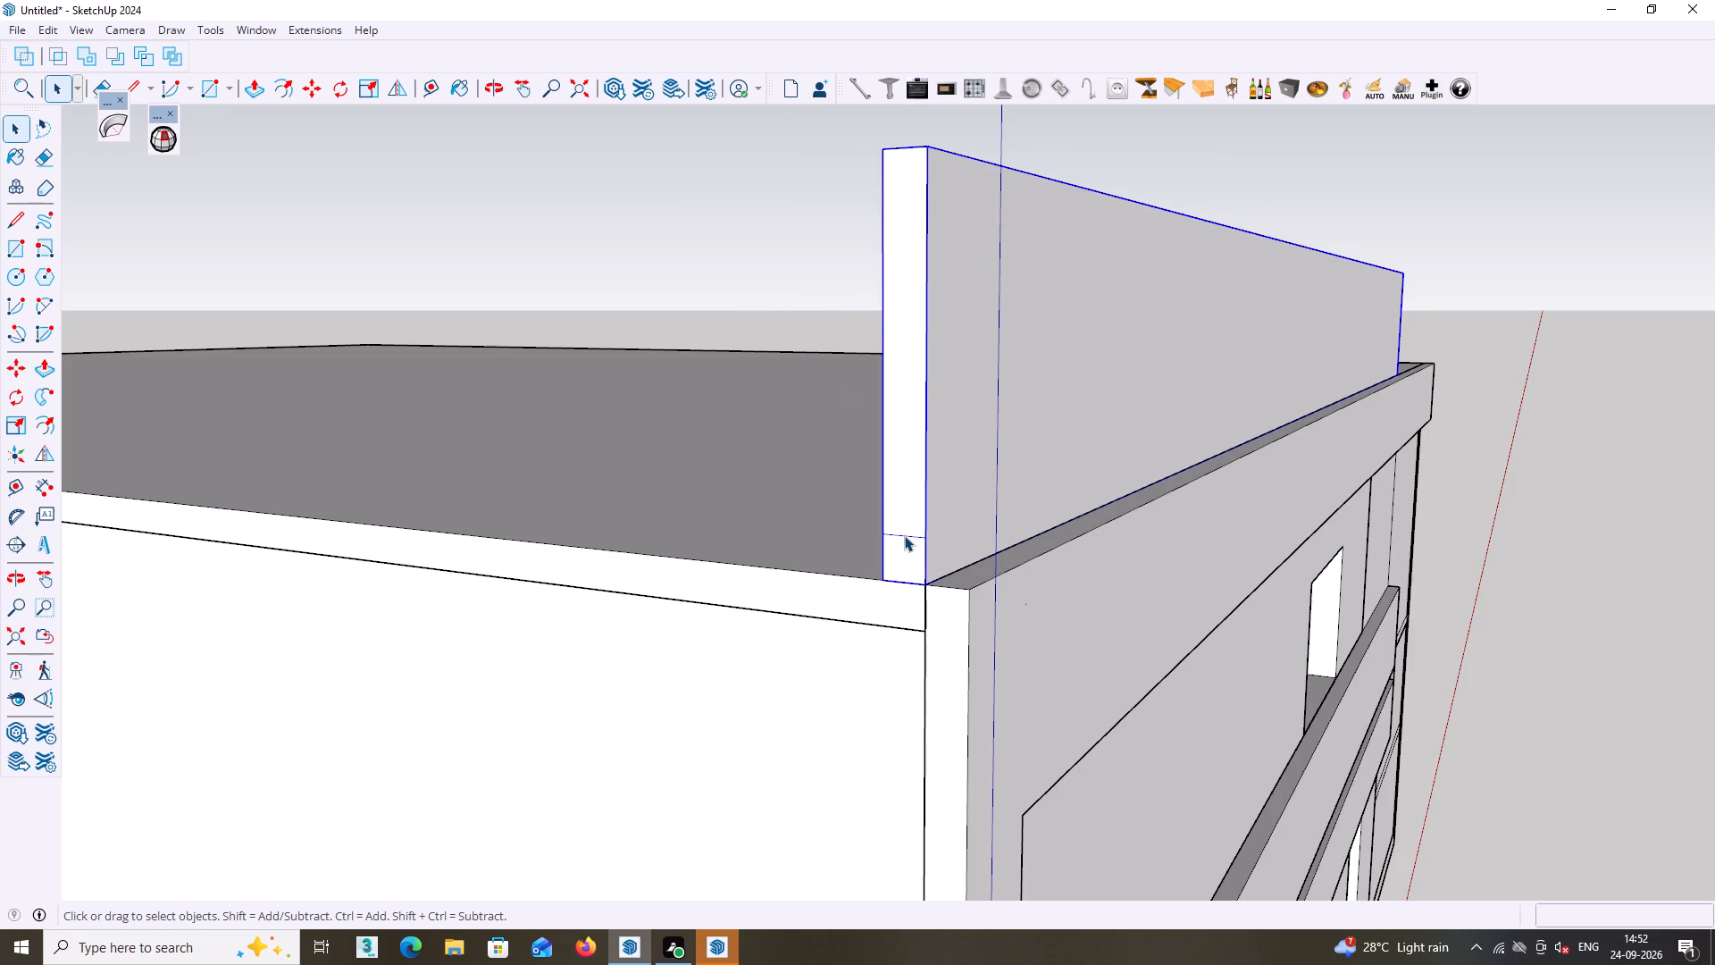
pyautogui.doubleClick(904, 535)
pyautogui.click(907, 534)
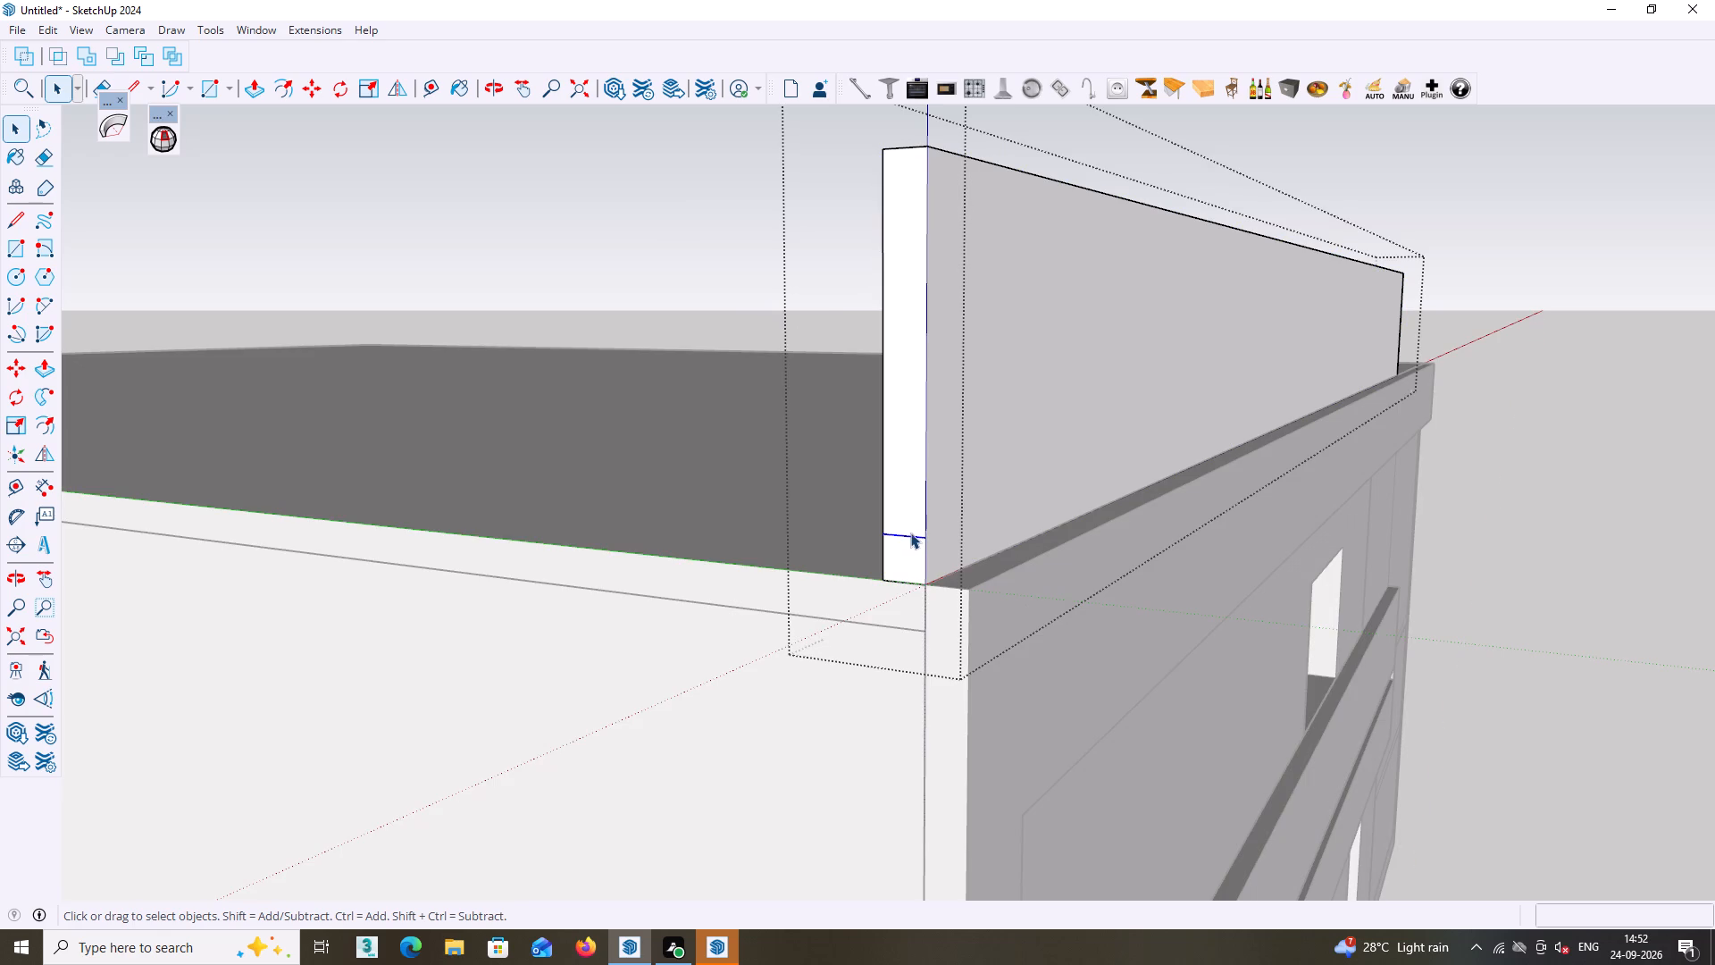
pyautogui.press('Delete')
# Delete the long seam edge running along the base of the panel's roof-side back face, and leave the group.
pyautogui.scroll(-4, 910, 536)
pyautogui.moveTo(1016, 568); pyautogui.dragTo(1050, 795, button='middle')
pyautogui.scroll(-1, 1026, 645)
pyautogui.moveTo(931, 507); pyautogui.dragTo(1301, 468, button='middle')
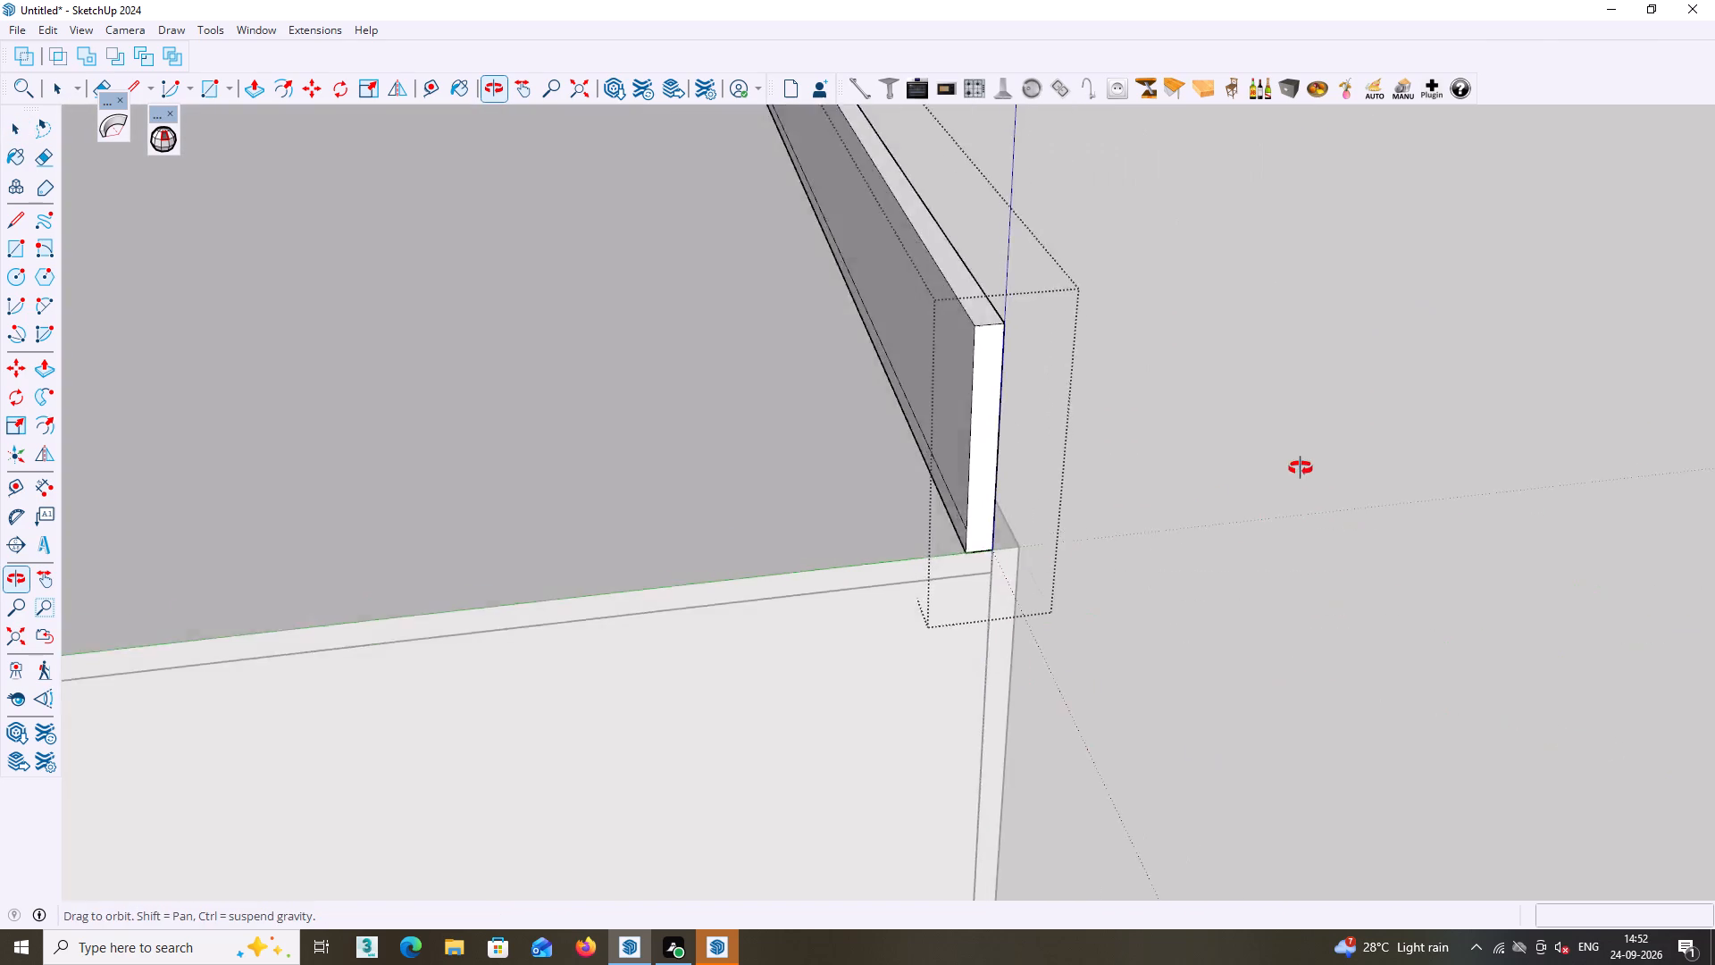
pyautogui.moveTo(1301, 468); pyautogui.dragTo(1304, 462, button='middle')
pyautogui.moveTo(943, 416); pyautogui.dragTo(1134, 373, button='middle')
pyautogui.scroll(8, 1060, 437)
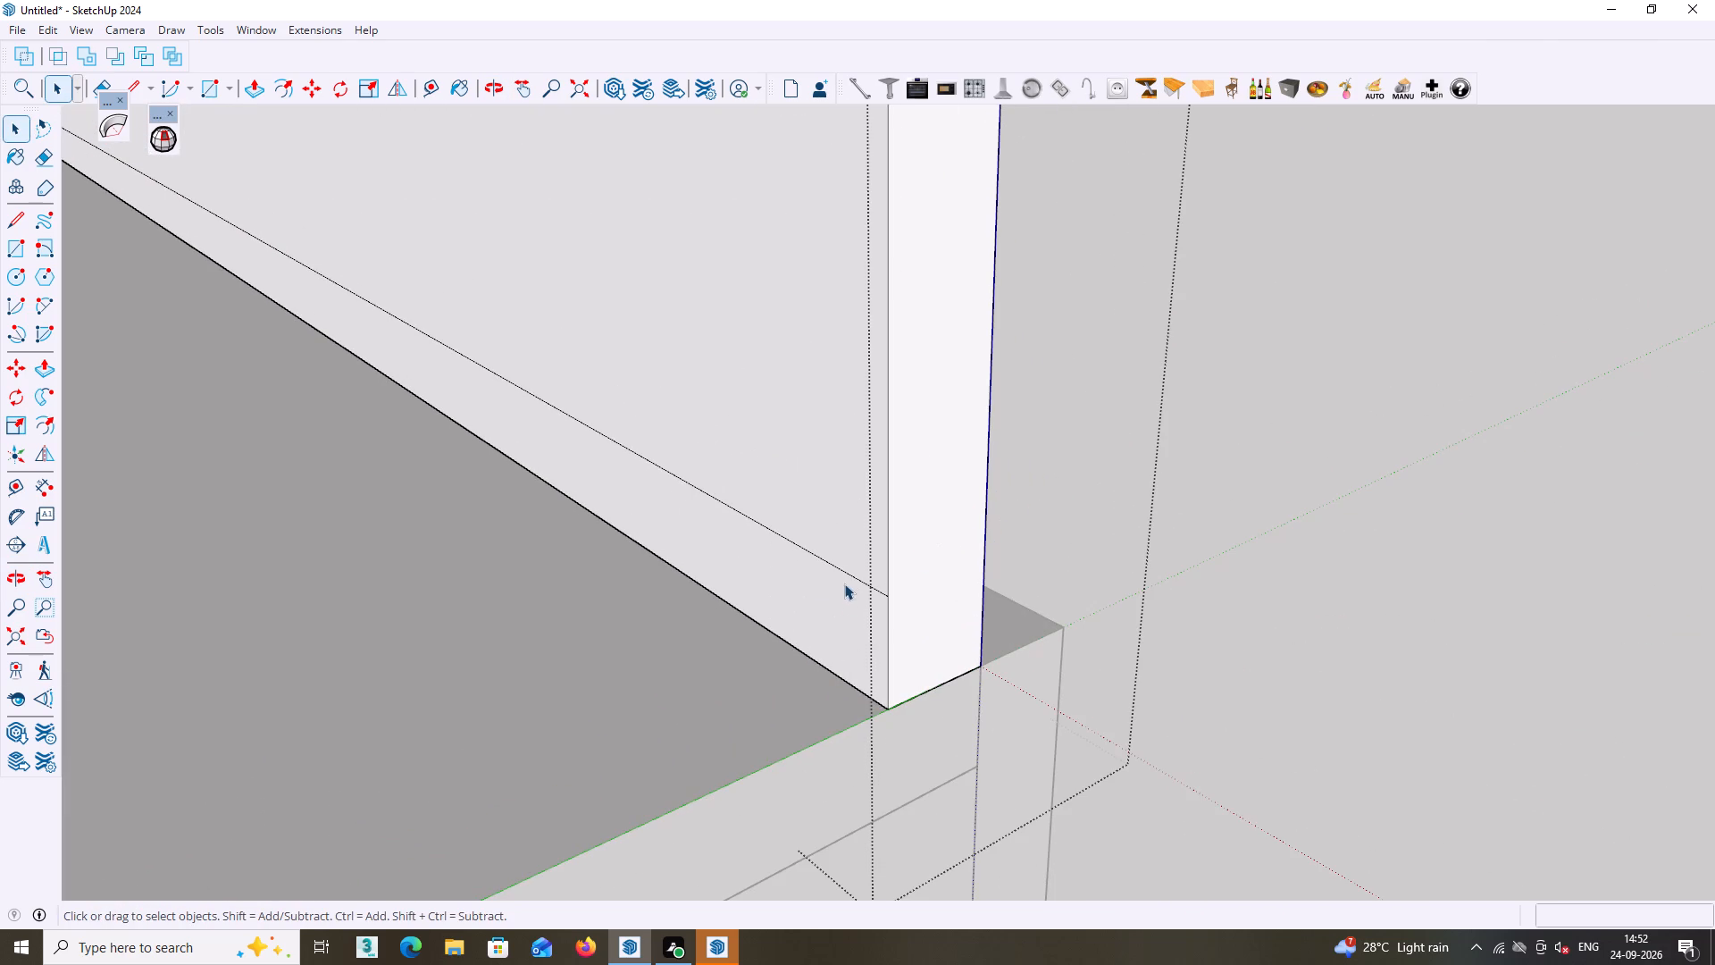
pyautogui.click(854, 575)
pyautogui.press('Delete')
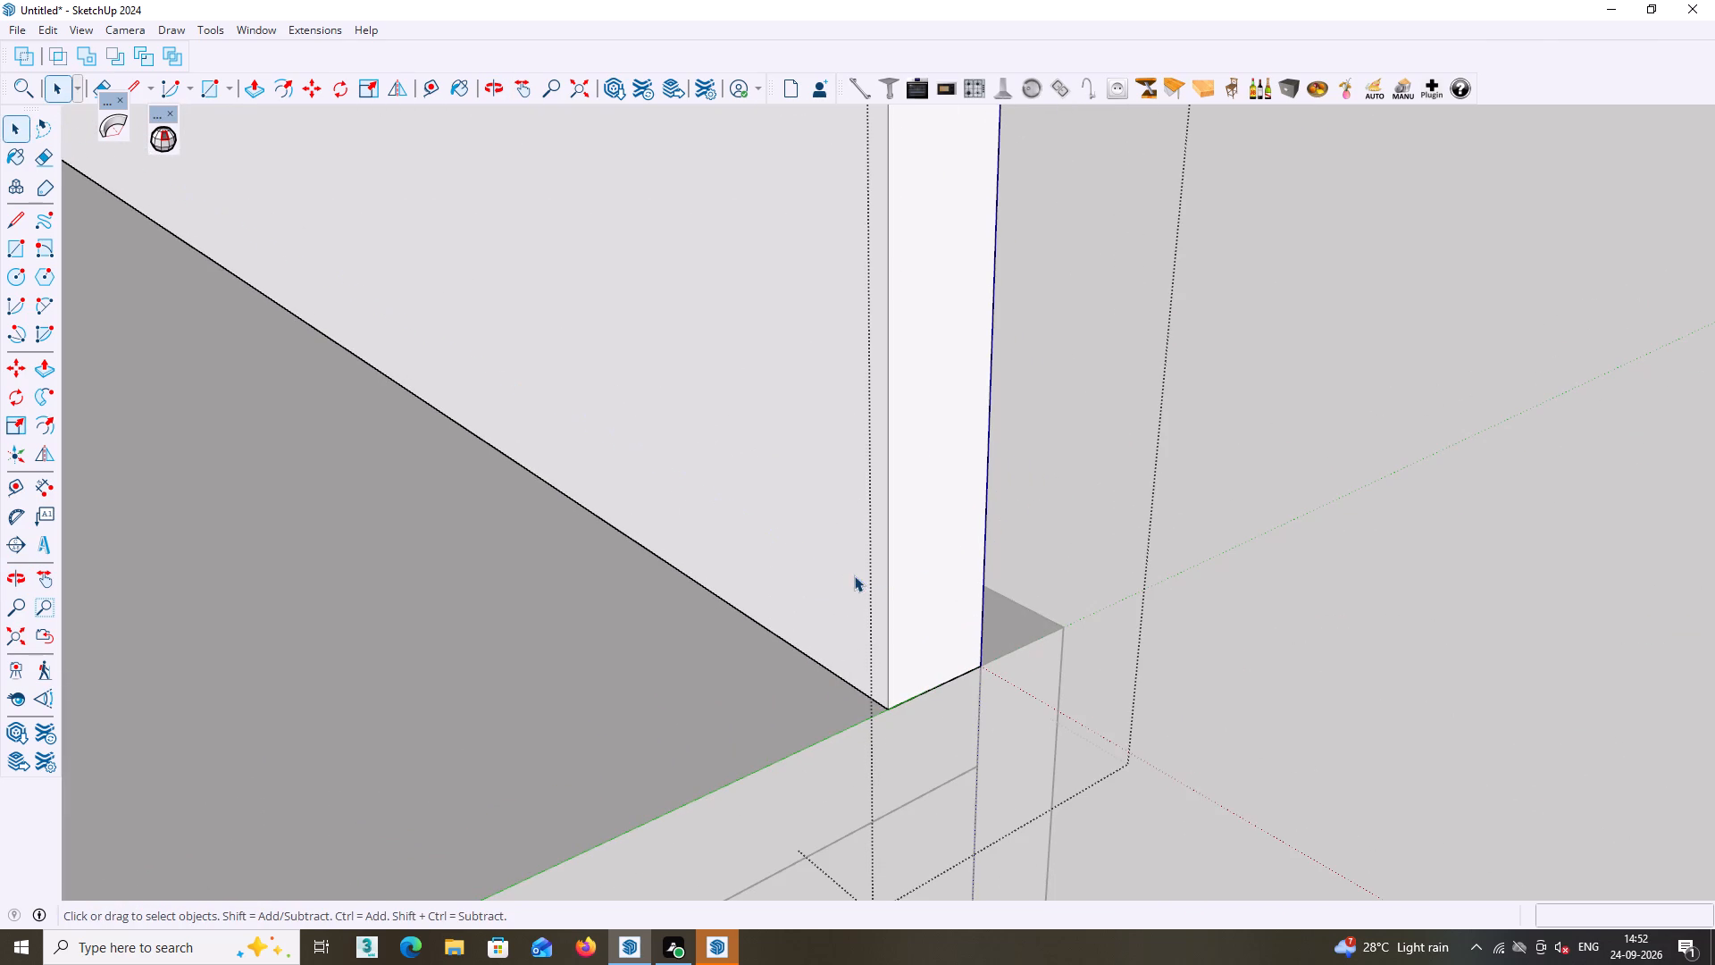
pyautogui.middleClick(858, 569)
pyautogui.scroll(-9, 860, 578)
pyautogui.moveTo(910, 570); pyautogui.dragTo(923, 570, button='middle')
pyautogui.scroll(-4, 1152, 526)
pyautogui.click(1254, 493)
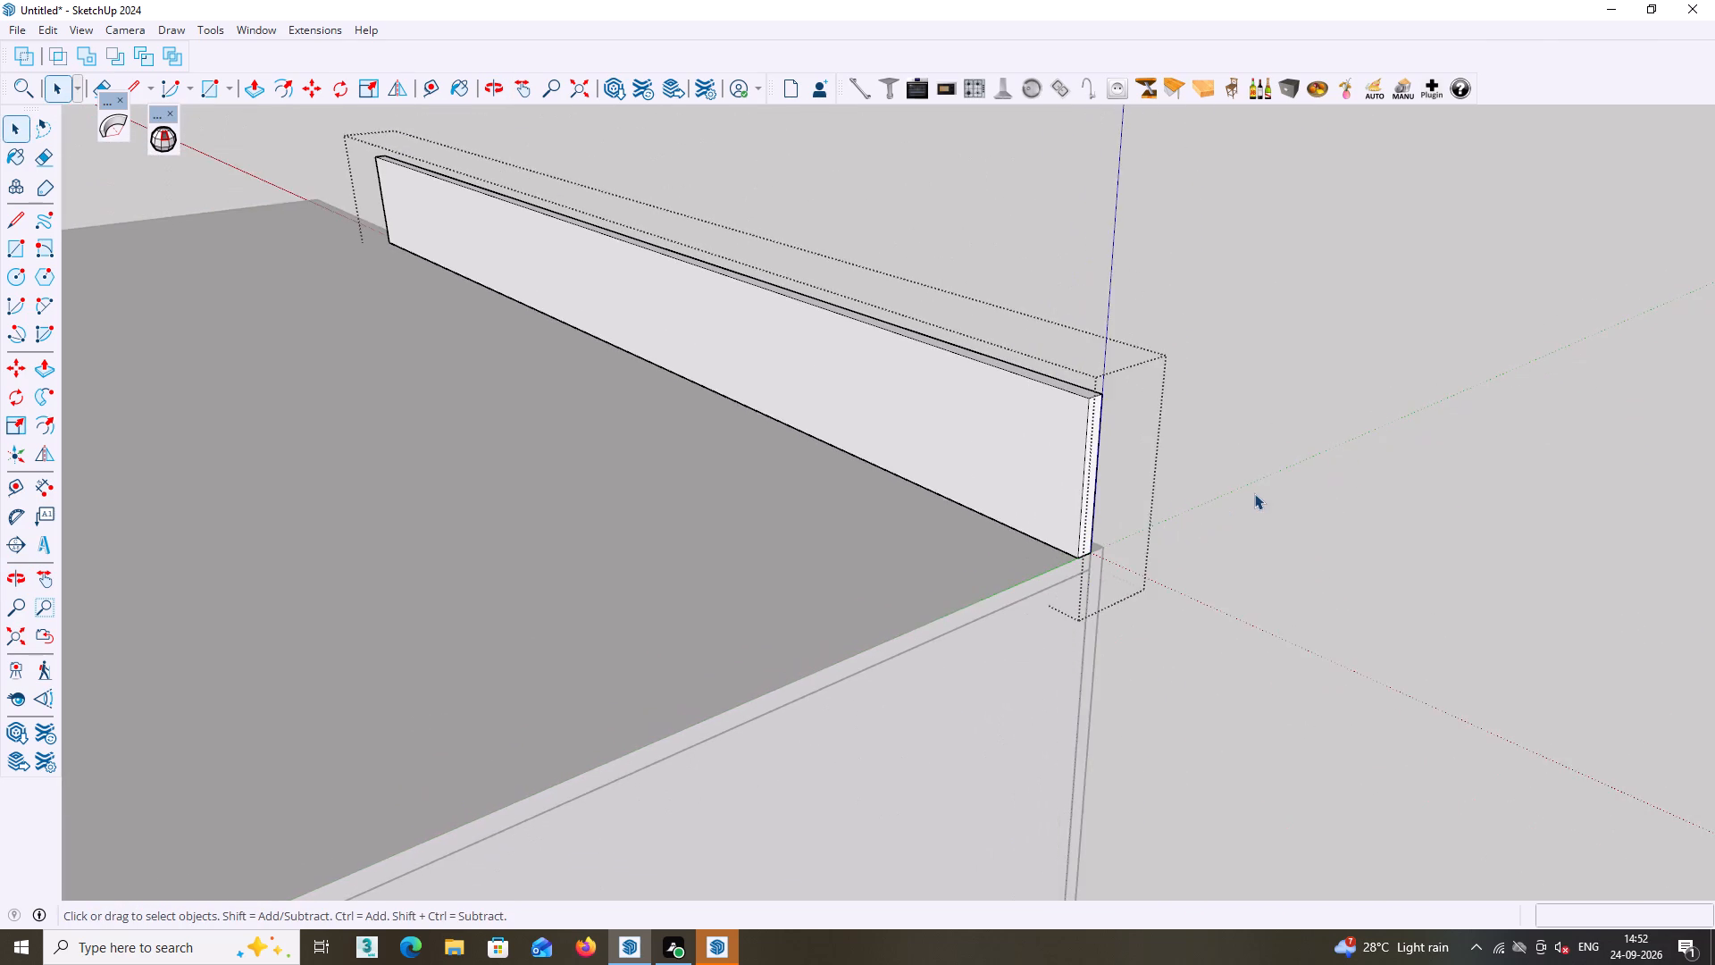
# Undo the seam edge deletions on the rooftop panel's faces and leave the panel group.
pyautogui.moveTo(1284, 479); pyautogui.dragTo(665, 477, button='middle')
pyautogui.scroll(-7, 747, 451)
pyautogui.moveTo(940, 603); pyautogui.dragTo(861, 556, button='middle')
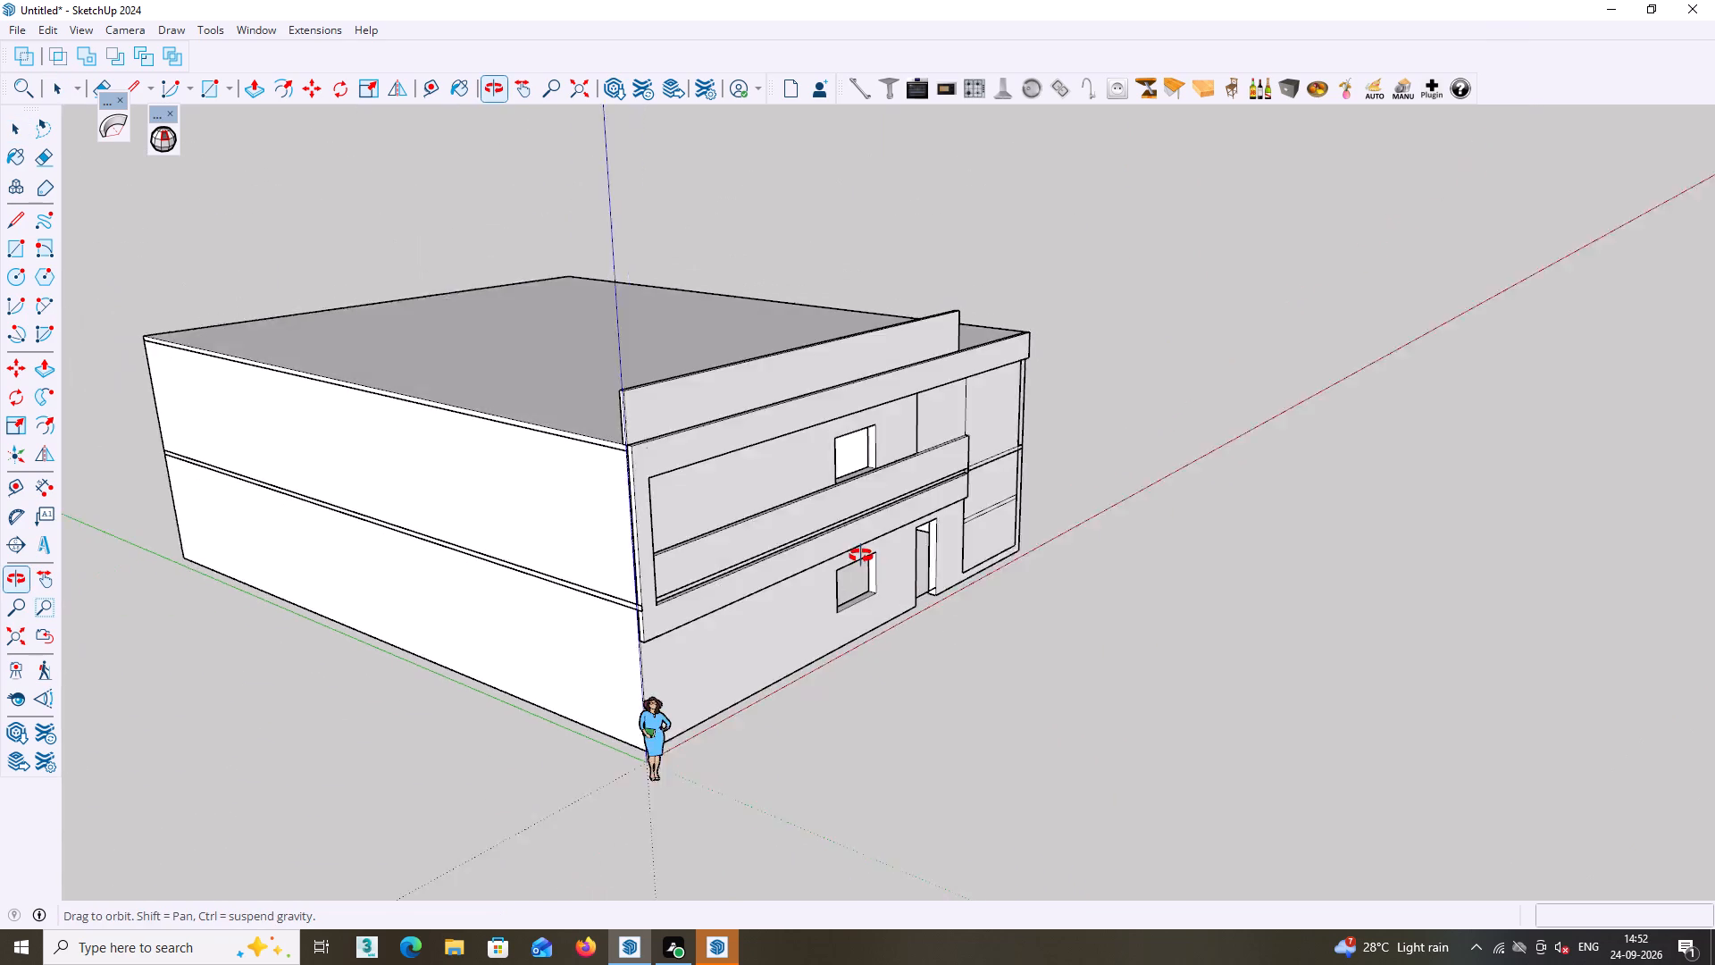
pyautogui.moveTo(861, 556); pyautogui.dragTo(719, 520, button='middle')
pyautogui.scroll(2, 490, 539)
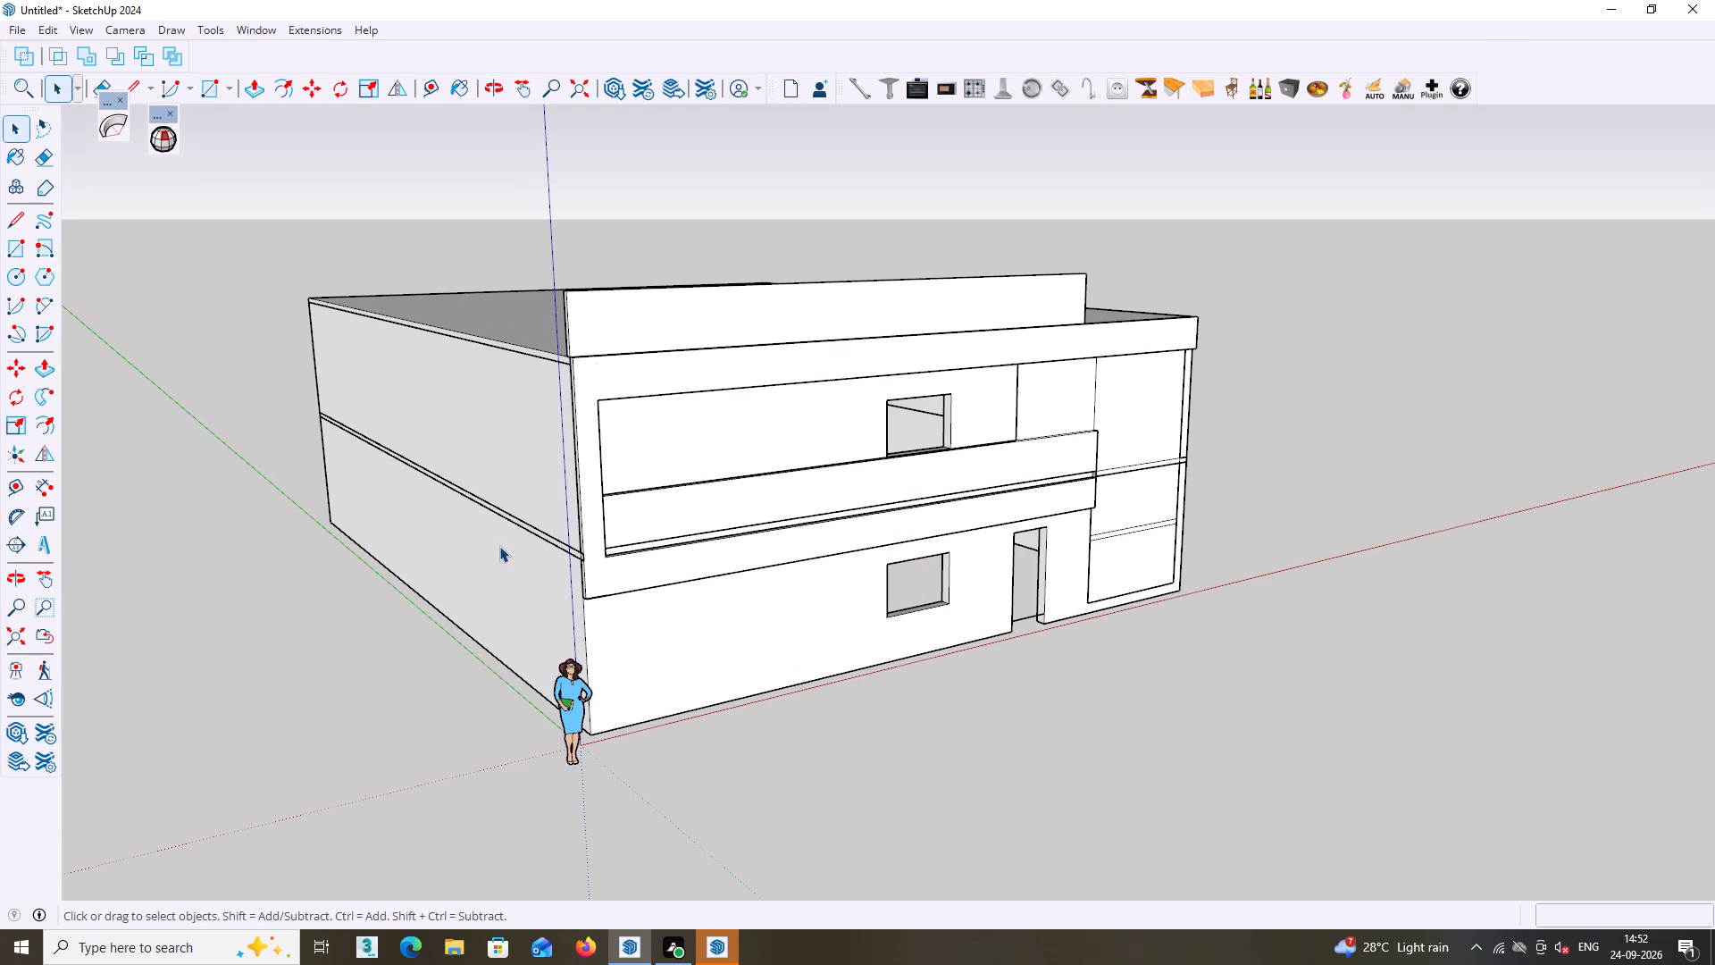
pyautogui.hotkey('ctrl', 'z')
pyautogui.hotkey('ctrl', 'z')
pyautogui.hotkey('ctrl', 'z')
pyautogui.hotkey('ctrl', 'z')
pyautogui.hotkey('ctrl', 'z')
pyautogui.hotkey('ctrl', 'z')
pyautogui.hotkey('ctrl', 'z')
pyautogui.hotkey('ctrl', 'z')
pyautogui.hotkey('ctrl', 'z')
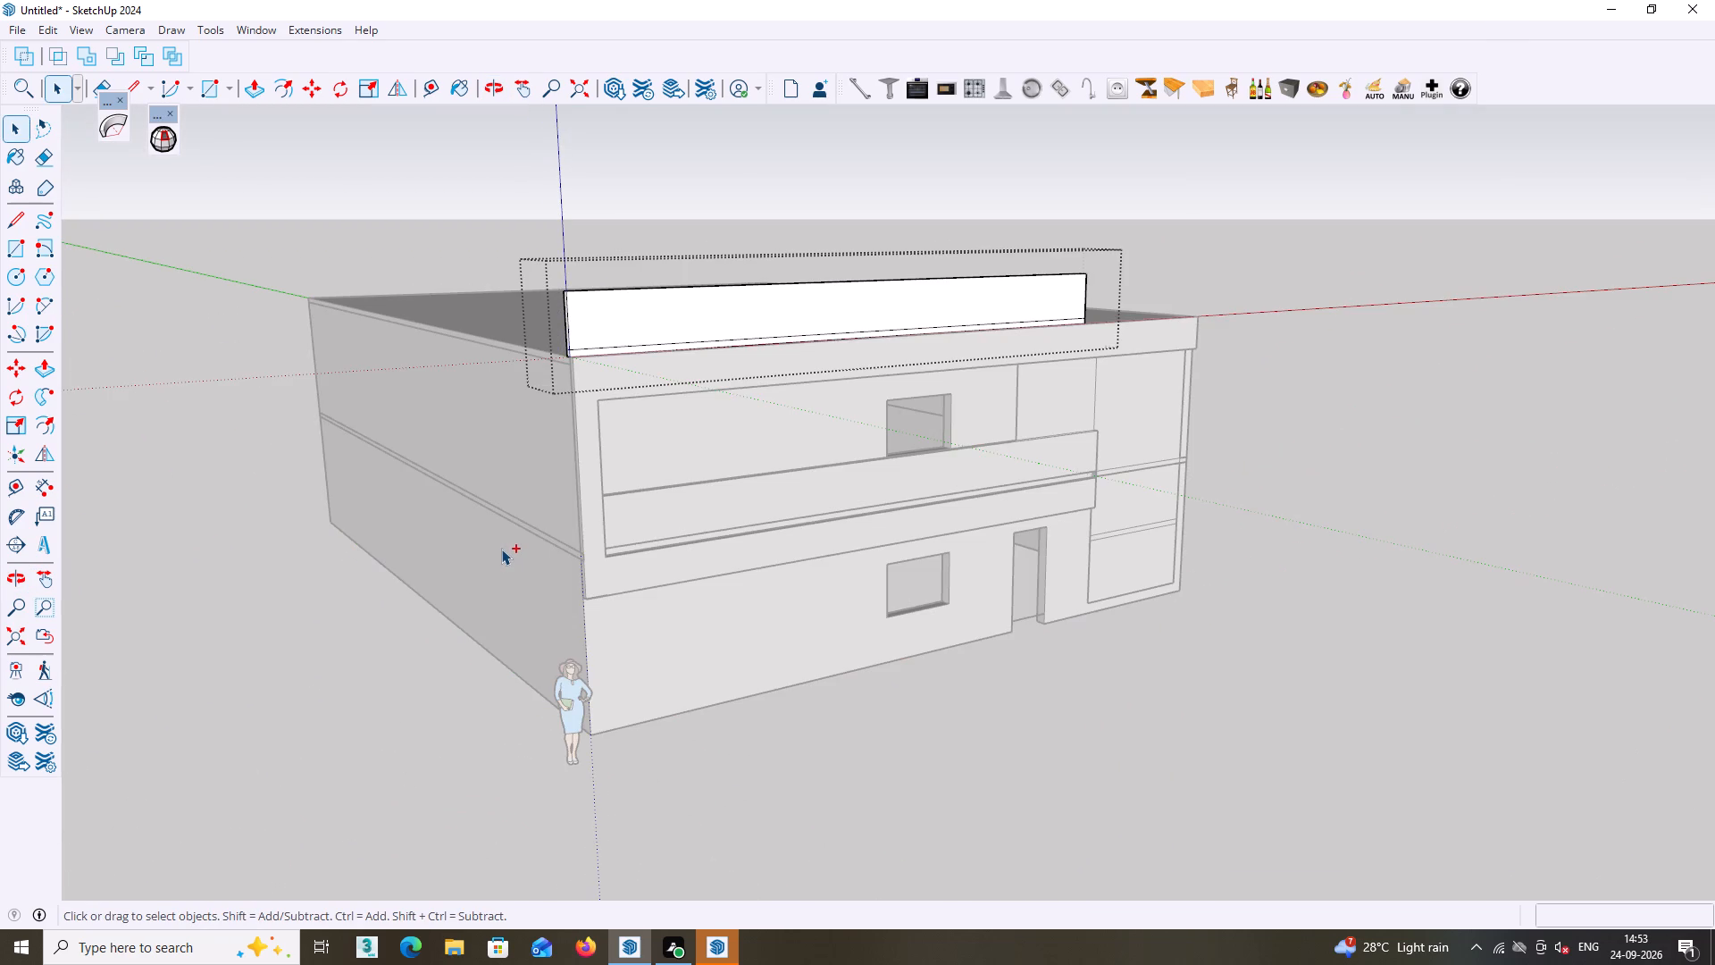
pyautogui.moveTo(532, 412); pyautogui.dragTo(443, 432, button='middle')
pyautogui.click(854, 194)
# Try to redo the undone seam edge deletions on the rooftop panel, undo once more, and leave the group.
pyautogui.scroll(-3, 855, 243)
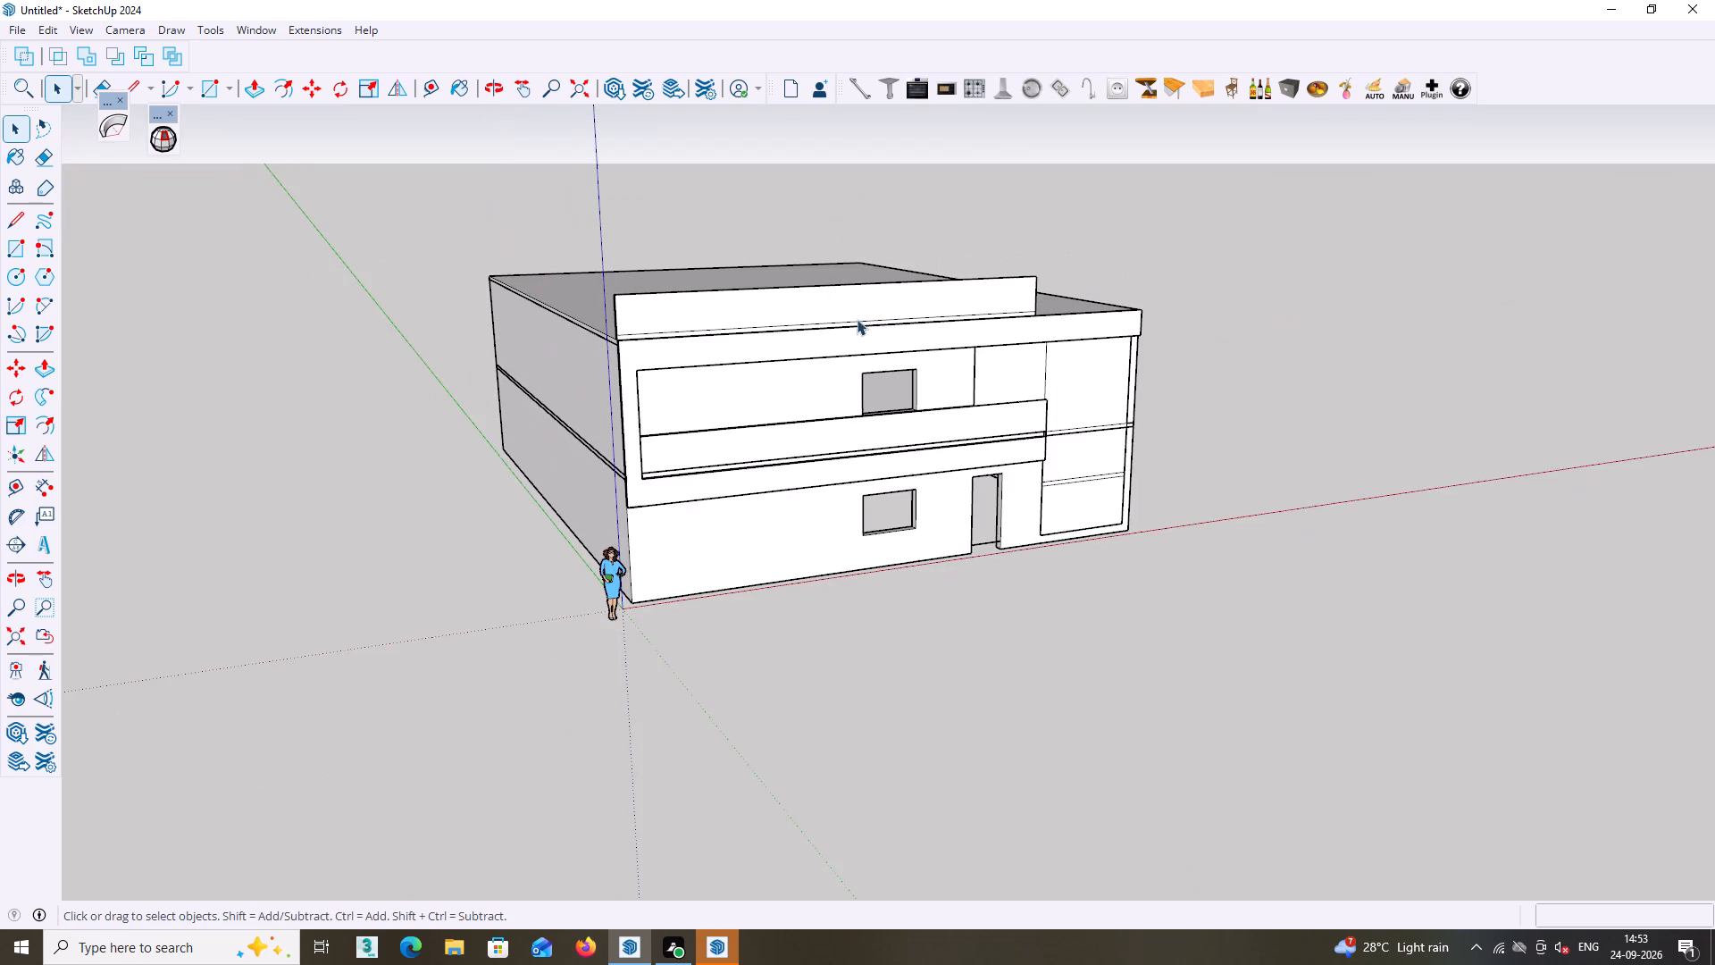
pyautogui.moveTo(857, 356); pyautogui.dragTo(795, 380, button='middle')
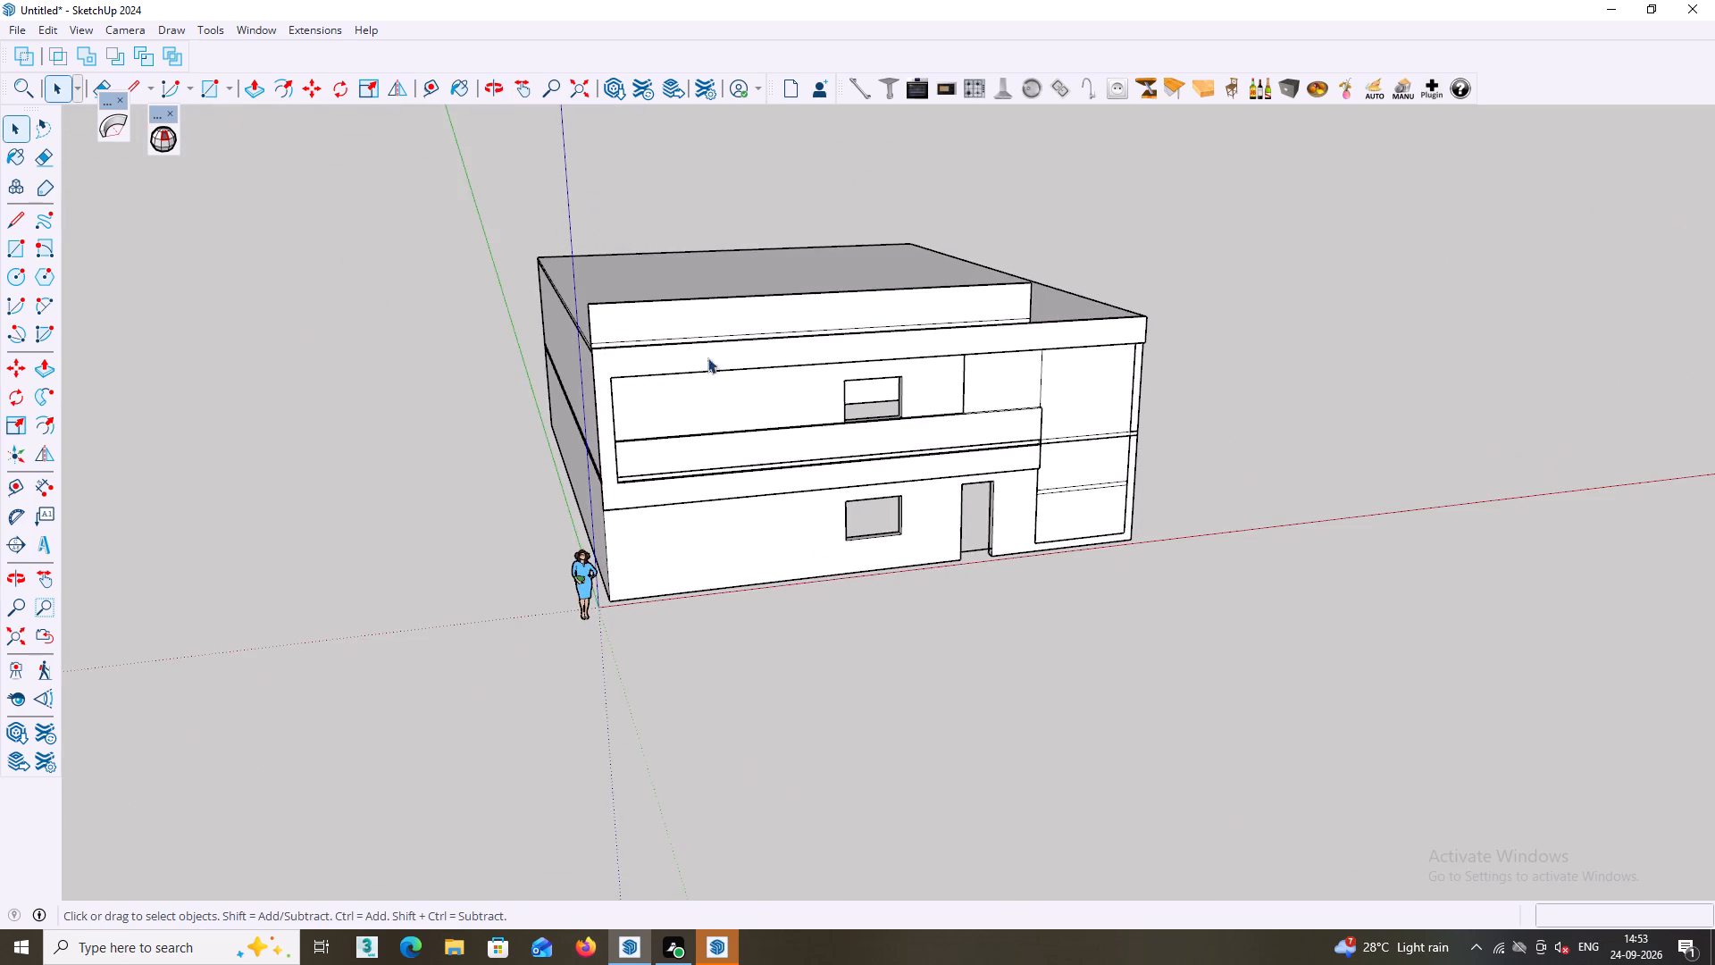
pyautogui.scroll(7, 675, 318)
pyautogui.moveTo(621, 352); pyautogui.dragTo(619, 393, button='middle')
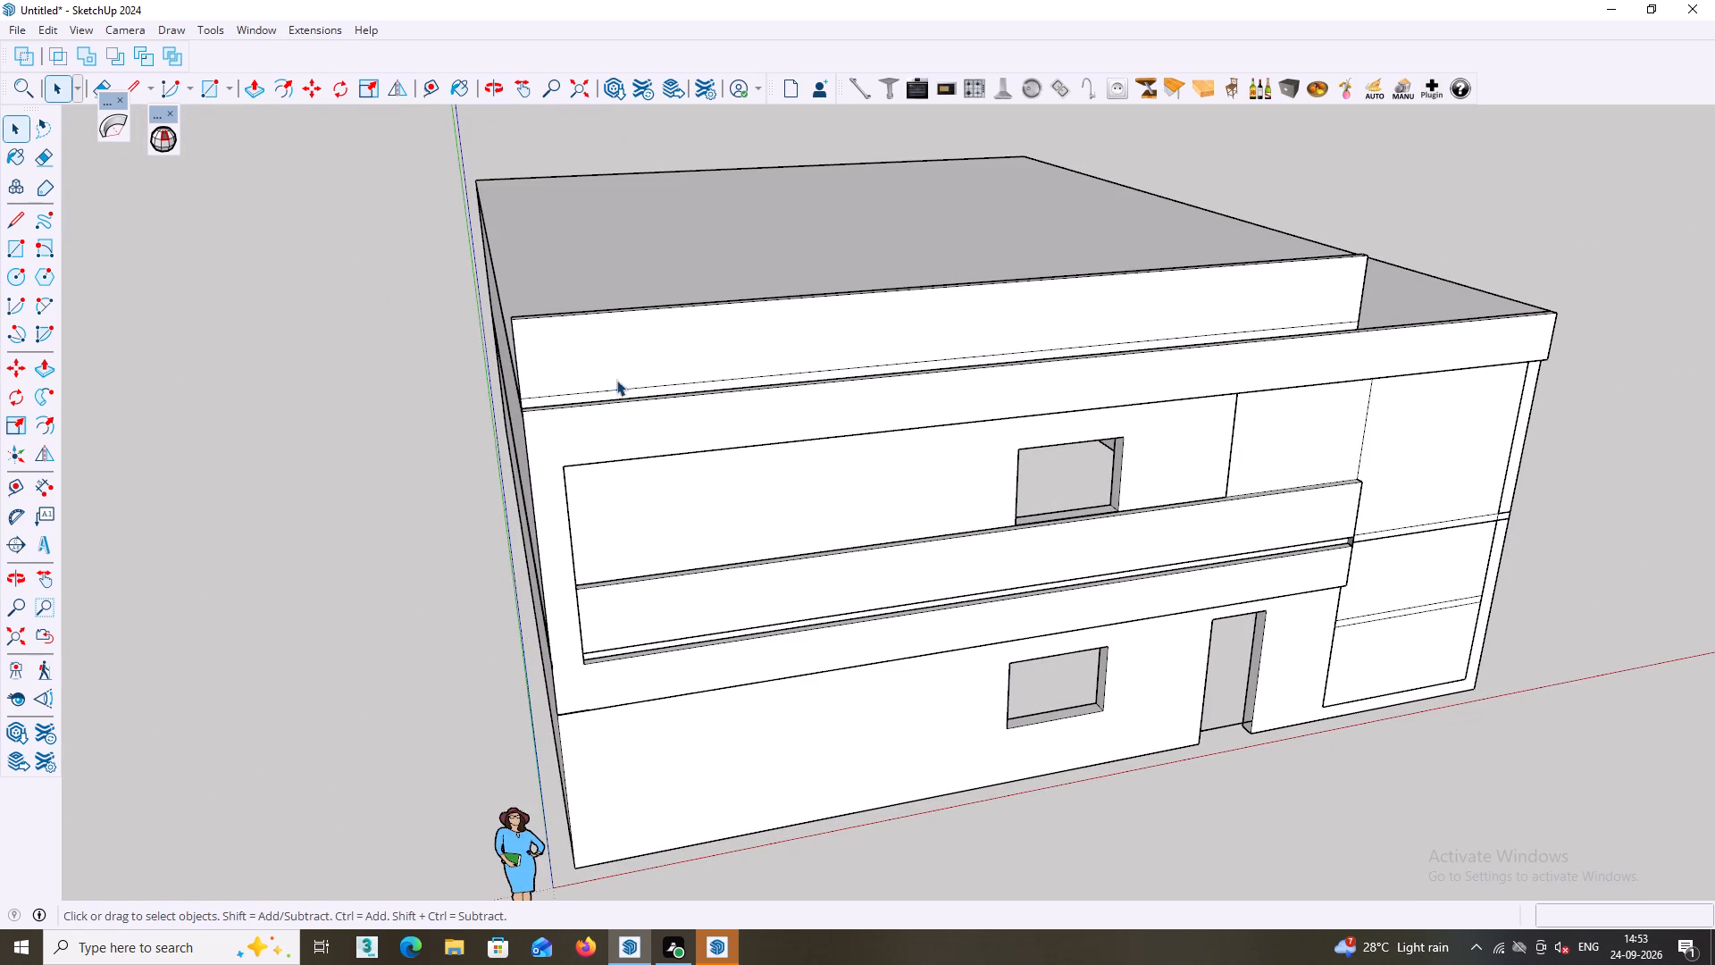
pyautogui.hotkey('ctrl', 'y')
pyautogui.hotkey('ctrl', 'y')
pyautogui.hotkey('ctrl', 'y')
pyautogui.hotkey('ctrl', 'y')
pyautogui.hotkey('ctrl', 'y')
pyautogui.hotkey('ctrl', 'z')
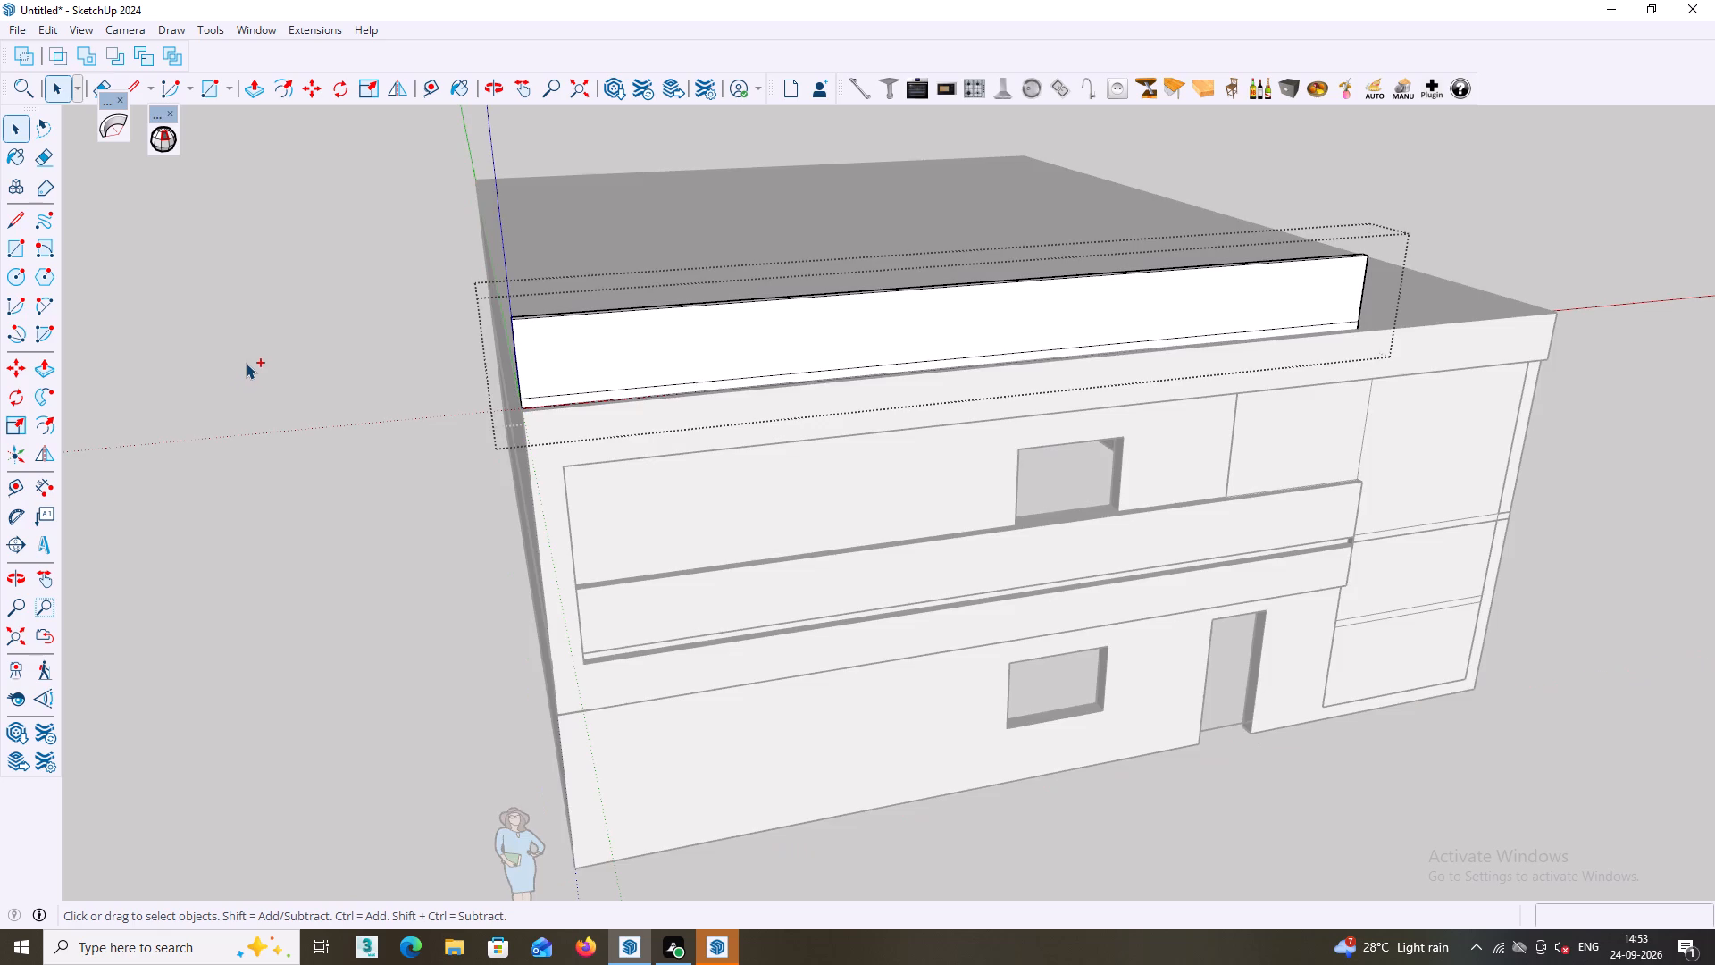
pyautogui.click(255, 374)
# Examine the seam lines at both ends and on the back face of the rooftop panel where it meets the roof.
pyautogui.moveTo(360, 423); pyautogui.dragTo(571, 432, button='middle')
pyautogui.scroll(2, 619, 457)
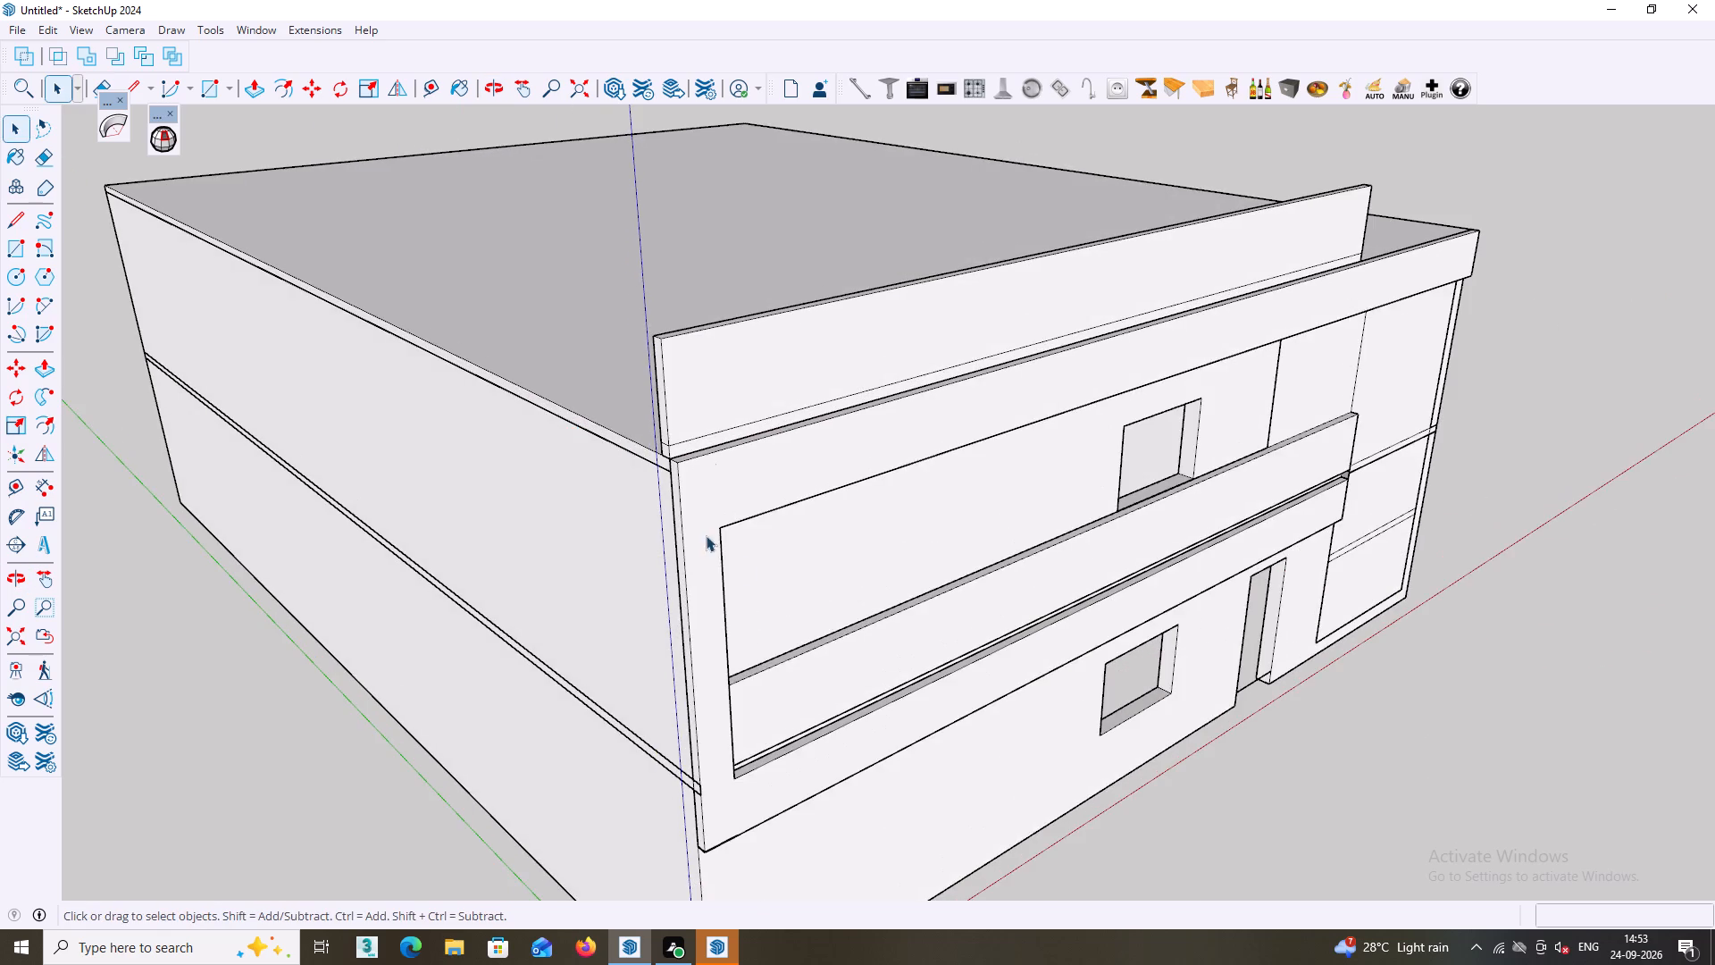
pyautogui.moveTo(800, 584); pyautogui.dragTo(737, 468, button='middle')
pyautogui.scroll(2, 704, 499)
pyautogui.moveTo(663, 420); pyautogui.dragTo(885, 472, button='middle')
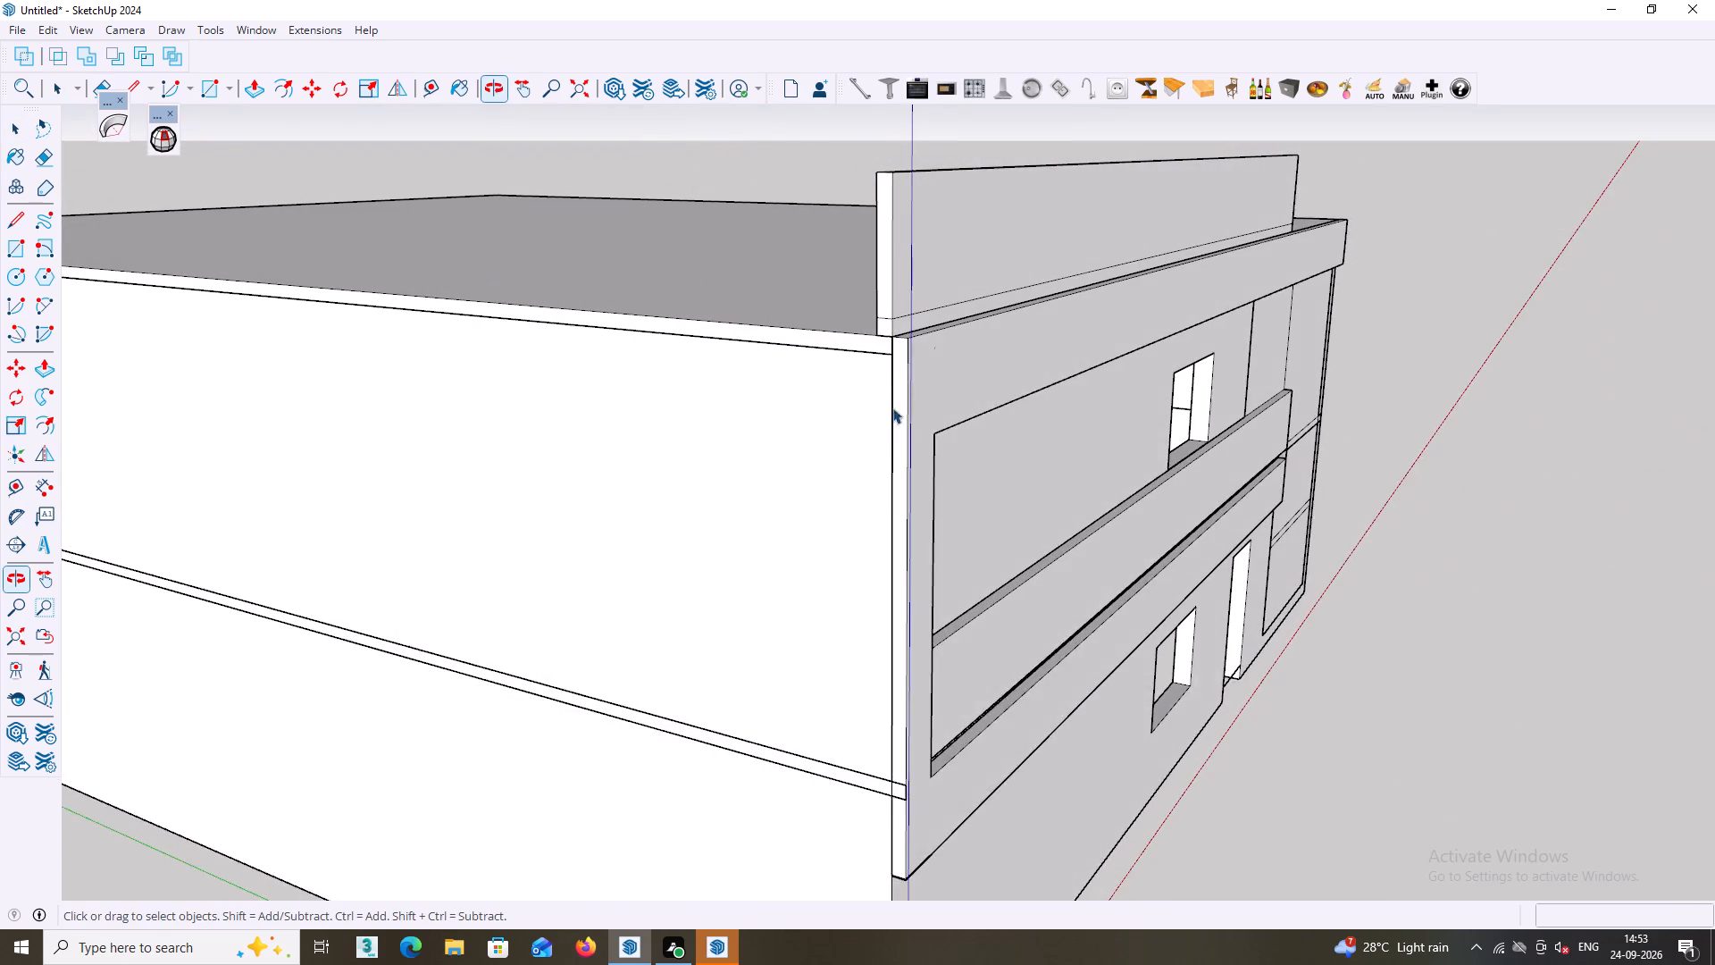
pyautogui.scroll(4, 903, 348)
pyautogui.moveTo(876, 299); pyautogui.dragTo(1318, 284, button='middle')
pyautogui.moveTo(813, 289); pyautogui.dragTo(933, 281, button='middle')
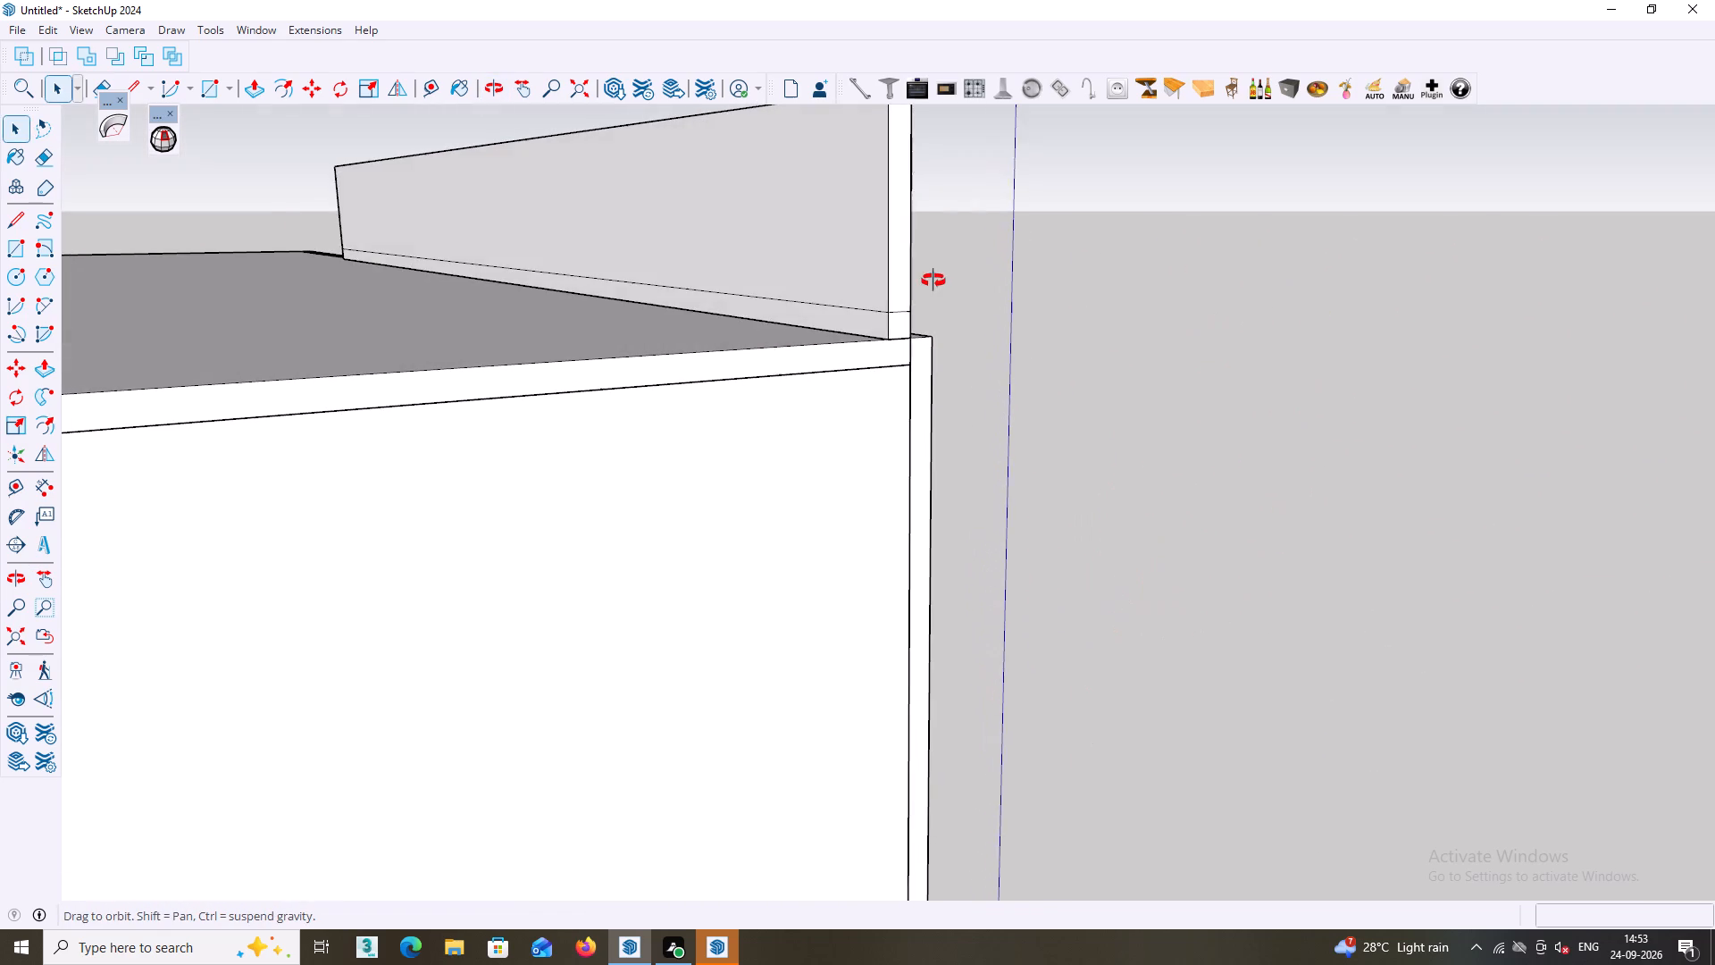
pyautogui.moveTo(933, 281); pyautogui.dragTo(890, 296, button='middle')
pyautogui.moveTo(827, 286); pyautogui.dragTo(835, 446, button='middle')
pyautogui.moveTo(824, 344); pyautogui.dragTo(829, 365, button='middle')
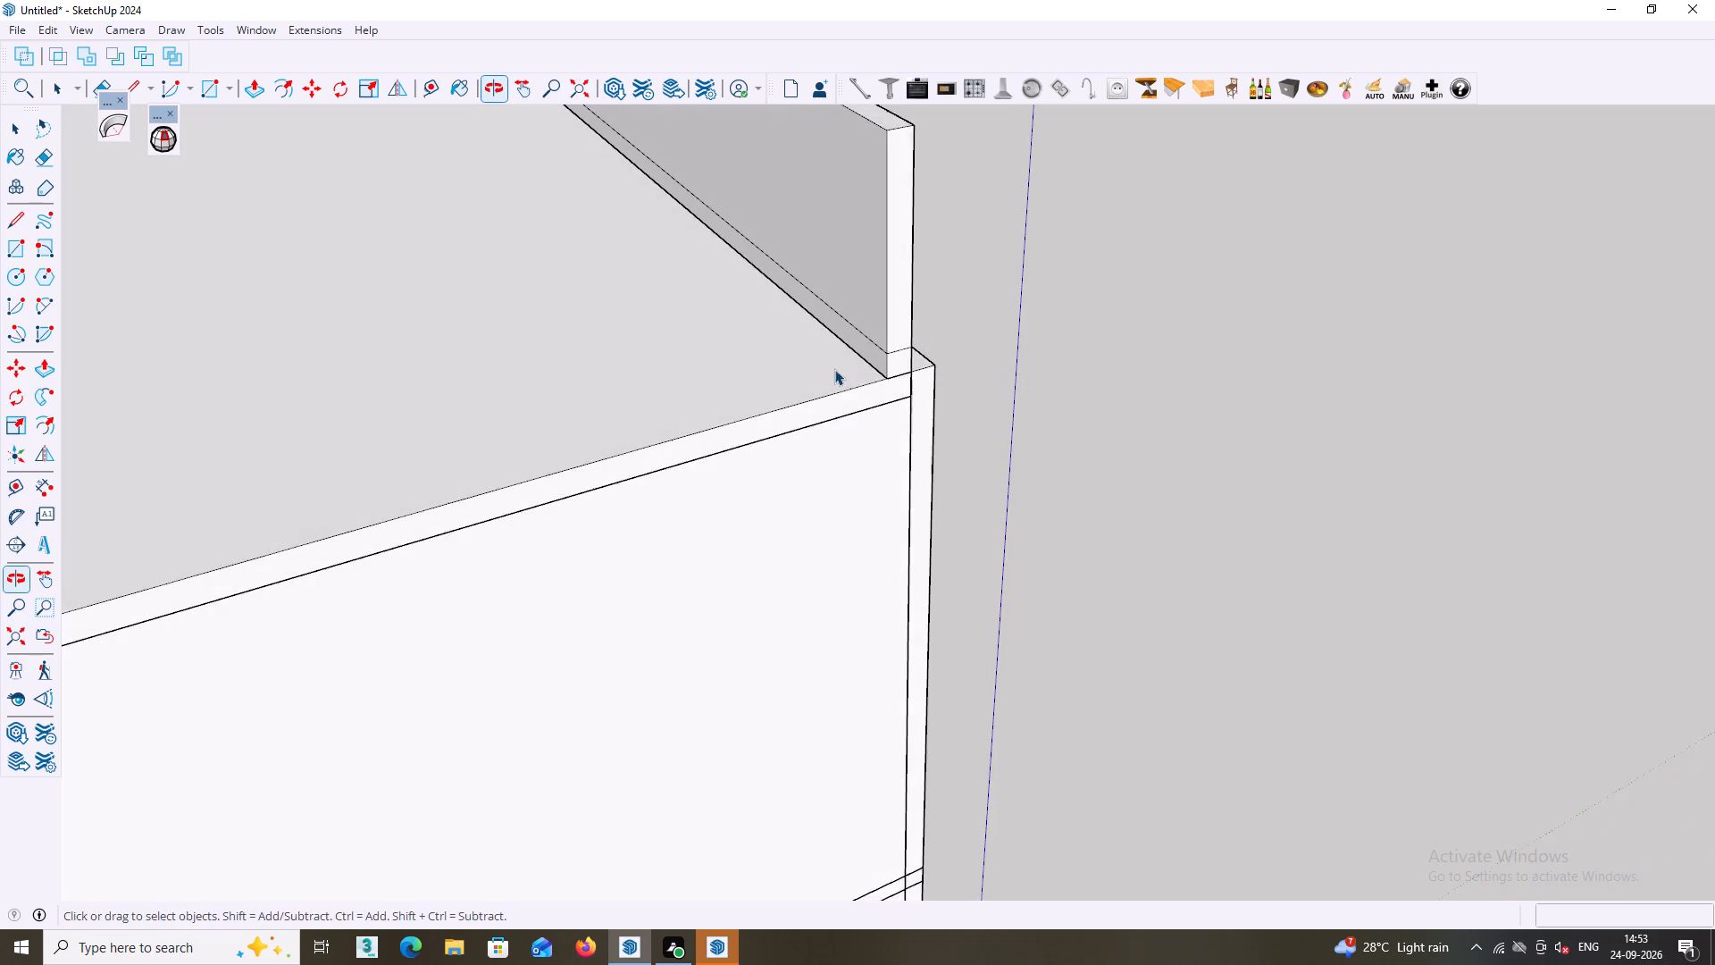
pyautogui.scroll(-6, 834, 372)
pyautogui.middleClick(933, 399)
pyautogui.middleClick(933, 399)
pyautogui.keyDown('shift'); pyautogui.moveTo(933, 399); pyautogui.dragTo(886, 871, button='middle'); pyautogui.keyUp('shift')
pyautogui.moveTo(443, 361); pyautogui.dragTo(815, 390, button='middle')
pyautogui.scroll(5, 431, 513)
pyautogui.moveTo(590, 579); pyautogui.dragTo(791, 558, button='middle')
pyautogui.scroll(6, 740, 606)
pyautogui.moveTo(733, 614); pyautogui.dragTo(988, 555, button='middle')
pyautogui.scroll(1, 719, 707)
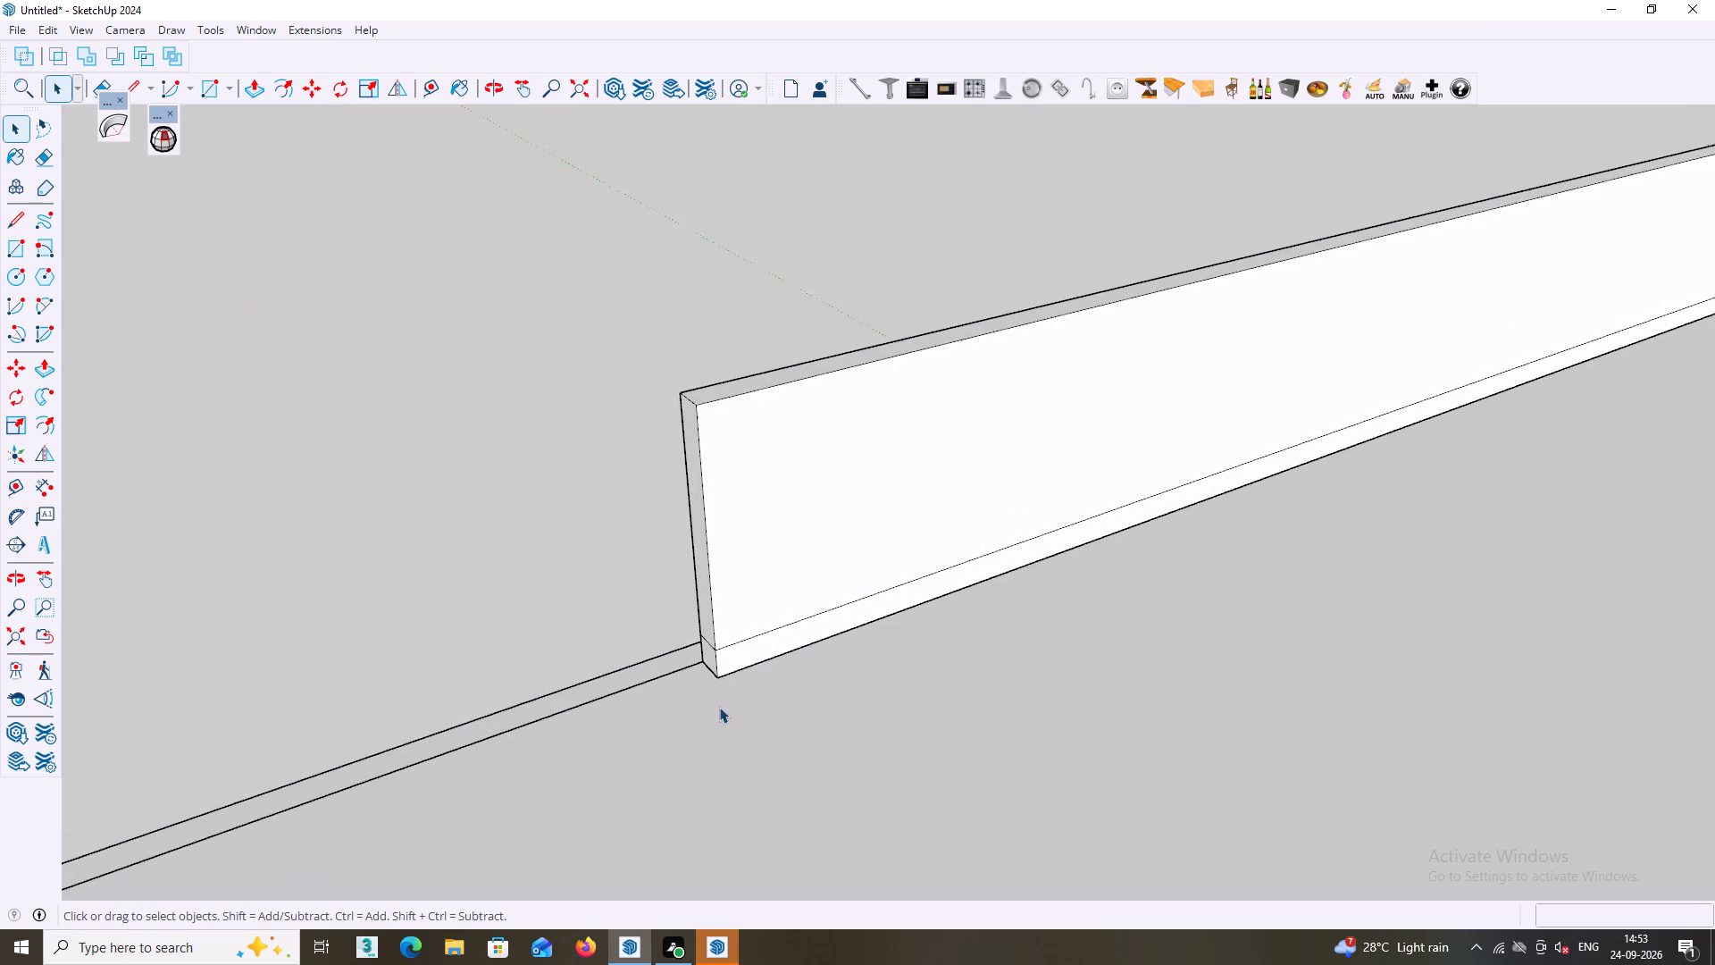
pyautogui.scroll(6, 719, 707)
pyautogui.moveTo(692, 642); pyautogui.dragTo(1121, 578, button='middle')
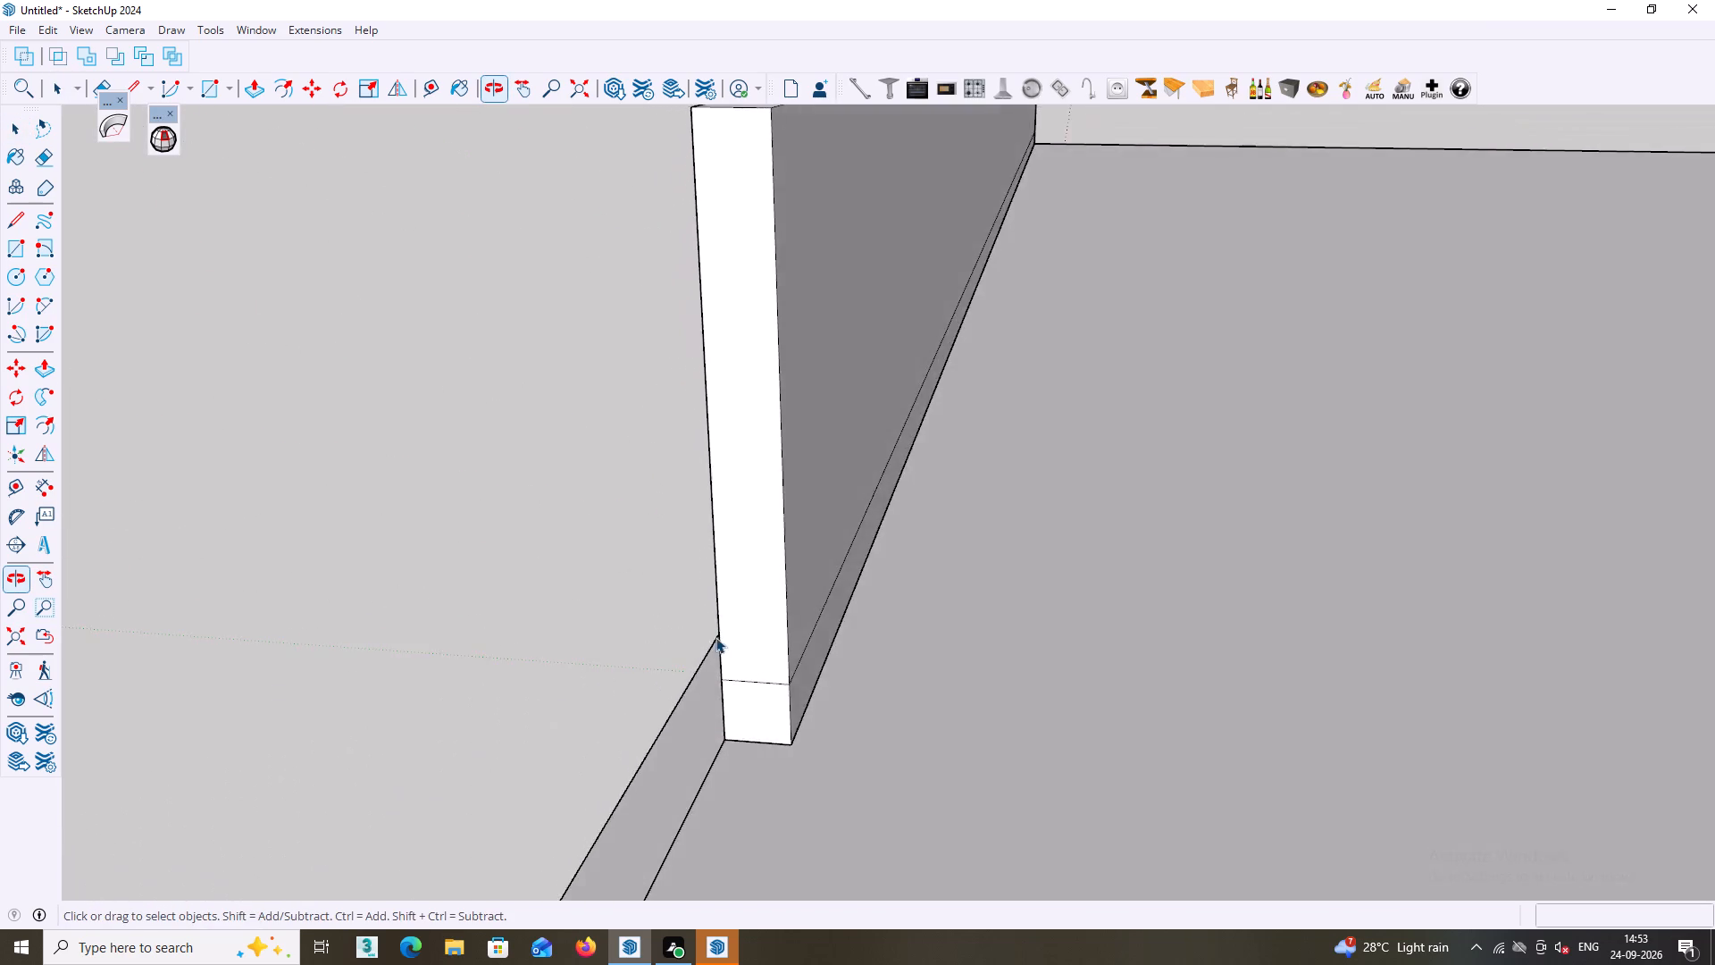
pyautogui.moveTo(554, 679); pyautogui.dragTo(580, 689, button='middle')
# Examine the house from the roof corner round to the front facade, including the panel, balcony bands and window openings.
pyautogui.scroll(-5, 557, 683)
pyautogui.moveTo(607, 736); pyautogui.dragTo(782, 675, button='middle')
pyautogui.moveTo(665, 752); pyautogui.dragTo(885, 687, button='middle')
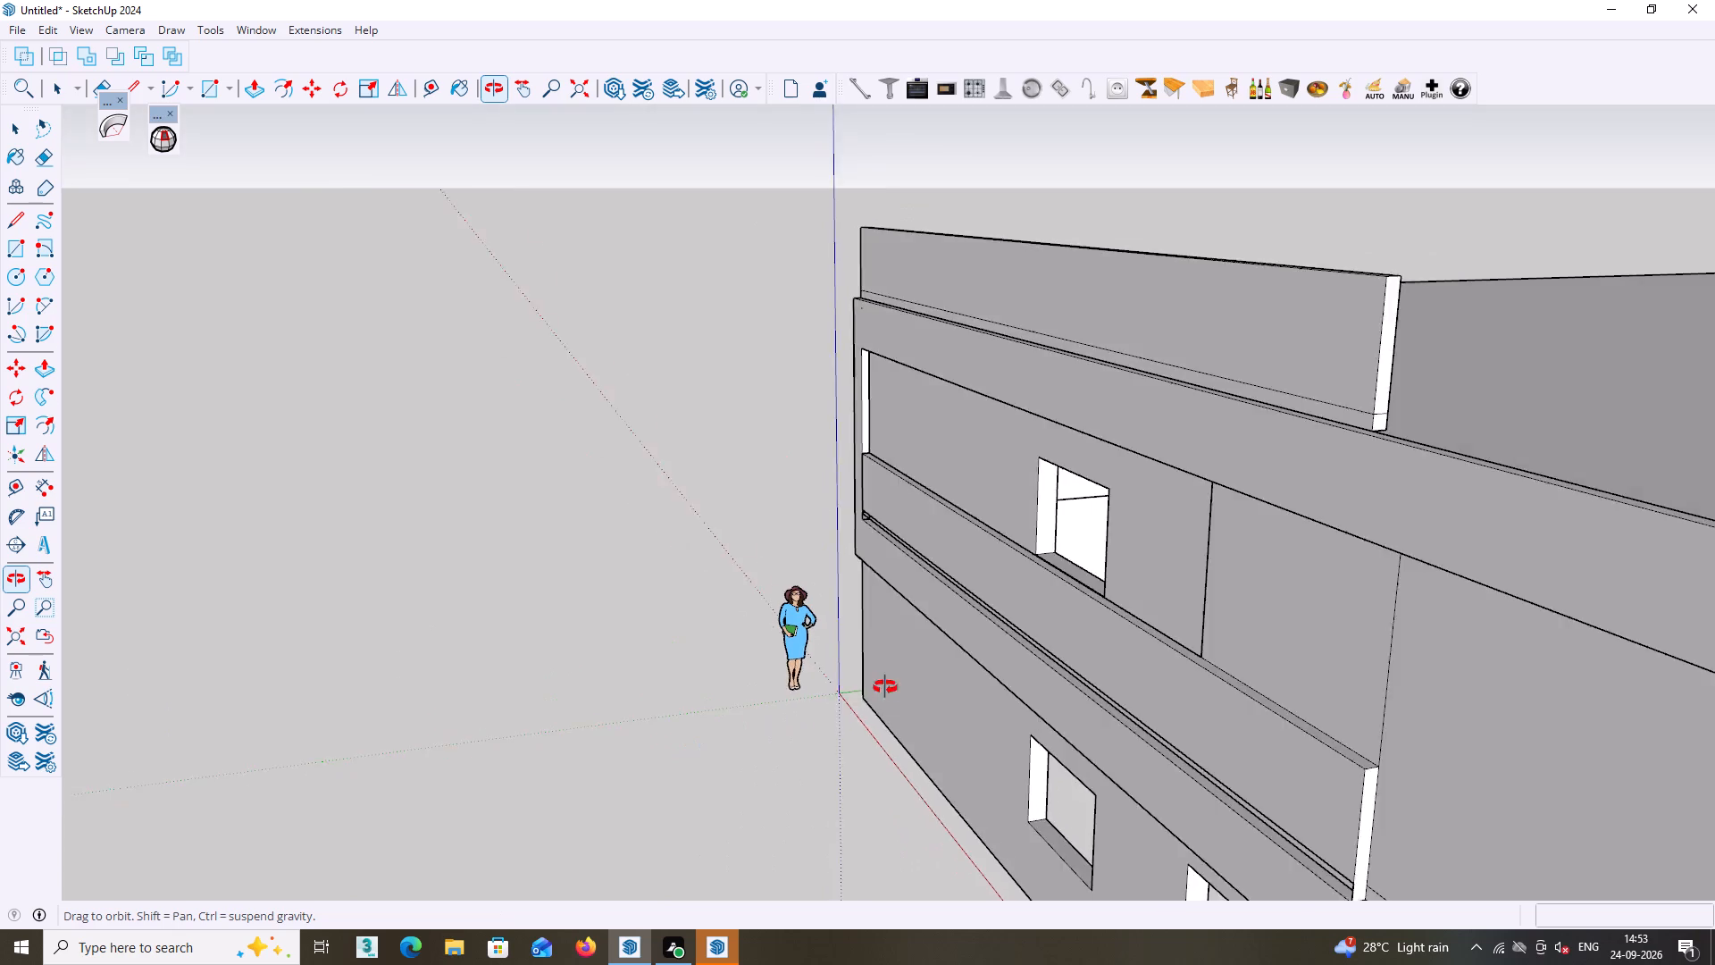
pyautogui.moveTo(885, 687); pyautogui.dragTo(795, 734, button='middle')
pyautogui.keyDown('shift'); pyautogui.moveTo(686, 736); pyautogui.dragTo(861, 726, button='middle'); pyautogui.keyUp('shift')
pyautogui.keyDown('shift'); pyautogui.moveTo(824, 727); pyautogui.dragTo(809, 719, button='middle'); pyautogui.keyUp('shift')
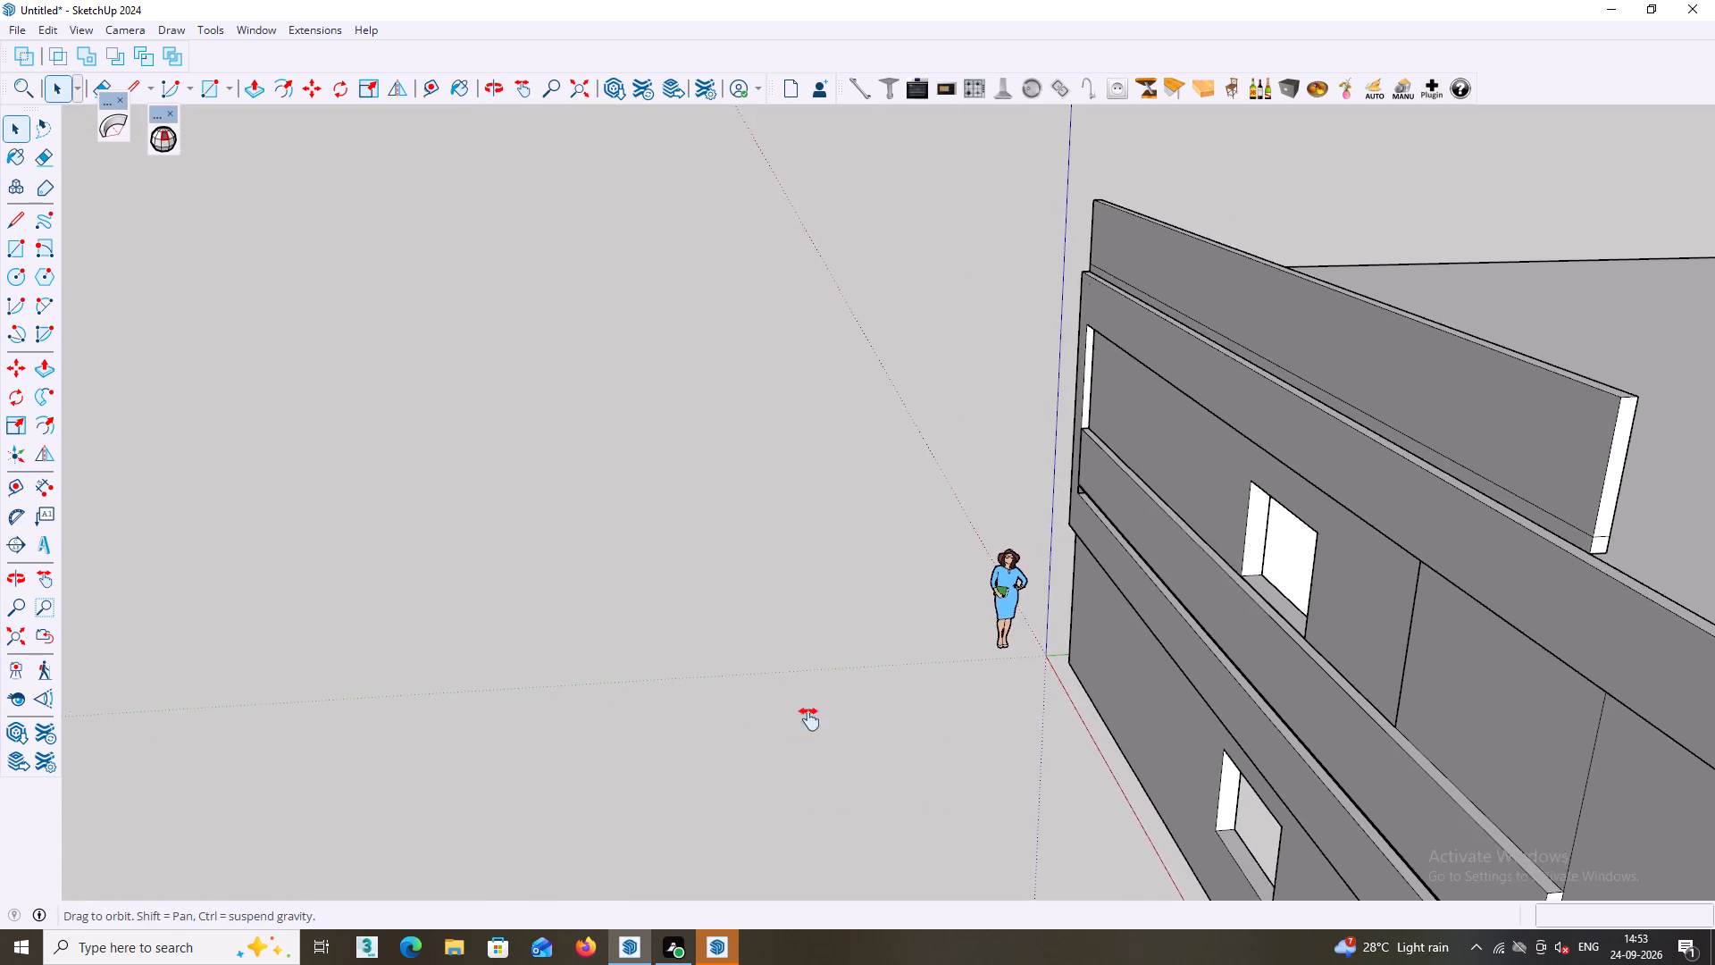
pyautogui.keyDown('shift'); pyautogui.moveTo(809, 719); pyautogui.dragTo(200, 674, button='middle'); pyautogui.keyUp('shift')
pyautogui.moveTo(203, 672); pyautogui.dragTo(579, 614, button='middle')
pyautogui.scroll(-9, 427, 626)
pyautogui.moveTo(480, 733); pyautogui.dragTo(472, 775, button='middle')
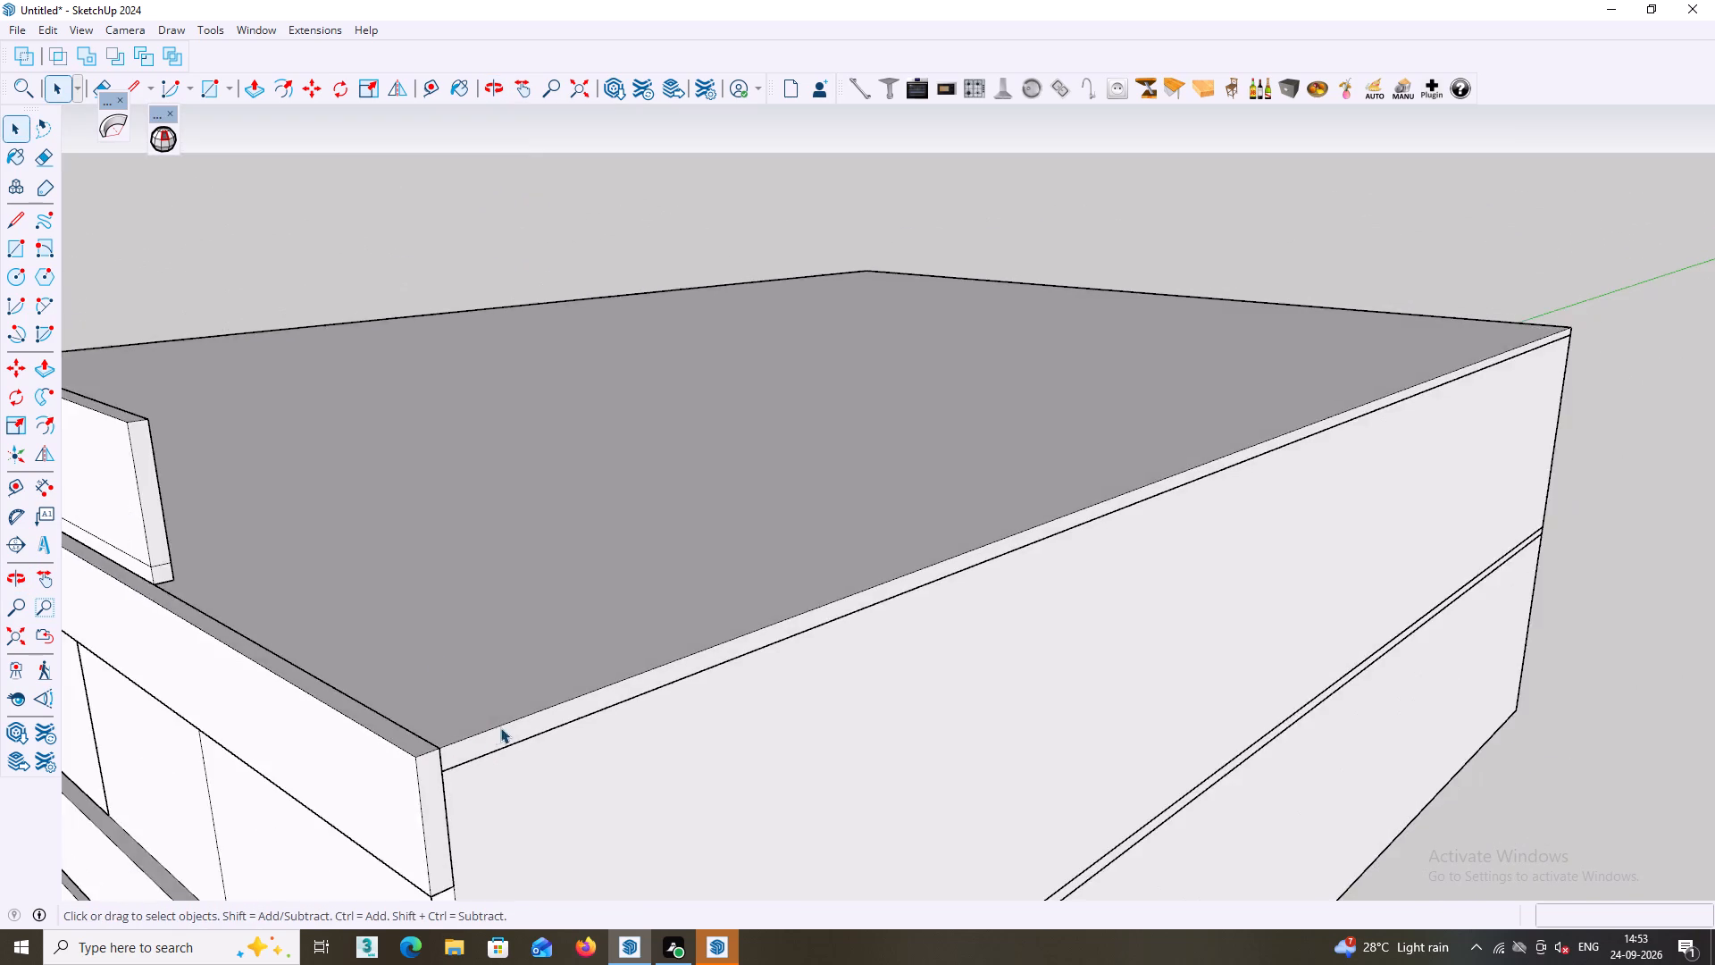
pyautogui.scroll(-12, 500, 727)
pyautogui.moveTo(238, 548); pyautogui.dragTo(234, 573, button='middle')
pyautogui.moveTo(222, 546); pyautogui.dragTo(482, 509, button='middle')
pyautogui.keyDown('shift'); pyautogui.moveTo(464, 566); pyautogui.dragTo(708, 533, button='middle'); pyautogui.keyUp('shift')
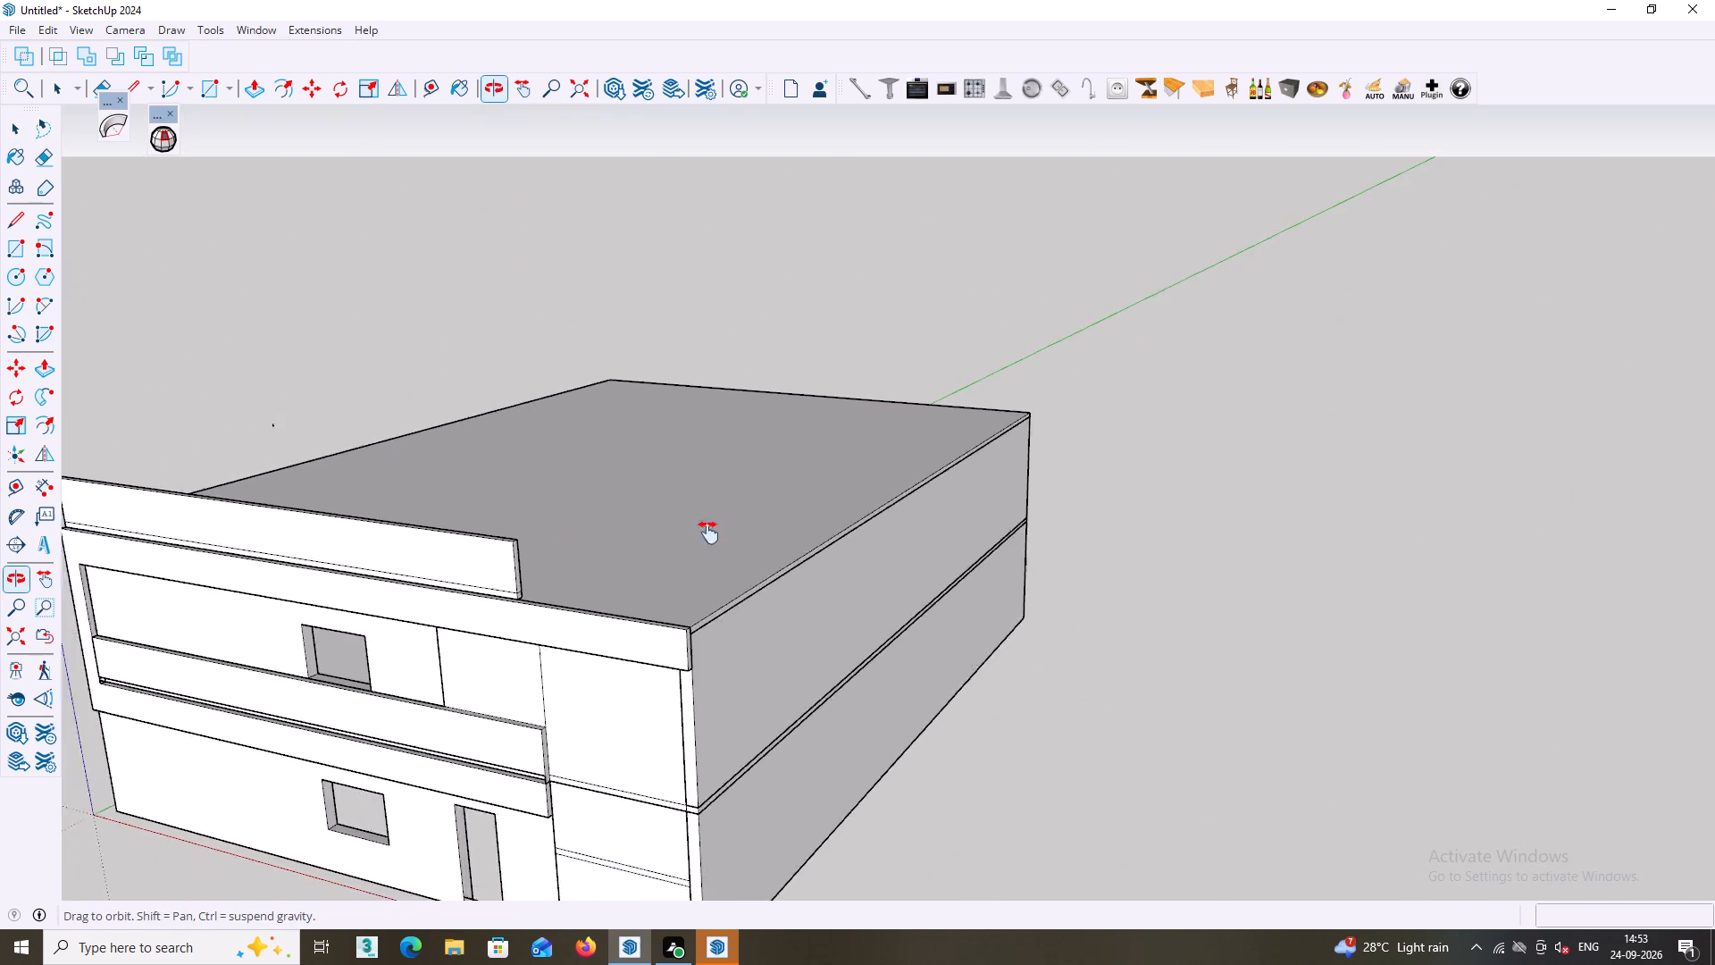
pyautogui.keyDown('shift'); pyautogui.moveTo(708, 533); pyautogui.dragTo(733, 524, button='middle'); pyautogui.keyUp('shift')
pyautogui.moveTo(686, 732); pyautogui.dragTo(726, 696, button='middle')
pyautogui.scroll(3, 580, 706)
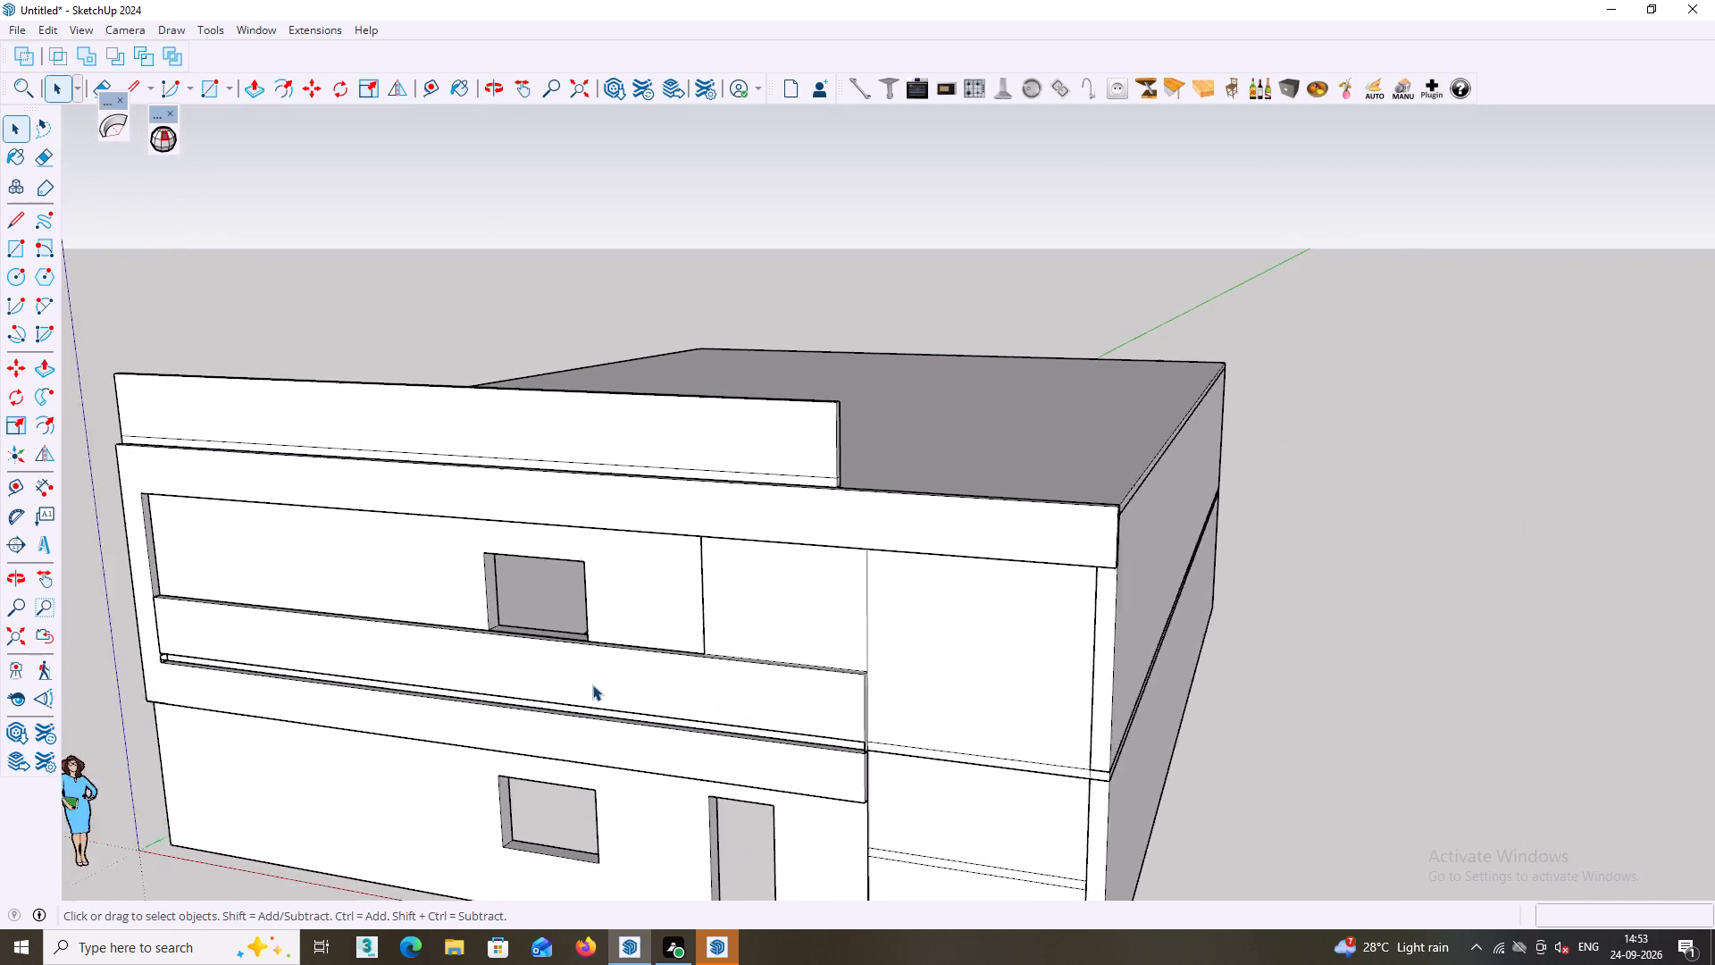
pyautogui.scroll(1, 592, 684)
pyautogui.keyDown('shift'); pyautogui.moveTo(592, 684); pyautogui.dragTo(659, 624, button='middle'); pyautogui.keyUp('shift')
pyautogui.scroll(4, 146, 664)
pyautogui.moveTo(188, 618); pyautogui.dragTo(414, 588, button='middle')
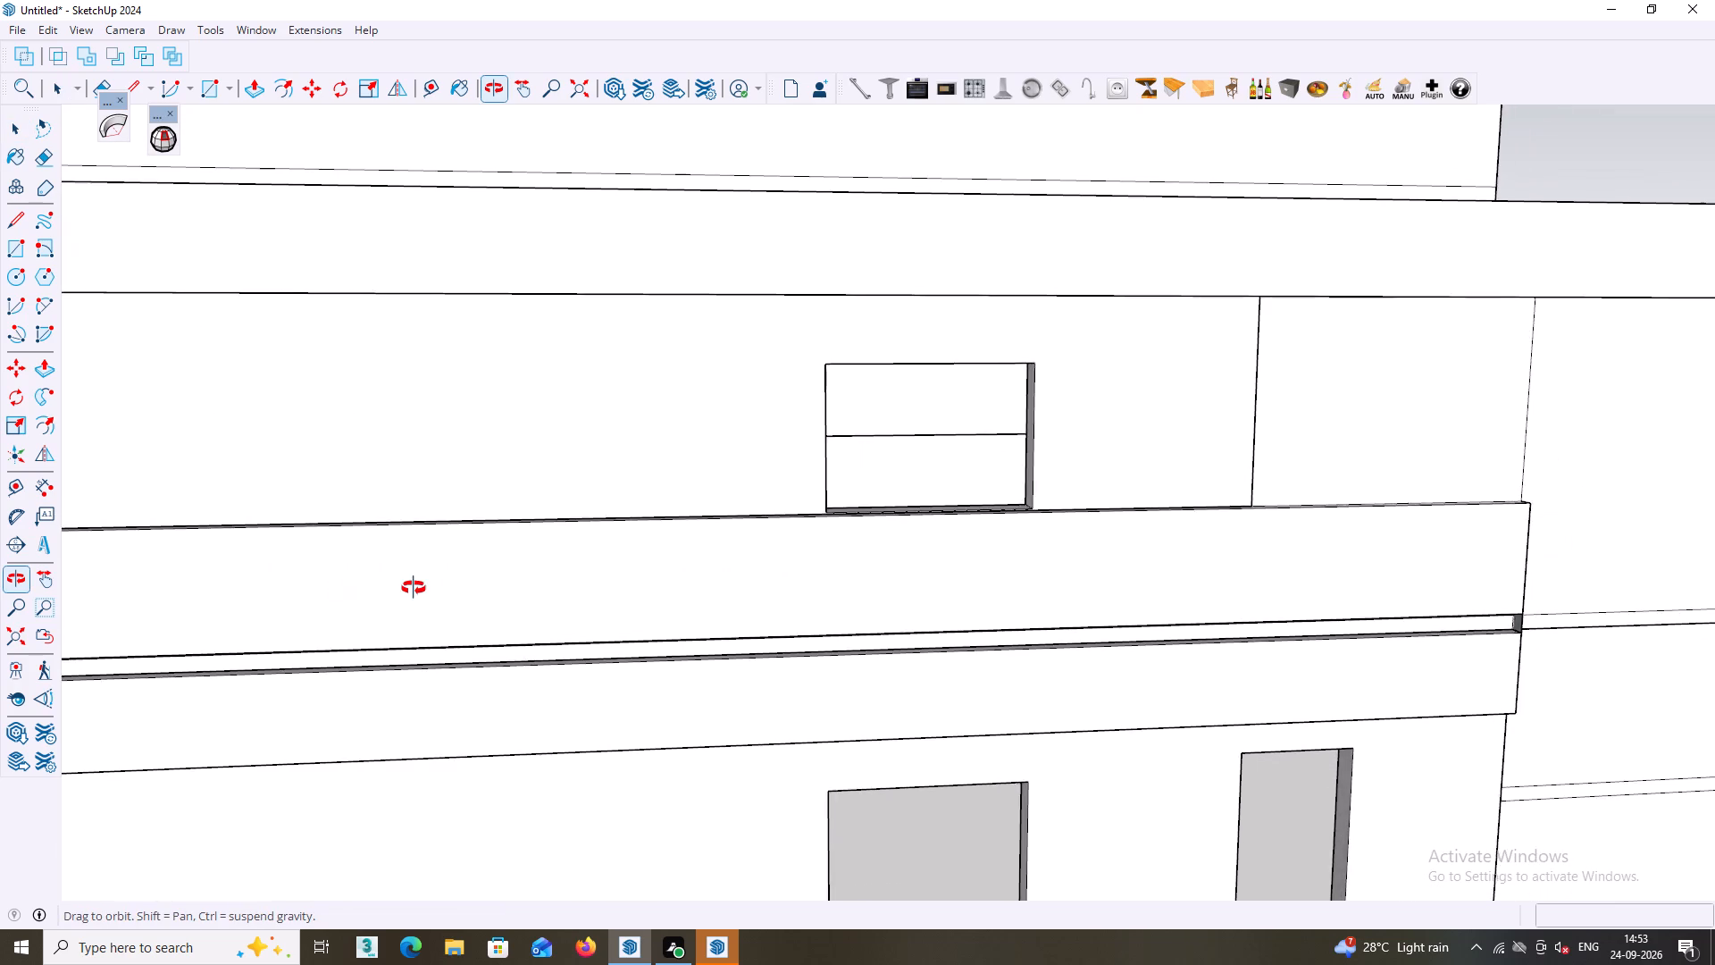
# Examine the end of the upper-floor balcony band where its ledge meets the surrounding facade frame.
pyautogui.moveTo(414, 588); pyautogui.dragTo(296, 617, button='middle')
pyautogui.keyDown('shift'); pyautogui.moveTo(281, 648); pyautogui.dragTo(383, 551, button='middle'); pyautogui.keyUp('shift')
pyautogui.moveTo(181, 614); pyautogui.dragTo(182, 571, button='middle')
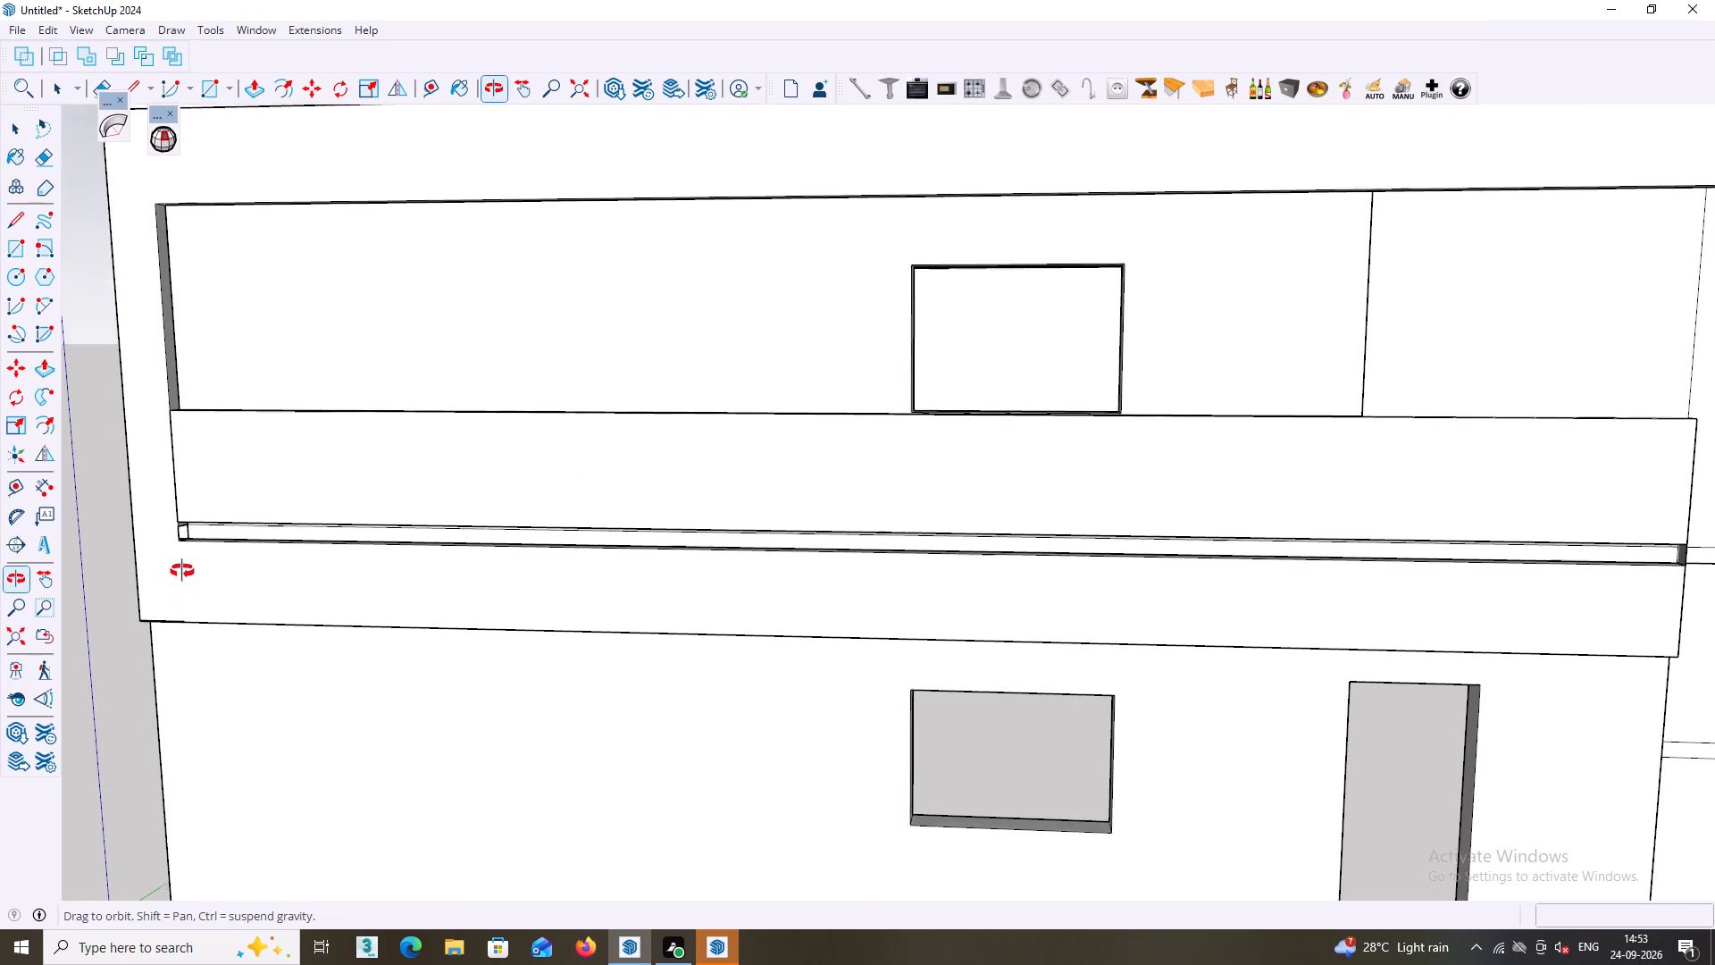
pyautogui.moveTo(182, 571); pyautogui.dragTo(181, 482, button='middle')
pyautogui.moveTo(196, 536); pyautogui.dragTo(194, 392, button='middle')
pyautogui.scroll(10, 155, 499)
pyautogui.moveTo(194, 562); pyautogui.dragTo(188, 555, button='middle')
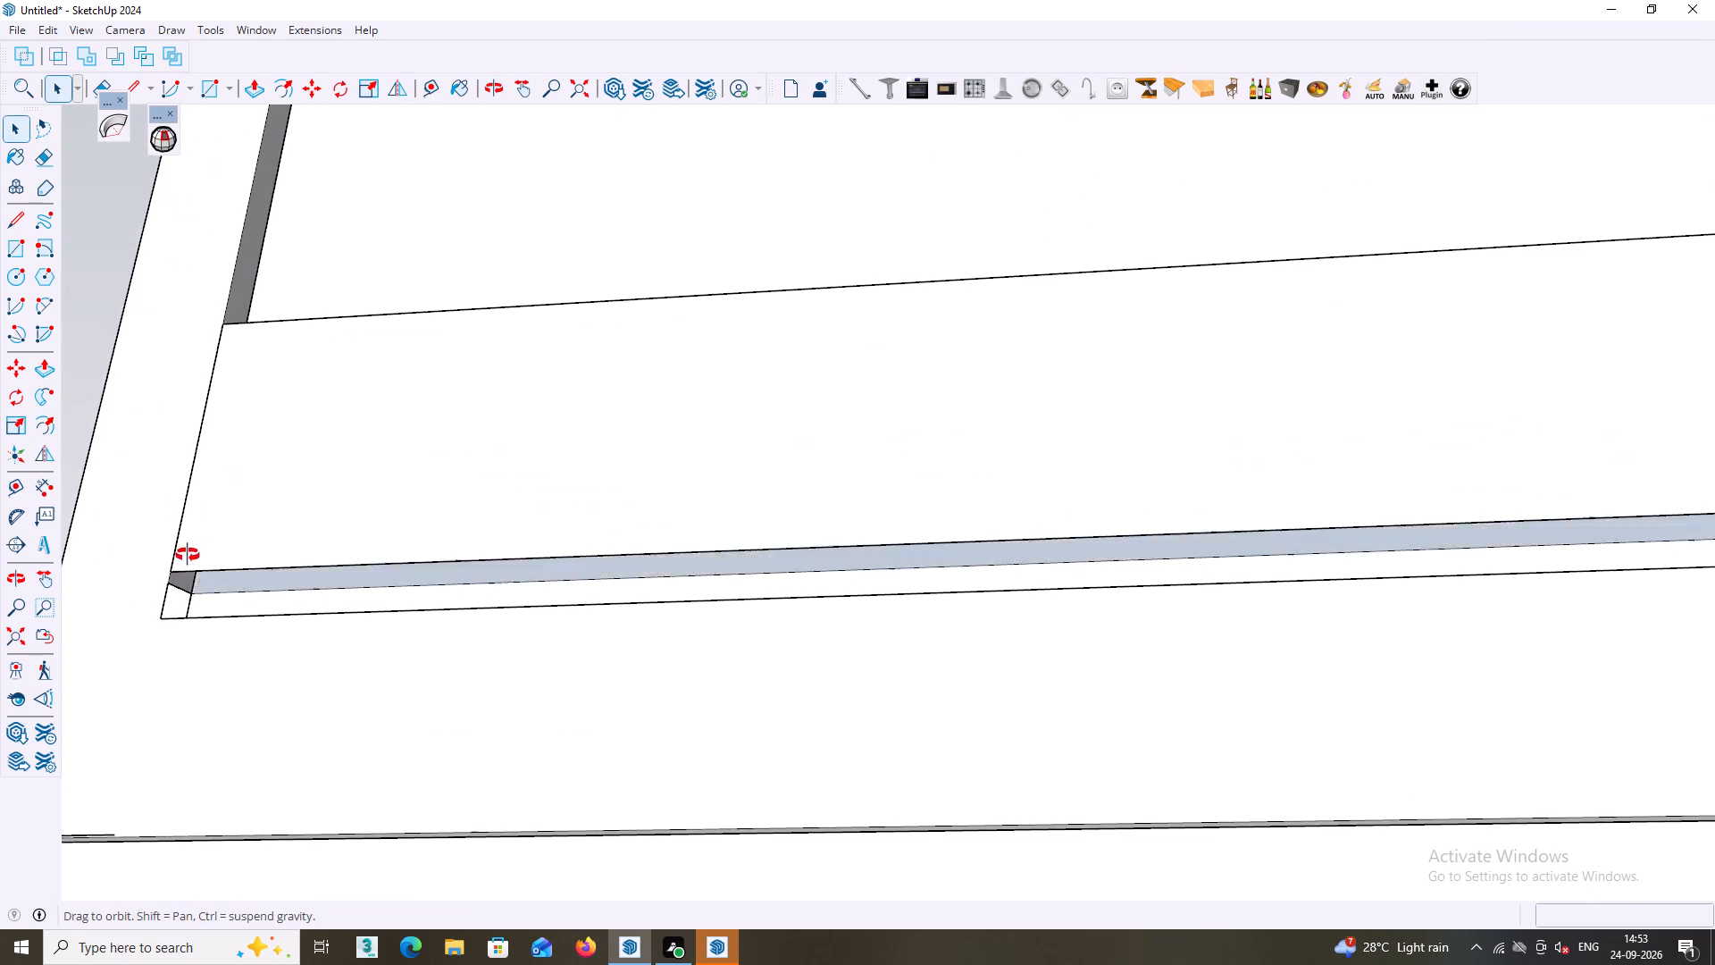
pyautogui.moveTo(188, 555); pyautogui.dragTo(117, 575, button='middle')
pyautogui.moveTo(260, 599); pyautogui.dragTo(255, 589, button='middle')
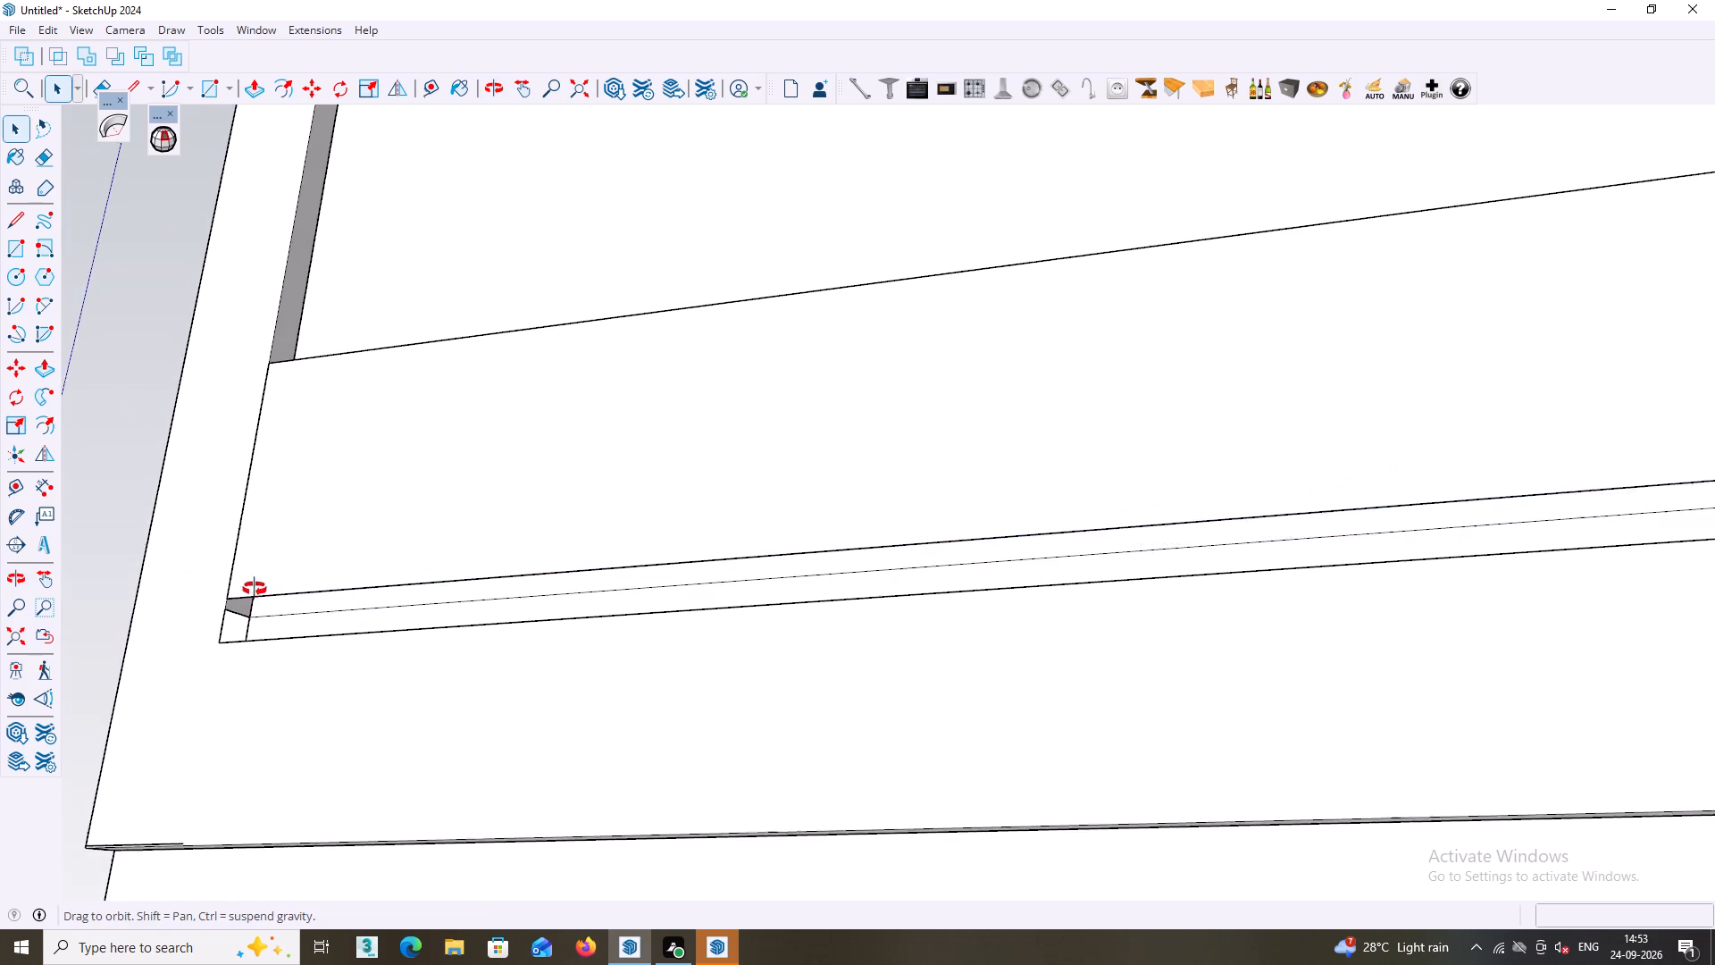
pyautogui.moveTo(255, 589); pyautogui.dragTo(189, 566, button='middle')
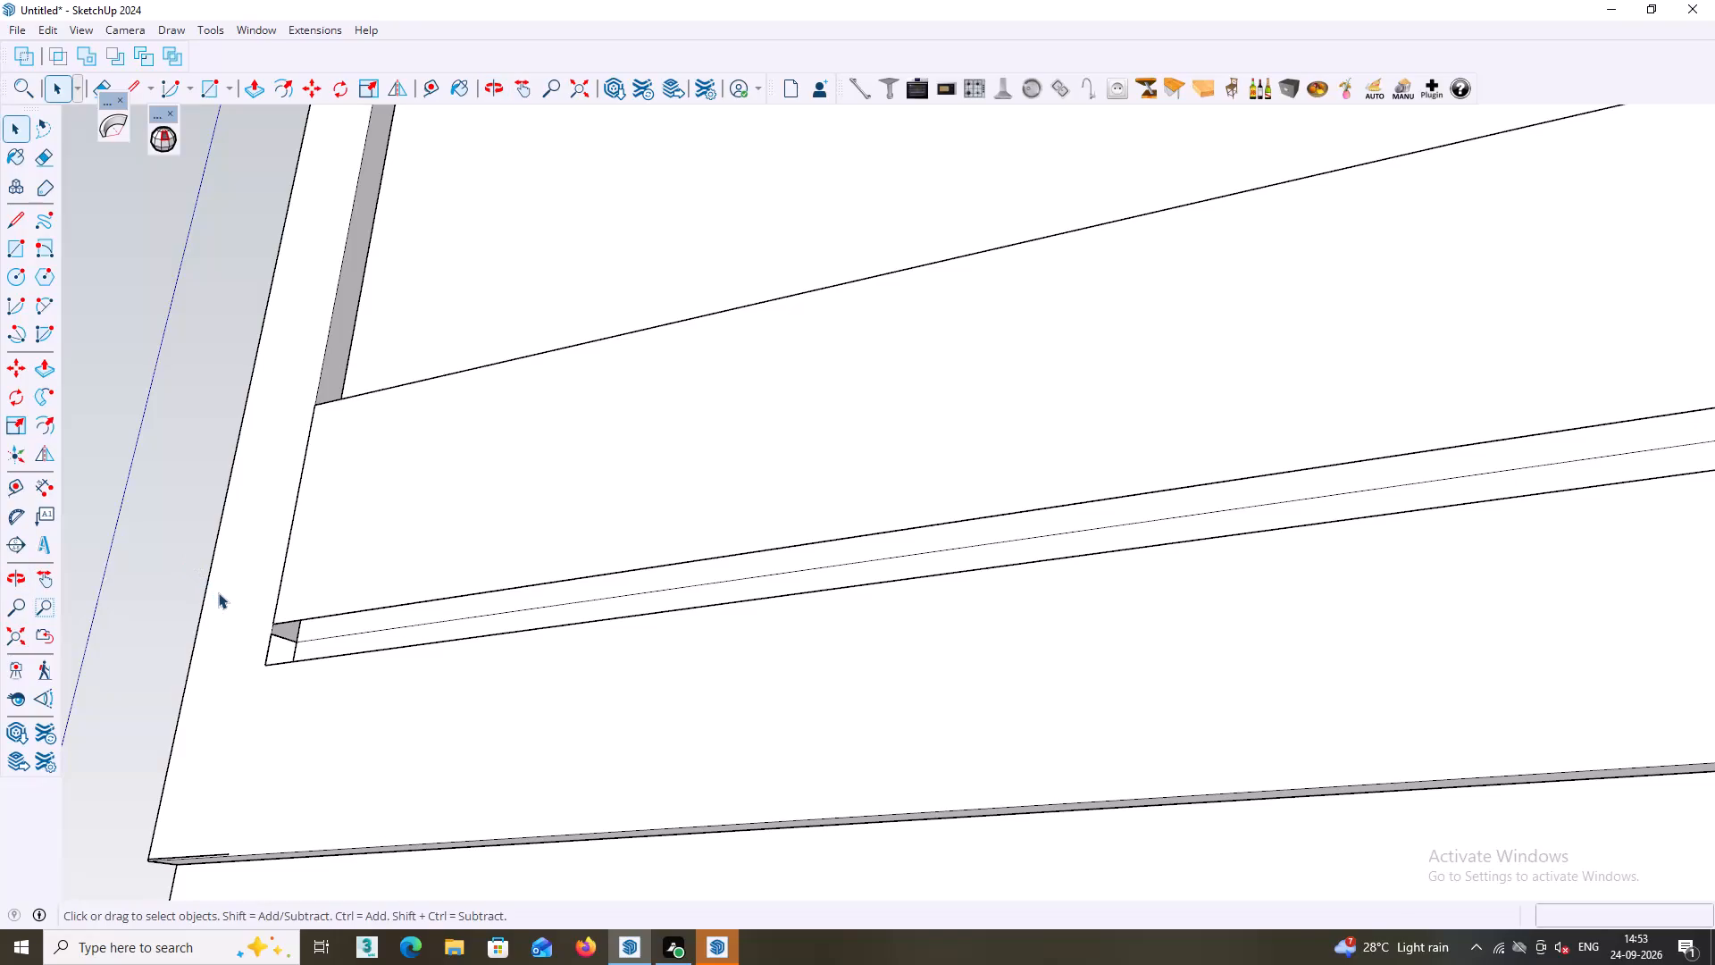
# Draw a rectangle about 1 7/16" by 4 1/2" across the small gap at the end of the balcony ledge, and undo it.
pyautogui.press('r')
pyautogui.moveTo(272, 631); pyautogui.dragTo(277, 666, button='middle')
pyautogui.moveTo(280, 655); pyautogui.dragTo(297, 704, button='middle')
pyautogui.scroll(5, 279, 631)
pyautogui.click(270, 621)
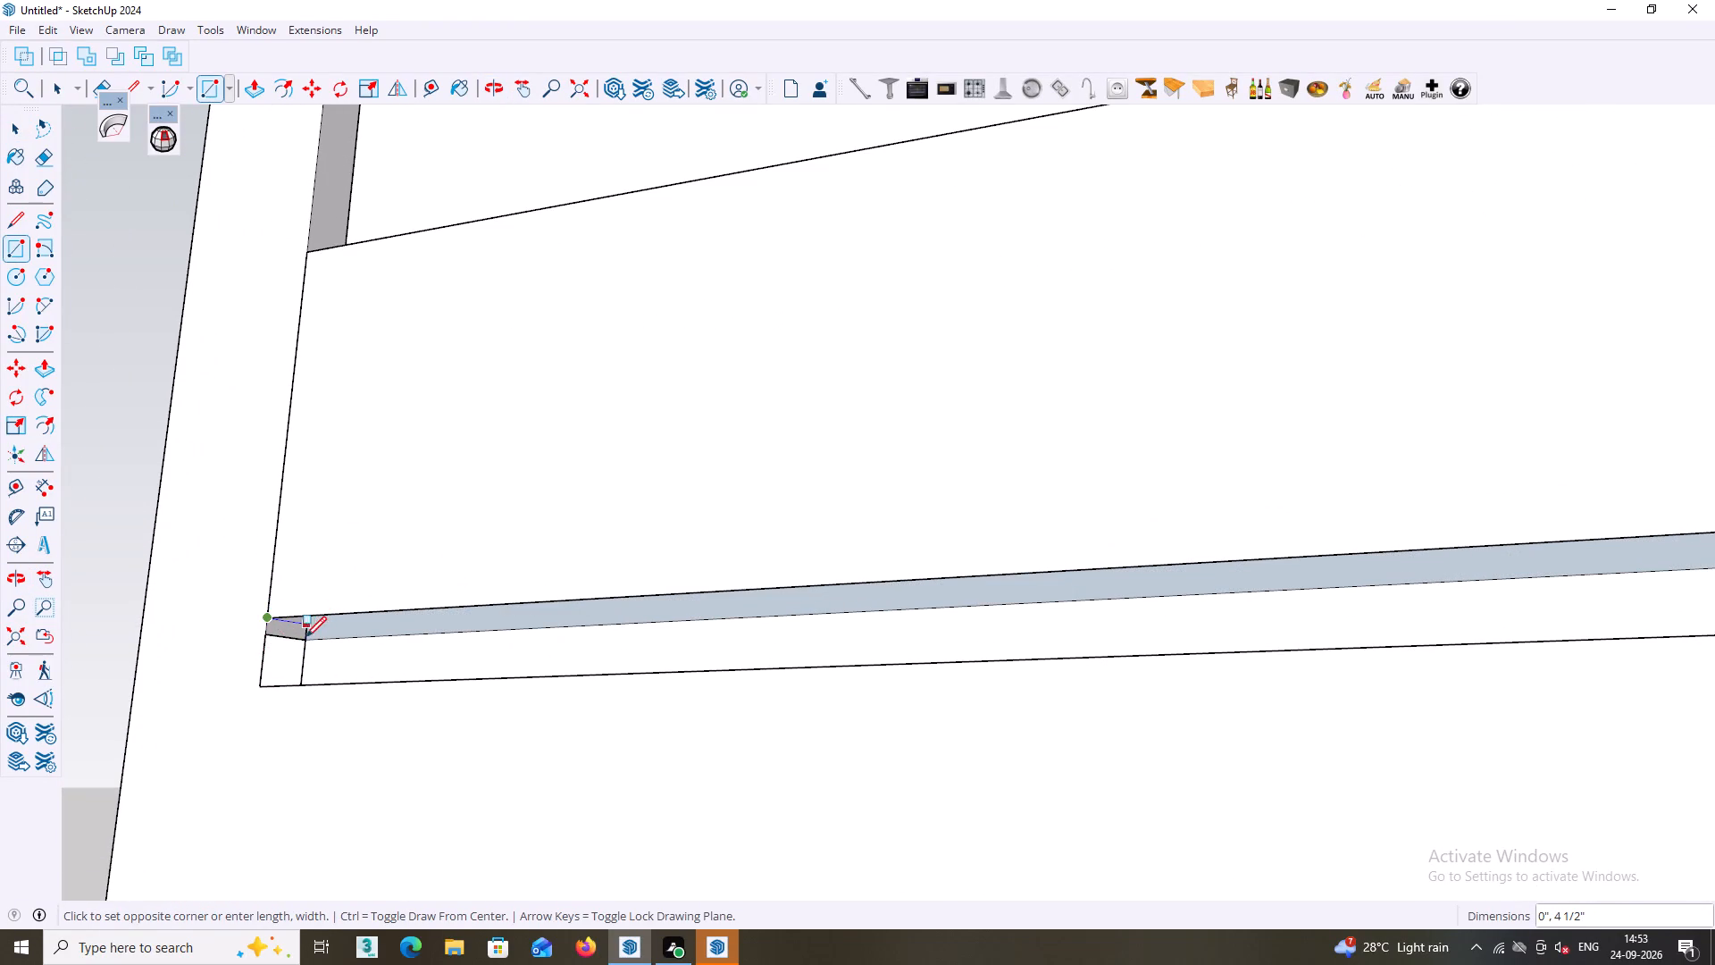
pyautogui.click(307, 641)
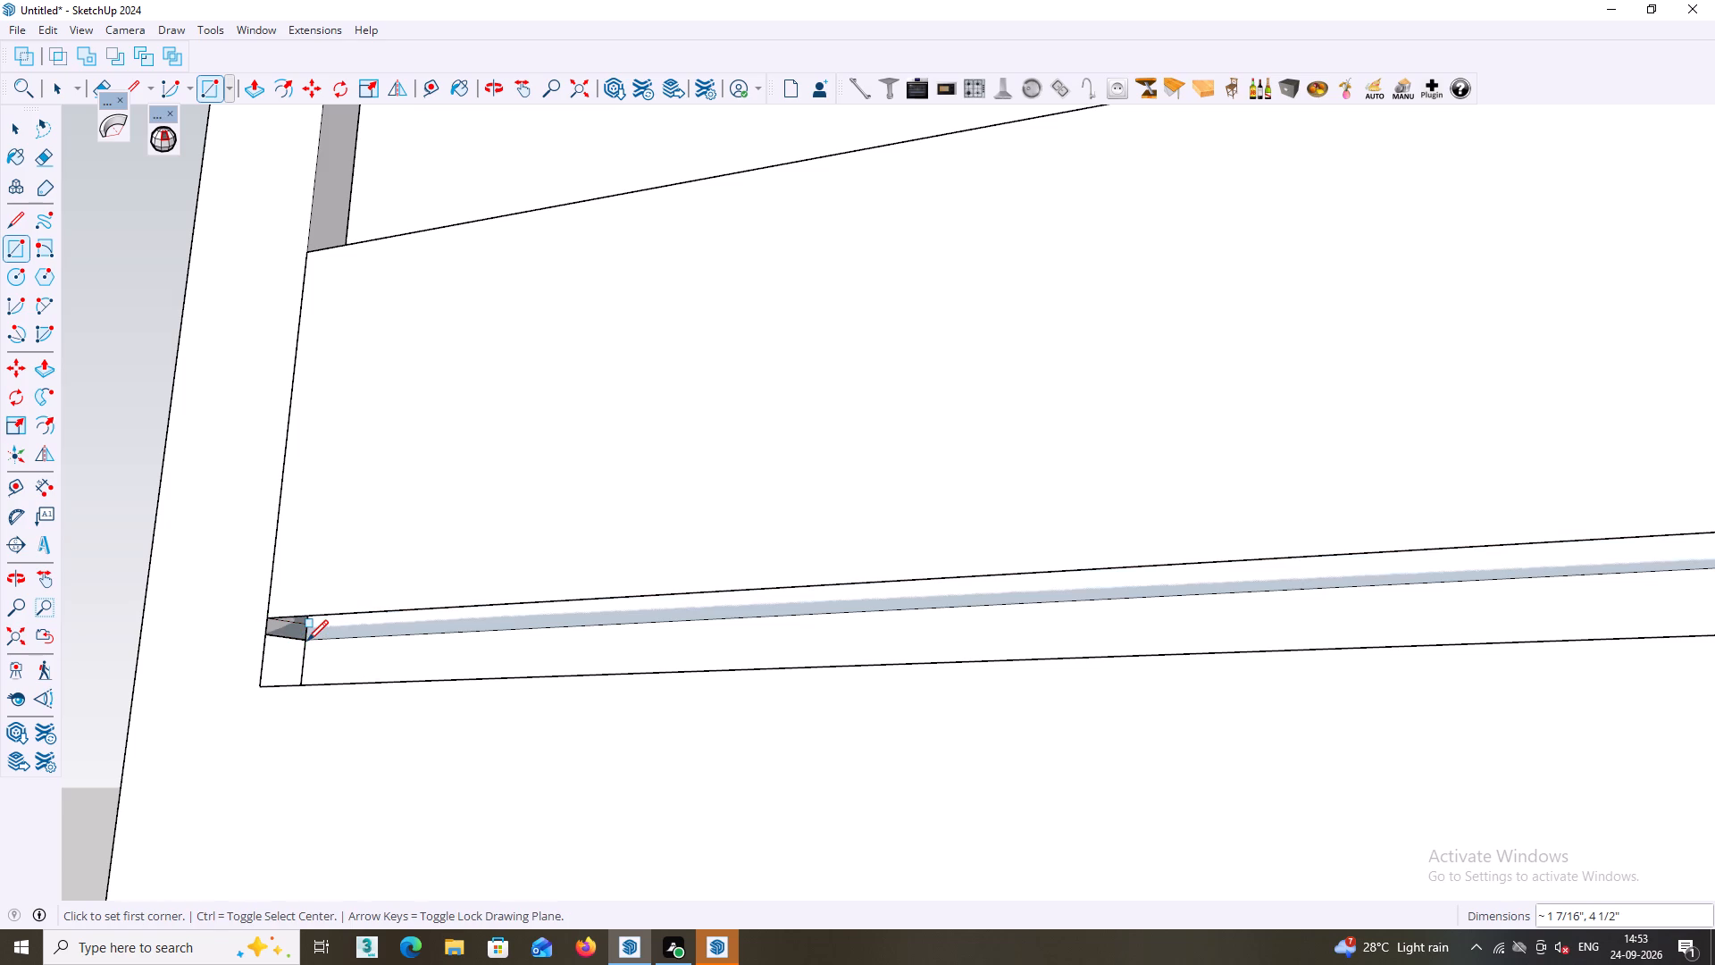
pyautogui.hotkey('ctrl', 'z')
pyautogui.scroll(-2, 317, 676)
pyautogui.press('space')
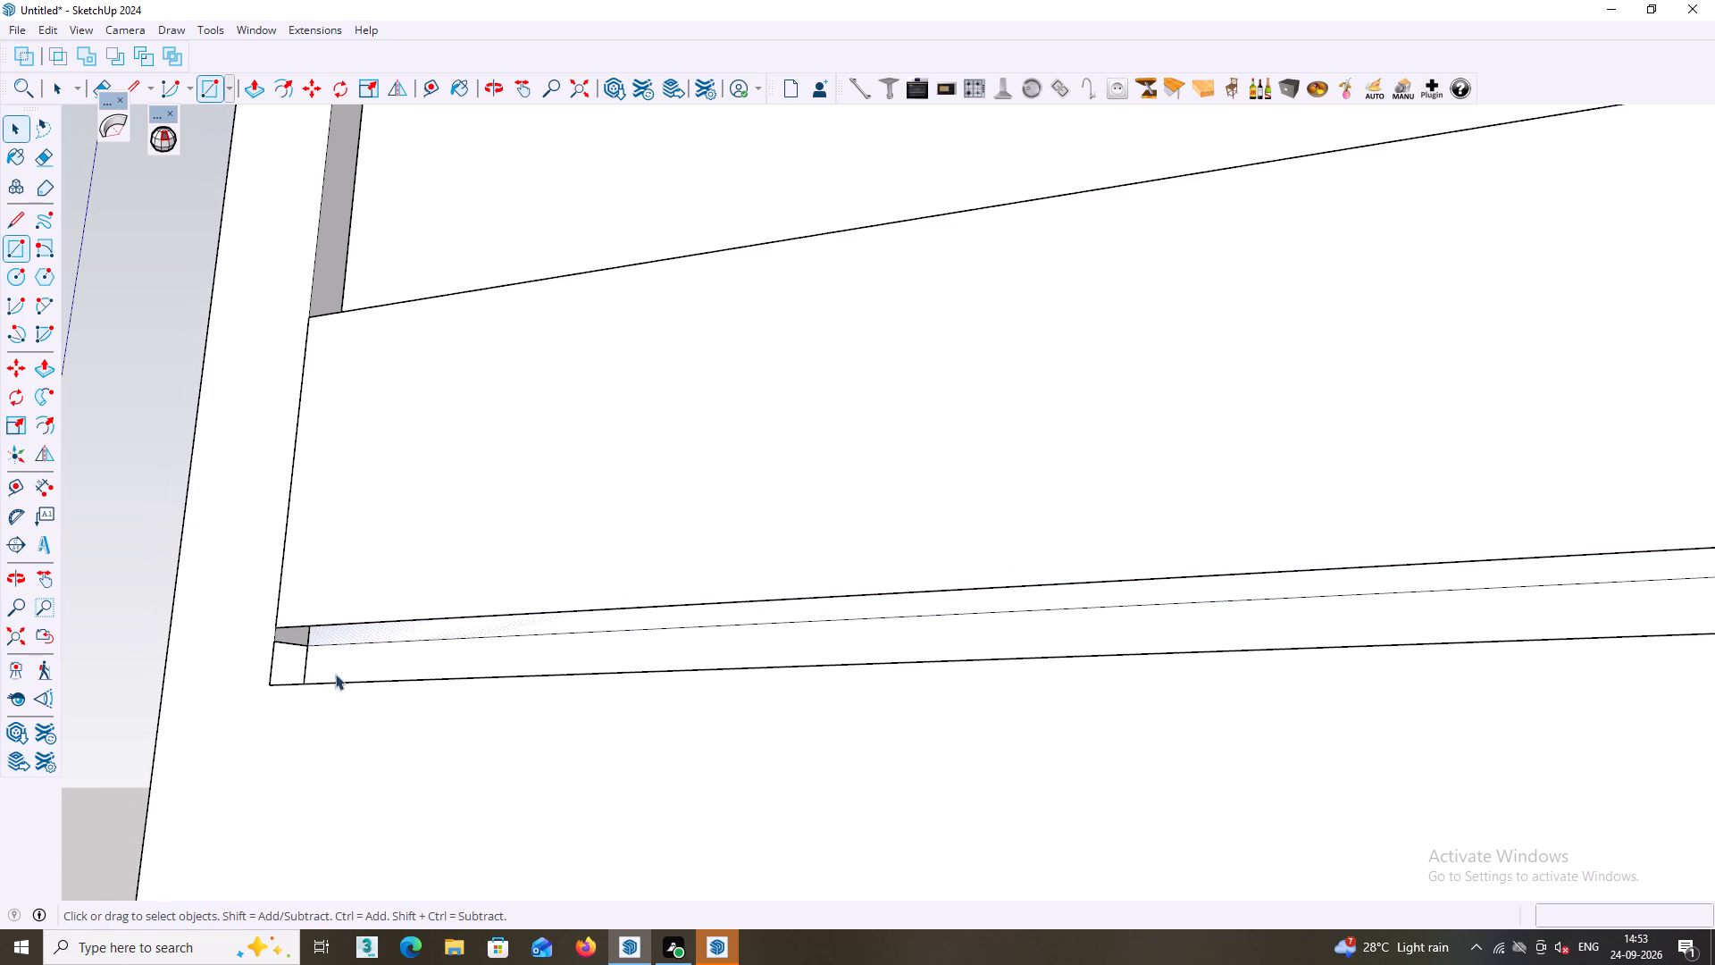
# Delete the balcony parapet band's front face and the face behind it, with their bounding edges, across the upper-floor recess.
pyautogui.doubleClick(344, 570)
pyautogui.press('Delete')
pyautogui.scroll(-4, 324, 617)
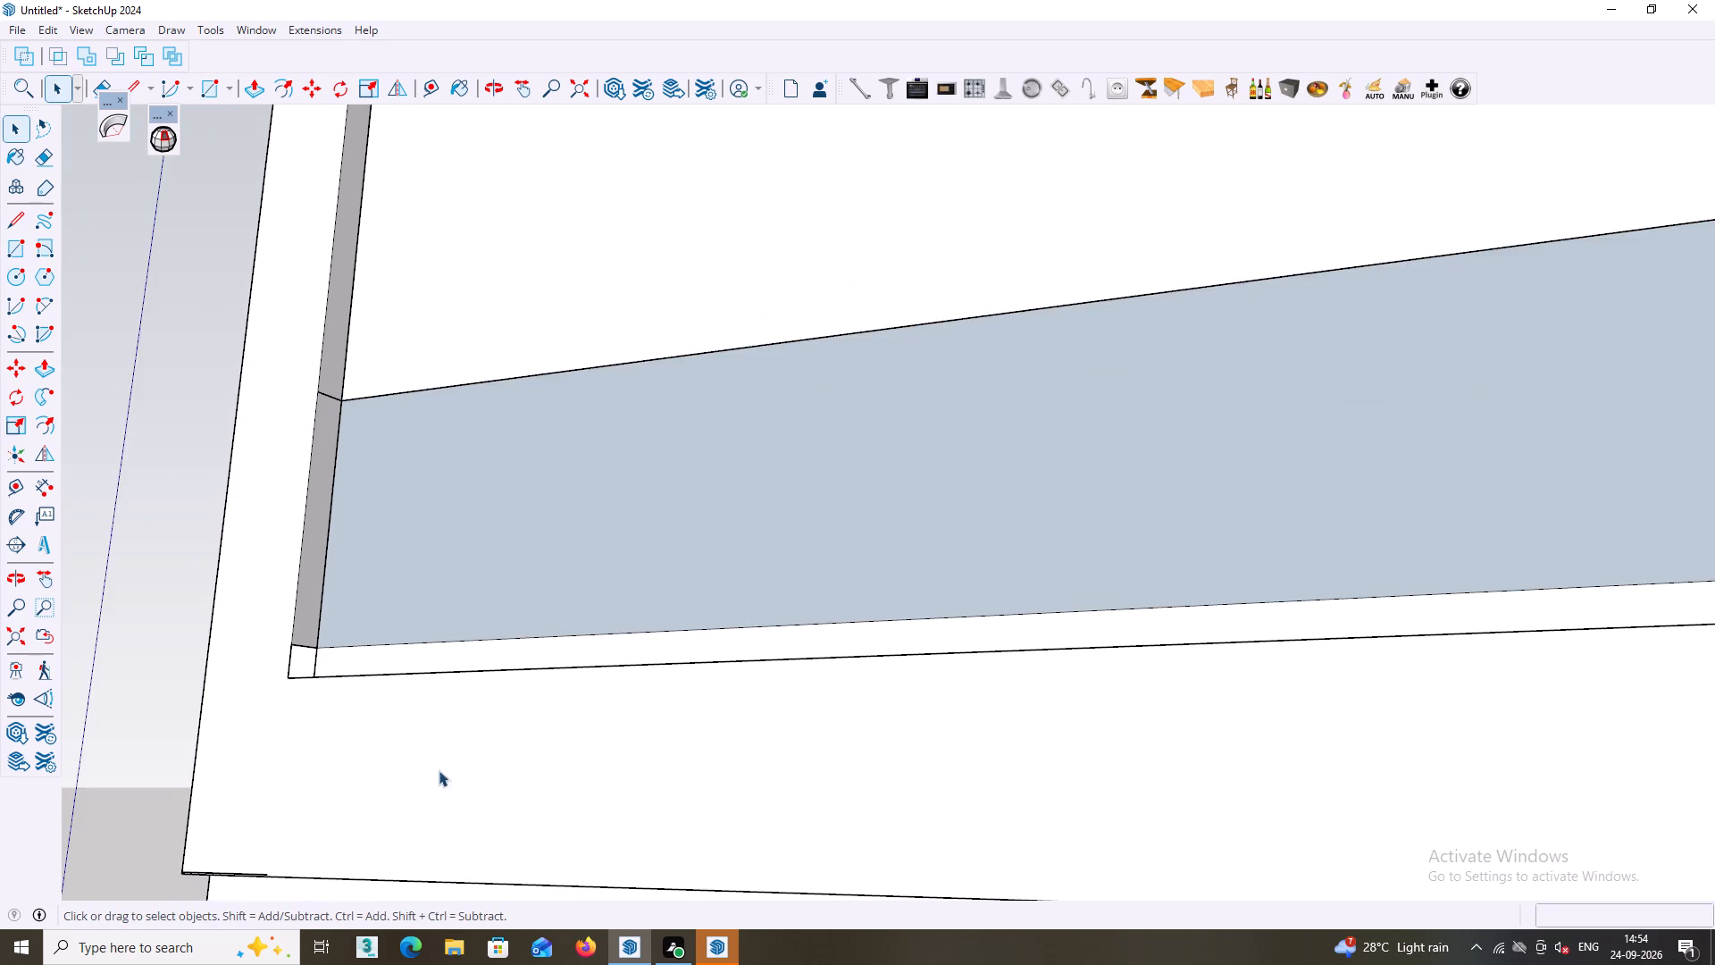
pyautogui.click(423, 669)
pyautogui.doubleClick(397, 619)
pyautogui.press('Delete')
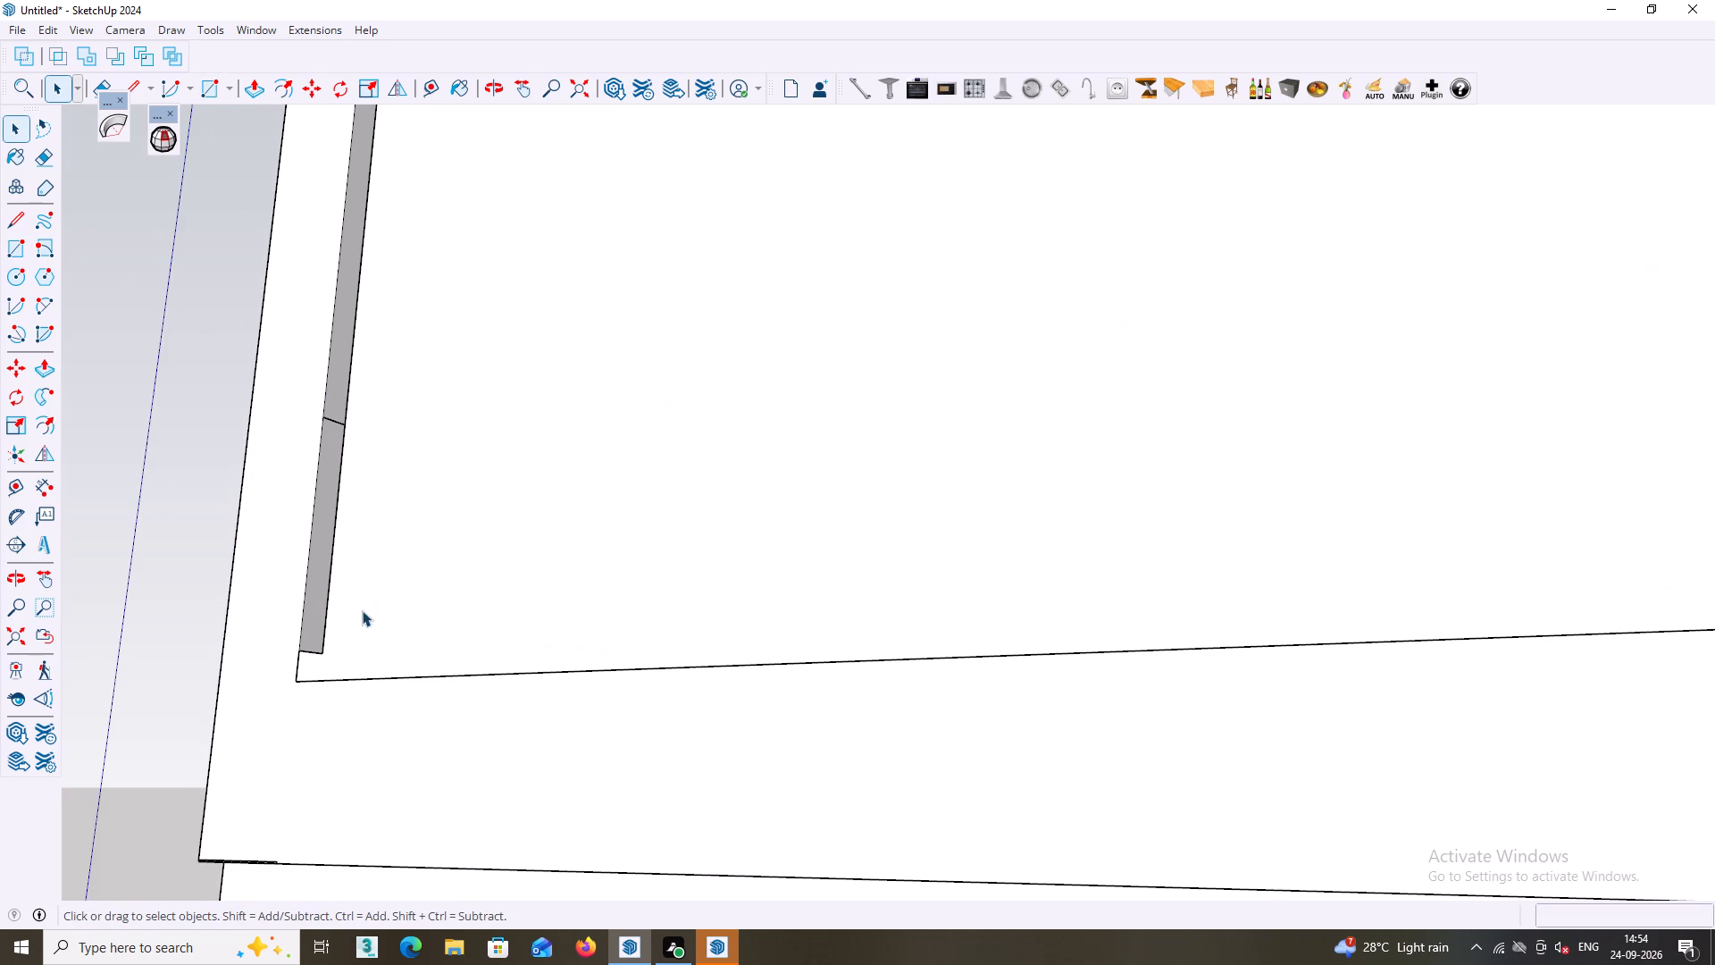
# Delete the leftover edge crossing the inner side face of the recess at the end of the facade frame.
pyautogui.scroll(-3, 366, 648)
pyautogui.scroll(-1, 392, 723)
pyautogui.moveTo(359, 705); pyautogui.dragTo(383, 740, button='middle')
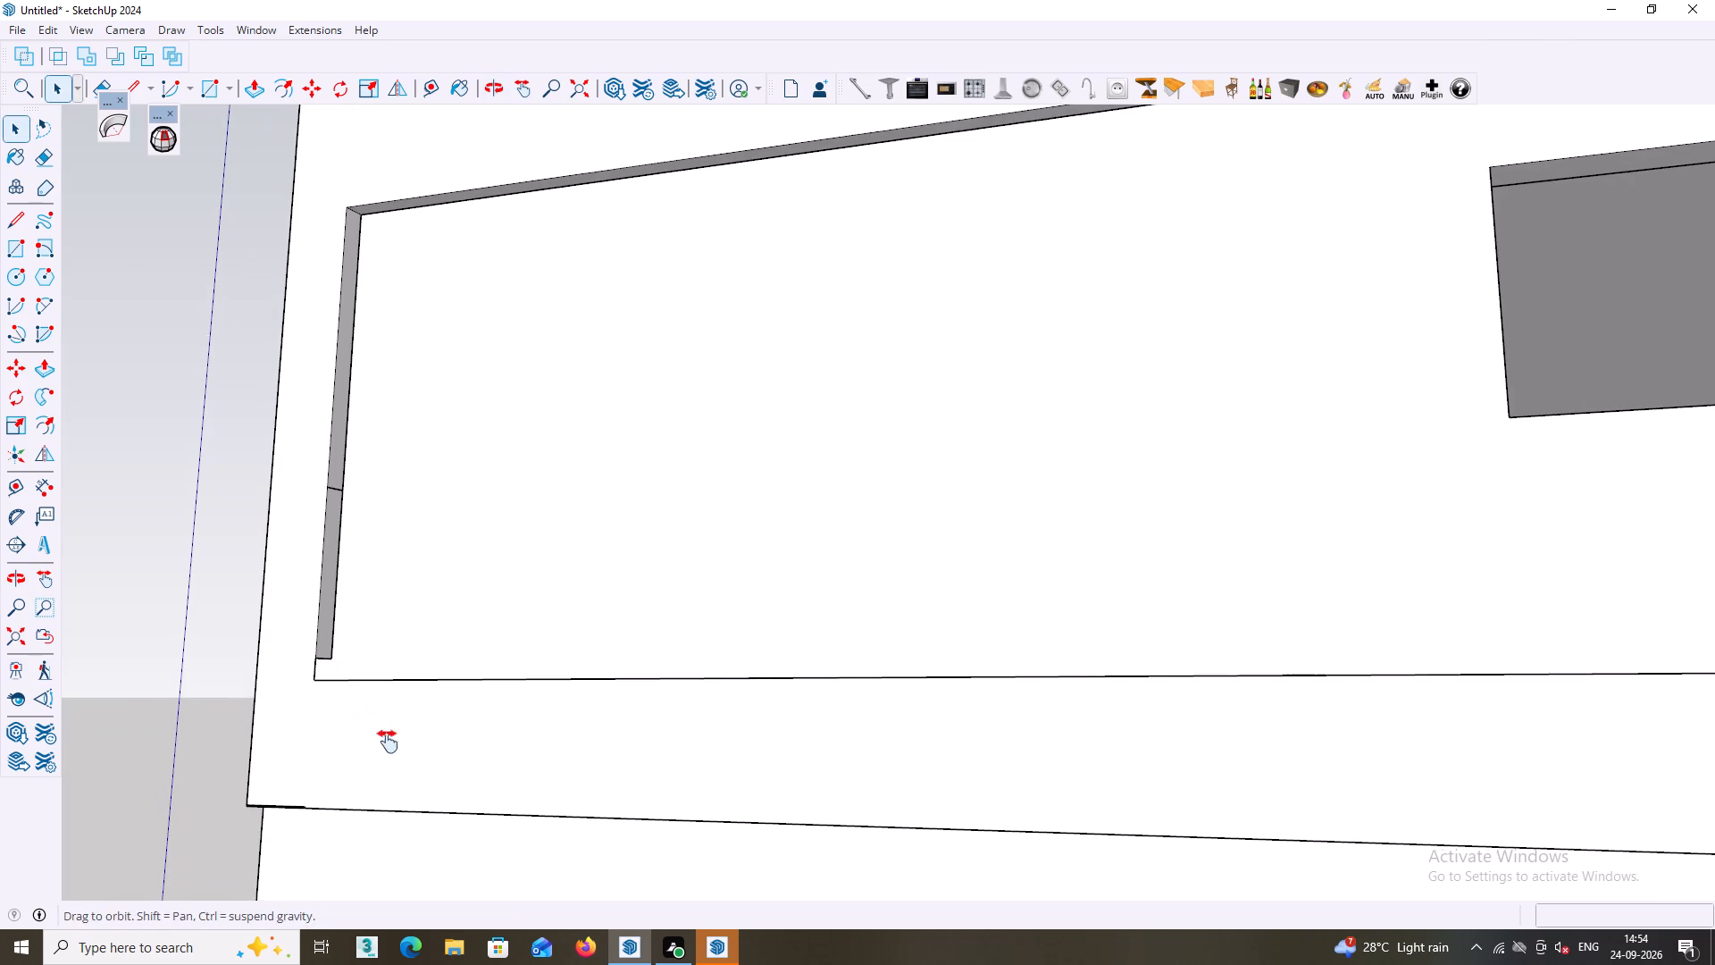
pyautogui.keyDown('shift'); pyautogui.scroll(-3, 244, 699); pyautogui.keyUp('shift')
pyautogui.moveTo(381, 717); pyautogui.dragTo(432, 799, button='middle')
pyautogui.scroll(3, 174, 640)
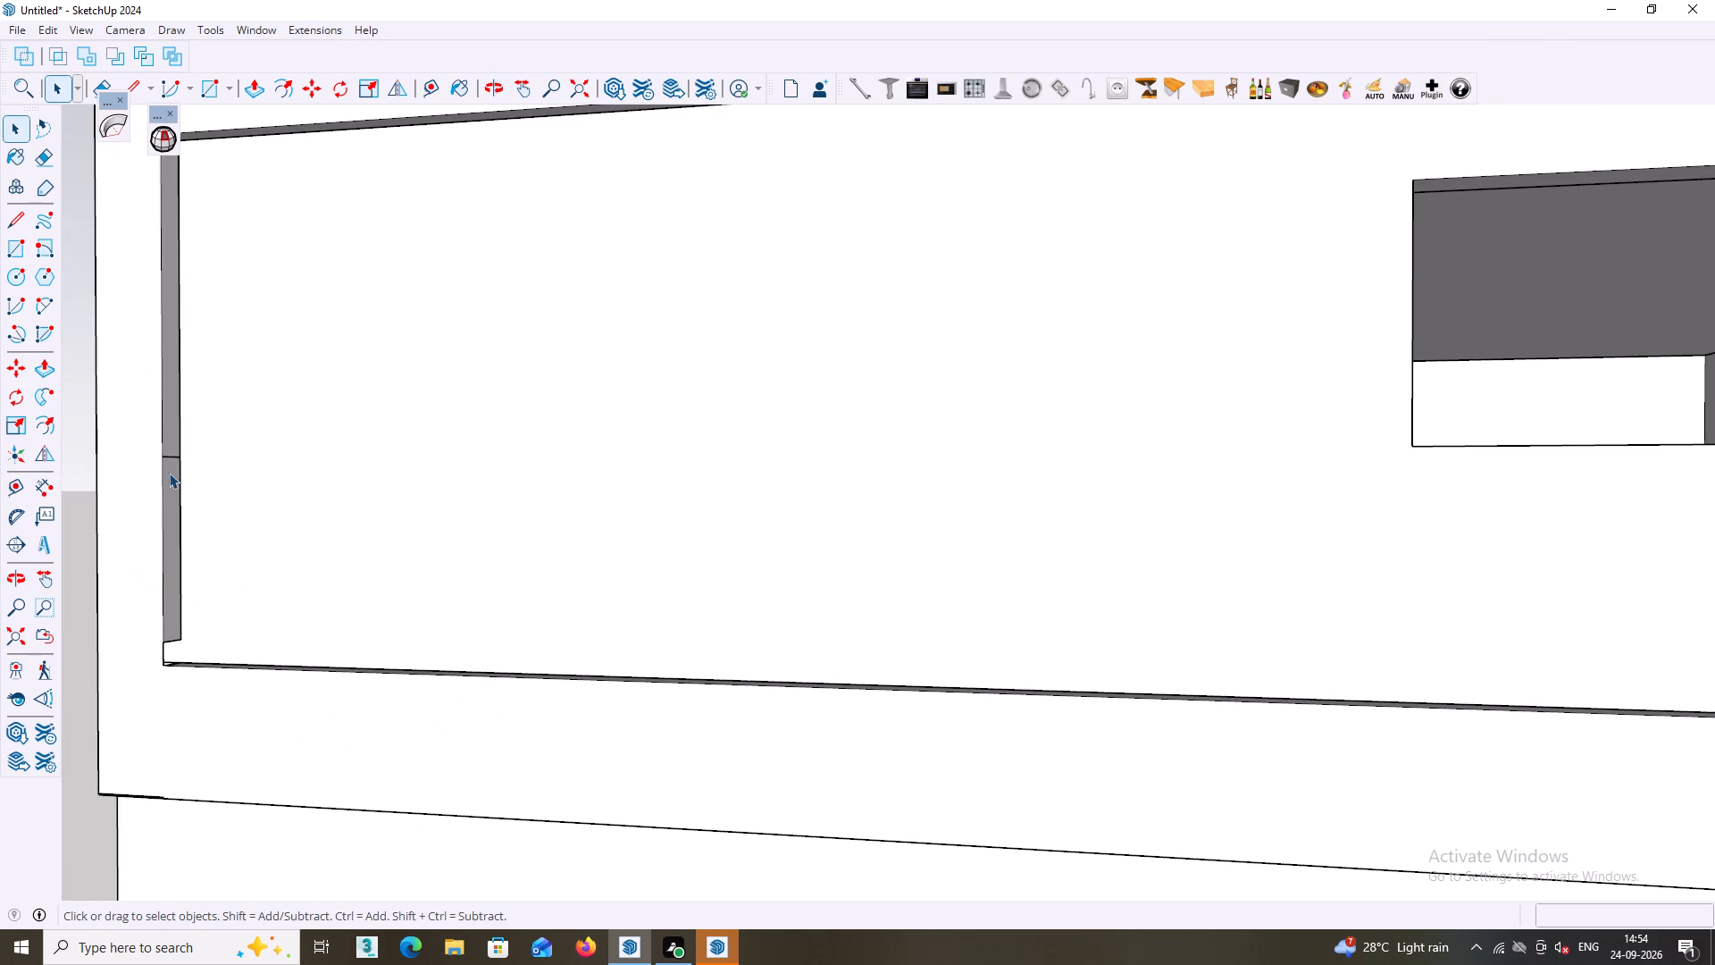
pyautogui.scroll(5, 169, 471)
pyautogui.click(176, 454)
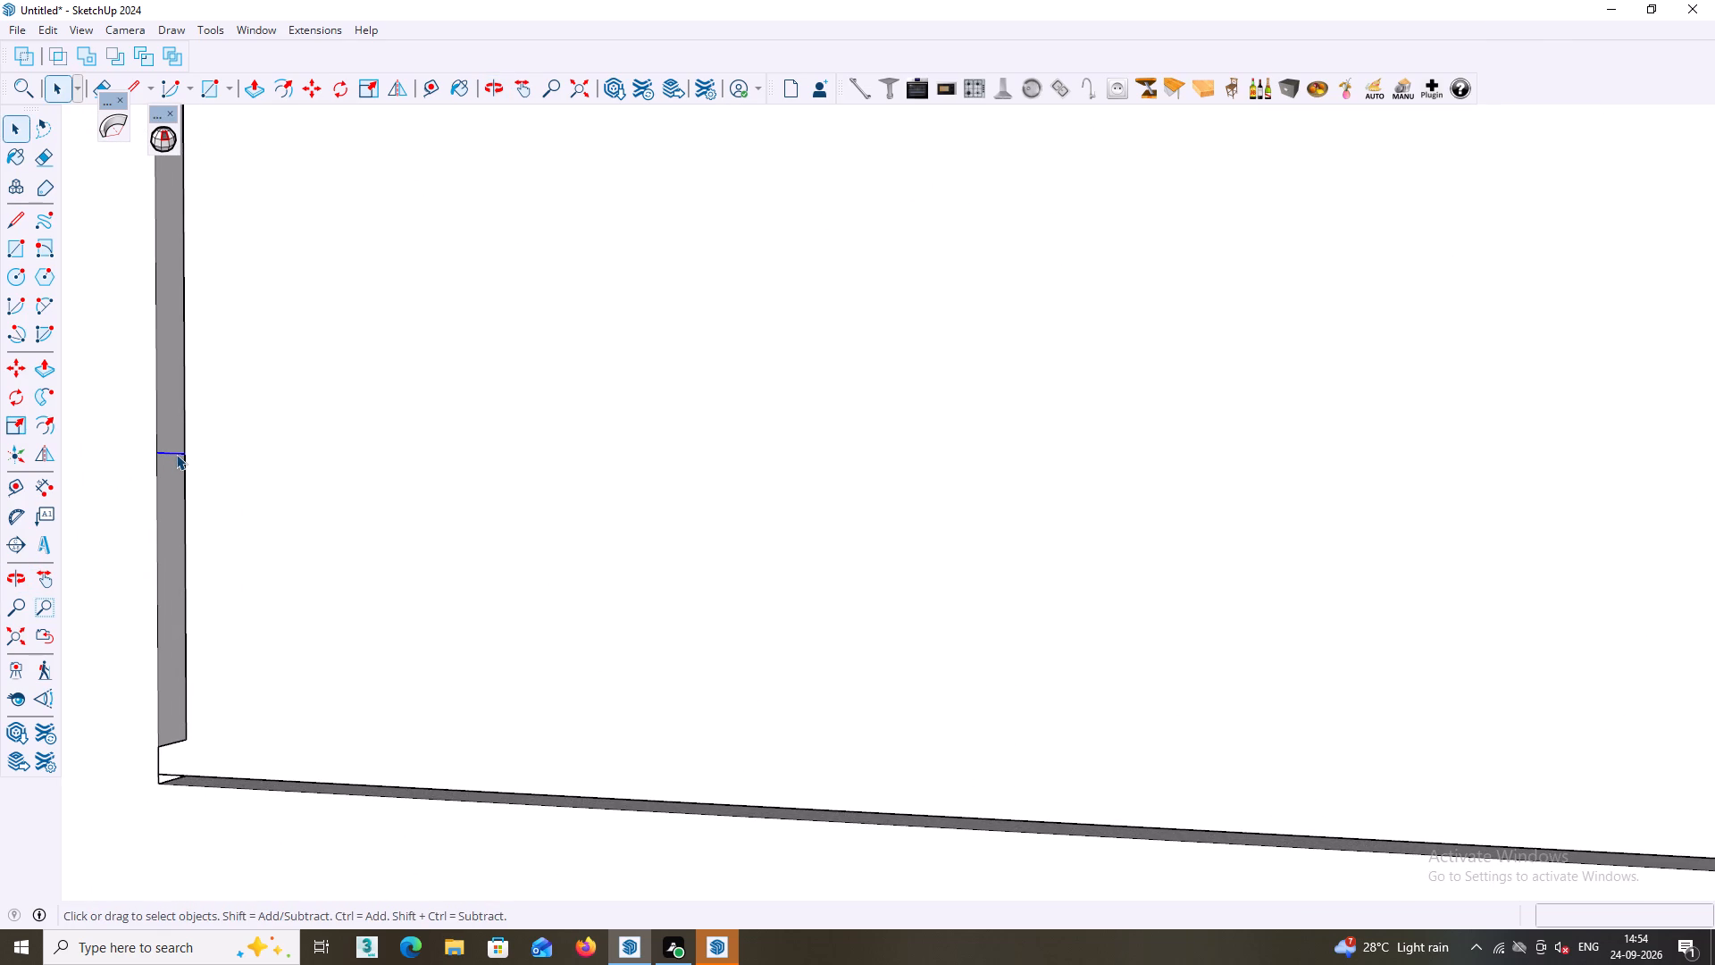
pyautogui.press('Delete')
# Enter the facade frame group and start dividing its outer vertical edge into equal segments.
pyautogui.scroll(-8, 147, 575)
pyautogui.middleClick(138, 606)
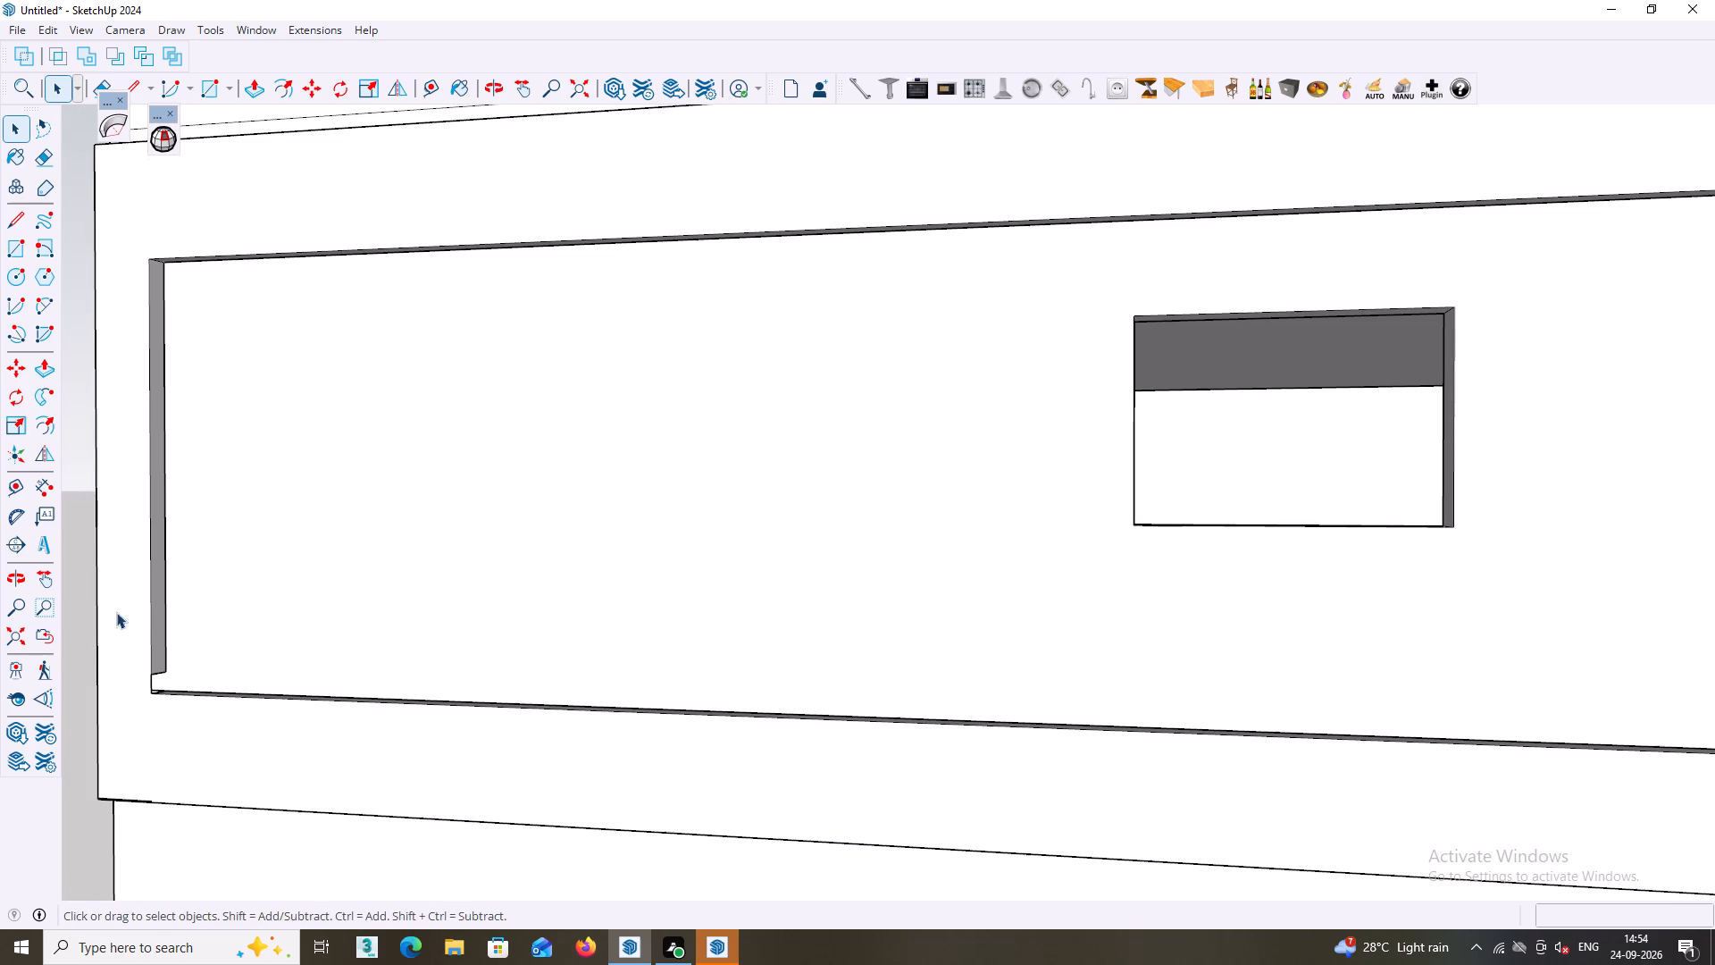
pyautogui.click(96, 623)
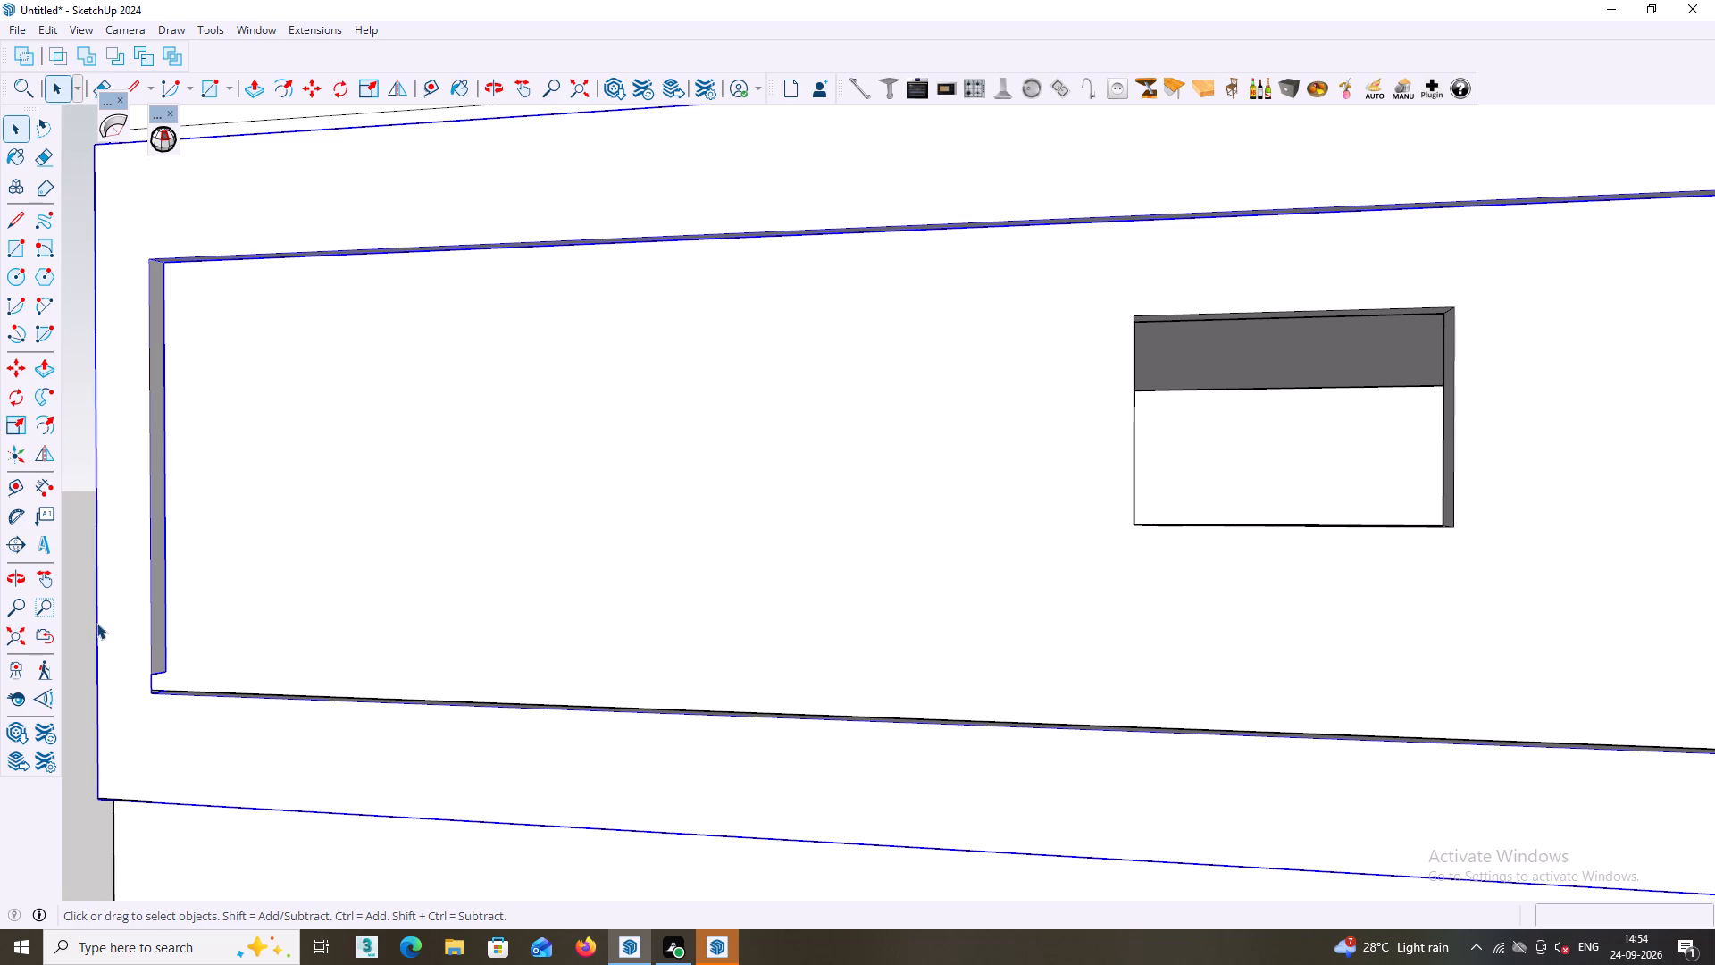
pyautogui.doubleClick(96, 623)
pyautogui.click(96, 623)
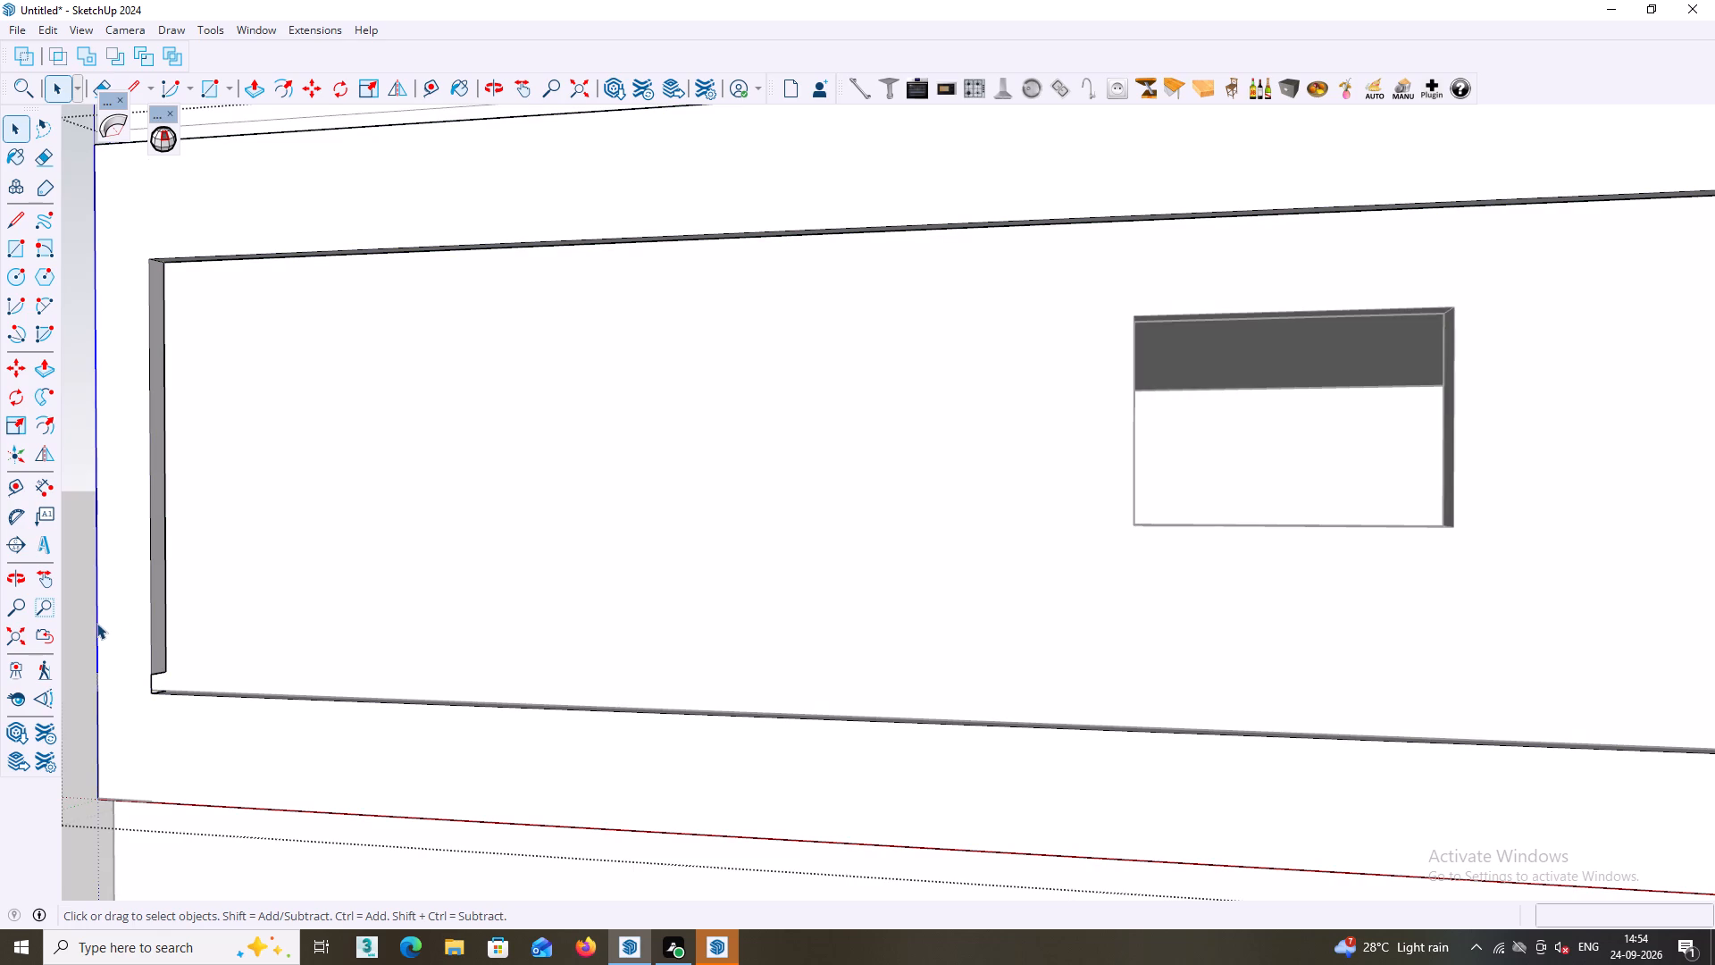
pyautogui.rightClick(96, 619)
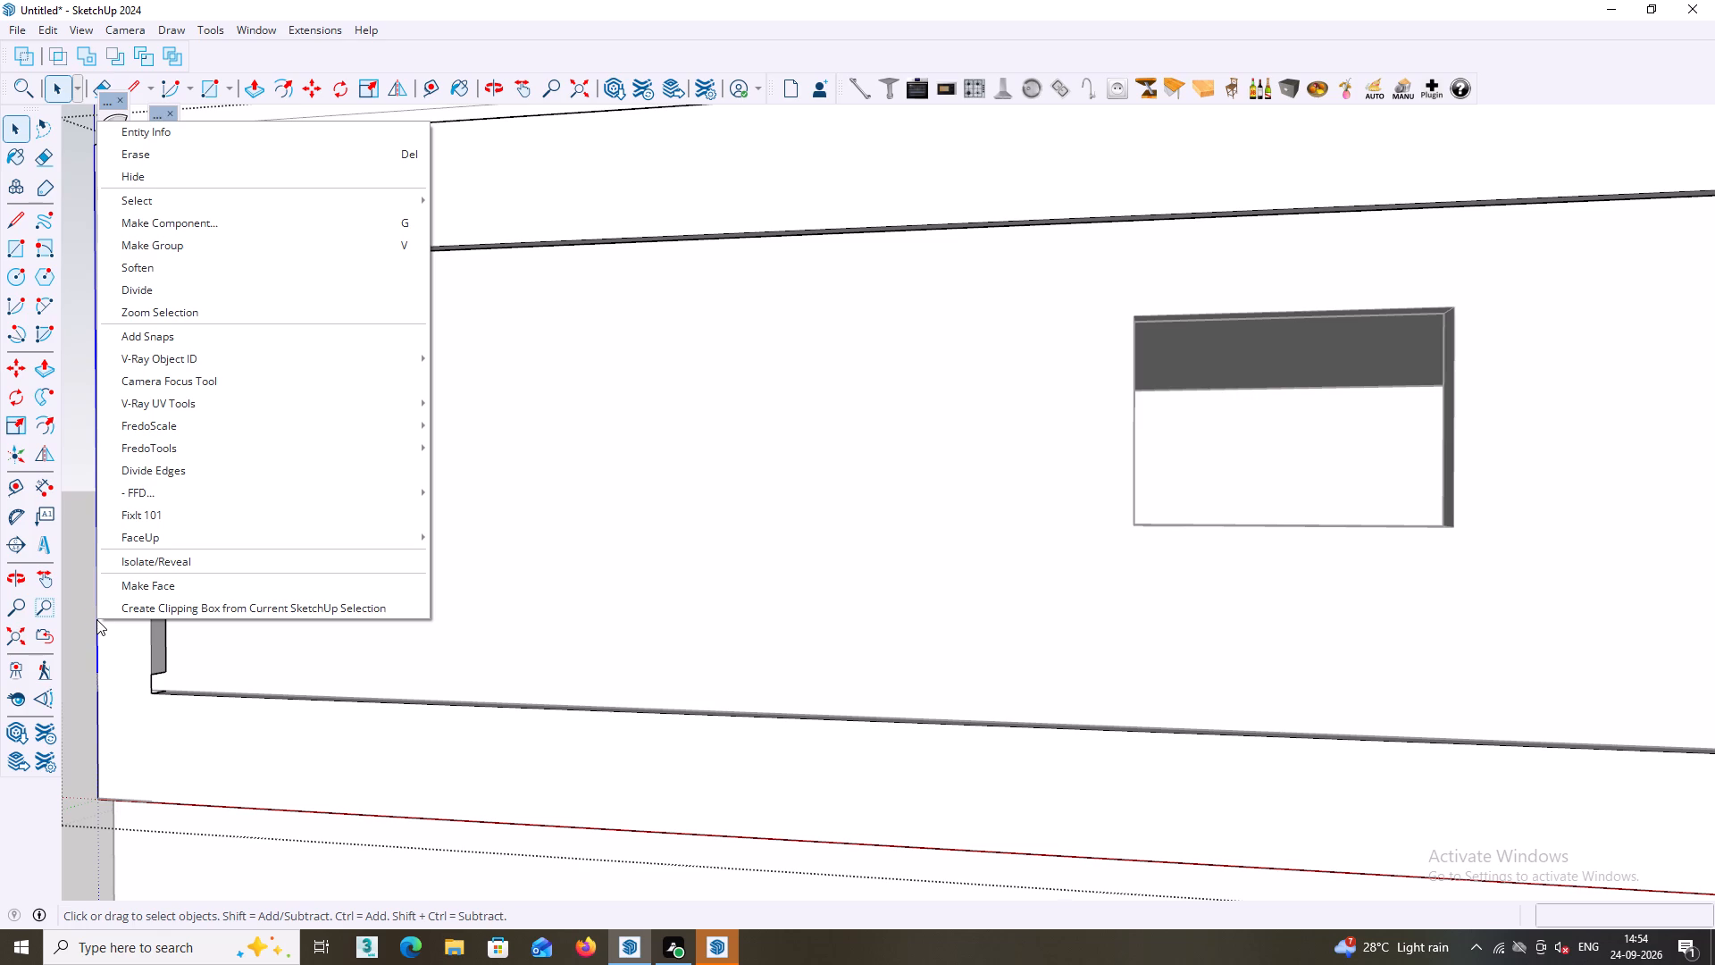
pyautogui.click(160, 289)
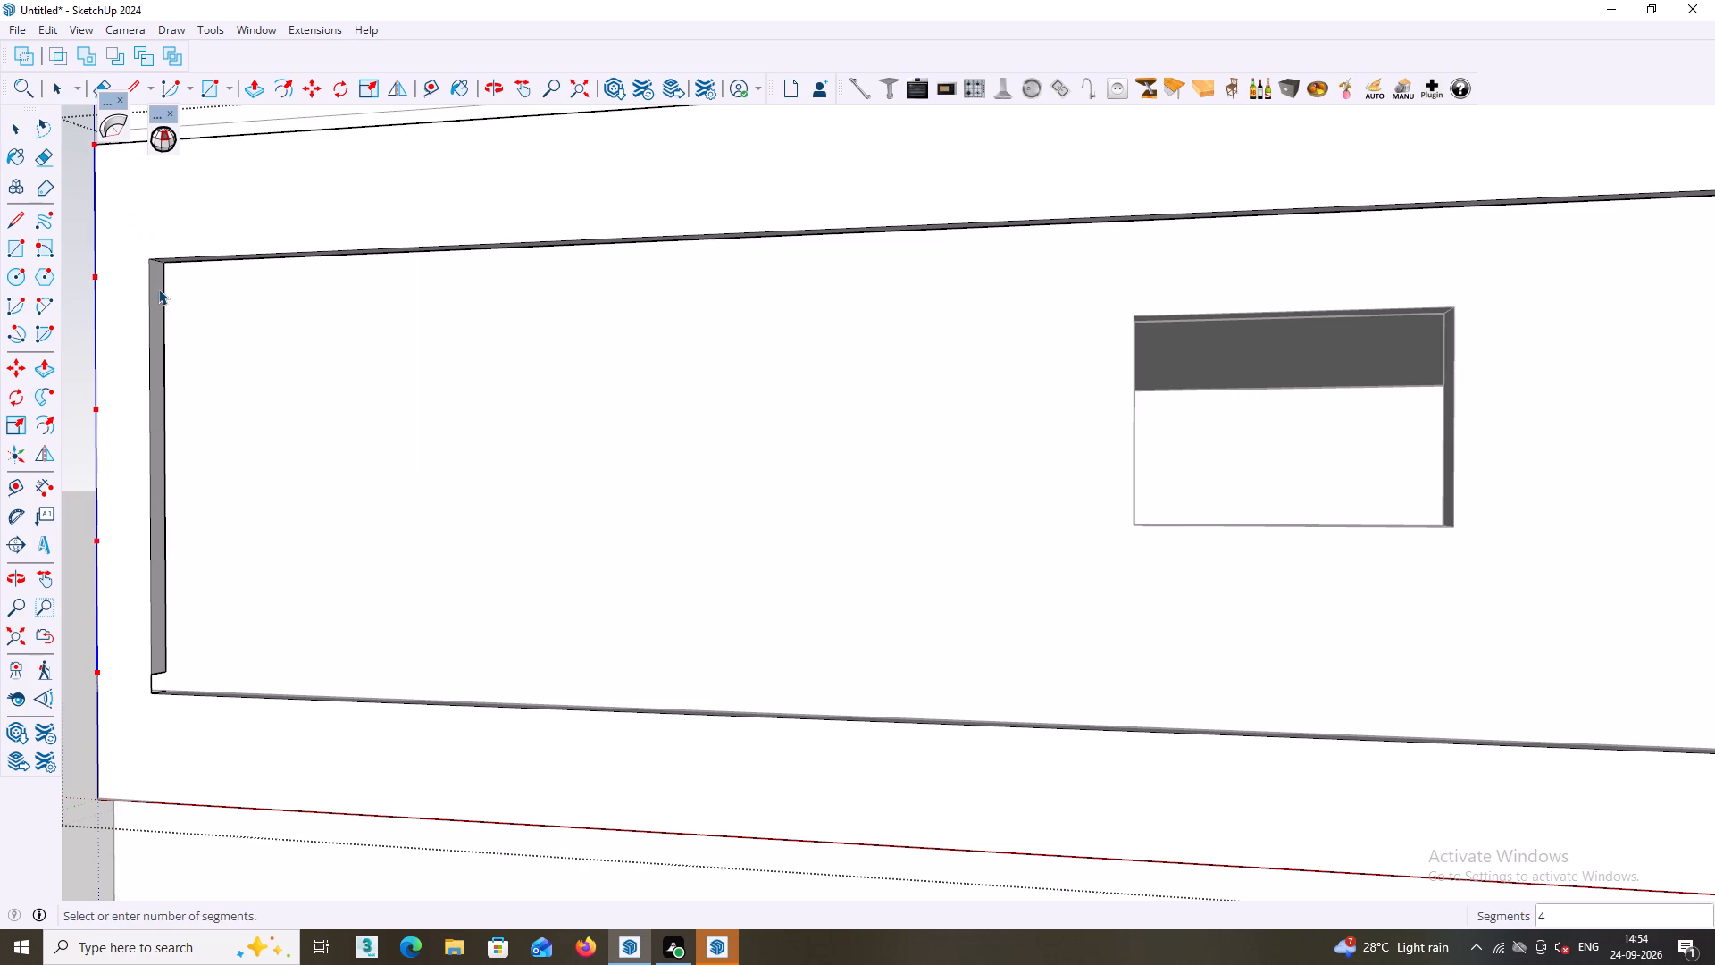
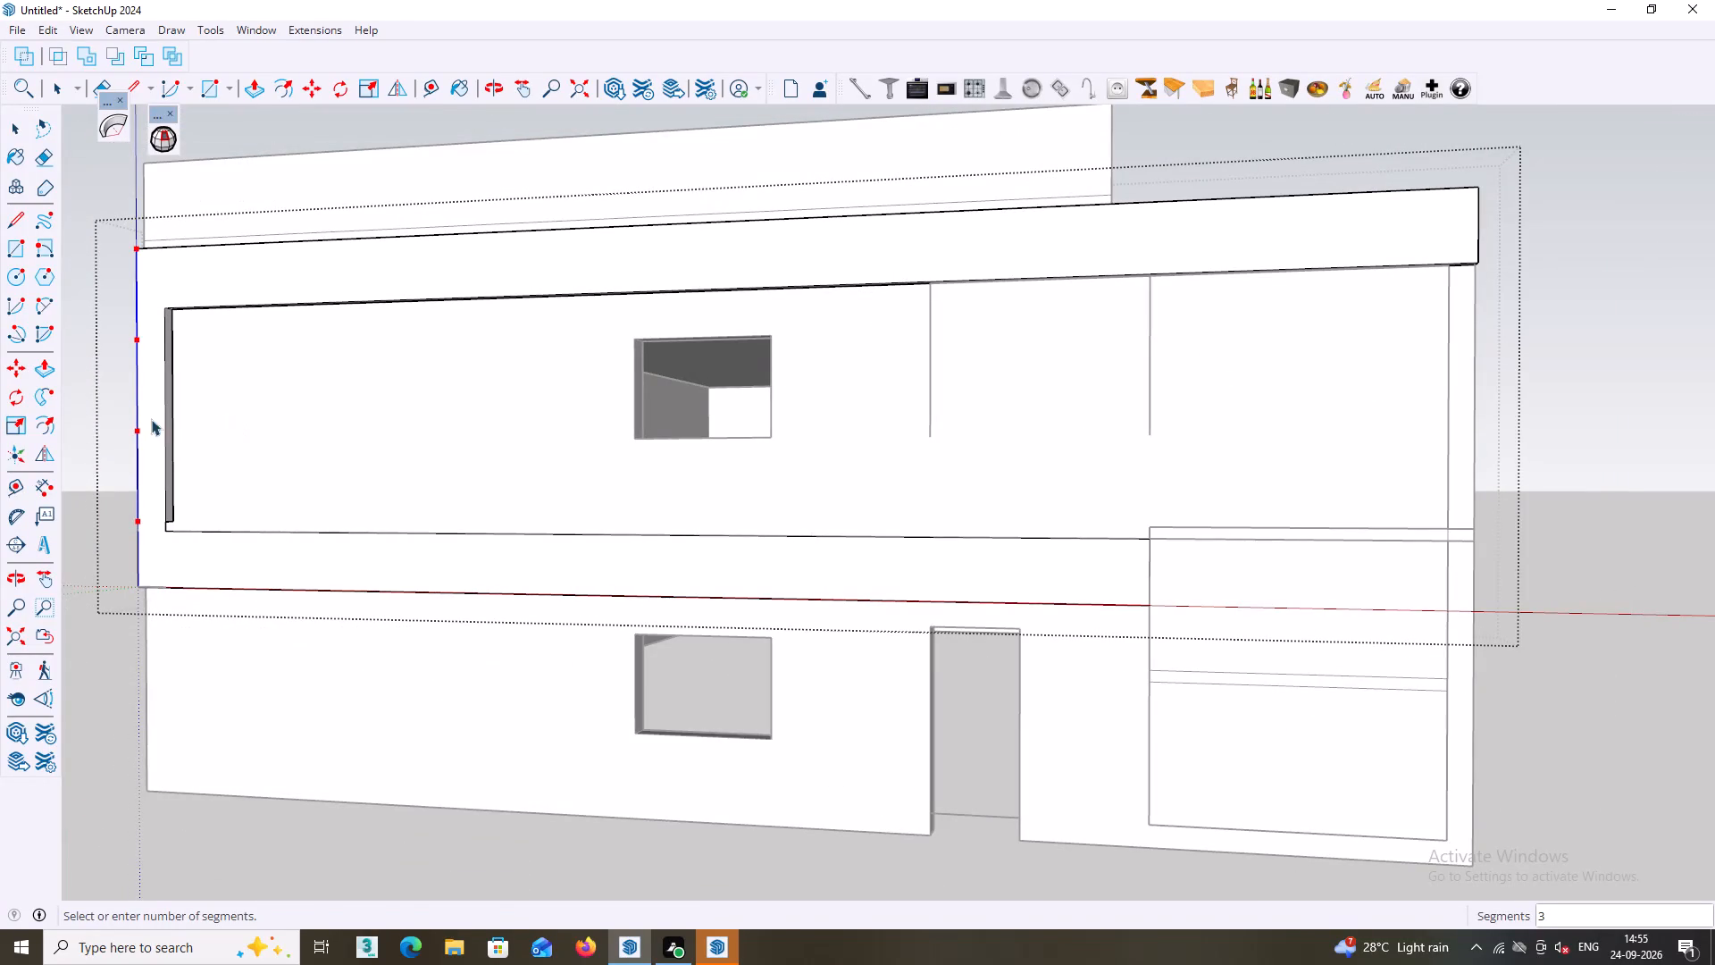
# Leave the edge division and examine the whole two-storey building from the front and above.
pyautogui.press('space')
pyautogui.click(78, 401)
pyautogui.scroll(-1, 142, 348)
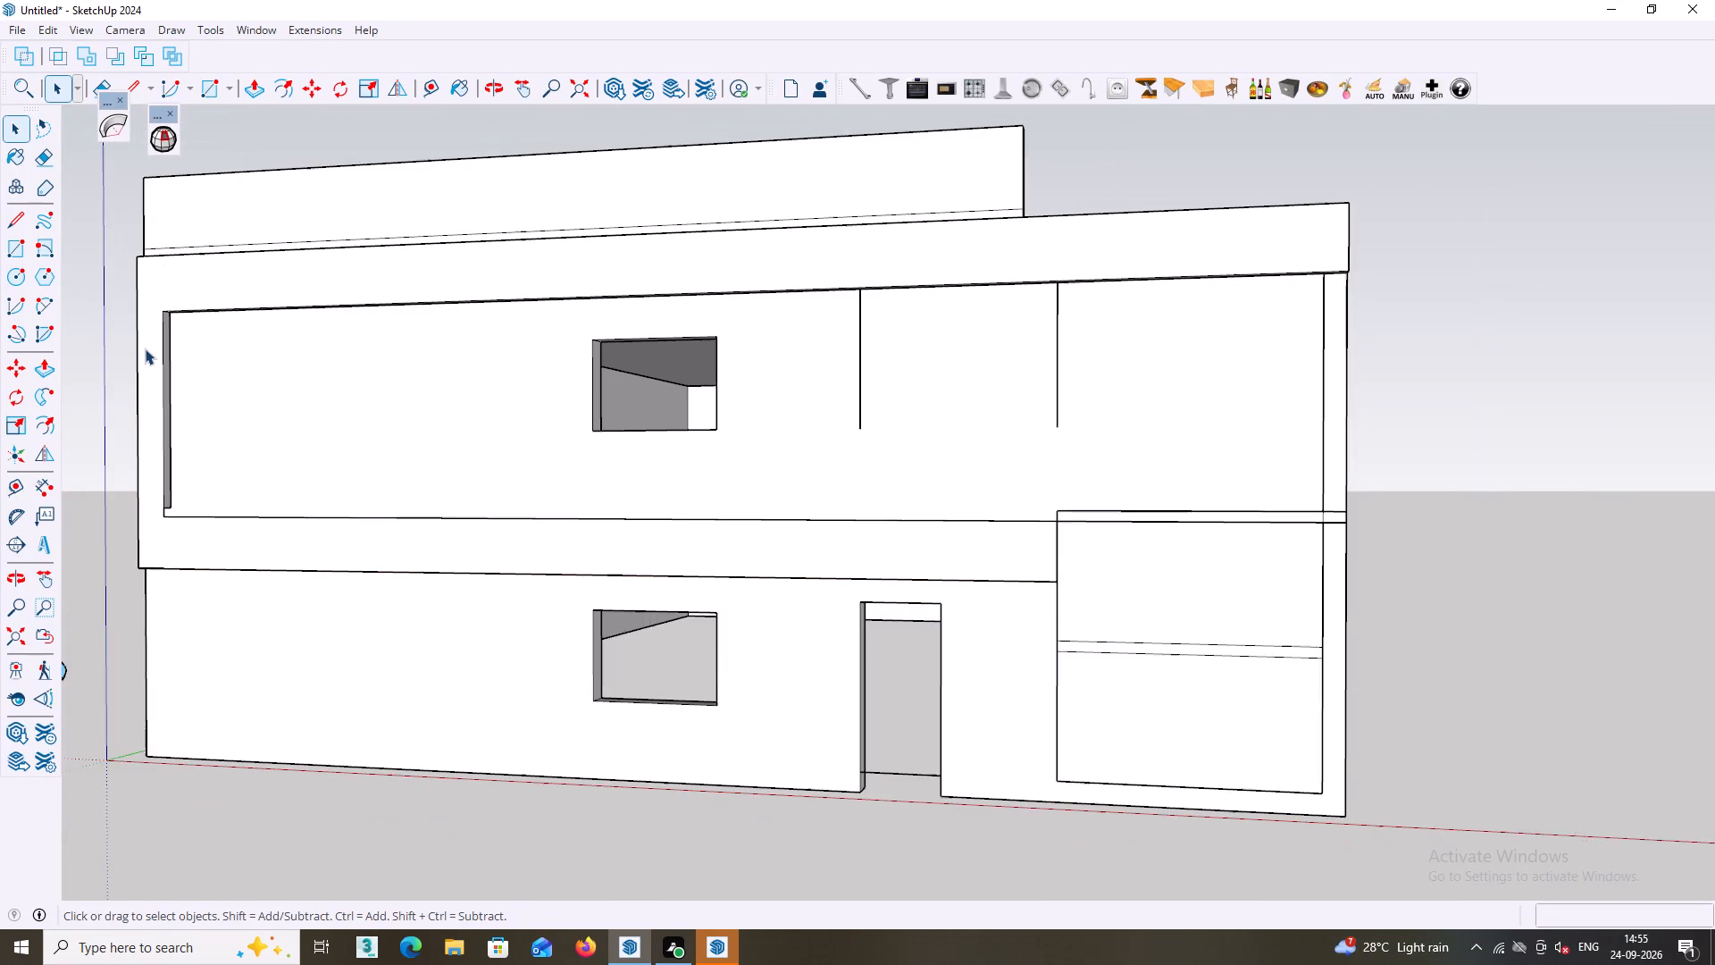
pyautogui.scroll(-1, 145, 348)
pyautogui.moveTo(11, 451); pyautogui.dragTo(93, 583, button='middle')
pyautogui.moveTo(303, 531); pyautogui.dragTo(349, 706, button='middle')
pyautogui.scroll(-2, 464, 567)
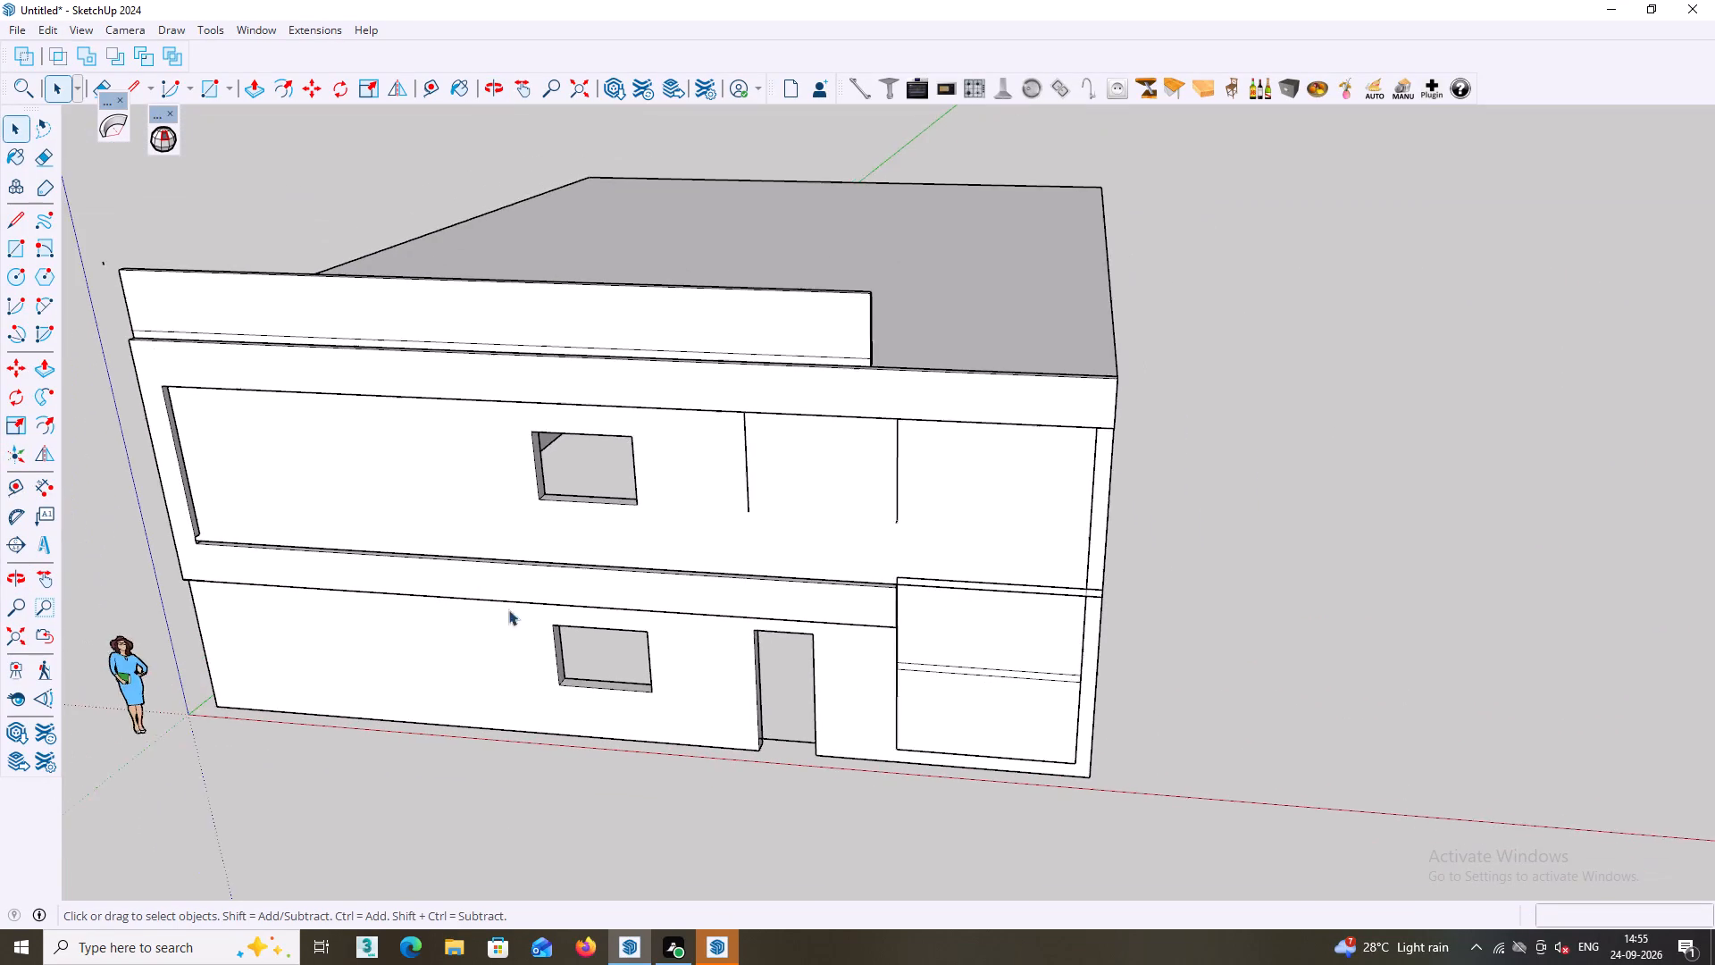
pyautogui.scroll(-2, 508, 609)
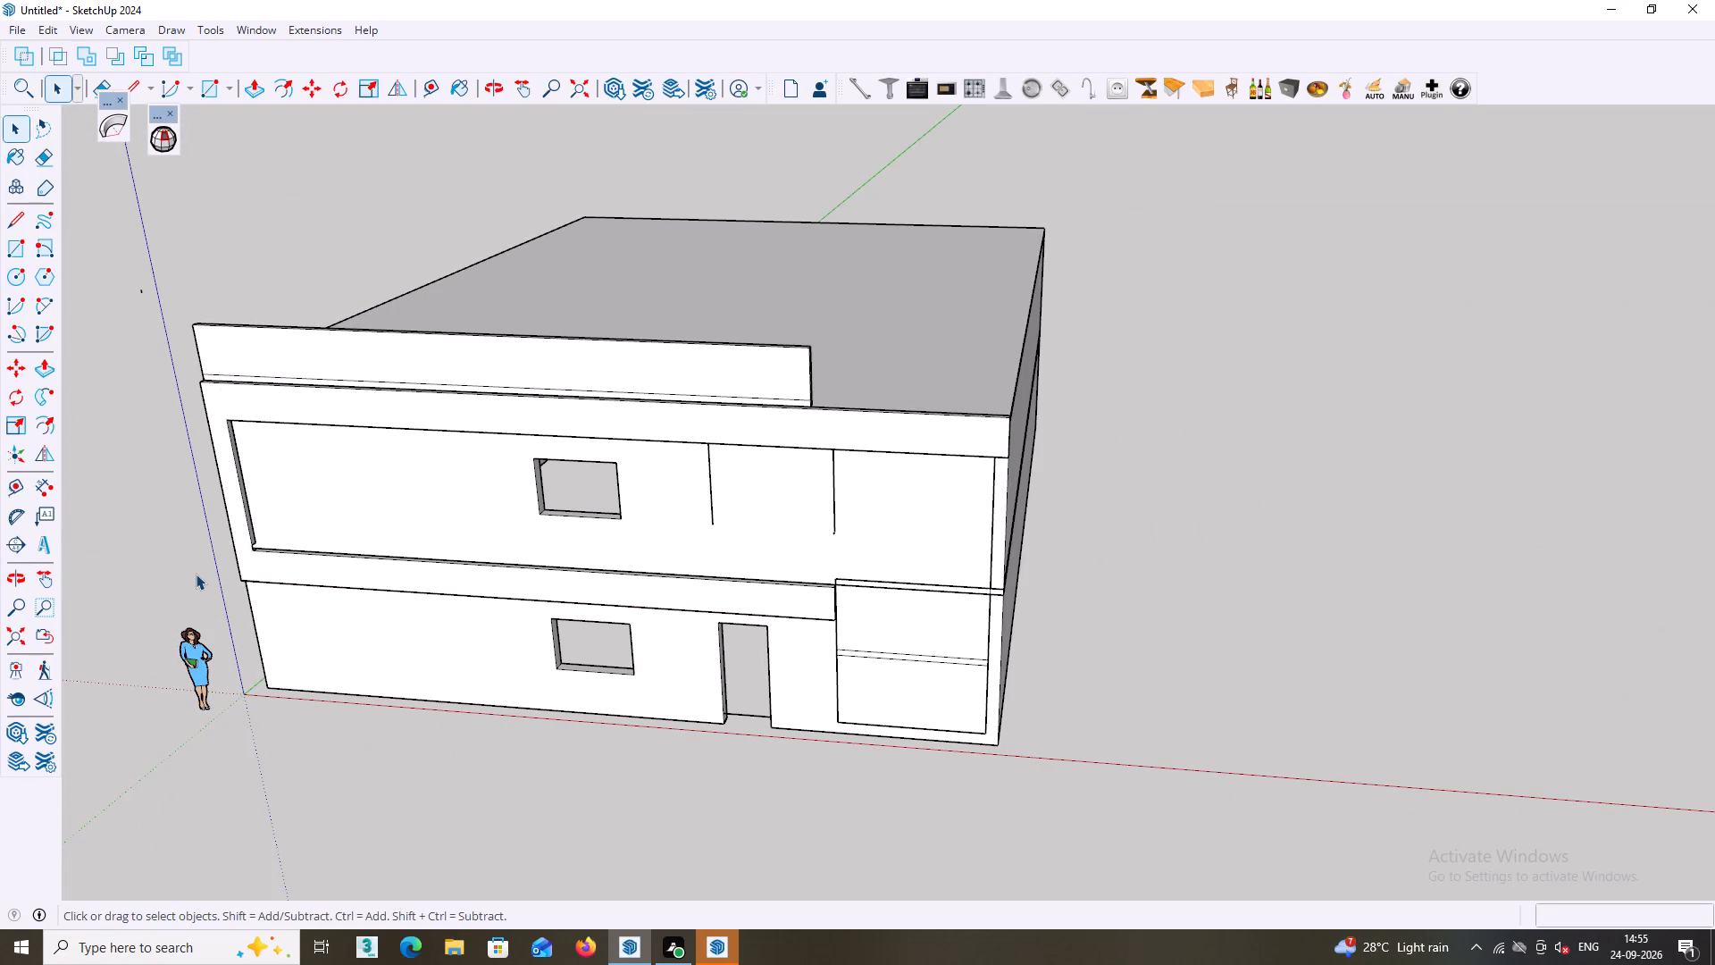
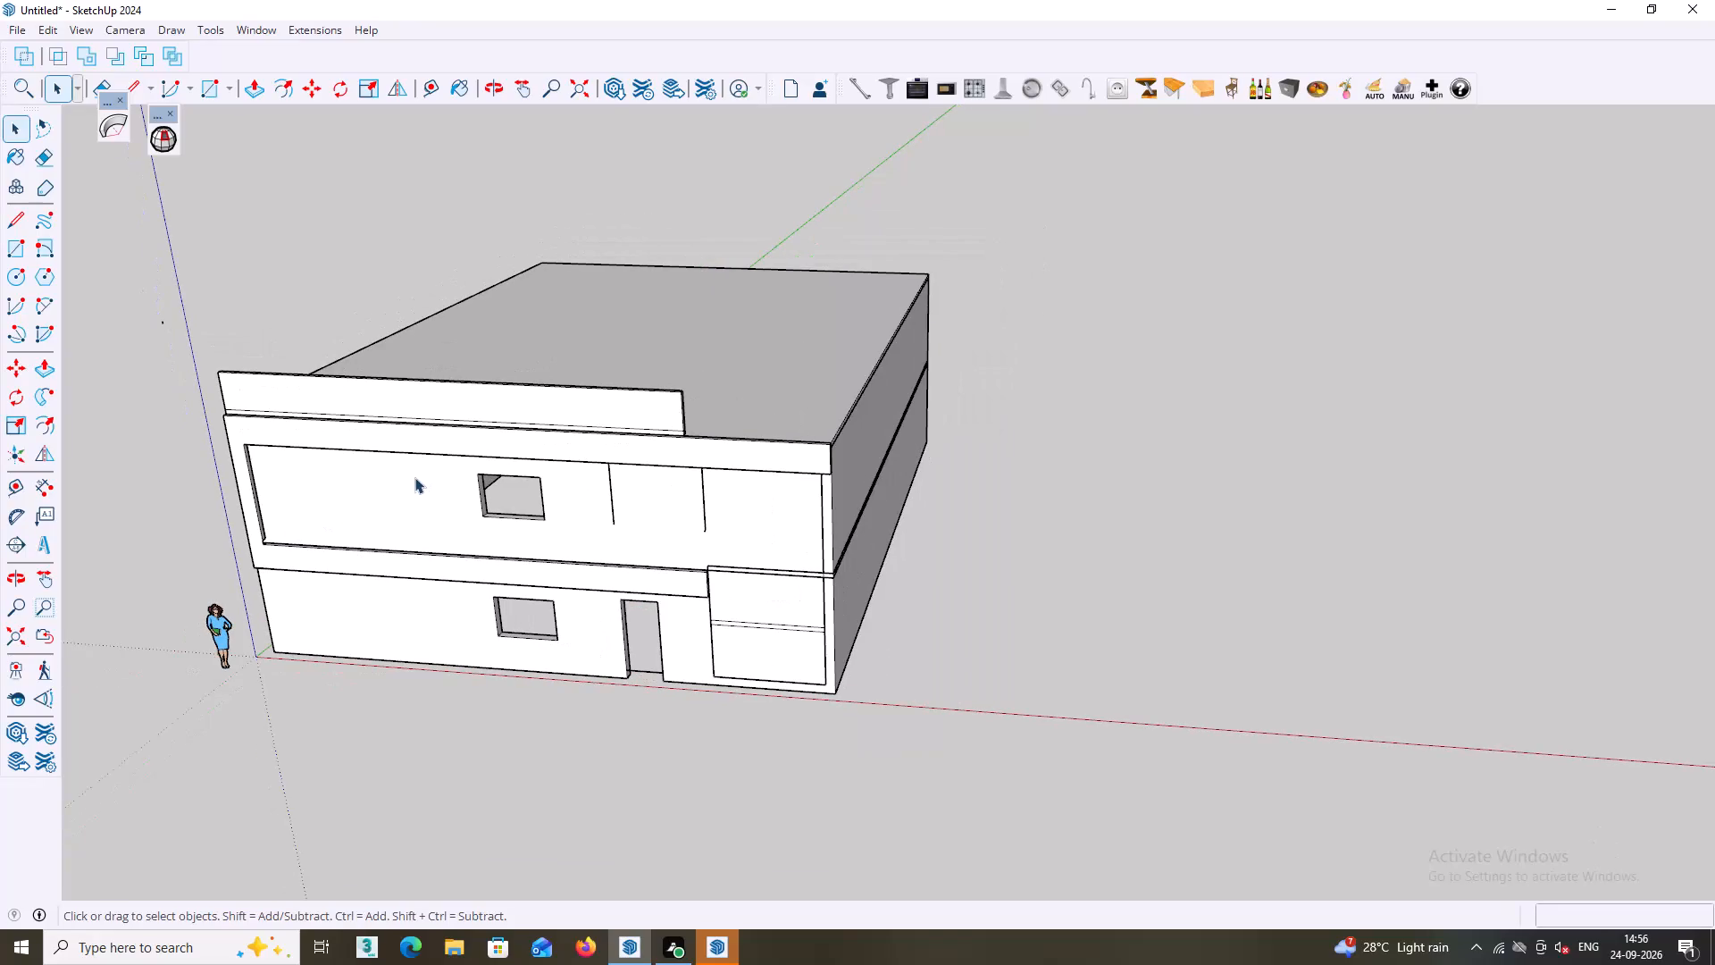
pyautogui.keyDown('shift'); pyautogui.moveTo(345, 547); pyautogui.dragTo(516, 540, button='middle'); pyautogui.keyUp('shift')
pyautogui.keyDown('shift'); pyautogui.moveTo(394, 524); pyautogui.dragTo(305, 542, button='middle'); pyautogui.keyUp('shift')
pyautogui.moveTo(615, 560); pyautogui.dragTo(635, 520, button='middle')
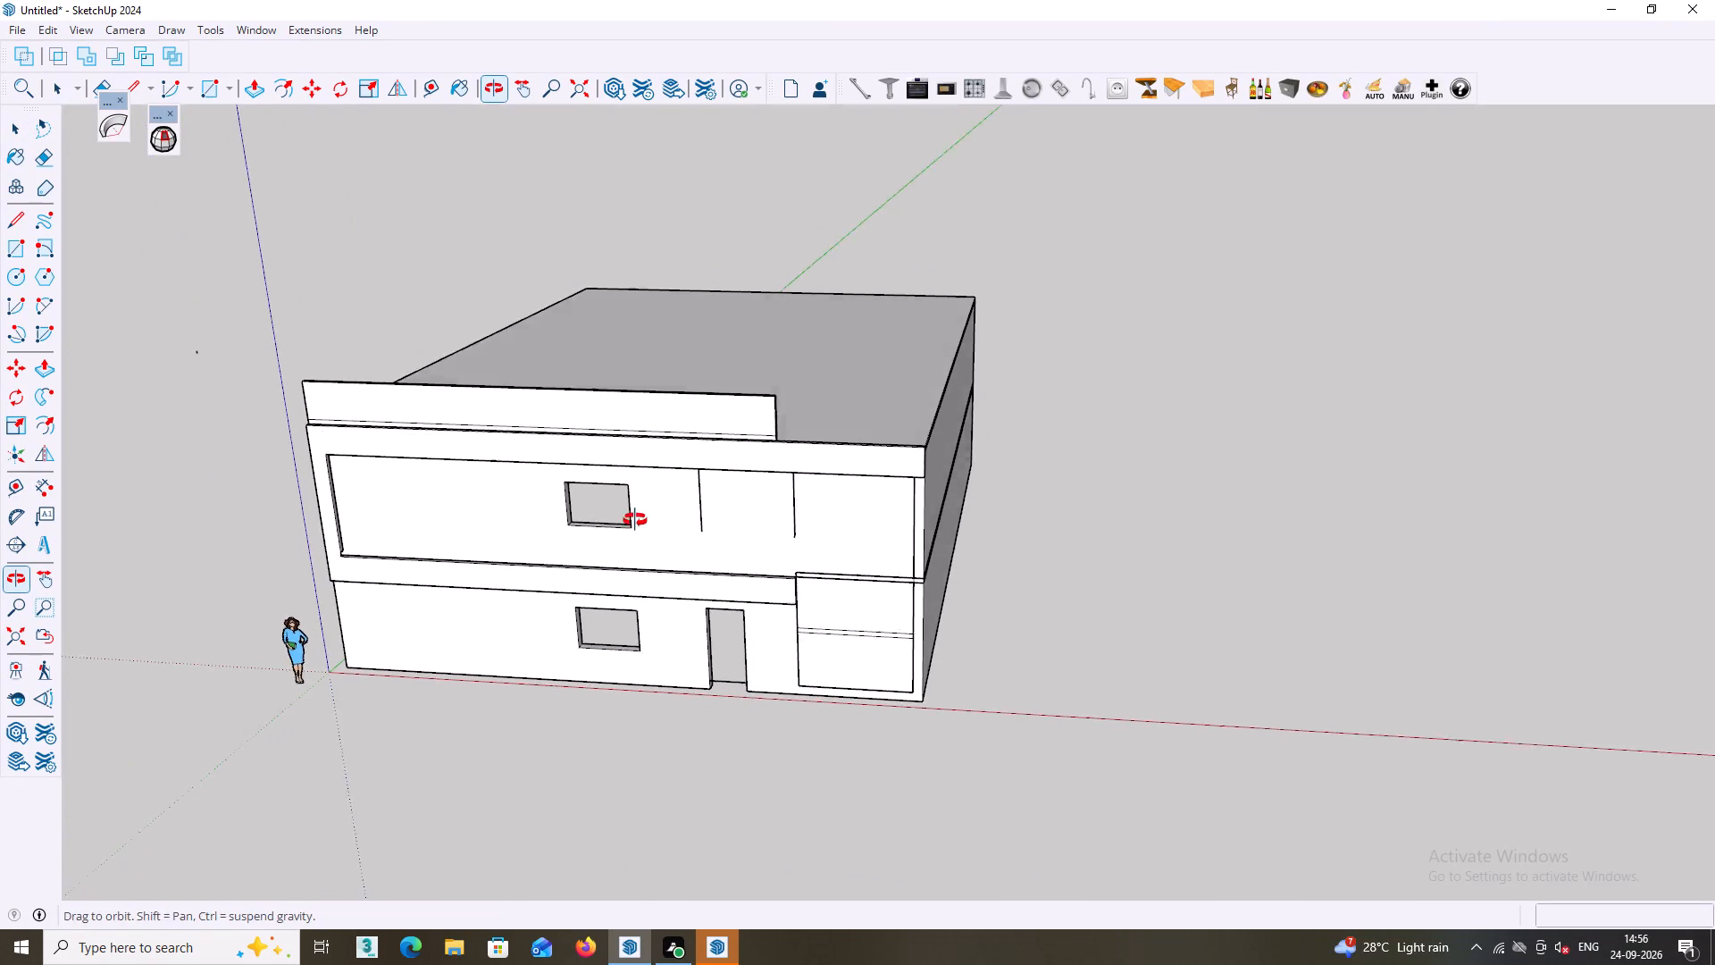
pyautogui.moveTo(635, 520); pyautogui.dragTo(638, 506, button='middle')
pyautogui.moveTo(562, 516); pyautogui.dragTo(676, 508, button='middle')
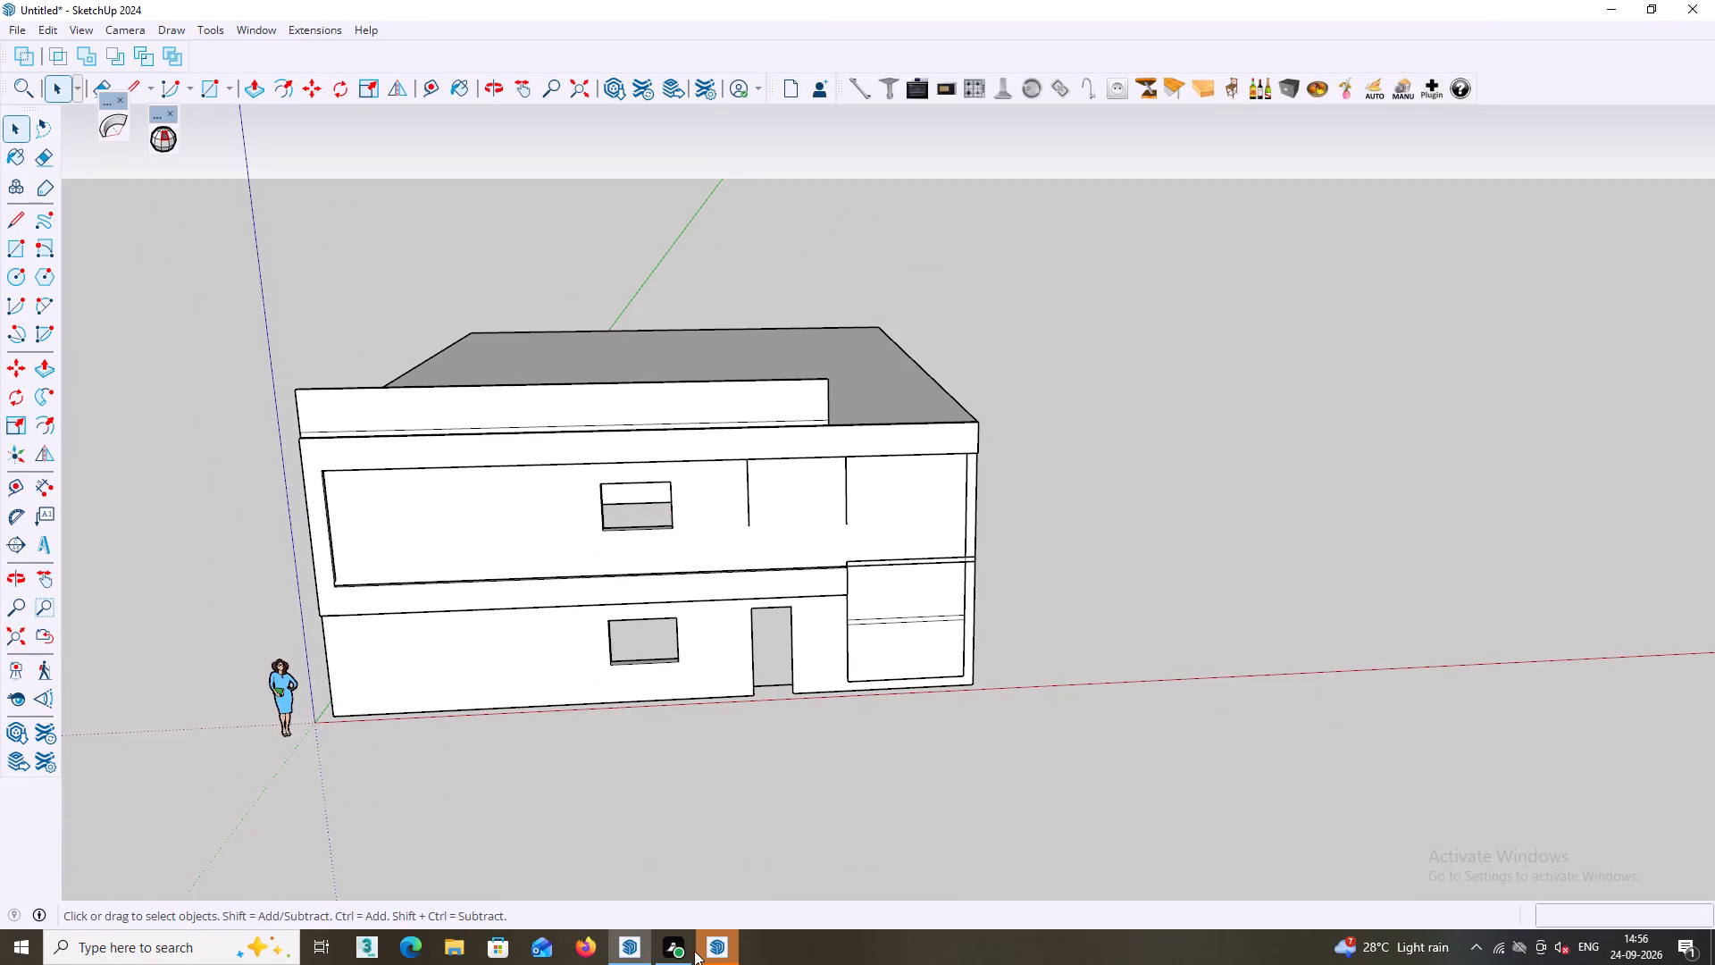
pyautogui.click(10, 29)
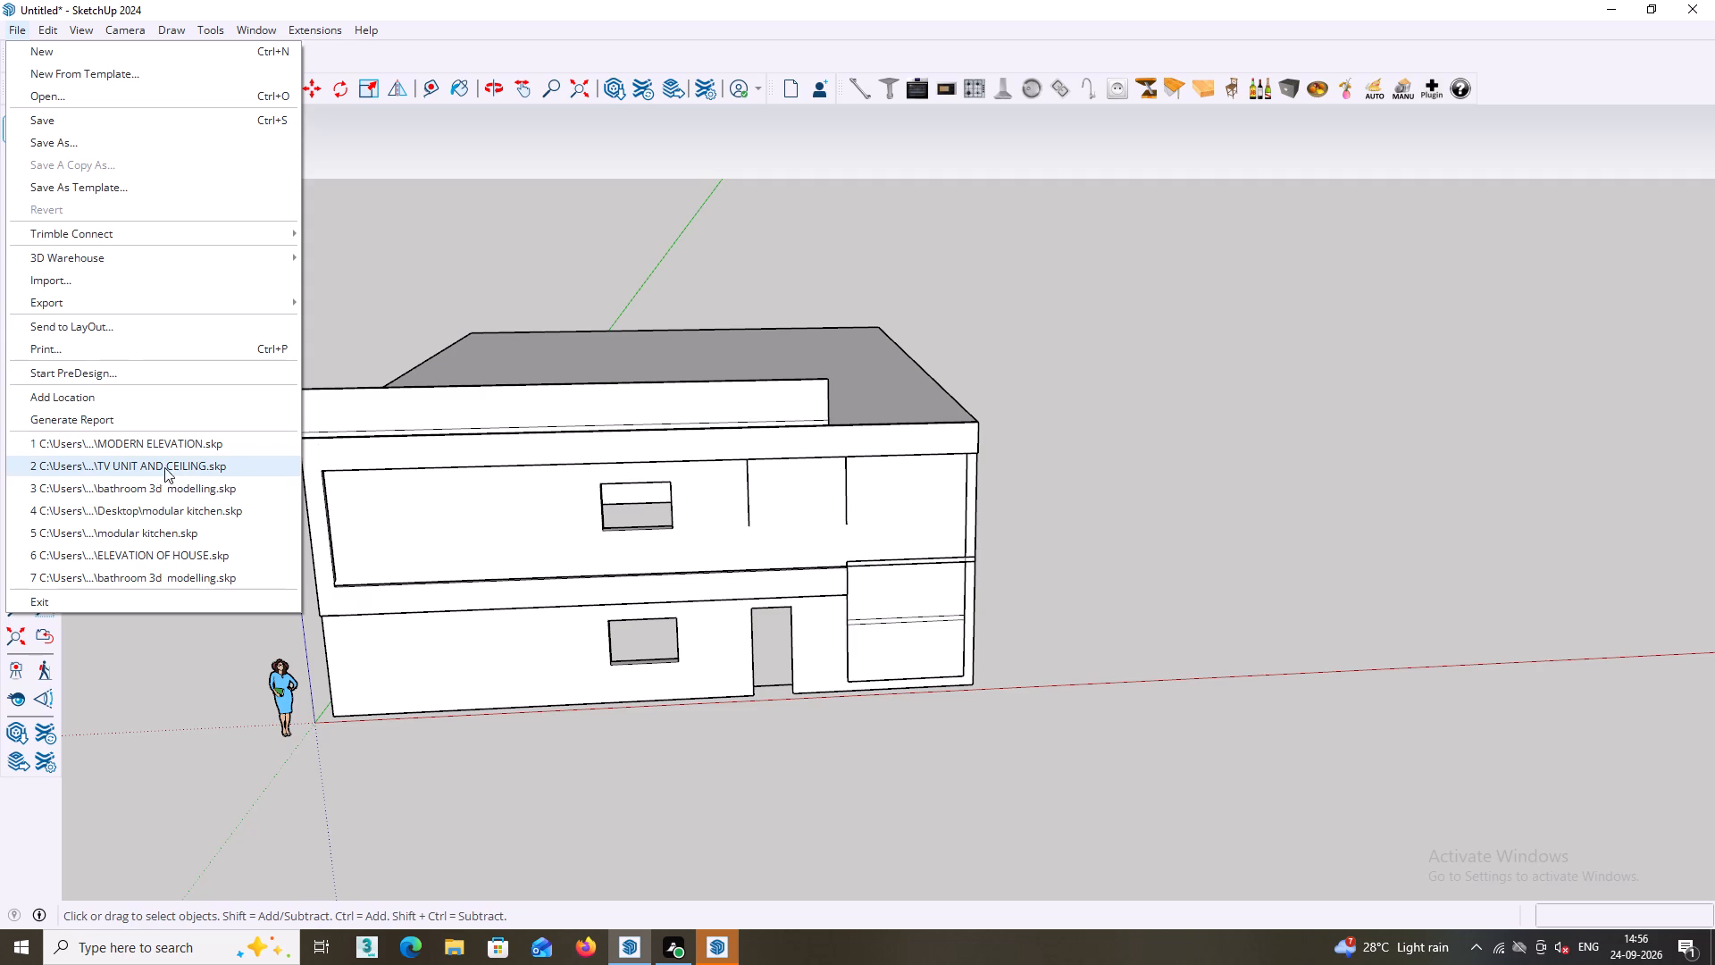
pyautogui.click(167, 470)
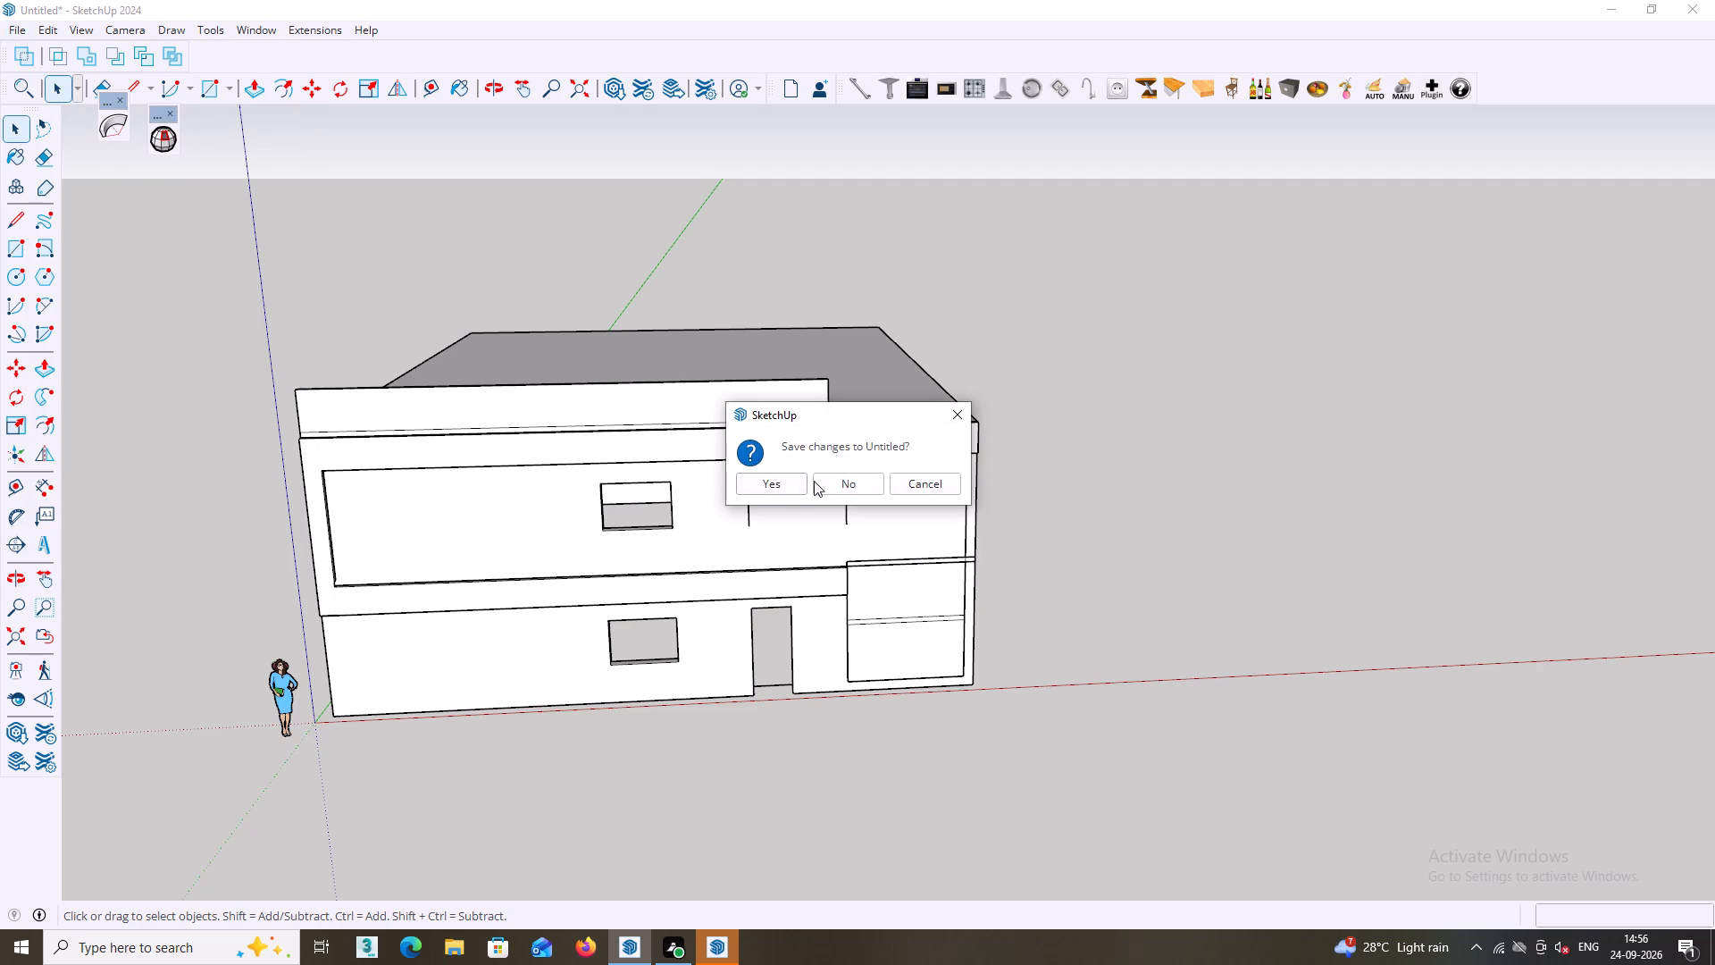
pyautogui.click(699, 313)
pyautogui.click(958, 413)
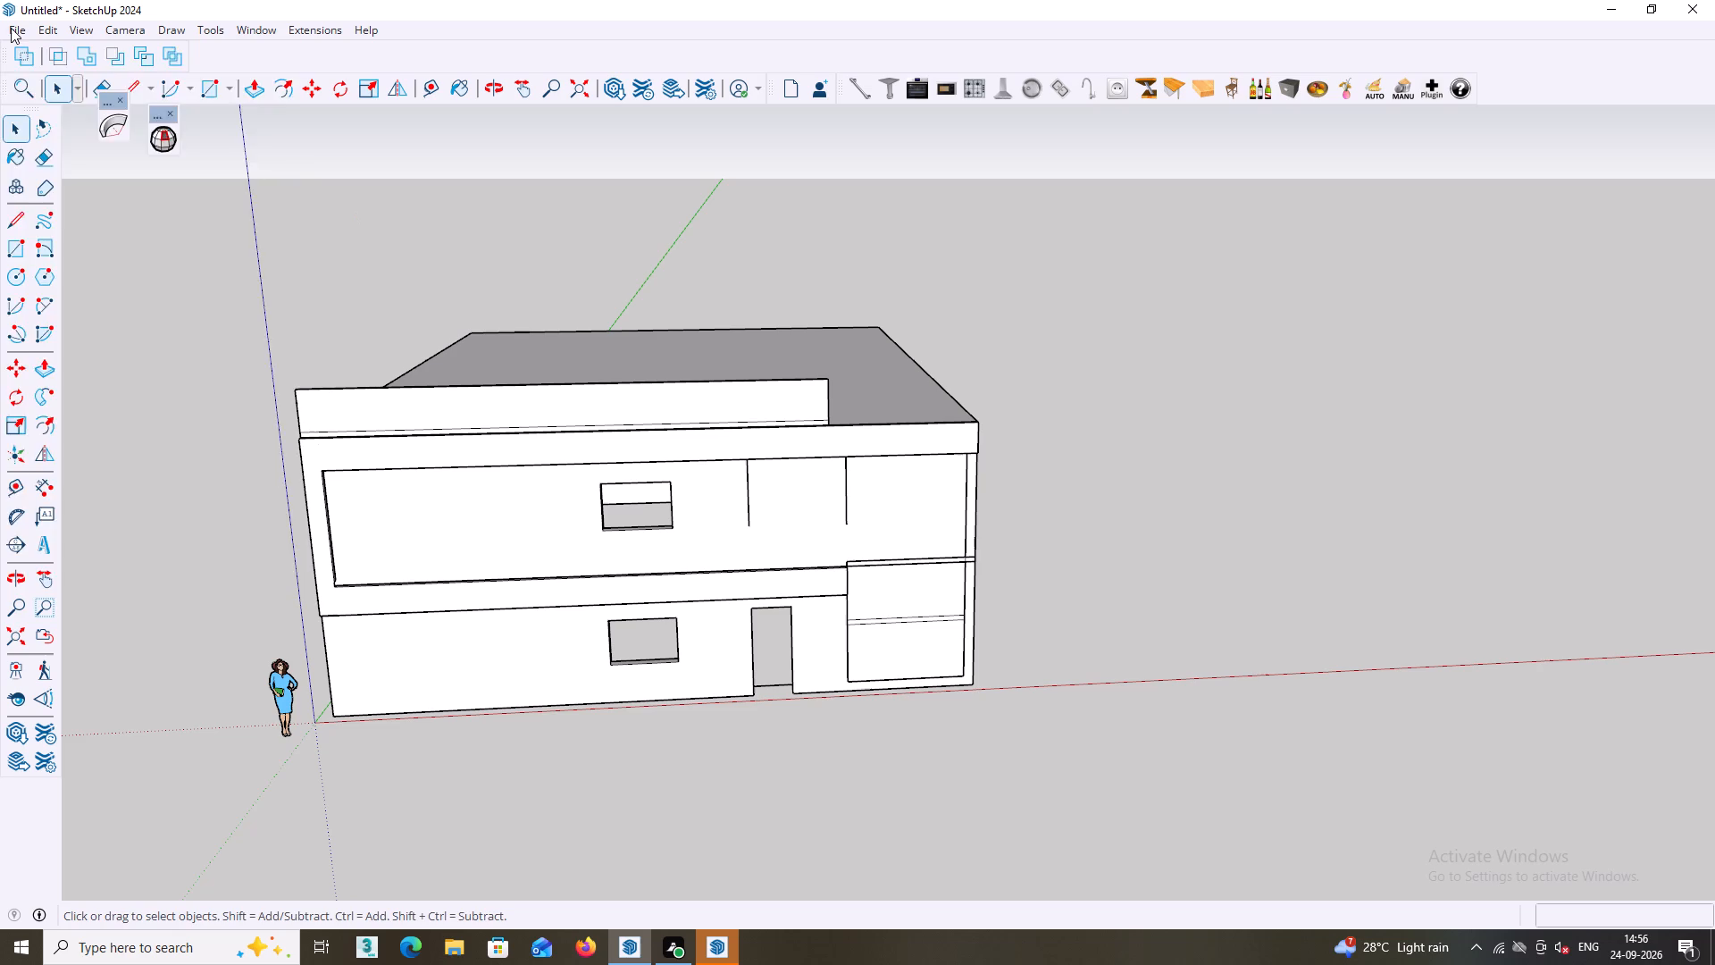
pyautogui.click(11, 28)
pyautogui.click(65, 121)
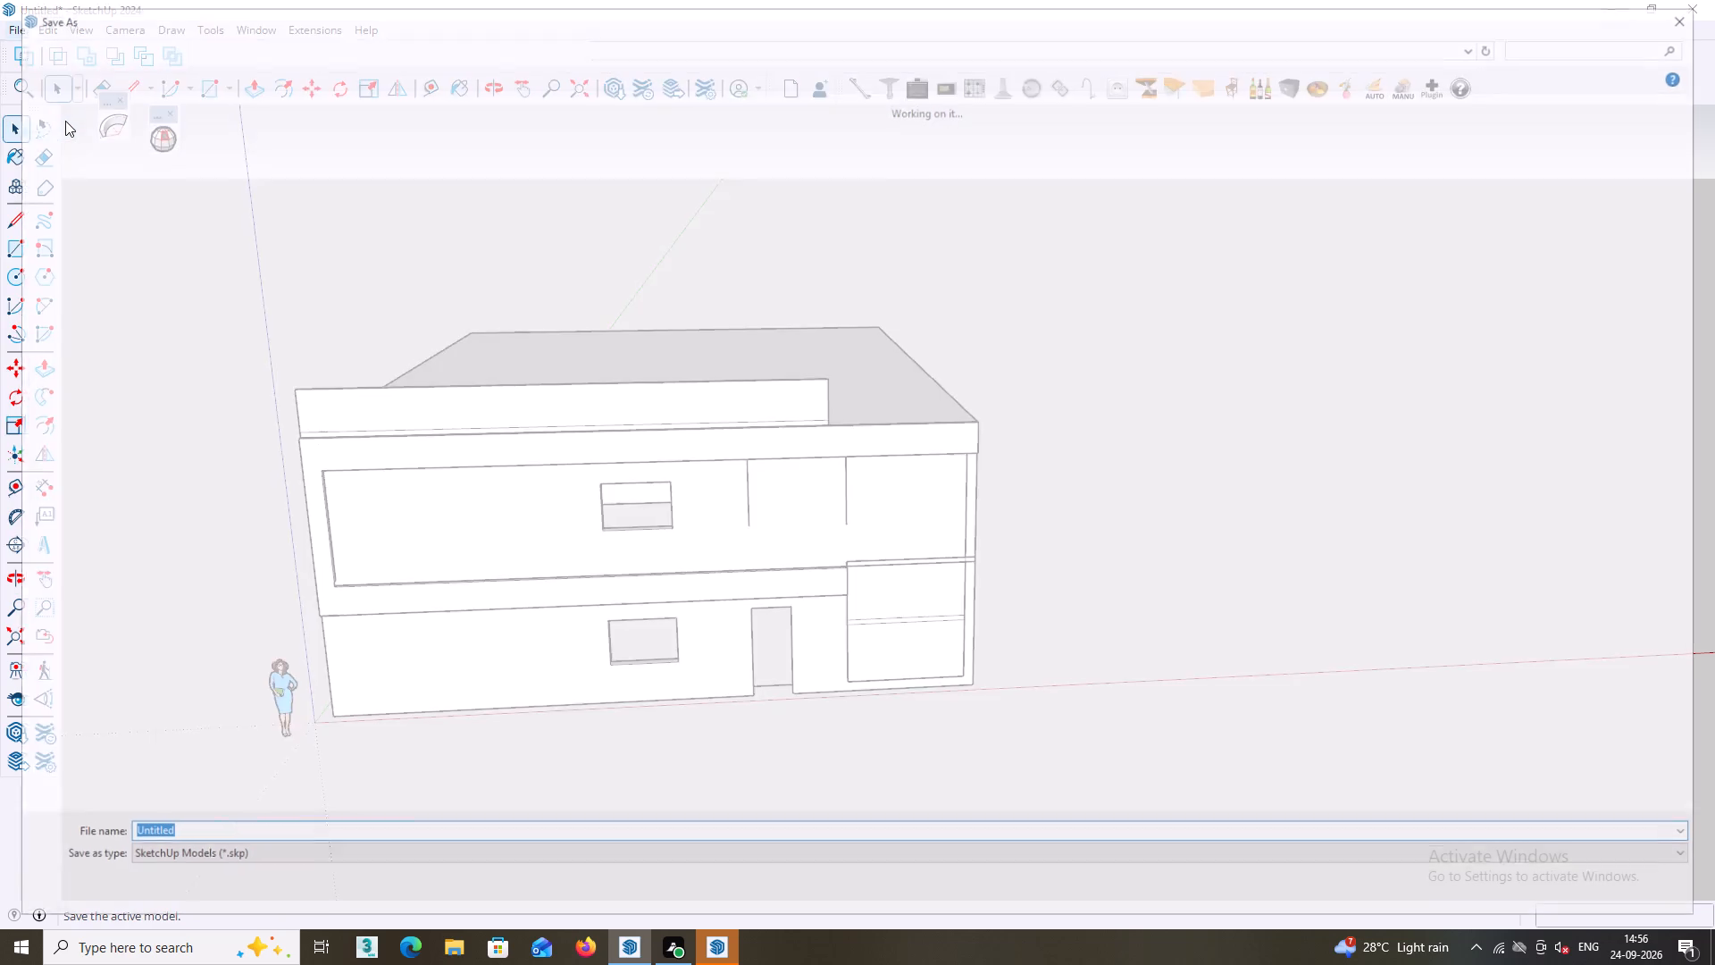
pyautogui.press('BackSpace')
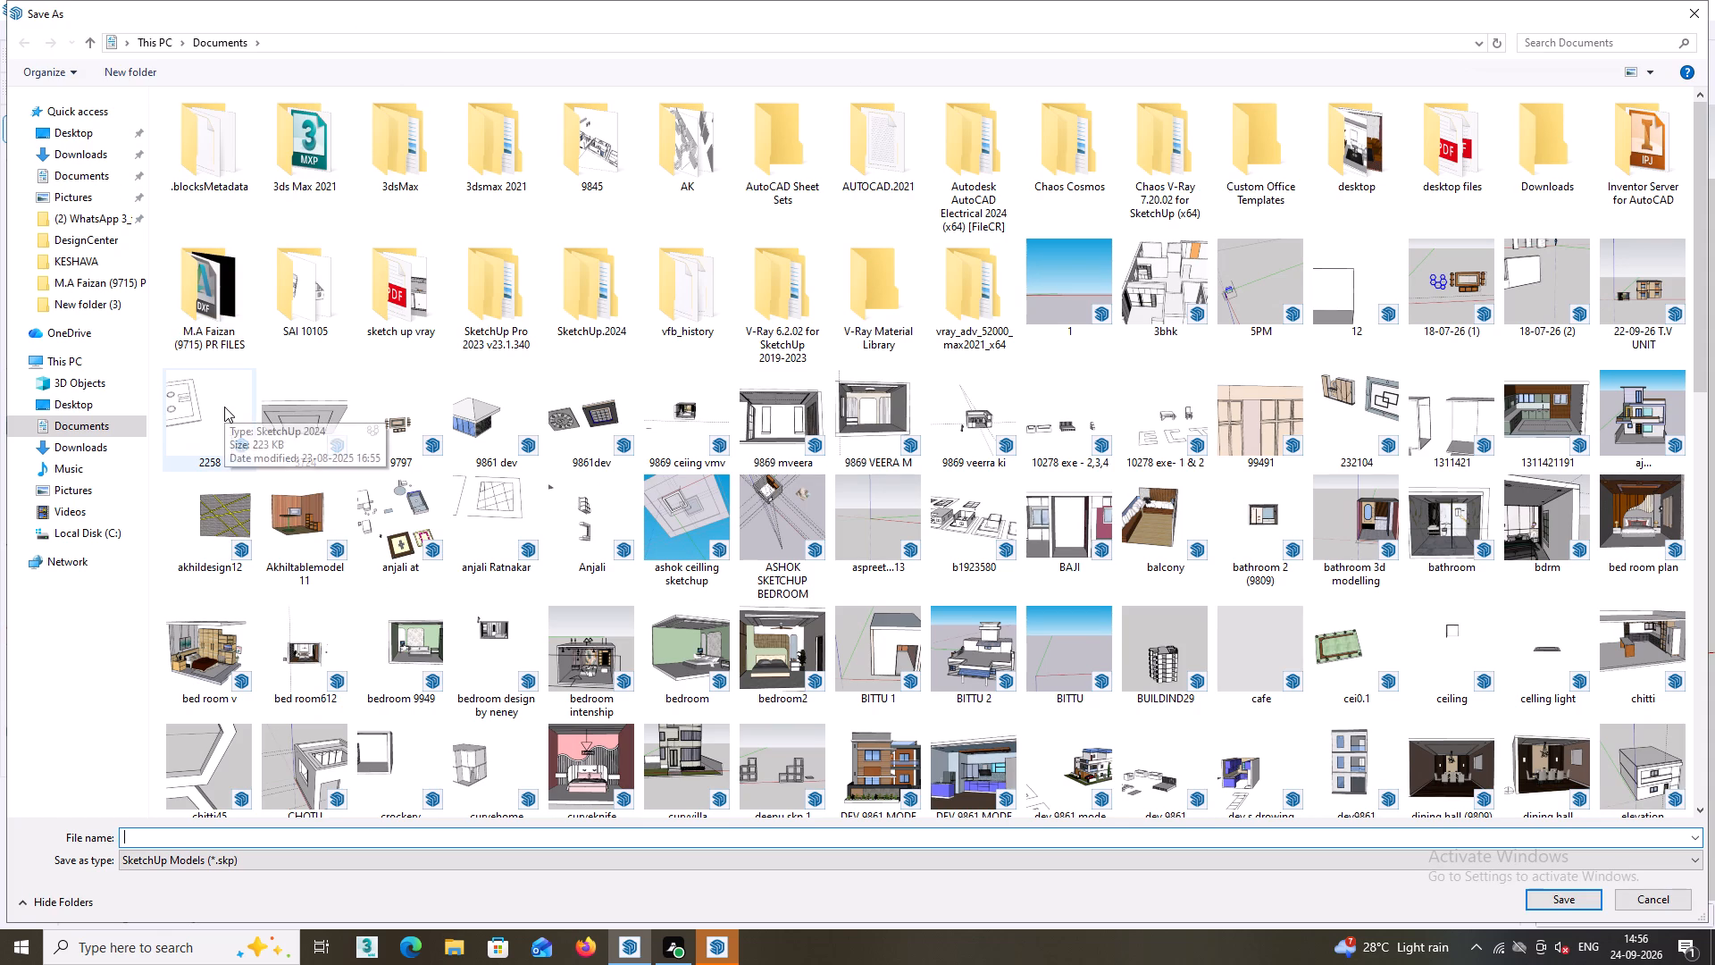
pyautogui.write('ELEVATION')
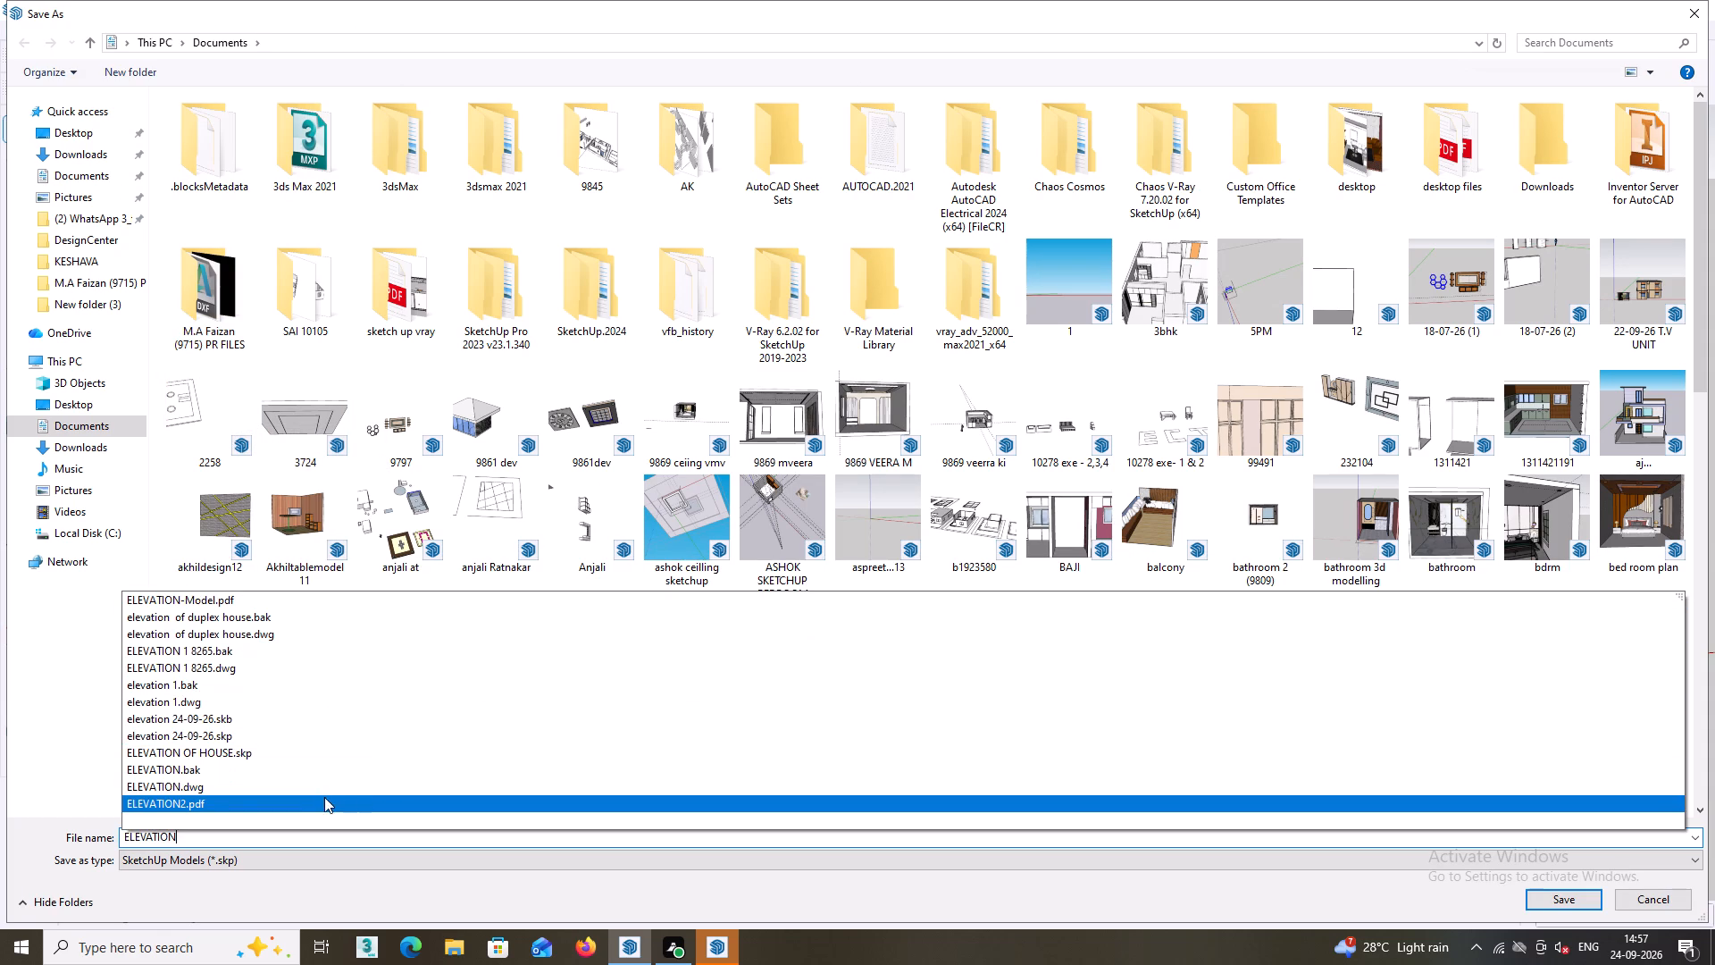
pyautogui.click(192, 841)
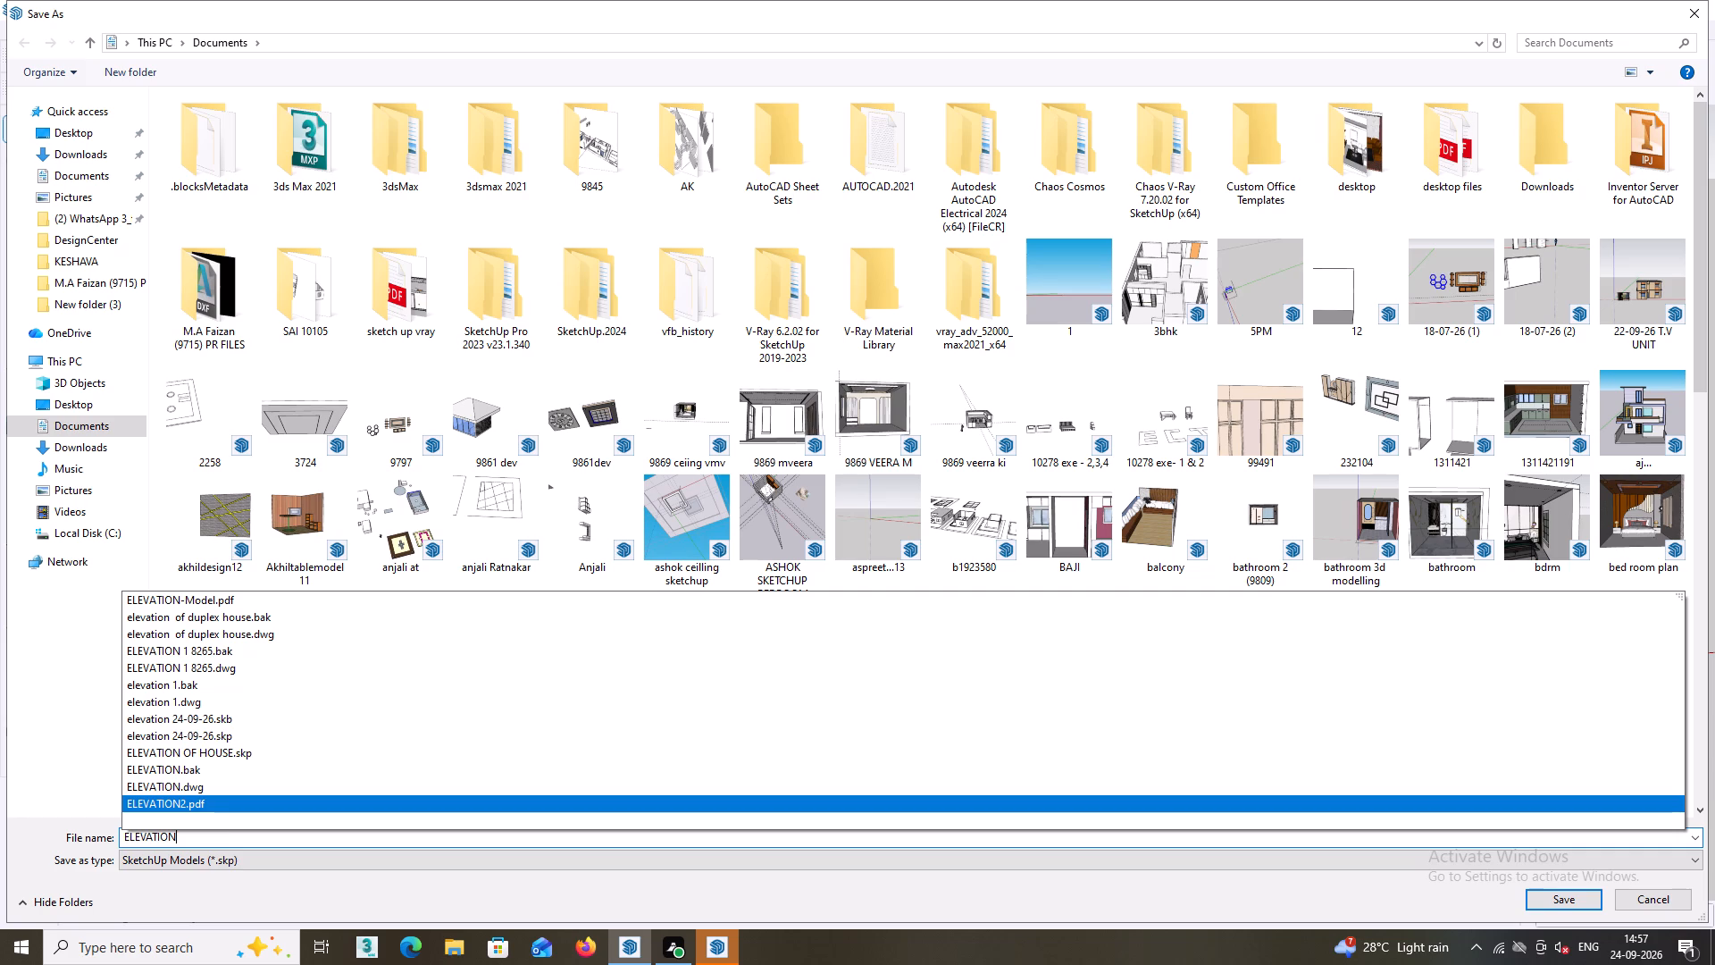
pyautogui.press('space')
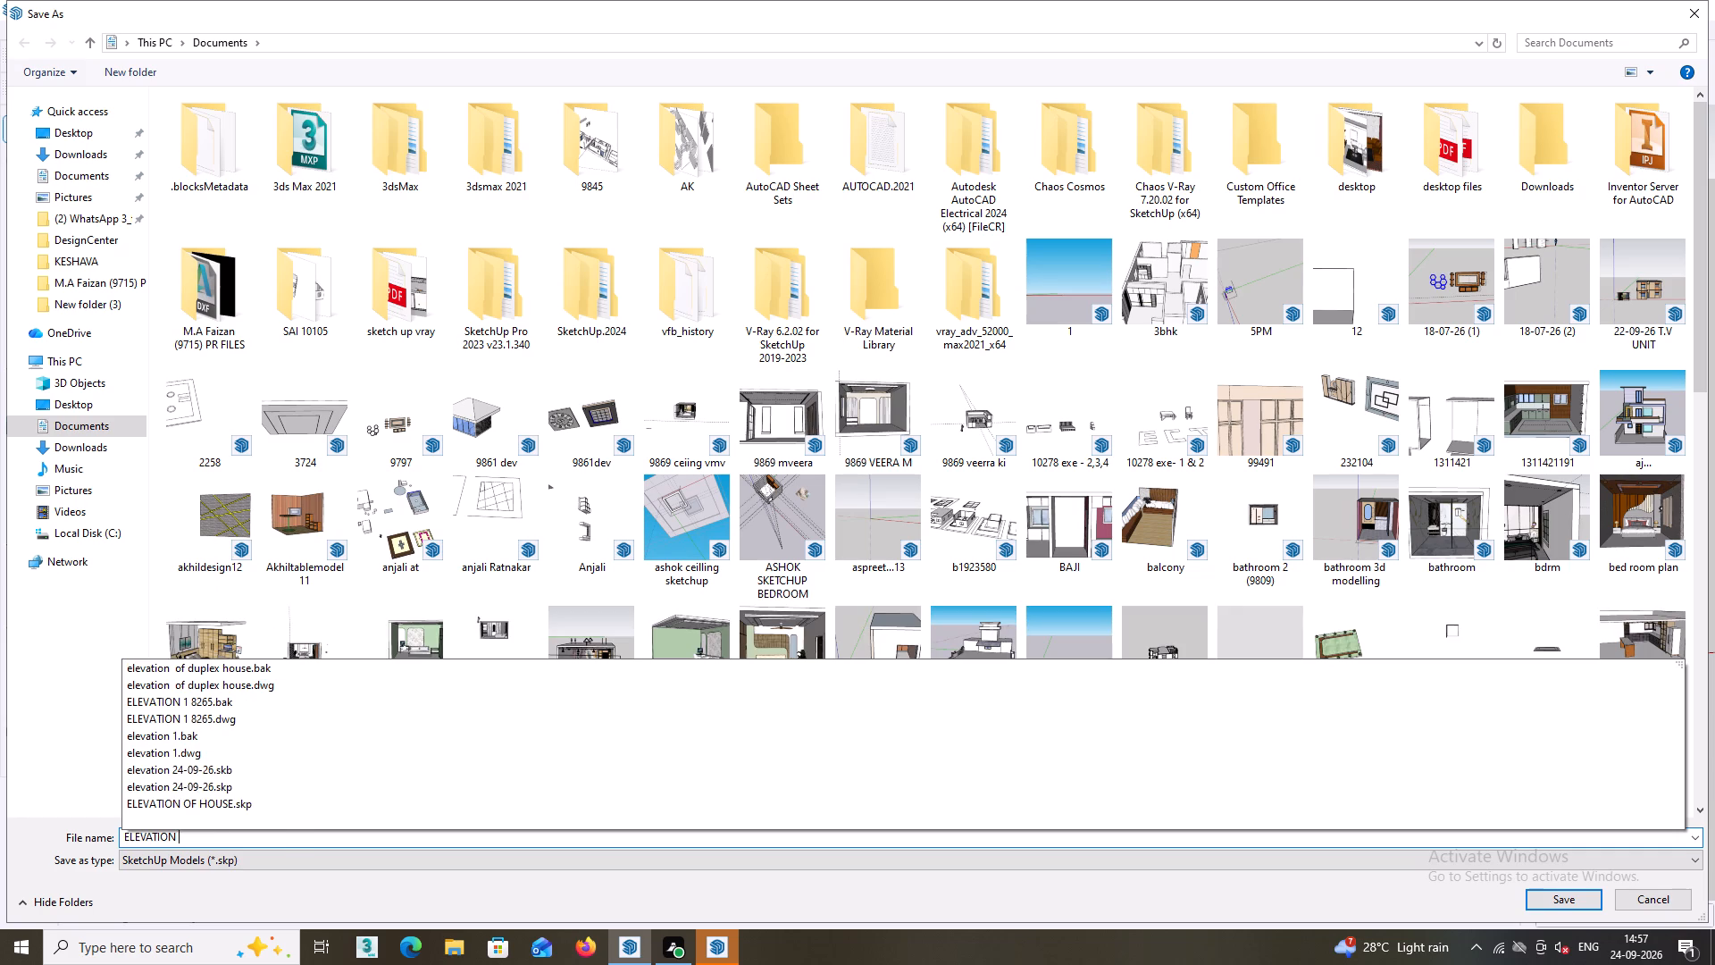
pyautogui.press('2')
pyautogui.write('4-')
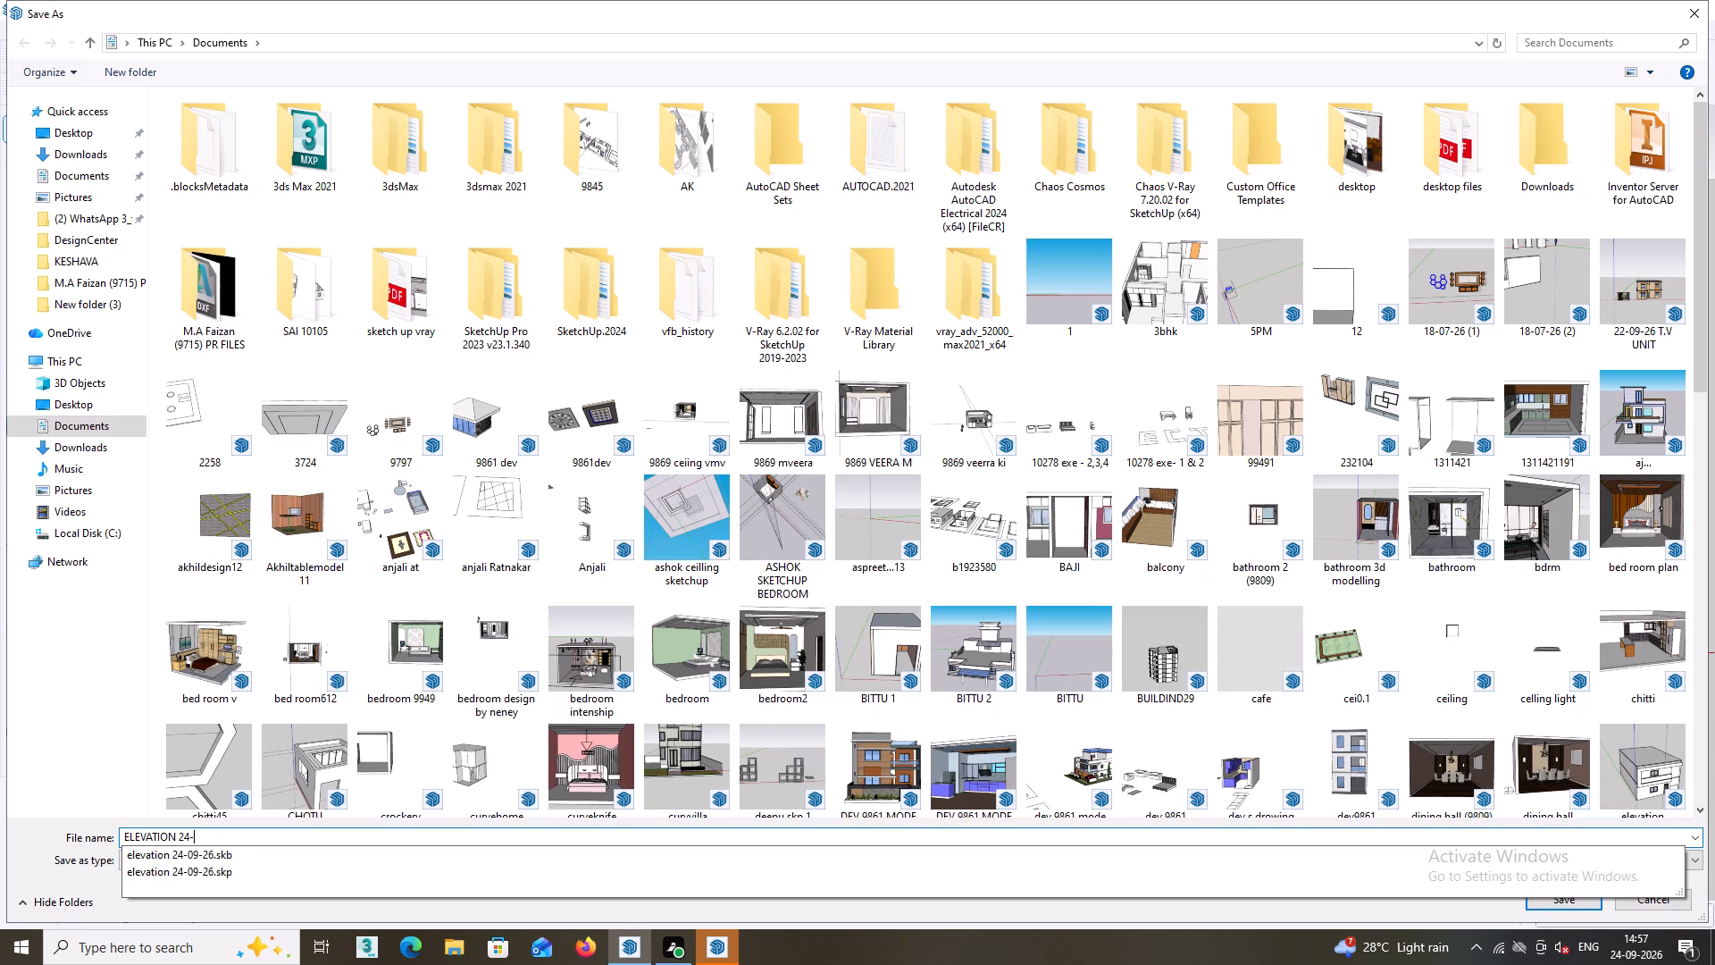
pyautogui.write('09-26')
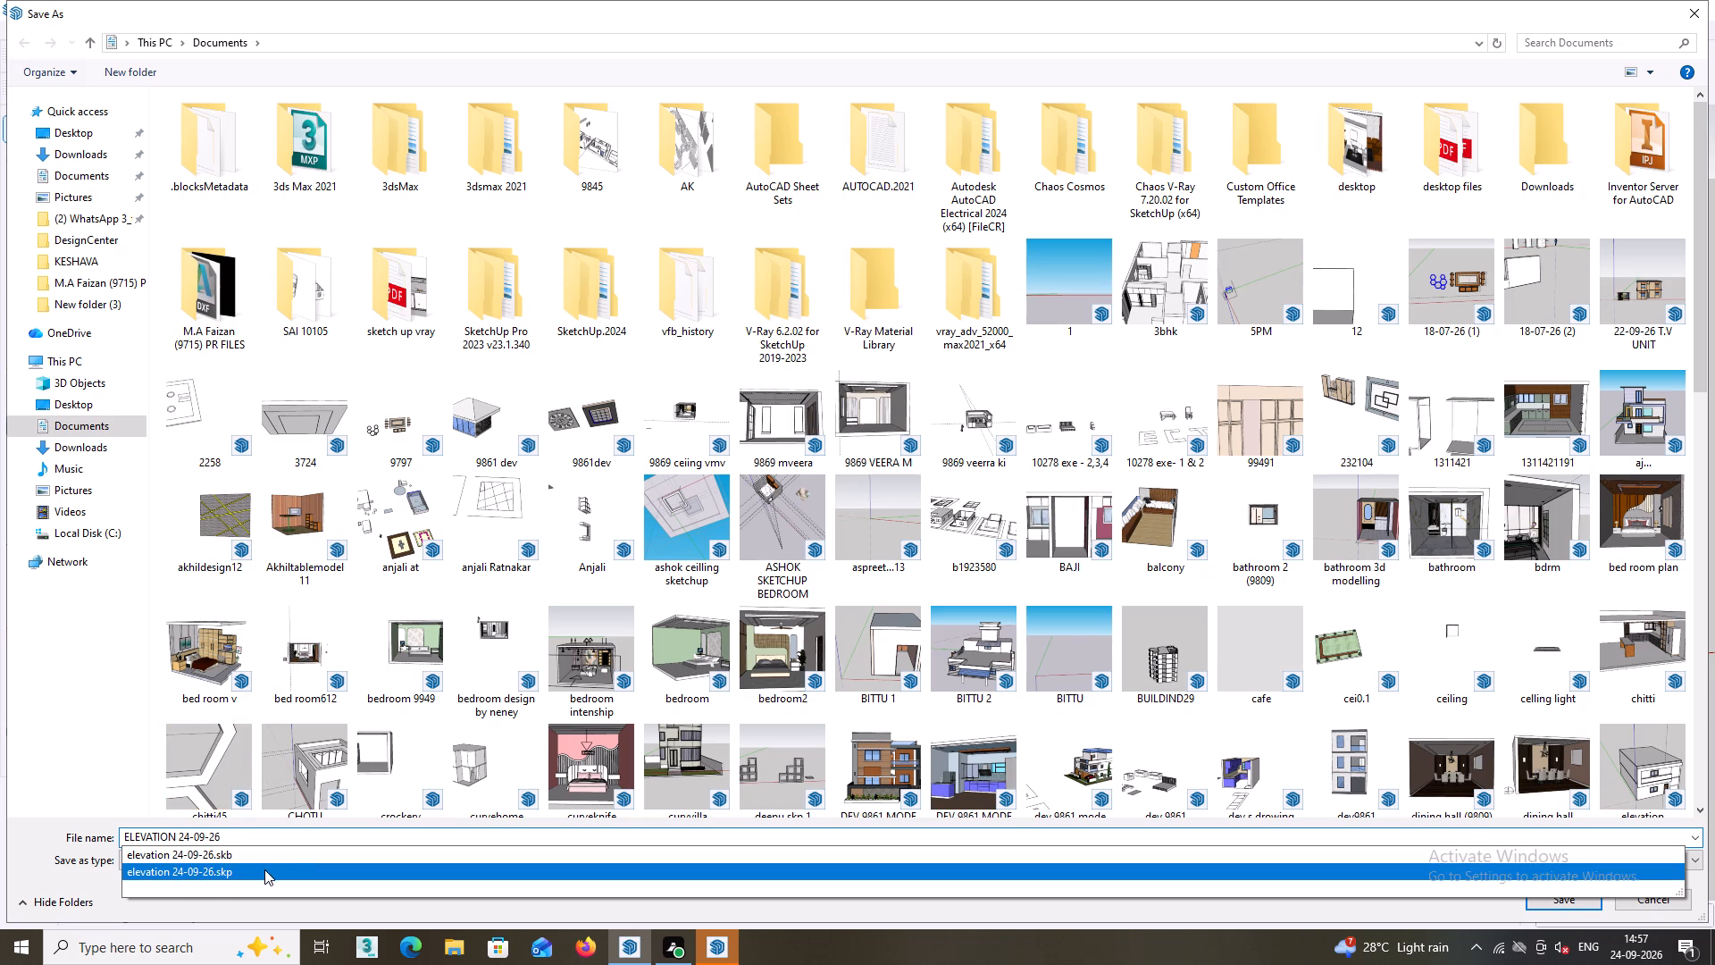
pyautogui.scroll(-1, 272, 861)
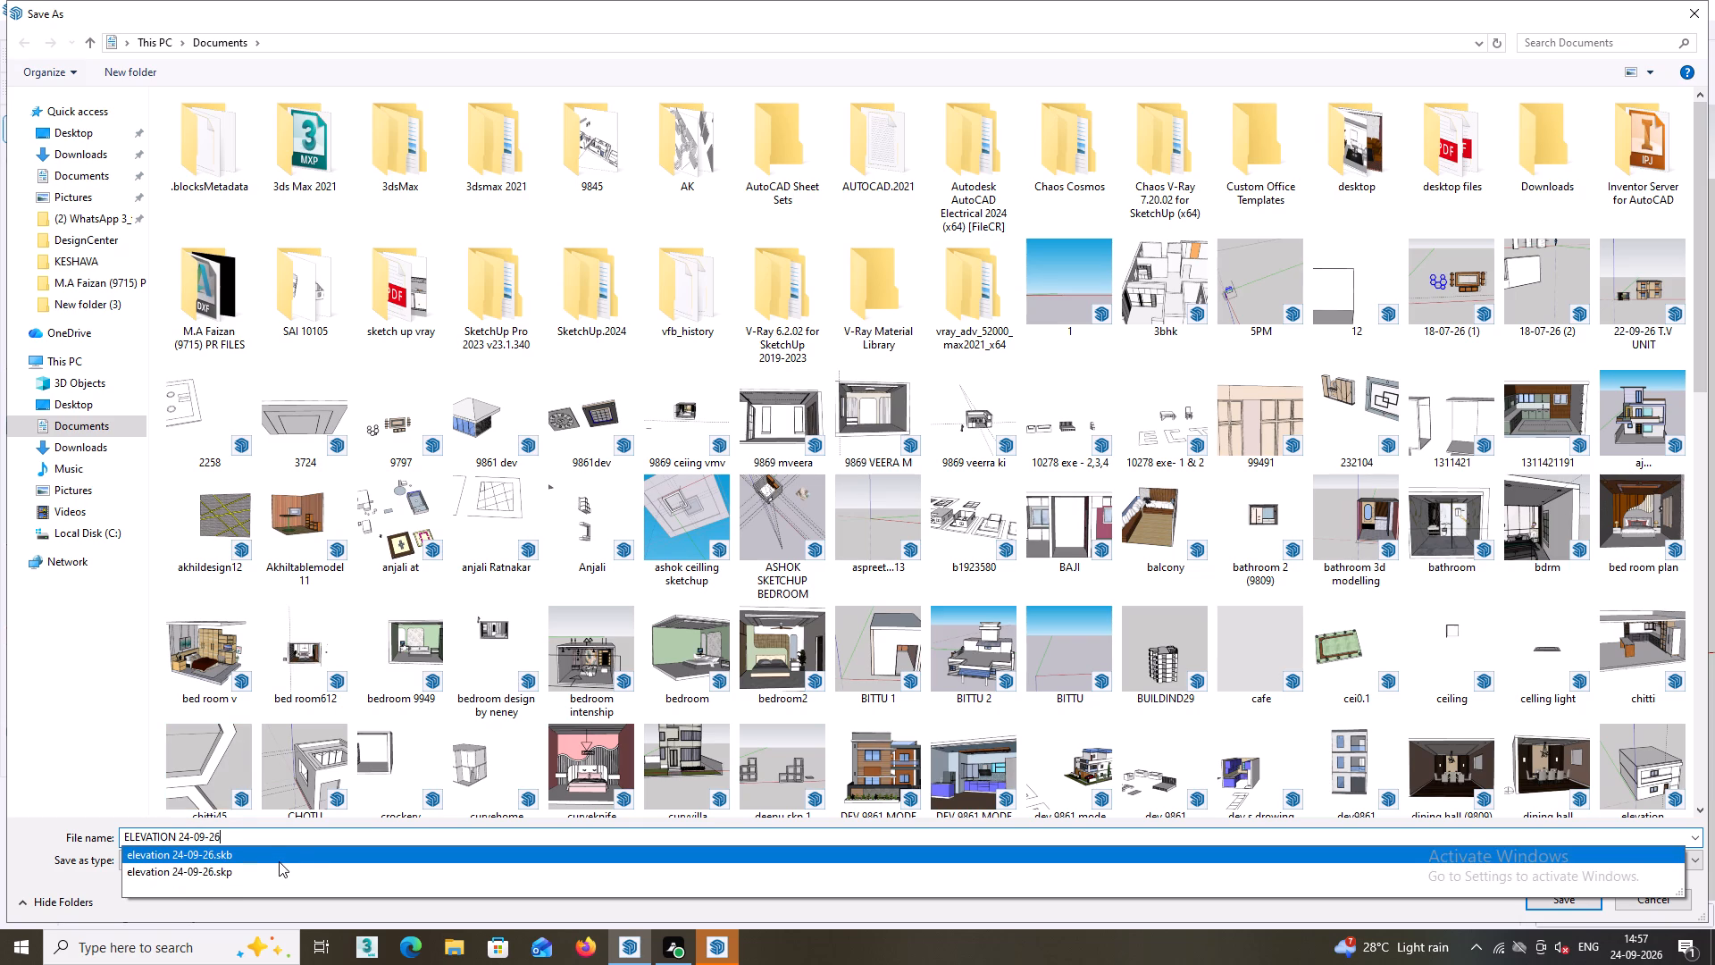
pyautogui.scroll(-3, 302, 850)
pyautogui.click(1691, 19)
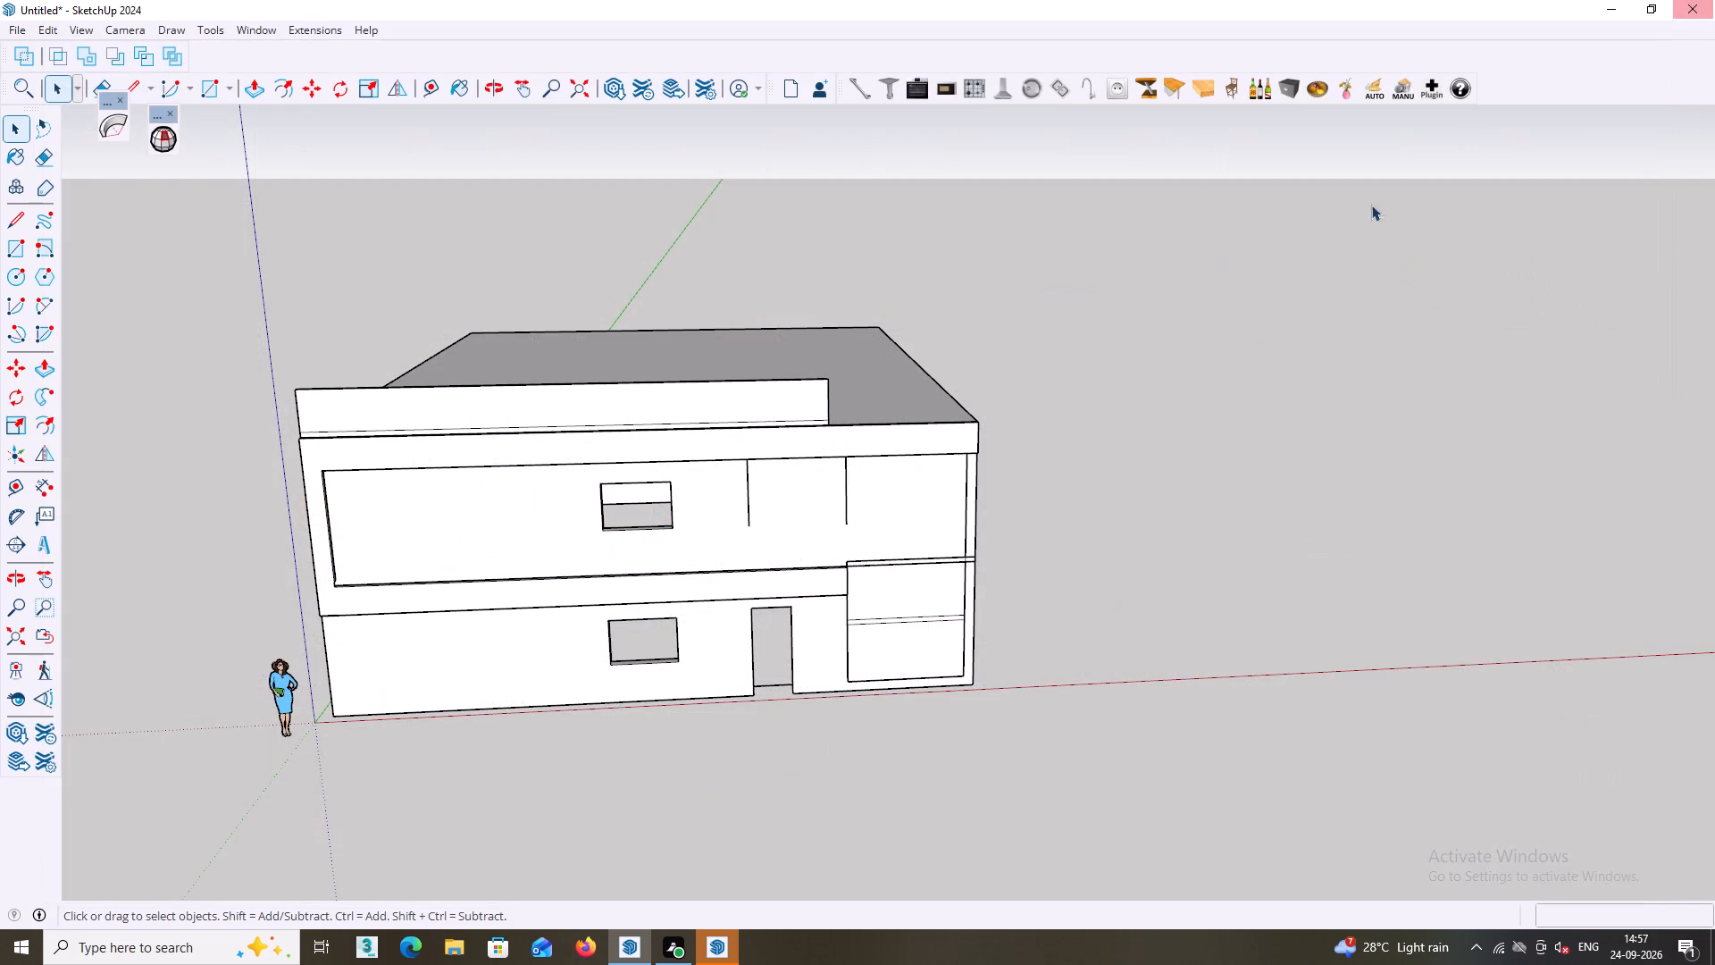
# Save the building model in the Documents folder under the file name "elevation".
pyautogui.scroll(-8, 1148, 482)
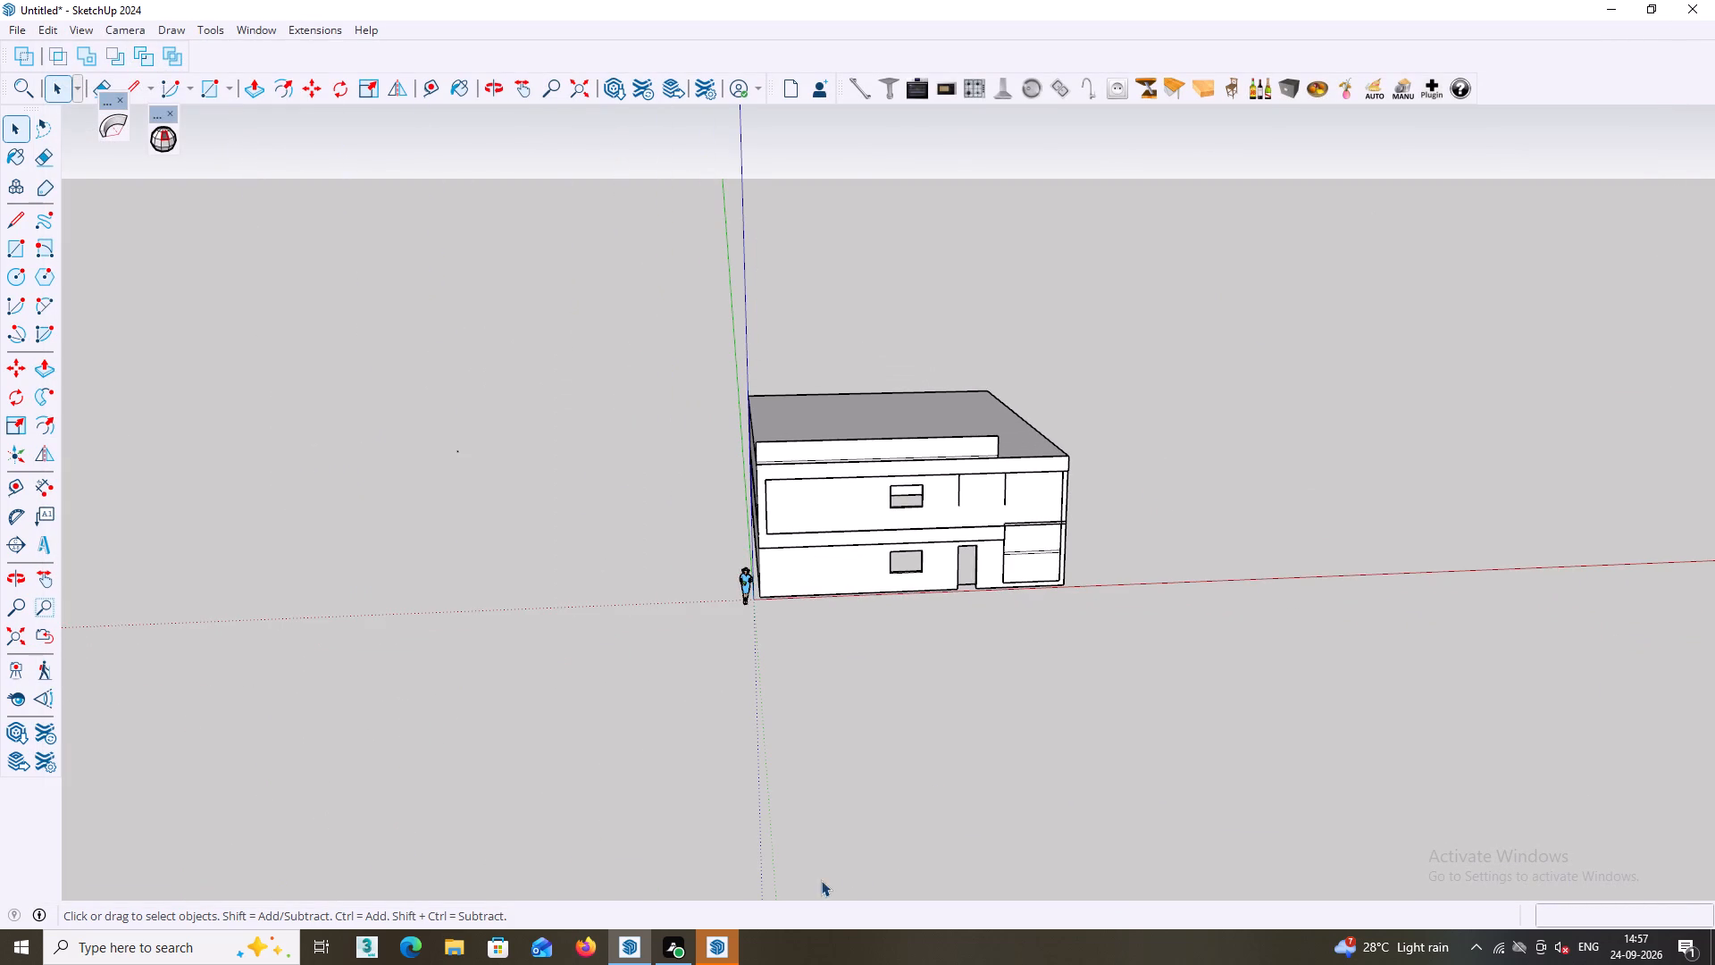
pyautogui.hotkey('ctrl', 's')
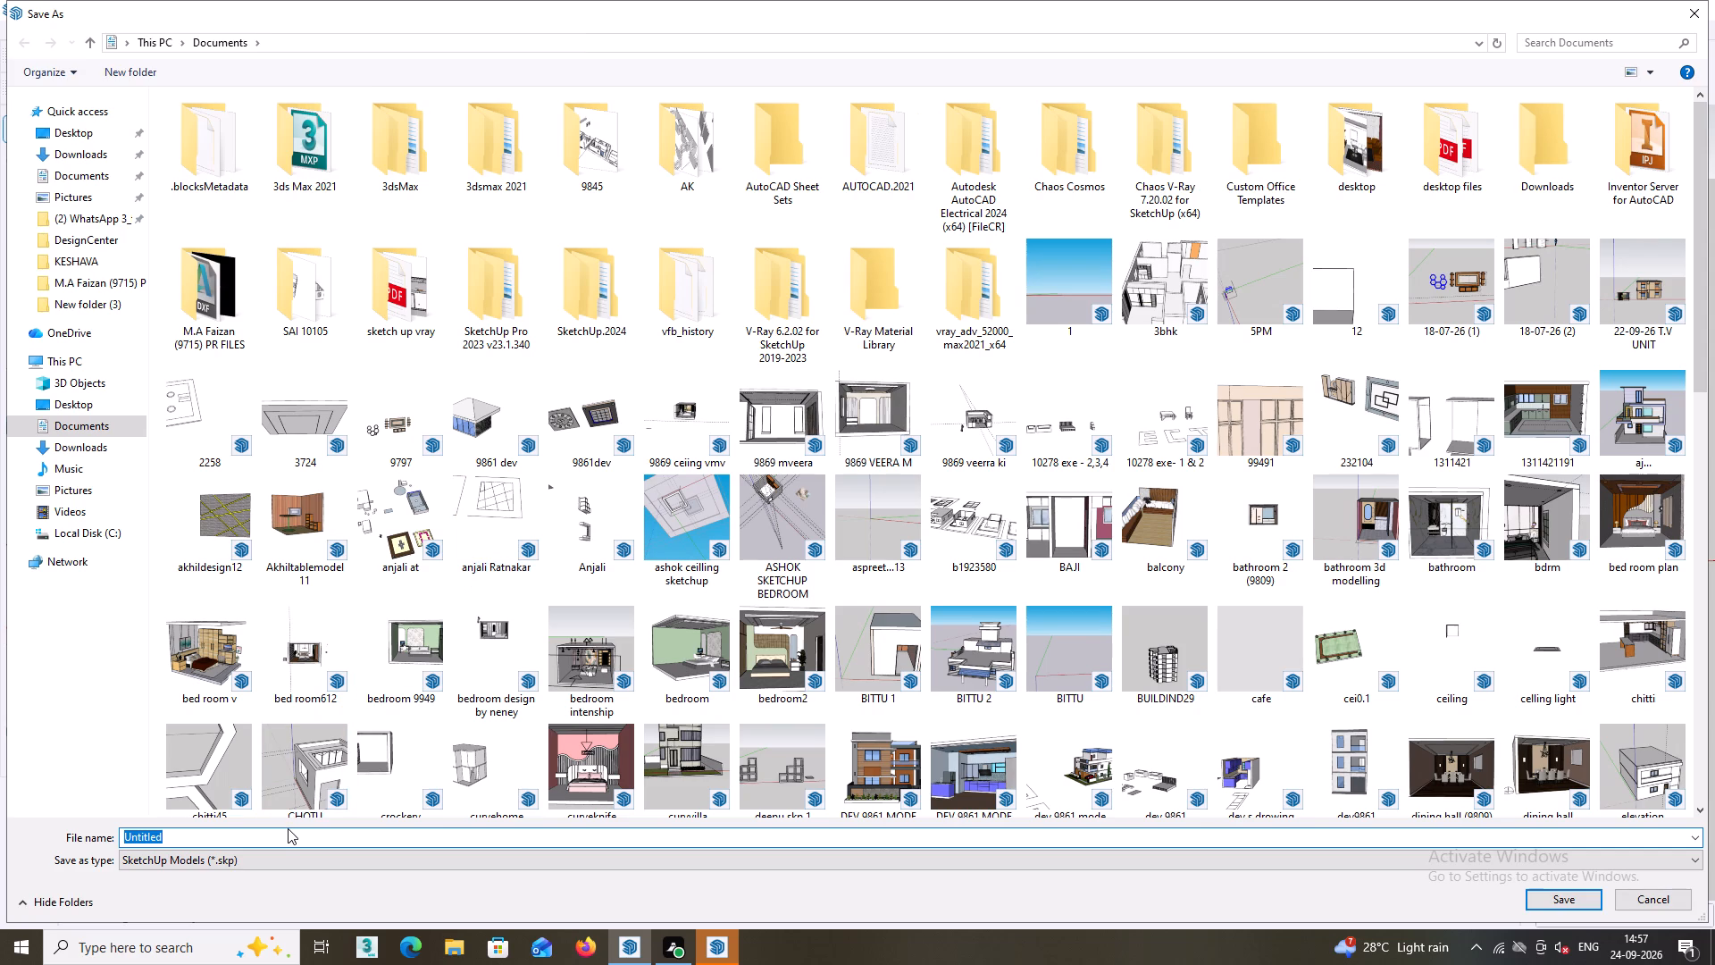
pyautogui.click(288, 828)
pyautogui.press('BackSpace')
pyautogui.write('ele')
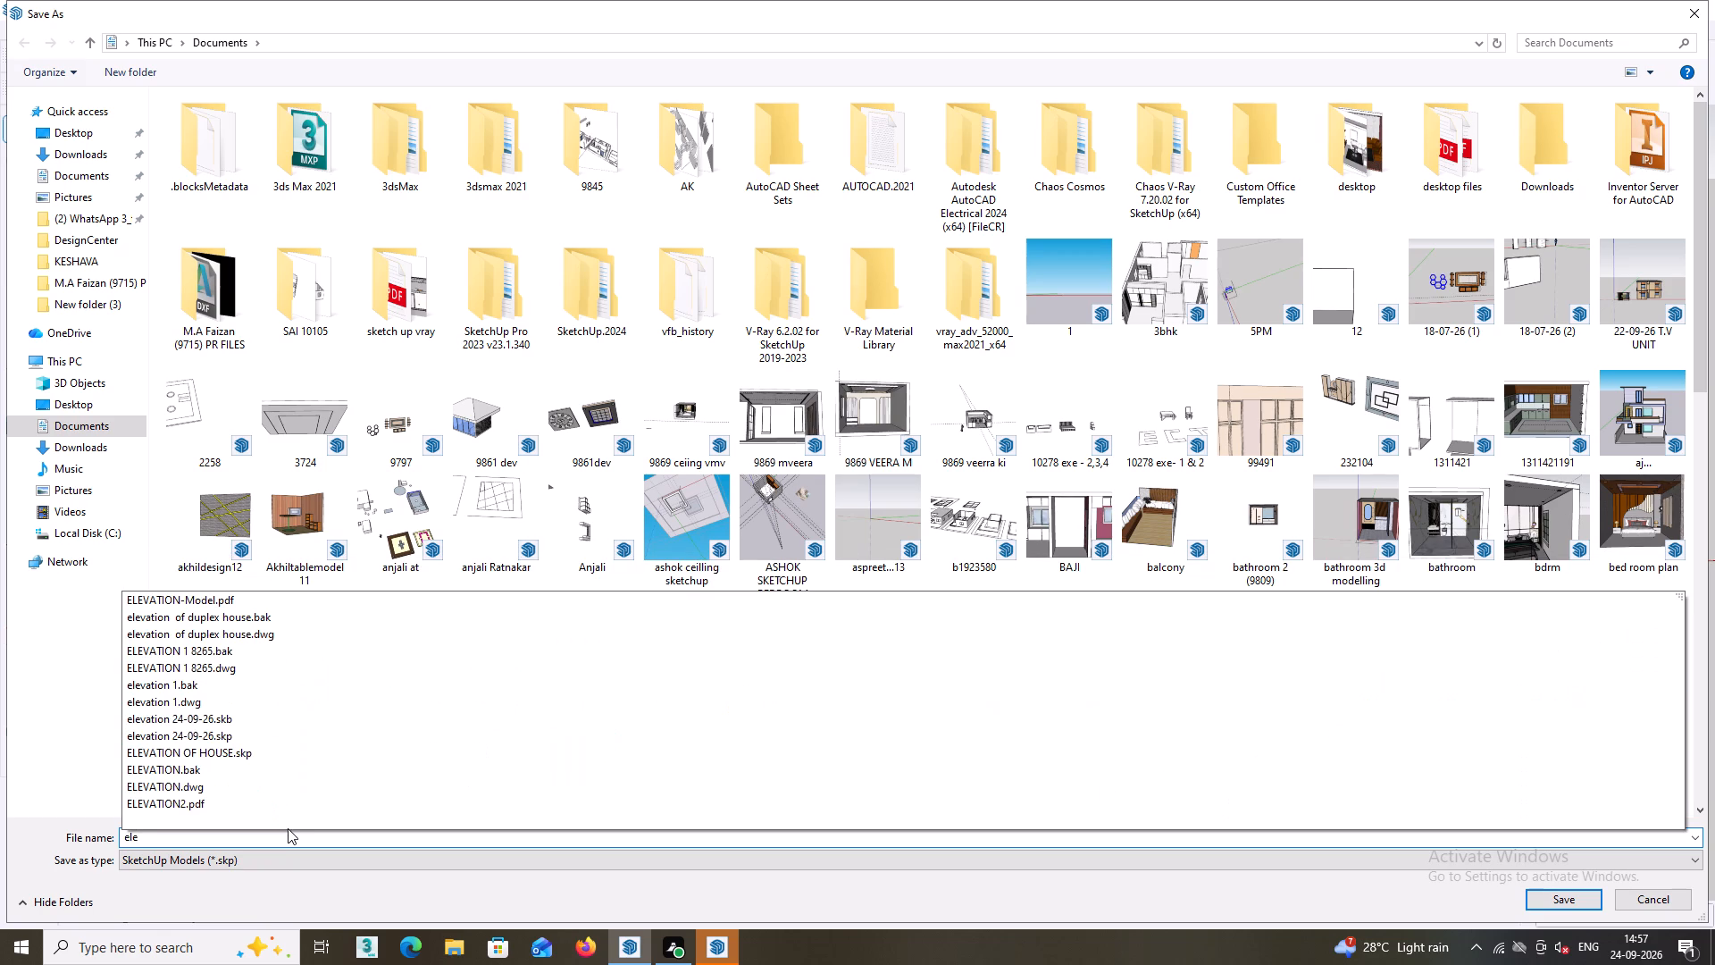
pyautogui.write('vat')
pyautogui.write('iom')
pyautogui.press('BackSpace')
pyautogui.press('n')
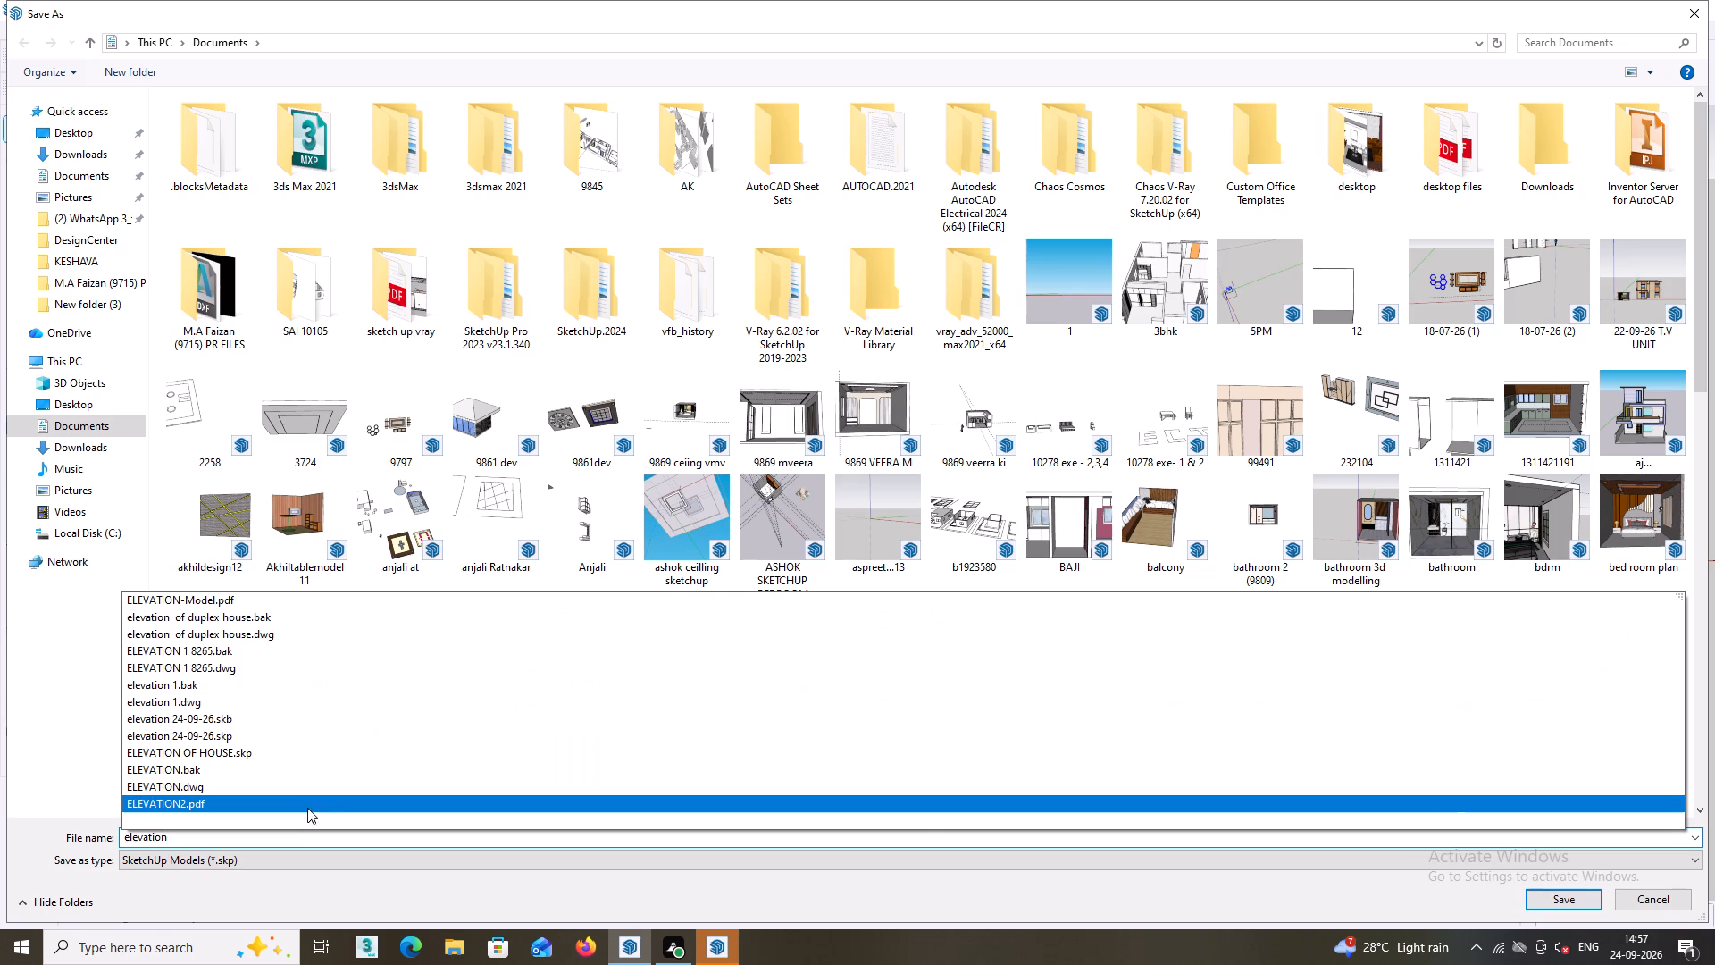
pyautogui.click(1572, 900)
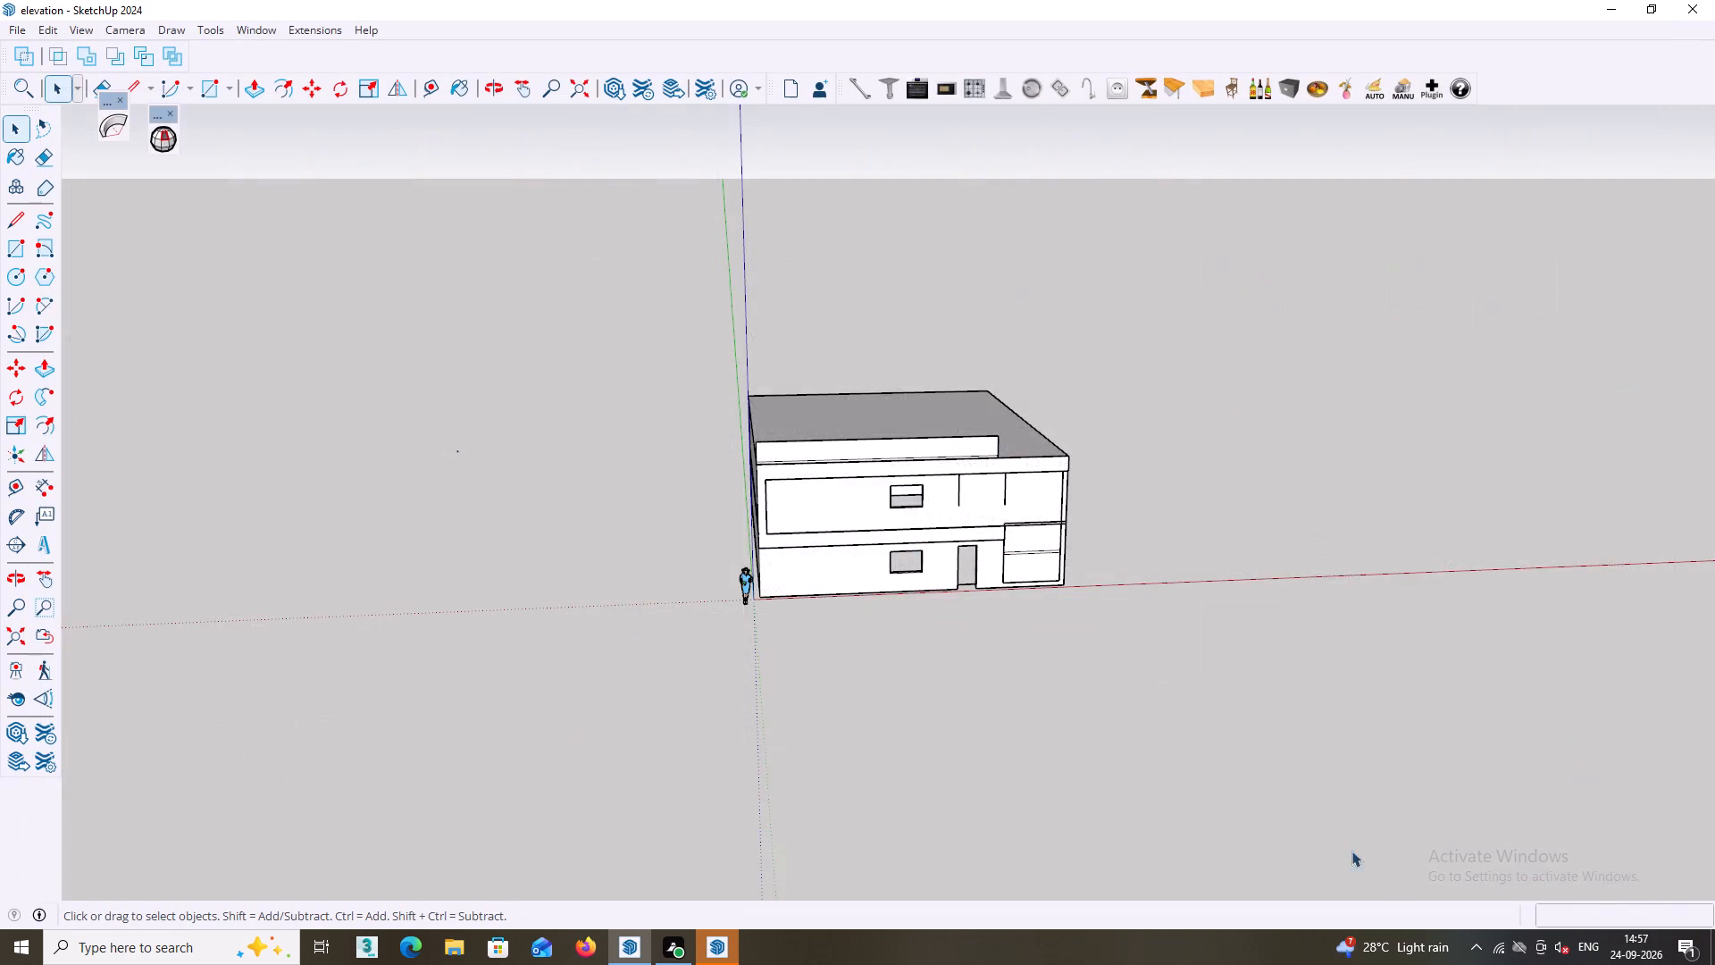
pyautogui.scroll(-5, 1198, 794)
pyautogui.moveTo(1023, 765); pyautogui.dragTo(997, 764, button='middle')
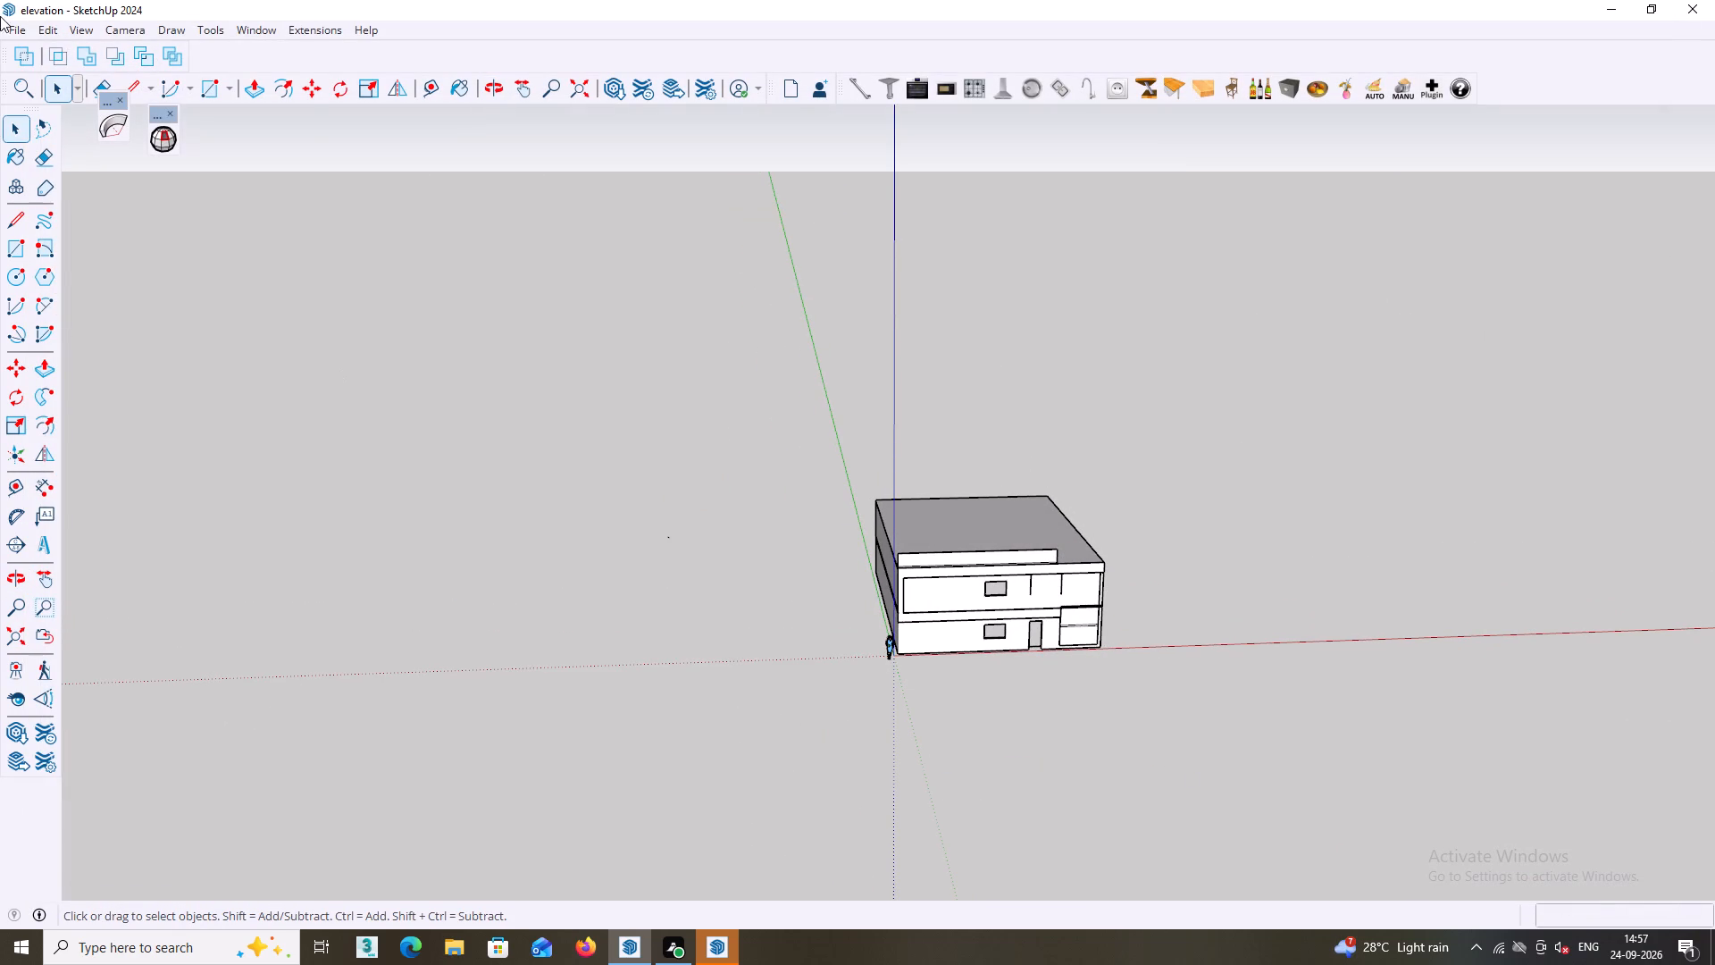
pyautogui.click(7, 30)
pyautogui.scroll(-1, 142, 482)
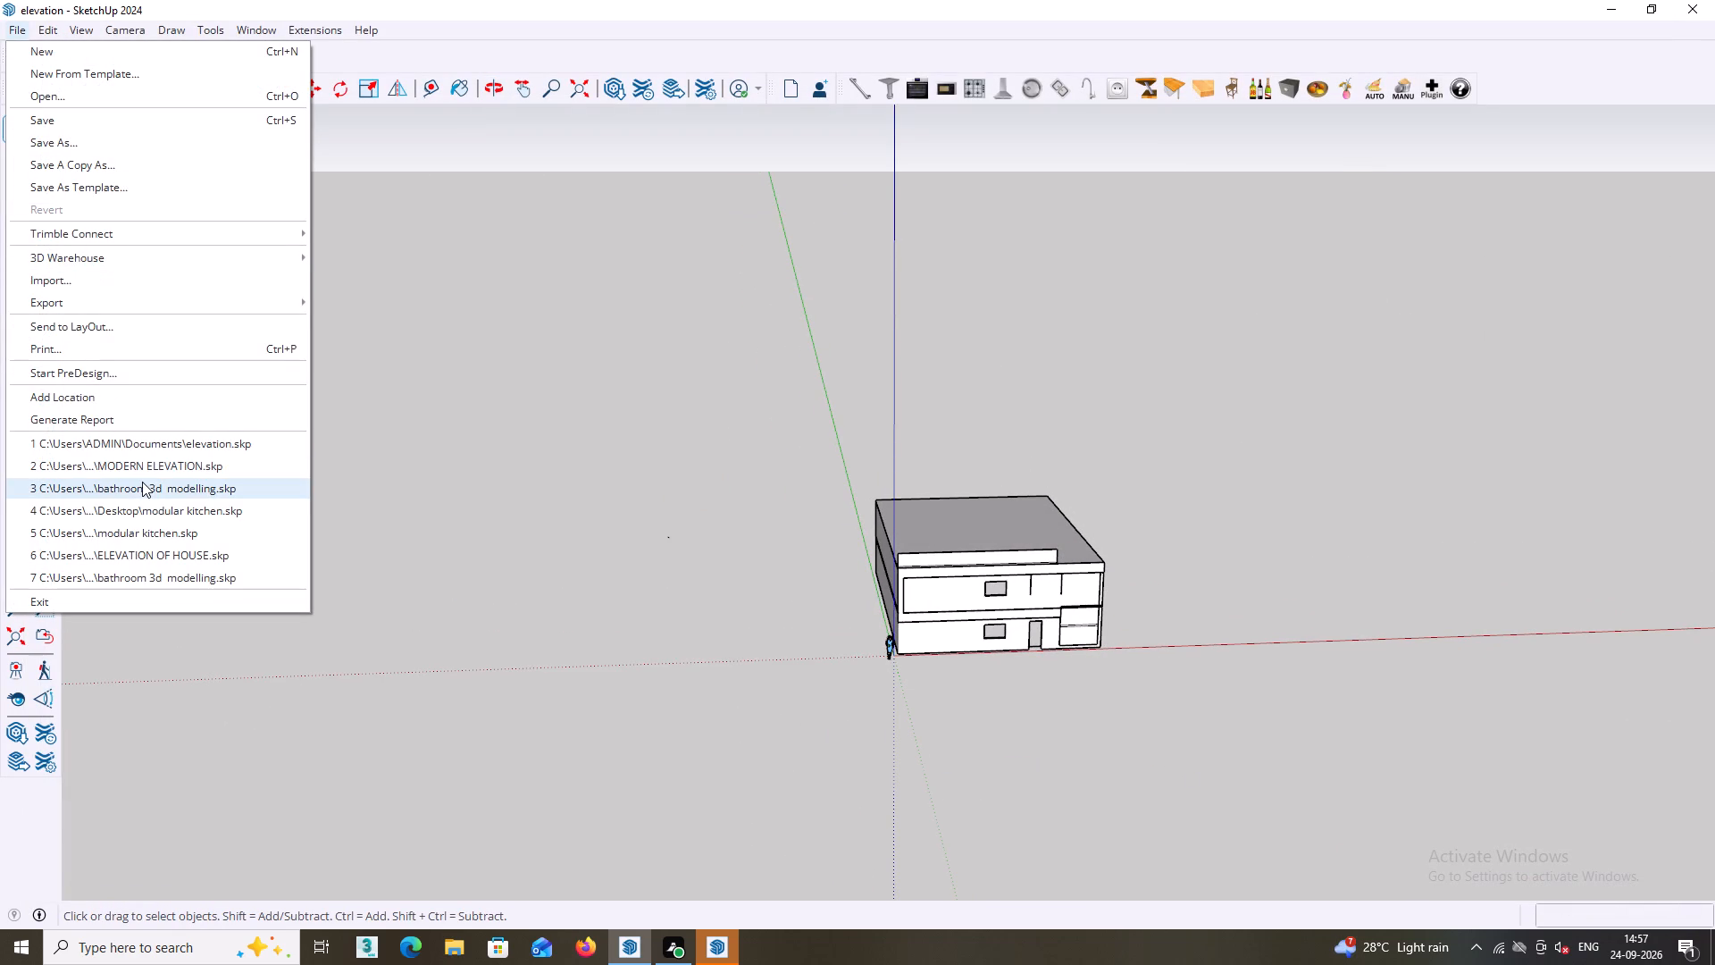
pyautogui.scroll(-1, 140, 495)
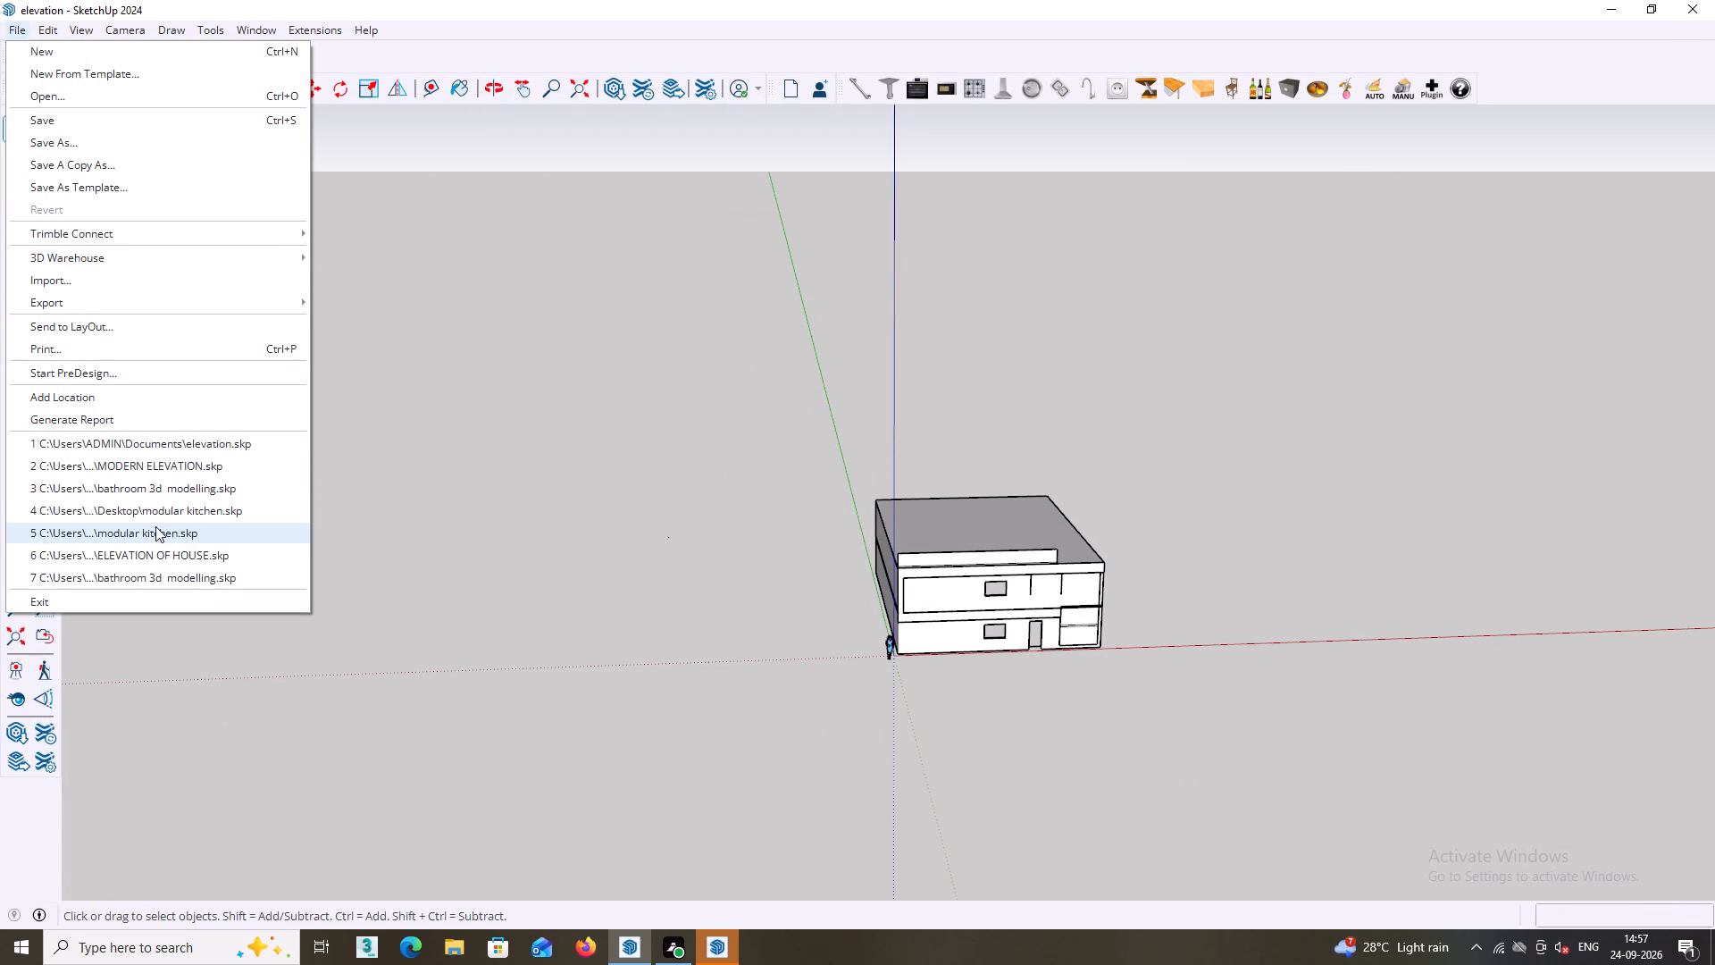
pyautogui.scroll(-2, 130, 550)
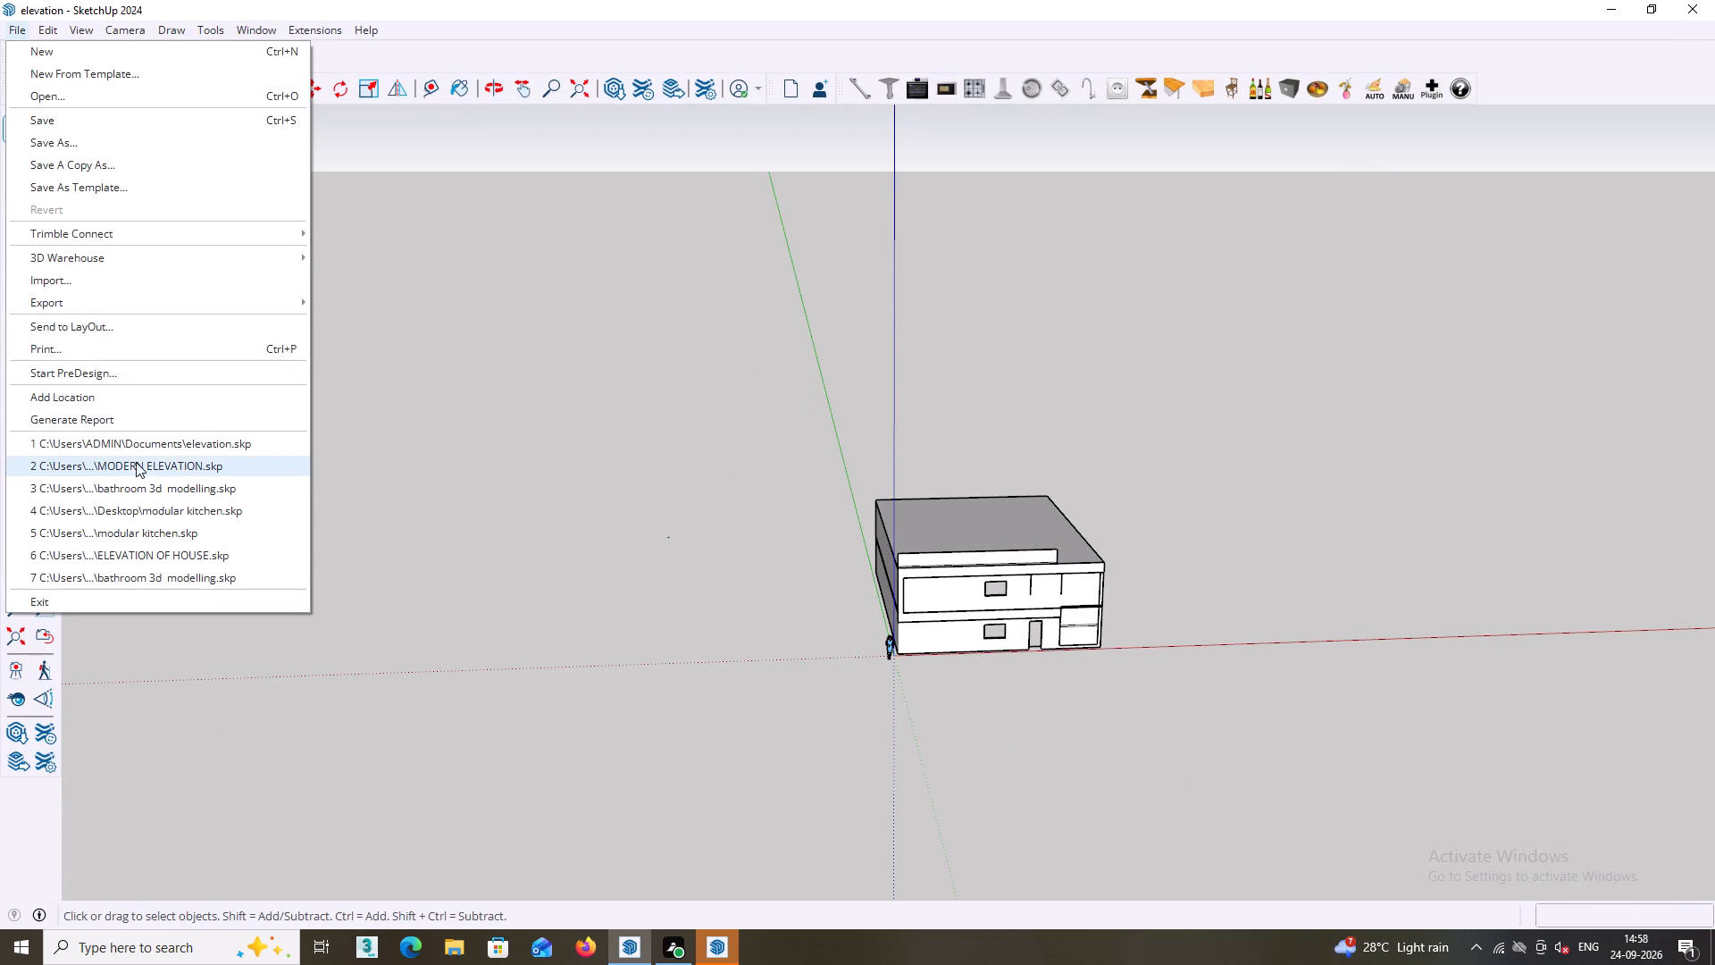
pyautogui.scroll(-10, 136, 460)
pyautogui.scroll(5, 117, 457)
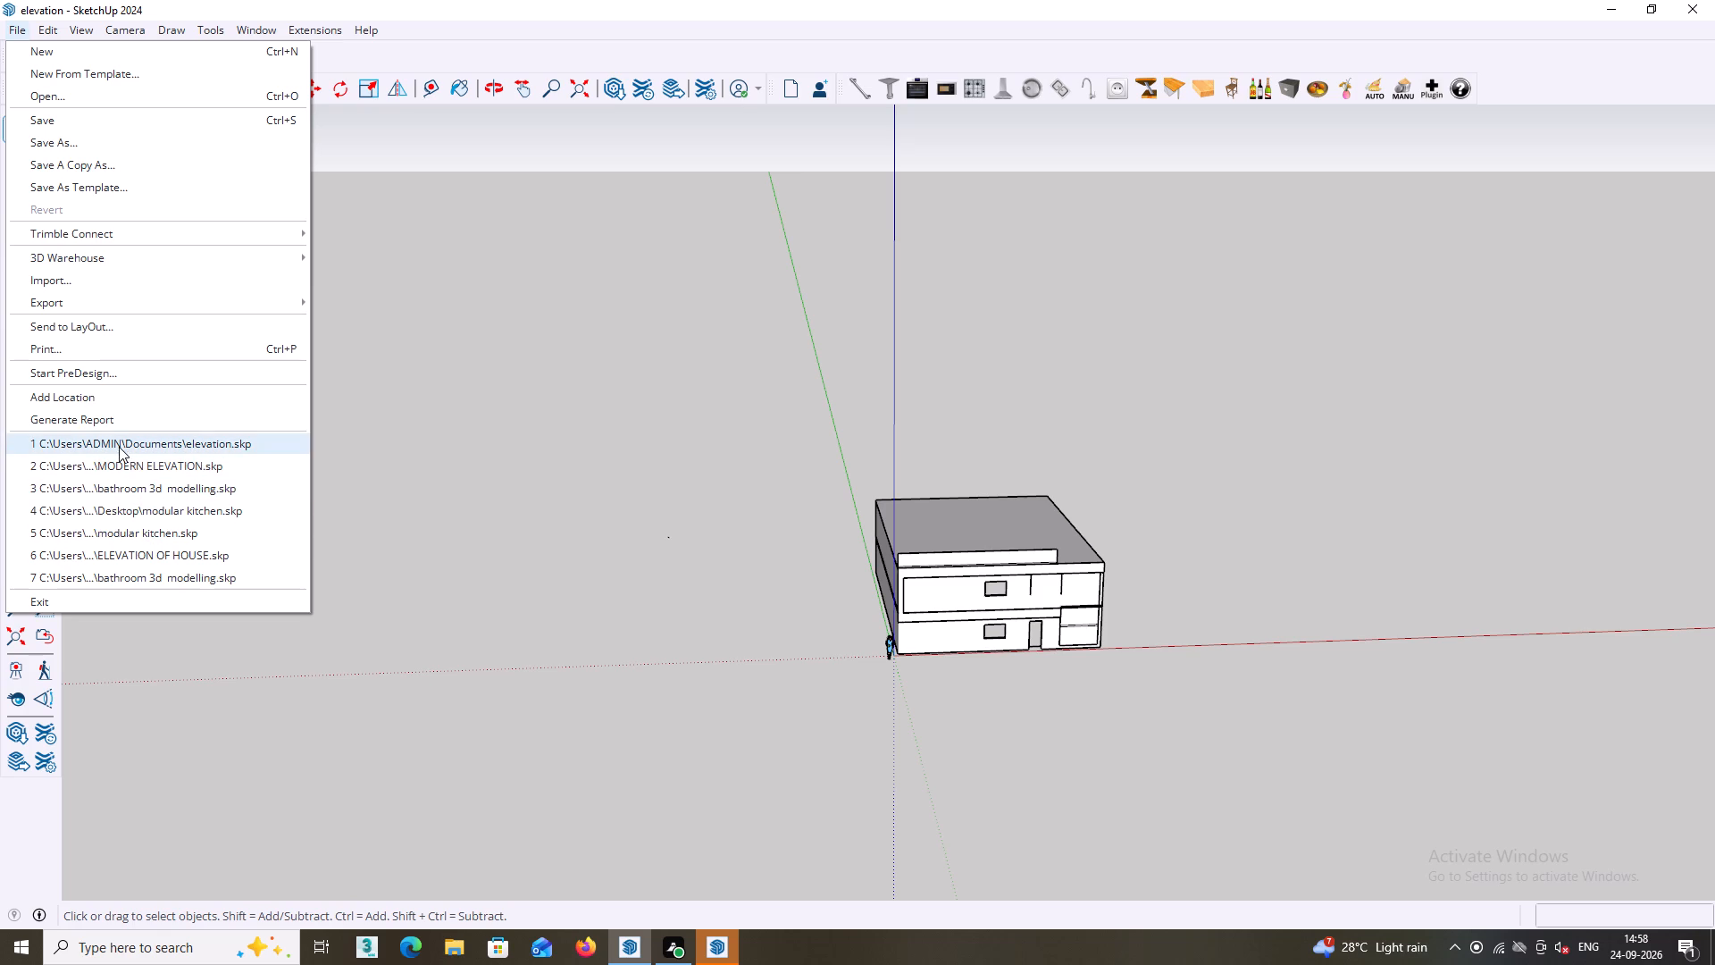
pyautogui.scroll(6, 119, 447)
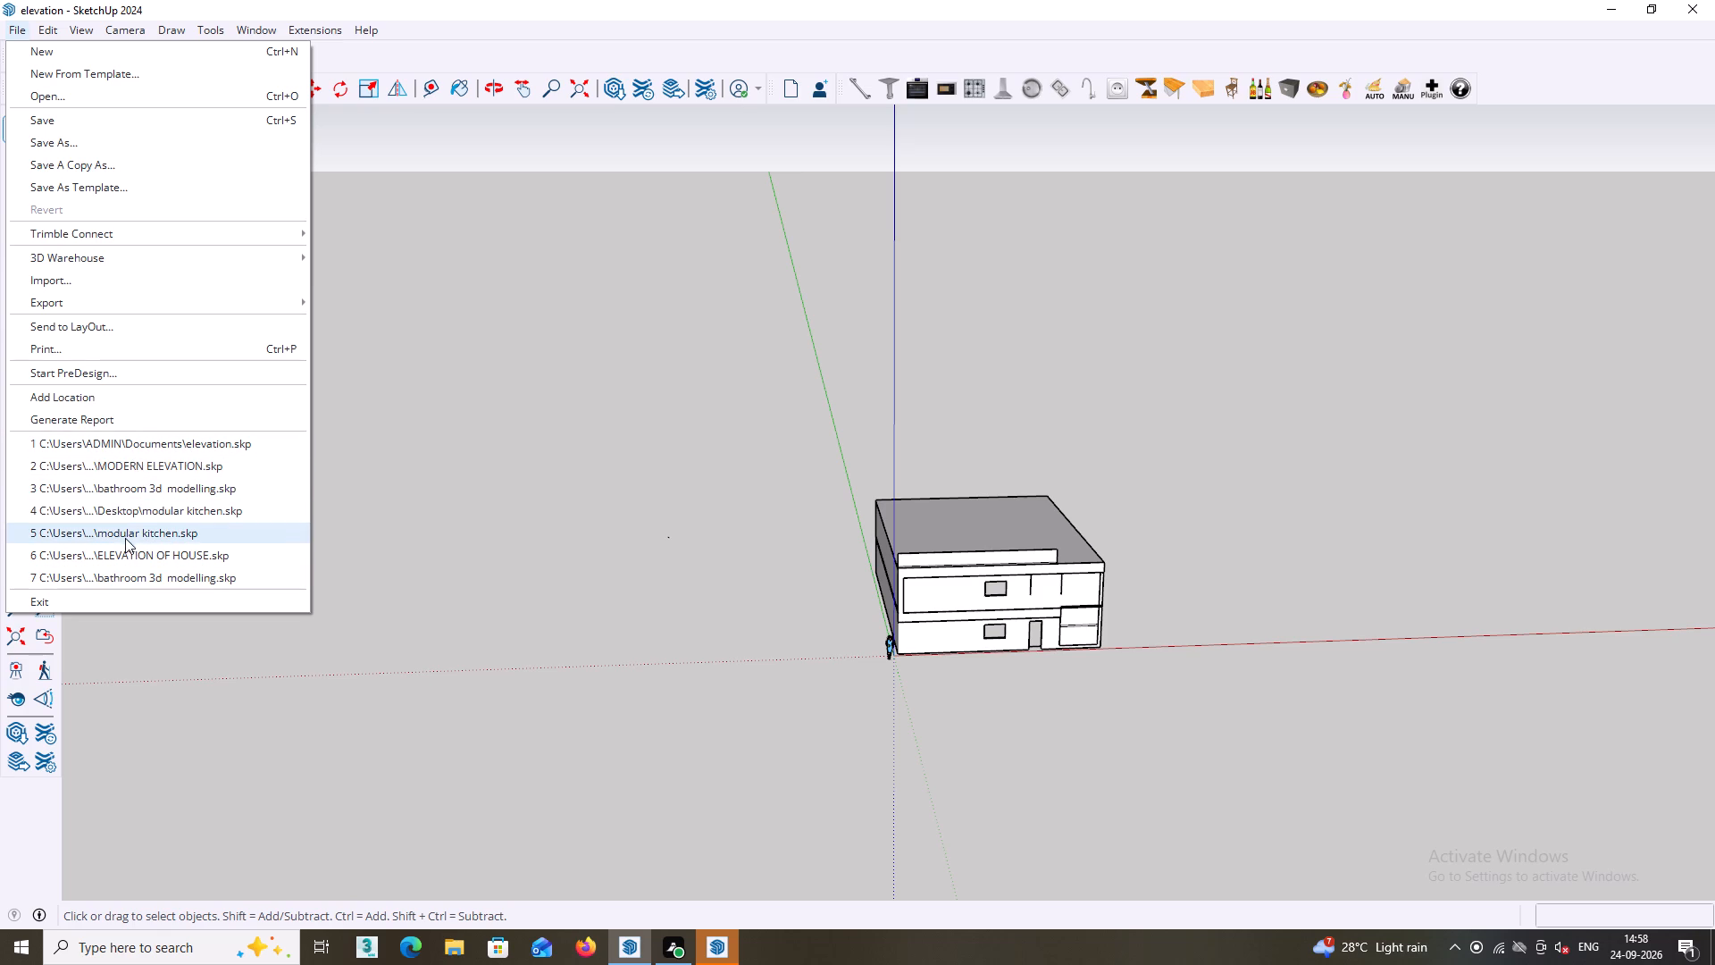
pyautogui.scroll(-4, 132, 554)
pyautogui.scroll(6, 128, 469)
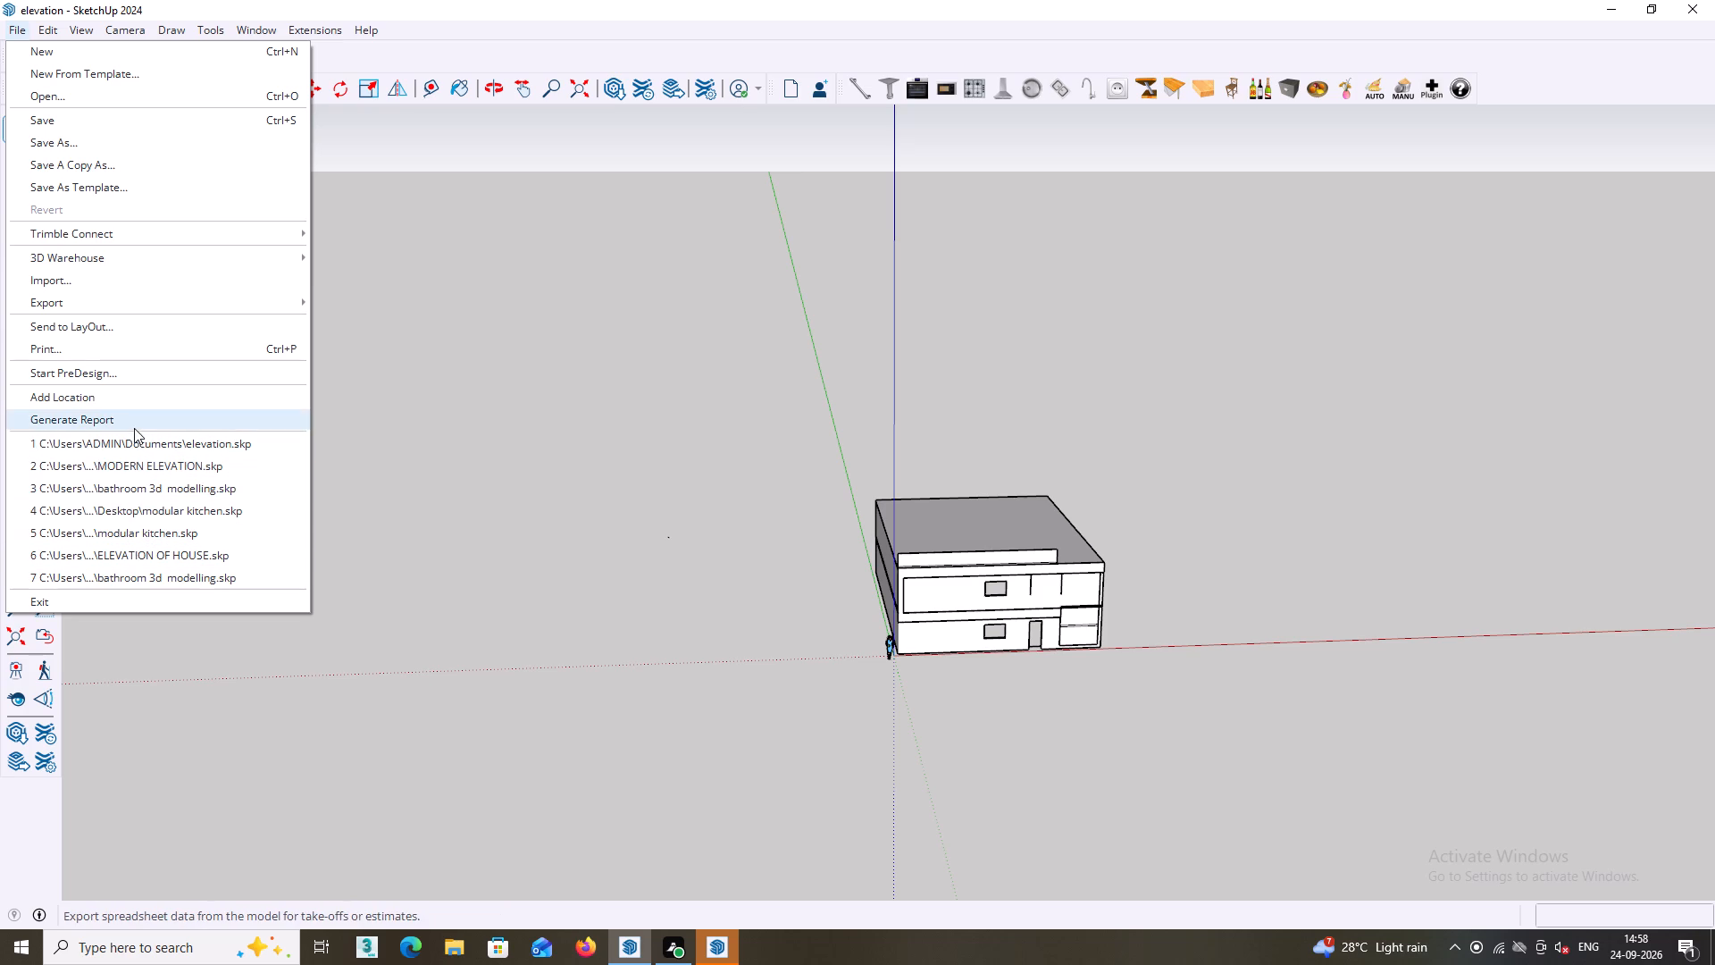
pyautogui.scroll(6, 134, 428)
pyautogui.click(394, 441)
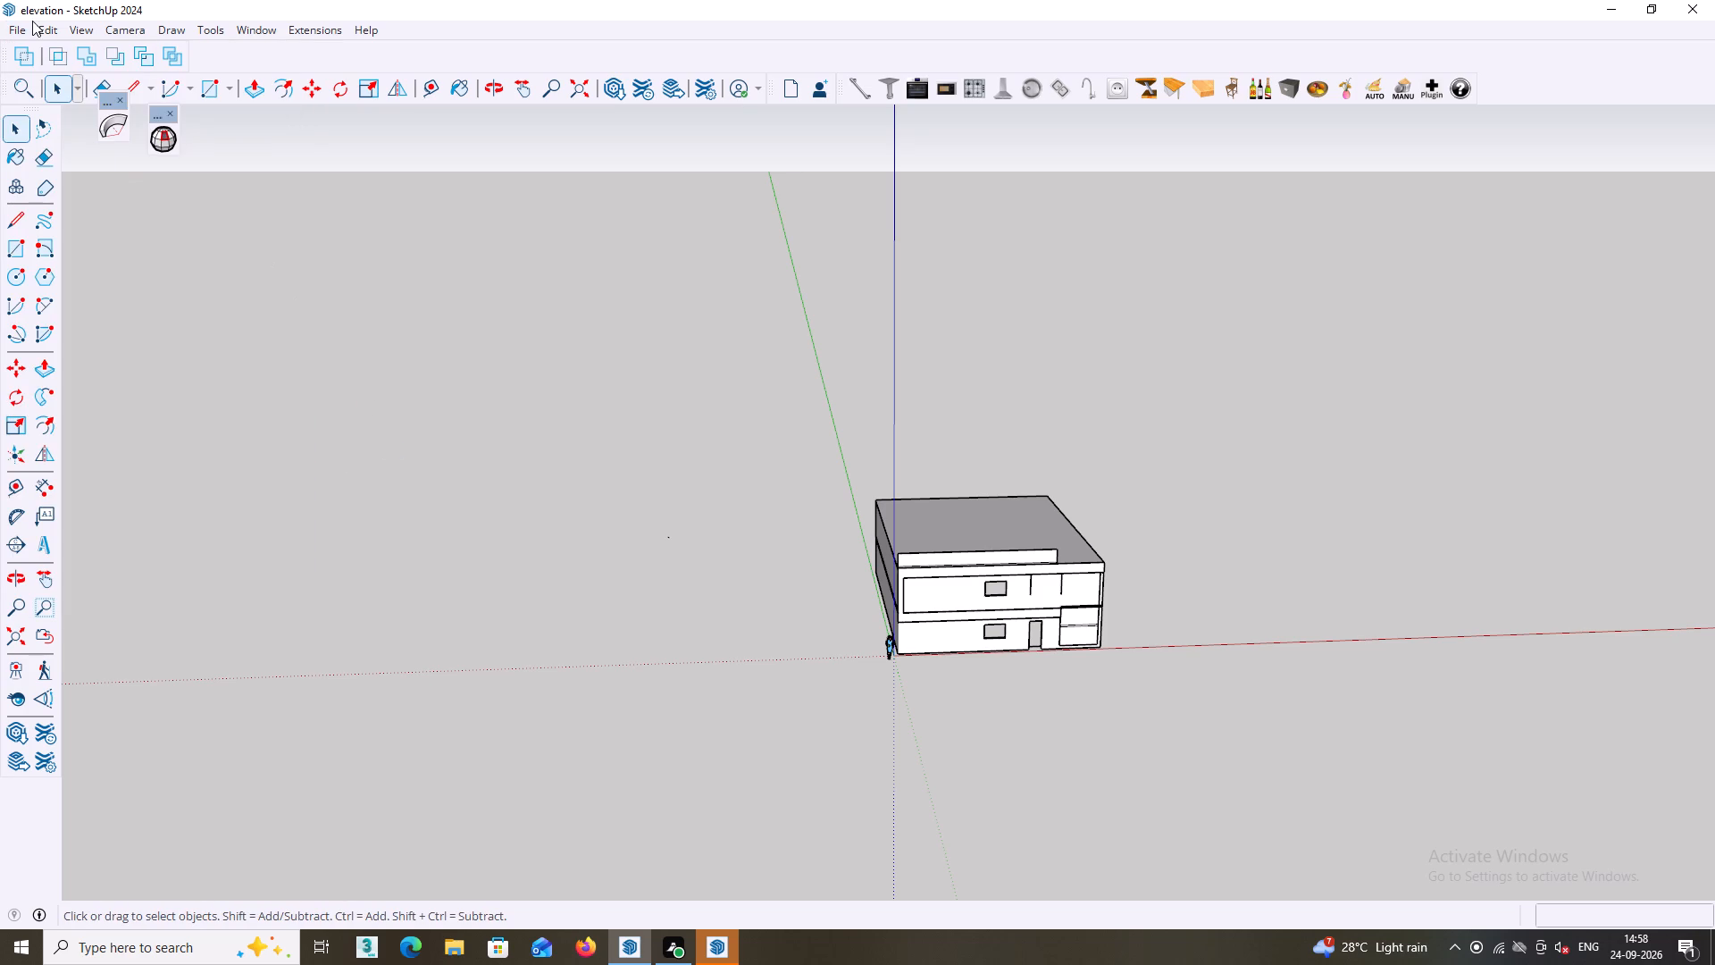
# Open the recent model "bathroom 3d modelling", the third entry among the recent files, and view the bathroom from the front.
pyautogui.click(21, 31)
pyautogui.scroll(-6, 112, 478)
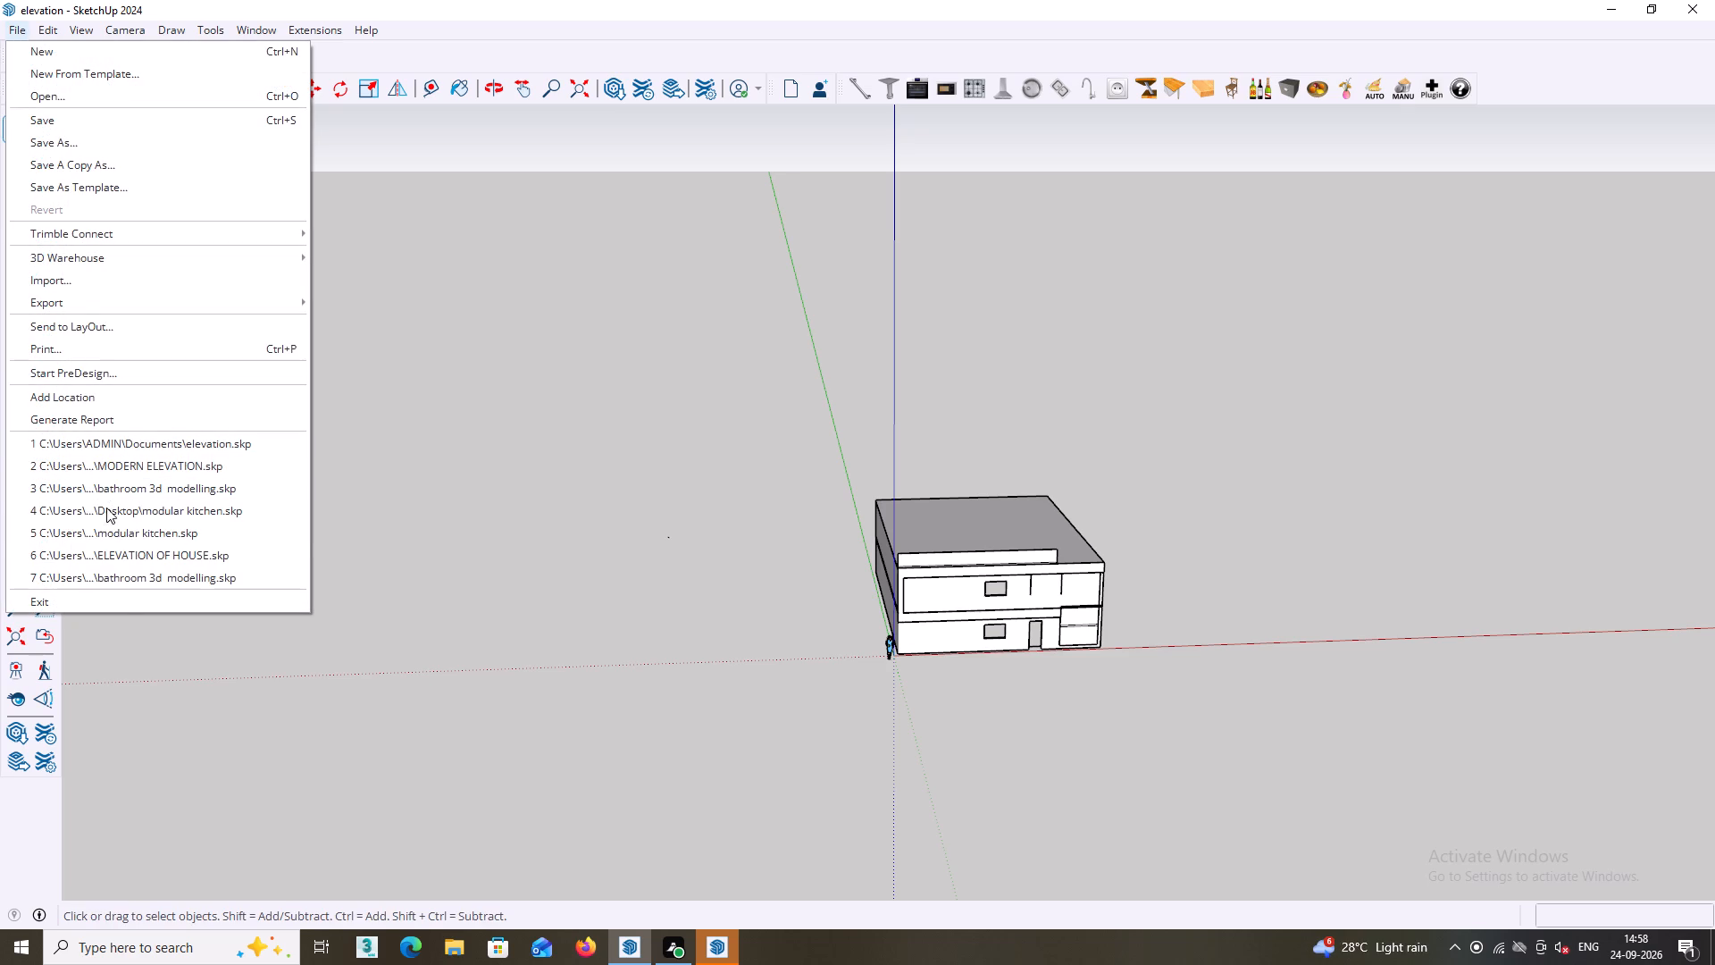
pyautogui.scroll(-6, 106, 508)
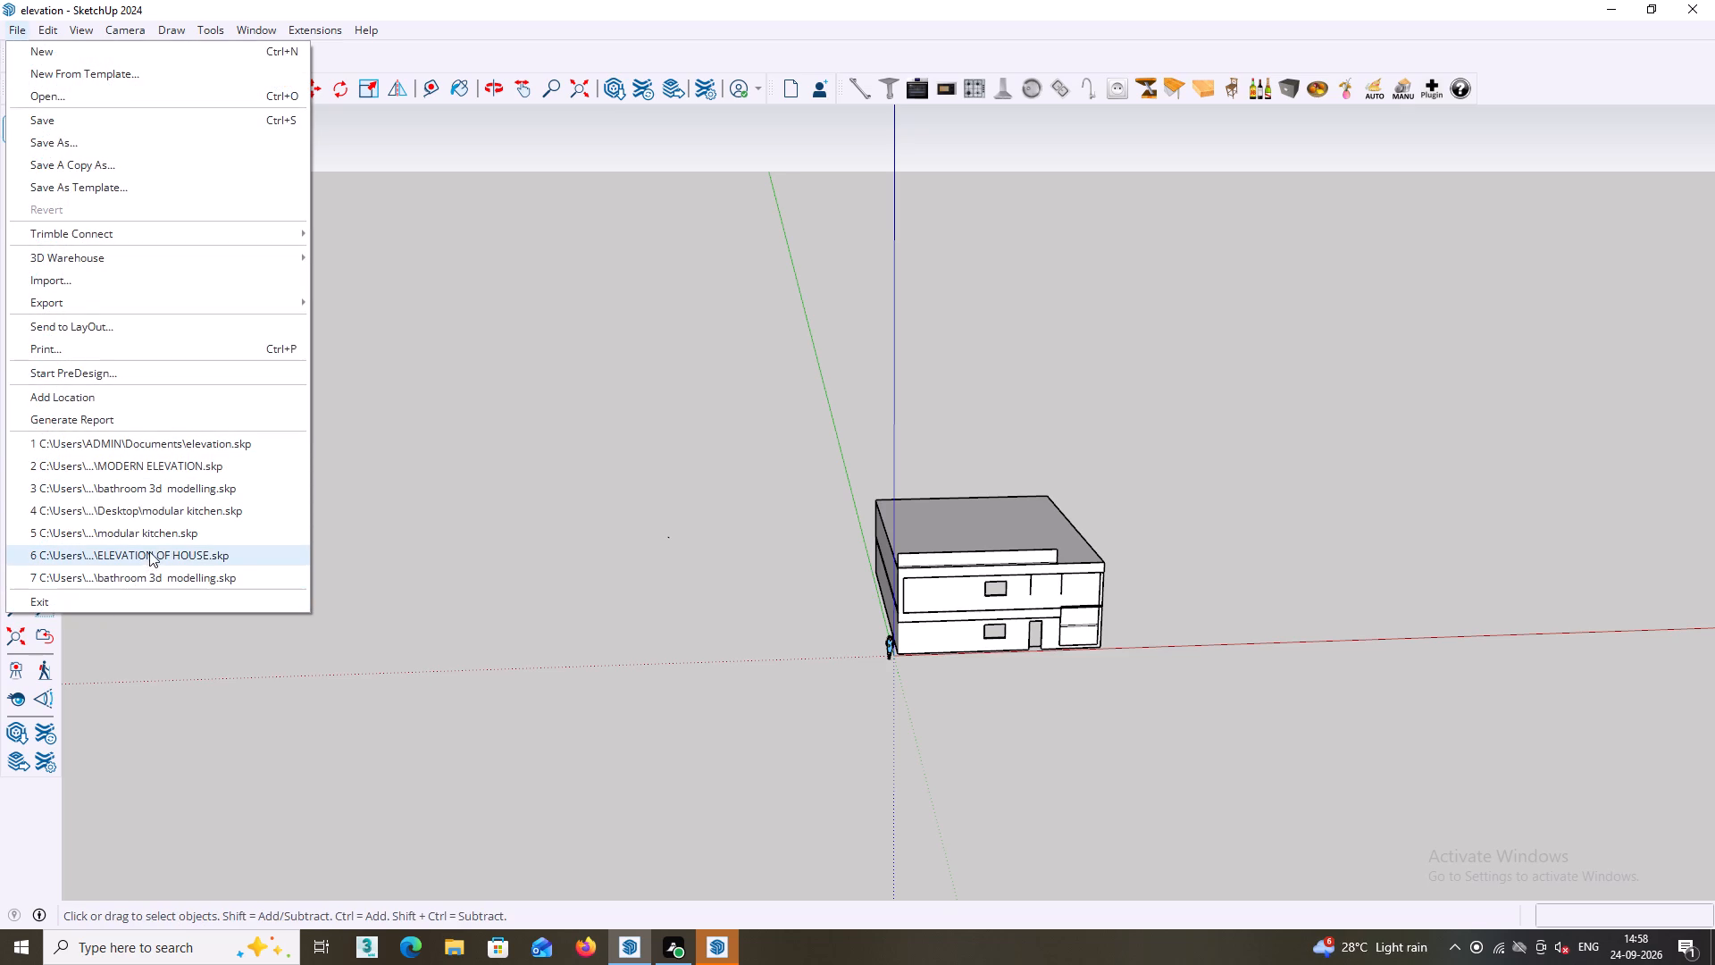
pyautogui.click(169, 496)
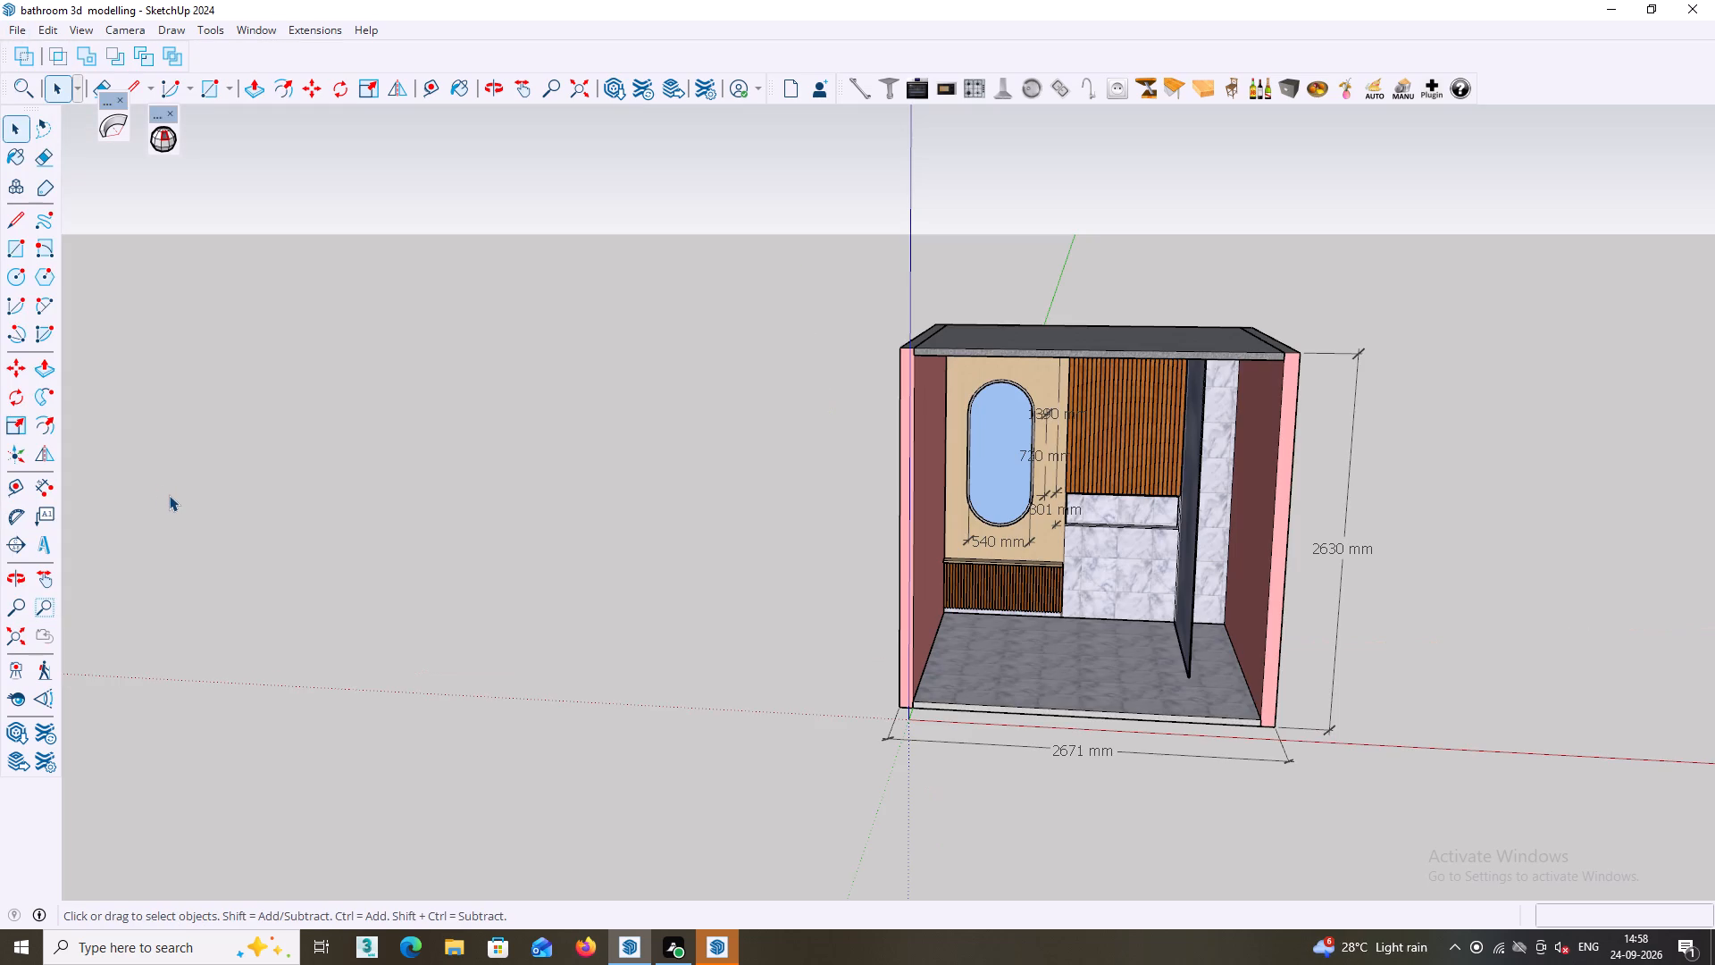
pyautogui.moveTo(888, 426); pyautogui.dragTo(967, 417, button='middle')
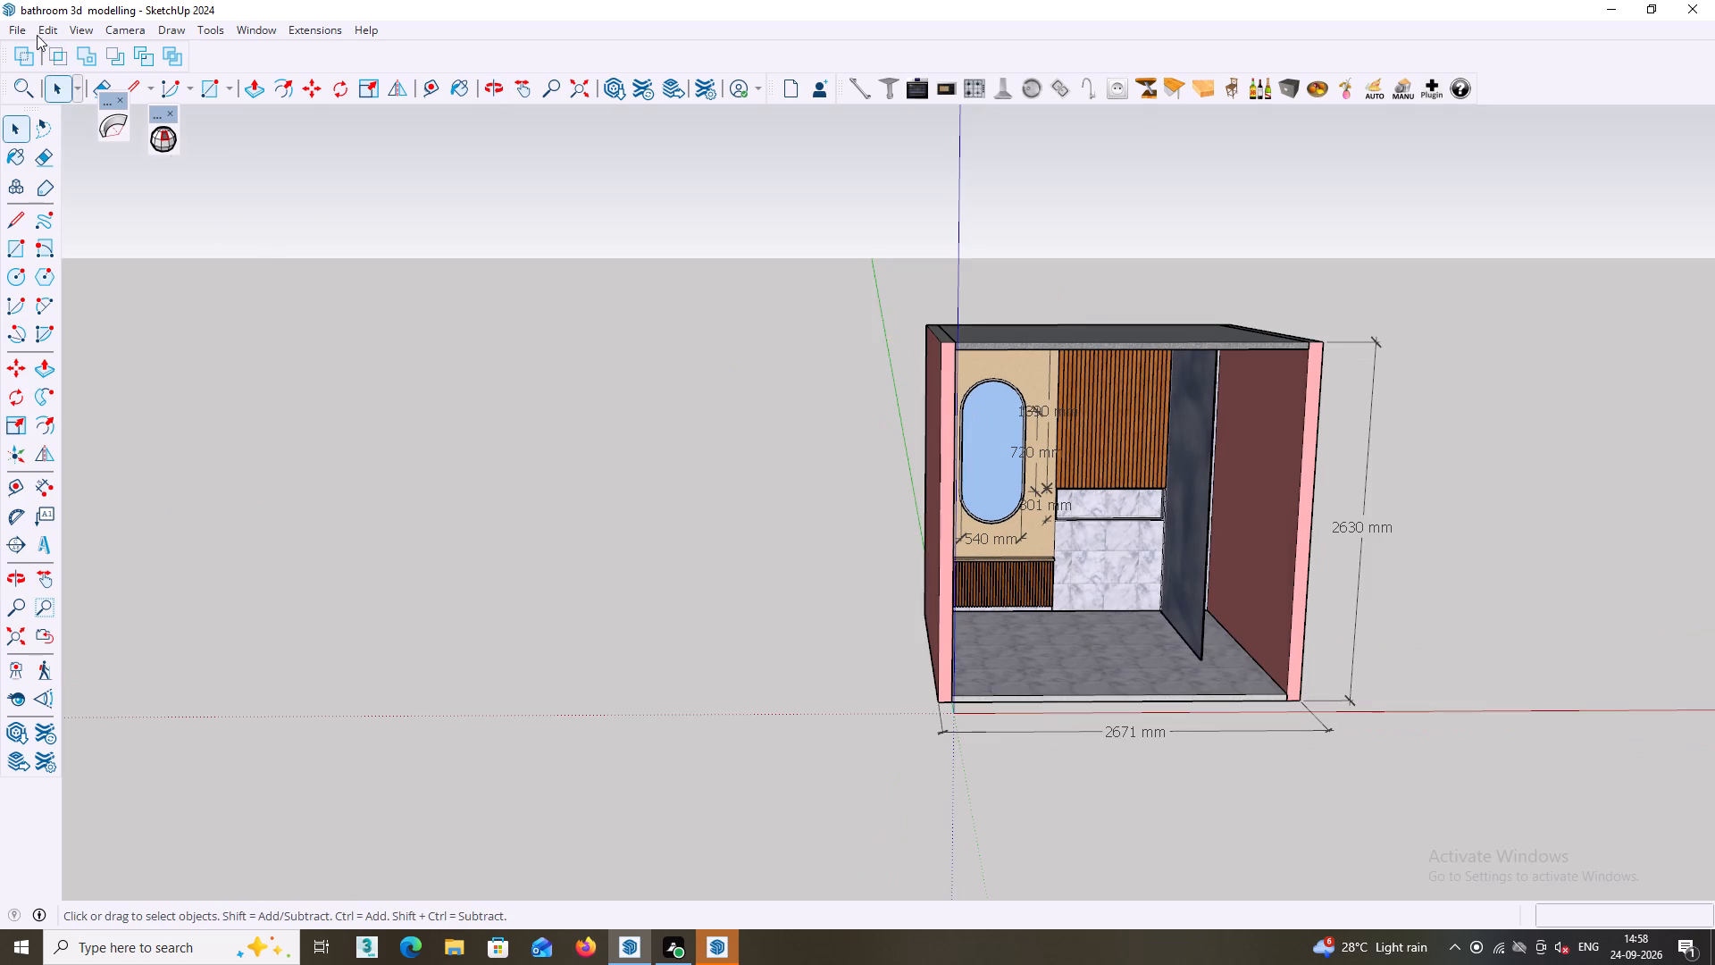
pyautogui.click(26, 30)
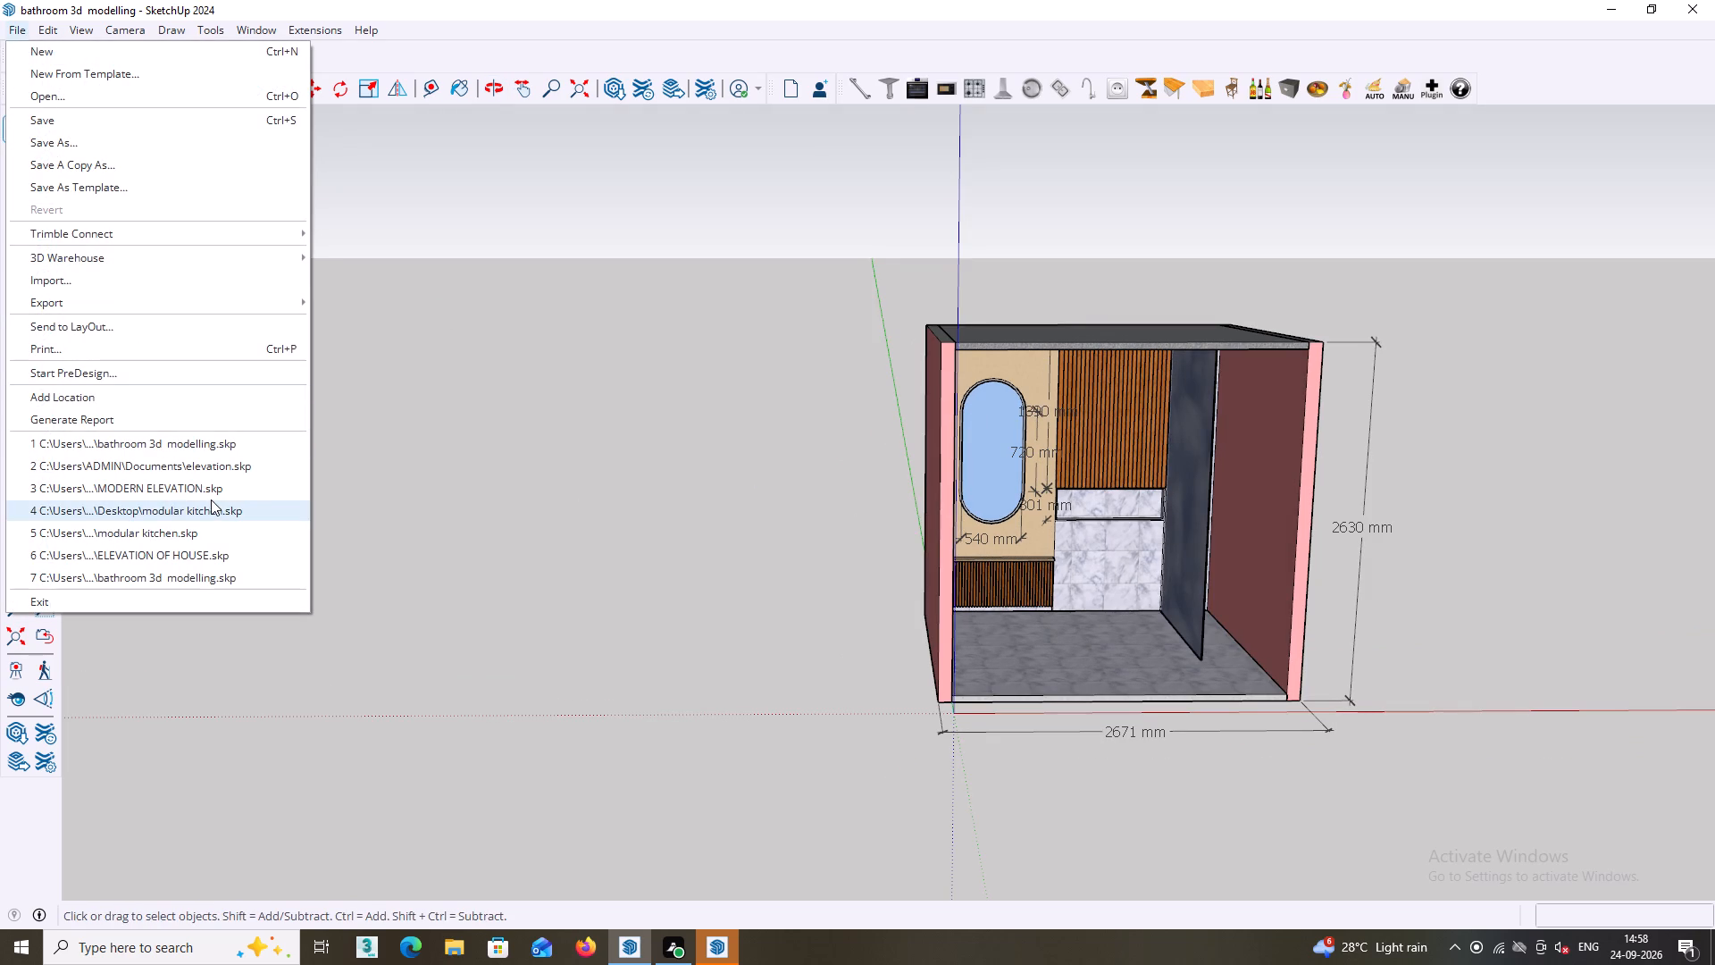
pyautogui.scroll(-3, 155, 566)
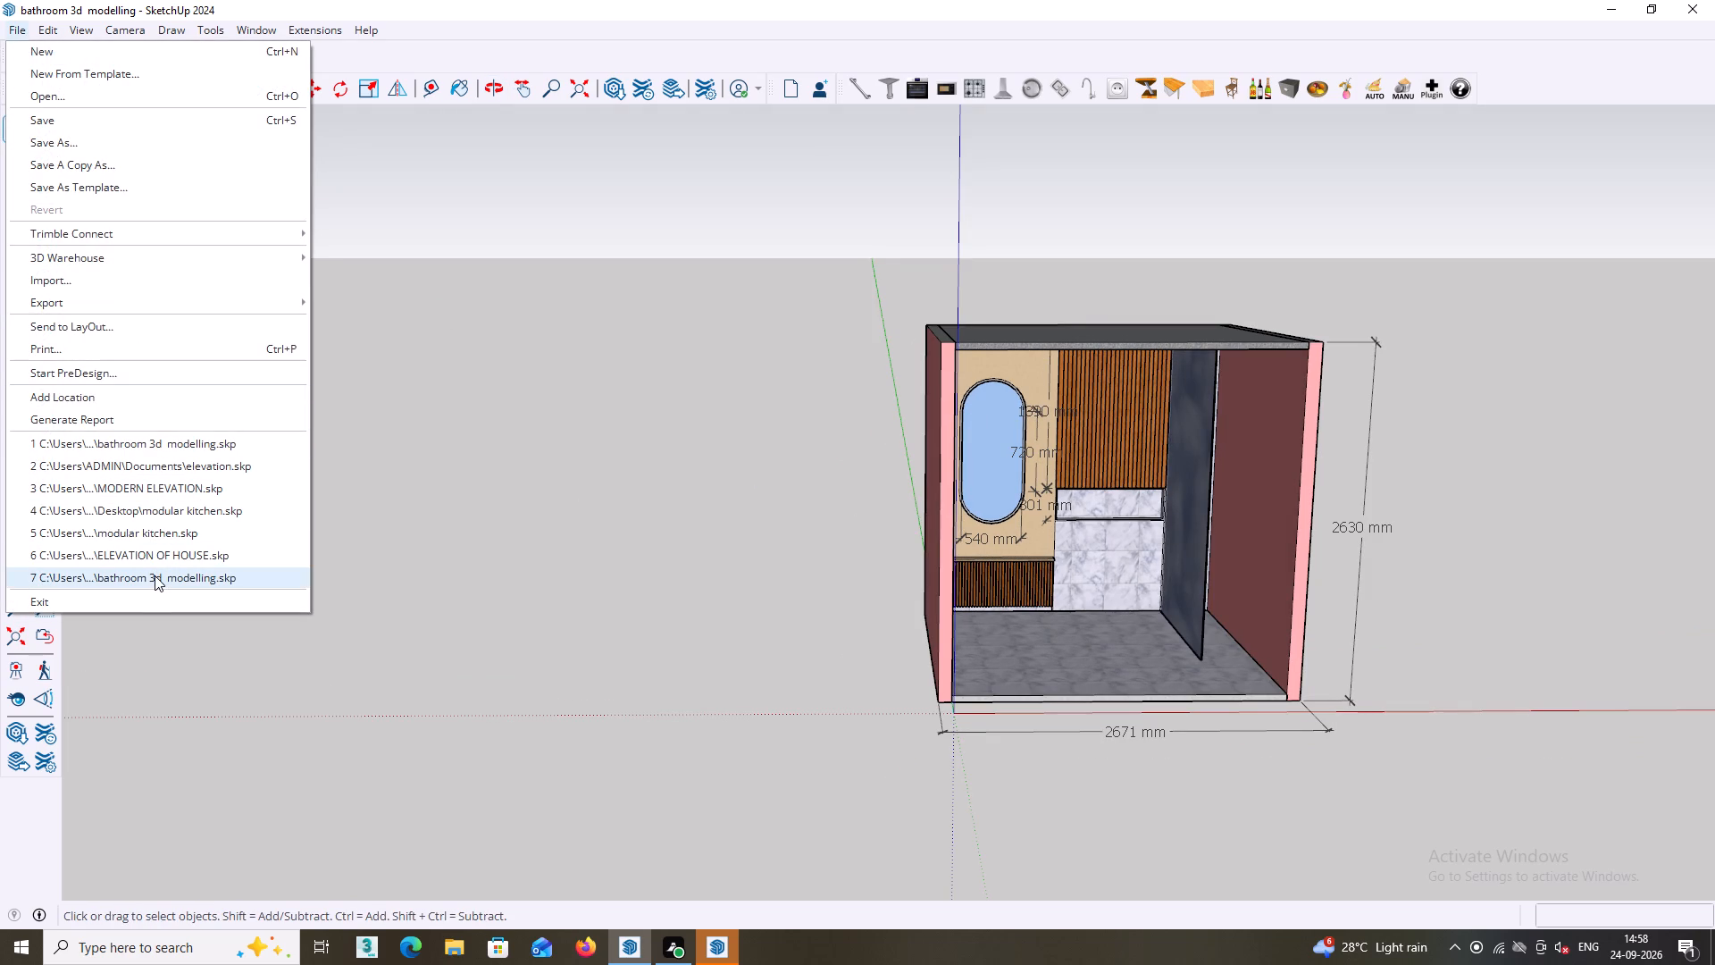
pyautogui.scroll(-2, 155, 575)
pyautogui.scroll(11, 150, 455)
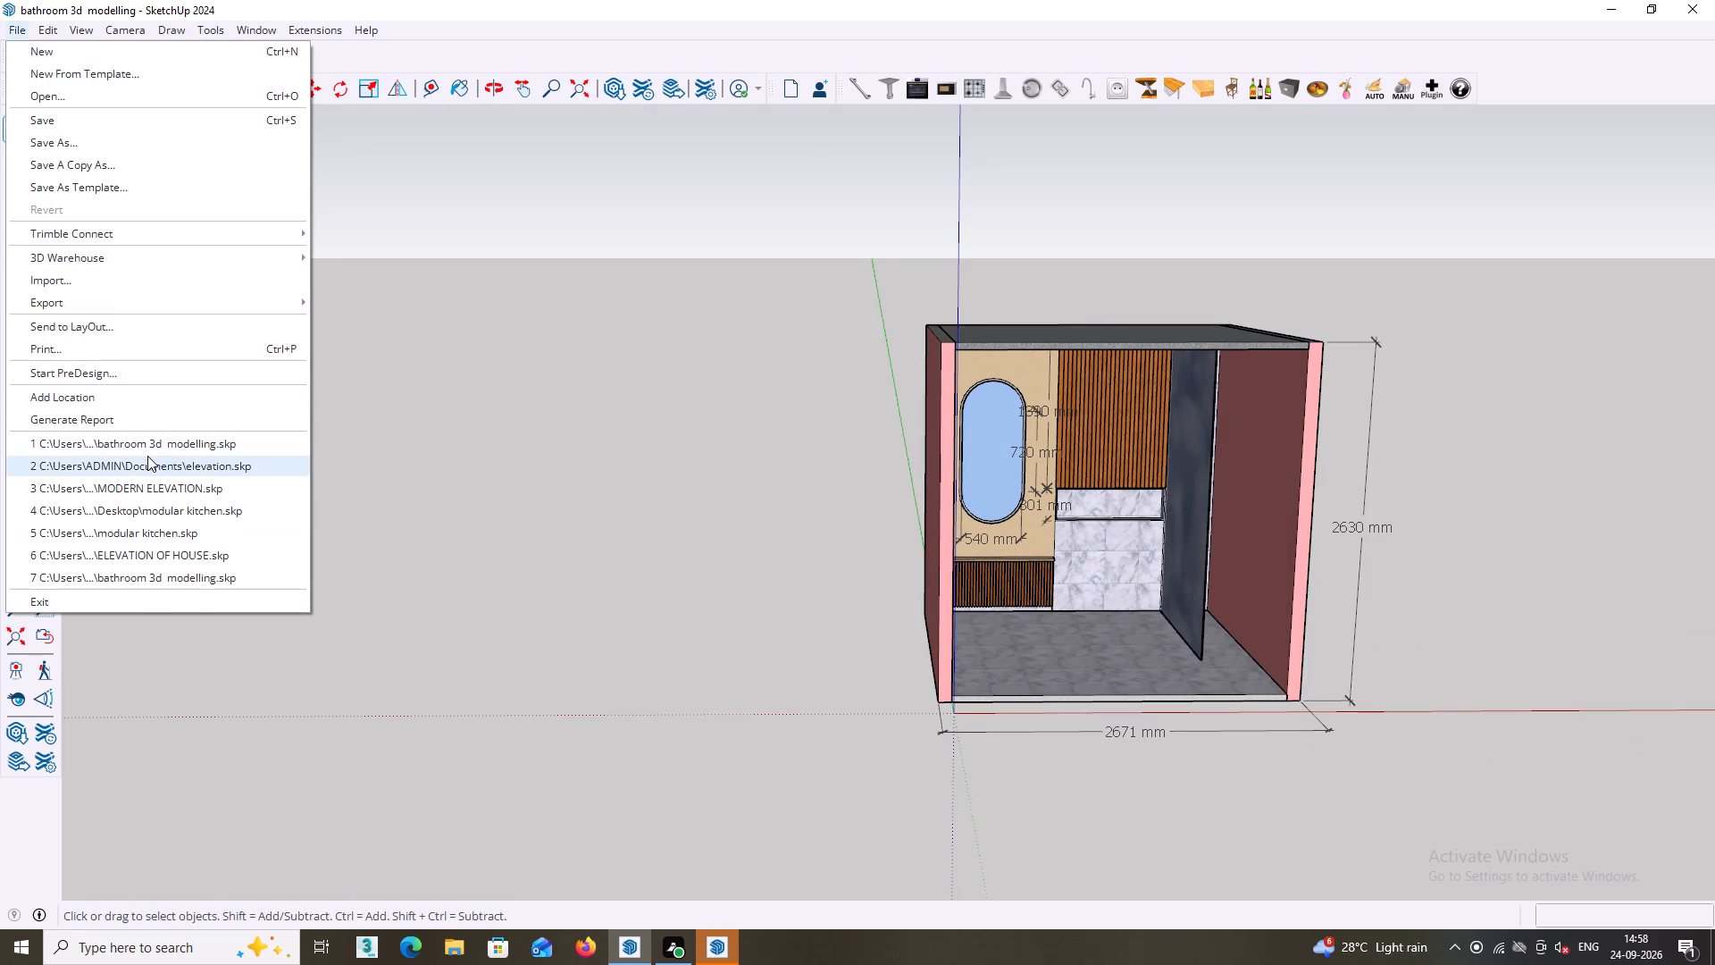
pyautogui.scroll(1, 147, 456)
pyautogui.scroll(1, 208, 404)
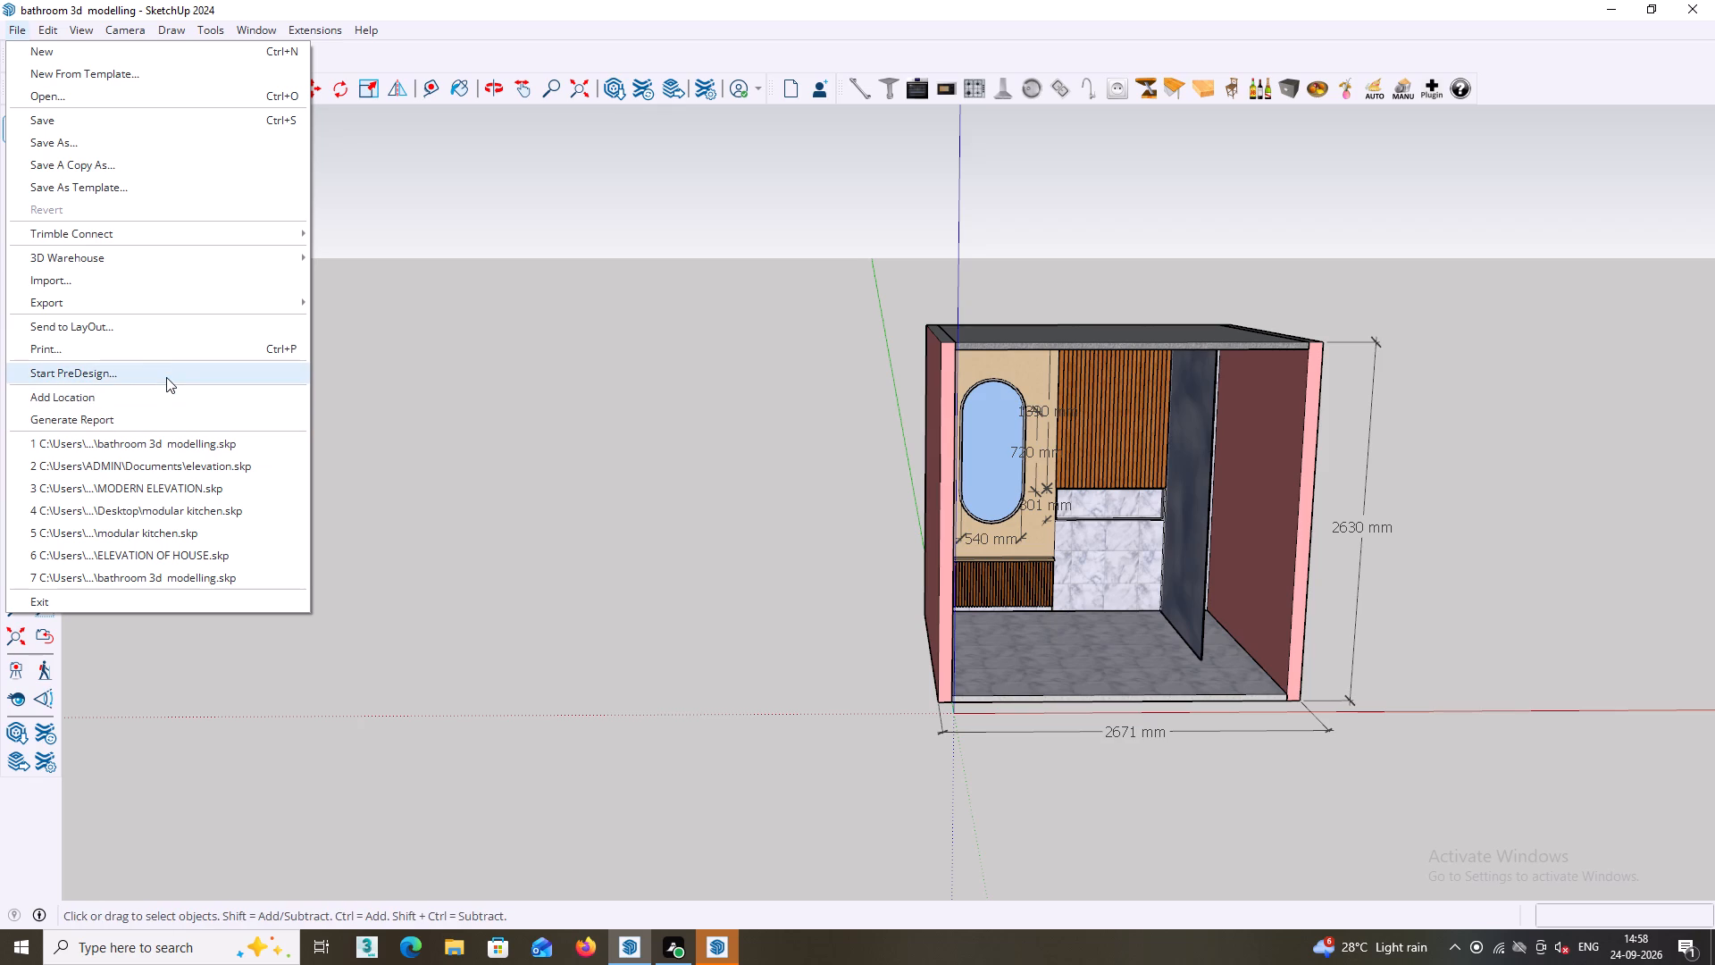
# Examine the bathroom interior from the open front and from both sides, including the mirror wall, slatted panels and glass partition.
pyautogui.moveTo(951, 507); pyautogui.dragTo(1050, 503, button='middle')
pyautogui.moveTo(1025, 493); pyautogui.dragTo(923, 492, button='middle')
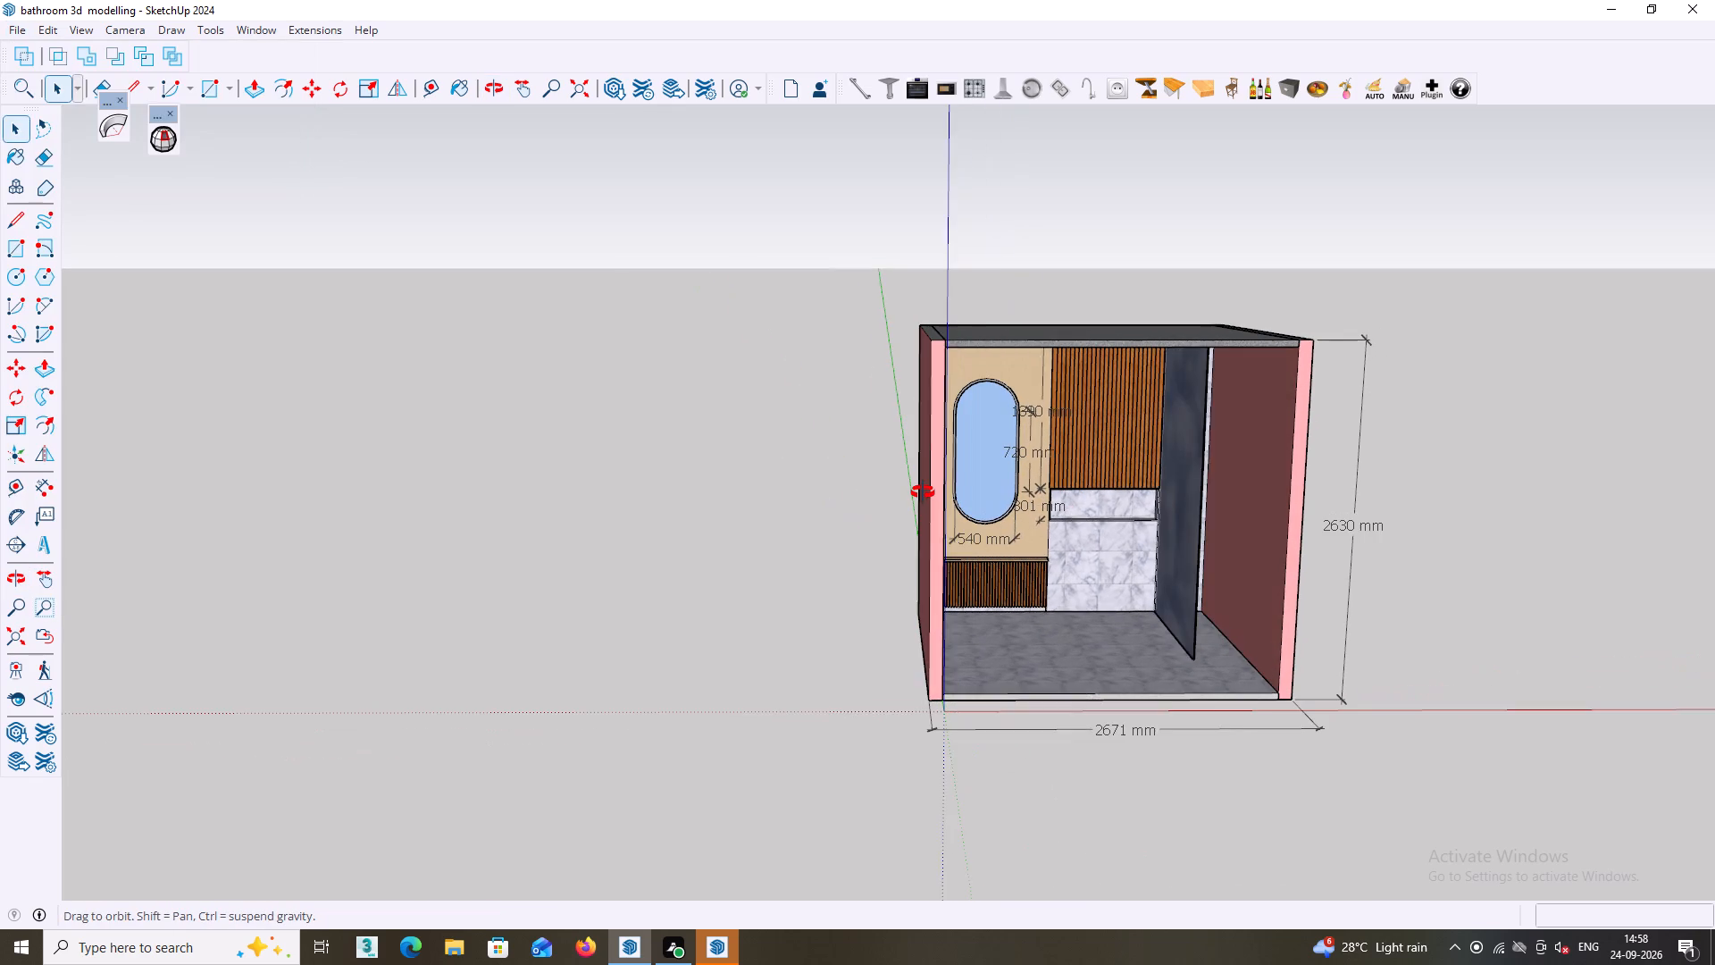
pyautogui.moveTo(923, 492); pyautogui.dragTo(687, 508, button='middle')
pyautogui.moveTo(773, 488); pyautogui.dragTo(714, 508, button='middle')
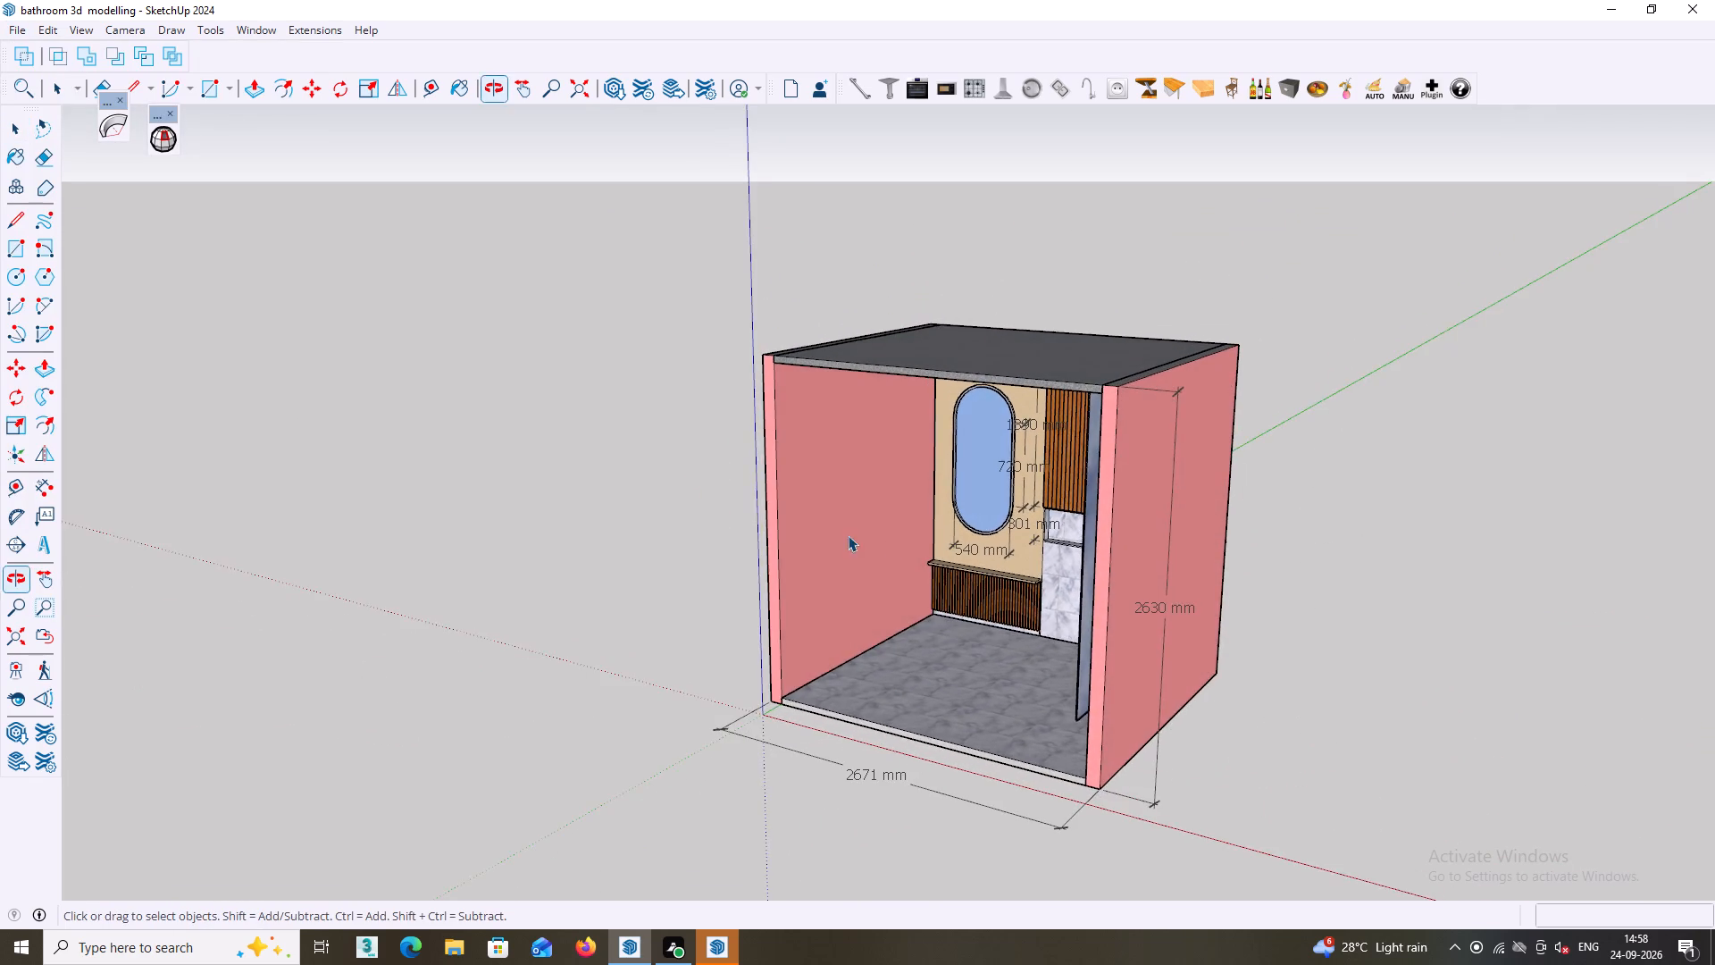
pyautogui.scroll(3, 901, 541)
pyautogui.moveTo(1022, 607); pyautogui.dragTo(1165, 600, button='middle')
pyautogui.moveTo(1153, 585); pyautogui.dragTo(1221, 569, button='middle')
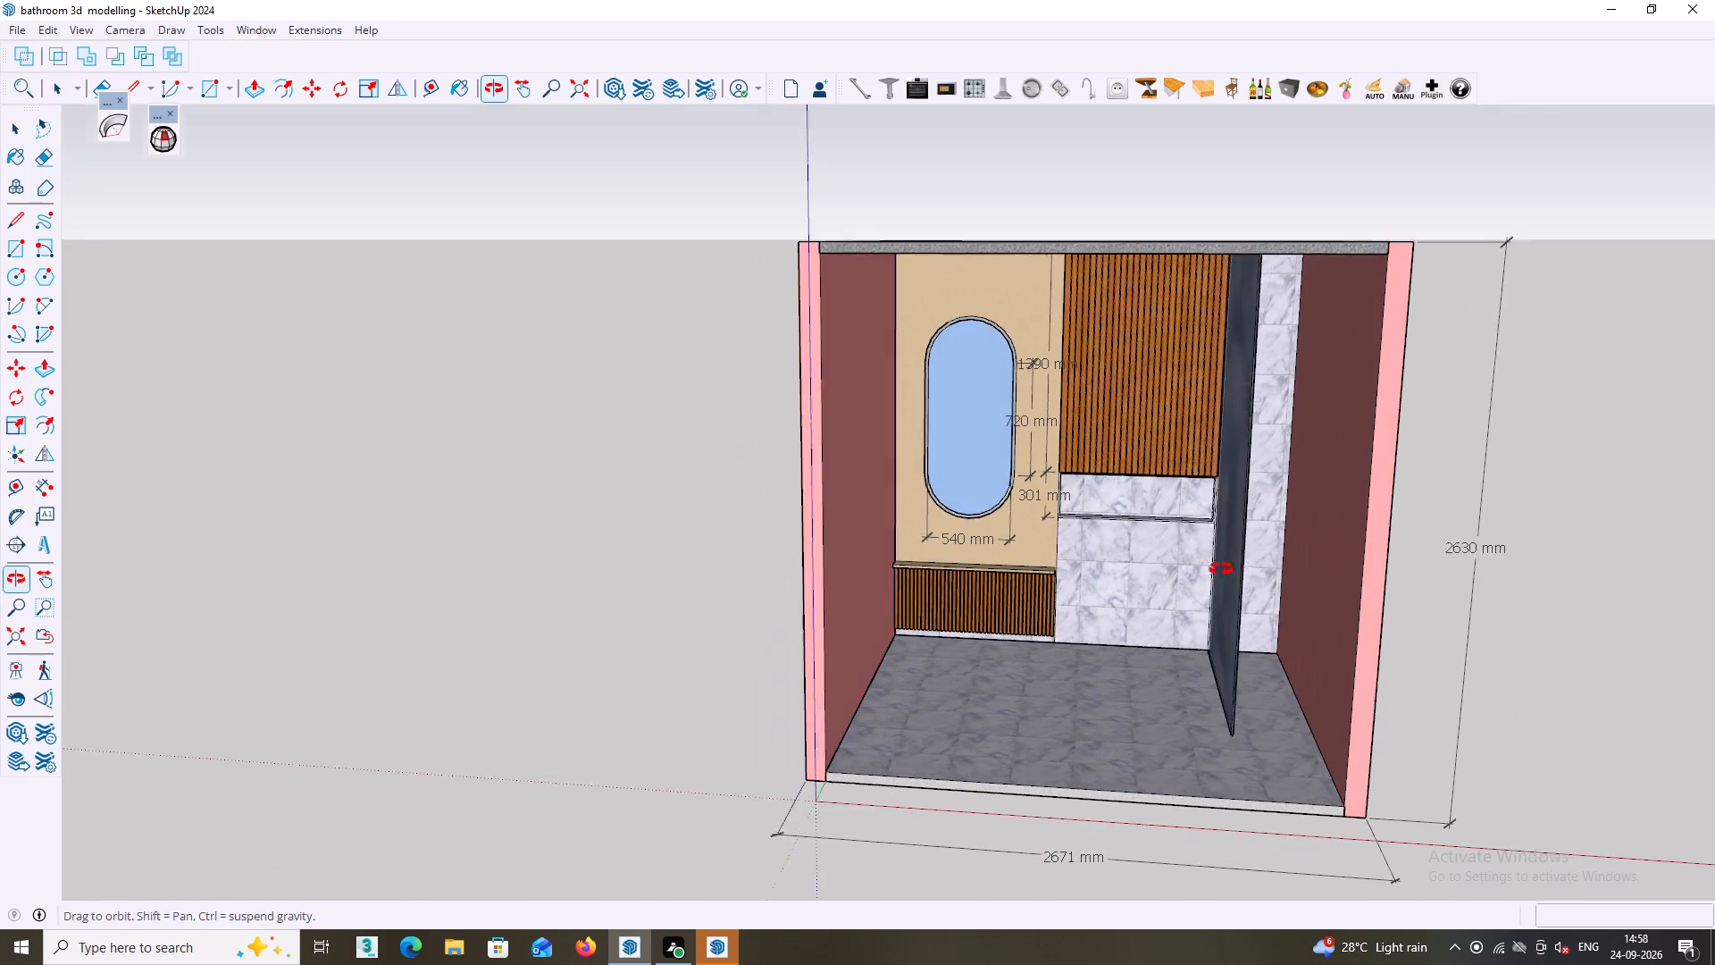
pyautogui.moveTo(1221, 569); pyautogui.dragTo(1226, 566, button='middle')
pyautogui.scroll(4, 1166, 547)
pyautogui.moveTo(1147, 526); pyautogui.dragTo(1214, 524, button='middle')
pyautogui.scroll(-5, 1108, 560)
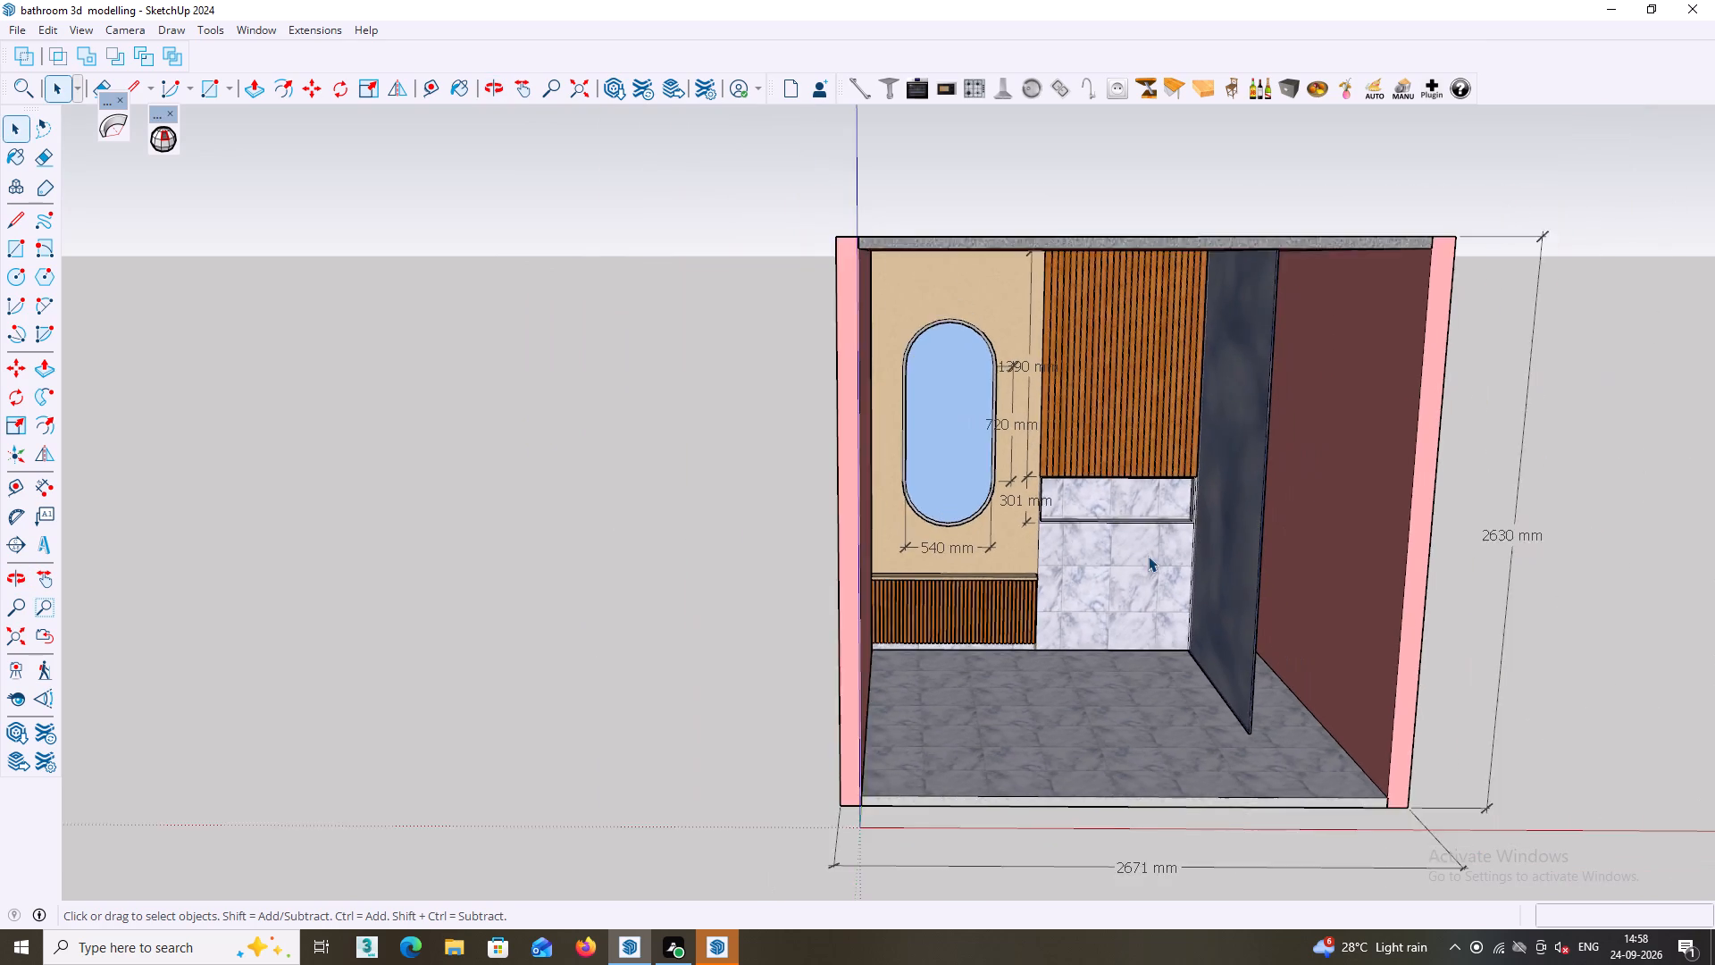
pyautogui.scroll(-7, 1144, 550)
pyautogui.moveTo(1075, 539); pyautogui.dragTo(1016, 505, button='middle')
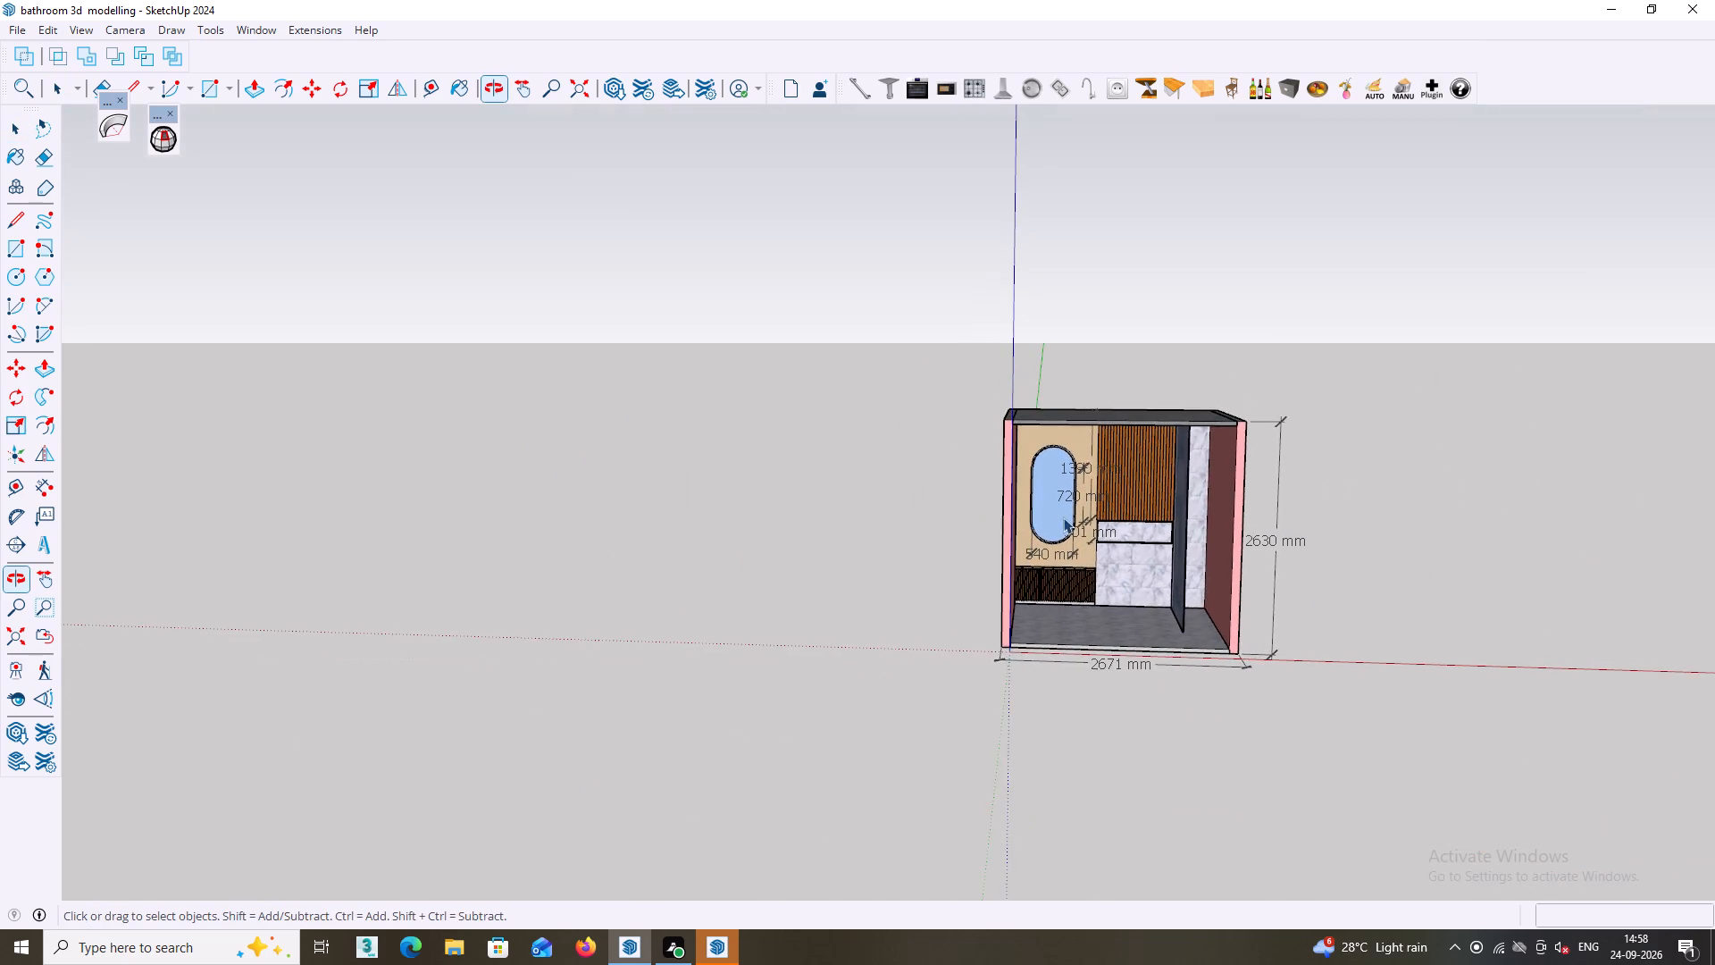
pyautogui.scroll(7, 1063, 516)
pyautogui.moveTo(1028, 565); pyautogui.dragTo(1016, 642, button='middle')
pyautogui.scroll(2, 1007, 624)
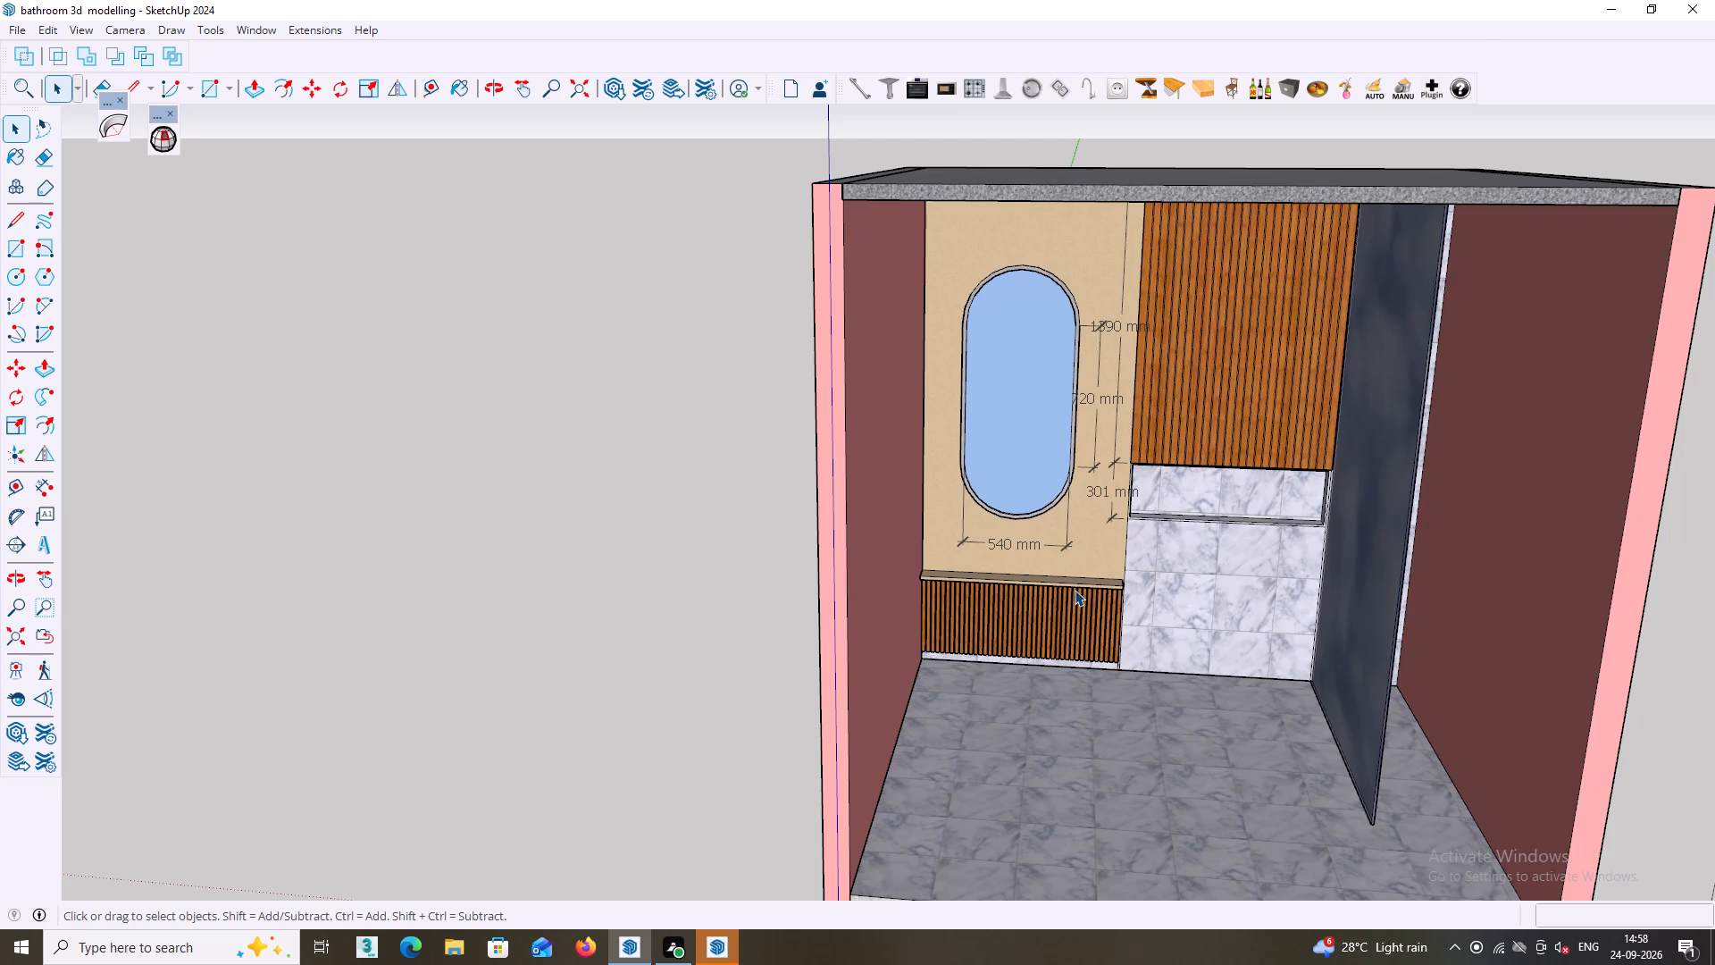
pyautogui.scroll(-6, 1074, 584)
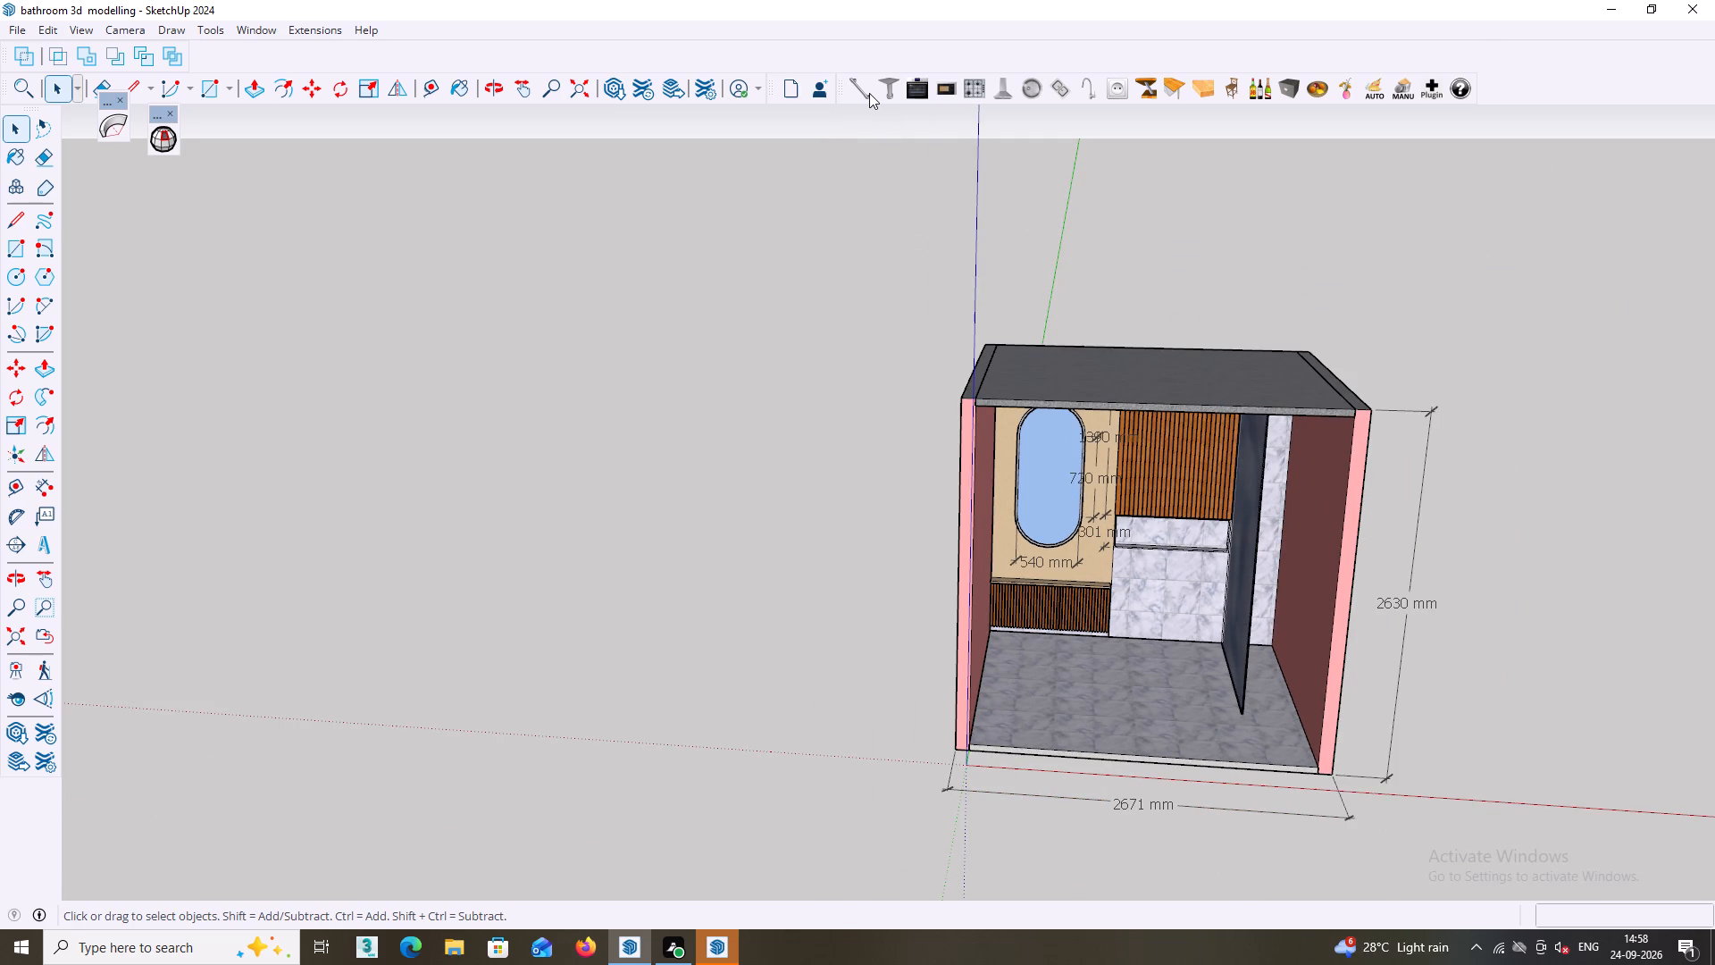
# Open the recent model "ELEVATION OF HOUSE".
pyautogui.click(20, 28)
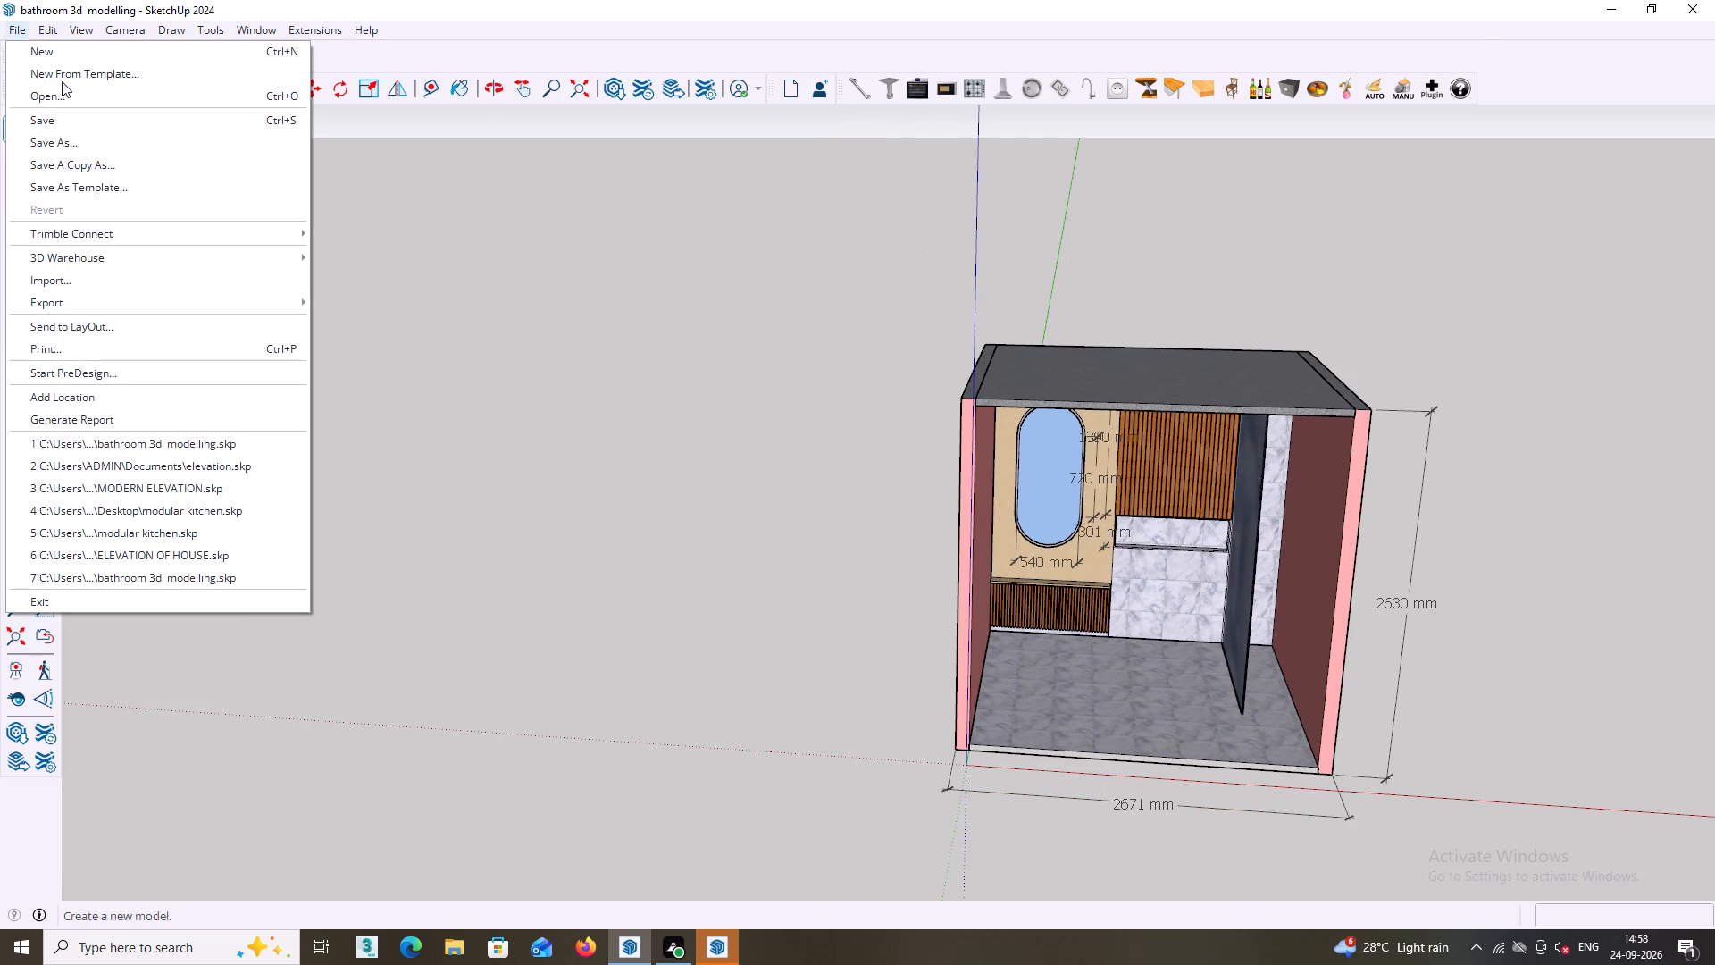
pyautogui.click(189, 552)
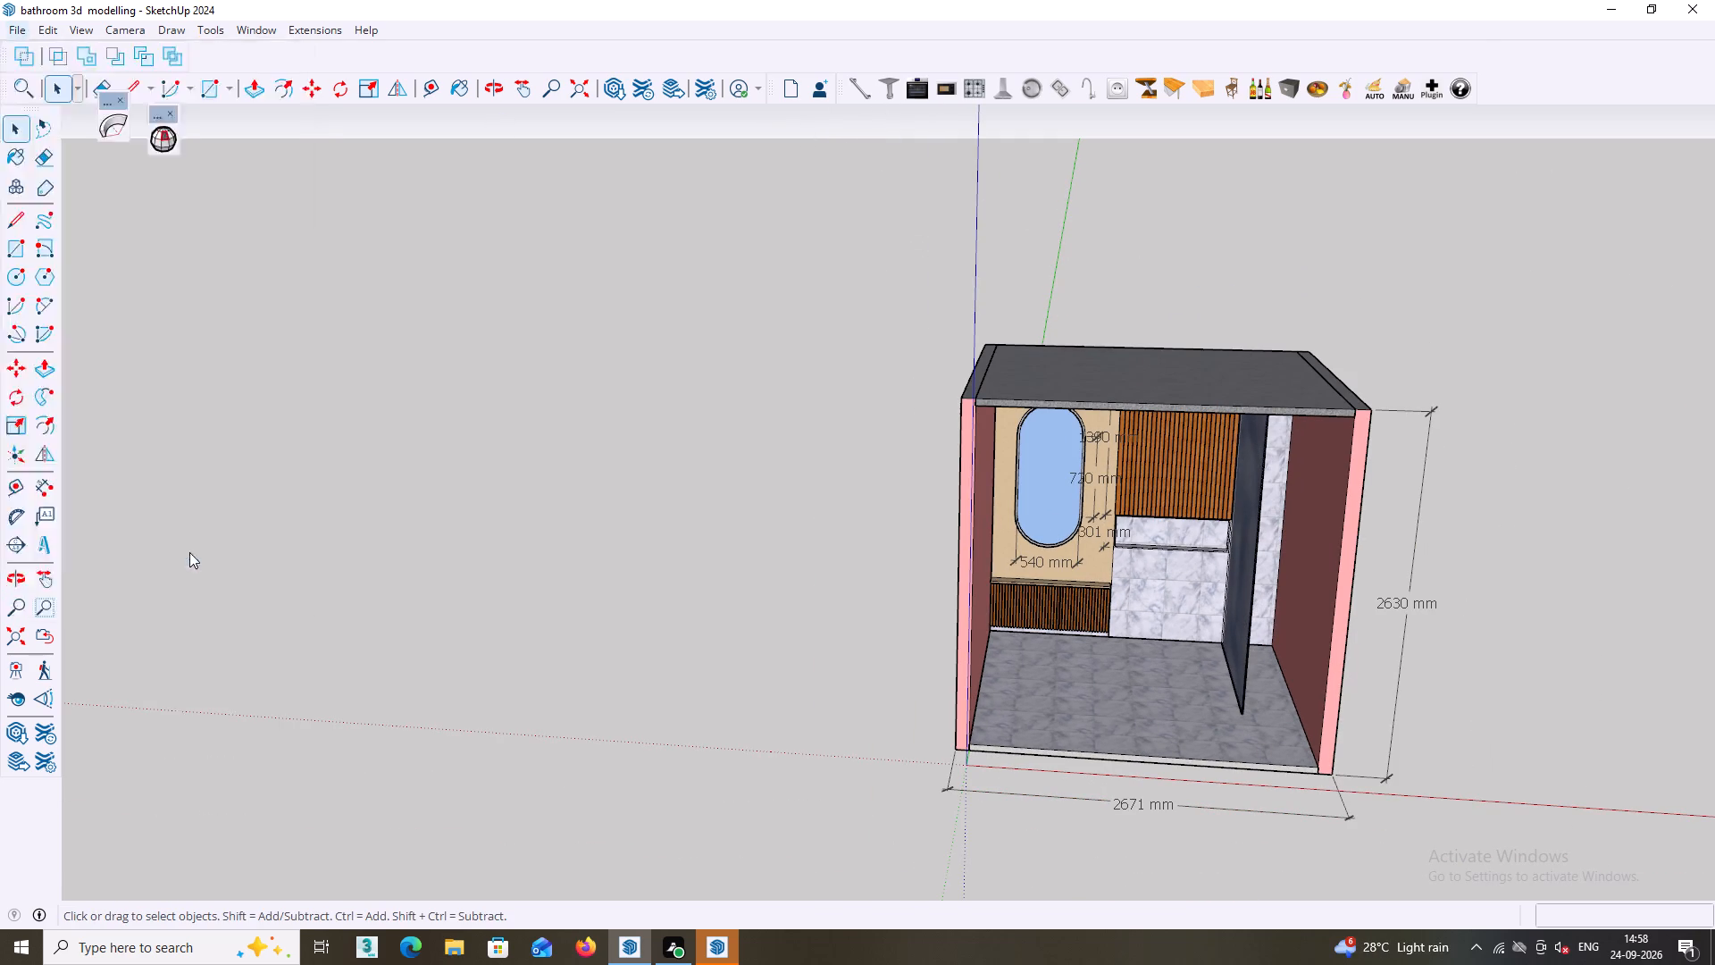
pyautogui.moveTo(736, 537); pyautogui.dragTo(916, 535, button='middle')
# Start opening another model, look through the Documents folder and switch to the Desktop folder.
pyautogui.click(19, 35)
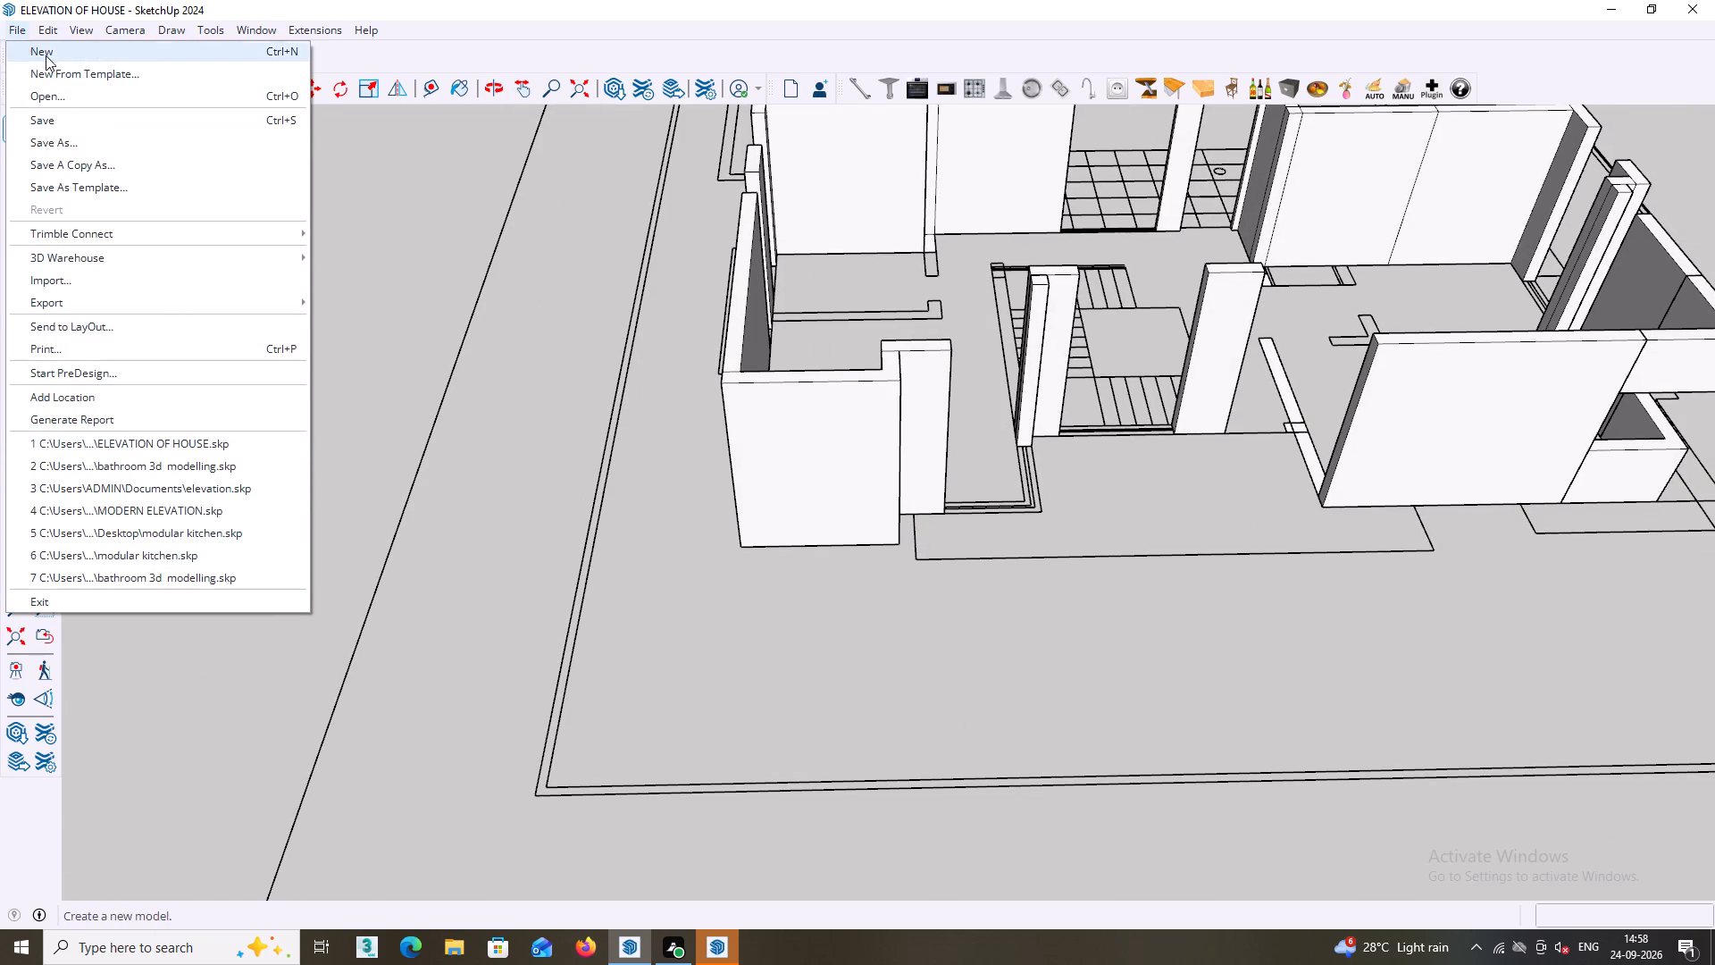
pyautogui.click(44, 99)
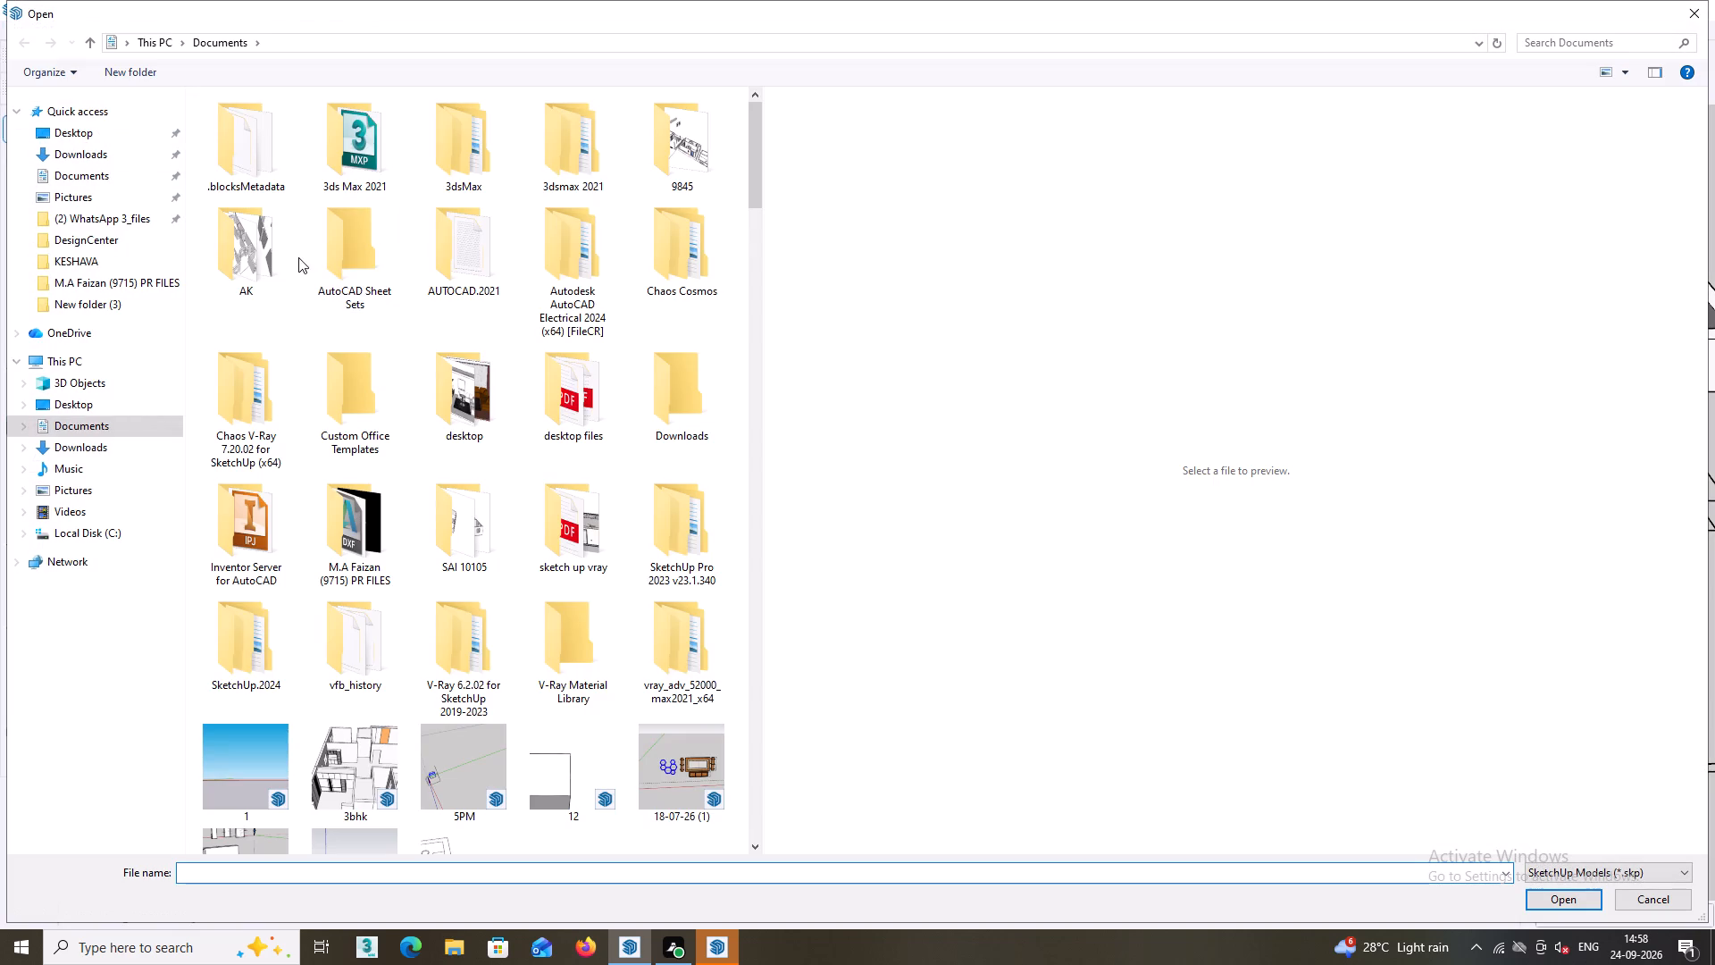
pyautogui.scroll(-1, 272, 253)
pyautogui.scroll(-1, 335, 499)
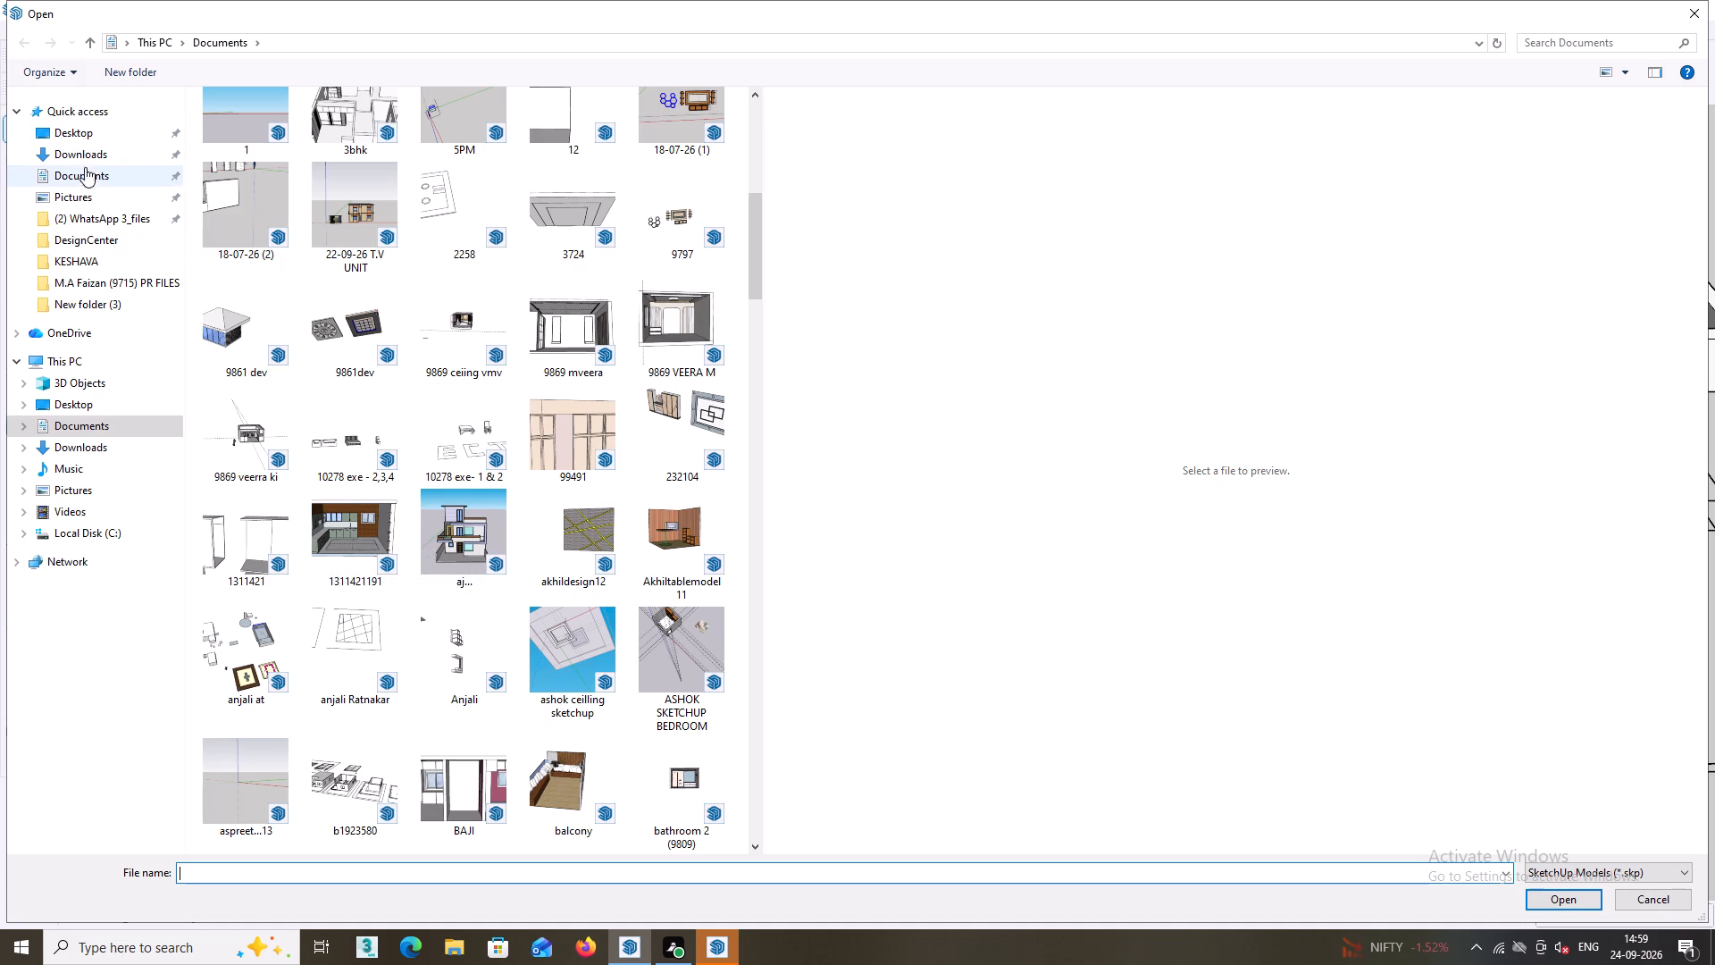
pyautogui.click(85, 136)
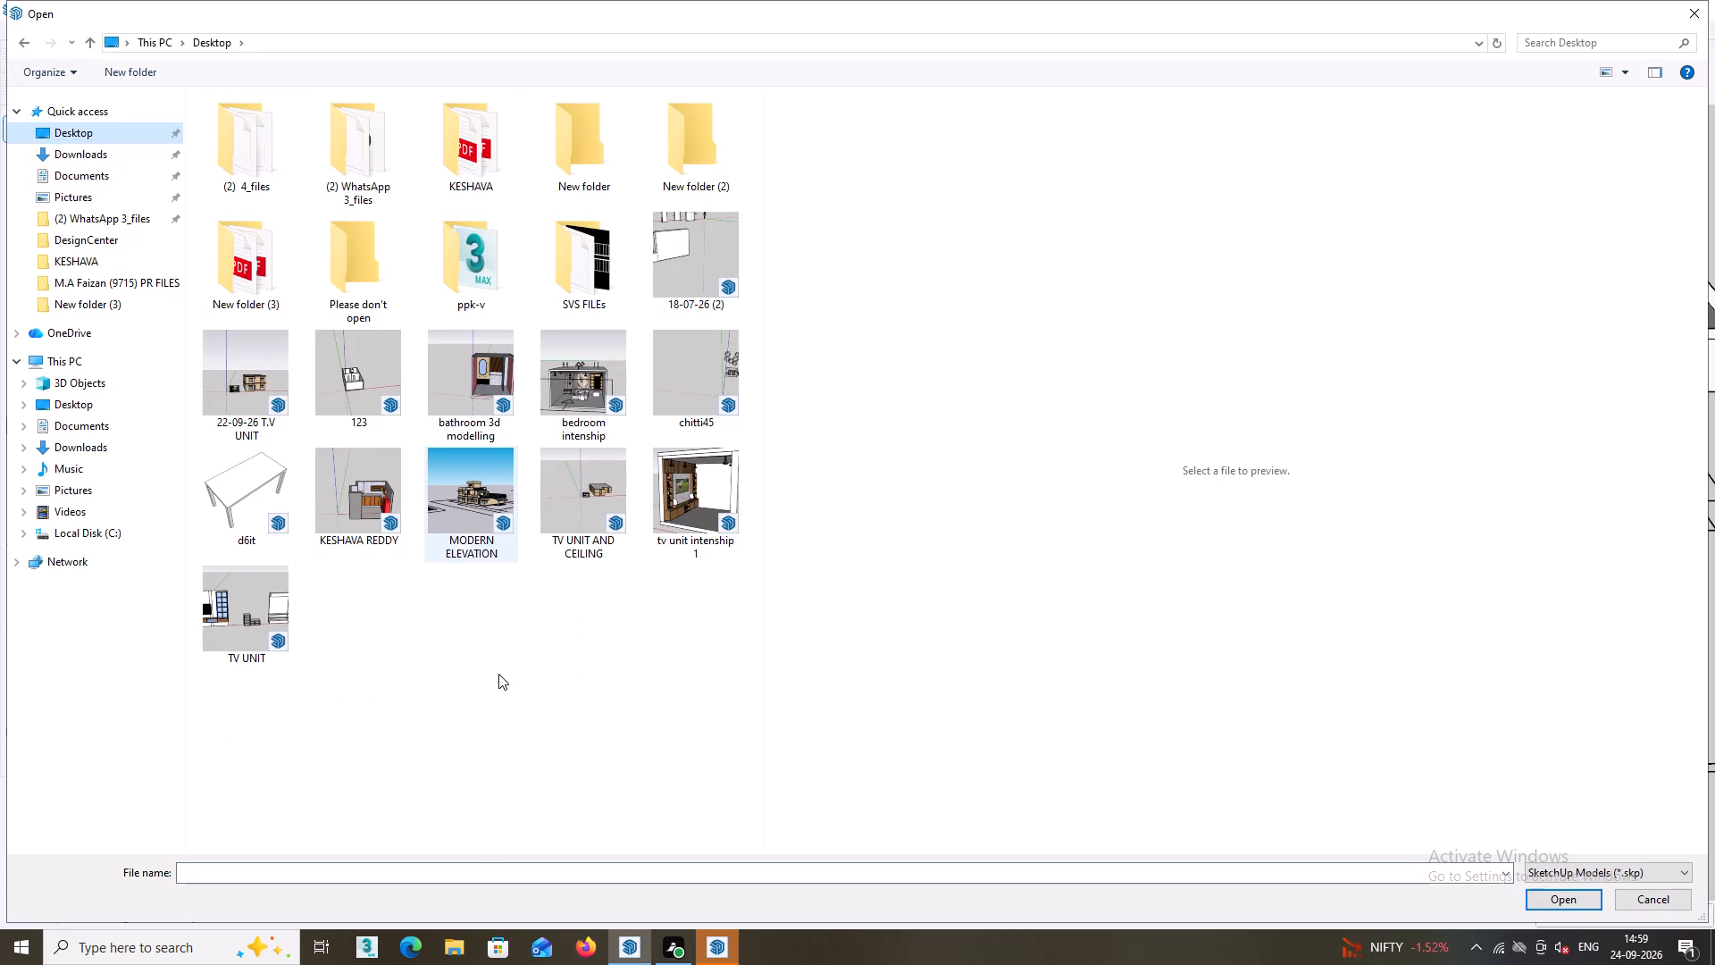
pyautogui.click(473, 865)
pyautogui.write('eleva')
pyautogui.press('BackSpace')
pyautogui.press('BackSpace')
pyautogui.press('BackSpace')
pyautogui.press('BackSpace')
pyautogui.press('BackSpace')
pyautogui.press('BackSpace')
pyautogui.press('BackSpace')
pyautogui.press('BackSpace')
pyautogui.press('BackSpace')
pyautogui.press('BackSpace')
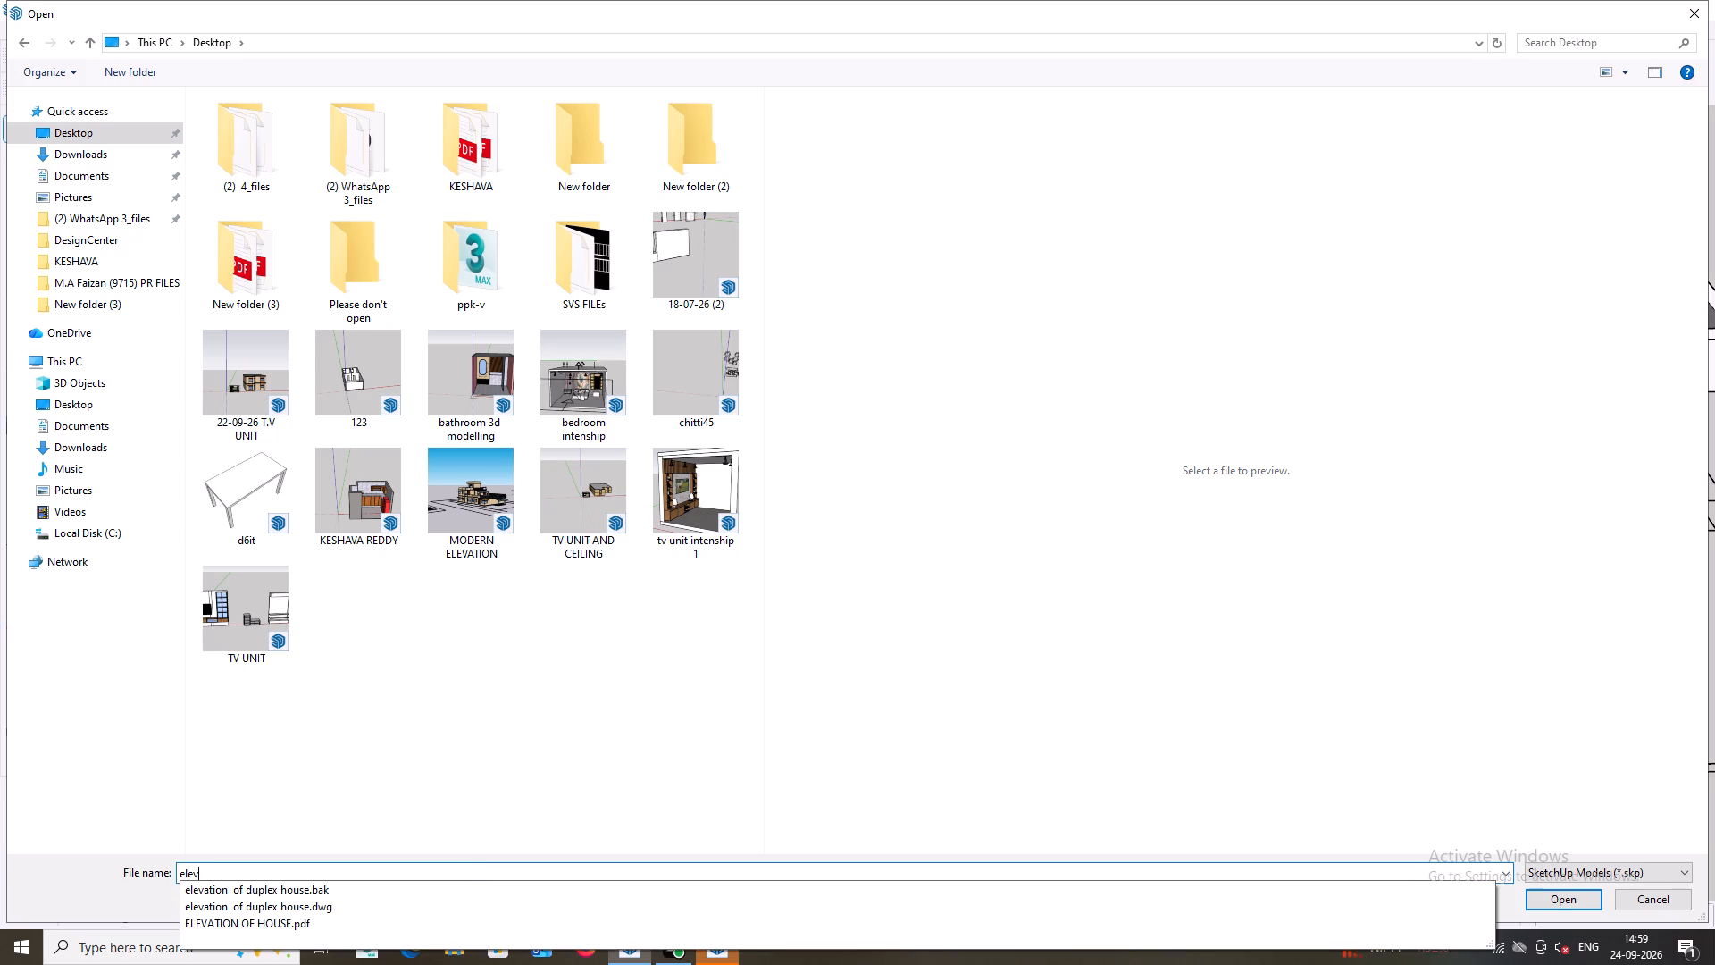
# Open the model "TV UNIT AND CEILING.skp" from the Desktop folder.
pyautogui.write('tv')
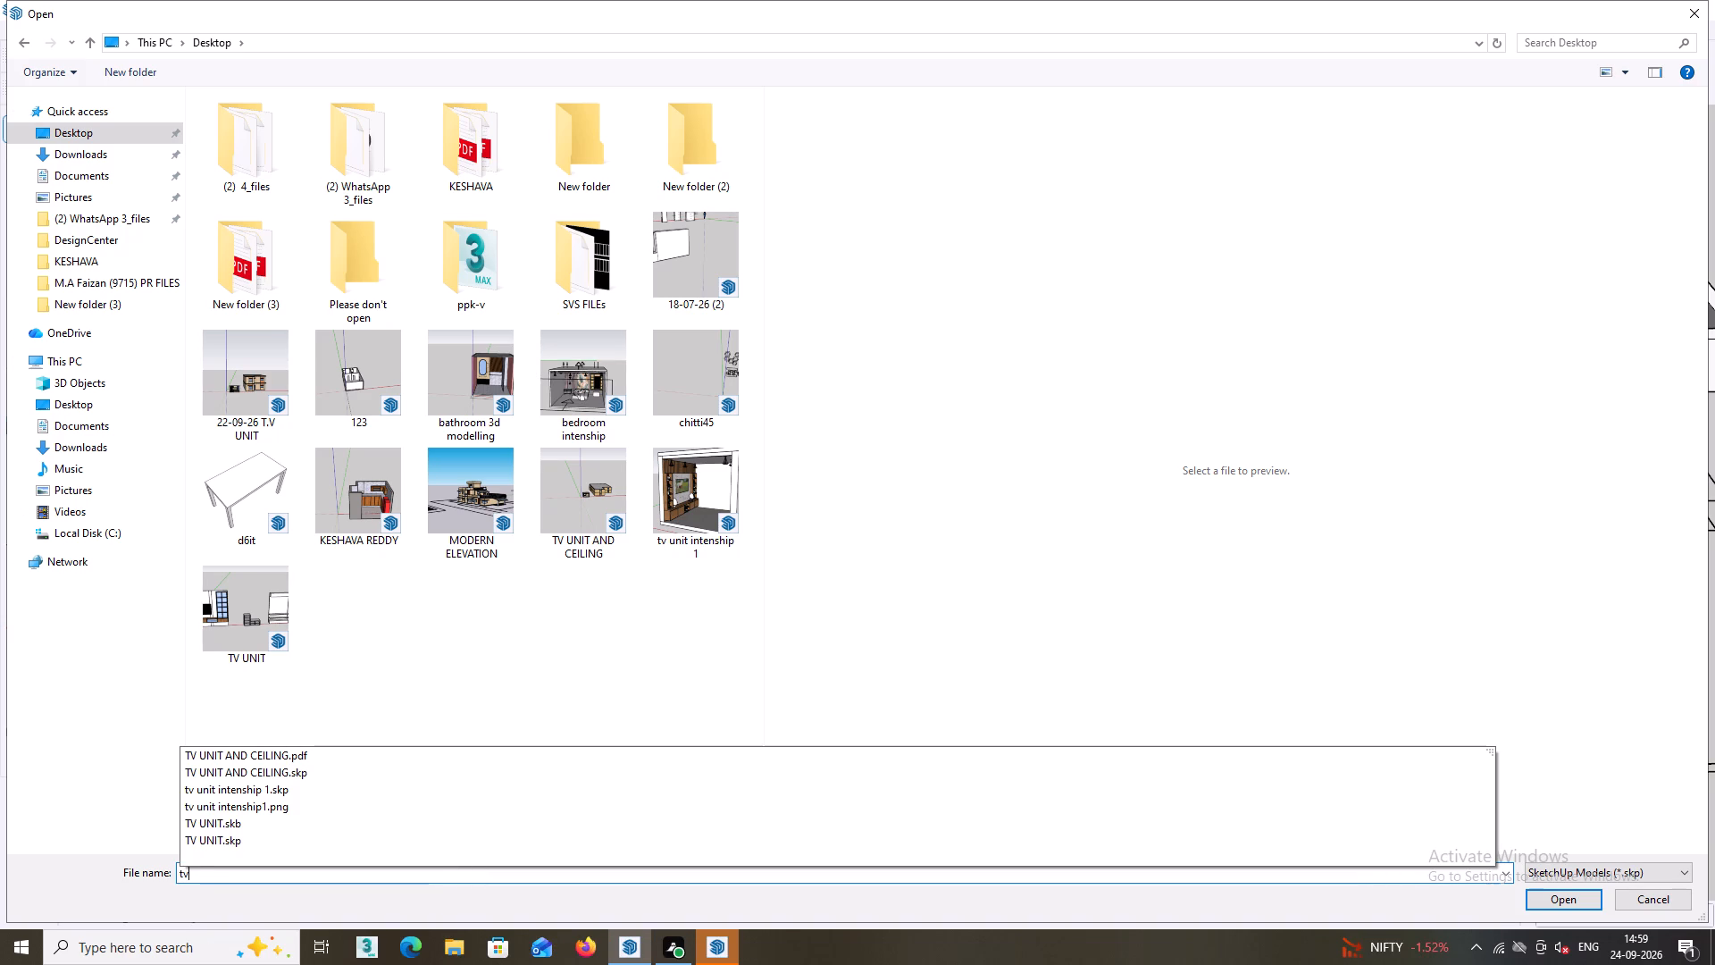
pyautogui.click(293, 769)
pyautogui.doubleClick(293, 769)
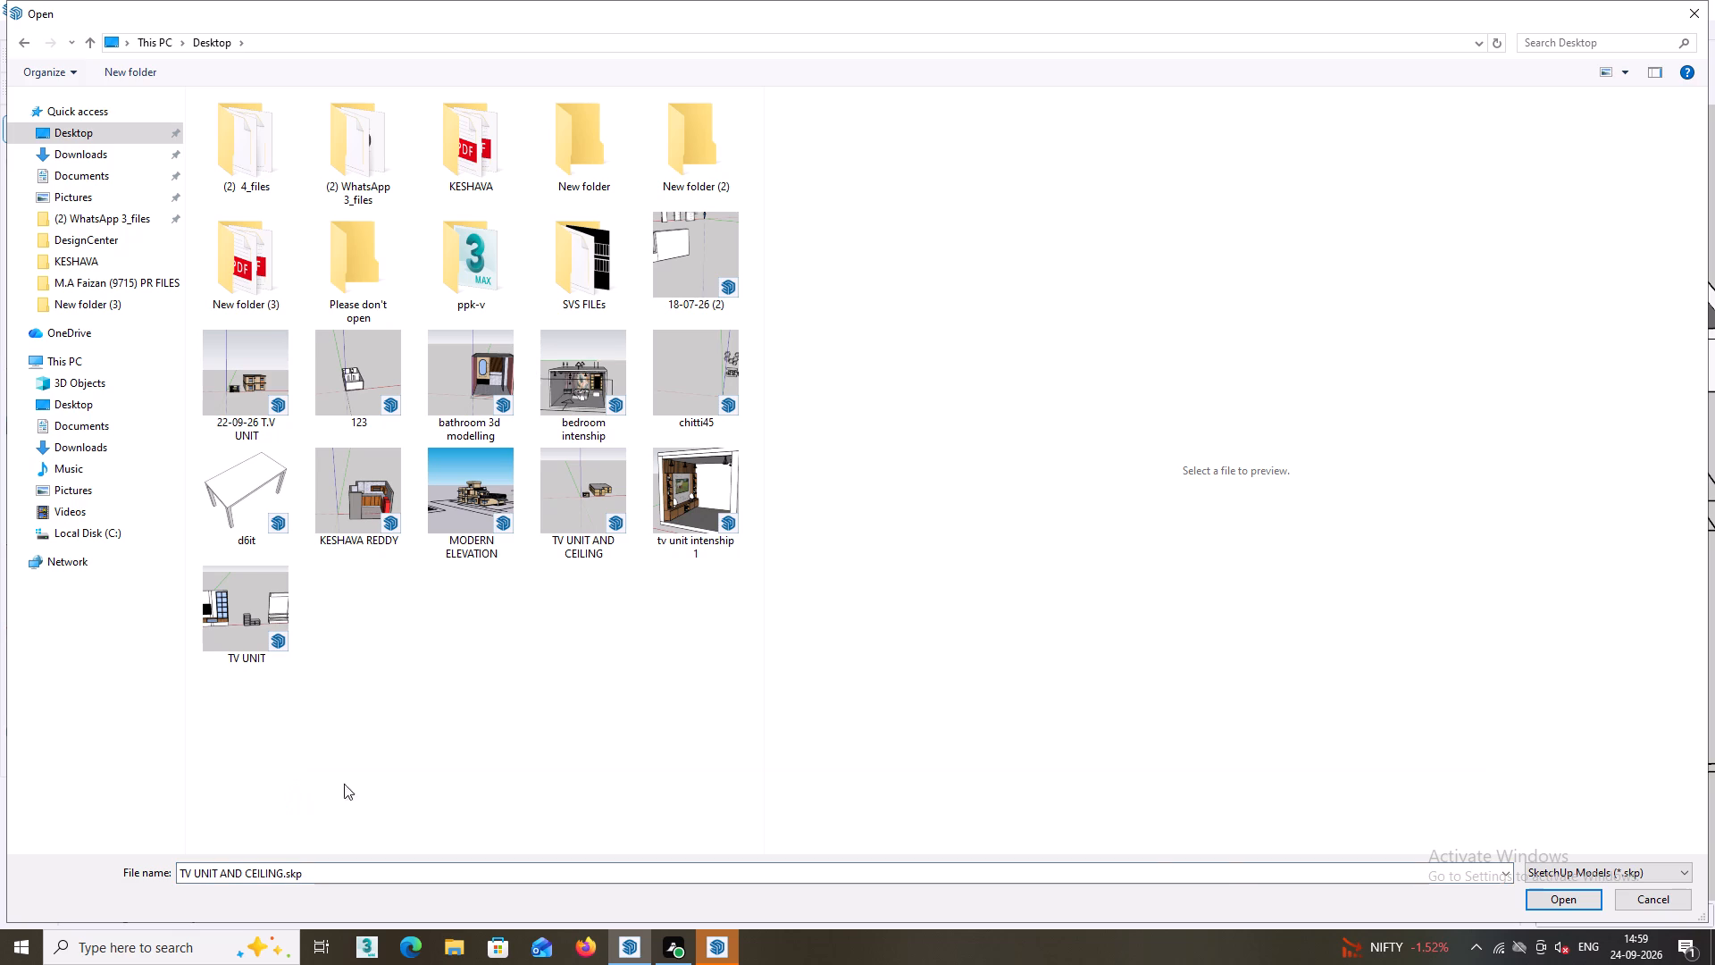
pyautogui.click(1559, 899)
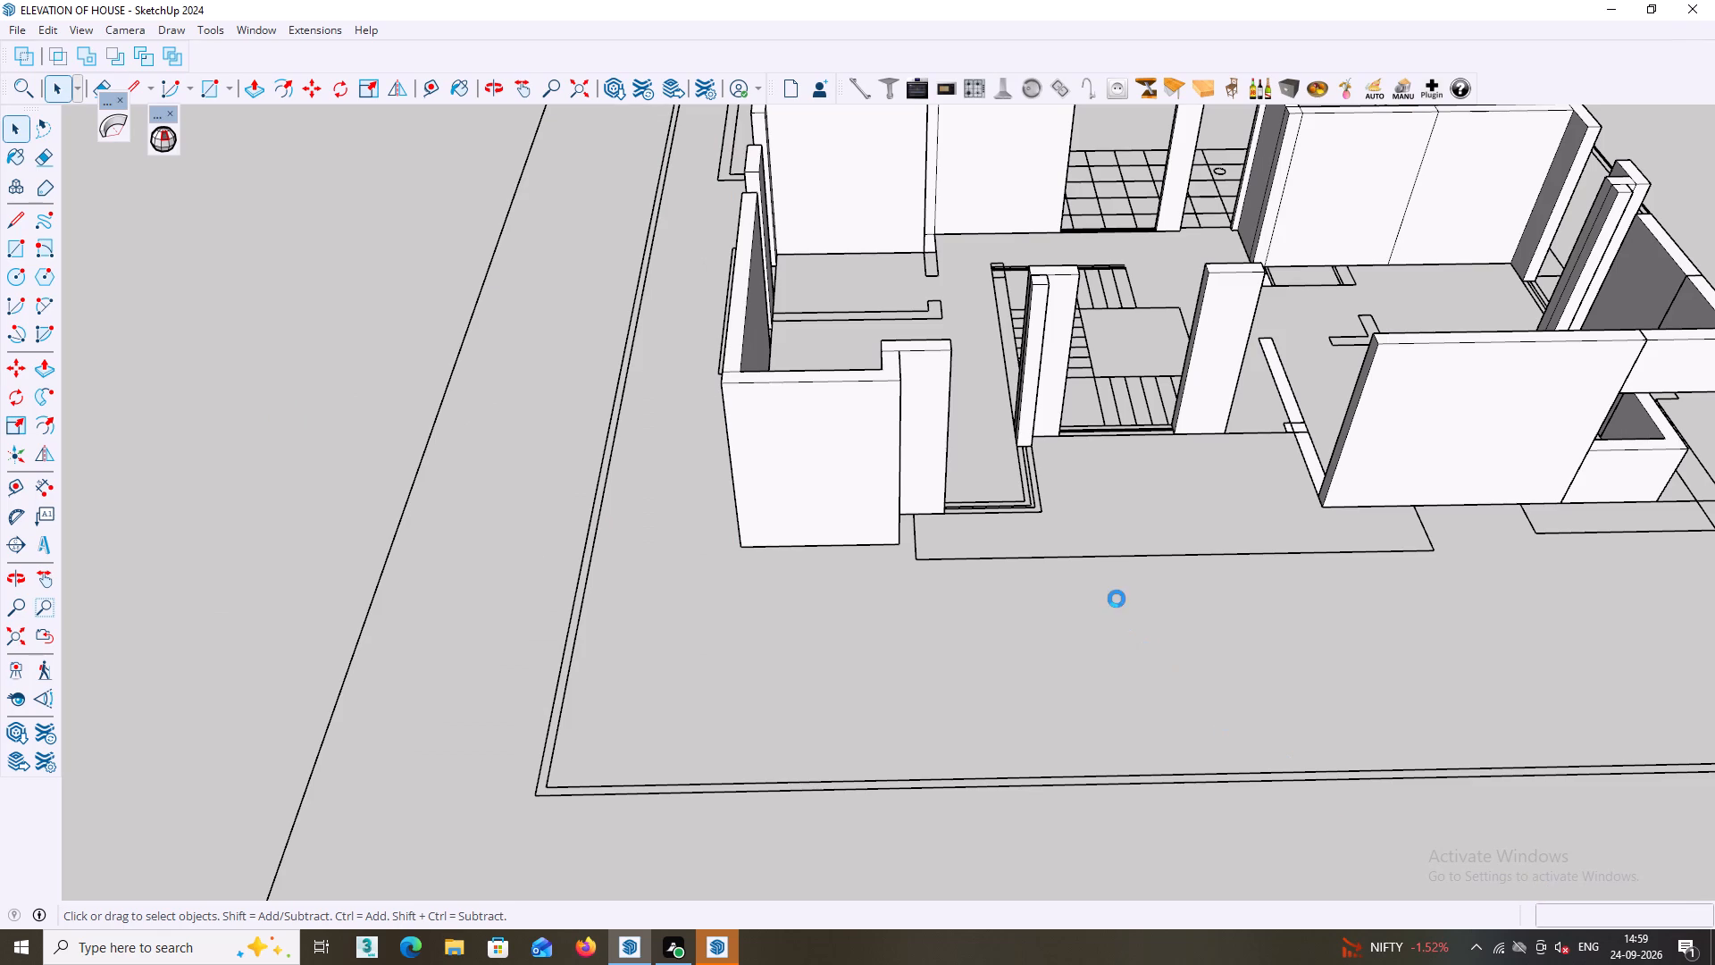
# Examine the small room with the TV unit and false ceiling from the open front, from above and below ceiling level.
pyautogui.scroll(4, 1070, 535)
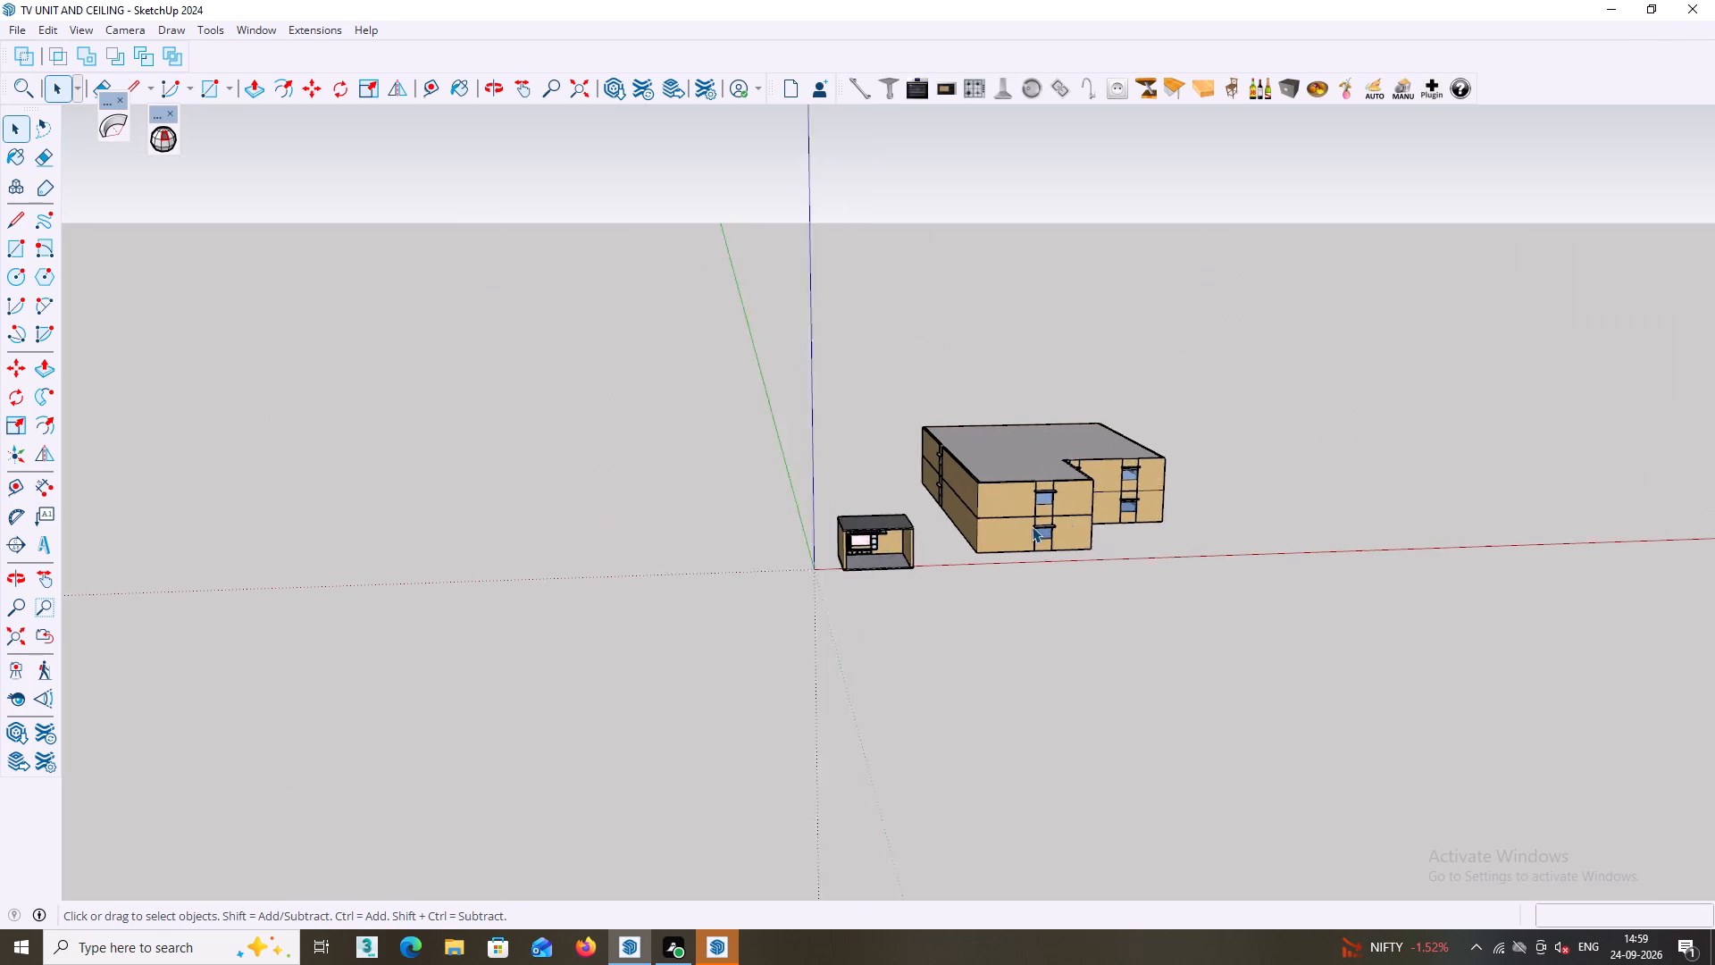
pyautogui.scroll(8, 1032, 526)
pyautogui.moveTo(776, 548); pyautogui.dragTo(791, 456, button='middle')
pyautogui.scroll(11, 800, 448)
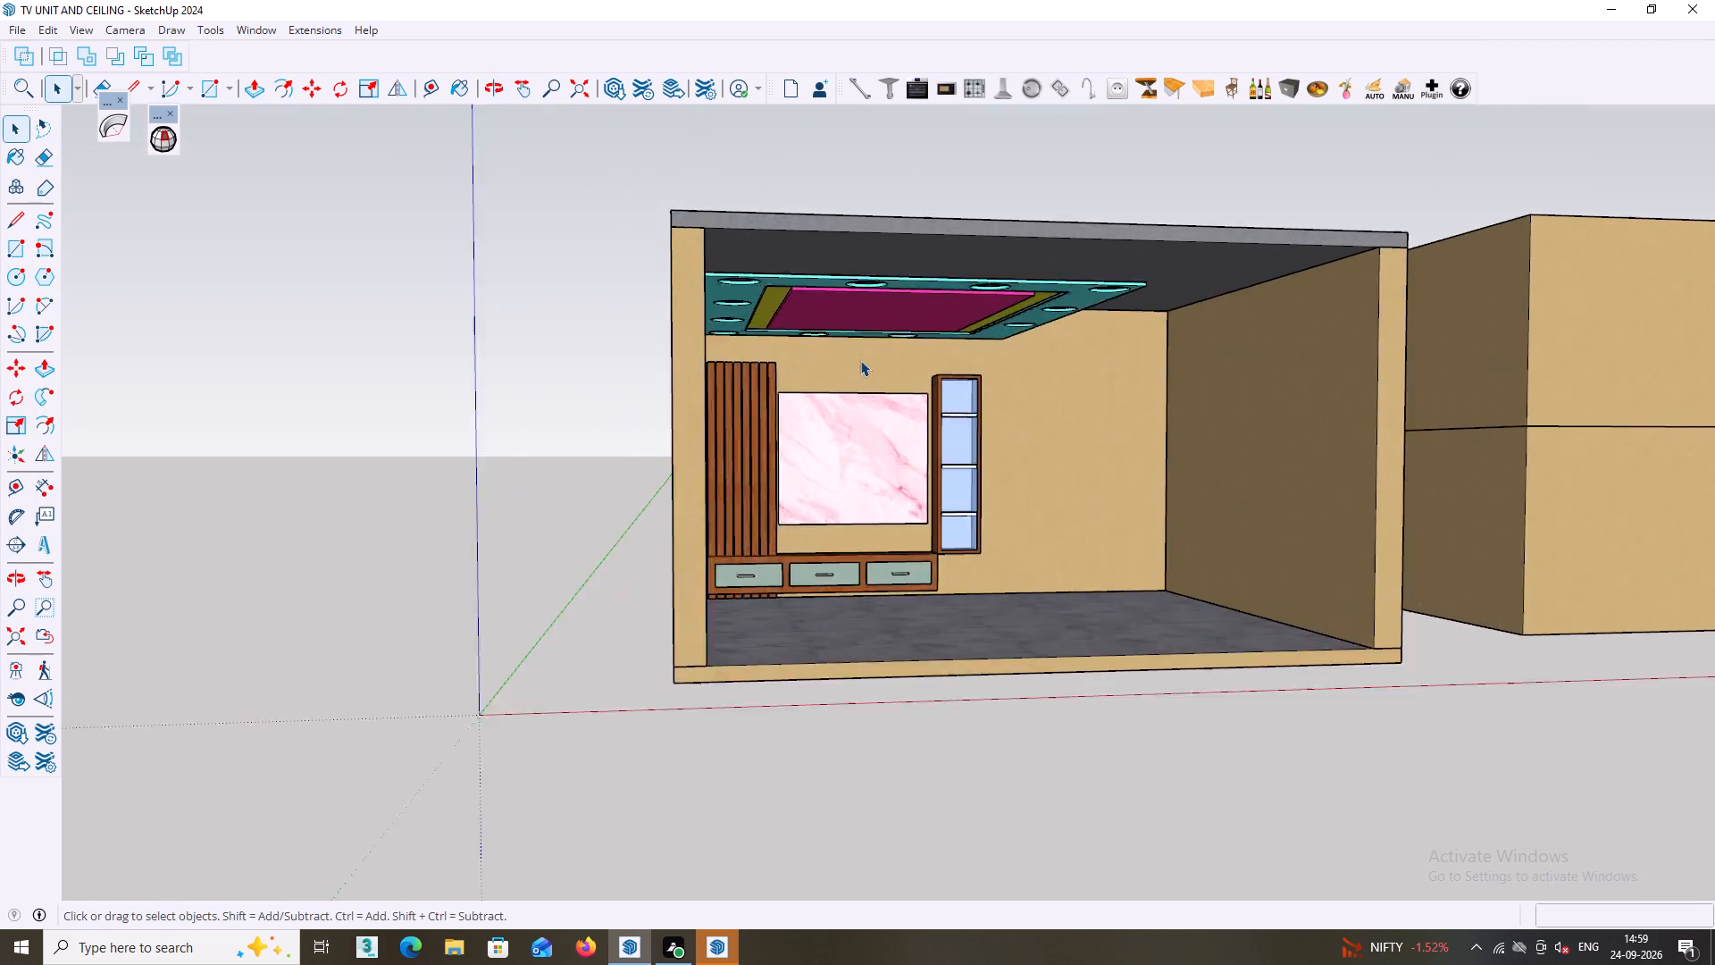
pyautogui.scroll(3, 860, 360)
pyautogui.moveTo(866, 417); pyautogui.dragTo(867, 444, button='middle')
pyautogui.moveTo(869, 347); pyautogui.dragTo(868, 410, button='middle')
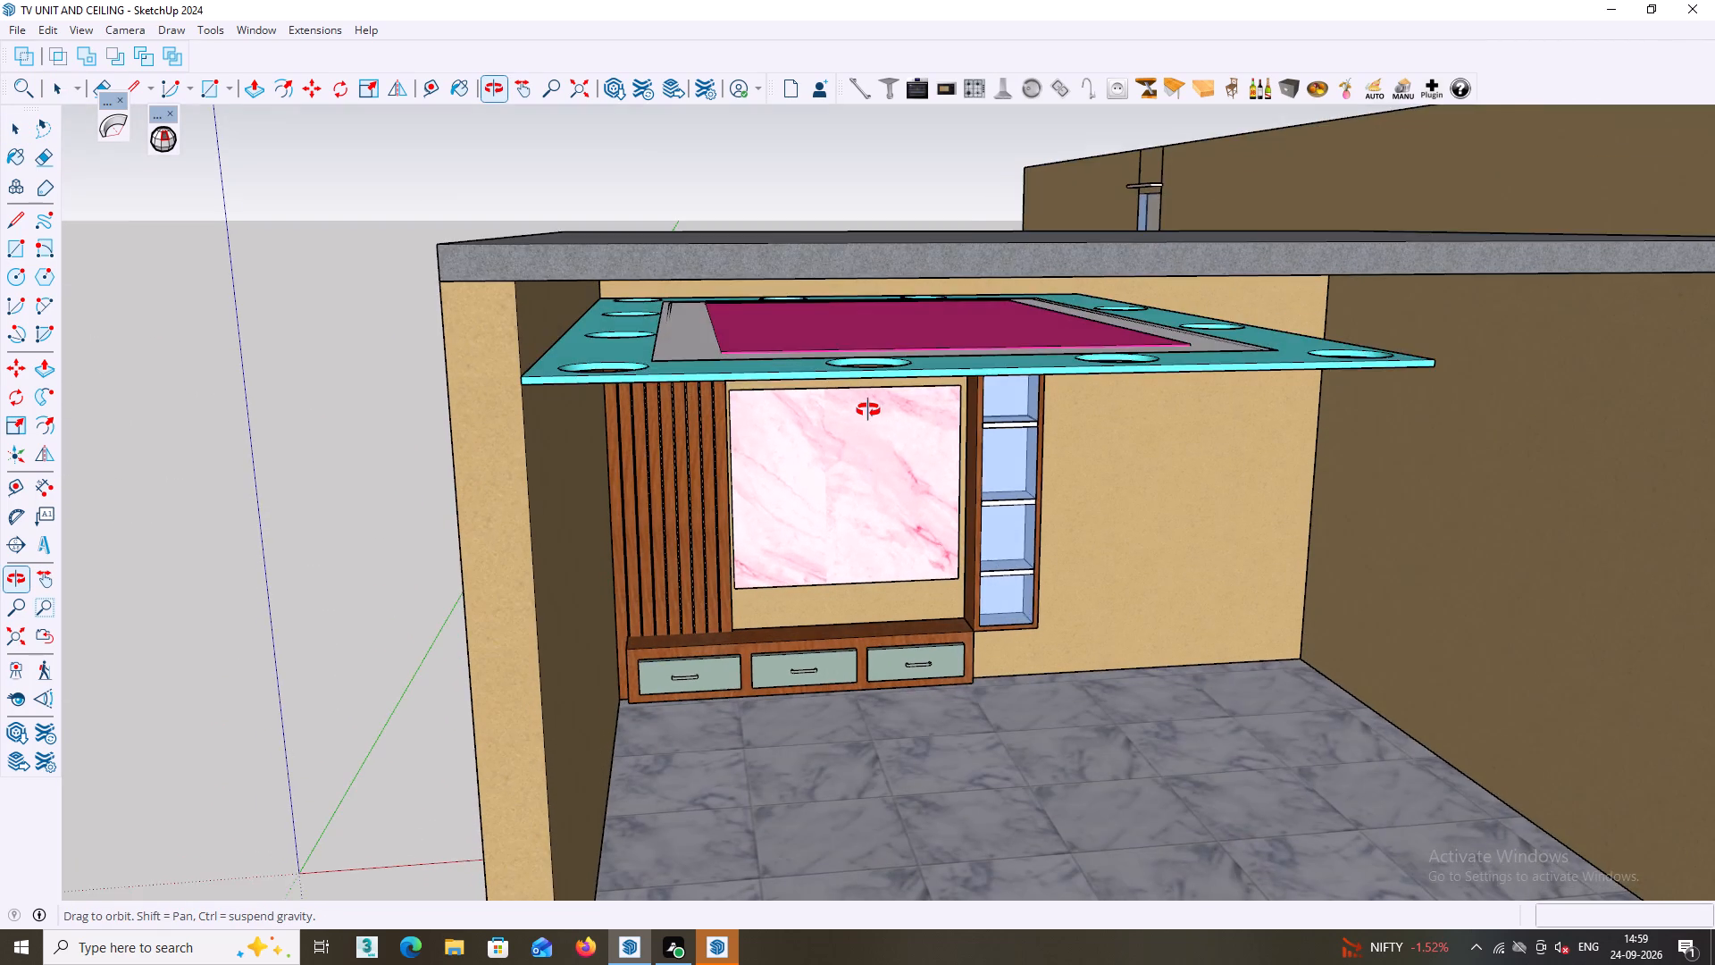
pyautogui.moveTo(868, 410); pyautogui.dragTo(830, 268, button='middle')
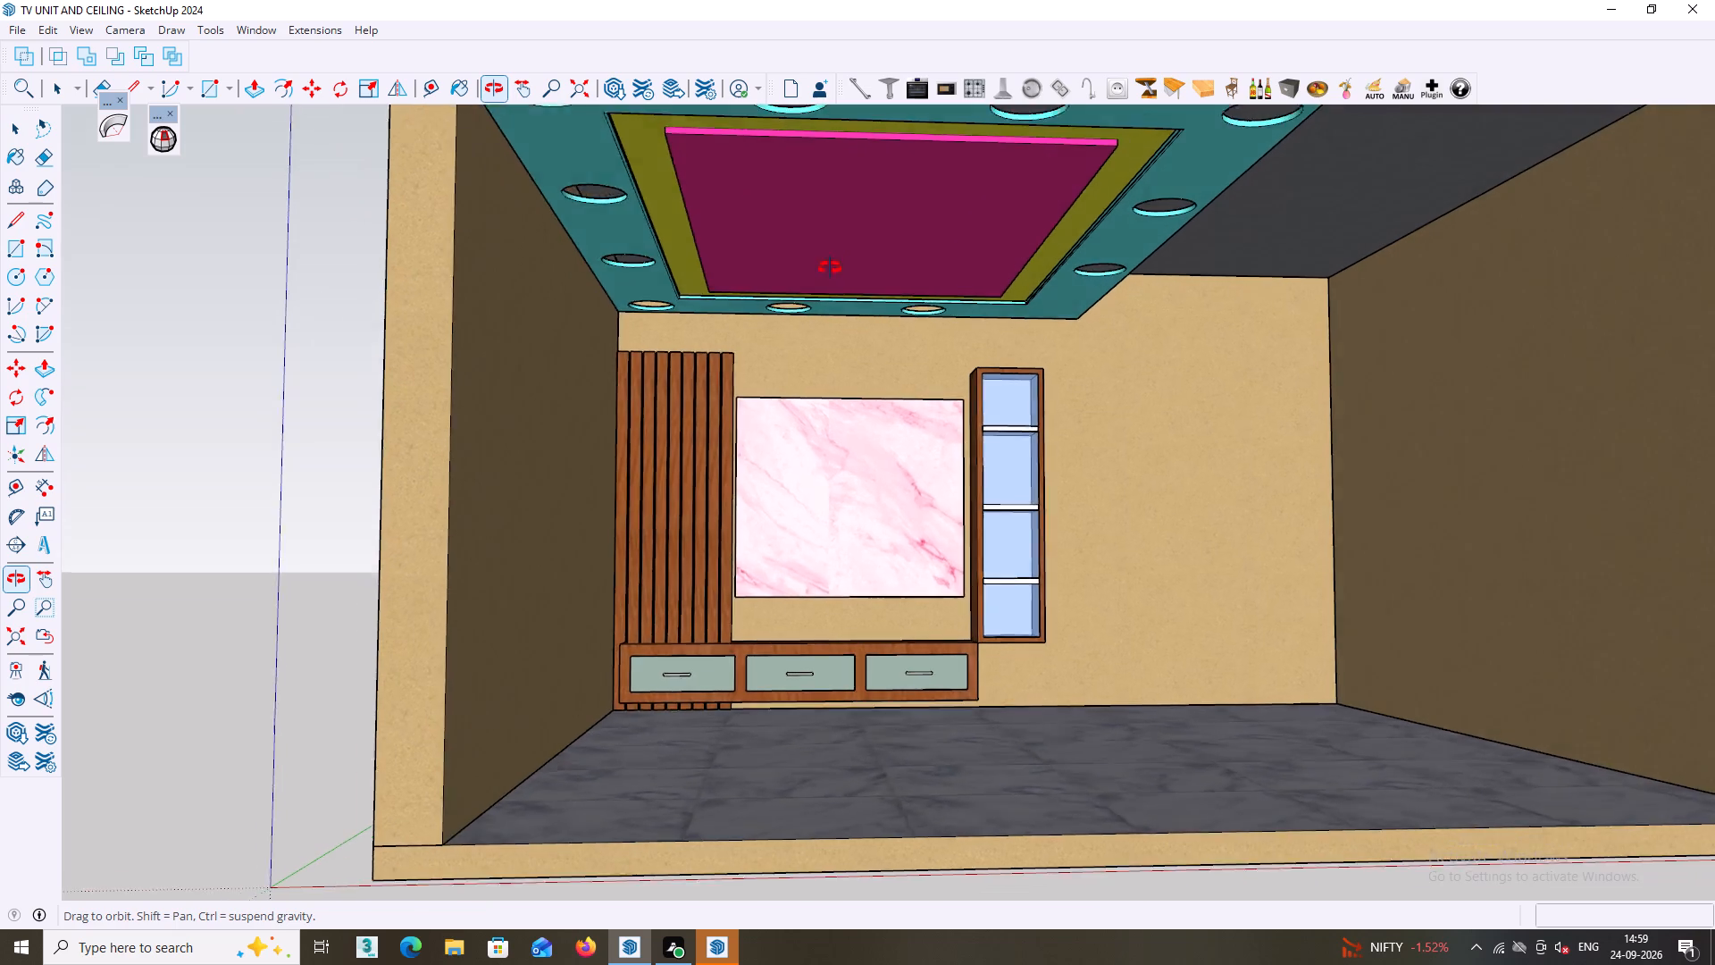
pyautogui.moveTo(830, 268); pyautogui.dragTo(839, 260, button='middle')
pyautogui.scroll(-2, 704, 258)
pyautogui.scroll(3, 657, 180)
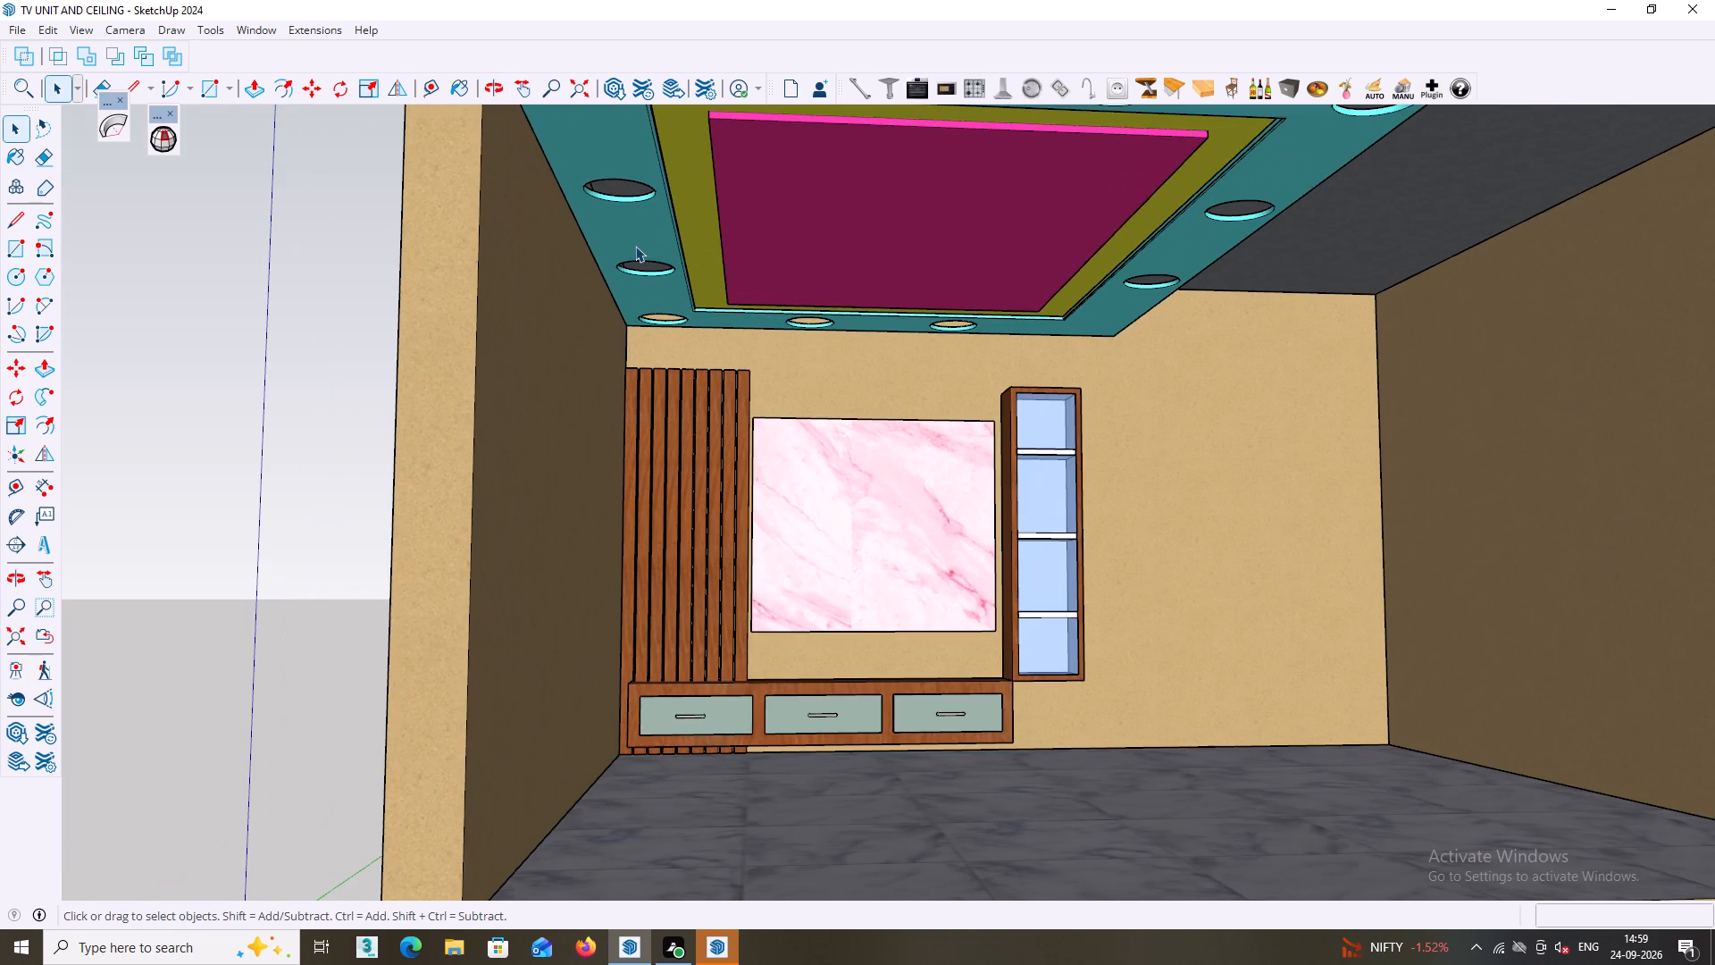
# Examine the false ceiling's round light openings and coloured centre panel up close, from below and above.
pyautogui.scroll(3, 635, 244)
pyautogui.scroll(2, 623, 155)
pyautogui.moveTo(631, 161); pyautogui.dragTo(665, 166, button='middle')
pyautogui.scroll(-1, 640, 164)
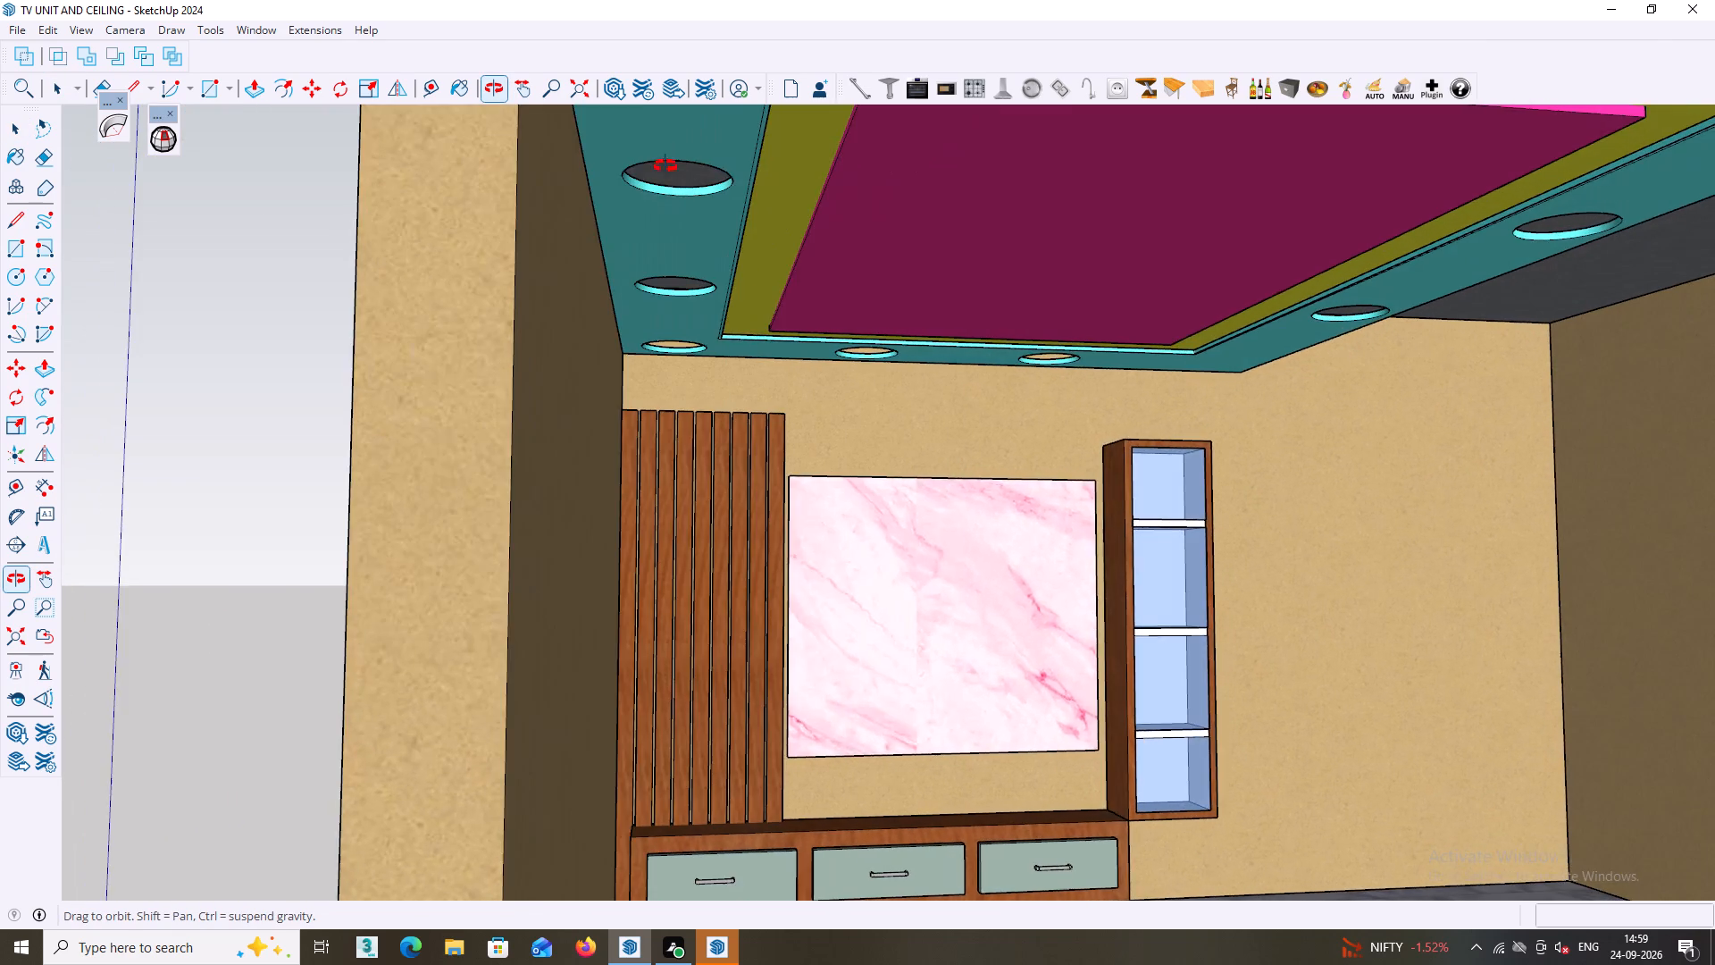
pyautogui.moveTo(665, 166); pyautogui.dragTo(665, 166, button='middle')
pyautogui.scroll(-12, 702, 188)
pyautogui.middleClick(762, 219)
pyautogui.moveTo(830, 214); pyautogui.dragTo(801, 382, button='middle')
pyautogui.scroll(2, 765, 308)
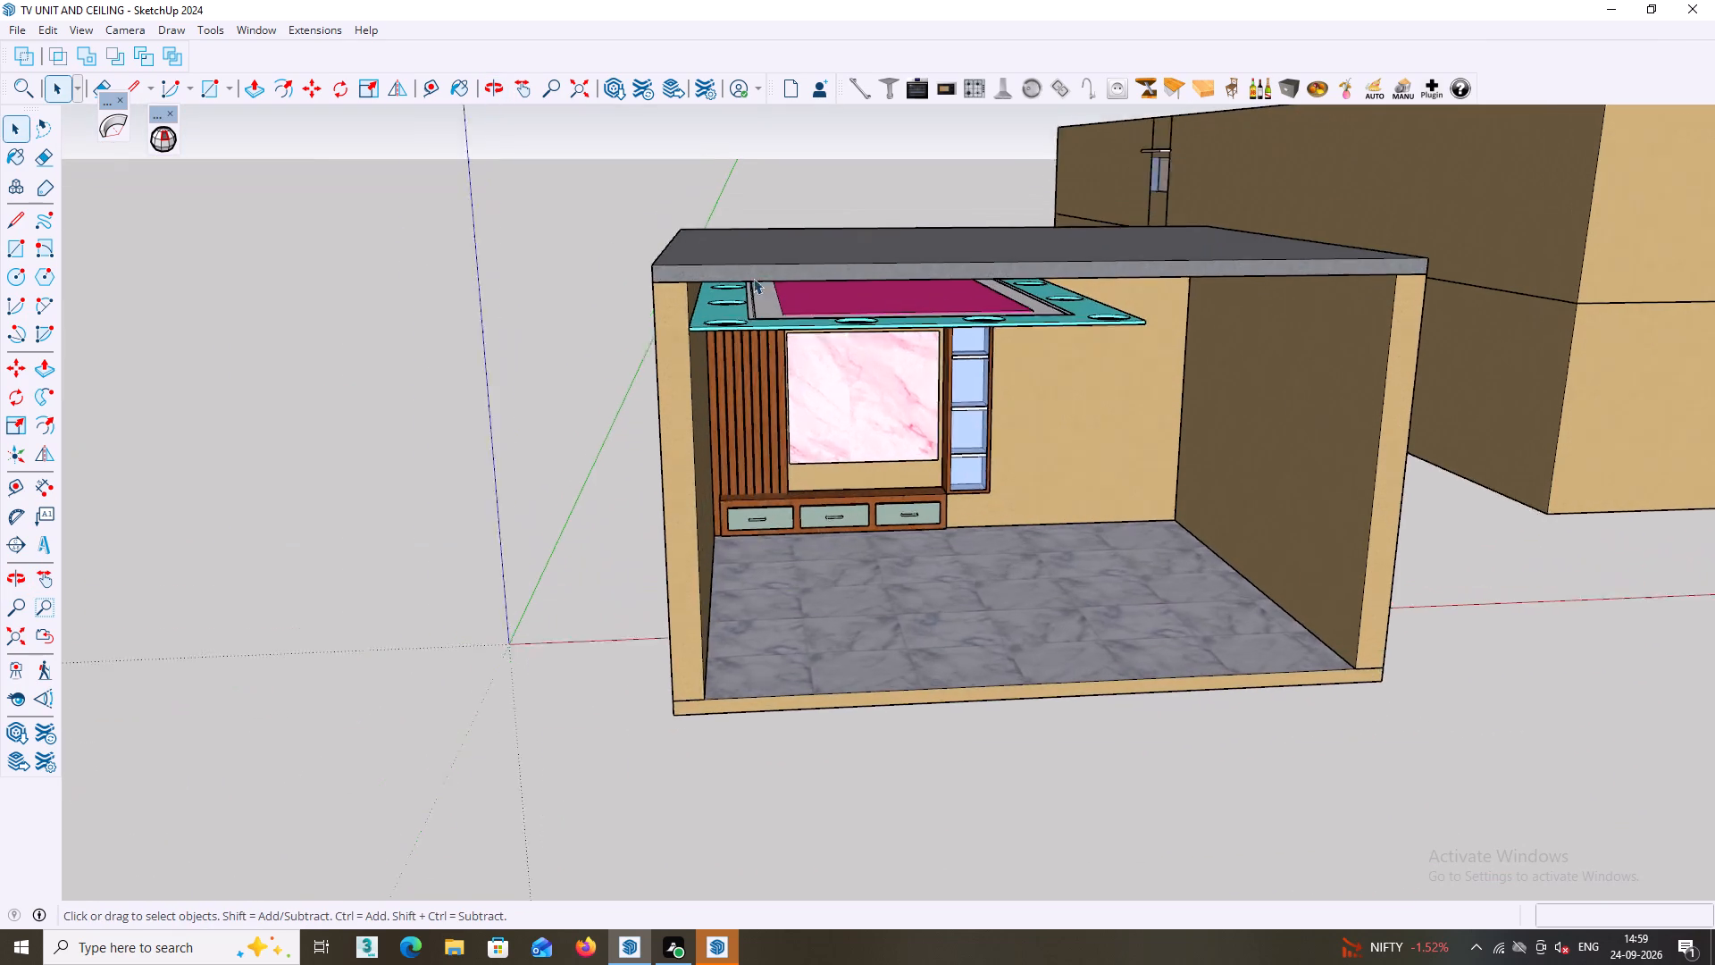
pyautogui.scroll(10, 753, 278)
pyautogui.middleClick(734, 313)
pyautogui.moveTo(765, 337); pyautogui.dragTo(748, 351, button='middle')
pyautogui.moveTo(771, 362); pyautogui.dragTo(720, 403, button='middle')
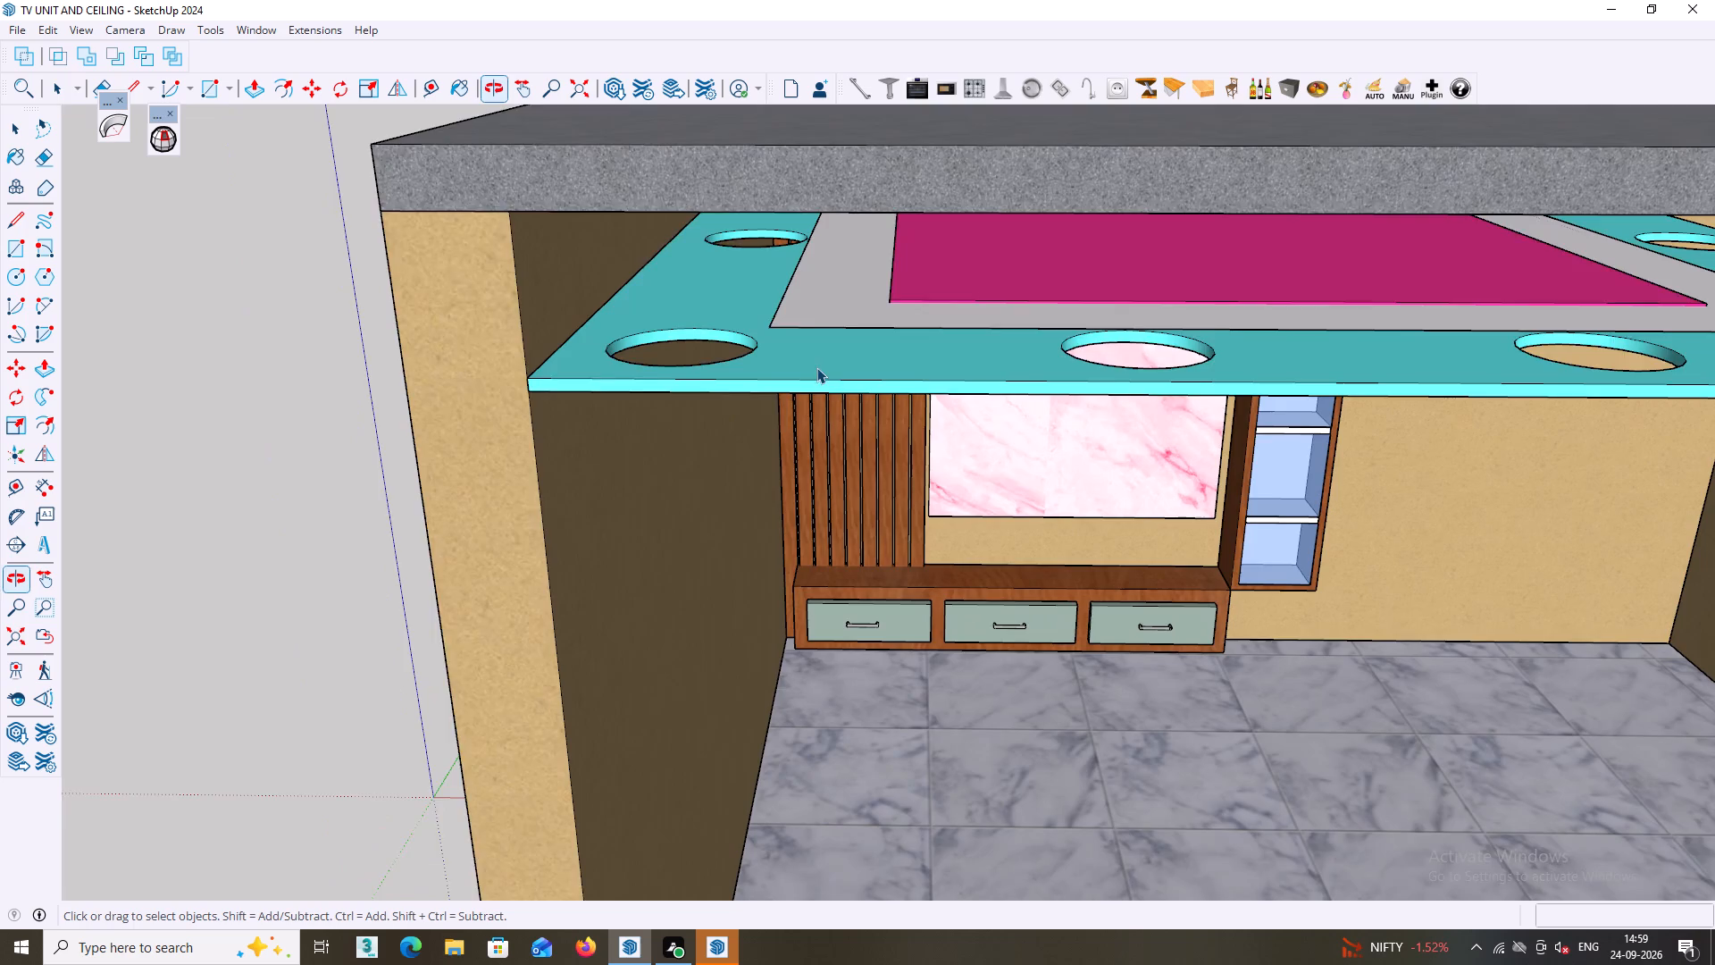
# Examine the false ceiling's underside, the corner above the slatted panel, and the ceiling's front edge from slightly above.
pyautogui.scroll(-6, 816, 368)
pyautogui.scroll(-2, 891, 365)
pyautogui.moveTo(894, 370); pyautogui.dragTo(828, 248, button='middle')
pyautogui.scroll(3, 782, 212)
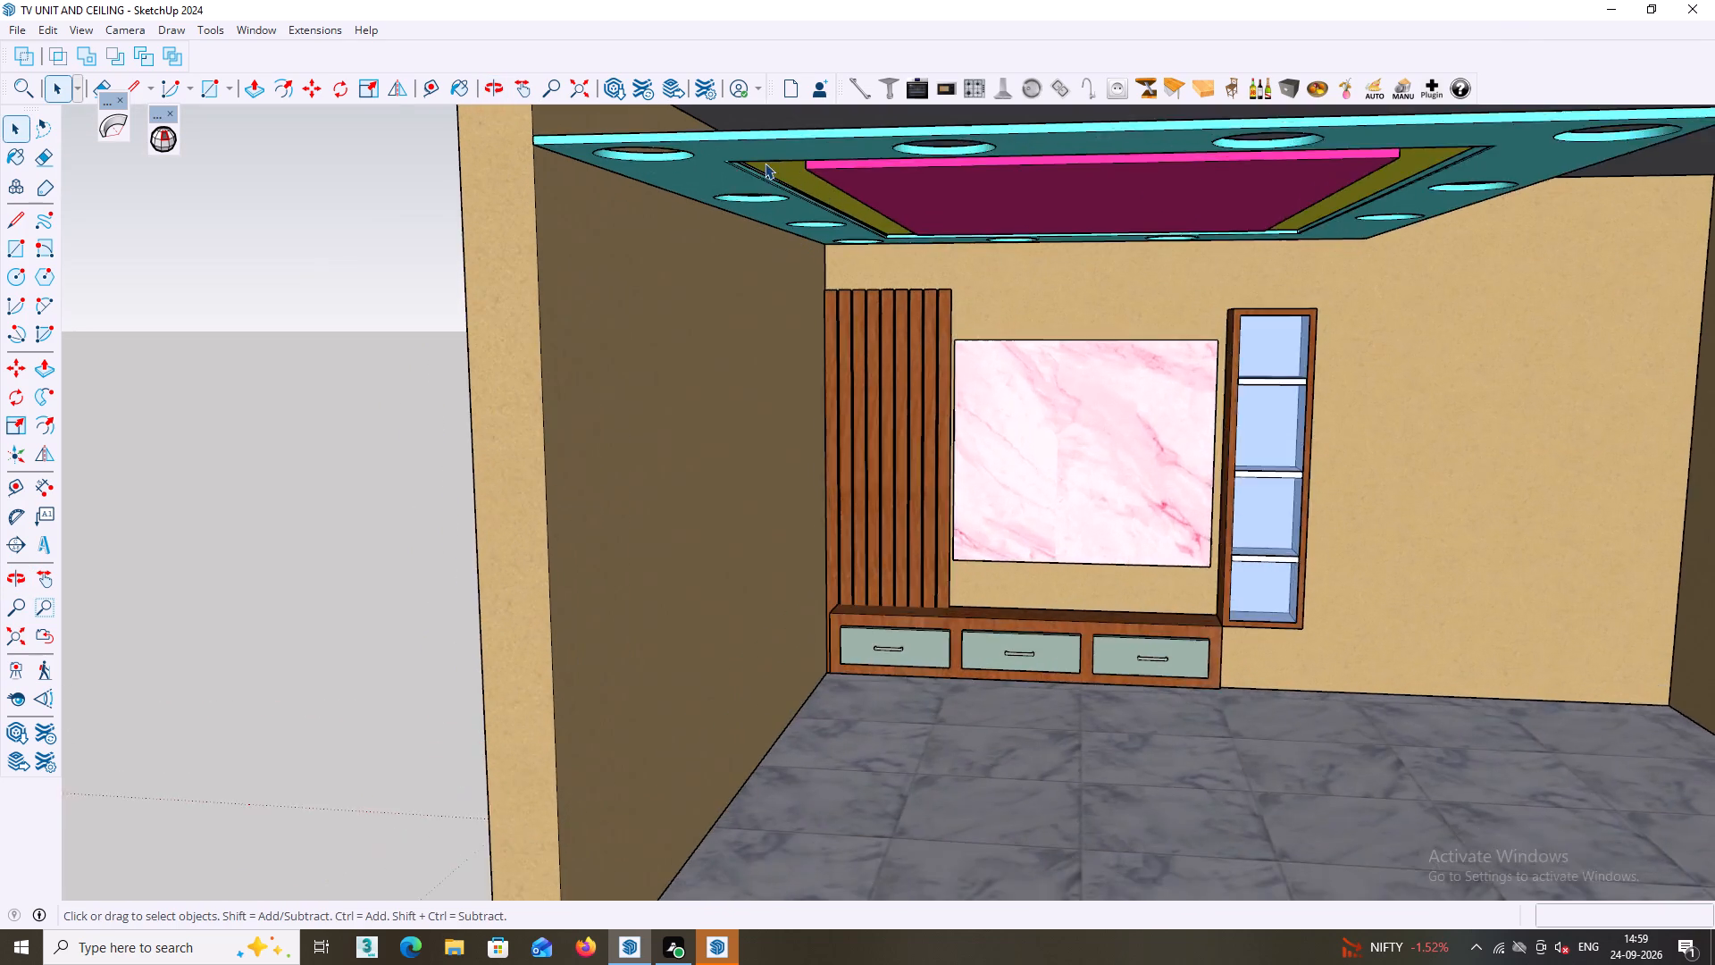
pyautogui.scroll(5, 765, 163)
pyautogui.moveTo(763, 174); pyautogui.dragTo(757, 191, button='middle')
pyautogui.scroll(9, 753, 187)
pyautogui.moveTo(745, 180); pyautogui.dragTo(741, 206, button='middle')
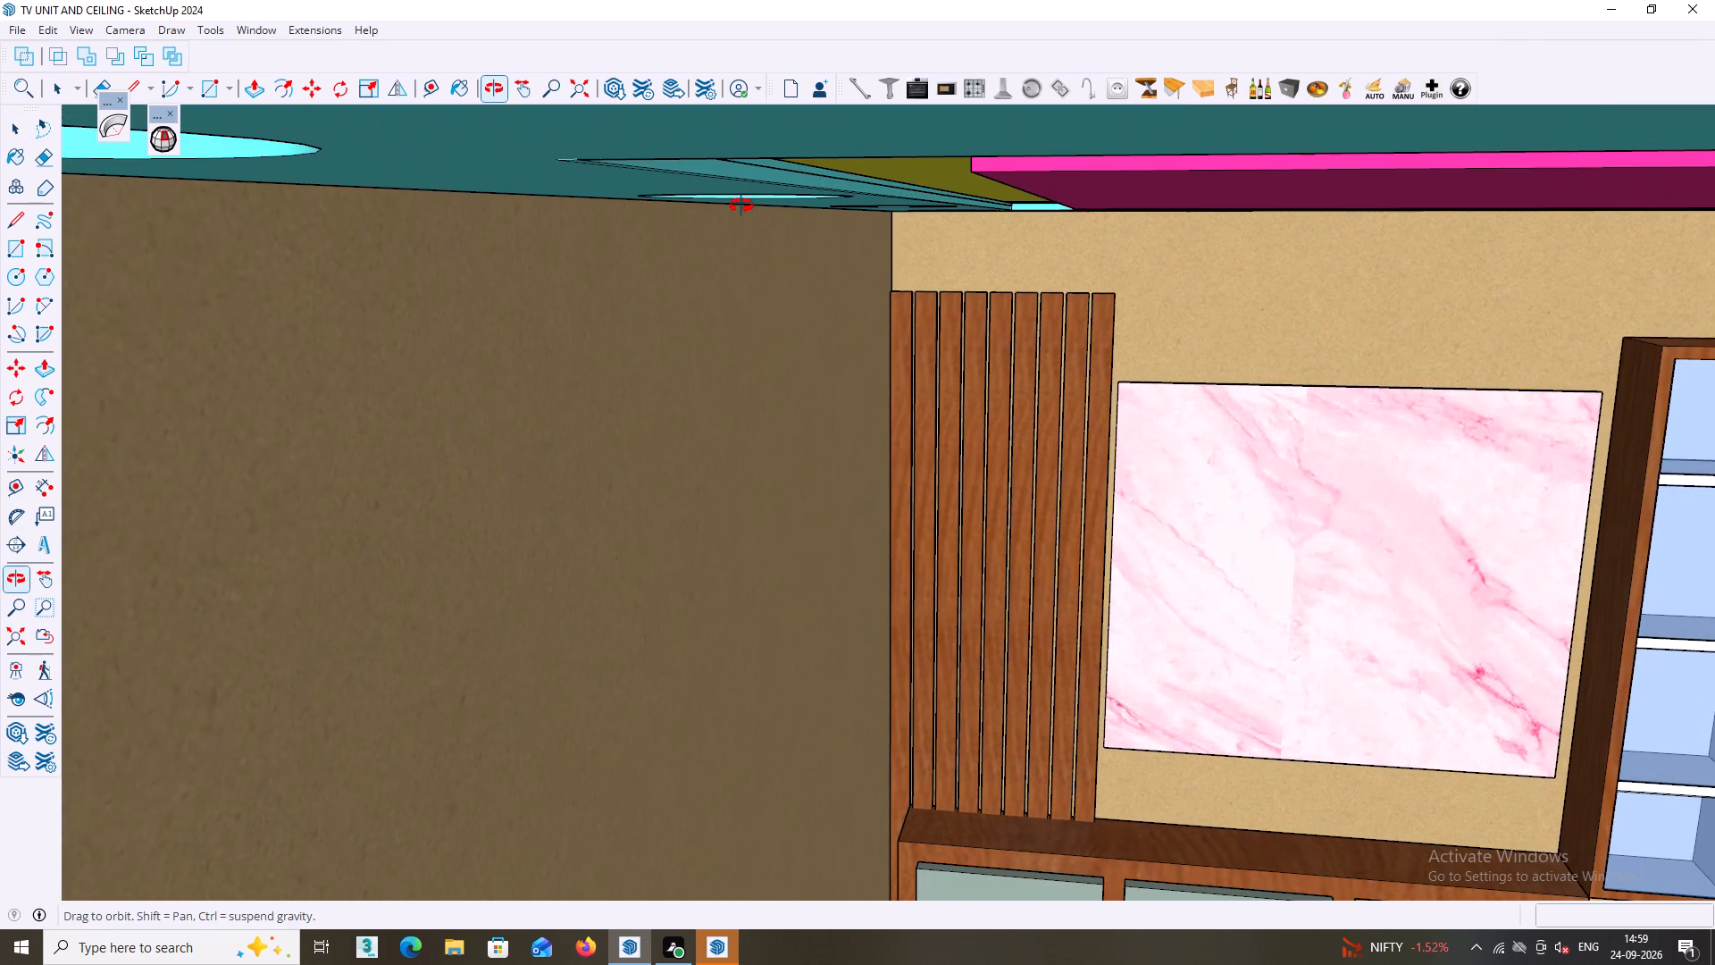
pyautogui.moveTo(741, 206); pyautogui.dragTo(741, 204, button='middle')
pyautogui.scroll(5, 803, 158)
pyautogui.scroll(-3, 799, 189)
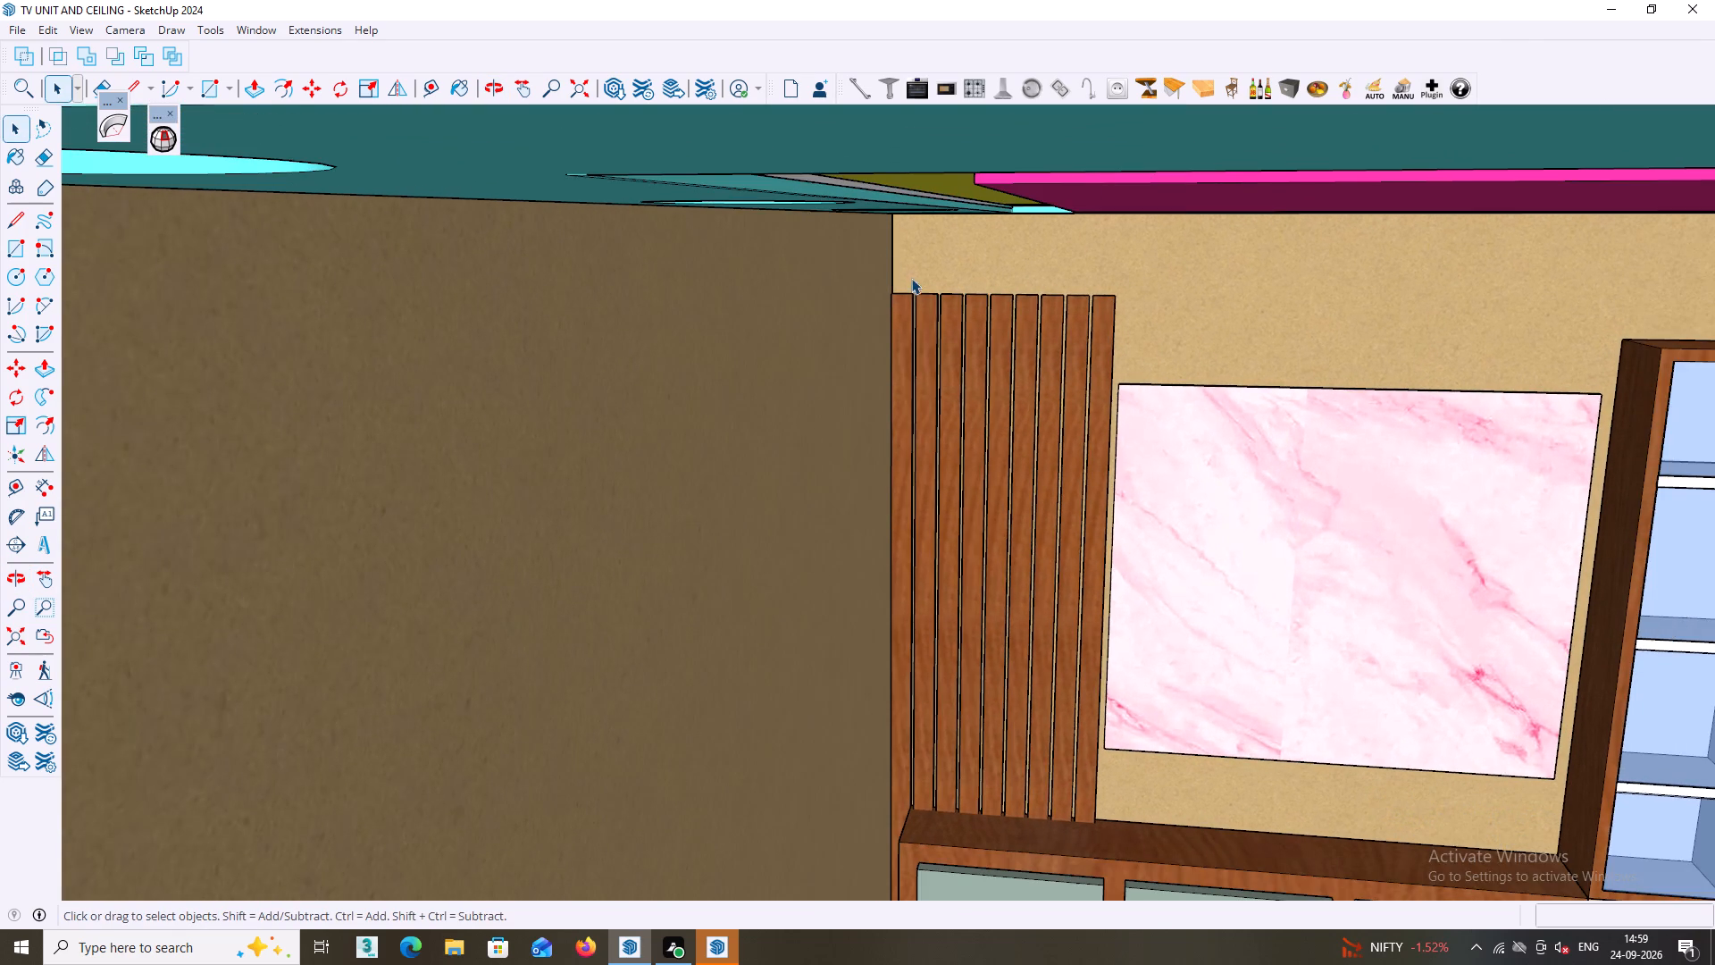
pyautogui.scroll(-20, 998, 331)
pyautogui.scroll(-1, 998, 331)
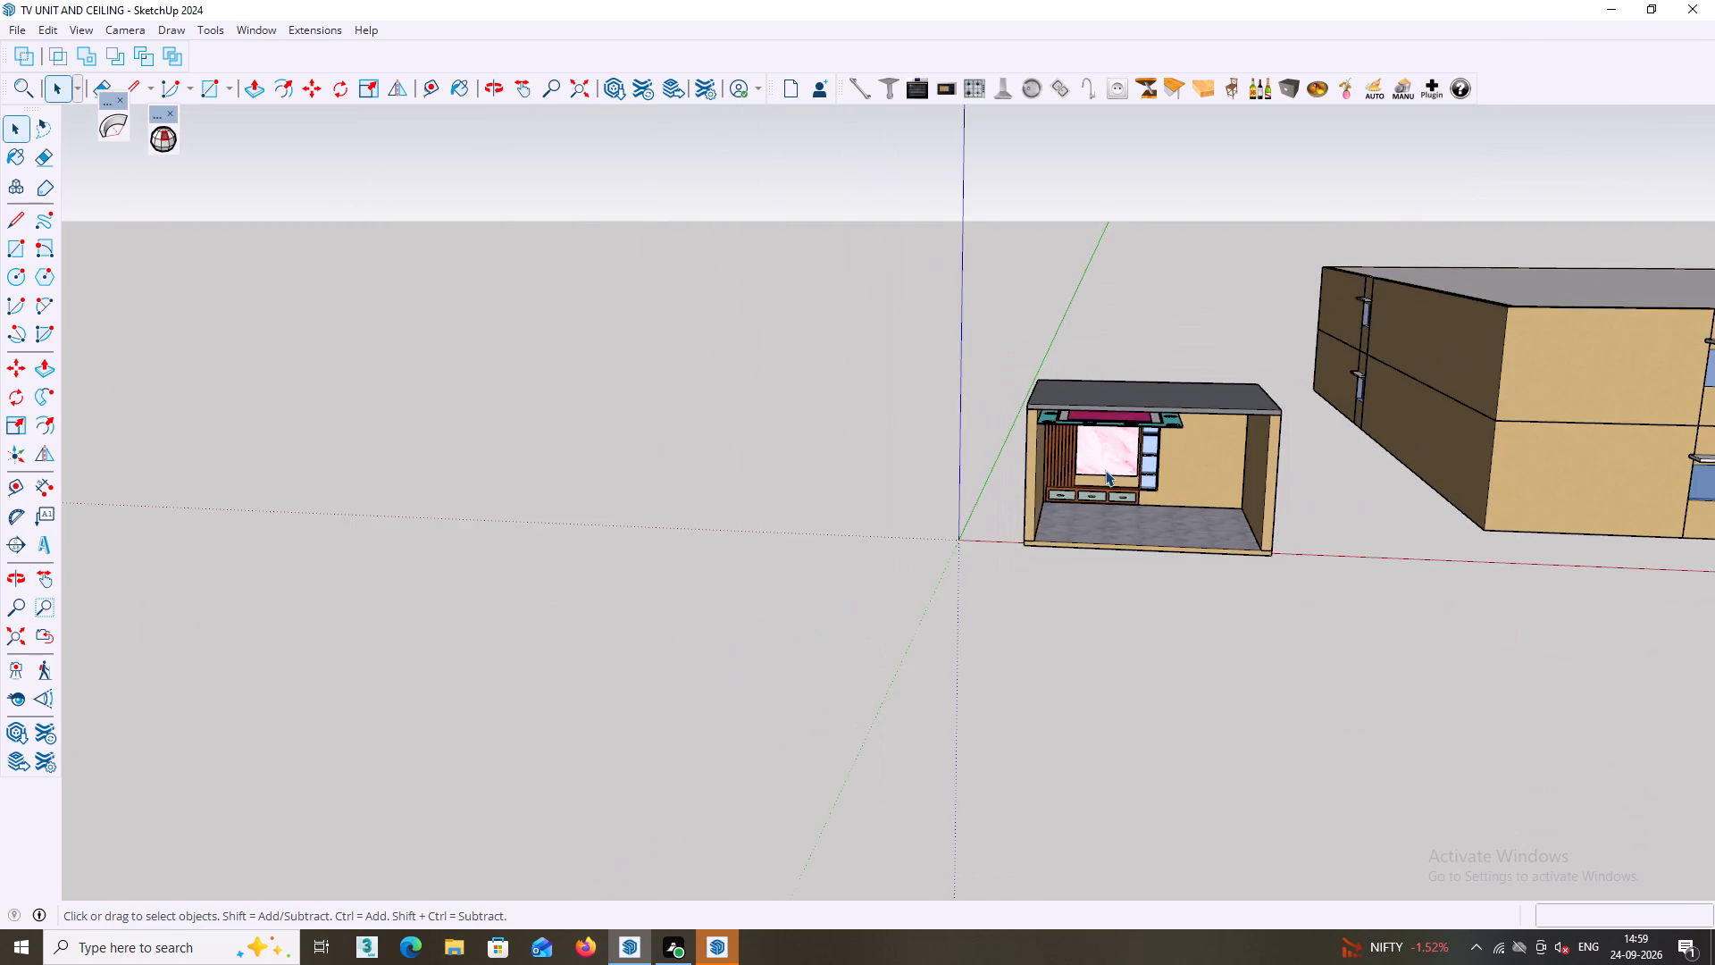
pyautogui.moveTo(1112, 466); pyautogui.dragTo(1123, 467, button='middle')
pyautogui.scroll(13, 1109, 428)
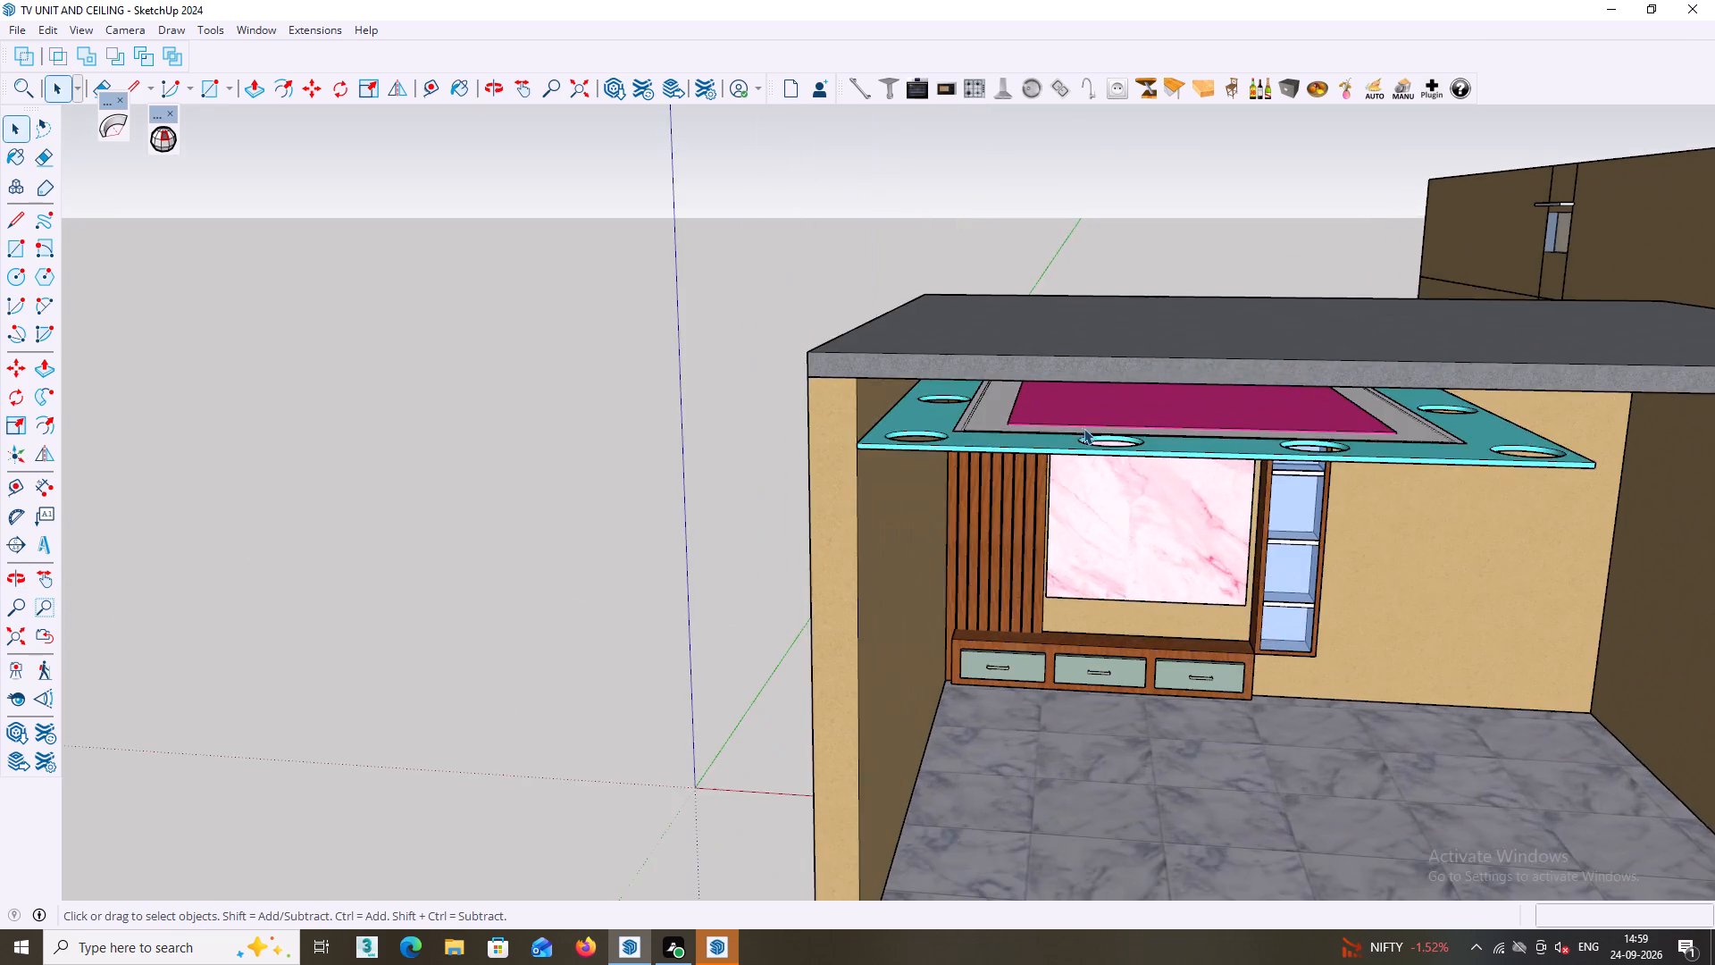
pyautogui.moveTo(1098, 438); pyautogui.dragTo(998, 423, button='middle')
pyautogui.scroll(5, 926, 414)
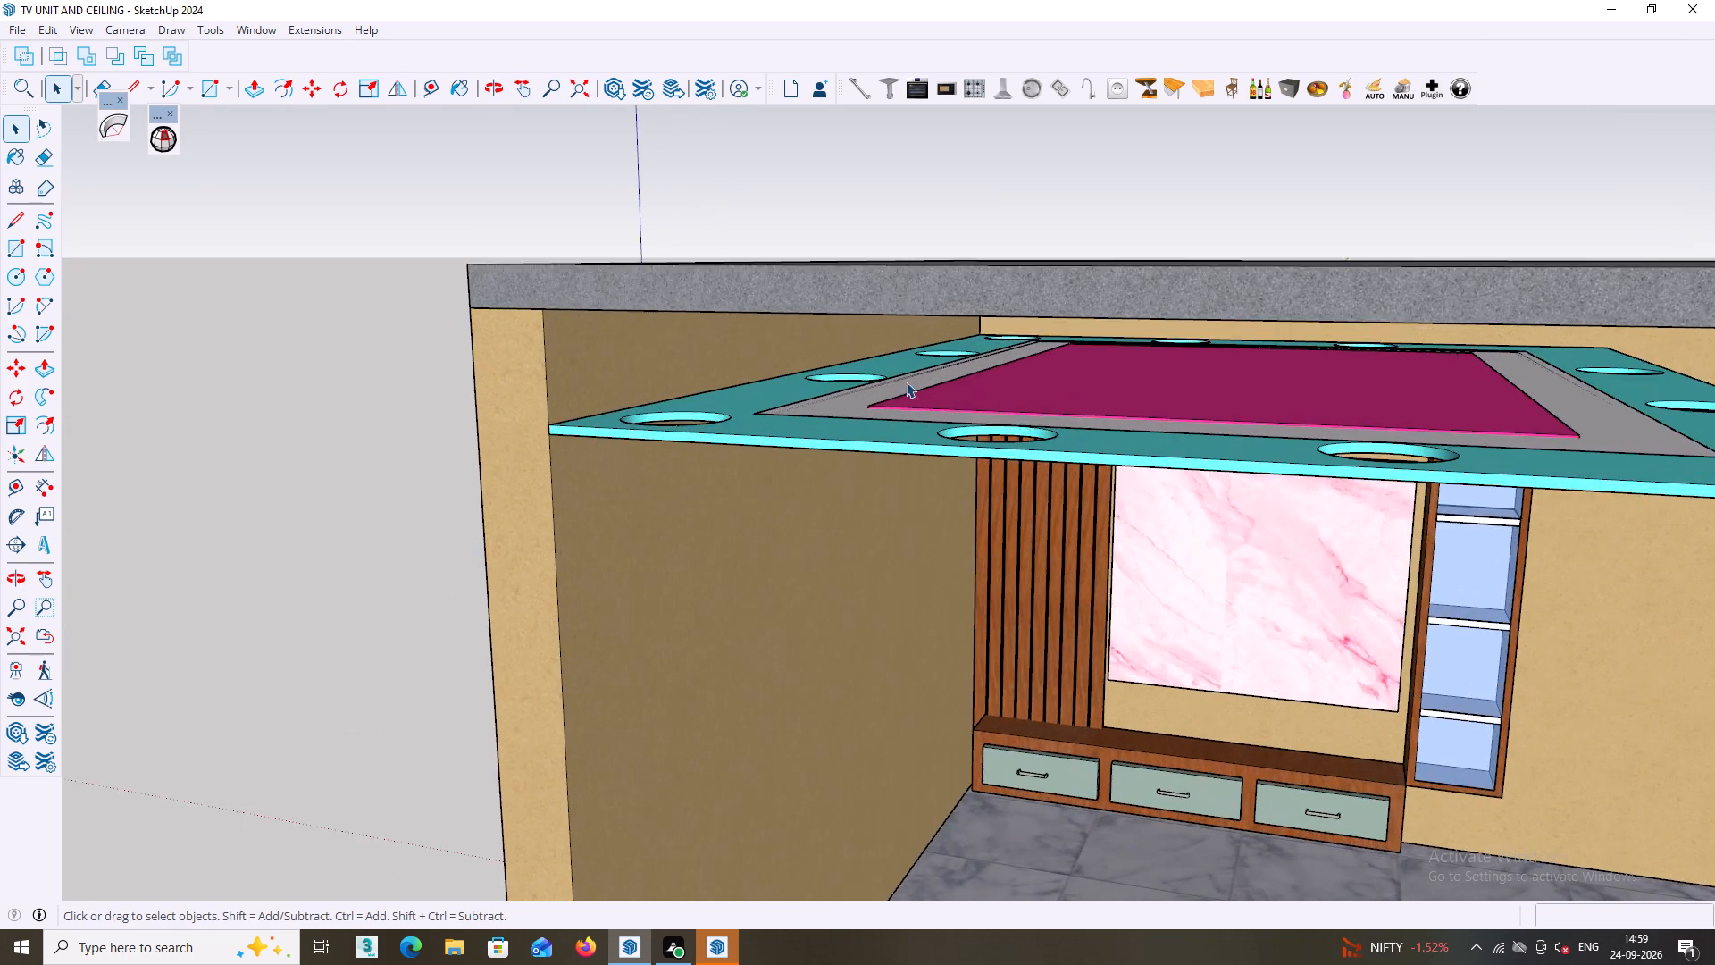
# Examine the false ceiling's front edge and round openings from above, along with the room as a whole.
pyautogui.scroll(2, 906, 382)
pyautogui.moveTo(965, 388); pyautogui.dragTo(968, 420, button='middle')
pyautogui.scroll(4, 871, 457)
pyautogui.scroll(-6, 868, 485)
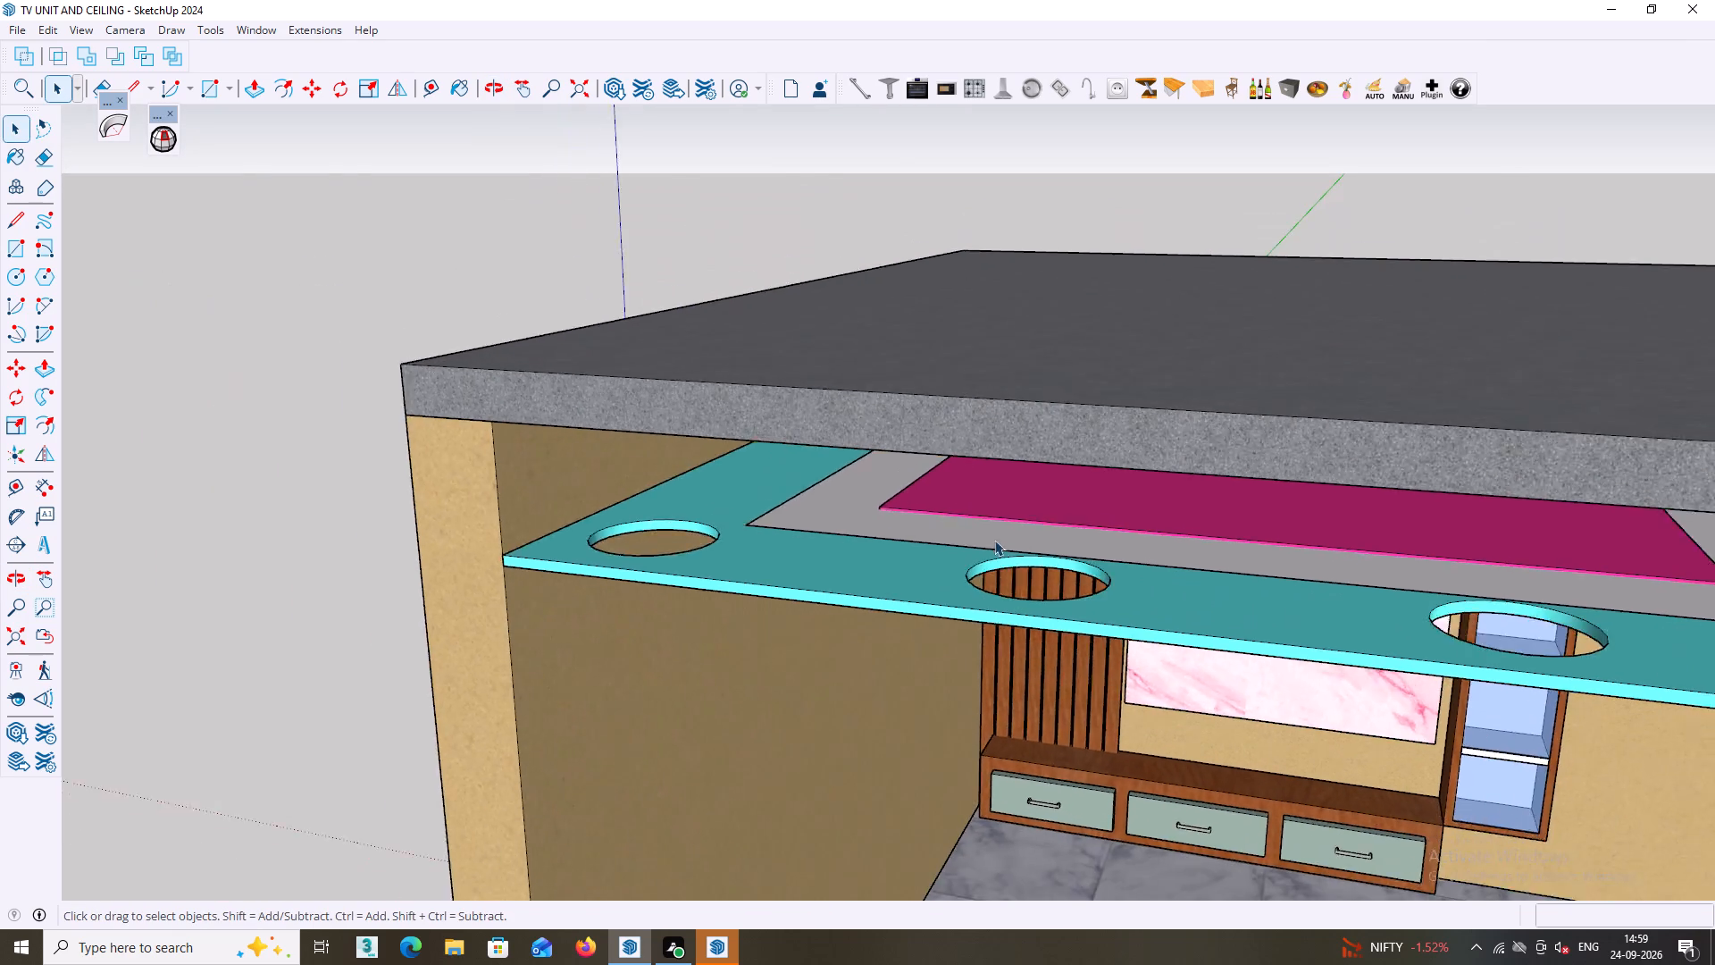
pyautogui.scroll(-13, 994, 540)
pyautogui.moveTo(1161, 650); pyautogui.dragTo(1195, 583, button='middle')
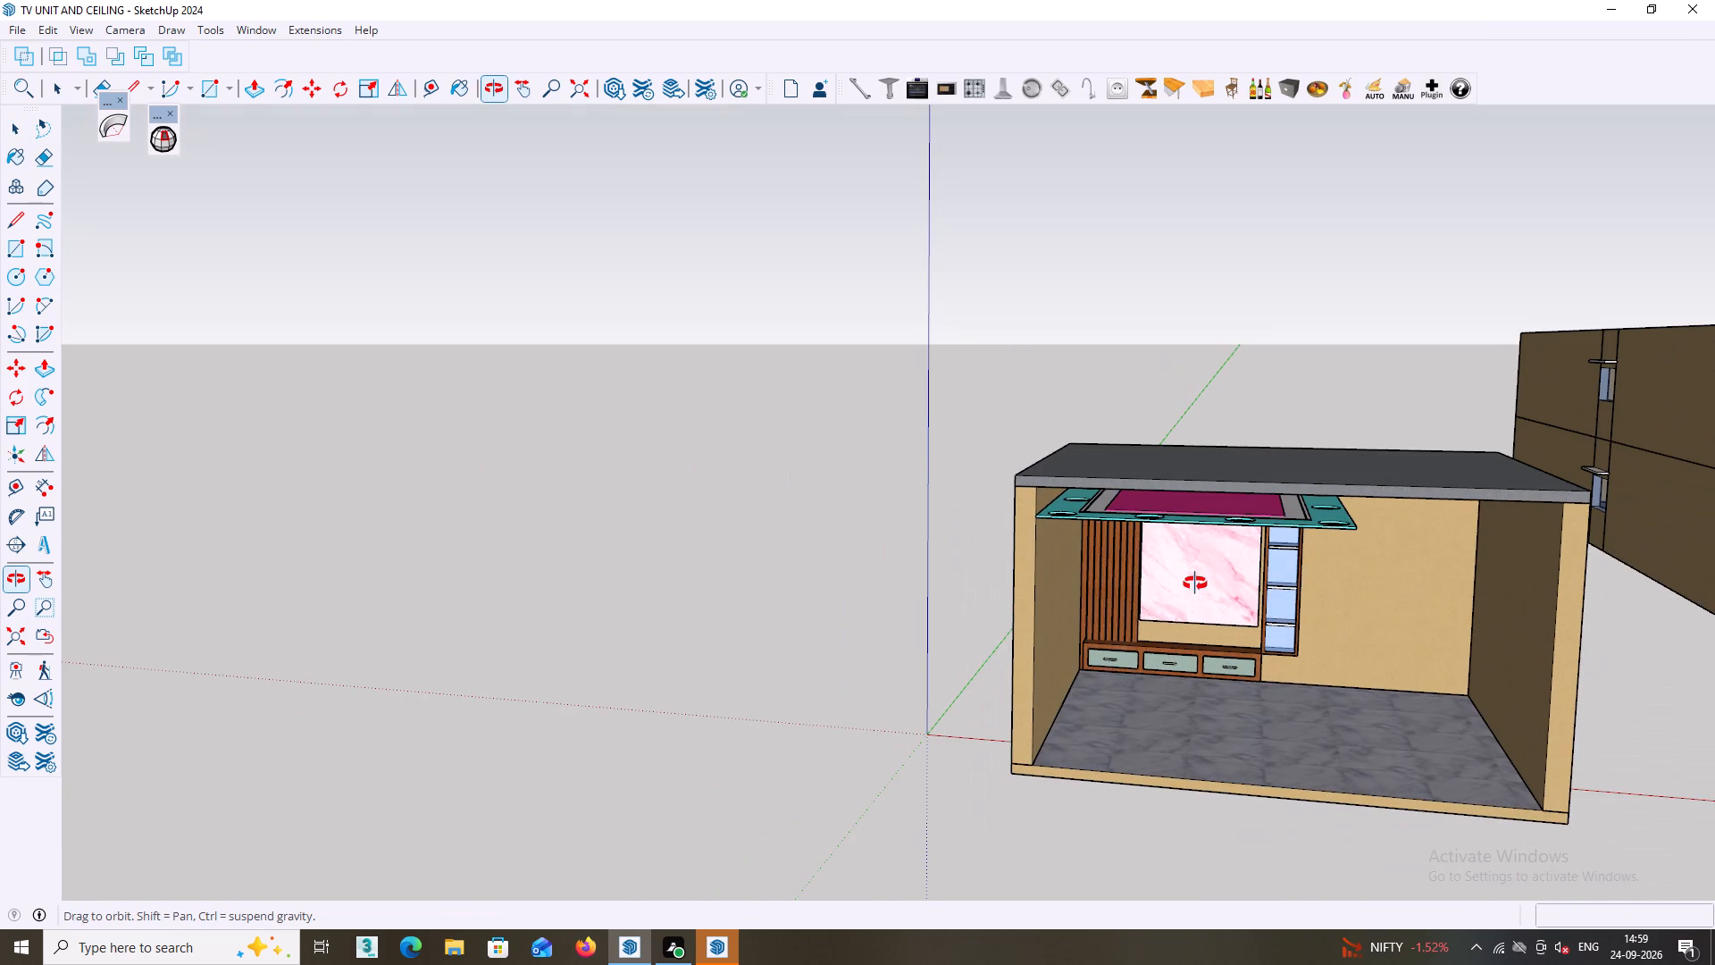
pyautogui.moveTo(1195, 583); pyautogui.dragTo(1149, 488, button='middle')
# Examine the TV unit's drawers and handles up close and select the middle drawer.
pyautogui.scroll(8, 1145, 552)
pyautogui.moveTo(1159, 641); pyautogui.dragTo(1153, 682, button='middle')
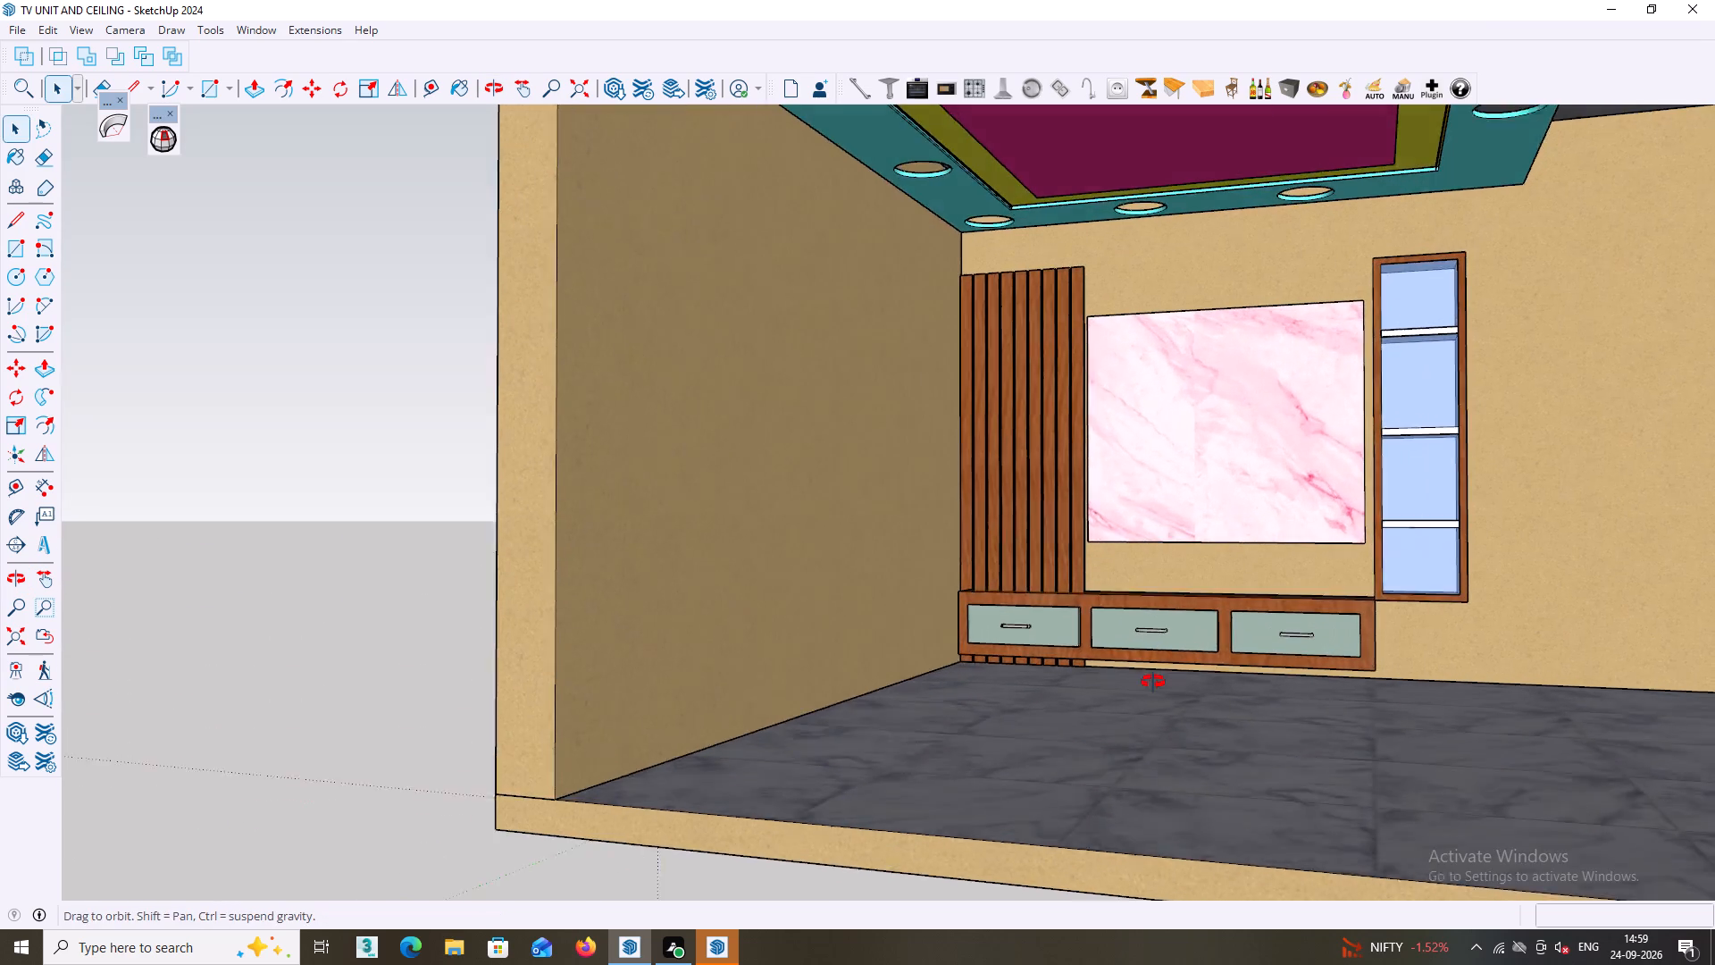
pyautogui.moveTo(1153, 682); pyautogui.dragTo(1153, 674, button='middle')
pyautogui.scroll(7, 1152, 640)
pyautogui.moveTo(1159, 621); pyautogui.dragTo(1158, 689, button='middle')
pyautogui.scroll(2, 1159, 638)
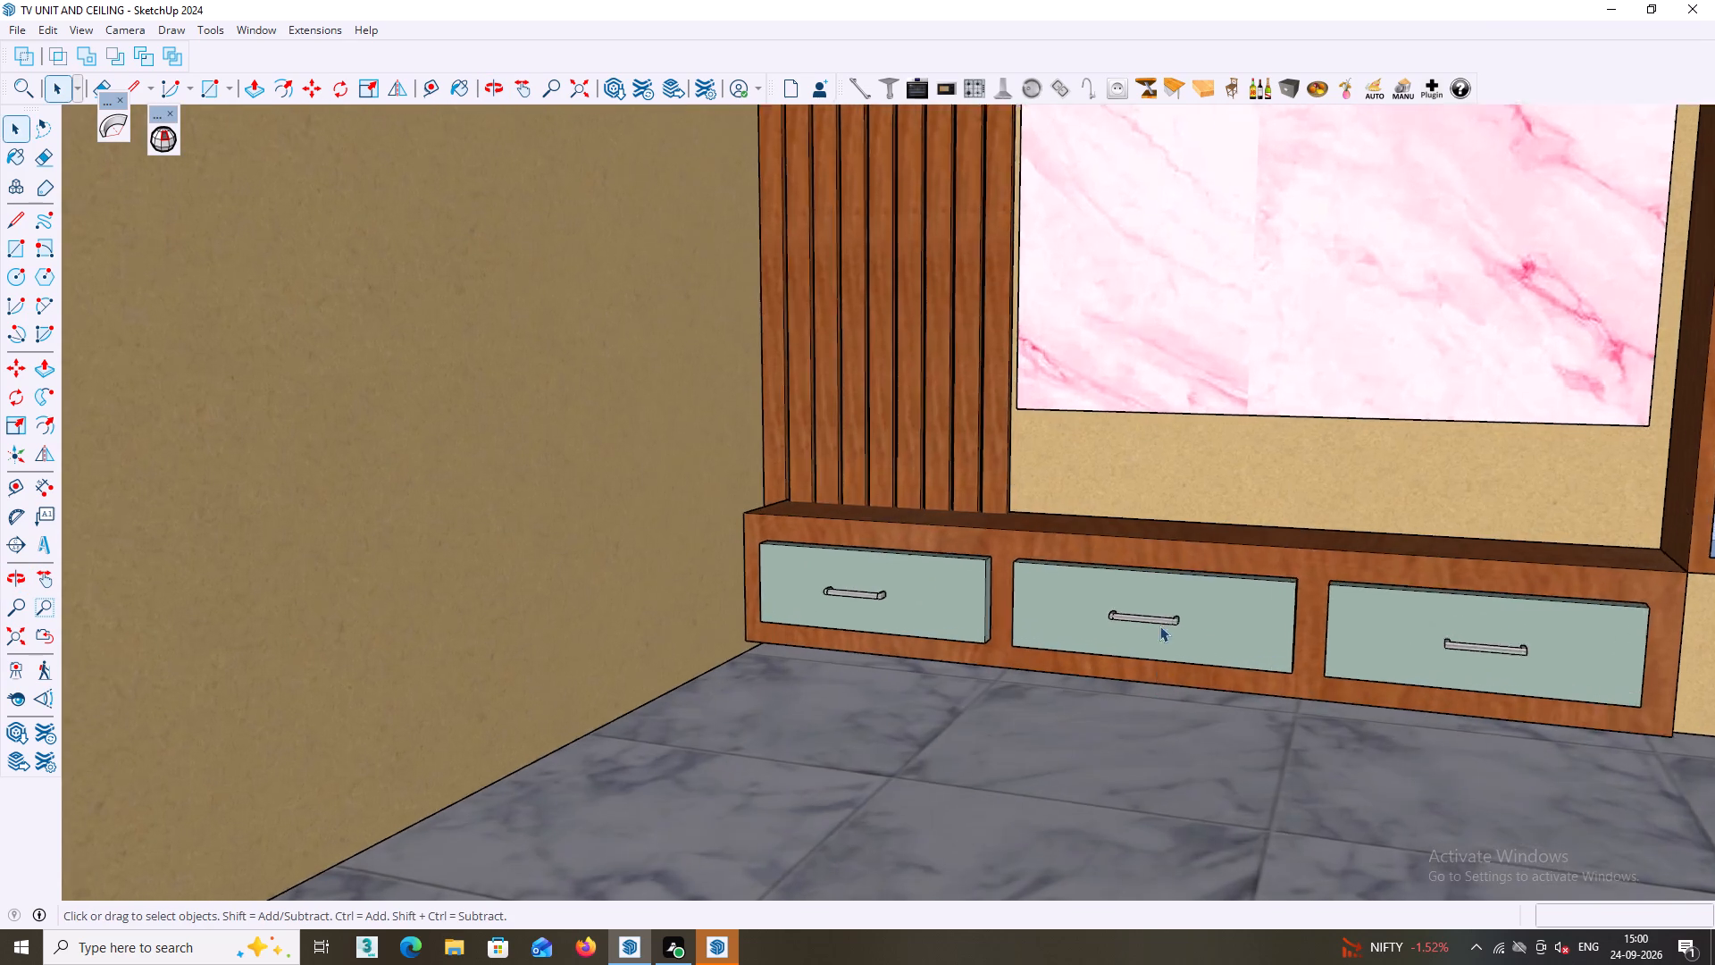
pyautogui.scroll(5, 1159, 625)
pyautogui.moveTo(1166, 616); pyautogui.dragTo(1287, 640, button='middle')
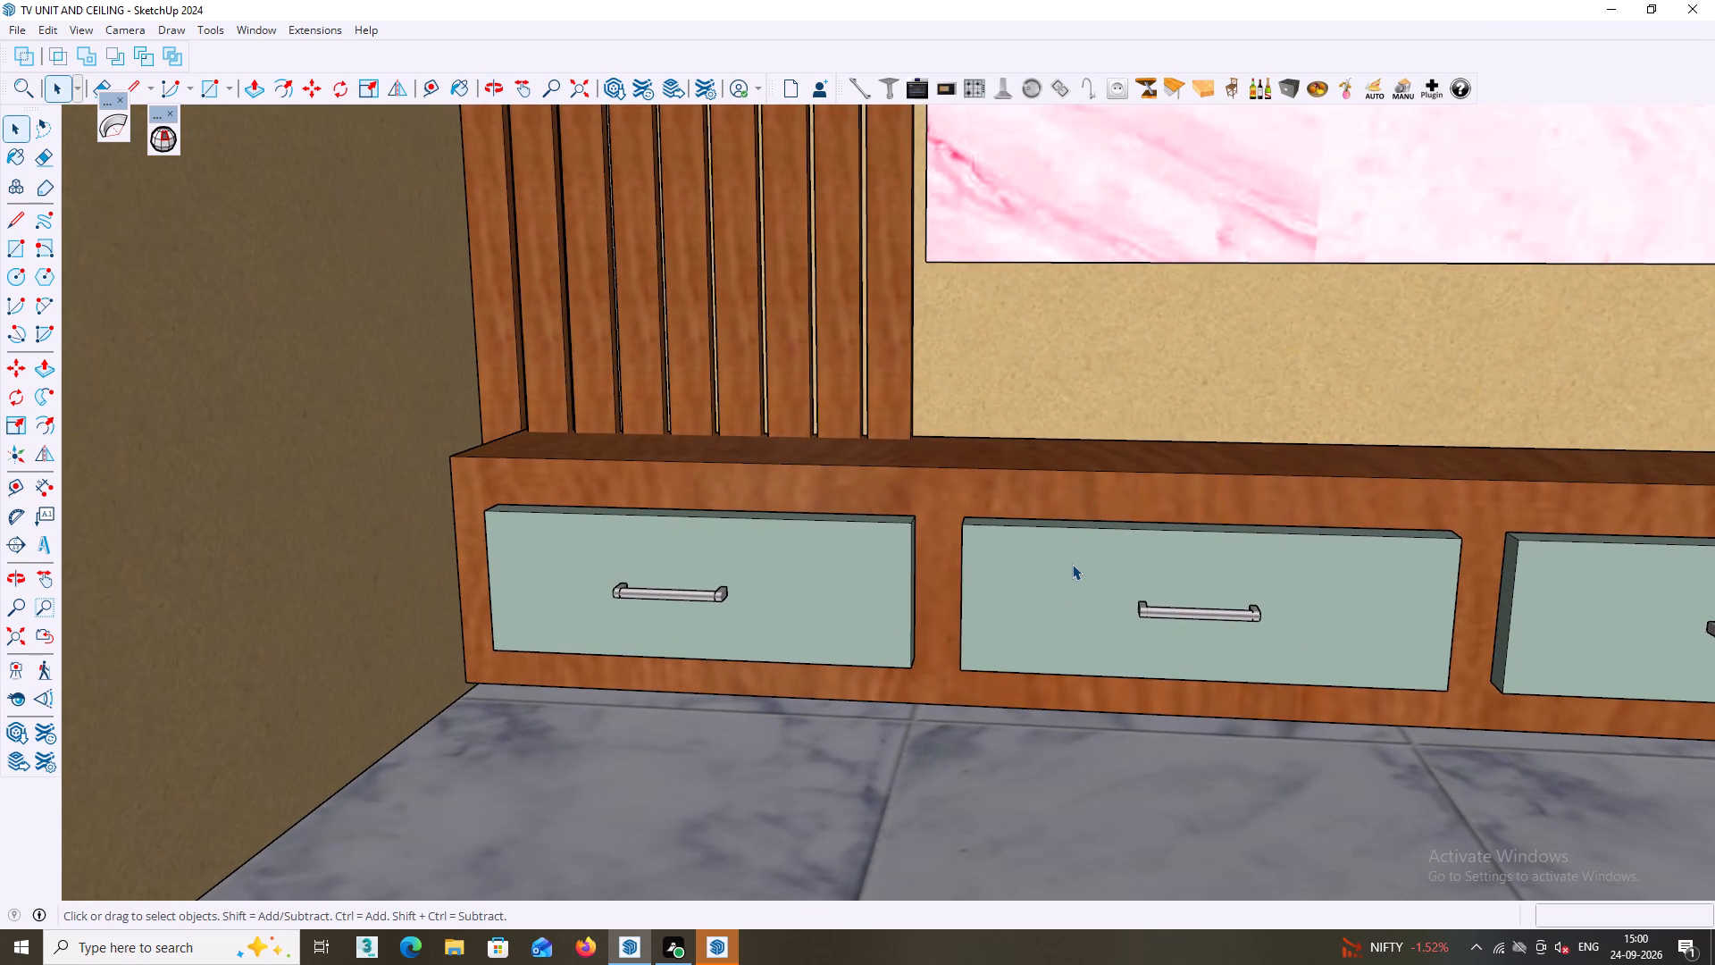
pyautogui.click(1072, 564)
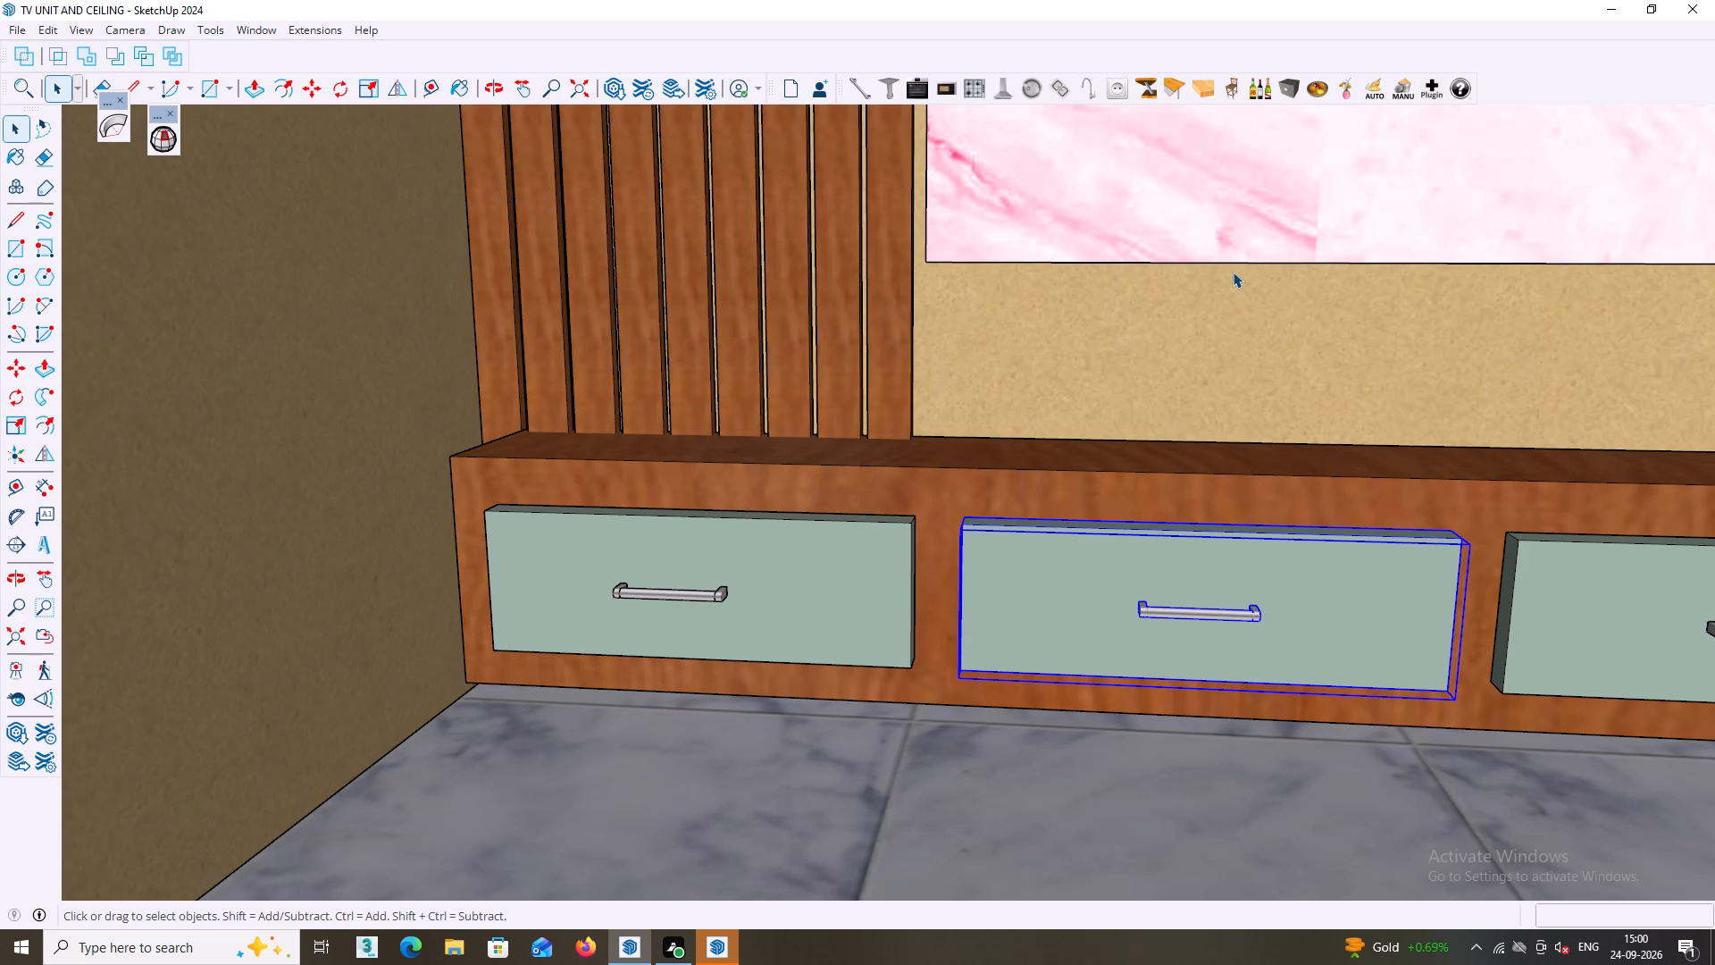
# Examine the TV wall's slatted panel, pink marble panel and shelf unit from the open front, and clear the drawer selection.
pyautogui.scroll(-14, 1234, 268)
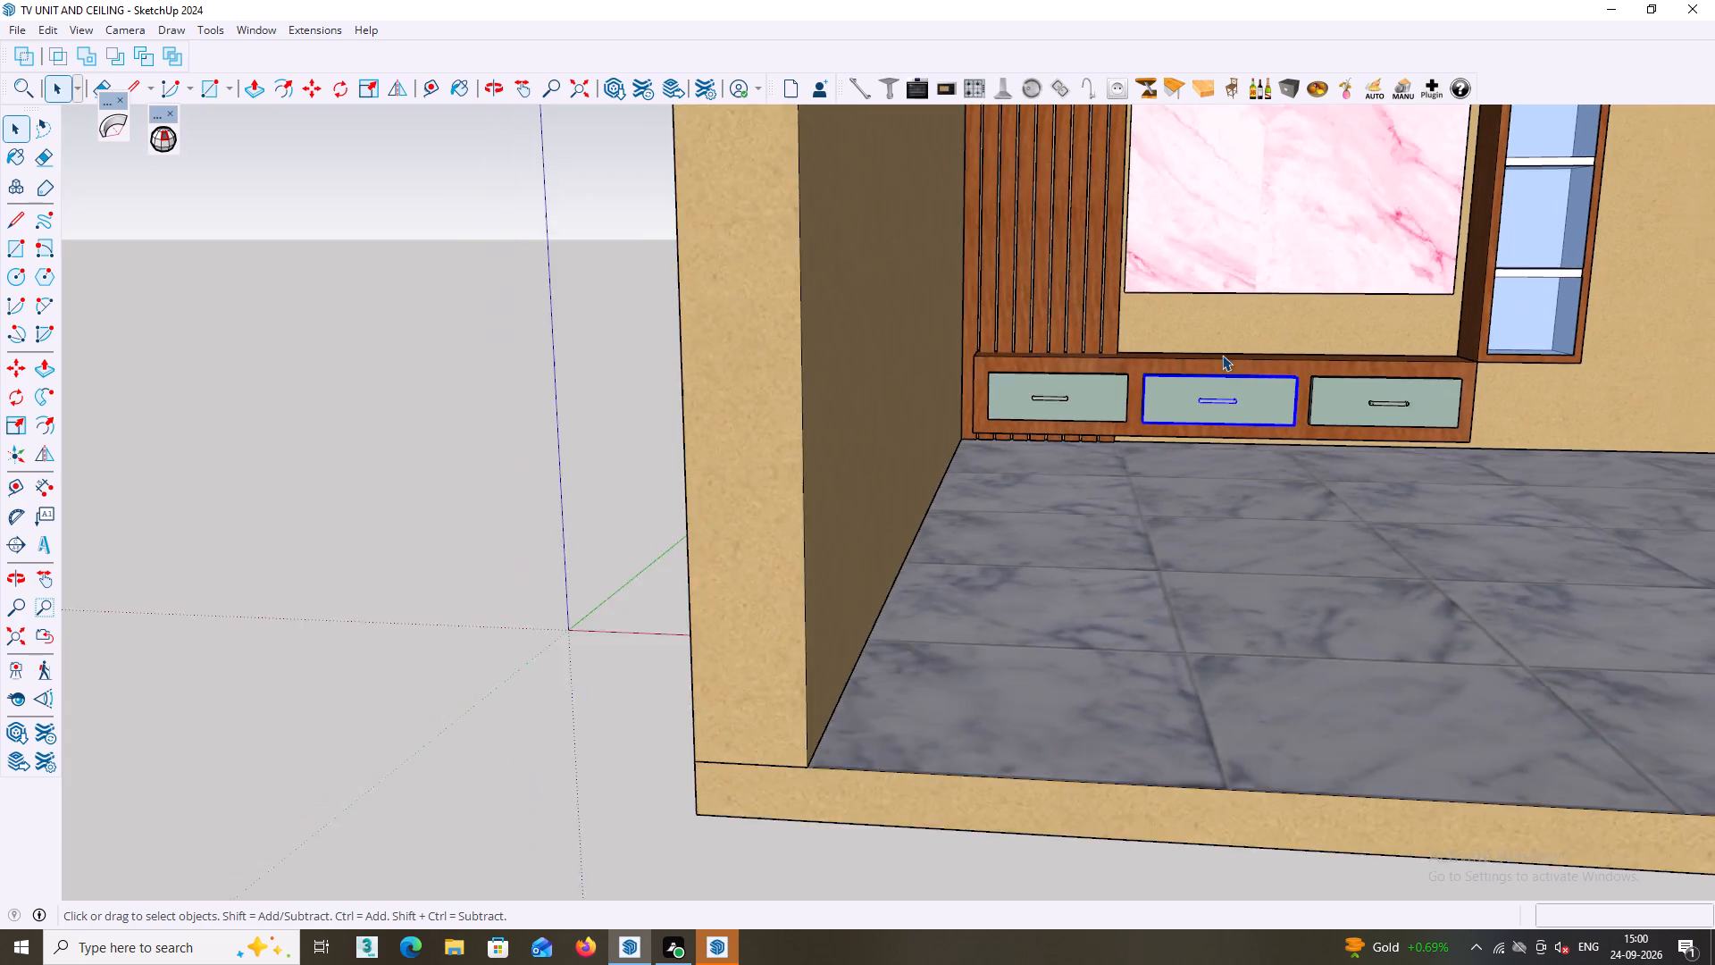
pyautogui.middleClick(1220, 340)
pyautogui.scroll(-8, 1220, 340)
pyautogui.scroll(2, 1223, 262)
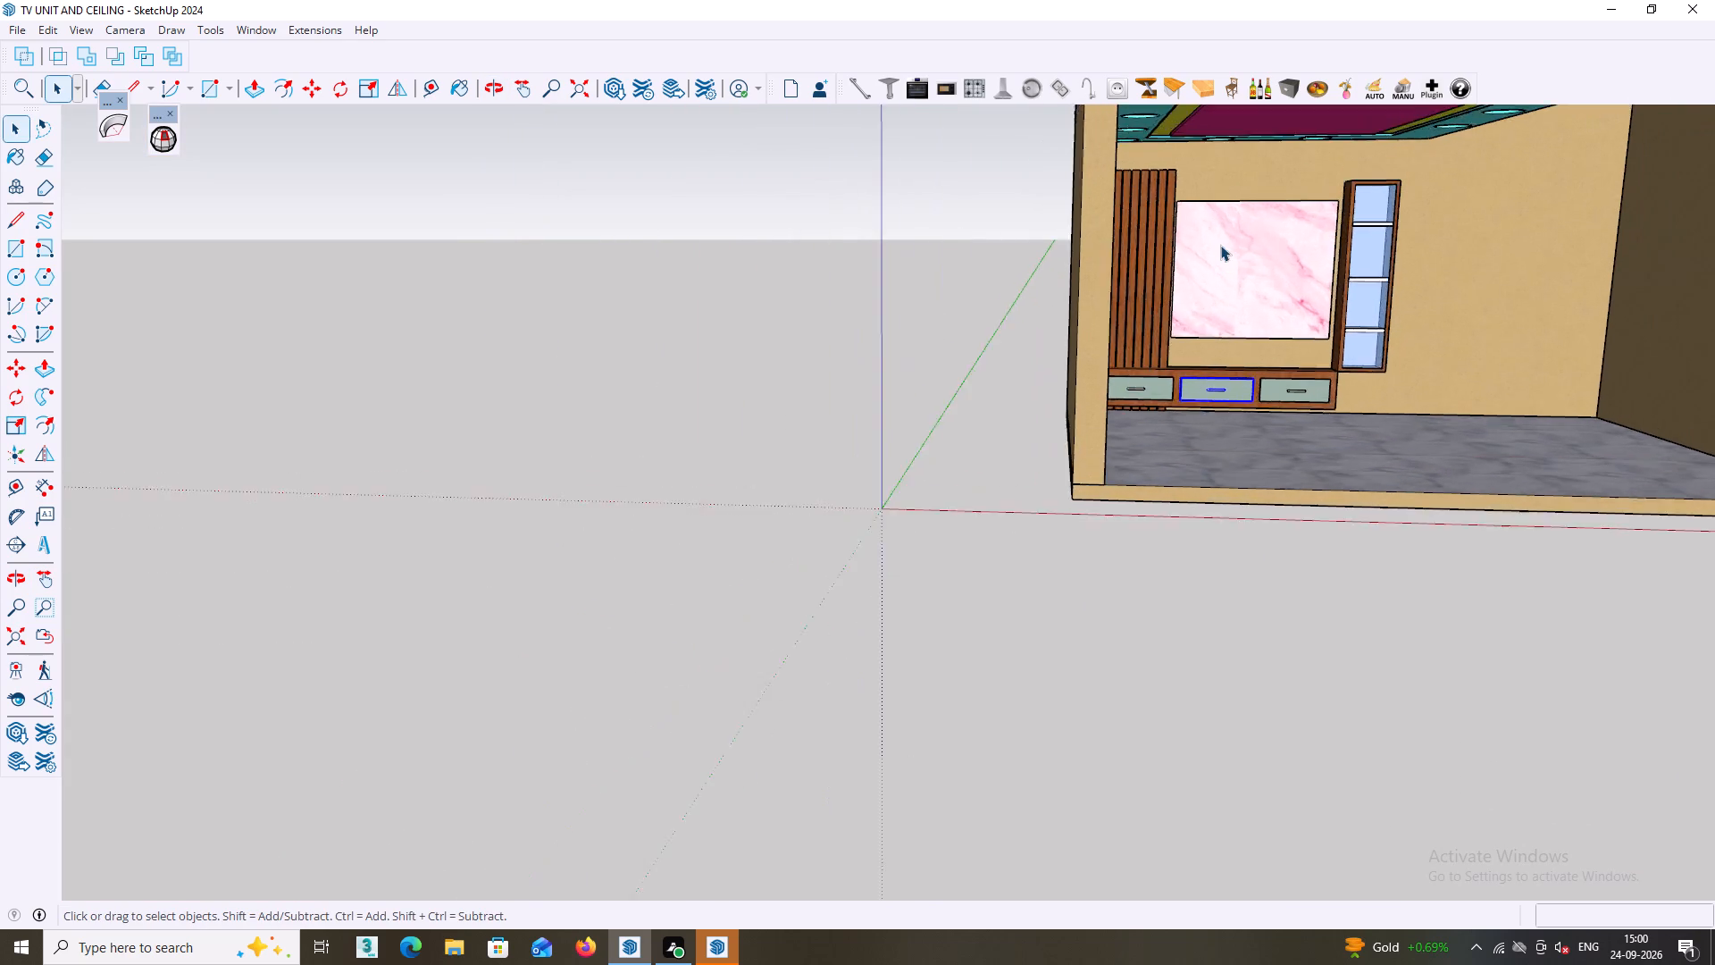
pyautogui.scroll(8, 1220, 245)
pyautogui.scroll(-4, 1219, 257)
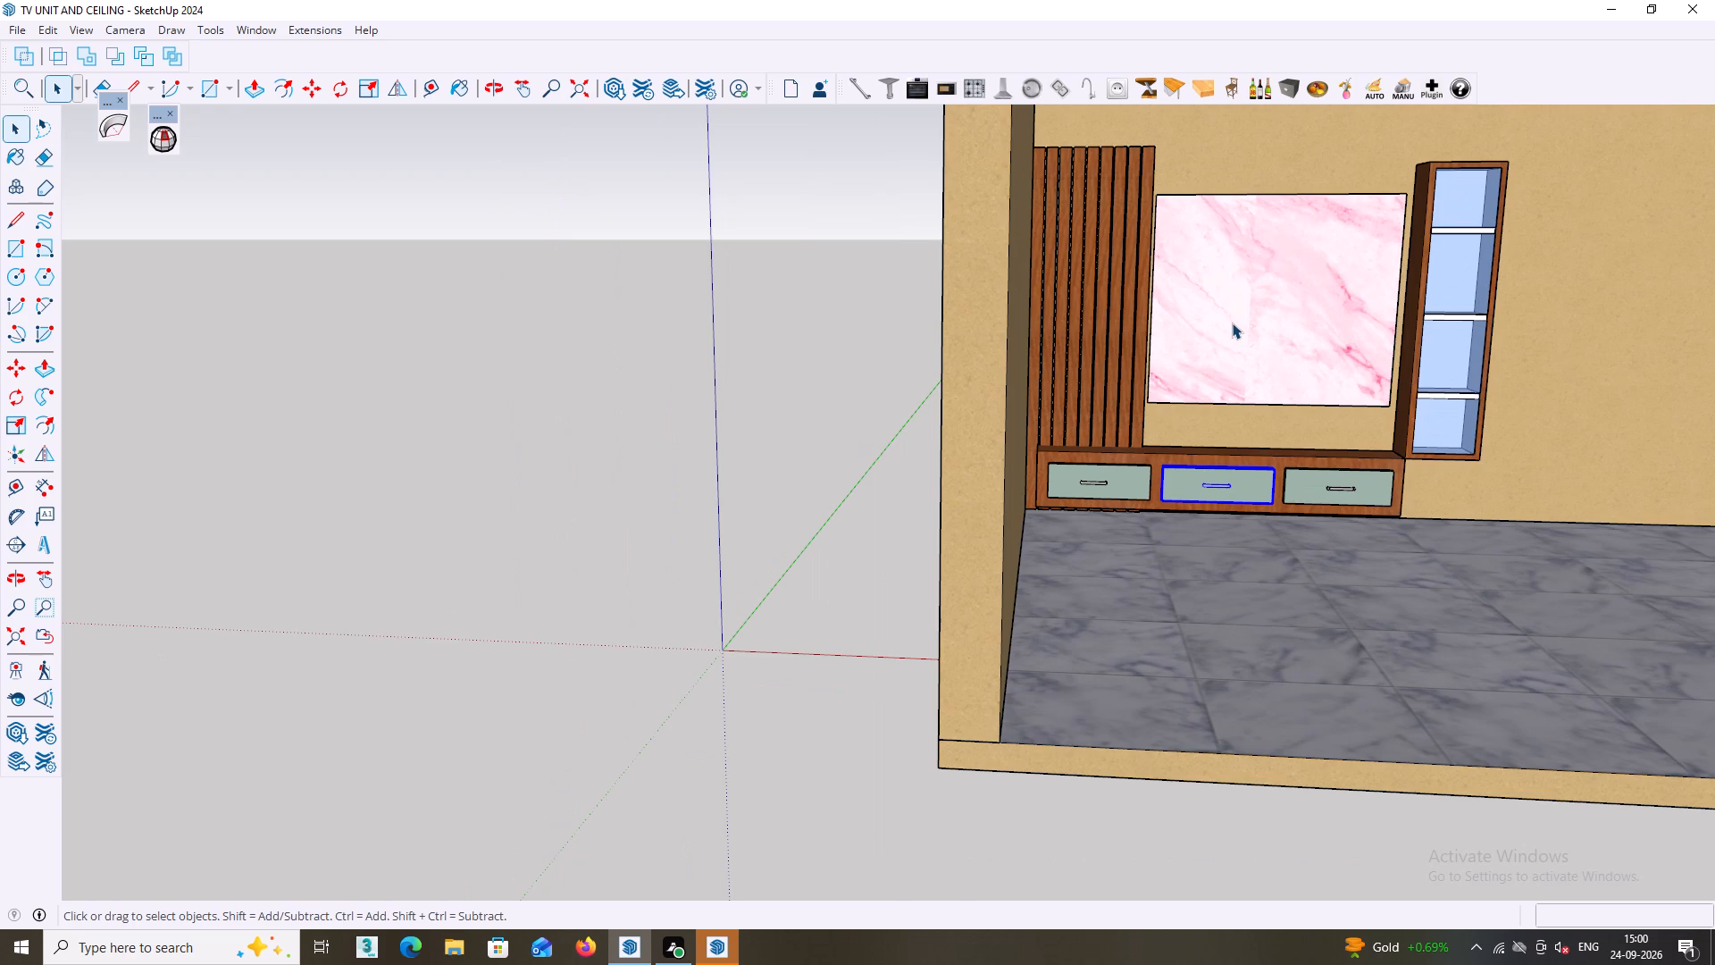
pyautogui.scroll(1, 1232, 323)
pyautogui.moveTo(1217, 323); pyautogui.dragTo(1180, 334, button='middle')
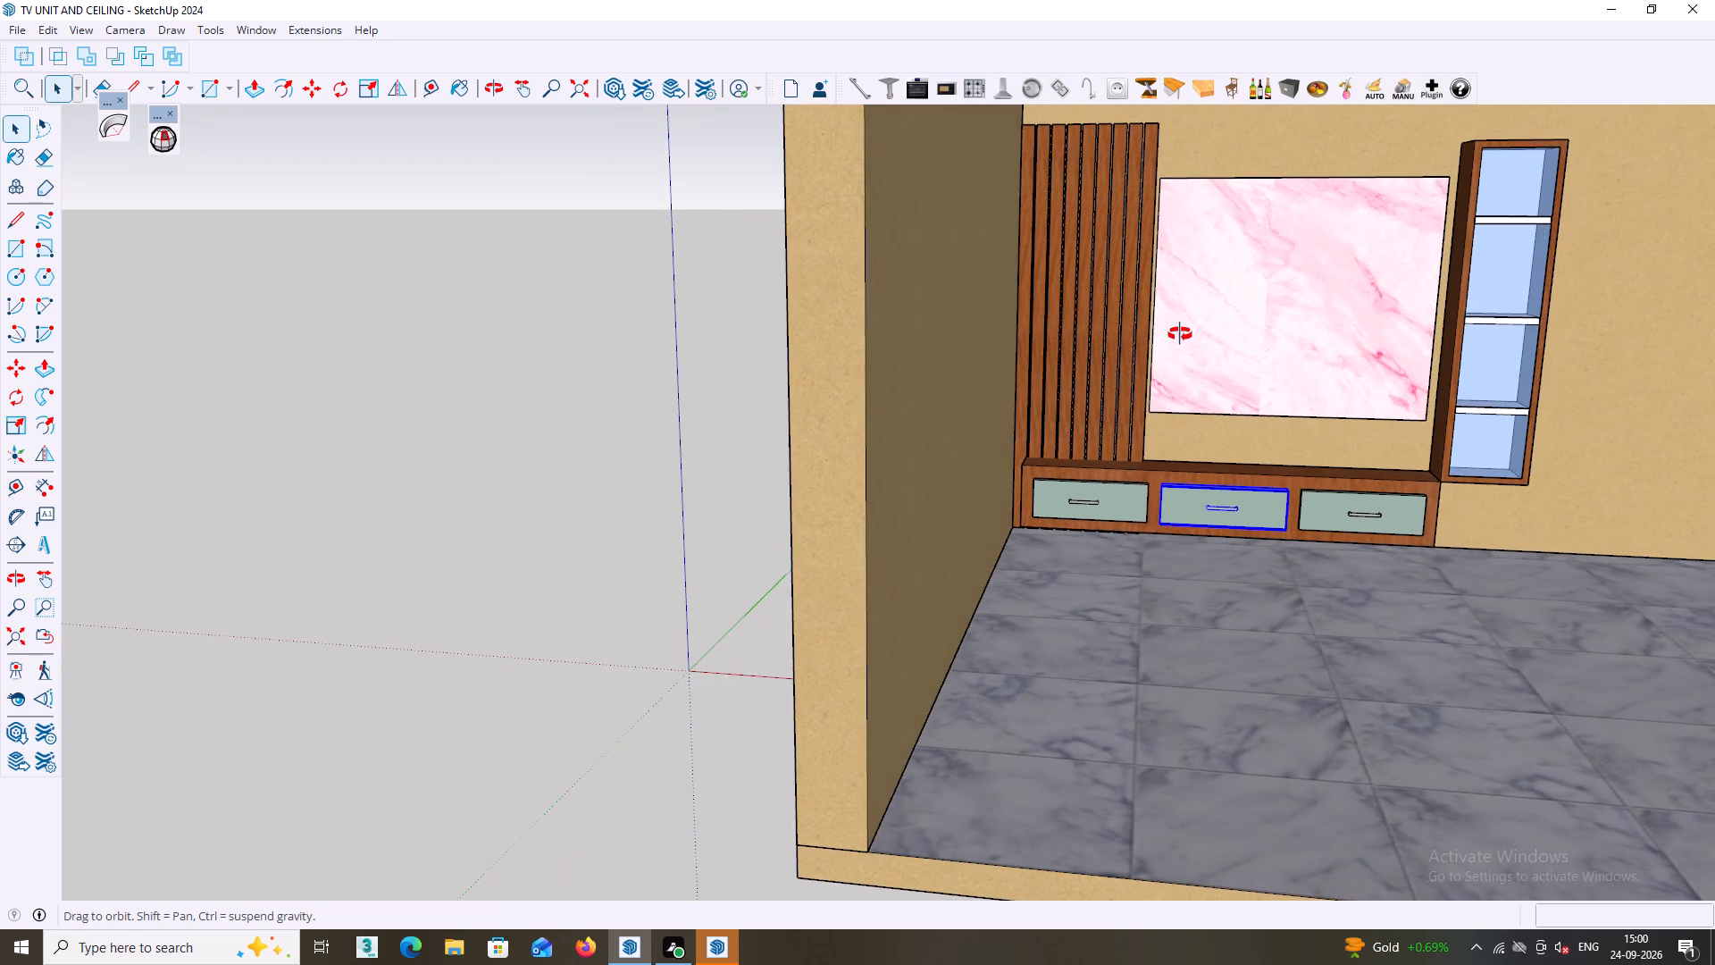
pyautogui.moveTo(1180, 334); pyautogui.dragTo(1169, 338, button='middle')
pyautogui.scroll(-7, 1174, 341)
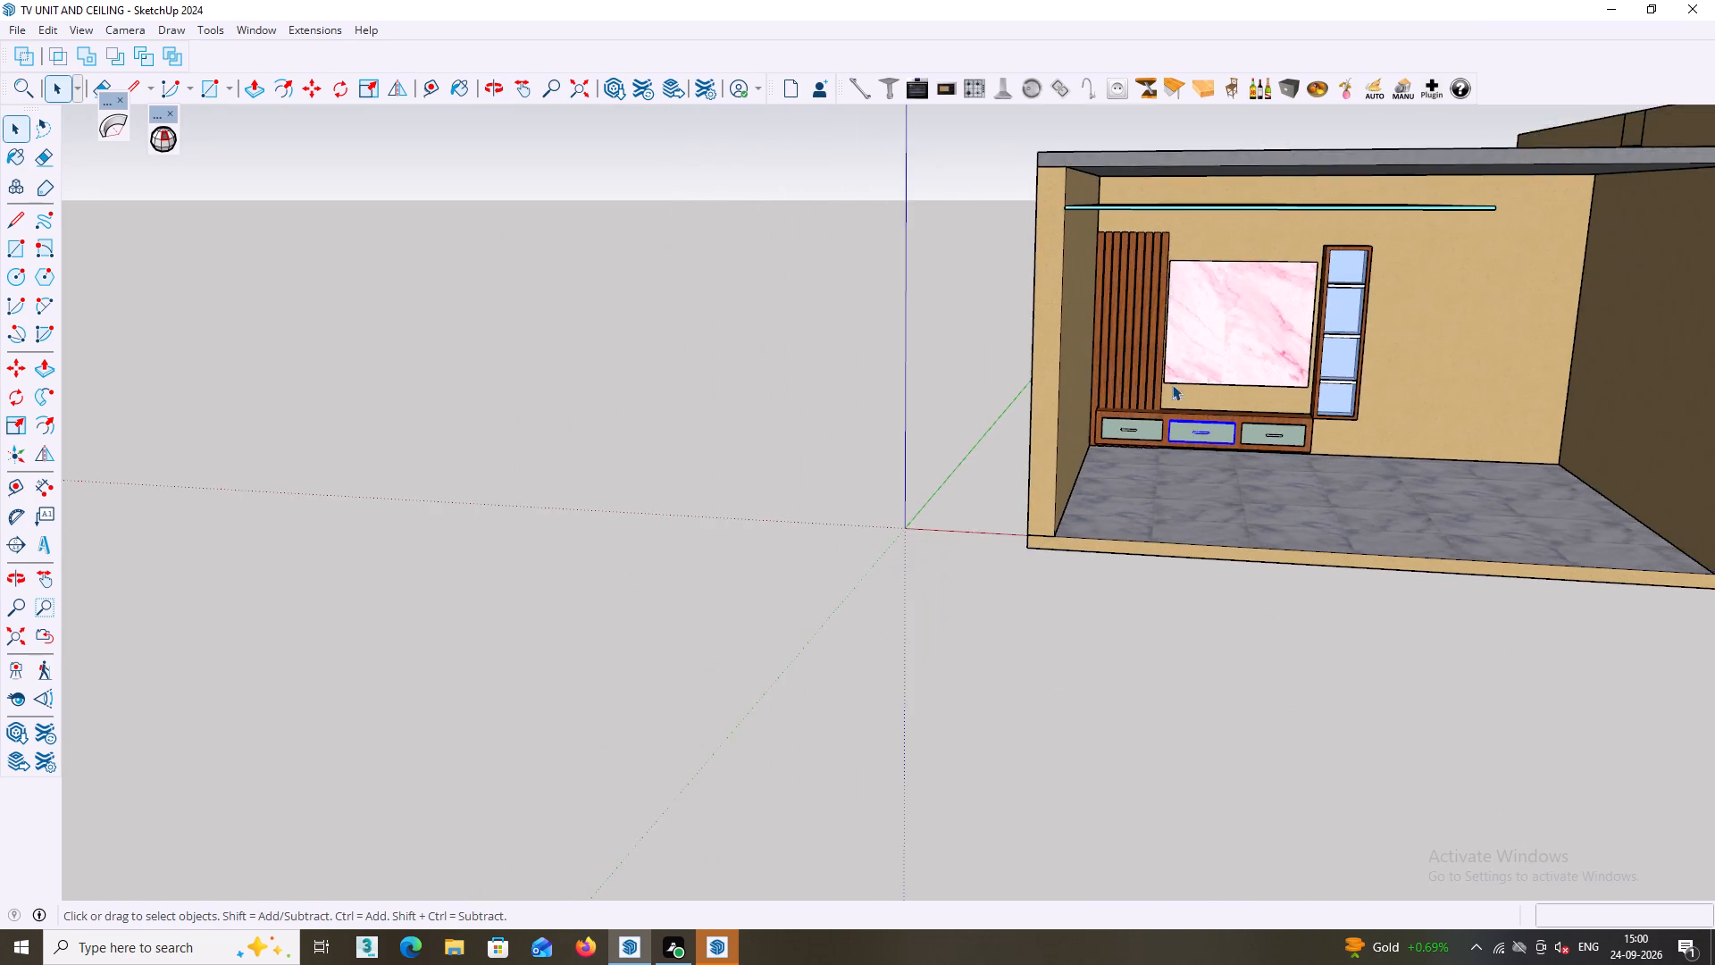
pyautogui.scroll(4, 1174, 410)
pyautogui.scroll(-4, 1186, 444)
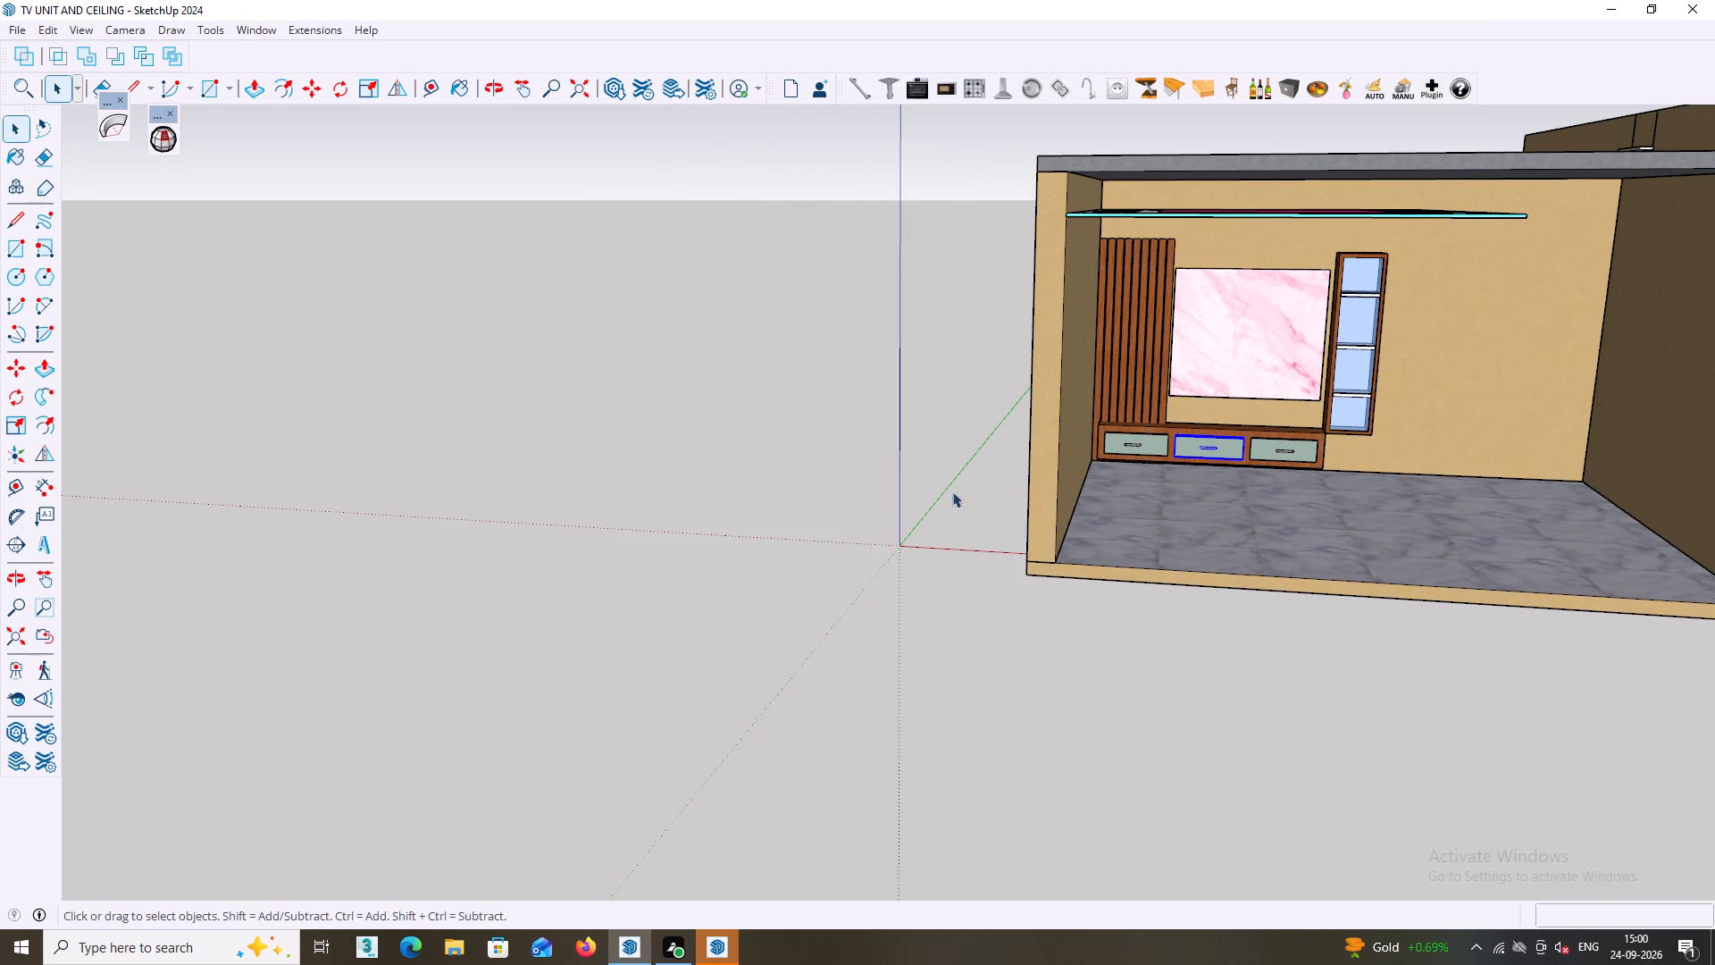
pyautogui.click(831, 499)
pyautogui.scroll(1, 1243, 357)
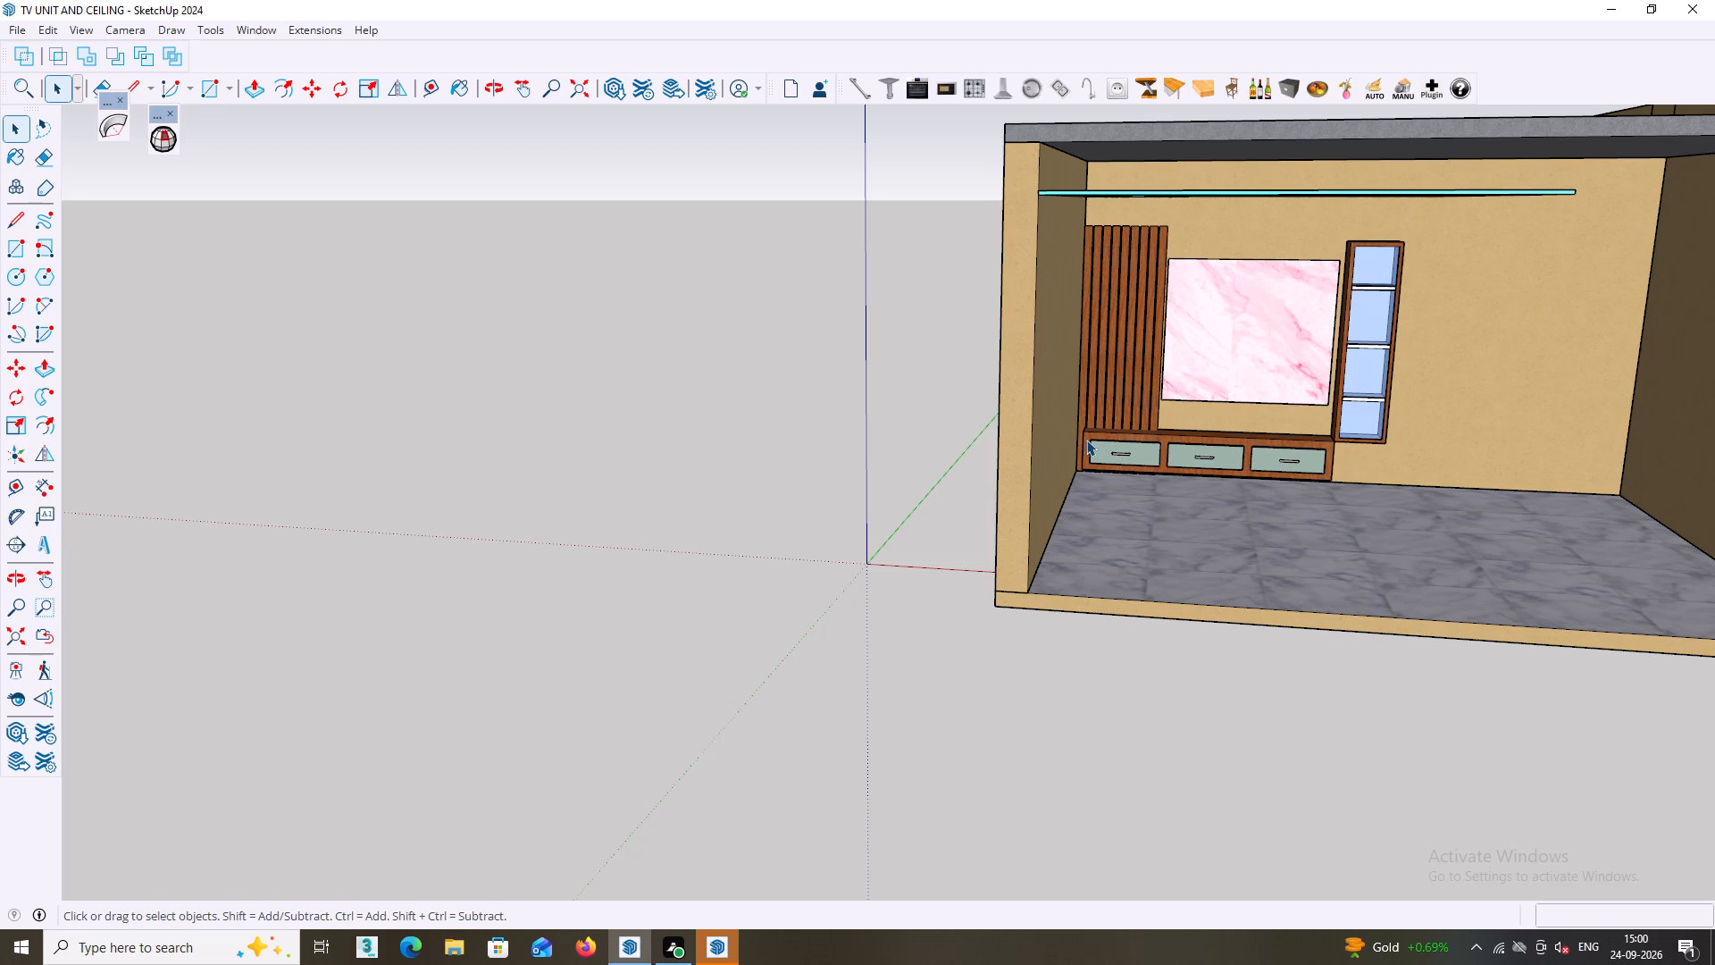
# Examine the whole room from slightly above and from further away, together with the larger neighbouring block.
pyautogui.moveTo(1351, 347); pyautogui.dragTo(1372, 407, button='middle')
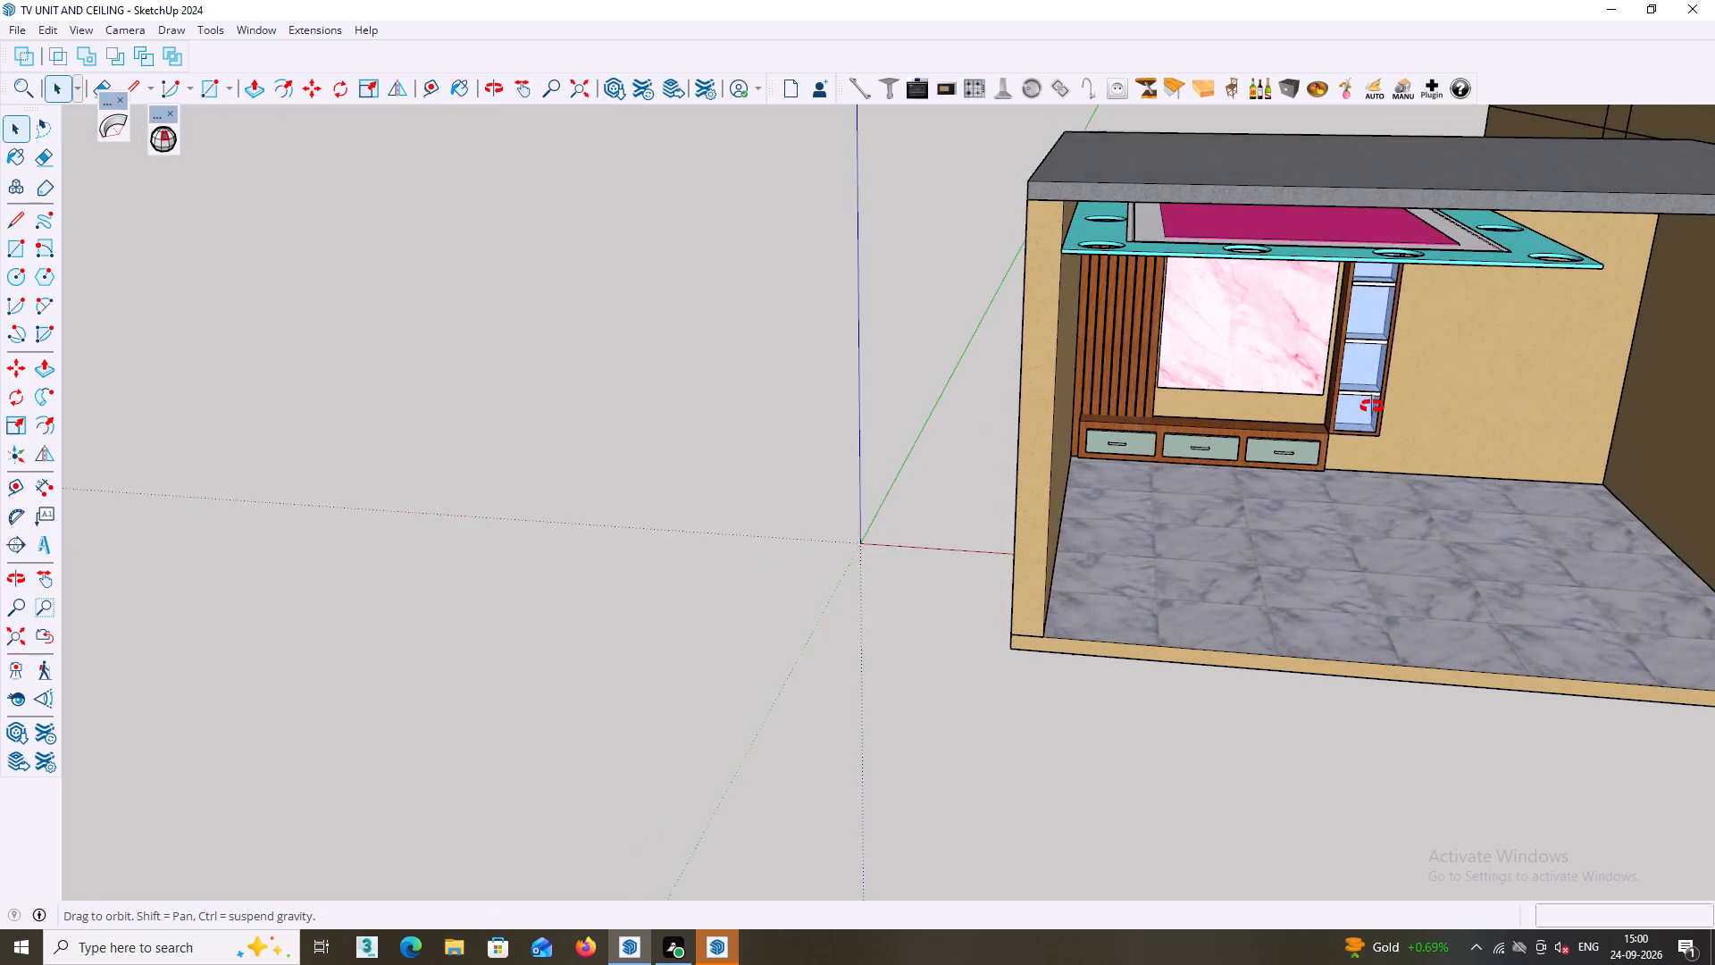
pyautogui.moveTo(1372, 407); pyautogui.dragTo(1377, 334, button='middle')
pyautogui.moveTo(1359, 268); pyautogui.dragTo(1288, 338, button='middle')
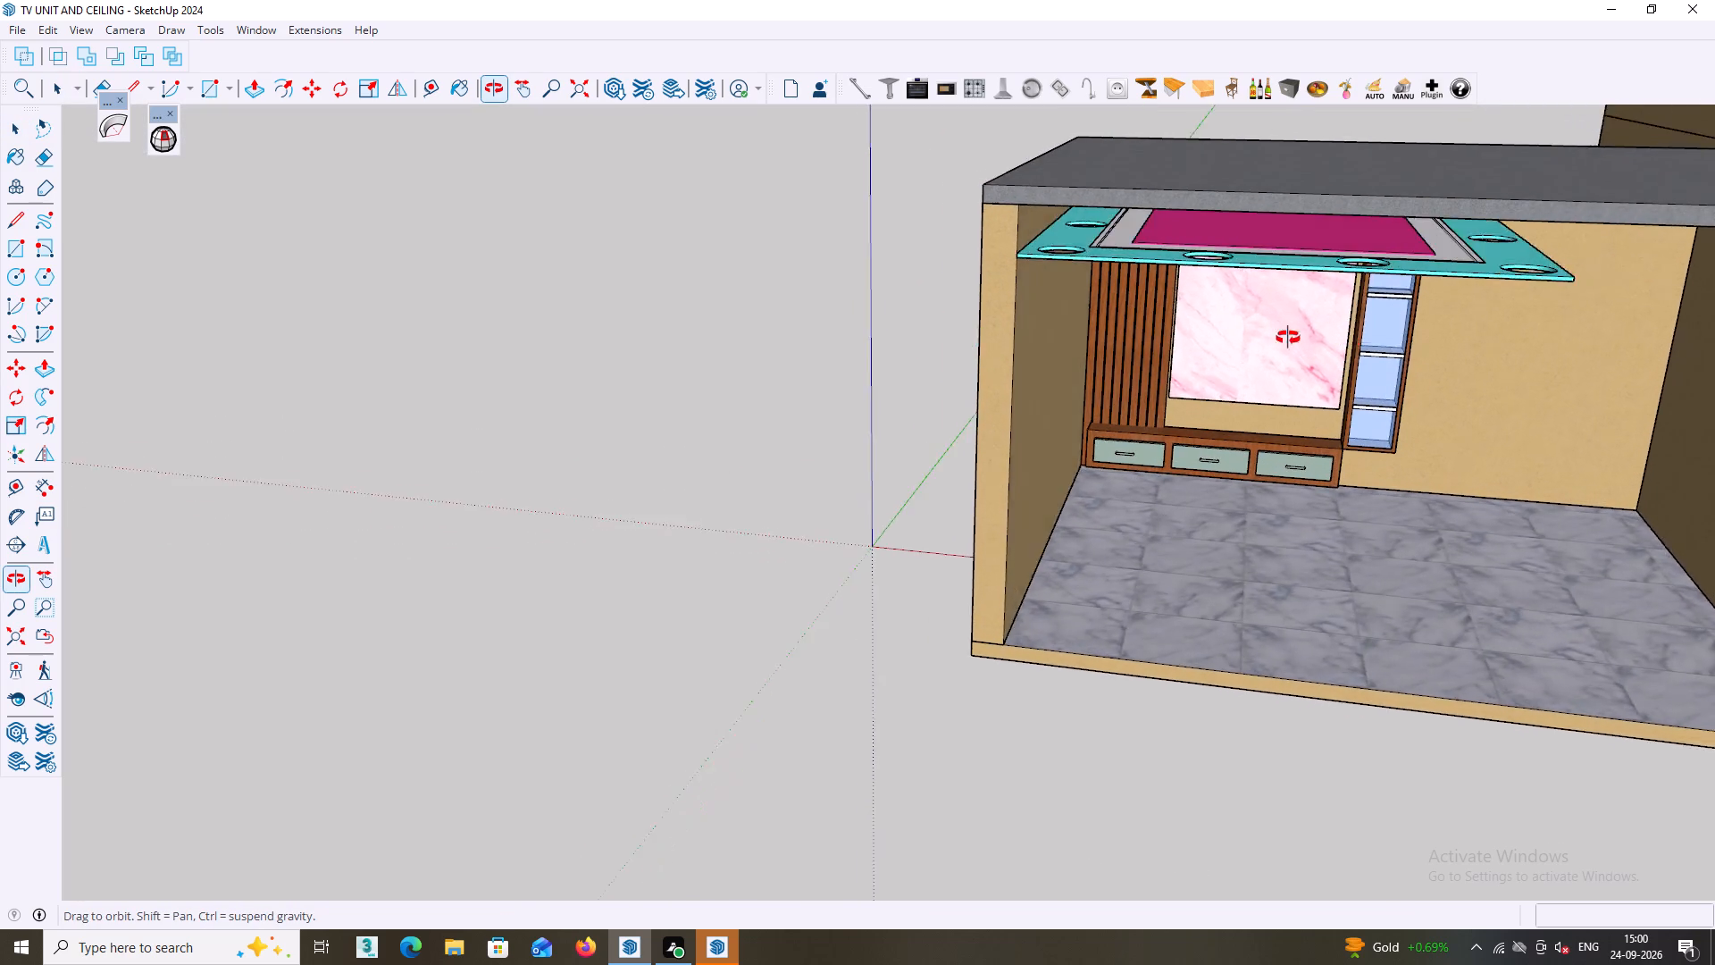
pyautogui.moveTo(1288, 338); pyautogui.dragTo(1360, 311, button='middle')
pyautogui.scroll(-3, 1357, 334)
pyautogui.scroll(-4, 1370, 409)
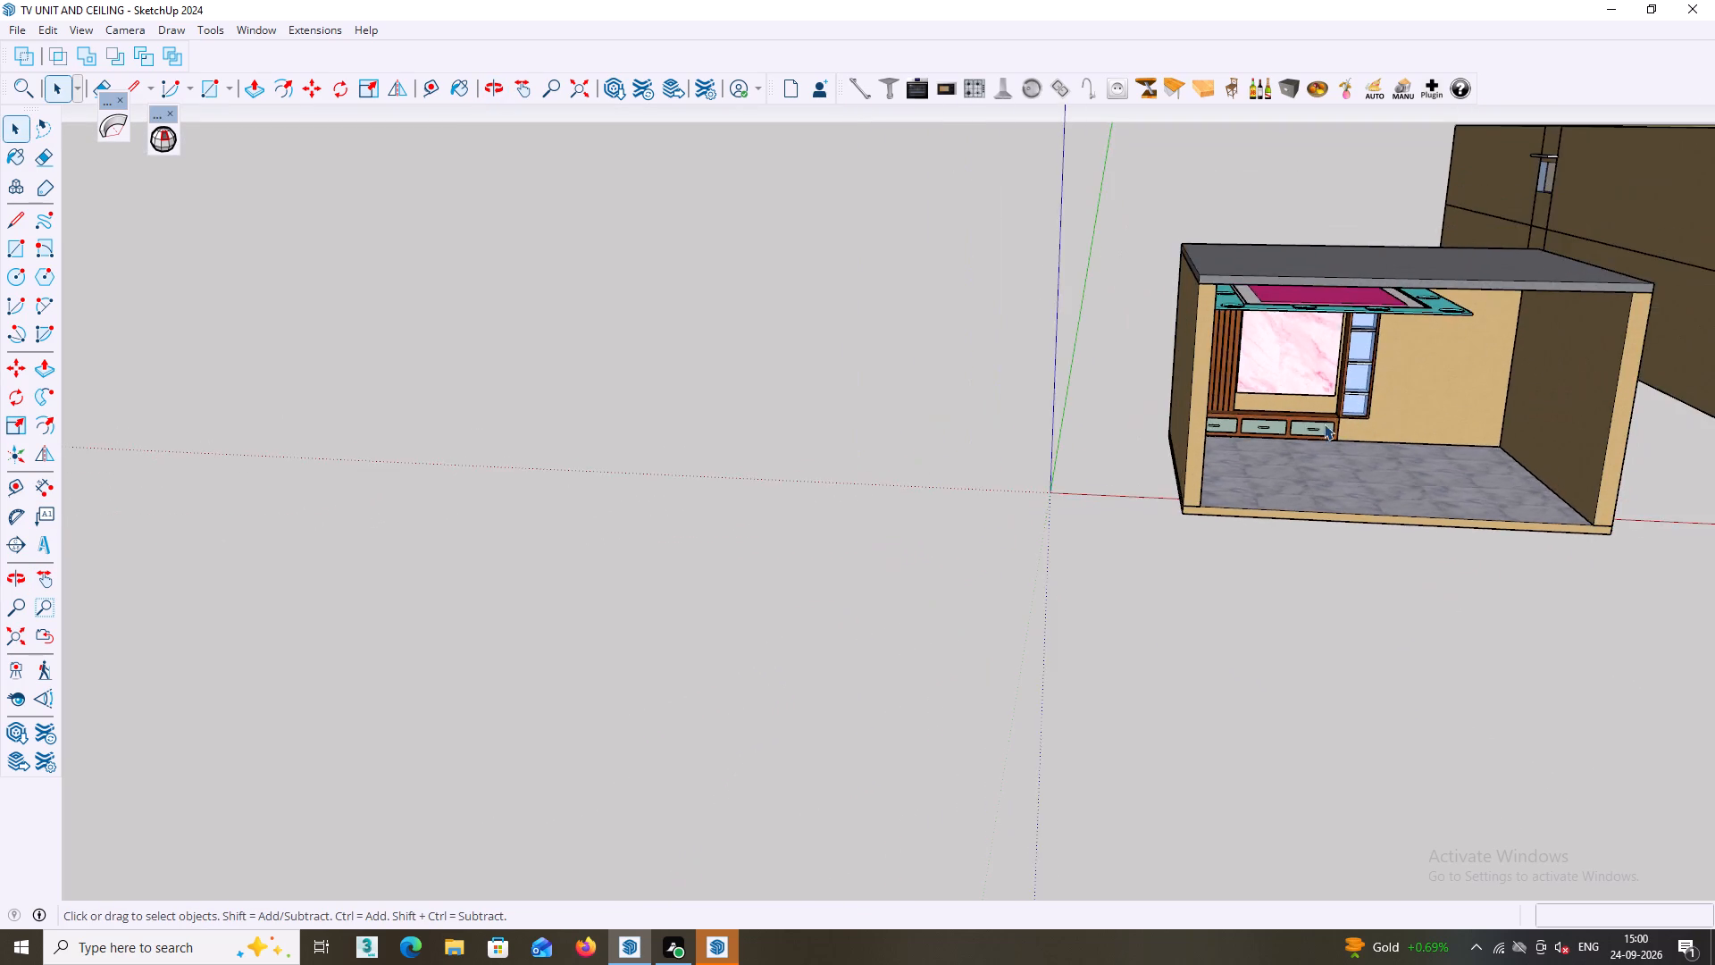
pyautogui.scroll(-3, 1324, 424)
pyautogui.scroll(7, 1307, 431)
pyautogui.scroll(-4, 1213, 501)
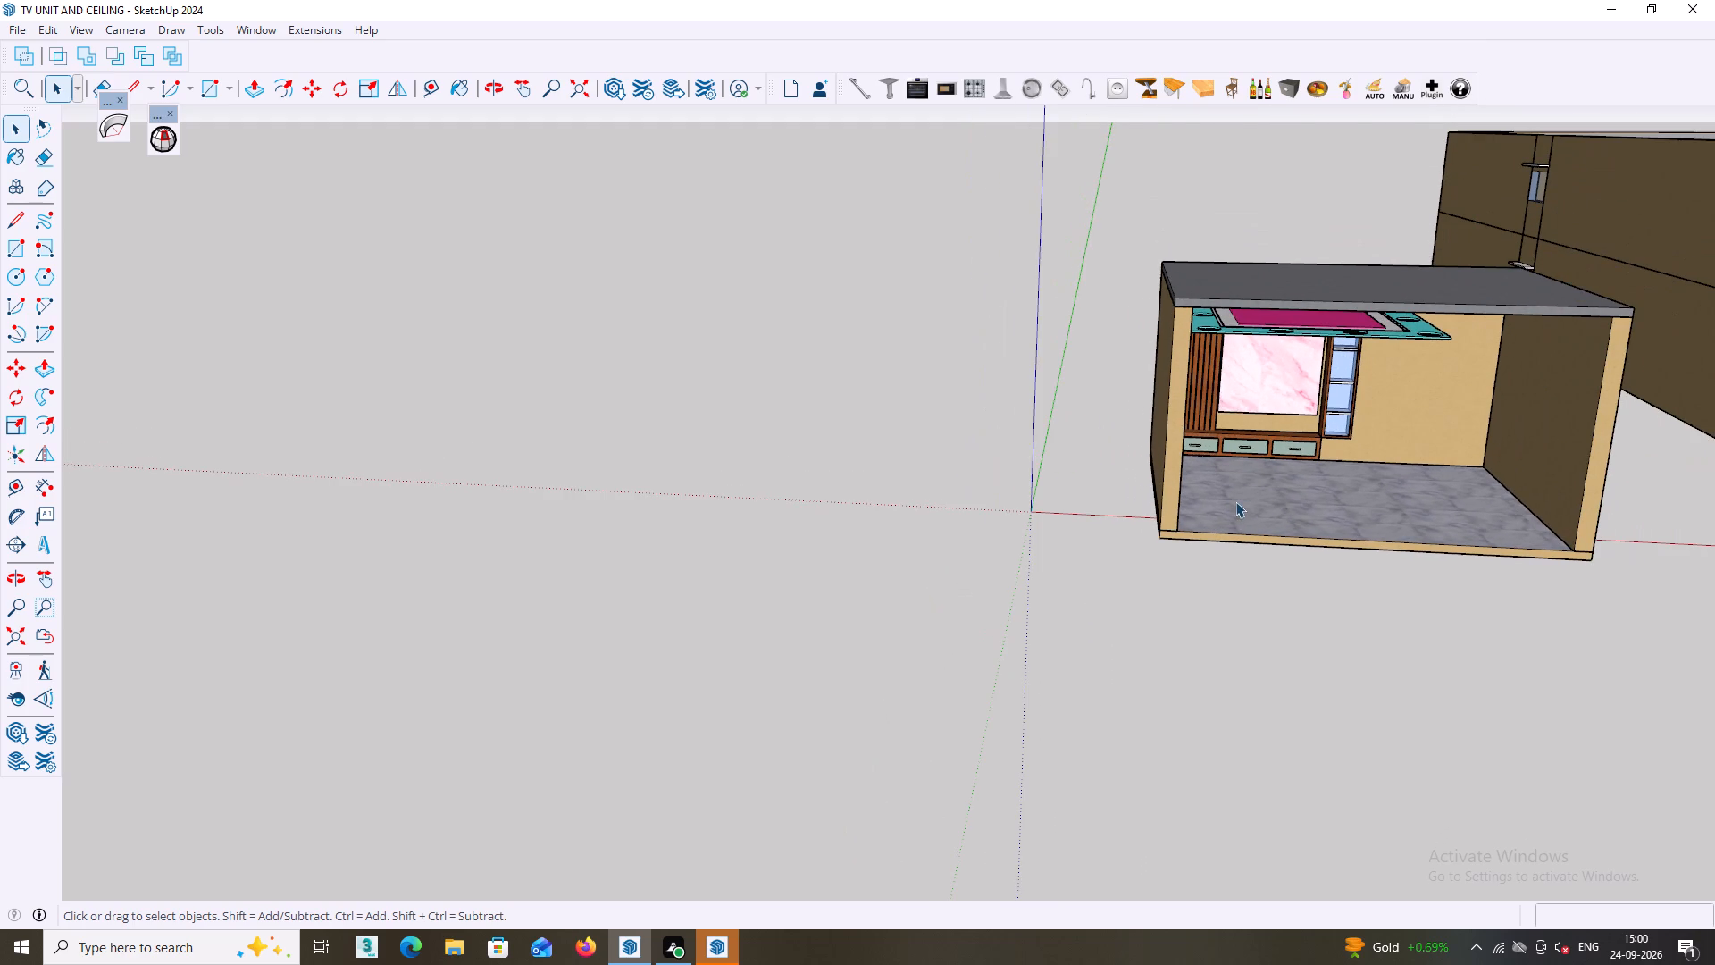
pyautogui.scroll(-3, 1333, 280)
pyautogui.moveTo(1498, 322); pyautogui.dragTo(1459, 320, button='middle')
pyautogui.keyDown('shift'); pyautogui.moveTo(1477, 309); pyautogui.dragTo(1155, 342, button='middle'); pyautogui.keyUp('shift')
pyautogui.moveTo(1394, 297); pyautogui.dragTo(1317, 298, button='middle')
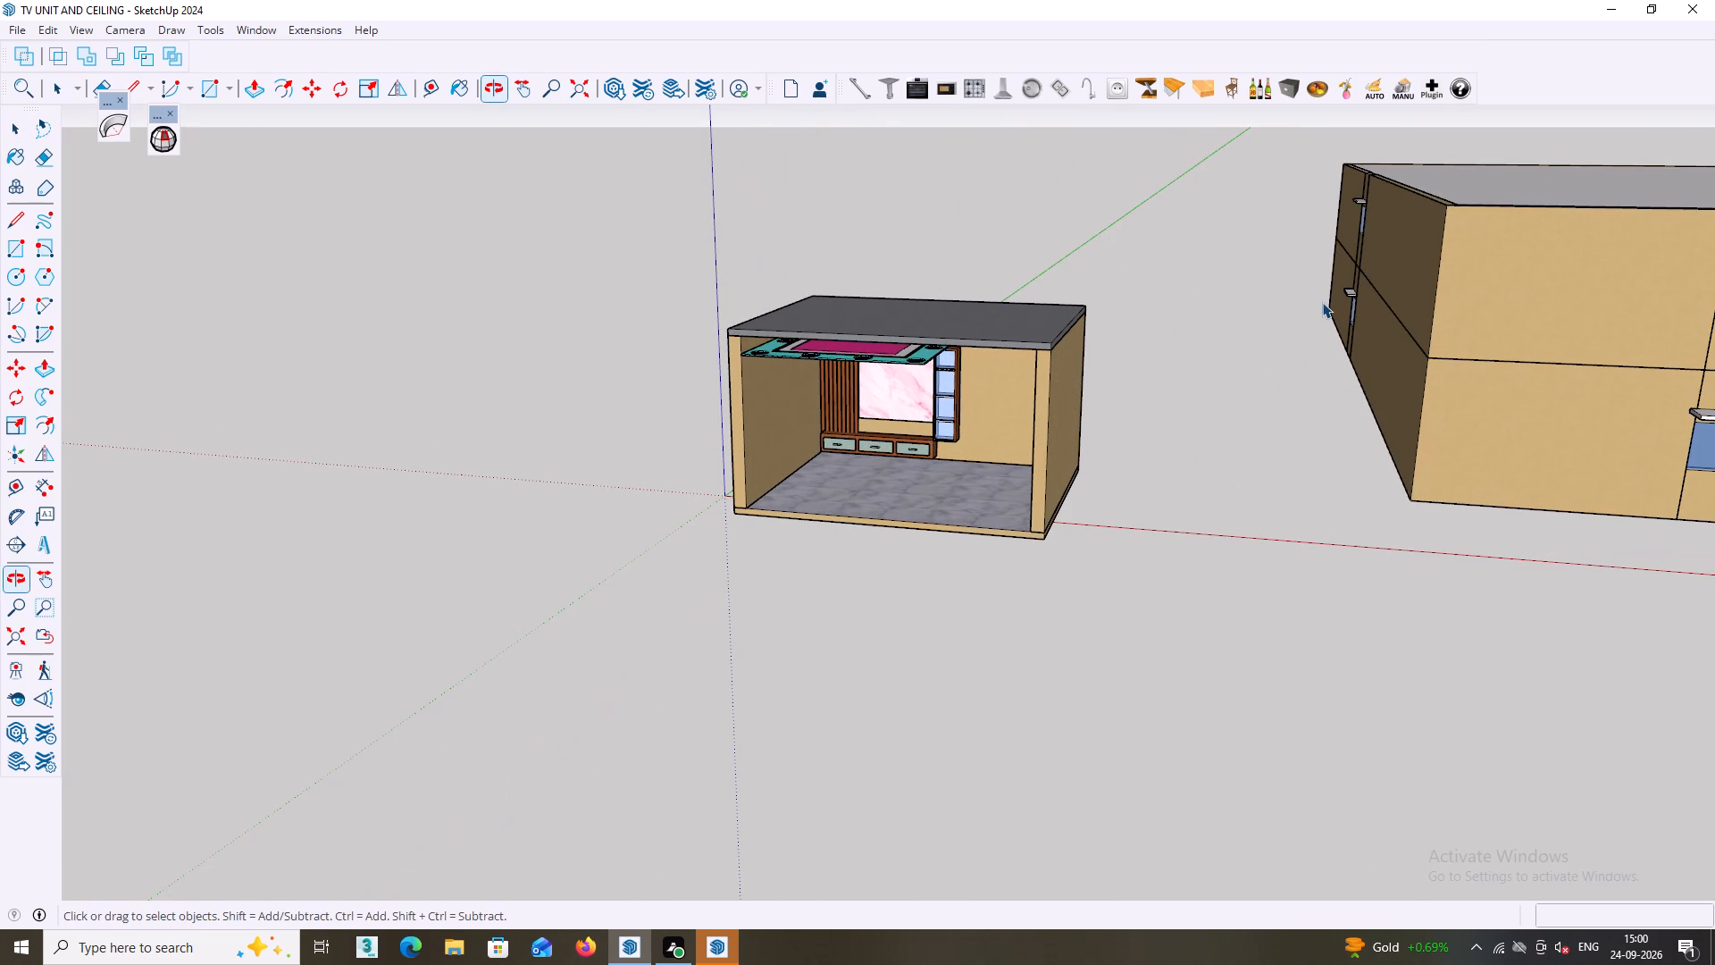
# Open the recent model "ELEVATION OF HOUSE.skp".
pyautogui.click(23, 31)
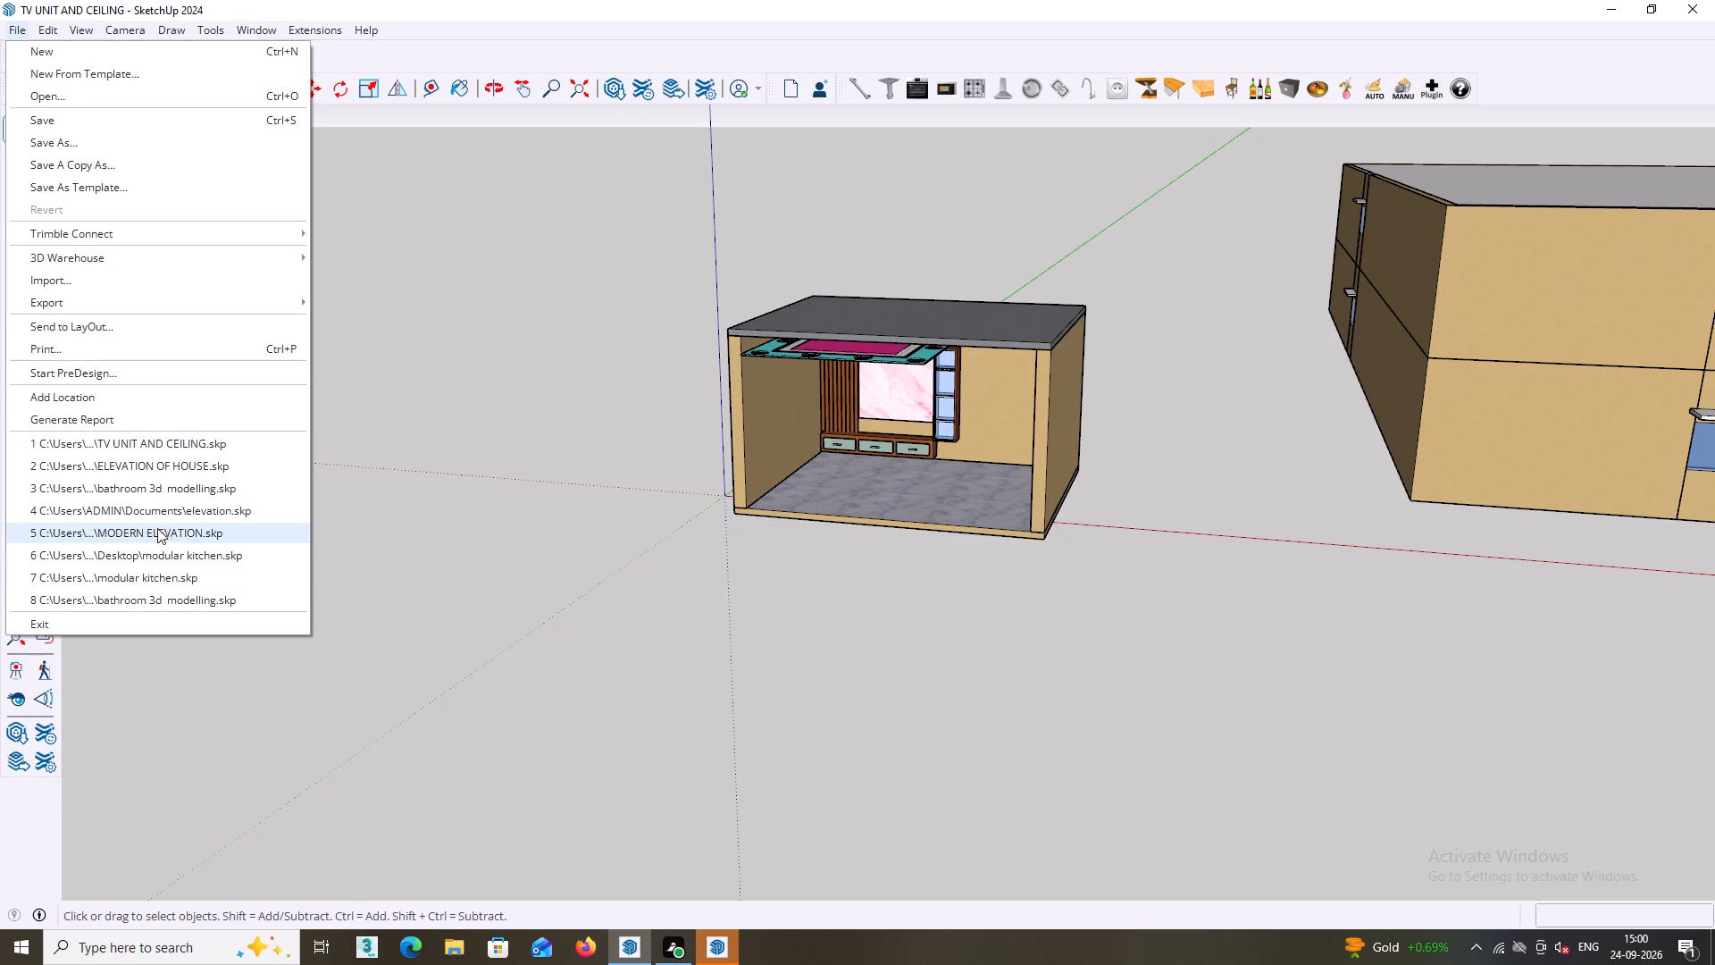
pyautogui.scroll(-2, 143, 608)
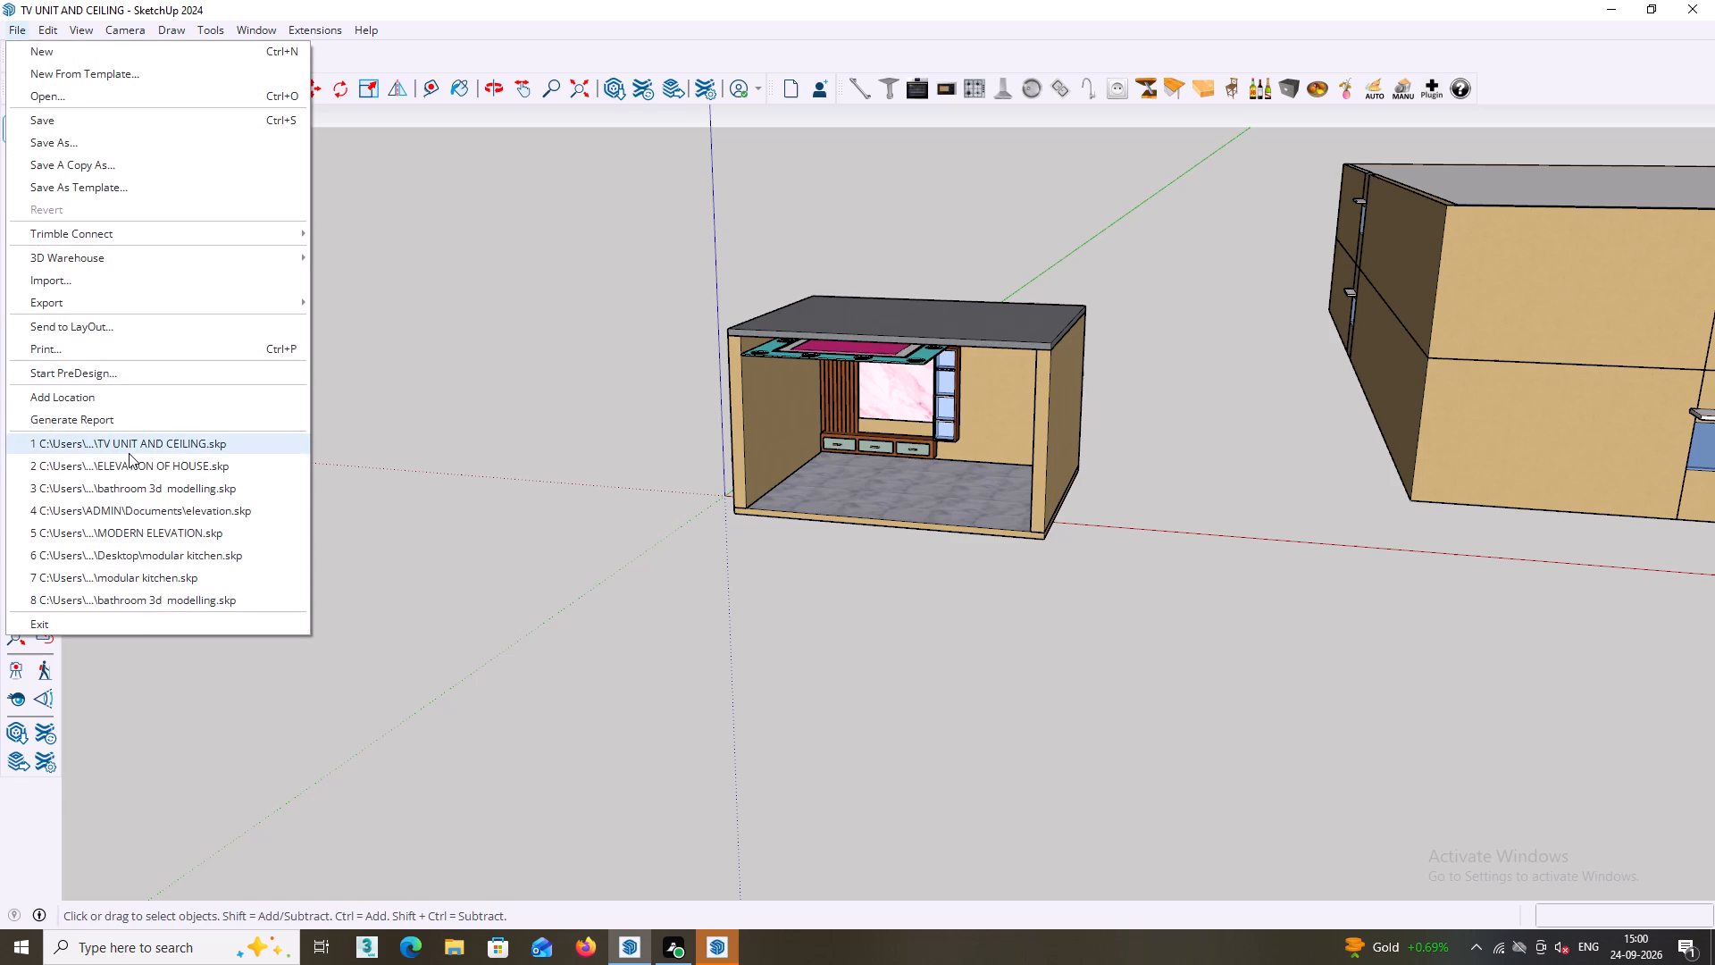
pyautogui.scroll(1, 127, 469)
pyautogui.click(149, 469)
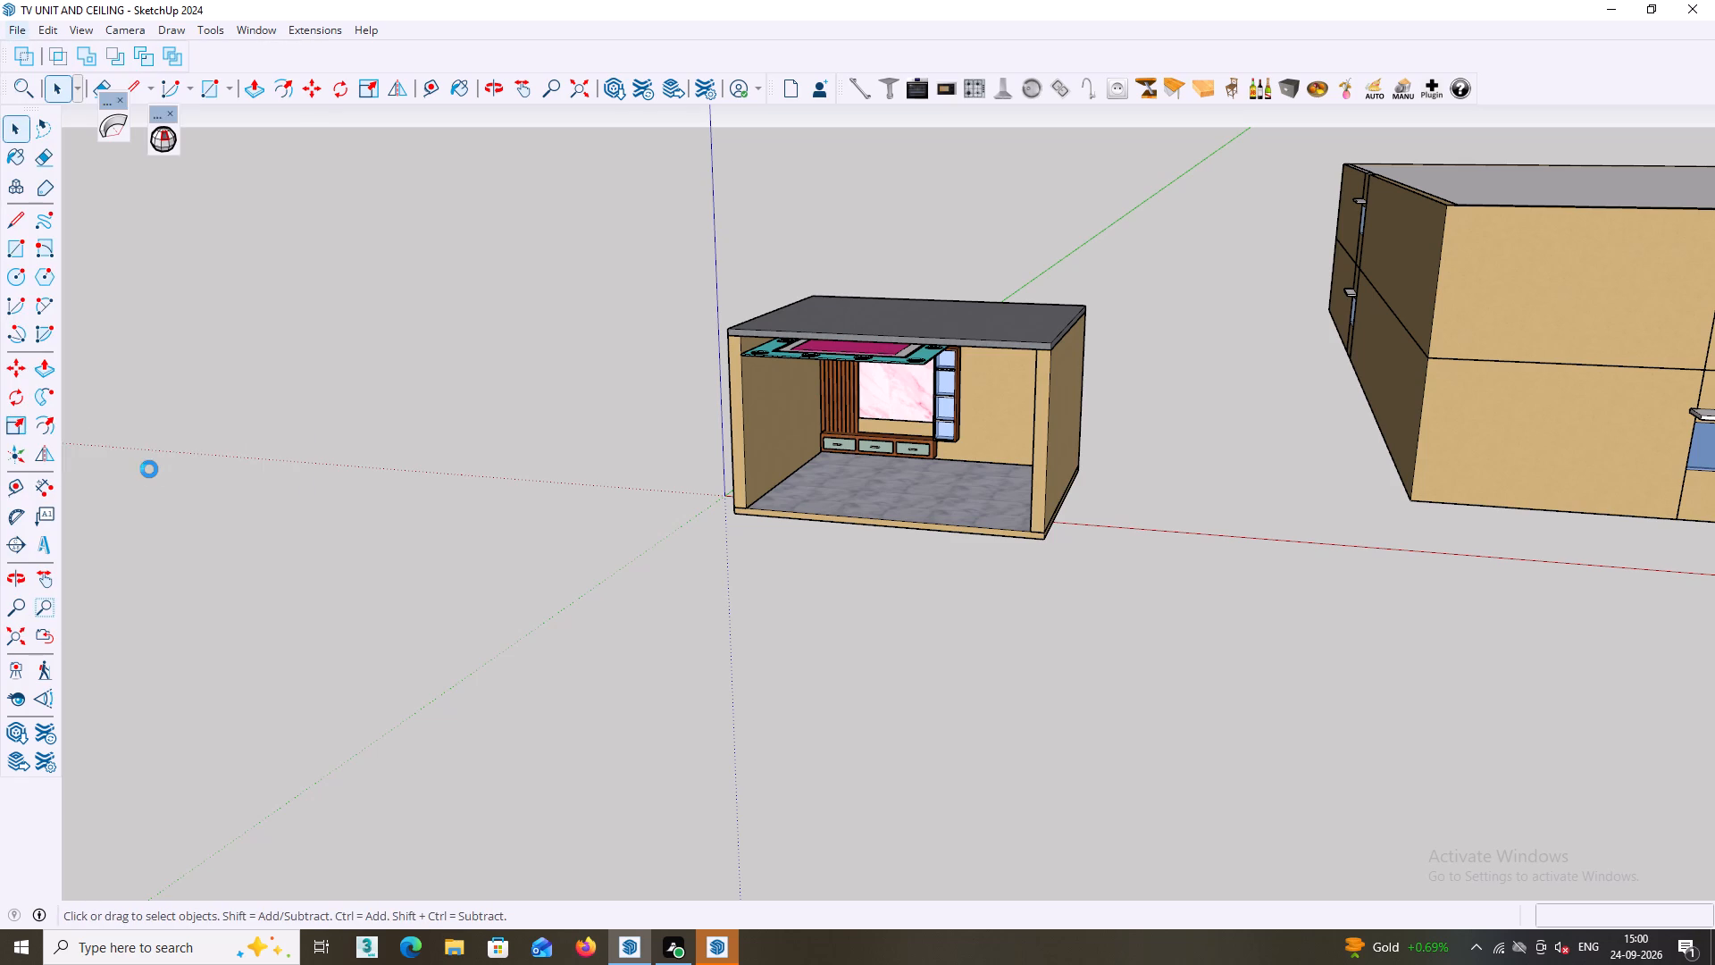
pyautogui.scroll(-1, 426, 461)
# Look through the Desktop folder for another model to open, previewing TV UNIT and searching file names for "ele".
pyautogui.click(19, 30)
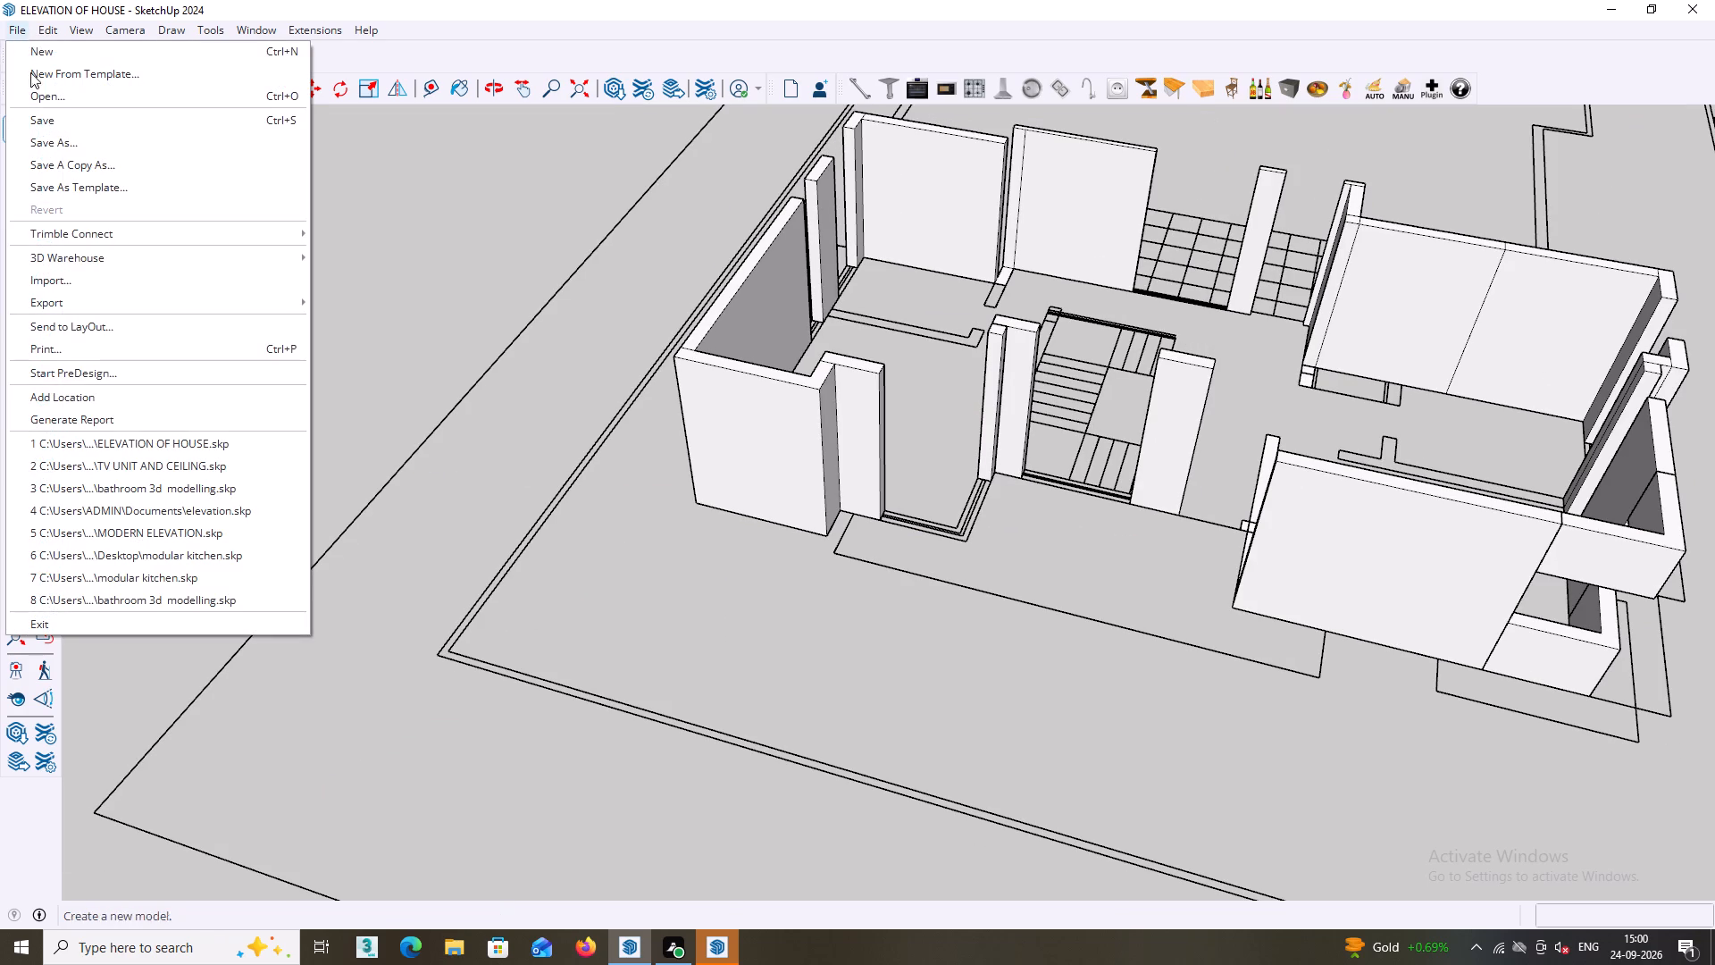
pyautogui.click(64, 105)
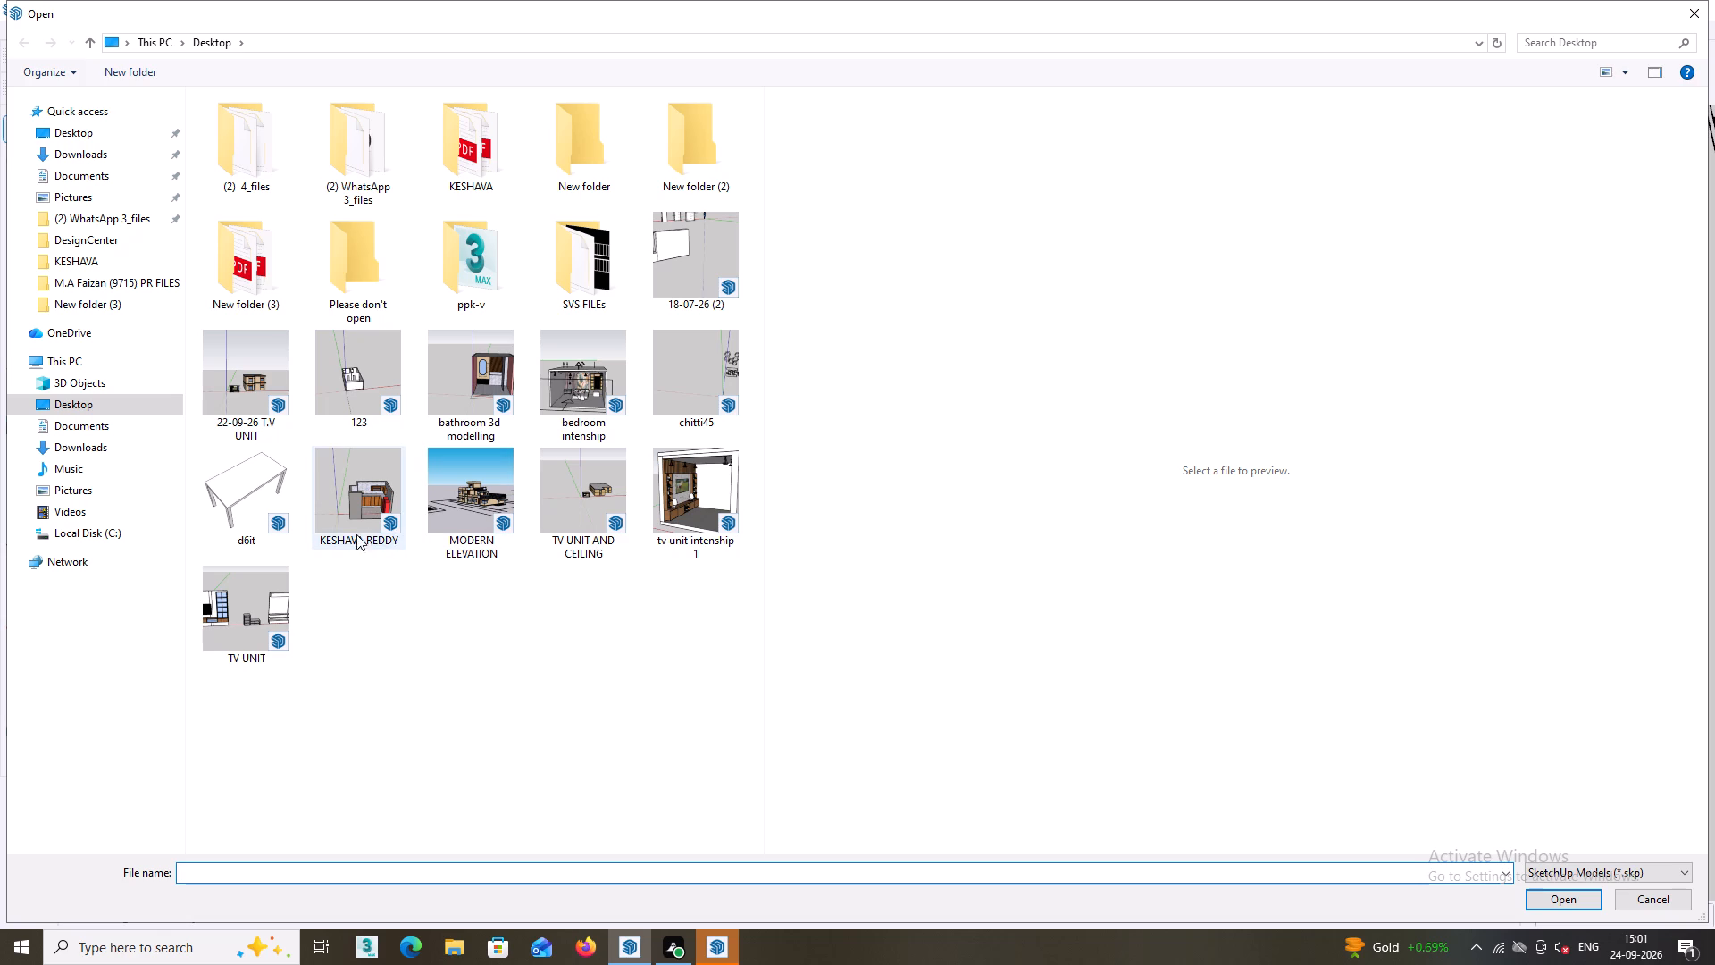
pyautogui.click(271, 632)
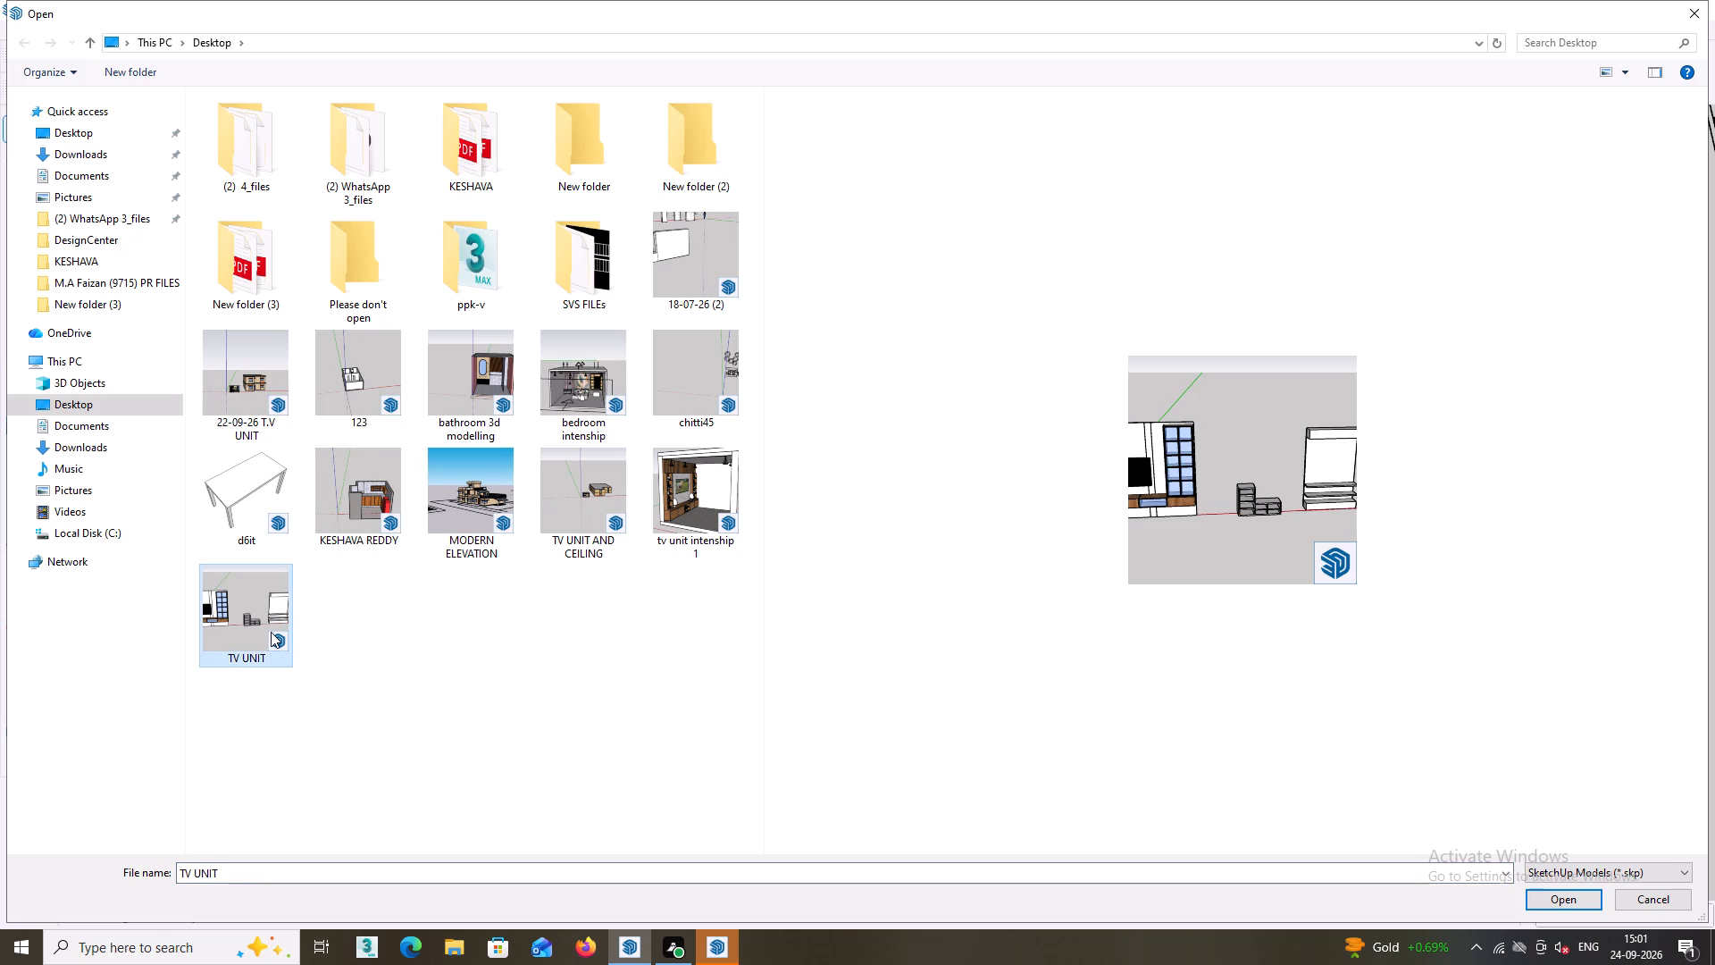
pyautogui.click(823, 707)
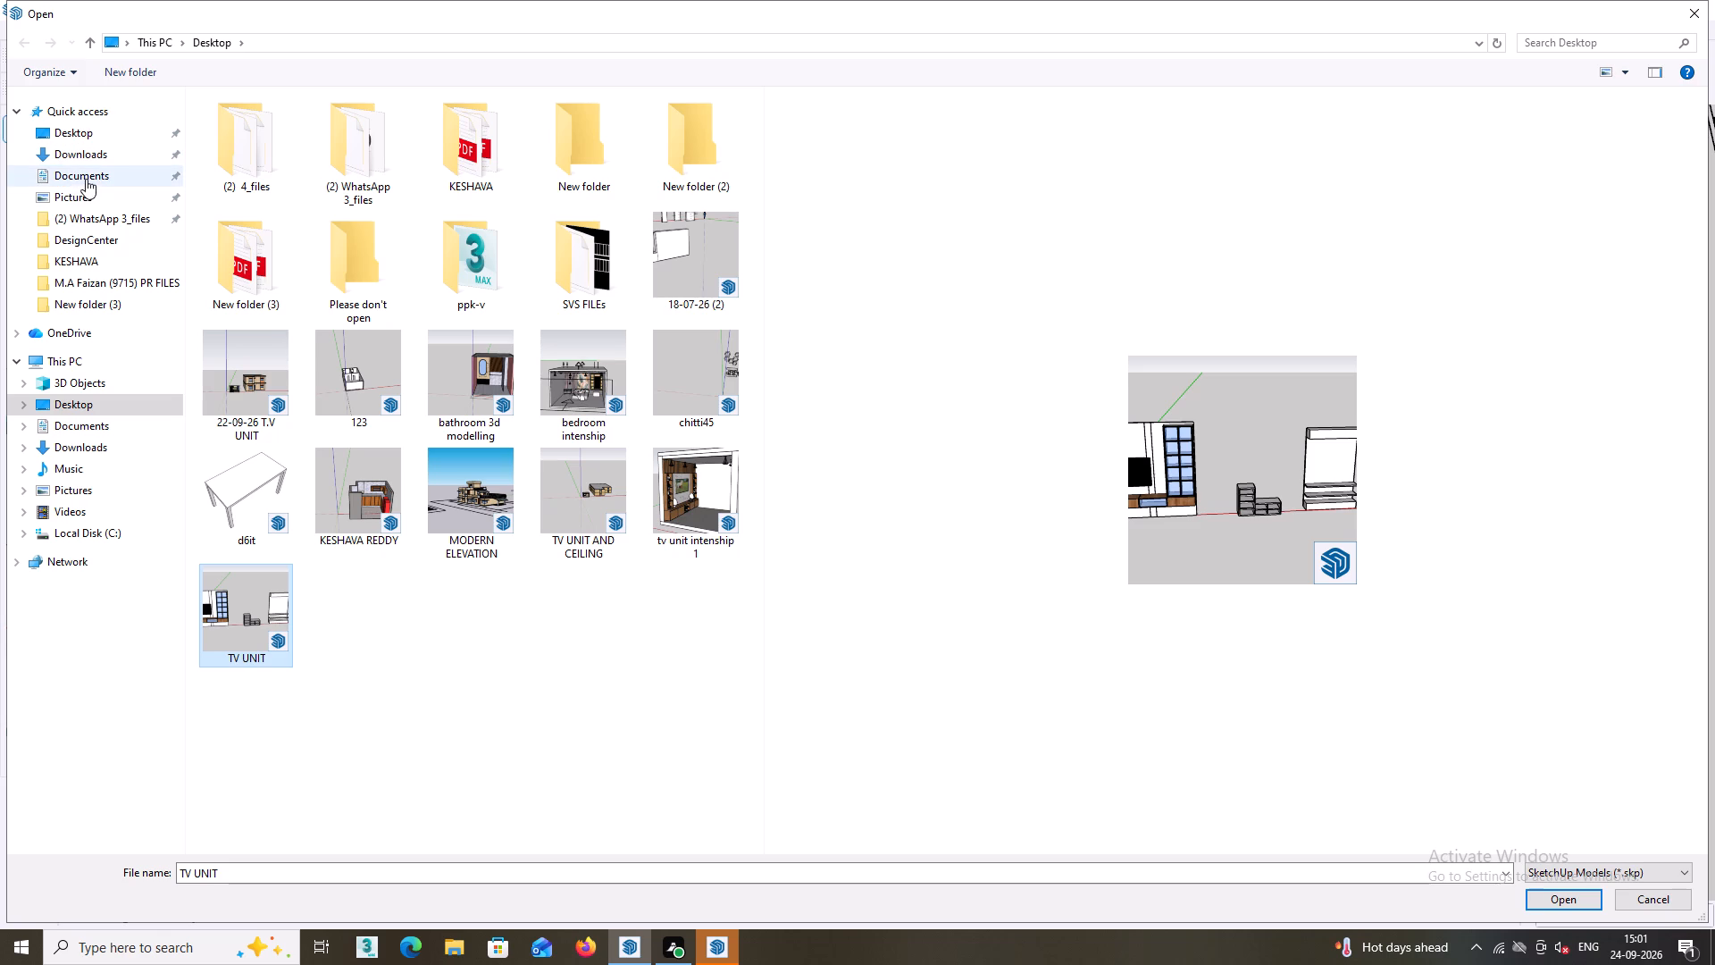
pyautogui.click(78, 137)
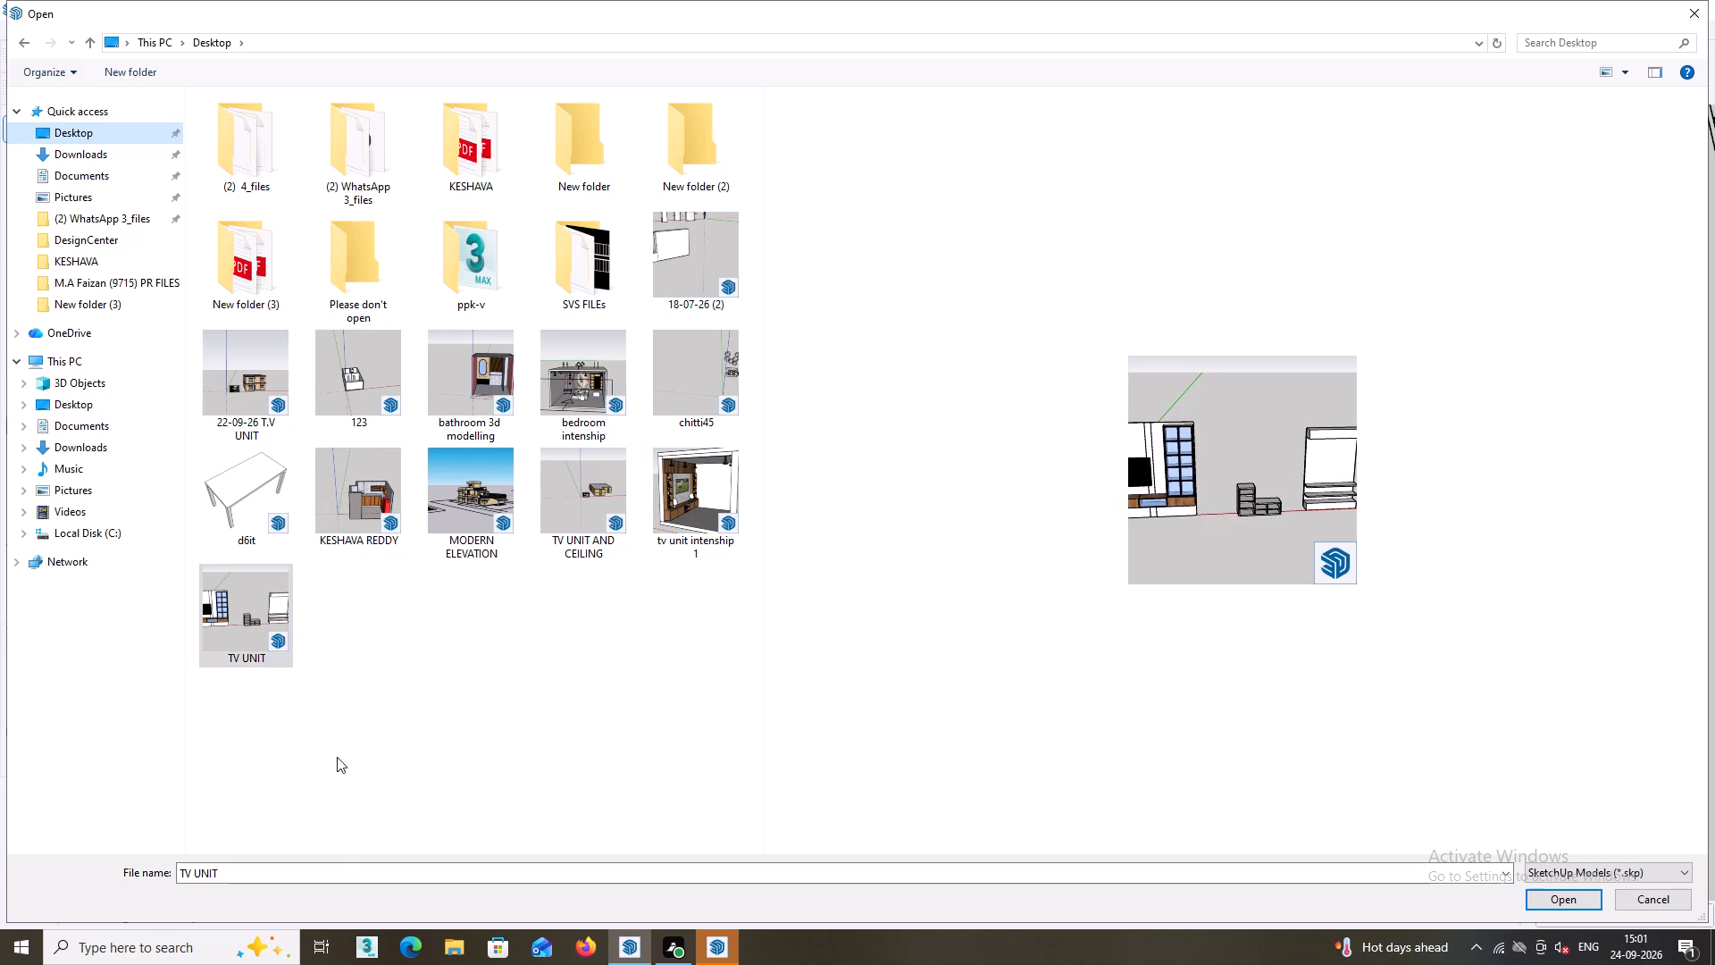
pyautogui.click(336, 867)
pyautogui.press('BackSpace')
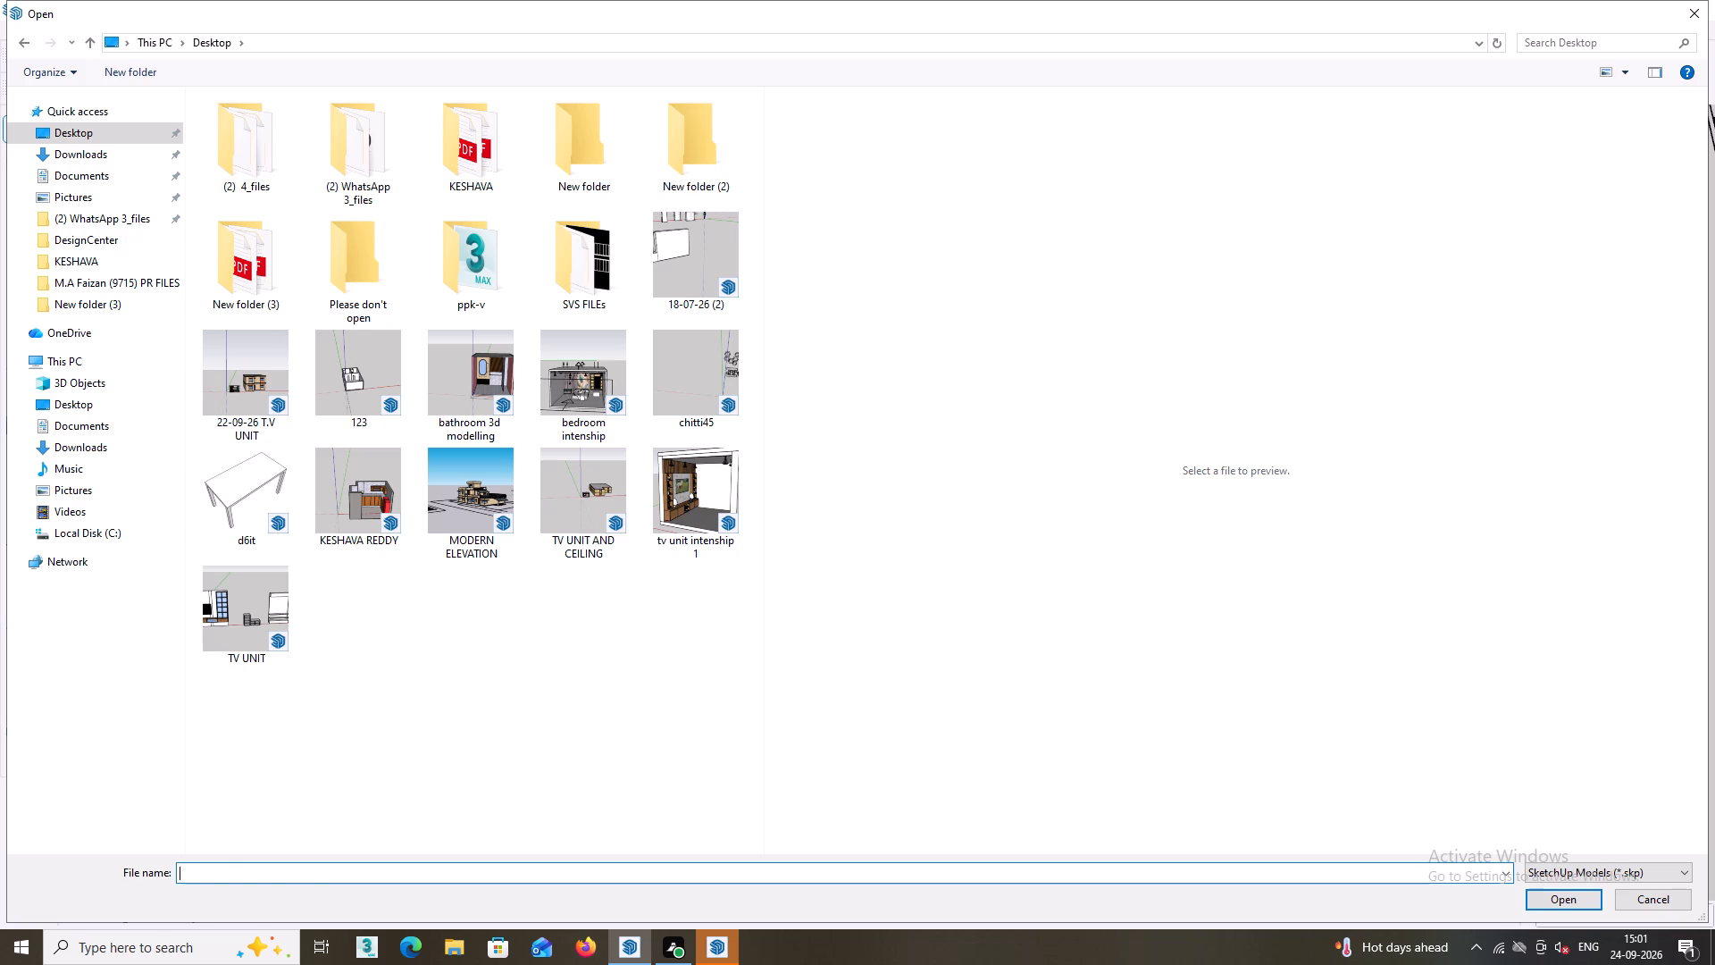
pyautogui.press('e')
pyautogui.write('le')
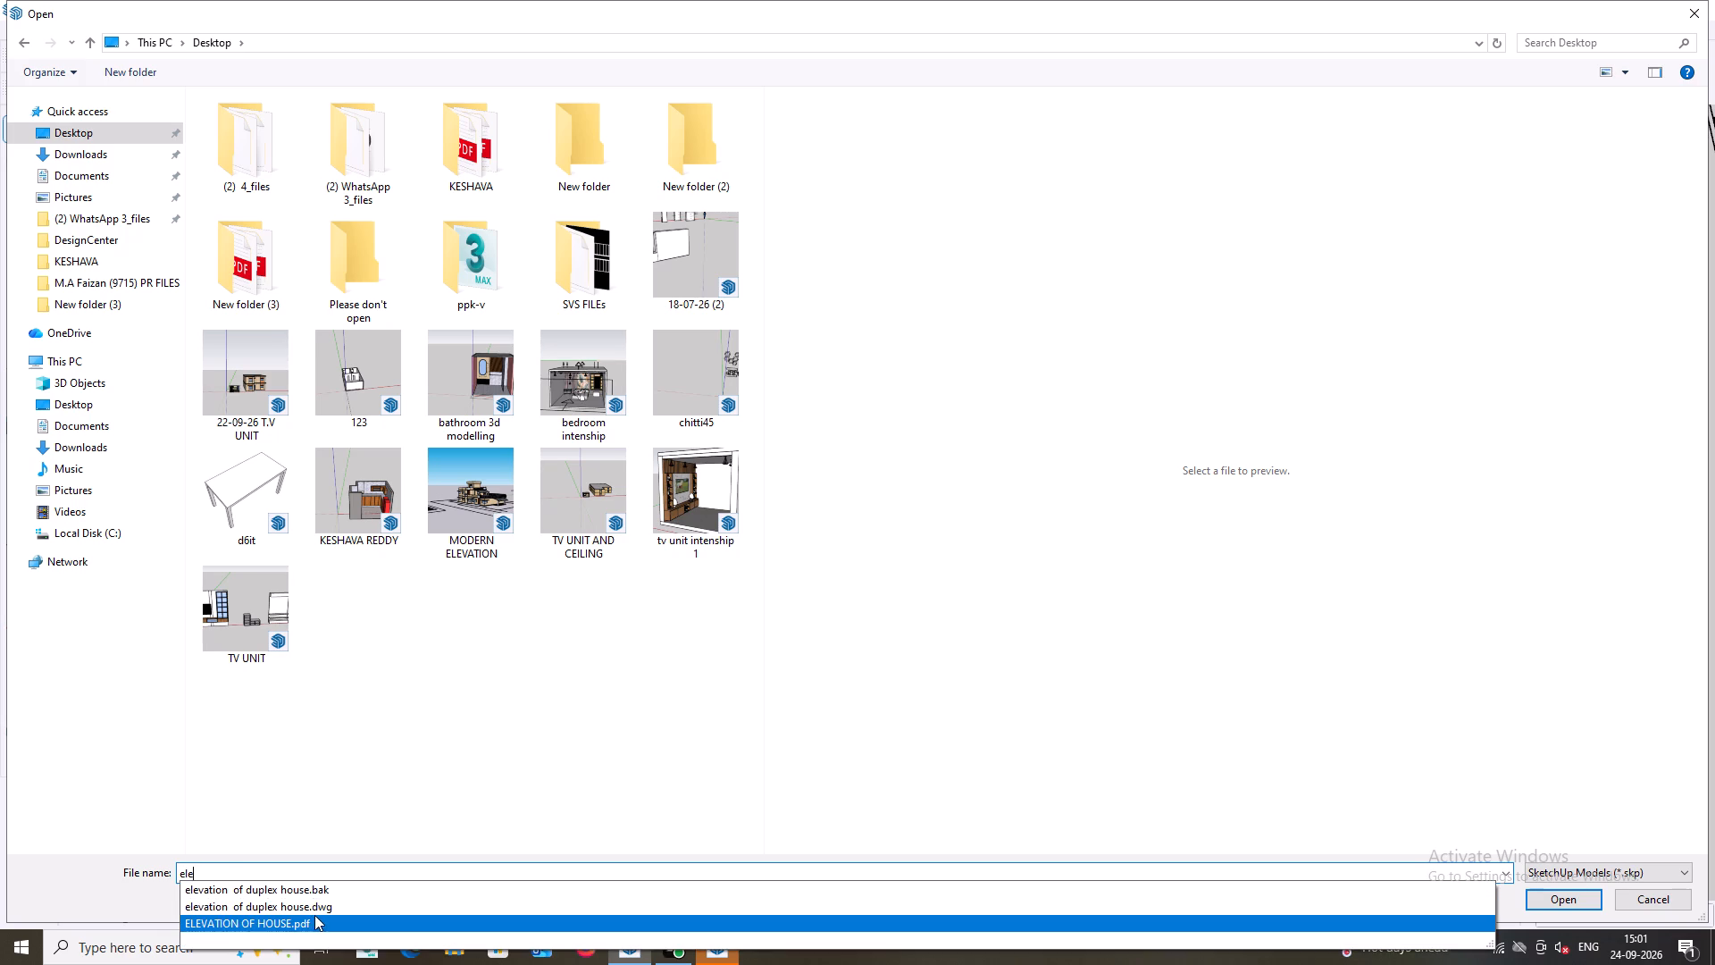
pyautogui.scroll(-2, 317, 888)
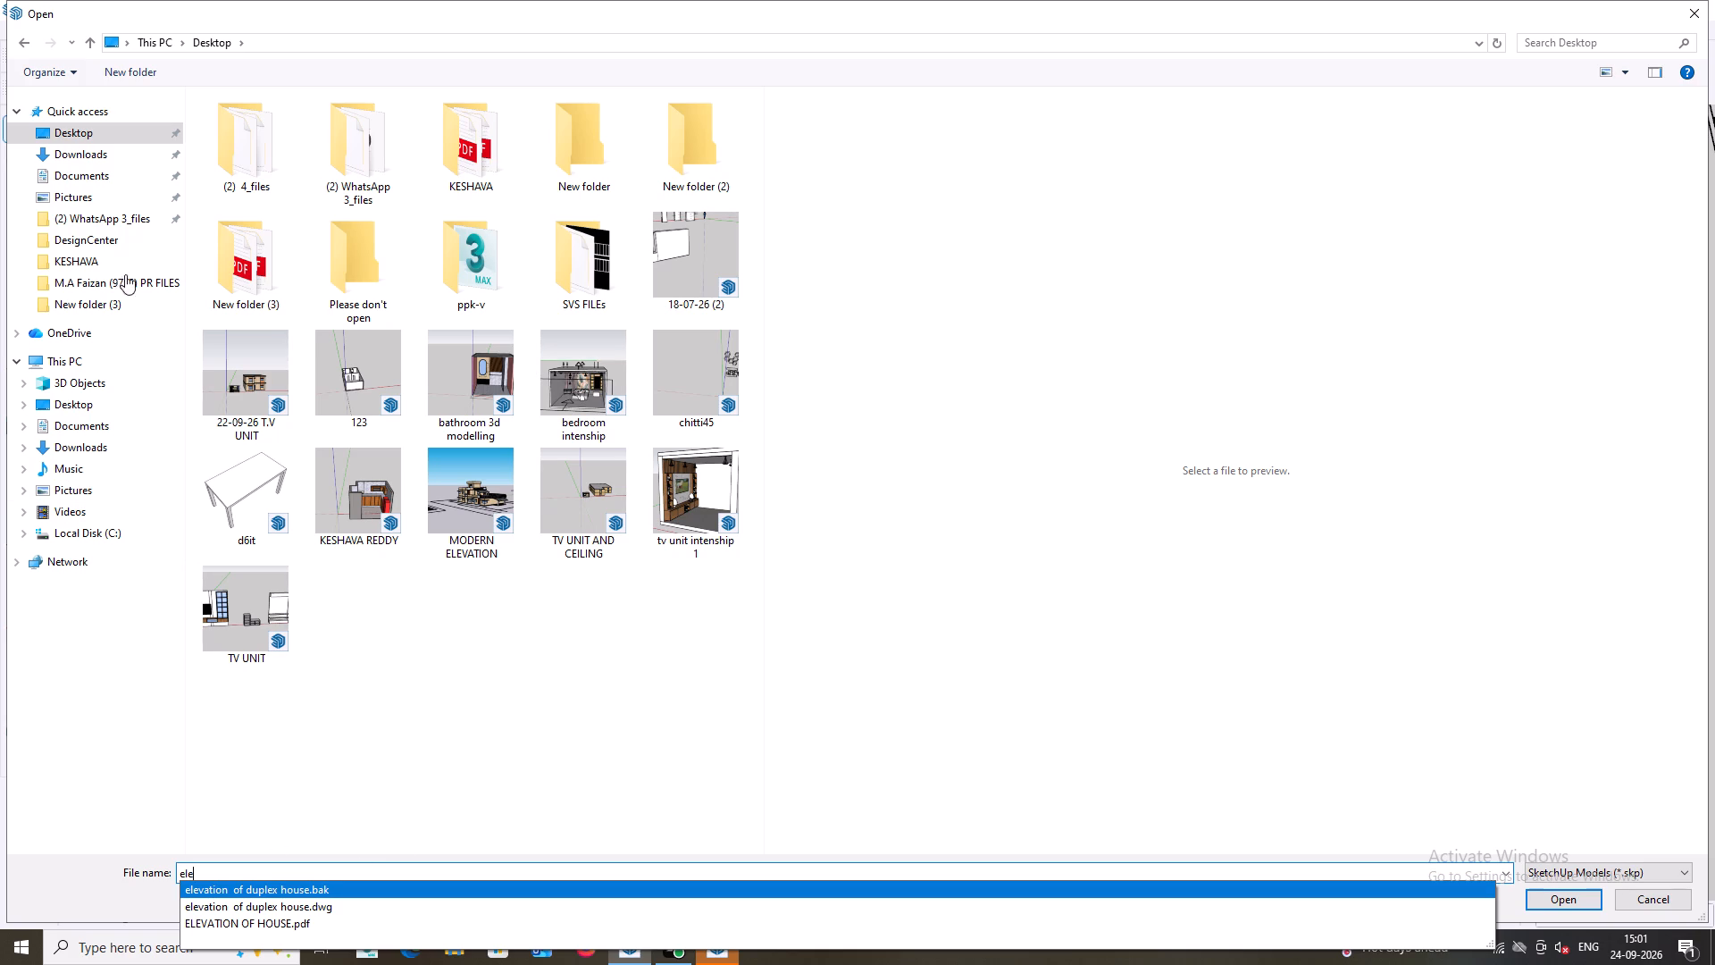
# Switch to the Documents folder, look up file names starting with "elevatio" and open elevation 24-09-26.skp.
pyautogui.click(76, 178)
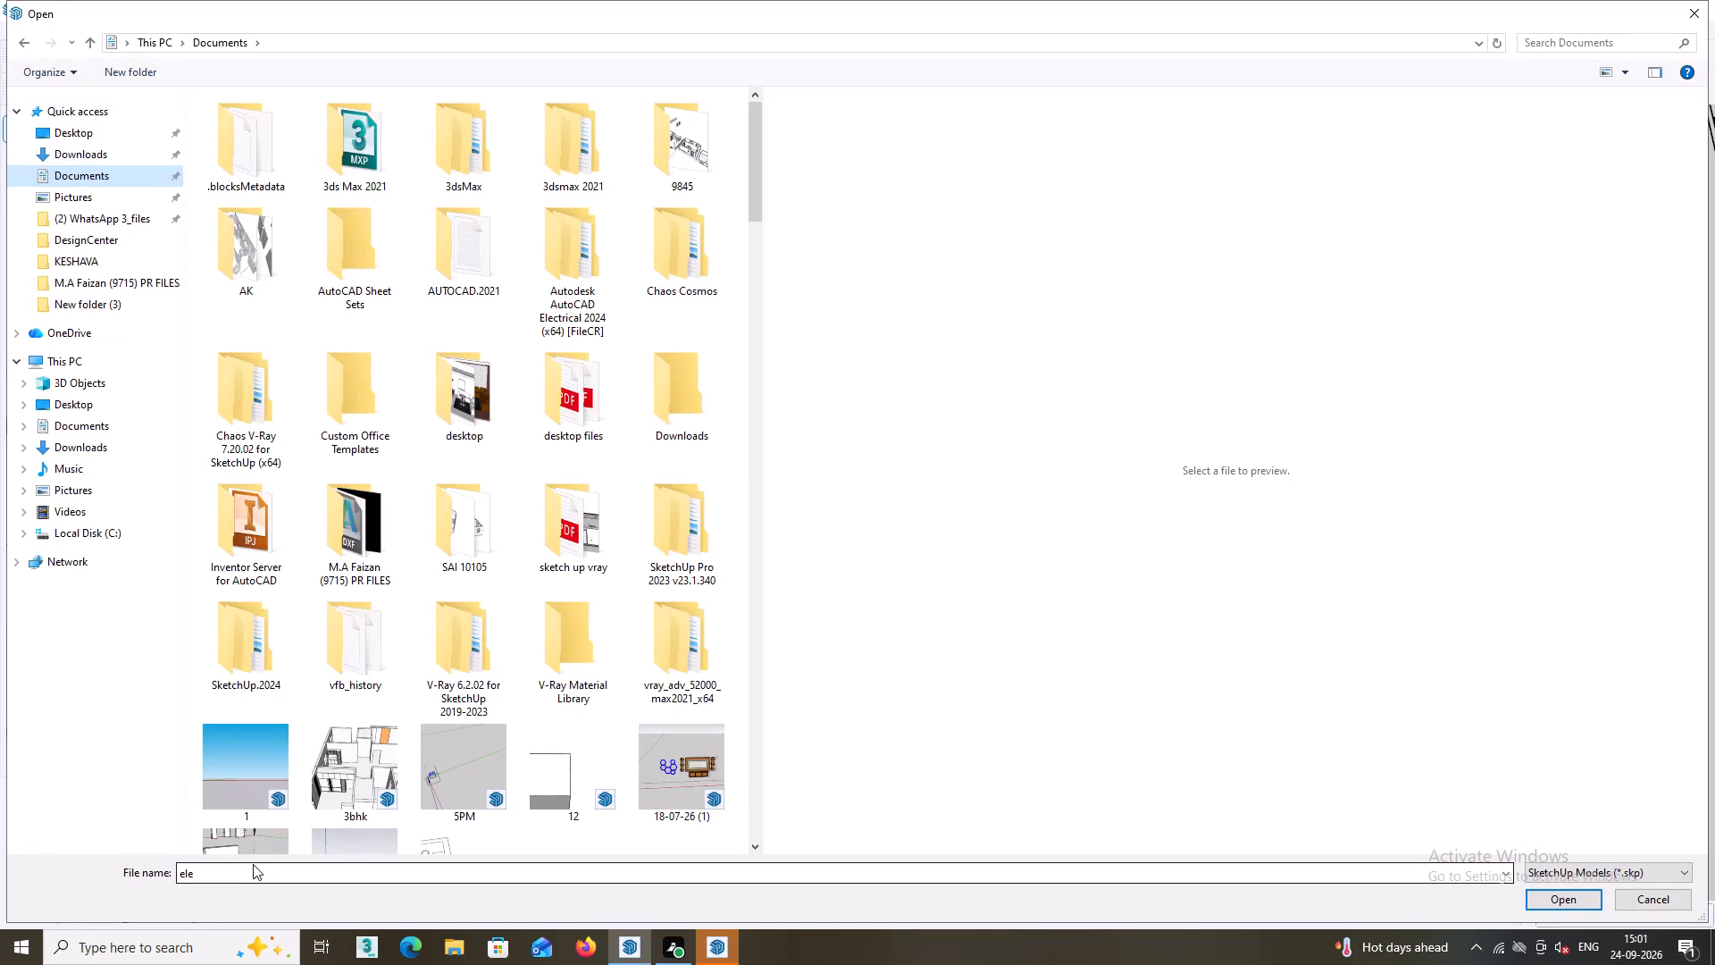
pyautogui.press('v')
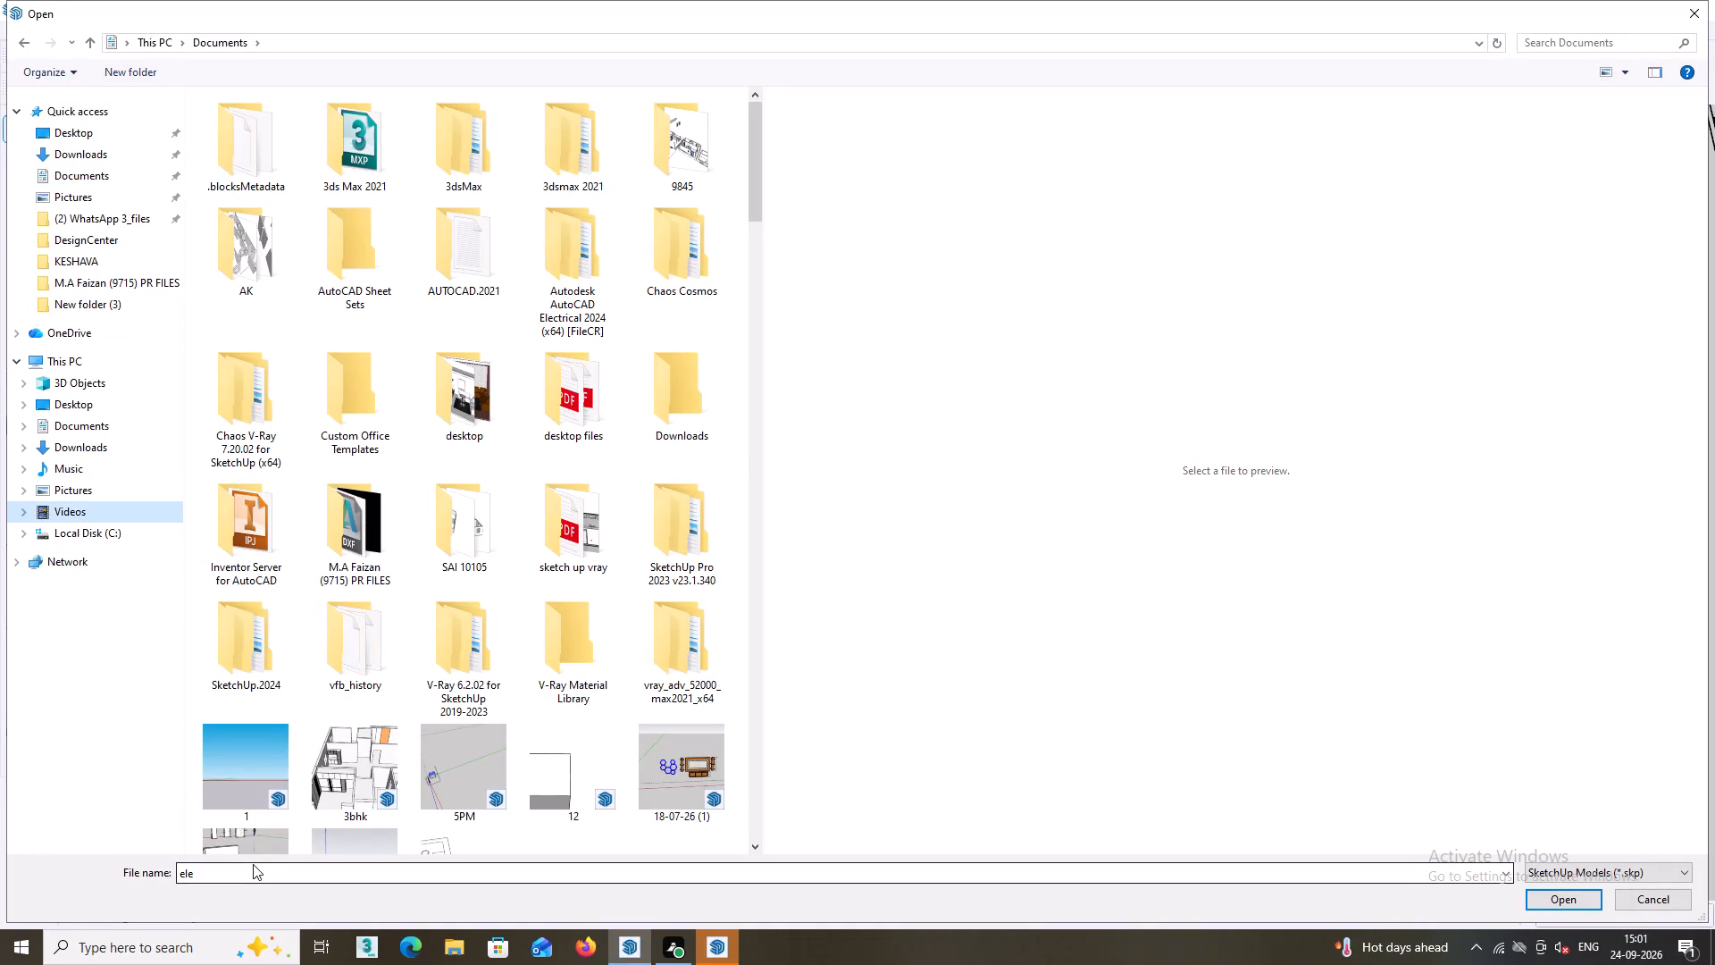
pyautogui.click(222, 873)
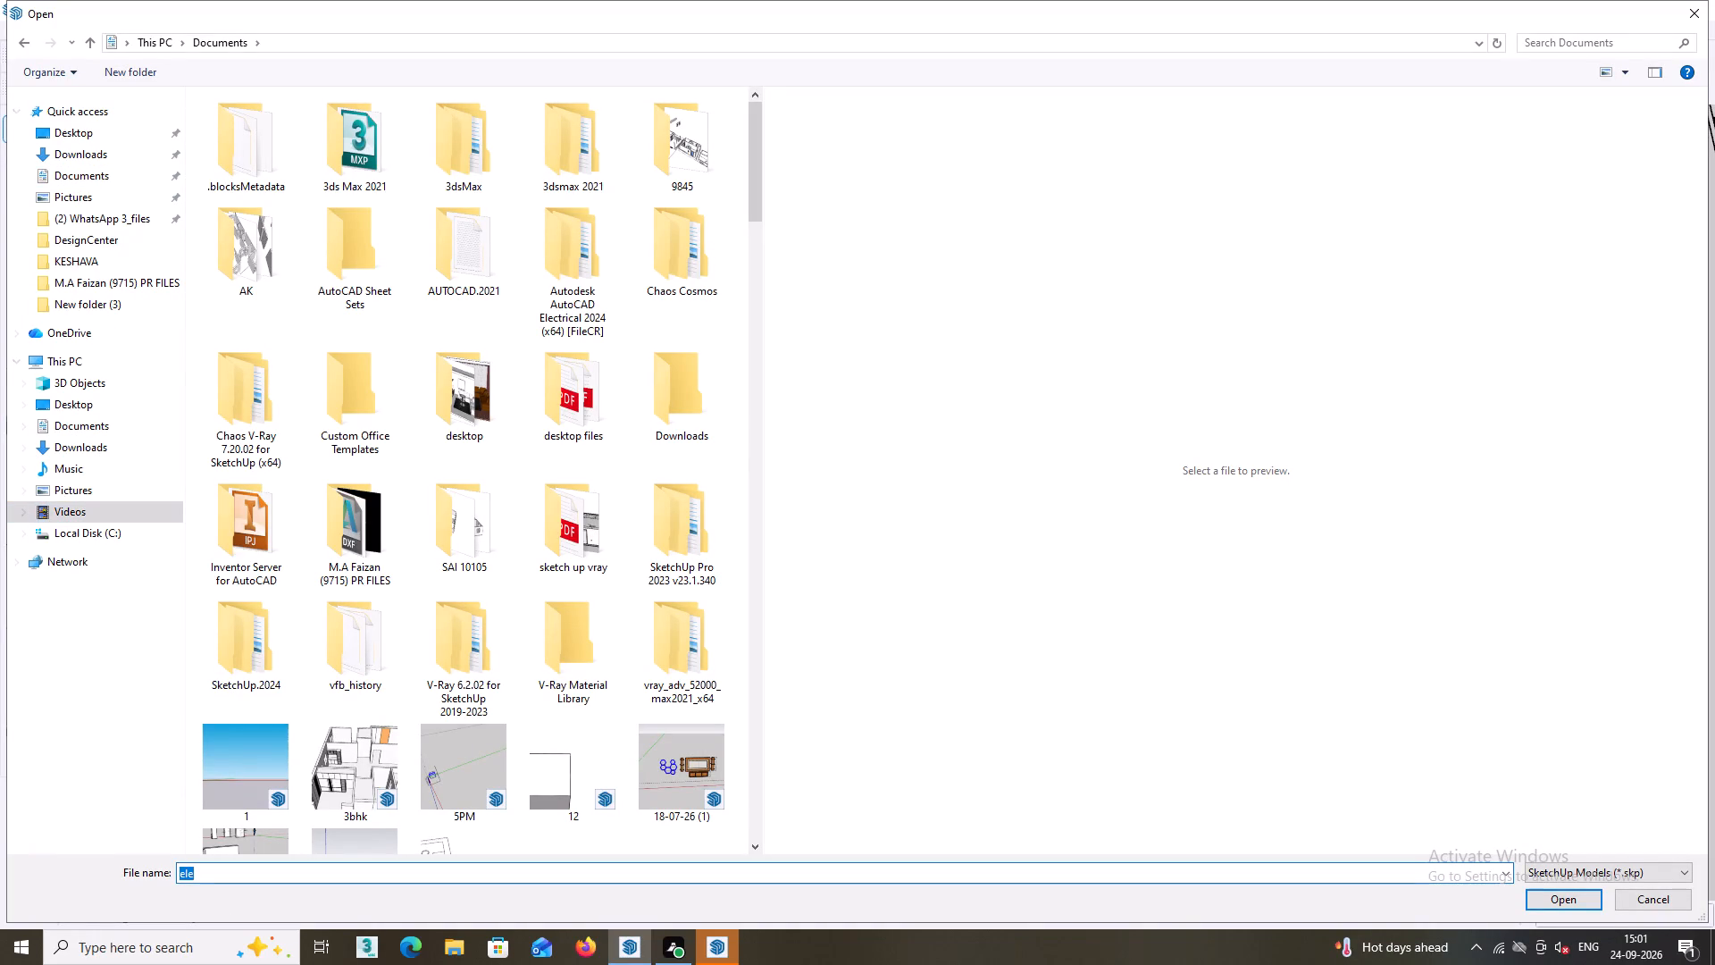
pyautogui.doubleClick(222, 874)
pyautogui.click(220, 874)
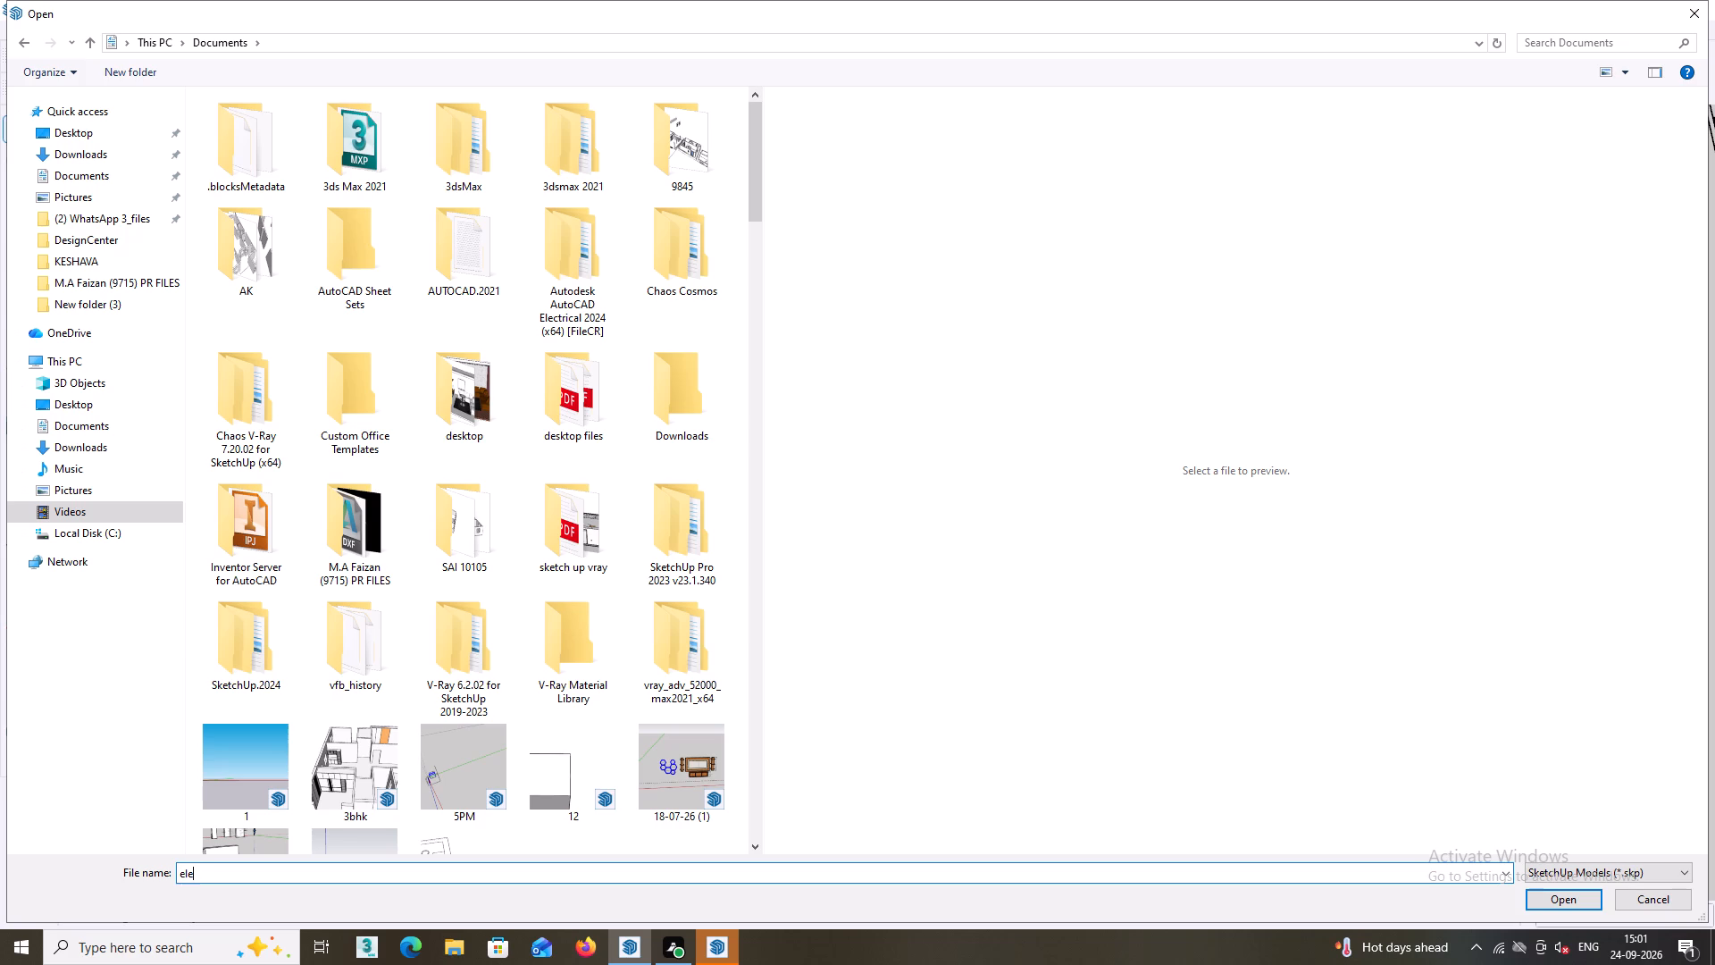
pyautogui.write('va')
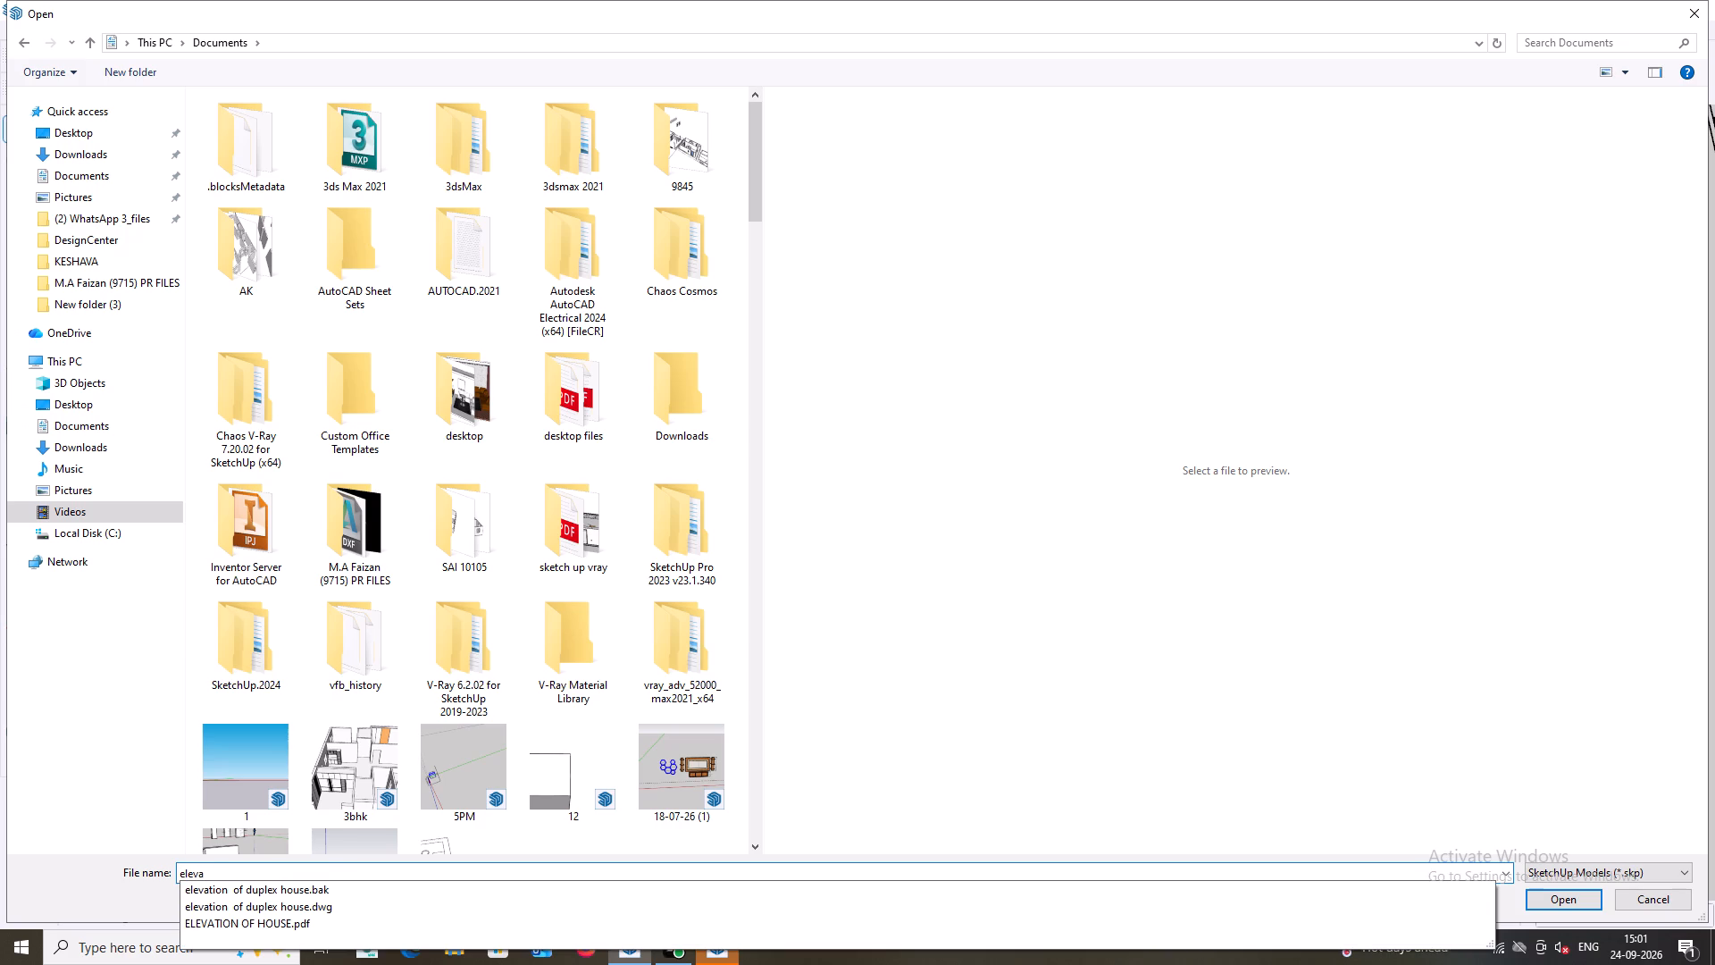
pyautogui.scroll(-4, 313, 889)
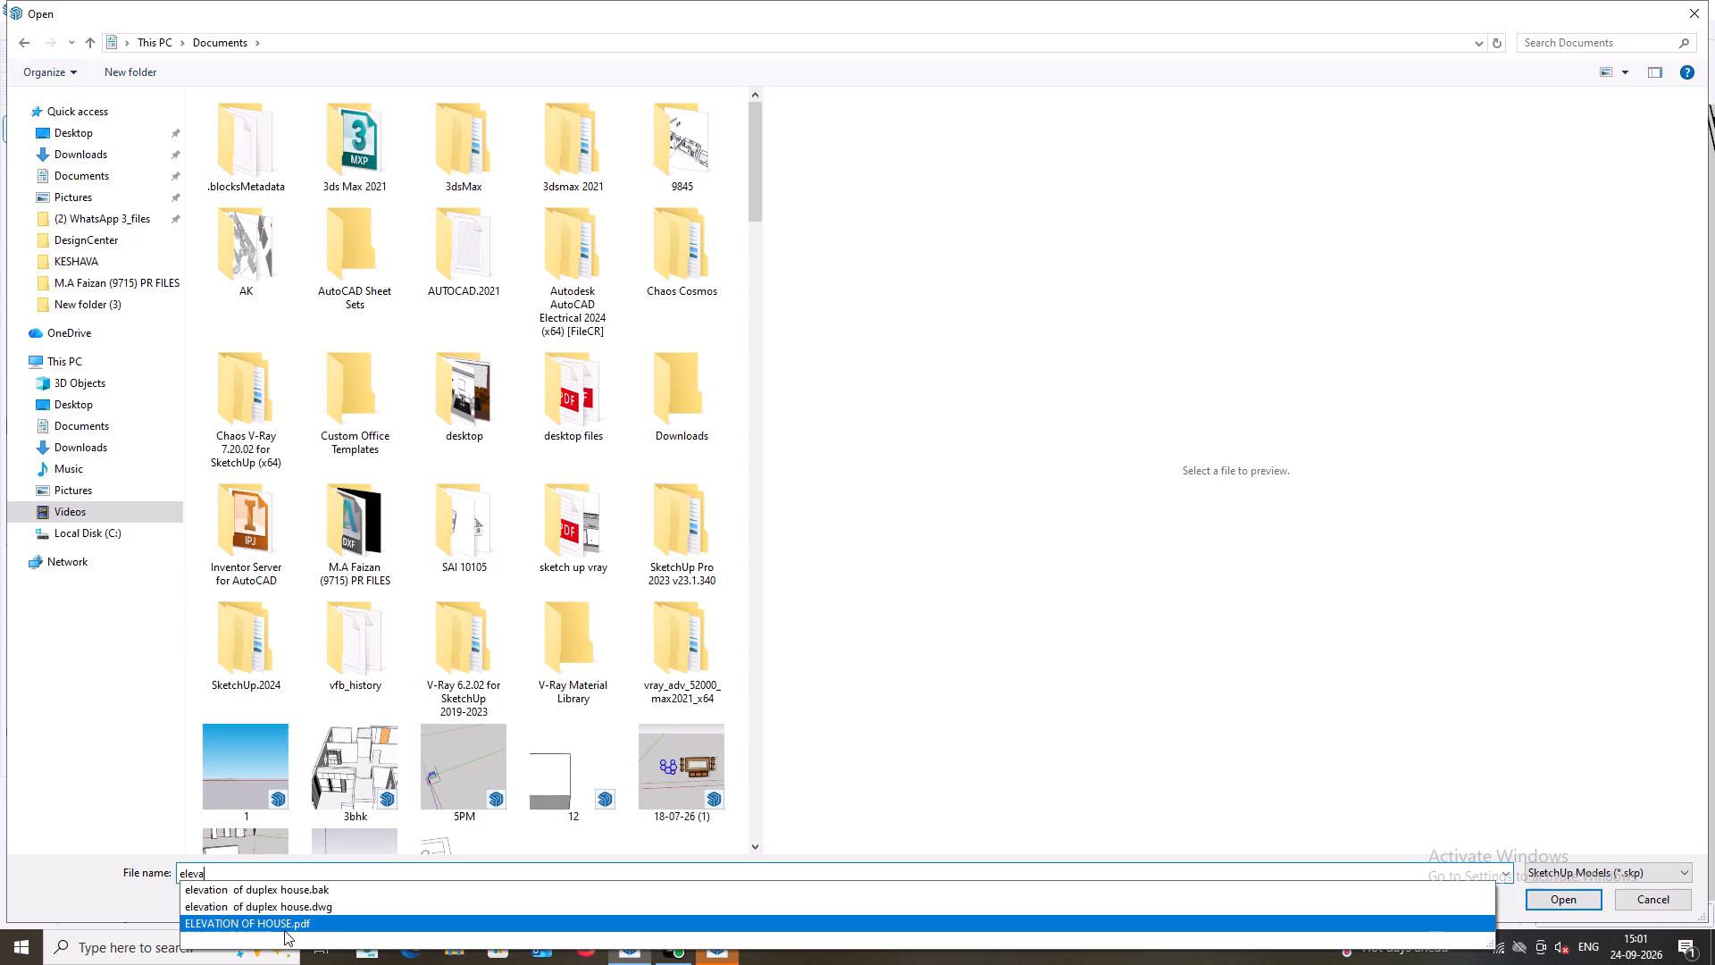
pyautogui.click(284, 930)
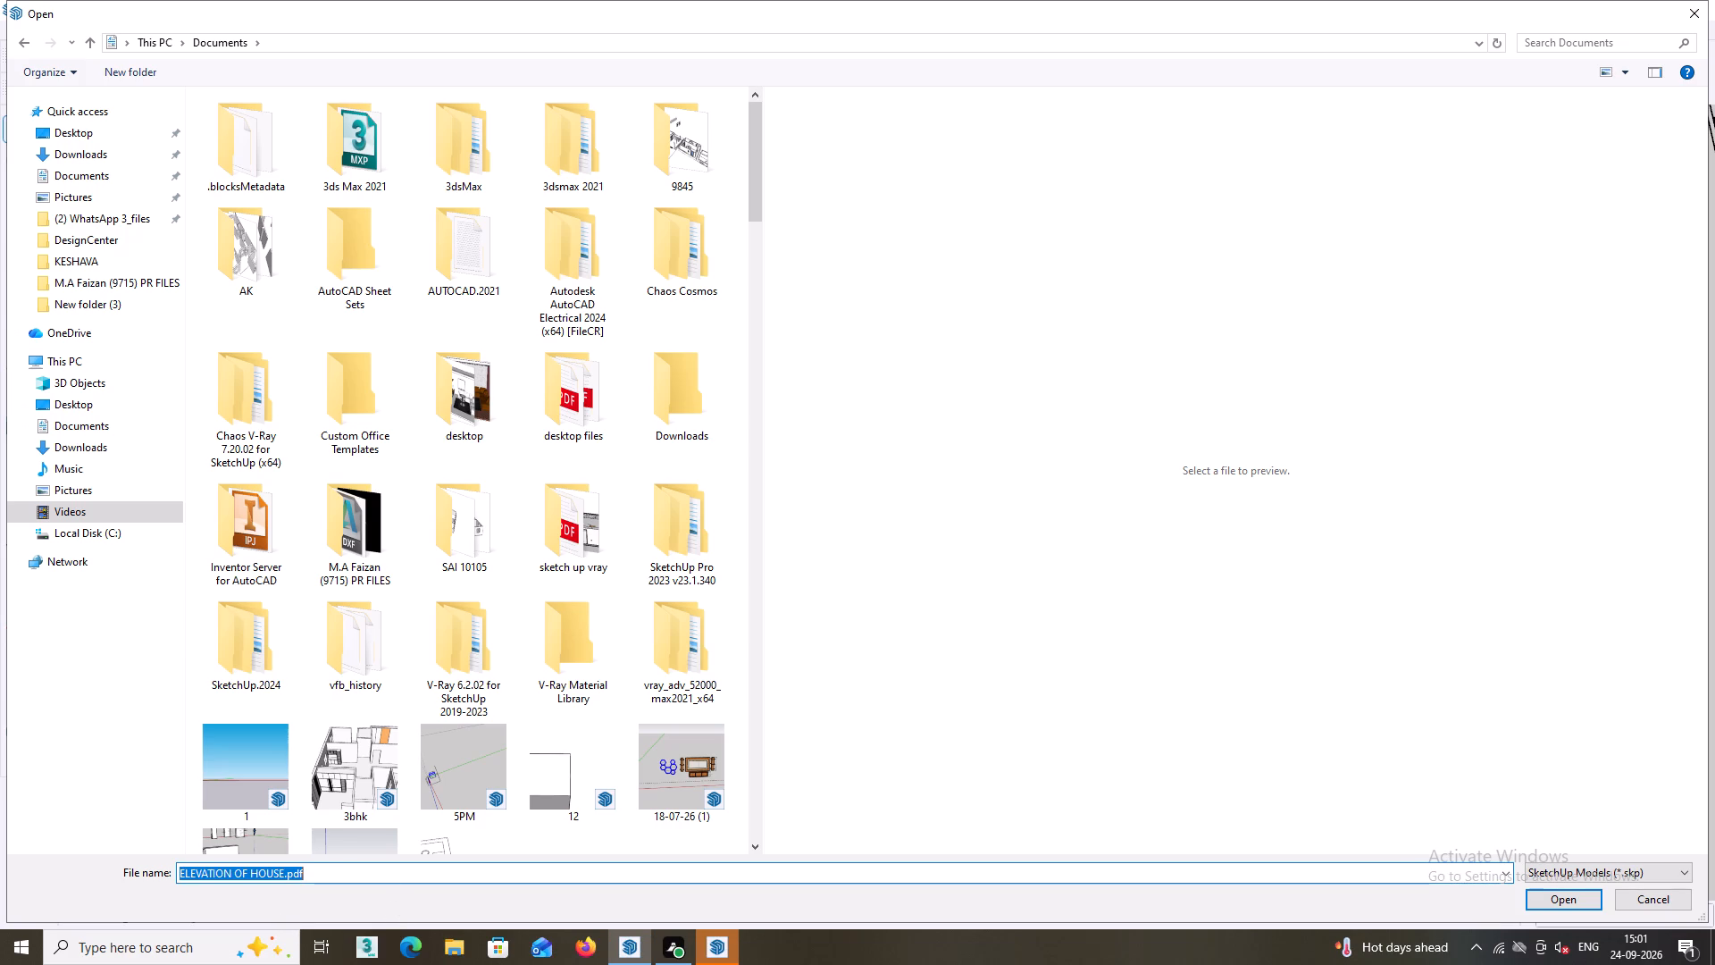
pyautogui.click(373, 873)
pyautogui.press('BackSpace')
pyautogui.press('BackSpace')
pyautogui.press('BackSpace')
pyautogui.press('BackSpace')
pyautogui.press('BackSpace')
pyautogui.press('BackSpace')
pyautogui.press('BackSpace')
pyautogui.press('BackSpace')
pyautogui.press('BackSpace')
pyautogui.press('BackSpace')
pyautogui.press('BackSpace')
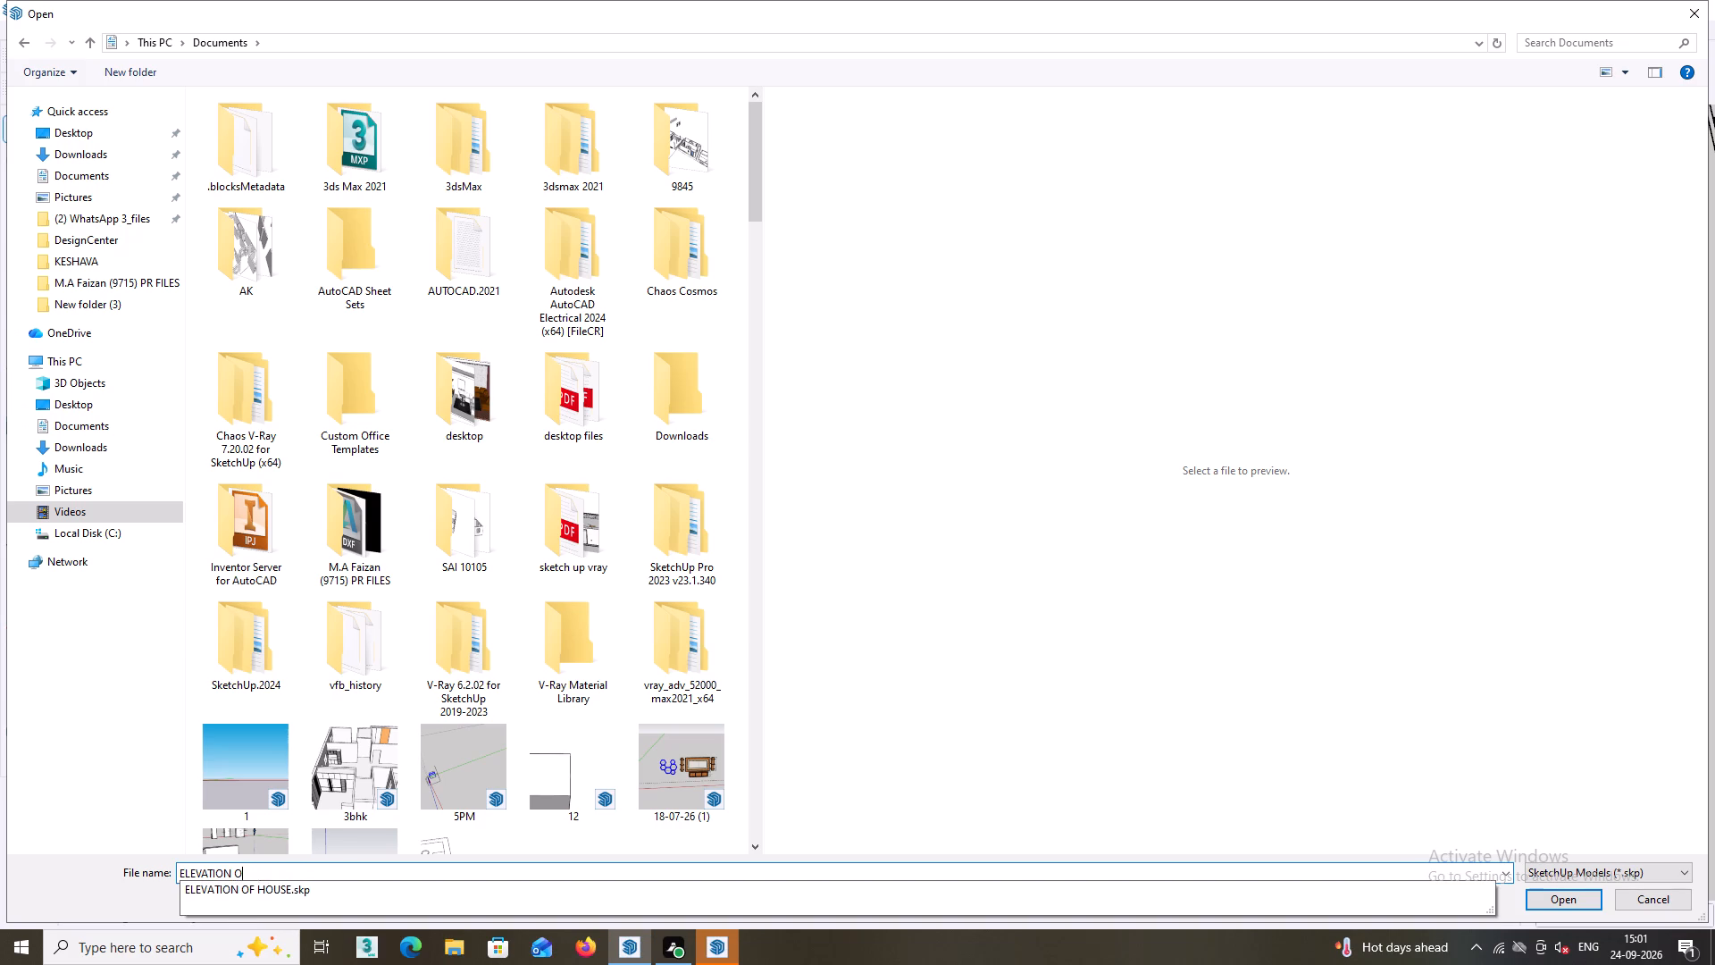
pyautogui.press('BackSpace')
pyautogui.press('BackSpace')
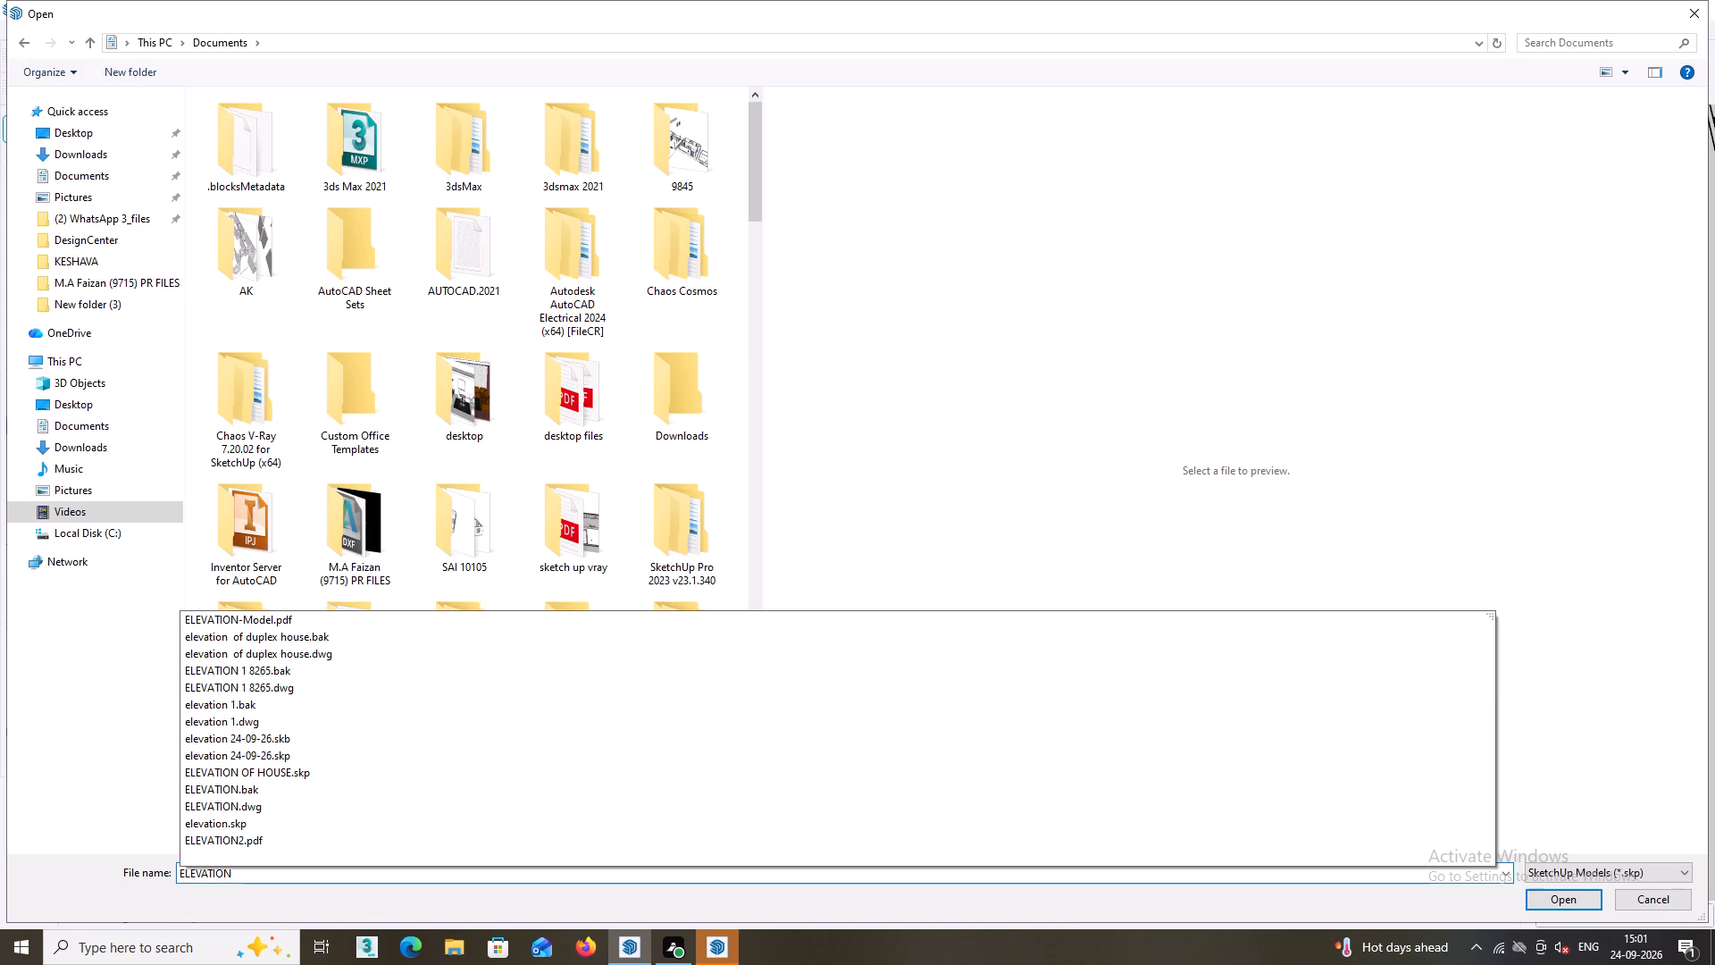
pyautogui.press('BackSpace')
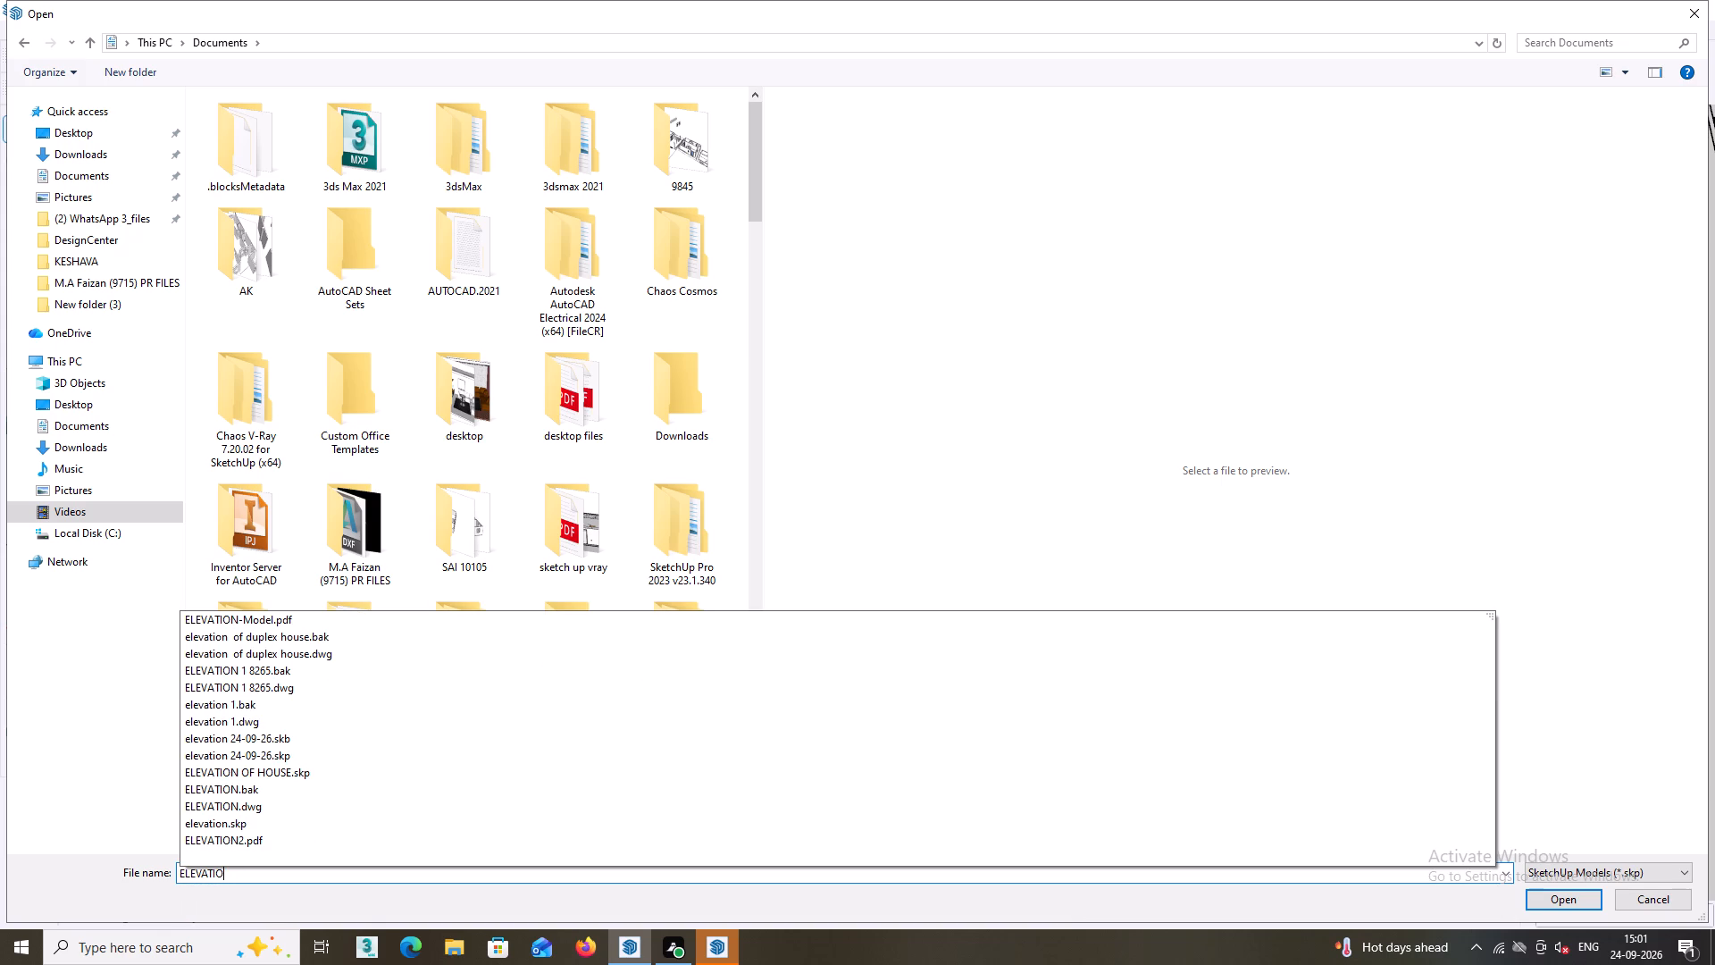
pyautogui.doubleClick(235, 759)
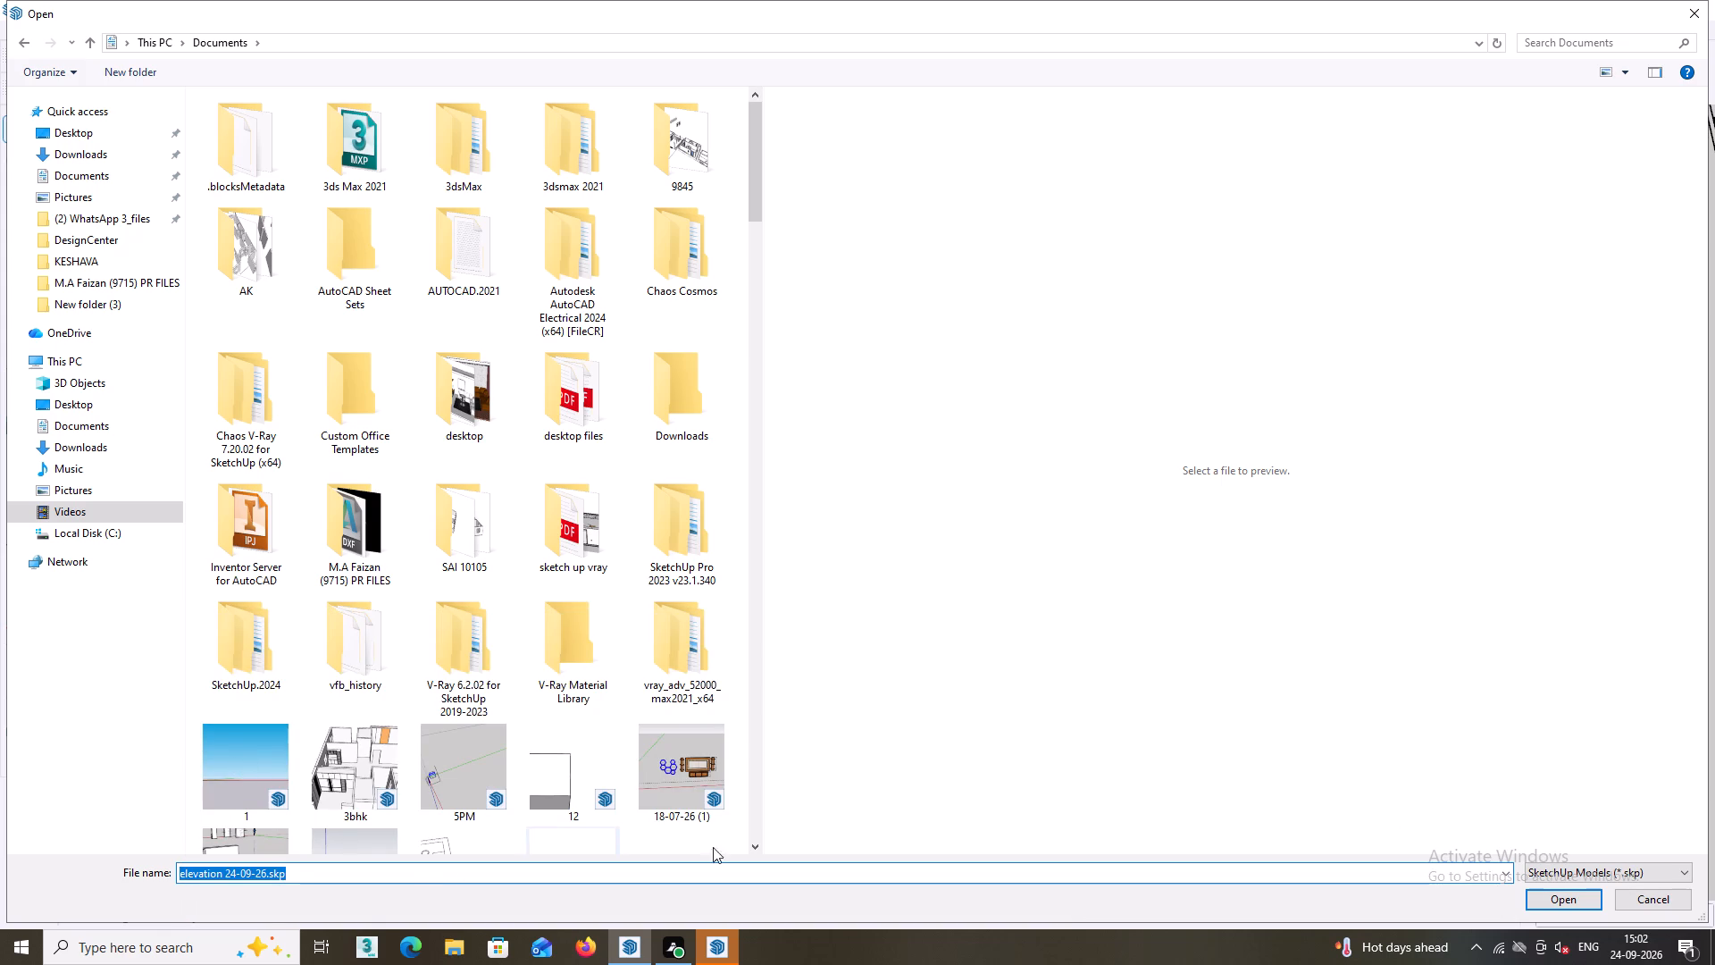
pyautogui.click(1547, 892)
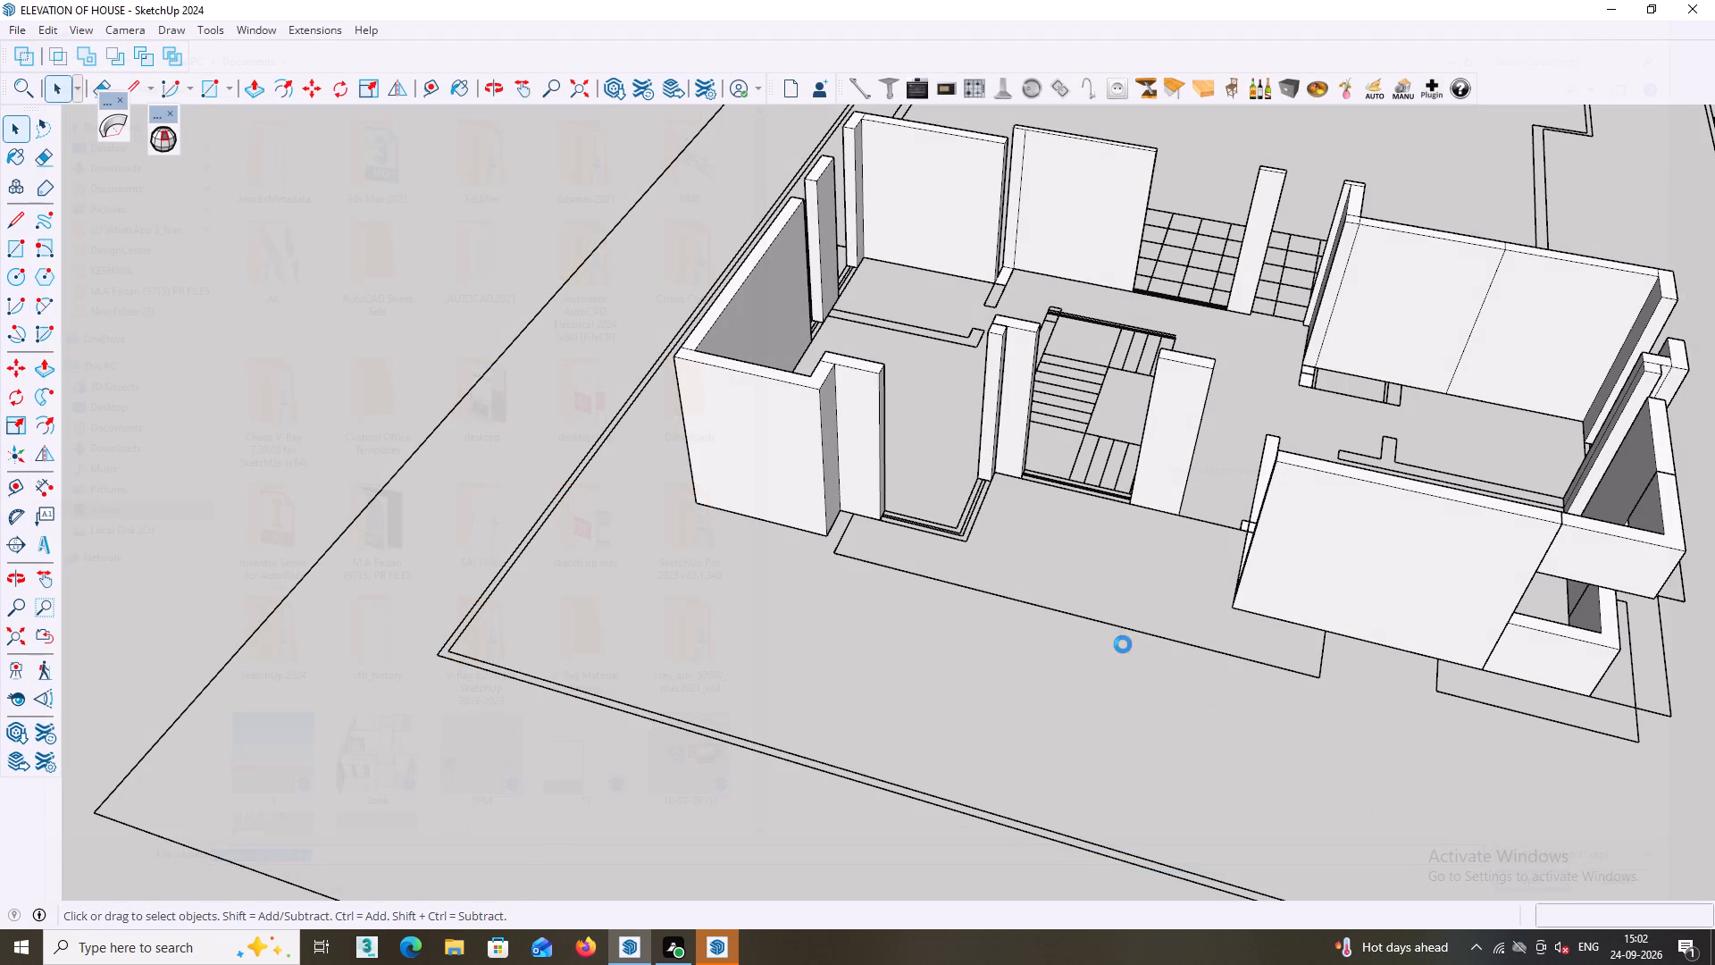
# Examine the two-storey house's front facade, roof edge, balcony, windows, entrance door and side wall from several angles and distances.
pyautogui.scroll(-3, 1123, 644)
pyautogui.moveTo(1124, 649); pyautogui.dragTo(1003, 631, button='middle')
pyautogui.scroll(4, 1044, 634)
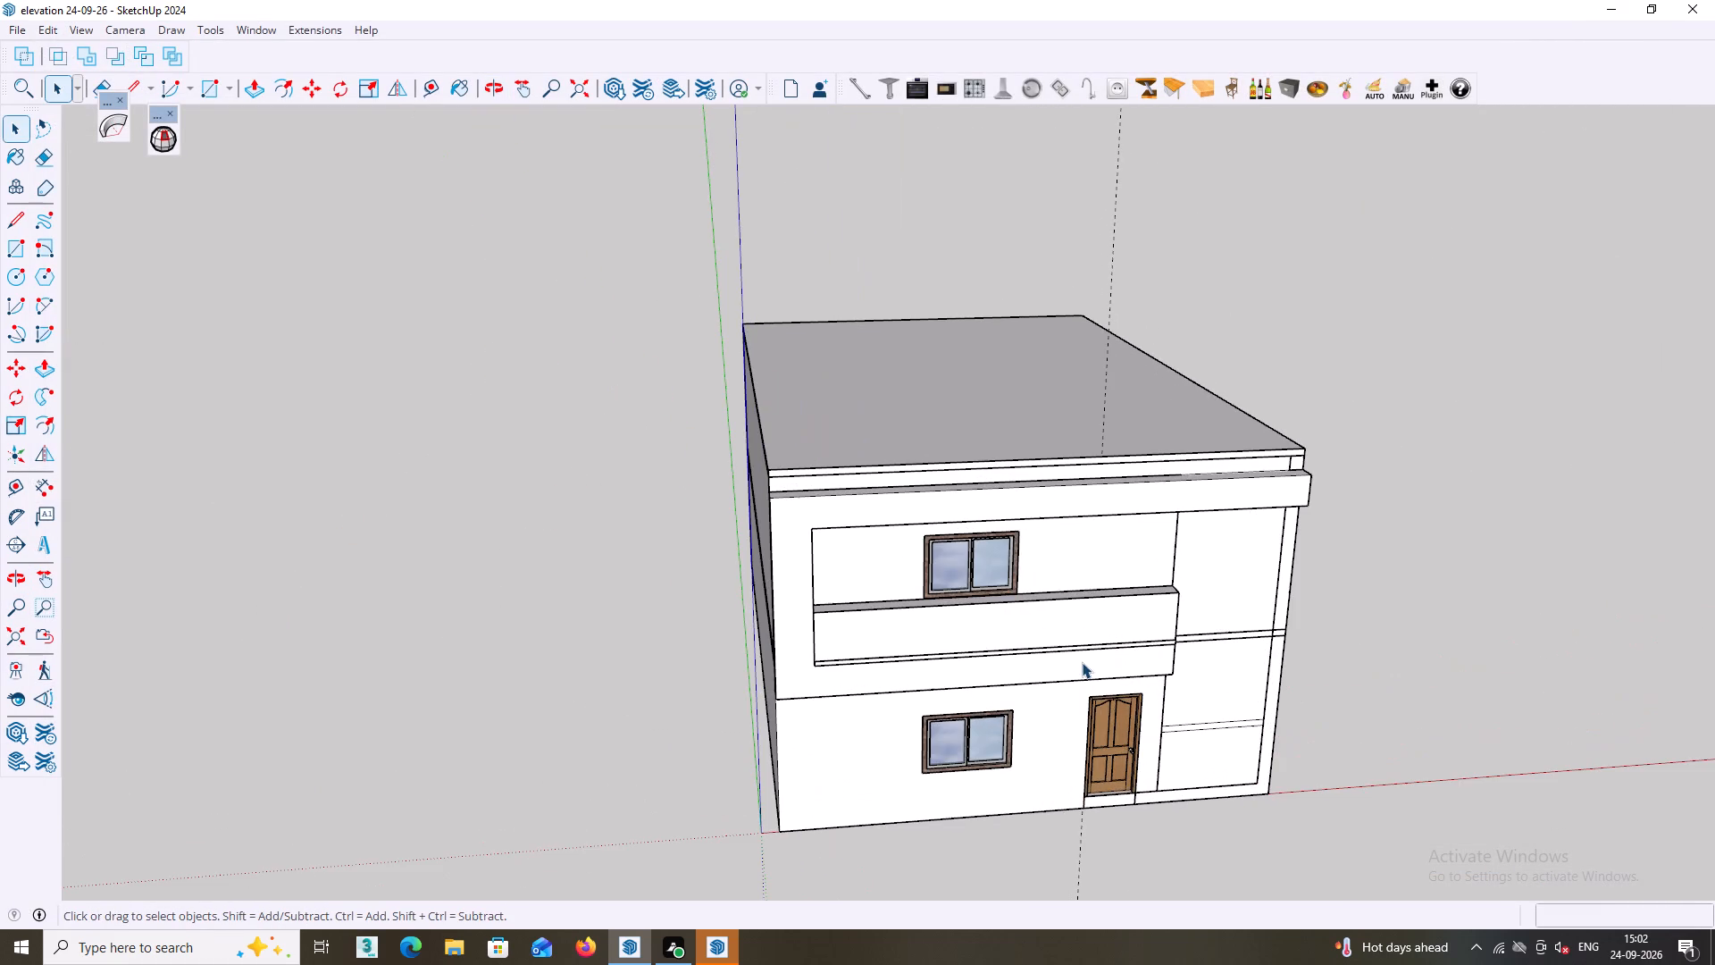
pyautogui.keyDown('shift'); pyautogui.moveTo(1043, 727); pyautogui.dragTo(1036, 601, button='middle'); pyautogui.keyUp('shift')
pyautogui.scroll(4, 1131, 632)
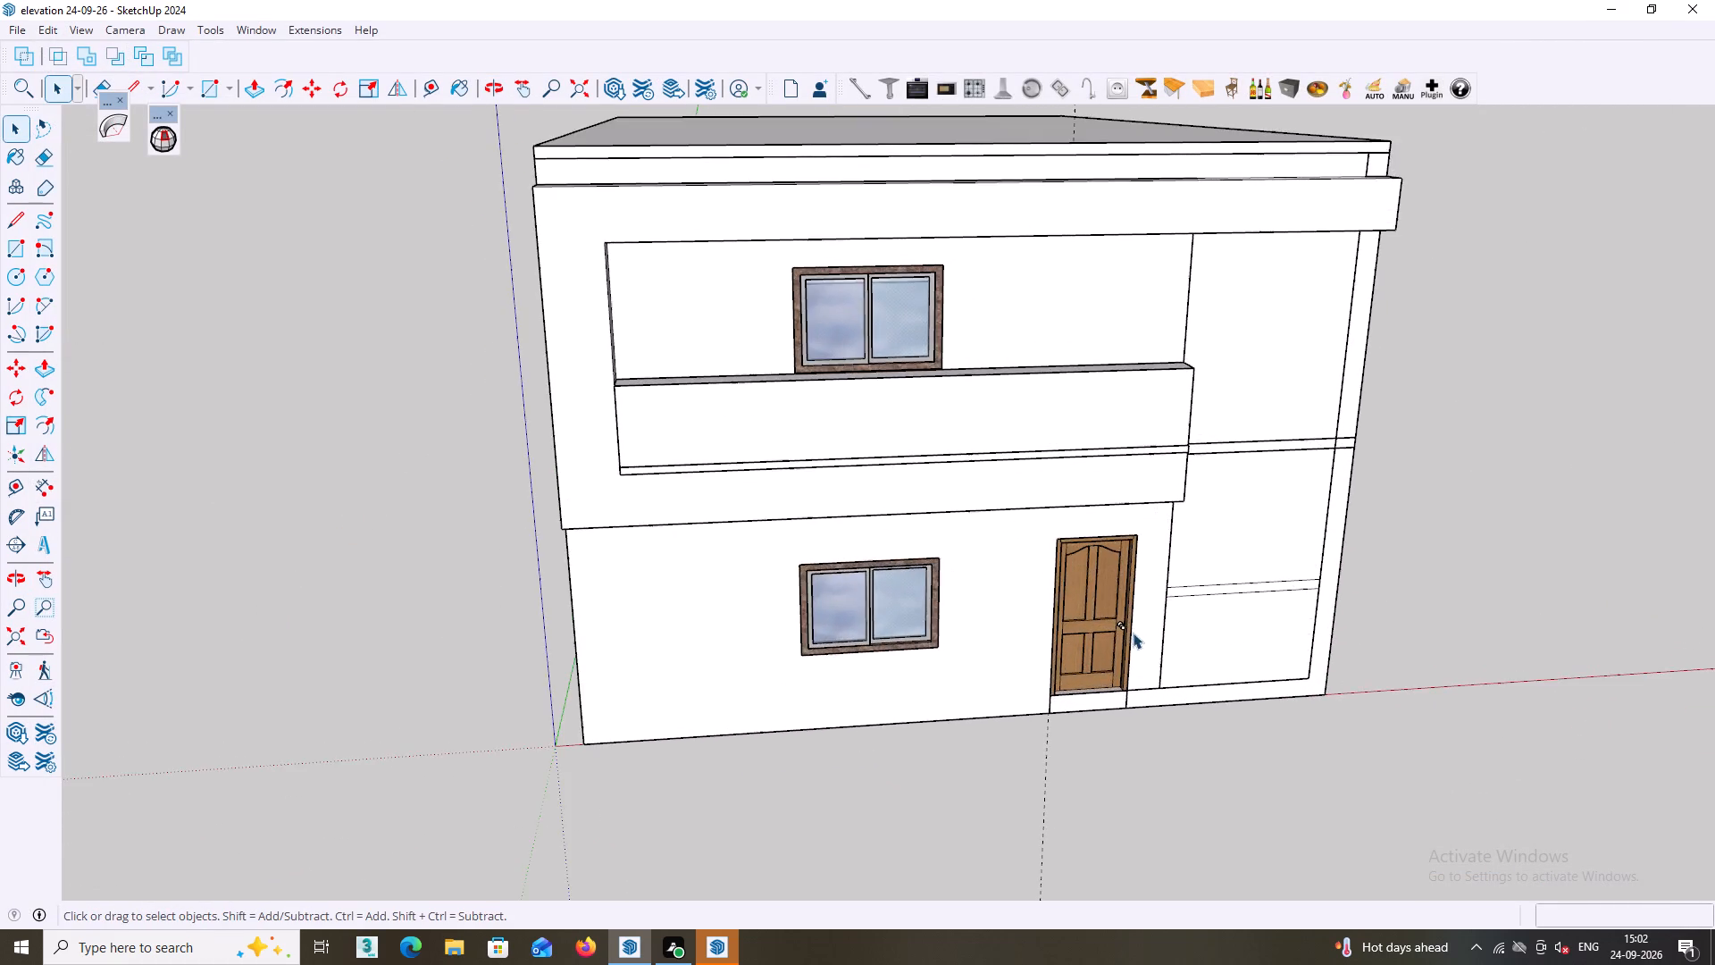
pyautogui.moveTo(1133, 642); pyautogui.dragTo(1046, 701, button='middle')
pyautogui.scroll(1, 1083, 675)
pyautogui.scroll(-5, 1074, 658)
pyautogui.scroll(1, 1160, 386)
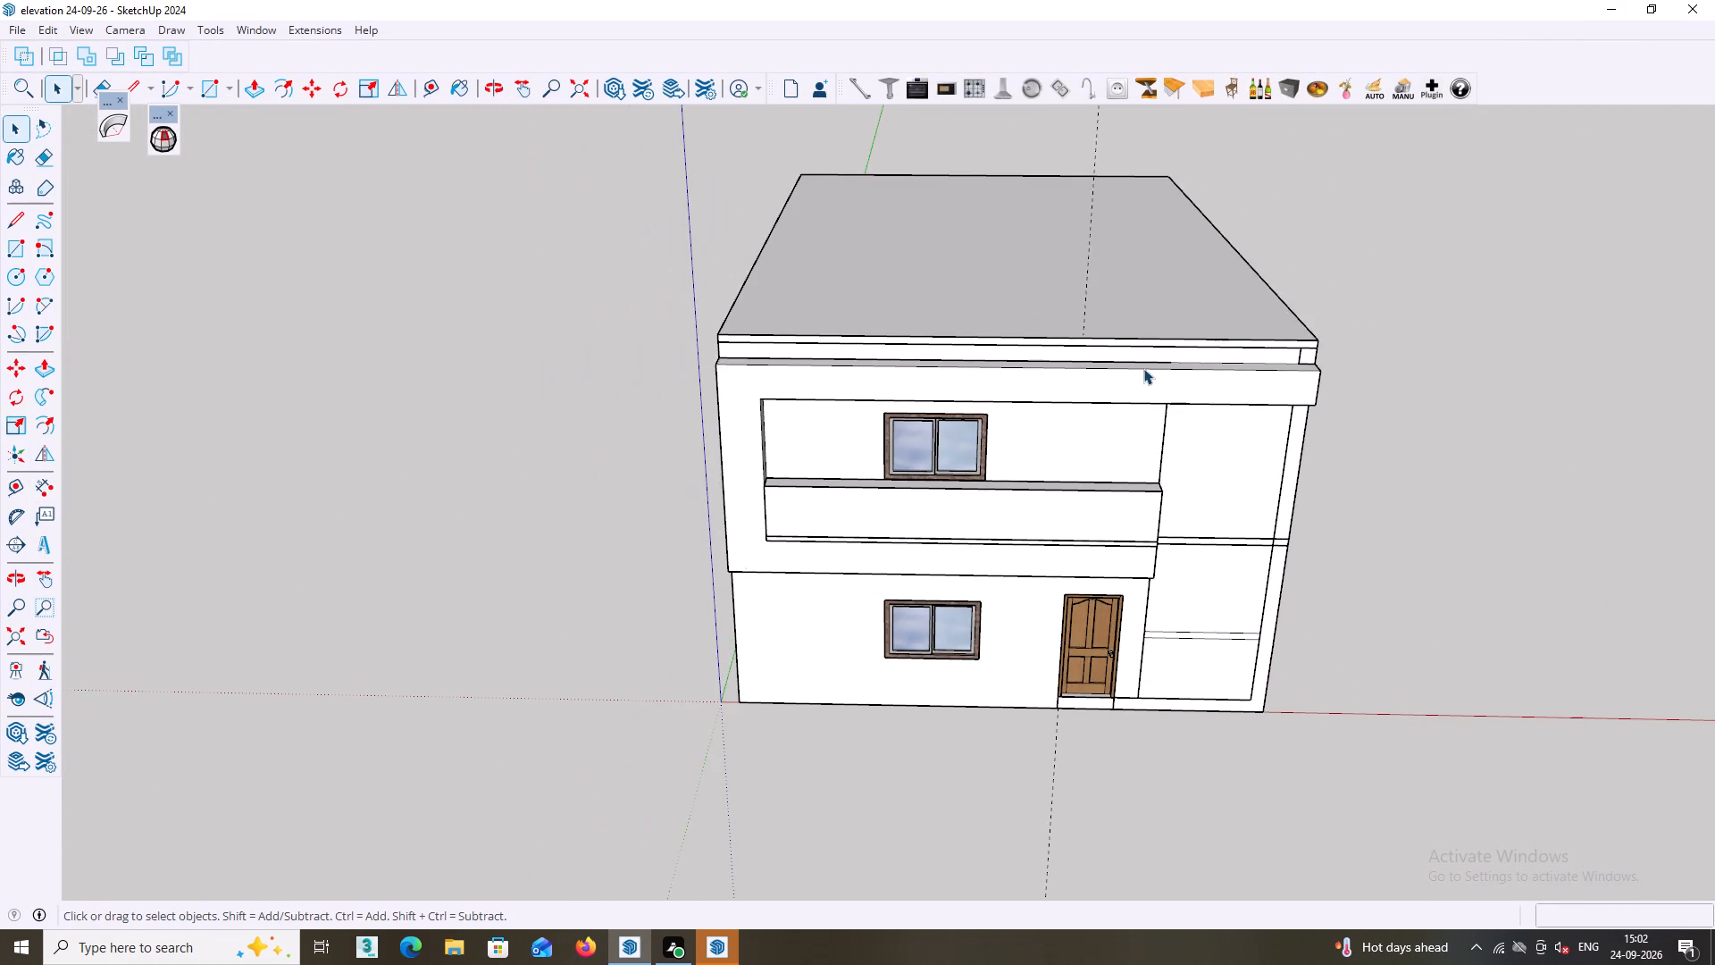
pyautogui.moveTo(1137, 362); pyautogui.dragTo(1149, 469, button='middle')
pyautogui.scroll(13, 1150, 432)
pyautogui.scroll(-3, 1217, 373)
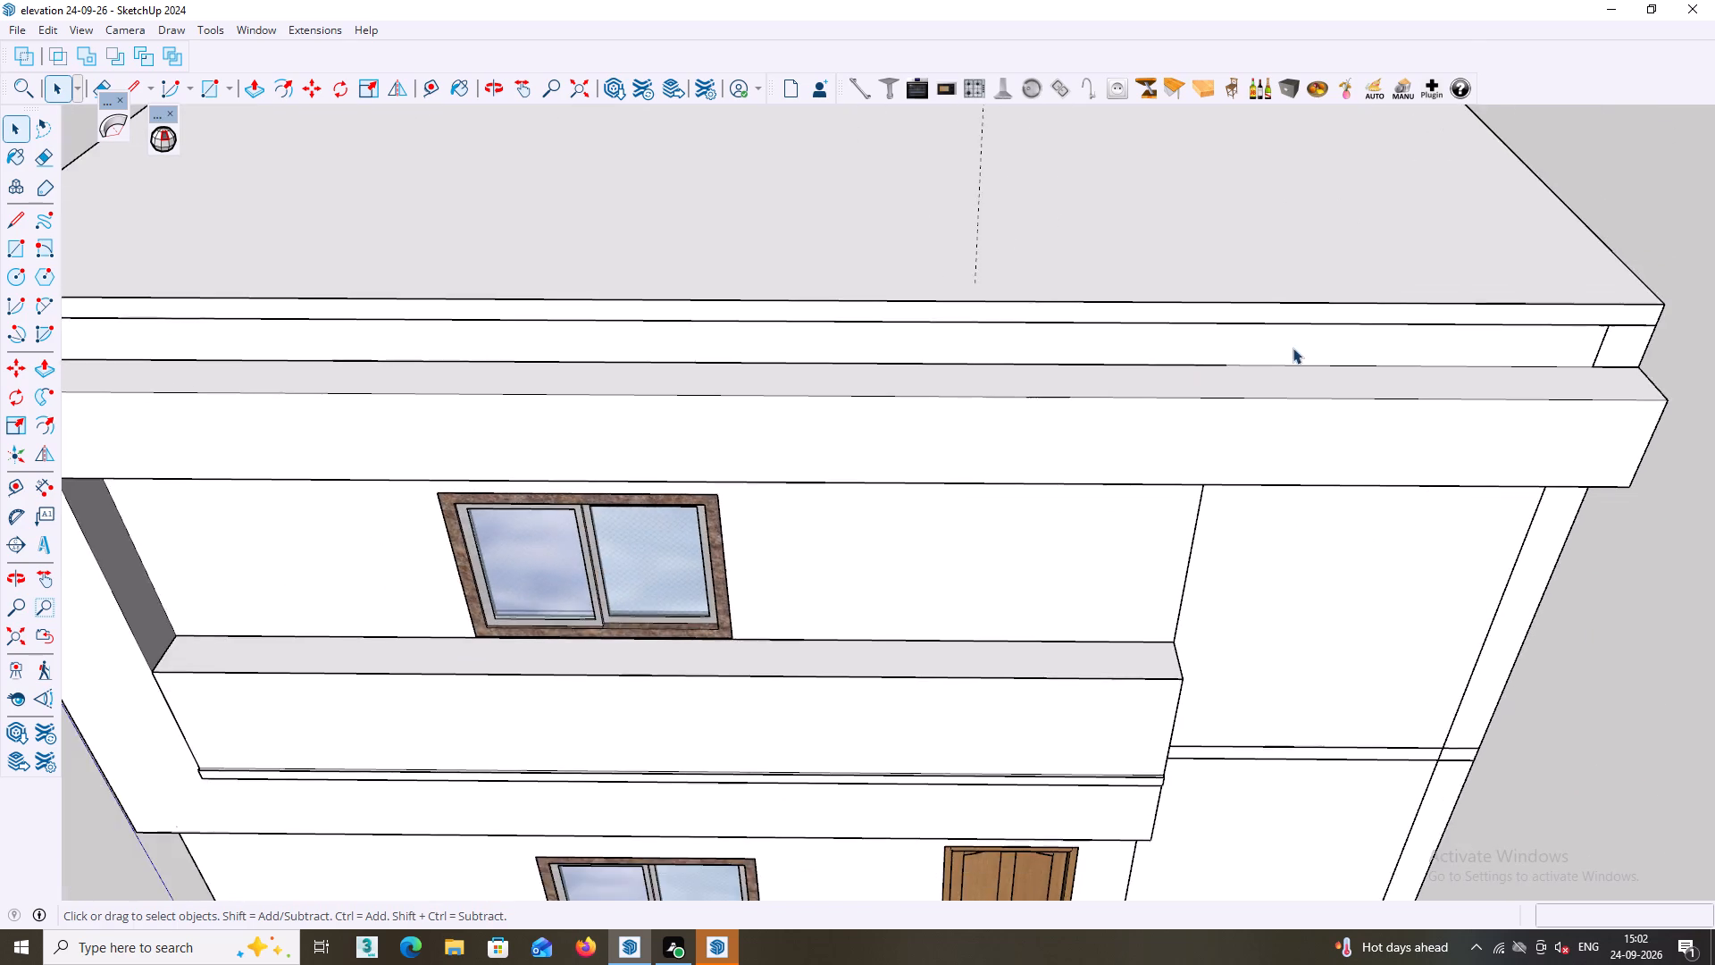
pyautogui.scroll(-6, 1293, 348)
pyautogui.scroll(-4, 1181, 311)
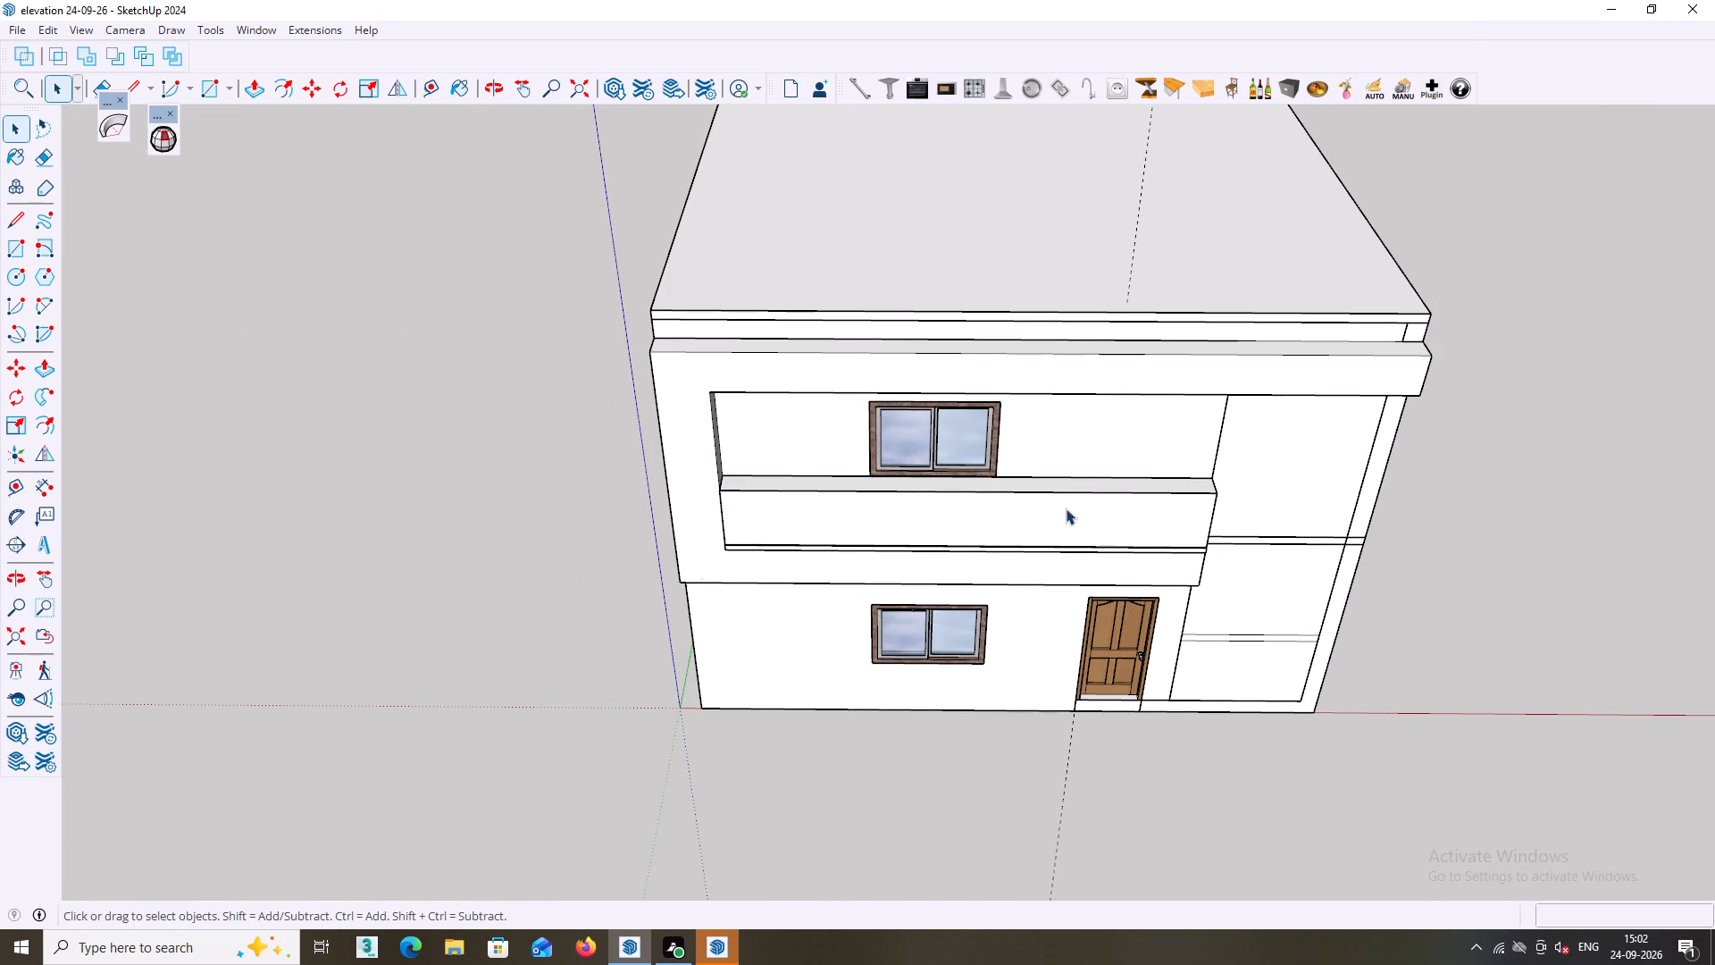
pyautogui.moveTo(1075, 508); pyautogui.dragTo(1307, 380, button='middle')
pyautogui.moveTo(1068, 474); pyautogui.dragTo(1053, 464, button='middle')
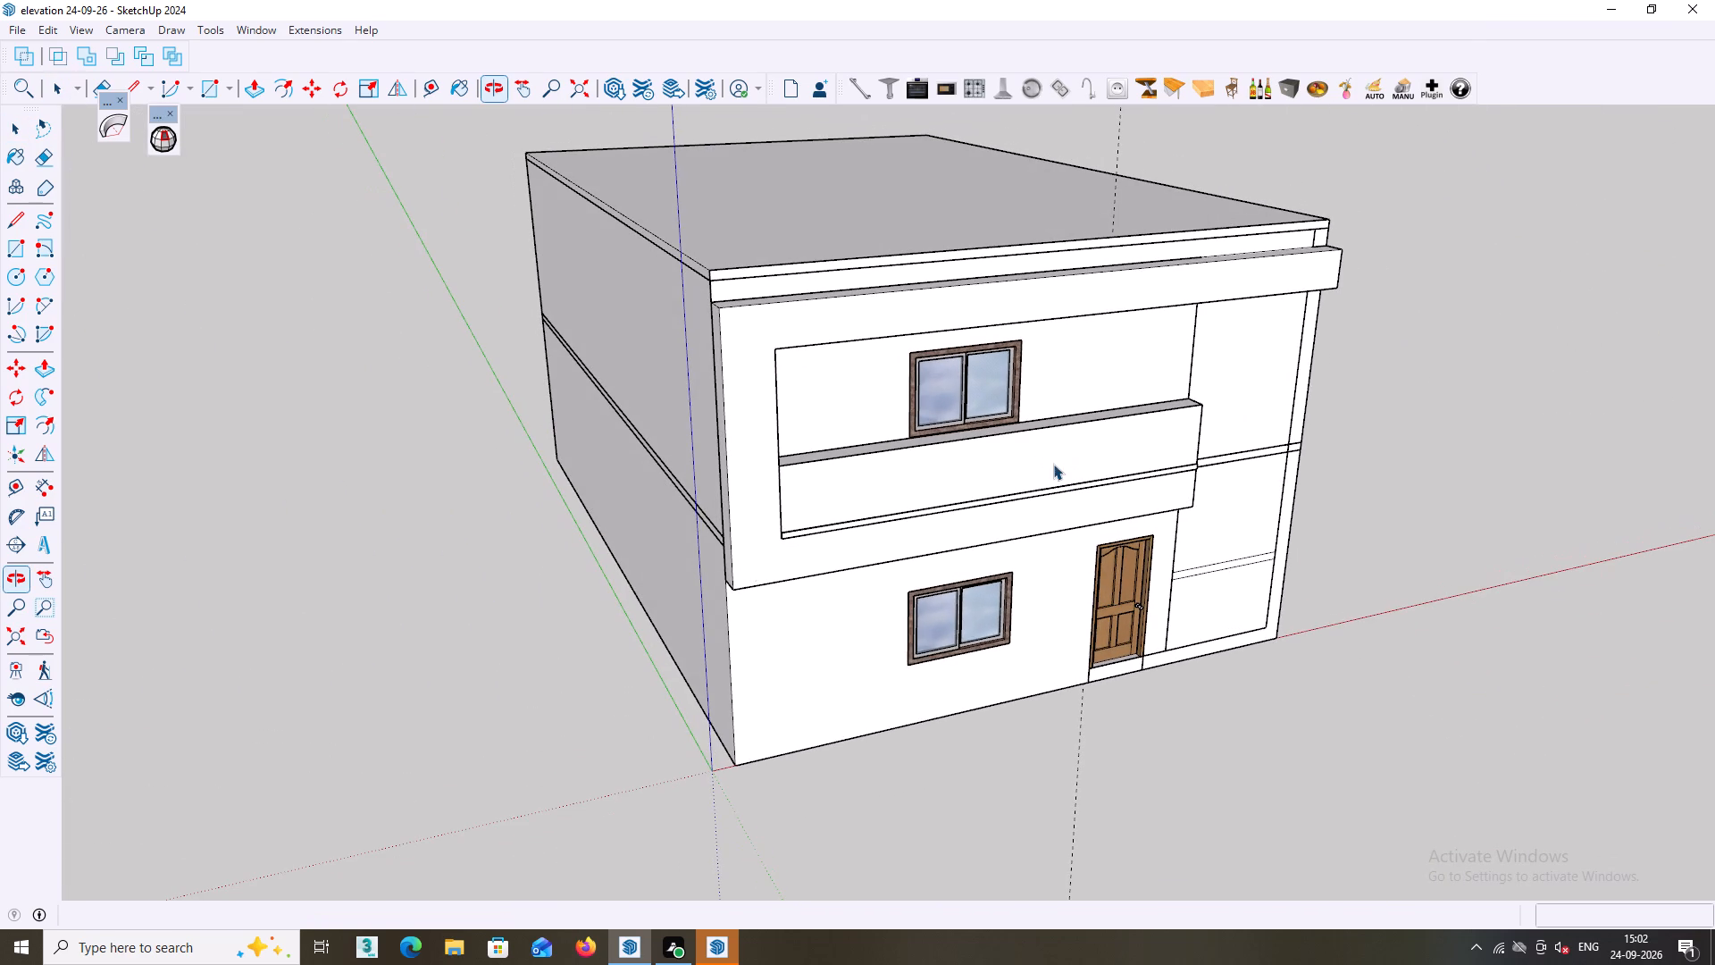
pyautogui.keyDown('shift'); pyautogui.moveTo(1053, 464); pyautogui.dragTo(665, 451, button='middle'); pyautogui.keyUp('shift')
pyautogui.moveTo(676, 453); pyautogui.dragTo(583, 463, button='middle')
pyautogui.scroll(5, 740, 476)
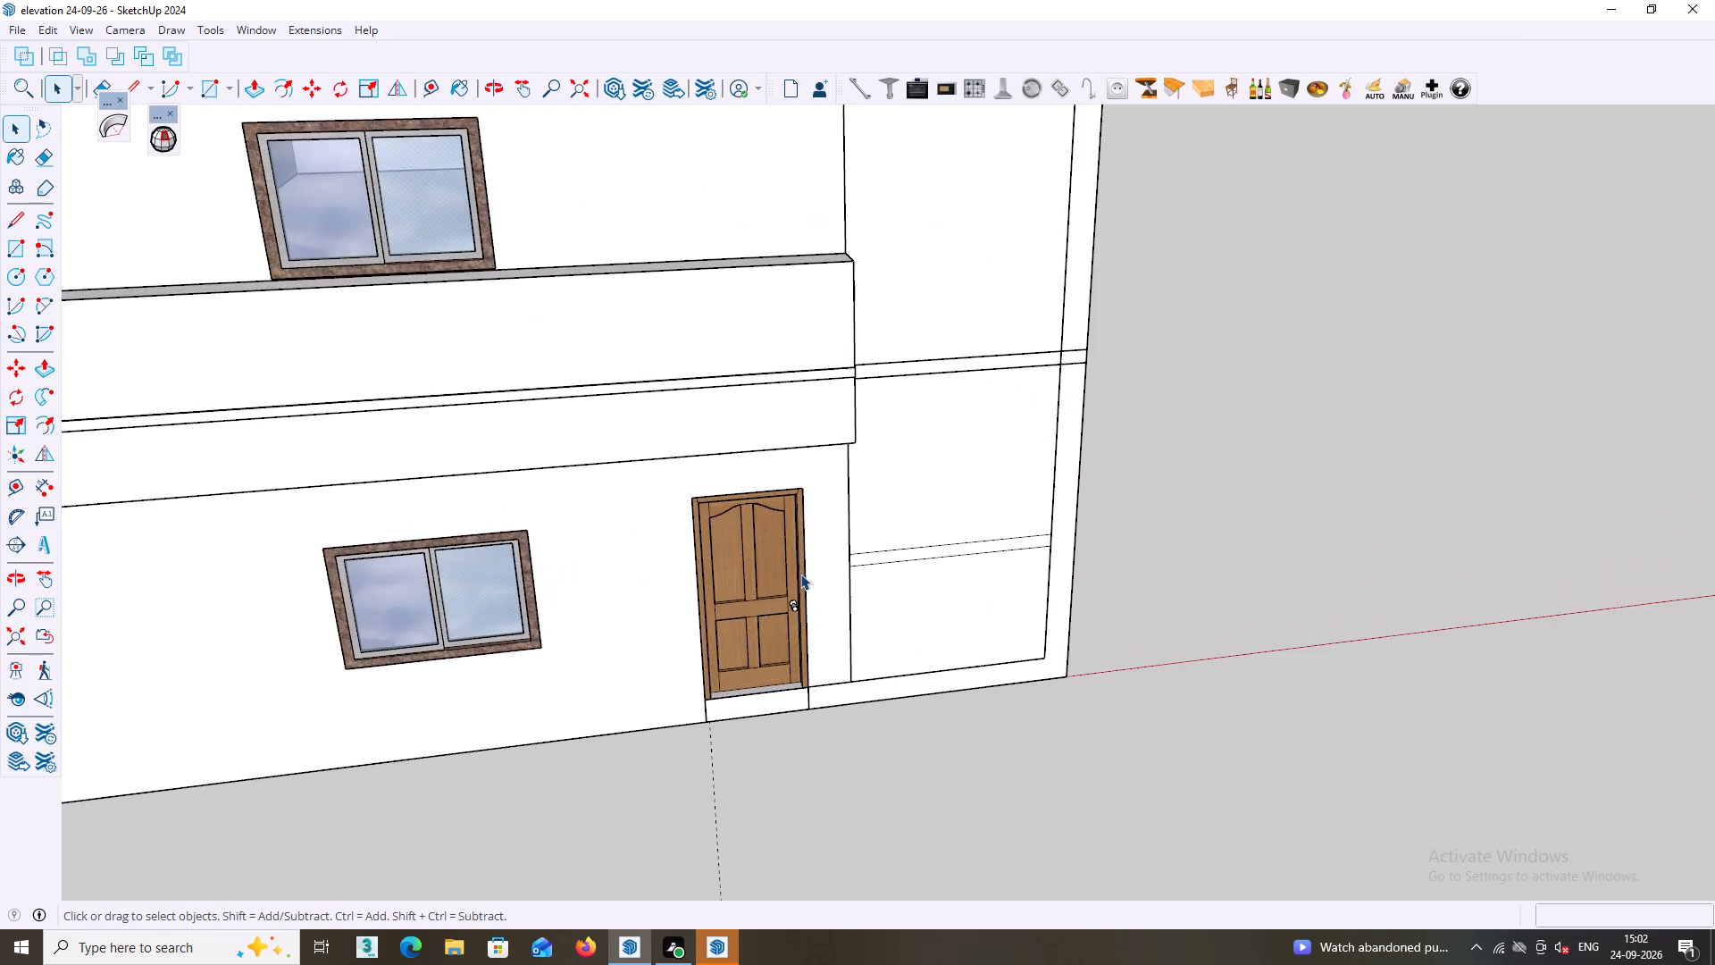
pyautogui.scroll(-2, 800, 575)
pyautogui.scroll(-4, 445, 298)
# Save the elevation 24-09-26 model under its existing name.
pyautogui.click(24, 29)
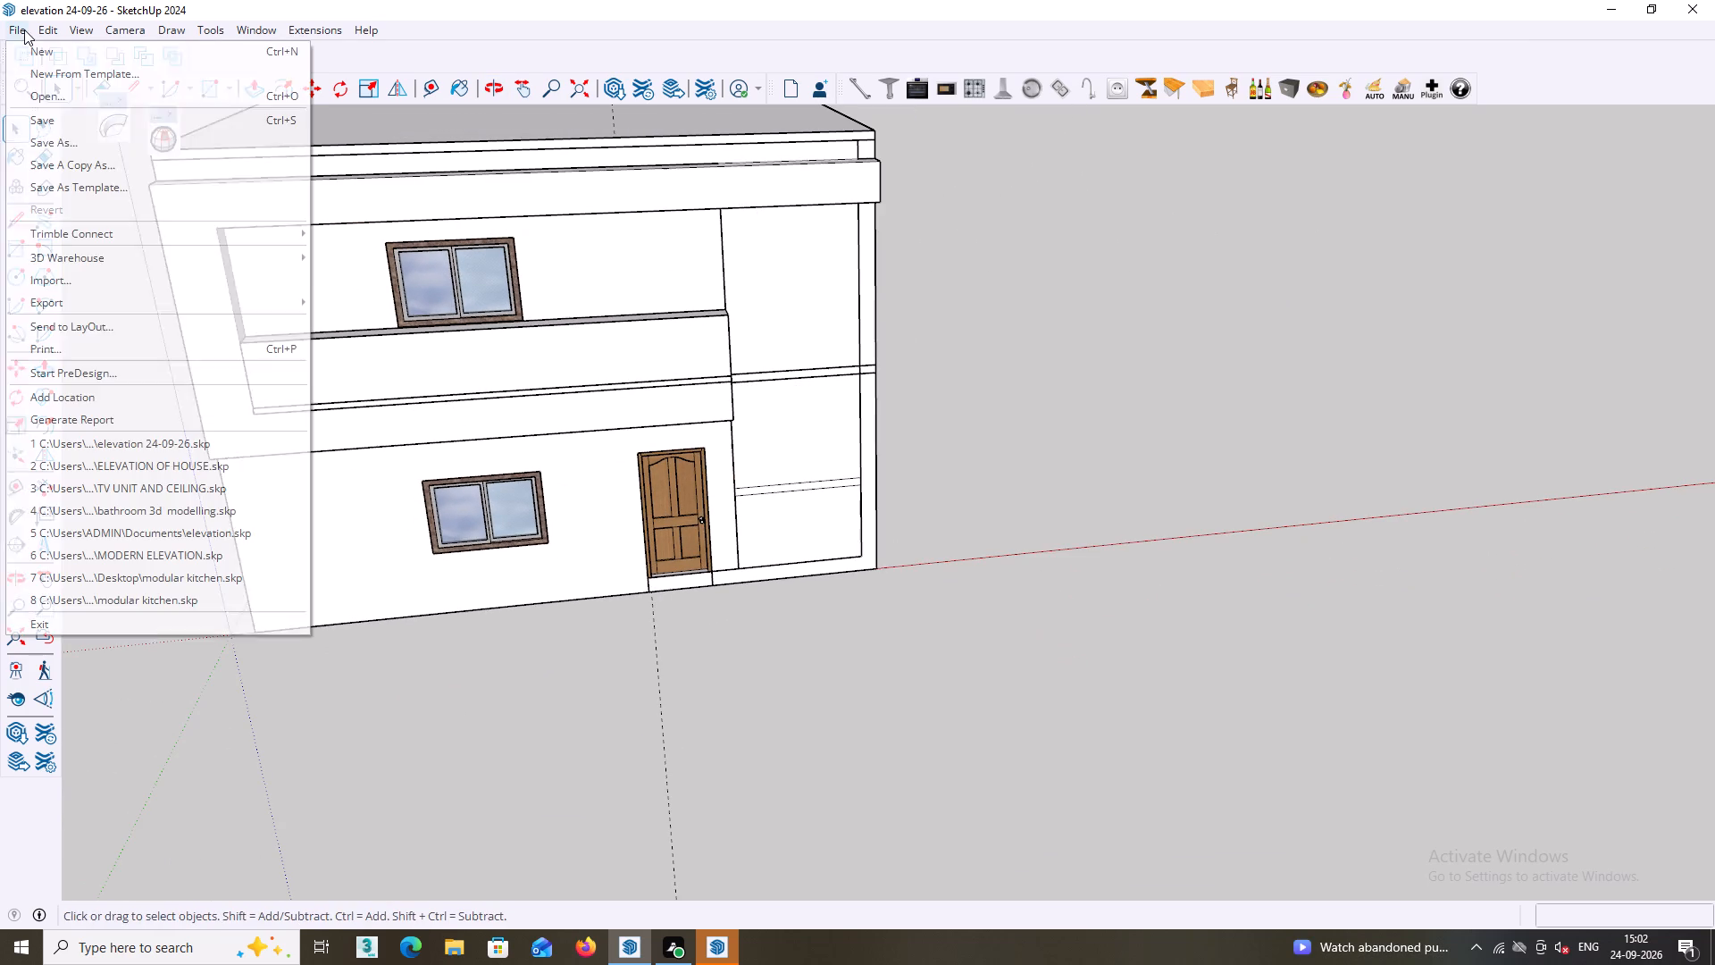
pyautogui.click(69, 124)
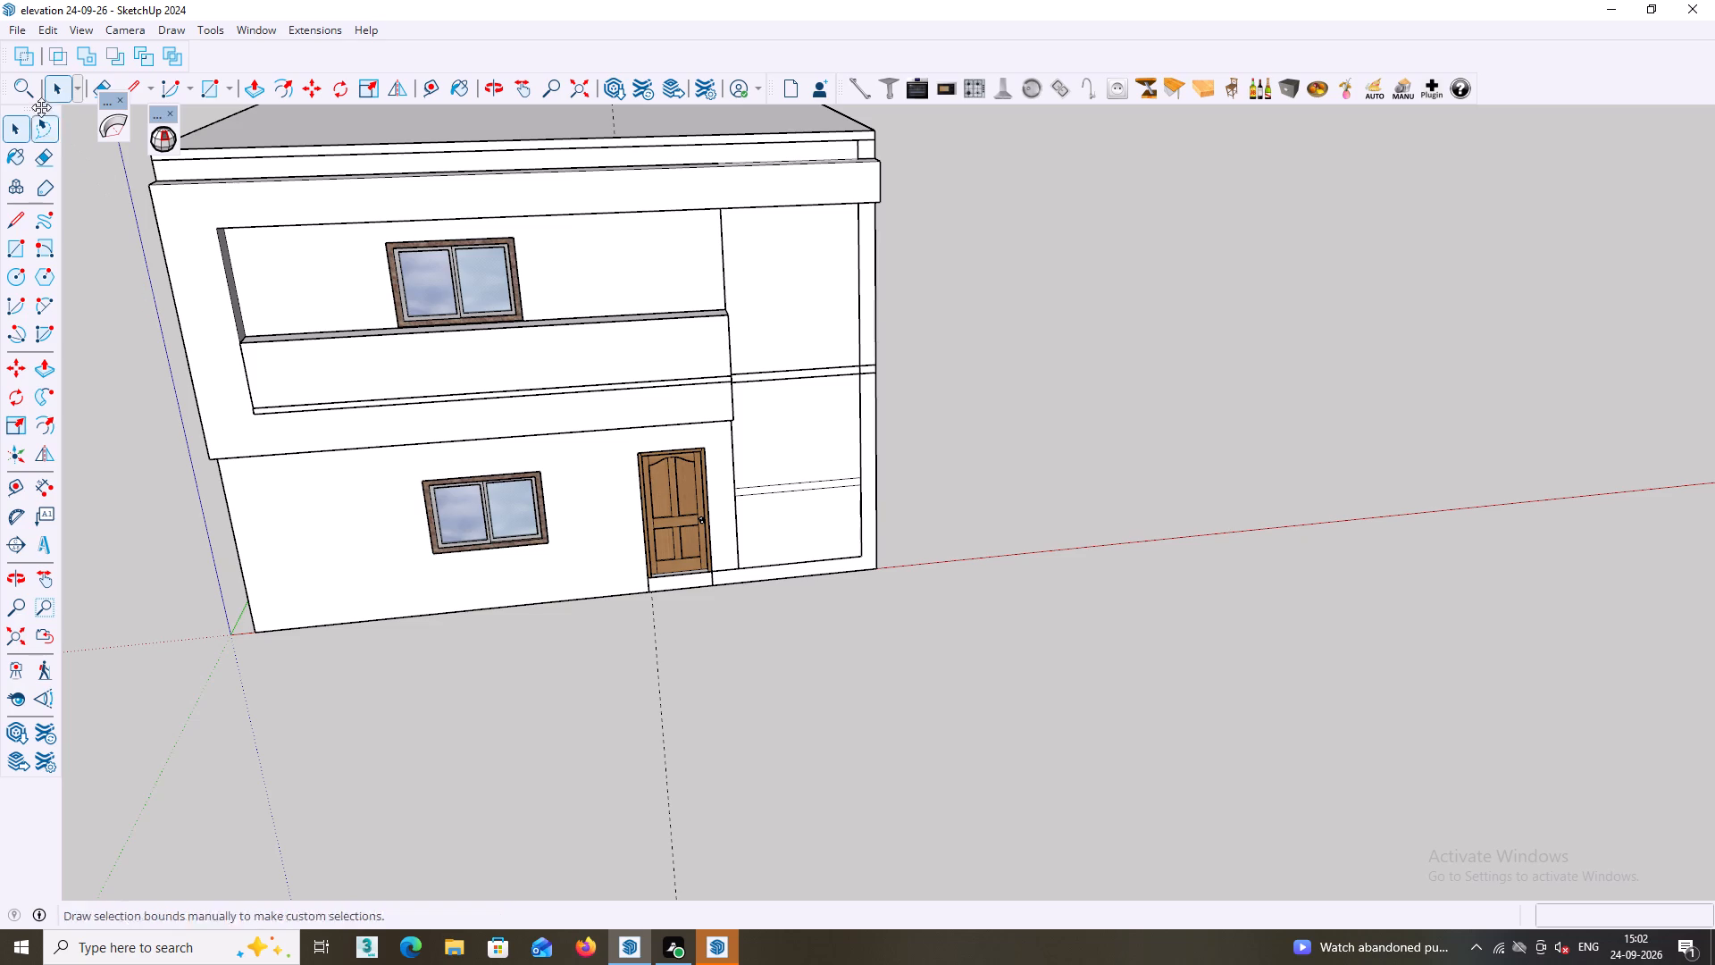
# Examine the house again from a raised front view, looking at the roof, balcony and recessed entrance bay.
pyautogui.click(12, 24)
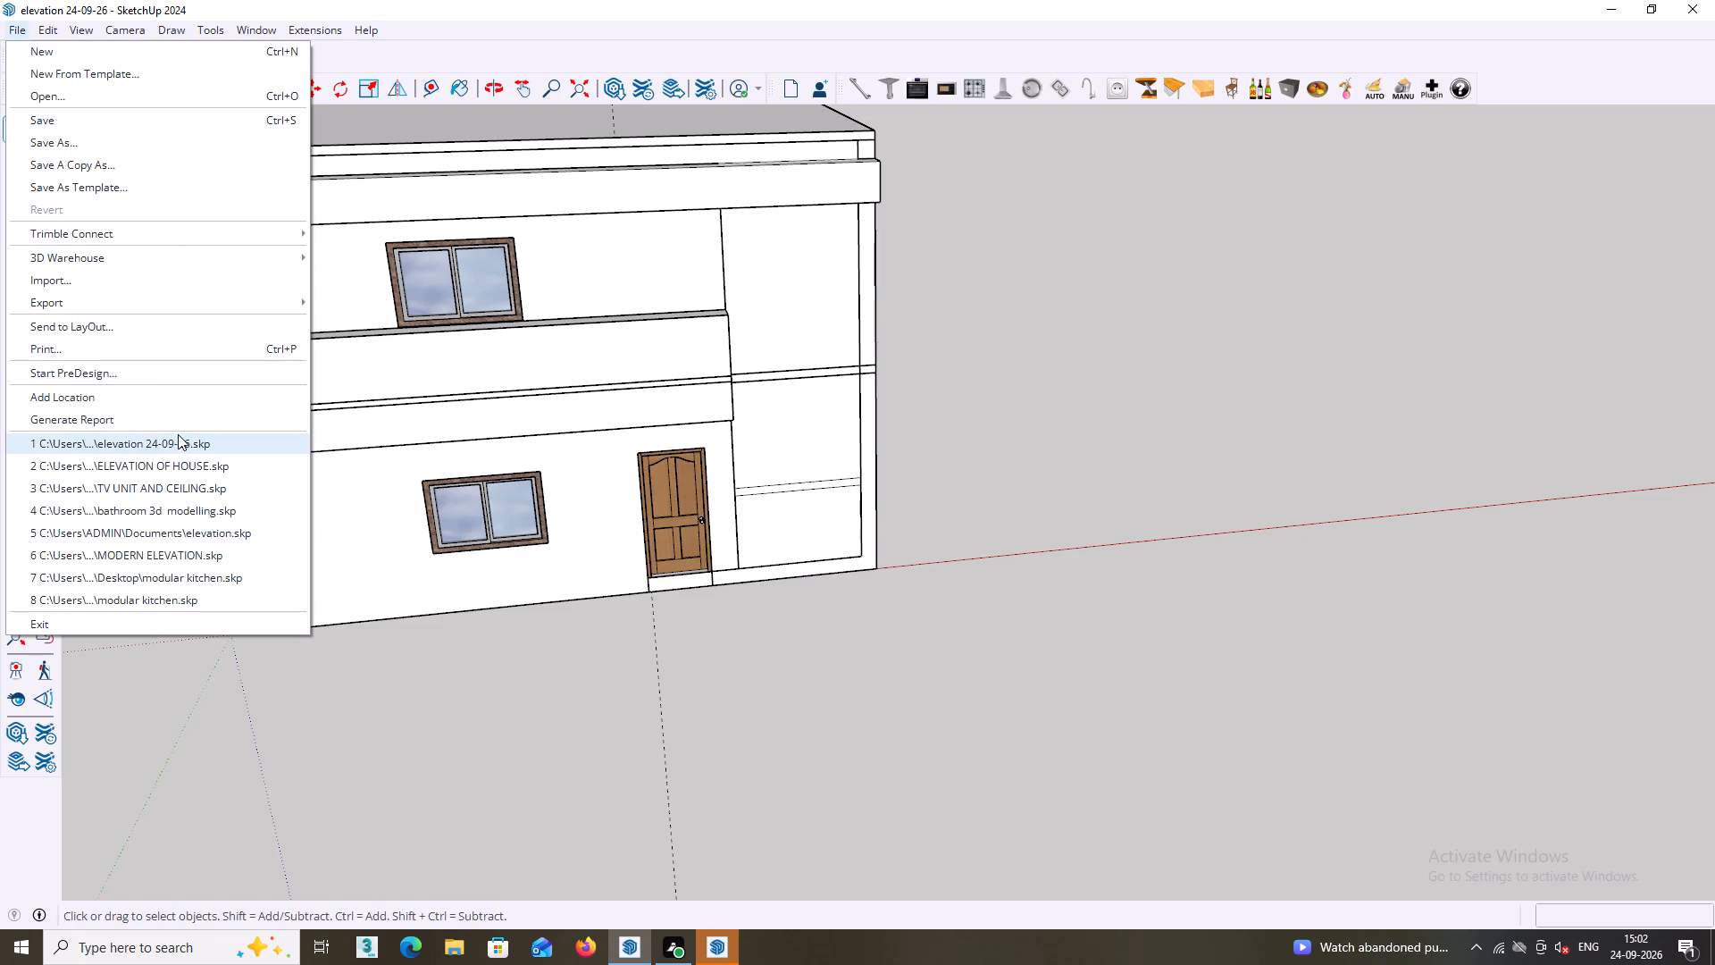
pyautogui.click(356, 692)
pyautogui.scroll(-3, 416, 505)
pyautogui.keyDown('shift'); pyautogui.moveTo(448, 581); pyautogui.dragTo(498, 756, button='middle'); pyautogui.keyUp('shift')
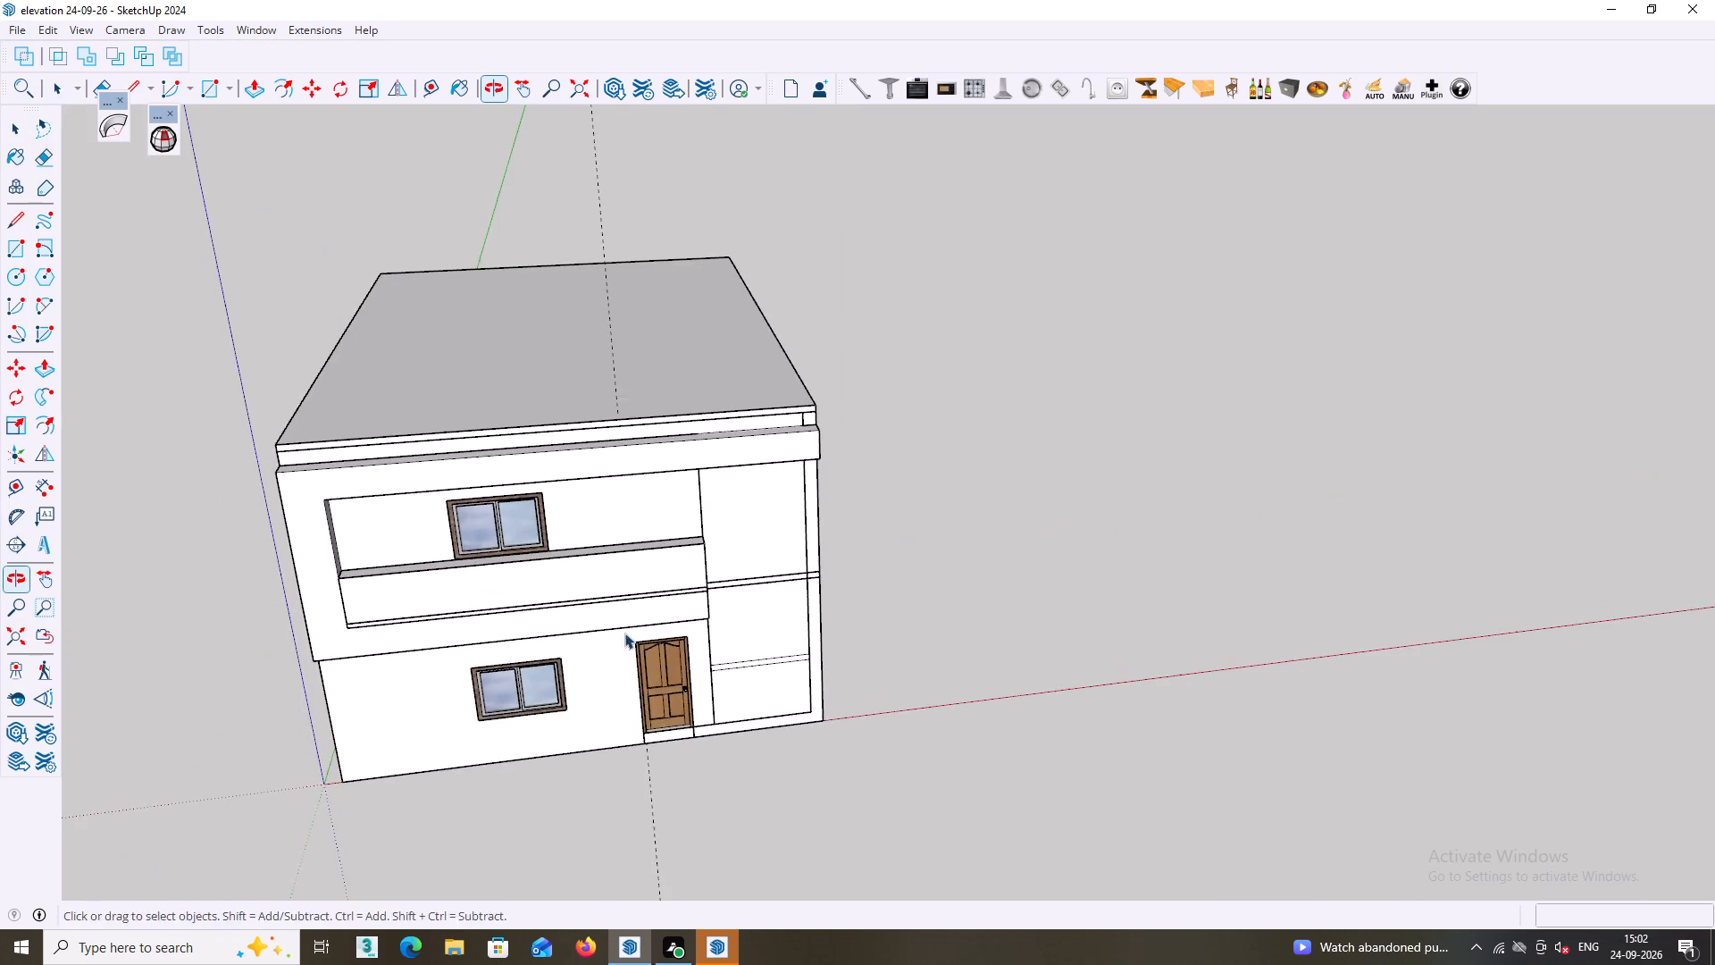
pyautogui.moveTo(705, 566); pyautogui.dragTo(826, 527, button='middle')
pyautogui.scroll(5, 824, 448)
pyautogui.moveTo(798, 406); pyautogui.dragTo(920, 362, button='middle')
pyautogui.keyDown('shift'); pyautogui.moveTo(872, 379); pyautogui.dragTo(670, 389, button='middle'); pyautogui.keyUp('shift')
pyautogui.moveTo(671, 397); pyautogui.dragTo(680, 434, button='middle')
pyautogui.scroll(-2, 672, 418)
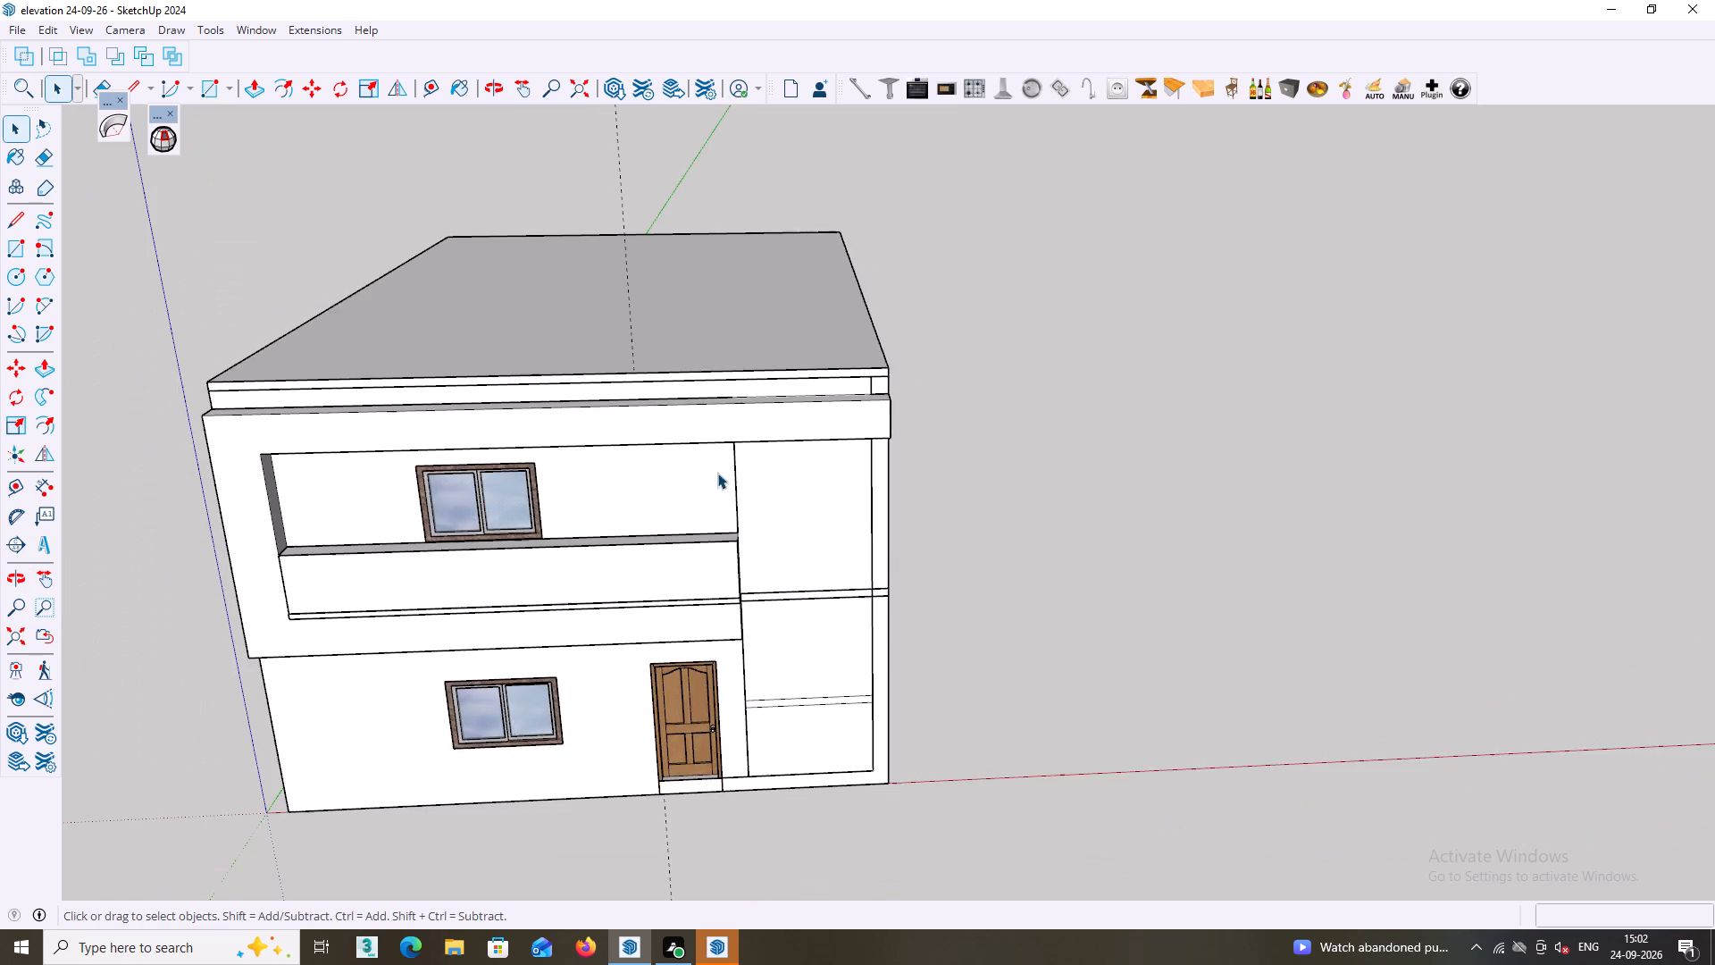
pyautogui.scroll(-5, 717, 473)
pyautogui.middleClick(674, 482)
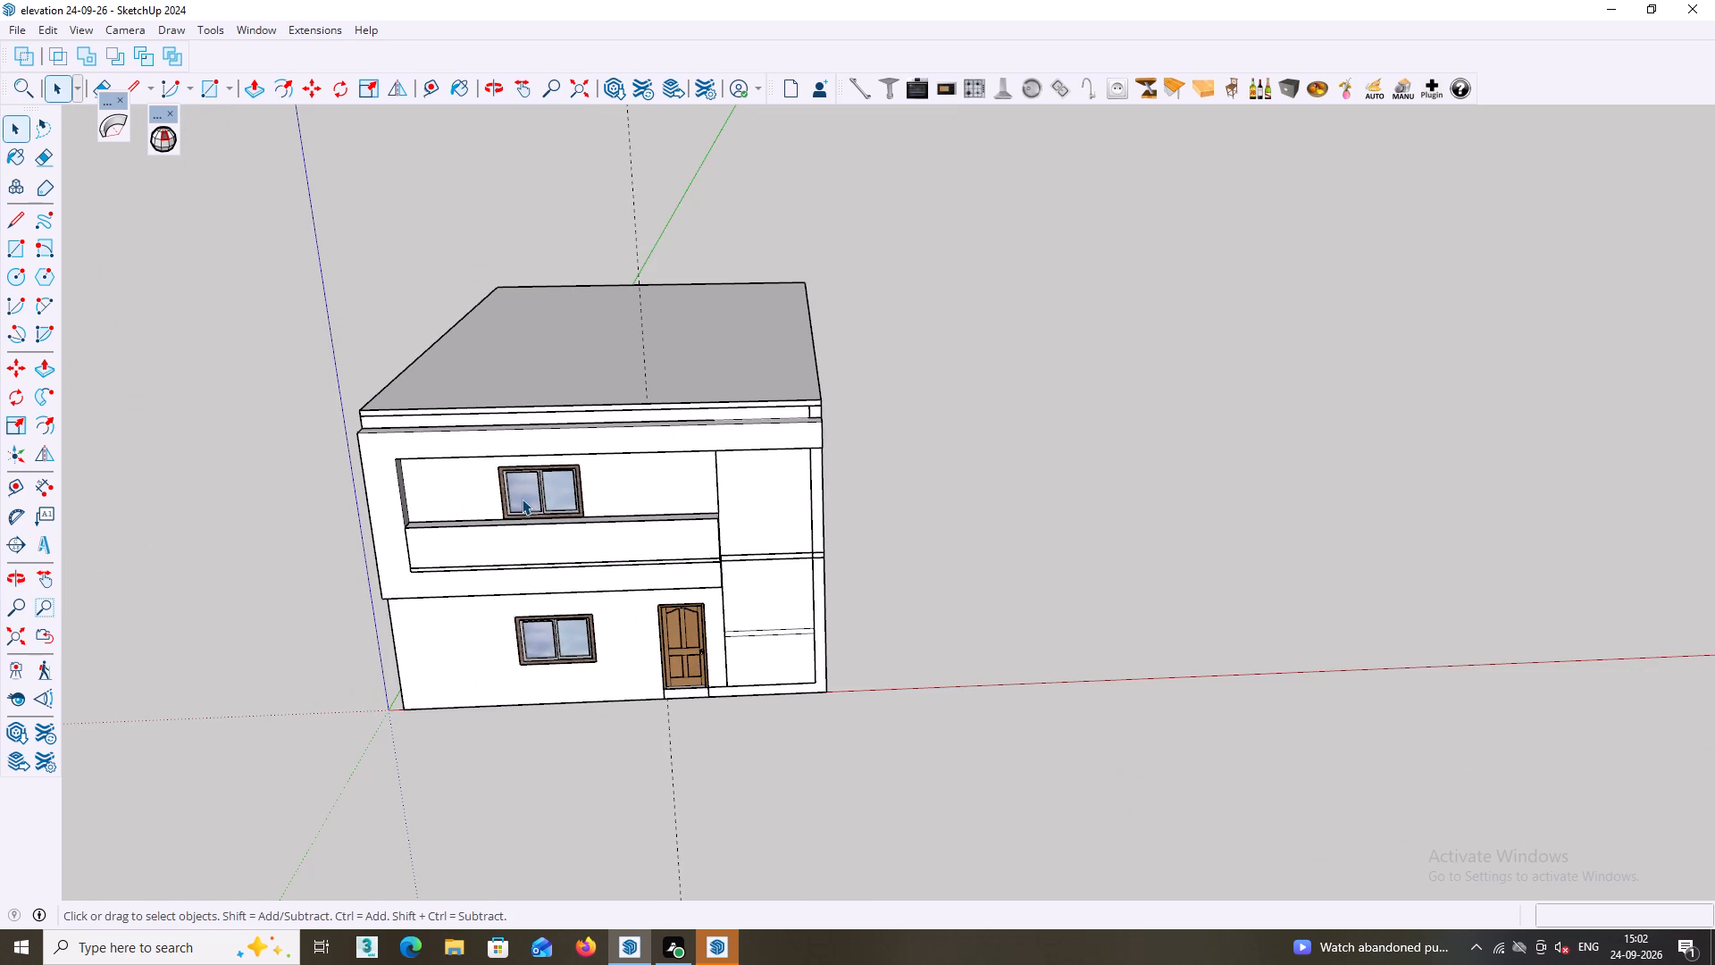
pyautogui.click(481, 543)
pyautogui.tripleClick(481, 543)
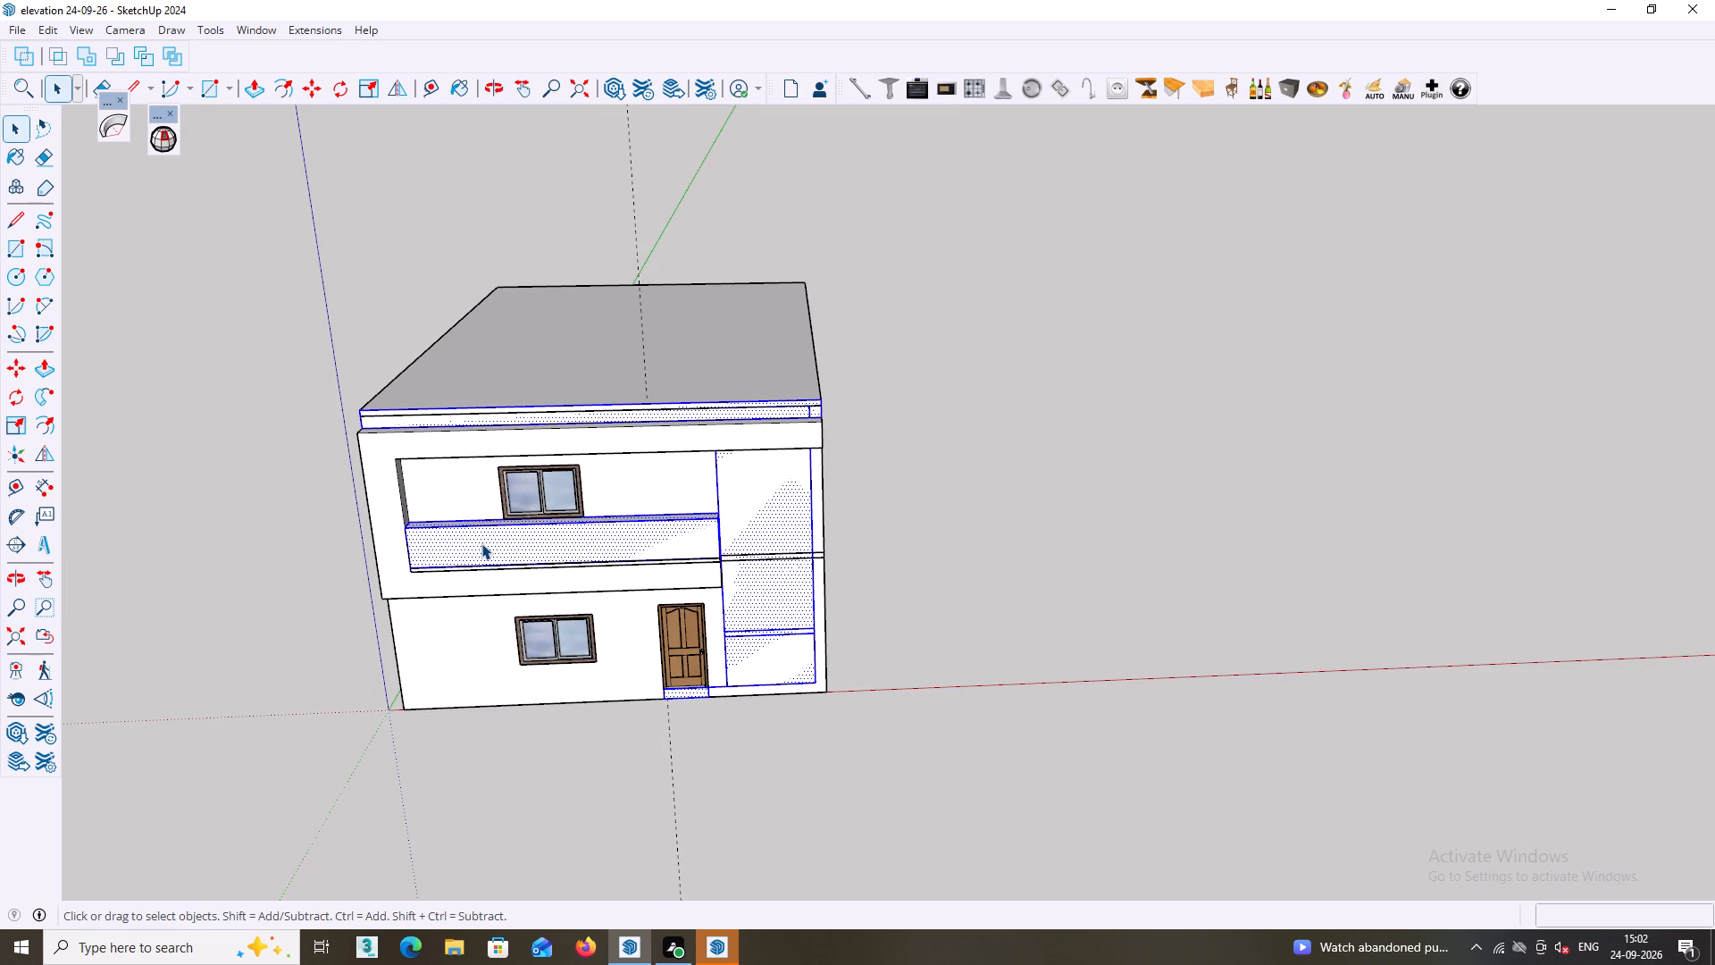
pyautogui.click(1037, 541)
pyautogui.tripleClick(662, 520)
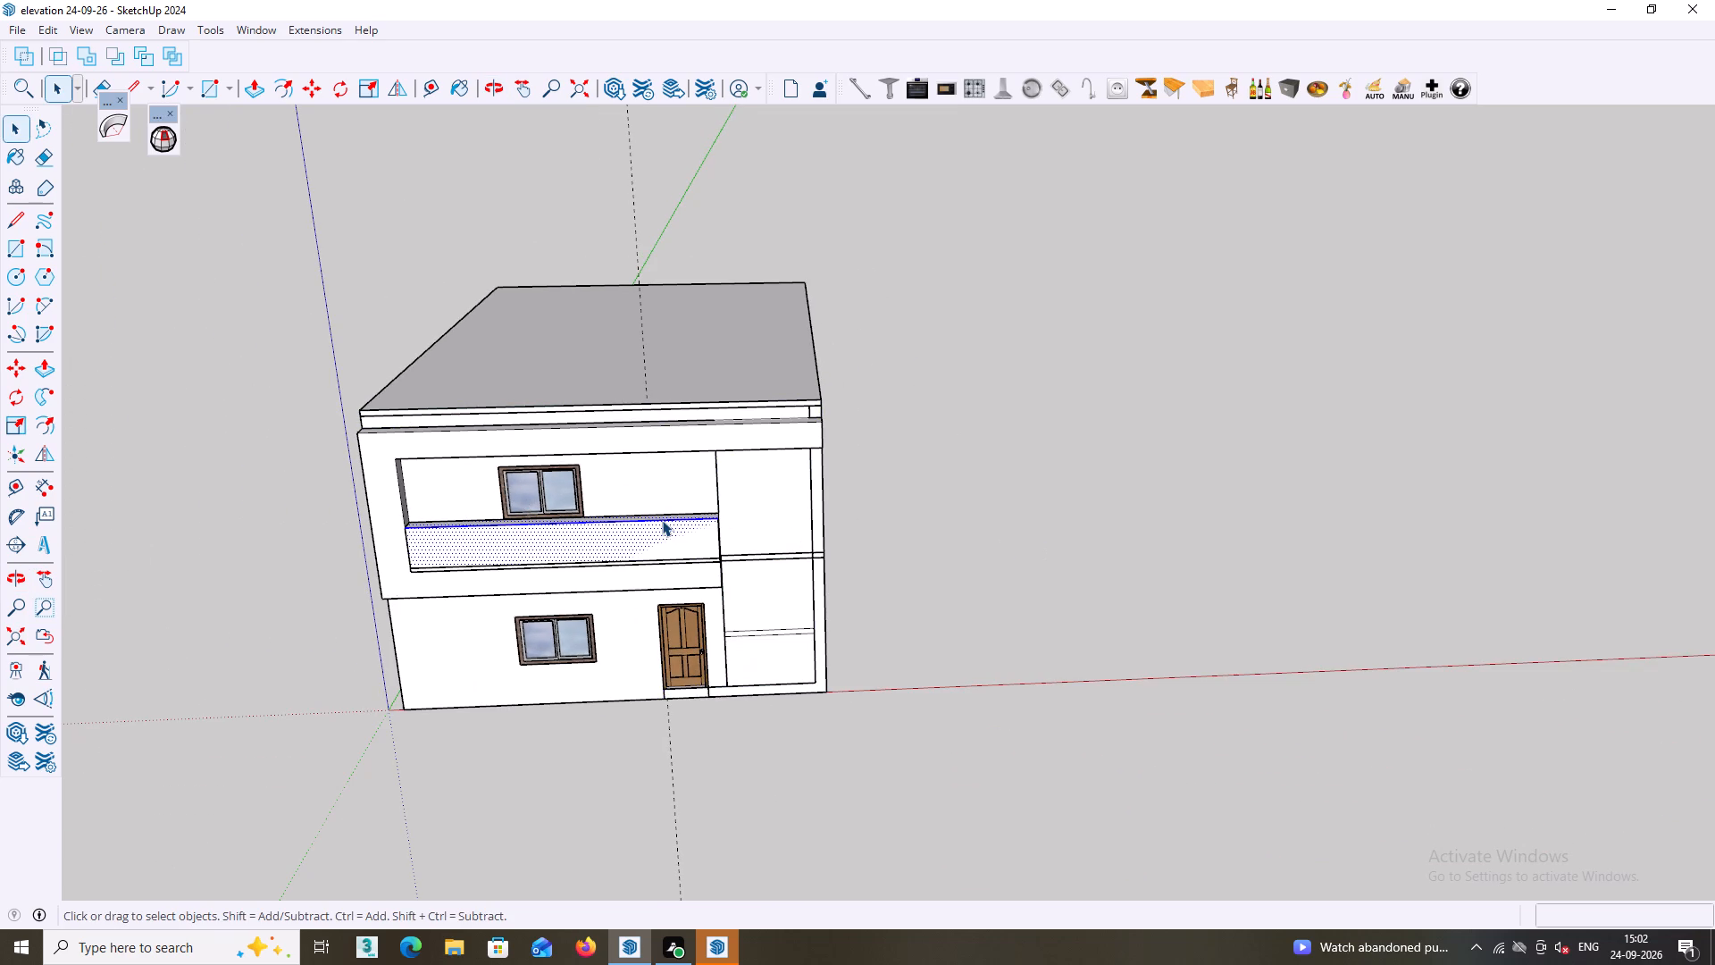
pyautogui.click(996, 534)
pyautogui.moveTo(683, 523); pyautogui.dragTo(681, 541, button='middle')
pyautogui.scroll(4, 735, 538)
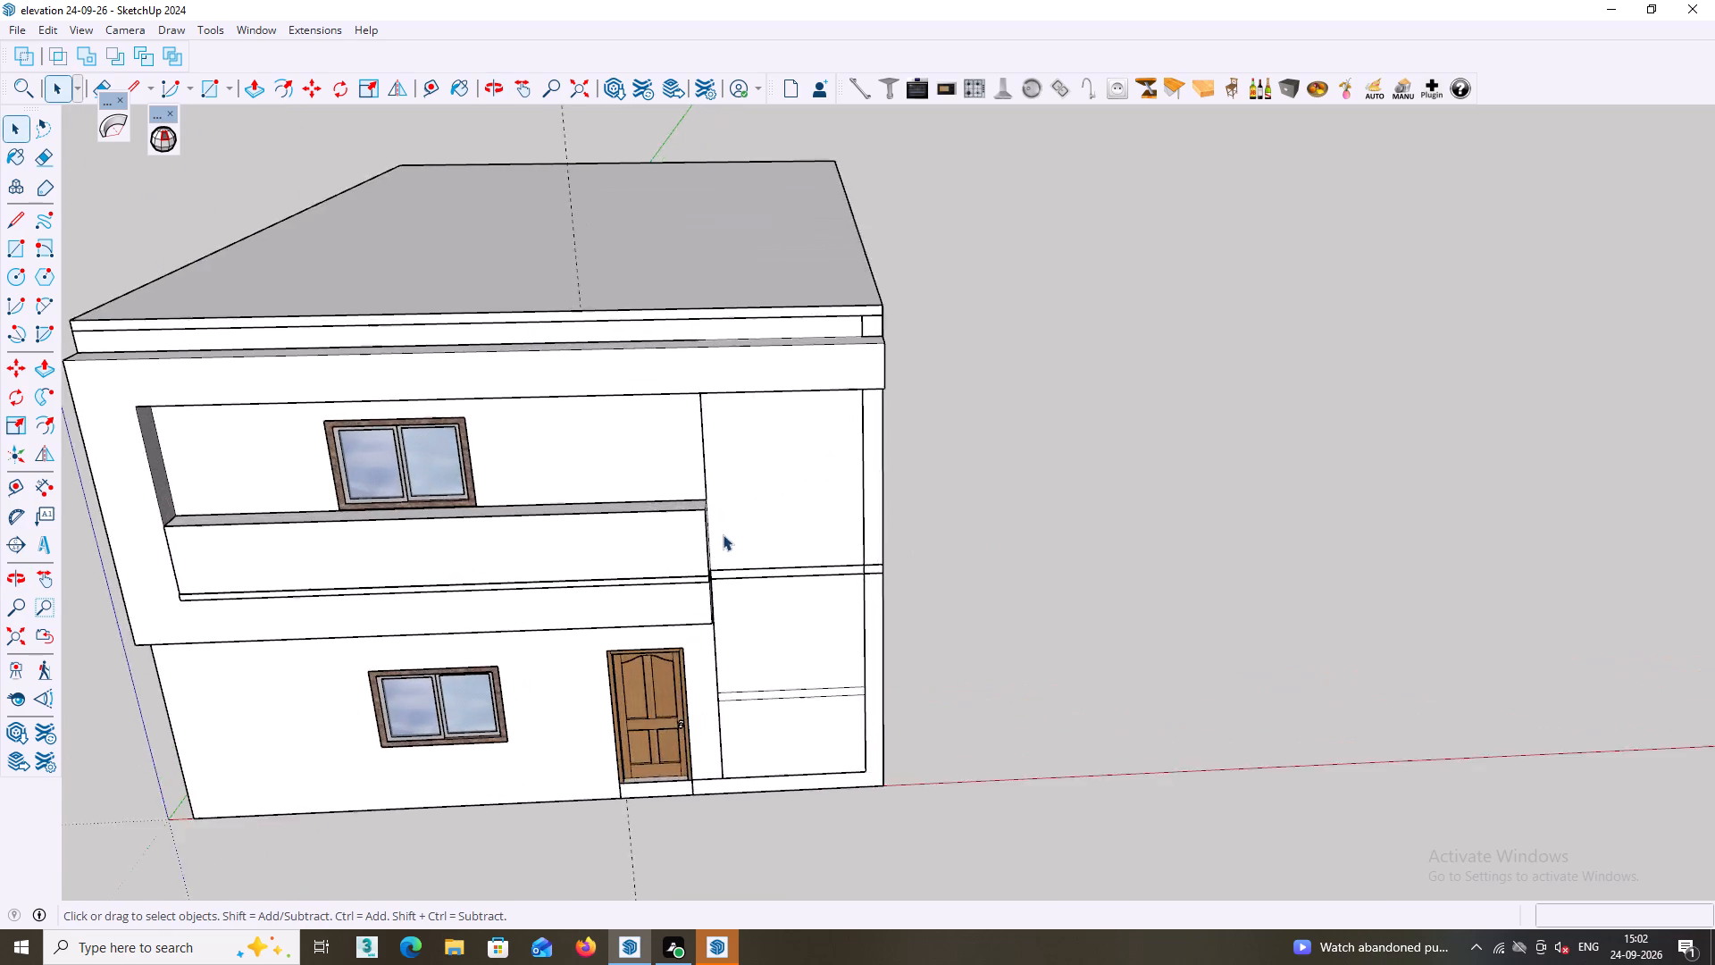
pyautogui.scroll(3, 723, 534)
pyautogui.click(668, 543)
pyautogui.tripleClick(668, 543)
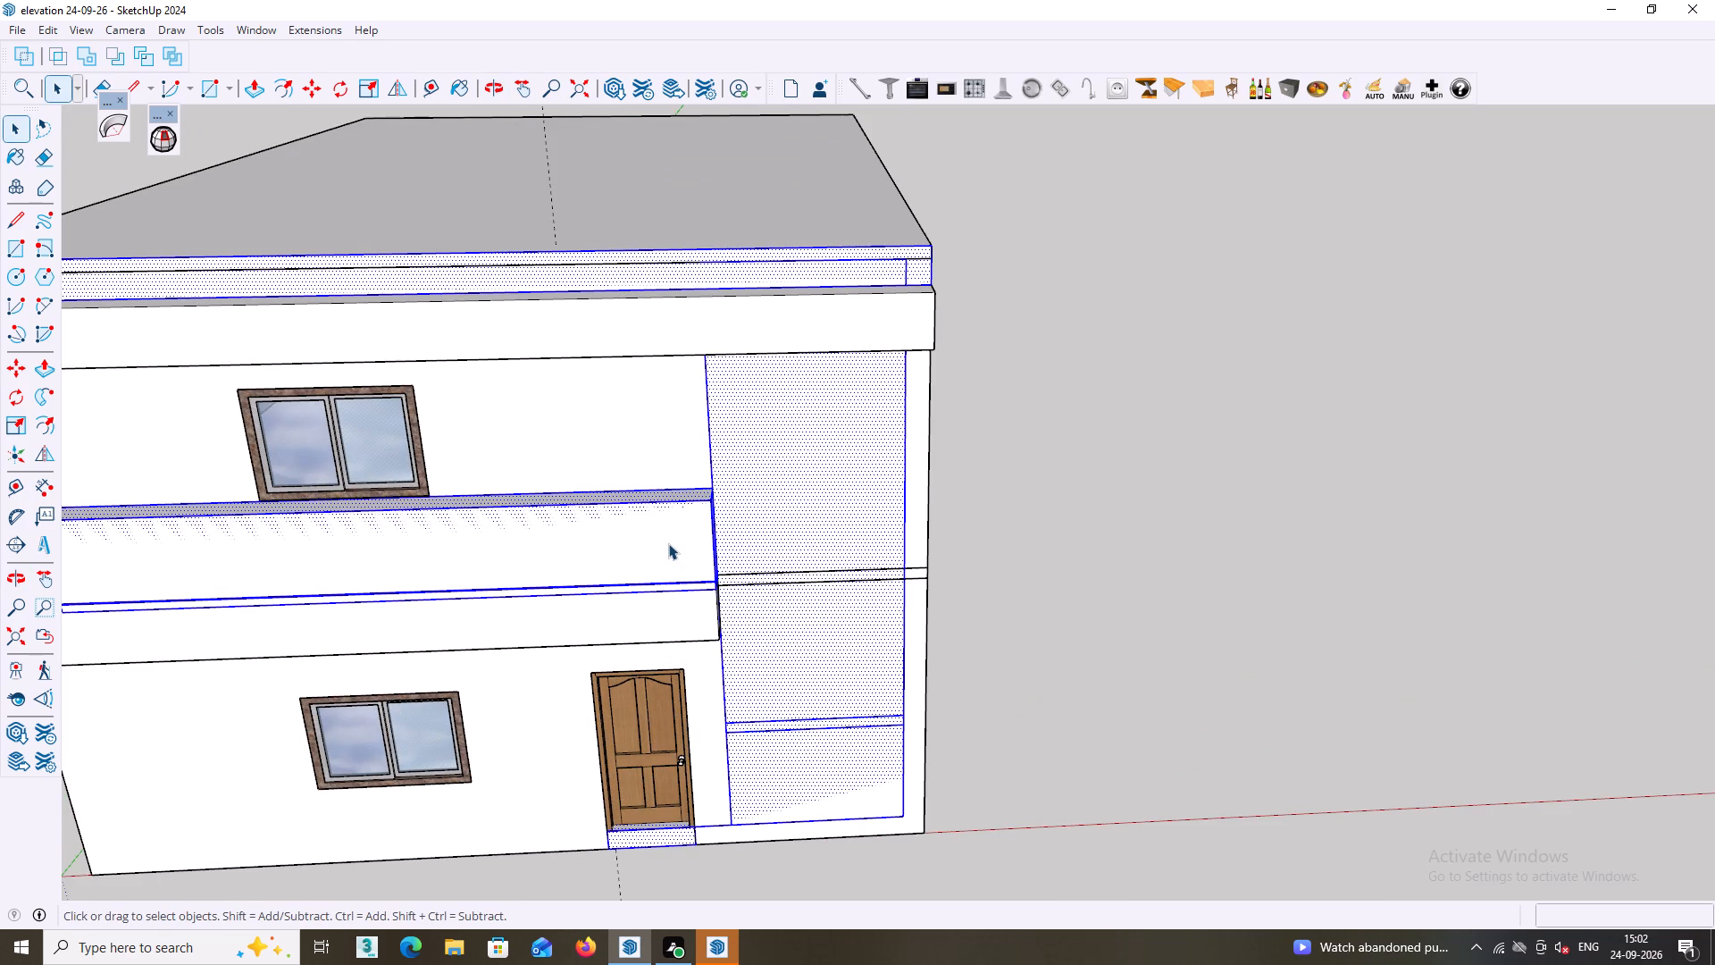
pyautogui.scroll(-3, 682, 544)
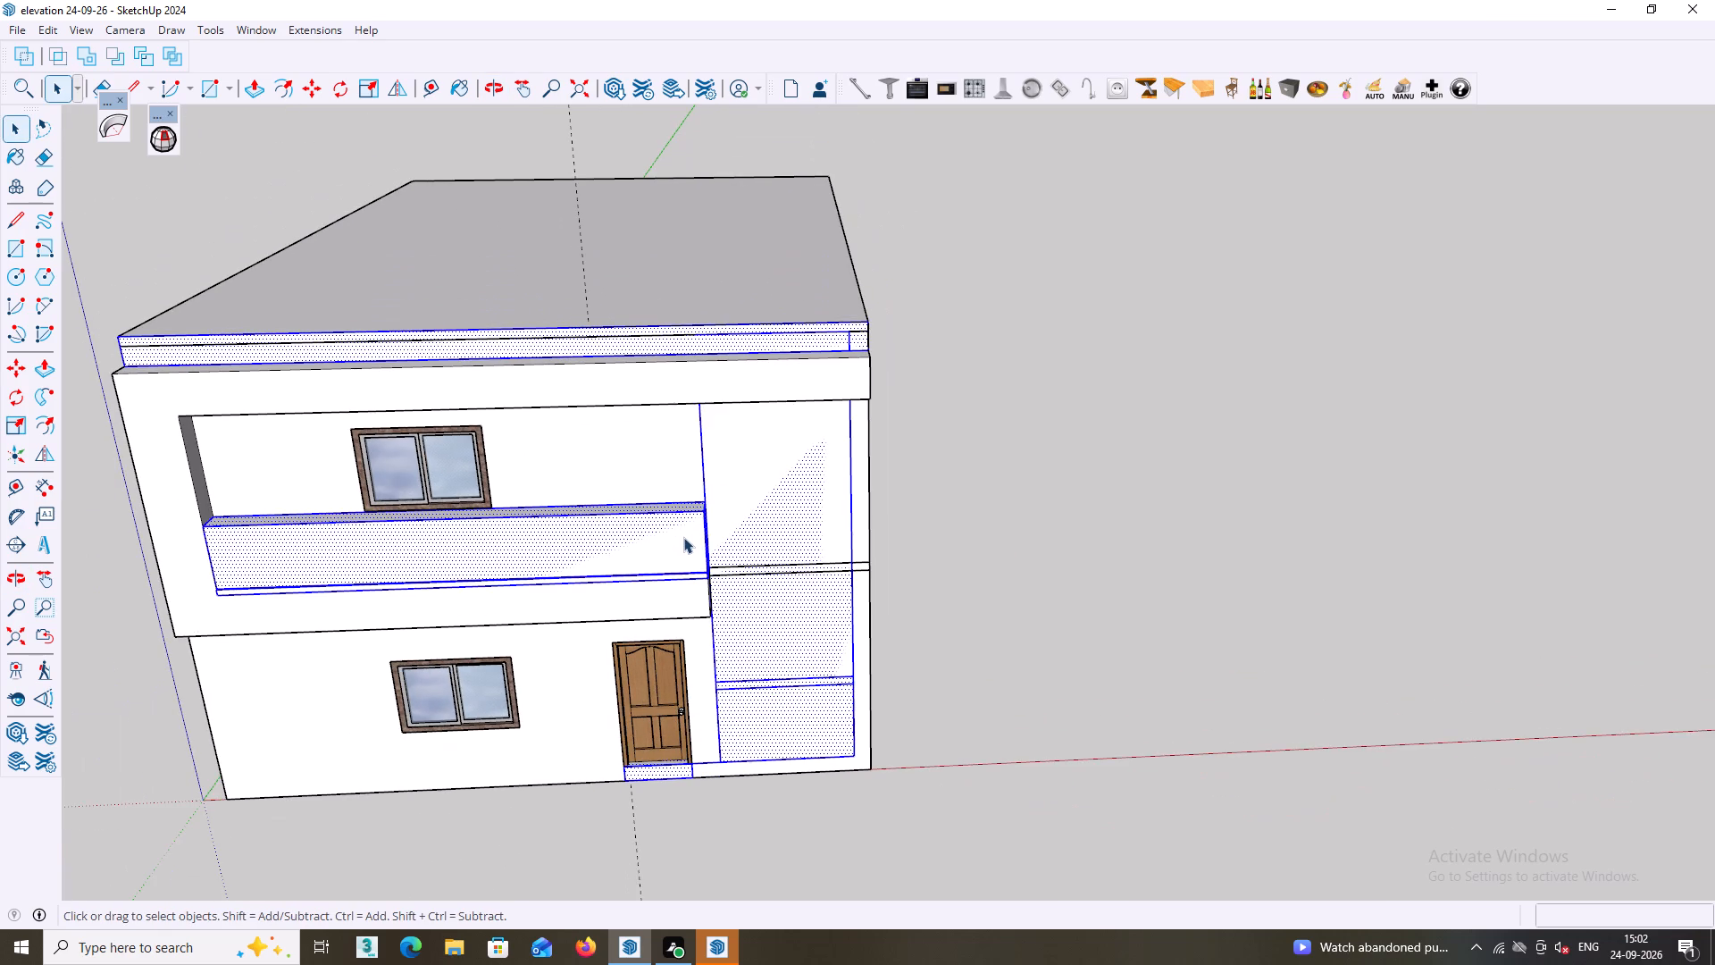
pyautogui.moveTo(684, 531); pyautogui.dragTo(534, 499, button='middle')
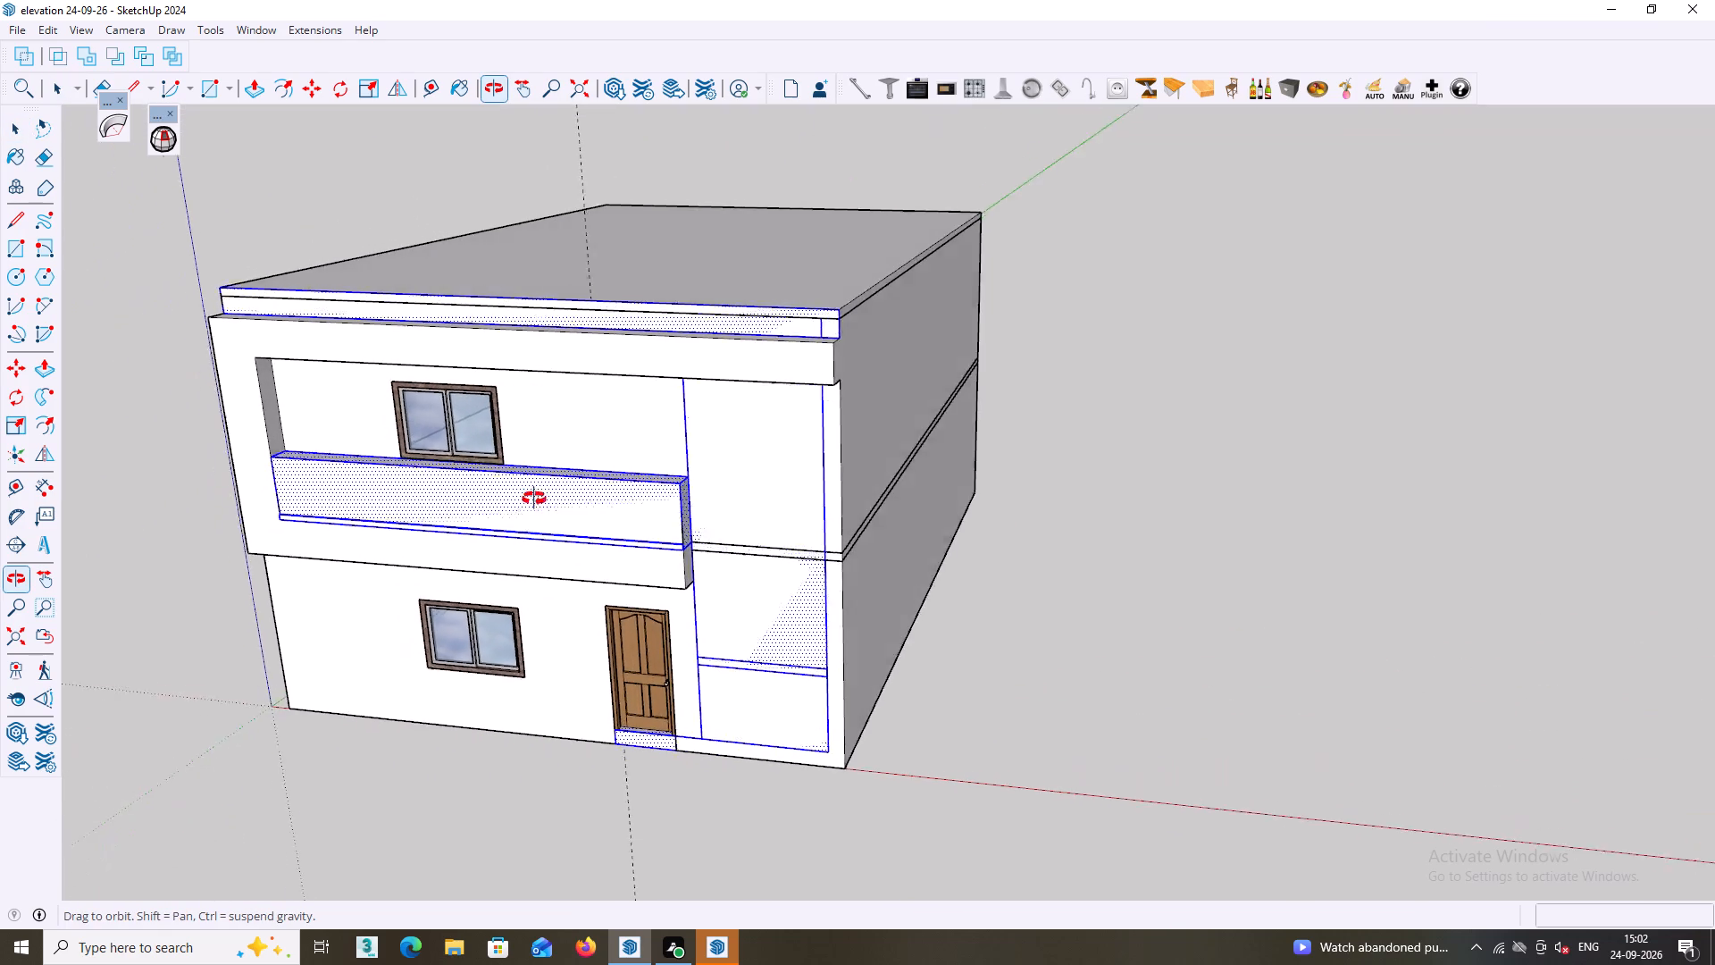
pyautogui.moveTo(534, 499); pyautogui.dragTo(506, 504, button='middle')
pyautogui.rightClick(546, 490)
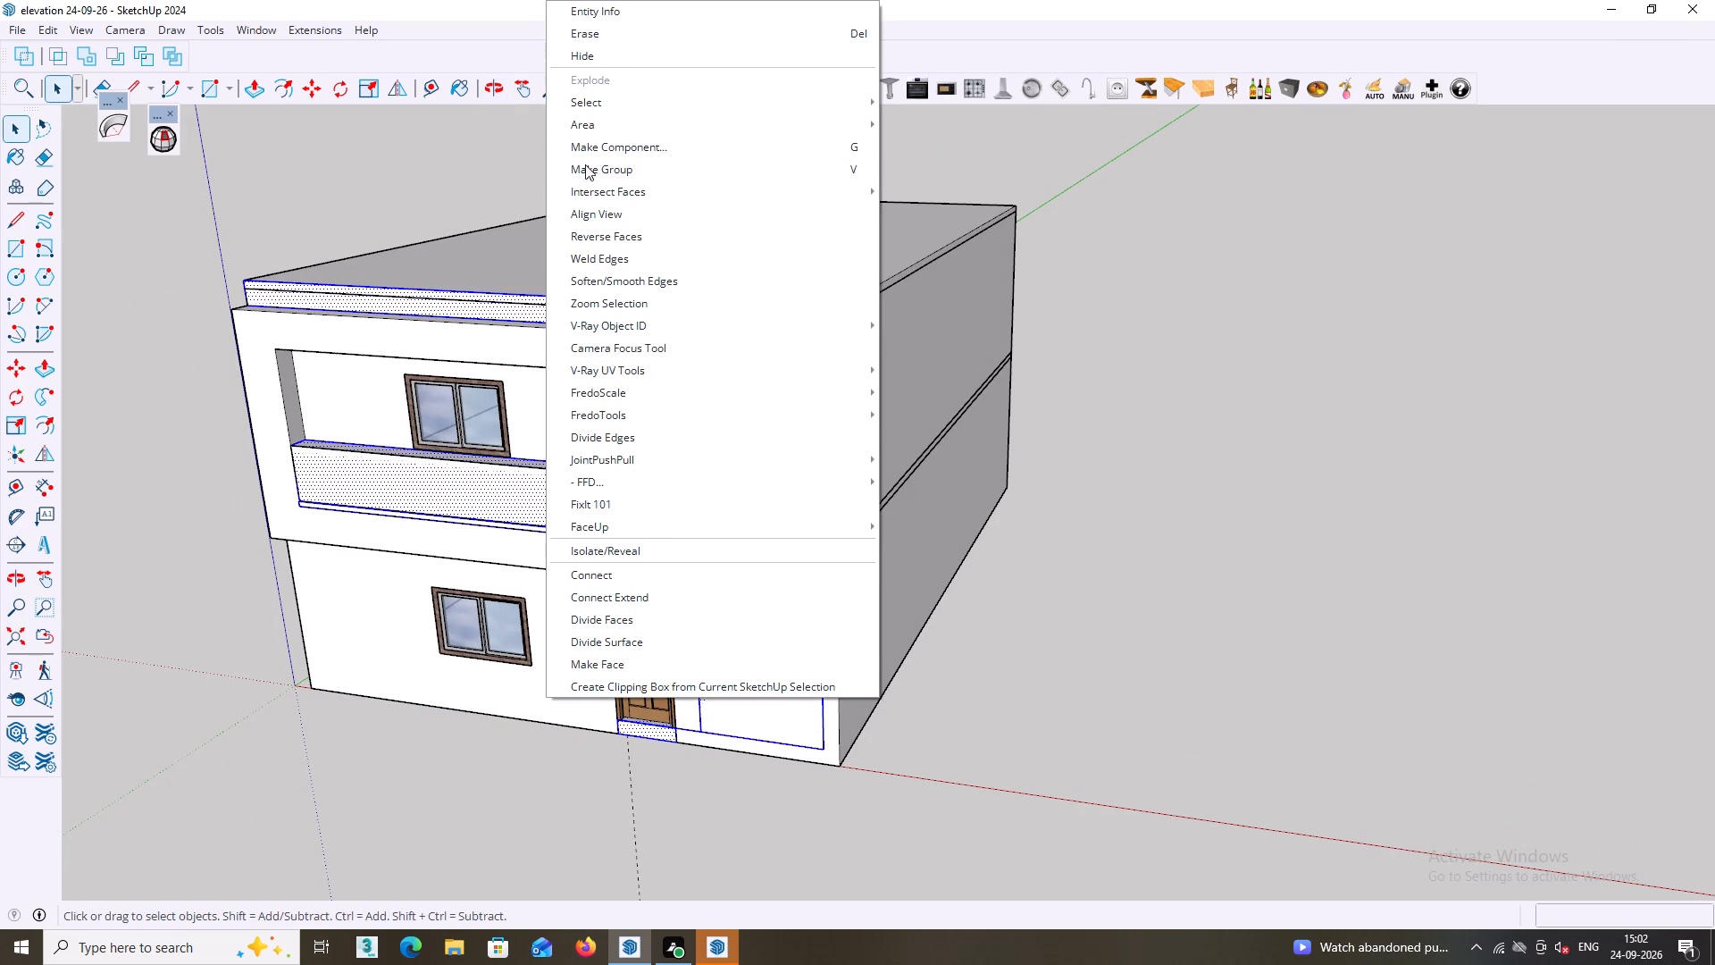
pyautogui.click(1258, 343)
# Make a group of the balcony parapet and all its connected facade geometry, and clear the selection.
pyautogui.doubleClick(666, 500)
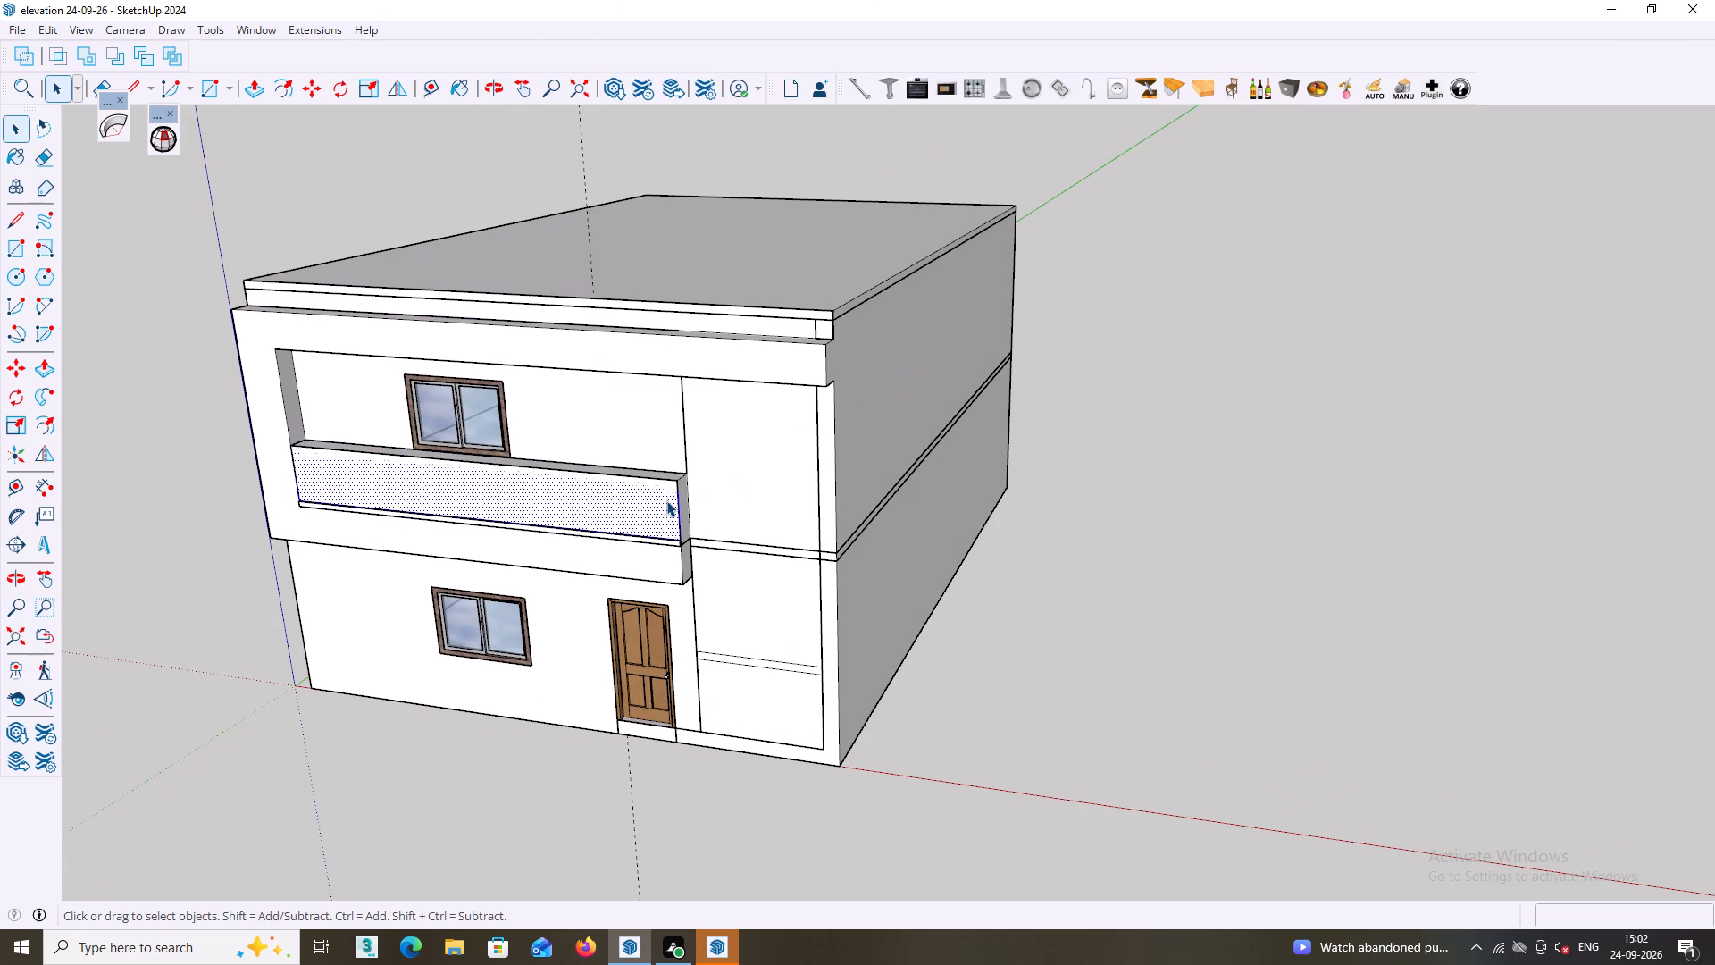
pyautogui.tripleClick(666, 500)
pyautogui.rightClick(666, 499)
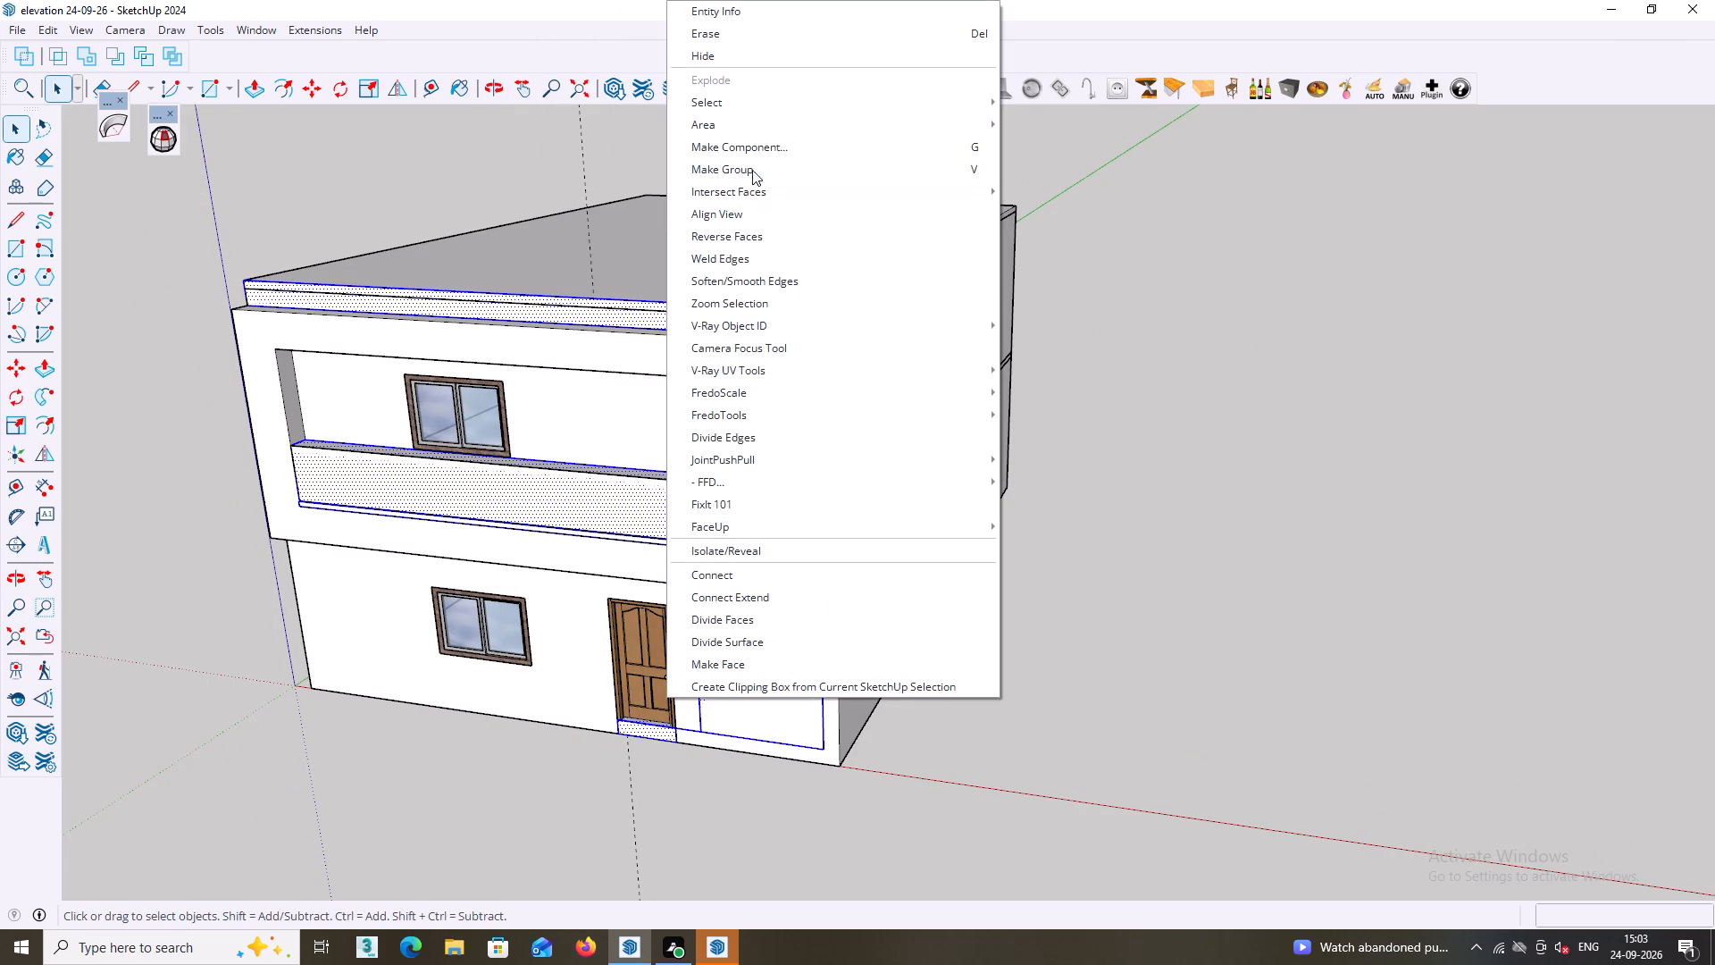
pyautogui.click(740, 171)
pyautogui.click(1393, 519)
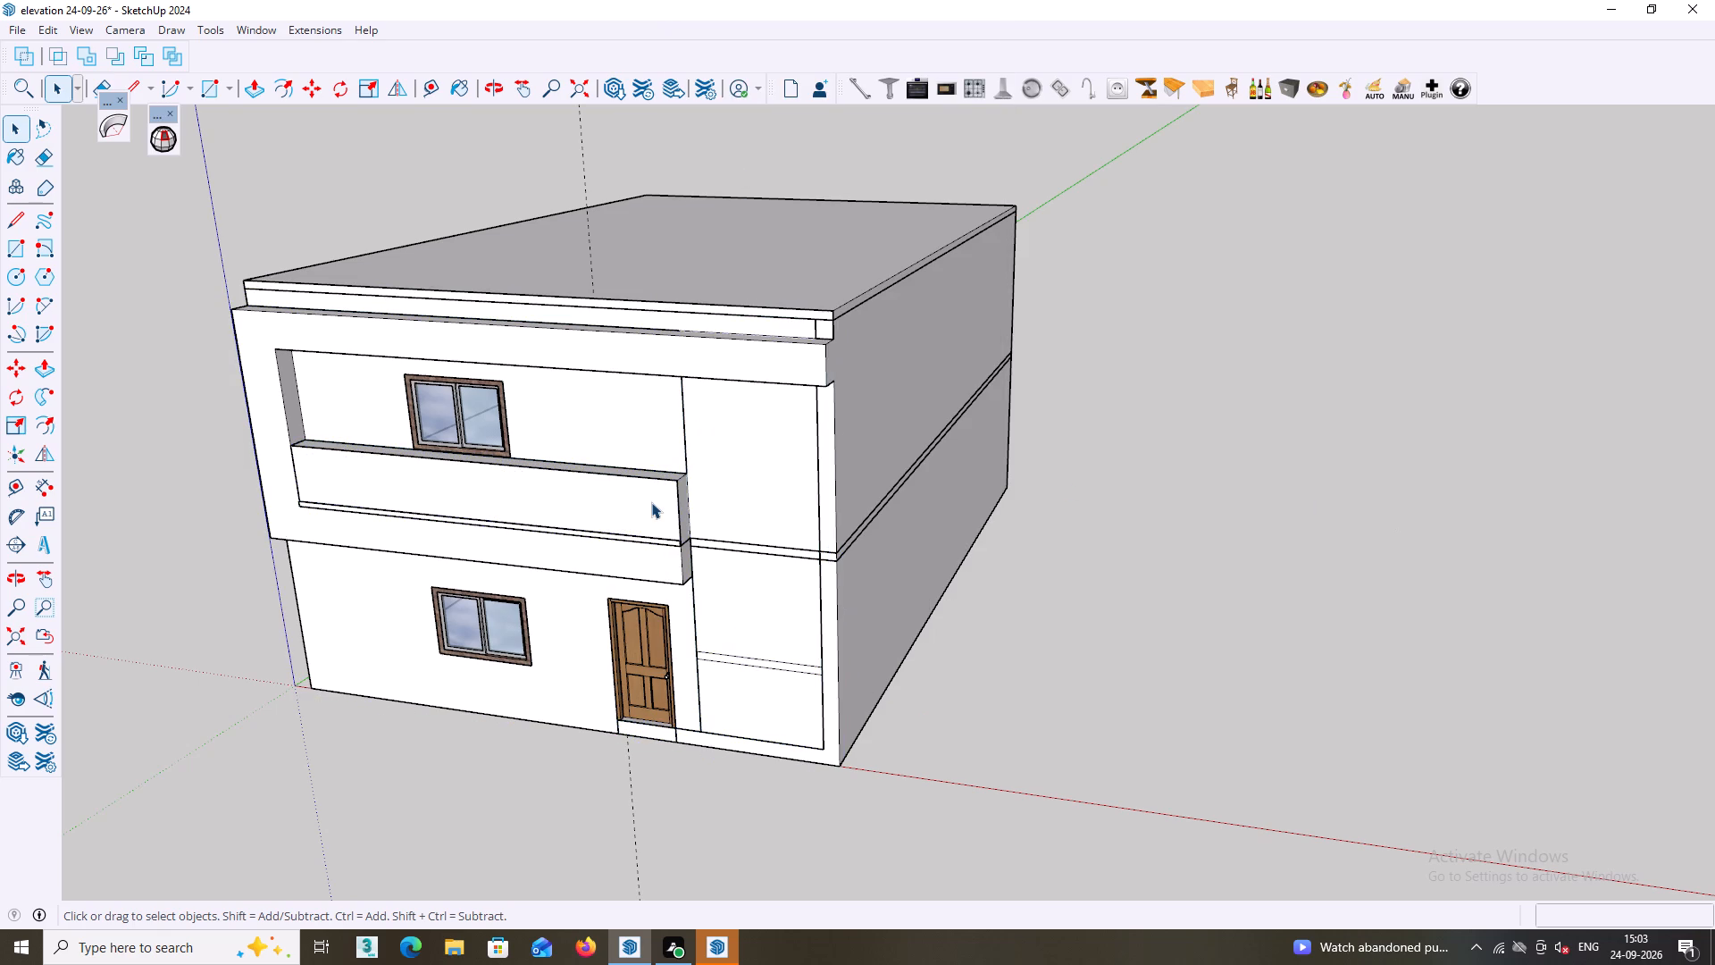
# Open the balcony parapet group for editing, check its front face and edges, and exit the group.
pyautogui.doubleClick(651, 502)
pyautogui.click(651, 502)
pyautogui.click(1162, 549)
pyautogui.doubleClick(669, 501)
pyautogui.click(1283, 581)
pyautogui.click(666, 508)
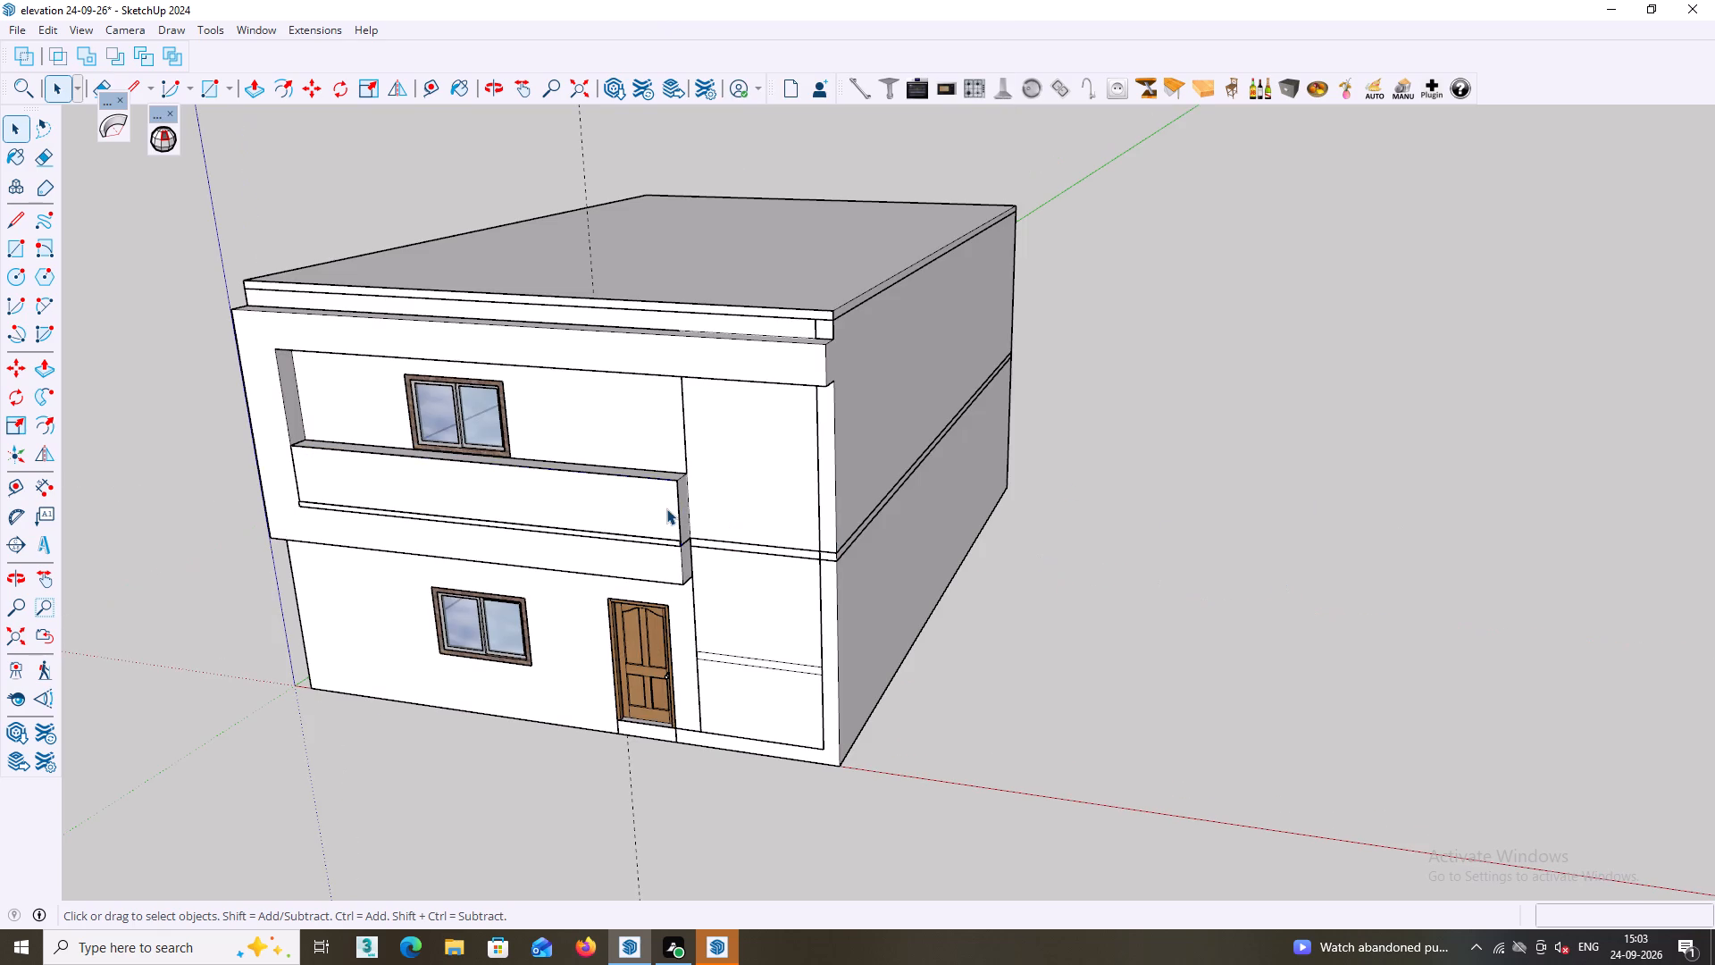
pyautogui.doubleClick(666, 508)
pyautogui.doubleClick(666, 508)
pyautogui.doubleClick(667, 502)
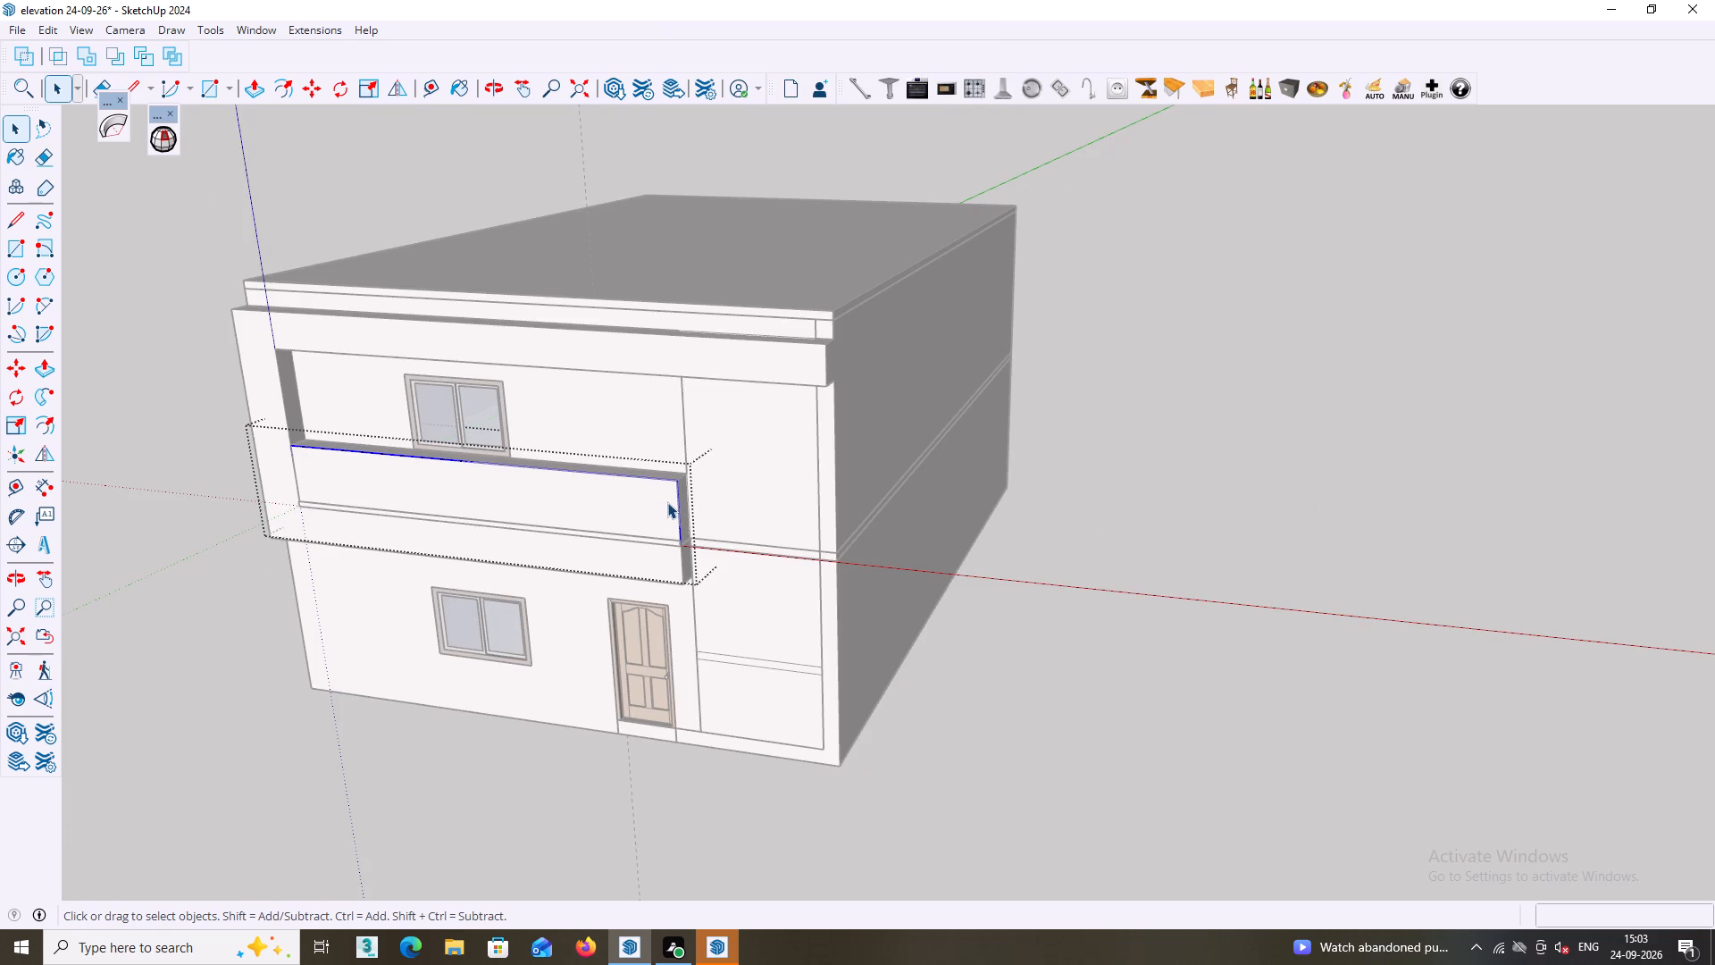
pyautogui.click(1333, 582)
pyautogui.click(632, 498)
pyautogui.doubleClick(632, 498)
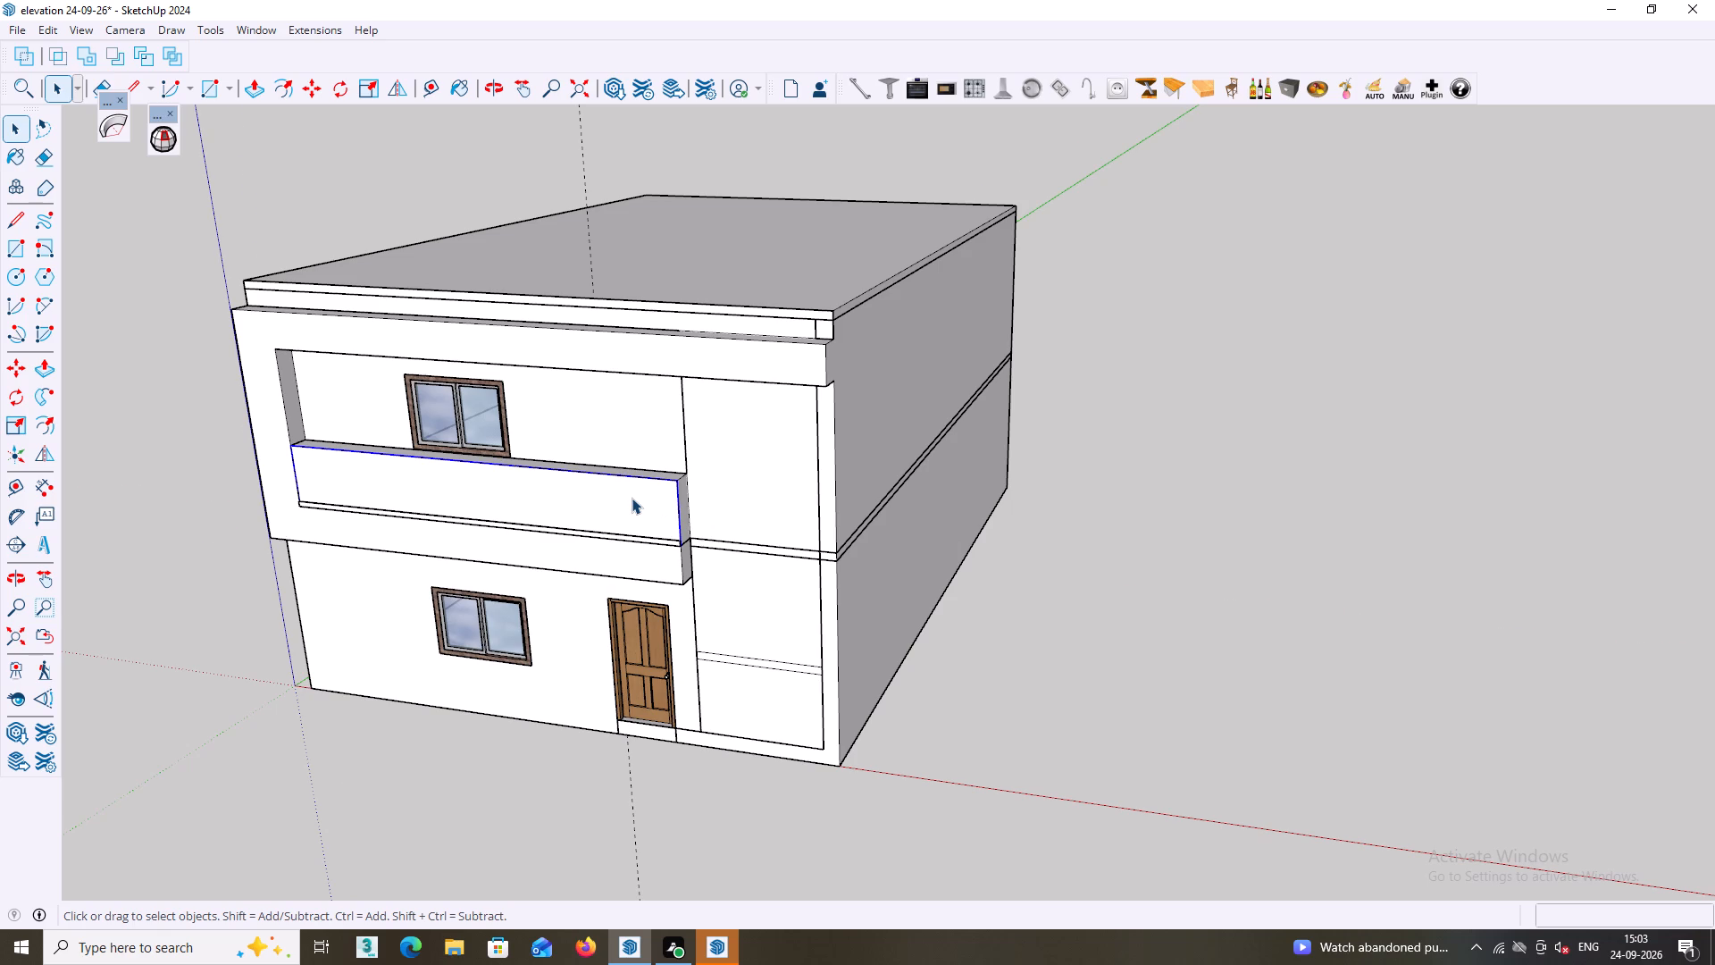
pyautogui.moveTo(632, 494); pyautogui.dragTo(644, 579, button='middle')
pyautogui.scroll(4, 650, 556)
pyautogui.doubleClick(654, 542)
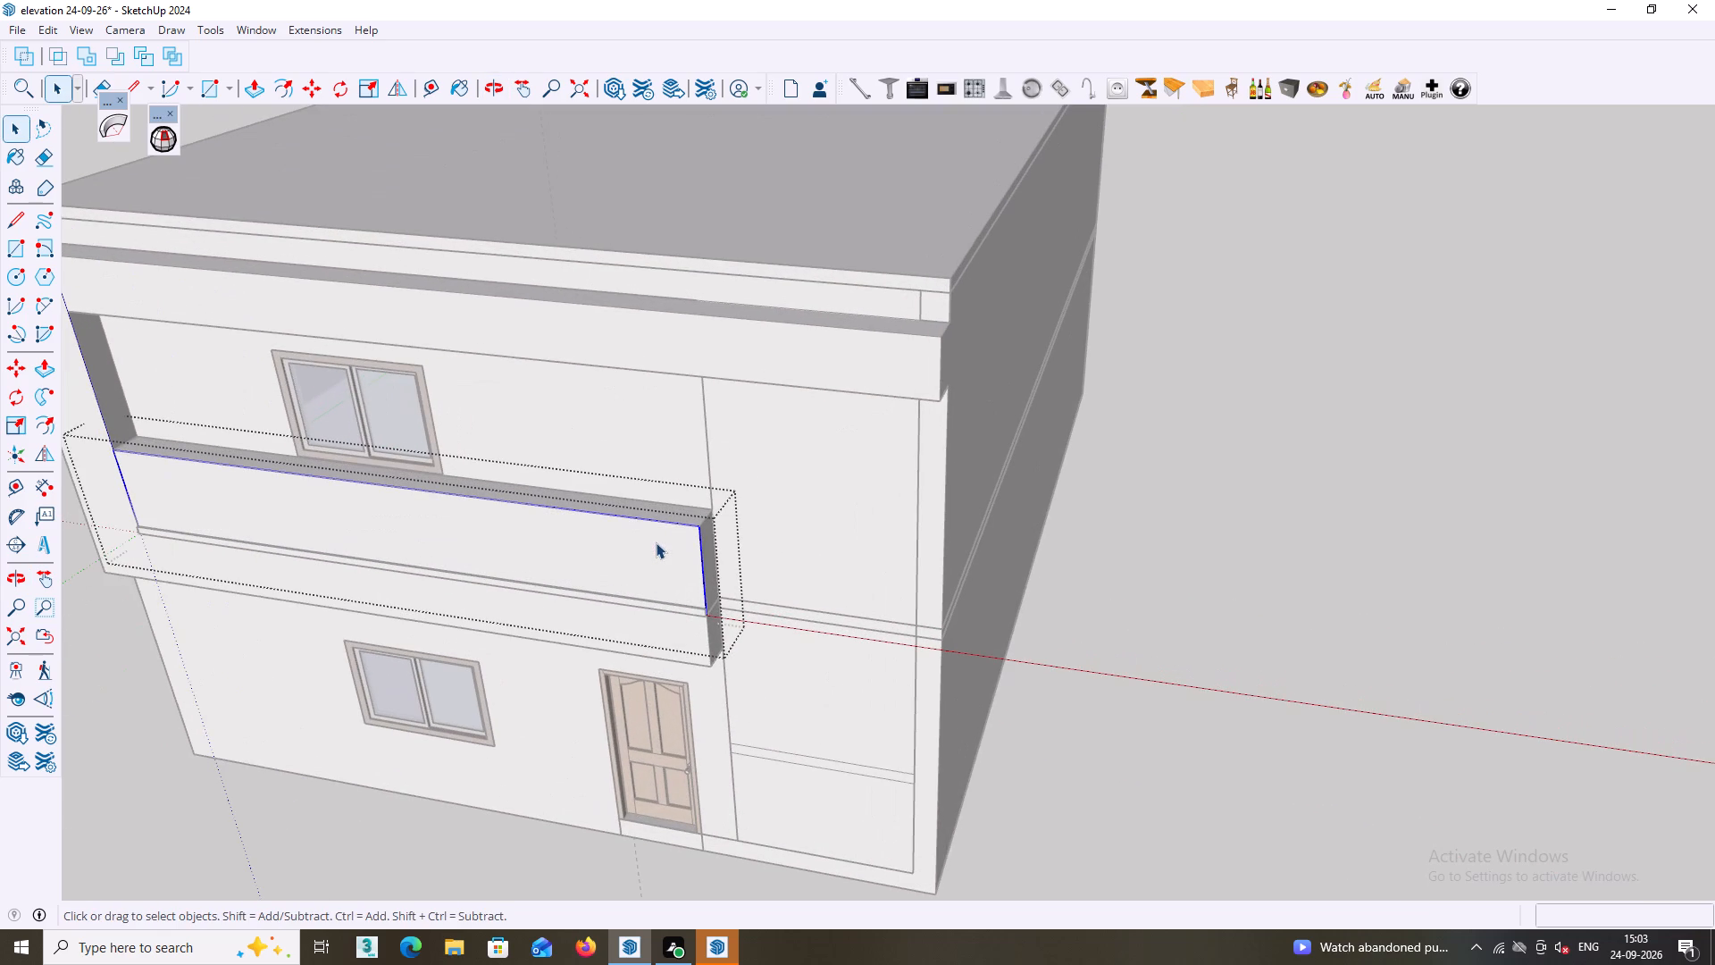
pyautogui.click(683, 546)
pyautogui.click(1446, 582)
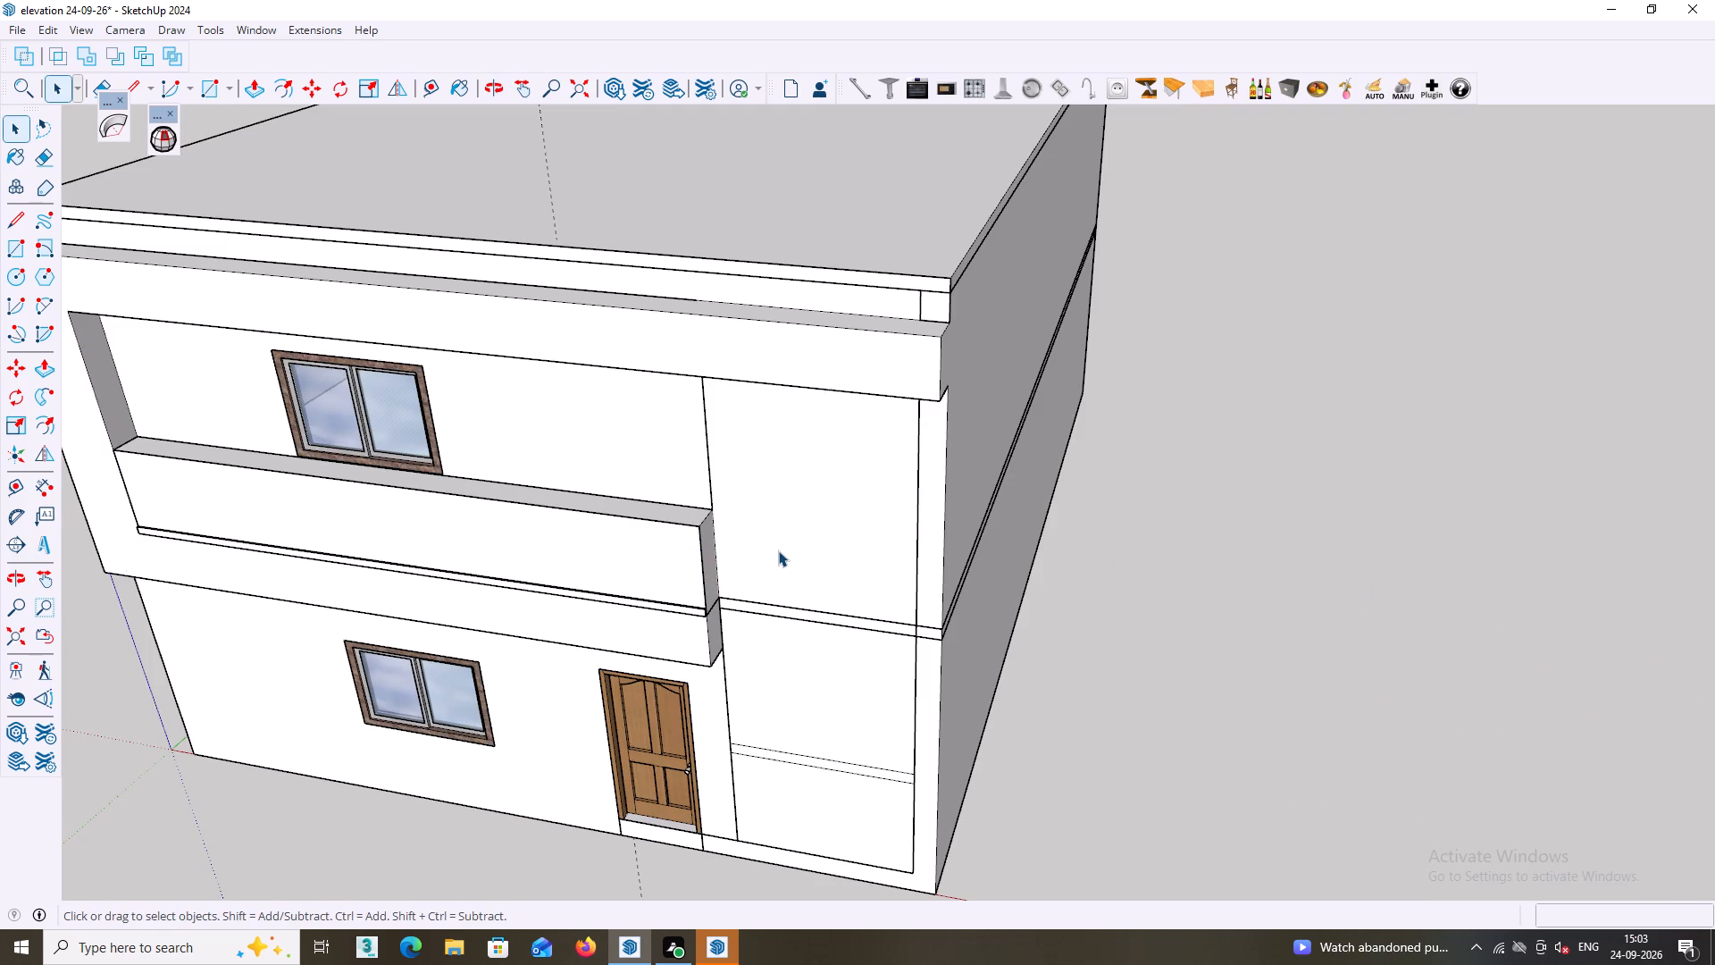
# Explode the facade group containing the parapet, entrance bay and roof-edge geometry, and clear the selection.
pyautogui.click(778, 550)
pyautogui.rightClick(778, 550)
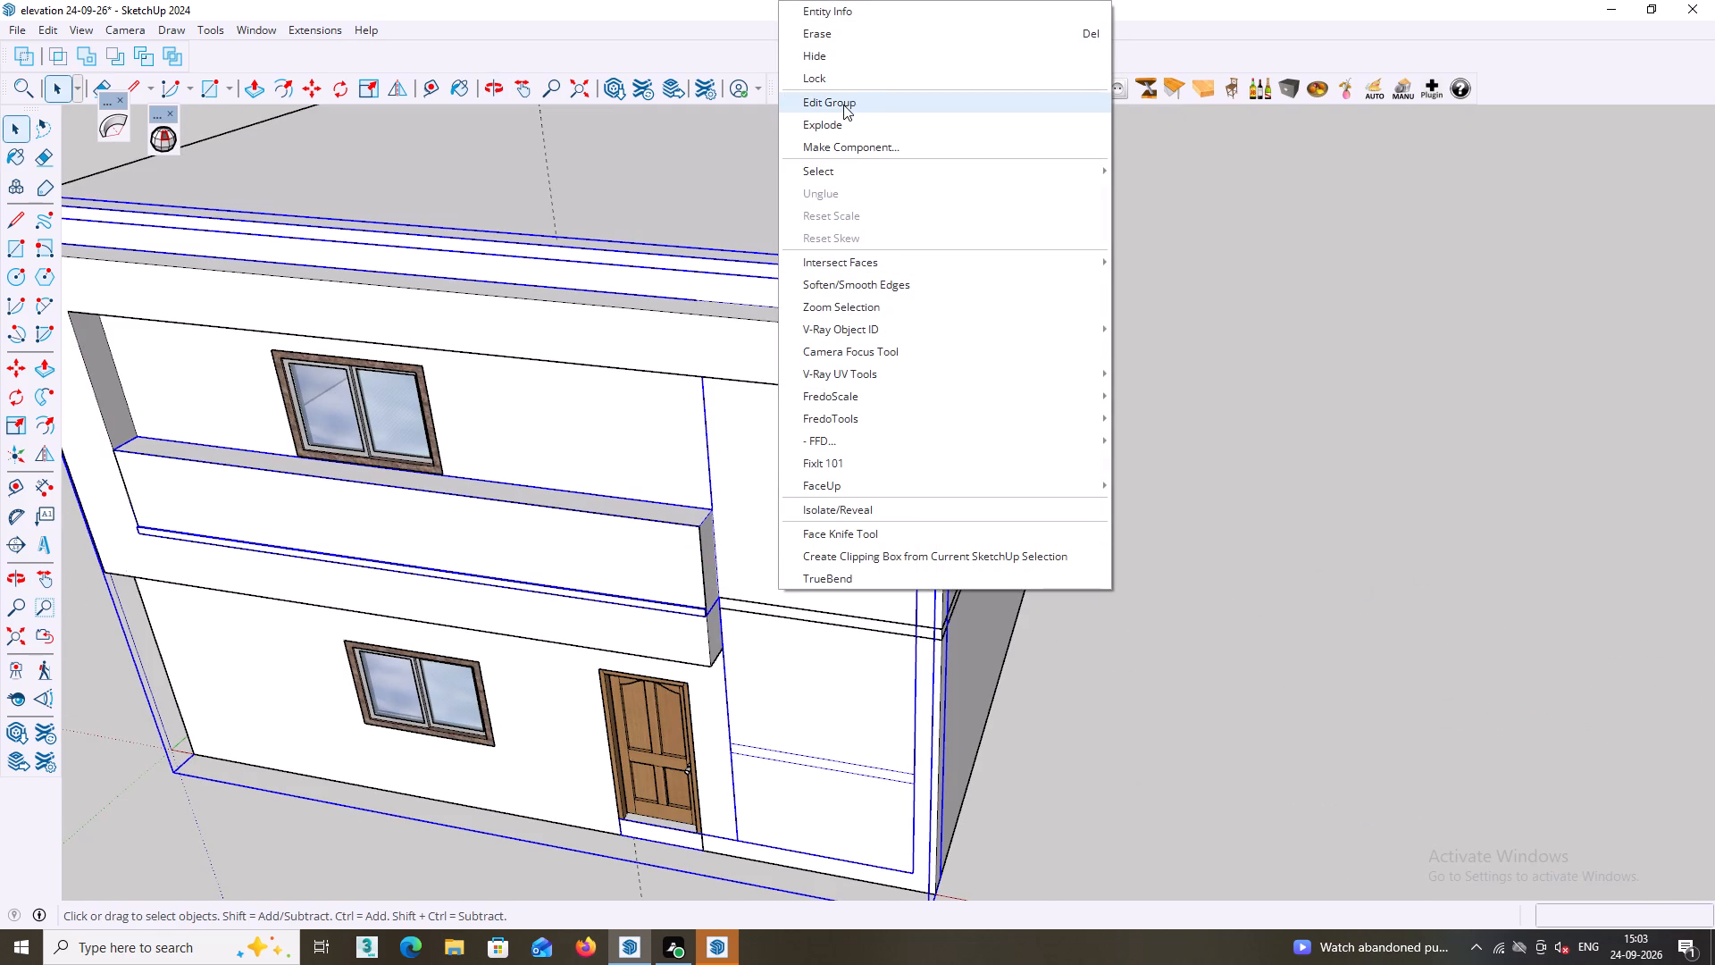
pyautogui.click(834, 125)
pyautogui.scroll(-2, 857, 433)
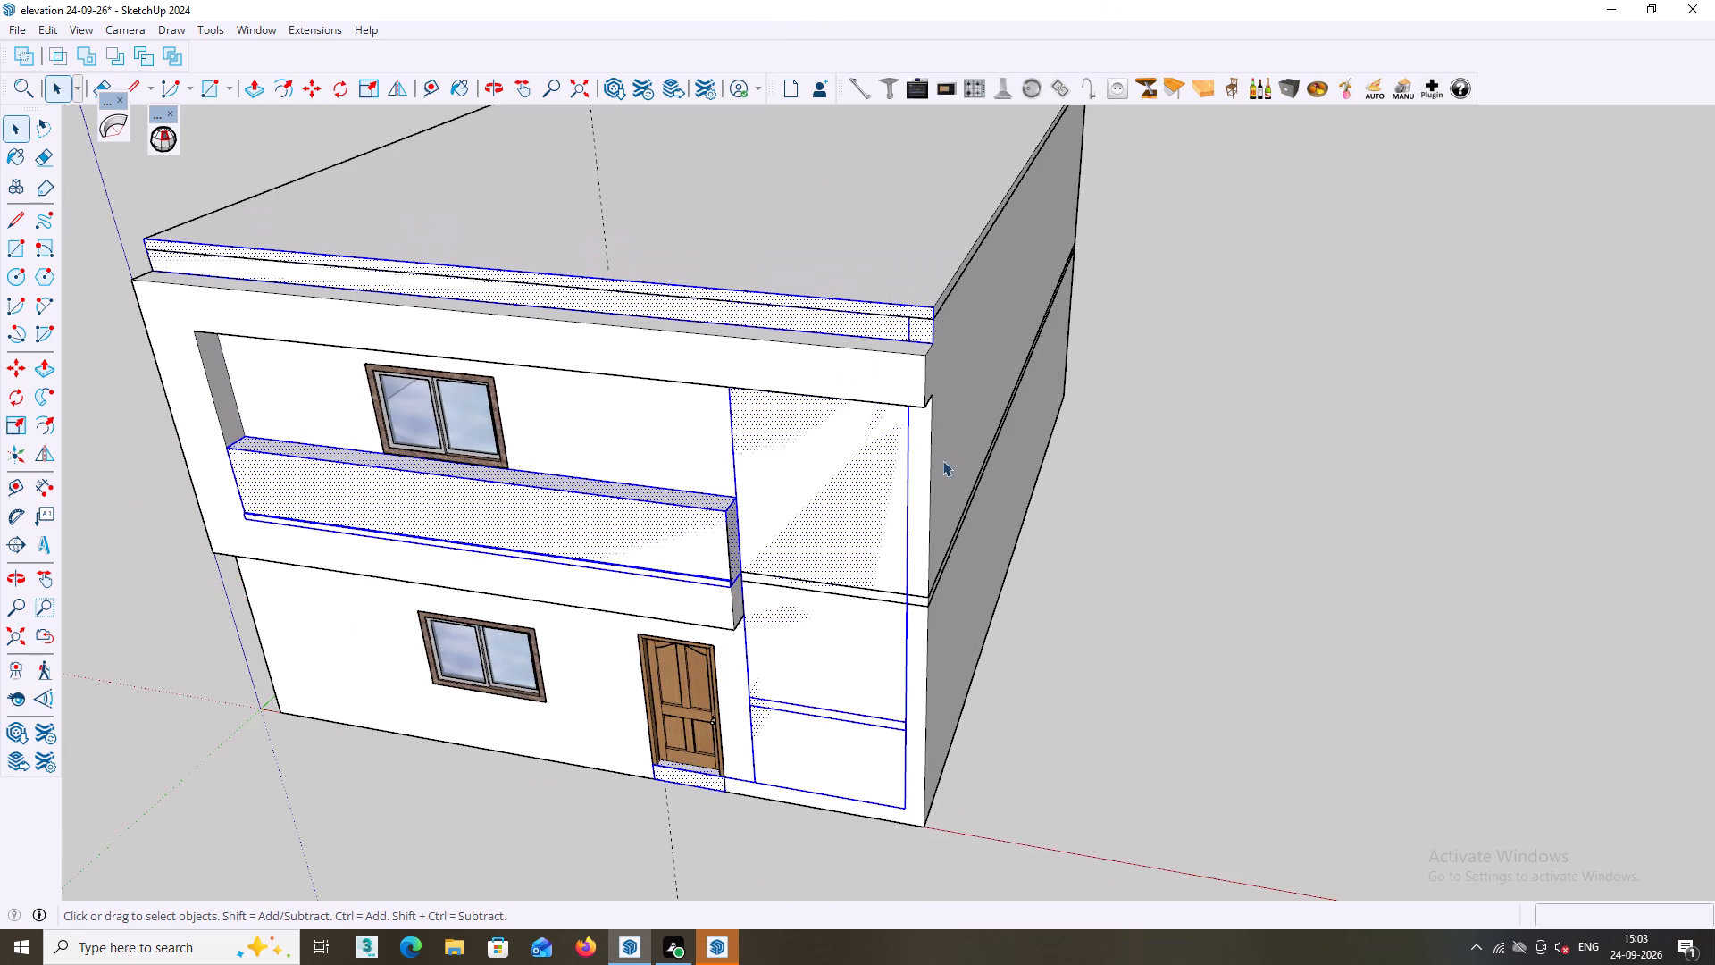
pyautogui.click(1267, 483)
# Check which facade geometry is connected to the balcony parapet's front and end faces.
pyautogui.click(714, 546)
pyautogui.doubleClick(714, 546)
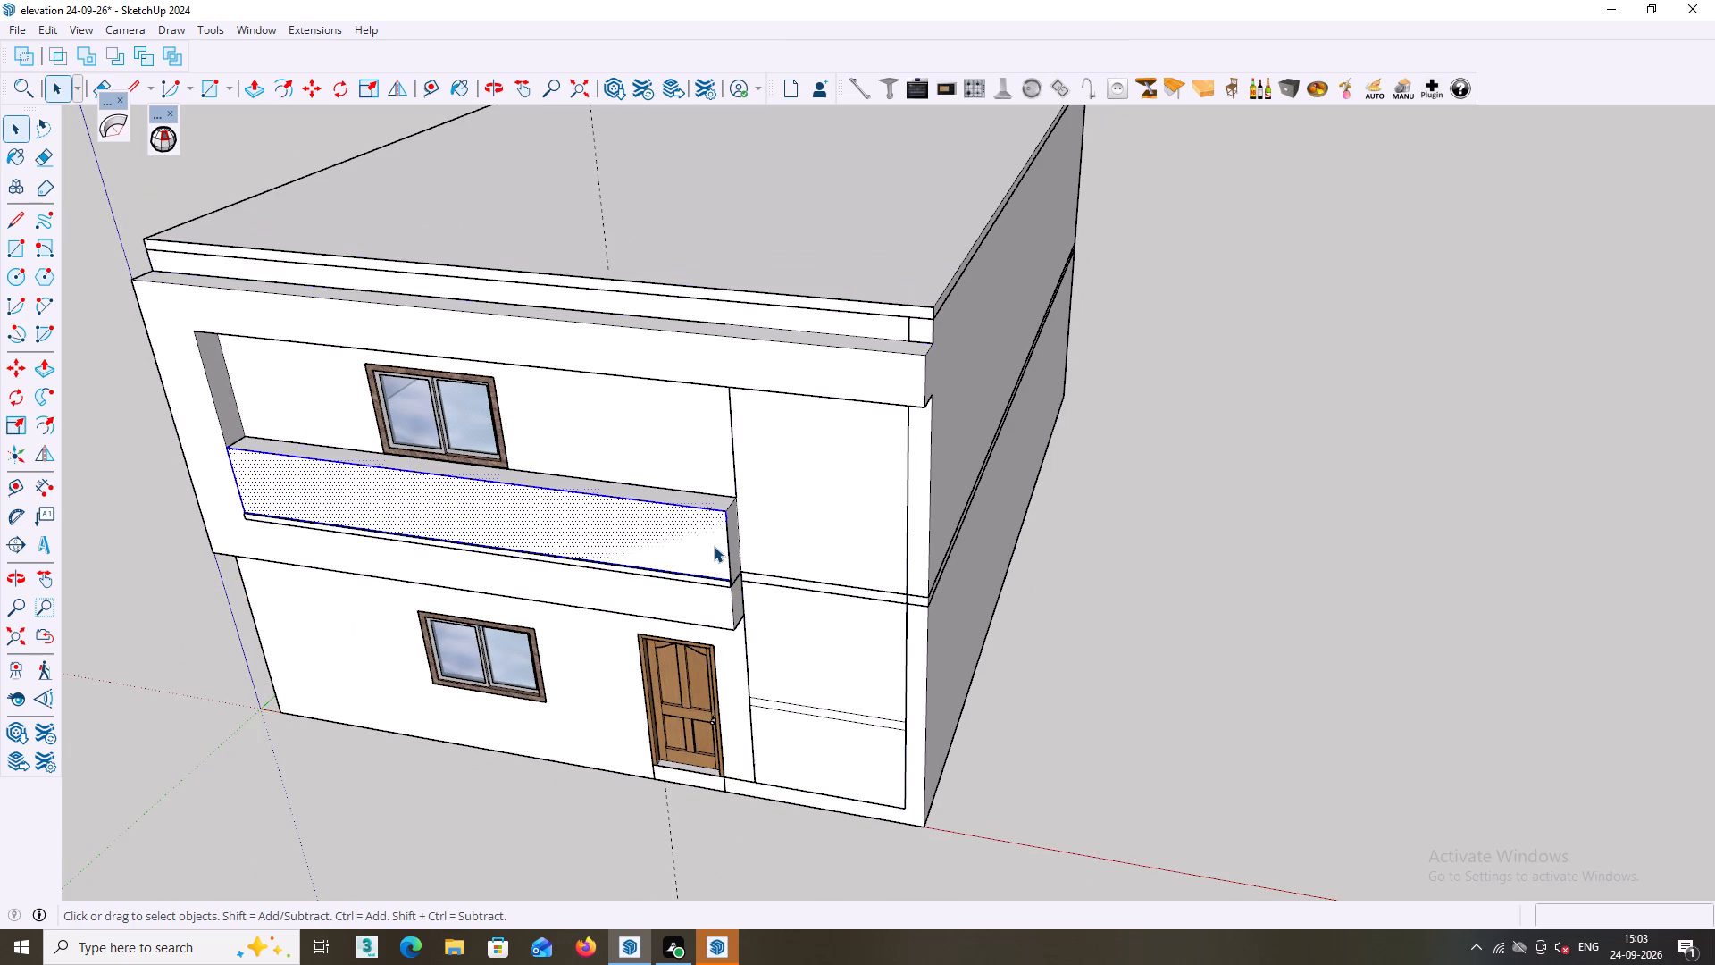
pyautogui.moveTo(723, 525); pyautogui.dragTo(825, 428, button='middle')
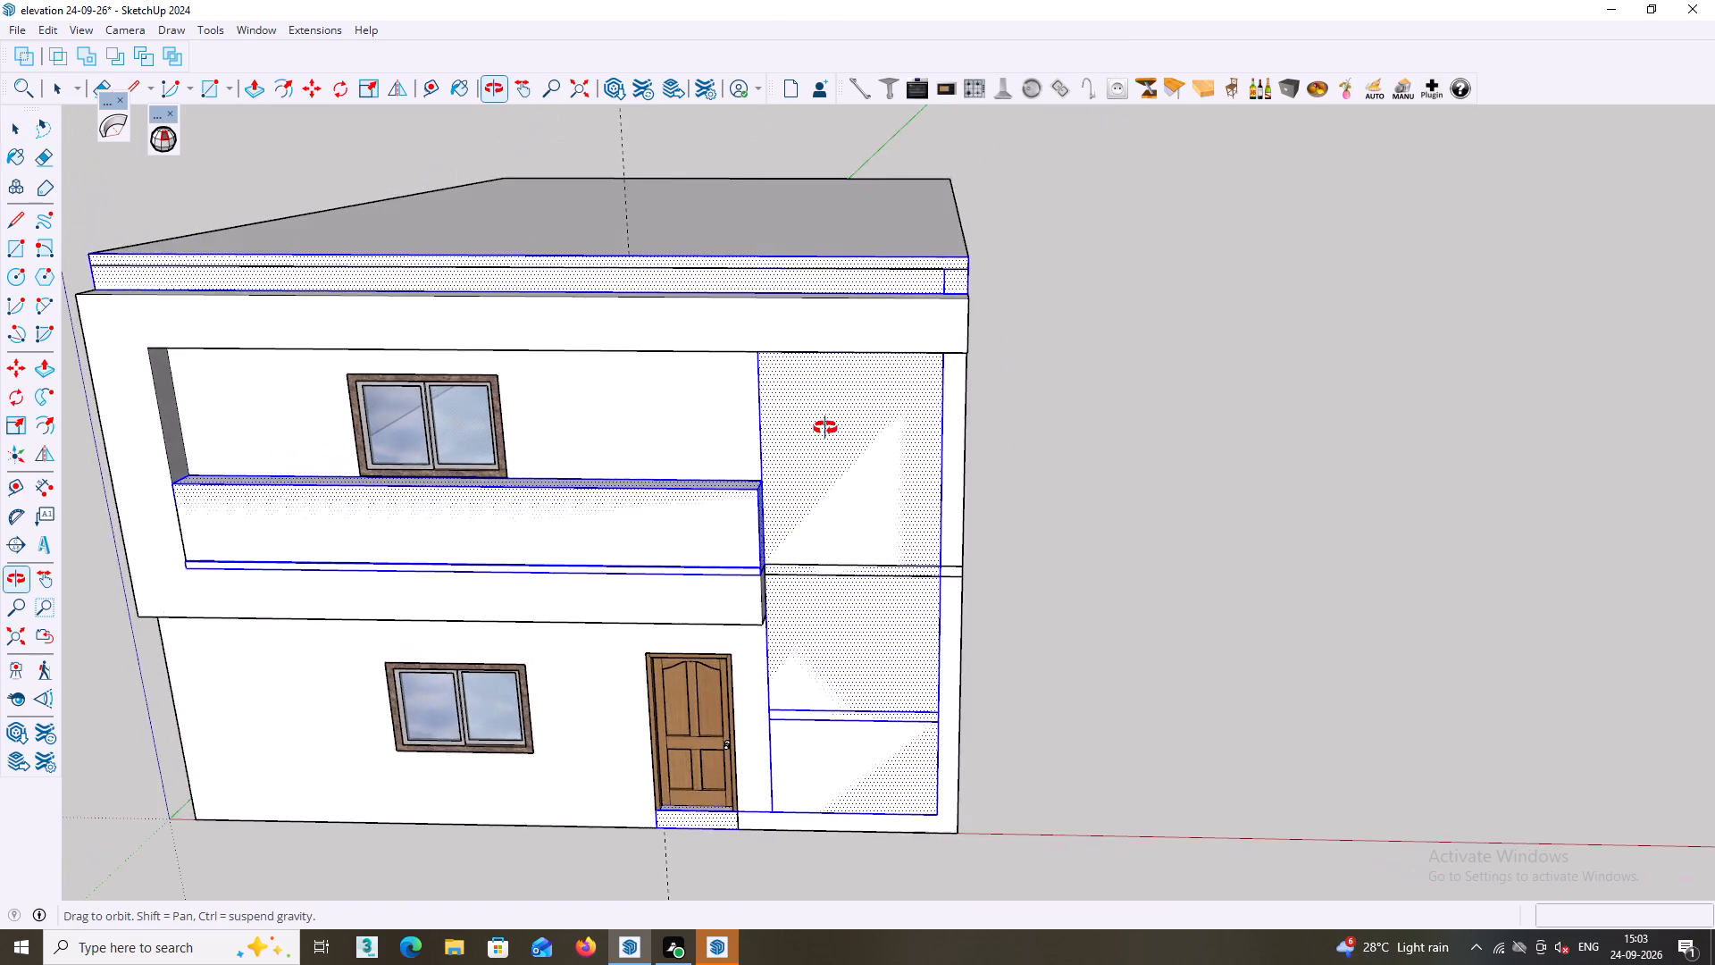
pyautogui.moveTo(825, 428); pyautogui.dragTo(672, 431, button='middle')
pyautogui.click(1406, 558)
pyautogui.scroll(8, 708, 514)
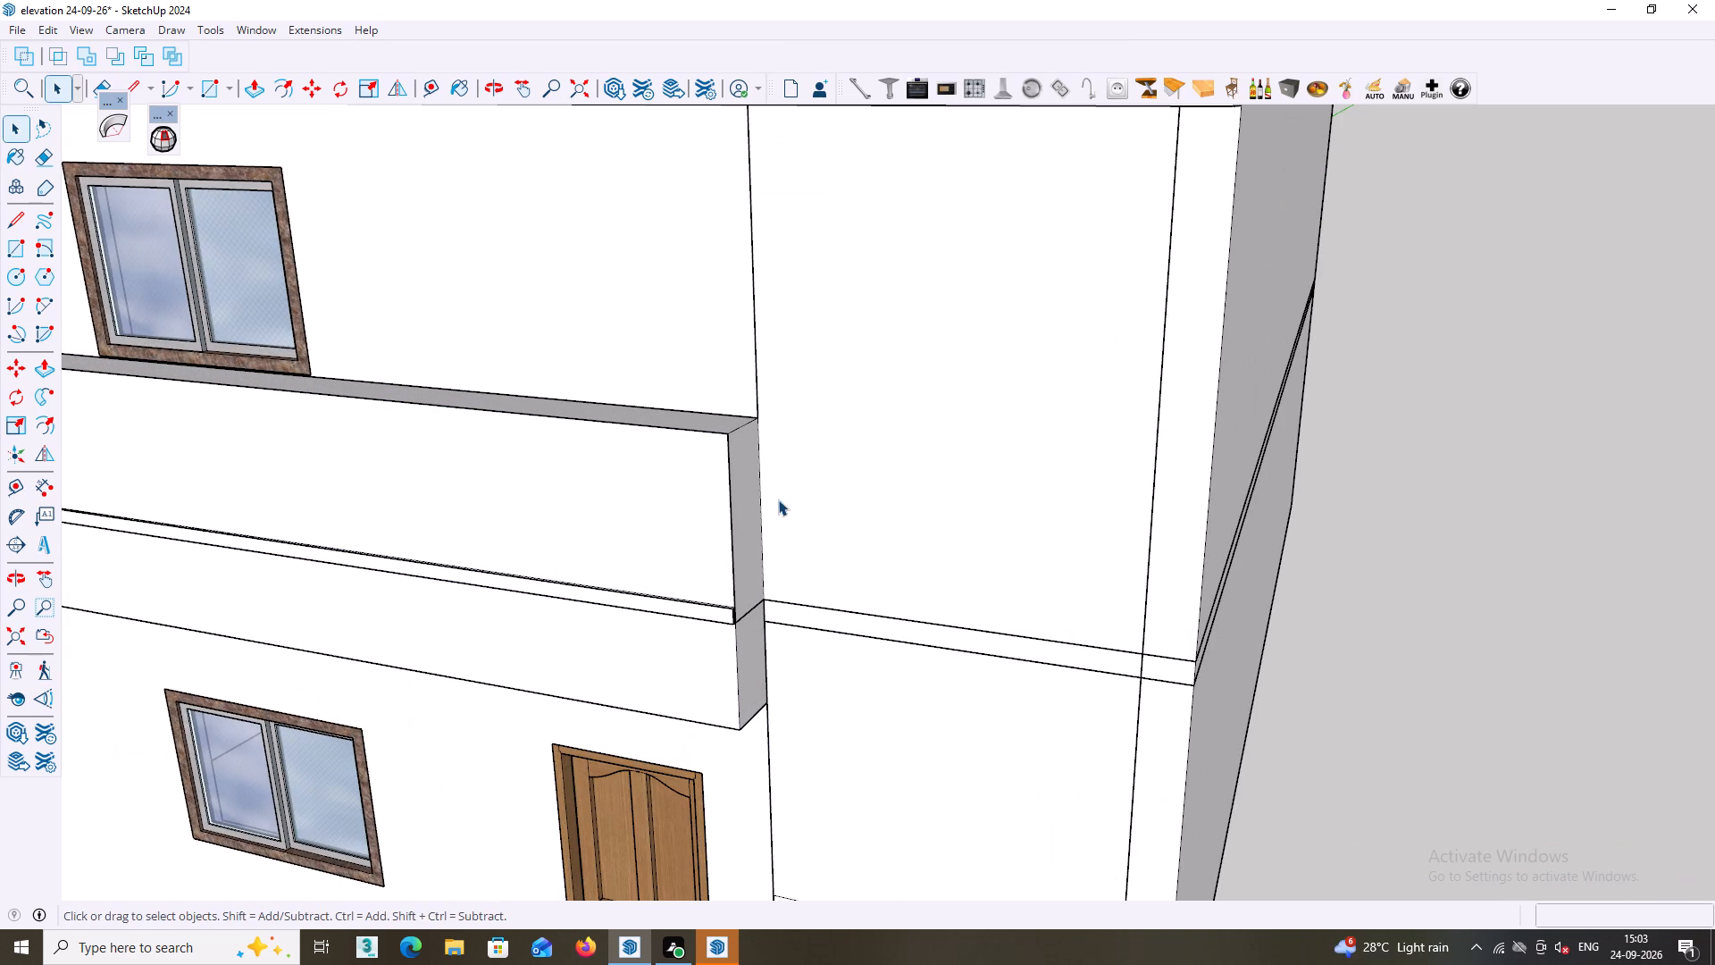
pyautogui.click(743, 508)
pyautogui.doubleClick(743, 508)
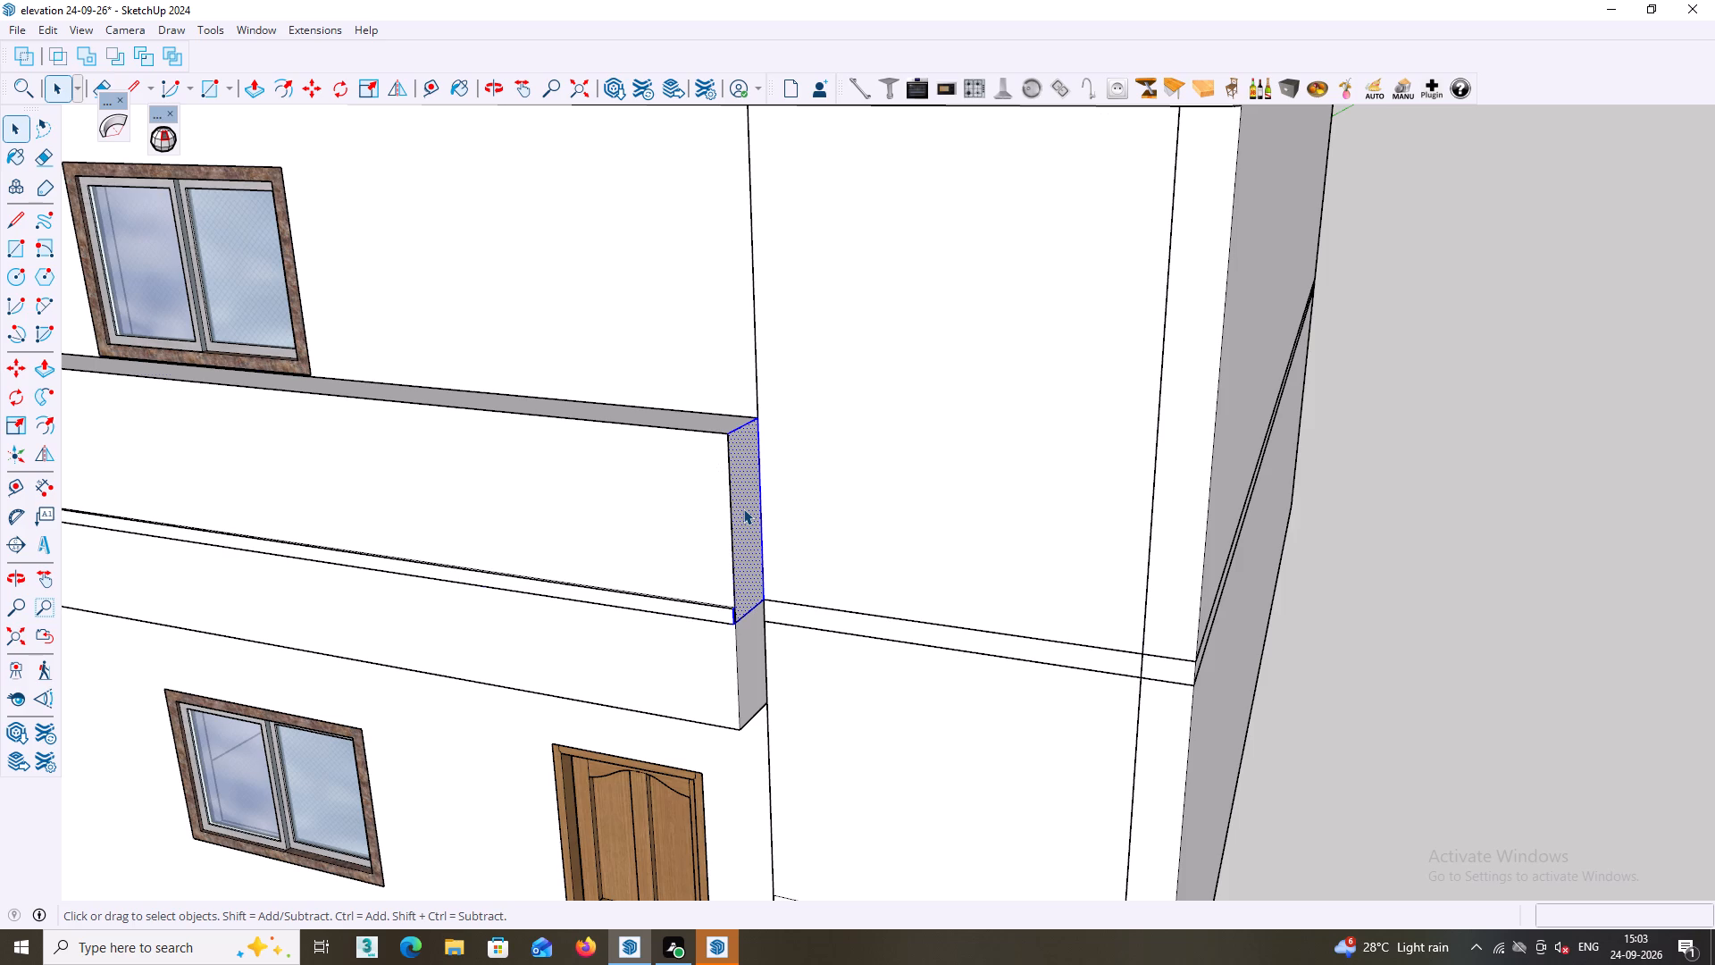
pyautogui.doubleClick(743, 508)
pyautogui.click(1502, 556)
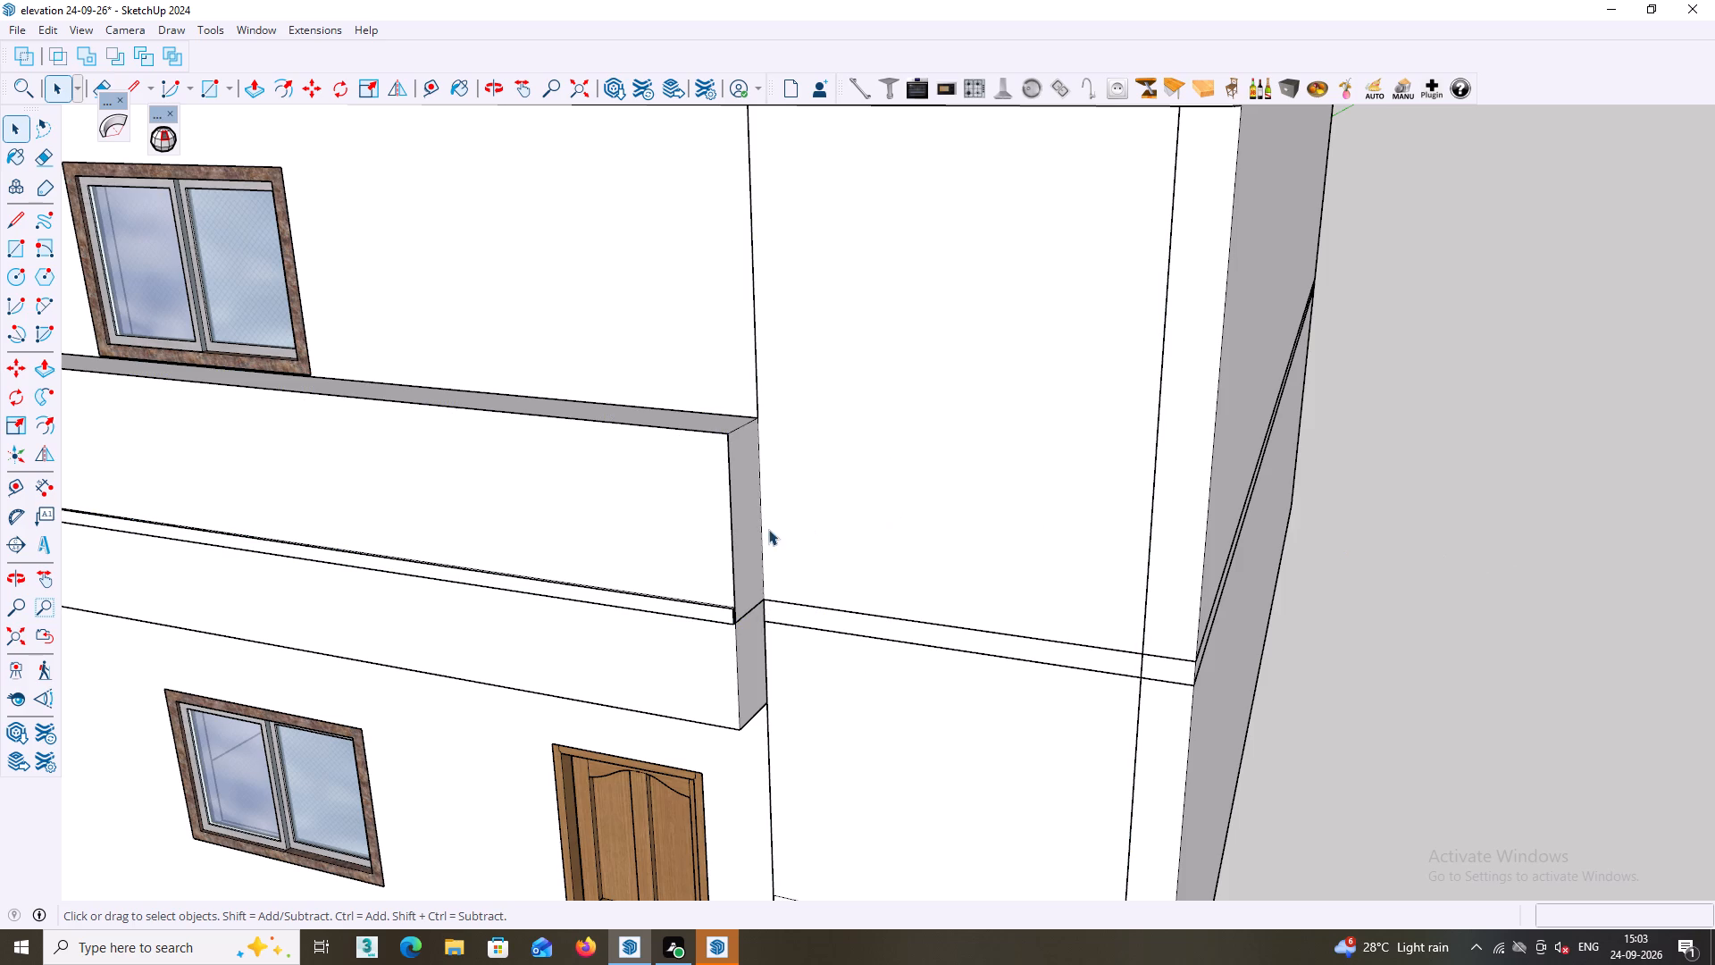
# Select the balcony parapet's end, top and front faces, examine them from several angles, and clear the selection.
pyautogui.doubleClick(734, 546)
pyautogui.doubleClick(738, 543)
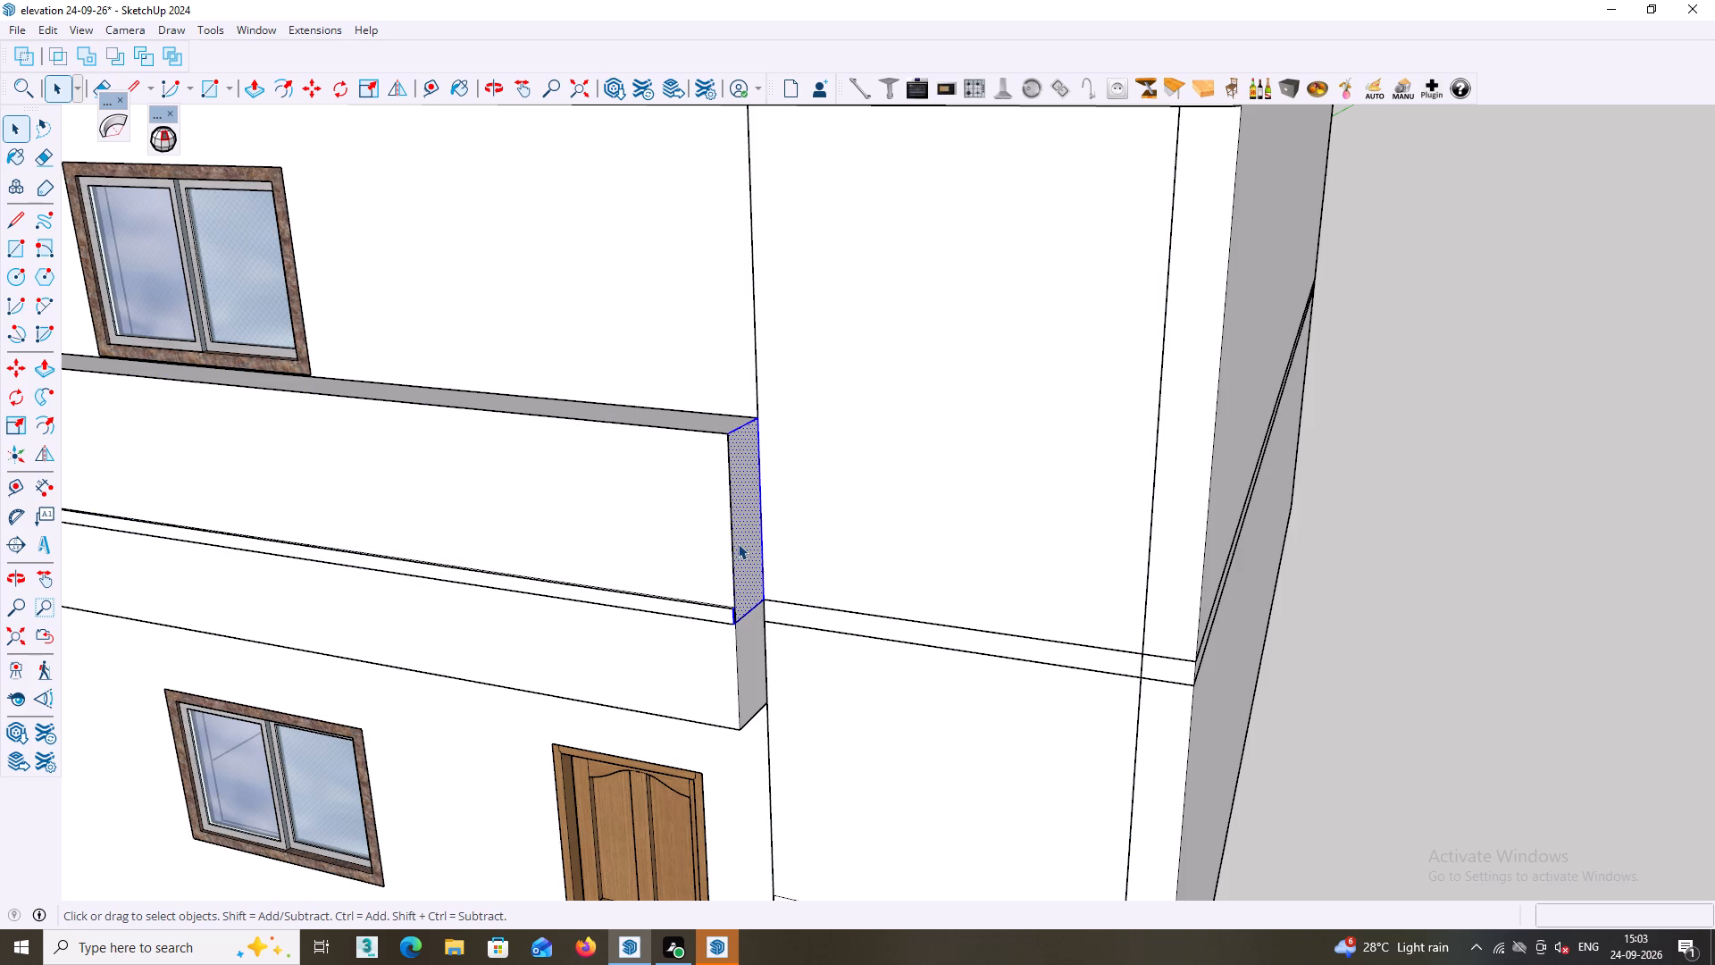
pyautogui.keyDown('shift'); pyautogui.click(707, 423); pyautogui.keyUp('shift')
pyautogui.keyDown('shift'); pyautogui.click(674, 467); pyautogui.keyUp('shift')
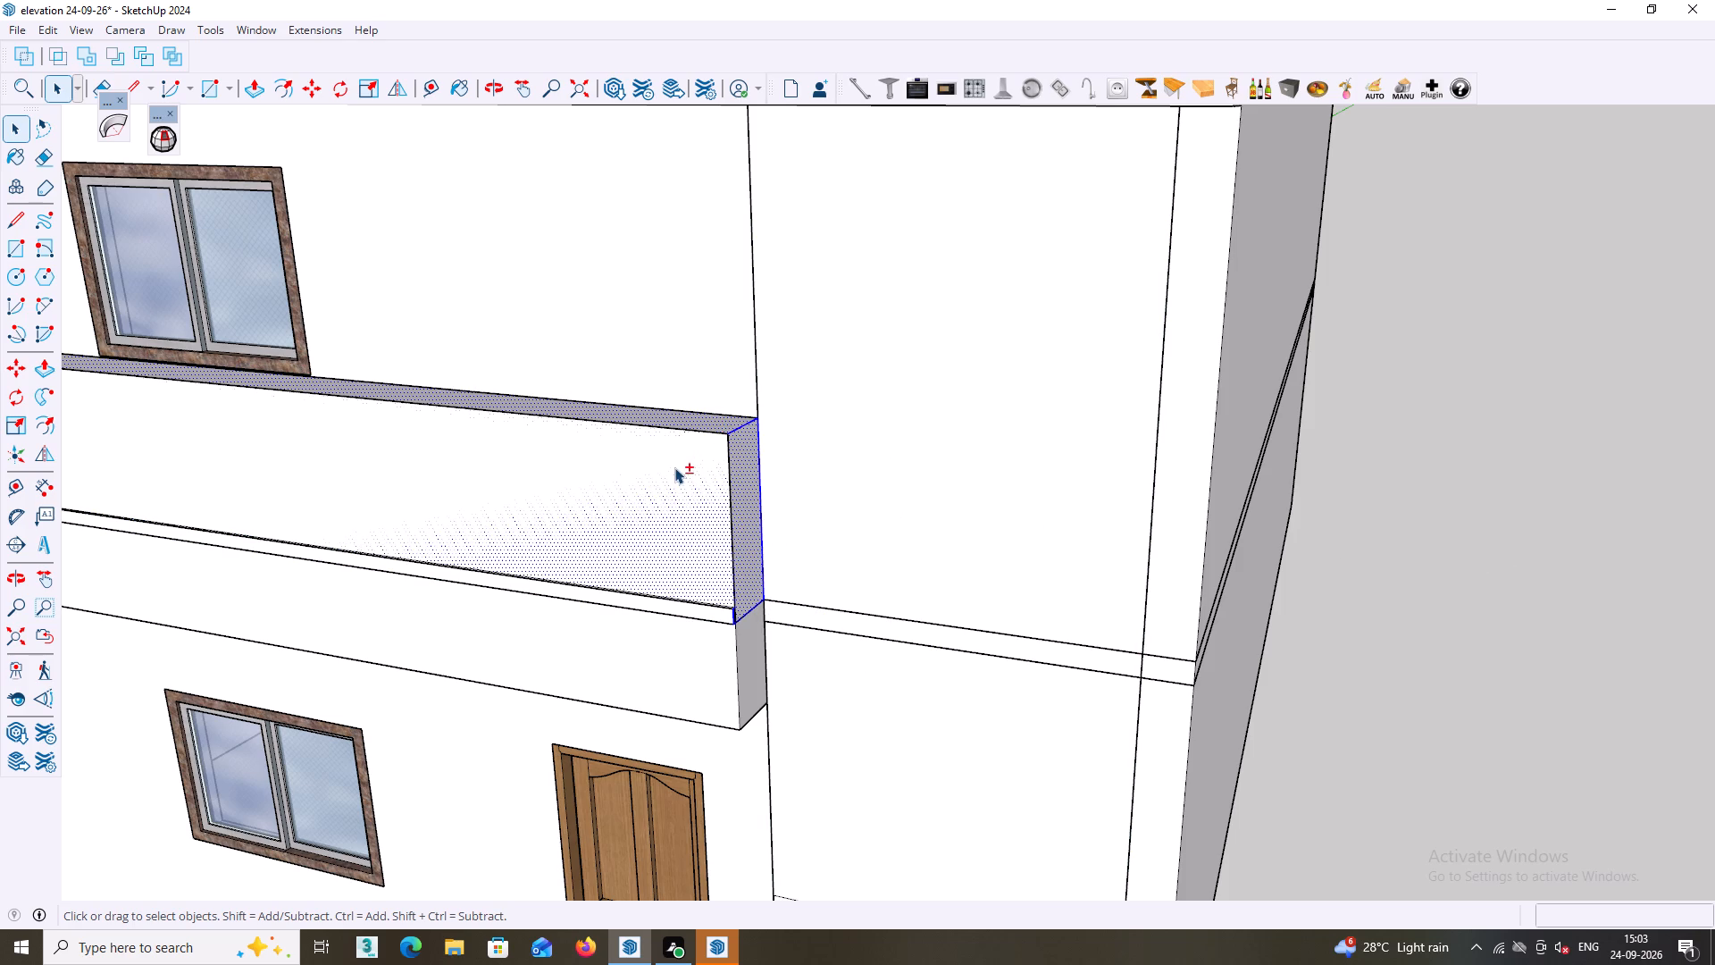
pyautogui.keyDown('shift'); pyautogui.moveTo(677, 470); pyautogui.dragTo(758, 386, button='middle'); pyautogui.keyUp('shift')
pyautogui.moveTo(737, 452); pyautogui.dragTo(744, 428, button='middle')
pyautogui.scroll(1, 742, 443)
pyautogui.scroll(-1, 740, 449)
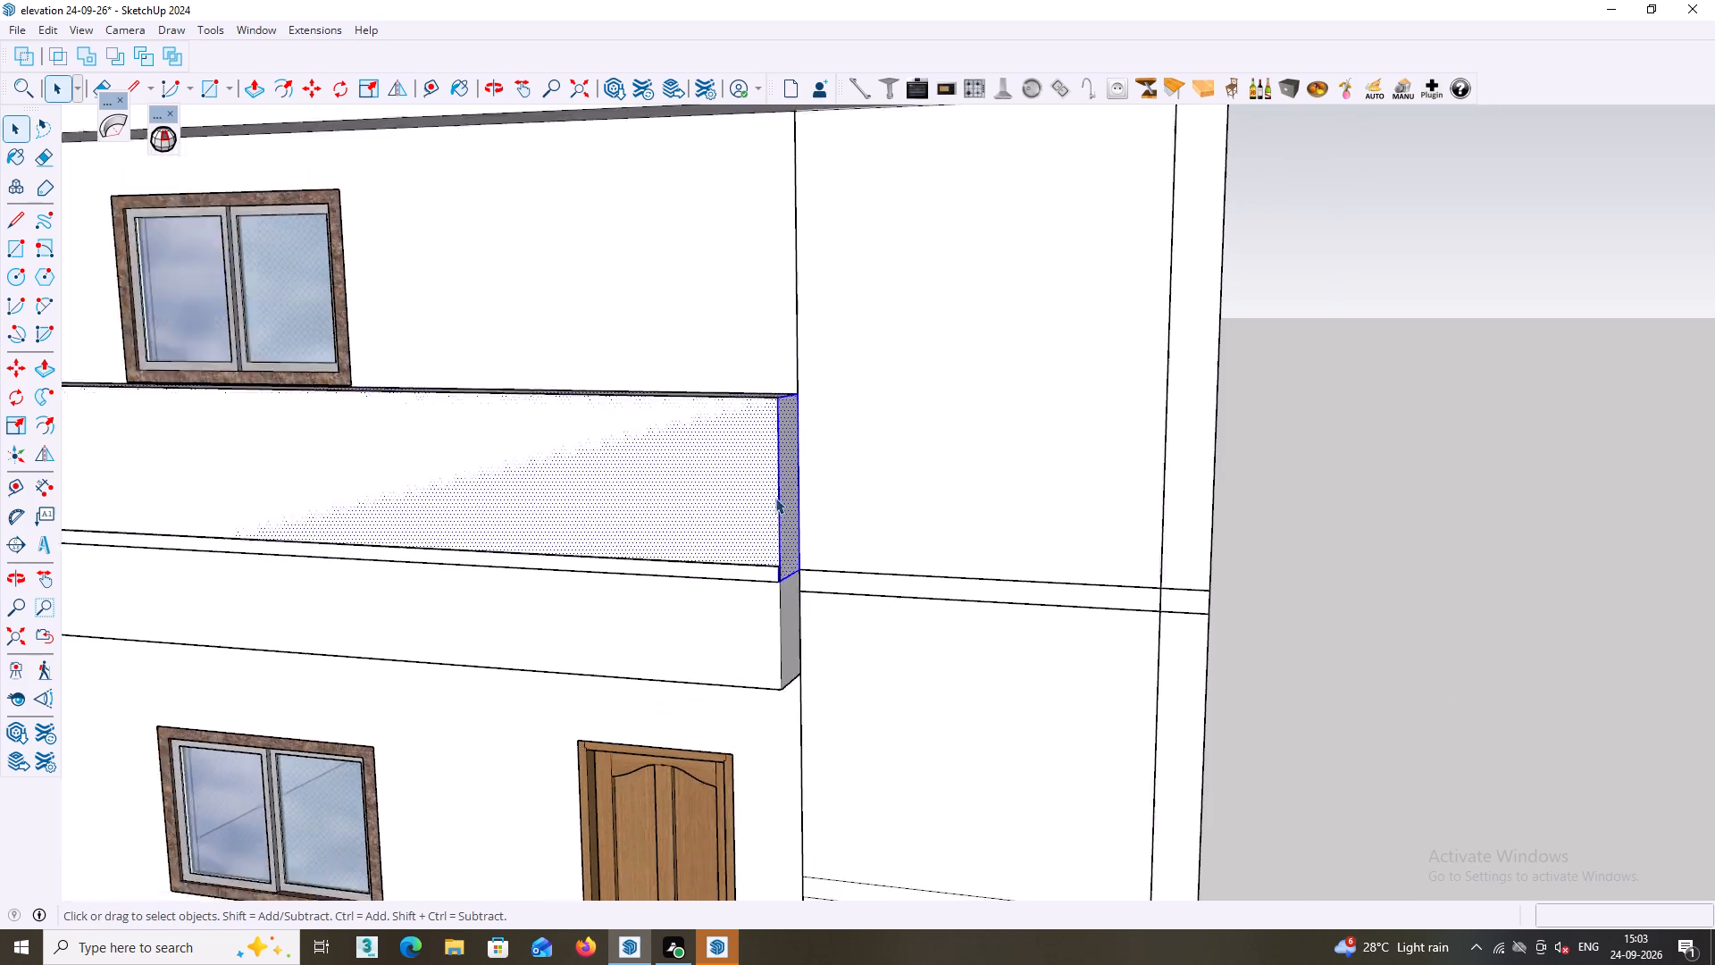
pyautogui.scroll(-4, 775, 498)
pyautogui.scroll(-2, 696, 541)
pyautogui.keyDown('shift'); pyautogui.moveTo(540, 528); pyautogui.dragTo(674, 525, button='middle'); pyautogui.keyUp('shift')
pyautogui.moveTo(596, 516); pyautogui.dragTo(595, 533, button='middle')
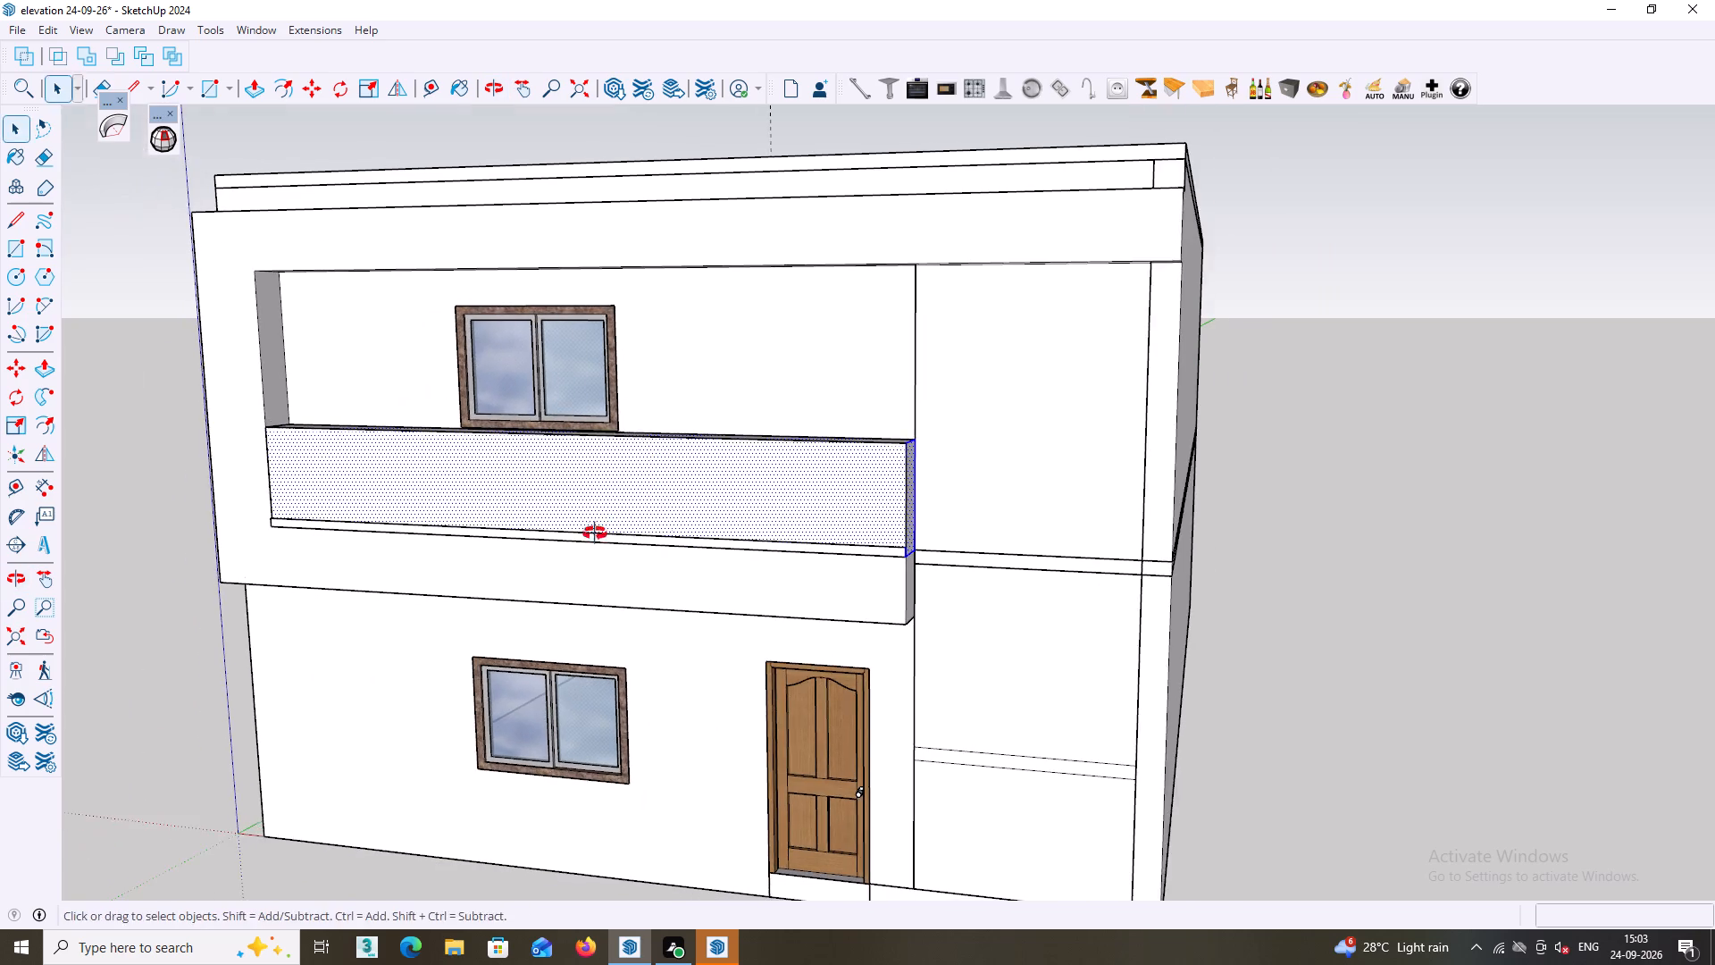
pyautogui.moveTo(595, 533); pyautogui.dragTo(654, 459, button='middle')
pyautogui.scroll(-1, 600, 565)
pyautogui.scroll(6, 675, 540)
pyautogui.moveTo(903, 524); pyautogui.dragTo(595, 521, button='middle')
pyautogui.scroll(5, 1128, 579)
pyautogui.moveTo(911, 560); pyautogui.dragTo(889, 597, button='middle')
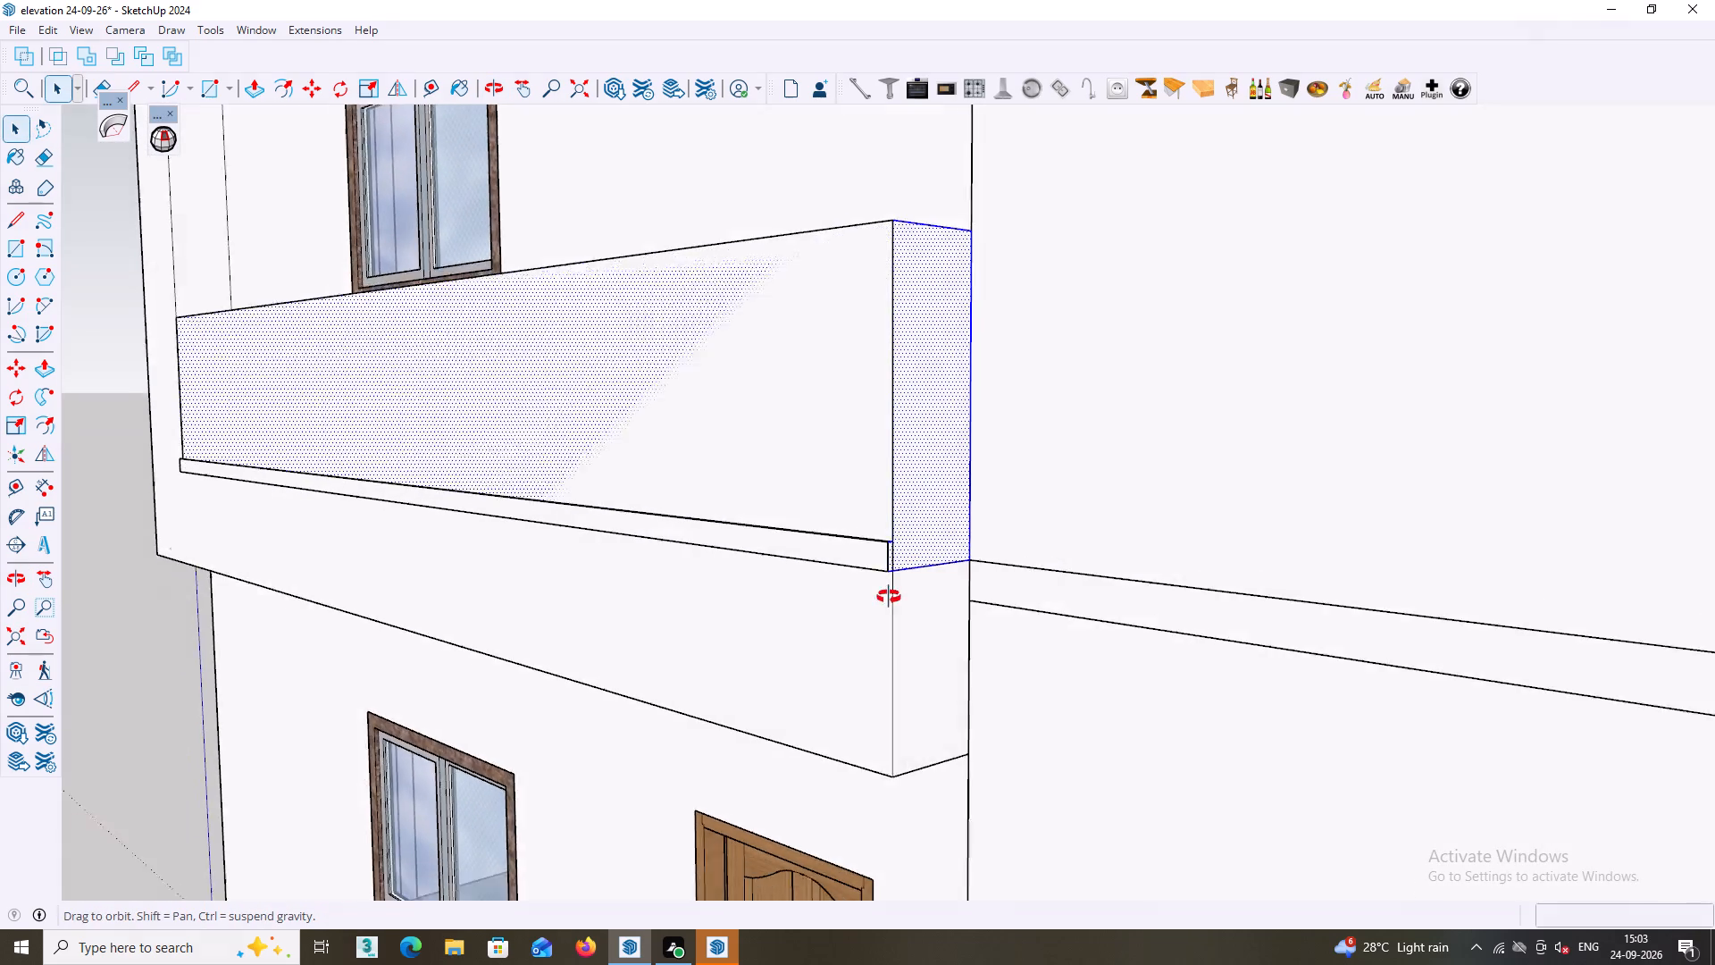
pyautogui.moveTo(889, 597); pyautogui.dragTo(907, 656, button='middle')
pyautogui.scroll(-4, 908, 634)
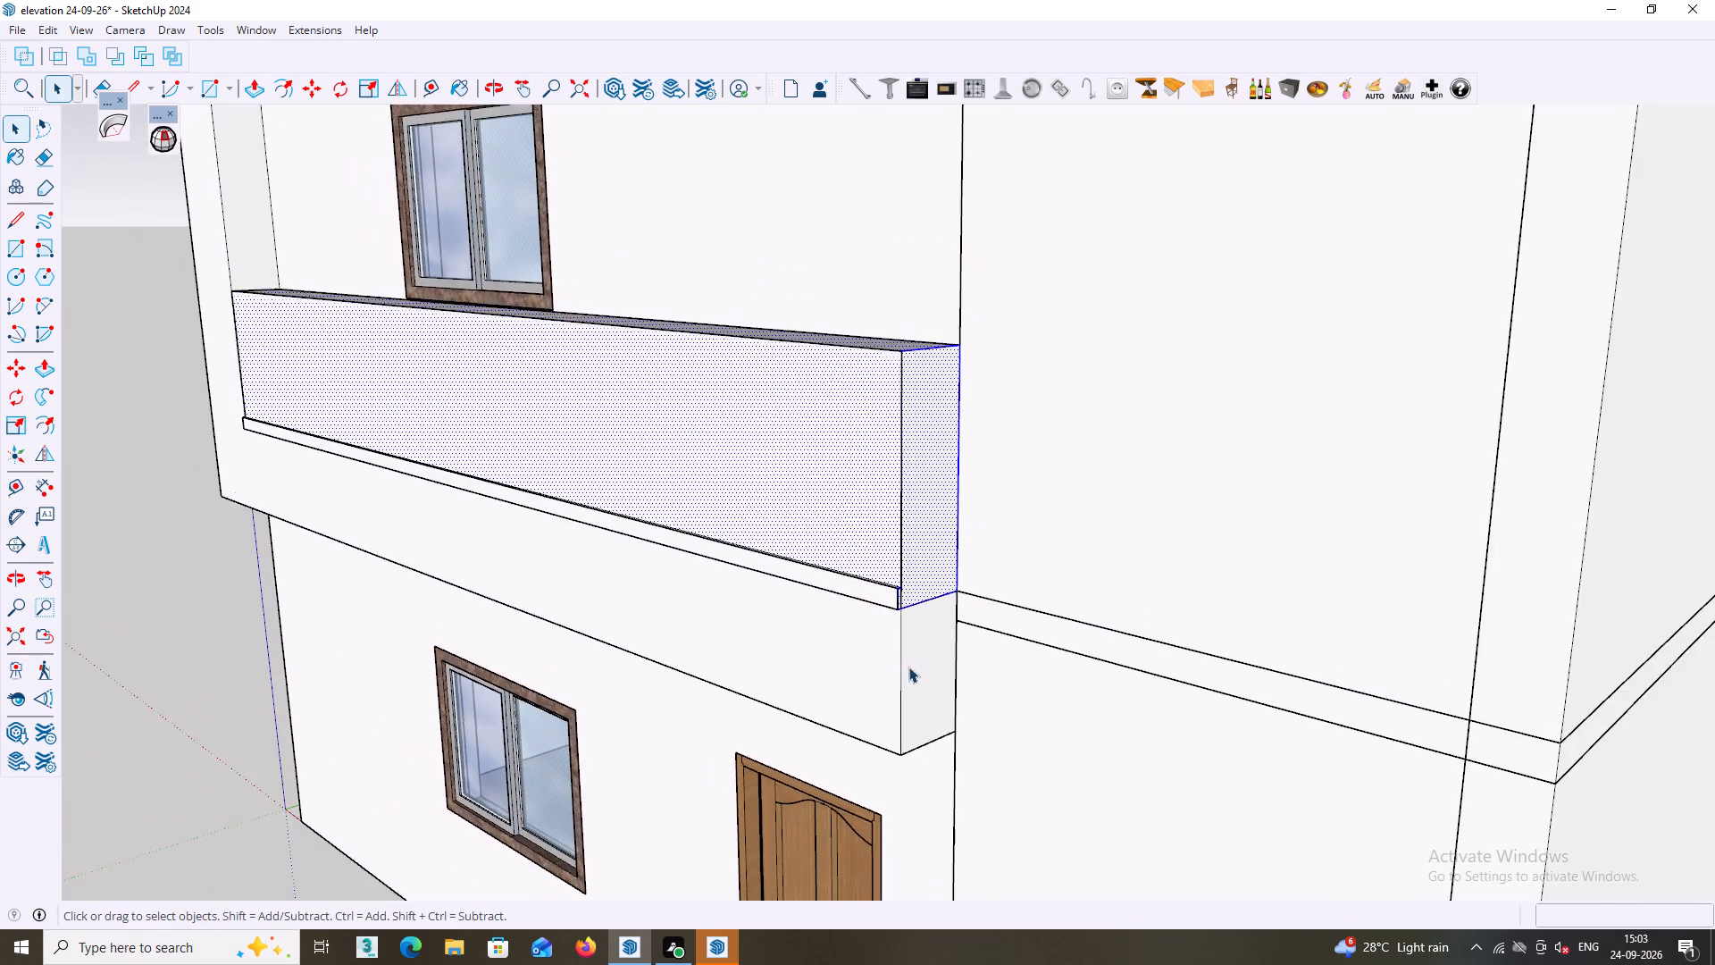
pyautogui.scroll(-7, 908, 667)
pyautogui.click(338, 694)
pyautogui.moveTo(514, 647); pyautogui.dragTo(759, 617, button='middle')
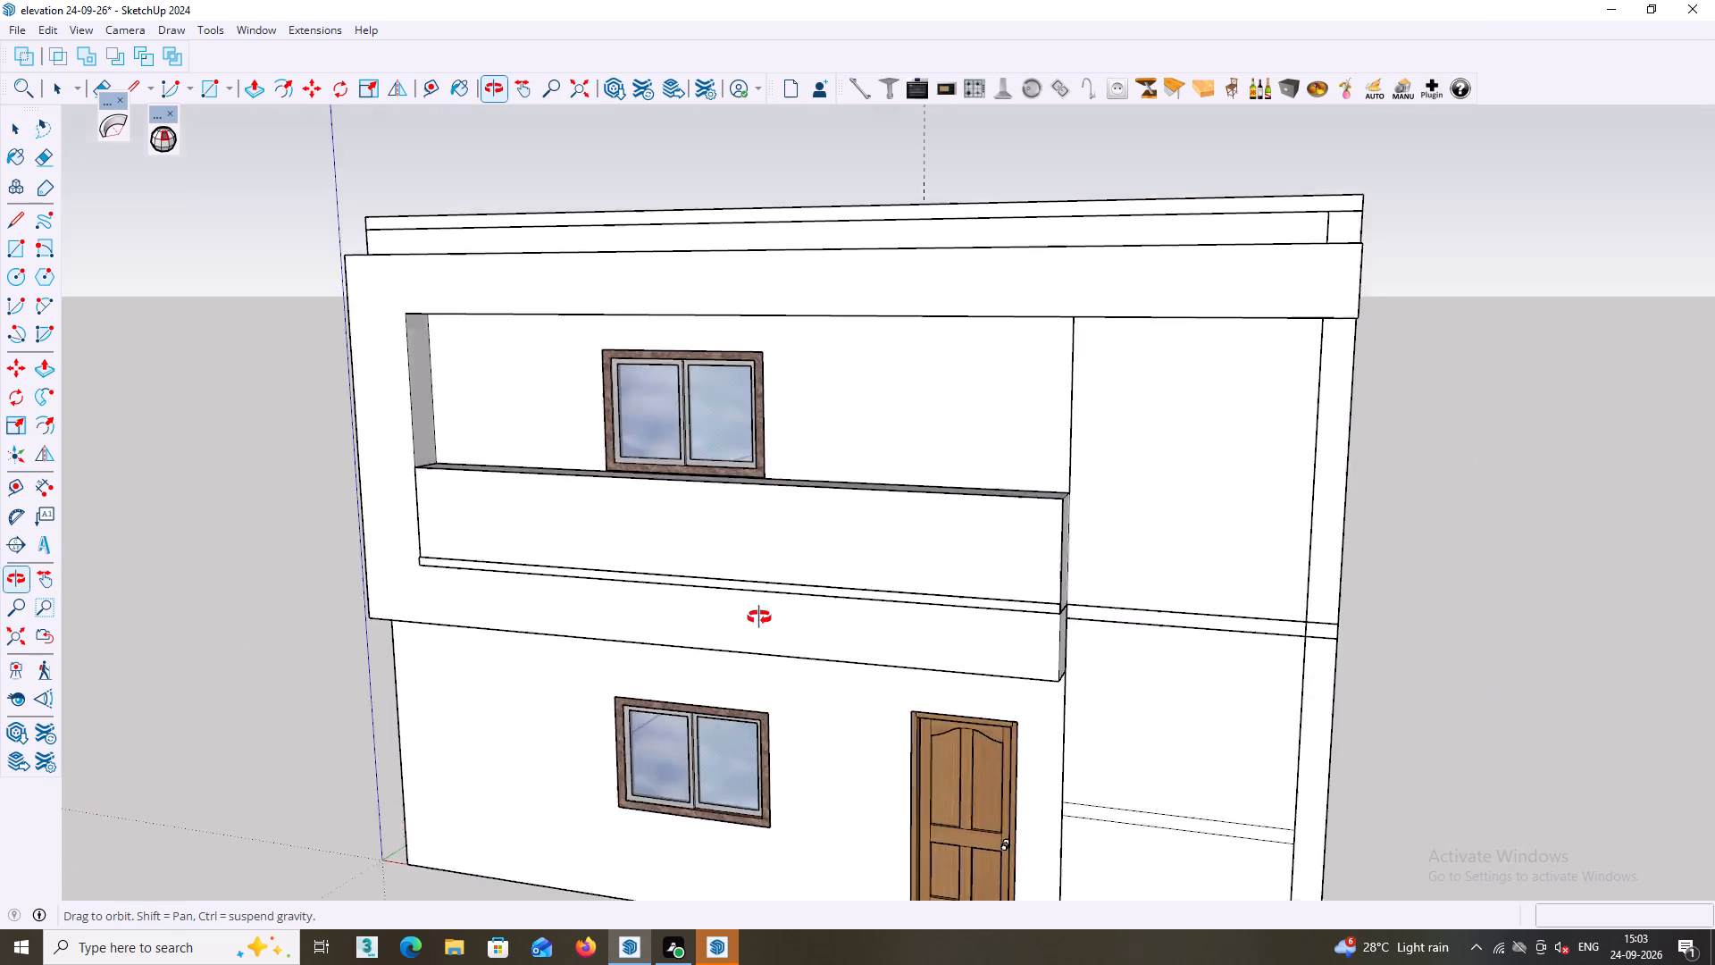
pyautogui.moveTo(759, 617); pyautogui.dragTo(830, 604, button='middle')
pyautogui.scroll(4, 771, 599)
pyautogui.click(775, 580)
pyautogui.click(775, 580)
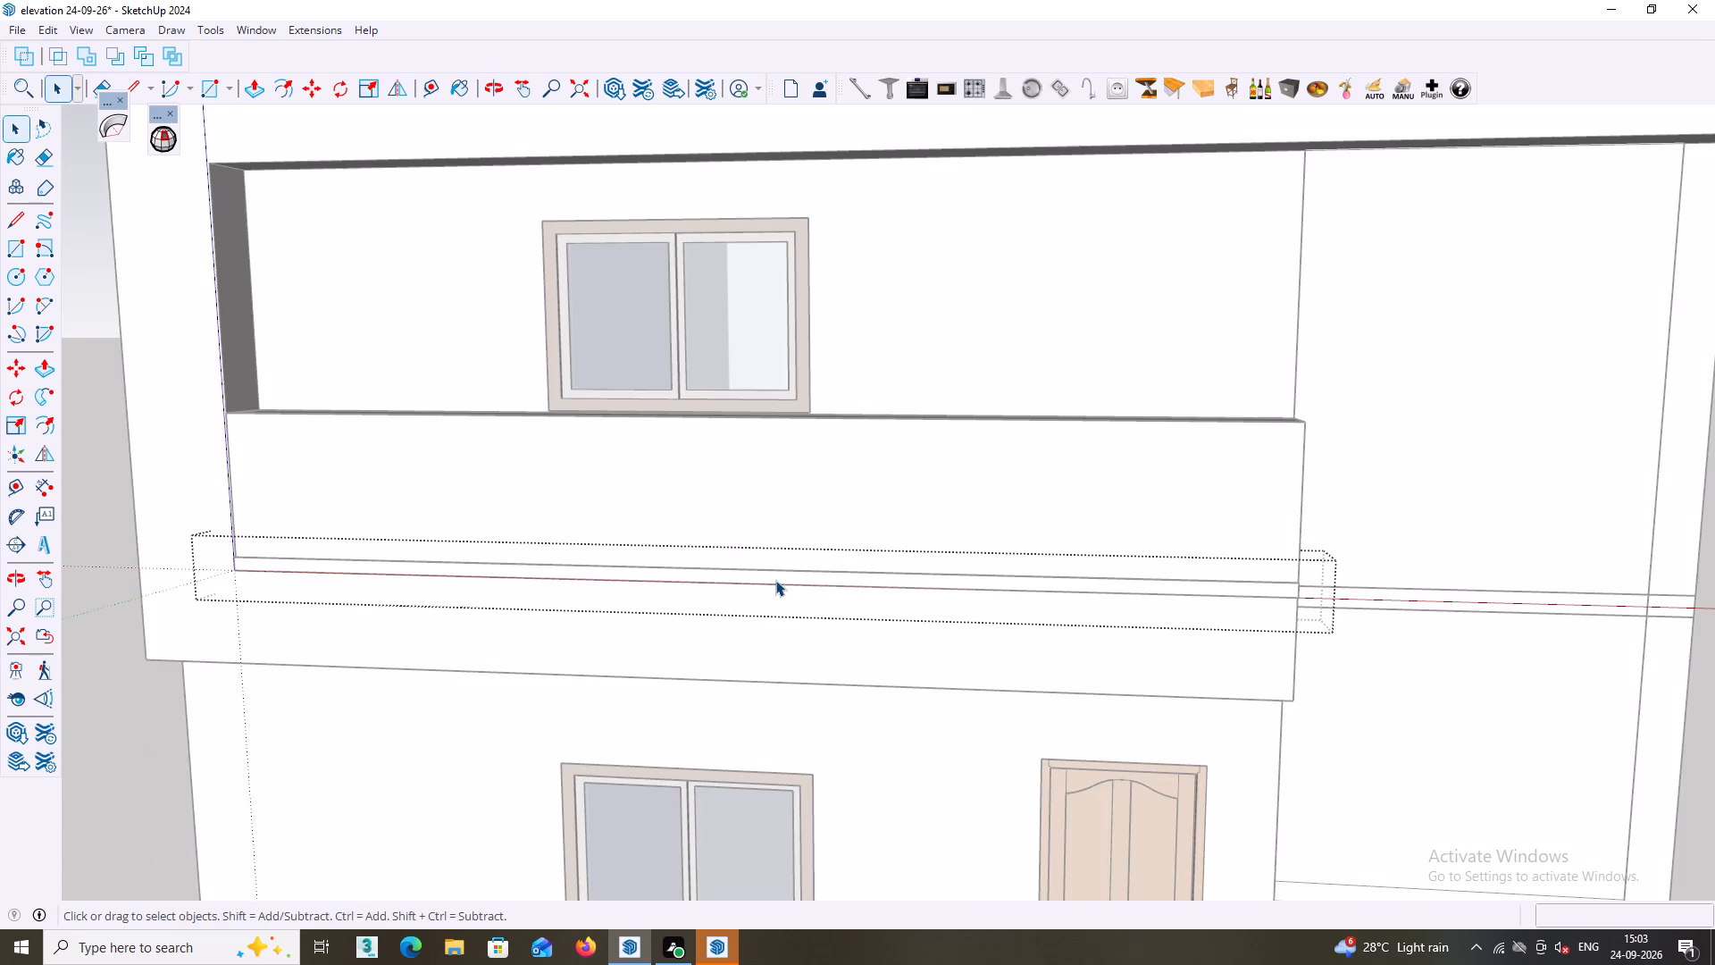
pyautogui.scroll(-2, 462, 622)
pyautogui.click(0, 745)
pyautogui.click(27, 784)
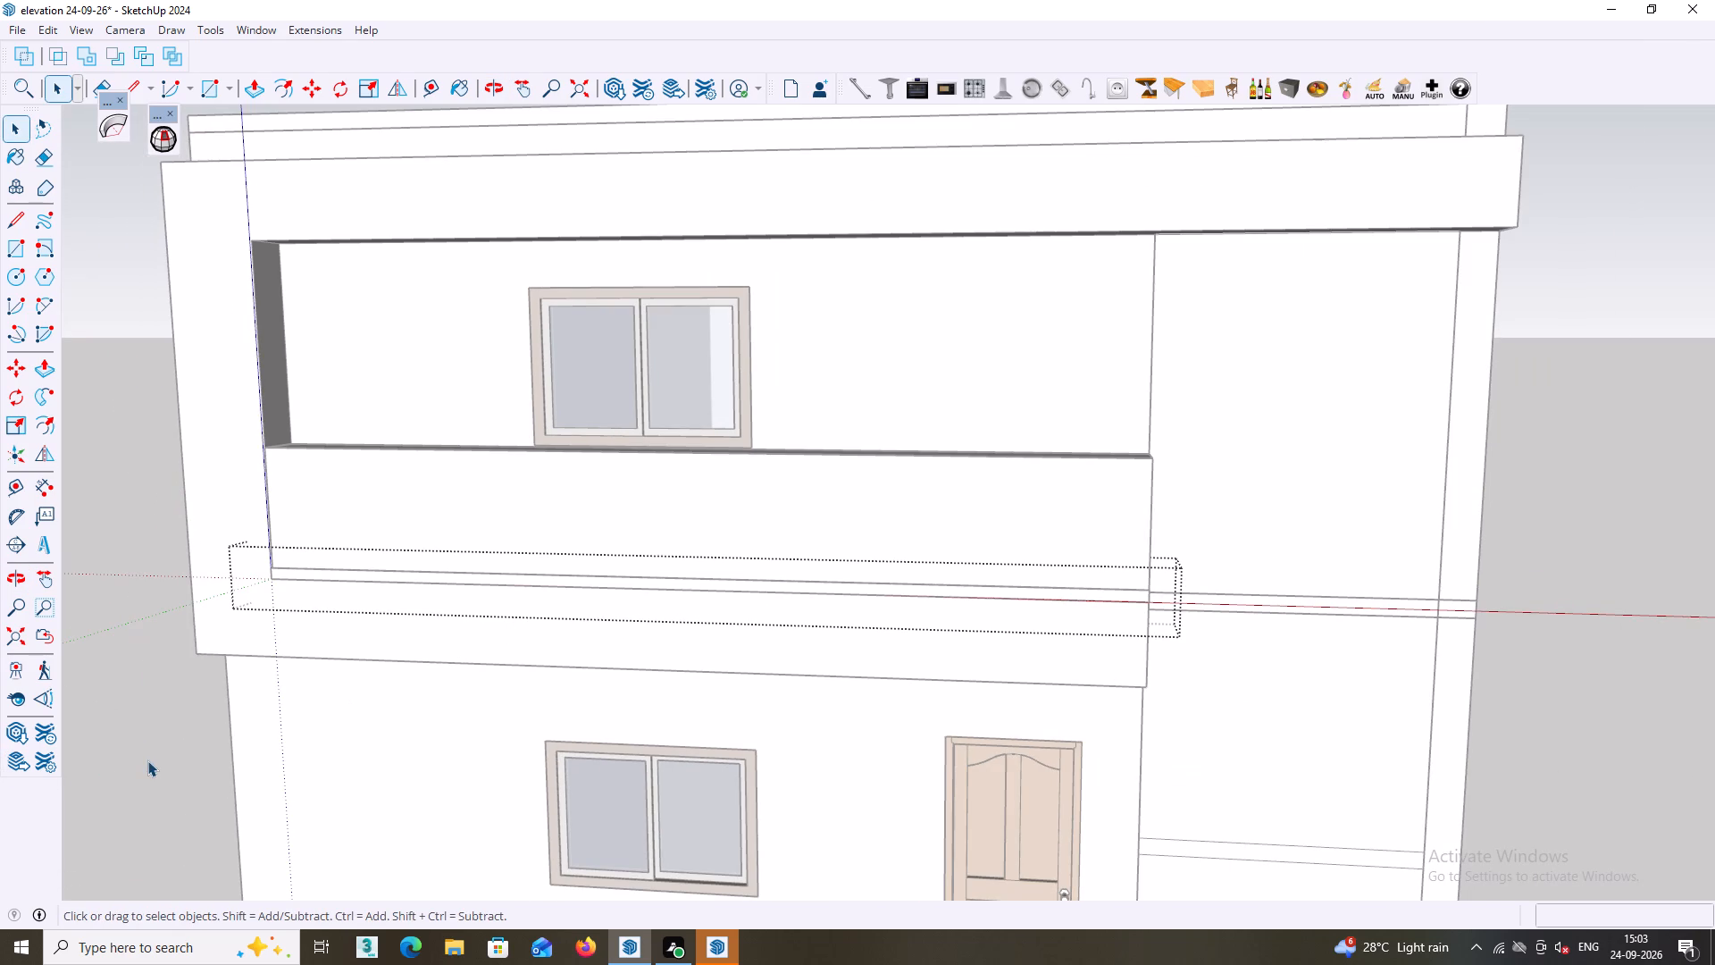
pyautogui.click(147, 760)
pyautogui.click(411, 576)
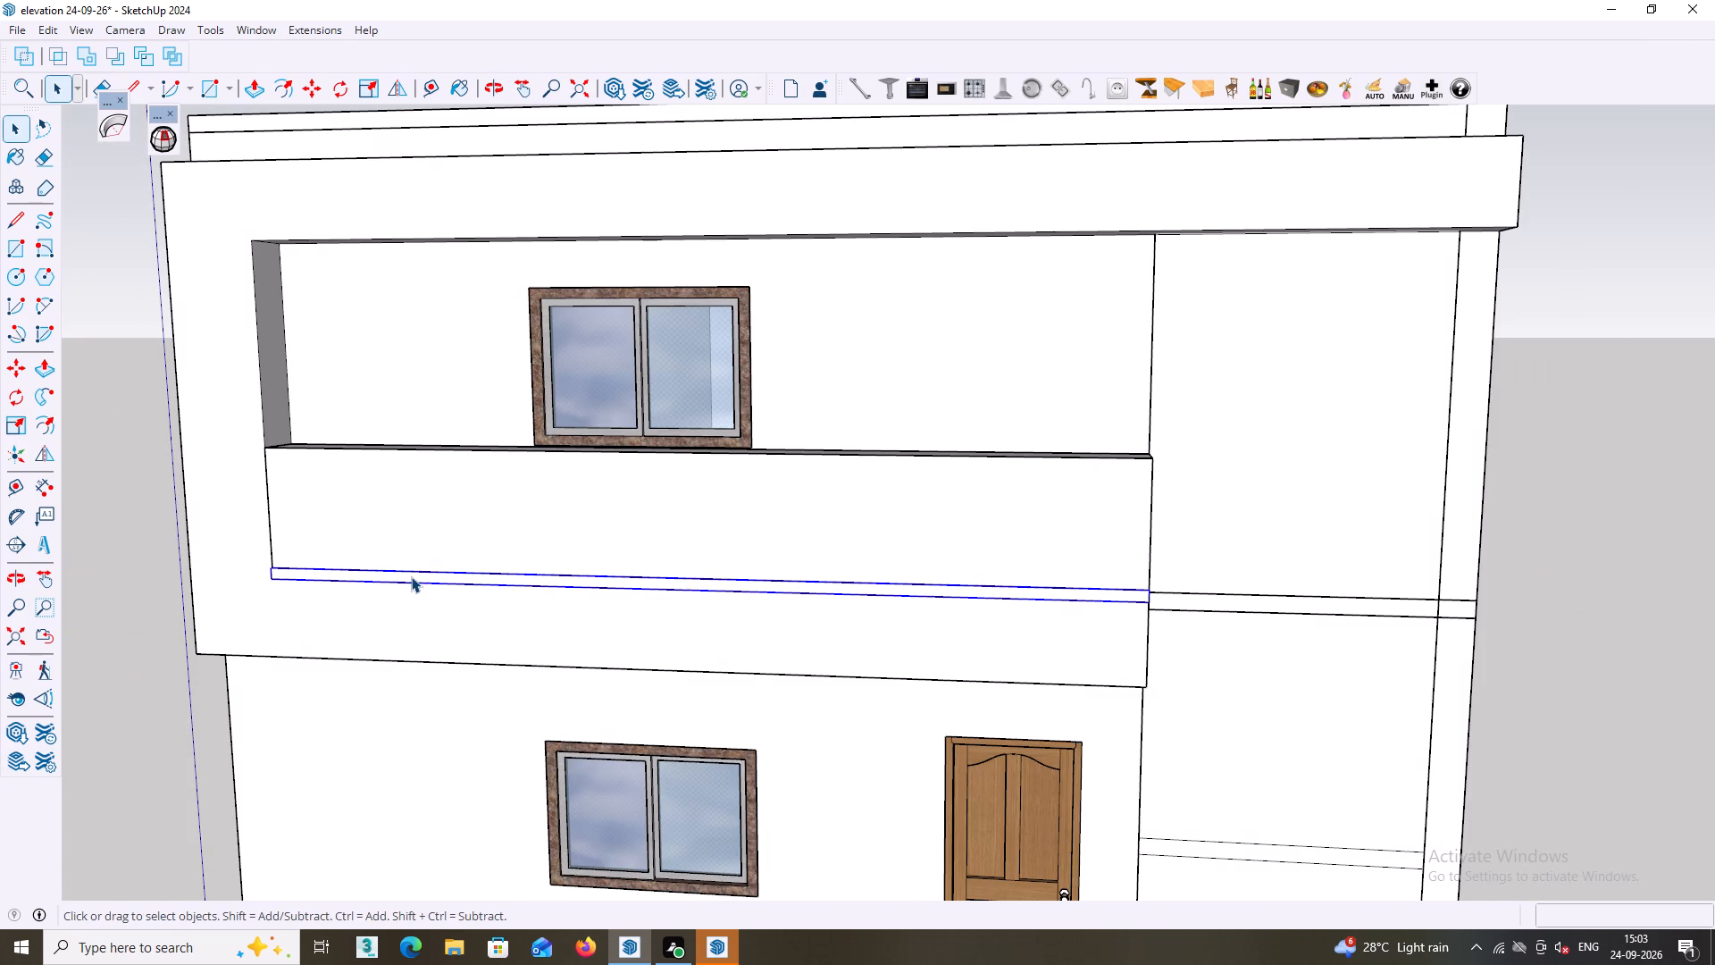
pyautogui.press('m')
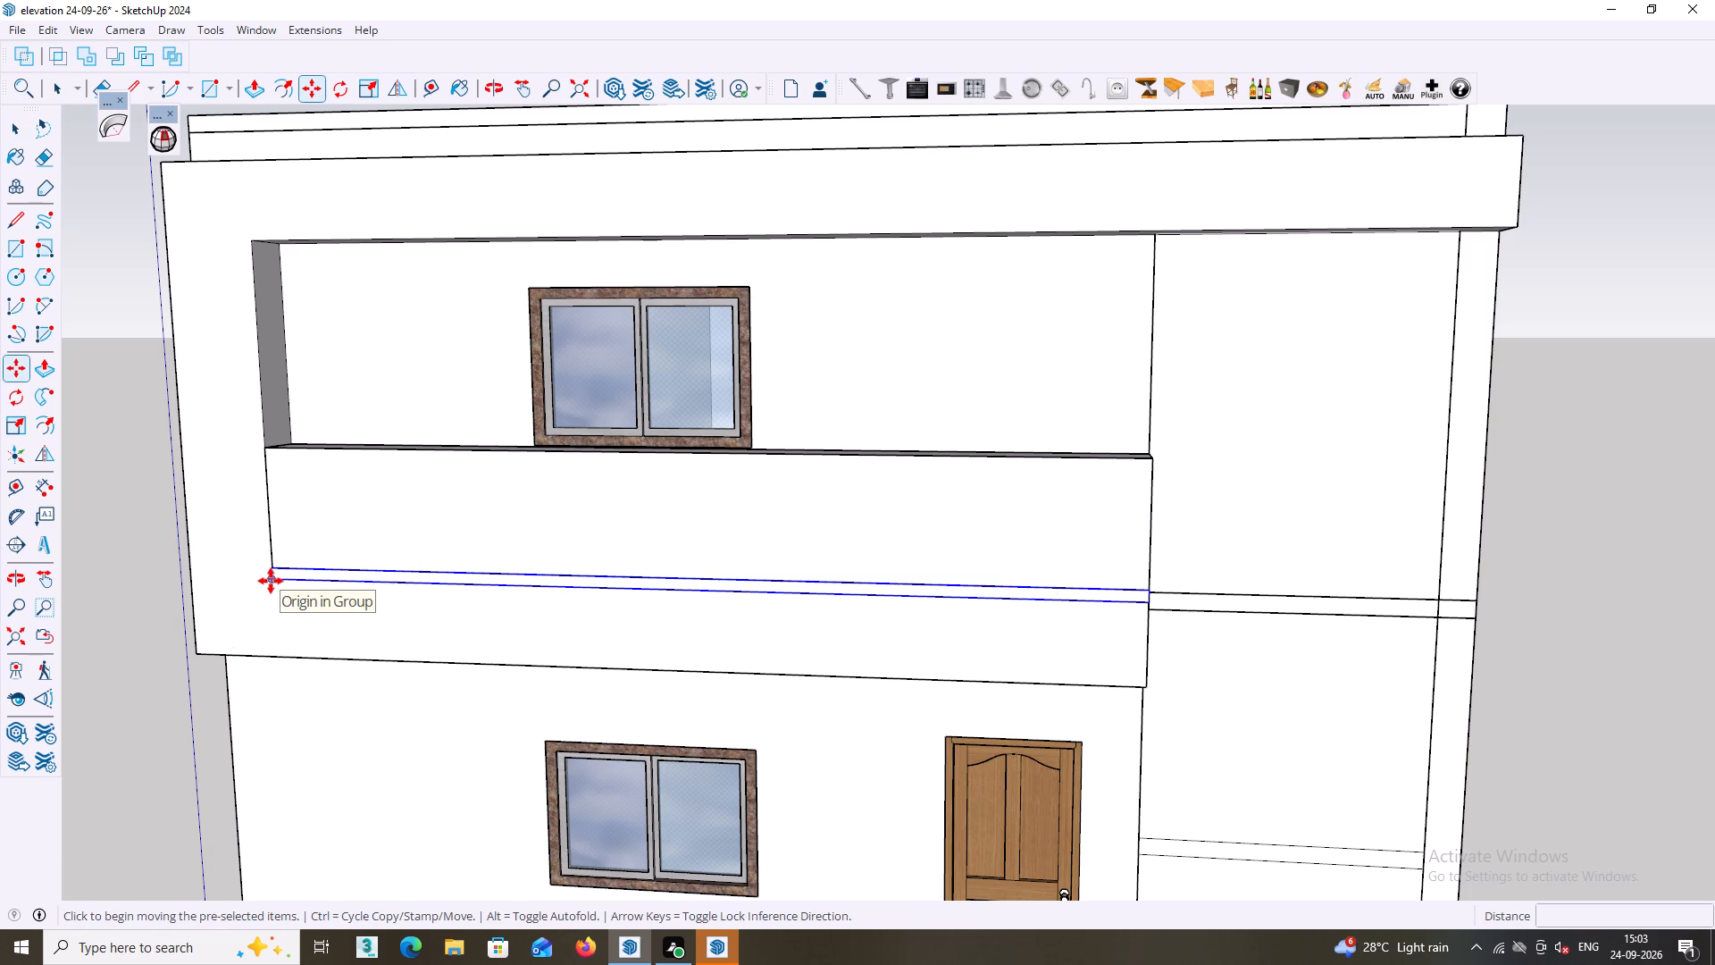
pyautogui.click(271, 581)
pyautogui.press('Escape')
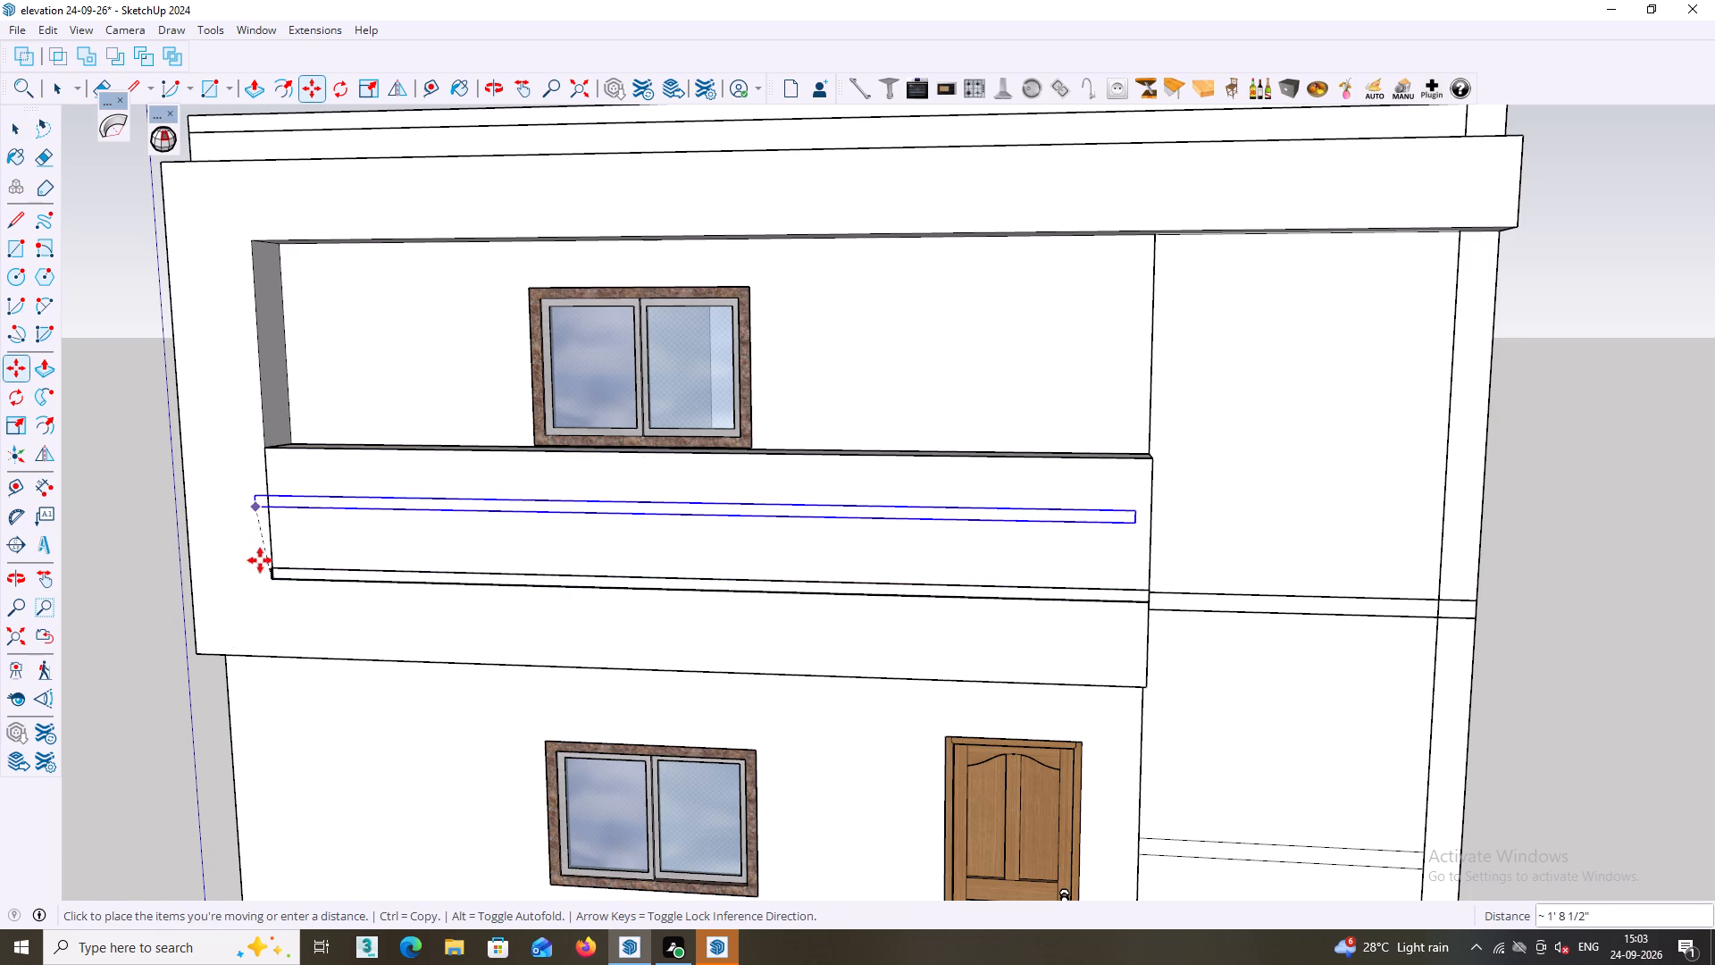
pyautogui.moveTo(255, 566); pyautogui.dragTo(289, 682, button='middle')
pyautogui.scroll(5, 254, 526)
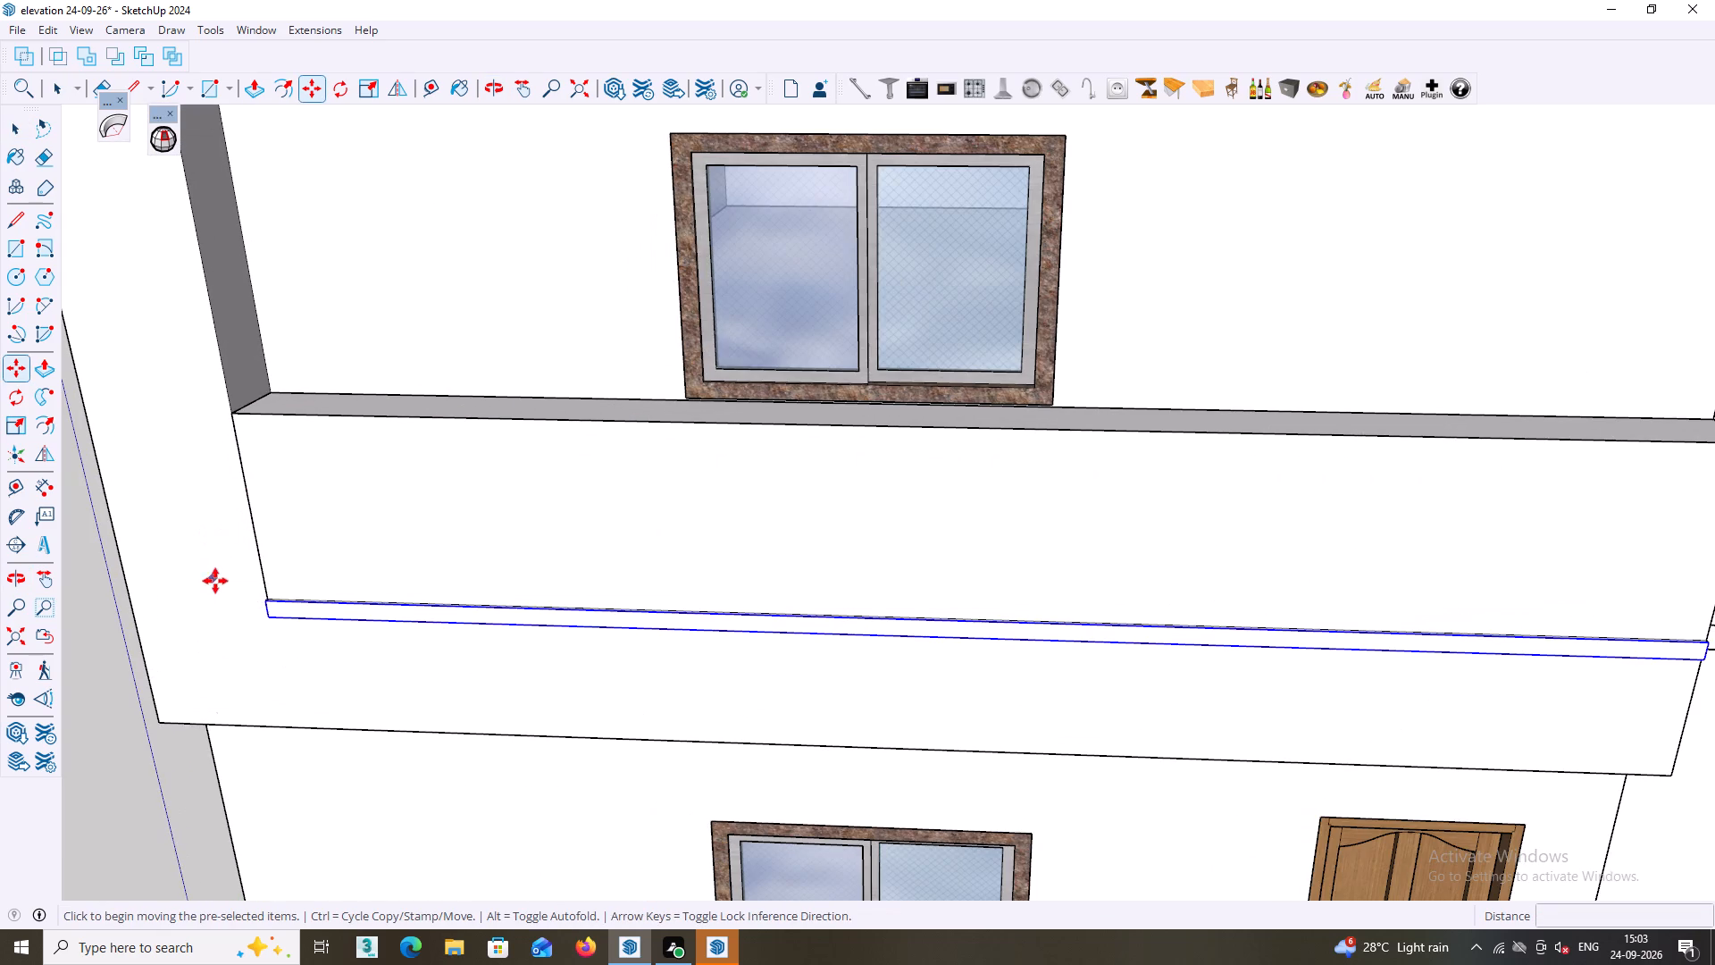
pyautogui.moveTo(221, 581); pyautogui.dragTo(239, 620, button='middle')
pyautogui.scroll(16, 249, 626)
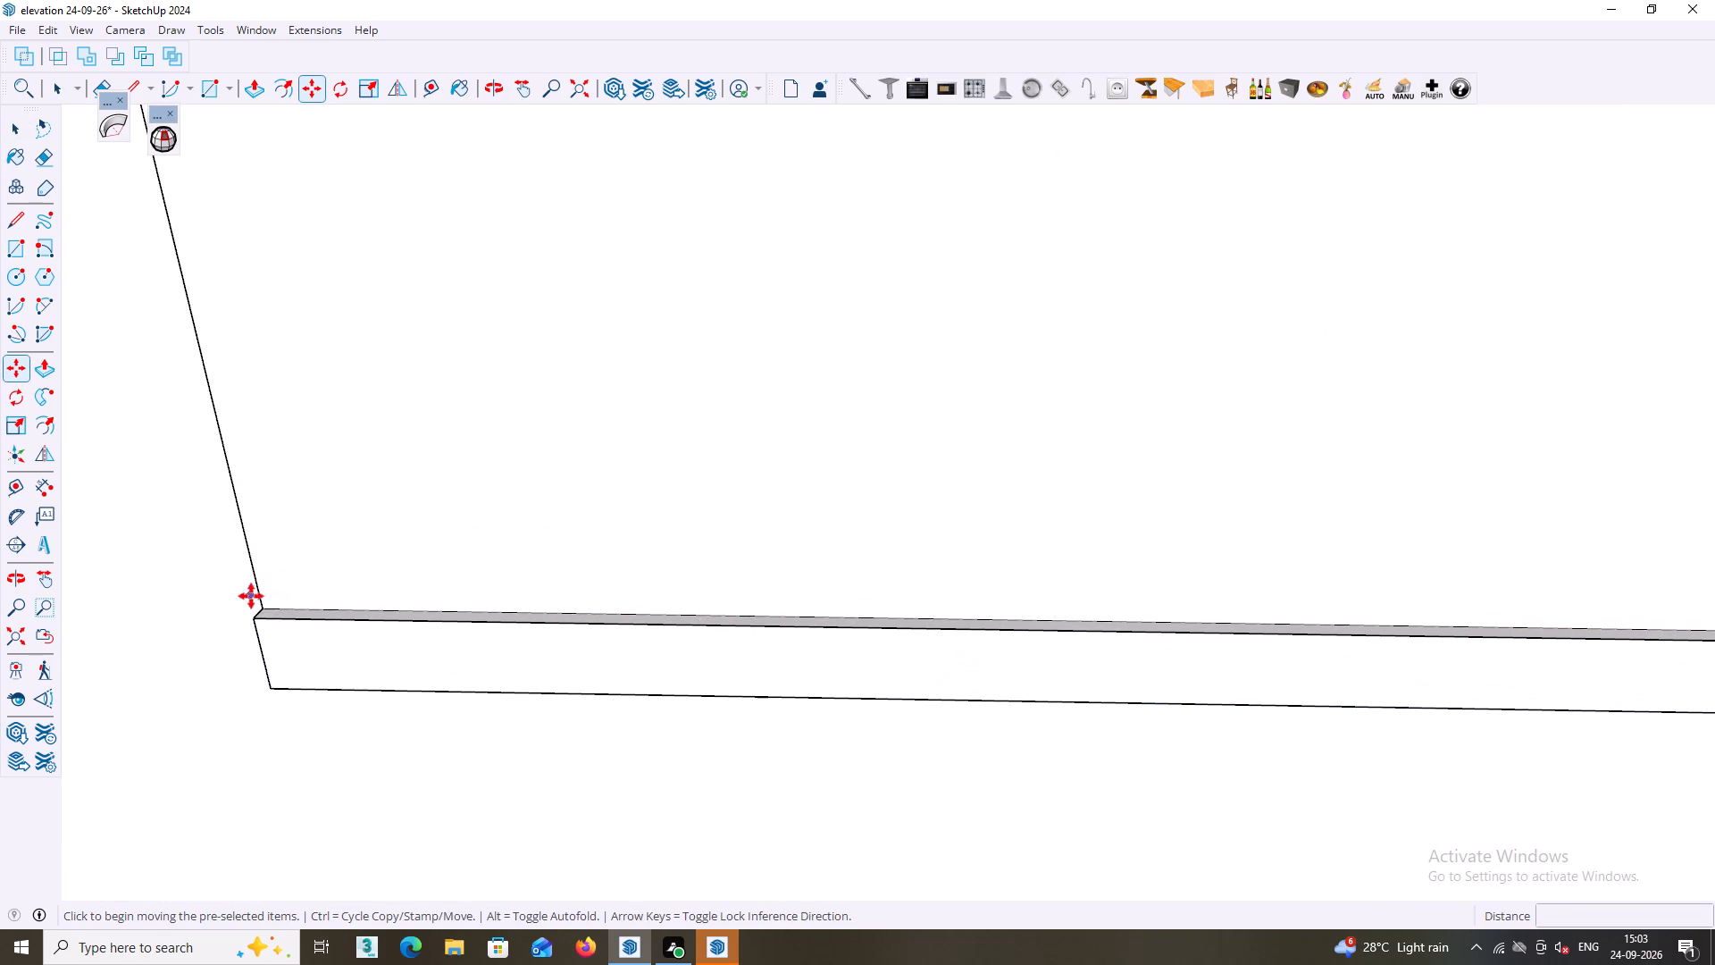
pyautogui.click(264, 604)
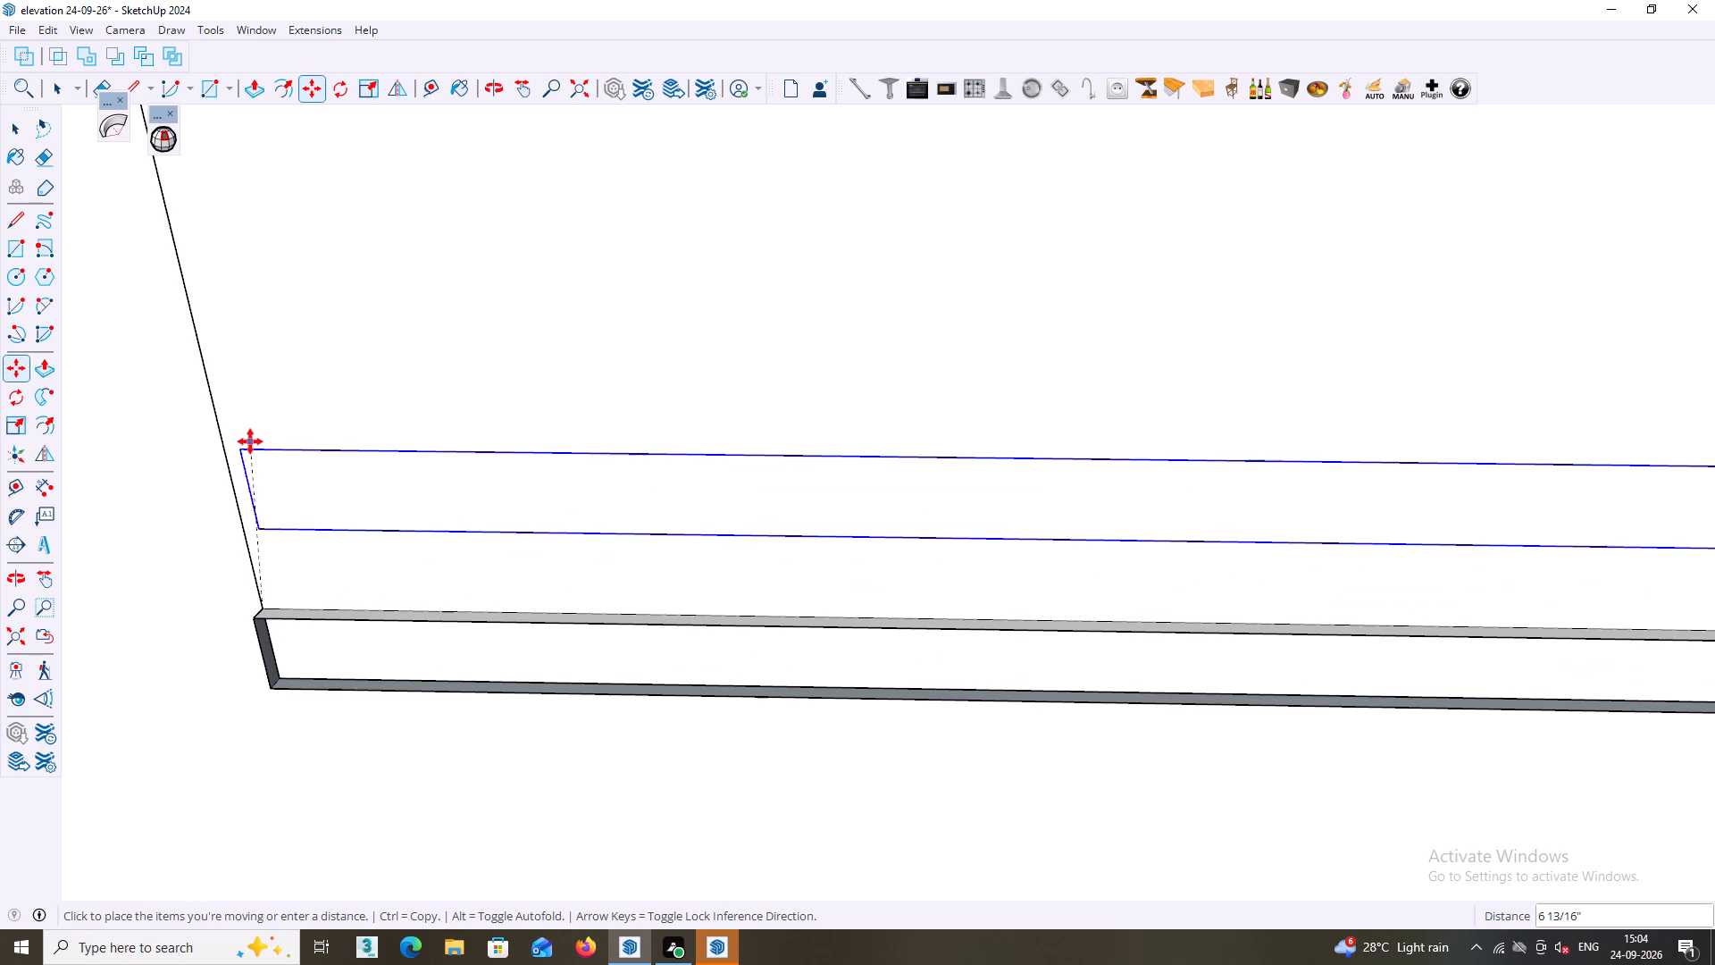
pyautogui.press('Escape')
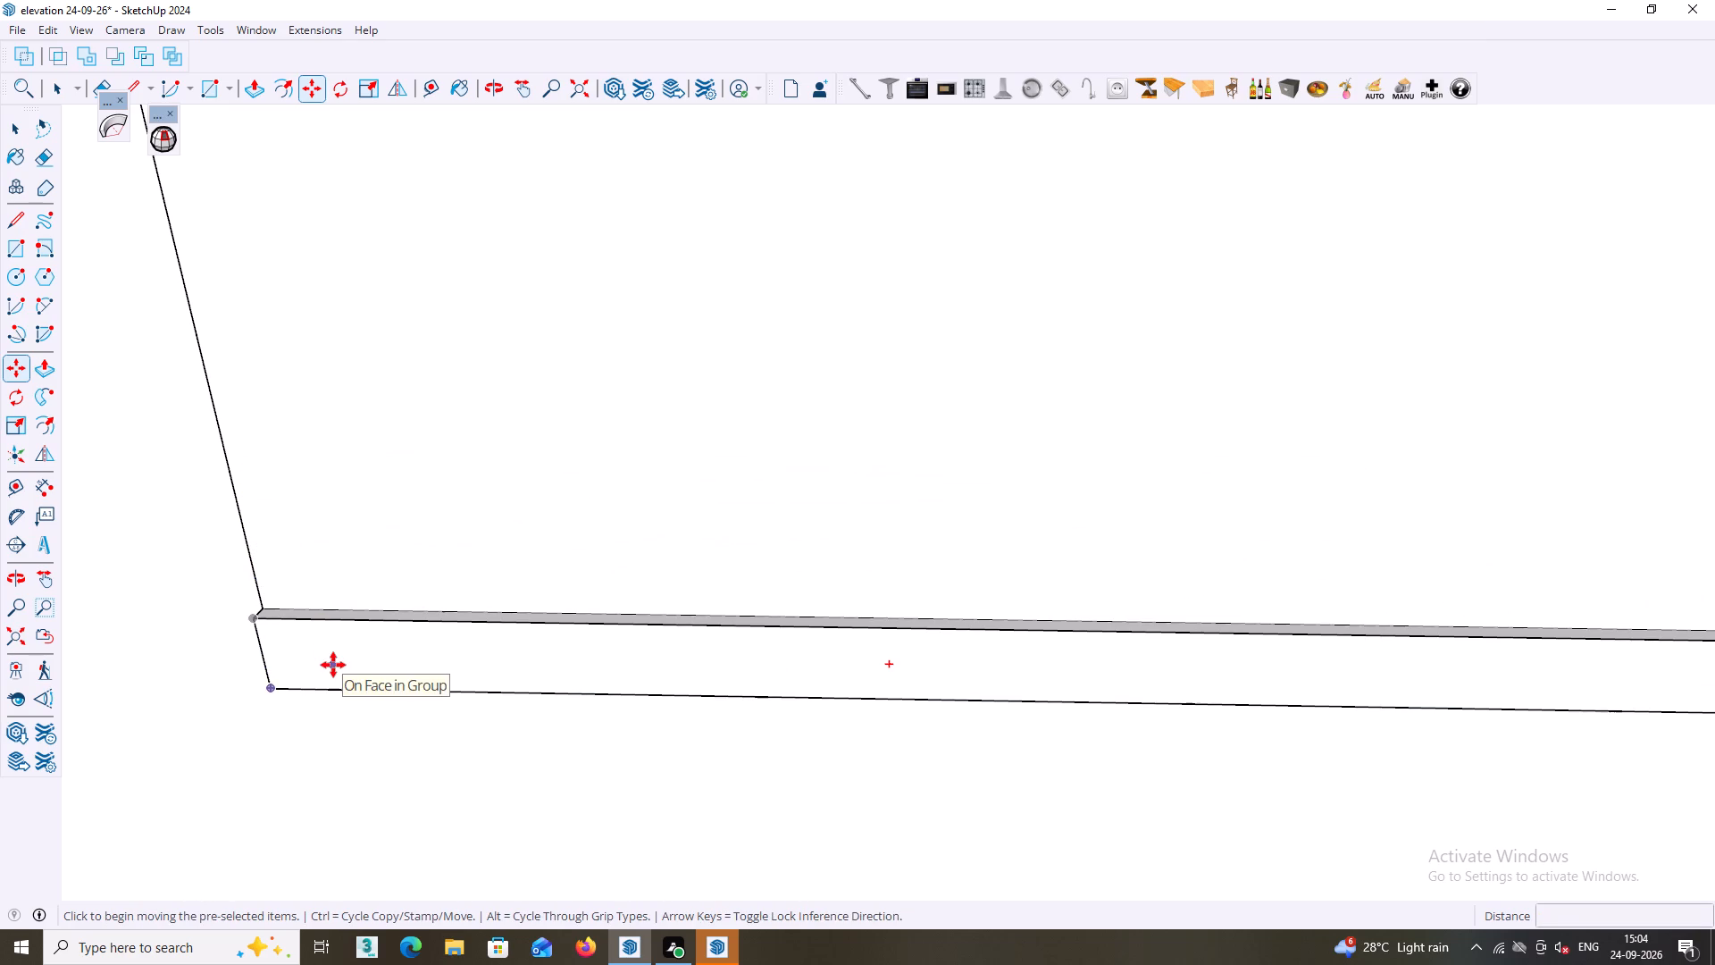
# Open the thin strip group along the parapet's base, check its front face, and return to selecting.
pyautogui.press('space')
pyautogui.doubleClick(337, 669)
pyautogui.click(337, 669)
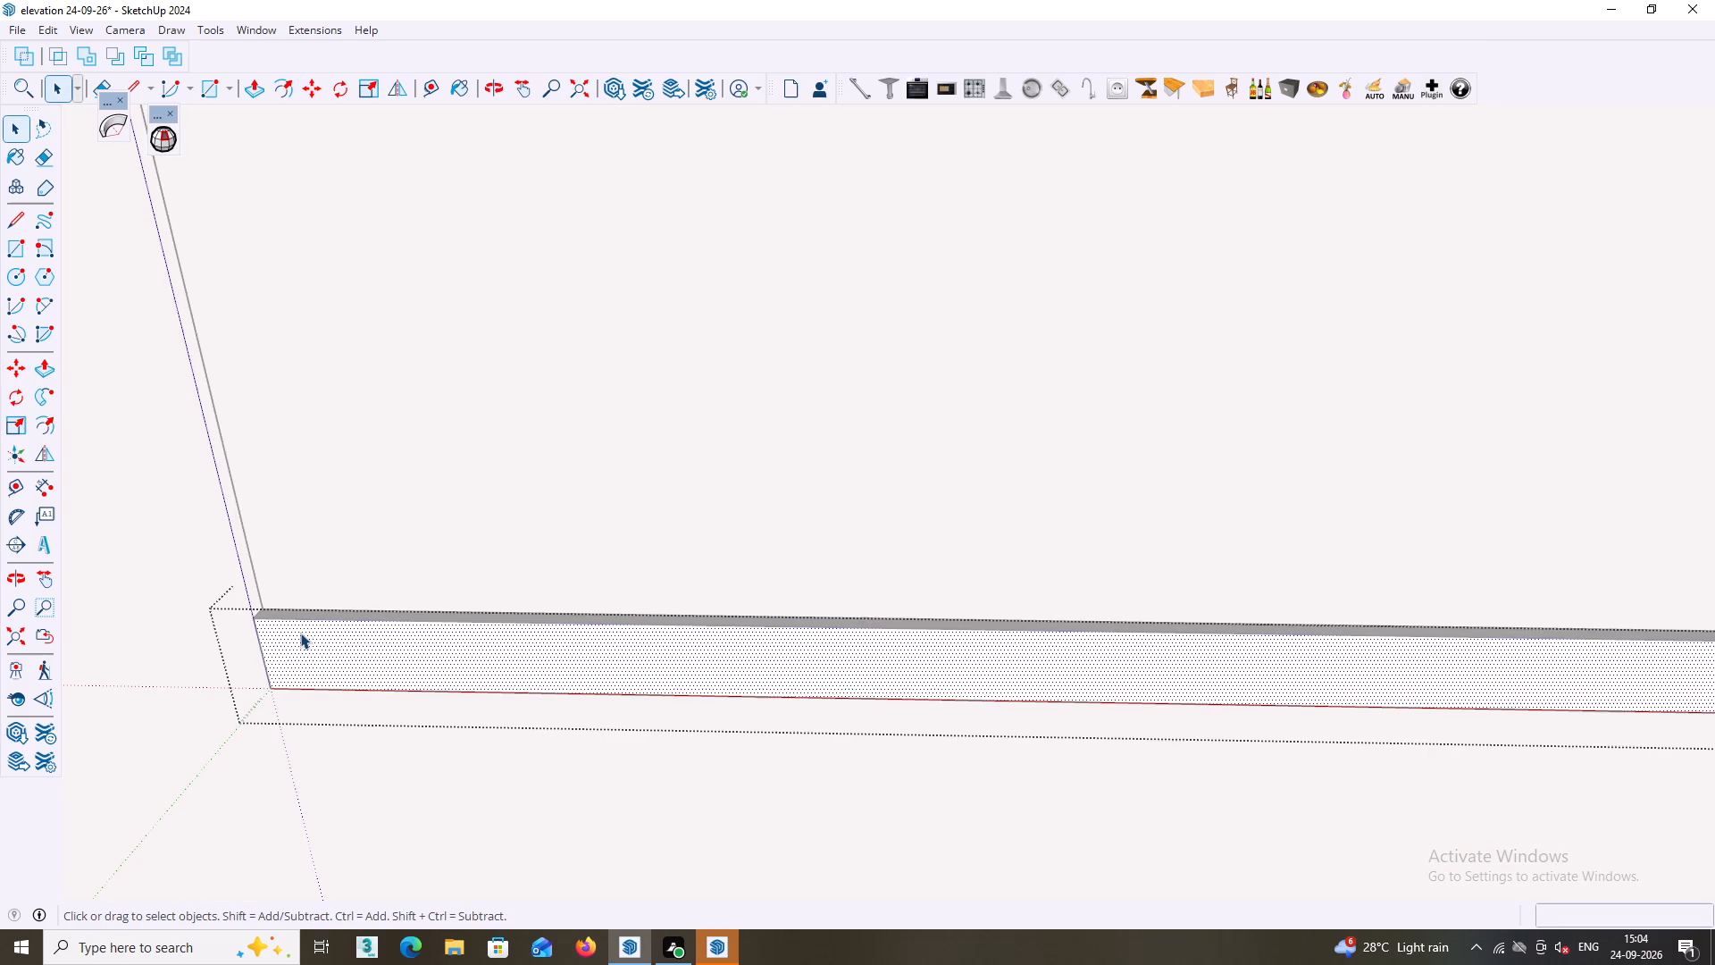
pyautogui.doubleClick(300, 633)
pyautogui.click(100, 686)
pyautogui.tripleClick(325, 655)
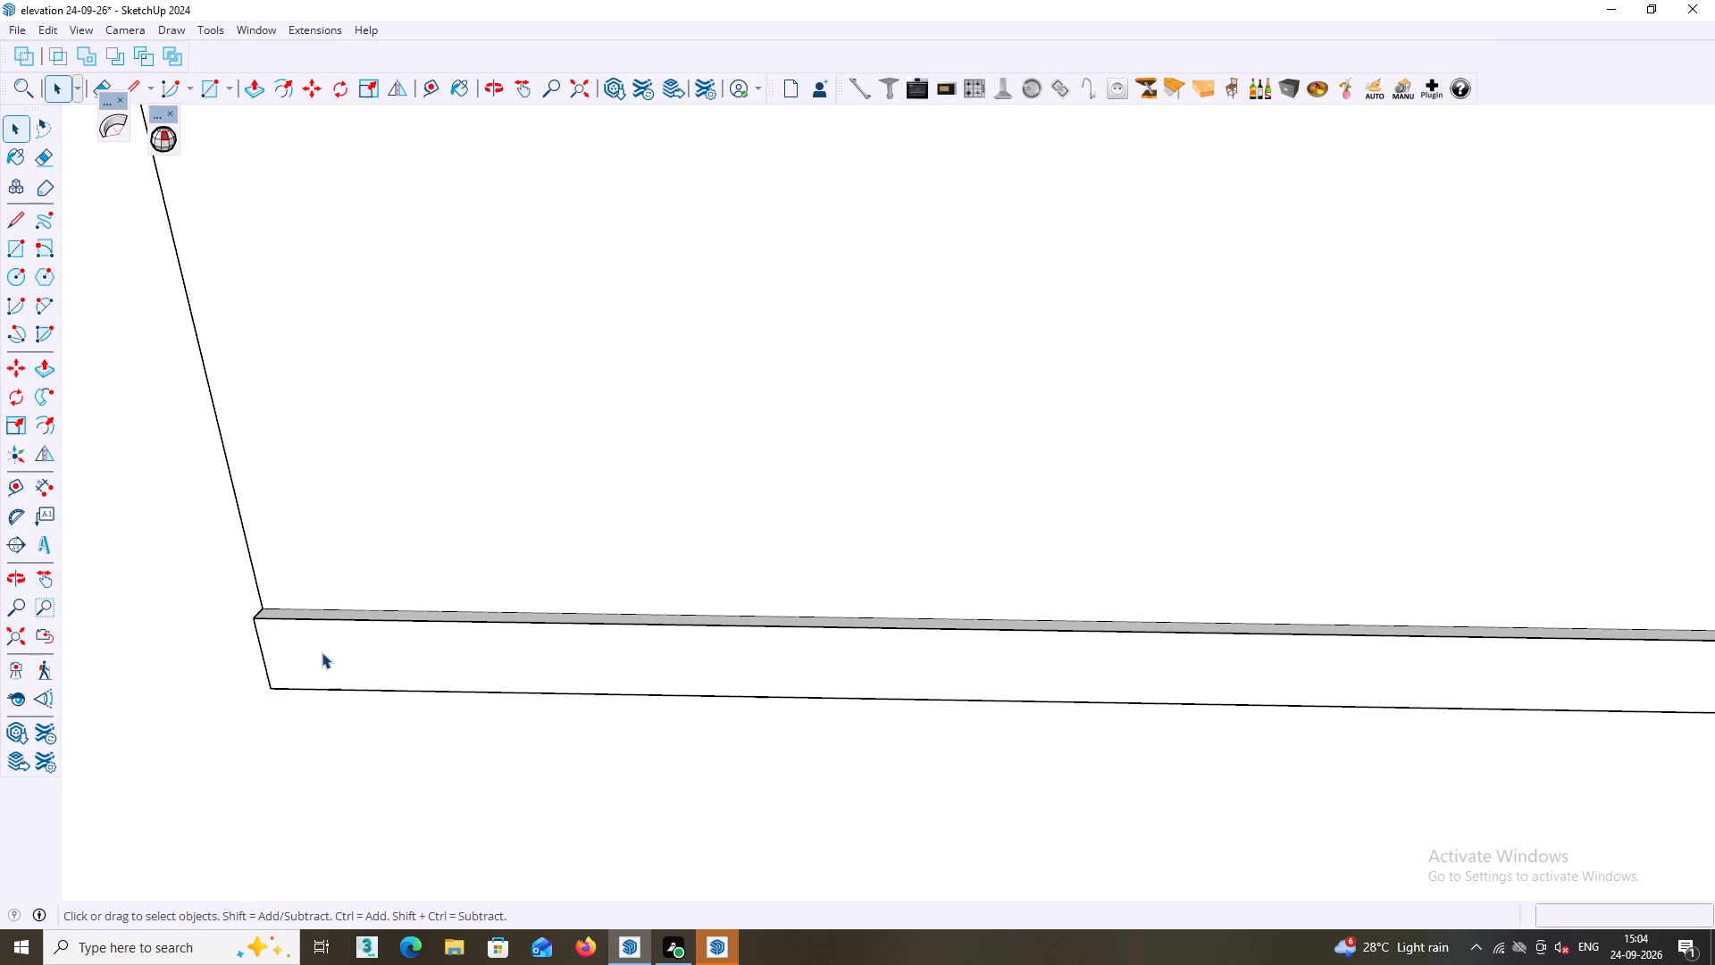
pyautogui.click(99, 694)
pyautogui.scroll(-1, 259, 647)
pyautogui.doubleClick(338, 676)
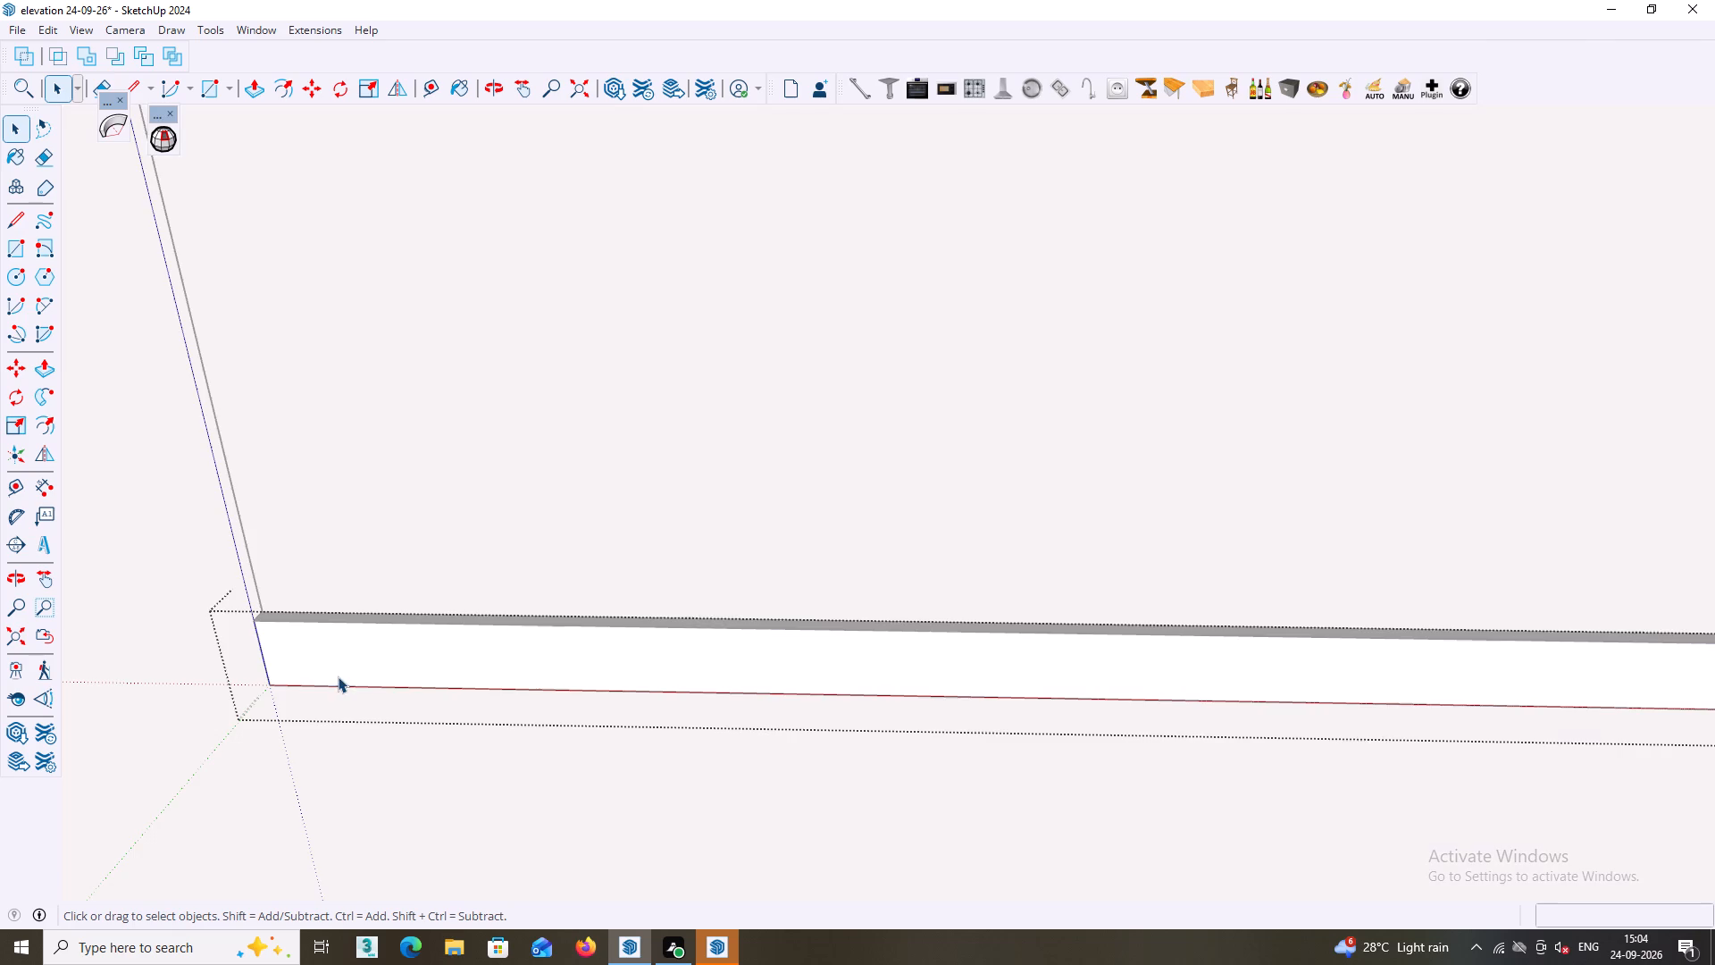
pyautogui.click(21, 704)
pyautogui.scroll(-1, 299, 653)
pyautogui.click(106, 721)
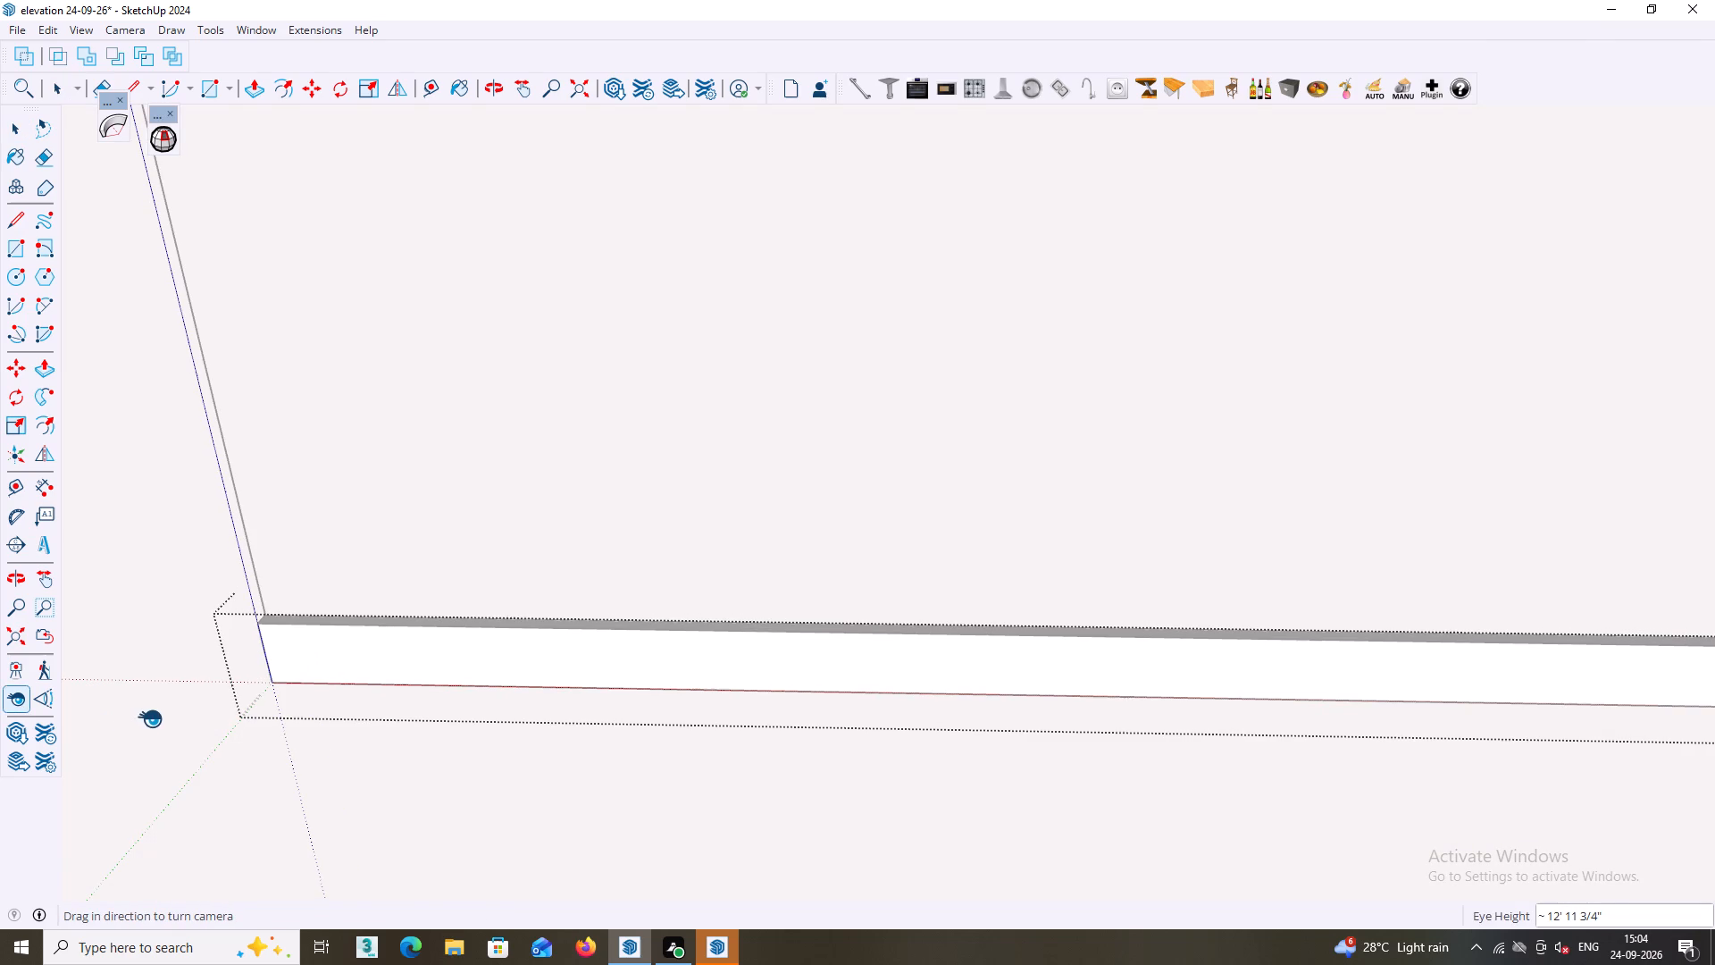
pyautogui.press('space')
# Leave the base strip group, check the surrounding frame face, and clear the selection.
pyautogui.doubleClick(151, 715)
pyautogui.scroll(1, 378, 643)
pyautogui.moveTo(184, 698); pyautogui.dragTo(180, 707)
pyautogui.click(179, 709)
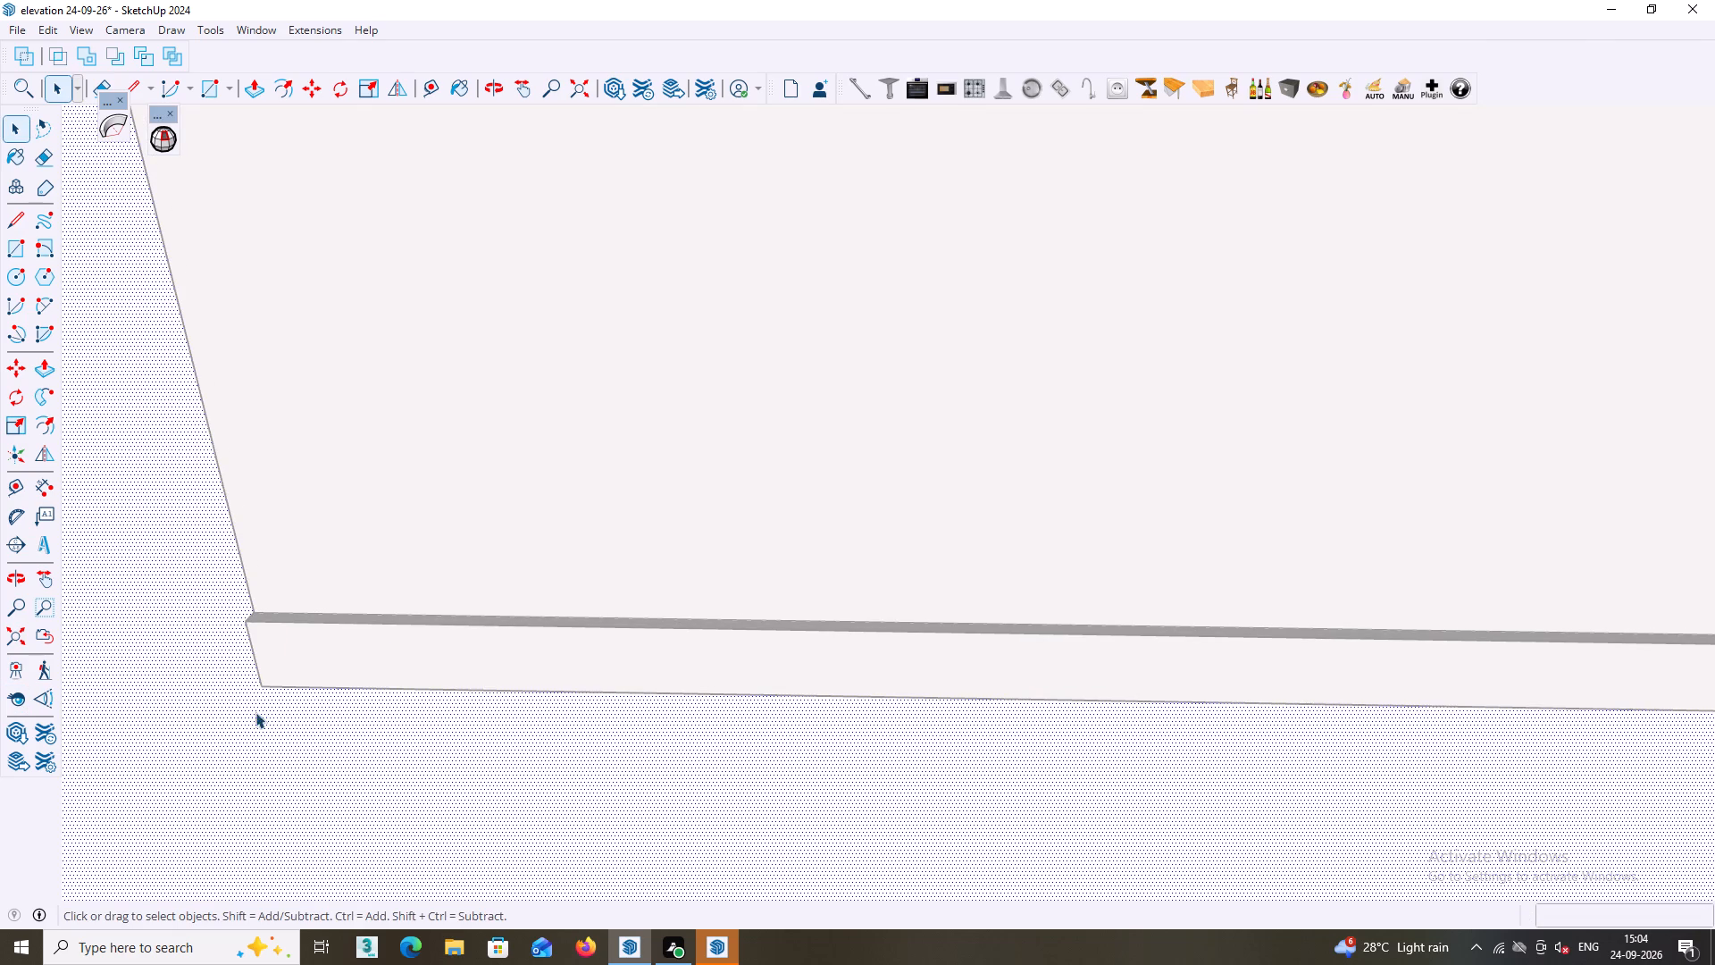
pyautogui.scroll(-12, 169, 720)
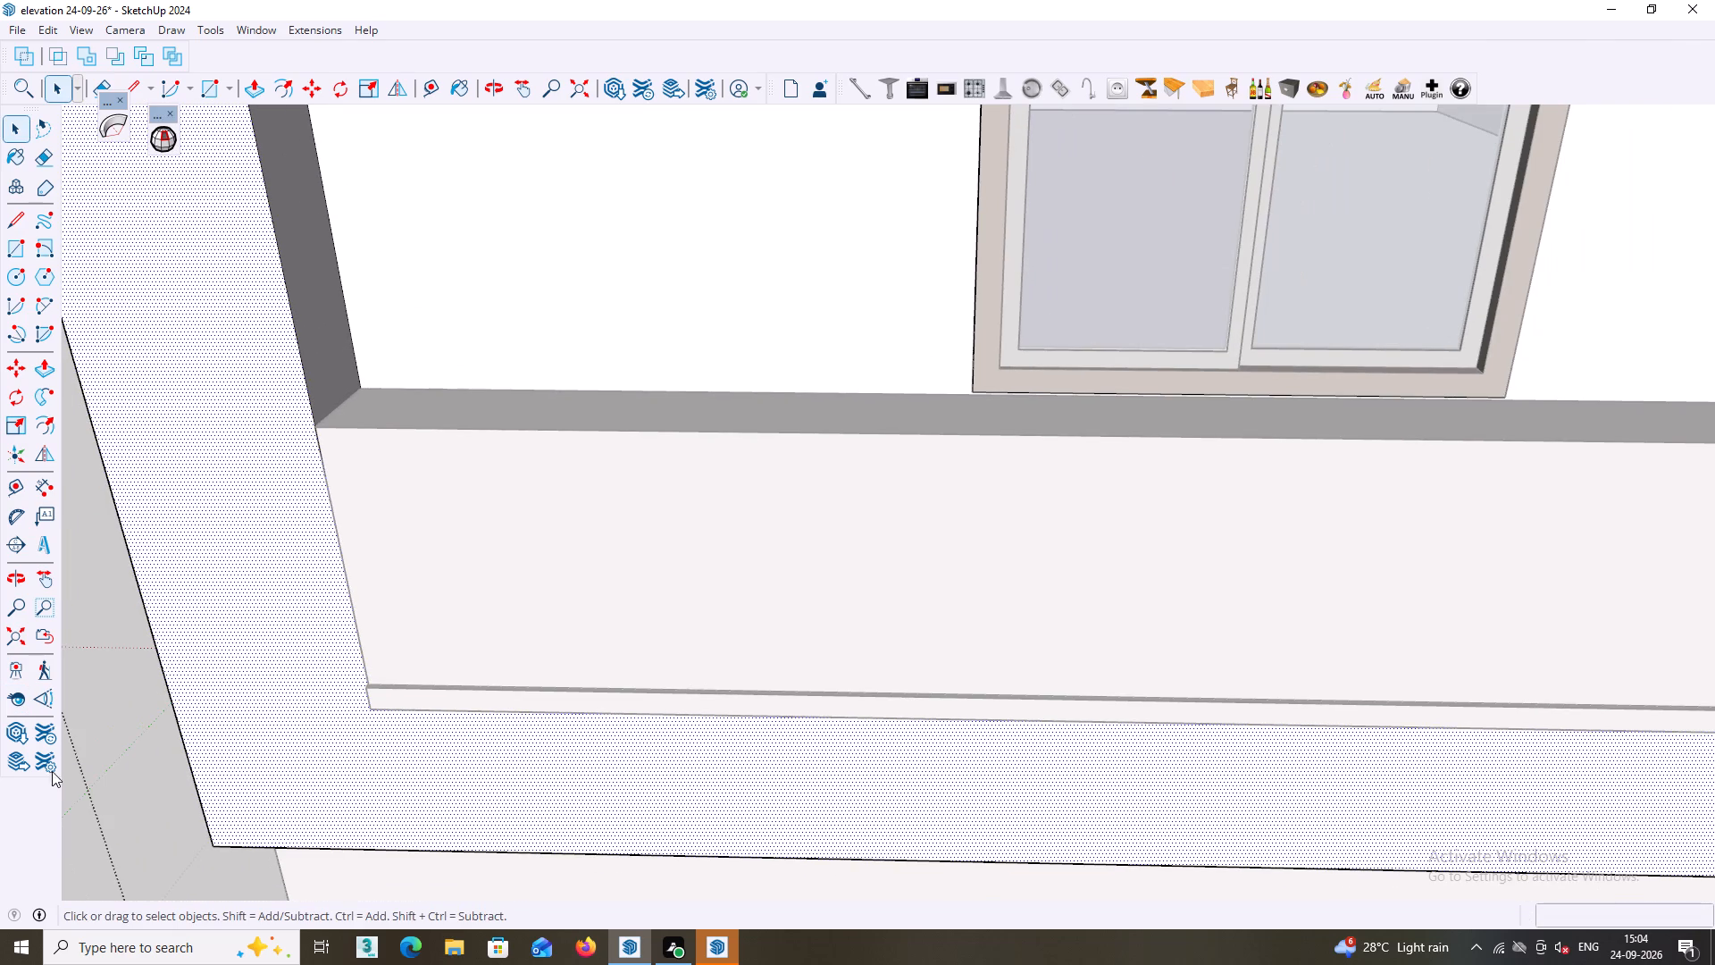
pyautogui.click(118, 759)
pyautogui.scroll(2, 372, 715)
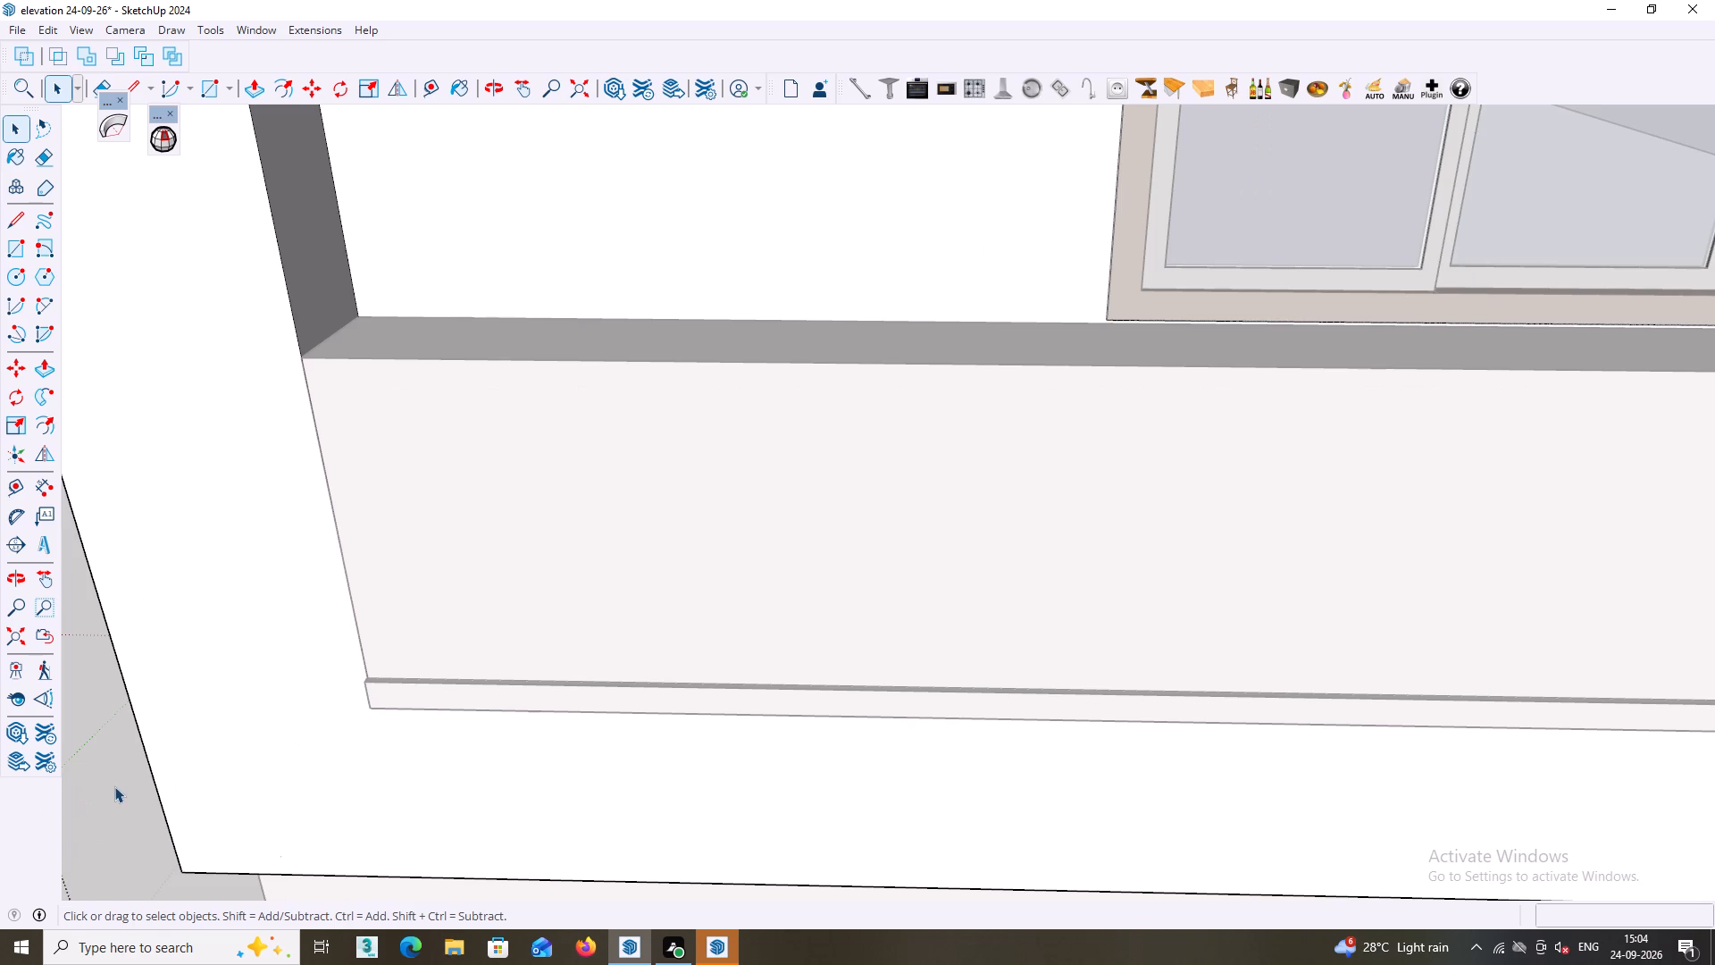
pyautogui.doubleClick(115, 786)
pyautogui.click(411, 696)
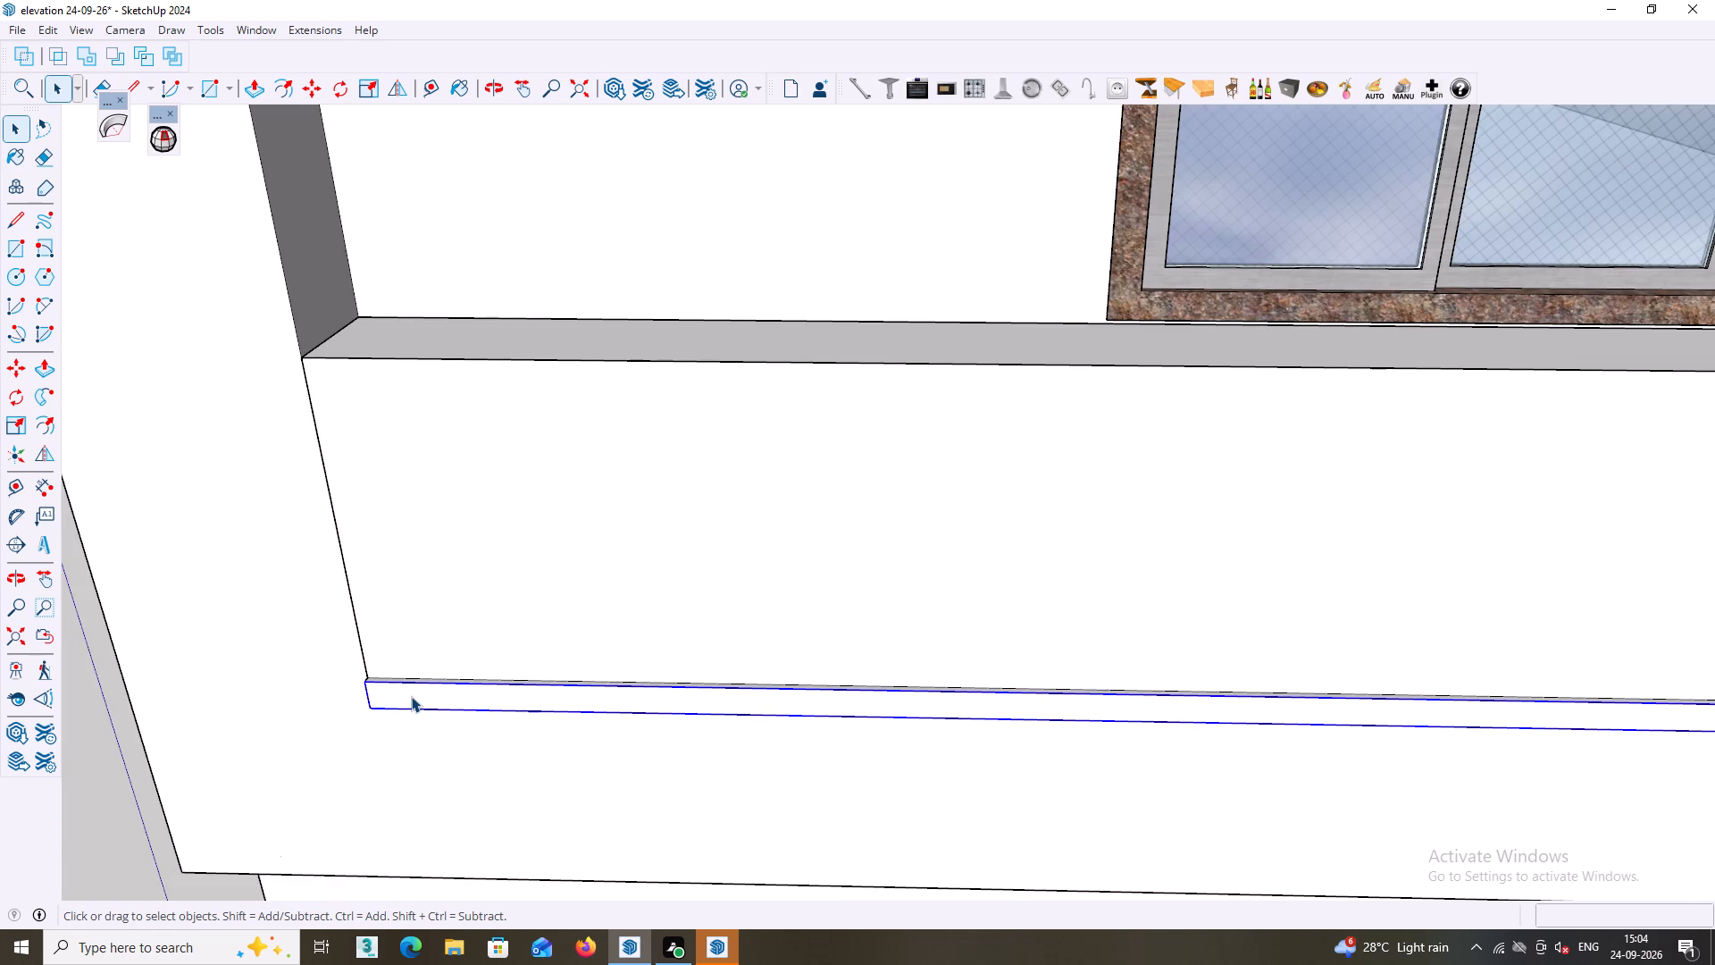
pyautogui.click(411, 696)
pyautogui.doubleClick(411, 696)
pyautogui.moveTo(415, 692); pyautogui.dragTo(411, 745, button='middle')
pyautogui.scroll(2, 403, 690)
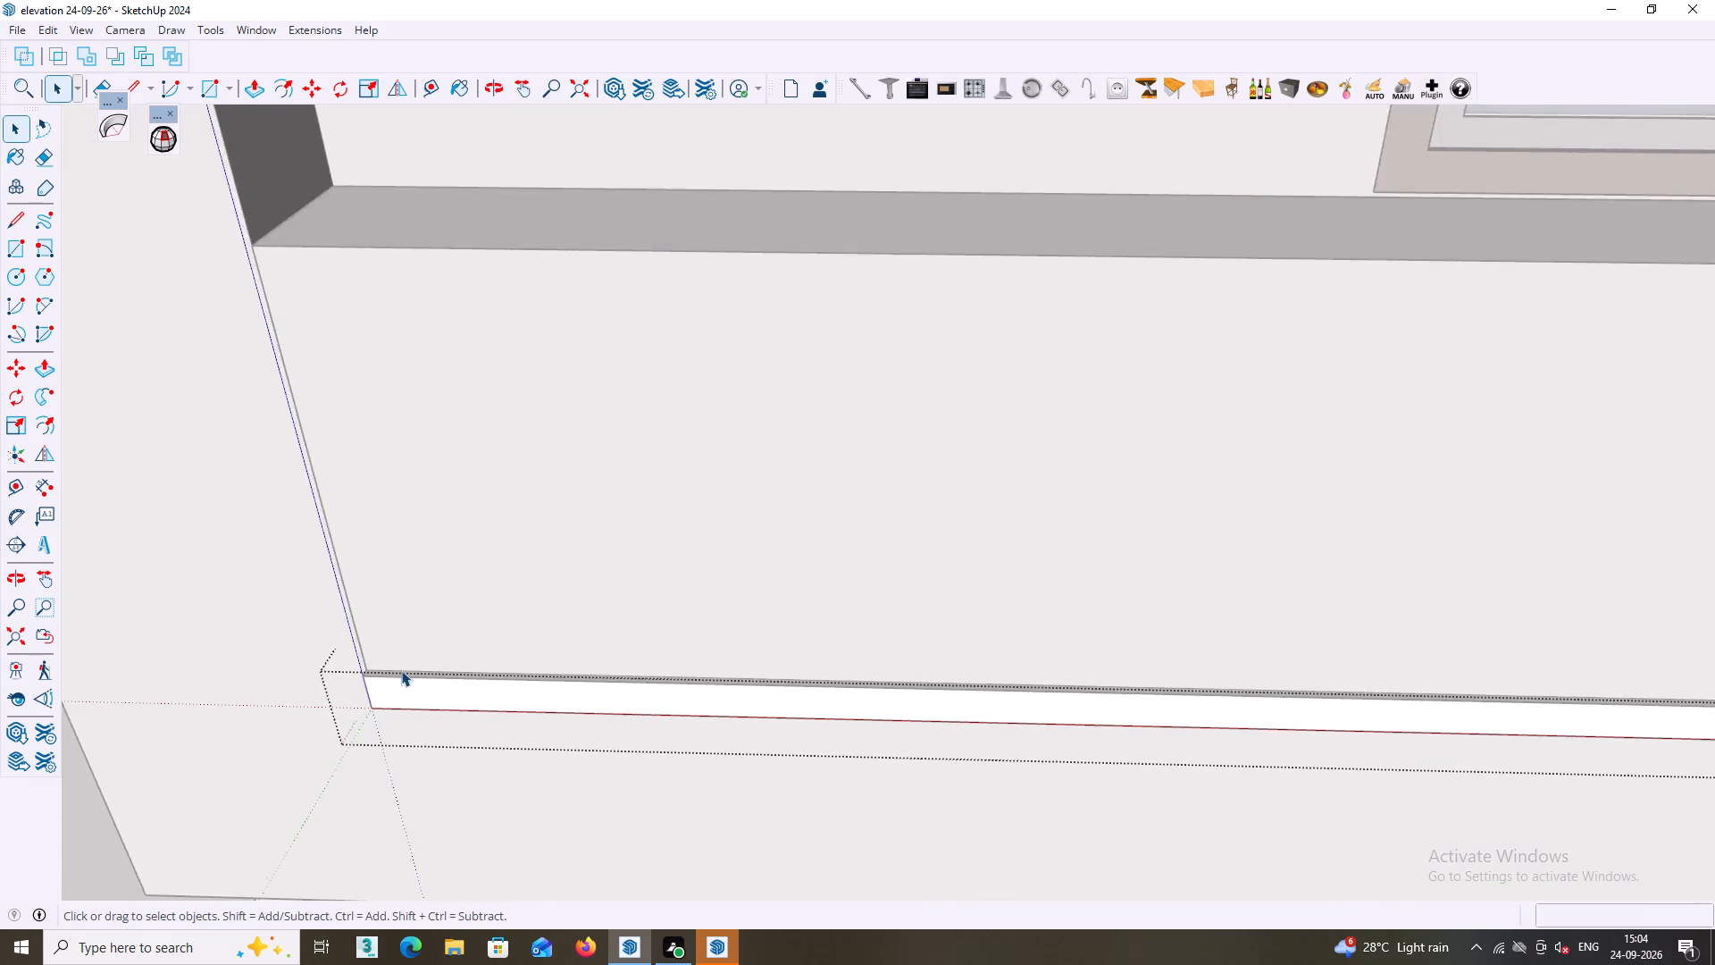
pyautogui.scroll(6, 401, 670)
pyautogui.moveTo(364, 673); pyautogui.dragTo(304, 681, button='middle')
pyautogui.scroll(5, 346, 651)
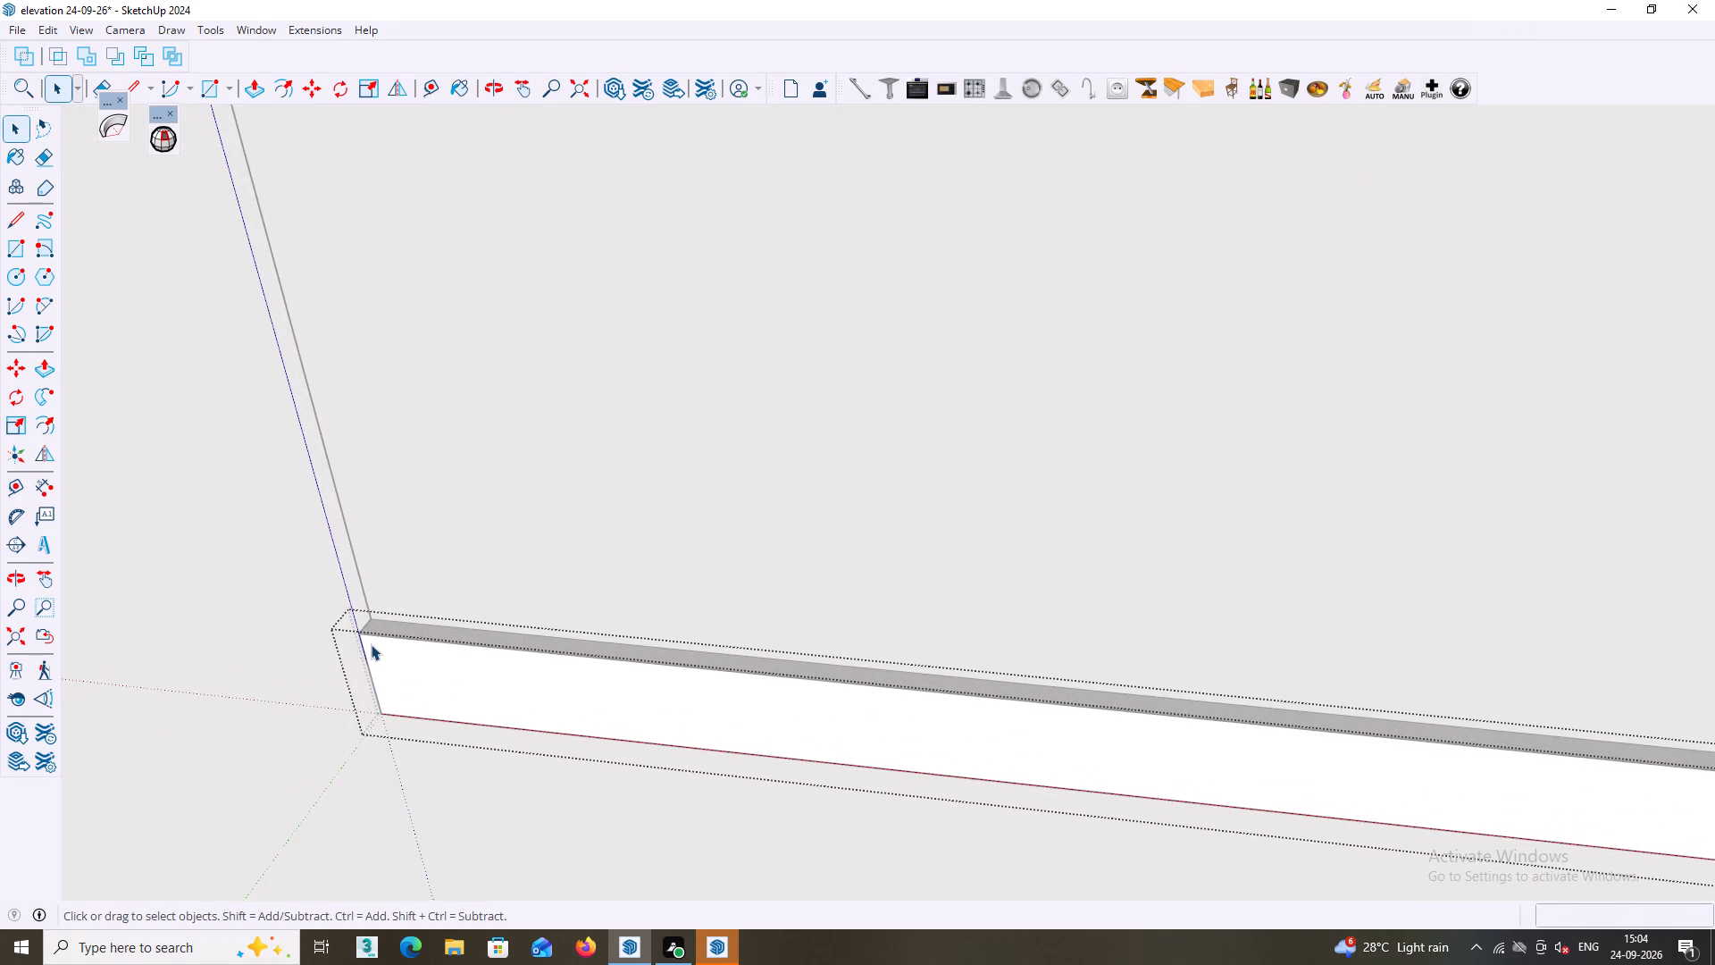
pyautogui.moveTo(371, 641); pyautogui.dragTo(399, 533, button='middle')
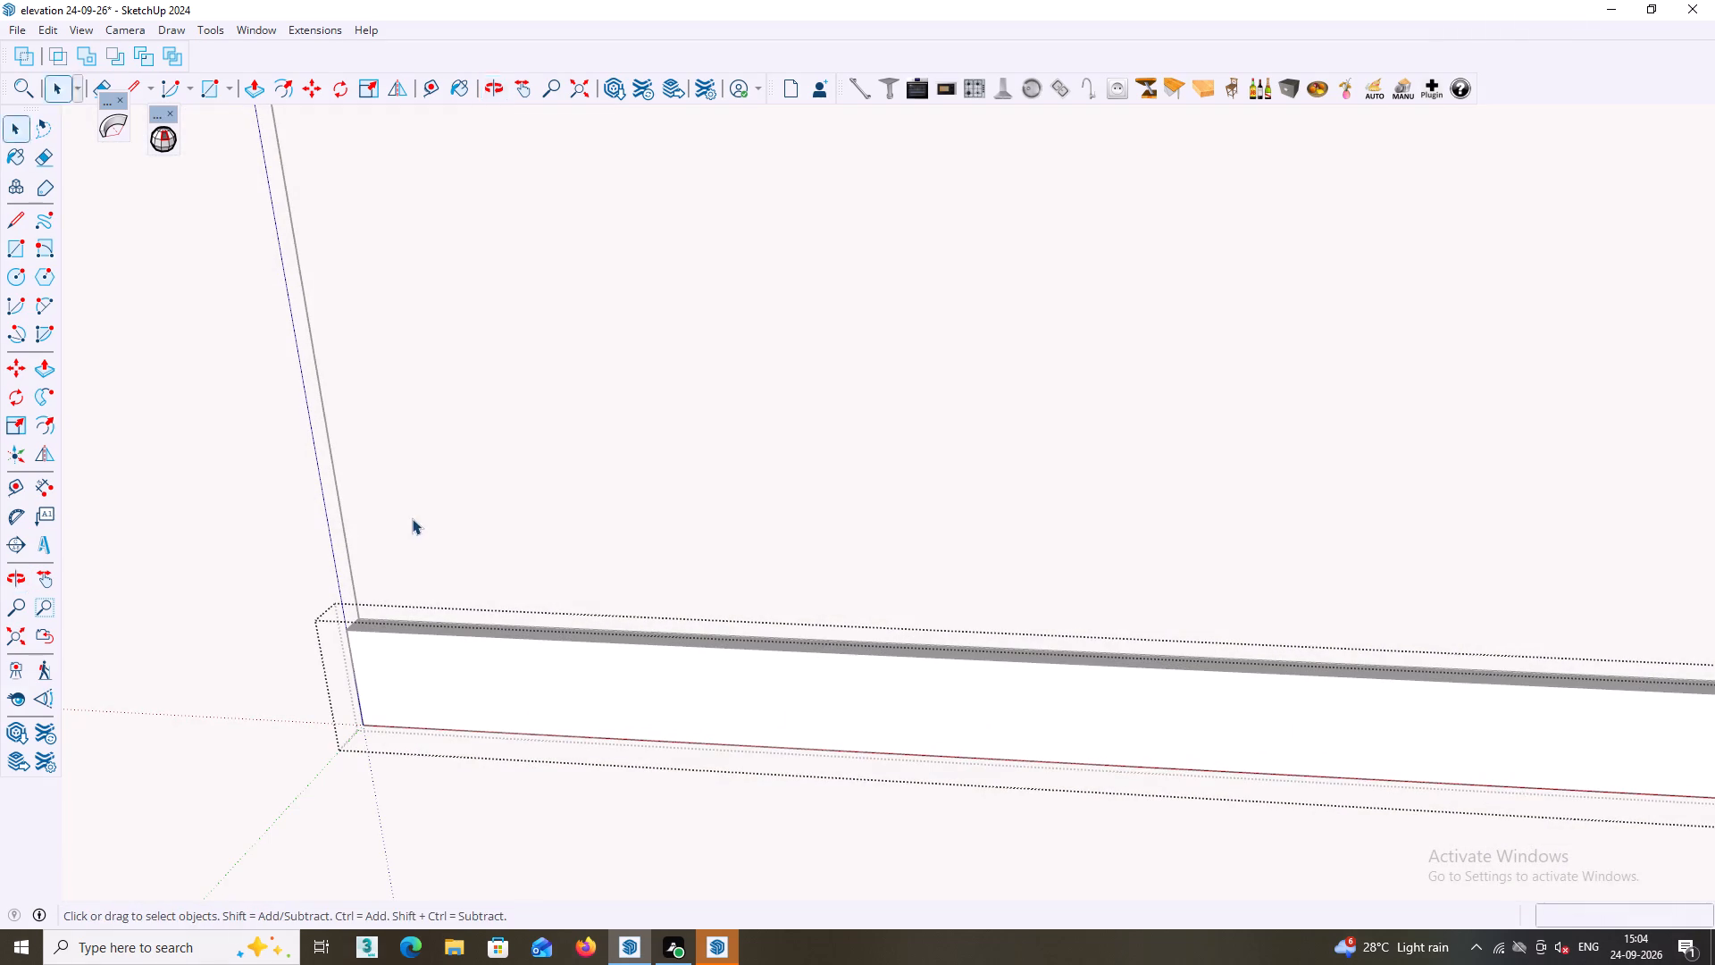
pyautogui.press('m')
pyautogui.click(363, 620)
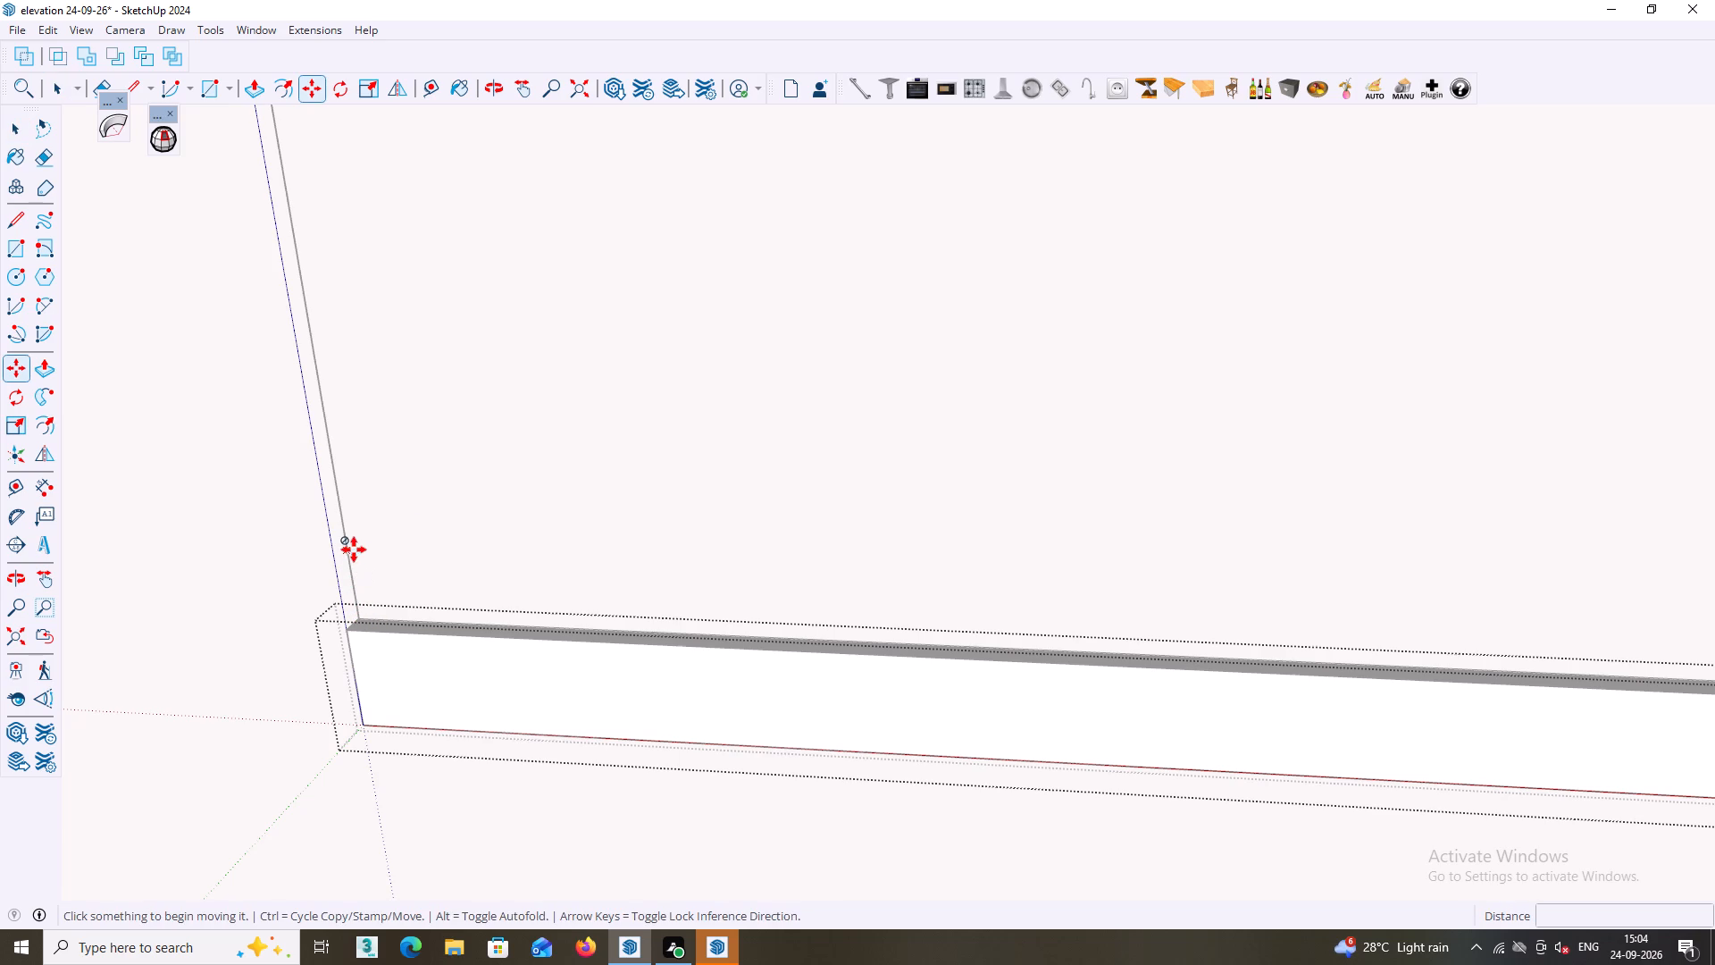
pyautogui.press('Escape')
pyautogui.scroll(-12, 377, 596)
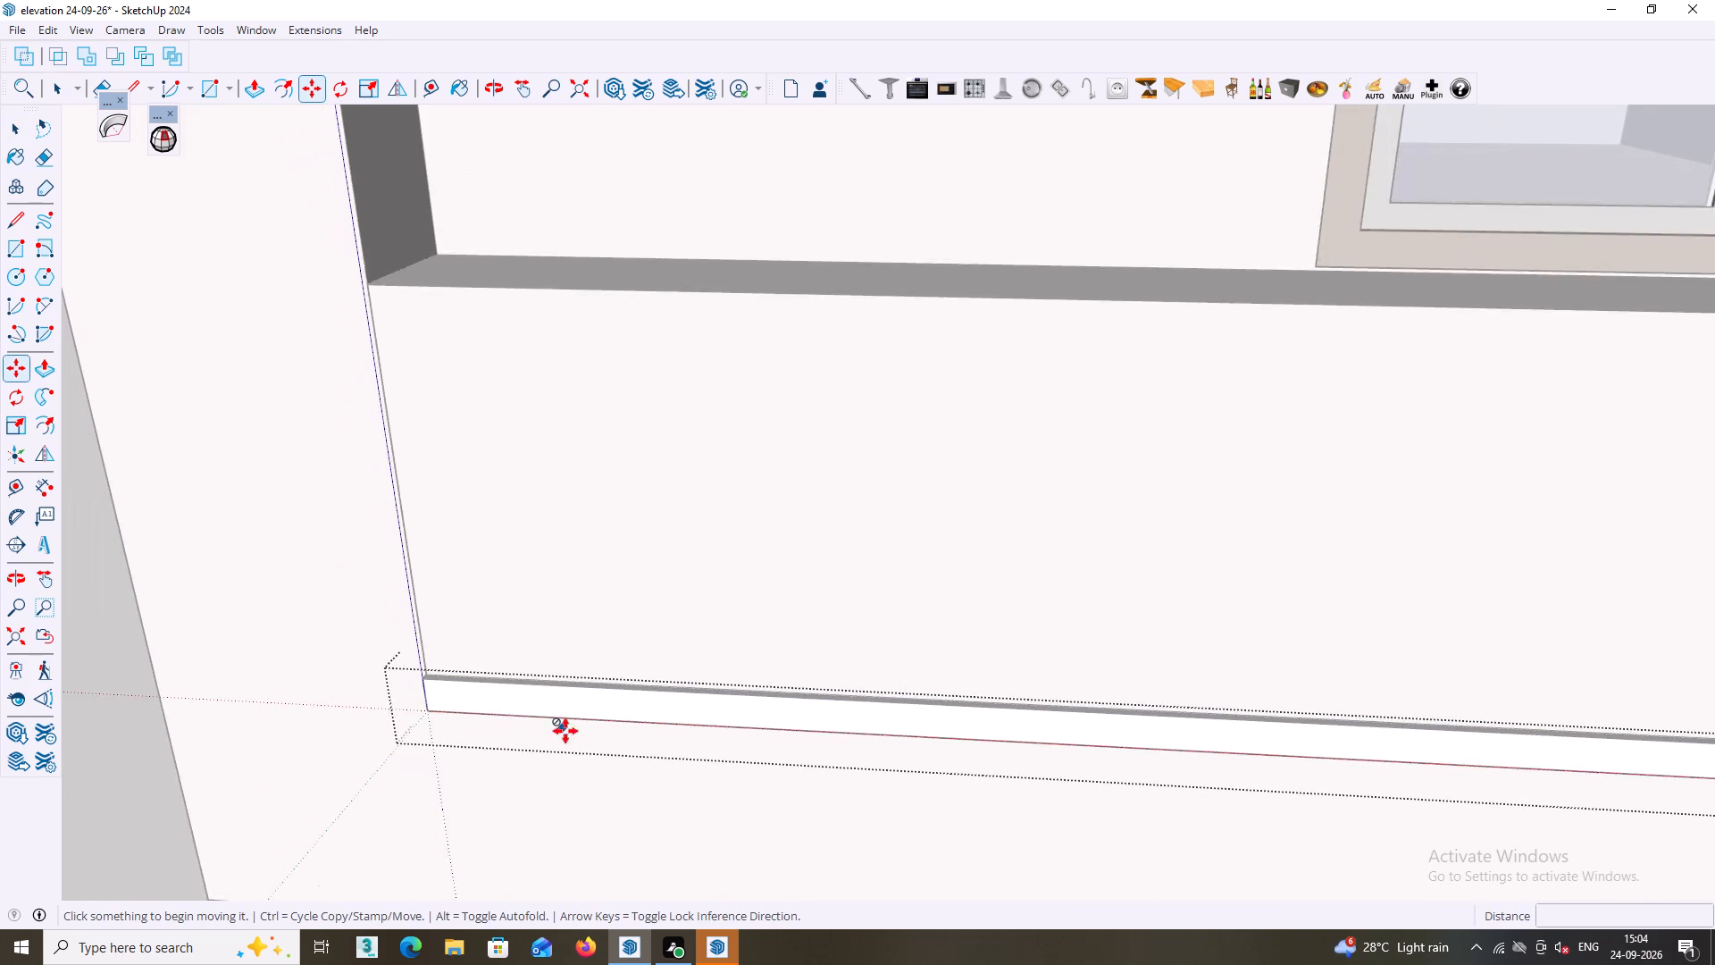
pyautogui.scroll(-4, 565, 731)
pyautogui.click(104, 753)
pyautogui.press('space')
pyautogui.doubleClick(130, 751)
# Reopen the strip group at the parapet's base, examine its front face and end corner, and leave the group.
pyautogui.scroll(4, 427, 717)
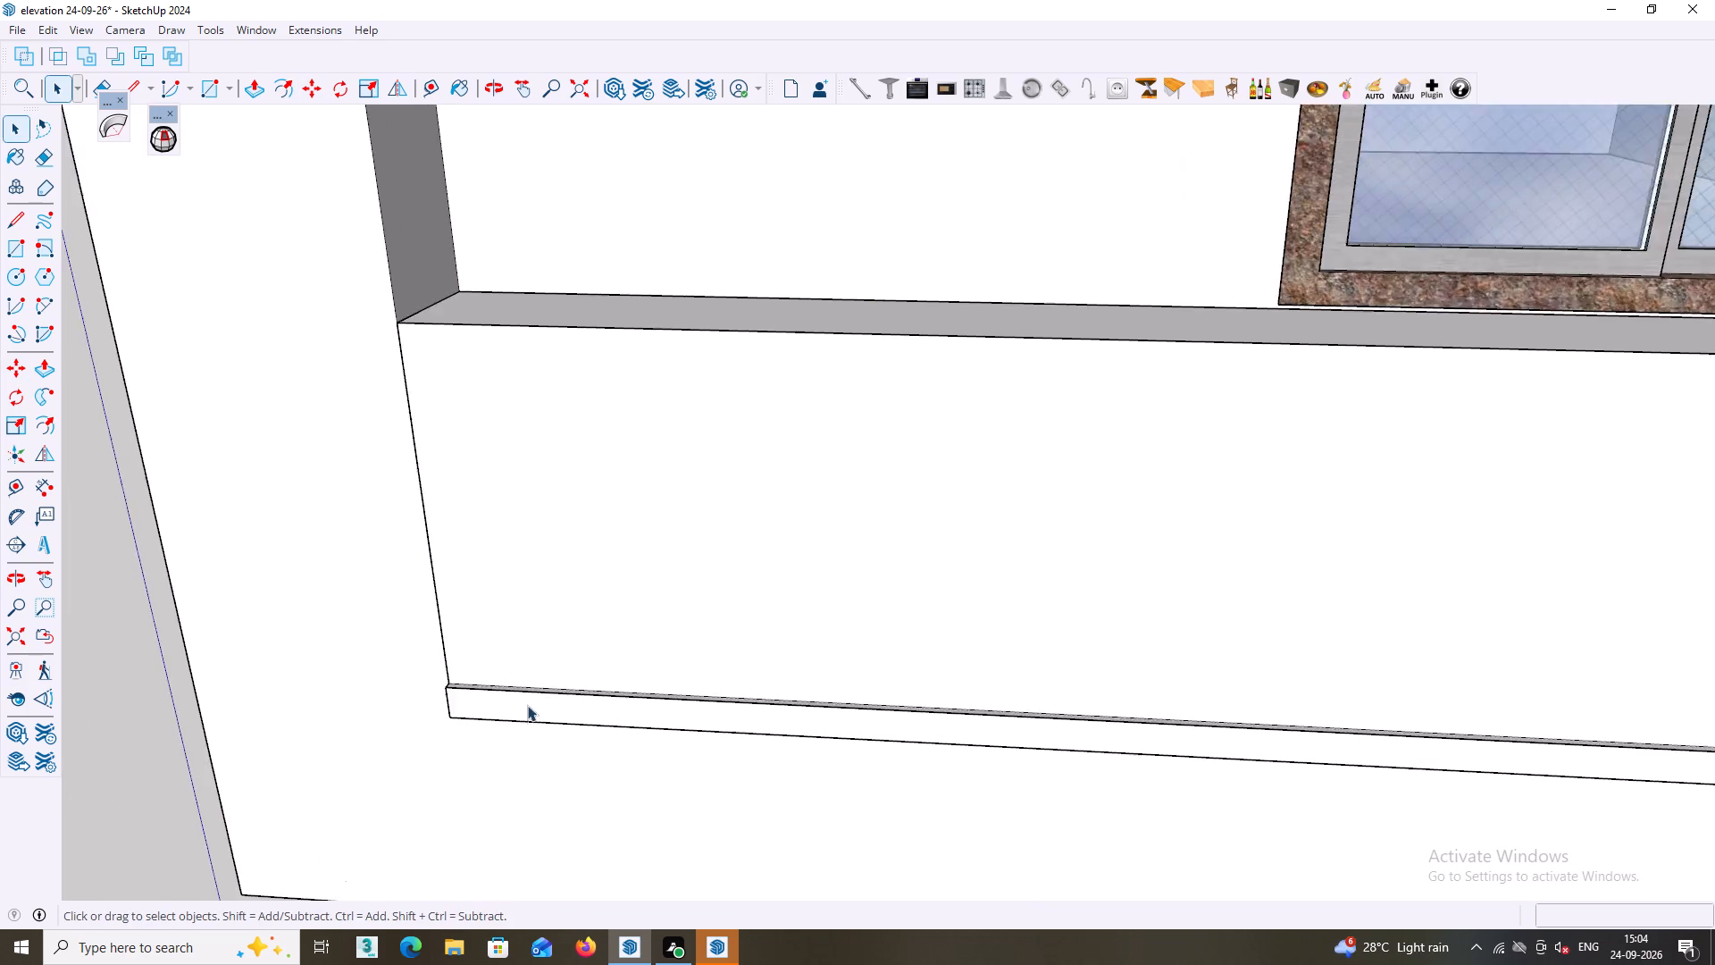
pyautogui.scroll(2, 527, 705)
pyautogui.moveTo(493, 675); pyautogui.dragTo(938, 608, button='middle')
pyautogui.scroll(2, 645, 888)
pyautogui.moveTo(572, 852); pyautogui.dragTo(572, 761, button='middle')
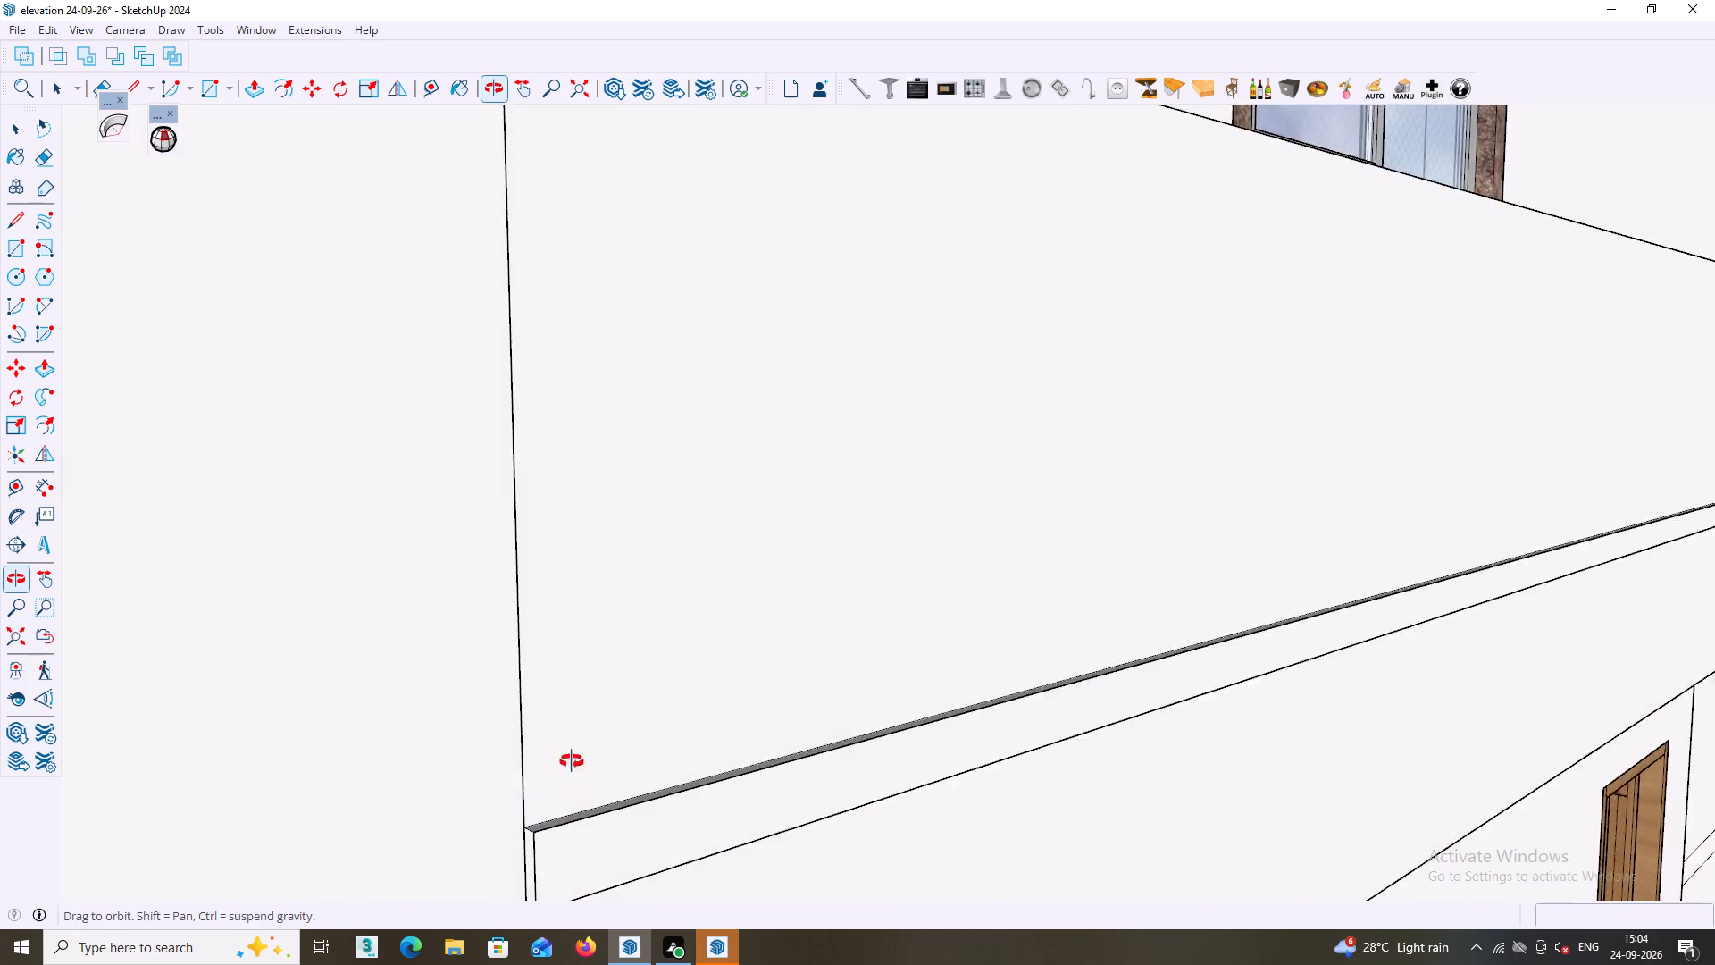
pyautogui.moveTo(572, 761); pyautogui.dragTo(564, 735, button='middle')
pyautogui.keyDown('shift'); pyautogui.moveTo(548, 761); pyautogui.dragTo(546, 607, button='middle'); pyautogui.keyUp('shift')
pyautogui.scroll(2, 524, 717)
pyautogui.doubleClick(533, 719)
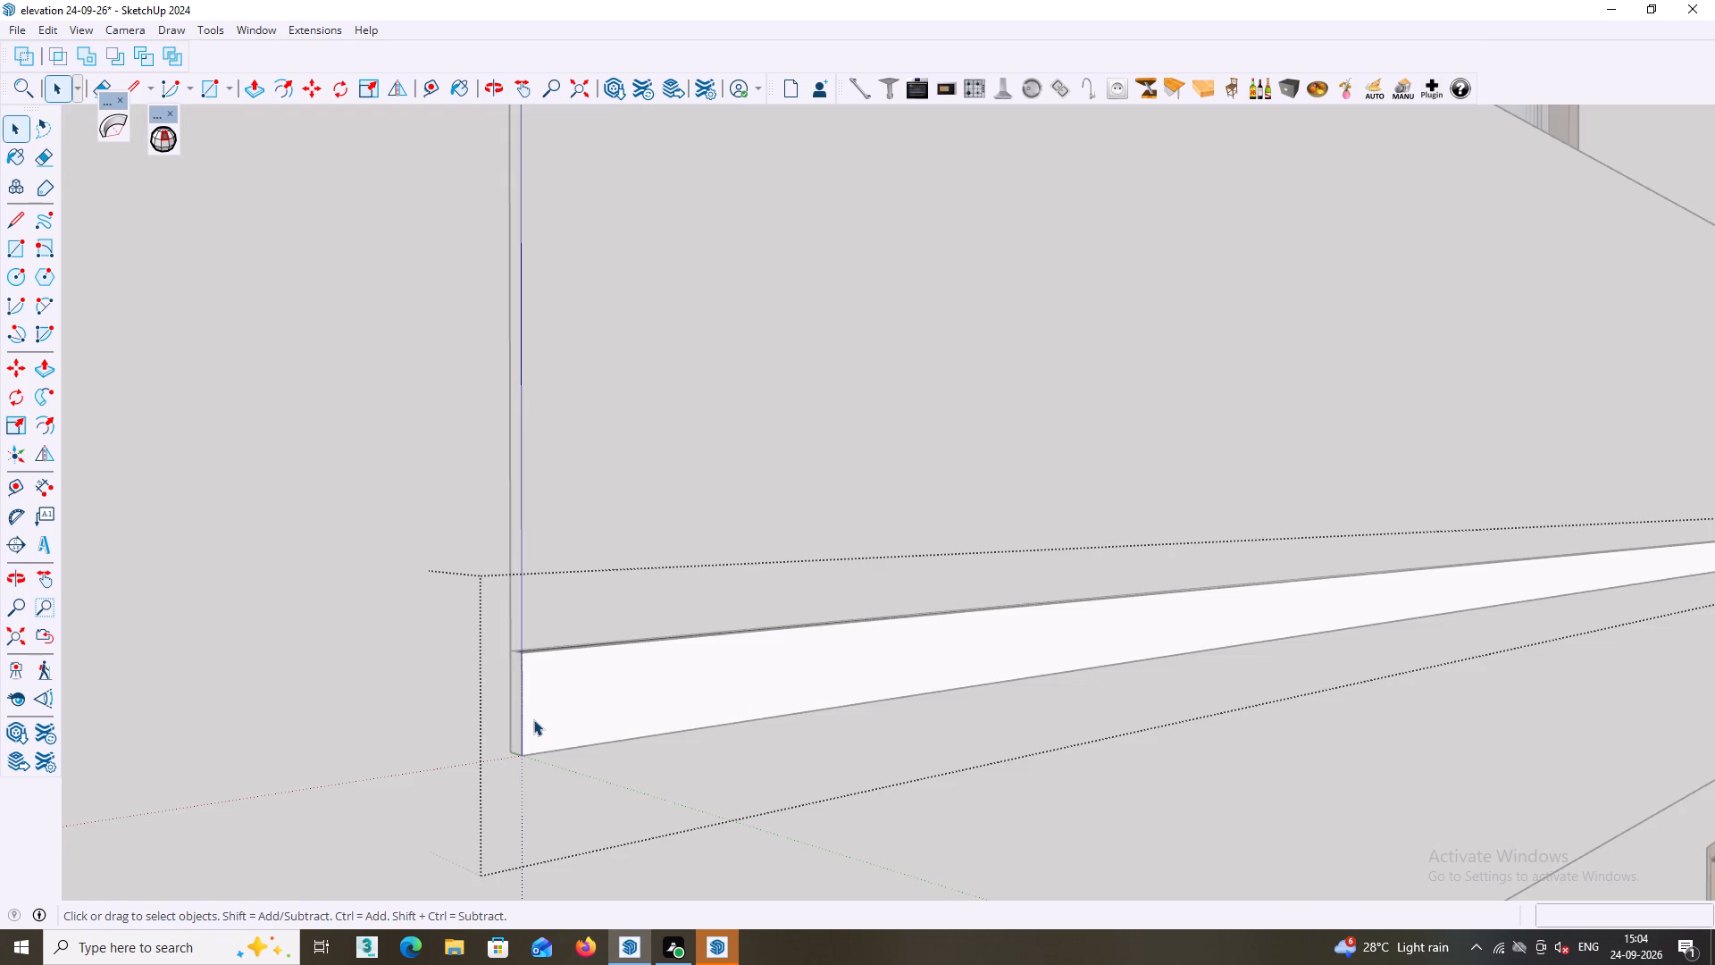
pyautogui.tripleClick(533, 719)
pyautogui.tripleClick(533, 719)
pyautogui.tripleClick(533, 713)
pyautogui.doubleClick(533, 712)
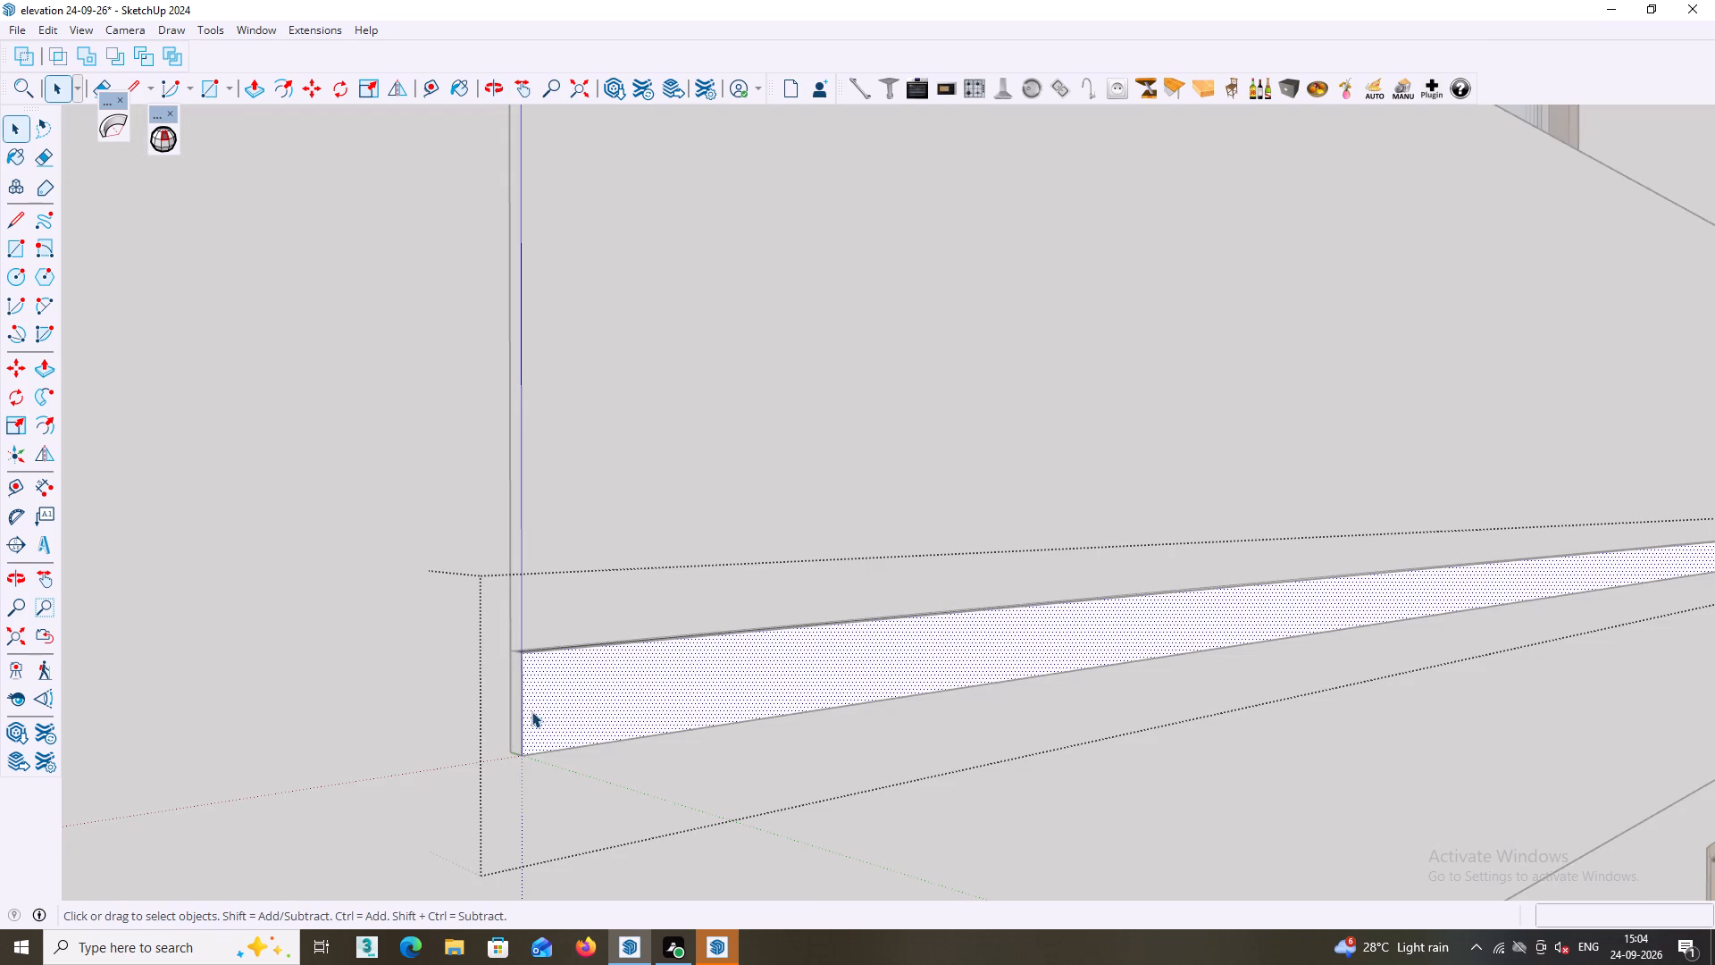
pyautogui.click(533, 705)
pyautogui.doubleClick(525, 694)
pyautogui.click(506, 690)
pyautogui.click(475, 689)
pyautogui.click(557, 681)
pyautogui.scroll(-3, 533, 690)
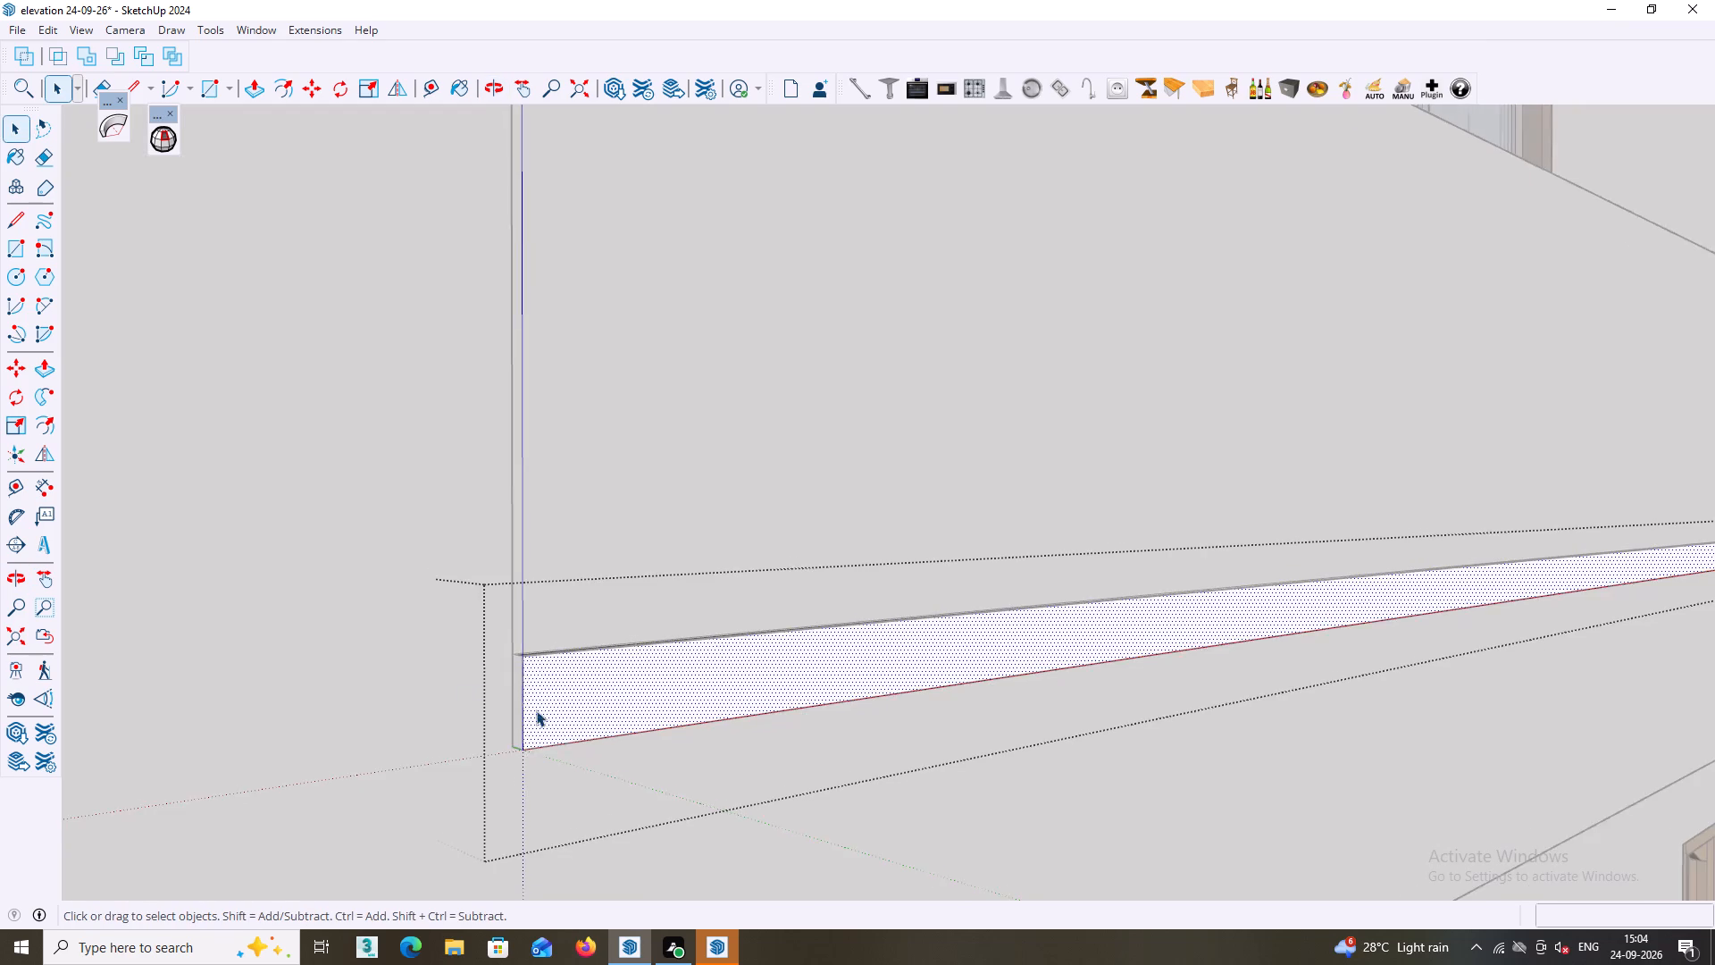
pyautogui.scroll(-20, 536, 710)
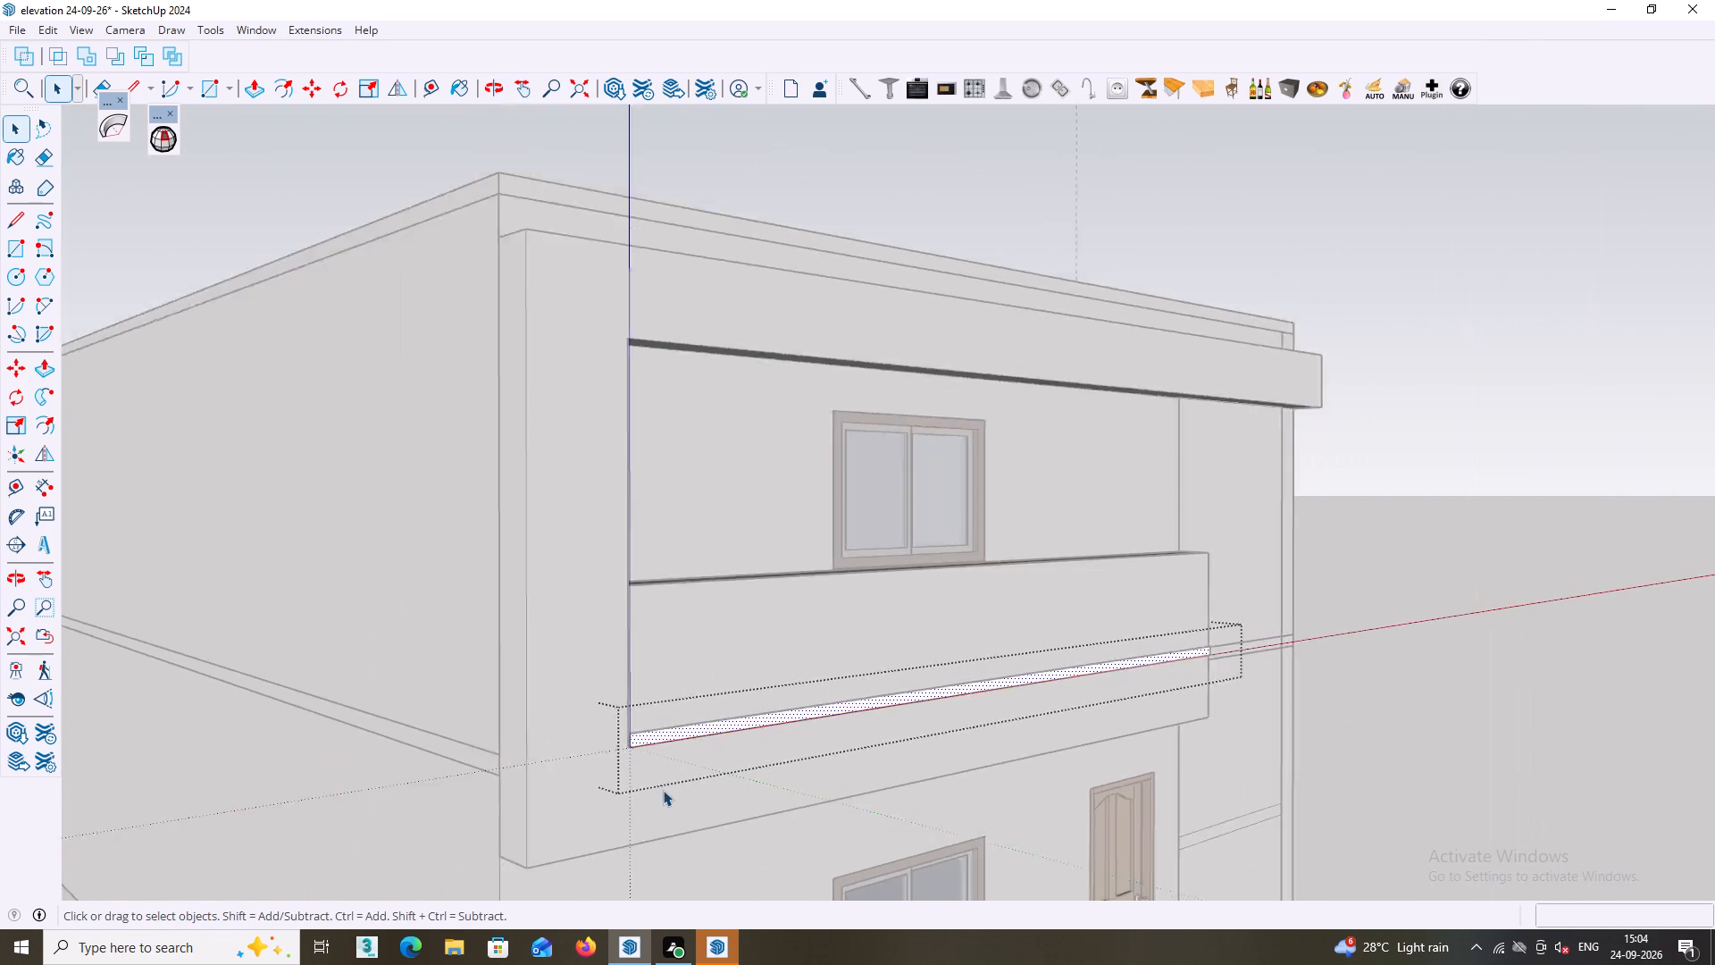
pyautogui.scroll(-3, 663, 790)
pyautogui.click(1257, 806)
# Delete the thin strip group along the balcony parapet's base.
pyautogui.moveTo(1263, 801); pyautogui.dragTo(1158, 792, button='middle')
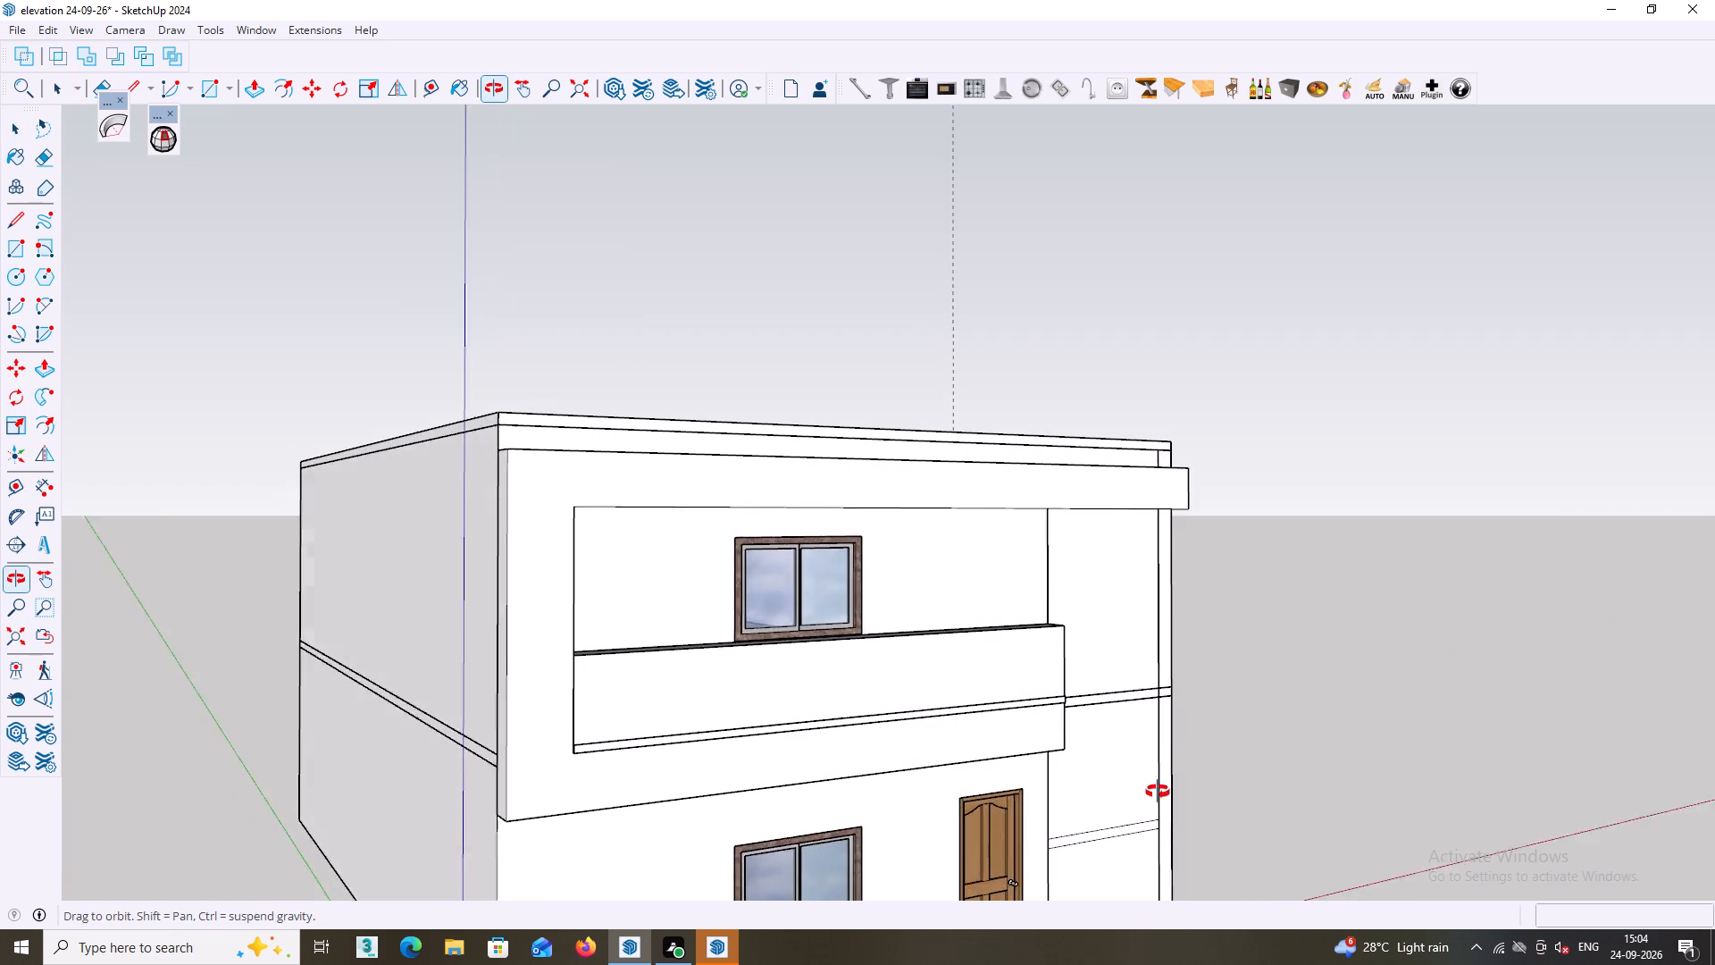
pyautogui.moveTo(1158, 792); pyautogui.dragTo(774, 719, button='middle')
pyautogui.scroll(3, 554, 677)
pyautogui.moveTo(485, 653); pyautogui.dragTo(534, 911, button='middle')
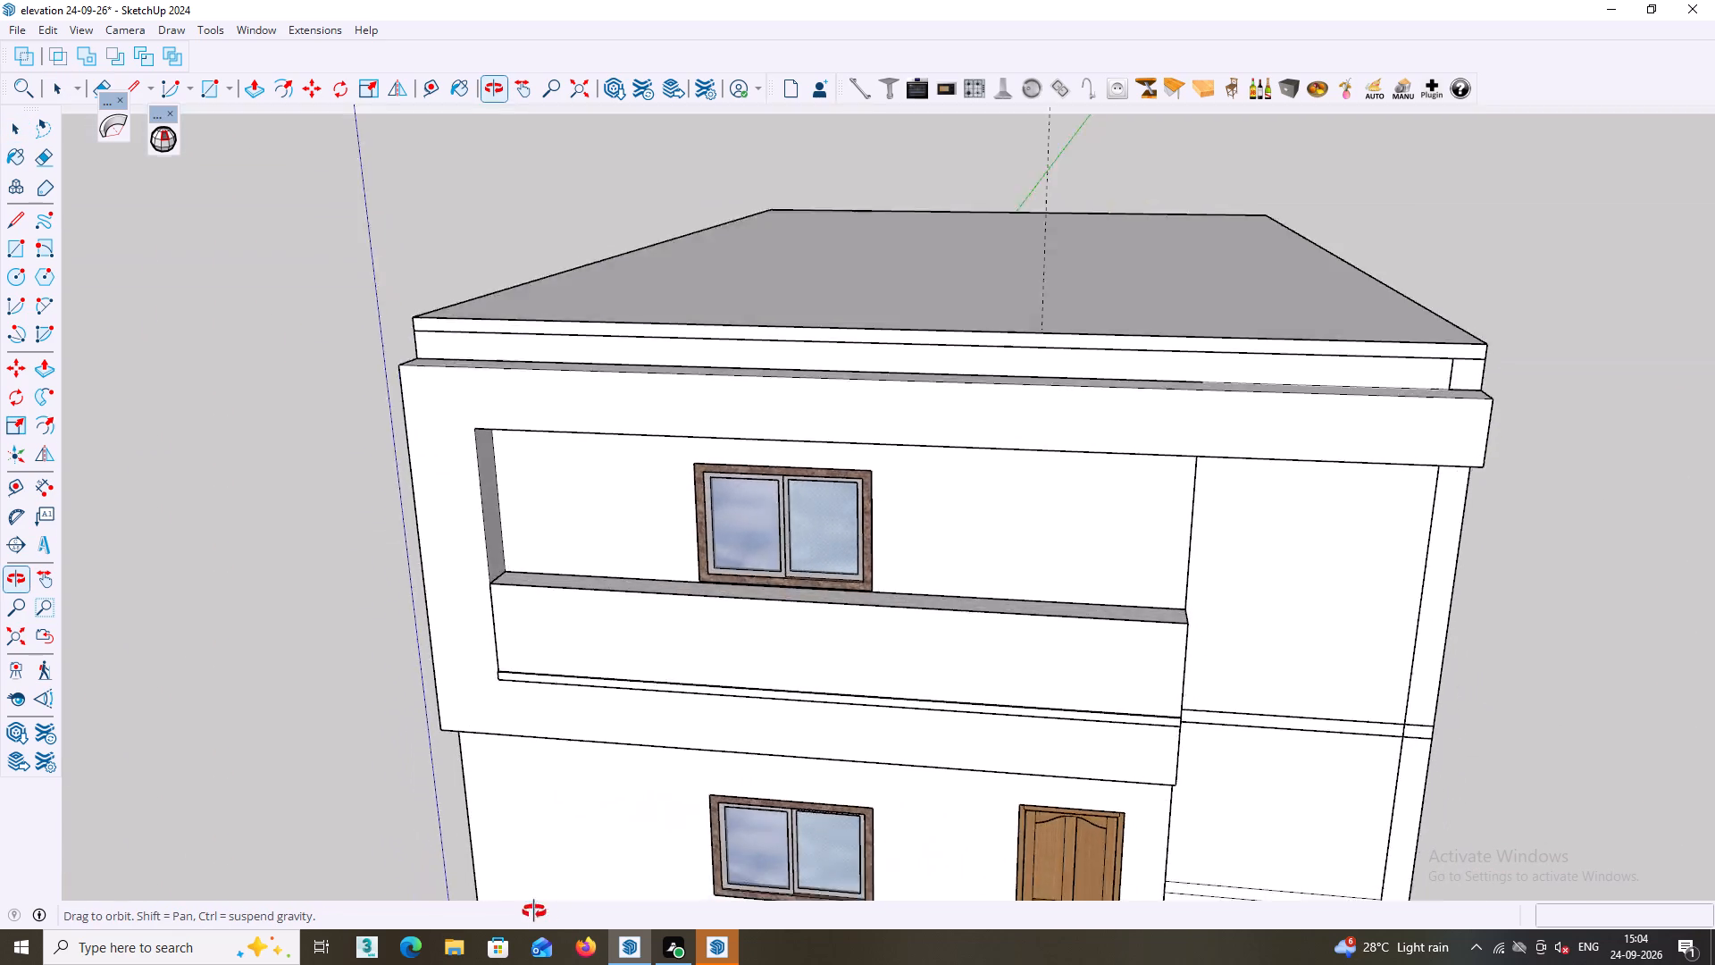
pyautogui.moveTo(534, 911); pyautogui.dragTo(620, 928, button='middle')
pyautogui.scroll(4, 541, 756)
pyautogui.click(513, 693)
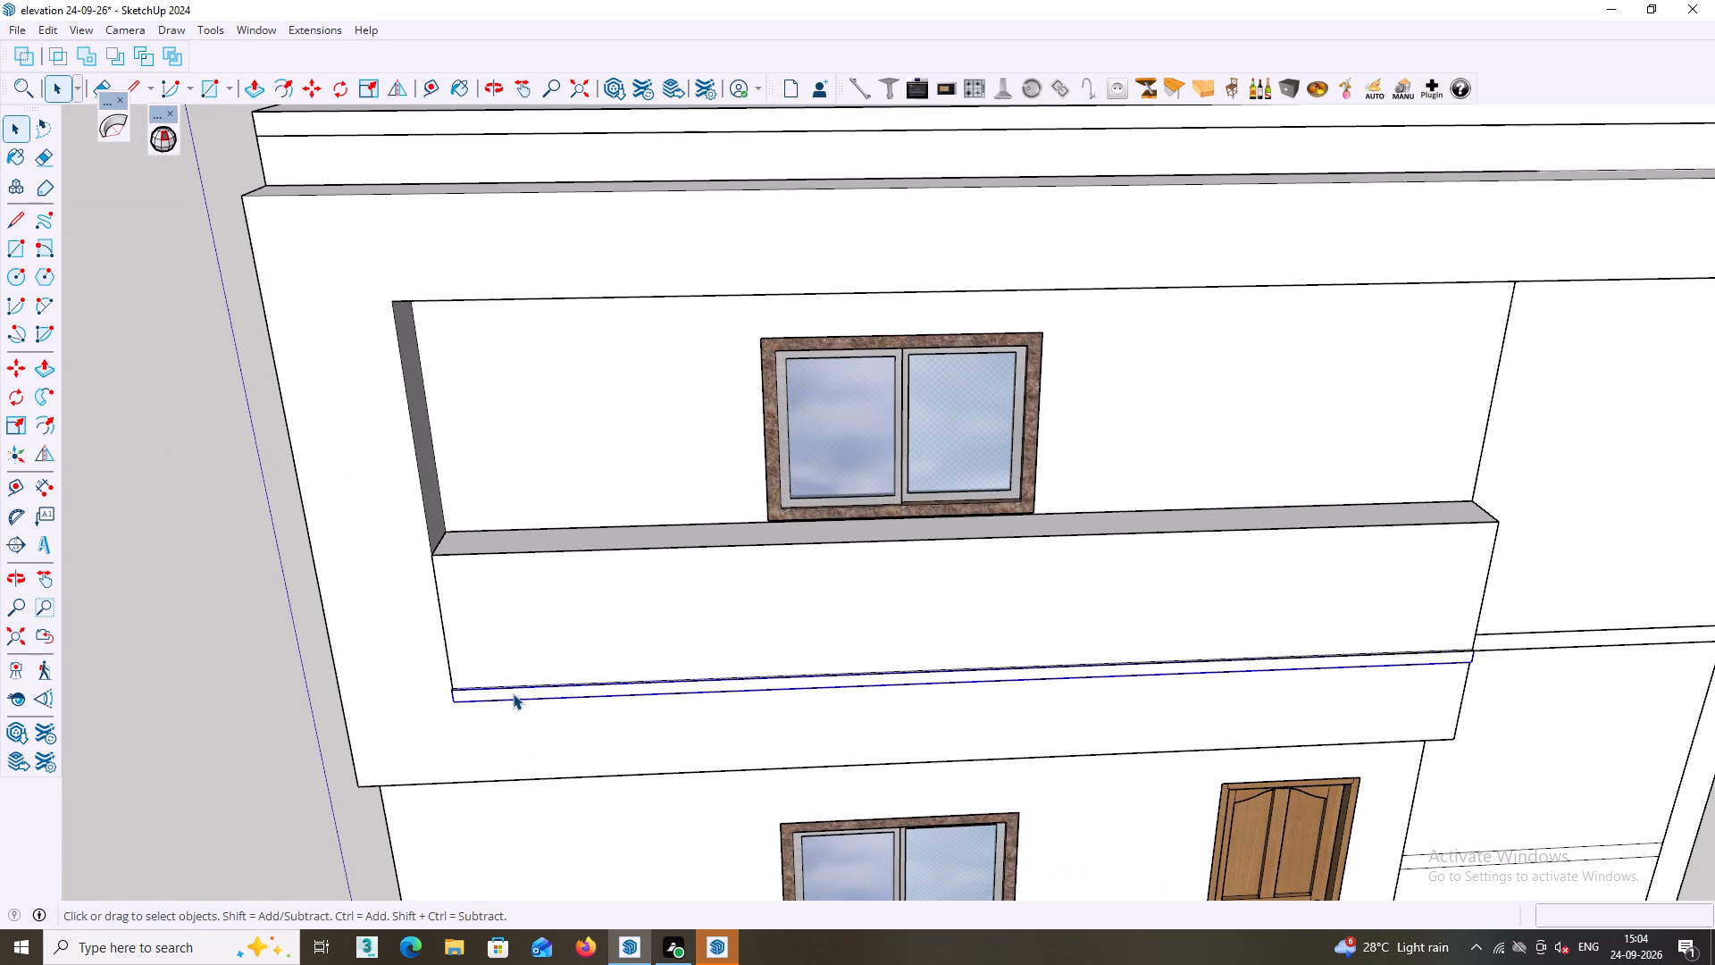
pyautogui.press('Delete')
# Delete the small end face of the recess left at the parapet's base, on the side frame end.
pyautogui.moveTo(513, 693); pyautogui.dragTo(492, 681, button='middle')
pyautogui.scroll(3, 513, 693)
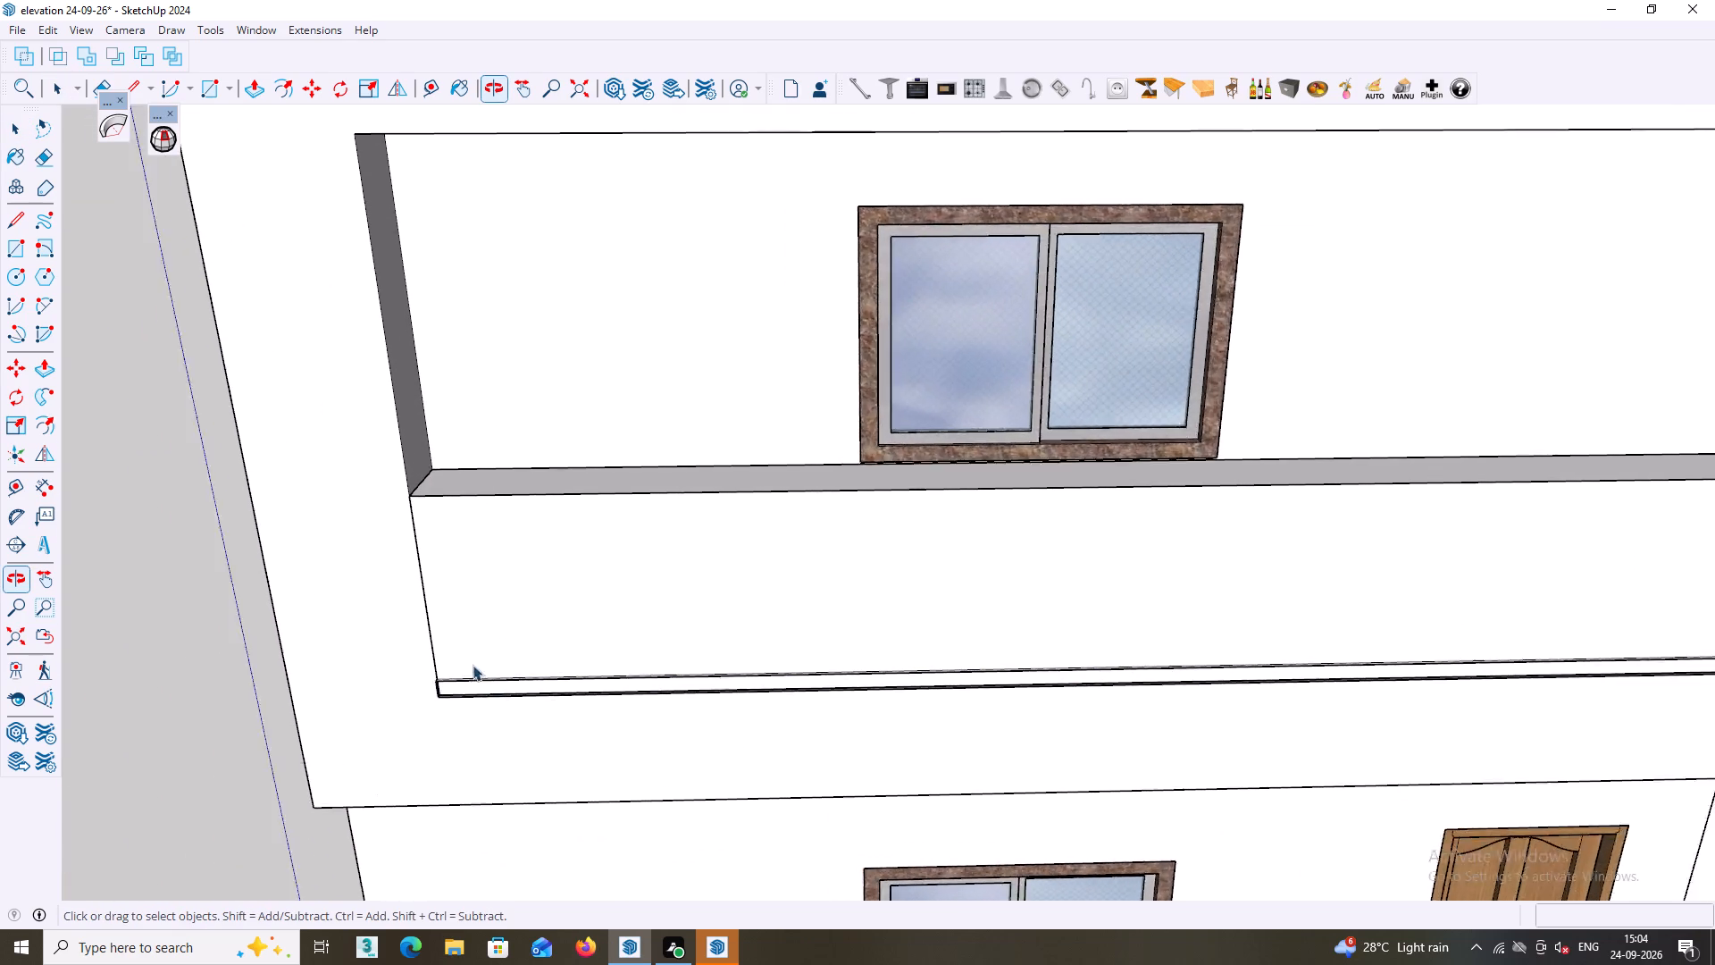
pyautogui.scroll(14, 473, 665)
pyautogui.moveTo(450, 689); pyautogui.dragTo(393, 619, button='middle')
pyautogui.scroll(3, 422, 644)
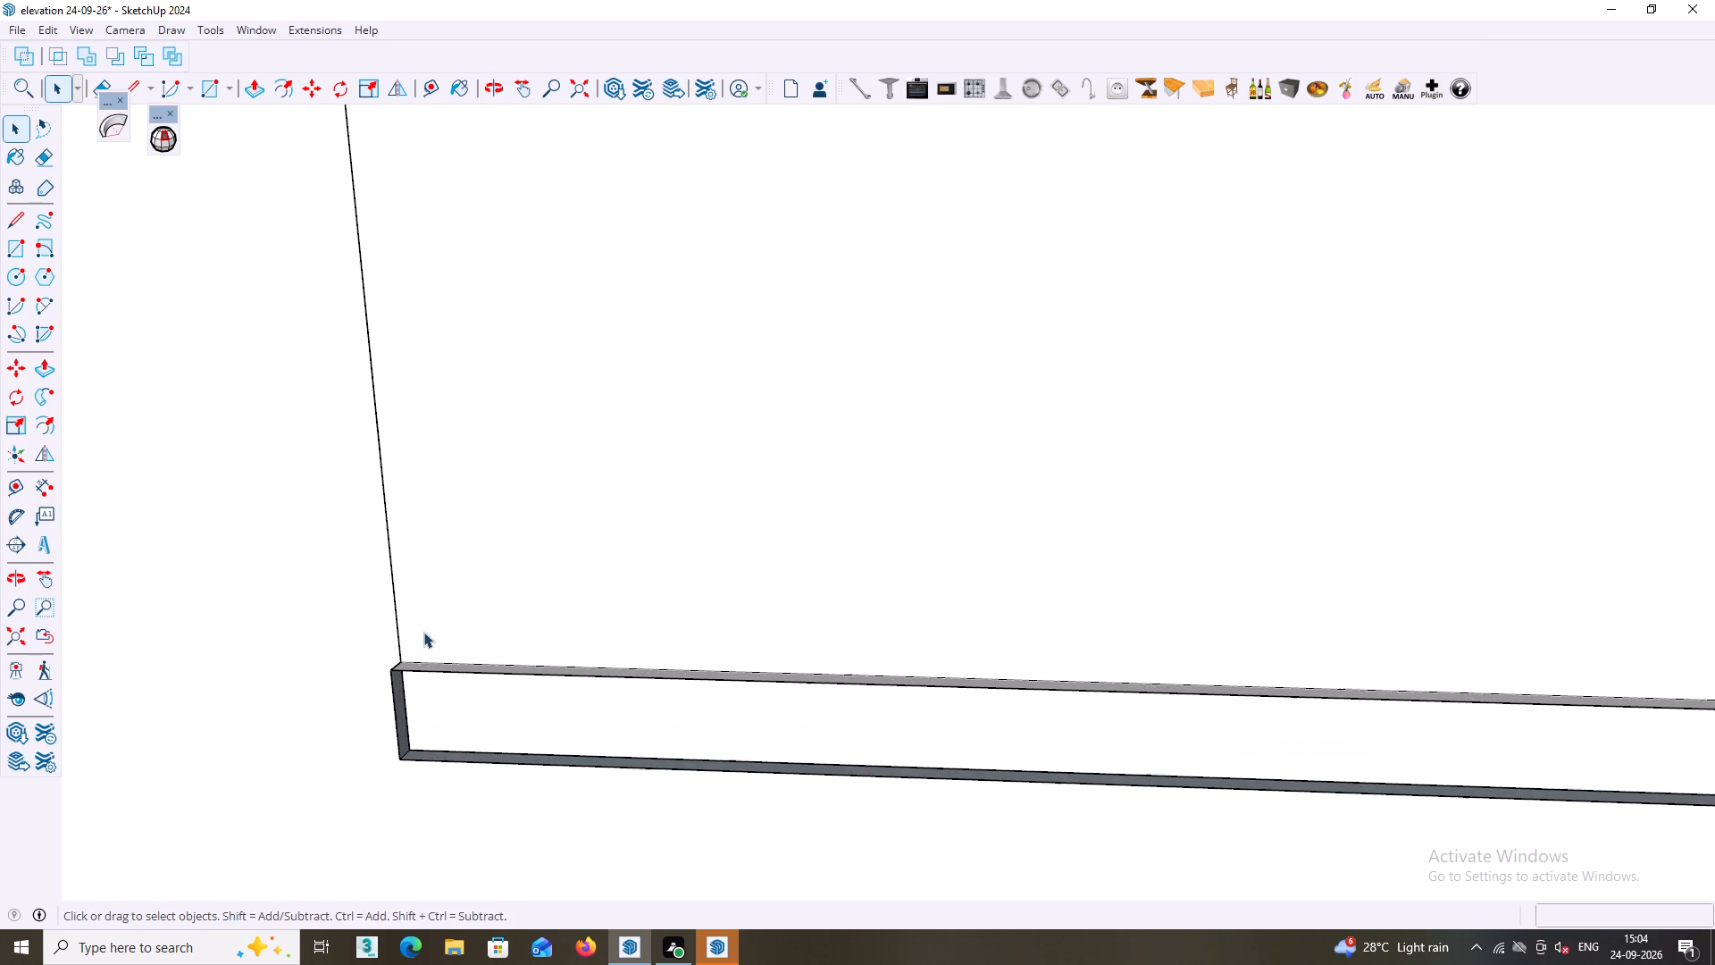
pyautogui.scroll(1, 417, 648)
pyautogui.moveTo(414, 667); pyautogui.dragTo(394, 533, button='middle')
pyautogui.scroll(3, 443, 652)
pyautogui.moveTo(332, 697); pyautogui.dragTo(324, 707, button='middle')
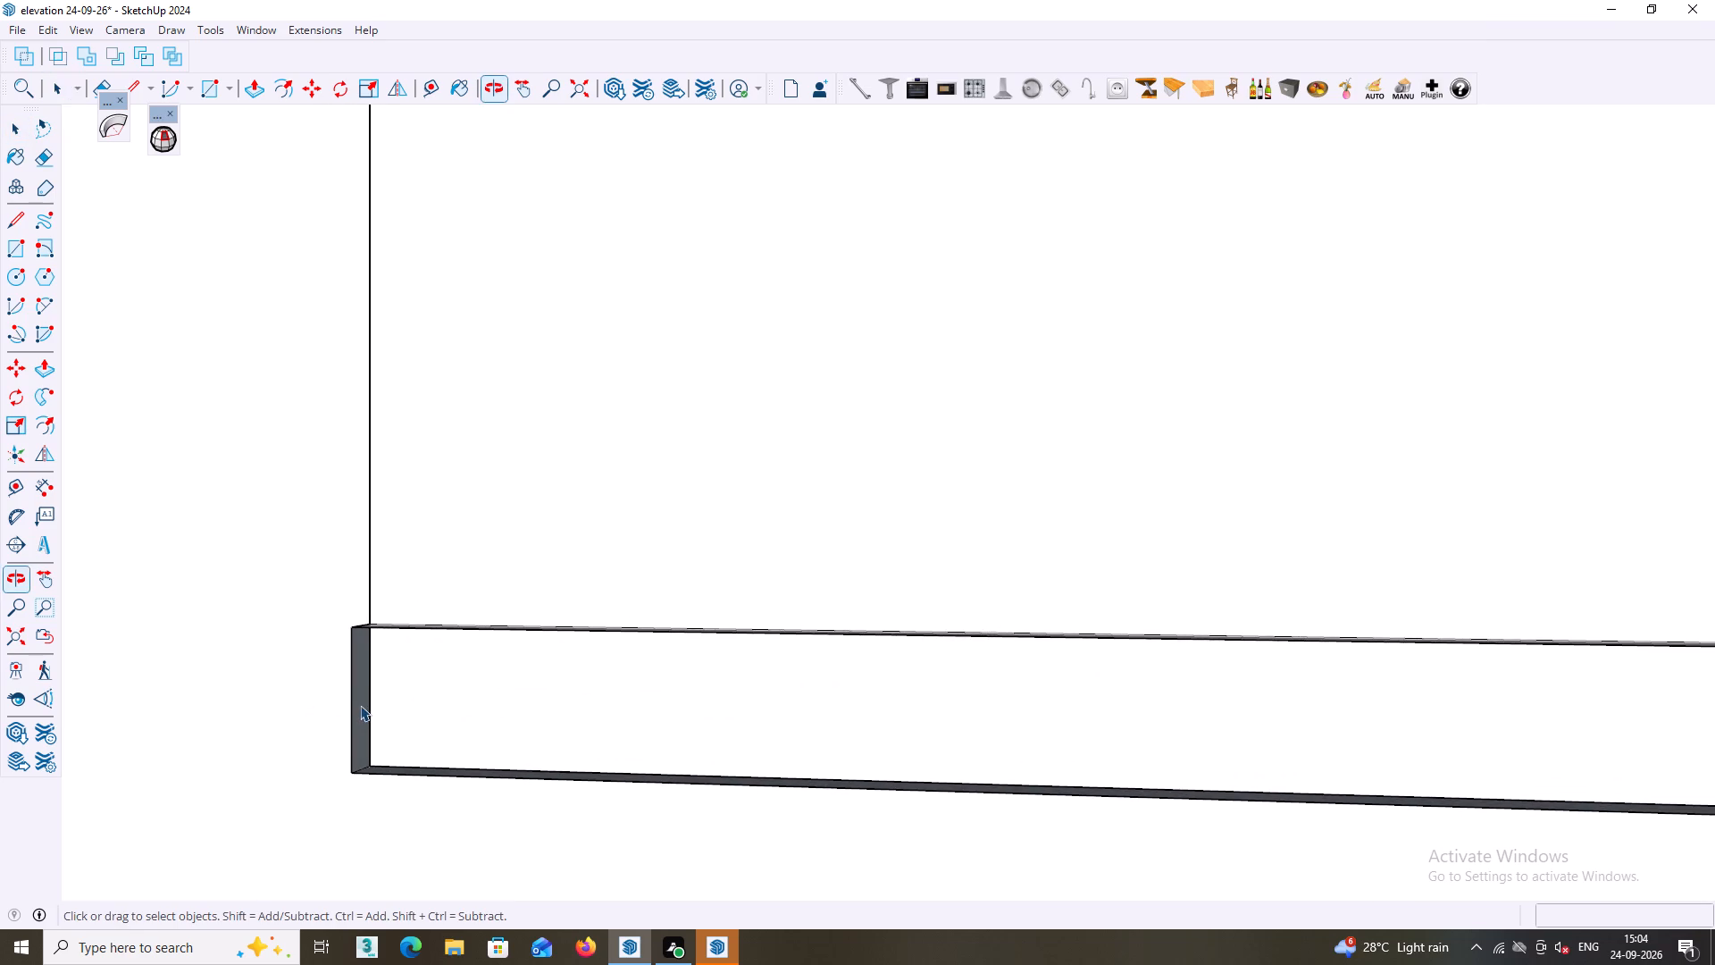
pyautogui.scroll(1, 360, 703)
pyautogui.click(361, 699)
pyautogui.press('Delete')
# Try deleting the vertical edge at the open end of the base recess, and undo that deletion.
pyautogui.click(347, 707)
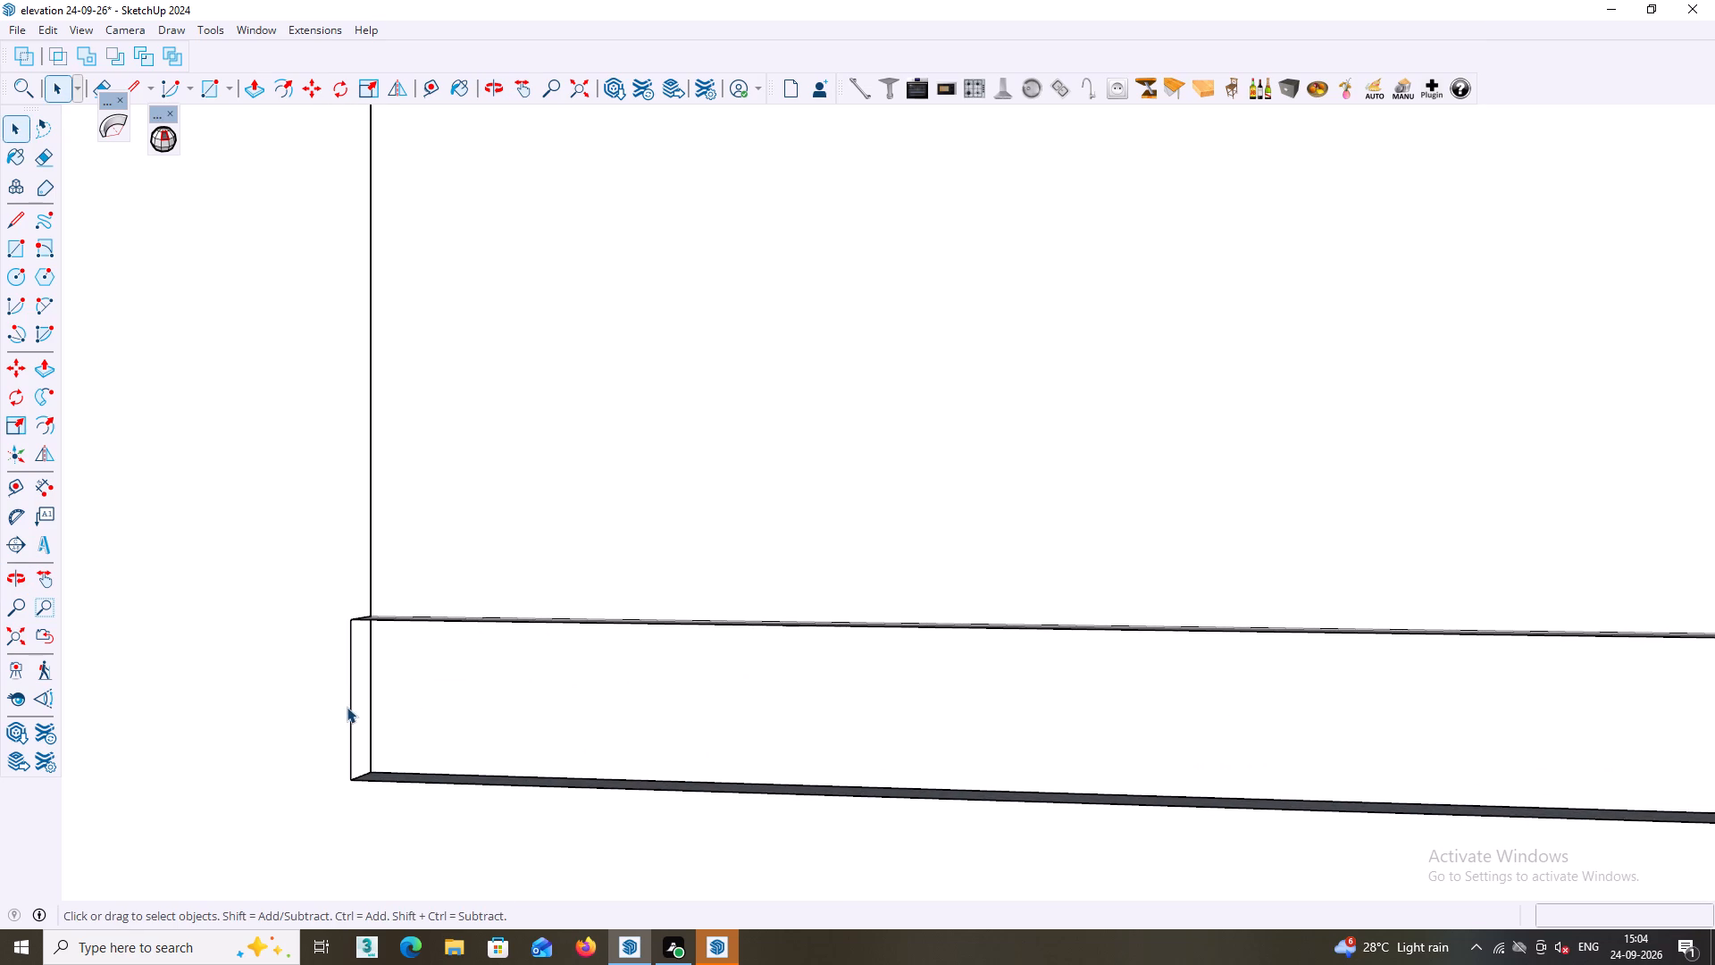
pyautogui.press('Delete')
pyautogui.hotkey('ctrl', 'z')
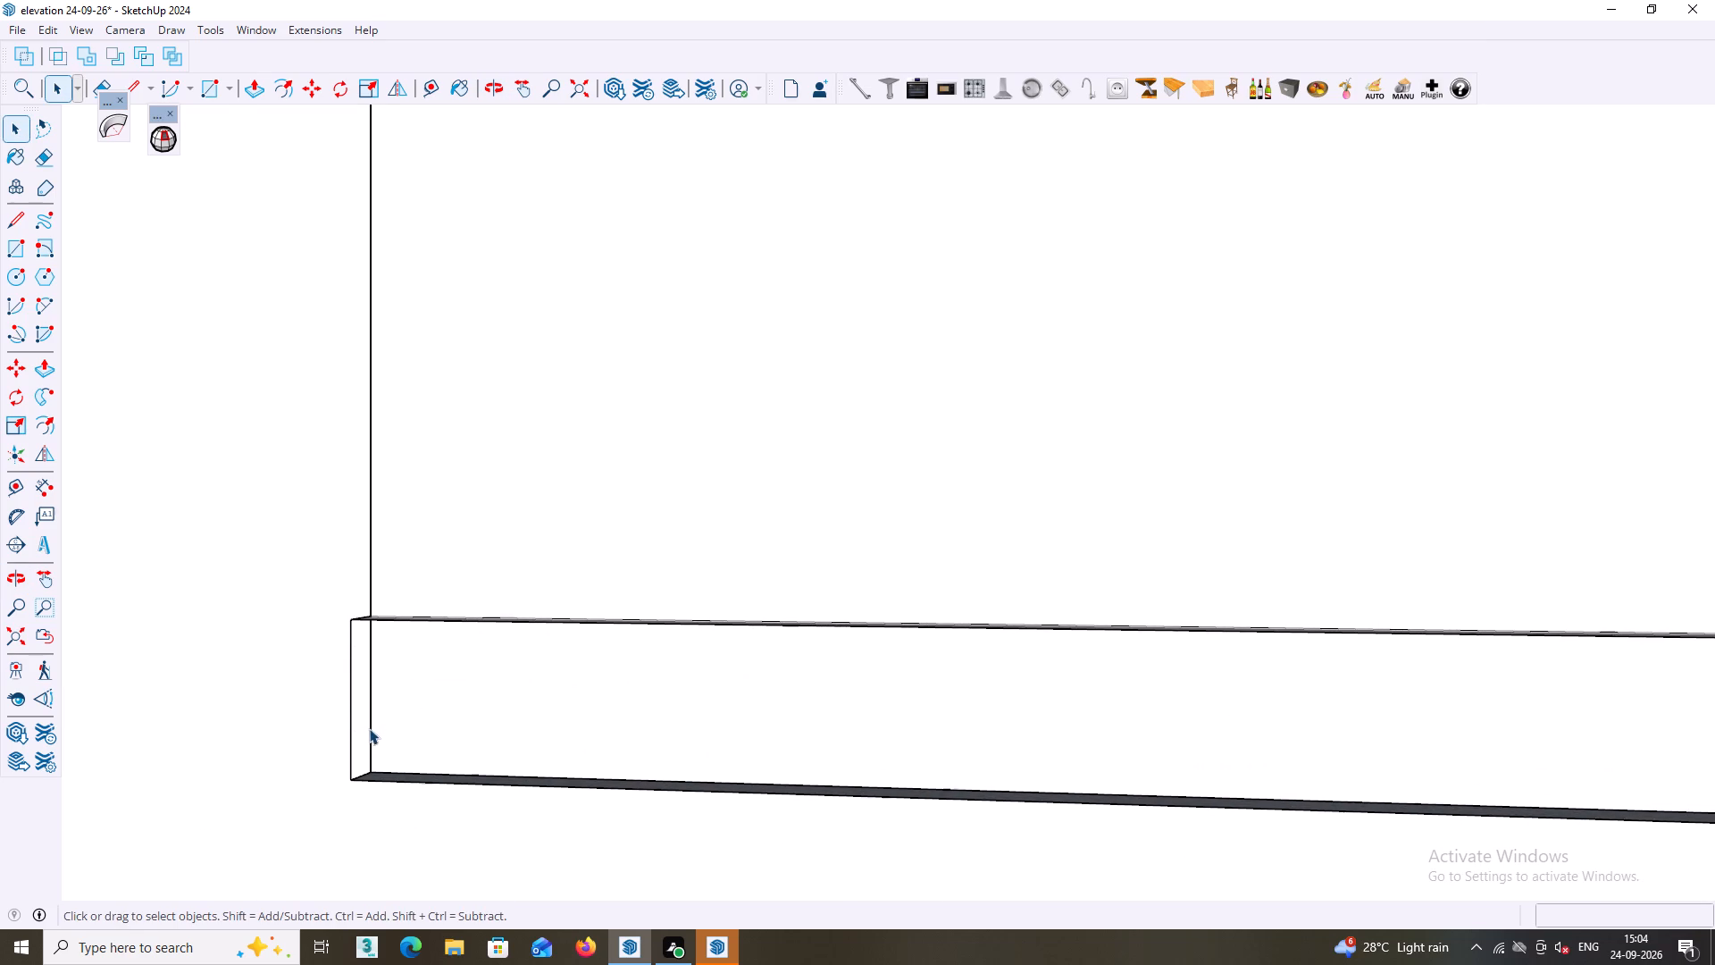
# Open the group containing the frame beside the recess, check which geometry belongs to it, and leave the group.
pyautogui.click(347, 730)
pyautogui.doubleClick(347, 730)
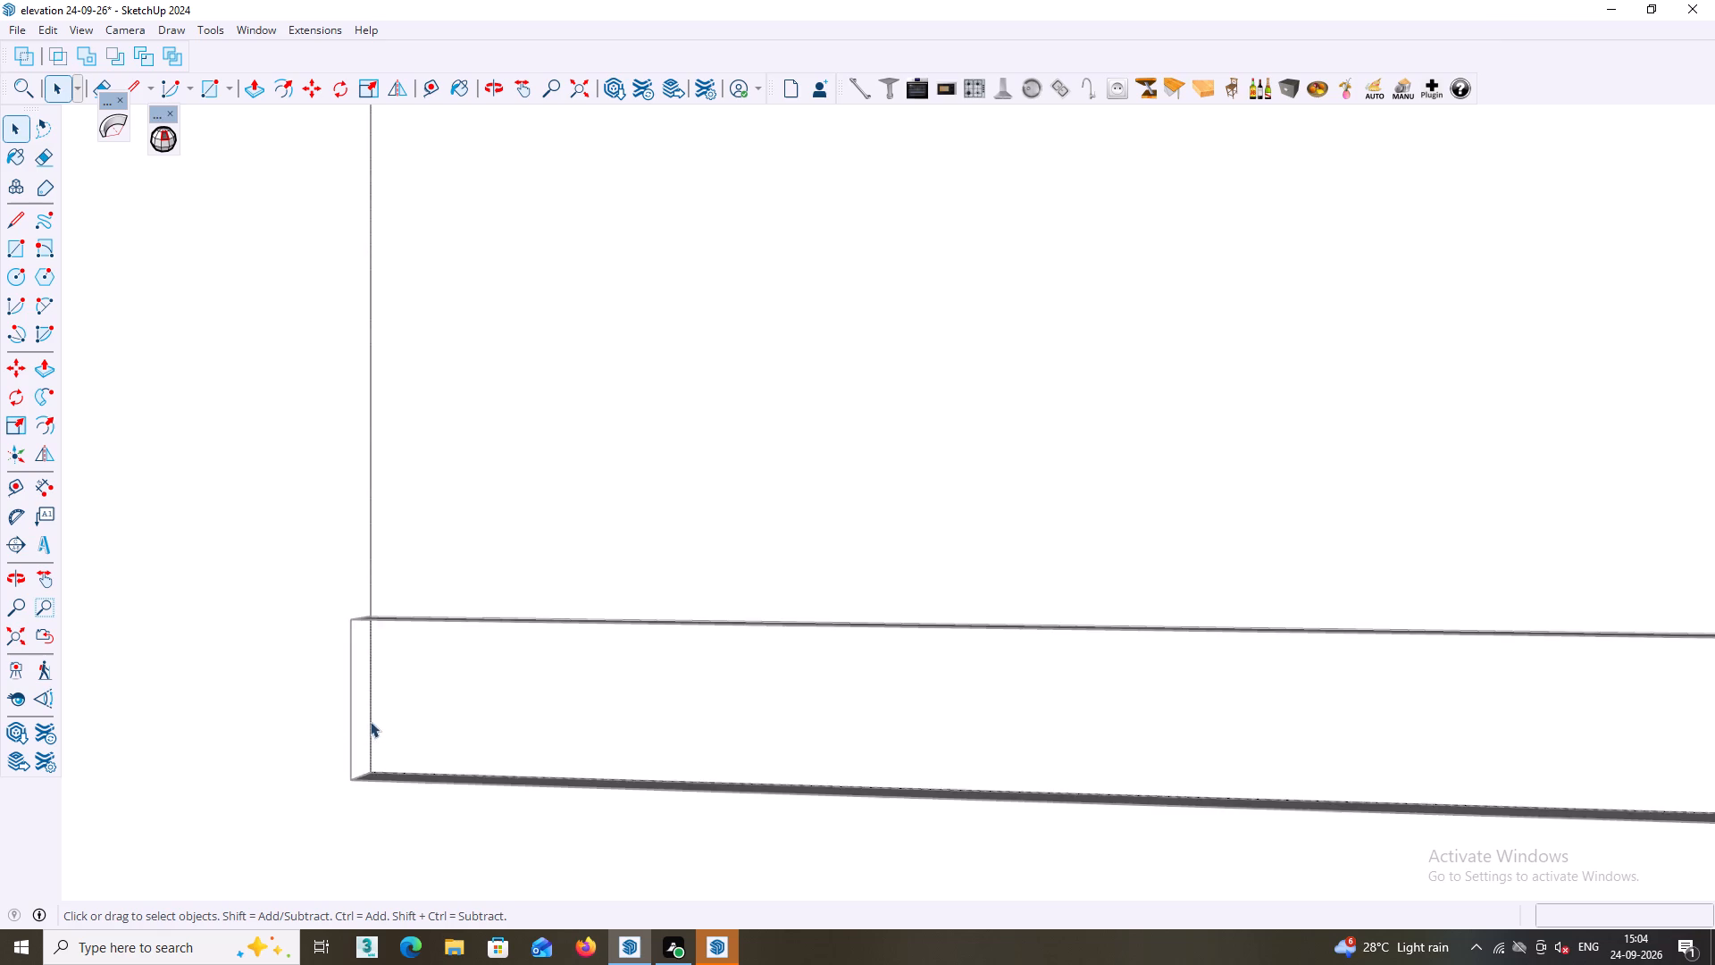
pyautogui.moveTo(370, 721); pyautogui.dragTo(495, 733, button='middle')
pyautogui.moveTo(480, 726); pyautogui.dragTo(841, 720, button='middle')
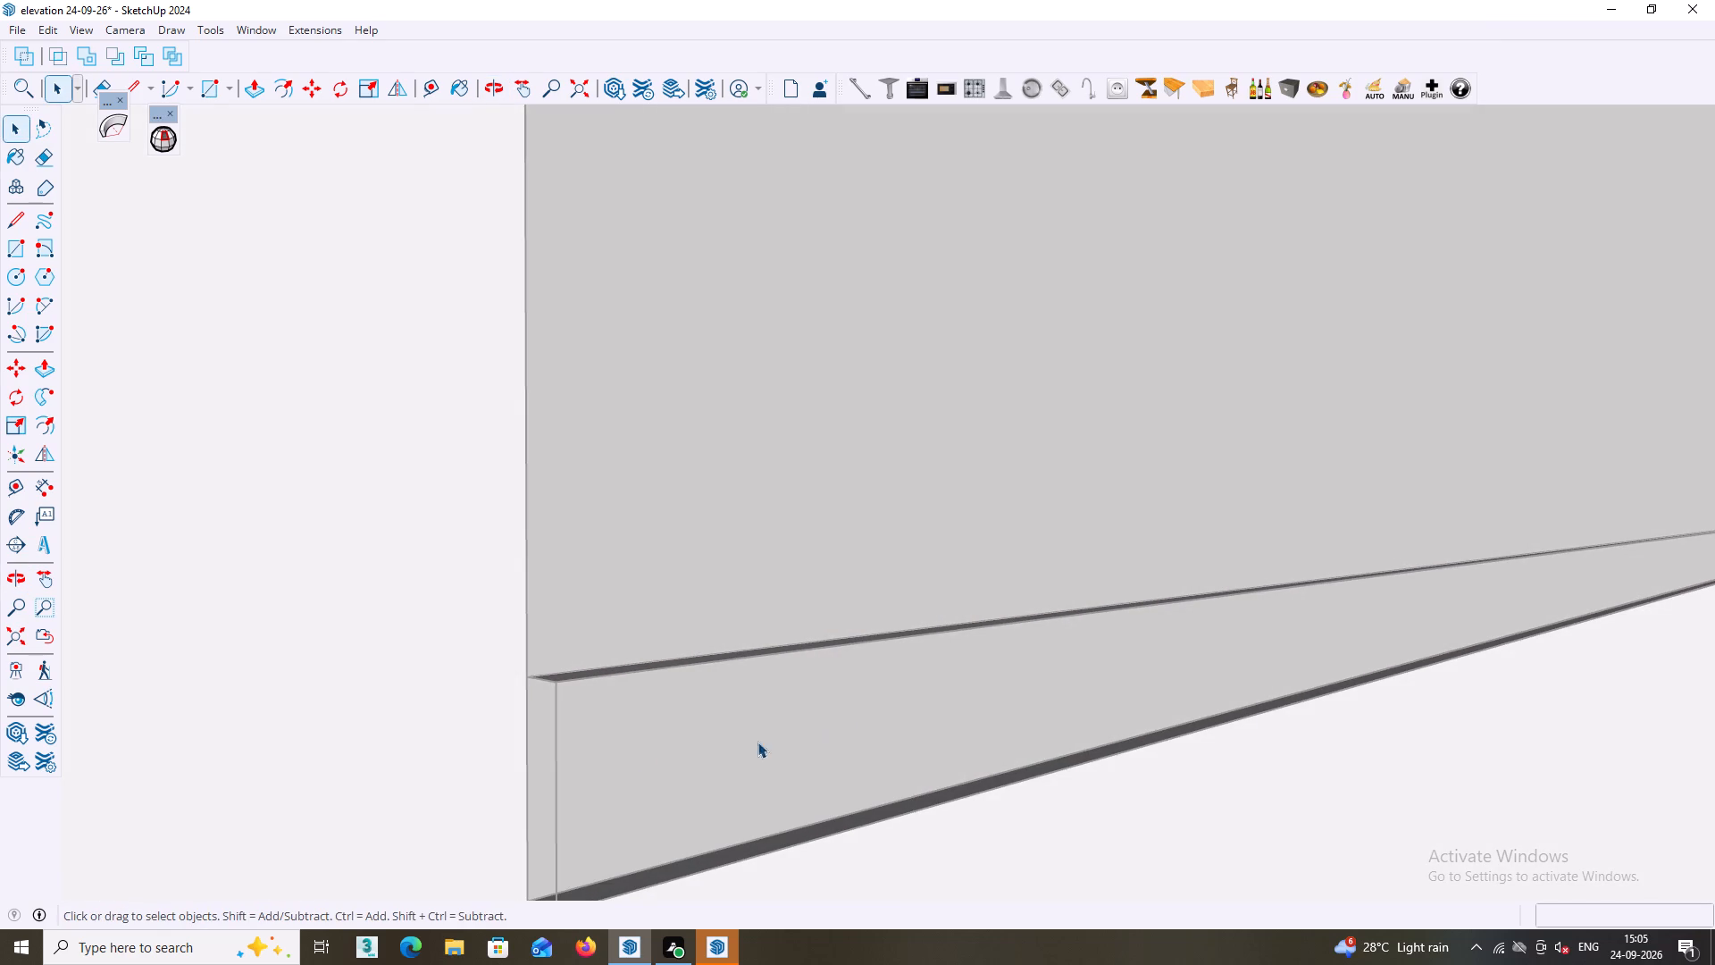
pyautogui.scroll(-20, 618, 774)
pyautogui.scroll(-4, 618, 774)
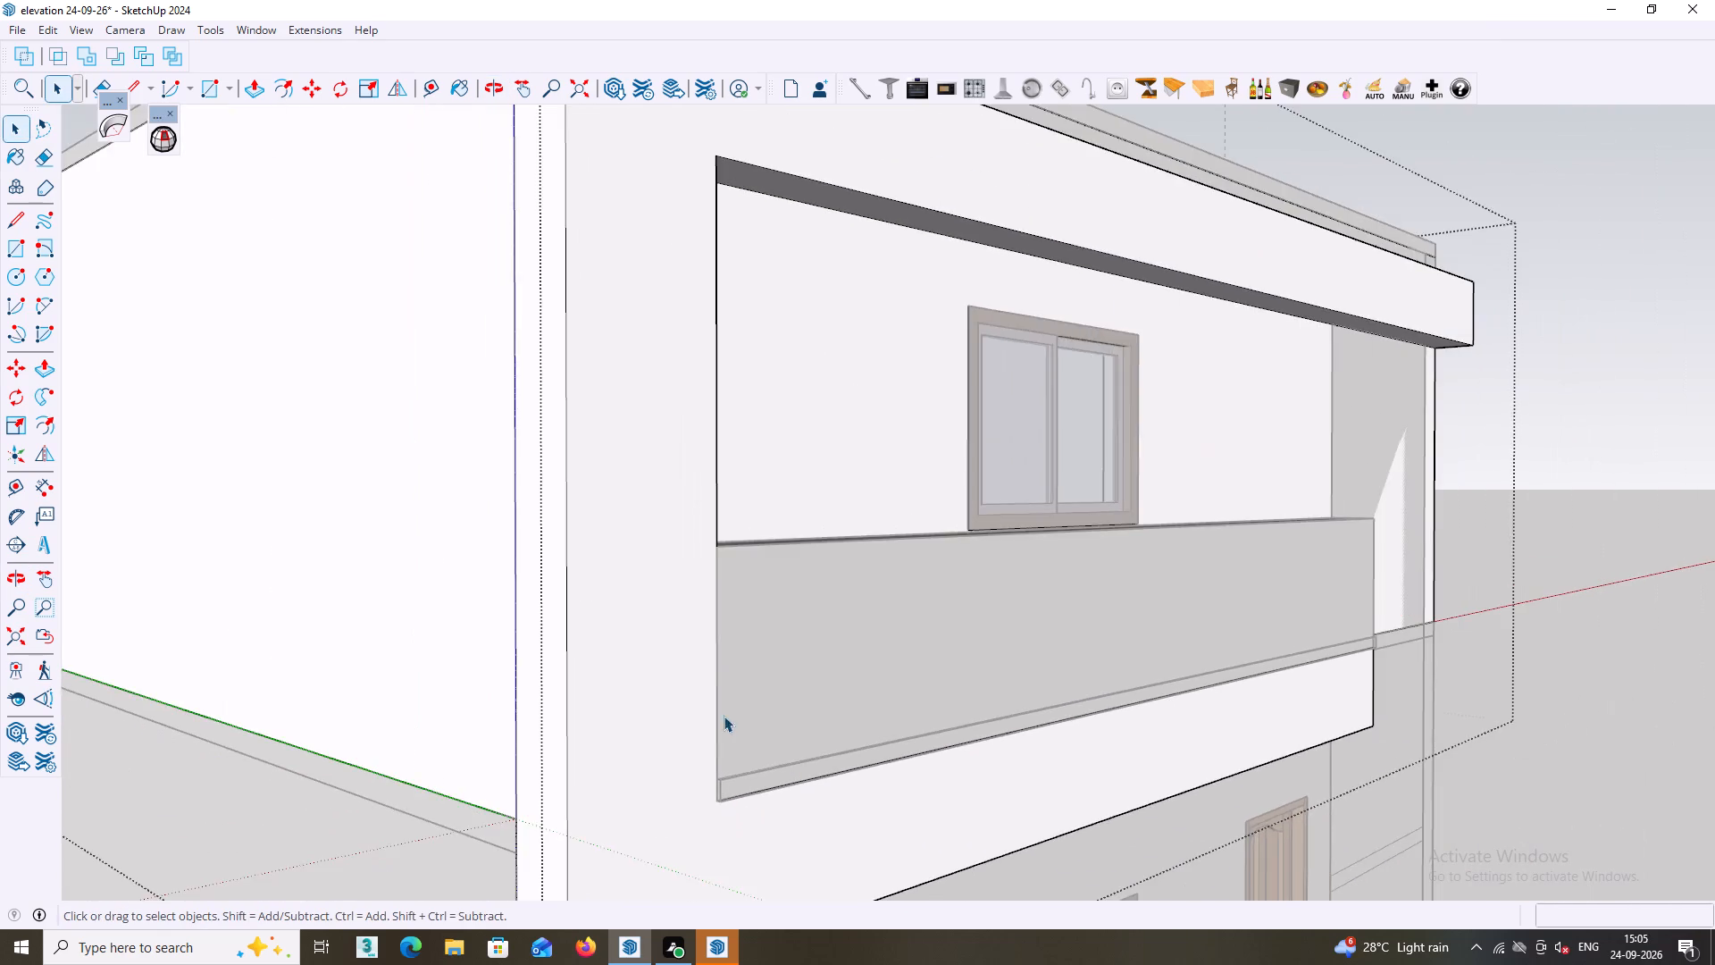
pyautogui.scroll(-18, 537, 729)
pyautogui.click(625, 405)
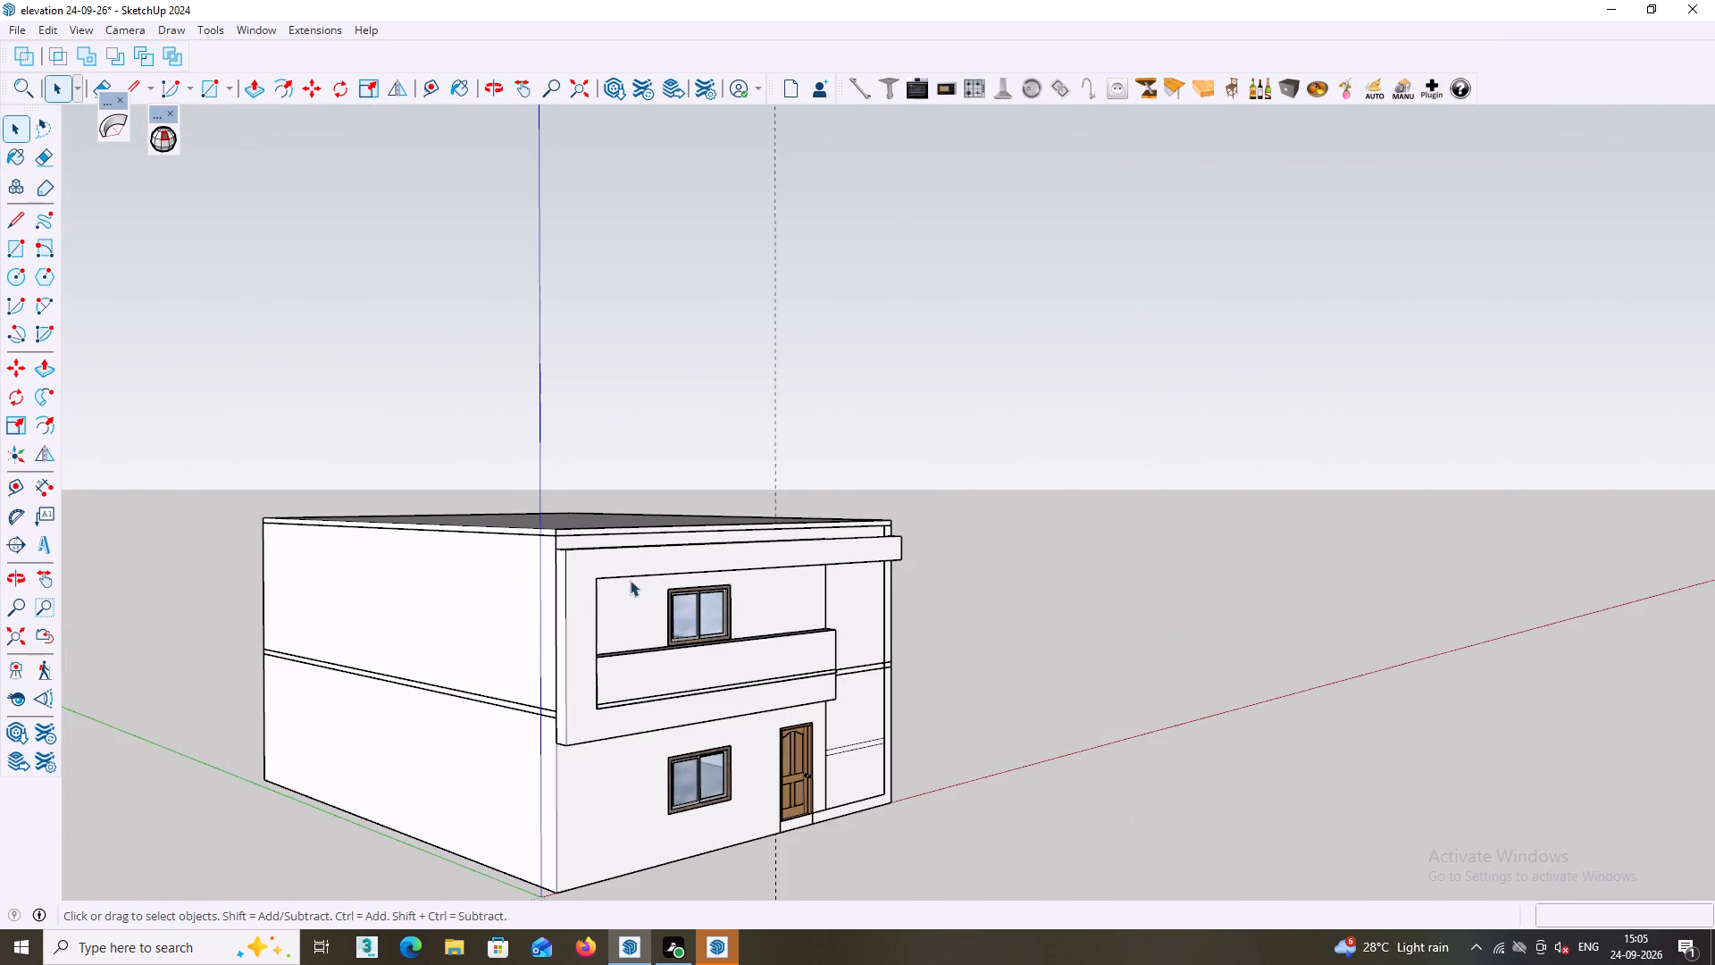
# Examine the balcony parapet and the recess along its base from several angles.
pyautogui.scroll(9, 625, 586)
pyautogui.moveTo(648, 680); pyautogui.dragTo(457, 665, button='middle')
pyautogui.scroll(5, 523, 722)
pyautogui.moveTo(537, 747); pyautogui.dragTo(480, 731, button='middle')
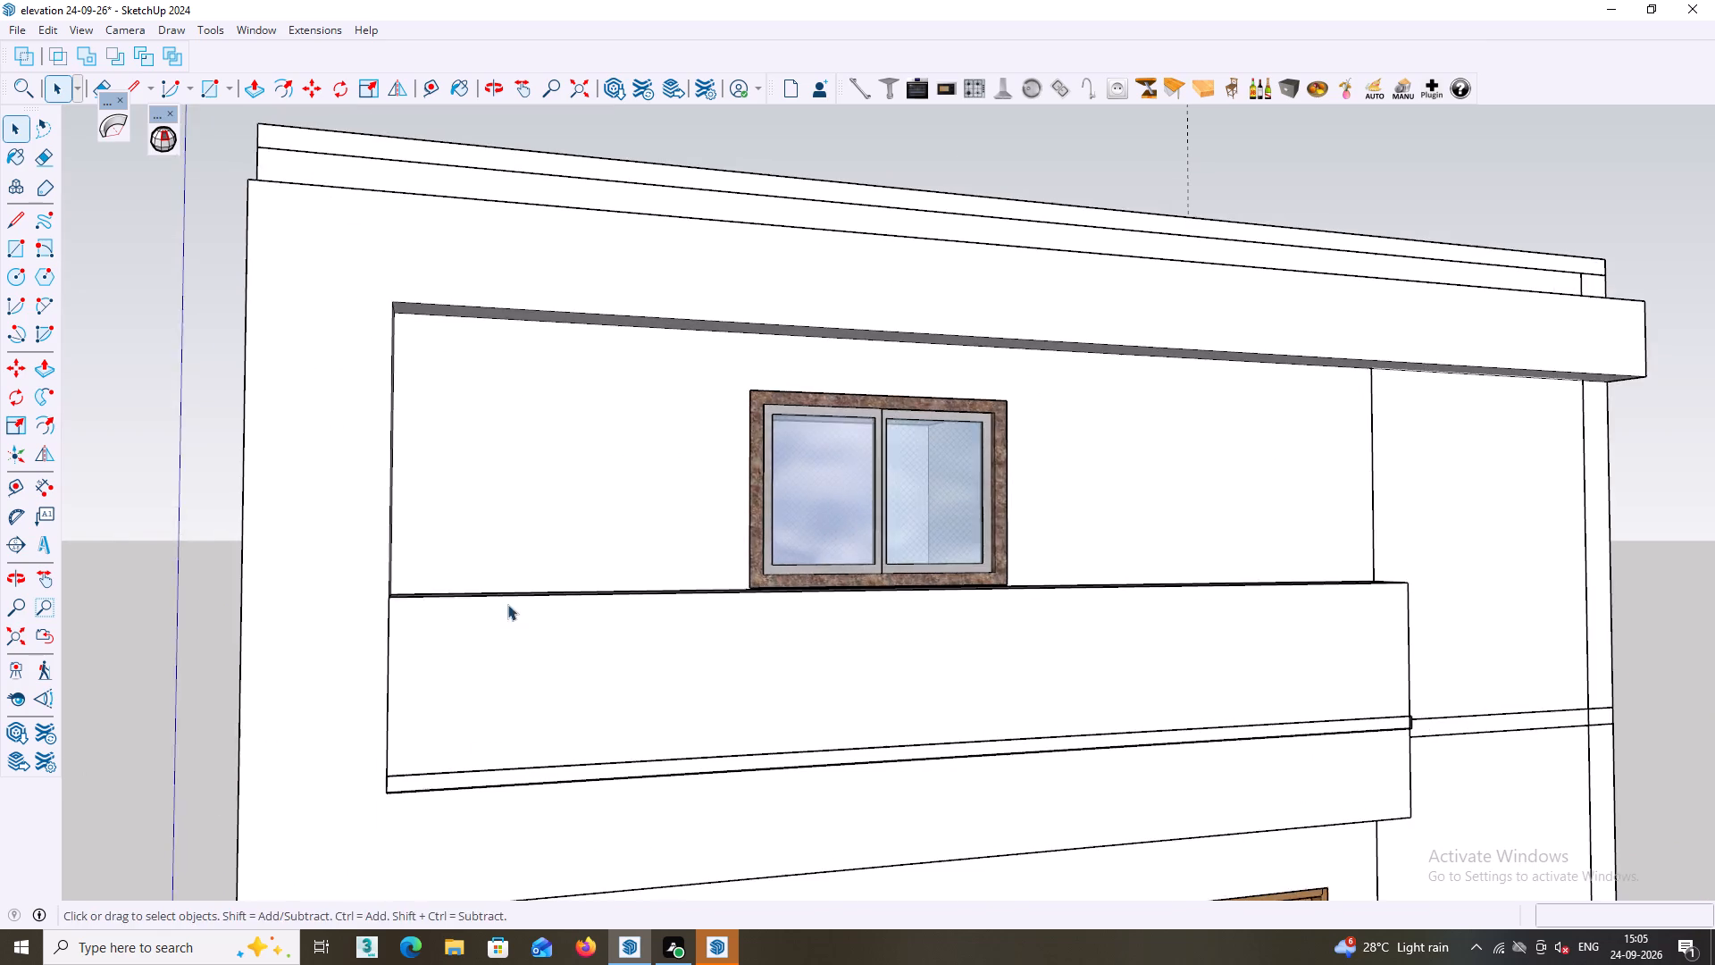
pyautogui.scroll(3, 513, 591)
pyautogui.moveTo(519, 564); pyautogui.dragTo(575, 355, button='middle')
pyautogui.scroll(-1, 576, 355)
pyautogui.moveTo(580, 372); pyautogui.dragTo(484, 799, button='middle')
pyautogui.scroll(2, 517, 742)
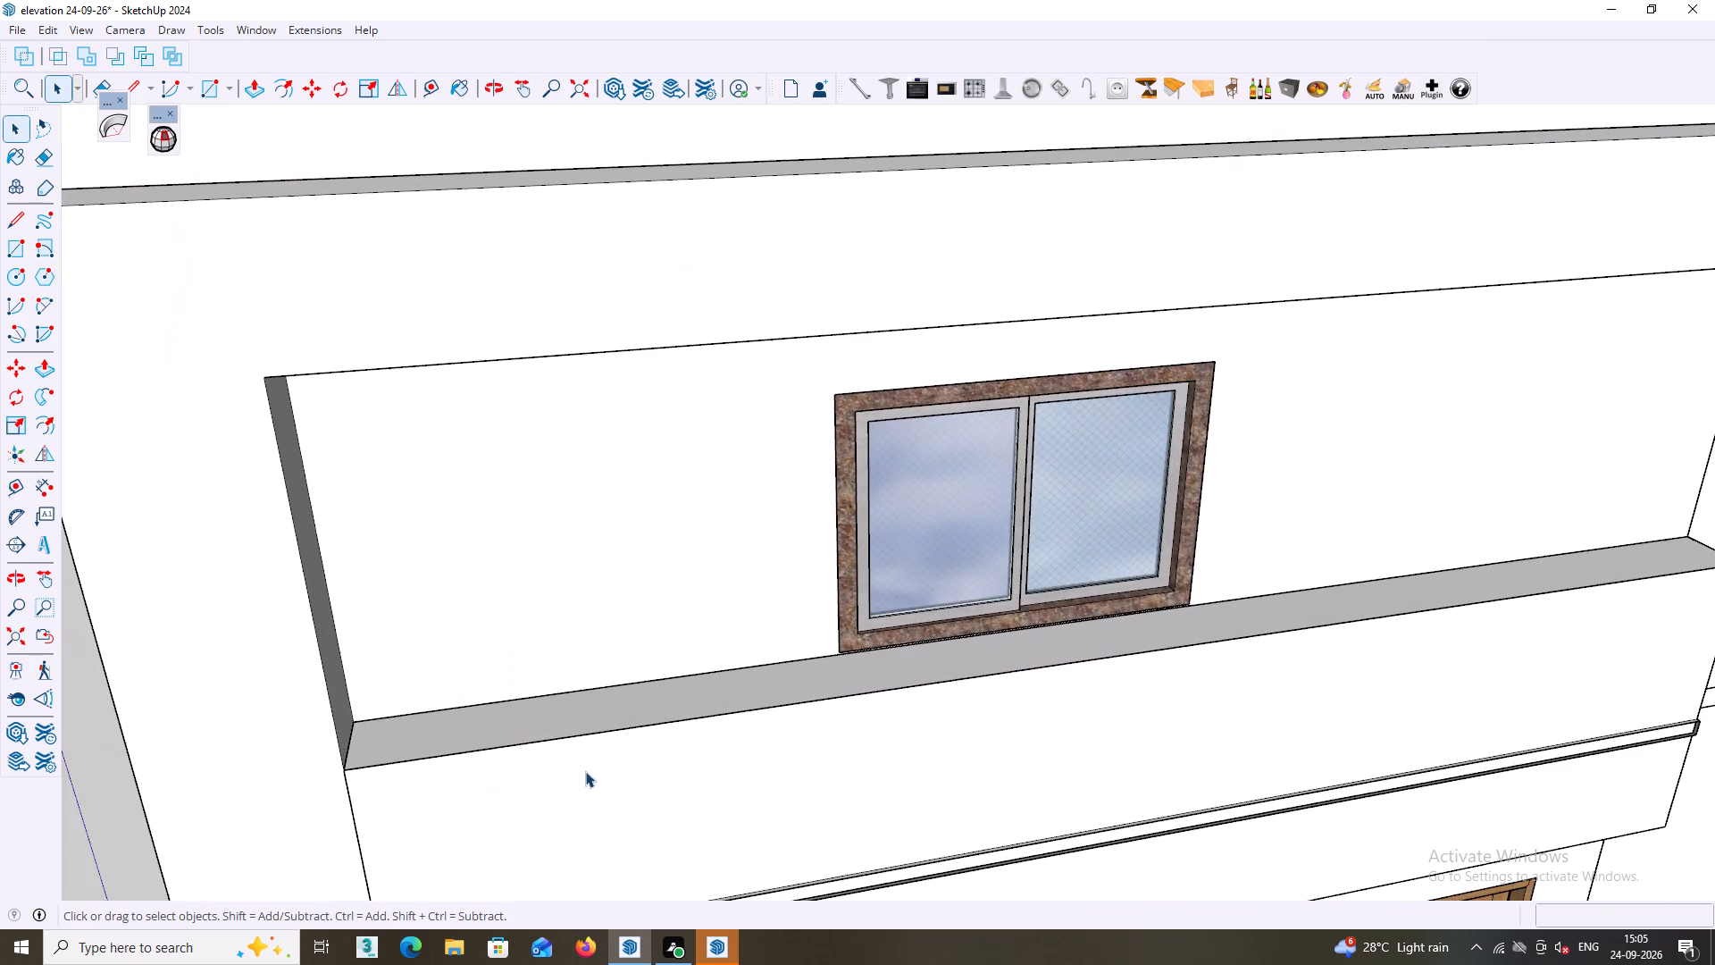
pyautogui.scroll(-6, 612, 776)
pyautogui.keyDown('shift'); pyautogui.moveTo(840, 800); pyautogui.dragTo(225, 731, button='middle'); pyautogui.keyUp('shift')
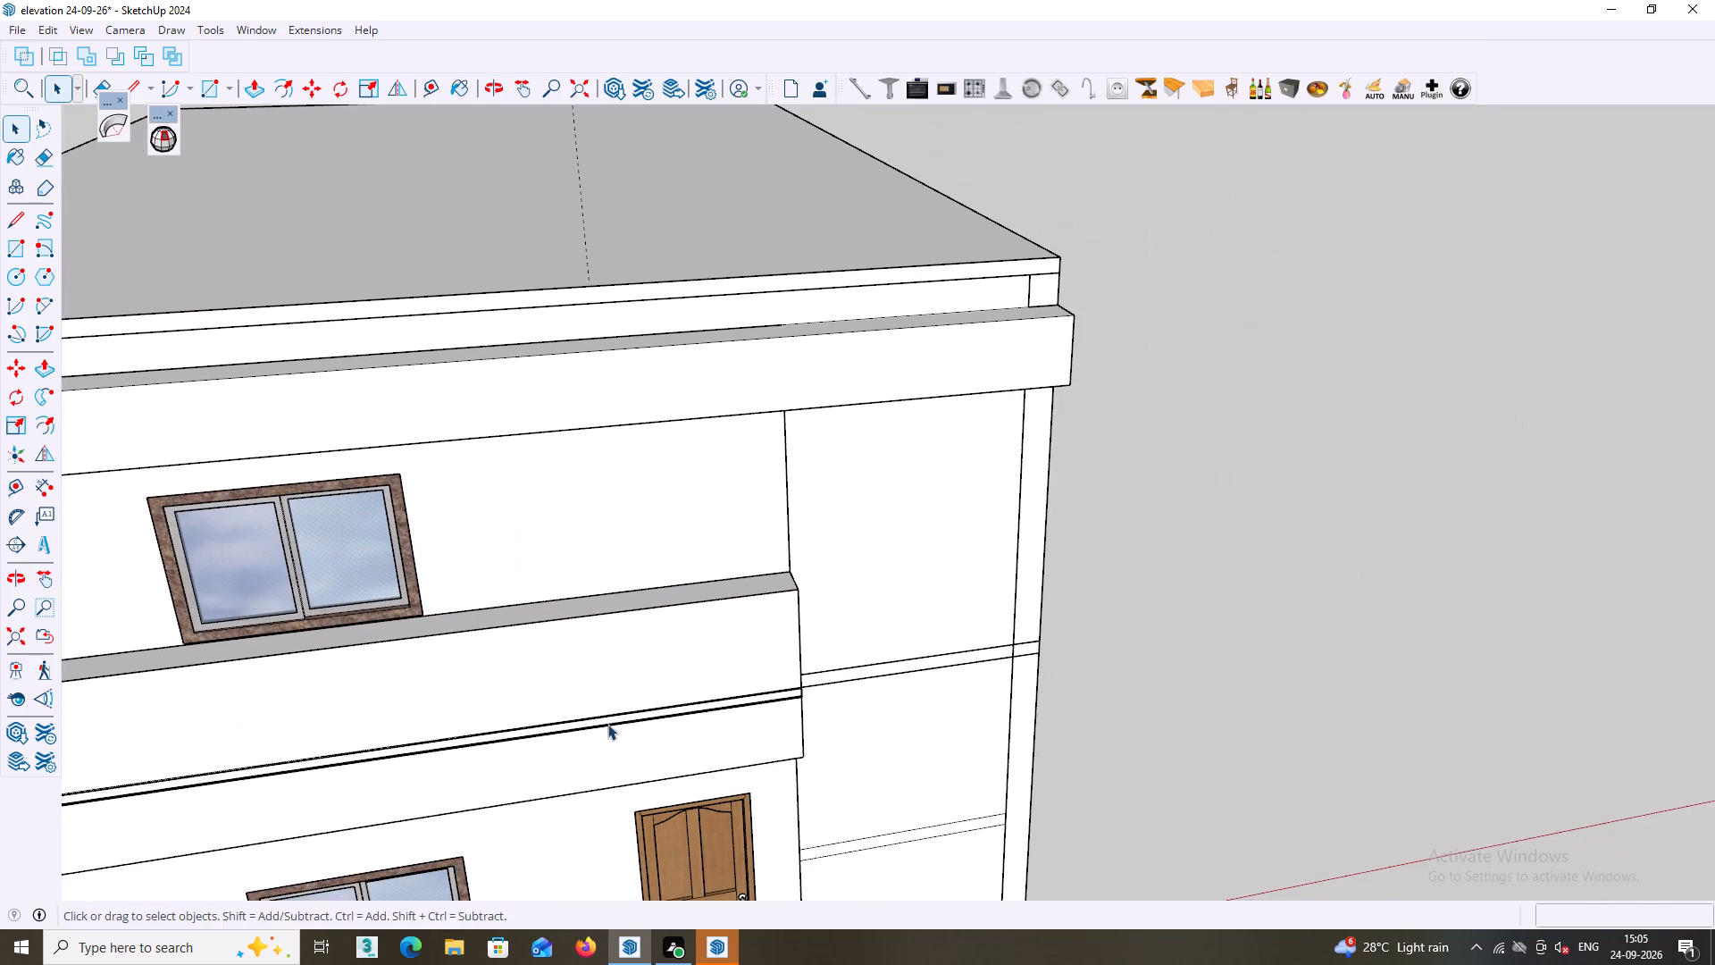
# Delete the leftover narrow face and edges running along the bottom of the parapet's base recess.
pyautogui.scroll(20, 612, 712)
pyautogui.scroll(6, 612, 712)
pyautogui.moveTo(627, 740); pyautogui.dragTo(621, 801, button='middle')
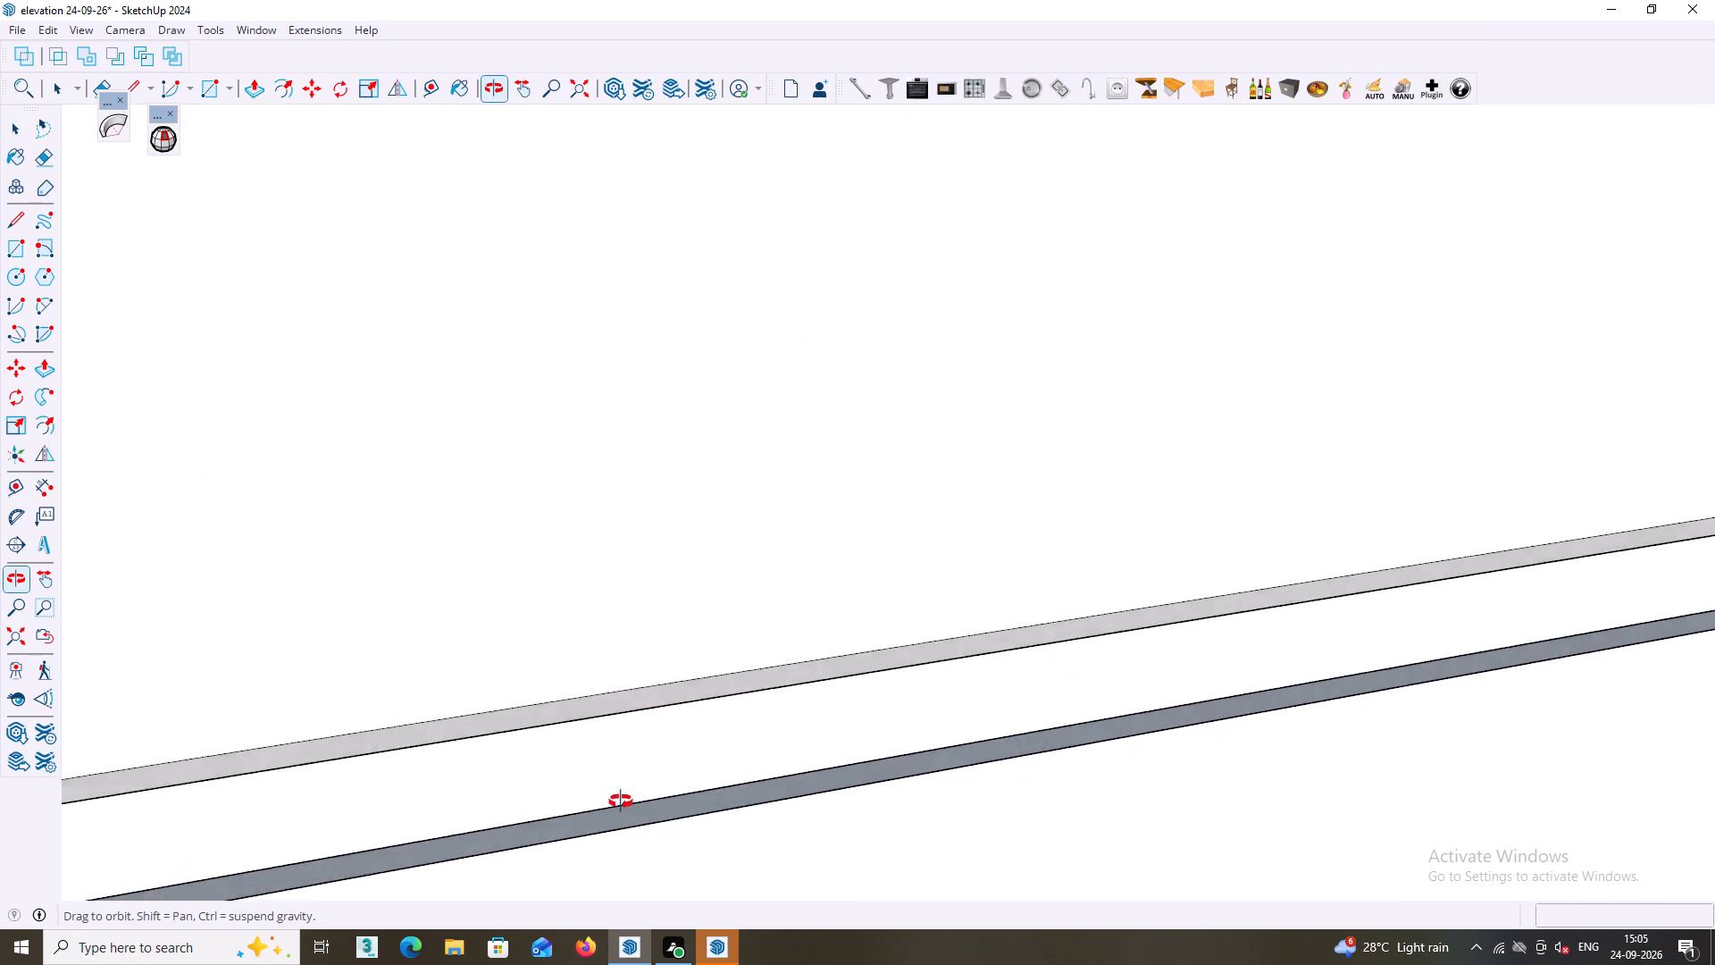
pyautogui.moveTo(621, 801); pyautogui.dragTo(960, 778, button='middle')
pyautogui.scroll(1, 786, 760)
pyautogui.moveTo(786, 766); pyautogui.dragTo(873, 840, button='middle')
pyautogui.click(811, 781)
pyautogui.press('Delete')
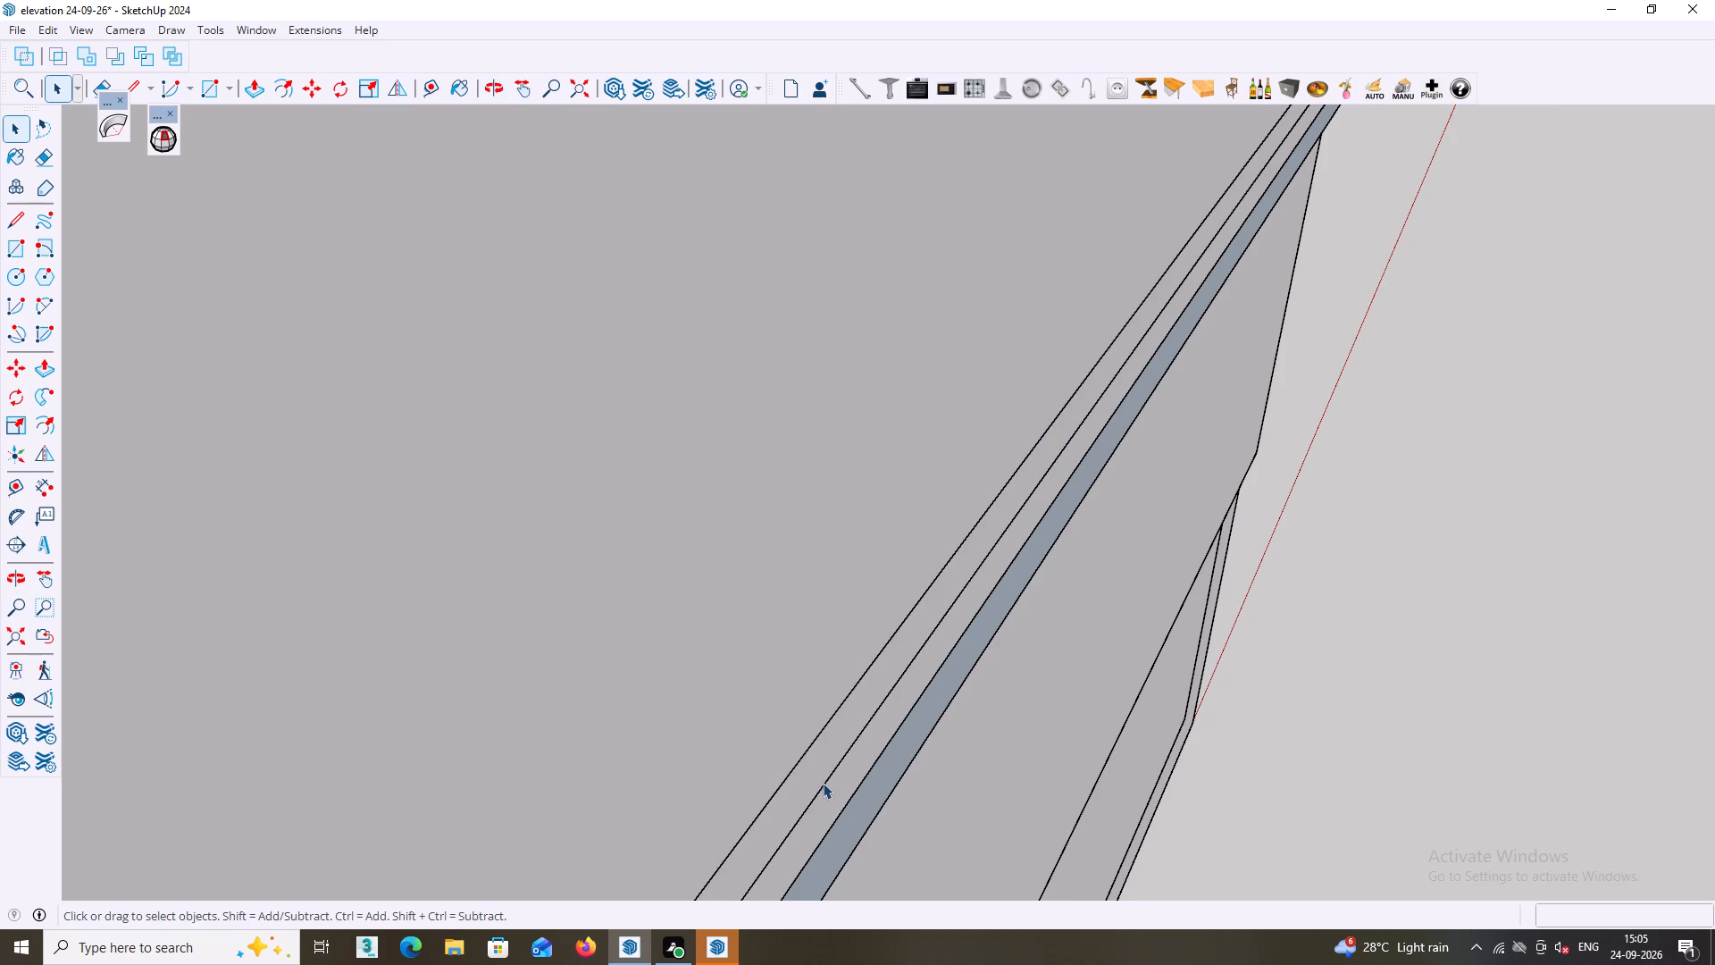
pyautogui.moveTo(827, 776); pyautogui.dragTo(819, 755, button='middle')
pyautogui.doubleClick(895, 780)
pyautogui.press('Delete')
# Examine the balcony parapet and the recess along its base from the front and from the open end.
pyautogui.moveTo(897, 783); pyautogui.dragTo(893, 796, button='middle')
pyautogui.scroll(-3, 897, 783)
pyautogui.moveTo(895, 788); pyautogui.dragTo(787, 695, button='middle')
pyautogui.scroll(-7, 818, 696)
pyautogui.moveTo(967, 664); pyautogui.dragTo(781, 606, button='middle')
pyautogui.scroll(-14, 788, 611)
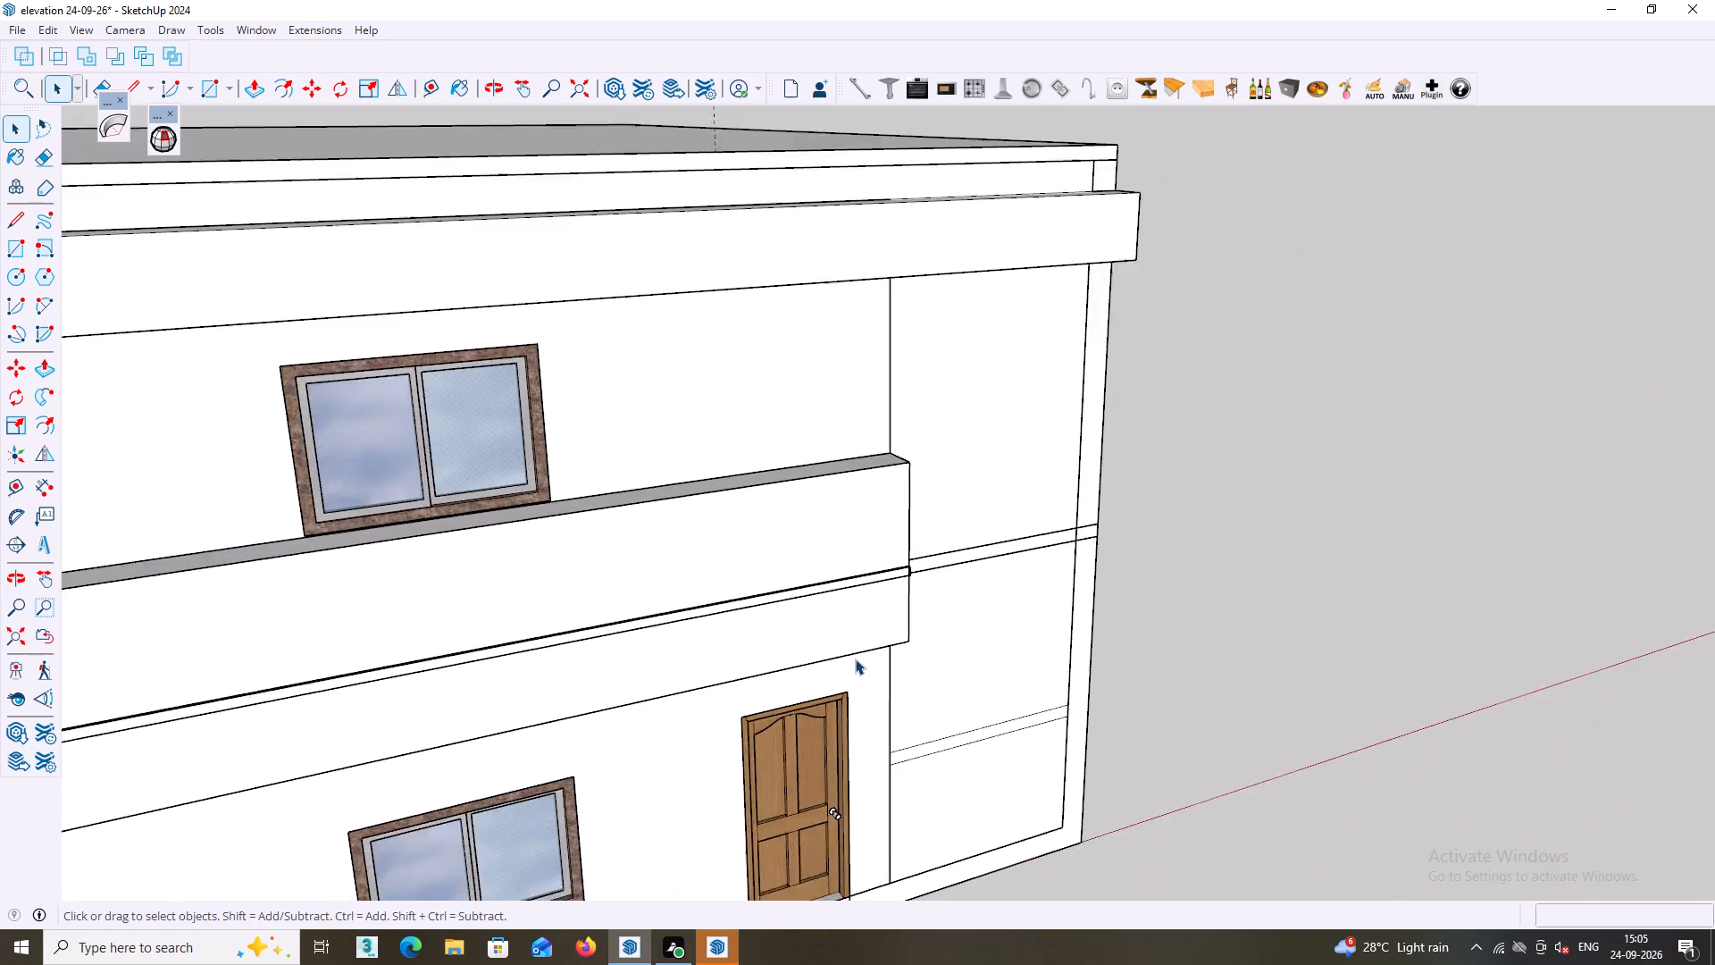
pyautogui.scroll(-3, 855, 659)
pyautogui.keyDown('shift'); pyautogui.moveTo(810, 654); pyautogui.dragTo(895, 625, button='middle'); pyautogui.keyUp('shift')
pyautogui.scroll(4, 514, 600)
pyautogui.moveTo(495, 672); pyautogui.dragTo(342, 659, button='middle')
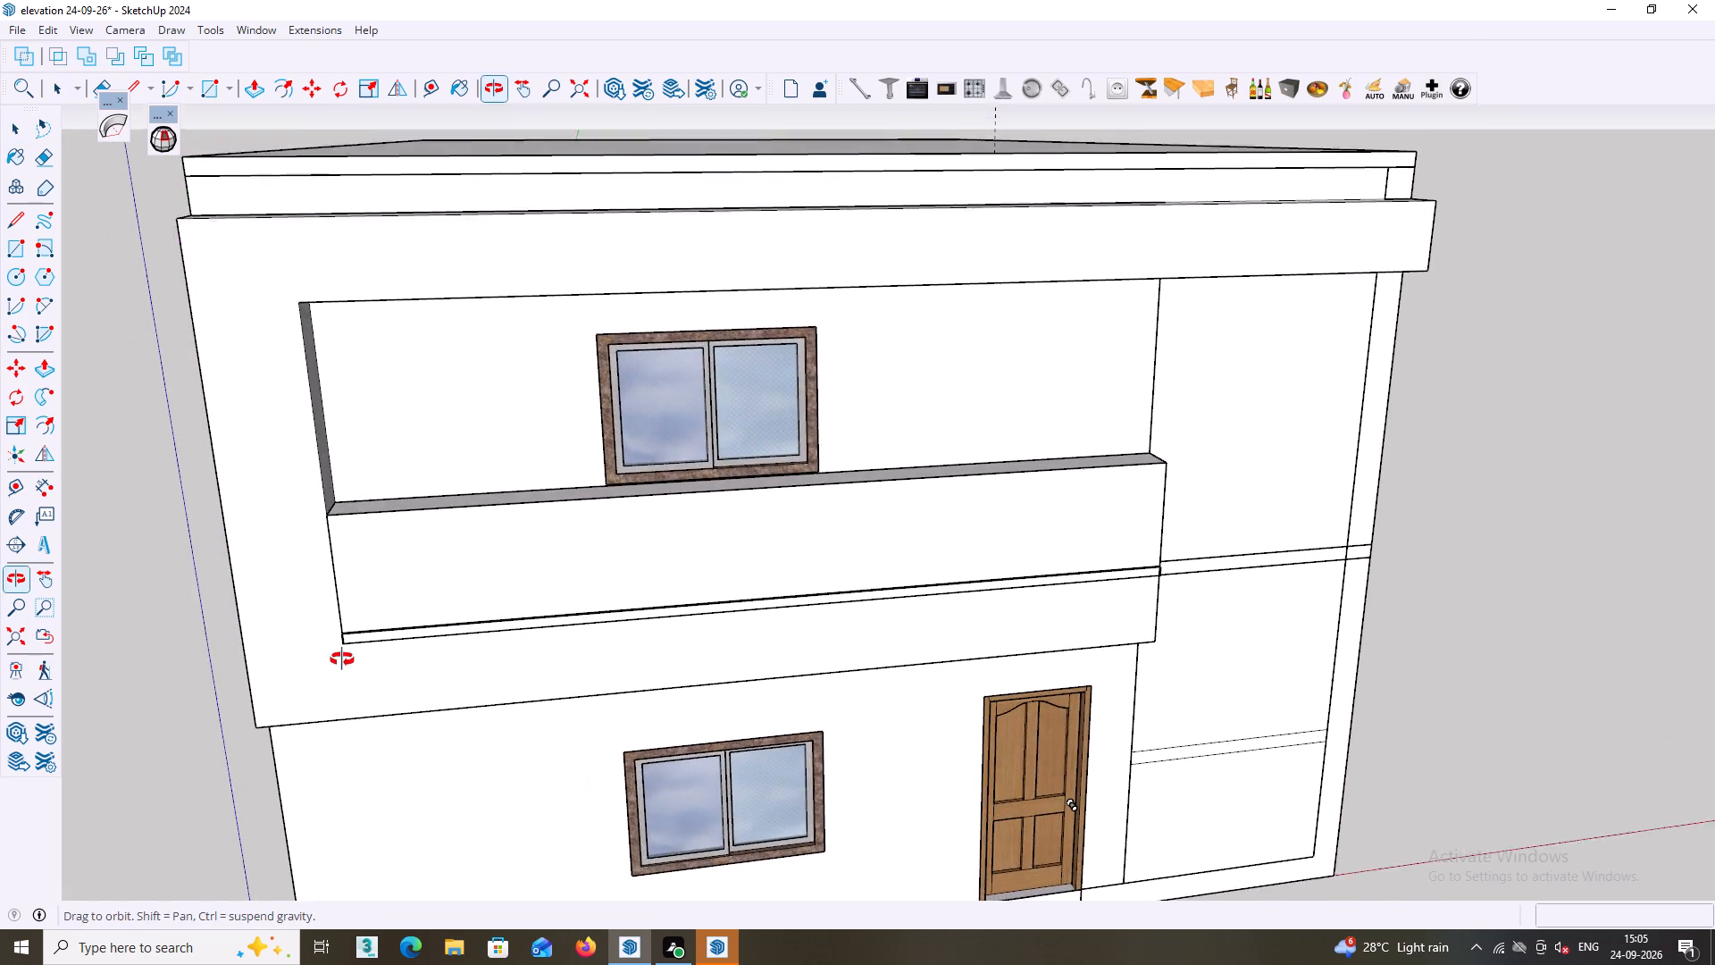
pyautogui.moveTo(342, 659); pyautogui.dragTo(356, 659, button='middle')
pyautogui.scroll(10, 1276, 665)
pyautogui.moveTo(1277, 660); pyautogui.dragTo(1244, 624, button='middle')
pyautogui.moveTo(1107, 563); pyautogui.dragTo(720, 563, button='middle')
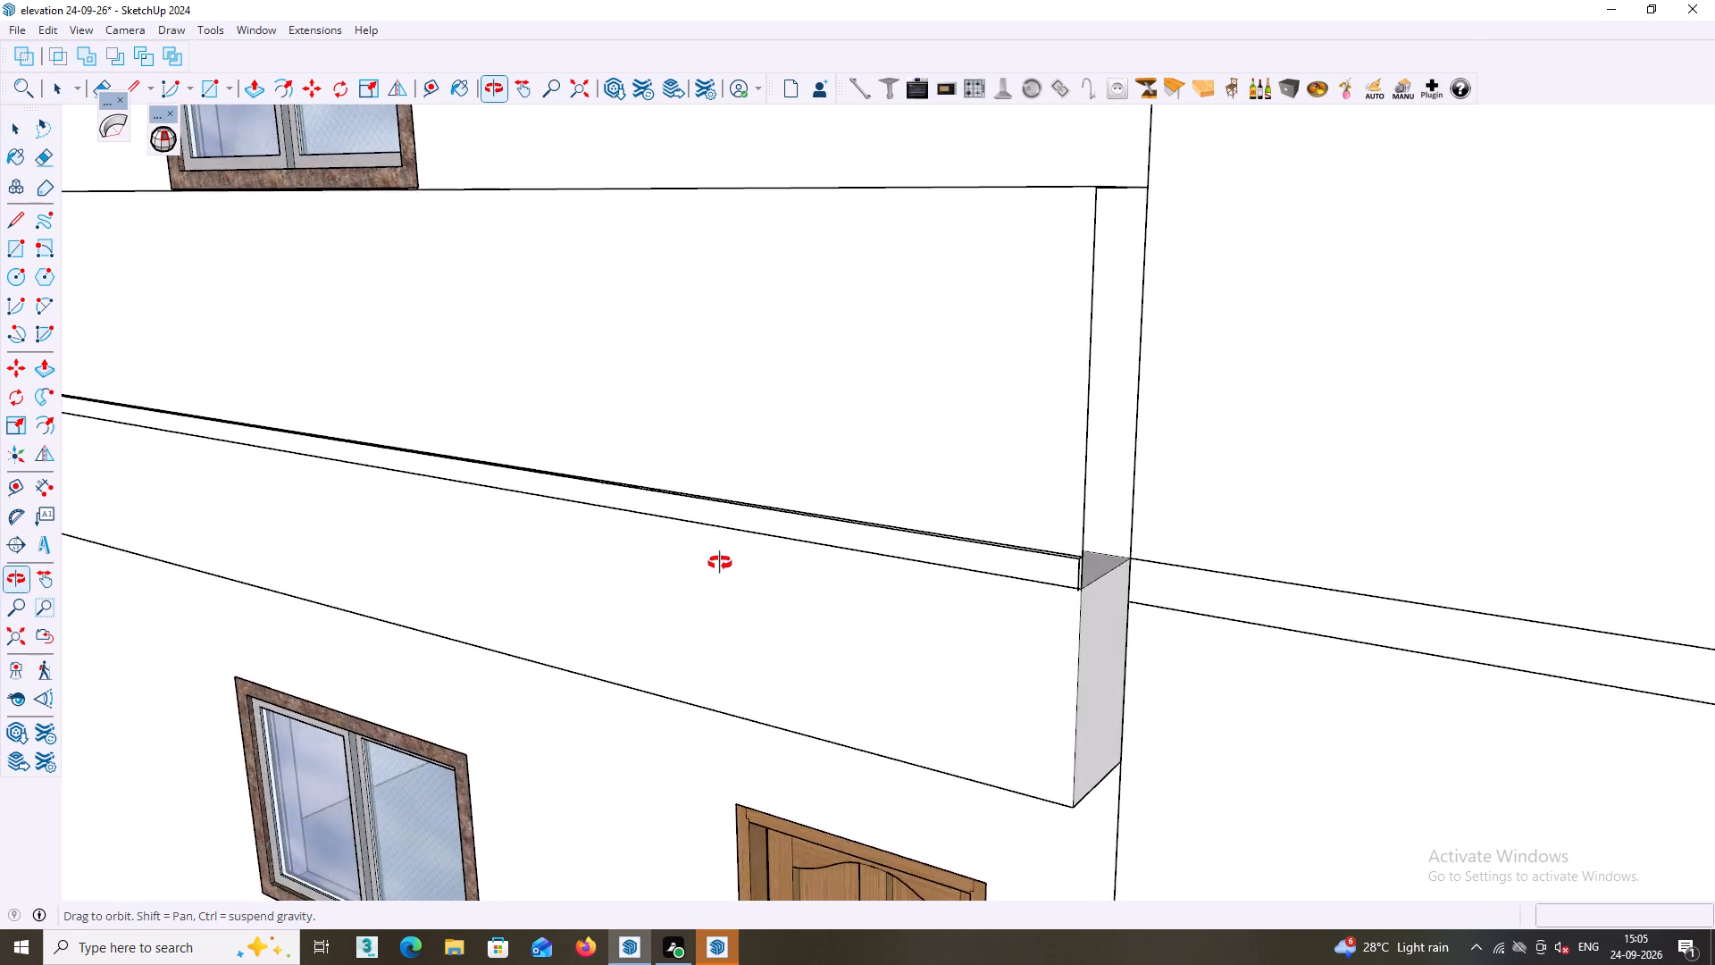
pyautogui.moveTo(720, 563); pyautogui.dragTo(462, 578, button='middle')
pyautogui.scroll(-1, 497, 579)
pyautogui.scroll(2, 1118, 587)
pyautogui.scroll(4, 797, 592)
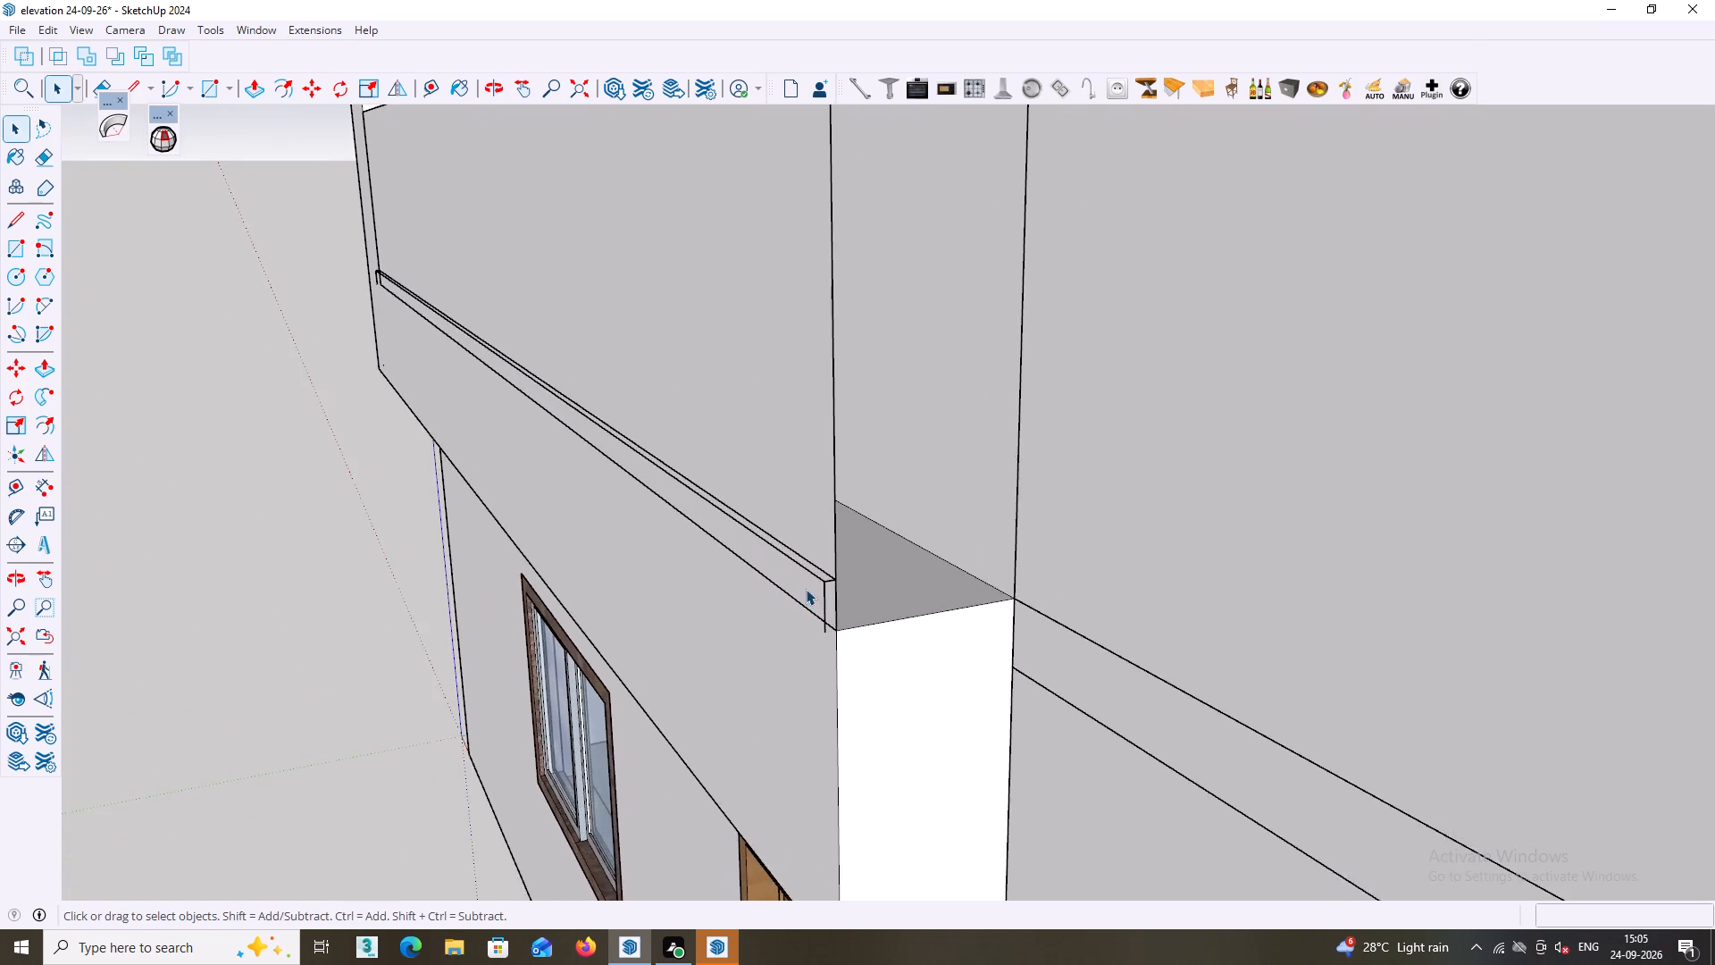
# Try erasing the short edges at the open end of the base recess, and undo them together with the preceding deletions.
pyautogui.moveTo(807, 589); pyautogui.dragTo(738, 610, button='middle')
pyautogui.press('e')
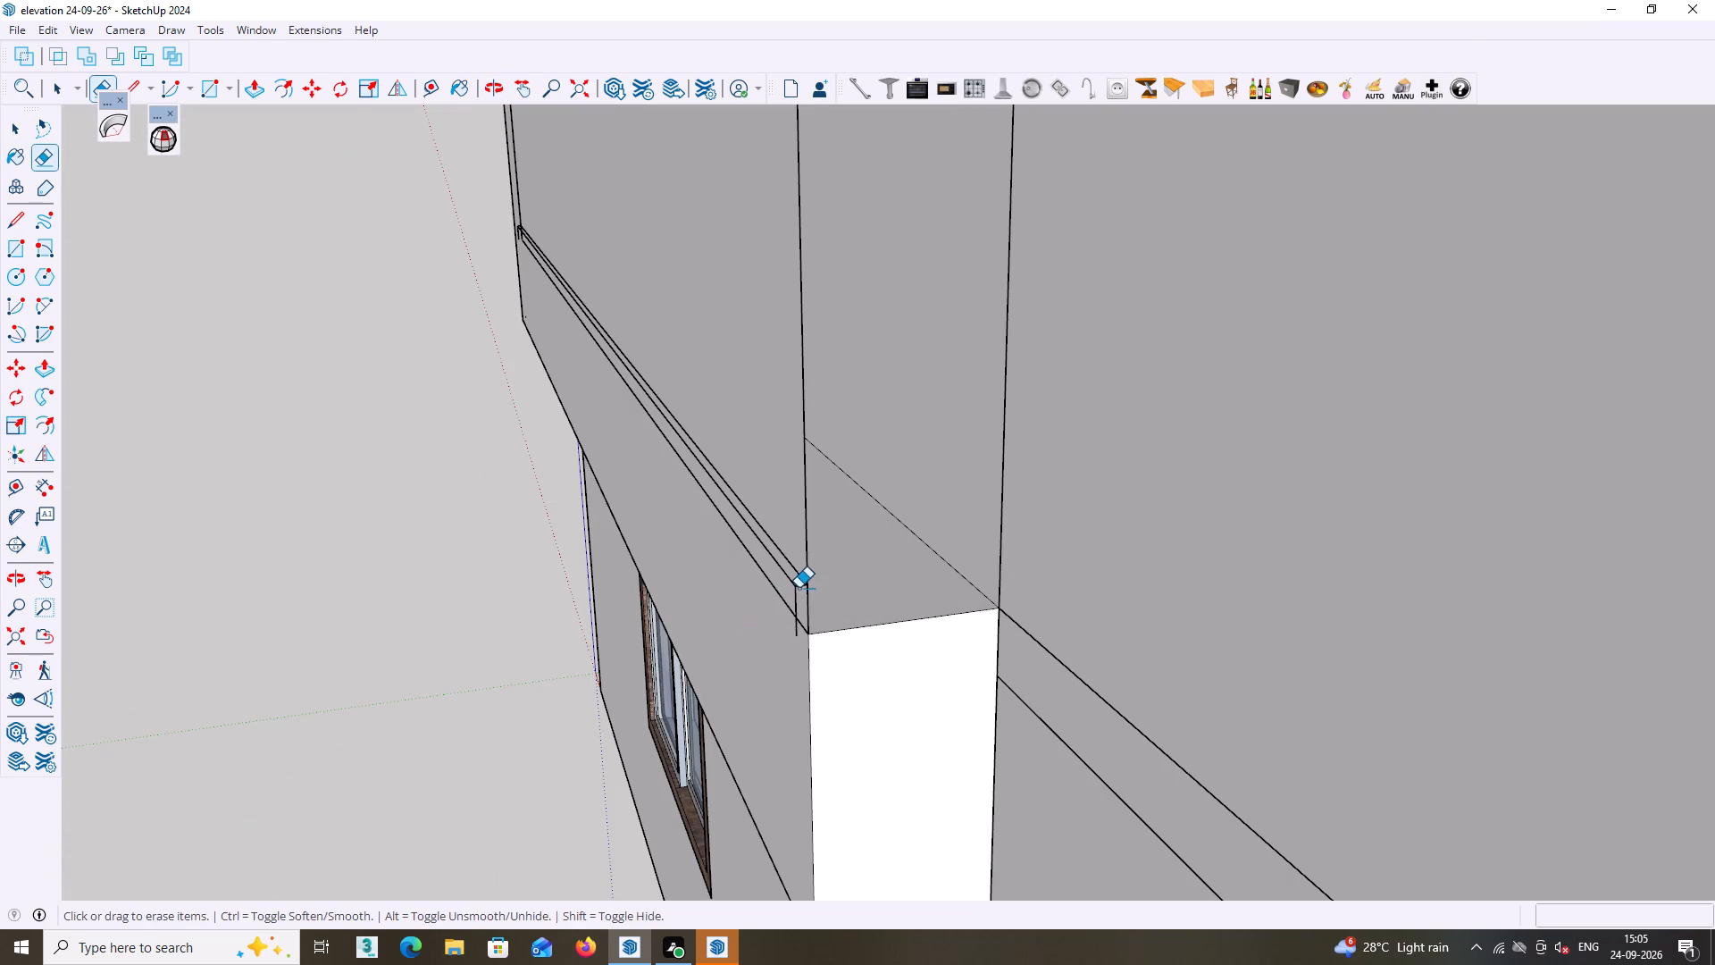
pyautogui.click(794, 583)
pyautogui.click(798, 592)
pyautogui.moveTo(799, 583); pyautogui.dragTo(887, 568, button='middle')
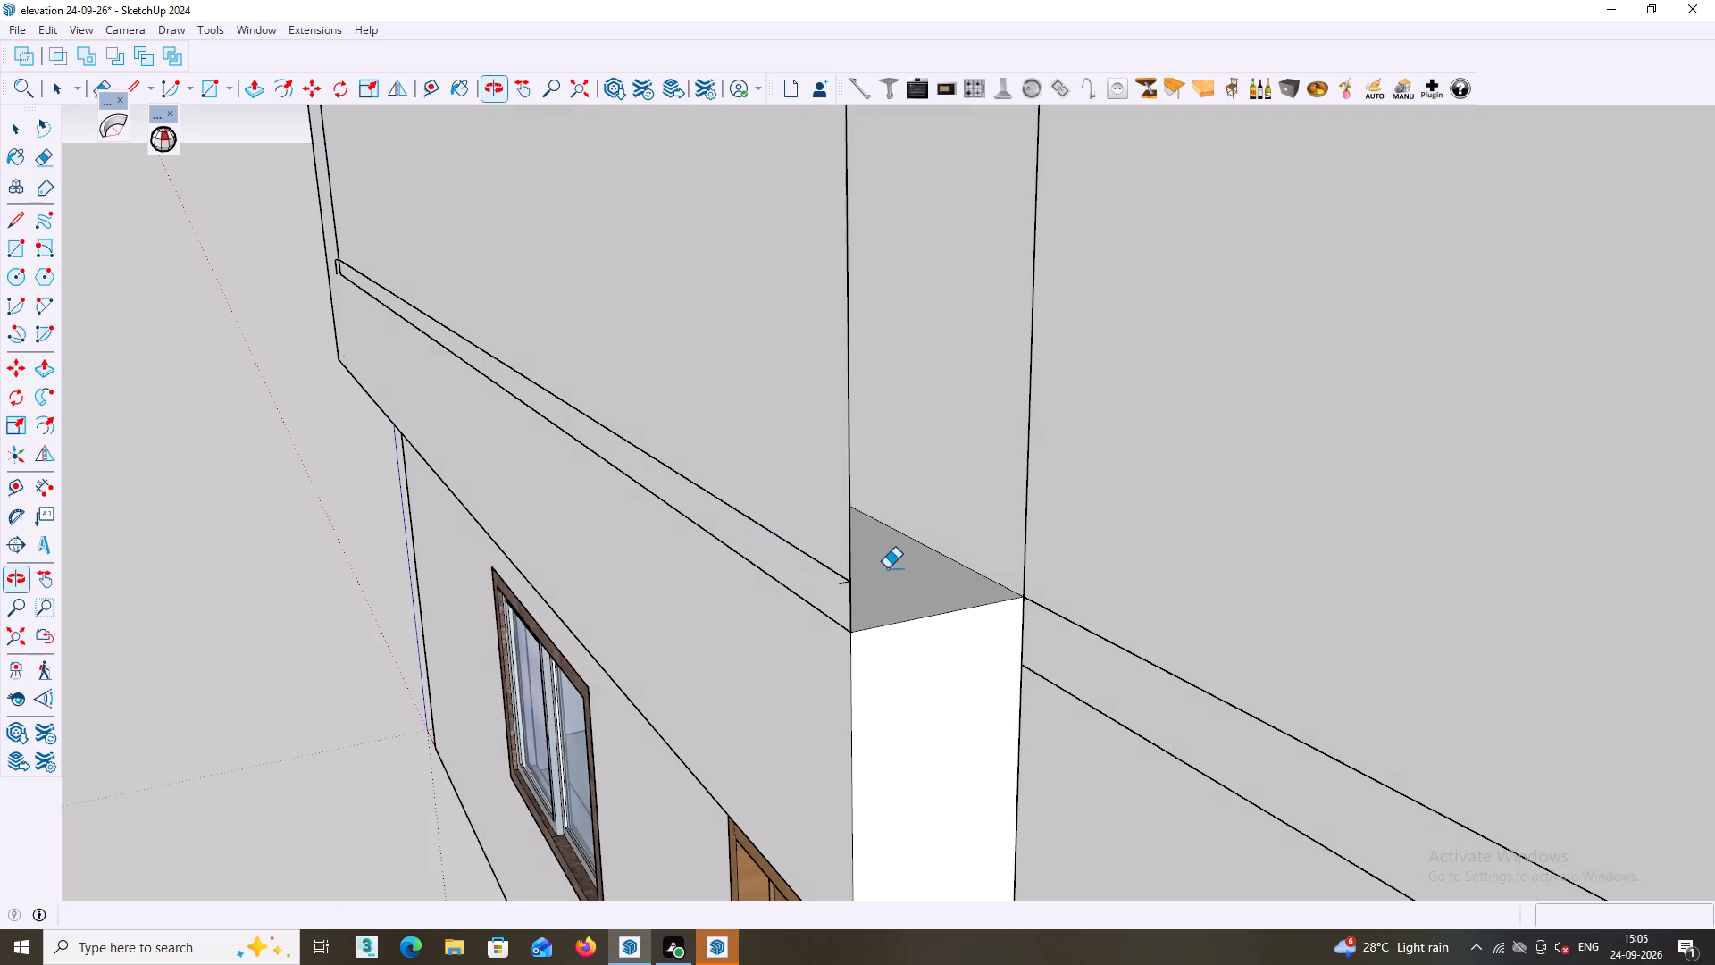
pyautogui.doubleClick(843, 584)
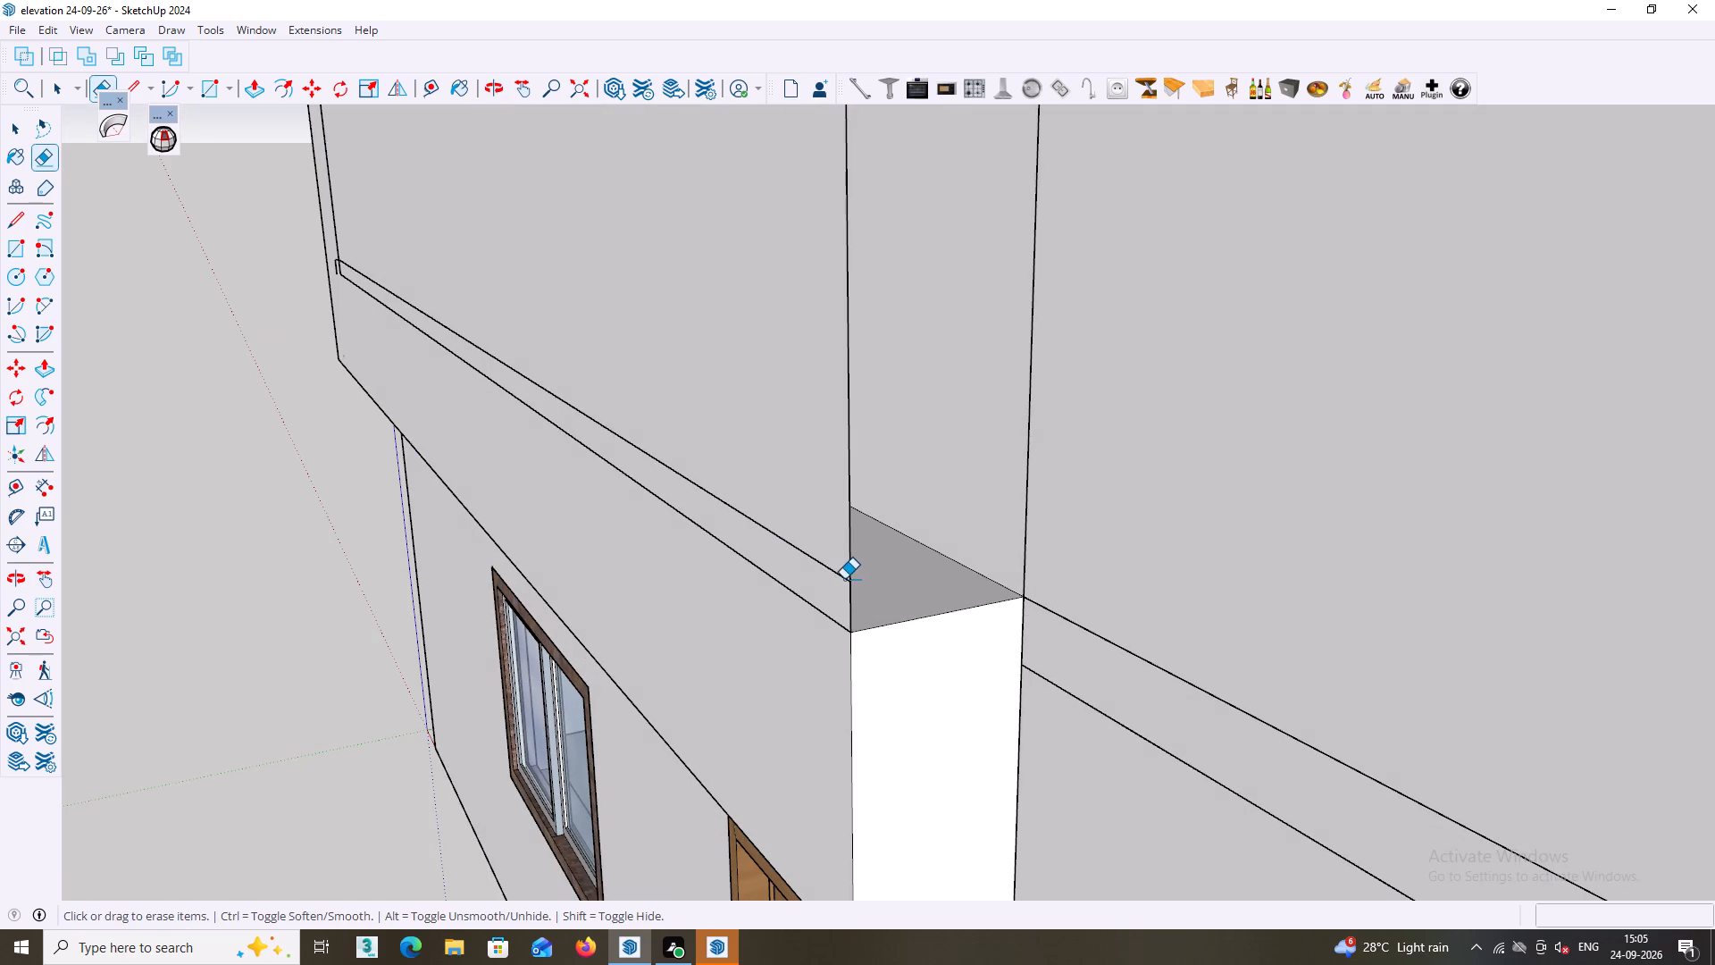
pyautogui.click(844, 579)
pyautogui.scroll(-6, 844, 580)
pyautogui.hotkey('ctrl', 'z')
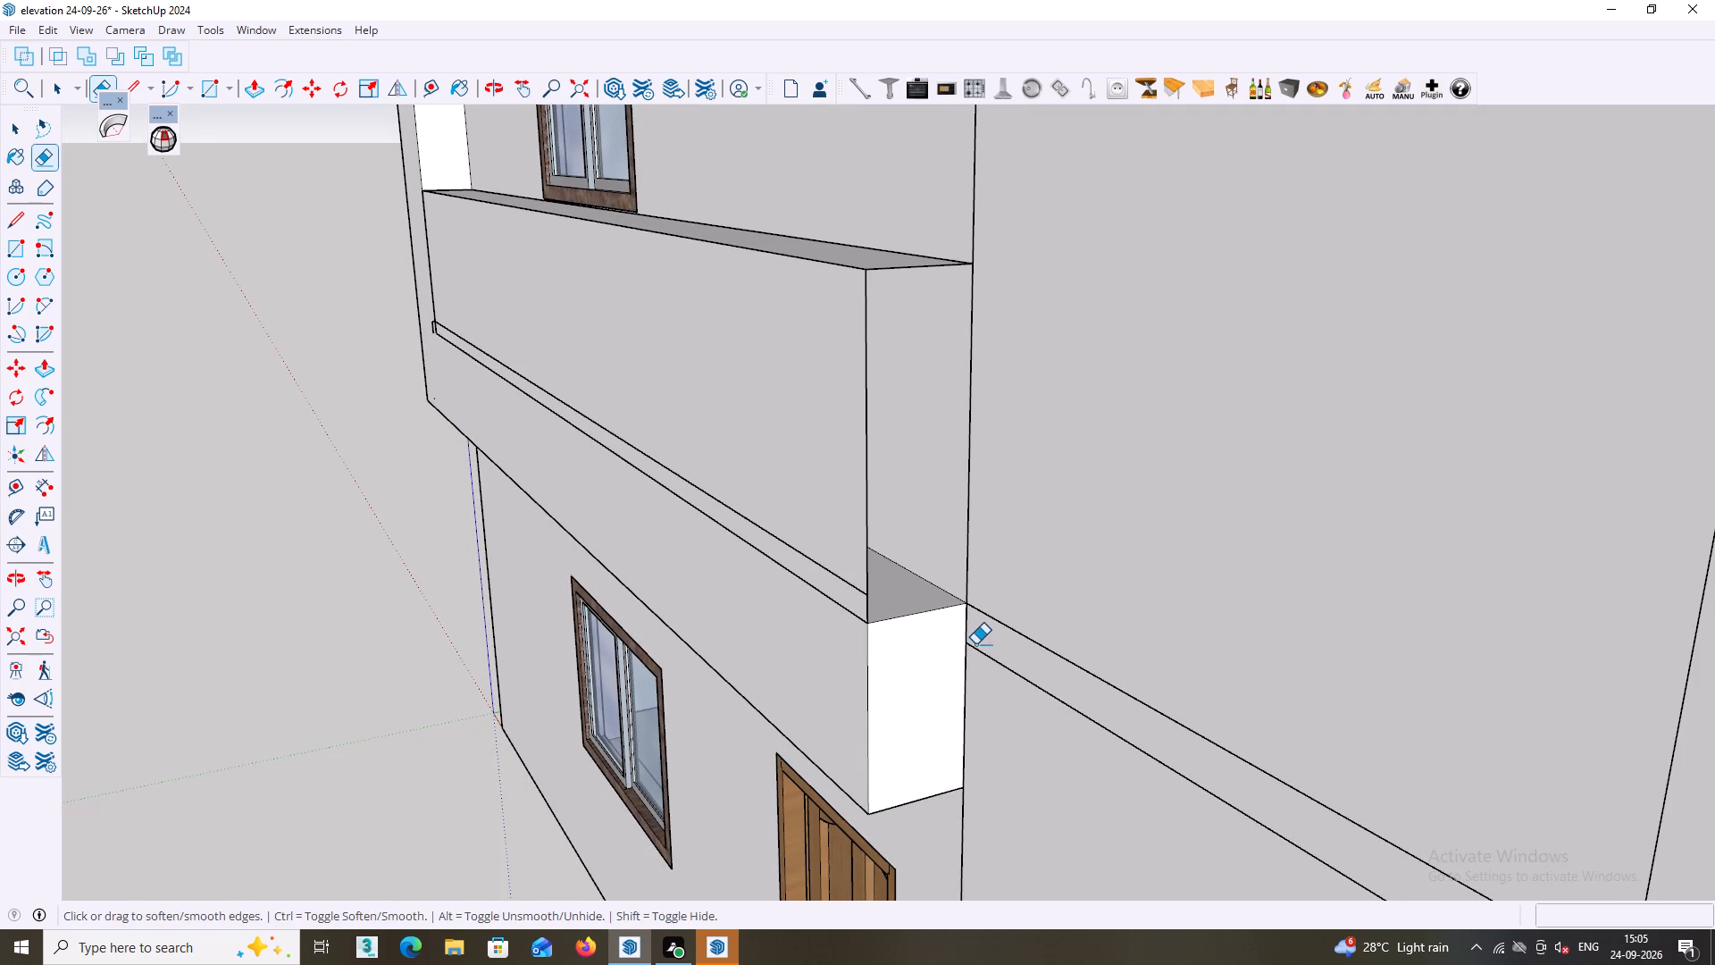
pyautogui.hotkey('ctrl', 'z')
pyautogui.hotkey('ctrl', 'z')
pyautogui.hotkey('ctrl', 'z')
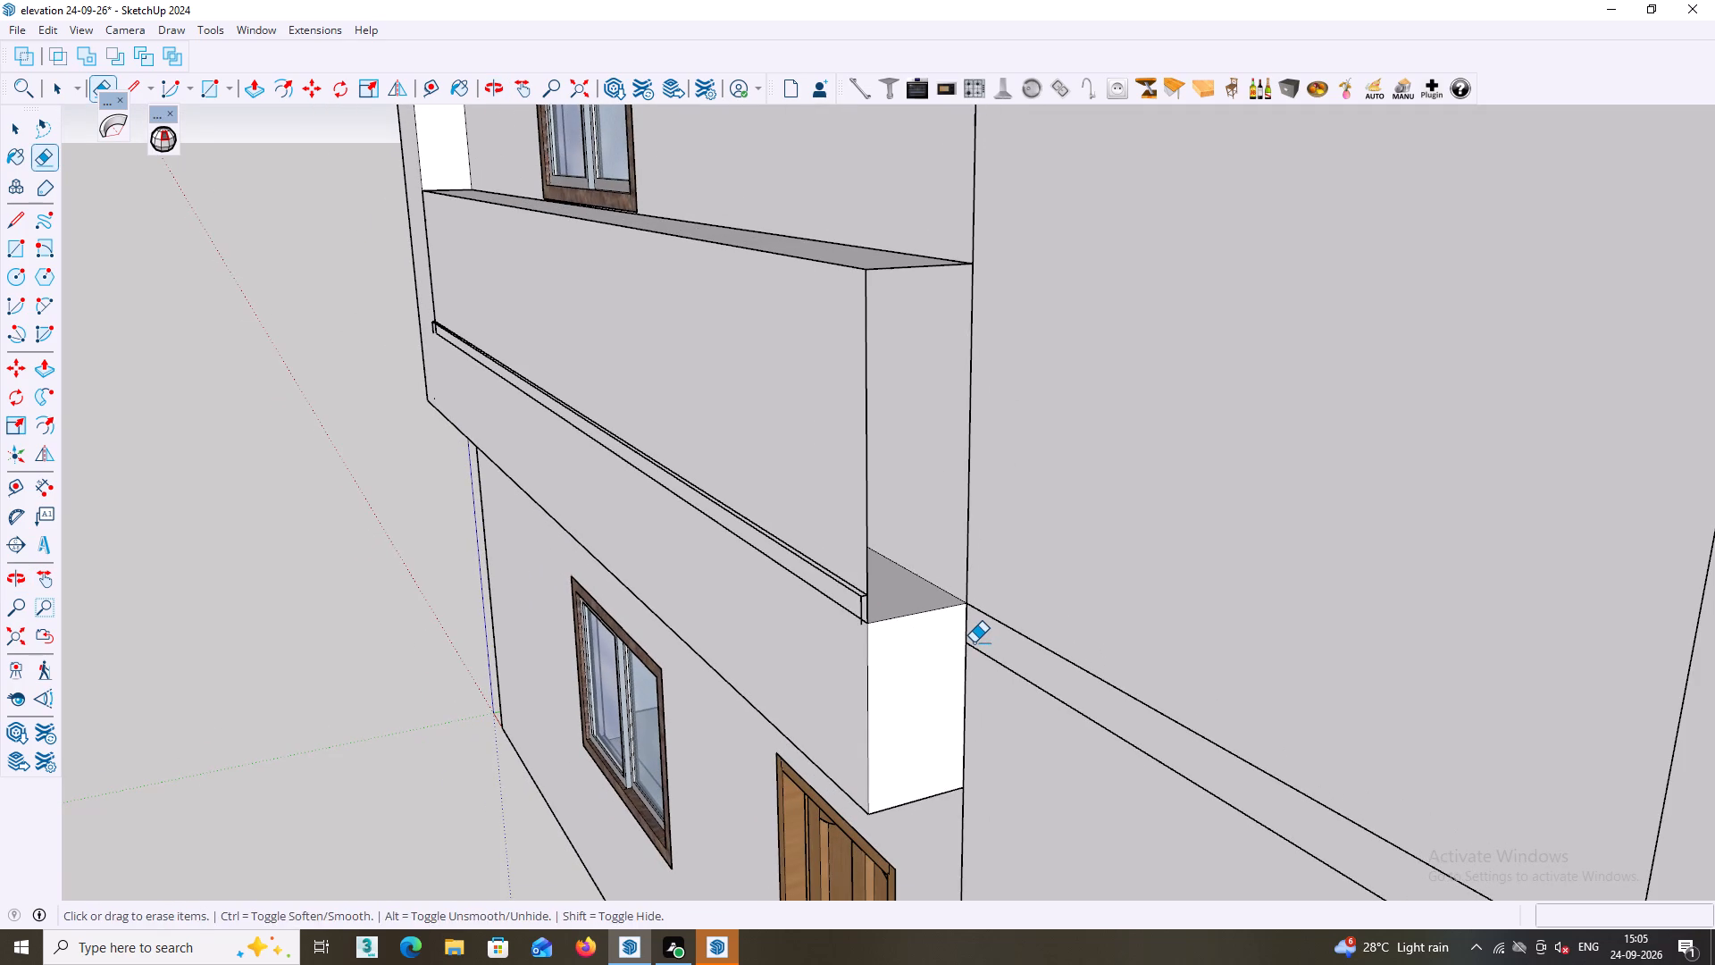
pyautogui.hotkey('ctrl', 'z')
# Check which geometry is connected to the small end face of the base strip, and clear the selection.
pyautogui.scroll(8, 873, 613)
pyautogui.press('space')
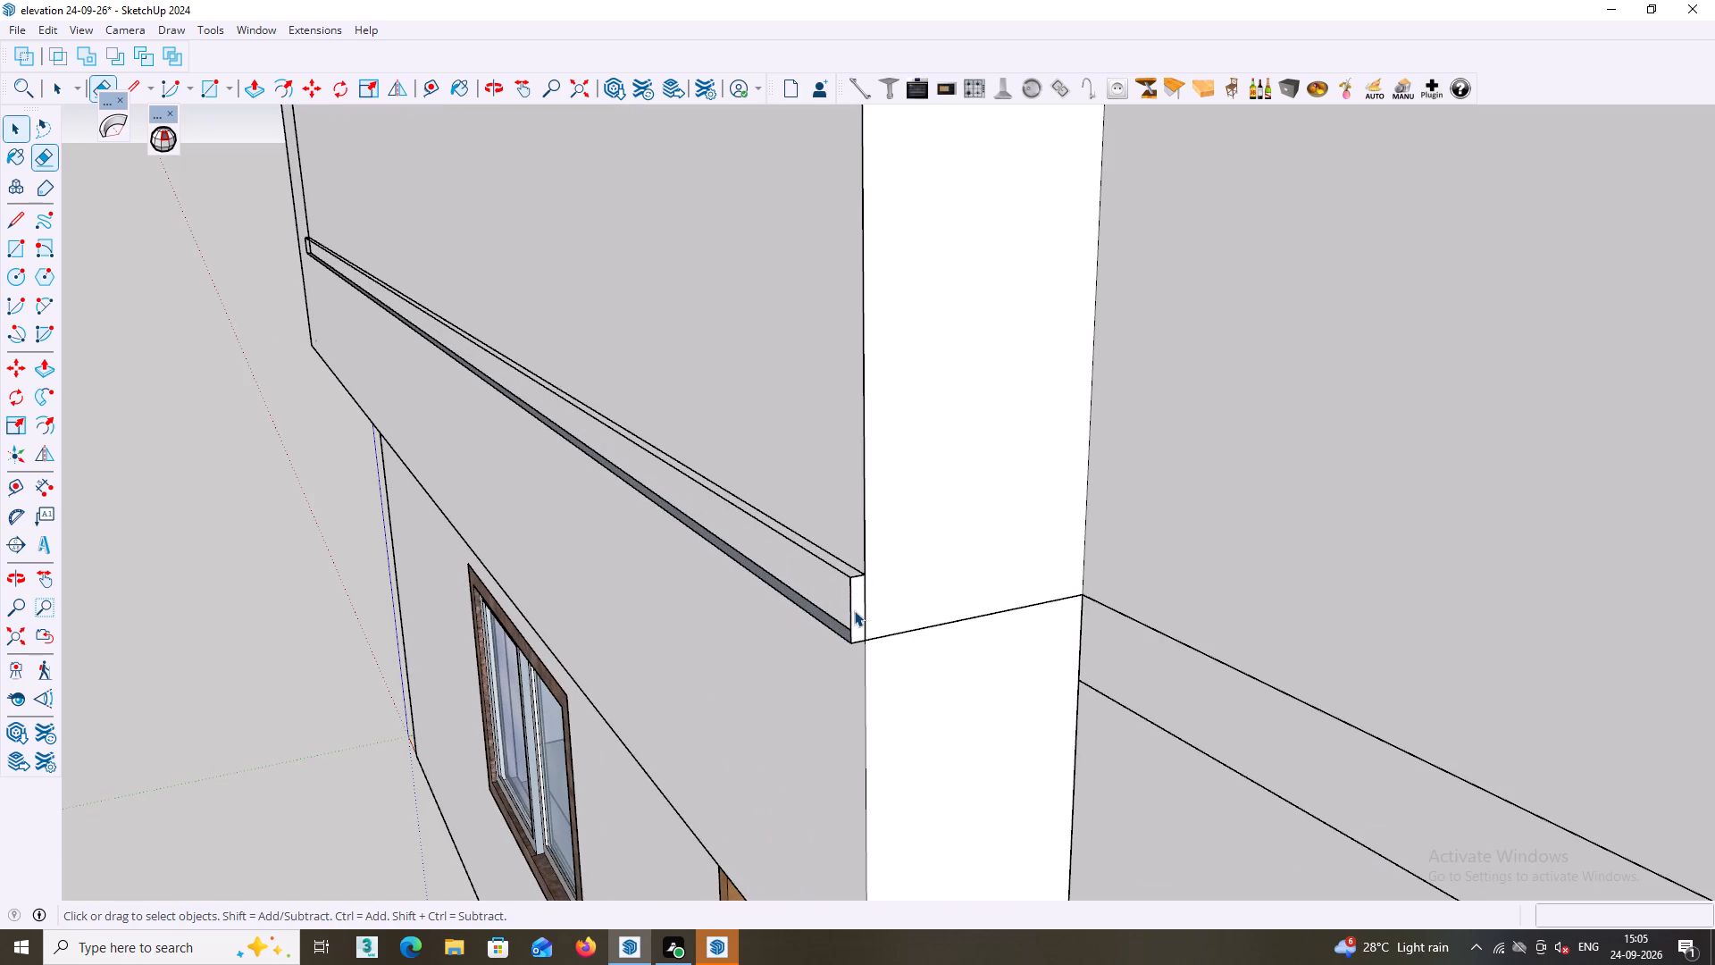
pyautogui.doubleClick(857, 608)
pyautogui.tripleClick(849, 626)
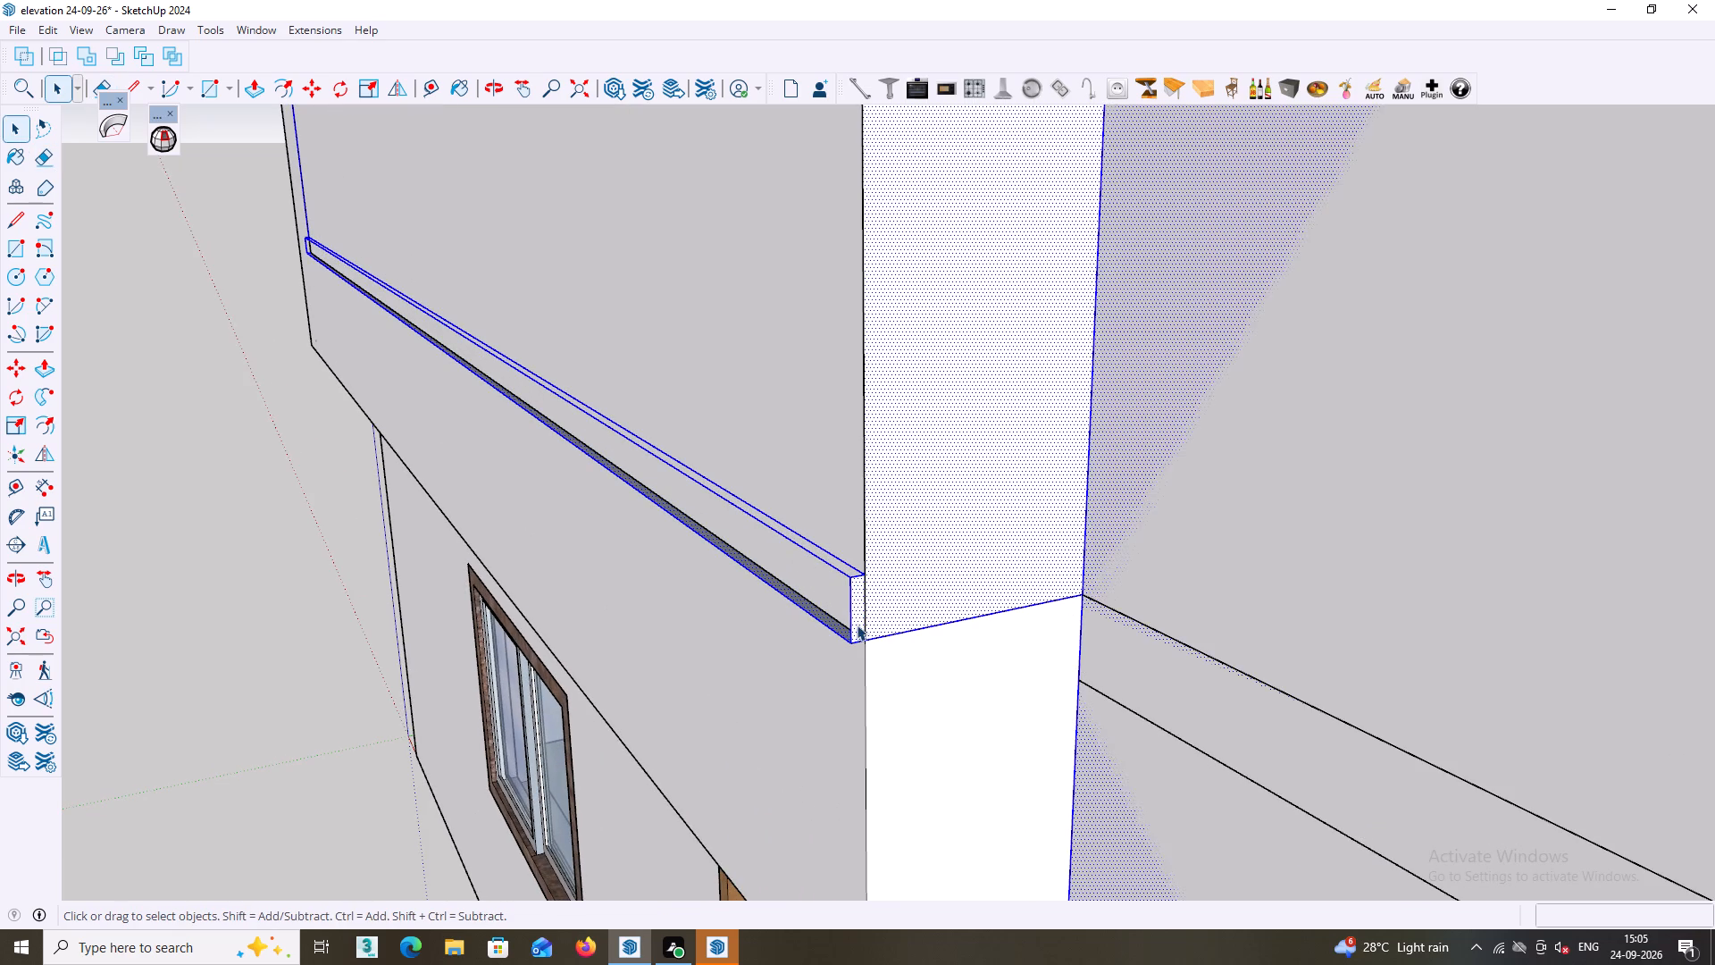
pyautogui.click(857, 624)
pyautogui.tripleClick(849, 620)
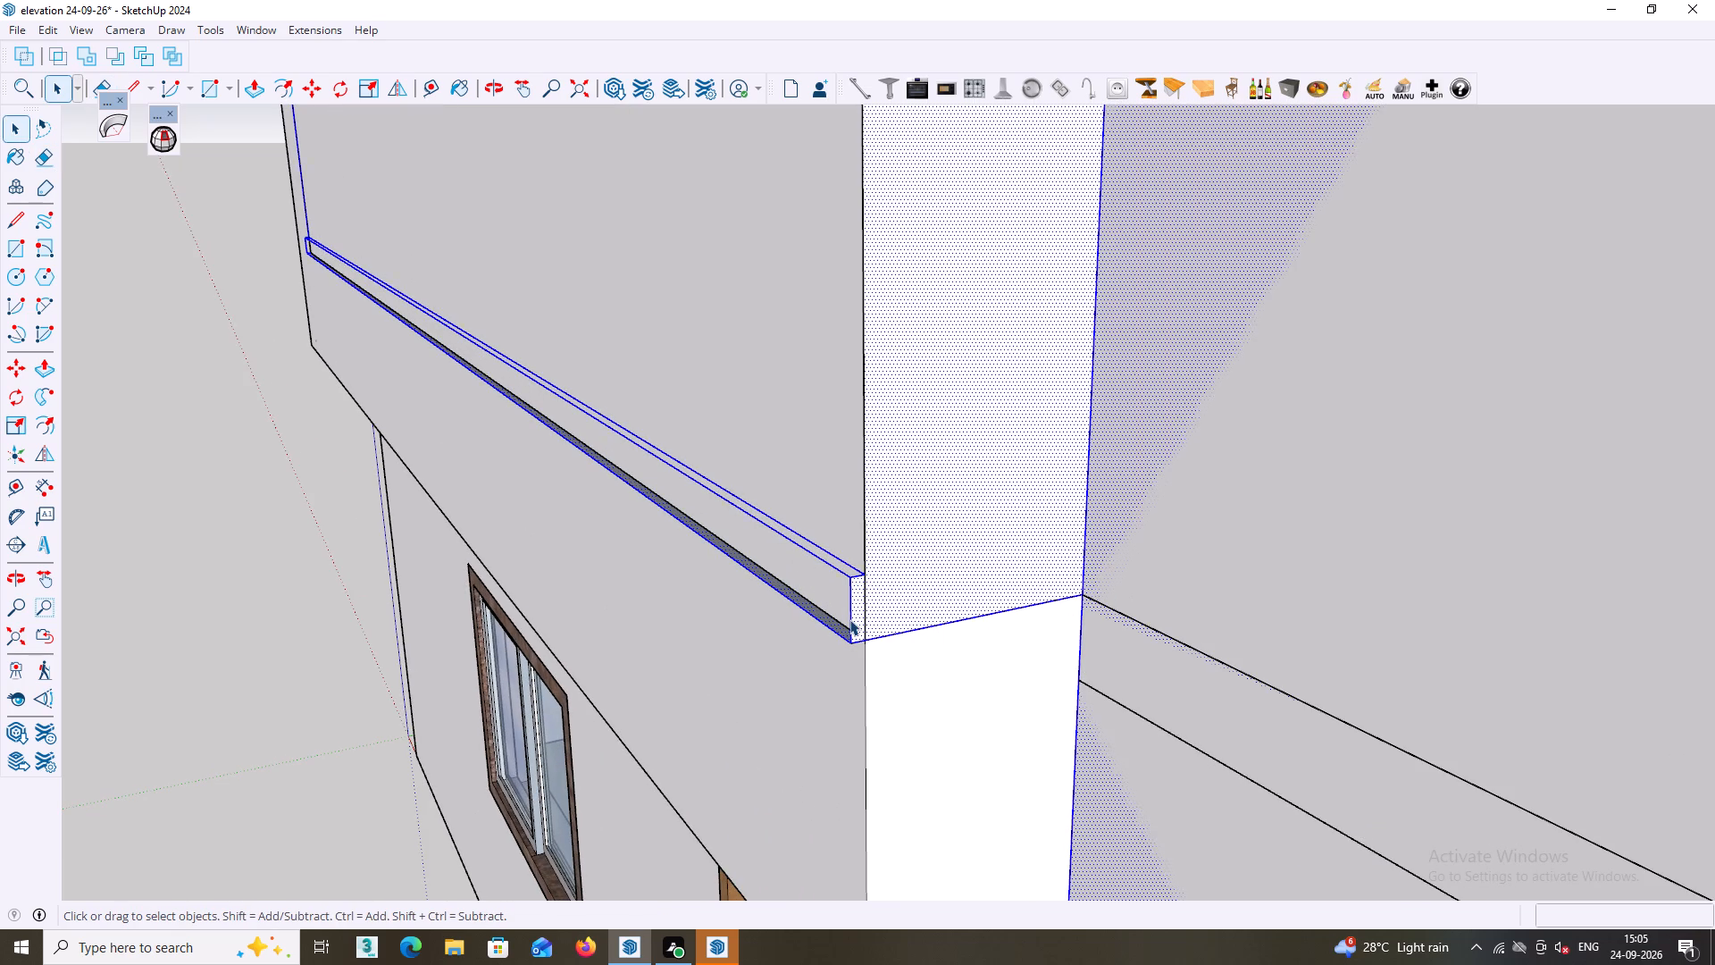
pyautogui.tripleClick(850, 619)
pyautogui.click(850, 619)
pyautogui.scroll(-8, 856, 615)
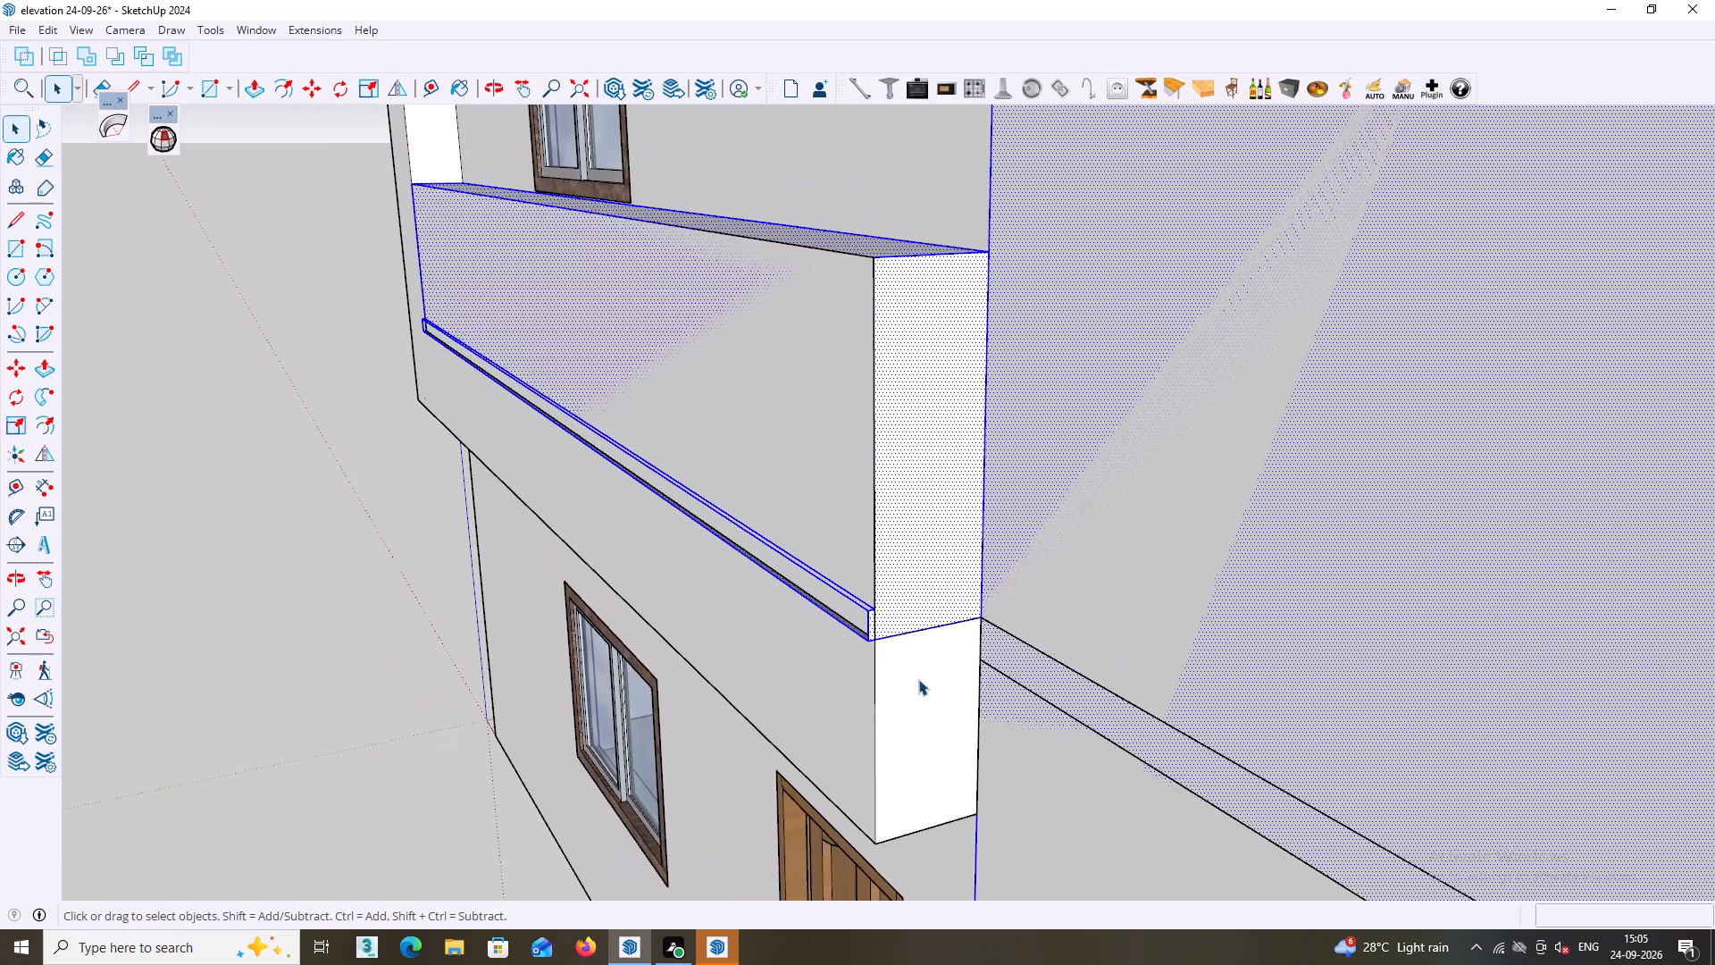
pyautogui.scroll(-1, 918, 679)
pyautogui.doubleClick(387, 696)
# Delete the short vertical edge at the open end of the parapet's base strip.
pyautogui.scroll(7, 841, 658)
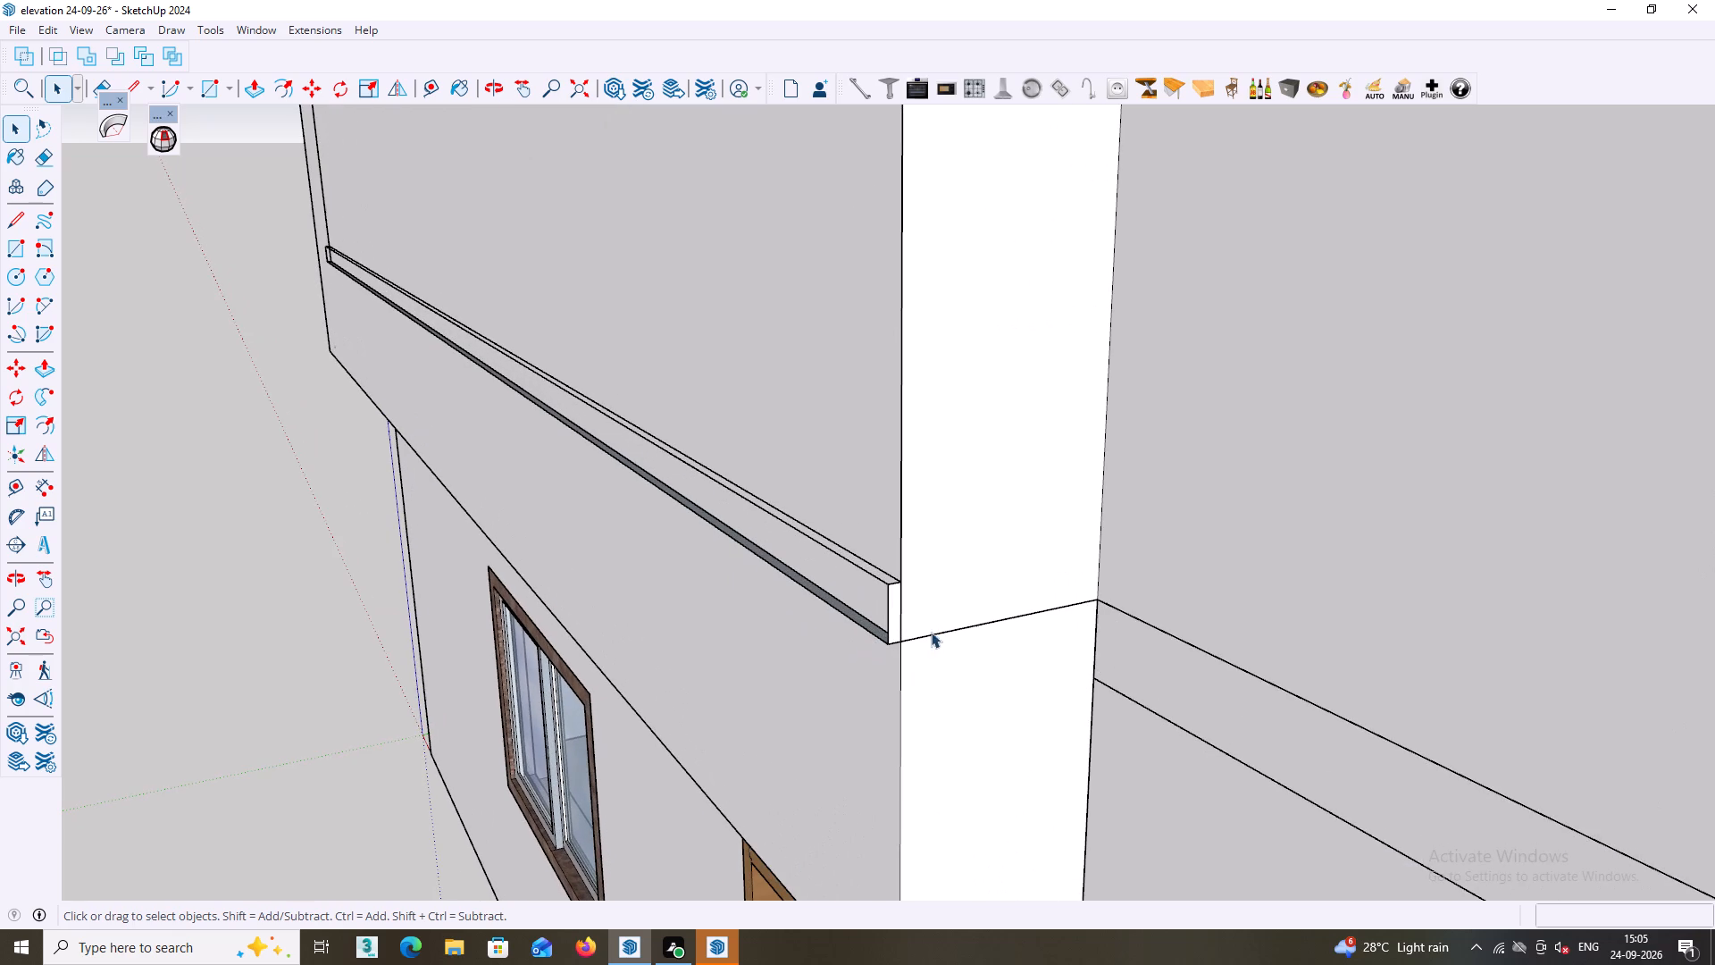
pyautogui.click(890, 608)
pyautogui.press('Delete')
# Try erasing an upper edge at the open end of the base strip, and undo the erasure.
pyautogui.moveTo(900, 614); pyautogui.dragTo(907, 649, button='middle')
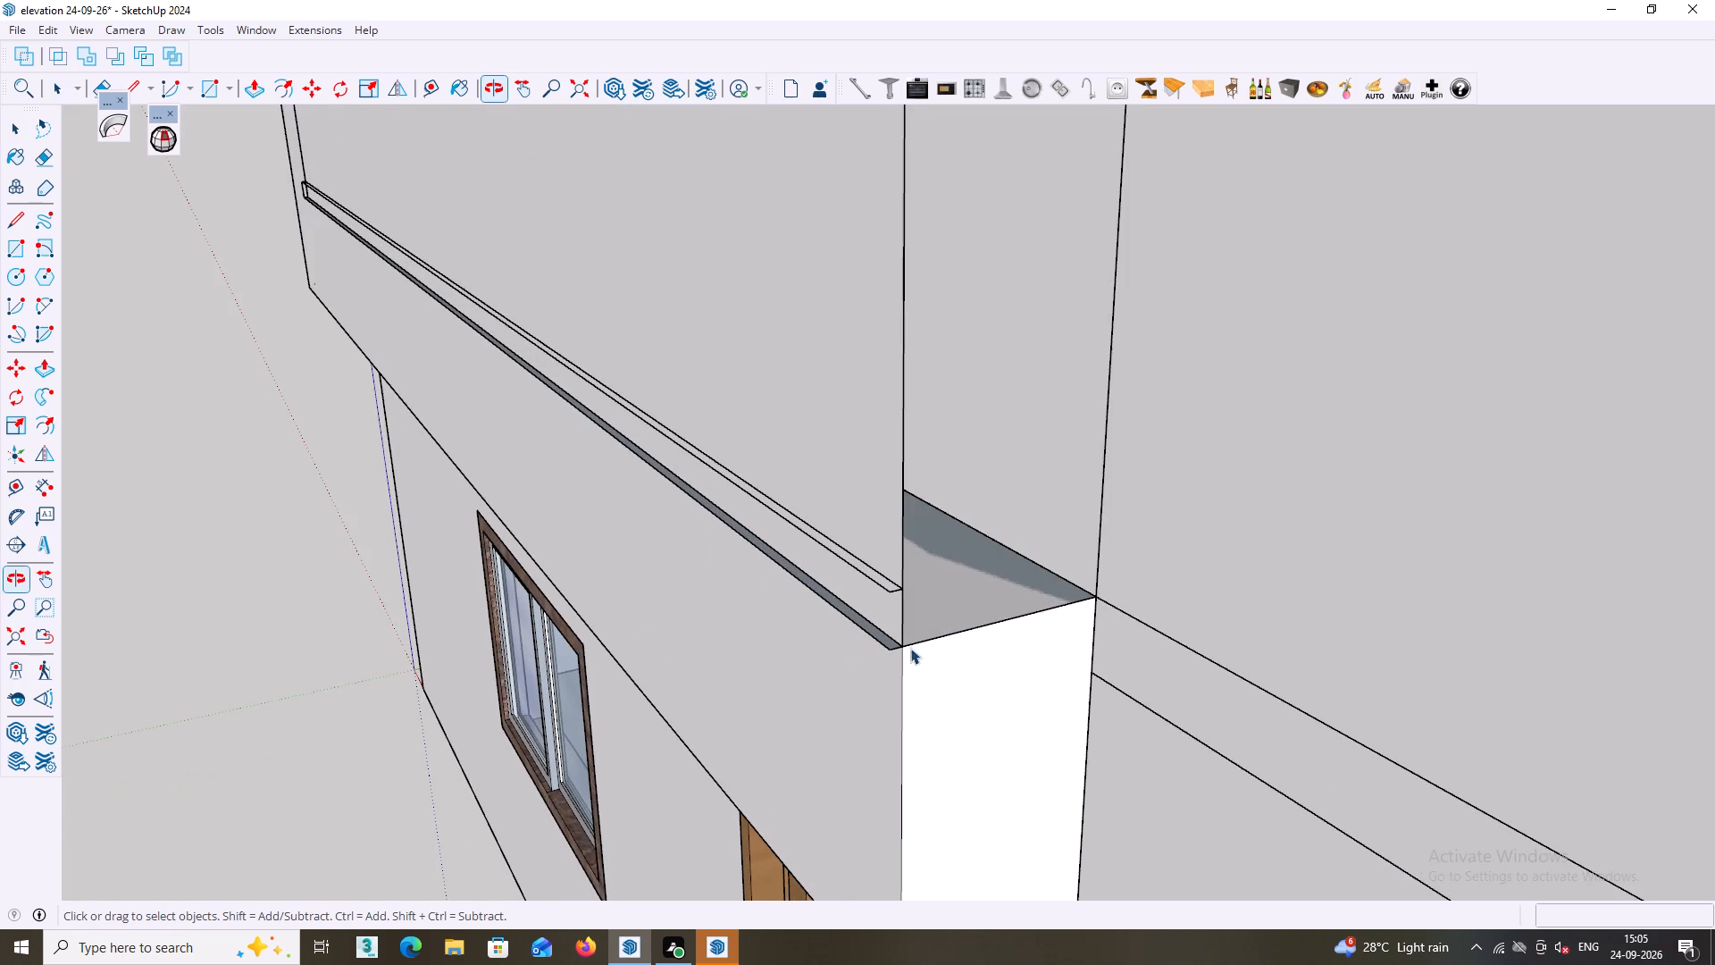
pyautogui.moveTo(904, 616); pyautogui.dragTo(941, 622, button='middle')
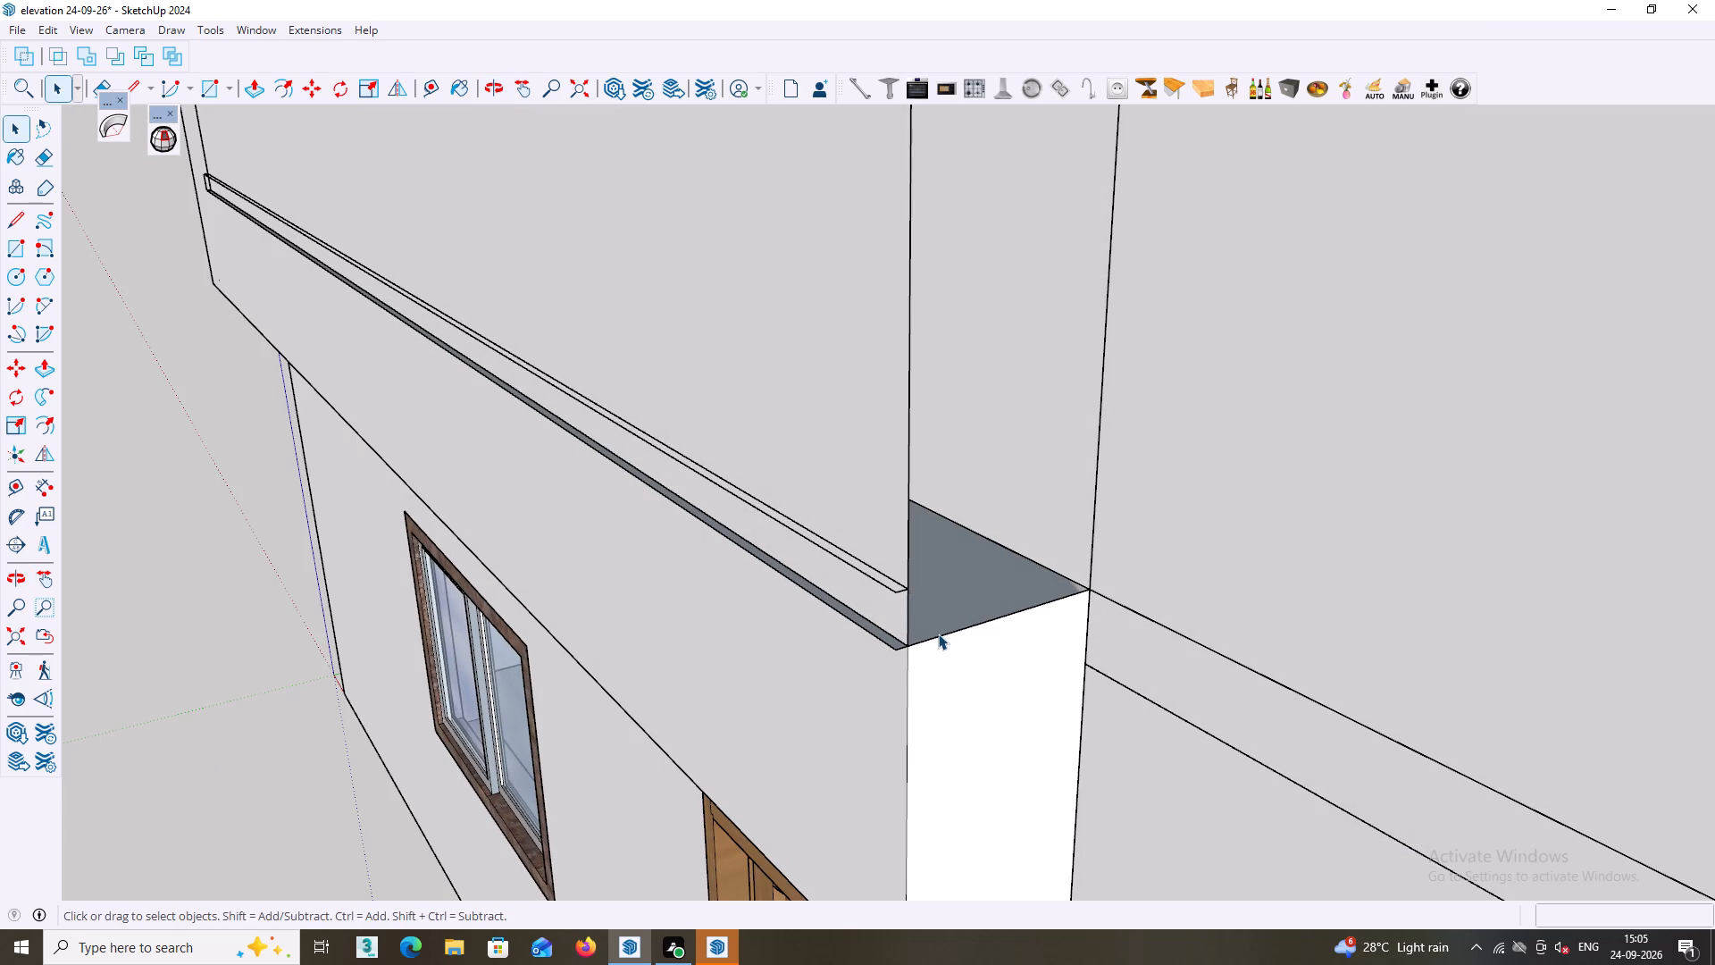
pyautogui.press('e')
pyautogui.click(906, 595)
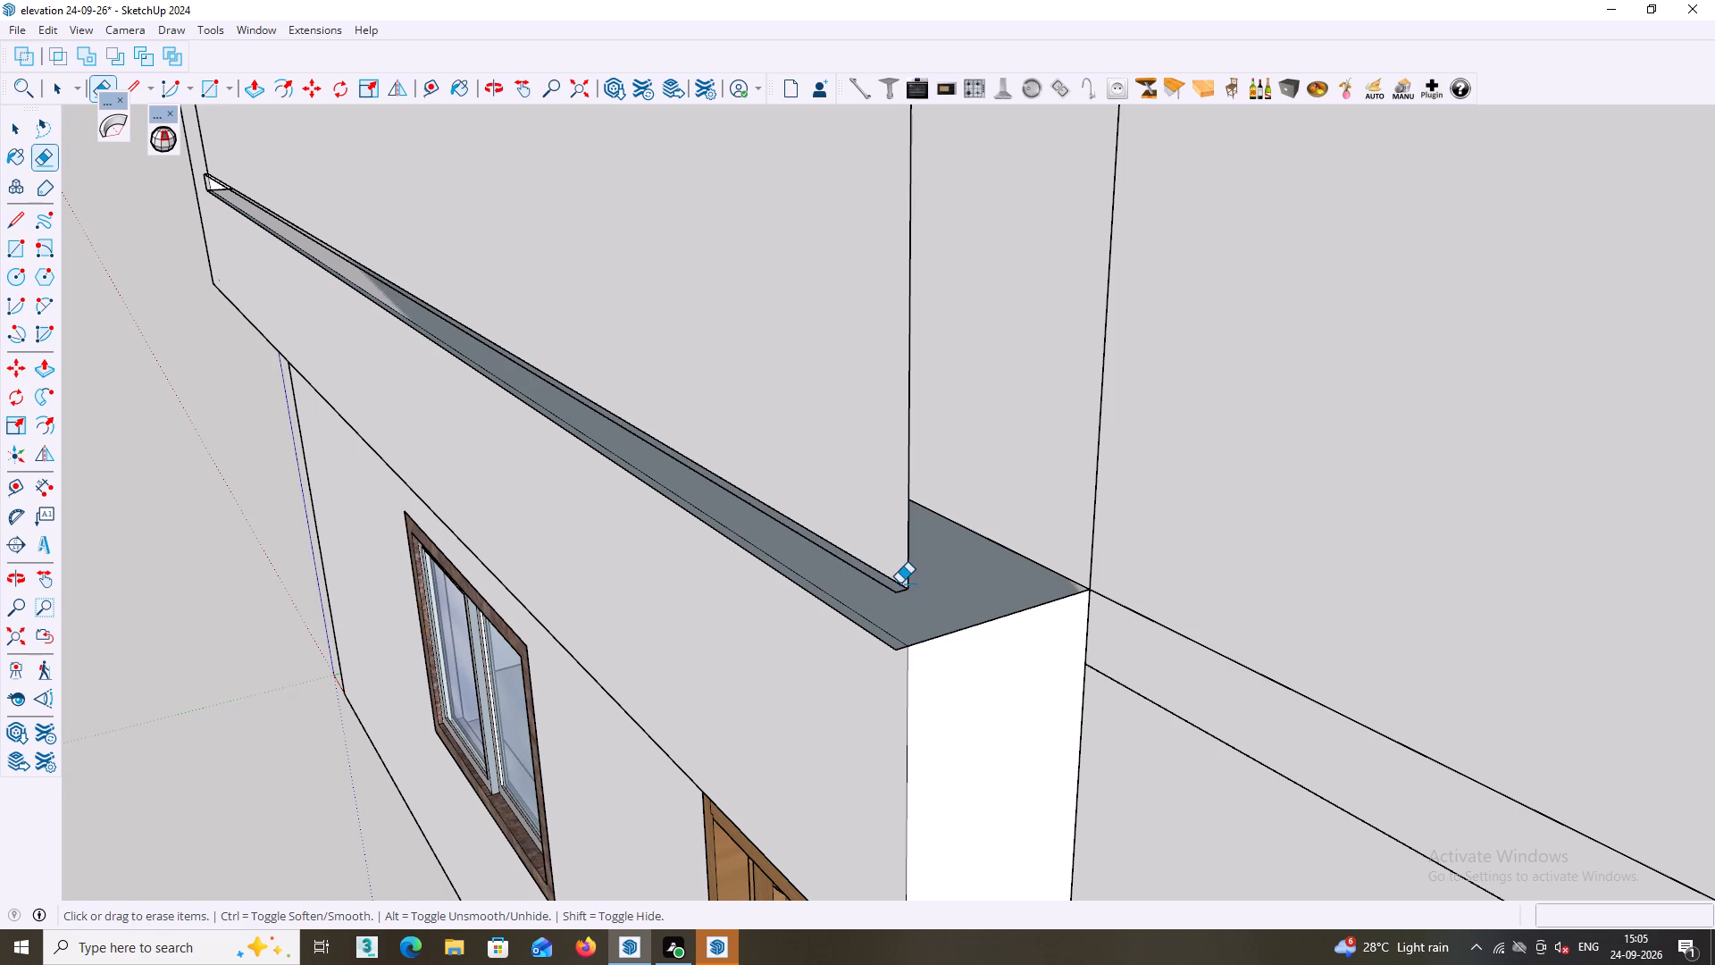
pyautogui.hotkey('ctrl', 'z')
# Erase the two long edges and the short end edge along the top of the parapet's base strip.
pyautogui.scroll(4, 883, 589)
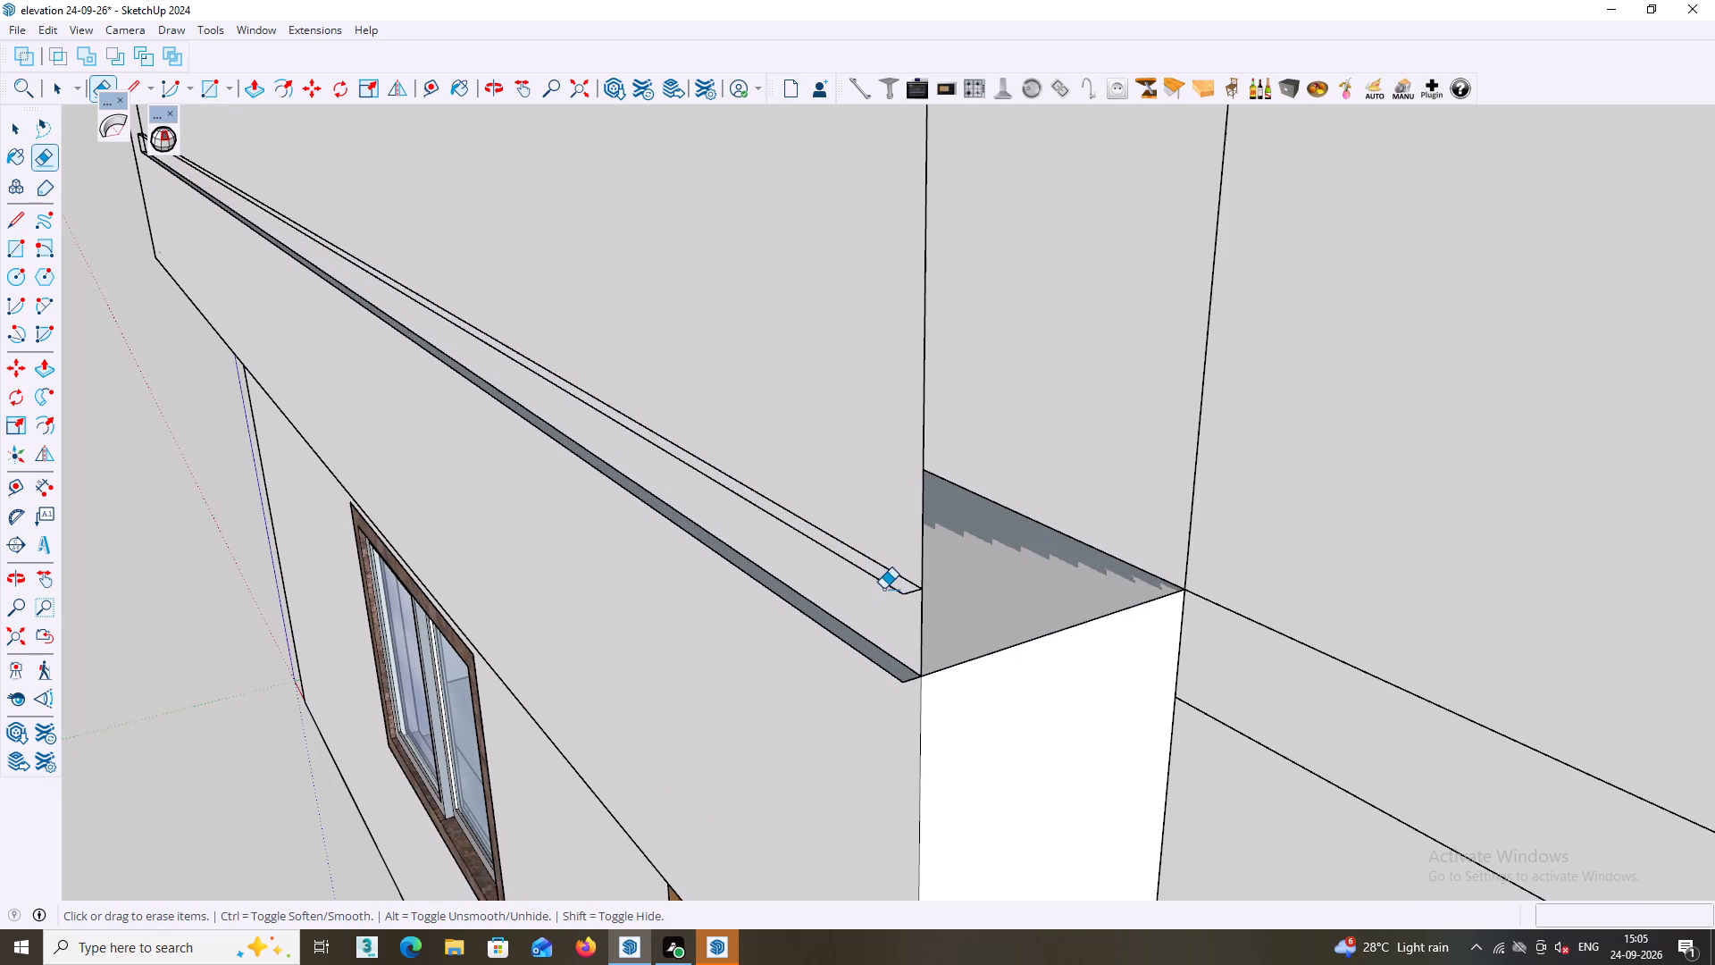
pyautogui.click(887, 581)
pyautogui.click(898, 575)
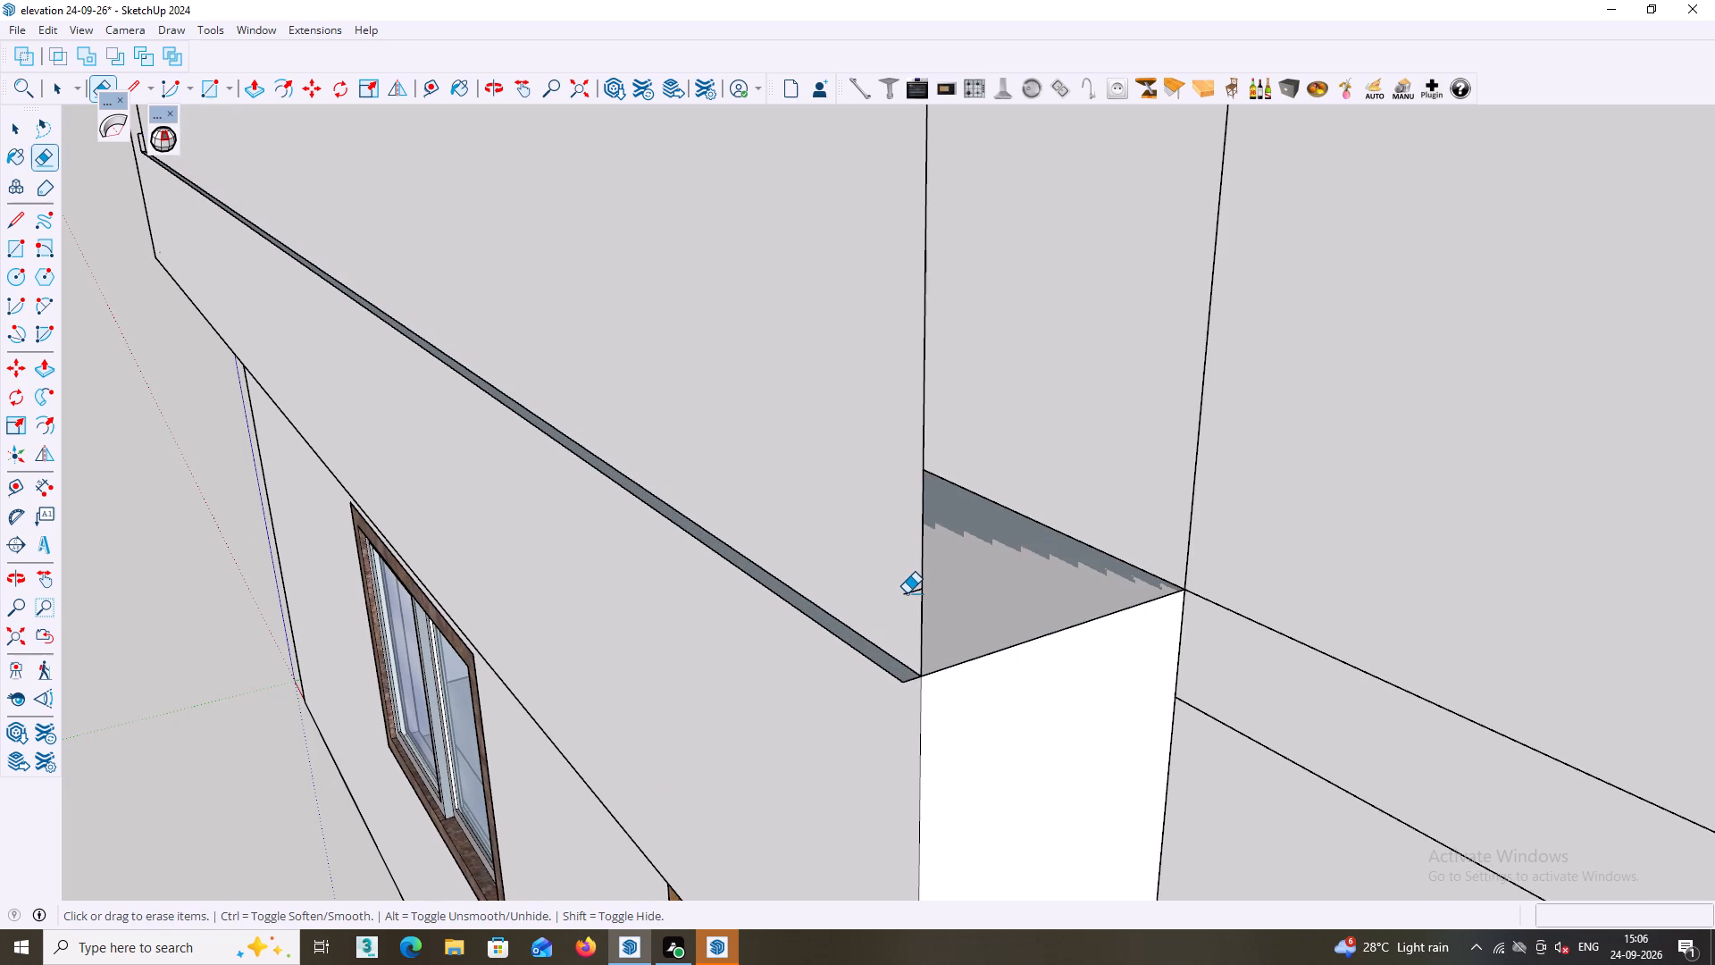
pyautogui.click(907, 593)
# Erase the short top and vertical edges left at the far end of the base strip, beside the facade frame.
pyautogui.moveTo(895, 696); pyautogui.dragTo(975, 703, button='middle')
pyautogui.scroll(1, 848, 634)
pyautogui.scroll(-3, 846, 636)
pyautogui.moveTo(846, 638); pyautogui.dragTo(848, 650, button='middle')
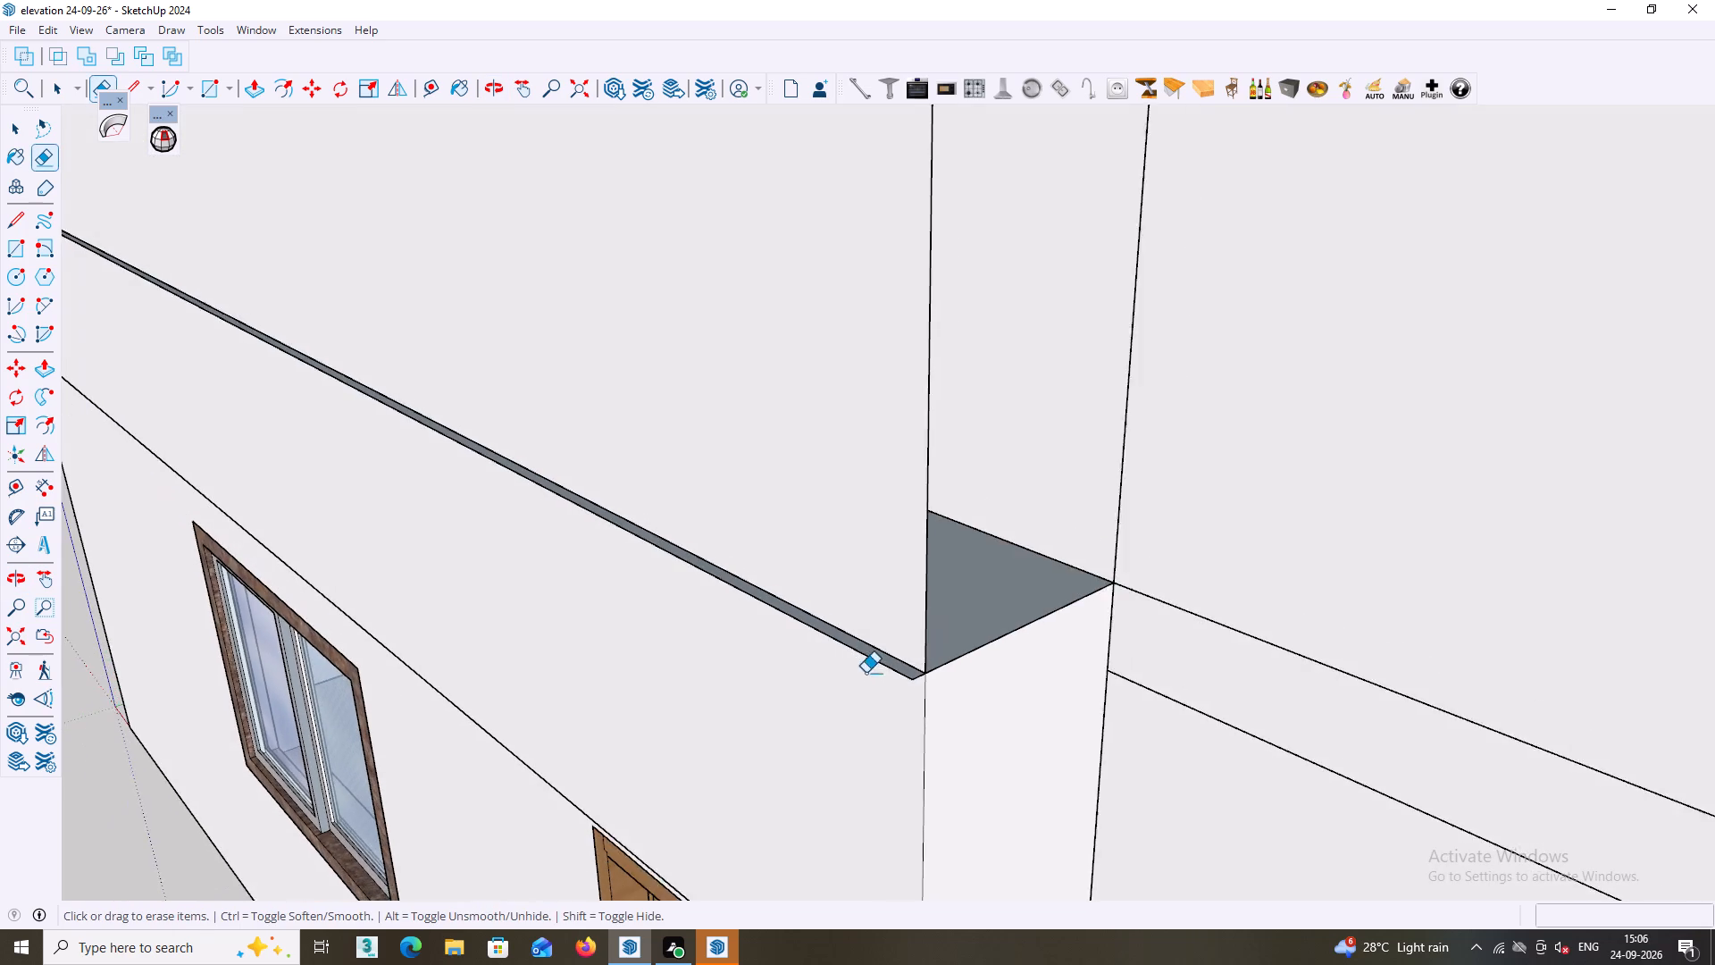
pyautogui.scroll(-3, 866, 673)
pyautogui.keyDown('shift'); pyautogui.moveTo(950, 684); pyautogui.dragTo(1246, 814, button='middle'); pyautogui.keyUp('shift')
pyautogui.moveTo(647, 544); pyautogui.dragTo(681, 529, button='middle')
pyautogui.moveTo(693, 534); pyautogui.dragTo(724, 556, button='middle')
pyautogui.scroll(-2, 701, 541)
pyautogui.scroll(6, 777, 566)
pyautogui.keyDown('shift'); pyautogui.moveTo(752, 573); pyautogui.dragTo(1166, 774, button='middle'); pyautogui.keyUp('shift')
pyautogui.scroll(-4, 1028, 755)
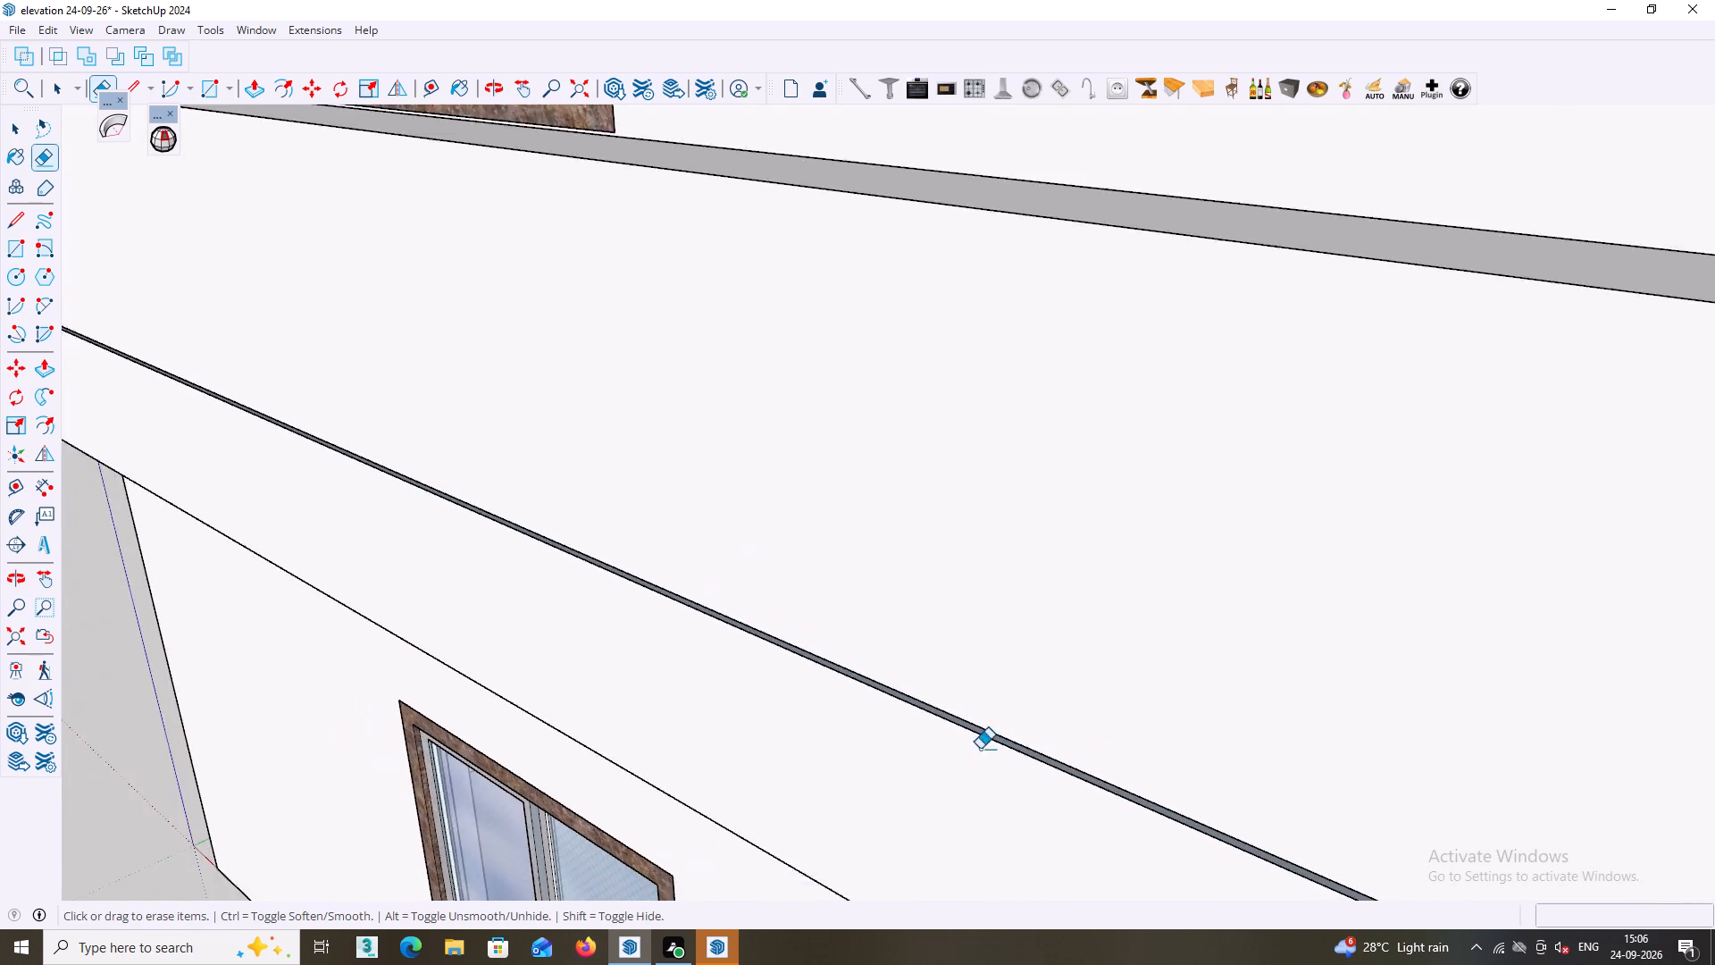
pyautogui.scroll(-7, 980, 749)
pyautogui.scroll(18, 483, 507)
pyautogui.middleClick(283, 477)
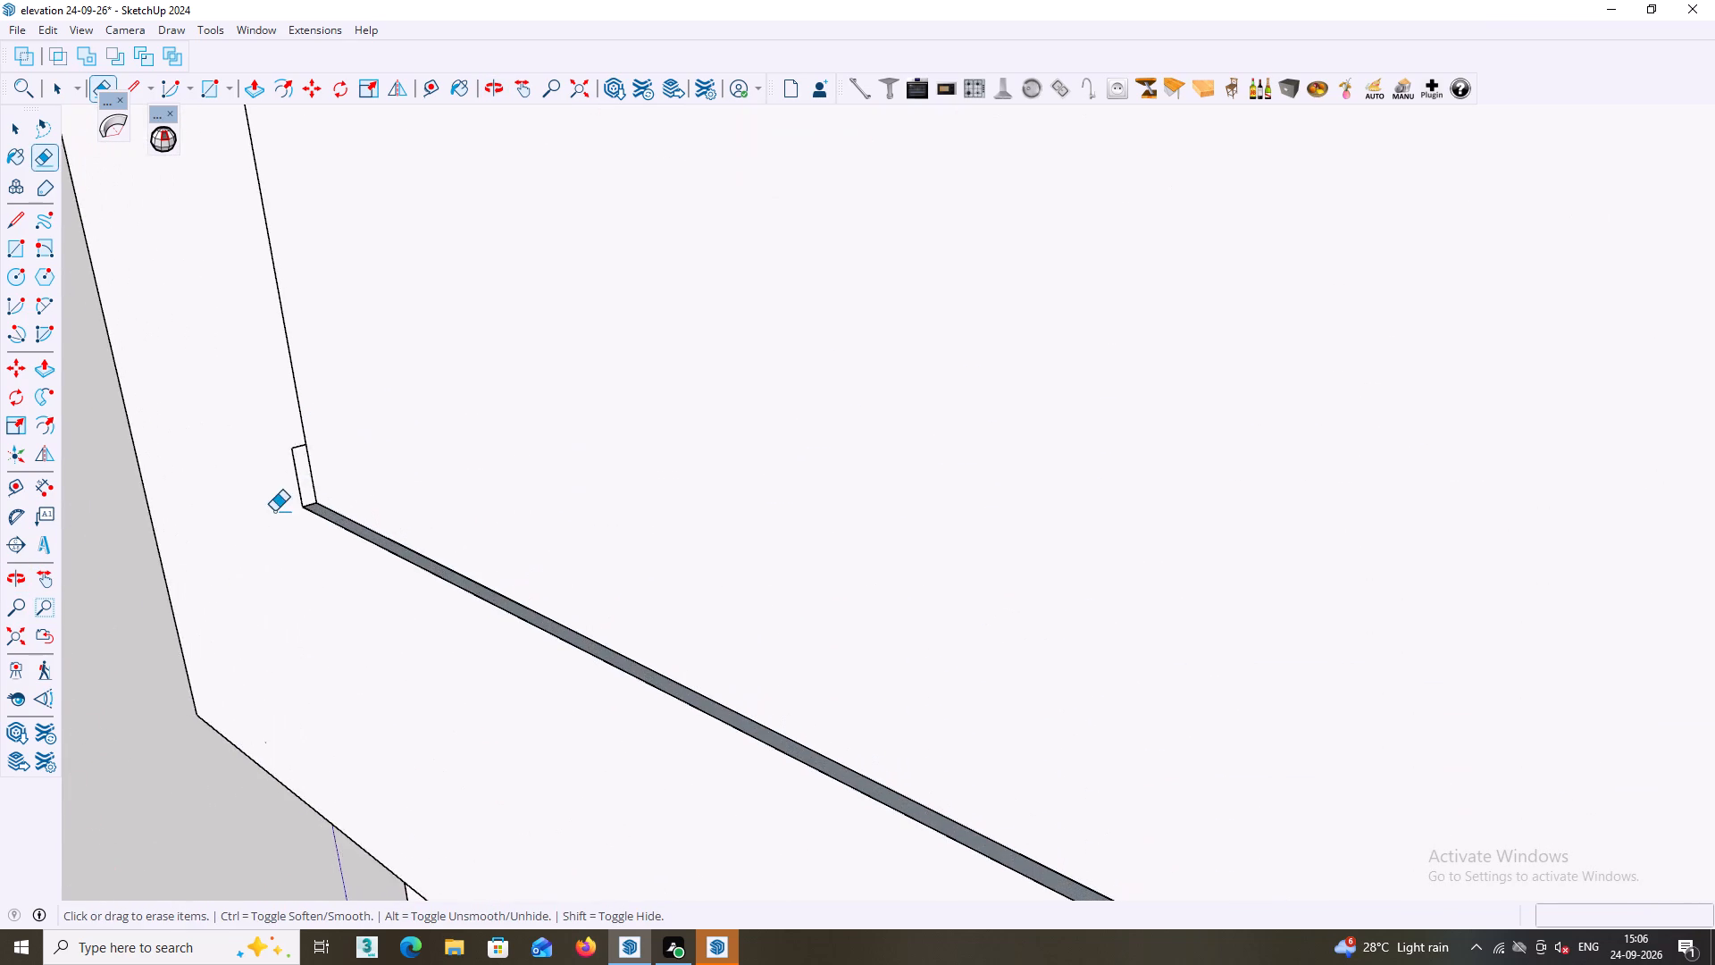
pyautogui.scroll(6, 274, 511)
pyautogui.middleClick(285, 526)
pyautogui.click(328, 368)
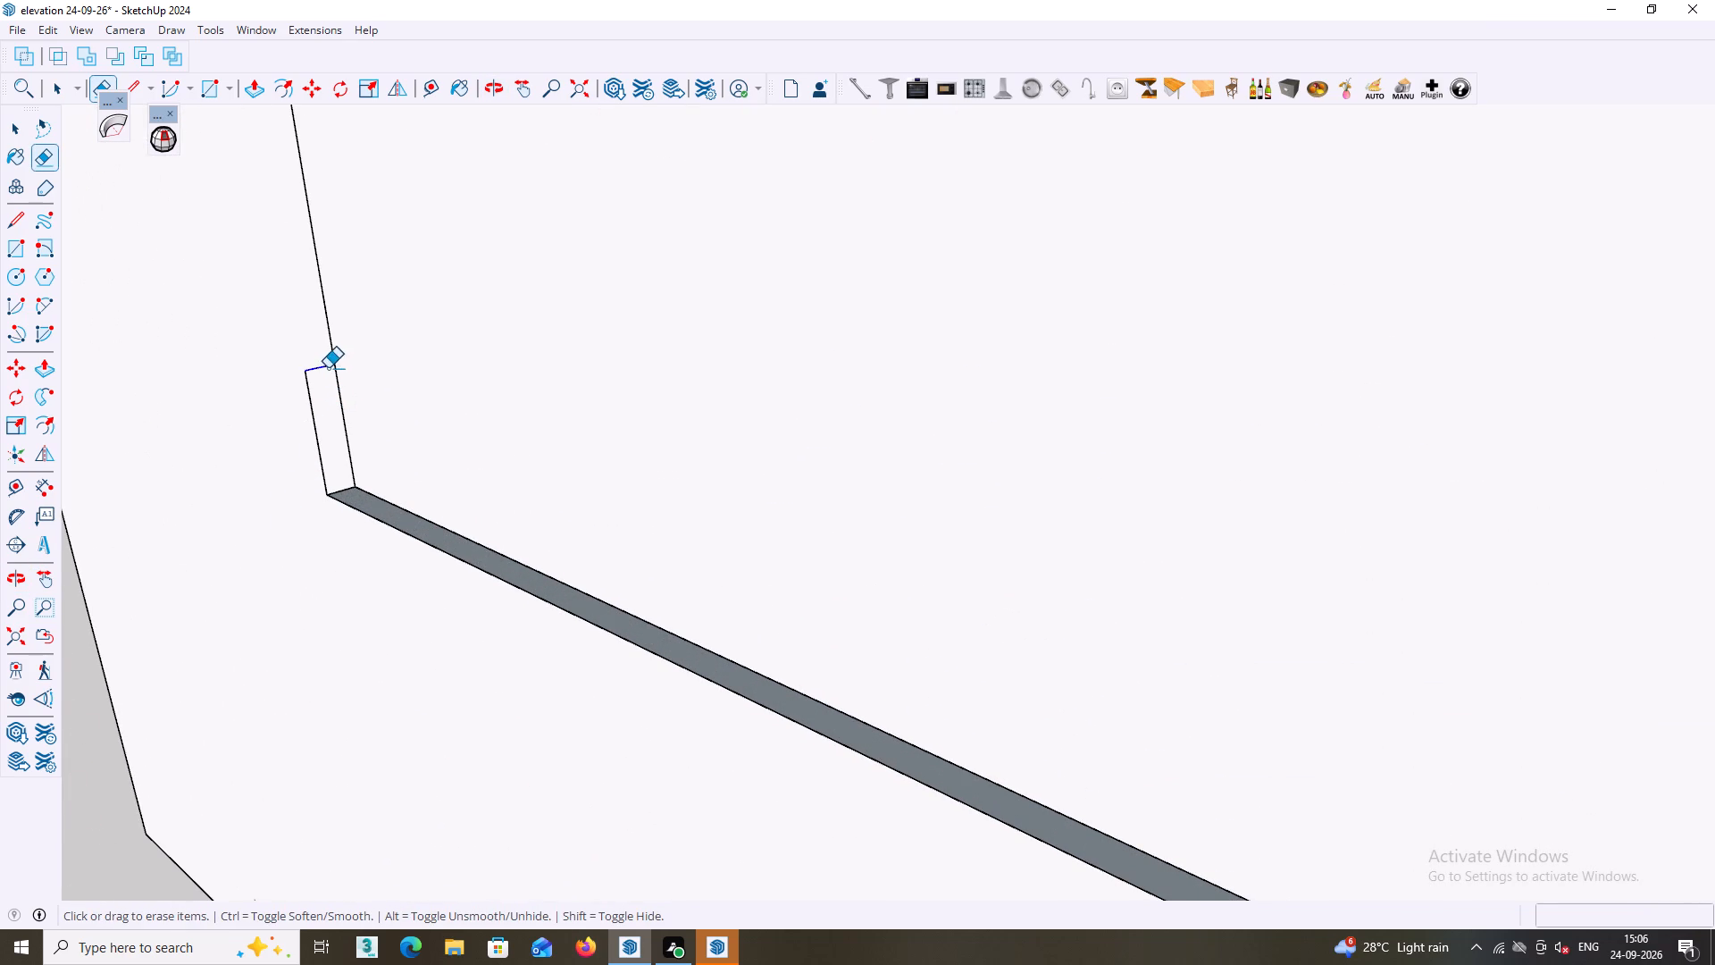
pyautogui.click(310, 399)
# Erase the outer long edge of the narrow face under the parapet and the small stub at its far corner.
pyautogui.moveTo(372, 497); pyautogui.dragTo(643, 394, button='middle')
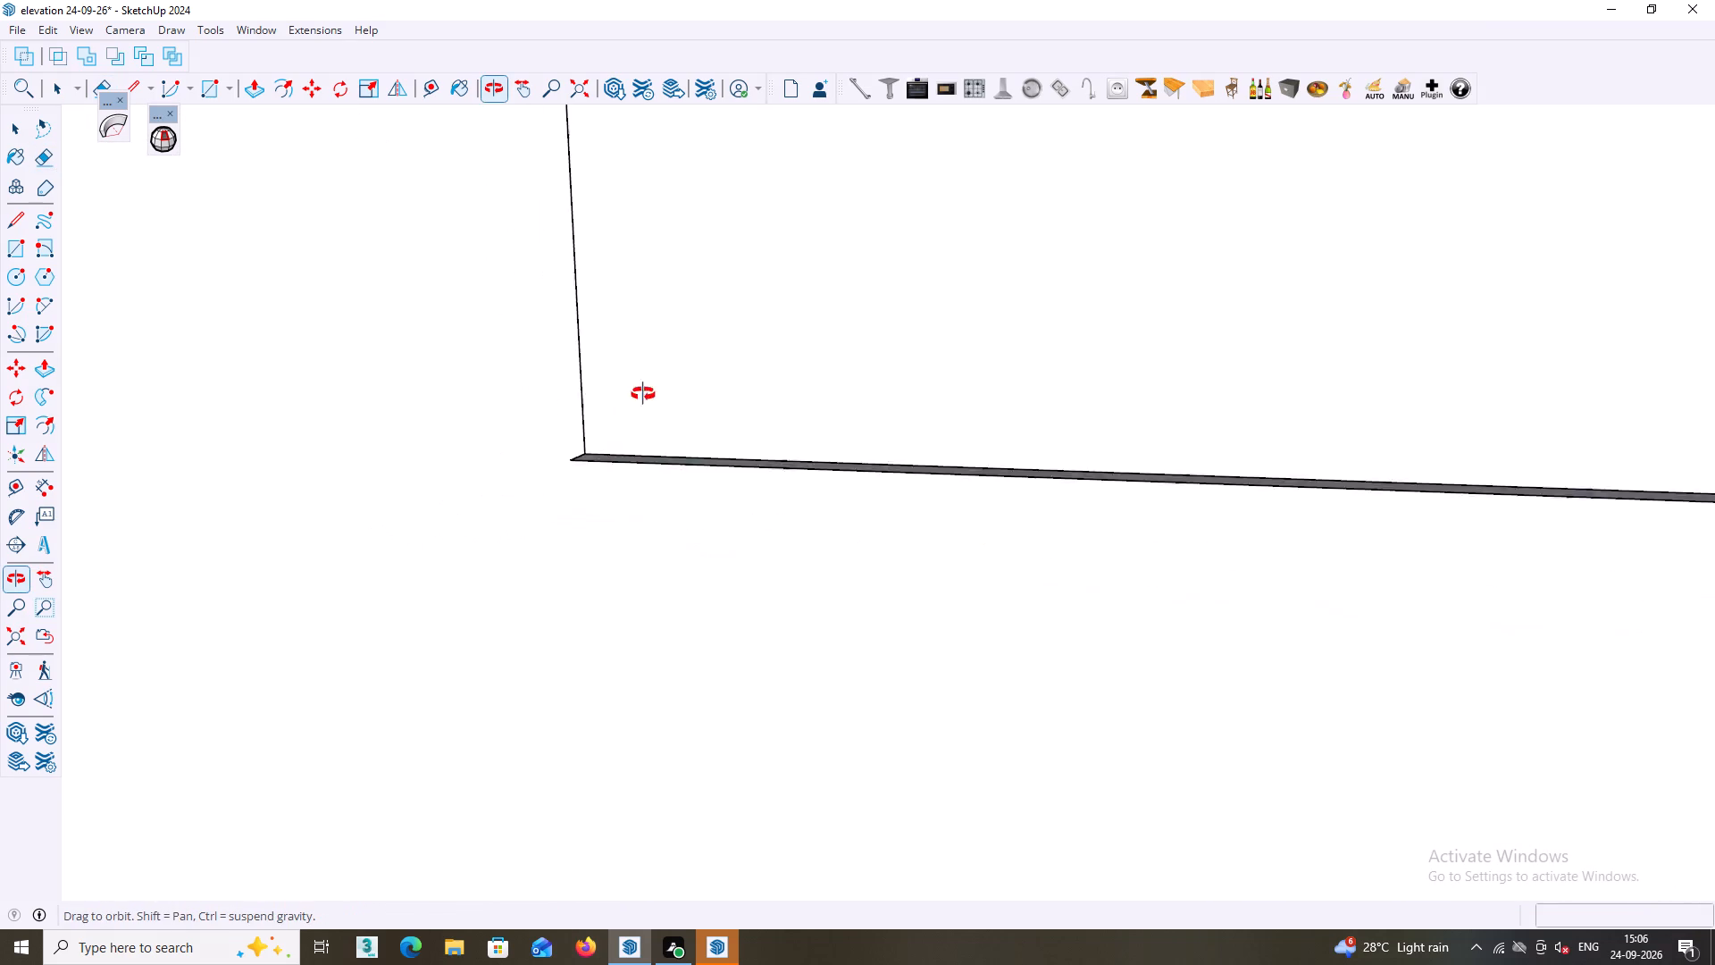
pyautogui.moveTo(643, 394); pyautogui.dragTo(648, 337, button='middle')
pyautogui.moveTo(642, 346); pyautogui.dragTo(590, 558, button='middle')
pyautogui.click(619, 446)
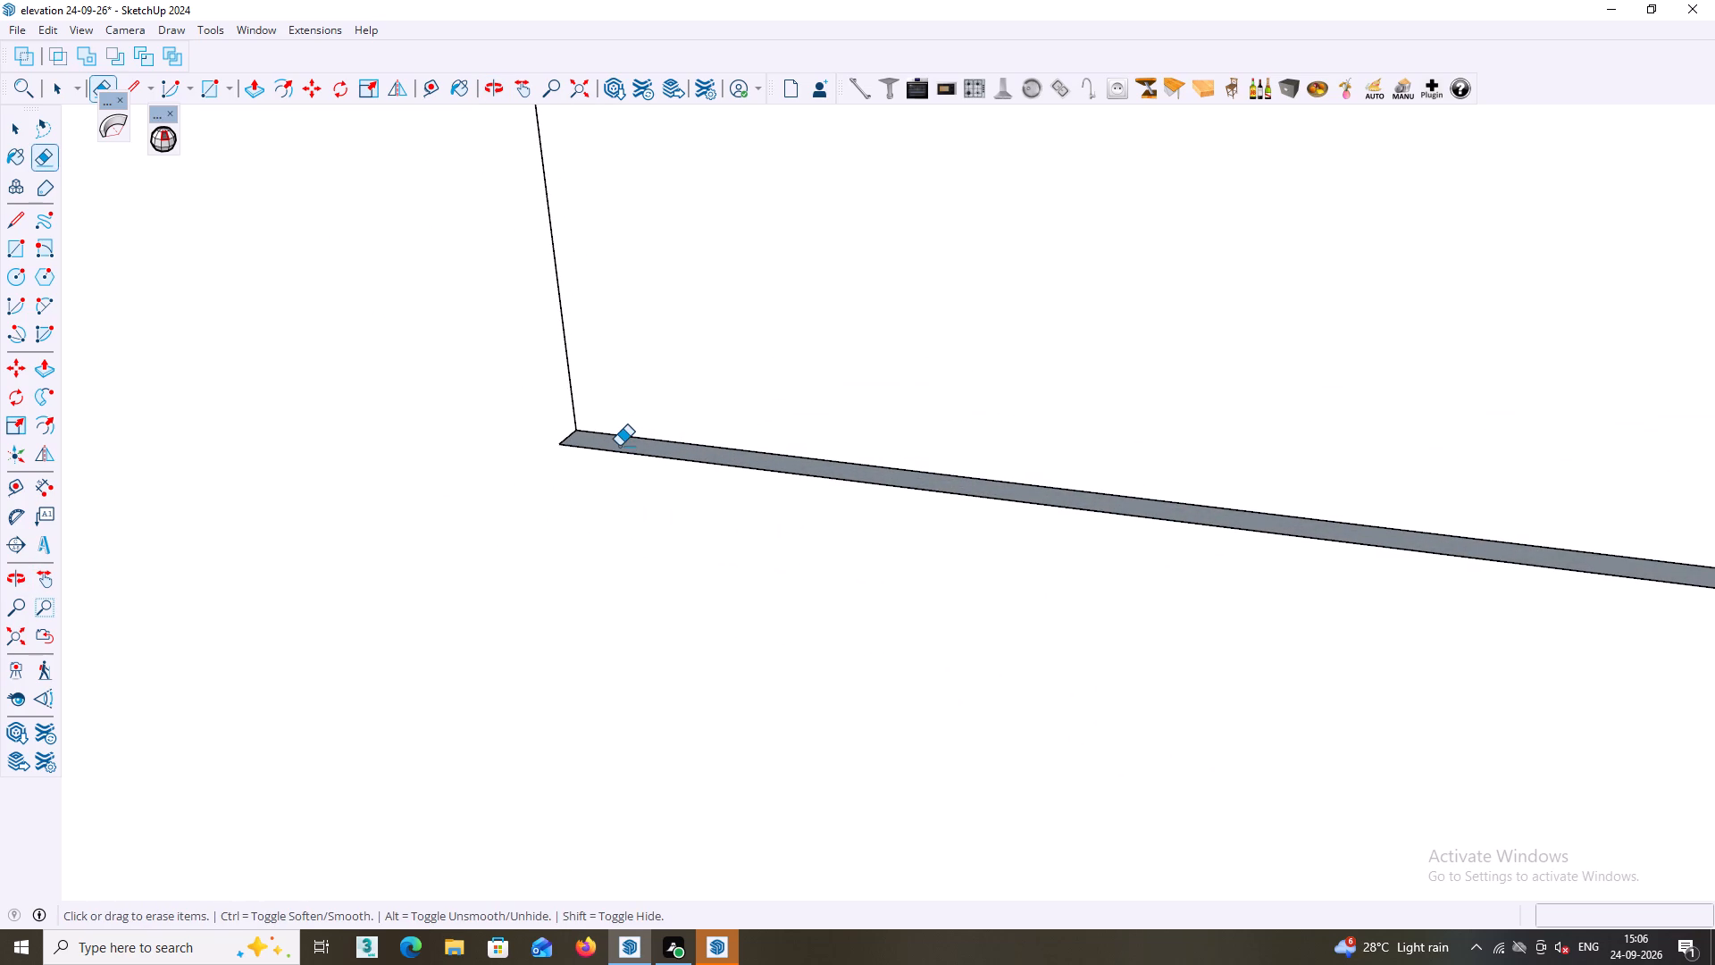
pyautogui.doubleClick(623, 455)
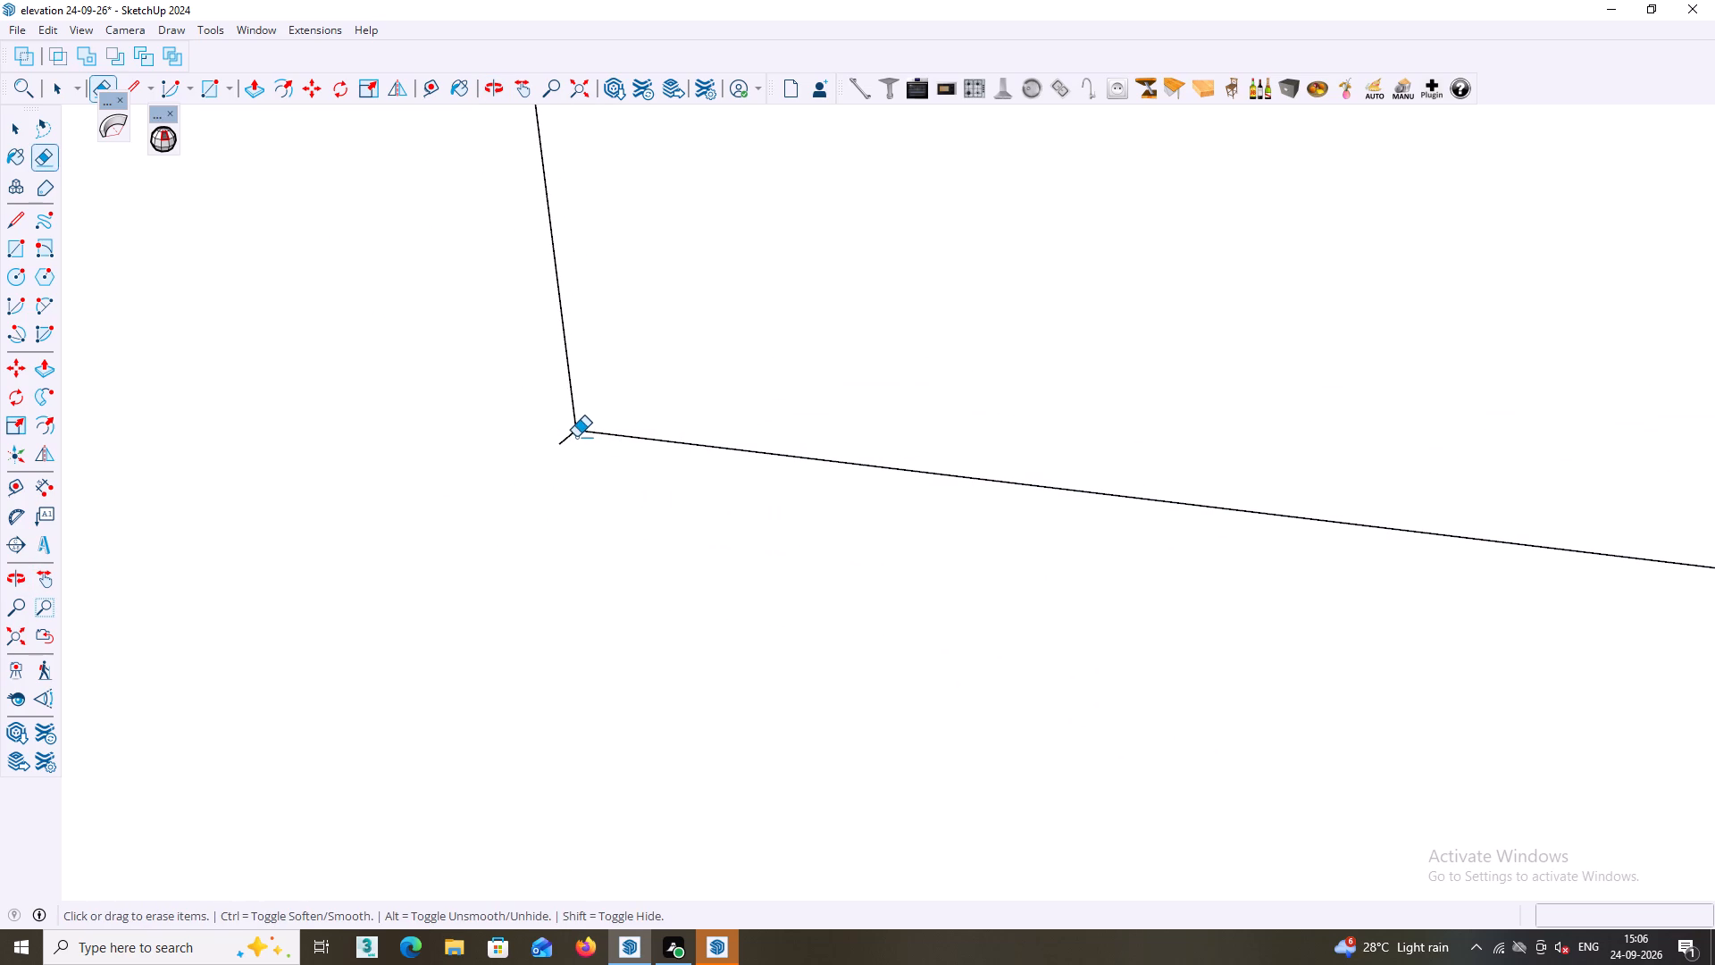
pyautogui.click(575, 437)
pyautogui.click(569, 436)
# Examine the balcony parapet and its open end from the front, the side and above.
pyautogui.scroll(-12, 597, 474)
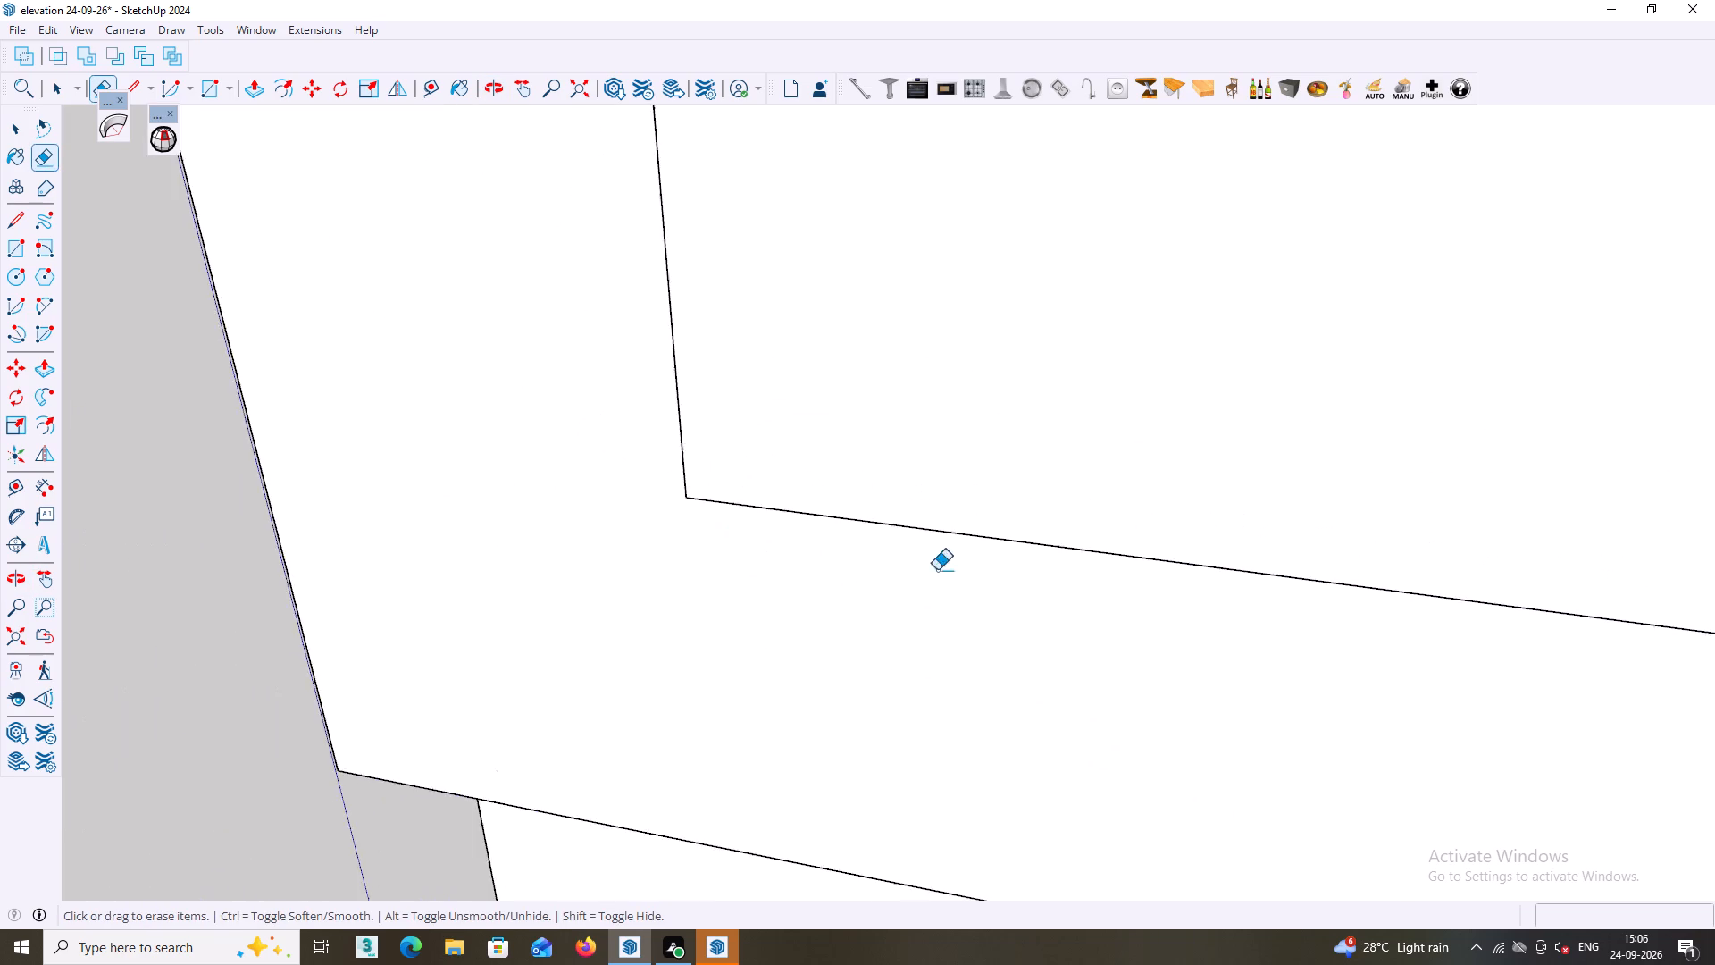
pyautogui.scroll(-19, 937, 570)
pyautogui.moveTo(1045, 654); pyautogui.dragTo(760, 610, button='middle')
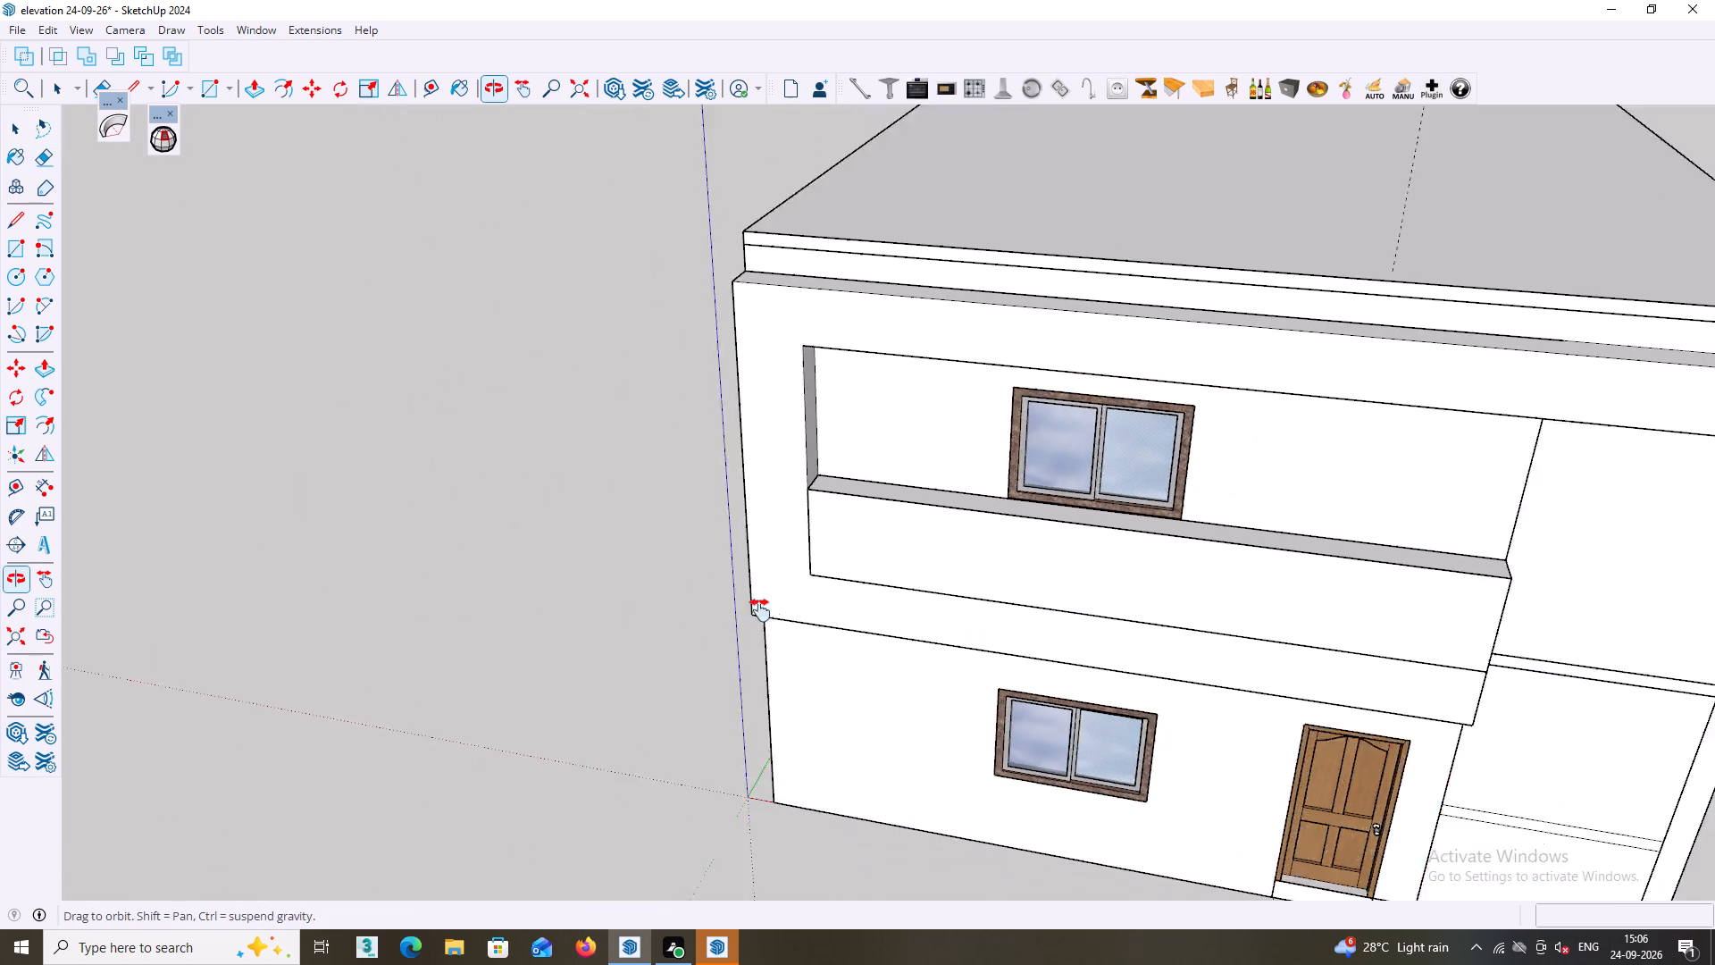
pyautogui.moveTo(760, 610); pyautogui.dragTo(622, 590, button='middle')
pyautogui.moveTo(823, 586); pyautogui.dragTo(581, 553, button='middle')
pyautogui.moveTo(1083, 667); pyautogui.dragTo(809, 622, button='middle')
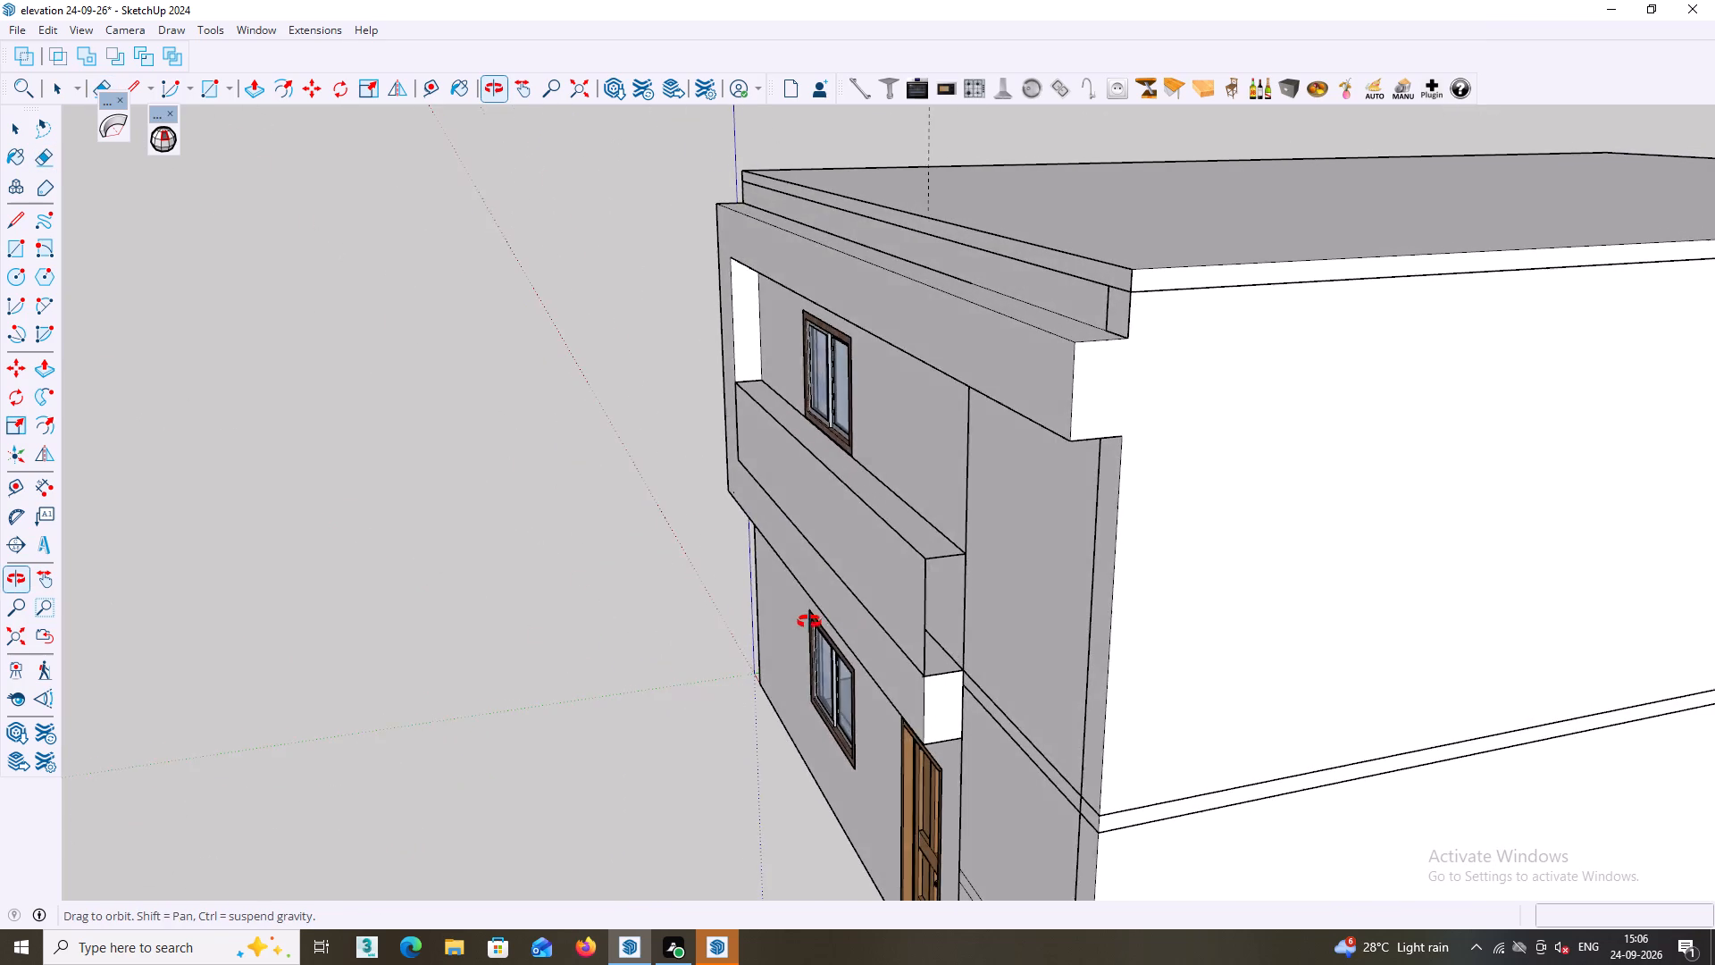
pyautogui.moveTo(809, 622); pyautogui.dragTo(803, 622, button='middle')
pyautogui.moveTo(803, 622); pyautogui.dragTo(803, 700, button='middle')
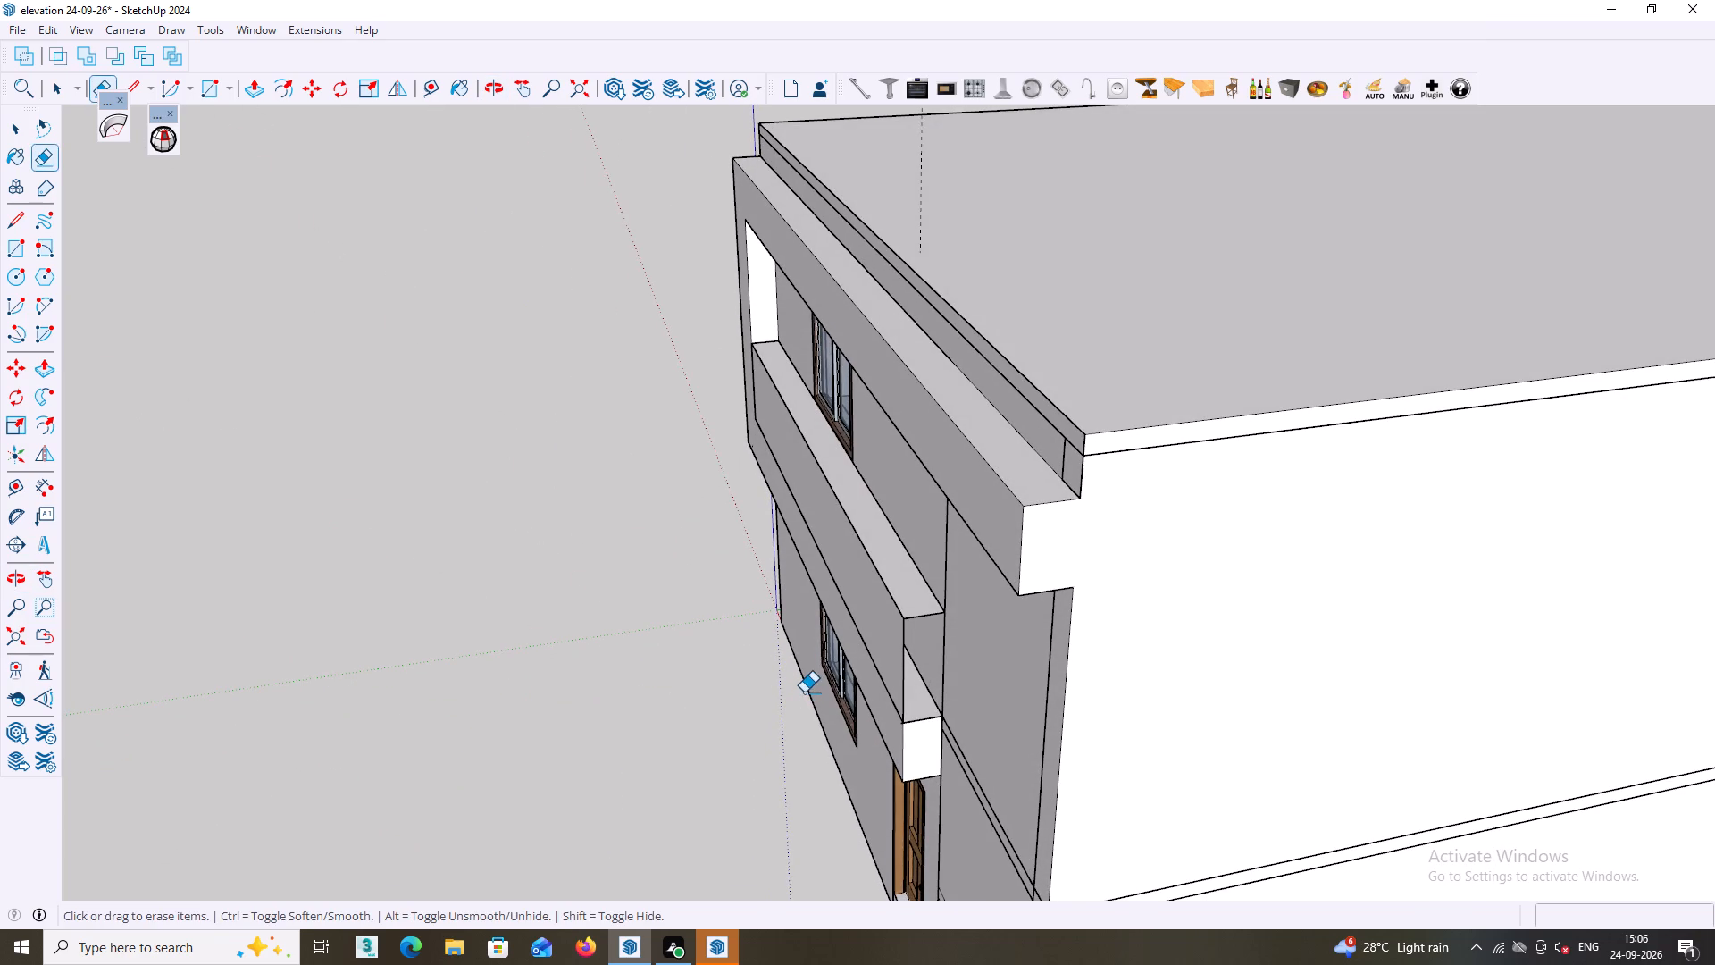
# Close the balcony parapet's open end with a rectangle about 2' 11 5/8" by 1' between its wall-side bottom and outer top corners.
pyautogui.press('e')
pyautogui.press('r')
pyautogui.moveTo(931, 703); pyautogui.dragTo(919, 628, button='middle')
pyautogui.scroll(2, 992, 717)
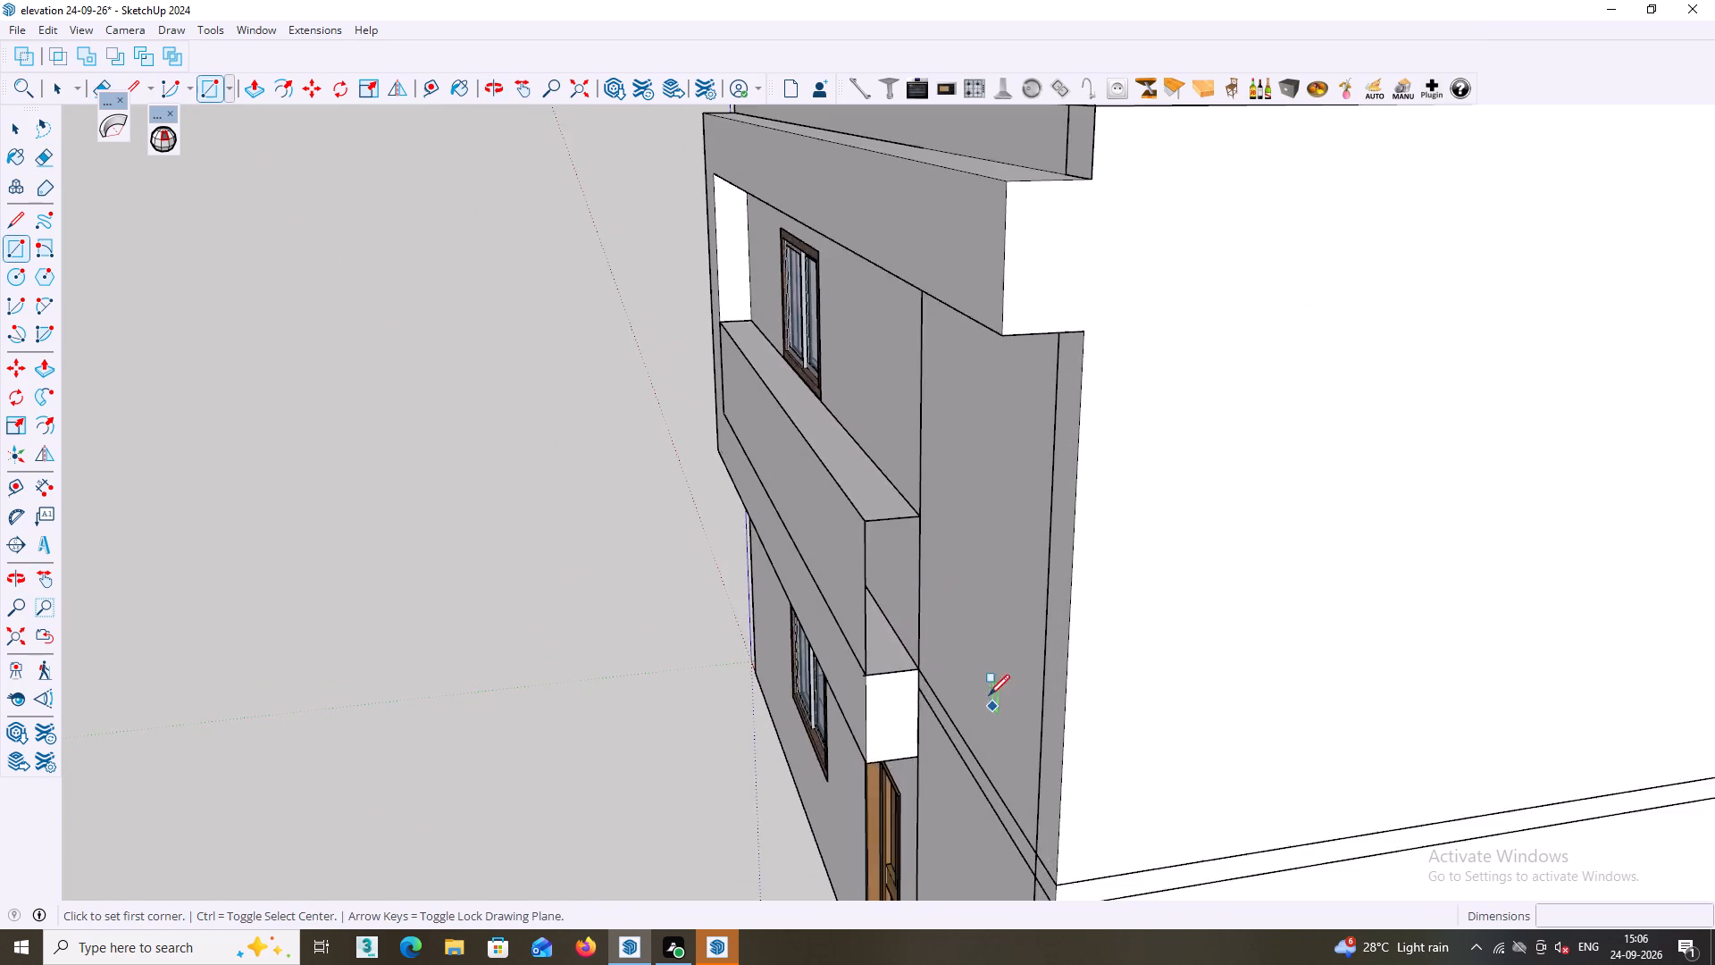
pyautogui.scroll(11, 989, 695)
pyautogui.scroll(4, 892, 676)
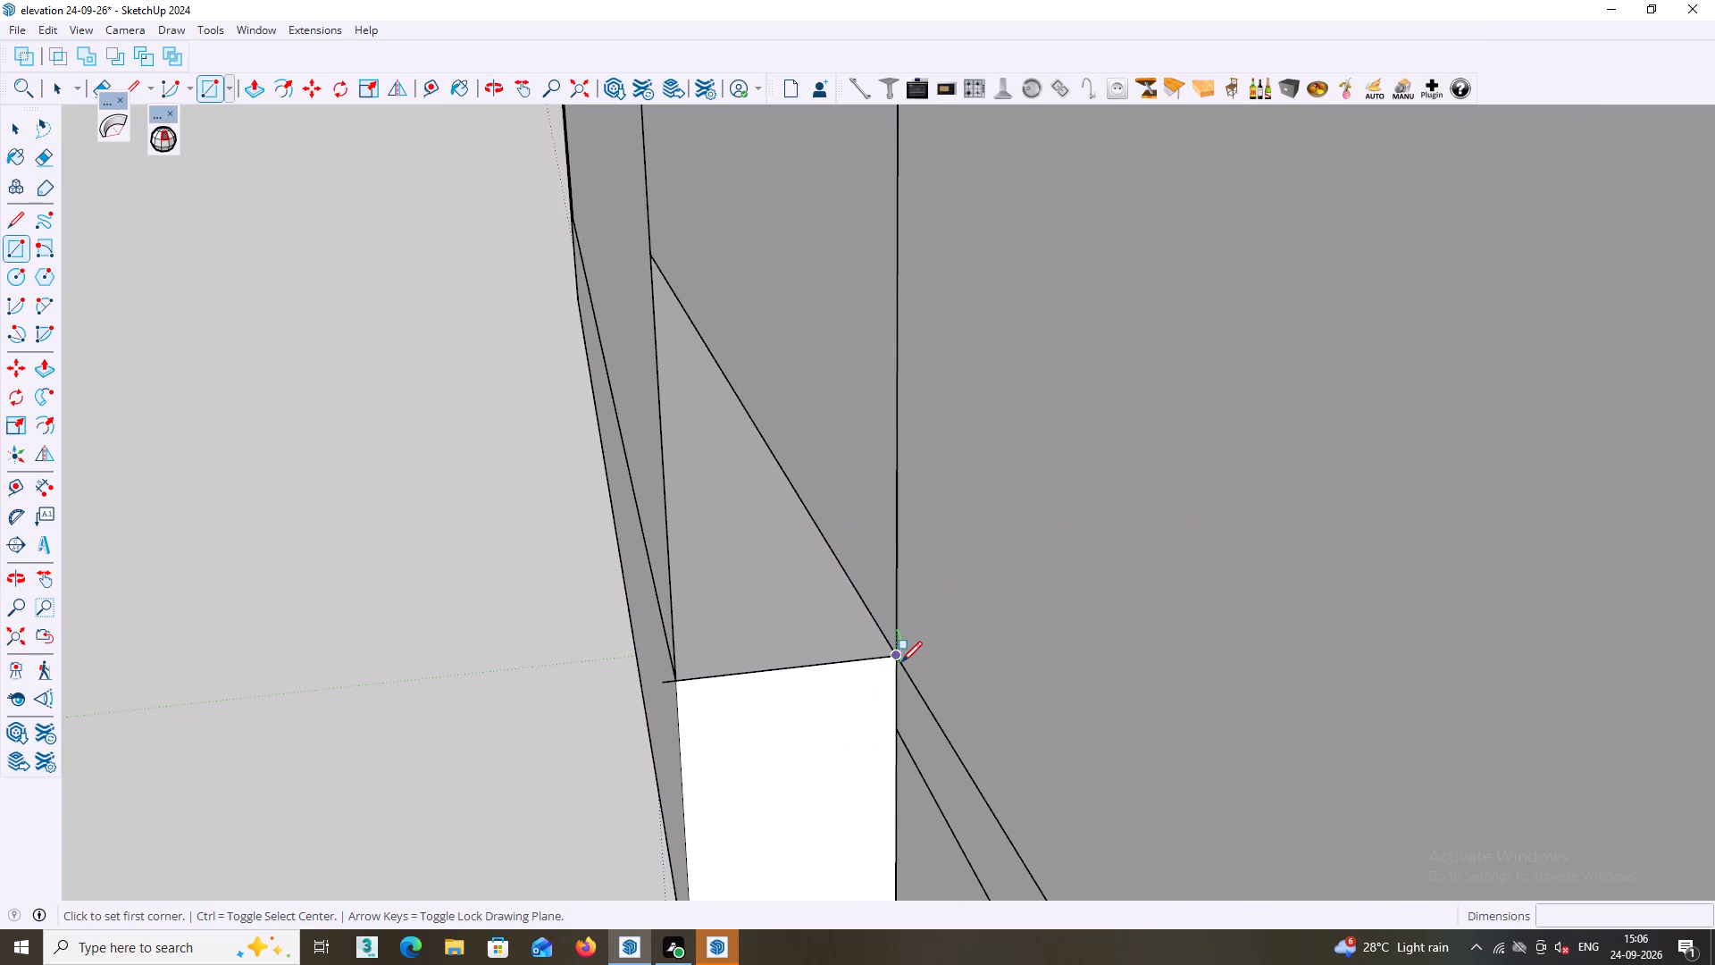
pyautogui.click(897, 656)
pyautogui.scroll(-1, 682, 363)
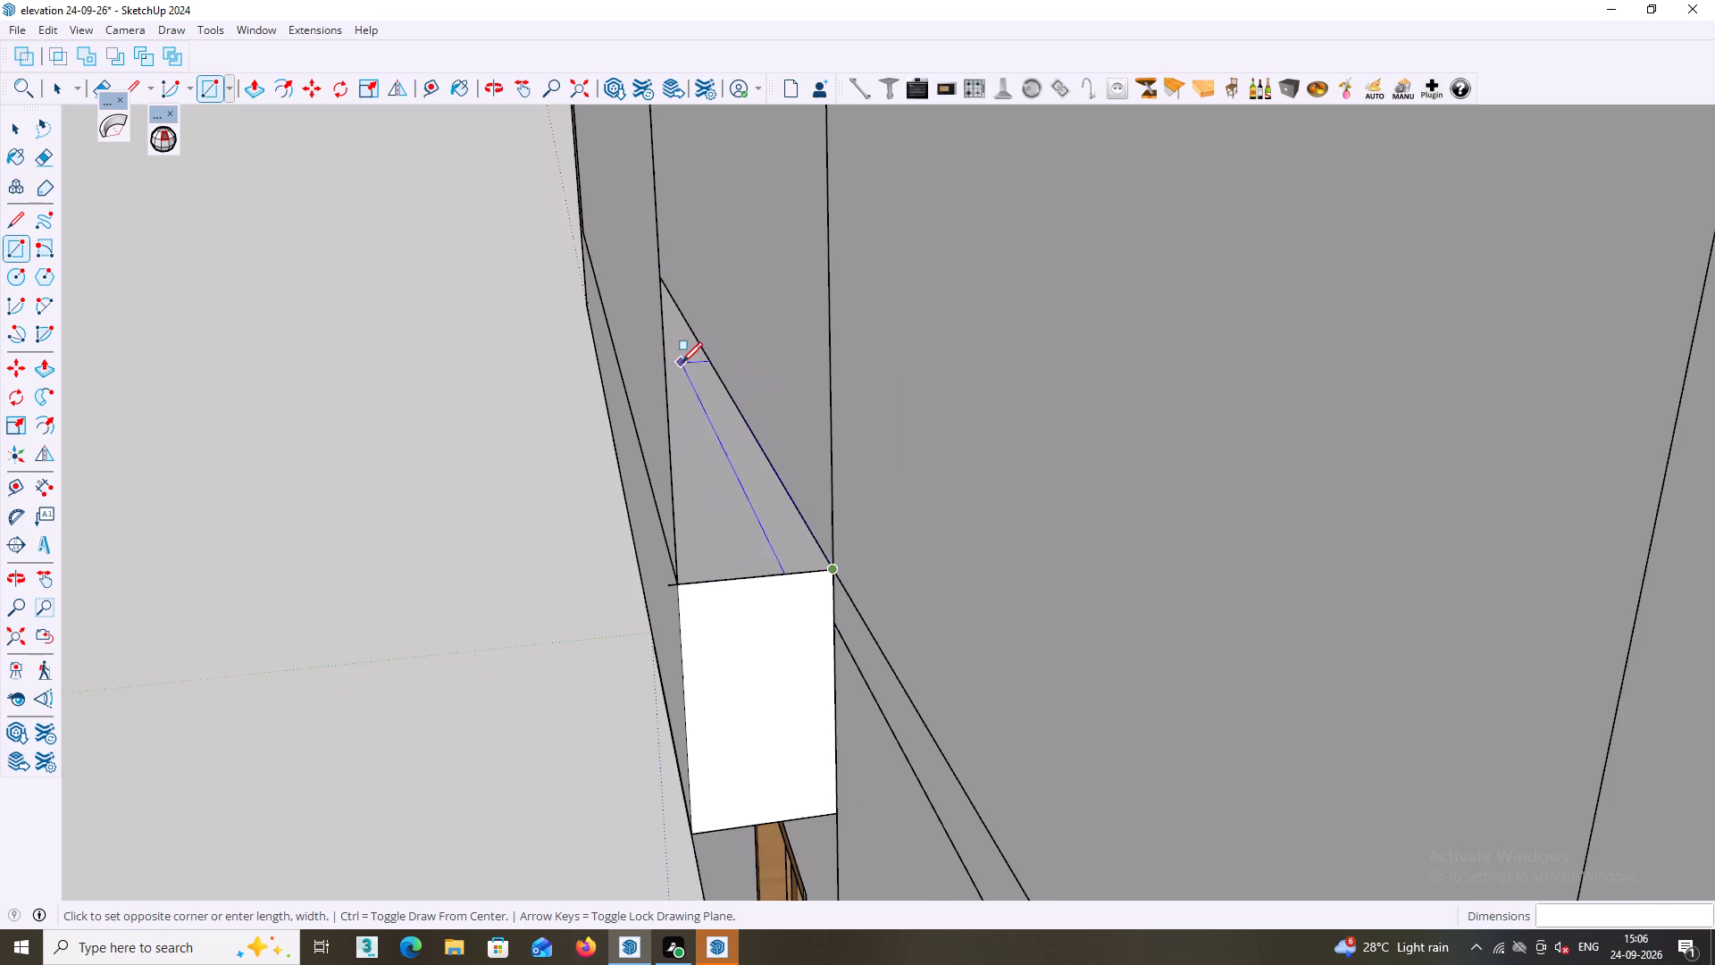
pyautogui.scroll(-3, 682, 363)
pyautogui.keyDown('shift'); pyautogui.moveTo(648, 281); pyautogui.dragTo(732, 608, button='middle'); pyautogui.keyUp('shift')
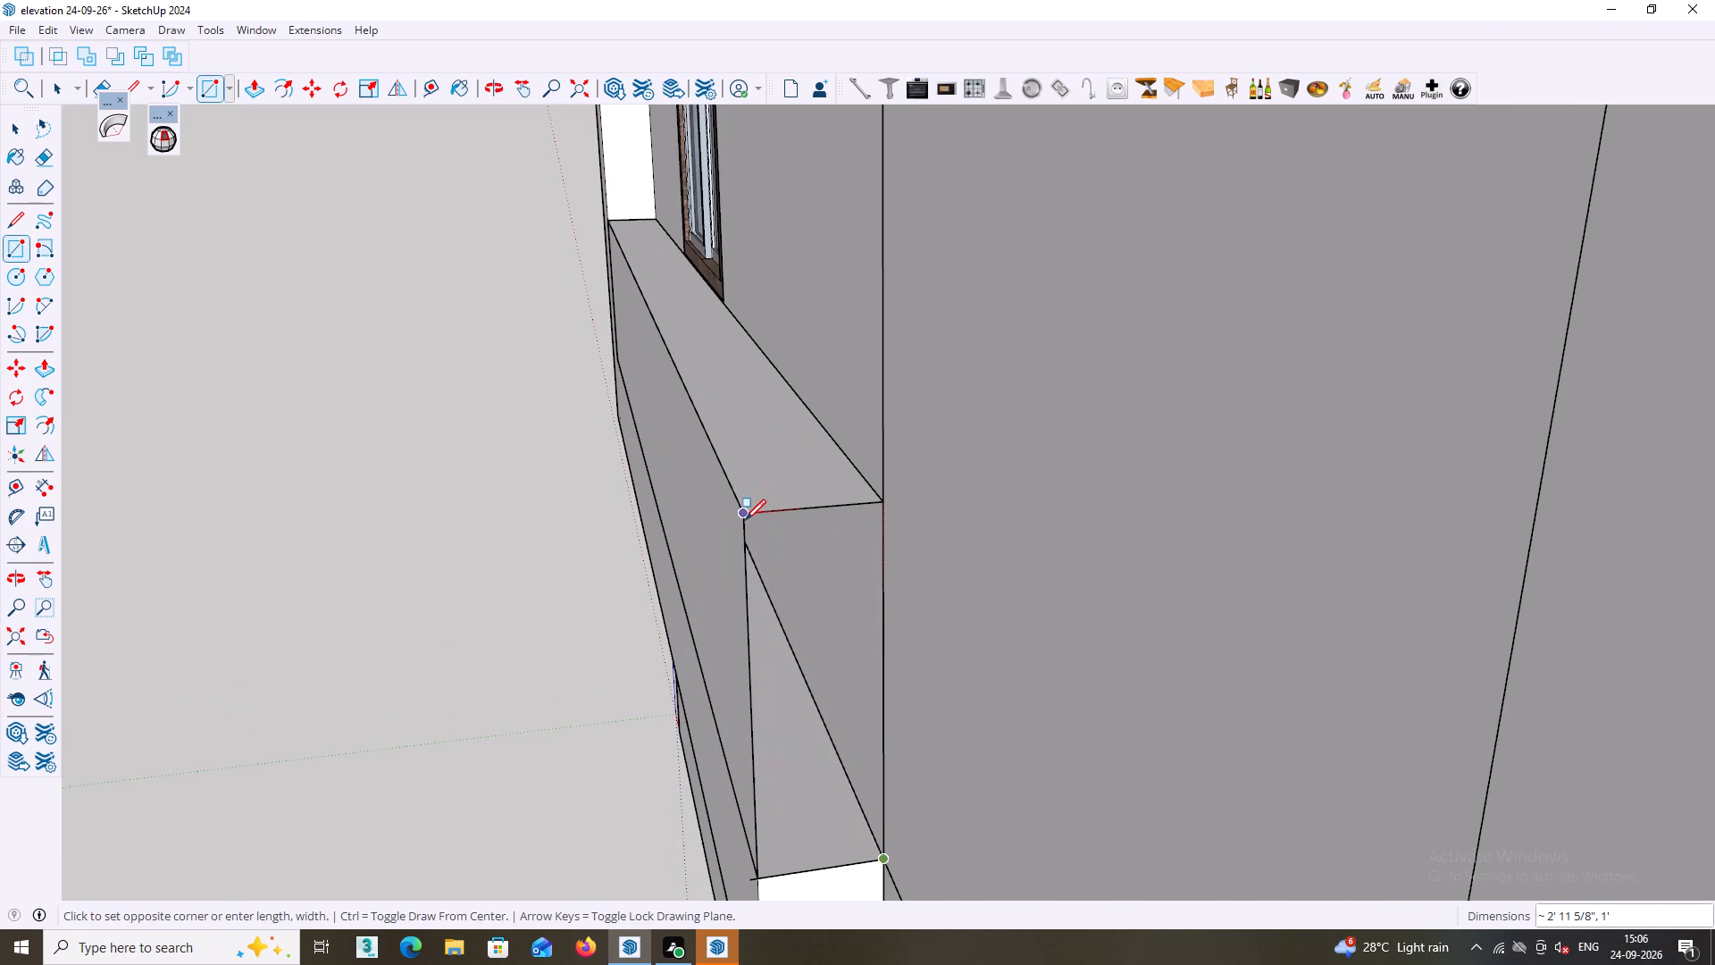
pyautogui.click(744, 516)
pyautogui.press('space')
pyautogui.scroll(-2, 745, 595)
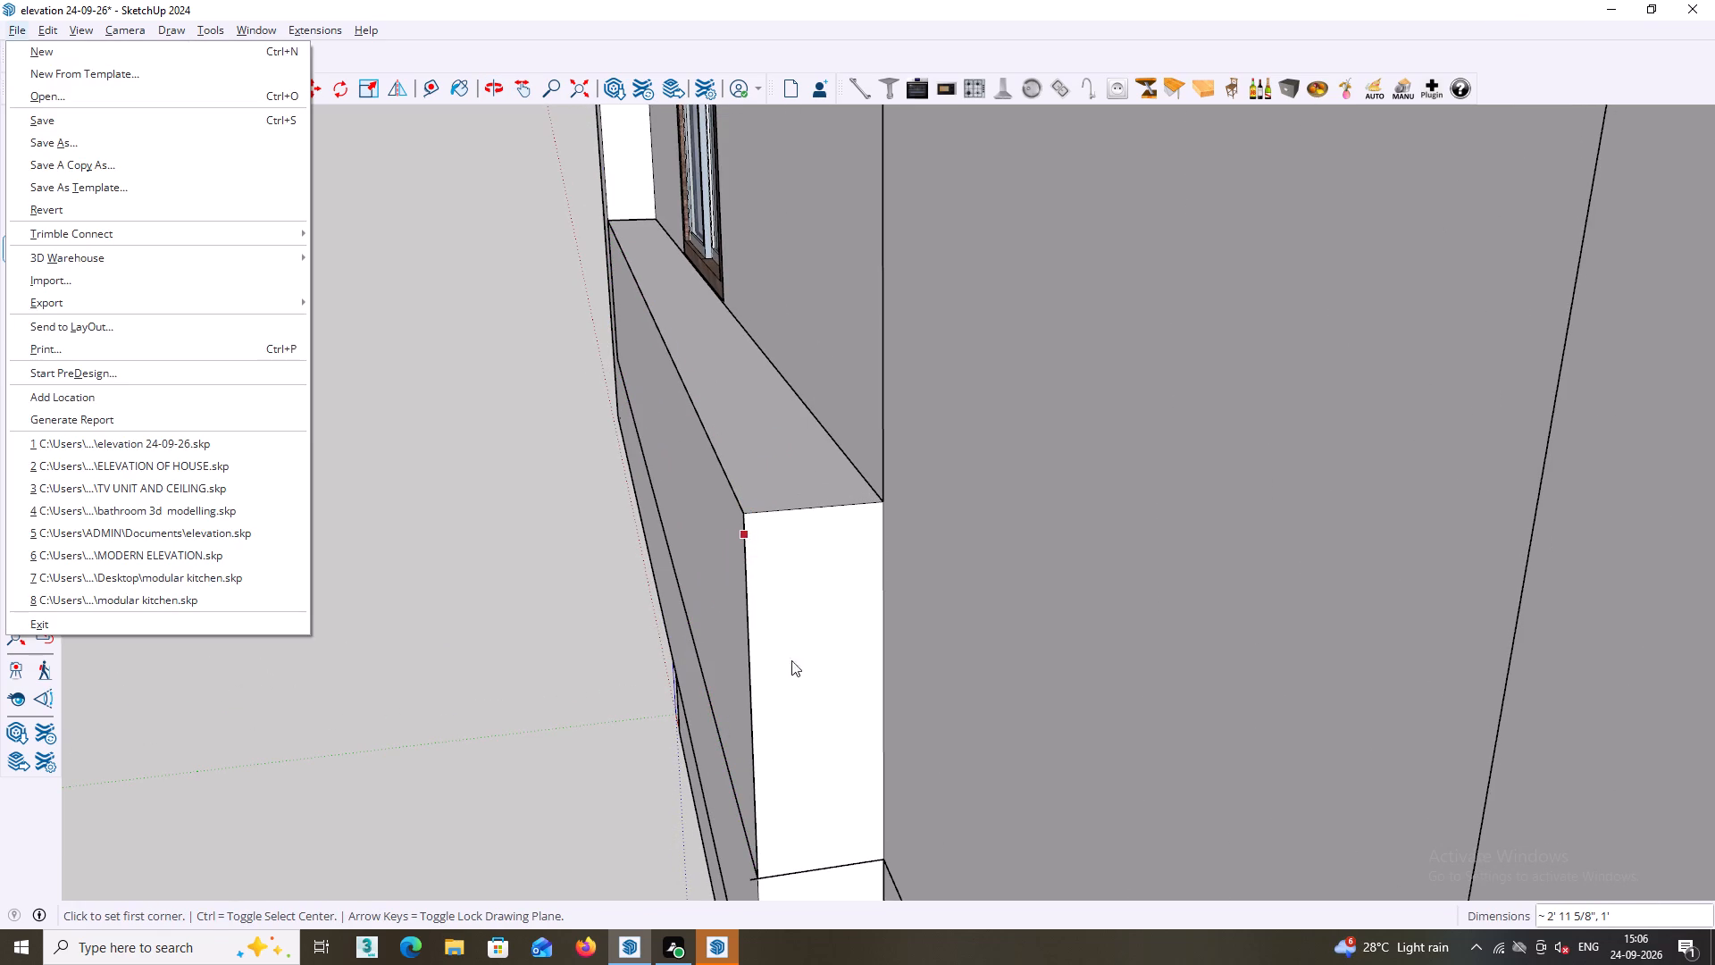
pyautogui.click(499, 636)
pyautogui.moveTo(504, 641); pyautogui.dragTo(918, 639, button='middle')
pyautogui.moveTo(915, 642); pyautogui.dragTo(924, 672, button='middle')
pyautogui.scroll(-4, 915, 642)
pyautogui.middleClick(933, 670)
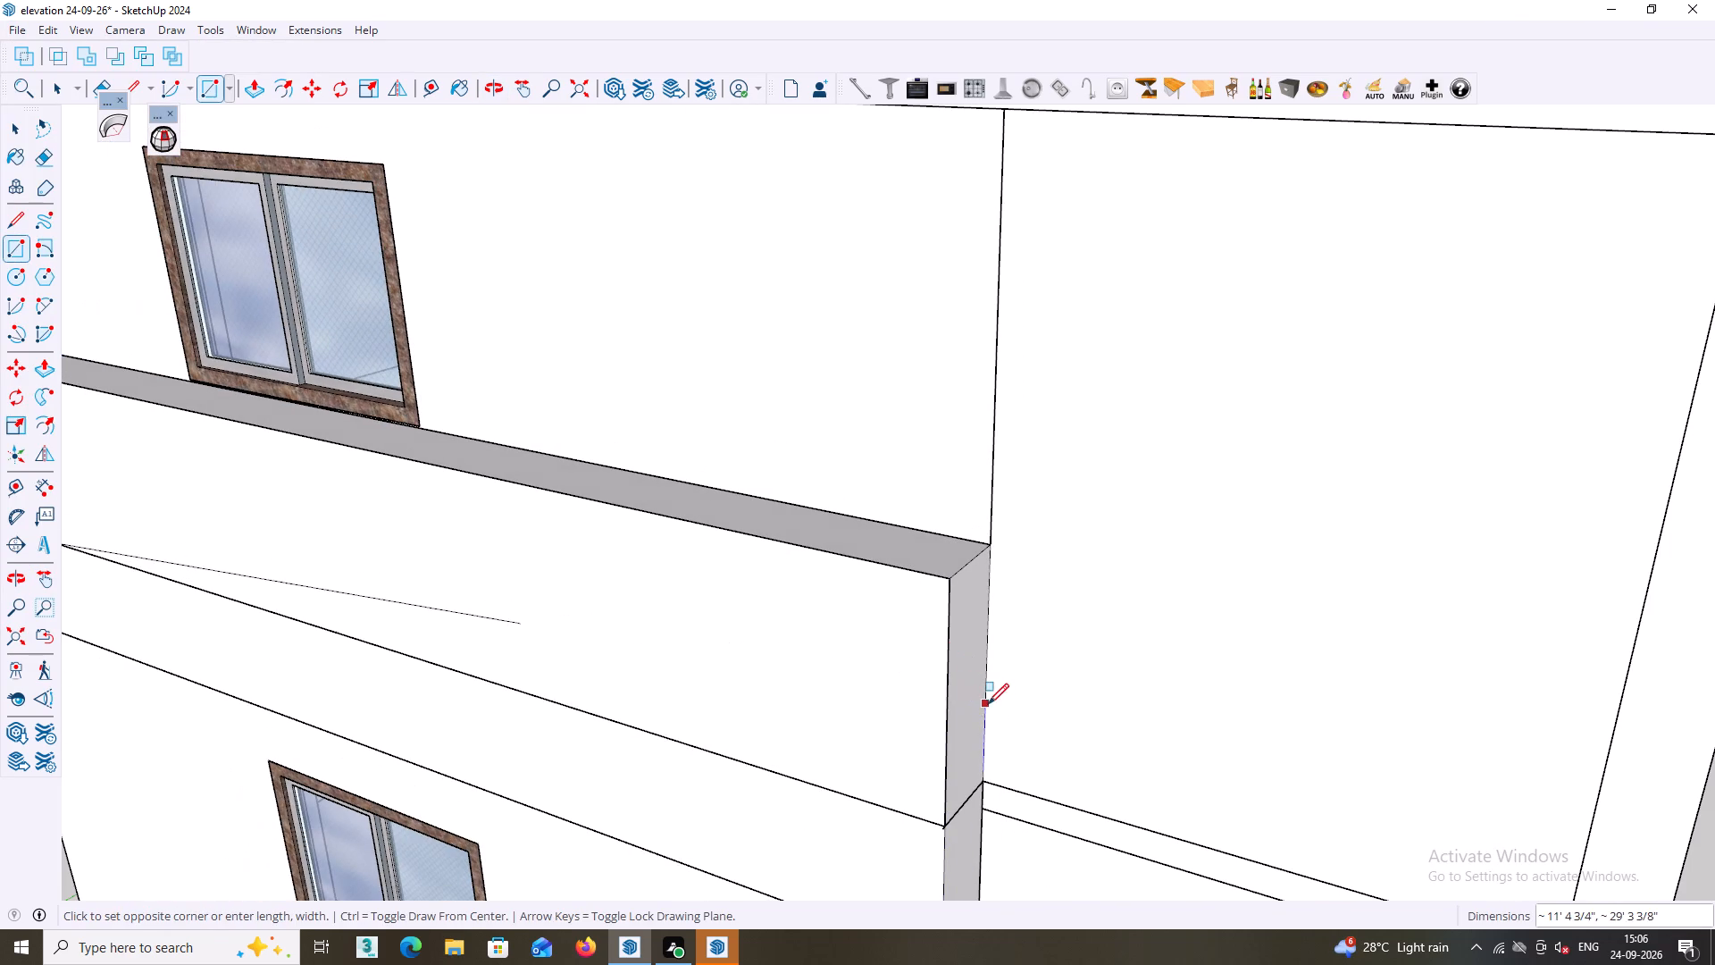
pyautogui.press('space')
# Erase the small edge stub at the outer bottom corner of the parapet's closed end.
pyautogui.press('e')
pyautogui.scroll(5, 963, 848)
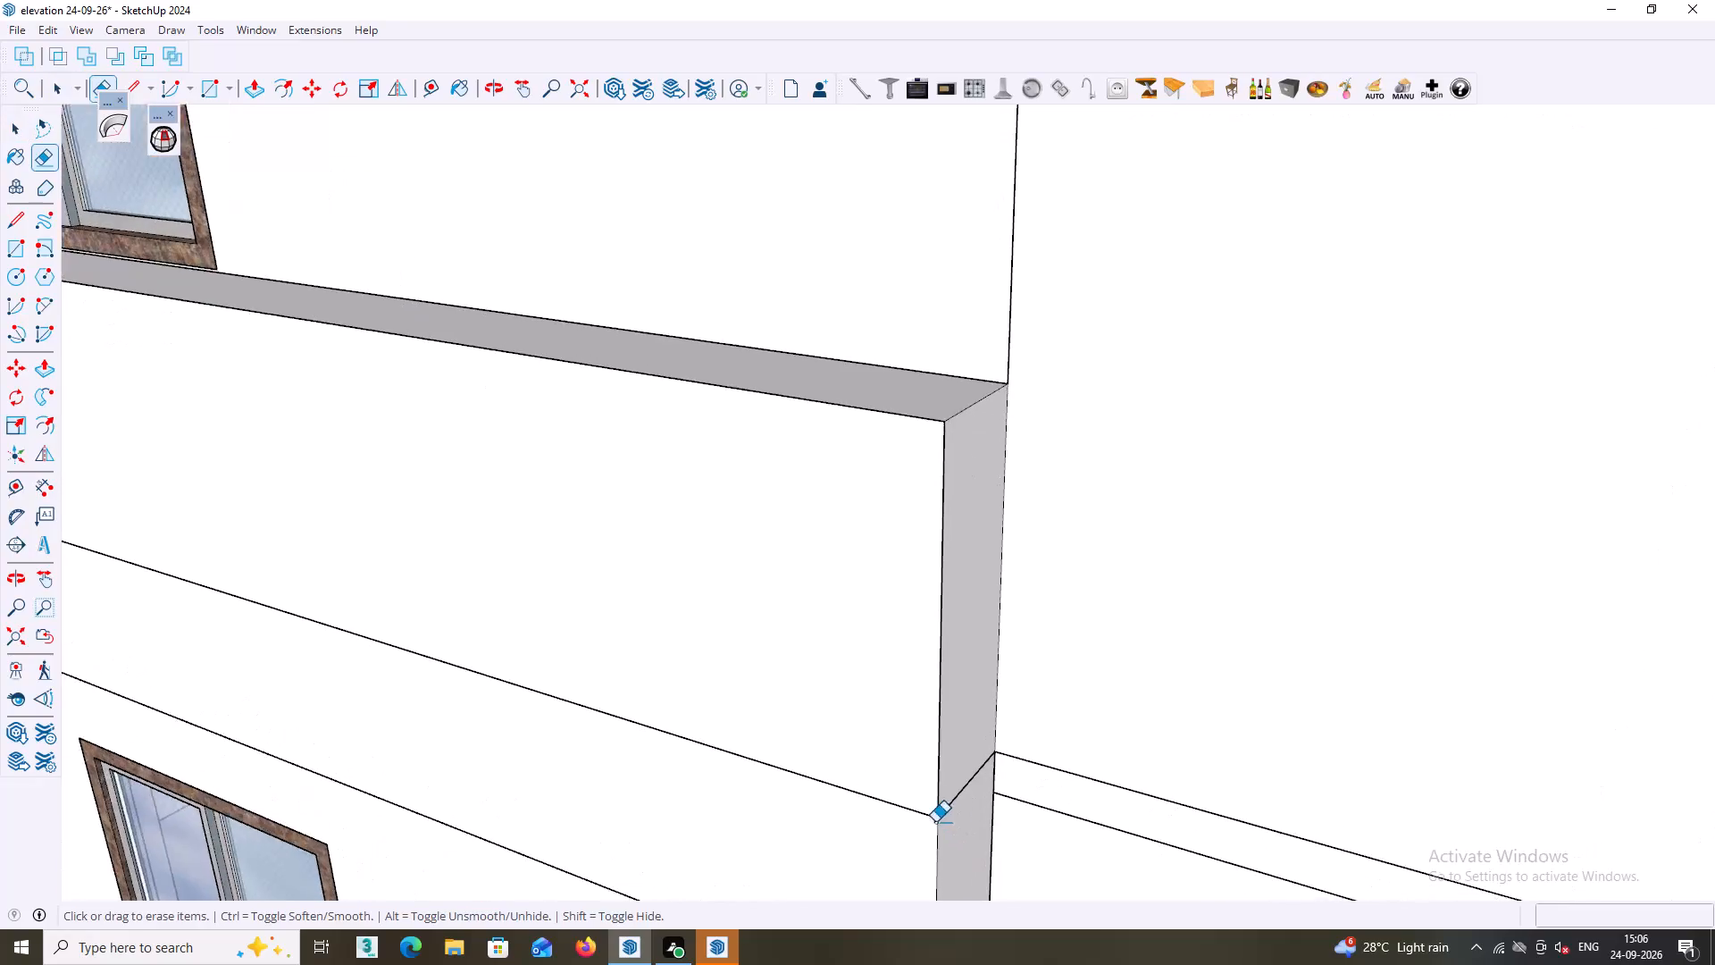
pyautogui.scroll(1, 935, 822)
pyautogui.moveTo(886, 801); pyautogui.dragTo(707, 788, button='middle')
pyautogui.scroll(9, 866, 811)
pyautogui.click(849, 808)
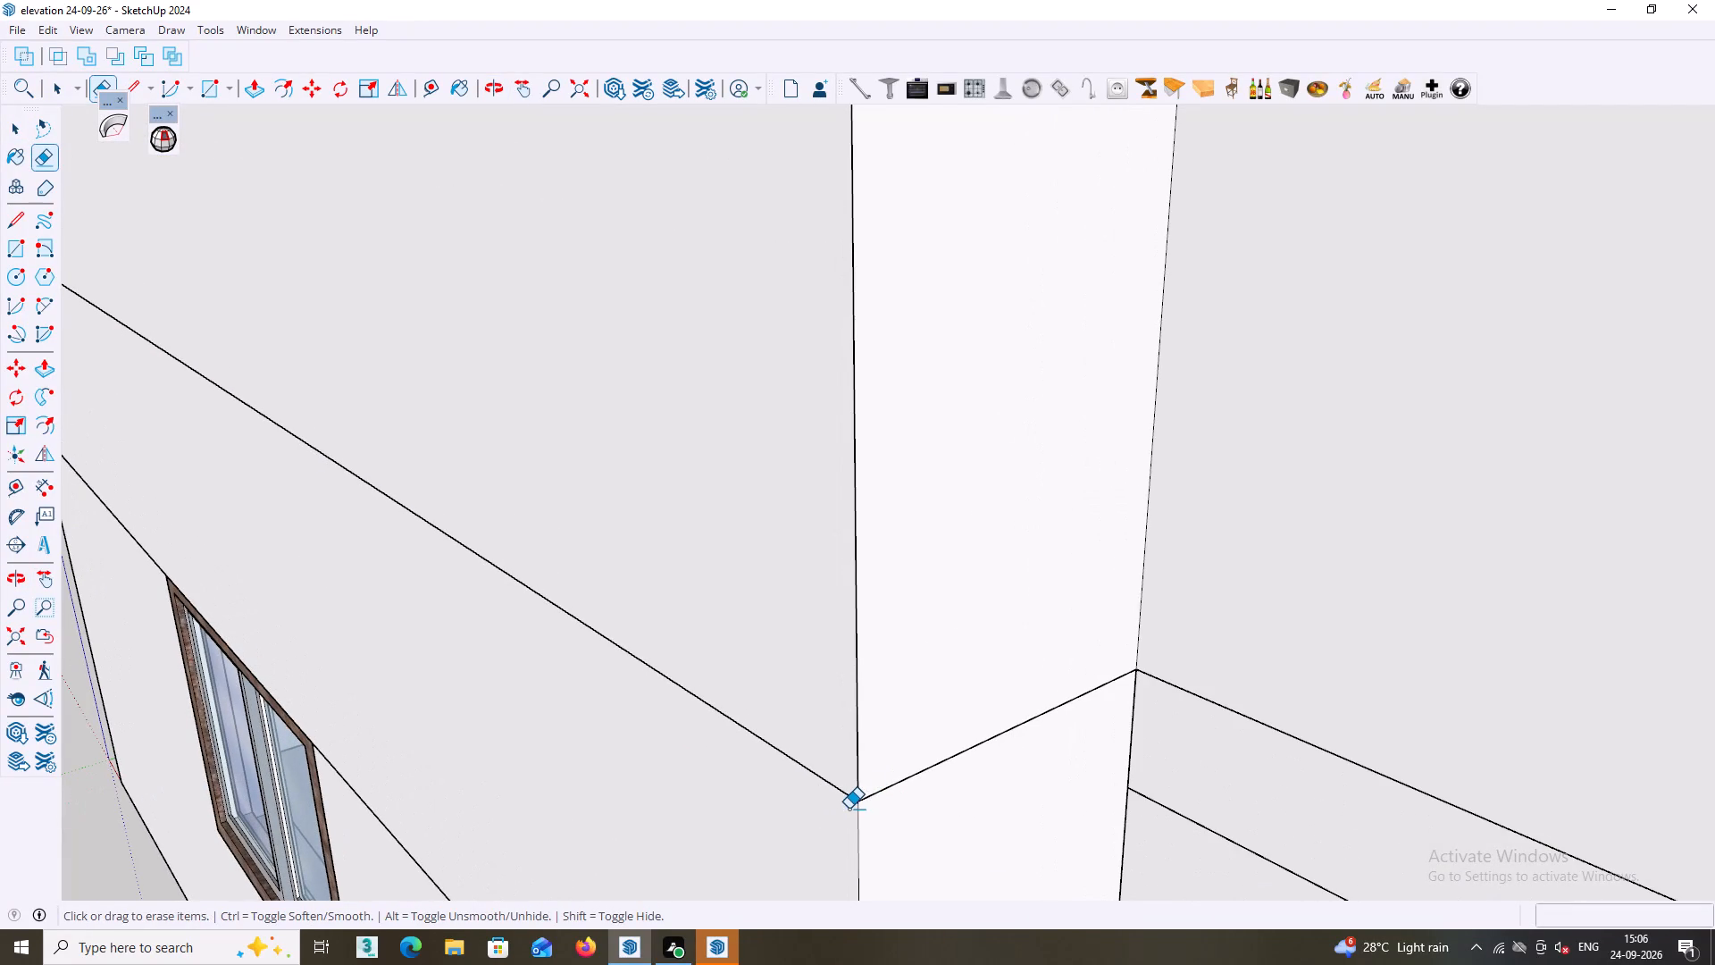
pyautogui.scroll(-20, 849, 826)
pyautogui.scroll(-2, 849, 826)
pyautogui.moveTo(1083, 835); pyautogui.dragTo(1081, 843, button='middle')
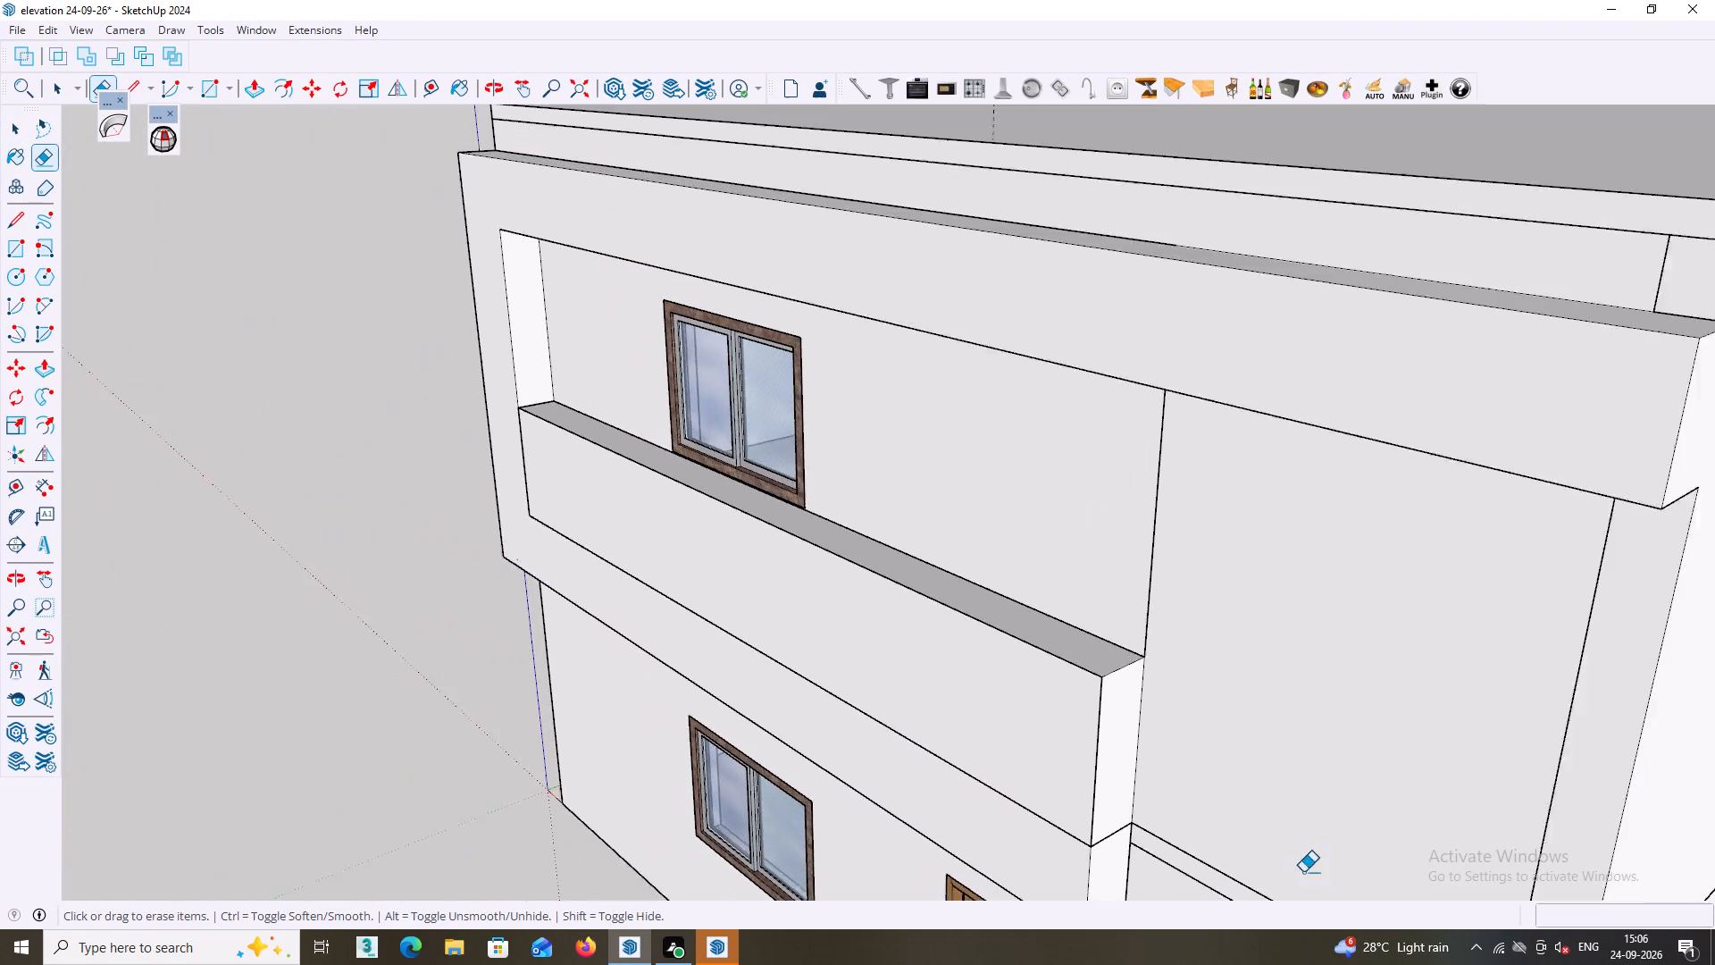
pyautogui.scroll(-2, 1243, 856)
# Examine the balcony parapet group and its front face, opening the group to check which faces belong to it.
pyautogui.press('space')
pyautogui.click(477, 775)
pyautogui.moveTo(629, 749); pyautogui.dragTo(1083, 709, button='middle')
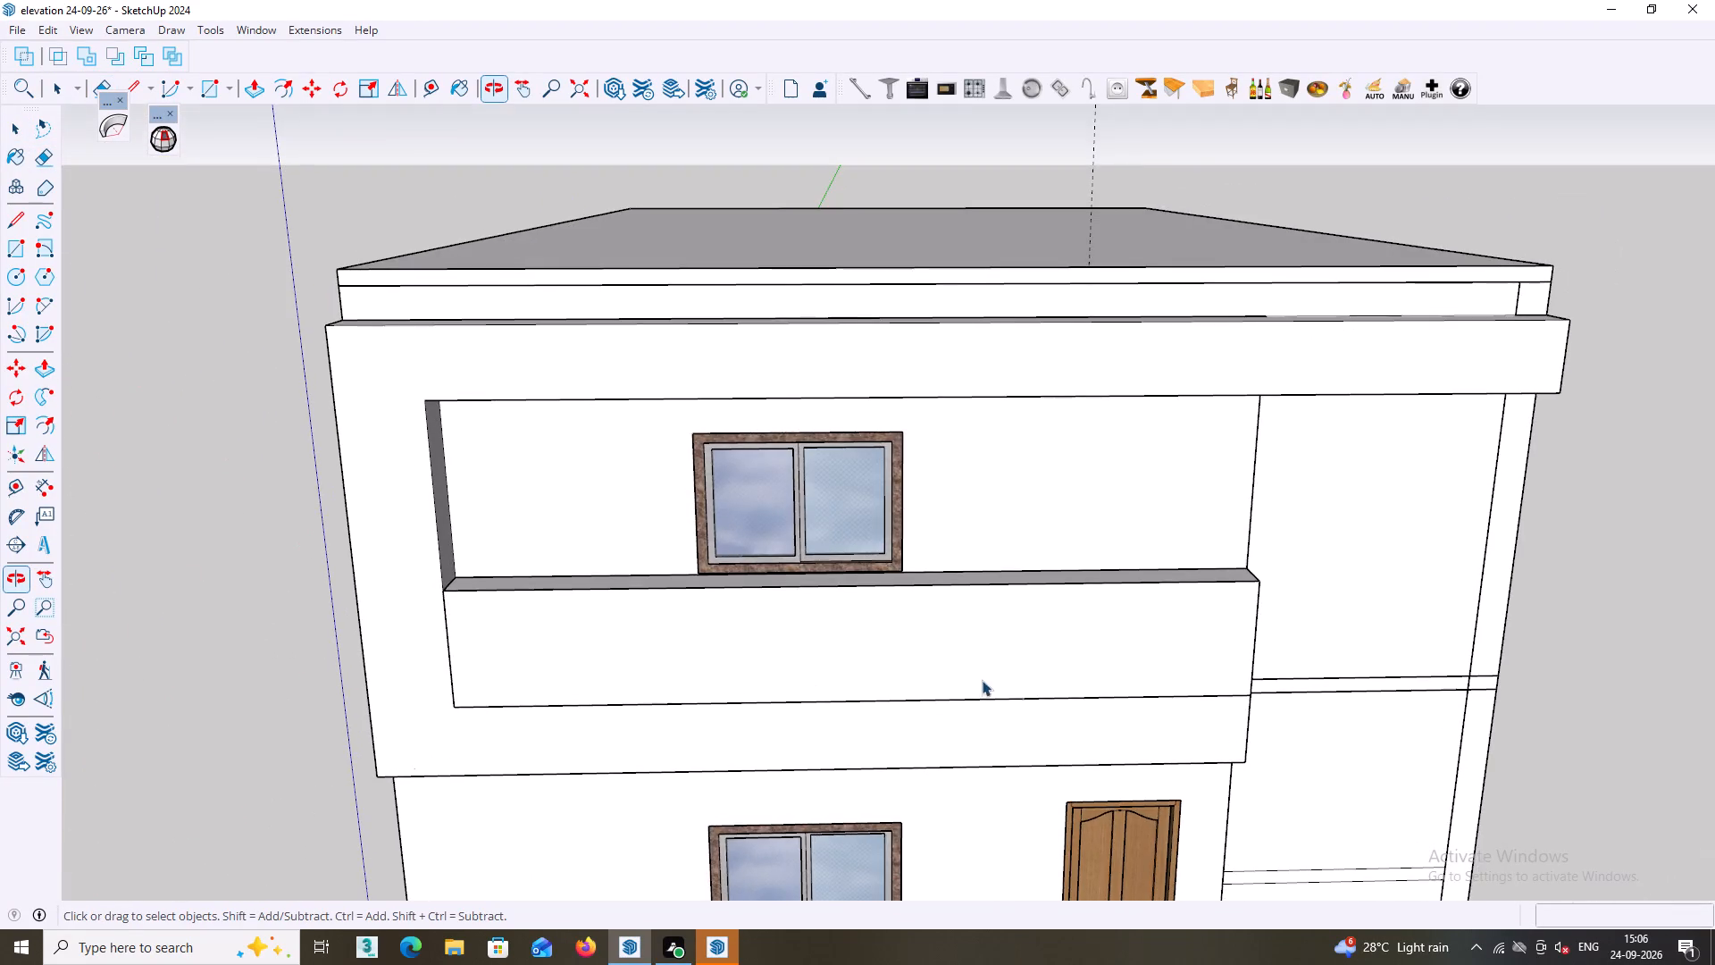
pyautogui.doubleClick(970, 659)
pyautogui.tripleClick(970, 659)
pyautogui.doubleClick(970, 659)
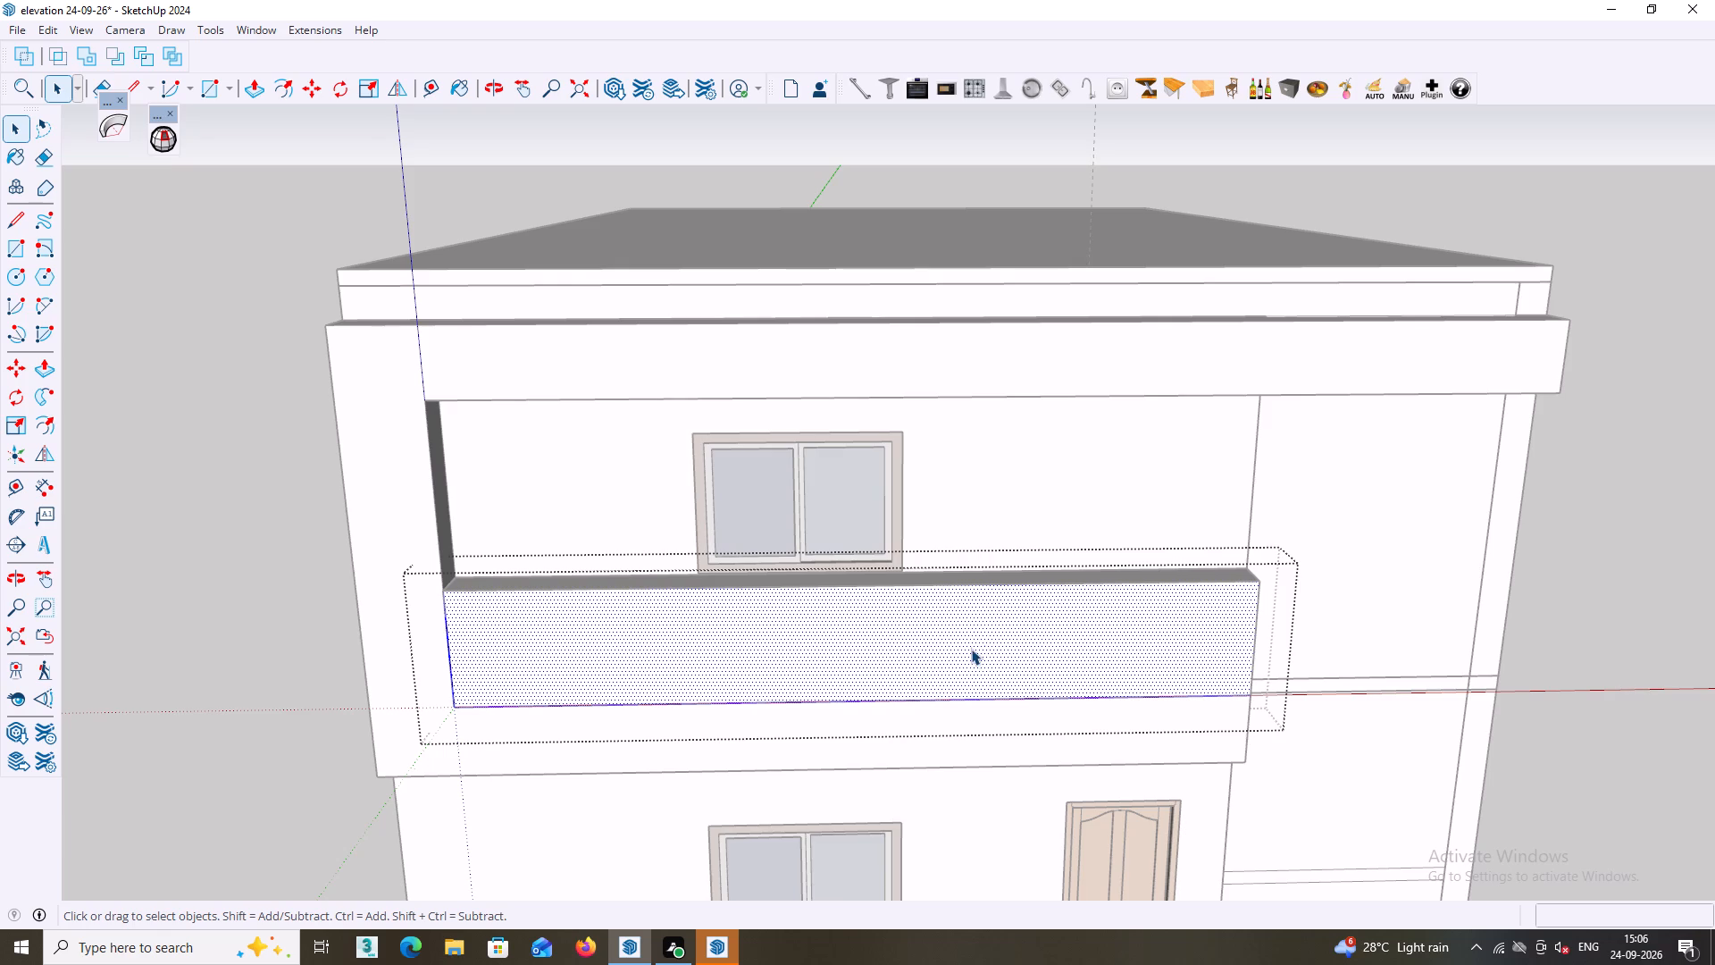
pyautogui.click(971, 648)
pyautogui.click(265, 662)
pyautogui.doubleClick(569, 658)
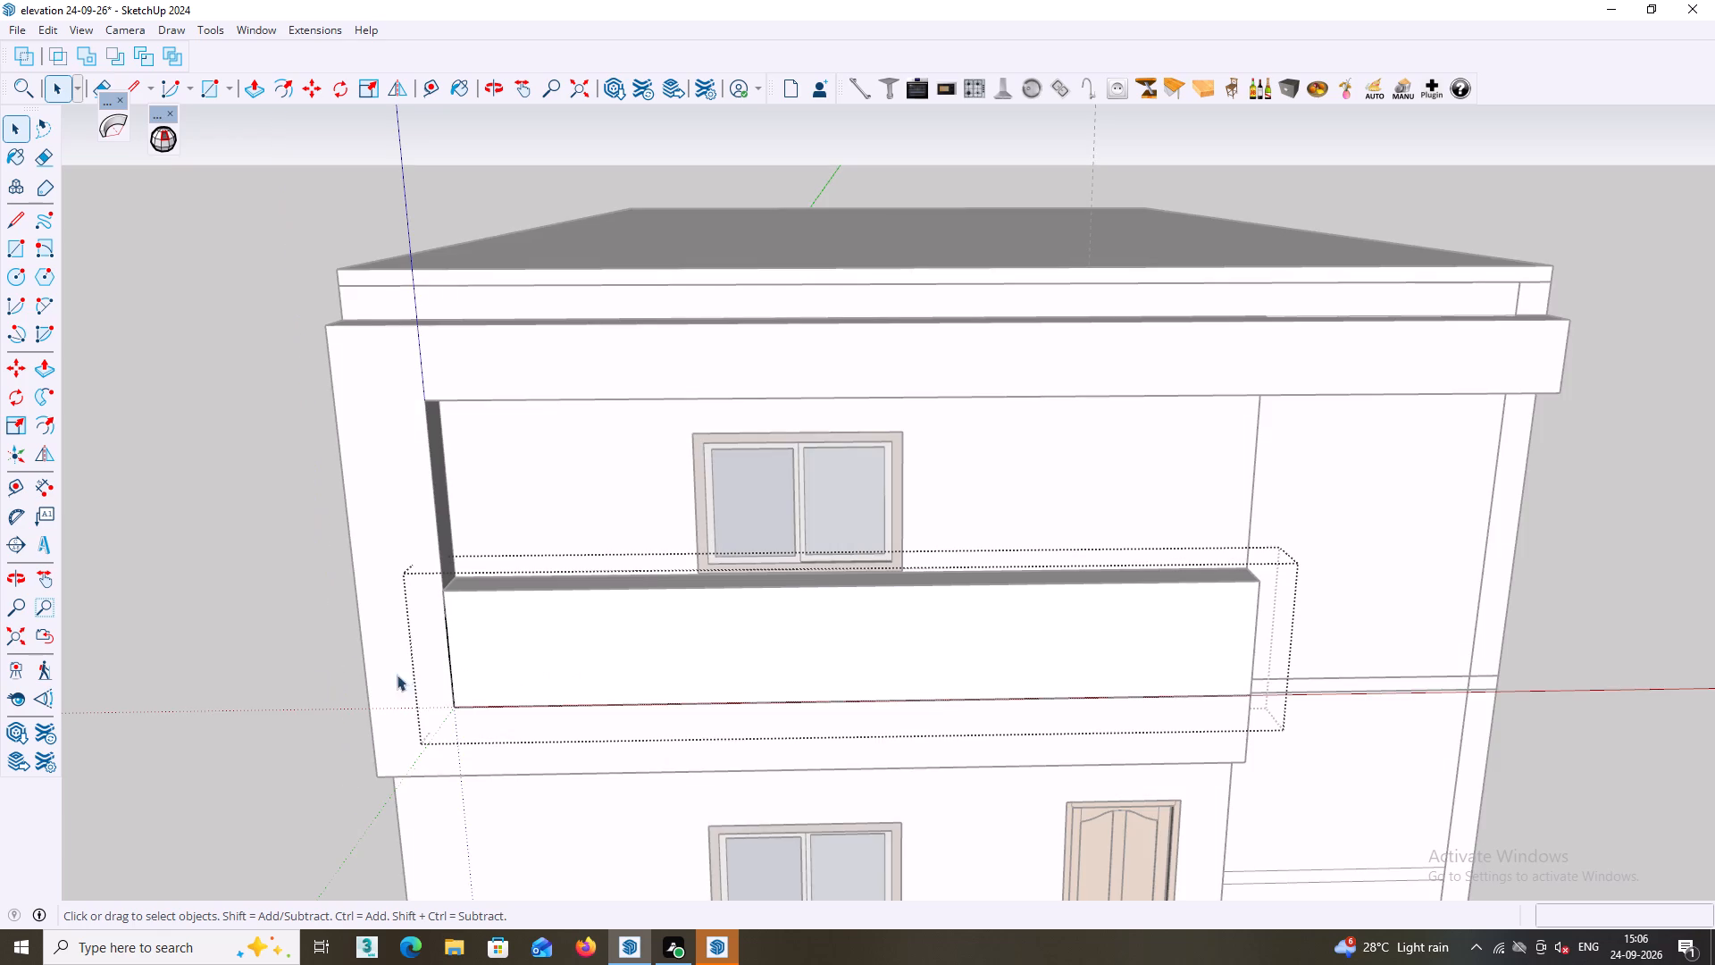
pyautogui.doubleClick(247, 680)
pyautogui.moveTo(532, 664); pyautogui.dragTo(459, 906, button='middle')
pyautogui.scroll(-1, 529, 682)
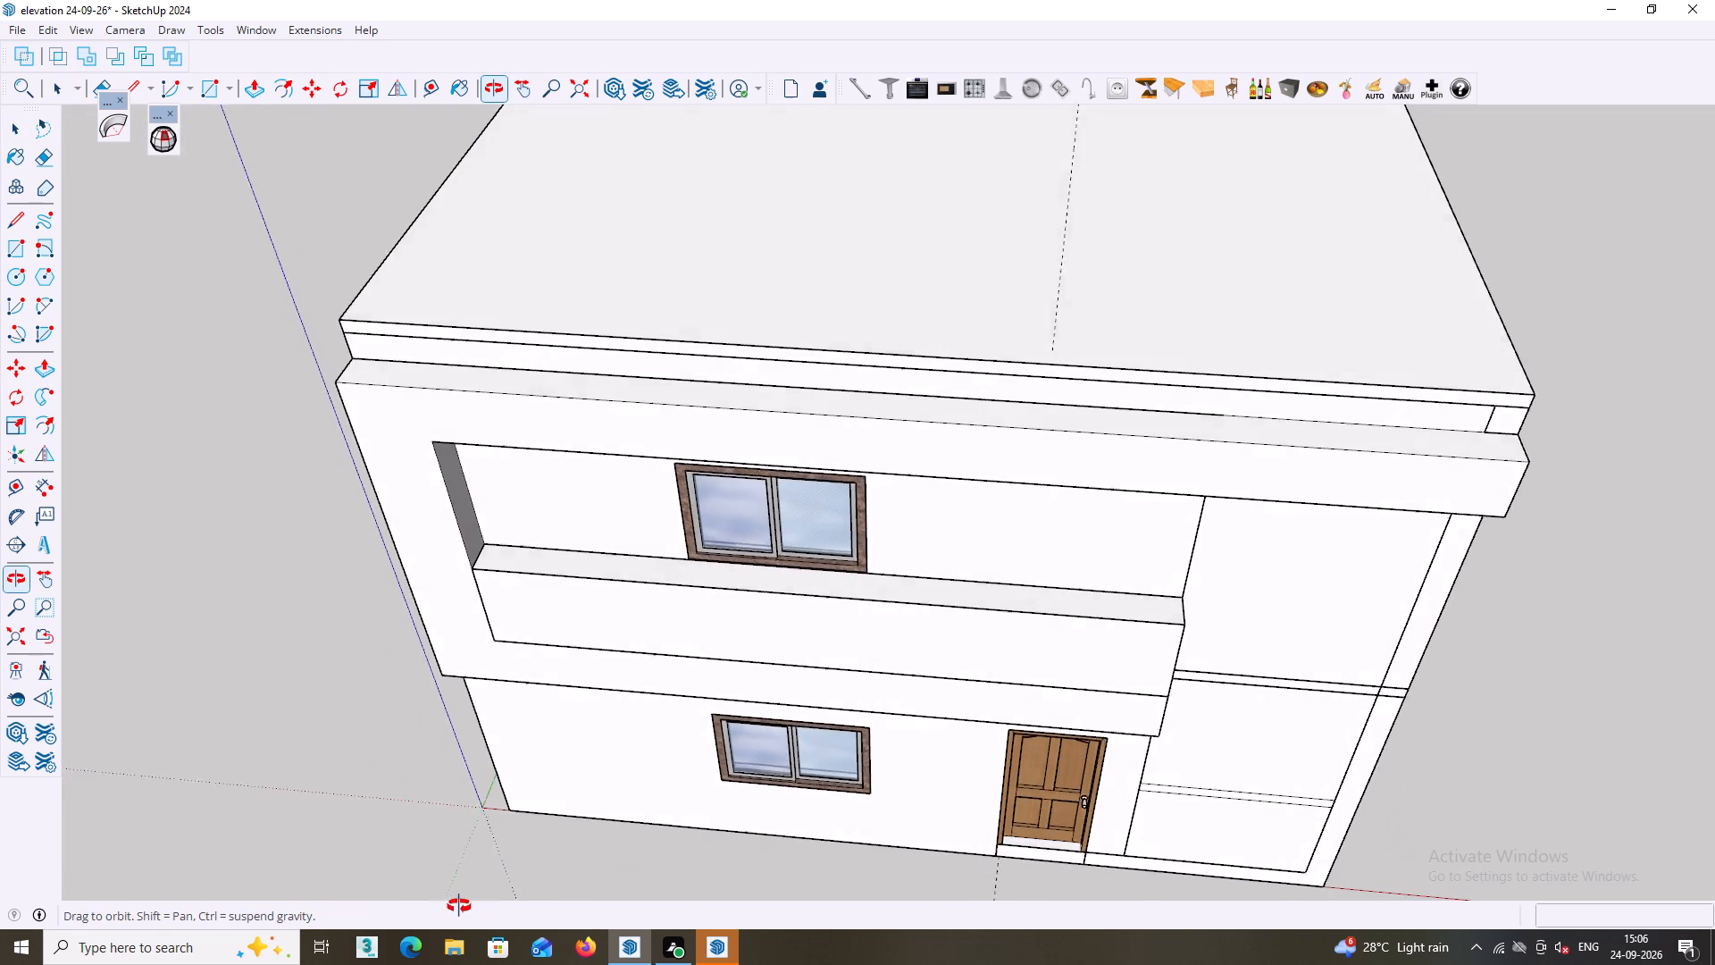
pyautogui.moveTo(459, 906); pyautogui.dragTo(381, 887, button='middle')
pyautogui.scroll(4, 660, 644)
pyautogui.doubleClick(676, 584)
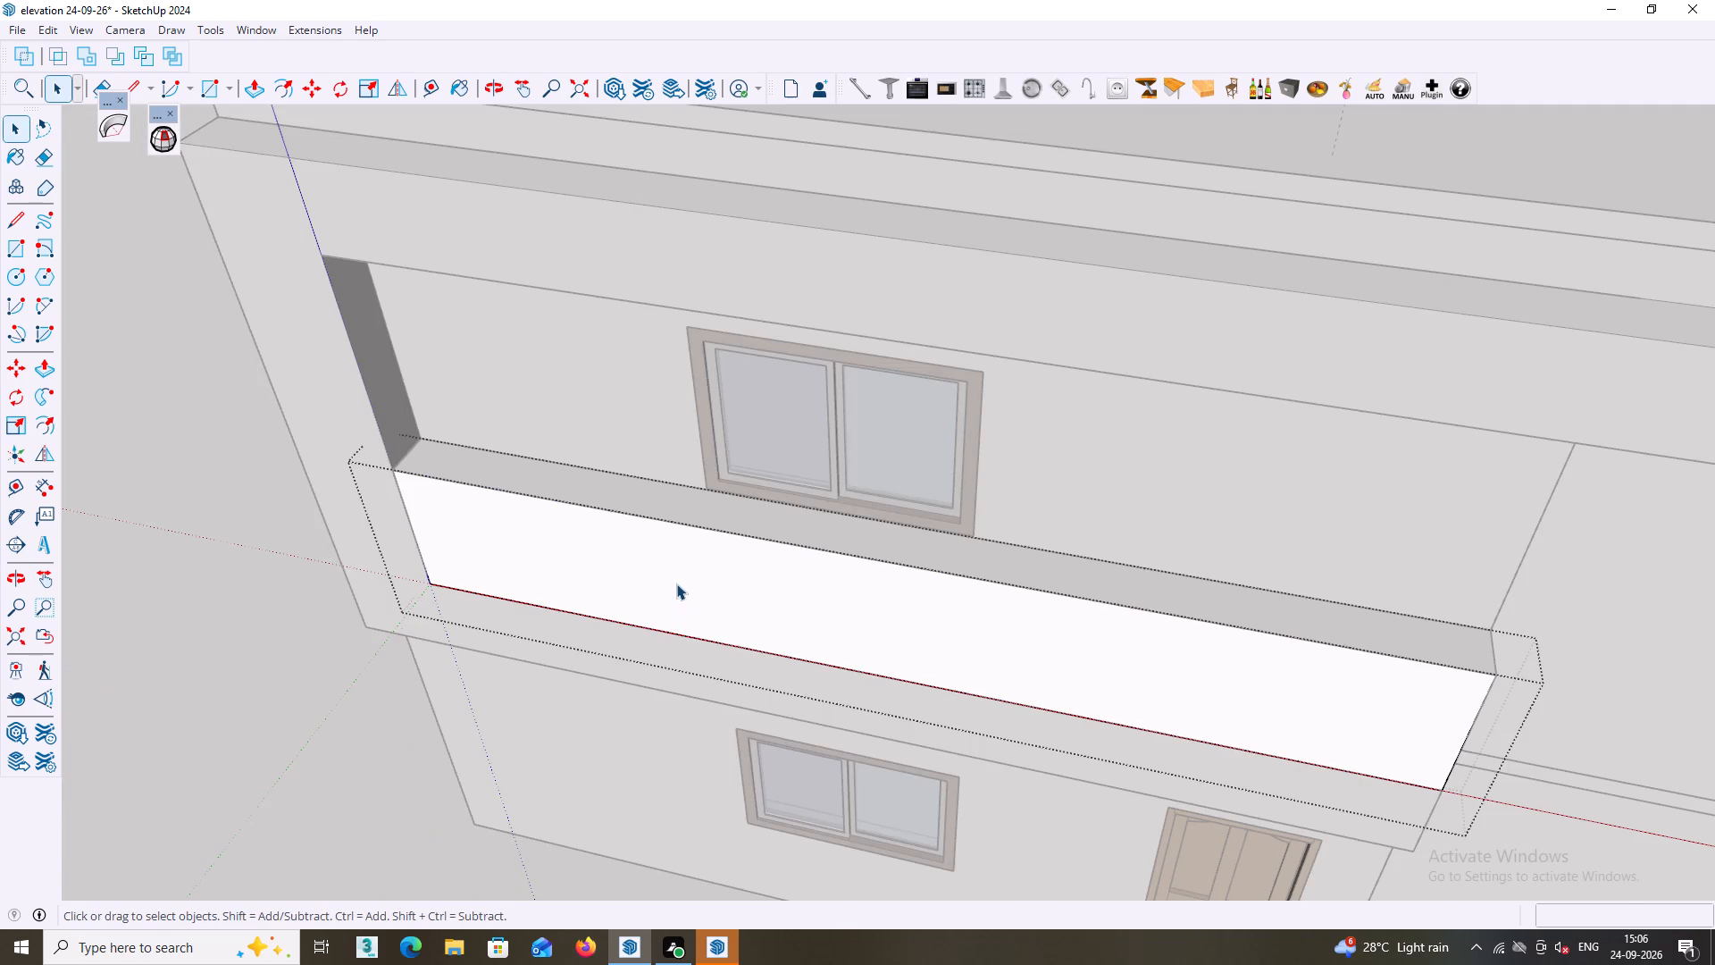
pyautogui.click(676, 583)
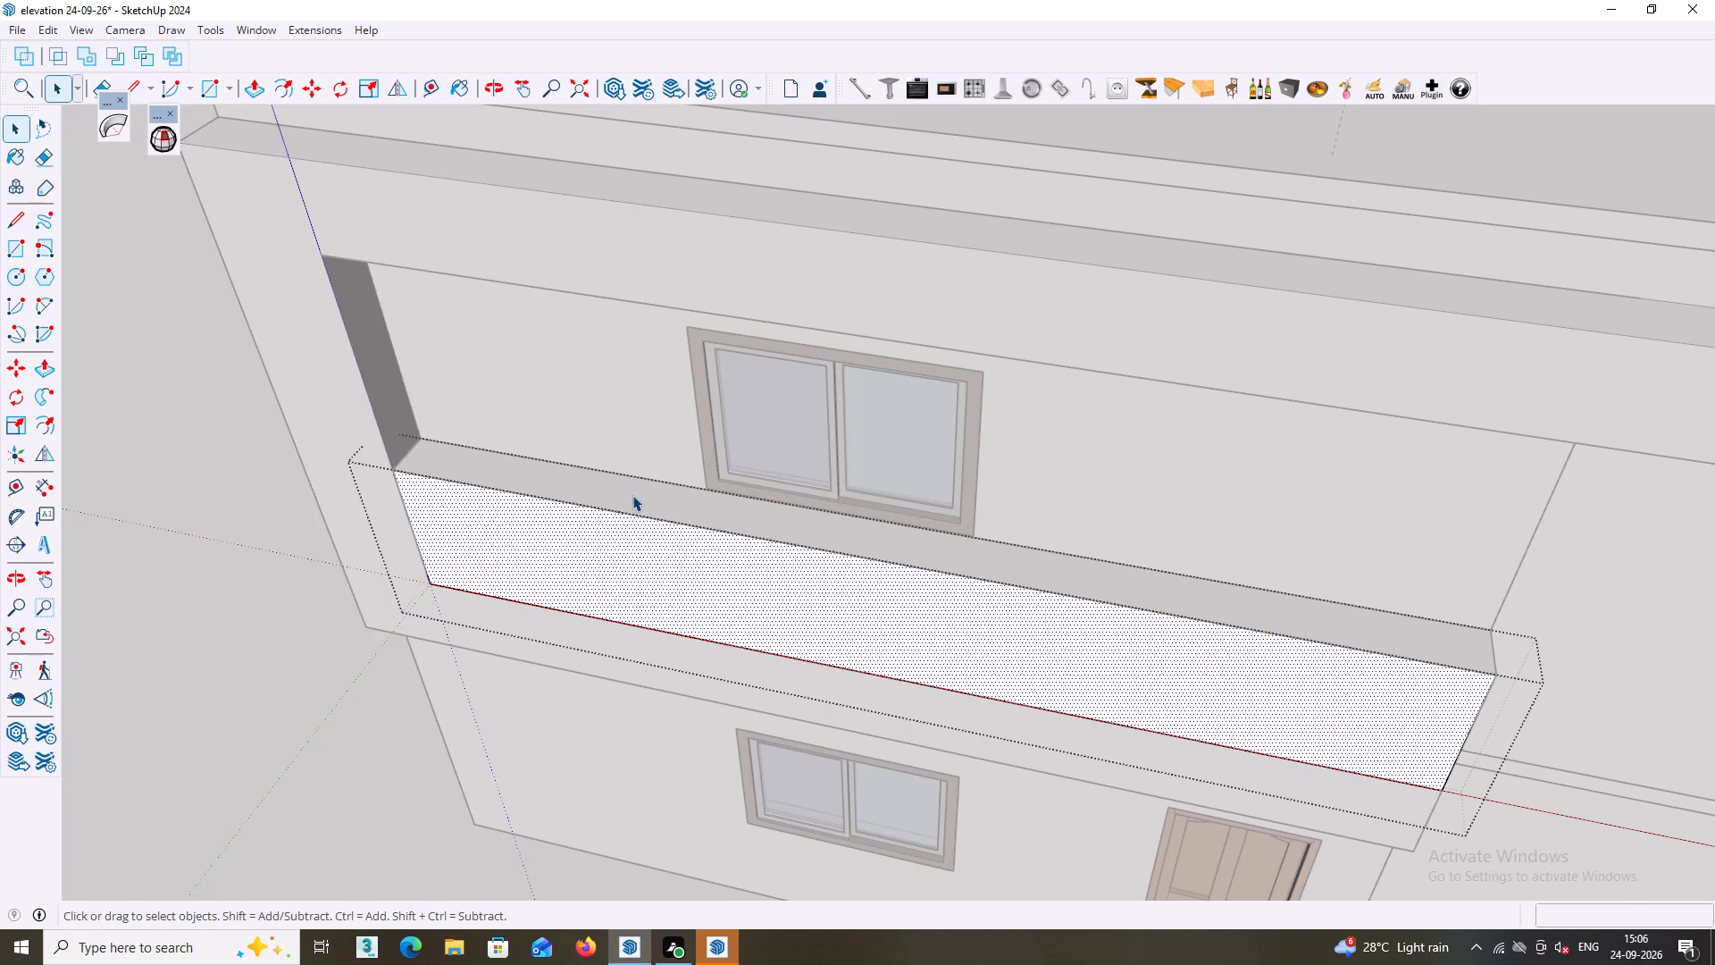
pyautogui.keyDown('shift'); pyautogui.click(647, 495); pyautogui.keyUp('shift')
pyautogui.click(655, 507)
pyautogui.click(586, 562)
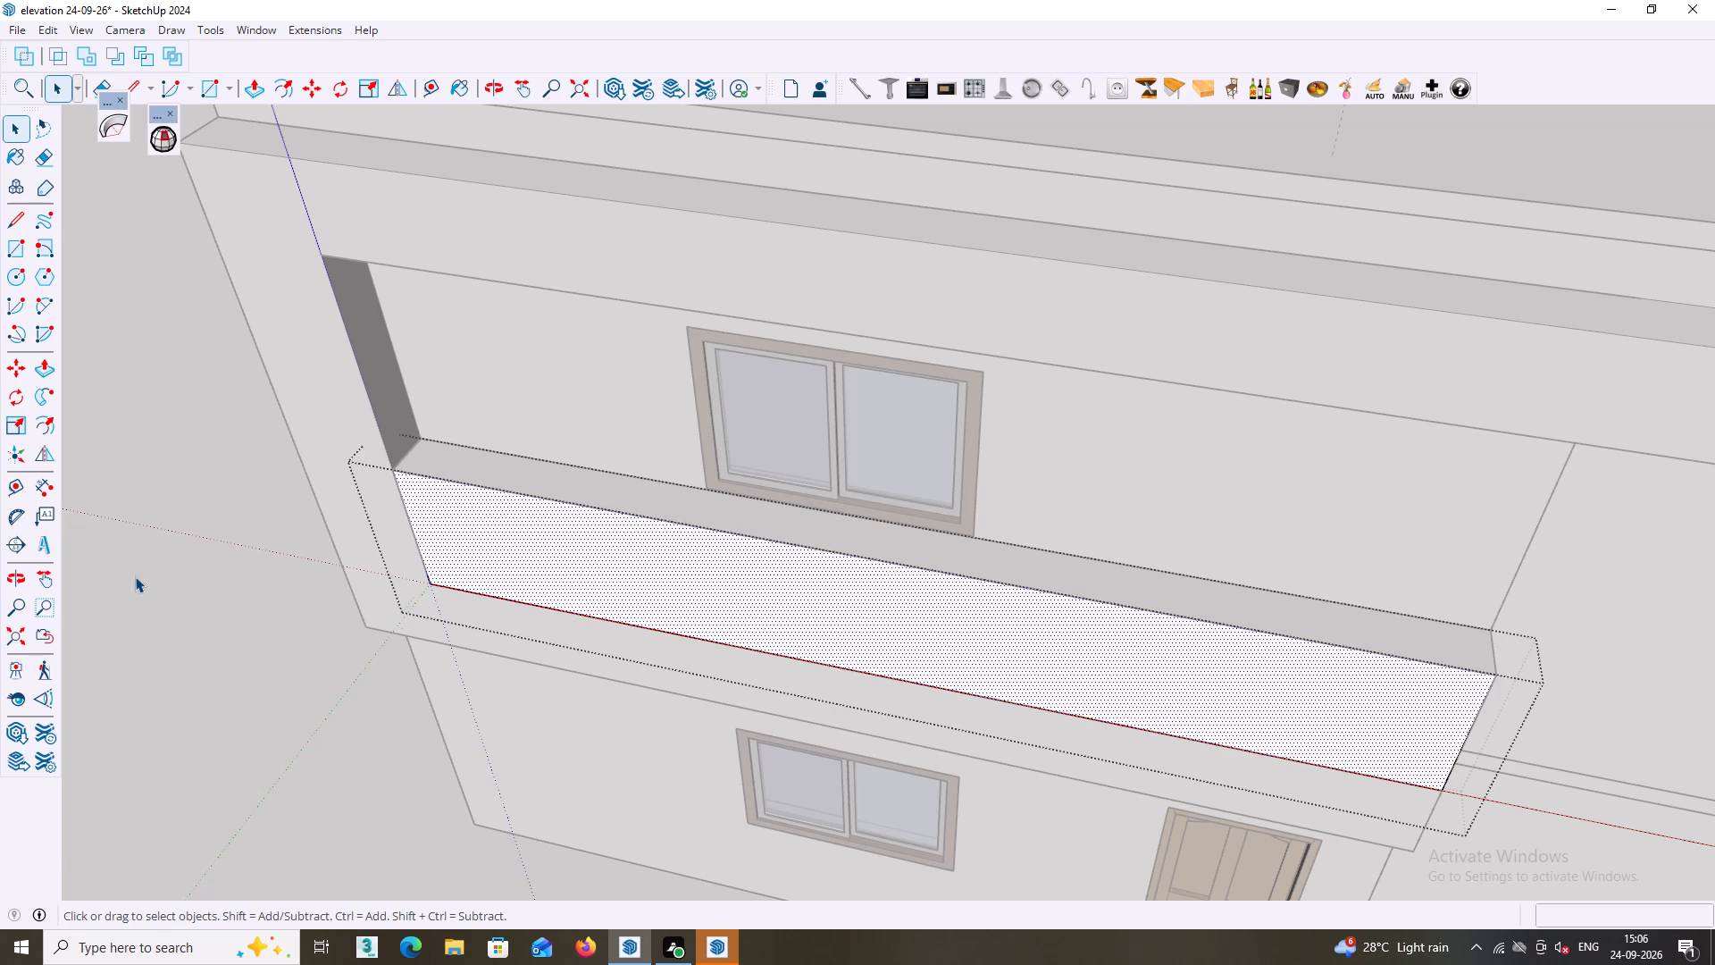
pyautogui.click(135, 576)
pyautogui.moveTo(323, 601); pyautogui.dragTo(756, 537, button='middle')
pyautogui.moveTo(728, 551); pyautogui.dragTo(669, 331, button='middle')
pyautogui.moveTo(602, 466); pyautogui.dragTo(537, 426, button='middle')
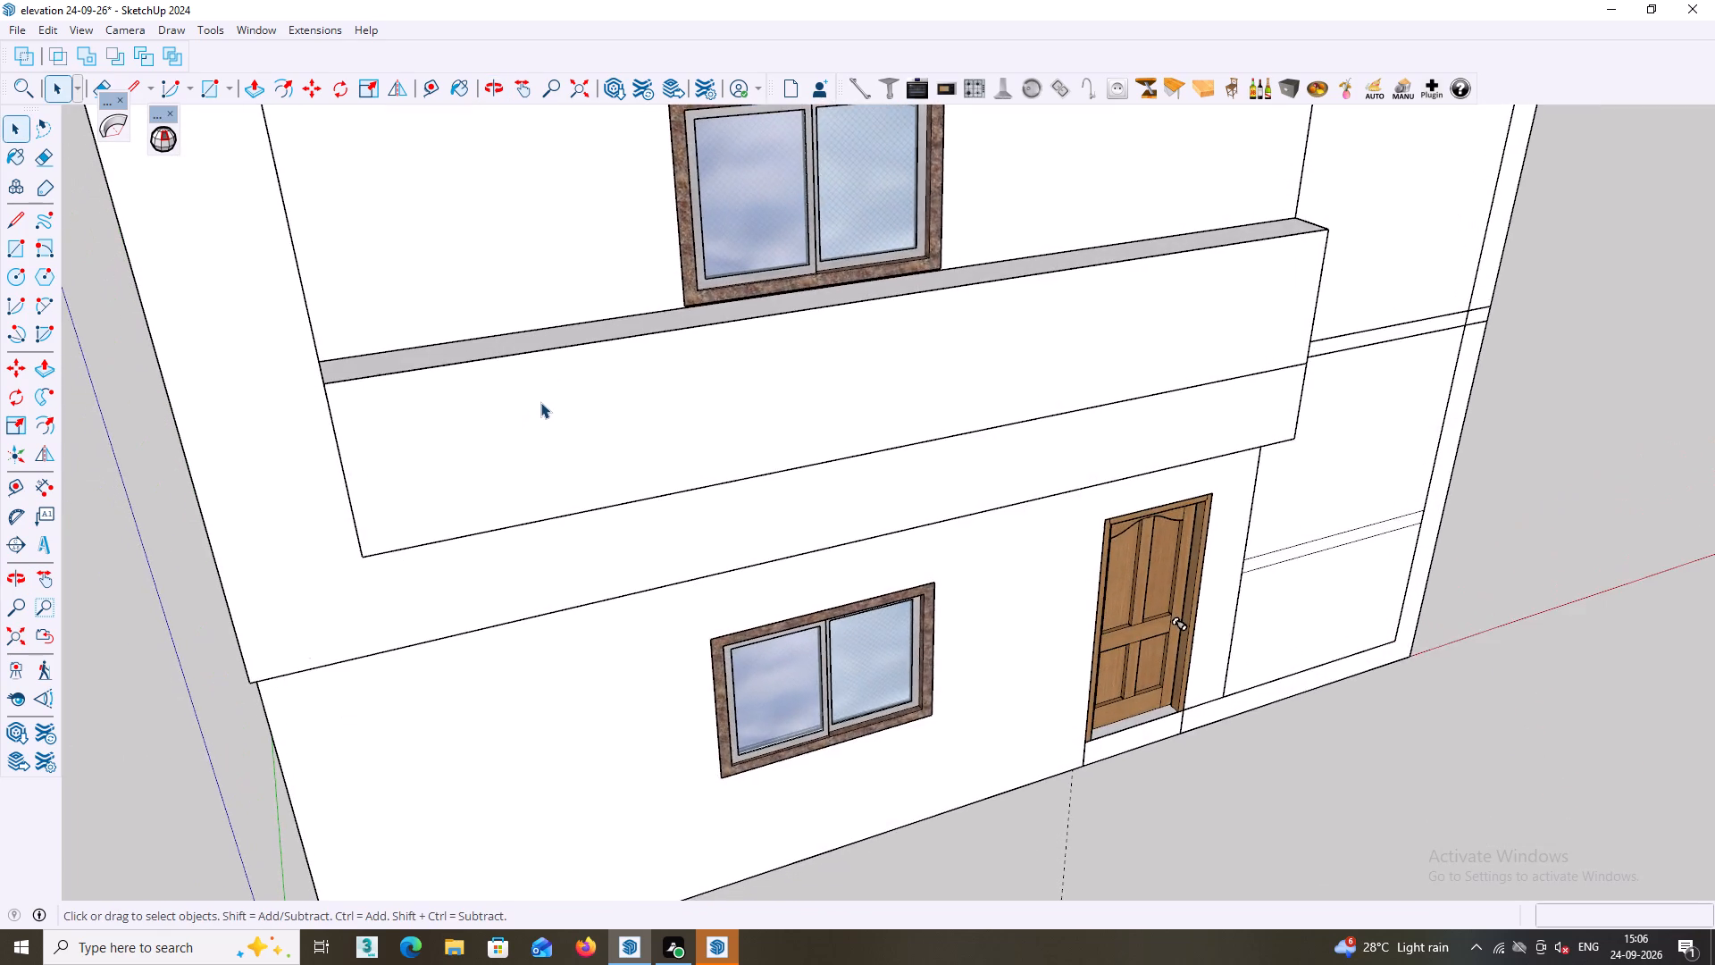
pyautogui.scroll(-2, 541, 402)
# Draw a thin rectangle about 19' 5 11/16" by 1 1/2" along the bottom edge of the parapet's front face.
pyautogui.press('r')
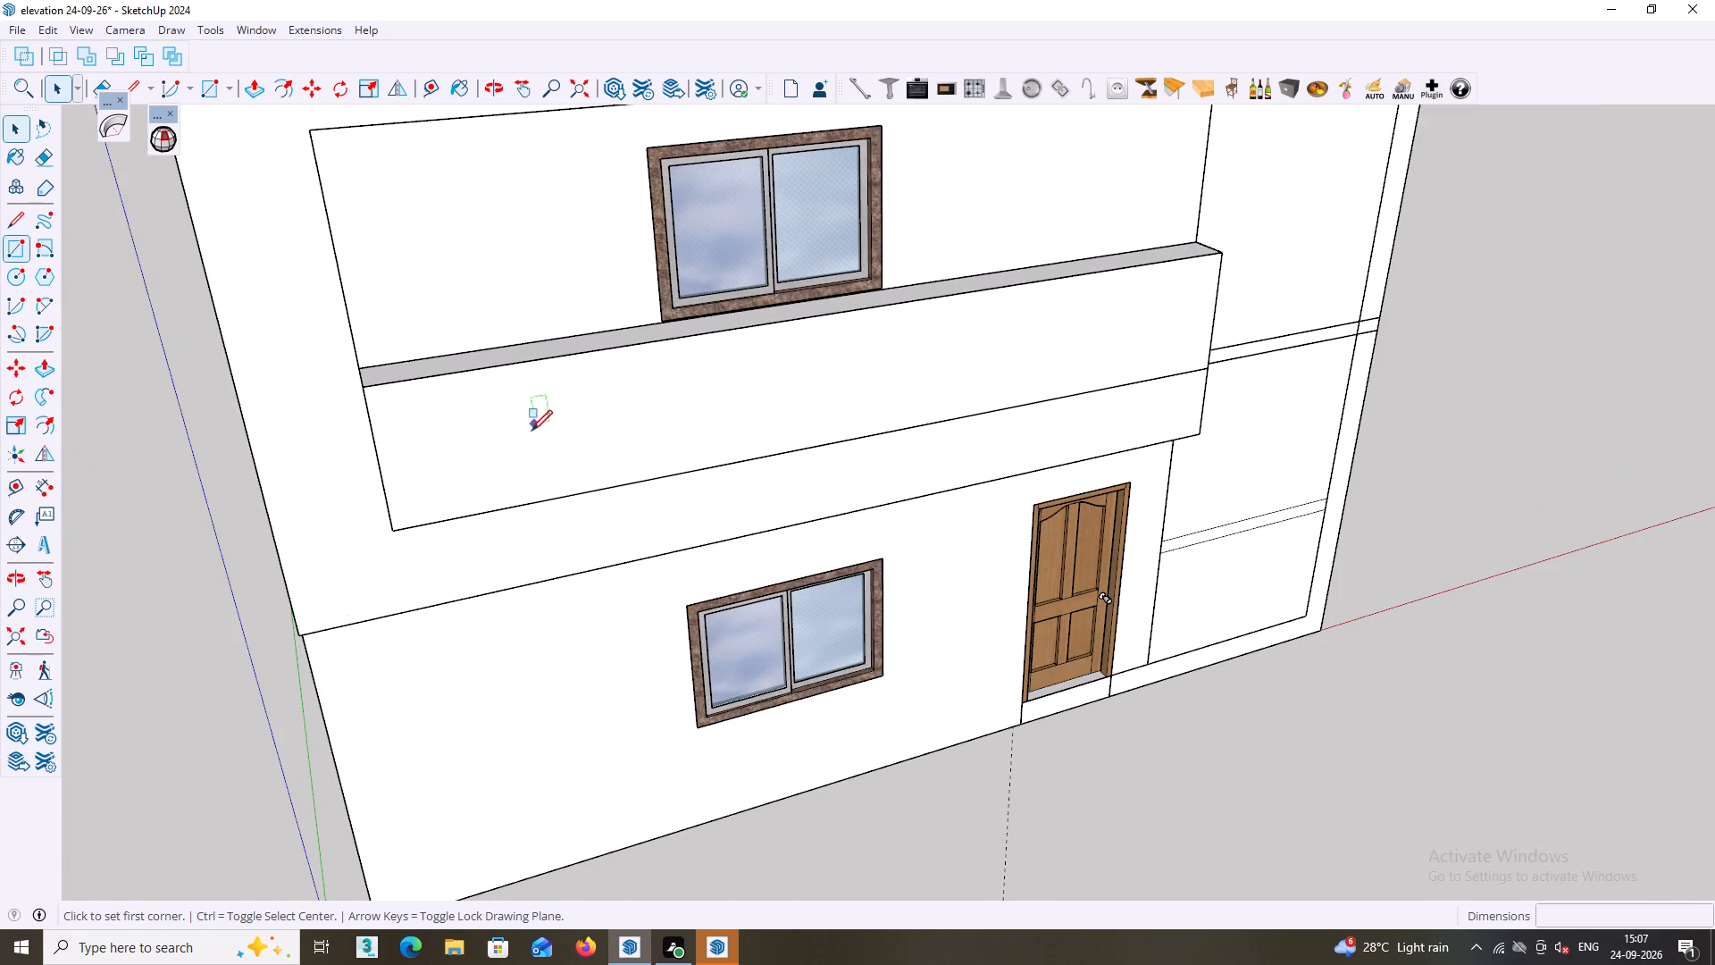
pyautogui.click(395, 533)
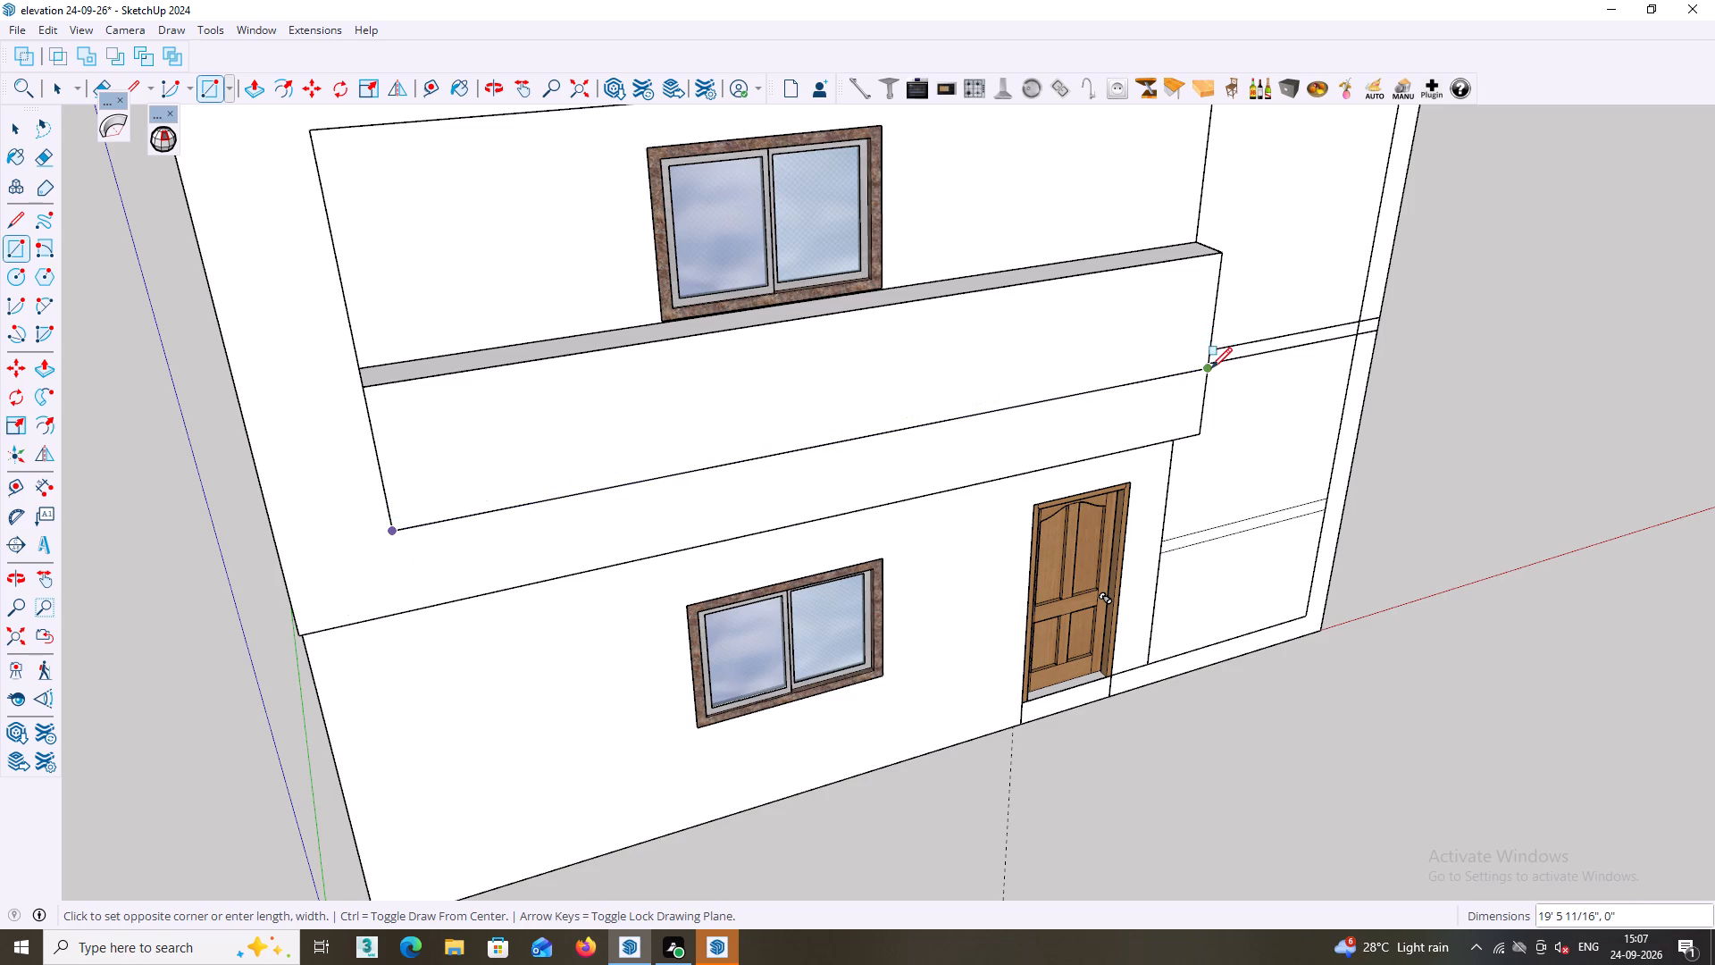
pyautogui.scroll(3, 1409, 629)
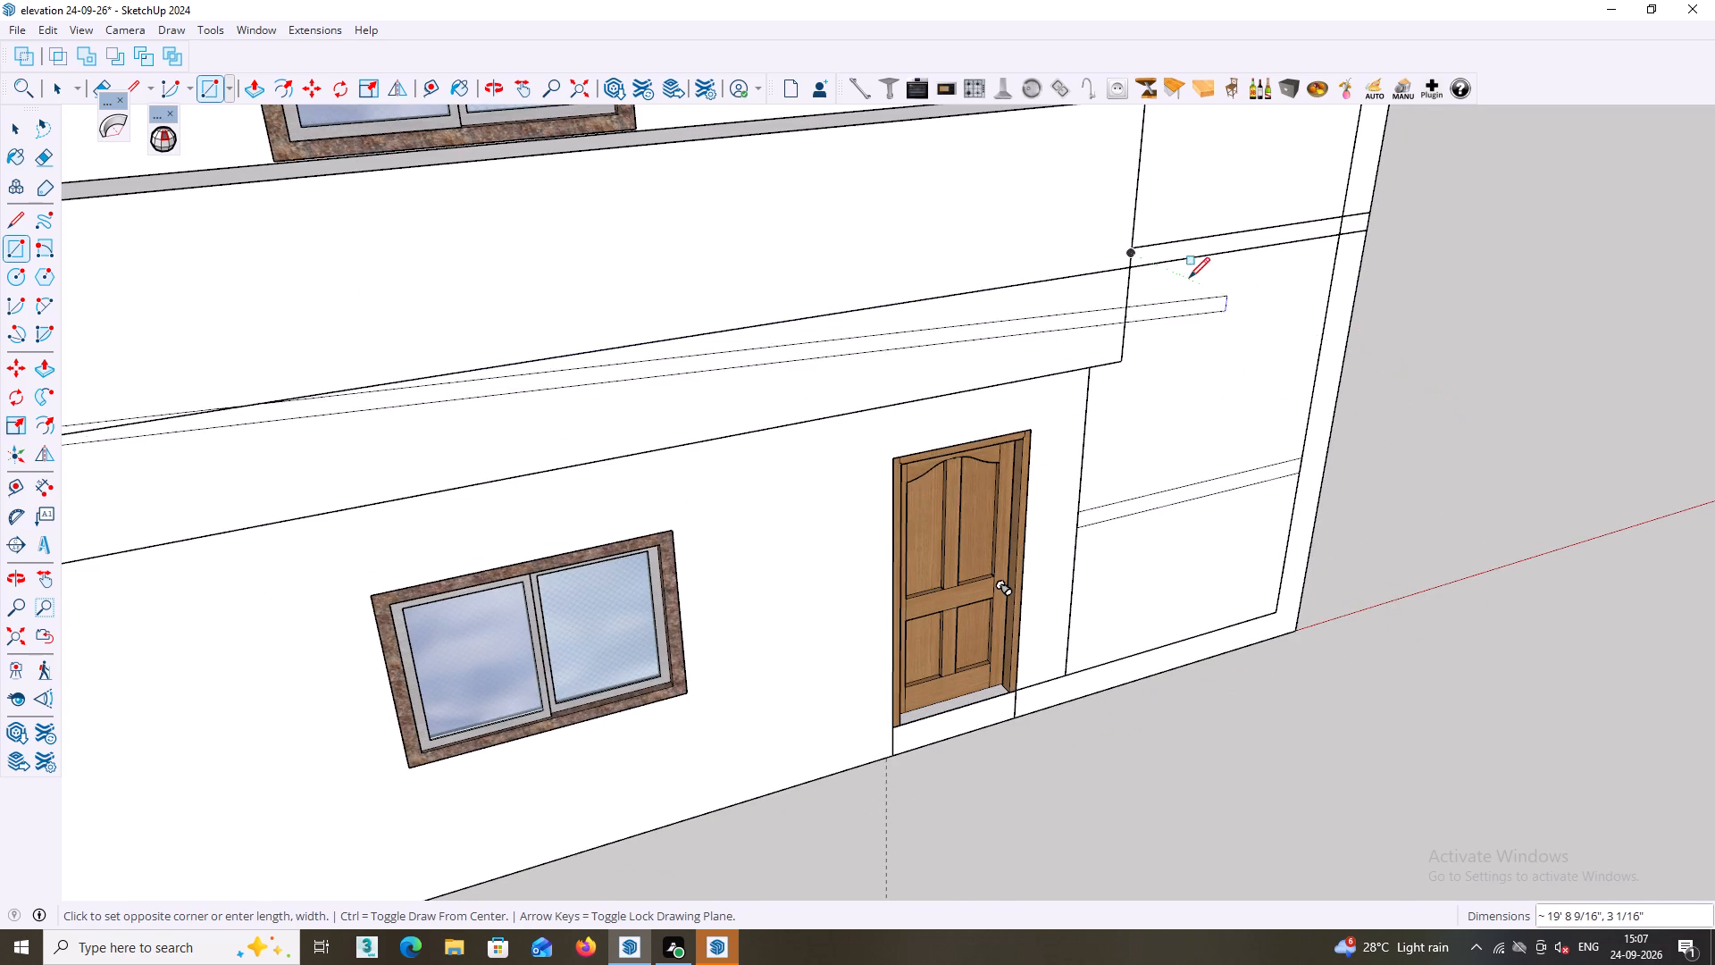
pyautogui.scroll(14, 1155, 248)
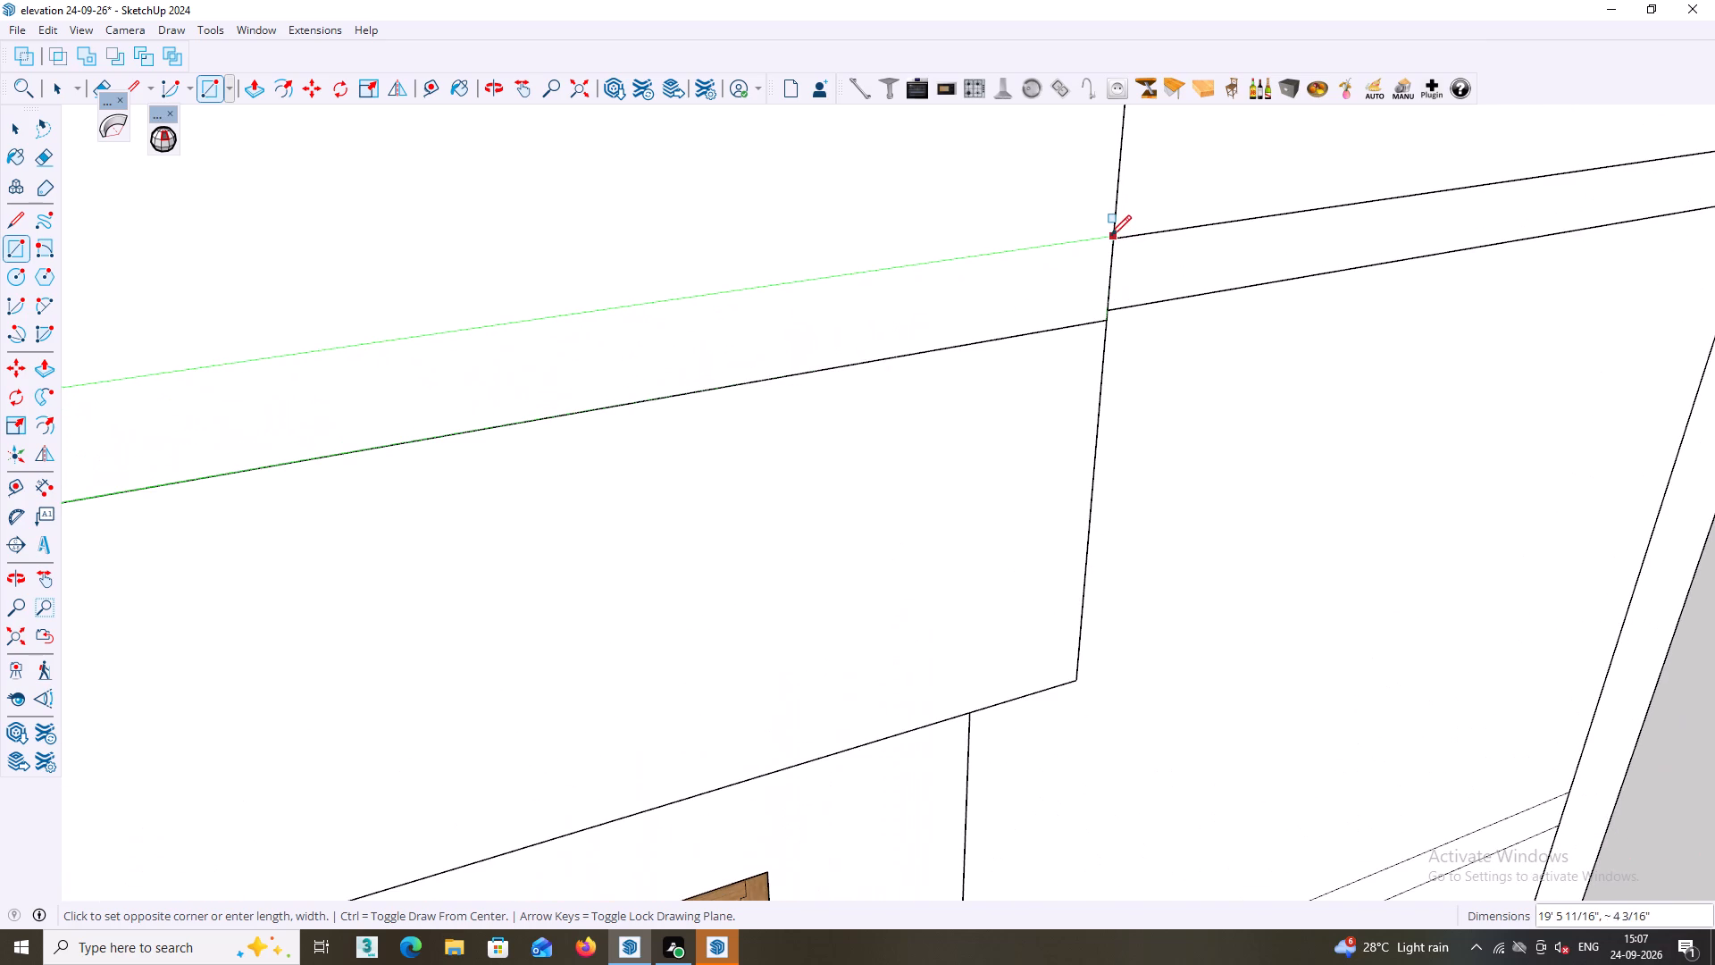
pyautogui.click(1111, 281)
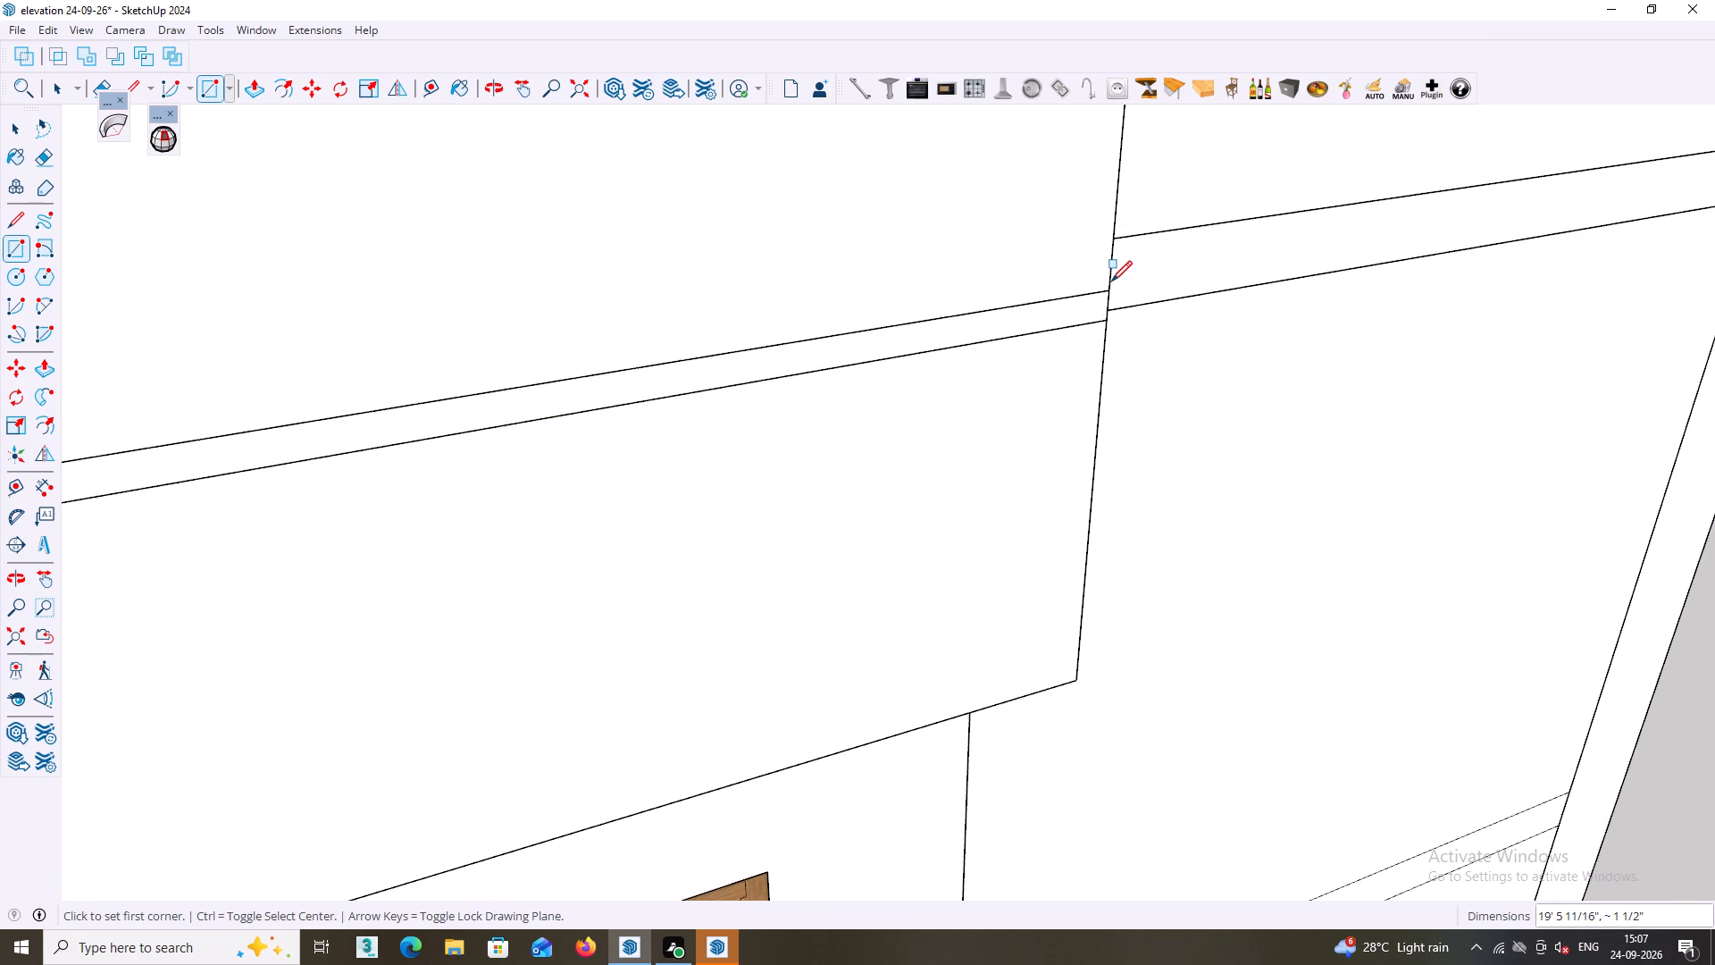
pyautogui.scroll(-4, 1120, 316)
pyautogui.press('space')
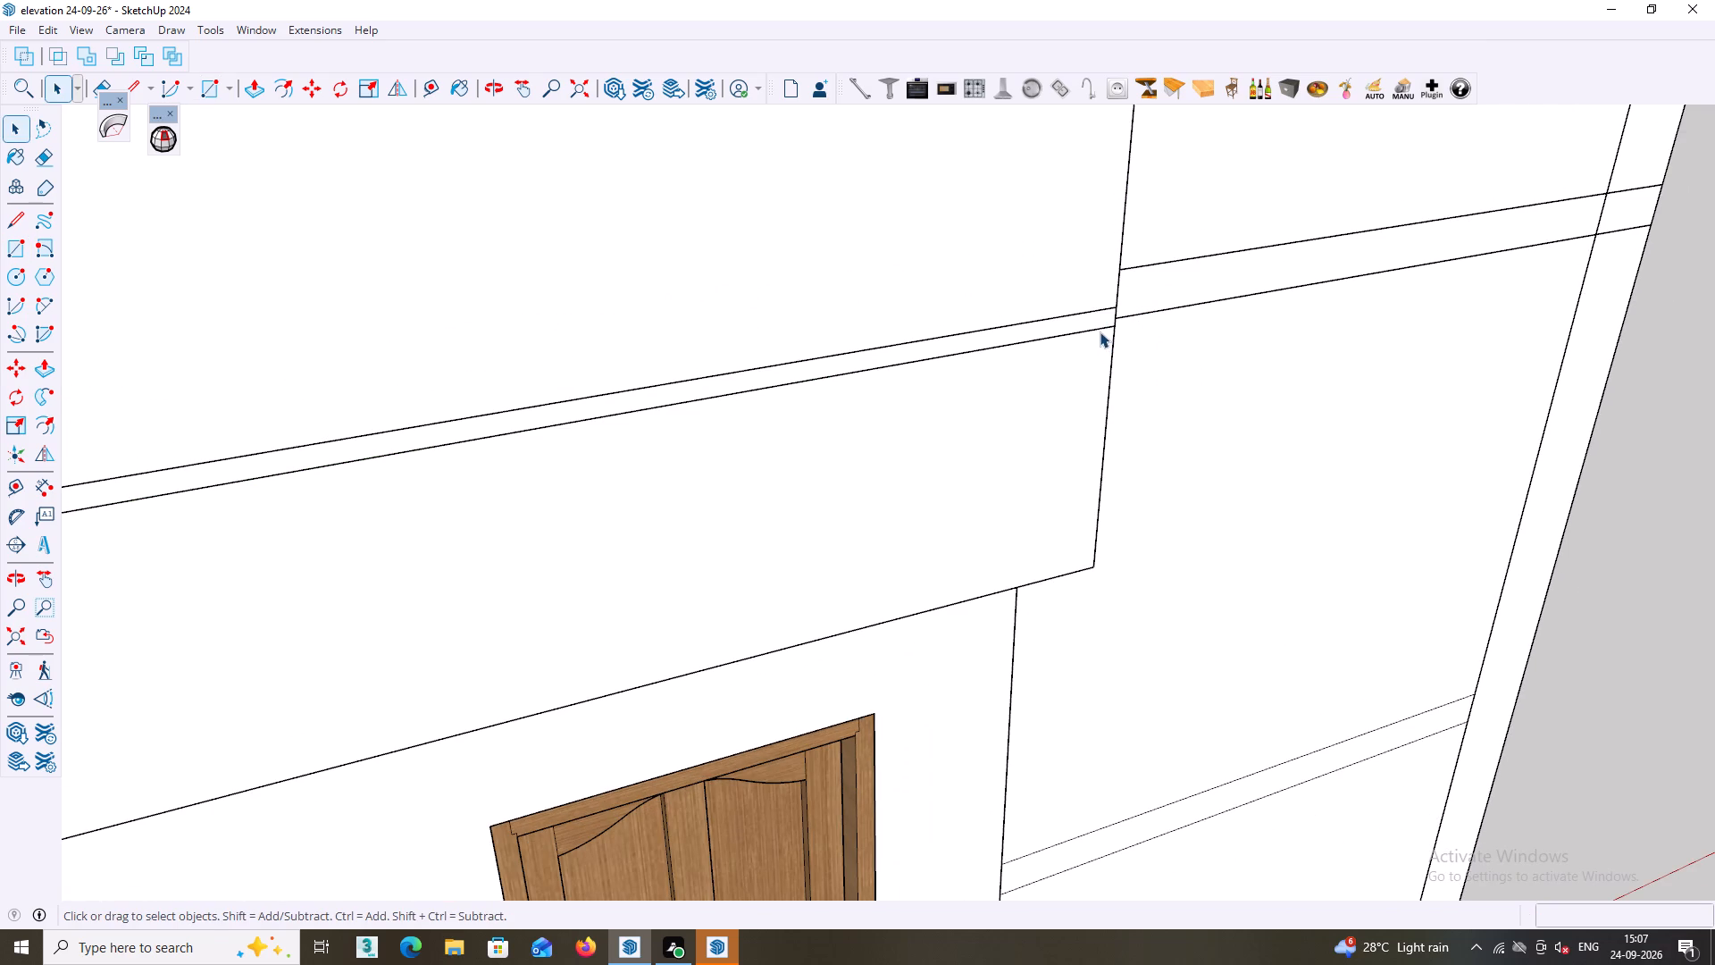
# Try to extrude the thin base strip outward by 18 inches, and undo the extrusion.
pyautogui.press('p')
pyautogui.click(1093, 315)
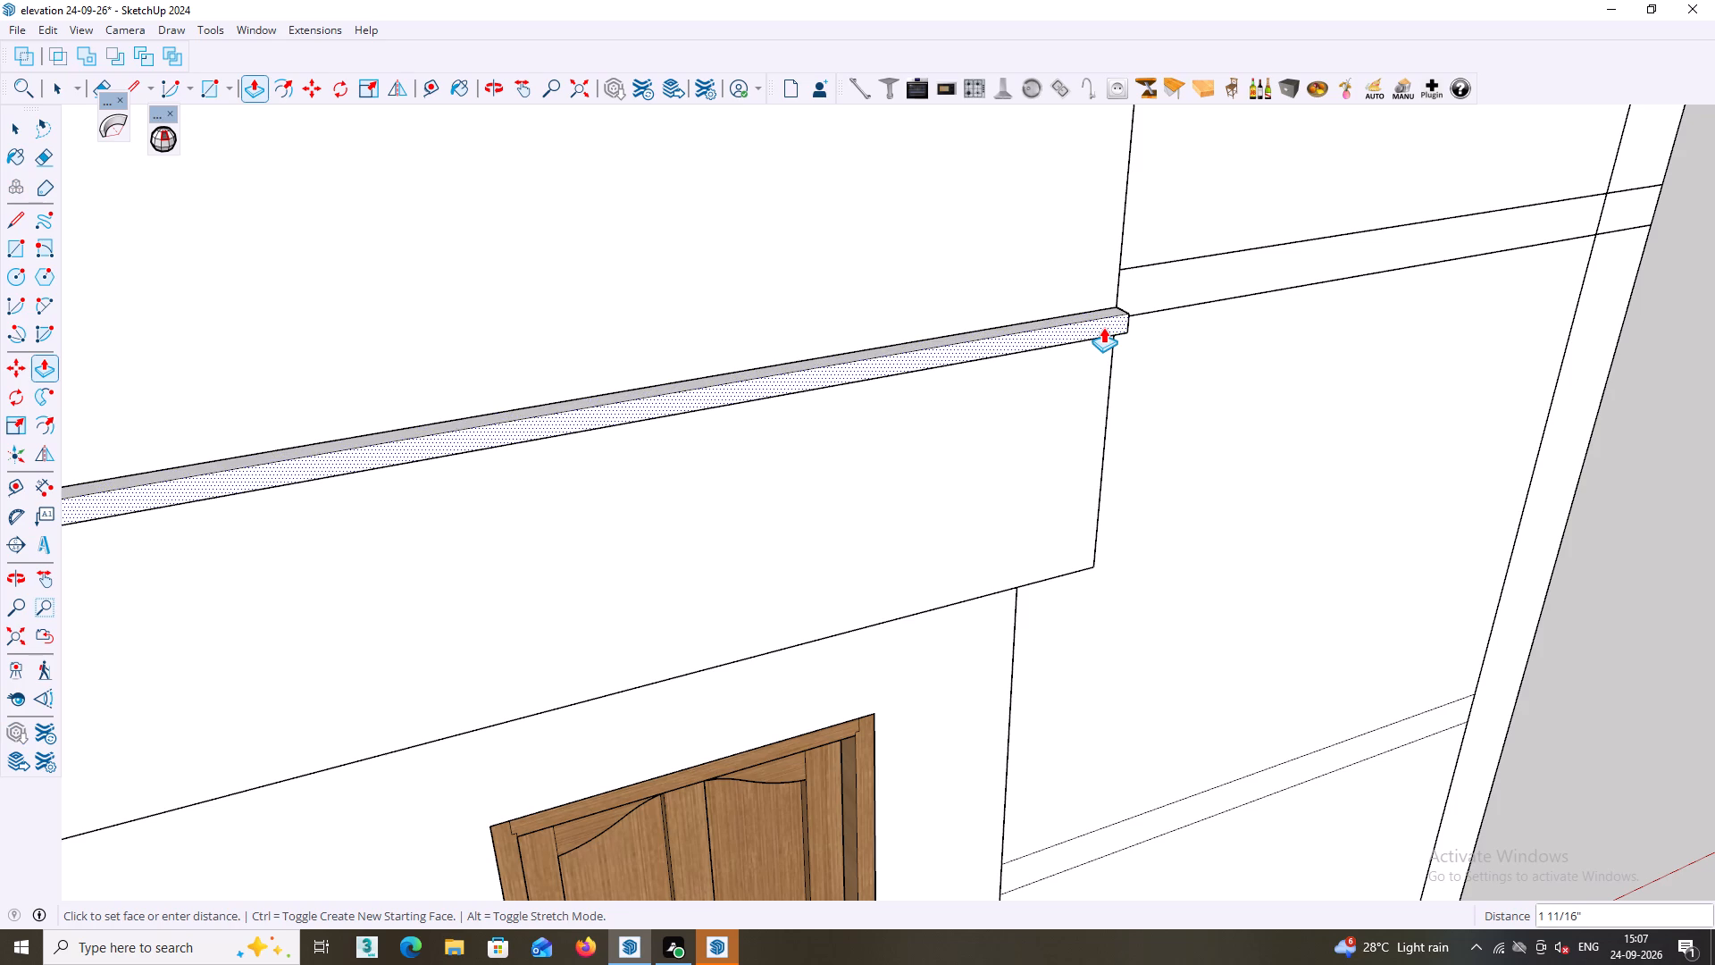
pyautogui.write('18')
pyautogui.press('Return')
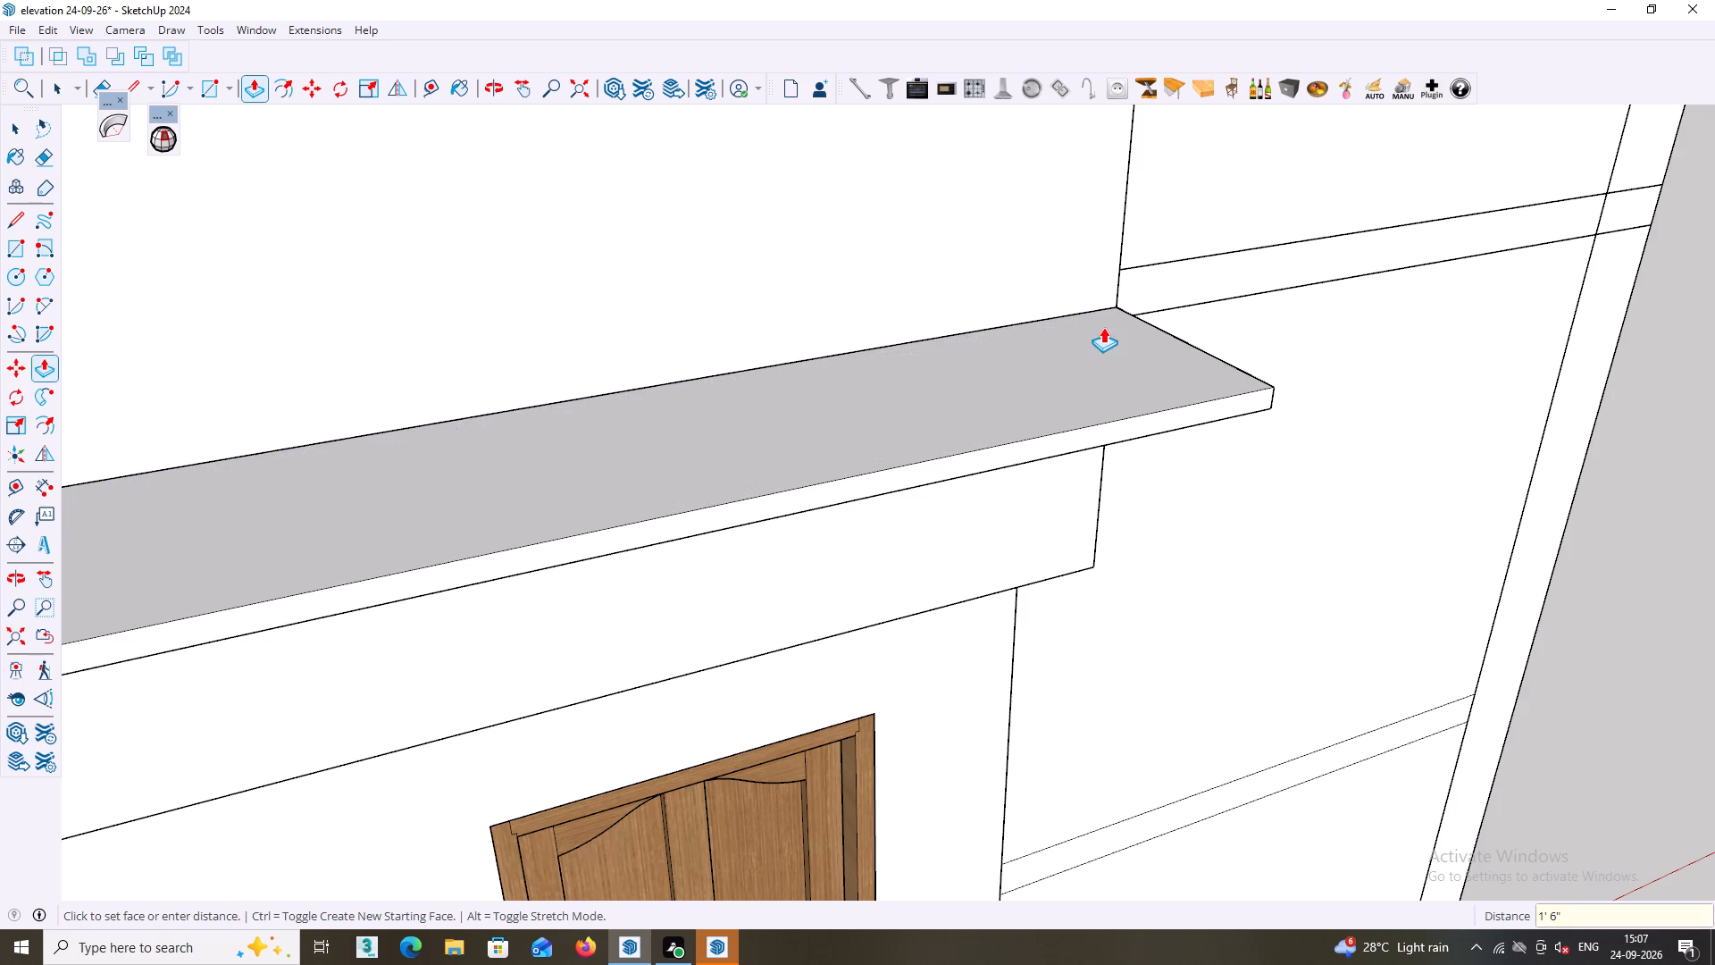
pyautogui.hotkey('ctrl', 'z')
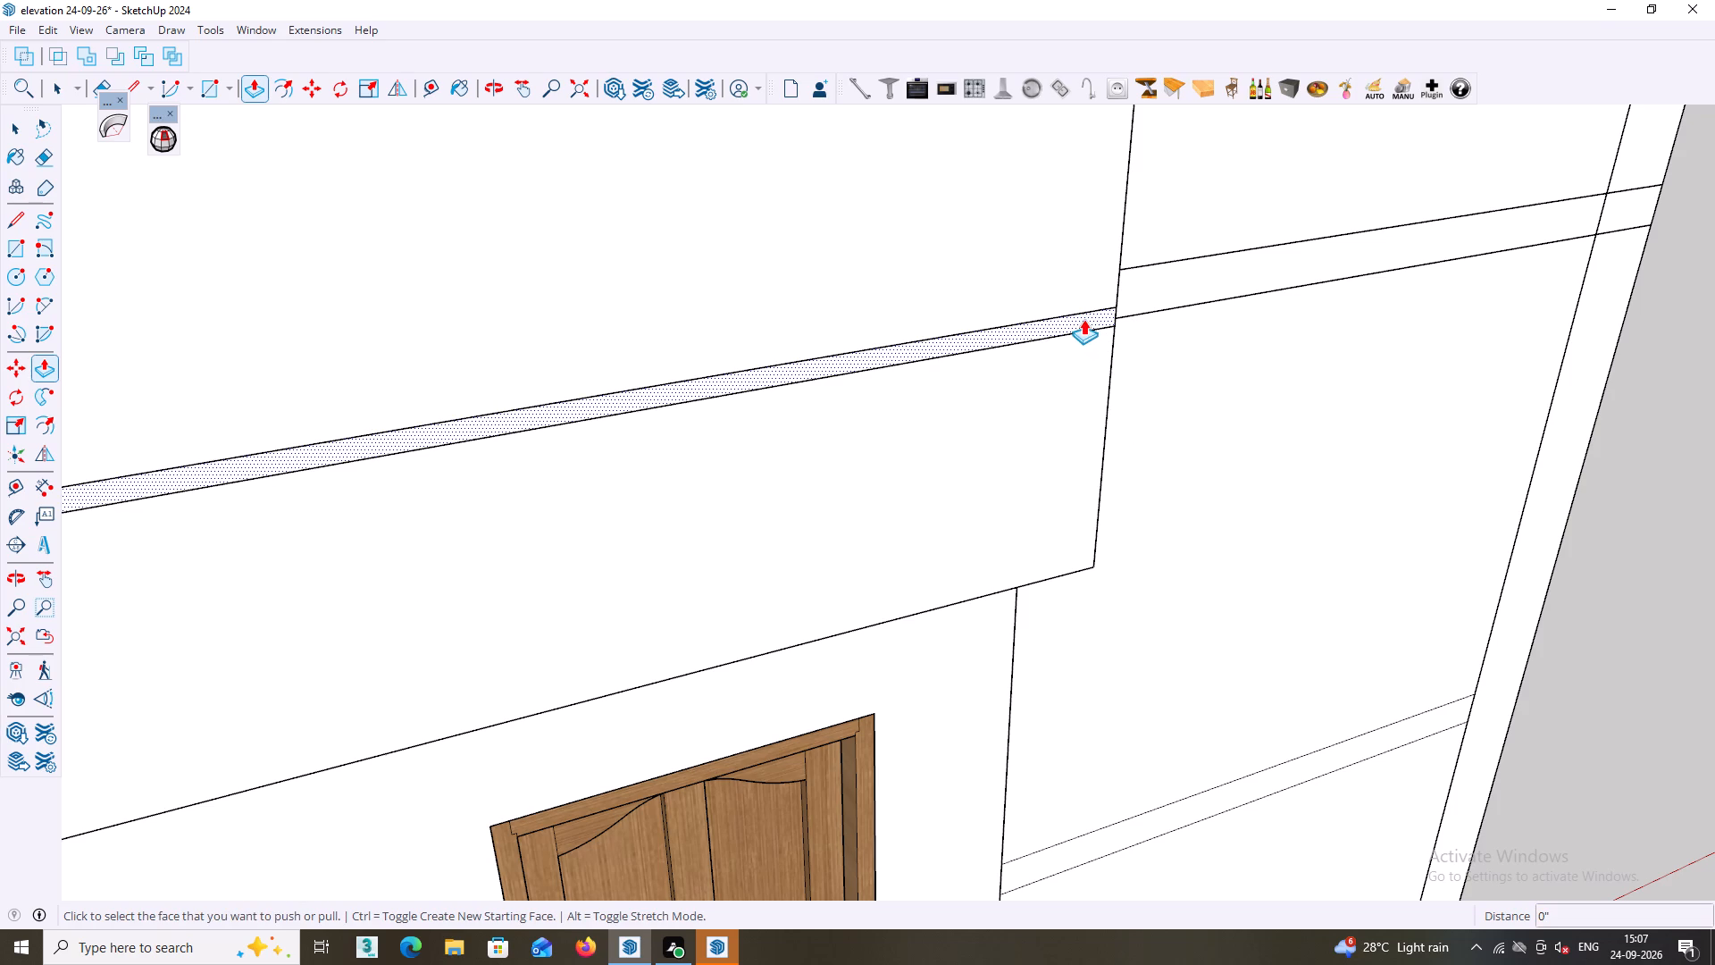
# Extrude the thin strip at the parapet's base outward by 18 mm.
pyautogui.click(1083, 319)
pyautogui.write('18')
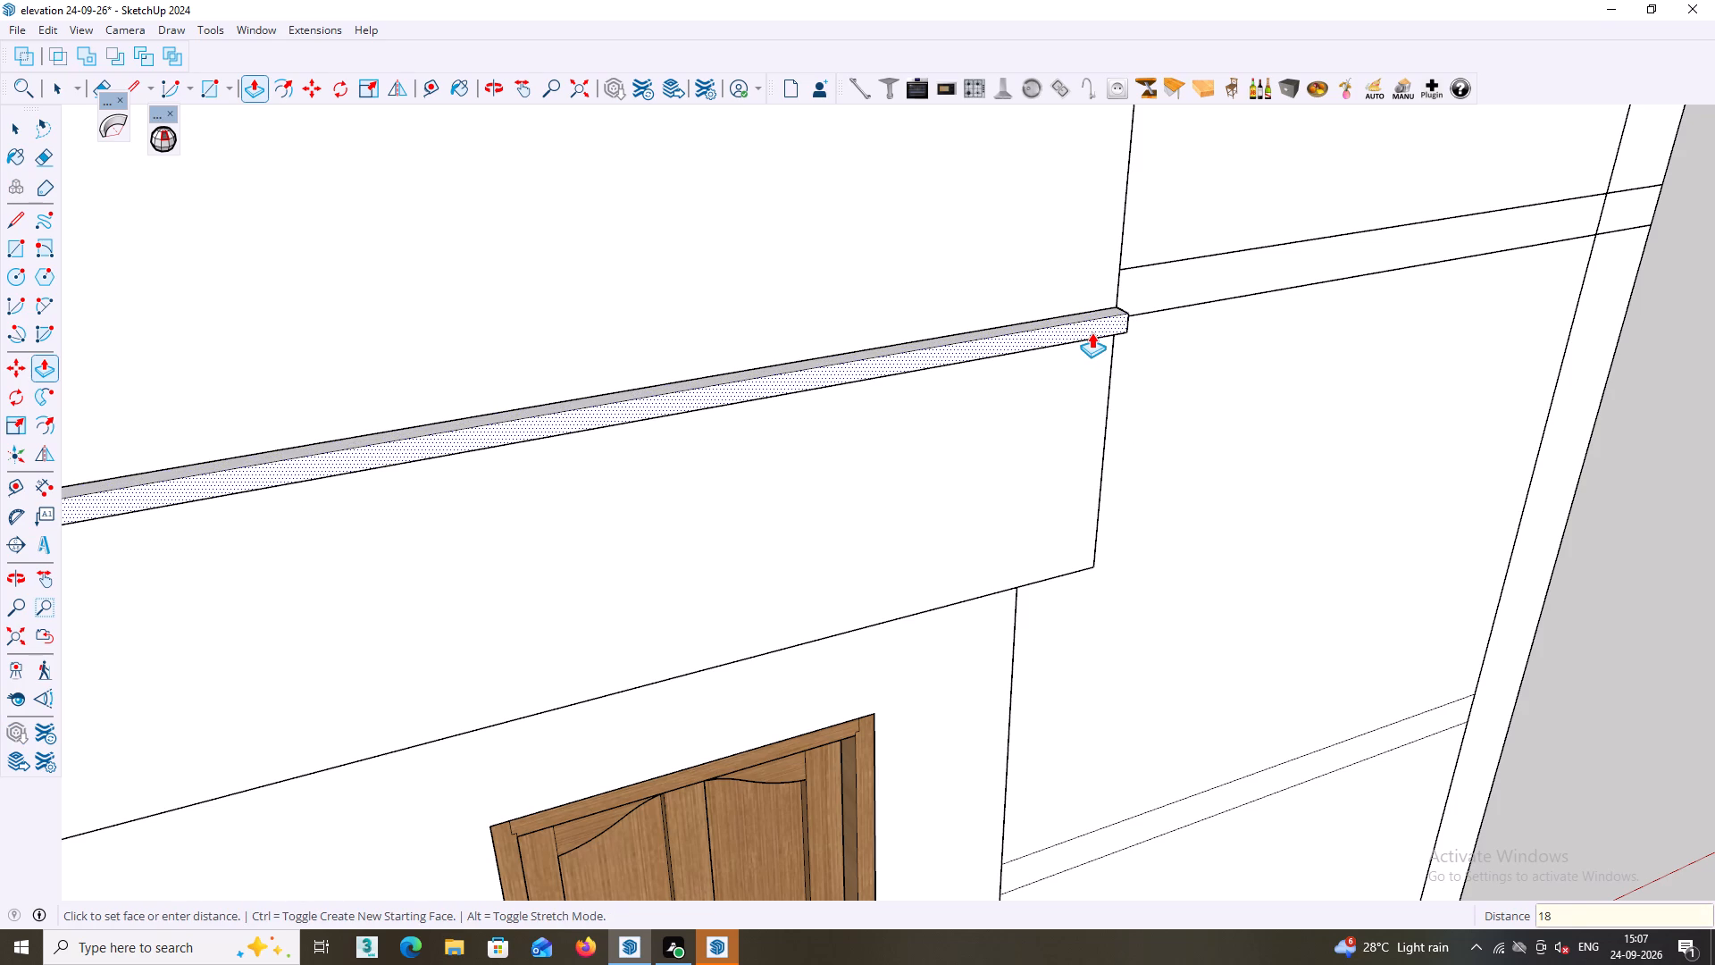
pyautogui.write('mm')
pyautogui.press('Return')
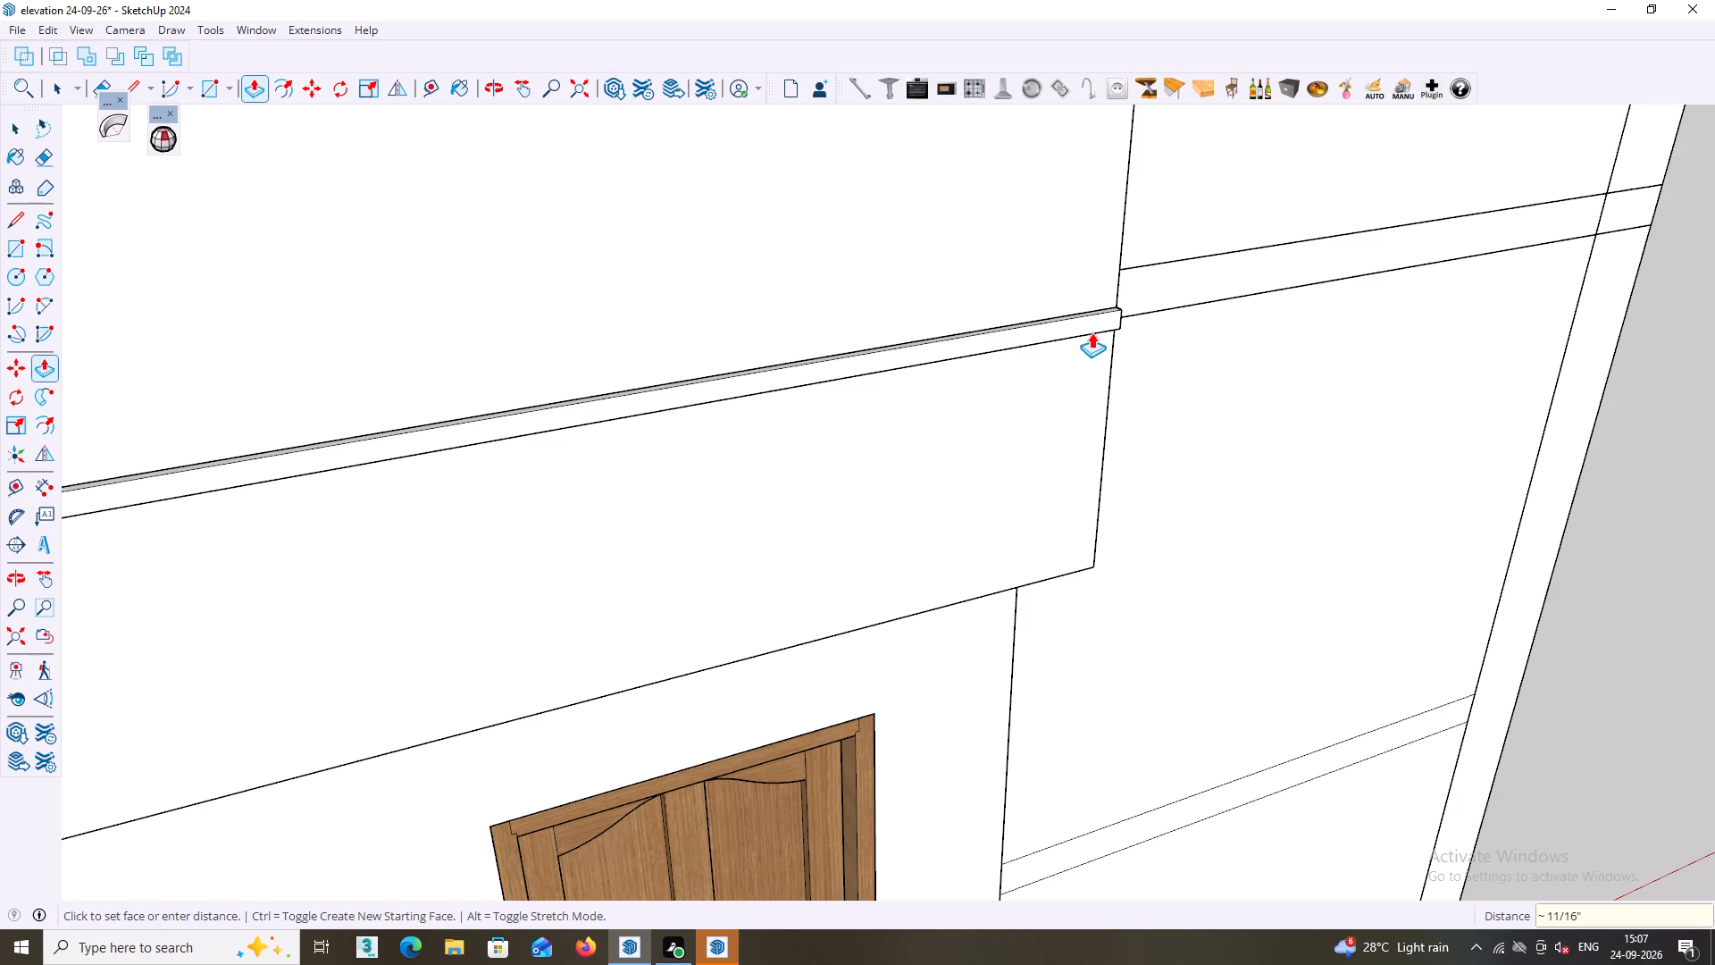
pyautogui.scroll(-4, 1097, 336)
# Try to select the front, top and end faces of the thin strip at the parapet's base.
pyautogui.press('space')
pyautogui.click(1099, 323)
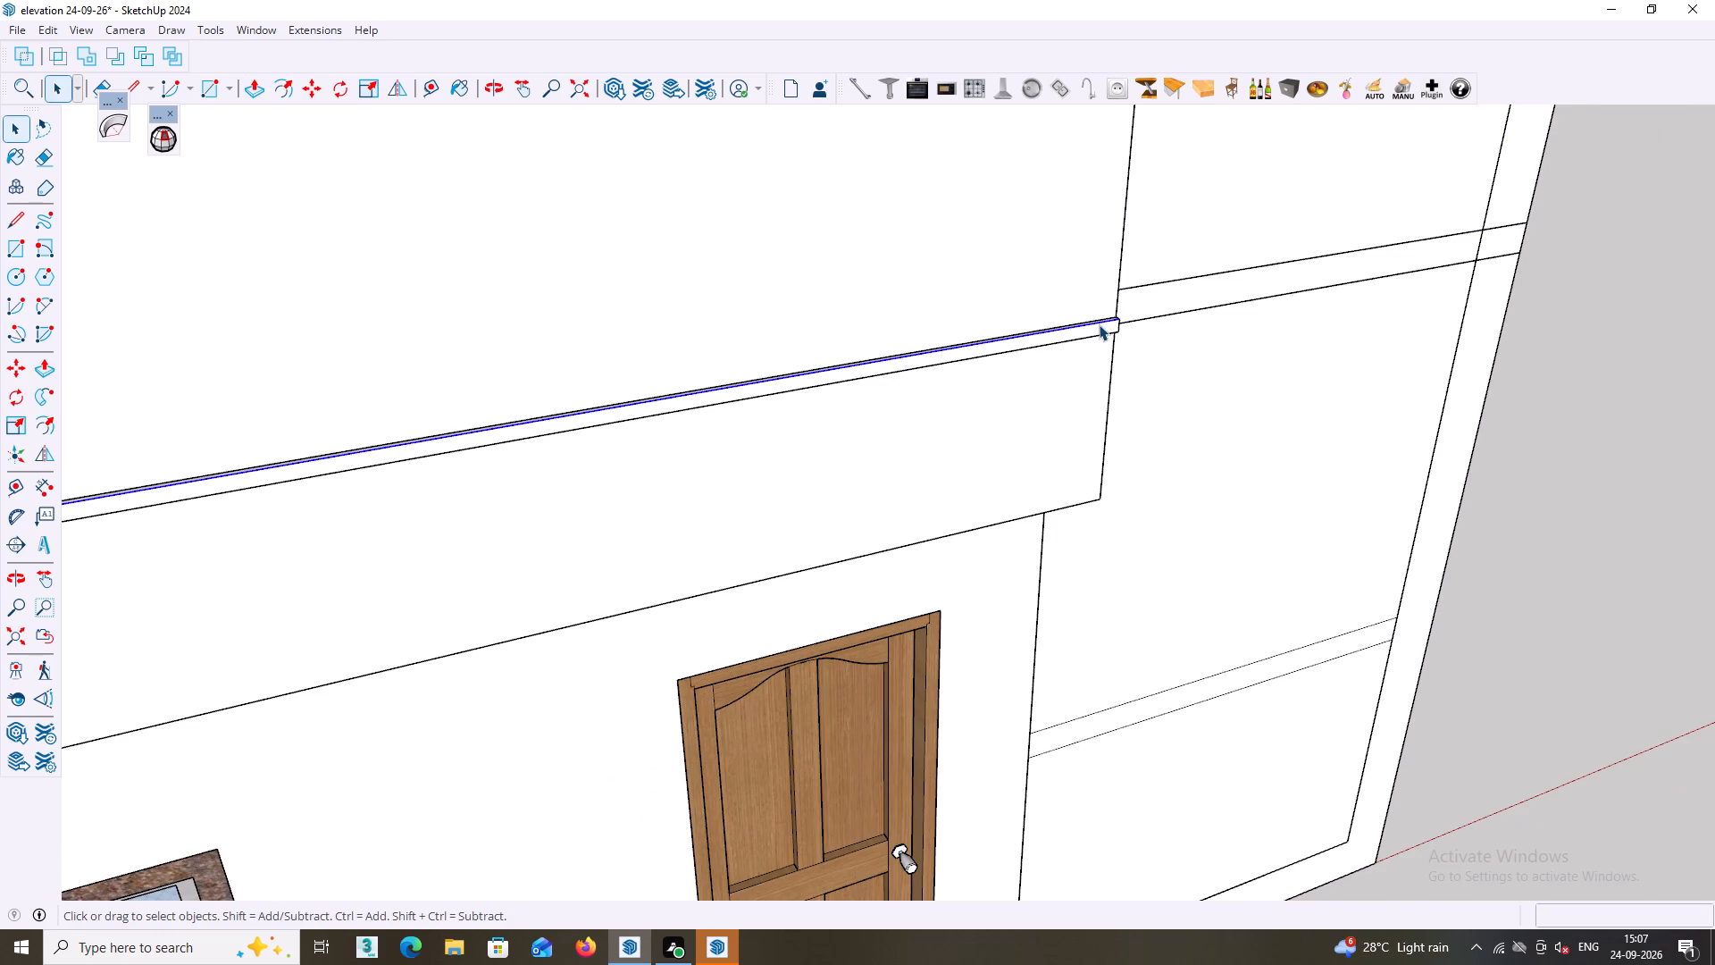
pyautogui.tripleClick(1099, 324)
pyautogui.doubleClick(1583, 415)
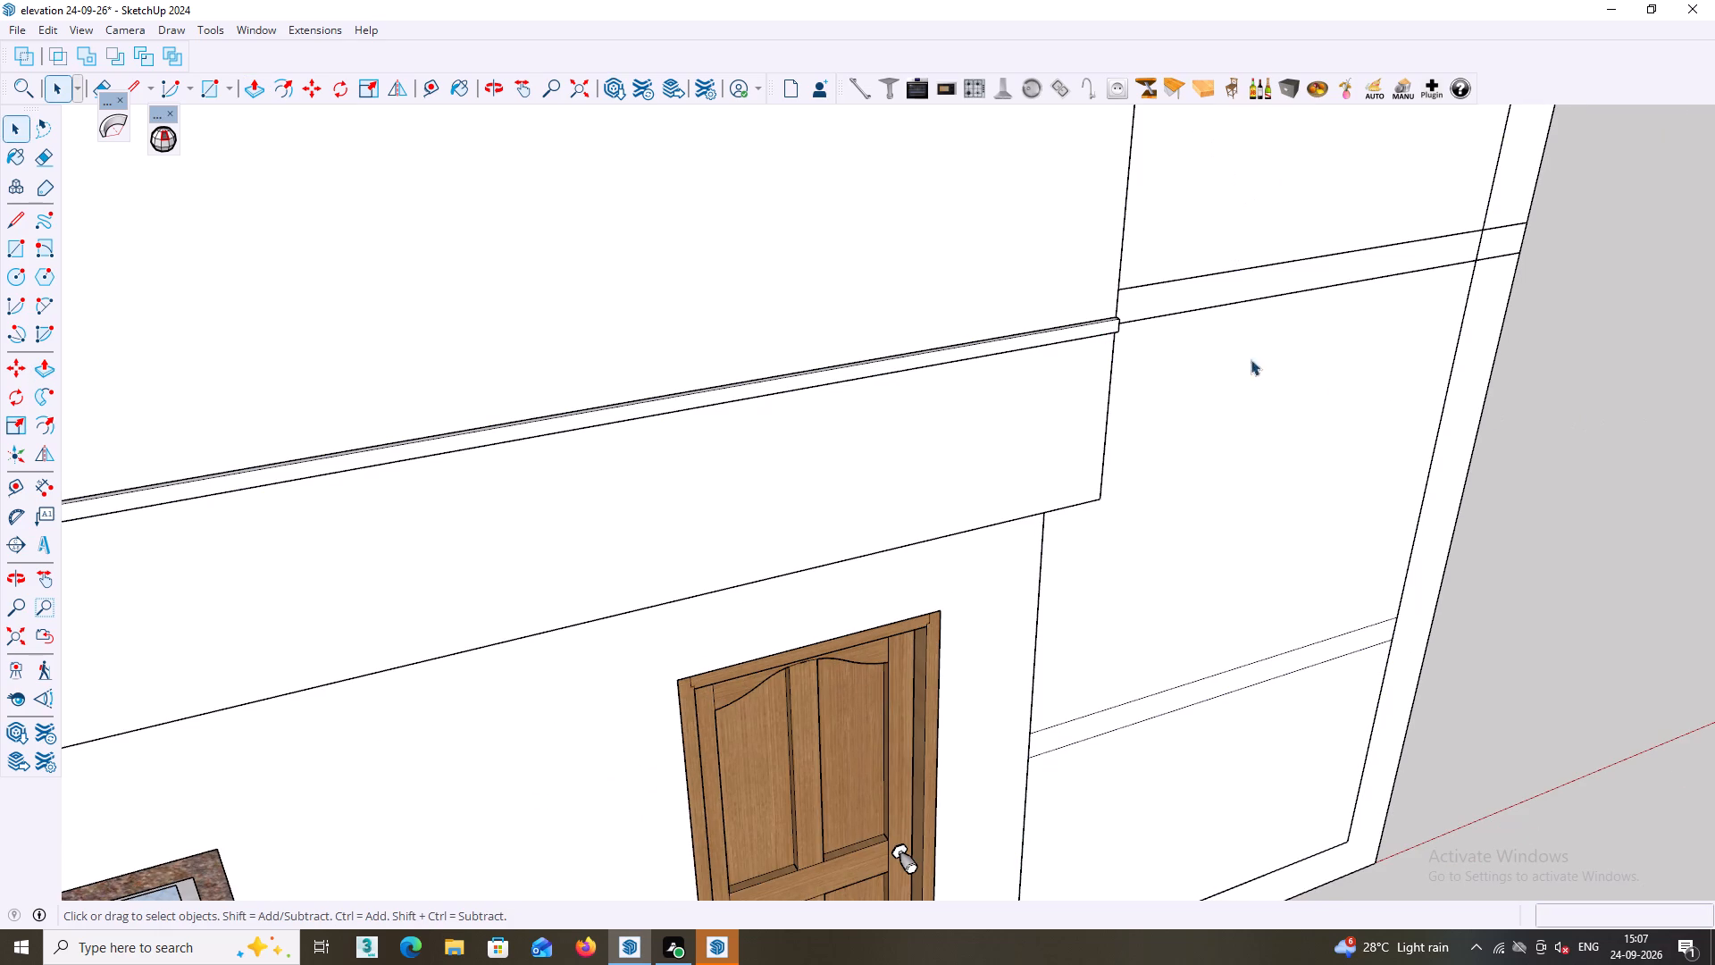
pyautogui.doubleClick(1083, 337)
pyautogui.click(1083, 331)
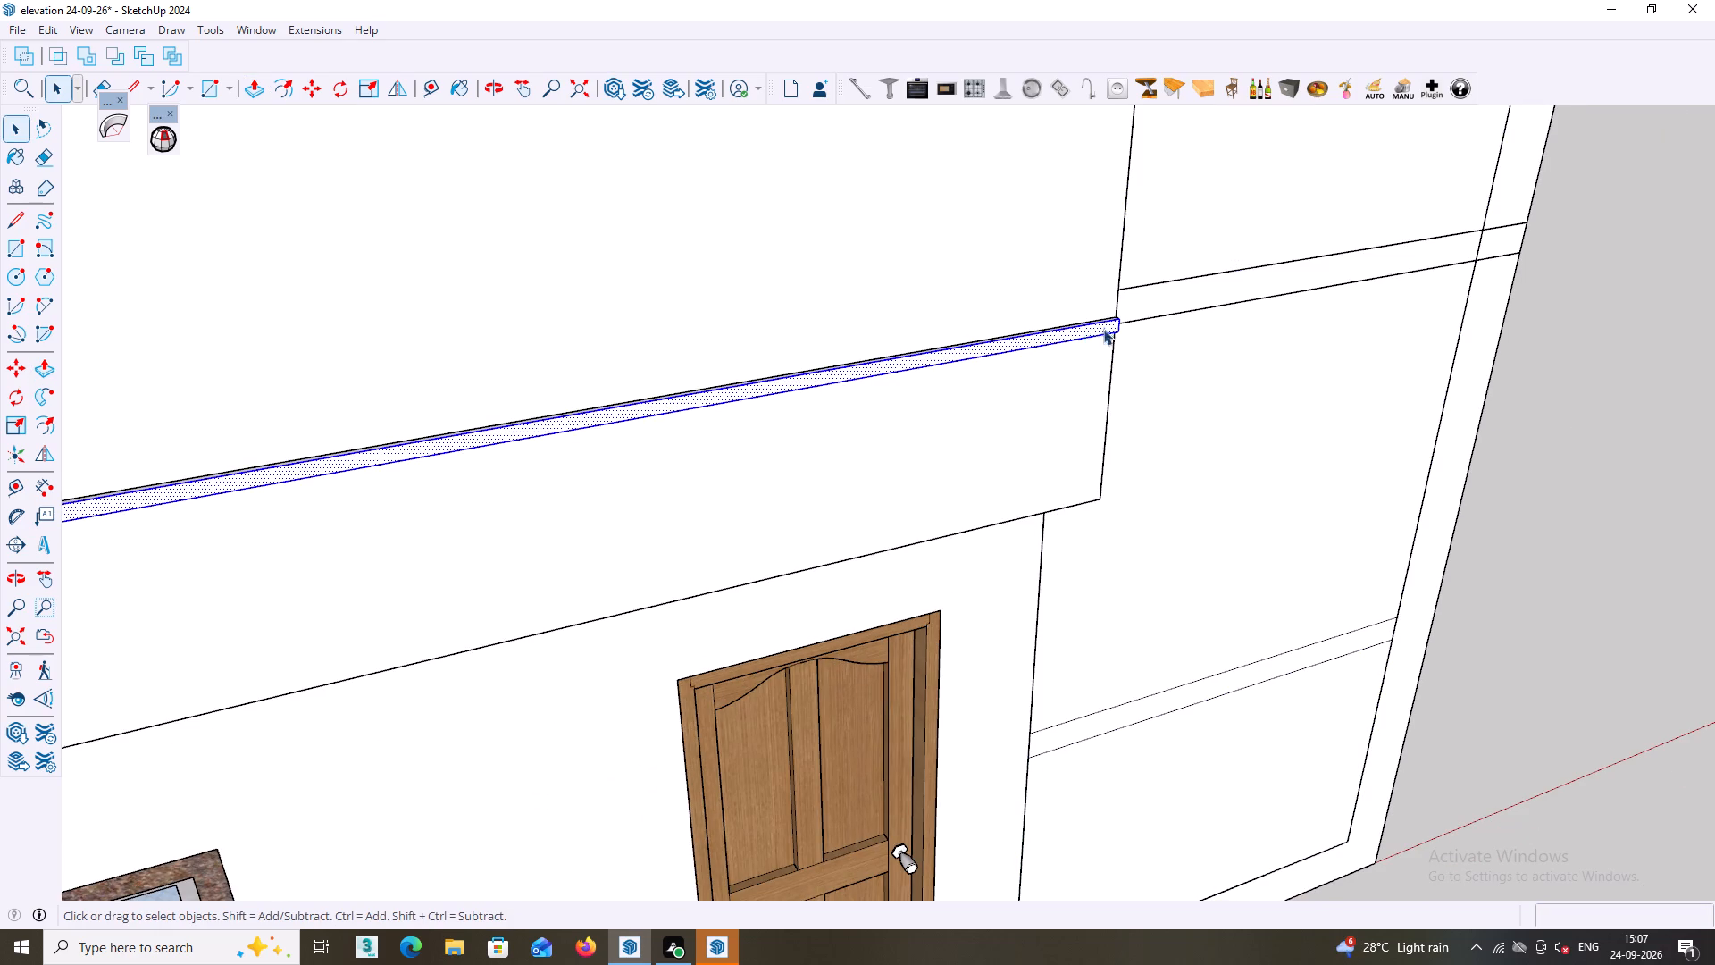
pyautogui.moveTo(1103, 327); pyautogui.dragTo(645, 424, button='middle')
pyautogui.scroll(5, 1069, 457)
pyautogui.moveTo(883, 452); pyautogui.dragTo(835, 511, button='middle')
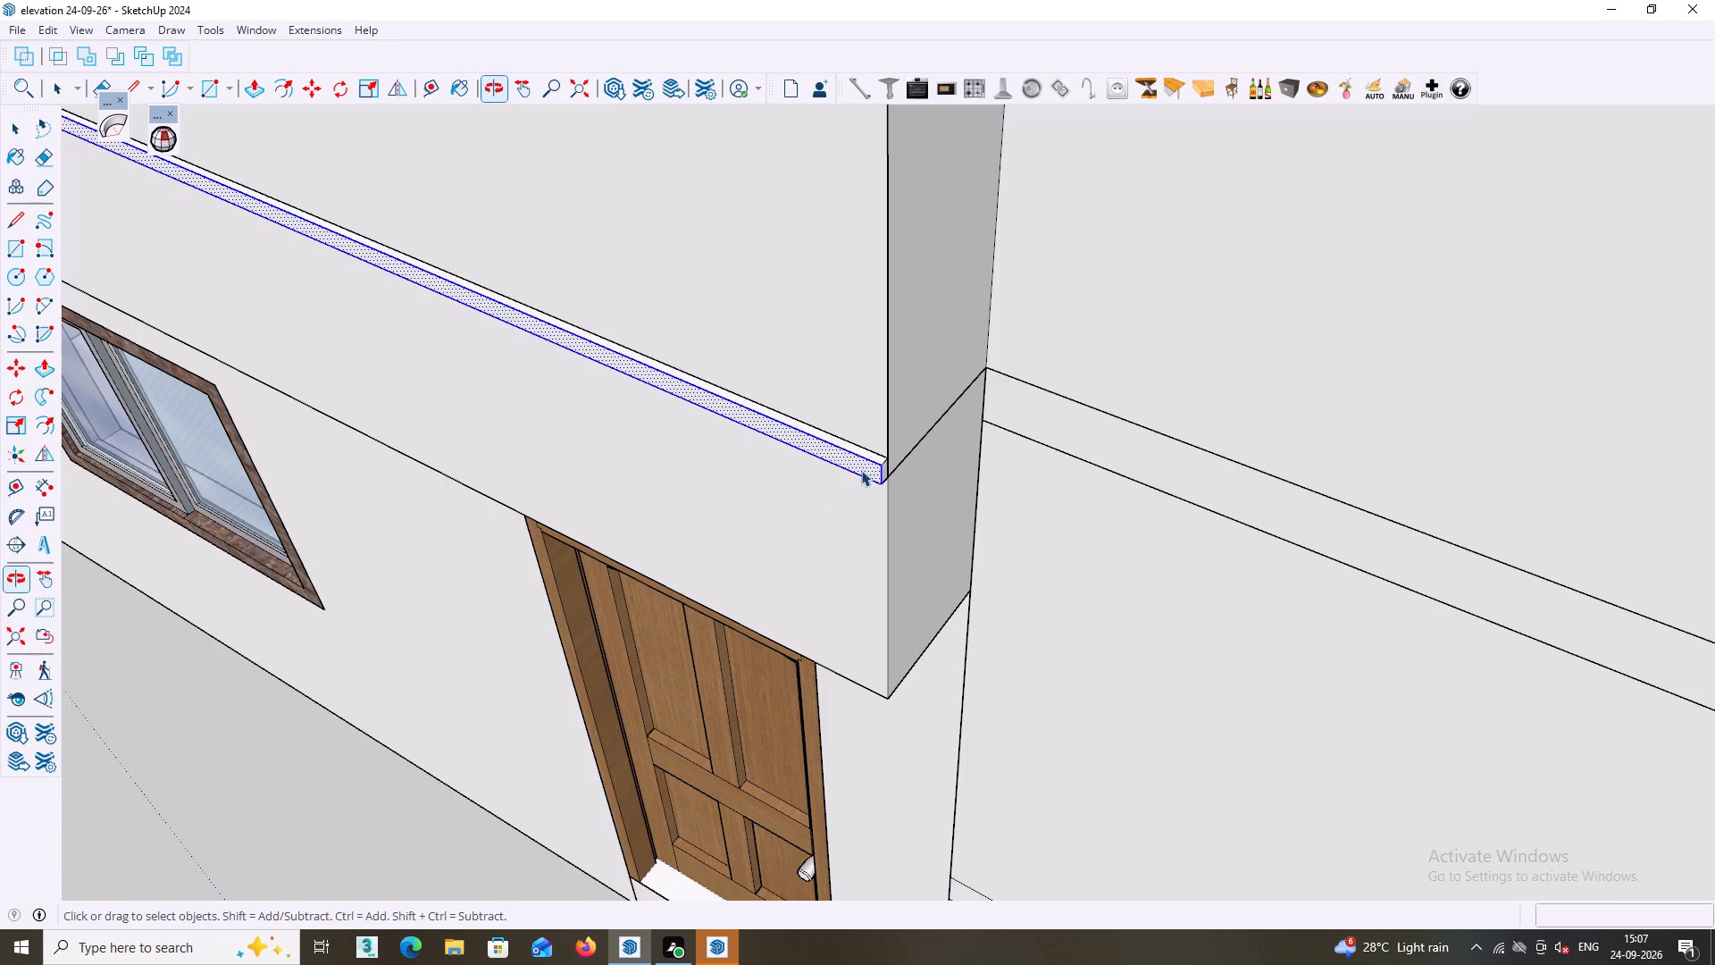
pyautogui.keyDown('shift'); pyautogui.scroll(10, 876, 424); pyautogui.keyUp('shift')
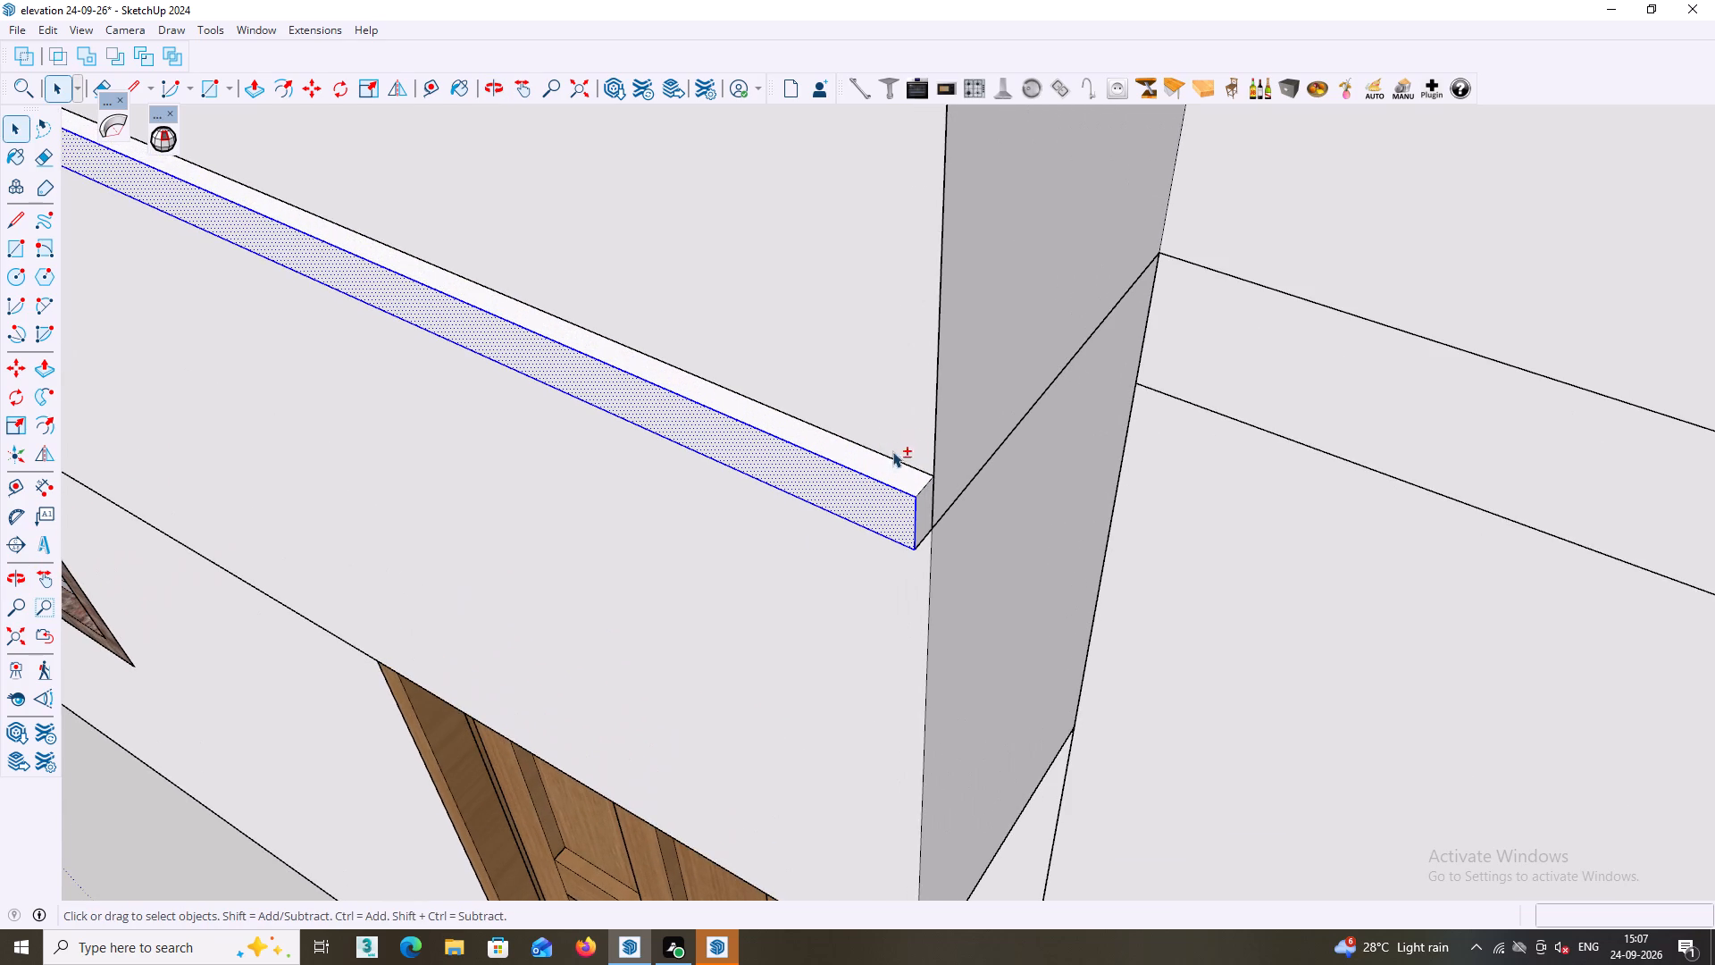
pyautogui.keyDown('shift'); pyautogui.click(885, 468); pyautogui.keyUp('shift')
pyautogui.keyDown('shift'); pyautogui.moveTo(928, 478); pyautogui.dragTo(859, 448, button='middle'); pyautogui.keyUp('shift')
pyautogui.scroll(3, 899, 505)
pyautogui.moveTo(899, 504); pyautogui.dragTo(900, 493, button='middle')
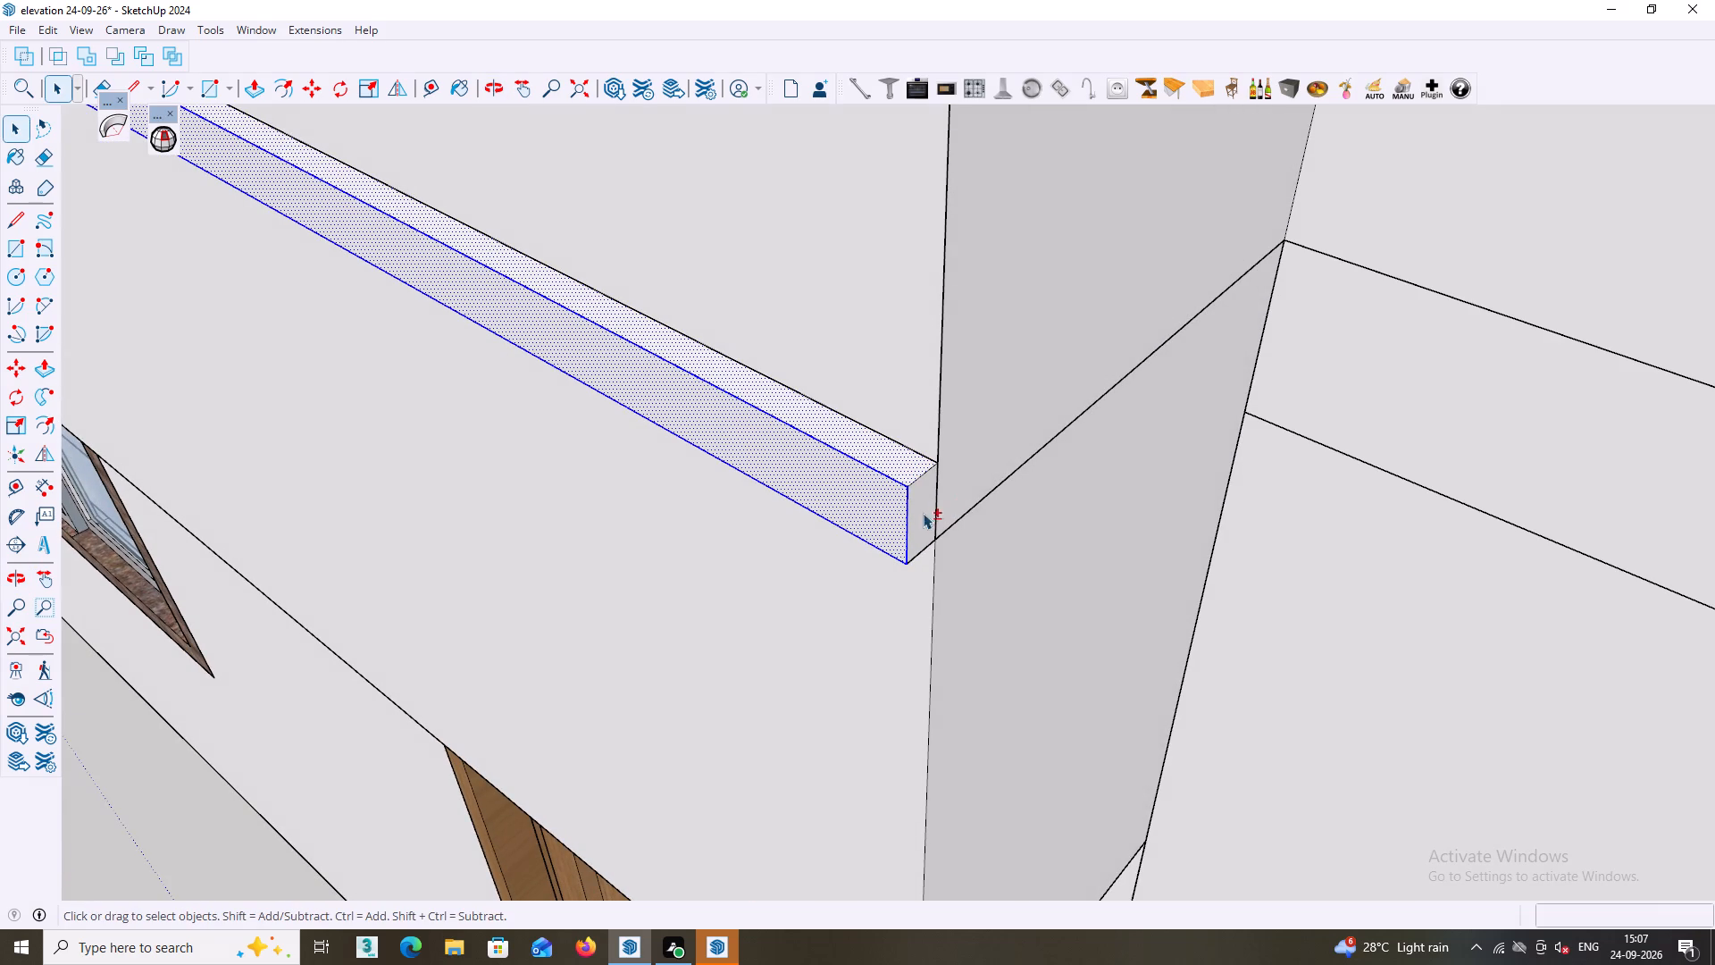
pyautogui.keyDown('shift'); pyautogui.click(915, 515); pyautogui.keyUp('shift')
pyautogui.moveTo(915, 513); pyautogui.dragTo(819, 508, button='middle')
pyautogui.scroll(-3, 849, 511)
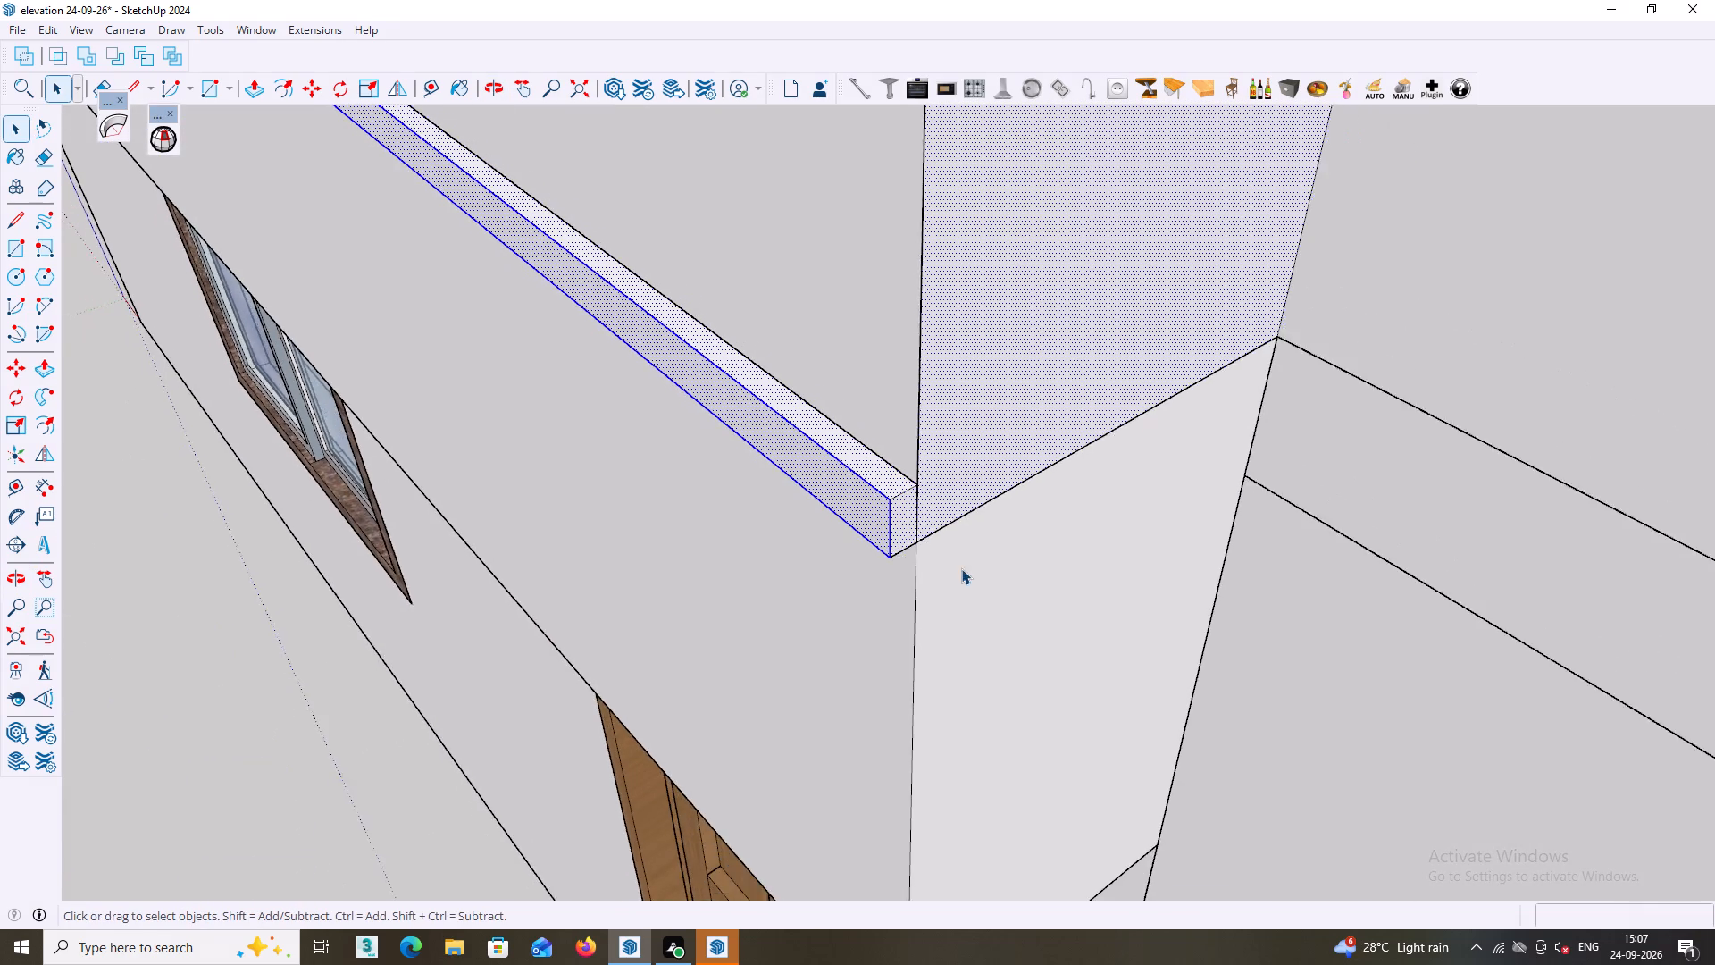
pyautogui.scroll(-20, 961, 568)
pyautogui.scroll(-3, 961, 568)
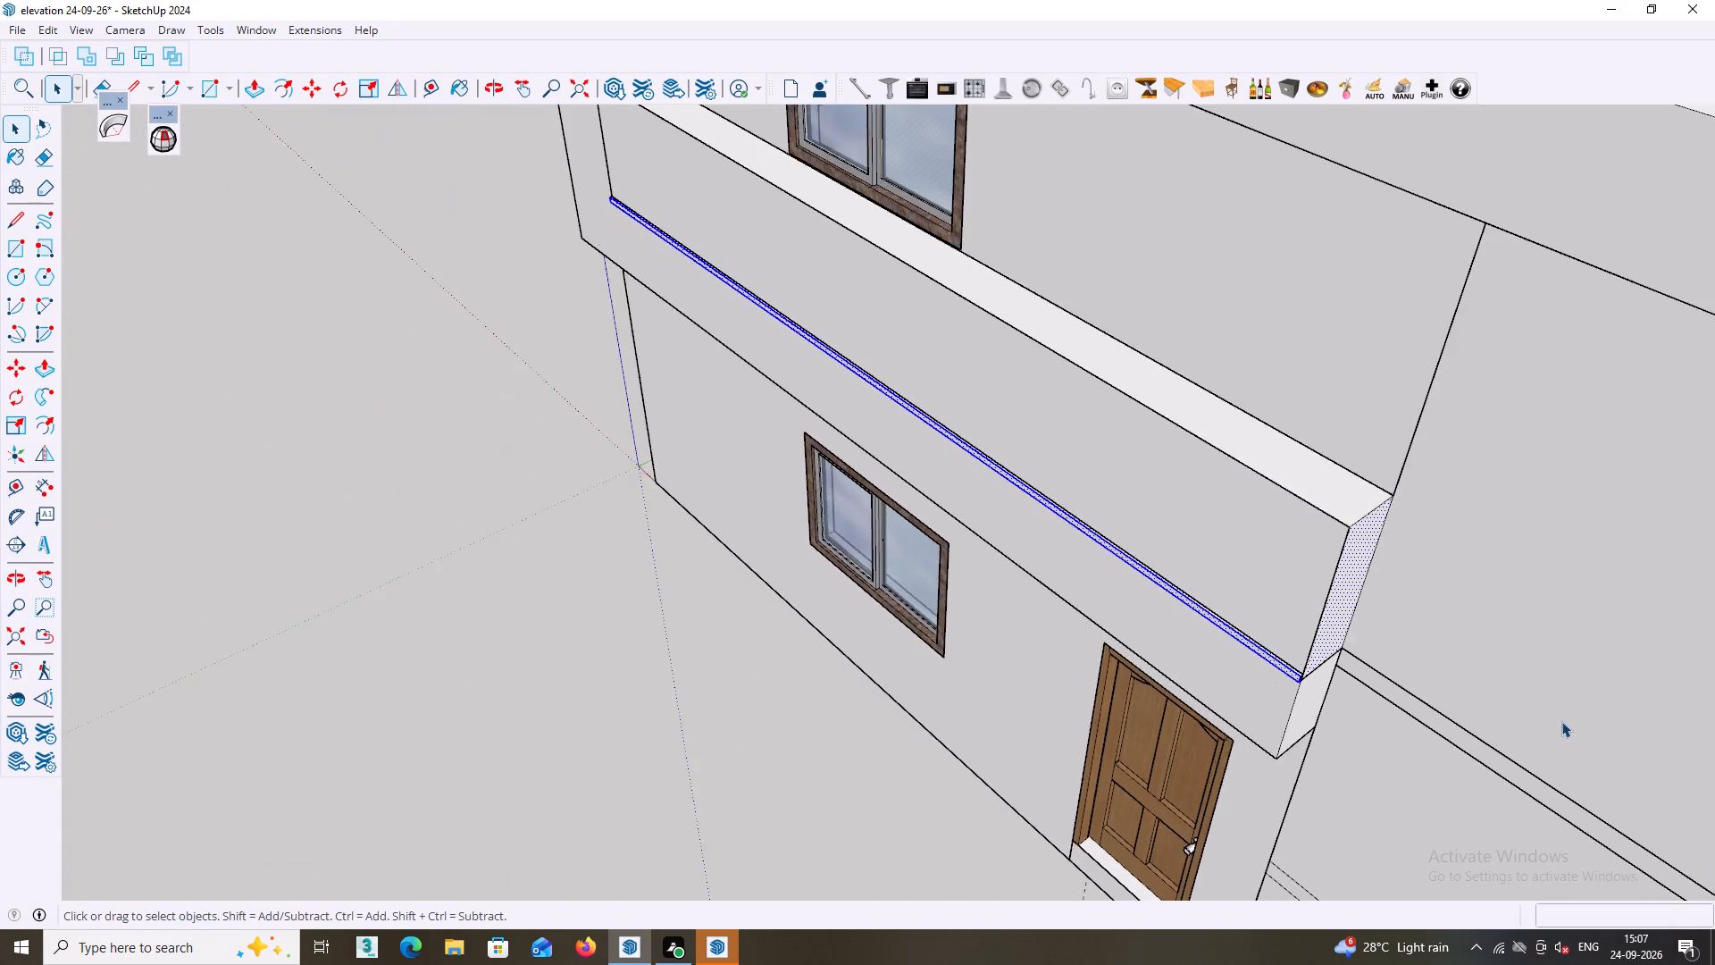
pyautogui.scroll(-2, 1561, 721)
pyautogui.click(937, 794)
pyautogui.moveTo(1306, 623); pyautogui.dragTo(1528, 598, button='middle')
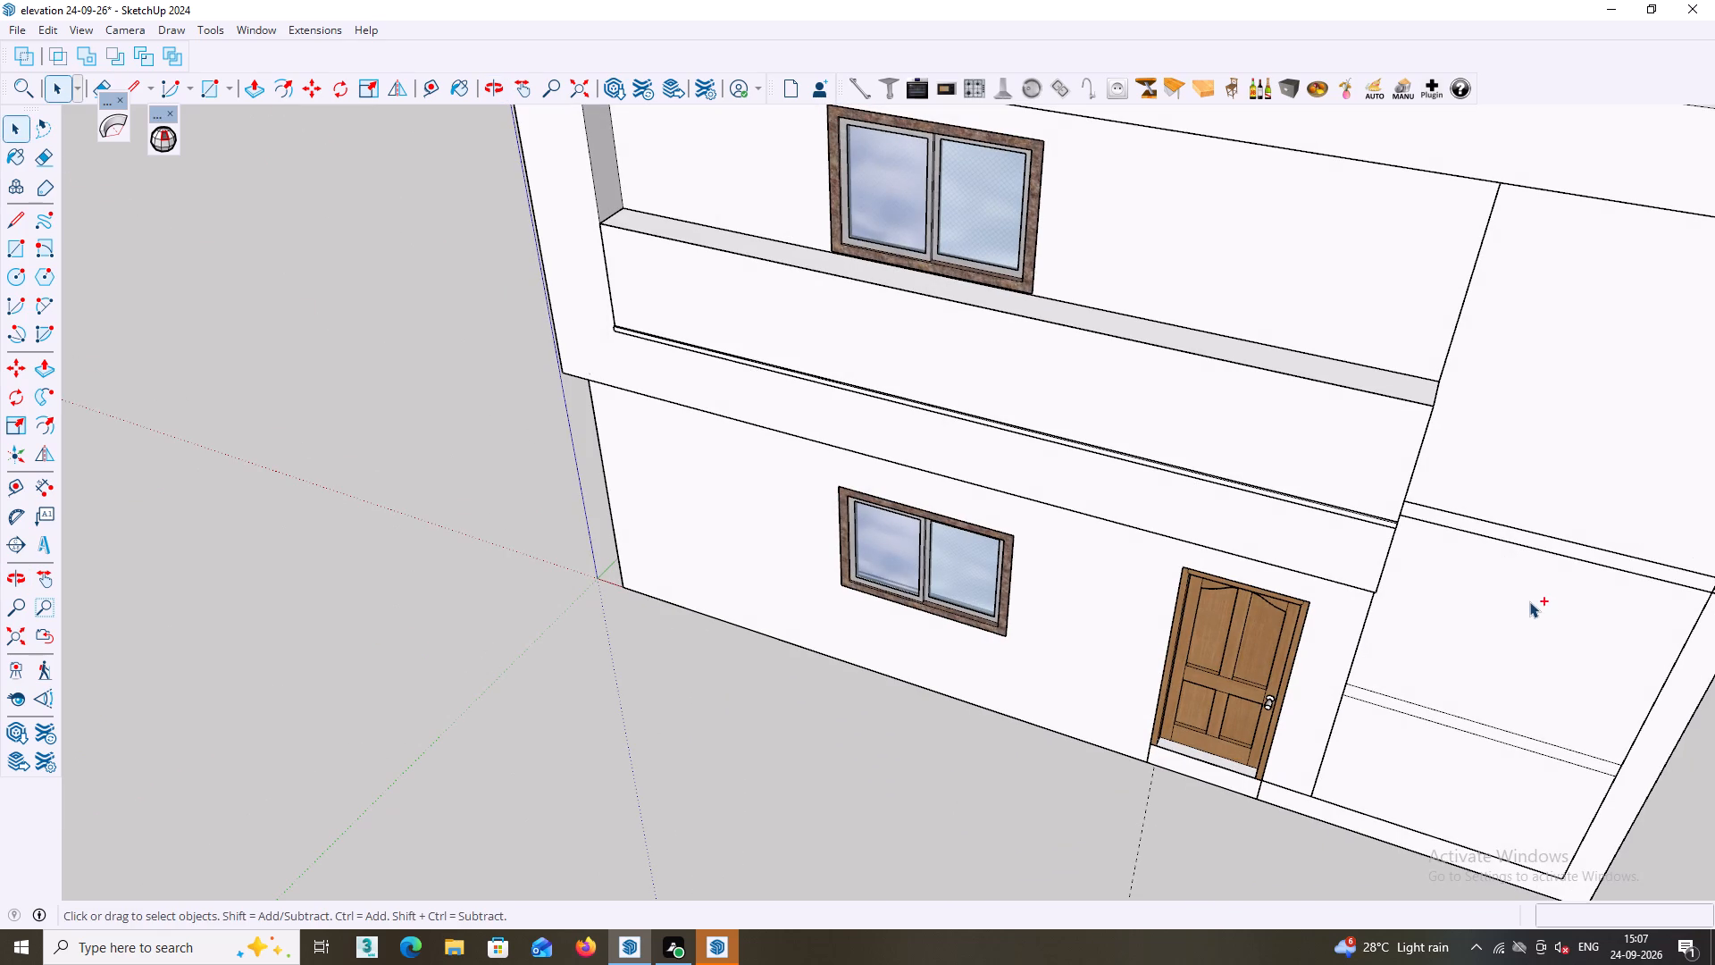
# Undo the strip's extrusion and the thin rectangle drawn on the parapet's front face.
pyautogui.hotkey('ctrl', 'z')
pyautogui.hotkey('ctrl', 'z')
# Open the parapet's front panel group and make its front face with its edges into a nested group.
pyautogui.doubleClick(1326, 490)
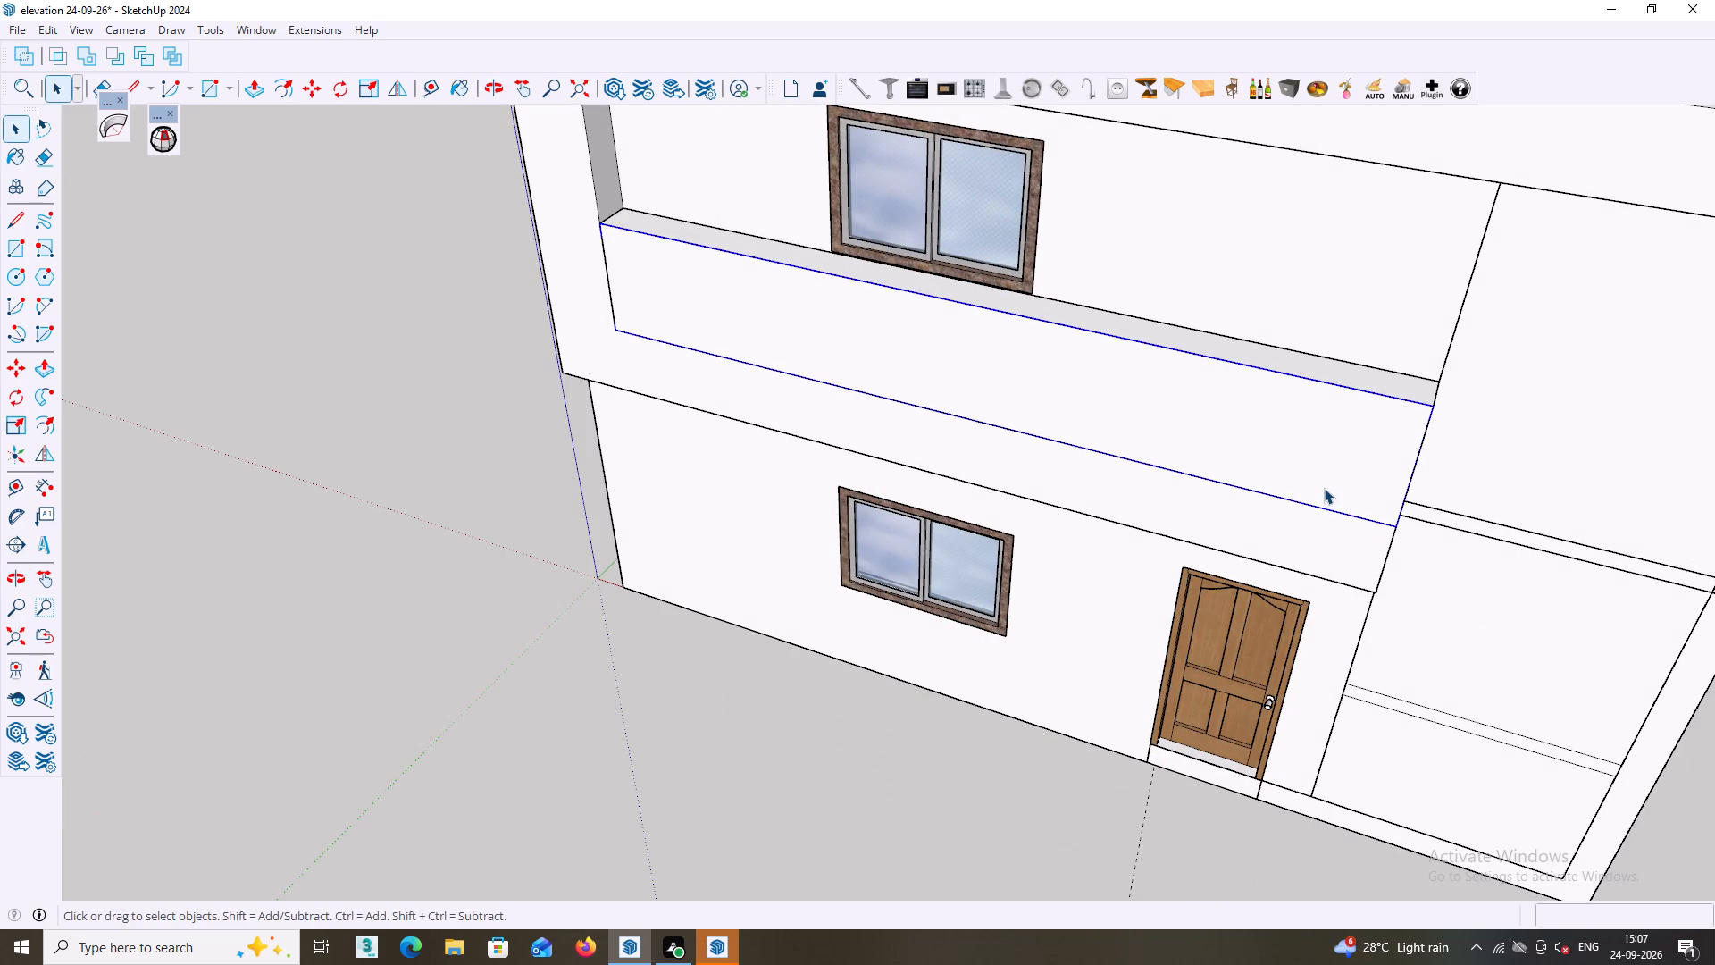
pyautogui.tripleClick(1324, 488)
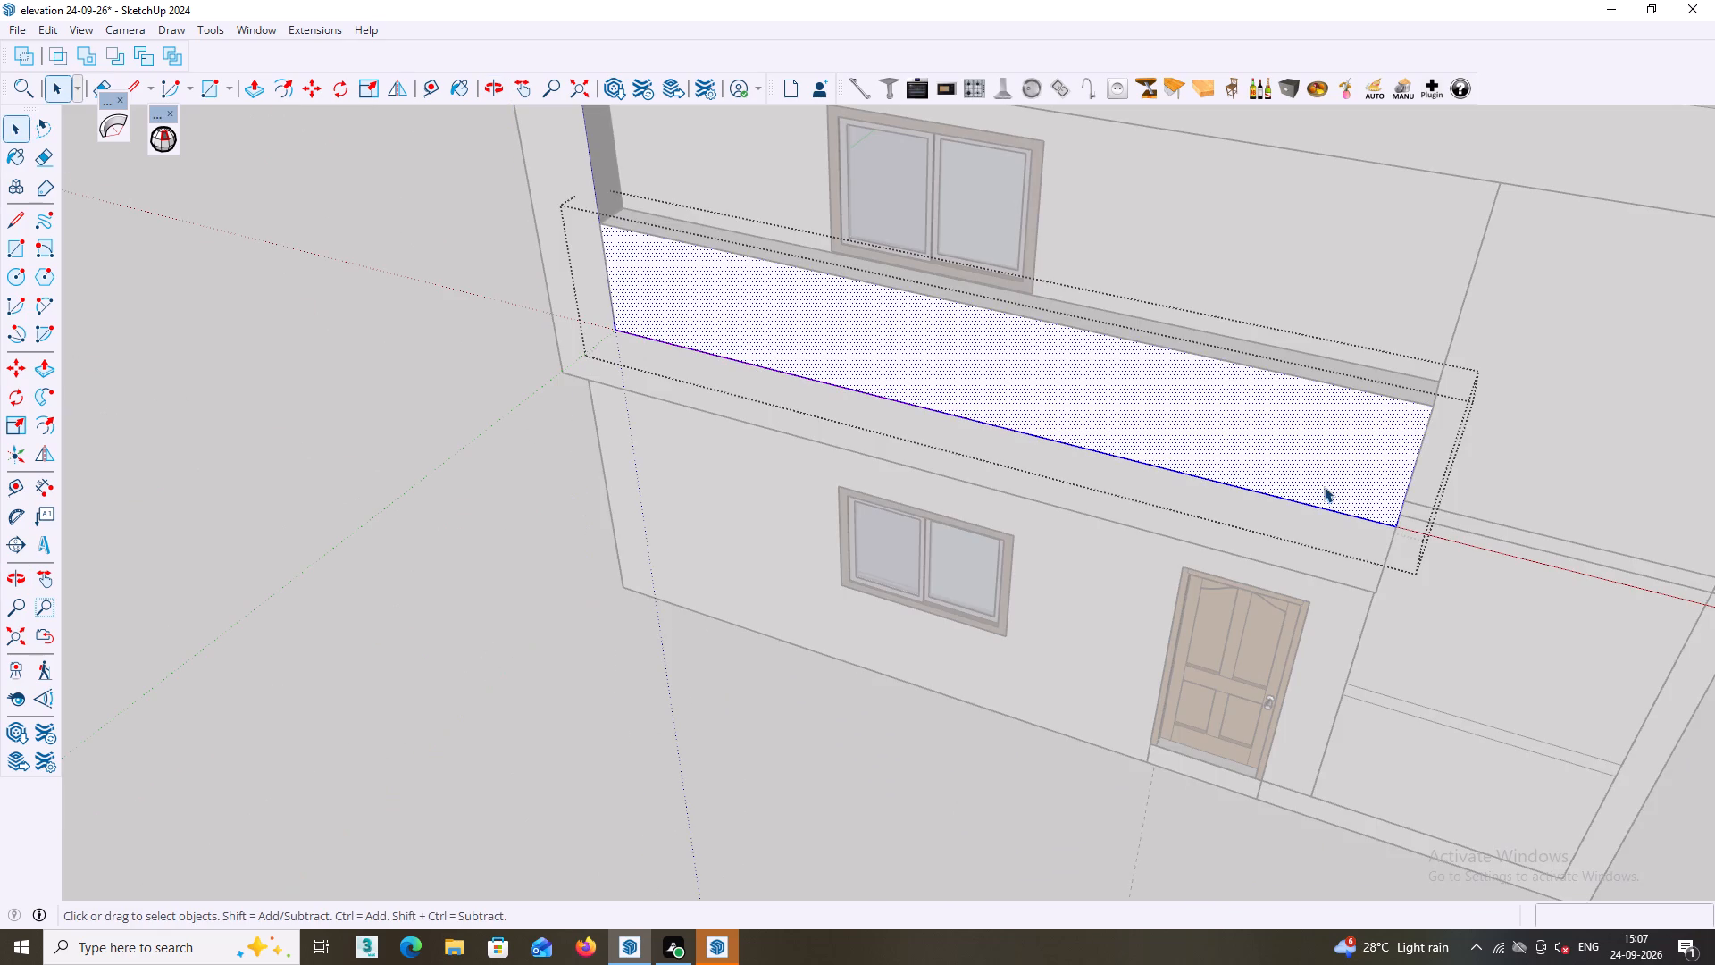
pyautogui.rightClick(1326, 481)
pyautogui.click(1438, 165)
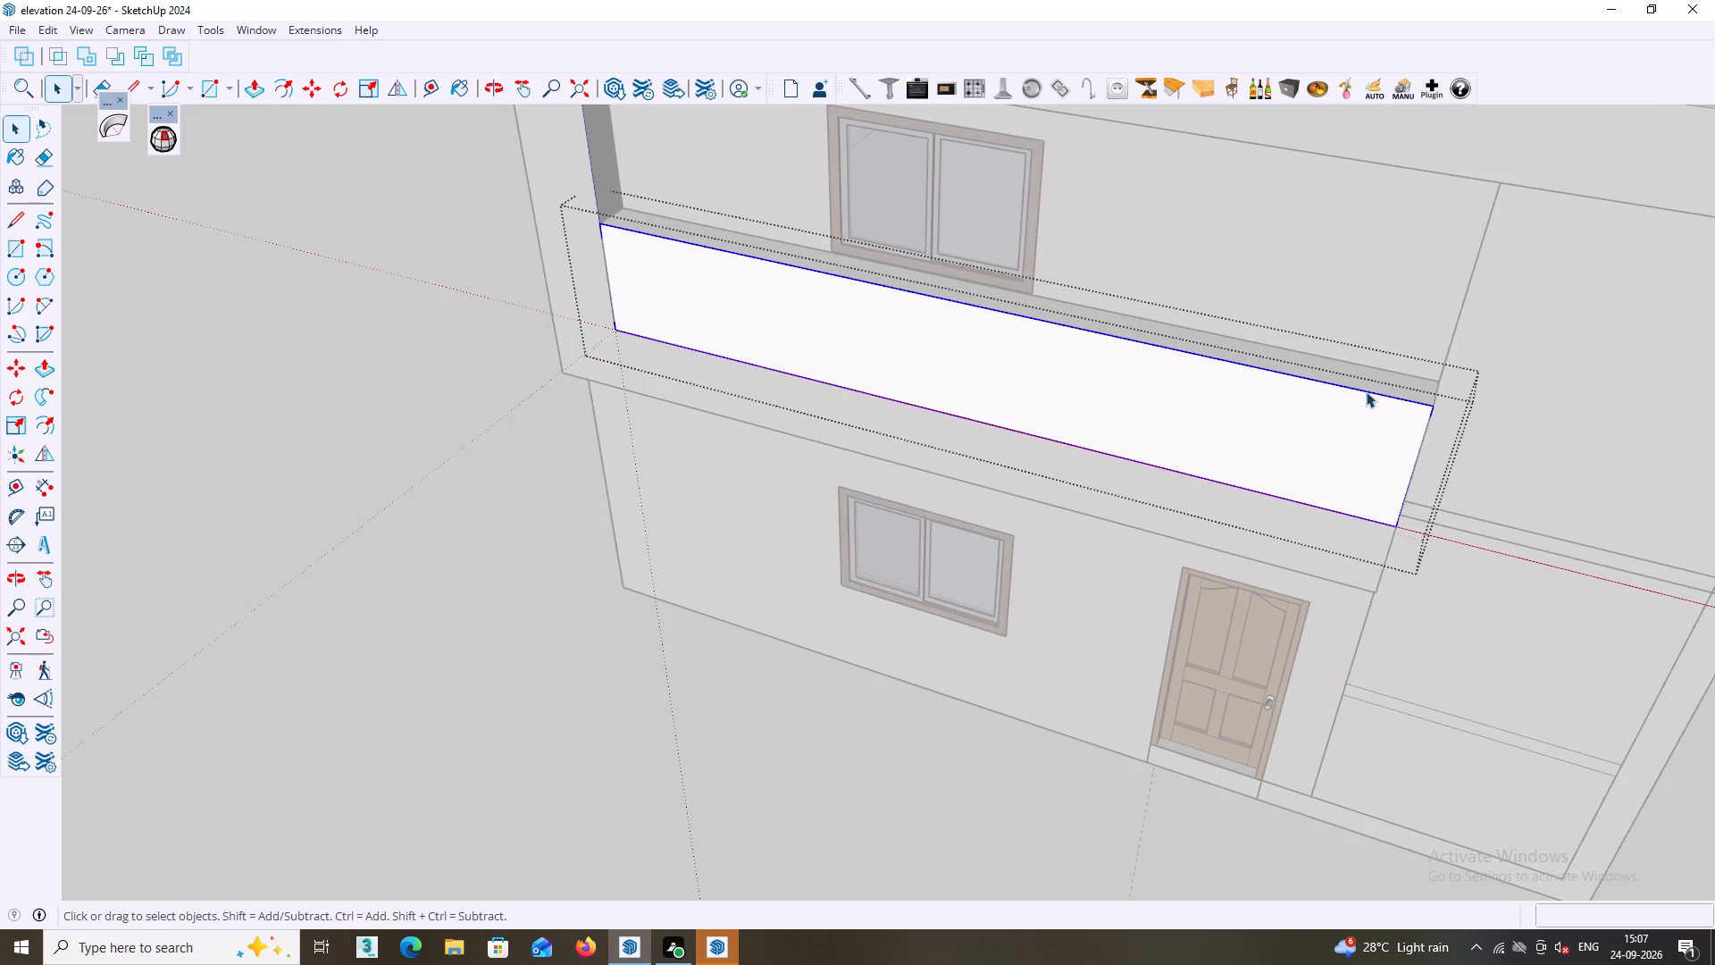
pyautogui.click(659, 742)
# Select all geometry connected to the balcony parapet's end face and make it a group.
pyautogui.moveTo(673, 723); pyautogui.dragTo(772, 718, button='middle')
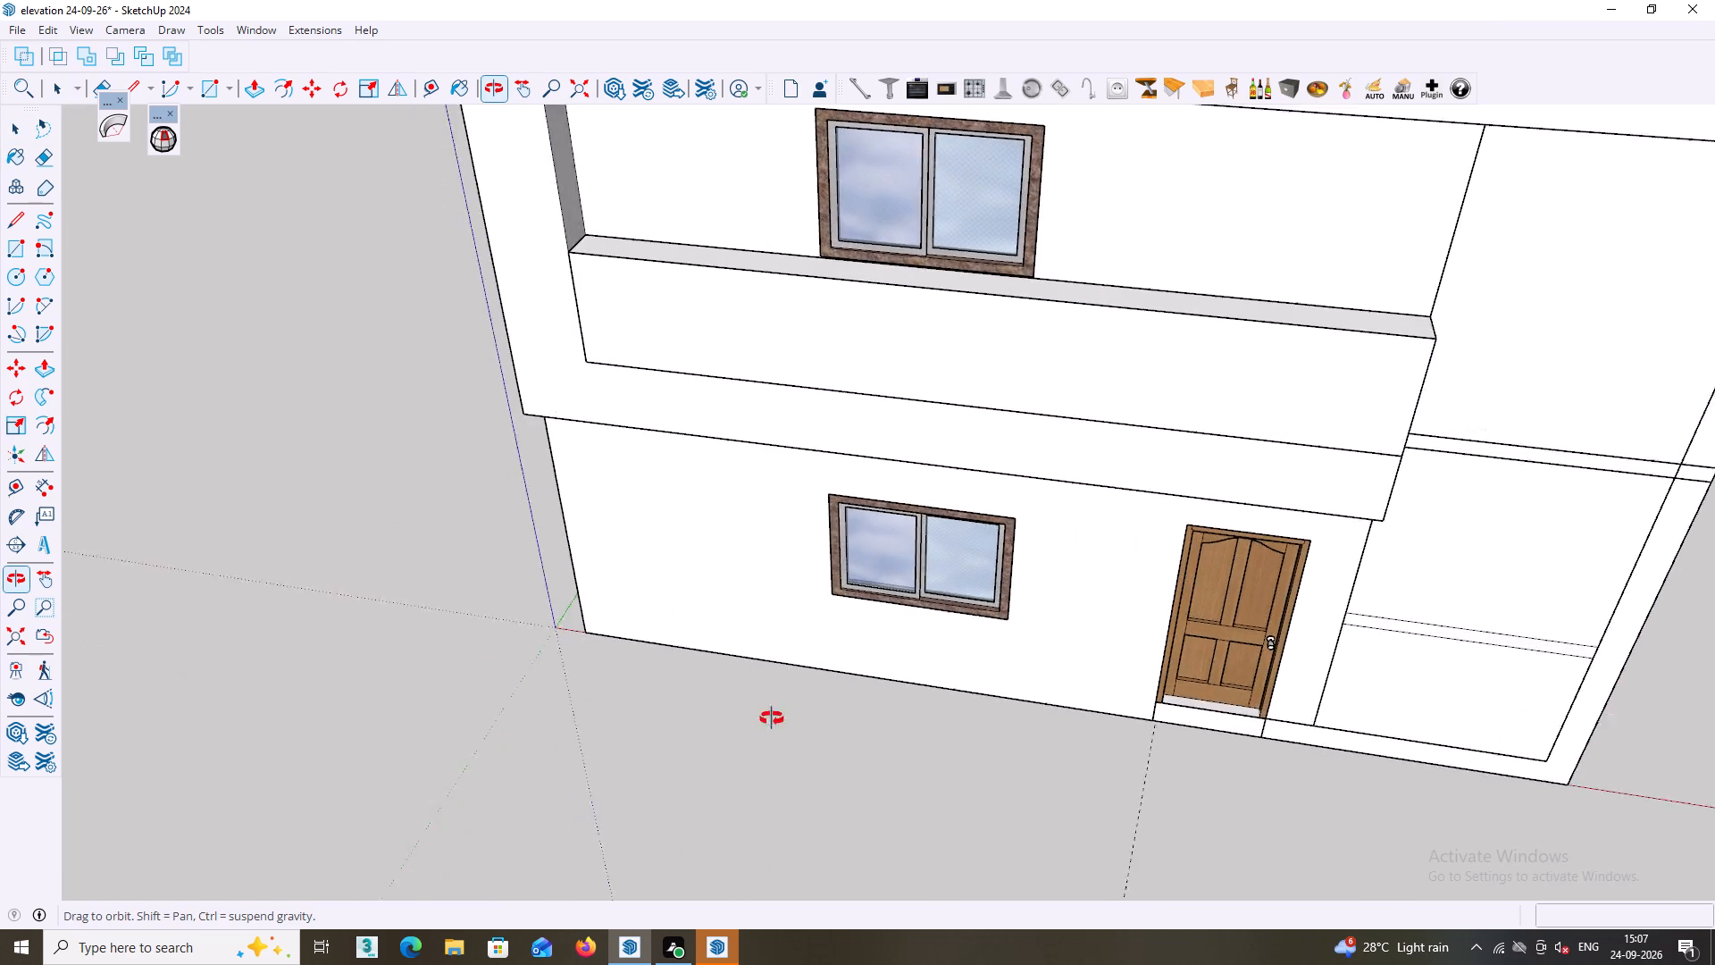
pyautogui.moveTo(772, 718); pyautogui.dragTo(673, 706, button='middle')
pyautogui.moveTo(1409, 534); pyautogui.dragTo(1224, 483, button='middle')
pyautogui.moveTo(1429, 488); pyautogui.dragTo(1374, 464, button='middle')
pyautogui.scroll(1, 1357, 468)
pyautogui.tripleClick(1344, 468)
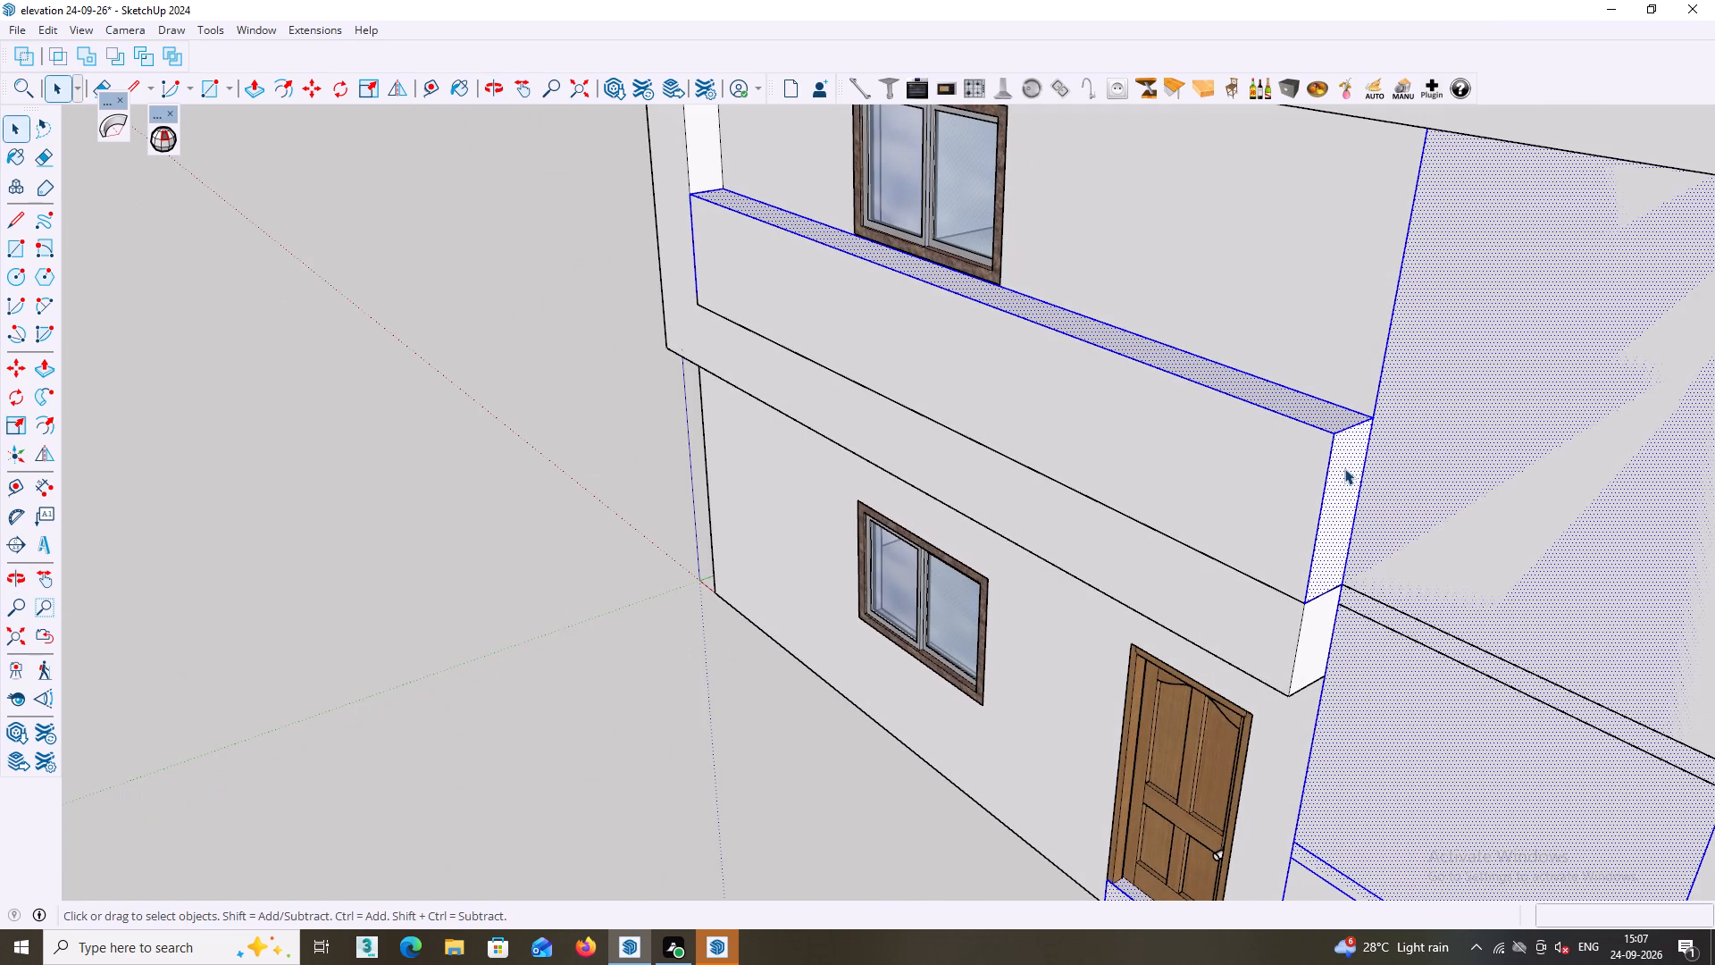
pyautogui.rightClick(1344, 468)
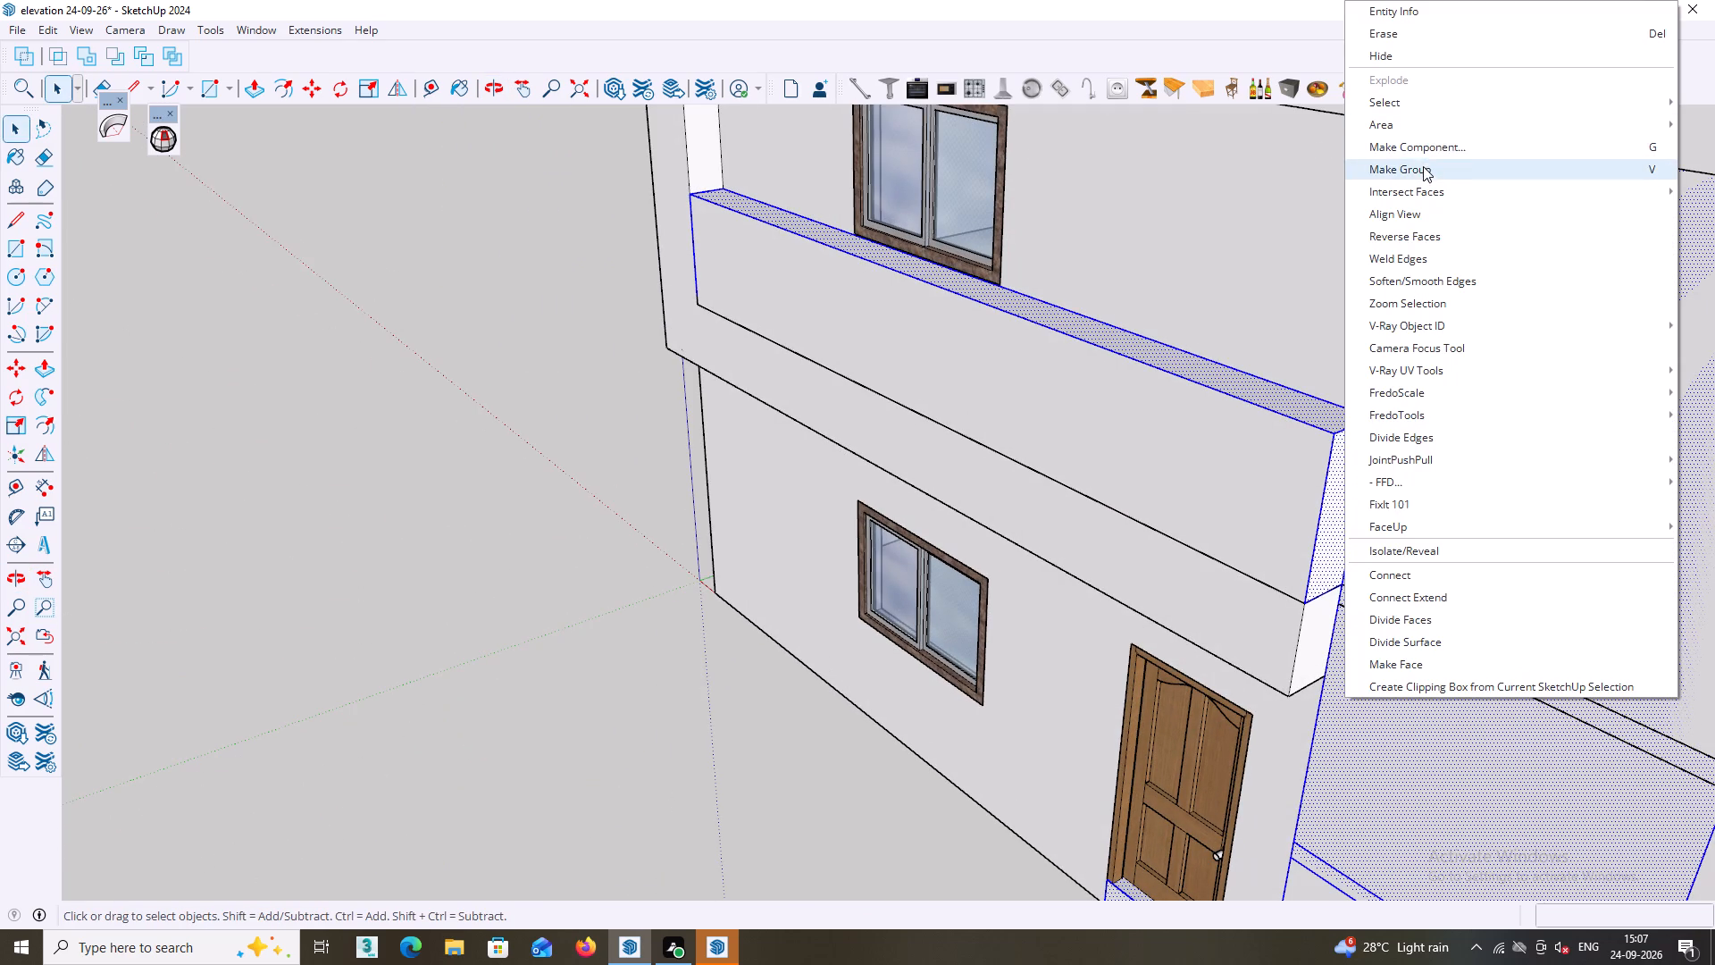
pyautogui.click(1421, 170)
pyautogui.scroll(-4, 1356, 387)
pyautogui.click(680, 618)
# Draw a thin rectangle about 19' 5 11/16" by 3 1/16" along the bottom edge of the parapet's front face.
pyautogui.moveTo(832, 591); pyautogui.dragTo(1315, 563, button='middle')
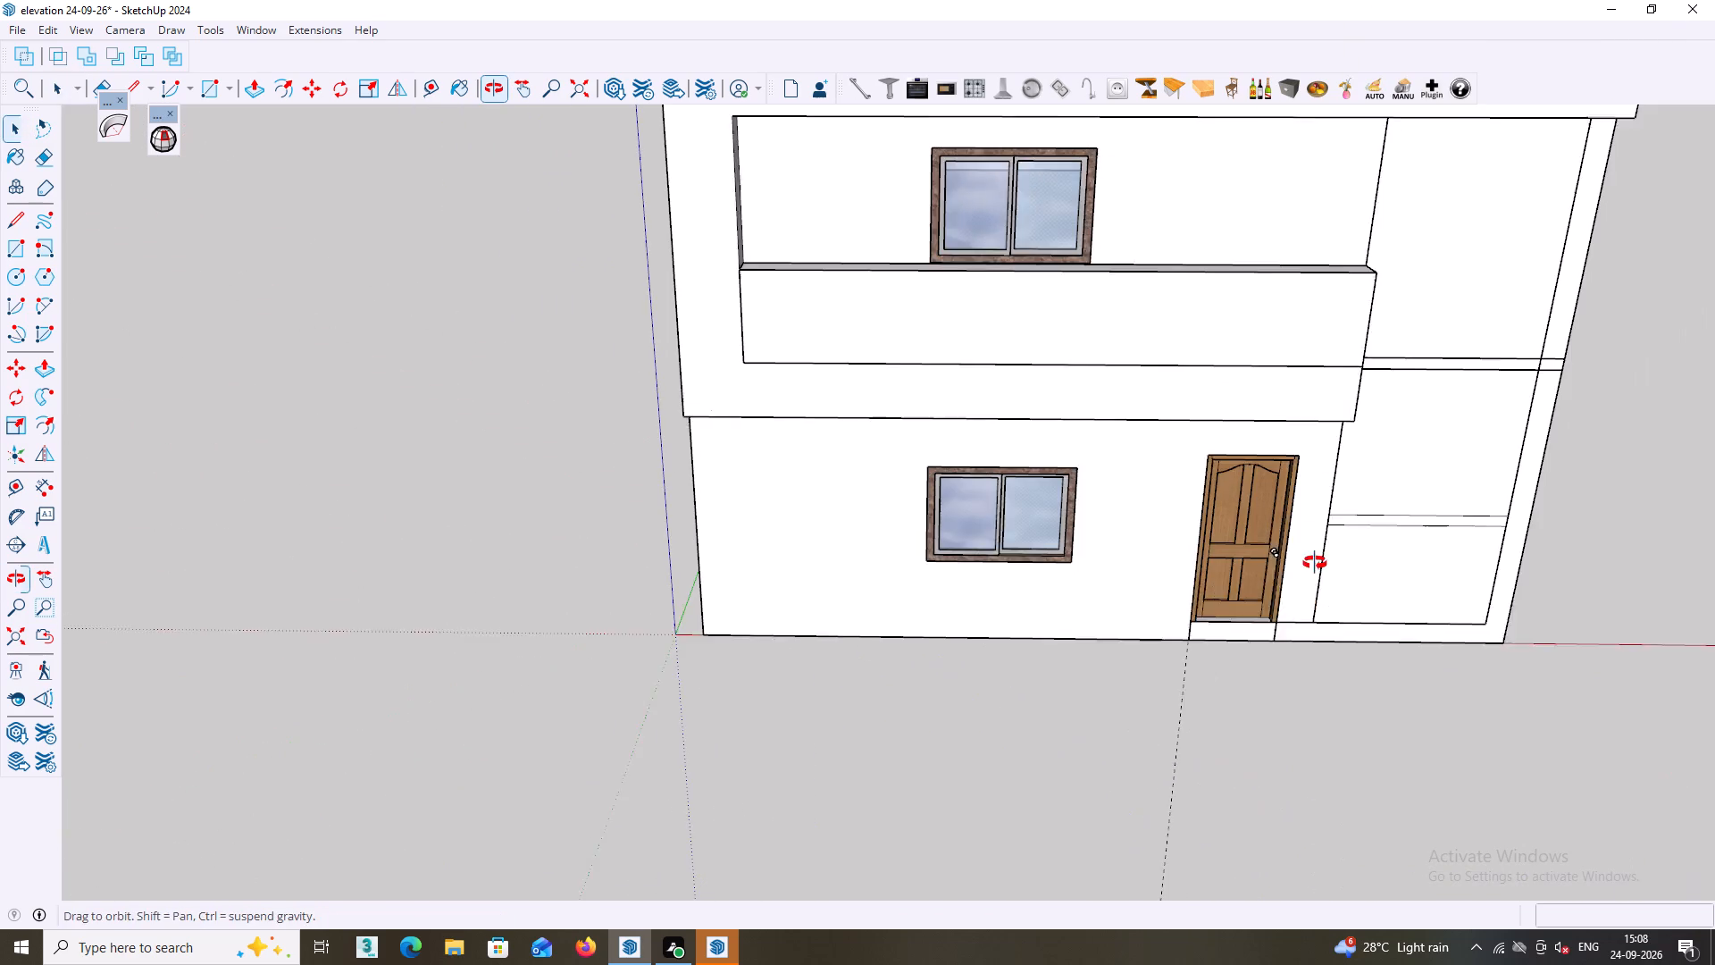
pyautogui.moveTo(1315, 563); pyautogui.dragTo(1317, 563, button='middle')
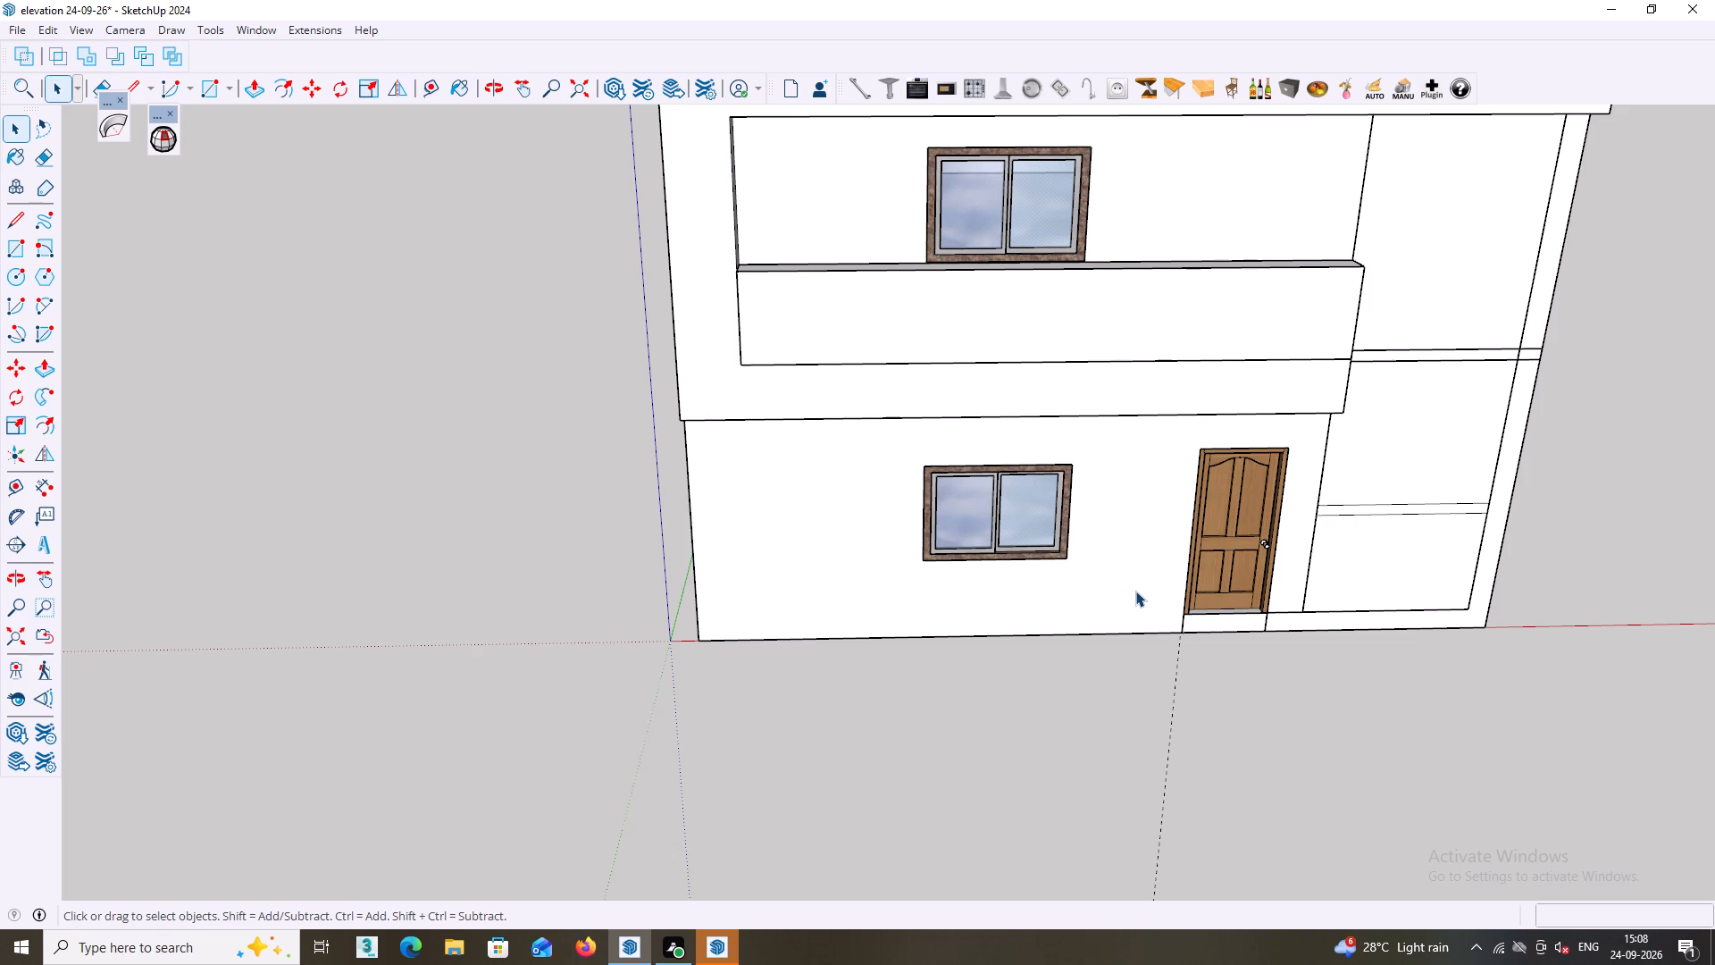
pyautogui.press('r')
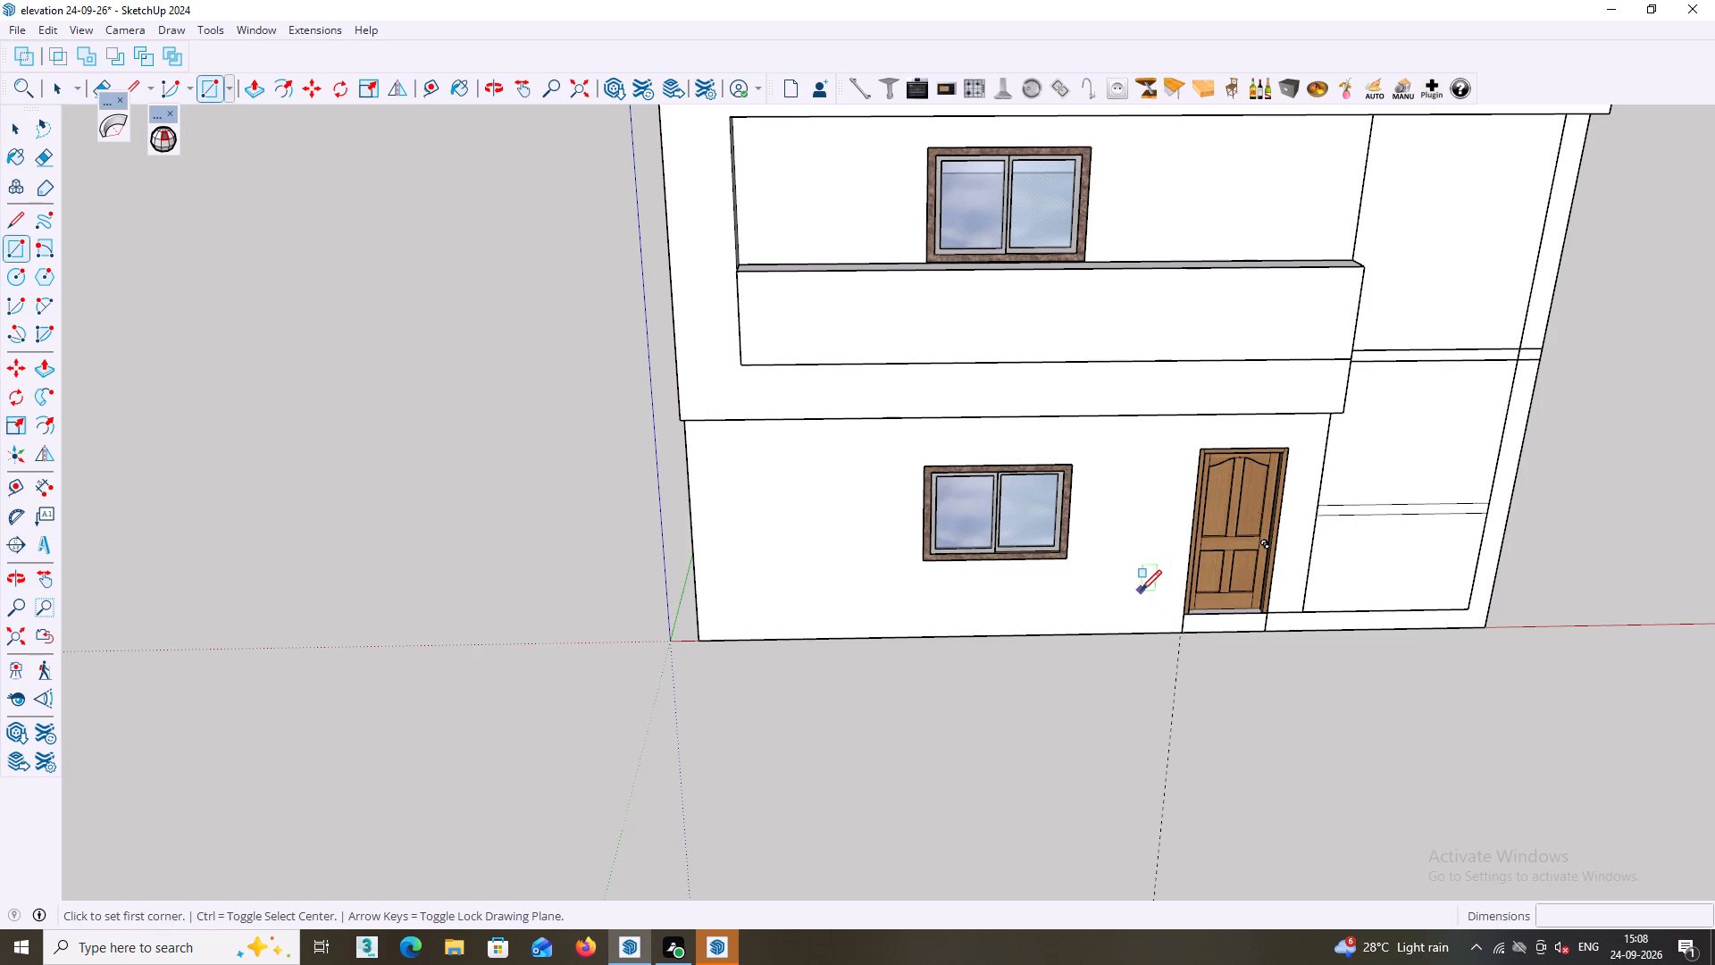
pyautogui.scroll(4, 1370, 329)
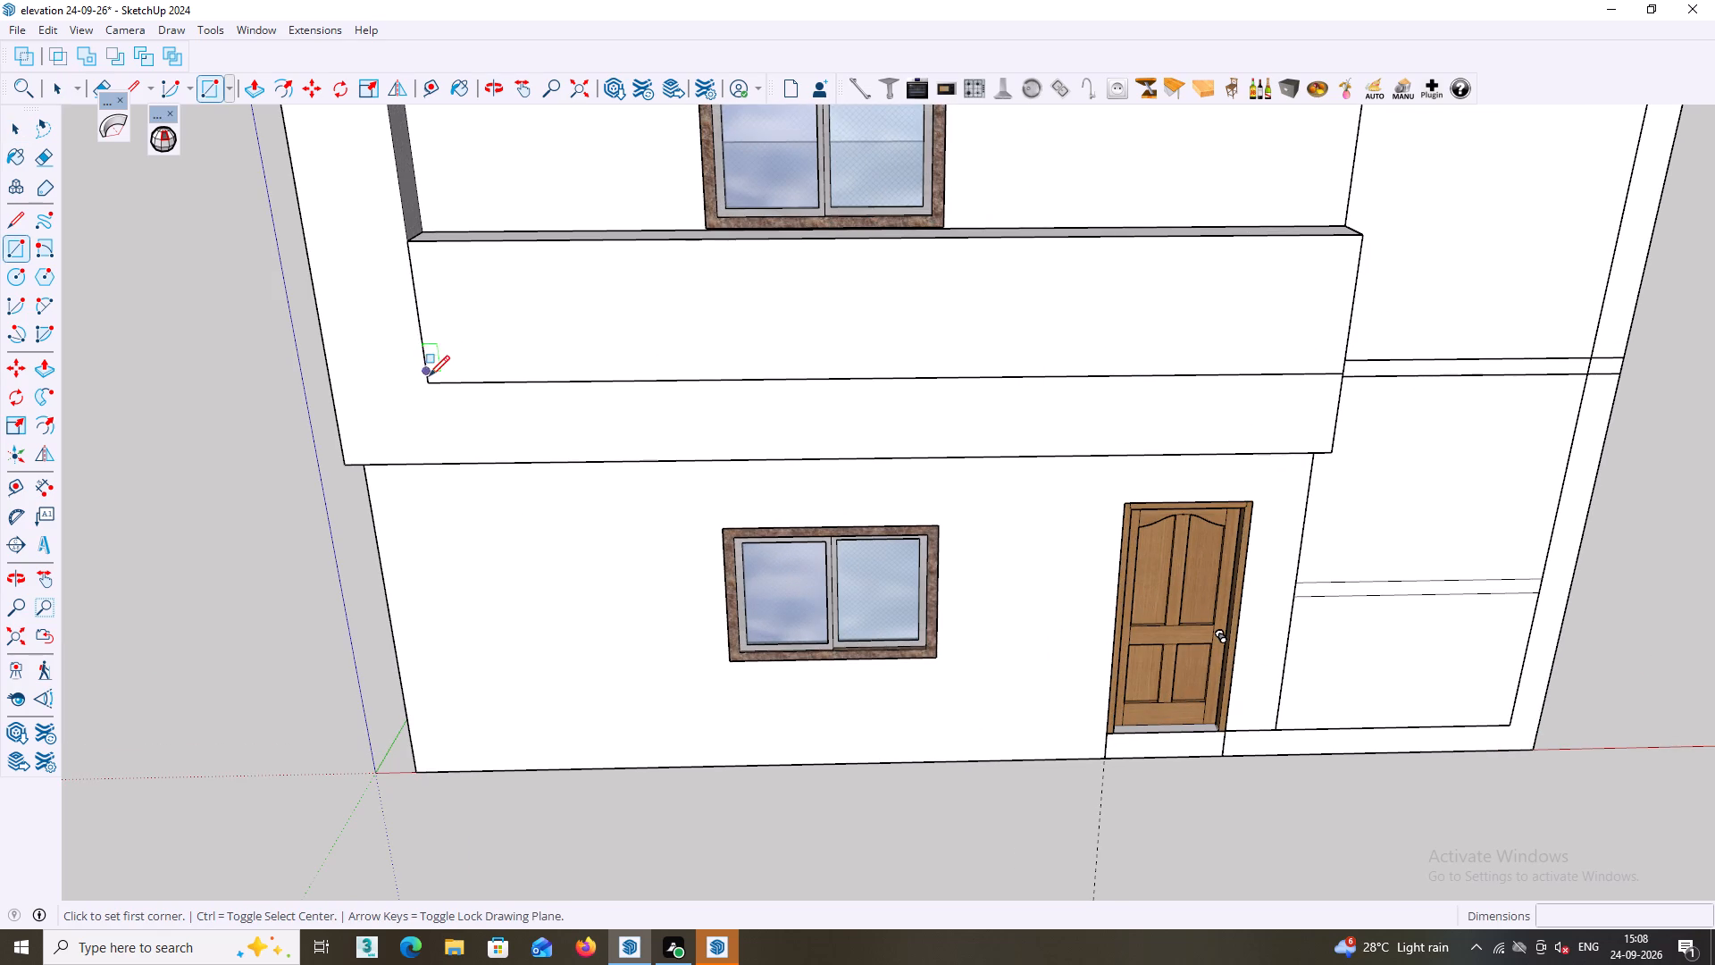
pyautogui.click(430, 382)
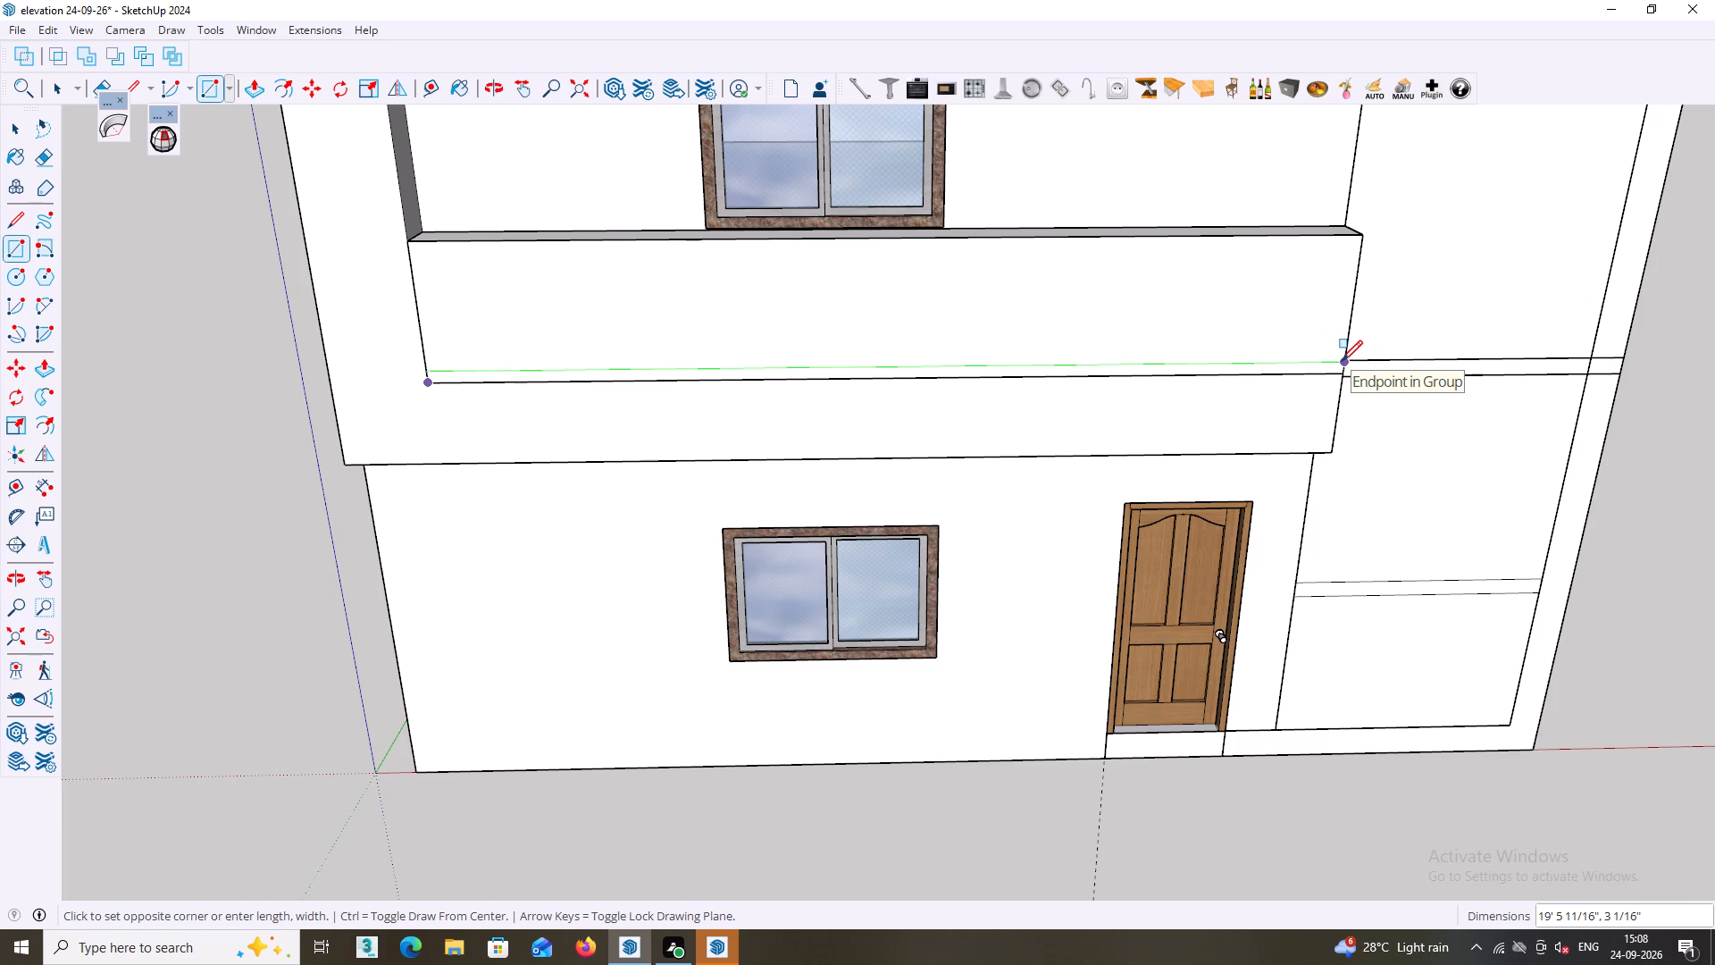
pyautogui.click(1342, 361)
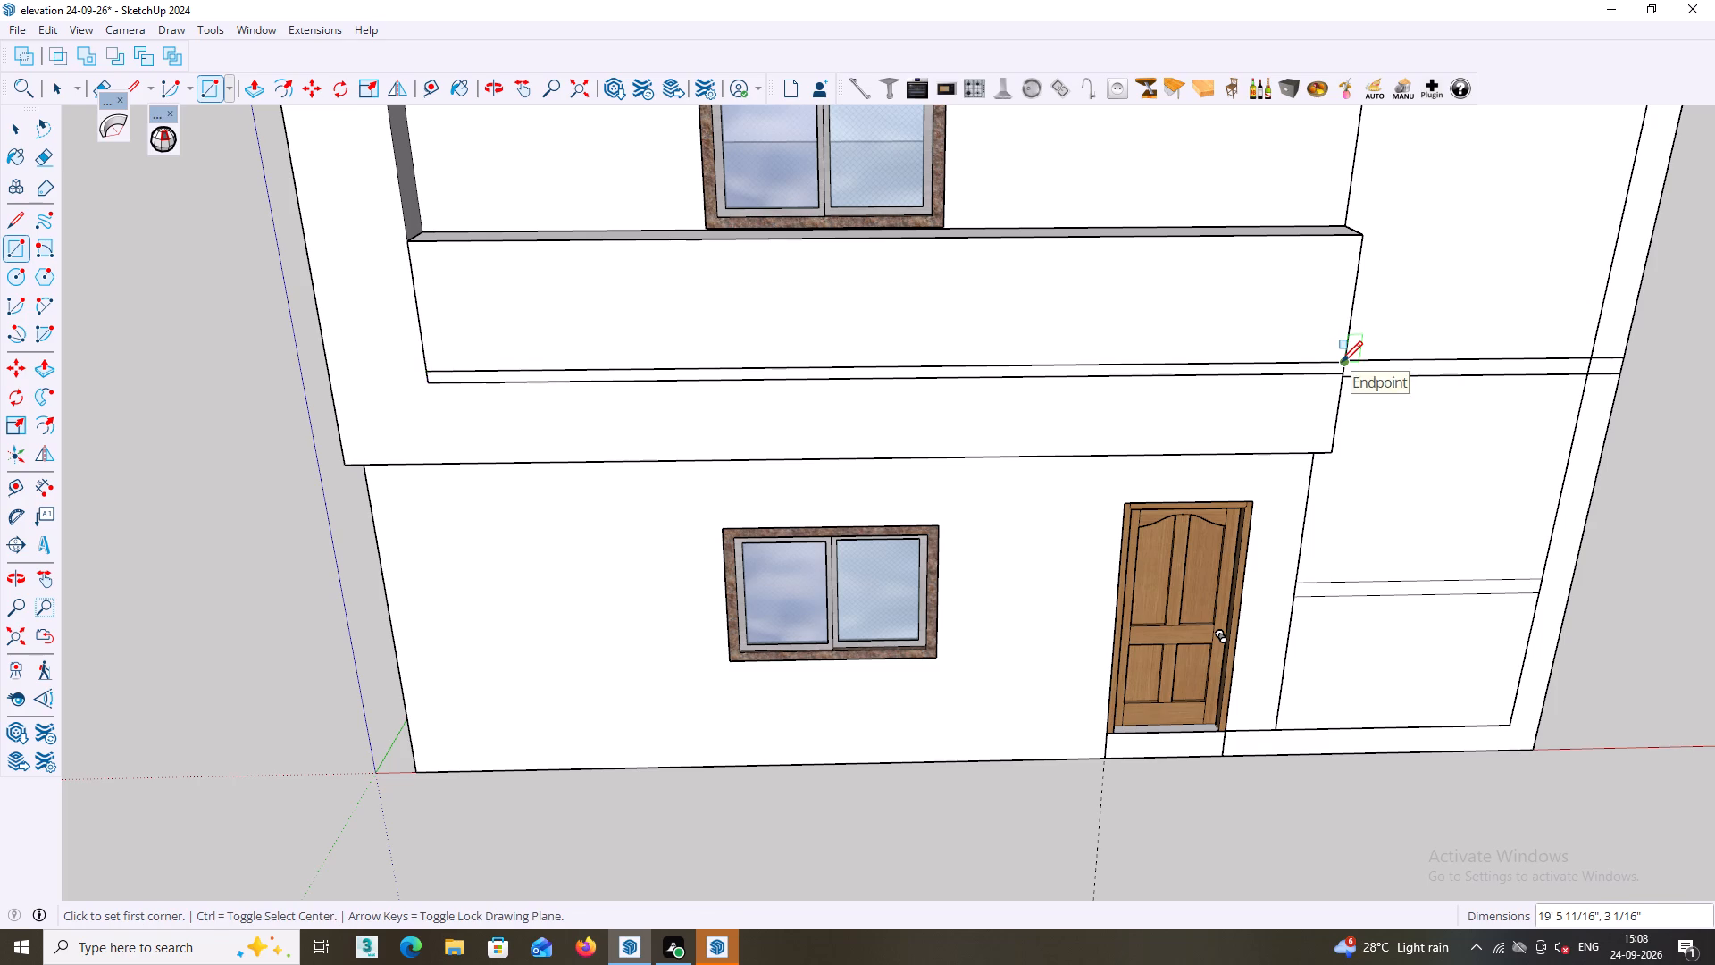
# Extrude the thin rectangle at the parapet's base outward by 18 mm.
pyautogui.press('space')
pyautogui.press('p')
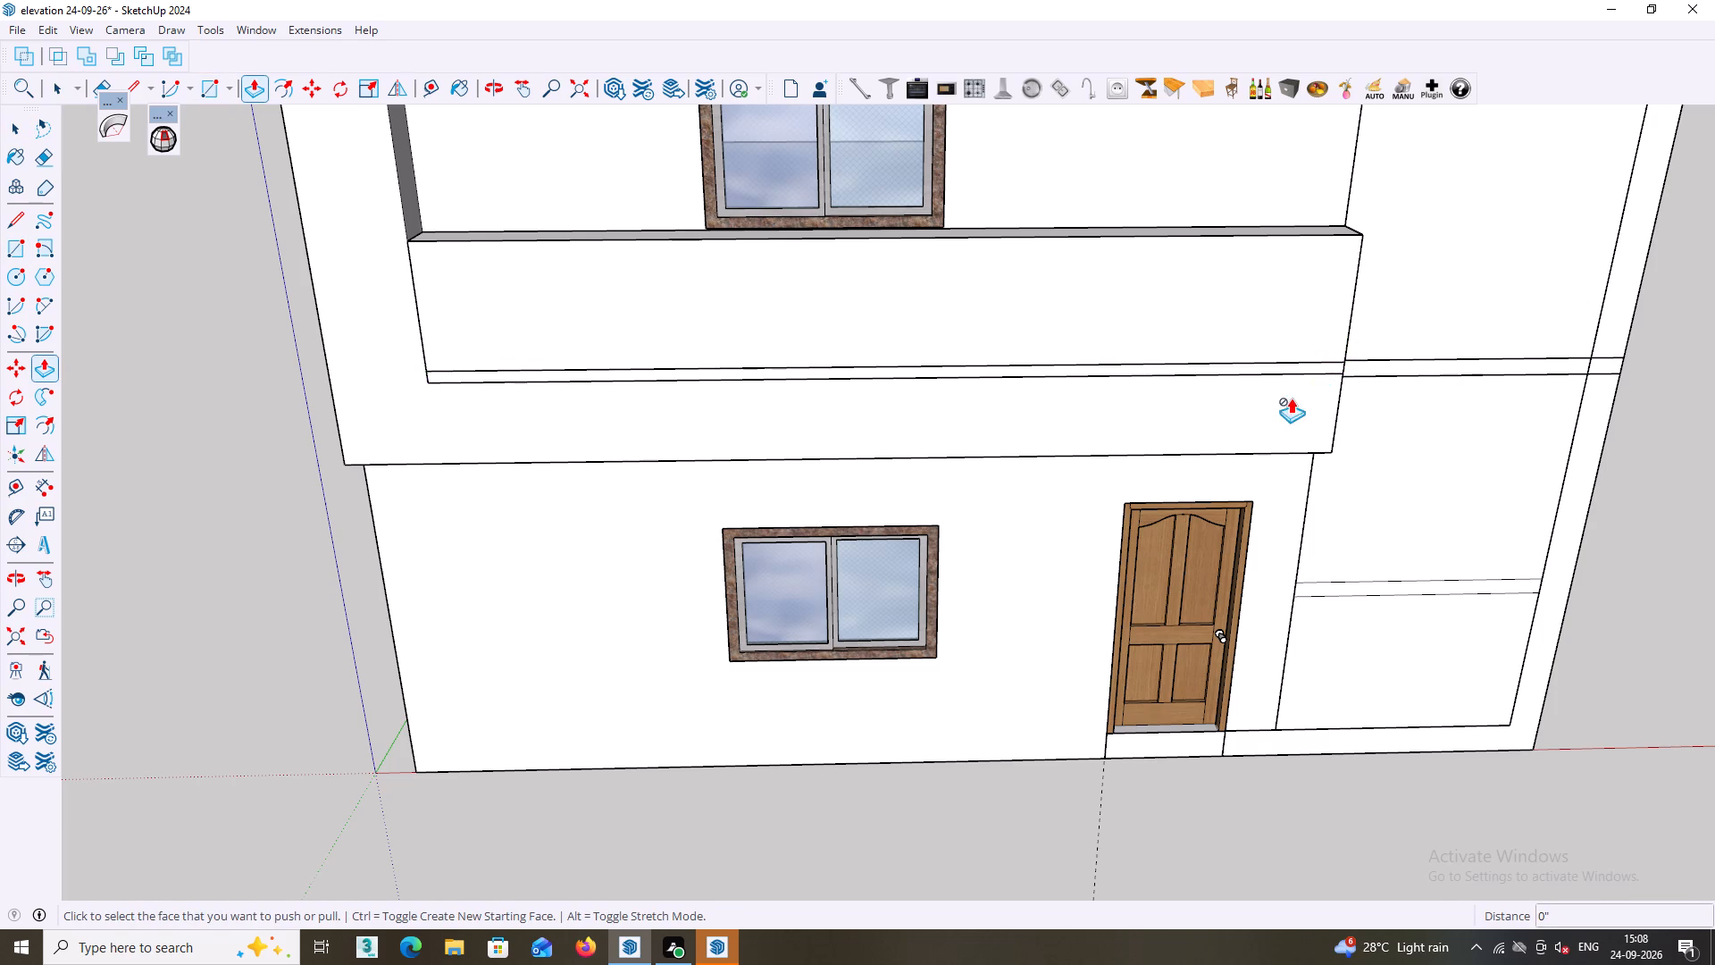
pyautogui.click(1326, 364)
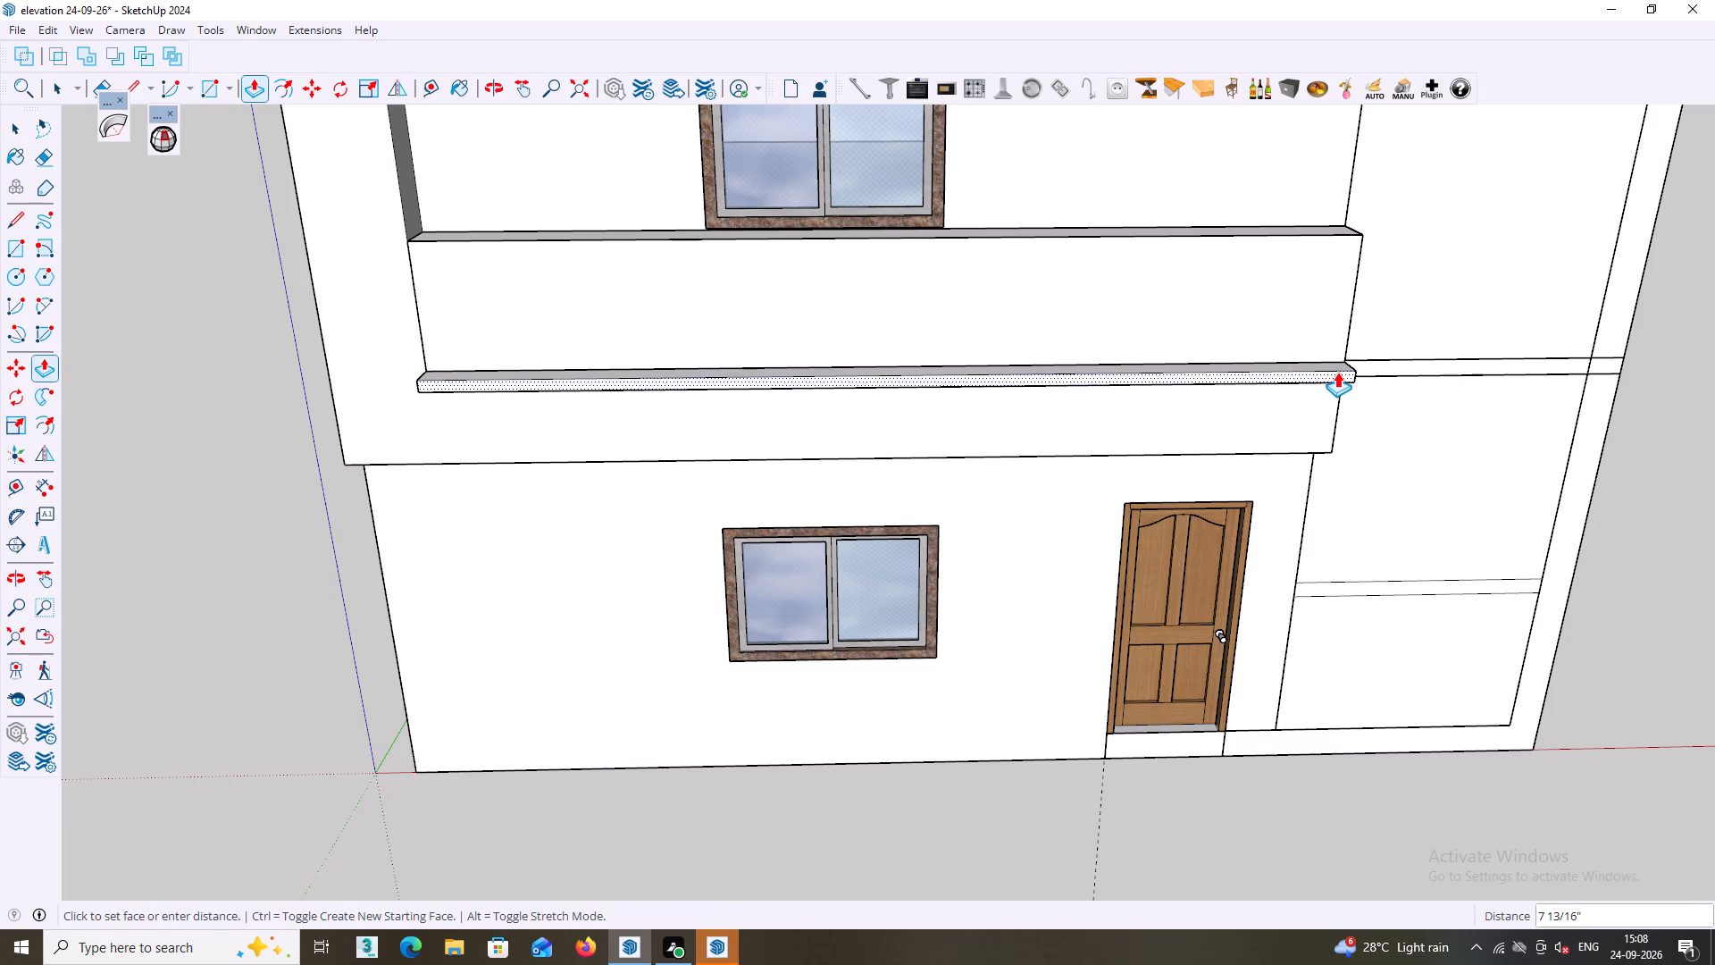
pyautogui.write('18')
pyautogui.write('mm')
pyautogui.press('Return')
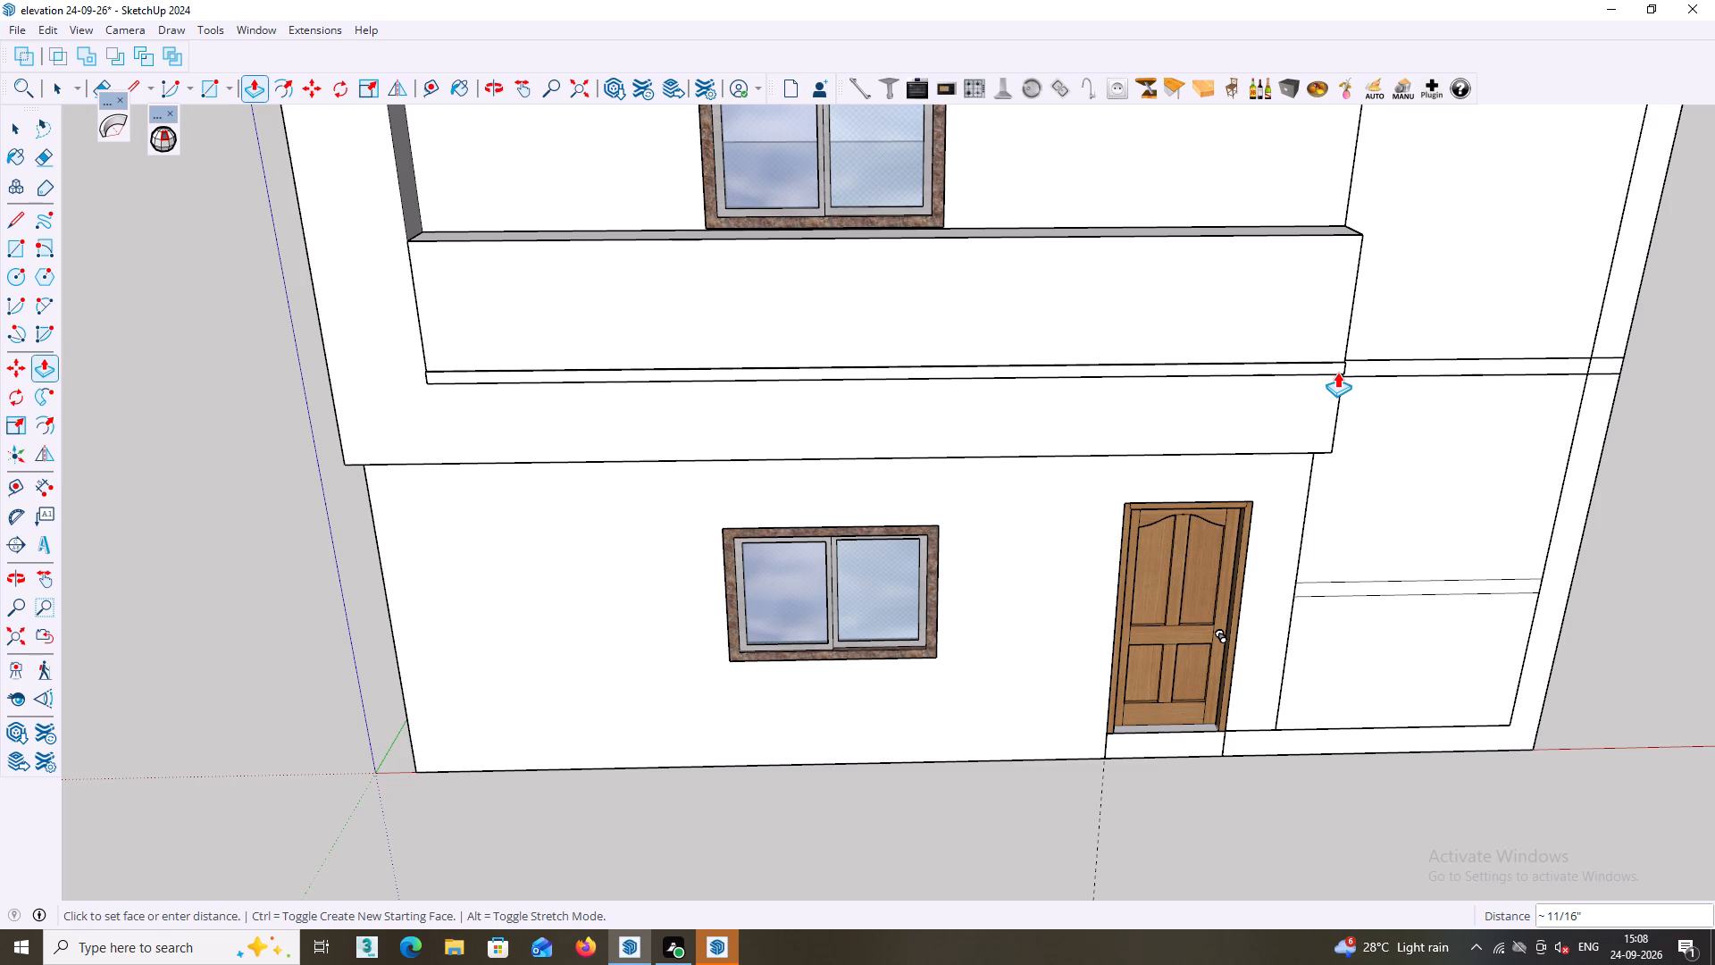
# Select the front, underside and both end faces of the trim strip at the parapet's base and make them a group.
pyautogui.press('space')
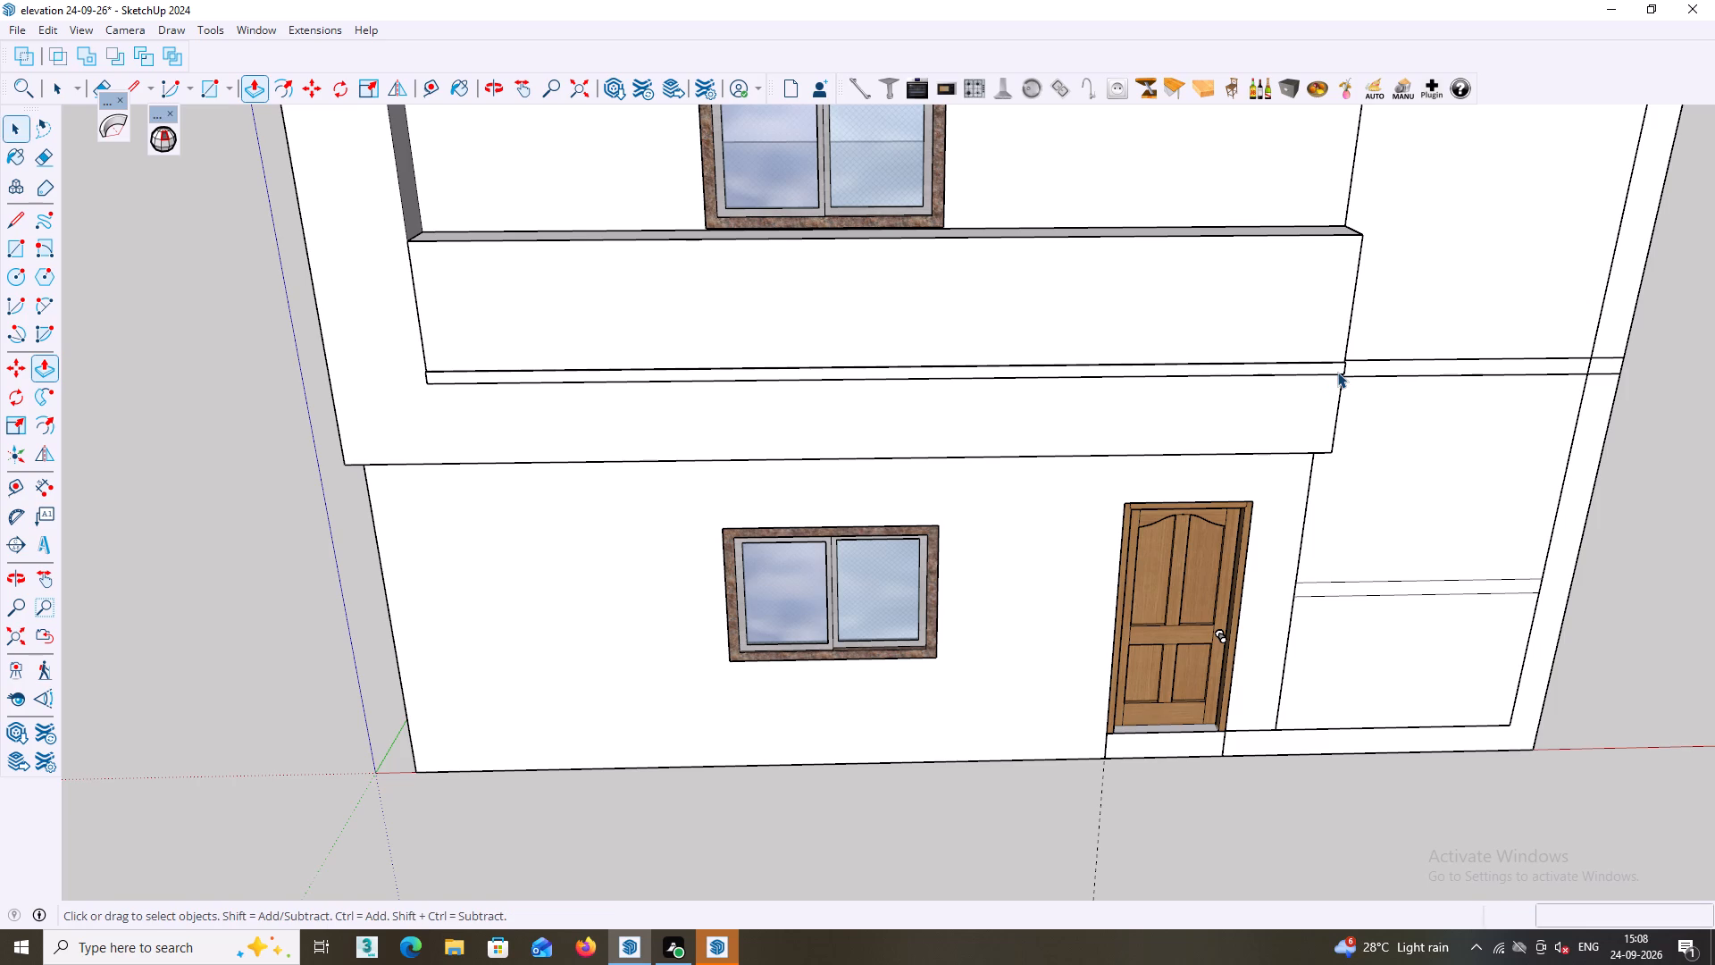
pyautogui.moveTo(1313, 380); pyautogui.dragTo(1234, 539, button='middle')
pyautogui.scroll(6, 1201, 374)
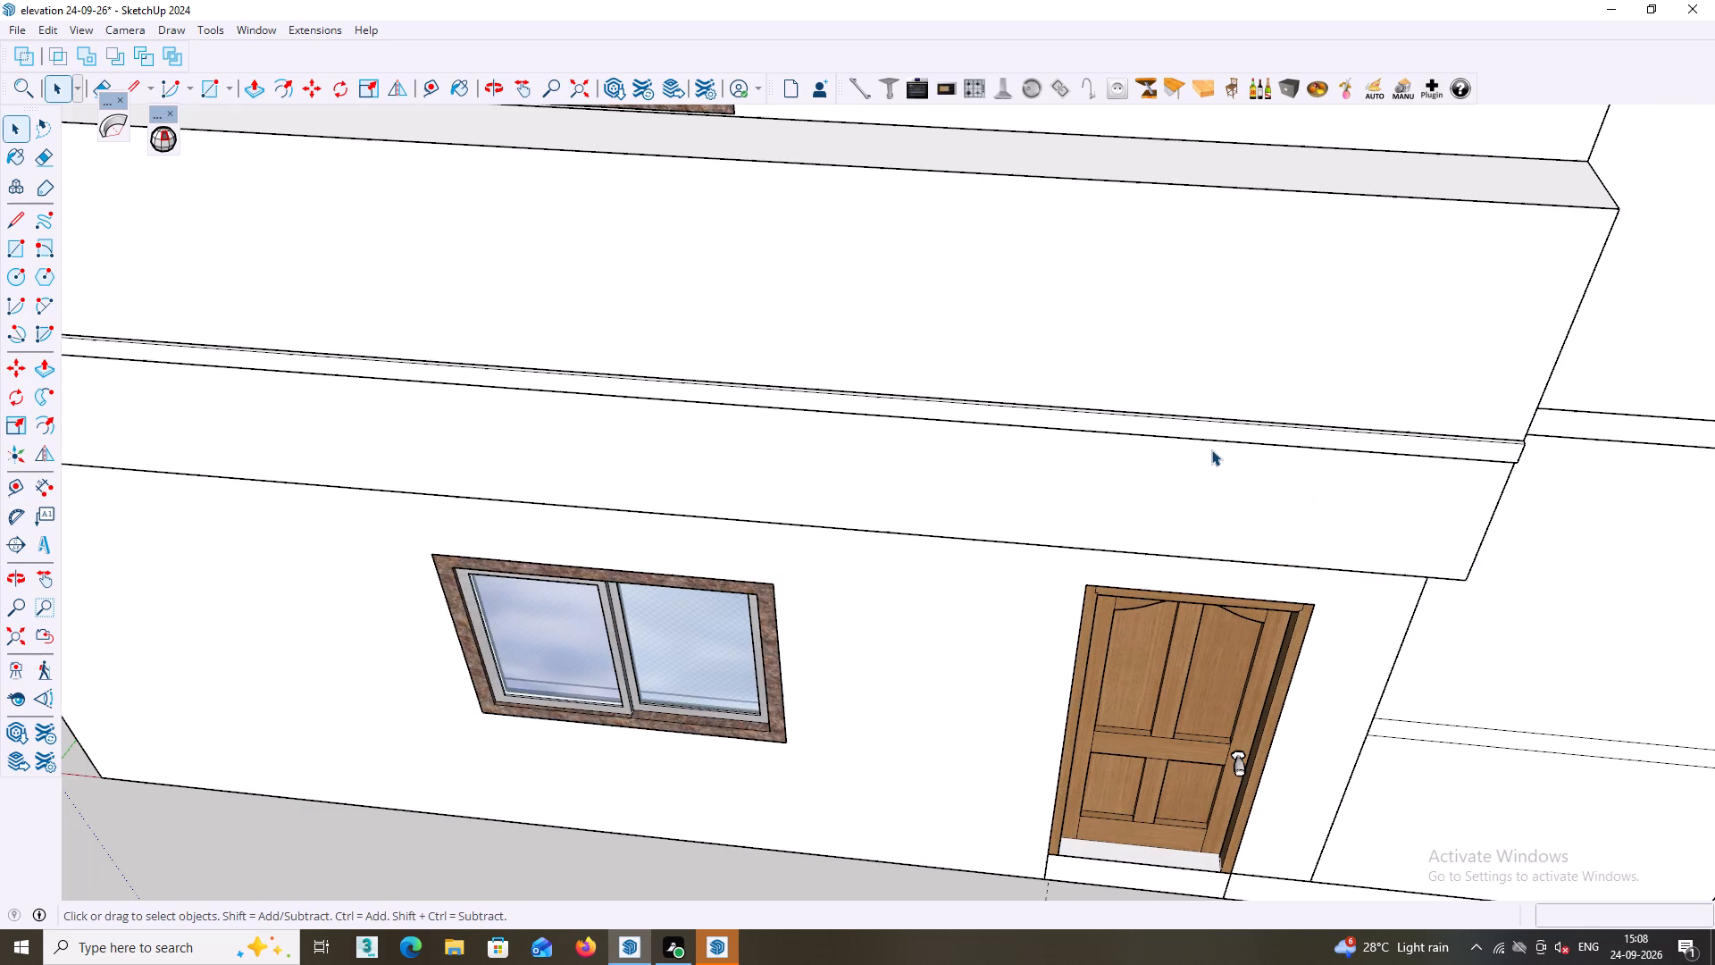
pyautogui.scroll(4, 1217, 423)
pyautogui.doubleClick(1217, 425)
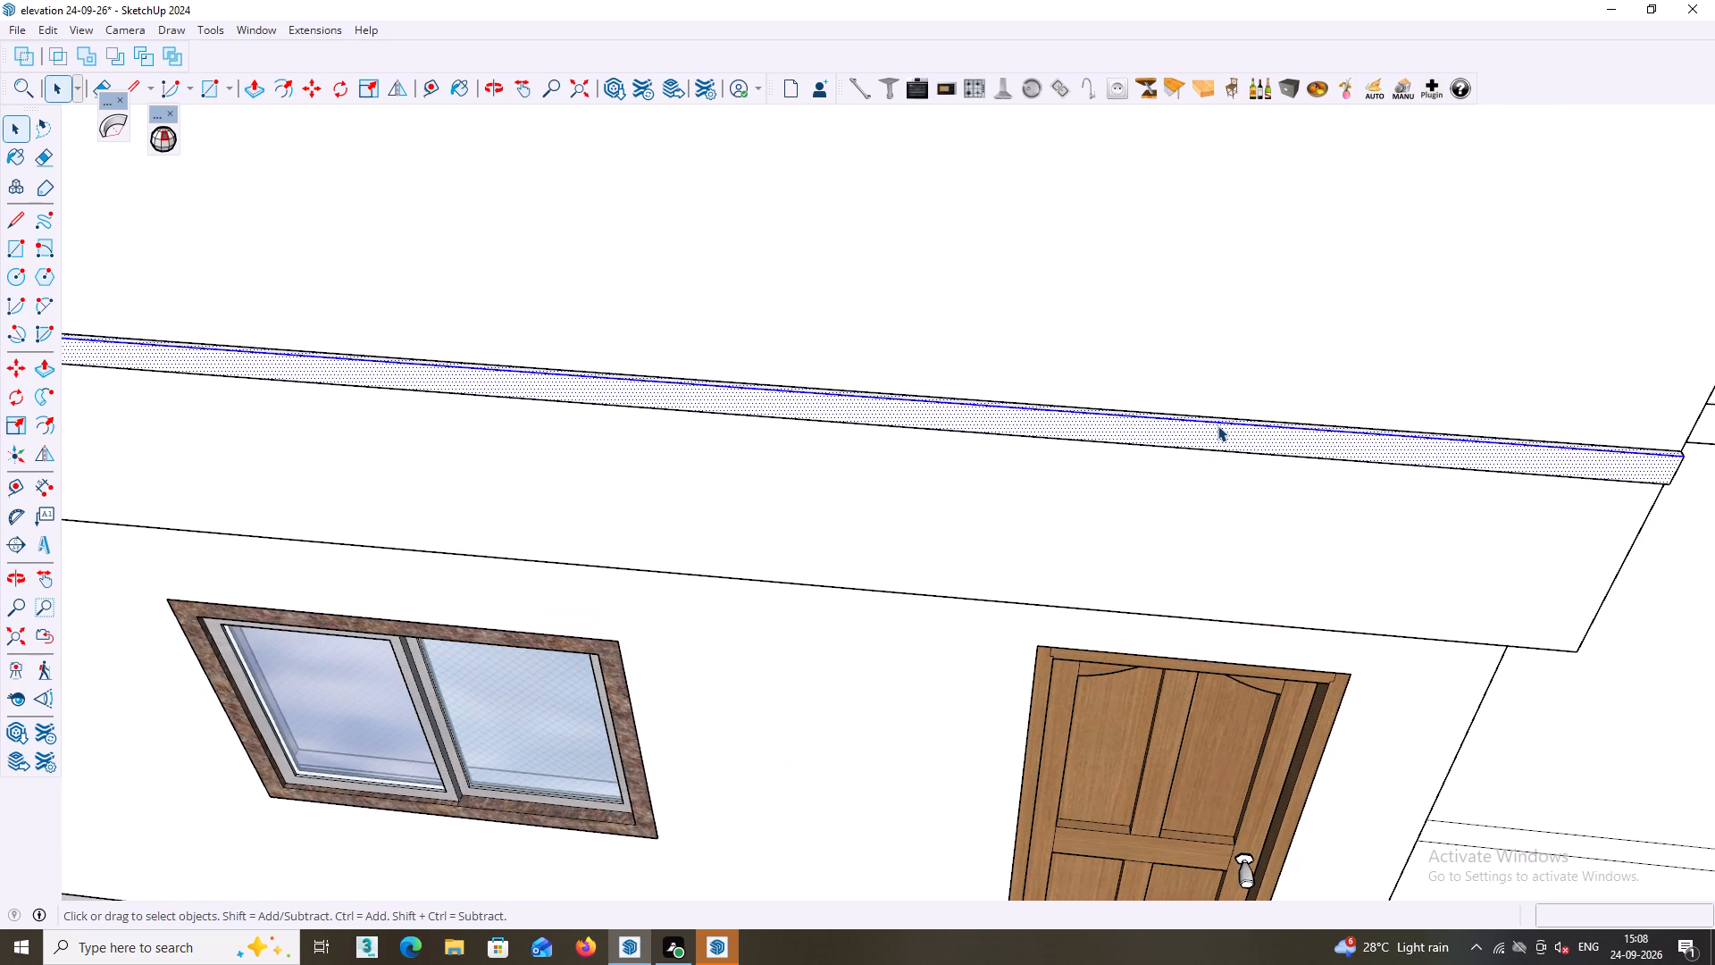
pyautogui.moveTo(1217, 425); pyautogui.dragTo(1157, 607, button='middle')
pyautogui.scroll(1, 1144, 550)
pyautogui.moveTo(1192, 555); pyautogui.dragTo(1192, 550, button='middle')
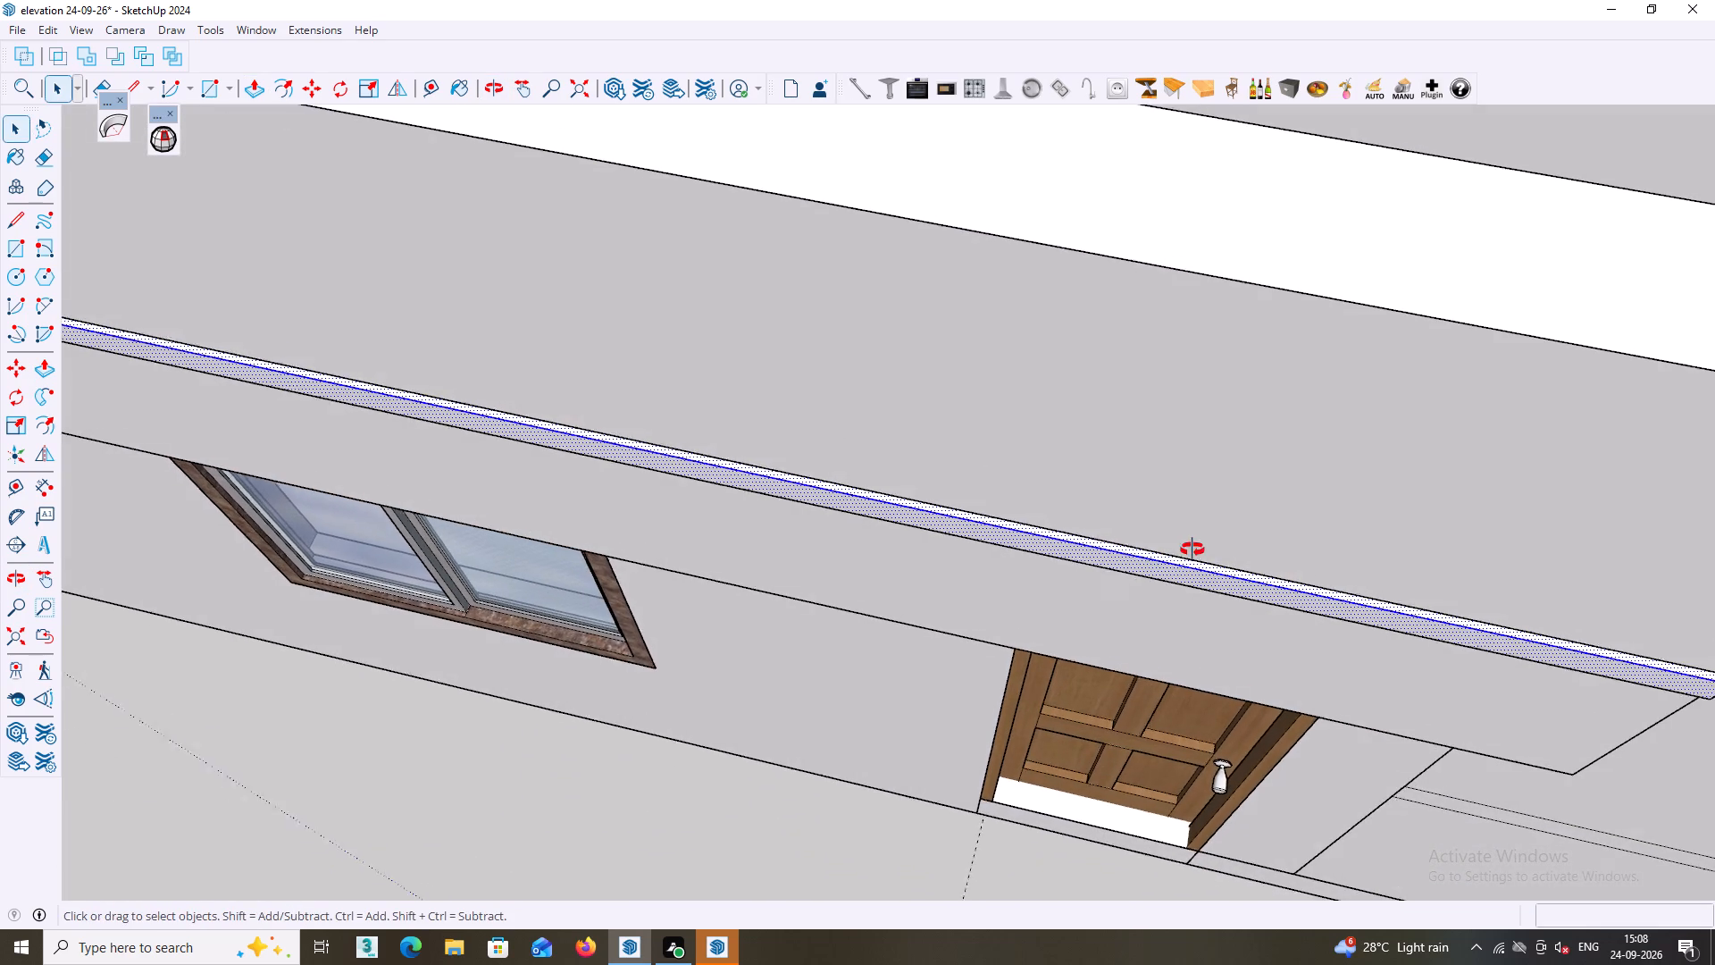
pyautogui.moveTo(1192, 550); pyautogui.dragTo(1164, 478, button='middle')
pyautogui.scroll(-11, 1224, 546)
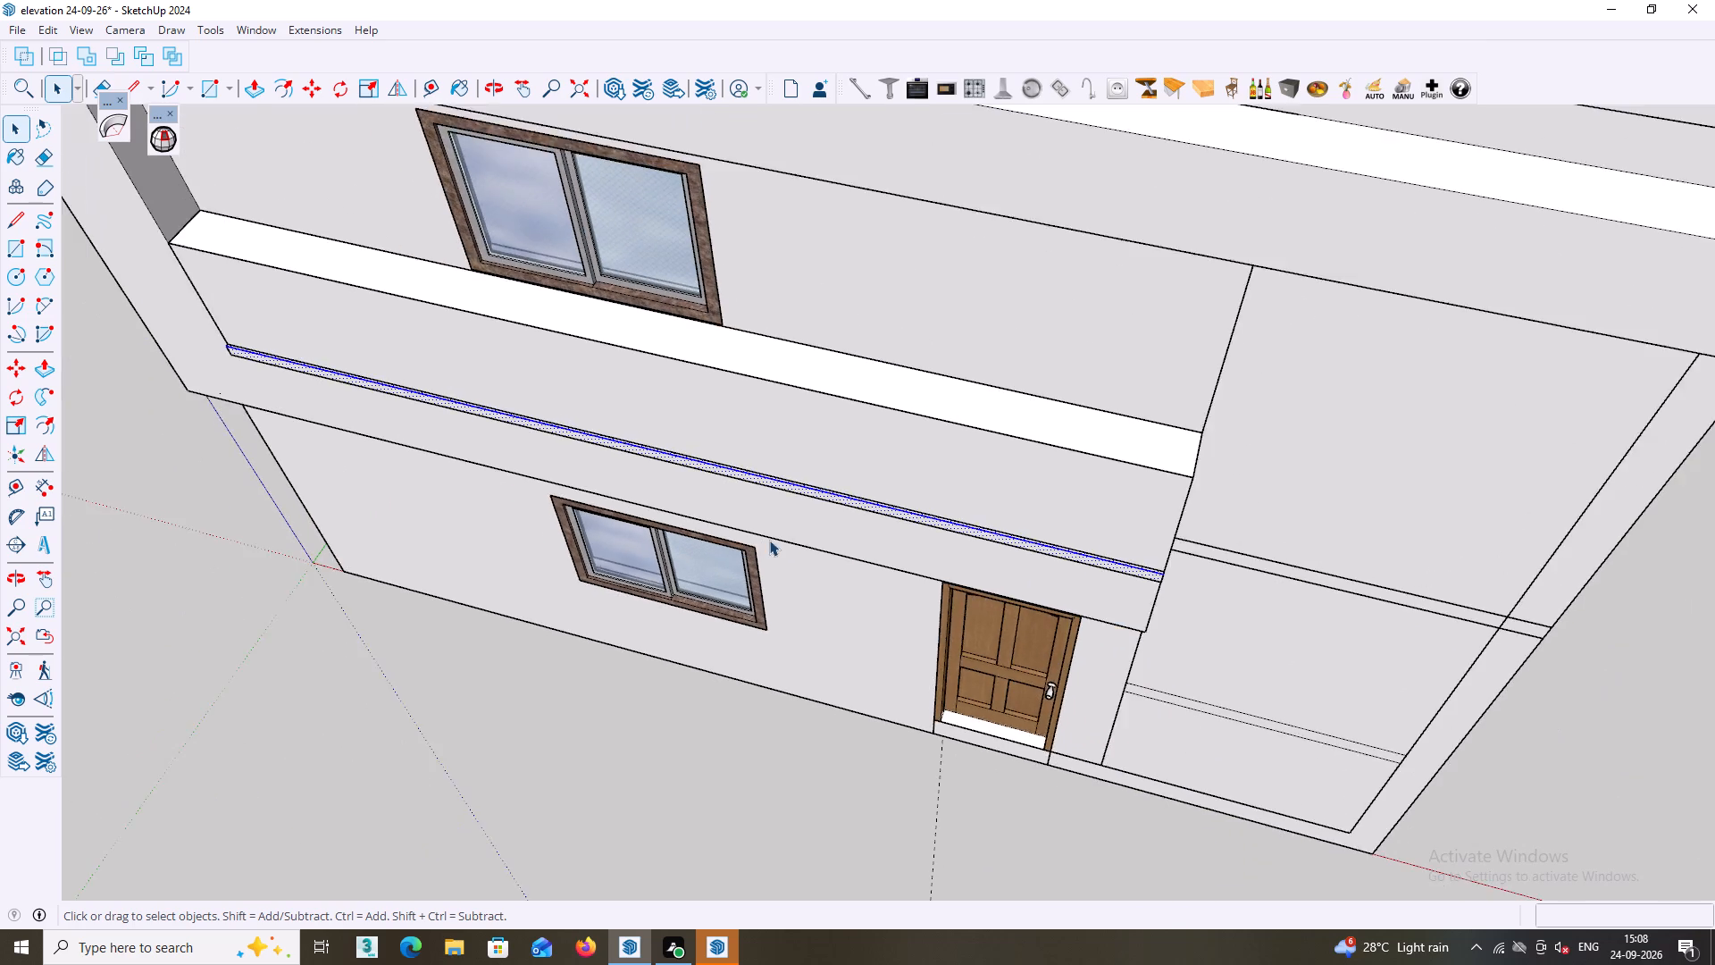
pyautogui.moveTo(905, 549); pyautogui.dragTo(842, 424, button='middle')
pyautogui.moveTo(1208, 539); pyautogui.dragTo(953, 474, button='middle')
pyautogui.scroll(8, 926, 508)
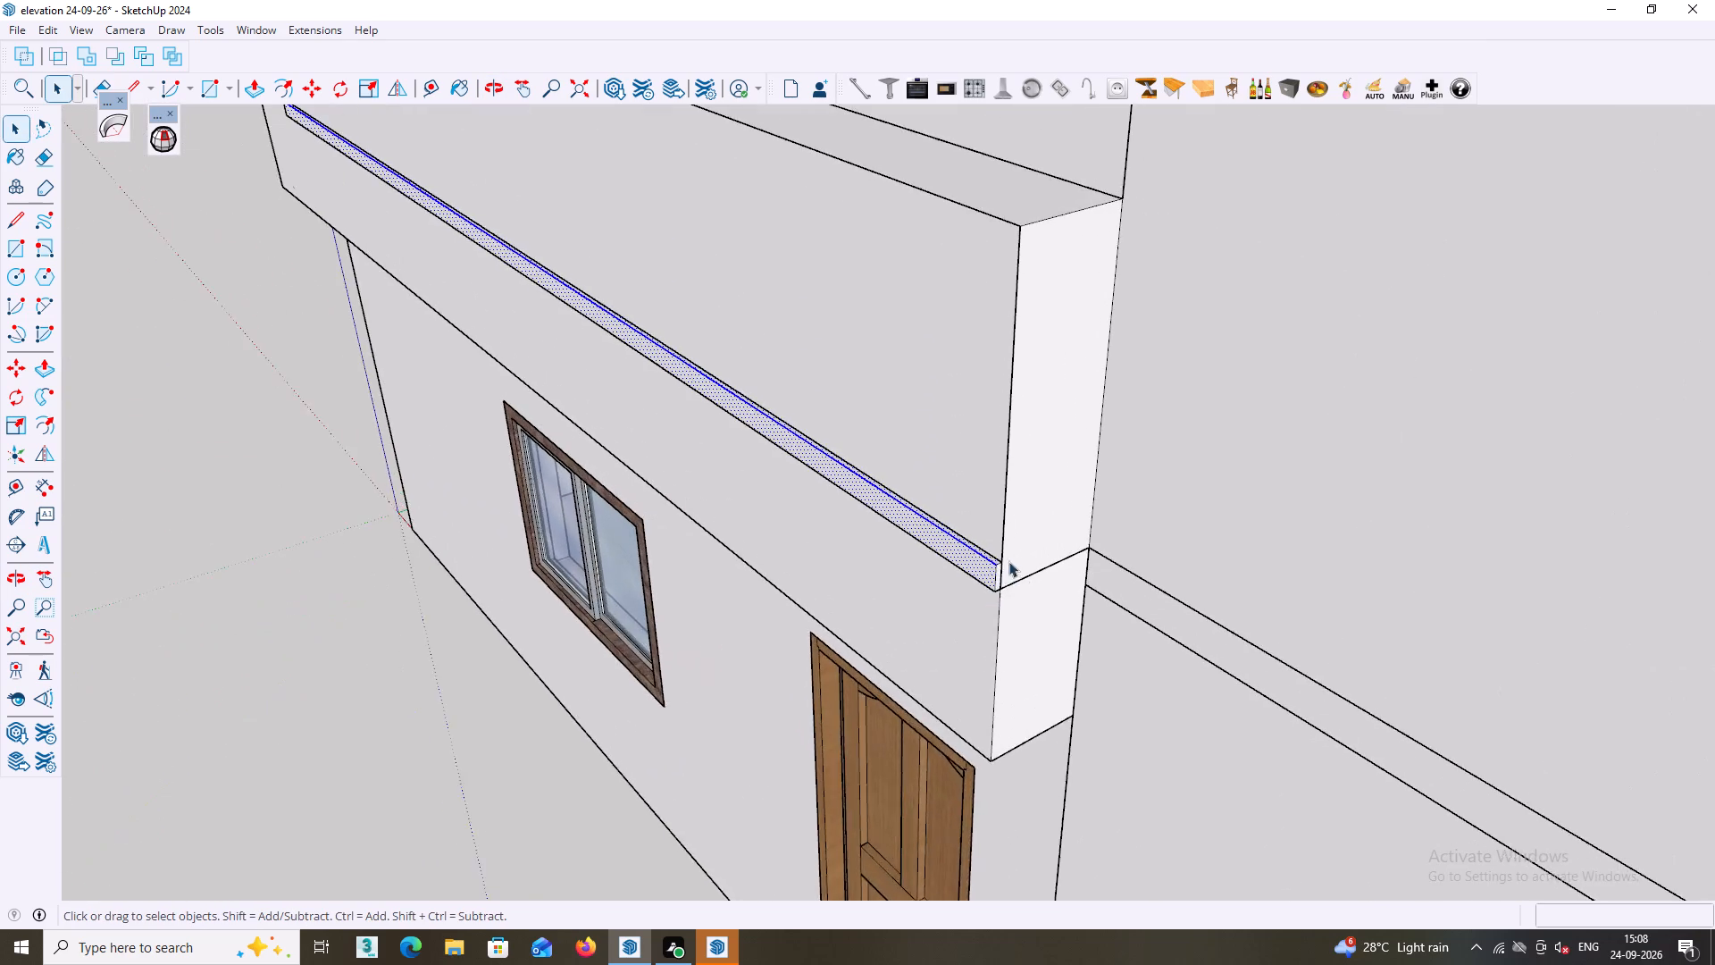
pyautogui.scroll(10, 1008, 561)
pyautogui.keyDown('shift'); pyautogui.click(1001, 564); pyautogui.keyUp('shift')
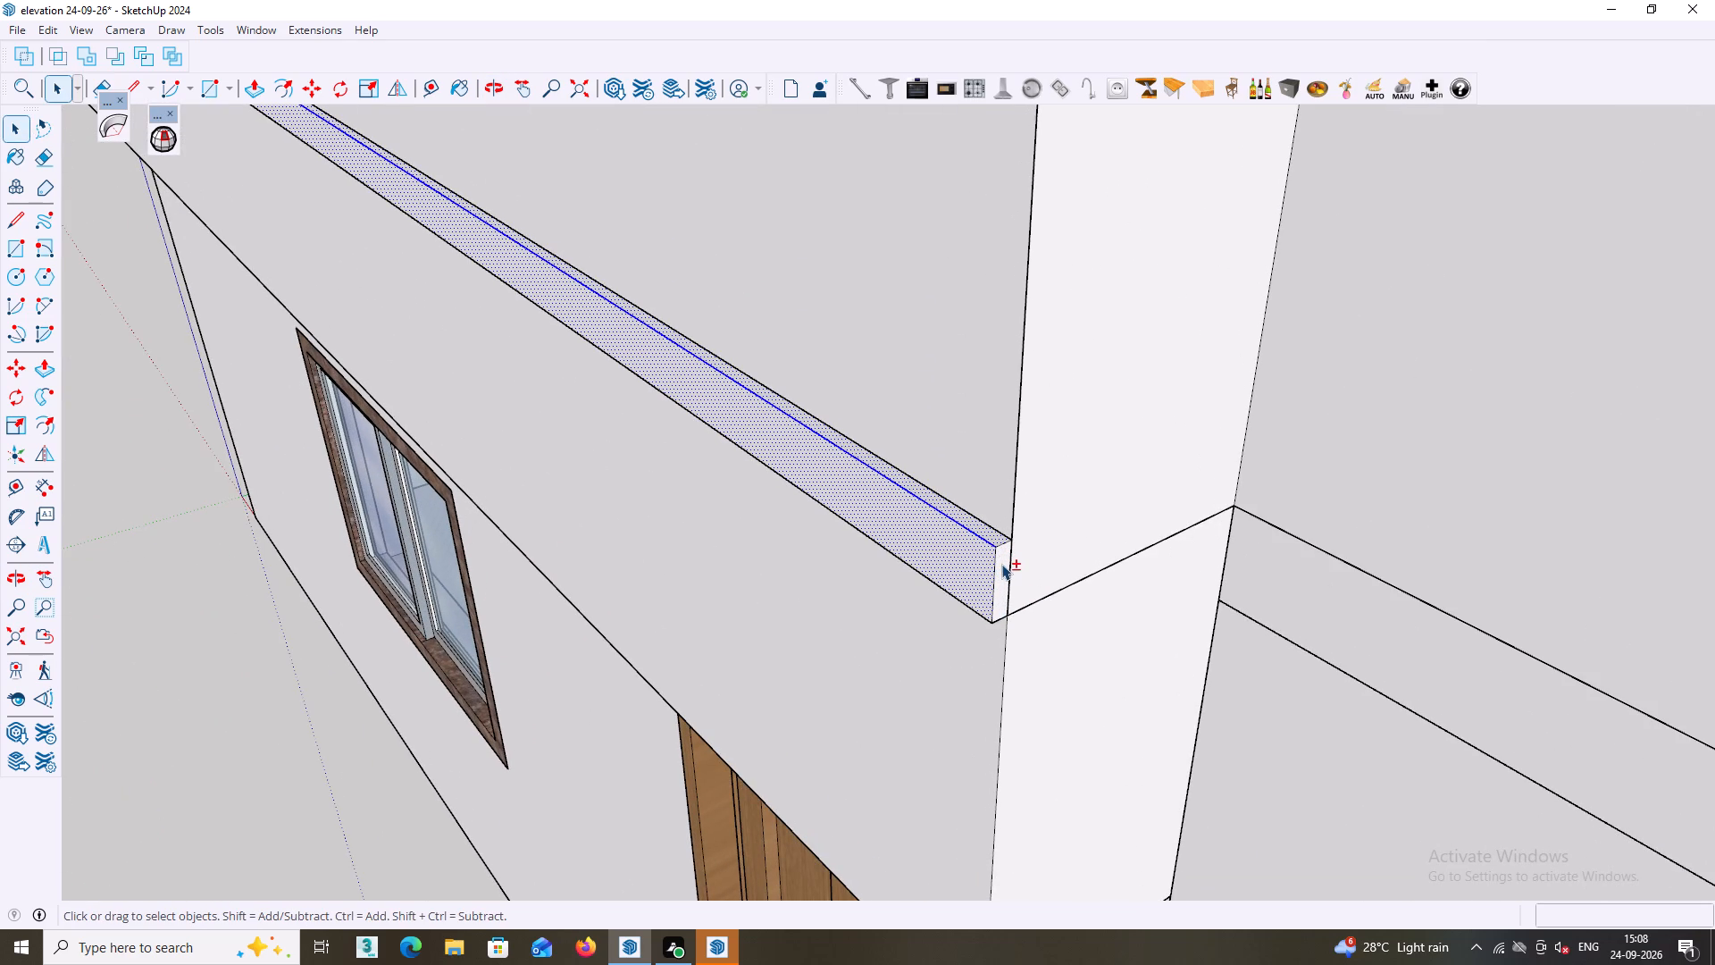
pyautogui.scroll(-3, 1000, 580)
pyautogui.moveTo(1002, 606); pyautogui.dragTo(1075, 359, button='middle')
pyautogui.moveTo(990, 595); pyautogui.dragTo(966, 393, button='middle')
pyautogui.moveTo(1009, 568); pyautogui.dragTo(1010, 558, button='middle')
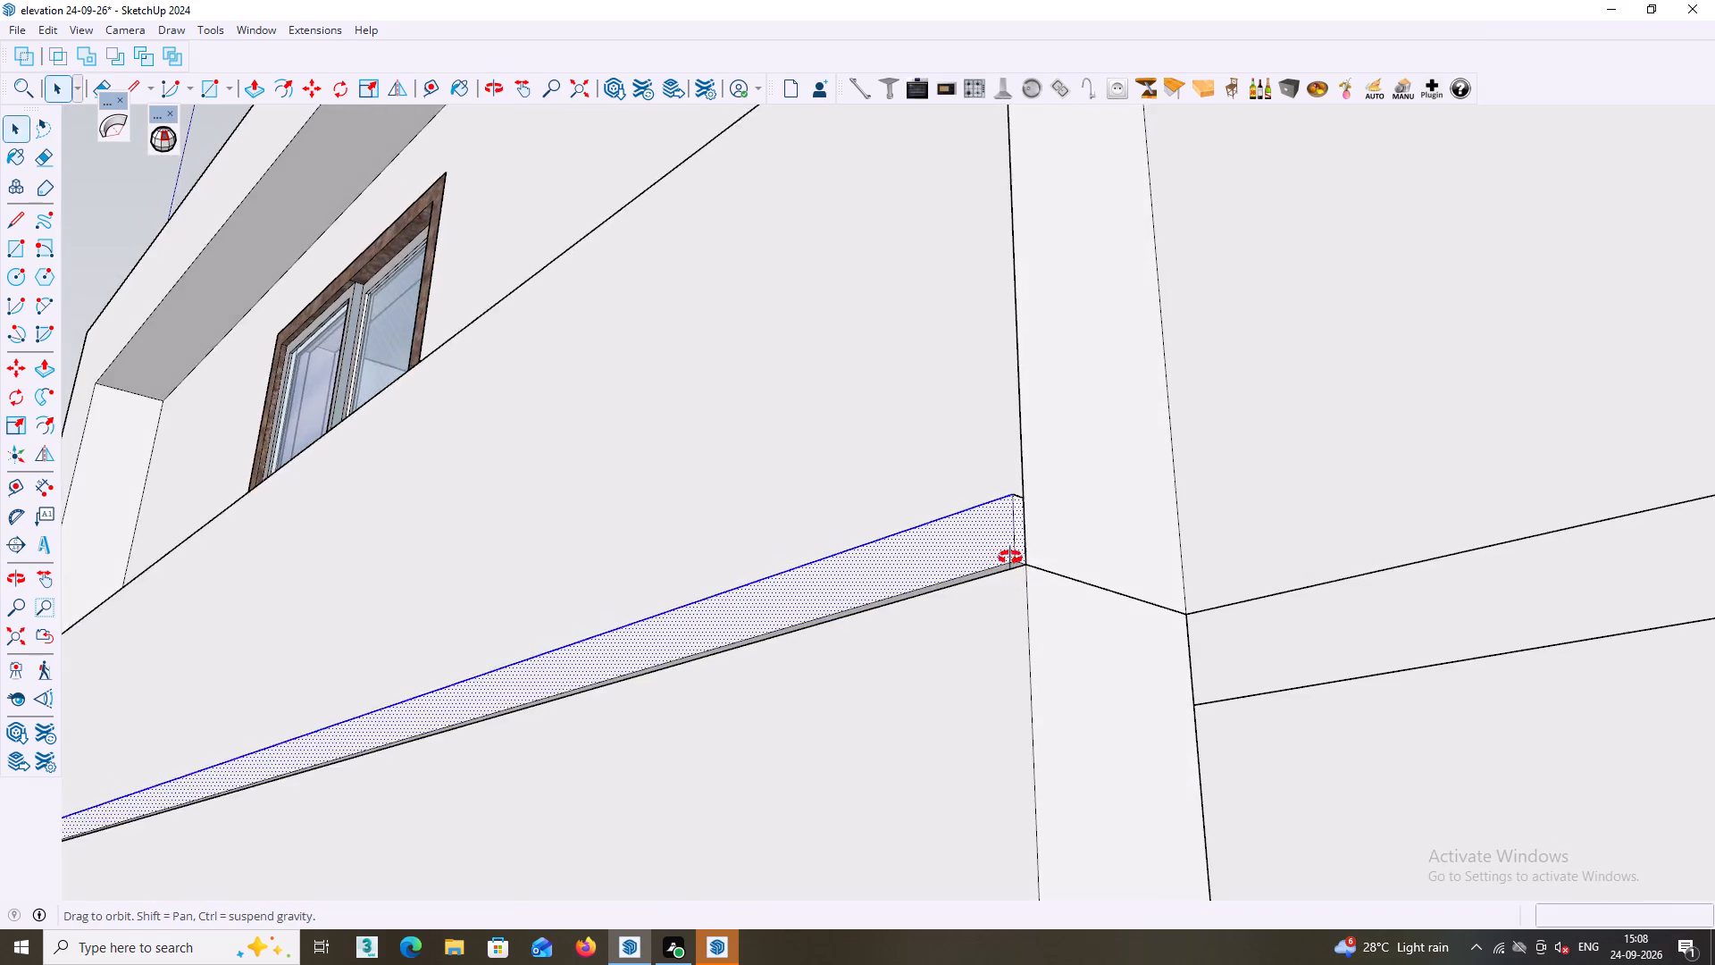
pyautogui.moveTo(1010, 558); pyautogui.dragTo(1008, 491, button='middle')
pyautogui.scroll(6, 1037, 594)
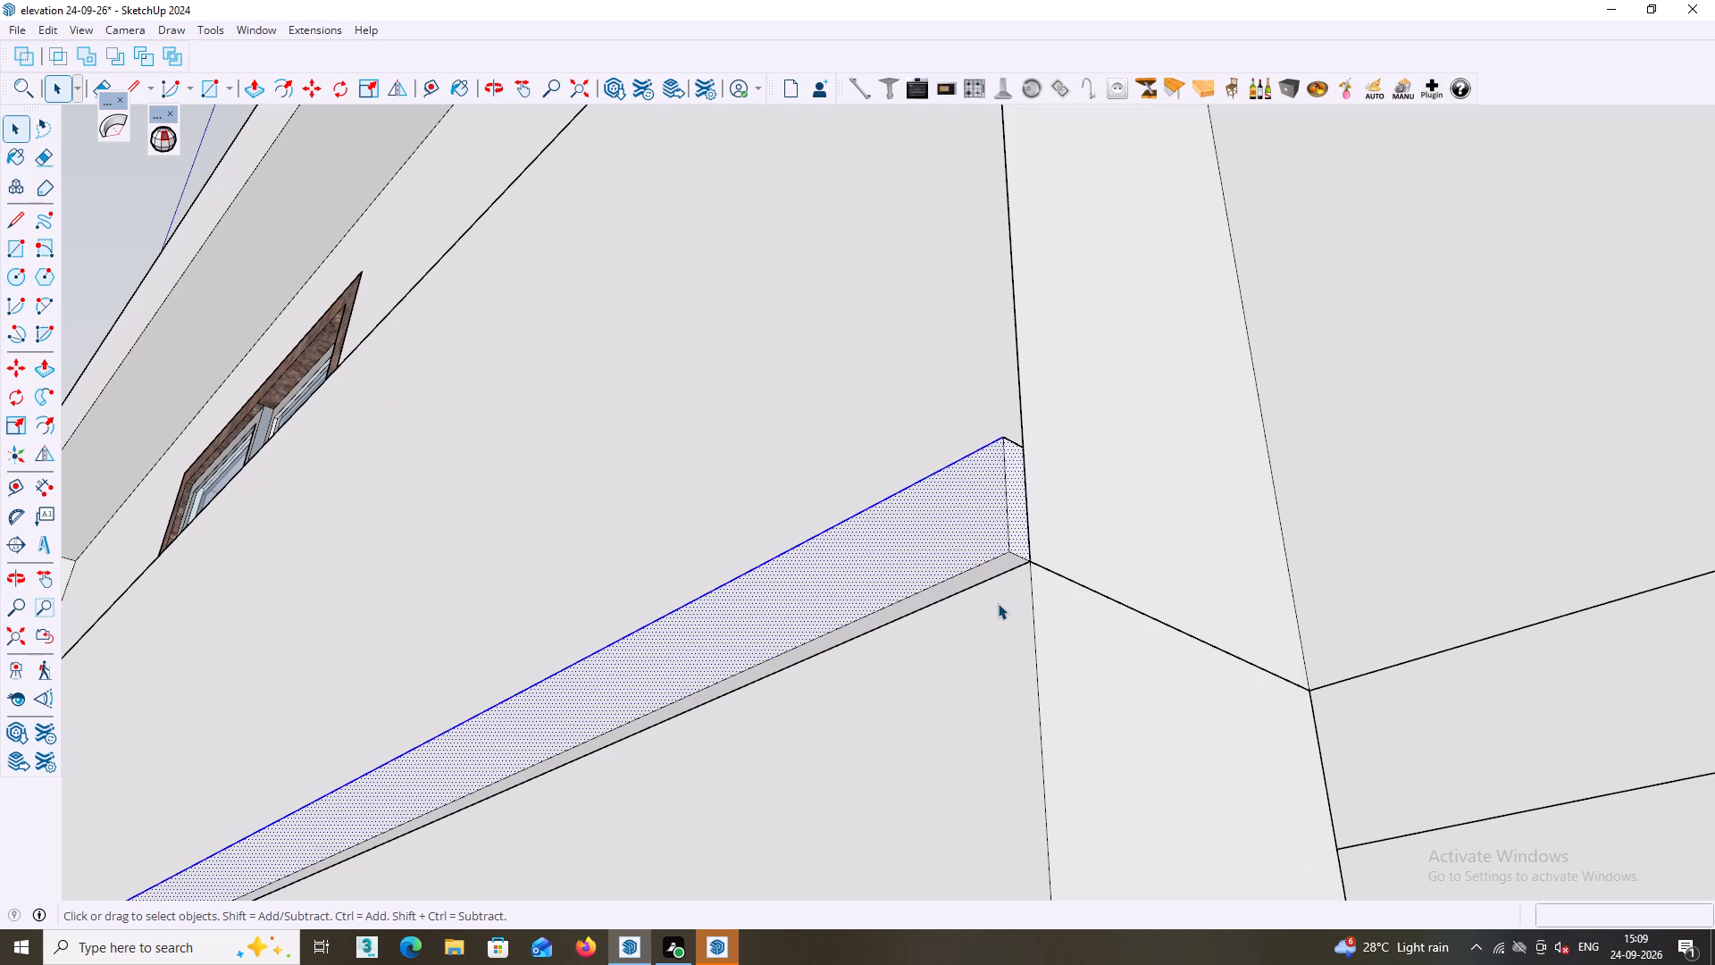
pyautogui.moveTo(1001, 588); pyautogui.dragTo(1005, 491, button='middle')
pyautogui.scroll(2, 1006, 603)
pyautogui.keyDown('shift'); pyautogui.click(993, 553); pyautogui.keyUp('shift')
pyautogui.scroll(-2, 993, 575)
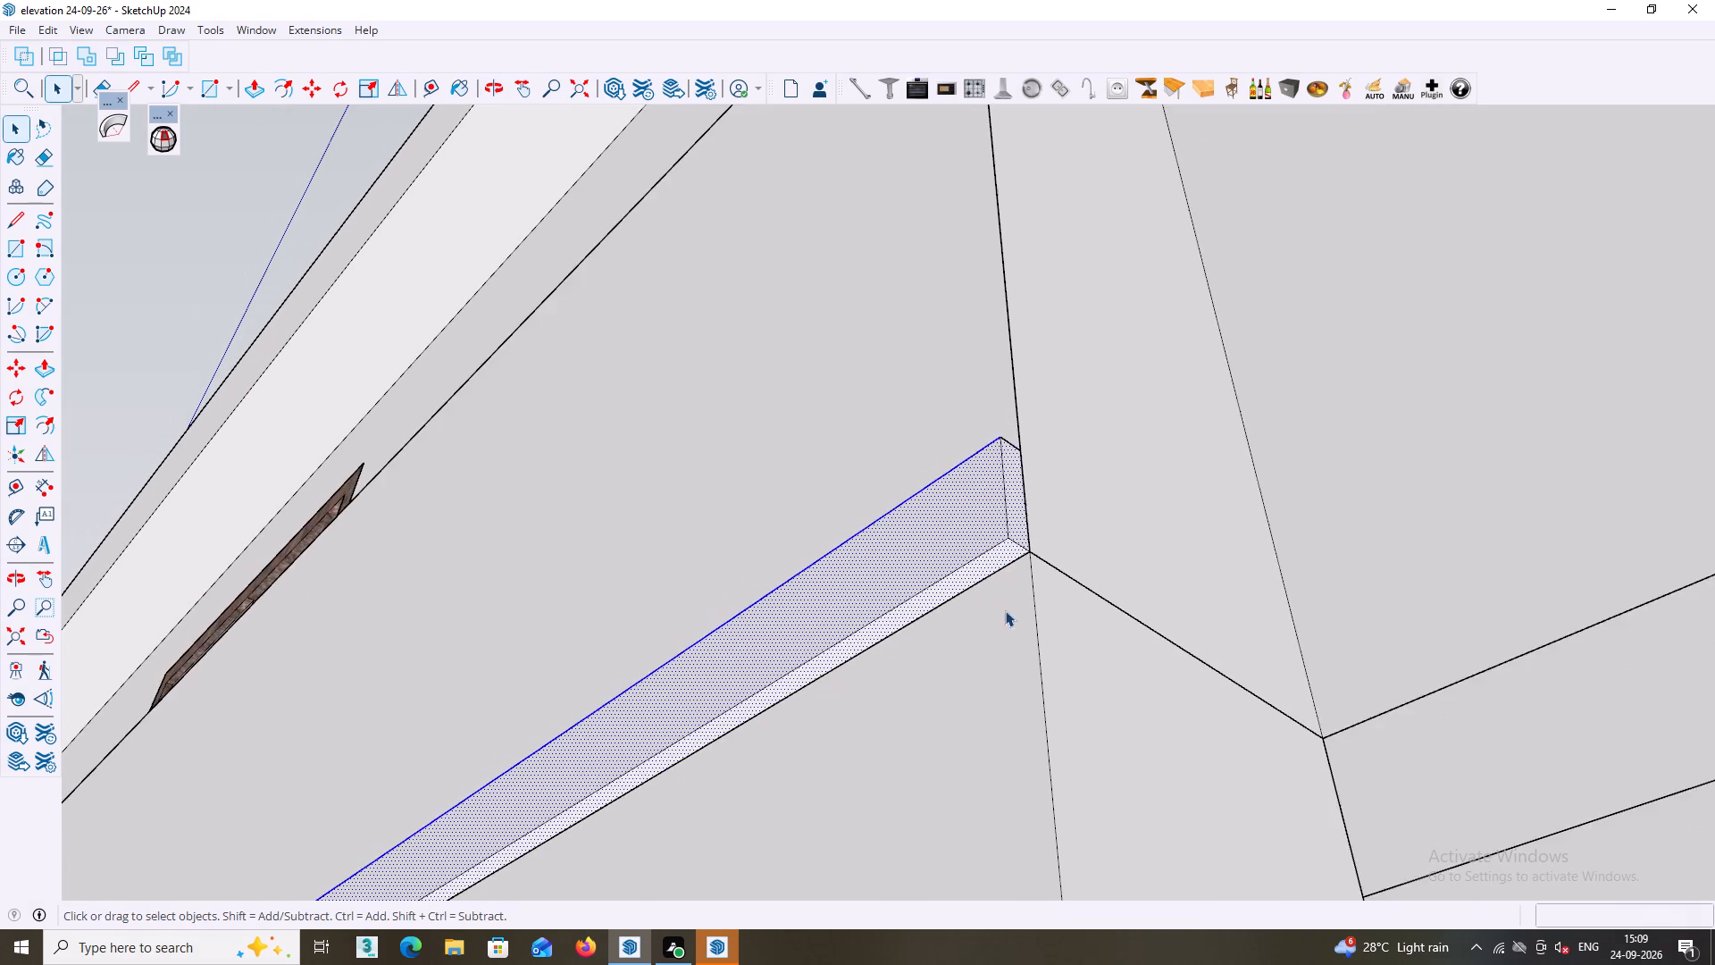
pyautogui.scroll(-13, 1021, 578)
pyautogui.moveTo(857, 654); pyautogui.dragTo(865, 654, button='middle')
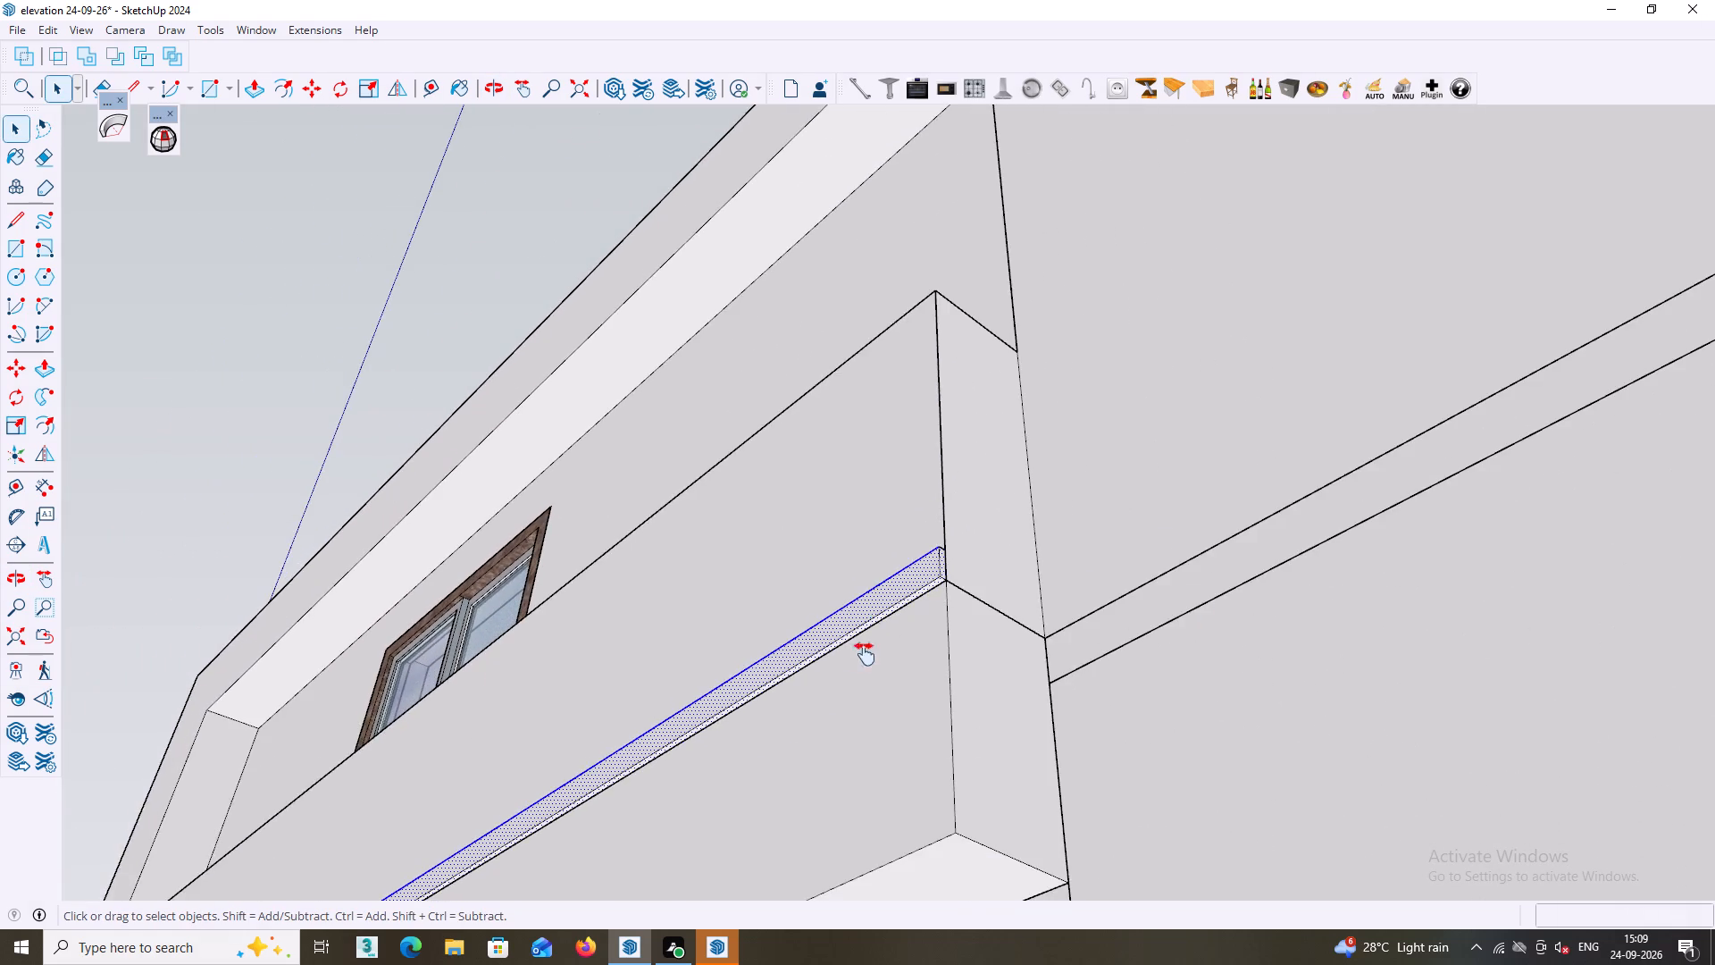
pyautogui.moveTo(865, 654); pyautogui.dragTo(1504, 516, button='middle')
pyautogui.scroll(-9, 1360, 585)
pyautogui.moveTo(991, 674); pyautogui.dragTo(1109, 480, button='middle')
pyautogui.moveTo(674, 621); pyautogui.dragTo(1076, 499, button='middle')
pyautogui.moveTo(381, 604); pyautogui.dragTo(799, 591, button='middle')
pyautogui.moveTo(606, 435); pyautogui.dragTo(840, 452, button='middle')
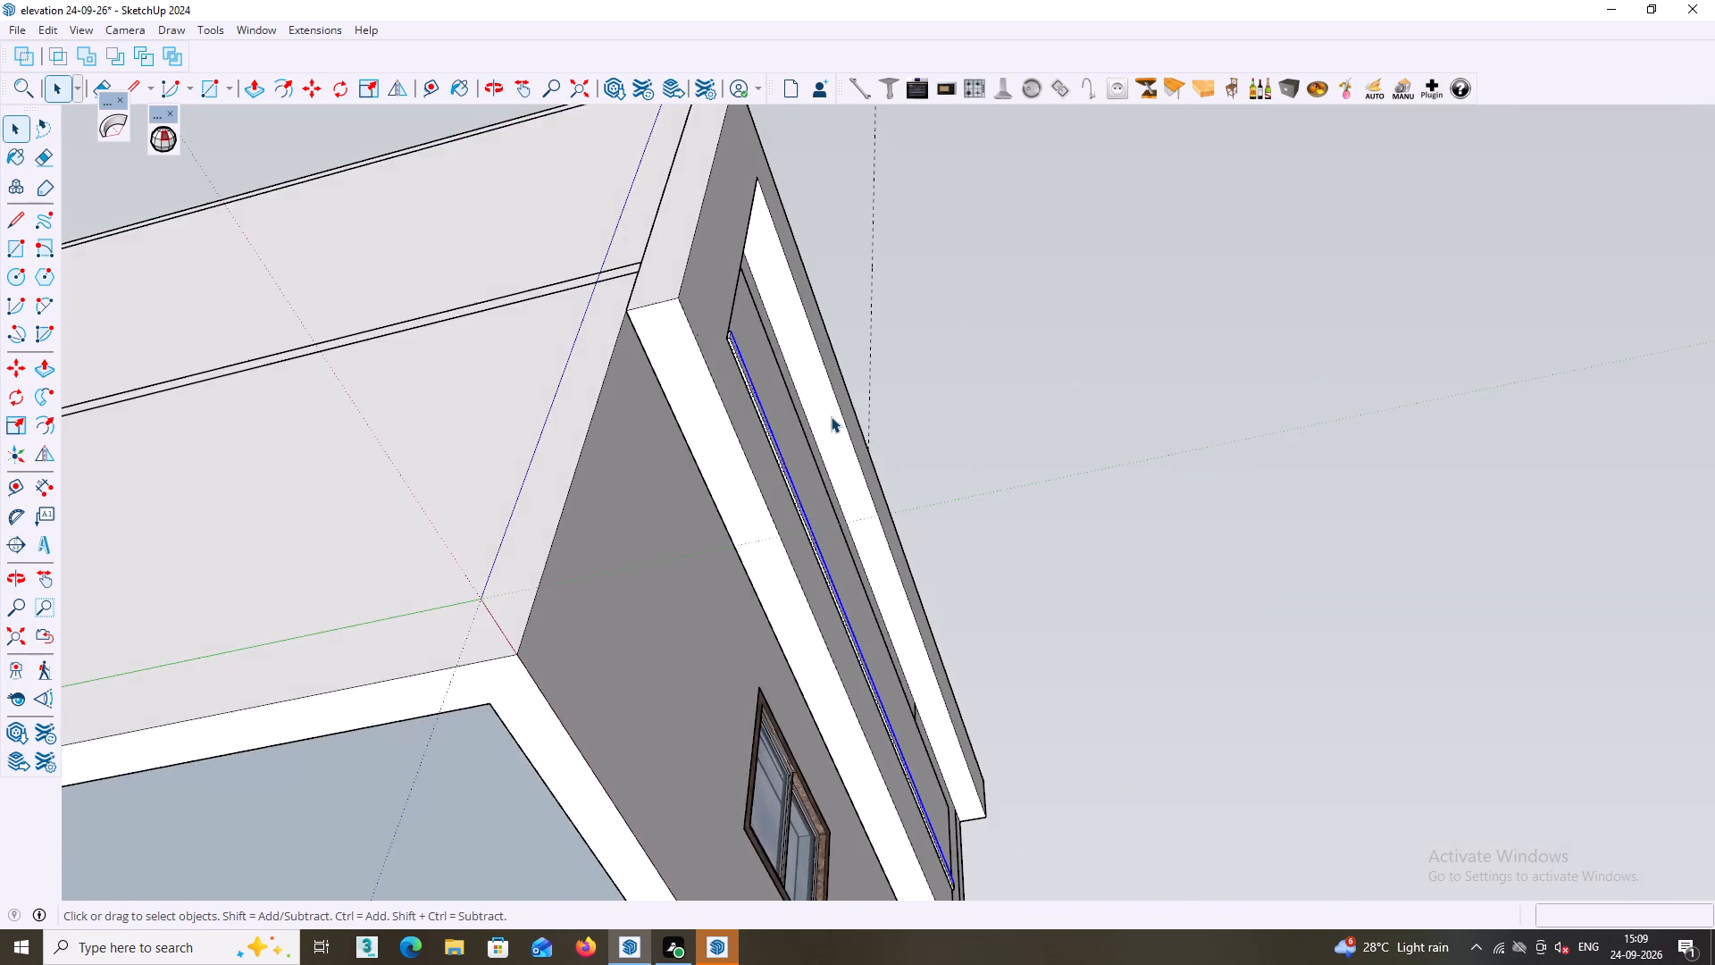
pyautogui.scroll(20, 799, 331)
pyautogui.scroll(2, 799, 331)
pyautogui.middleClick(780, 330)
pyautogui.middleClick(783, 337)
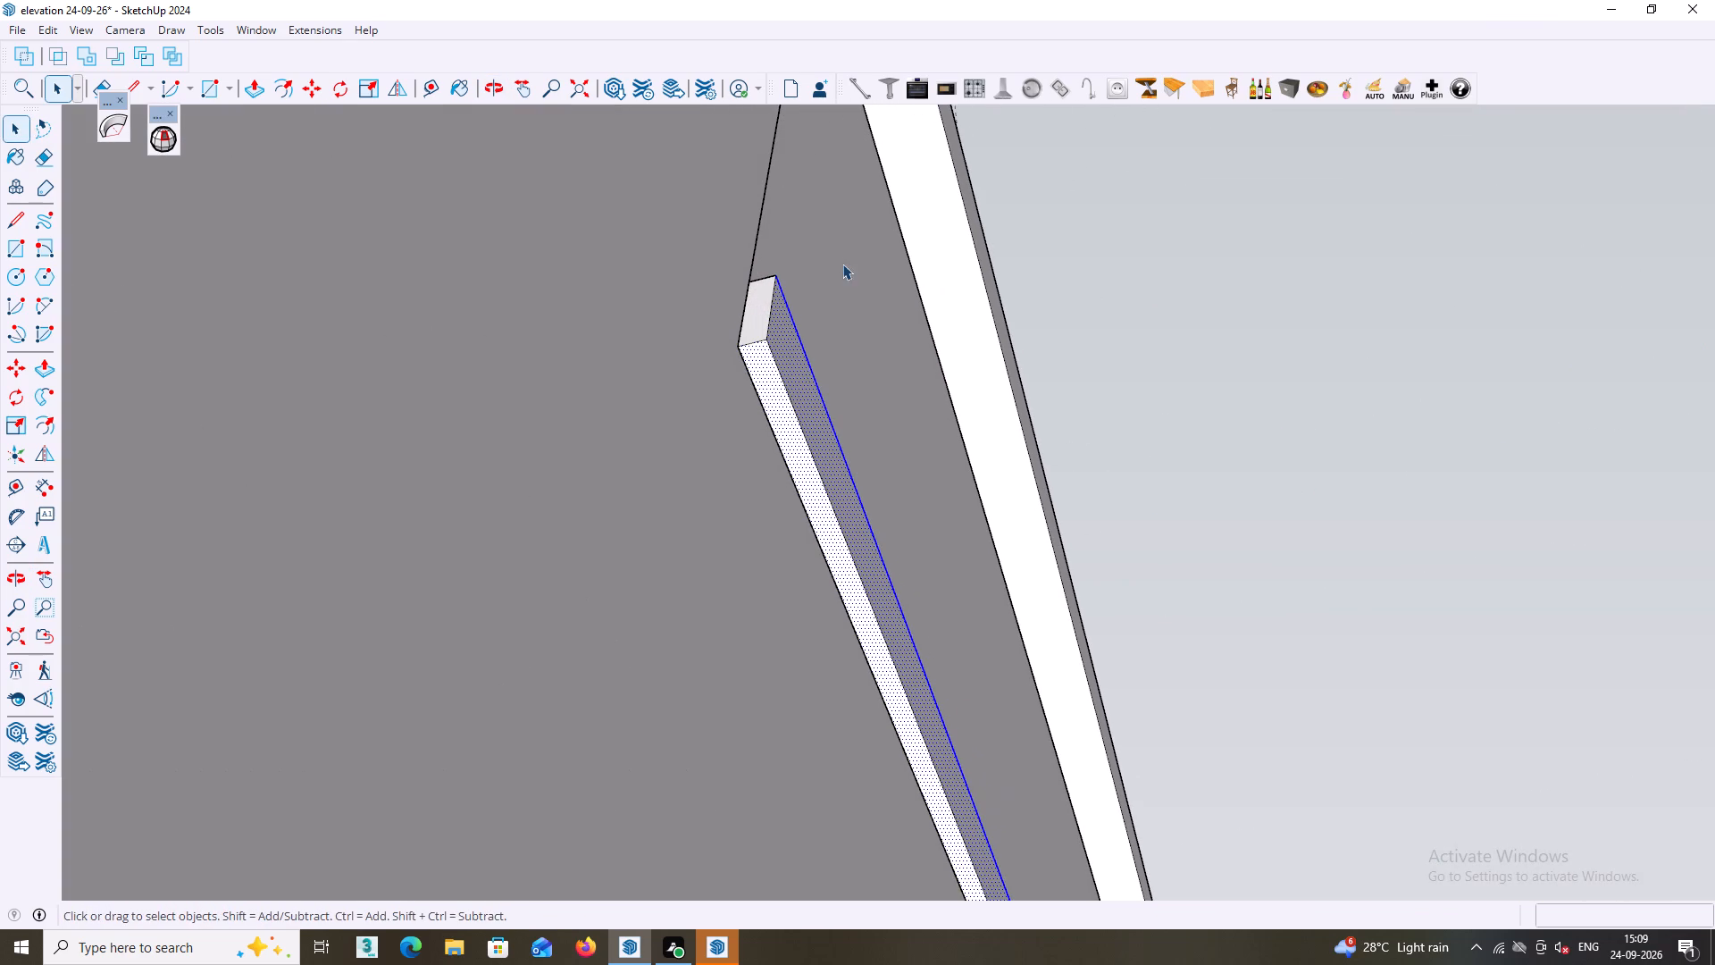
pyautogui.keyDown('shift'); pyautogui.click(754, 305); pyautogui.keyUp('shift')
pyautogui.scroll(-1, 754, 307)
pyautogui.moveTo(754, 308); pyautogui.dragTo(627, 533, button='middle')
pyautogui.moveTo(738, 415); pyautogui.dragTo(734, 431, button='middle')
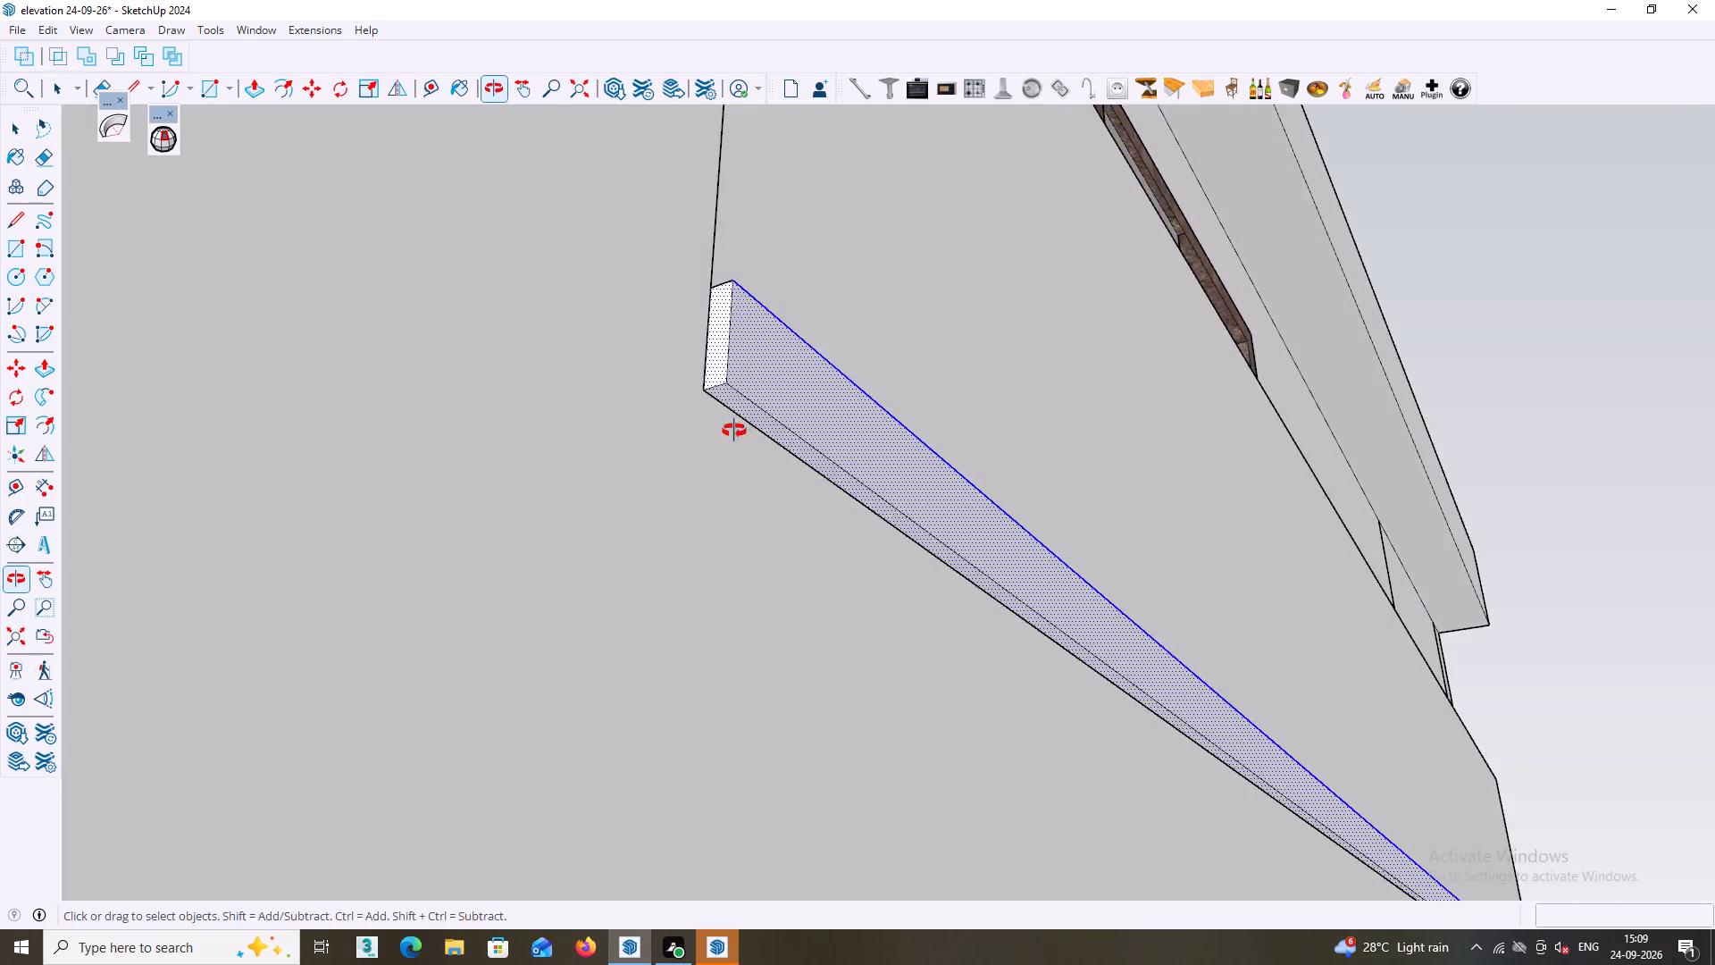
pyautogui.moveTo(734, 431); pyautogui.dragTo(677, 631, button='middle')
pyautogui.scroll(-15, 706, 563)
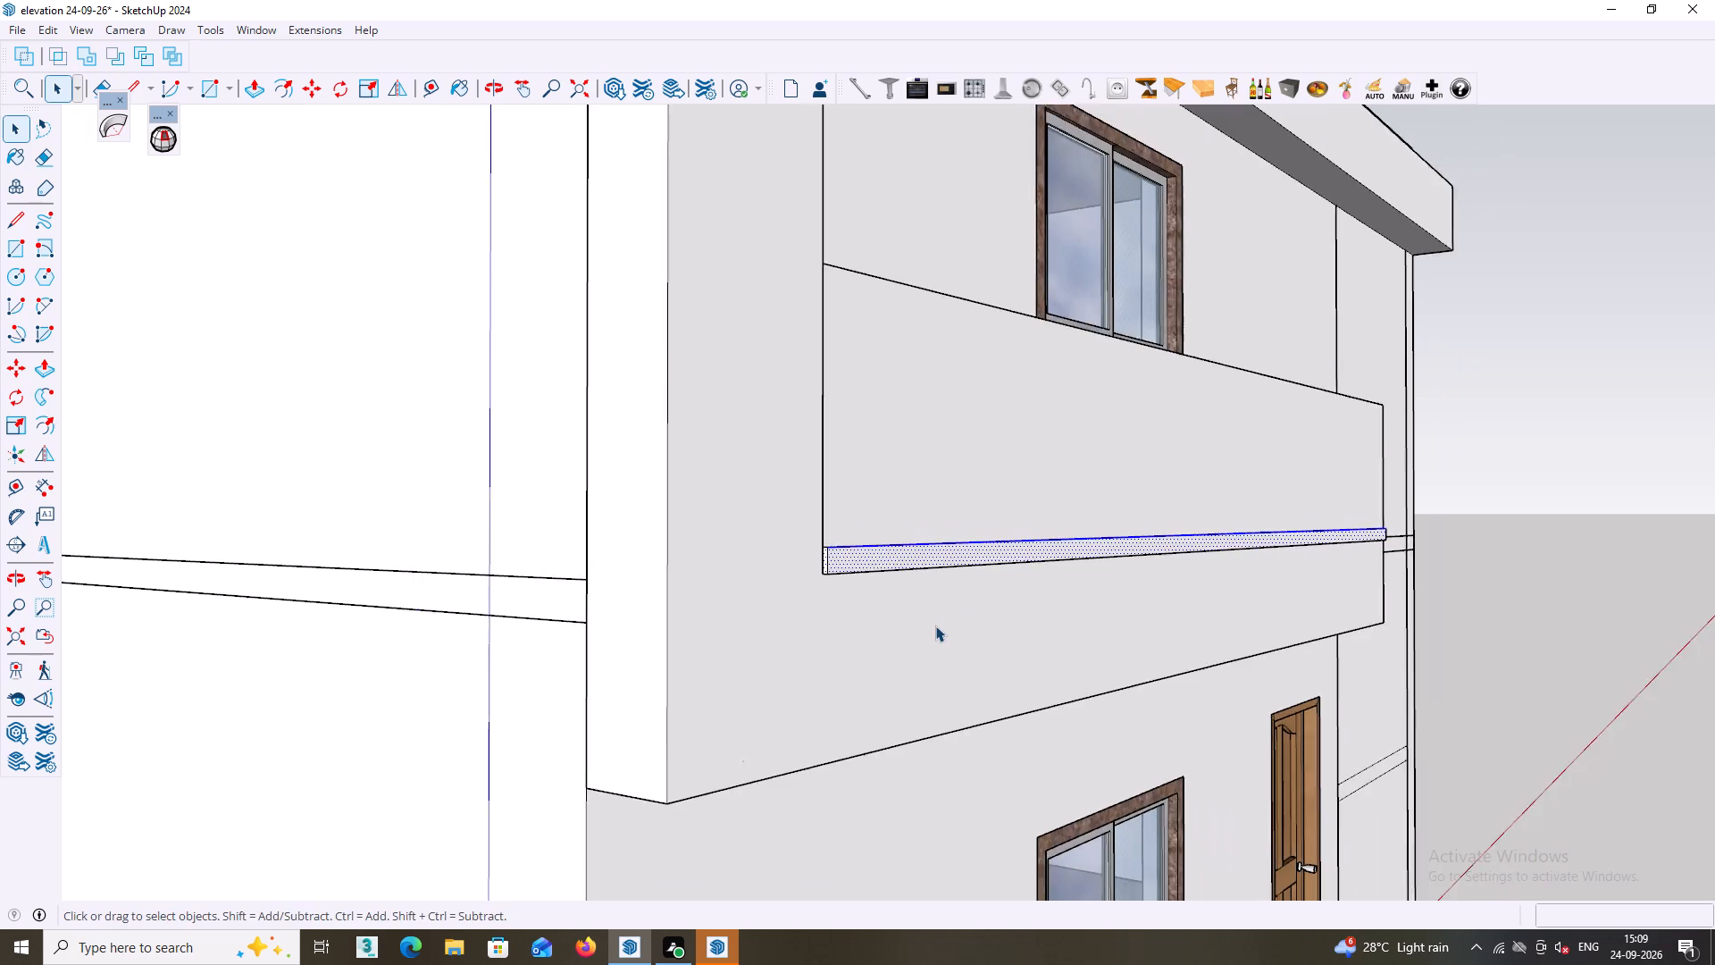
pyautogui.moveTo(935, 625); pyautogui.dragTo(781, 782, button='middle')
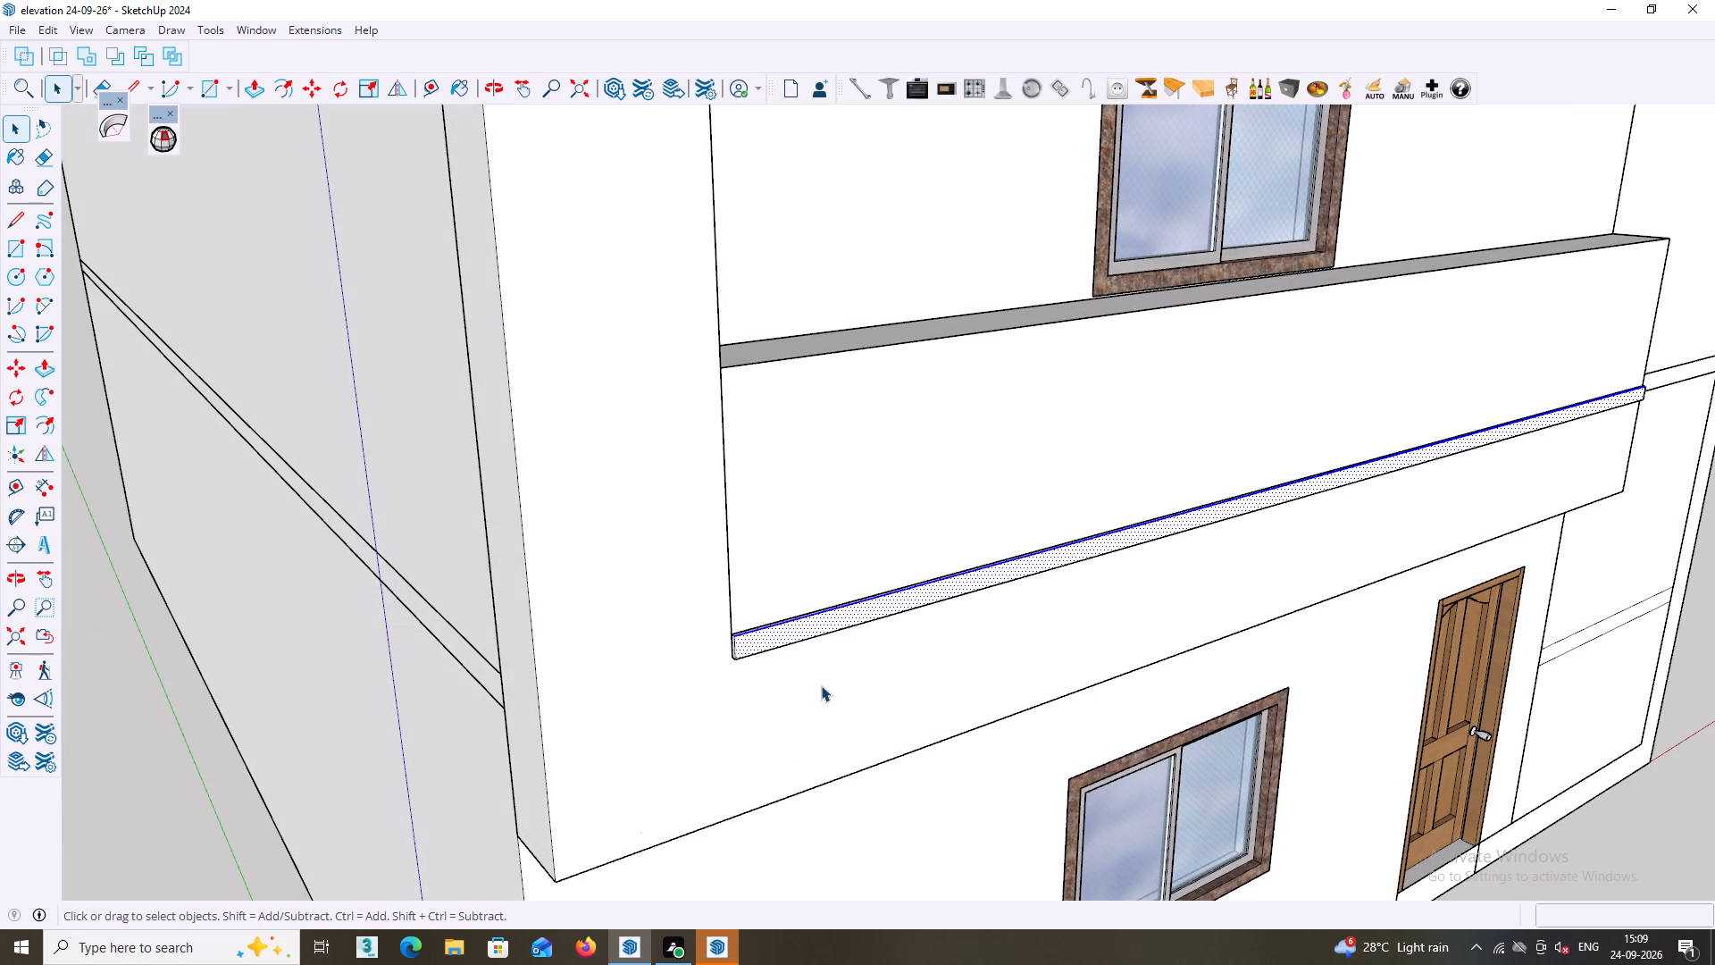
pyautogui.rightClick(787, 625)
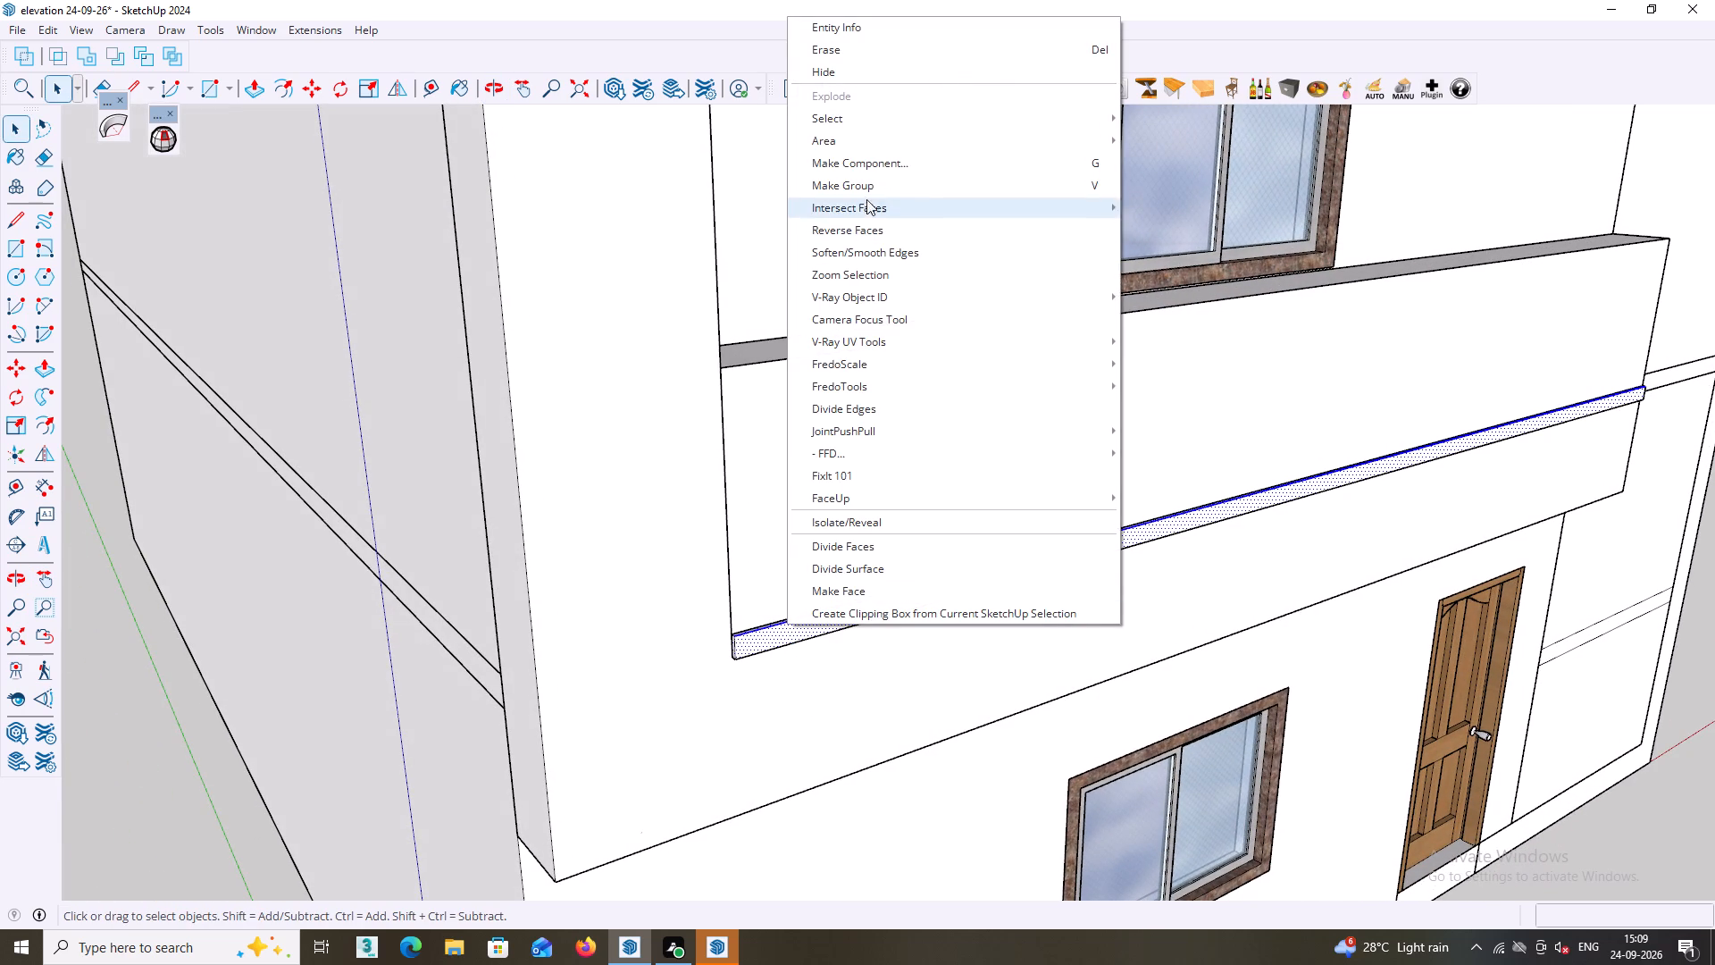
pyautogui.click(866, 191)
# Copy the trim strip group straight up about 2' 8 5/8", aligning its upper back corner with the parapet's top front corner.
pyautogui.moveTo(815, 734); pyautogui.dragTo(1028, 653, button='middle')
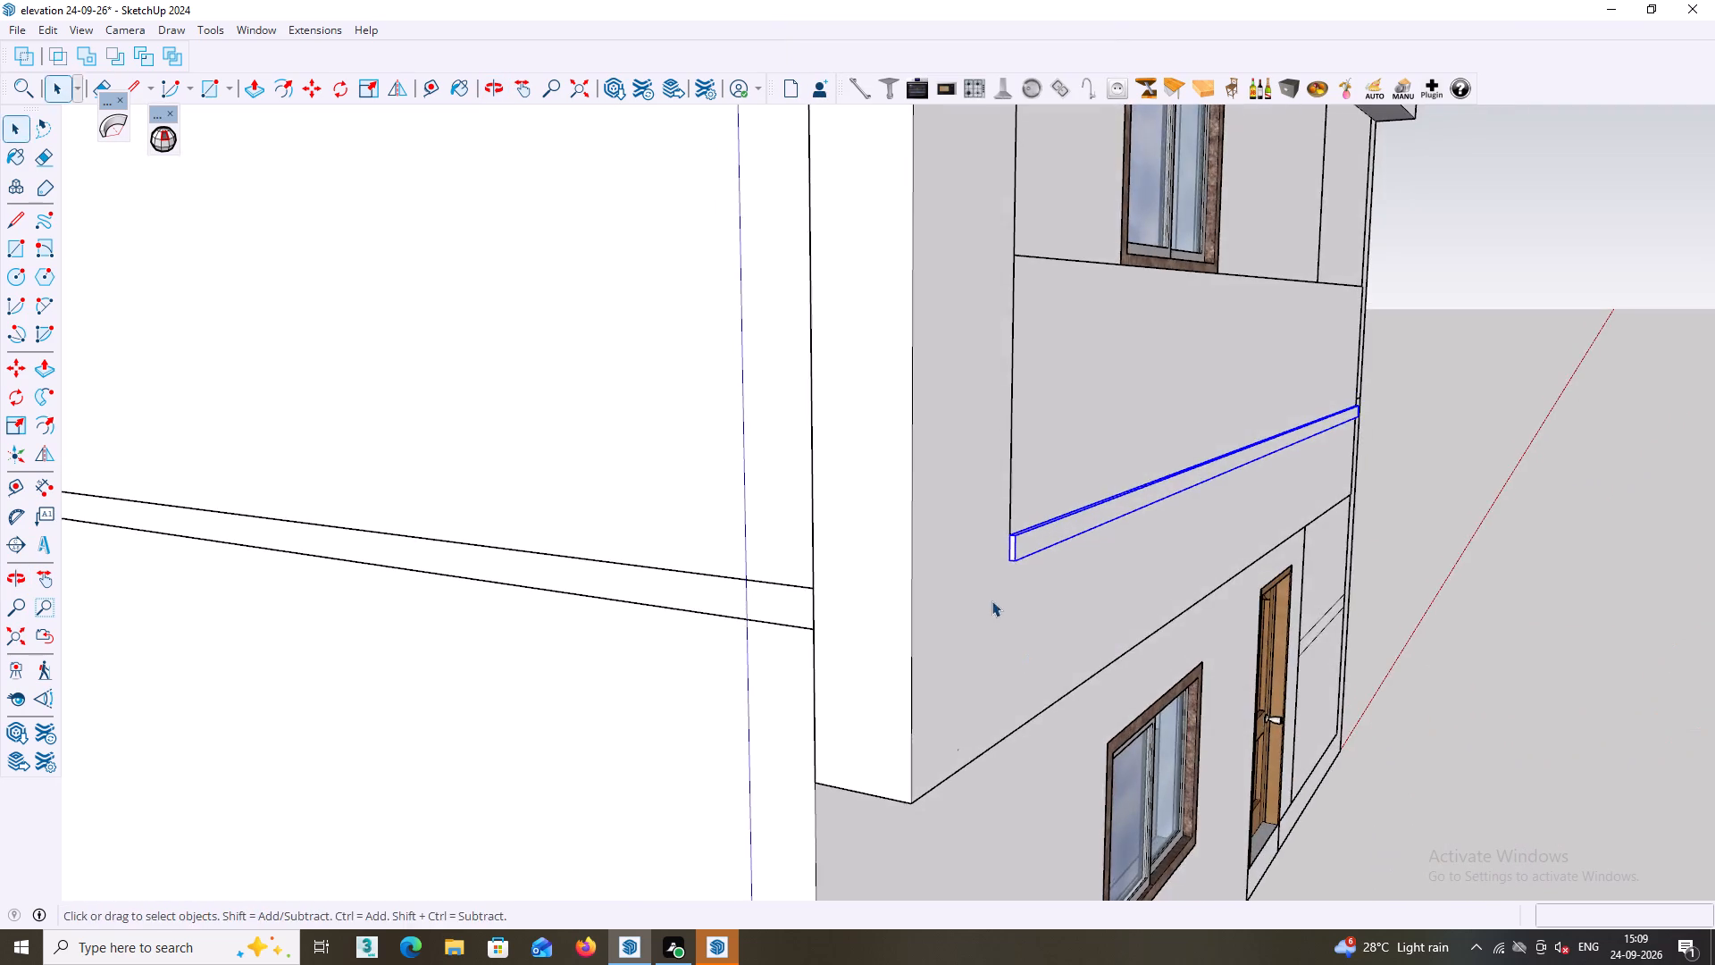
pyautogui.moveTo(991, 600); pyautogui.dragTo(918, 600, button='middle')
pyautogui.press('m')
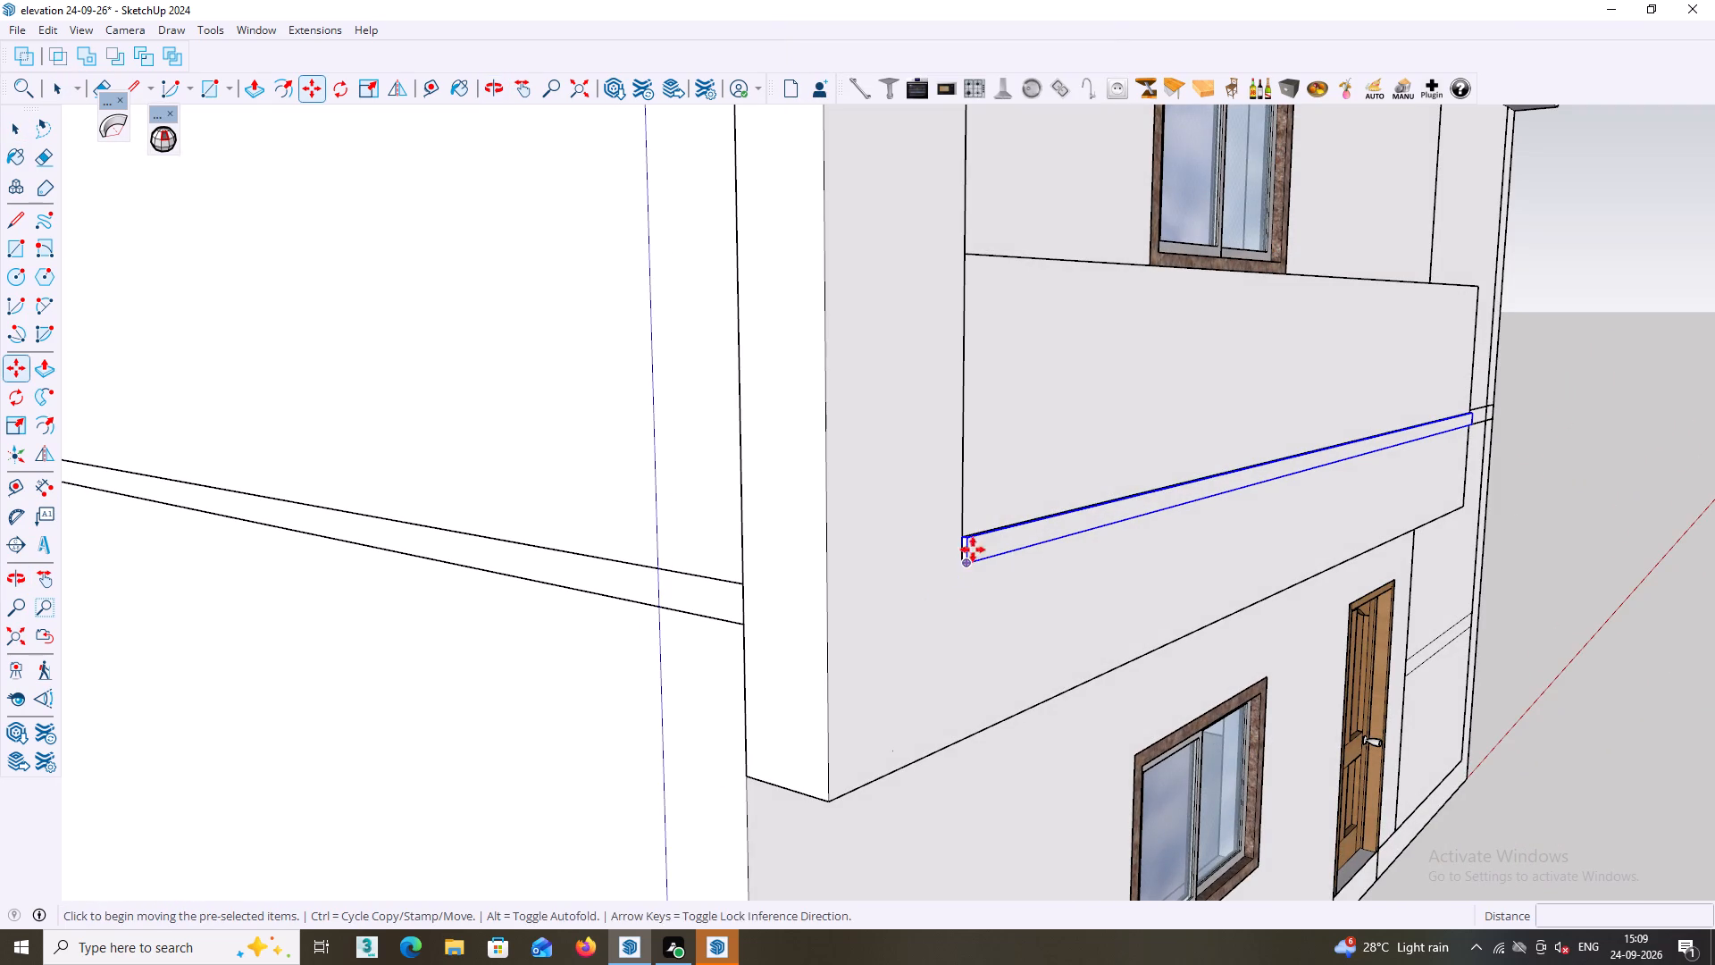
pyautogui.scroll(5, 974, 544)
pyautogui.moveTo(963, 568); pyautogui.dragTo(808, 652, button='middle')
pyautogui.scroll(3, 871, 584)
pyautogui.moveTo(904, 569); pyautogui.dragTo(755, 592, button='middle')
pyautogui.scroll(4, 857, 550)
pyautogui.moveTo(948, 553); pyautogui.dragTo(646, 605, button='middle')
pyautogui.scroll(5, 857, 555)
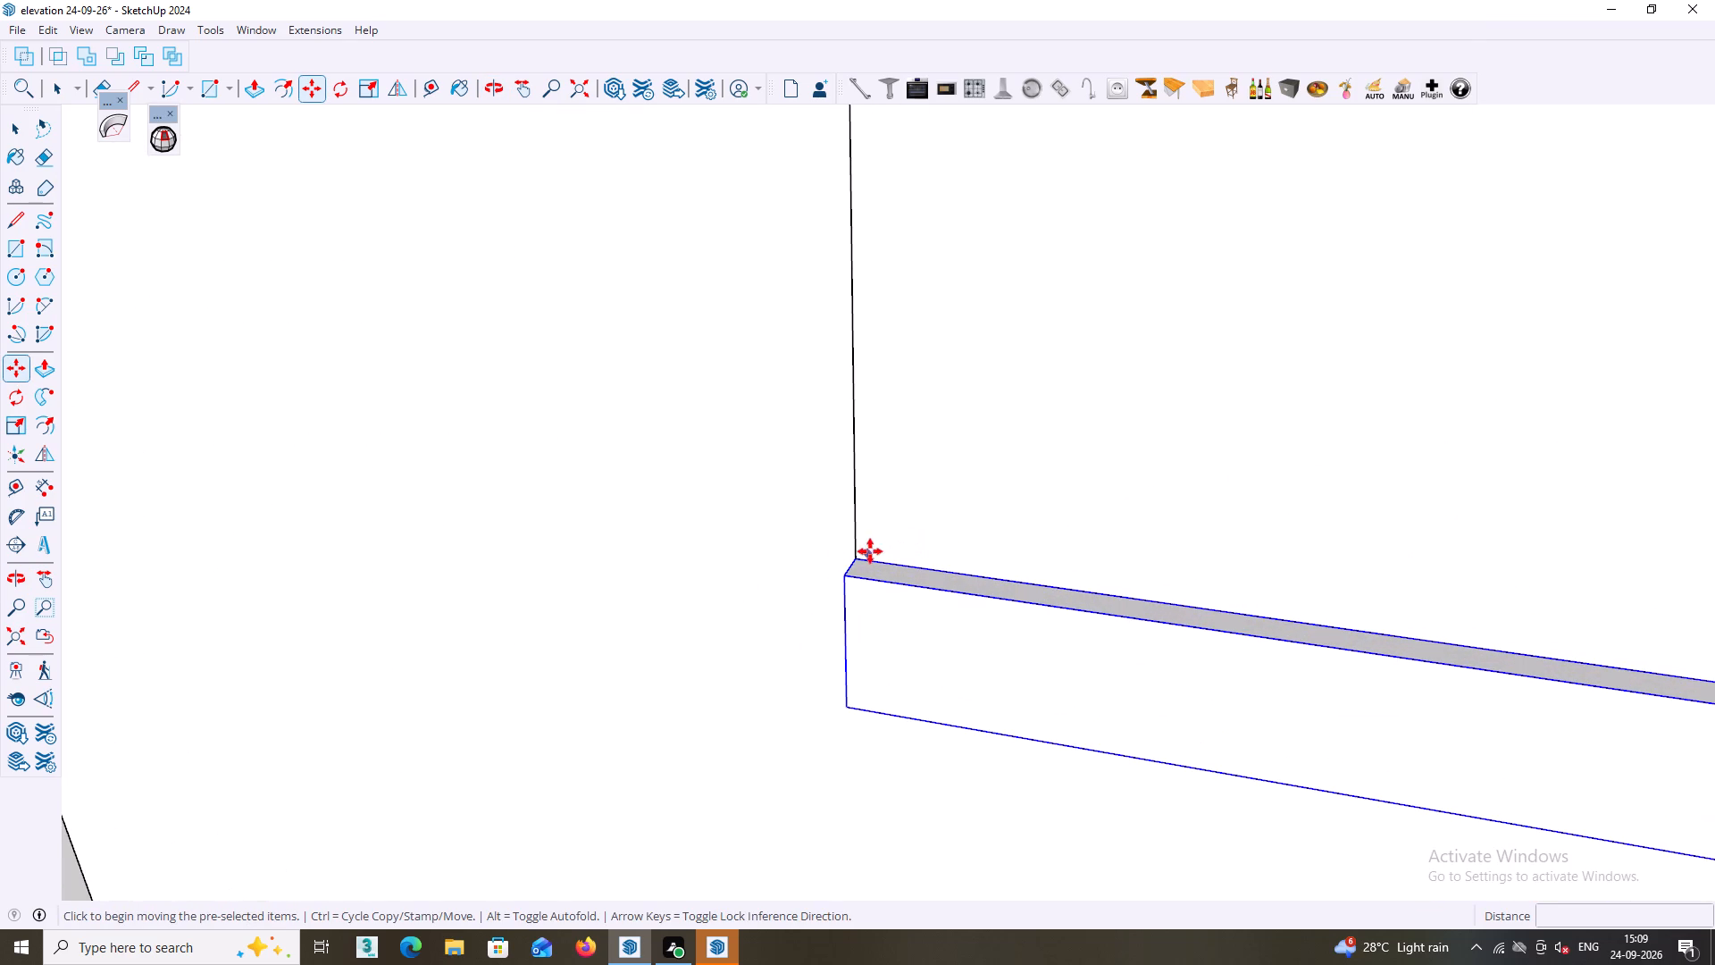
pyautogui.click(858, 556)
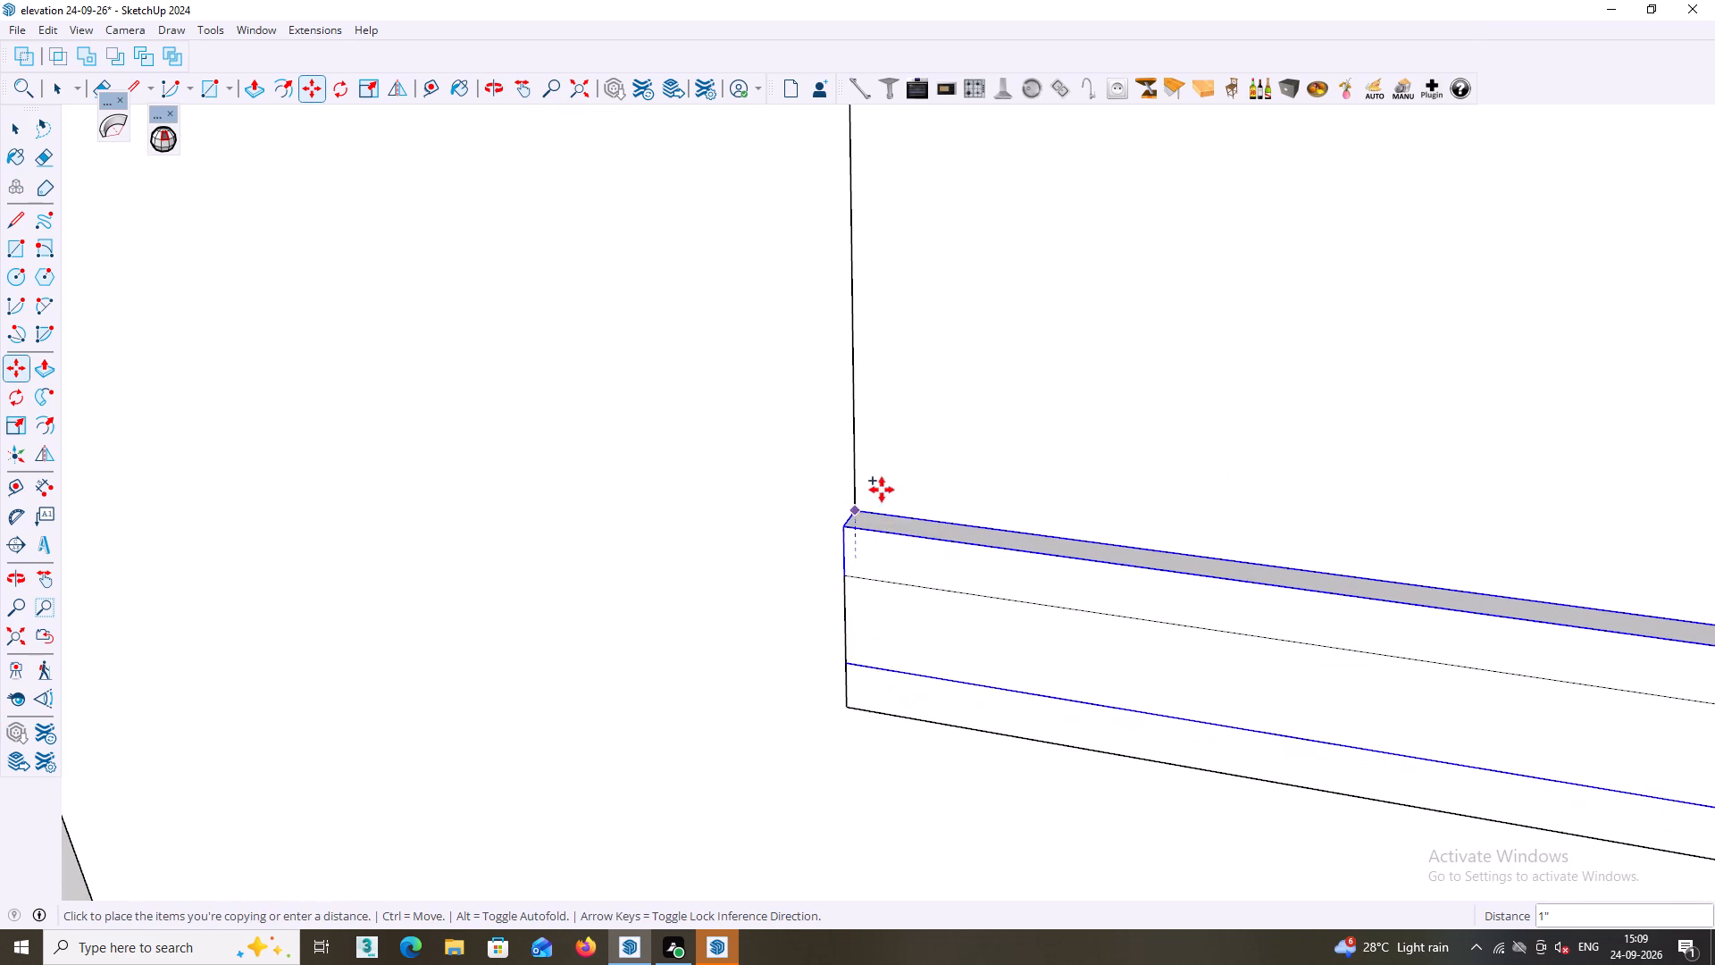
pyautogui.scroll(-4, 859, 494)
pyautogui.keyDown('shift'); pyautogui.moveTo(894, 463); pyautogui.dragTo(994, 944, button='middle'); pyautogui.keyUp('shift')
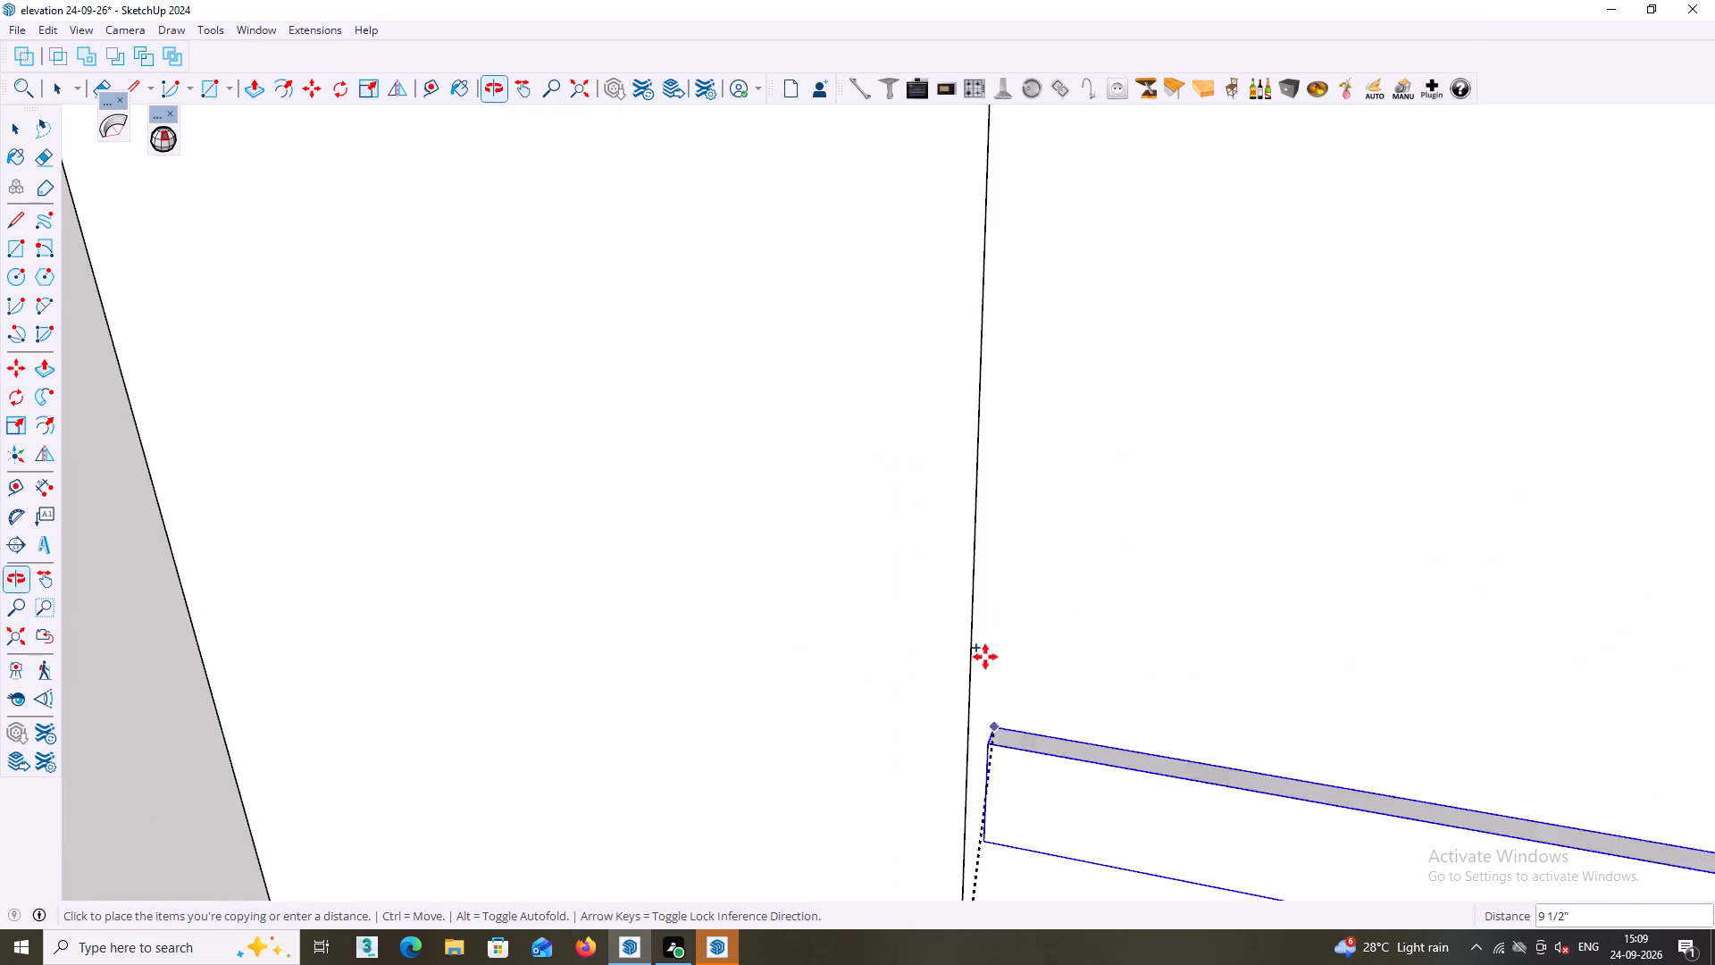
pyautogui.keyDown('shift'); pyautogui.moveTo(980, 600); pyautogui.dragTo(981, 614, button='middle'); pyautogui.keyUp('shift')
pyautogui.keyDown('shift'); pyautogui.scroll(-10, 979, 602); pyautogui.keyUp('shift')
pyautogui.keyDown('shift'); pyautogui.moveTo(1113, 628); pyautogui.dragTo(1147, 791, button='middle'); pyautogui.keyUp('shift')
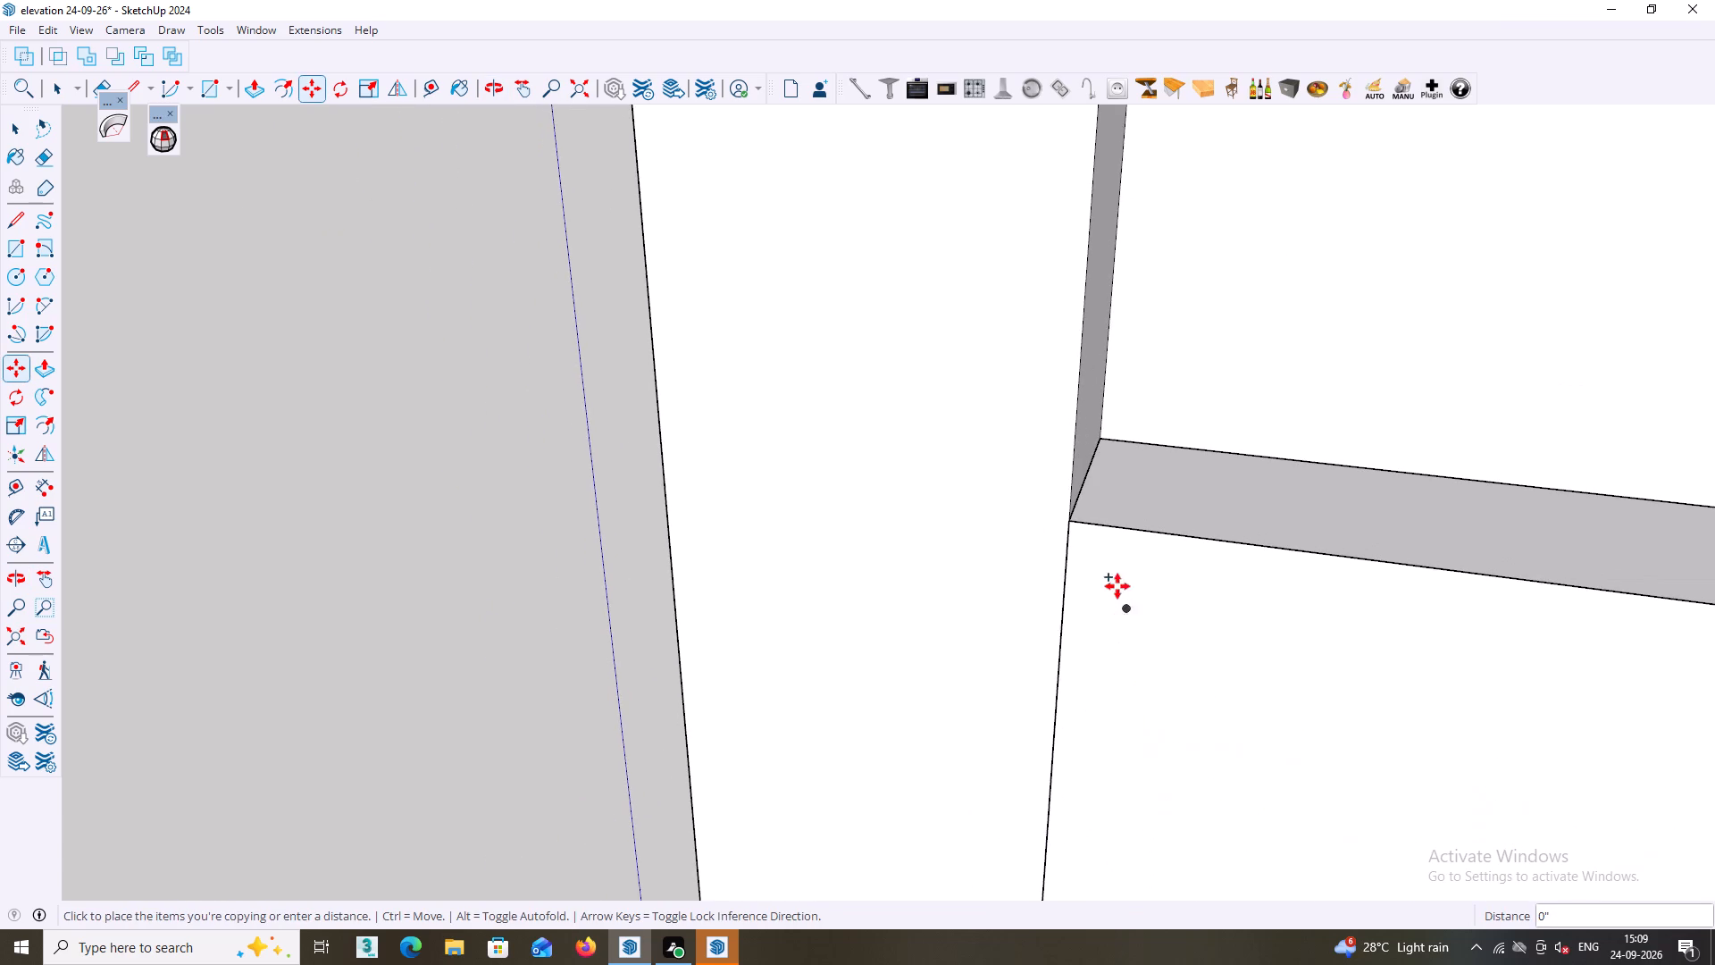
pyautogui.keyDown('shift'); pyautogui.scroll(6, 1117, 583); pyautogui.keyUp('shift')
pyautogui.scroll(3, 1080, 474)
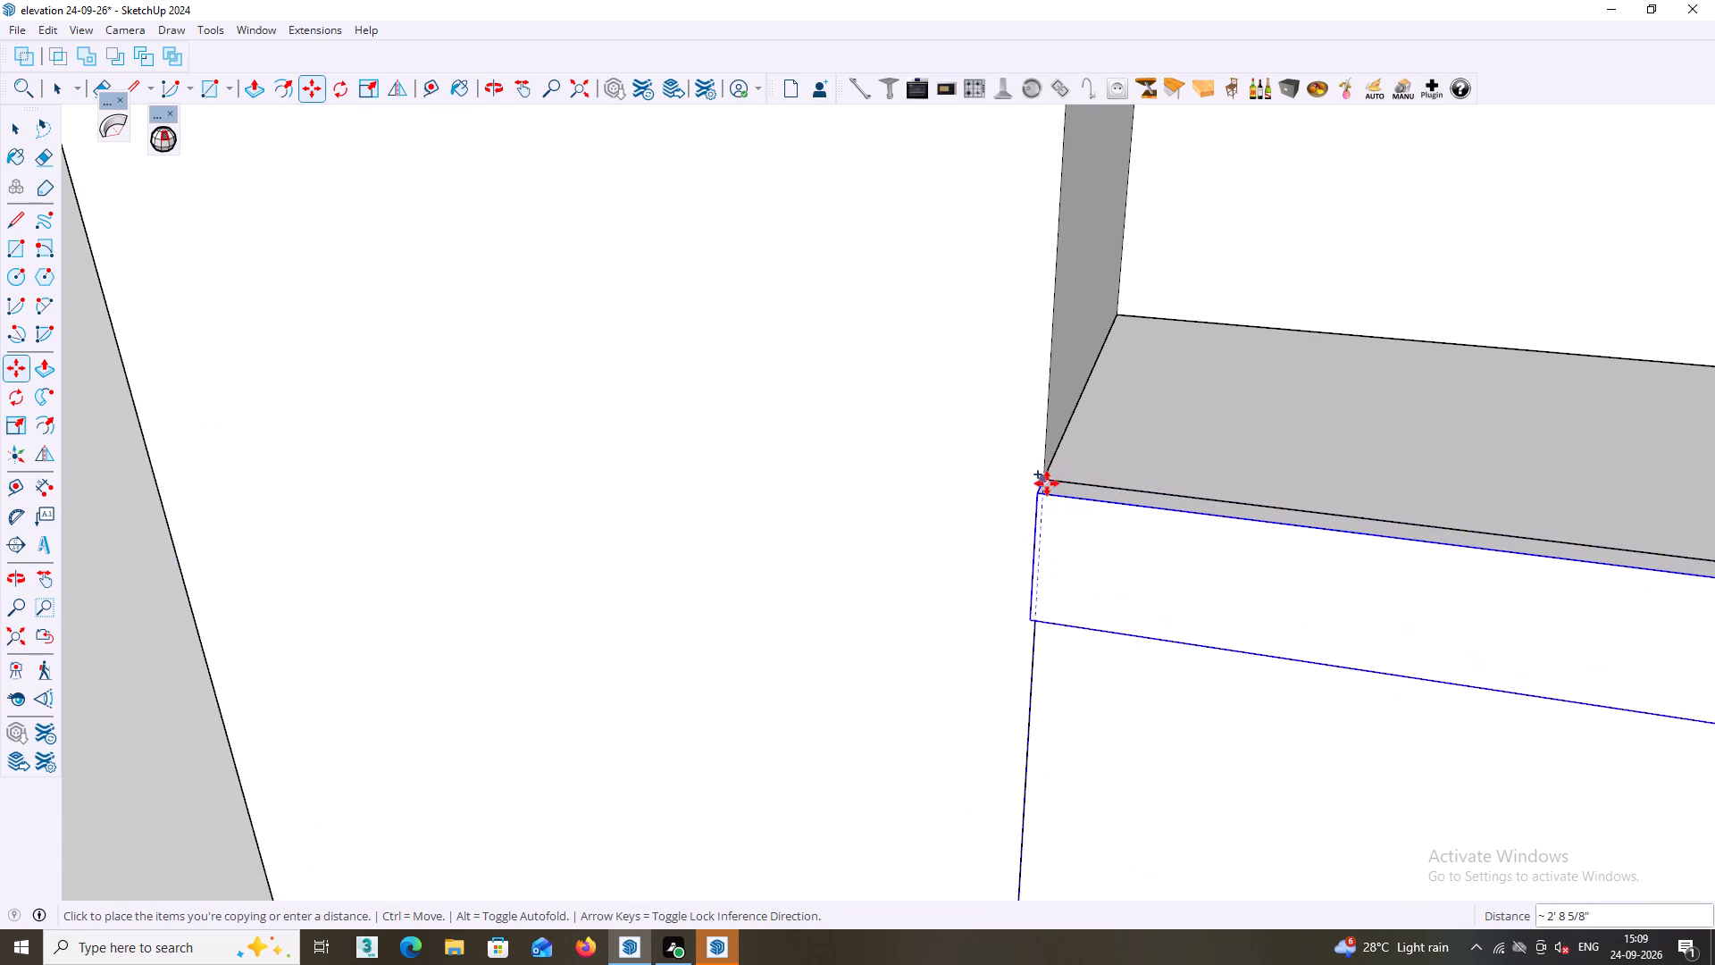
pyautogui.scroll(2, 1045, 484)
pyautogui.click(1047, 482)
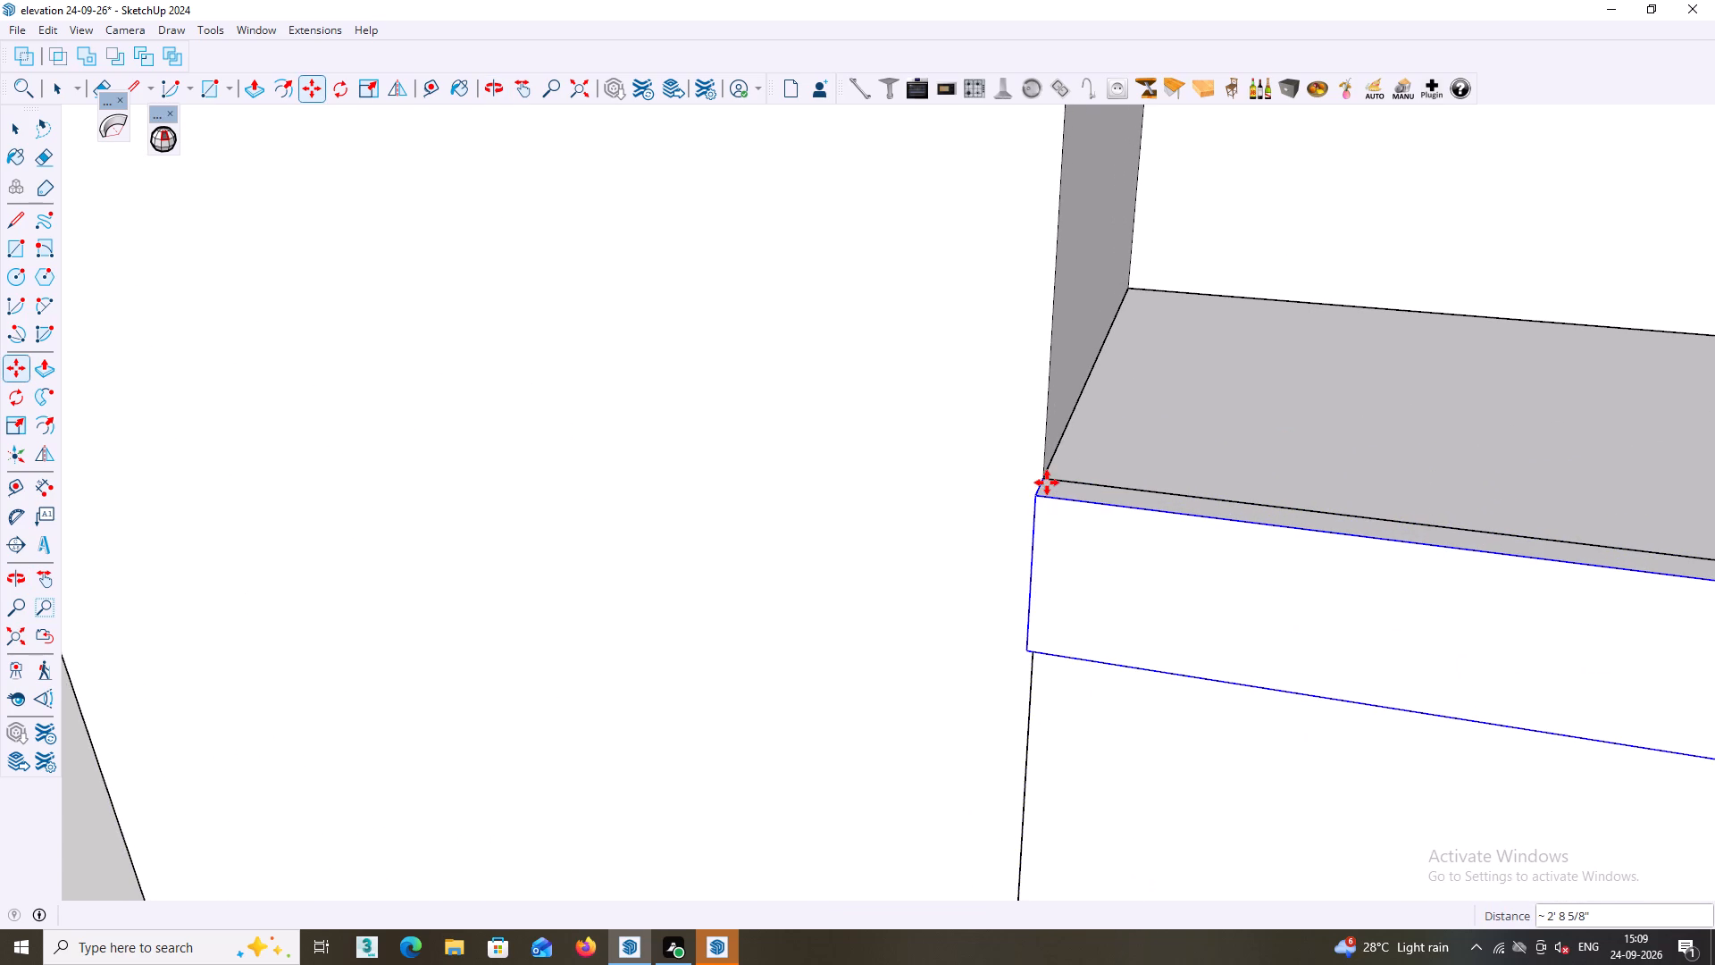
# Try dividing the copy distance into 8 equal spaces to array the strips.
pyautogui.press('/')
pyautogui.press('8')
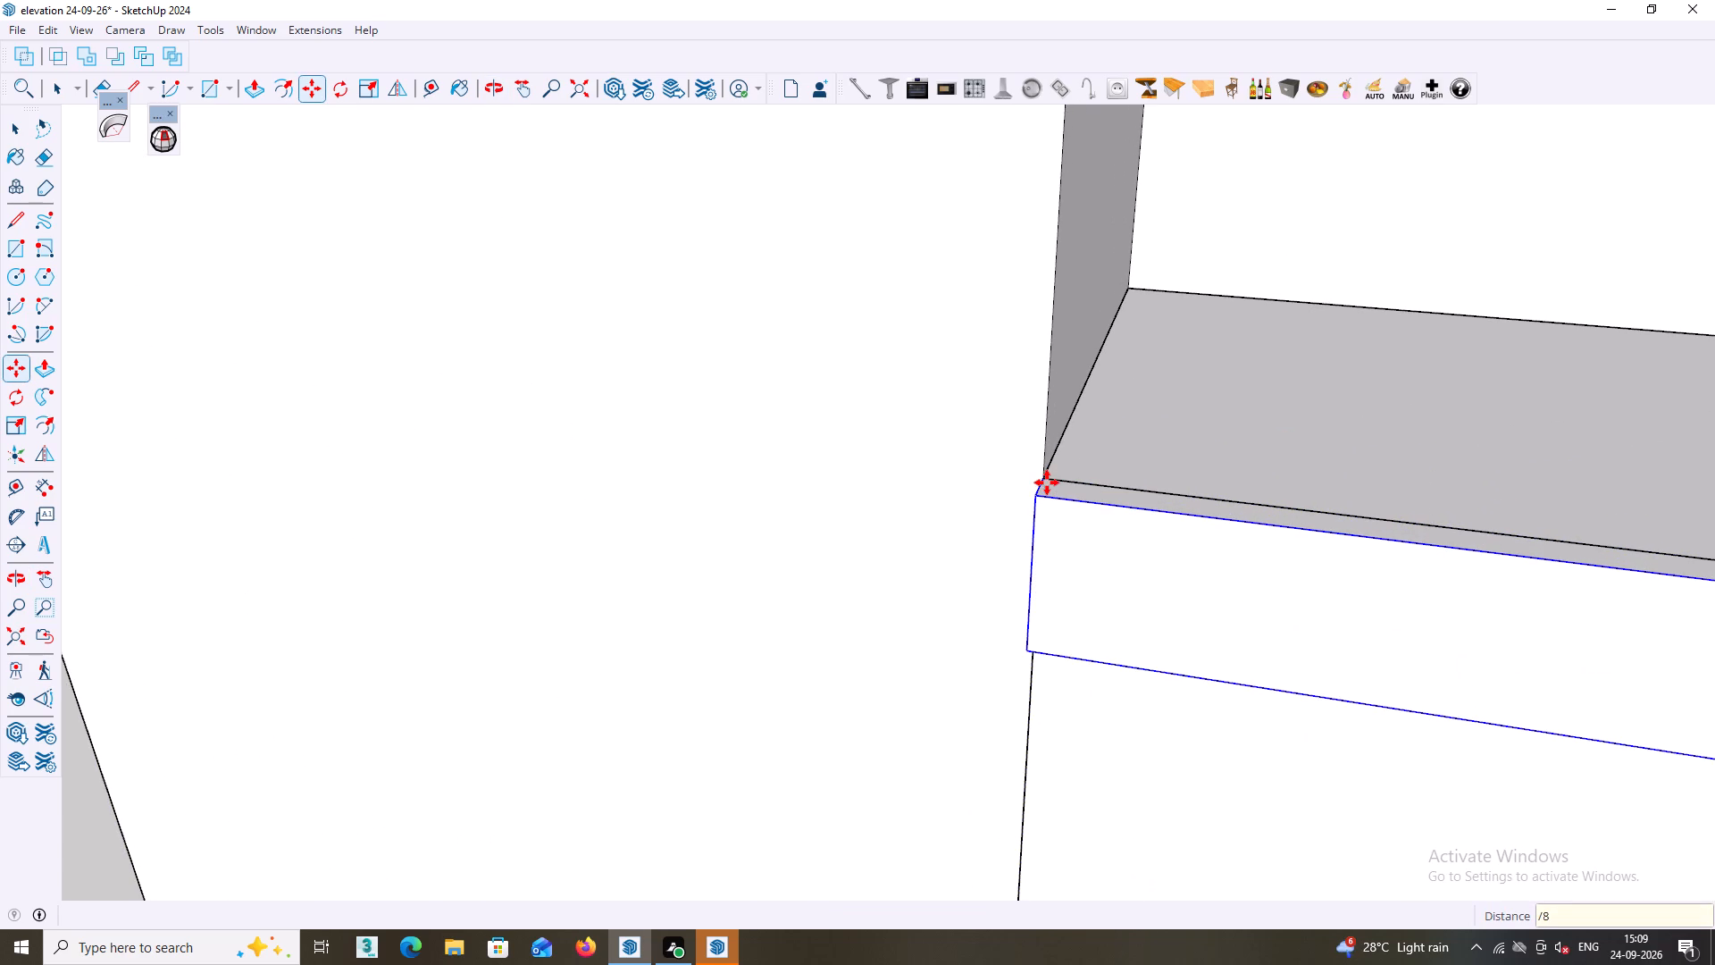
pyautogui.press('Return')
# Divide the distance between the lowest and highest strips into 9 equal spaces filled with strip copies.
pyautogui.press('/')
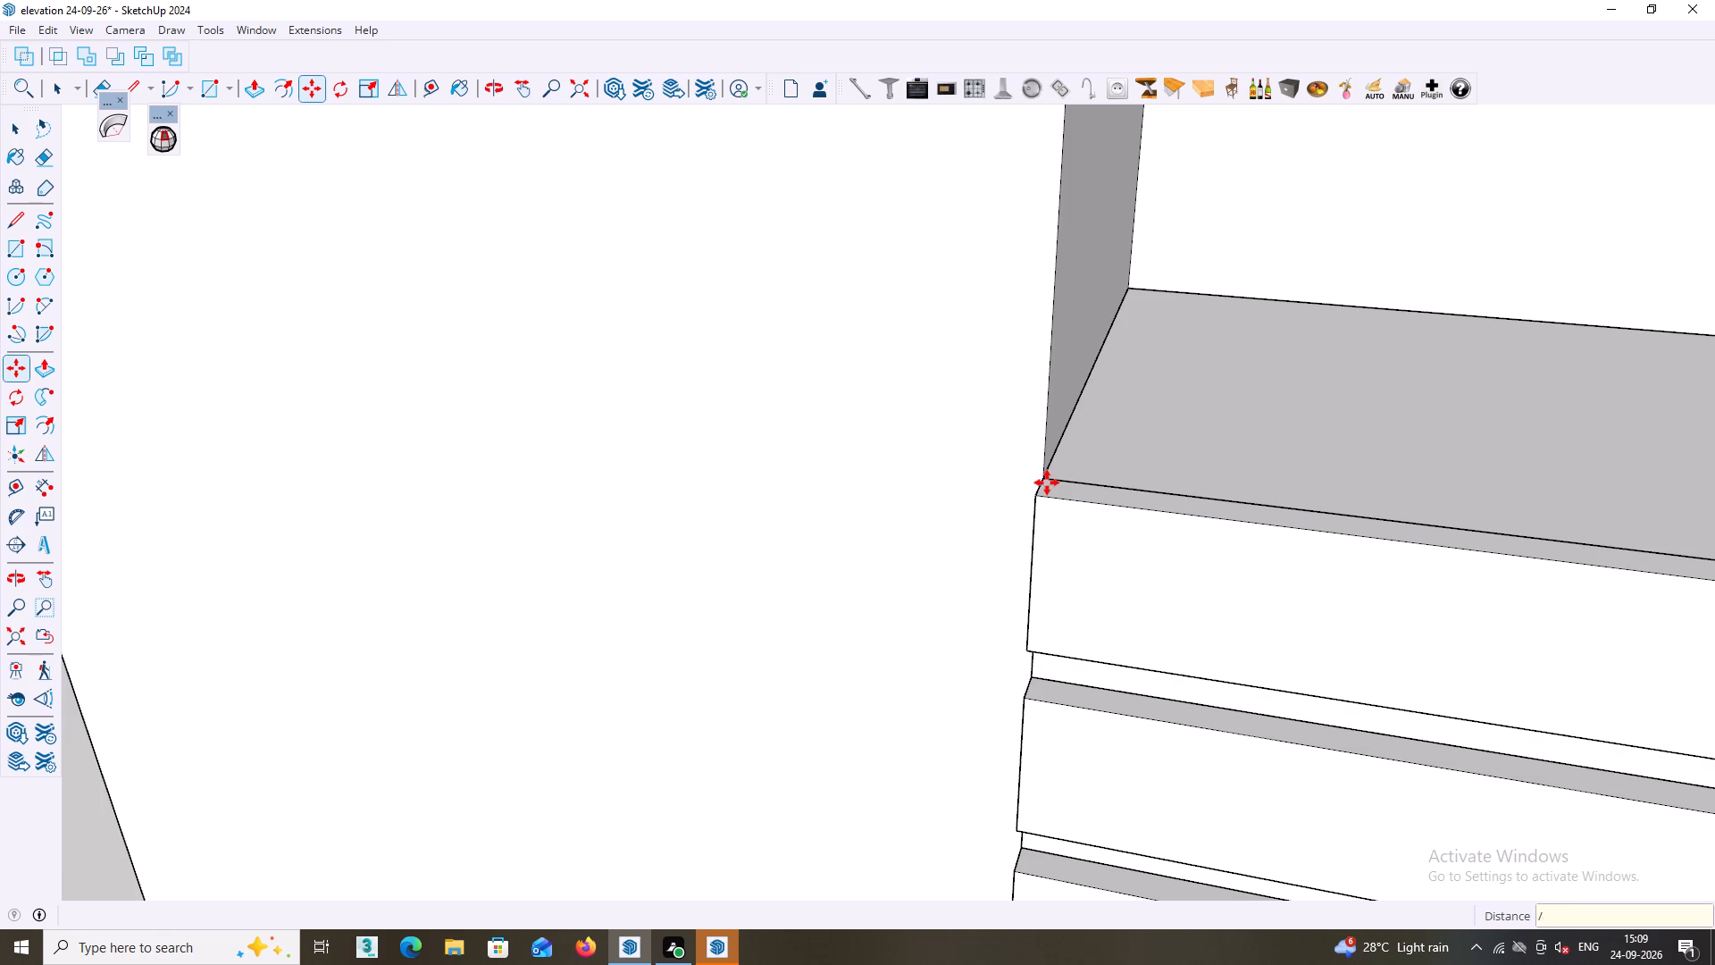
pyautogui.press('9')
pyautogui.press('Return')
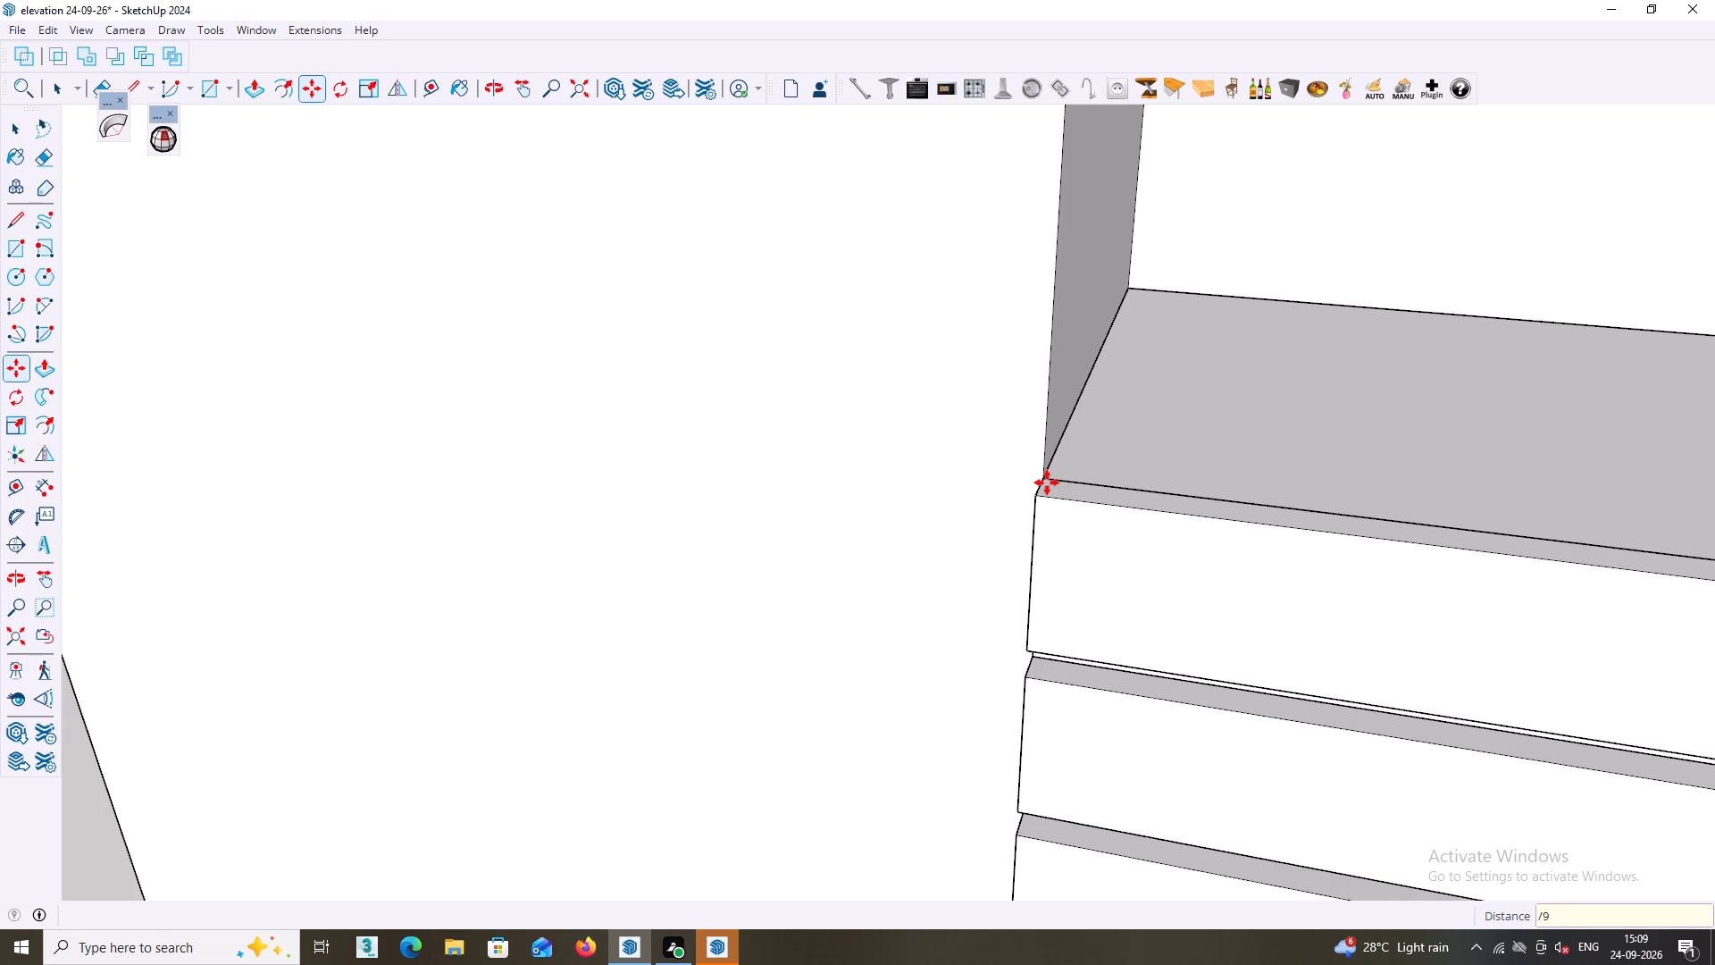
# Examine the spacing and overall look of the horizontal strips across the balcony parapet and front facade.
pyautogui.scroll(-13, 1047, 496)
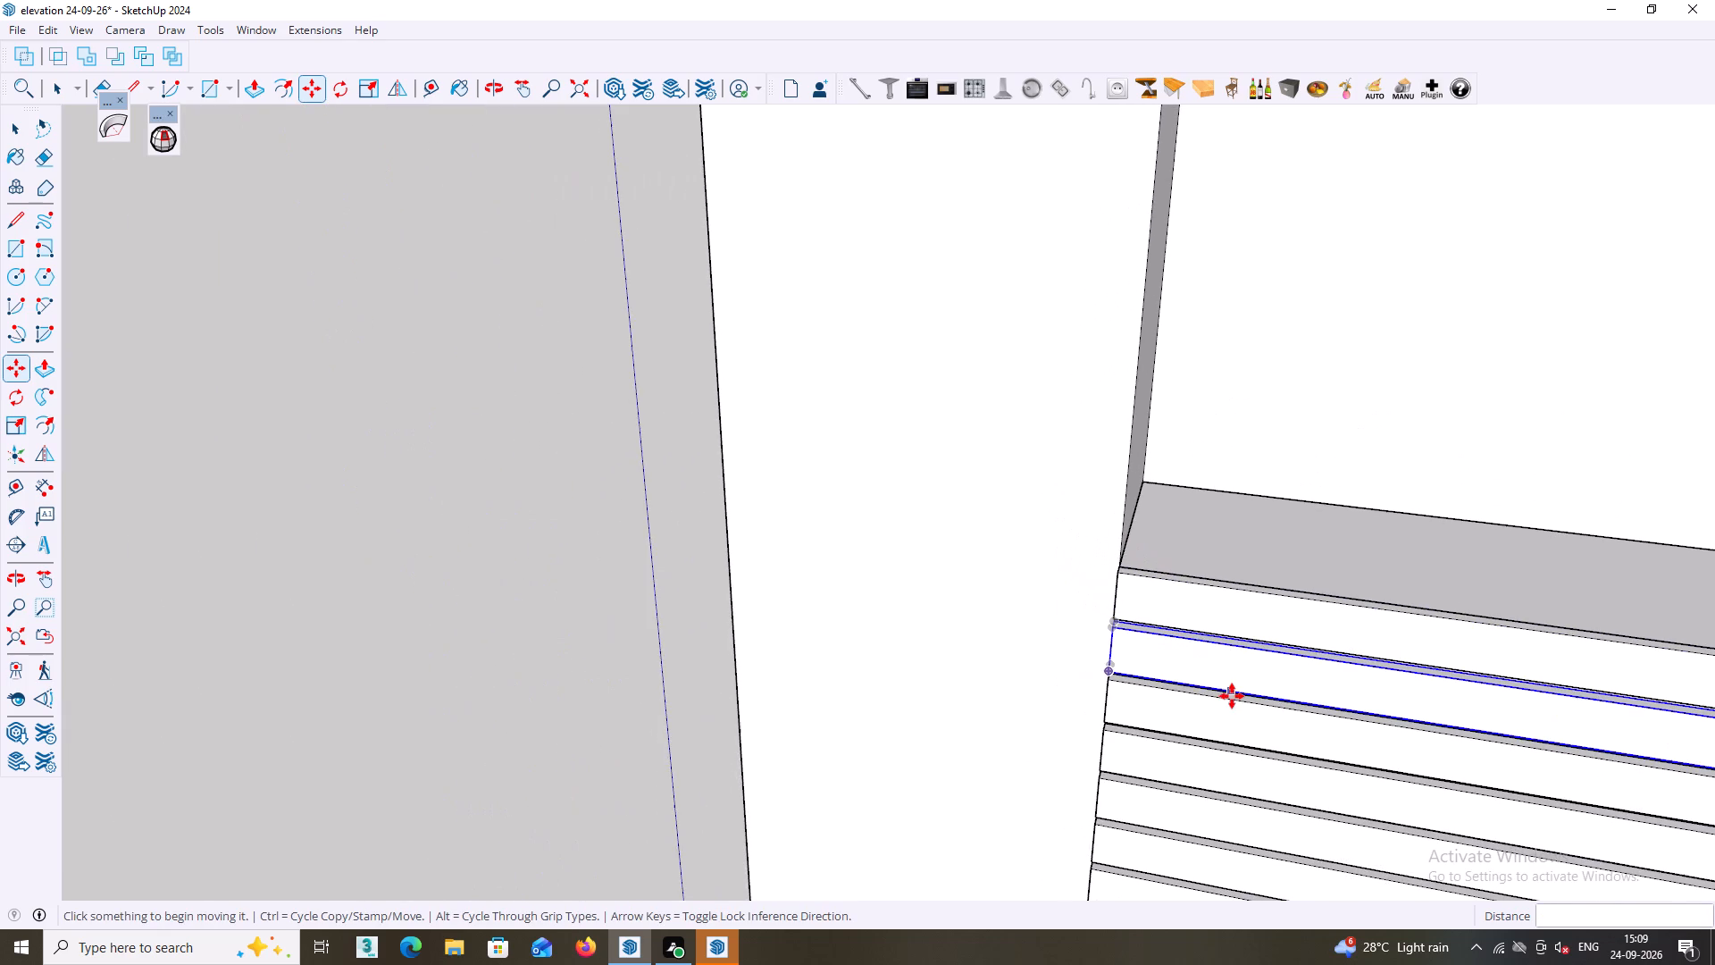
pyautogui.keyDown('shift'); pyautogui.moveTo(1233, 694); pyautogui.dragTo(621, 545, button='middle'); pyautogui.keyUp('shift')
pyautogui.moveTo(842, 637); pyautogui.dragTo(471, 479, button='middle')
pyautogui.moveTo(791, 618); pyautogui.dragTo(888, 654, button='middle')
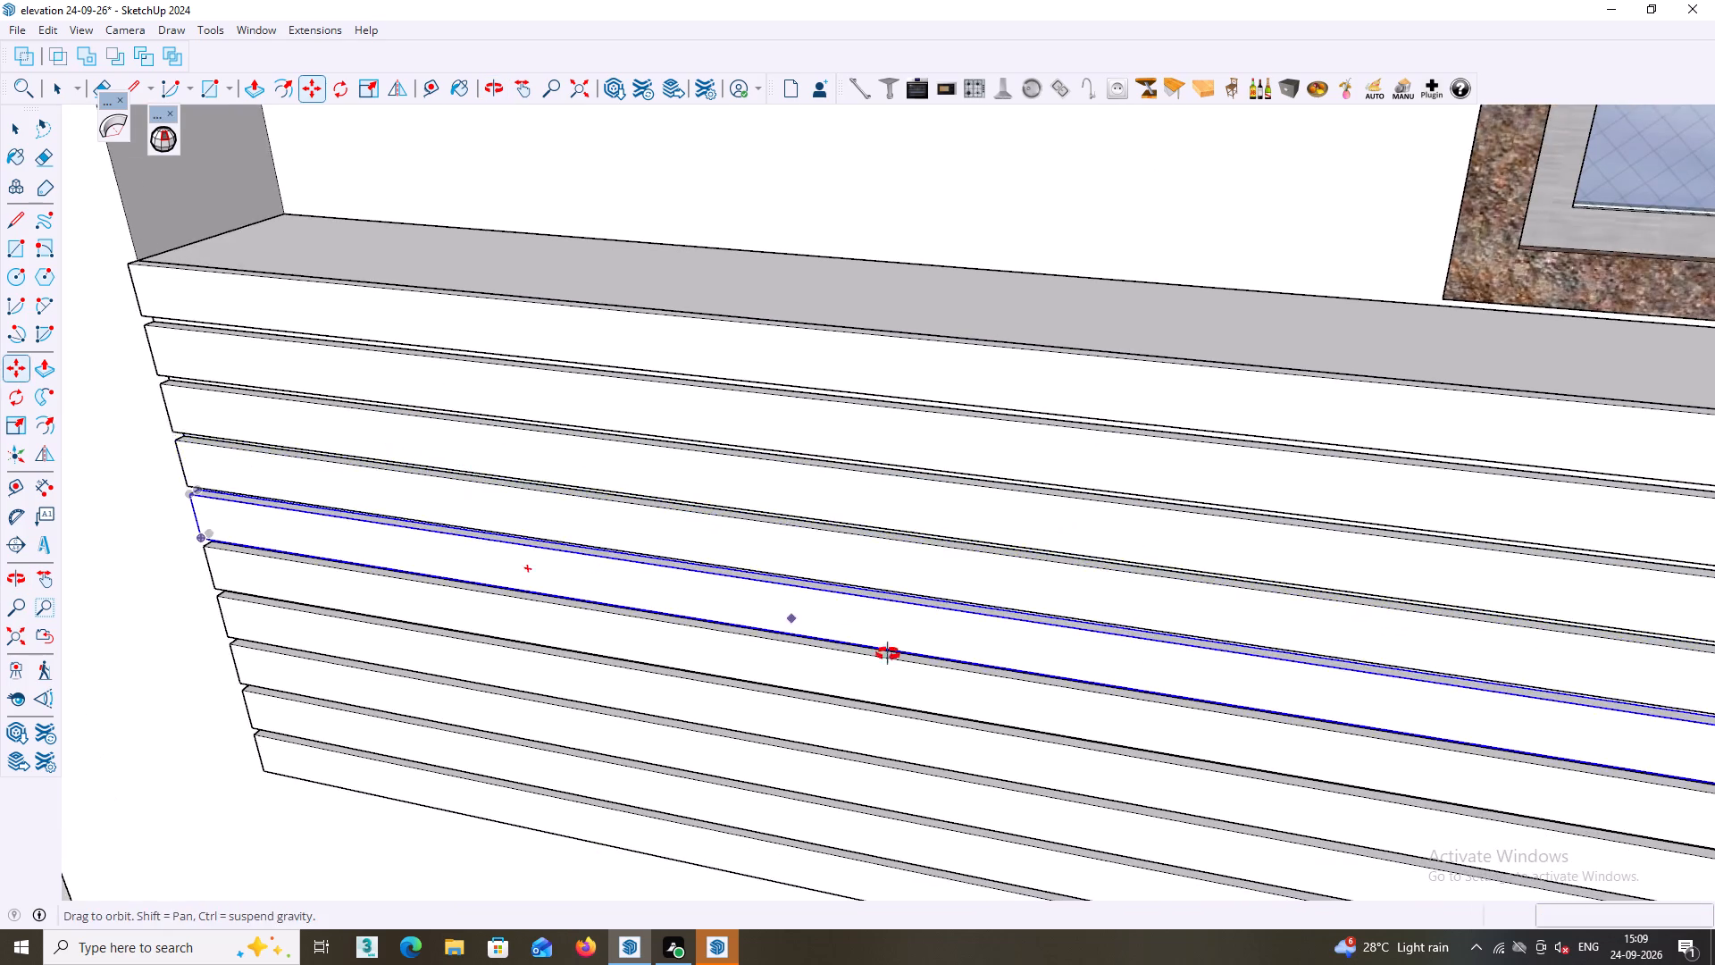
pyautogui.scroll(-2, 828, 642)
pyautogui.moveTo(888, 654); pyautogui.dragTo(1073, 659, button='middle')
pyautogui.moveTo(1187, 644); pyautogui.dragTo(1242, 624, button='middle')
pyautogui.moveTo(1185, 628); pyautogui.dragTo(1208, 652, button='middle')
pyautogui.scroll(-1, 1198, 645)
pyautogui.press('space')
pyautogui.scroll(-4, 1182, 710)
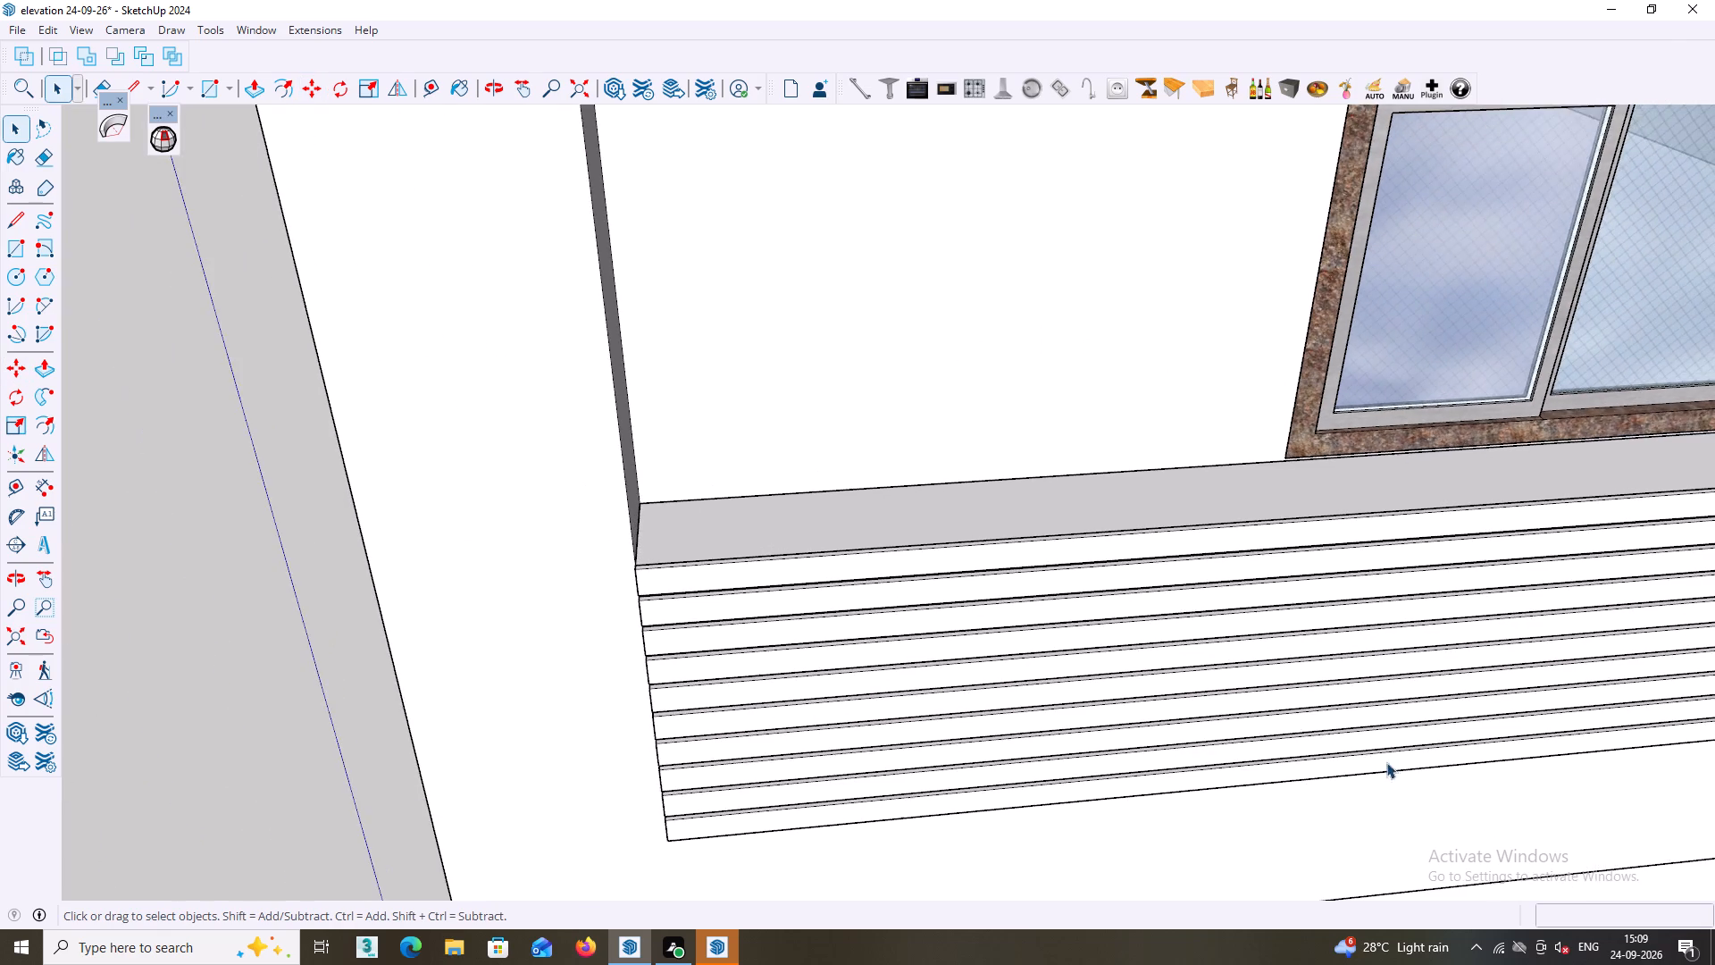
pyautogui.moveTo(1393, 733); pyautogui.dragTo(1391, 499, button='middle')
pyautogui.moveTo(1333, 542); pyautogui.dragTo(1332, 365, button='middle')
pyautogui.moveTo(1198, 540); pyautogui.dragTo(953, 524, button='middle')
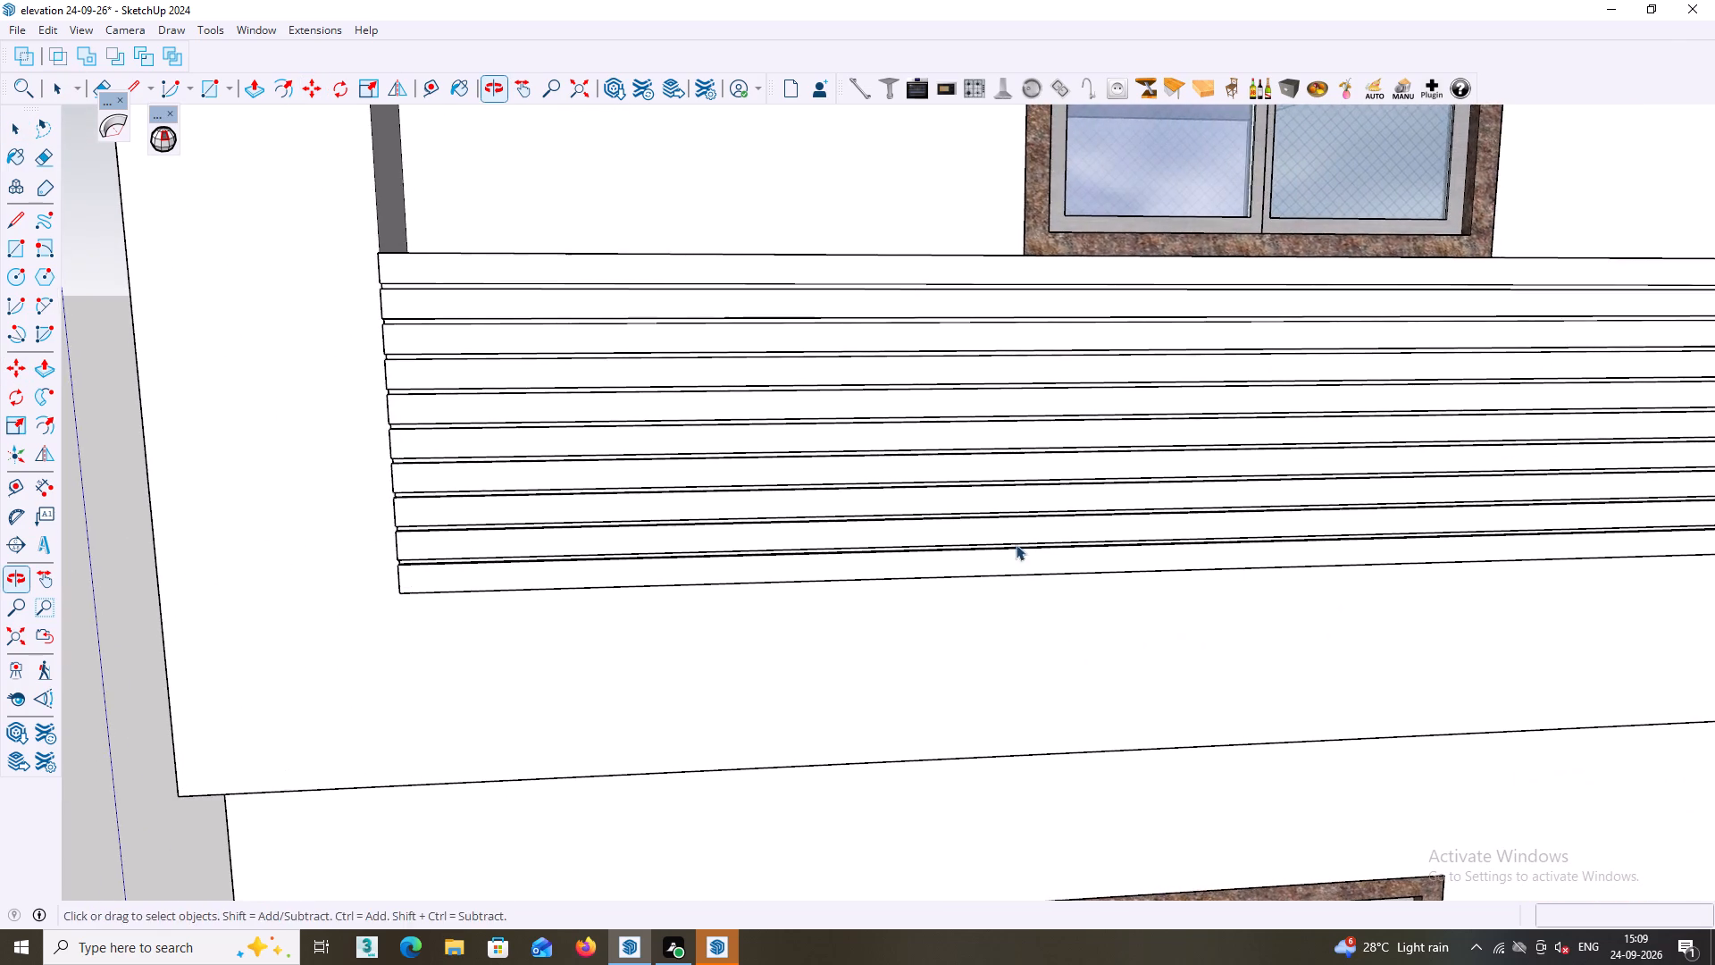
pyautogui.moveTo(1258, 558); pyautogui.dragTo(1285, 592, button='middle')
pyautogui.scroll(-11, 1257, 566)
pyautogui.moveTo(1370, 695); pyautogui.dragTo(1367, 731, button='middle')
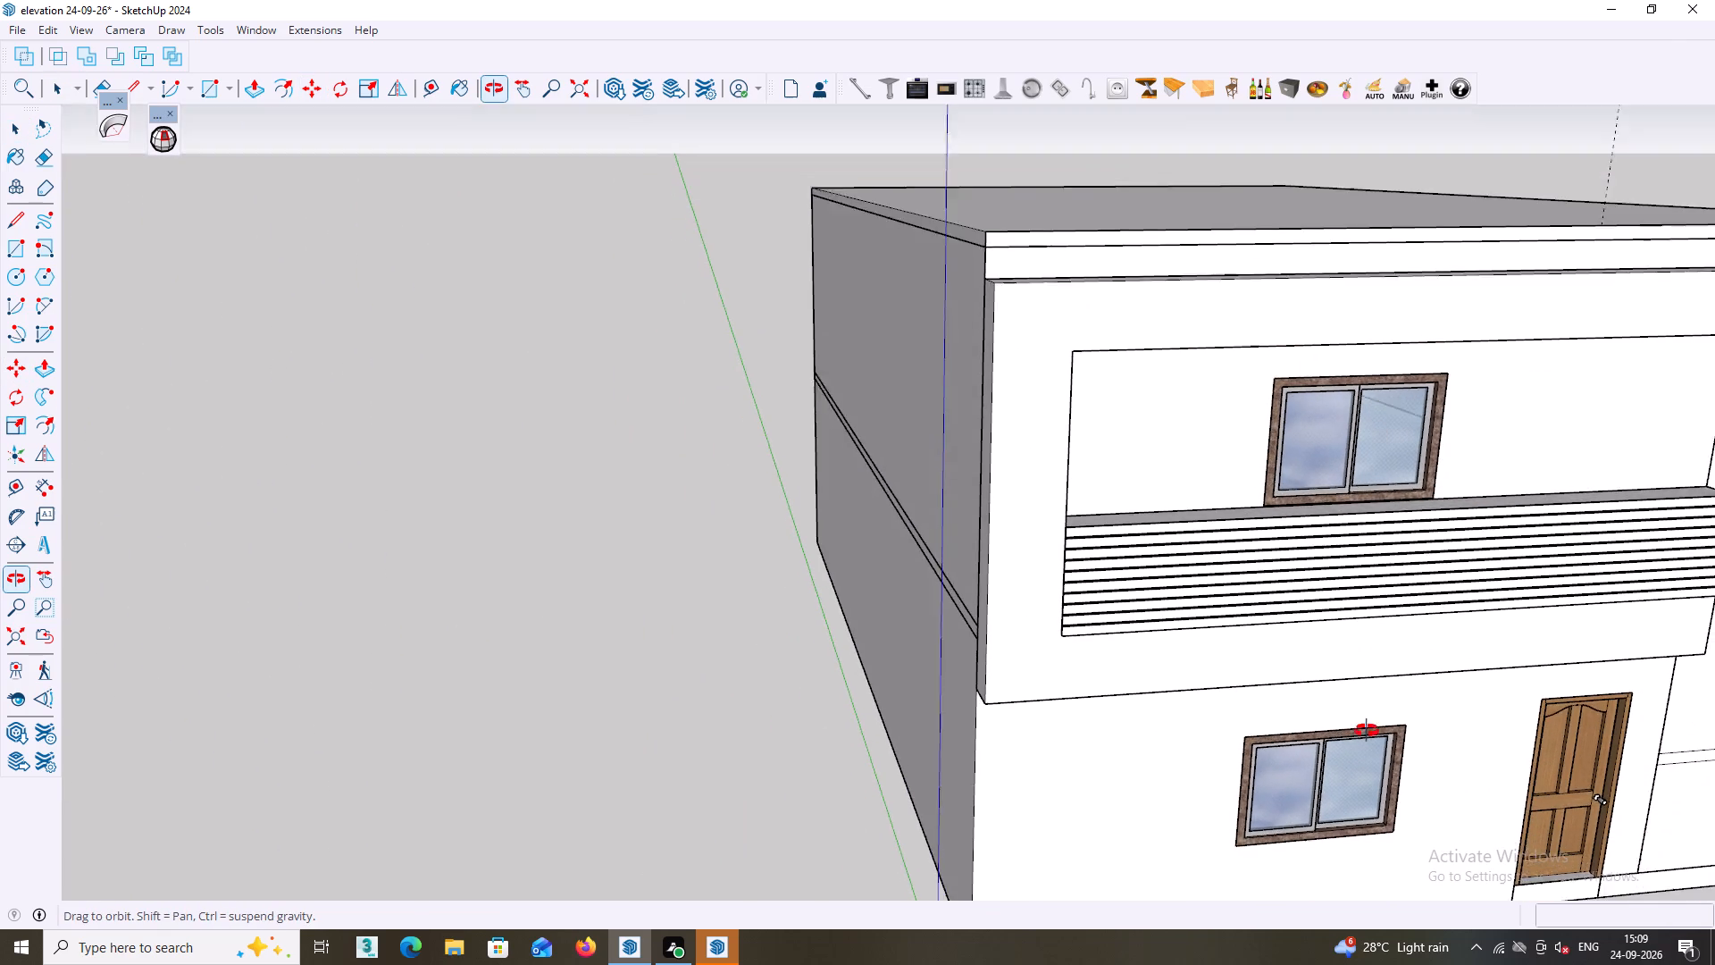
pyautogui.moveTo(1367, 731); pyautogui.dragTo(1324, 724, button='middle')
pyautogui.keyDown('shift'); pyautogui.moveTo(1314, 712); pyautogui.dragTo(1284, 818, button='middle'); pyautogui.keyUp('shift')
pyautogui.keyDown('shift'); pyautogui.scroll(-1, 1309, 724); pyautogui.keyUp('shift')
pyautogui.moveTo(1225, 654); pyautogui.dragTo(1188, 706, button='middle')
pyautogui.scroll(4, 1212, 686)
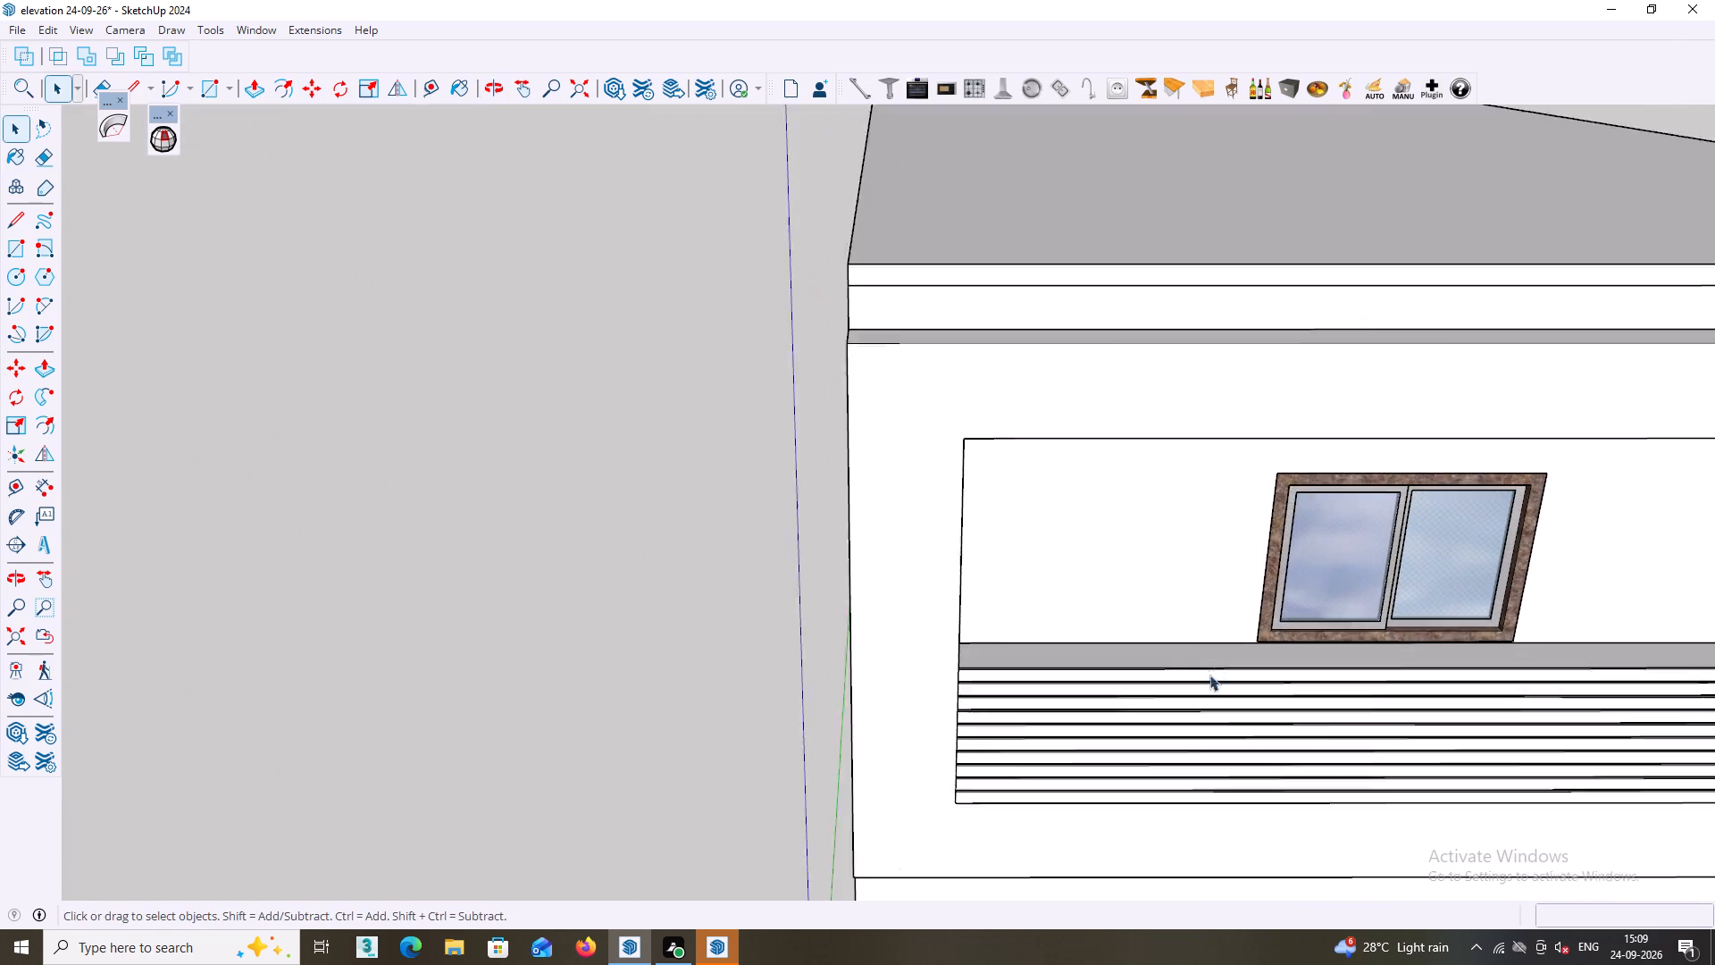
pyautogui.scroll(1, 1209, 675)
pyautogui.moveTo(1193, 693); pyautogui.dragTo(1194, 738, button='middle')
pyautogui.scroll(-8, 1192, 689)
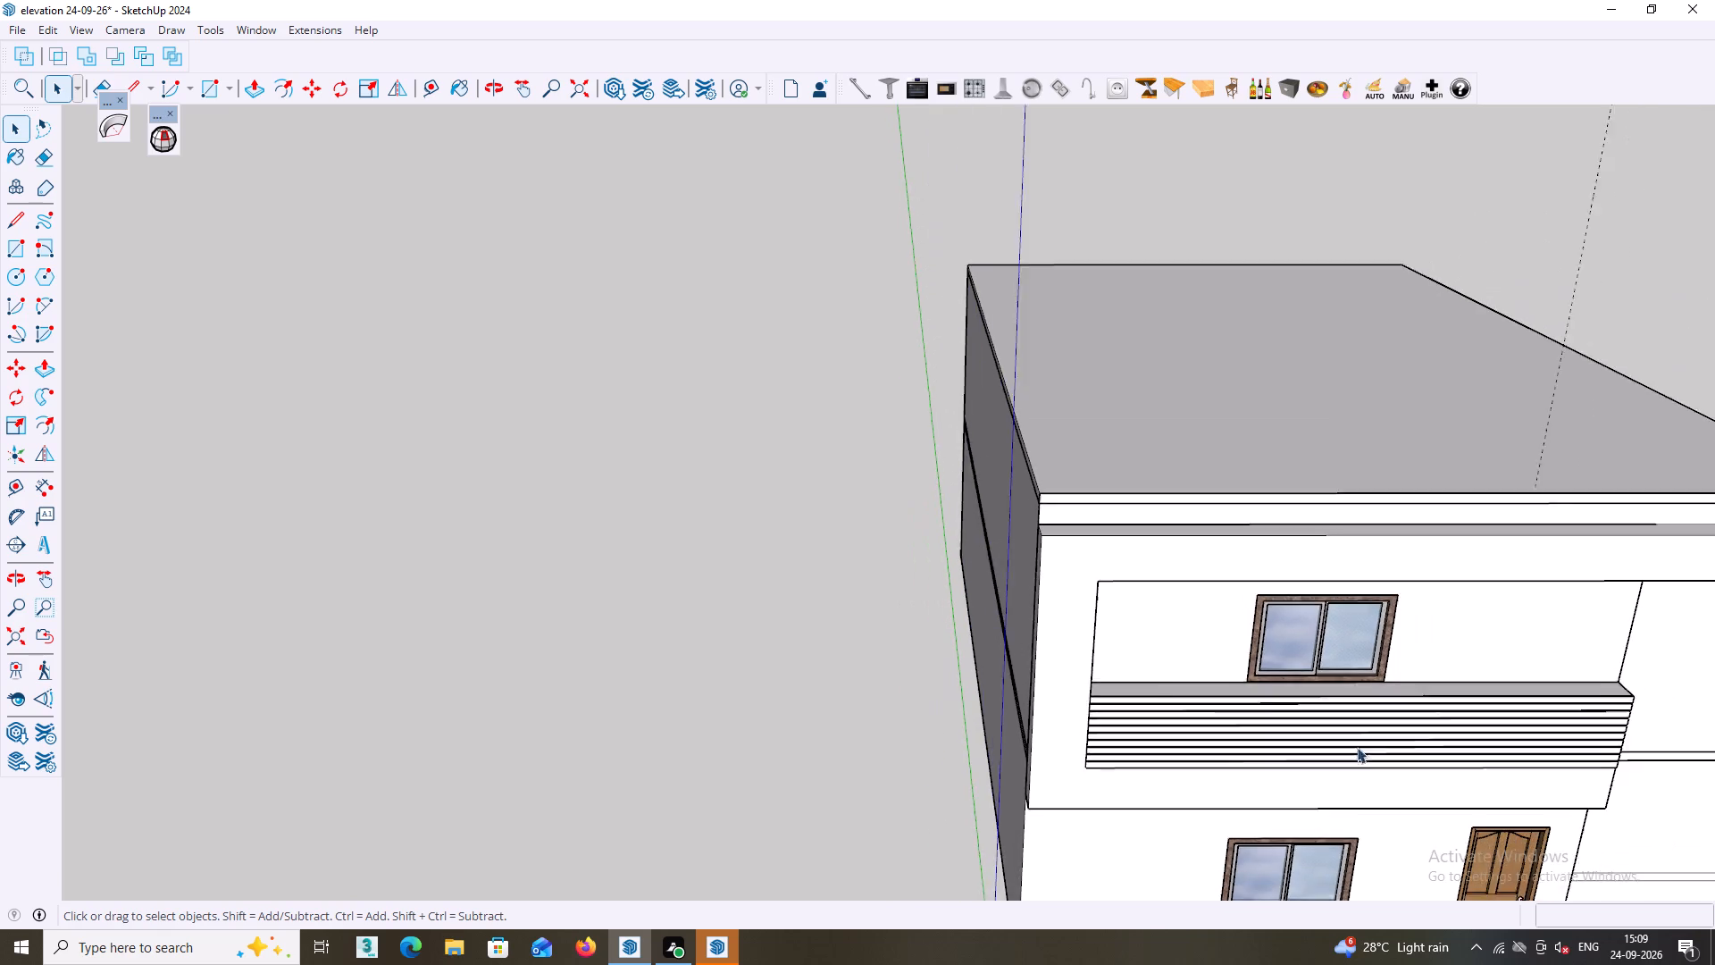
# Examine the front facade, the striped balcony parapet and the roof from the front and from both sides.
pyautogui.scroll(-3, 1357, 747)
pyautogui.moveTo(1473, 738); pyautogui.dragTo(1174, 645, button='middle')
pyautogui.moveTo(1220, 652); pyautogui.dragTo(1232, 542, button='middle')
pyautogui.scroll(4, 1256, 440)
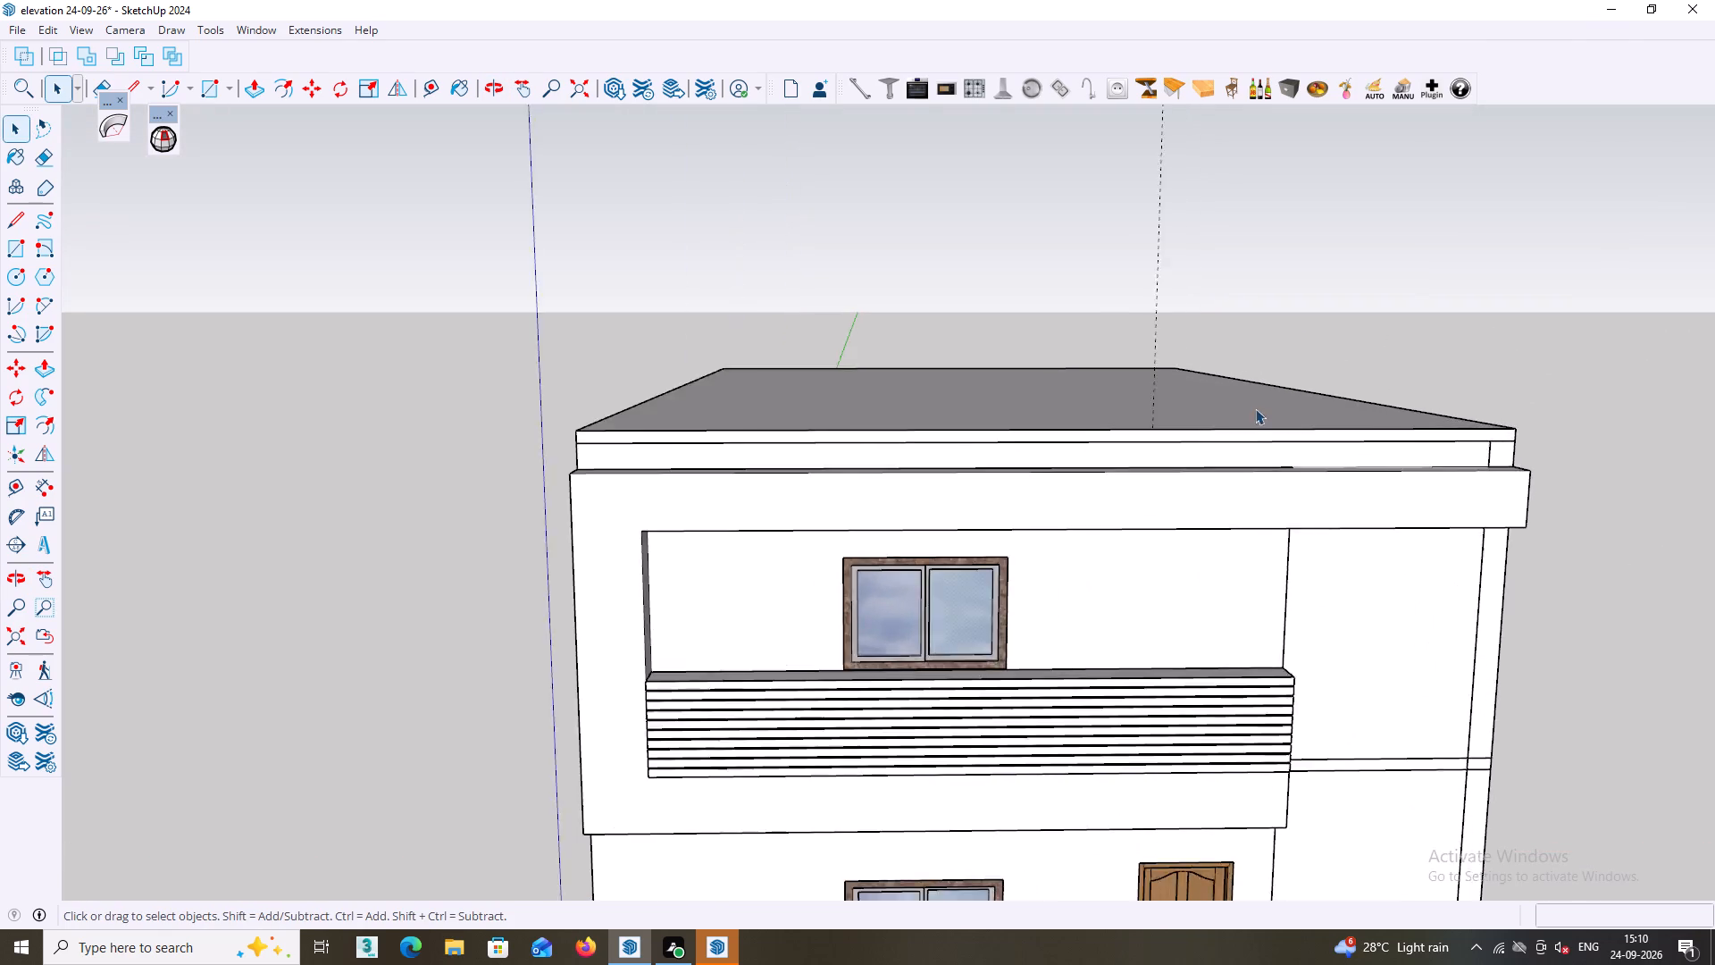
pyautogui.scroll(4, 1255, 408)
pyautogui.moveTo(1252, 467); pyautogui.dragTo(1560, 423, button='middle')
pyautogui.moveTo(971, 520); pyautogui.dragTo(1238, 685, button='middle')
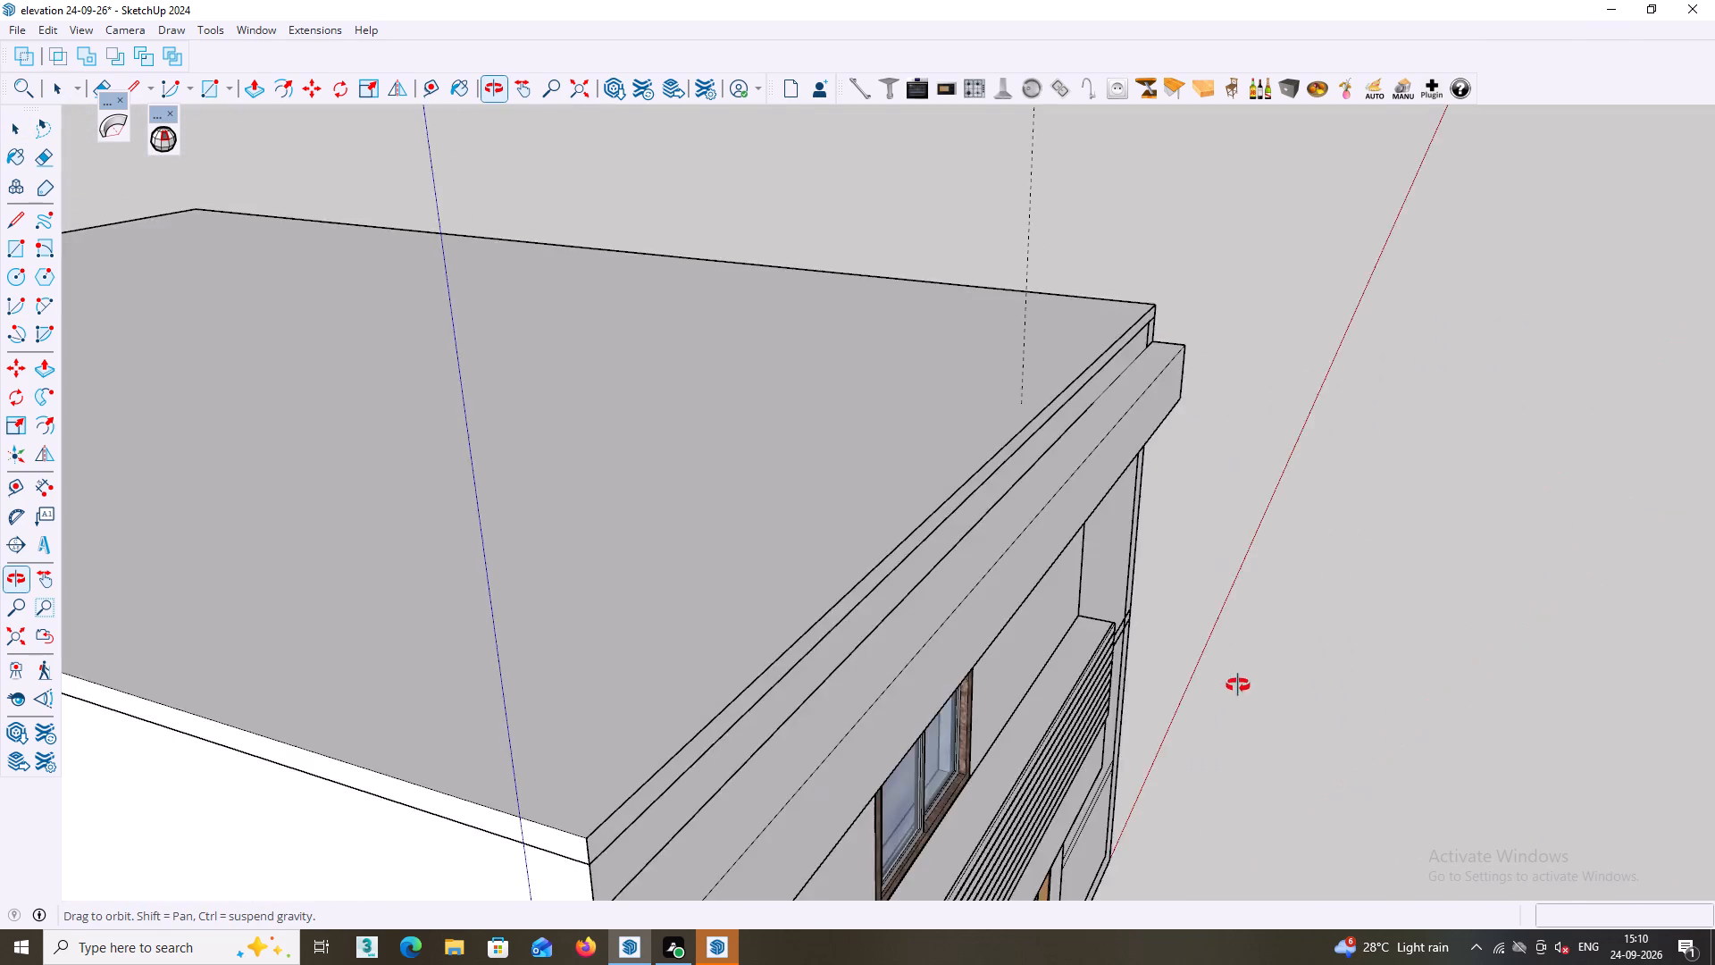
pyautogui.moveTo(1238, 685); pyautogui.dragTo(862, 599, button='middle')
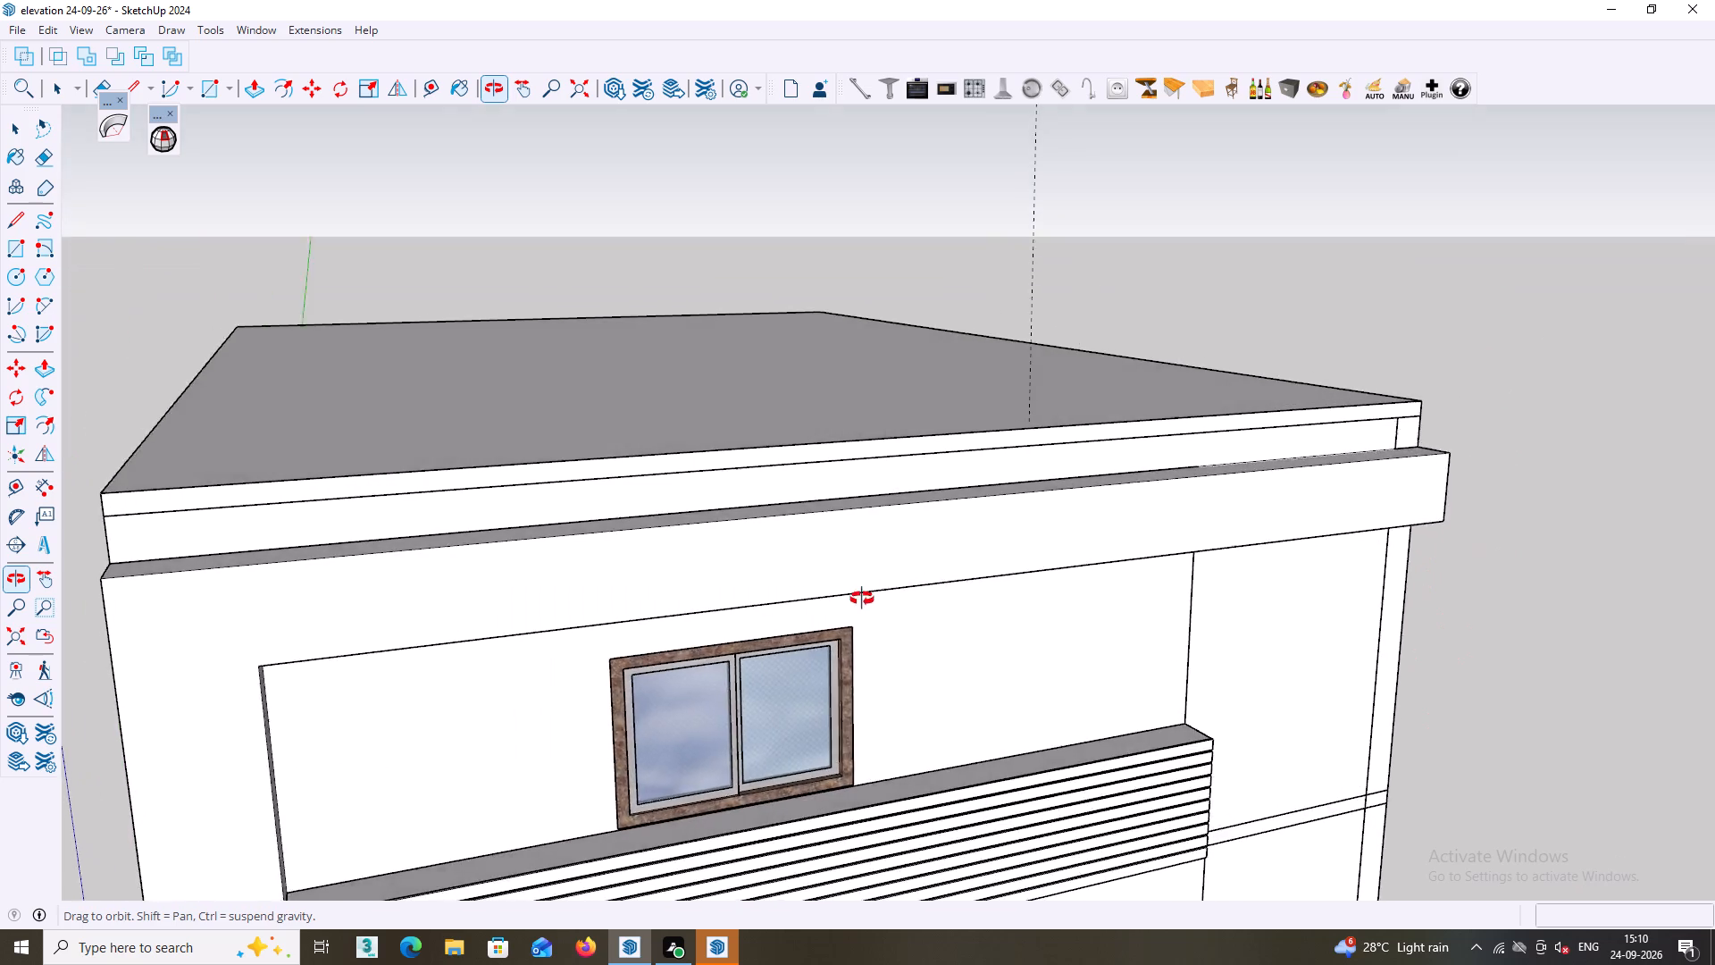
pyautogui.moveTo(862, 599); pyautogui.dragTo(589, 495, button='middle')
pyautogui.scroll(-2, 699, 642)
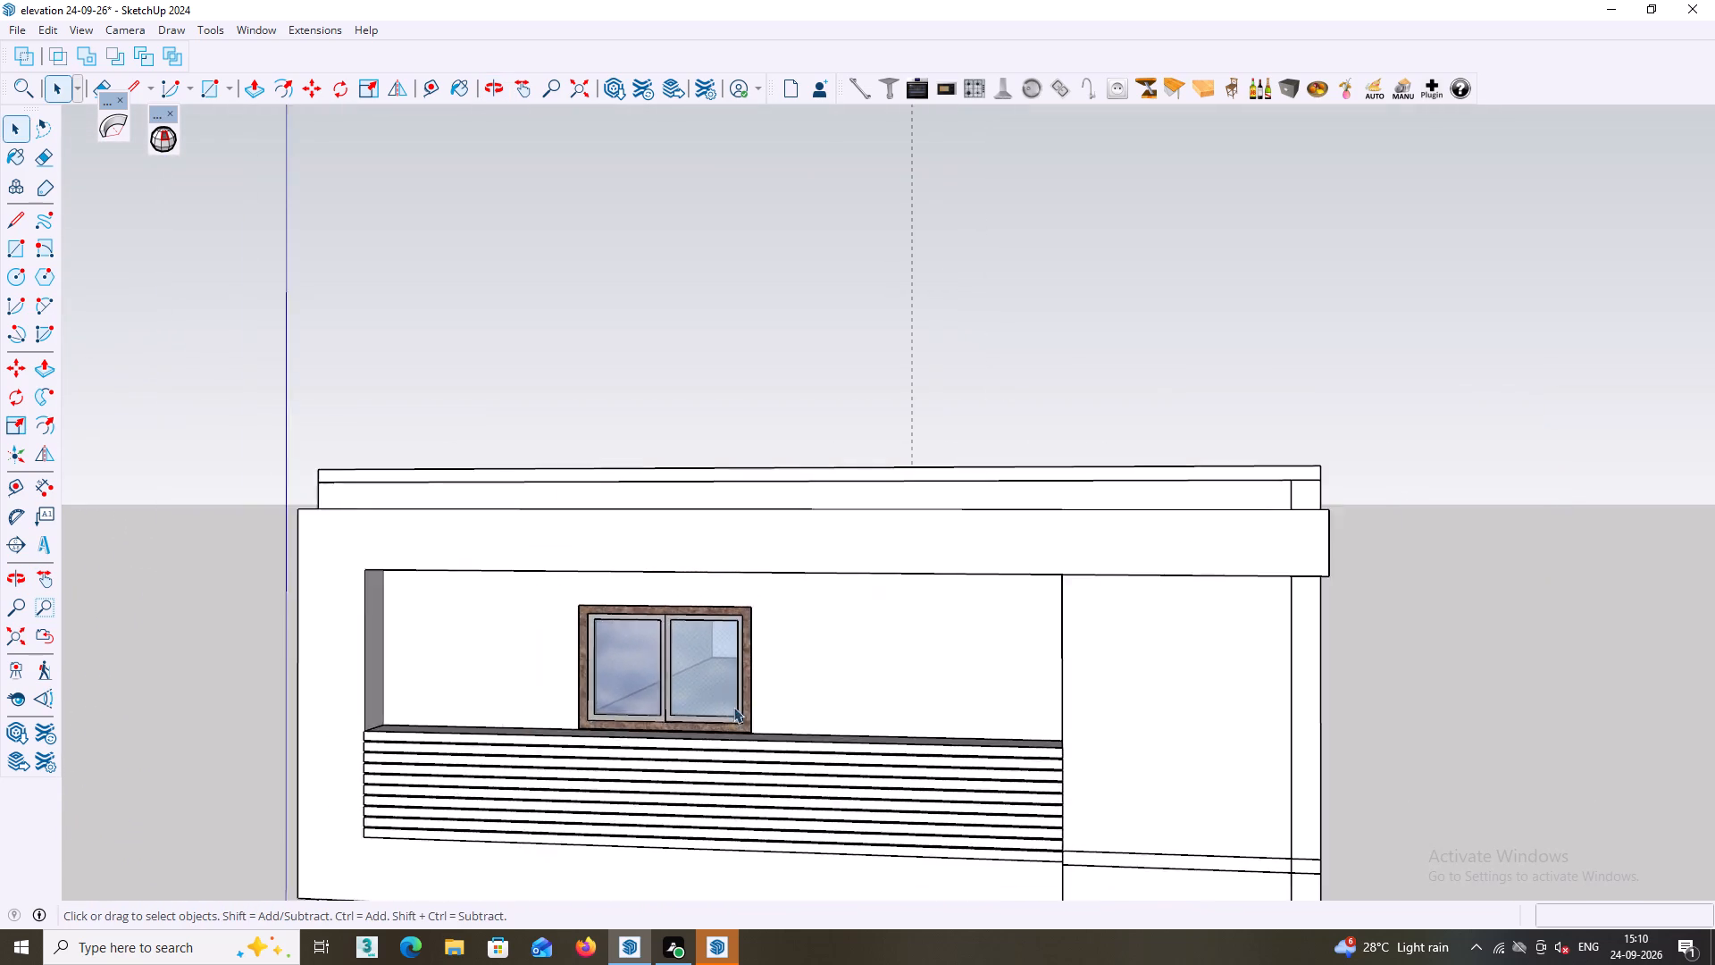
pyautogui.scroll(-7, 733, 707)
pyautogui.keyDown('shift'); pyautogui.moveTo(975, 750); pyautogui.dragTo(1000, 600, button='middle'); pyautogui.keyUp('shift')
pyautogui.moveTo(991, 622); pyautogui.dragTo(991, 640, button='middle')
pyautogui.scroll(-2, 991, 622)
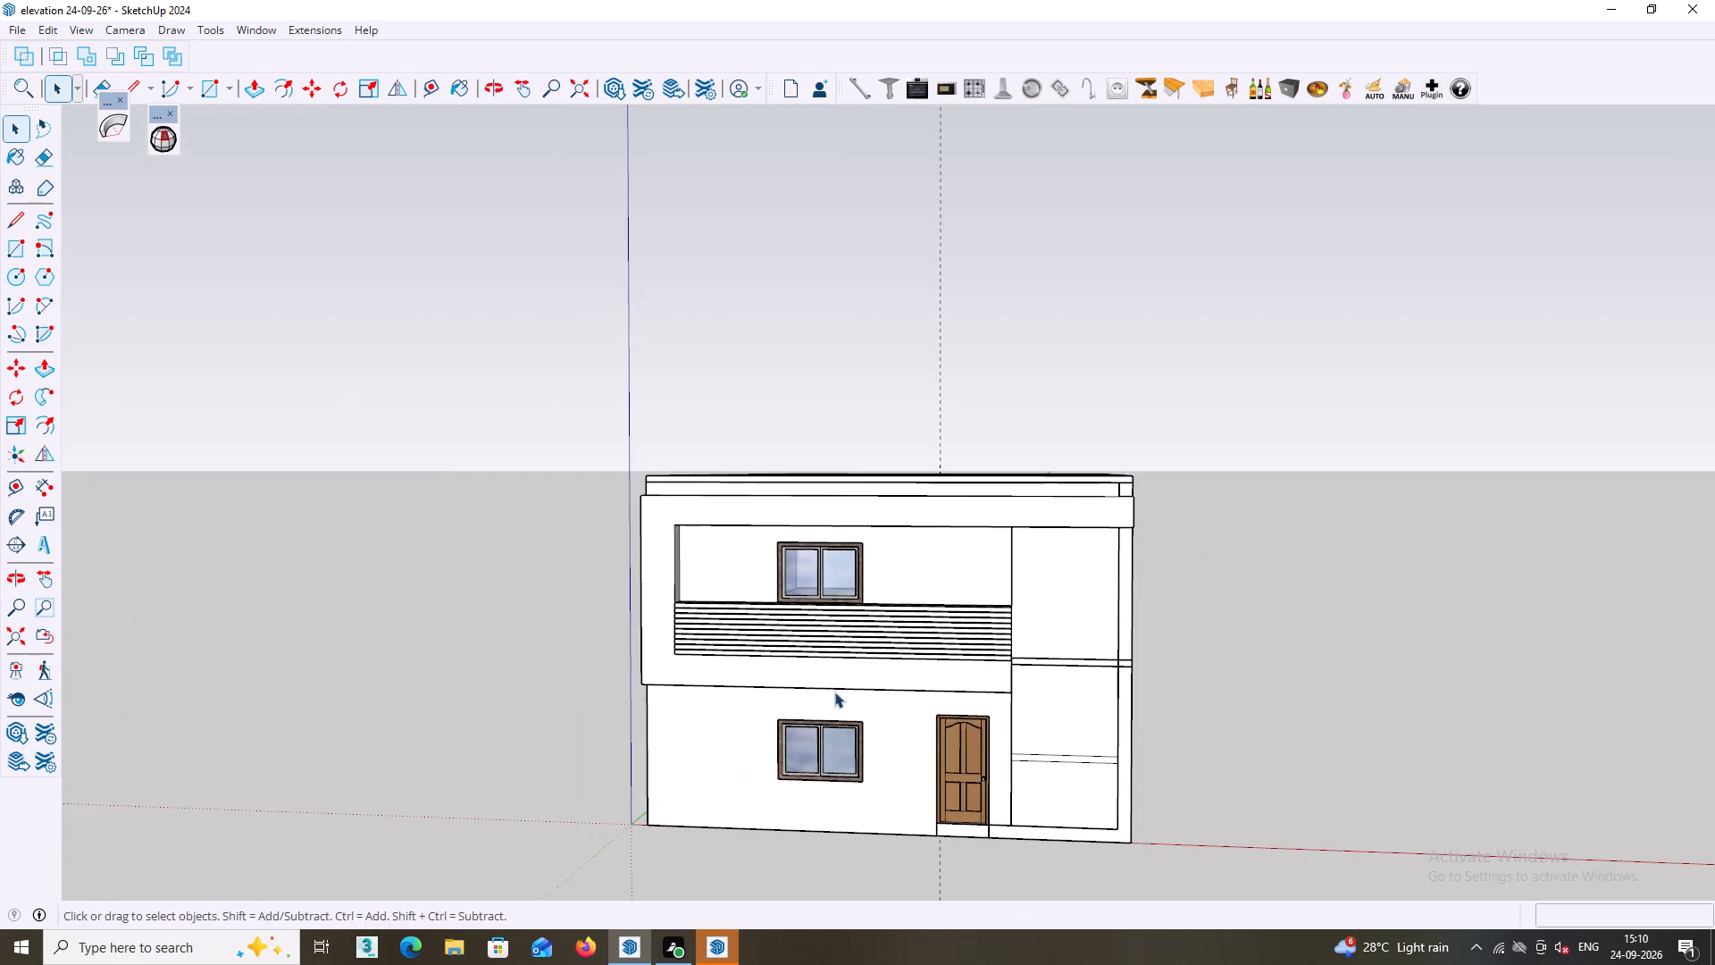
pyautogui.moveTo(834, 692); pyautogui.dragTo(983, 627, button='middle')
pyautogui.scroll(3, 1007, 657)
pyautogui.moveTo(1014, 686); pyautogui.dragTo(972, 736, button='middle')
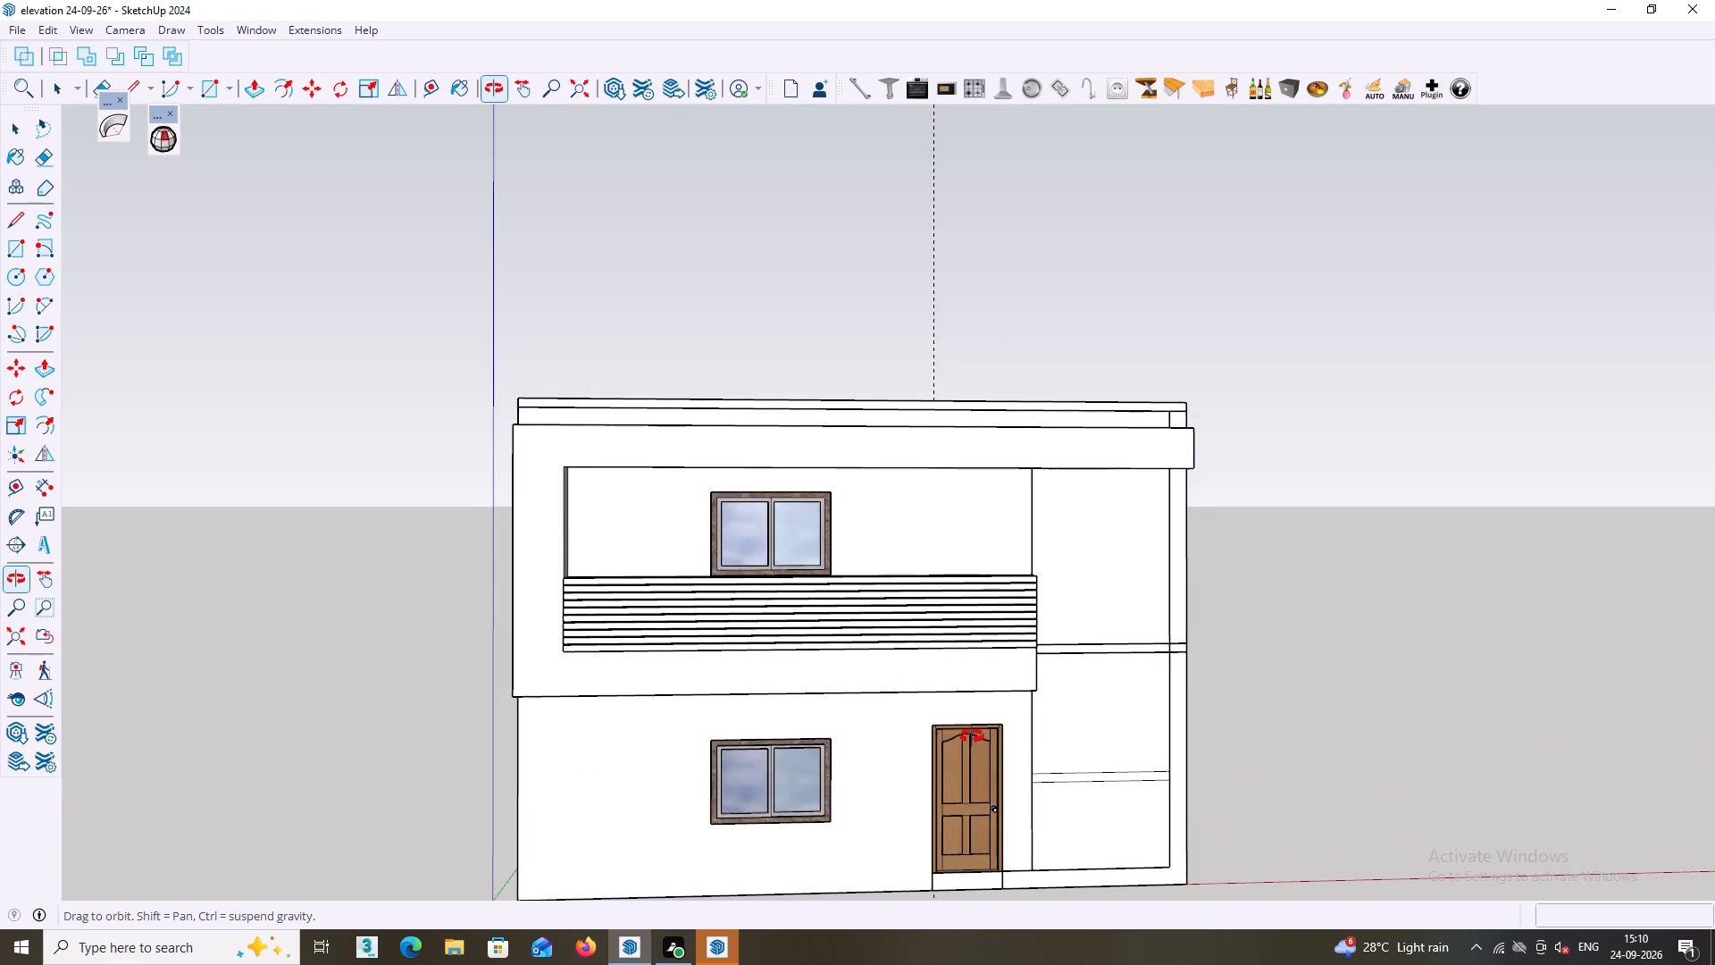
pyautogui.moveTo(972, 736); pyautogui.dragTo(734, 793, button='middle')
pyautogui.moveTo(754, 571); pyautogui.dragTo(783, 718, button='middle')
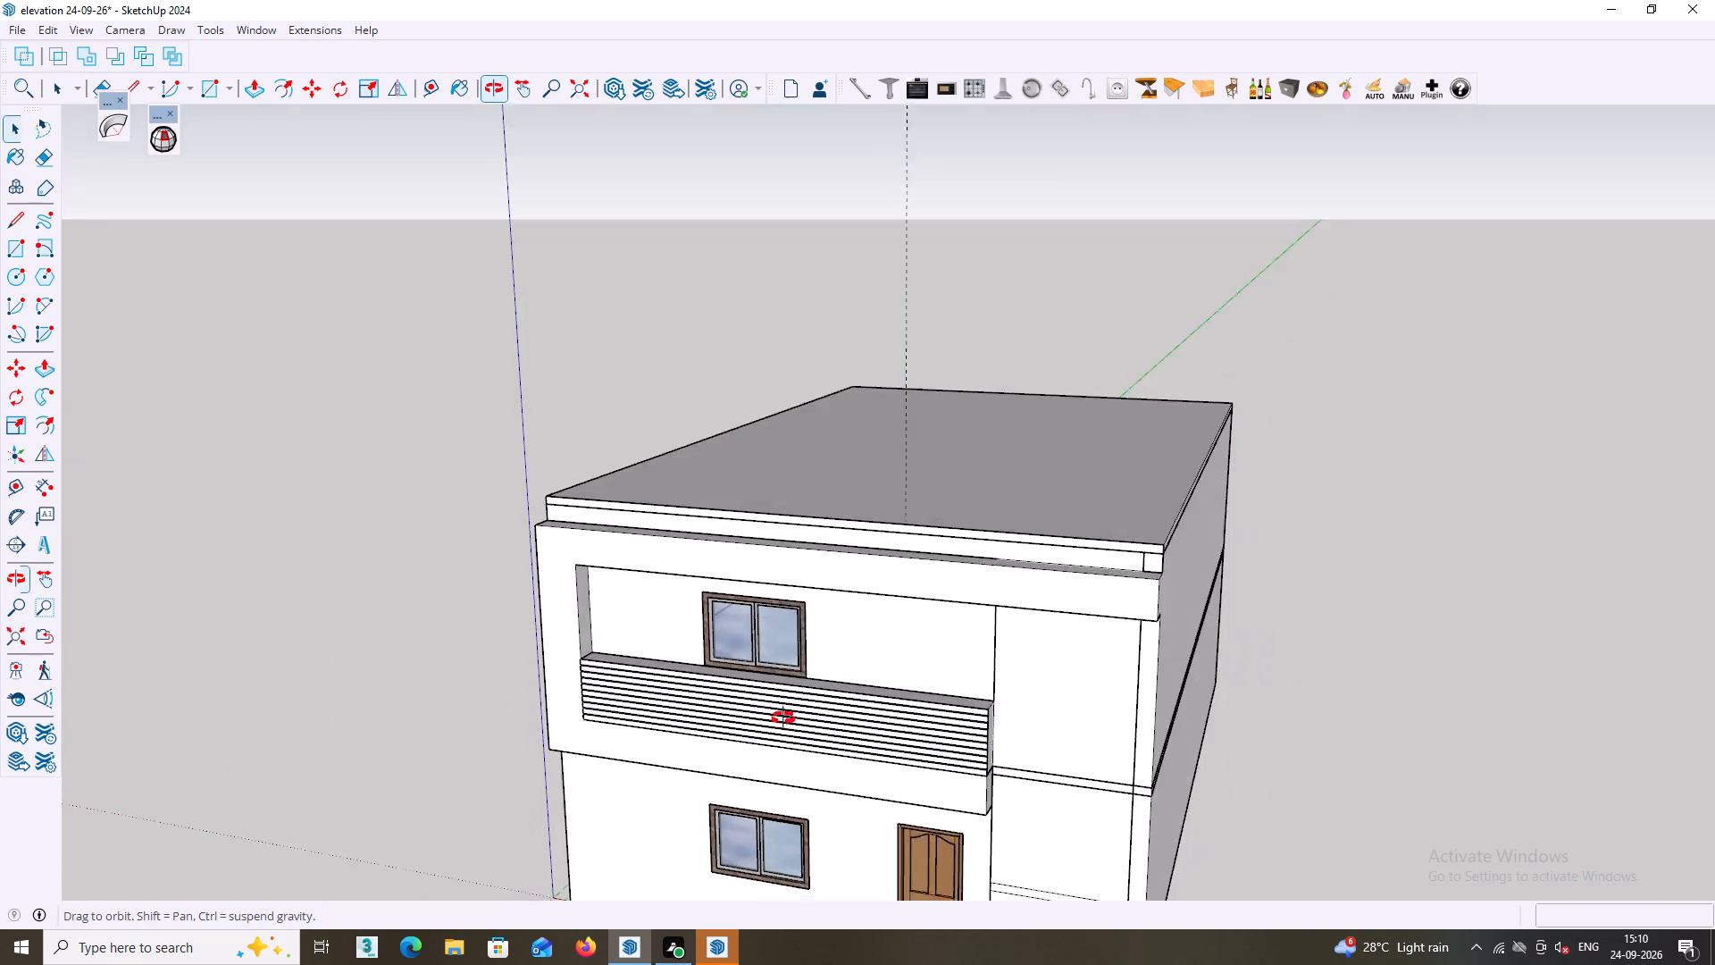
pyautogui.moveTo(783, 718); pyautogui.dragTo(827, 762, button='middle')
pyautogui.moveTo(948, 477); pyautogui.dragTo(964, 605, button='middle')
pyautogui.scroll(2, 962, 601)
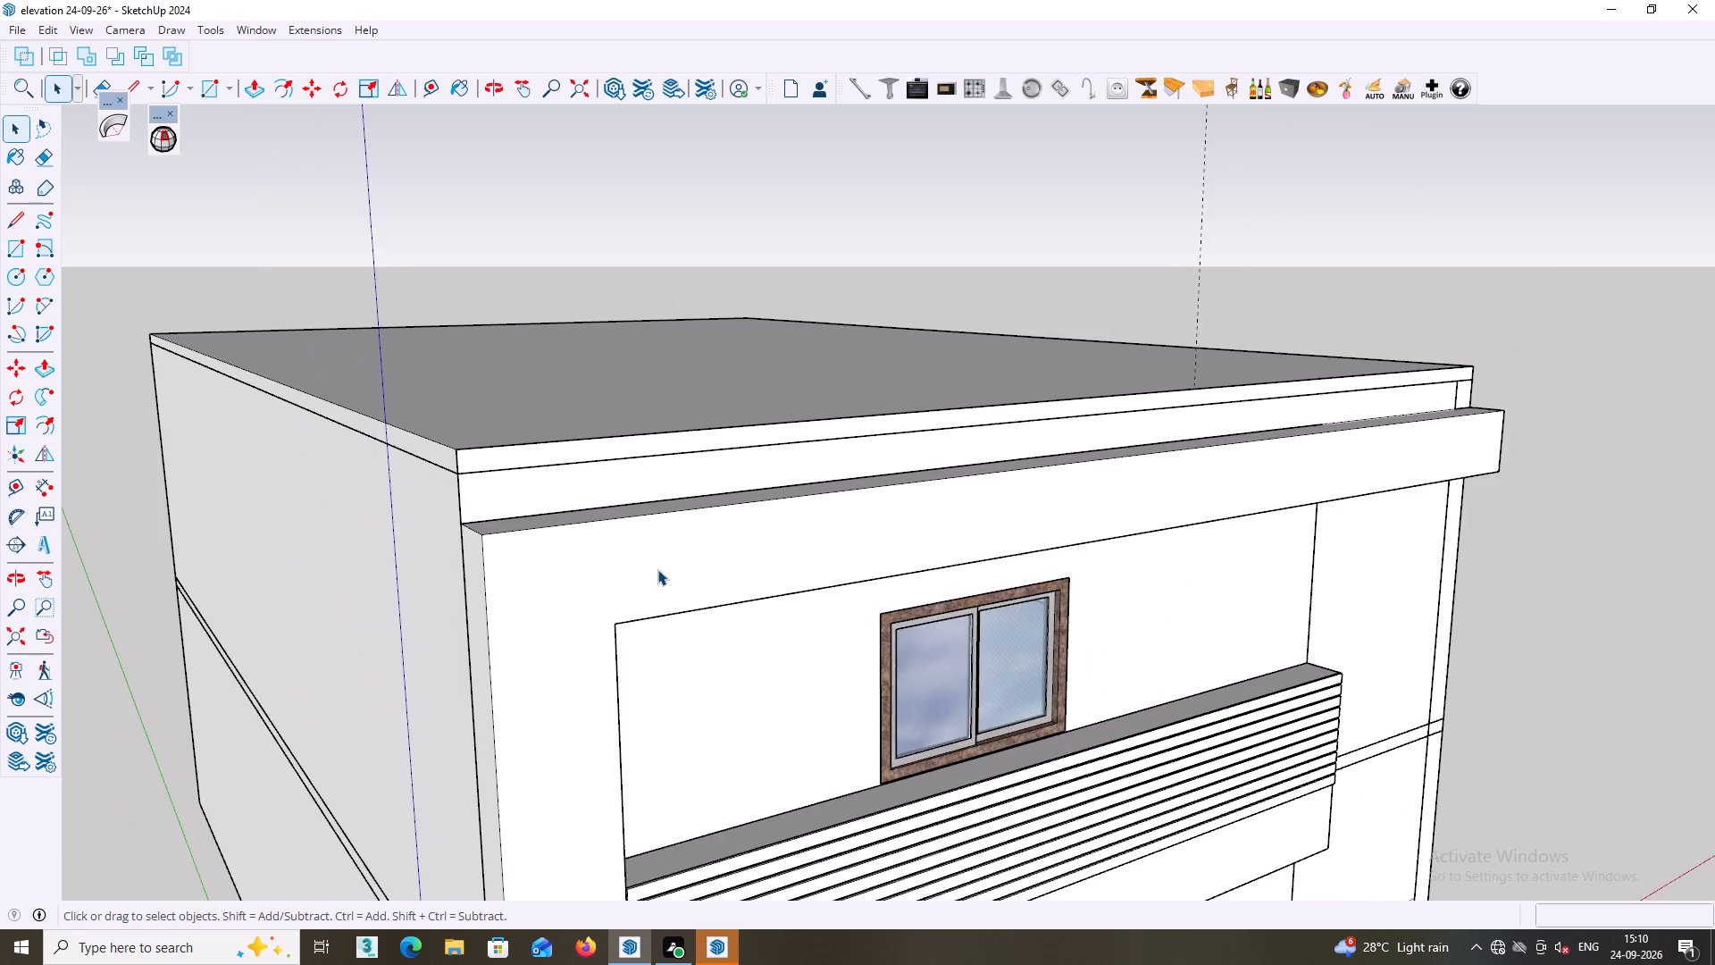
# Examine the roof edge and the projecting facade frame around the building's front corner above the balcony opening.
pyautogui.scroll(-3, 657, 569)
pyautogui.moveTo(657, 572); pyautogui.dragTo(594, 555, button='middle')
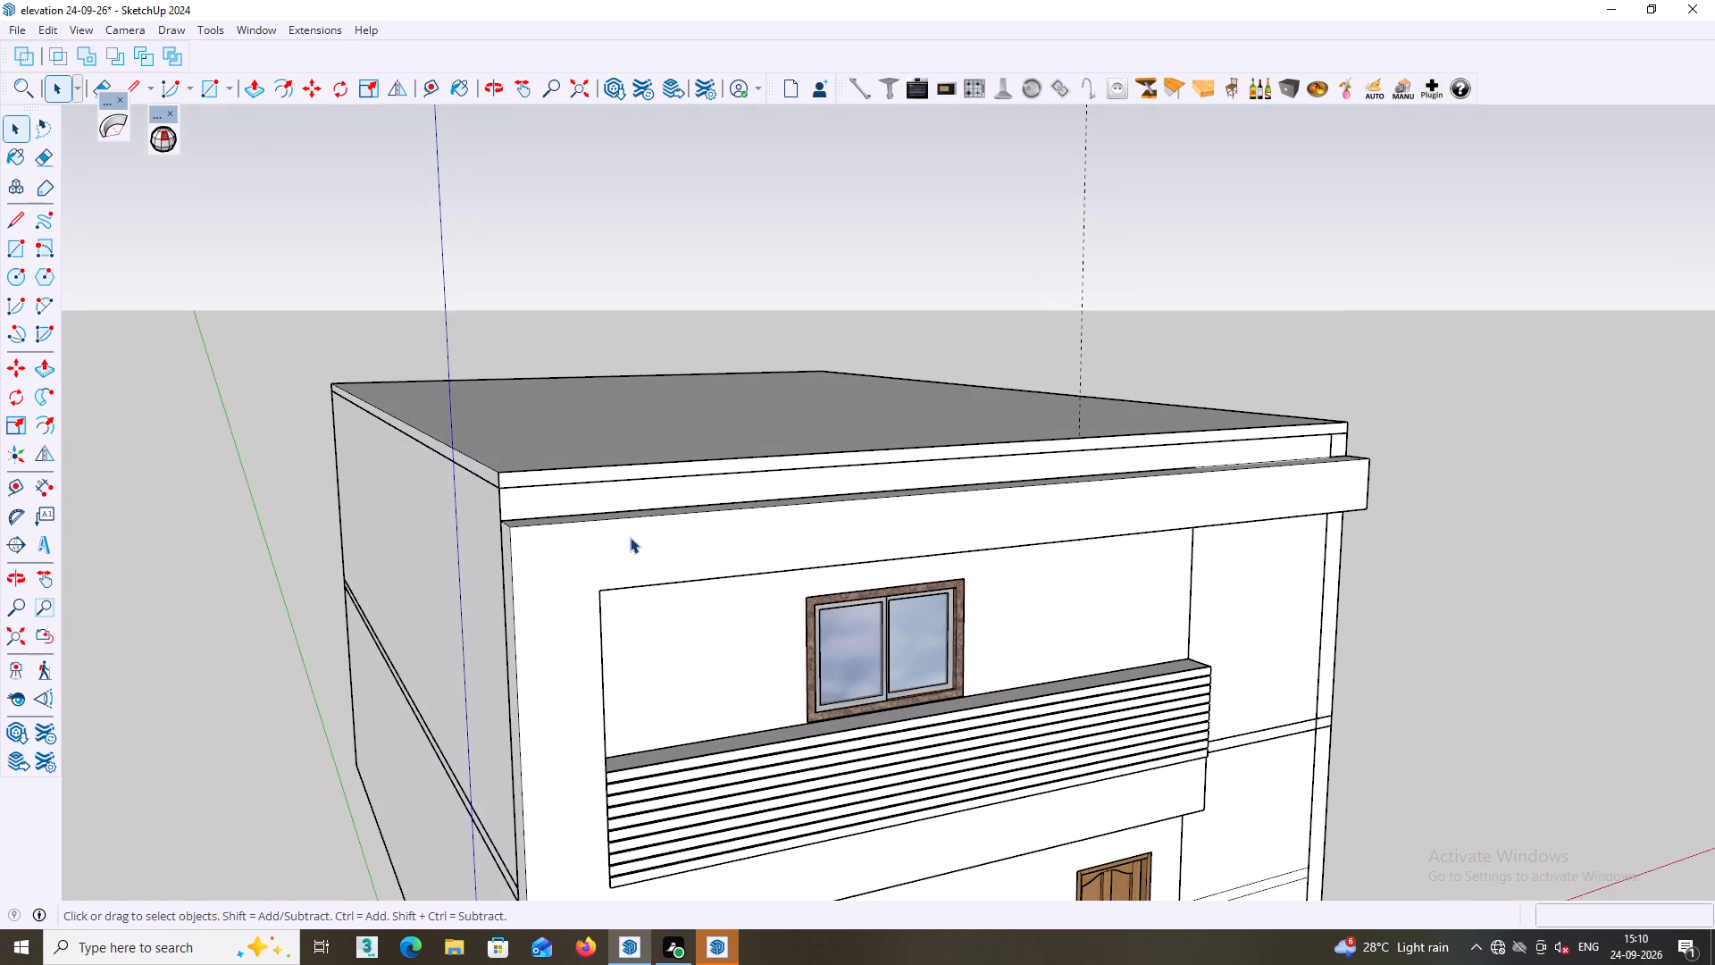
pyautogui.moveTo(651, 575); pyautogui.dragTo(661, 708, button='middle')
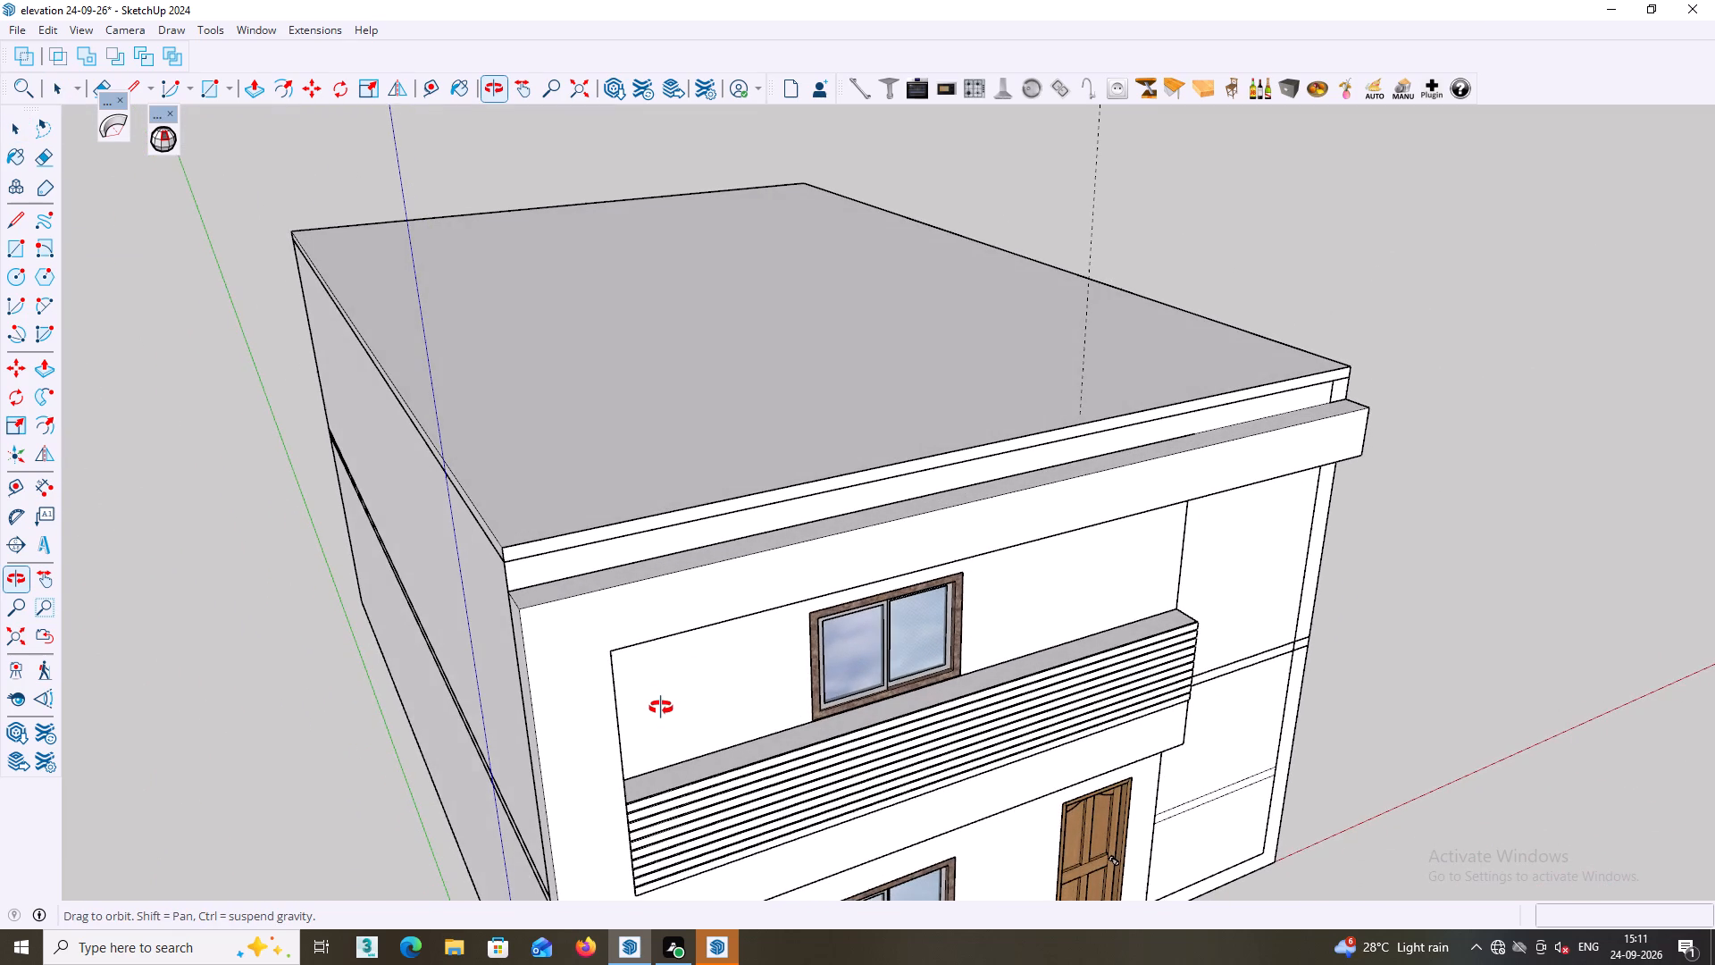
pyautogui.moveTo(661, 708); pyautogui.dragTo(661, 714, button='middle')
pyautogui.scroll(1, 611, 658)
pyautogui.moveTo(611, 658); pyautogui.dragTo(641, 679, button='middle')
pyautogui.scroll(-1, 637, 649)
pyautogui.scroll(2, 605, 589)
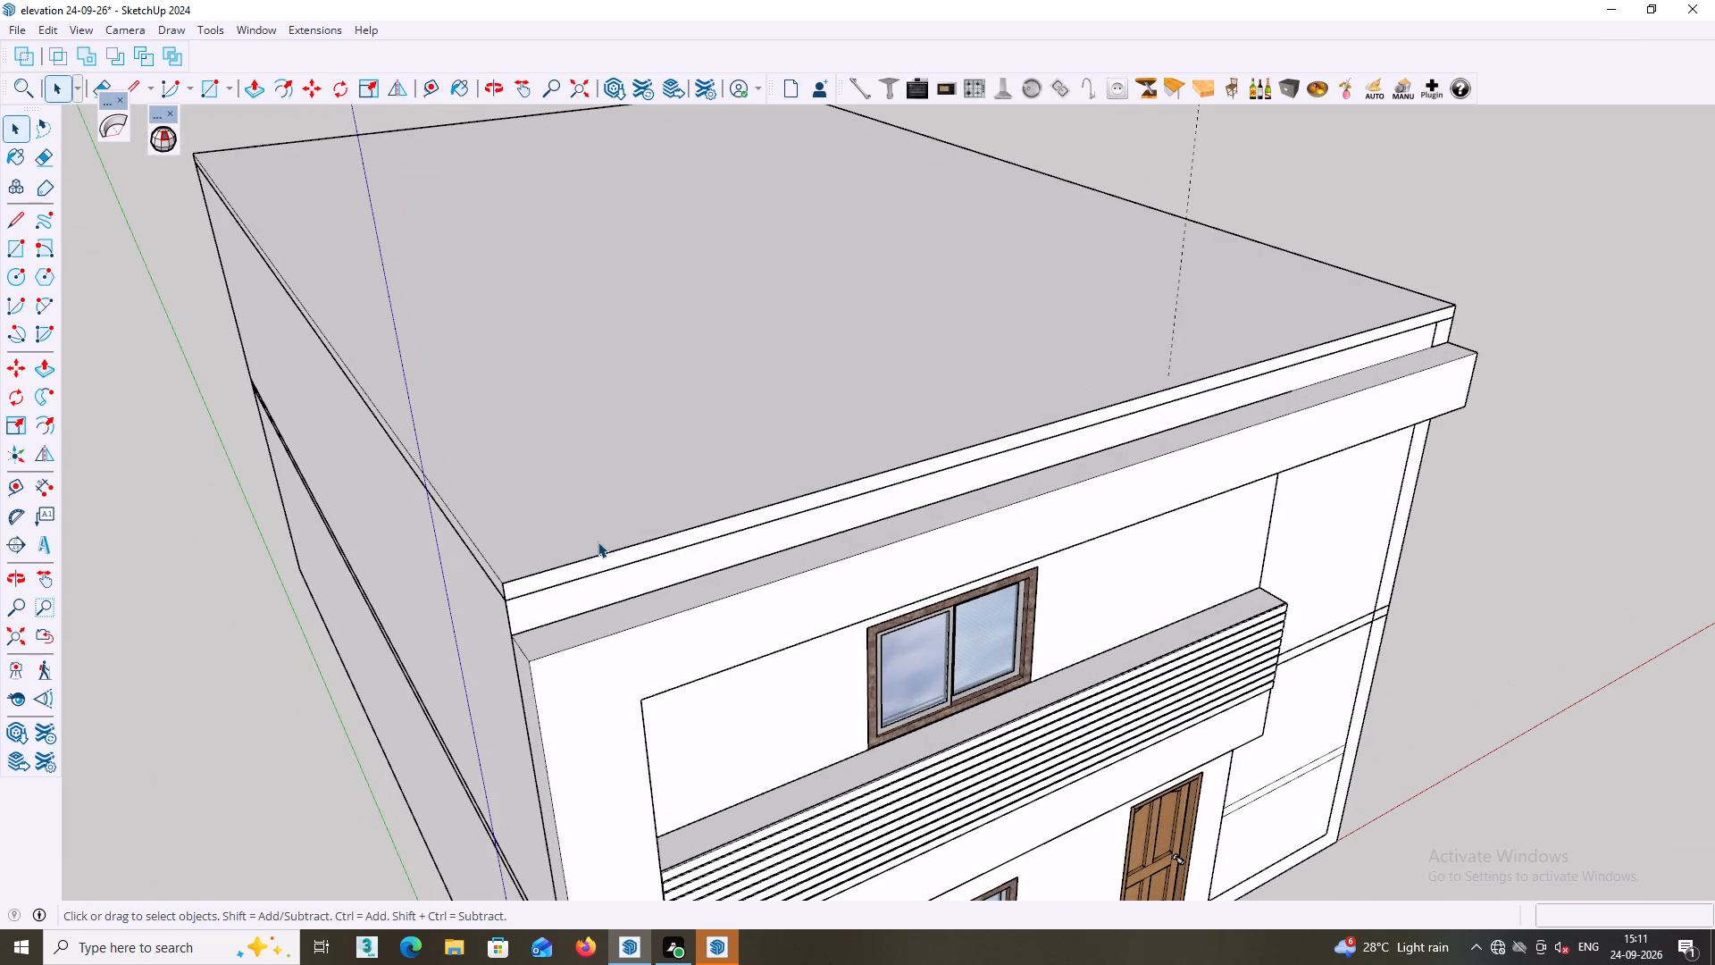
pyautogui.moveTo(612, 592); pyautogui.dragTo(774, 505, button='middle')
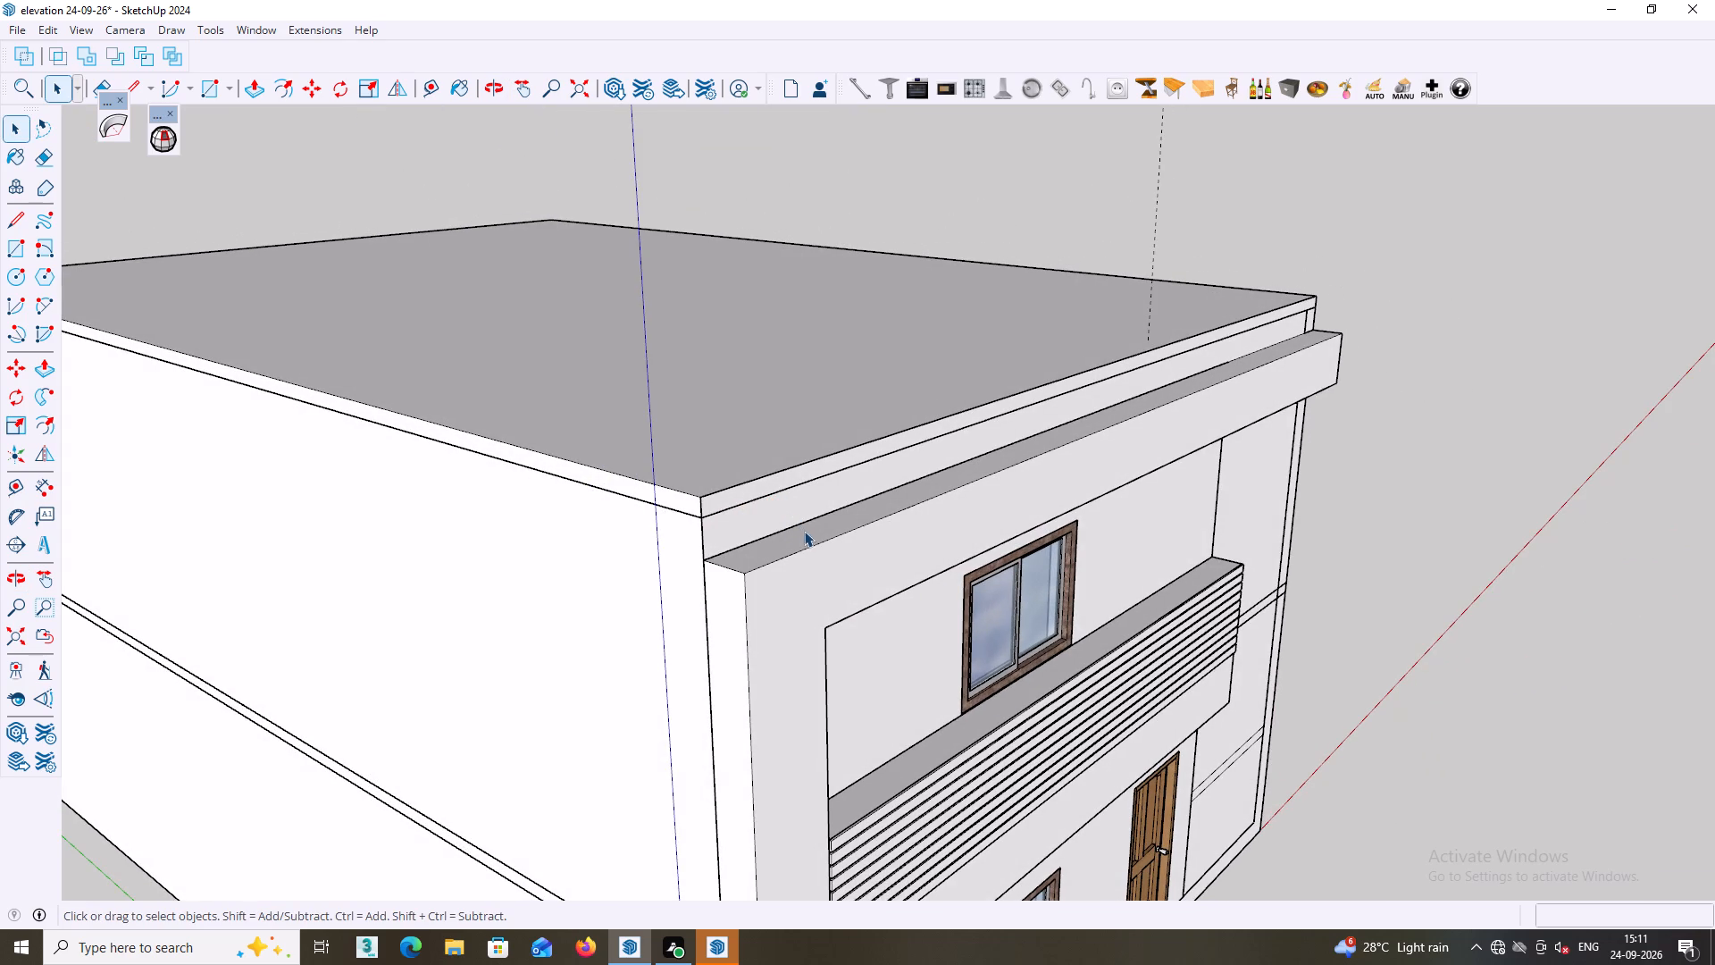
pyautogui.moveTo(832, 582); pyautogui.dragTo(870, 578, button='middle')
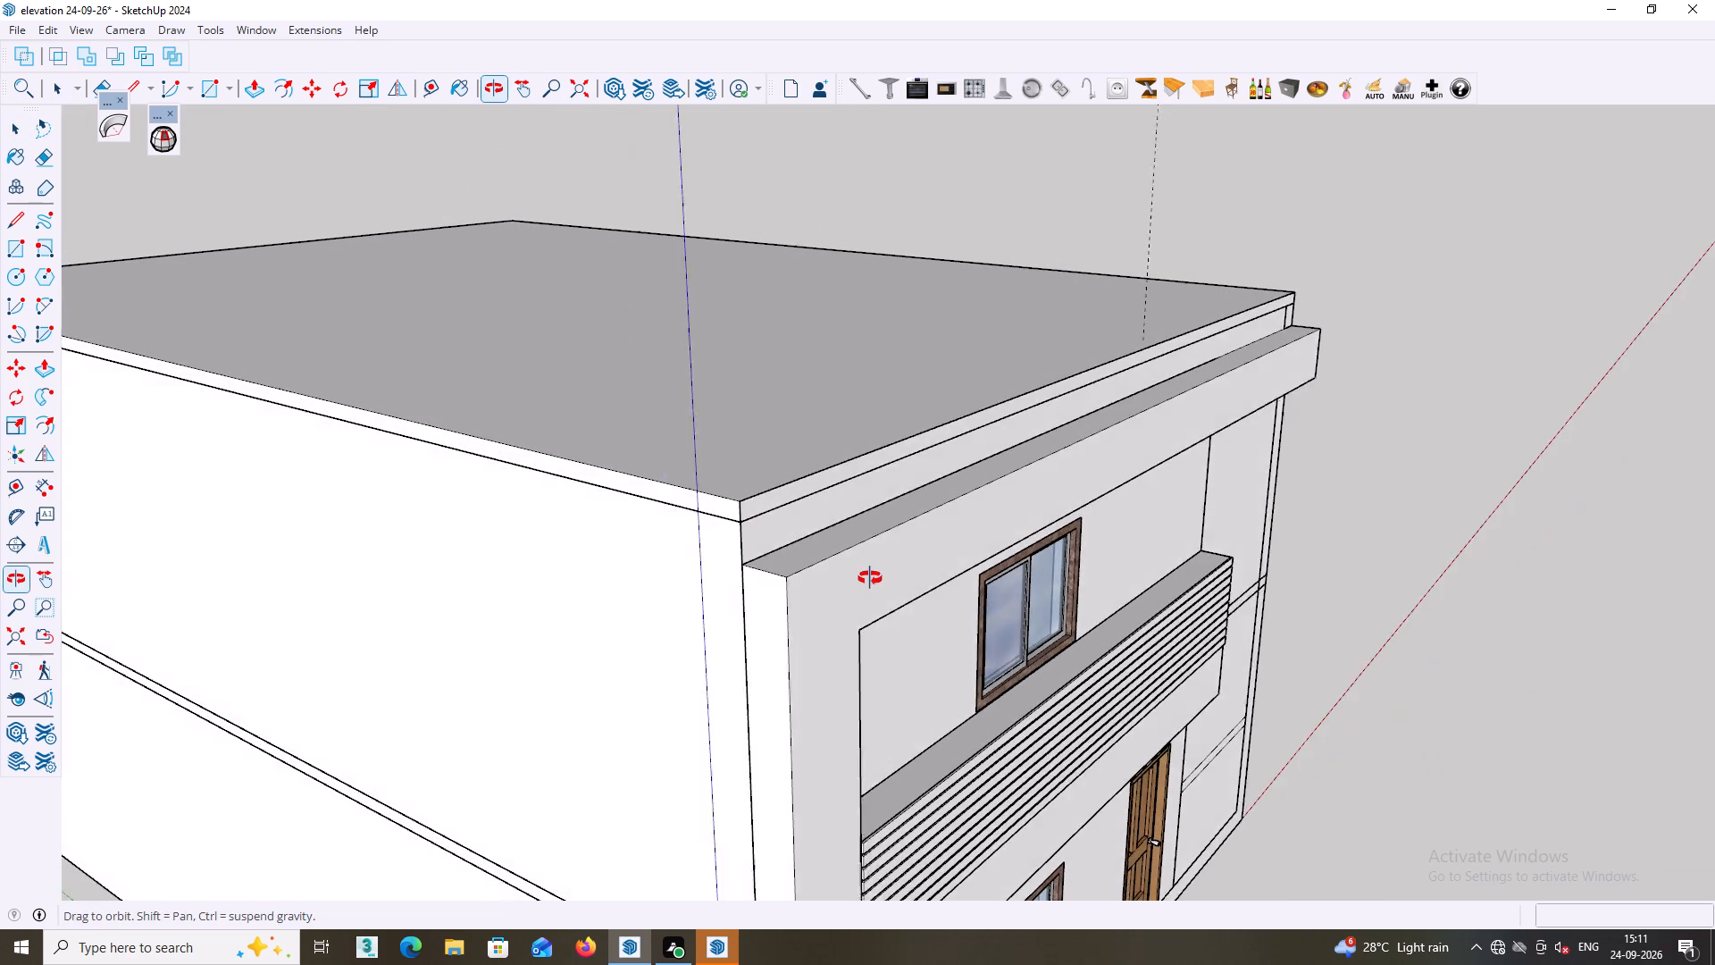
pyautogui.moveTo(870, 578); pyautogui.dragTo(908, 466, button='middle')
pyautogui.scroll(-3, 939, 540)
pyautogui.moveTo(1111, 664); pyautogui.dragTo(982, 667, button='middle')
pyautogui.scroll(2, 929, 716)
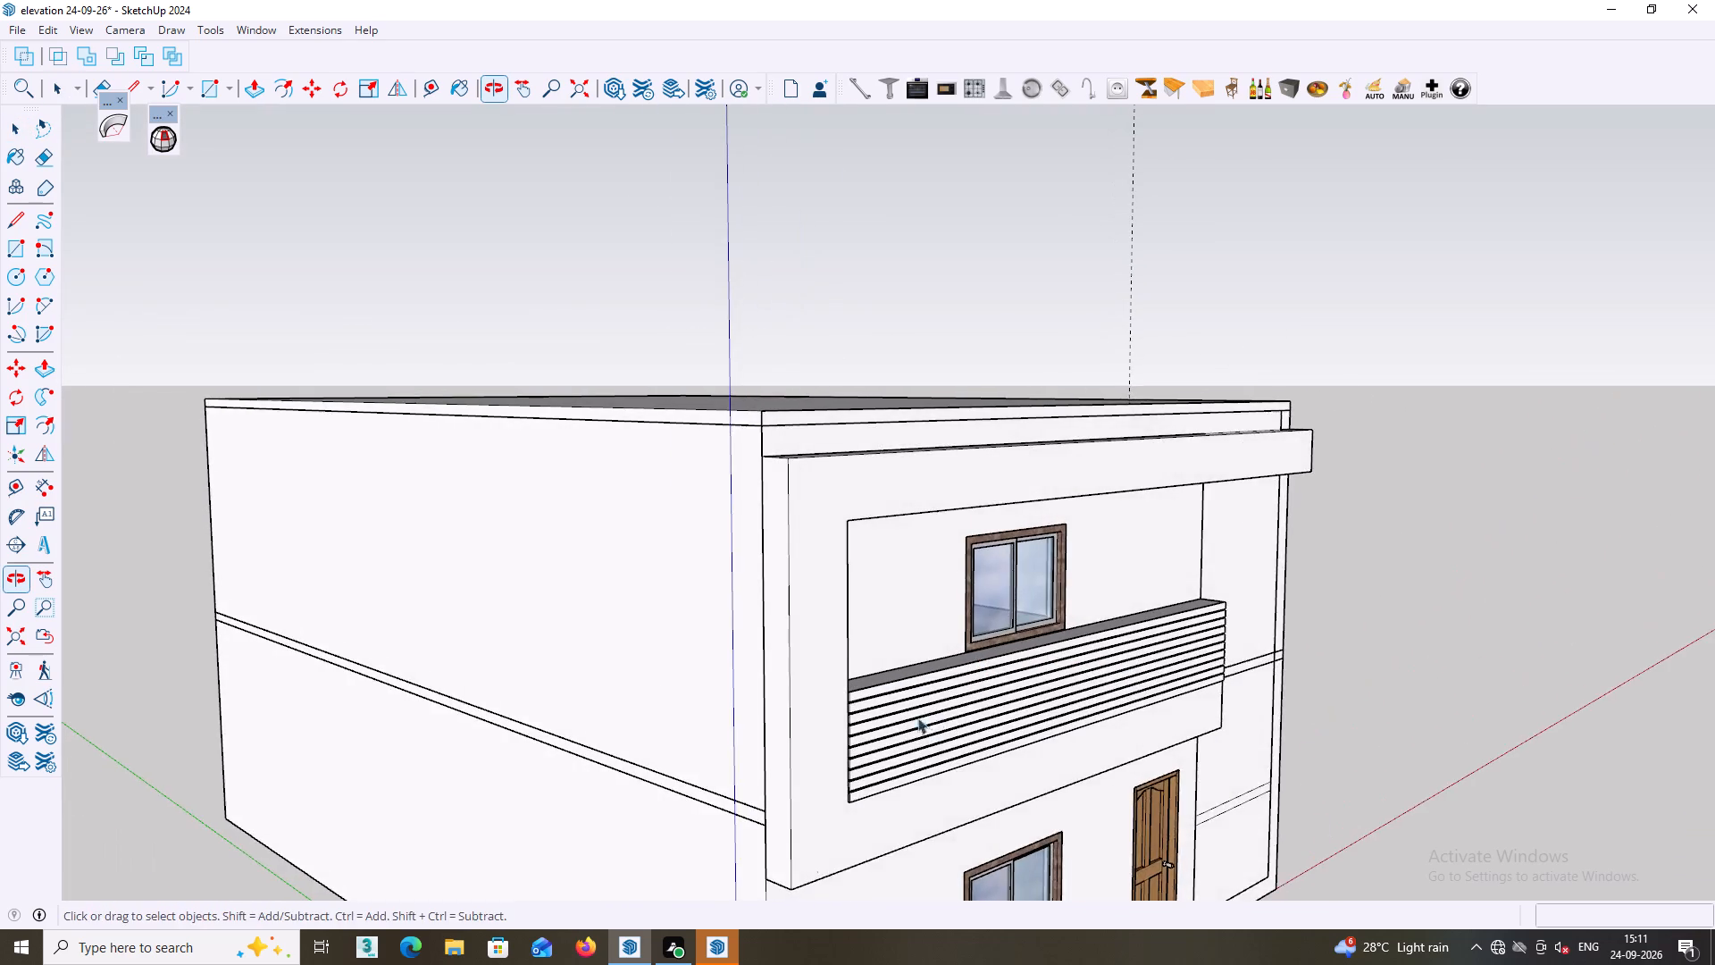
pyautogui.moveTo(902, 776); pyautogui.dragTo(768, 793, button='middle')
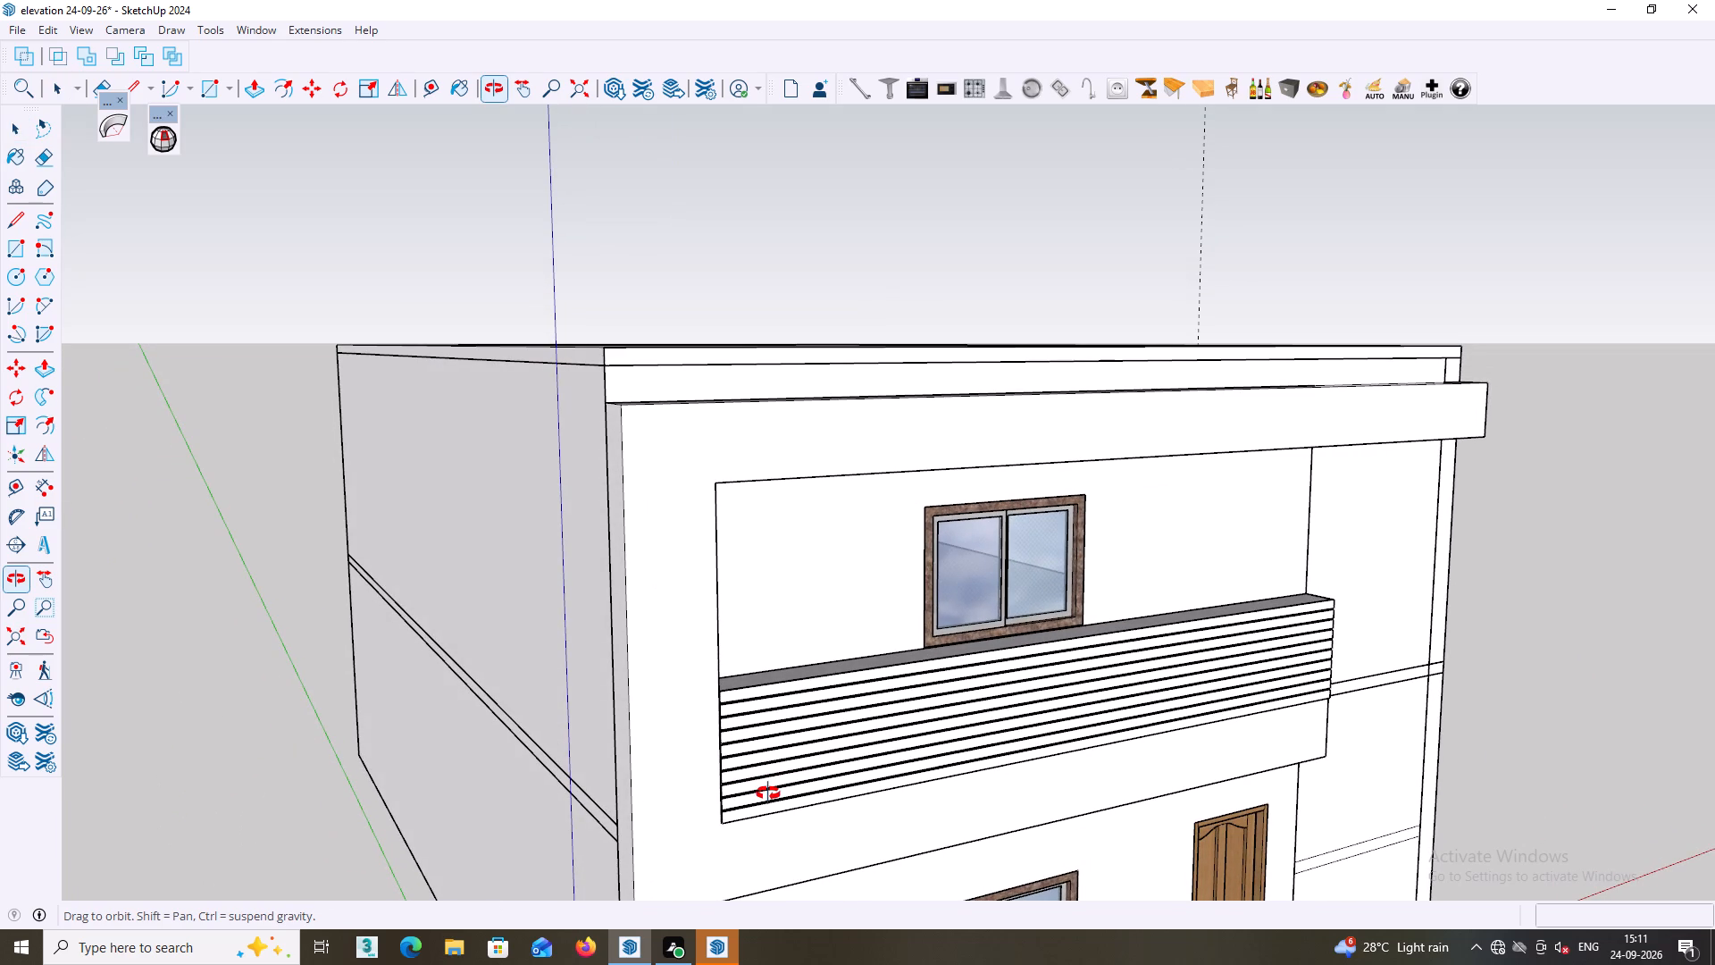
pyautogui.moveTo(768, 793); pyautogui.dragTo(740, 751, button='middle')
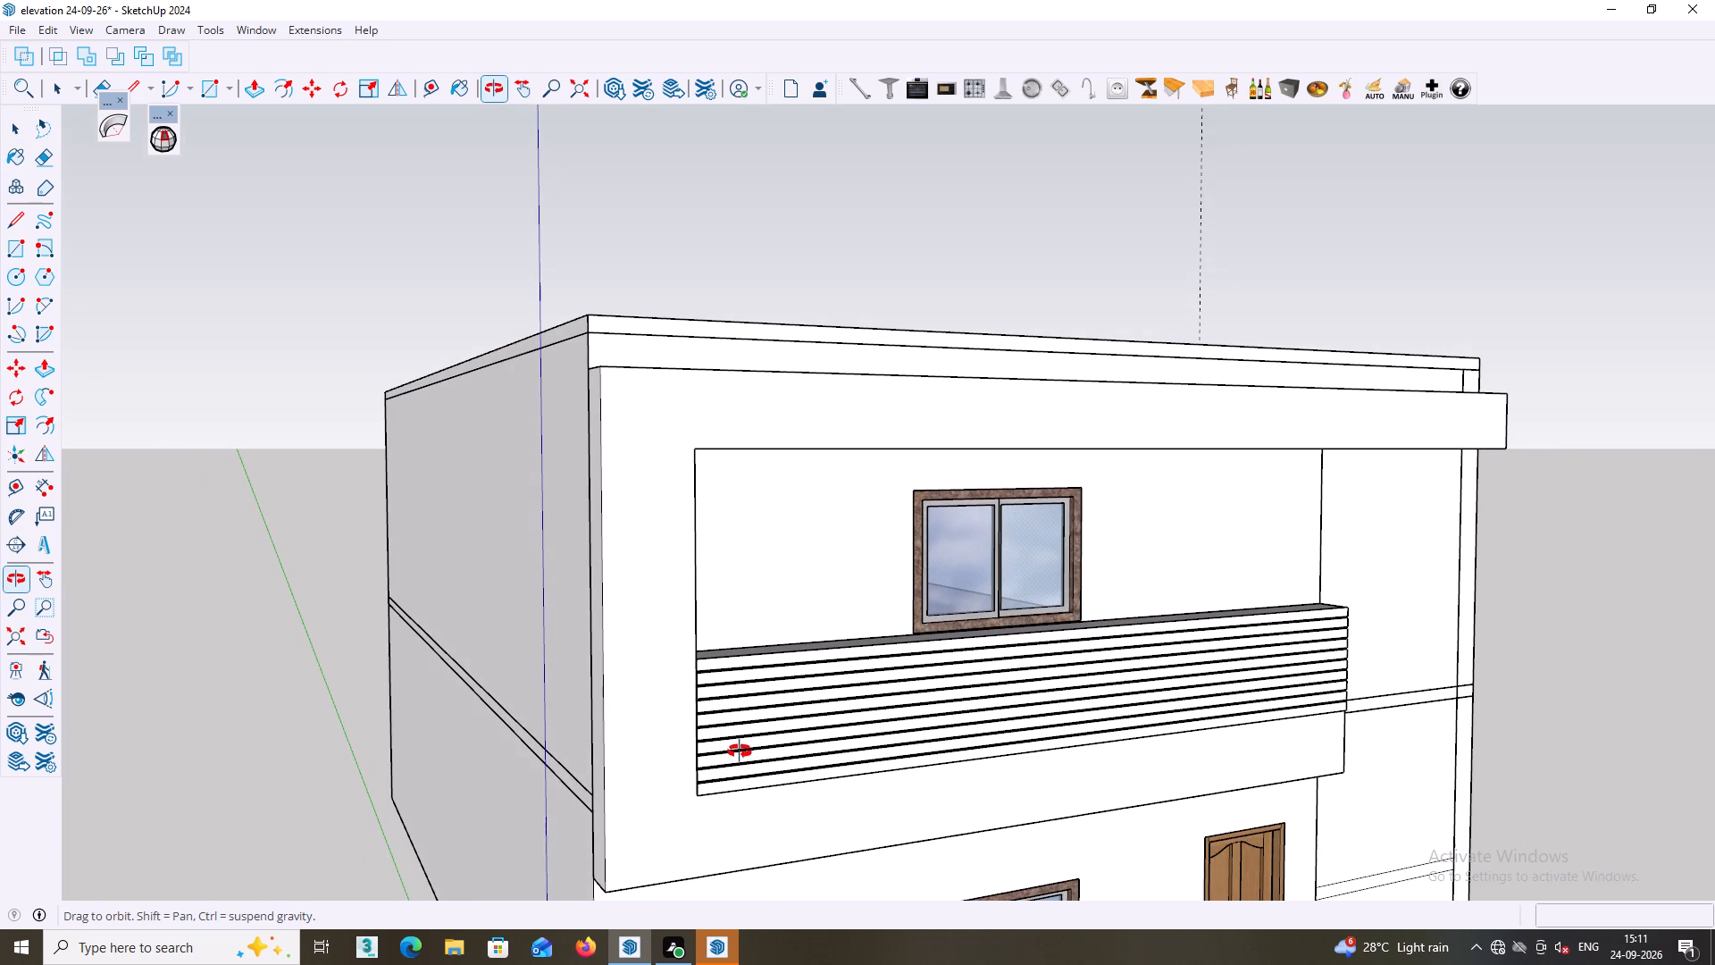
pyautogui.moveTo(740, 751); pyautogui.dragTo(855, 761, button='middle')
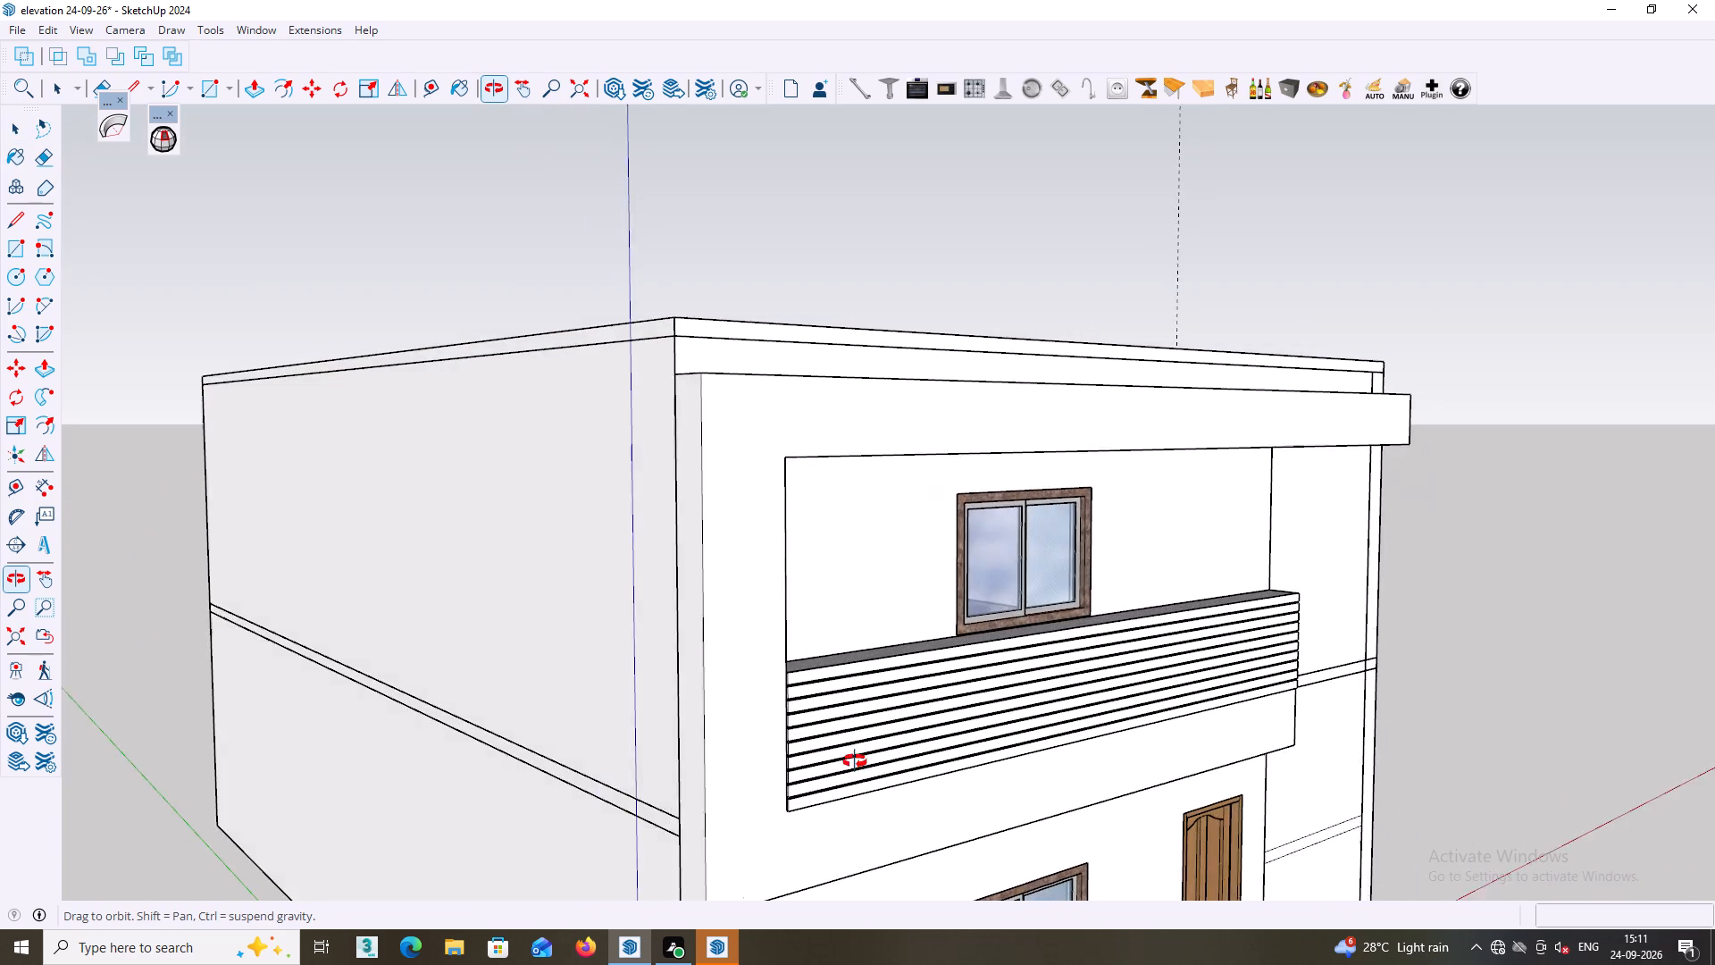
pyautogui.moveTo(855, 761); pyautogui.dragTo(853, 741, button='middle')
pyautogui.moveTo(607, 300); pyautogui.dragTo(659, 430, button='middle')
pyautogui.scroll(3, 741, 393)
pyautogui.middleClick(731, 460)
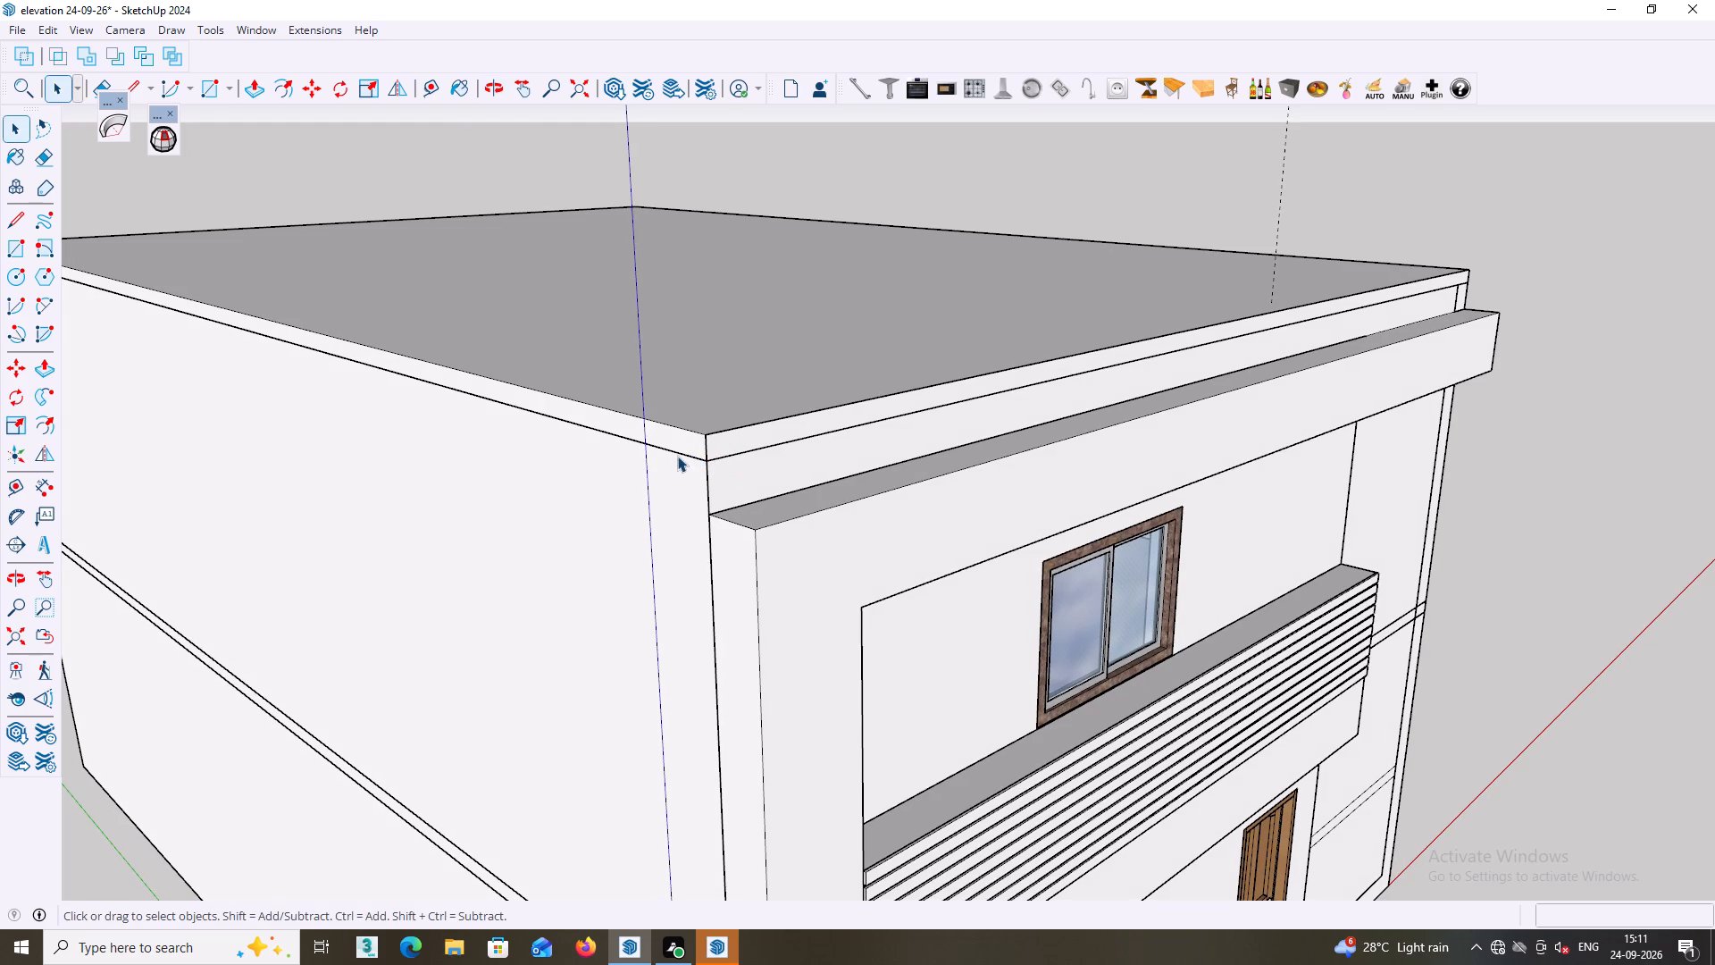
pyautogui.moveTo(619, 460); pyautogui.dragTo(669, 484, button='middle')
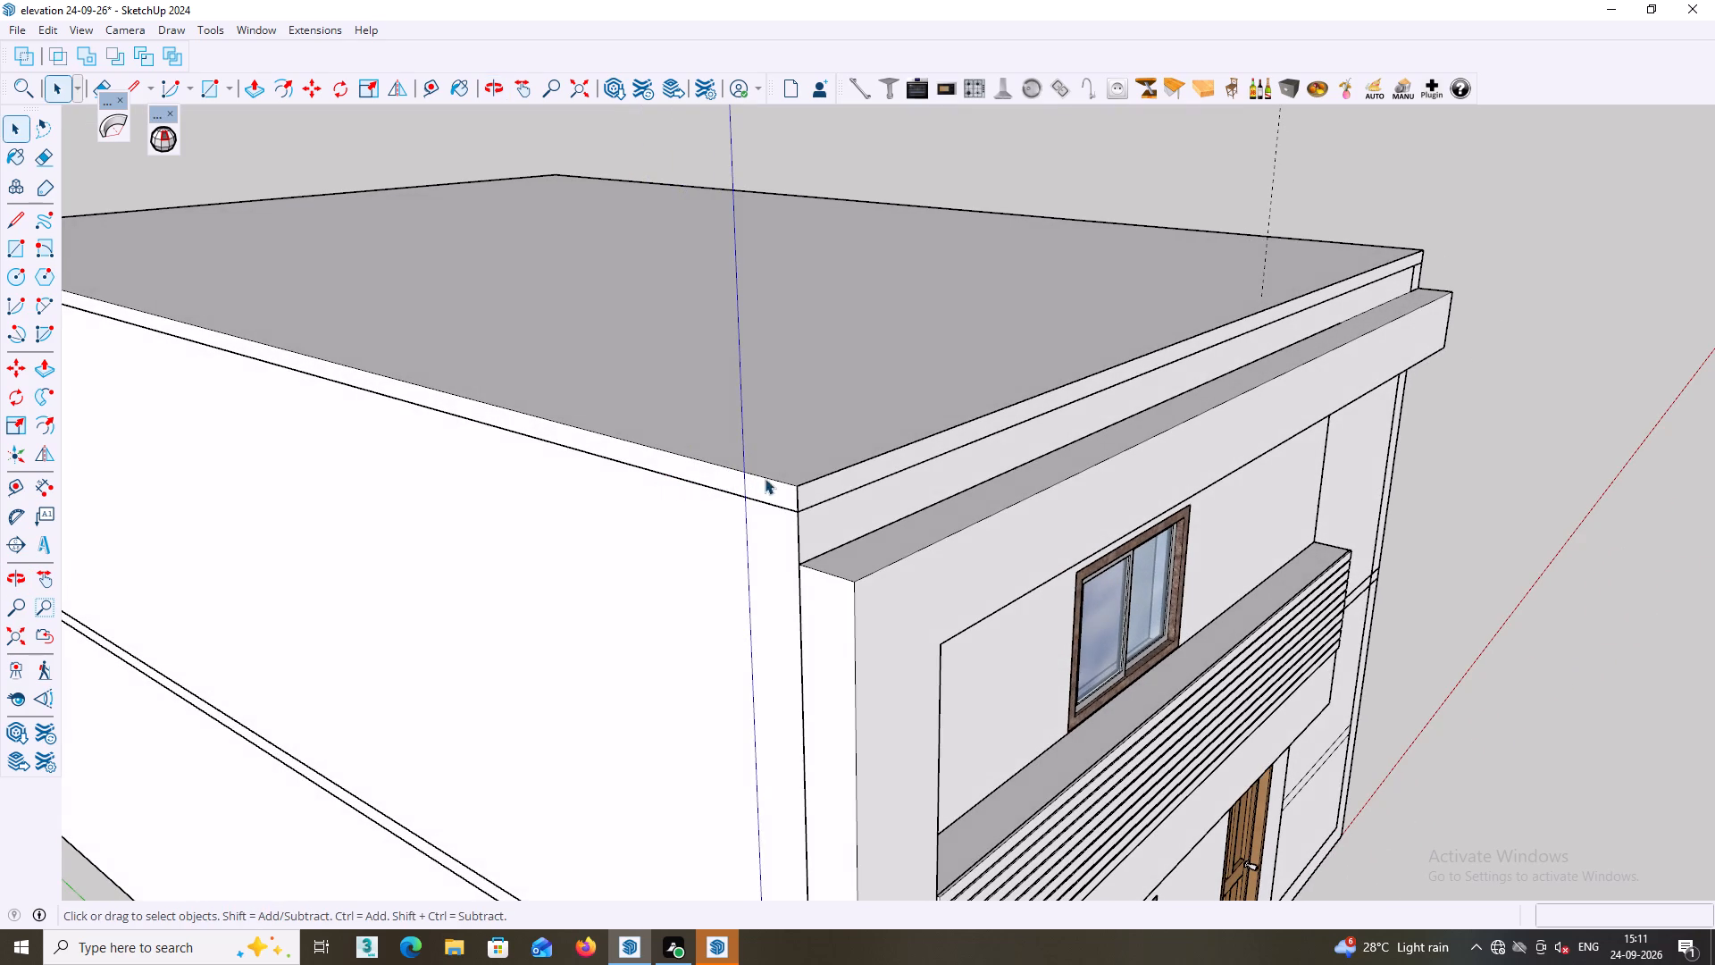
pyautogui.moveTo(832, 515); pyautogui.dragTo(654, 499, button='middle')
pyautogui.scroll(-7, 715, 574)
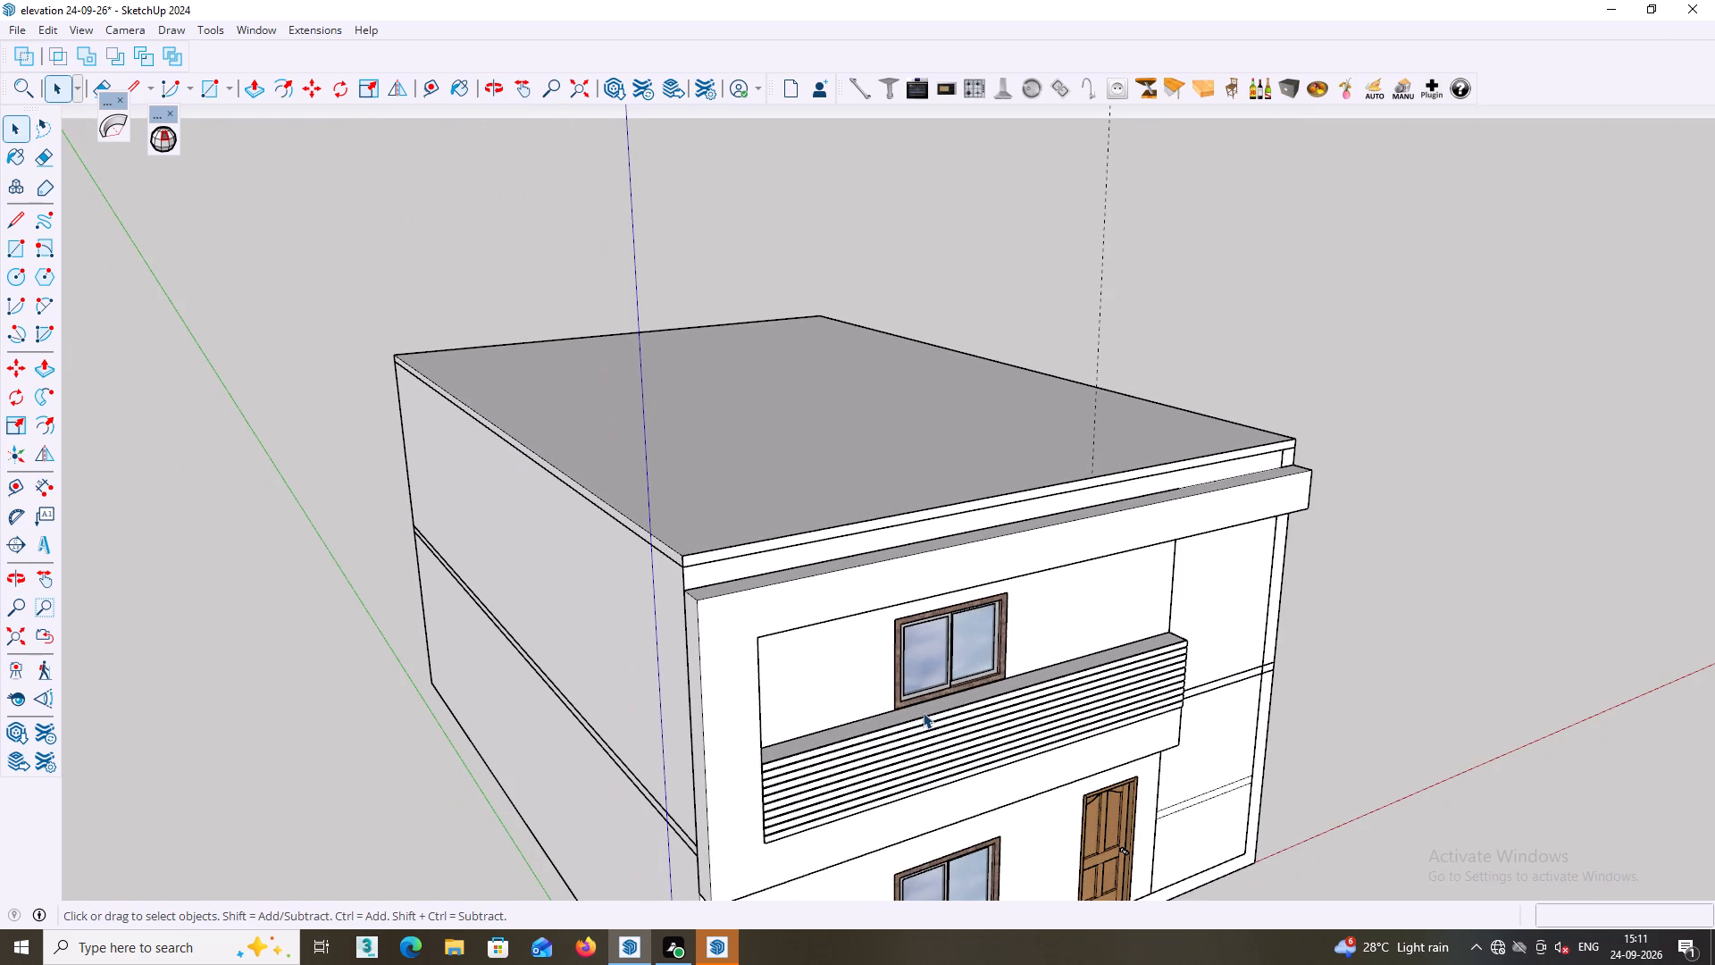
pyautogui.moveTo(908, 759); pyautogui.dragTo(797, 750, button='middle')
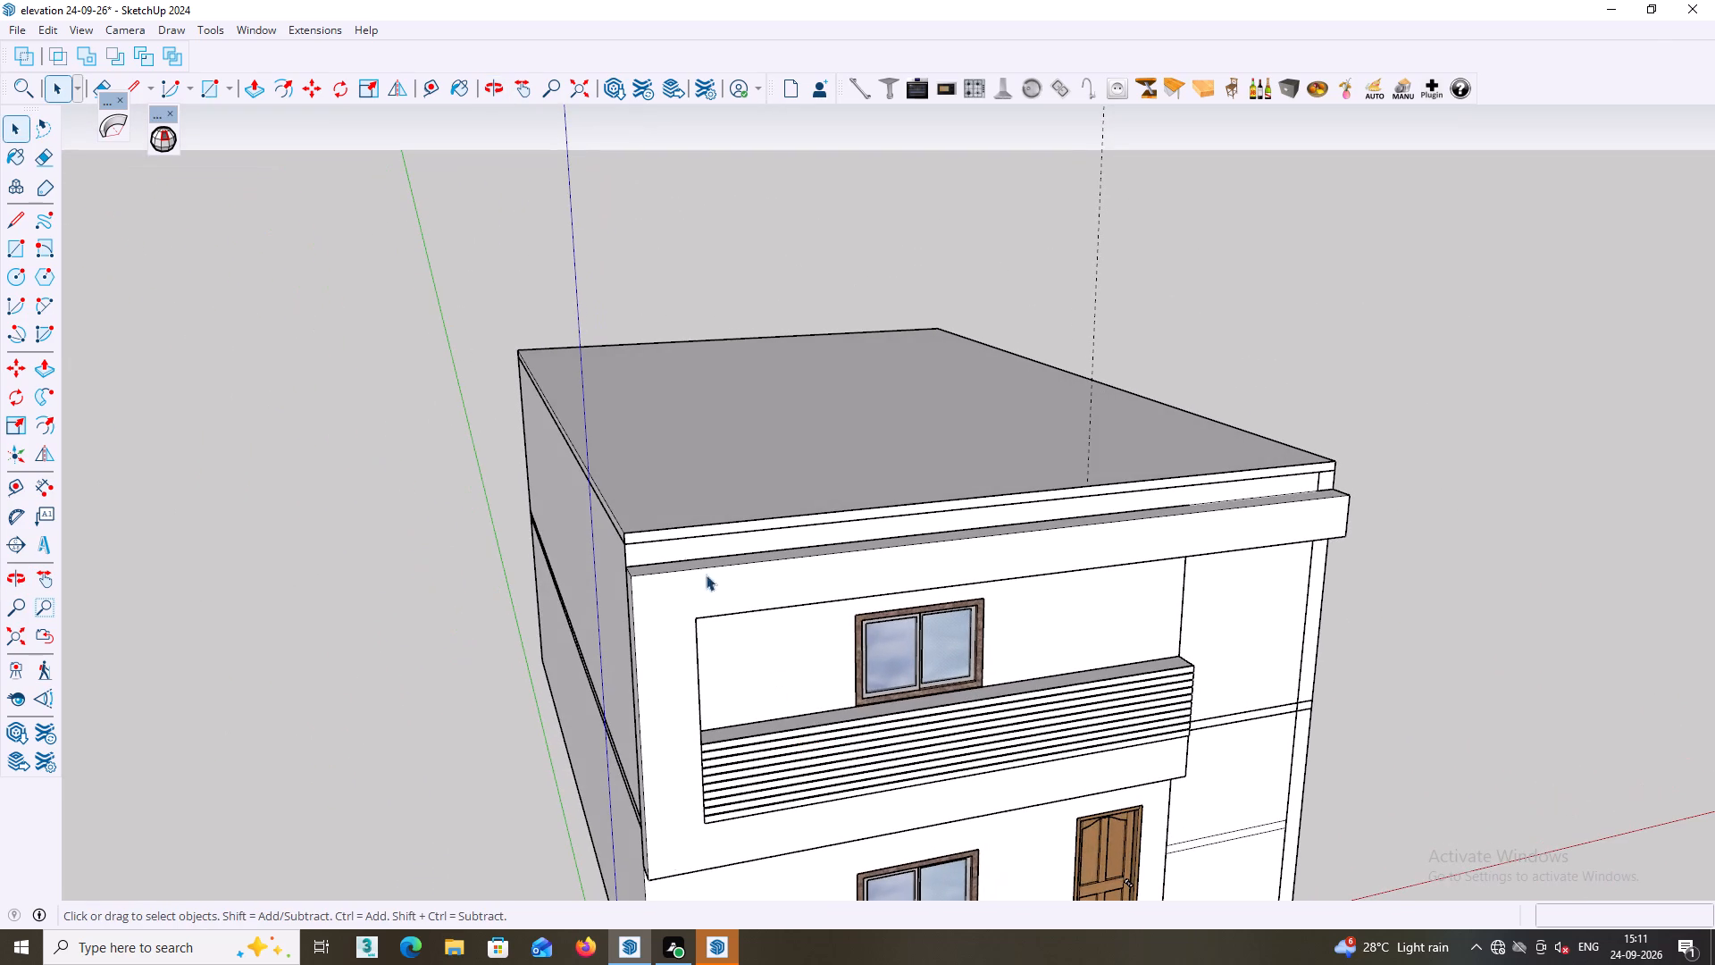
pyautogui.scroll(4, 669, 531)
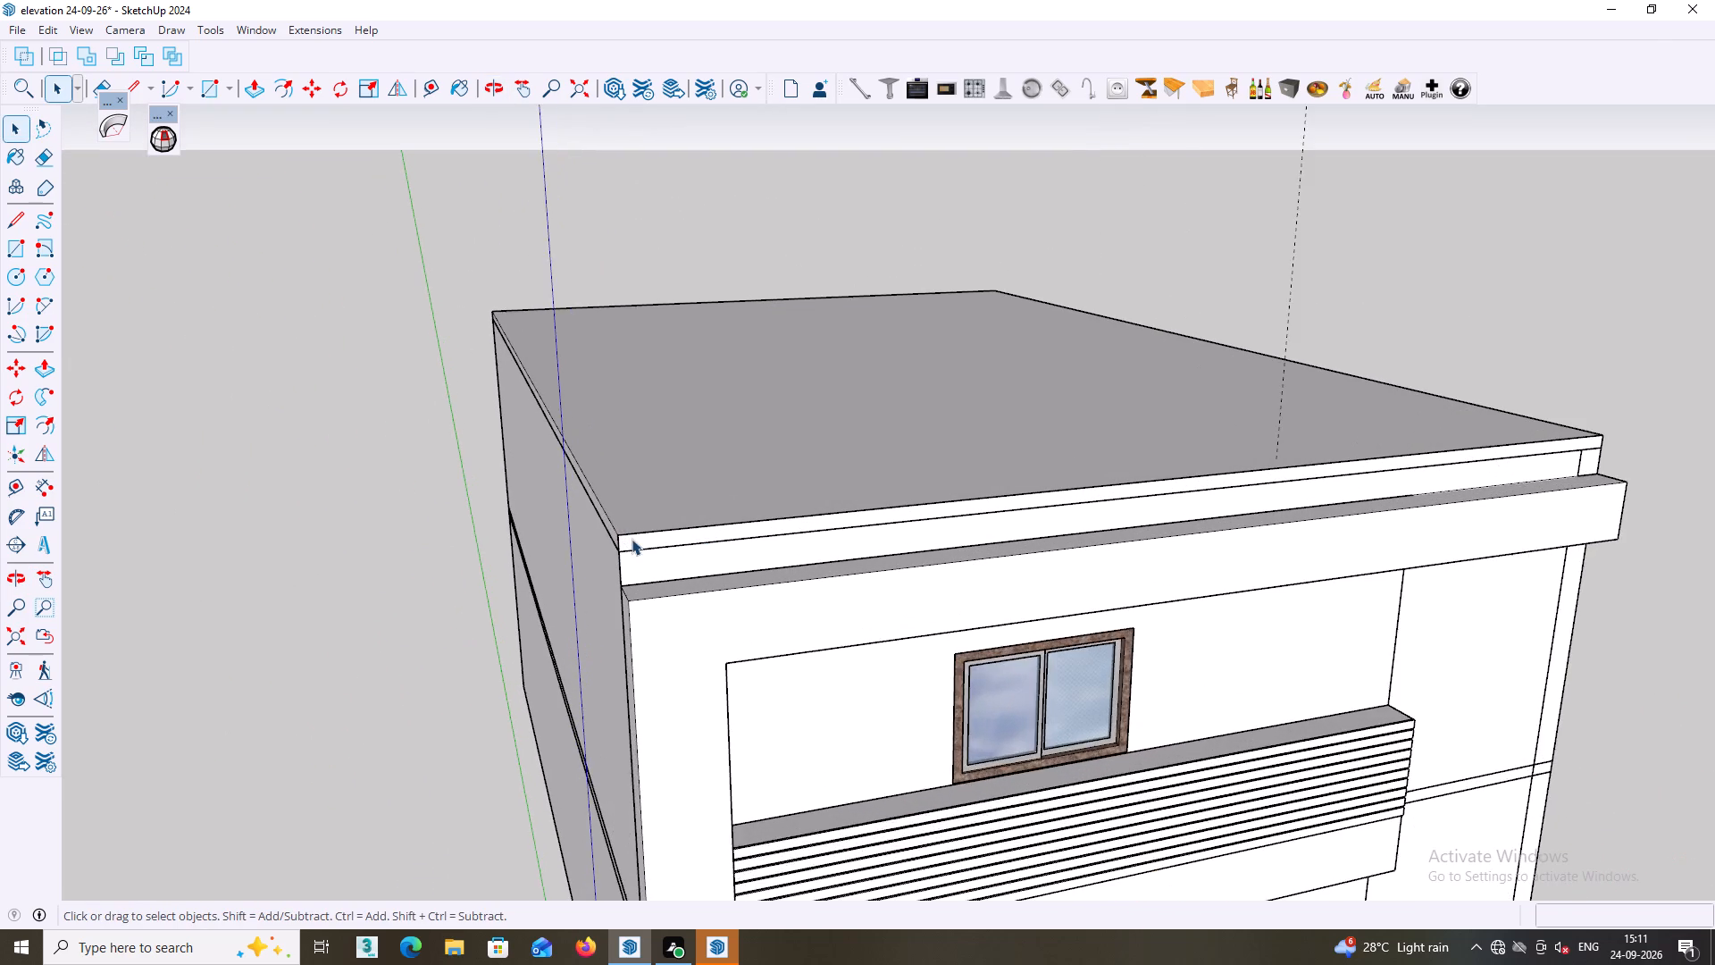
pyautogui.scroll(1, 632, 539)
pyautogui.scroll(-4, 688, 583)
pyautogui.moveTo(687, 584); pyautogui.dragTo(649, 579, button='middle')
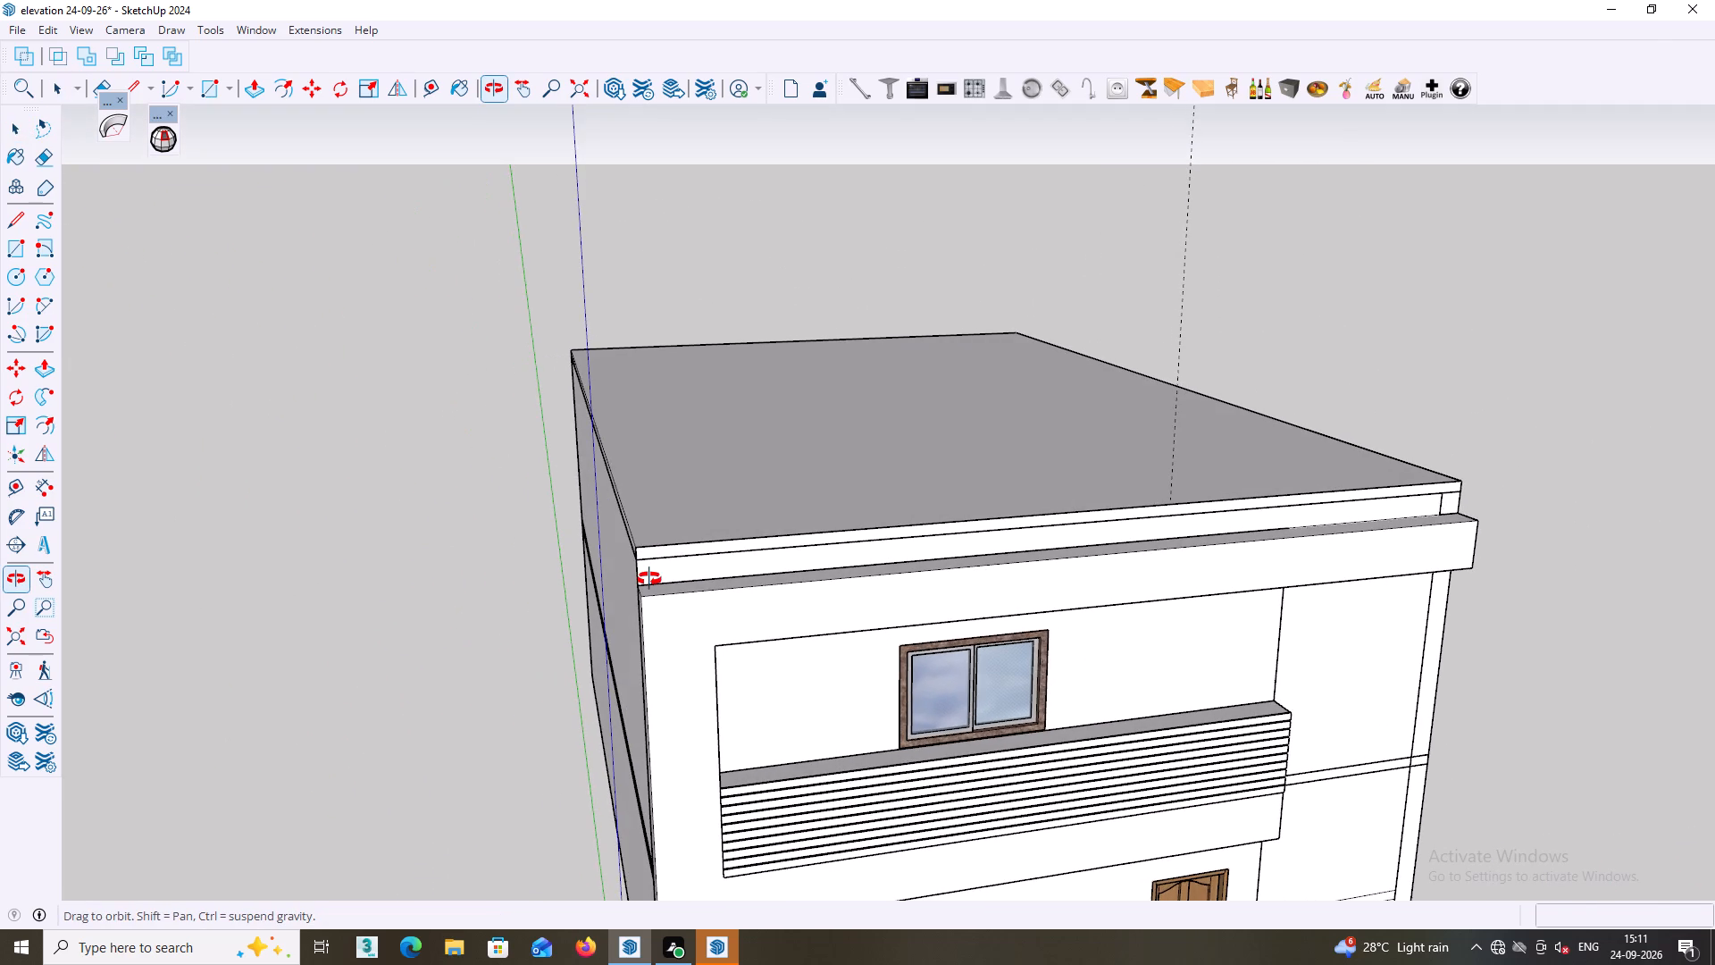
pyautogui.moveTo(649, 579); pyautogui.dragTo(646, 580, button='middle')
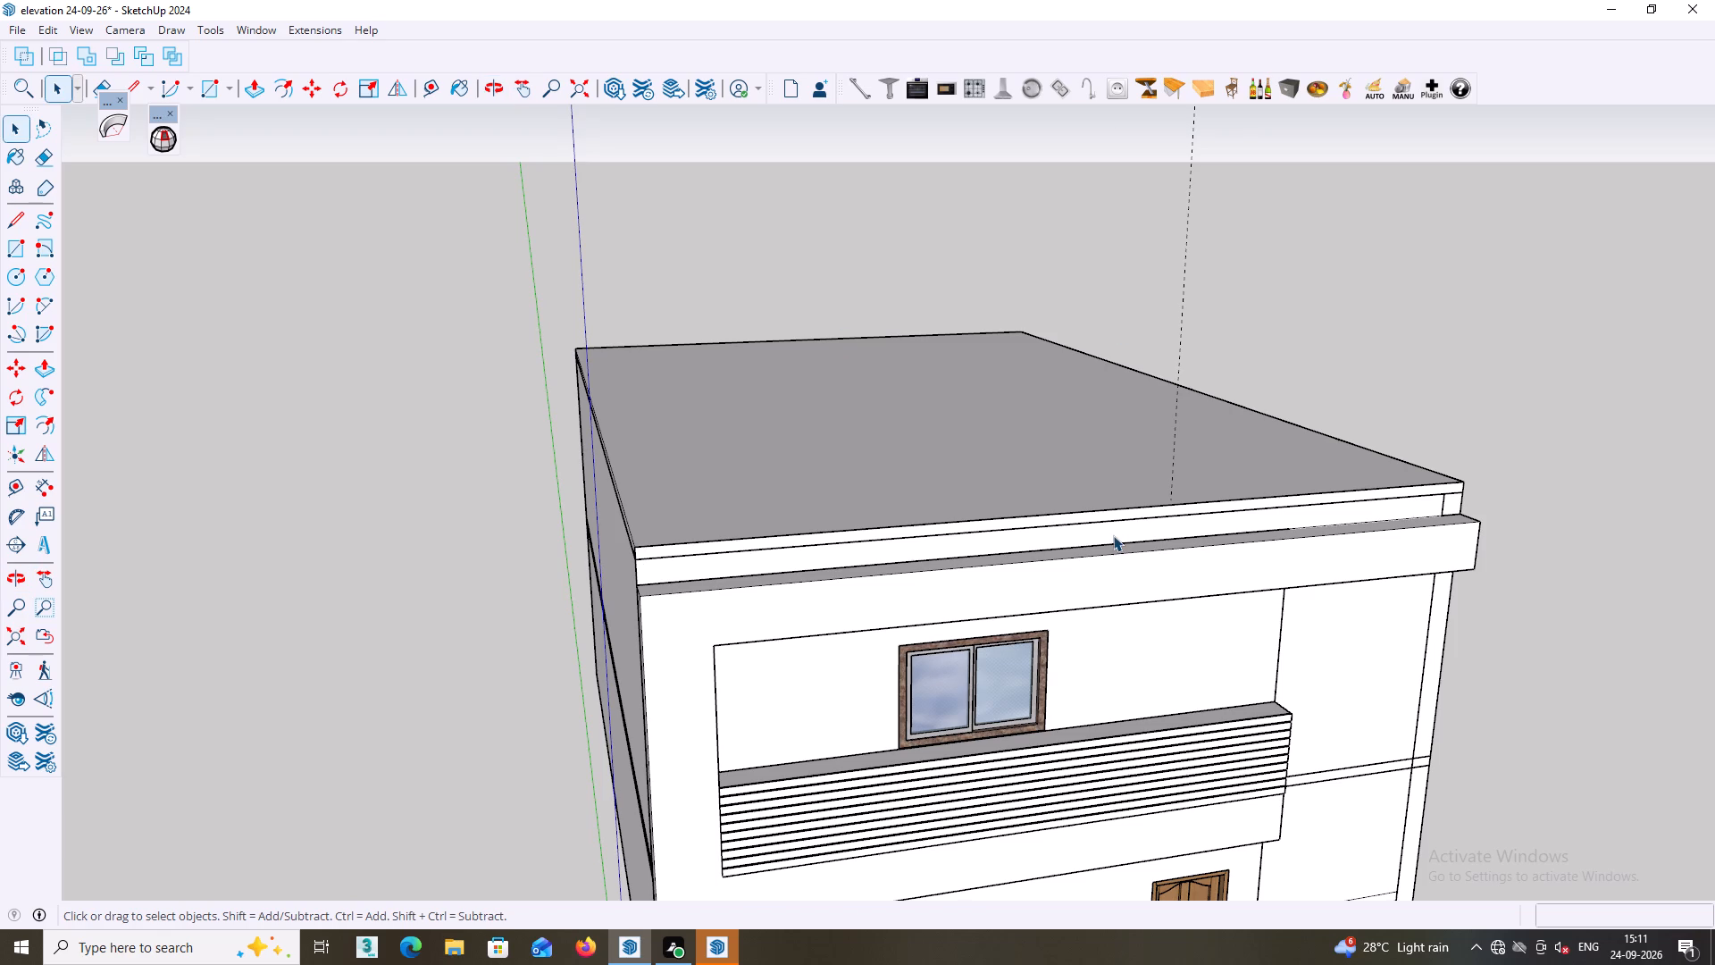
pyautogui.scroll(3, 793, 575)
pyautogui.moveTo(785, 536); pyautogui.dragTo(793, 430, button='middle')
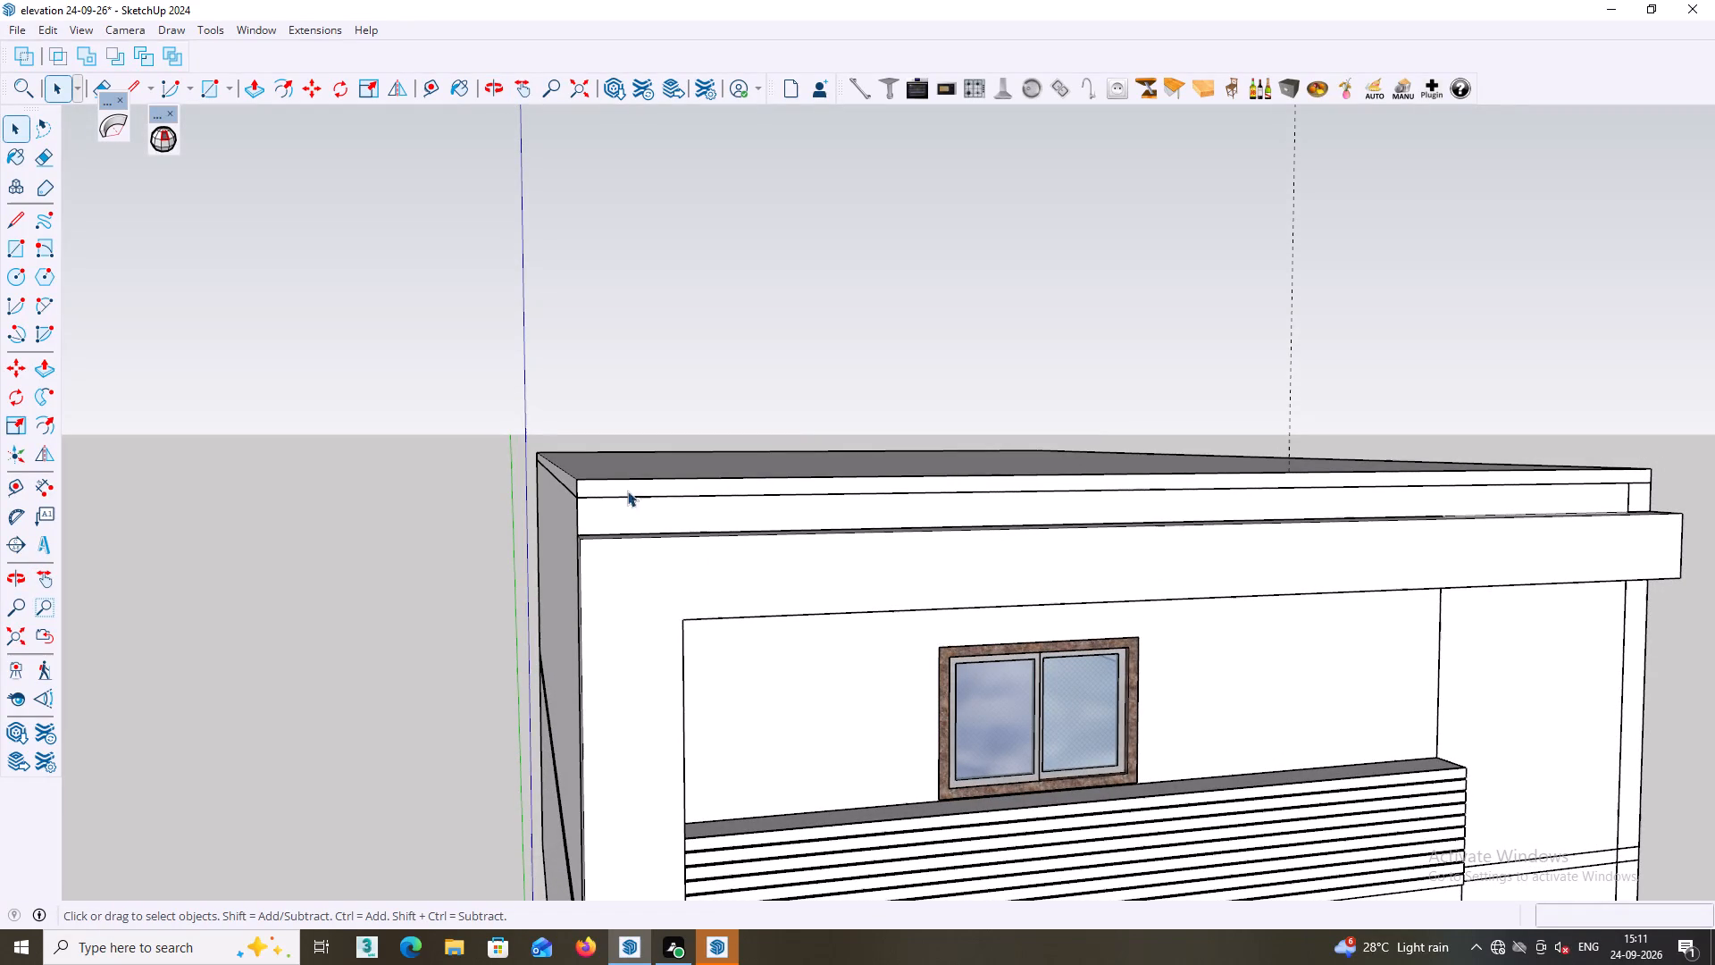
pyautogui.moveTo(671, 519); pyautogui.dragTo(671, 523, button='middle')
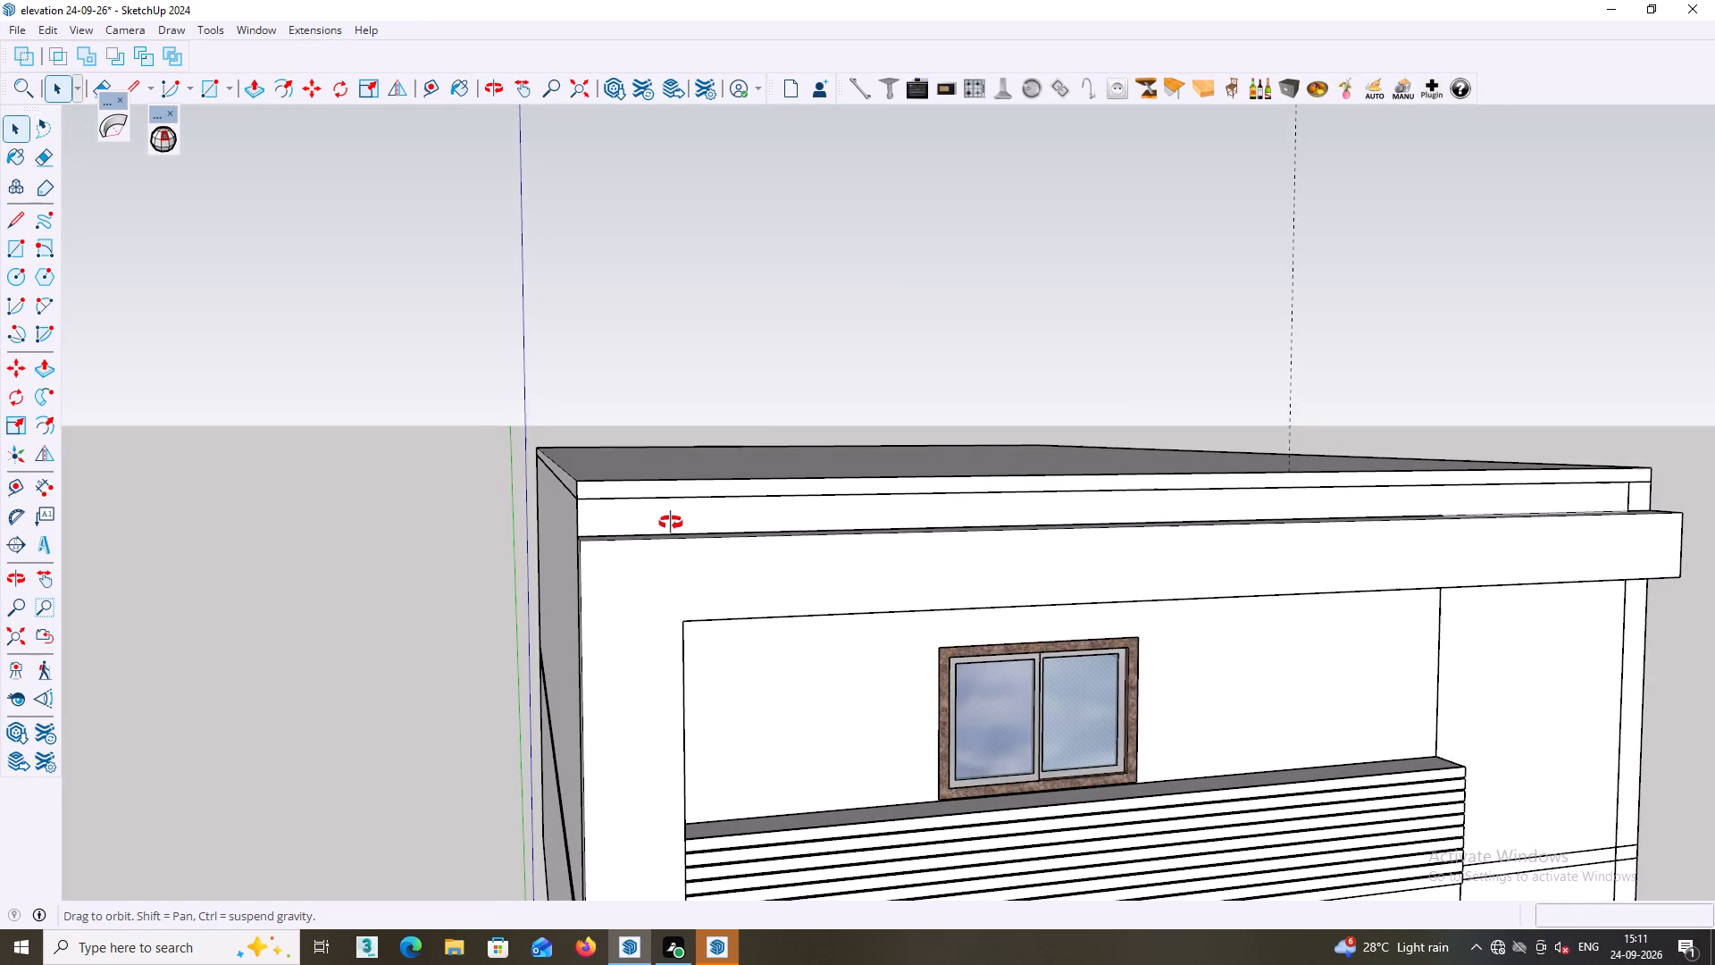
pyautogui.moveTo(671, 523); pyautogui.dragTo(780, 558, button='middle')
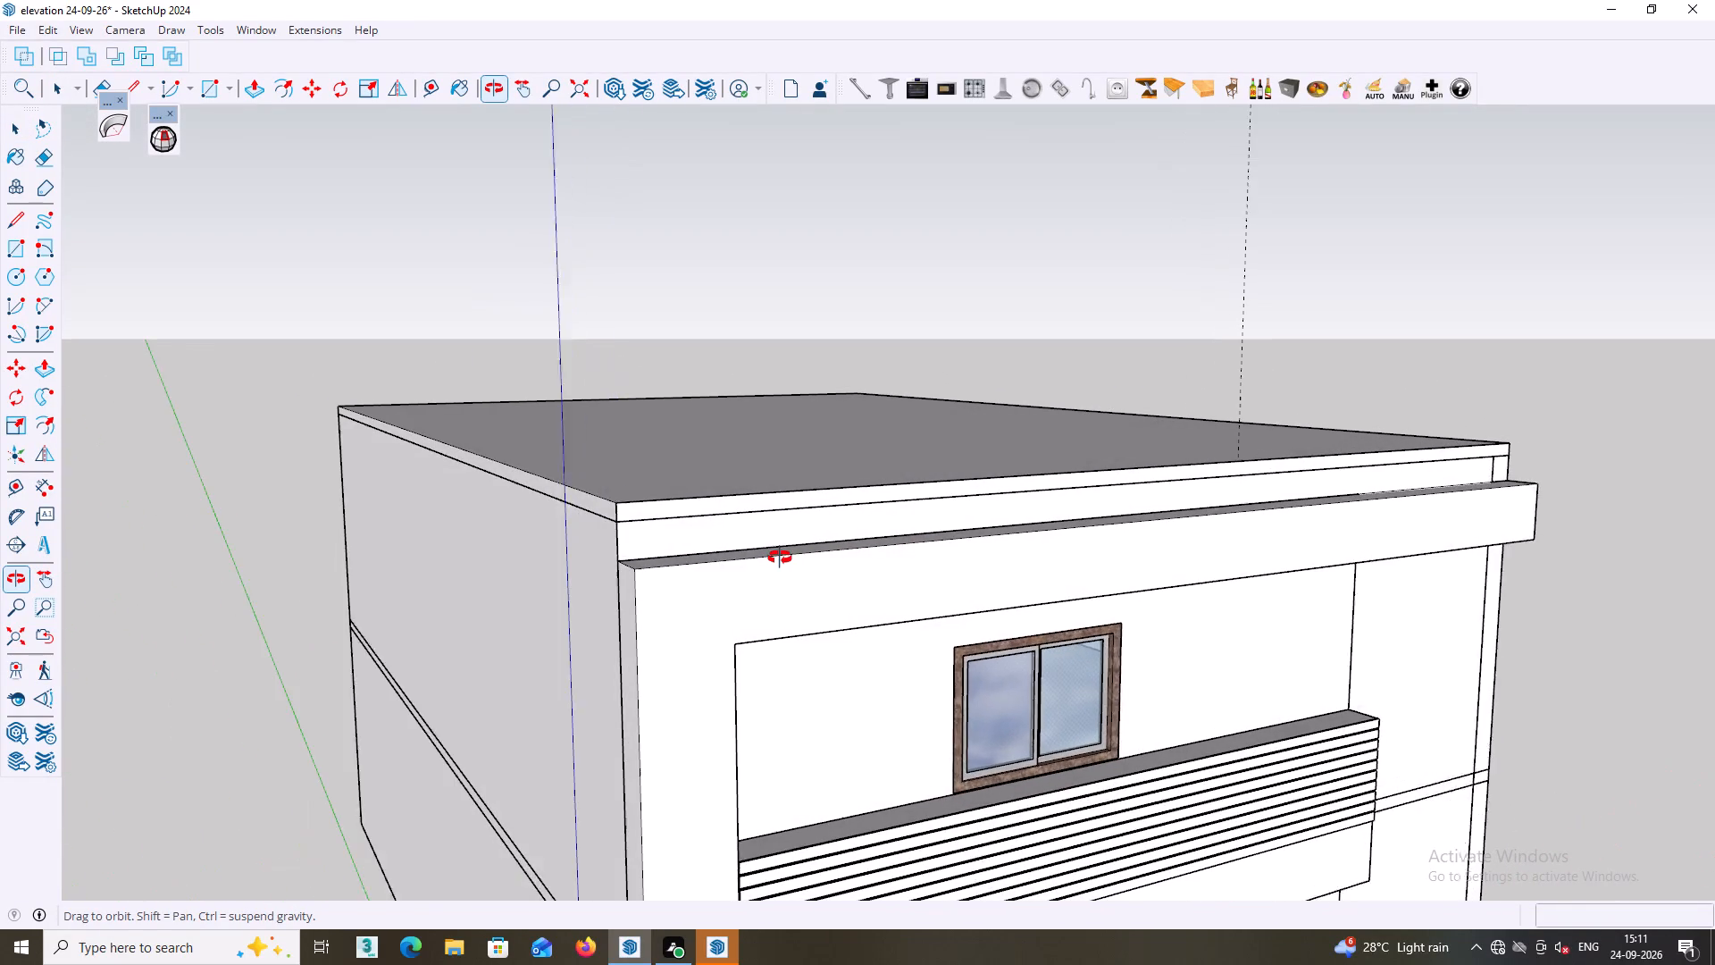
pyautogui.moveTo(780, 558); pyautogui.dragTo(776, 558, button='middle')
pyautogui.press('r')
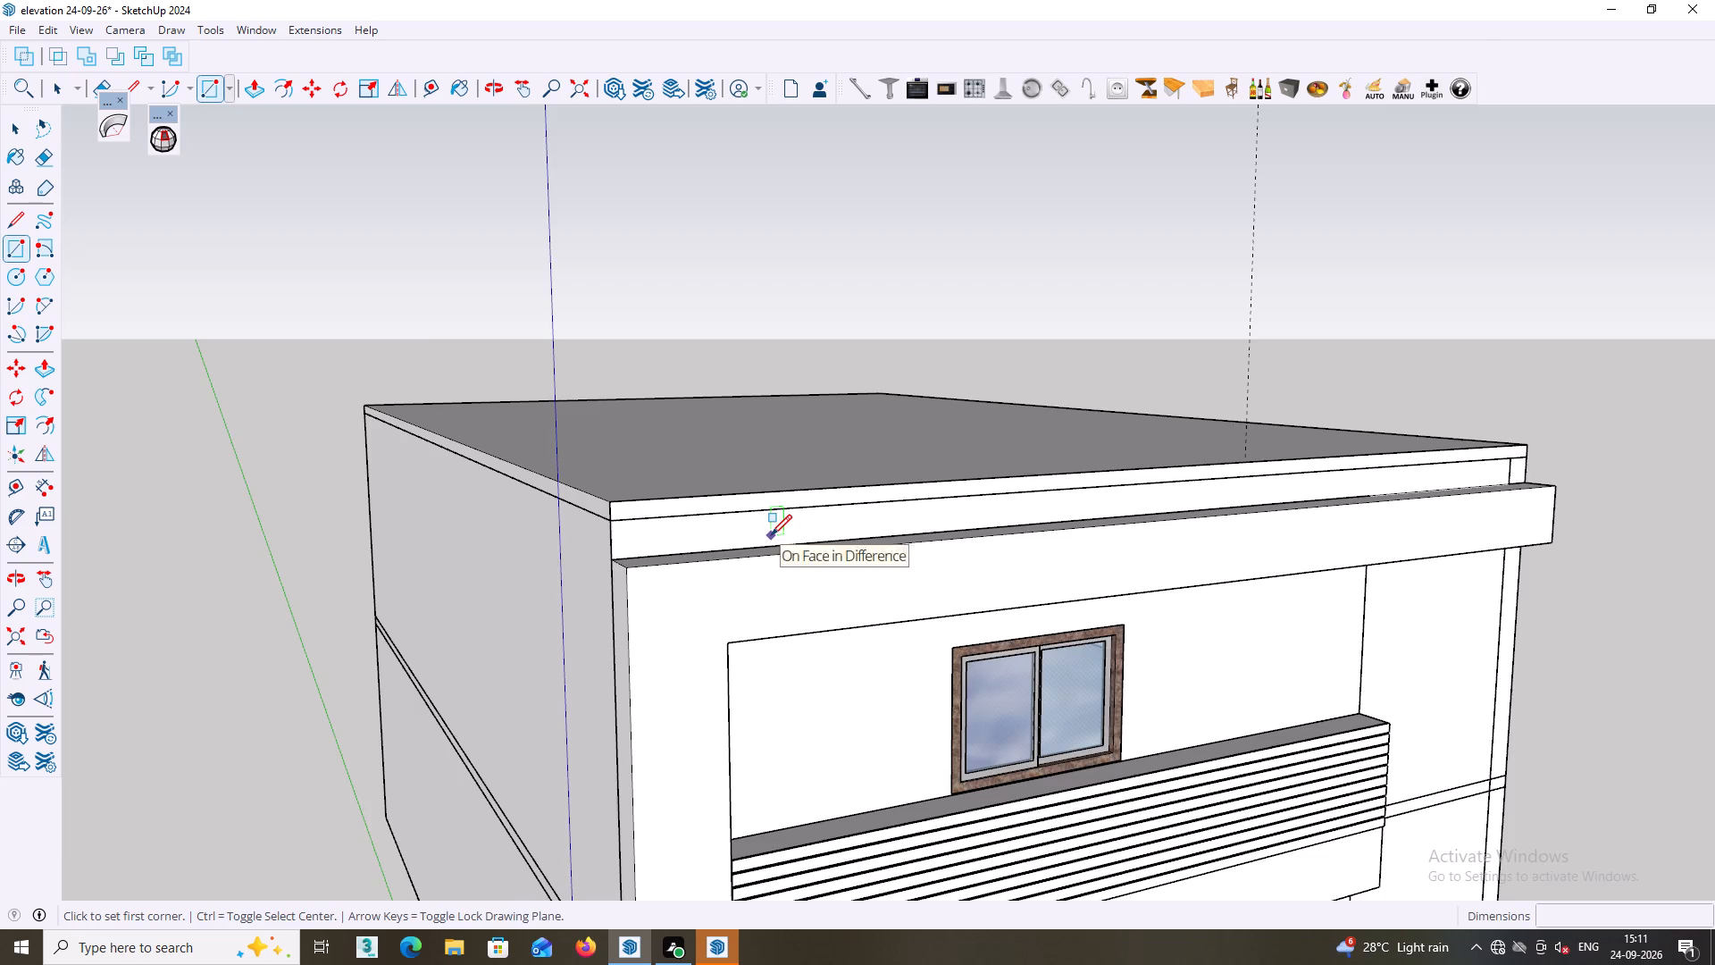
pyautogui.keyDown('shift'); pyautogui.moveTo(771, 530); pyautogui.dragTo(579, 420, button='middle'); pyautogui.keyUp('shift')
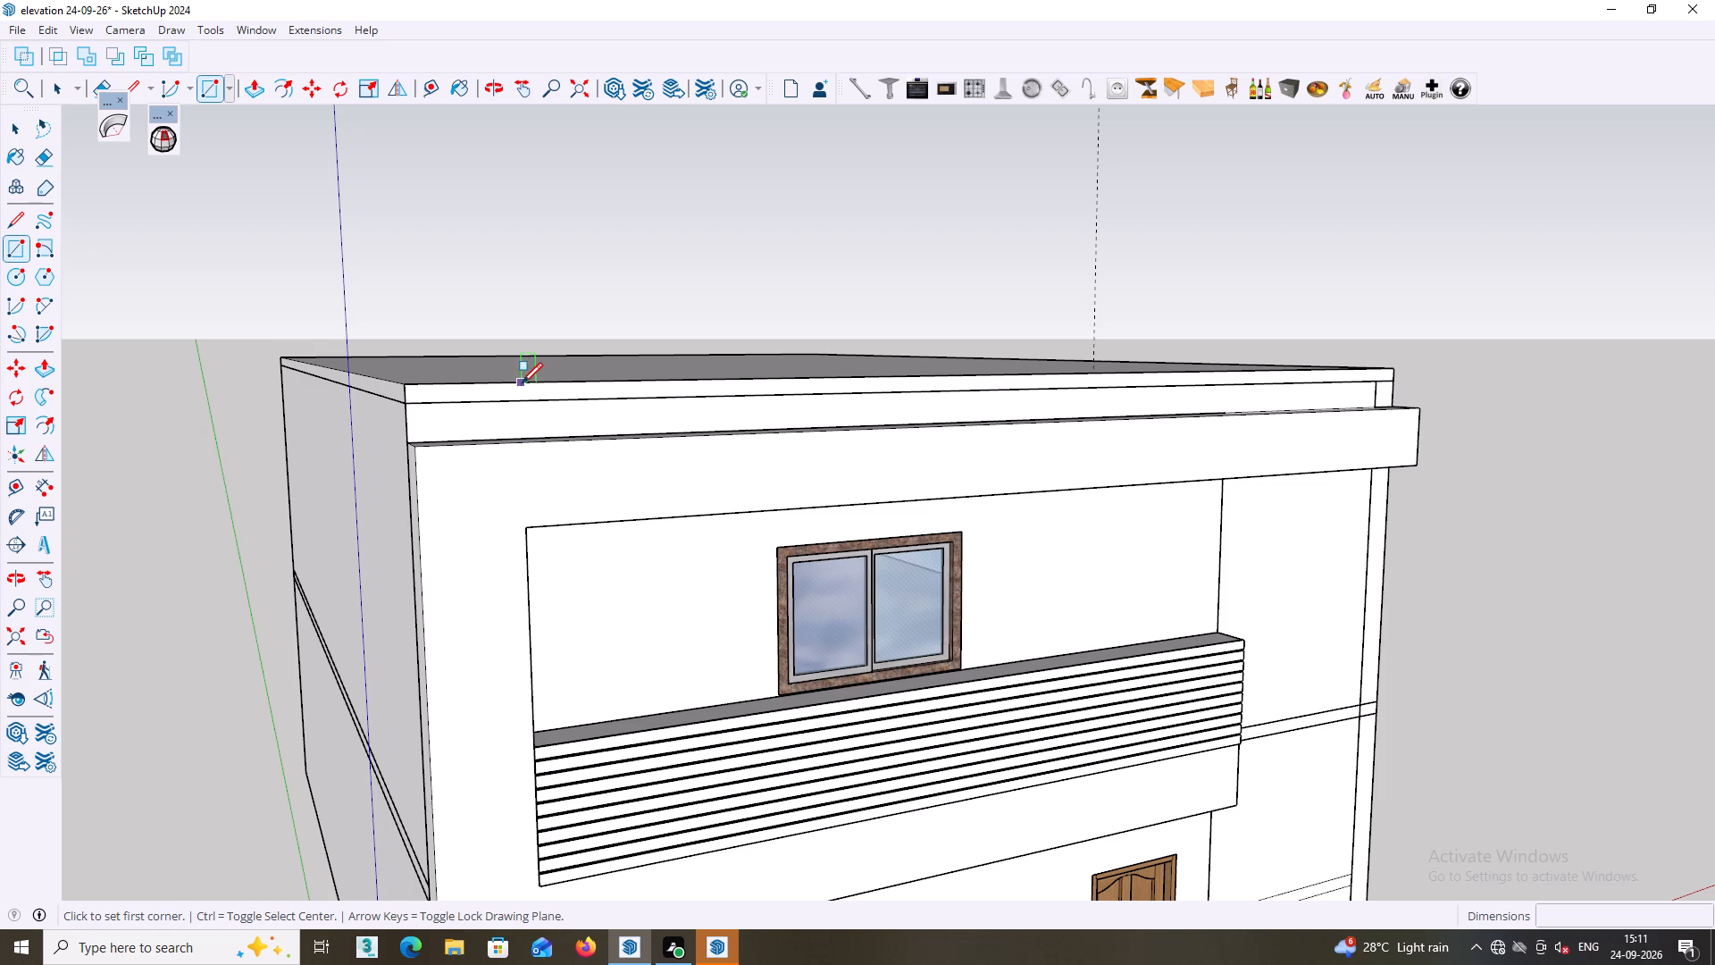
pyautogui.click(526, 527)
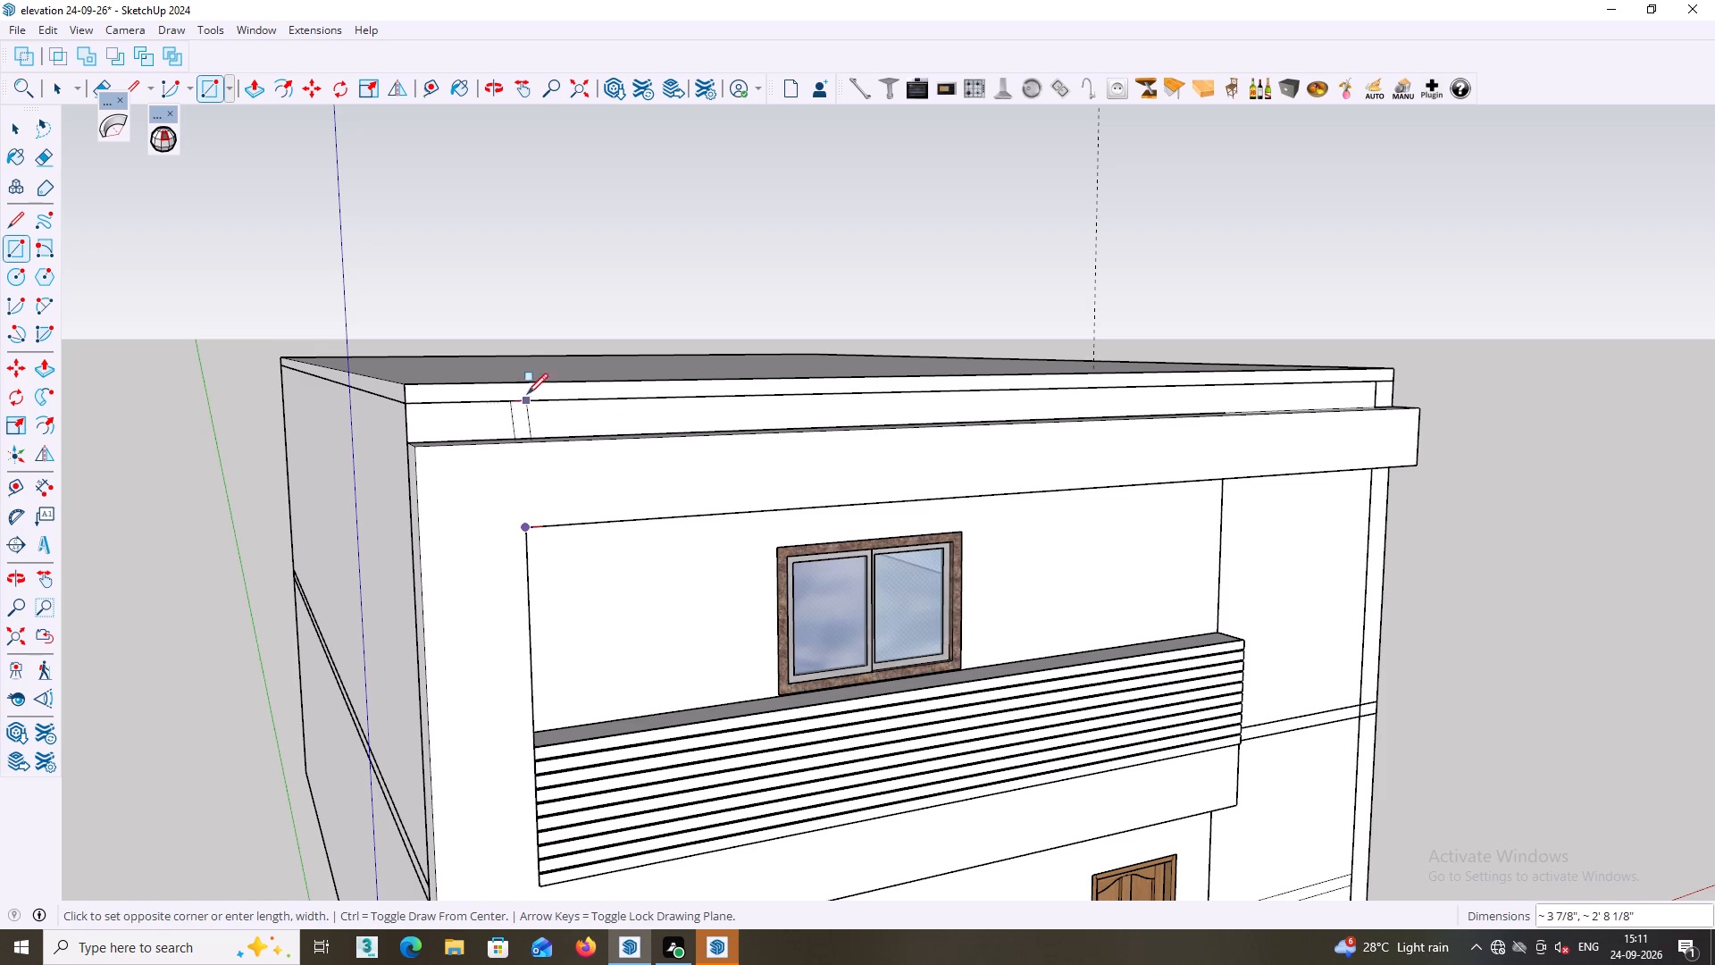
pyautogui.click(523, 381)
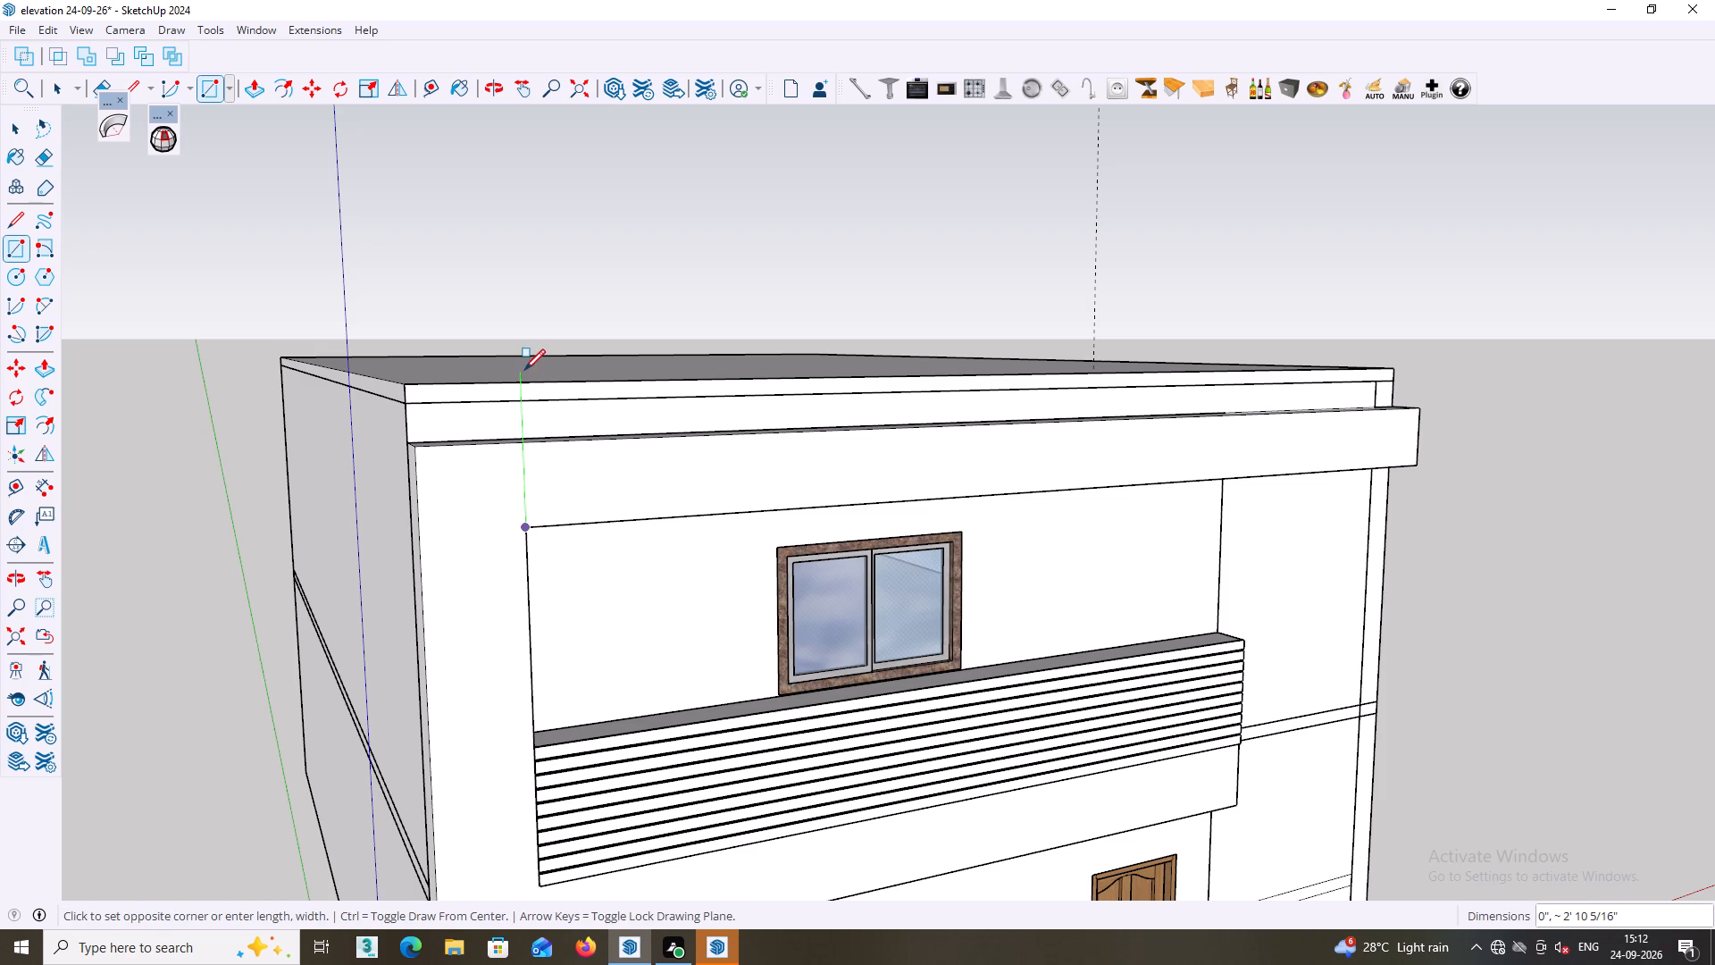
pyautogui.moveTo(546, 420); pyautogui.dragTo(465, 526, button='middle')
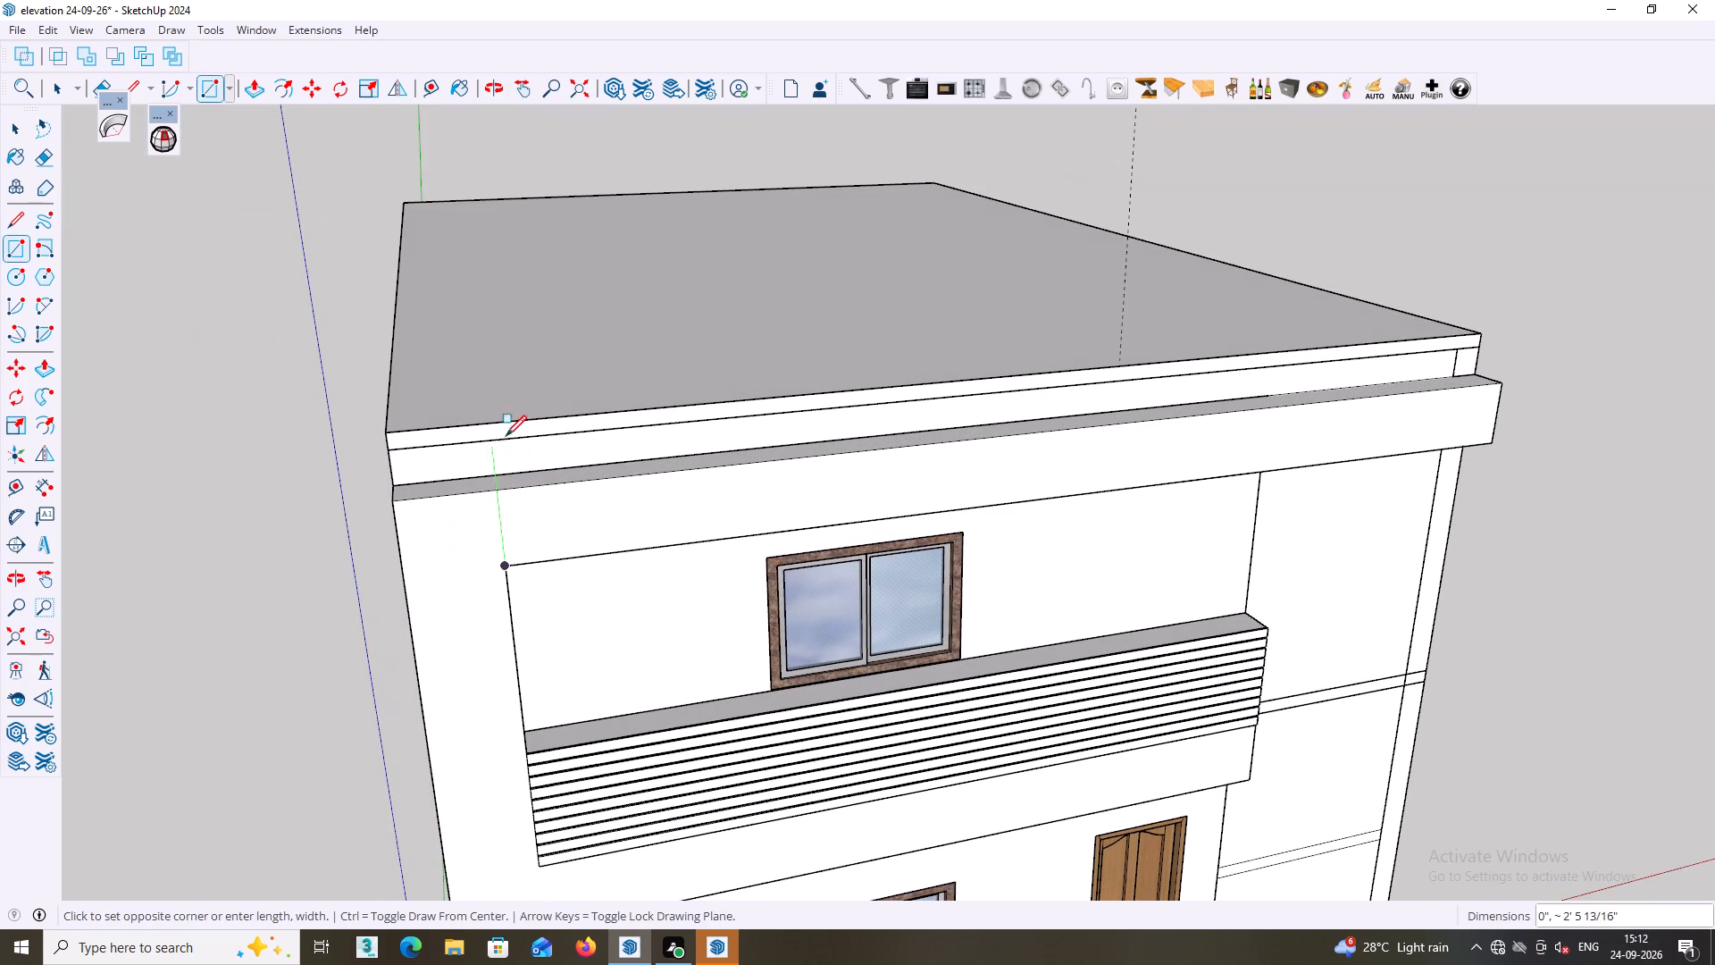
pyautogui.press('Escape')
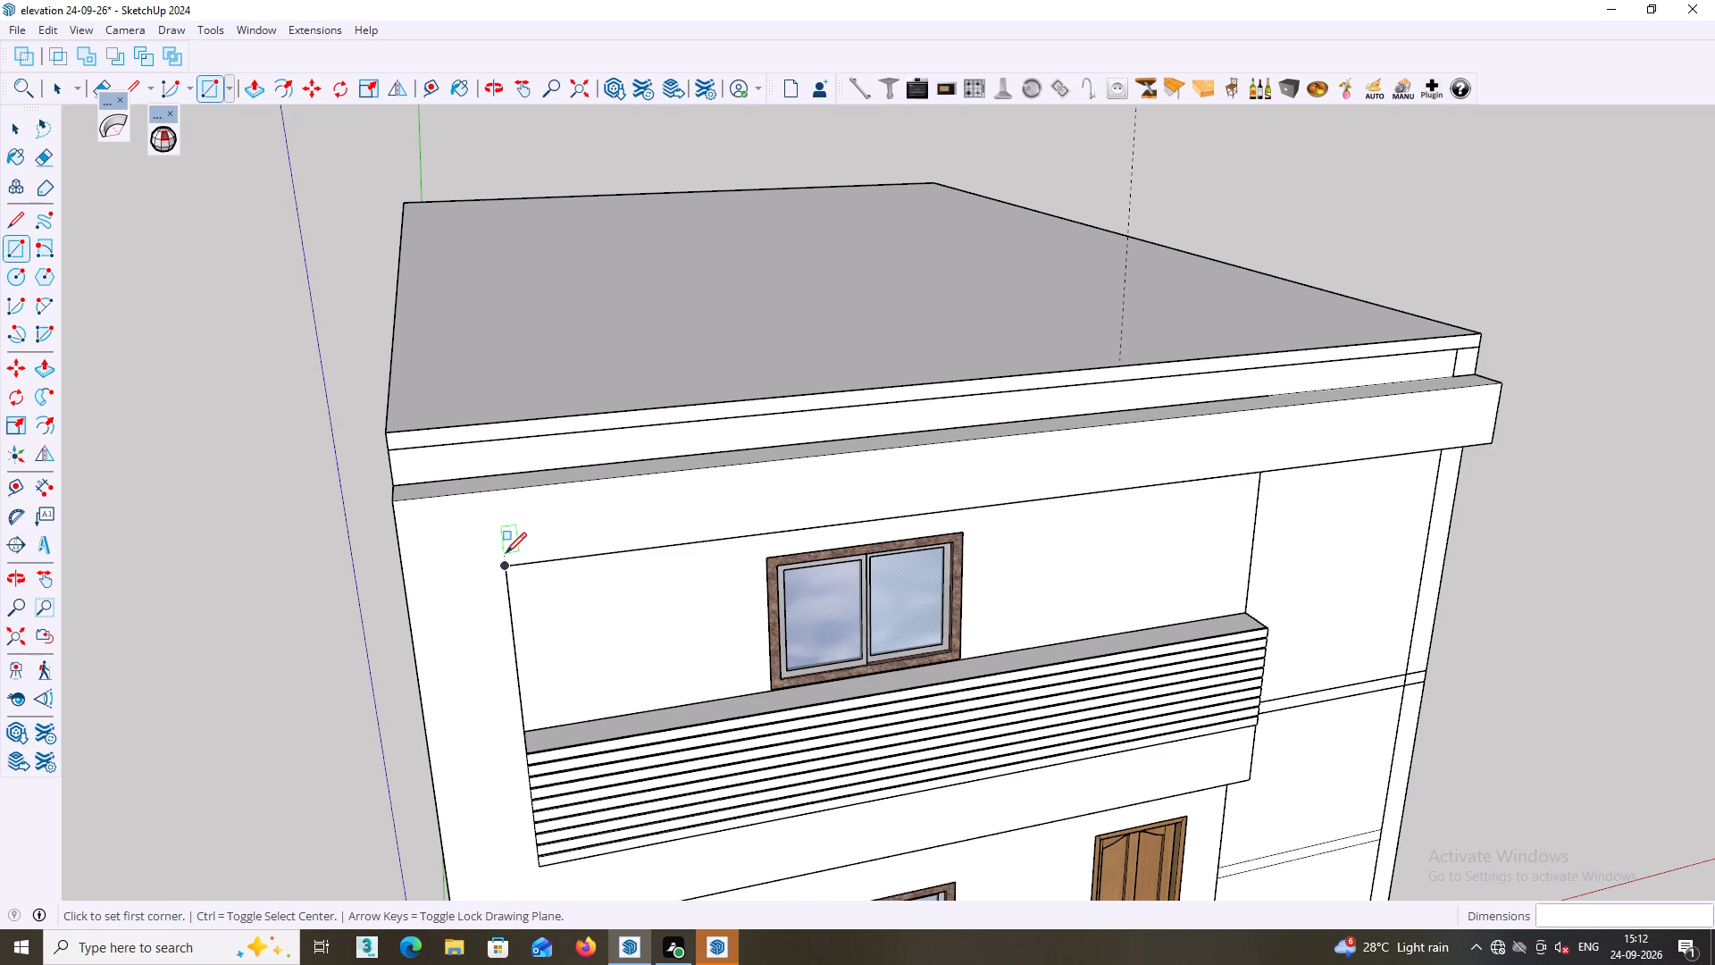
# Draw a line about 3' long from the balcony opening's upper left corner up to the roof's front edge.
pyautogui.press('l')
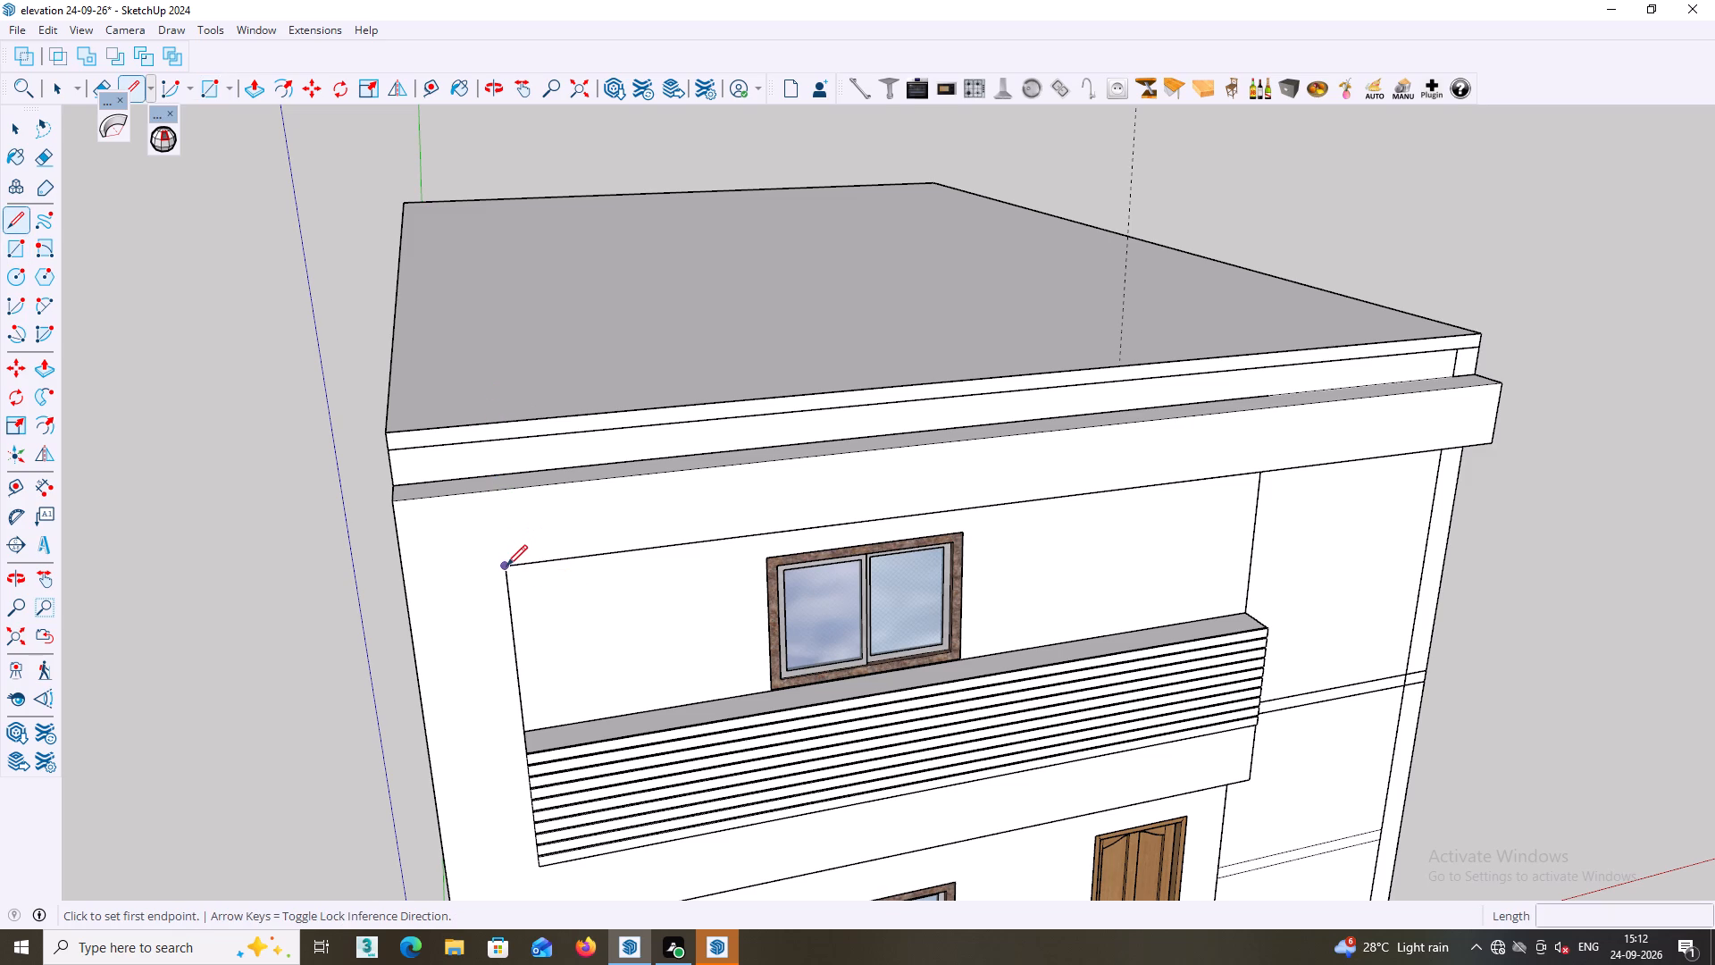
pyautogui.click(506, 566)
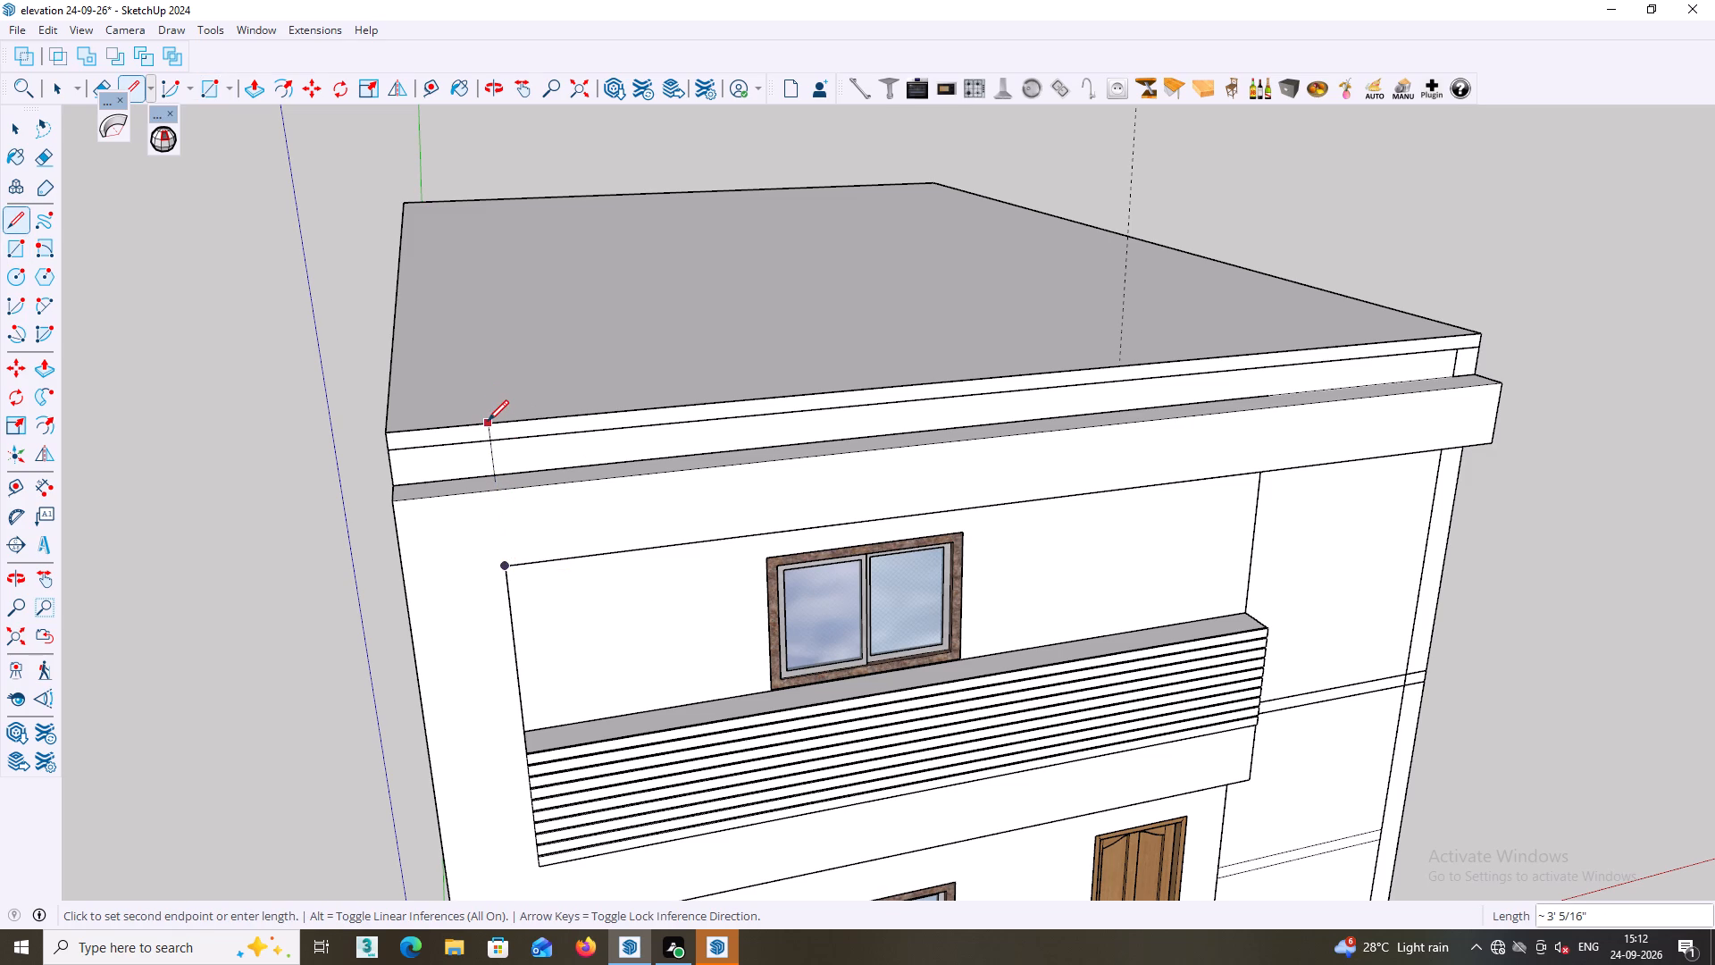
pyautogui.click(488, 421)
# Draw an upright rectangle about 19' 1 3/4" by 4' 1 7/8" on the roof's front edge, starting from the line's upper end.
pyautogui.moveTo(488, 422); pyautogui.dragTo(477, 417, button='middle')
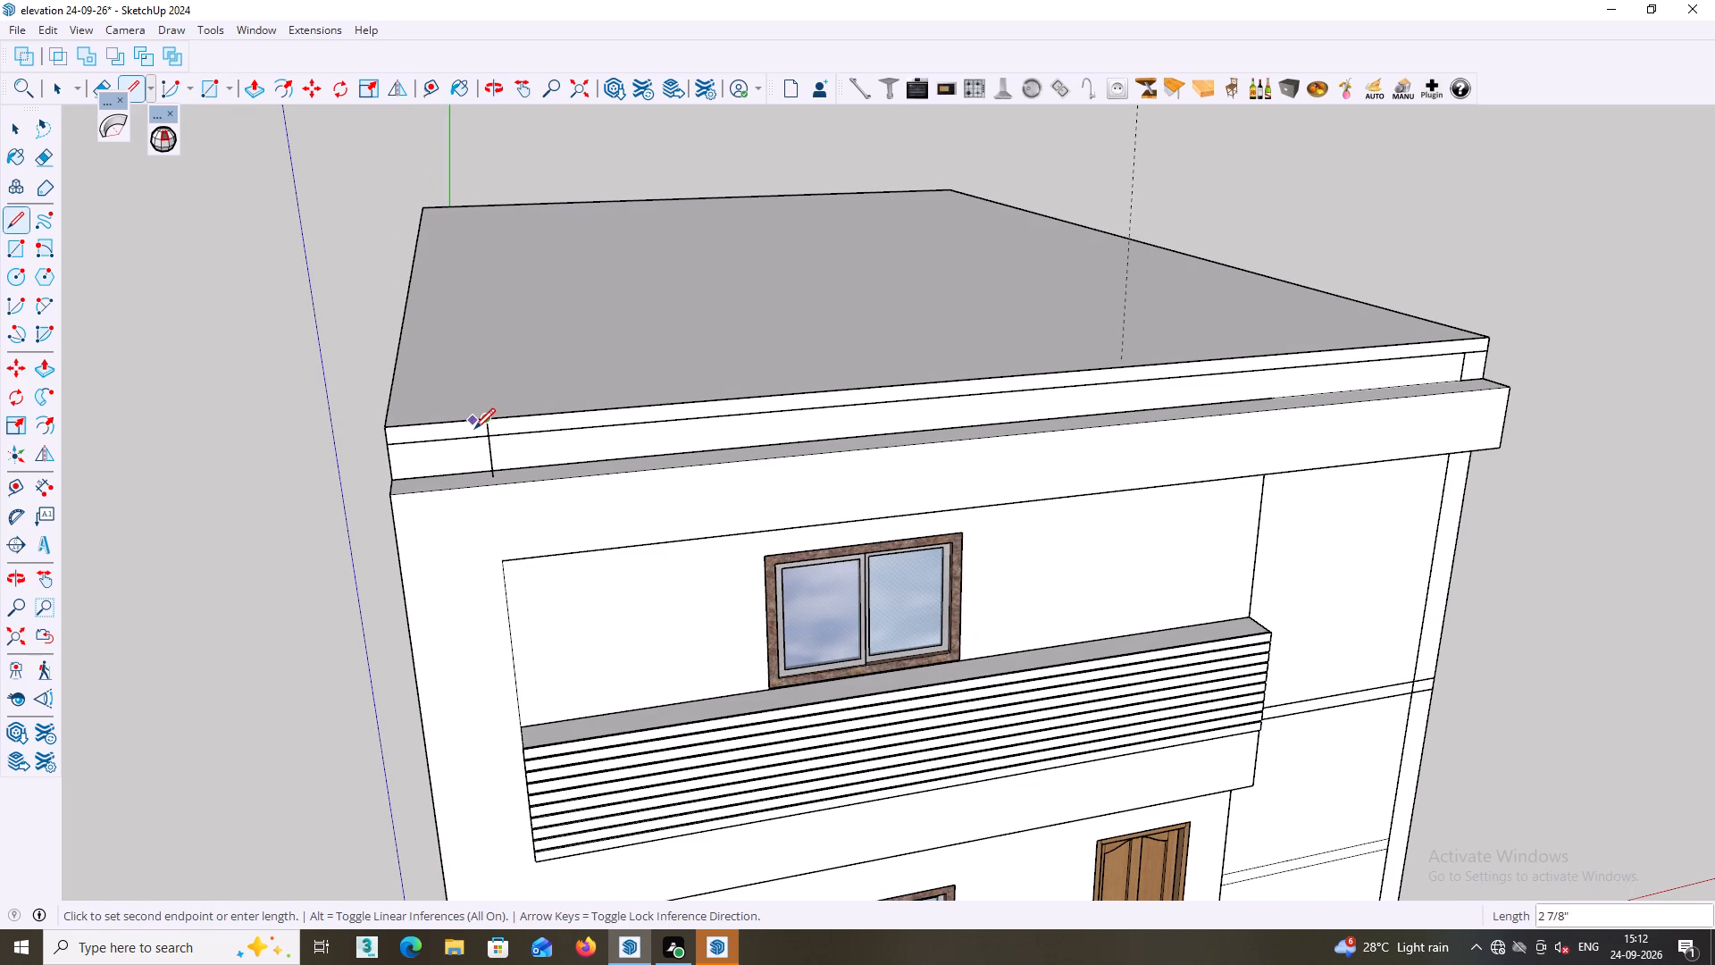
pyautogui.press('r')
pyautogui.click(487, 416)
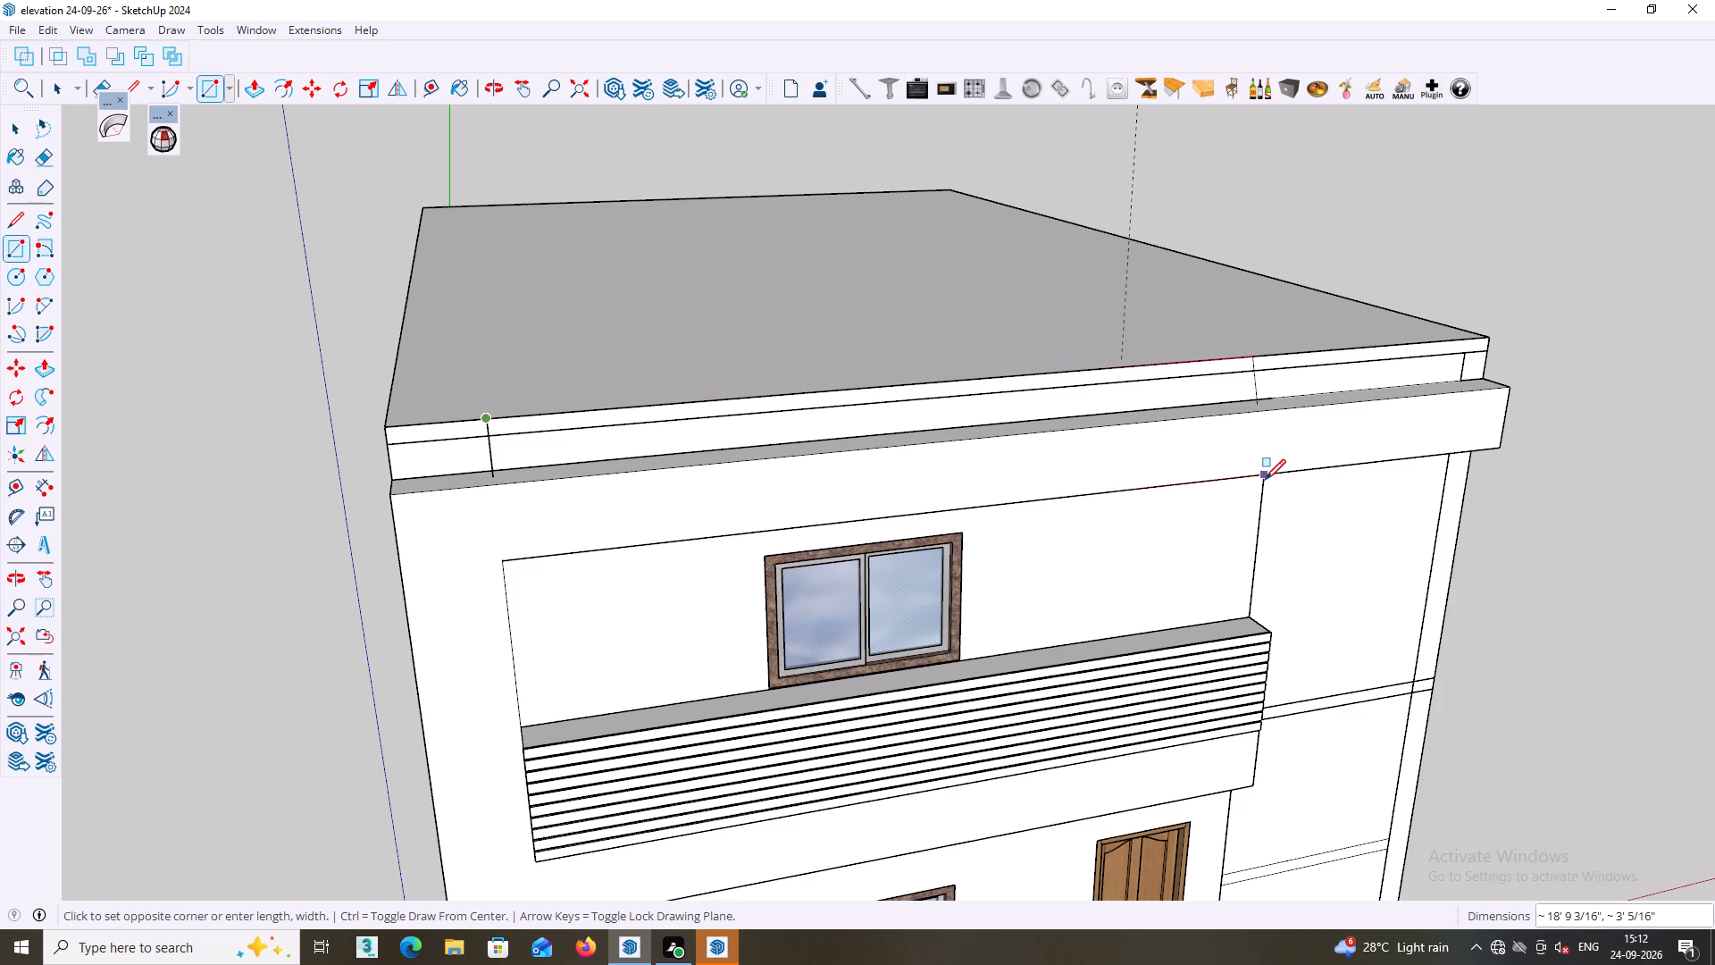
pyautogui.click(1261, 356)
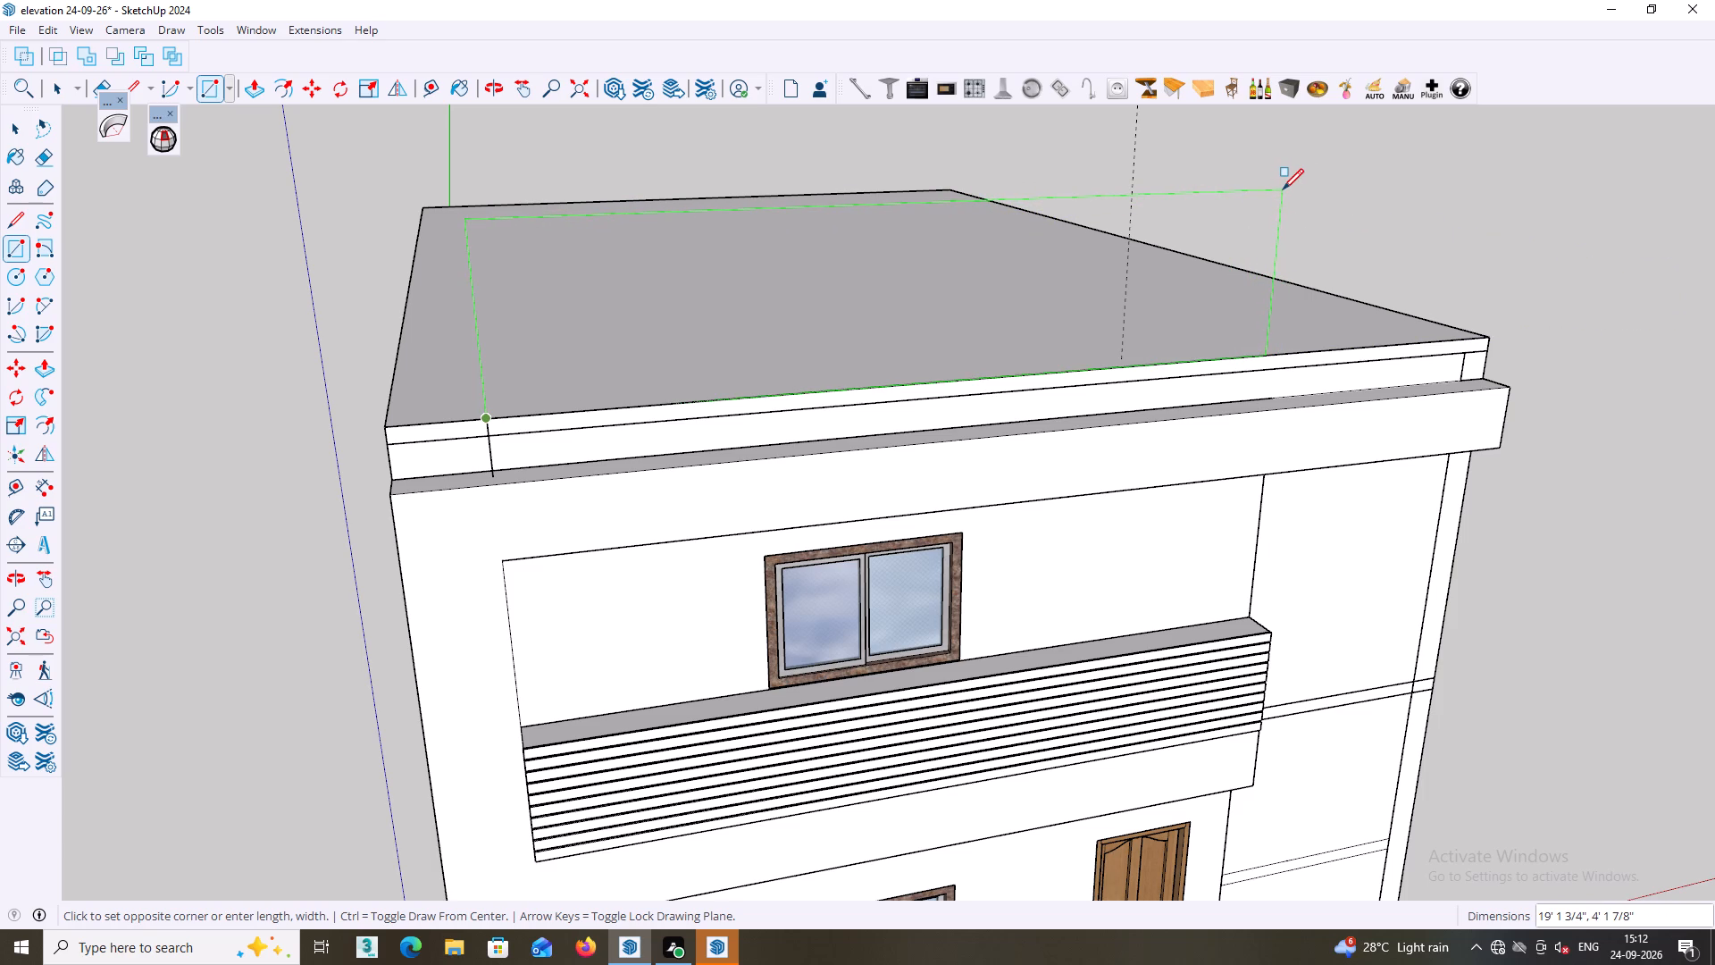
pyautogui.click(1284, 189)
# Push/Pull the back of the upright rectangle by 4.5" toward the roof to make a thin parapet wall.
pyautogui.scroll(-1, 1284, 229)
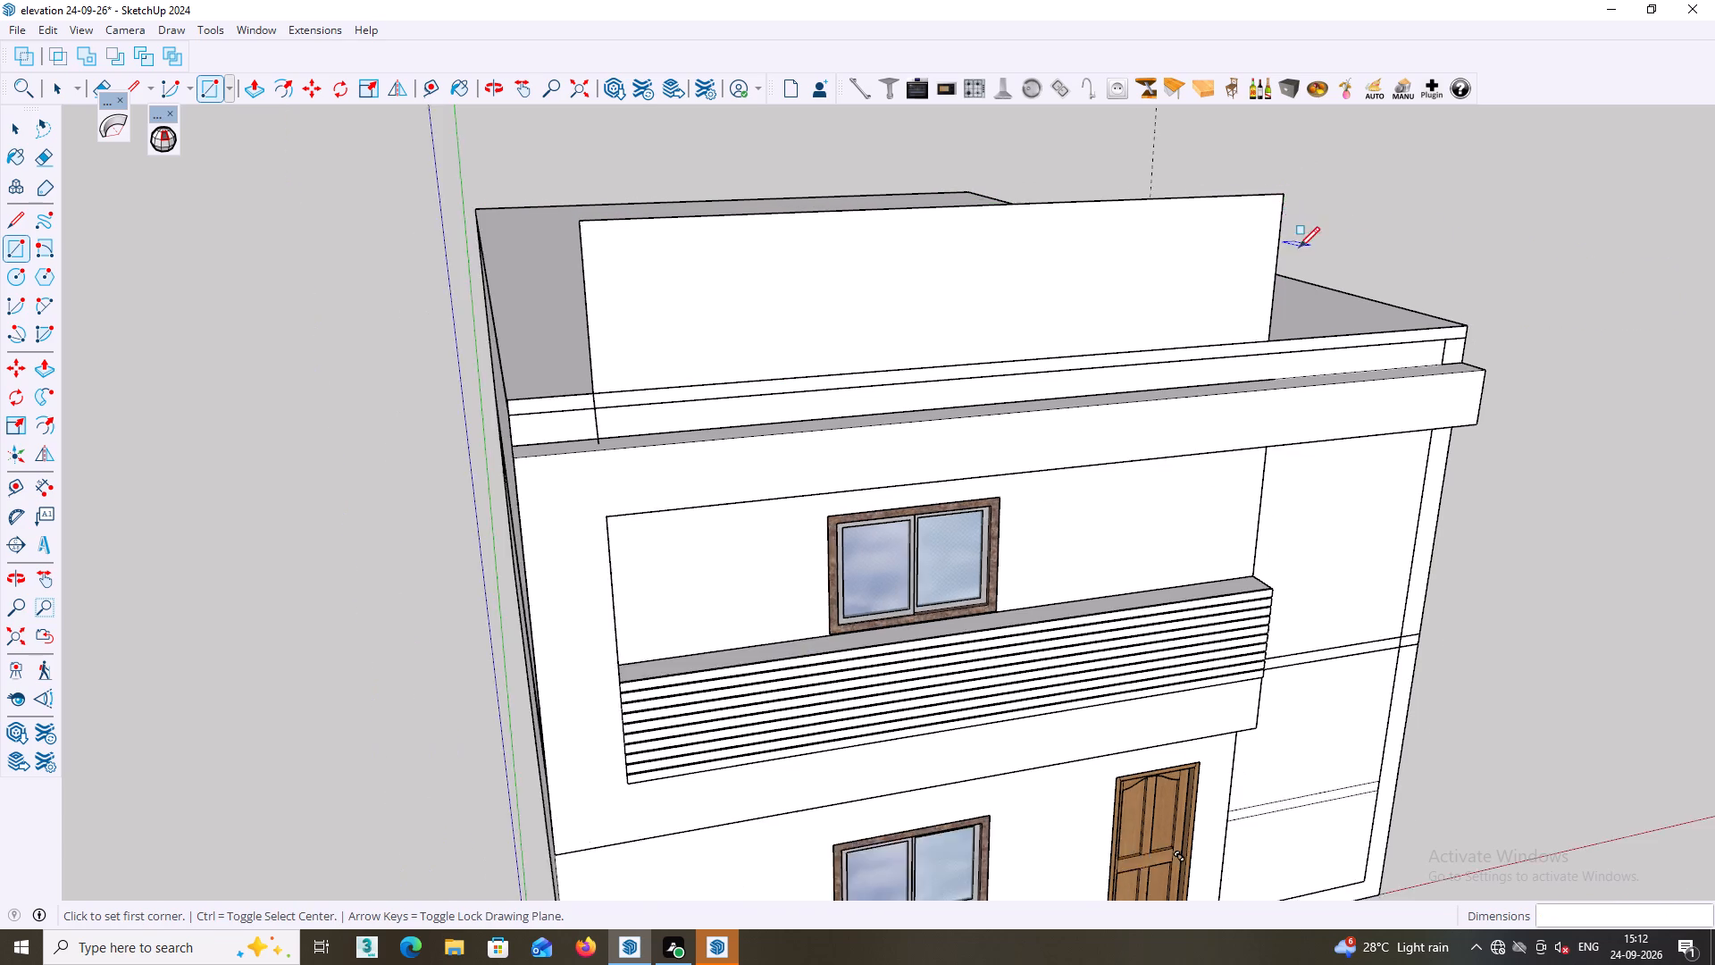
pyautogui.scroll(-2, 1299, 248)
pyautogui.middleClick(1295, 259)
pyautogui.moveTo(1296, 281); pyautogui.dragTo(1630, 273, button='middle')
pyautogui.scroll(-2, 1127, 281)
pyautogui.moveTo(1125, 284); pyautogui.dragTo(1125, 287, button='middle')
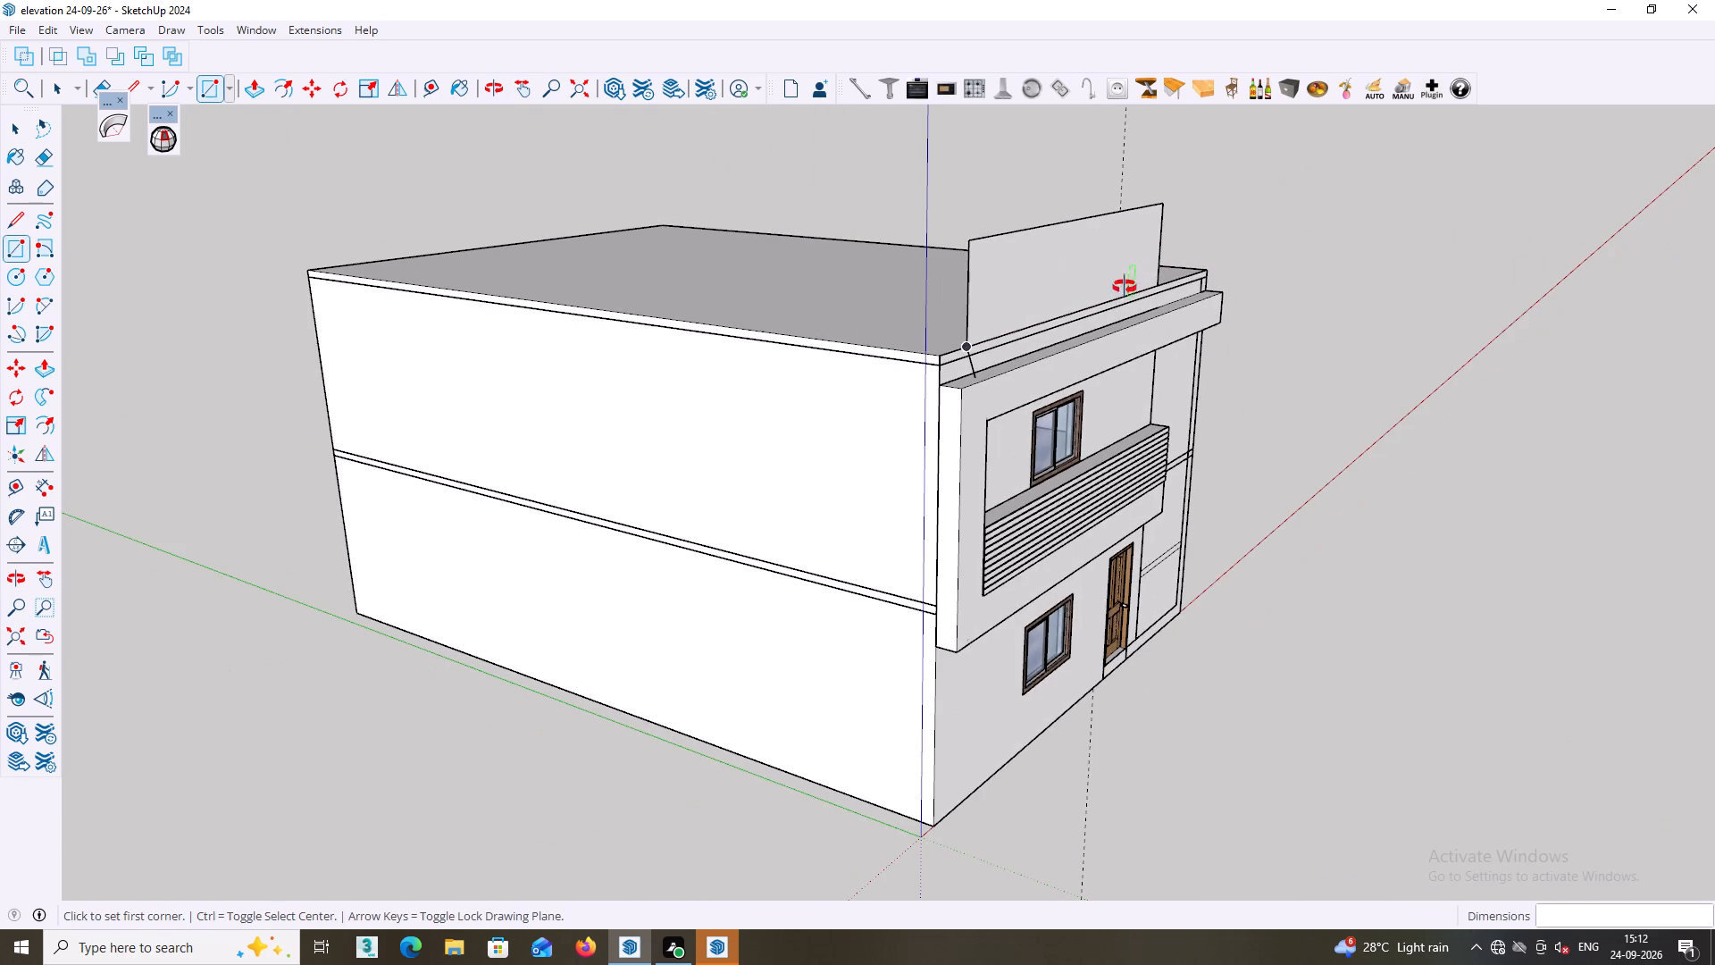
pyautogui.moveTo(1125, 287); pyautogui.dragTo(1395, 360, button='middle')
pyautogui.moveTo(1241, 327); pyautogui.dragTo(1357, 305, button='middle')
pyautogui.press('space')
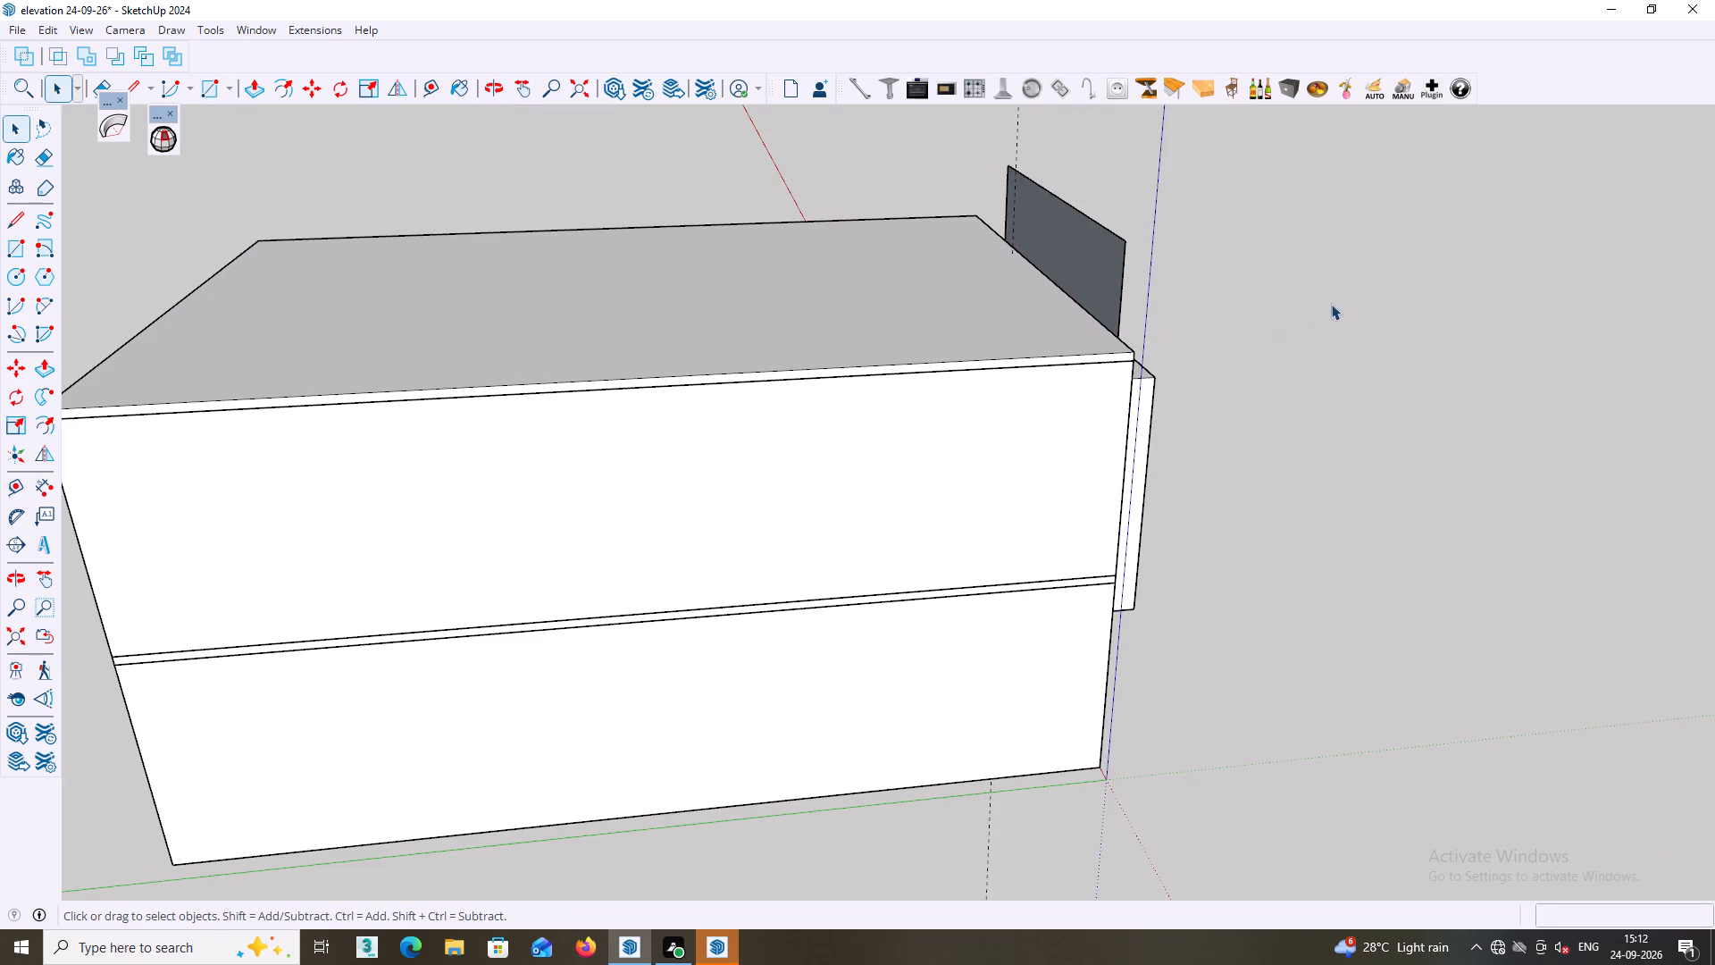
pyautogui.press('p')
pyautogui.click(1108, 256)
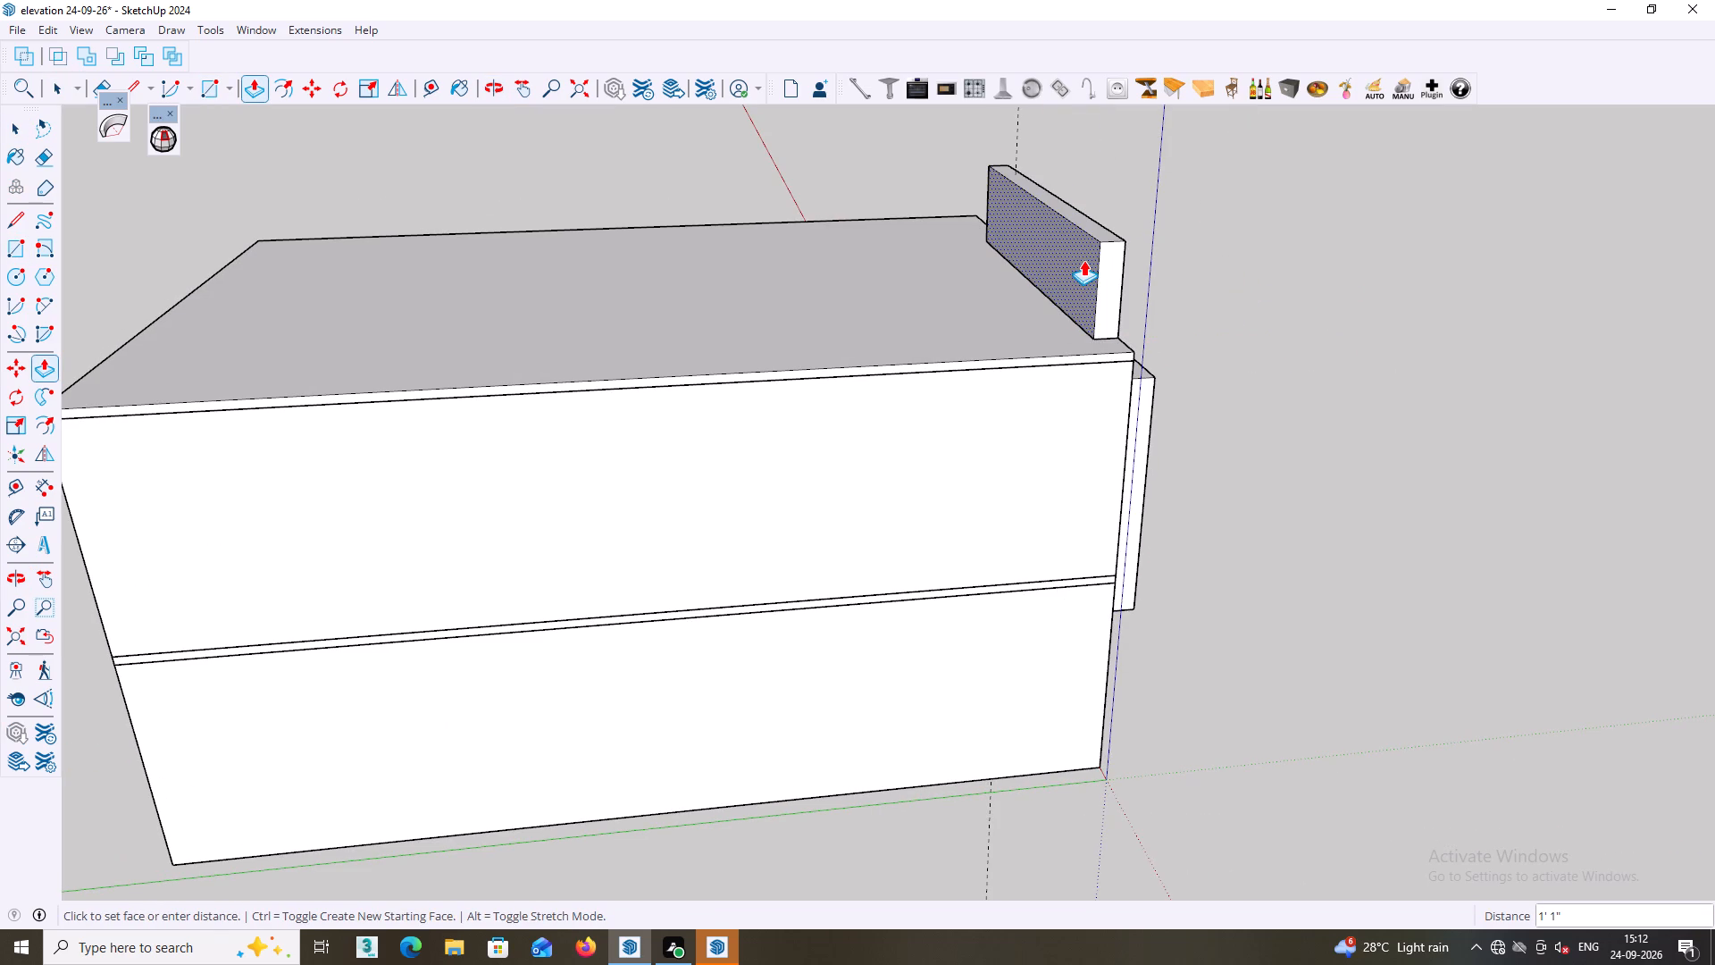
pyautogui.write('4.5')
pyautogui.press('Return')
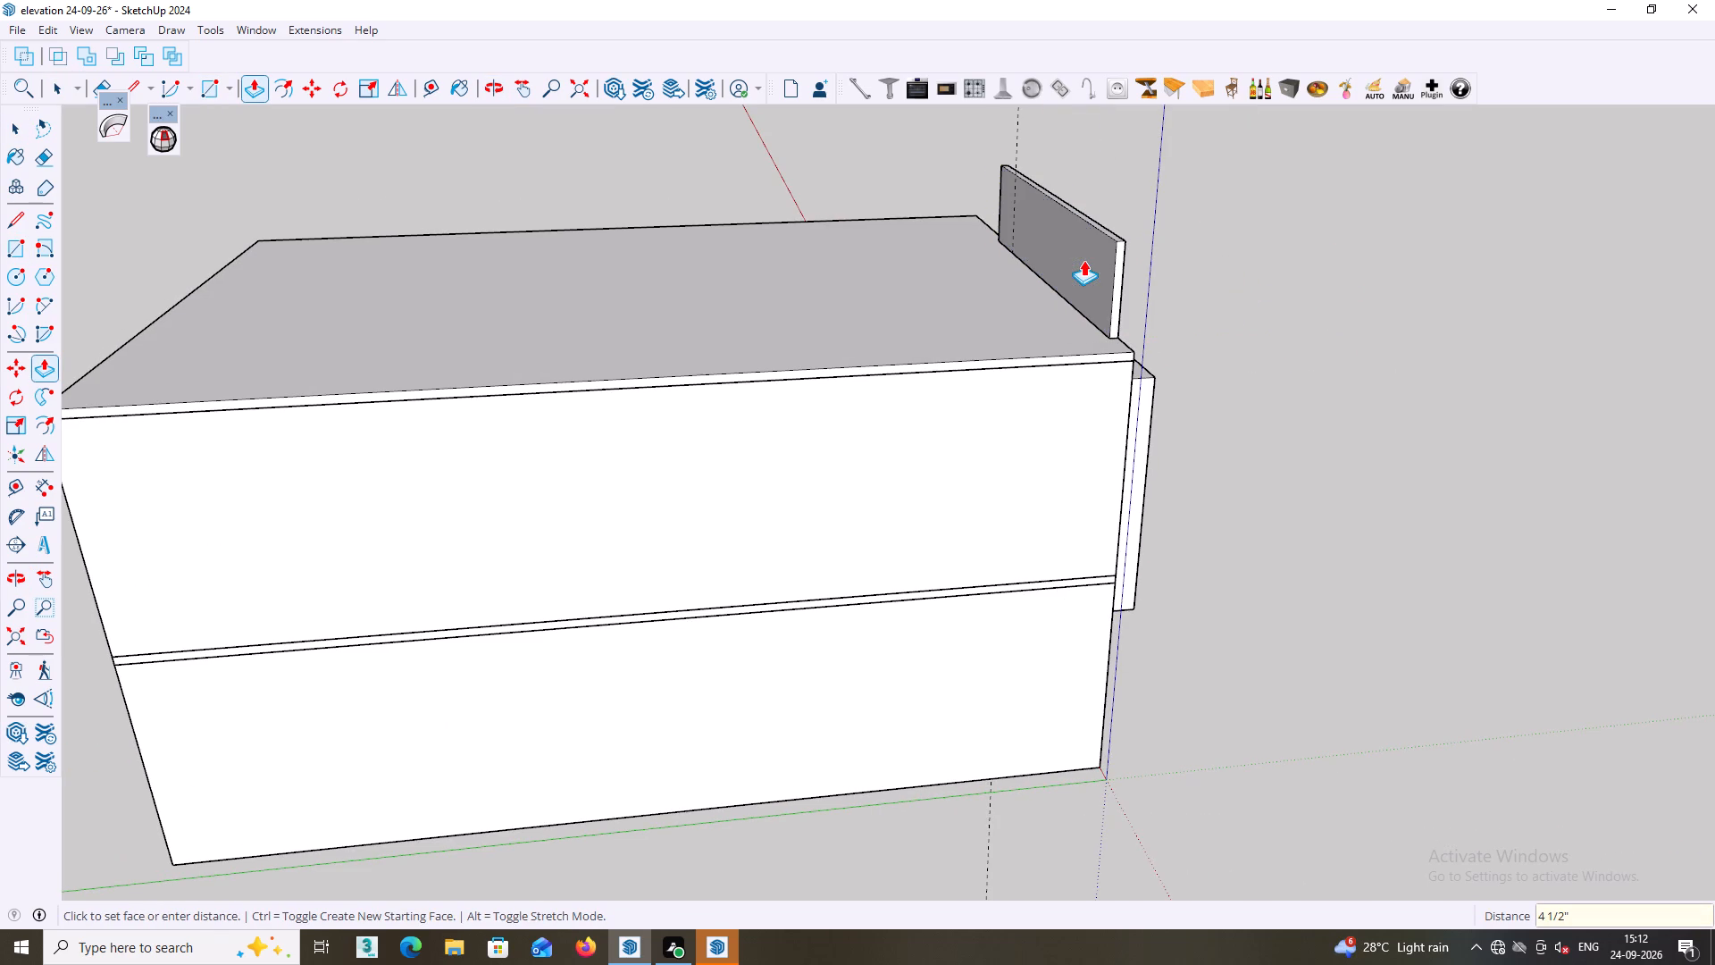
# Erase the short construction line below the new parapet wall's left end.
pyautogui.moveTo(1458, 266); pyautogui.dragTo(994, 273, button='middle')
pyautogui.scroll(7, 885, 348)
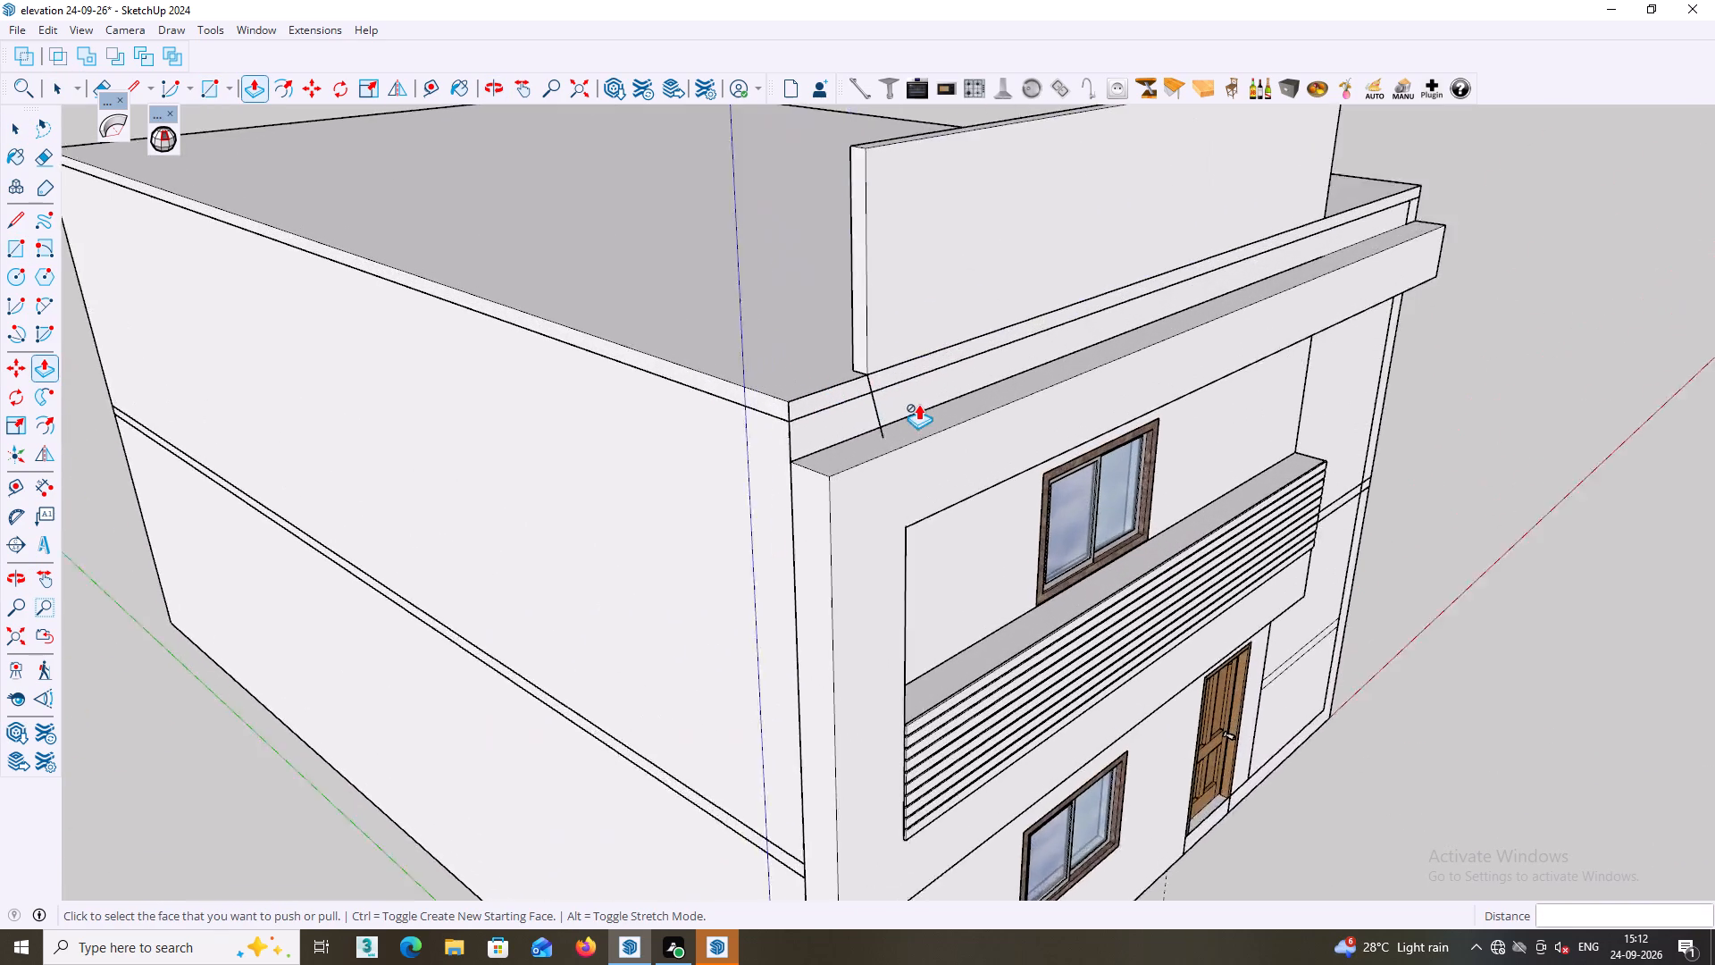
pyautogui.scroll(2, 918, 404)
pyautogui.moveTo(919, 402); pyautogui.dragTo(783, 393, button='middle')
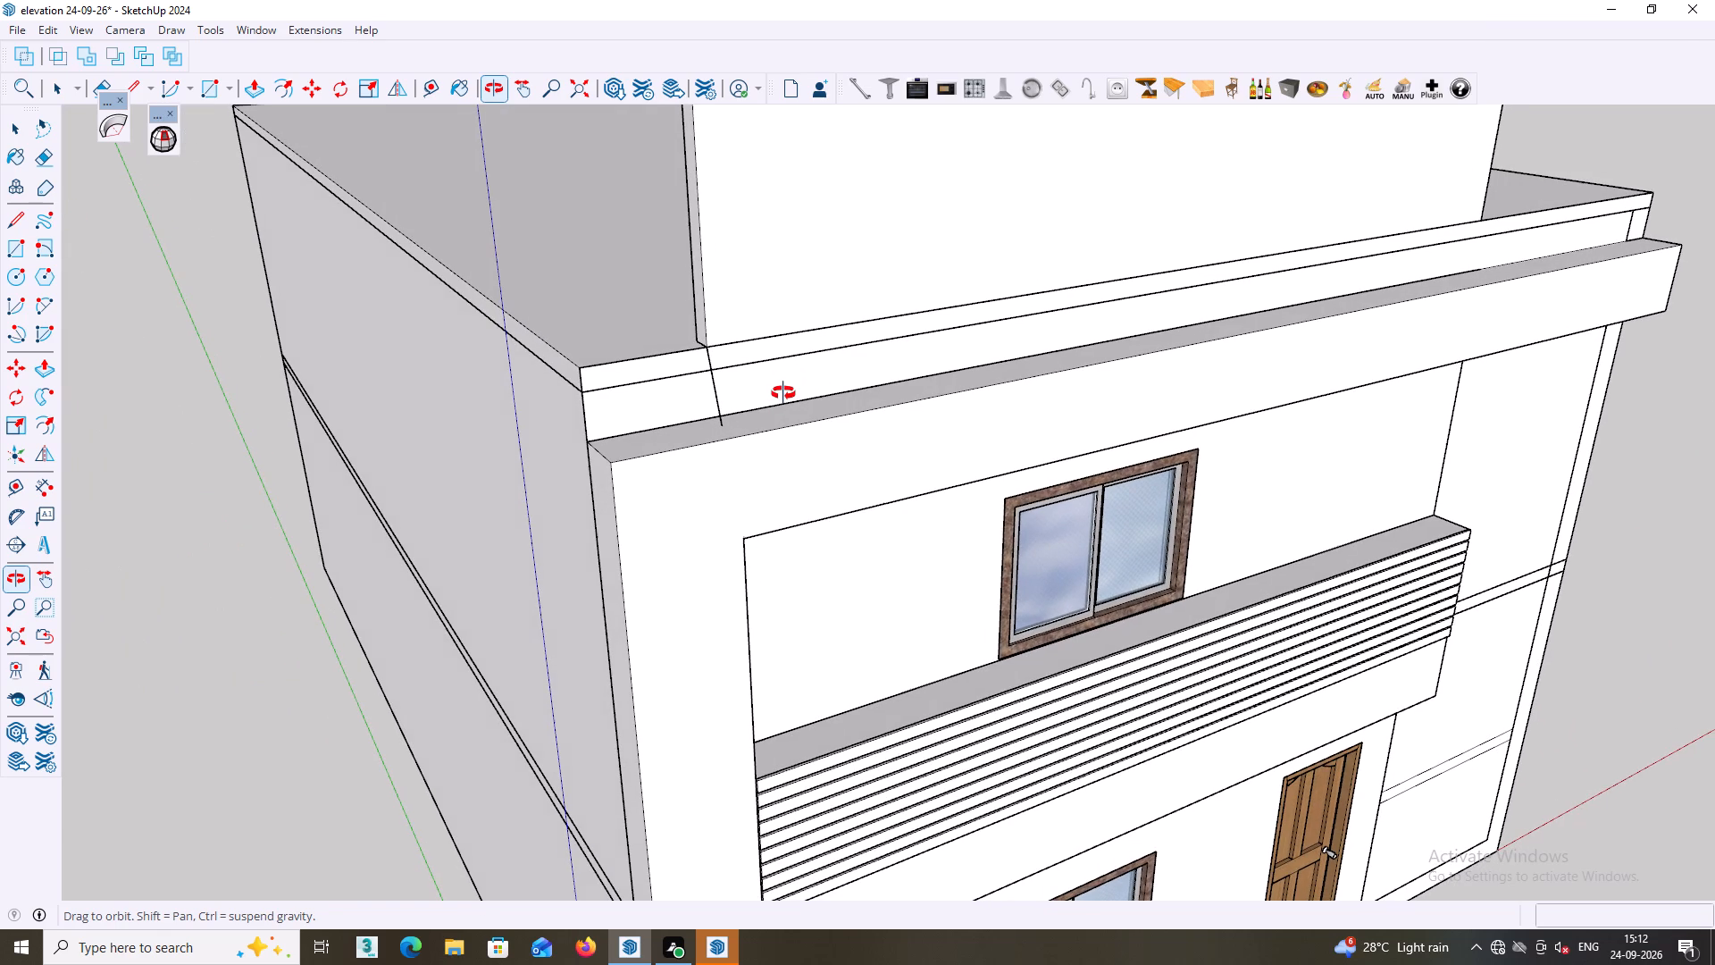
pyautogui.moveTo(783, 393); pyautogui.dragTo(779, 398, button='middle')
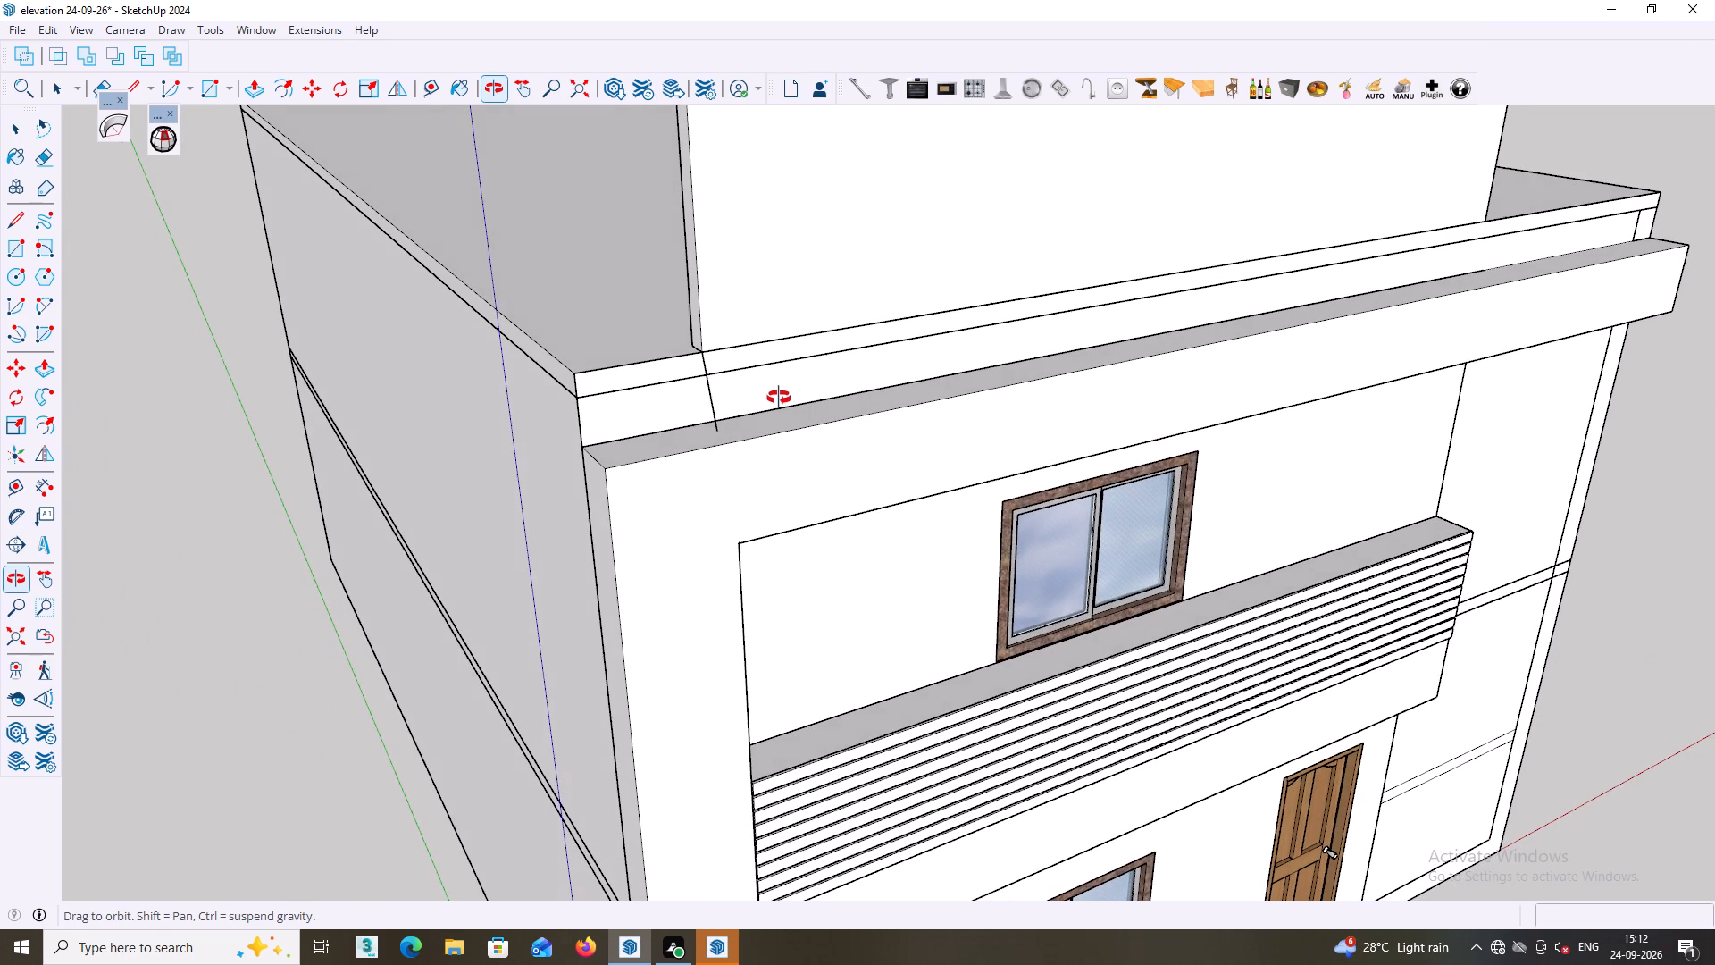
pyautogui.moveTo(779, 398); pyautogui.dragTo(778, 398, button='middle')
pyautogui.press('space')
pyautogui.press('e')
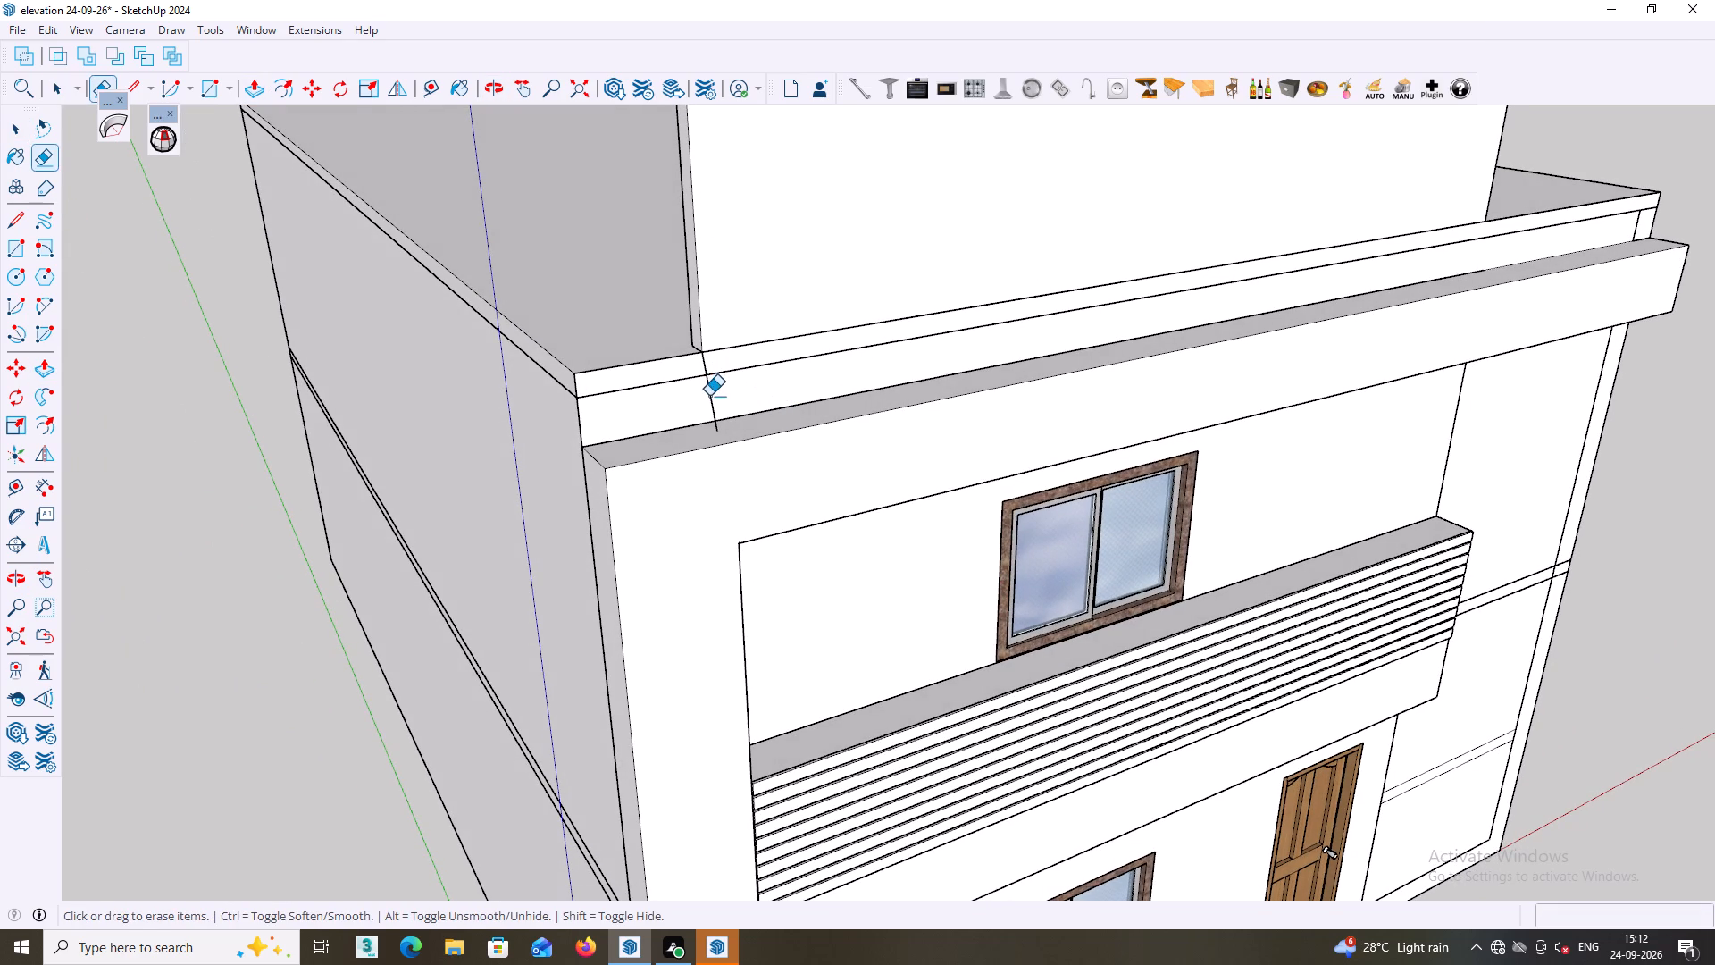
pyautogui.click(709, 396)
# Extend the right end face of the roof parapet wall about 3 5/8" to line up with the balcony parapet's right end.
pyautogui.scroll(-2, 724, 390)
pyautogui.moveTo(791, 372); pyautogui.dragTo(632, 363, button='middle')
pyautogui.scroll(1, 1706, 335)
pyautogui.scroll(1, 1515, 331)
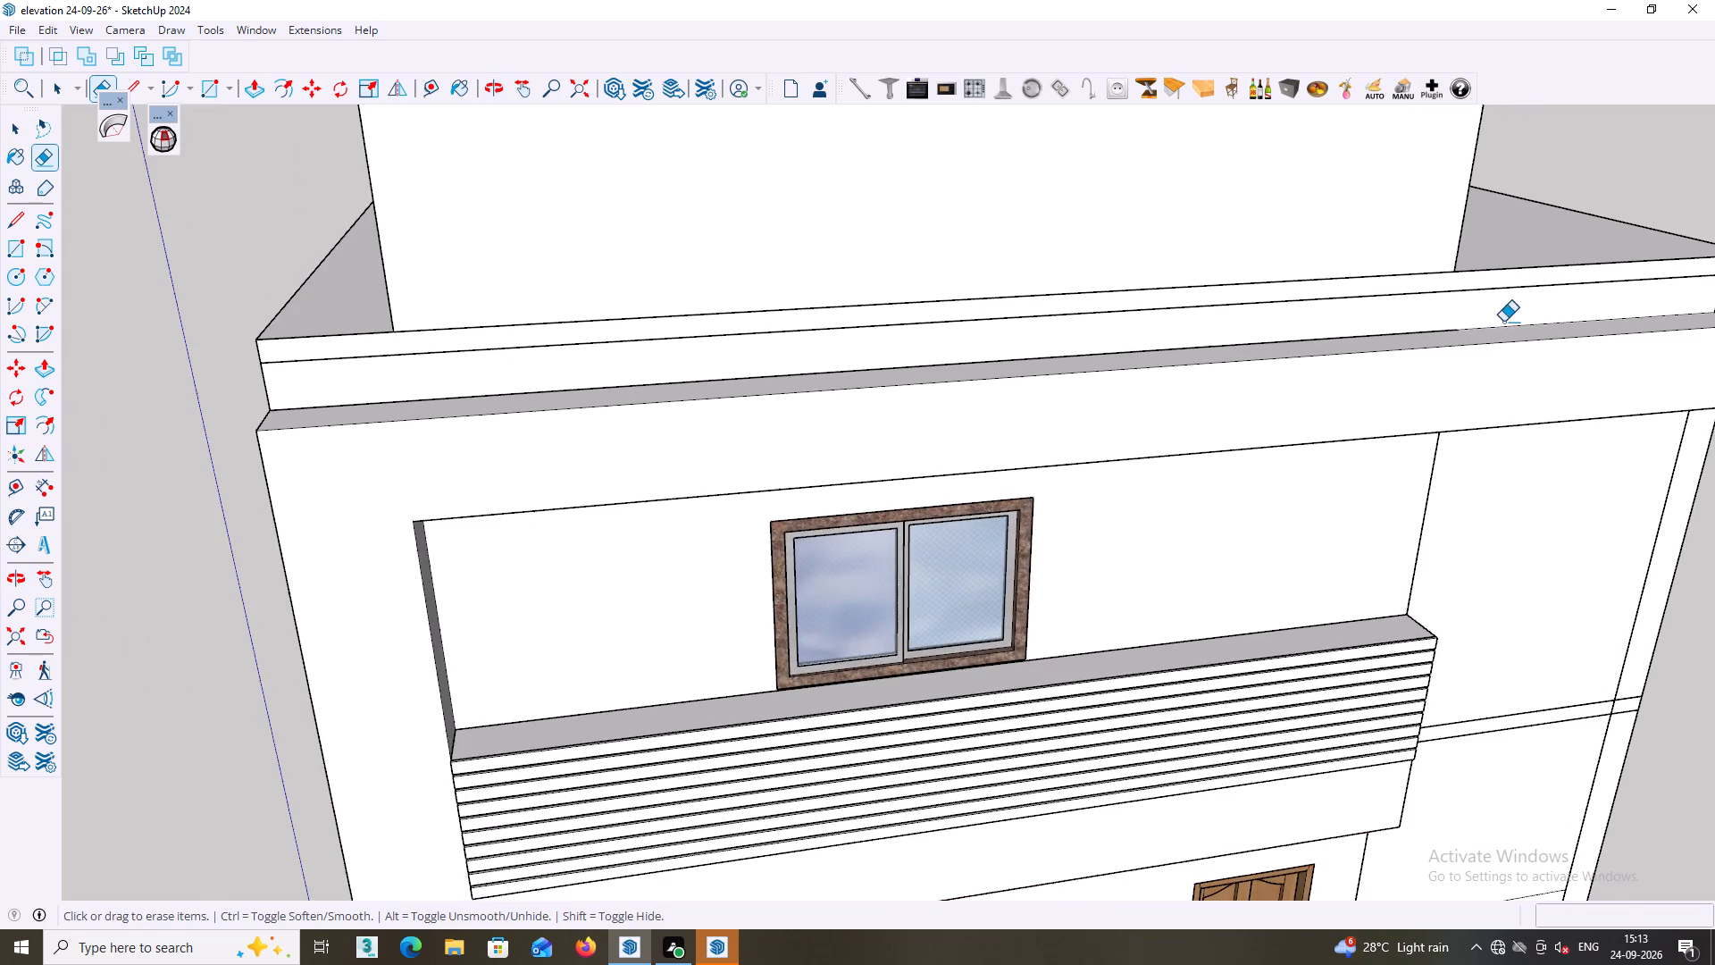
pyautogui.scroll(1, 1503, 322)
pyautogui.moveTo(1459, 303); pyautogui.dragTo(1272, 264, button='middle')
pyautogui.moveTo(1678, 424); pyautogui.dragTo(1385, 339, button='middle')
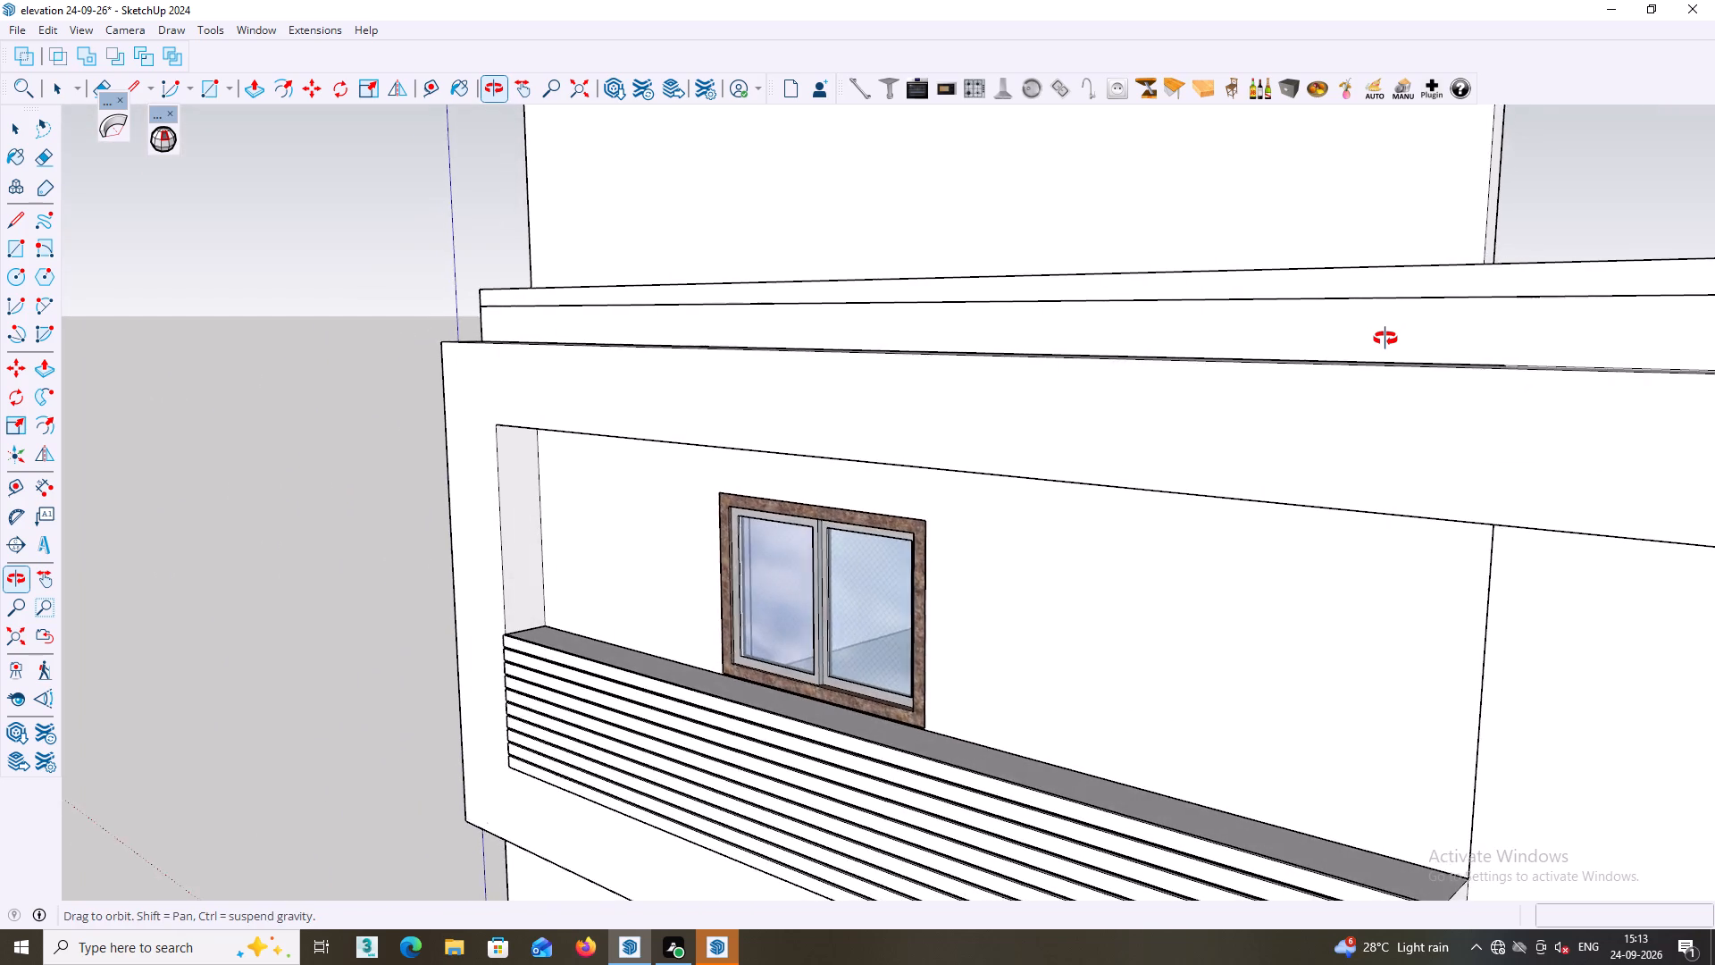
pyautogui.moveTo(1385, 339); pyautogui.dragTo(1351, 339, button='middle')
pyautogui.moveTo(1589, 449); pyautogui.dragTo(1482, 478, button='middle')
pyautogui.scroll(-6, 1491, 509)
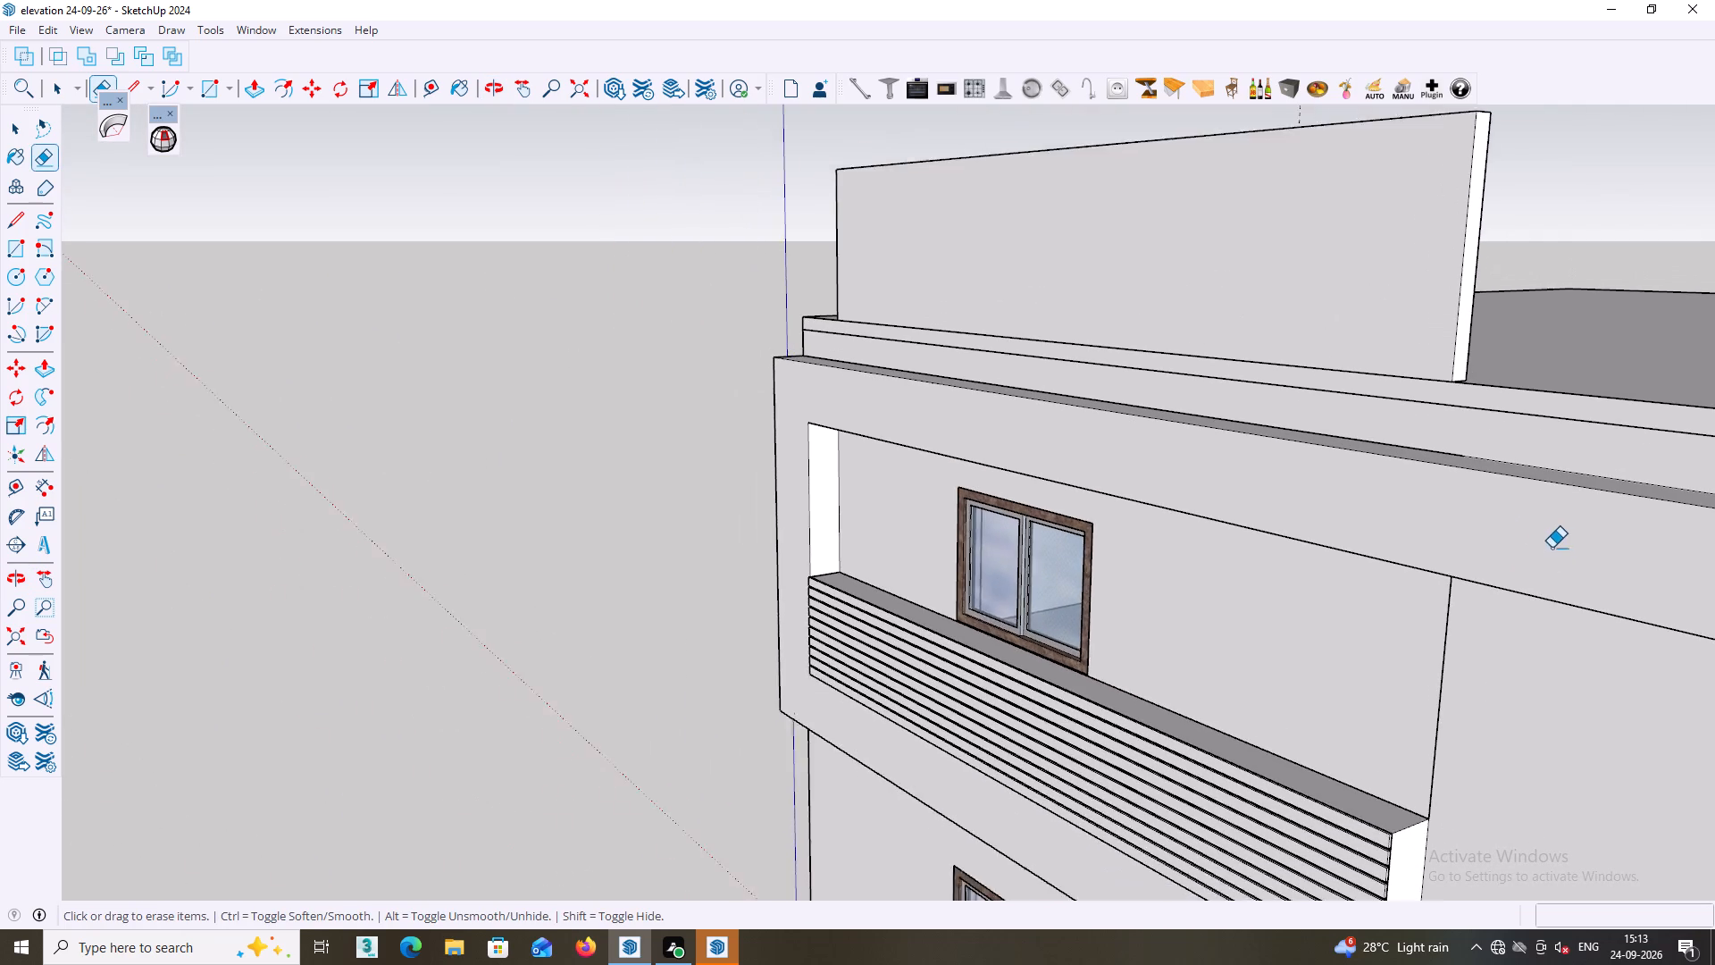
pyautogui.scroll(-1, 1552, 548)
pyautogui.moveTo(1556, 545); pyautogui.dragTo(1282, 488, button='middle')
pyautogui.press('space')
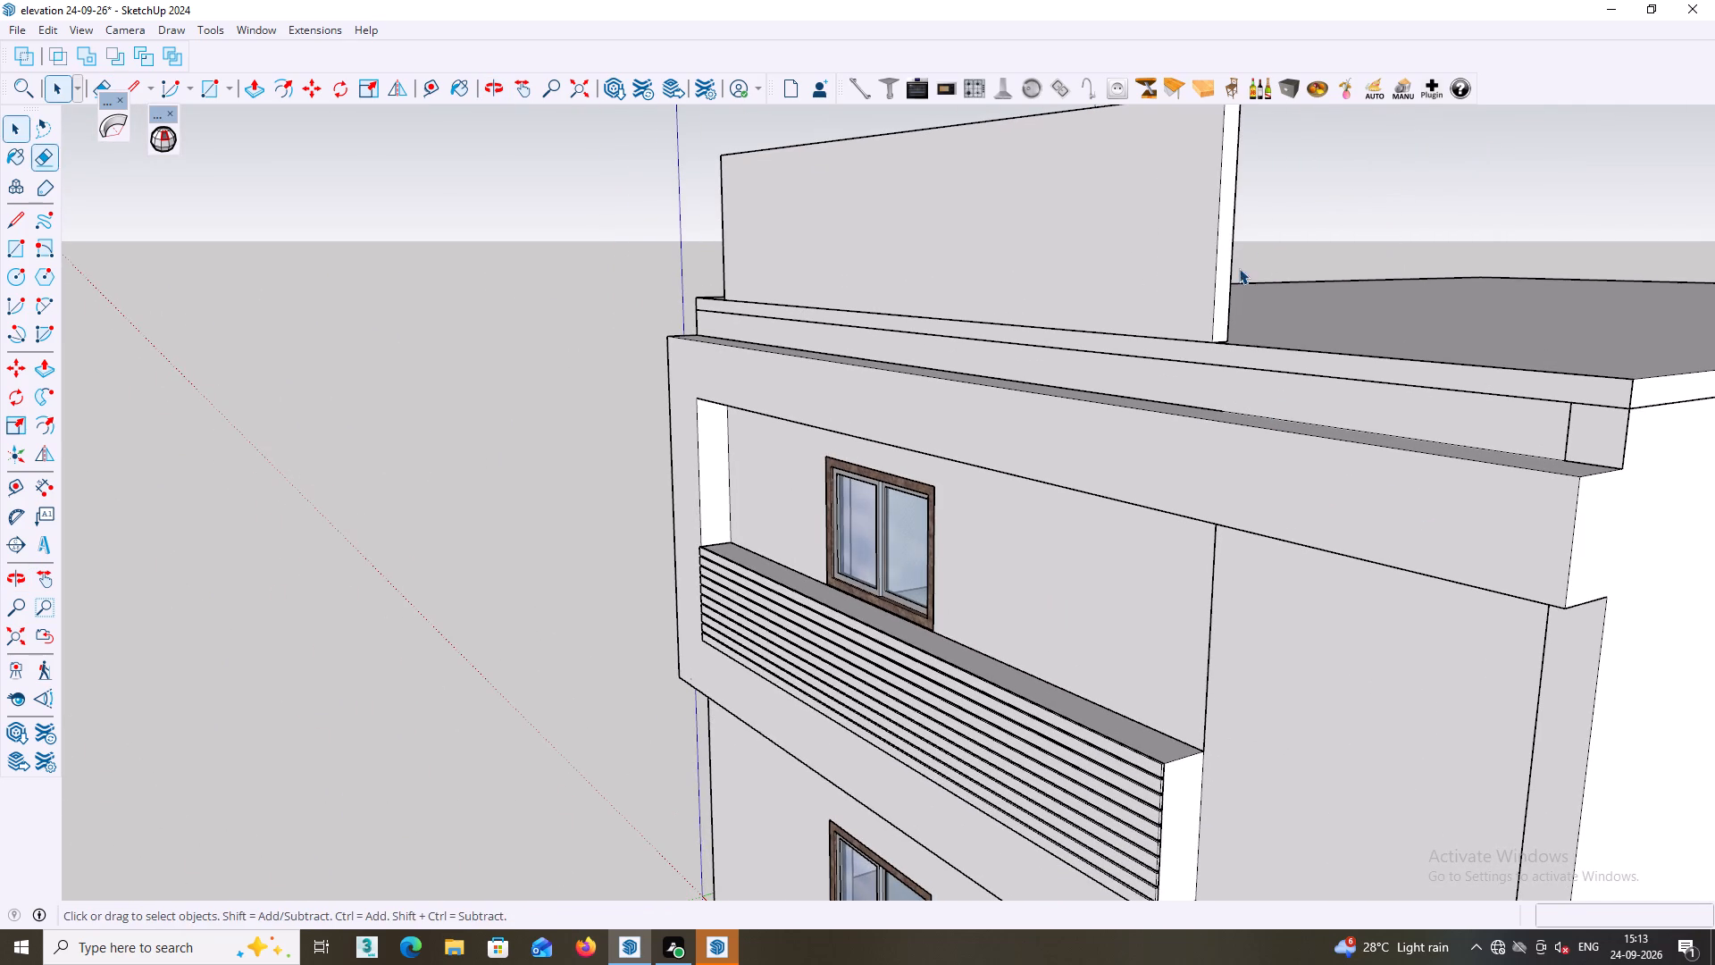
pyautogui.click(1220, 265)
pyautogui.press('p')
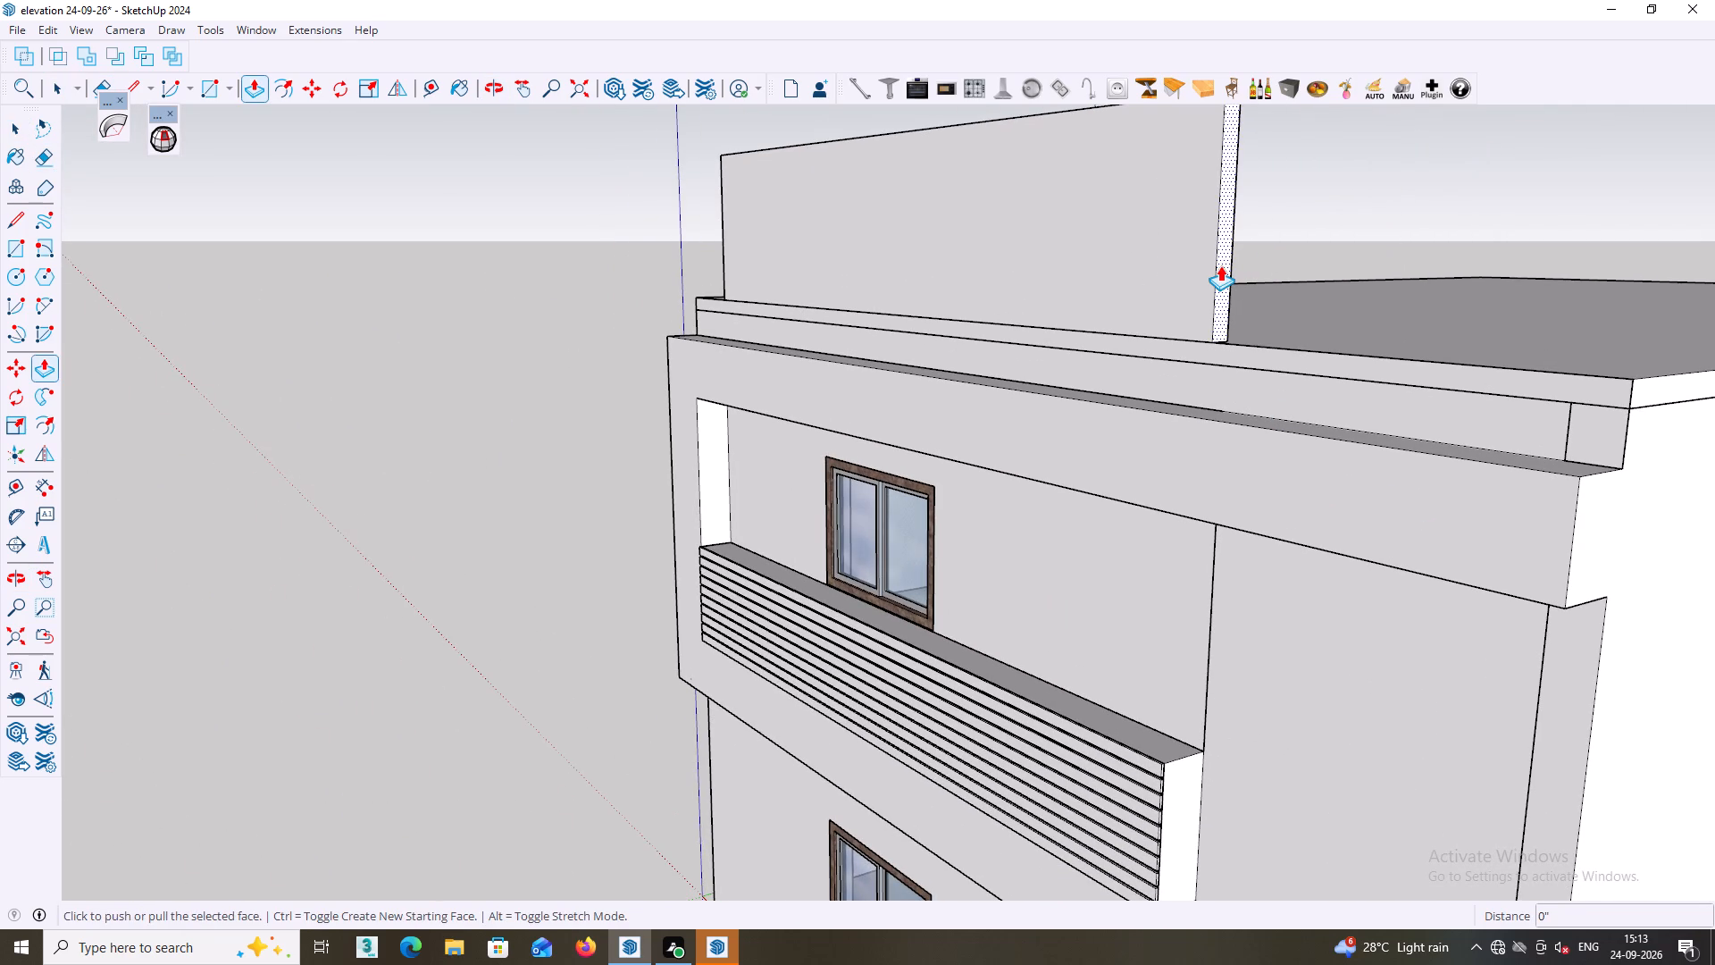
pyautogui.click(1223, 265)
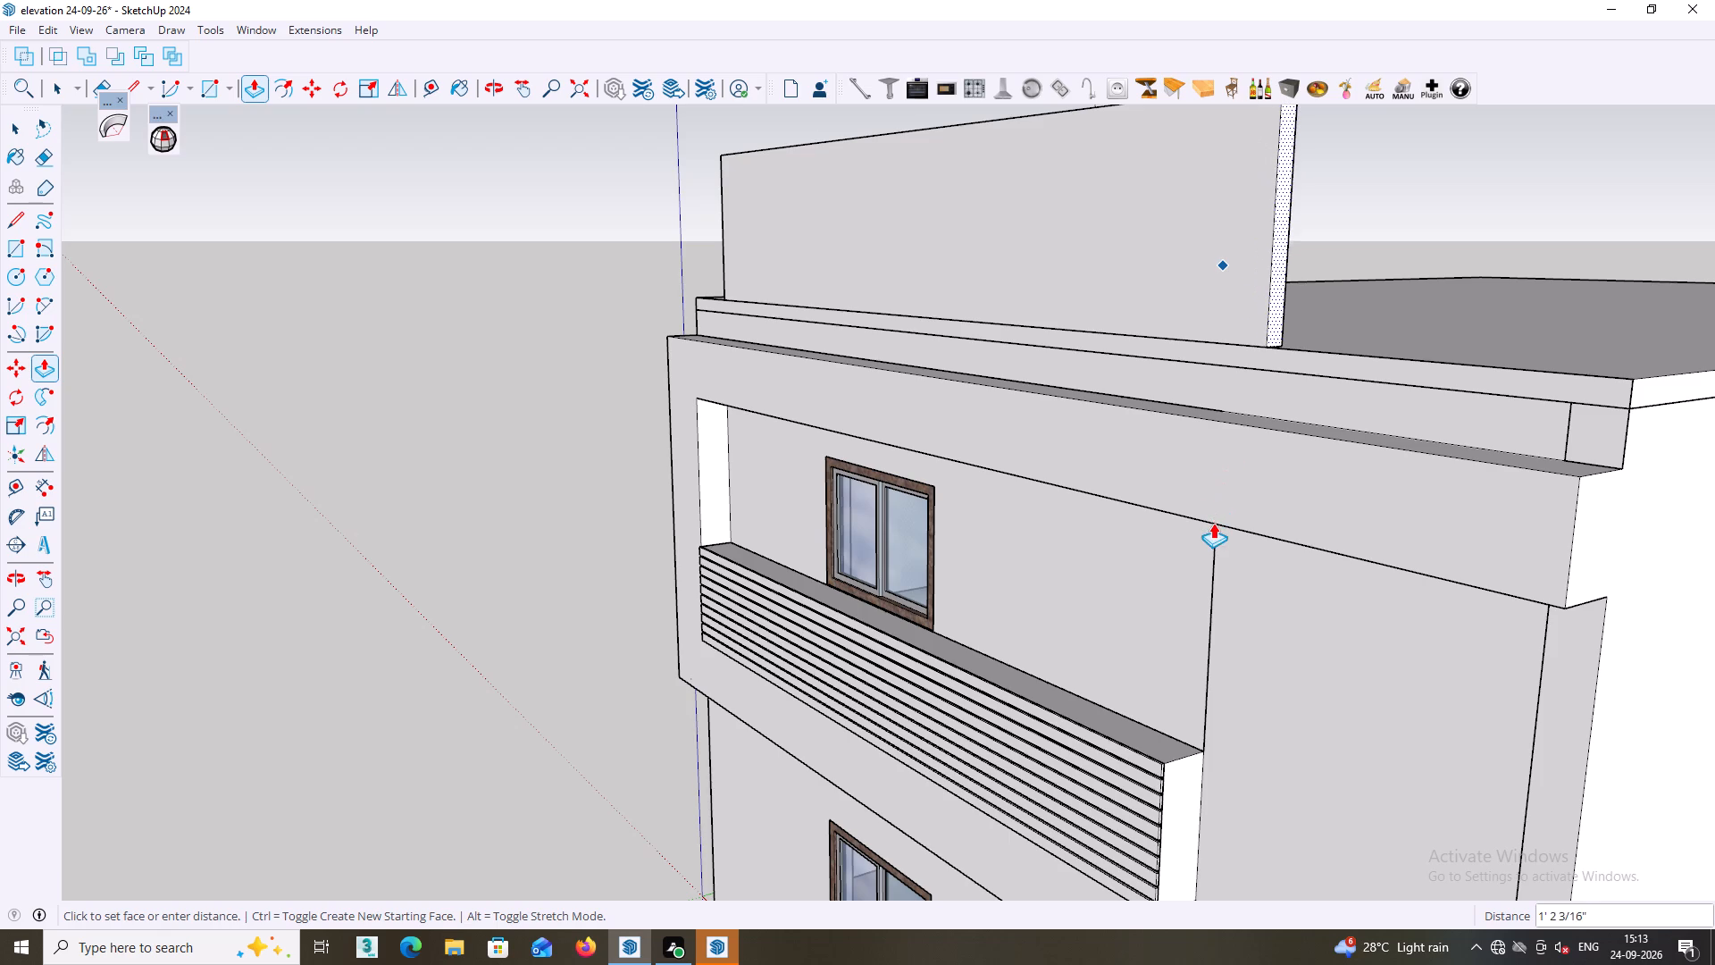
pyautogui.scroll(2, 1210, 538)
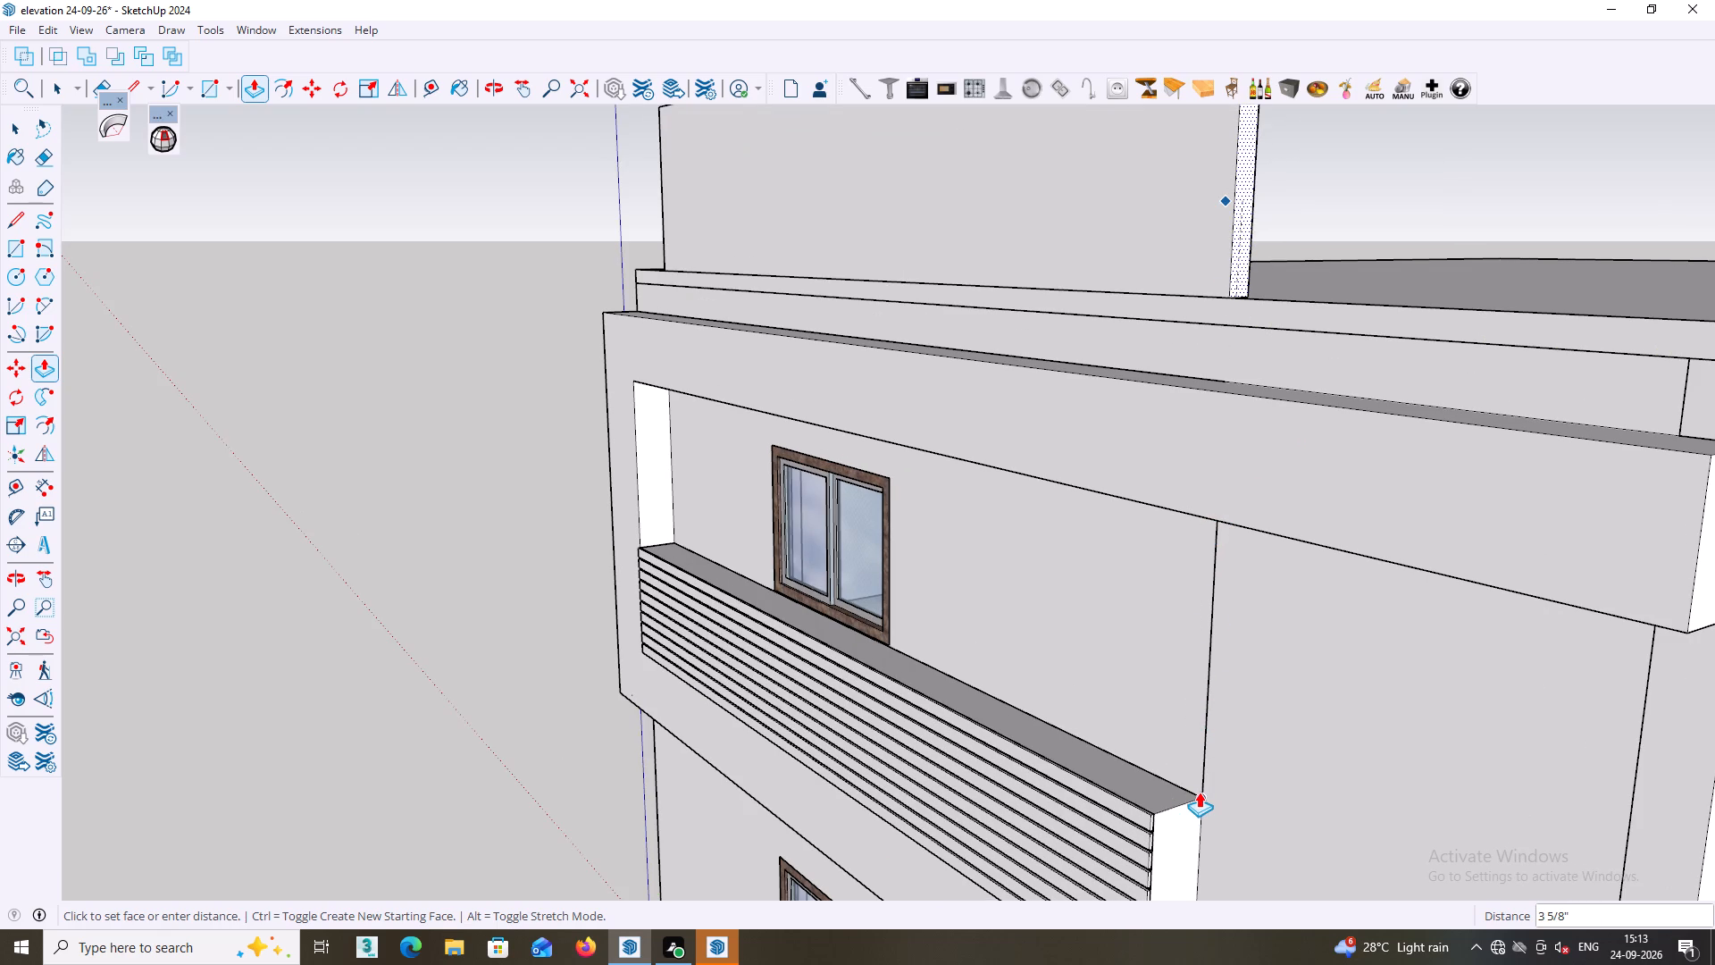
pyautogui.click(1199, 792)
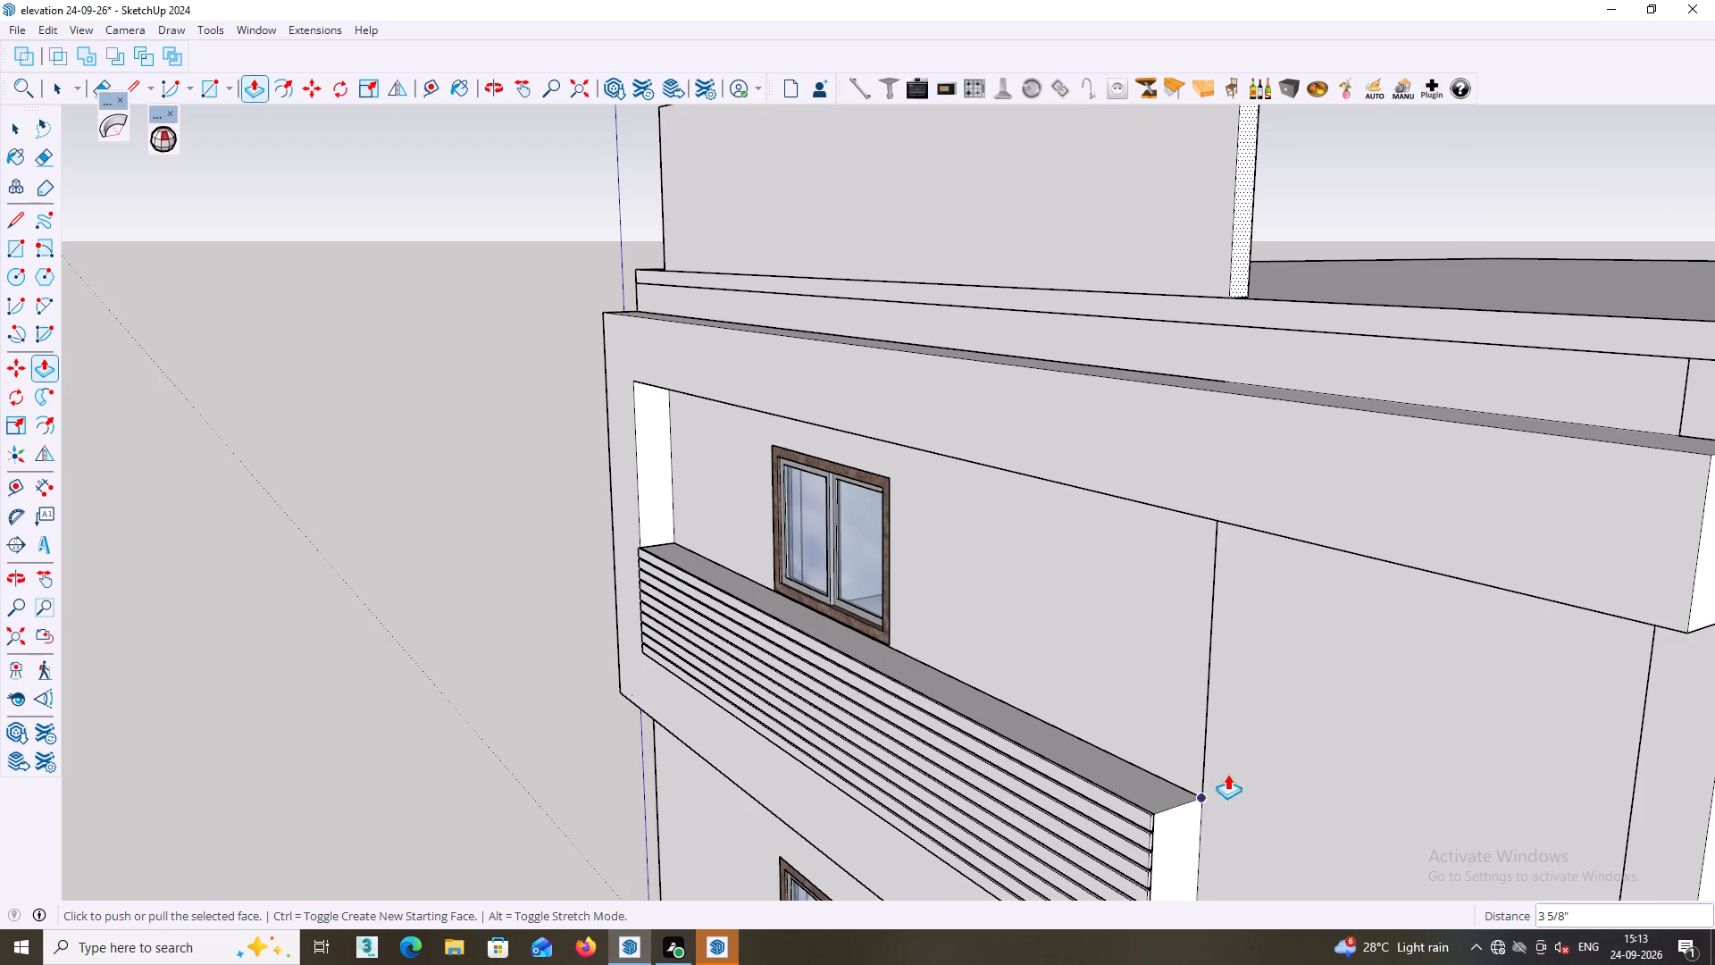
# Push the left end face of the roof parapet wall about 1 11/16" inward to line up with the balcony opening's left edge.
pyautogui.scroll(-4, 1269, 738)
pyautogui.moveTo(1292, 692); pyautogui.dragTo(1450, 698, button='middle')
pyautogui.scroll(-9, 1429, 682)
pyautogui.moveTo(1522, 664); pyautogui.dragTo(1701, 702, button='middle')
pyautogui.moveTo(1219, 470); pyautogui.dragTo(1304, 424, button='middle')
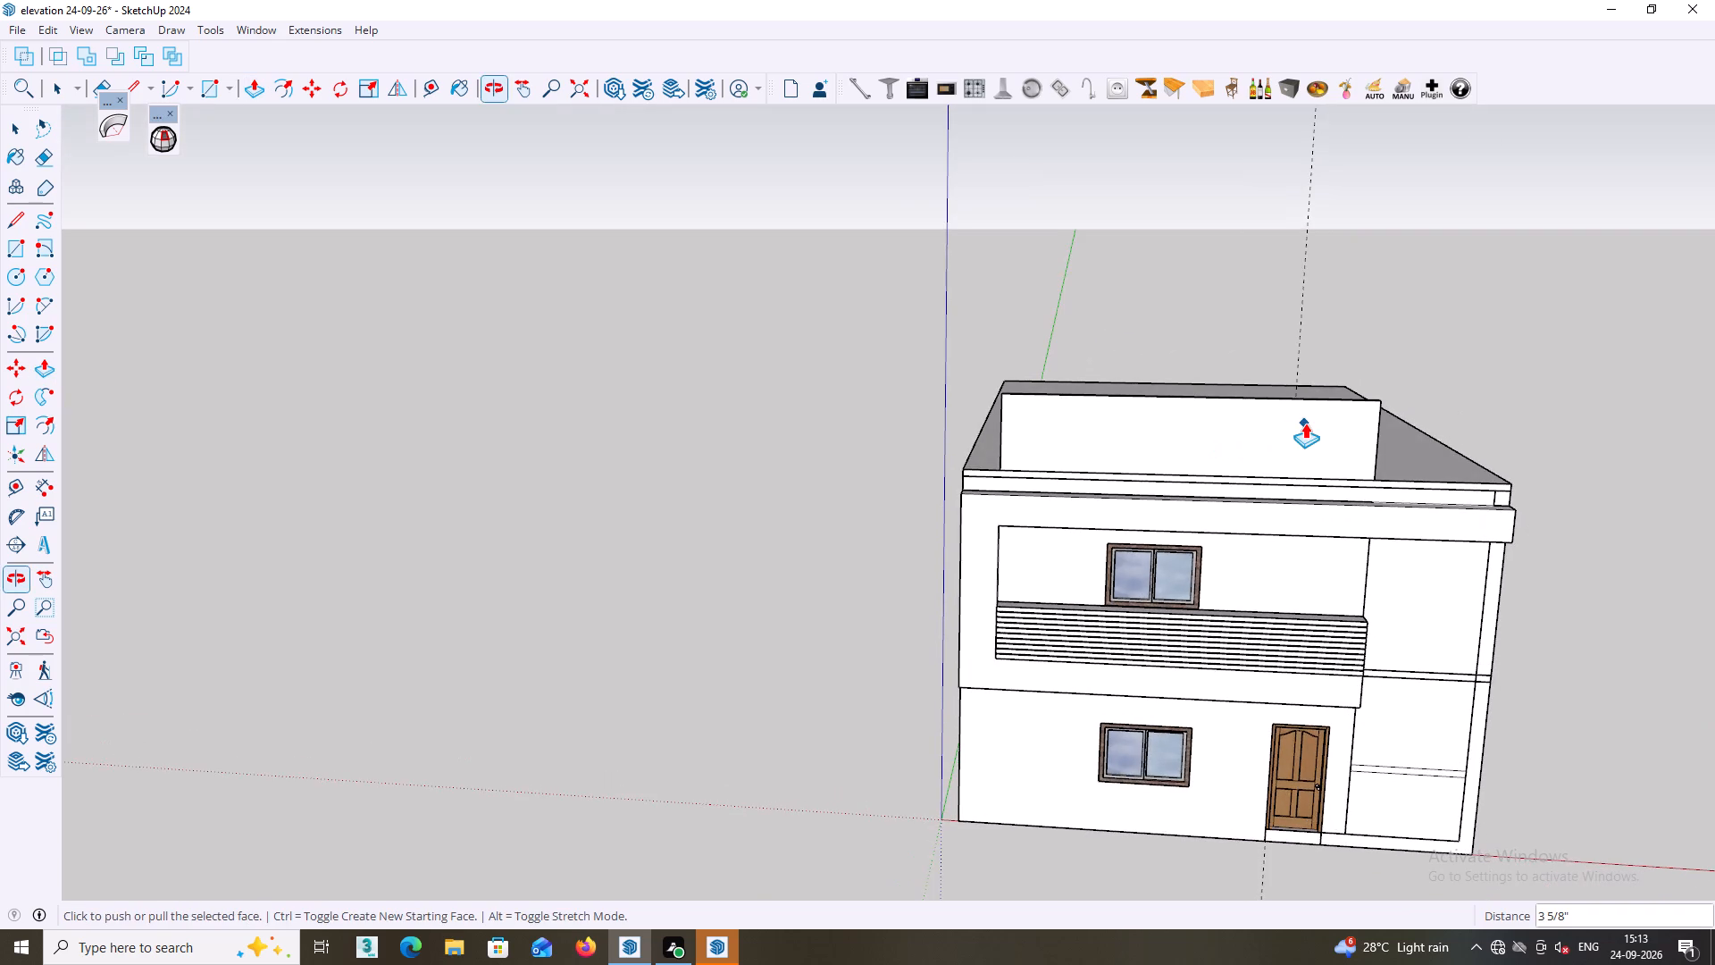
pyautogui.scroll(-3, 1307, 422)
pyautogui.moveTo(1155, 415); pyautogui.dragTo(1311, 404, button='middle')
pyautogui.scroll(3, 1061, 516)
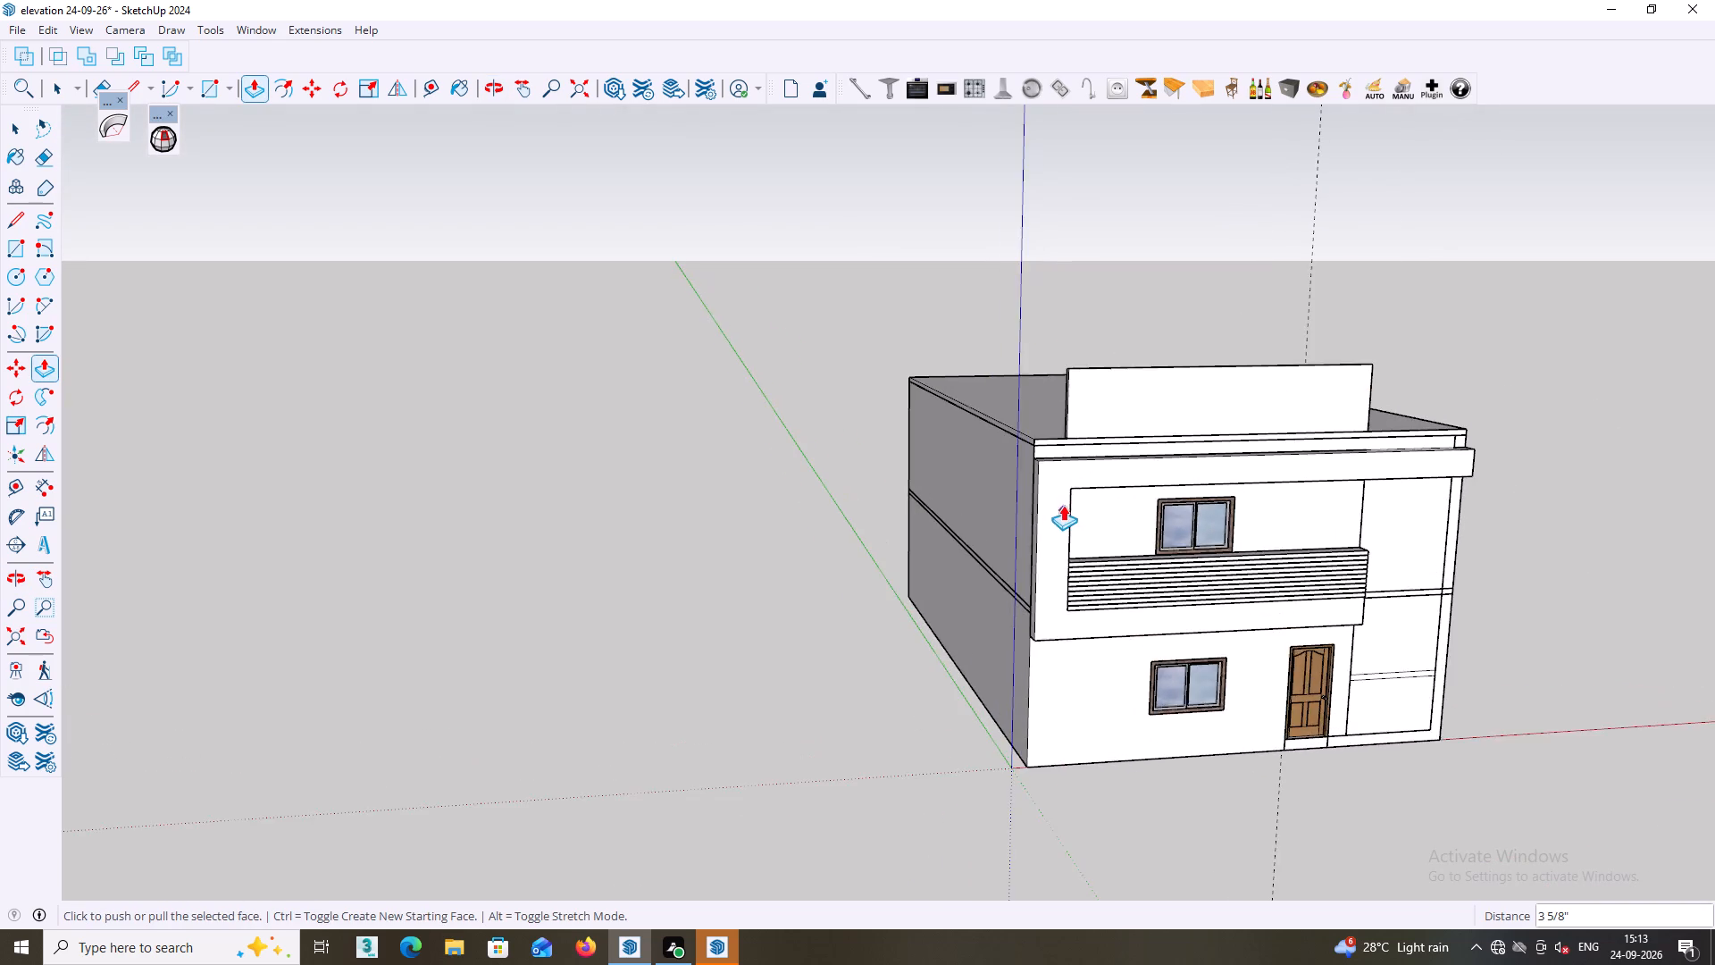
pyautogui.scroll(4, 1063, 505)
pyautogui.moveTo(1065, 437); pyautogui.dragTo(1325, 417, button='middle')
pyautogui.scroll(4, 1122, 354)
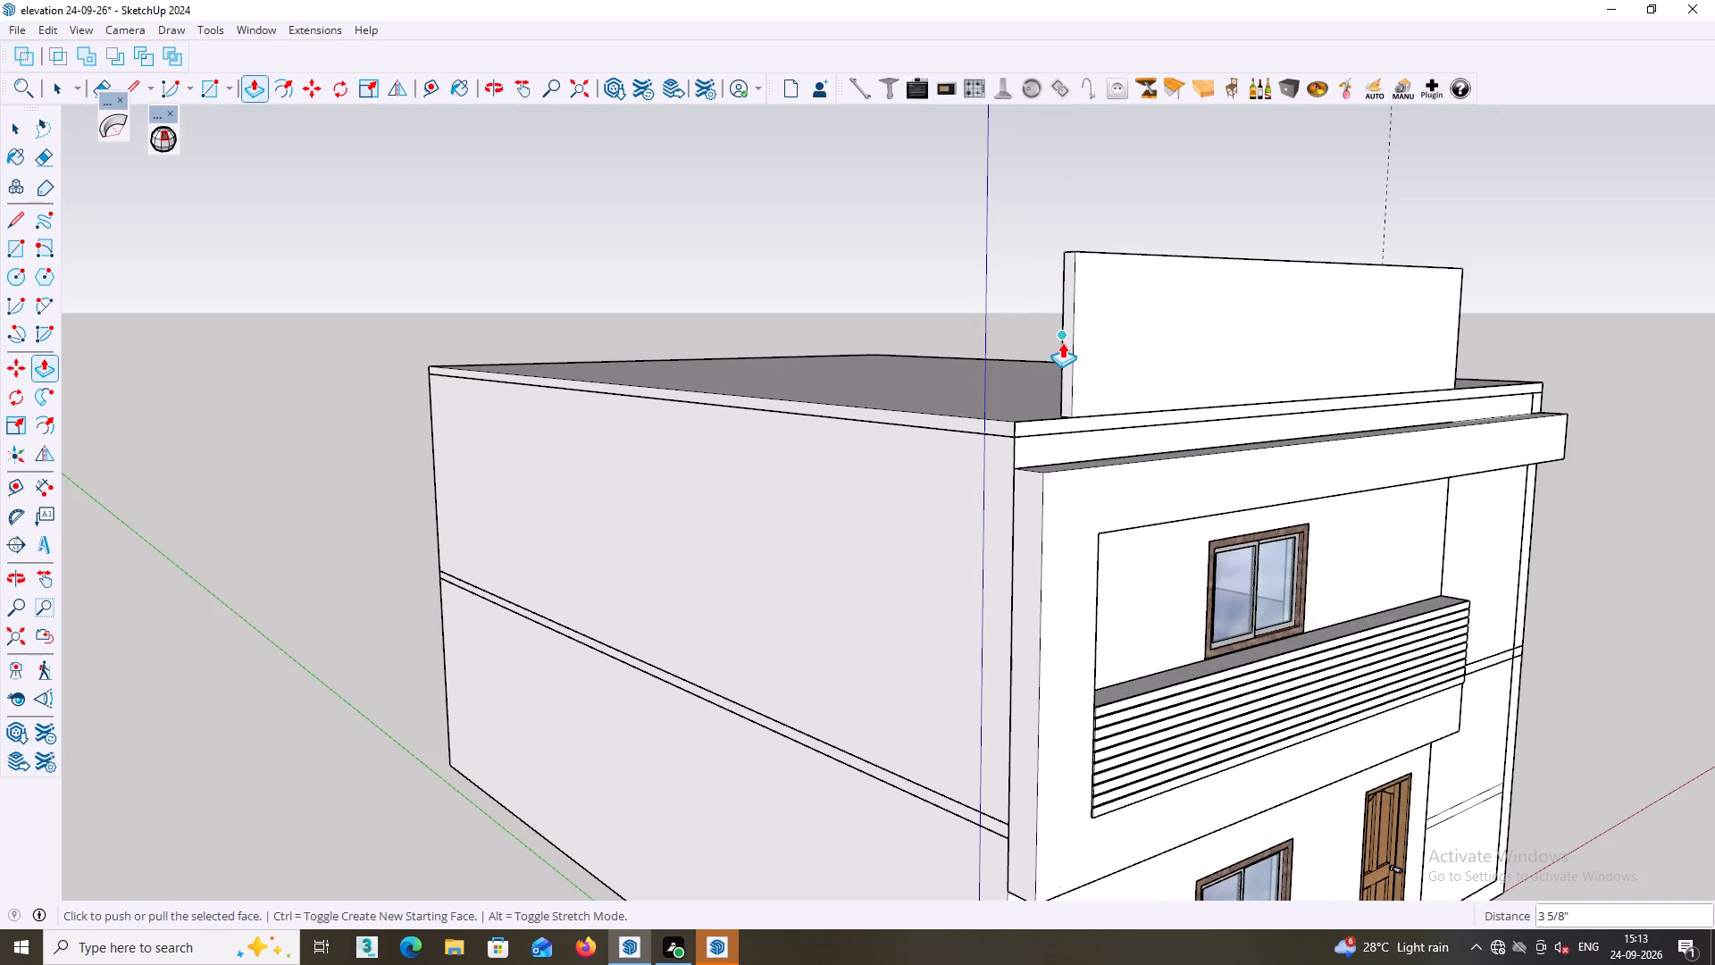
pyautogui.press('Escape')
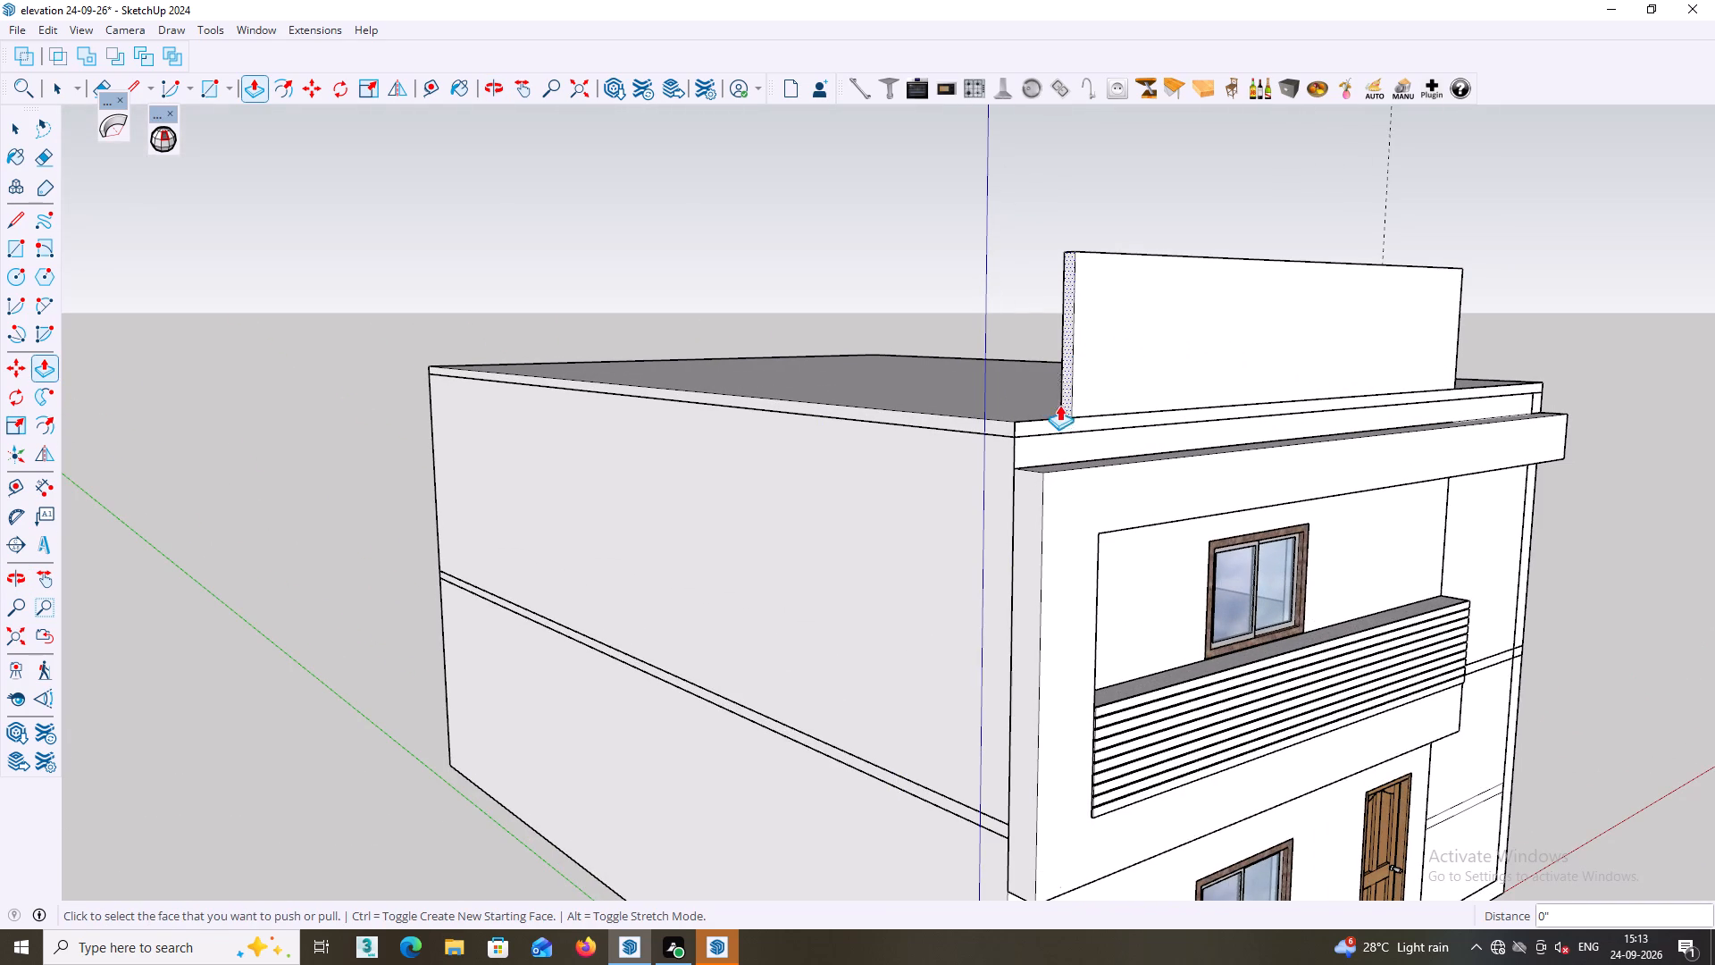
pyautogui.click(1068, 375)
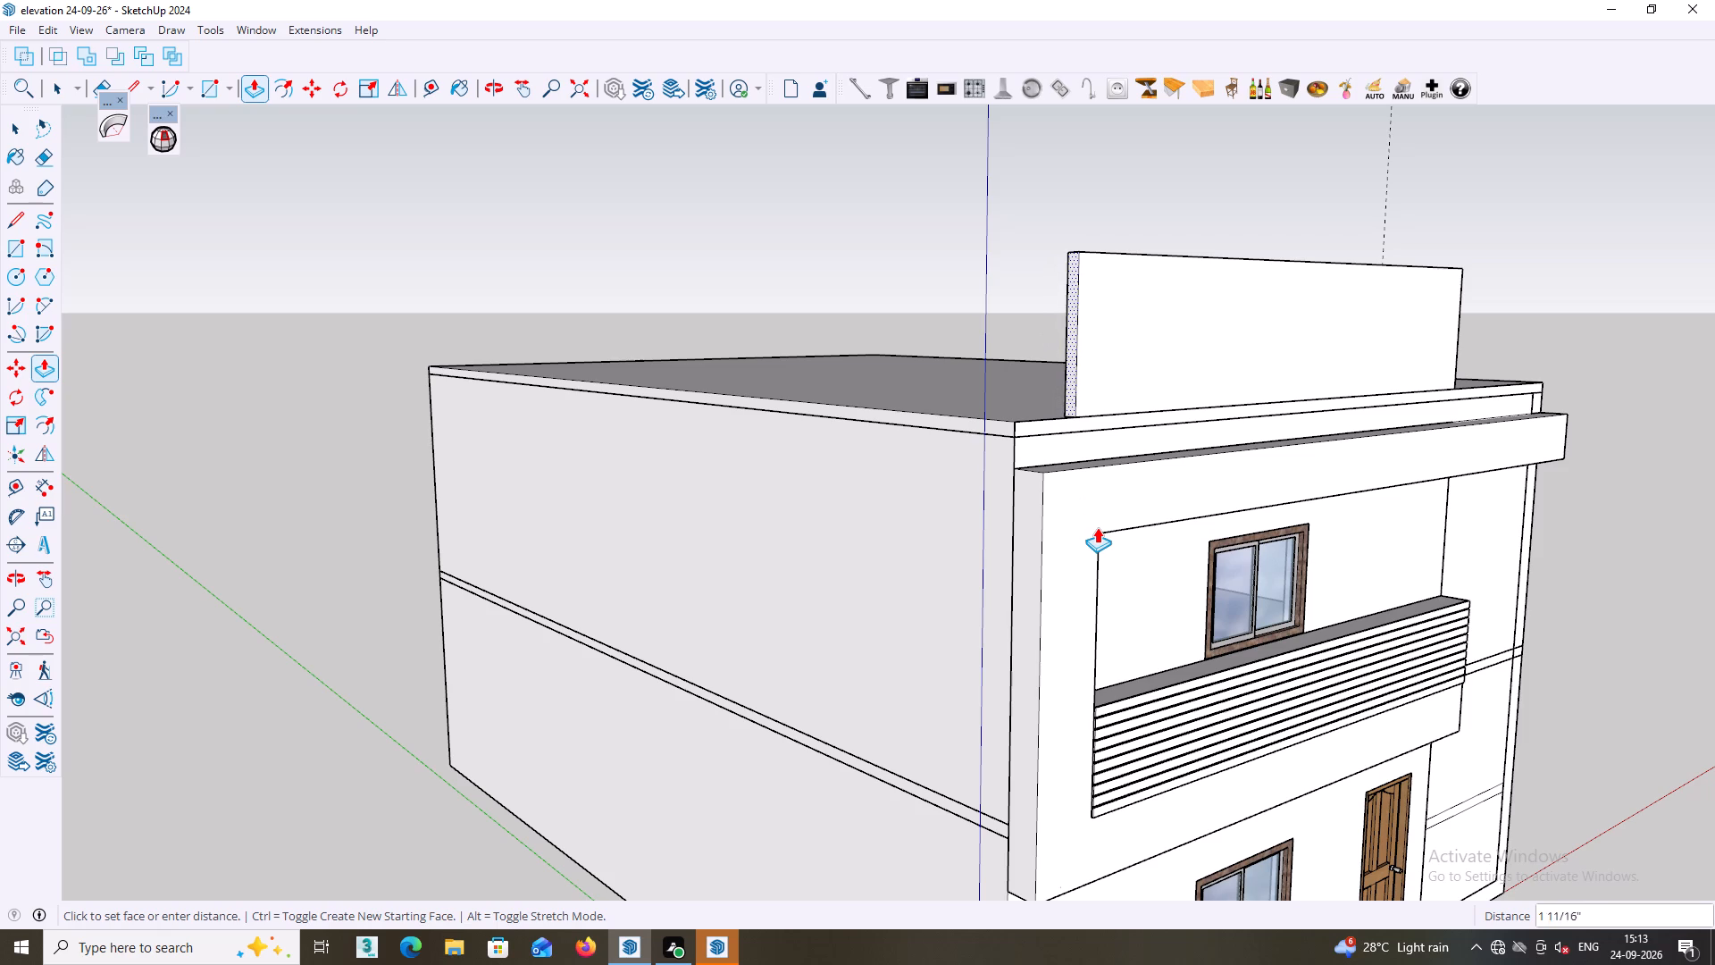
pyautogui.click(1098, 537)
pyautogui.moveTo(1094, 531); pyautogui.dragTo(926, 583, button='middle')
pyautogui.scroll(-1, 1137, 522)
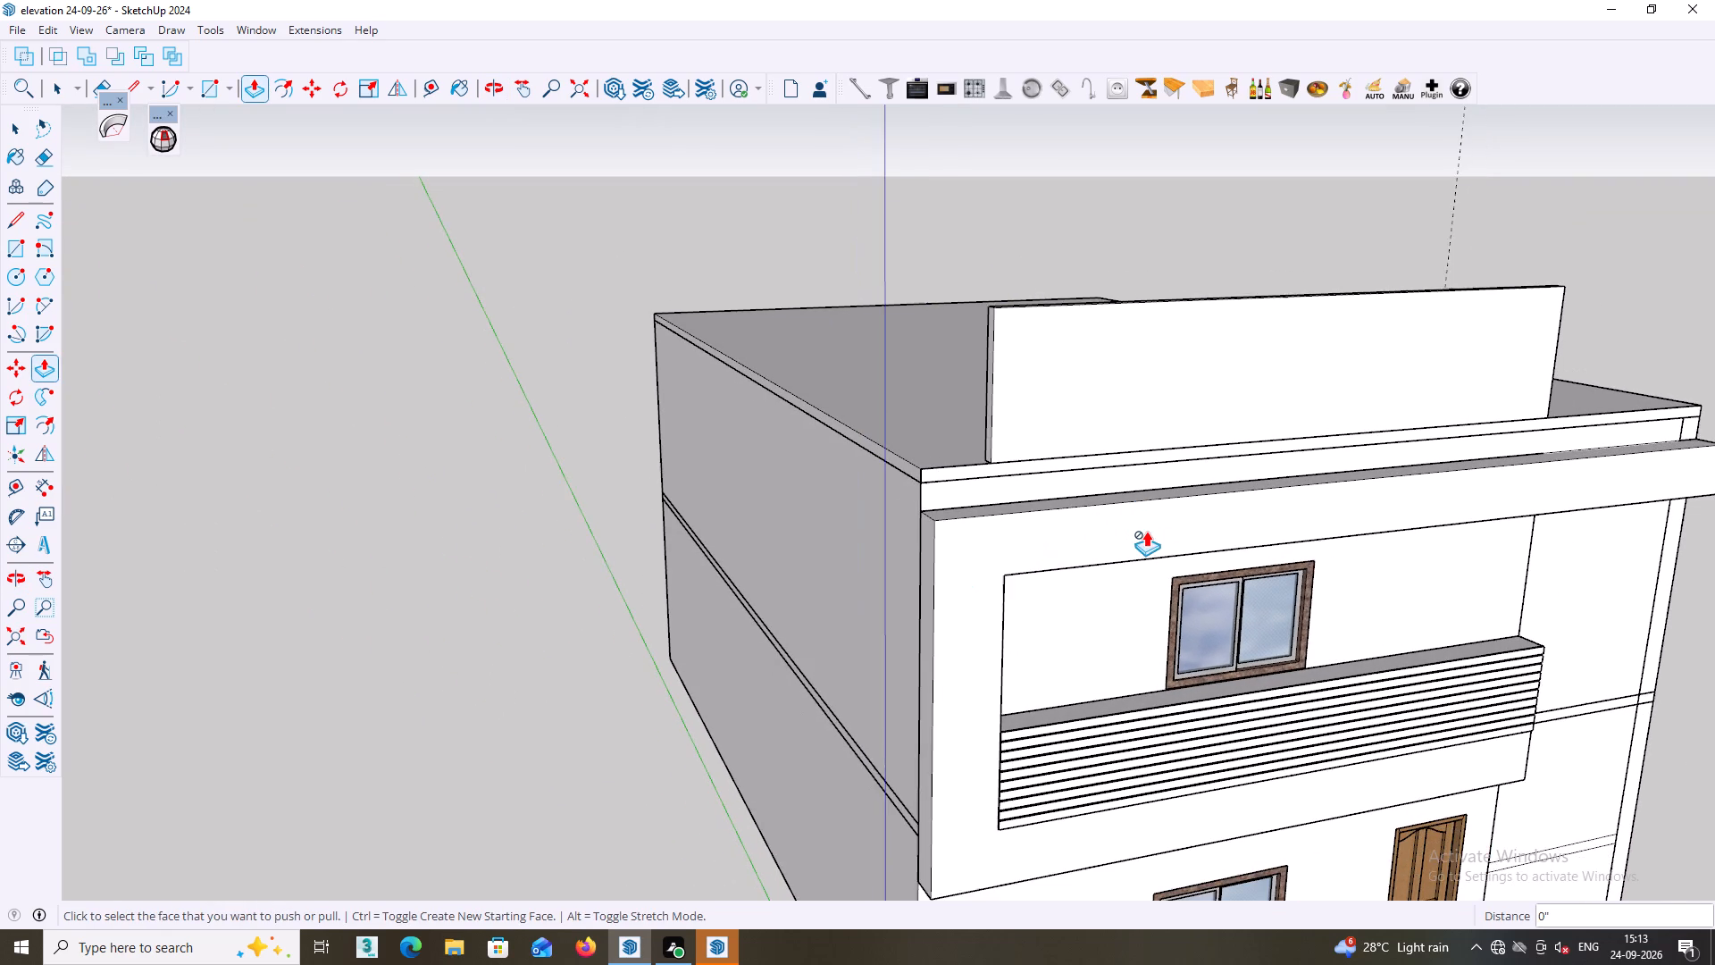
pyautogui.scroll(-1, 1146, 531)
pyautogui.moveTo(1152, 499); pyautogui.dragTo(1138, 490, button='middle')
pyautogui.press('Escape')
pyautogui.press('Escape')
pyautogui.press('Escape')
pyautogui.press('Escape')
pyautogui.press('Escape')
pyautogui.press('Escape')
pyautogui.press('Escape')
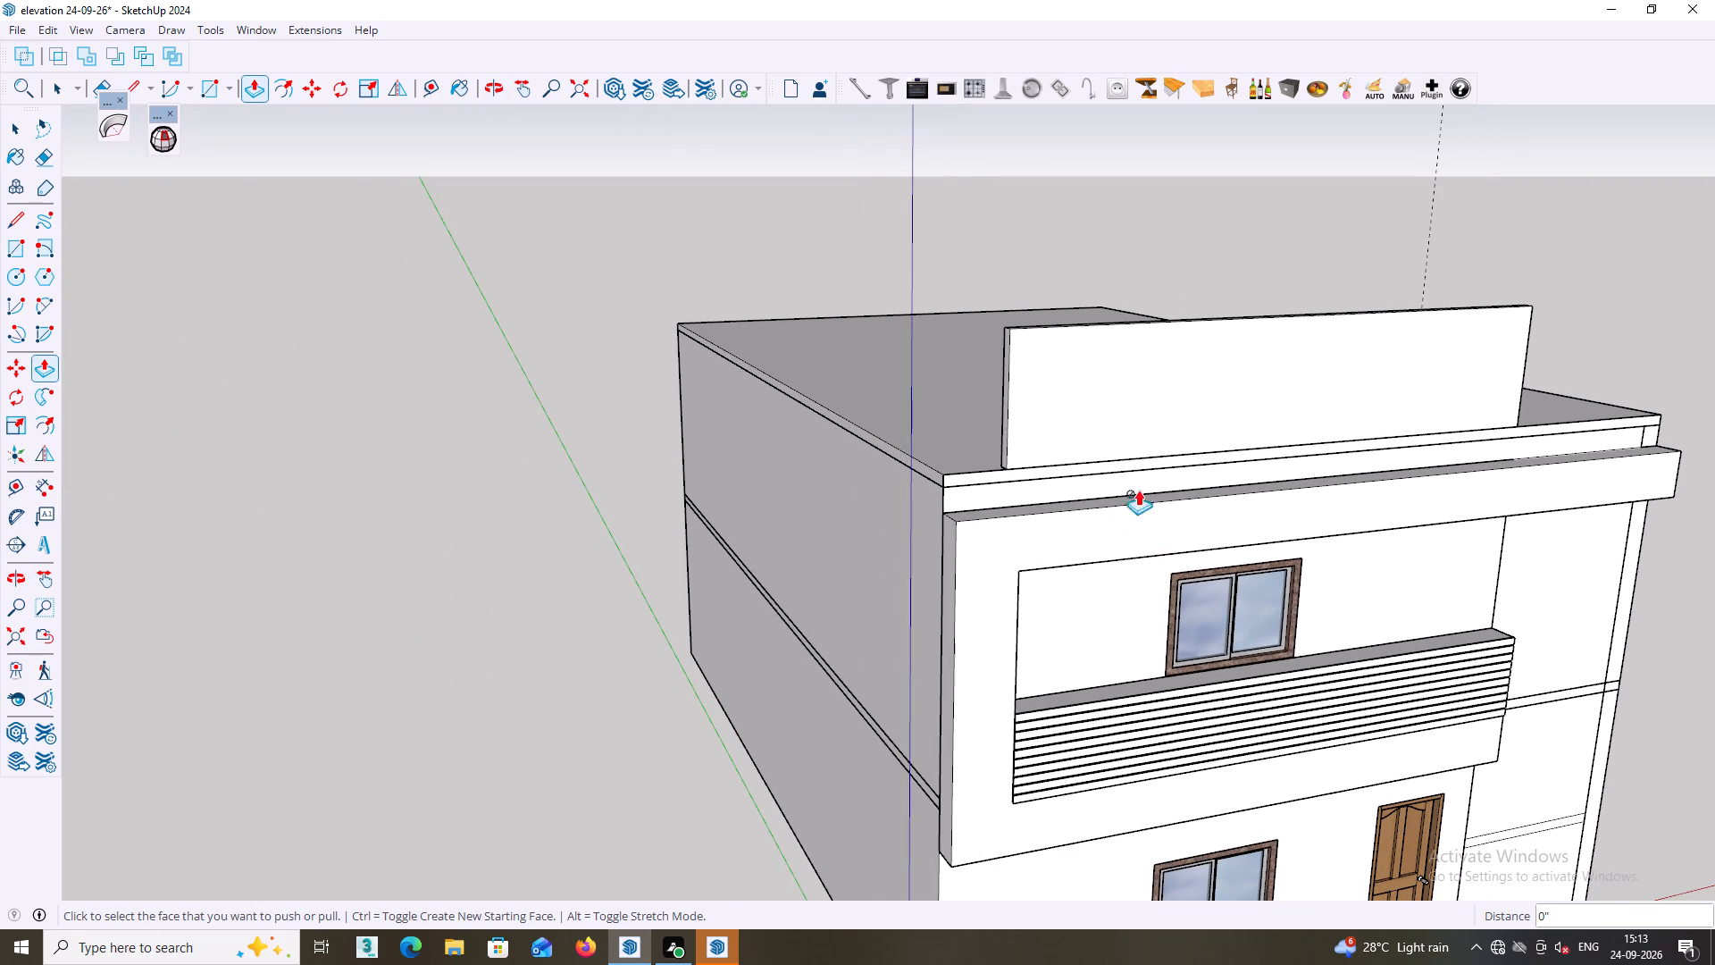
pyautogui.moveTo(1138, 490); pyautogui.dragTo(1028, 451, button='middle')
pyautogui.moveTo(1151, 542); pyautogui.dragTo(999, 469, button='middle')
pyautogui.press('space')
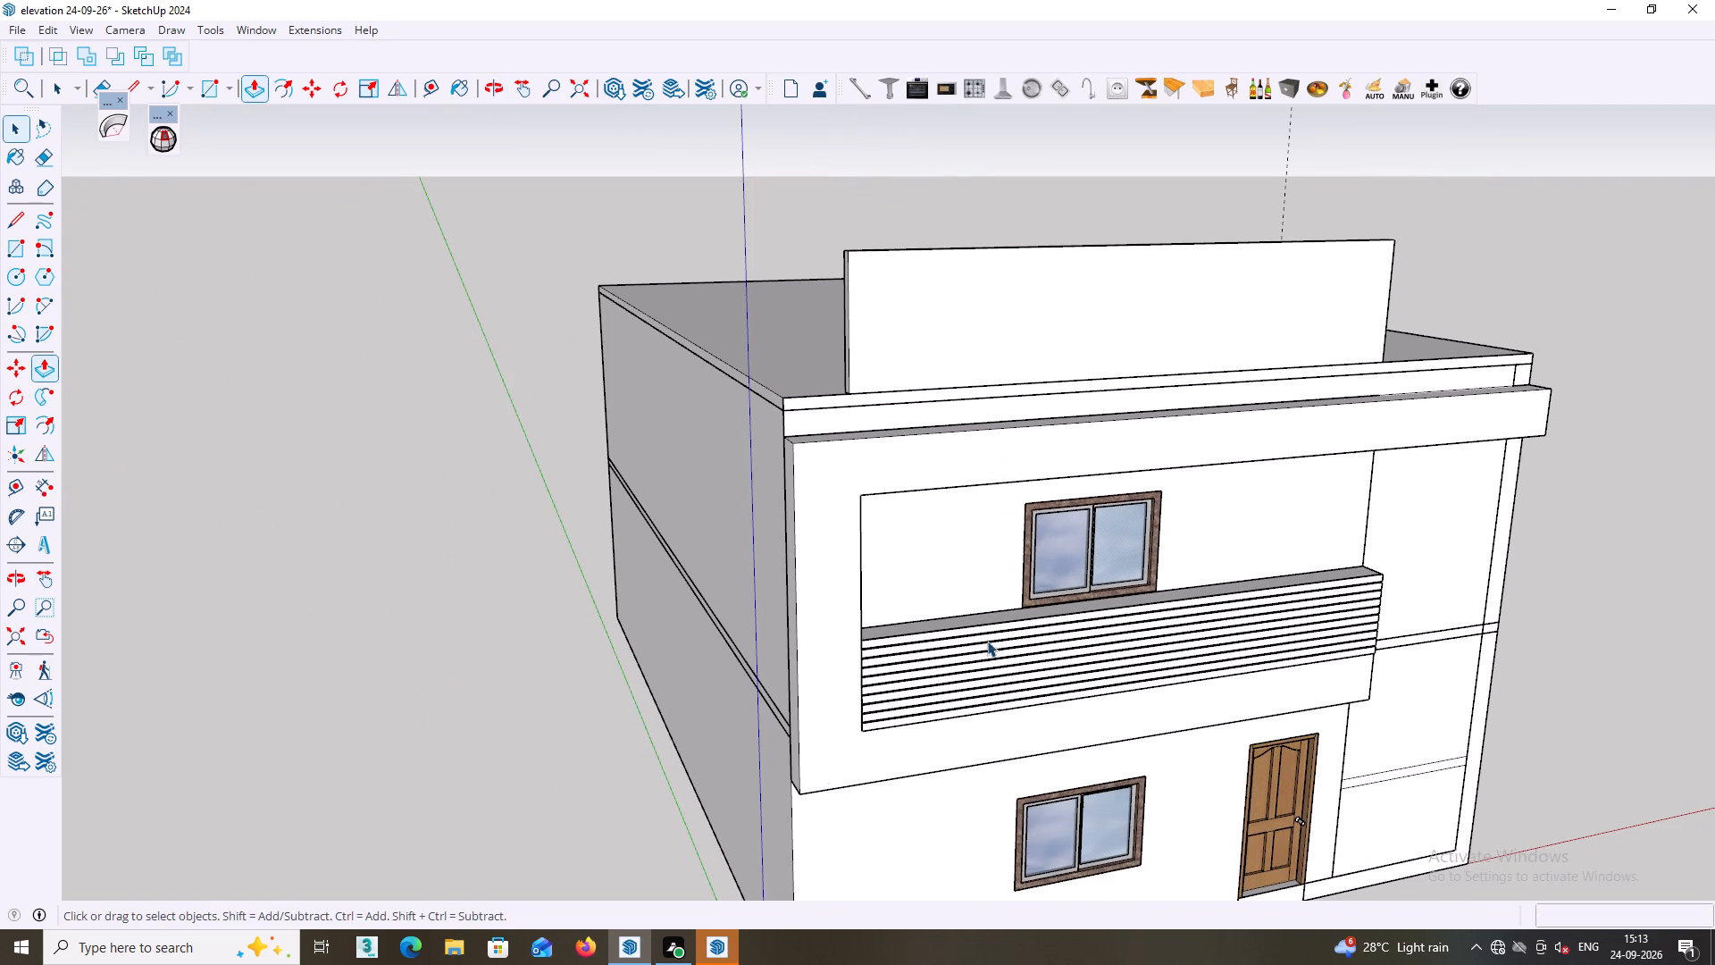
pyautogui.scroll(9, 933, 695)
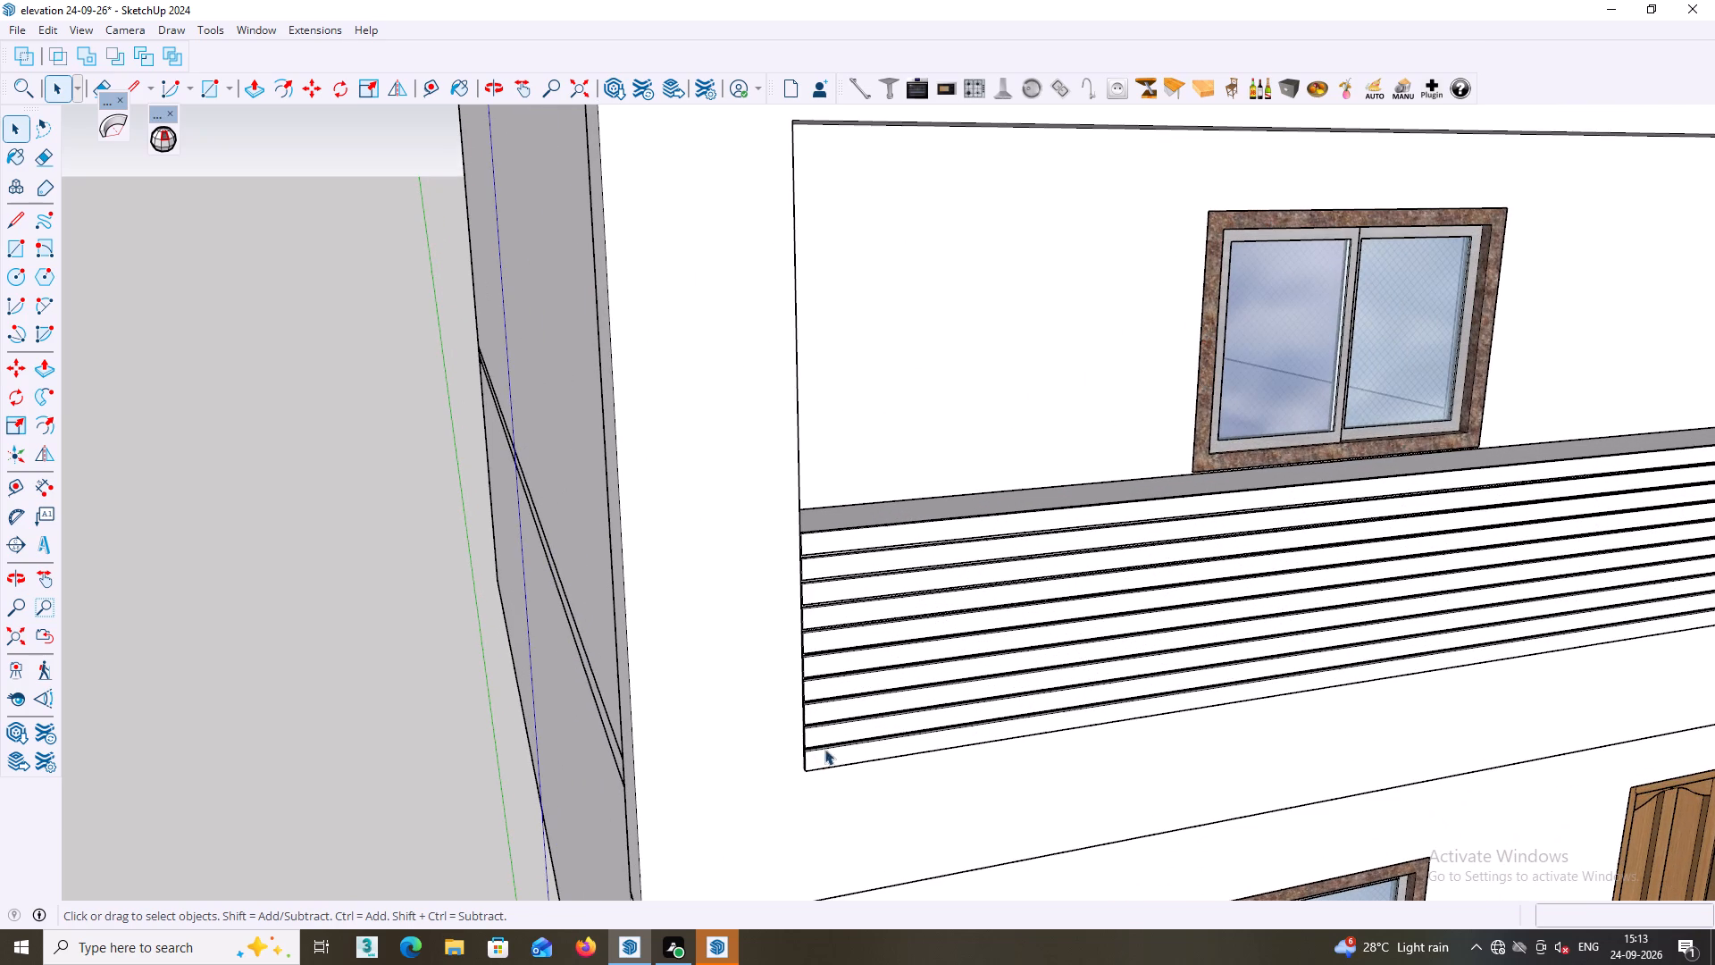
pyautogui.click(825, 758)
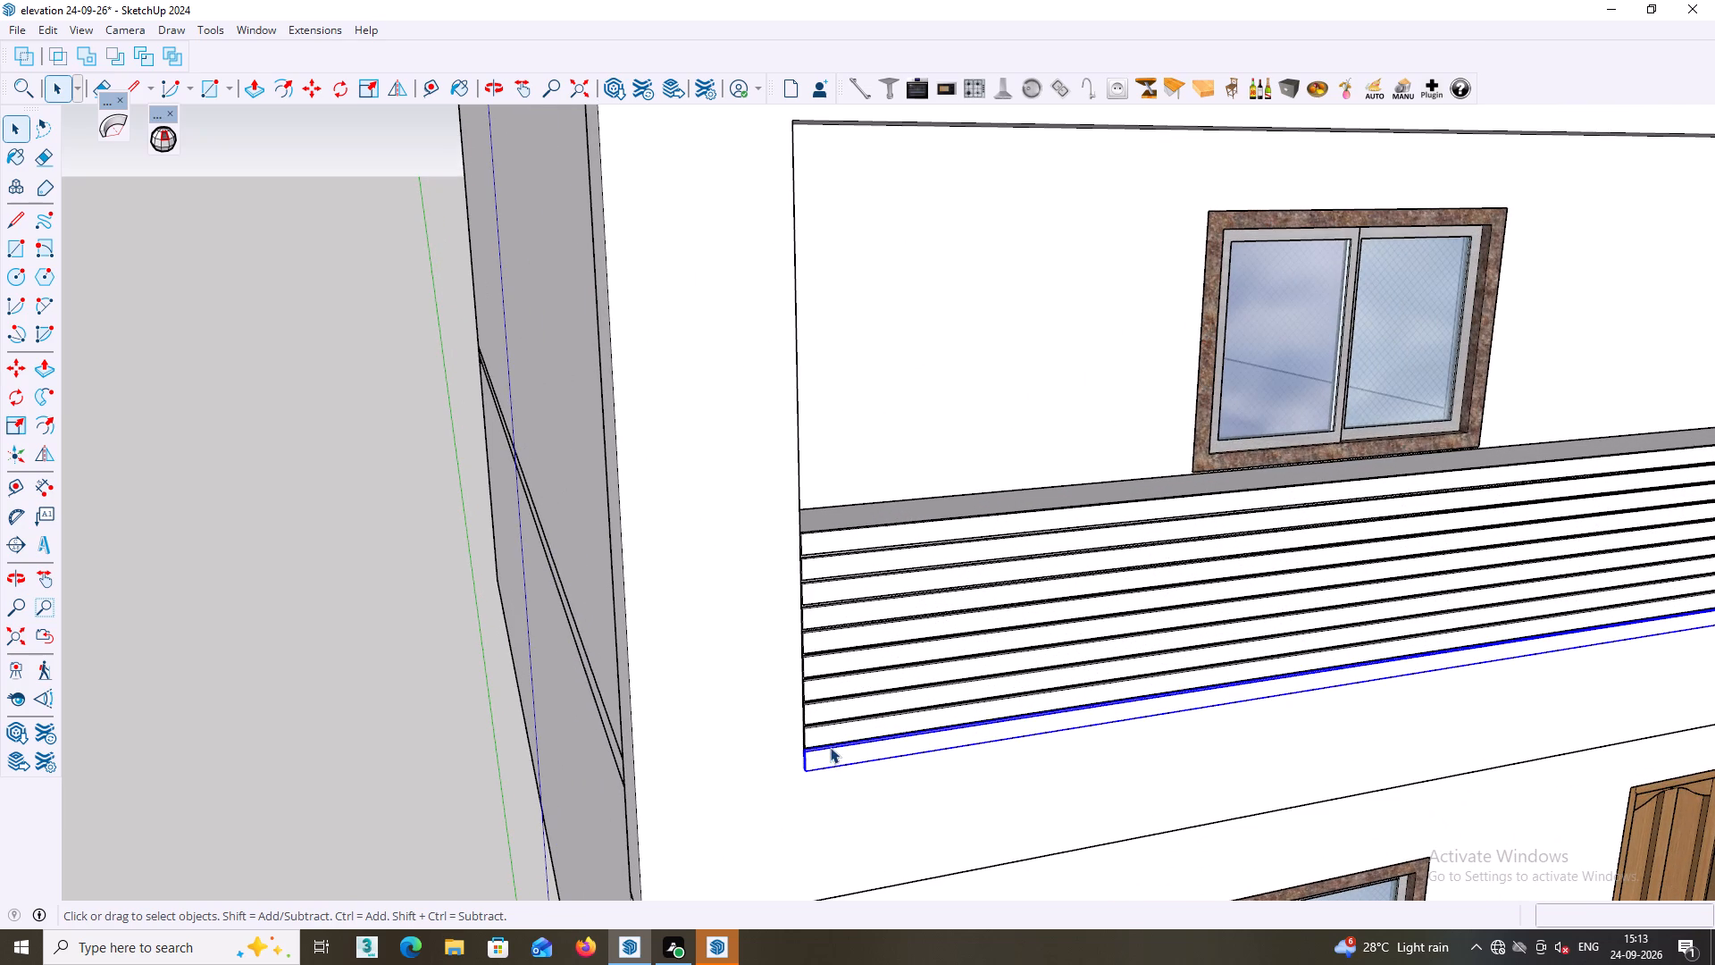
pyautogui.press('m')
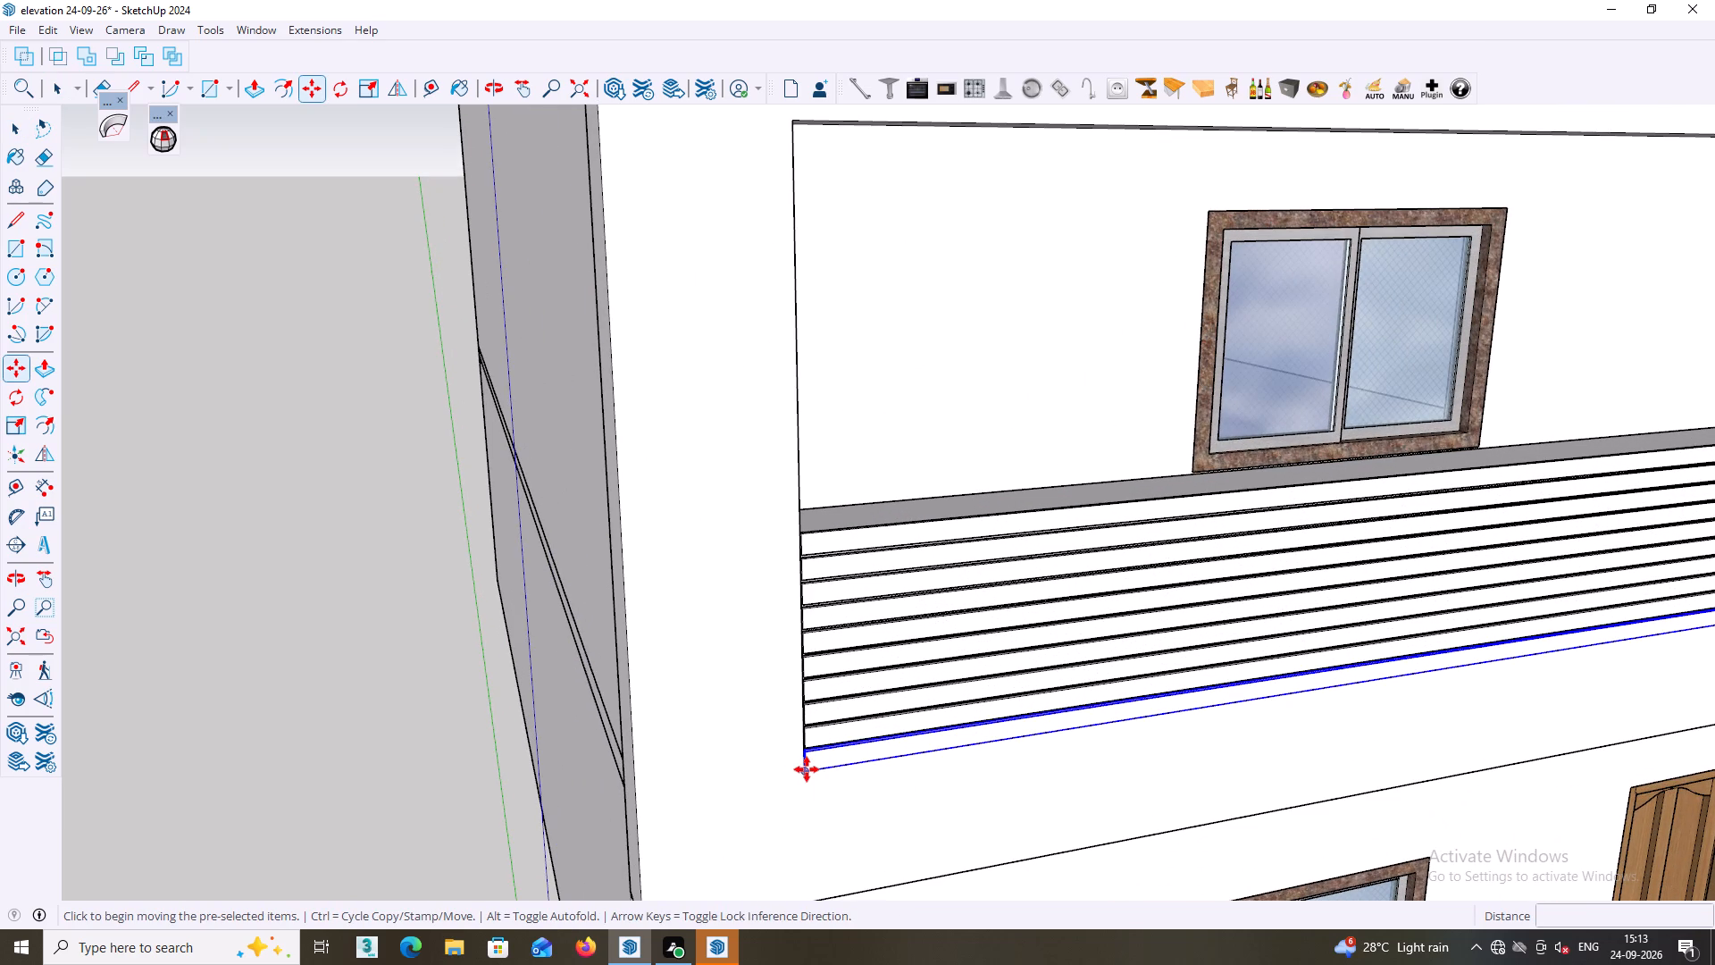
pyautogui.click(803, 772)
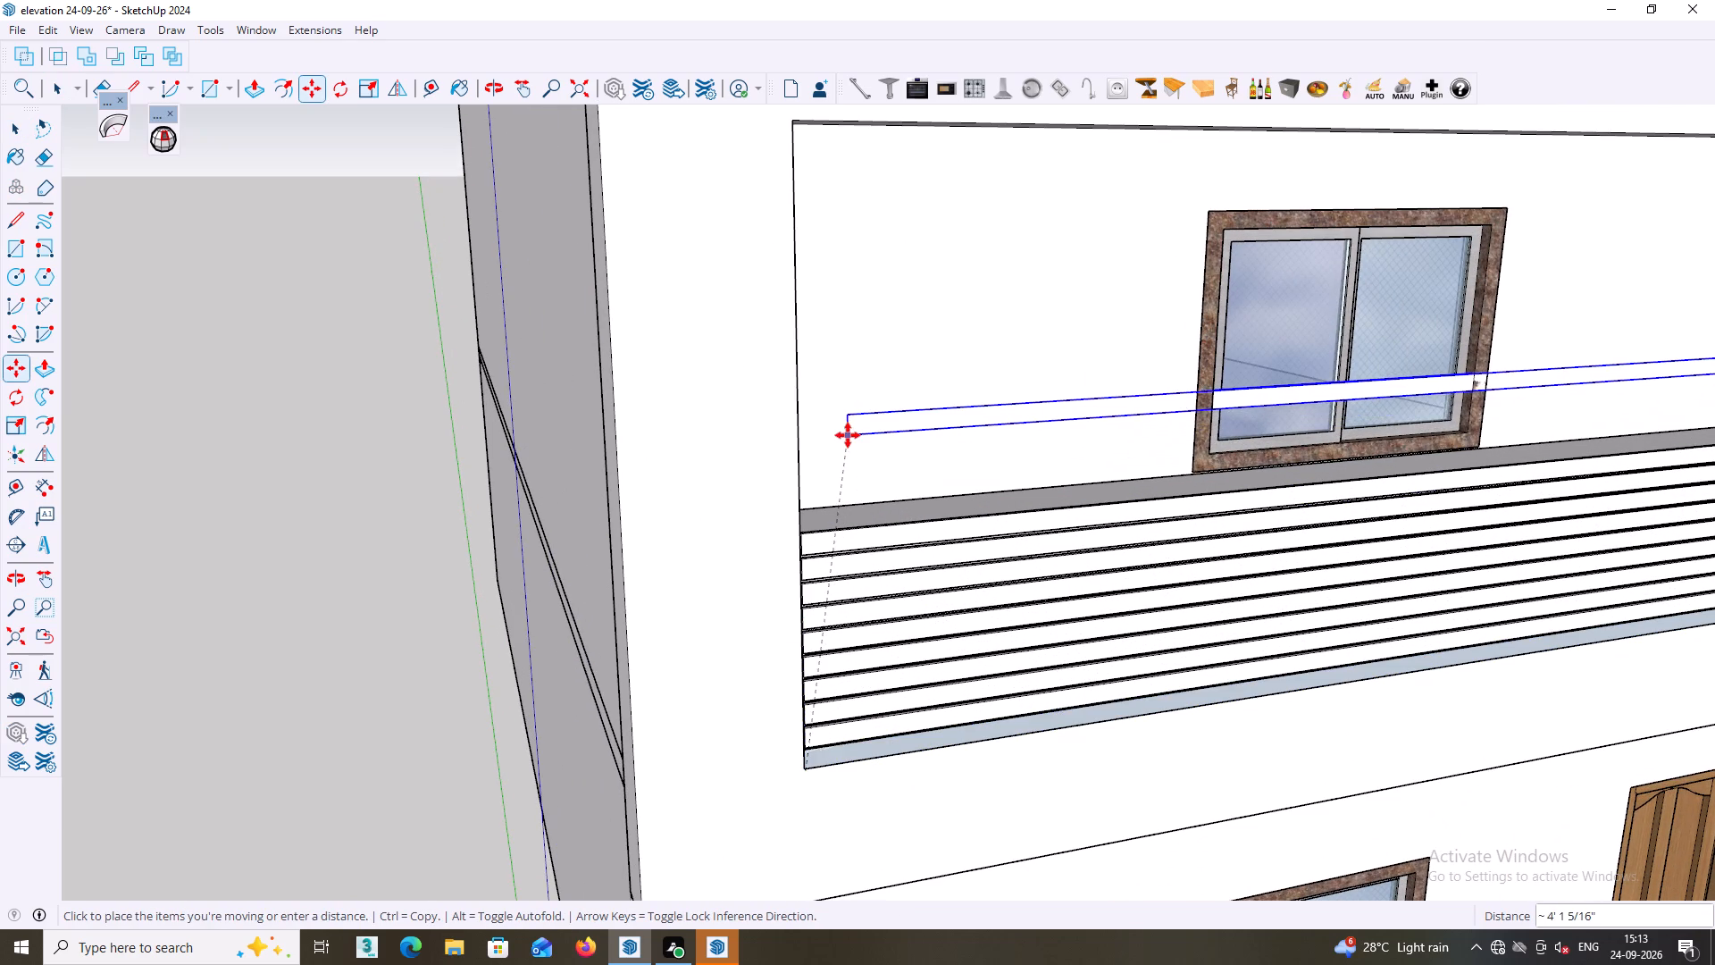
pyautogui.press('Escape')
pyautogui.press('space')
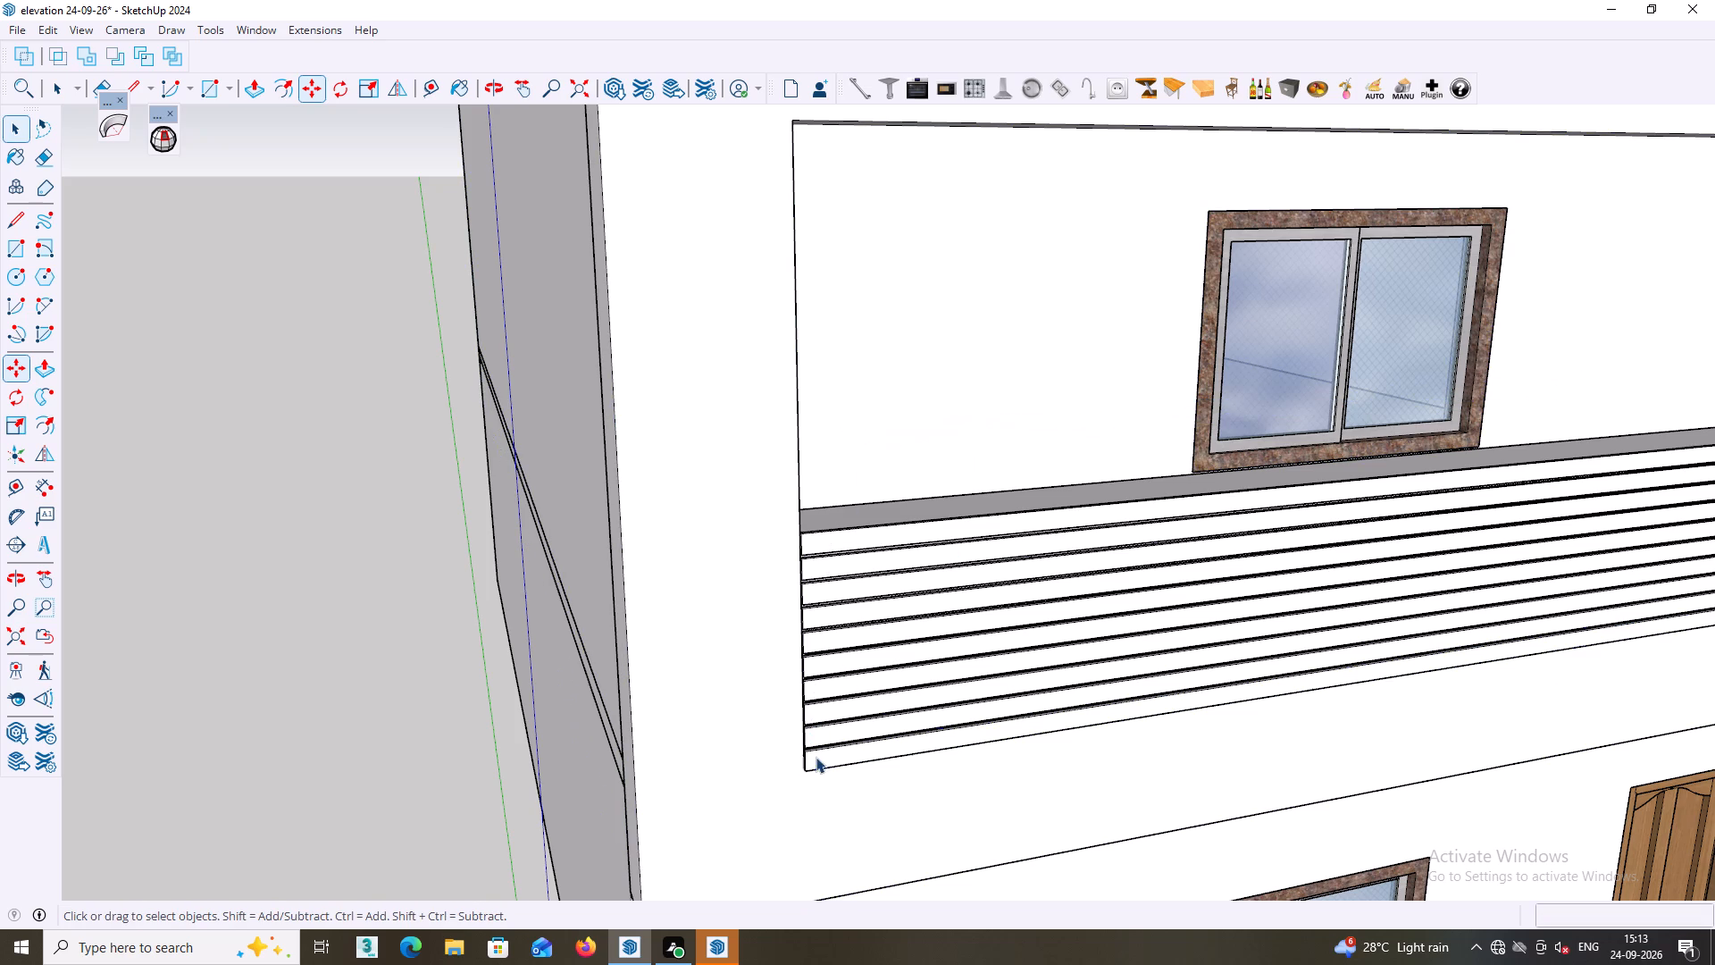
# Copy the balcony parapet's lowest slat up to the bottom left front corner of the roof parapet wall.
pyautogui.tripleClick(816, 758)
pyautogui.moveTo(822, 751); pyautogui.dragTo(963, 734, button='middle')
pyautogui.scroll(5, 860, 751)
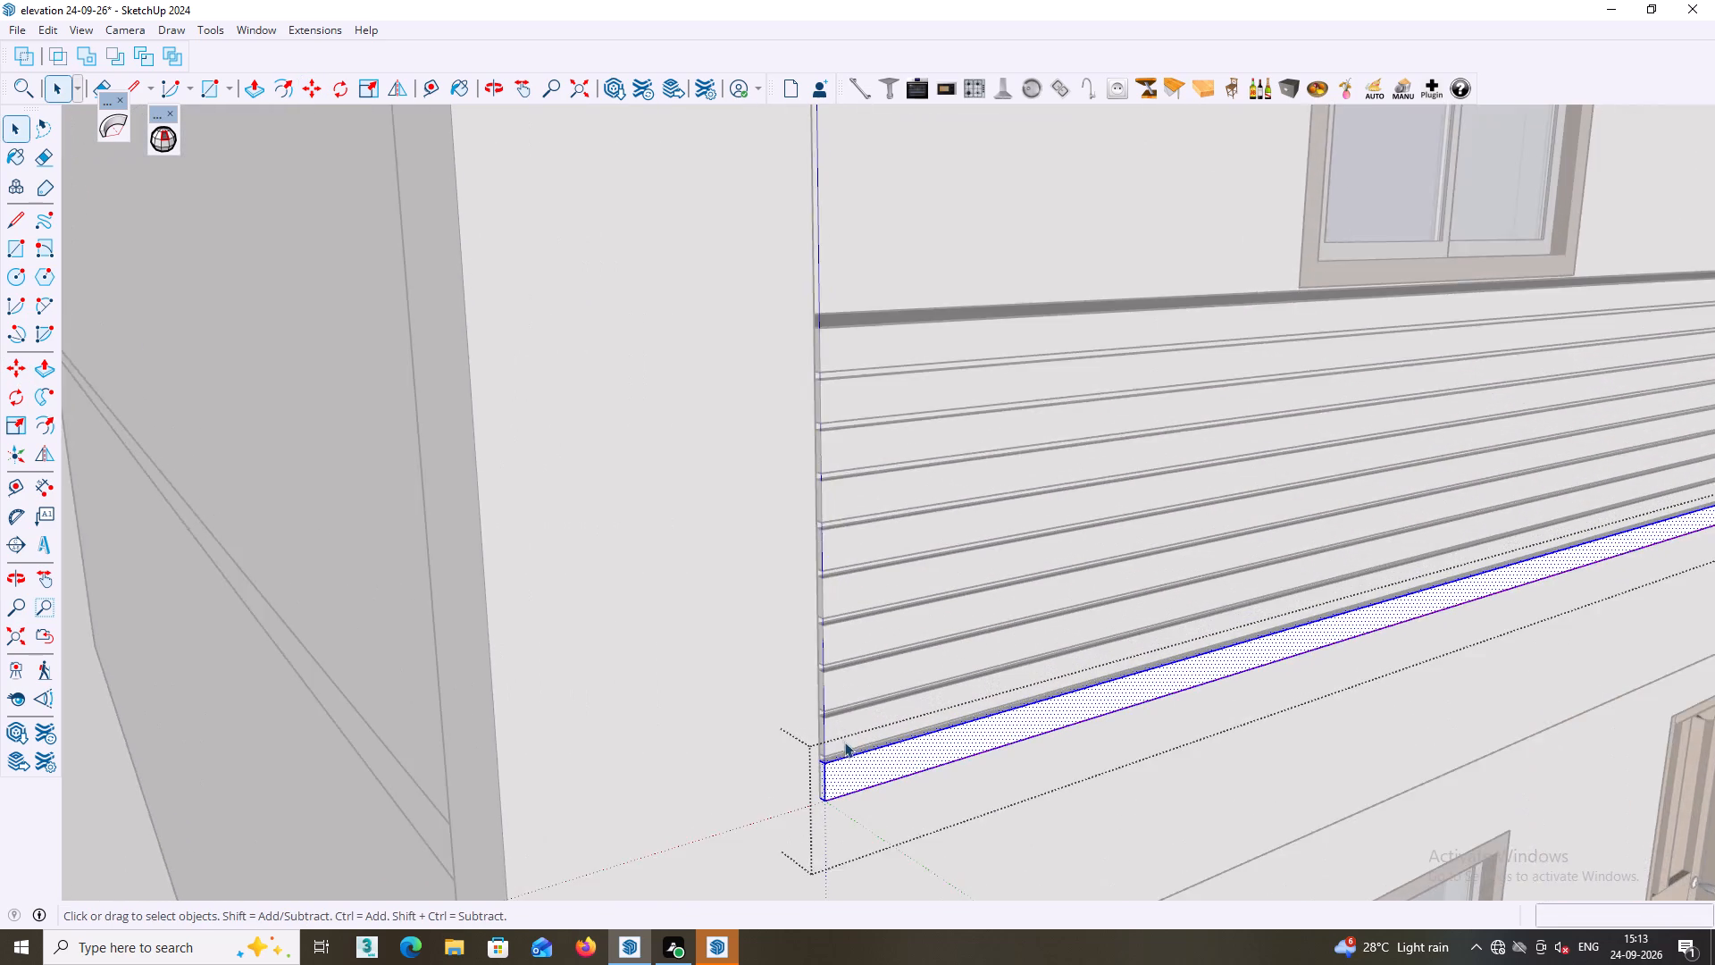
pyautogui.scroll(3, 844, 742)
pyautogui.moveTo(831, 769); pyautogui.dragTo(745, 835, button='middle')
pyautogui.scroll(4, 864, 773)
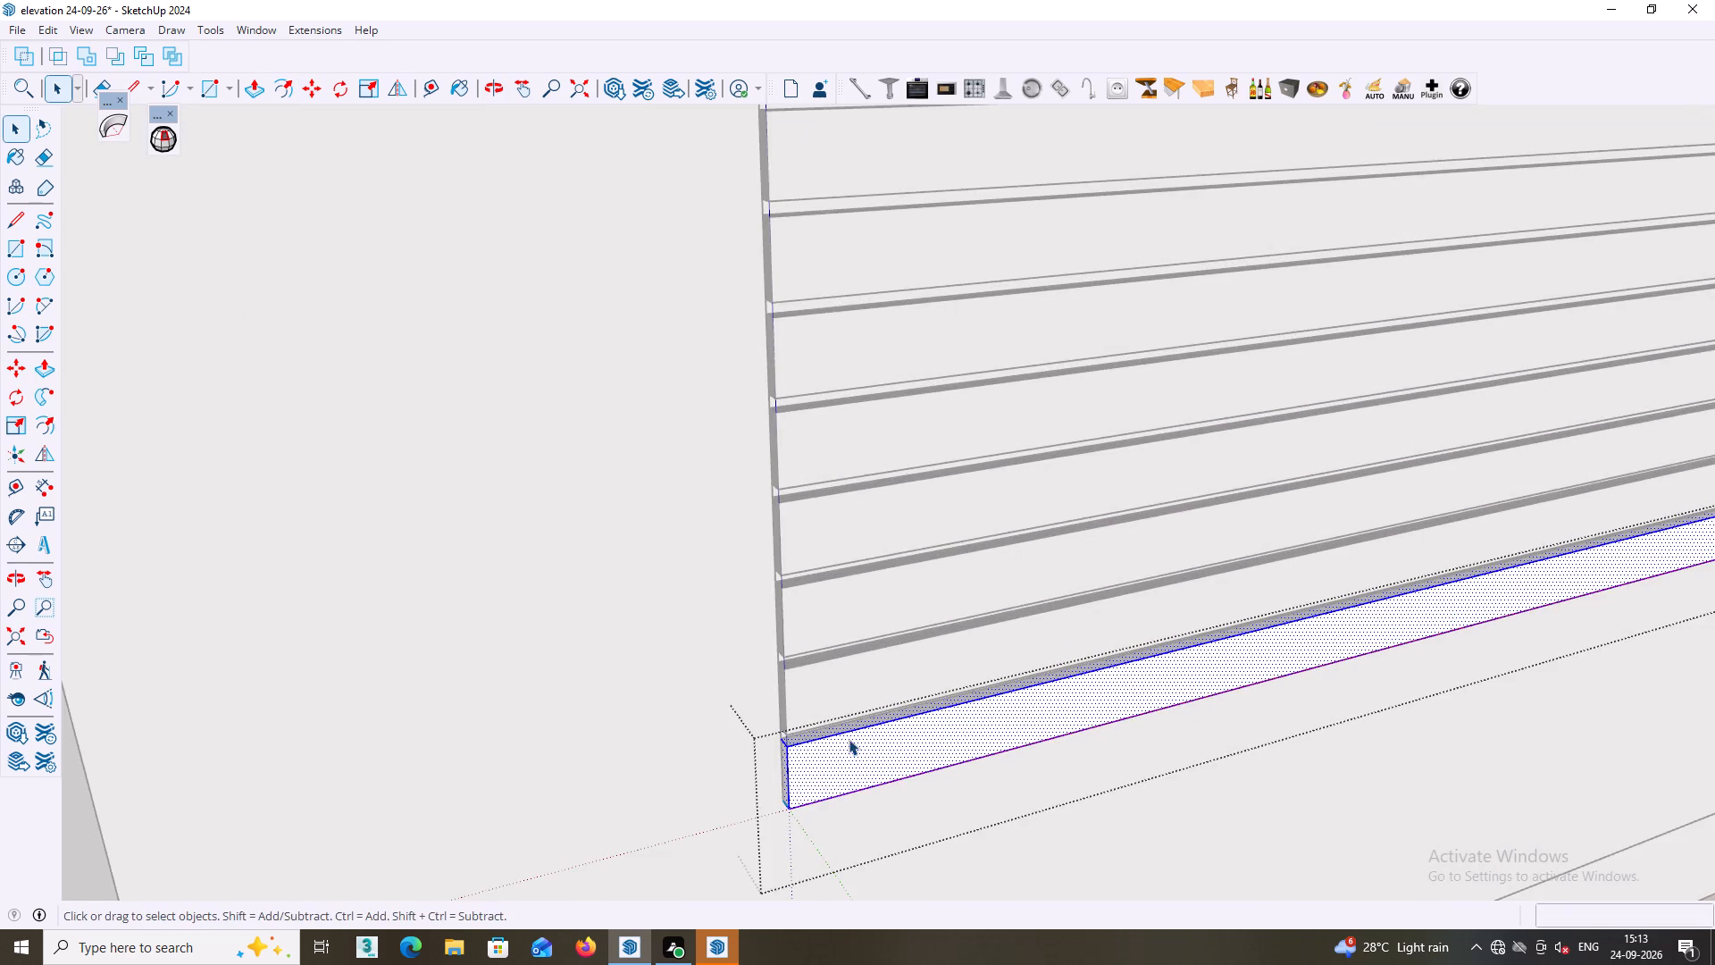
pyautogui.moveTo(848, 740); pyautogui.dragTo(907, 621, button='middle')
pyautogui.press('m')
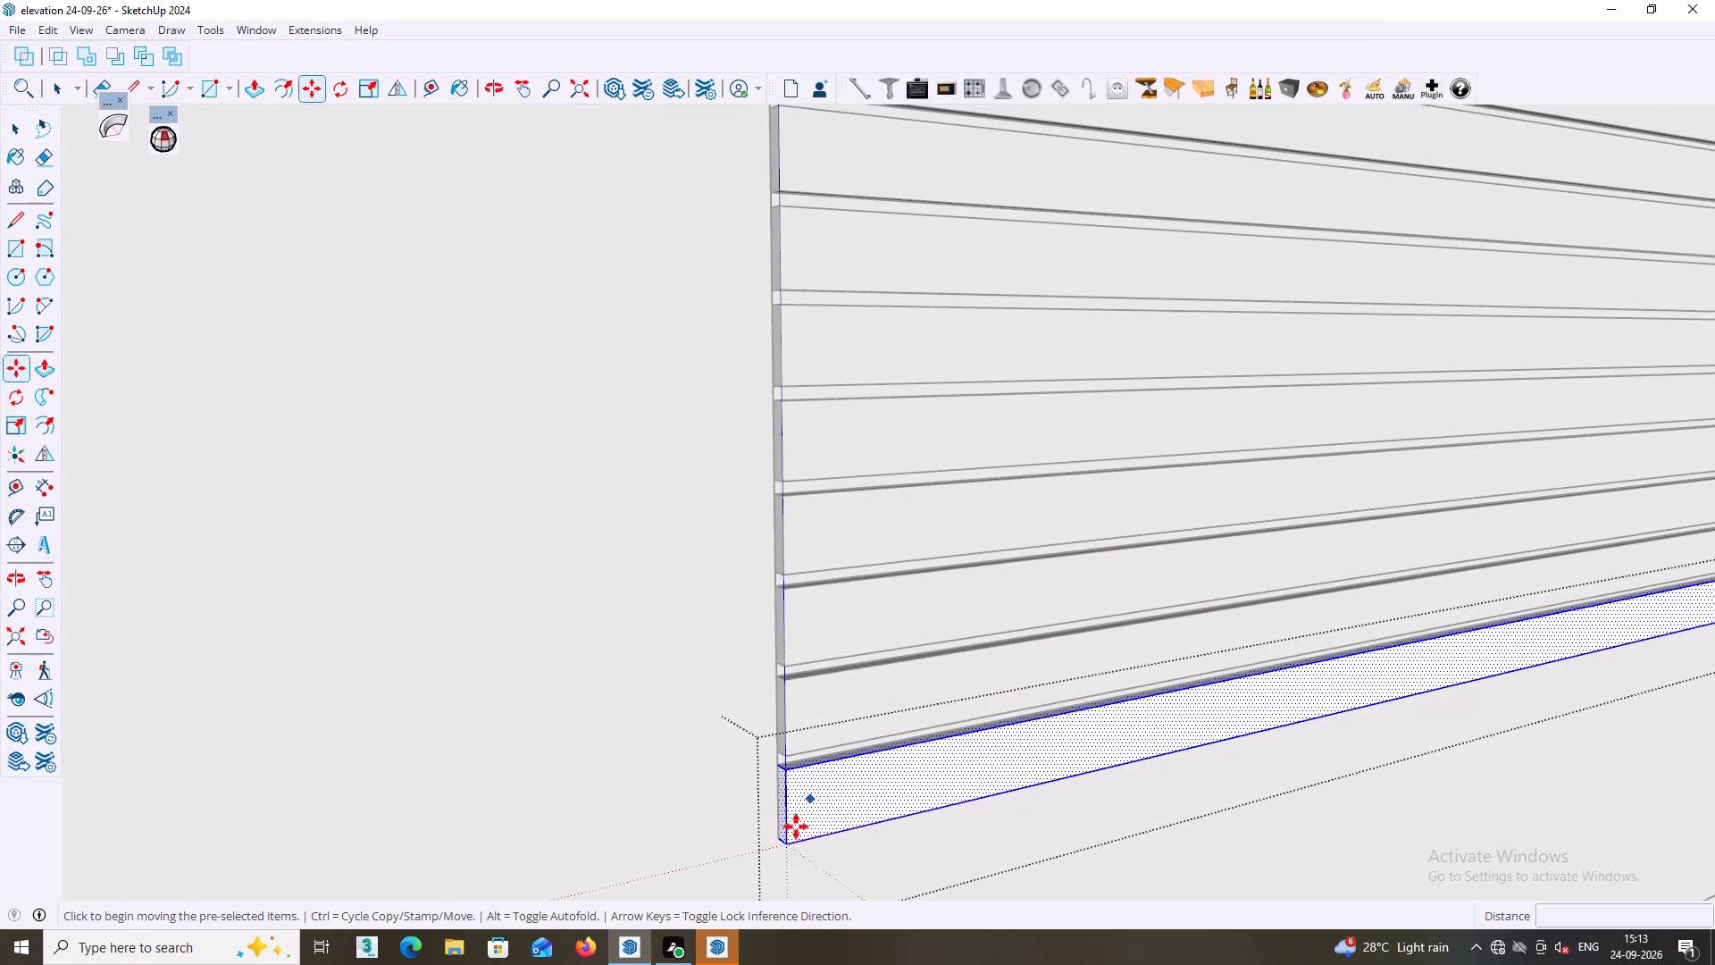
pyautogui.moveTo(774, 841); pyautogui.dragTo(833, 813, button='middle')
pyautogui.scroll(2, 773, 827)
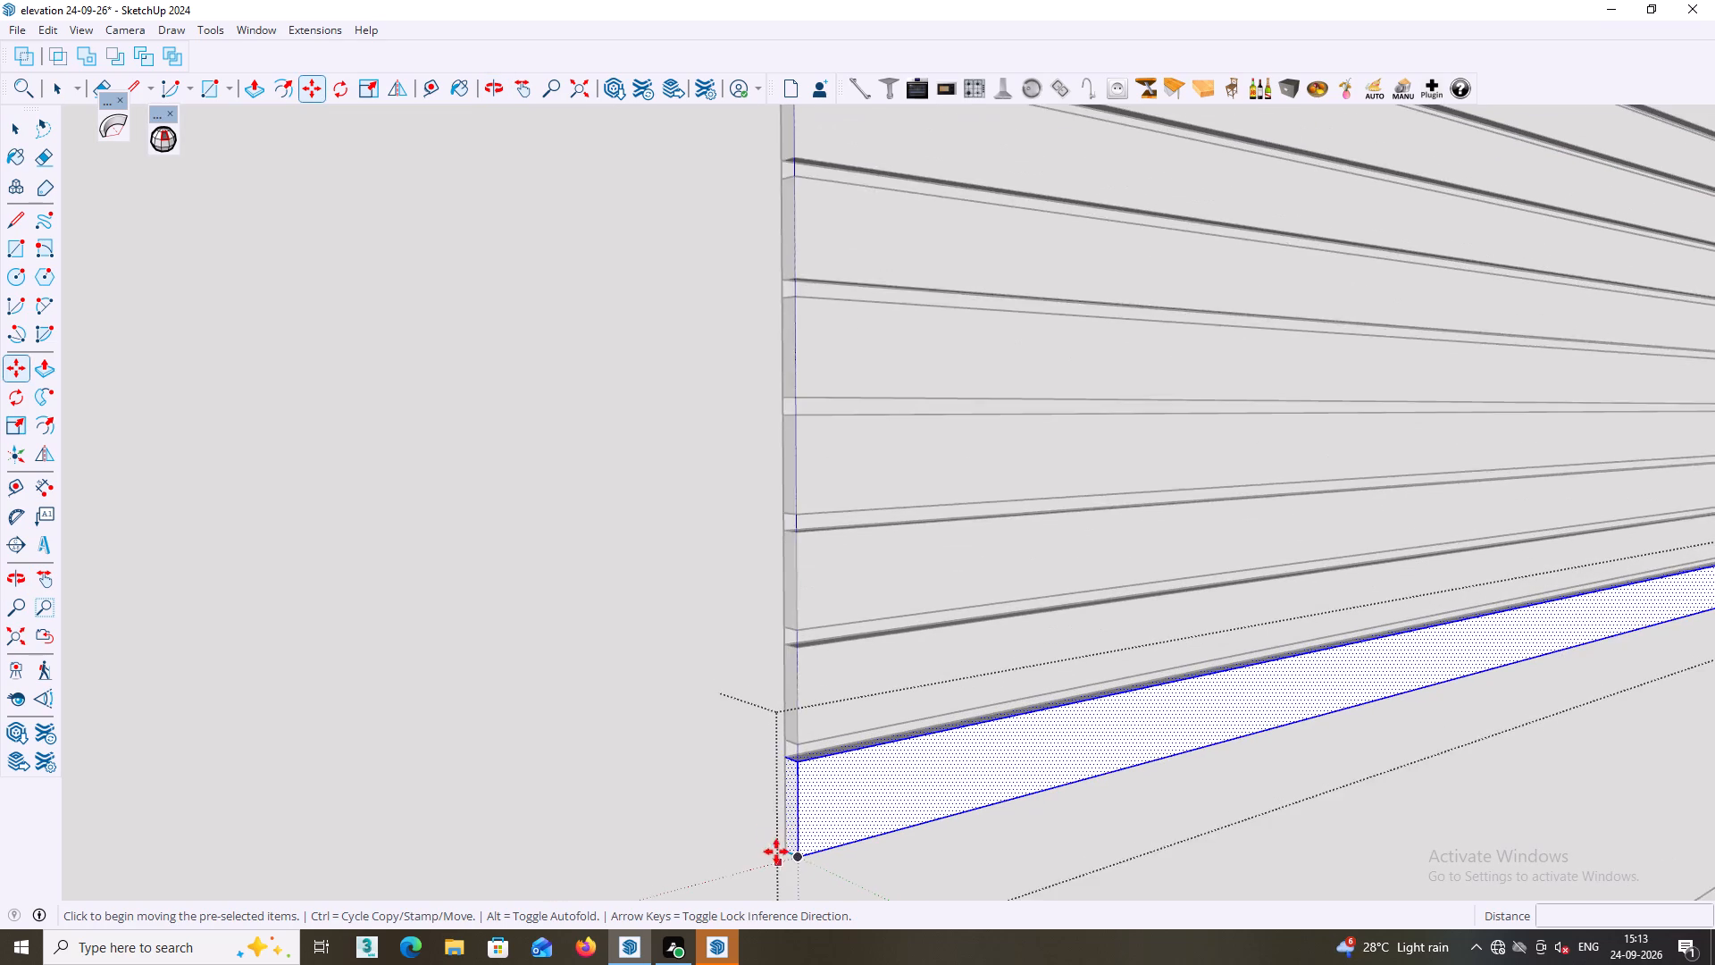
pyautogui.scroll(1, 776, 852)
pyautogui.click(783, 853)
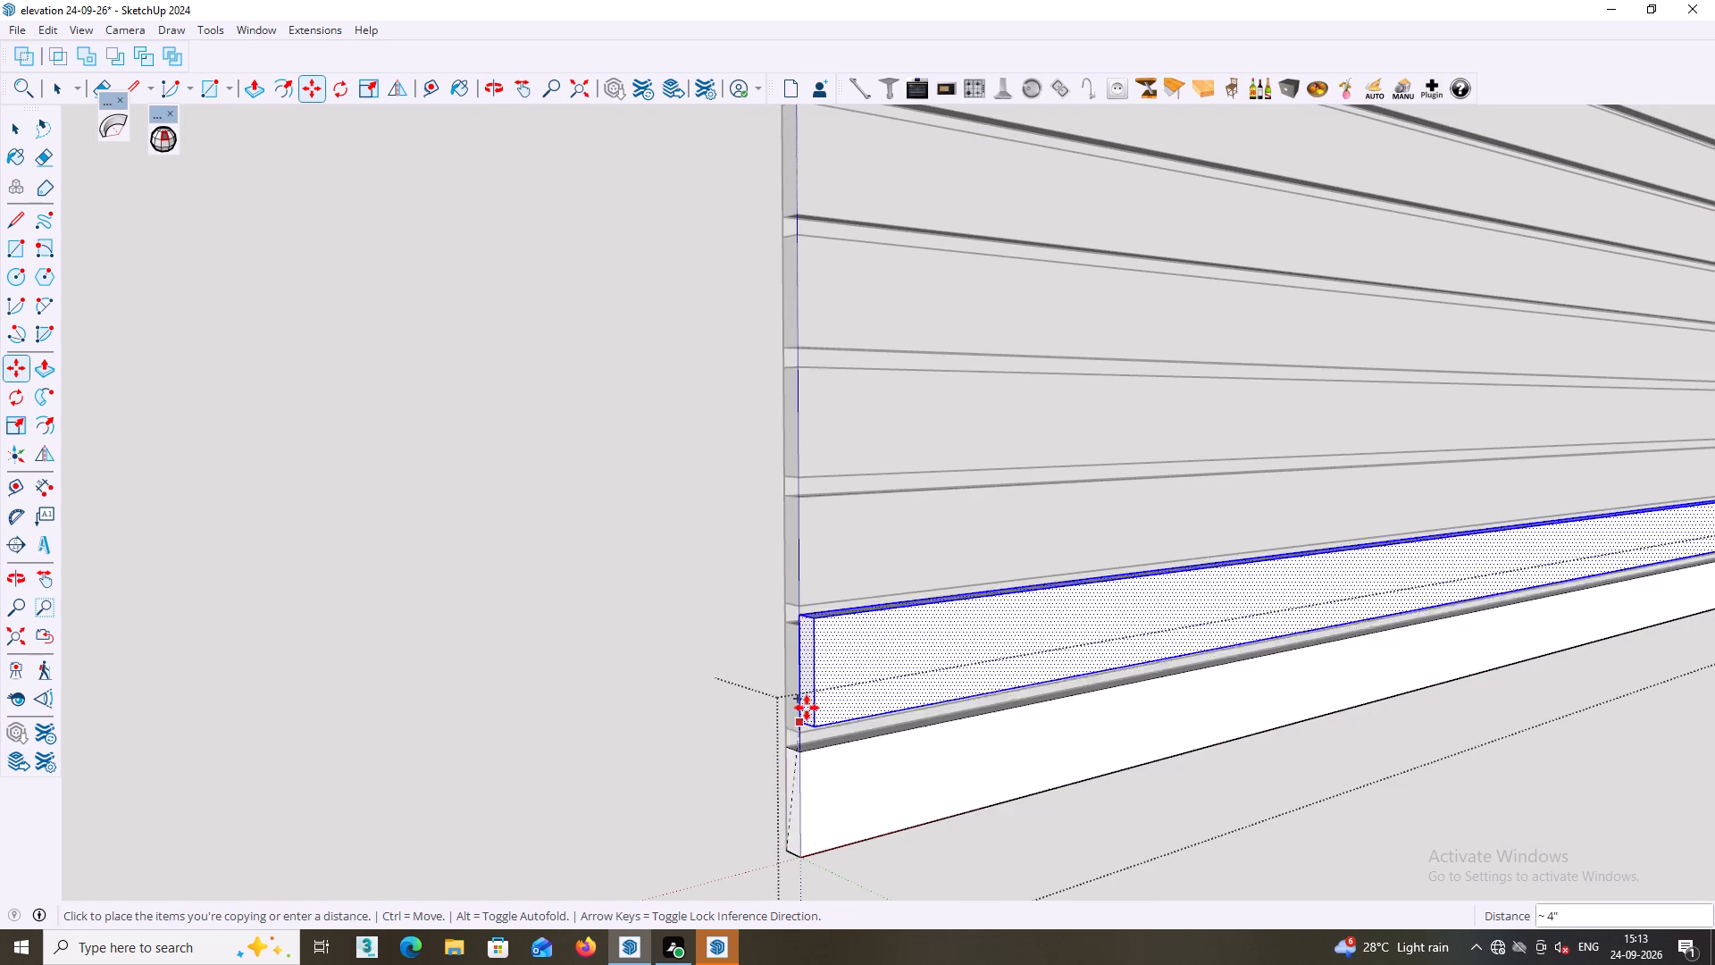
pyautogui.scroll(-4, 761, 566)
pyautogui.scroll(-4, 825, 510)
pyautogui.middleClick(841, 439)
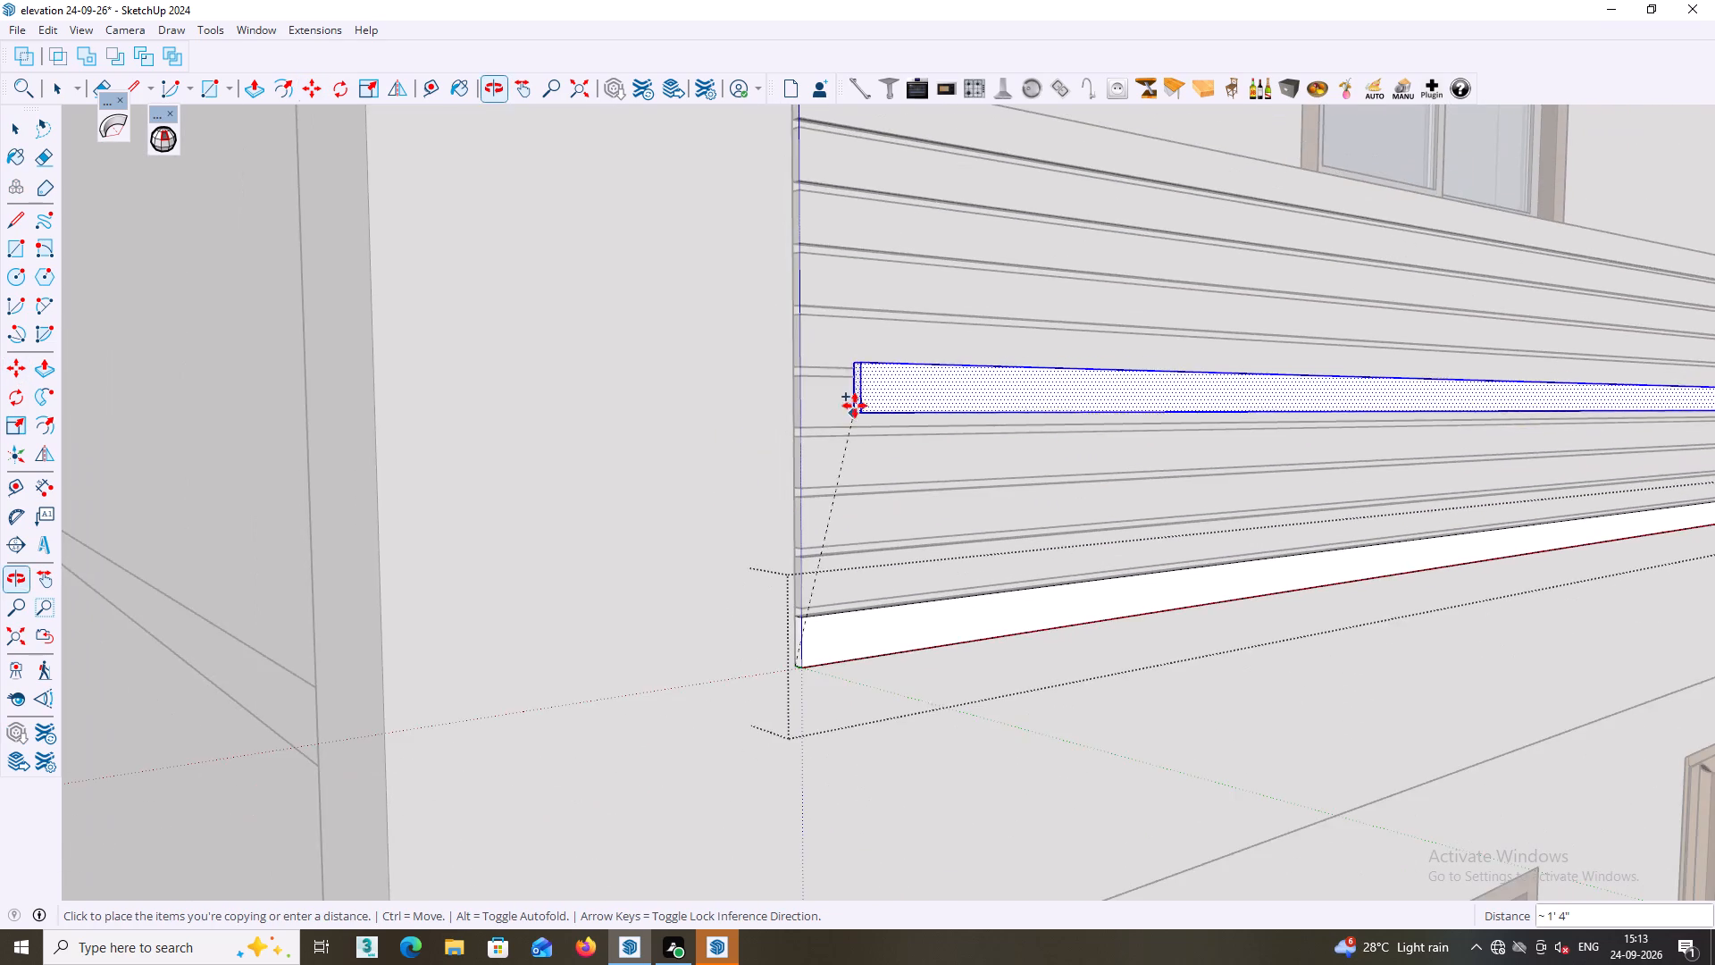
pyautogui.moveTo(855, 406); pyautogui.dragTo(858, 850, button='middle')
pyautogui.scroll(-16, 834, 600)
pyautogui.moveTo(832, 602); pyautogui.dragTo(853, 612, button='middle')
pyautogui.moveTo(838, 550); pyautogui.dragTo(843, 561, button='middle')
pyautogui.moveTo(874, 522); pyautogui.dragTo(877, 533, button='middle')
pyautogui.middleClick(1068, 587)
pyautogui.moveTo(1091, 596); pyautogui.dragTo(1114, 897, button='middle')
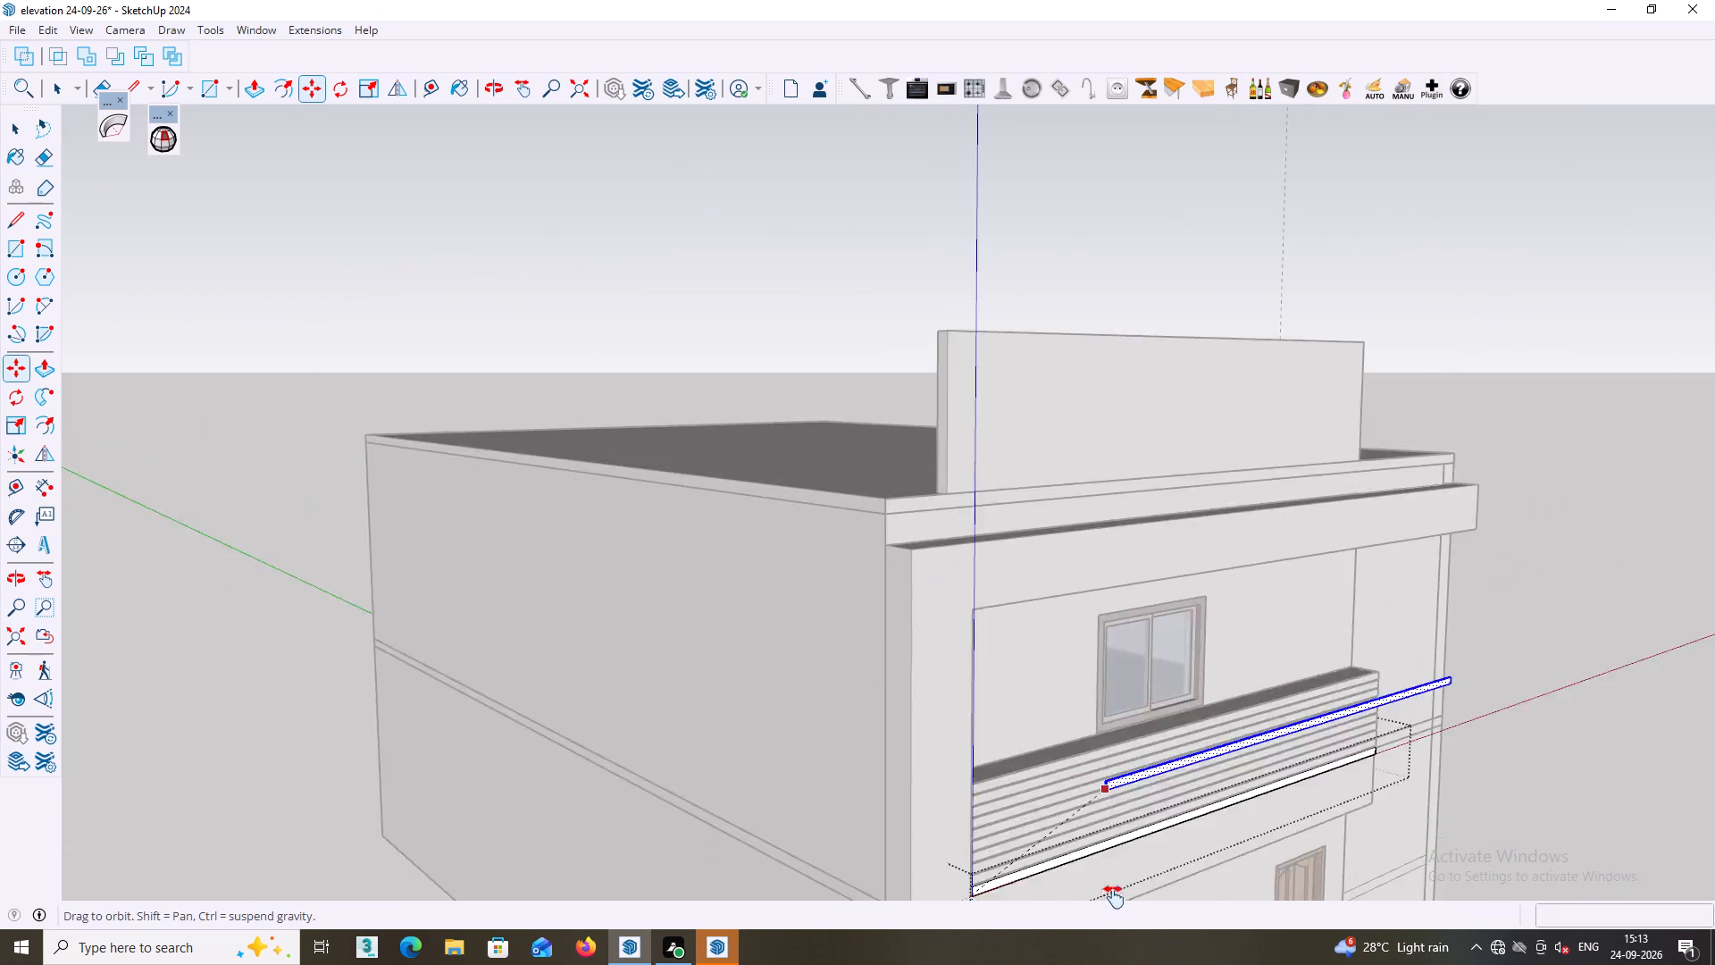
pyautogui.moveTo(1114, 897); pyautogui.dragTo(1111, 860, button='middle')
pyautogui.scroll(9, 1050, 526)
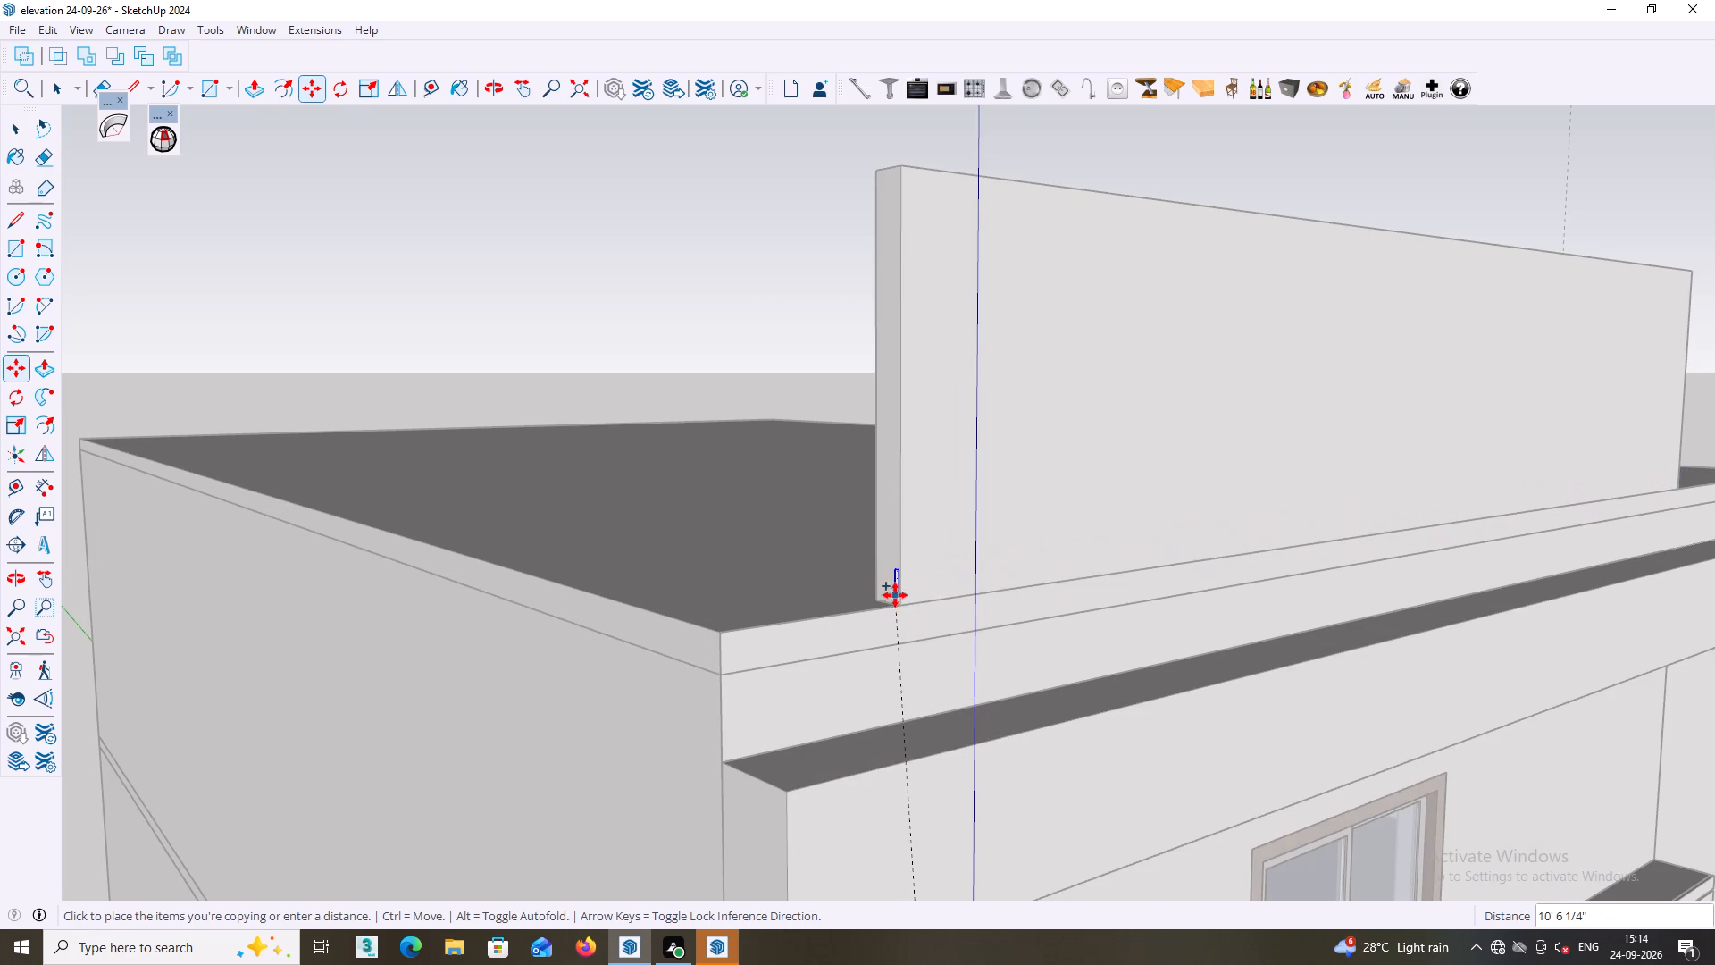
pyautogui.scroll(12, 896, 600)
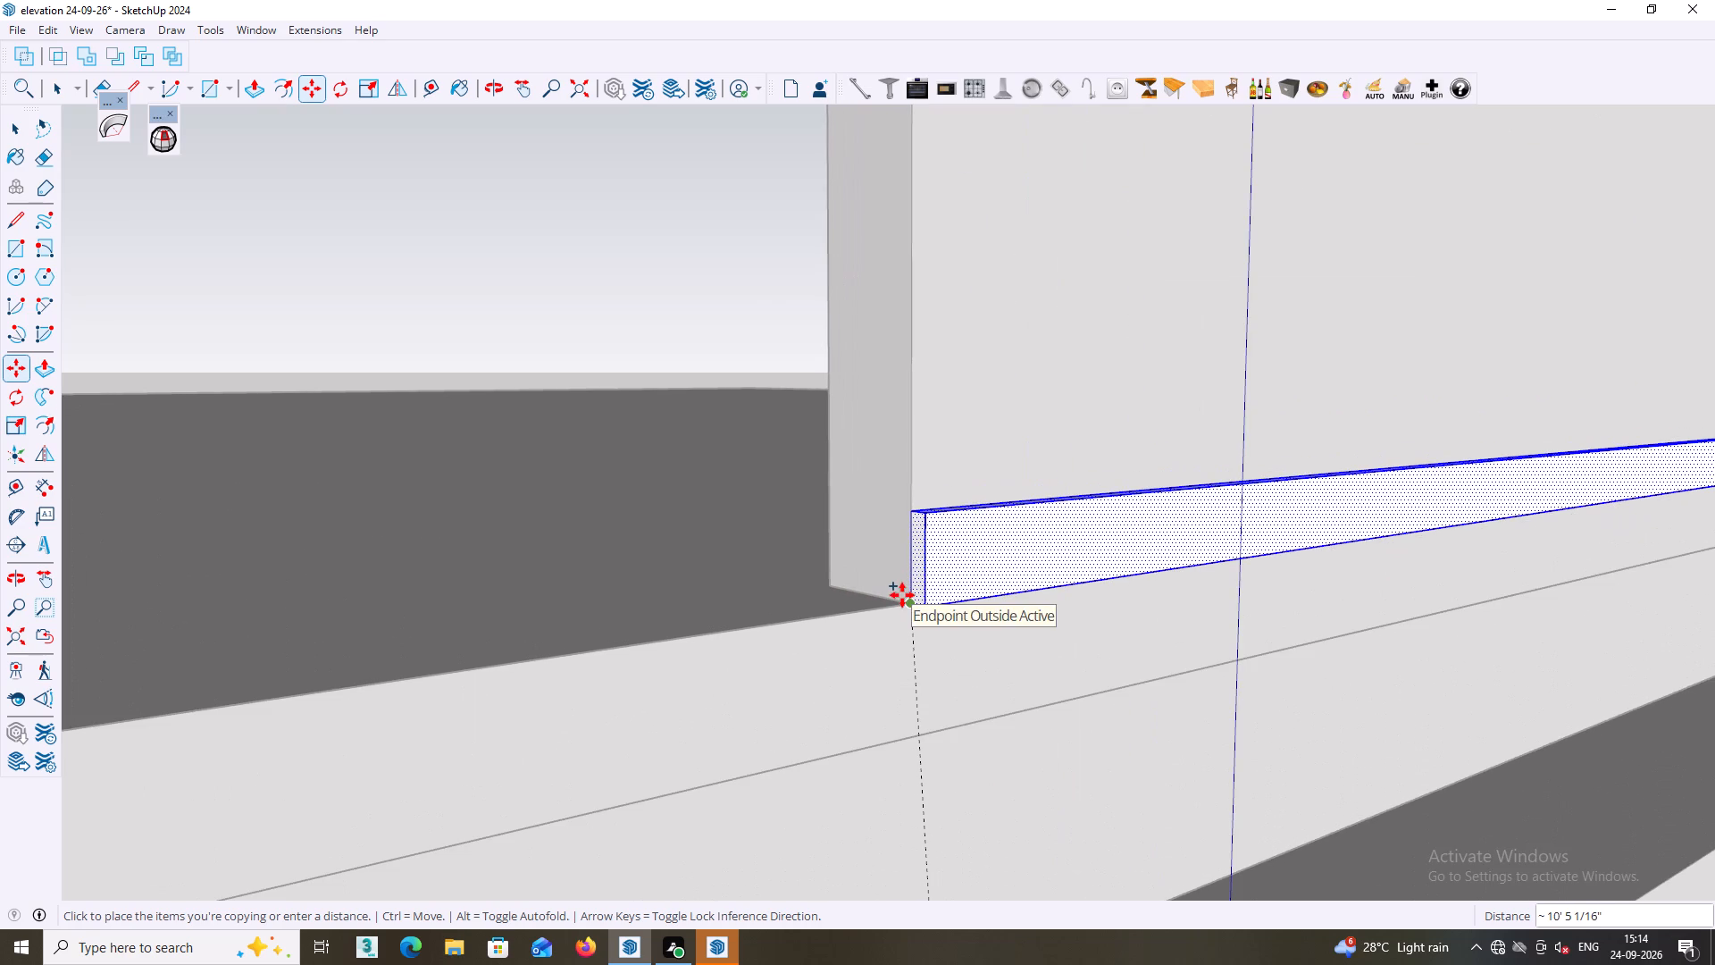
pyautogui.click(904, 599)
pyautogui.scroll(-4, 904, 603)
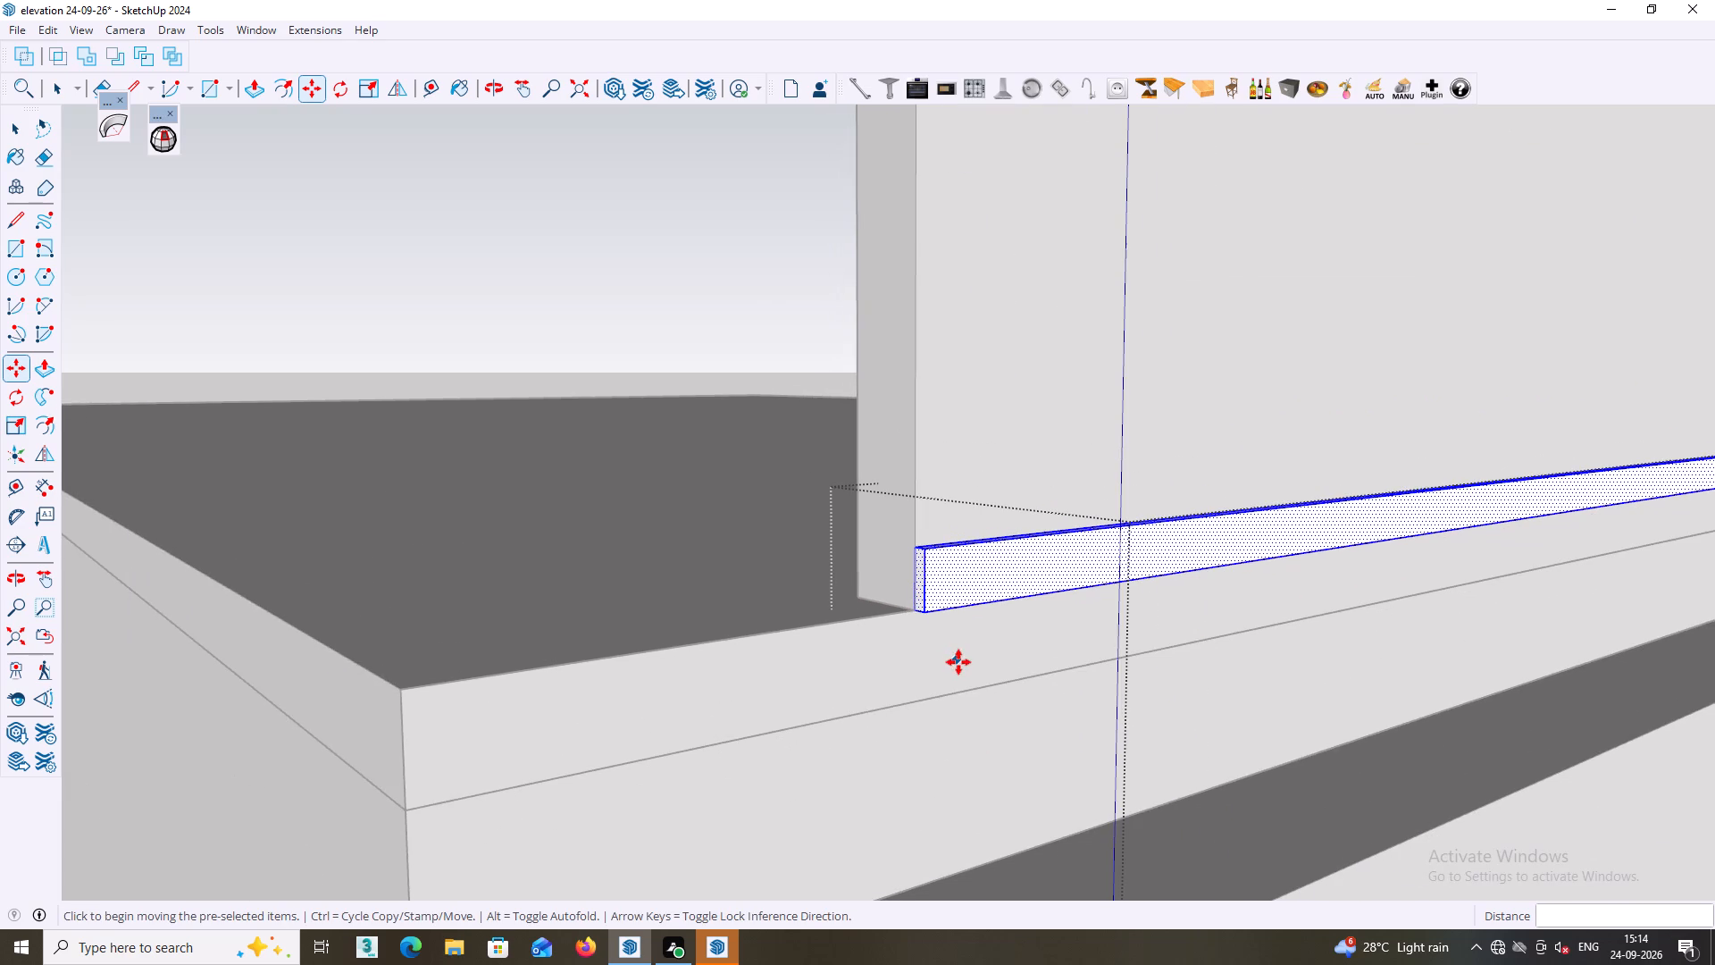
pyautogui.press('space')
pyautogui.scroll(-19, 836, 692)
pyautogui.moveTo(699, 761); pyautogui.dragTo(696, 782, button='middle')
pyautogui.moveTo(760, 768); pyautogui.dragTo(773, 787, button='middle')
pyautogui.moveTo(818, 743); pyautogui.dragTo(824, 760, button='middle')
pyautogui.moveTo(923, 747); pyautogui.dragTo(931, 752, button='middle')
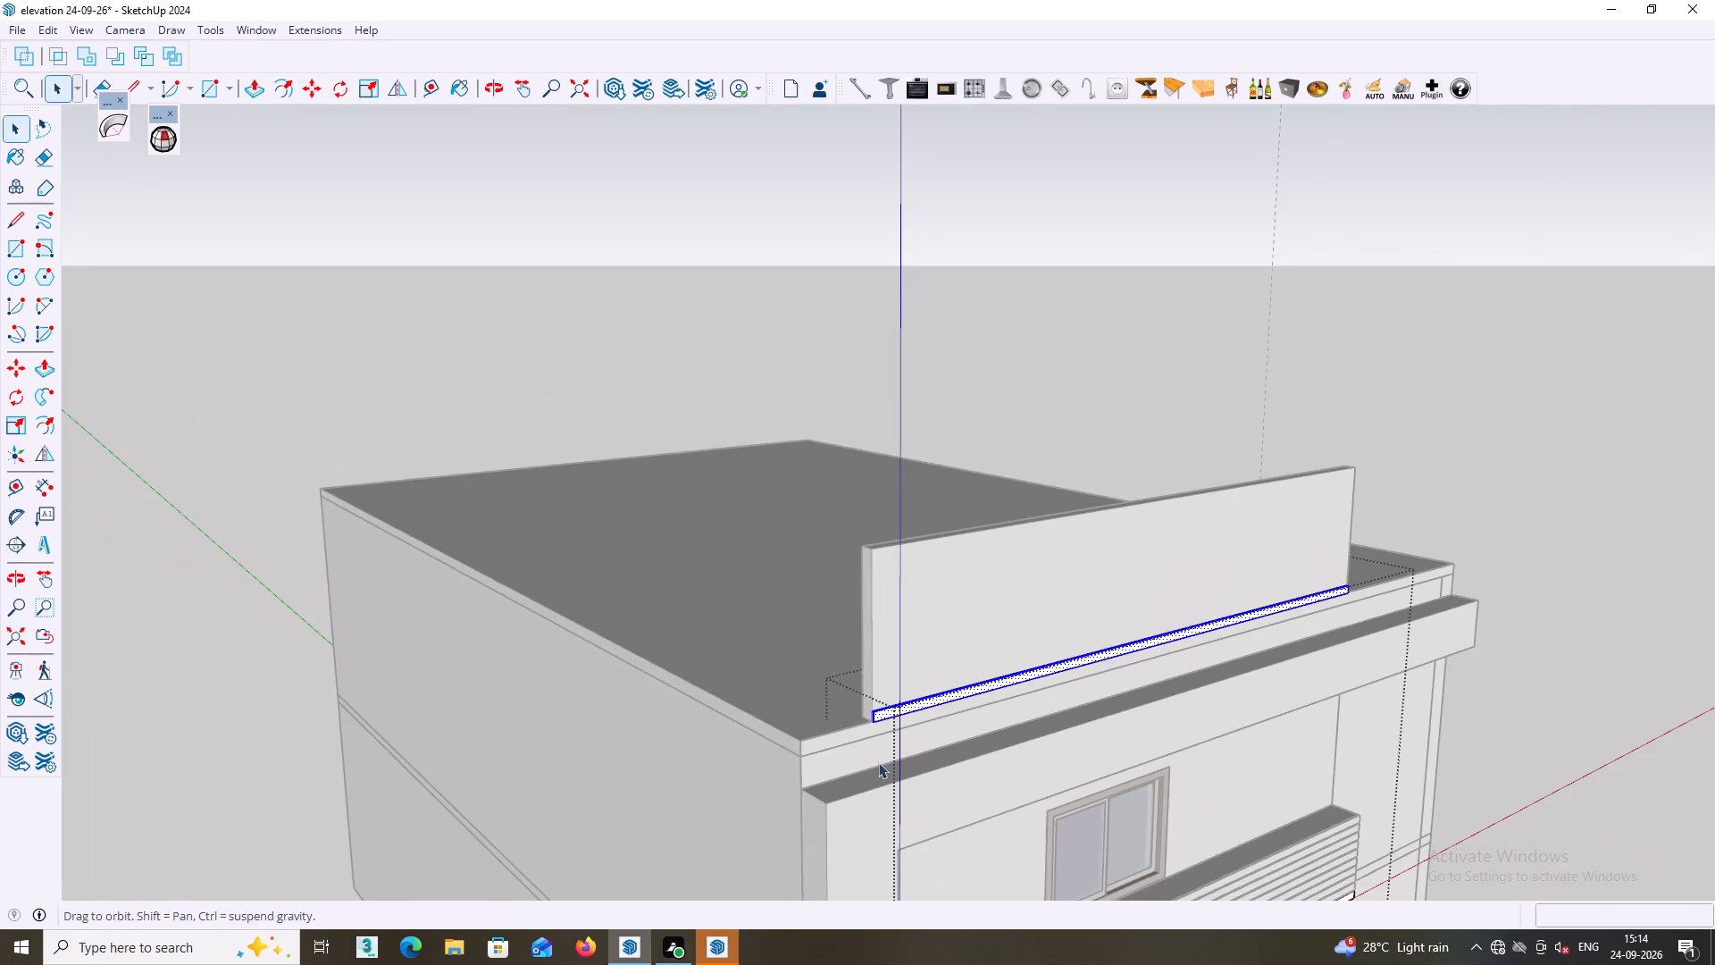
pyautogui.doubleClick(271, 681)
# Copy the roof parapet's slat straight up 3' 10 13/16" to the wall's top edge and divide the distance into 9 equal spacings.
pyautogui.moveTo(819, 643); pyautogui.dragTo(483, 650, button='middle')
pyautogui.scroll(-1, 488, 650)
pyautogui.moveTo(659, 701); pyautogui.dragTo(983, 674, button='middle')
pyautogui.scroll(3, 662, 717)
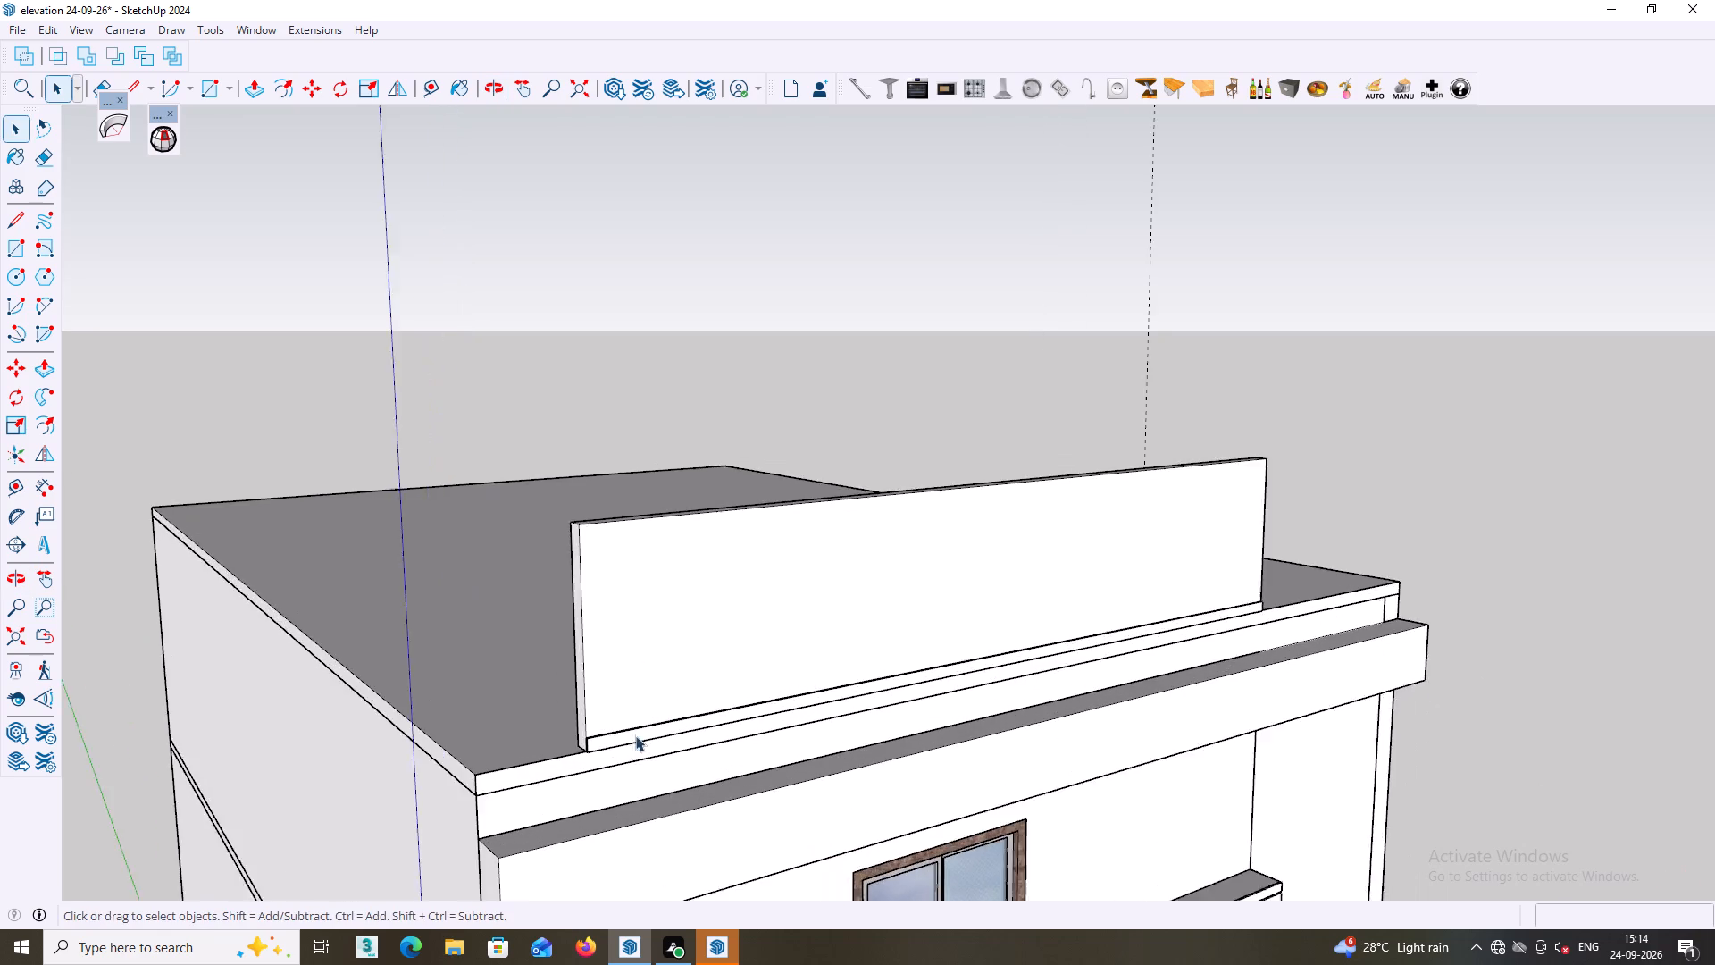
pyautogui.scroll(2, 635, 735)
pyautogui.moveTo(598, 763); pyautogui.dragTo(862, 748, button='middle')
pyautogui.scroll(8, 811, 744)
pyautogui.doubleClick(779, 712)
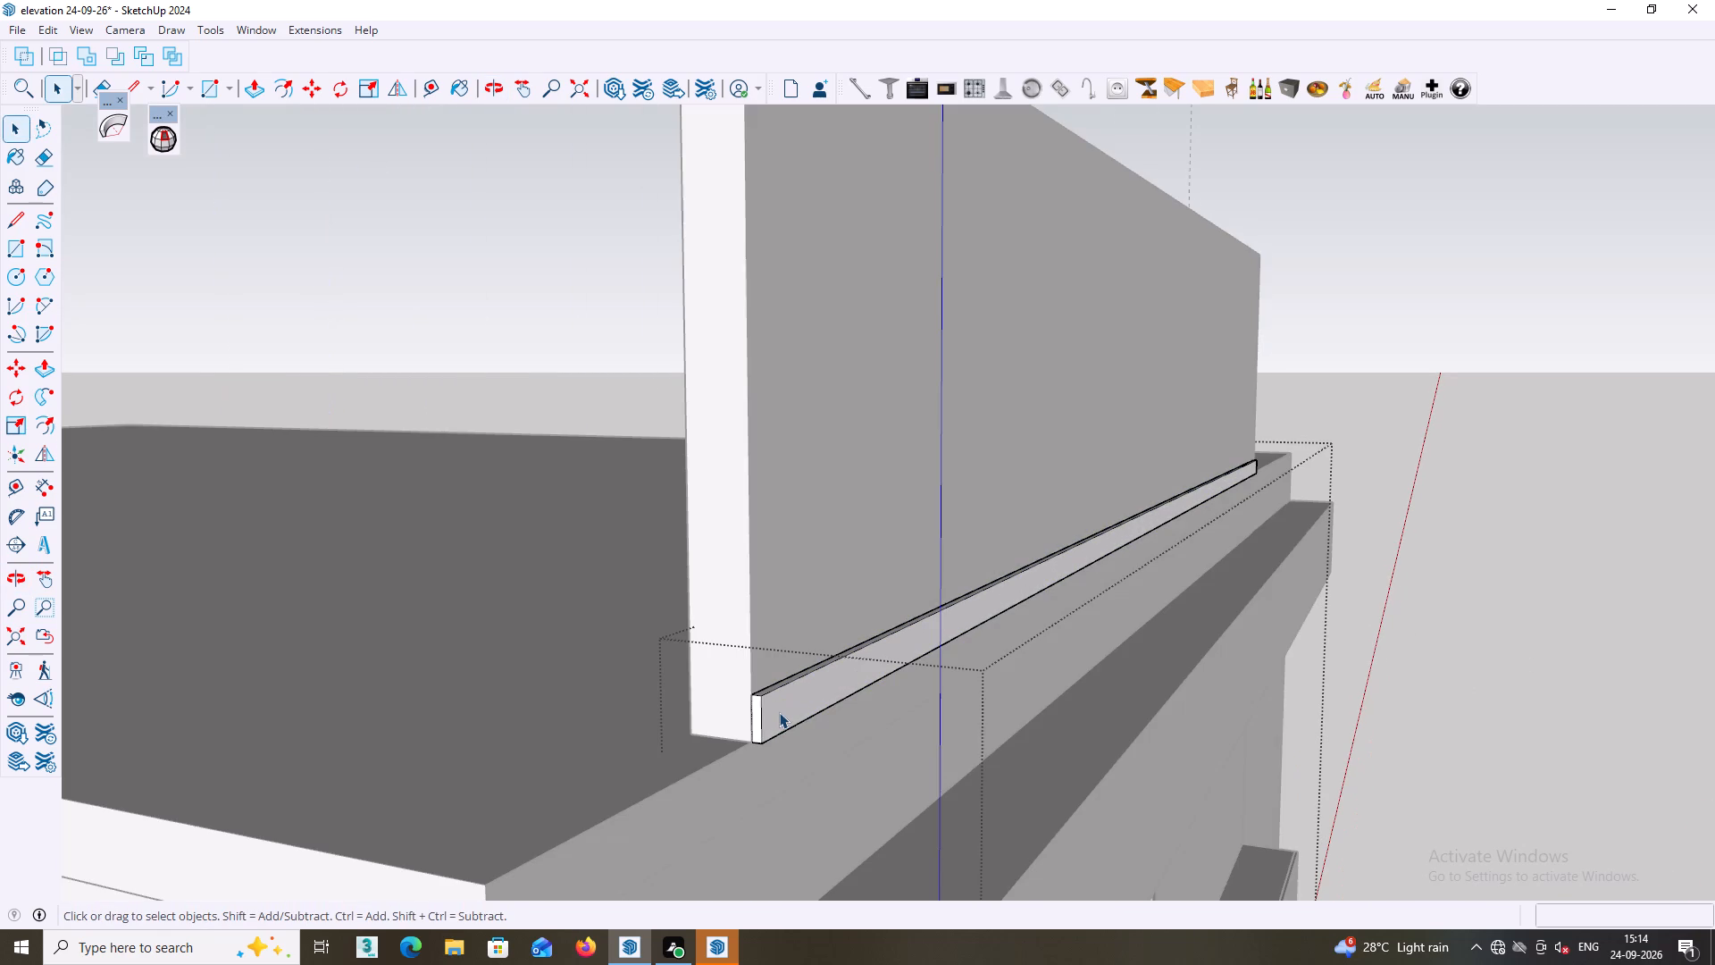
pyautogui.doubleClick(779, 712)
pyautogui.moveTo(783, 706); pyautogui.dragTo(666, 709, button='middle')
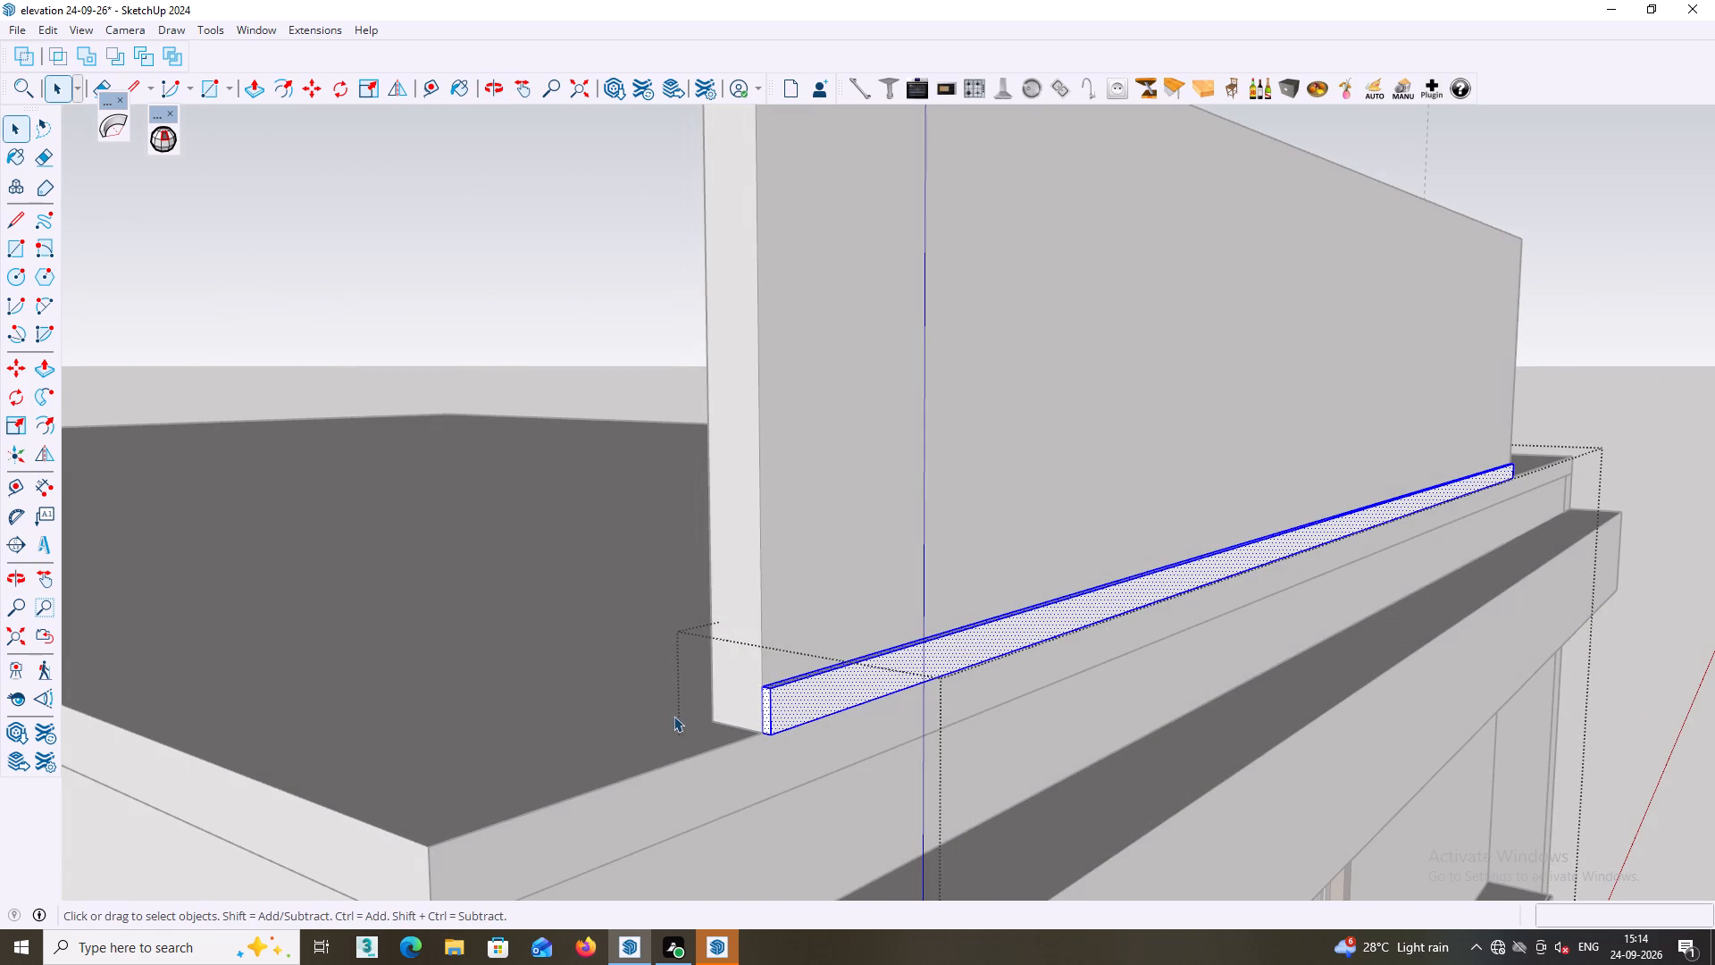
pyautogui.press('m')
pyautogui.scroll(2, 751, 706)
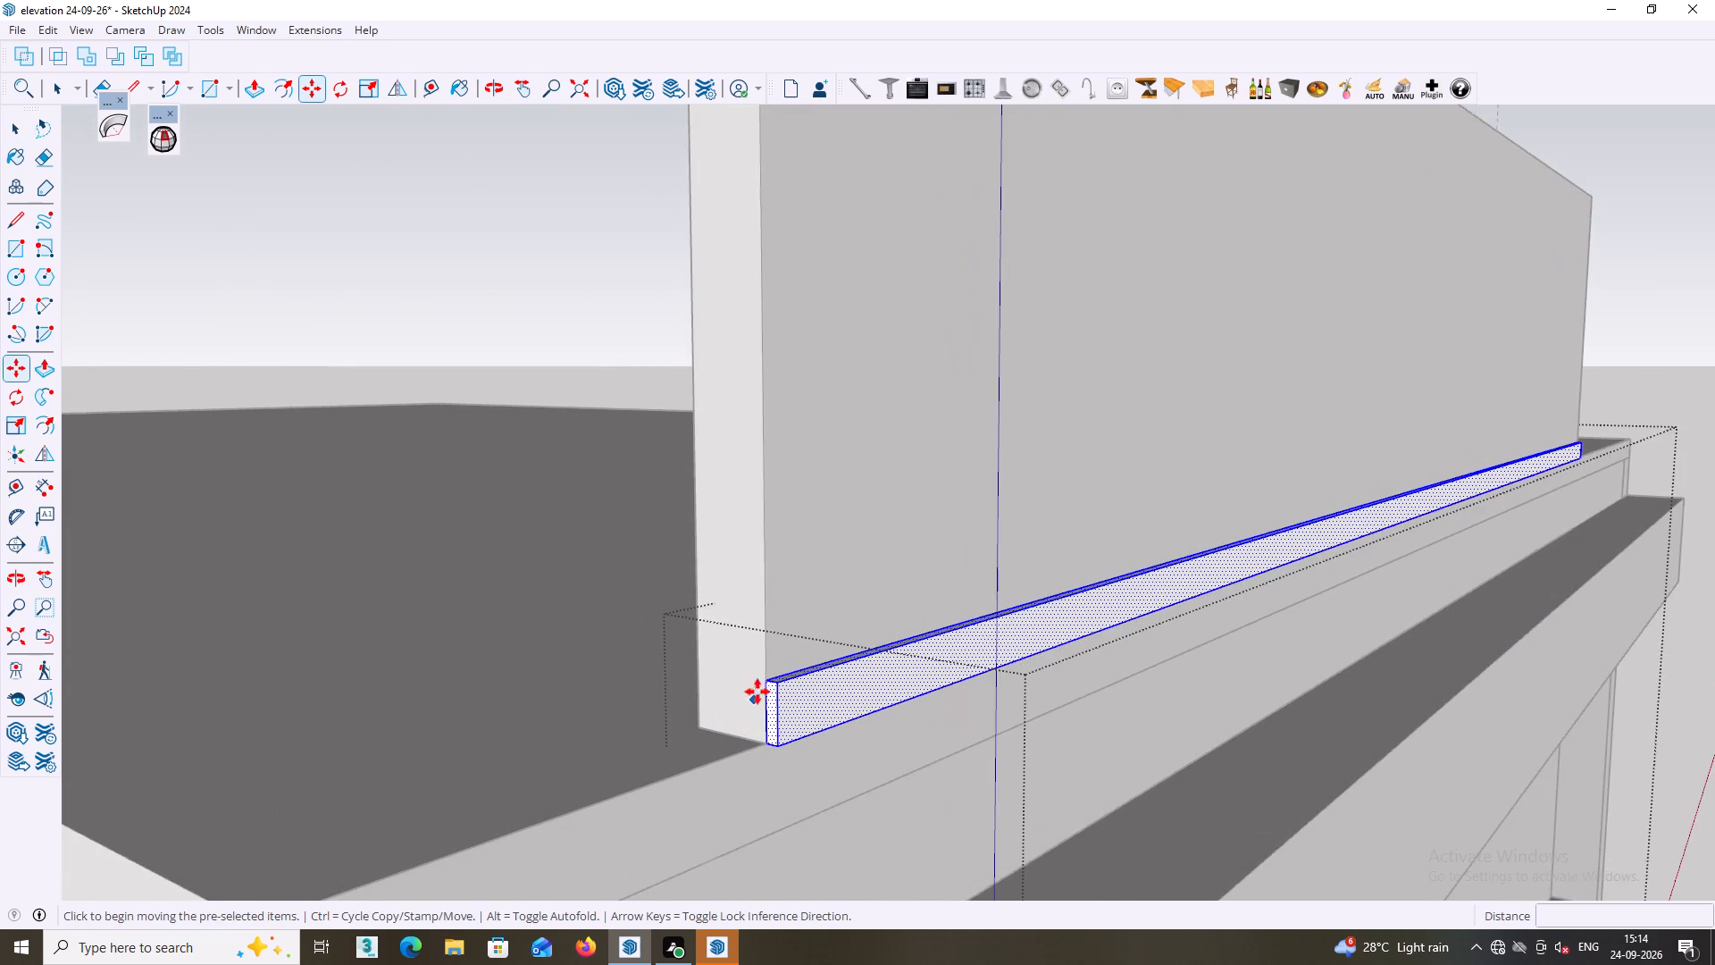
pyautogui.scroll(4, 757, 692)
pyautogui.click(768, 679)
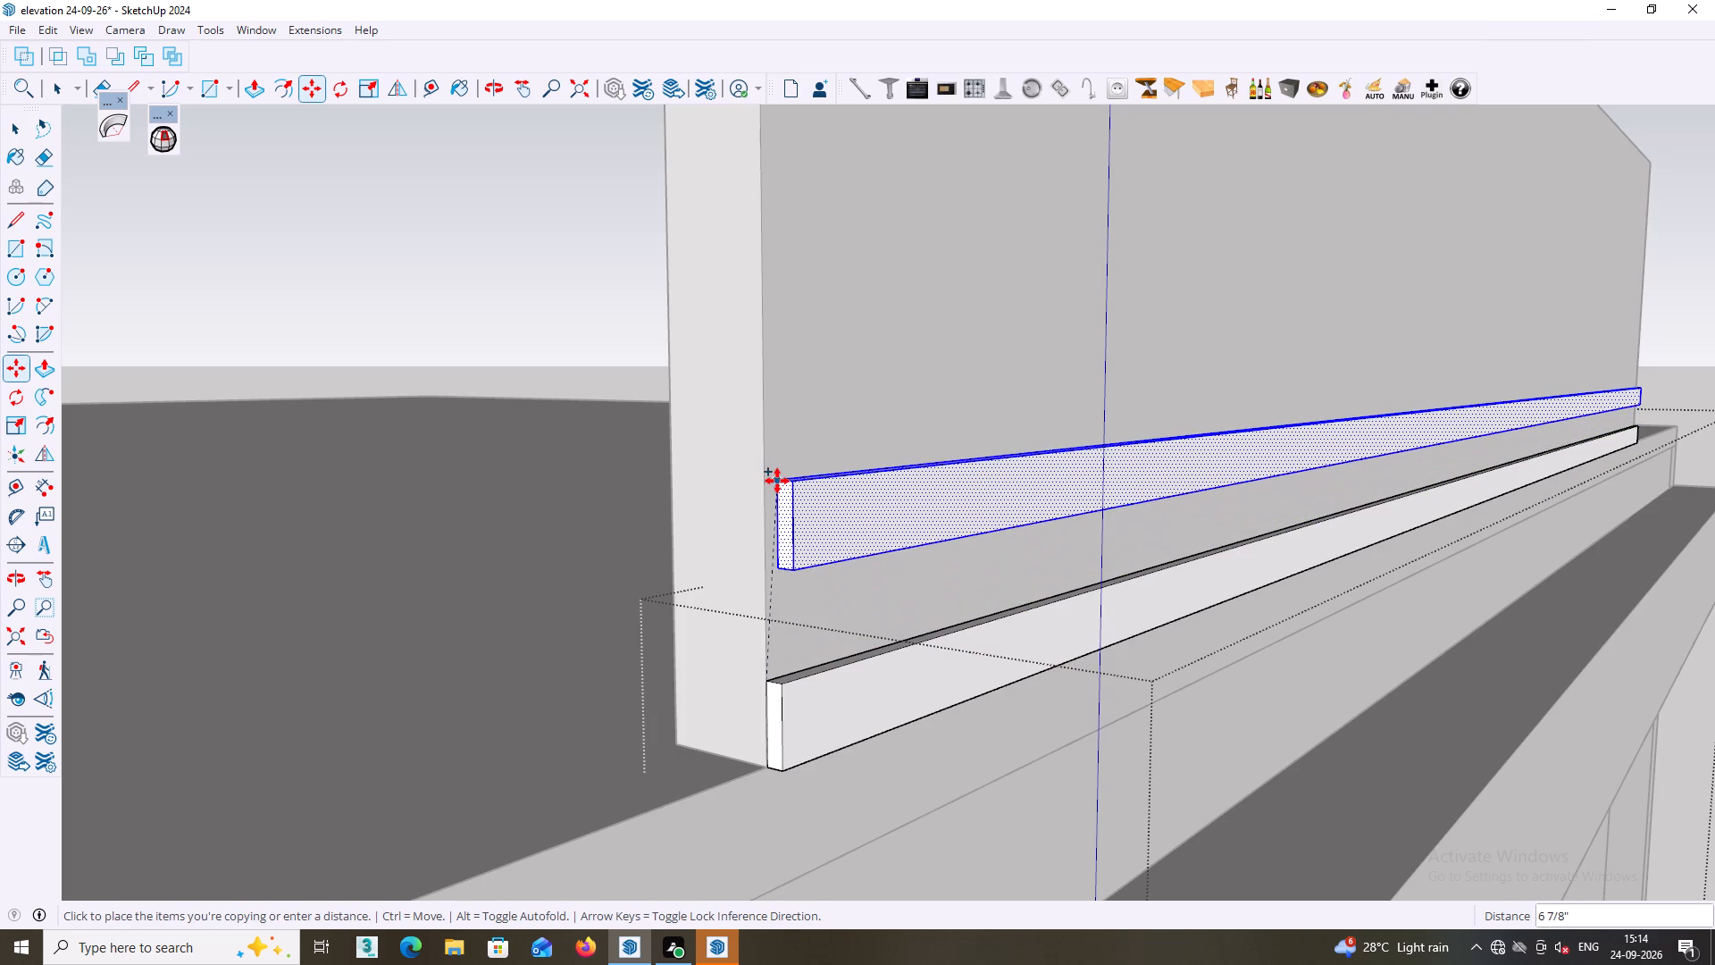
pyautogui.press('Up')
pyautogui.scroll(-4, 759, 484)
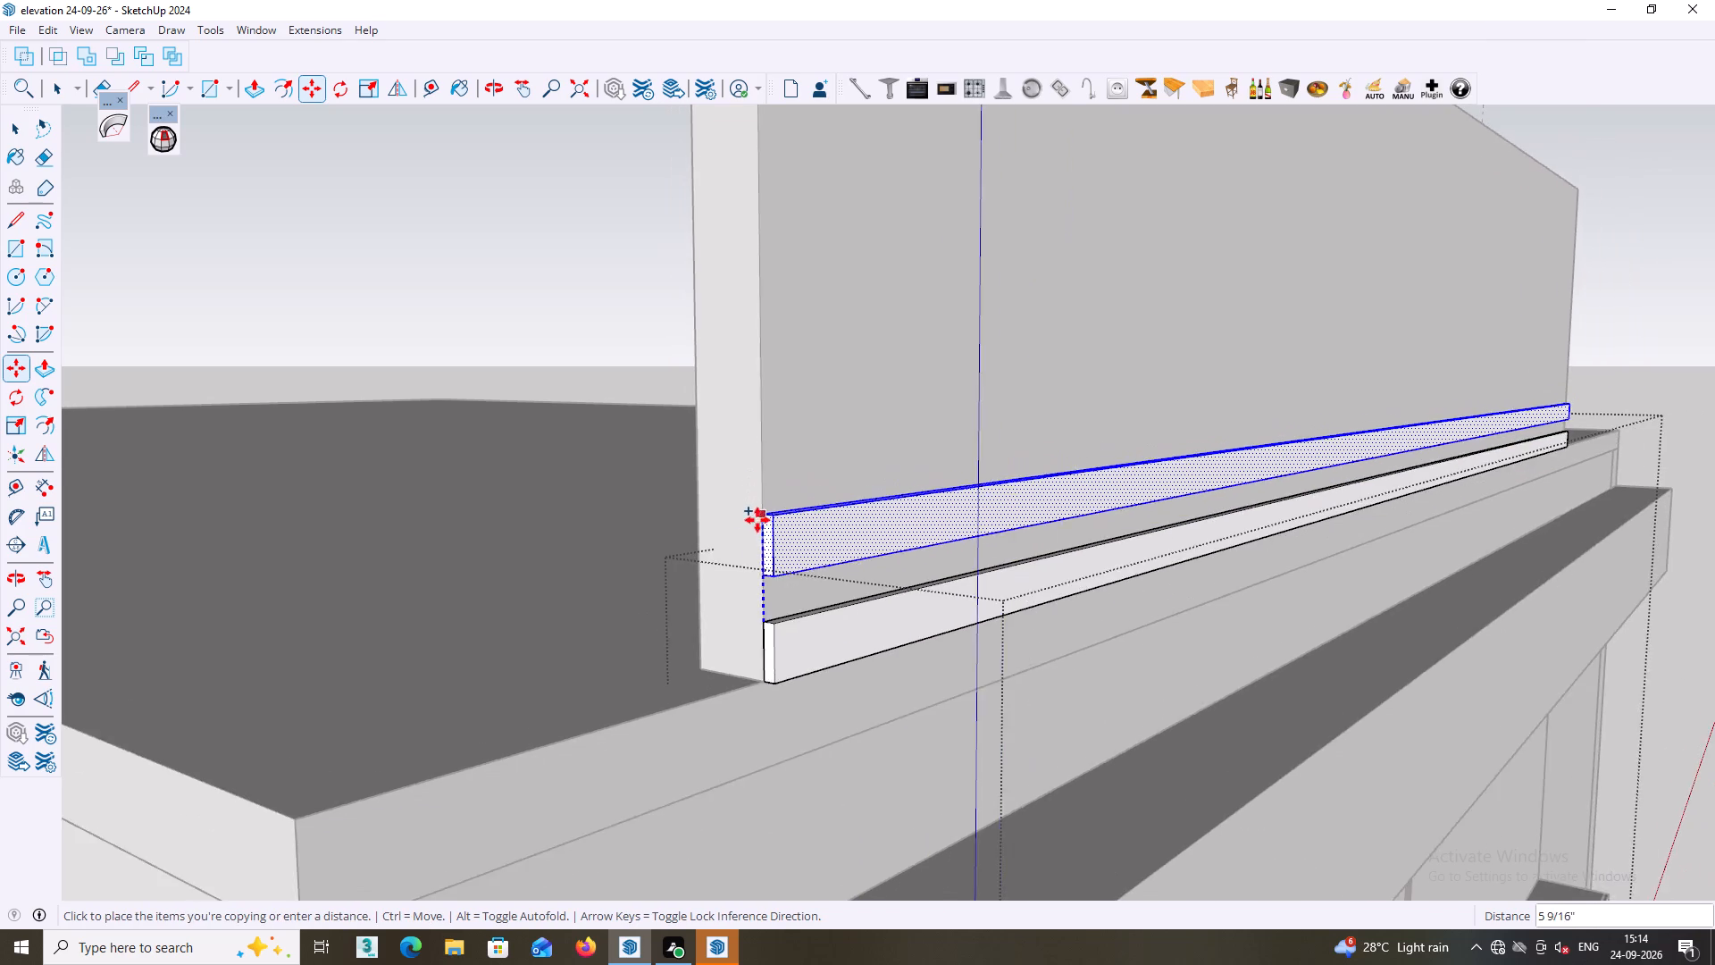
pyautogui.scroll(-5, 757, 520)
pyautogui.middleClick(762, 587)
pyautogui.moveTo(772, 553); pyautogui.dragTo(880, 866, button='middle')
pyautogui.keyDown('shift'); pyautogui.scroll(-1, 774, 562); pyautogui.keyUp('shift')
pyautogui.scroll(5, 921, 408)
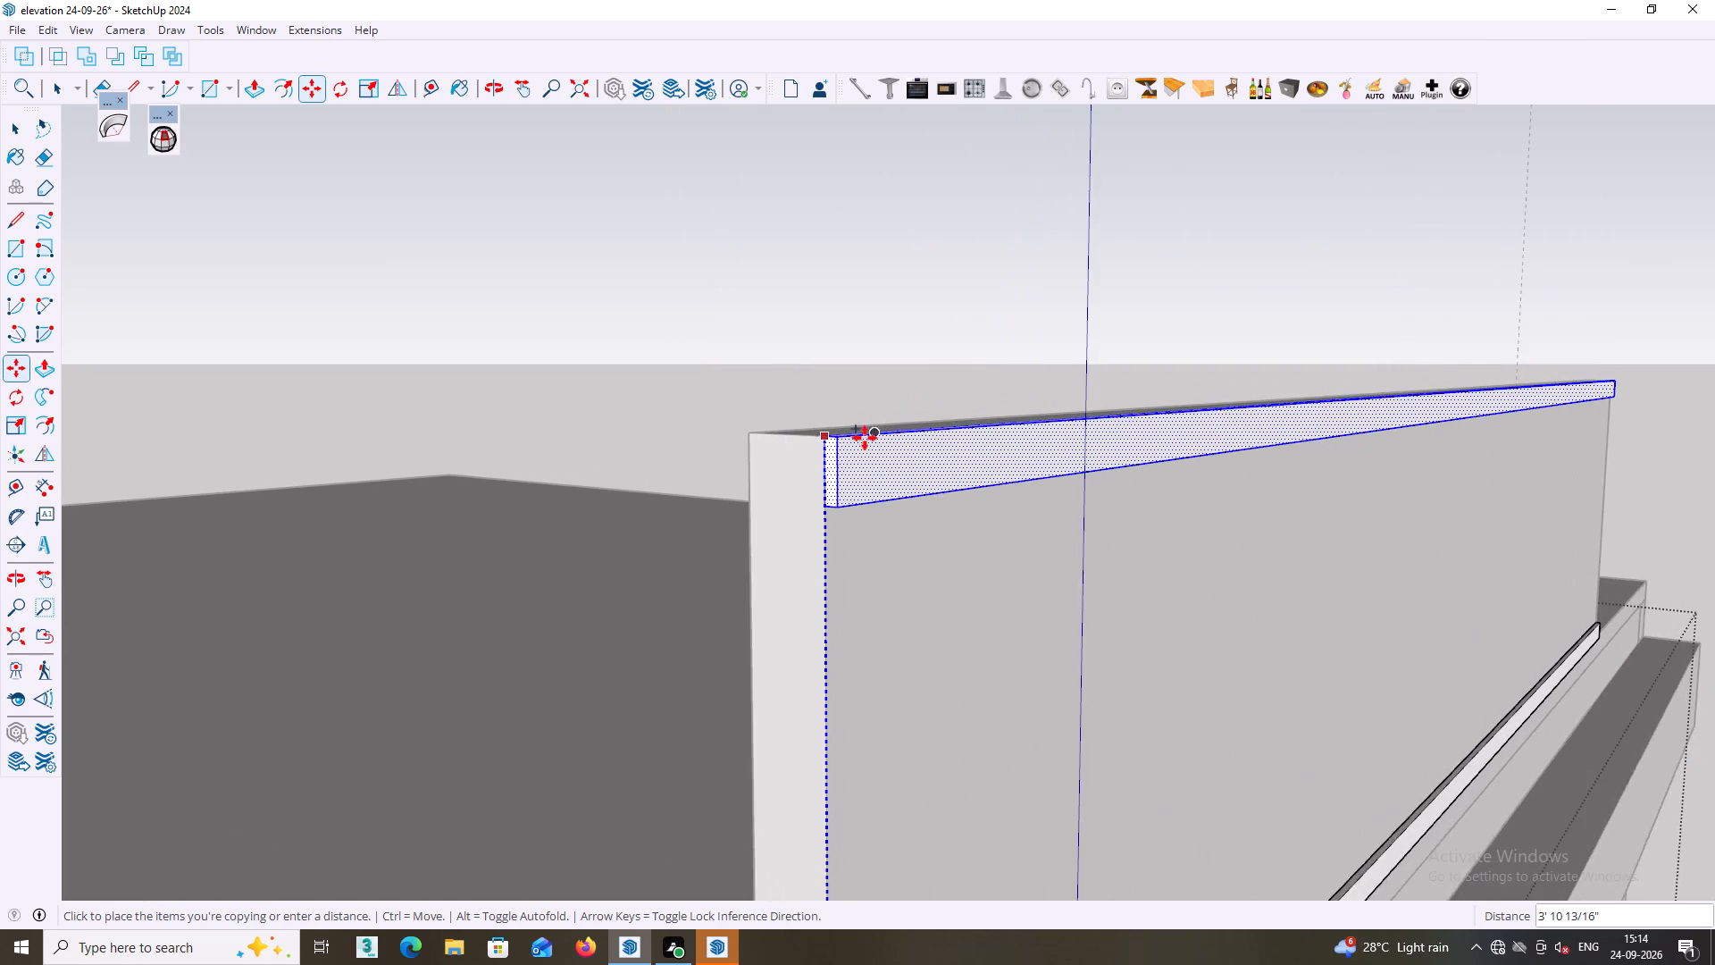
pyautogui.scroll(10, 865, 438)
pyautogui.scroll(-7, 792, 475)
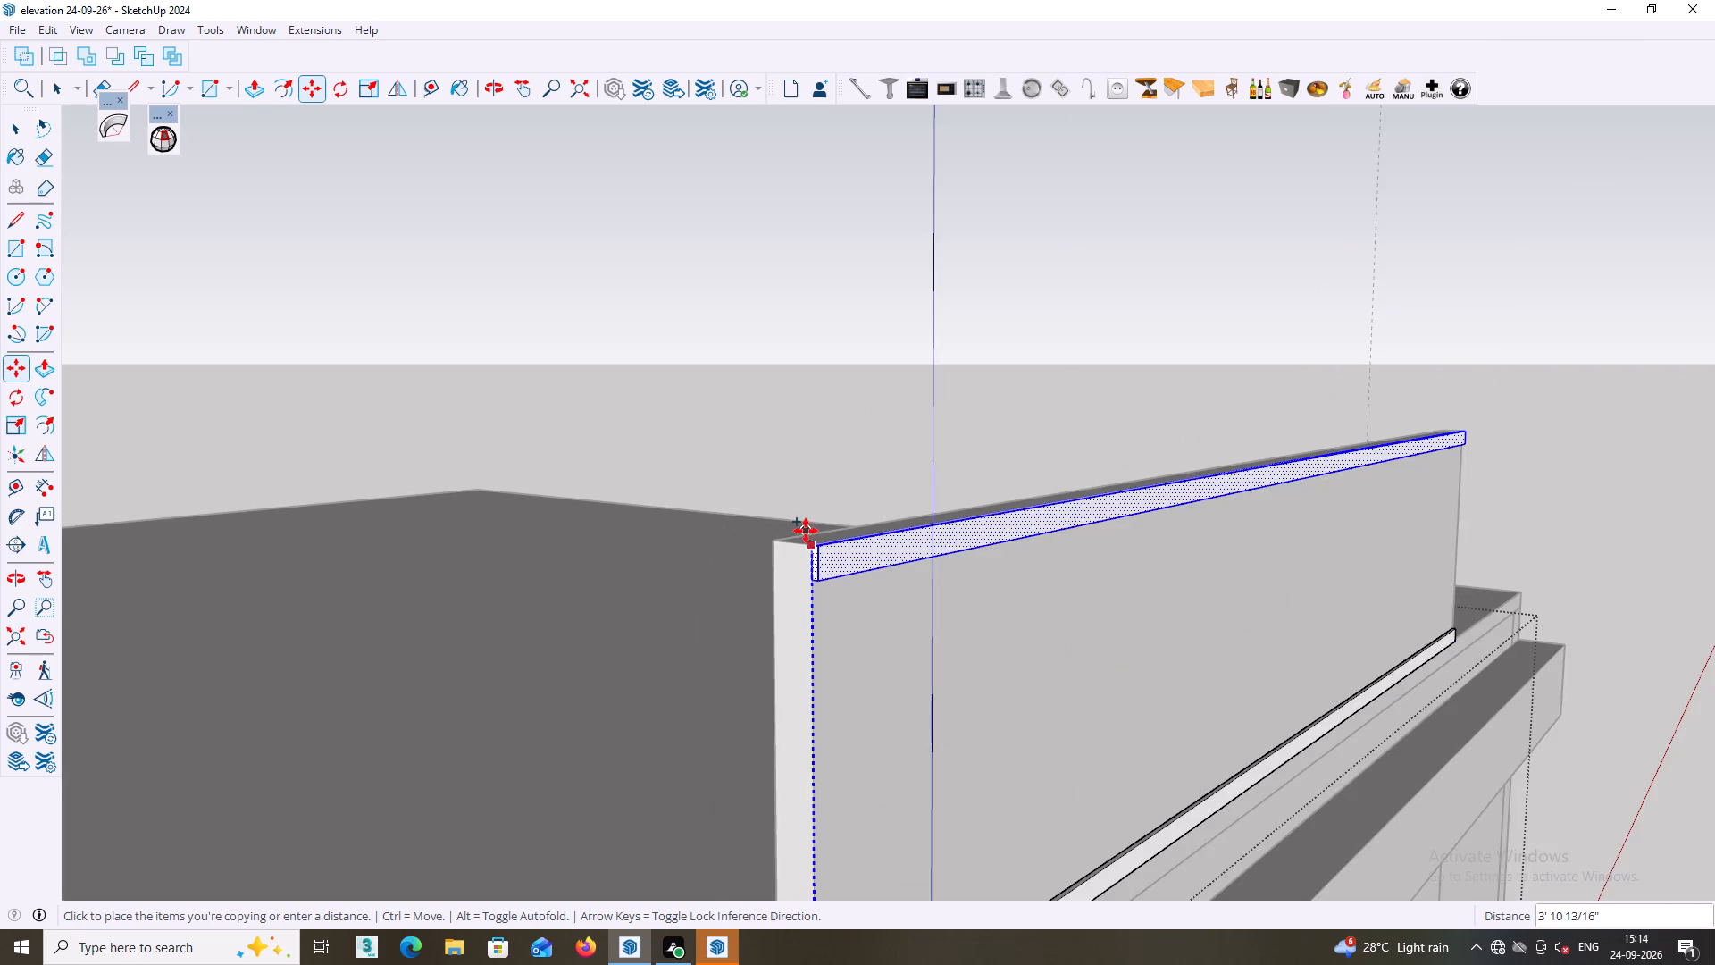
pyautogui.scroll(4, 812, 556)
pyautogui.click(814, 538)
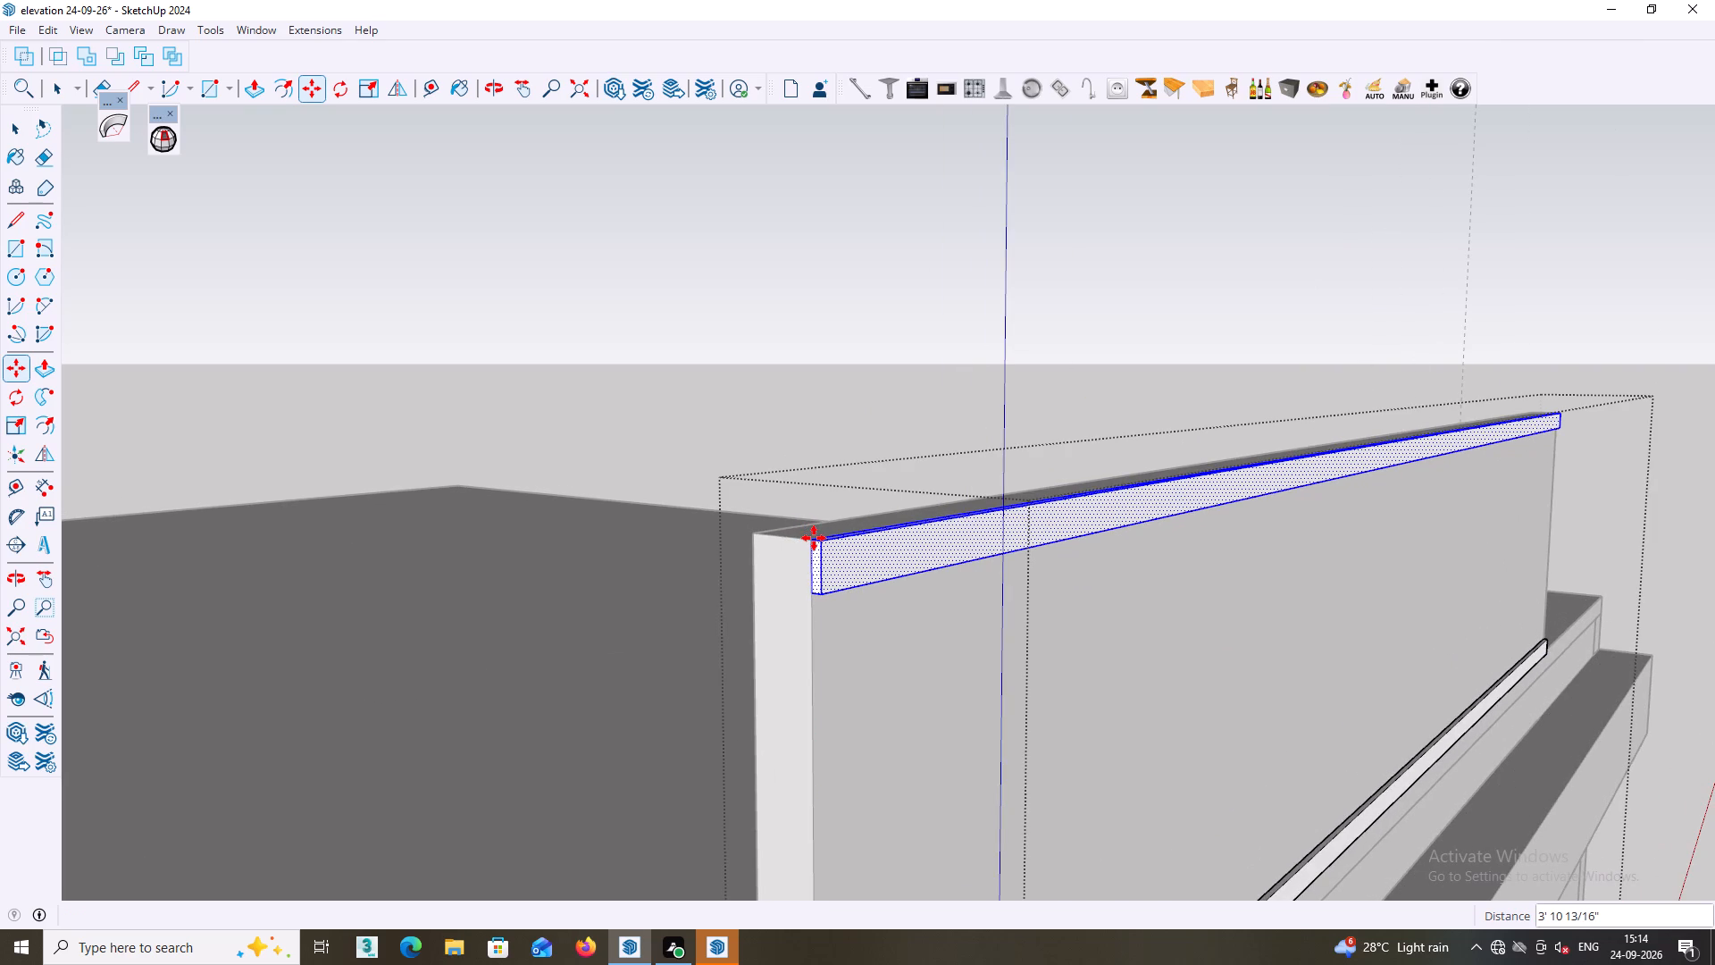
pyautogui.write('/9')
pyautogui.press('Return')
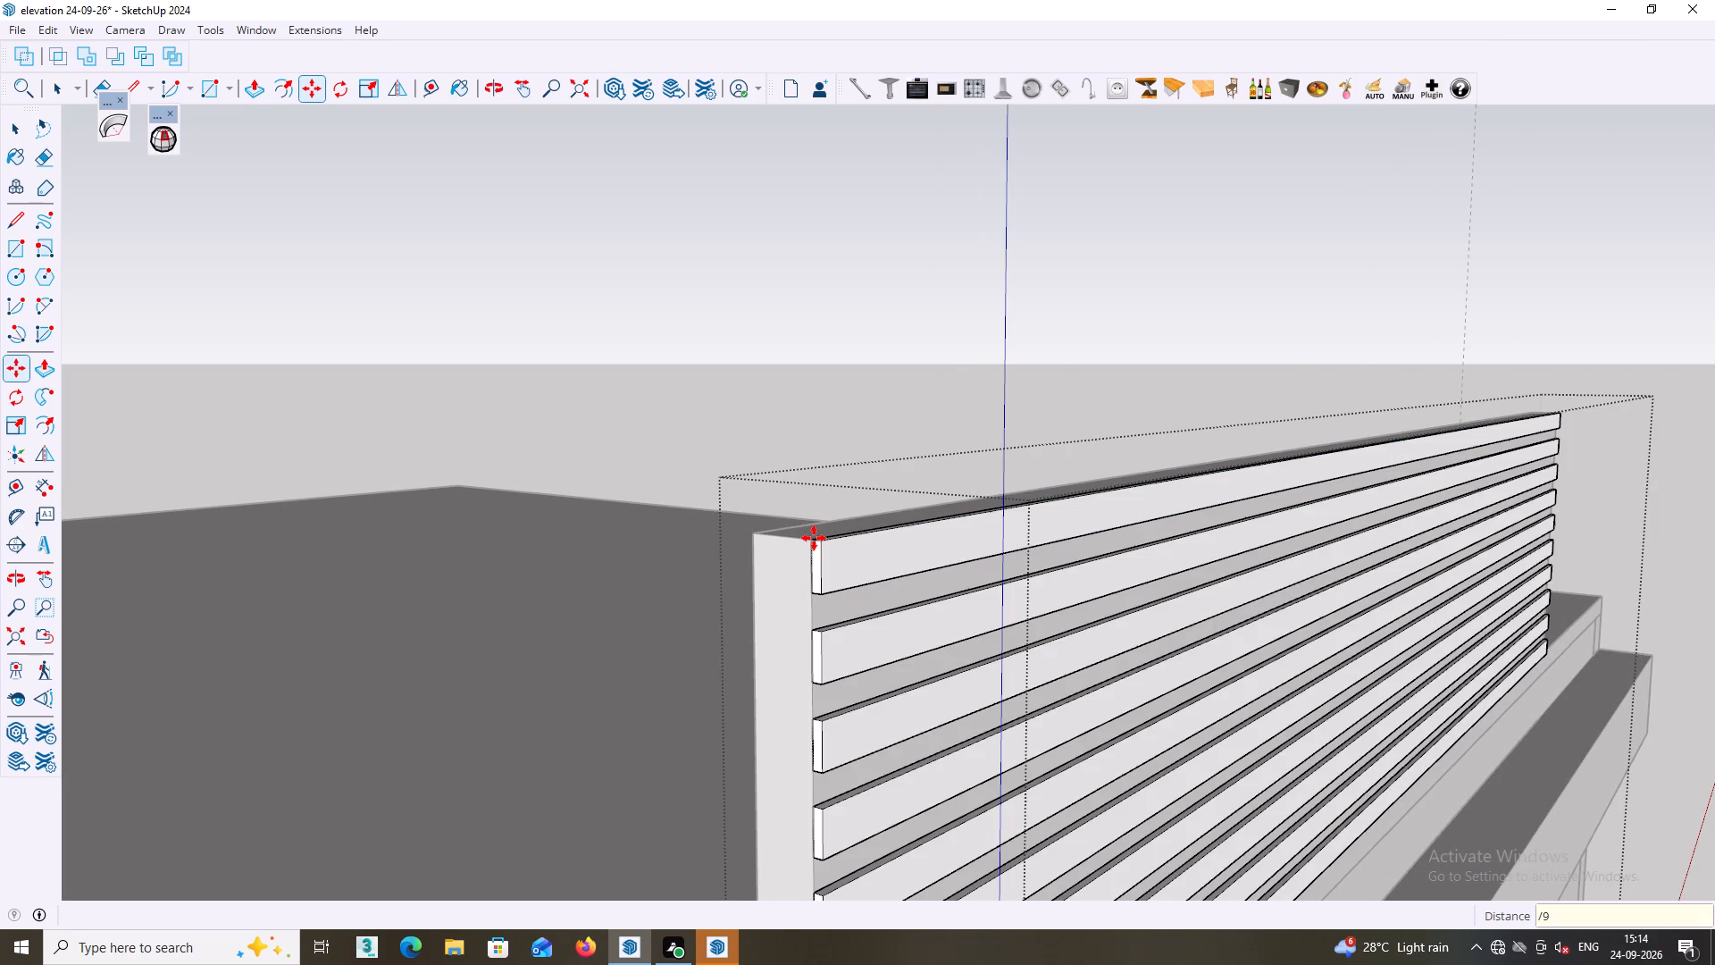
# Change the roof parapet's slat array to 10 equal divisions and leave the group.
pyautogui.scroll(-9, 815, 540)
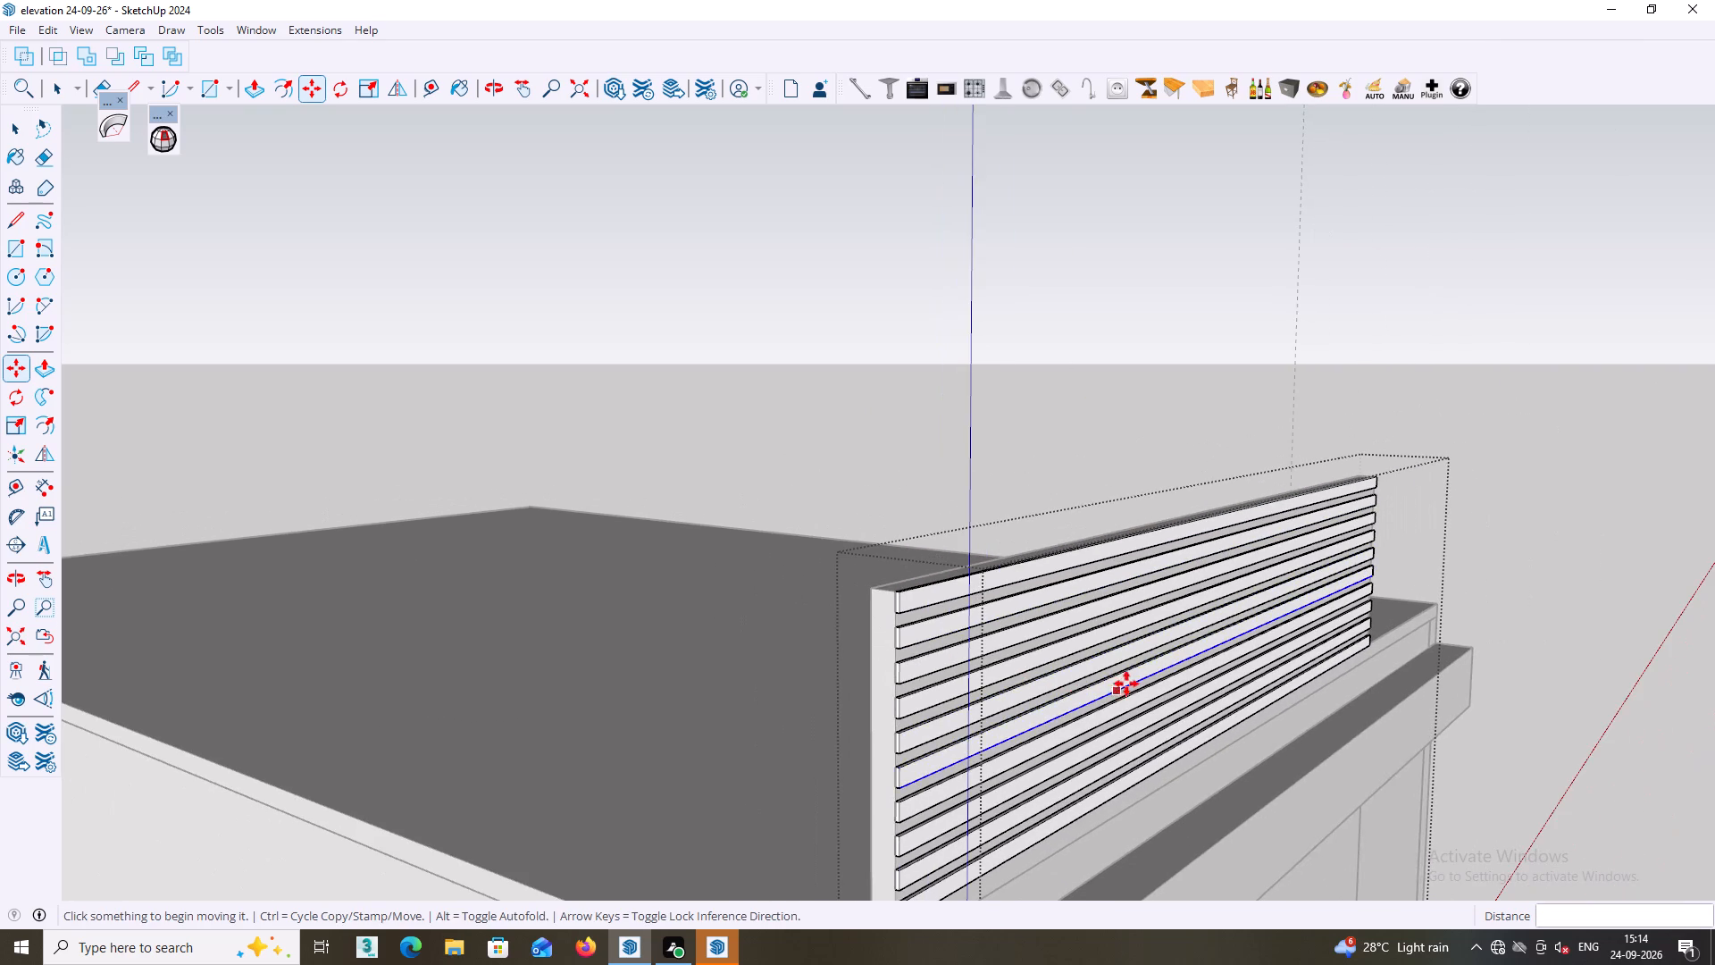
pyautogui.scroll(-7, 1129, 681)
pyautogui.scroll(-2, 1373, 717)
pyautogui.moveTo(1396, 712); pyautogui.dragTo(1250, 701, button='middle')
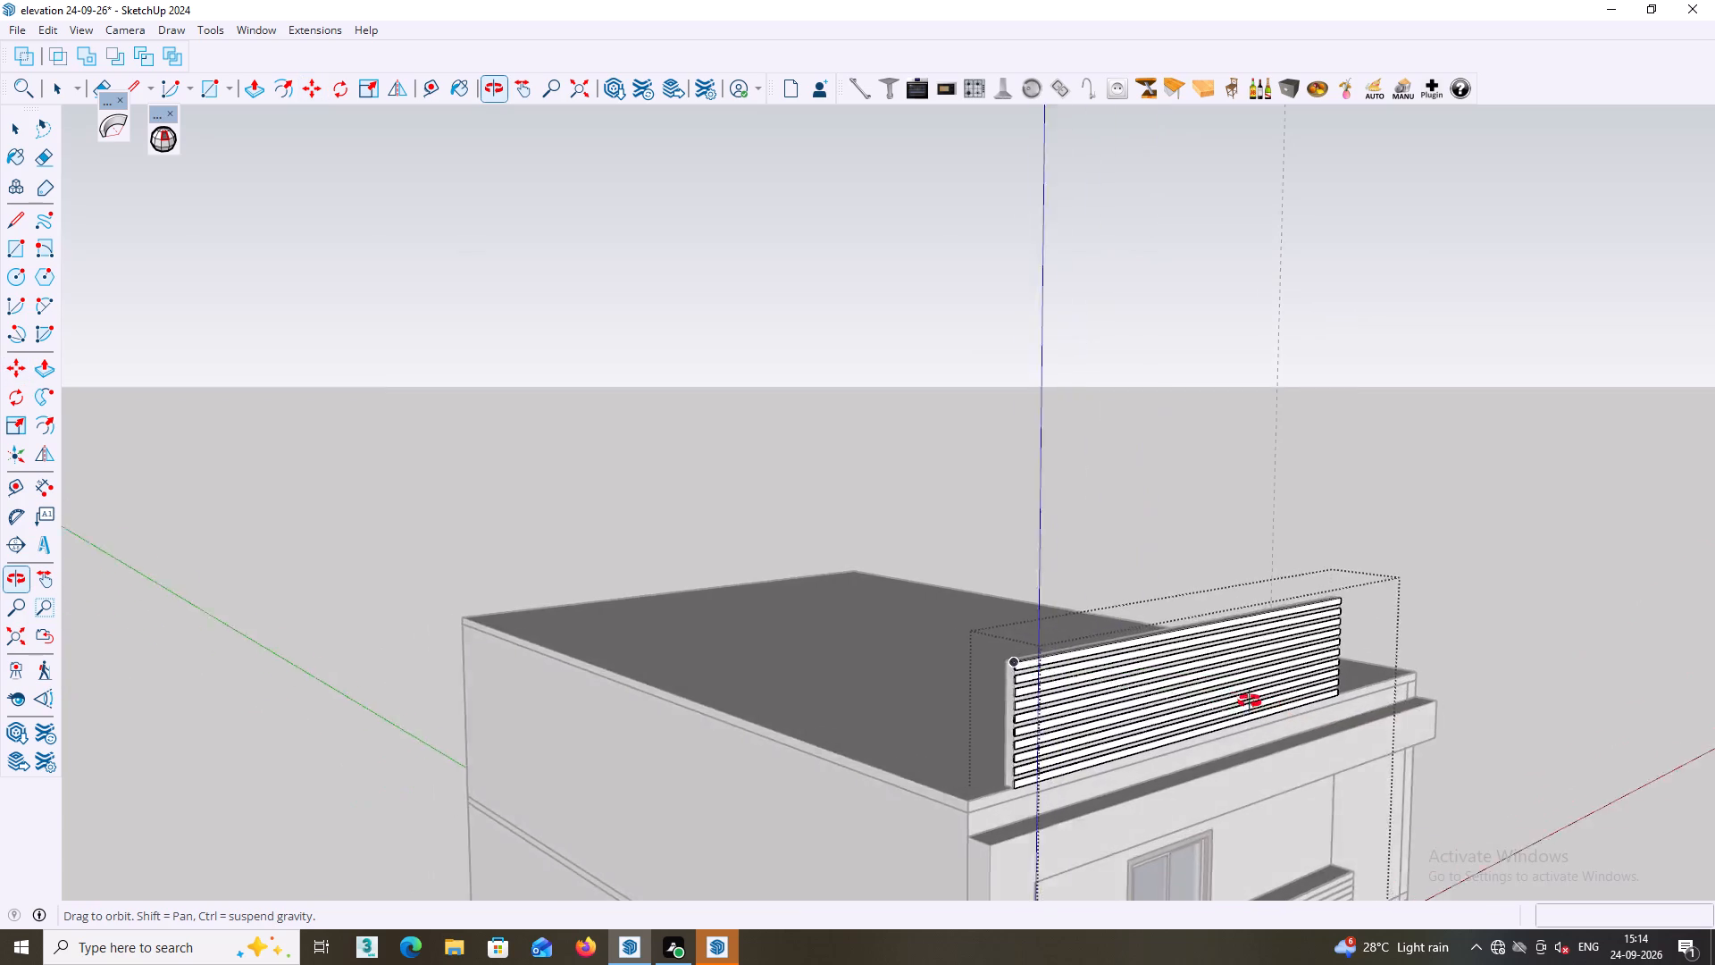
pyautogui.moveTo(1250, 701); pyautogui.dragTo(1099, 667, button='middle')
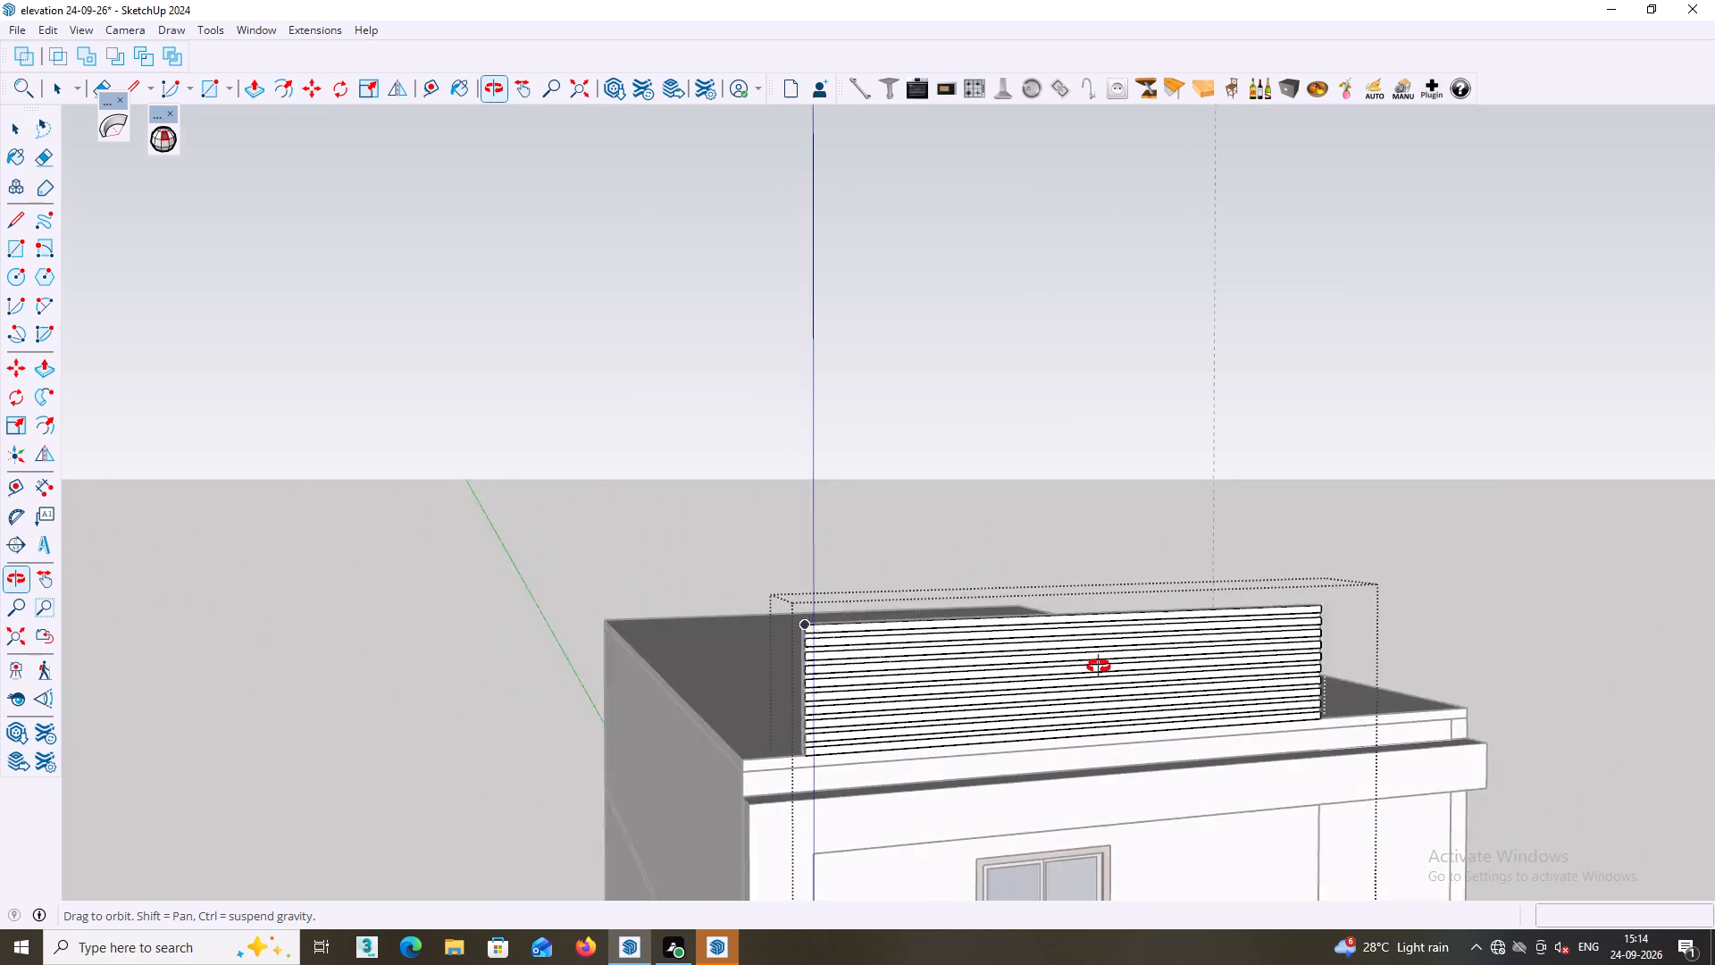
pyautogui.moveTo(1099, 667); pyautogui.dragTo(1310, 653, button='middle')
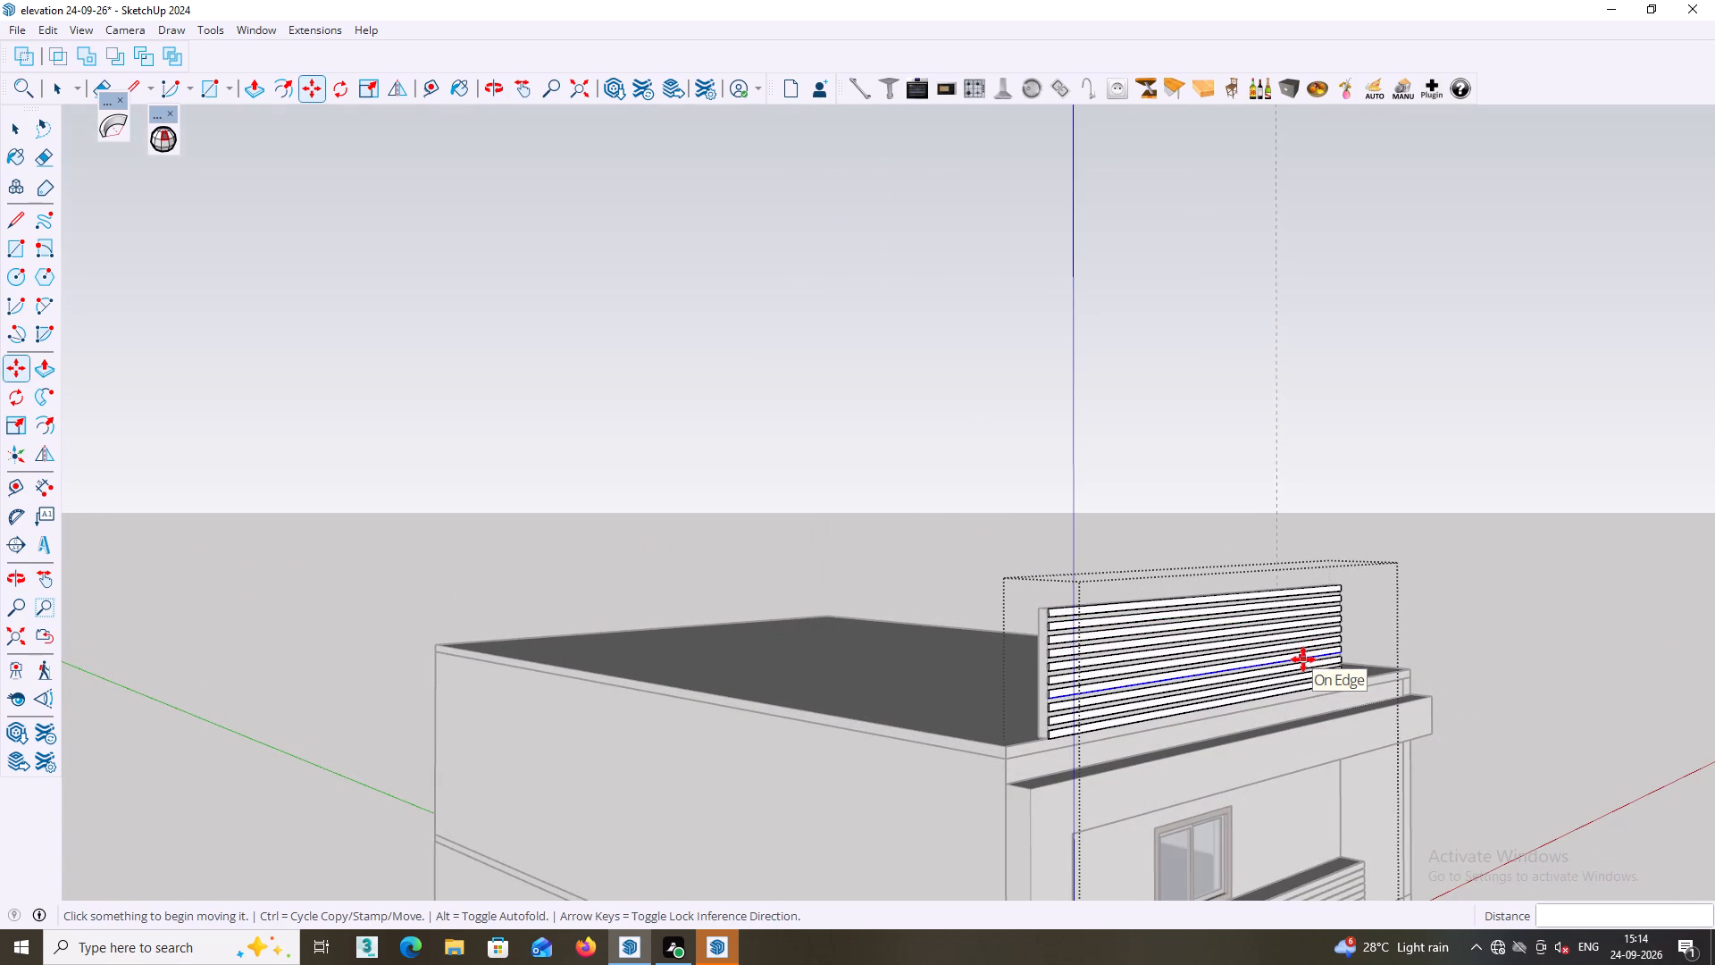
pyautogui.press('/')
pyautogui.write('10')
pyautogui.press('Return')
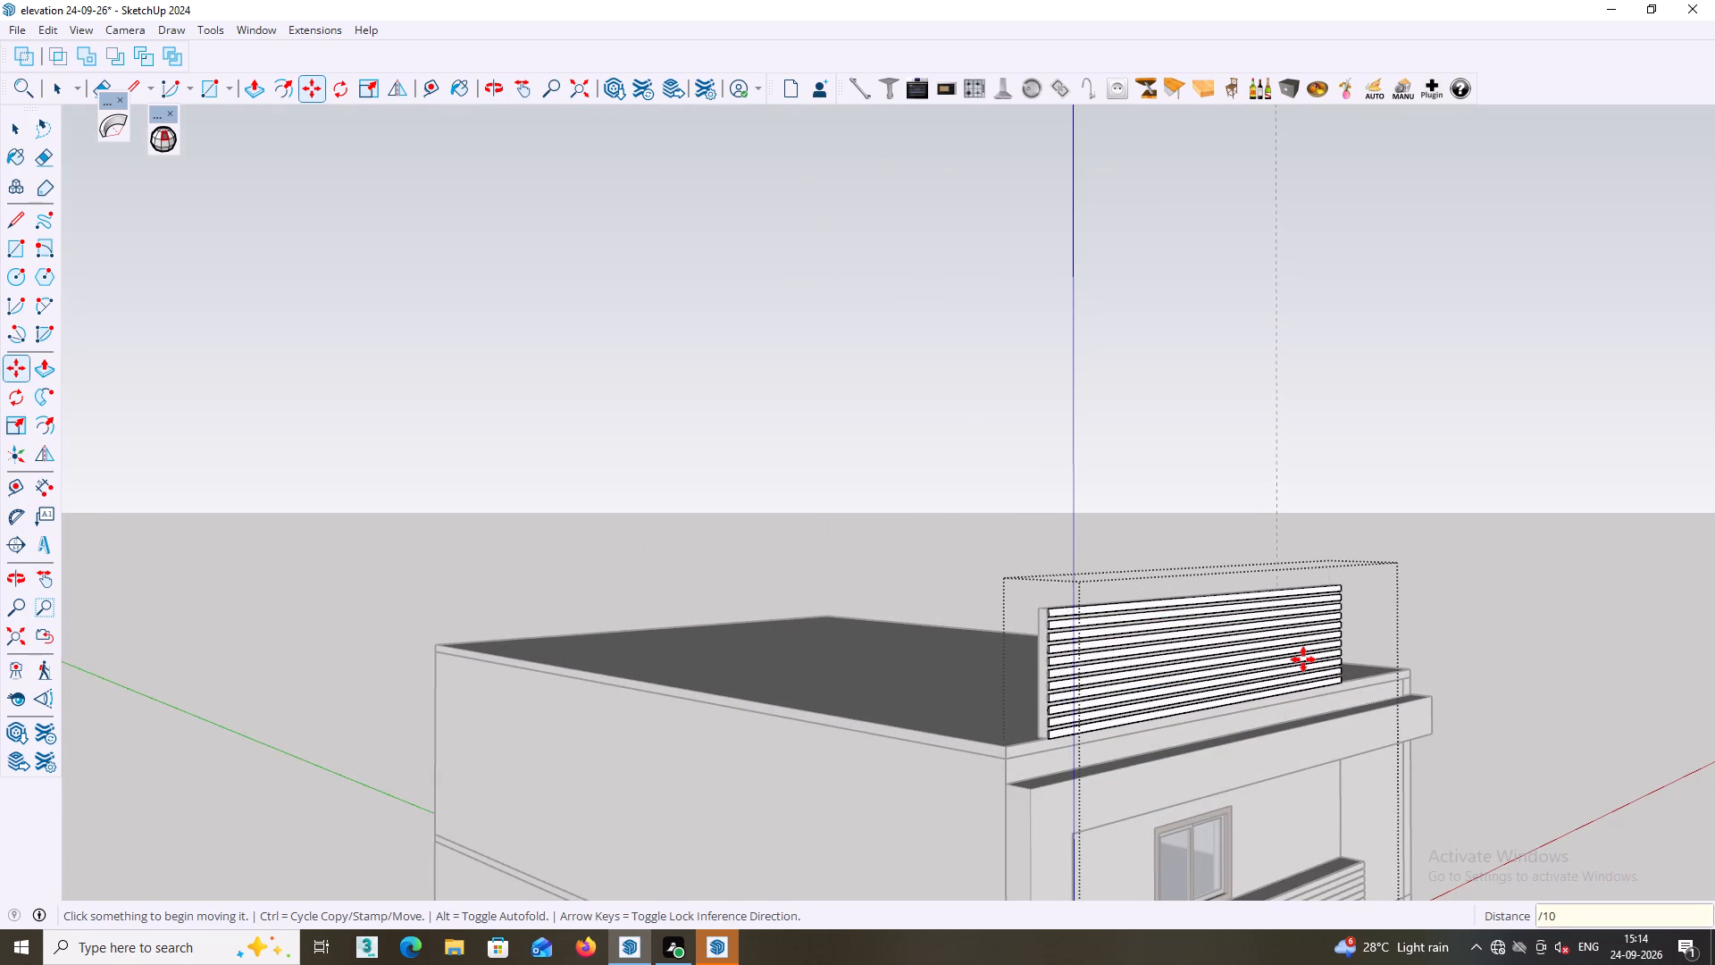
pyautogui.scroll(-3, 1303, 661)
pyautogui.moveTo(1309, 665); pyautogui.dragTo(1041, 669, button='middle')
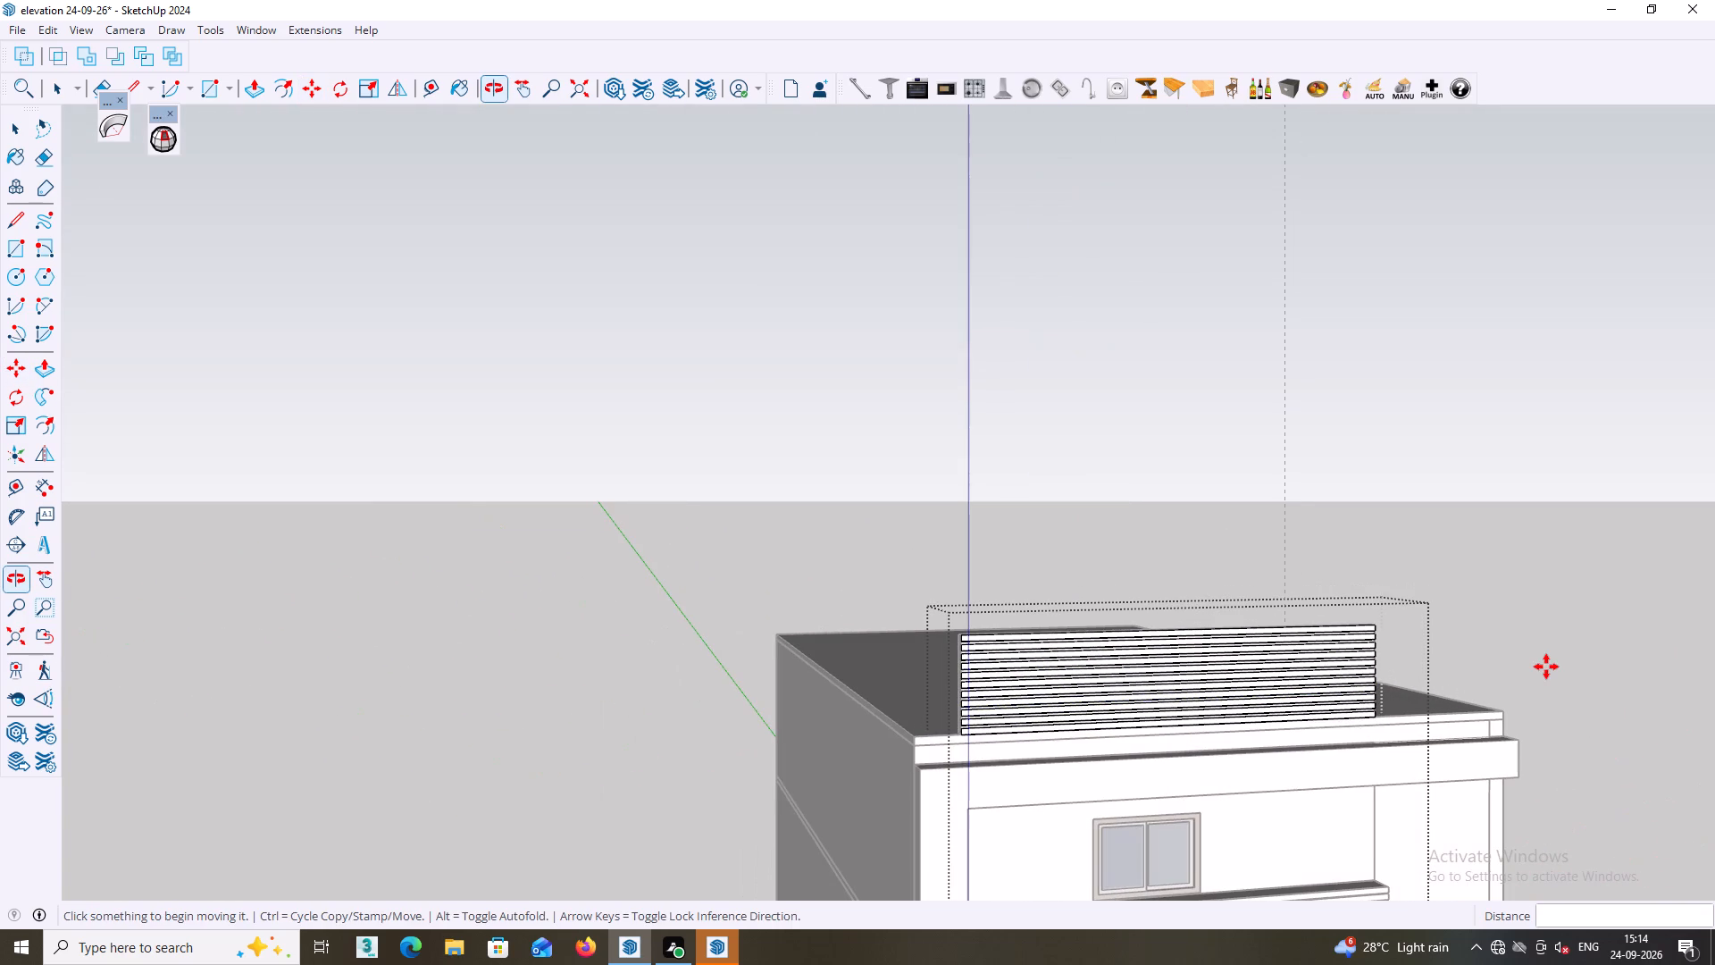
pyautogui.press('space')
pyautogui.click(1703, 624)
# Examine the whole building from the front and both sides, comparing the roof parapet slats with the balcony slats.
pyautogui.moveTo(1484, 670); pyautogui.dragTo(1296, 728, button='middle')
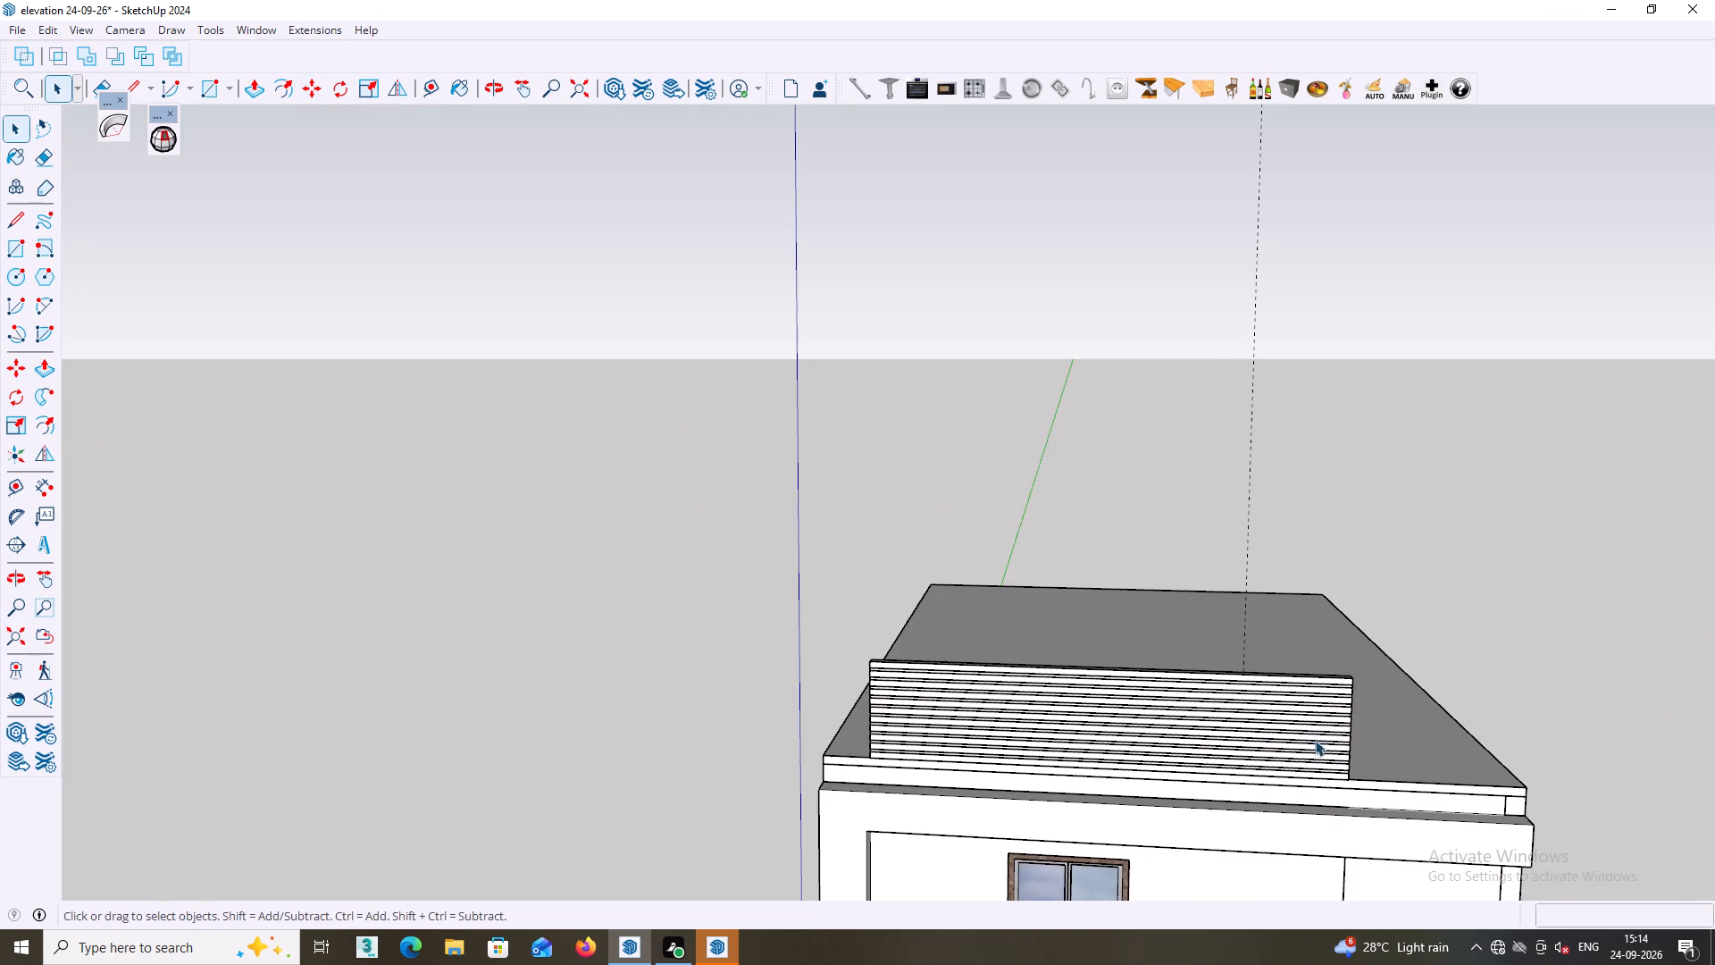
pyautogui.moveTo(1313, 743); pyautogui.dragTo(1016, 640, button='middle')
pyautogui.keyDown('shift'); pyautogui.moveTo(1050, 635); pyautogui.dragTo(1118, 445, button='middle'); pyautogui.keyUp('shift')
pyautogui.keyDown('shift'); pyautogui.moveTo(1158, 544); pyautogui.dragTo(1196, 479, button='middle'); pyautogui.keyUp('shift')
pyautogui.moveTo(1187, 497); pyautogui.dragTo(1180, 530, button='middle')
pyautogui.scroll(-4, 1180, 524)
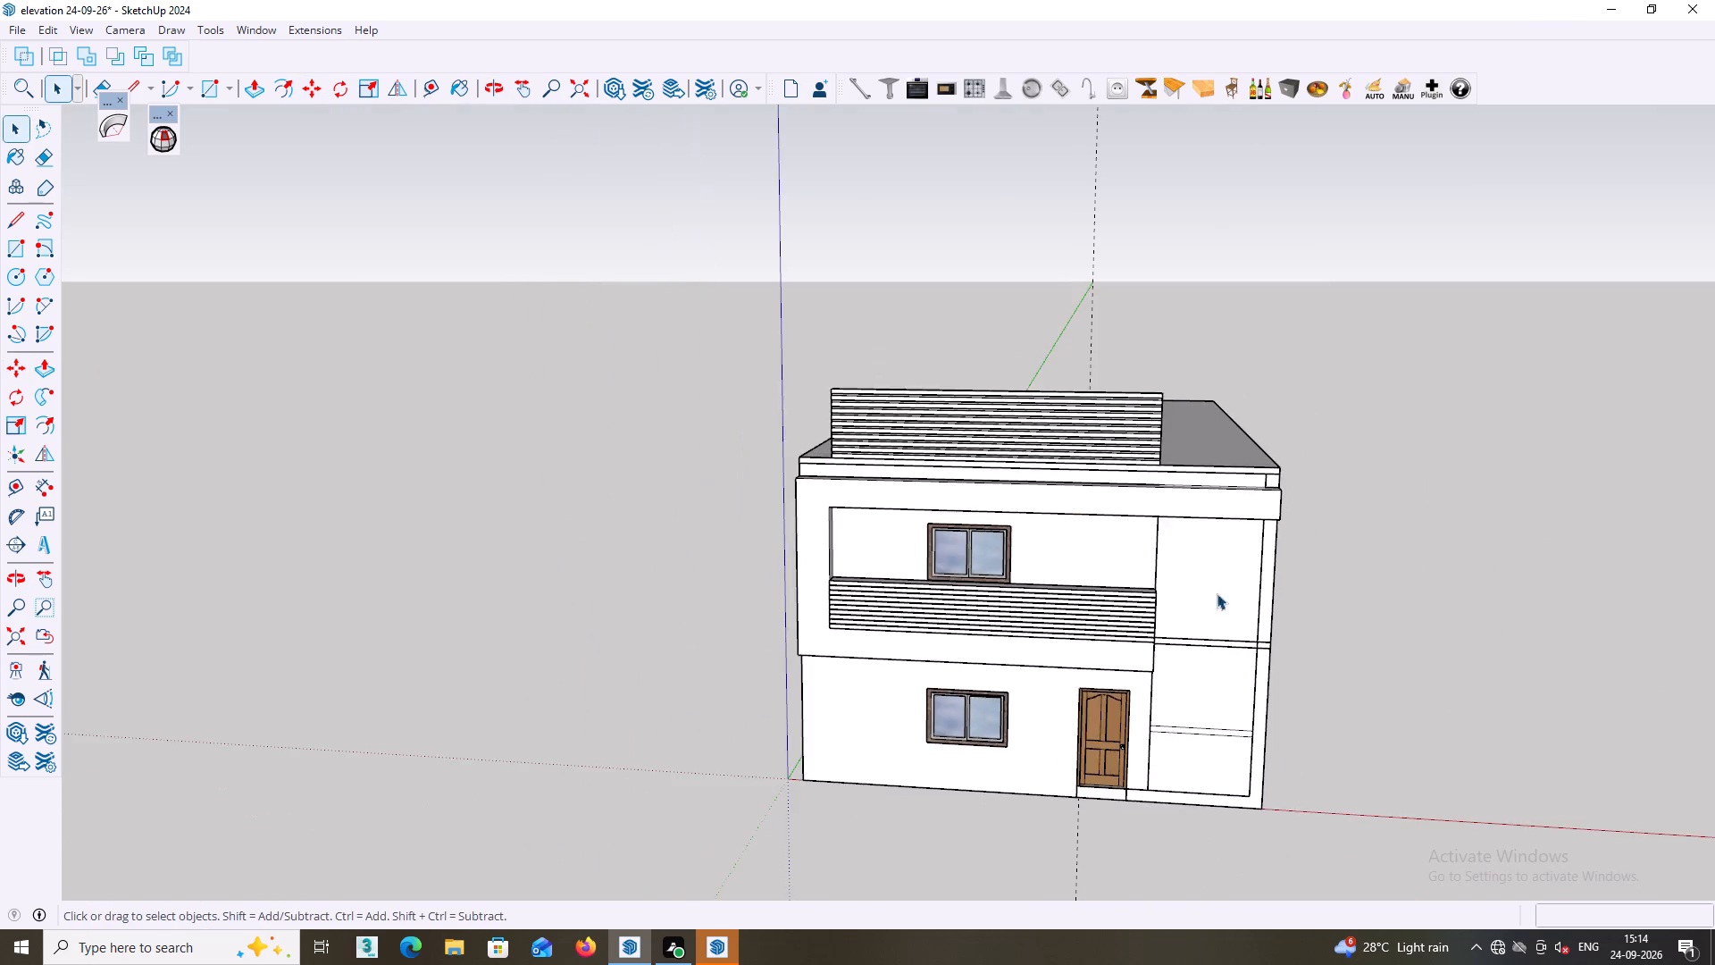
pyautogui.scroll(-5, 1217, 593)
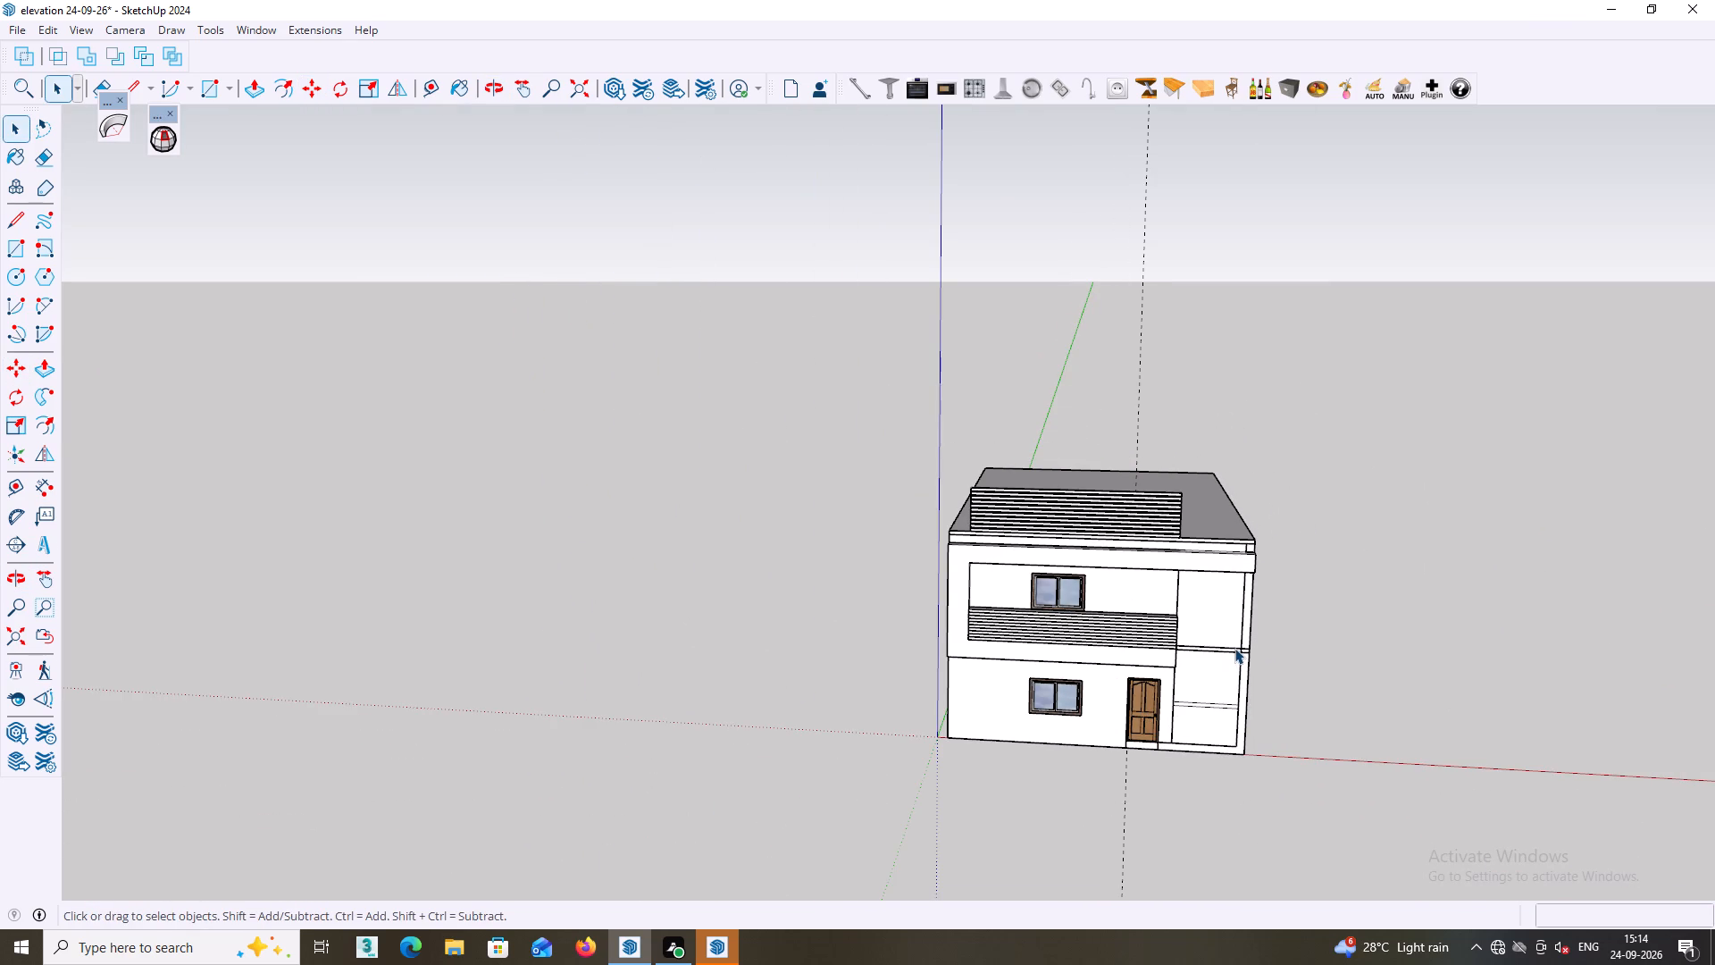
pyautogui.moveTo(1238, 652); pyautogui.dragTo(1480, 676, button='middle')
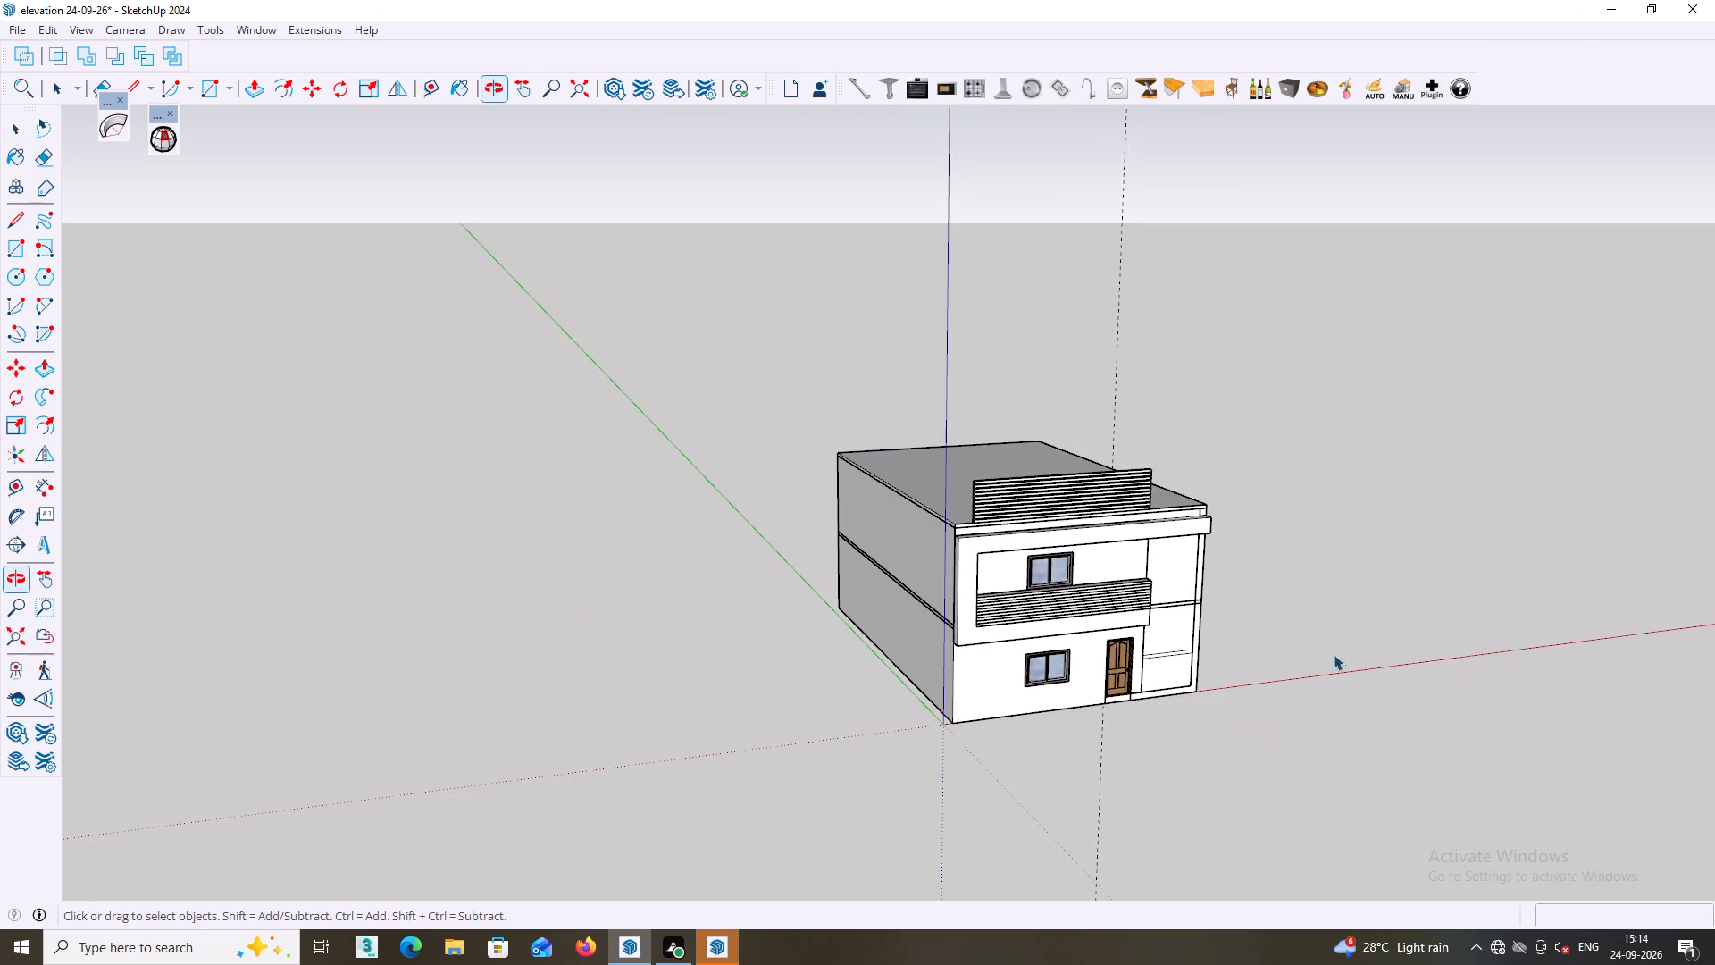
pyautogui.scroll(7, 1214, 658)
pyautogui.moveTo(1189, 639); pyautogui.dragTo(1182, 622, button='middle')
pyautogui.moveTo(1168, 597); pyautogui.dragTo(744, 643, button='middle')
pyautogui.moveTo(1083, 562); pyautogui.dragTo(942, 578, button='middle')
pyautogui.scroll(1, 936, 592)
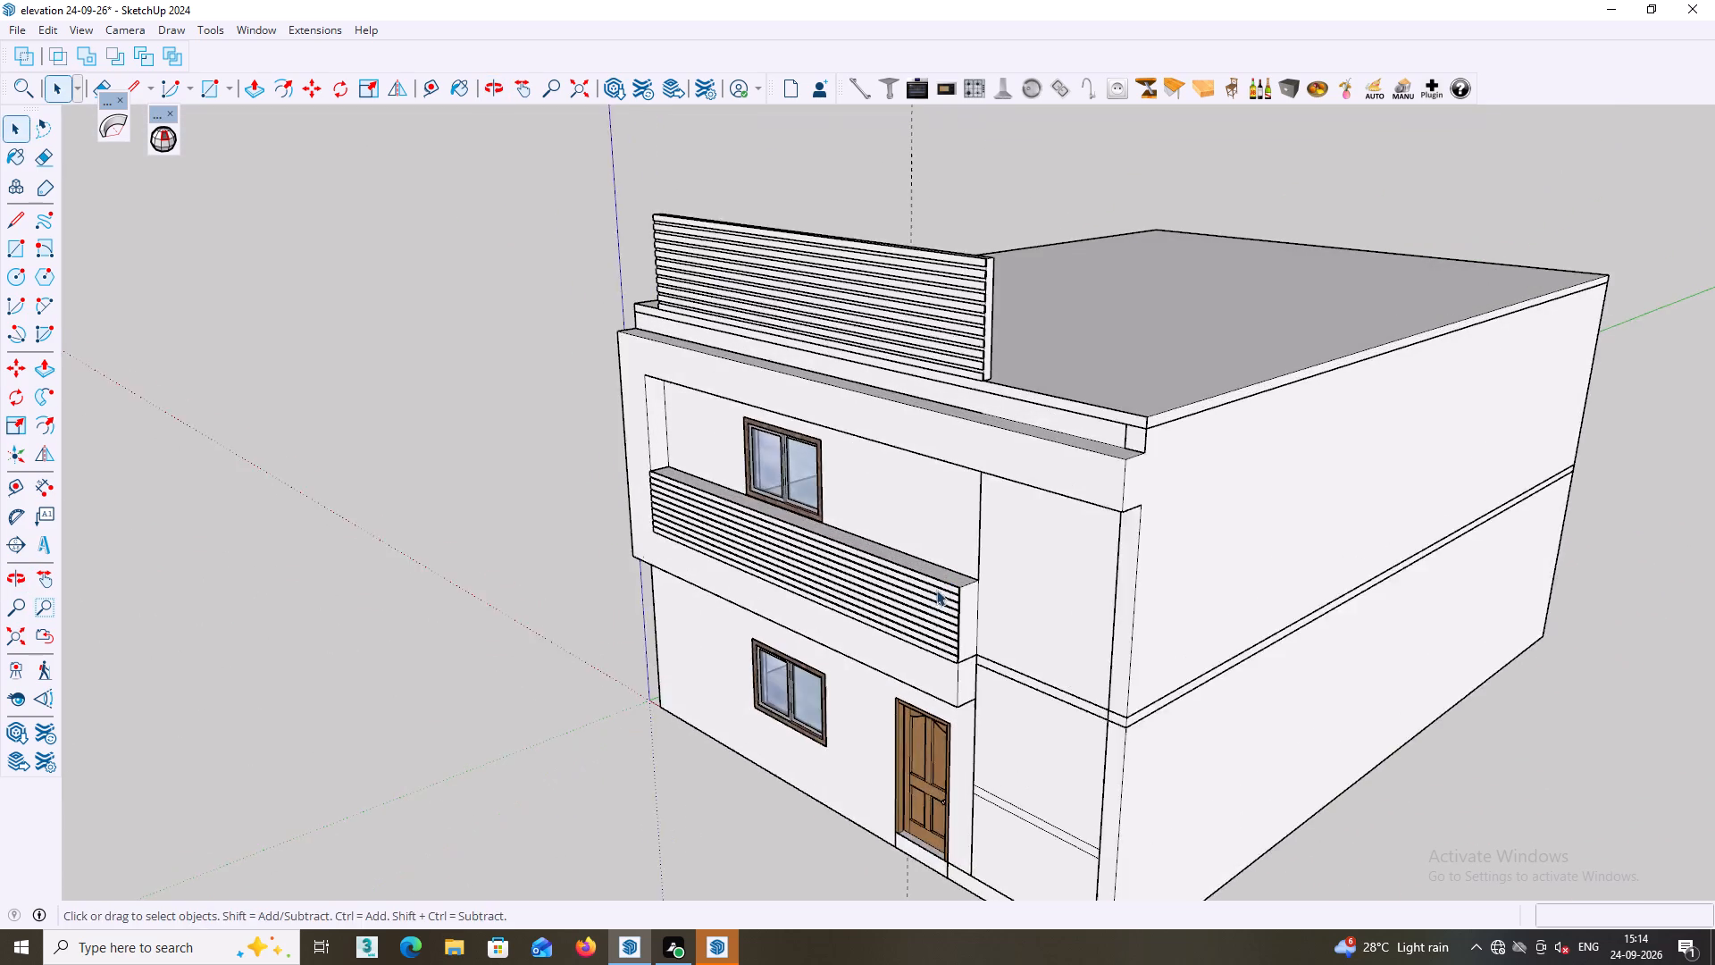
pyautogui.scroll(2, 936, 590)
pyautogui.moveTo(991, 633); pyautogui.dragTo(960, 615, button='middle')
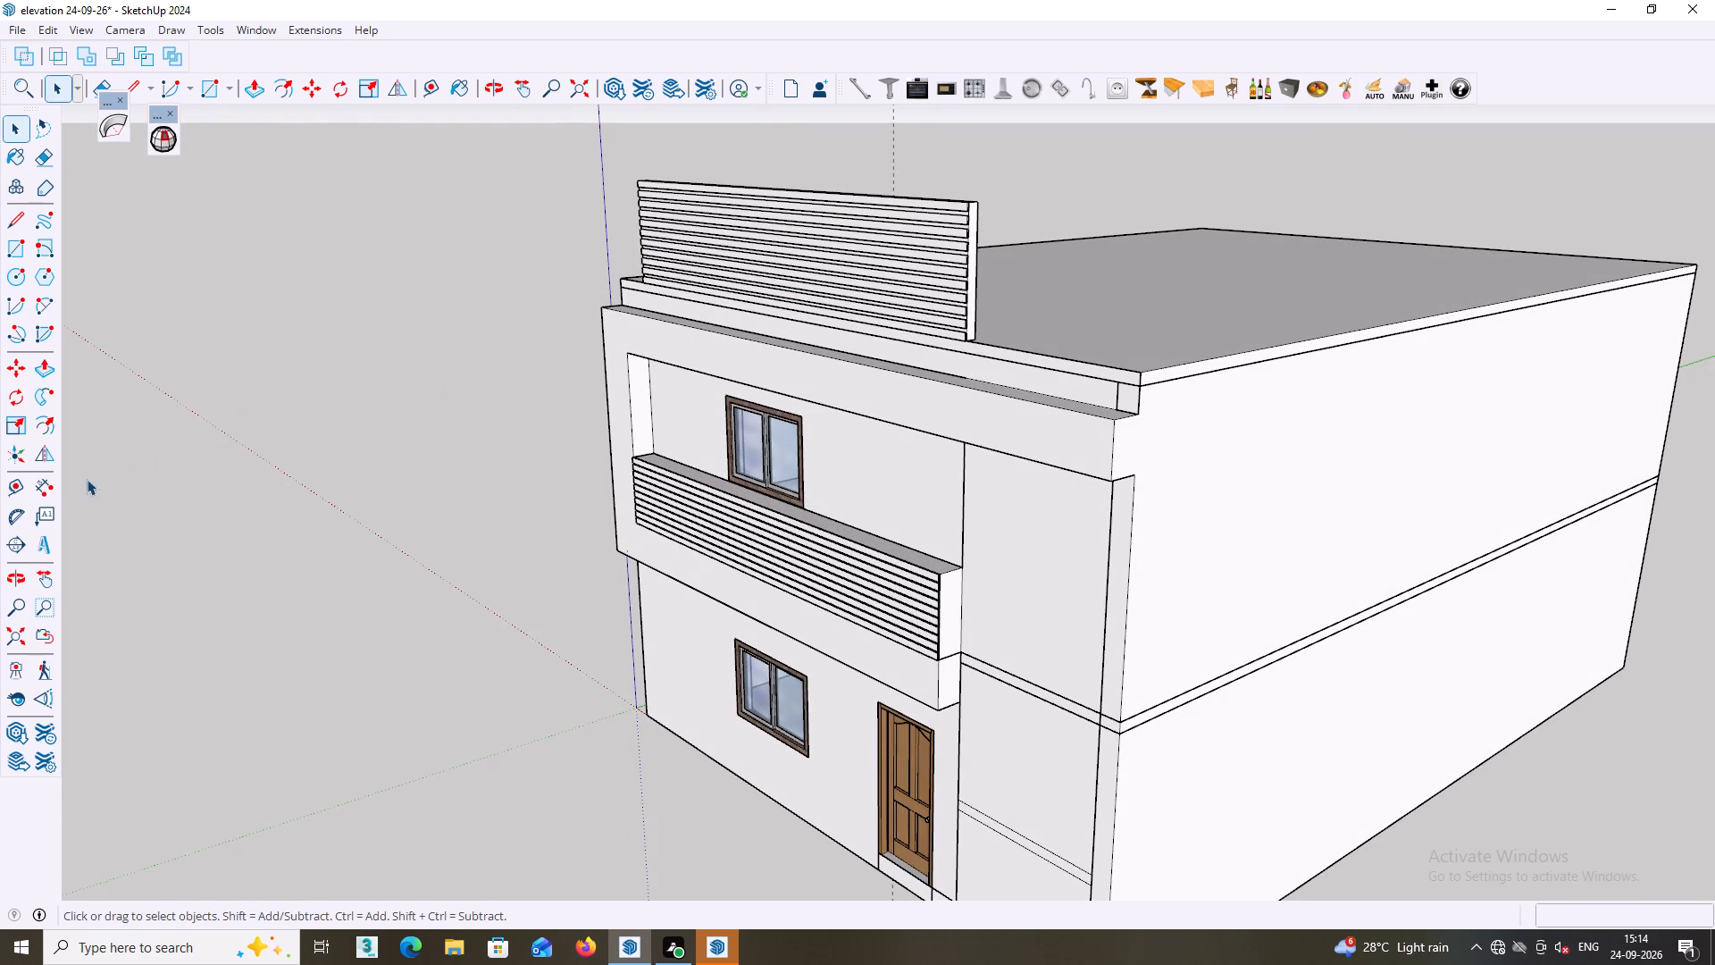
# Measure the height of the balcony parapet's end edge from its lower corner to its top corner.
pyautogui.click(38, 485)
pyautogui.scroll(3, 841, 692)
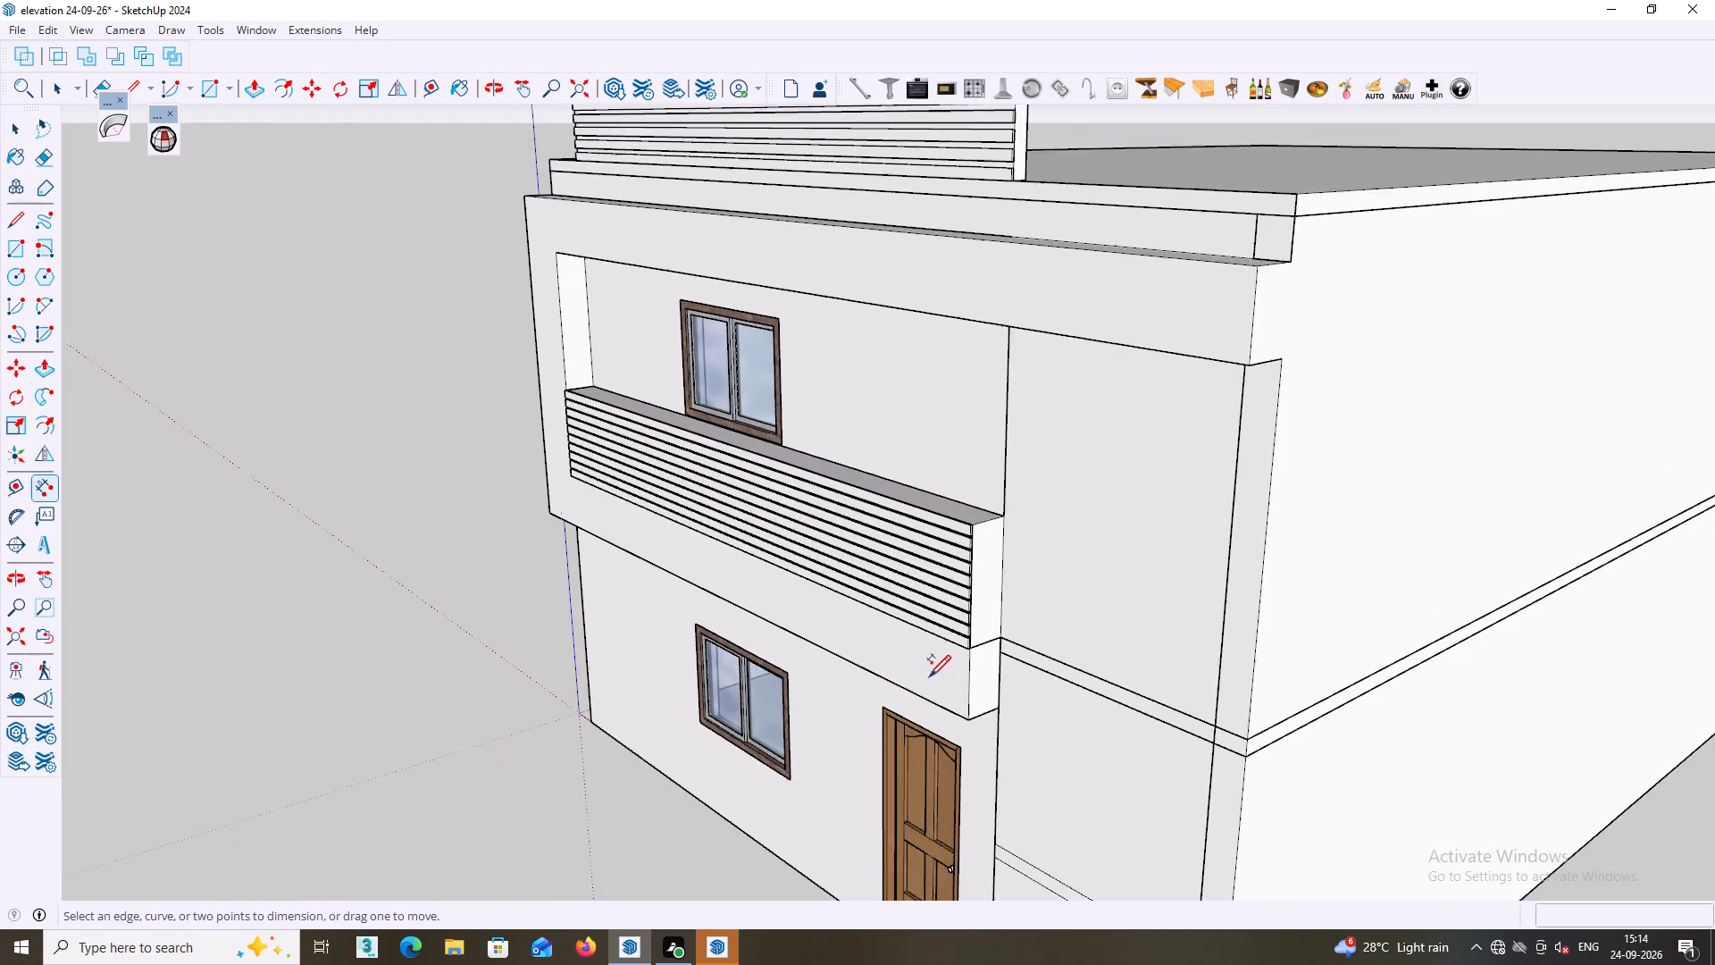
pyautogui.scroll(7, 929, 675)
pyautogui.click(1020, 625)
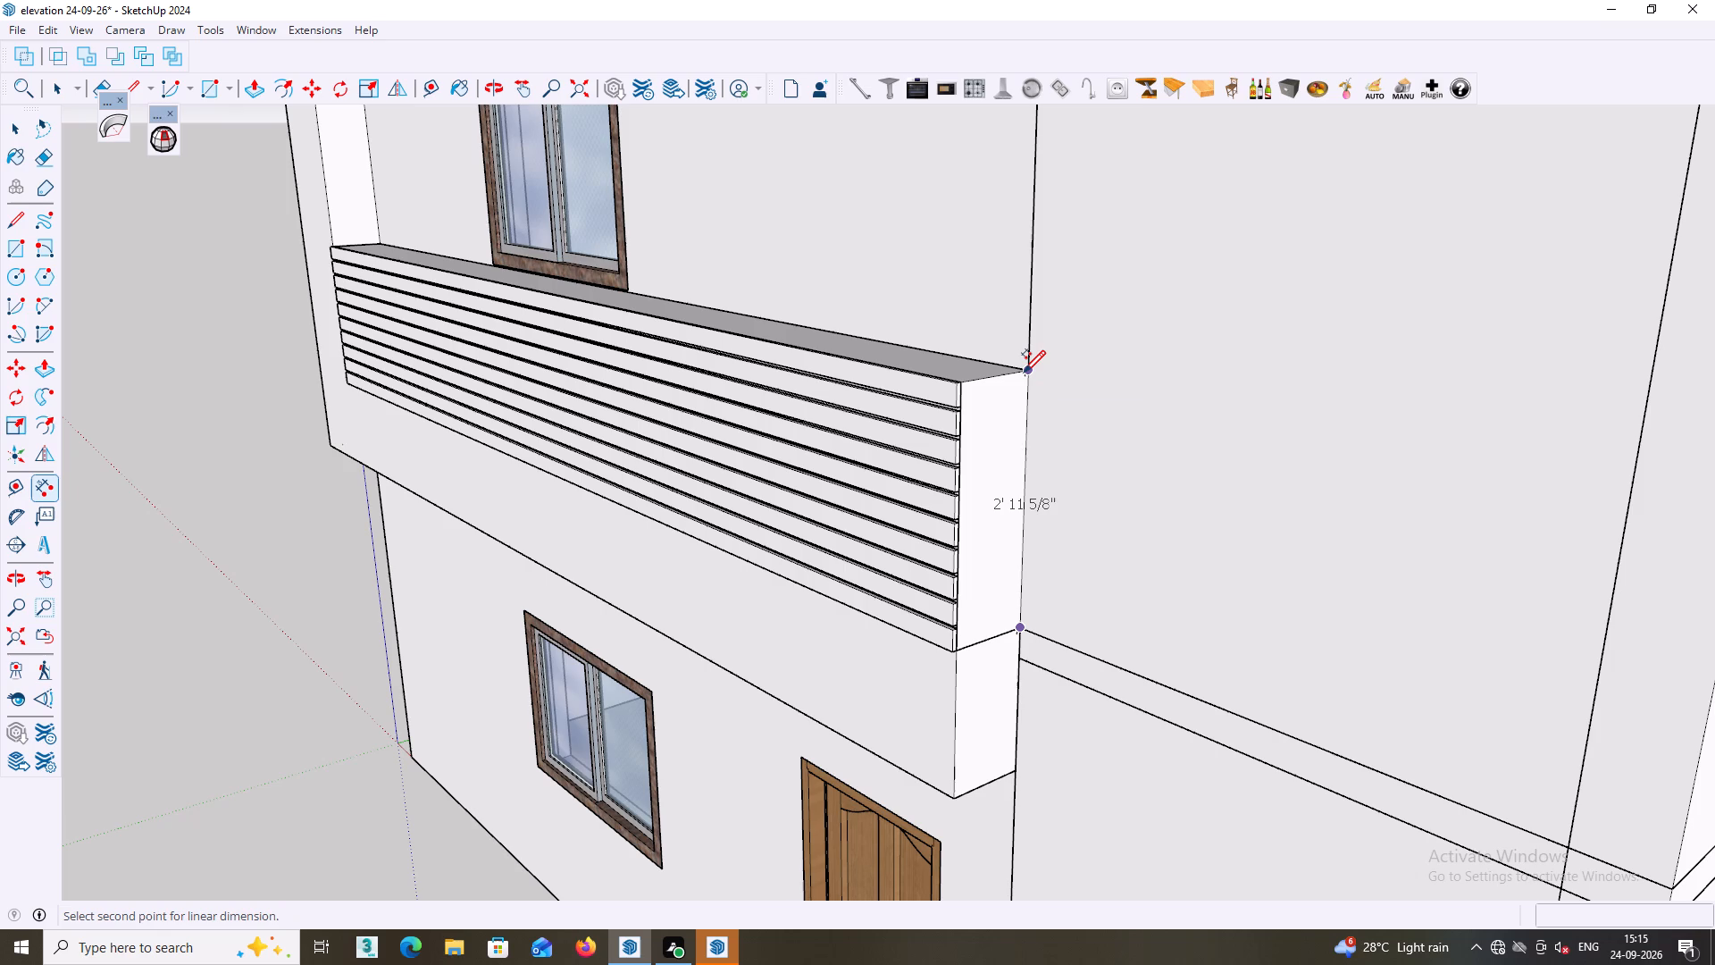
pyautogui.press('Escape')
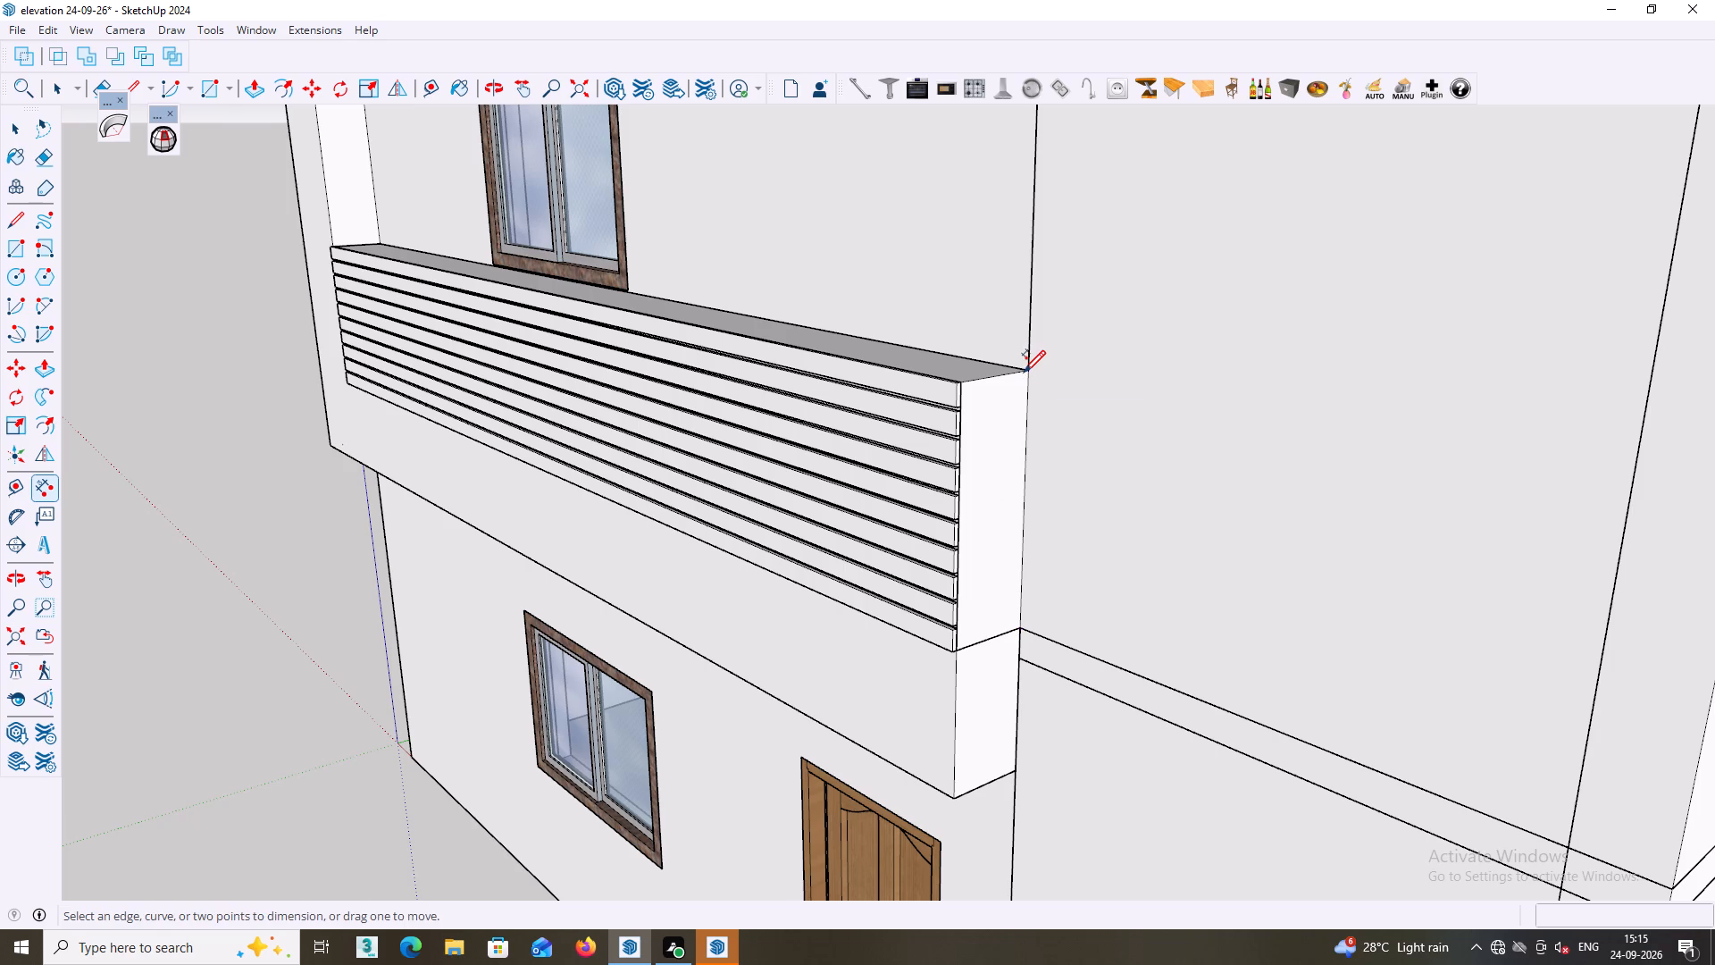
# Measure the height of the roof parapet wall's rear end edge from bottom corner to top corner.
pyautogui.scroll(-7, 1030, 388)
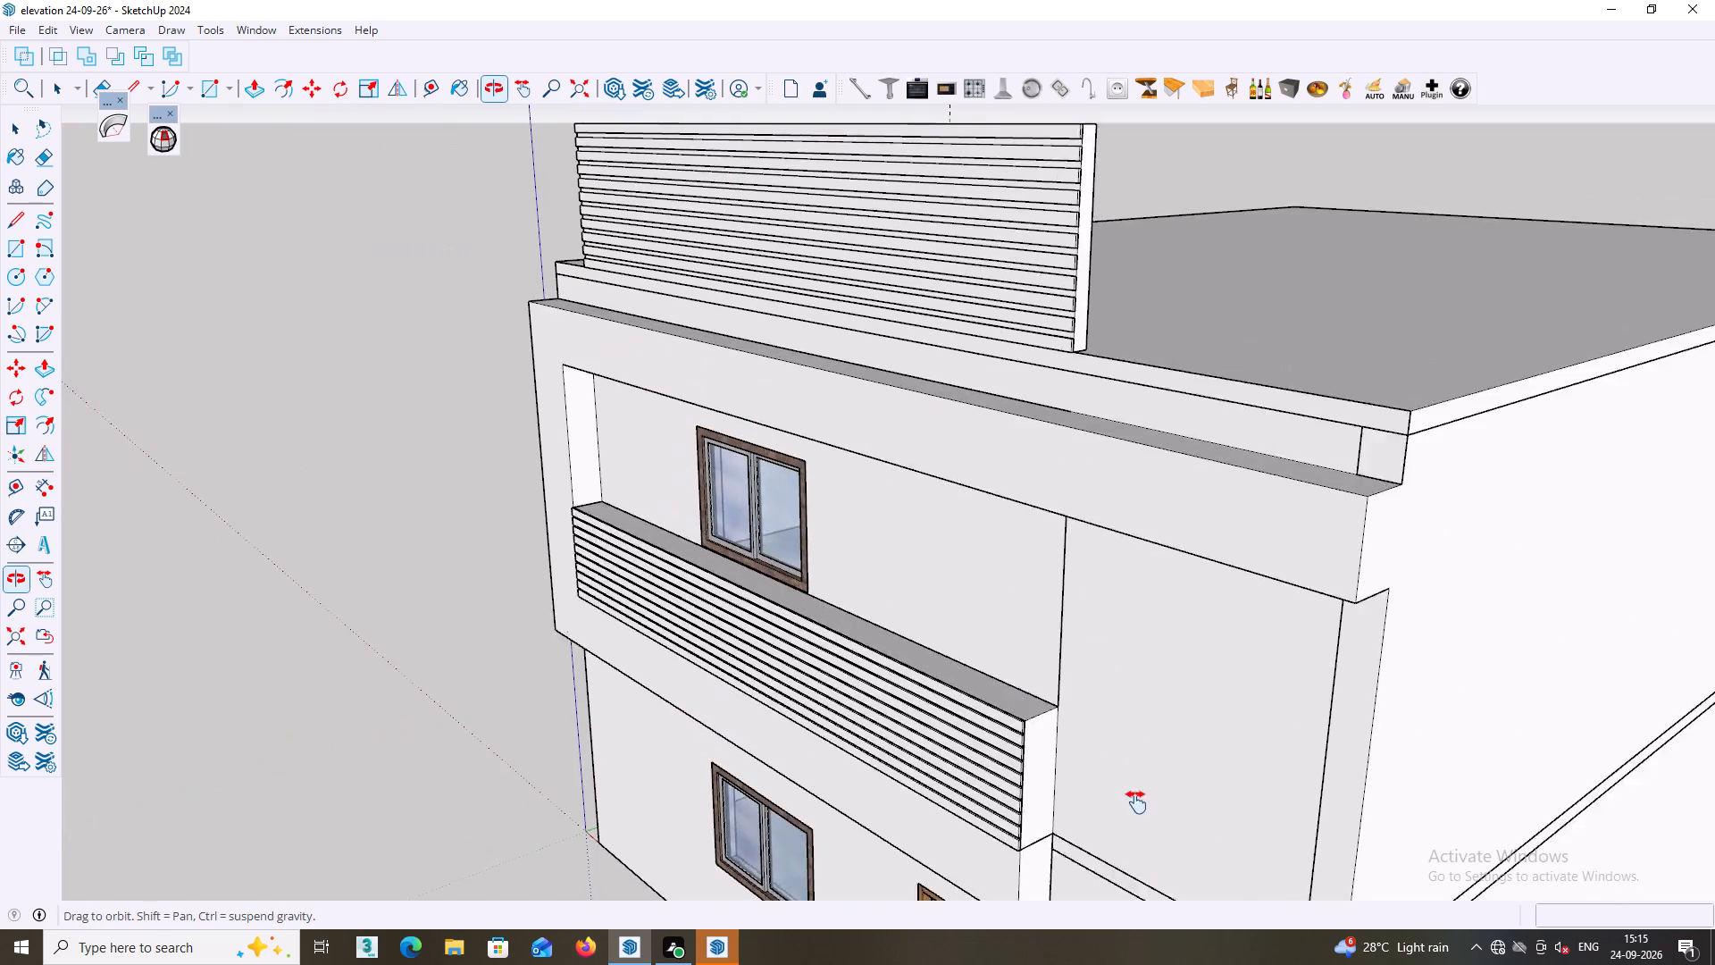
pyautogui.scroll(5, 1124, 571)
pyautogui.moveTo(1059, 490); pyautogui.dragTo(958, 561, button='middle')
pyautogui.scroll(7, 959, 547)
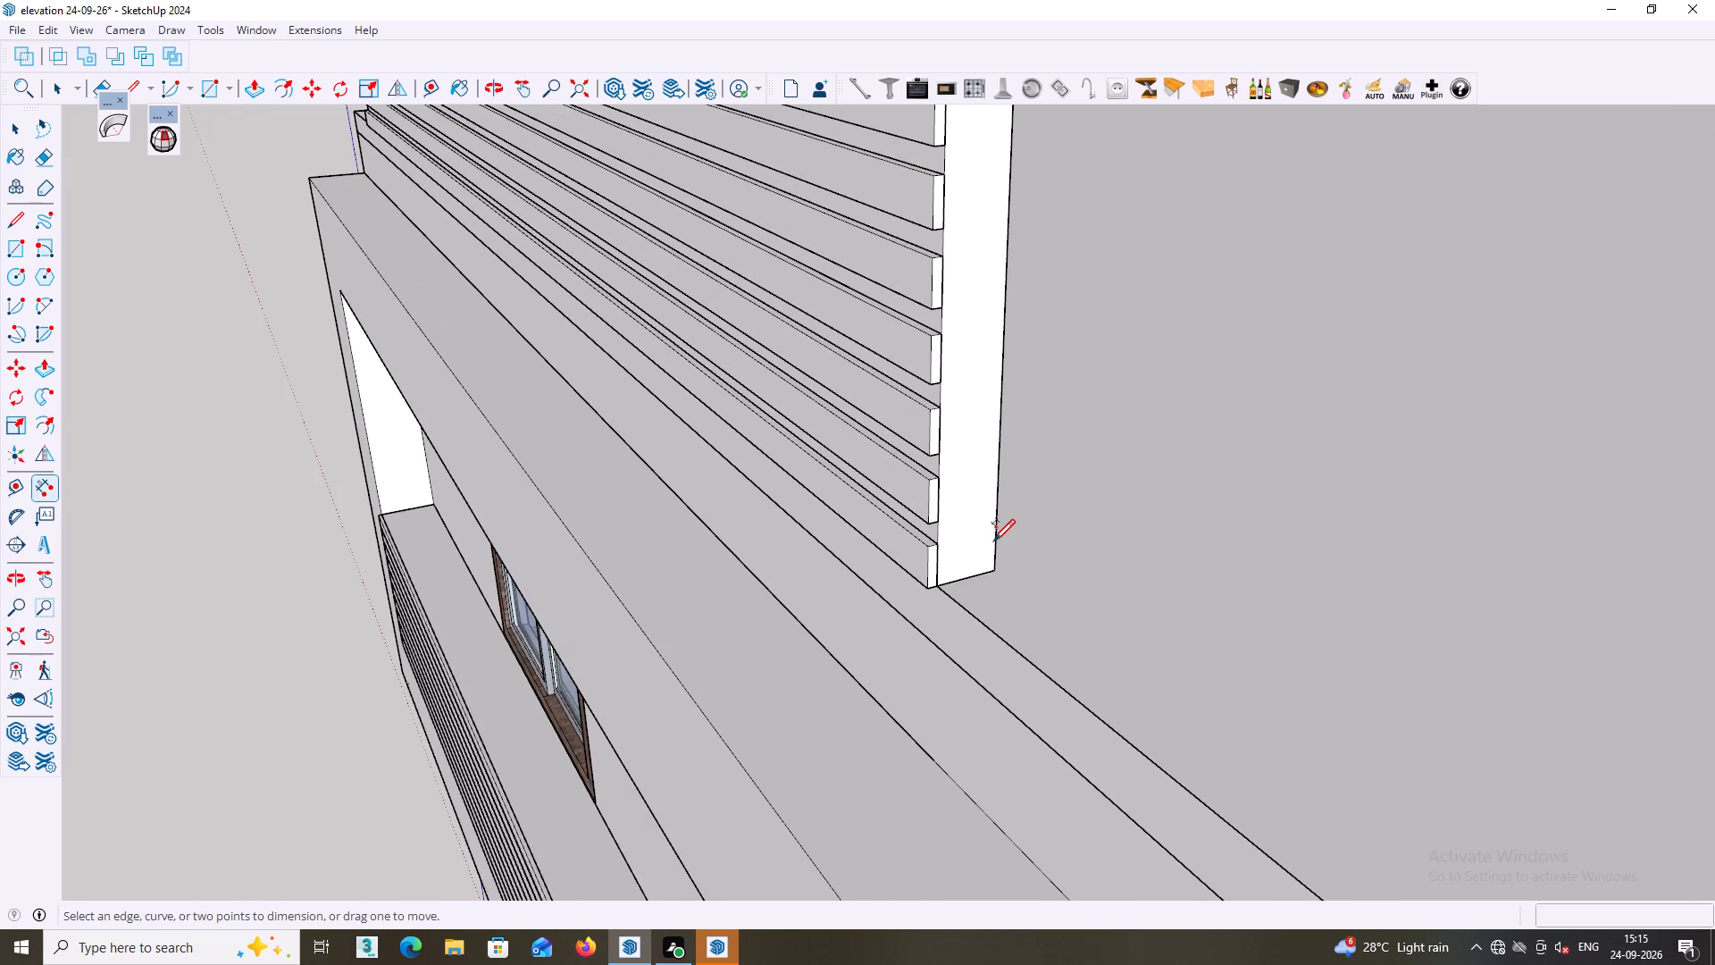
pyautogui.click(997, 568)
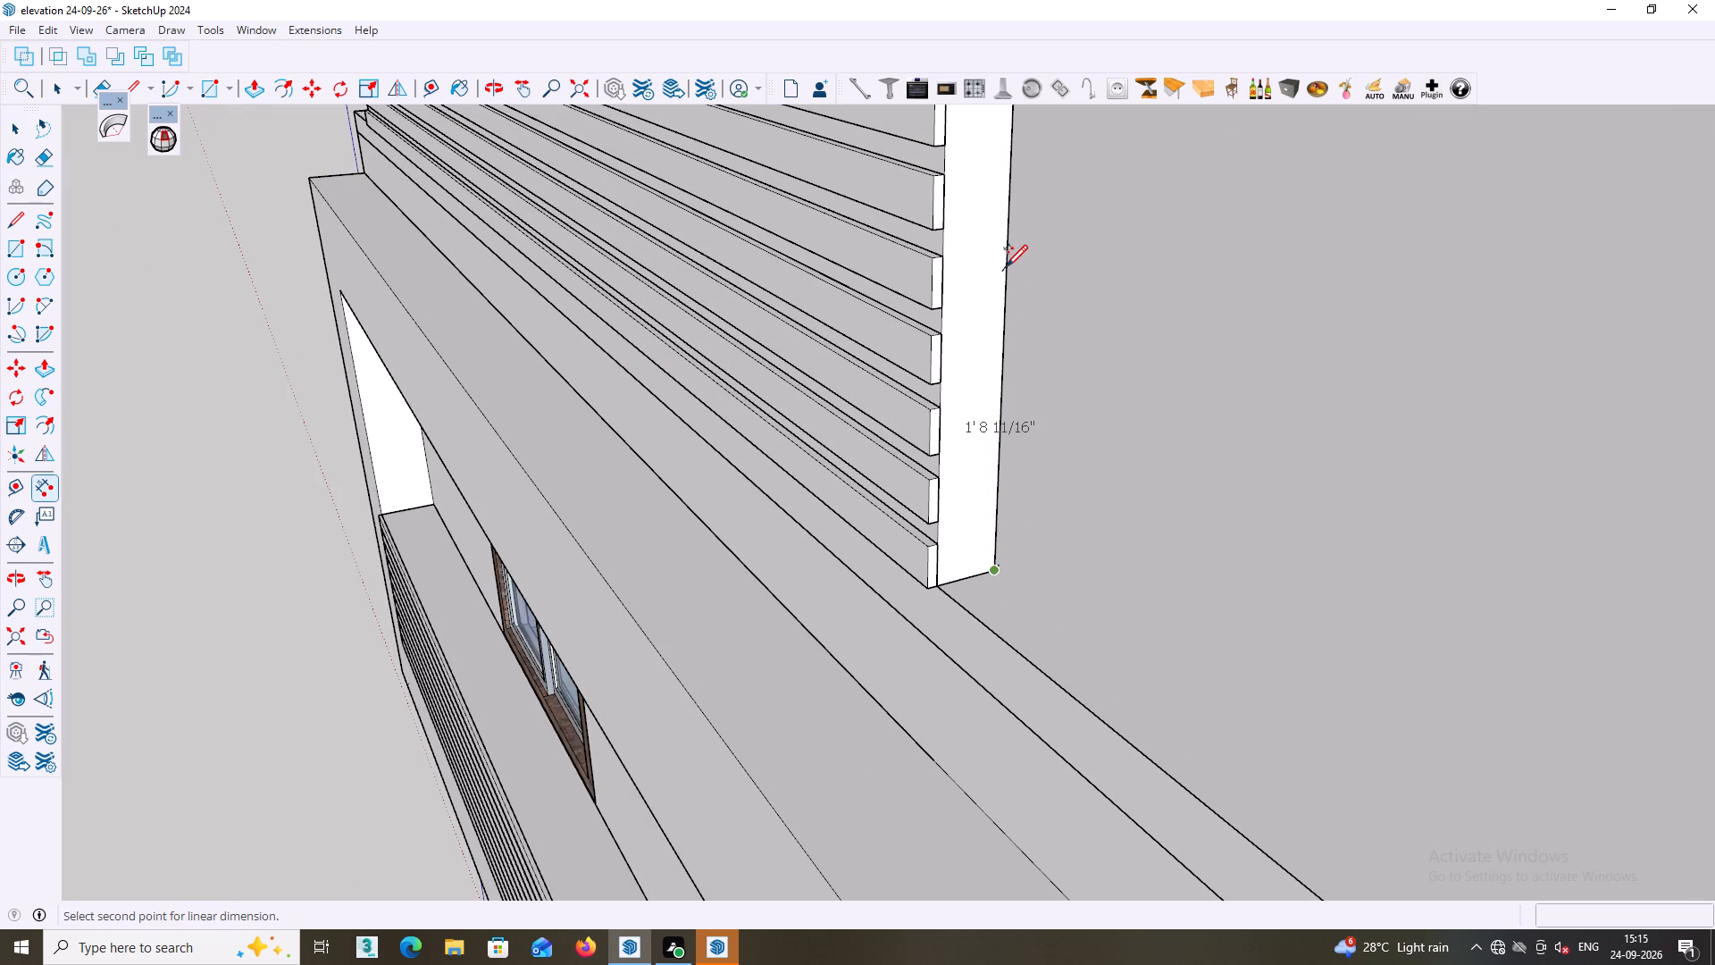
pyautogui.keyDown('shift'); pyautogui.moveTo(1002, 272); pyautogui.dragTo(1000, 847, button='middle'); pyautogui.keyUp('shift')
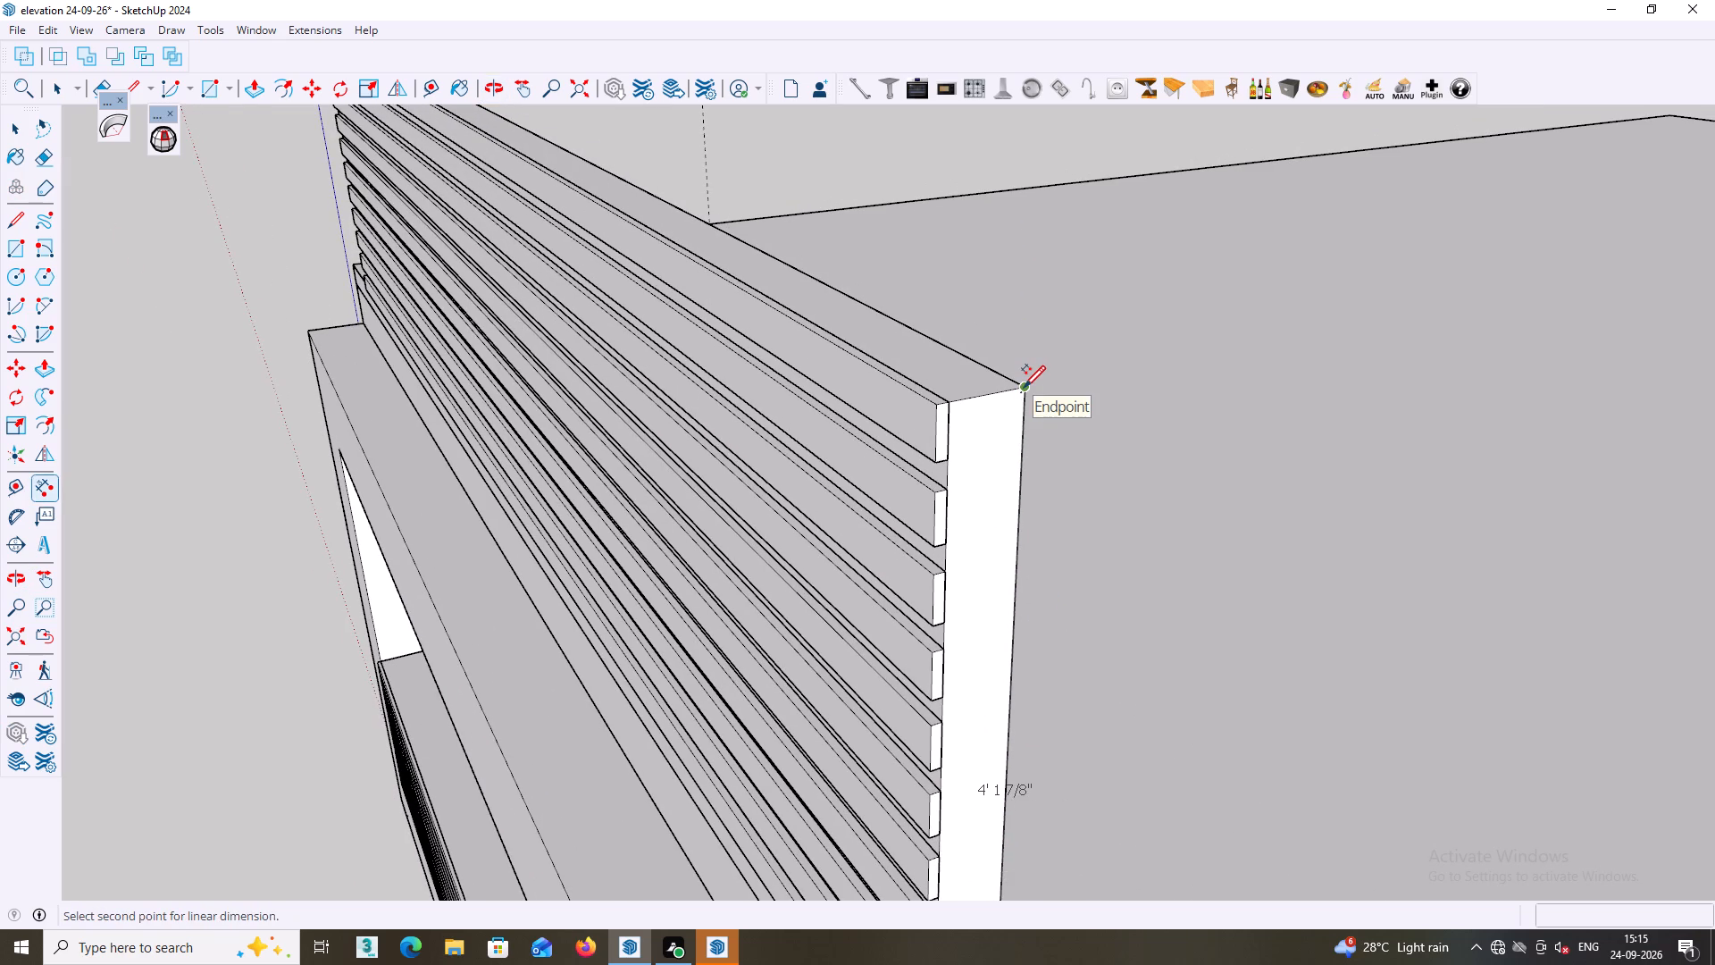
pyautogui.moveTo(1024, 386); pyautogui.dragTo(1194, 367, button='middle')
pyautogui.press('space')
# Push the roof parapet wall's top face down by 2'.
pyautogui.moveTo(1170, 406); pyautogui.dragTo(1139, 474, button='middle')
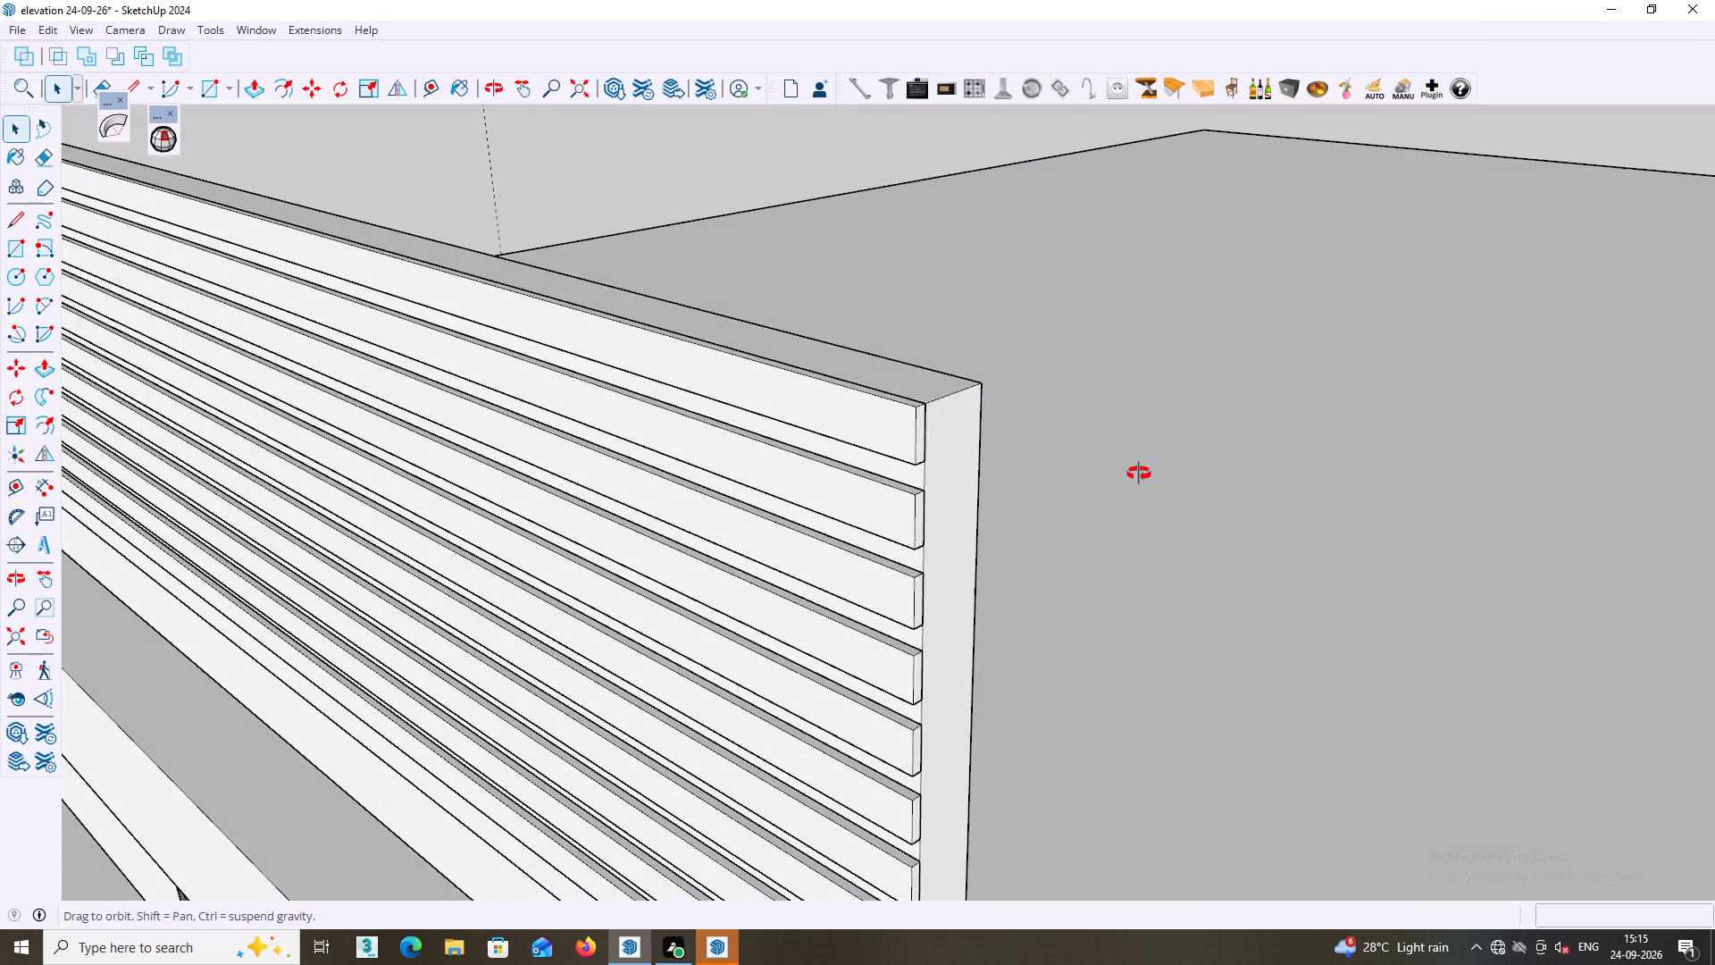
pyautogui.moveTo(1139, 474); pyautogui.dragTo(1122, 507, button='middle')
pyautogui.scroll(-3, 1173, 511)
pyautogui.keyDown('shift'); pyautogui.moveTo(1195, 575); pyautogui.dragTo(1064, 507, button='middle'); pyautogui.keyUp('shift')
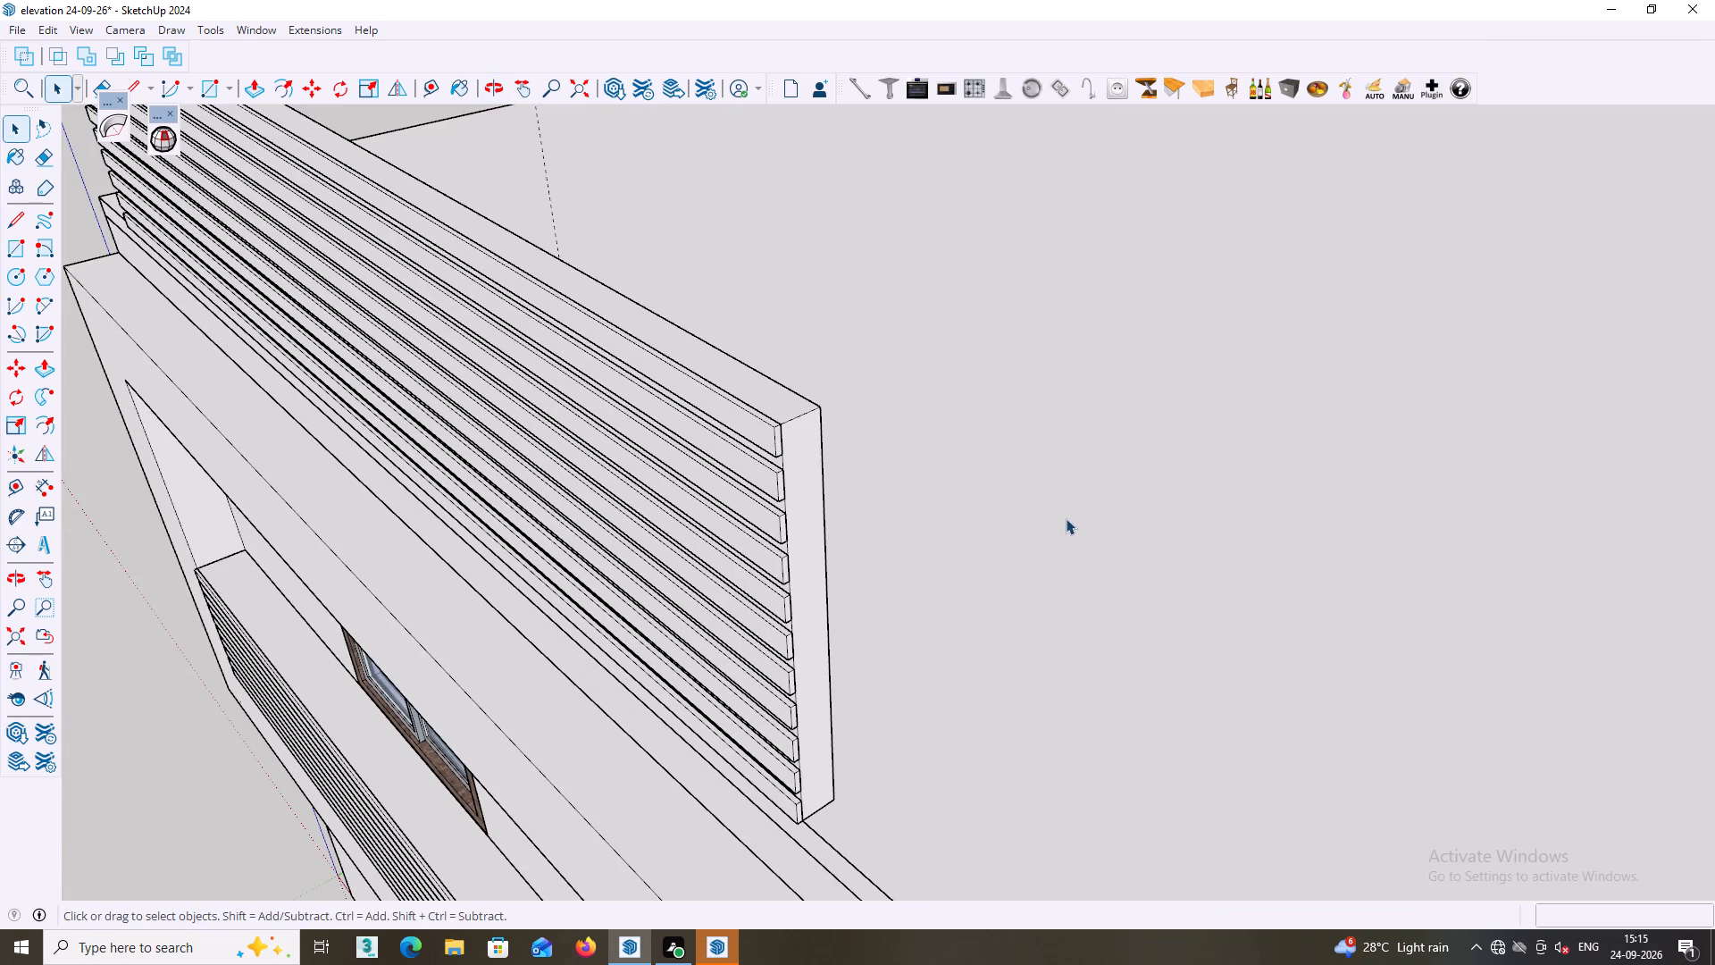
pyautogui.press('p')
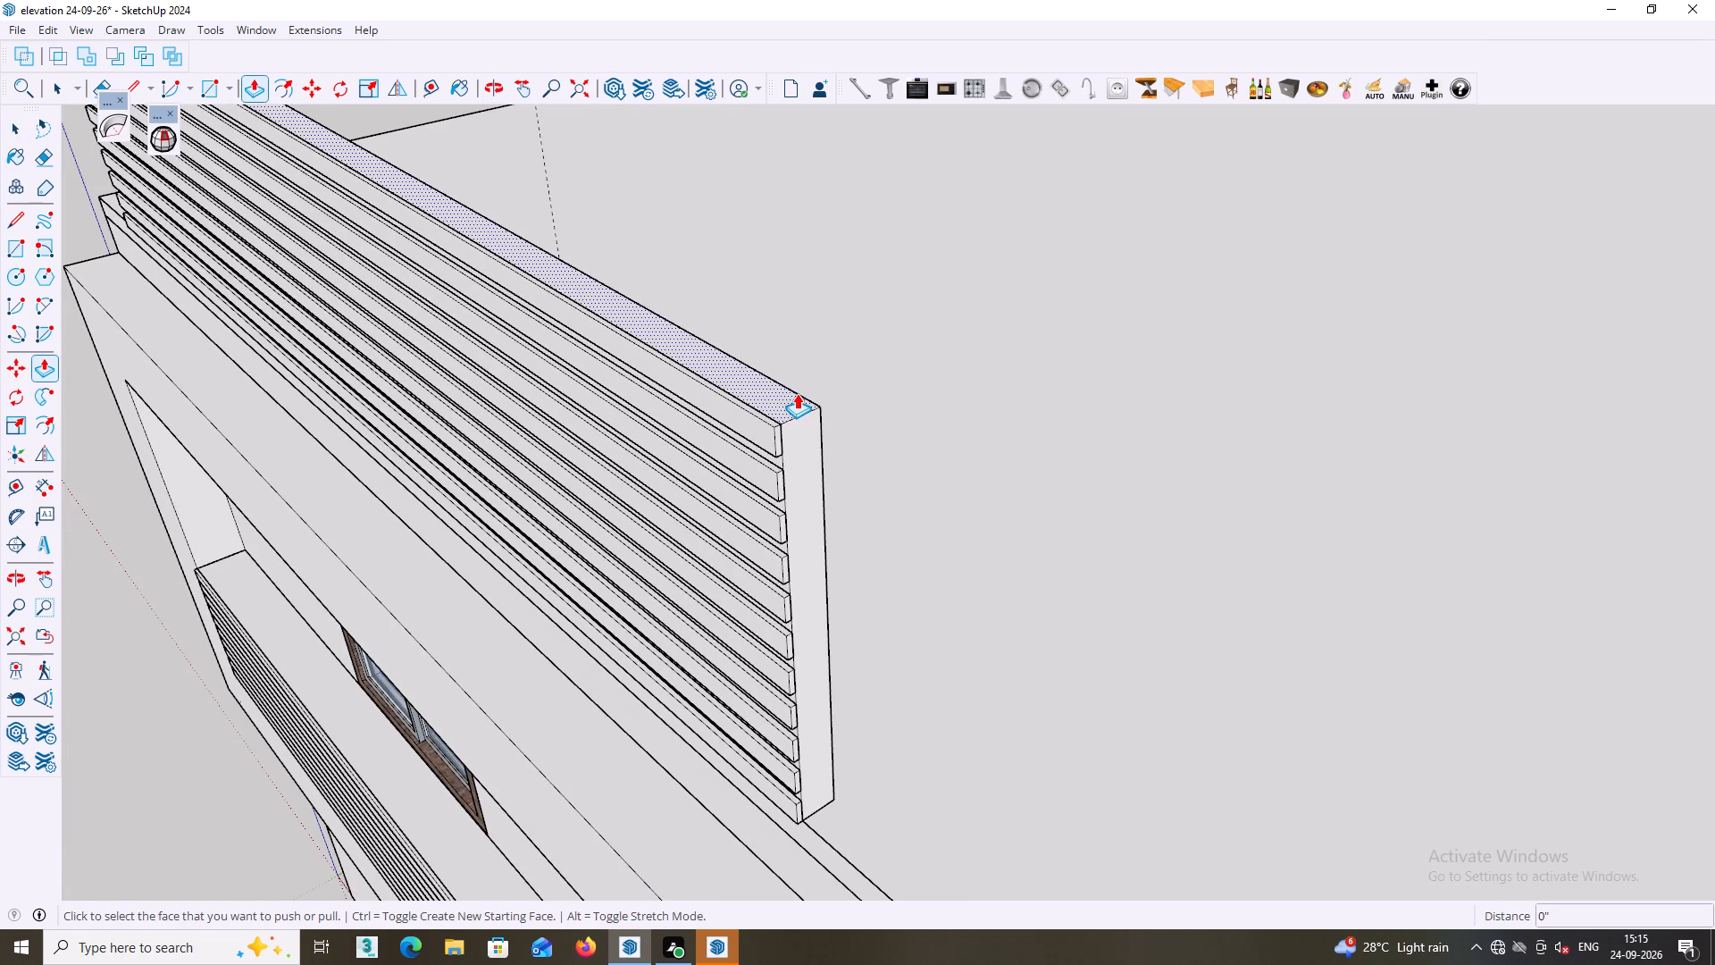
pyautogui.click(797, 393)
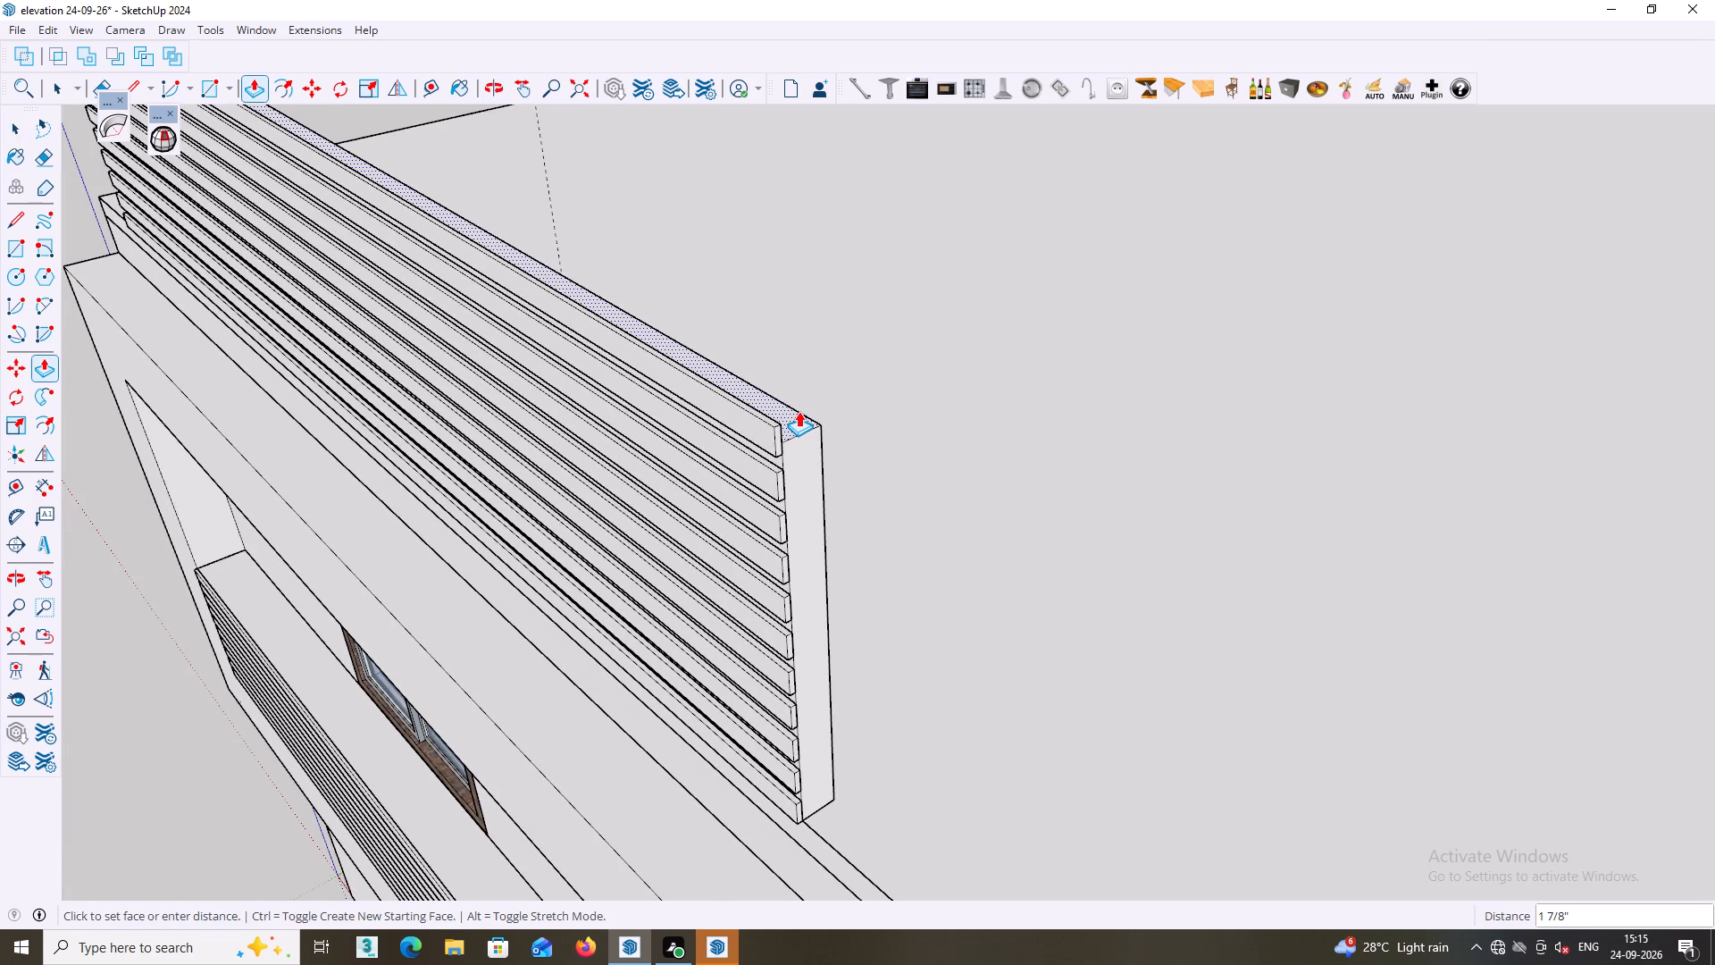
pyautogui.write("2'")
pyautogui.press('Return')
# Pull the roof parapet wall's top face up about 9/16" to the top edge of the adjoining slat.
pyautogui.scroll(-2, 799, 416)
pyautogui.moveTo(797, 478); pyautogui.dragTo(818, 460, button='middle')
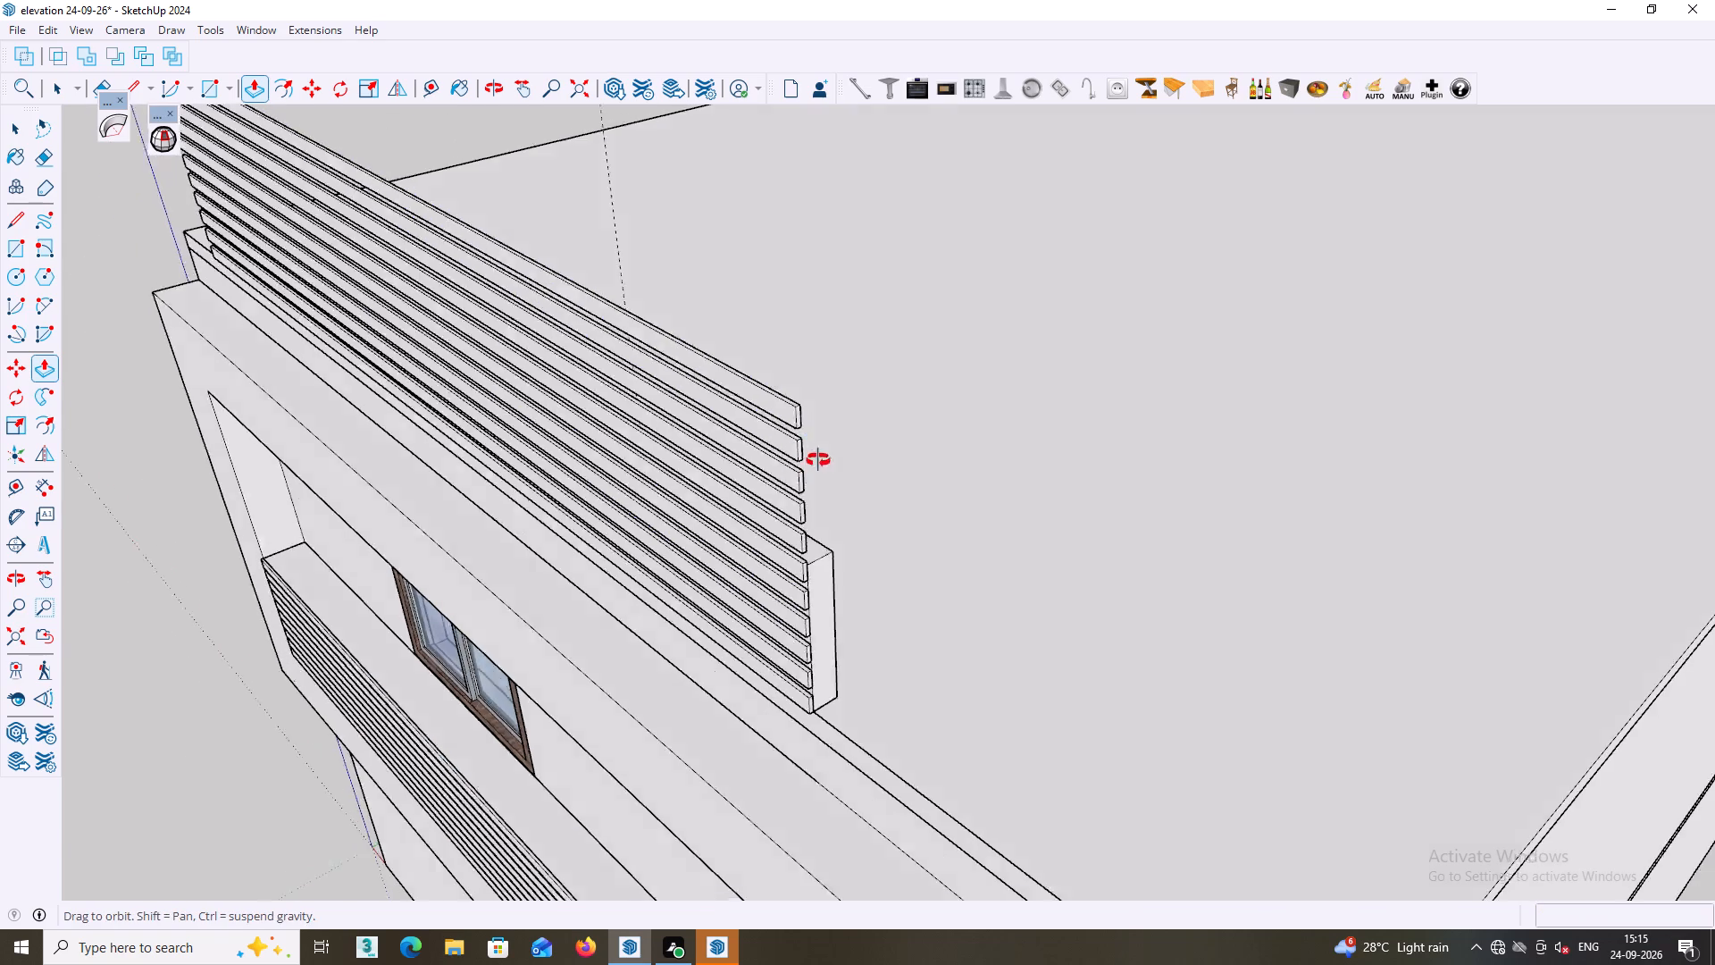
pyautogui.moveTo(818, 460); pyautogui.dragTo(1008, 359, button='middle')
pyautogui.moveTo(1057, 354); pyautogui.dragTo(1191, 335, button='middle')
pyautogui.scroll(-3, 1192, 337)
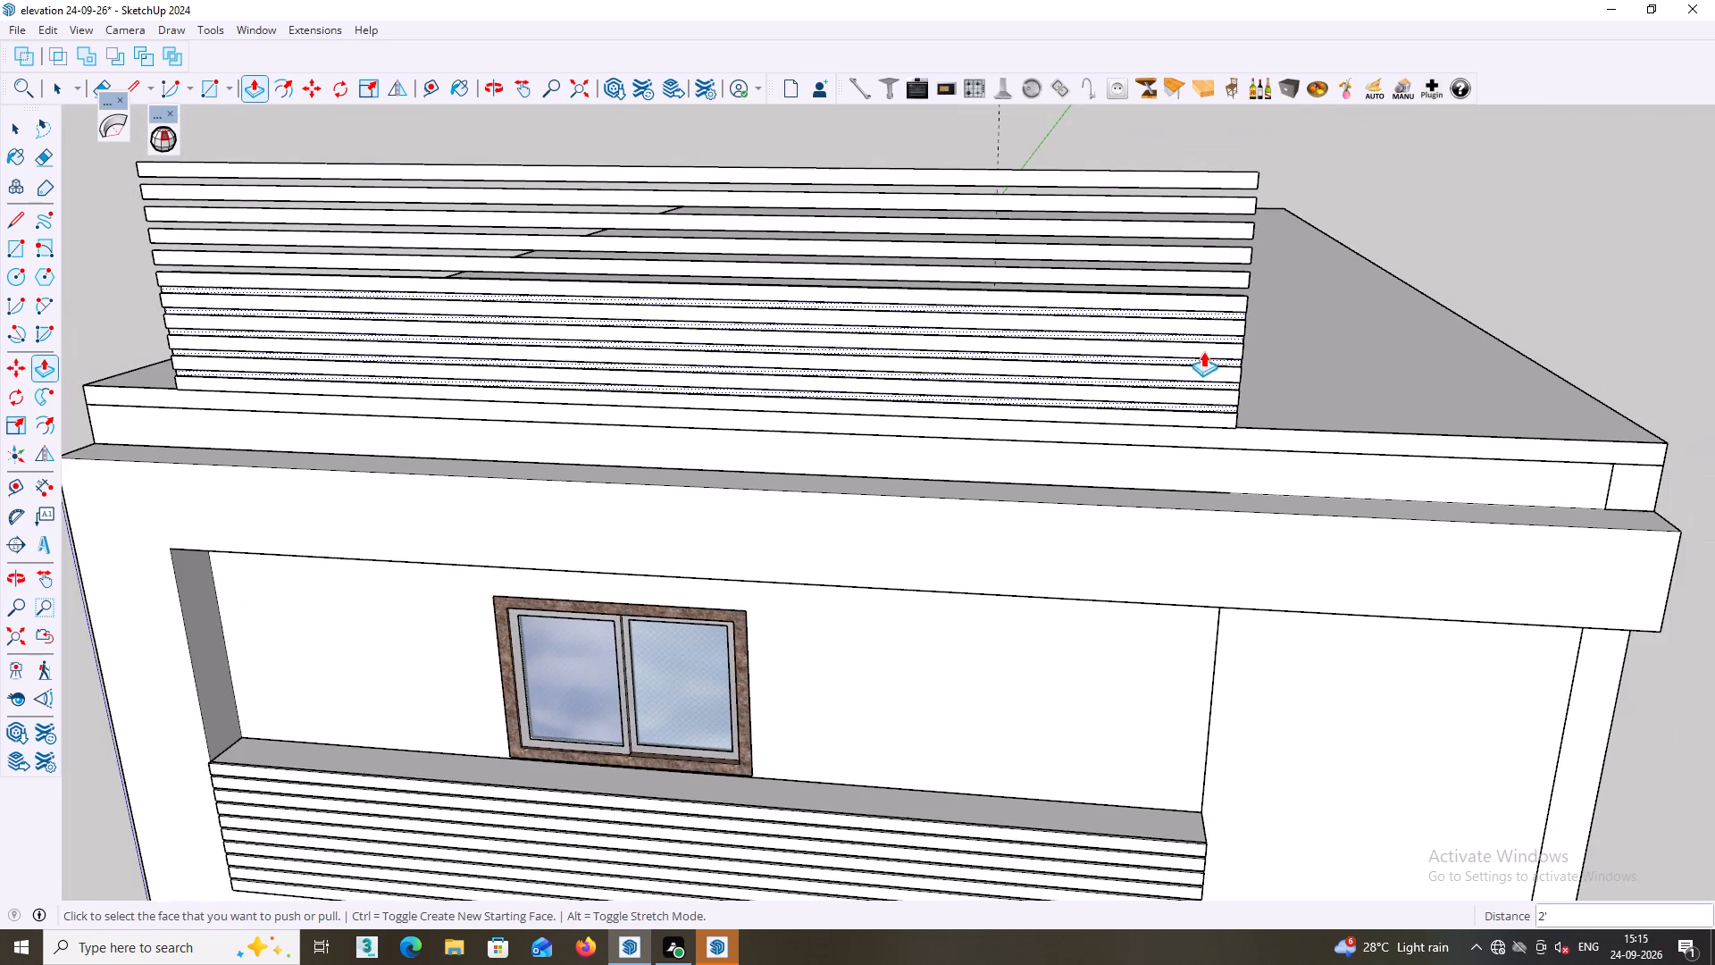
pyautogui.moveTo(1200, 348); pyautogui.dragTo(713, 341, button='middle')
pyautogui.scroll(7, 920, 305)
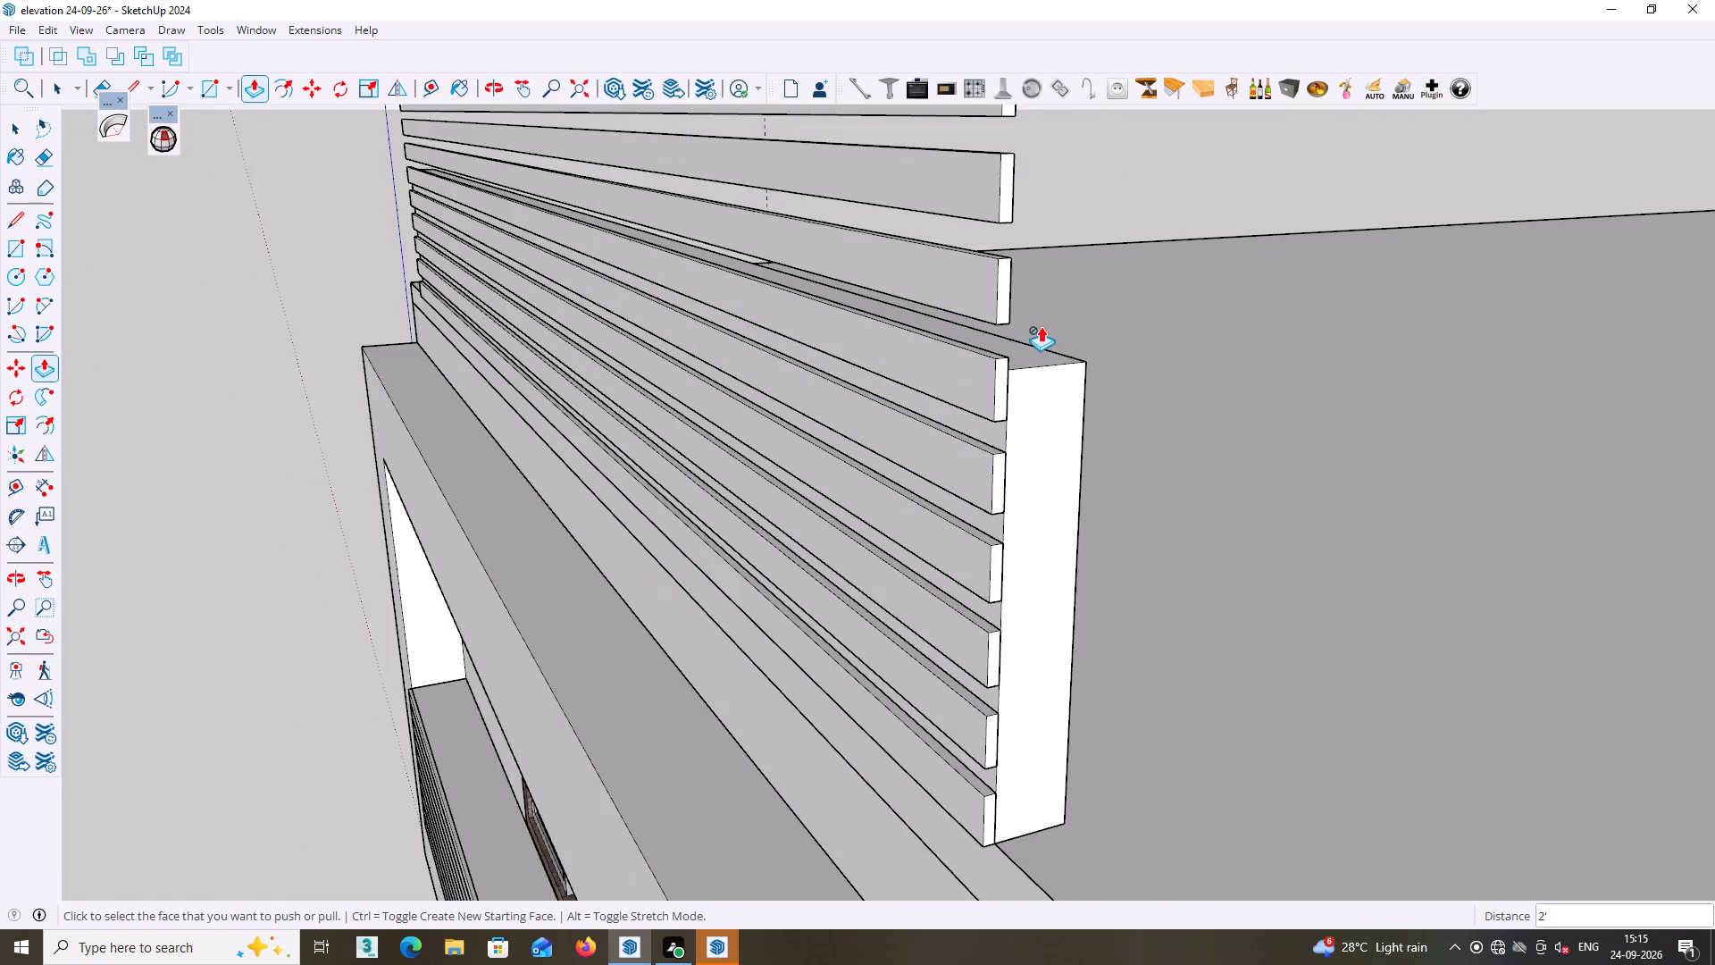
pyautogui.scroll(2, 1041, 326)
pyautogui.scroll(-3, 1025, 402)
pyautogui.scroll(3, 985, 455)
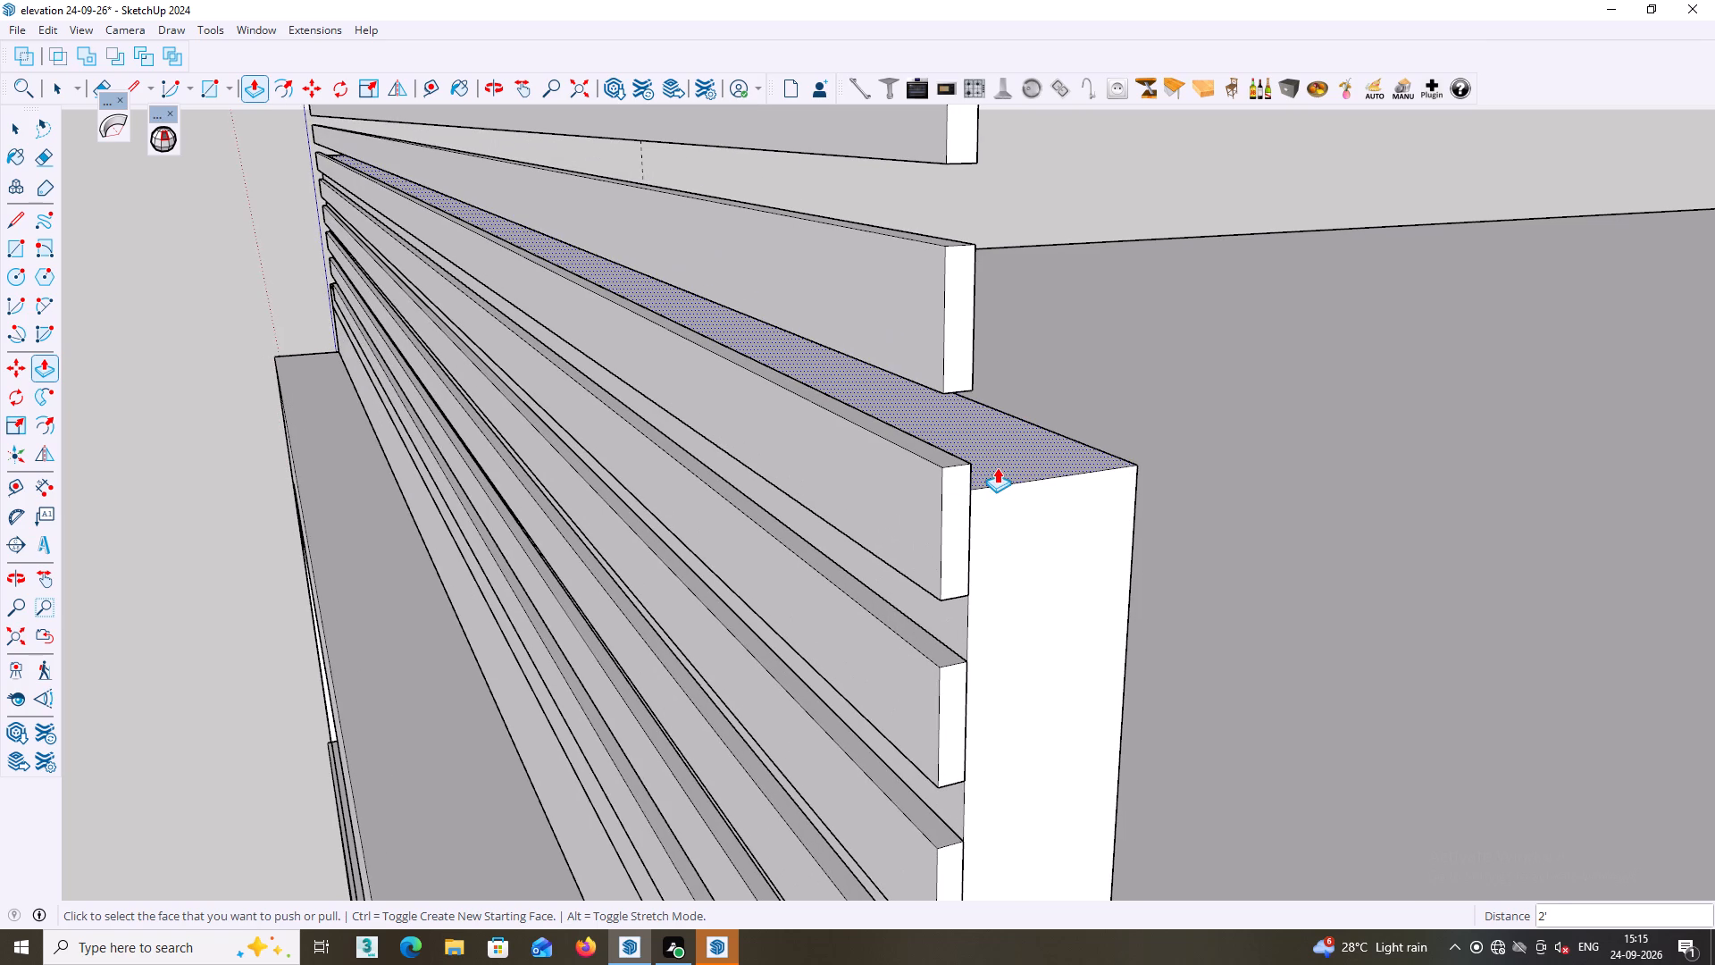
pyautogui.click(997, 466)
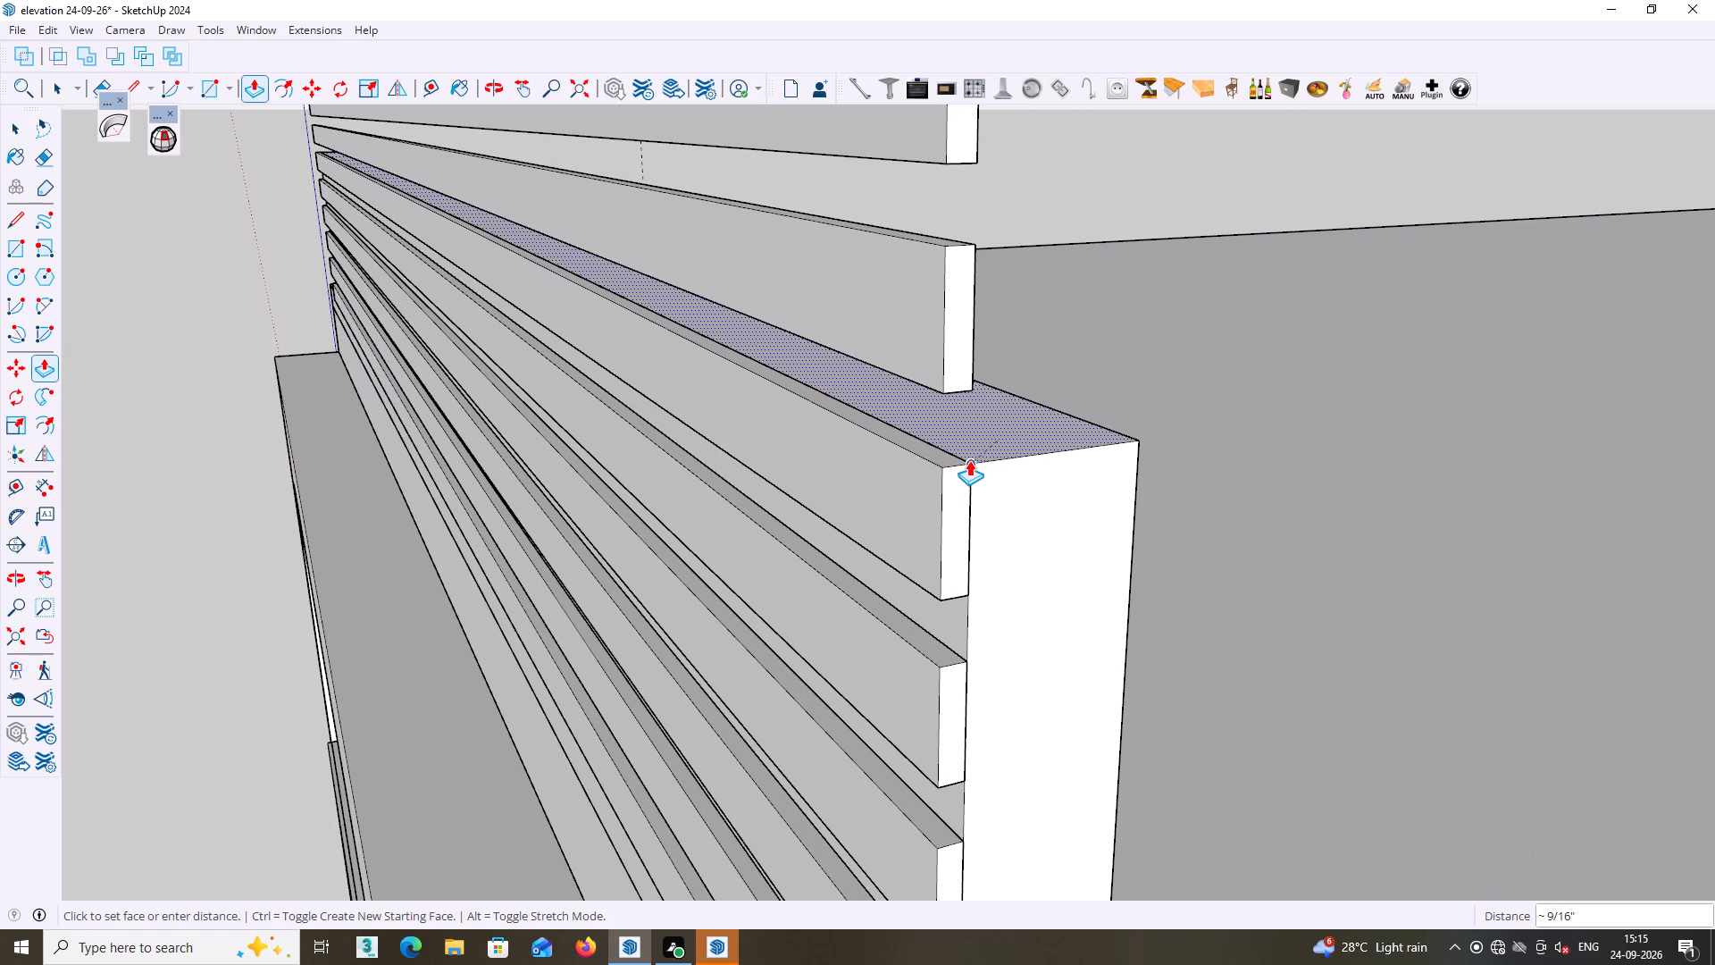
pyautogui.click(969, 460)
# Examine the lowered roof parapet wall and its slats against the balcony slats from several angles.
pyautogui.scroll(-11, 1050, 533)
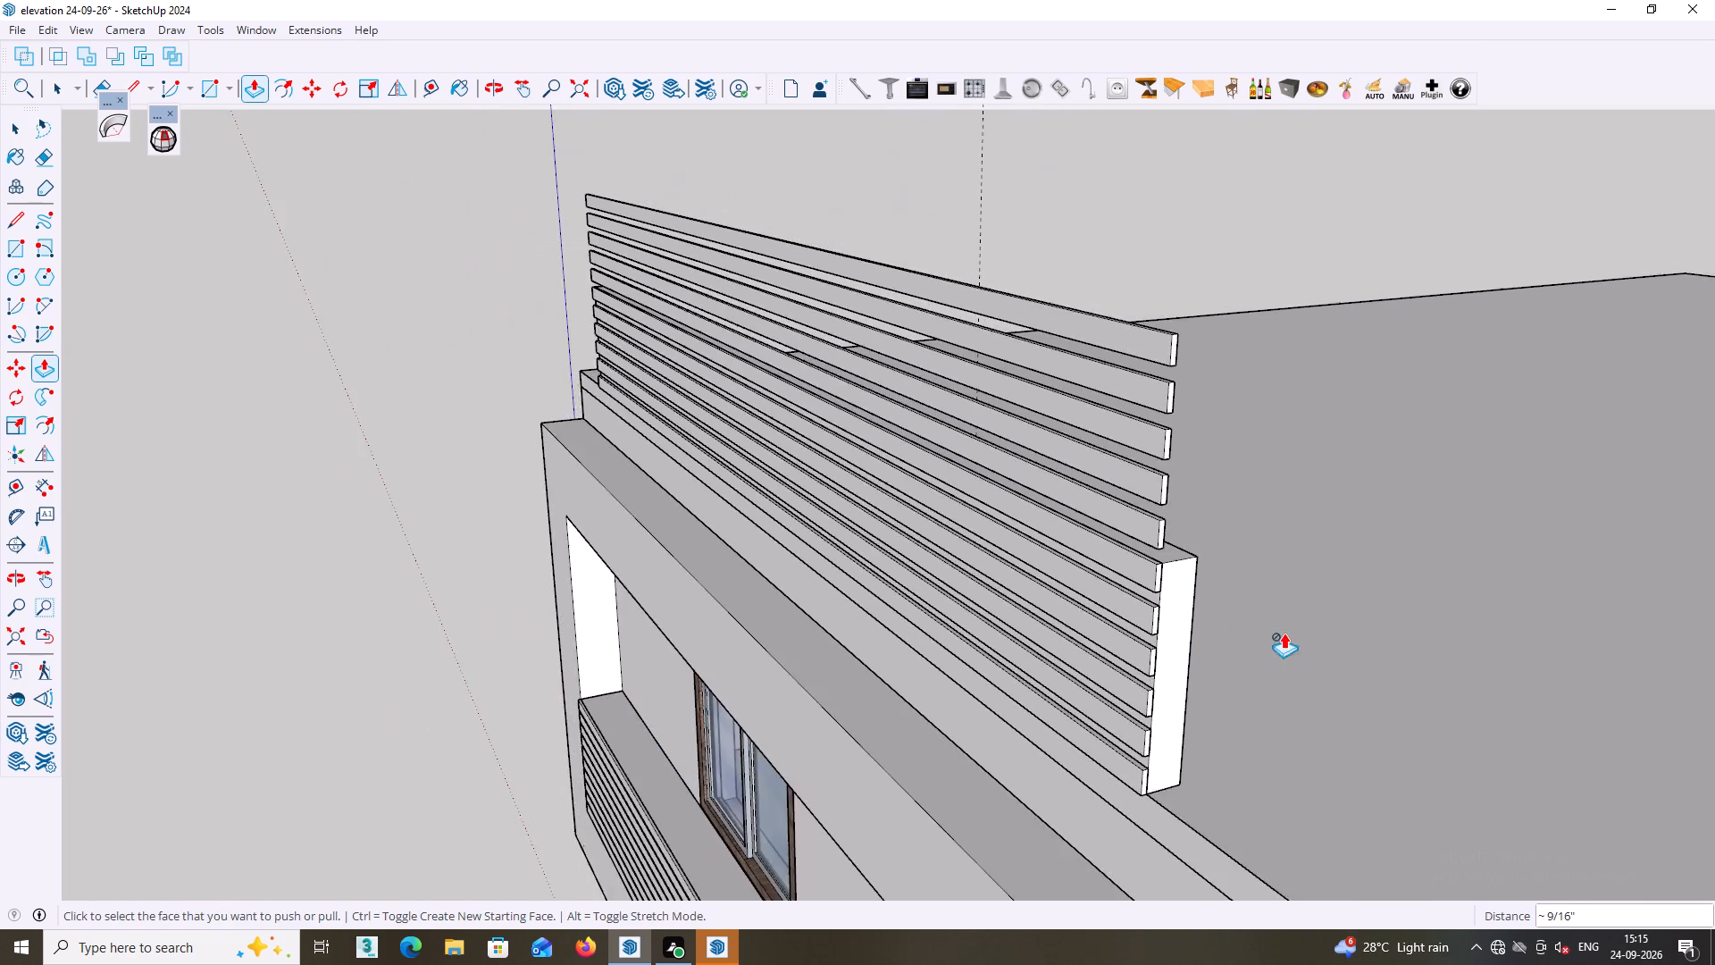
pyautogui.scroll(-1, 1284, 633)
pyautogui.moveTo(1286, 619); pyautogui.dragTo(1449, 607, button='middle')
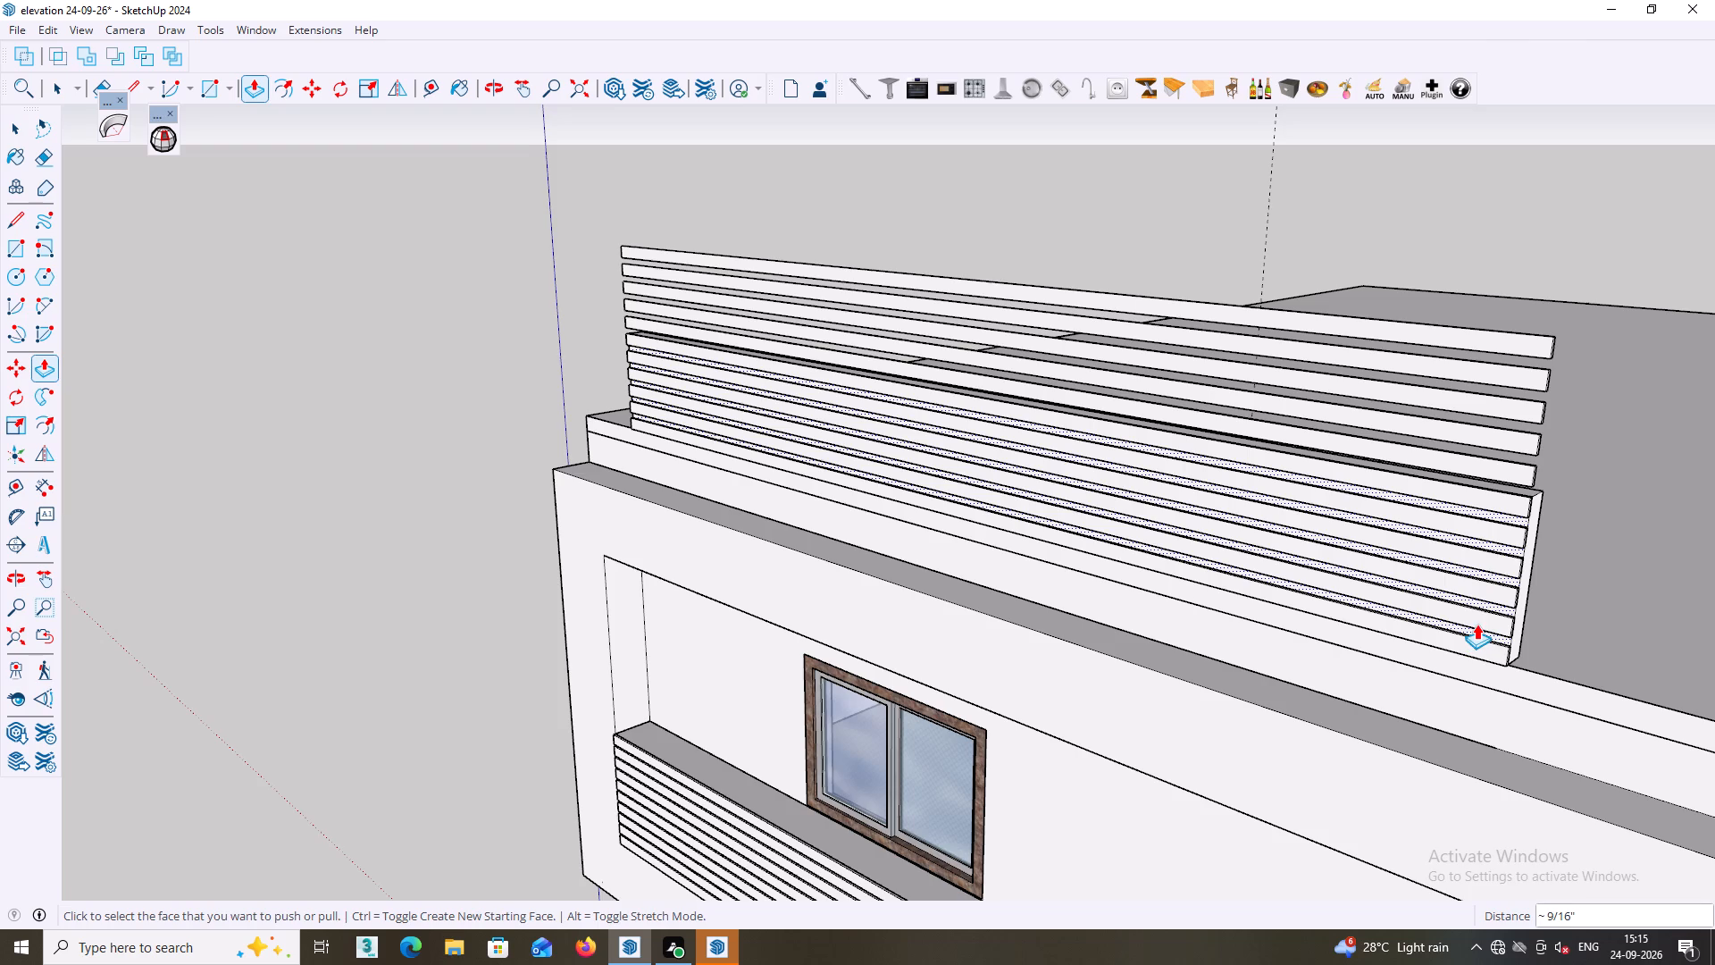
pyautogui.moveTo(1477, 613); pyautogui.dragTo(1489, 613, button='middle')
pyautogui.keyDown('shift'); pyautogui.moveTo(1489, 611); pyautogui.dragTo(1071, 594, button='middle'); pyautogui.keyUp('shift')
pyautogui.scroll(-4, 1071, 605)
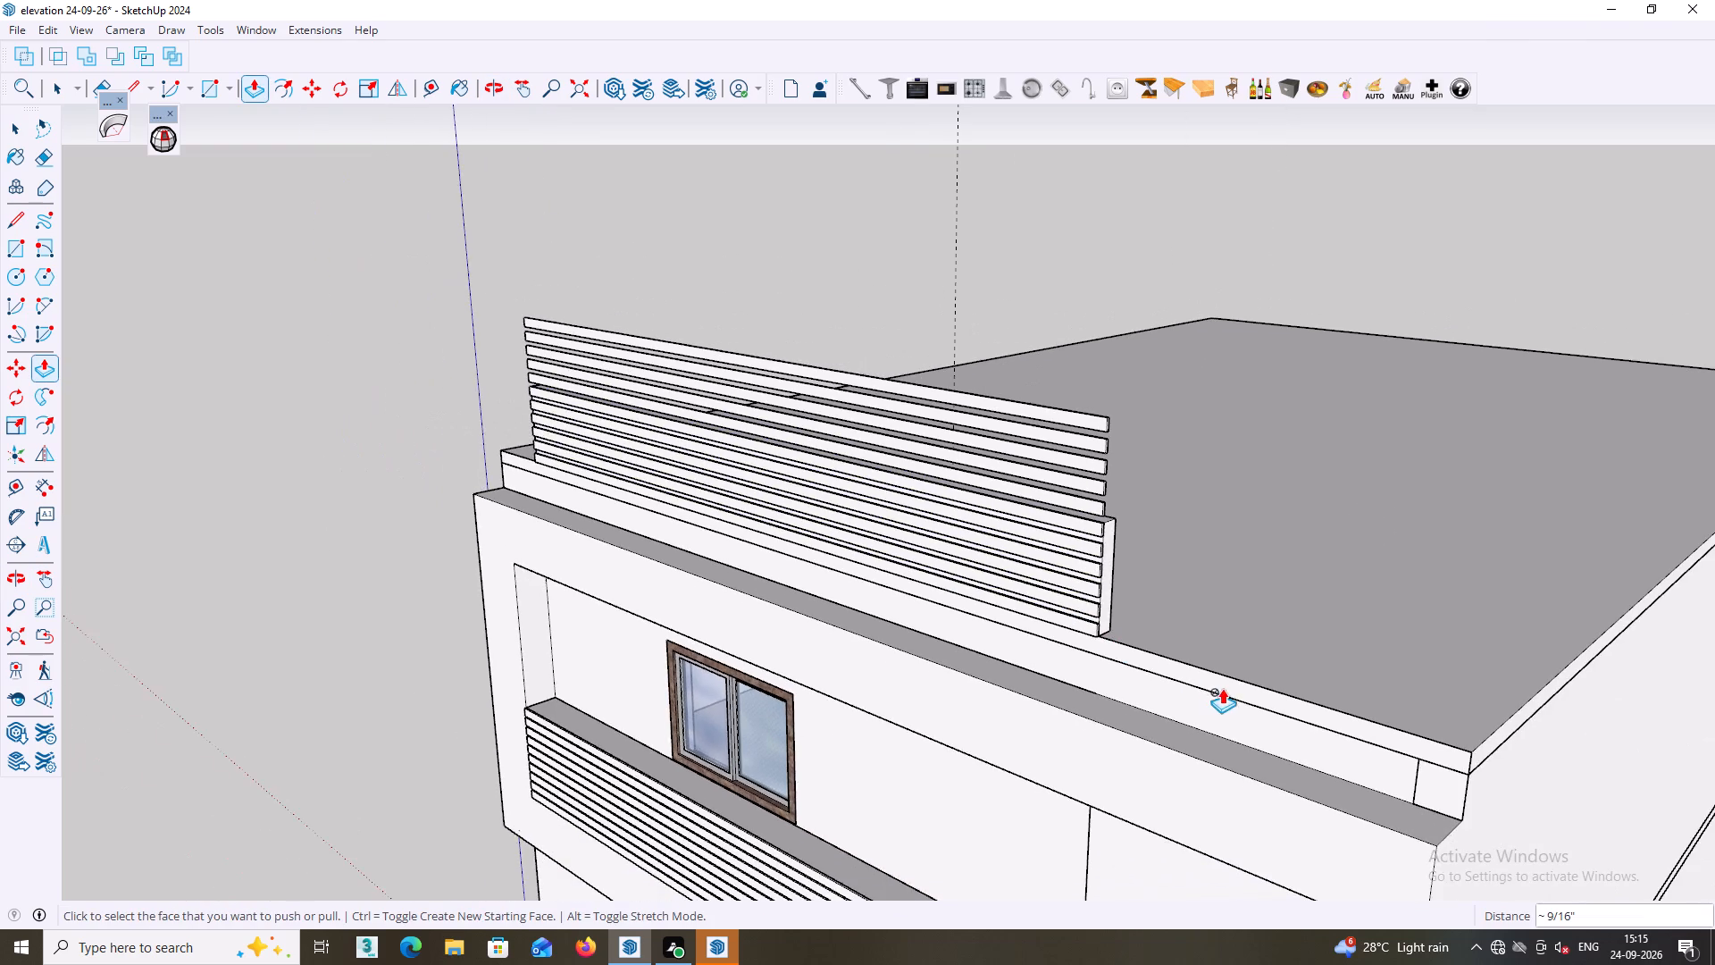
pyautogui.moveTo(1216, 679); pyautogui.dragTo(1359, 636, button='middle')
pyautogui.moveTo(1178, 614); pyautogui.dragTo(1302, 599, button='middle')
pyautogui.scroll(4, 732, 692)
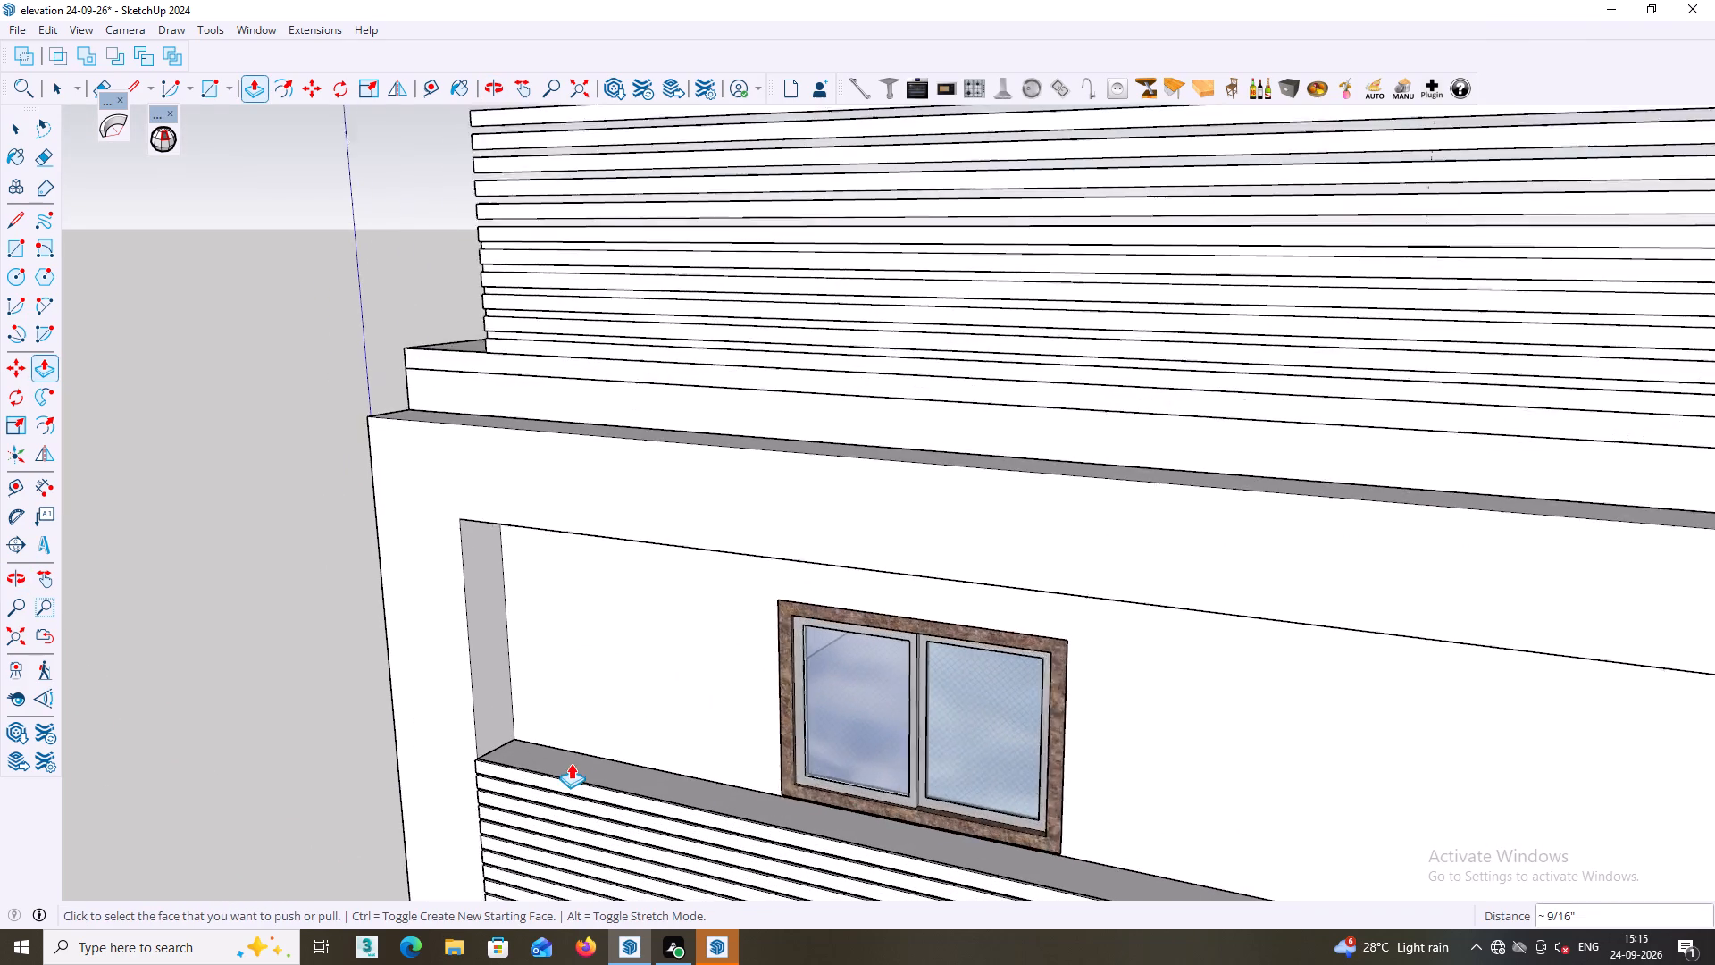
pyautogui.scroll(1, 571, 763)
pyautogui.moveTo(573, 757); pyautogui.dragTo(600, 713, button='middle')
pyautogui.moveTo(648, 680); pyautogui.dragTo(447, 872, button='middle')
pyautogui.moveTo(808, 559); pyautogui.dragTo(637, 606, button='middle')
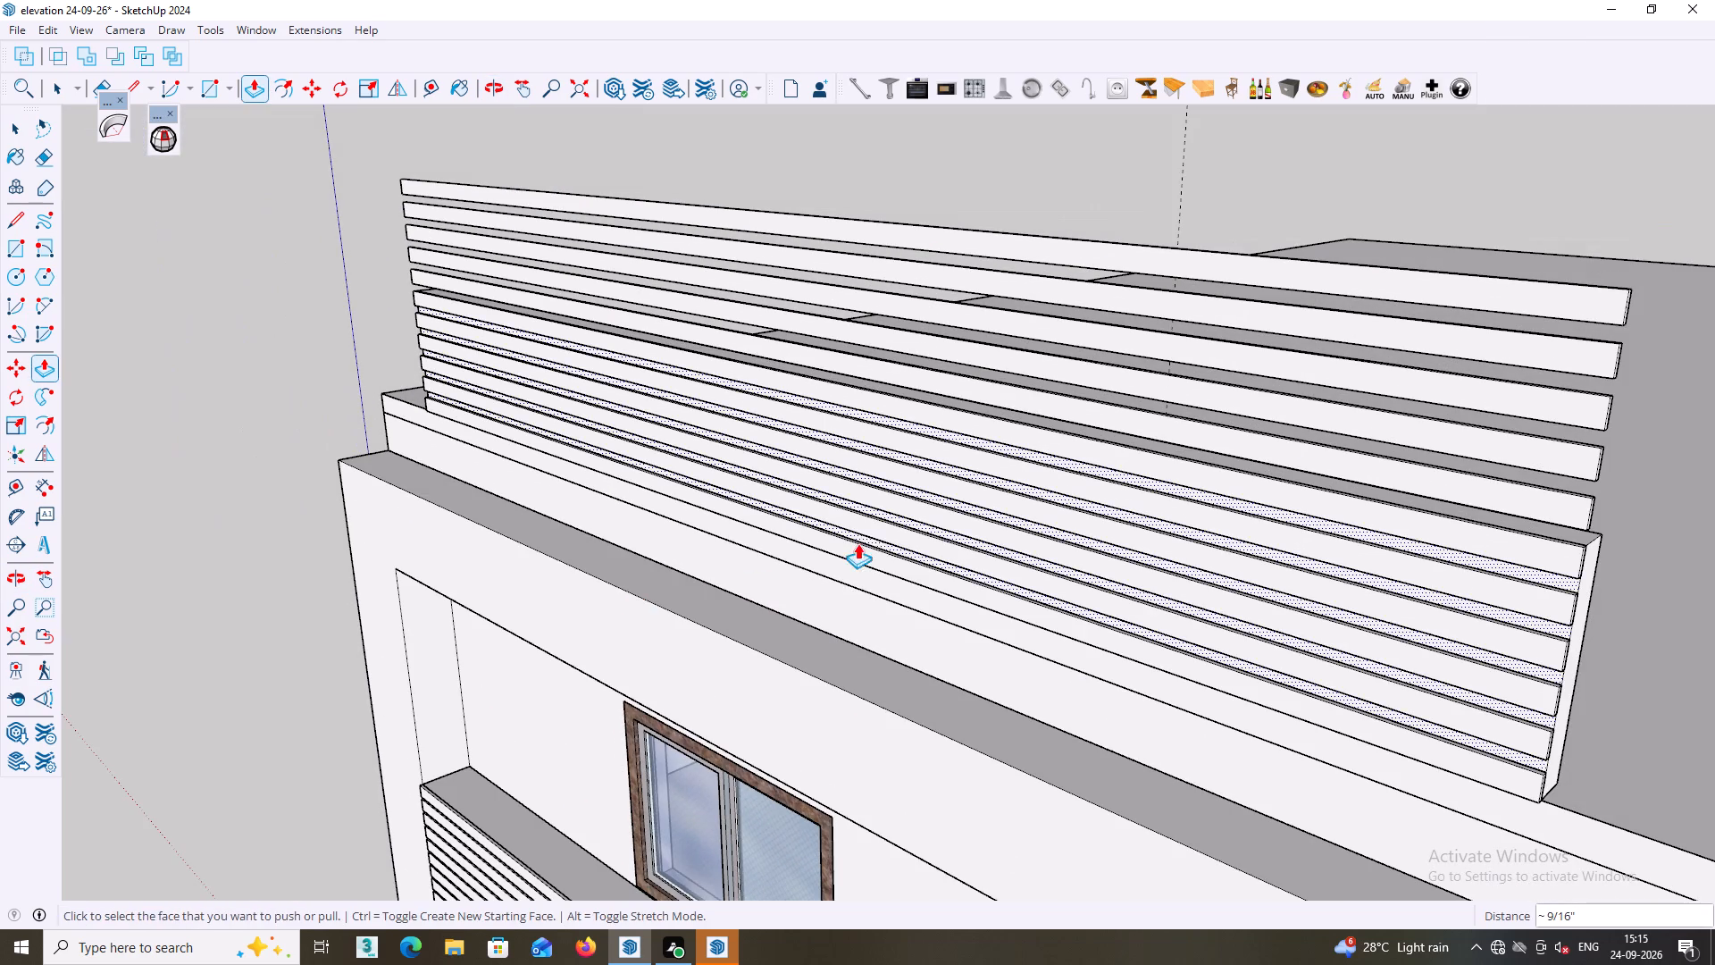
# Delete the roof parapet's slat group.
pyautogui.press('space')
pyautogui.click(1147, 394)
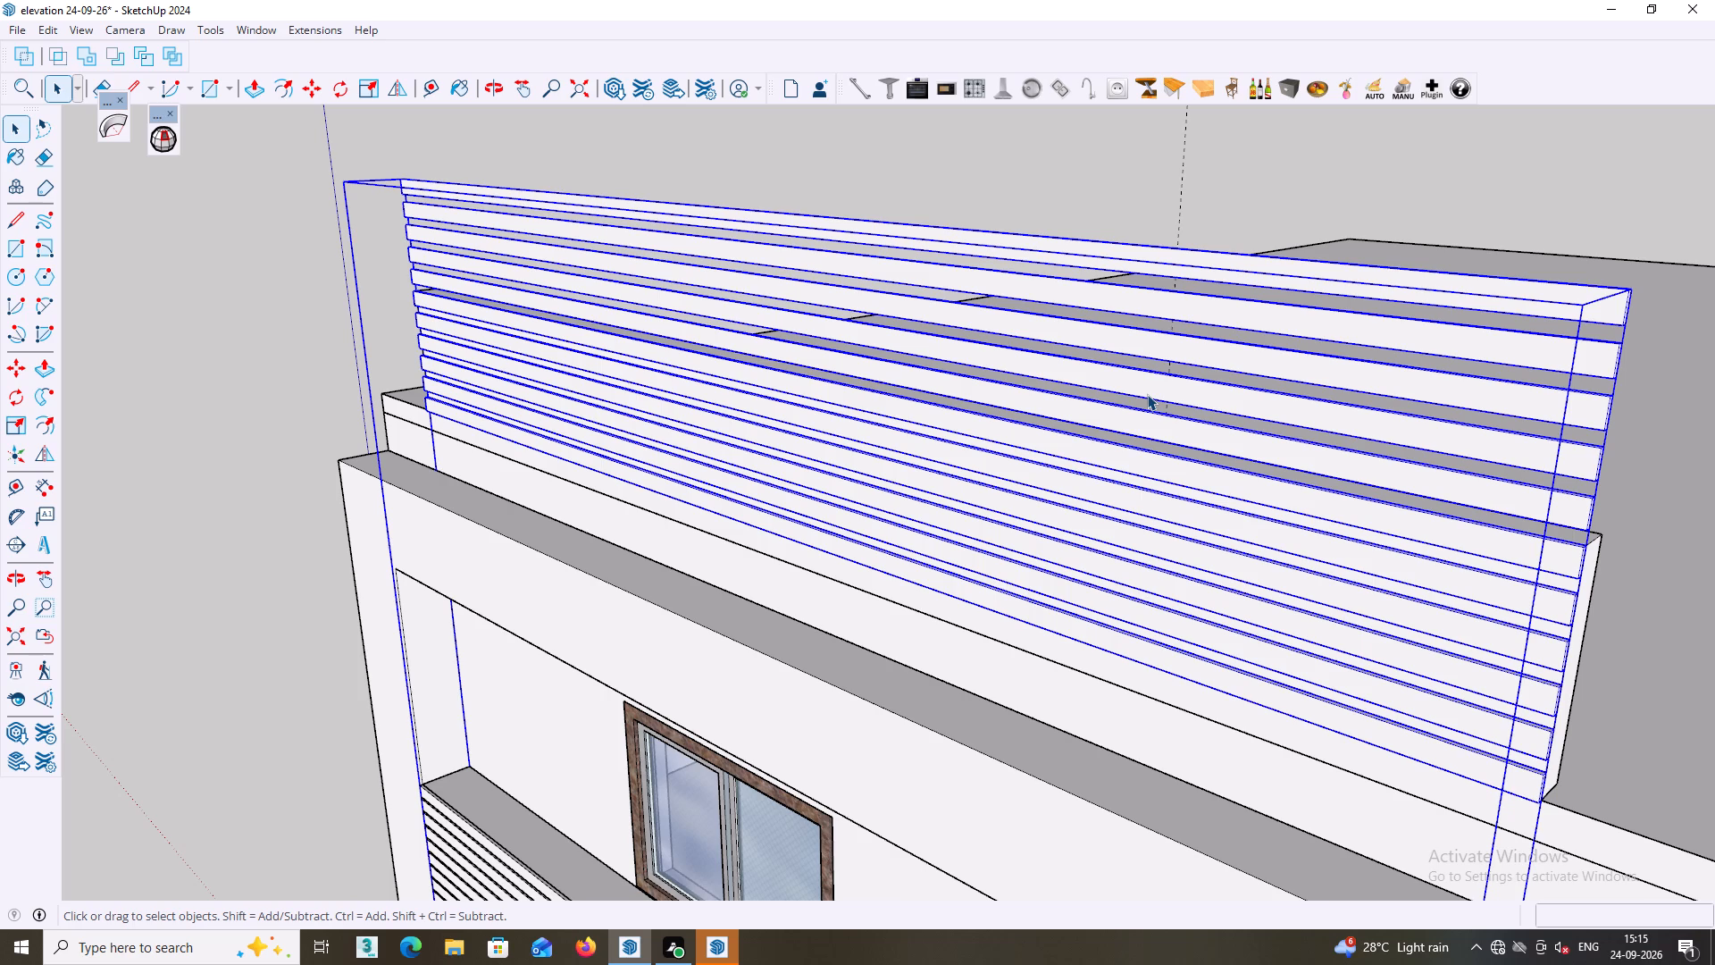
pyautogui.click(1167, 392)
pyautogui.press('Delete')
# Examine the front facade, comparing the bare roof parapet wall with the slatted balcony parapet.
pyautogui.scroll(-7, 1167, 412)
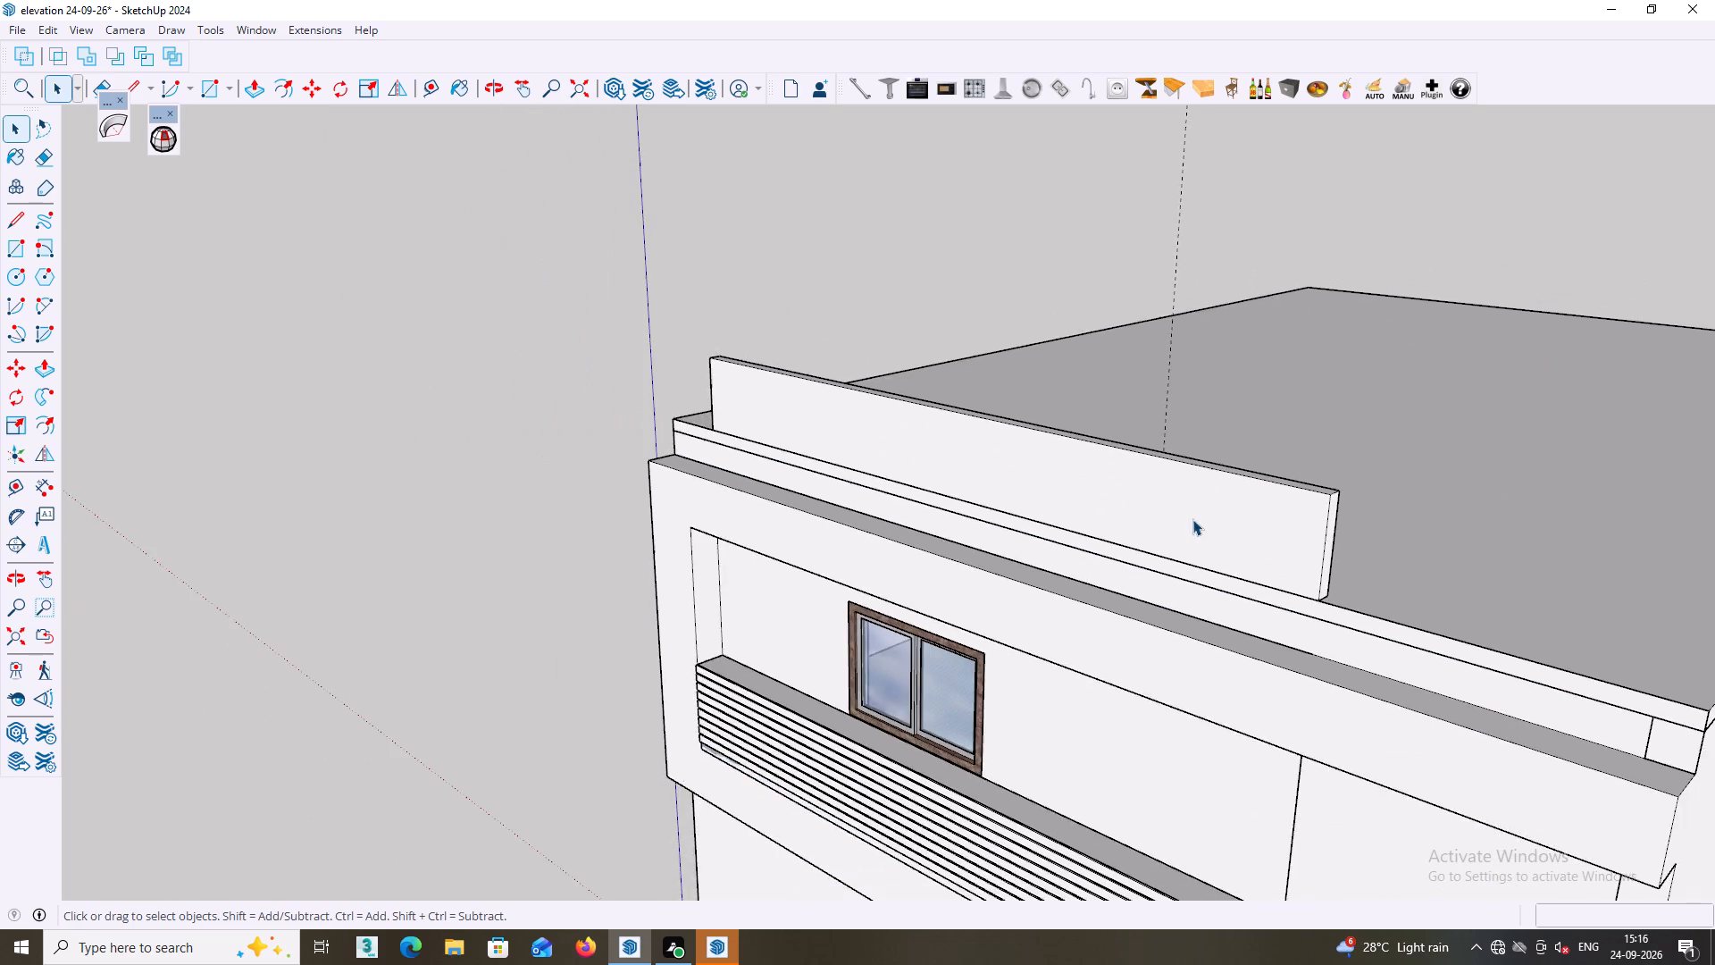
pyautogui.moveTo(1186, 523); pyautogui.dragTo(1603, 483, button='middle')
pyautogui.moveTo(1494, 546); pyautogui.dragTo(1149, 423, button='middle')
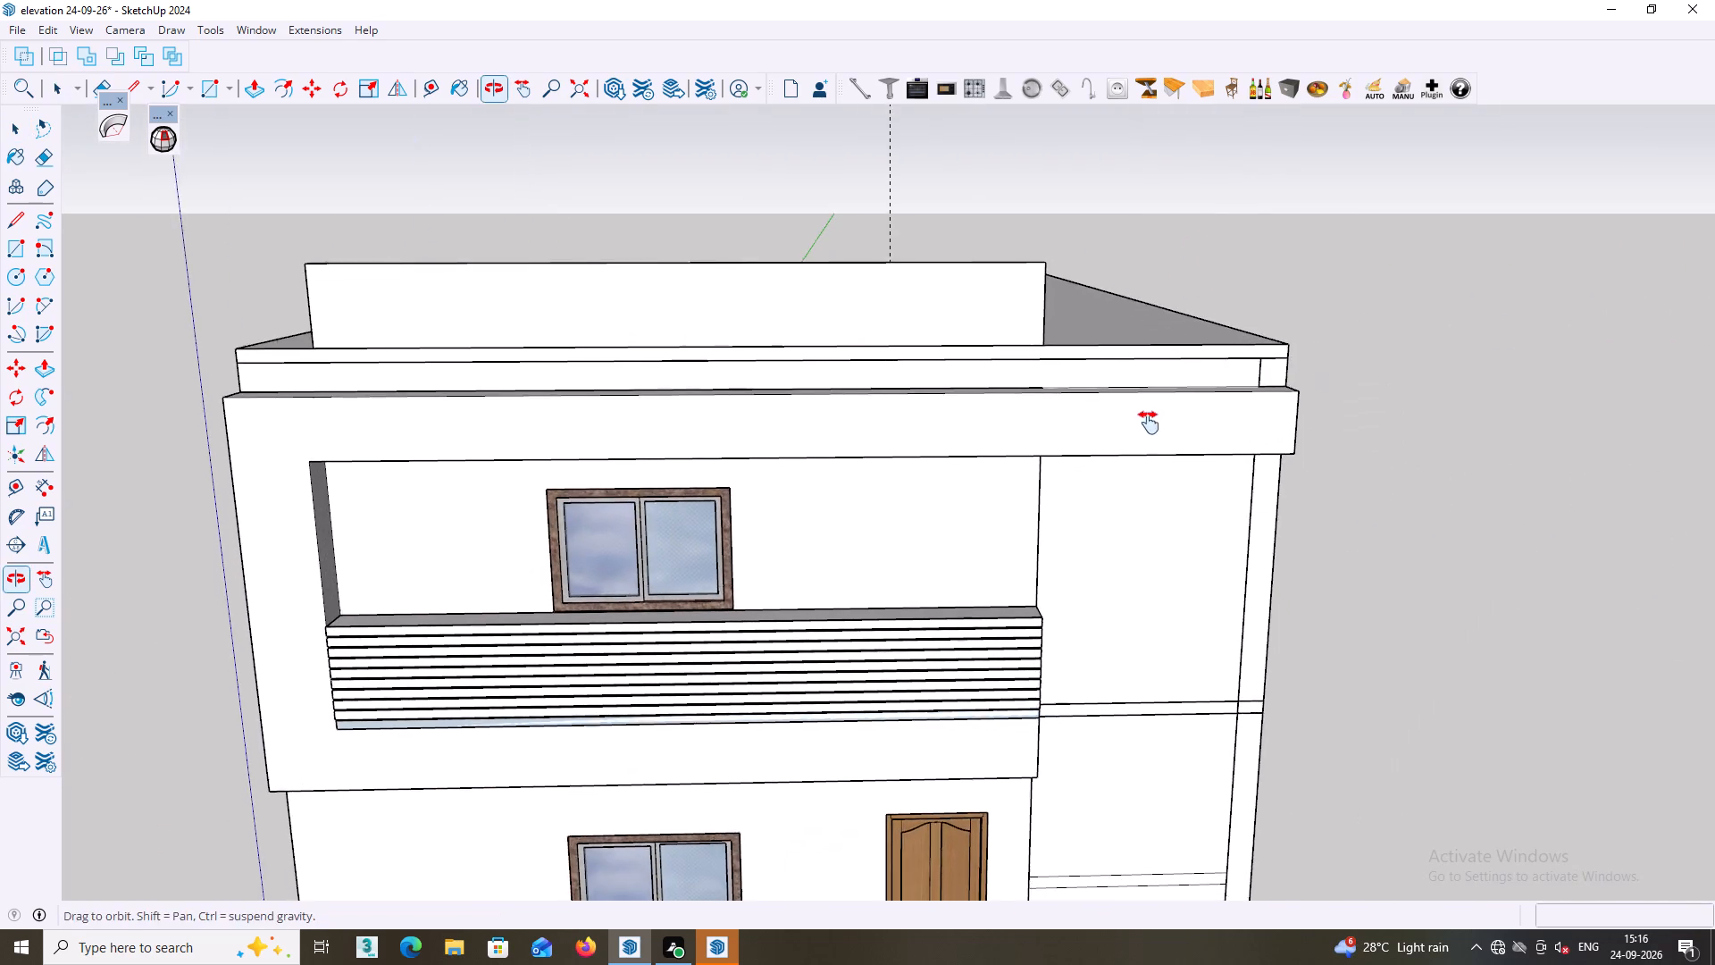
pyautogui.moveTo(1149, 423); pyautogui.dragTo(1144, 422, button='middle')
pyautogui.moveTo(1061, 471); pyautogui.dragTo(1087, 387, button='middle')
pyautogui.moveTo(1025, 373); pyautogui.dragTo(874, 406, button='middle')
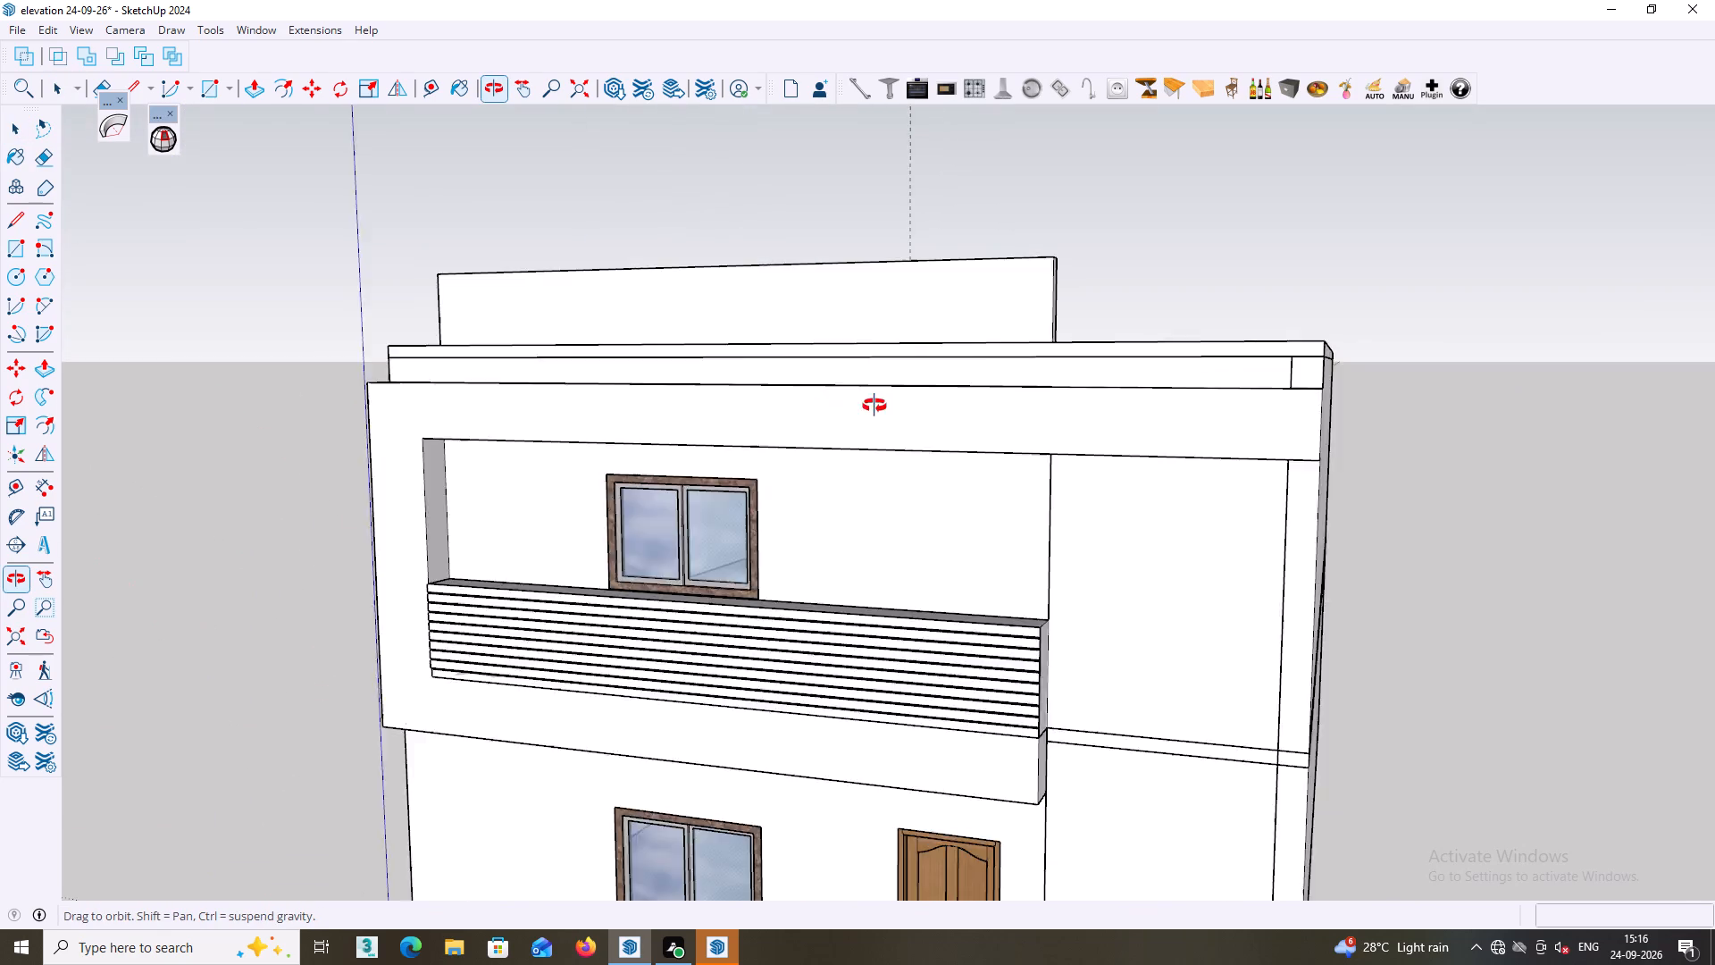
pyautogui.moveTo(874, 406); pyautogui.dragTo(1153, 472, button='middle')
pyautogui.moveTo(1146, 468); pyautogui.dragTo(1056, 449, button='middle')
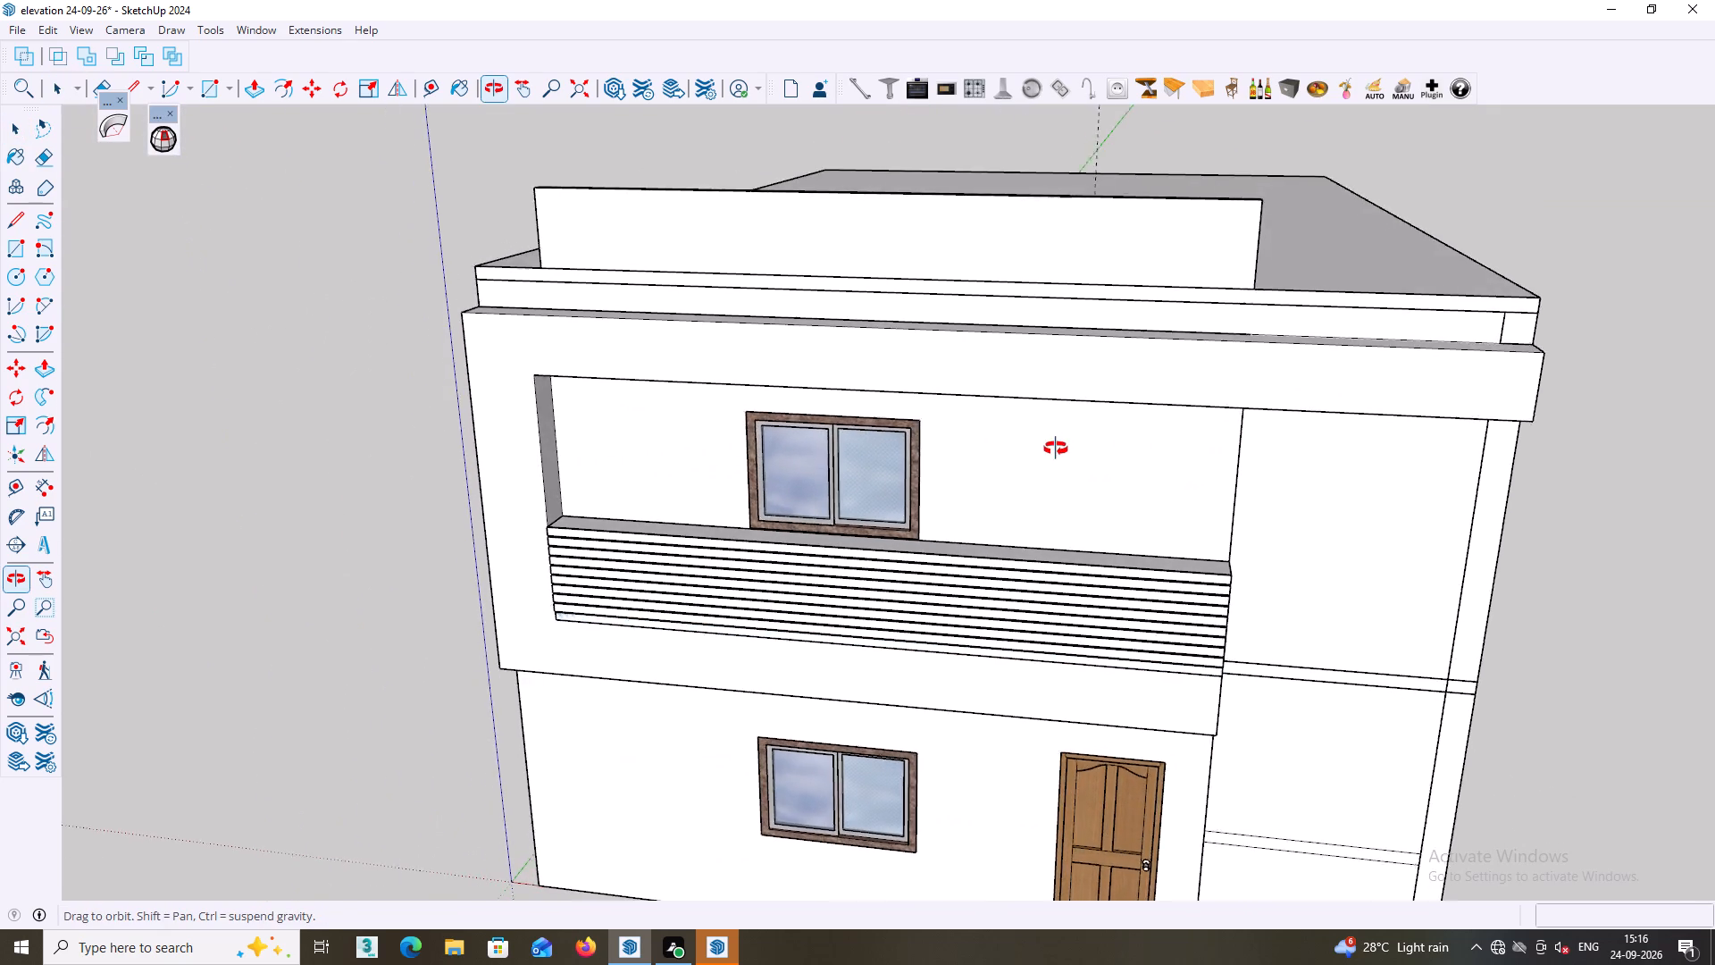
pyautogui.moveTo(1056, 449); pyautogui.dragTo(845, 425, button='middle')
pyautogui.scroll(1, 870, 449)
pyautogui.keyDown('shift'); pyautogui.moveTo(870, 447); pyautogui.dragTo(793, 505, button='middle'); pyautogui.keyUp('shift')
pyautogui.moveTo(781, 520); pyautogui.dragTo(907, 515, button='middle')
pyautogui.scroll(6, 644, 641)
pyautogui.moveTo(548, 667); pyautogui.dragTo(691, 650, button='middle')
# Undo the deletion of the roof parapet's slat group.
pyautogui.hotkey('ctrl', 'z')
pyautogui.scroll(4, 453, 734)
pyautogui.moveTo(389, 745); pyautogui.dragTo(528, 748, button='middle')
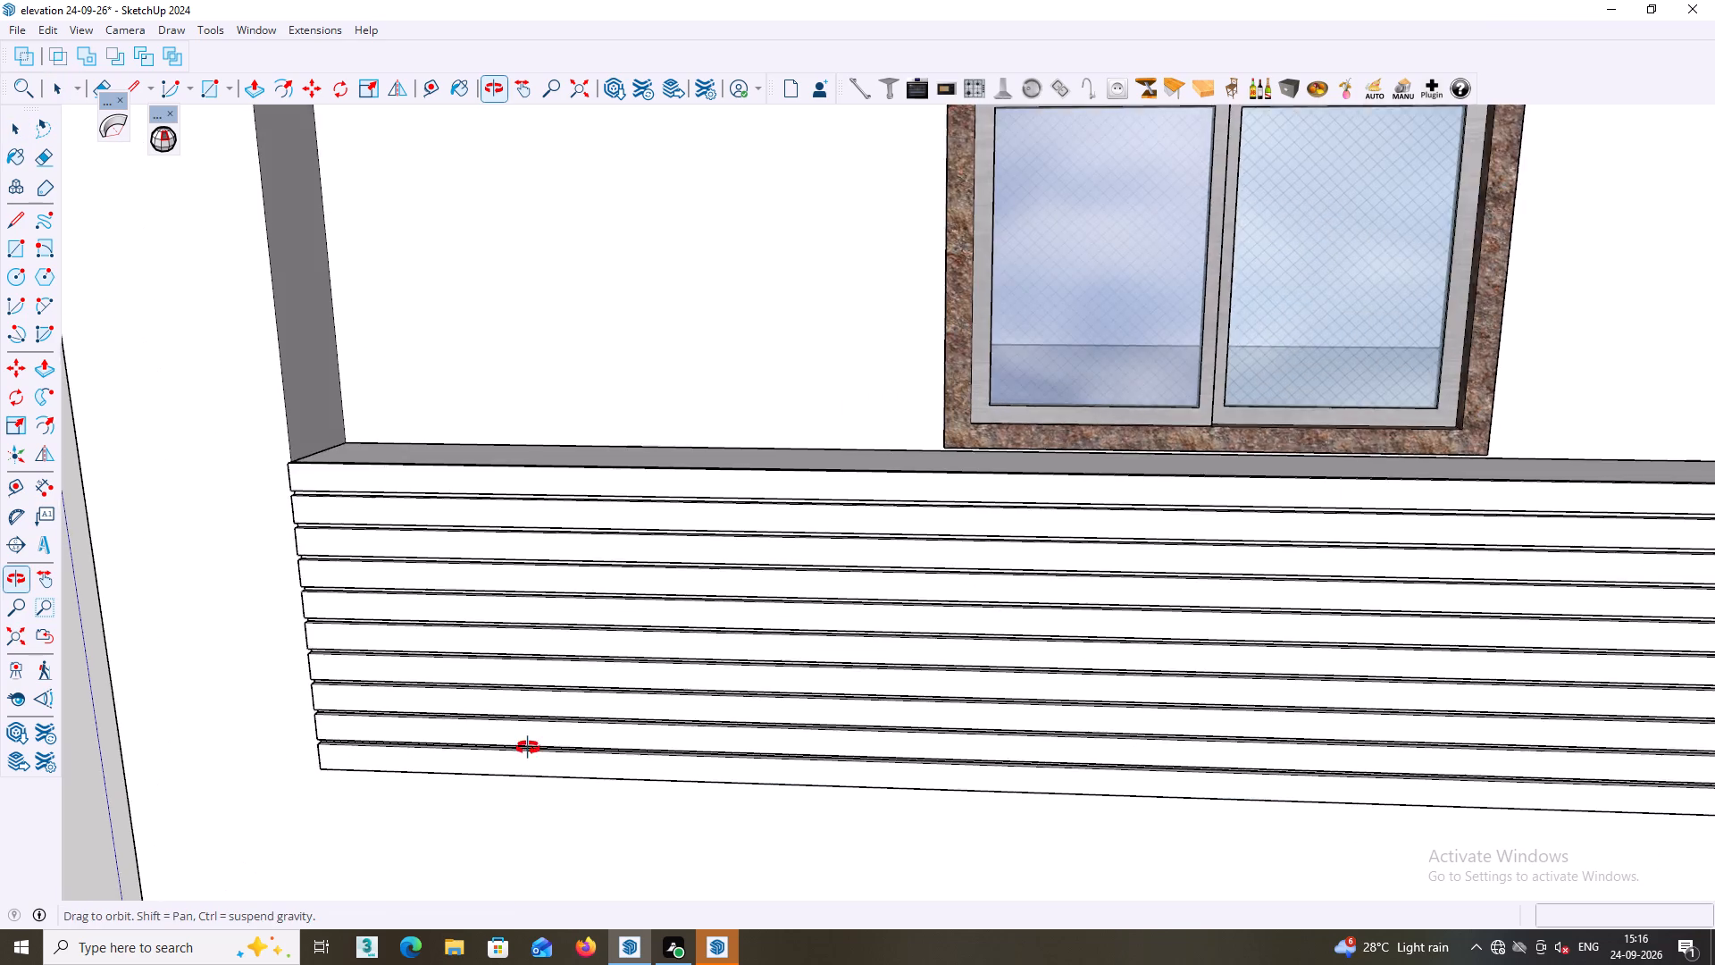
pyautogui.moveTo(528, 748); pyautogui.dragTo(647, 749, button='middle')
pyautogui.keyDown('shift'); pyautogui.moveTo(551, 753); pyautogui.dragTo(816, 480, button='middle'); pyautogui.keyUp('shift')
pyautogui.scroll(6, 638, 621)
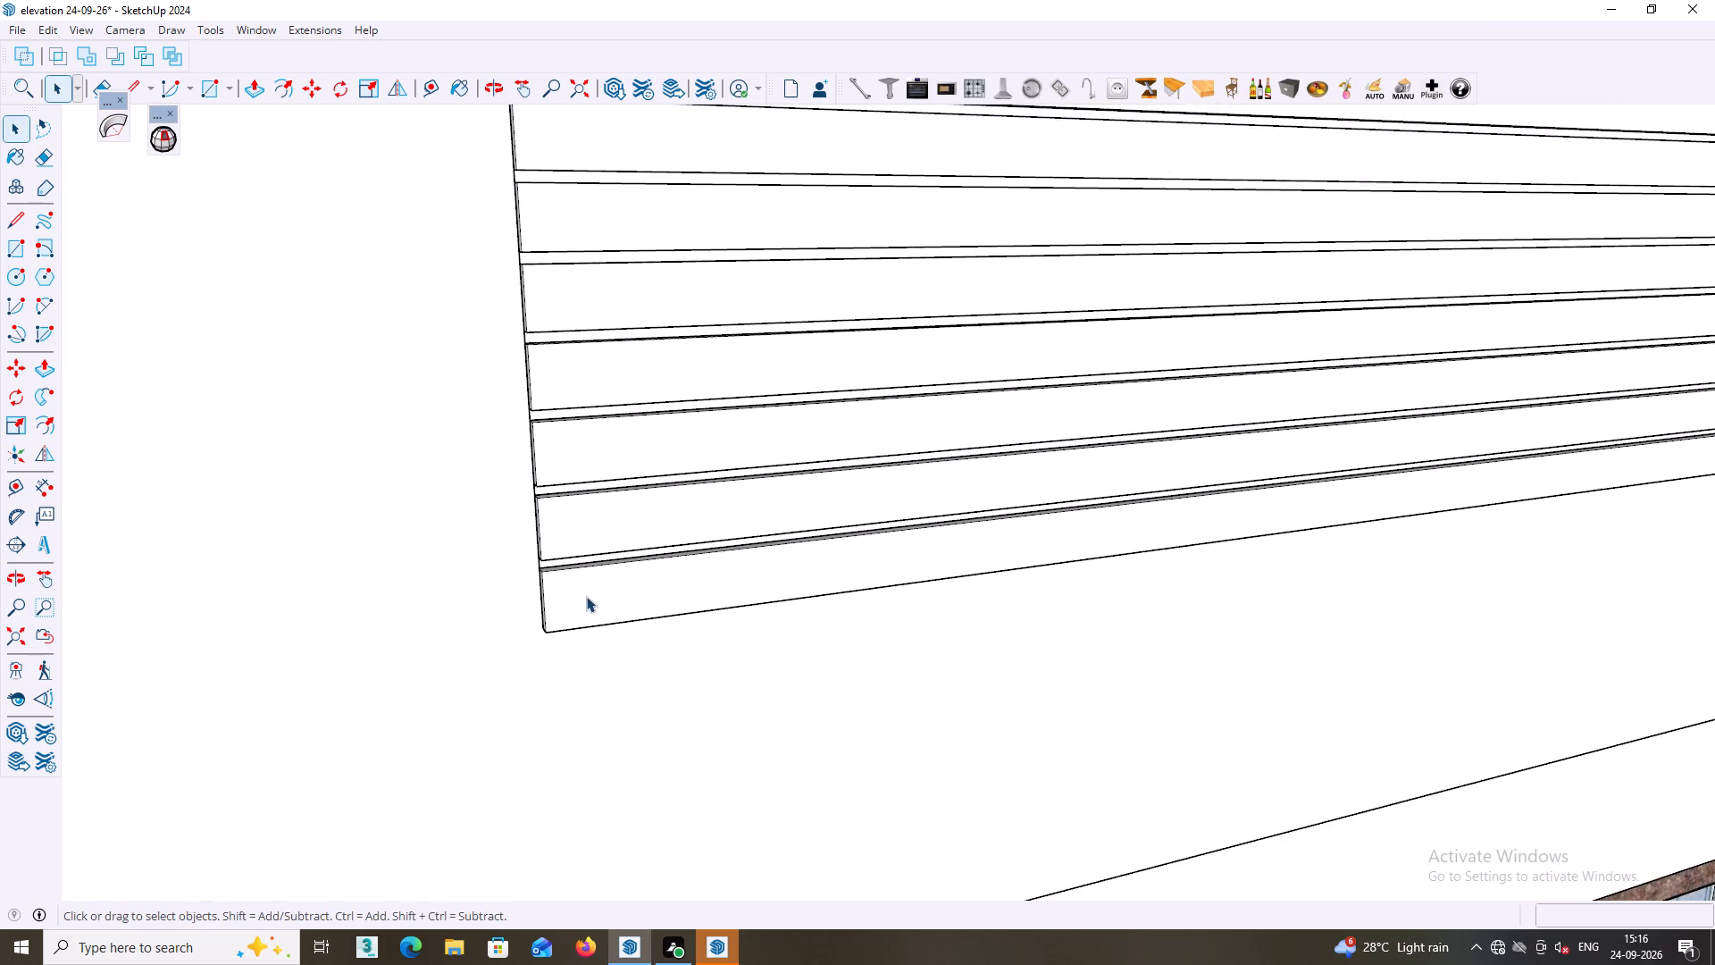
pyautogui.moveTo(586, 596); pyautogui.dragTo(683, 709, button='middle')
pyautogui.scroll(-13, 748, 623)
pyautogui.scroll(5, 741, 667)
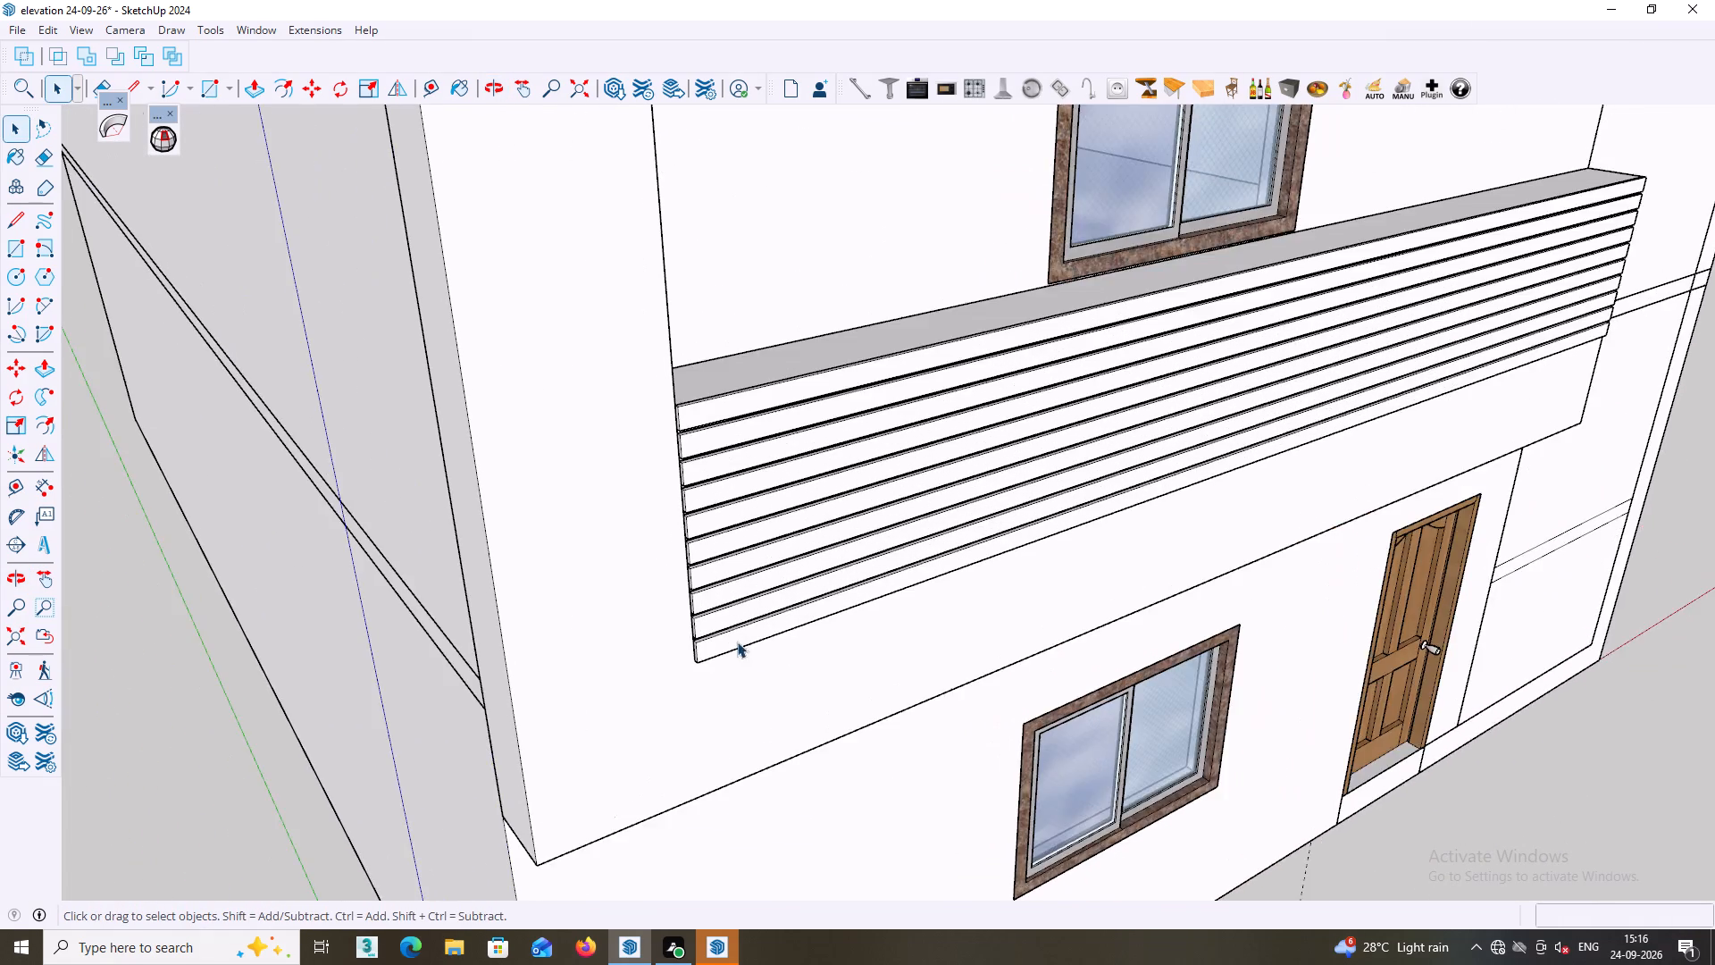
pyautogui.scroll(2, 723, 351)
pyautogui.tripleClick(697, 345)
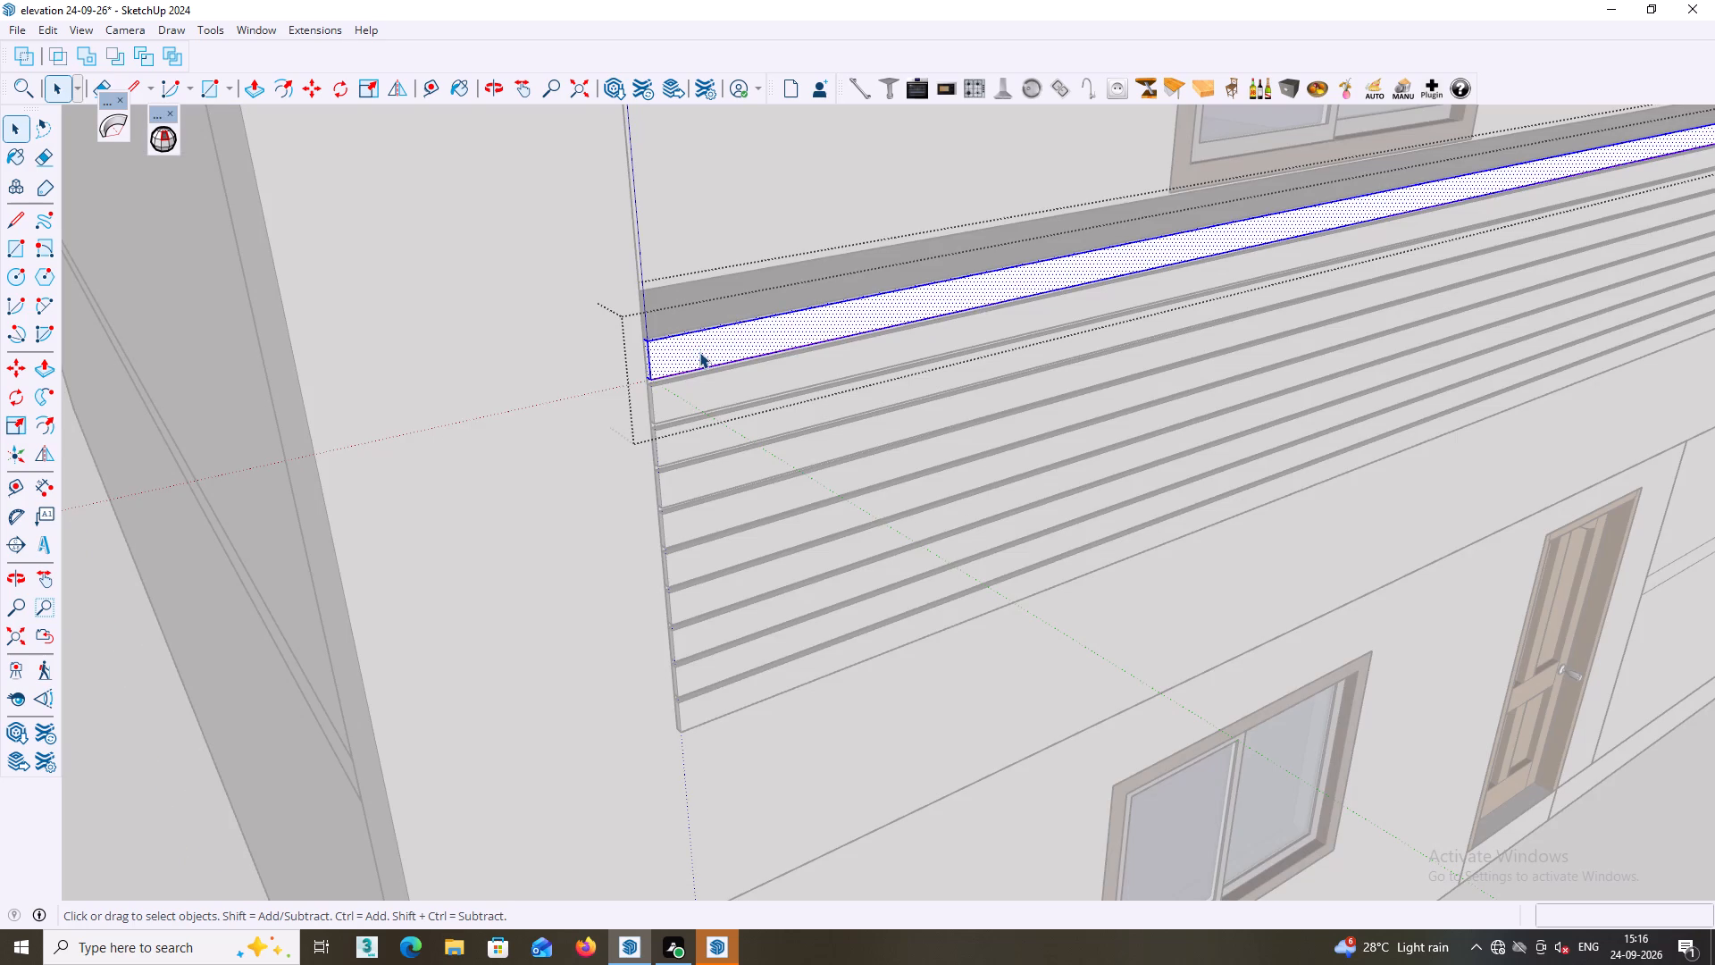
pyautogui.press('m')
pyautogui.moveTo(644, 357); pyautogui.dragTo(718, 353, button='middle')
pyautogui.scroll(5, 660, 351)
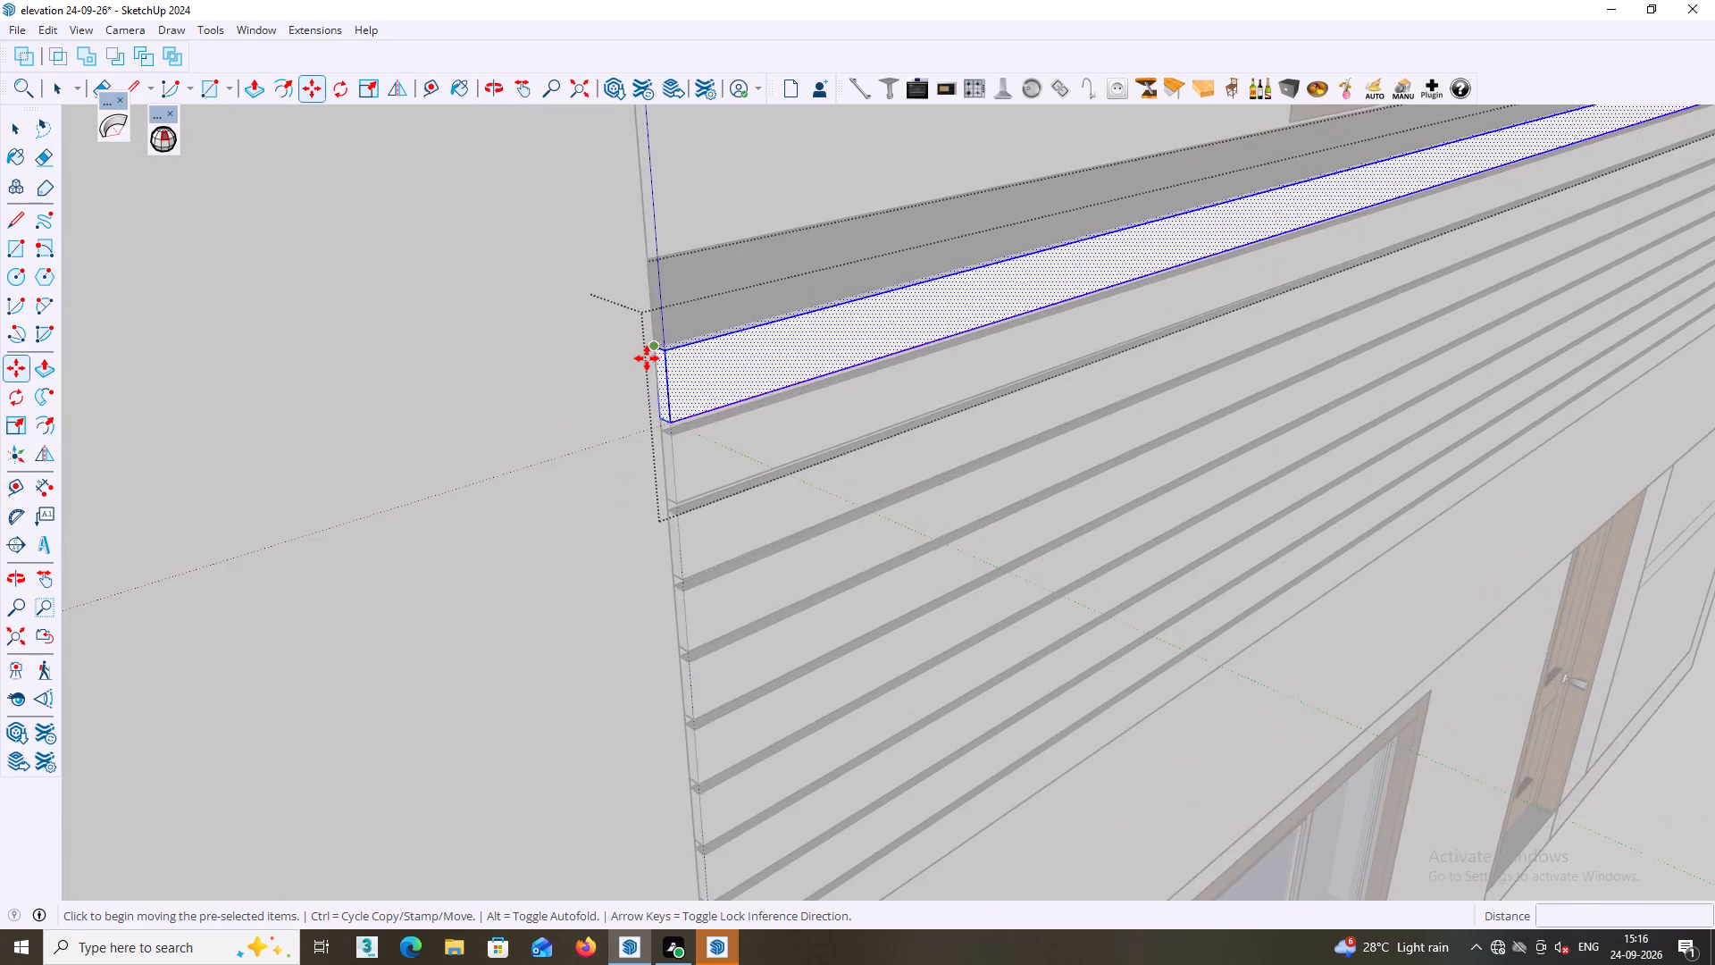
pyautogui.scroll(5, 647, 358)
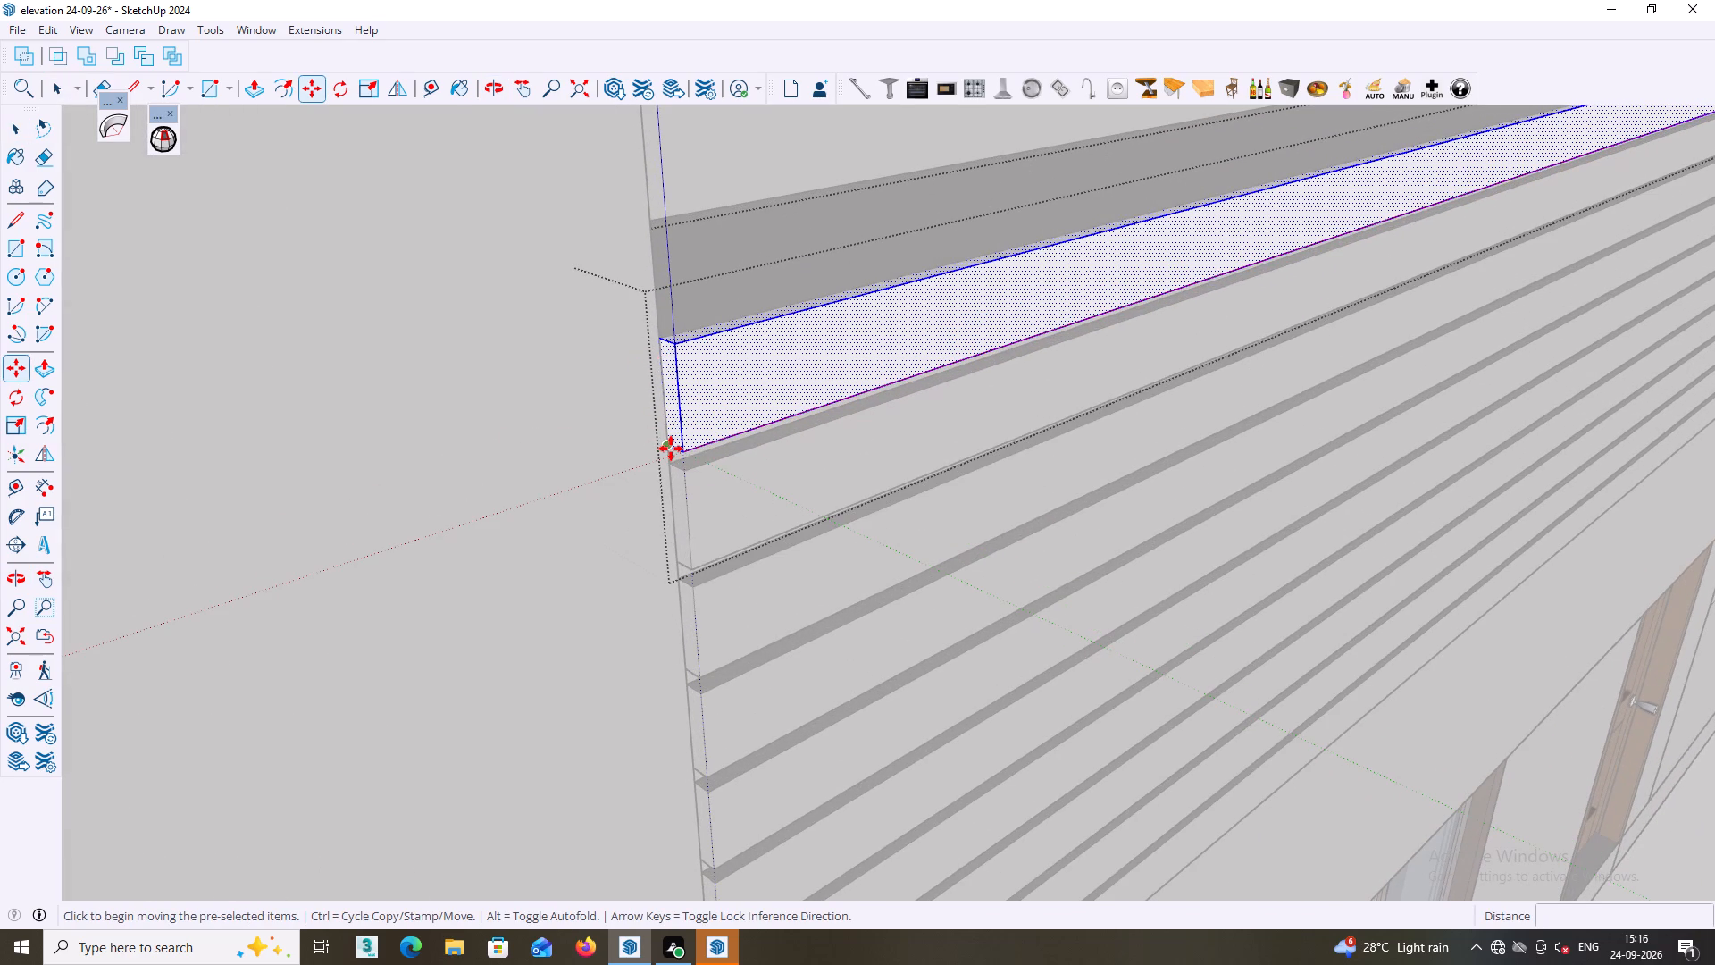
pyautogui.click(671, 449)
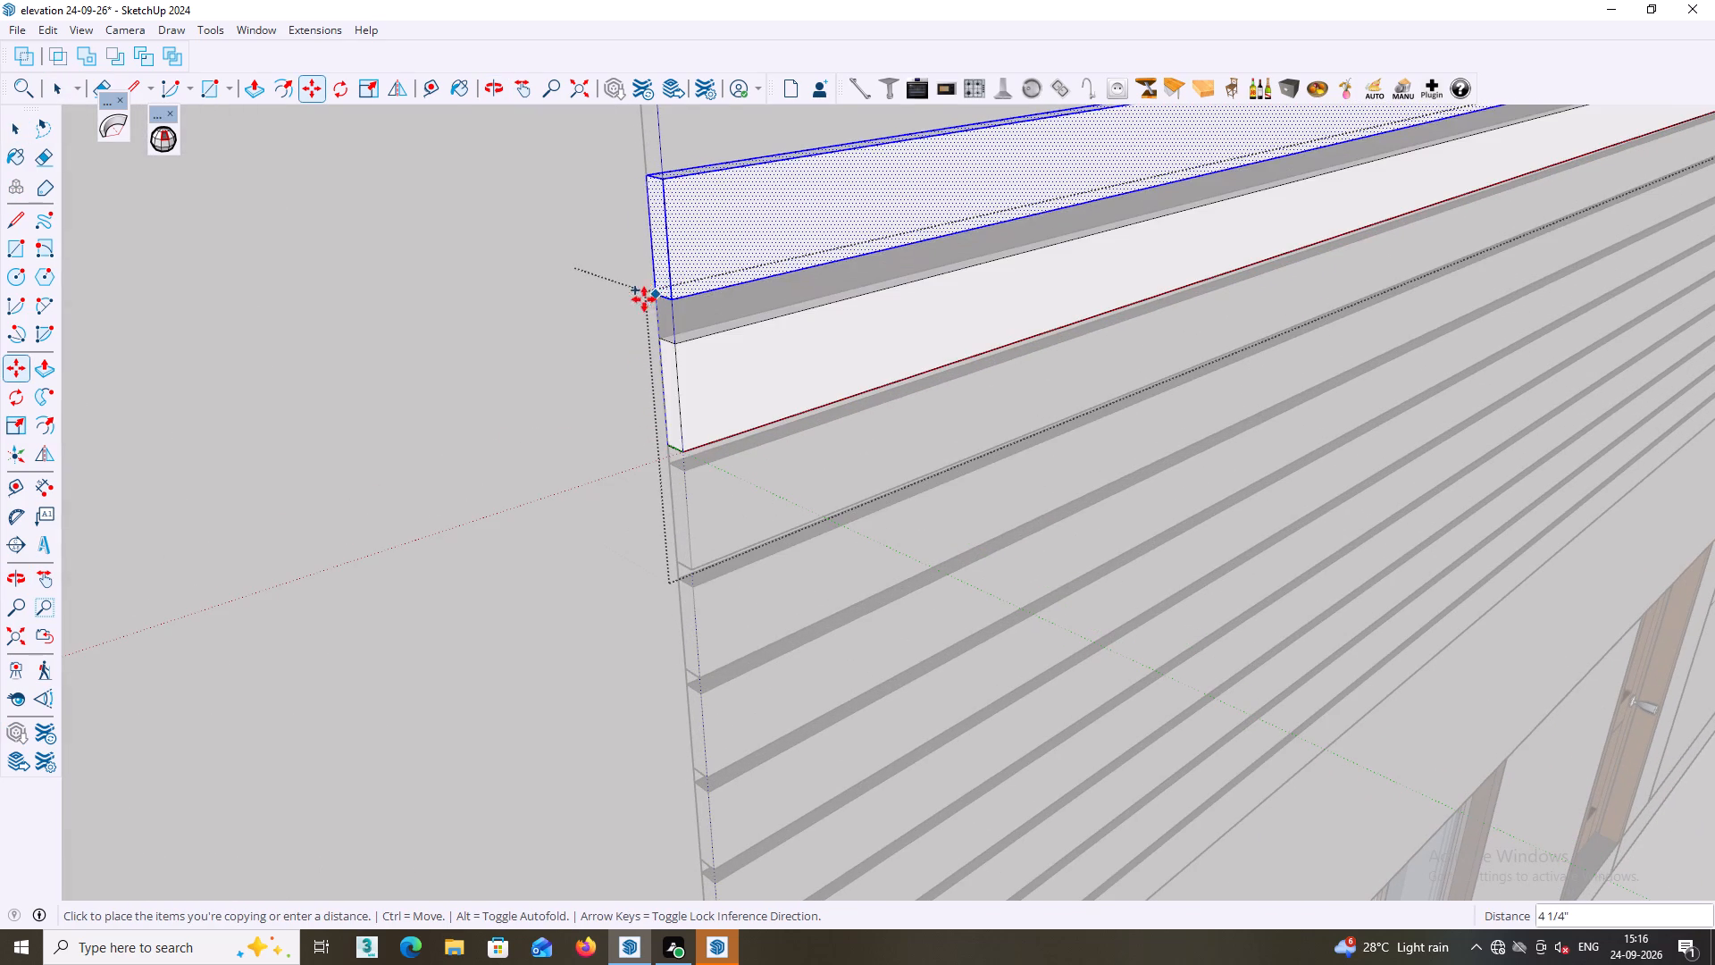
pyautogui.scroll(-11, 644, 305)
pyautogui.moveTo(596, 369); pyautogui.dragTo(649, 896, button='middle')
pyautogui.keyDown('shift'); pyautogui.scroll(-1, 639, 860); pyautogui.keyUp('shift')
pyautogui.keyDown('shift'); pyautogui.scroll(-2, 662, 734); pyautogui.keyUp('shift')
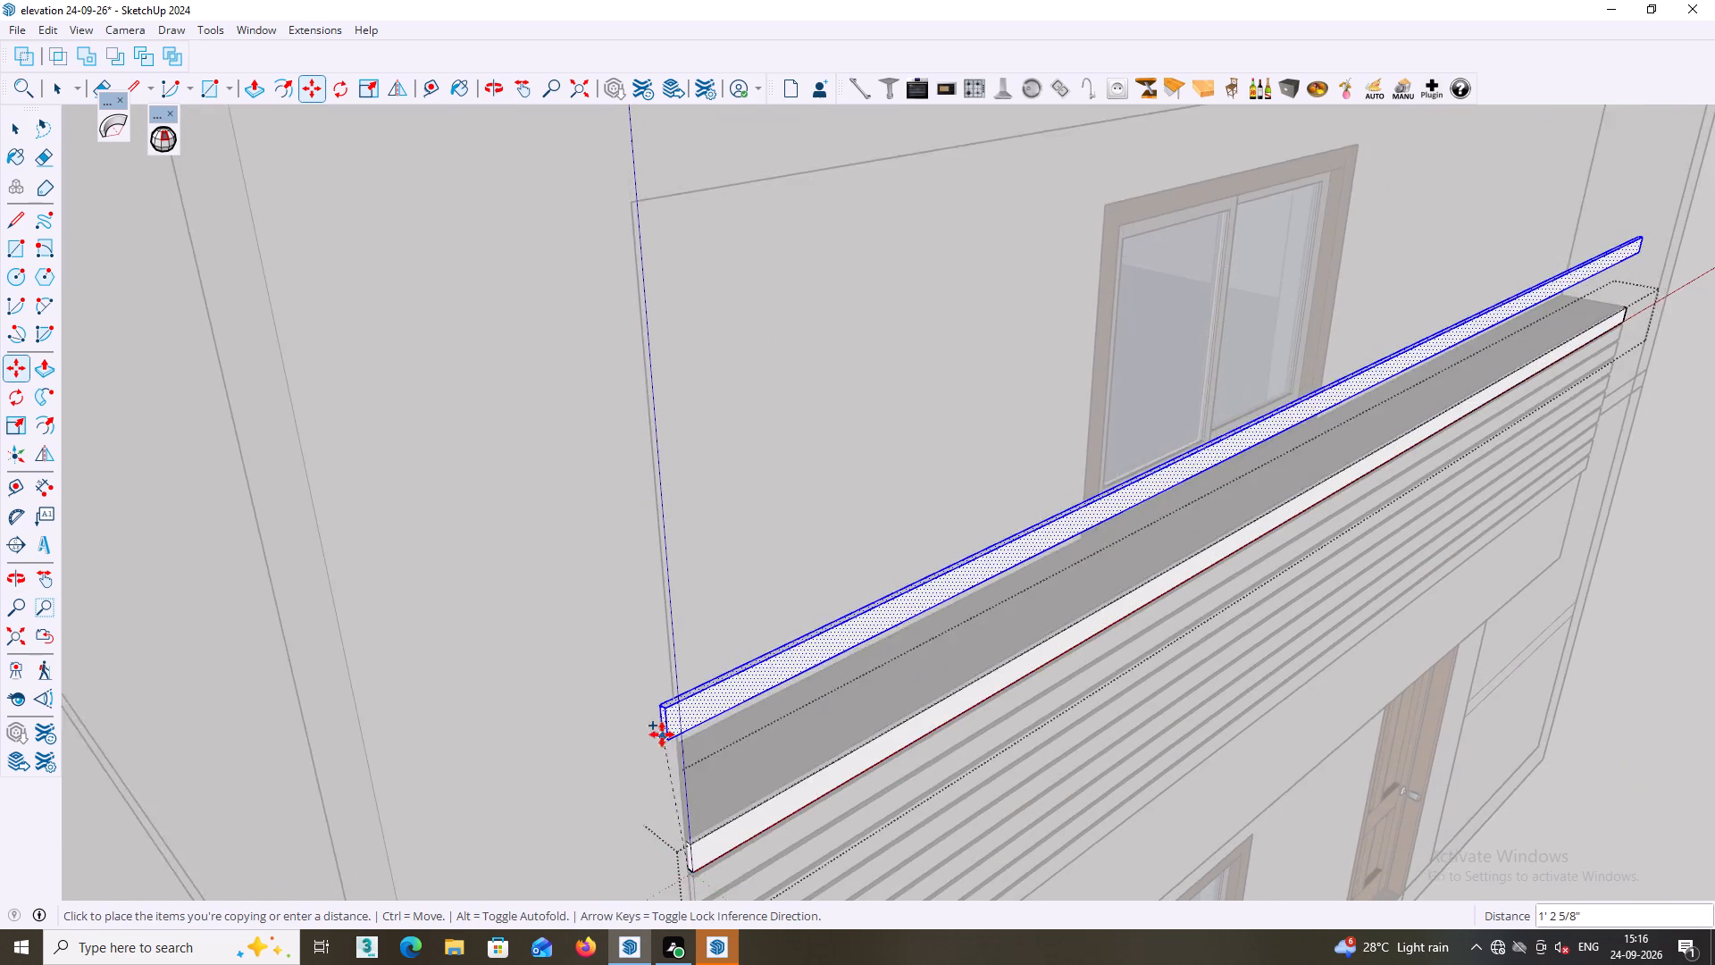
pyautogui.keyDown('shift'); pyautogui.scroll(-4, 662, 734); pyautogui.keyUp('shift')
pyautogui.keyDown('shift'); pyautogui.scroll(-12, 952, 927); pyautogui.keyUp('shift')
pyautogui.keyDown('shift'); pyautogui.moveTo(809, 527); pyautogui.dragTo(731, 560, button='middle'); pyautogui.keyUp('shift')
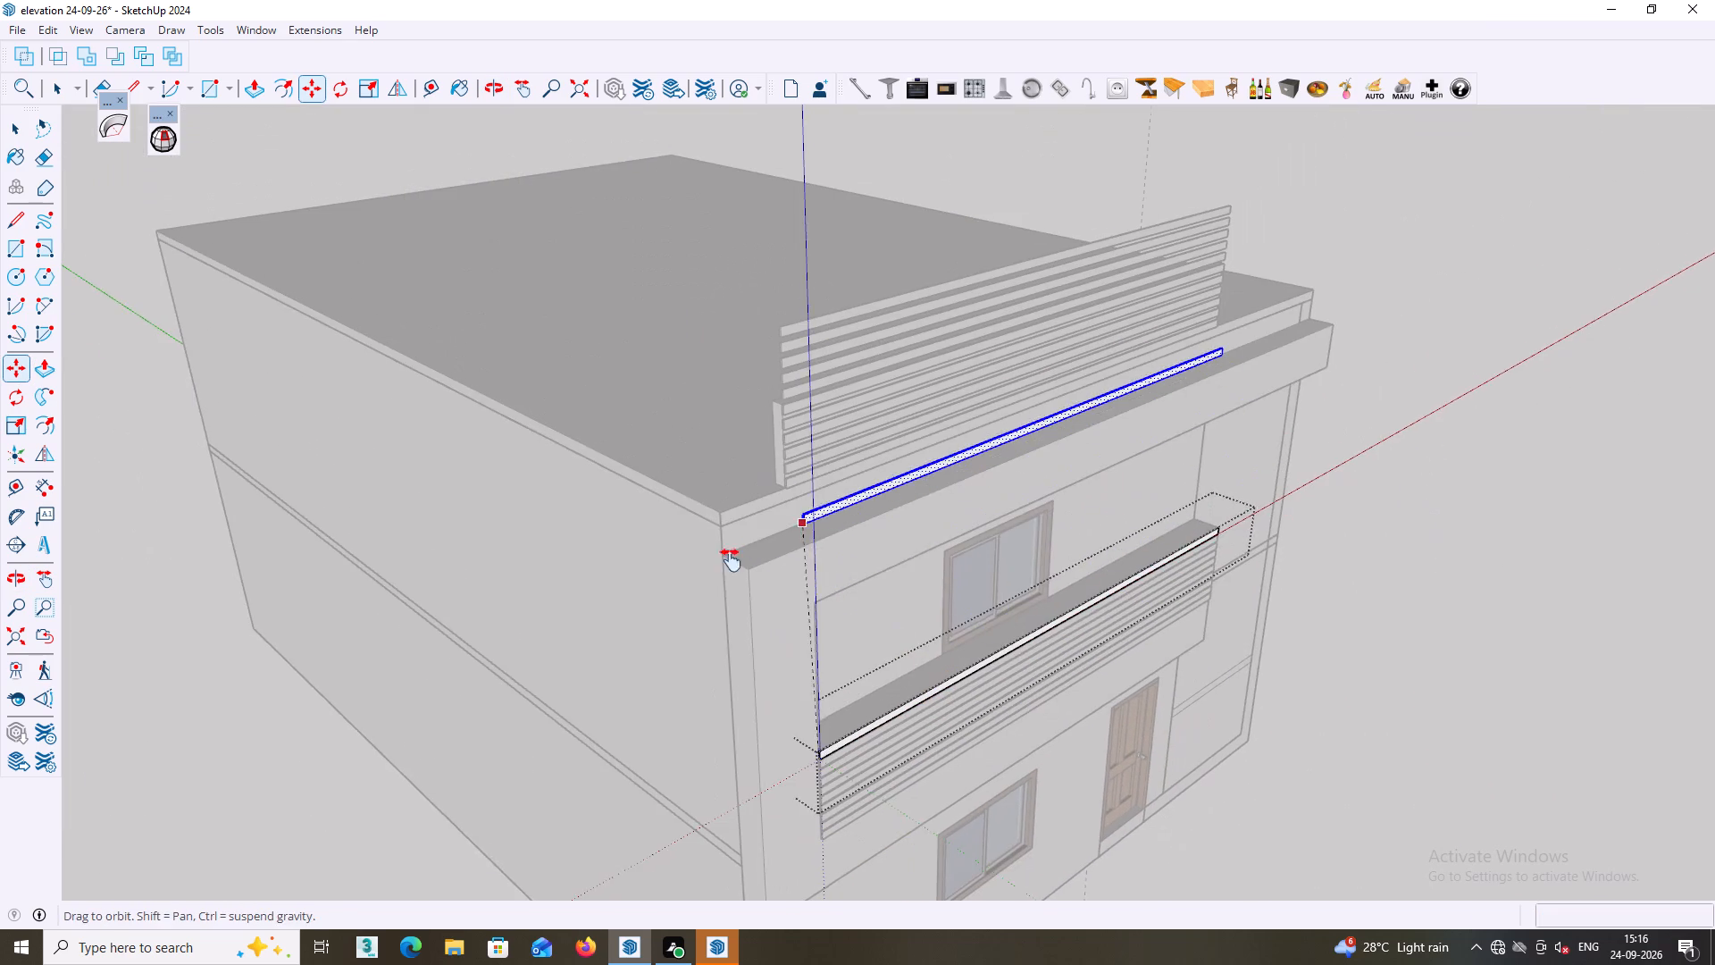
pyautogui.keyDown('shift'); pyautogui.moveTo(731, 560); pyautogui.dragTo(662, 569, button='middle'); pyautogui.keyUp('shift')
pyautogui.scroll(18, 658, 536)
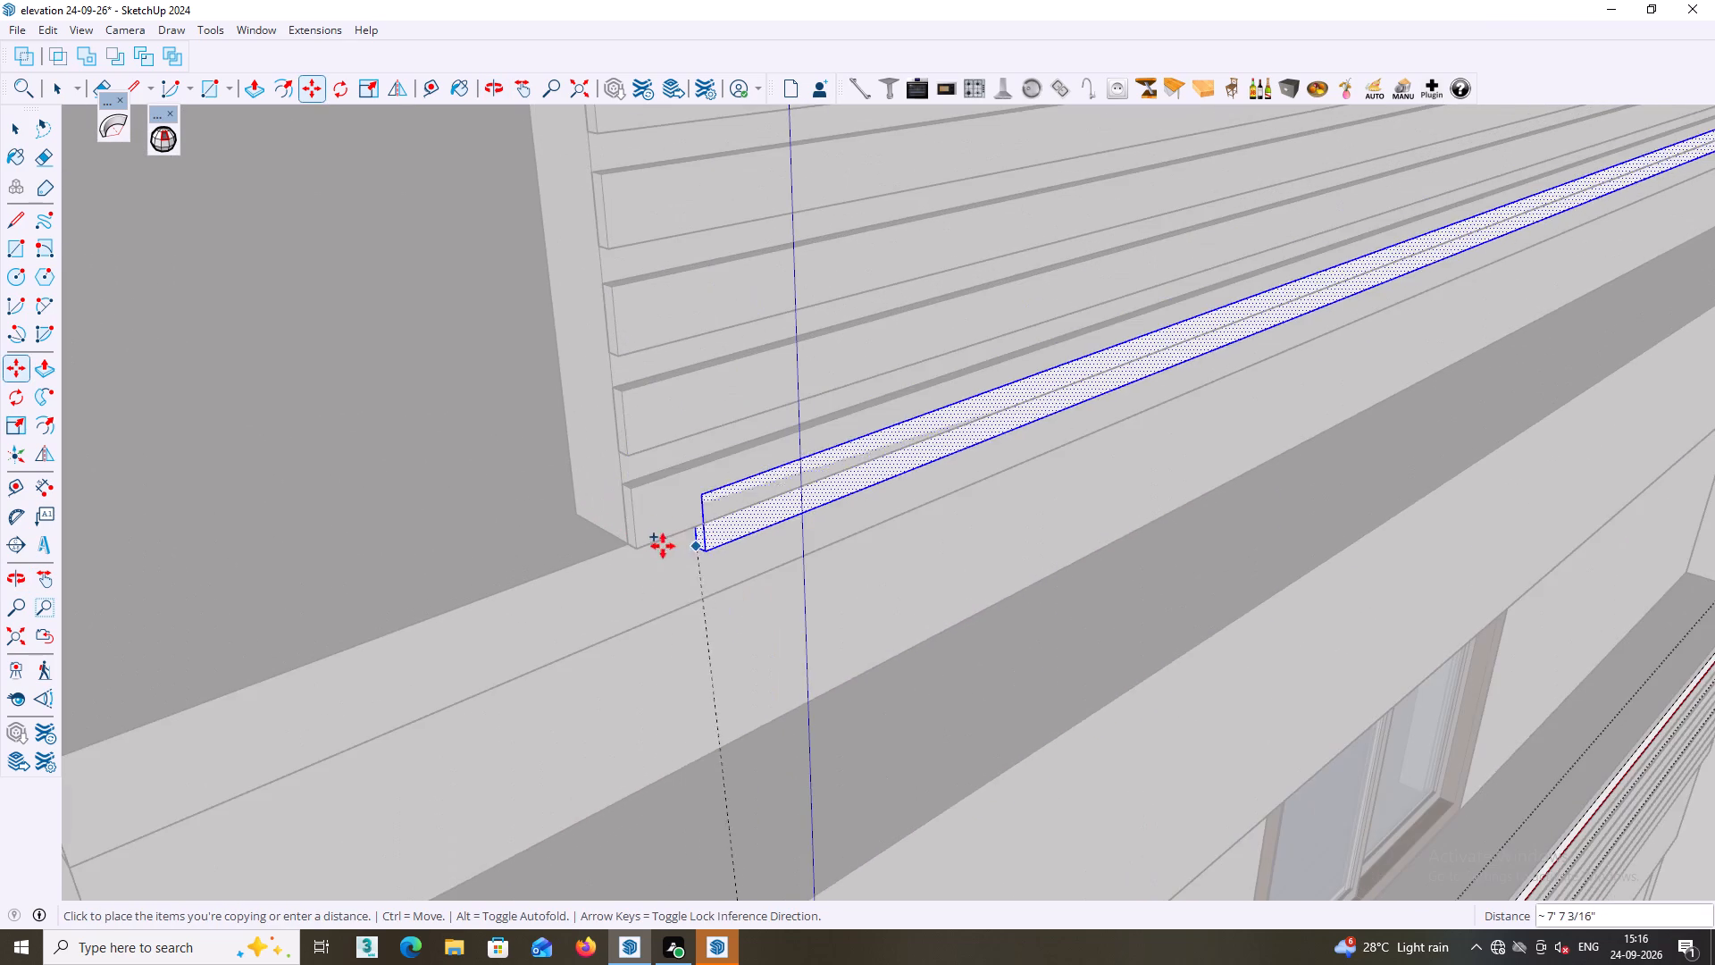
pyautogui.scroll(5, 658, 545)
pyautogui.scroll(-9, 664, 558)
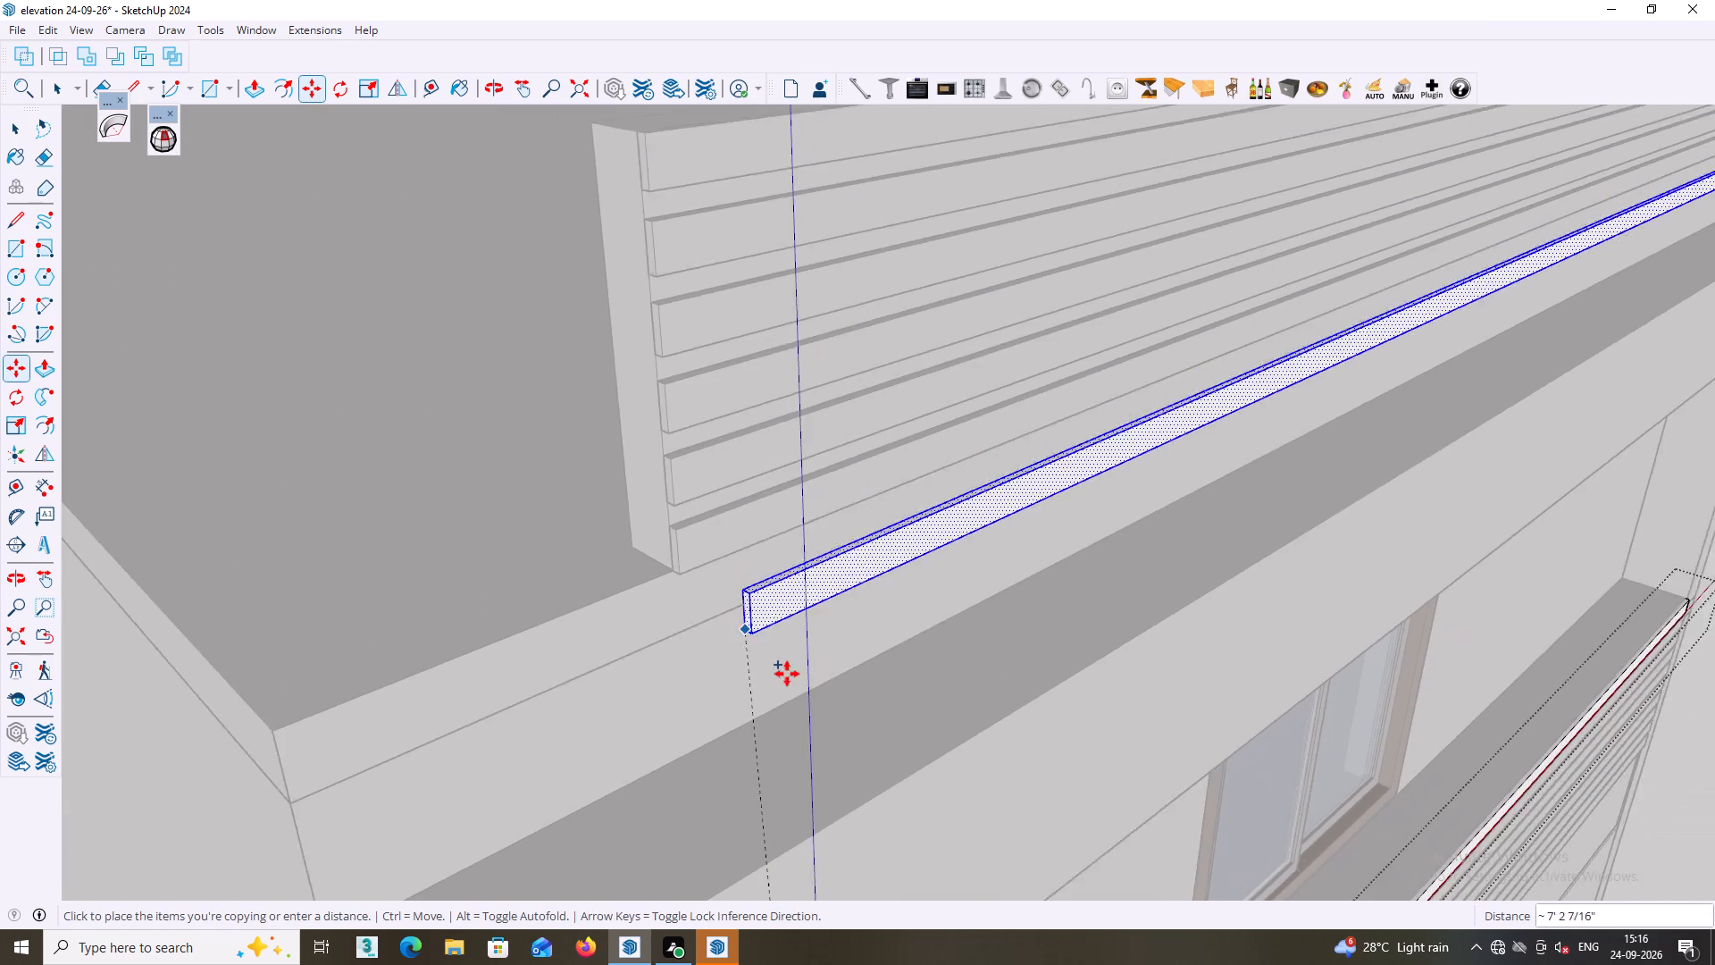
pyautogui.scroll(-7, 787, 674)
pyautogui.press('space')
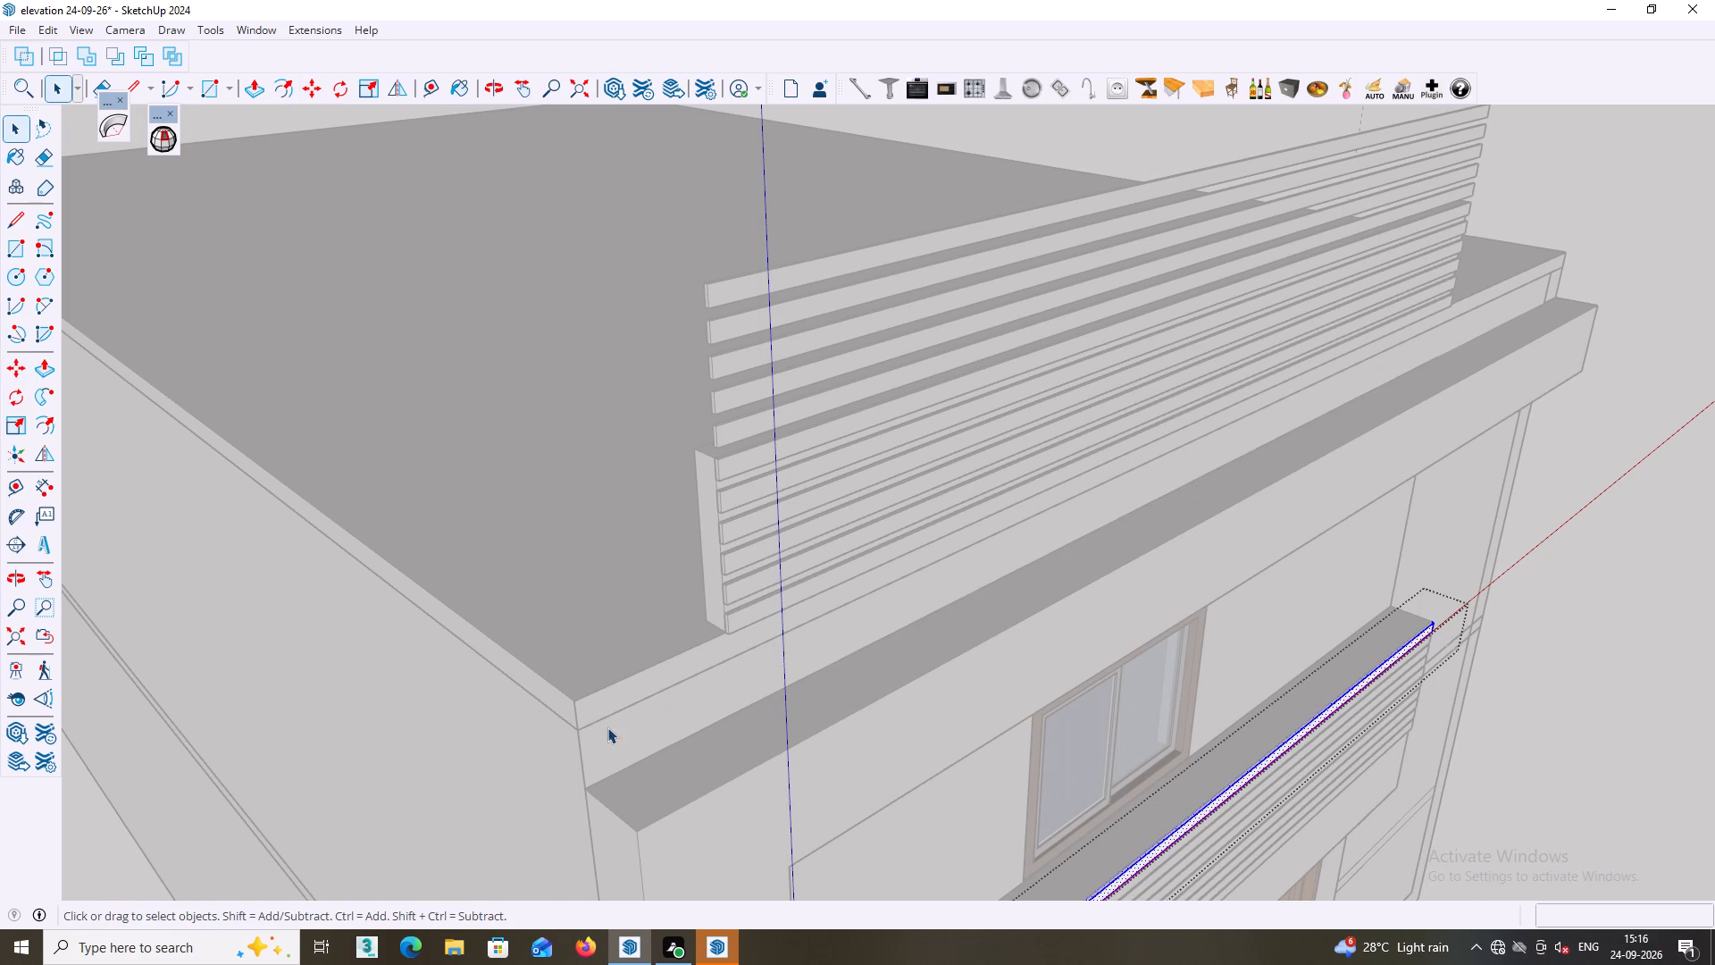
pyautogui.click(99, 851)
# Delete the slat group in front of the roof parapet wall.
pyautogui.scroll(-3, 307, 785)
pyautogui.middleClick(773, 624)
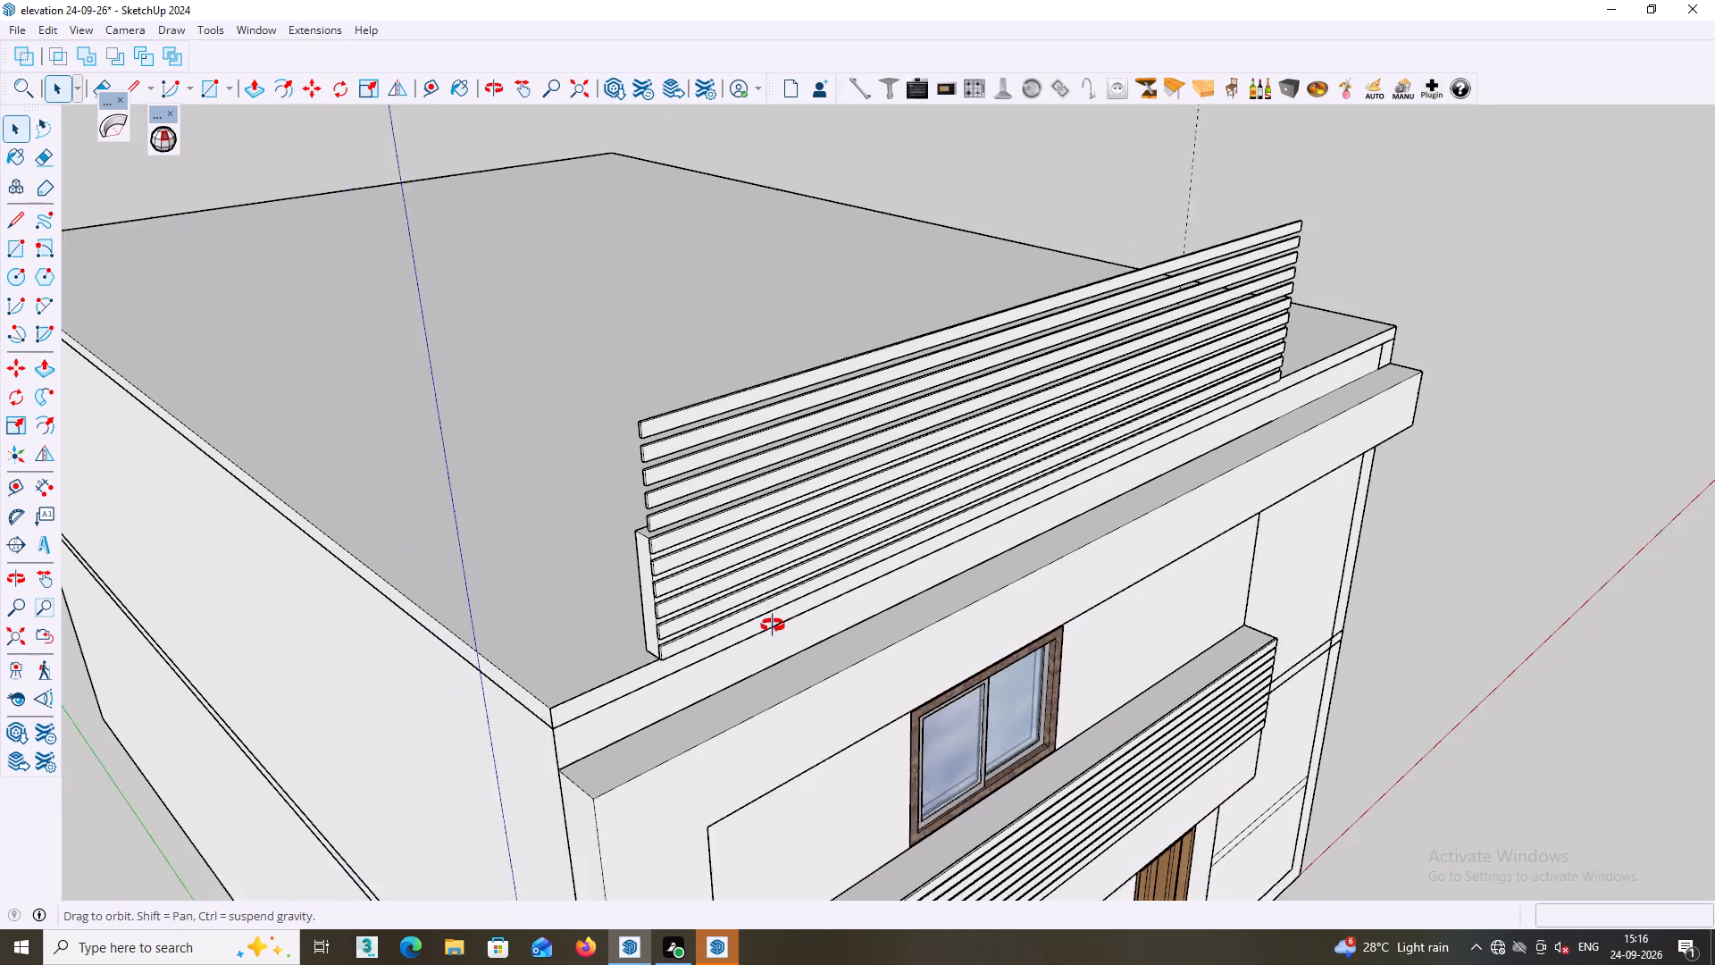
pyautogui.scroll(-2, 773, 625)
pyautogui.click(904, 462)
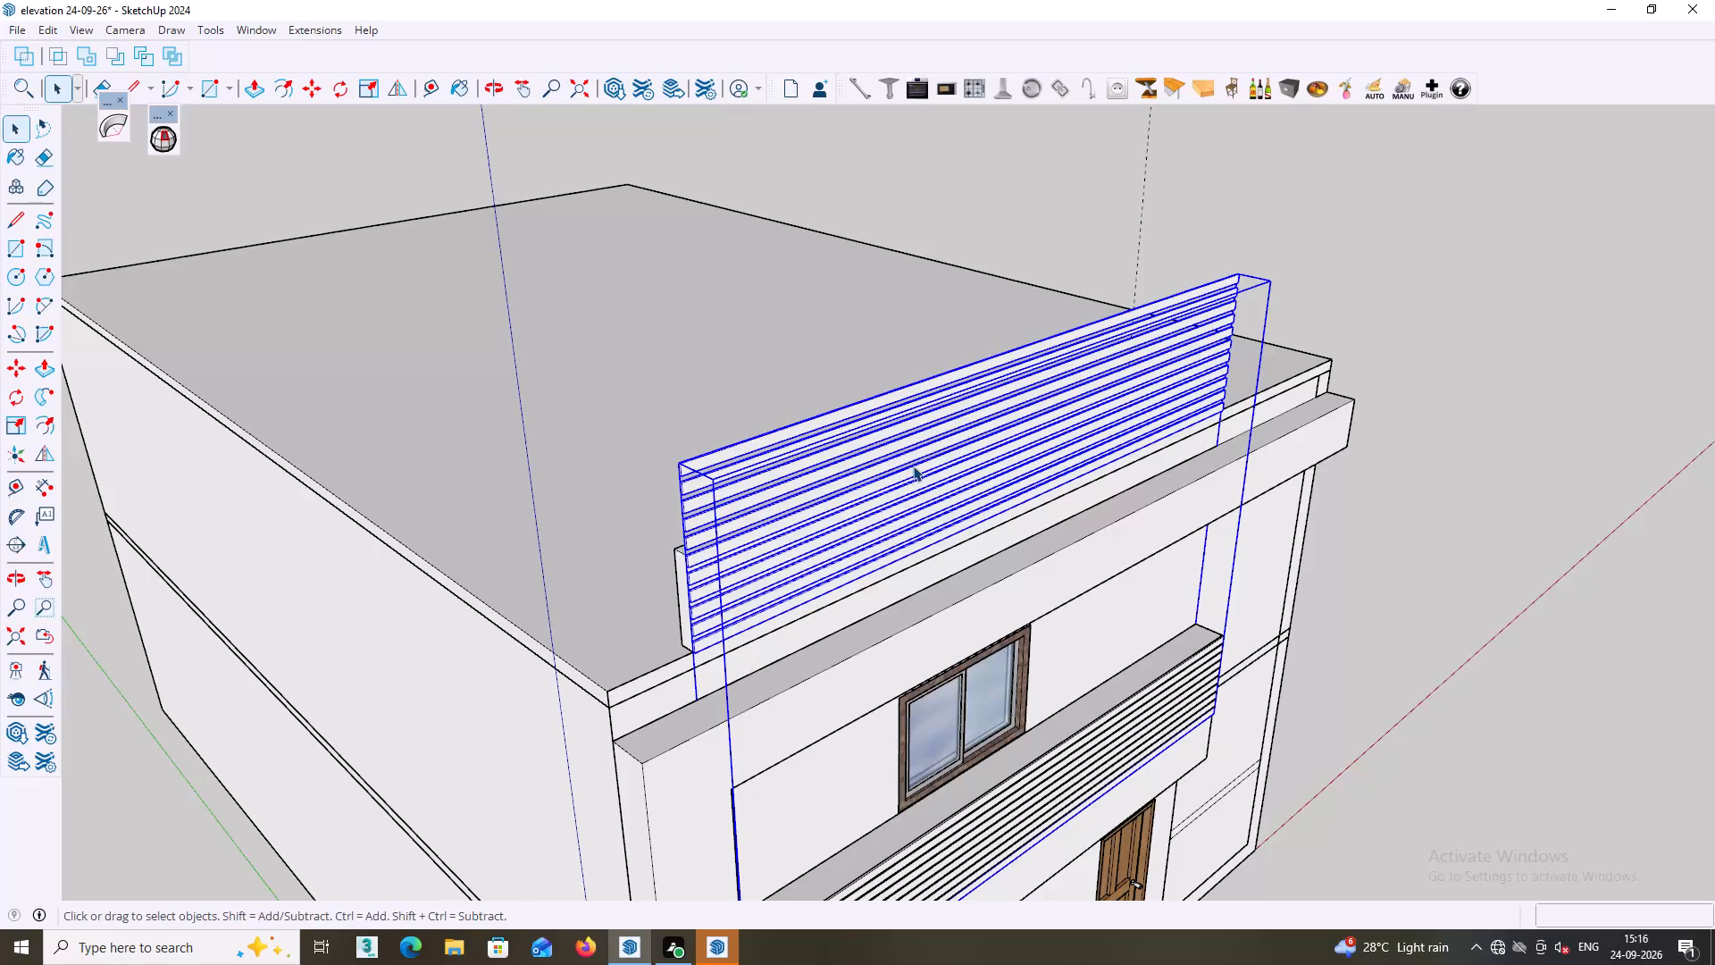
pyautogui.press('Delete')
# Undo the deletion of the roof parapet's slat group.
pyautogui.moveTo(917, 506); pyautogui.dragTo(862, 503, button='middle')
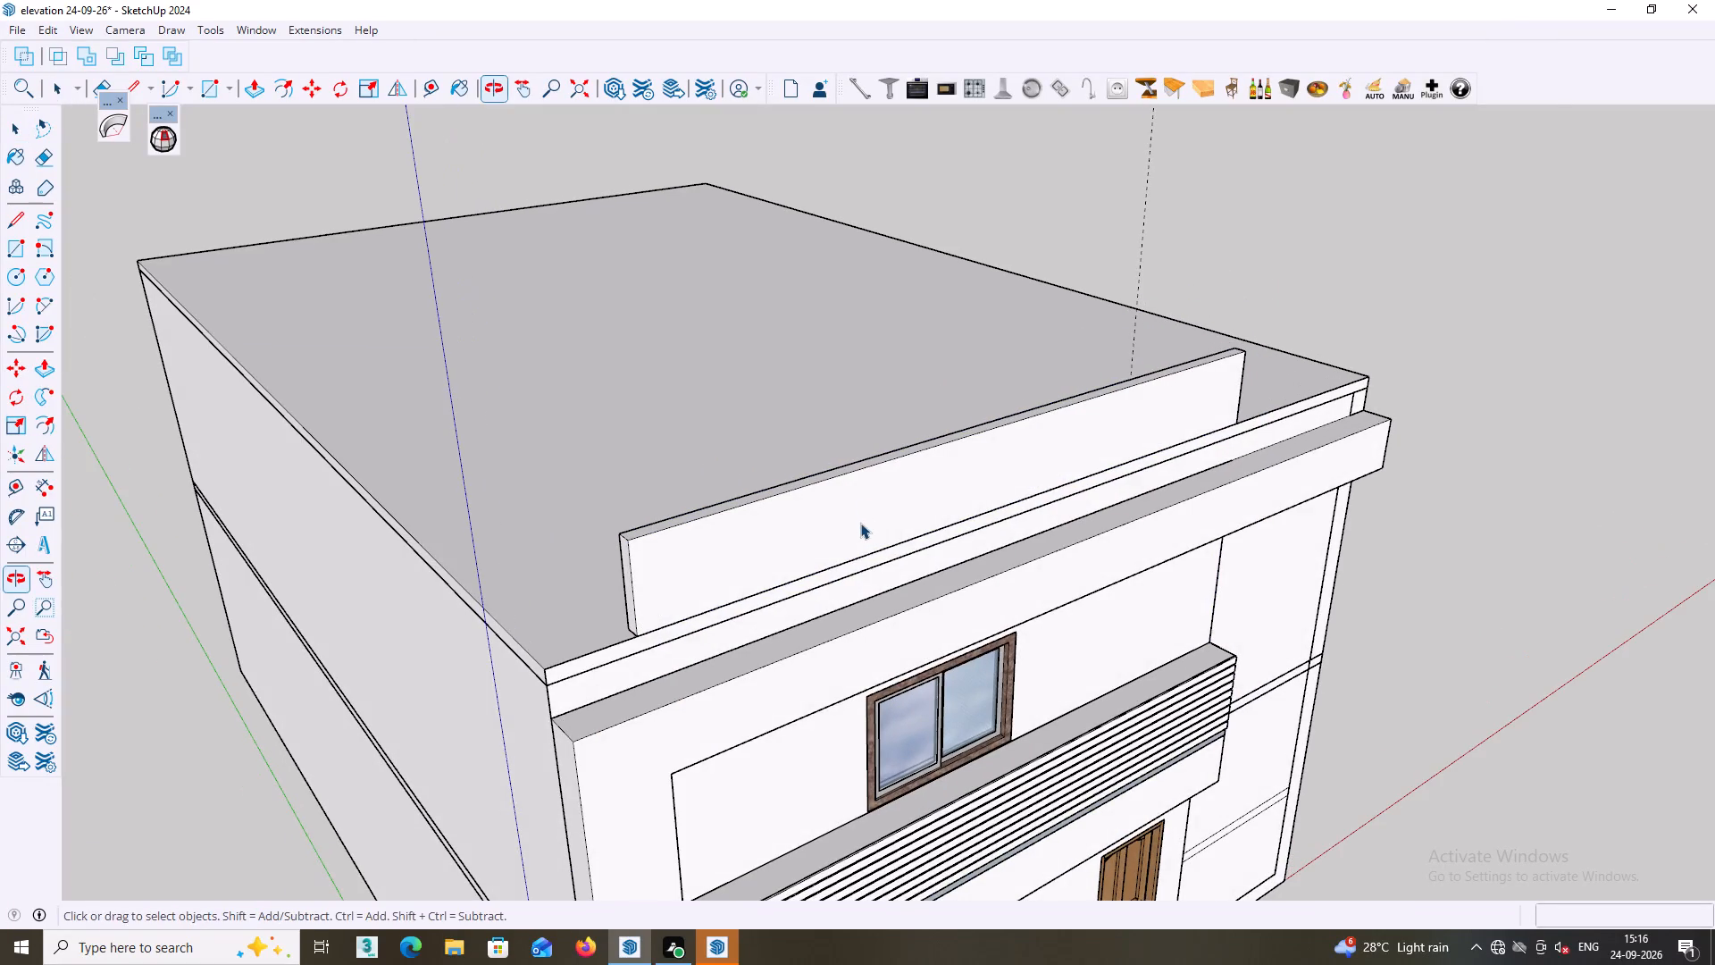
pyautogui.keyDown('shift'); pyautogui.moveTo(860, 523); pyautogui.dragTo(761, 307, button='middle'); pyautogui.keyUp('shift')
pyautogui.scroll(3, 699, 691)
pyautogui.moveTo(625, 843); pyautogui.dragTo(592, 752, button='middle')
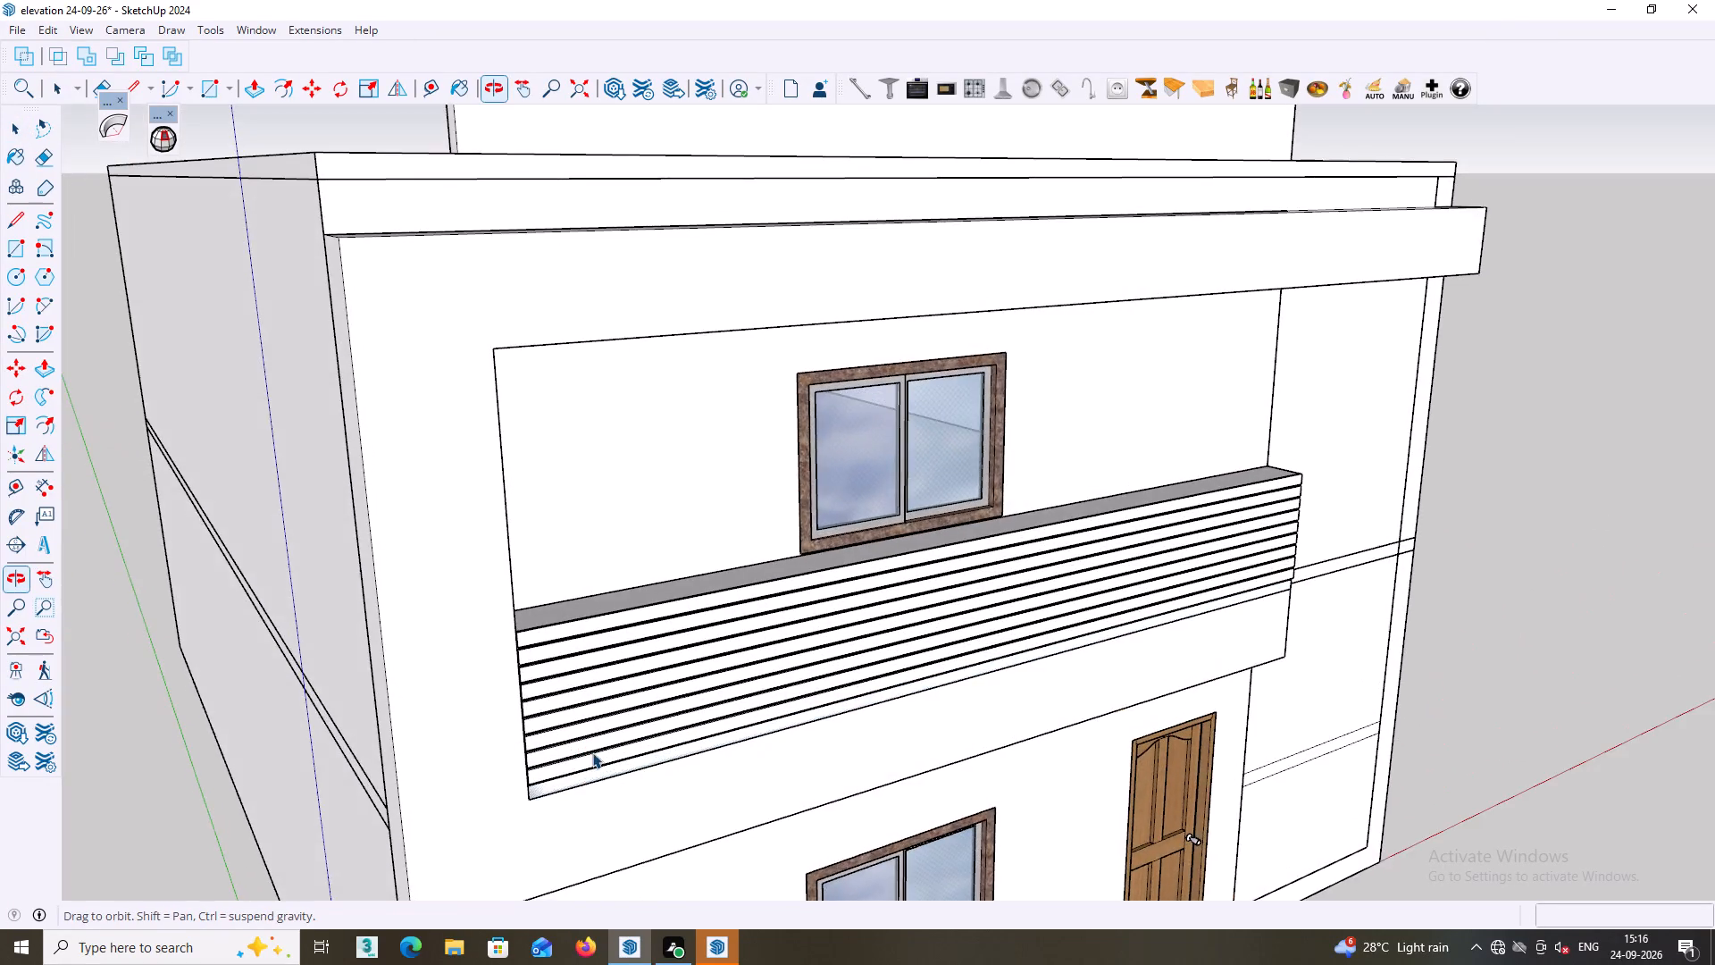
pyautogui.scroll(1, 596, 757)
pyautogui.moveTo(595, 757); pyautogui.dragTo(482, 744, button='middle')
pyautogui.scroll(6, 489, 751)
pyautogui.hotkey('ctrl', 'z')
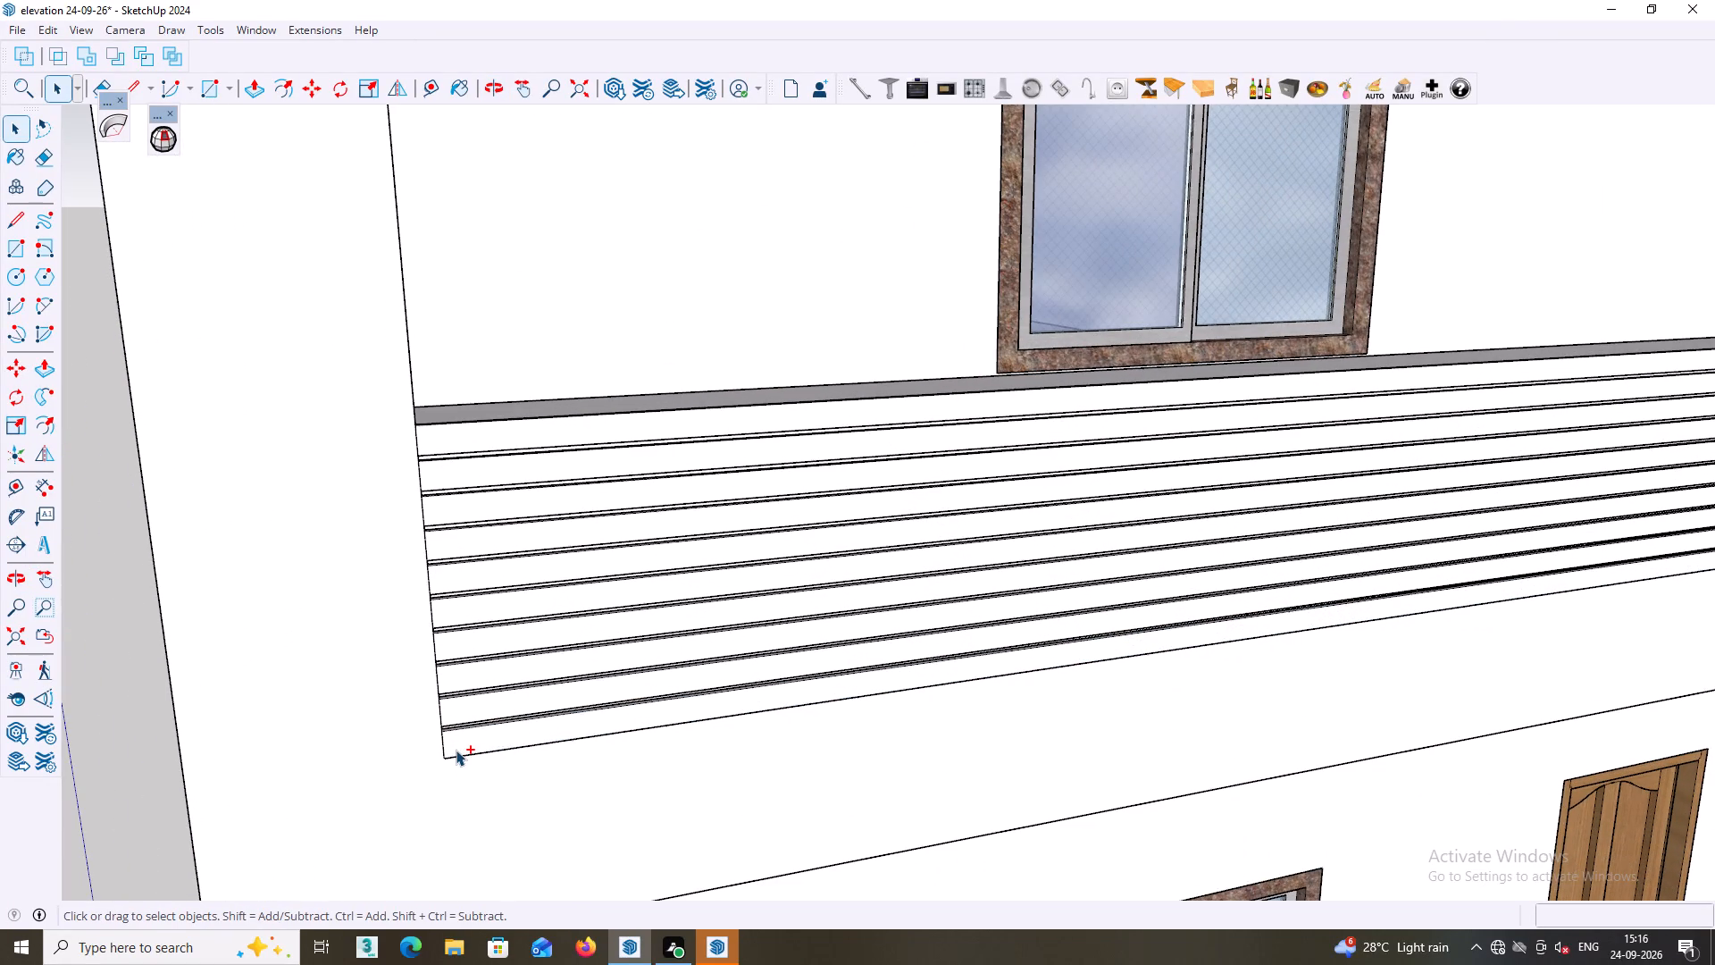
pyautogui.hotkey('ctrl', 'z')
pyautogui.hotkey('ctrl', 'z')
# Inside the roof parapet's slat group, delete the two uppermost slats that rise above the lowered wall.
pyautogui.keyDown('ctrl'); pyautogui.scroll(-5, 521, 756); pyautogui.keyUp('ctrl')
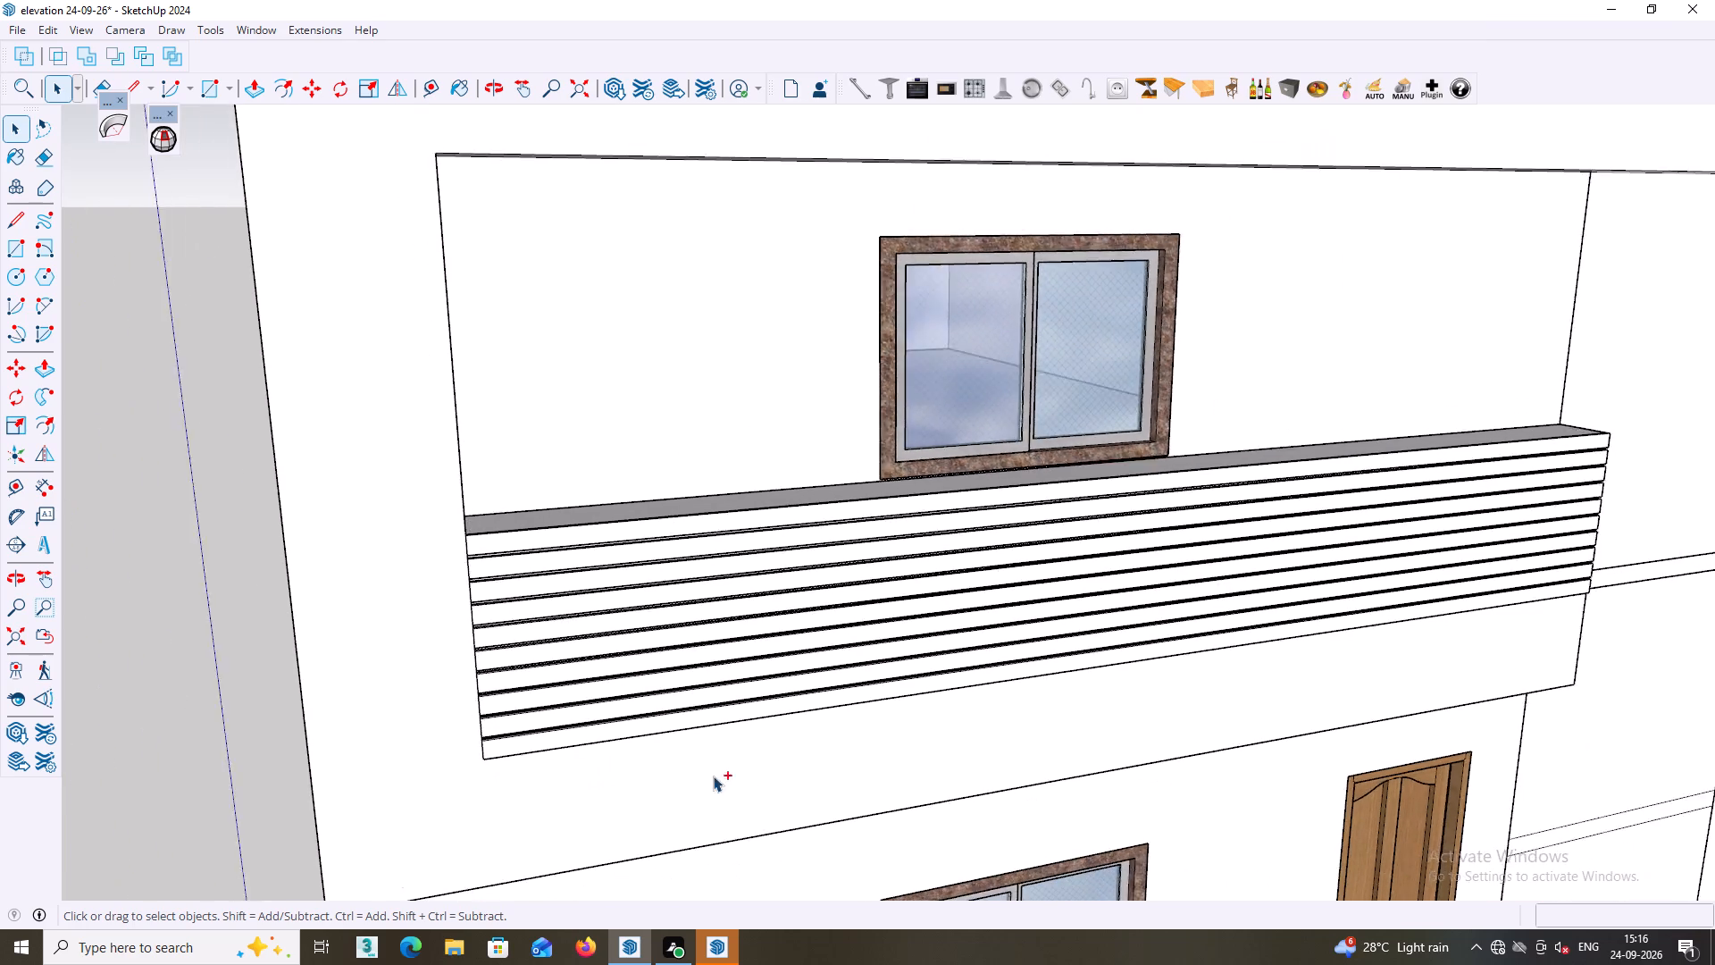
pyautogui.keyDown('ctrl'); pyautogui.scroll(-9, 713, 776); pyautogui.keyUp('ctrl')
pyautogui.keyDown('ctrl'); pyautogui.moveTo(828, 775); pyautogui.dragTo(842, 781, button='middle'); pyautogui.keyUp('ctrl')
pyautogui.keyDown('ctrl'); pyautogui.moveTo(924, 781); pyautogui.dragTo(920, 792, button='middle'); pyautogui.keyUp('ctrl')
pyautogui.scroll(2, 969, 398)
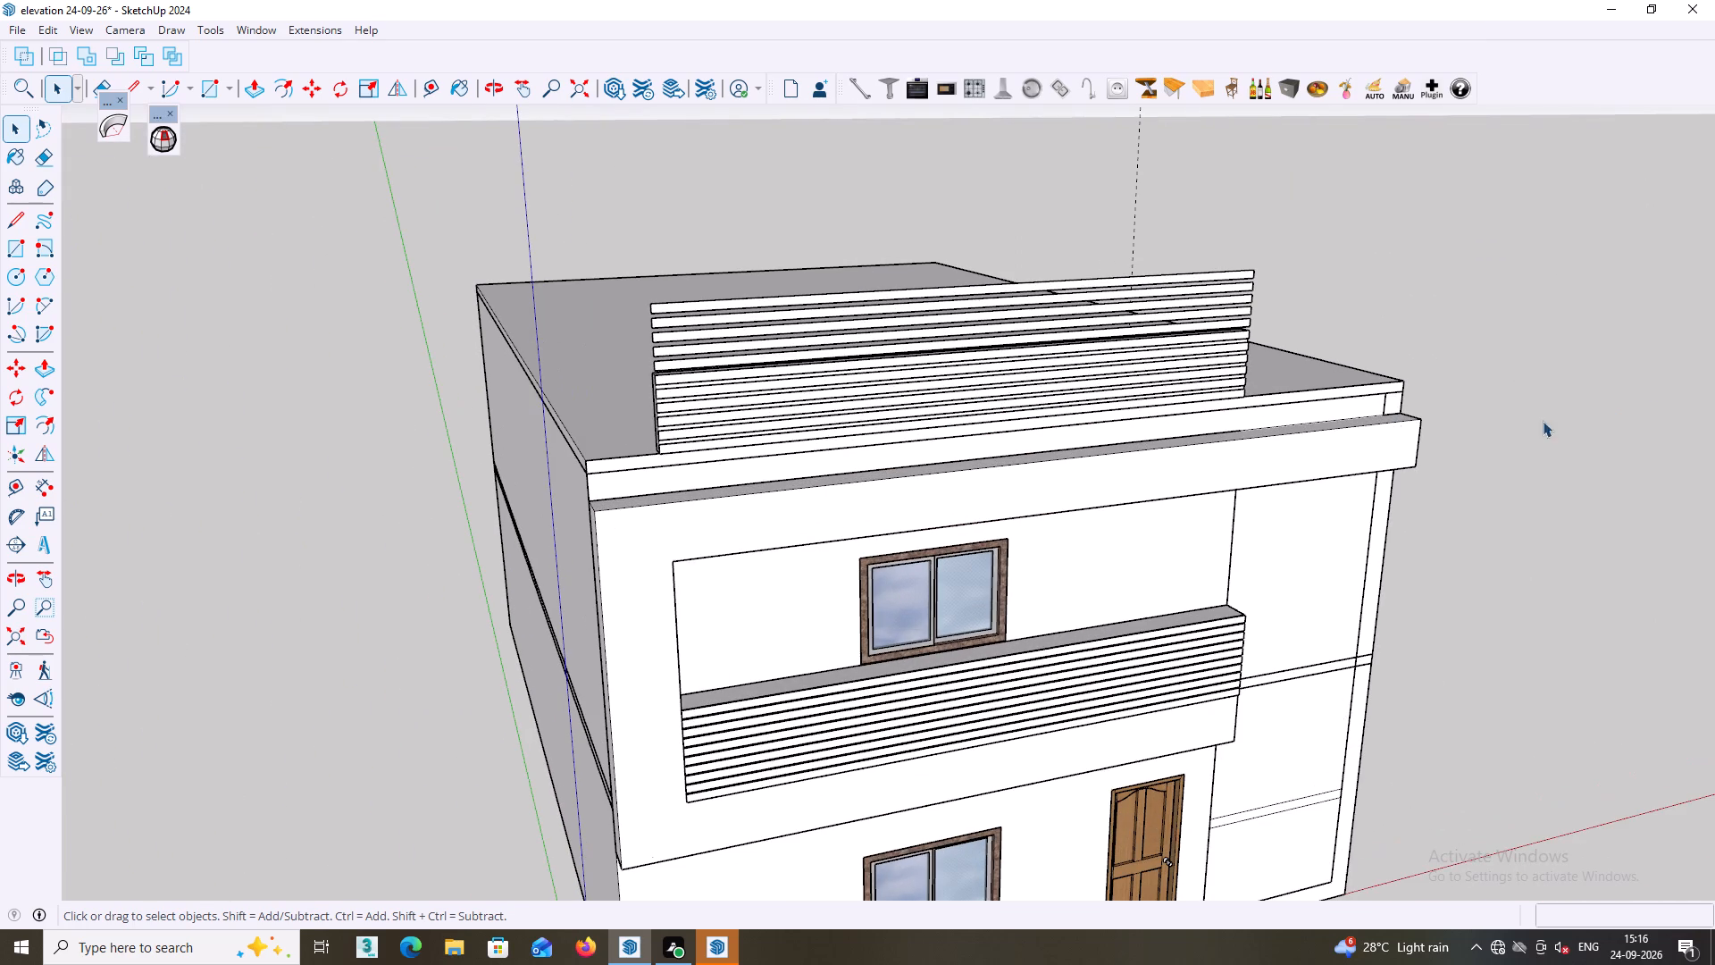
pyautogui.click(1551, 340)
pyautogui.scroll(4, 1167, 320)
pyautogui.moveTo(1017, 338); pyautogui.dragTo(1267, 357, button='middle')
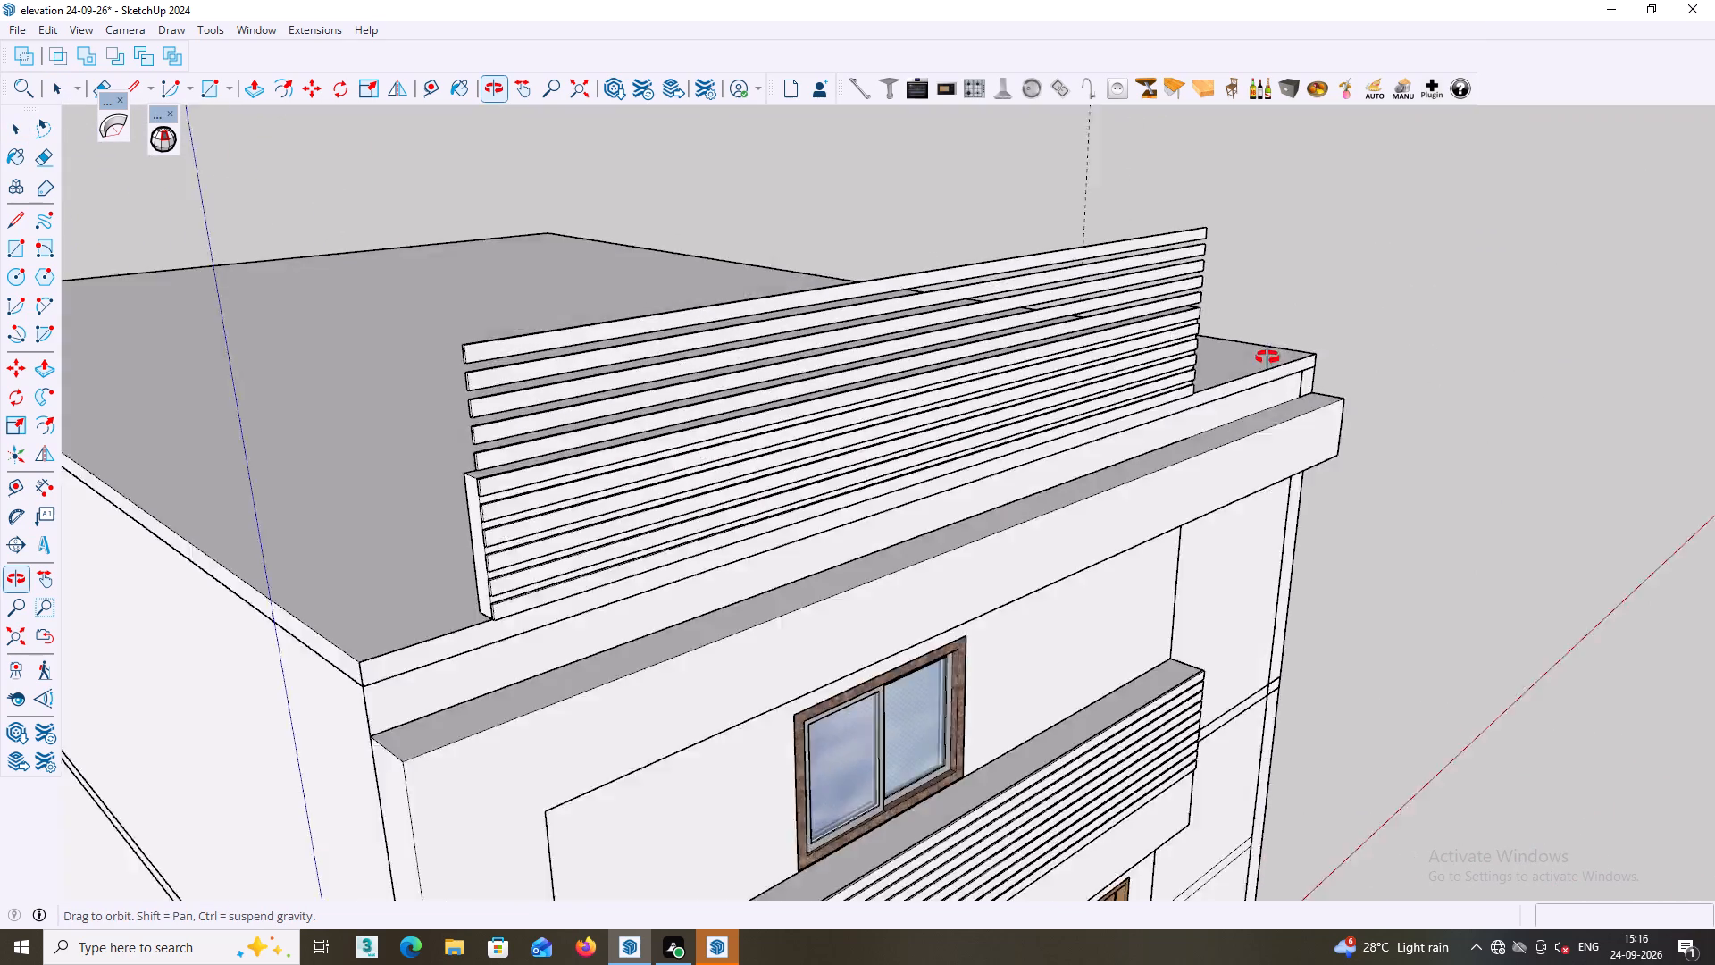
pyautogui.moveTo(1267, 357); pyautogui.dragTo(1584, 351, button='middle')
pyautogui.moveTo(1103, 365); pyautogui.dragTo(751, 348, button='middle')
pyautogui.scroll(2, 629, 319)
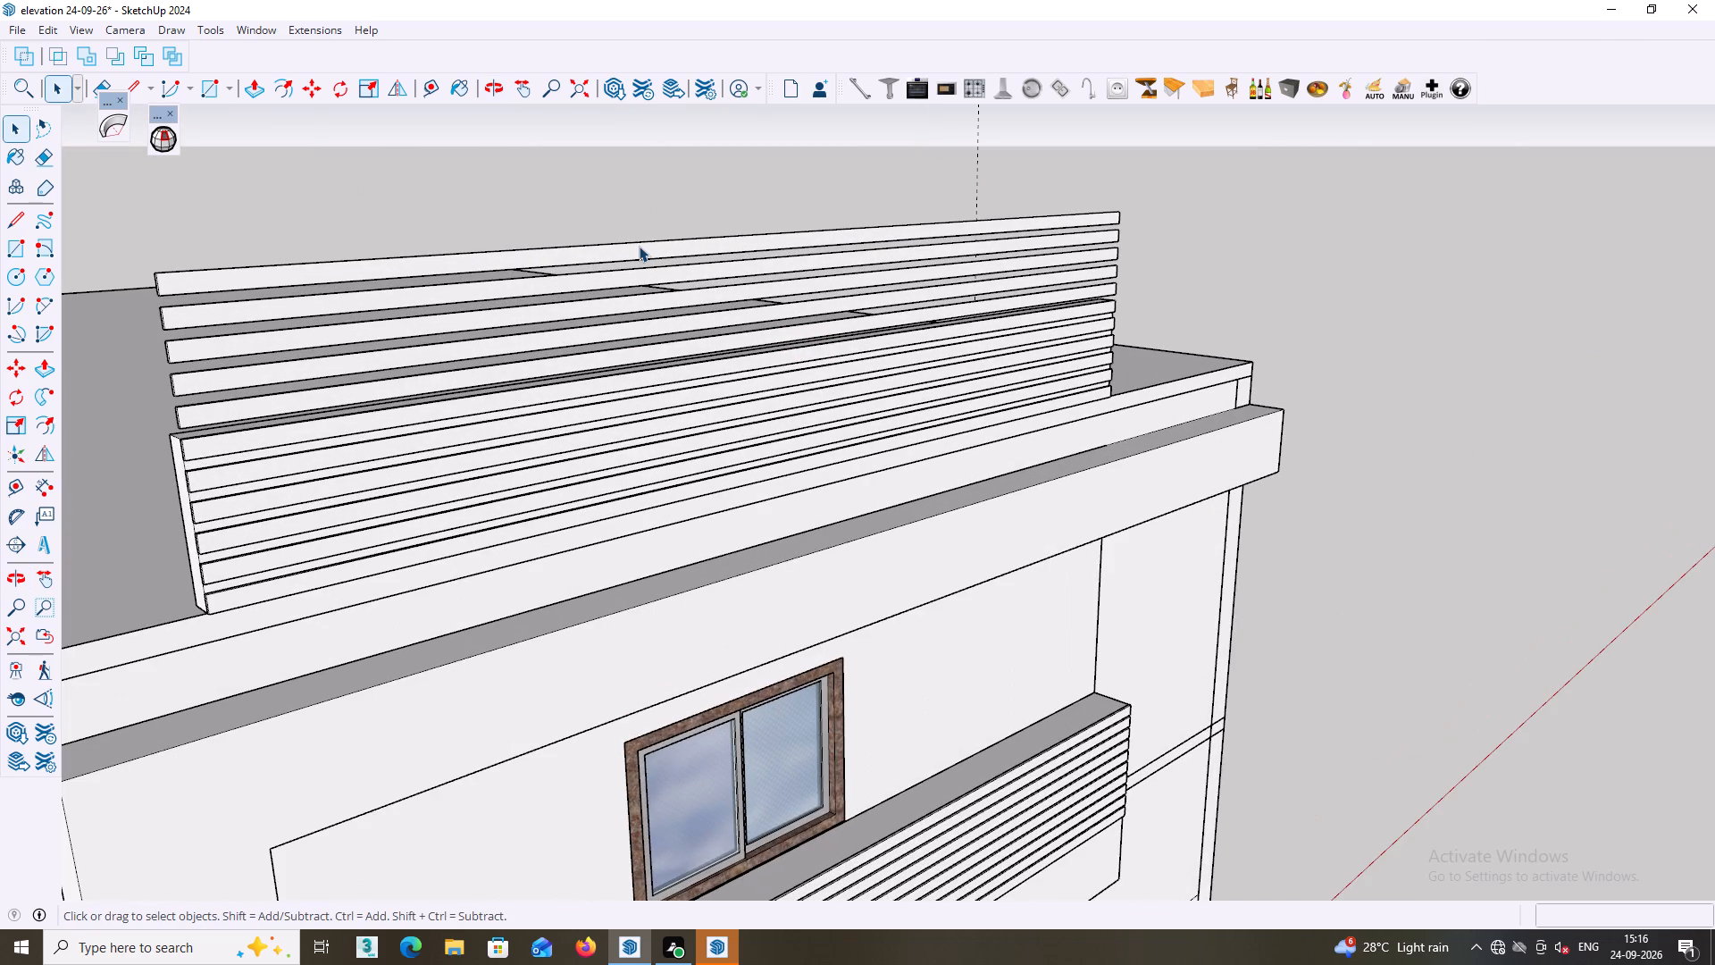
pyautogui.click(639, 246)
pyautogui.tripleClick(656, 248)
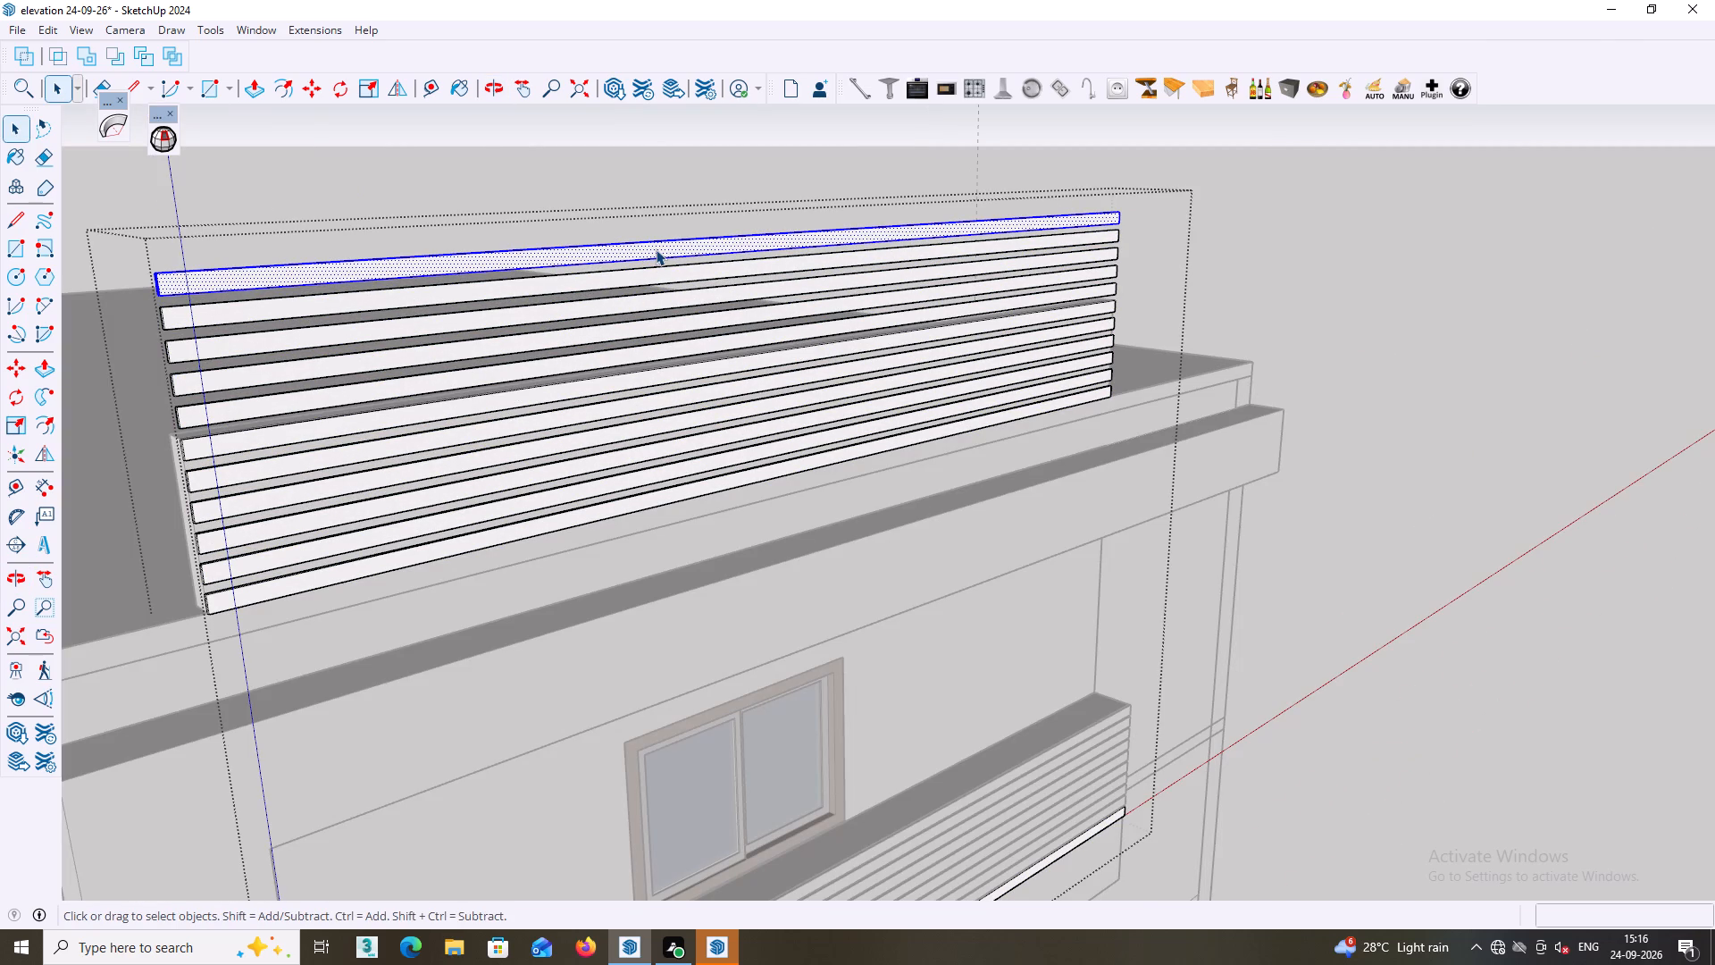
pyautogui.press('Delete')
pyautogui.click(644, 277)
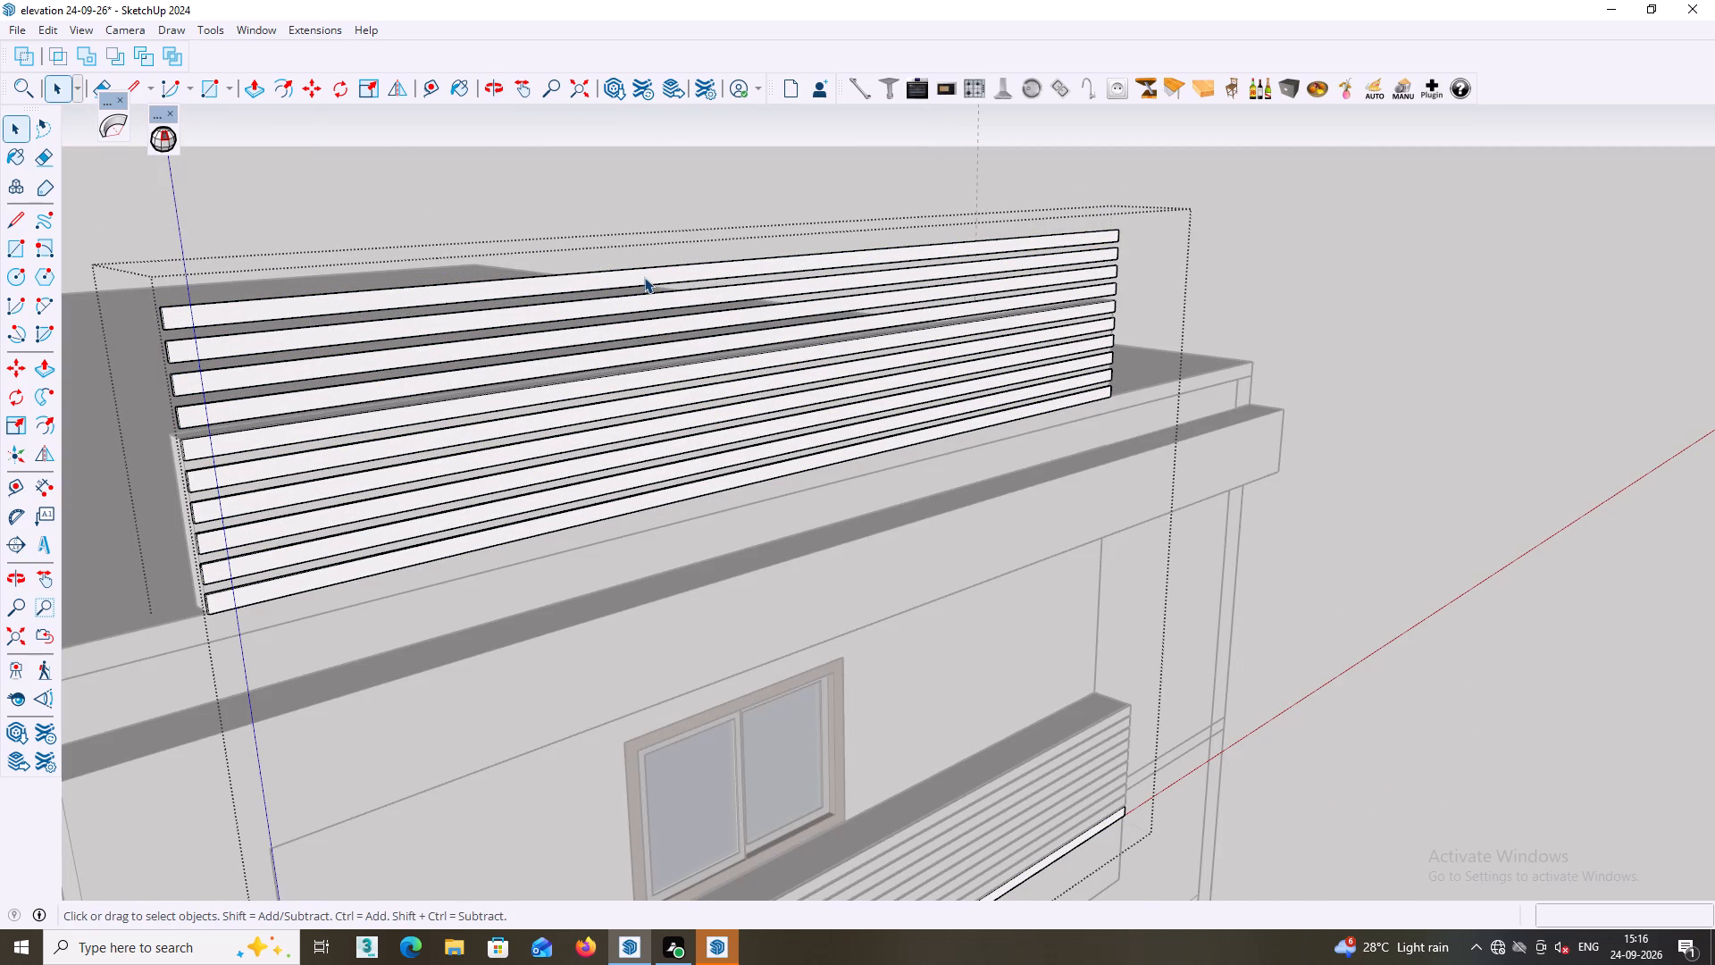
pyautogui.doubleClick(645, 276)
pyautogui.press('Delete')
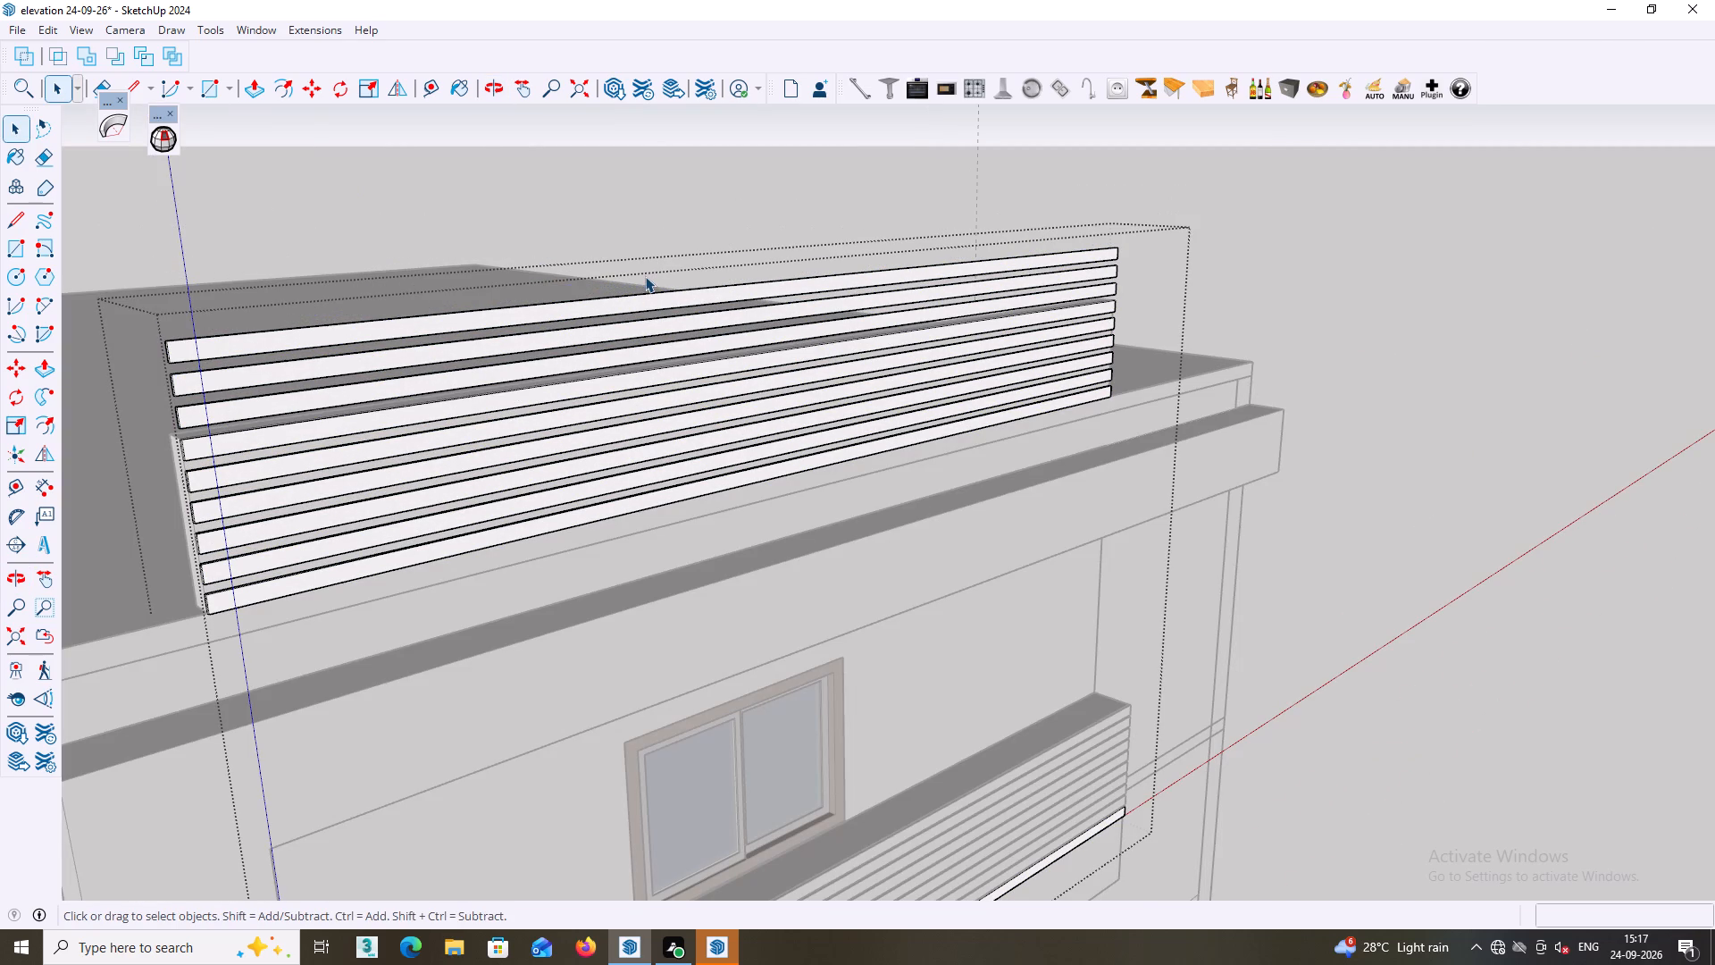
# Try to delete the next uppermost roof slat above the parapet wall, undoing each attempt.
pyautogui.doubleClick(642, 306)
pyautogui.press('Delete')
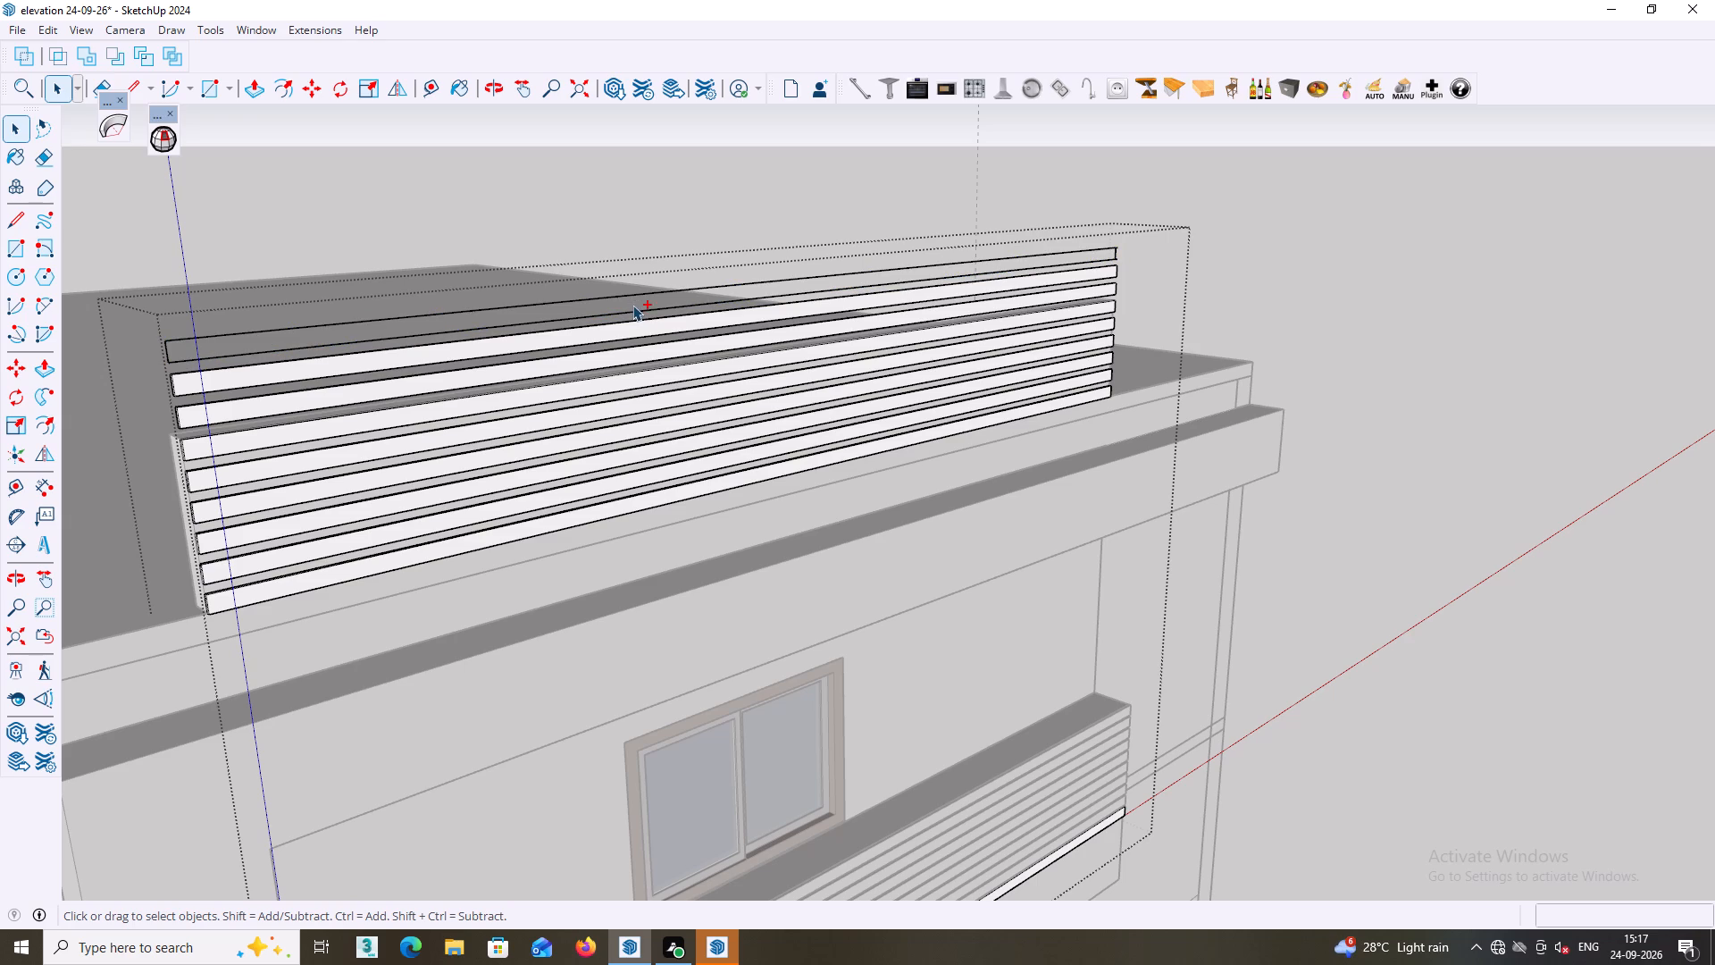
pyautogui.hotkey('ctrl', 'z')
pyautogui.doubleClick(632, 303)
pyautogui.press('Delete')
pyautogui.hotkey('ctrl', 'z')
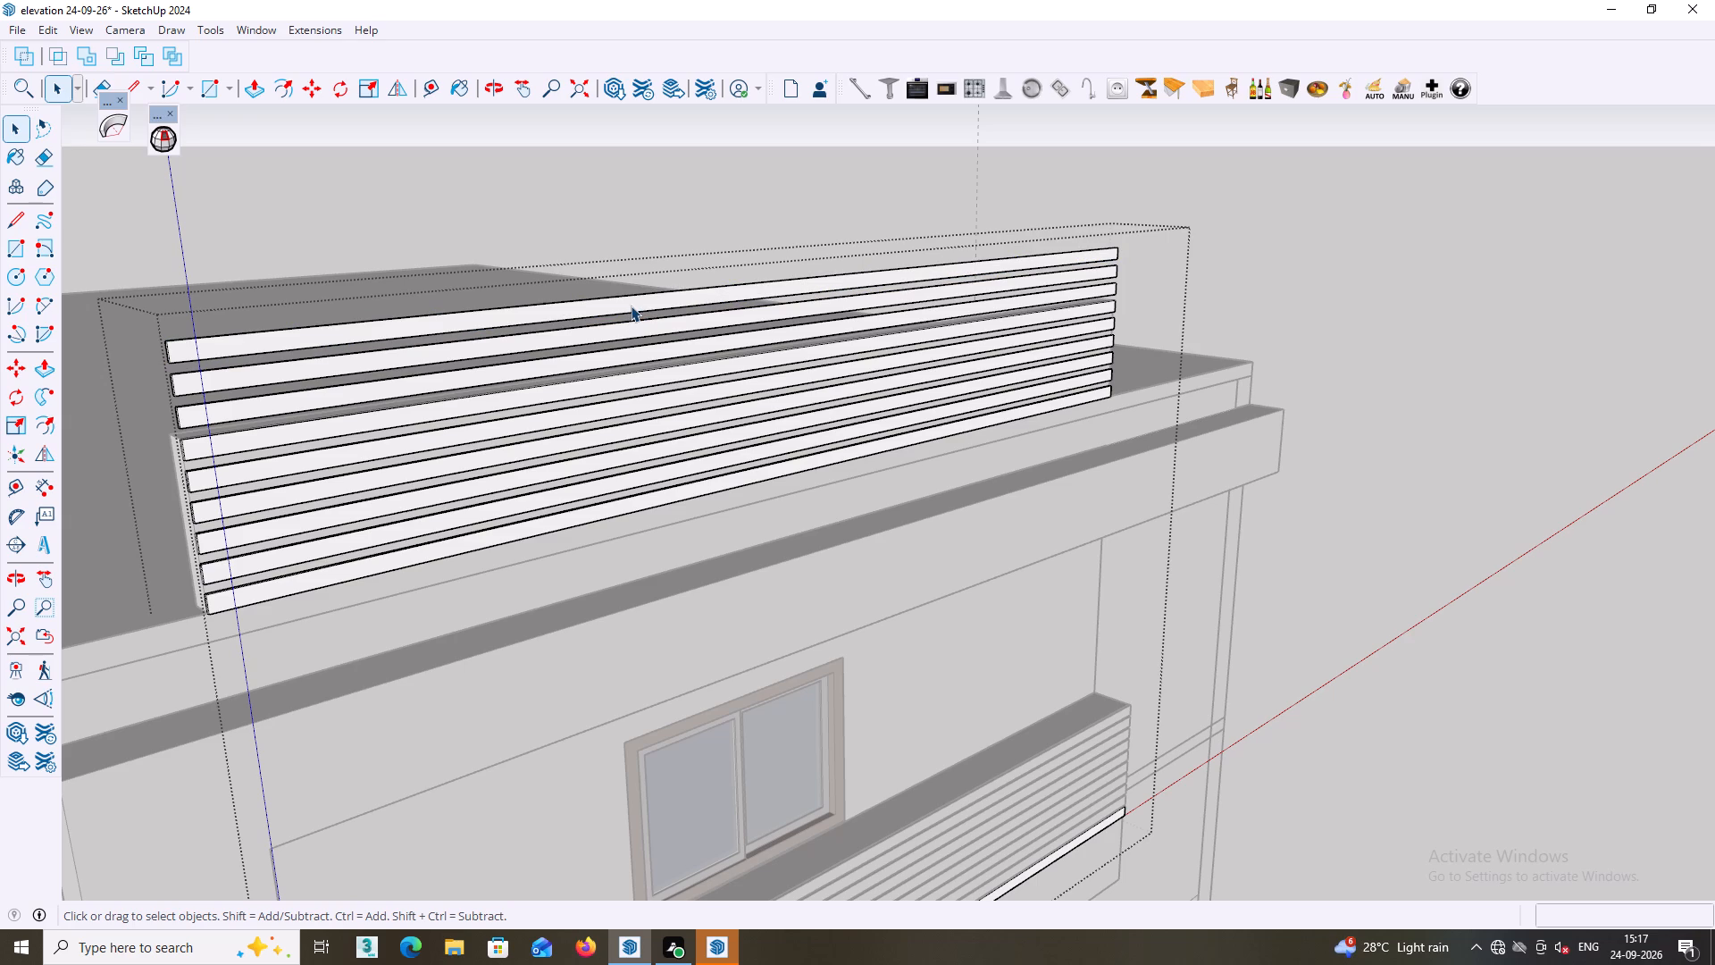
# Delete the three remaining slats above the top of the roof parapet wall and leave the slat group.
pyautogui.tripleClick(631, 306)
pyautogui.press('Delete')
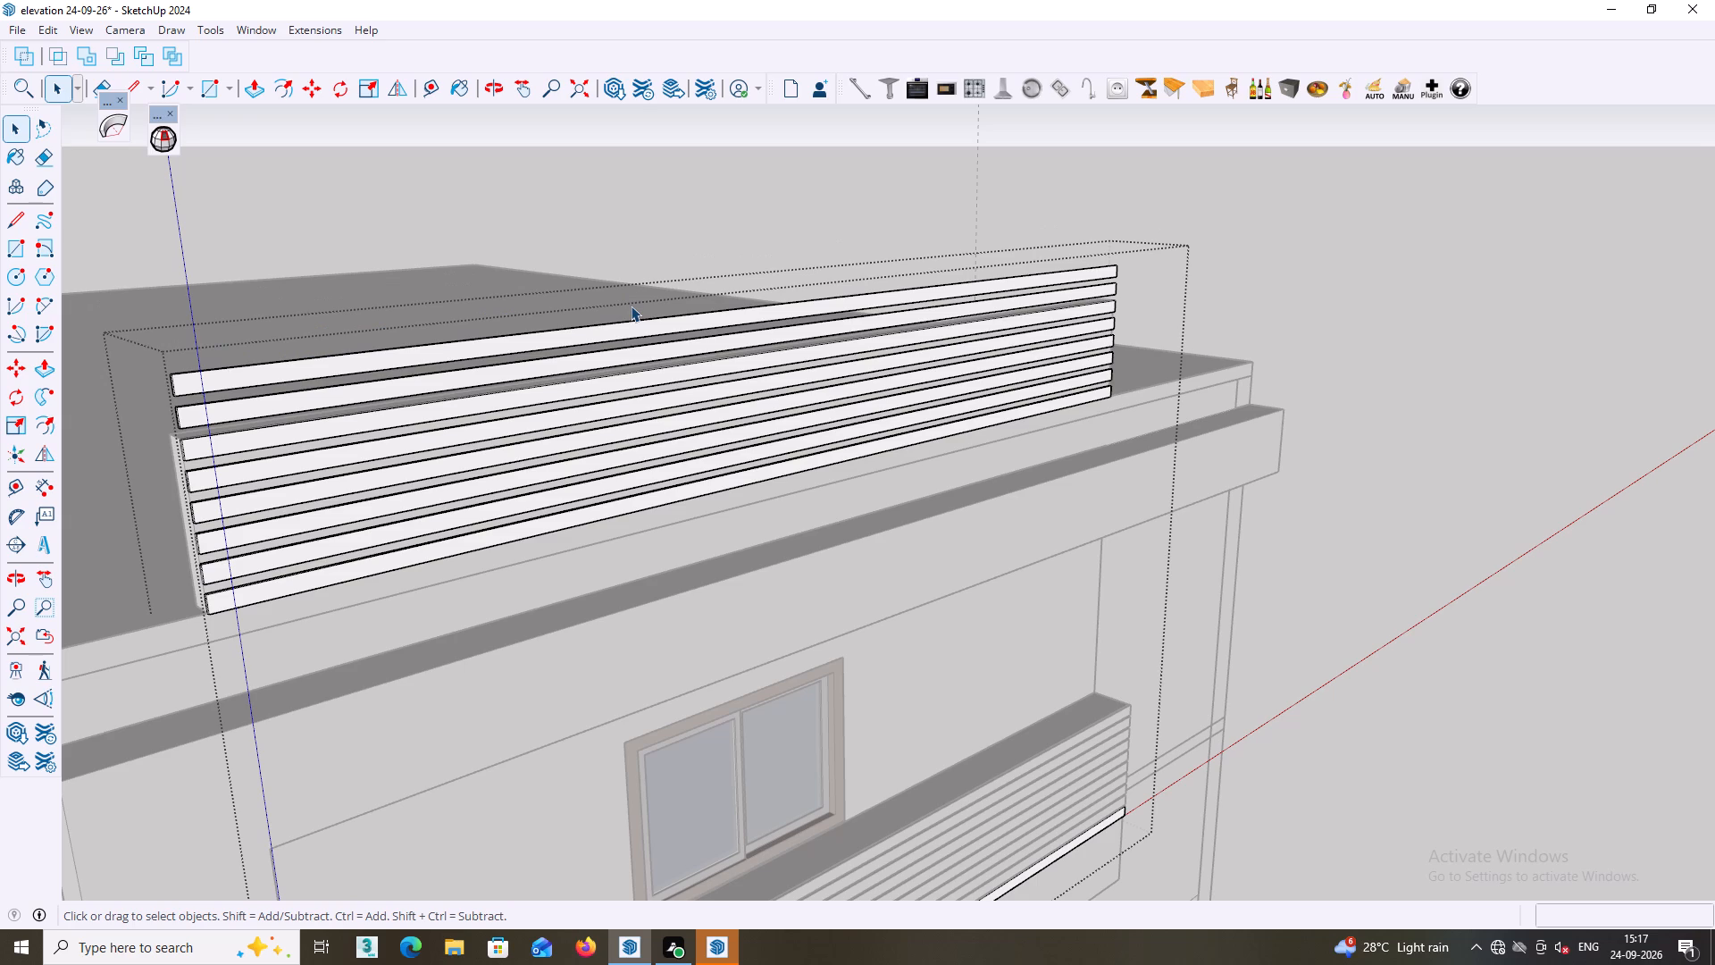
pyautogui.tripleClick(607, 325)
pyautogui.doubleClick(607, 325)
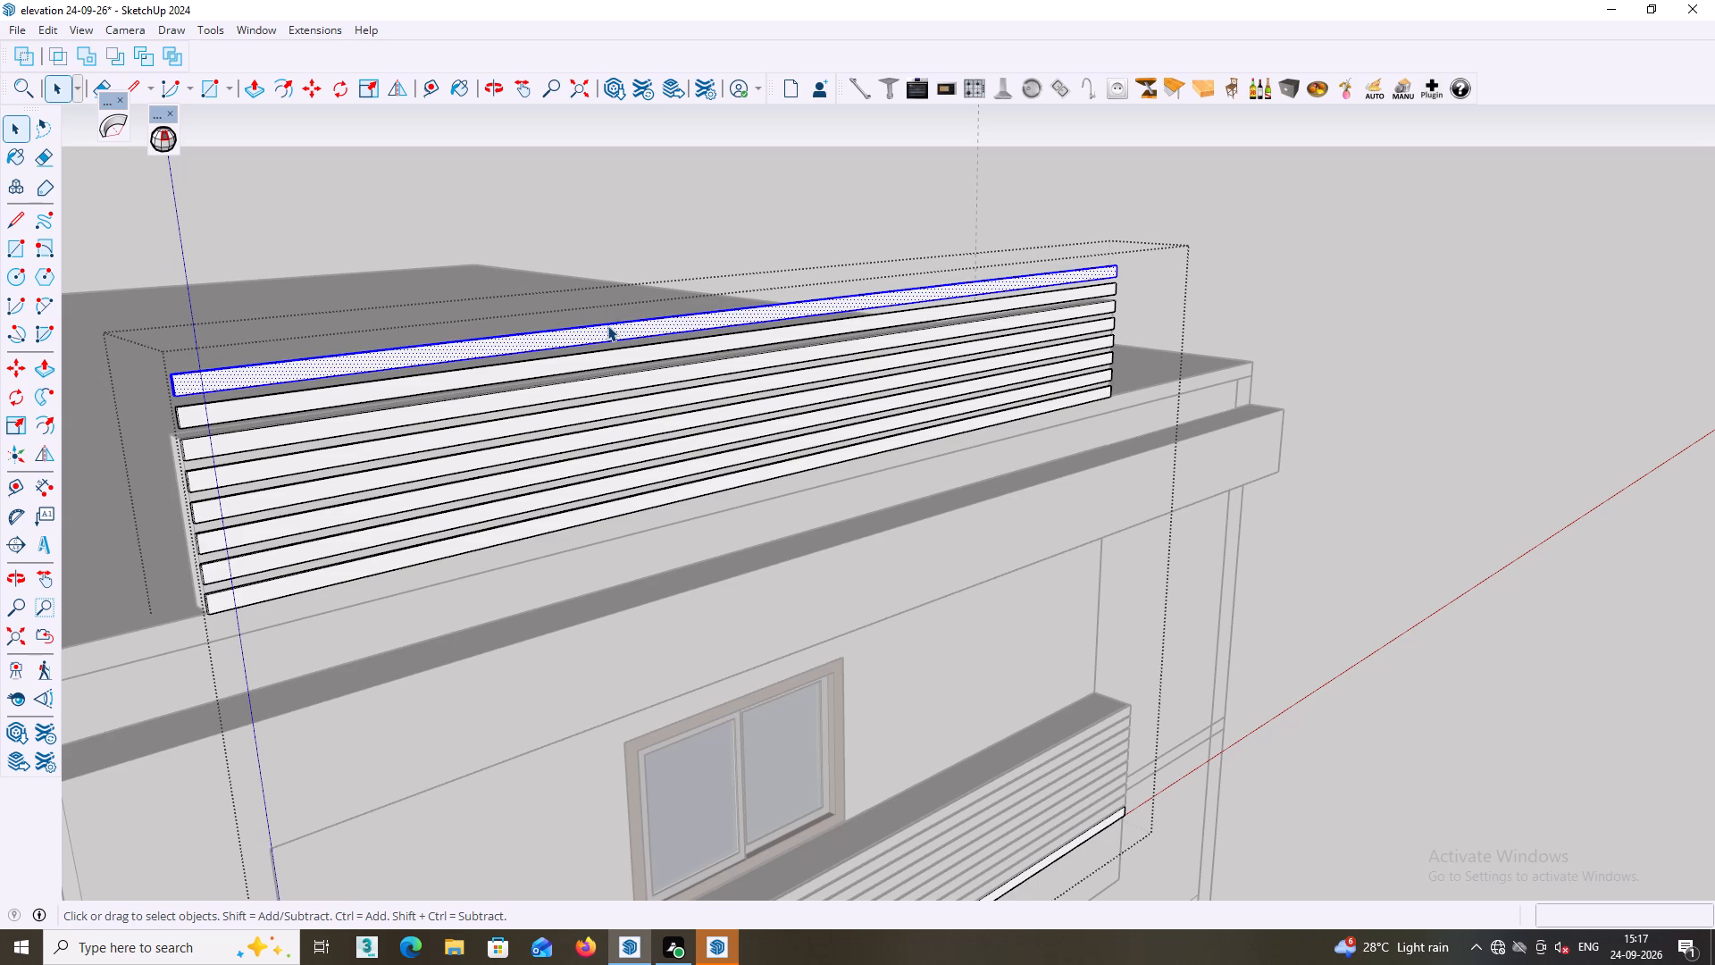
pyautogui.press('Delete')
pyautogui.tripleClick(600, 353)
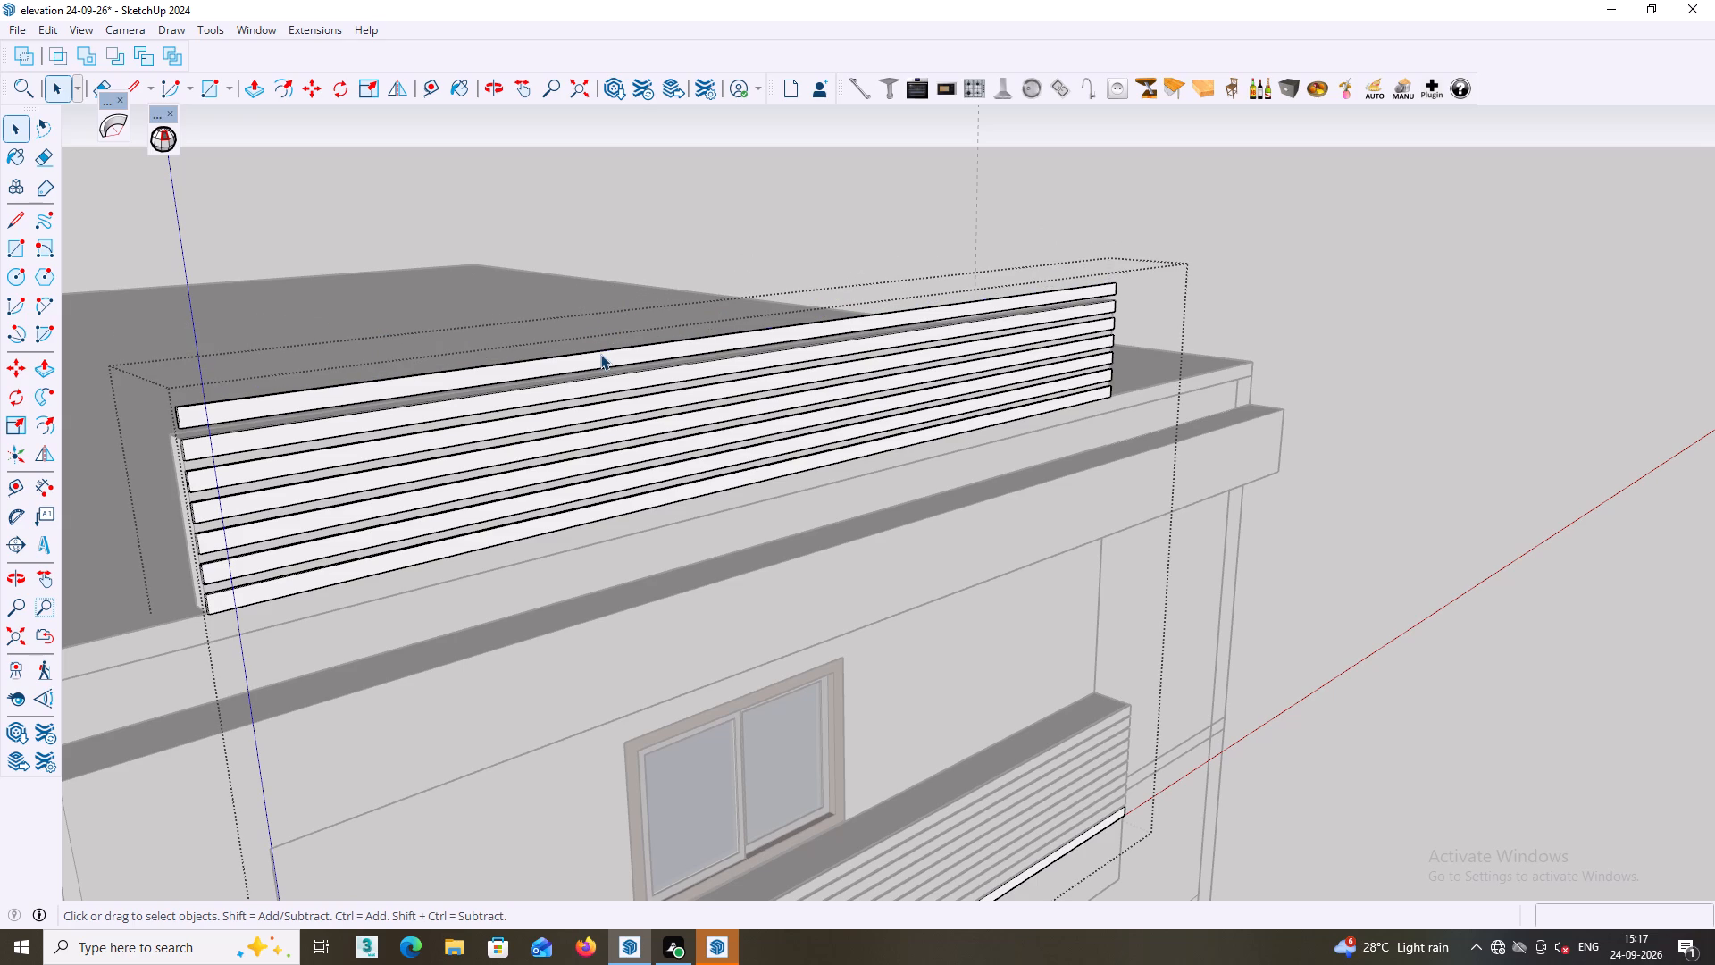
pyautogui.press('Delete')
pyautogui.scroll(-1, 582, 383)
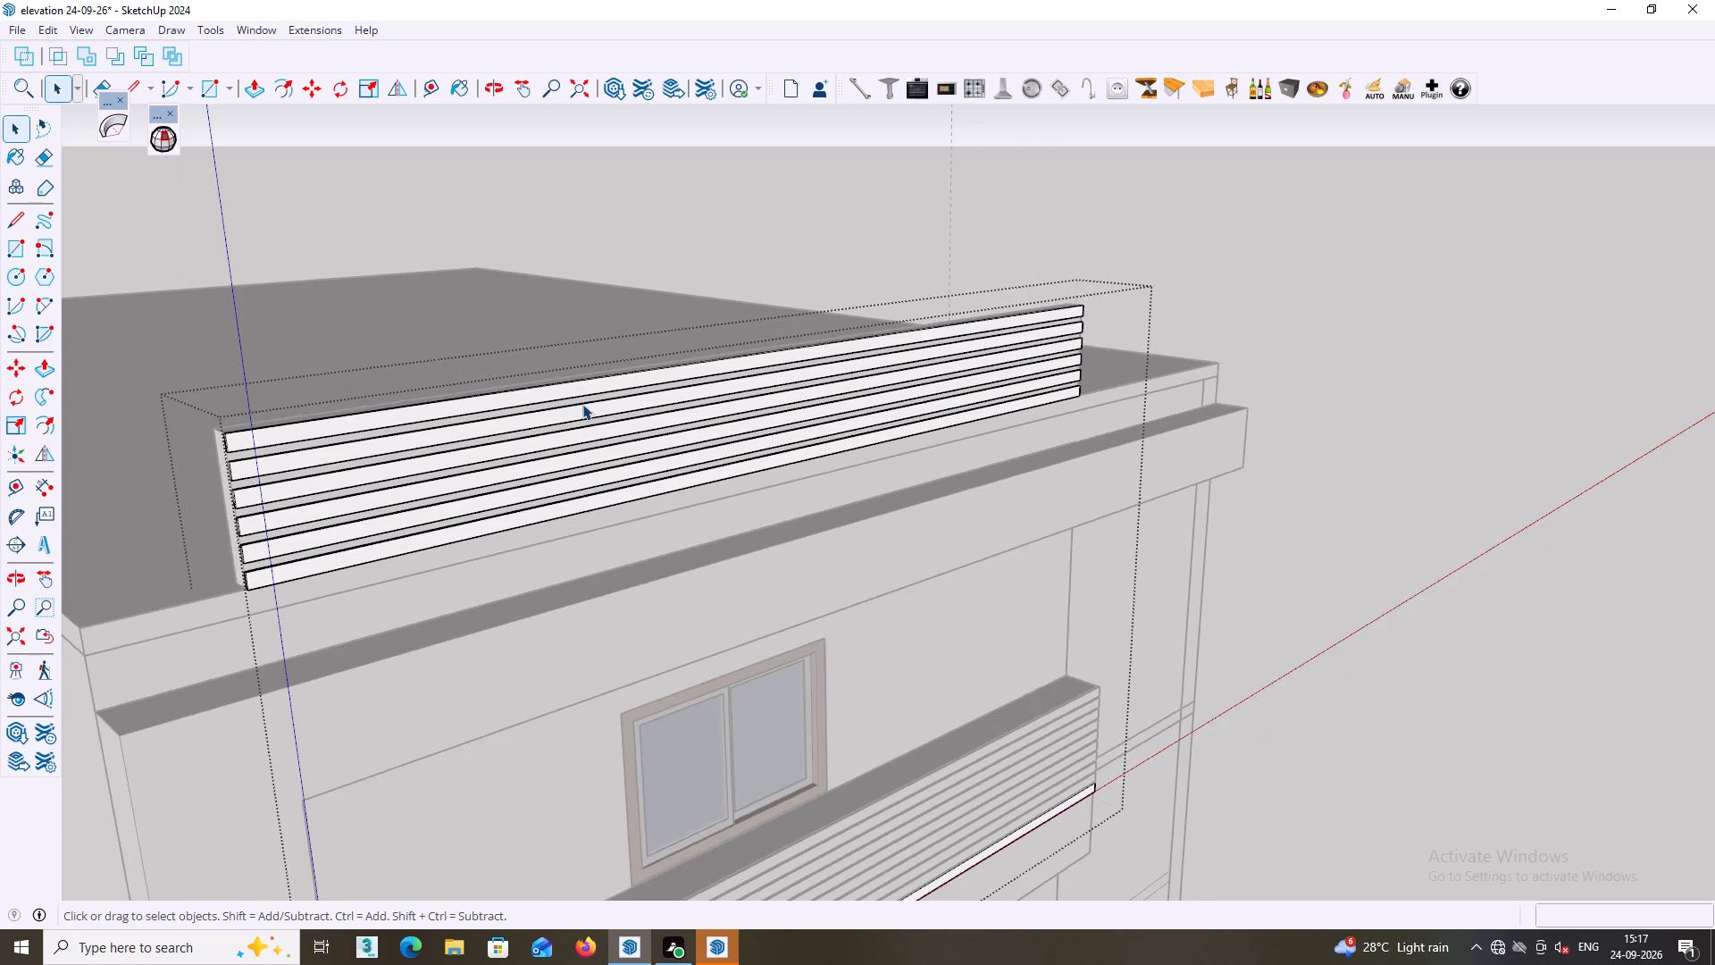
pyautogui.scroll(-2, 582, 404)
pyautogui.click(1192, 299)
# Examine the front facade, comparing the trimmed roof parapet slats with the balcony slats.
pyautogui.moveTo(1215, 278); pyautogui.dragTo(849, 340, button='middle')
pyautogui.moveTo(982, 385); pyautogui.dragTo(999, 421, button='middle')
pyautogui.scroll(-4, 984, 396)
pyautogui.scroll(-1, 1127, 448)
pyautogui.moveTo(1297, 503); pyautogui.dragTo(1085, 334, button='middle')
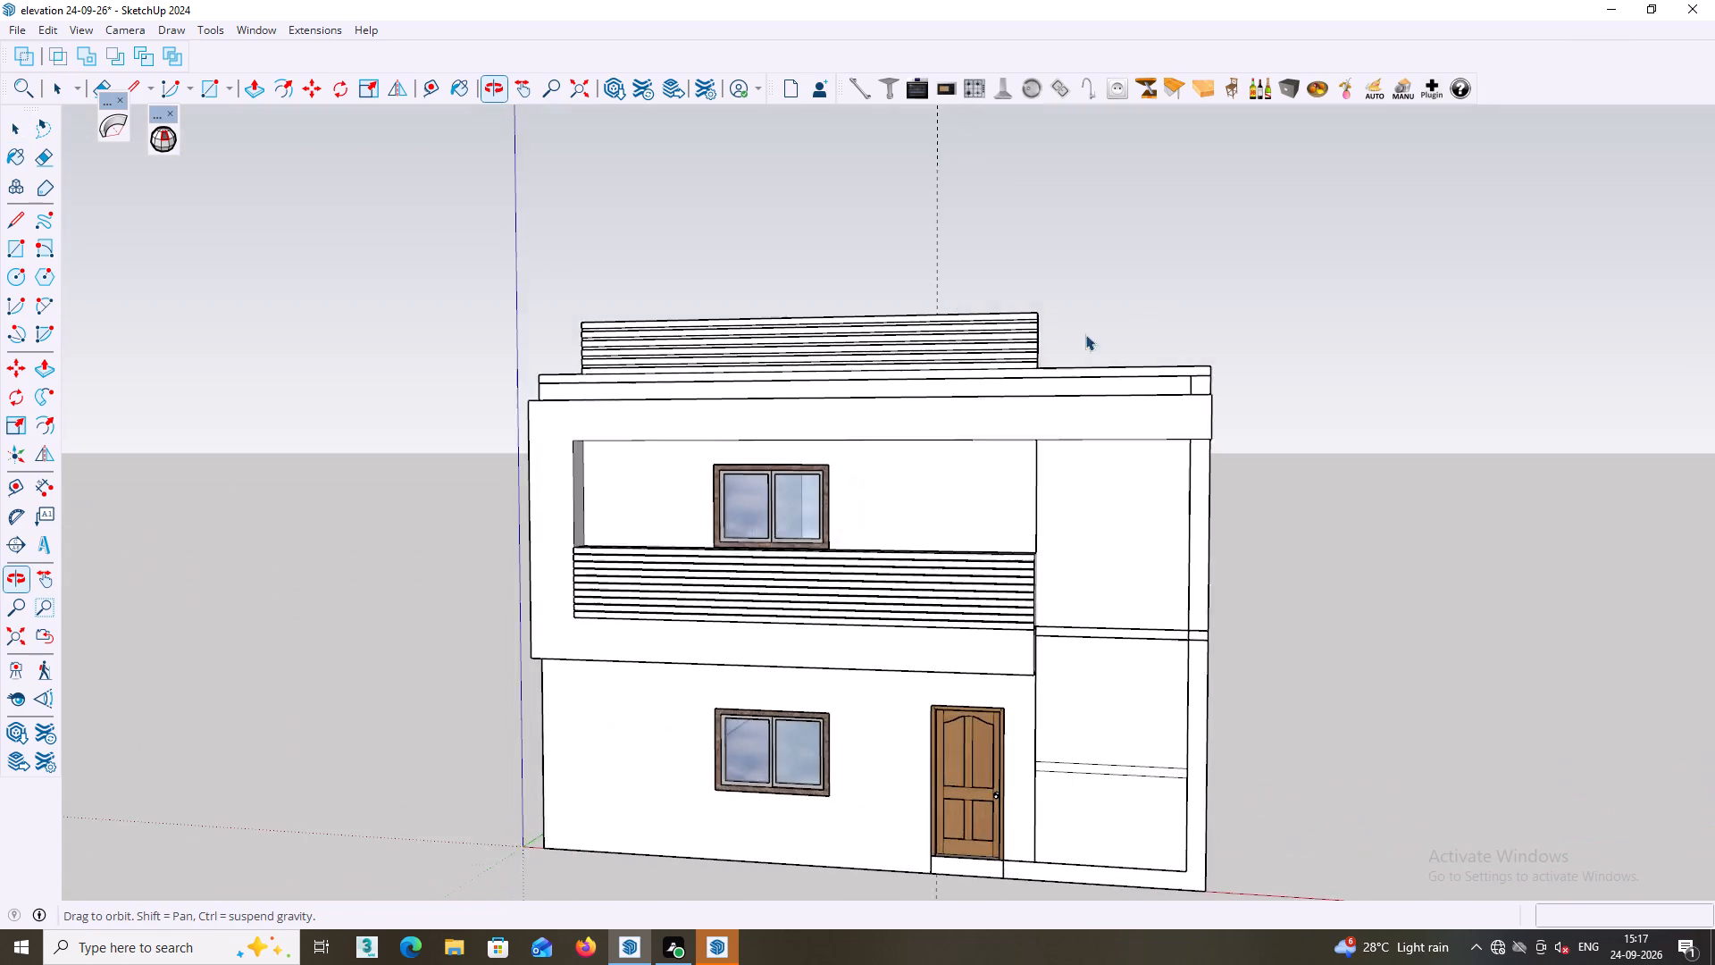
pyautogui.moveTo(1085, 334); pyautogui.dragTo(1132, 308, button='middle')
pyautogui.scroll(9, 1014, 656)
pyautogui.moveTo(1056, 641); pyautogui.dragTo(1119, 650, button='middle')
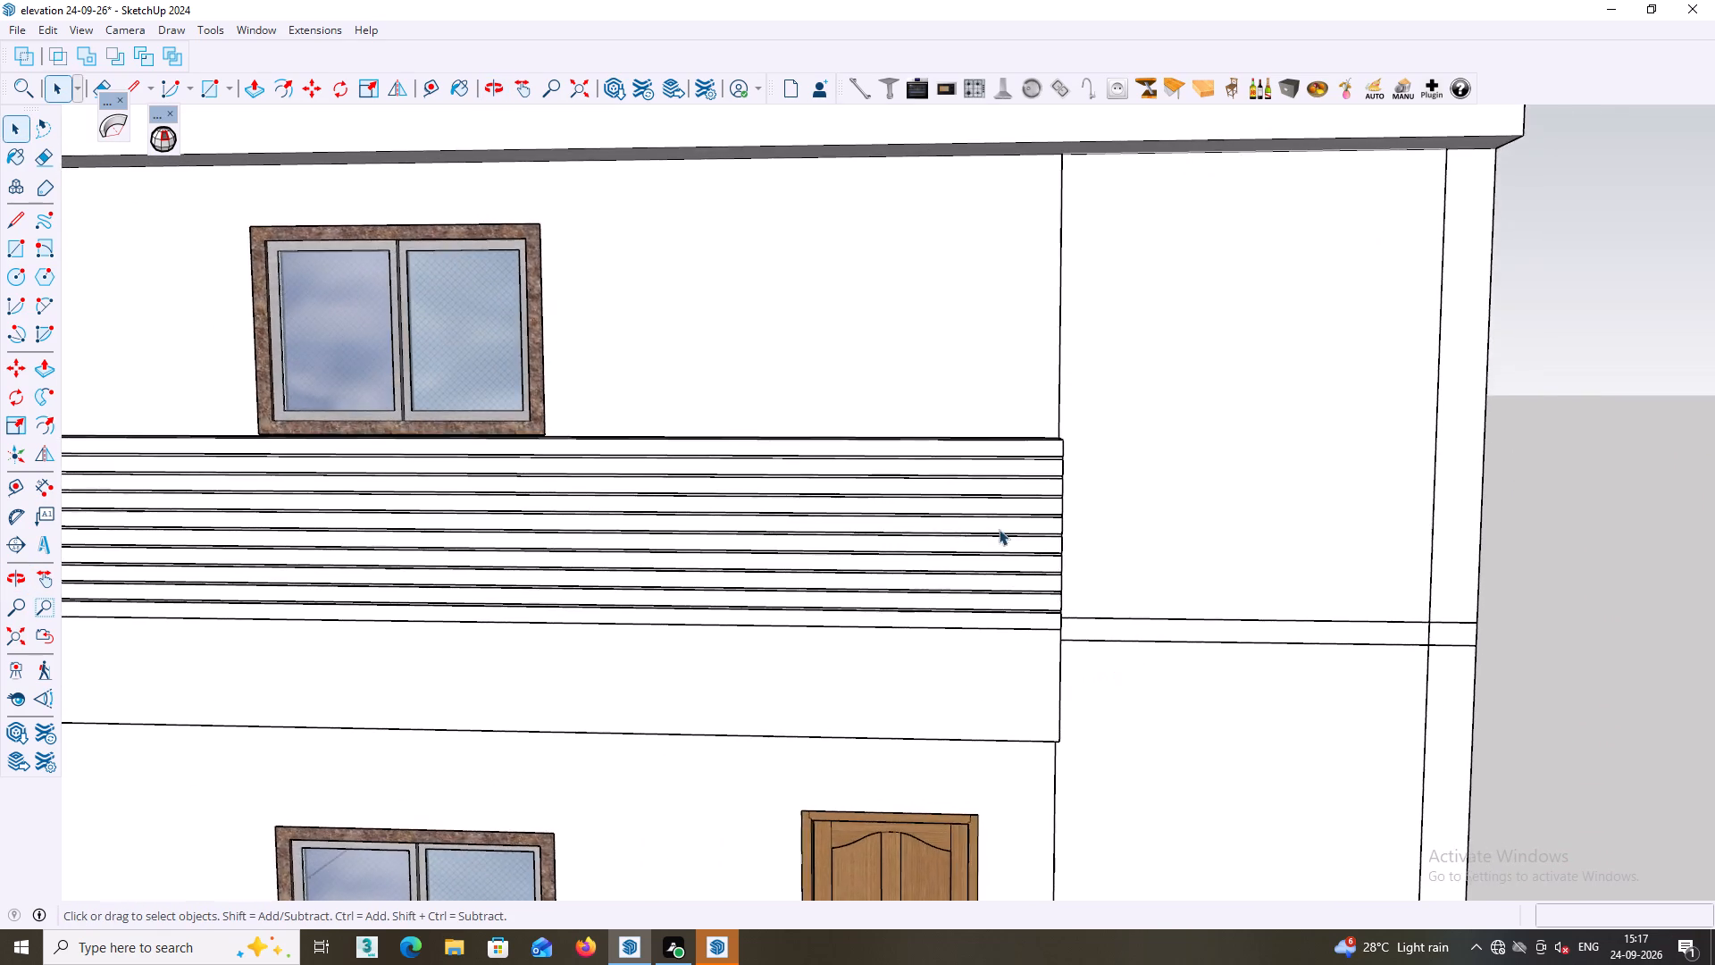
pyautogui.scroll(2, 996, 524)
pyautogui.scroll(-3, 1142, 503)
pyautogui.scroll(-5, 1121, 596)
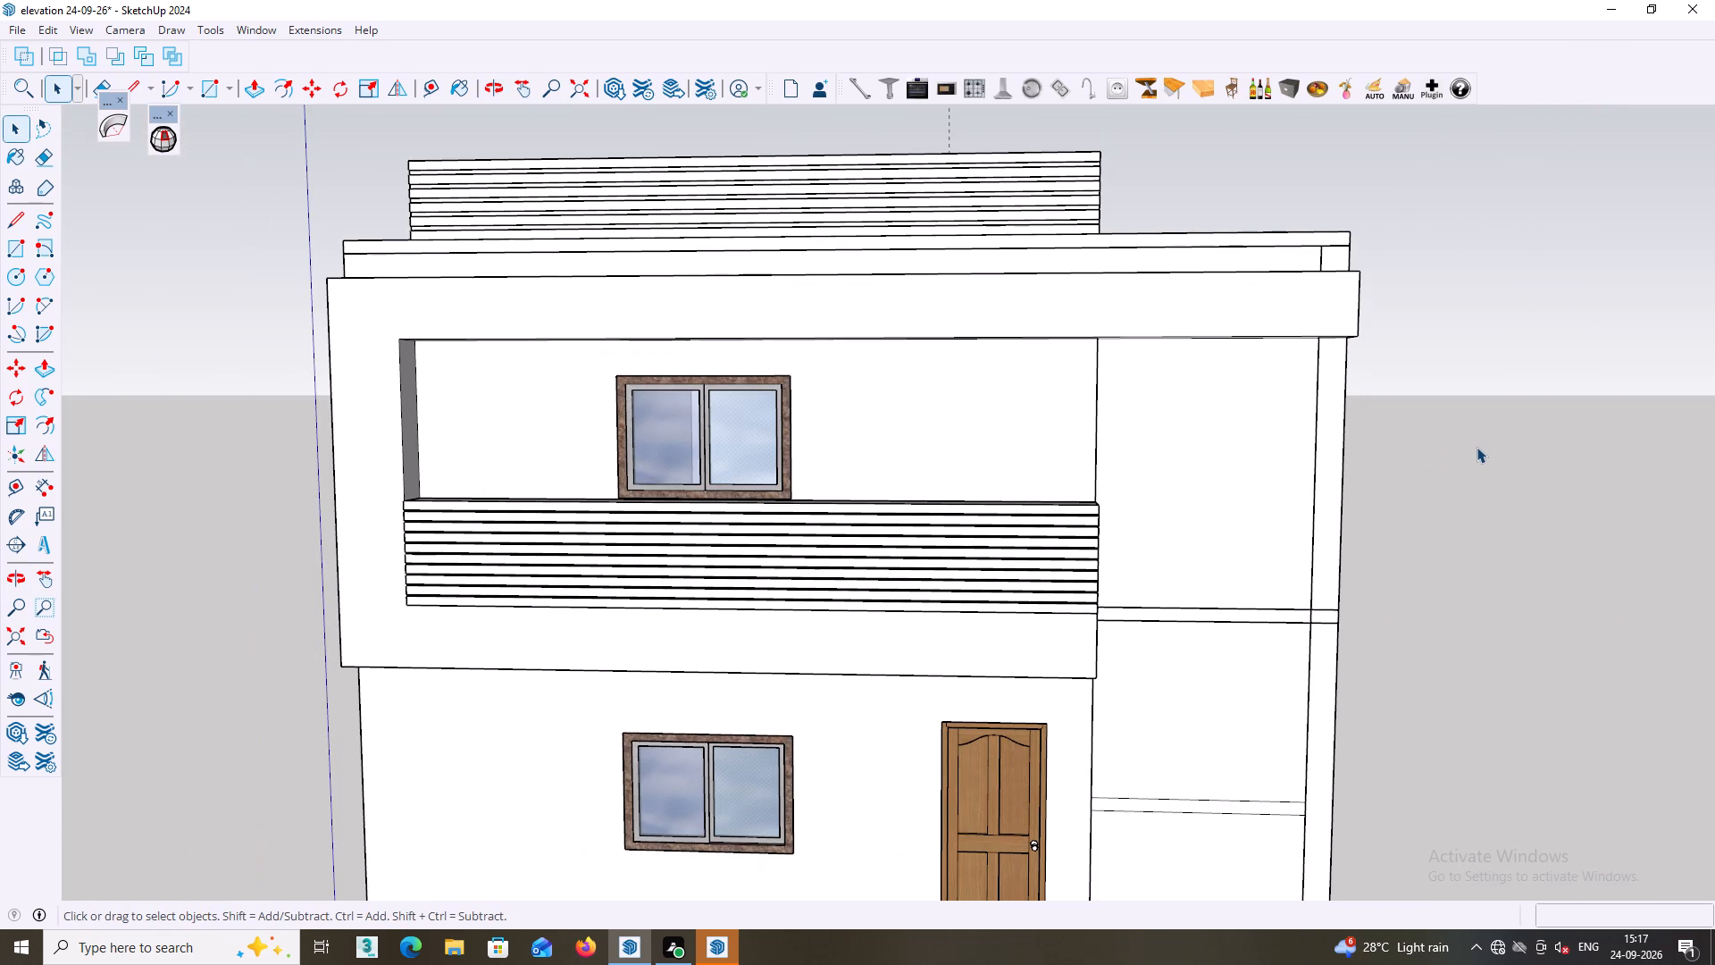
pyautogui.click(1479, 447)
# Open the roof parapet's slat group for editing and select the second slat from the bottom.
pyautogui.scroll(-3, 1537, 482)
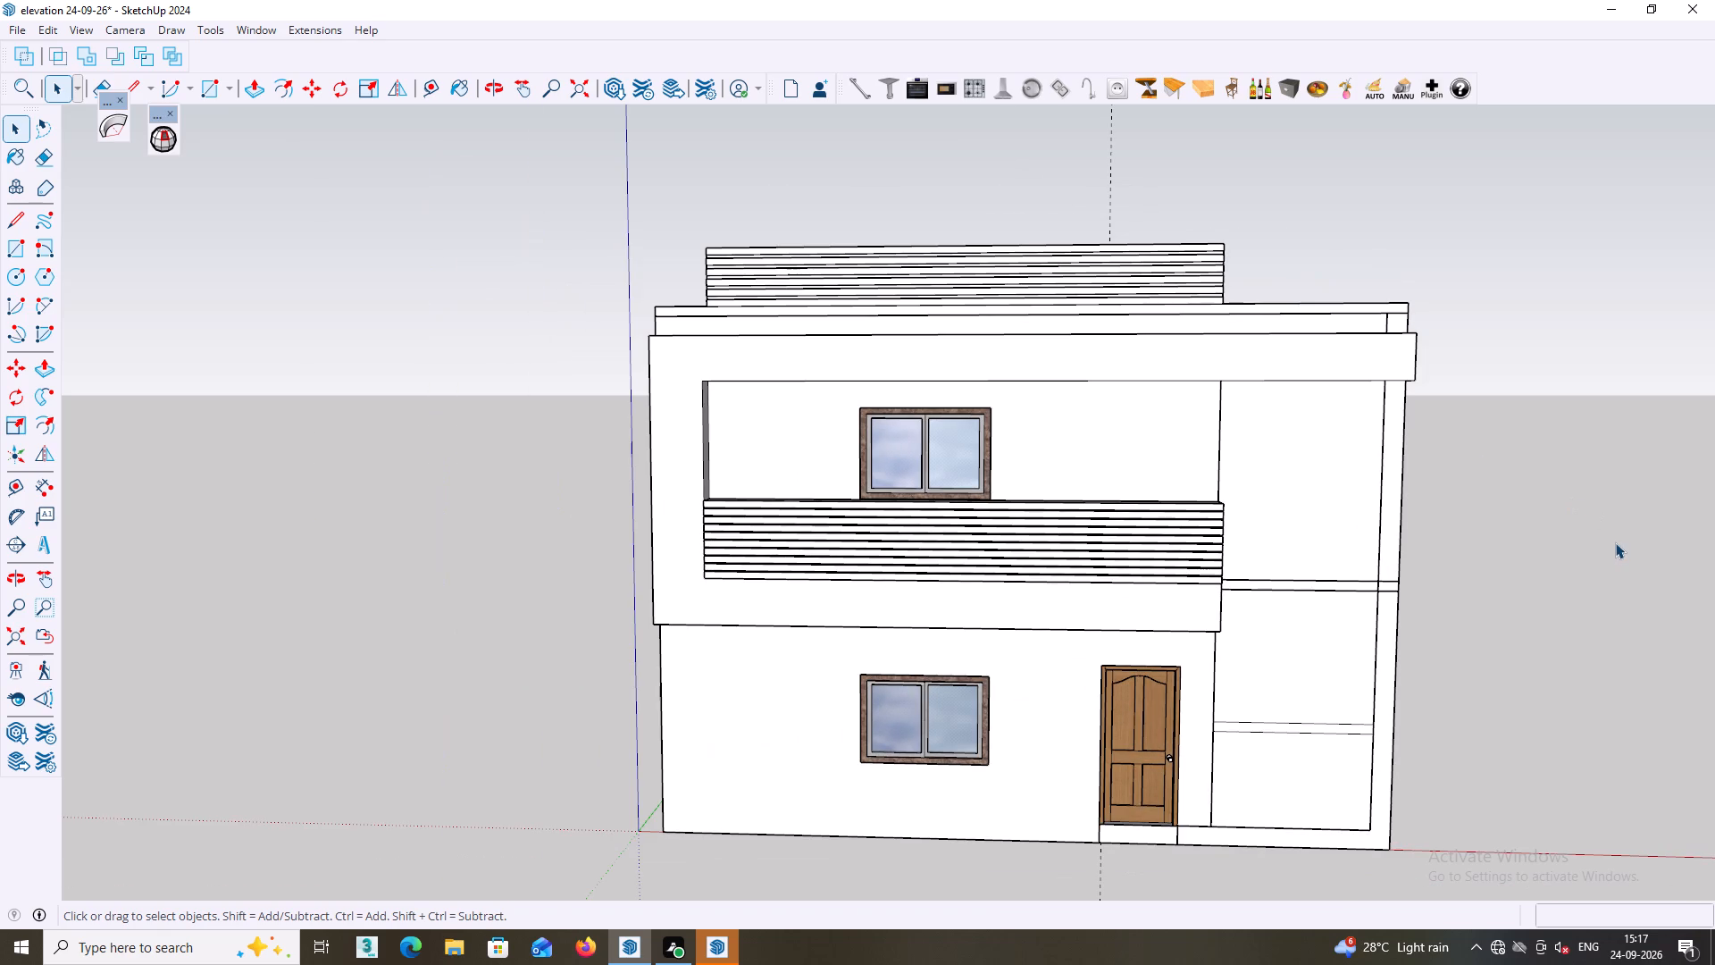
pyautogui.scroll(-5, 1577, 598)
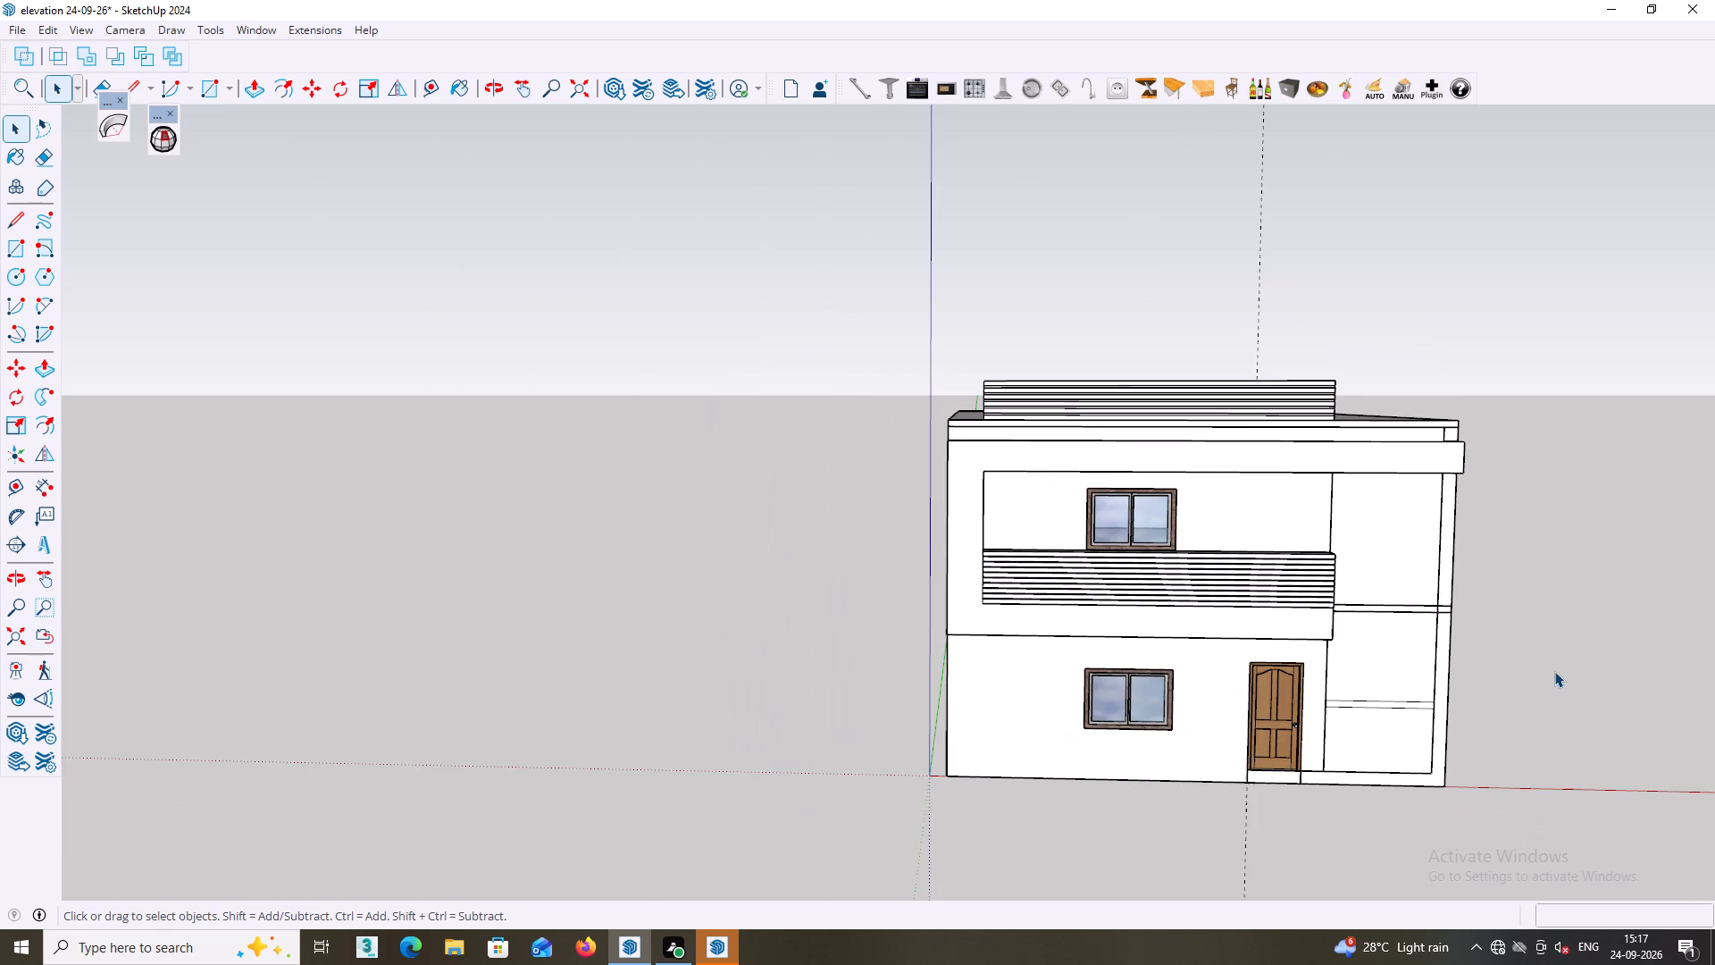
pyautogui.scroll(-2, 1552, 649)
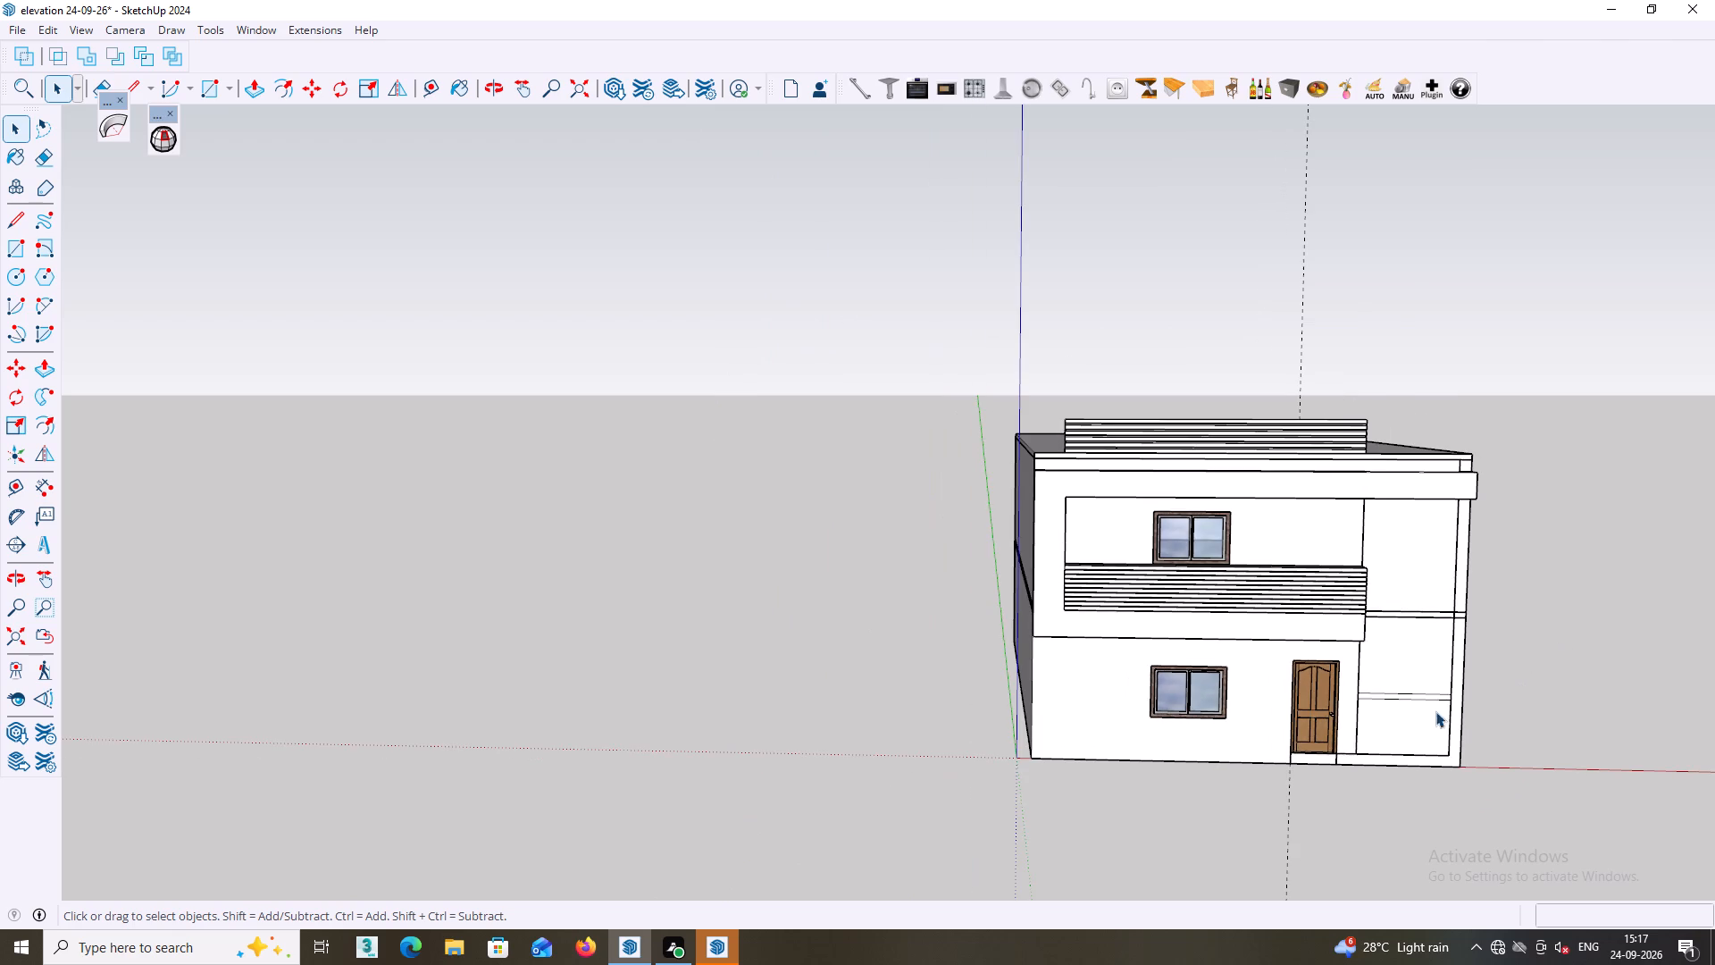
pyautogui.moveTo(1355, 616); pyautogui.dragTo(1384, 649, button='middle')
pyautogui.scroll(12, 1101, 349)
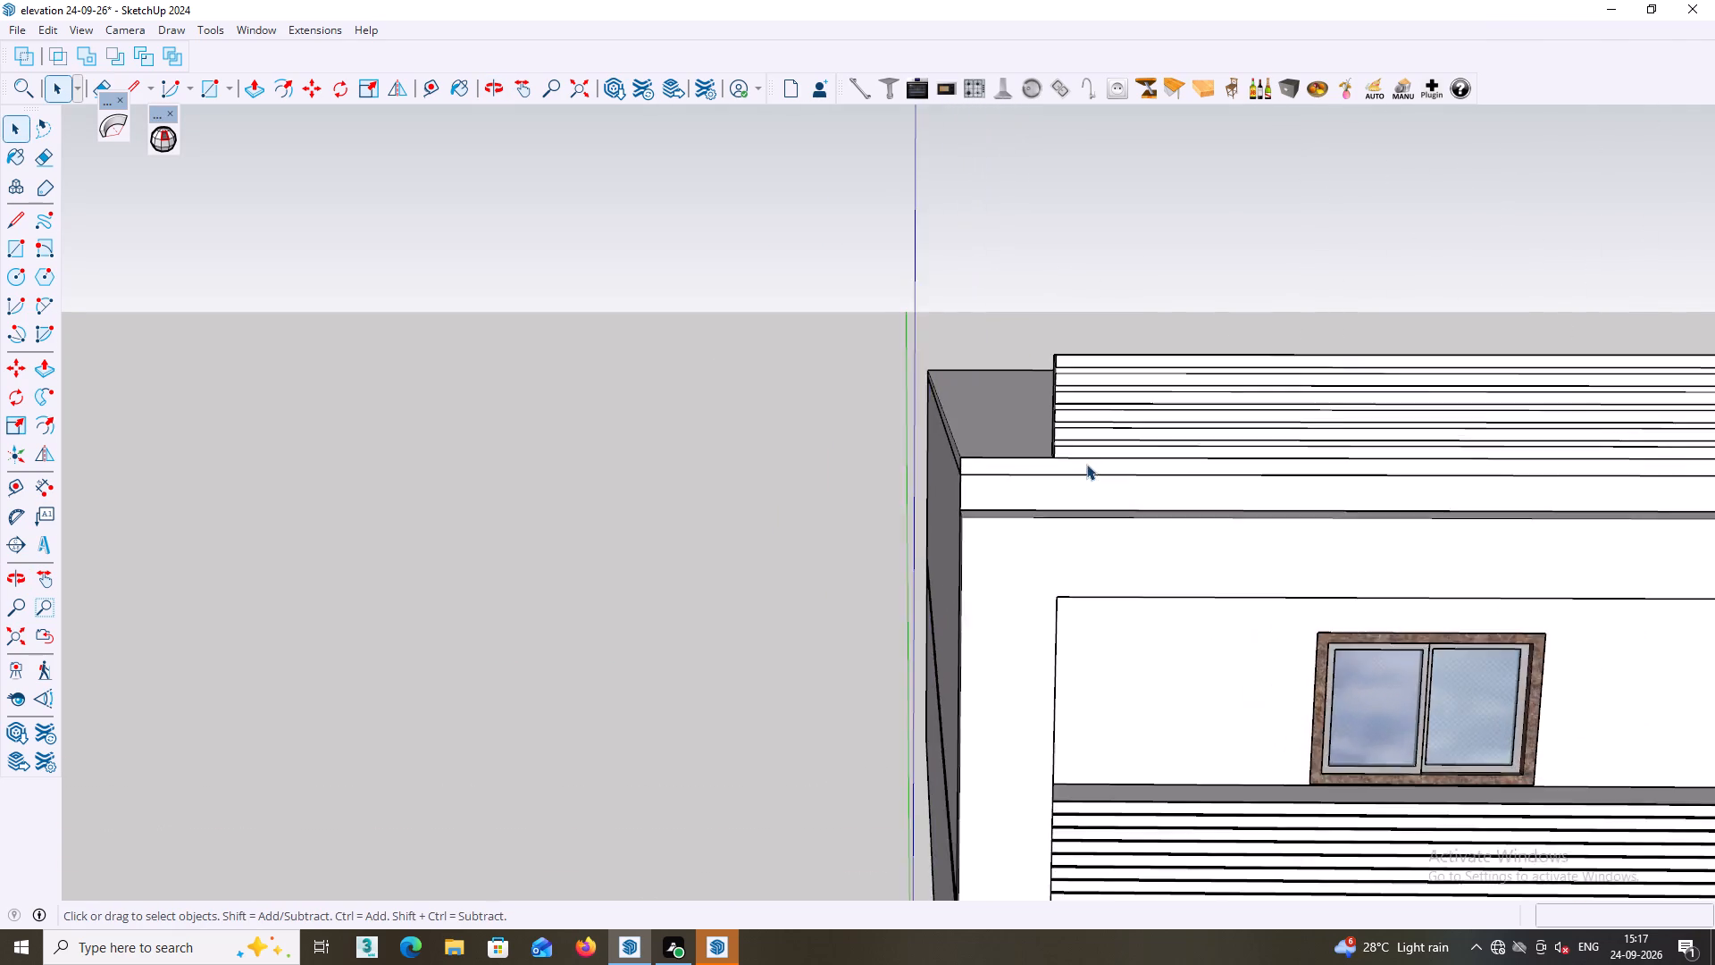
pyautogui.scroll(5, 1086, 464)
pyautogui.moveTo(1082, 441); pyautogui.dragTo(1493, 421, button='middle')
pyautogui.scroll(3, 969, 474)
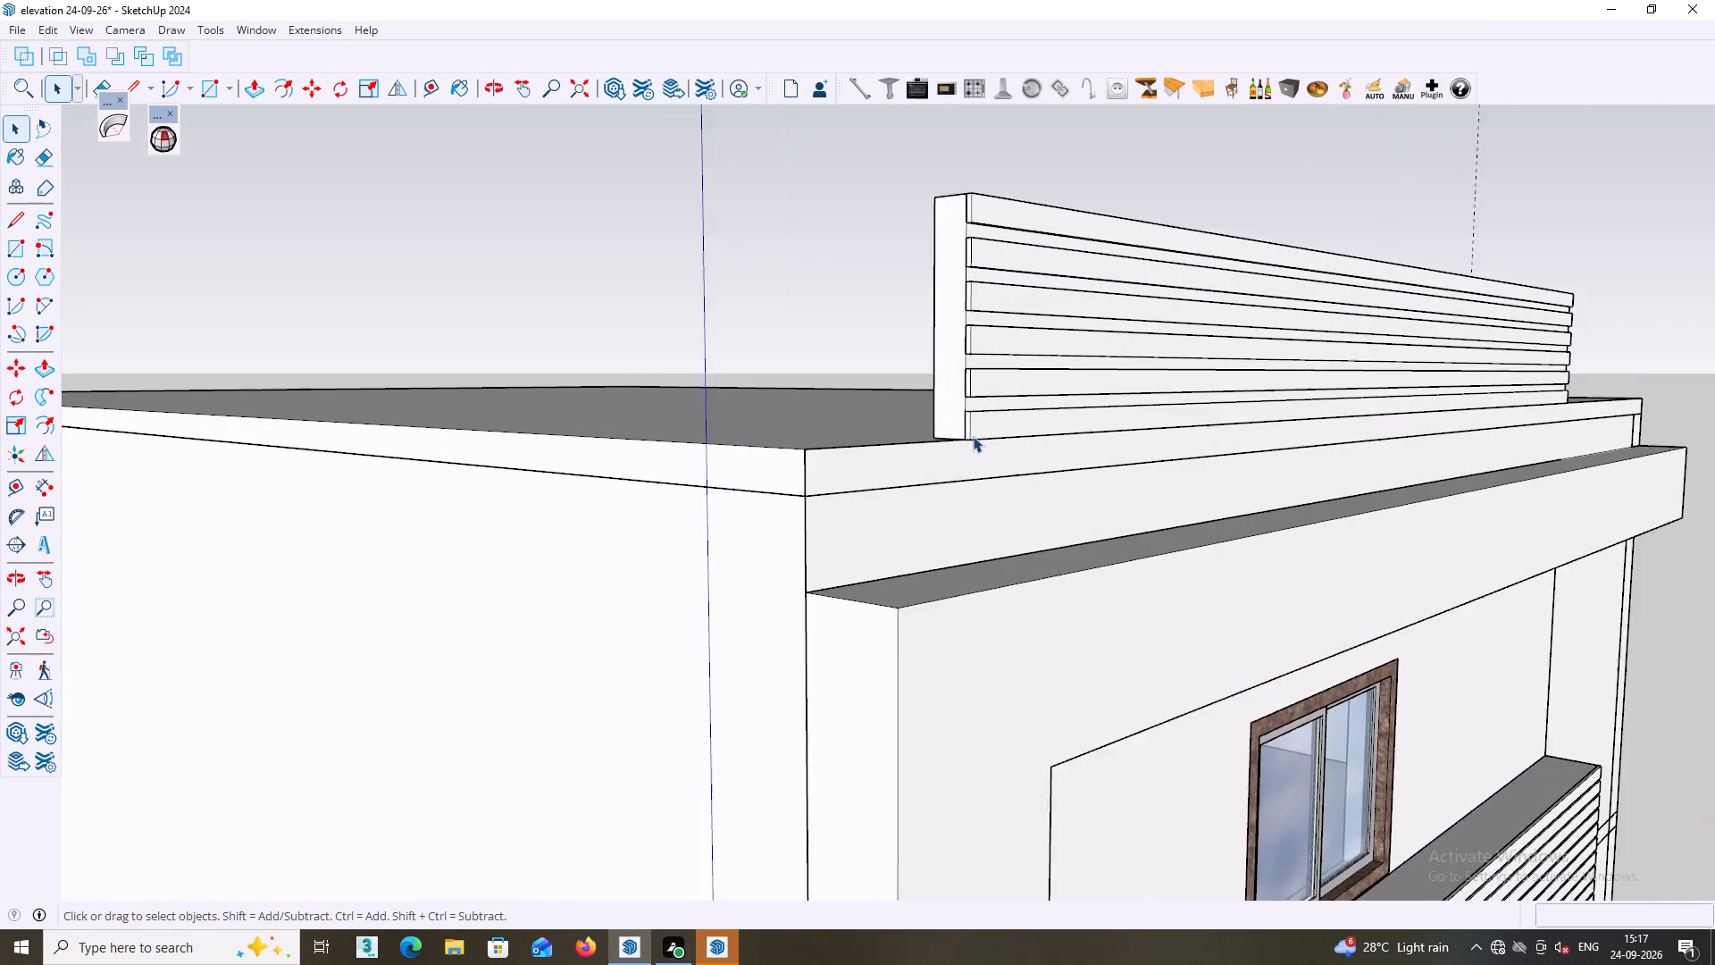
pyautogui.scroll(11, 973, 436)
pyautogui.middleClick(988, 395)
pyautogui.doubleClick(975, 316)
pyautogui.tripleClick(972, 327)
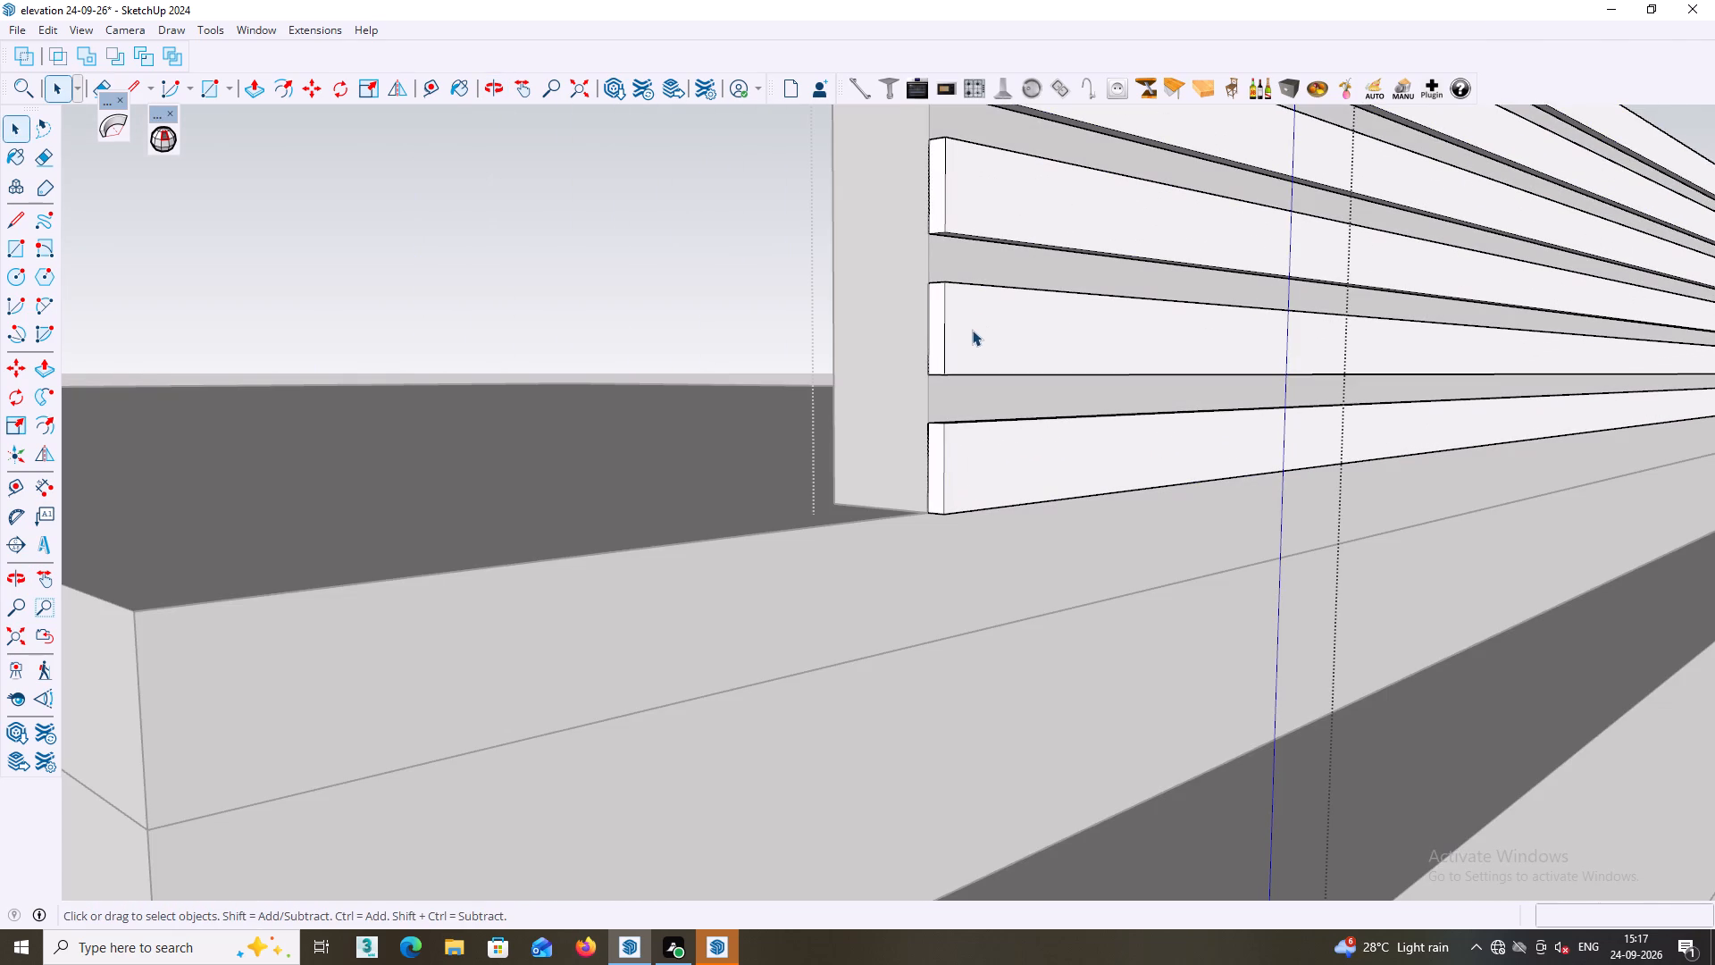
pyautogui.click(972, 330)
# Examine the lower end of the open group at the balcony slats and its position relative to the roof parapet slats.
pyautogui.scroll(-7, 972, 335)
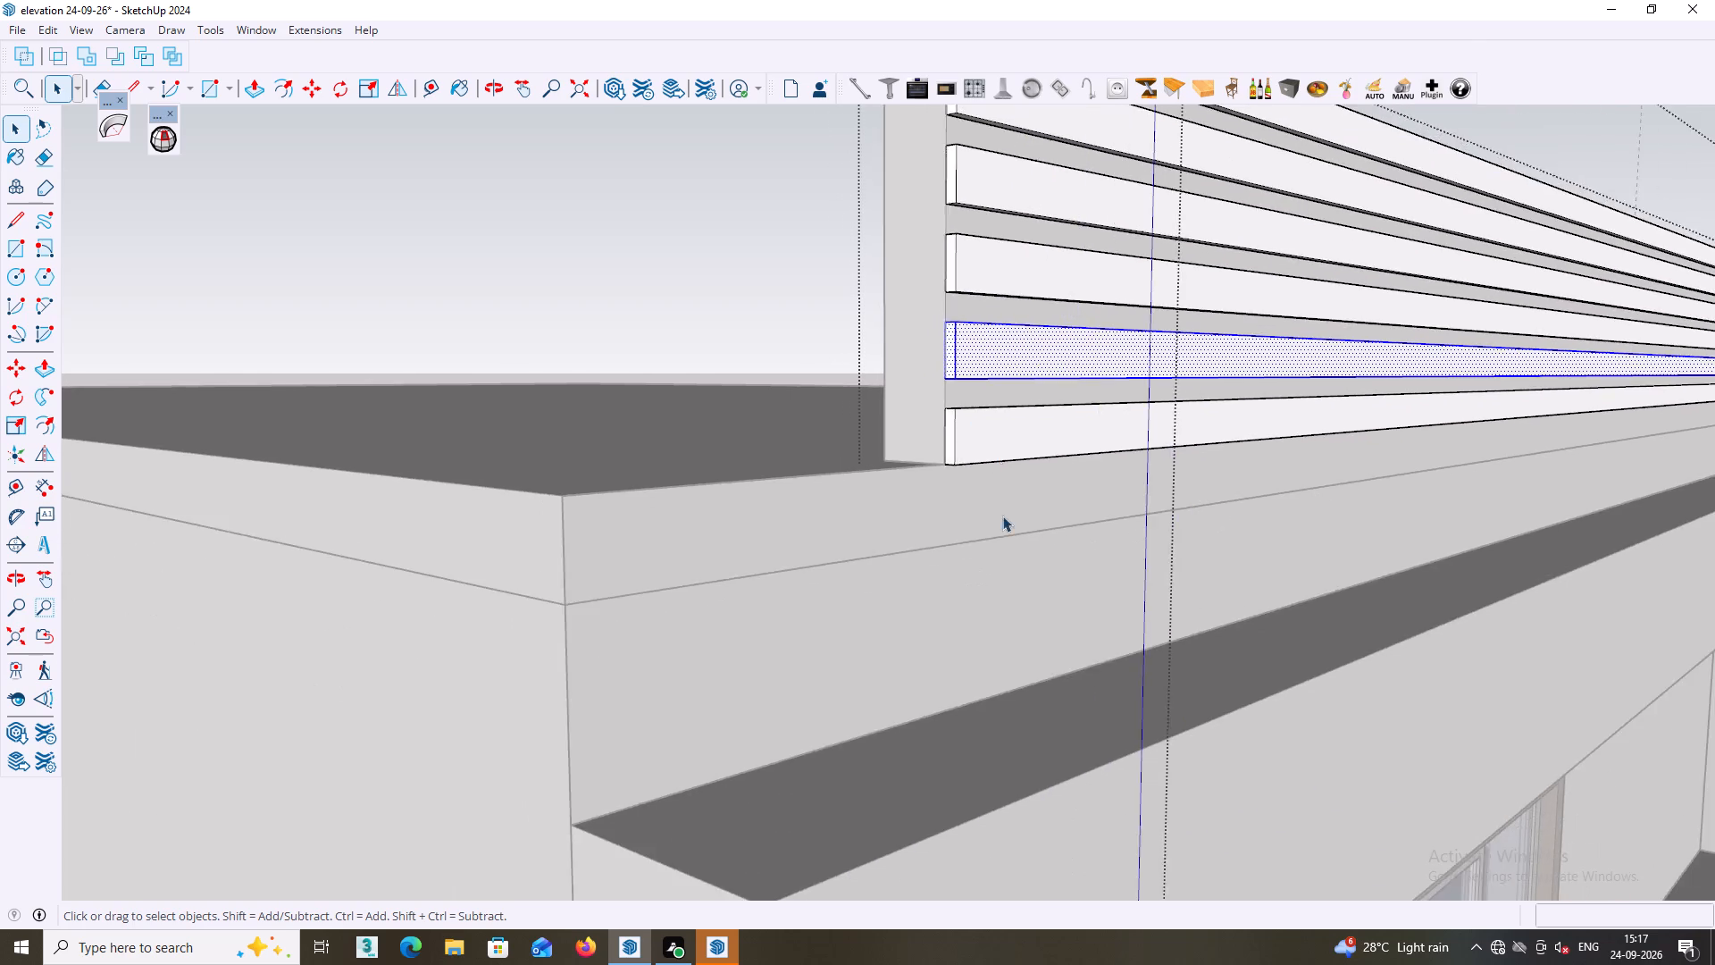
pyautogui.scroll(-9, 1002, 516)
pyautogui.keyDown('shift'); pyautogui.moveTo(1195, 720); pyautogui.dragTo(1194, 214, button='middle'); pyautogui.keyUp('shift')
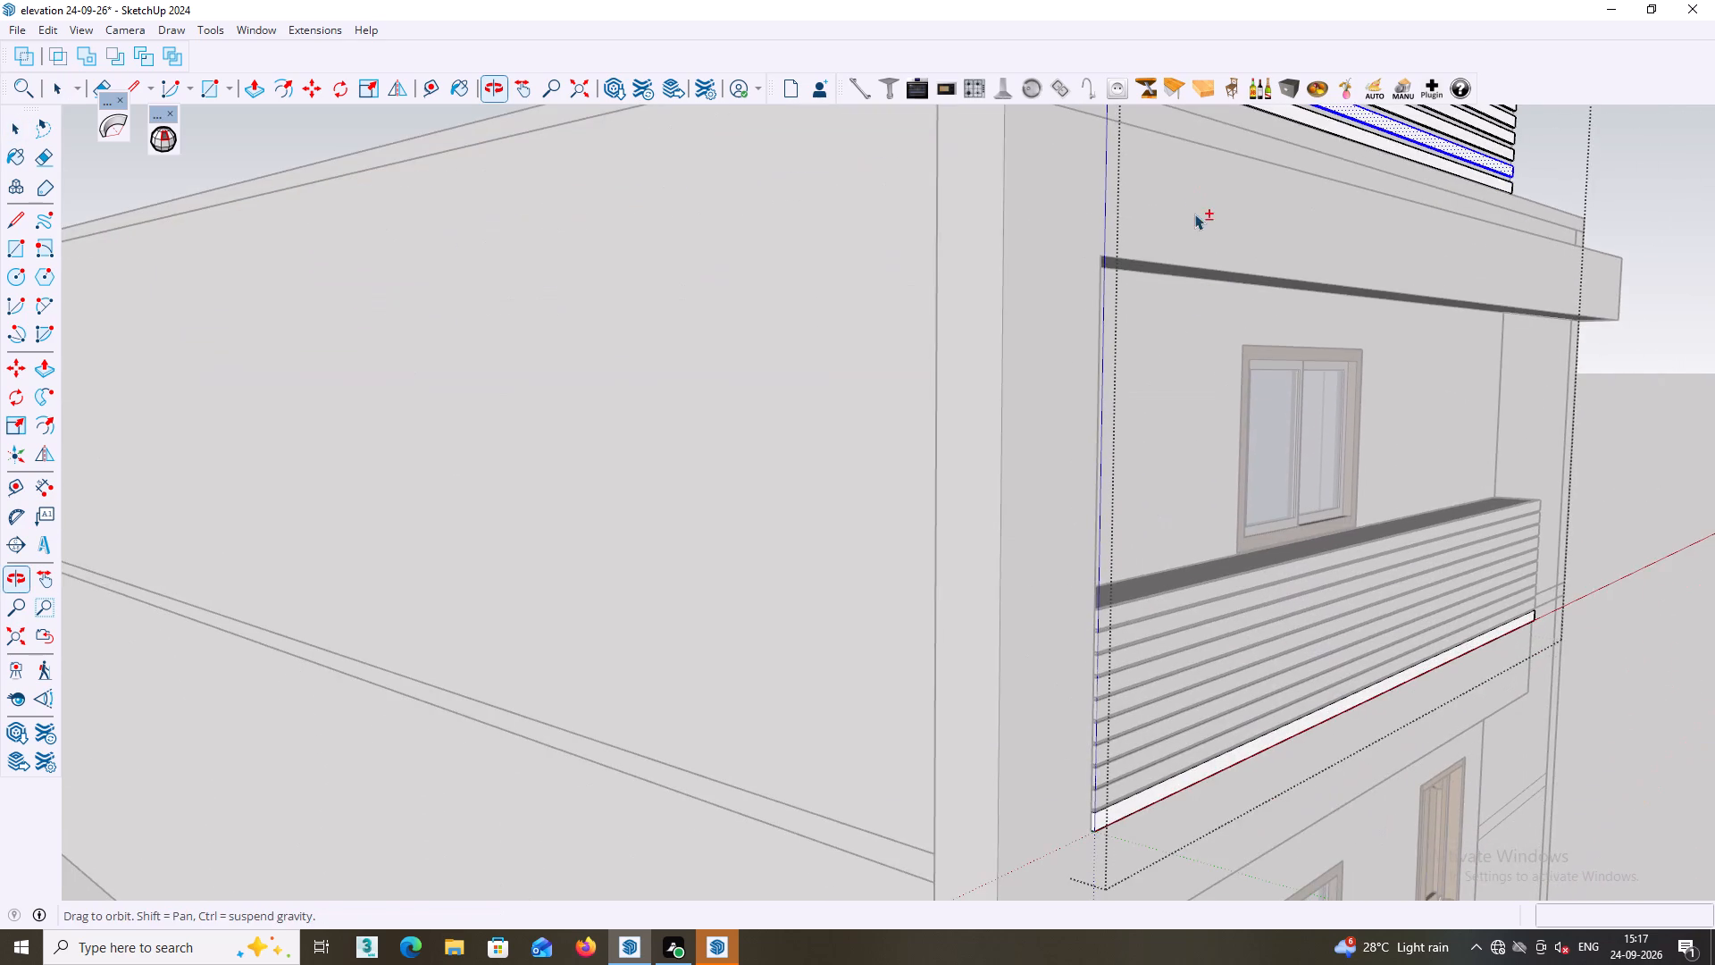
pyautogui.keyDown('shift'); pyautogui.moveTo(1194, 214); pyautogui.dragTo(1193, 197, button='middle'); pyautogui.keyUp('shift')
pyautogui.keyDown('shift'); pyautogui.moveTo(1276, 728); pyautogui.dragTo(1239, 616, button='middle'); pyautogui.keyUp('shift')
pyautogui.keyDown('shift'); pyautogui.moveTo(1177, 669); pyautogui.dragTo(1117, 667, button='middle'); pyautogui.keyUp('shift')
pyautogui.scroll(9, 994, 685)
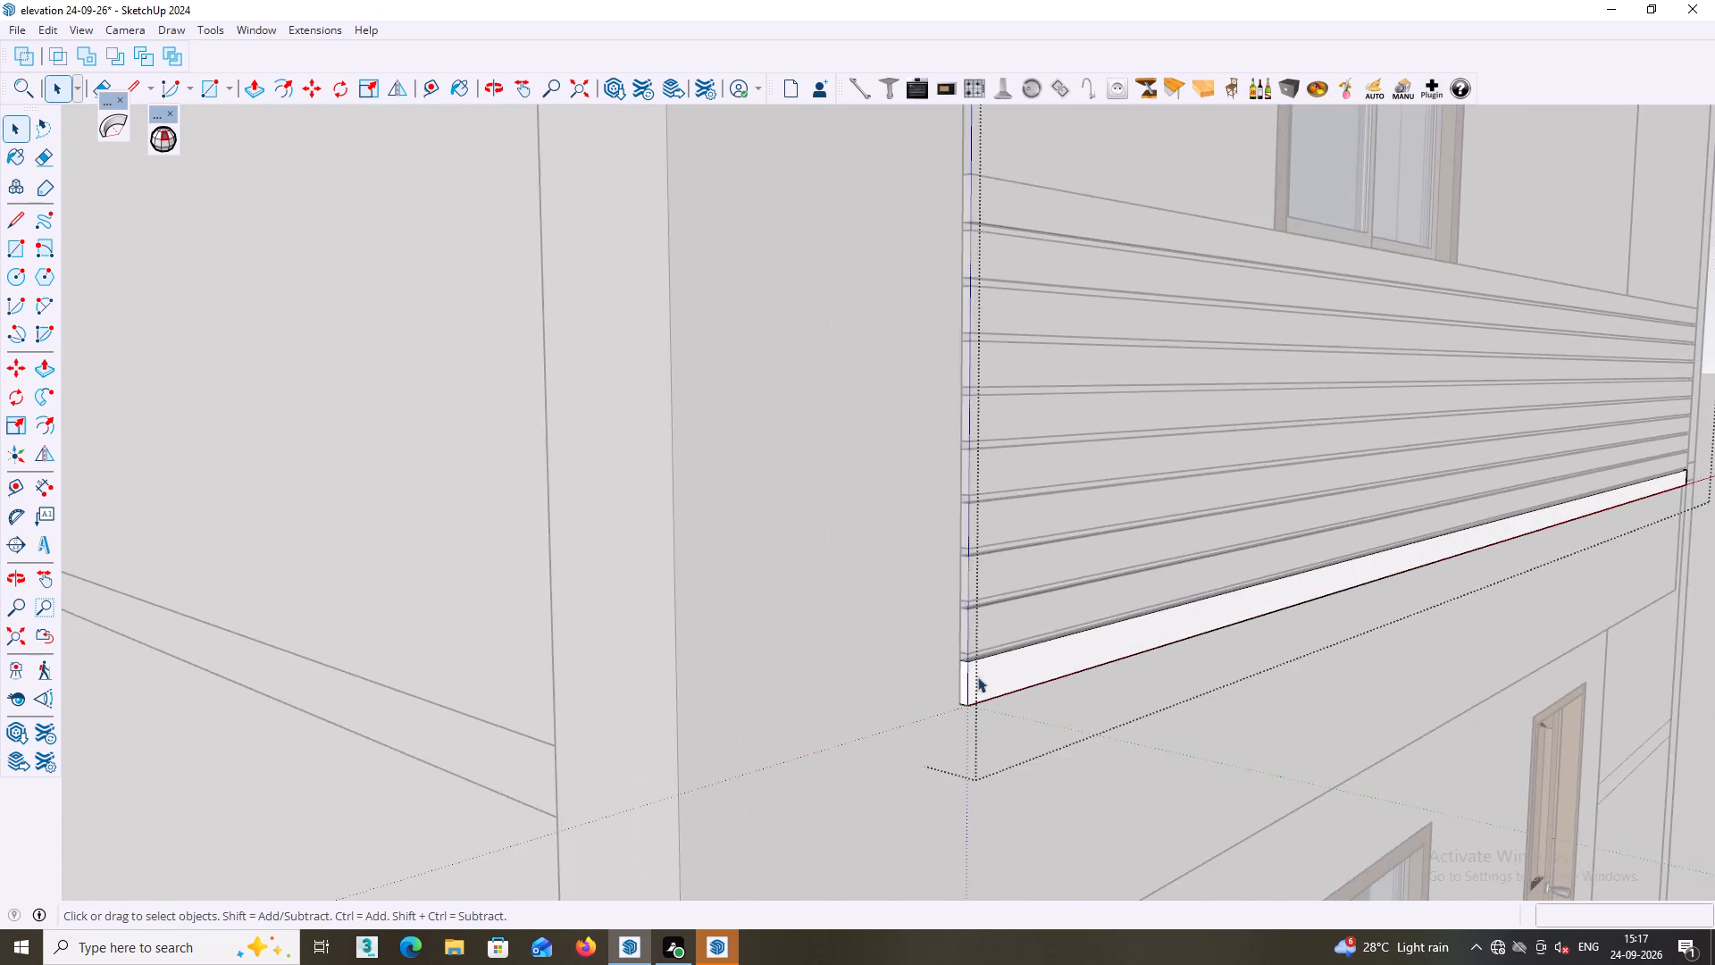
pyautogui.scroll(4, 977, 676)
pyautogui.moveTo(1155, 757); pyautogui.dragTo(1133, 896, button='middle')
pyautogui.scroll(-5, 1130, 893)
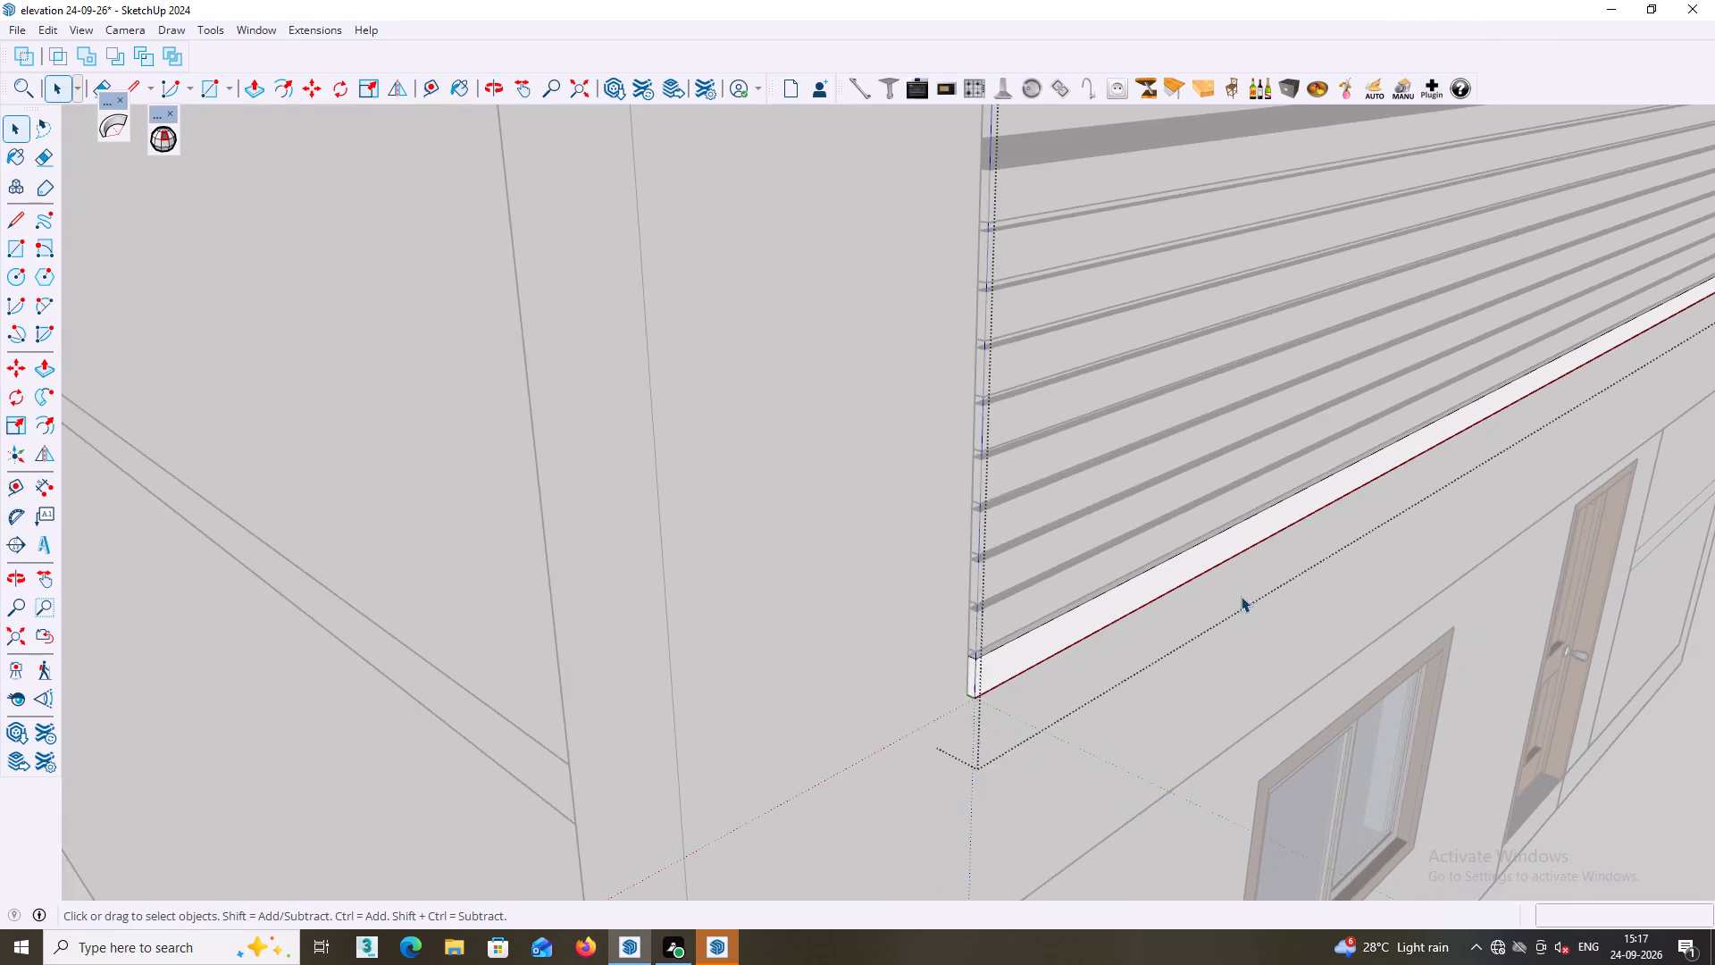
pyautogui.scroll(-1, 1241, 596)
pyautogui.moveTo(1217, 546); pyautogui.dragTo(1209, 566, button='middle')
pyautogui.scroll(-20, 1217, 546)
pyautogui.middleClick(1208, 559)
pyautogui.middleClick(1256, 525)
pyautogui.middleClick(1305, 502)
pyautogui.middleClick(1283, 453)
pyautogui.keyDown('shift'); pyautogui.moveTo(1388, 403); pyautogui.dragTo(1263, 798, button='middle'); pyautogui.keyUp('shift')
pyautogui.moveTo(1195, 638); pyautogui.dragTo(1195, 635, button='middle')
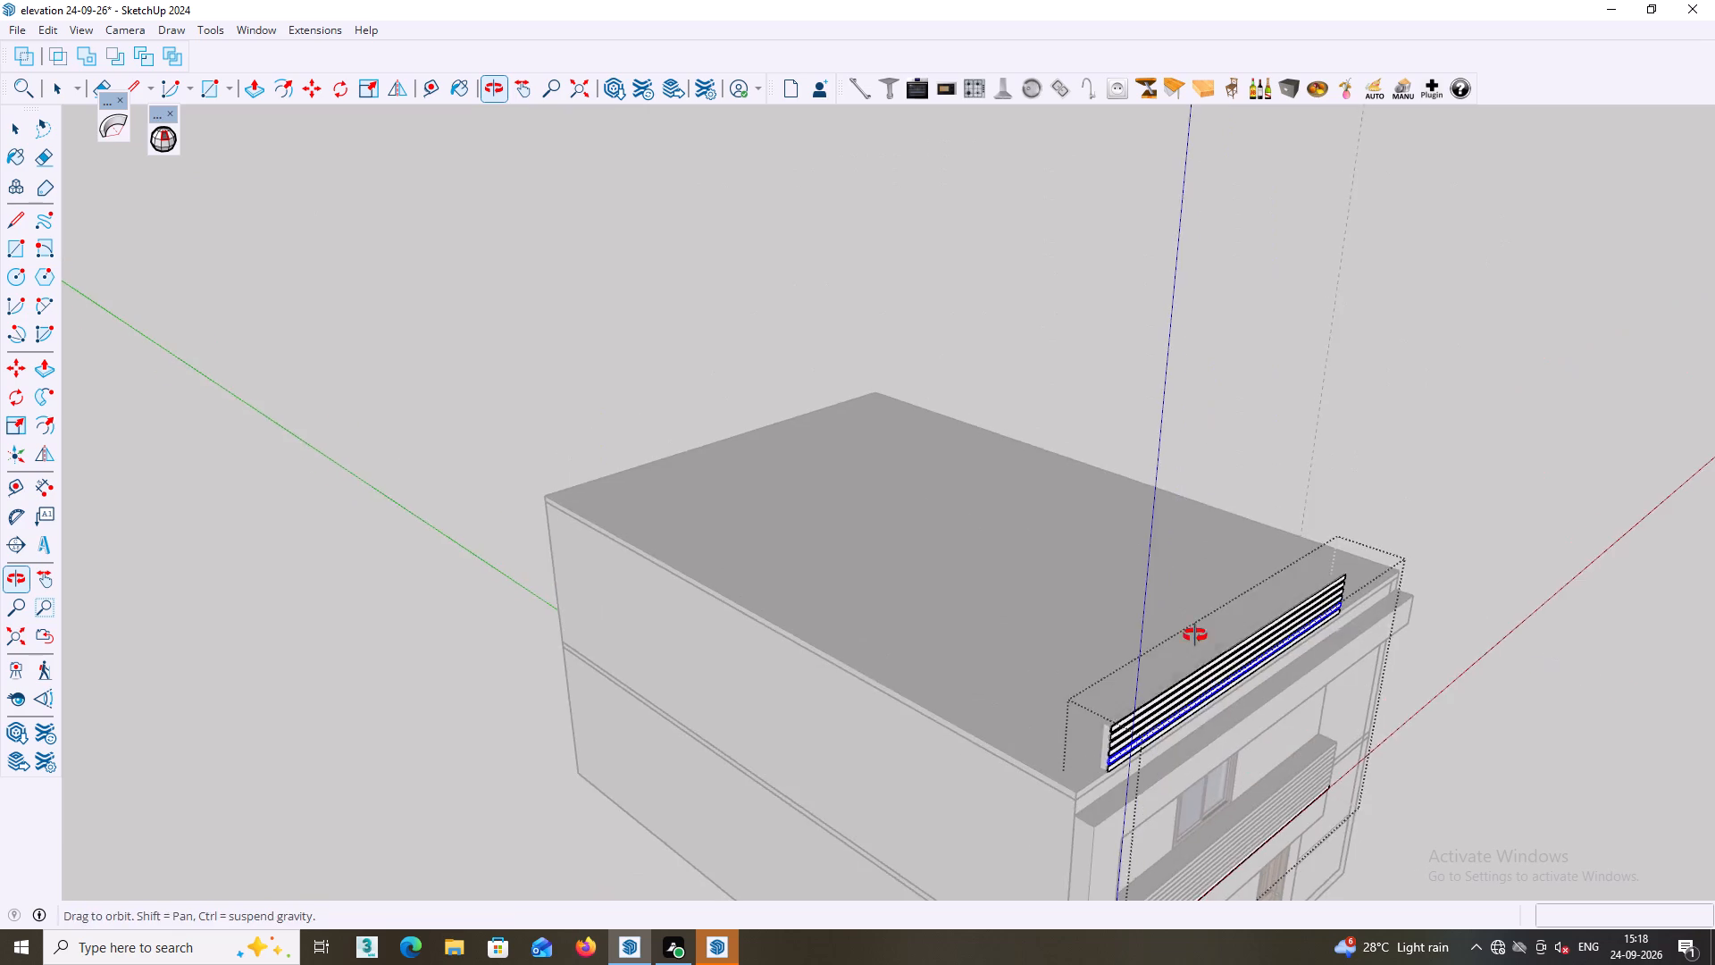
pyautogui.moveTo(1195, 635); pyautogui.dragTo(1156, 460, button='middle')
# Delete the five roof parapet slats above the lowest one, undoing the partial deletion of the top slat before removing it completely.
pyautogui.scroll(11, 1105, 622)
pyautogui.middleClick(1098, 642)
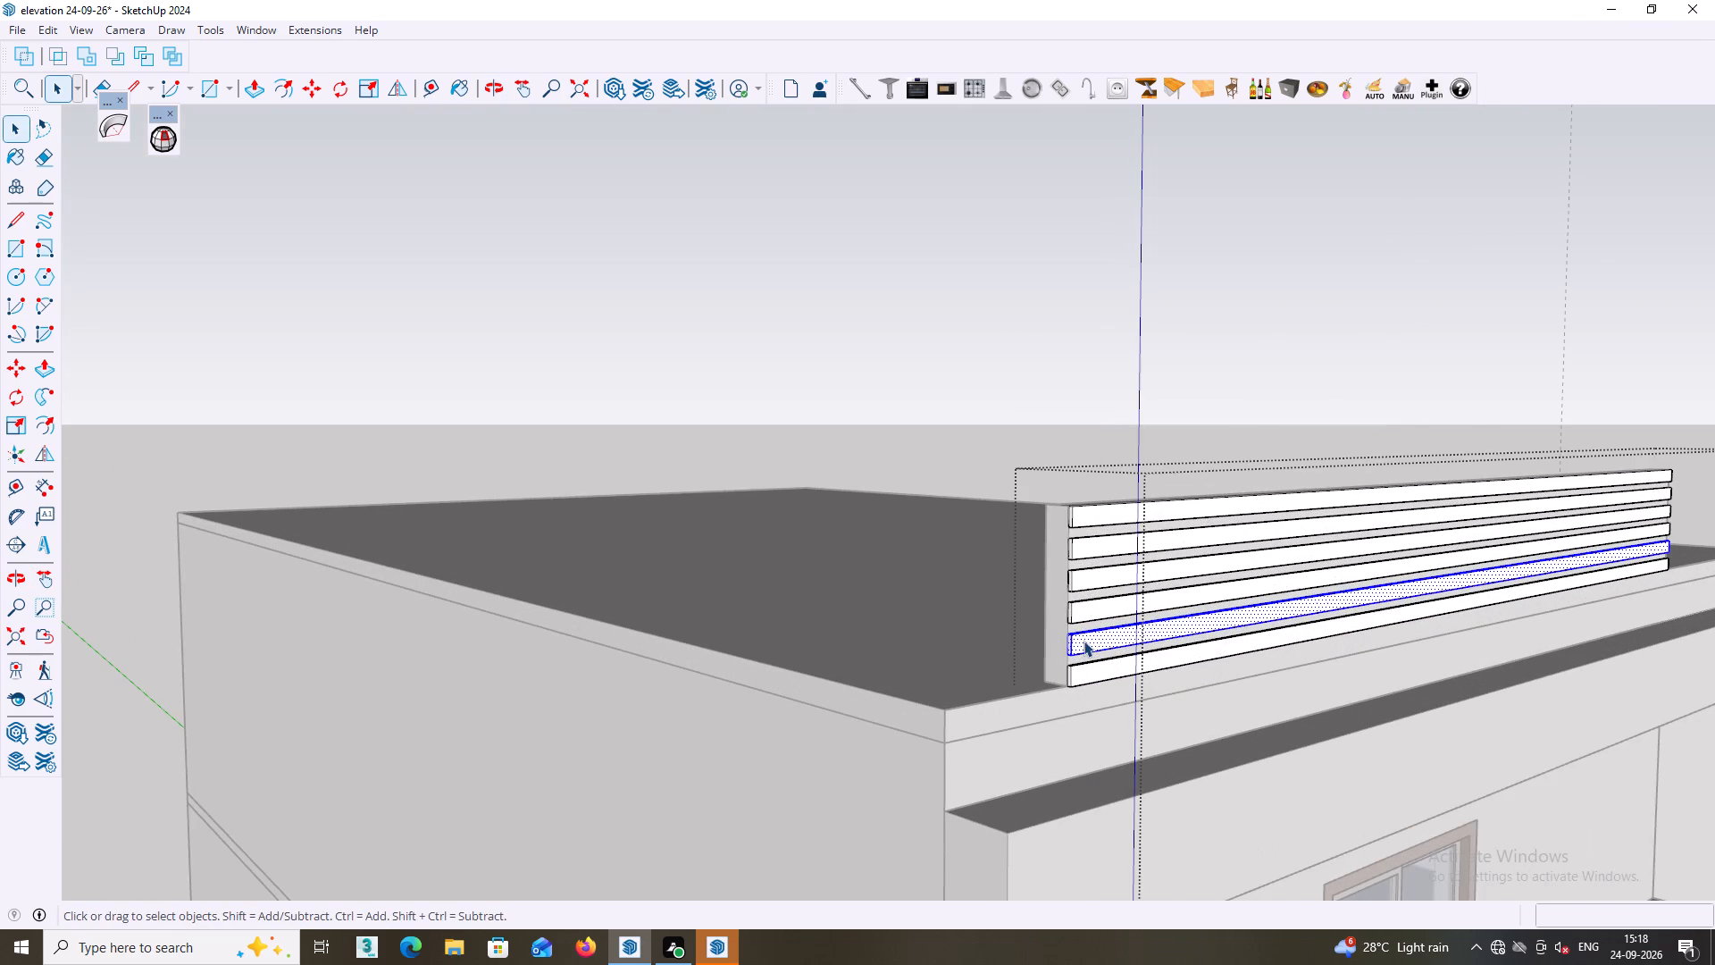
pyautogui.press('Delete')
pyautogui.tripleClick(1088, 608)
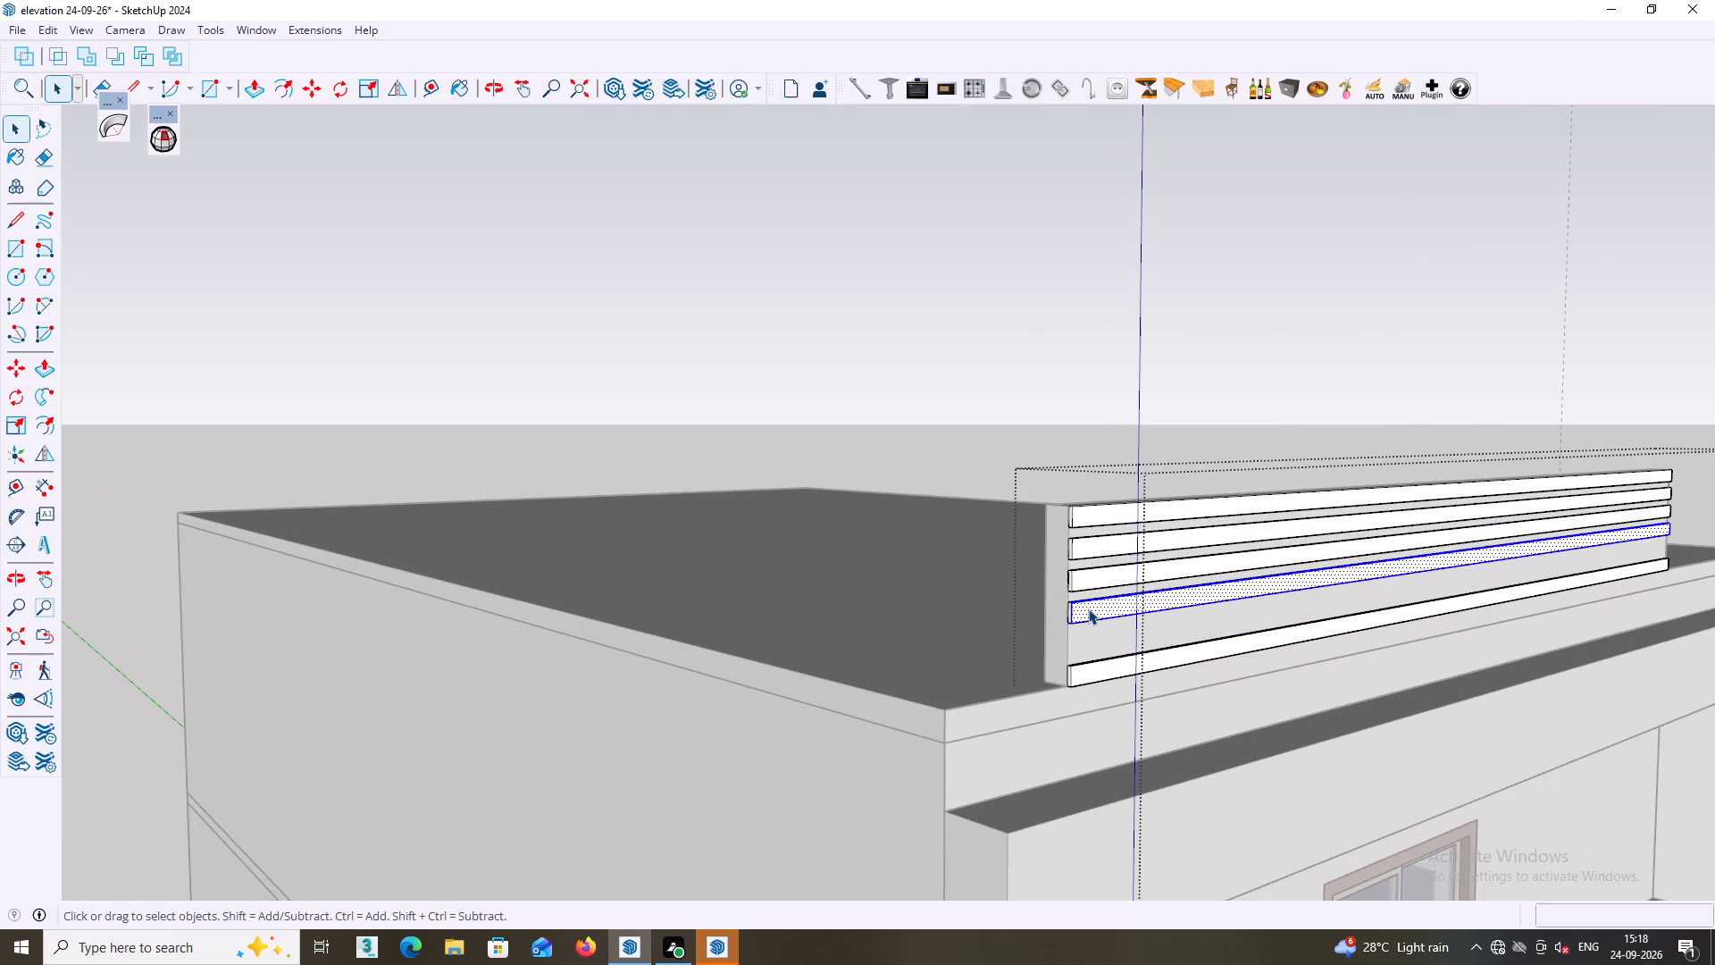
pyautogui.press('Delete')
pyautogui.tripleClick(1089, 575)
pyautogui.press('Delete')
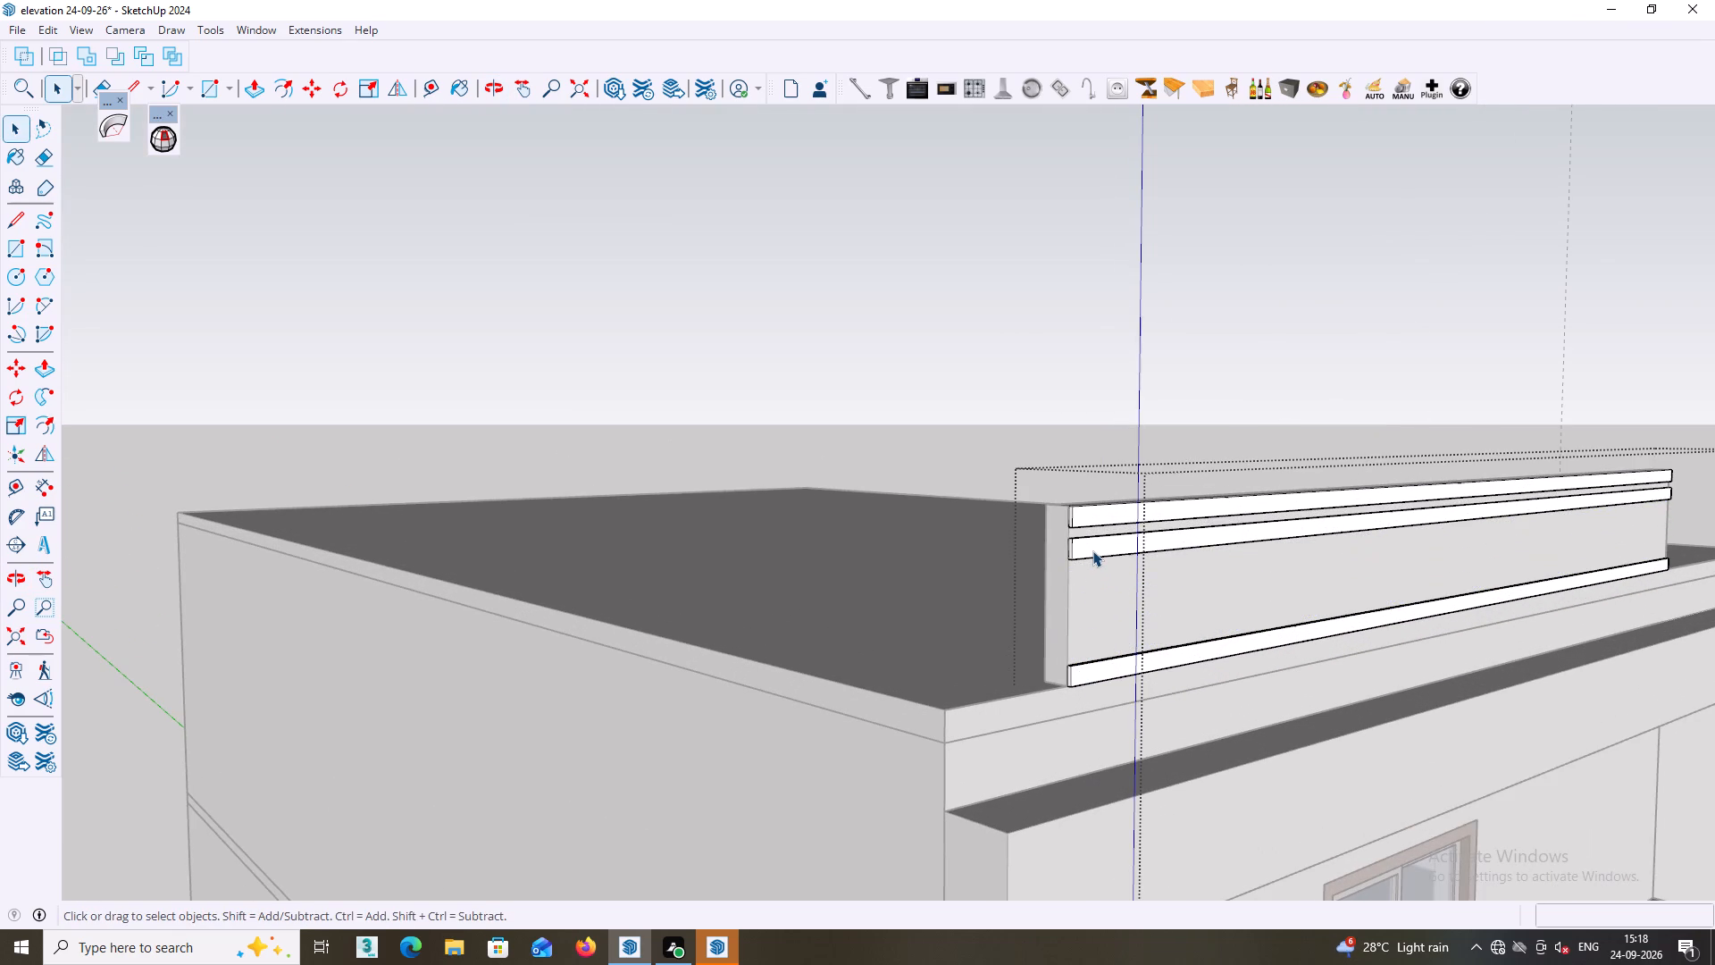
pyautogui.tripleClick(1092, 550)
pyautogui.press('Delete')
pyautogui.click(1099, 521)
pyautogui.click(1100, 514)
pyautogui.press('Delete')
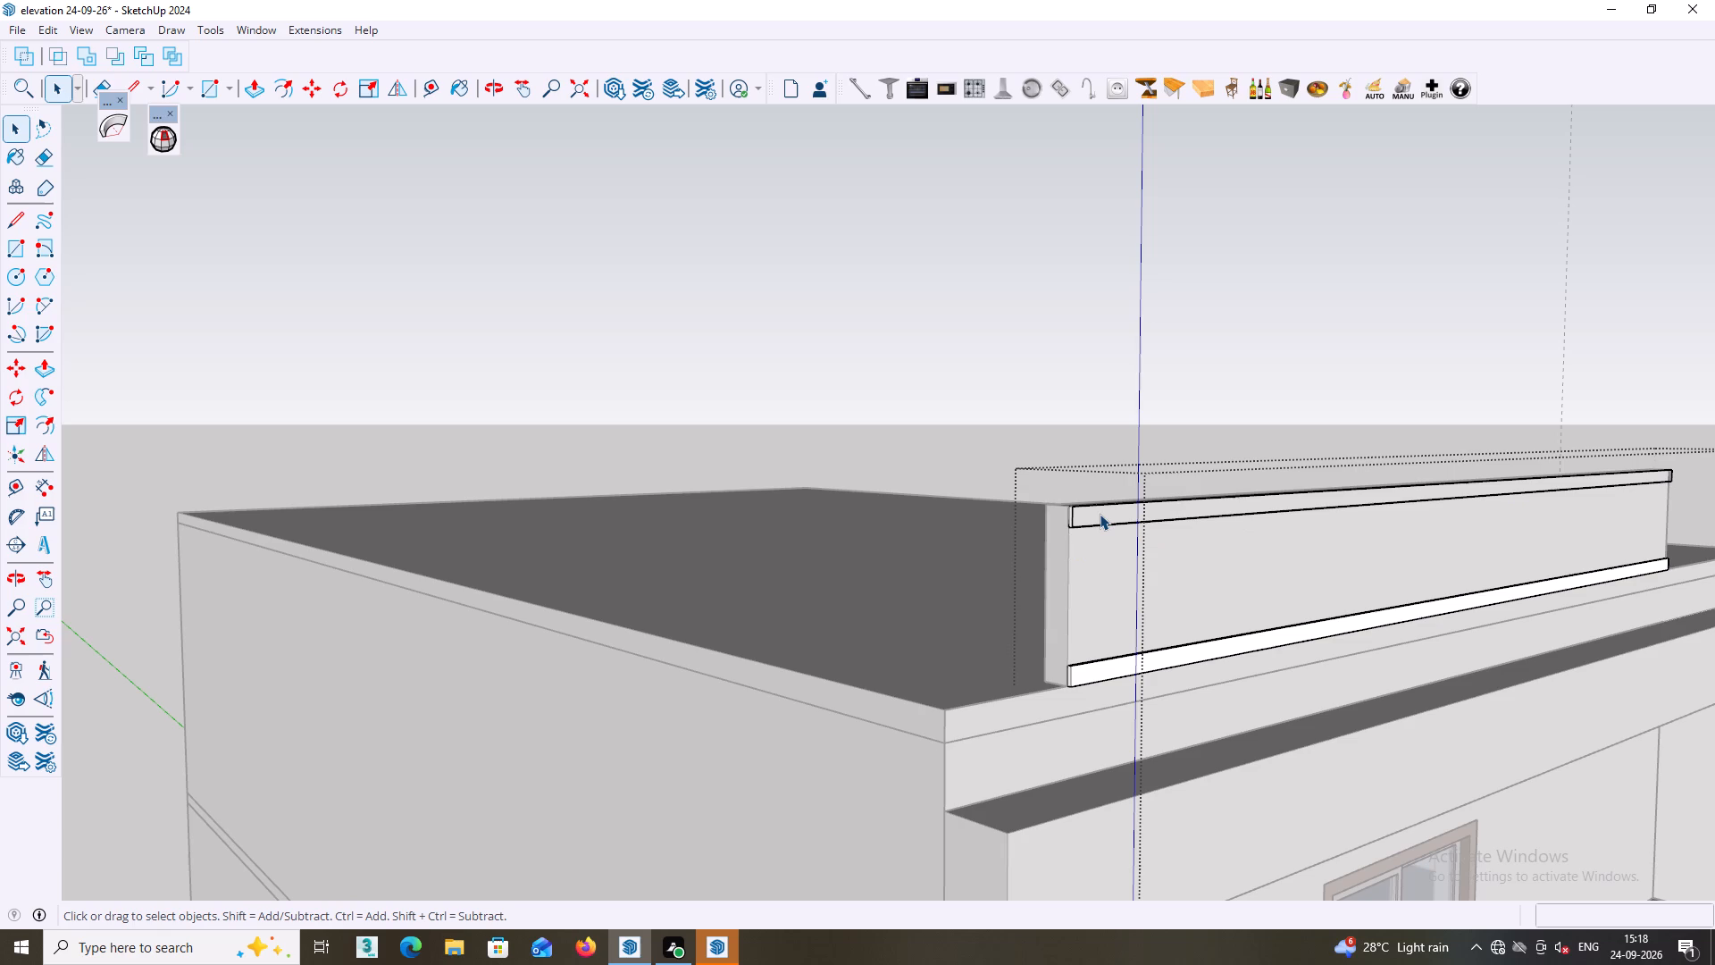
pyautogui.hotkey('ctrl', 'z')
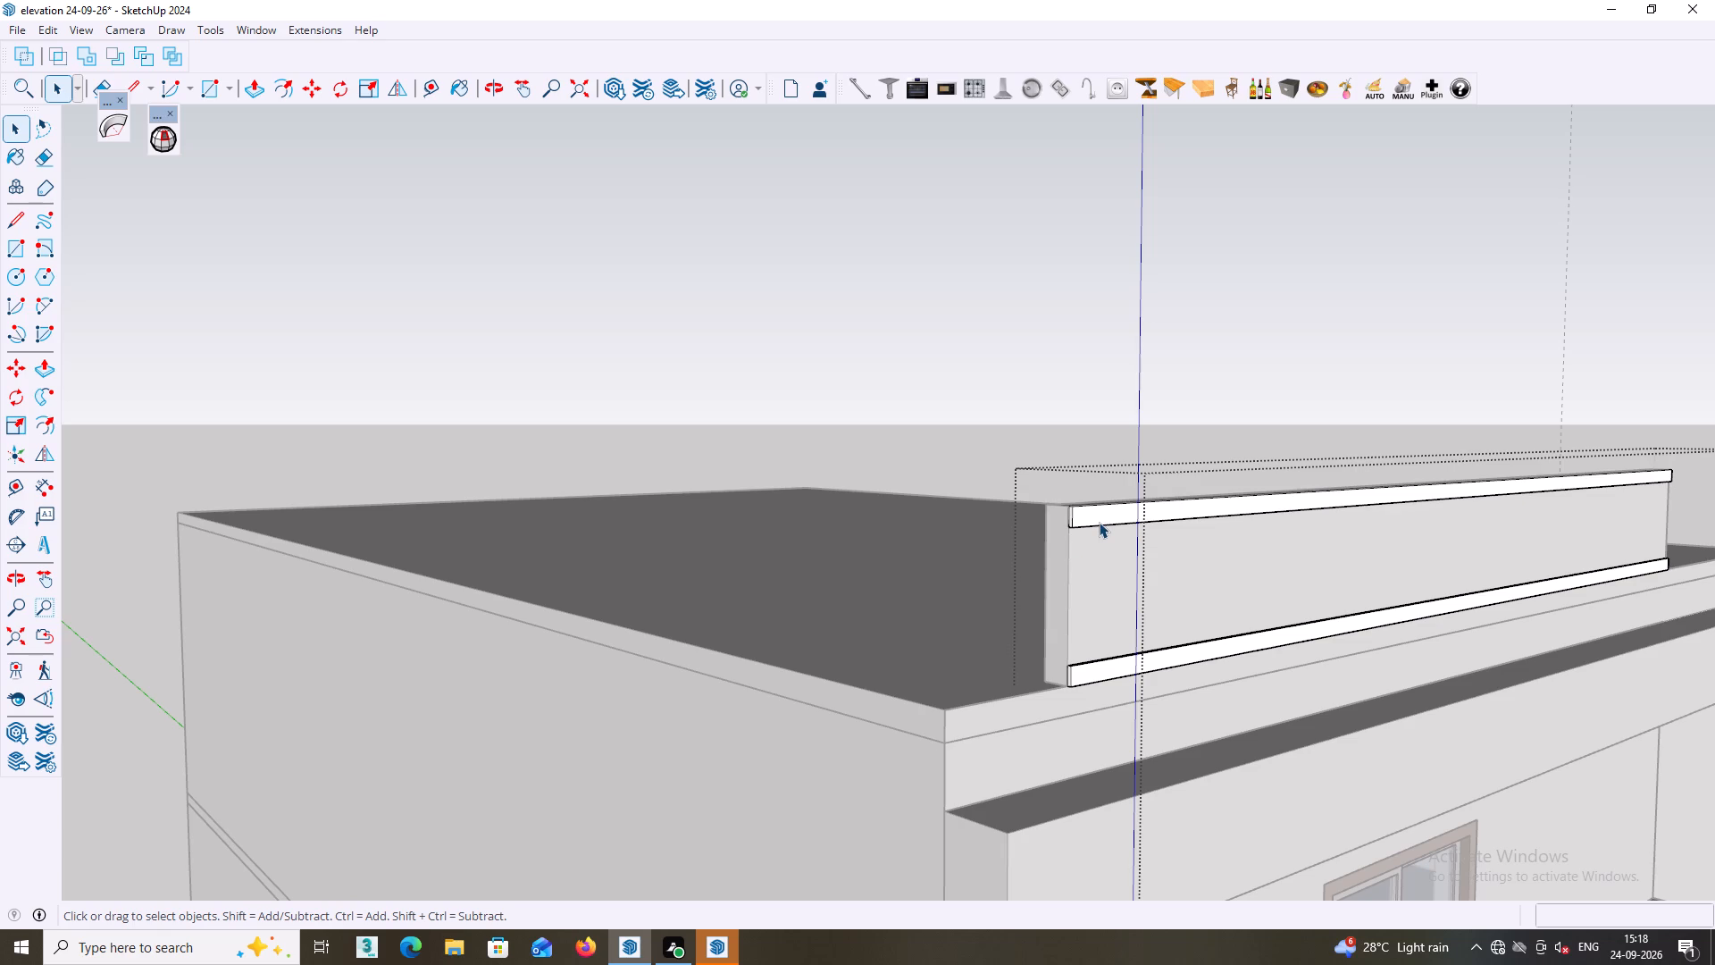
pyautogui.tripleClick(1099, 522)
pyautogui.click(1099, 522)
pyautogui.press('Delete')
# Copy the remaining bottom slat about 1' 11 7/16" straight up to the parapet wall's top front corner.
pyautogui.scroll(-3, 1099, 558)
pyautogui.moveTo(1132, 635); pyautogui.dragTo(931, 641, button='middle')
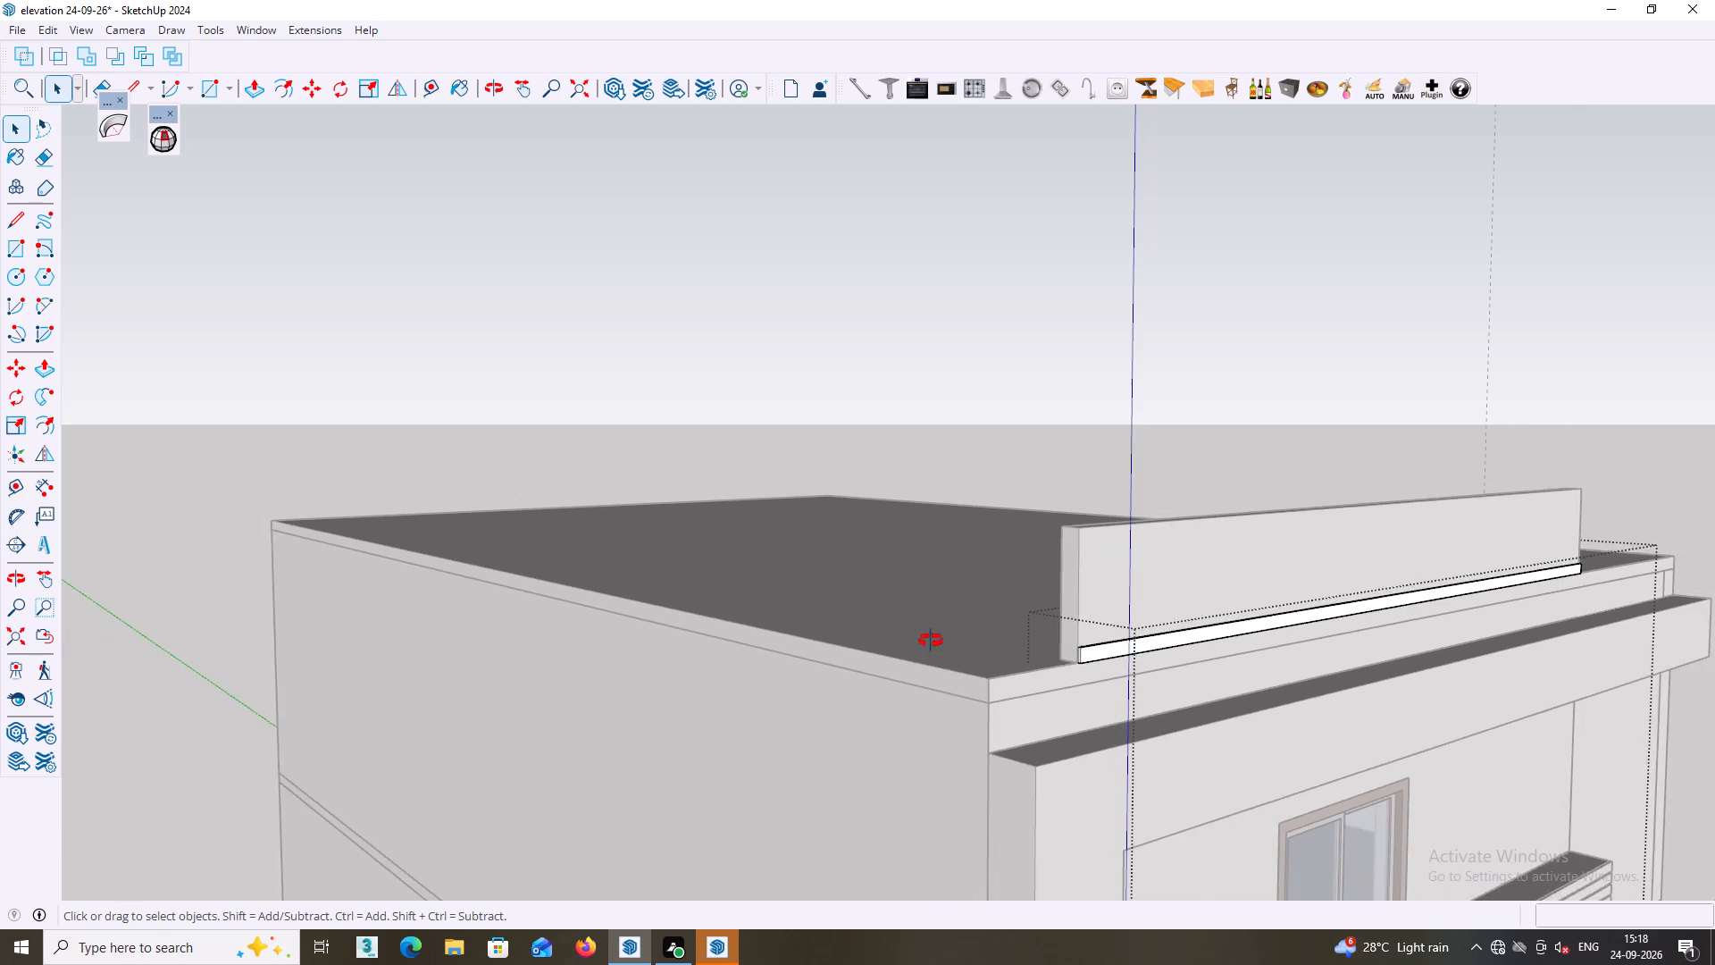
pyautogui.moveTo(931, 641); pyautogui.dragTo(923, 642, button='middle')
pyautogui.moveTo(958, 657); pyautogui.dragTo(1026, 669, button='middle')
pyautogui.scroll(4, 908, 664)
pyautogui.moveTo(907, 659); pyautogui.dragTo(964, 652, button='middle')
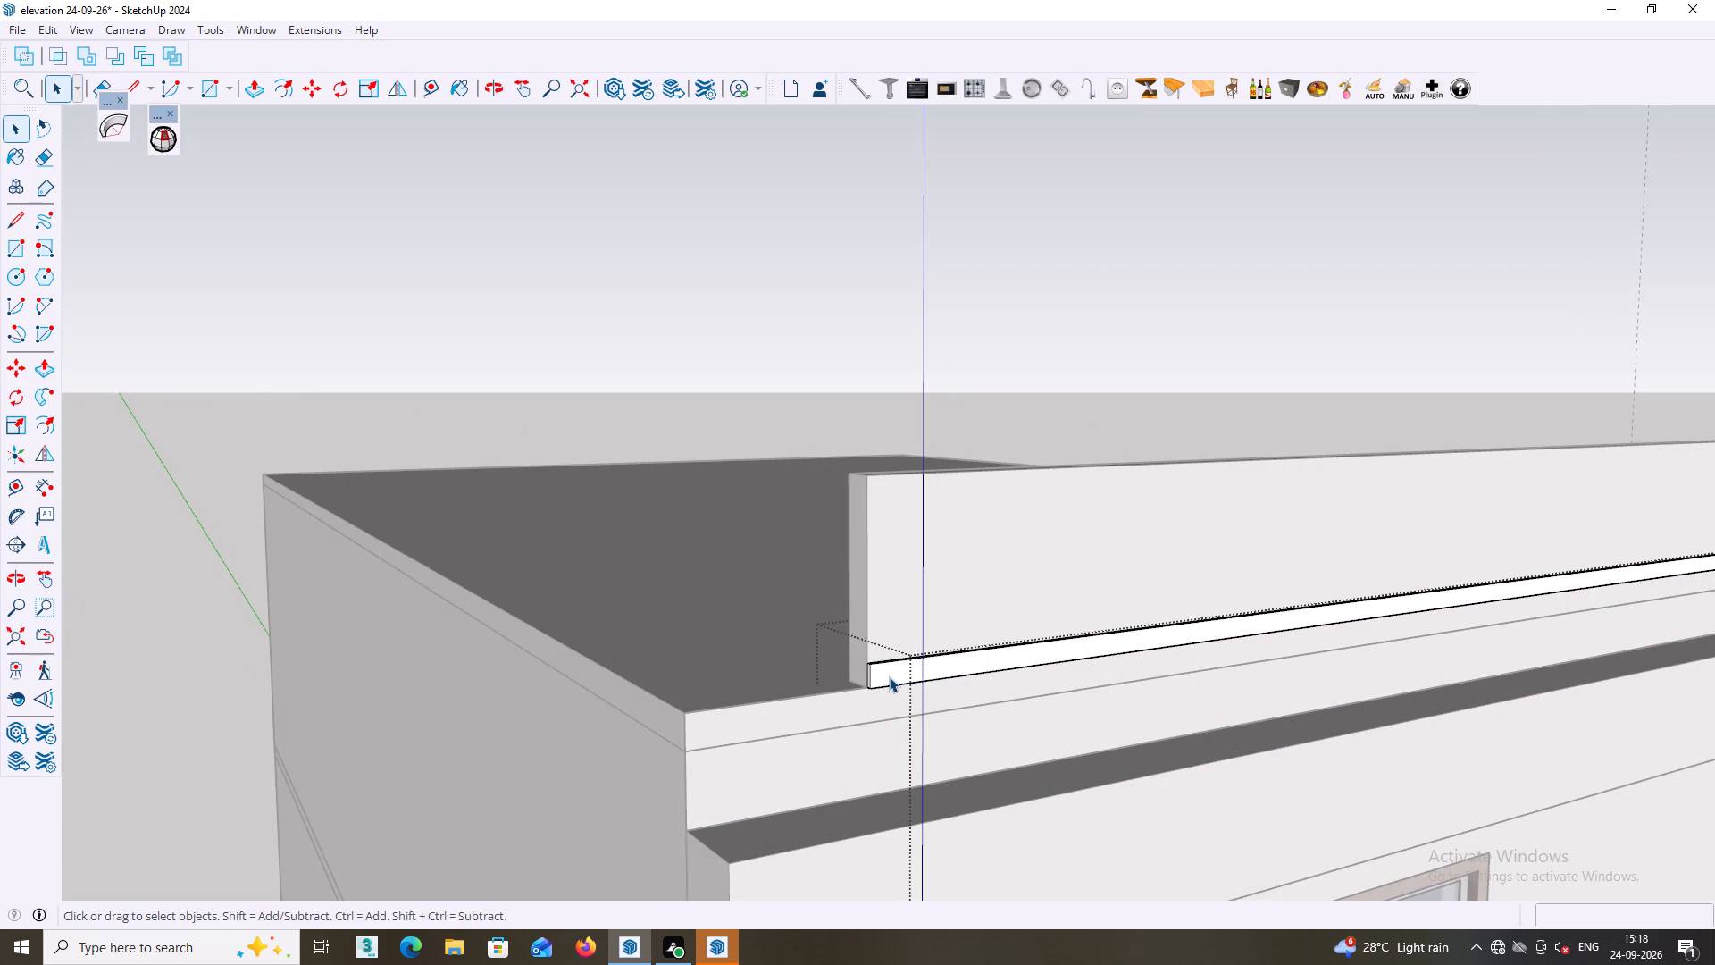
pyautogui.doubleClick(889, 676)
pyautogui.tripleClick(891, 676)
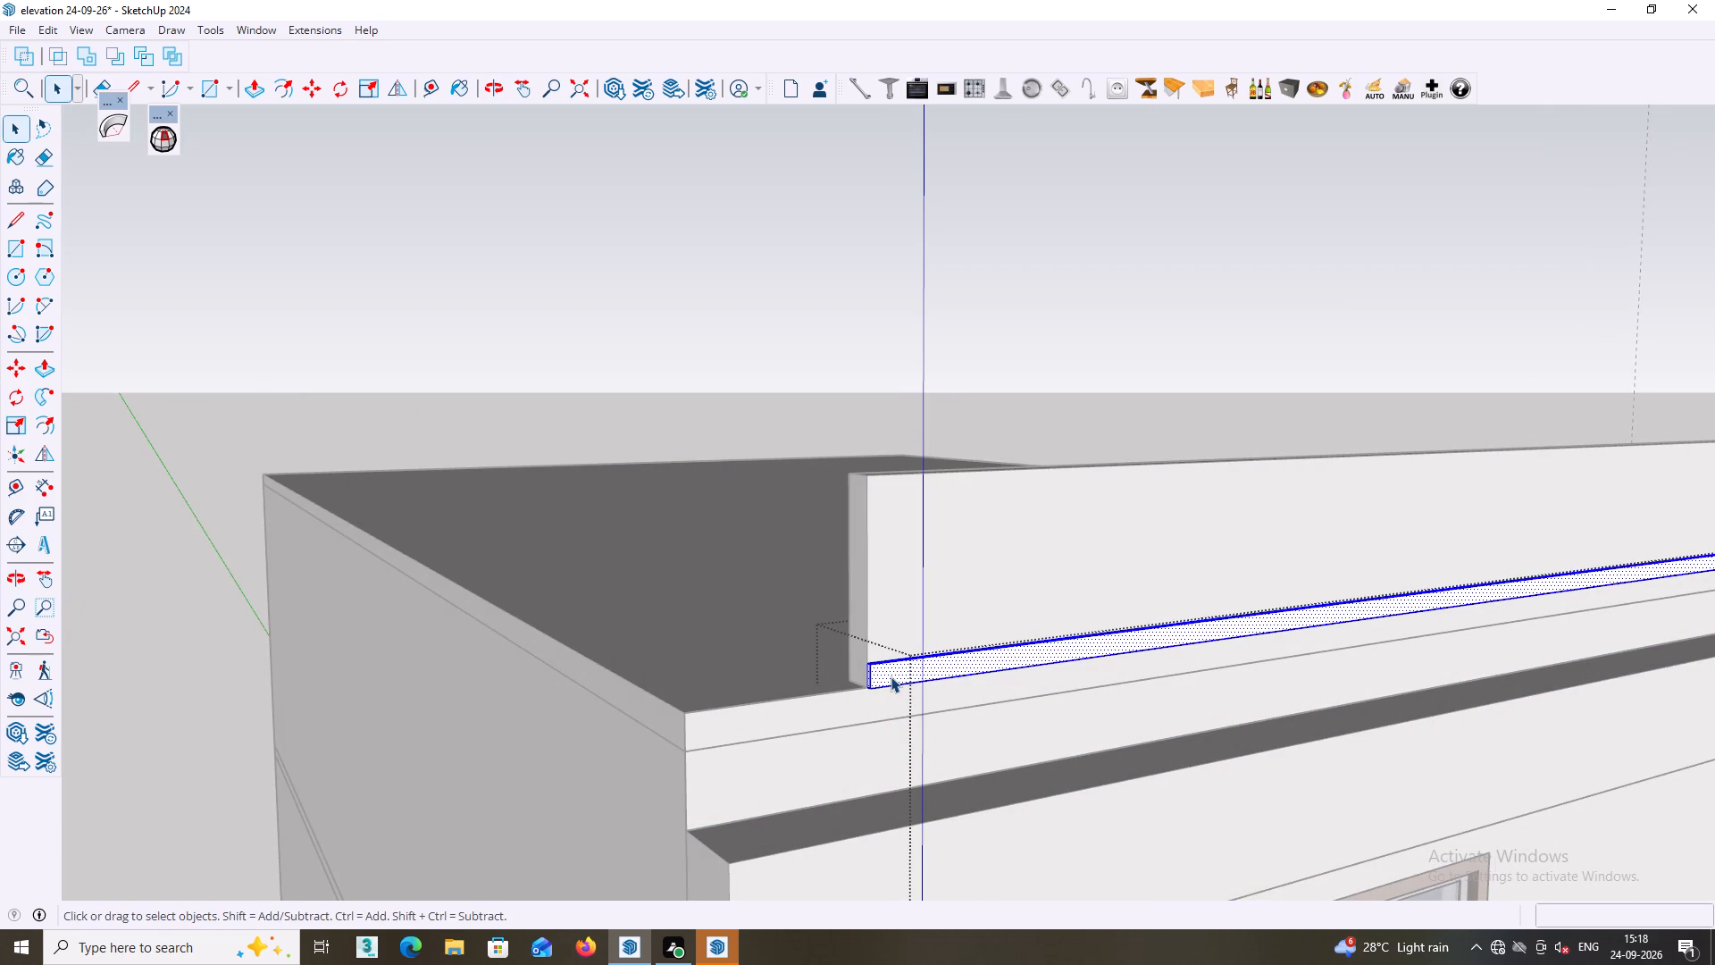
pyautogui.press('m')
pyautogui.moveTo(873, 684); pyautogui.dragTo(995, 684, button='middle')
pyautogui.scroll(10, 832, 651)
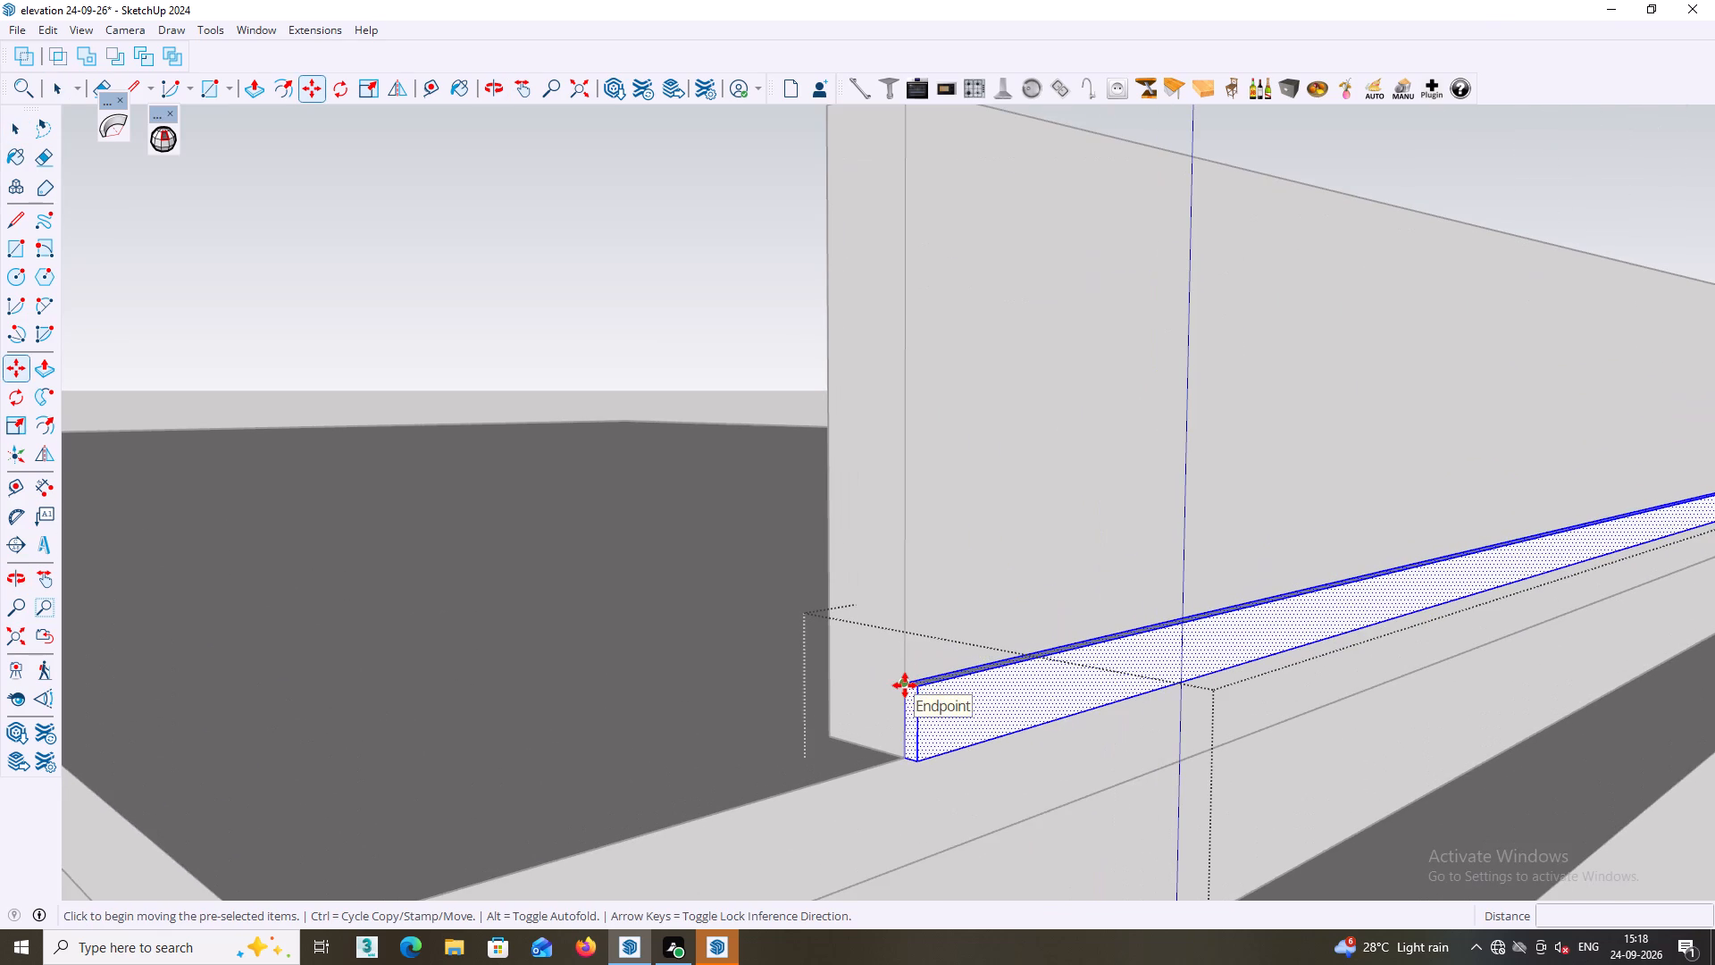
pyautogui.click(905, 685)
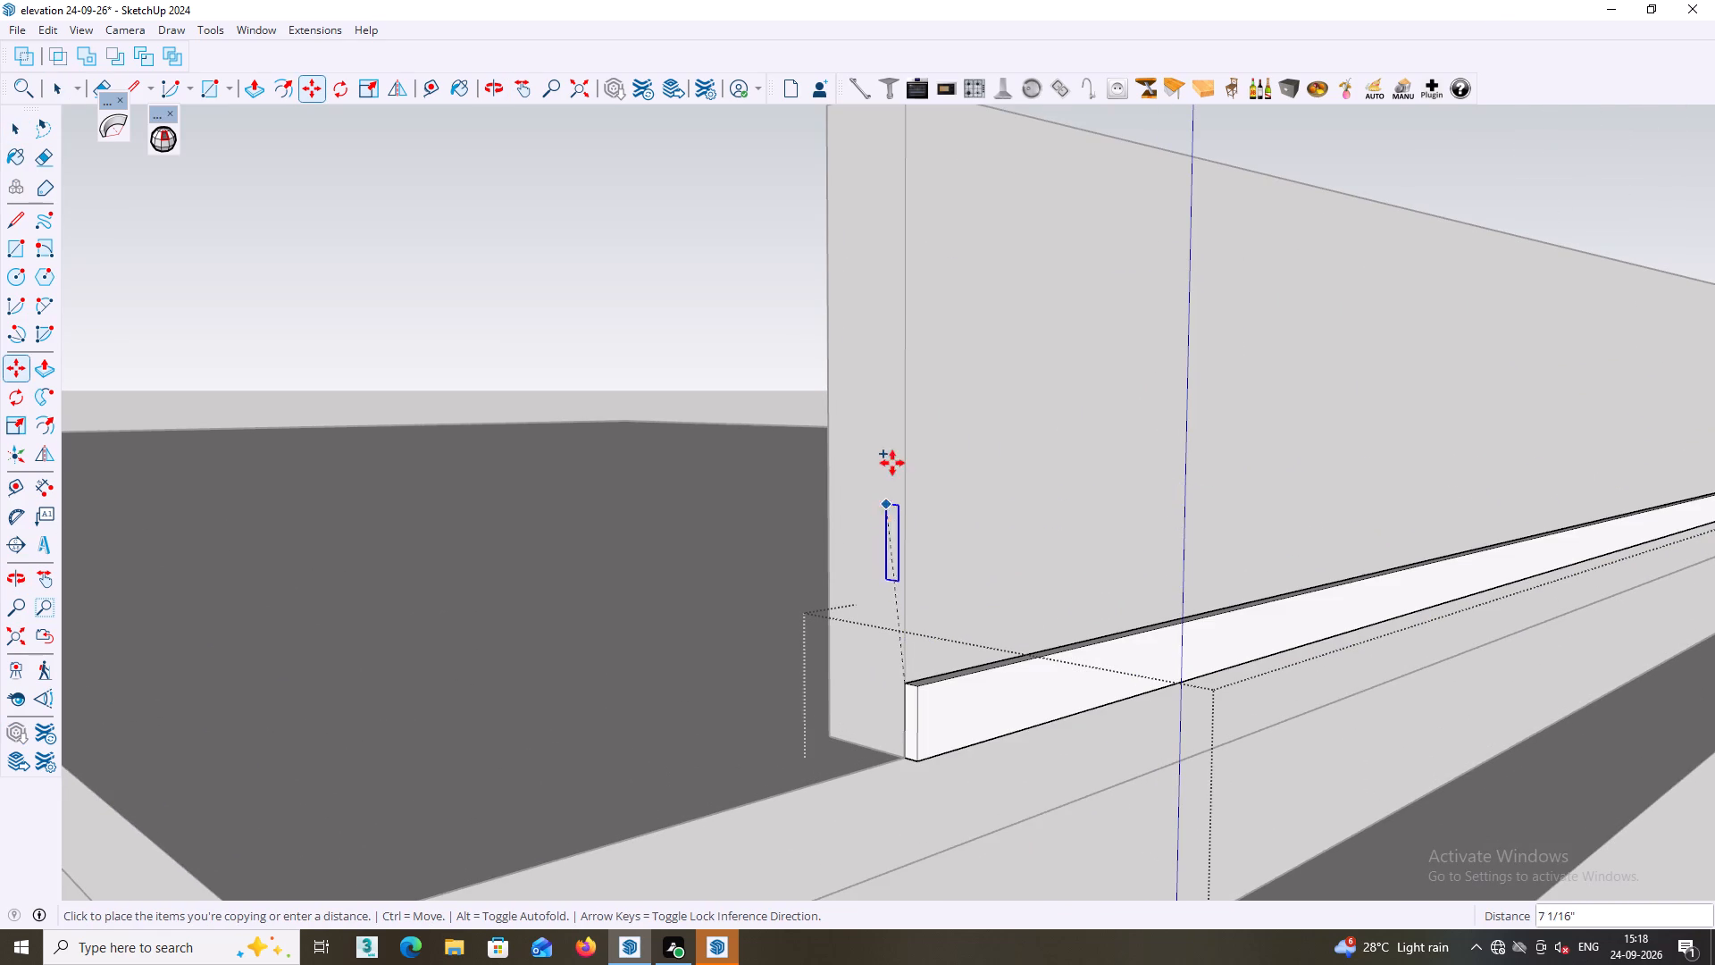
pyautogui.keyDown('shift'); pyautogui.moveTo(958, 318); pyautogui.dragTo(881, 805, button='middle'); pyautogui.keyUp('shift')
pyautogui.scroll(2, 847, 641)
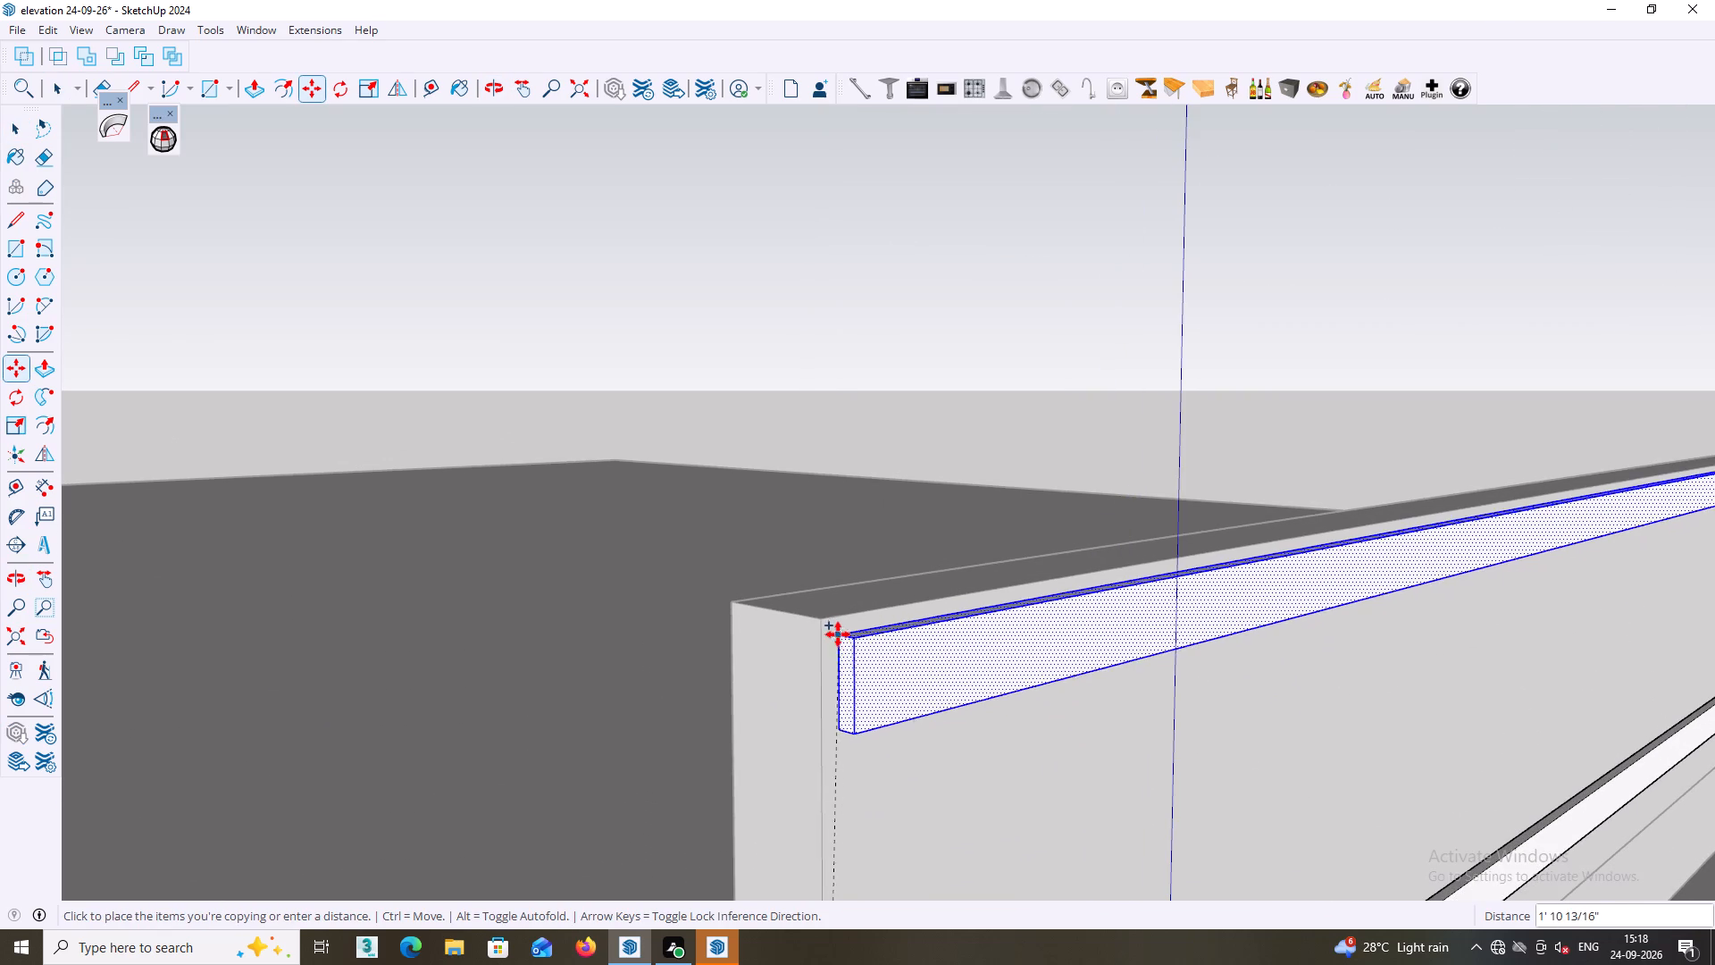
pyautogui.click(822, 624)
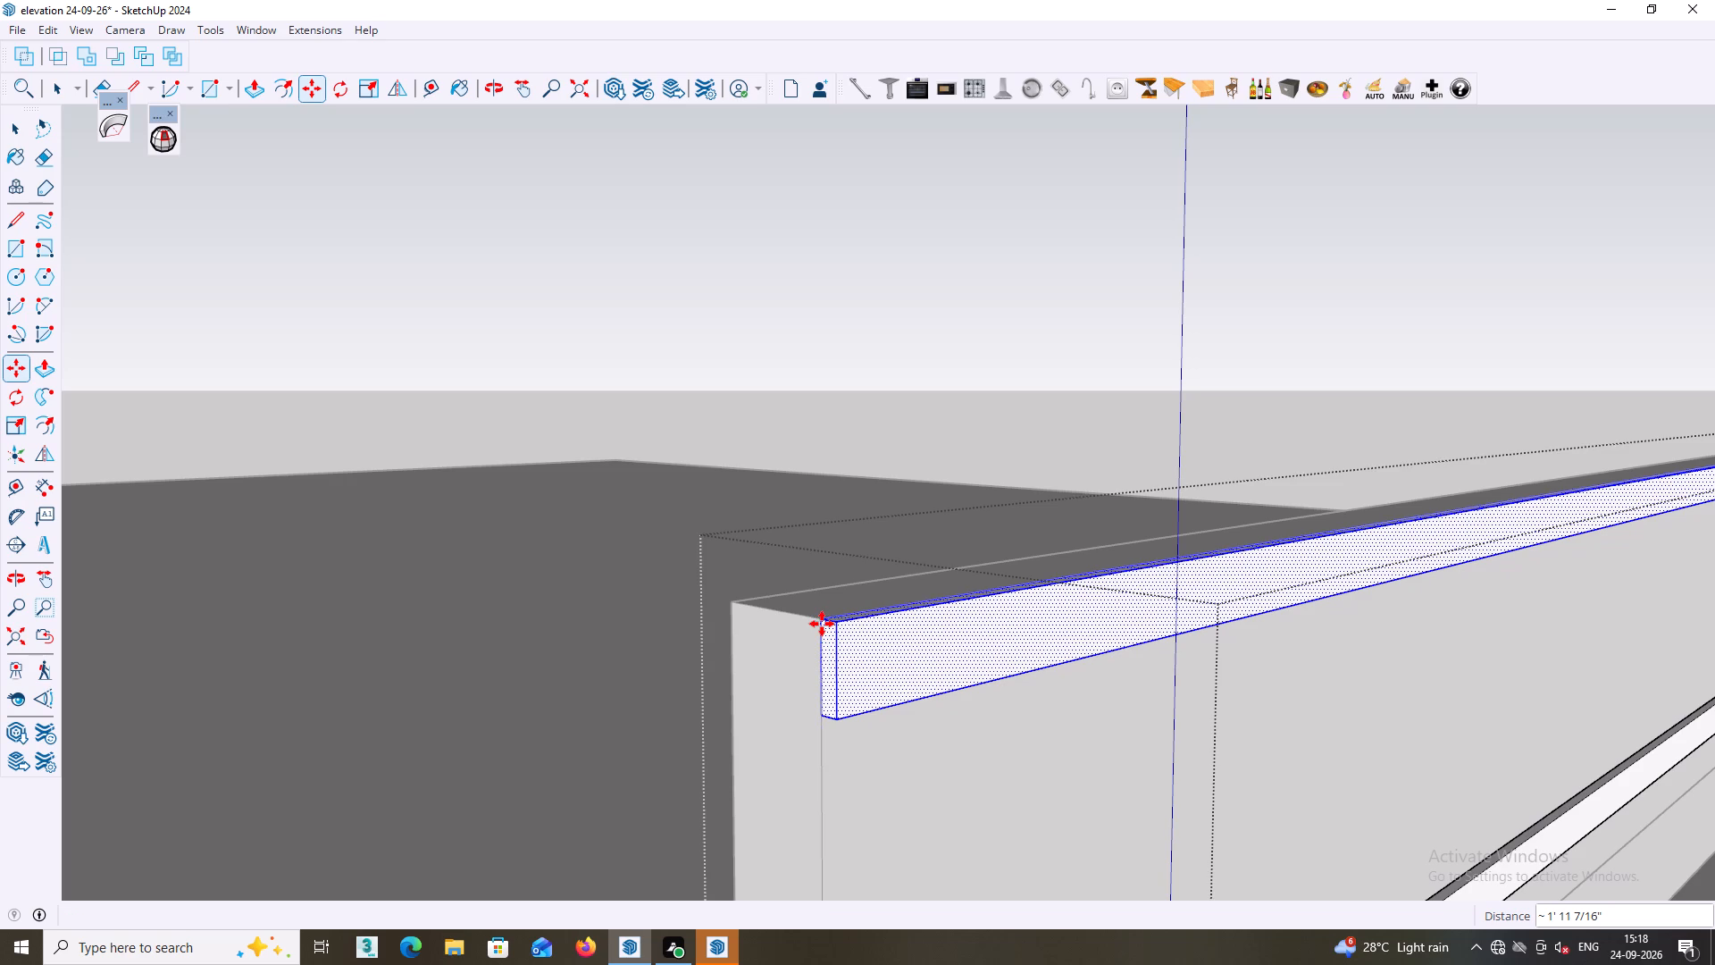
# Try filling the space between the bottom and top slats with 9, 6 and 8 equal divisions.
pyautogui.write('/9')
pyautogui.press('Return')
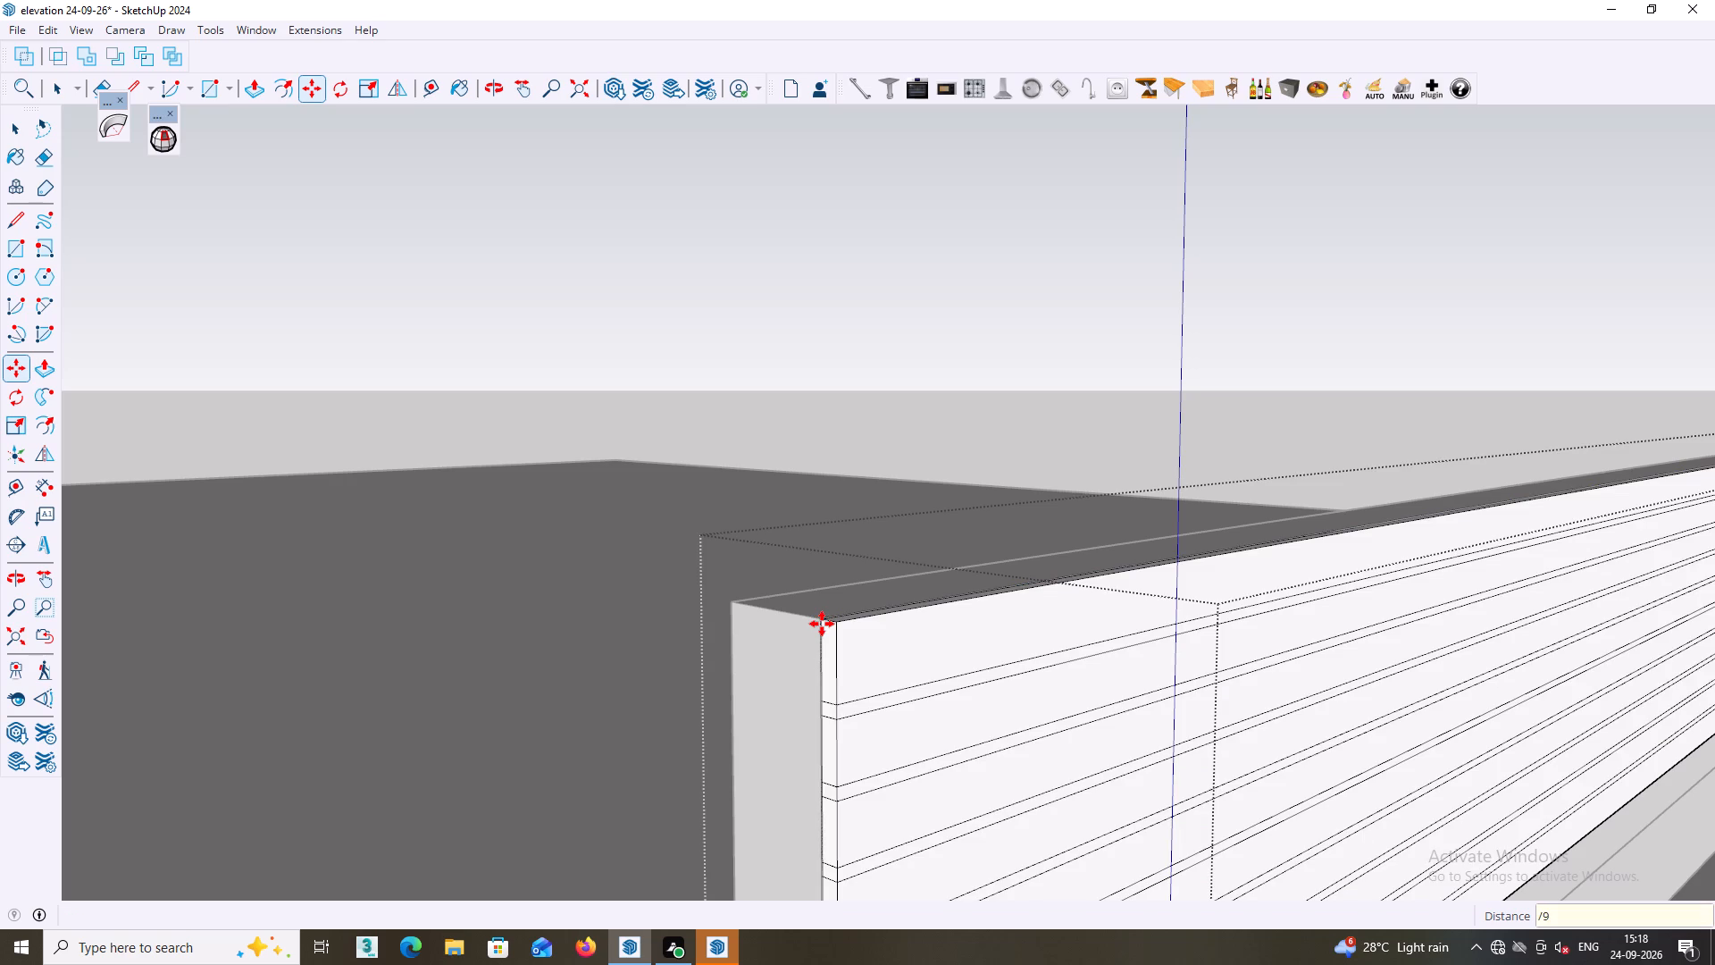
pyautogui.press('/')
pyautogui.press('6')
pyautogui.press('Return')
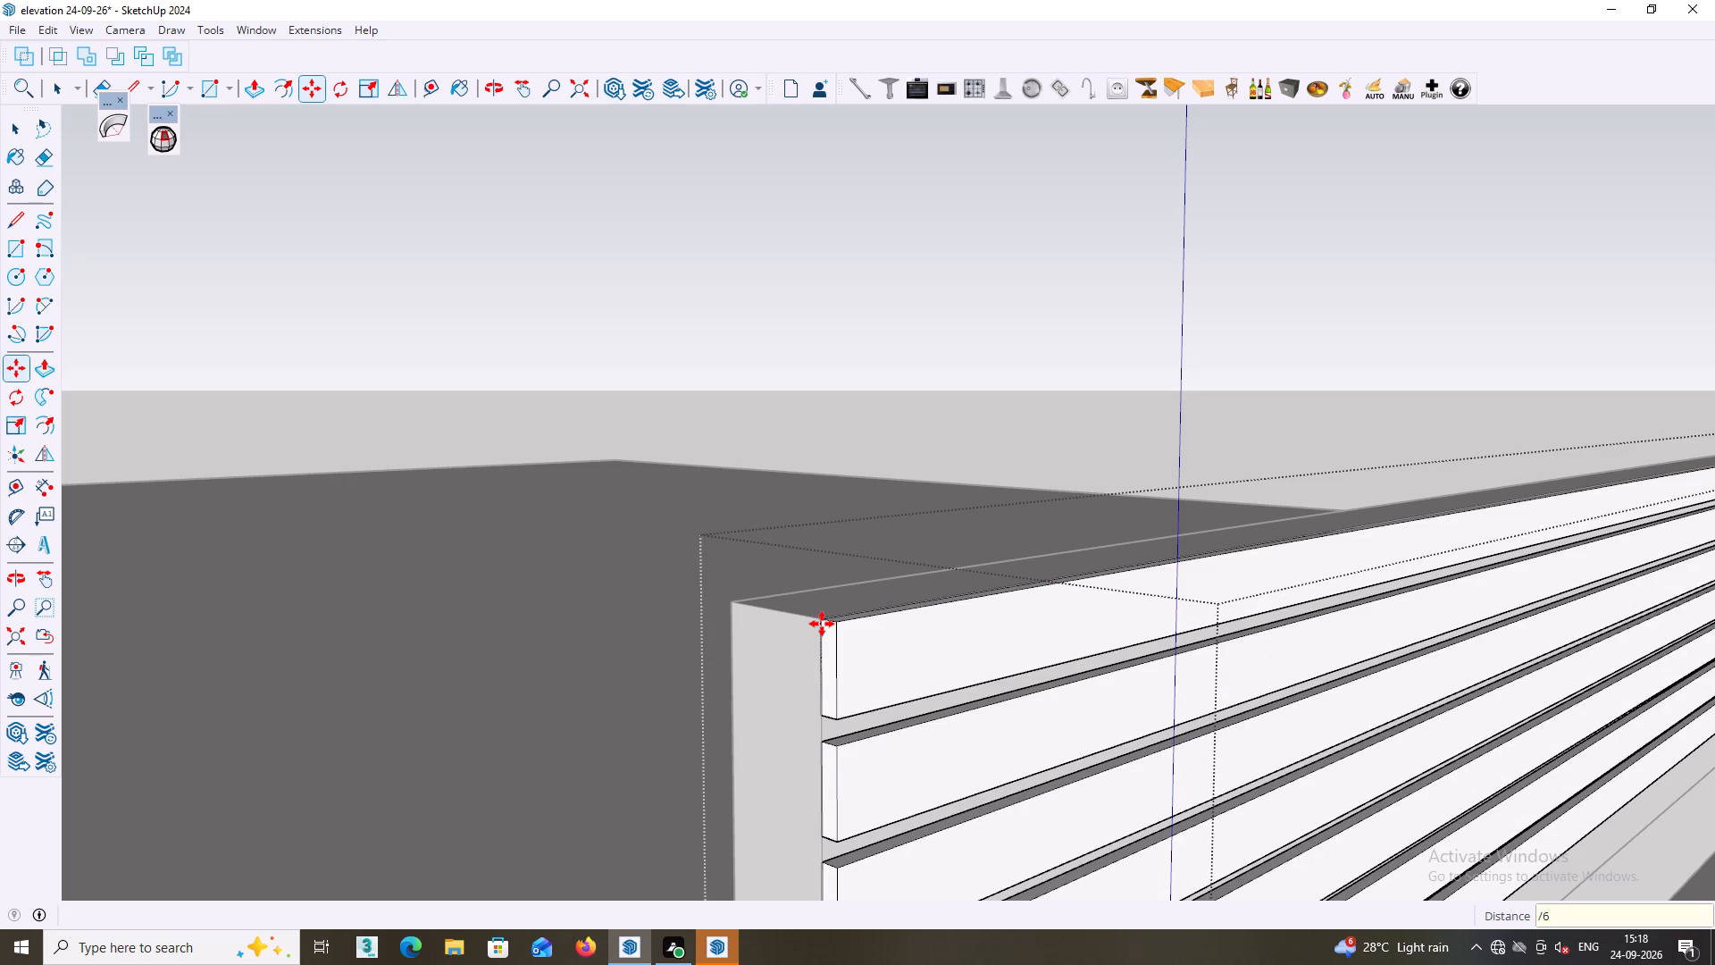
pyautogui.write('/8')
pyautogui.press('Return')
# Array the copied slat in 7 equal divisions between the bottom and top slats and leave the slat group.
pyautogui.press('/')
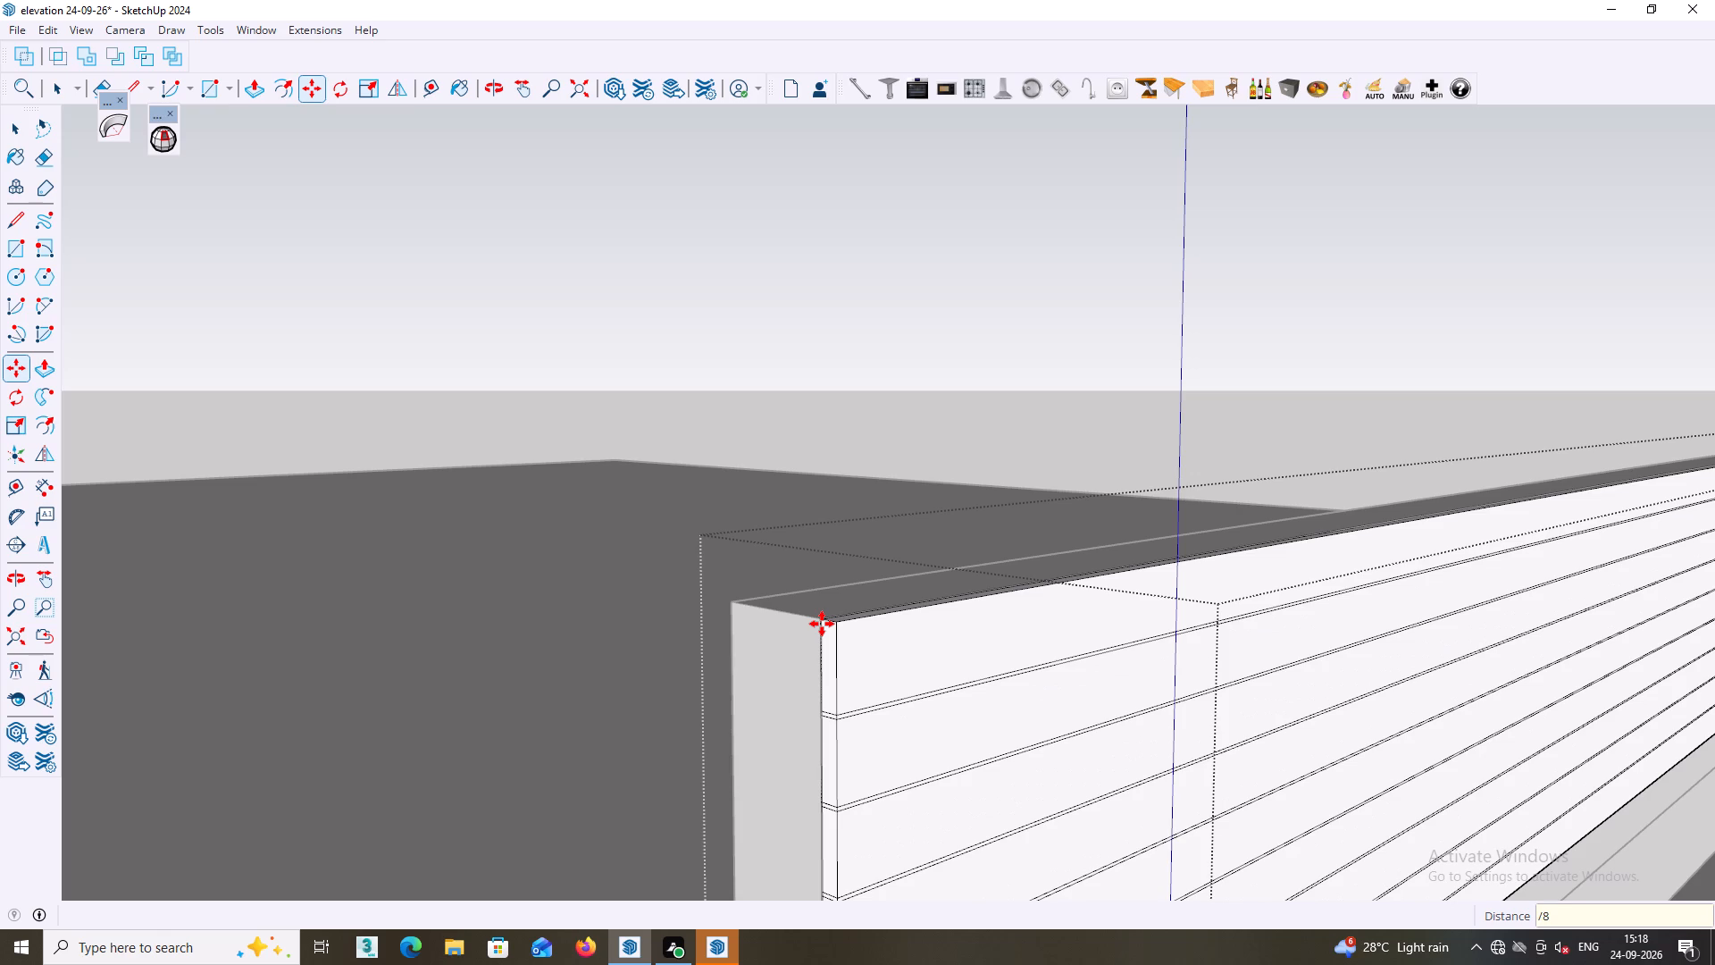
pyautogui.press('7')
pyautogui.press('Return')
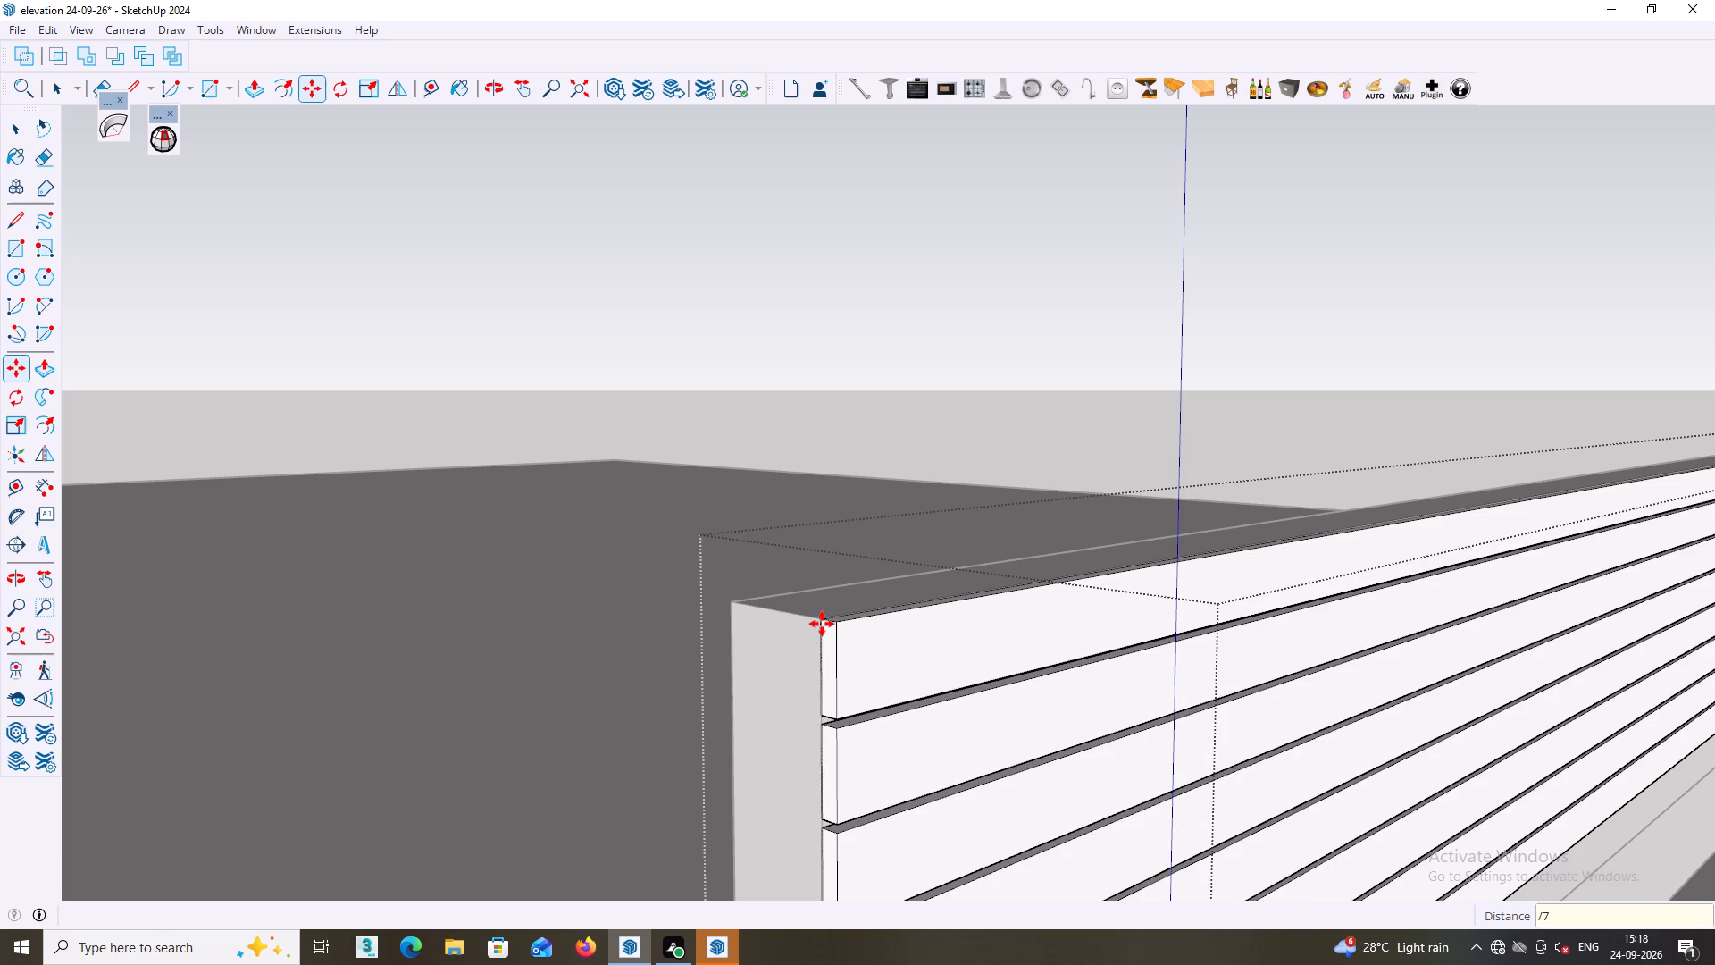
pyautogui.scroll(-11, 869, 592)
pyautogui.moveTo(1064, 796); pyautogui.dragTo(1066, 809, button='middle')
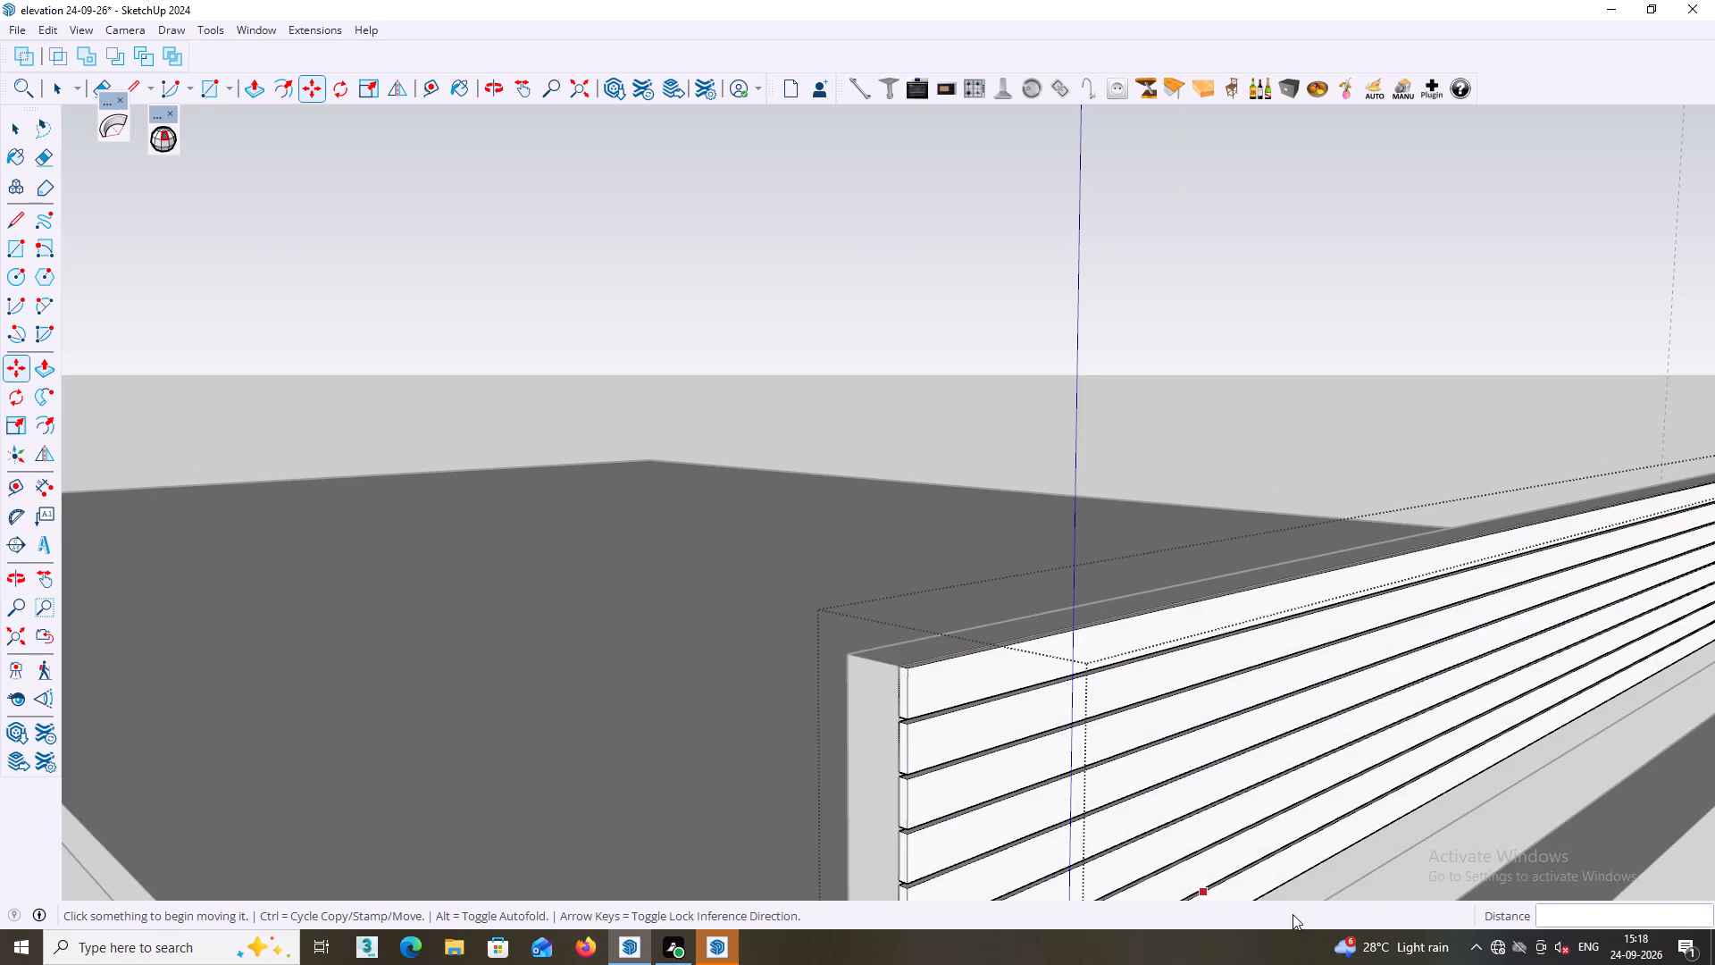
pyautogui.press('space')
pyautogui.click(889, 357)
# Examine the re-spaced roof parapet slats from several angles against the front facade and balcony slats.
pyautogui.scroll(-3, 892, 363)
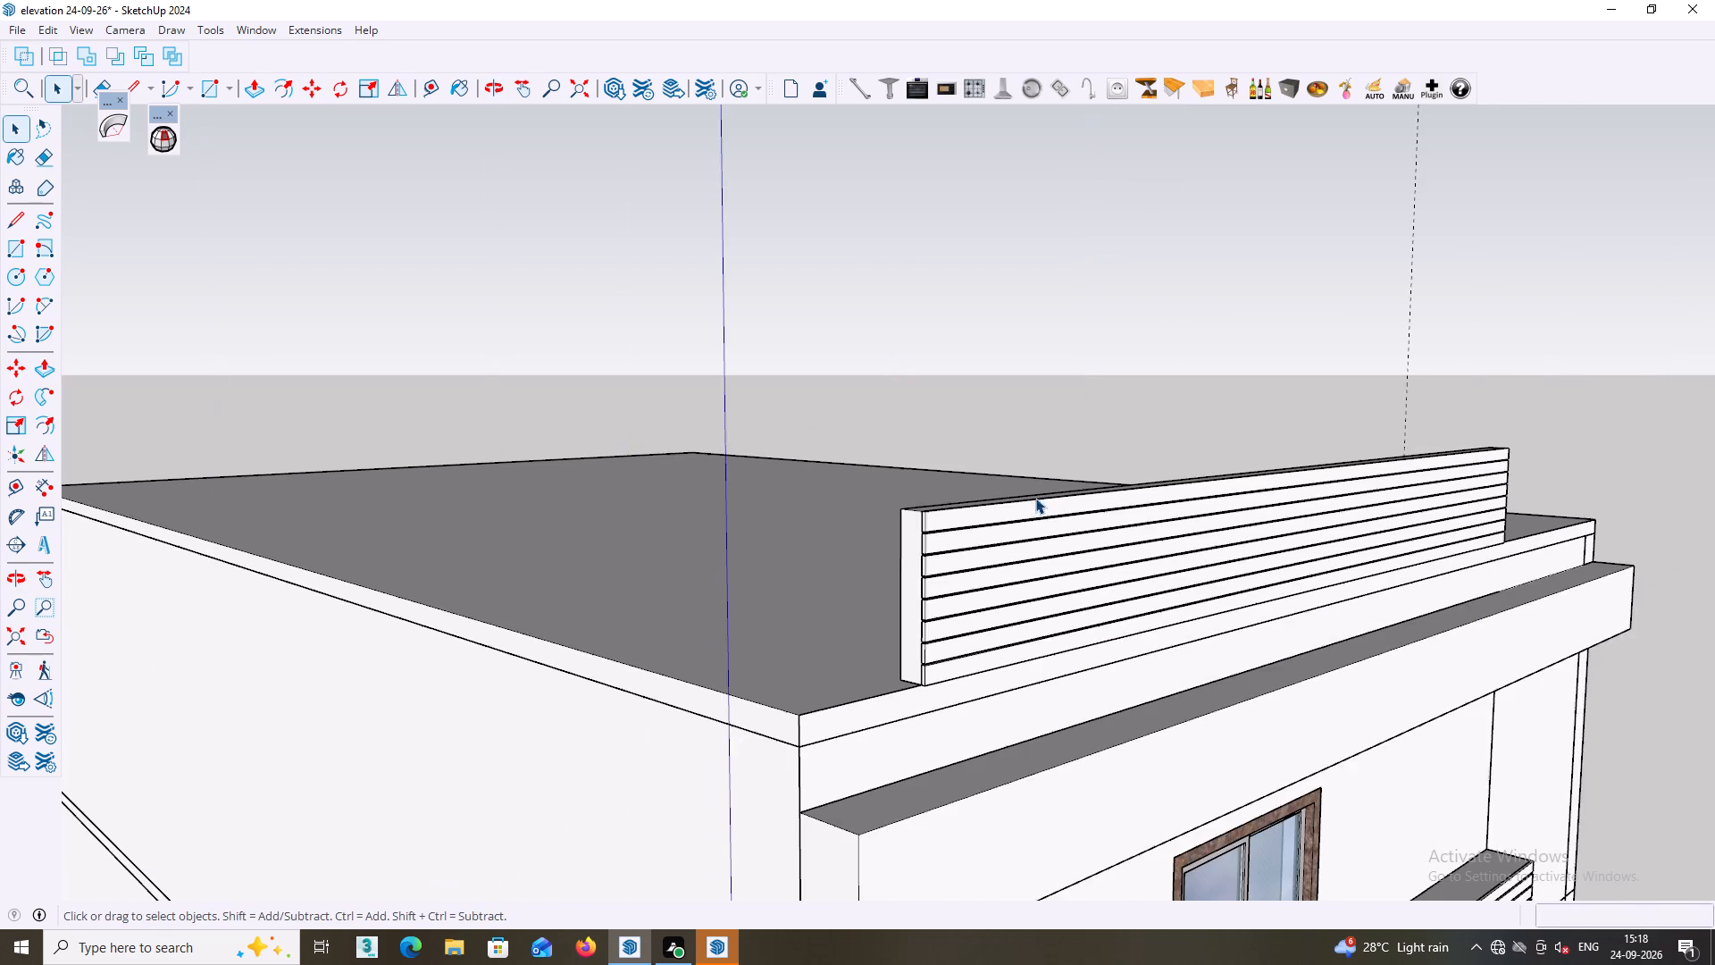
pyautogui.scroll(-1, 1108, 533)
pyautogui.moveTo(1280, 549); pyautogui.dragTo(1128, 570, button='middle')
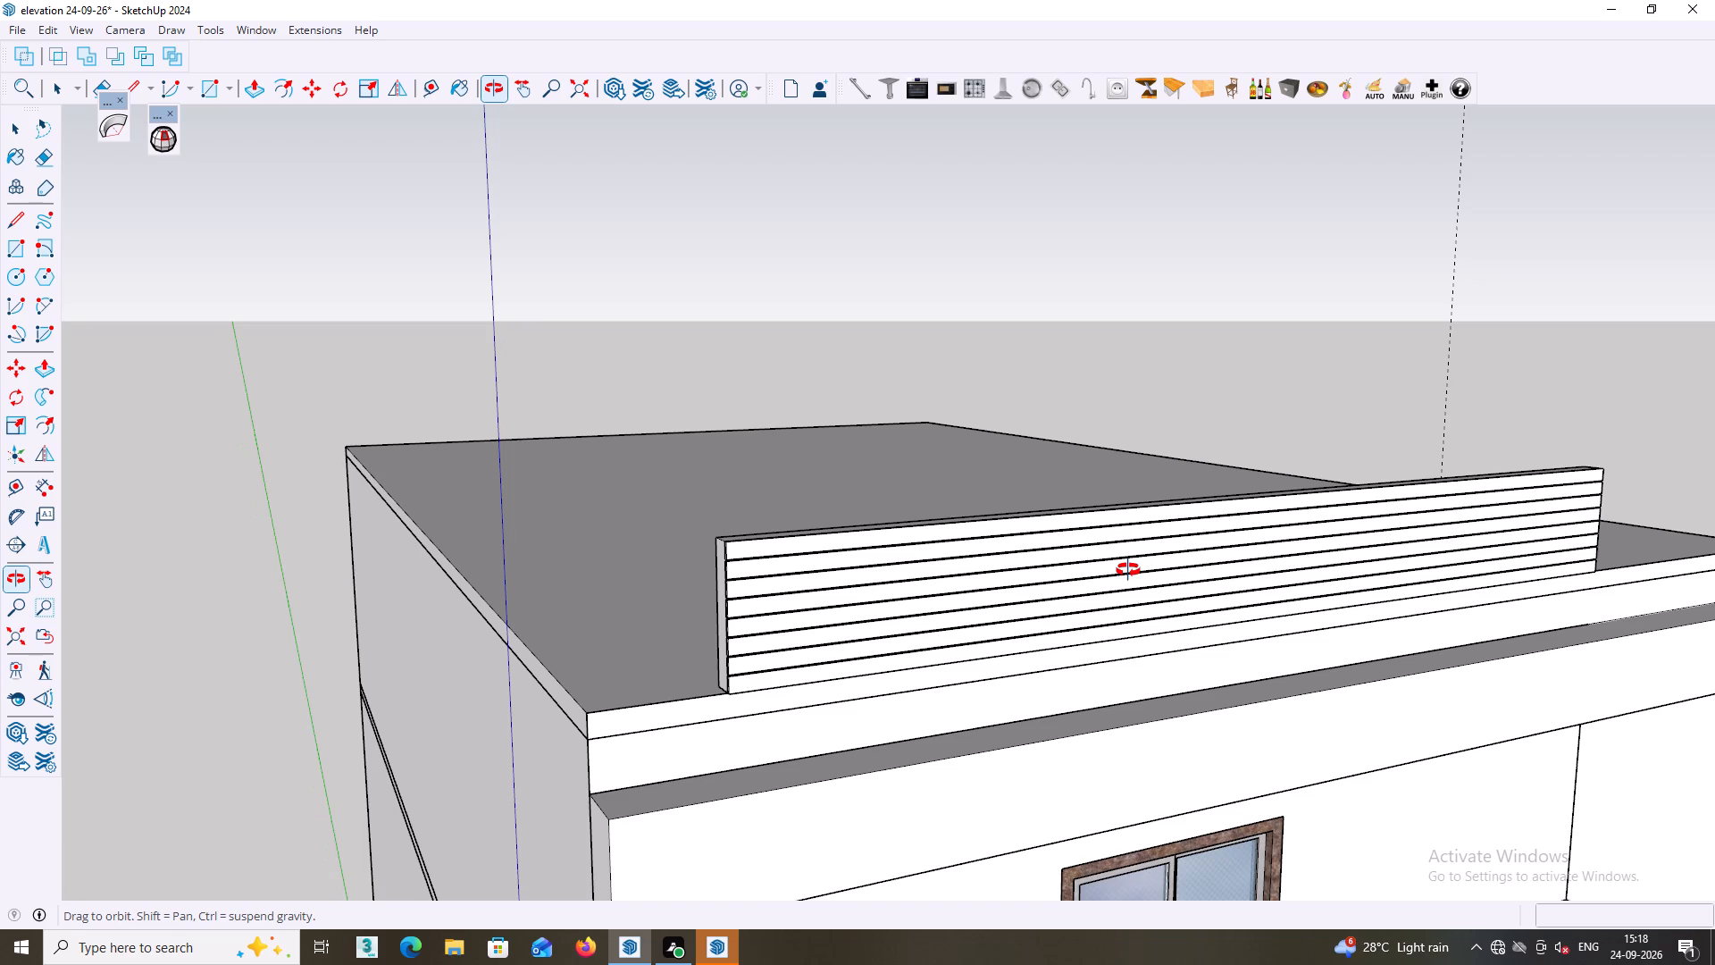
pyautogui.moveTo(1128, 570); pyautogui.dragTo(1145, 587, button='middle')
pyautogui.middleClick(1137, 591)
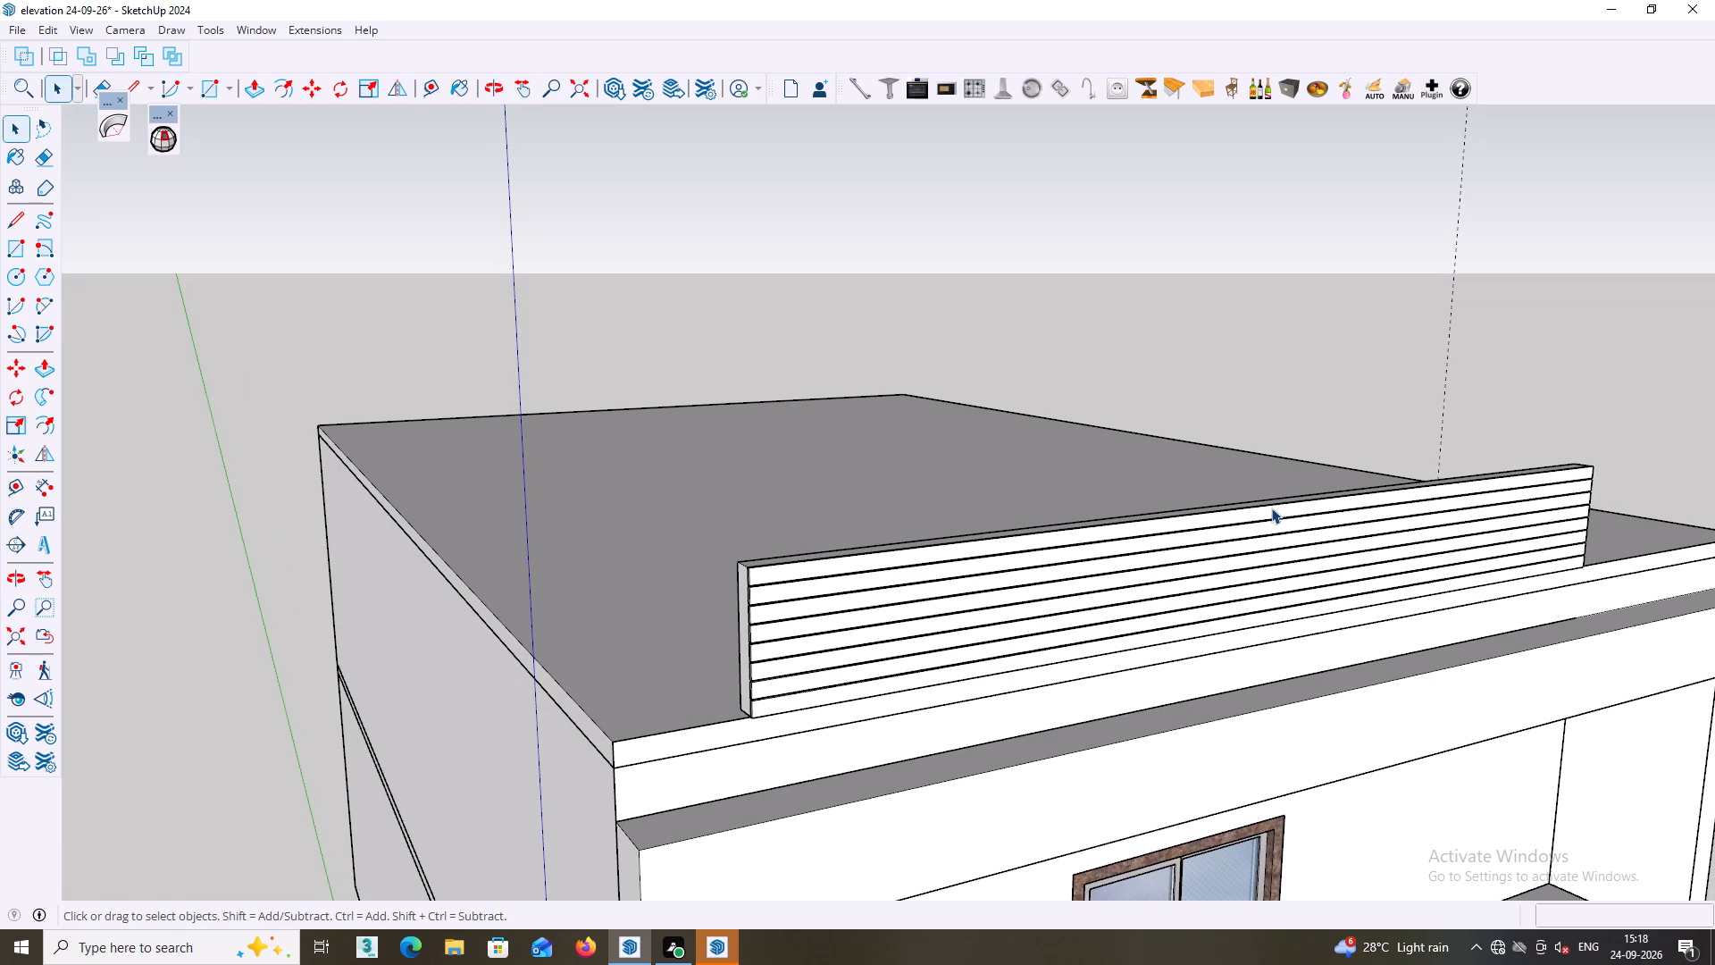
pyautogui.scroll(-2, 1714, 927)
pyautogui.keyDown('shift'); pyautogui.moveTo(1713, 927); pyautogui.dragTo(1186, 948, button='middle'); pyautogui.keyUp('shift')
pyautogui.scroll(-1, 1678, 824)
pyautogui.keyDown('shift'); pyautogui.moveTo(1658, 763); pyautogui.dragTo(1004, 748, button='middle'); pyautogui.keyUp('shift')
pyautogui.moveTo(1063, 717); pyautogui.dragTo(1072, 725, button='middle')
pyautogui.scroll(-2, 1063, 717)
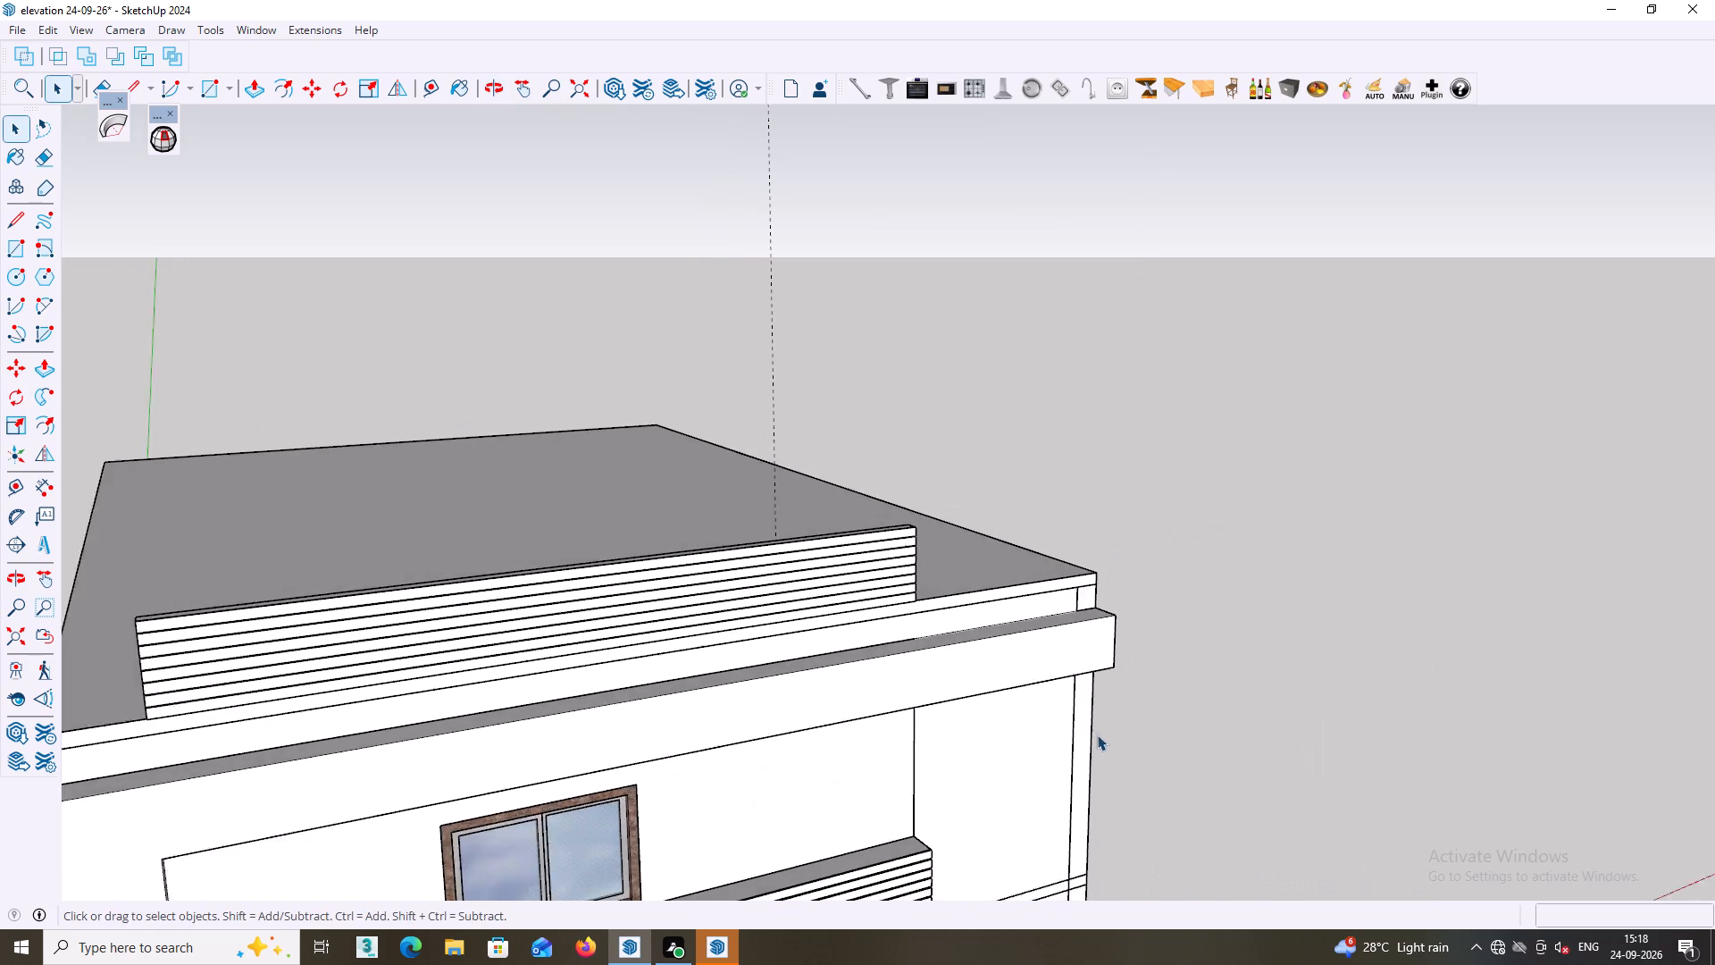
pyautogui.scroll(-7, 1097, 734)
pyautogui.middleClick(1109, 710)
pyautogui.moveTo(1125, 691); pyautogui.dragTo(999, 642, button='middle')
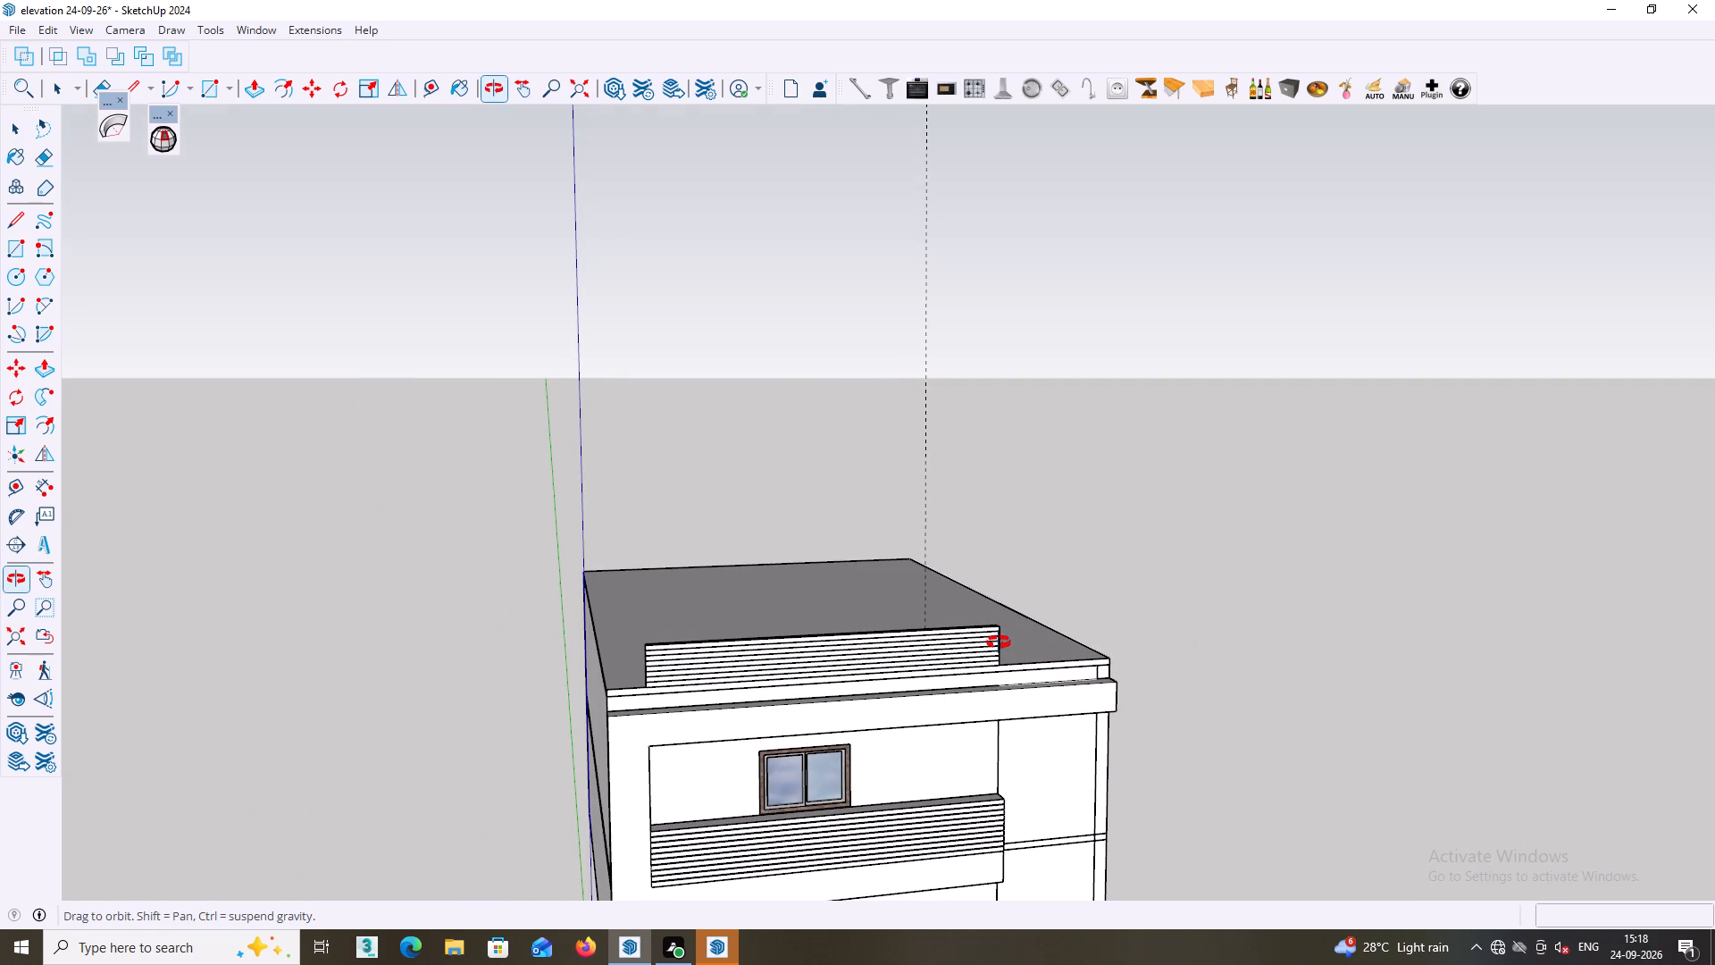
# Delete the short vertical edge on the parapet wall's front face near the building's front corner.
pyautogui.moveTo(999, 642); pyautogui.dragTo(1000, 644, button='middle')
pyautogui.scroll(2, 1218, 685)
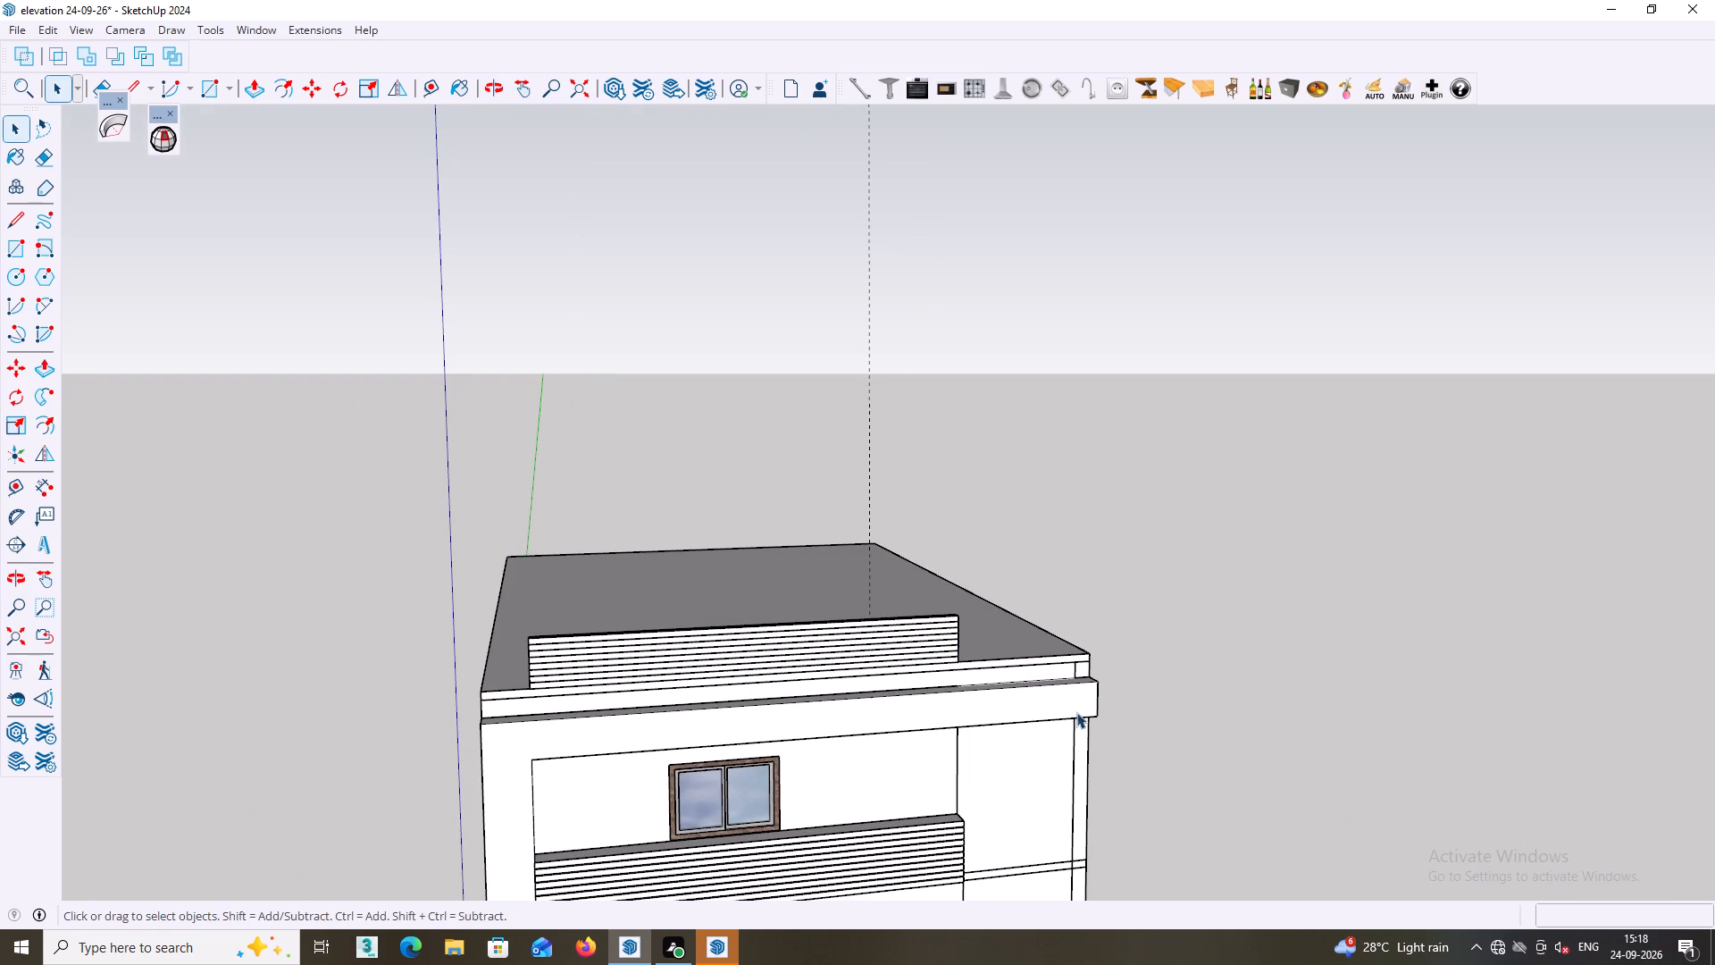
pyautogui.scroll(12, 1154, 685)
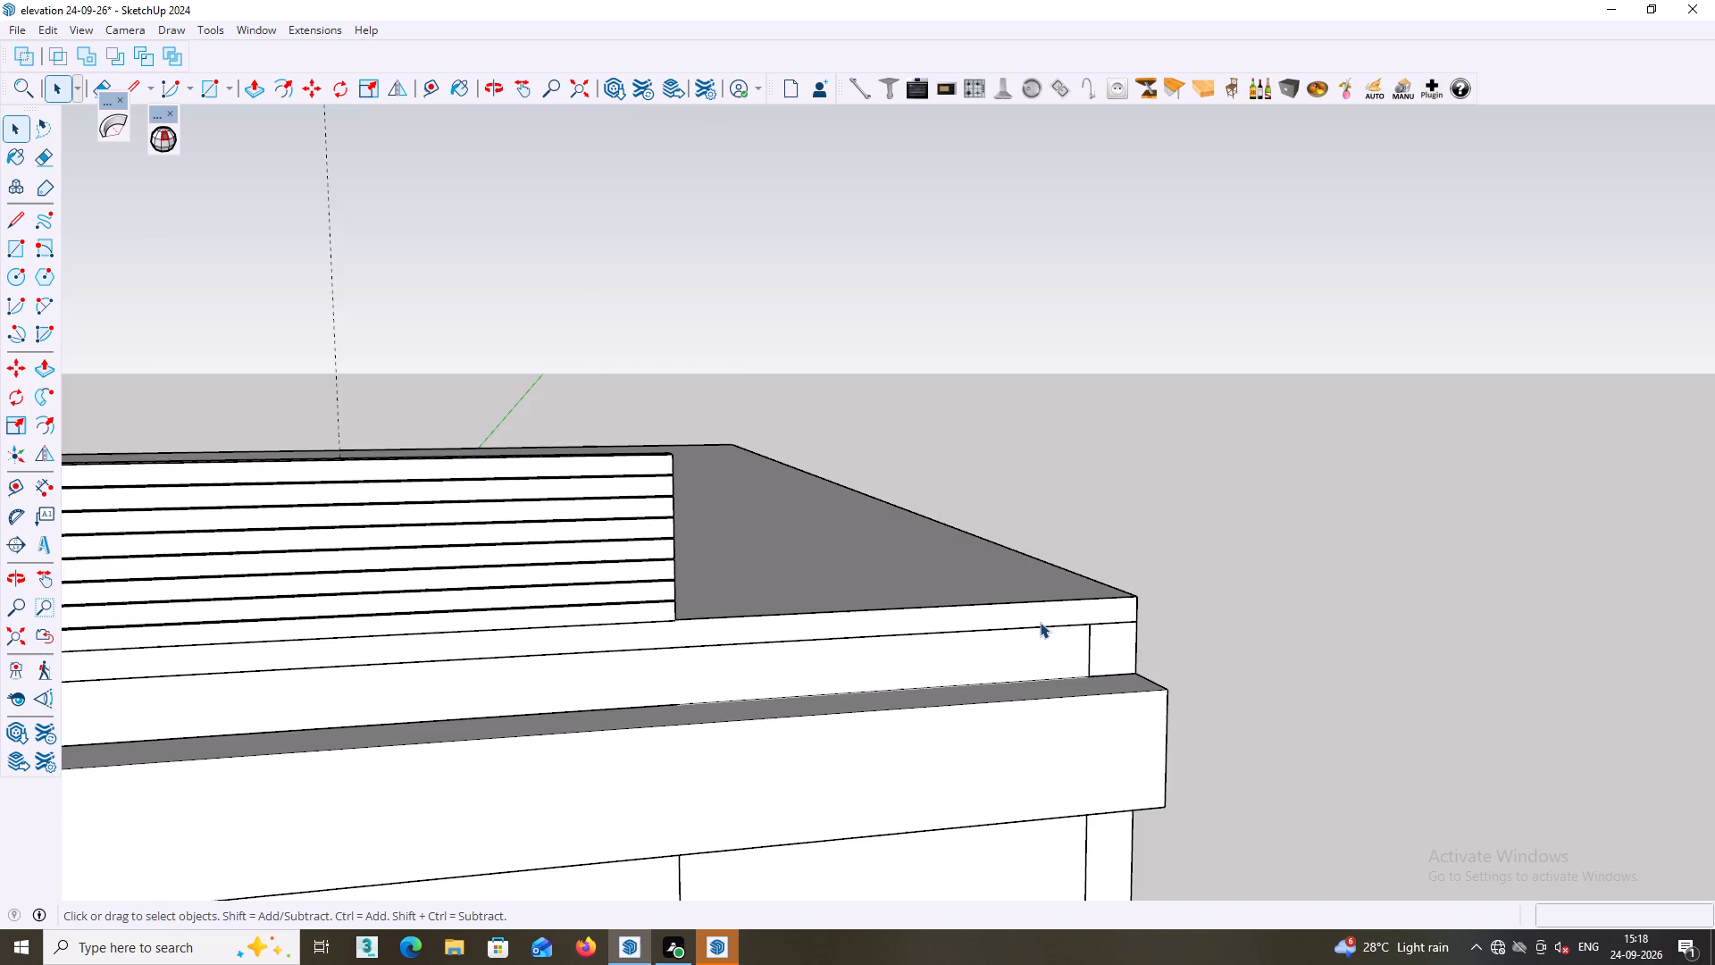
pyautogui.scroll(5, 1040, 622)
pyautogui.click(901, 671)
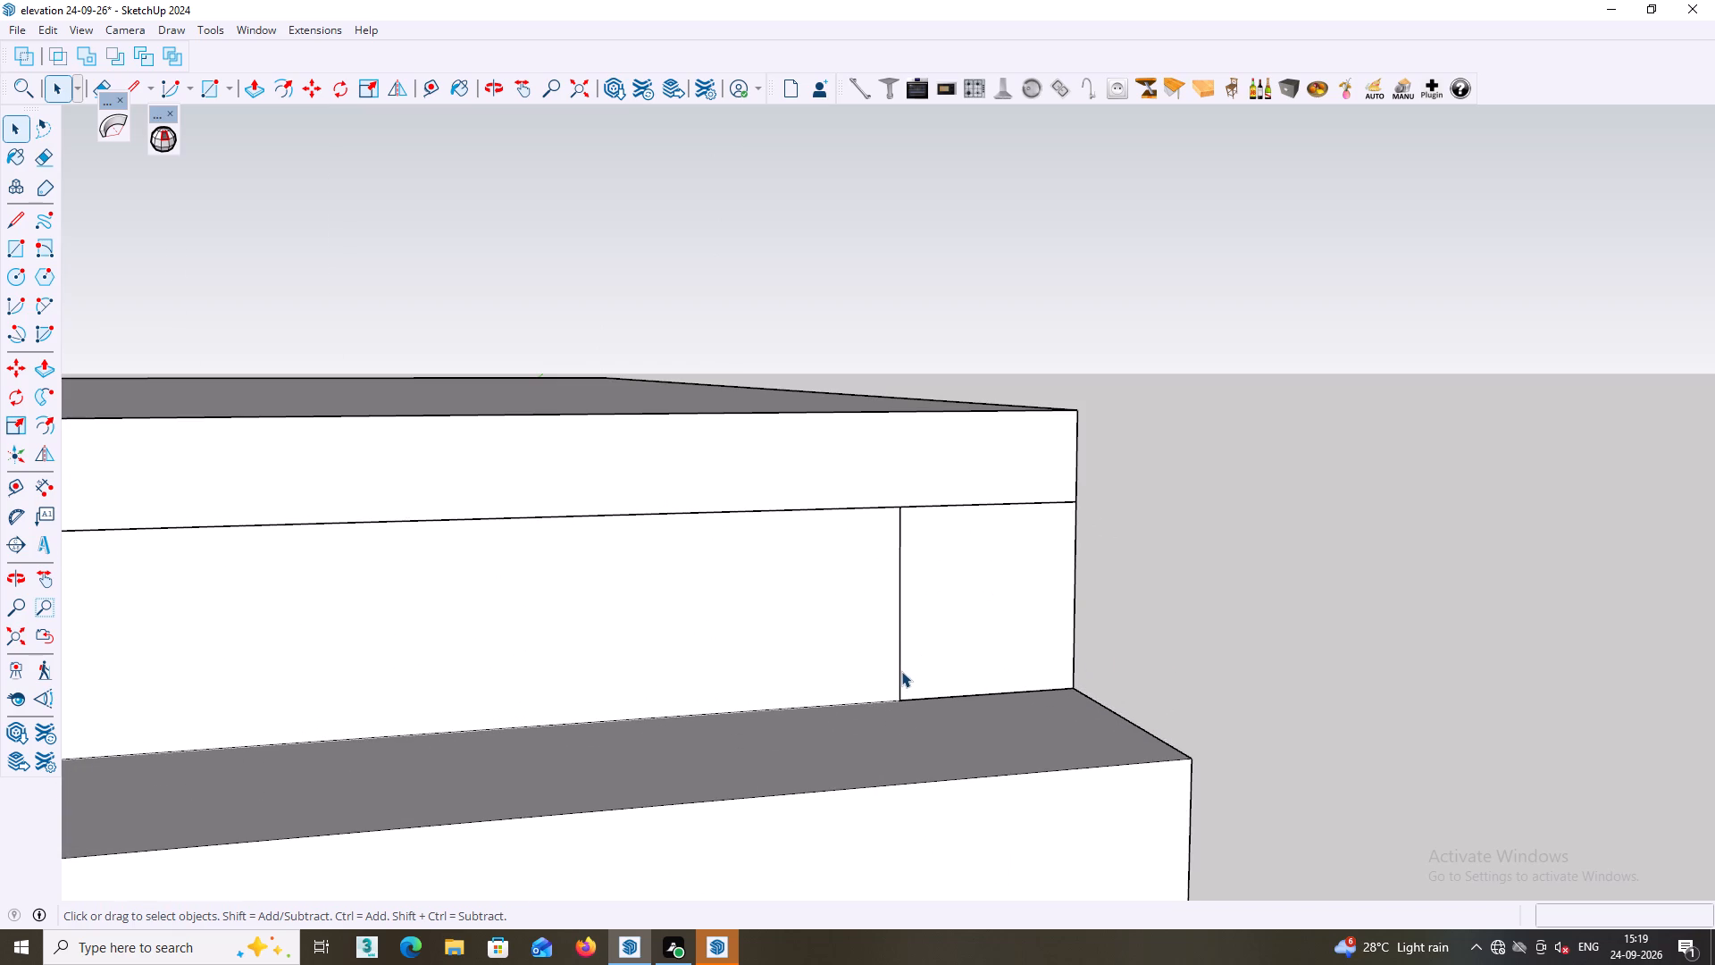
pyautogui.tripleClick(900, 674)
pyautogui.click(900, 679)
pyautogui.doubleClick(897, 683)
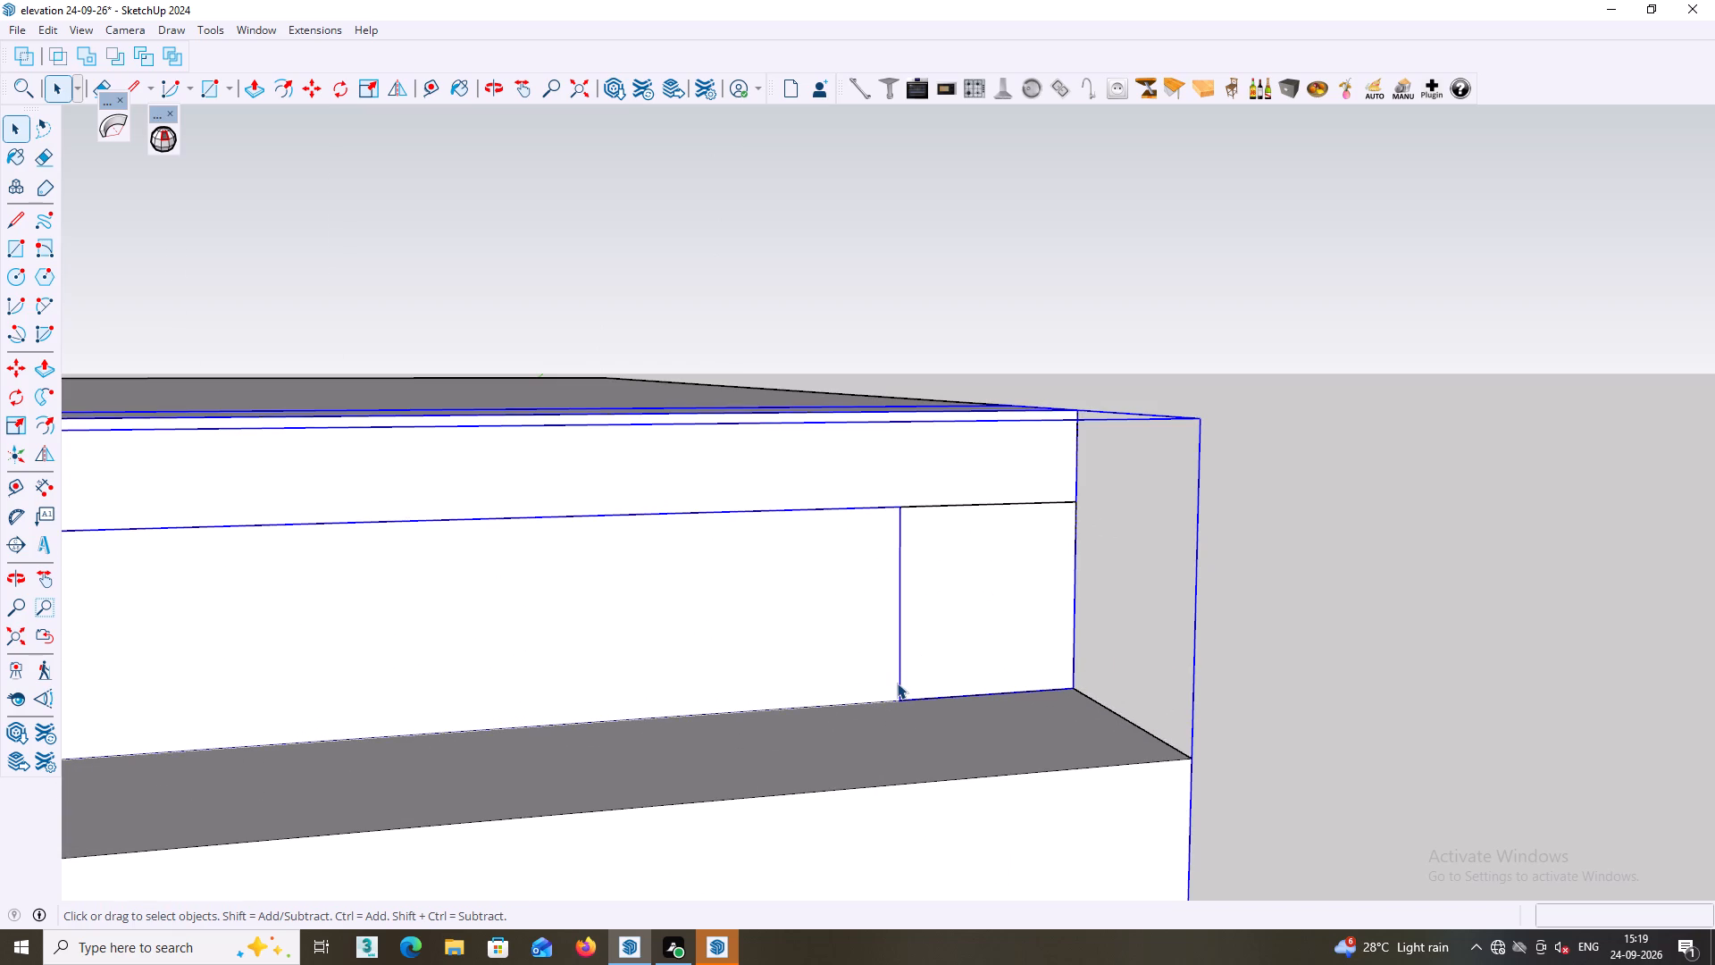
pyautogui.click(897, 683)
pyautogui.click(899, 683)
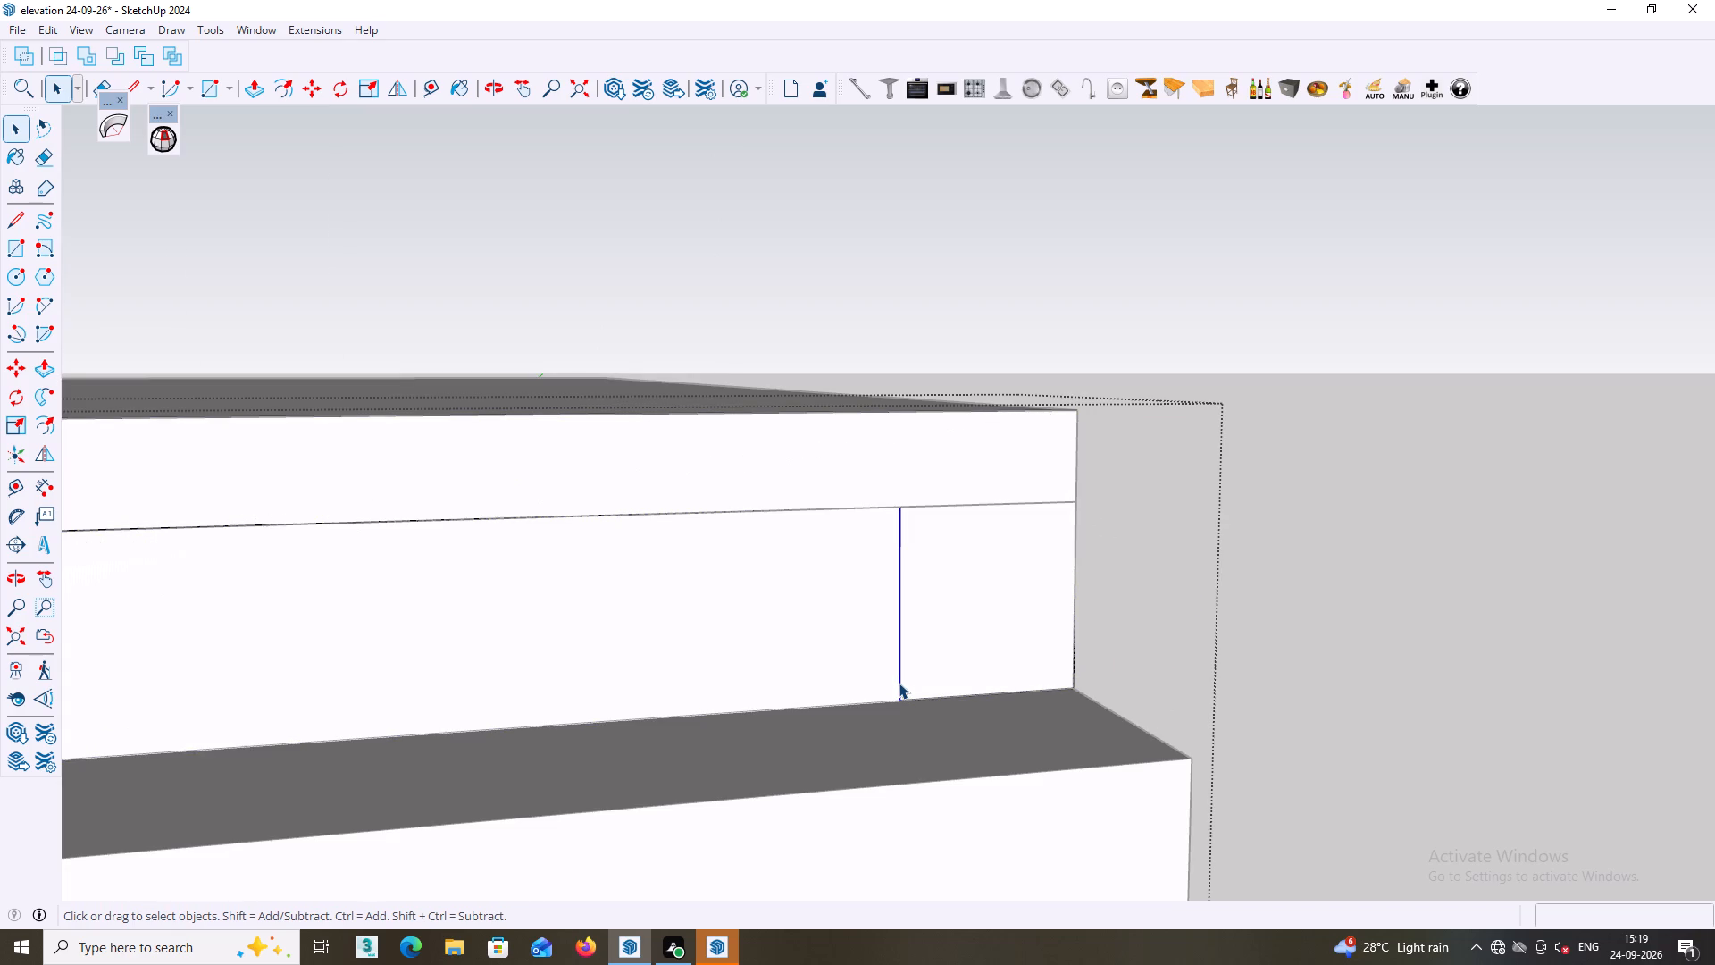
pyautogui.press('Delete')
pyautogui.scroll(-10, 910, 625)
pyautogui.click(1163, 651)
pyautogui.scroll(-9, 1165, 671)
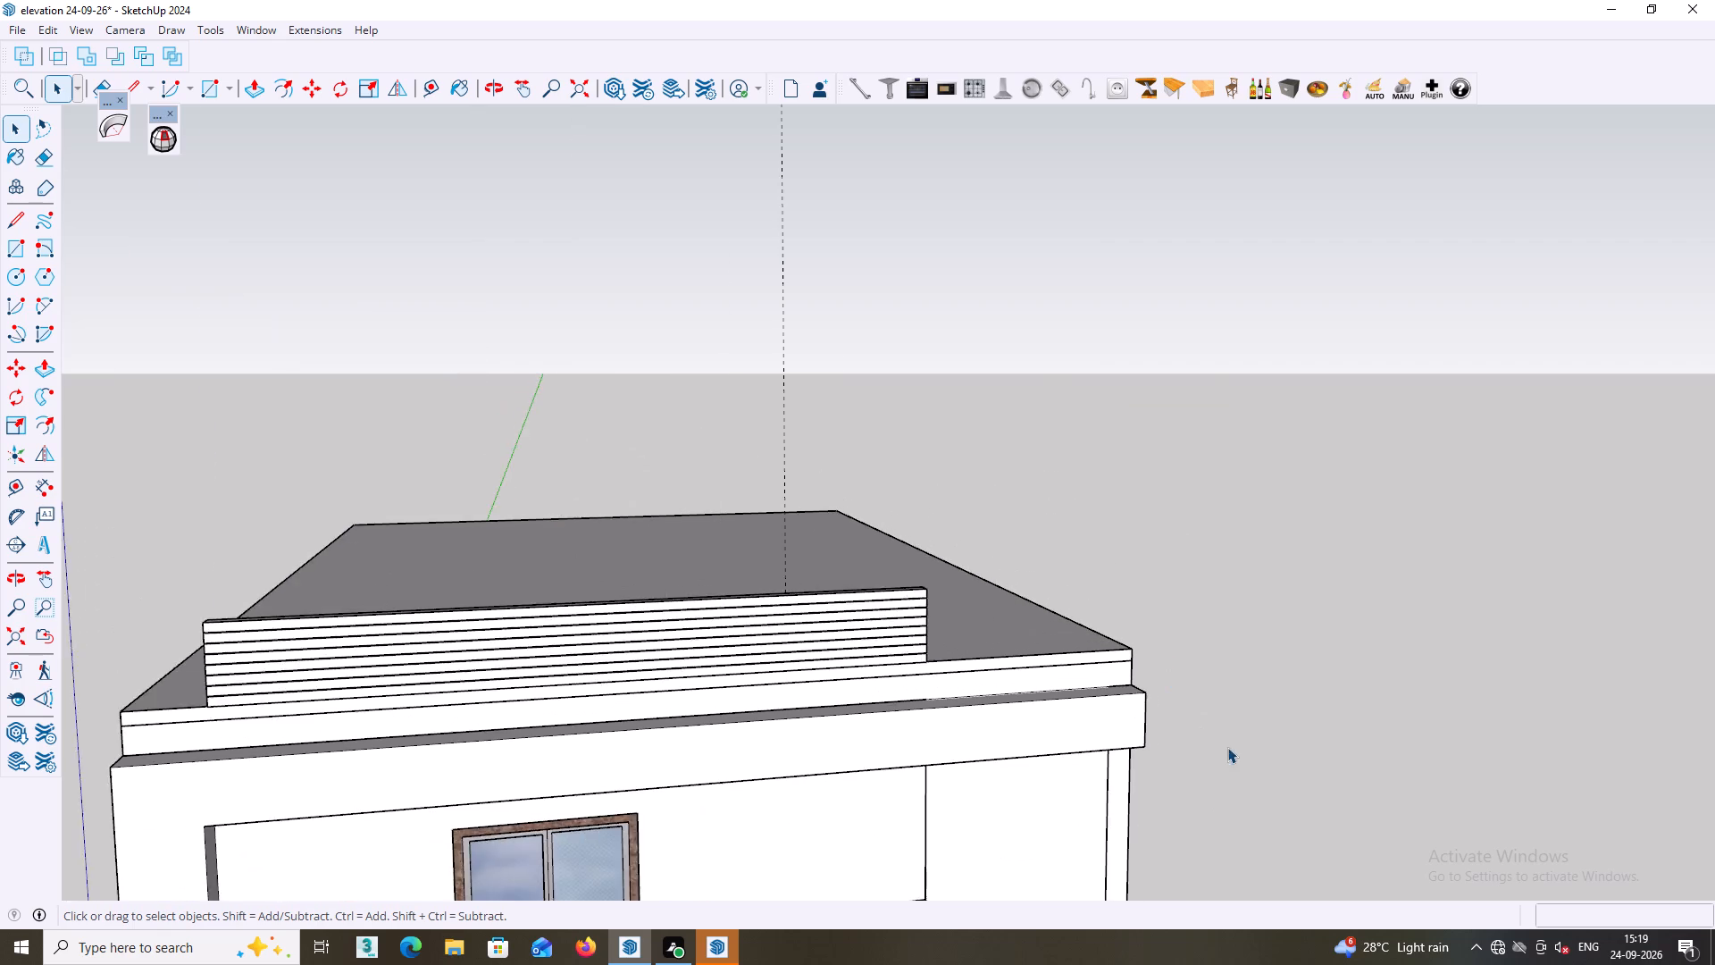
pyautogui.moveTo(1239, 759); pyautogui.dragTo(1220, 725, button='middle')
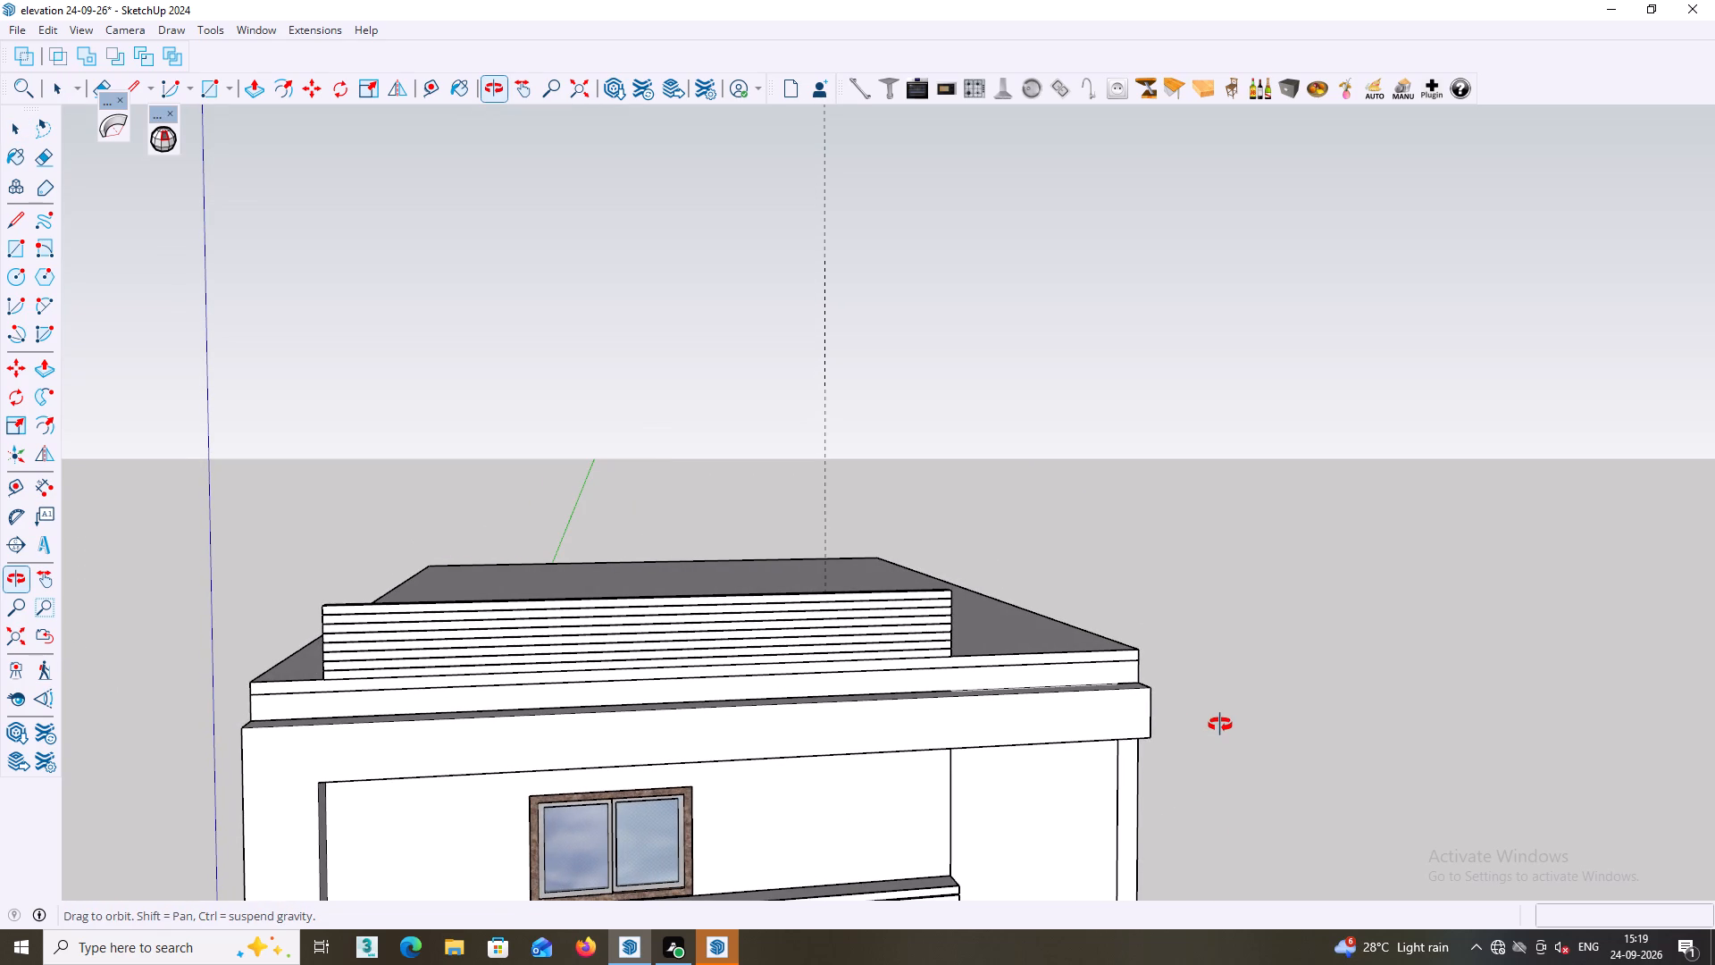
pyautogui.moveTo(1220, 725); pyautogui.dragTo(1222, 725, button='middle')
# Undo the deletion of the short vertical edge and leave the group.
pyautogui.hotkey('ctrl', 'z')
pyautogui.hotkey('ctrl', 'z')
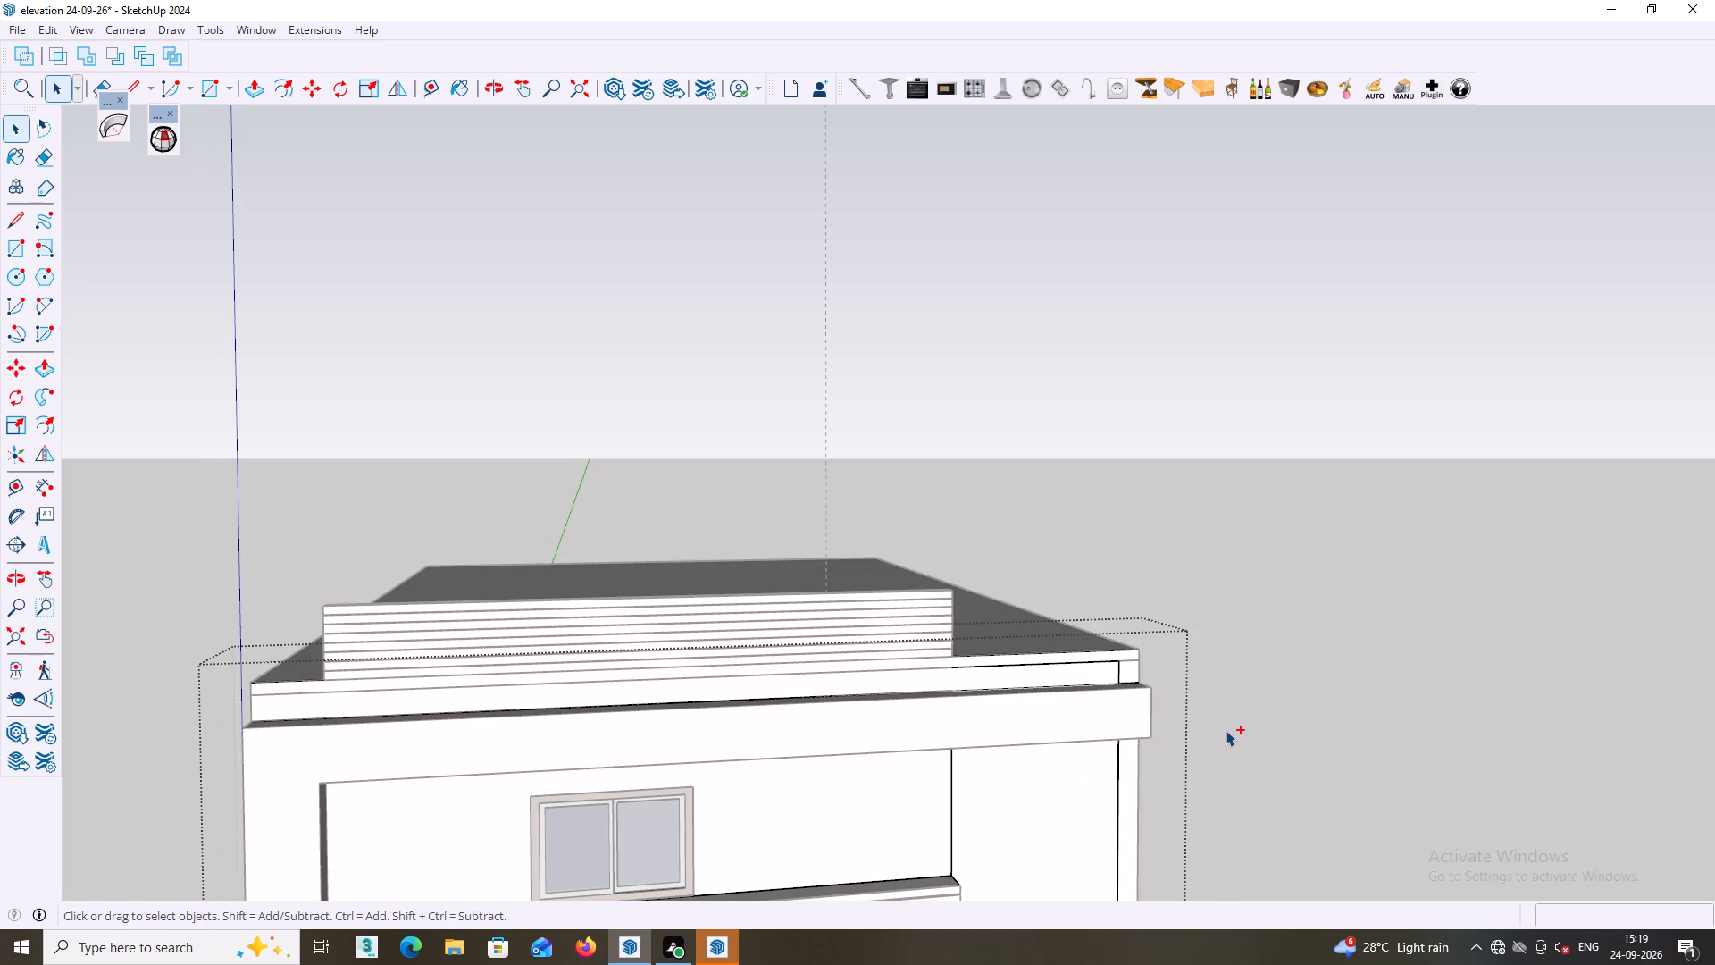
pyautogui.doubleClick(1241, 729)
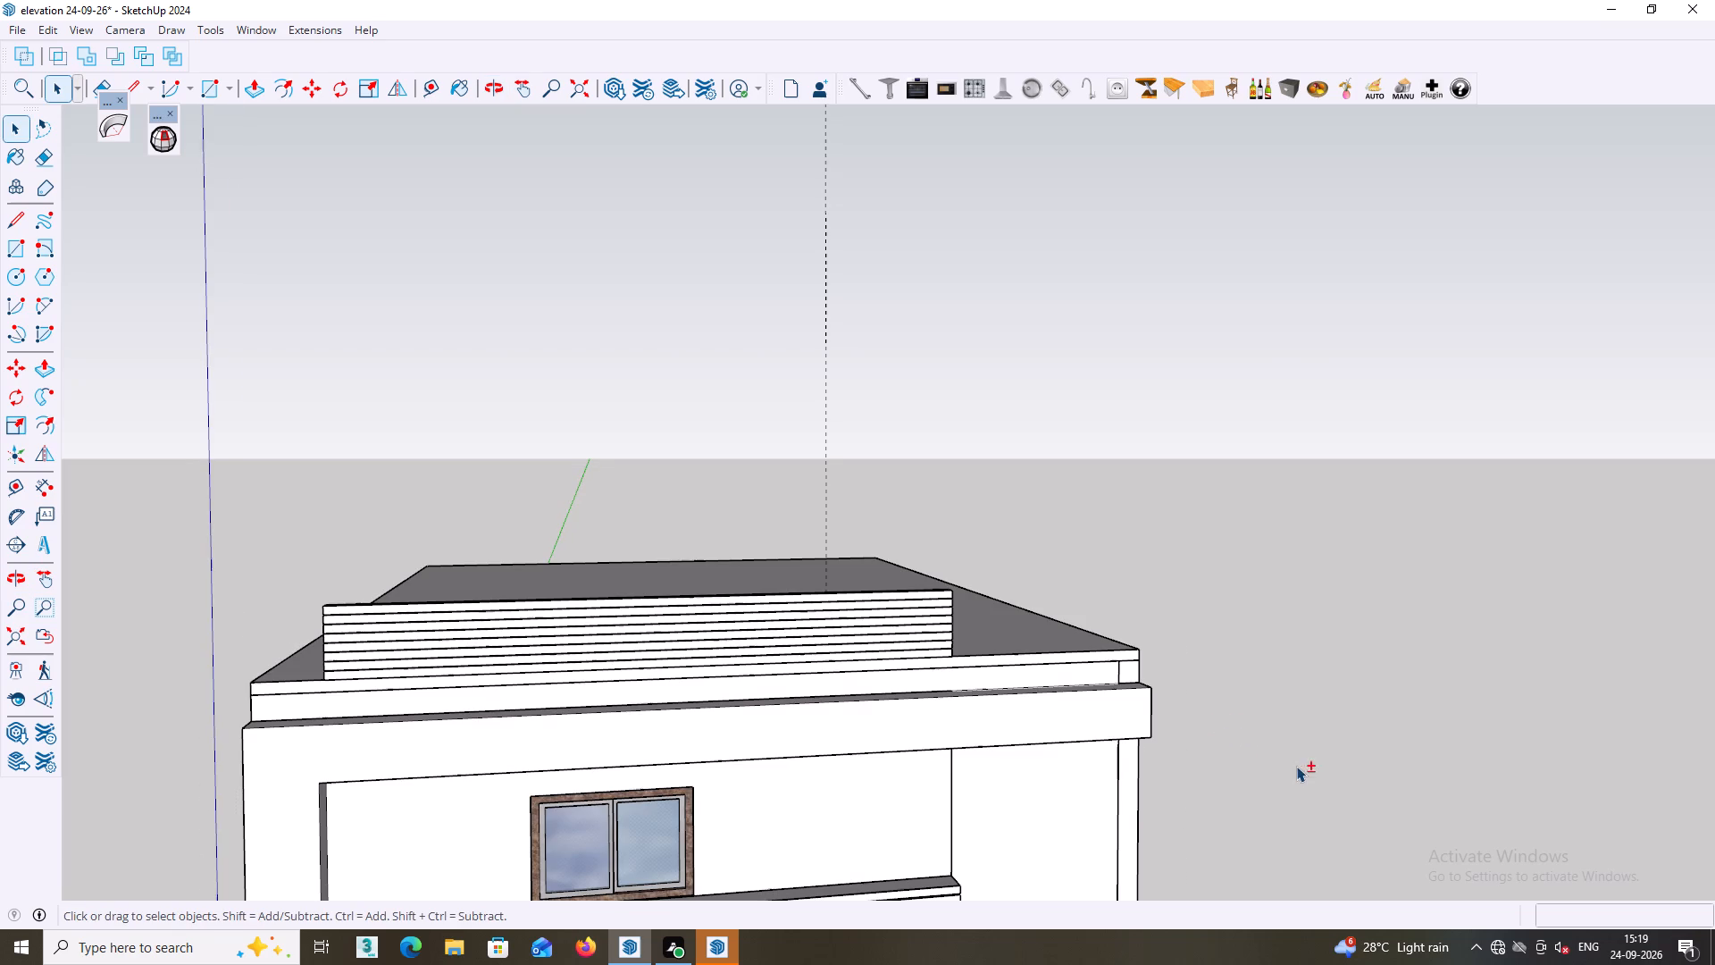
# Examine the roof parapet and the front facade from several angles.
pyautogui.keyDown('shift'); pyautogui.moveTo(1296, 766); pyautogui.dragTo(1085, 733, button='middle'); pyautogui.keyUp('shift')
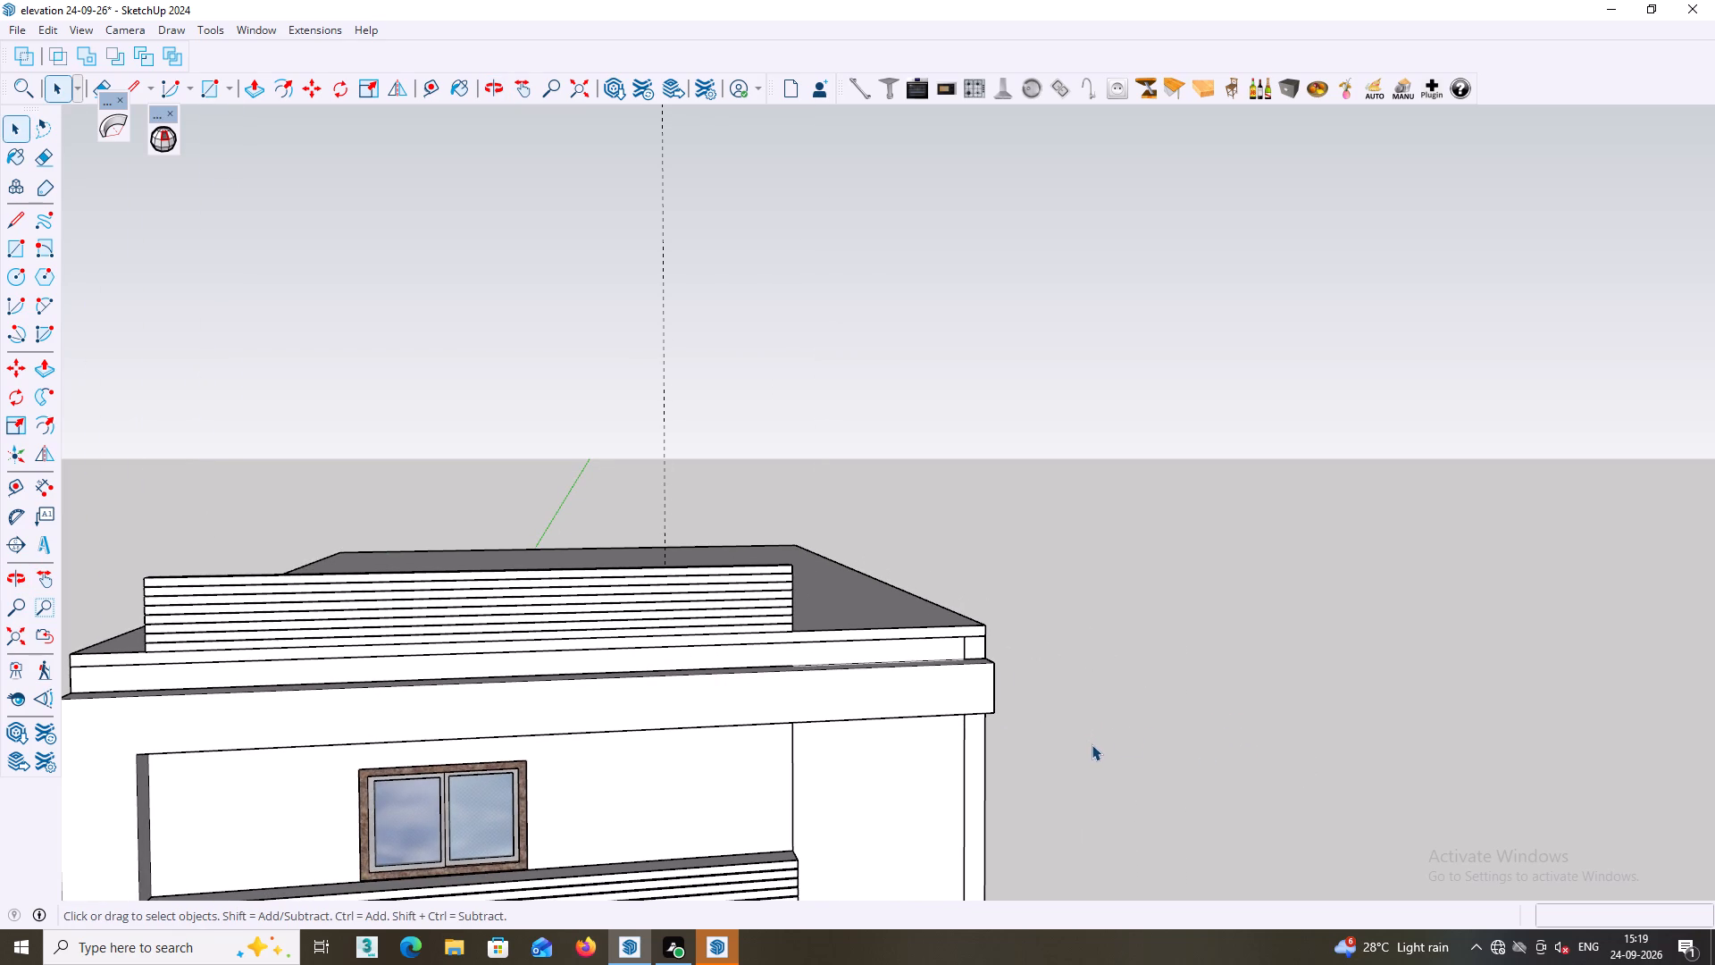
pyautogui.scroll(-1, 1096, 690)
pyautogui.moveTo(1096, 690); pyautogui.dragTo(1046, 690, button='middle')
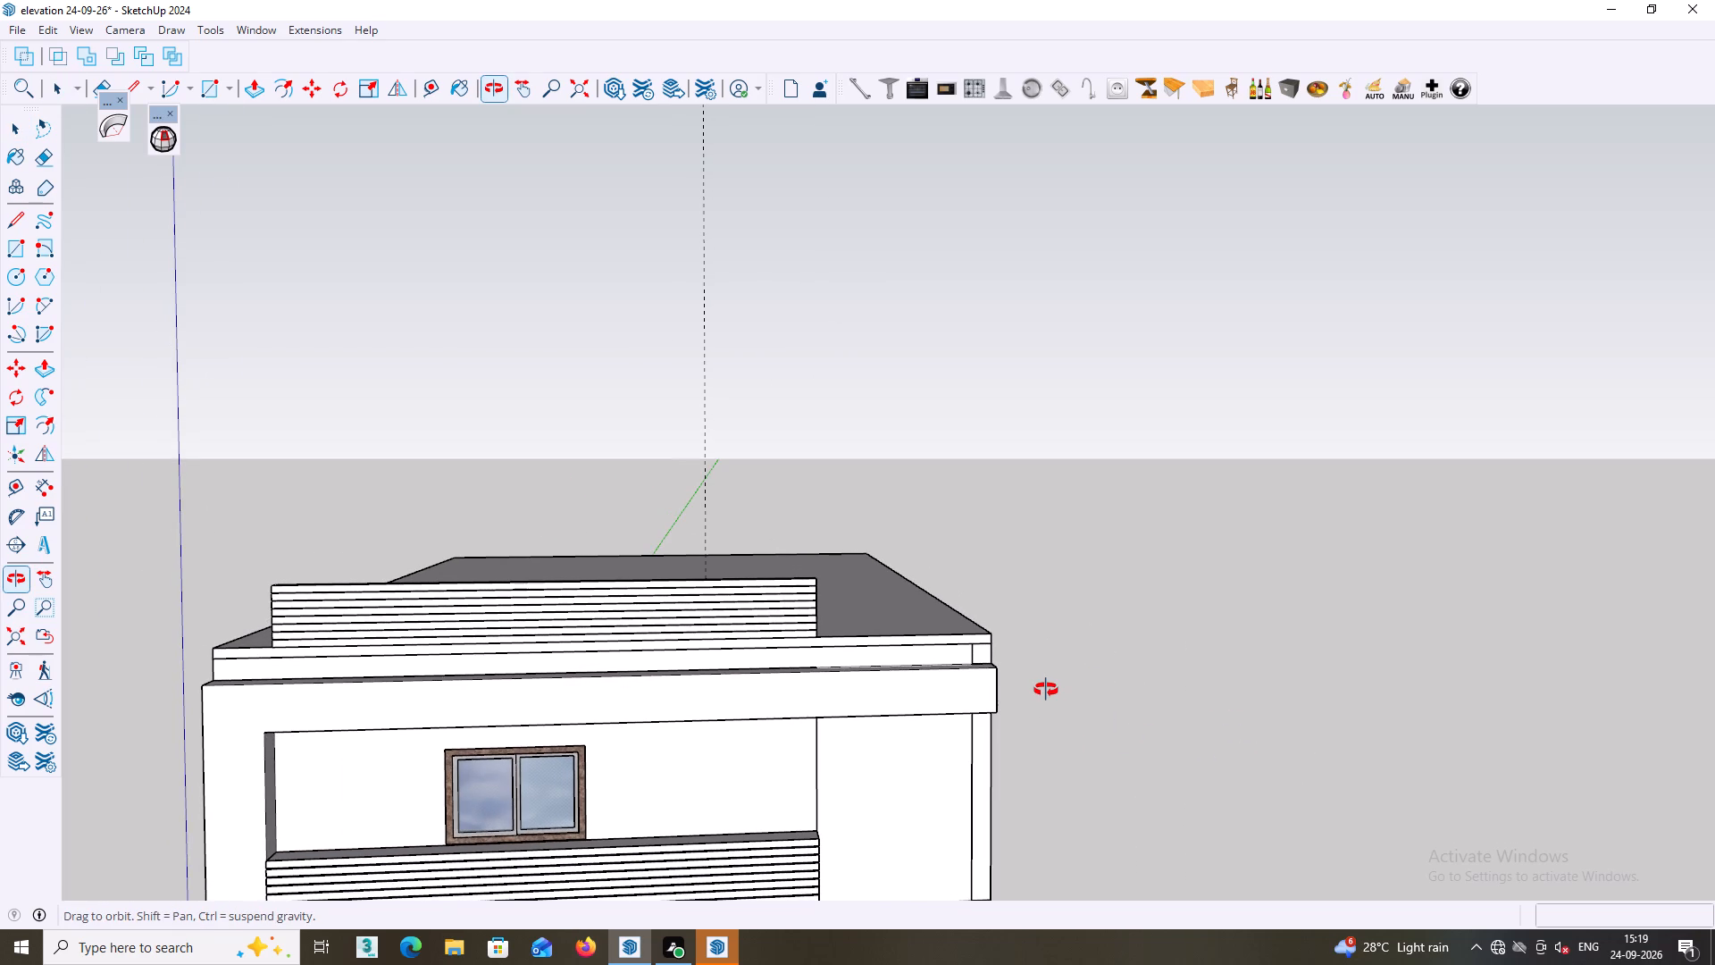
pyautogui.moveTo(1046, 690); pyautogui.dragTo(1069, 688, button='middle')
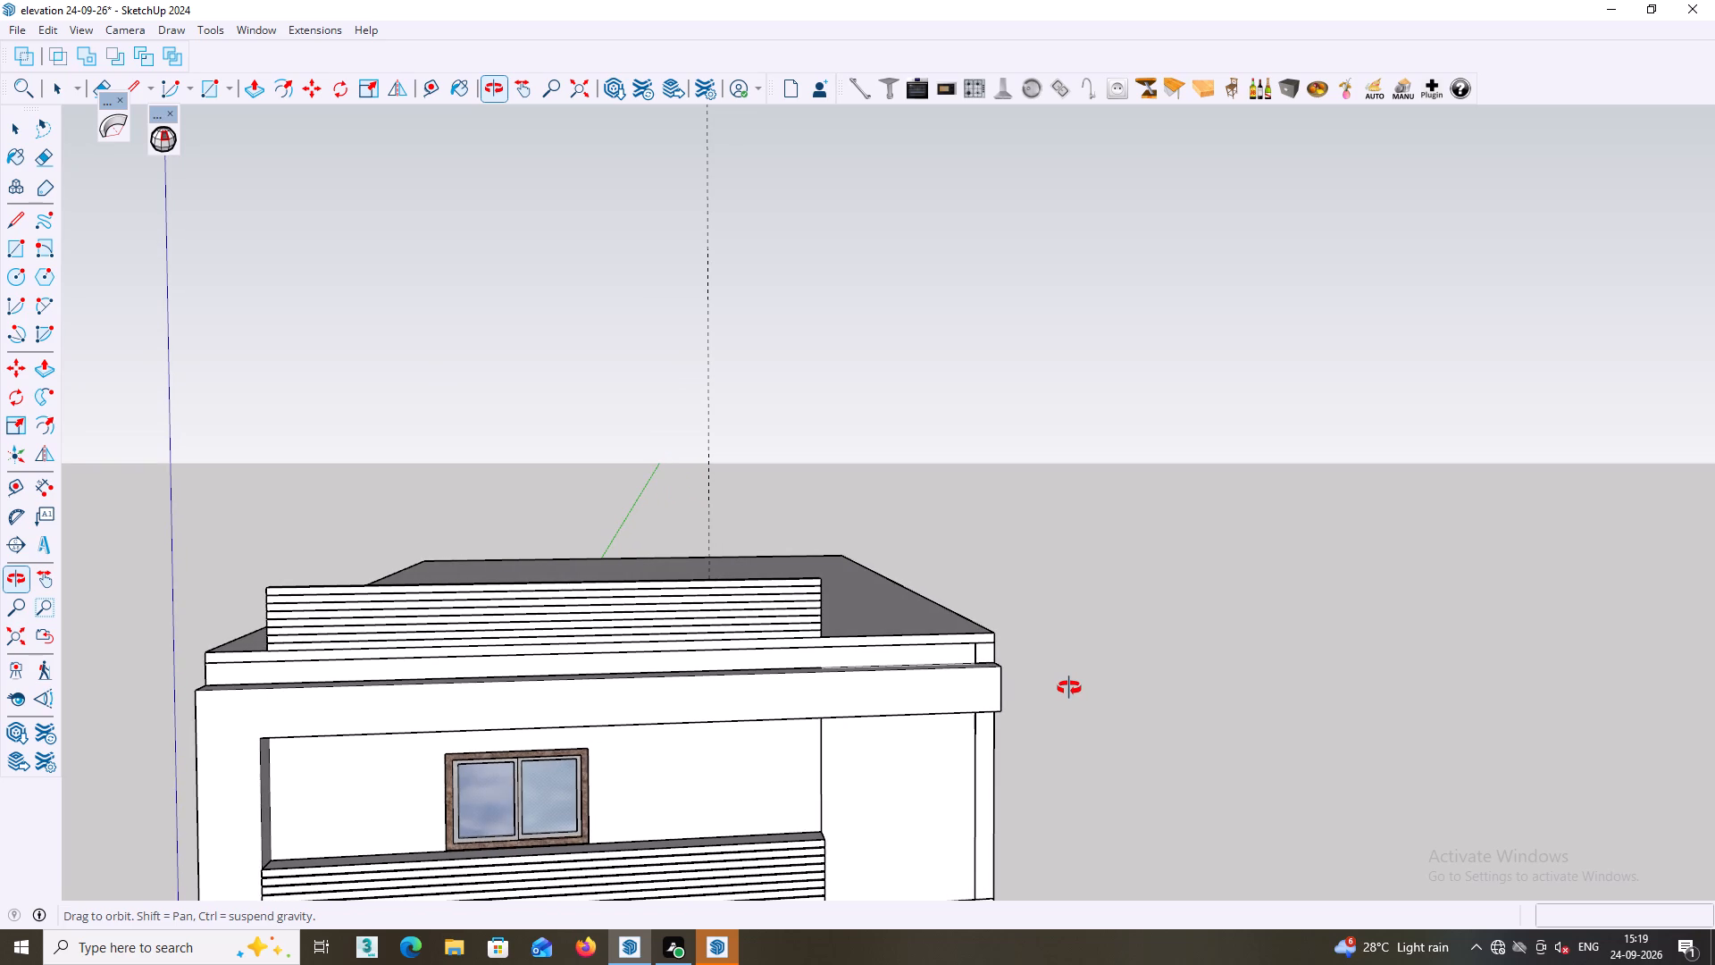
pyautogui.moveTo(1069, 688); pyautogui.dragTo(1088, 711, button='middle')
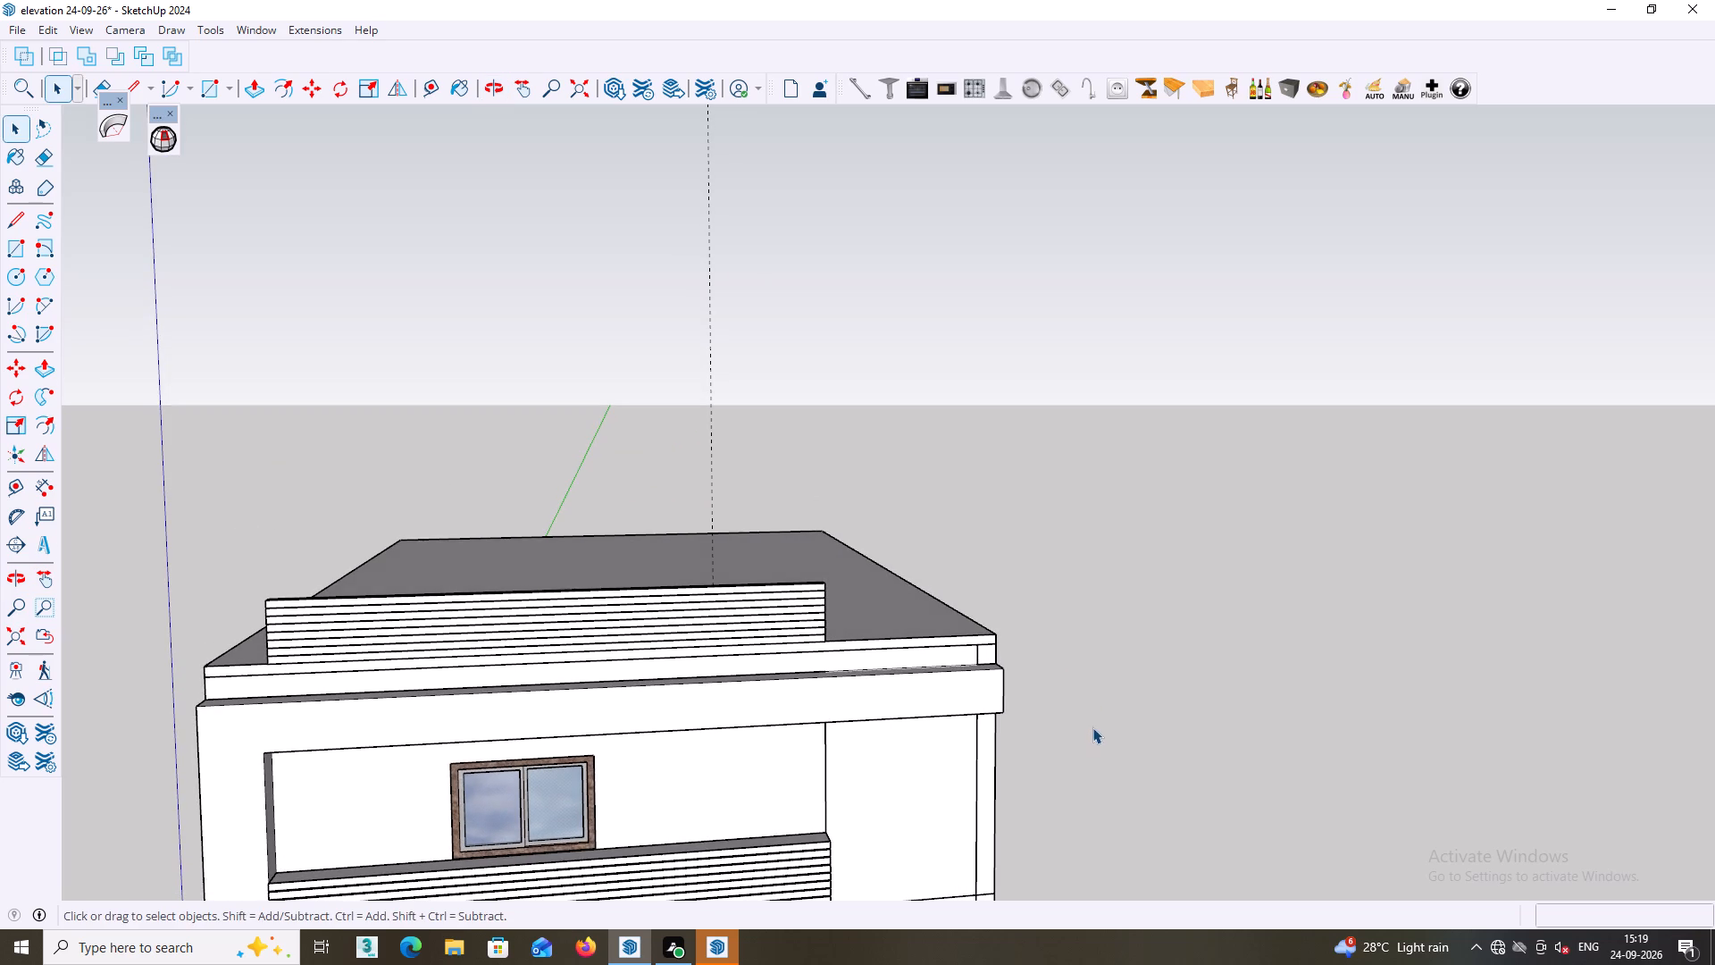
pyautogui.keyDown('shift'); pyautogui.moveTo(1092, 727); pyautogui.dragTo(991, 615, button='middle'); pyautogui.keyUp('shift')
pyautogui.moveTo(966, 631); pyautogui.dragTo(914, 572, button='middle')
pyautogui.keyDown('shift'); pyautogui.scroll(-3, 919, 634); pyautogui.keyUp('shift')
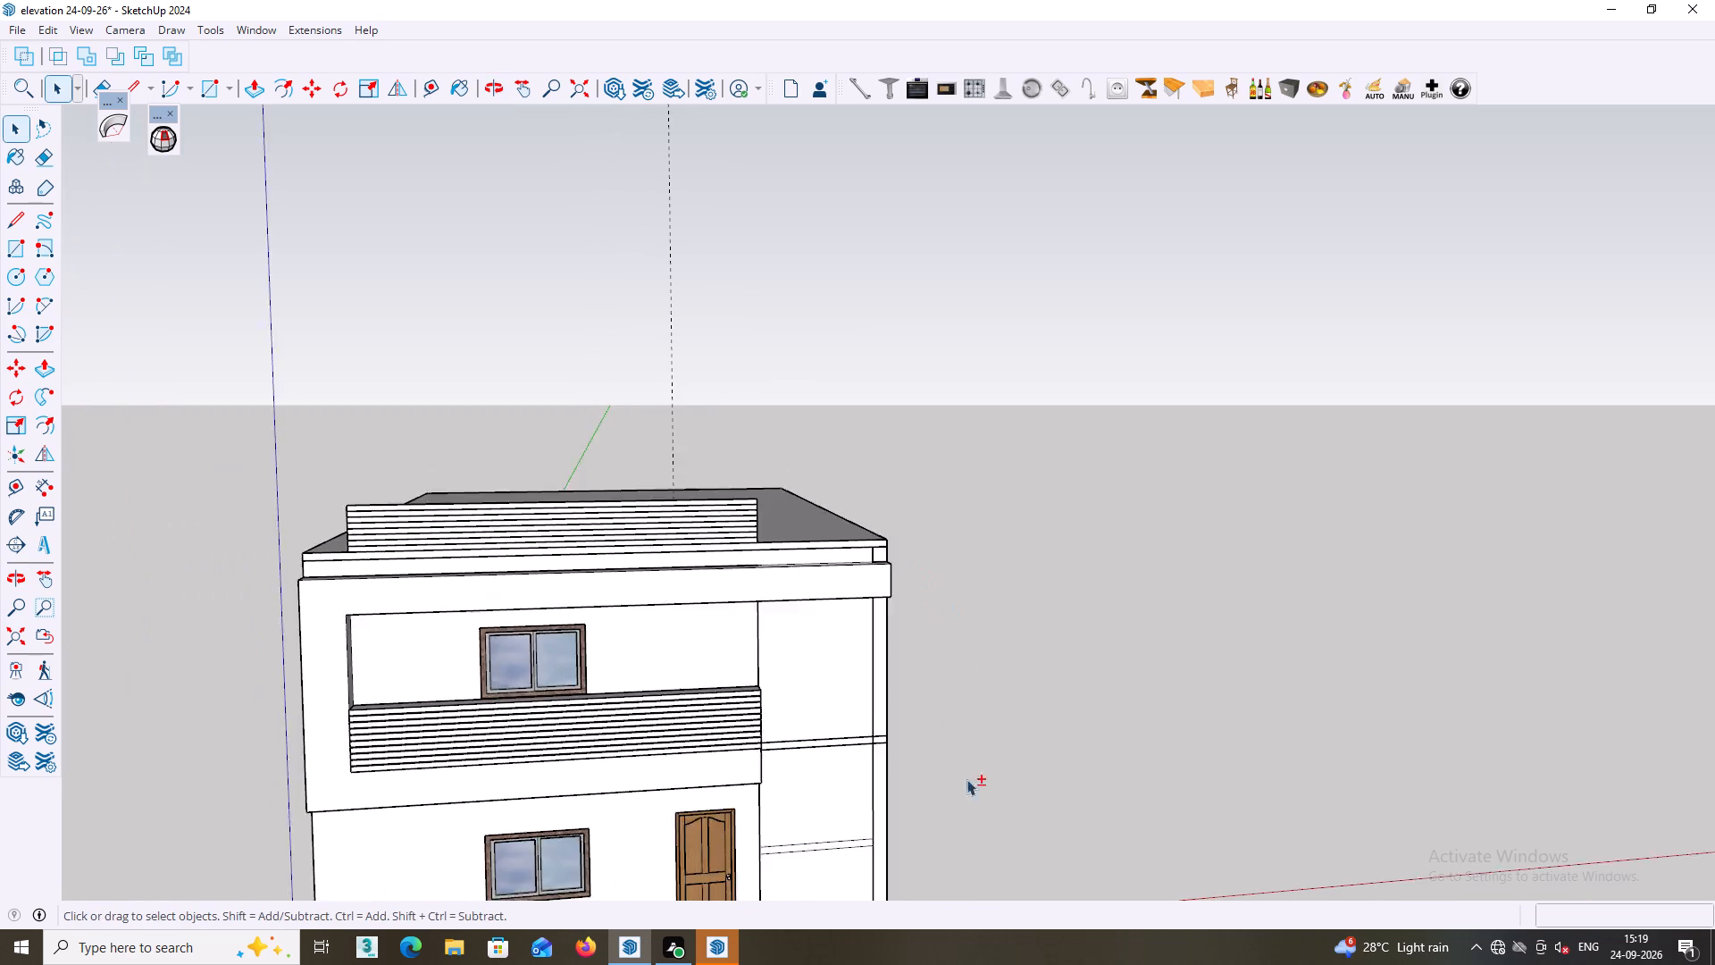
pyautogui.keyDown('shift'); pyautogui.scroll(-5, 966, 779); pyautogui.keyUp('shift')
pyautogui.keyDown('shift'); pyautogui.moveTo(1114, 774); pyautogui.dragTo(1022, 667, button='middle'); pyautogui.keyUp('shift')
pyautogui.keyDown('shift'); pyautogui.moveTo(952, 754); pyautogui.dragTo(933, 702, button='middle'); pyautogui.keyUp('shift')
pyautogui.keyDown('shift'); pyautogui.moveTo(896, 733); pyautogui.dragTo(891, 723, button='middle'); pyautogui.keyUp('shift')
# Draw an upright rectangle about 5' 11 13/16" by 6' 6 13/16" on the parapet wall, parallel to the facade, from the slats' bottom end corner.
pyautogui.press('r')
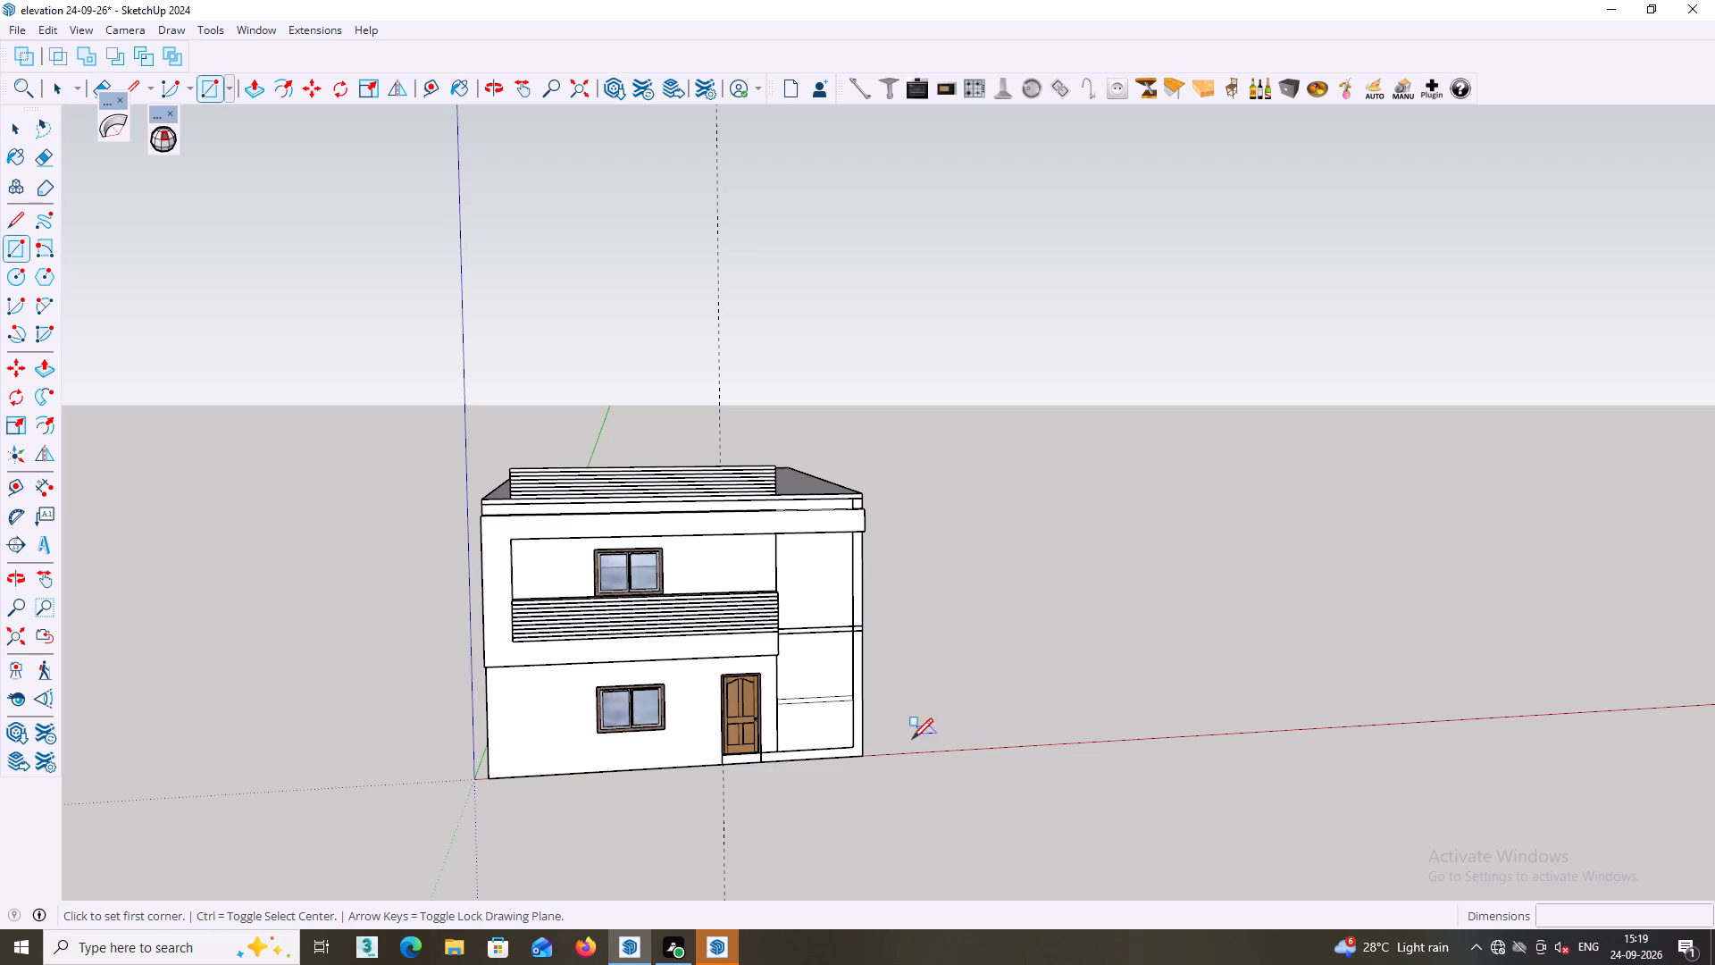
pyautogui.scroll(5, 857, 762)
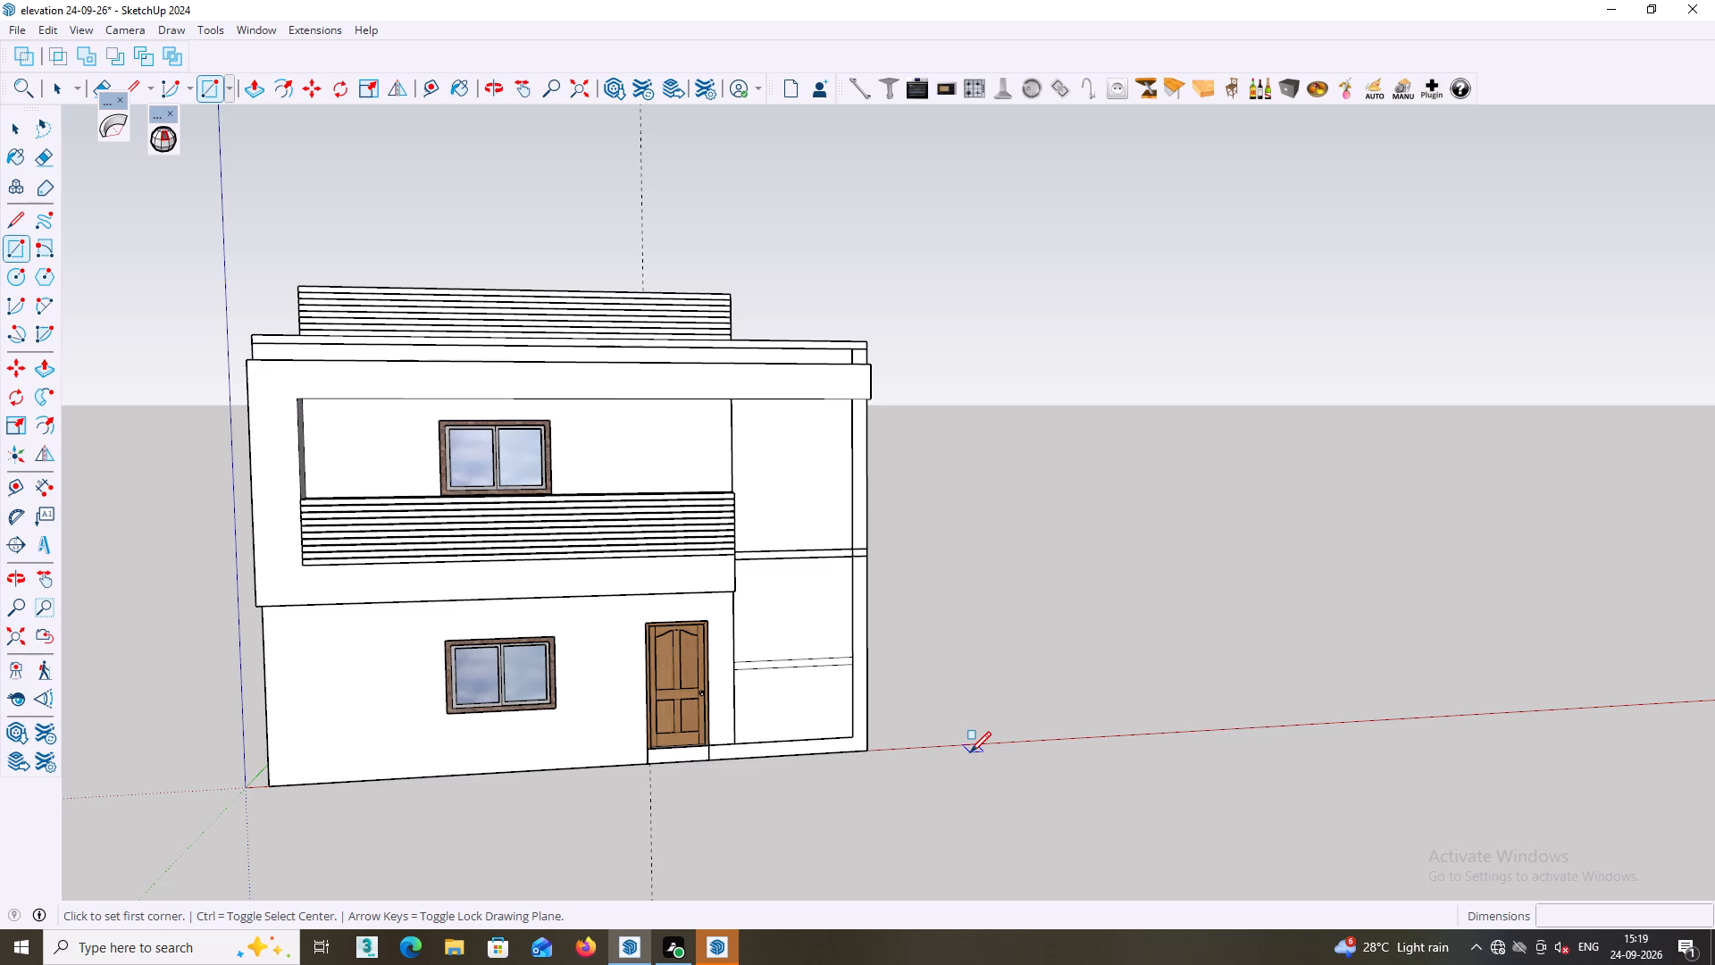
pyautogui.scroll(2, 824, 473)
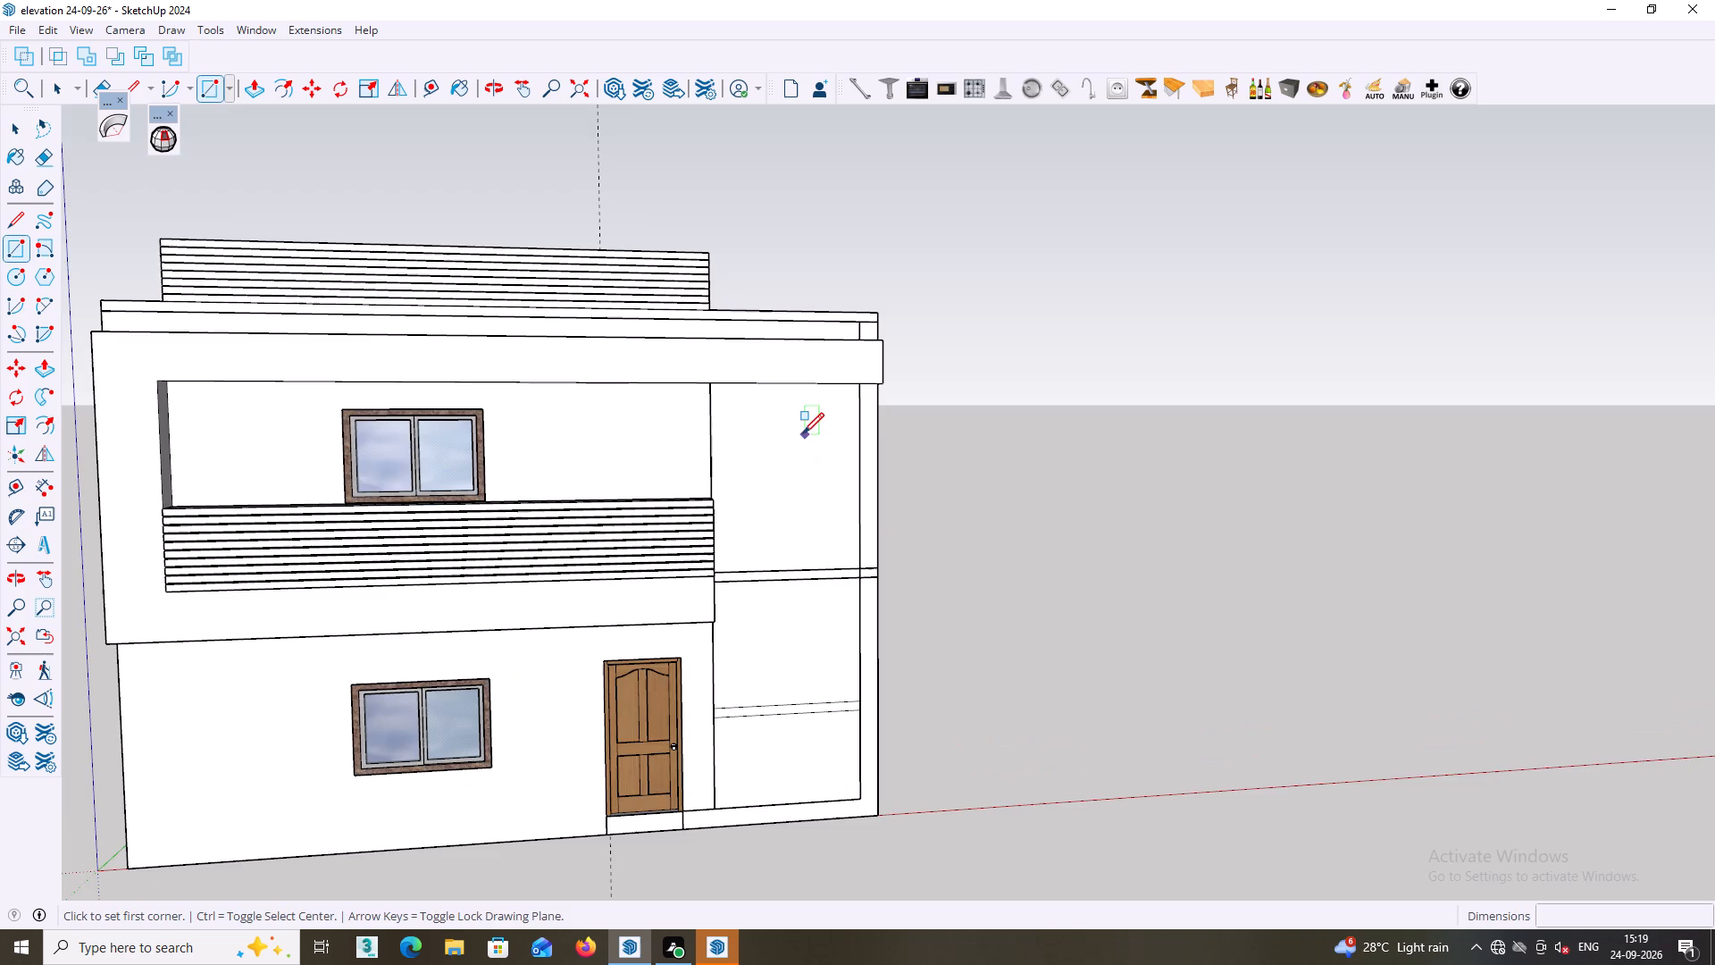
pyautogui.moveTo(788, 448); pyautogui.dragTo(760, 563, button='middle')
pyautogui.scroll(2, 750, 336)
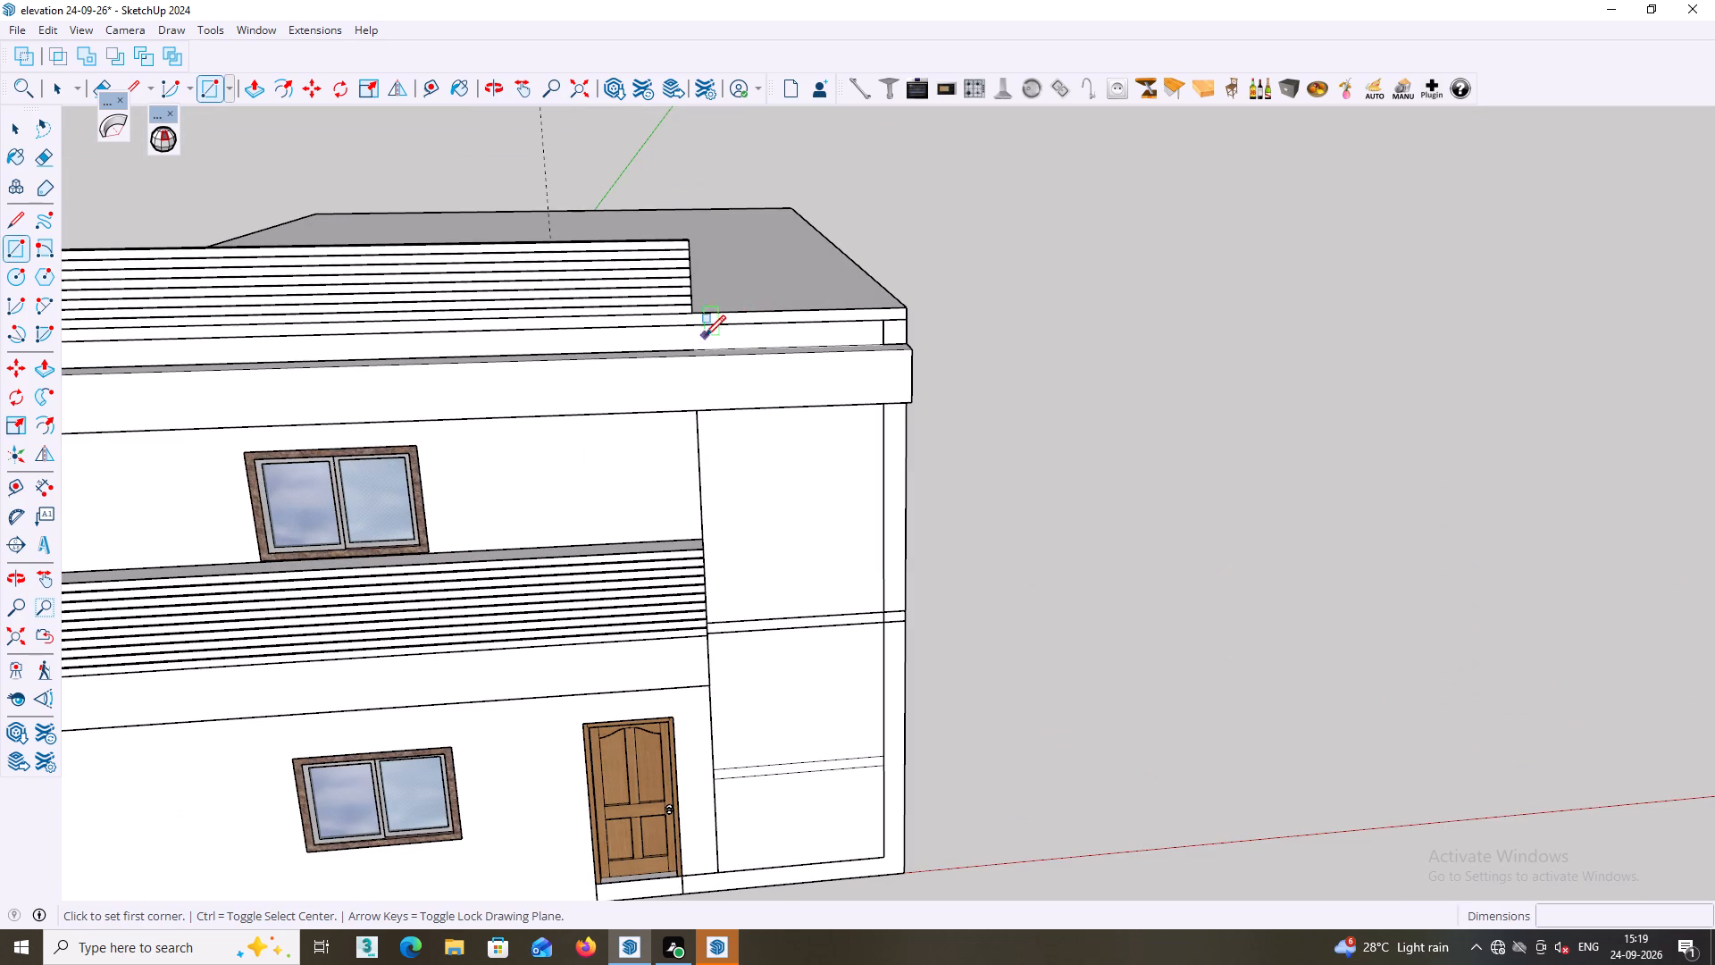
pyautogui.scroll(4, 693, 359)
pyautogui.moveTo(699, 368); pyautogui.dragTo(696, 491, button='middle')
pyautogui.scroll(-5, 706, 490)
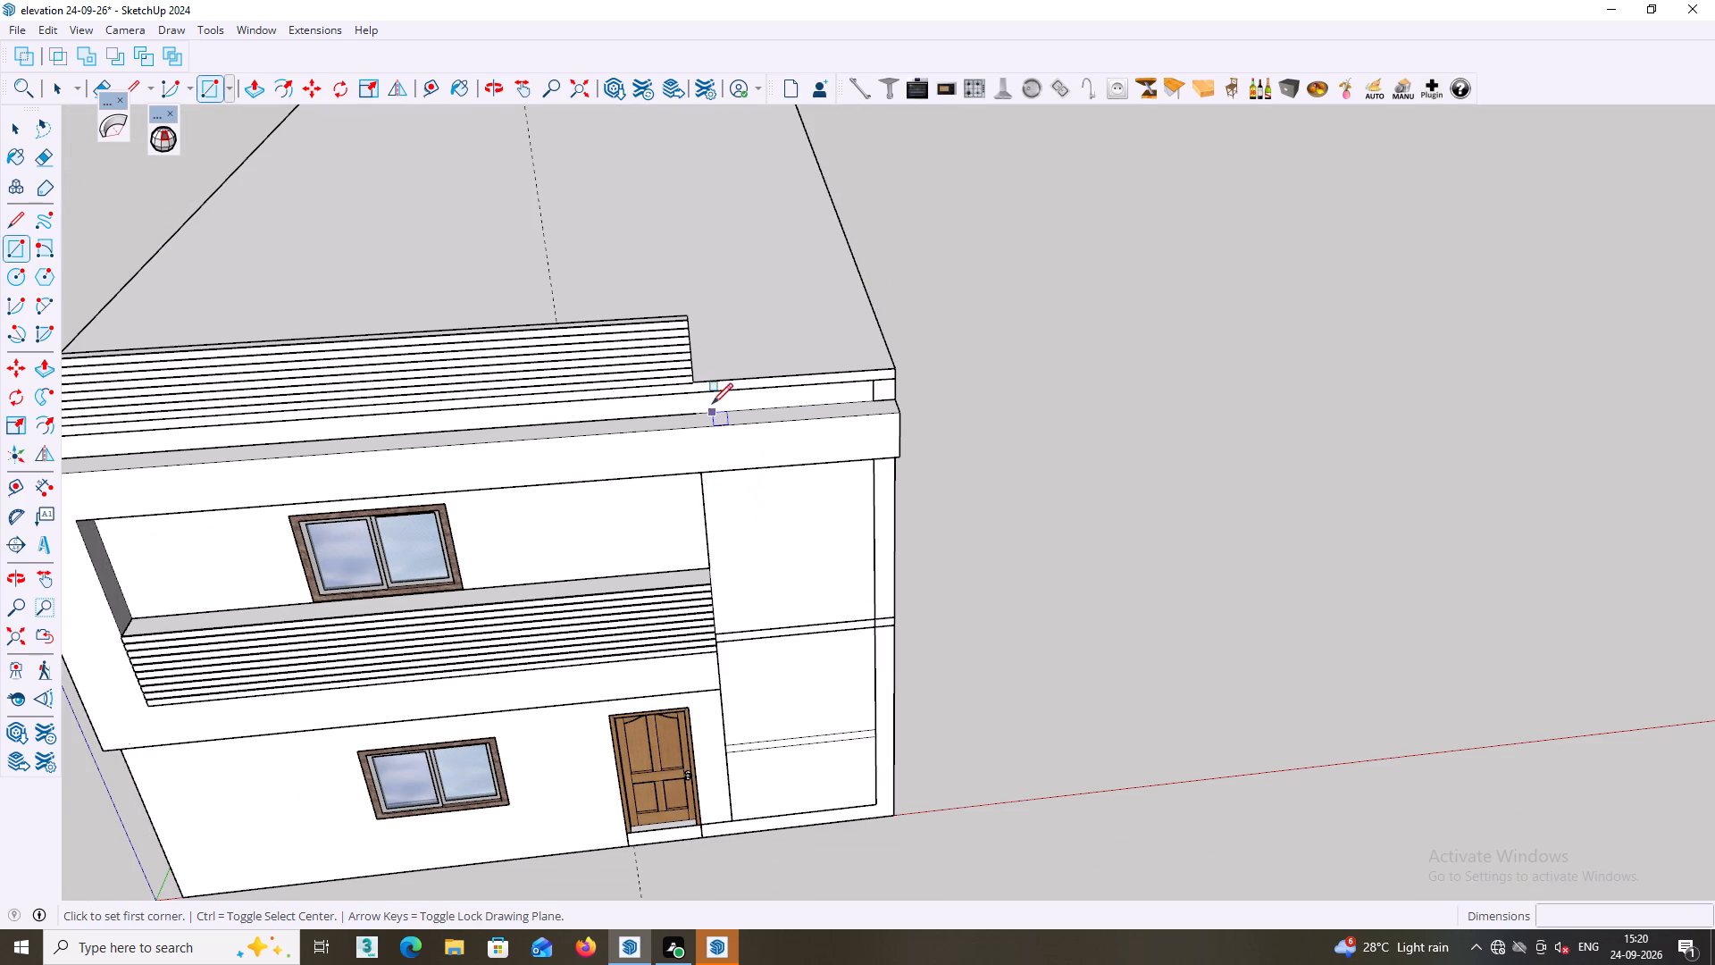
pyautogui.scroll(2, 693, 323)
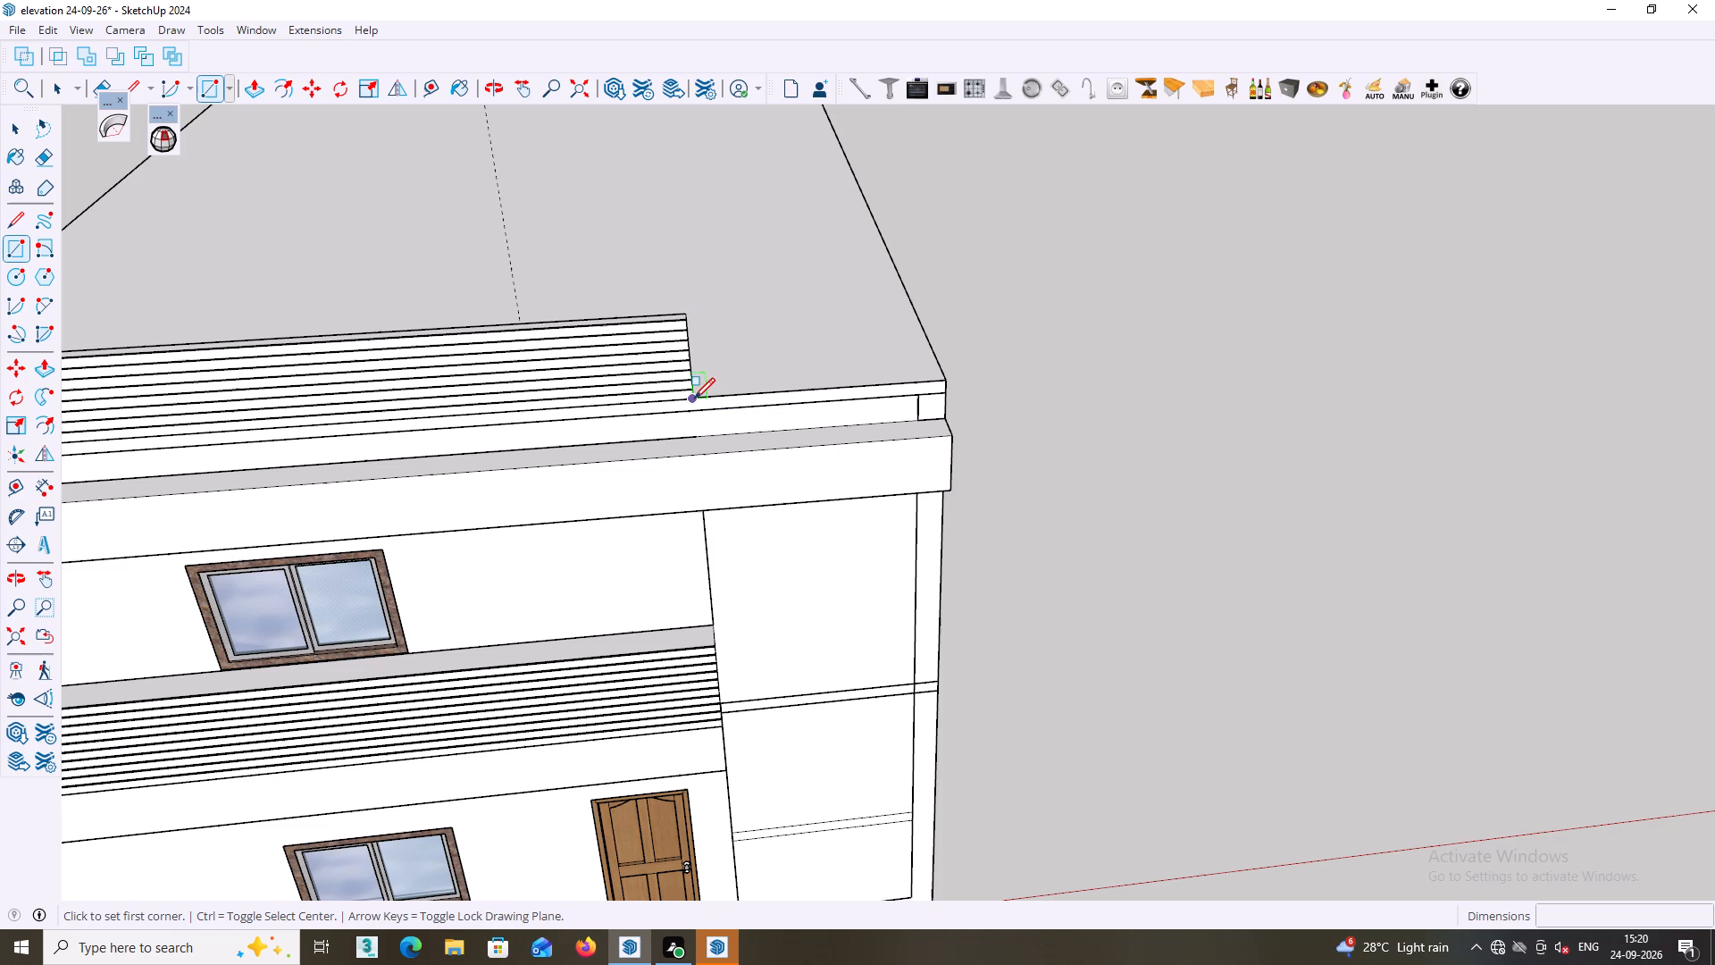
pyautogui.click(694, 399)
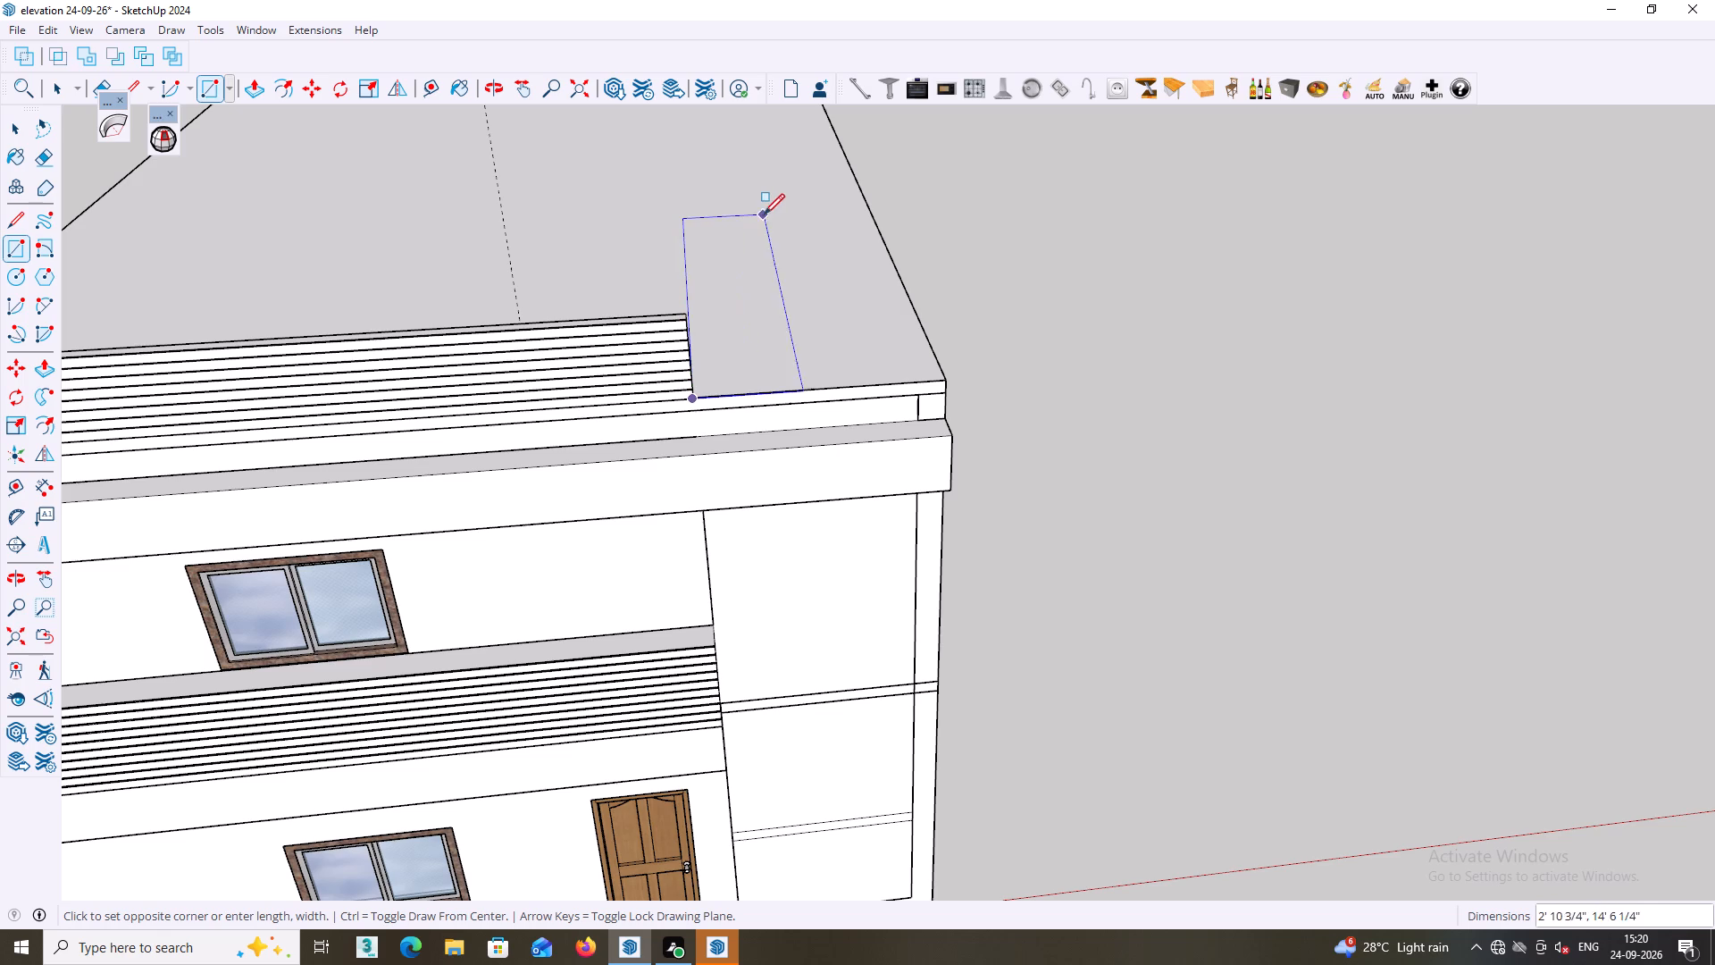
pyautogui.press('Left')
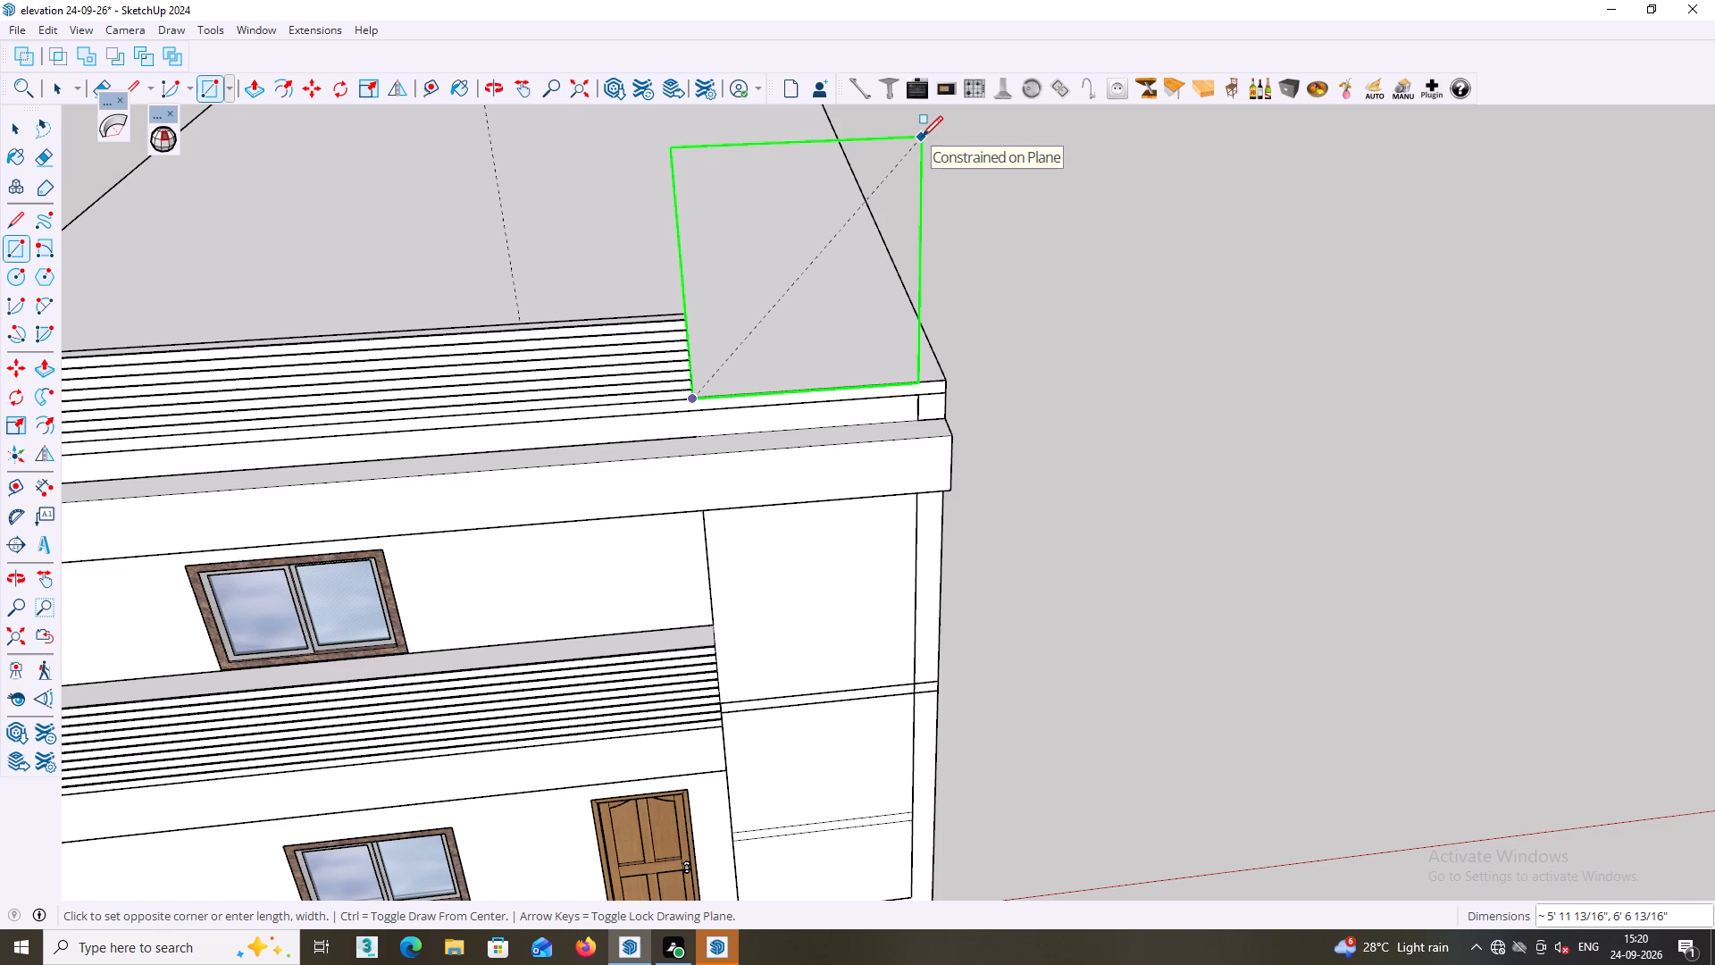
pyautogui.click(922, 137)
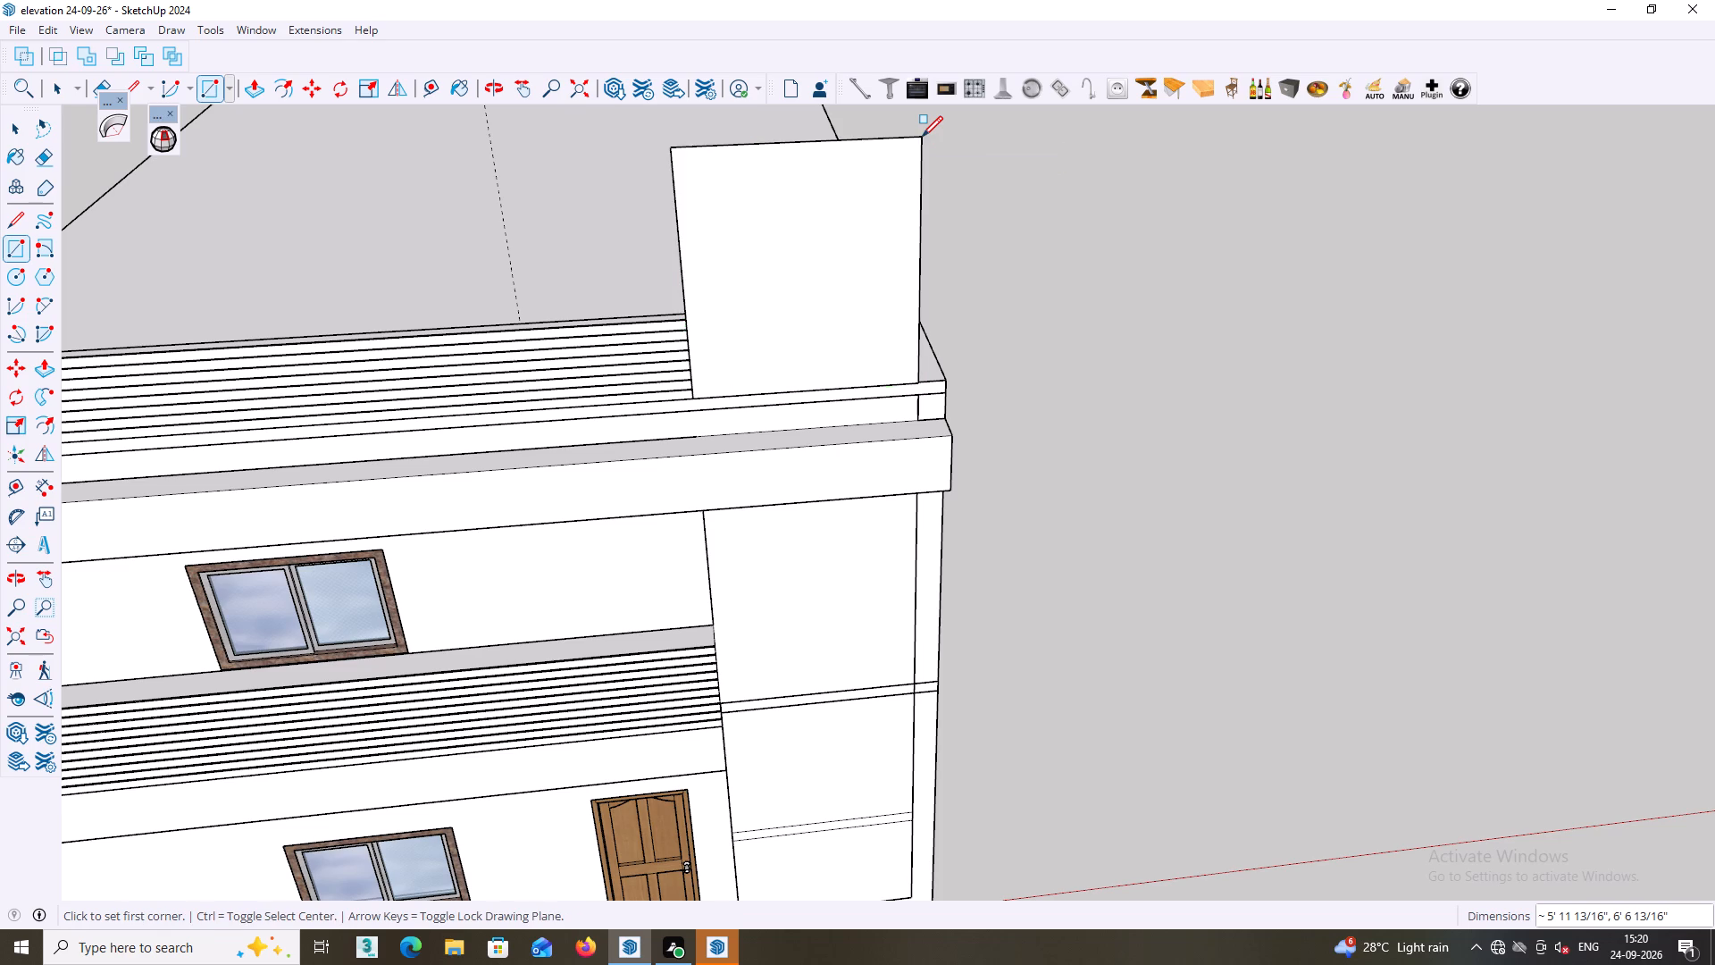
# Examine how the upright panel sits against the slats' end and the parapet from the front, above and side.
pyautogui.scroll(-4, 931, 218)
pyautogui.moveTo(975, 301); pyautogui.dragTo(921, 302, button='middle')
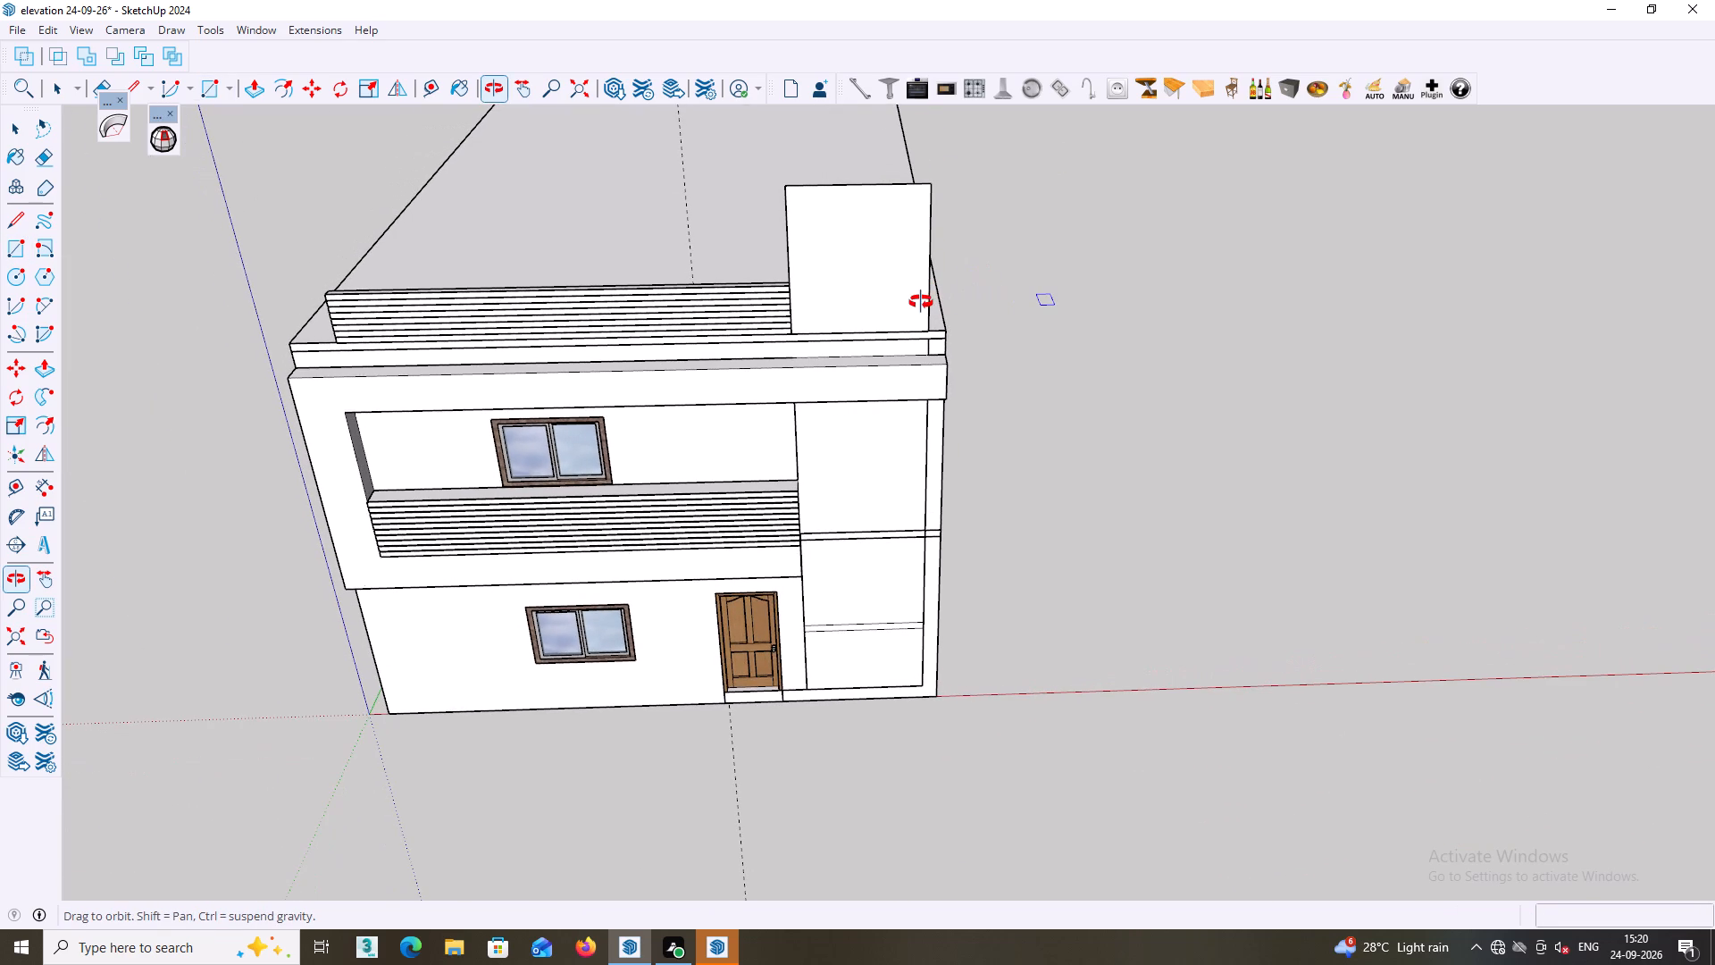
pyautogui.moveTo(921, 302); pyautogui.dragTo(920, 303, button='middle')
pyautogui.moveTo(920, 303); pyautogui.dragTo(548, 373, button='middle')
pyautogui.moveTo(1041, 270); pyautogui.dragTo(675, 332, button='middle')
pyautogui.scroll(2, 762, 300)
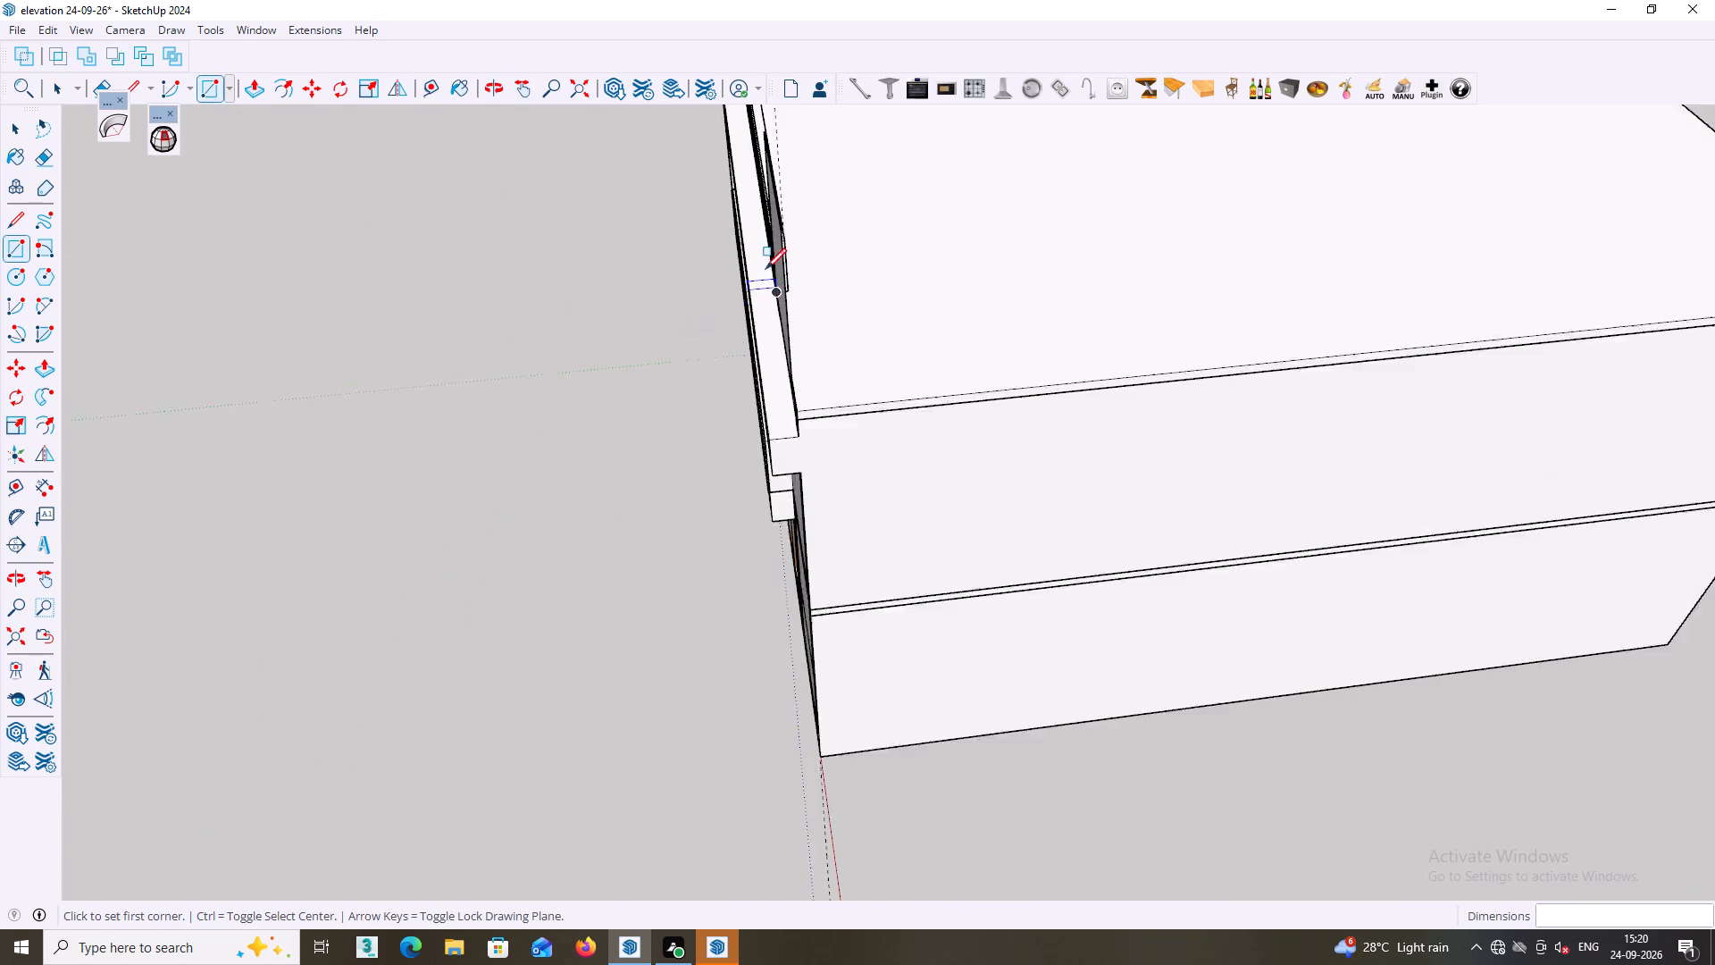
pyautogui.scroll(3, 765, 269)
pyautogui.moveTo(813, 258); pyautogui.dragTo(709, 260, button='middle')
pyautogui.press('space')
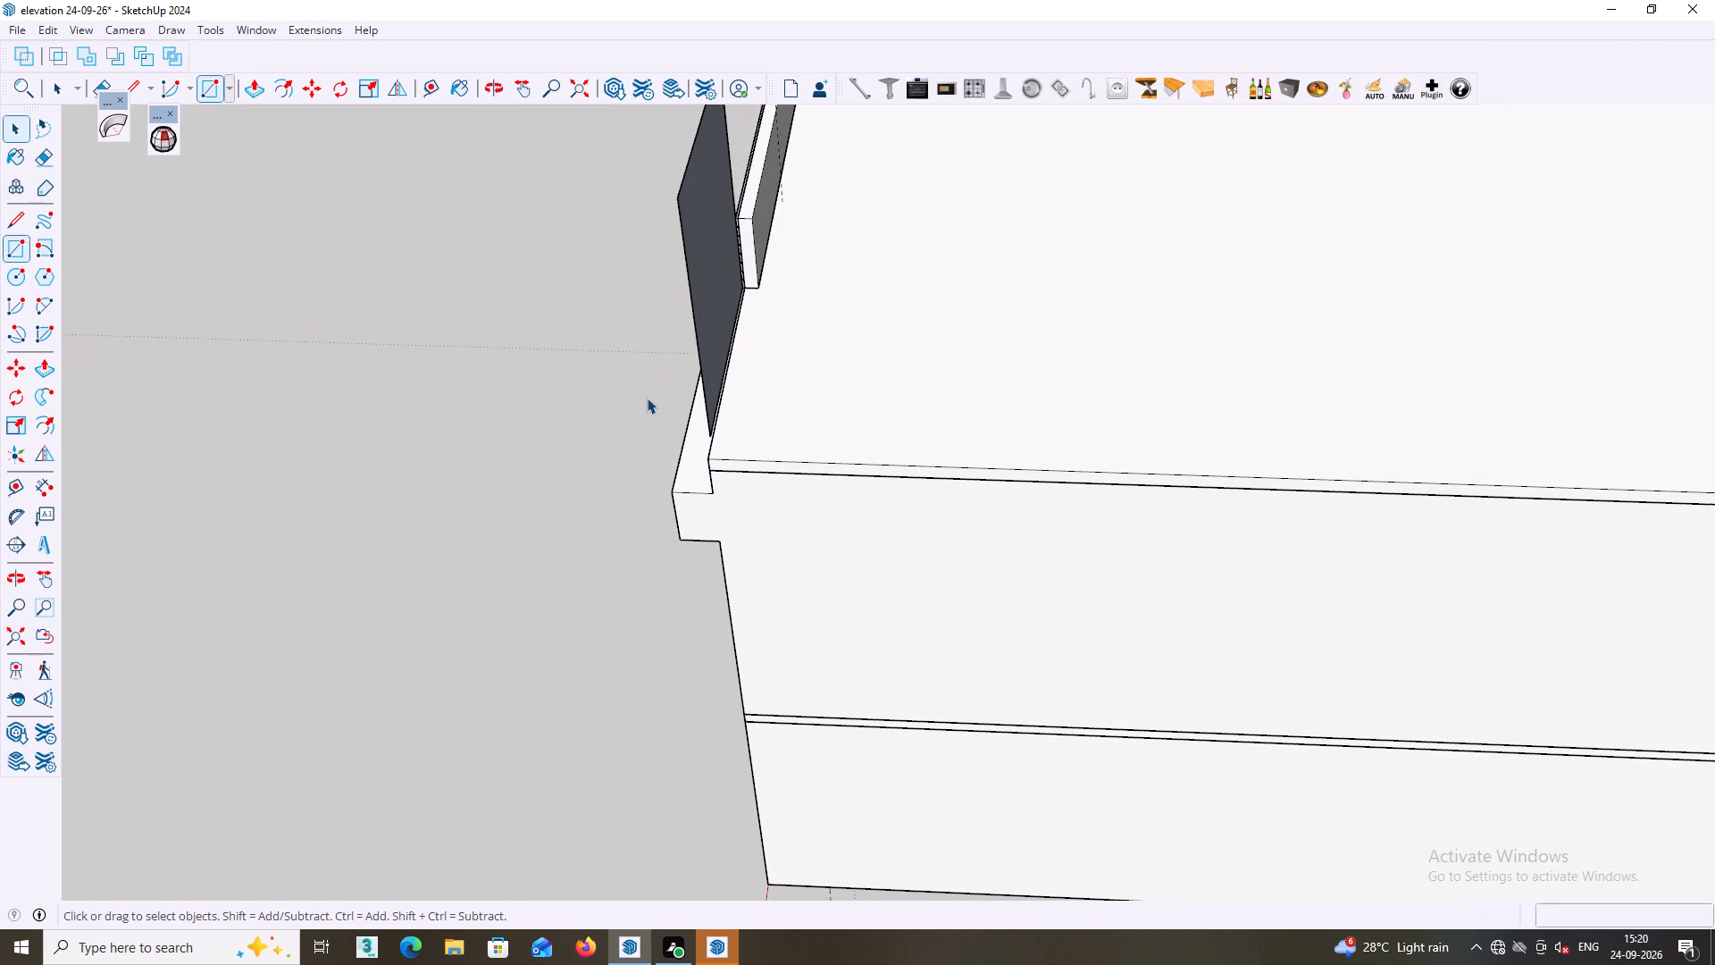
pyautogui.moveTo(685, 492); pyautogui.dragTo(817, 423, button='middle')
pyautogui.scroll(3, 833, 368)
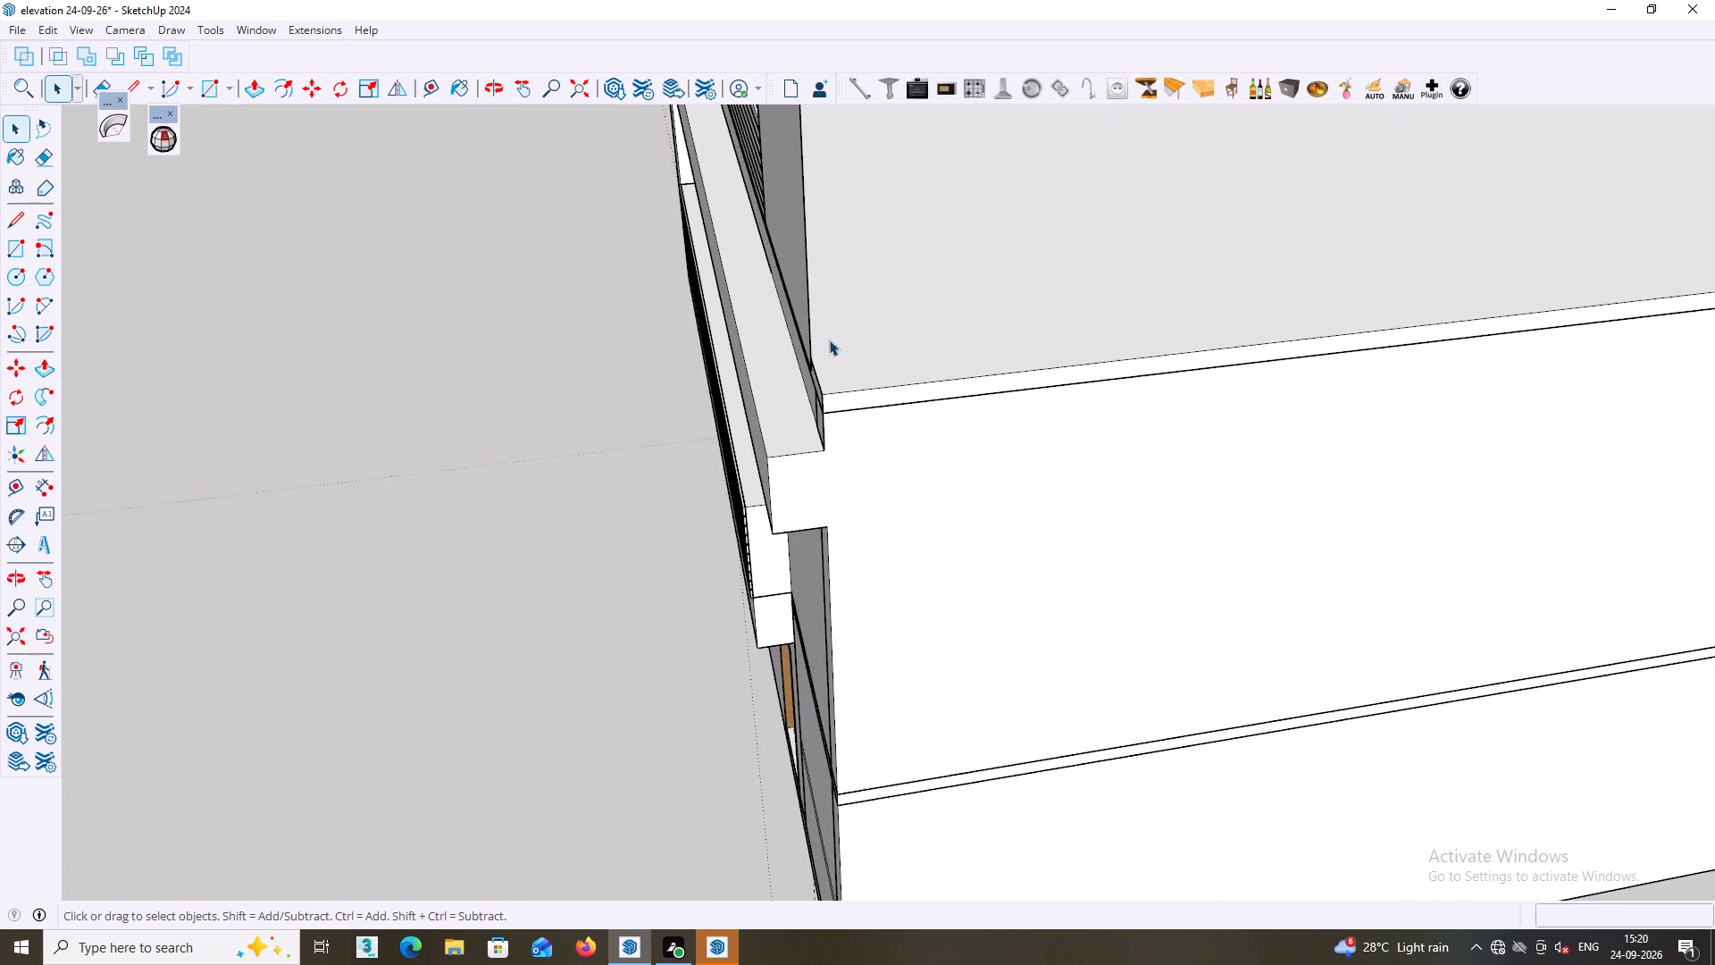
pyautogui.scroll(6, 829, 340)
pyautogui.middleClick(821, 345)
pyautogui.moveTo(796, 374); pyautogui.dragTo(665, 395, button='middle')
pyautogui.scroll(2, 661, 381)
pyautogui.moveTo(657, 373); pyautogui.dragTo(707, 377, button='middle')
pyautogui.scroll(-2, 708, 376)
pyautogui.moveTo(696, 379); pyautogui.dragTo(743, 389, button='middle')
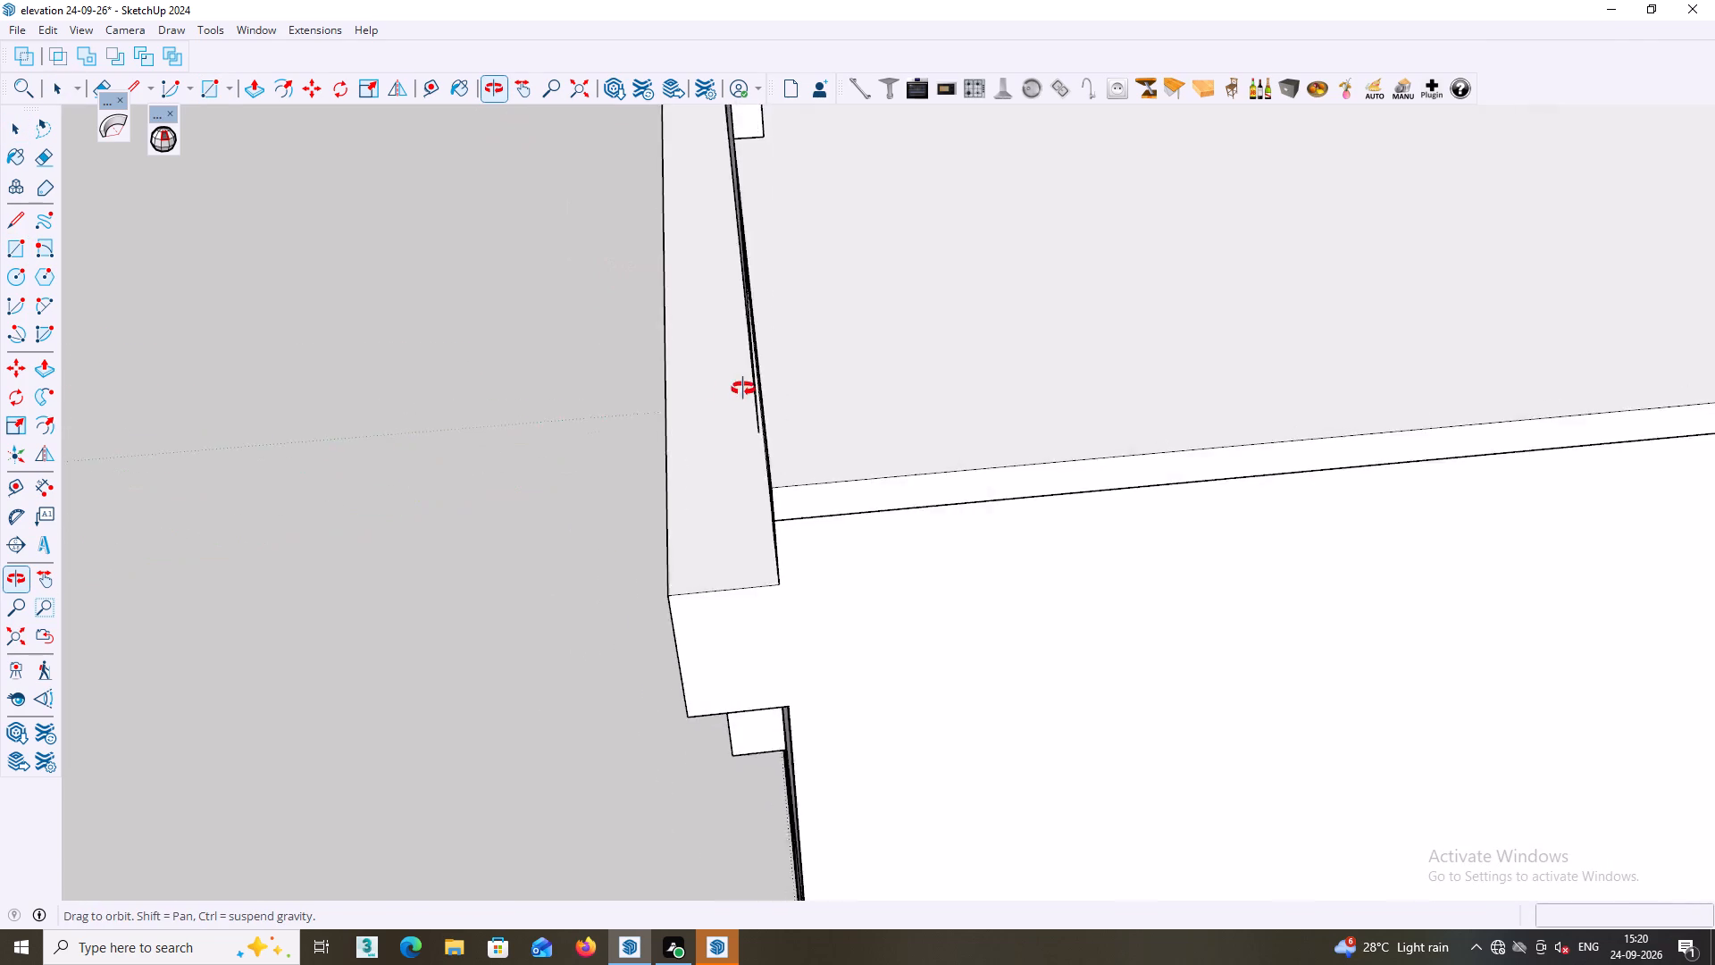
pyautogui.moveTo(743, 389); pyautogui.dragTo(668, 390, button='middle')
# Move the upright panel with its edges about 11/16" from its bottom outer corner onto the parapet wall's top edge.
pyautogui.click(665, 362)
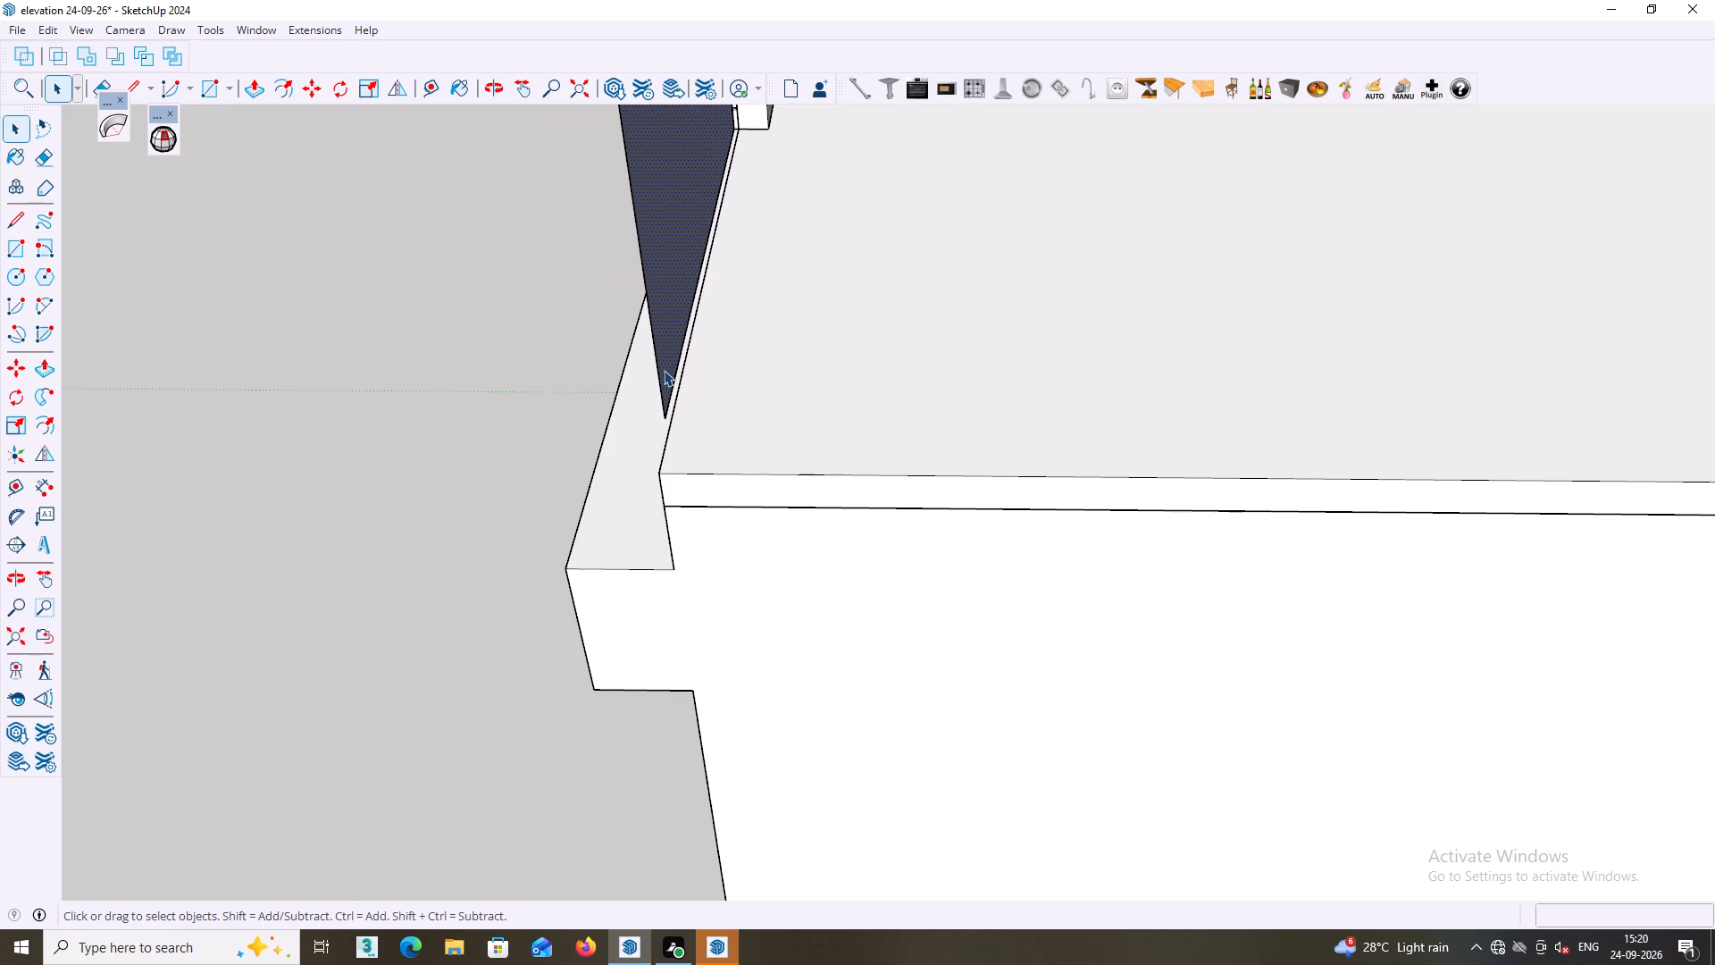
pyautogui.tripleClick(664, 370)
pyautogui.click(664, 370)
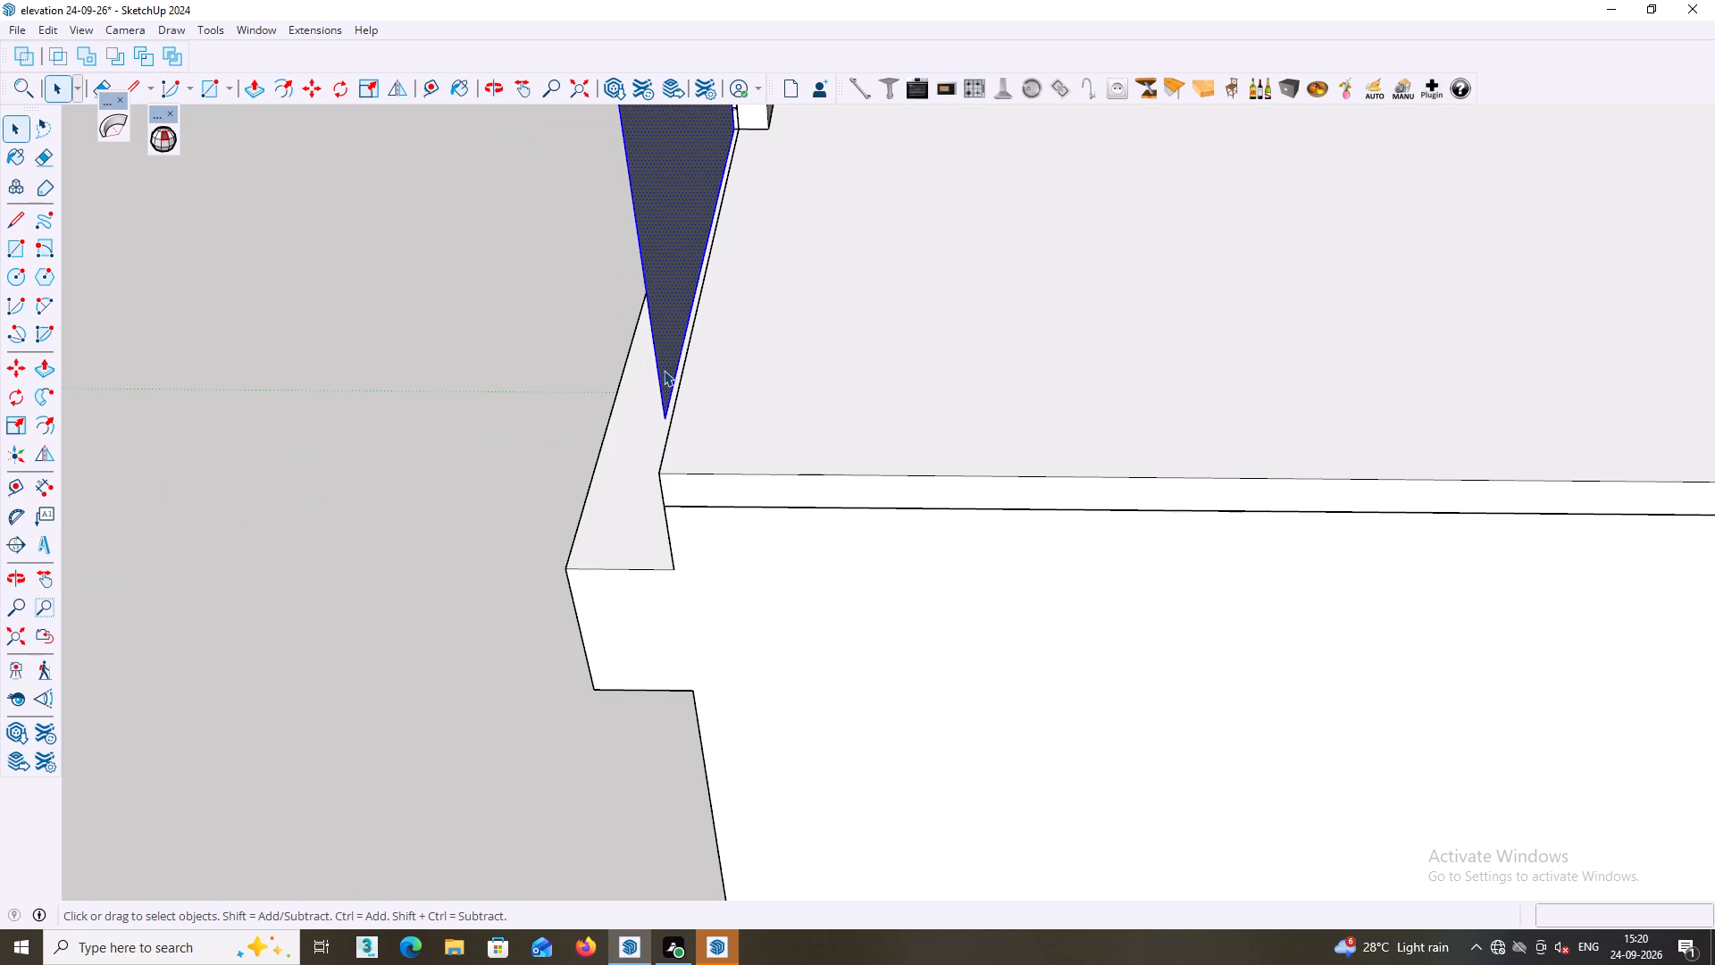
pyautogui.press('m')
pyautogui.moveTo(664, 370); pyautogui.dragTo(690, 369, button='middle')
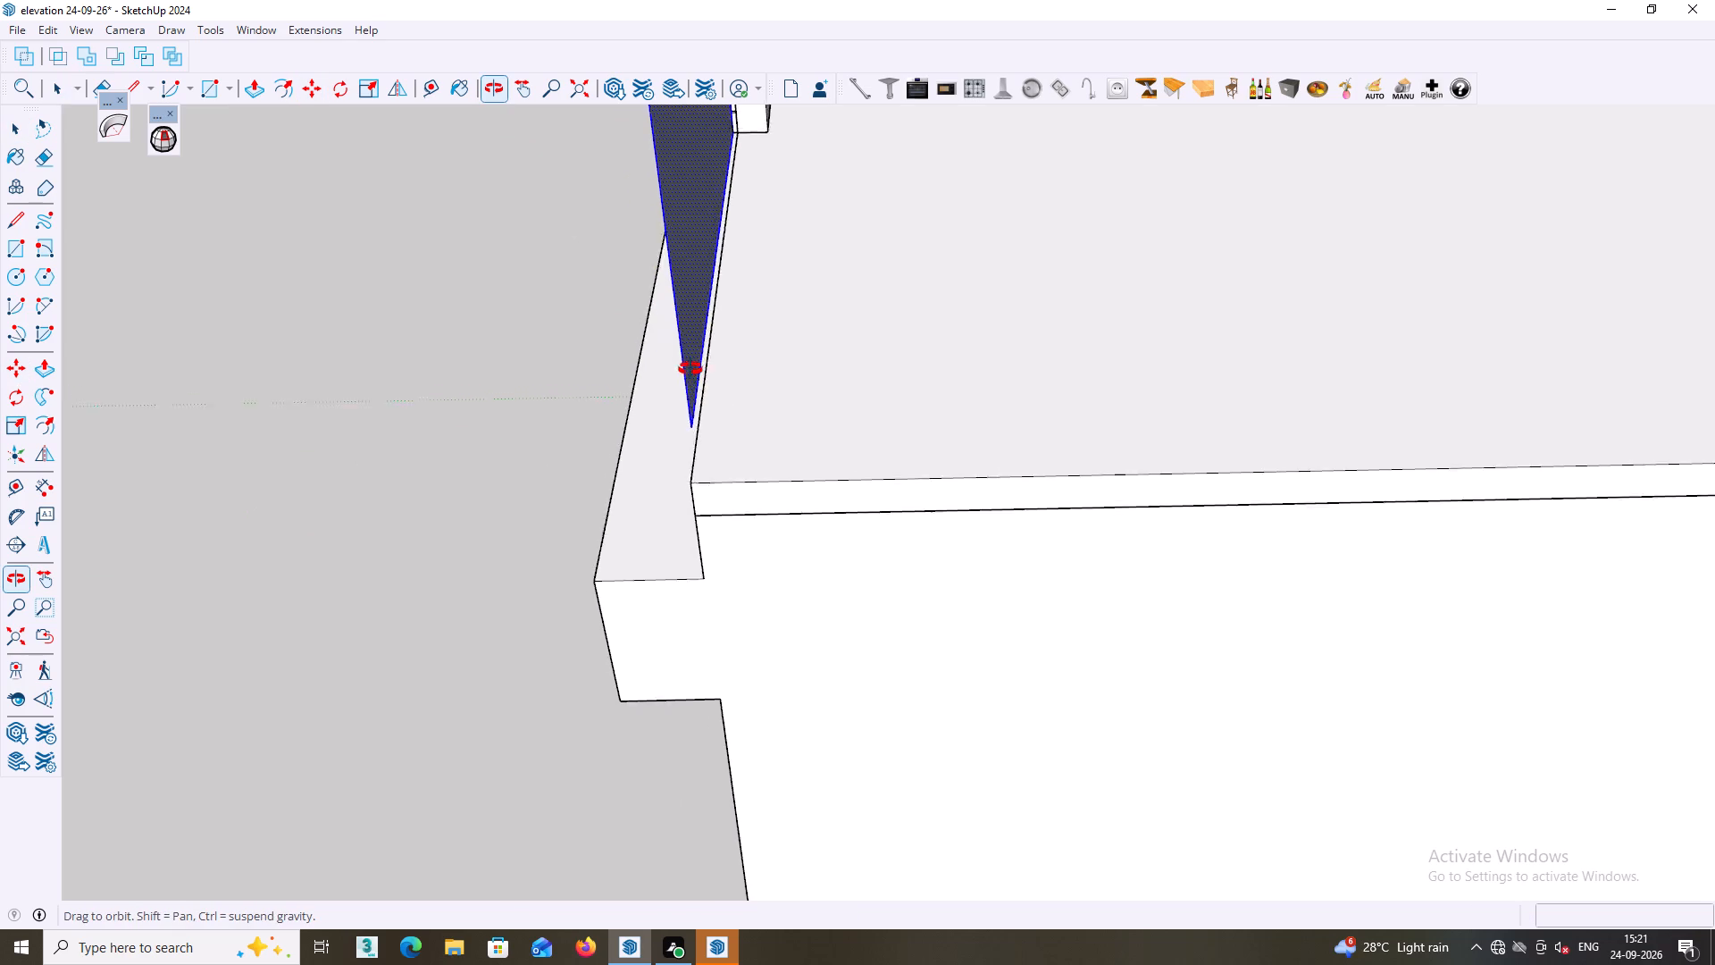
pyautogui.moveTo(690, 369); pyautogui.dragTo(785, 308, button='middle')
pyautogui.moveTo(832, 323); pyautogui.dragTo(975, 449, button='middle')
pyautogui.moveTo(975, 449); pyautogui.dragTo(1145, 806, button='middle')
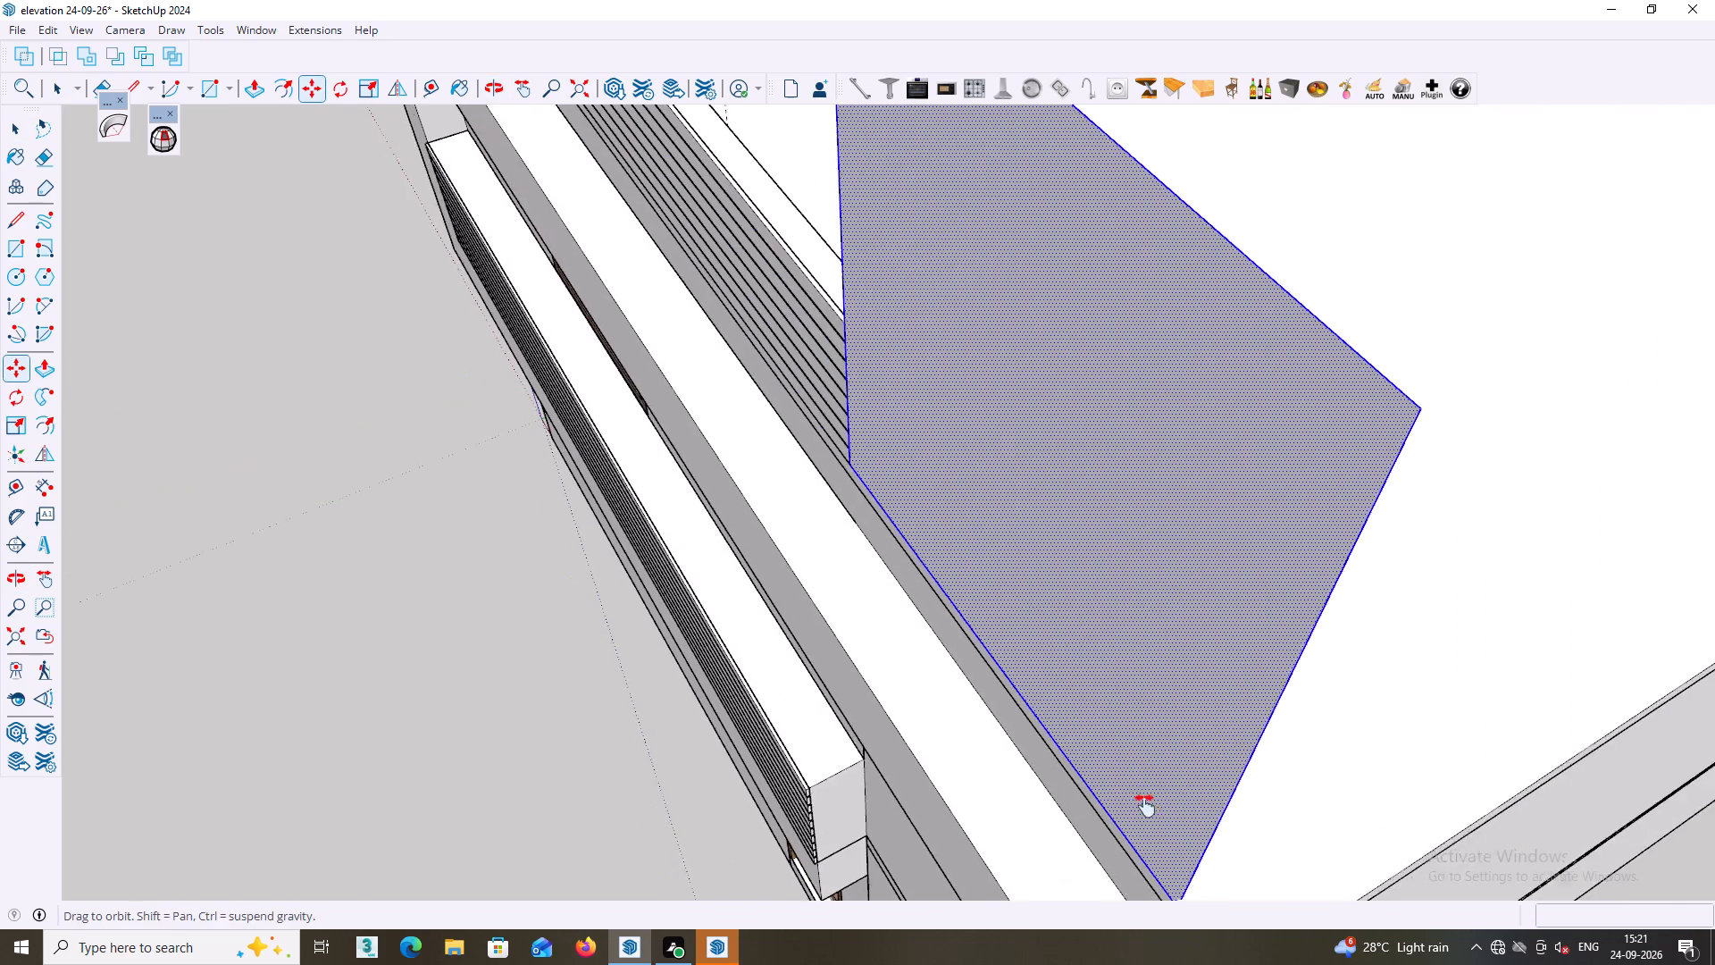
pyautogui.moveTo(1145, 806); pyautogui.dragTo(1152, 818, button='middle')
pyautogui.moveTo(1165, 668); pyautogui.dragTo(840, 652, button='middle')
pyautogui.scroll(6, 1009, 461)
pyautogui.moveTo(979, 414); pyautogui.dragTo(963, 405, button='middle')
pyautogui.scroll(-2, 908, 432)
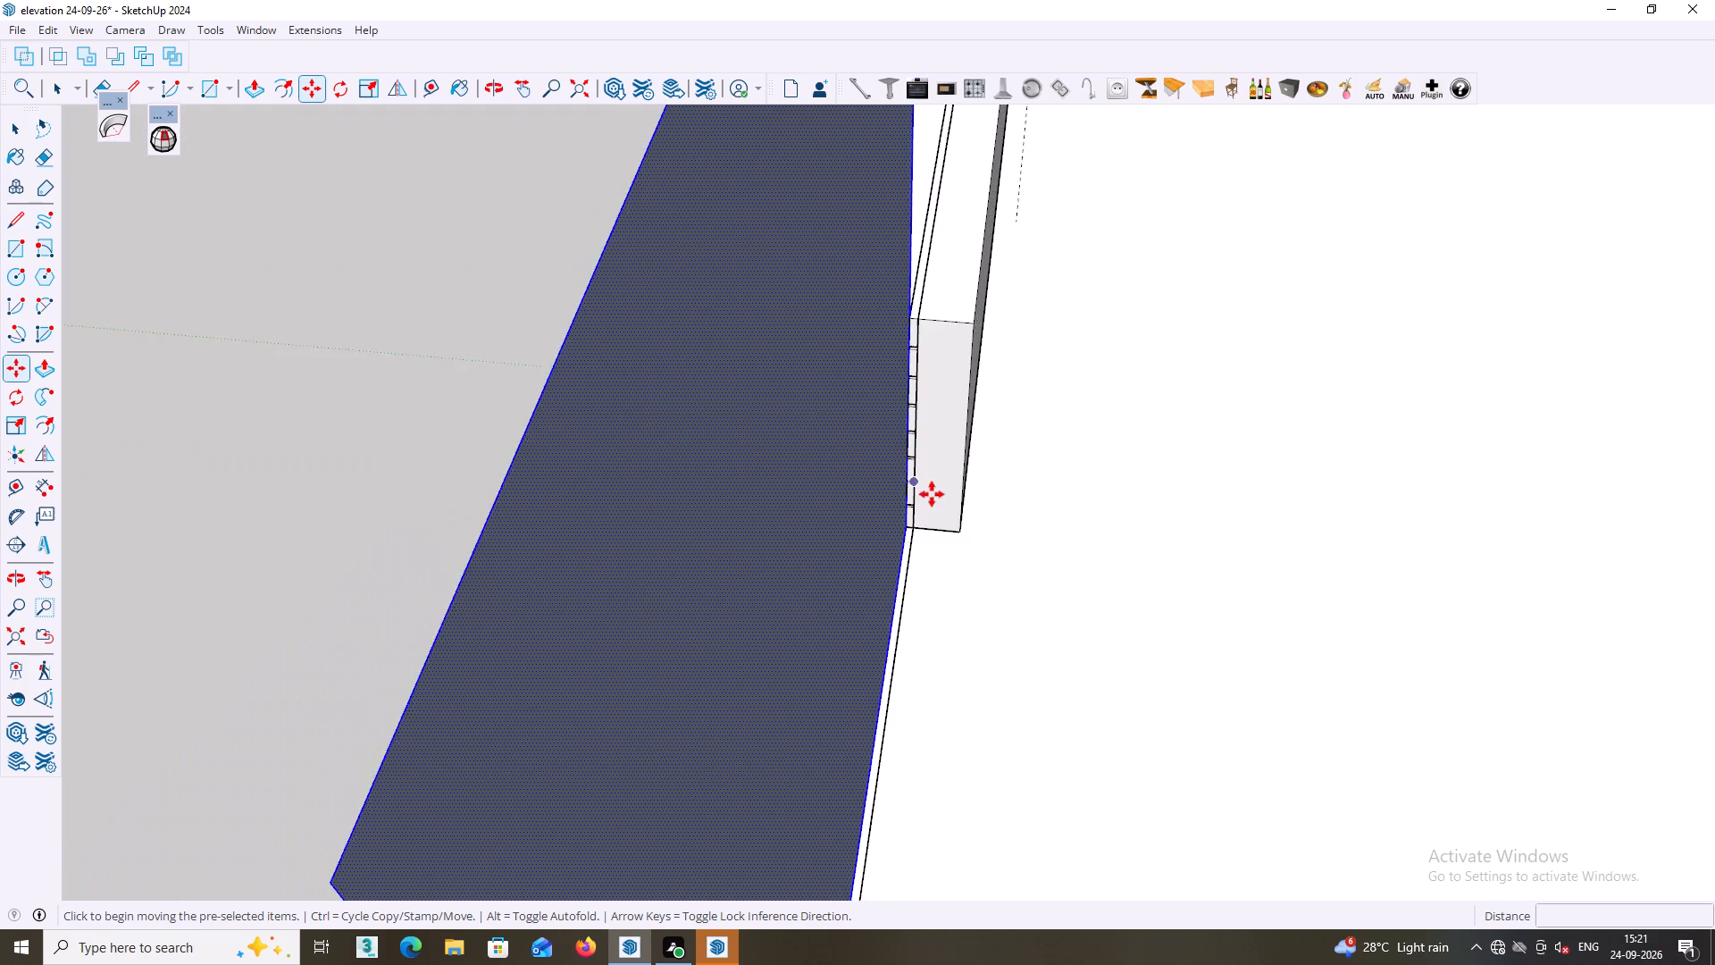
pyautogui.scroll(-2, 932, 494)
pyautogui.scroll(-3, 1045, 585)
pyautogui.moveTo(1128, 581); pyautogui.dragTo(1445, 417, button='middle')
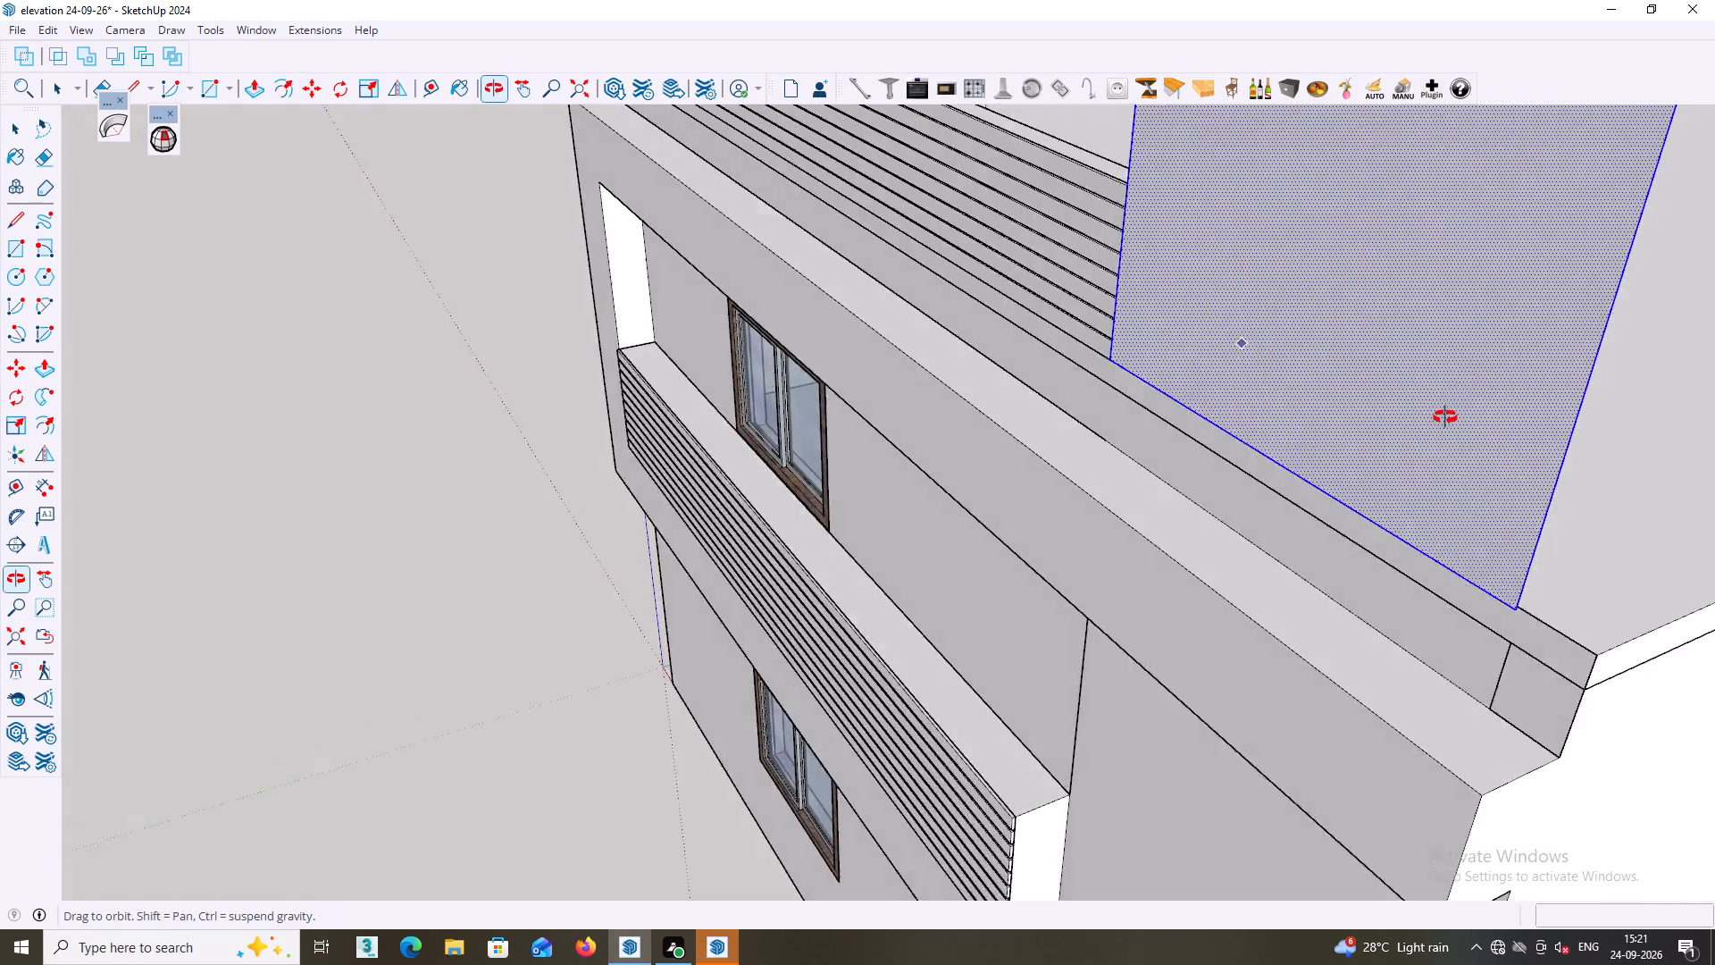
pyautogui.moveTo(1445, 417); pyautogui.dragTo(1515, 353, button='middle')
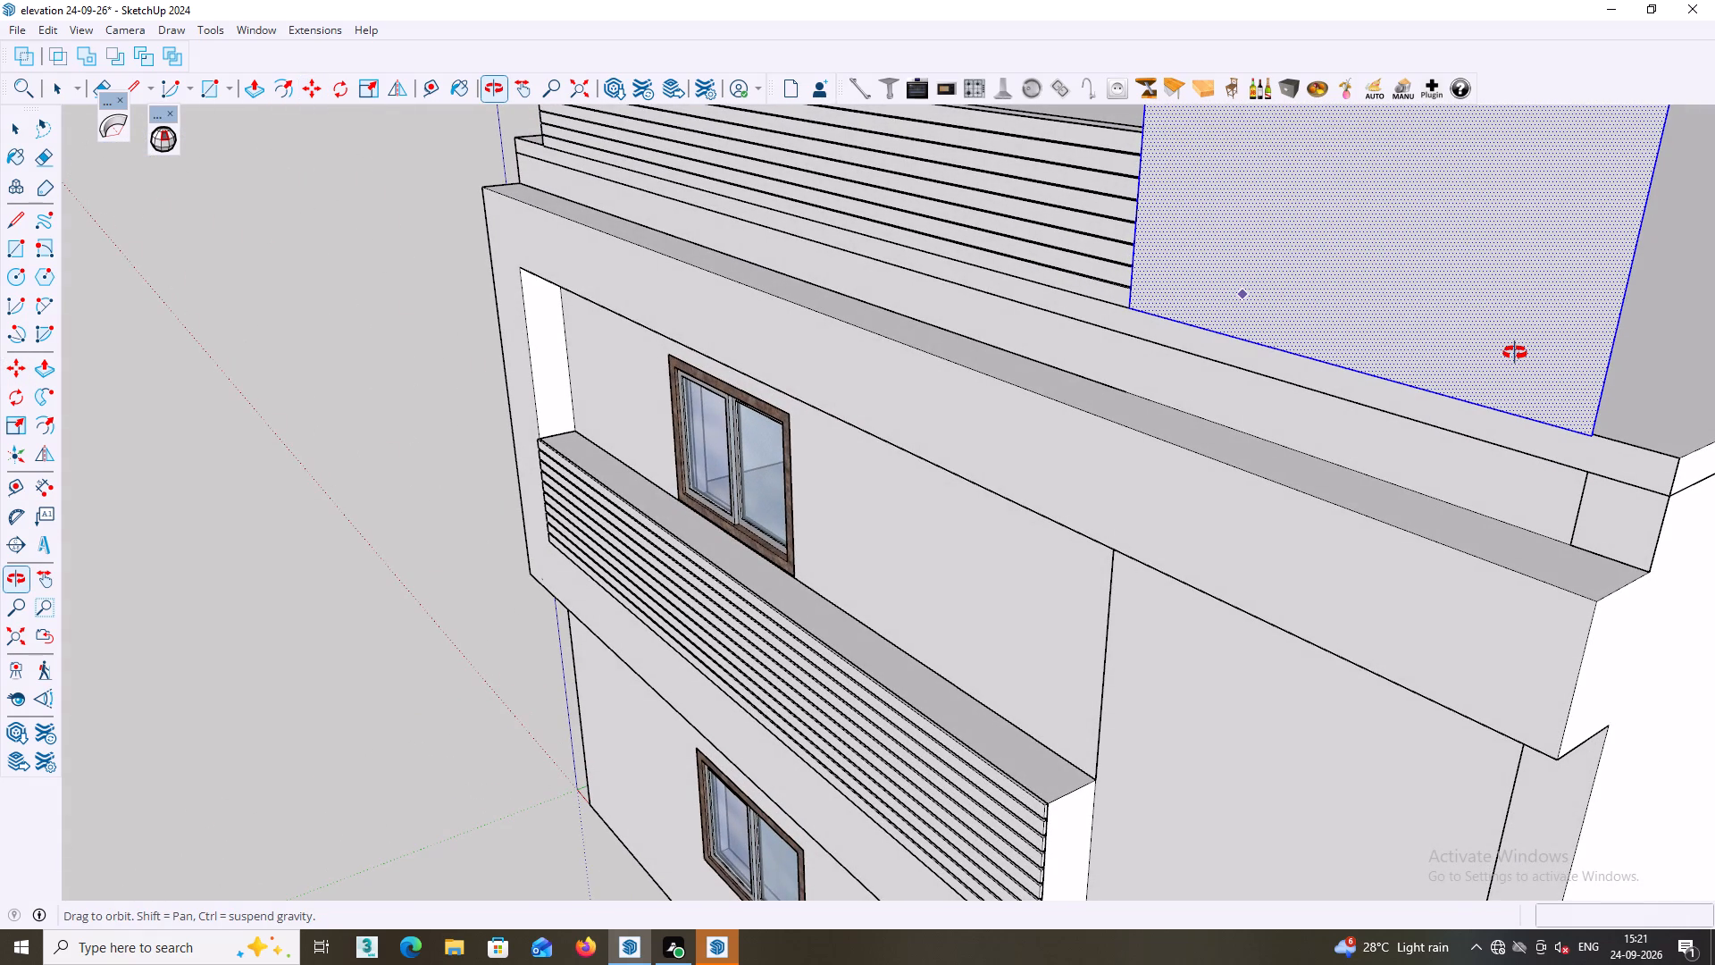
pyautogui.moveTo(1515, 353); pyautogui.dragTo(1516, 355, button='middle')
pyautogui.scroll(3, 1671, 459)
pyautogui.moveTo(1677, 460); pyautogui.dragTo(1562, 469, button='middle')
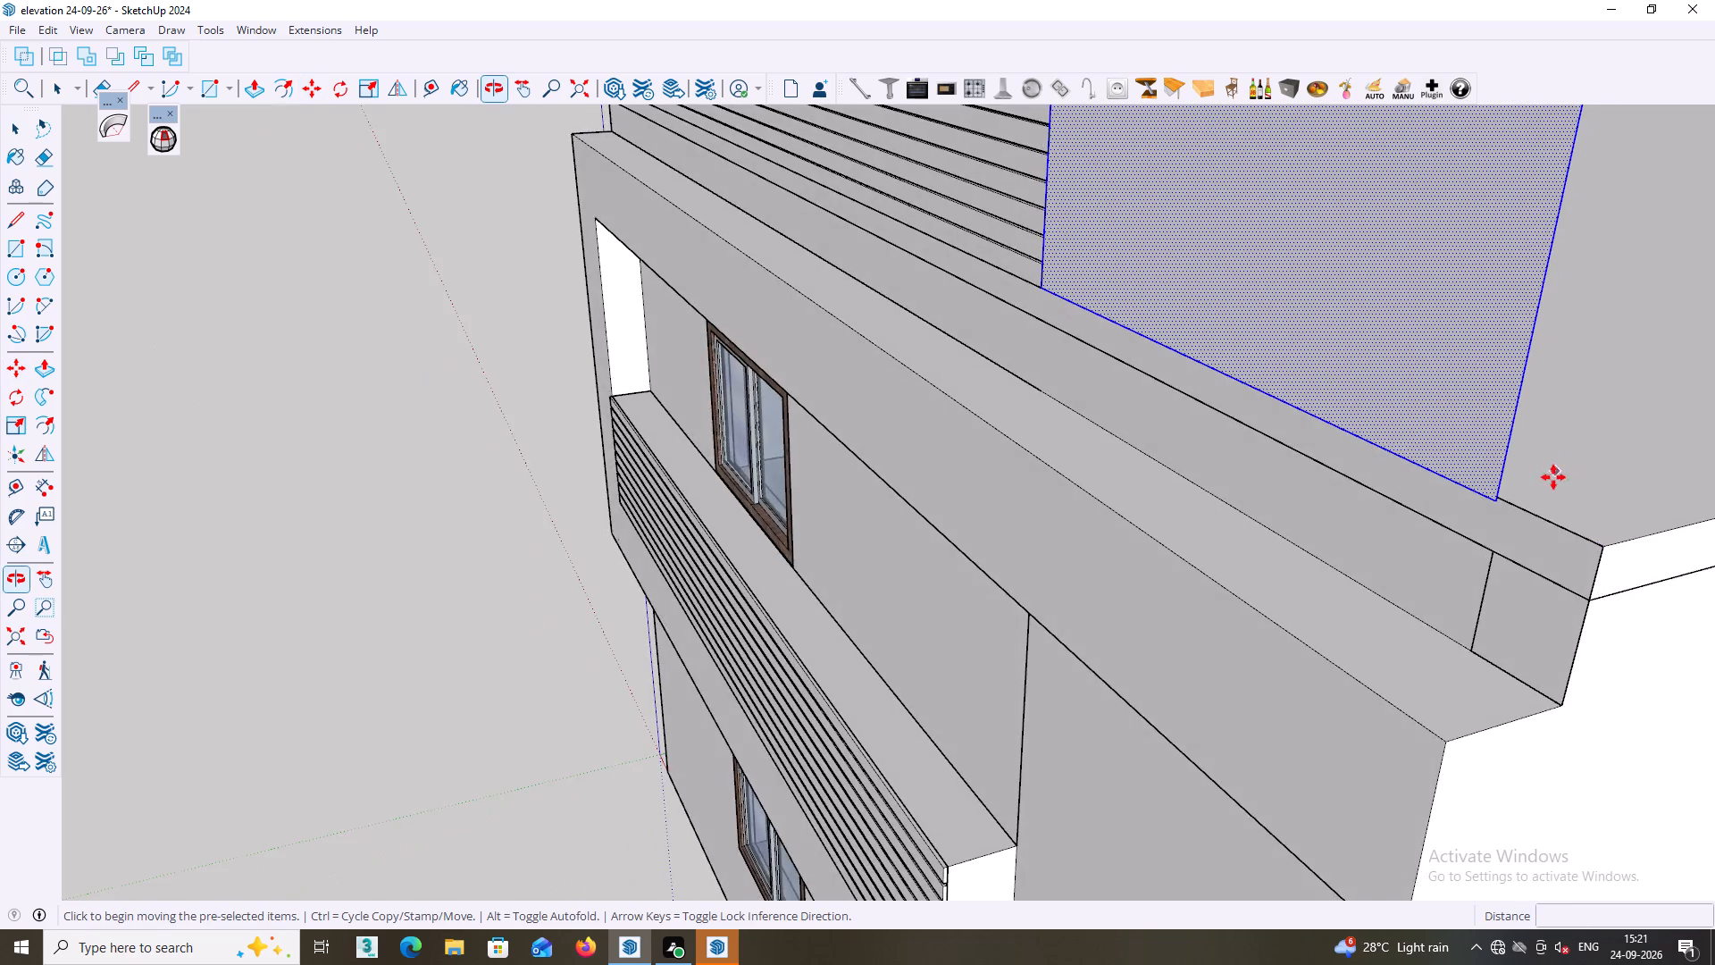
pyautogui.scroll(5, 1548, 477)
pyautogui.click(1462, 503)
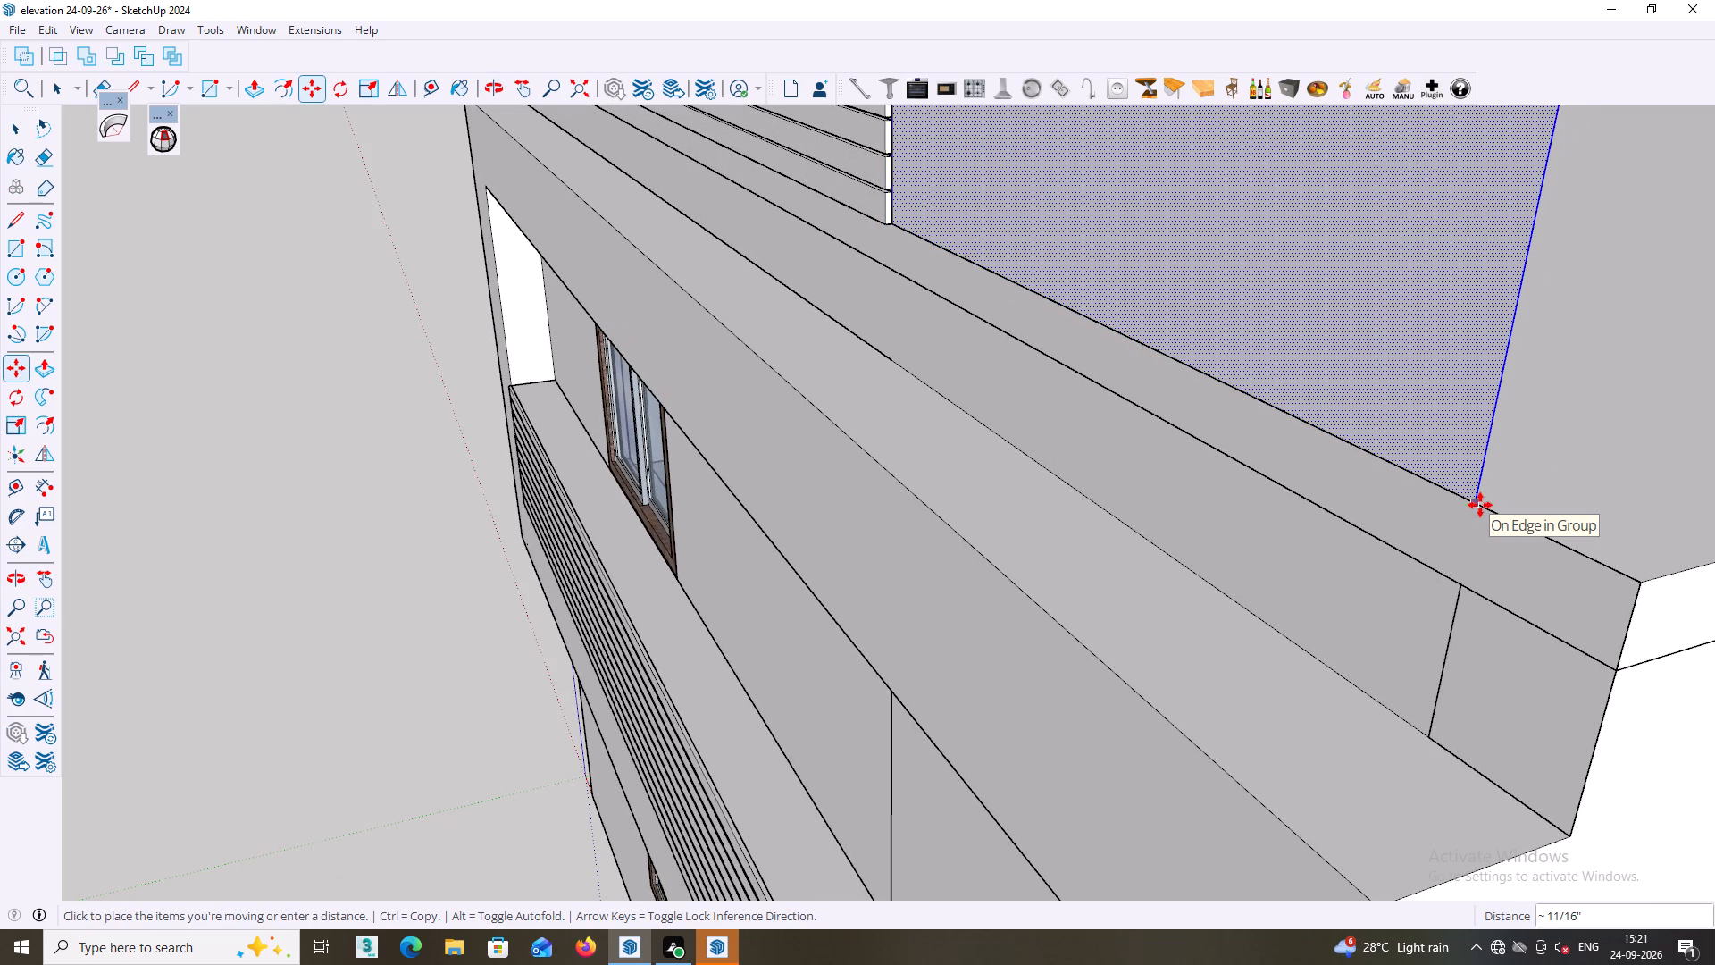
pyautogui.click(1480, 505)
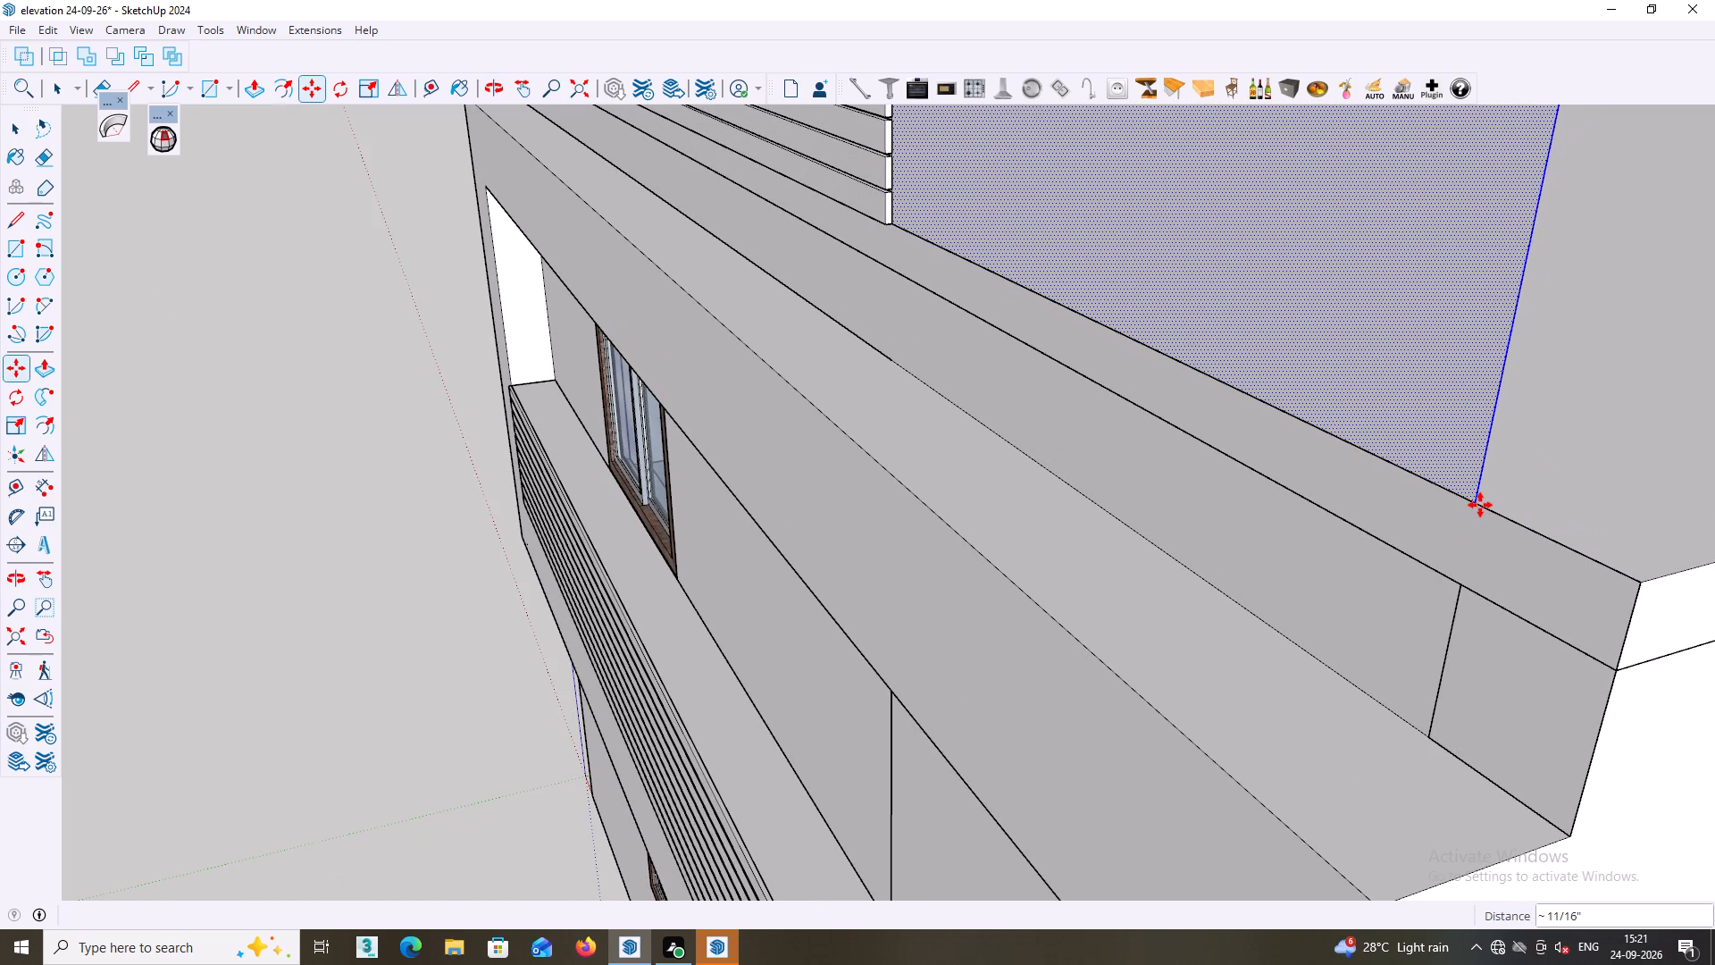
# Examine the upright panel on the roof parapet from the front and the side, and clear the selection.
pyautogui.scroll(-8, 1502, 543)
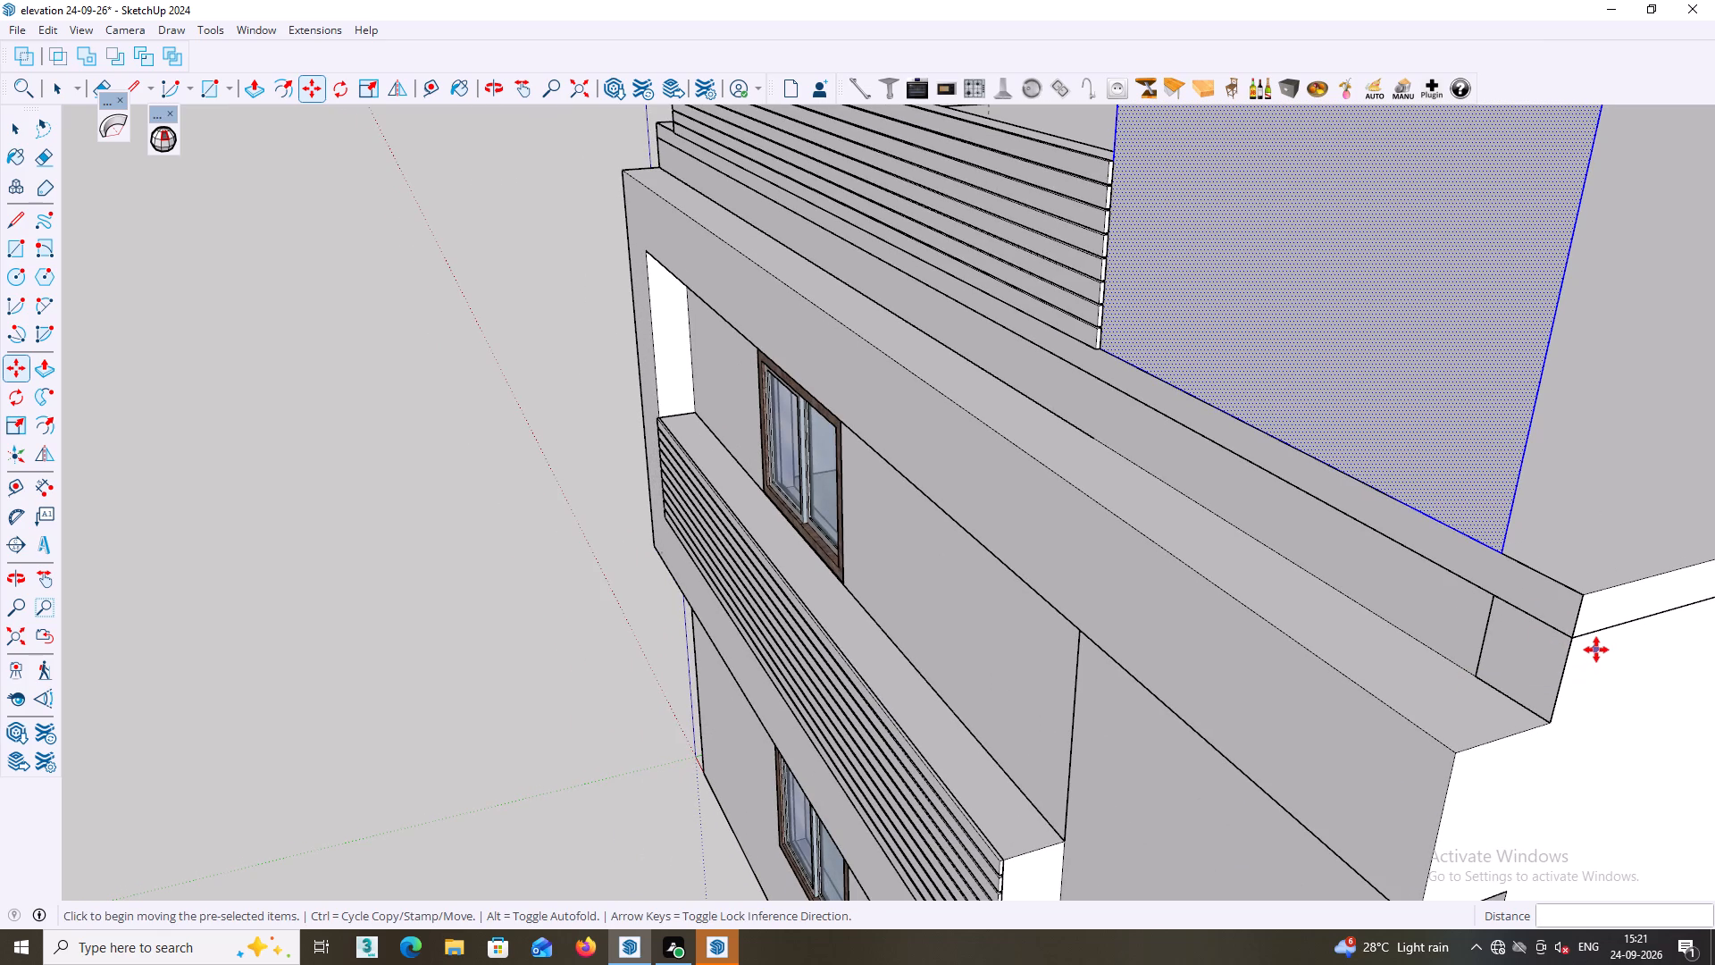
pyautogui.moveTo(1523, 717); pyautogui.dragTo(1714, 657, button='middle')
pyautogui.scroll(-1, 1578, 692)
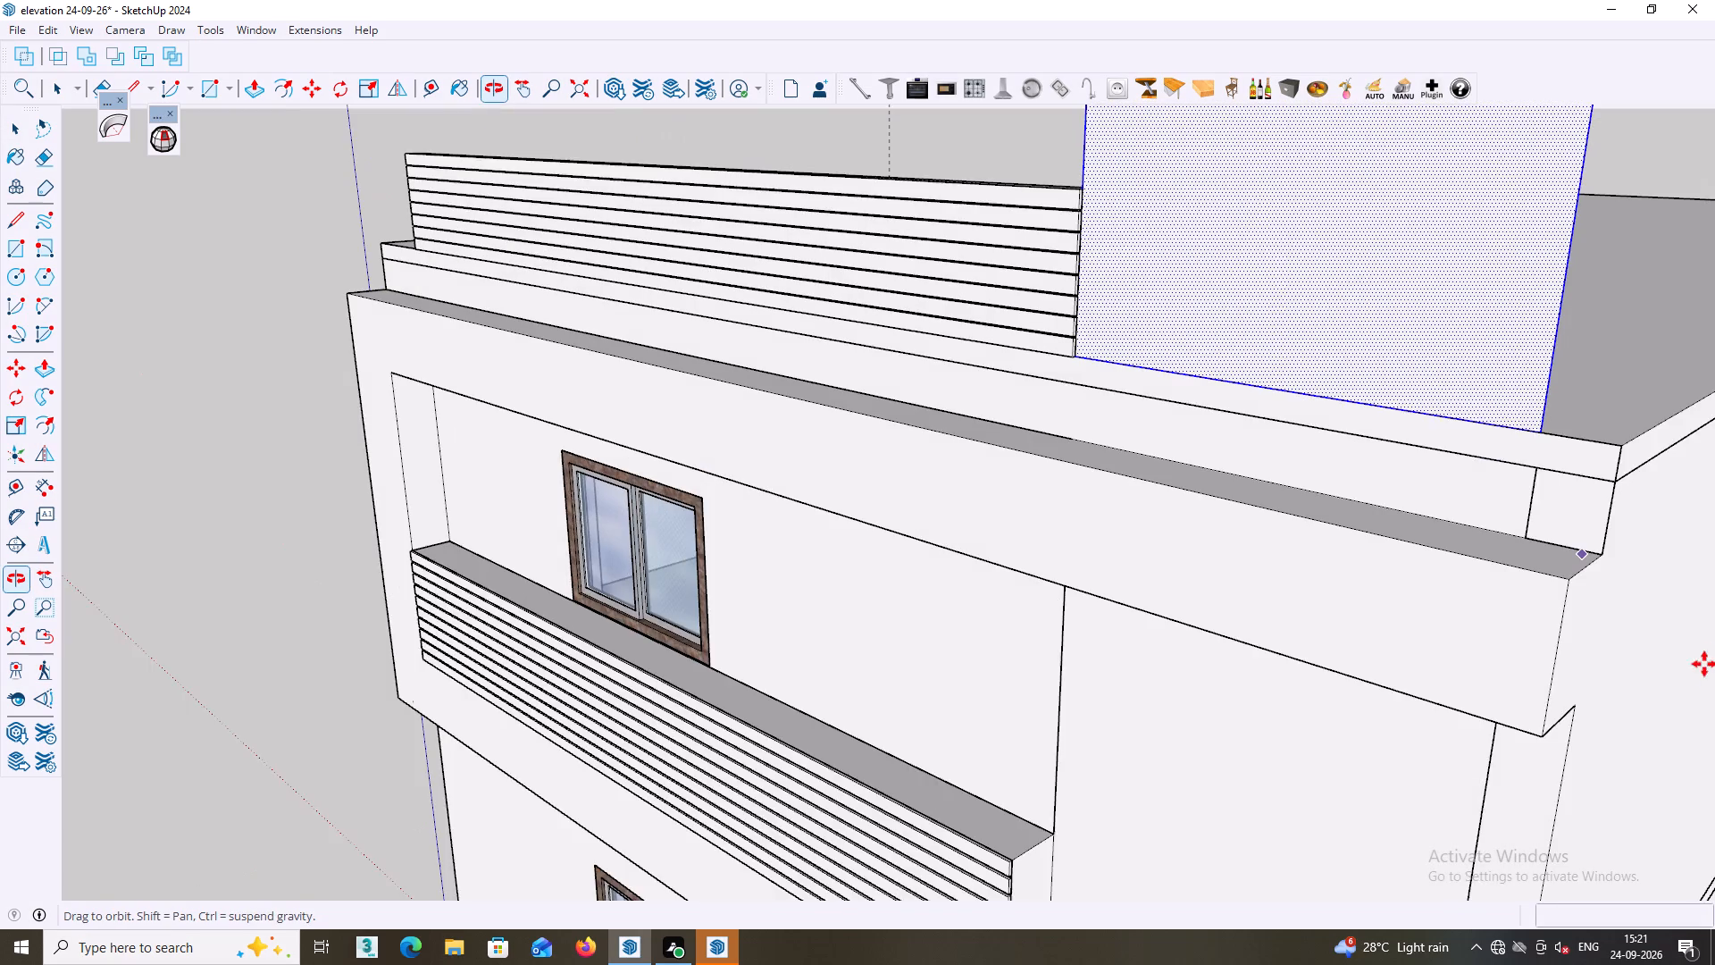
pyautogui.scroll(-2, 1560, 710)
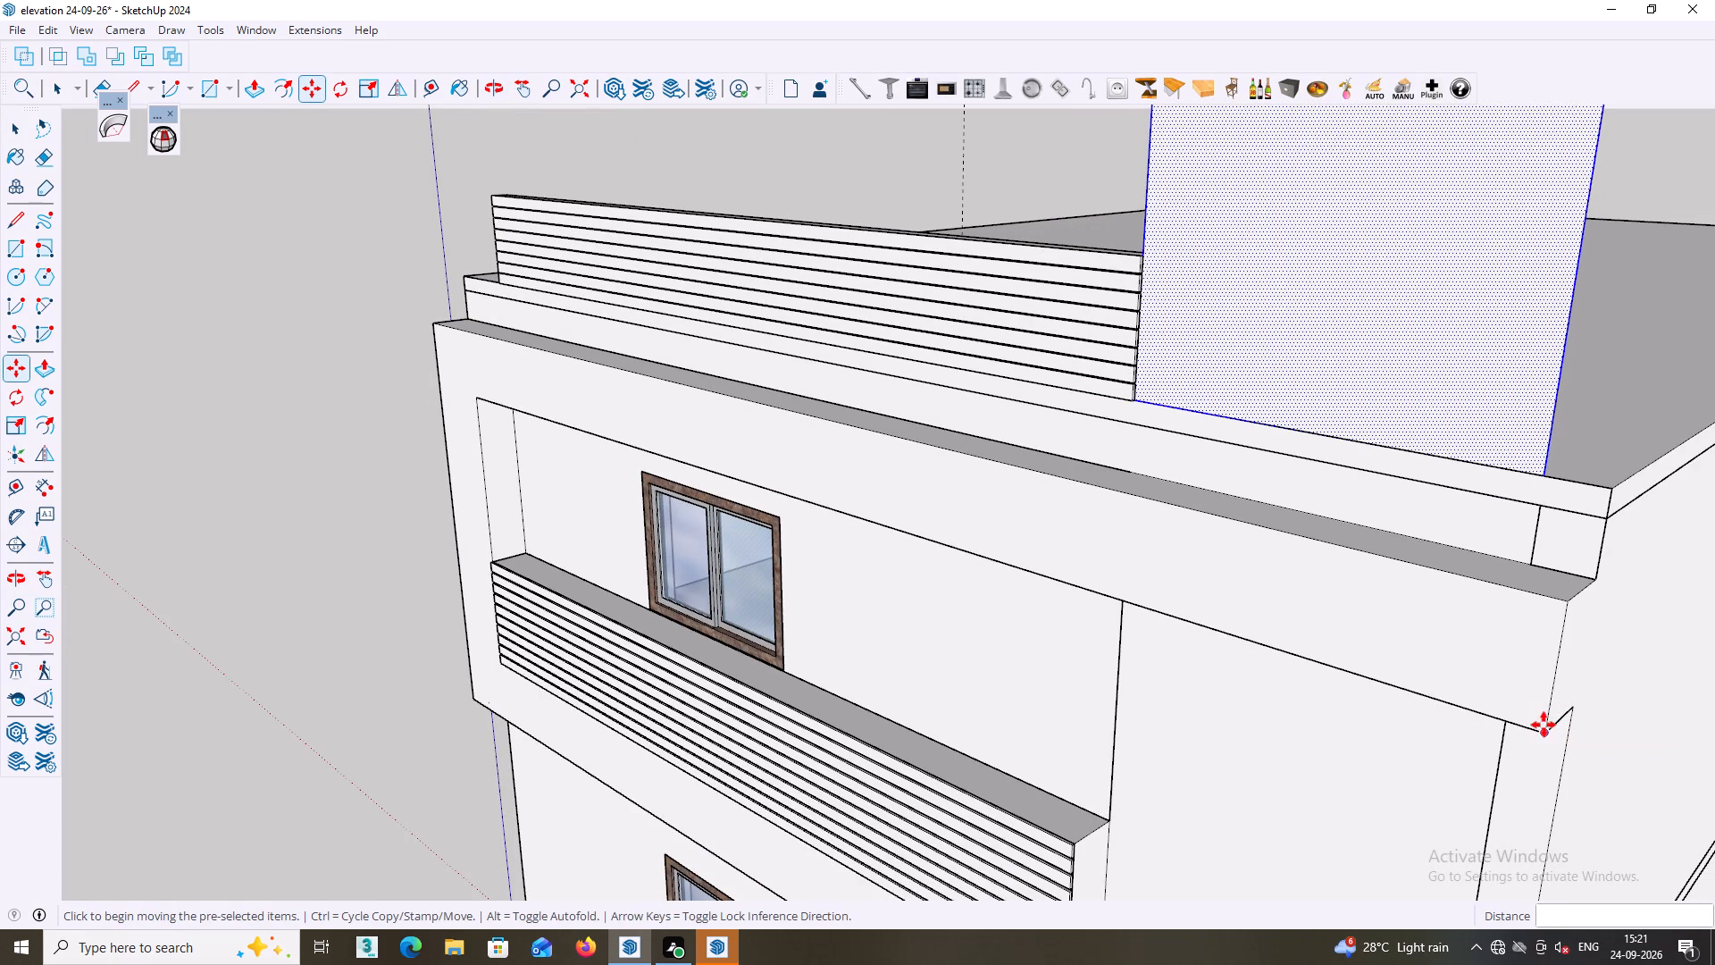
pyautogui.scroll(-2, 1549, 732)
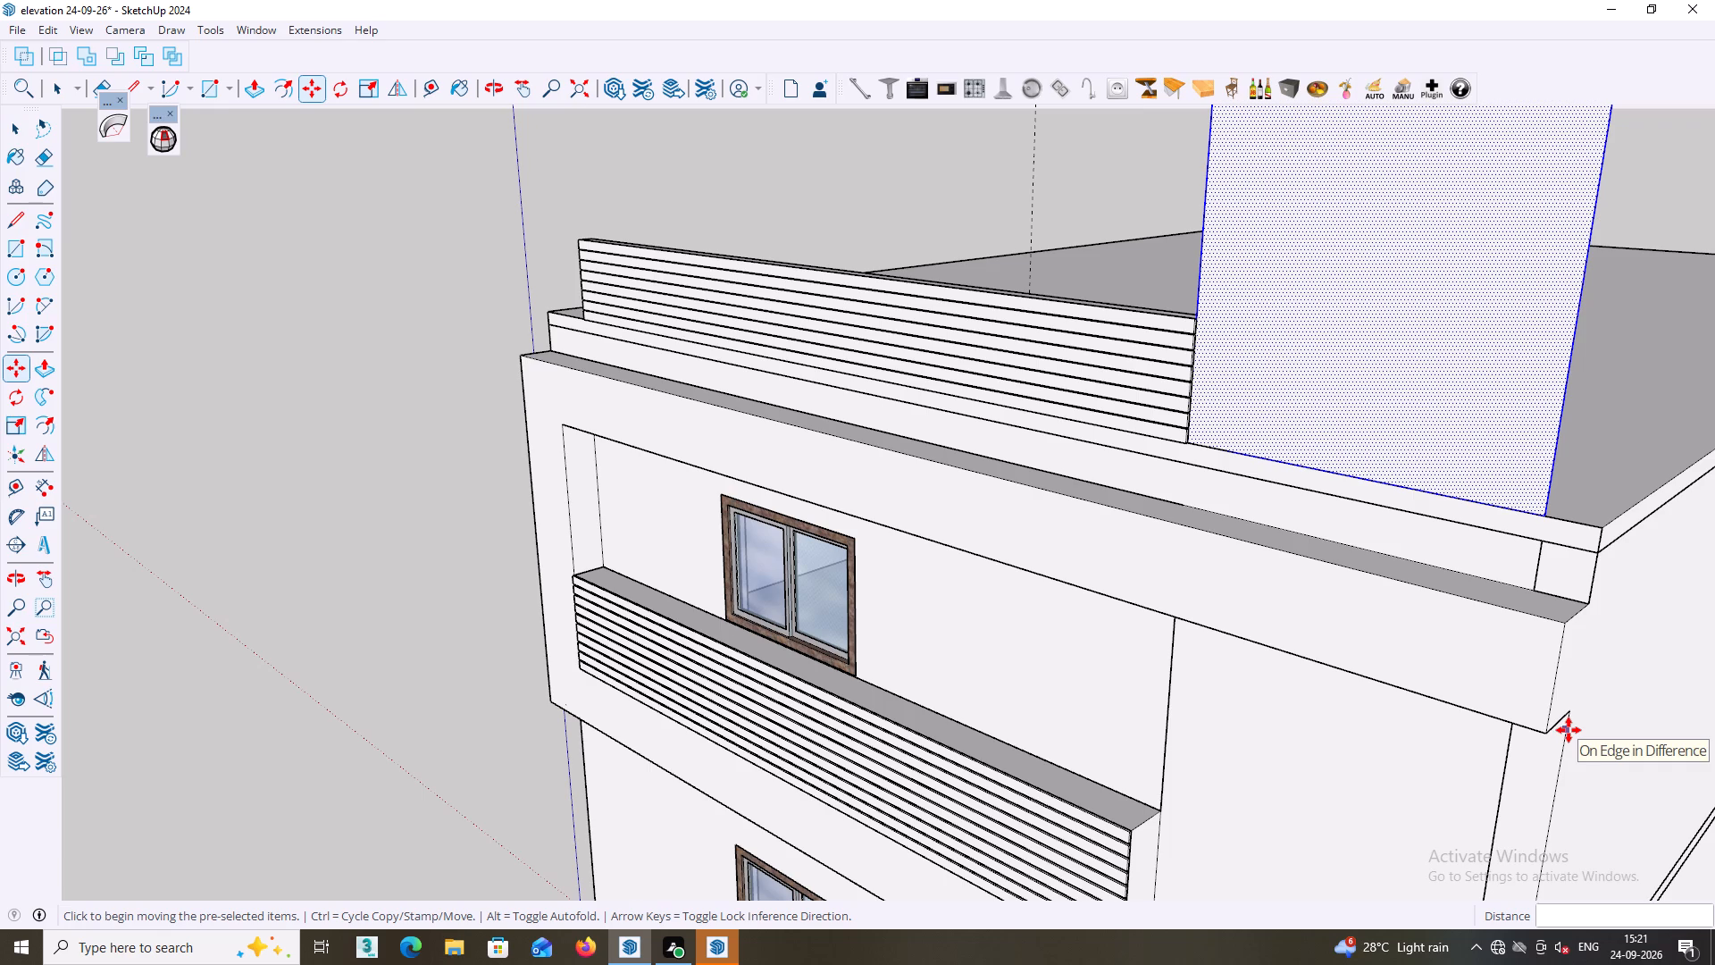
pyautogui.scroll(-5, 1575, 736)
pyautogui.keyDown('shift'); pyautogui.moveTo(1655, 776); pyautogui.dragTo(1489, 764, button='middle'); pyautogui.keyUp('shift')
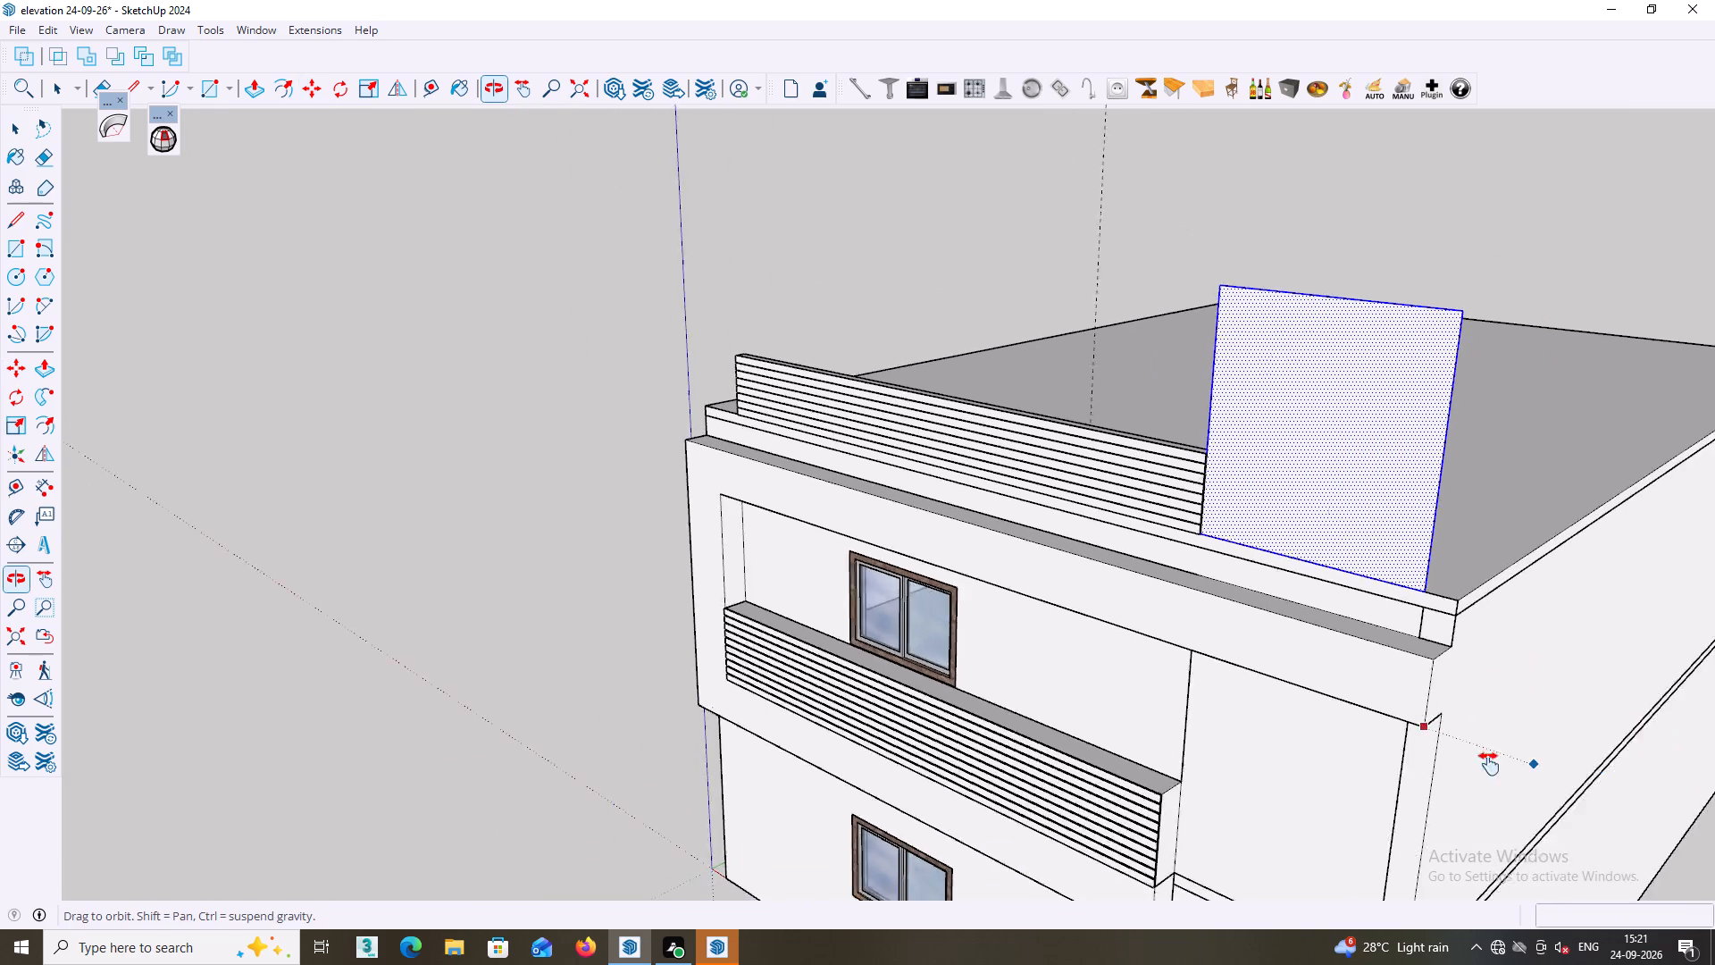
pyautogui.keyDown('shift'); pyautogui.moveTo(1489, 764); pyautogui.dragTo(1183, 765, button='middle'); pyautogui.keyUp('shift')
pyautogui.moveTo(1240, 756); pyautogui.dragTo(1265, 766, button='middle')
pyautogui.scroll(-13, 1240, 756)
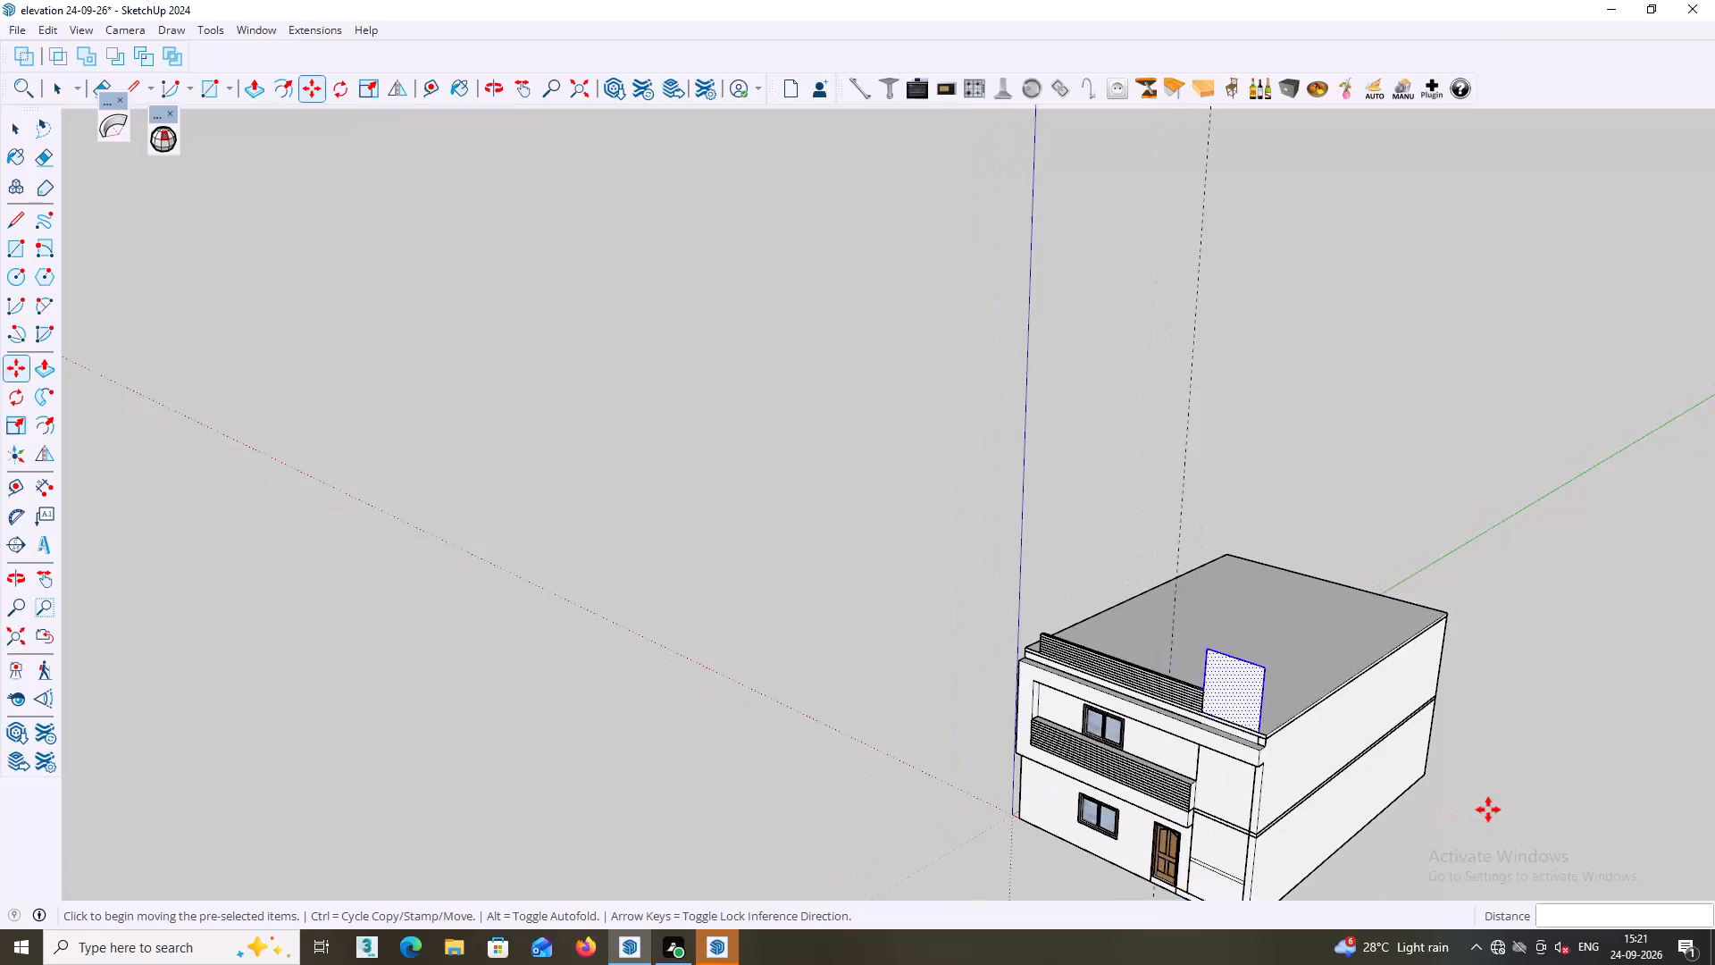
pyautogui.moveTo(1488, 810); pyautogui.dragTo(1214, 804, button='middle')
pyautogui.moveTo(1280, 768); pyautogui.dragTo(1176, 744, button='middle')
pyautogui.press('space')
pyautogui.moveTo(1116, 722); pyautogui.dragTo(925, 718, button='middle')
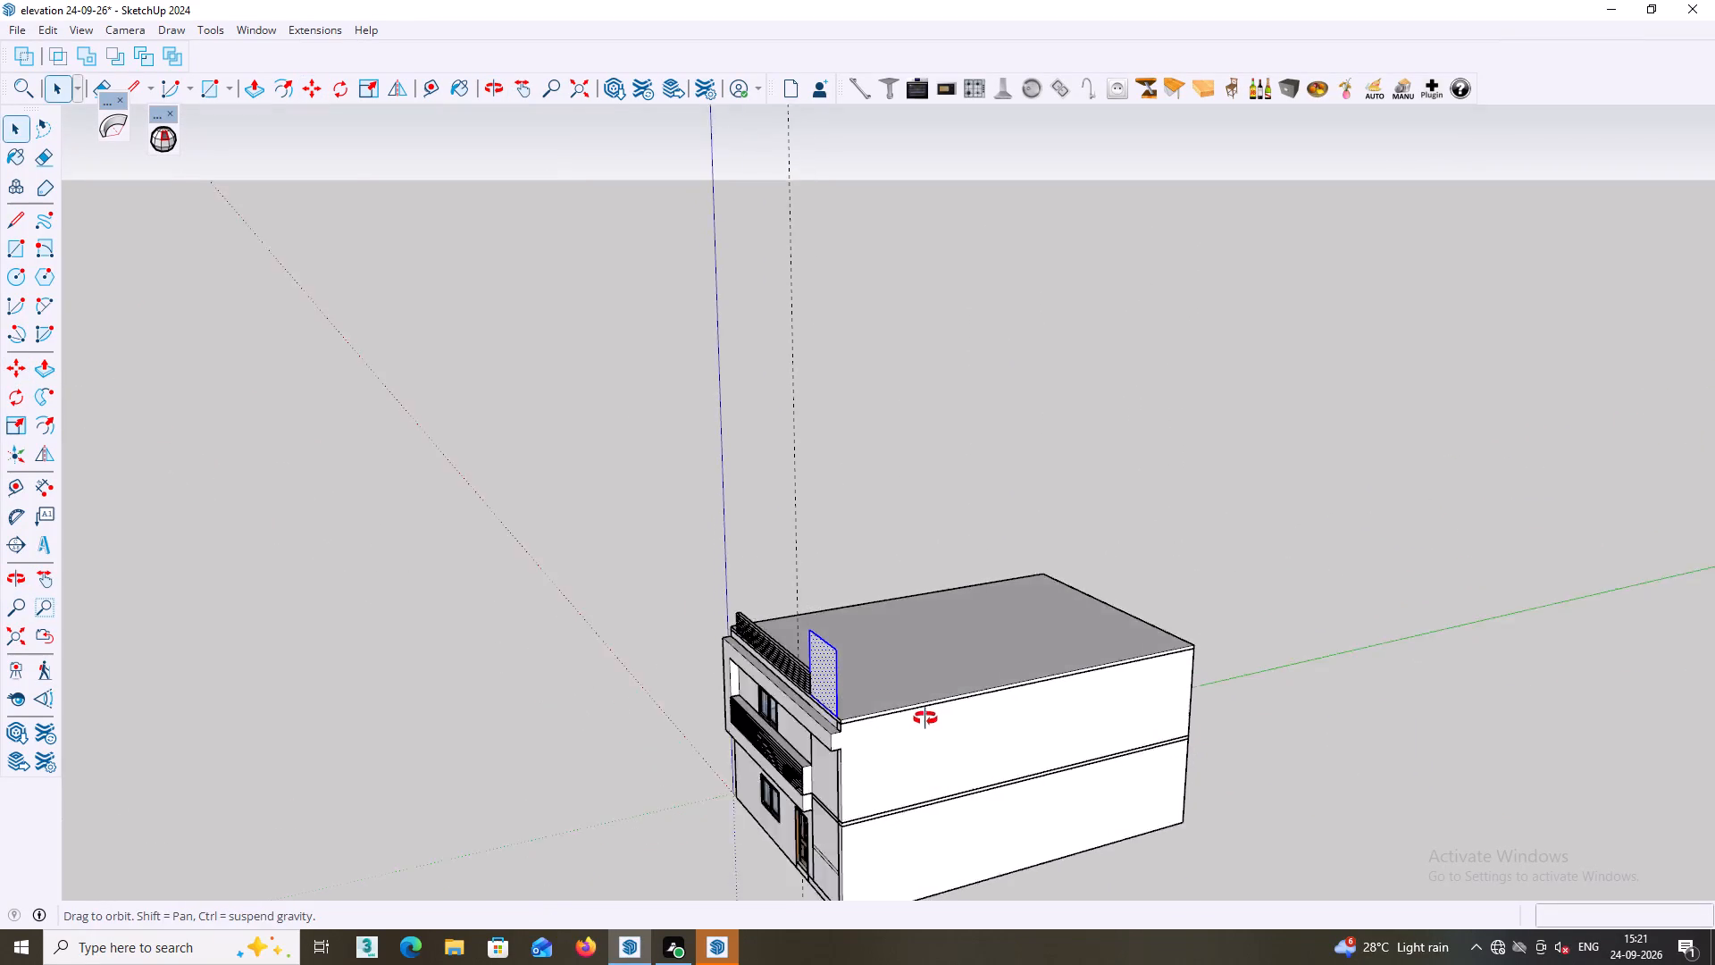
pyautogui.moveTo(925, 718); pyautogui.dragTo(863, 717, button='middle')
pyautogui.scroll(6, 735, 676)
pyautogui.moveTo(831, 701); pyautogui.dragTo(729, 642, button='middle')
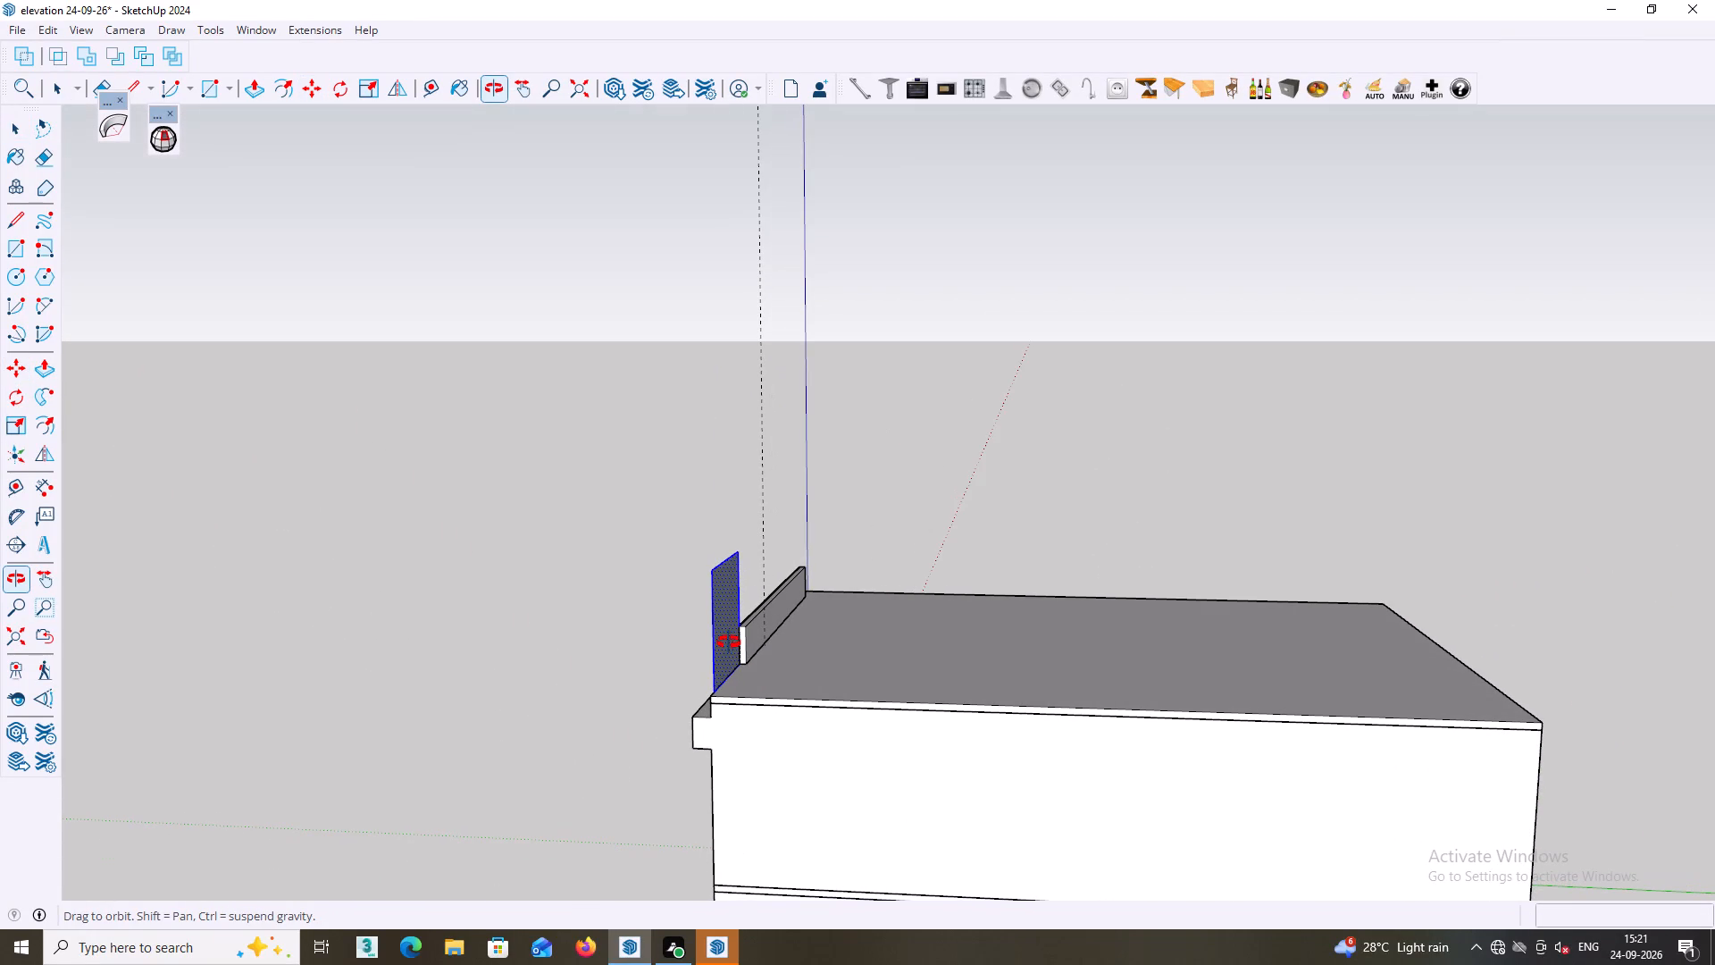
pyautogui.moveTo(729, 642); pyautogui.dragTo(705, 637, button='middle')
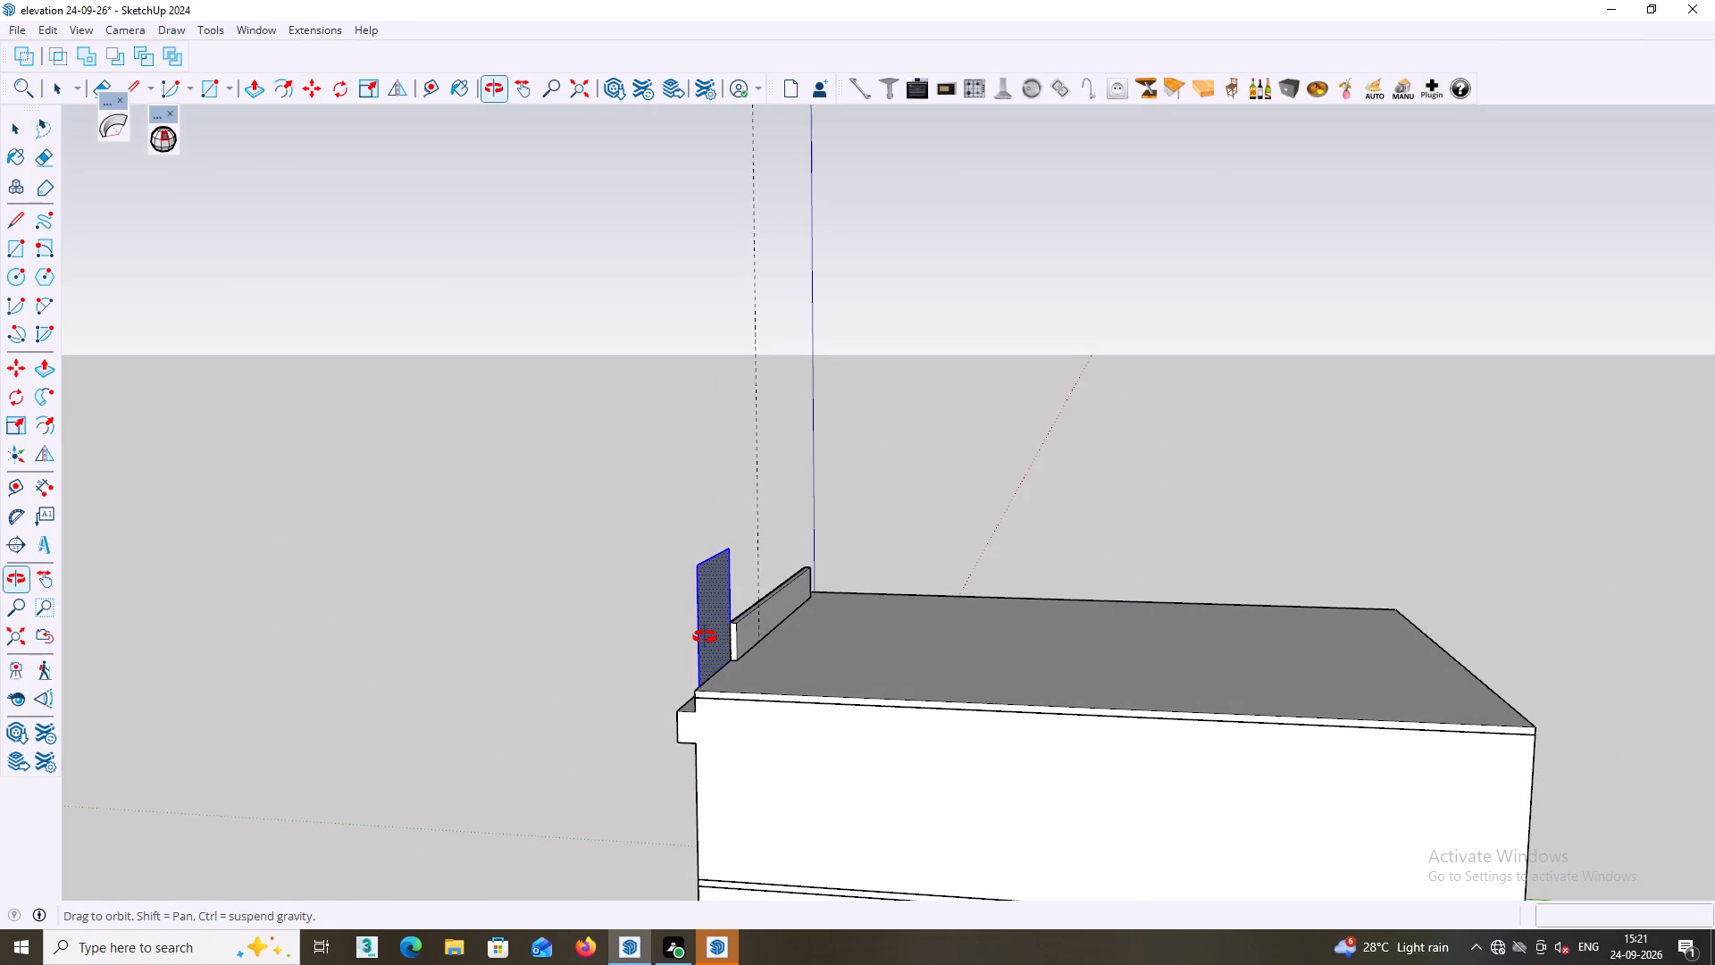
pyautogui.moveTo(705, 637); pyautogui.dragTo(695, 635, button='middle')
pyautogui.scroll(3, 704, 634)
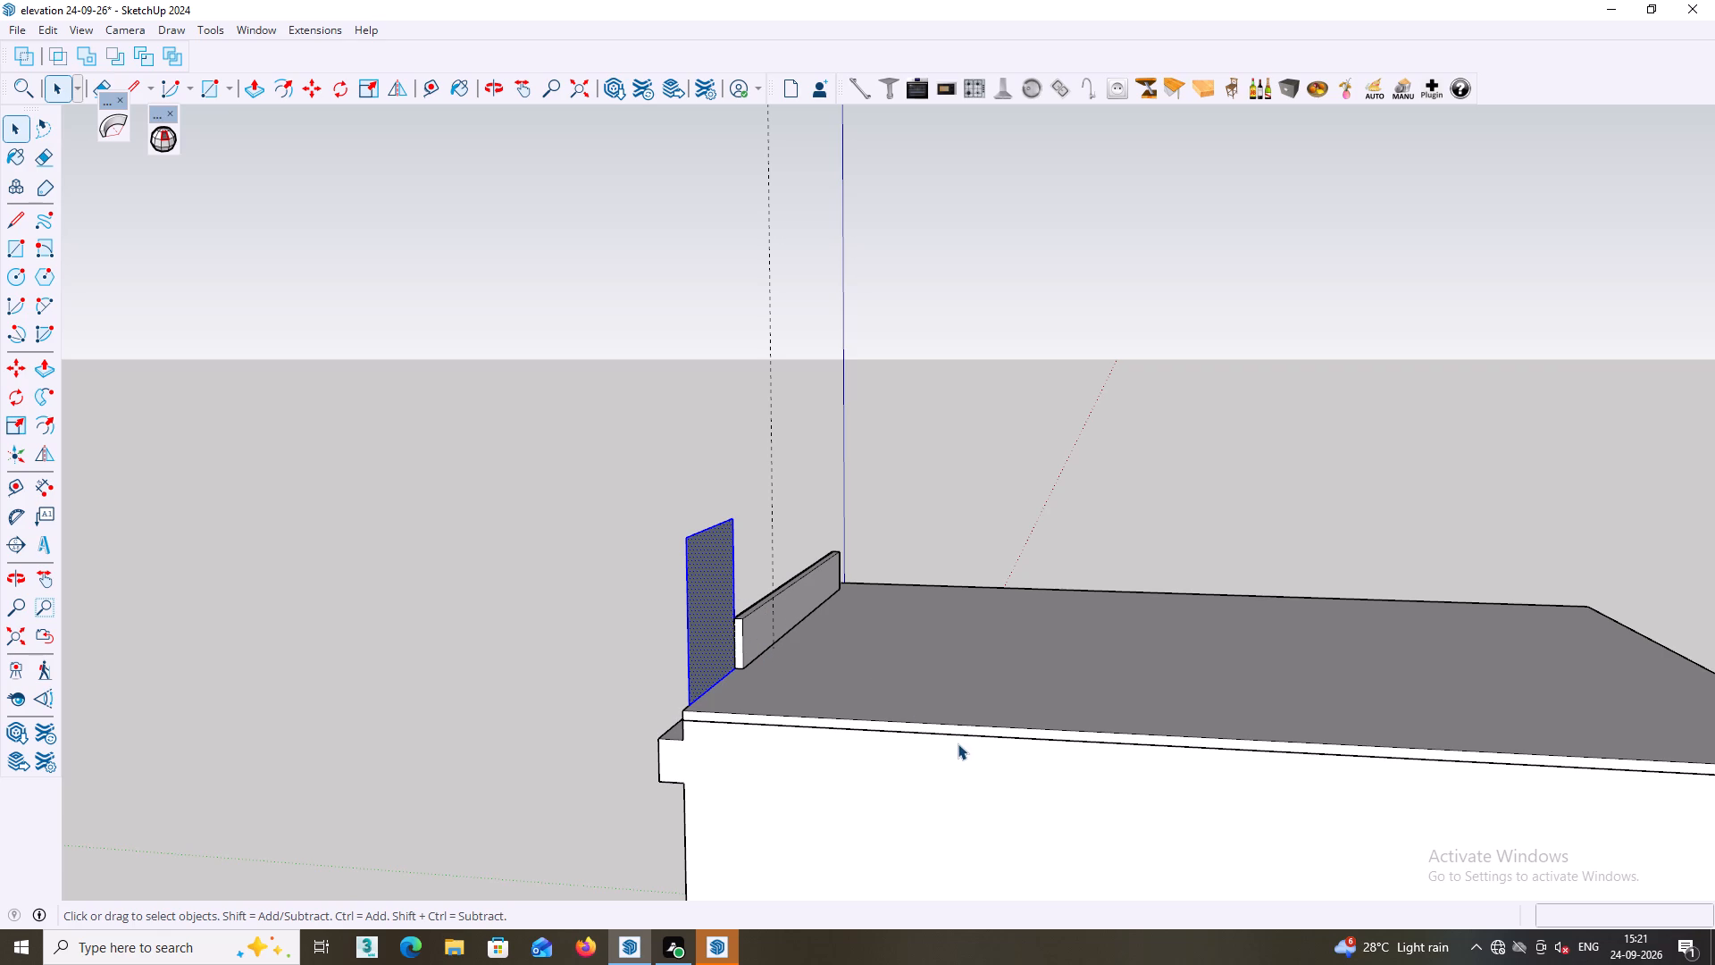
pyautogui.click(1140, 525)
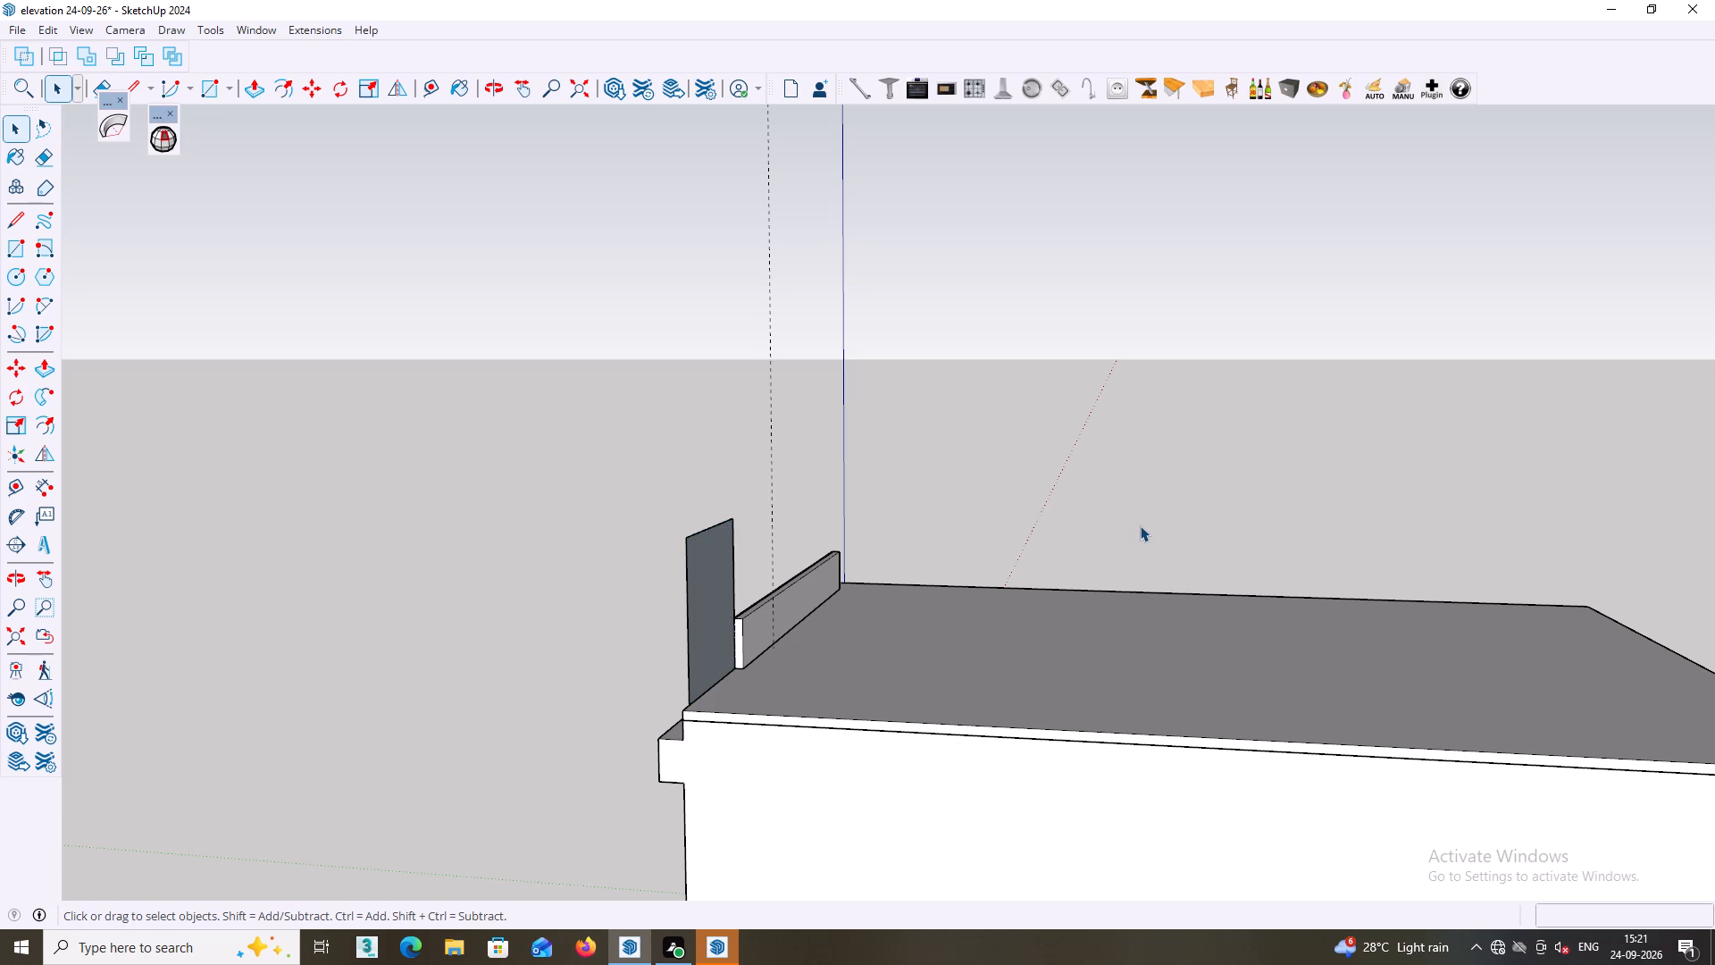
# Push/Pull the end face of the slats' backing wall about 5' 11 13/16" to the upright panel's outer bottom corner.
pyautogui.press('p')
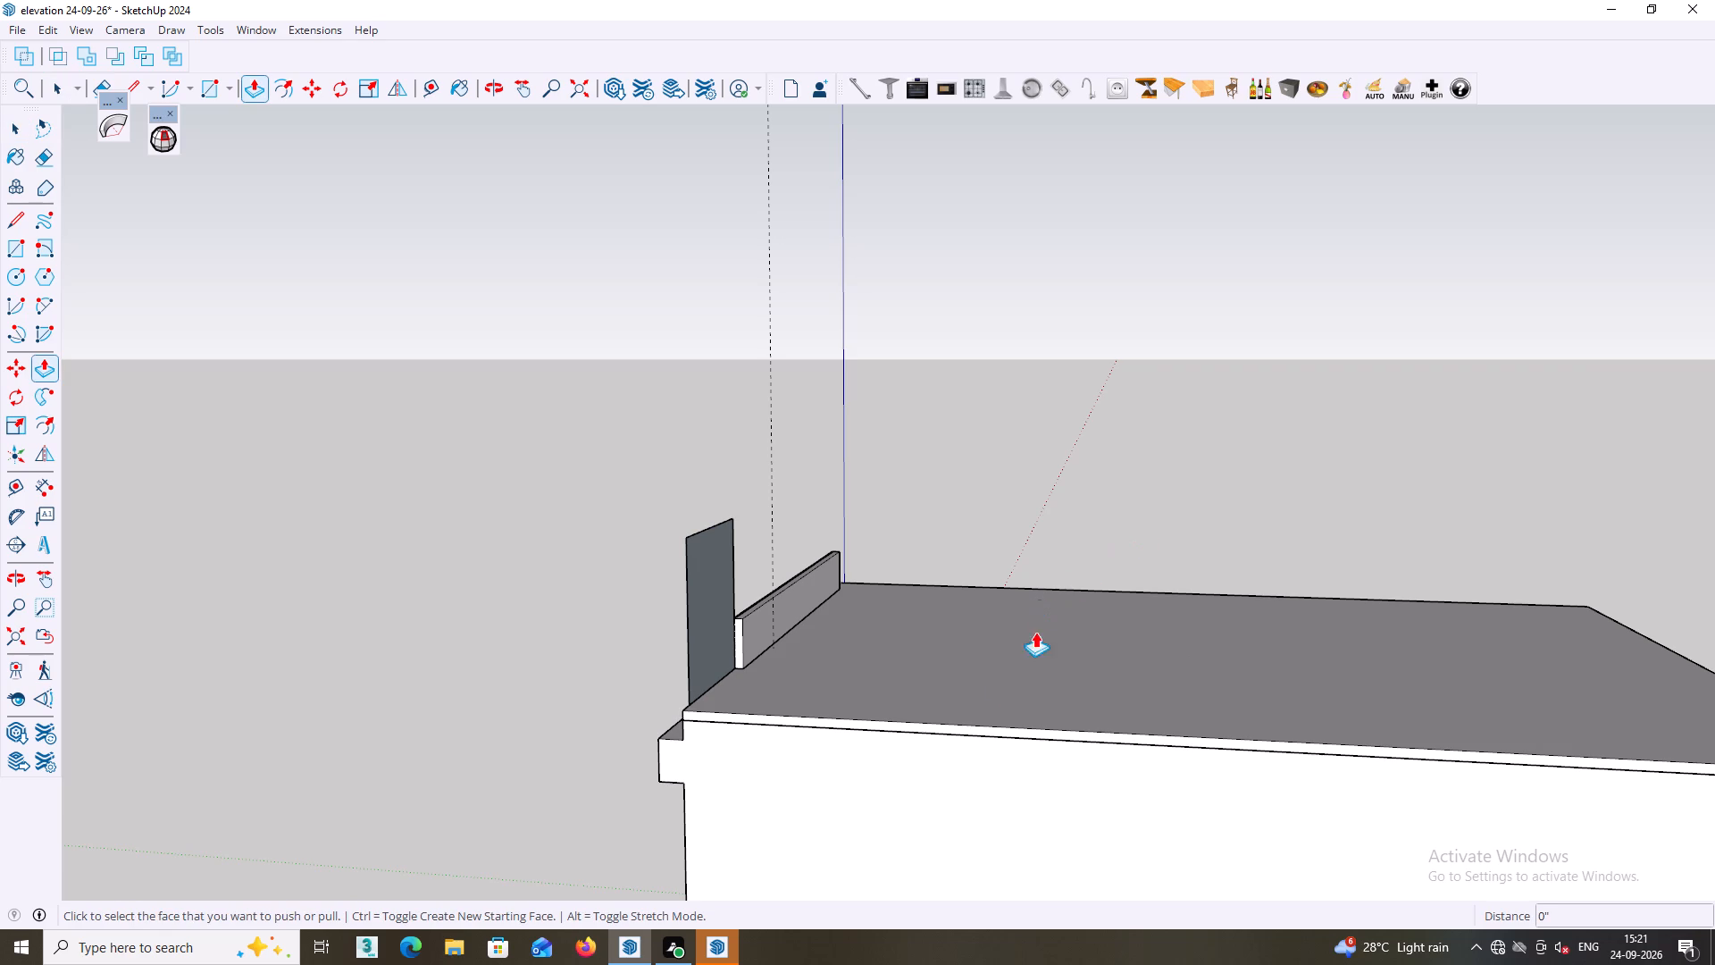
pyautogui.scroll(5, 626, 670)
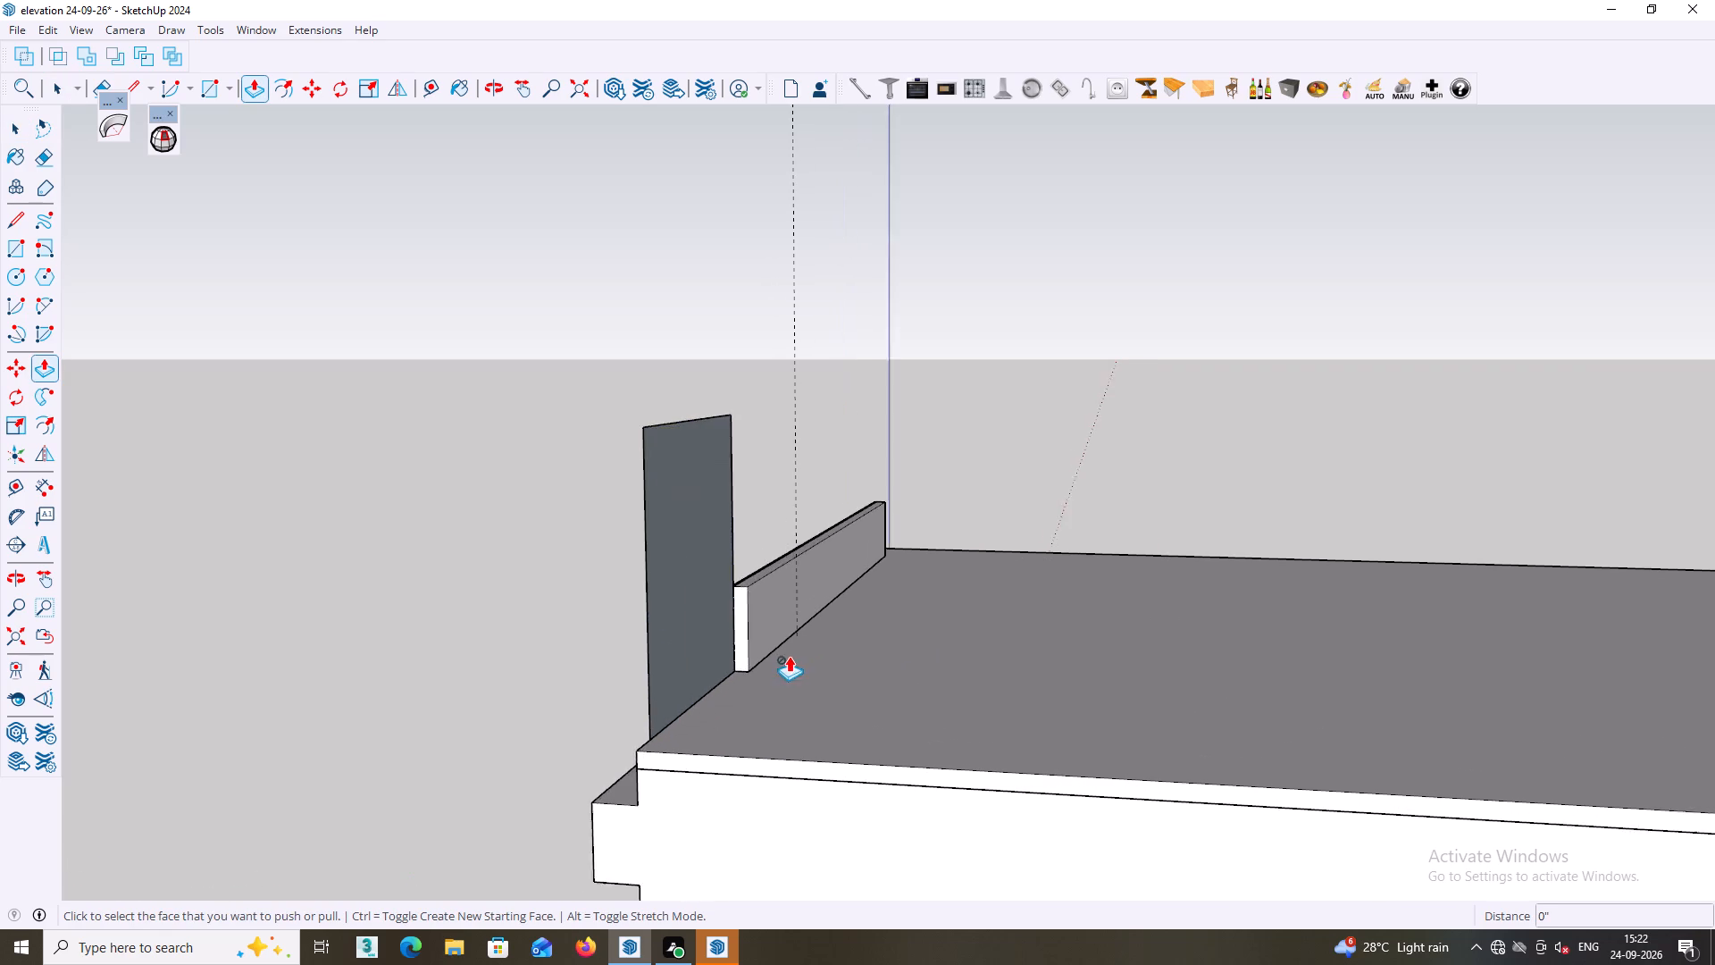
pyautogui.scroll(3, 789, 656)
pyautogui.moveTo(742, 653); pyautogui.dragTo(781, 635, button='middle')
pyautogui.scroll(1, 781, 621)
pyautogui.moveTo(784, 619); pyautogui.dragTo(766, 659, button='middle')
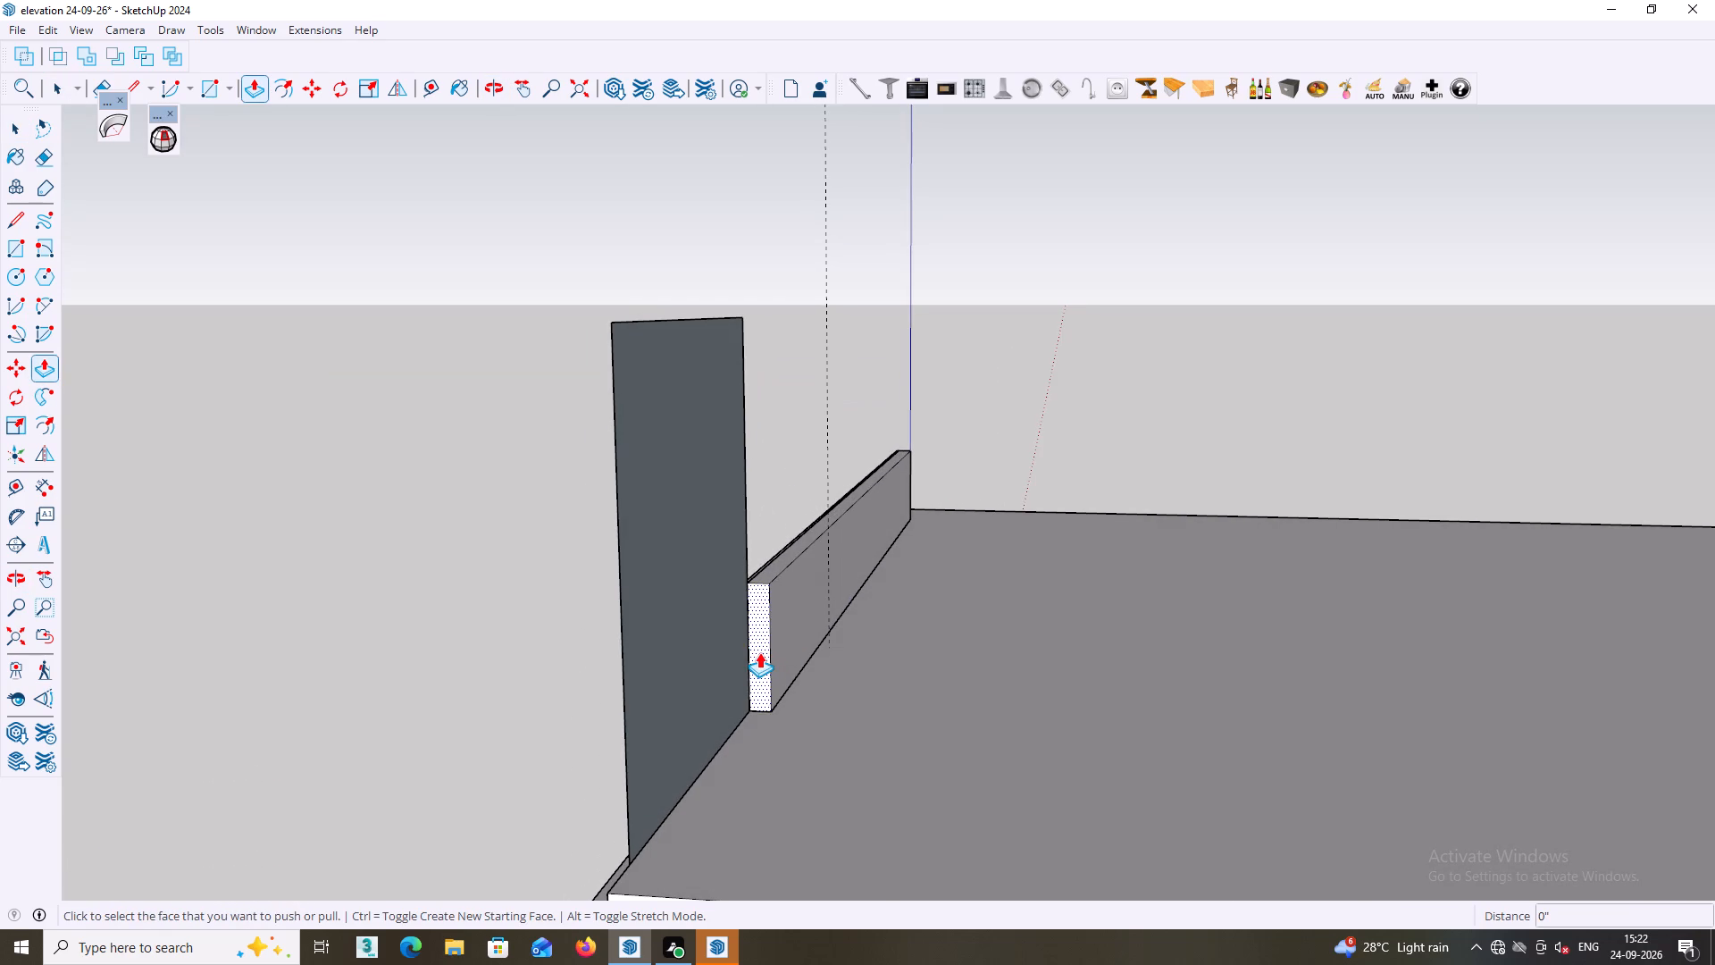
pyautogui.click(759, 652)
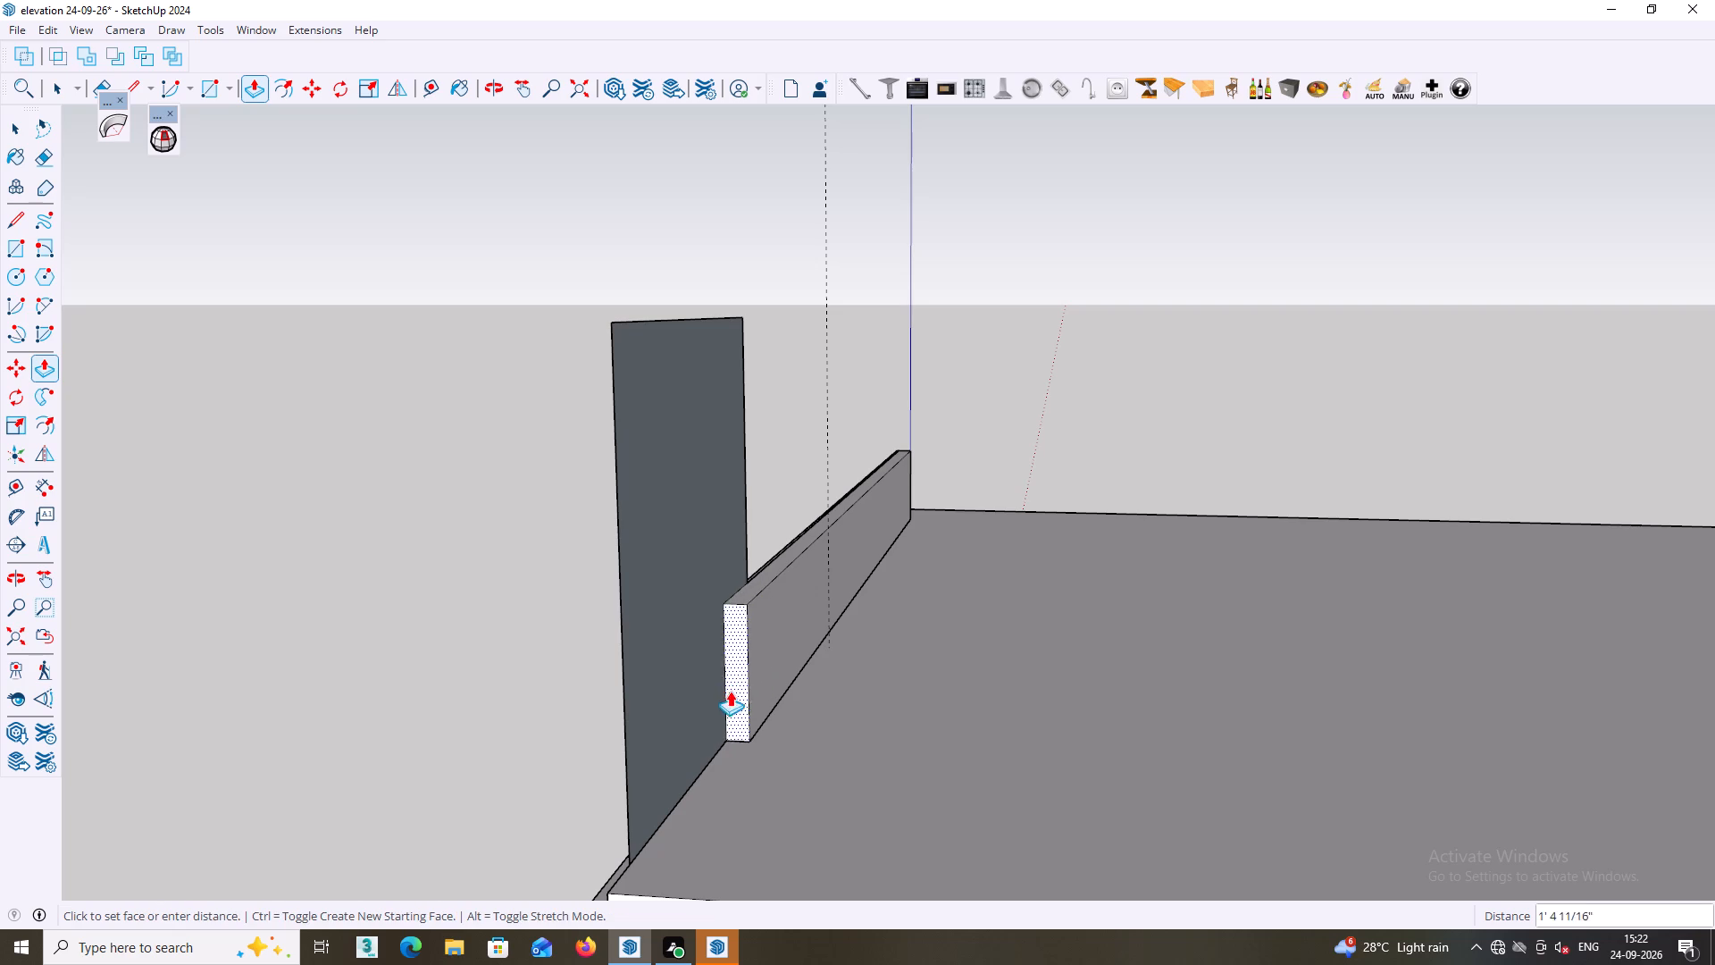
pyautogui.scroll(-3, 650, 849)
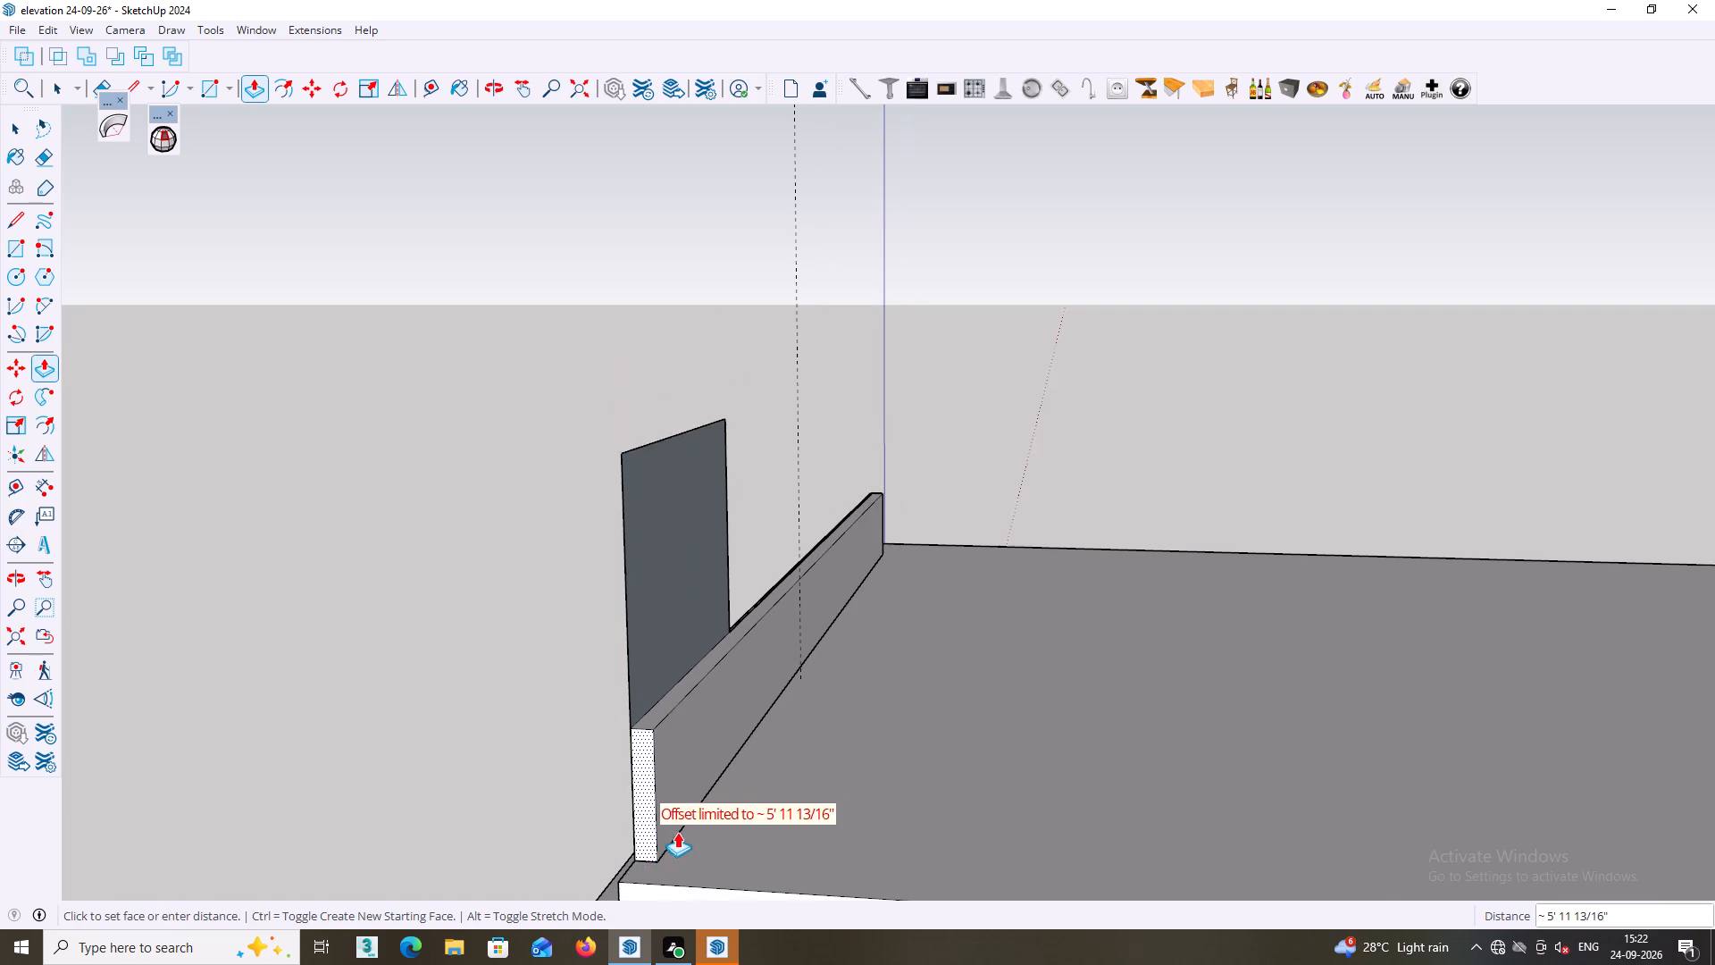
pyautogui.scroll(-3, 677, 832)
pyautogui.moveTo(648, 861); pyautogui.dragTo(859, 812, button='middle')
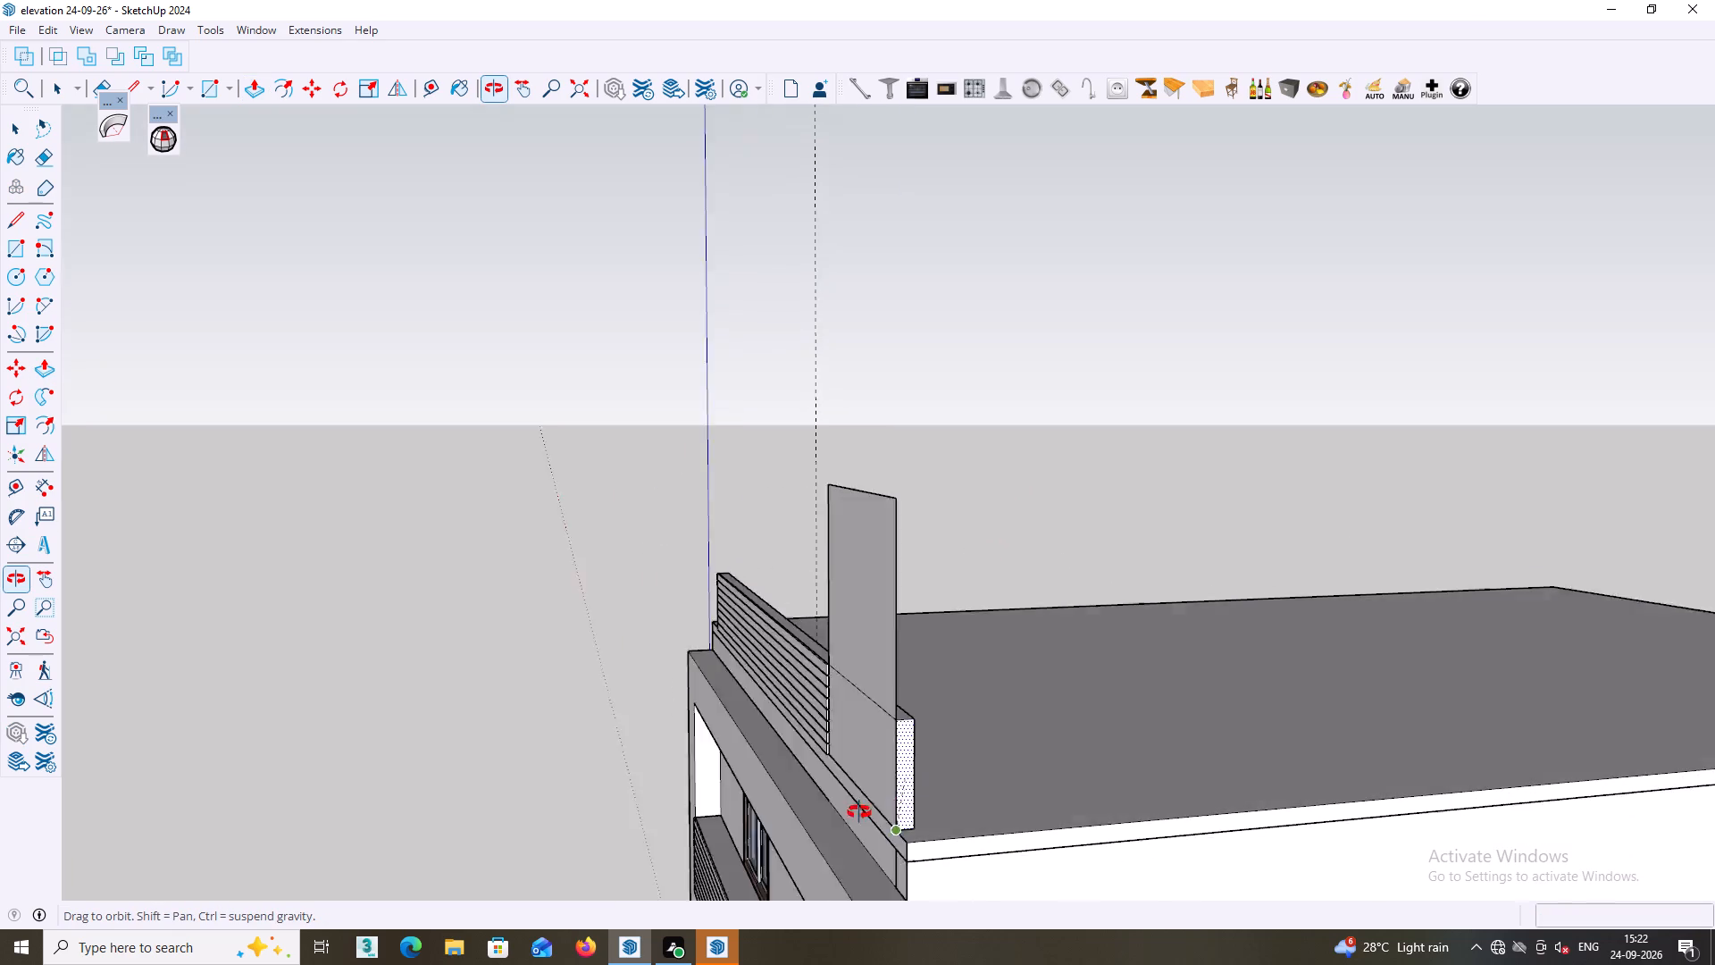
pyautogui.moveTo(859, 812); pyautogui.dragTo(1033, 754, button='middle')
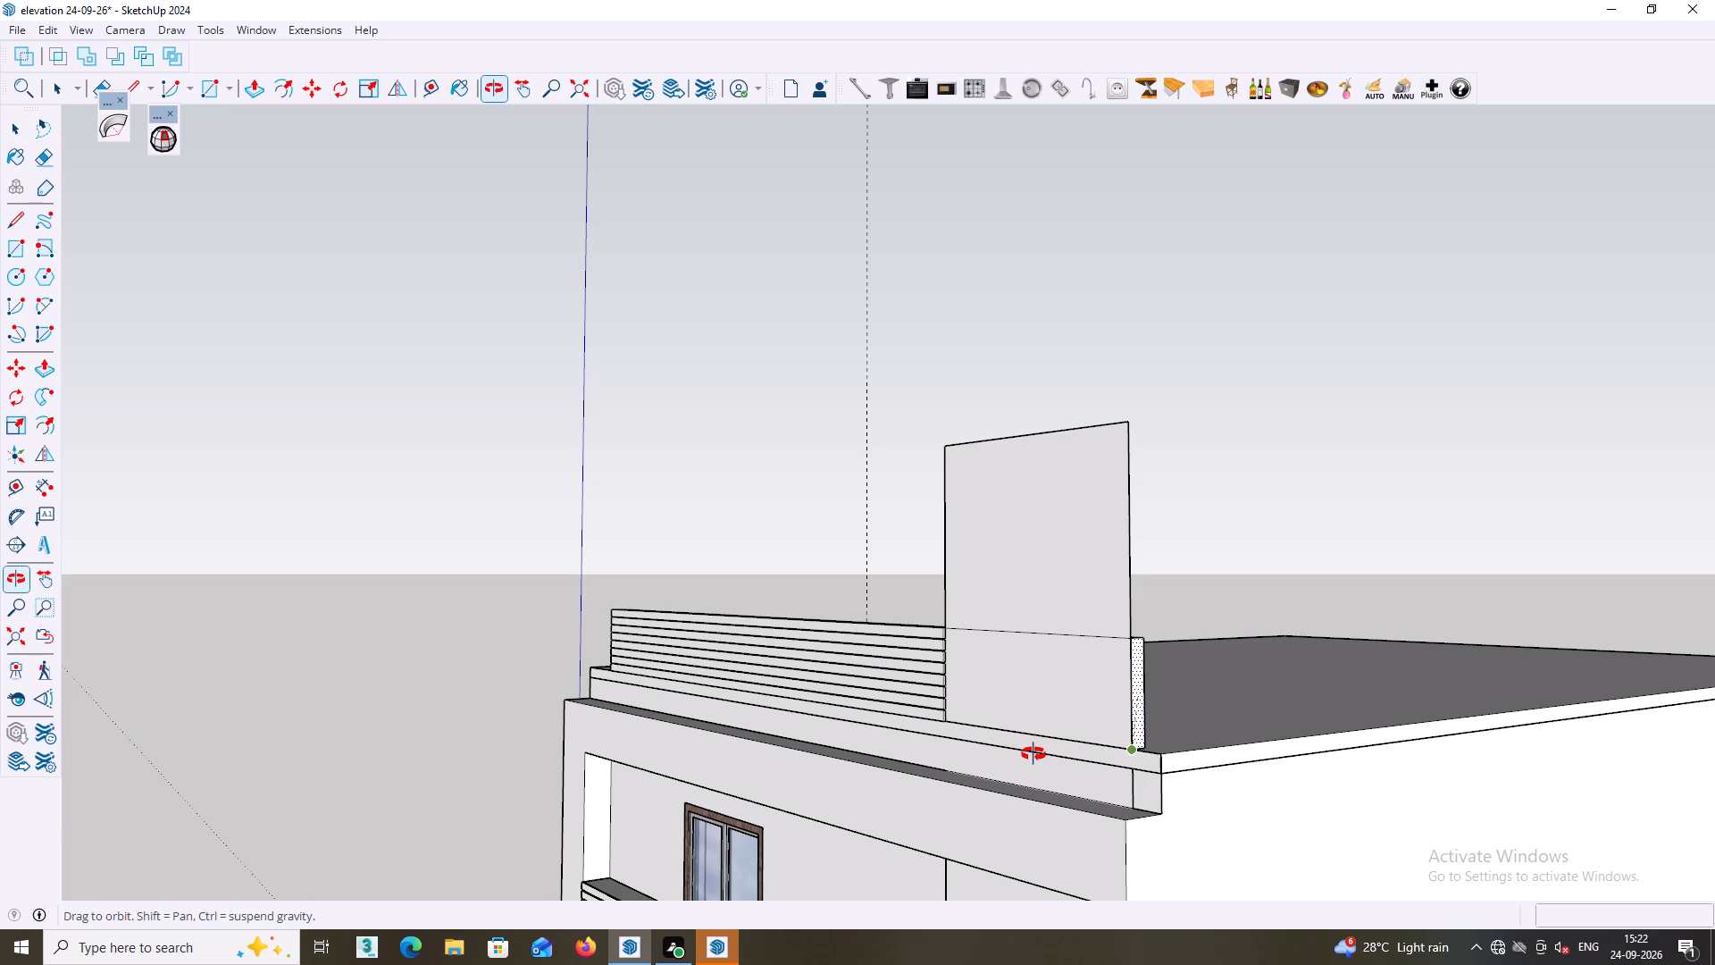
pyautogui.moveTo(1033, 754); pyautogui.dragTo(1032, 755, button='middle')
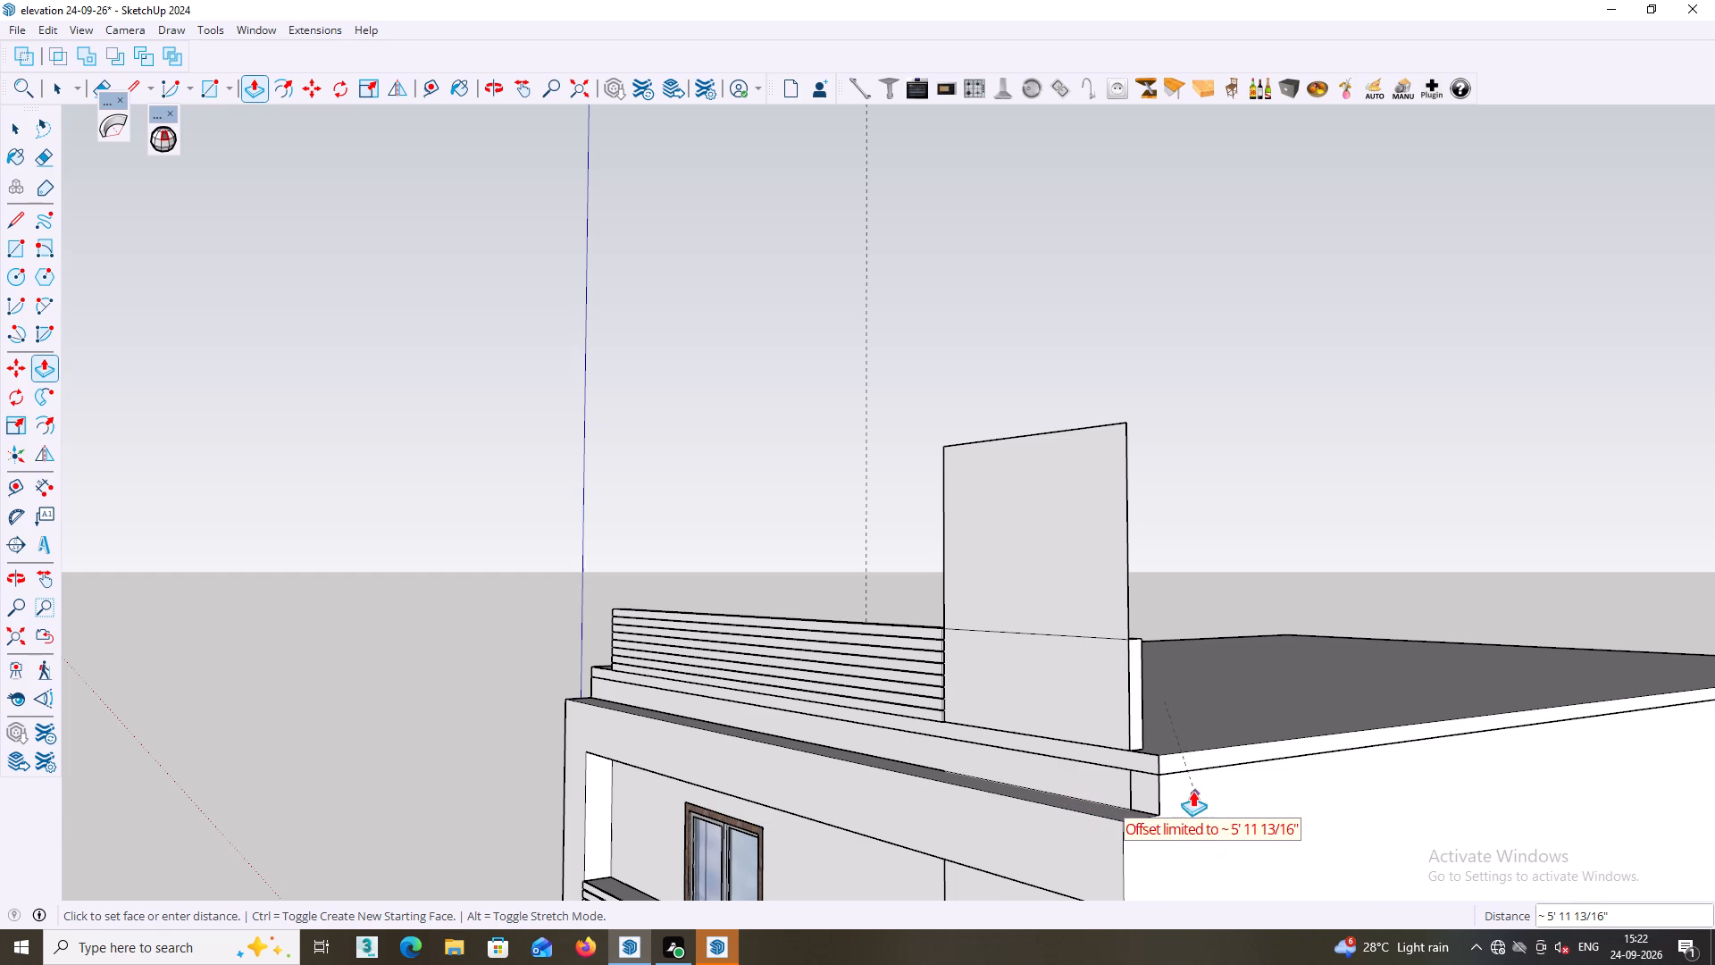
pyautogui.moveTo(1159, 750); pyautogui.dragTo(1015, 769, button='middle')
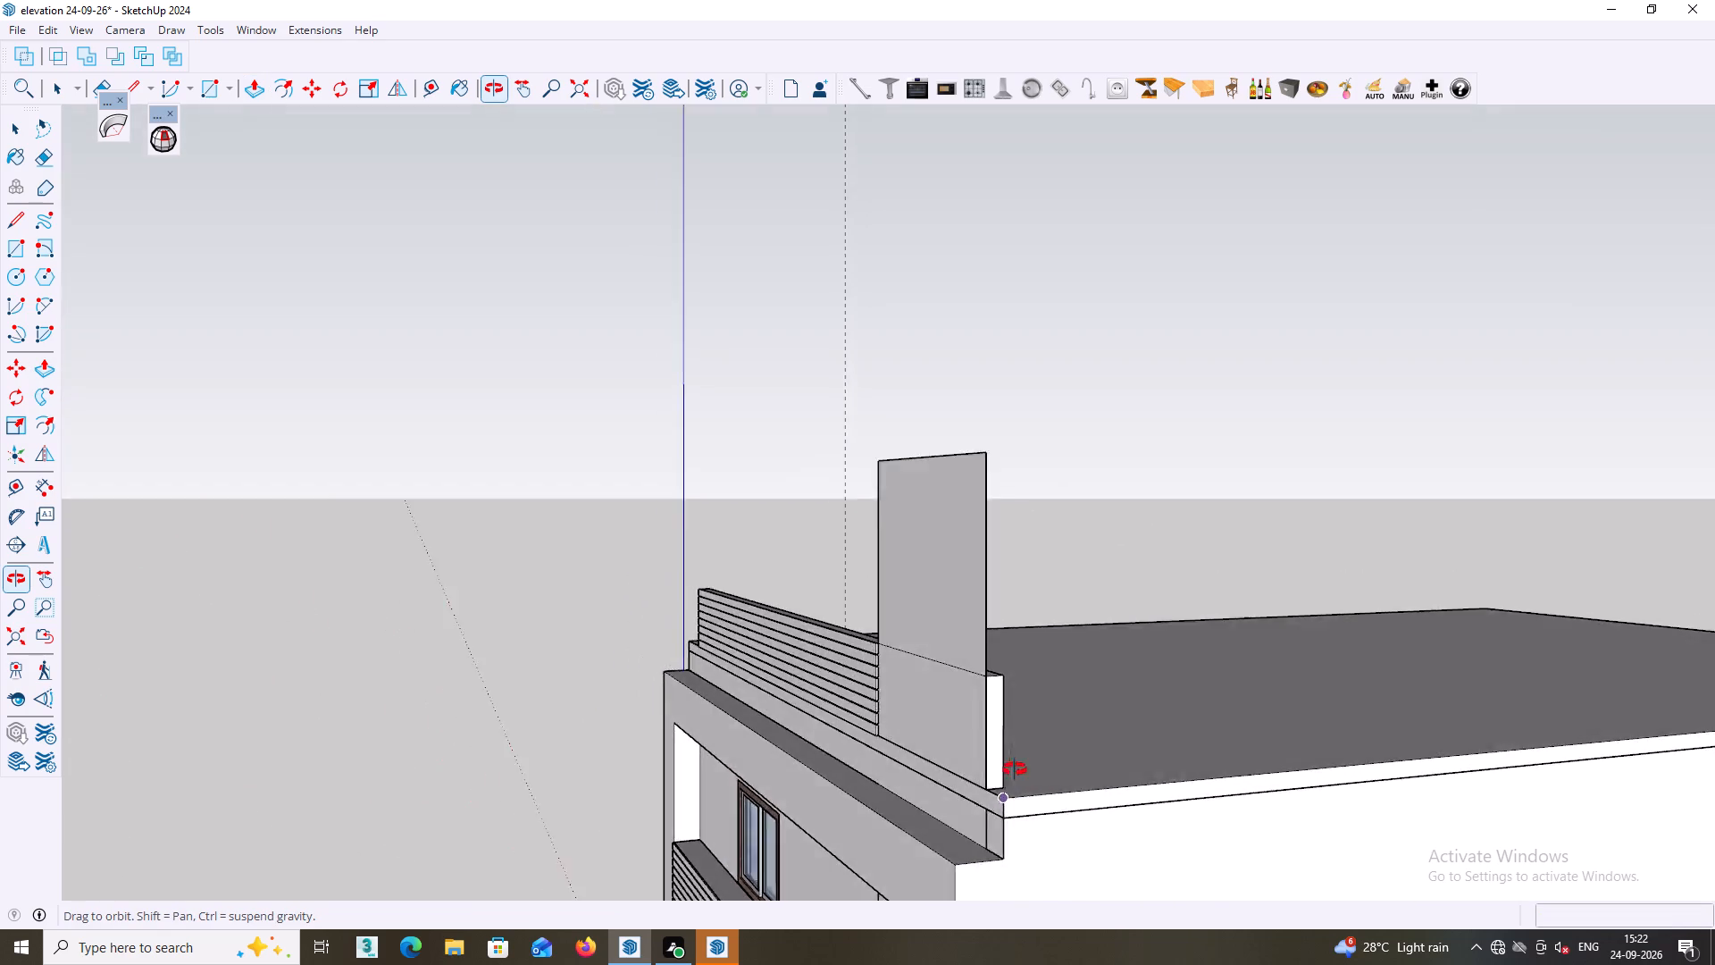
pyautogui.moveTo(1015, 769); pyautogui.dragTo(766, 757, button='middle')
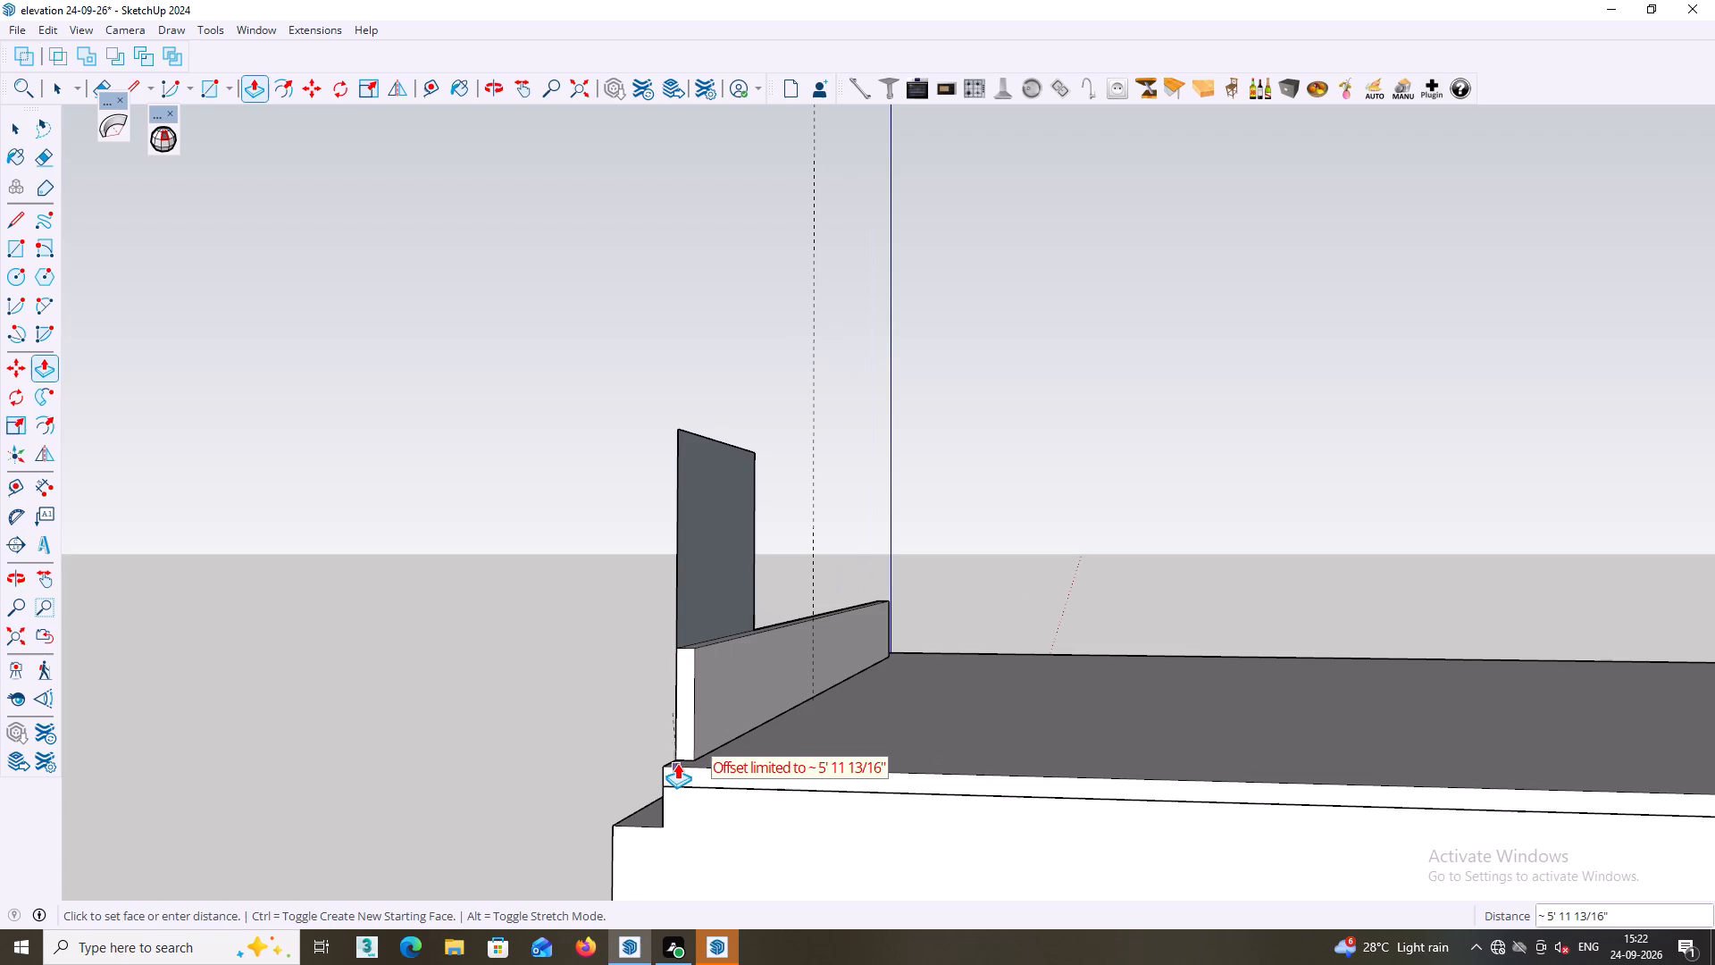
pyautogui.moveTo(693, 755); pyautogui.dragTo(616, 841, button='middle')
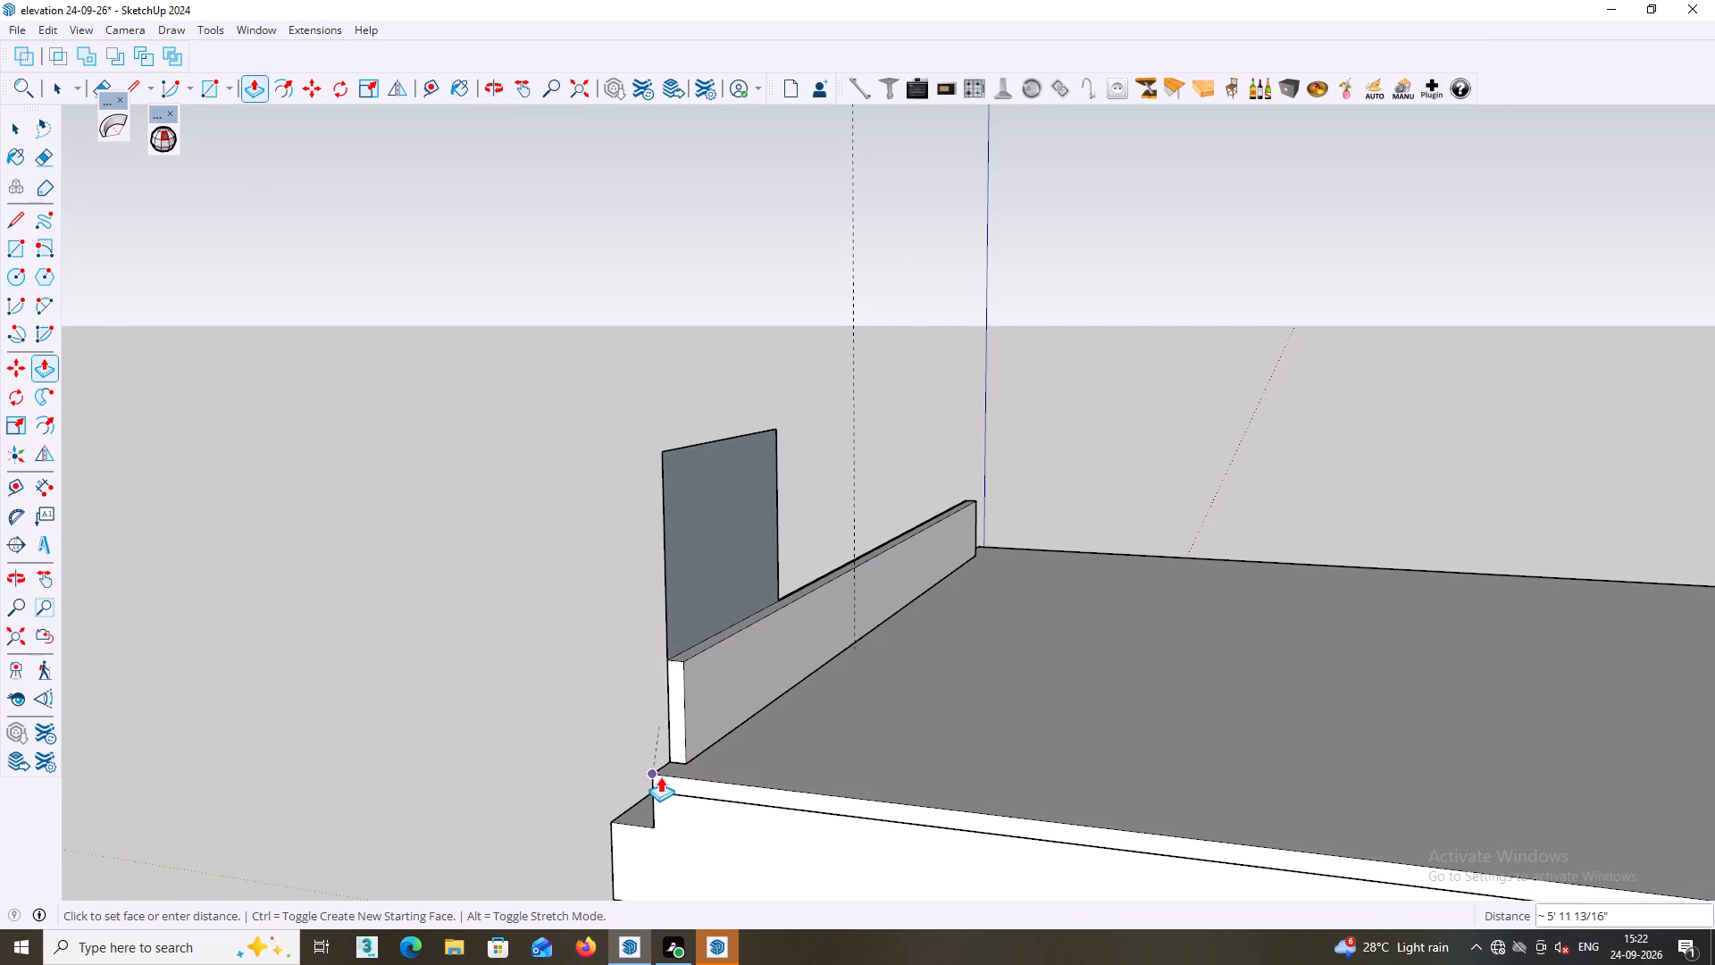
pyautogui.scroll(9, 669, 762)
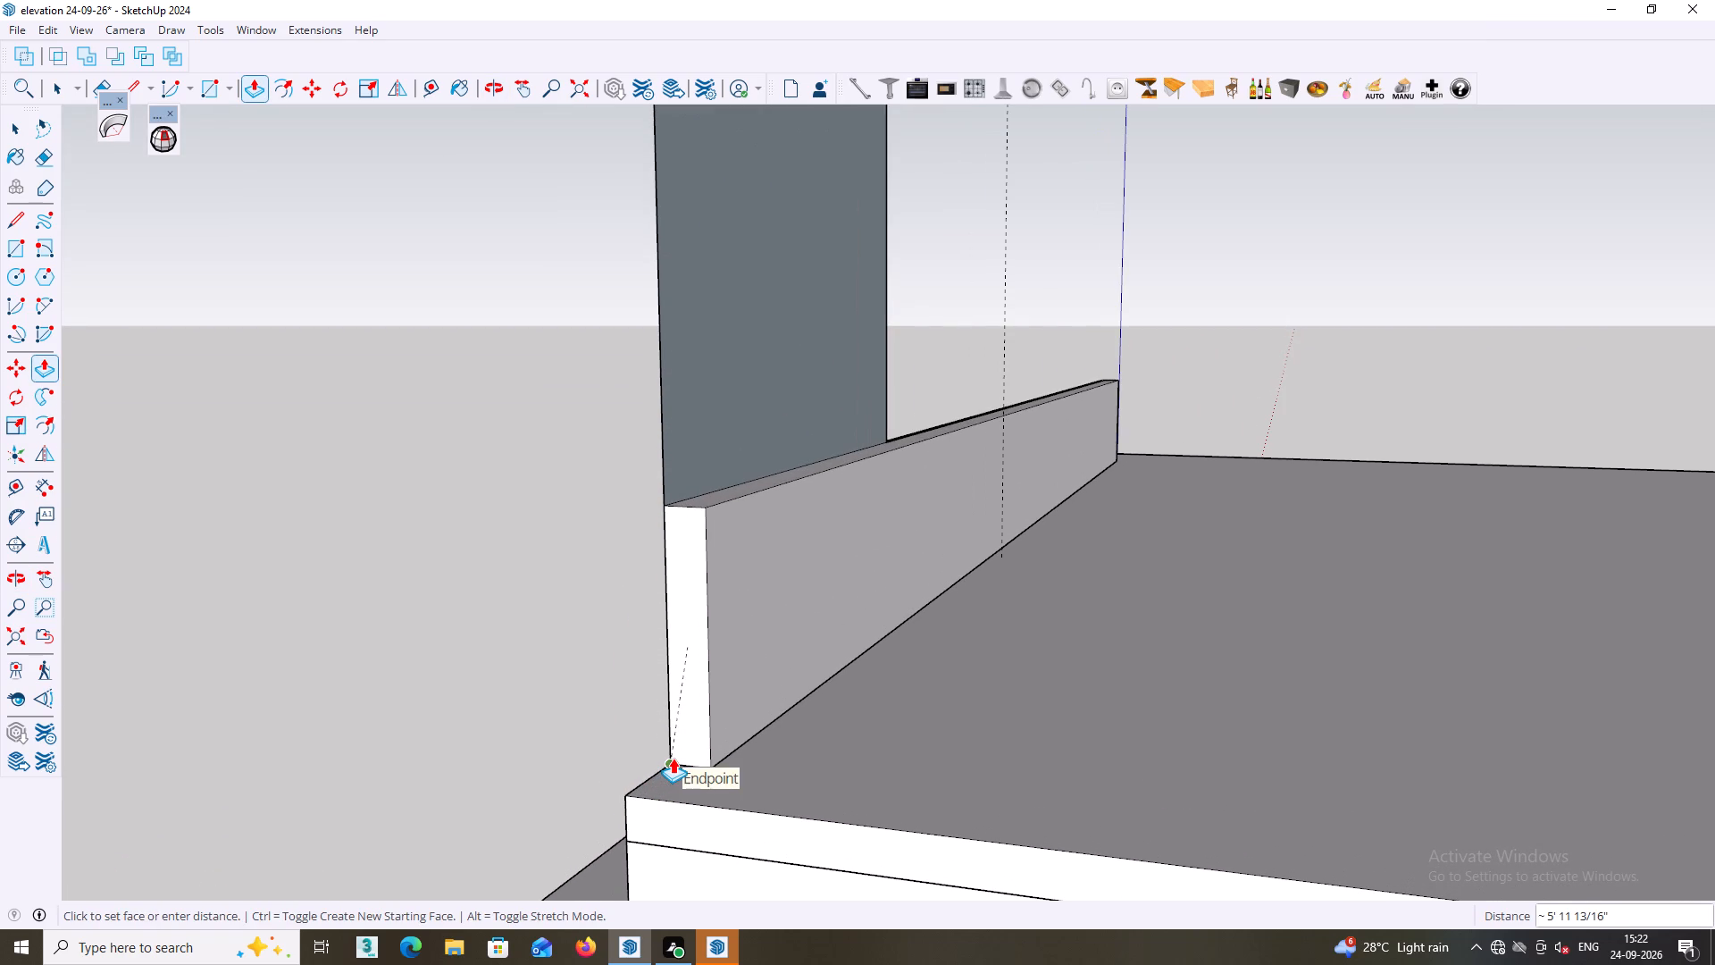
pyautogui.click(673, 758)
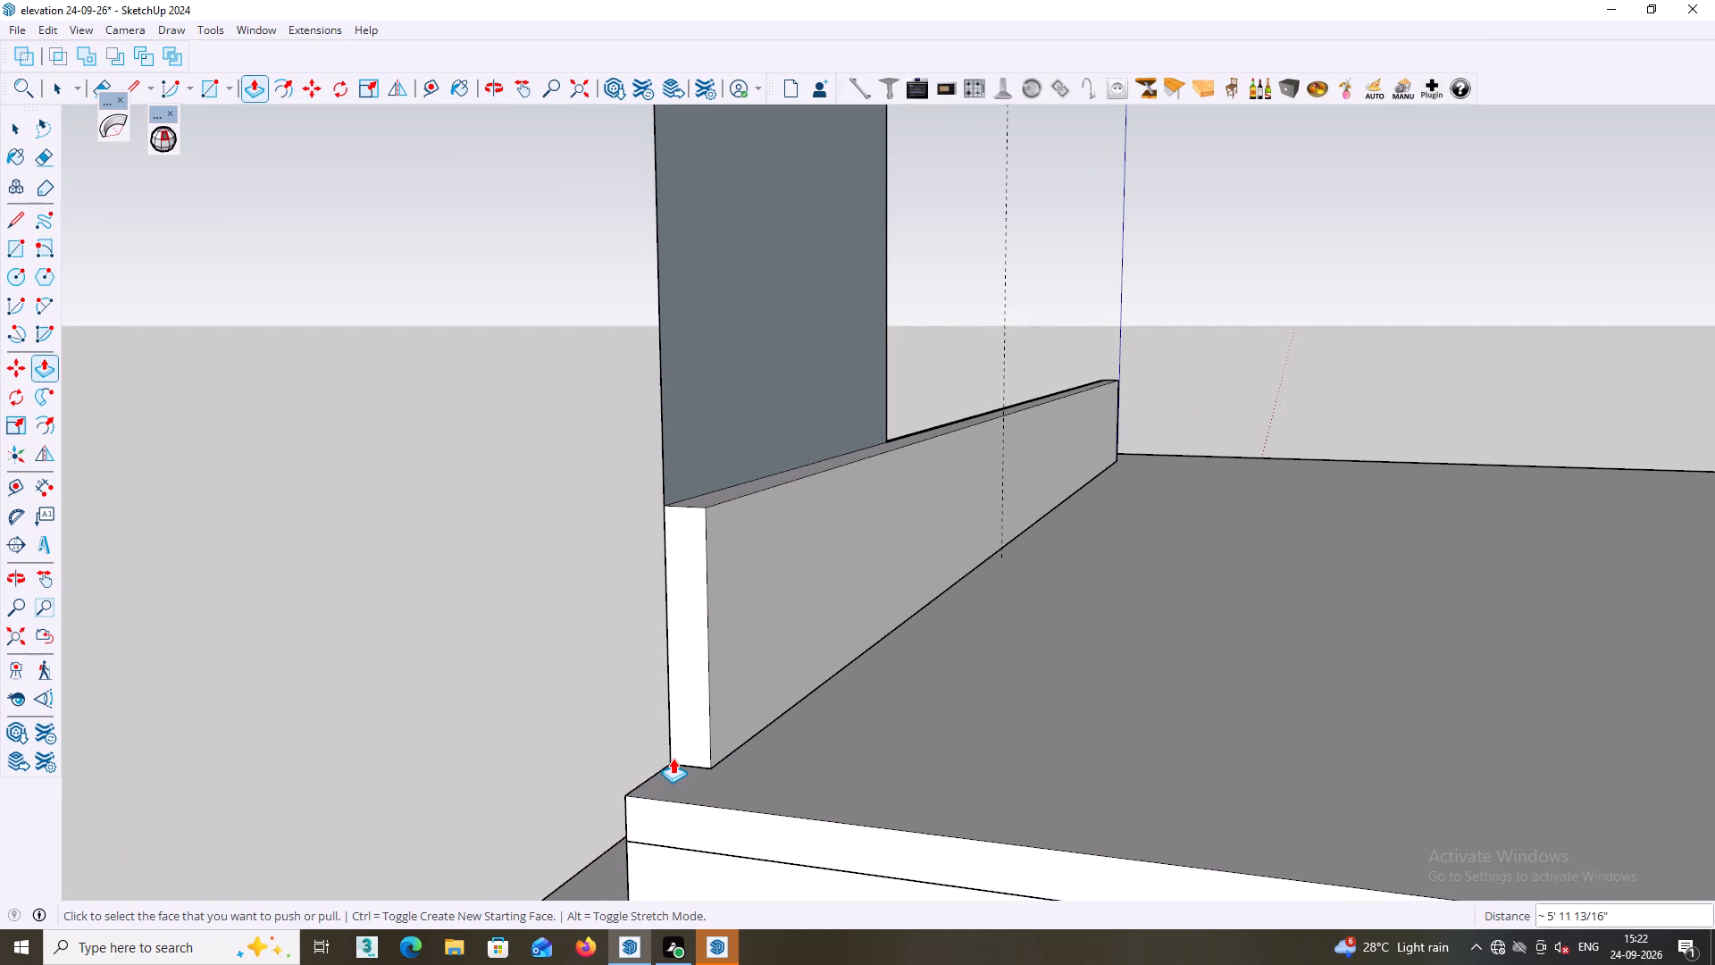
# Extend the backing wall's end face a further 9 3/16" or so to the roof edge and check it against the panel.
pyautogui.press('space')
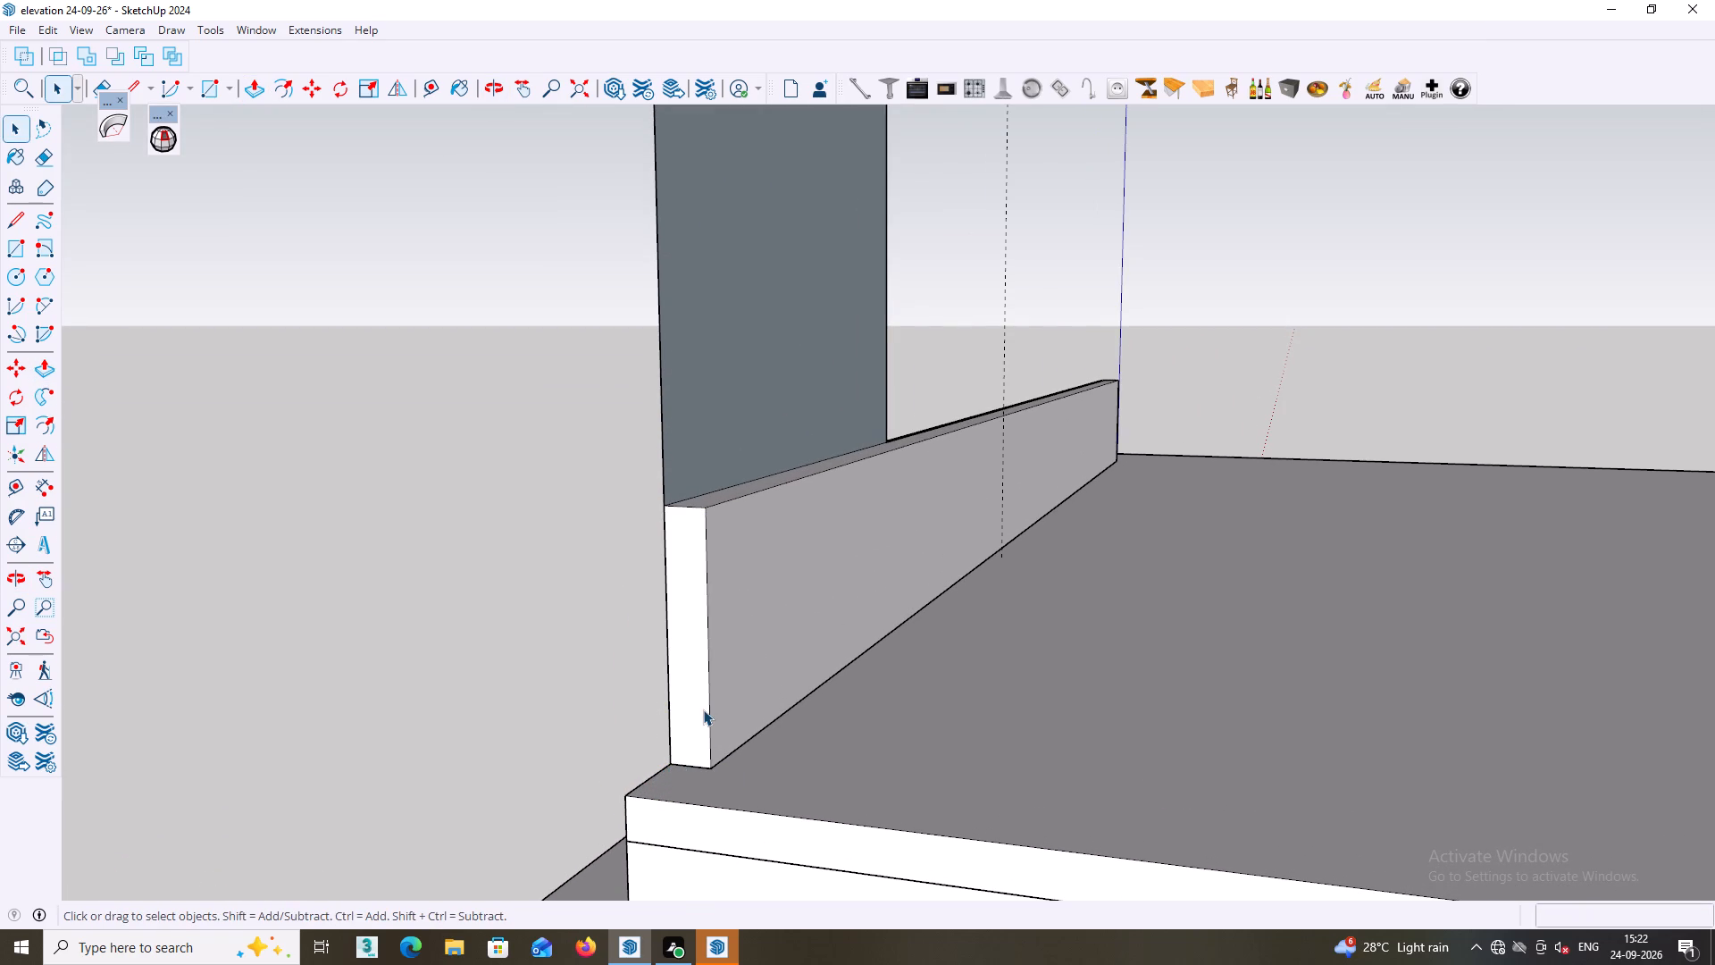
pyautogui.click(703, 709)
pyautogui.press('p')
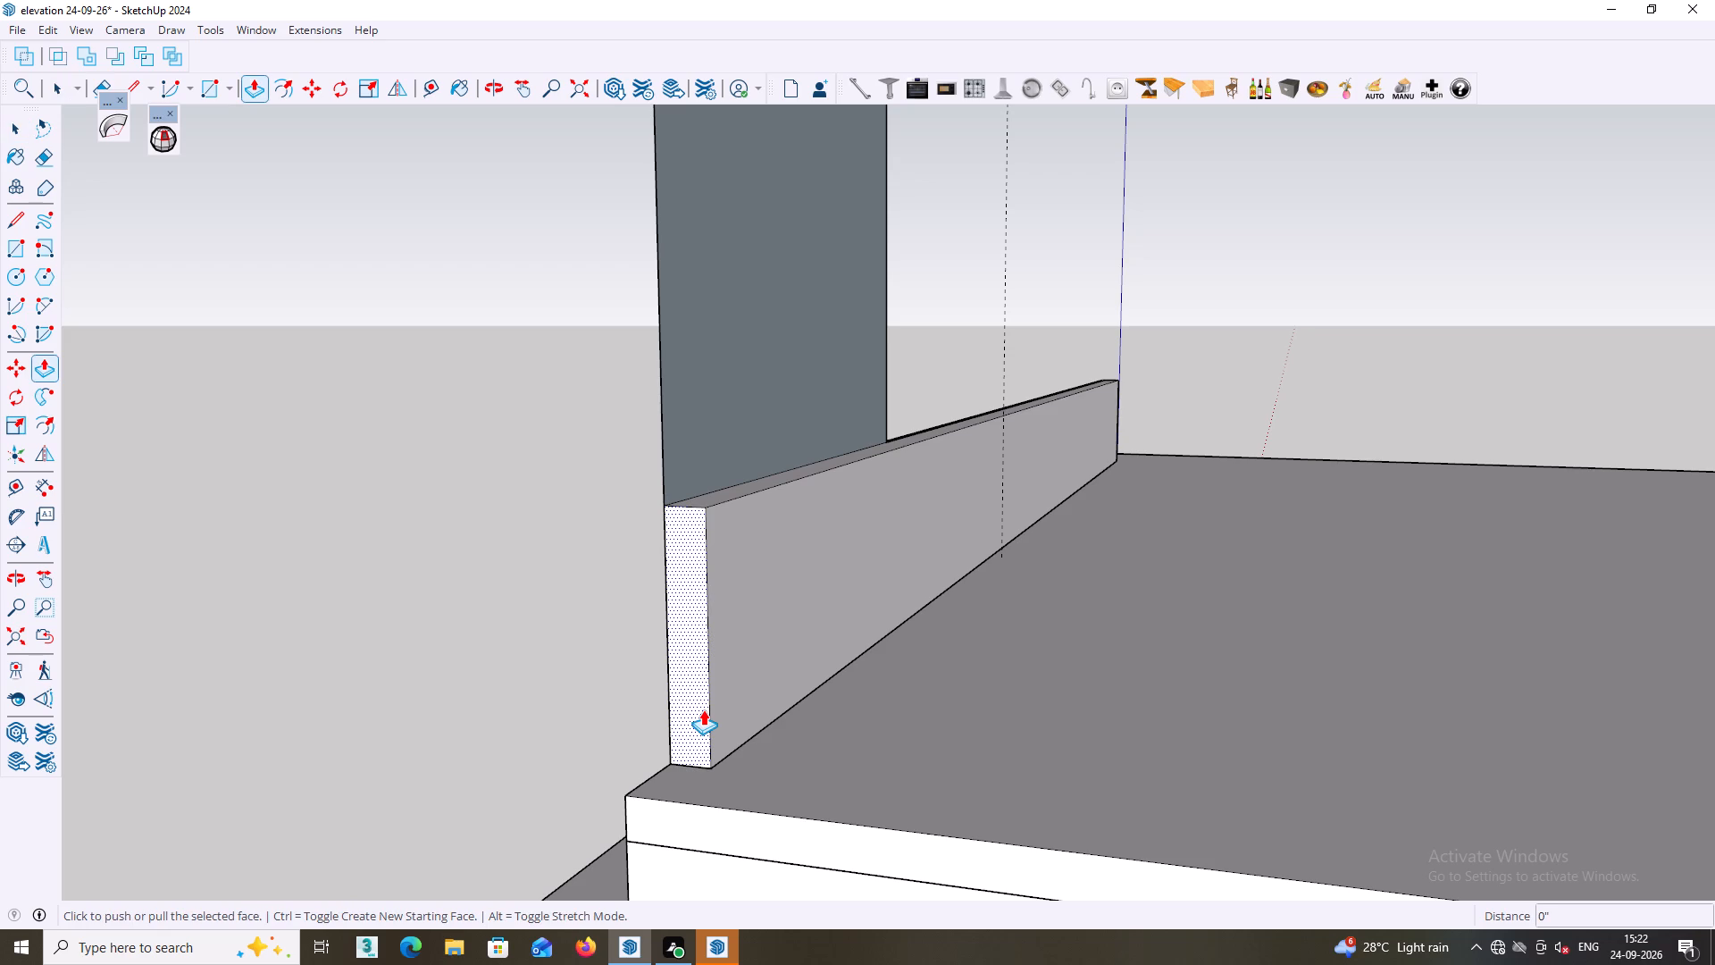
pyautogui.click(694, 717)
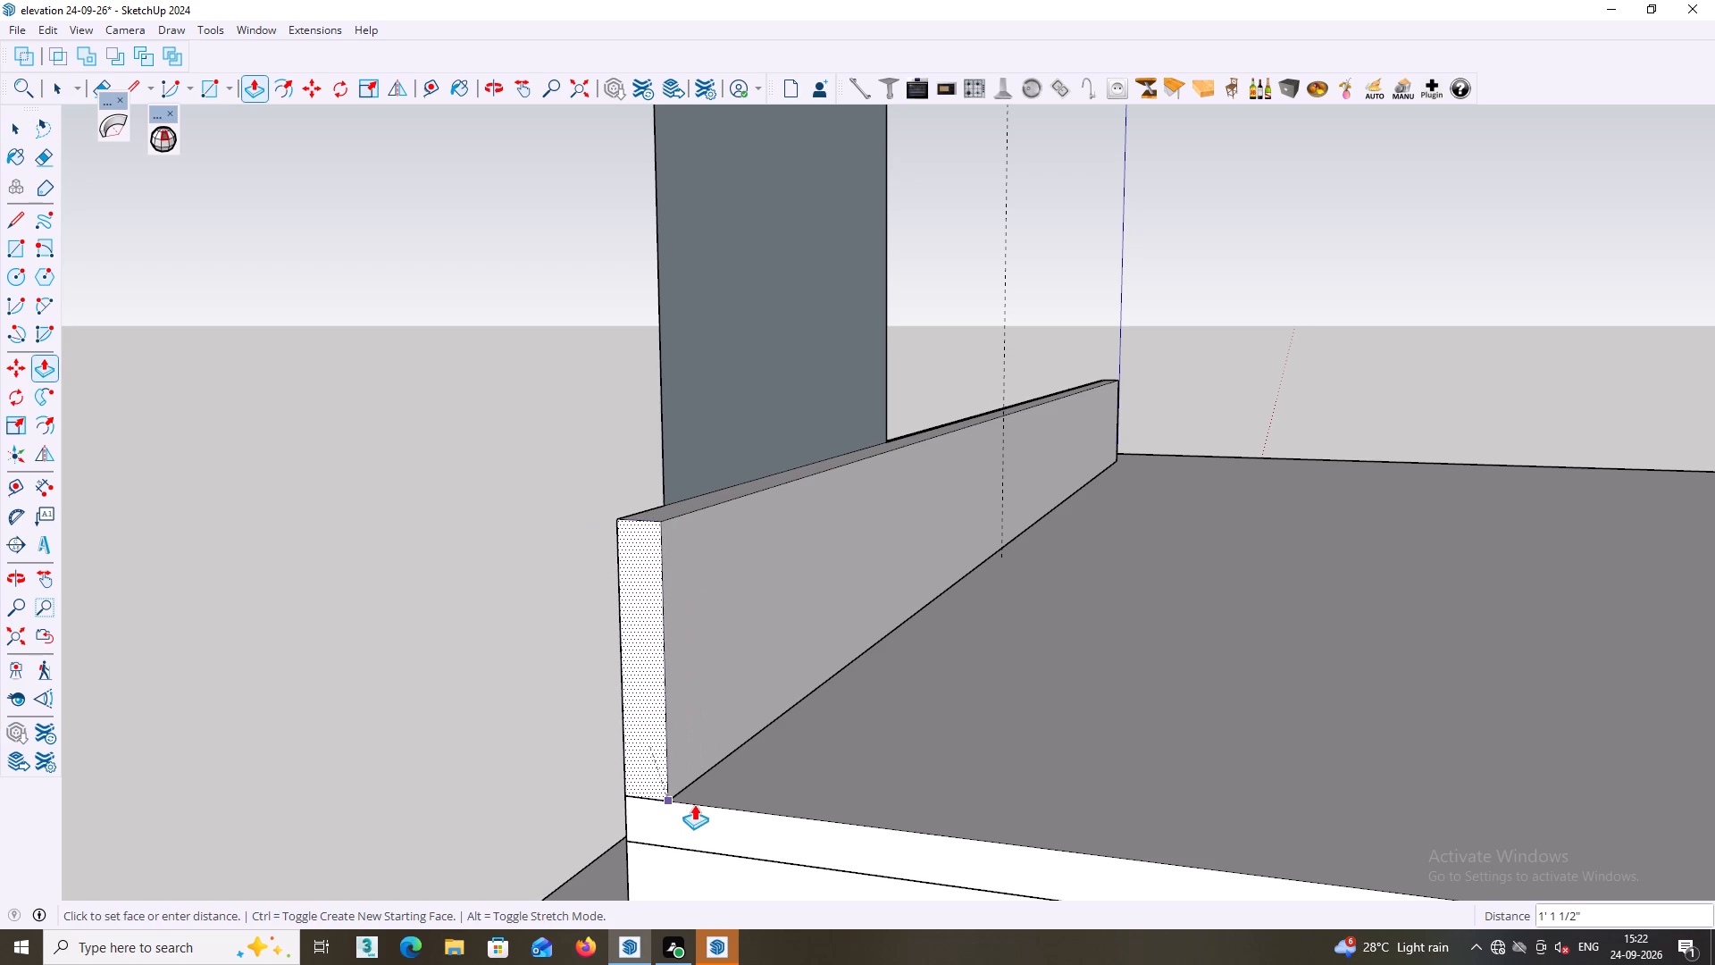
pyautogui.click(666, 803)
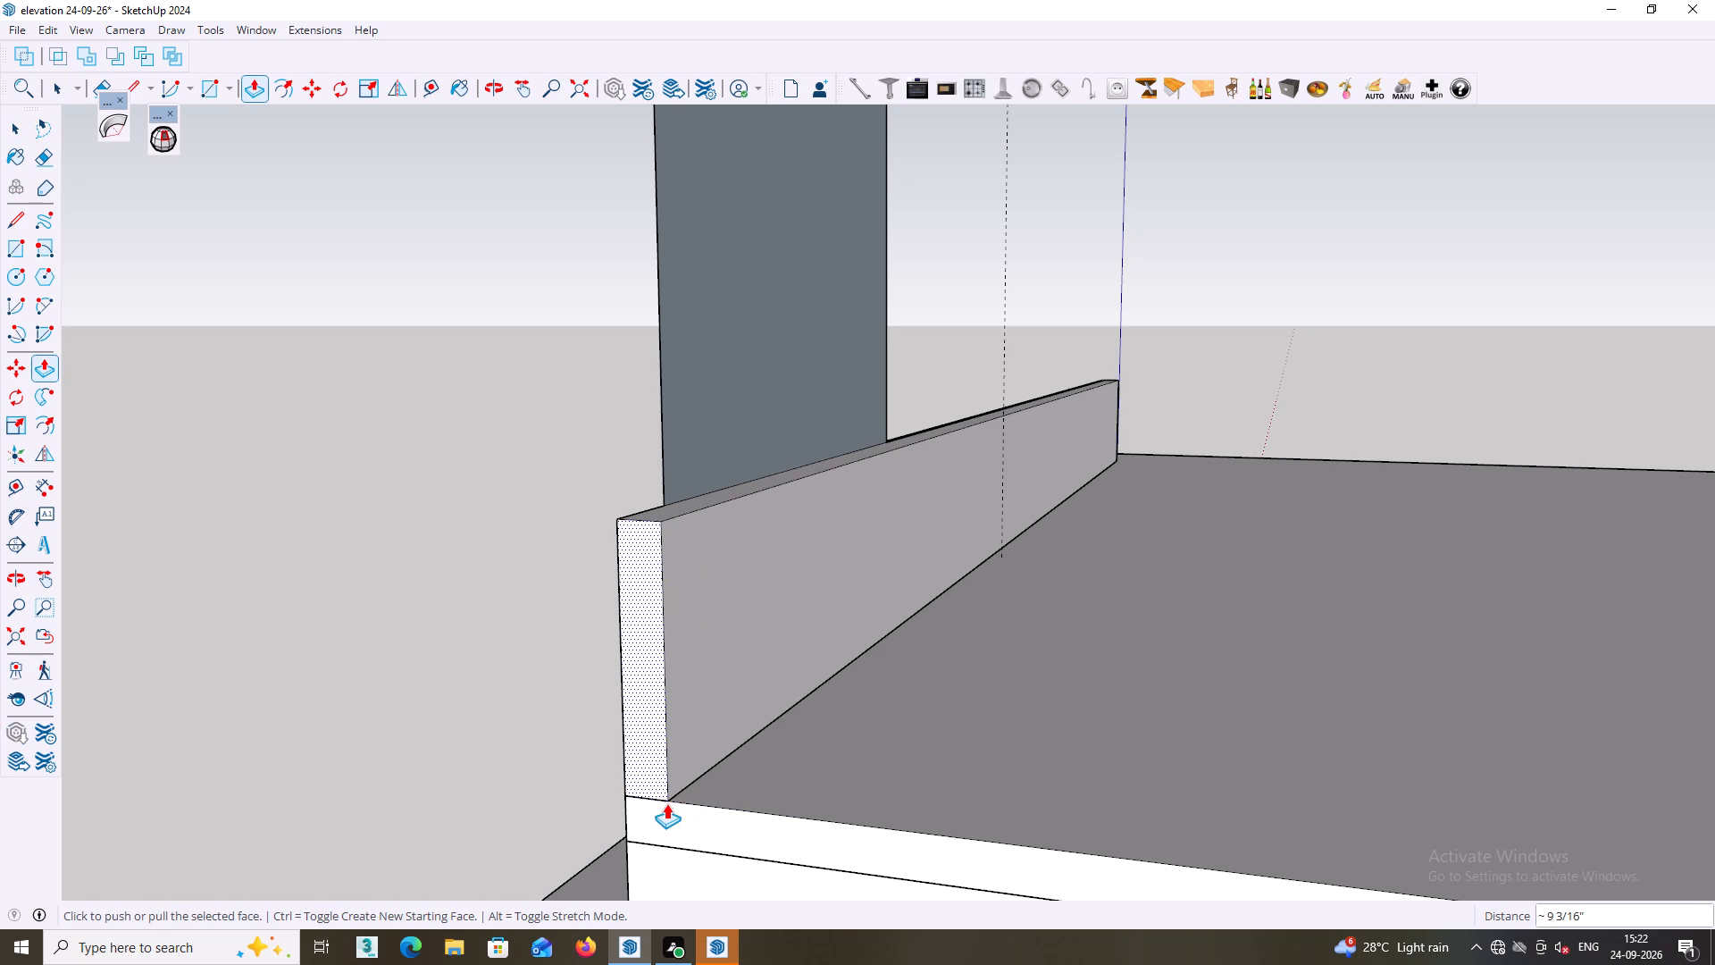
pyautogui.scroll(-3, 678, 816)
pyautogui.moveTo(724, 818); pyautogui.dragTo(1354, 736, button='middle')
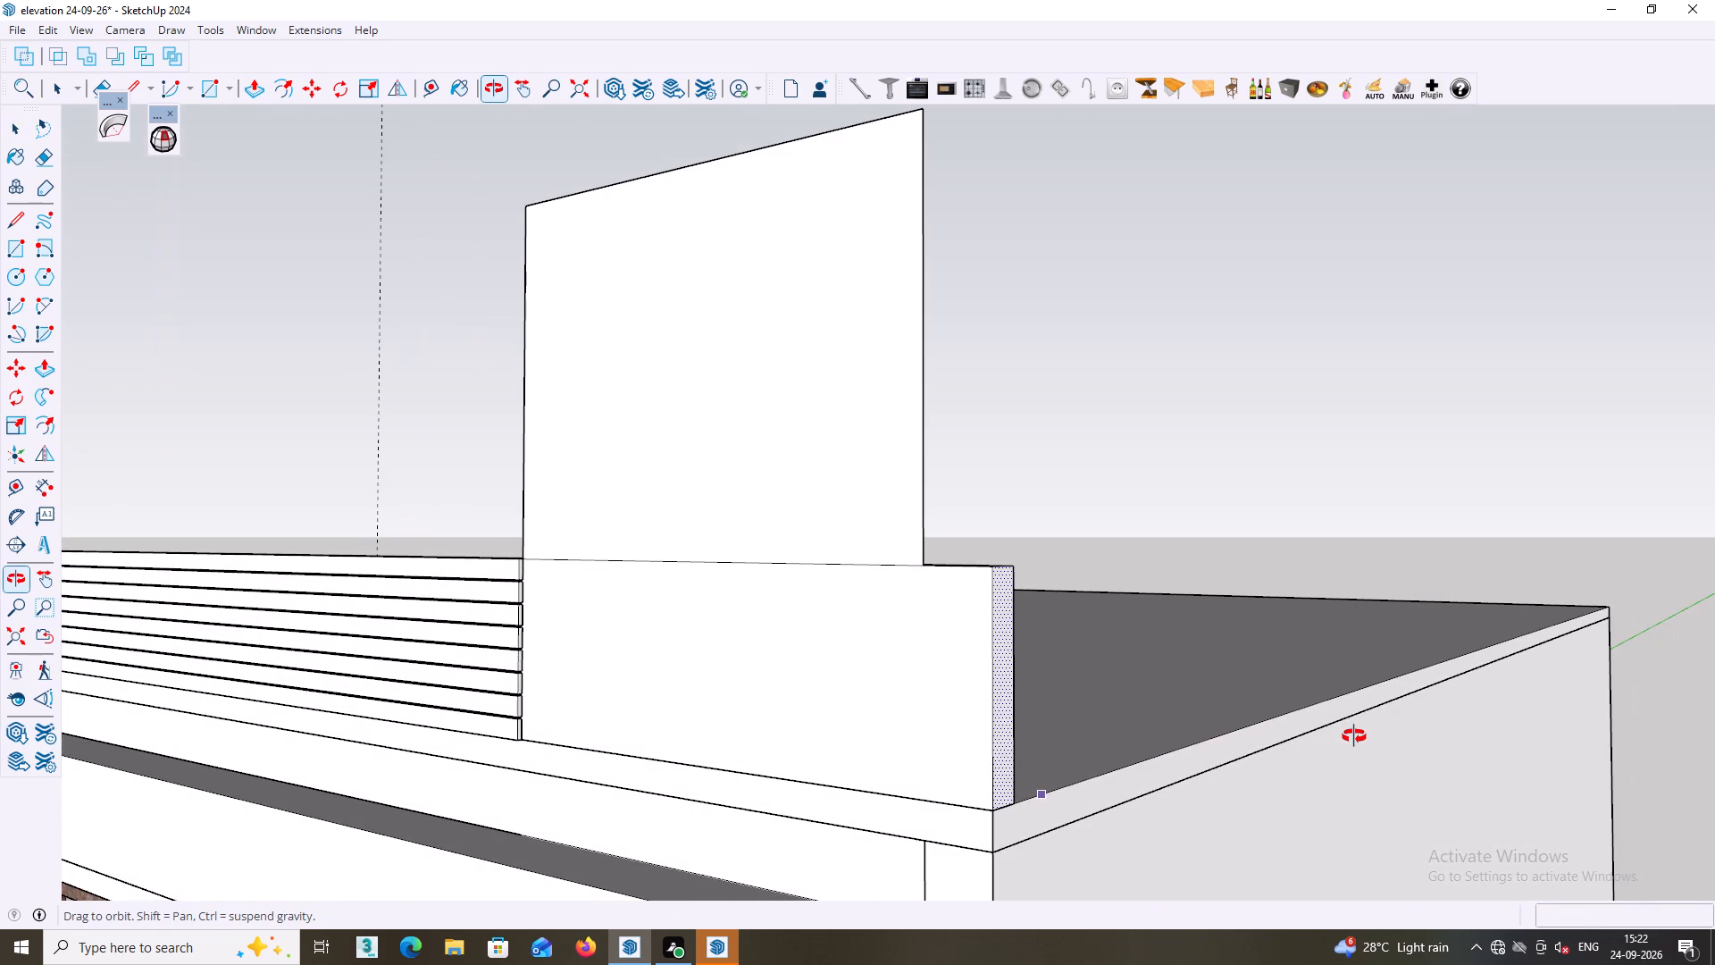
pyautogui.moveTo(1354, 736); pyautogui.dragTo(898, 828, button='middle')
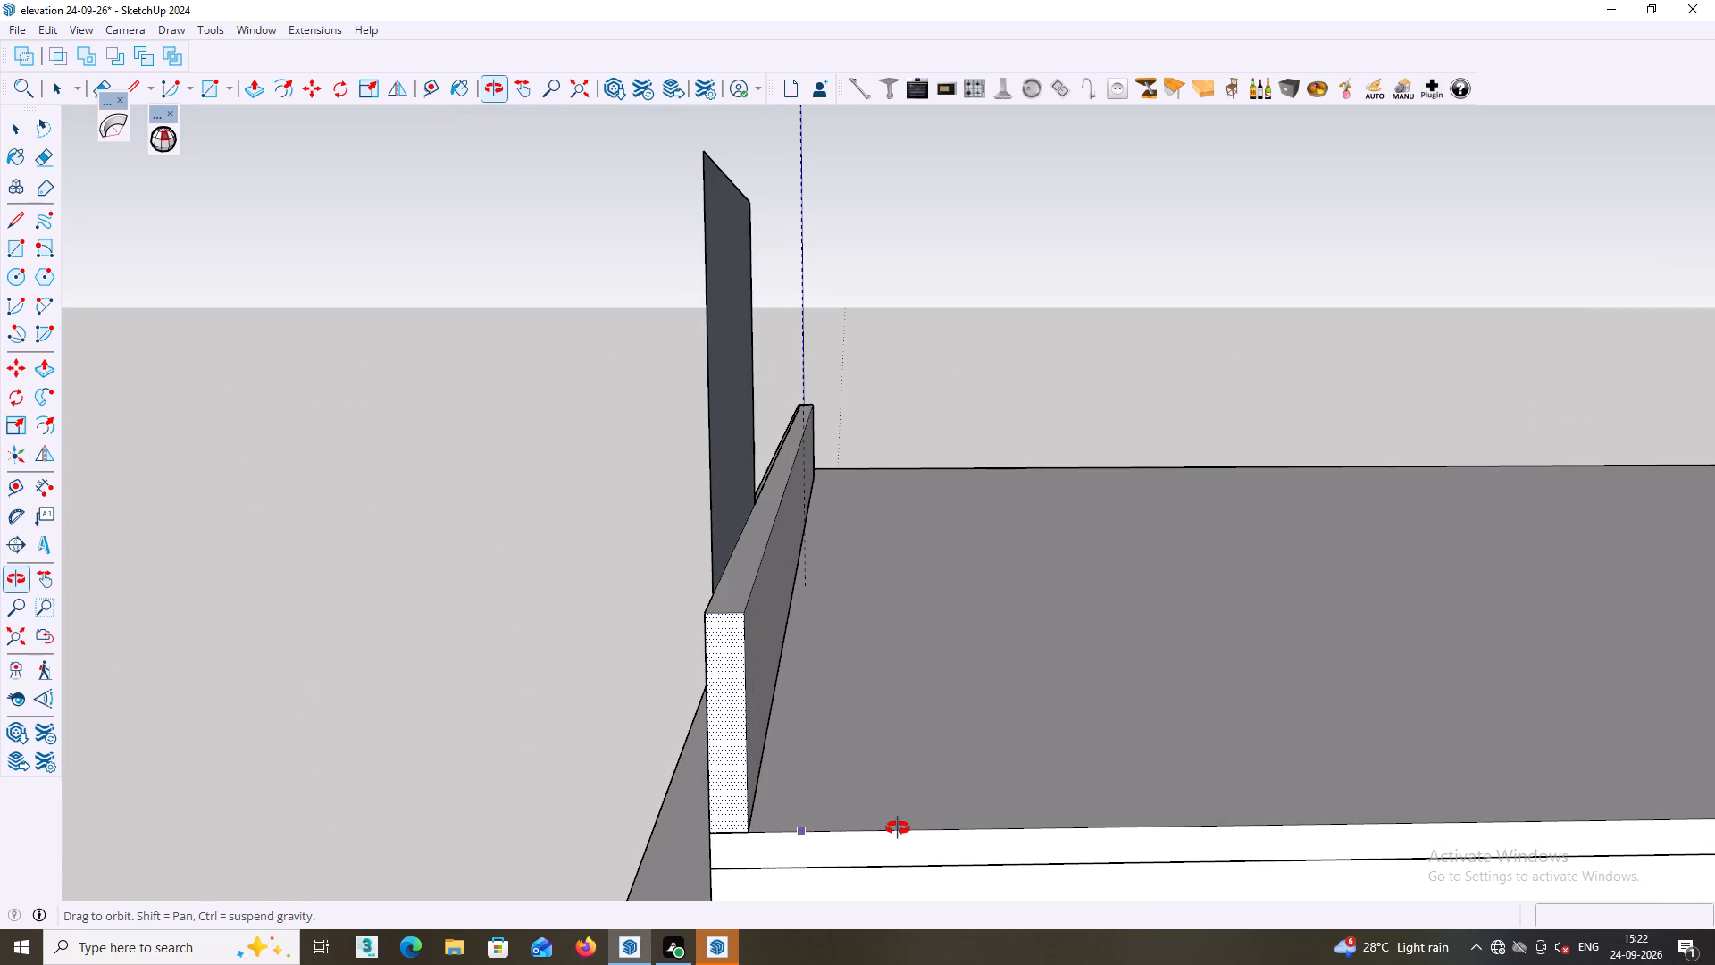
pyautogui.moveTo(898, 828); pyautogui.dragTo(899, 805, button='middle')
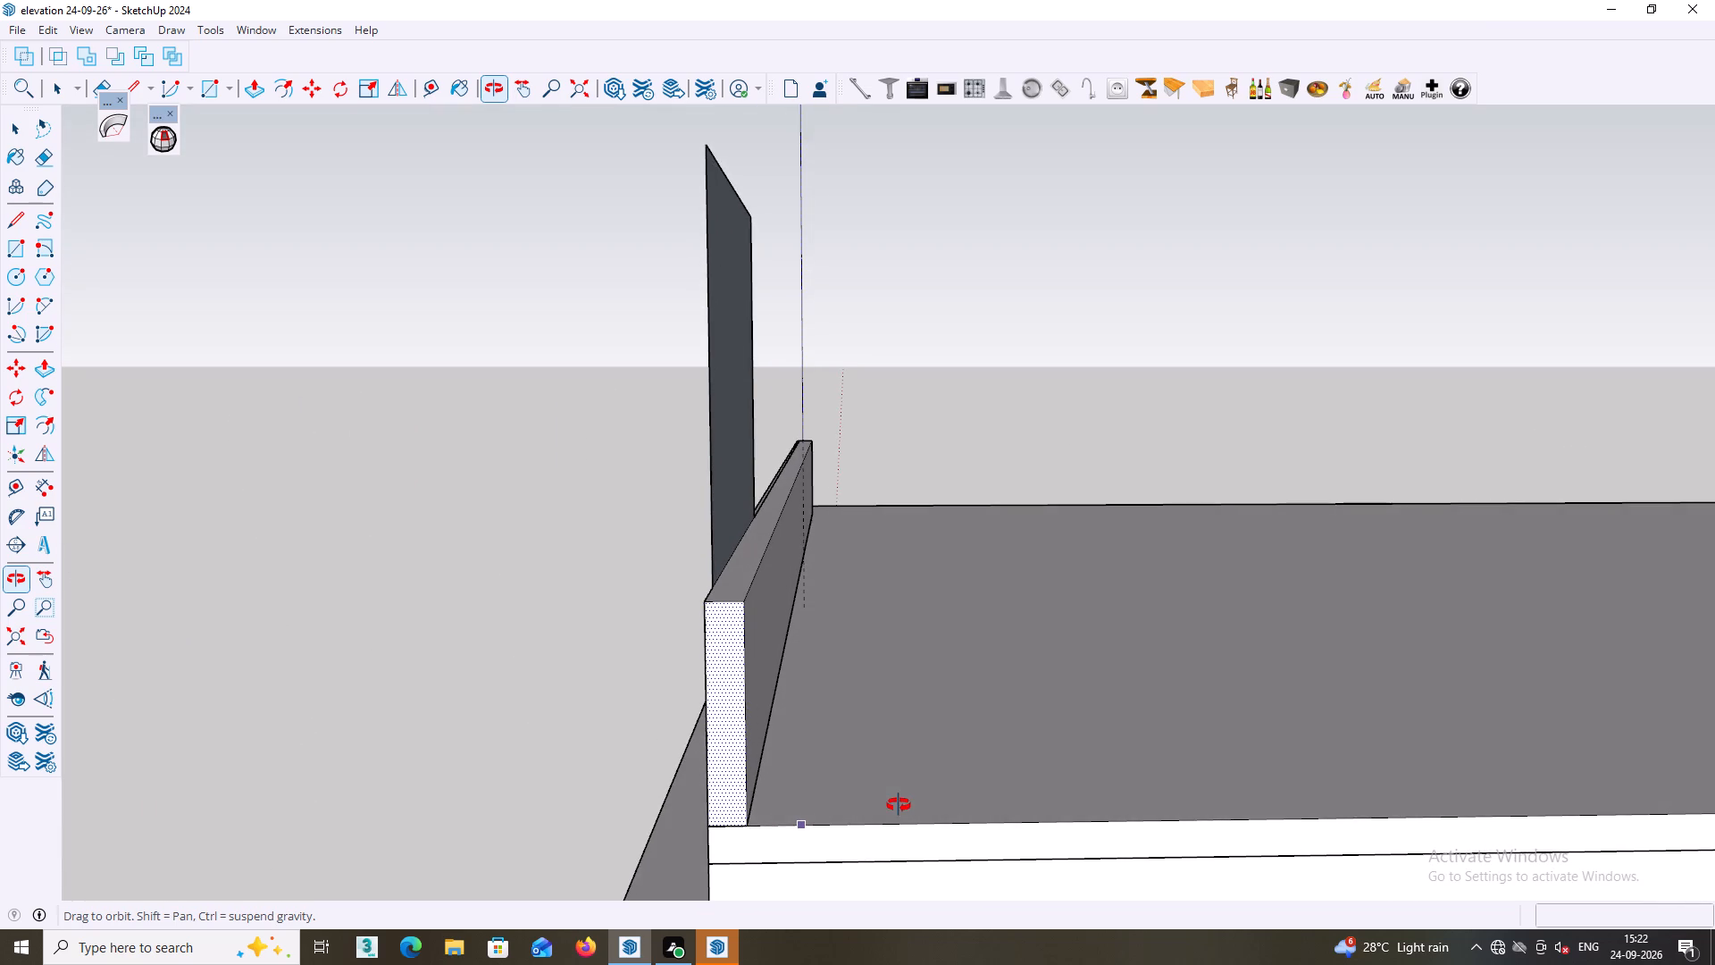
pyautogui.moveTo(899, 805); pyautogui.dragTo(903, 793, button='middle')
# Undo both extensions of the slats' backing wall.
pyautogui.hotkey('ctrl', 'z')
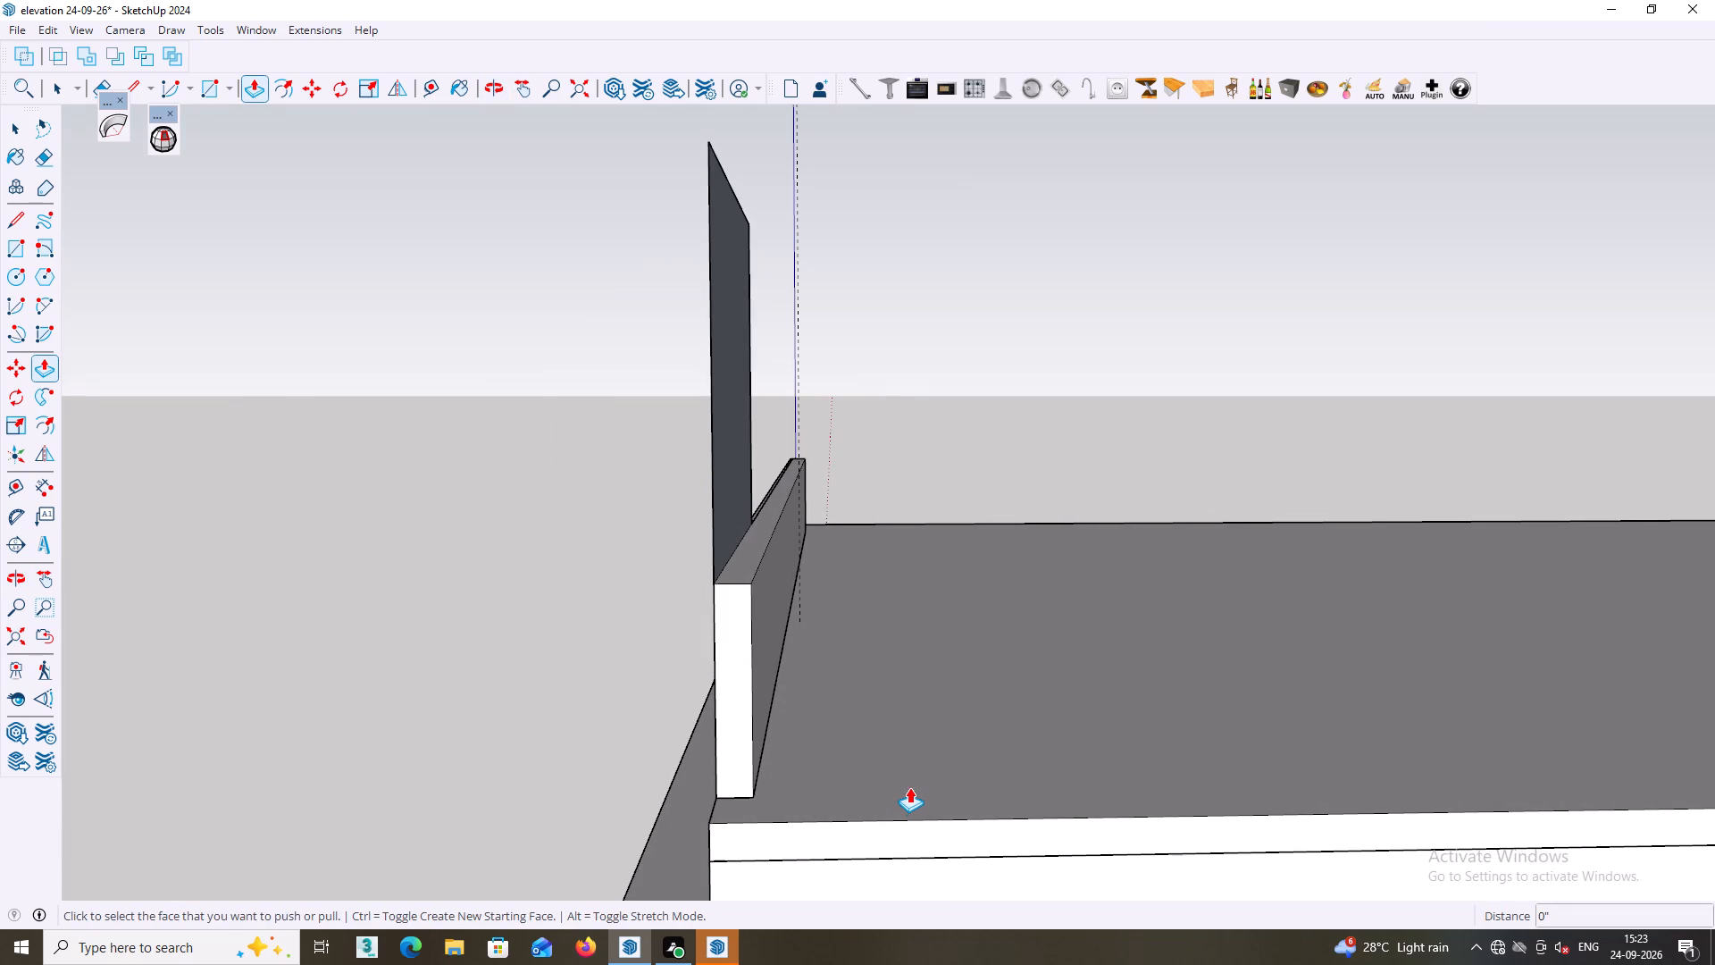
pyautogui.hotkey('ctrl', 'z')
# Push/Pull the upright panel 4 1/2" thick towards the roof, flush with the inner face of the slats' backing wall.
pyautogui.scroll(3, 783, 646)
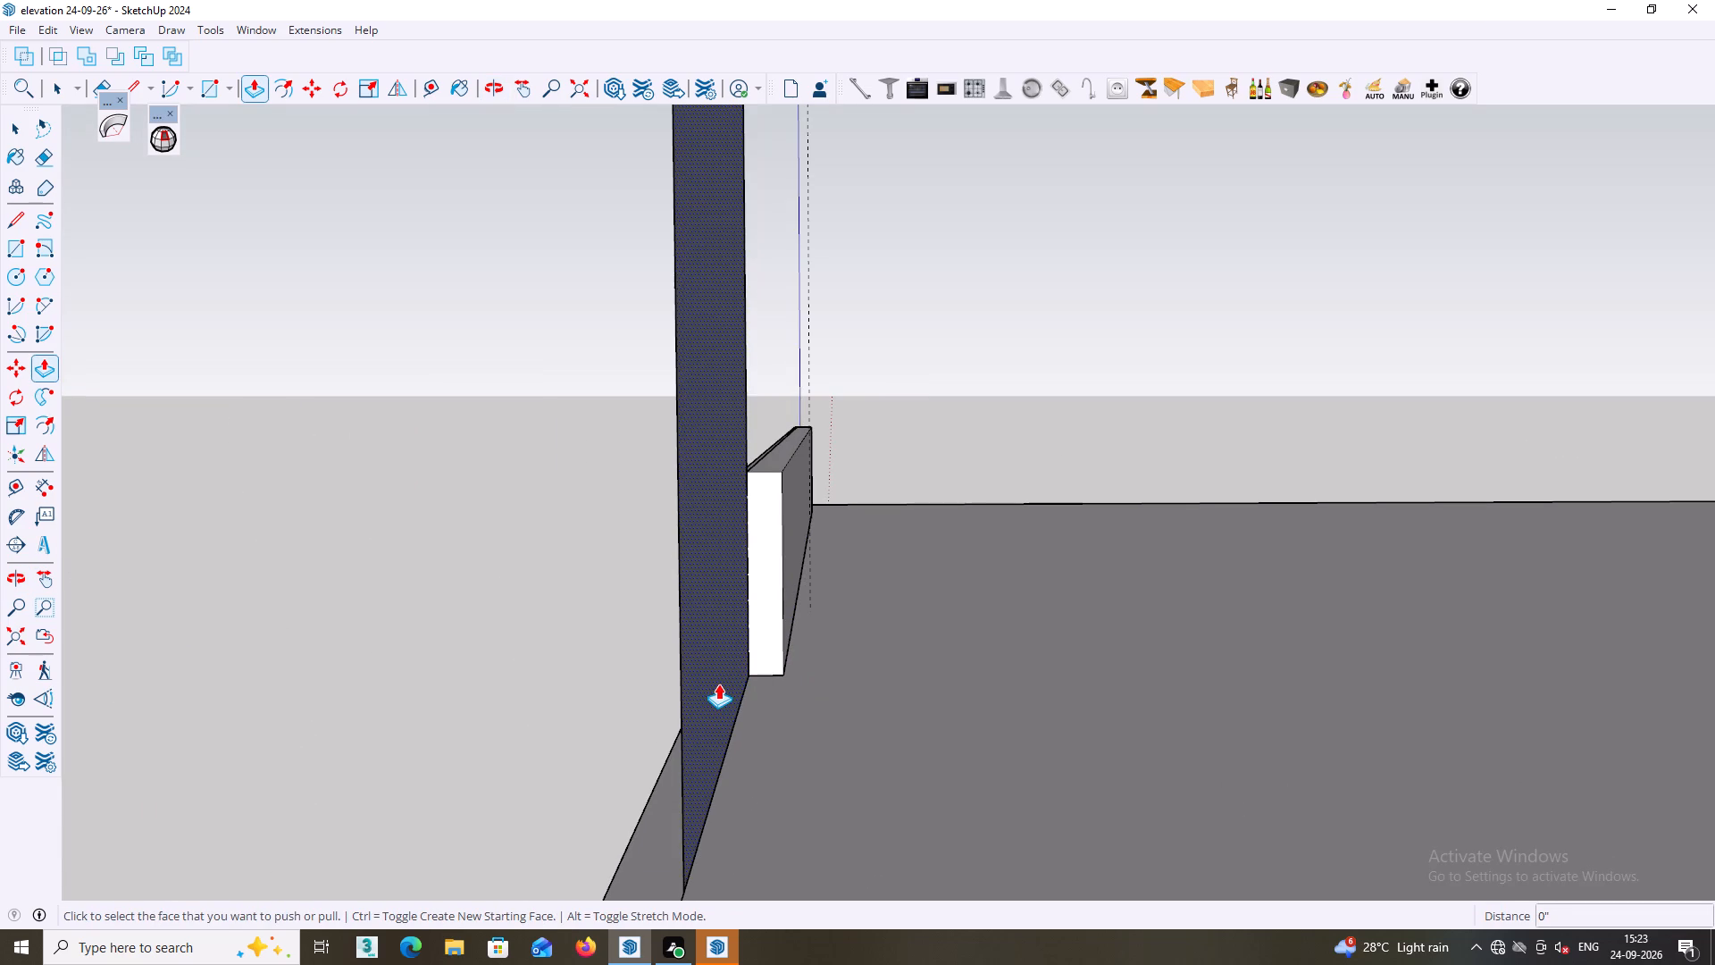
pyautogui.click(718, 684)
pyautogui.moveTo(772, 665); pyautogui.dragTo(657, 675, button='middle')
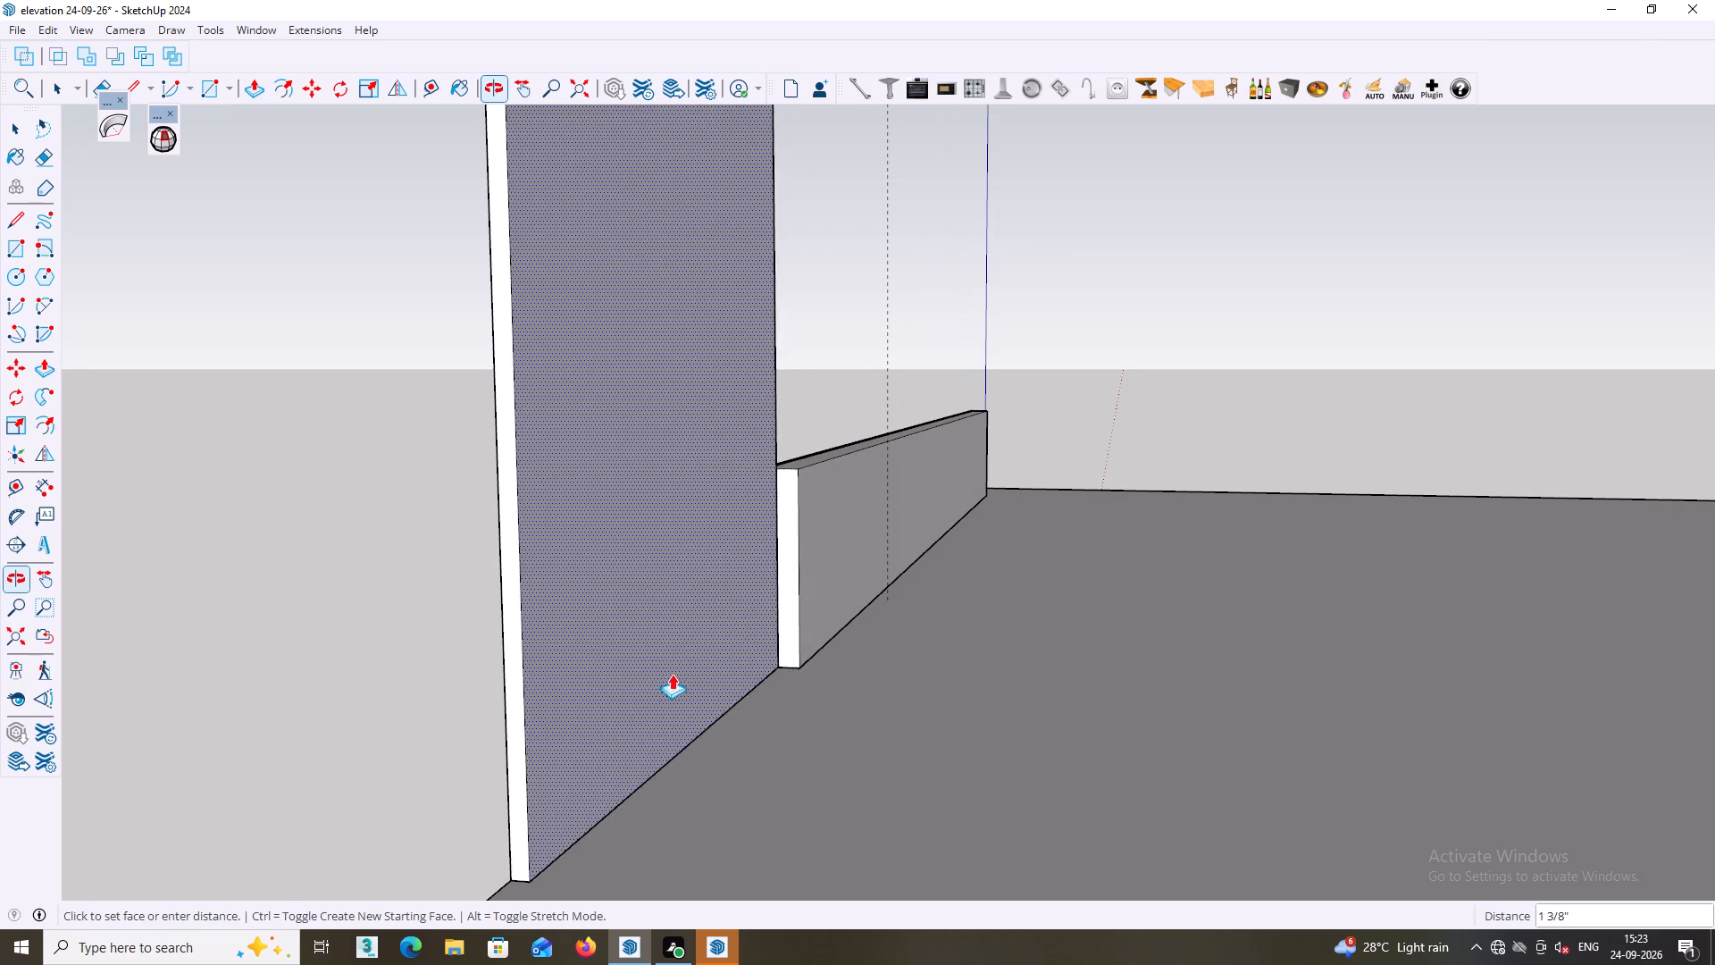
pyautogui.moveTo(1061, 590); pyautogui.dragTo(439, 692, button='middle')
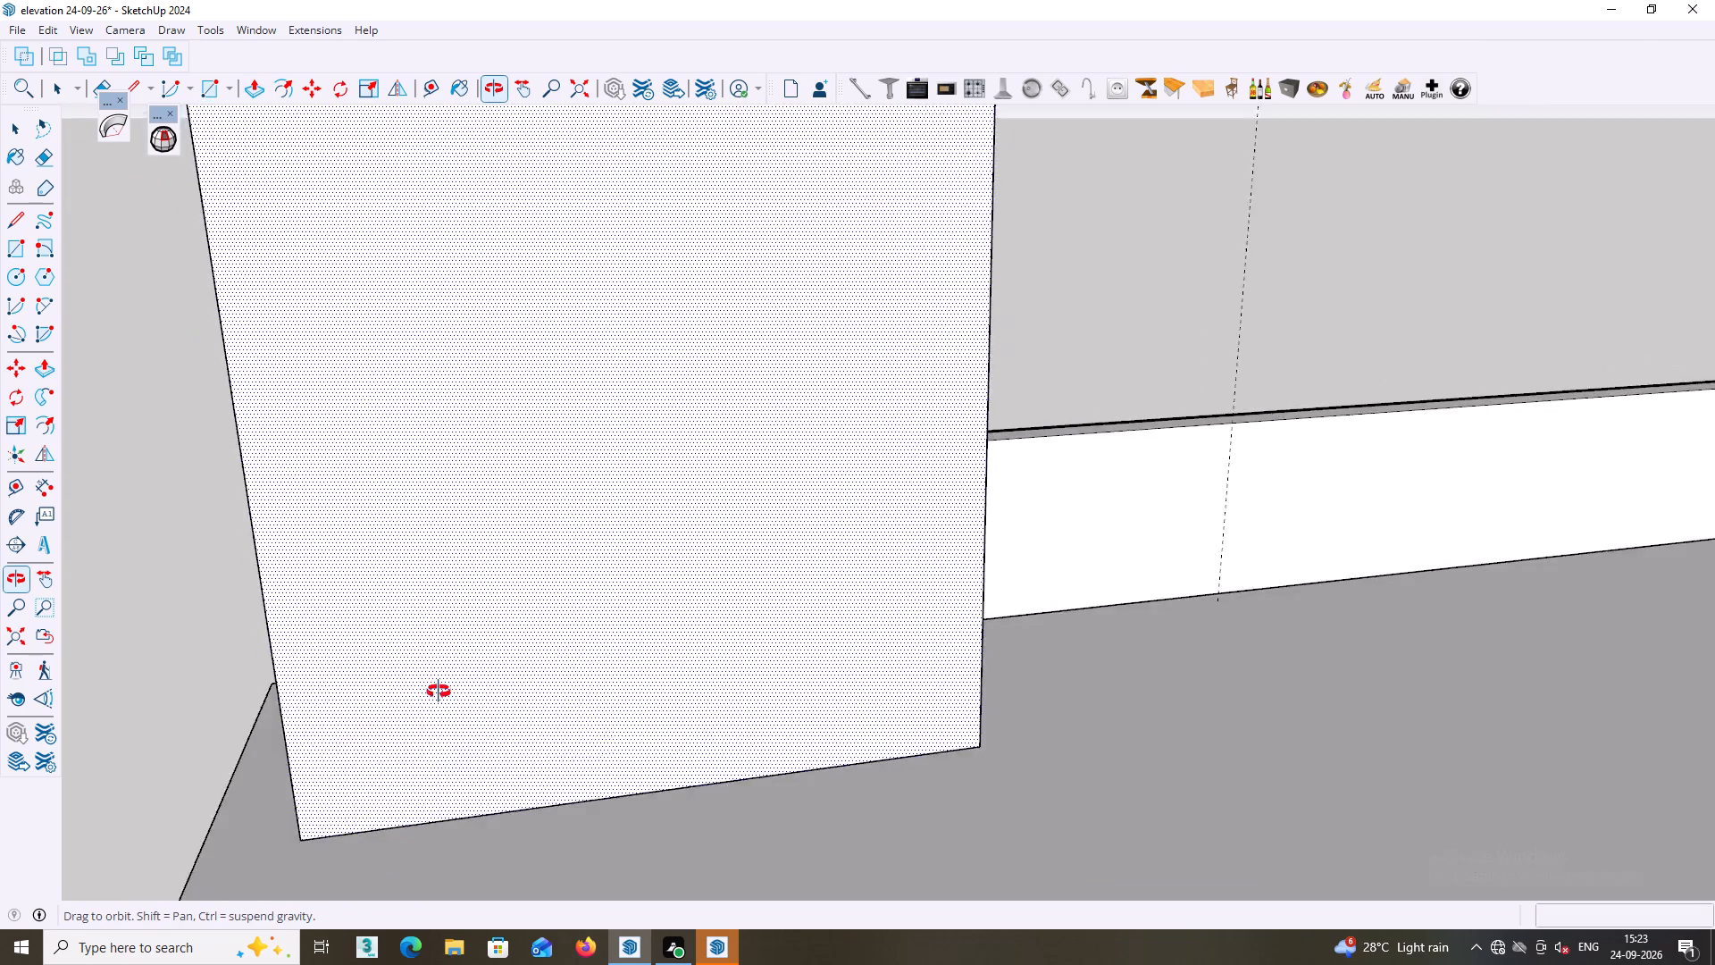
pyautogui.moveTo(439, 692); pyautogui.dragTo(215, 717, button='middle')
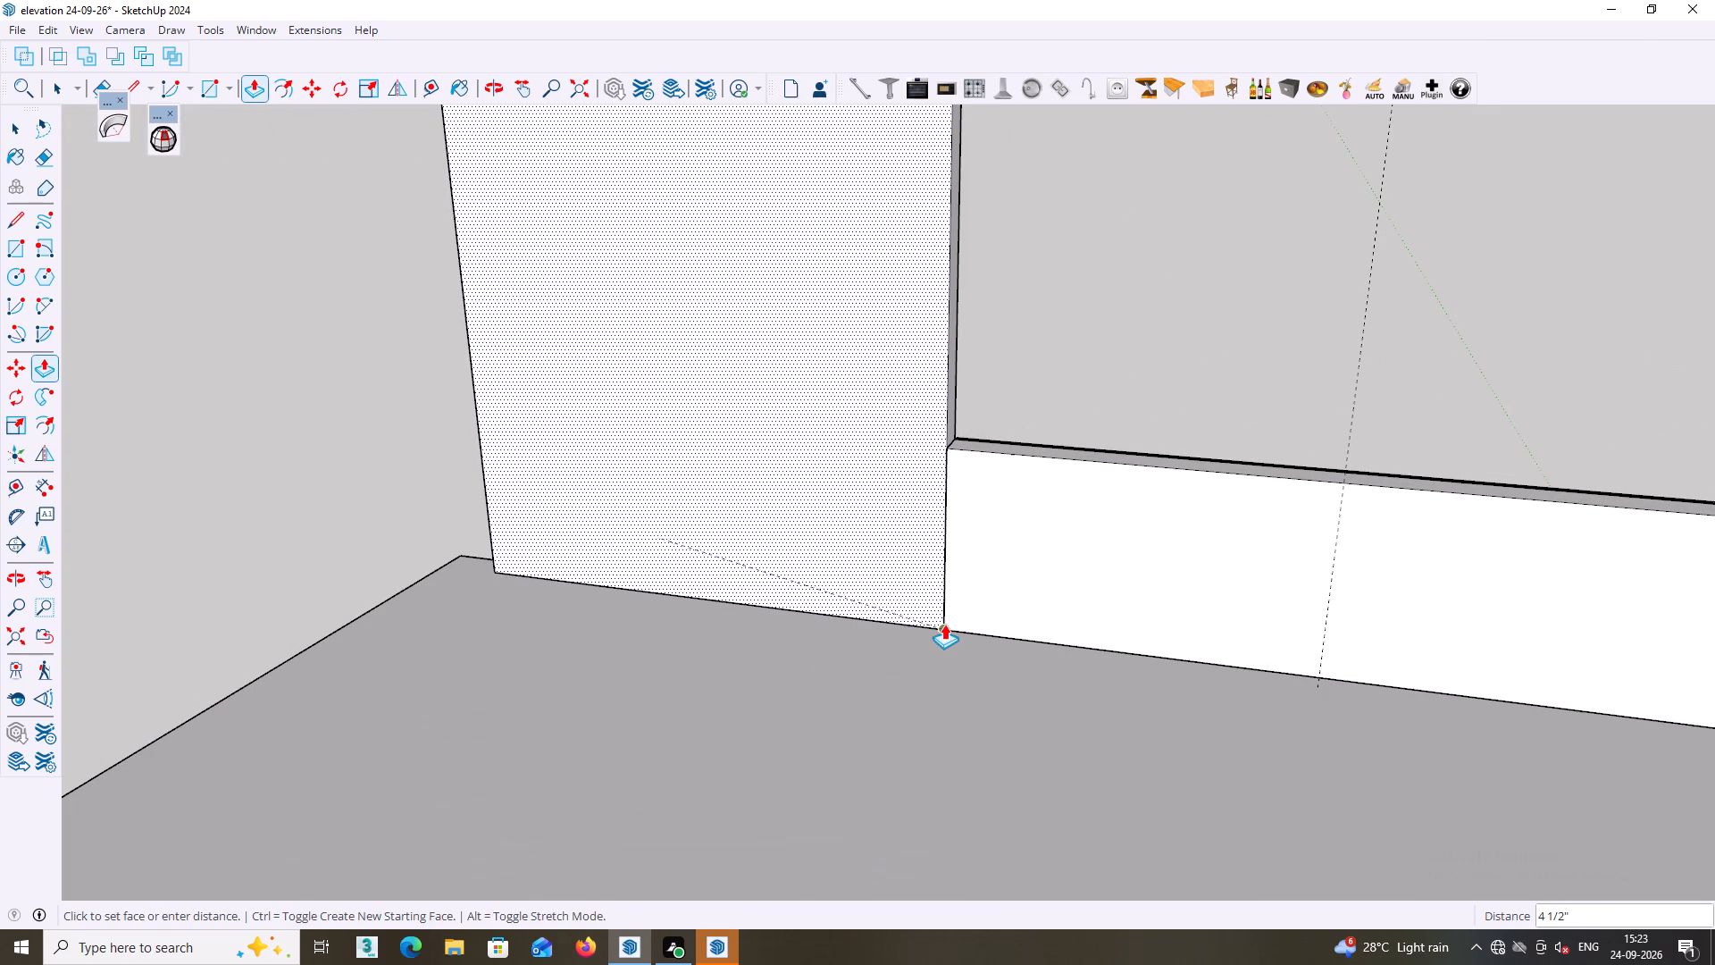
pyautogui.click(944, 625)
# Extrude the panel's outer end face as a new section about 9 3/16" long to the roof slab's edge.
pyautogui.scroll(-8, 959, 637)
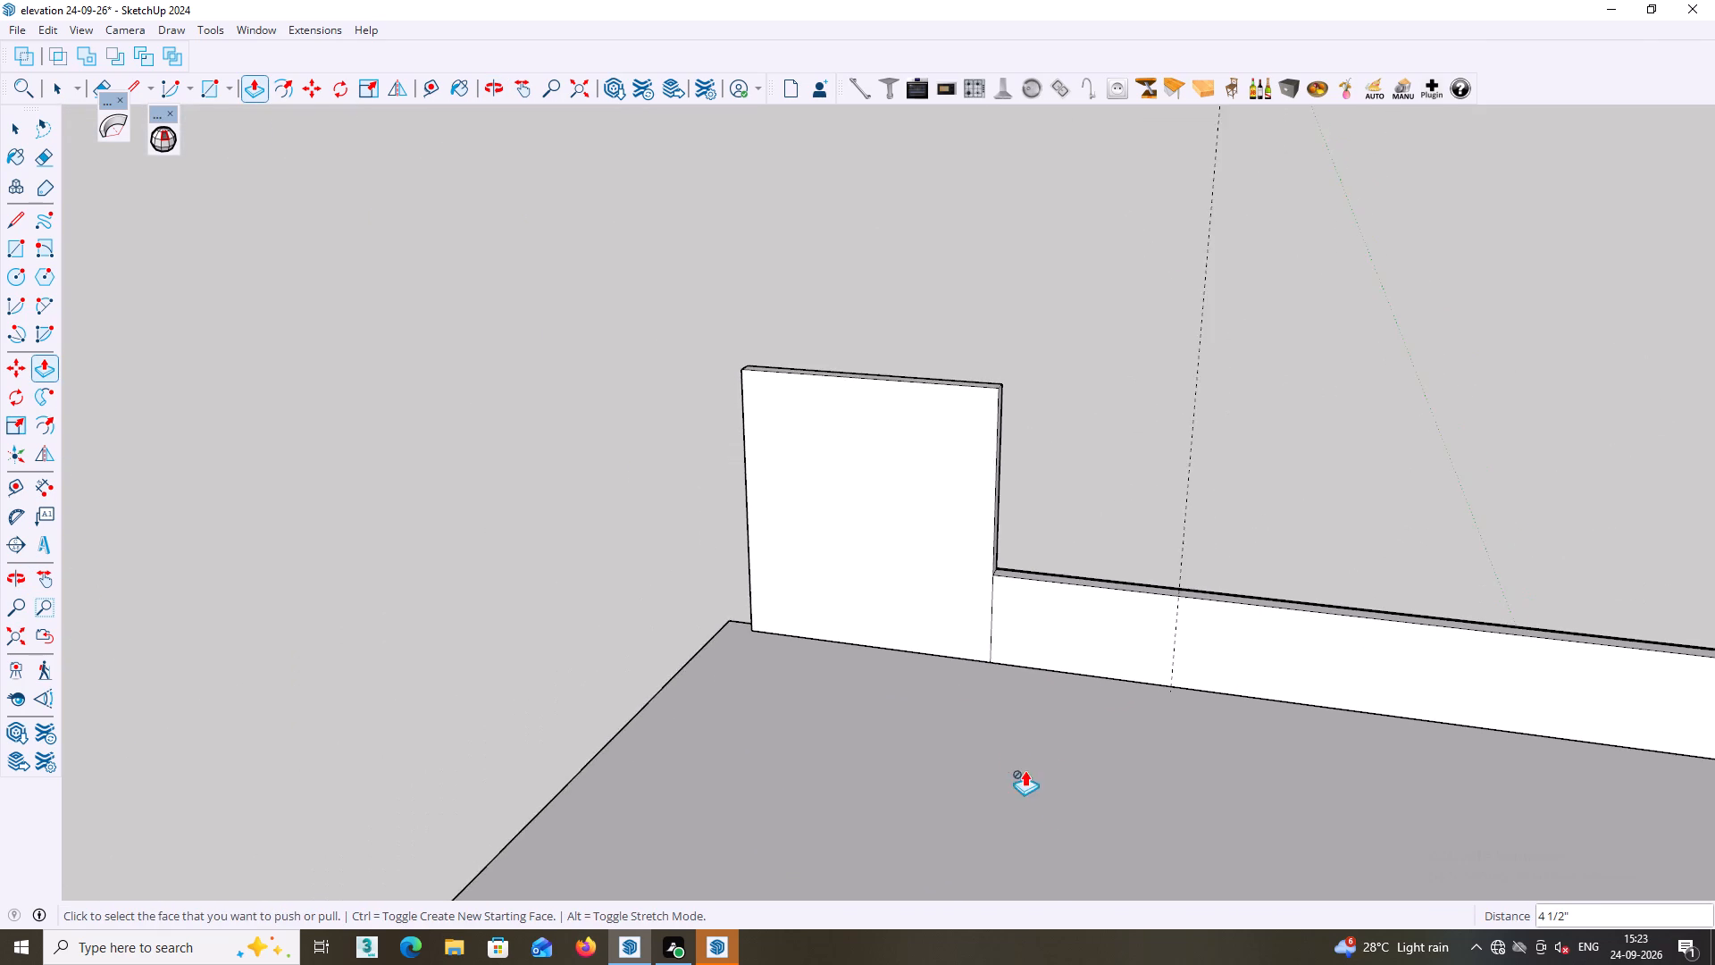
pyautogui.moveTo(1016, 762); pyautogui.dragTo(1655, 631, button='middle')
pyautogui.moveTo(1045, 700); pyautogui.dragTo(1285, 692, button='middle')
pyautogui.scroll(1, 1034, 649)
pyautogui.moveTo(1033, 644); pyautogui.dragTo(1200, 674, button='middle')
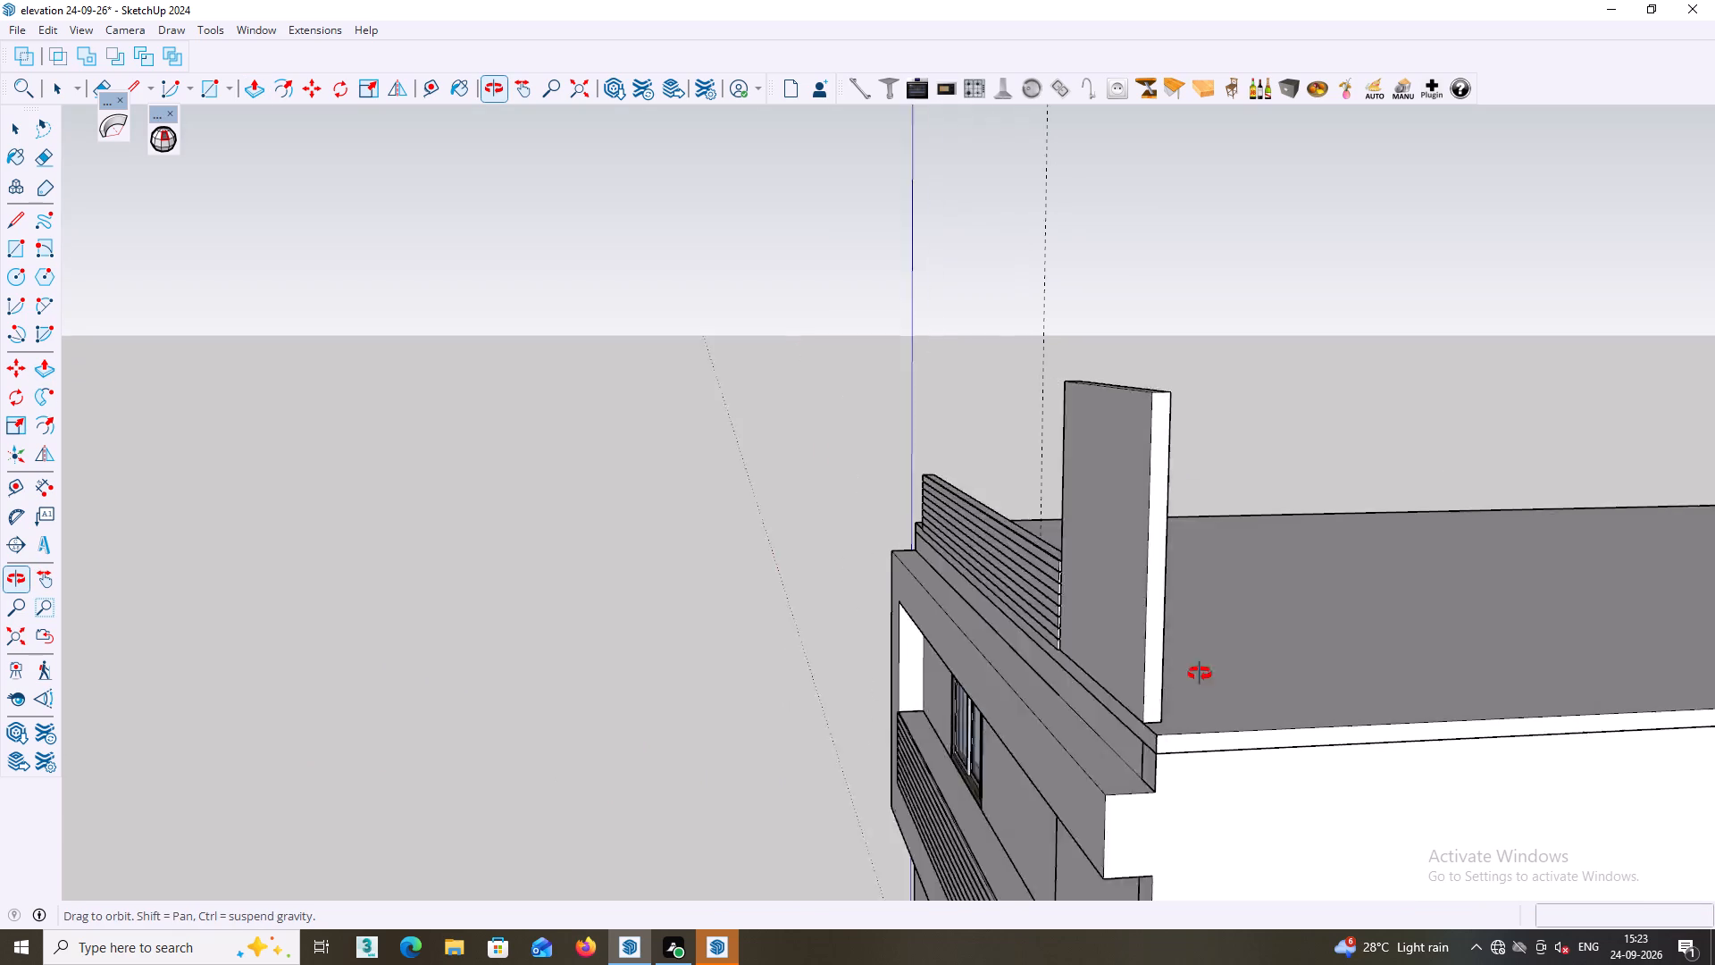
pyautogui.moveTo(1200, 674); pyautogui.dragTo(1265, 662, button='middle')
pyautogui.moveTo(1266, 662); pyautogui.dragTo(1228, 664, button='middle')
pyautogui.scroll(1, 1285, 632)
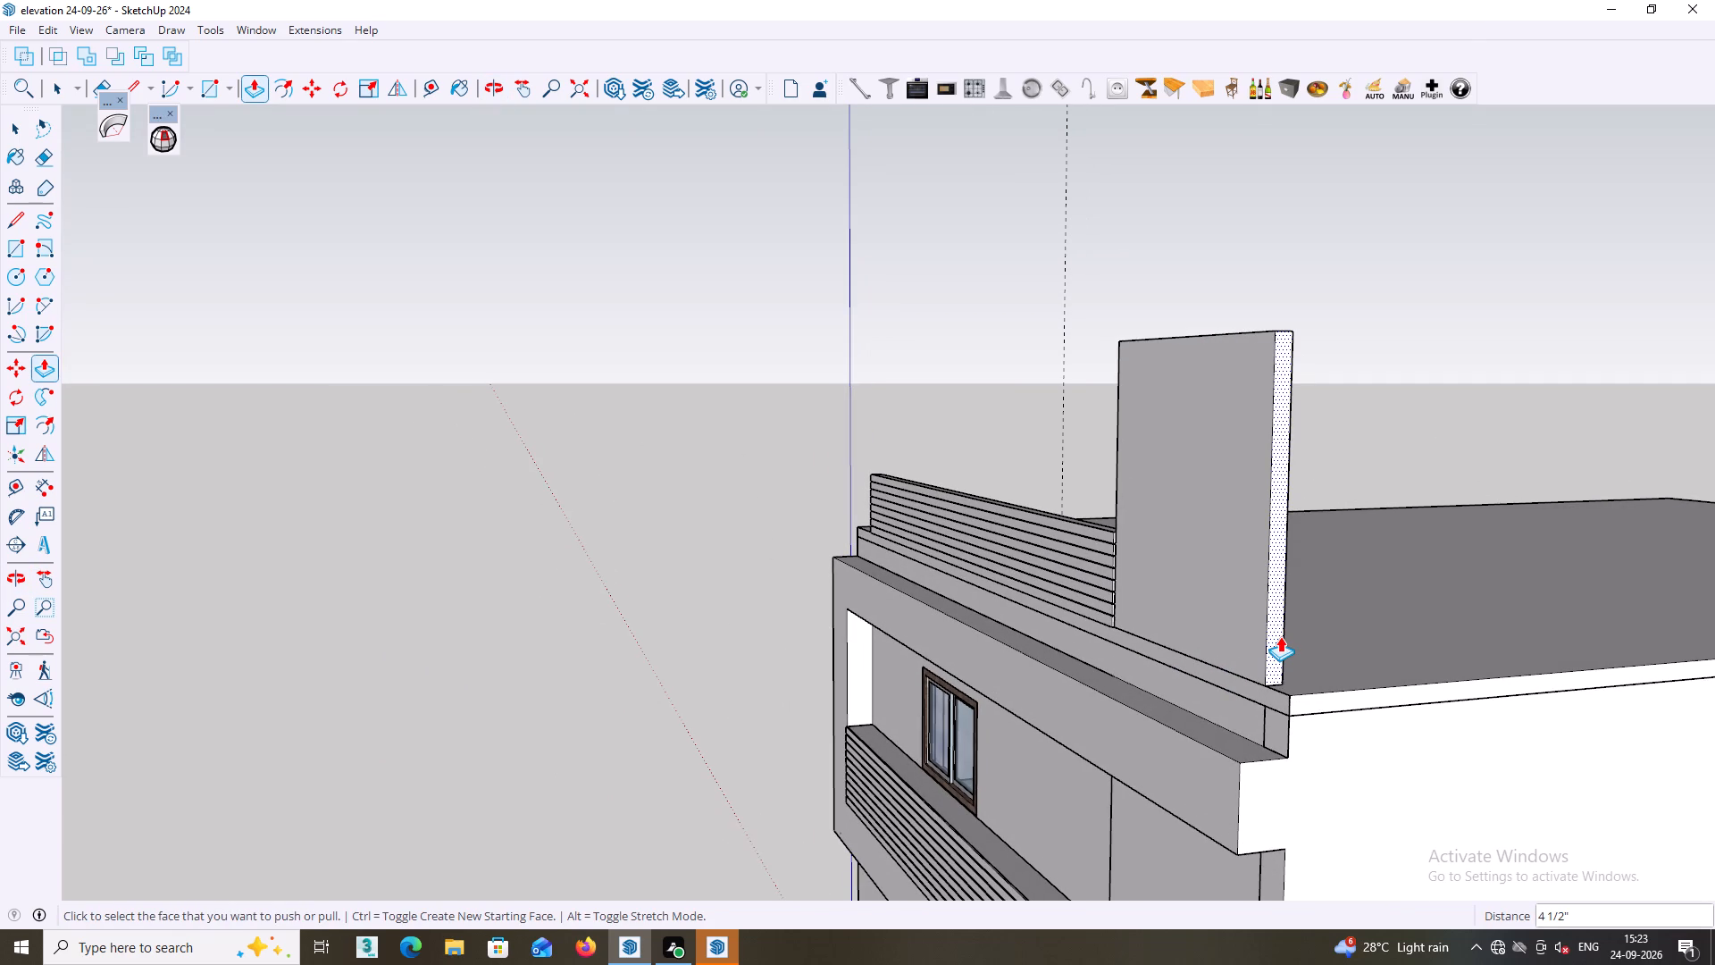
pyautogui.click(1280, 636)
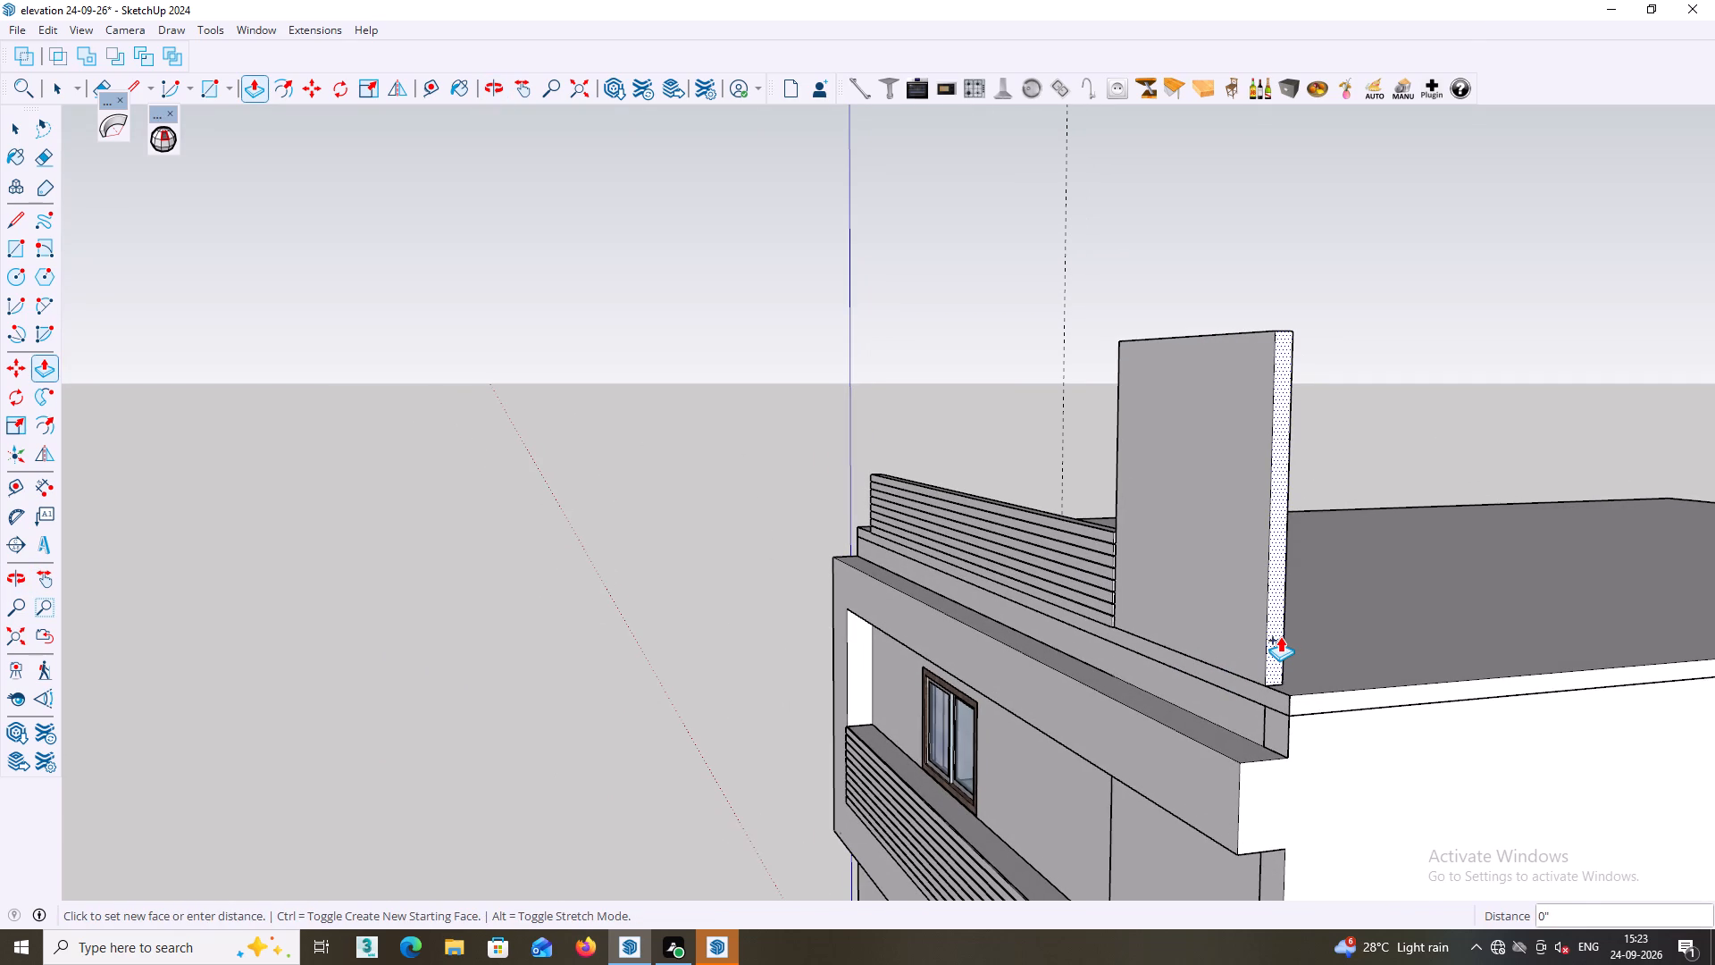
pyautogui.scroll(2, 1290, 681)
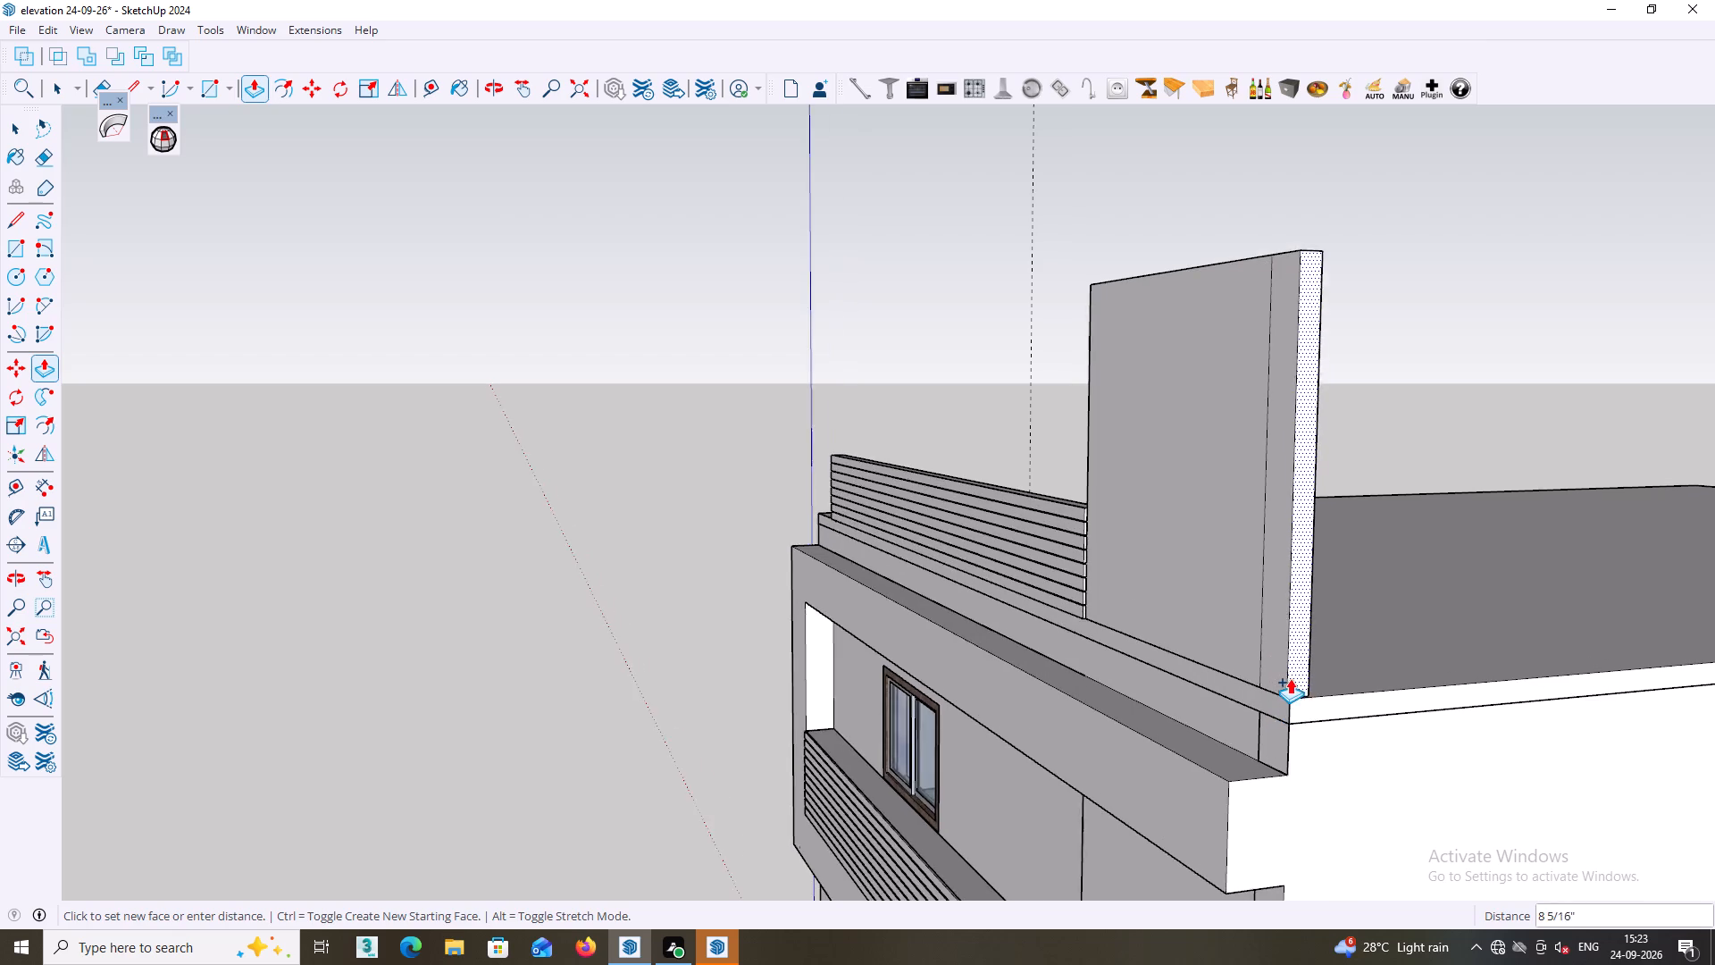
pyautogui.moveTo(1291, 684); pyautogui.dragTo(1208, 688, button='middle')
pyautogui.scroll(8, 1260, 714)
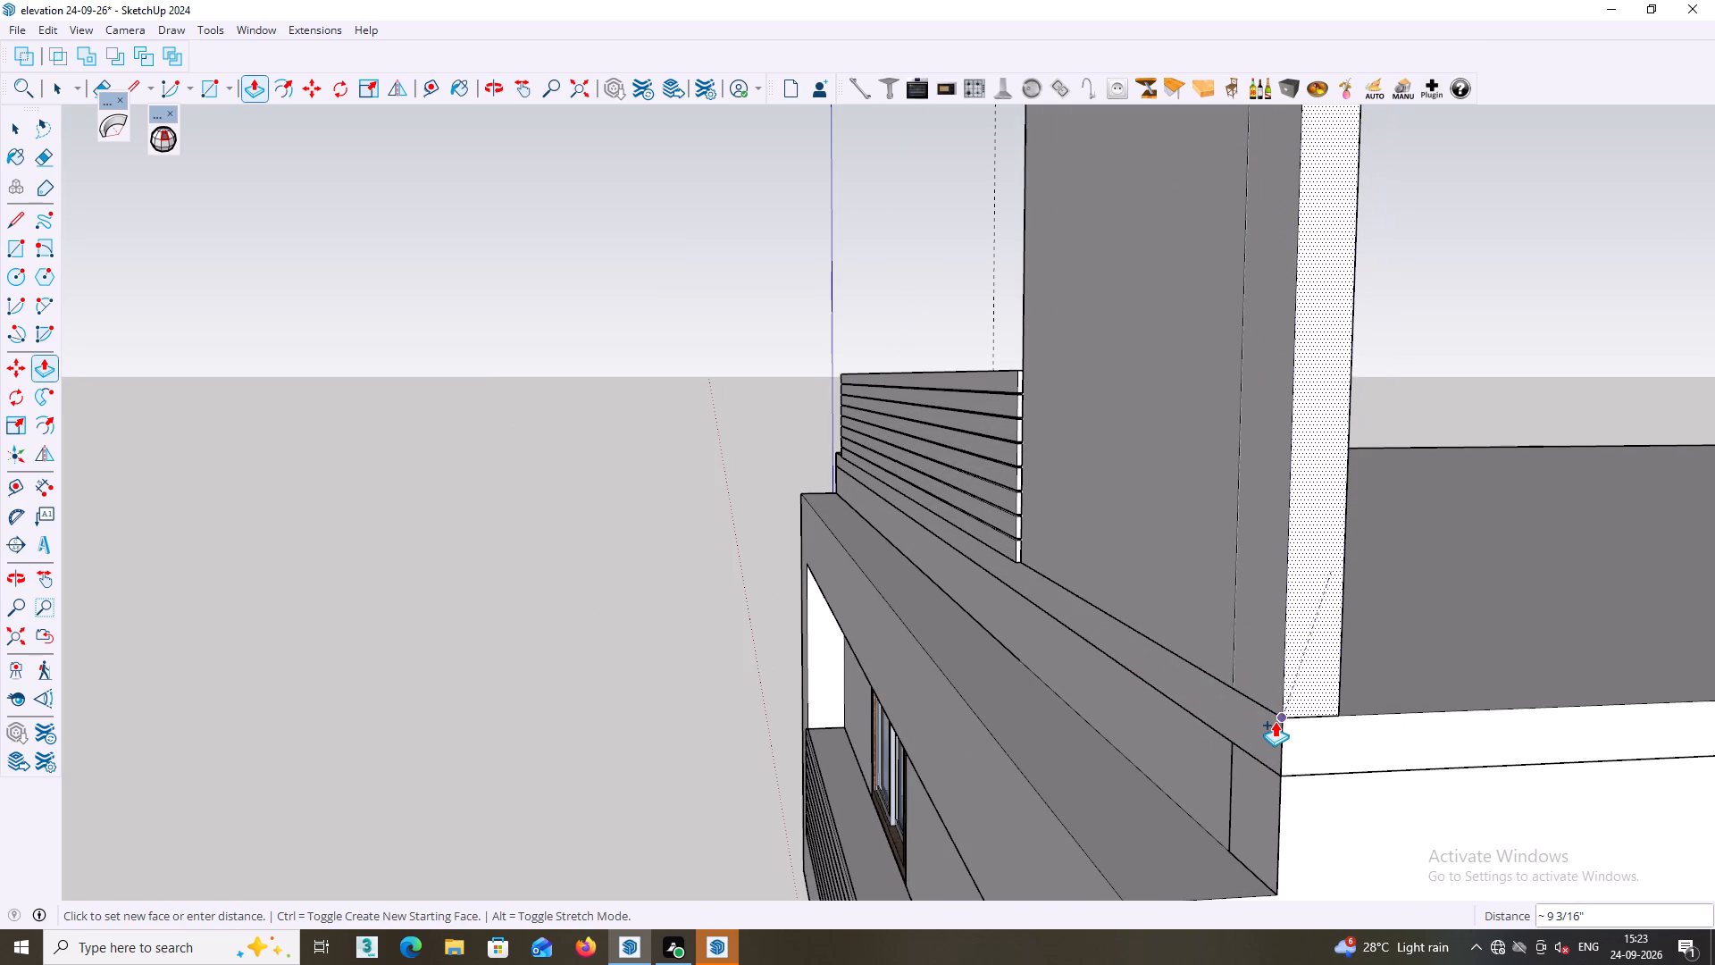
pyautogui.click(1275, 719)
# Examine the thickened parapet panel at the roof corner from the front, side and above, and clear the selection.
pyautogui.scroll(-11, 1290, 742)
pyautogui.moveTo(1322, 734); pyautogui.dragTo(1349, 769, button='middle')
pyautogui.moveTo(1385, 756); pyautogui.dragTo(1387, 765, button='middle')
pyautogui.moveTo(1399, 734); pyautogui.dragTo(1403, 745, button='middle')
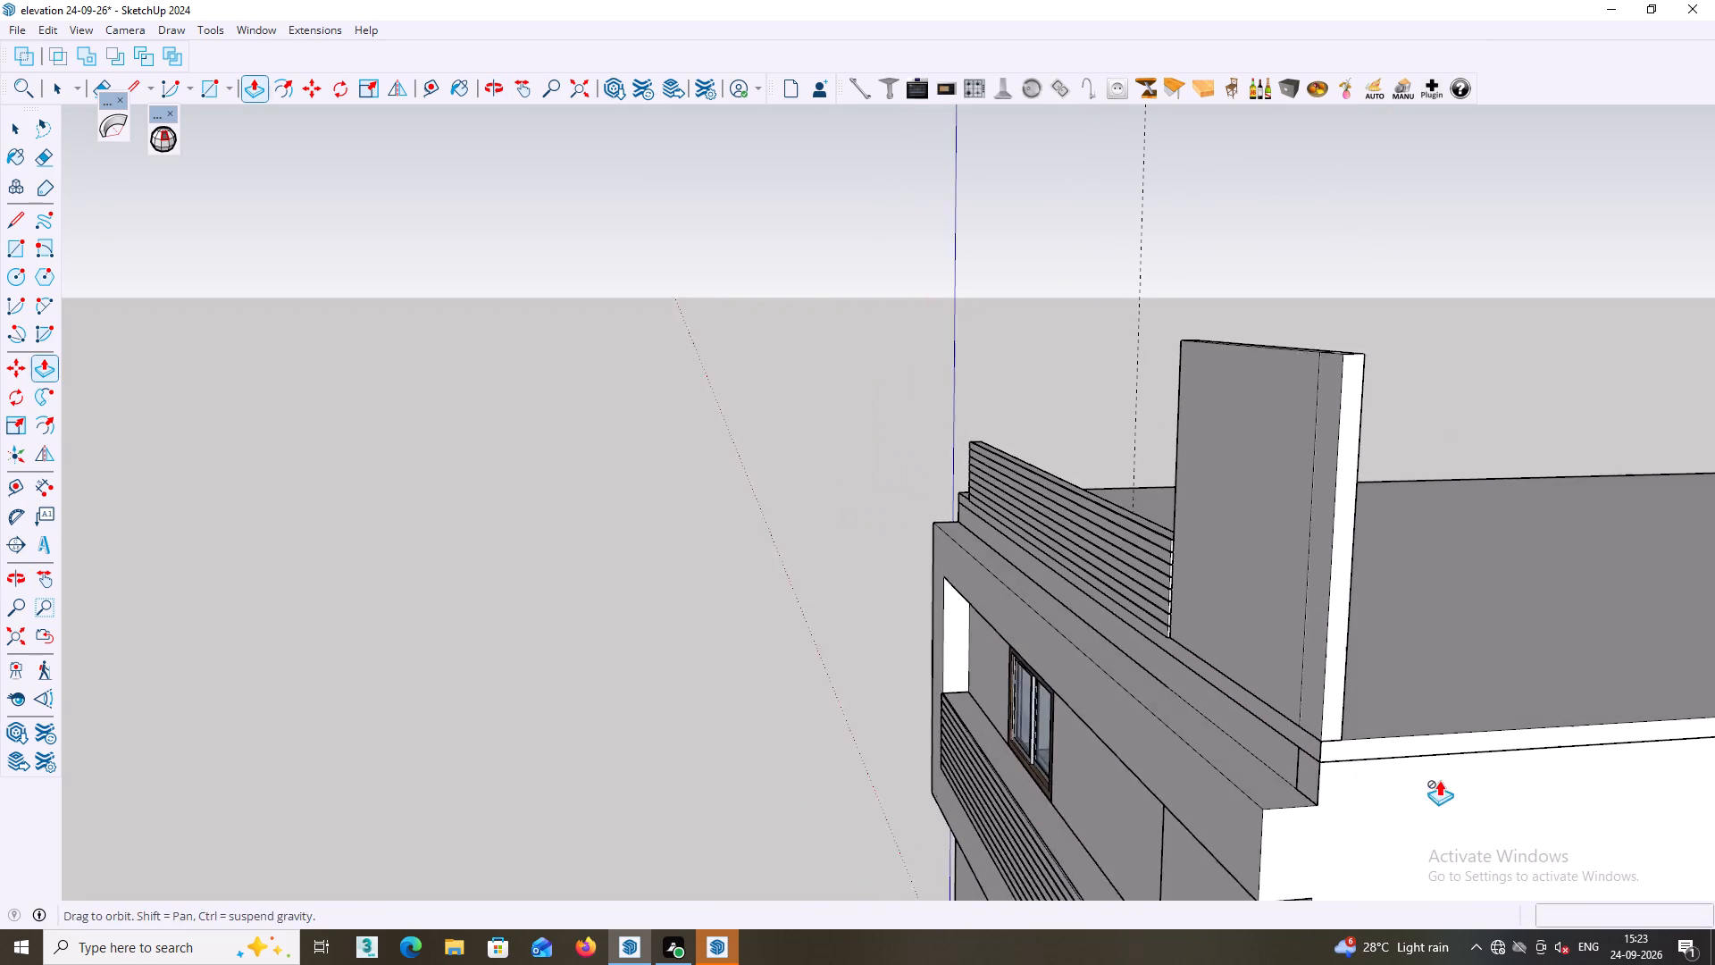
pyautogui.scroll(-3, 1439, 780)
pyautogui.moveTo(1426, 816); pyautogui.dragTo(1701, 765, button='middle')
pyautogui.press('space')
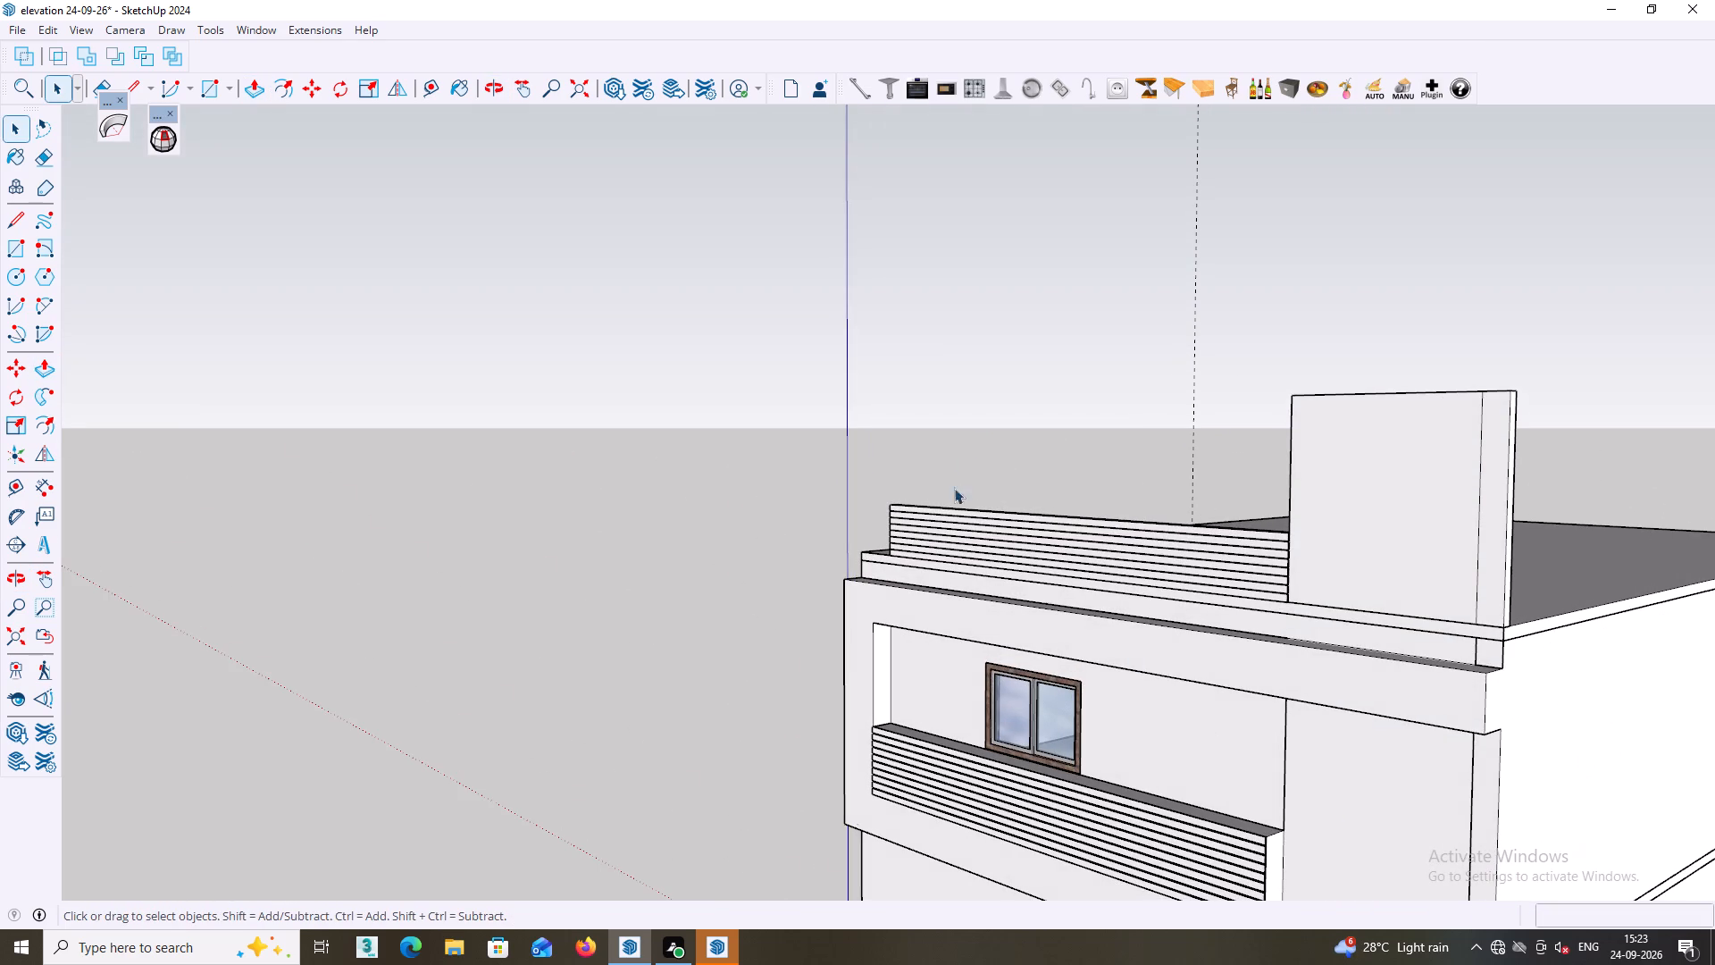
pyautogui.click(866, 440)
pyautogui.moveTo(1227, 457); pyautogui.dragTo(1291, 672, button='middle')
pyautogui.scroll(-1, 1234, 478)
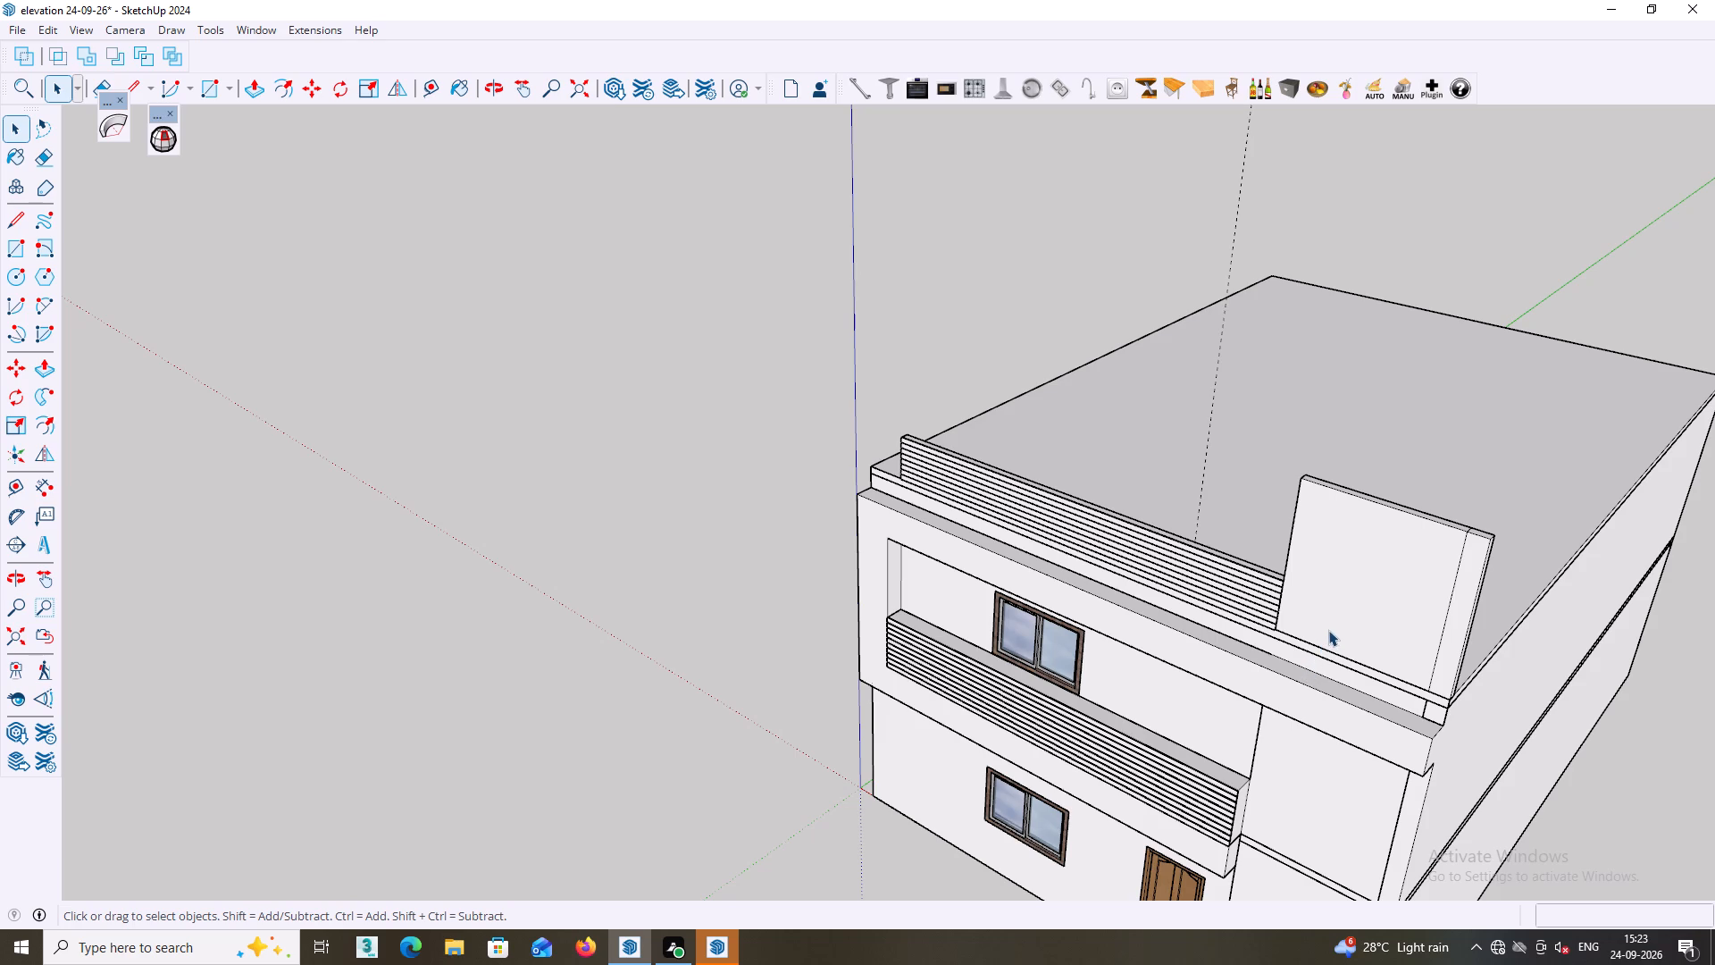
pyautogui.keyDown('shift'); pyautogui.moveTo(1328, 630); pyautogui.dragTo(756, 610, button='middle'); pyautogui.keyUp('shift')
pyautogui.moveTo(799, 612); pyautogui.dragTo(835, 608, button='middle')
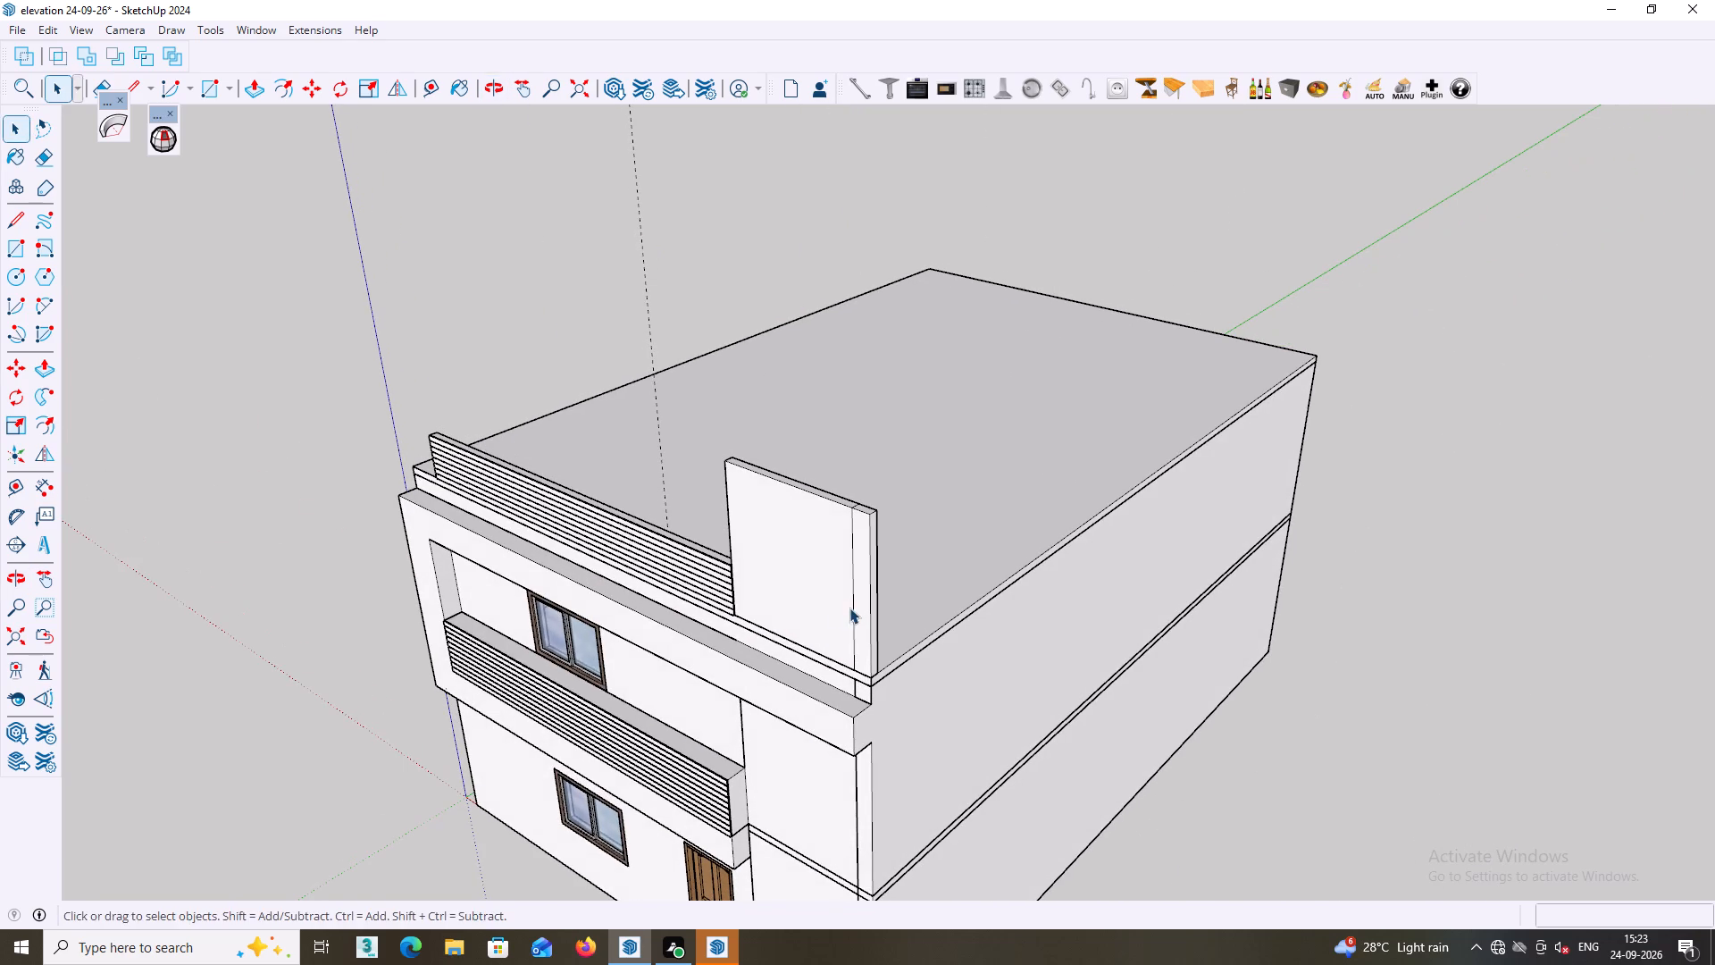
# Examine the upright parapet panel and its joint with the roof slats from the front and above.
pyautogui.moveTo(851, 607); pyautogui.dragTo(1134, 595, button='middle')
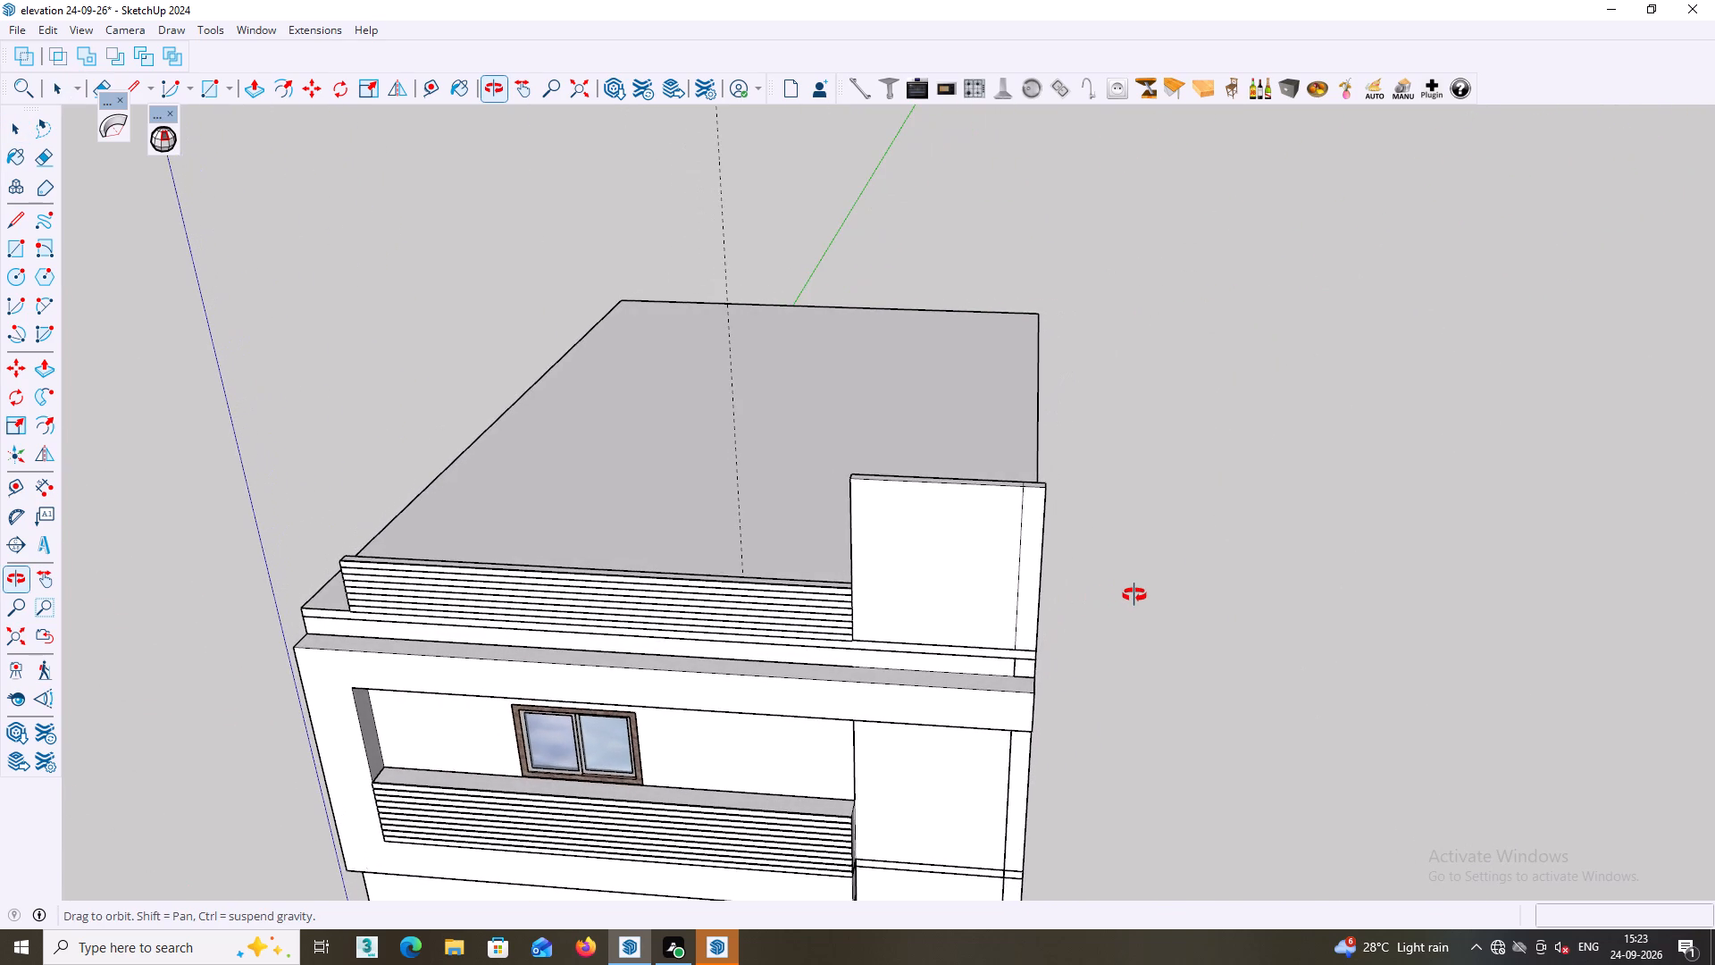
pyautogui.moveTo(1134, 595); pyautogui.dragTo(1172, 583, button='middle')
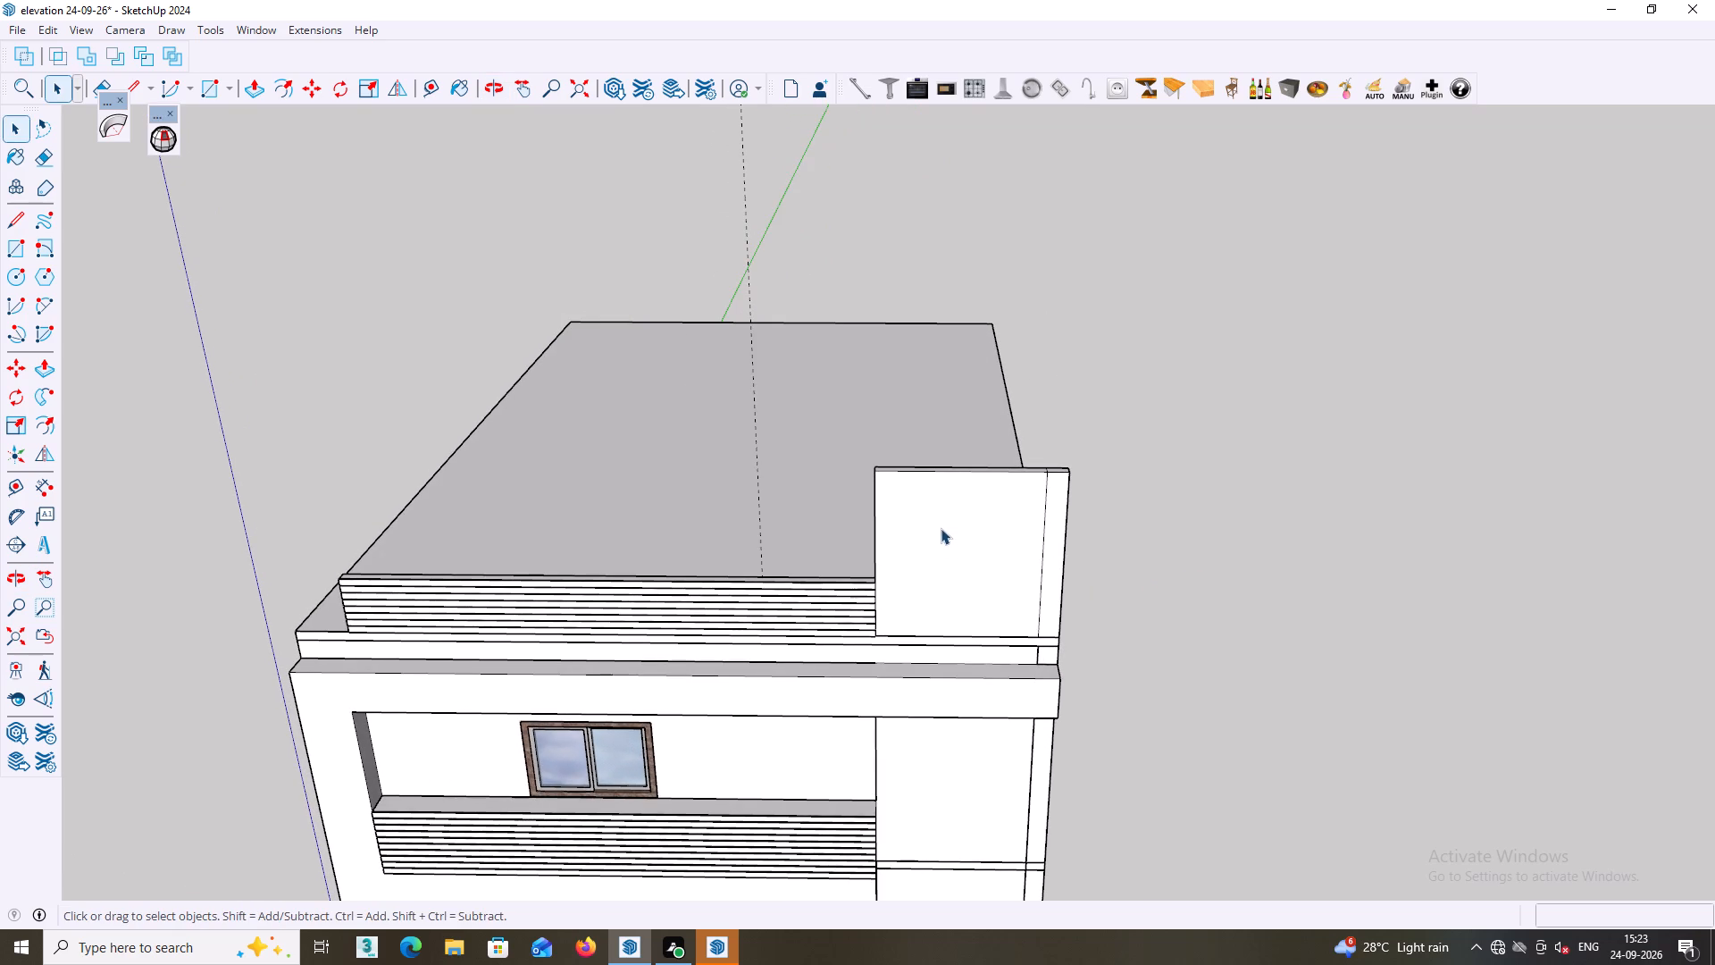
pyautogui.scroll(-1, 941, 595)
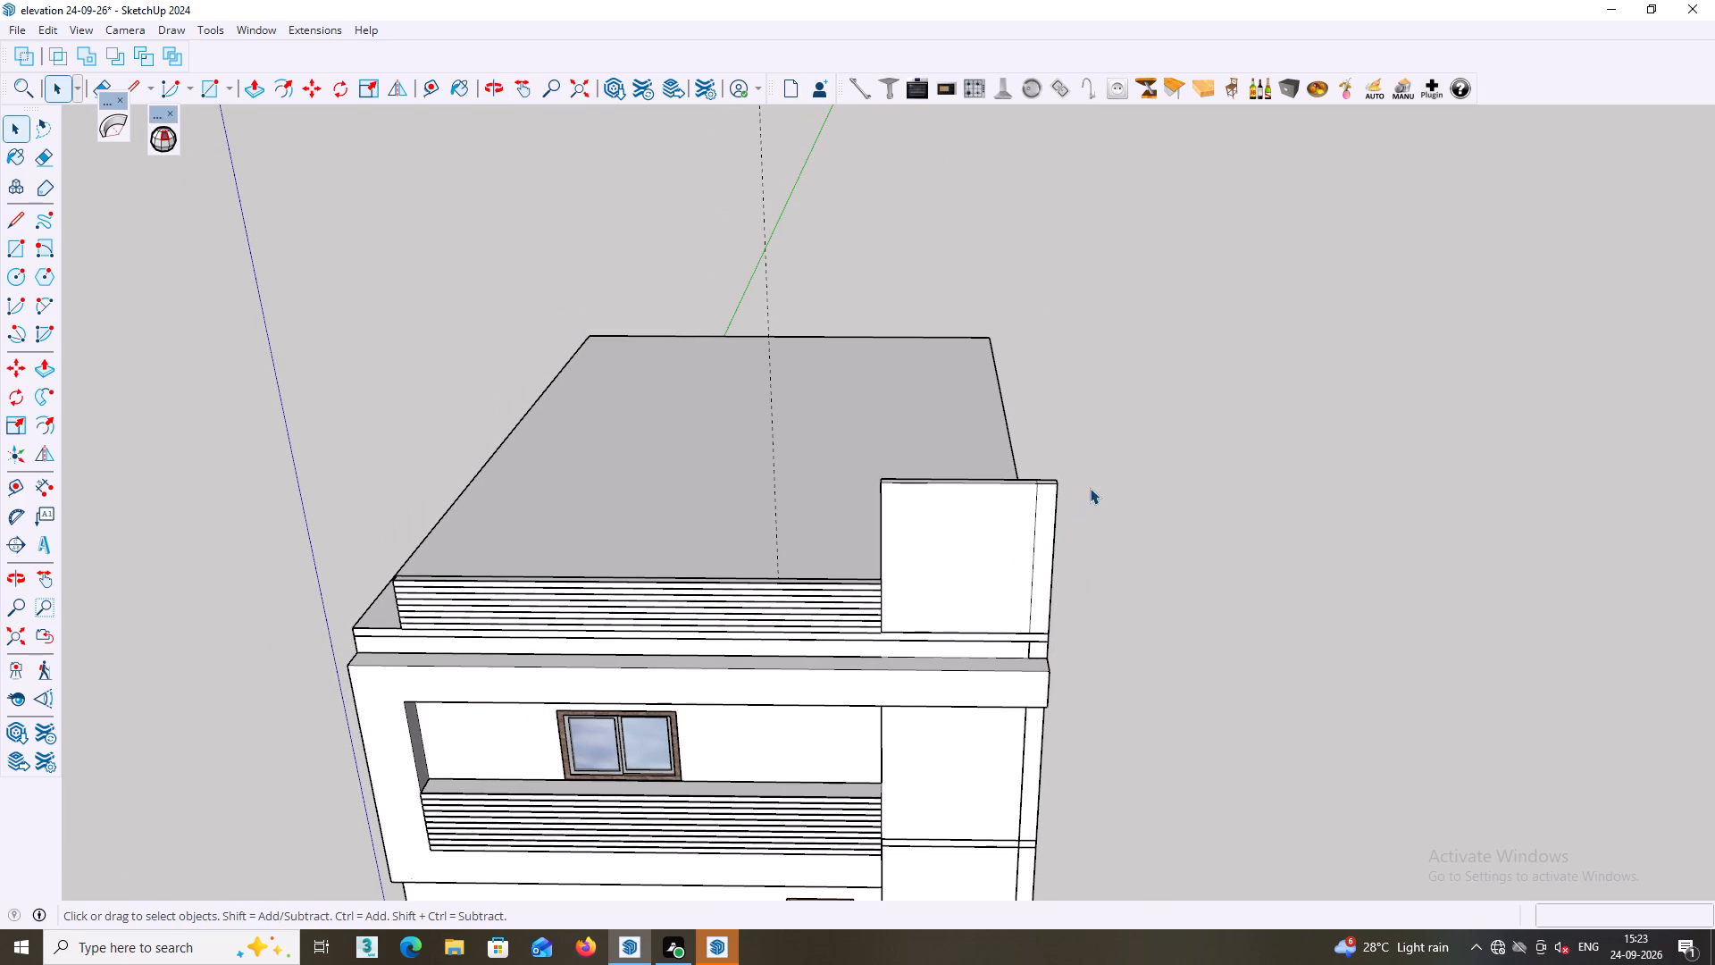
pyautogui.scroll(4, 1124, 429)
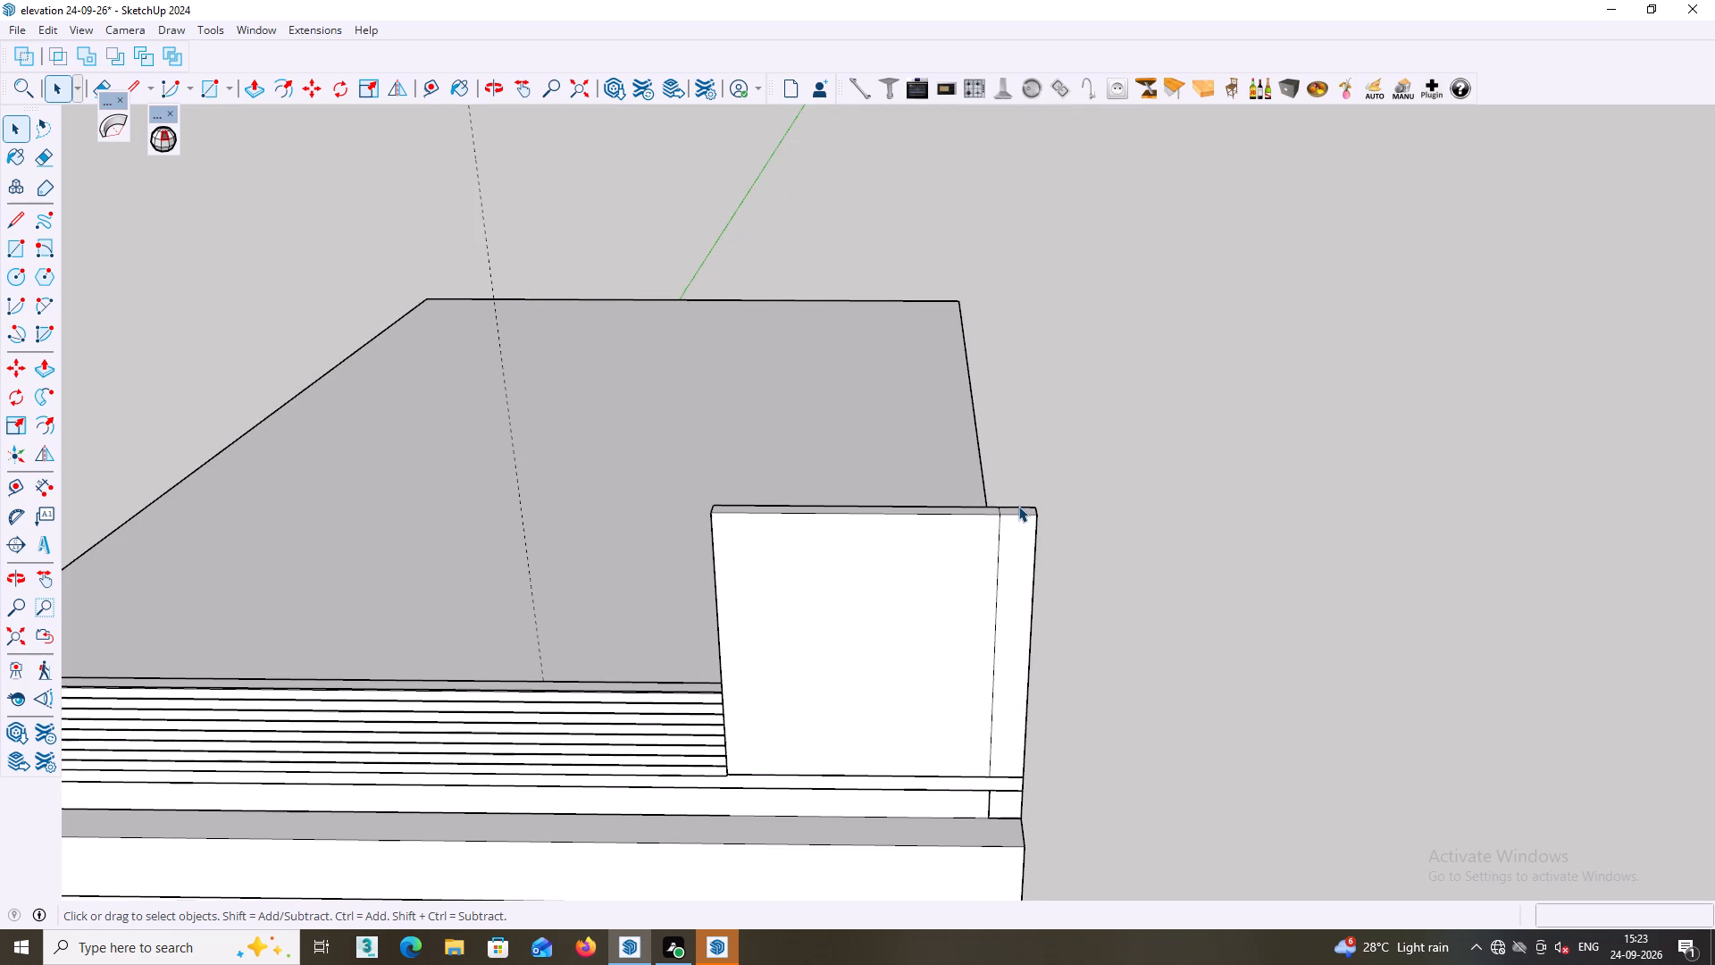
pyautogui.moveTo(1029, 545); pyautogui.dragTo(1029, 497, button='middle')
pyautogui.scroll(-8, 1023, 519)
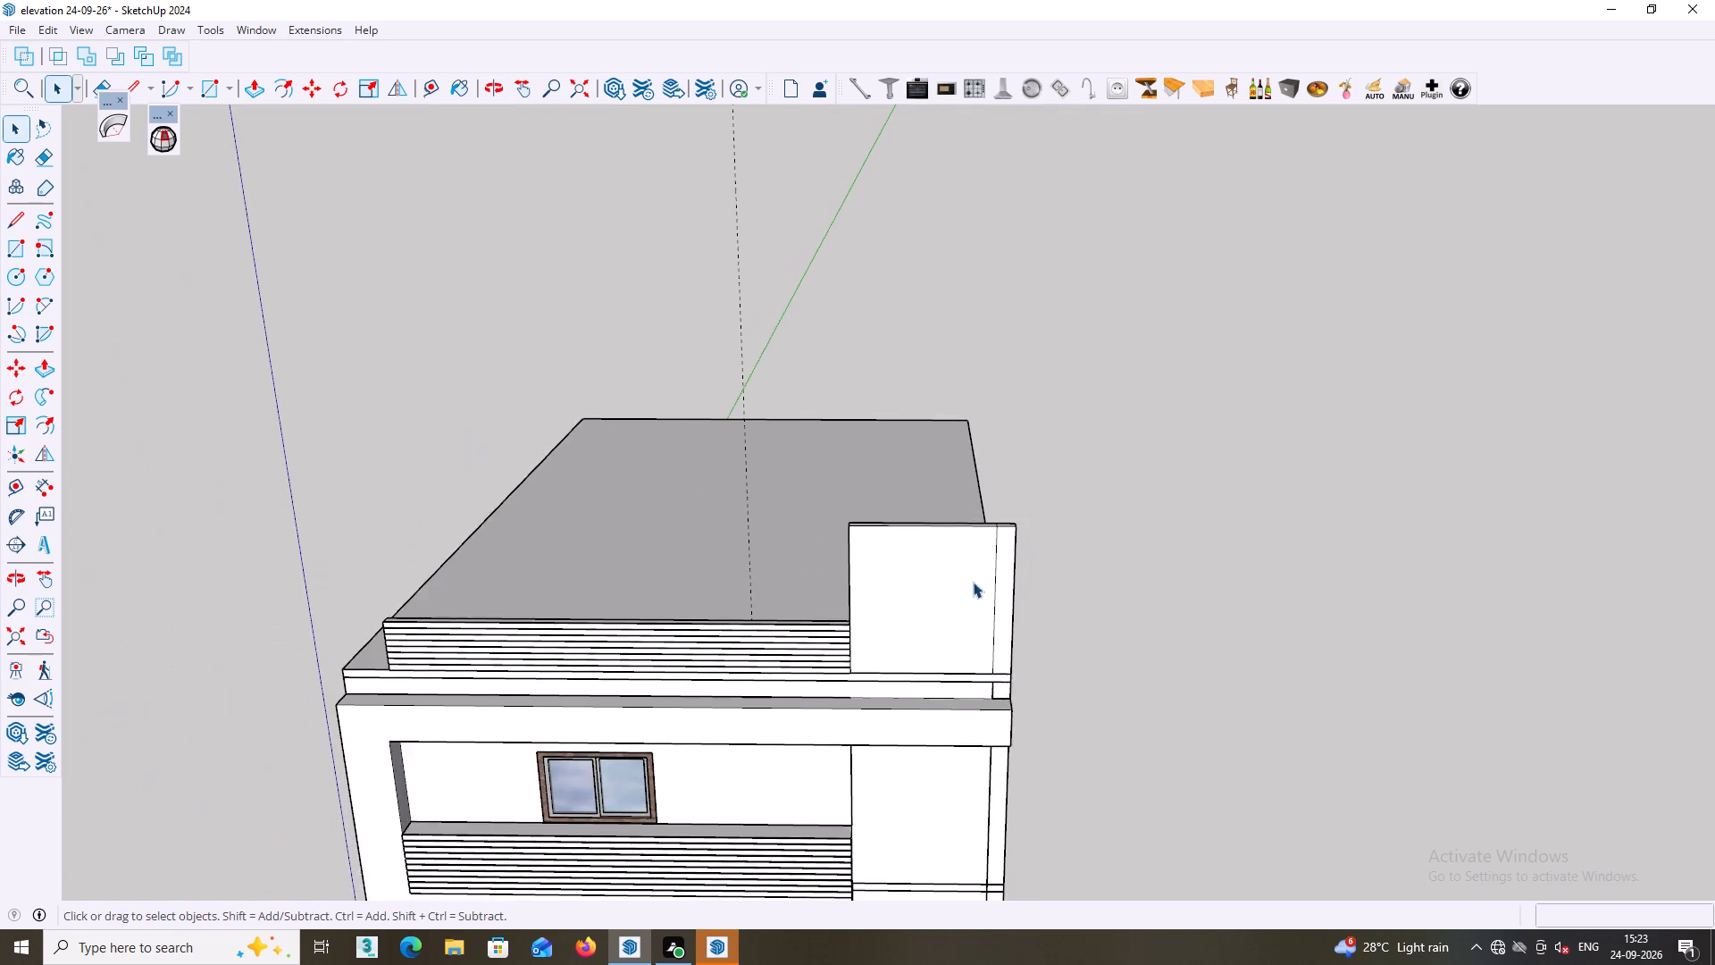
pyautogui.scroll(-3, 973, 582)
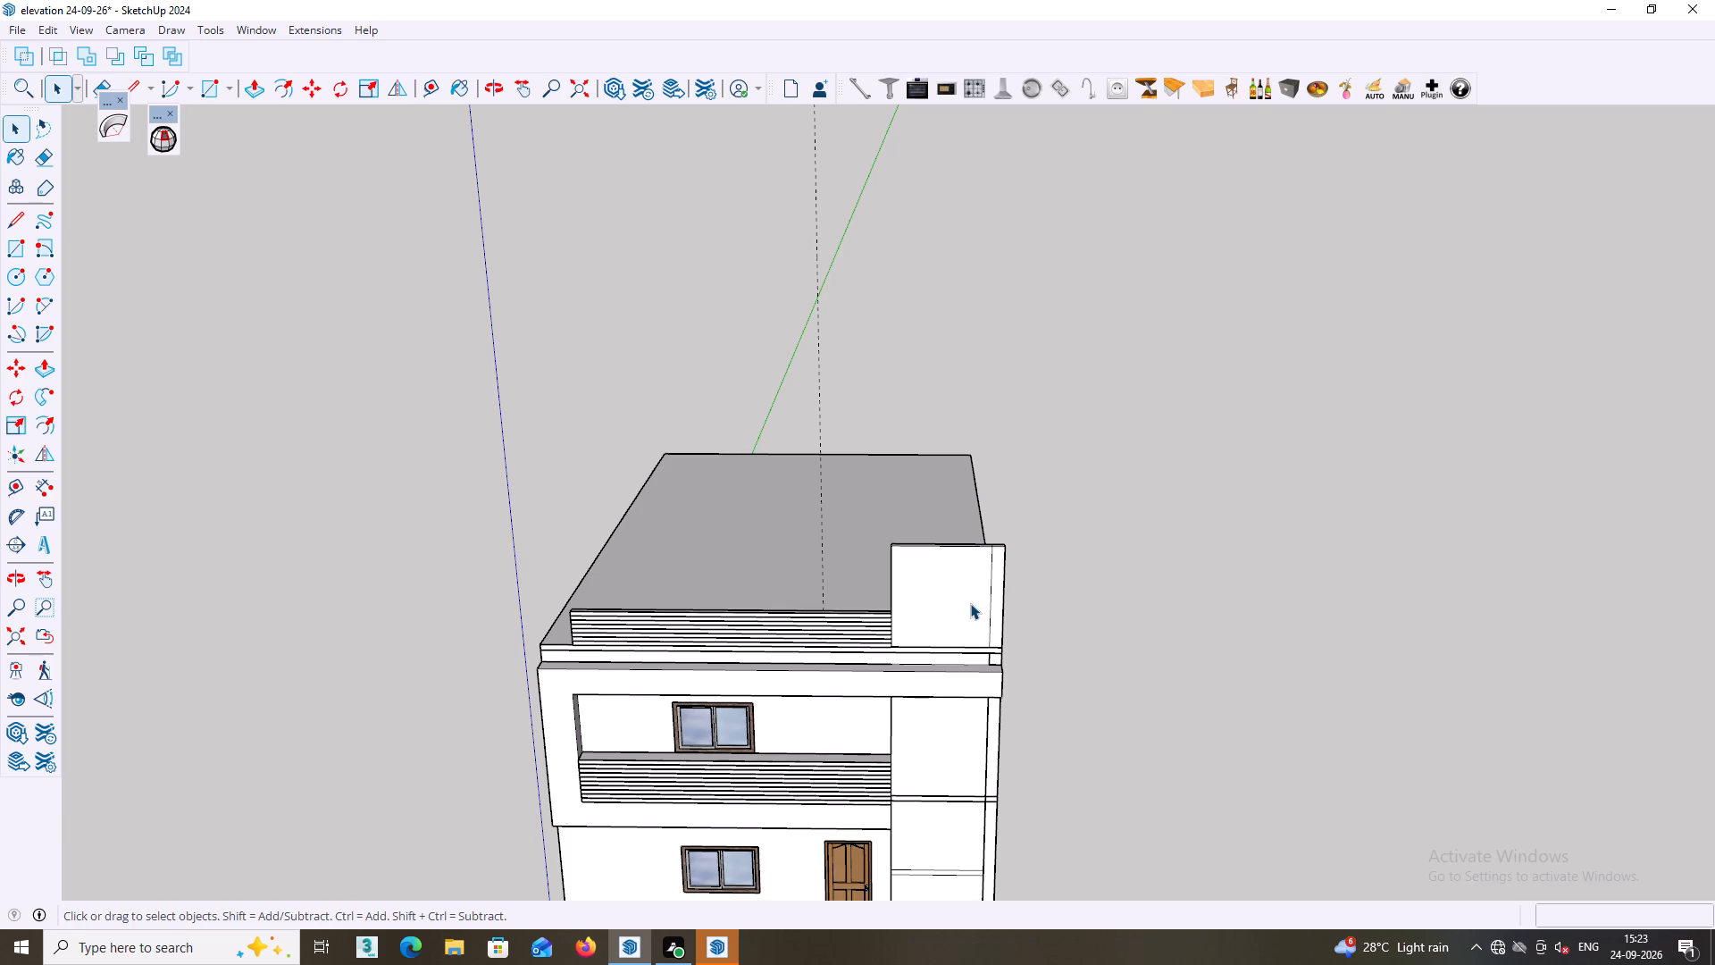
pyautogui.scroll(3, 979, 603)
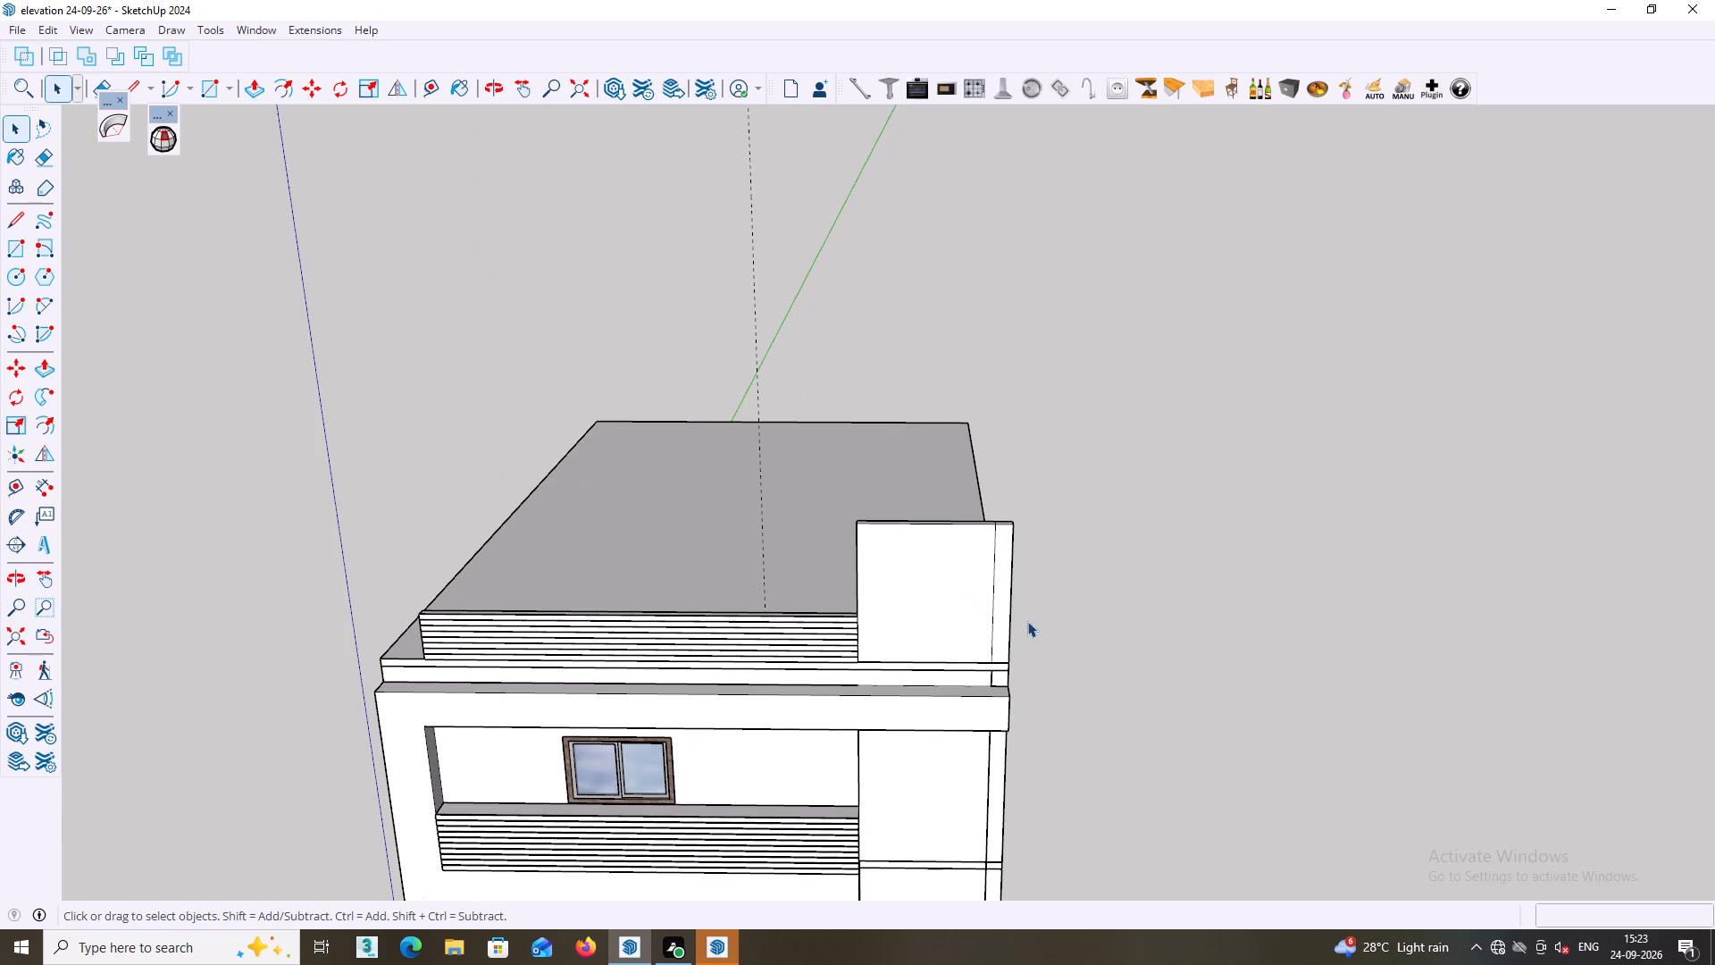
# Place a vertical guide on the parapet panel's front face, 4" in from its edge beside the roof slats.
pyautogui.keyDown('shift'); pyautogui.moveTo(1033, 618); pyautogui.dragTo(1010, 509, button='middle'); pyautogui.keyUp('shift')
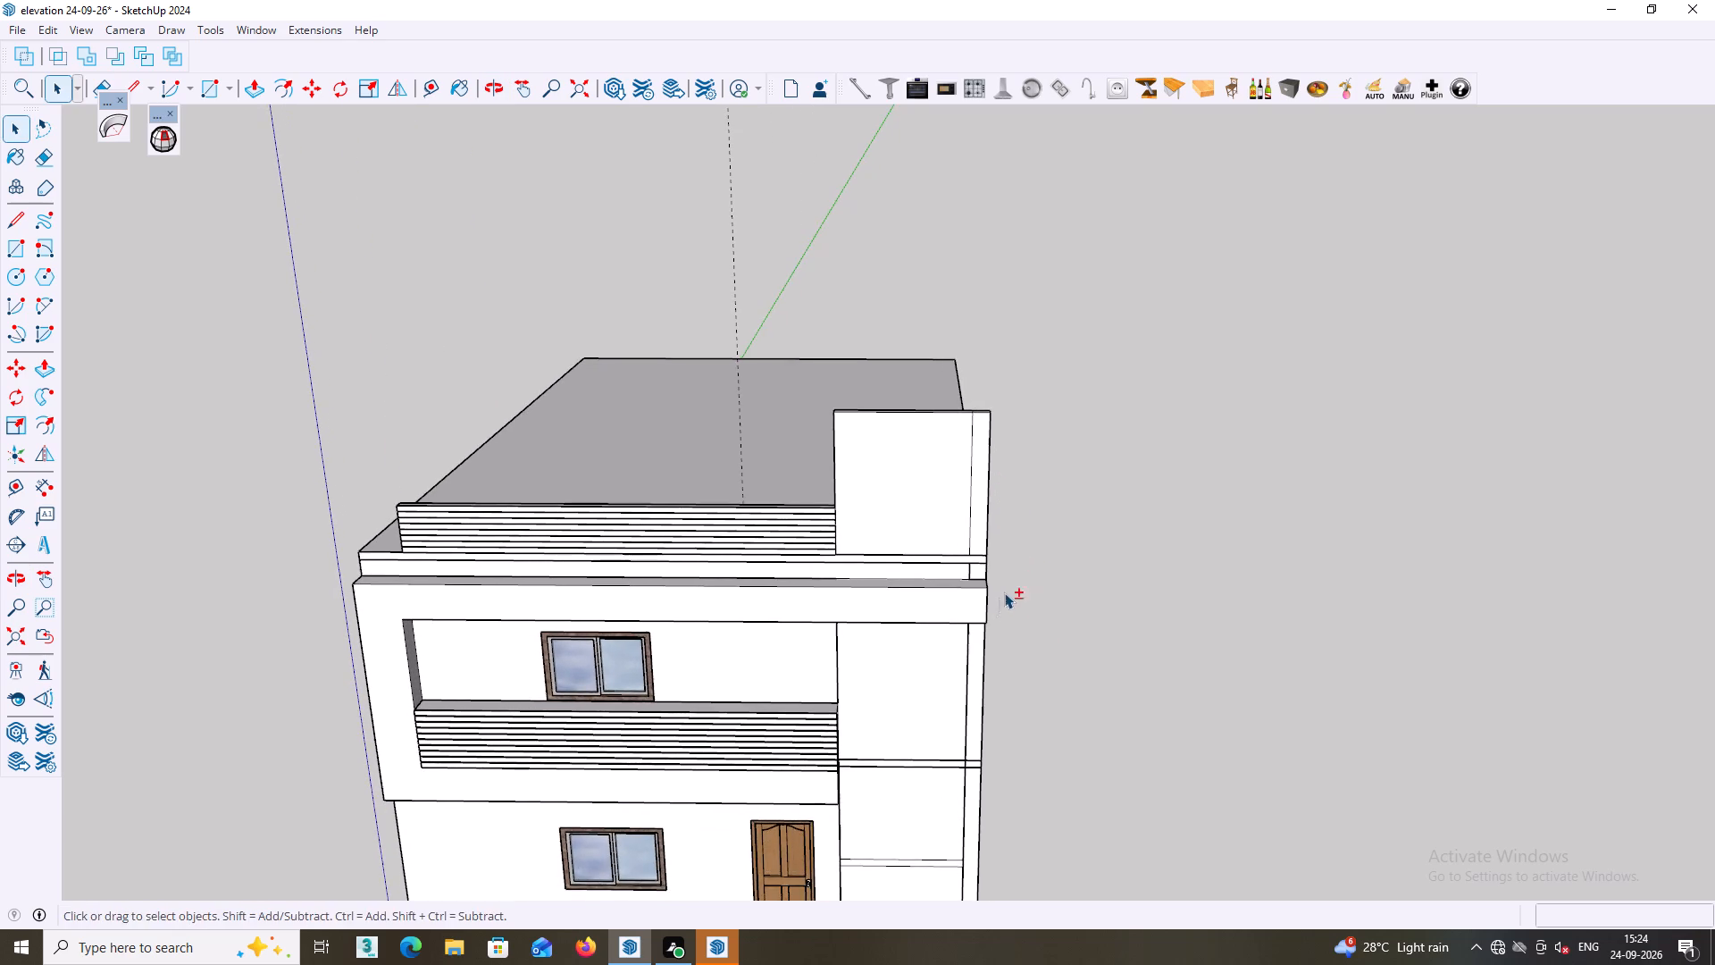
pyautogui.keyDown('shift'); pyautogui.moveTo(997, 607); pyautogui.dragTo(1000, 439, button='middle'); pyautogui.keyUp('shift')
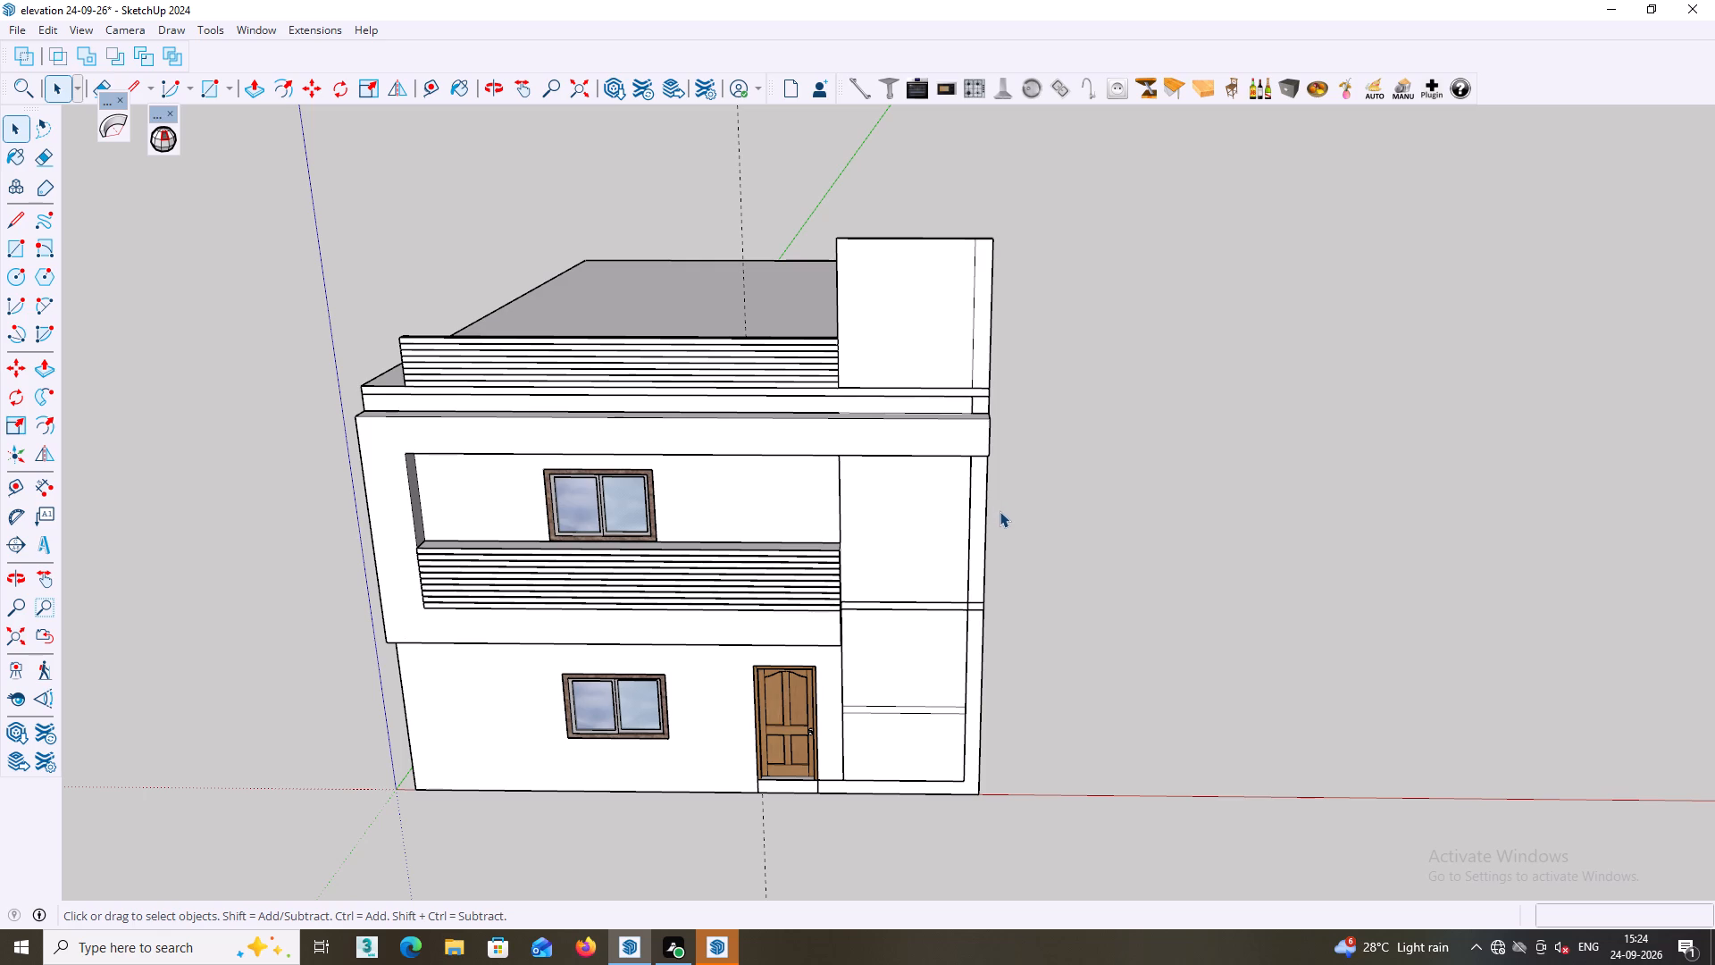
pyautogui.press('t')
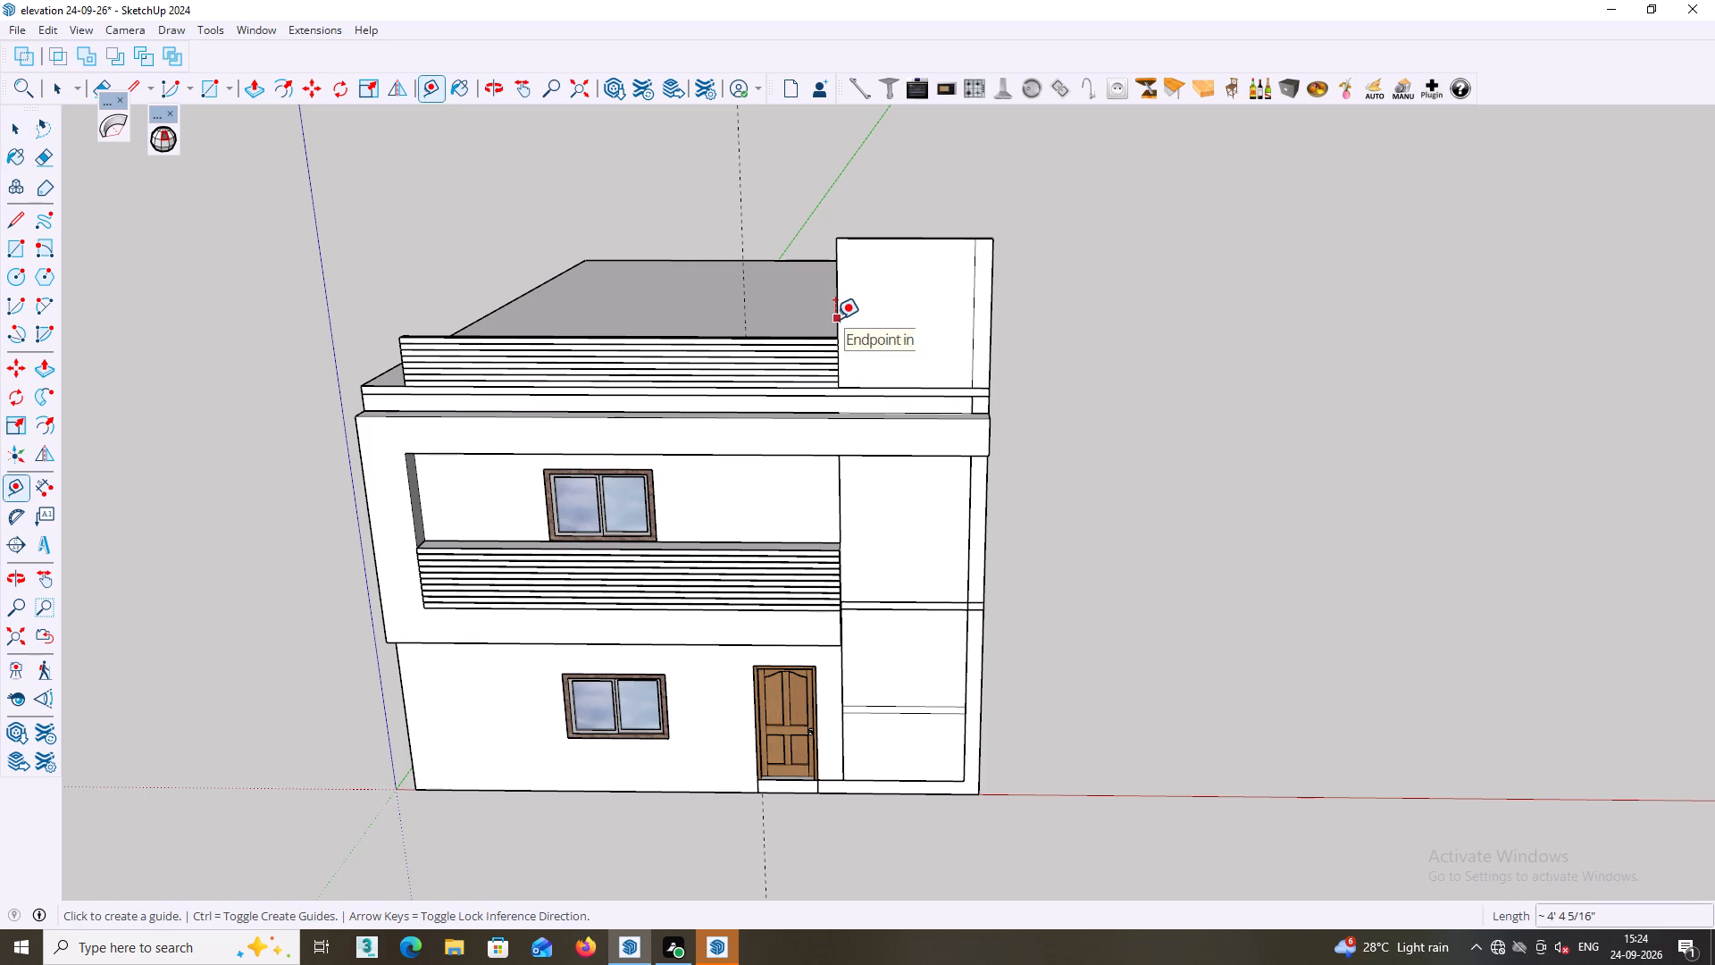
pyautogui.click(835, 319)
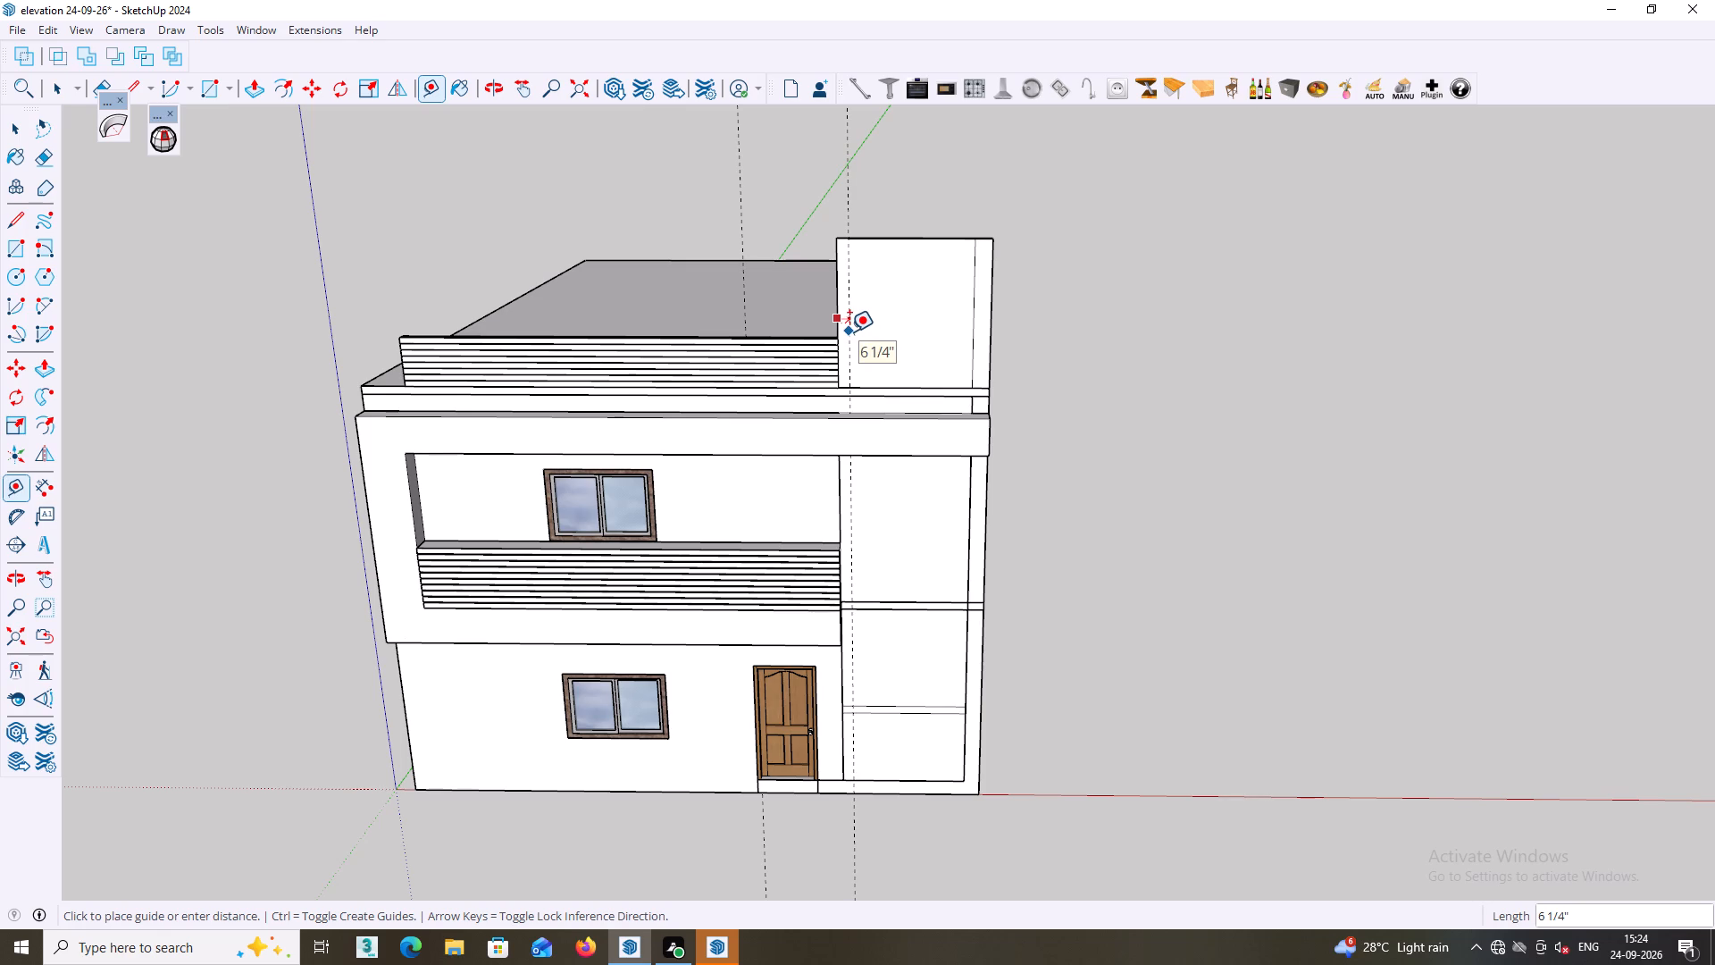
pyautogui.press('4')
pyautogui.press('Return')
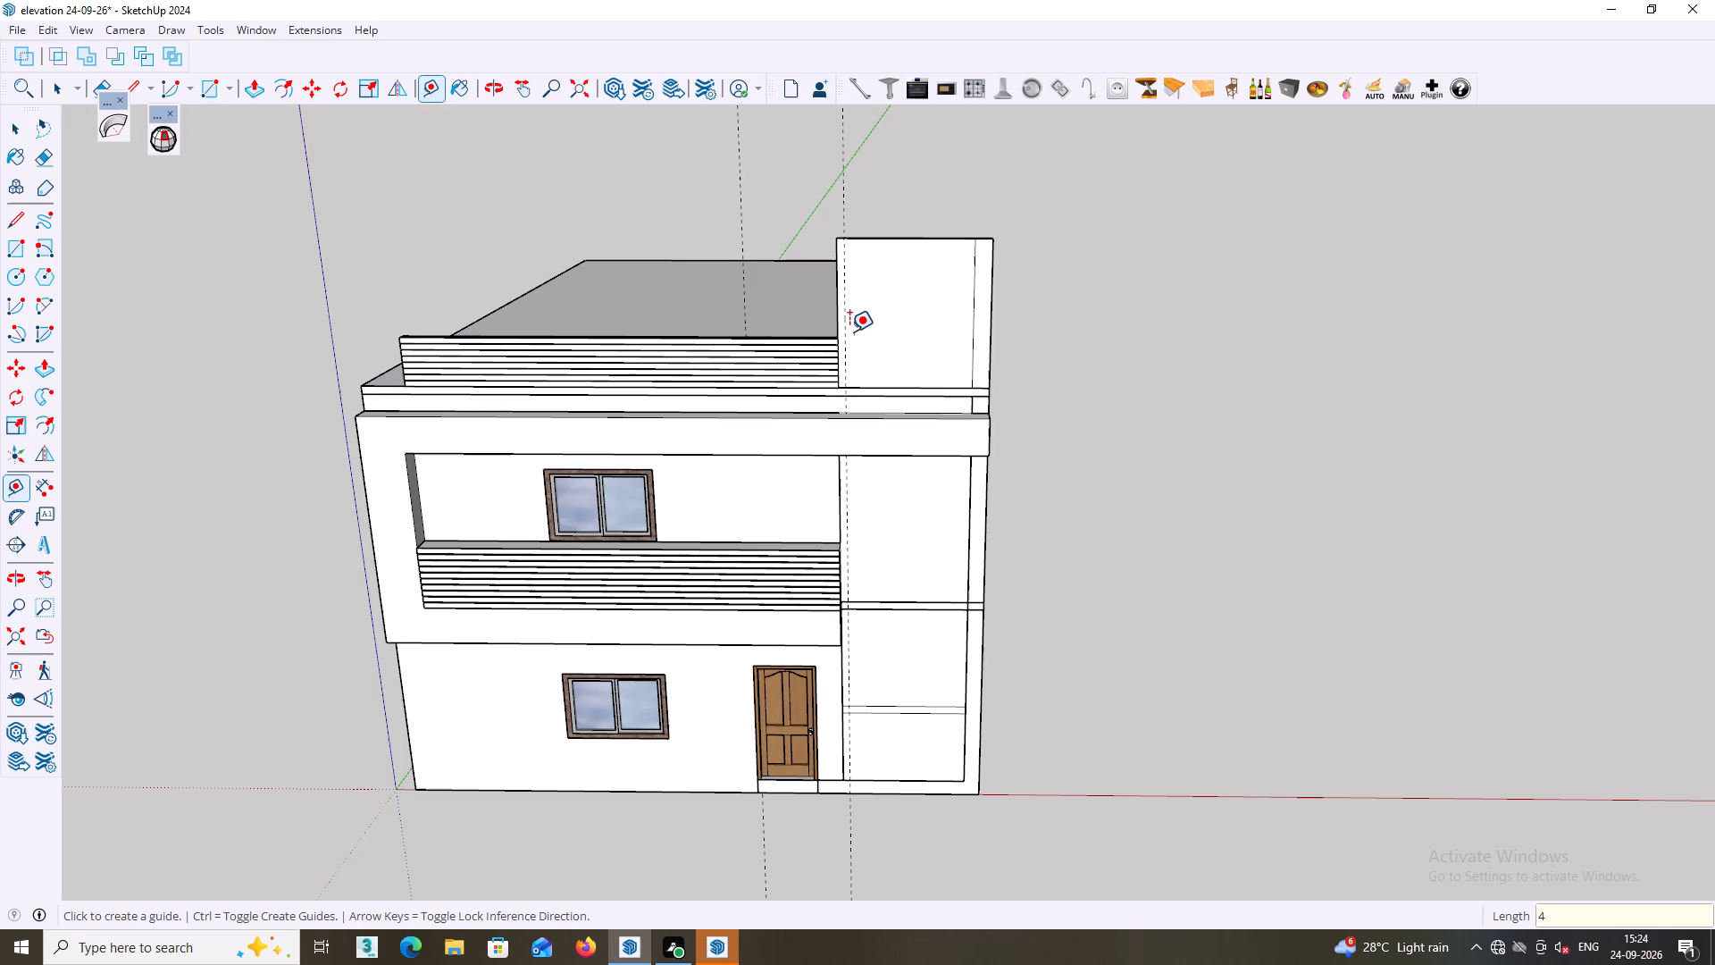
pyautogui.press('space')
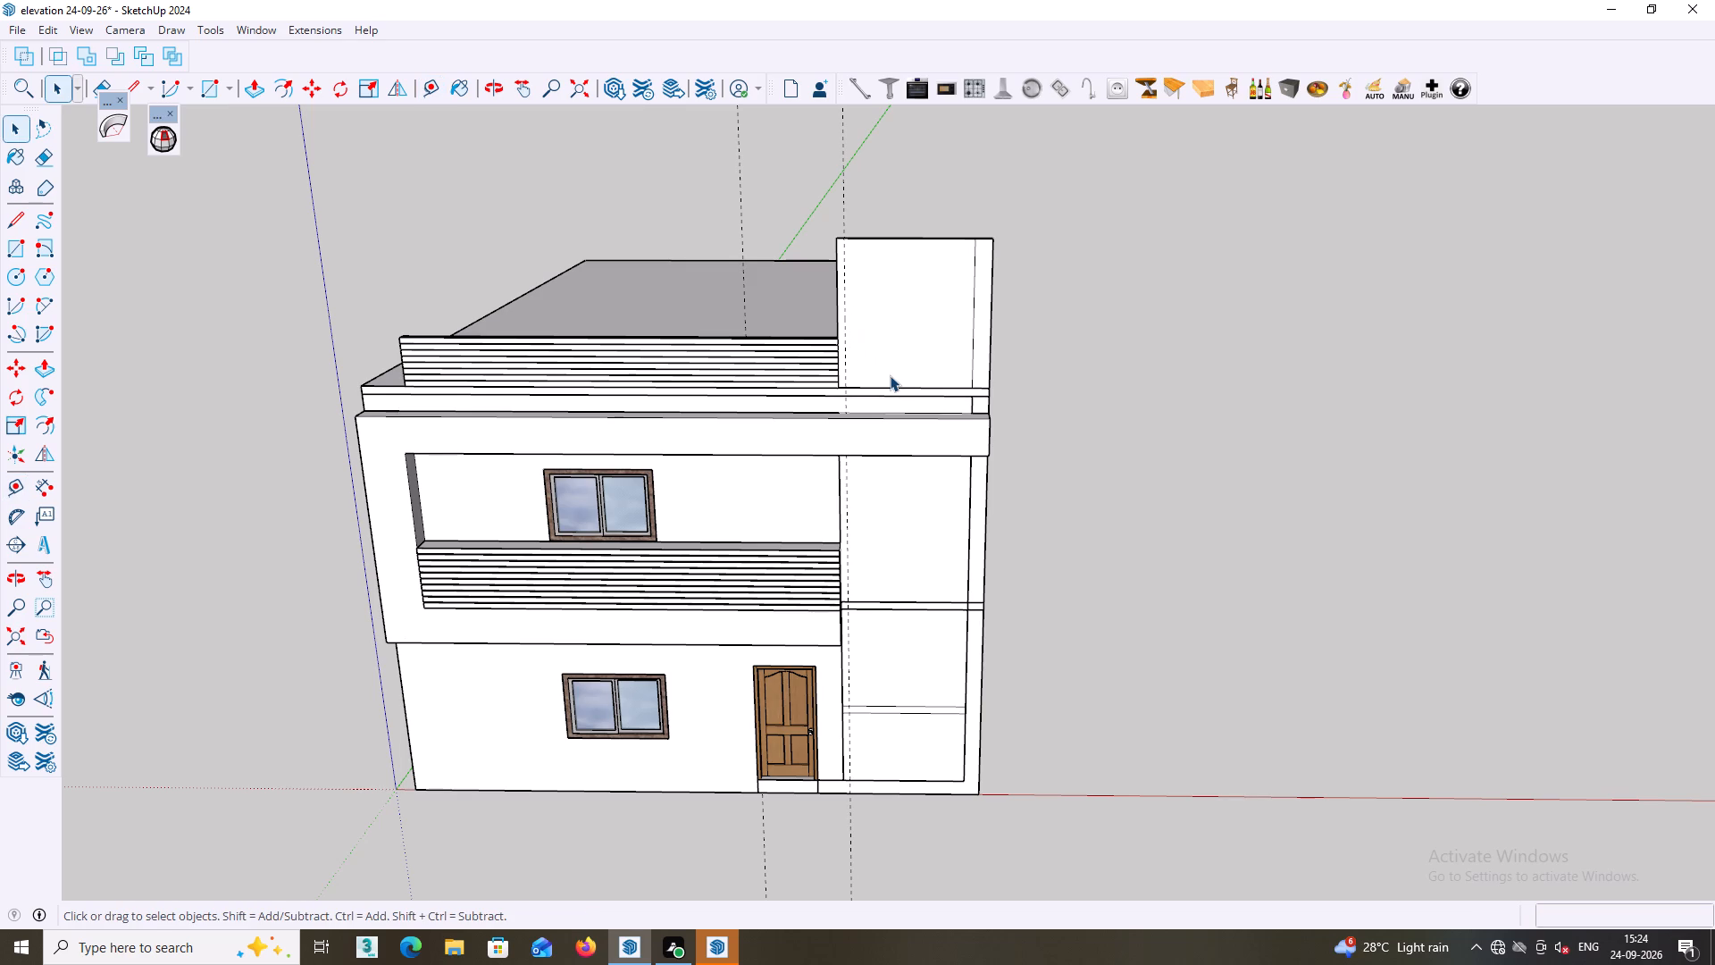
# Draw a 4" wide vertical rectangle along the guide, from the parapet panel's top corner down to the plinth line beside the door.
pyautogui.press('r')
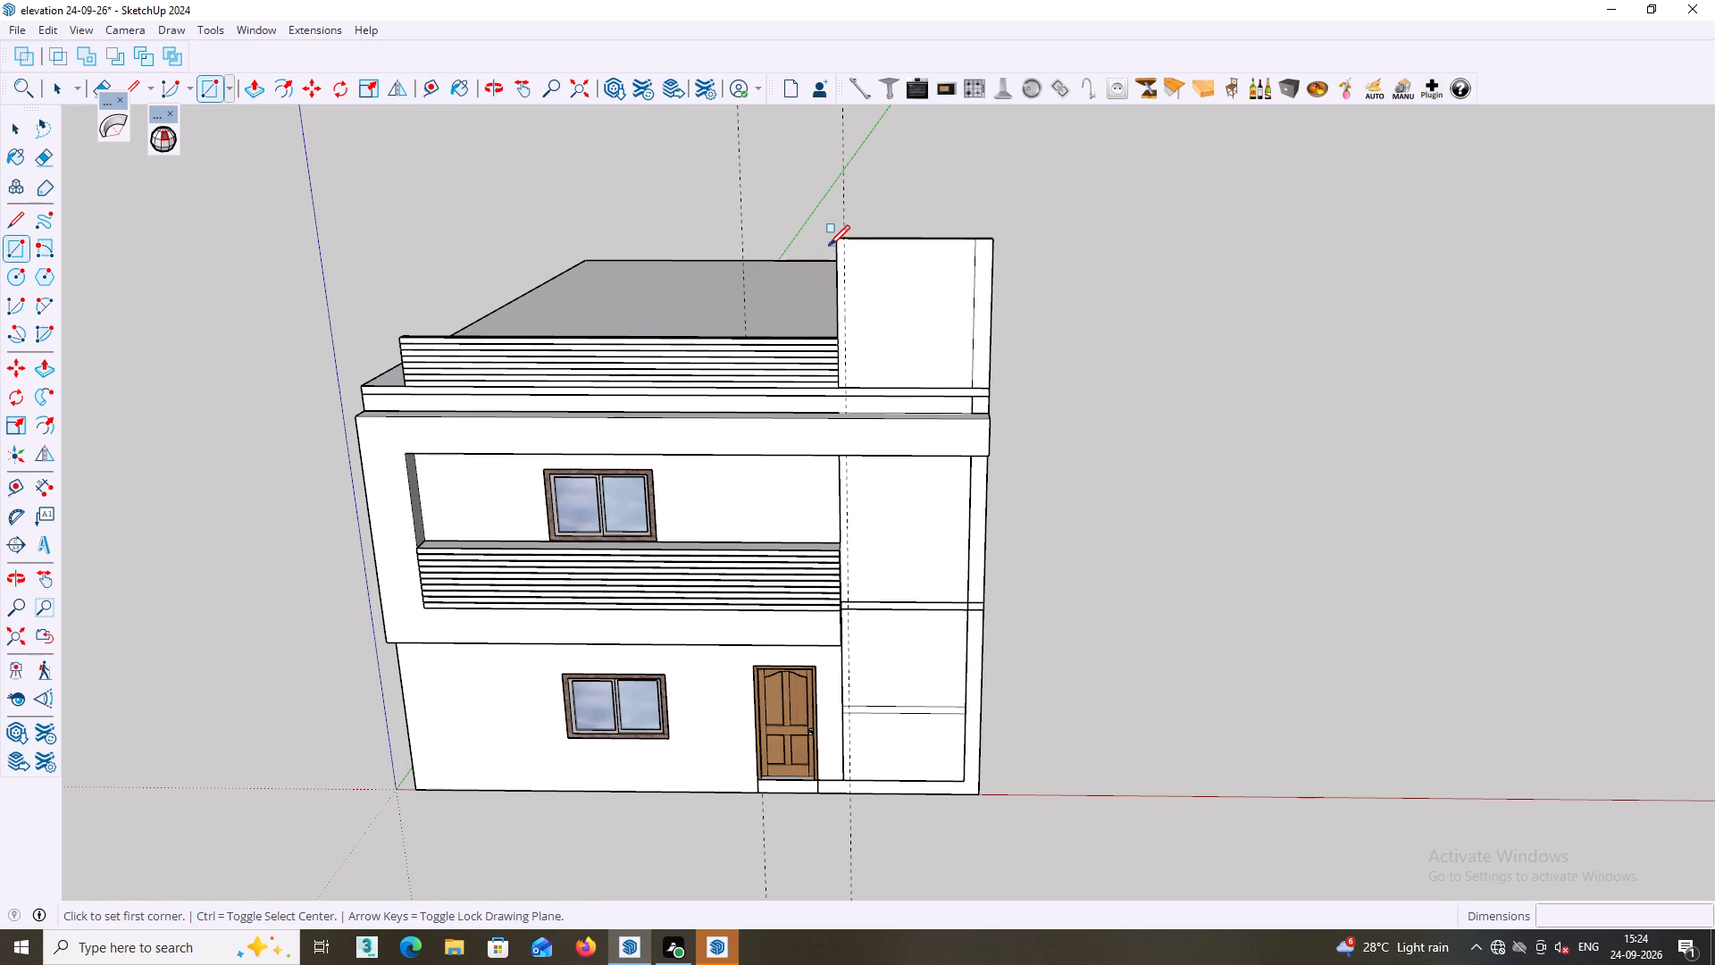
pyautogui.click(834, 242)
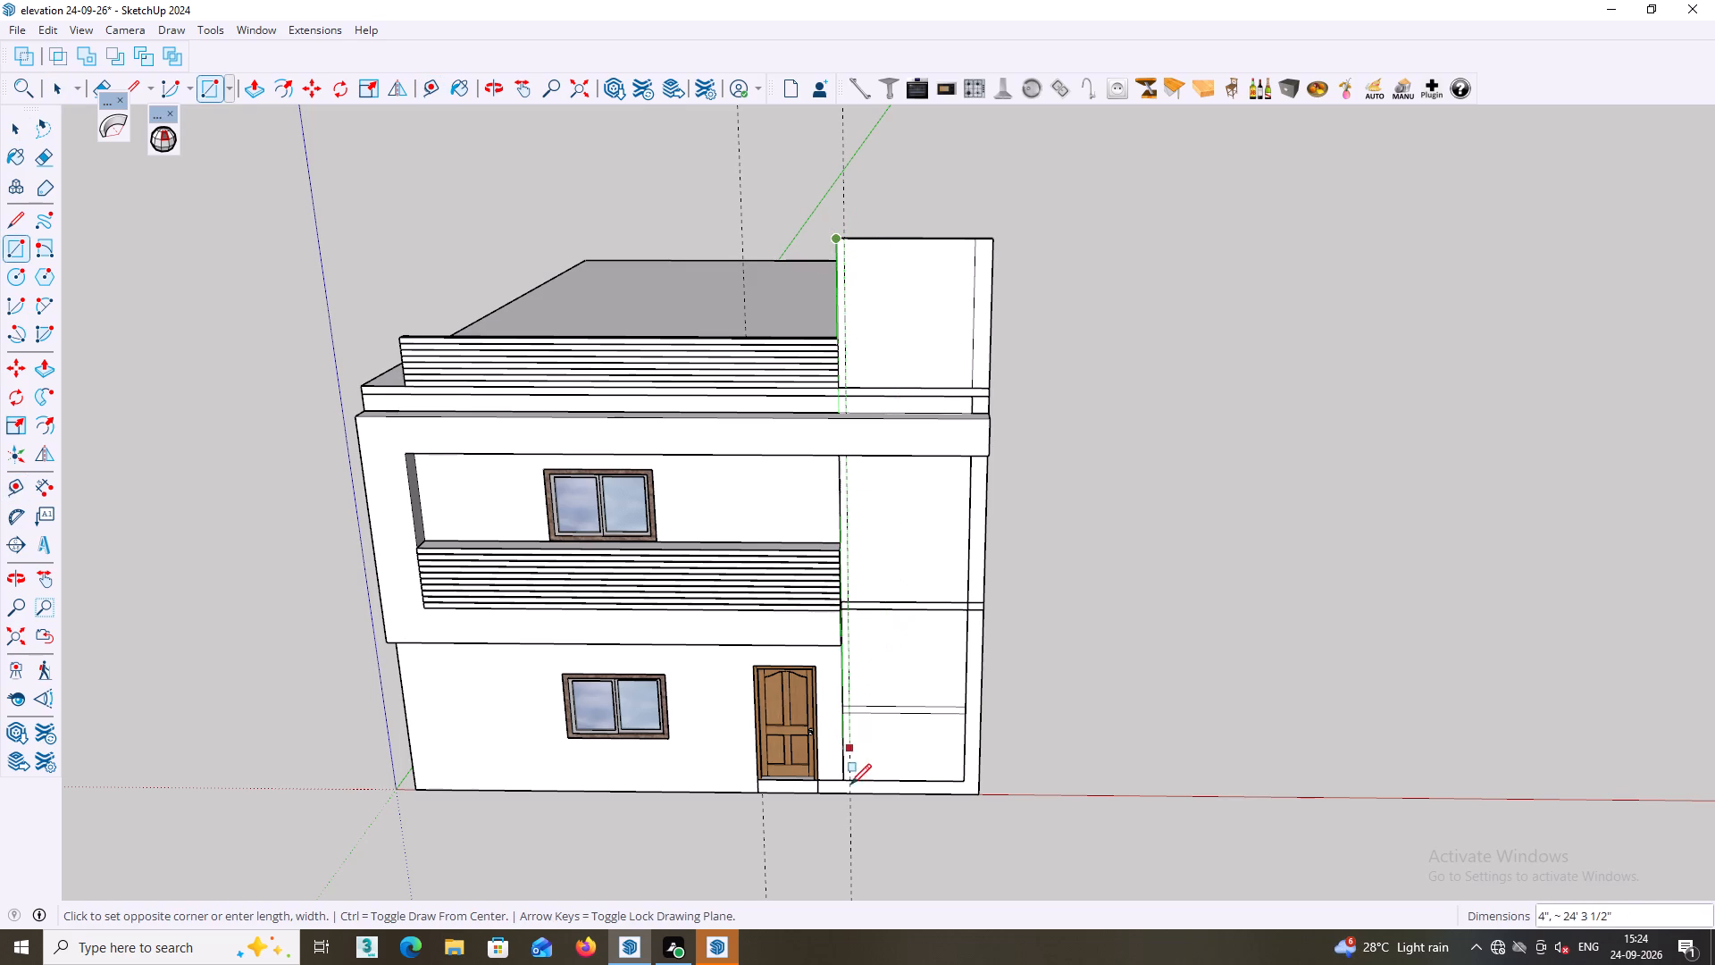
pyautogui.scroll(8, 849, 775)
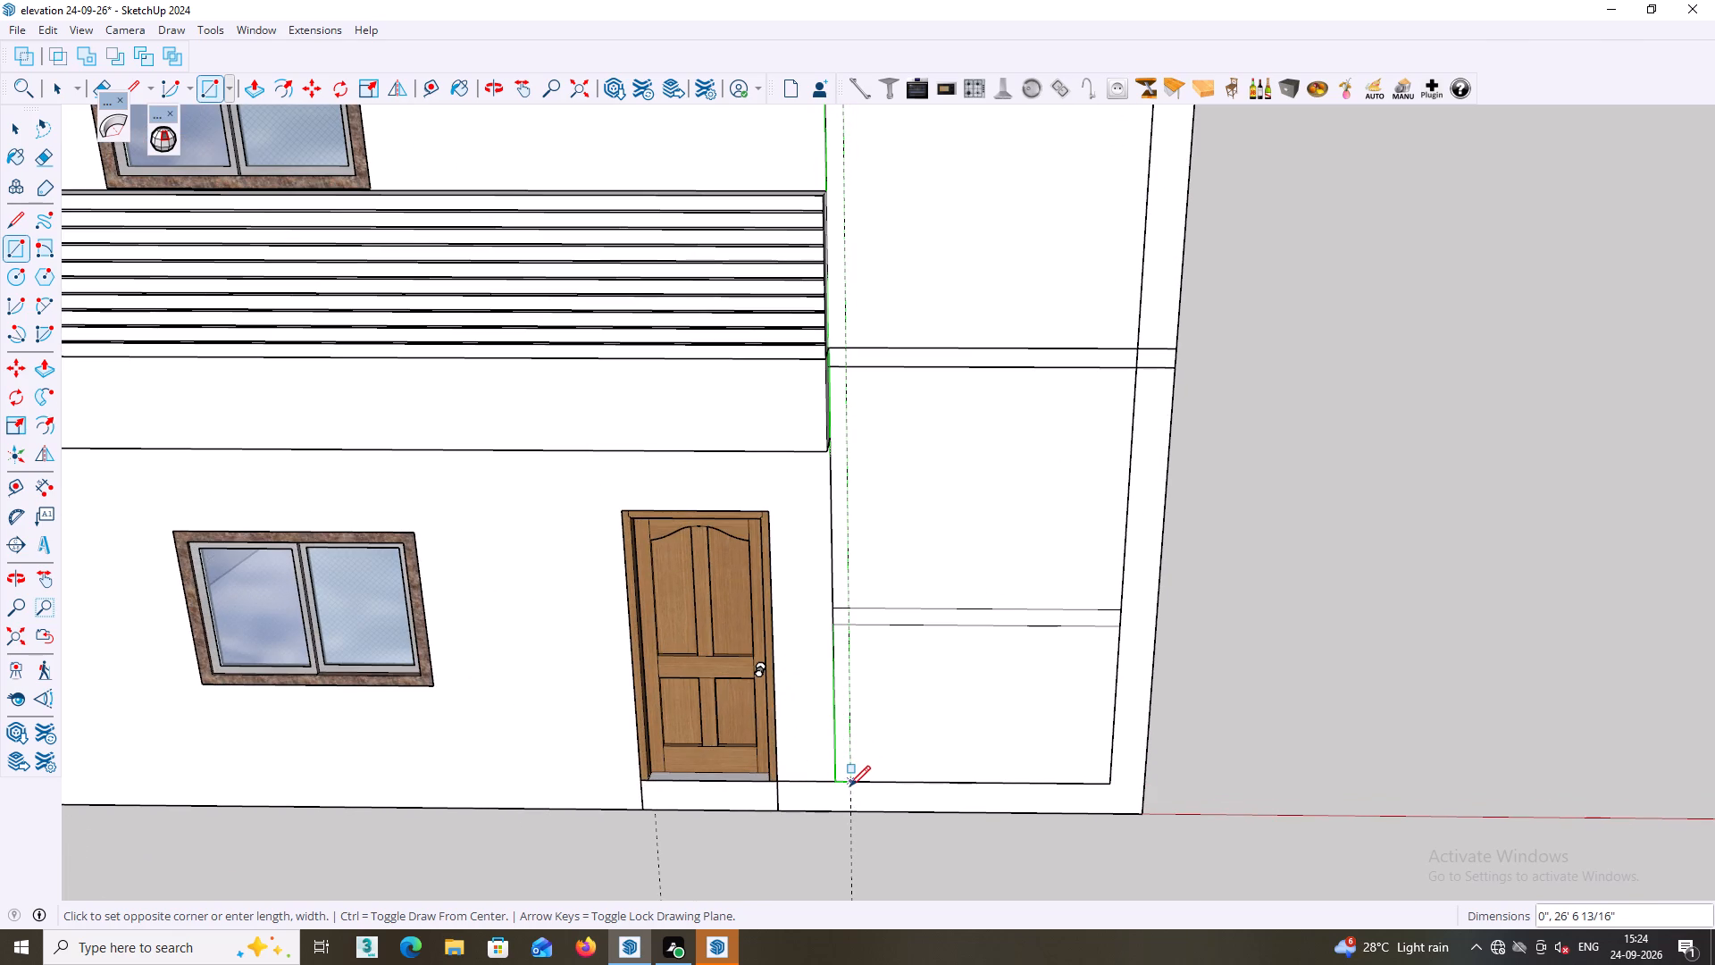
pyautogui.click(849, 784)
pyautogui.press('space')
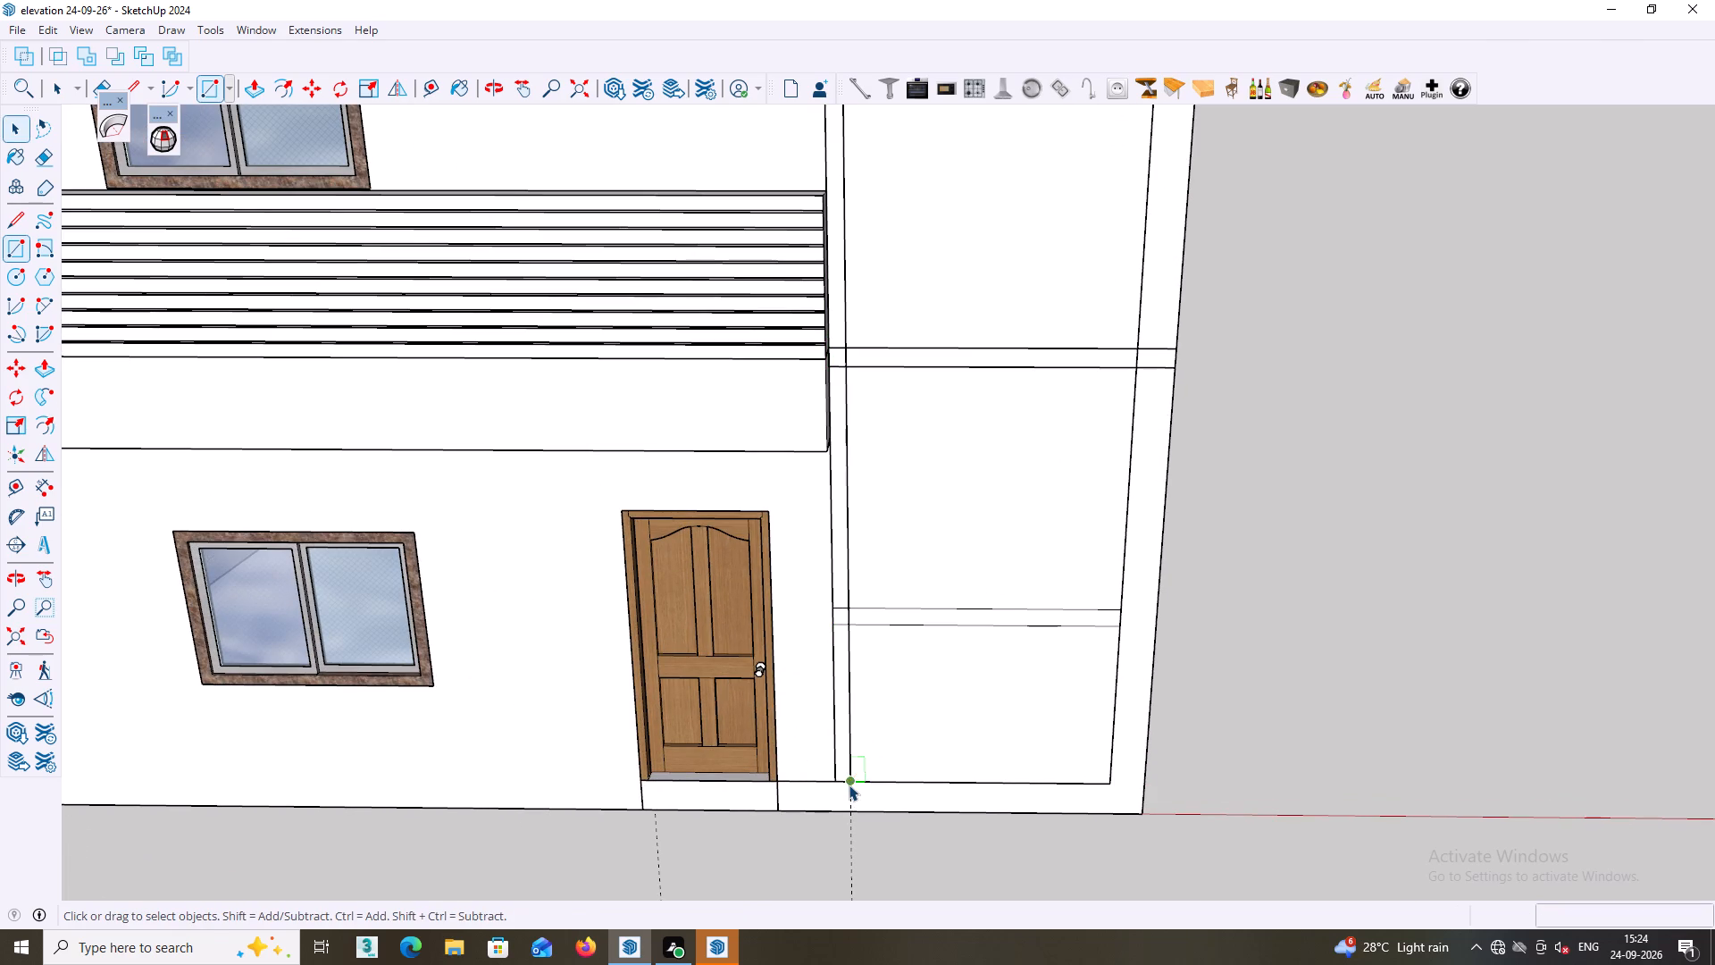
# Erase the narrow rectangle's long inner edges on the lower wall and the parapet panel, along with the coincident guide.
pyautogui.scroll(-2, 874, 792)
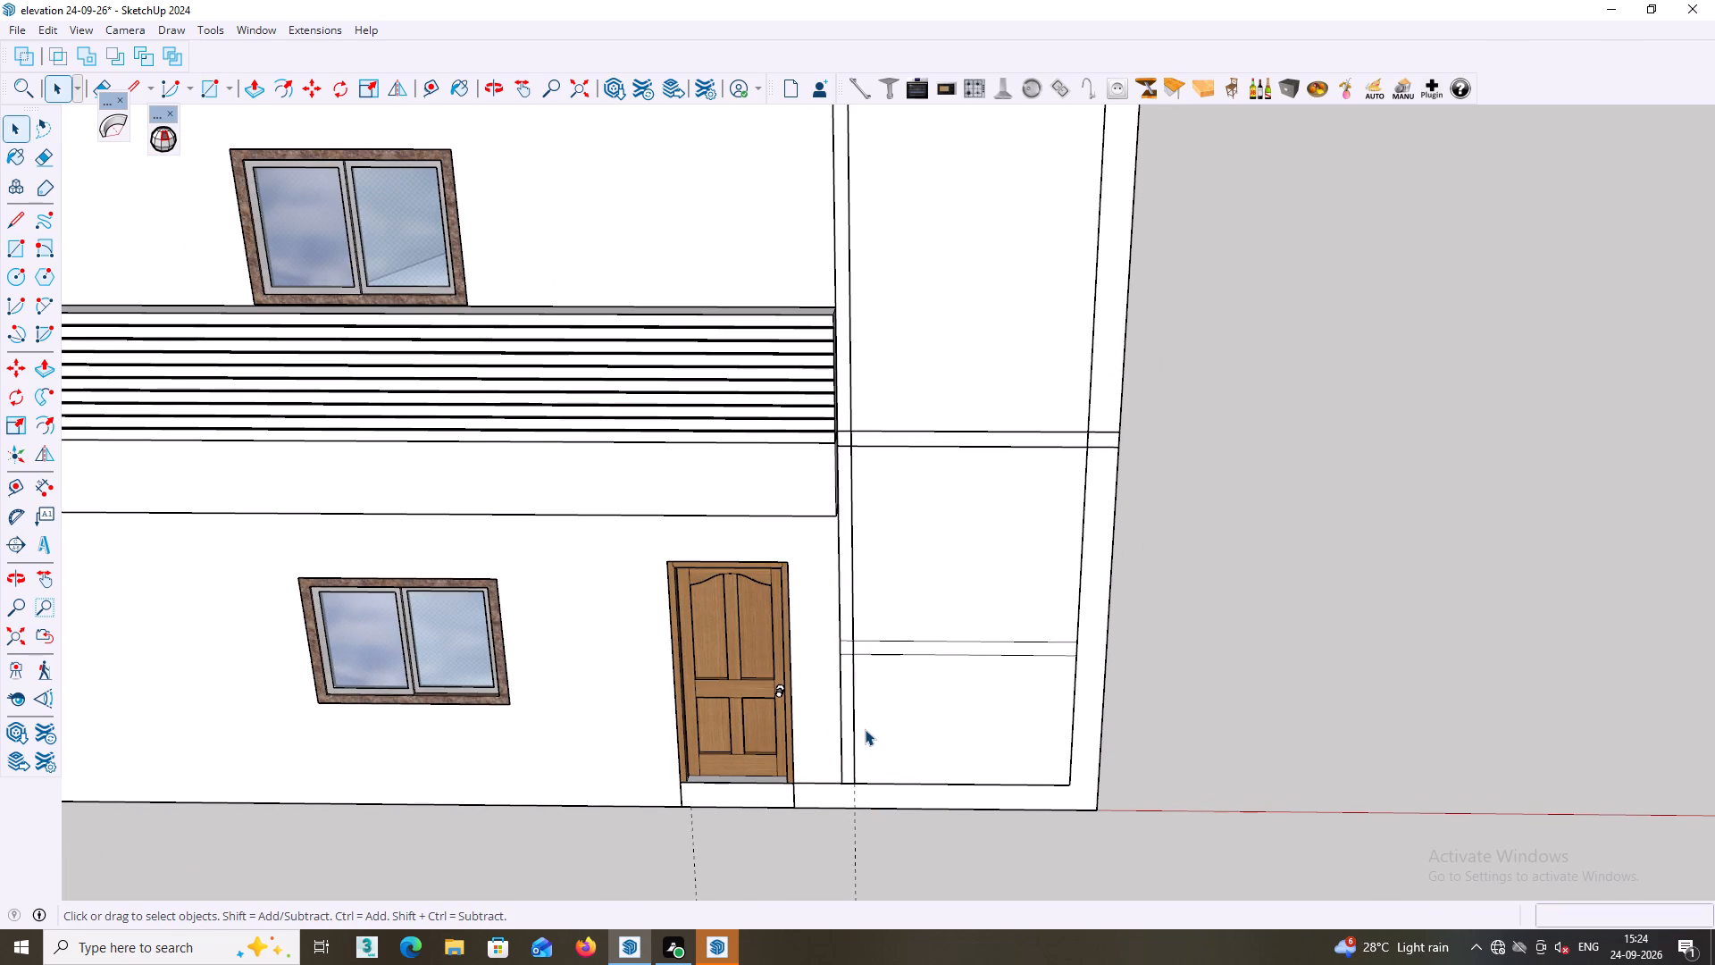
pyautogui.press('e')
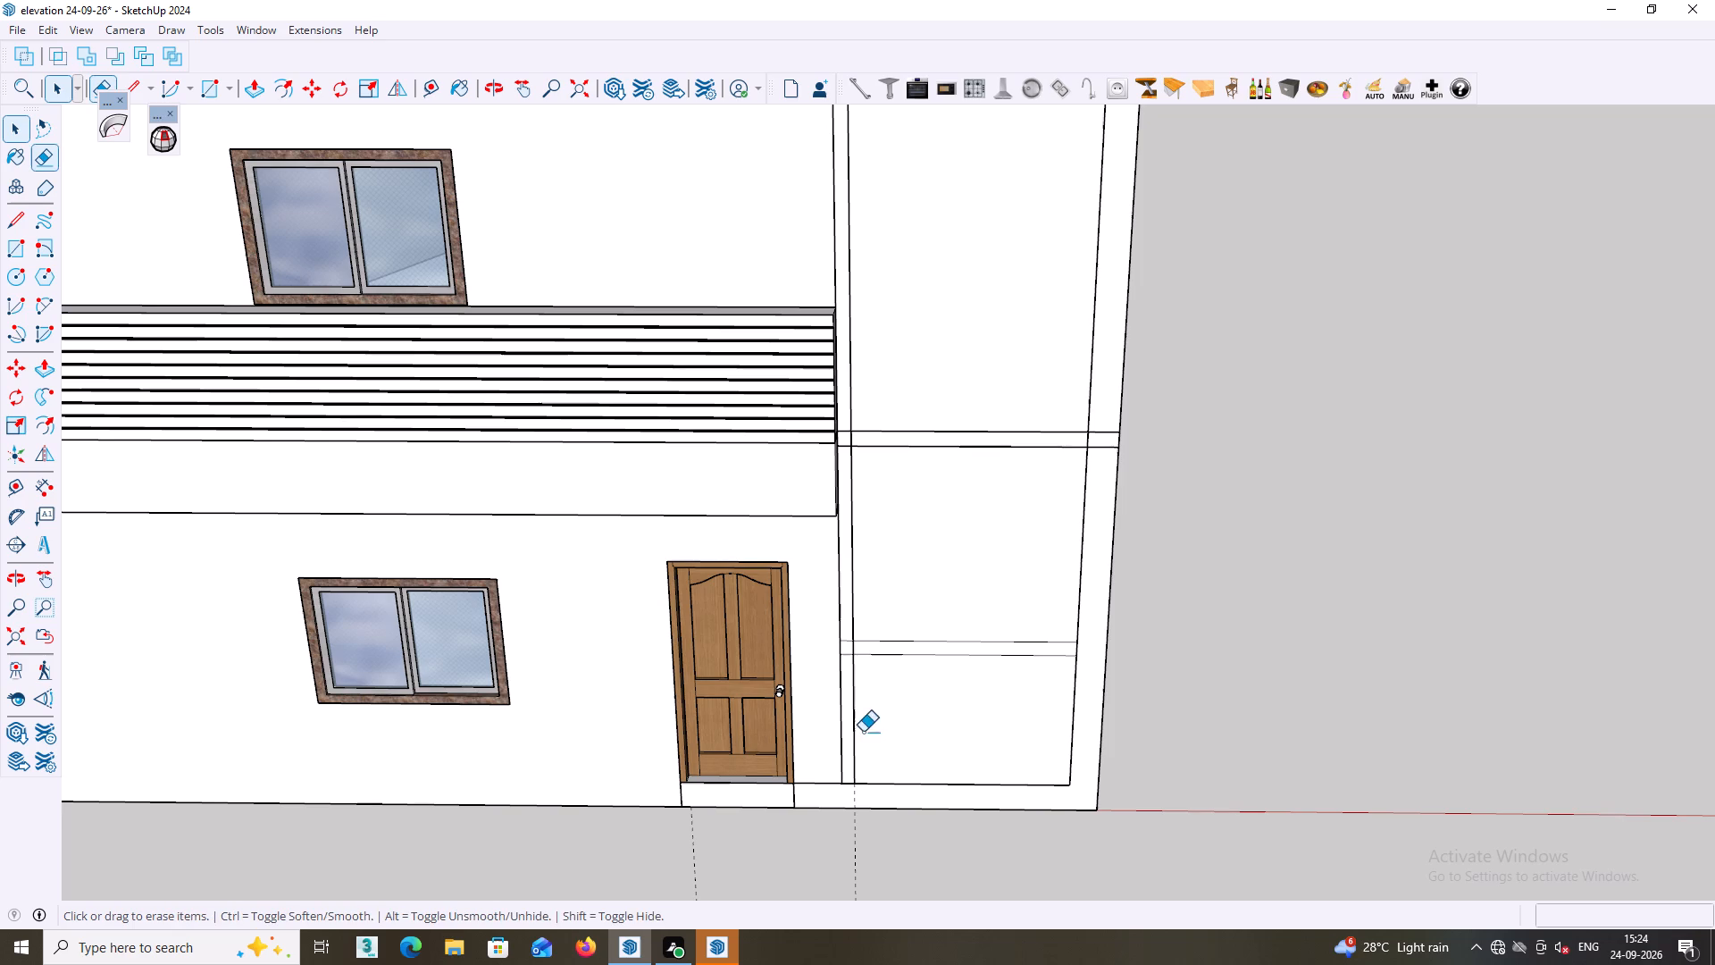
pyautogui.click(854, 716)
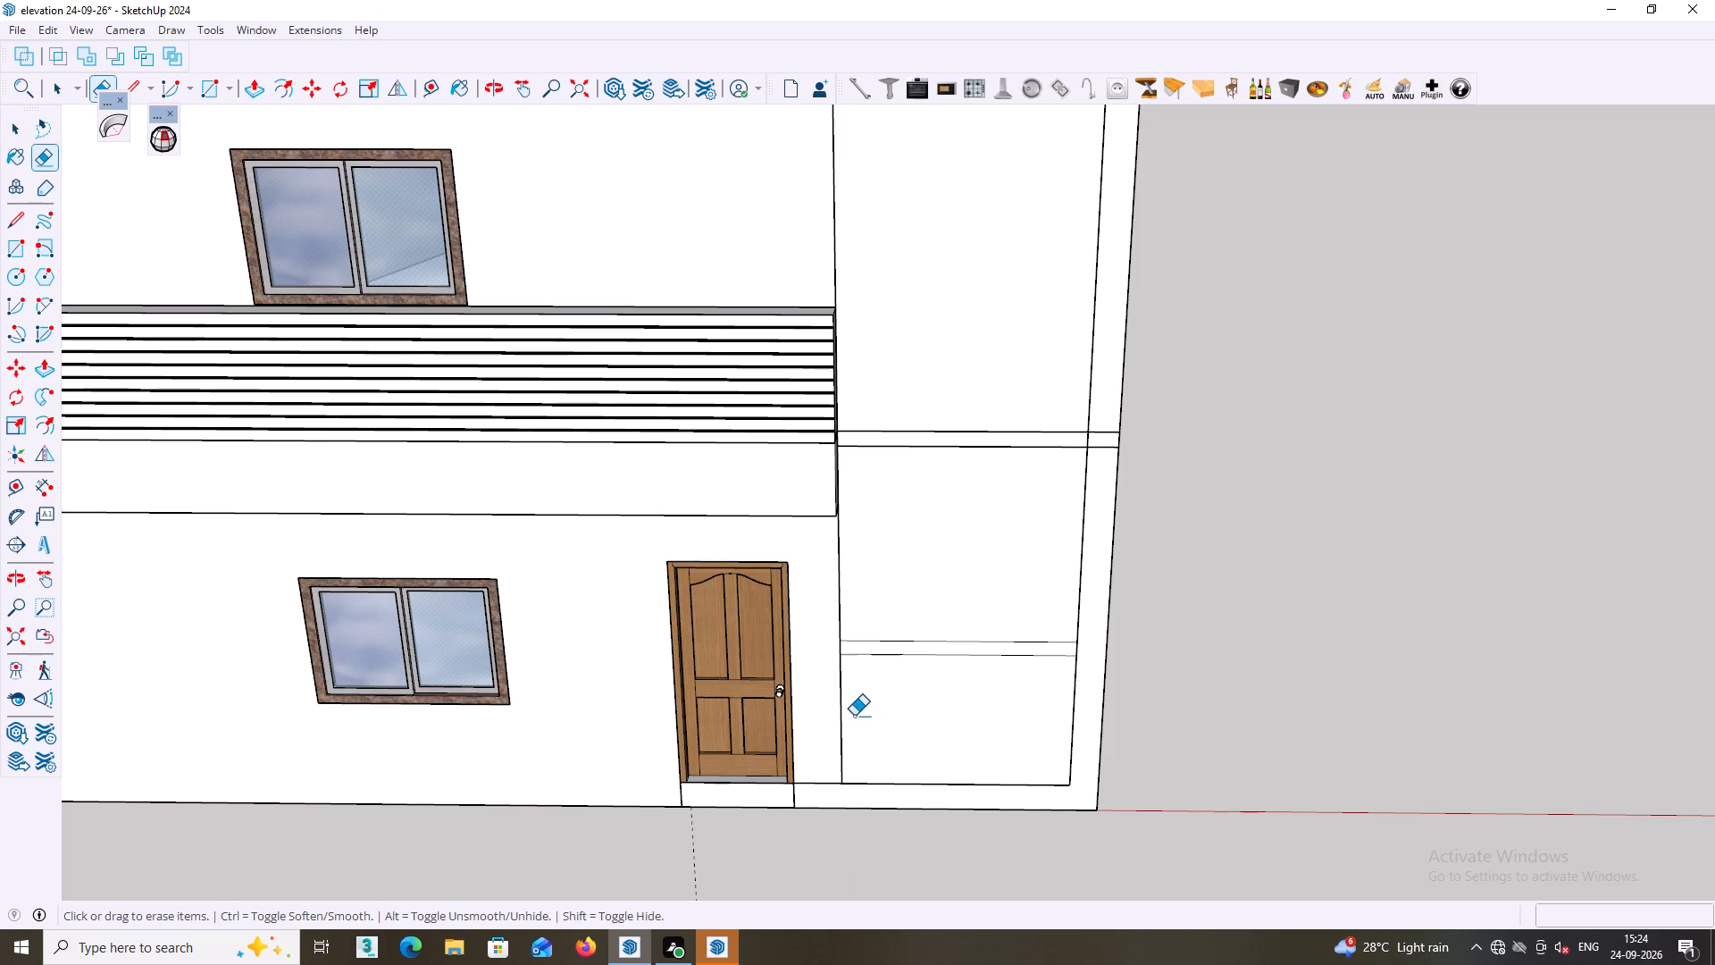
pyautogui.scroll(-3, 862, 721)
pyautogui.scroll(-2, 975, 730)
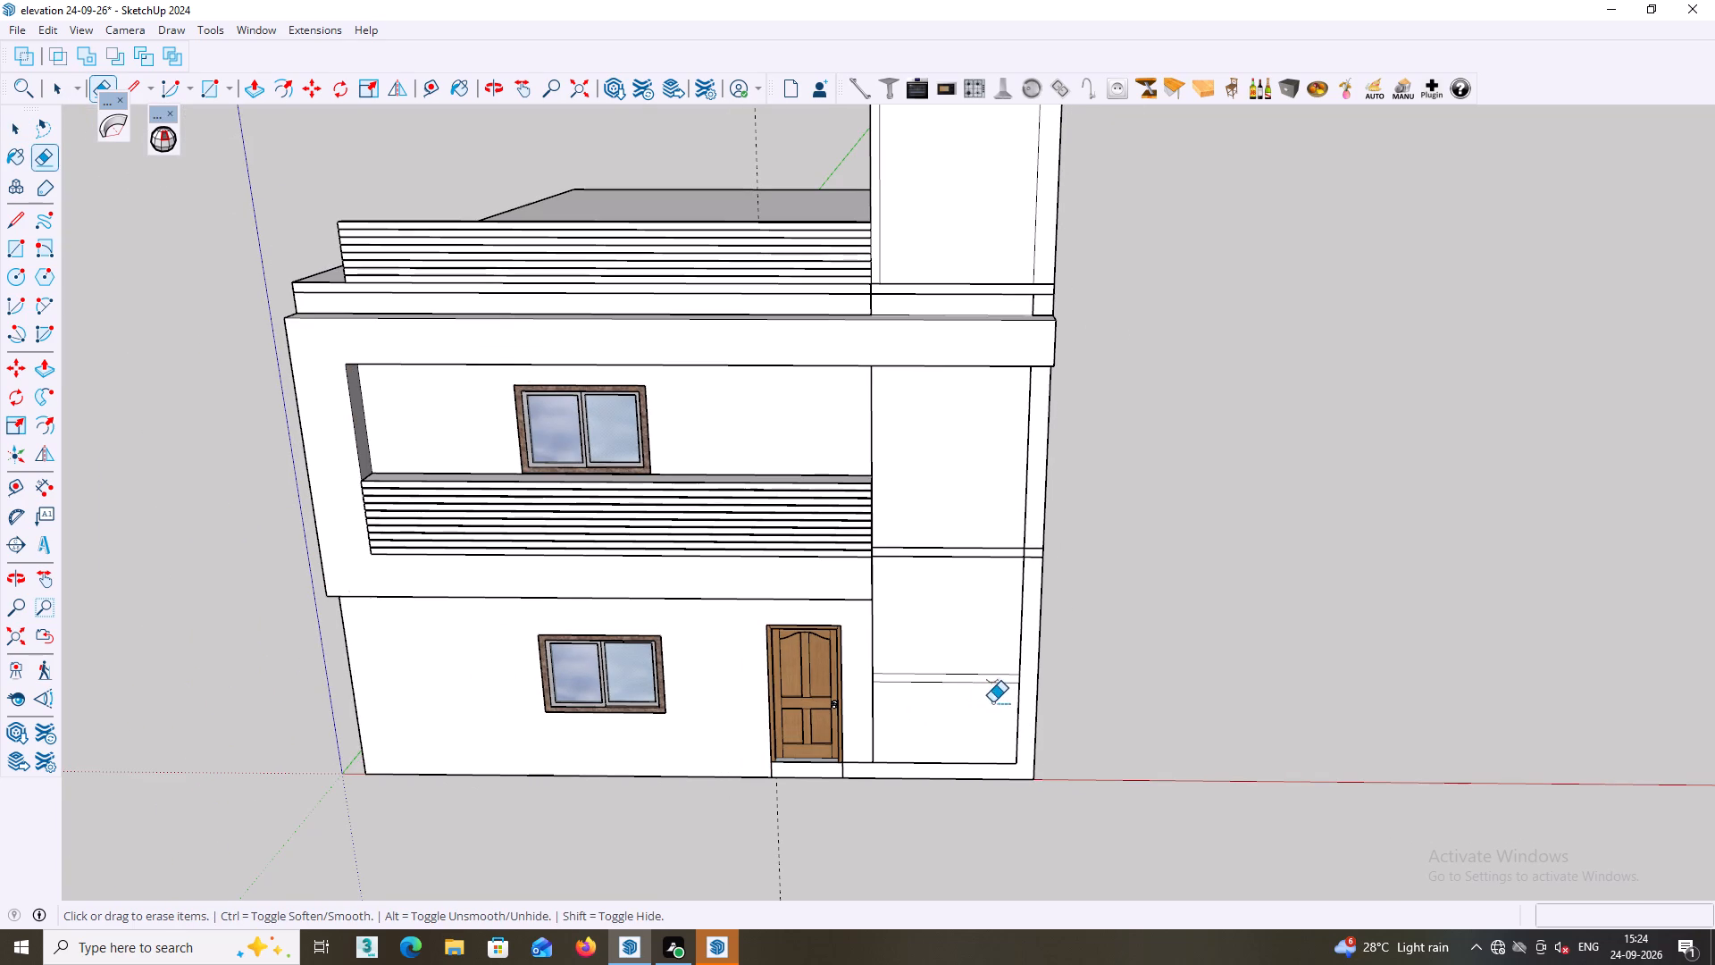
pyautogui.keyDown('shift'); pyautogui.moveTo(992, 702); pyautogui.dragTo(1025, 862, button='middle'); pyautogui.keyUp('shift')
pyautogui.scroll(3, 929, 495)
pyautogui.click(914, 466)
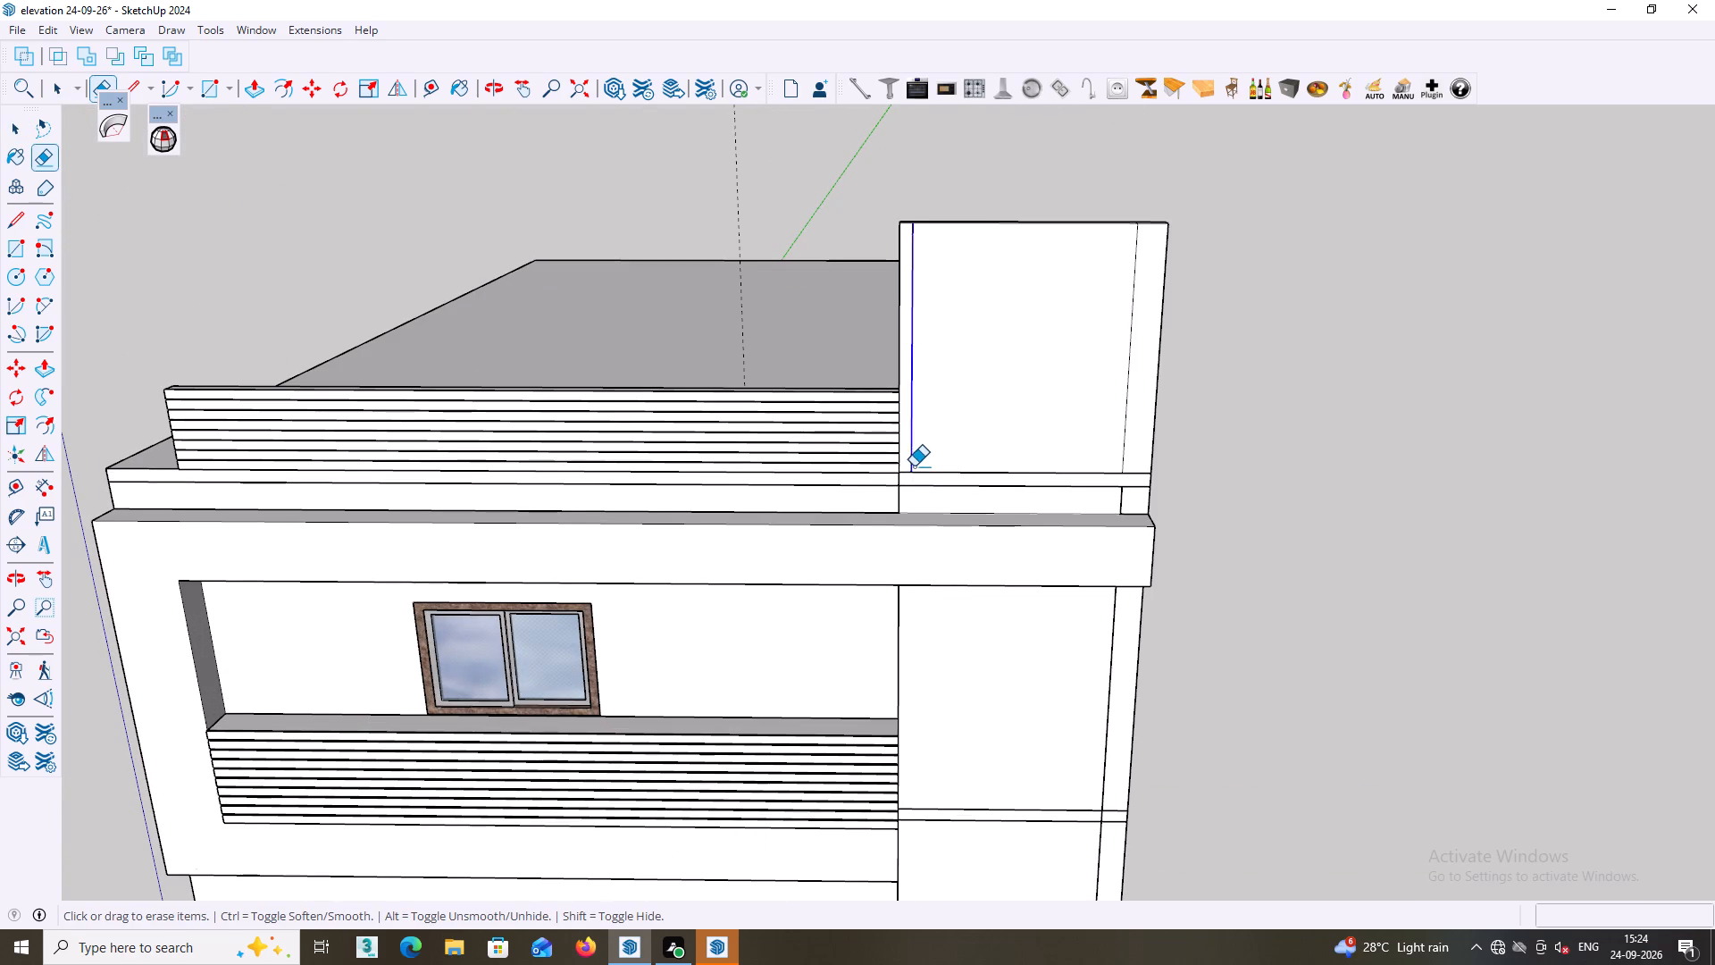
# Place a vertical guide on the parapet panel's front face, 4" in from its edge beside the roof slats.
pyautogui.scroll(-1, 918, 475)
pyautogui.press('t')
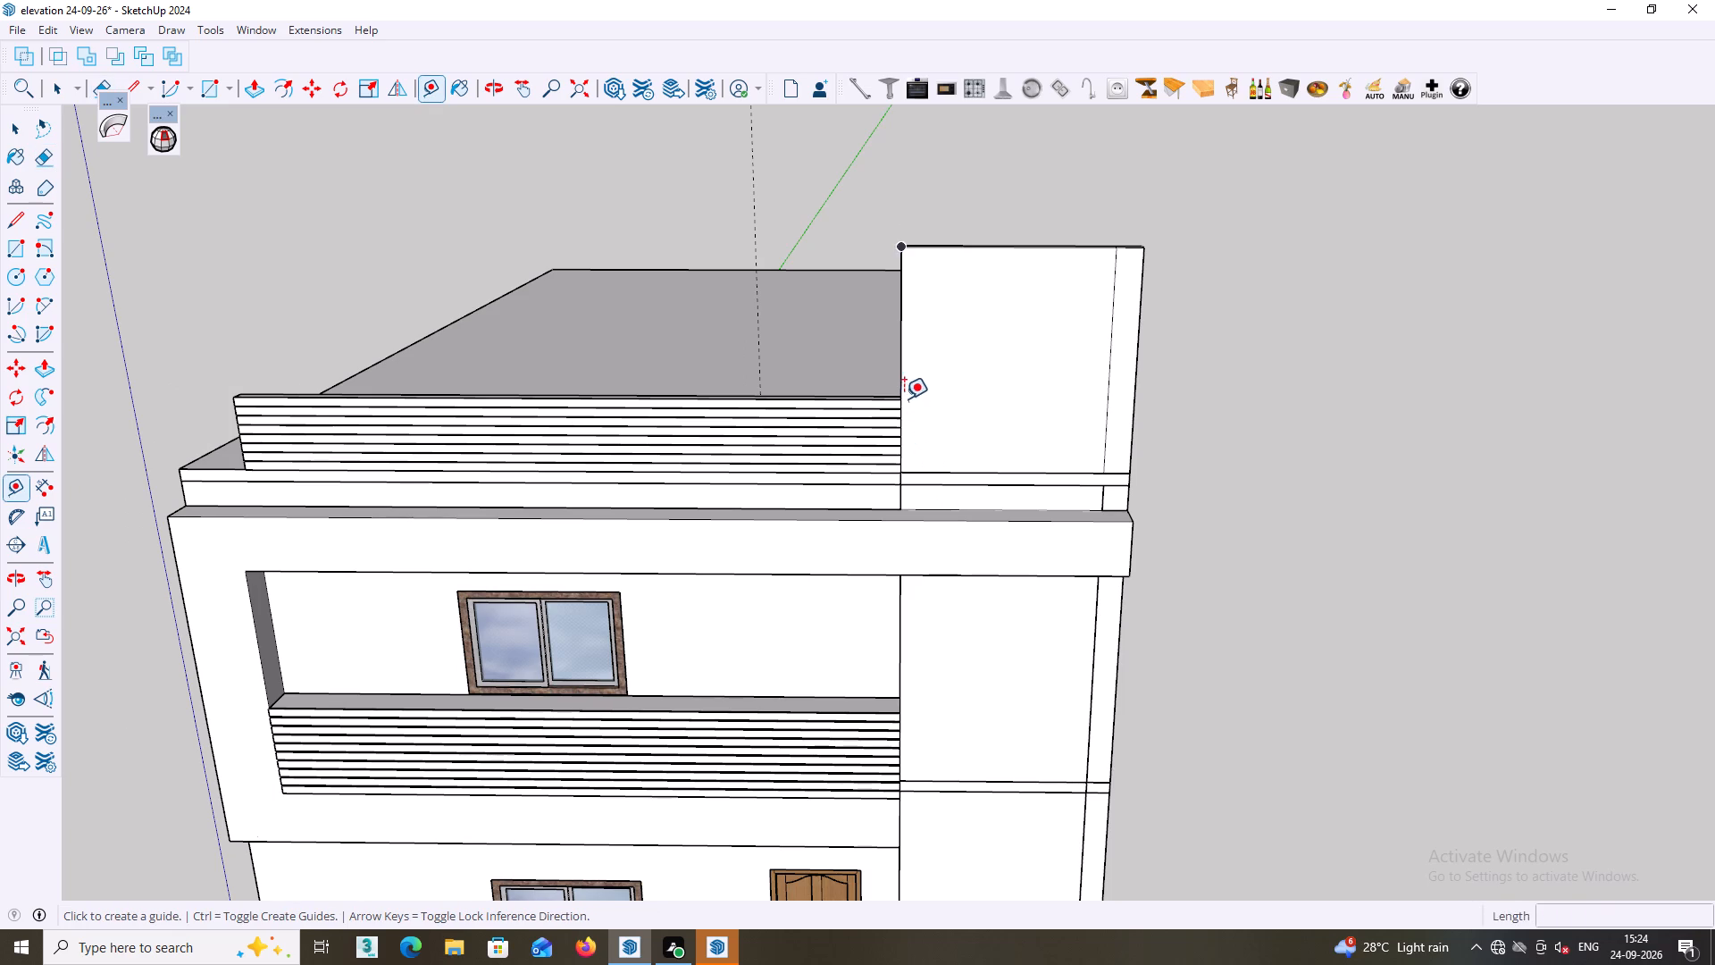
pyautogui.click(901, 376)
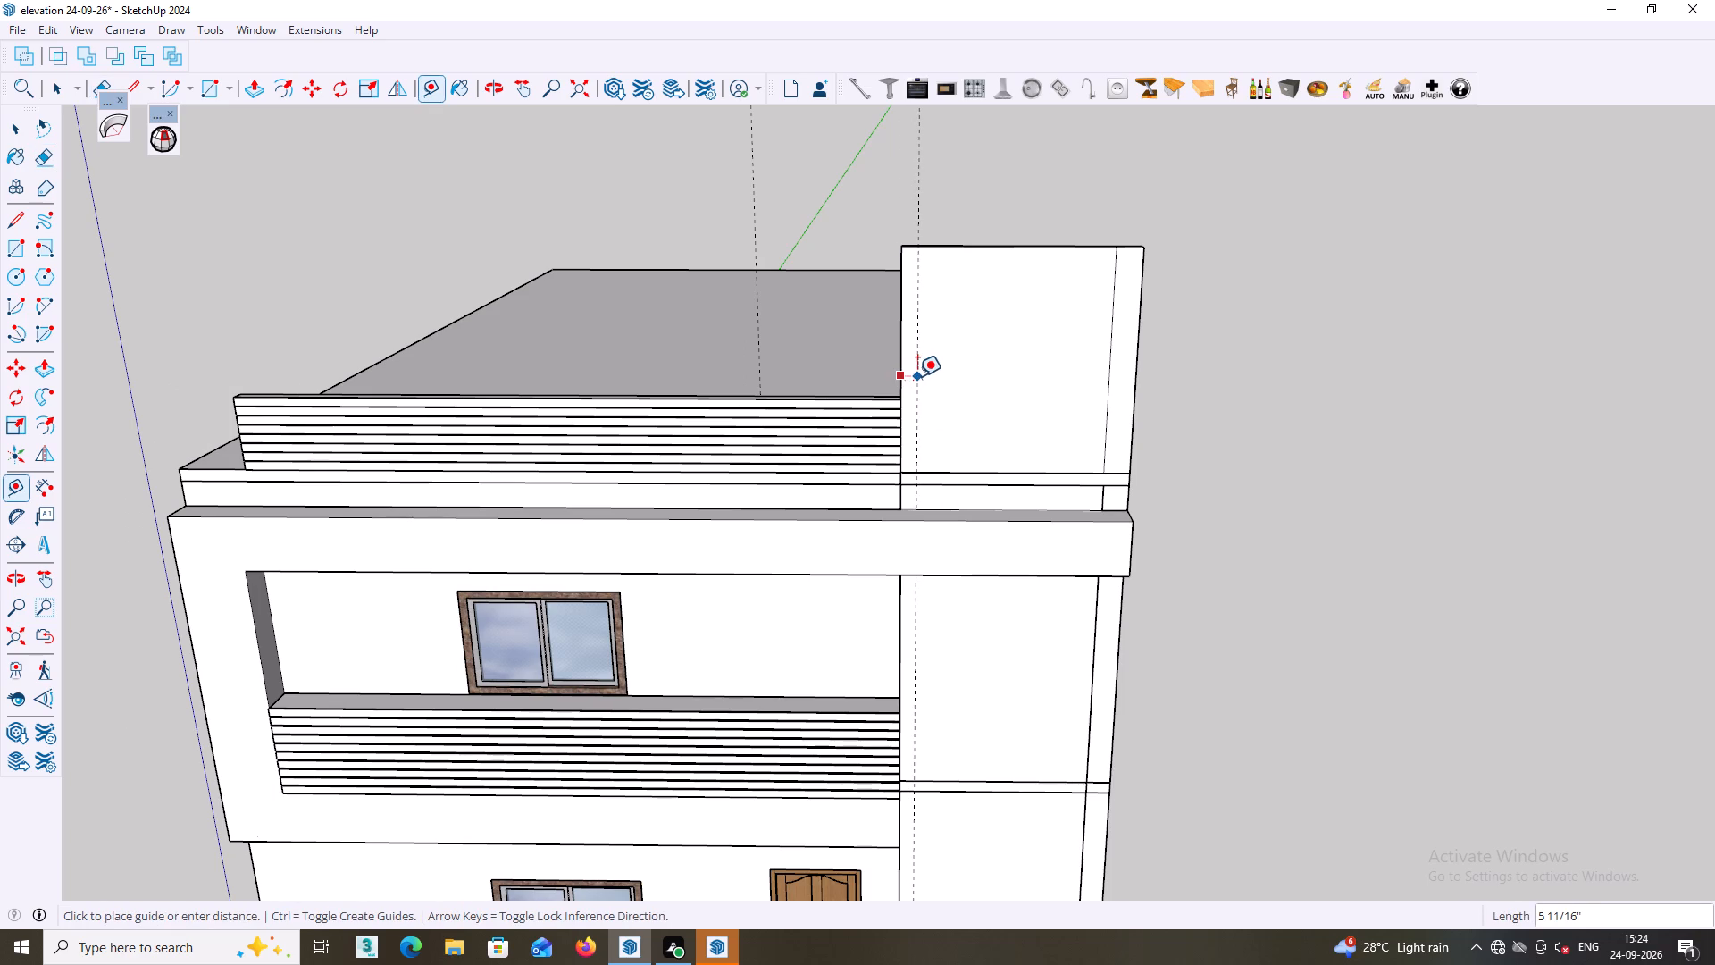
pyautogui.press('4')
pyautogui.press('Return')
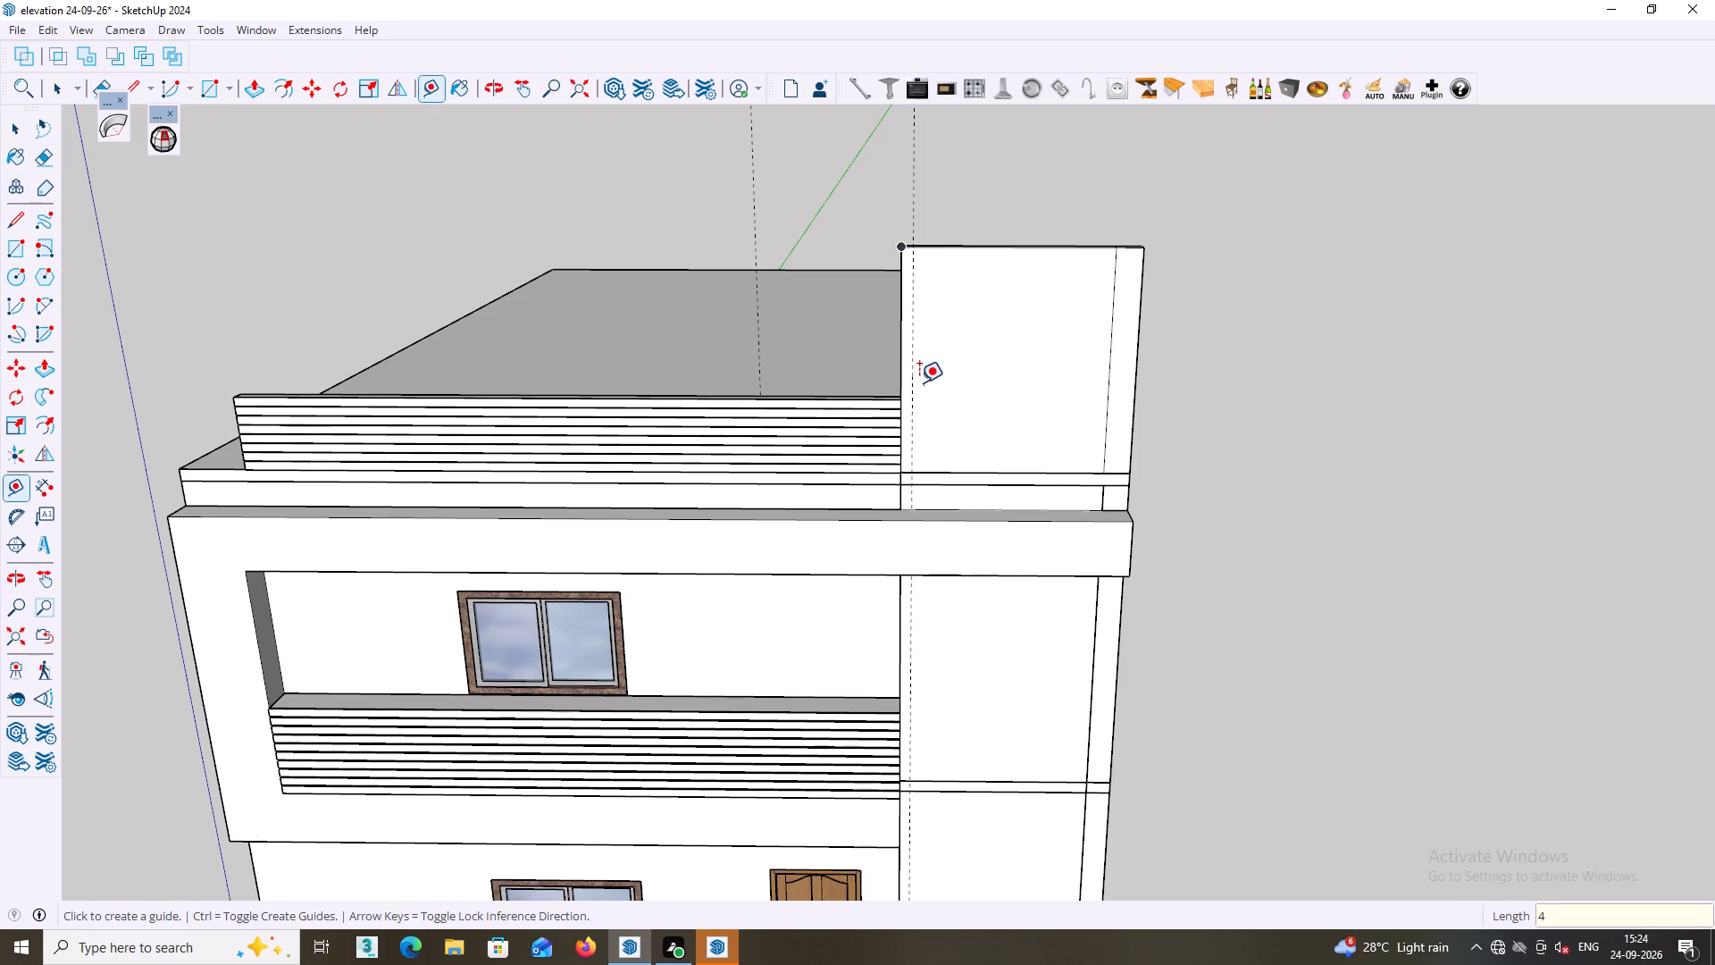
# Draw a rectangle 4" by 22' 5 5/16" along the guide, from the ground-floor band's upper line to the parapet panel's top corner.
pyautogui.scroll(-3, 924, 393)
pyautogui.keyDown('shift'); pyautogui.moveTo(953, 432); pyautogui.dragTo(916, 409, button='middle'); pyautogui.keyUp('shift')
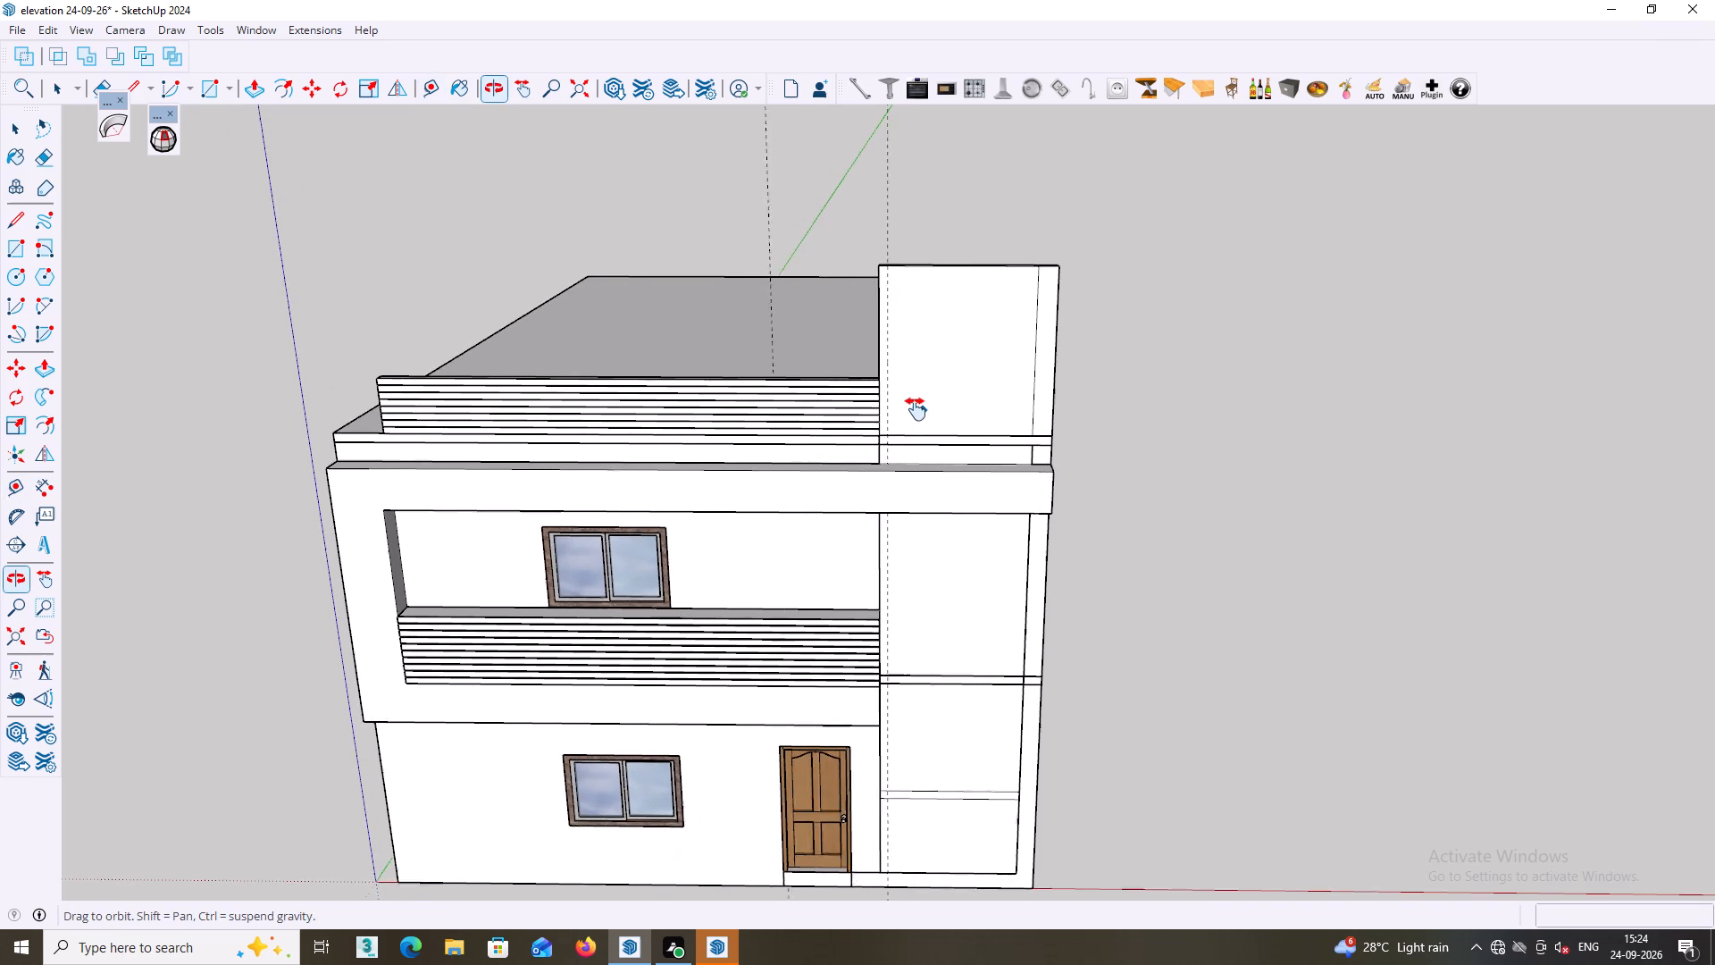
pyautogui.keyDown('shift'); pyautogui.moveTo(916, 409); pyautogui.dragTo(890, 391, button='middle'); pyautogui.keyUp('shift')
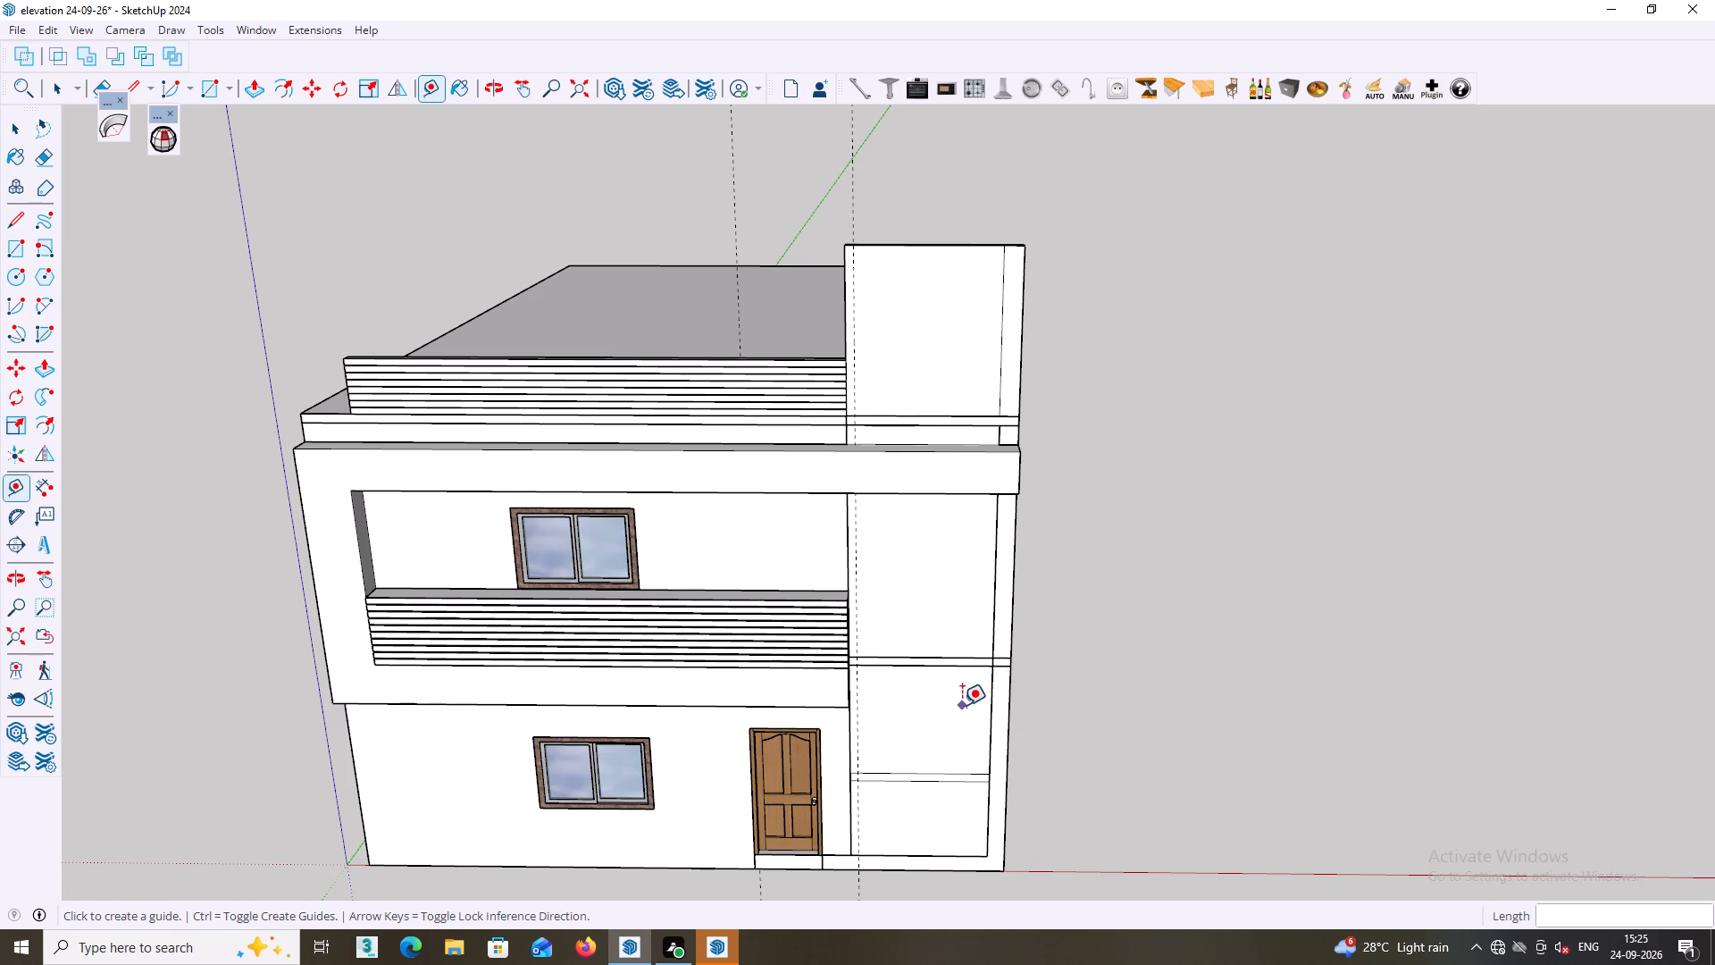
pyautogui.press('r')
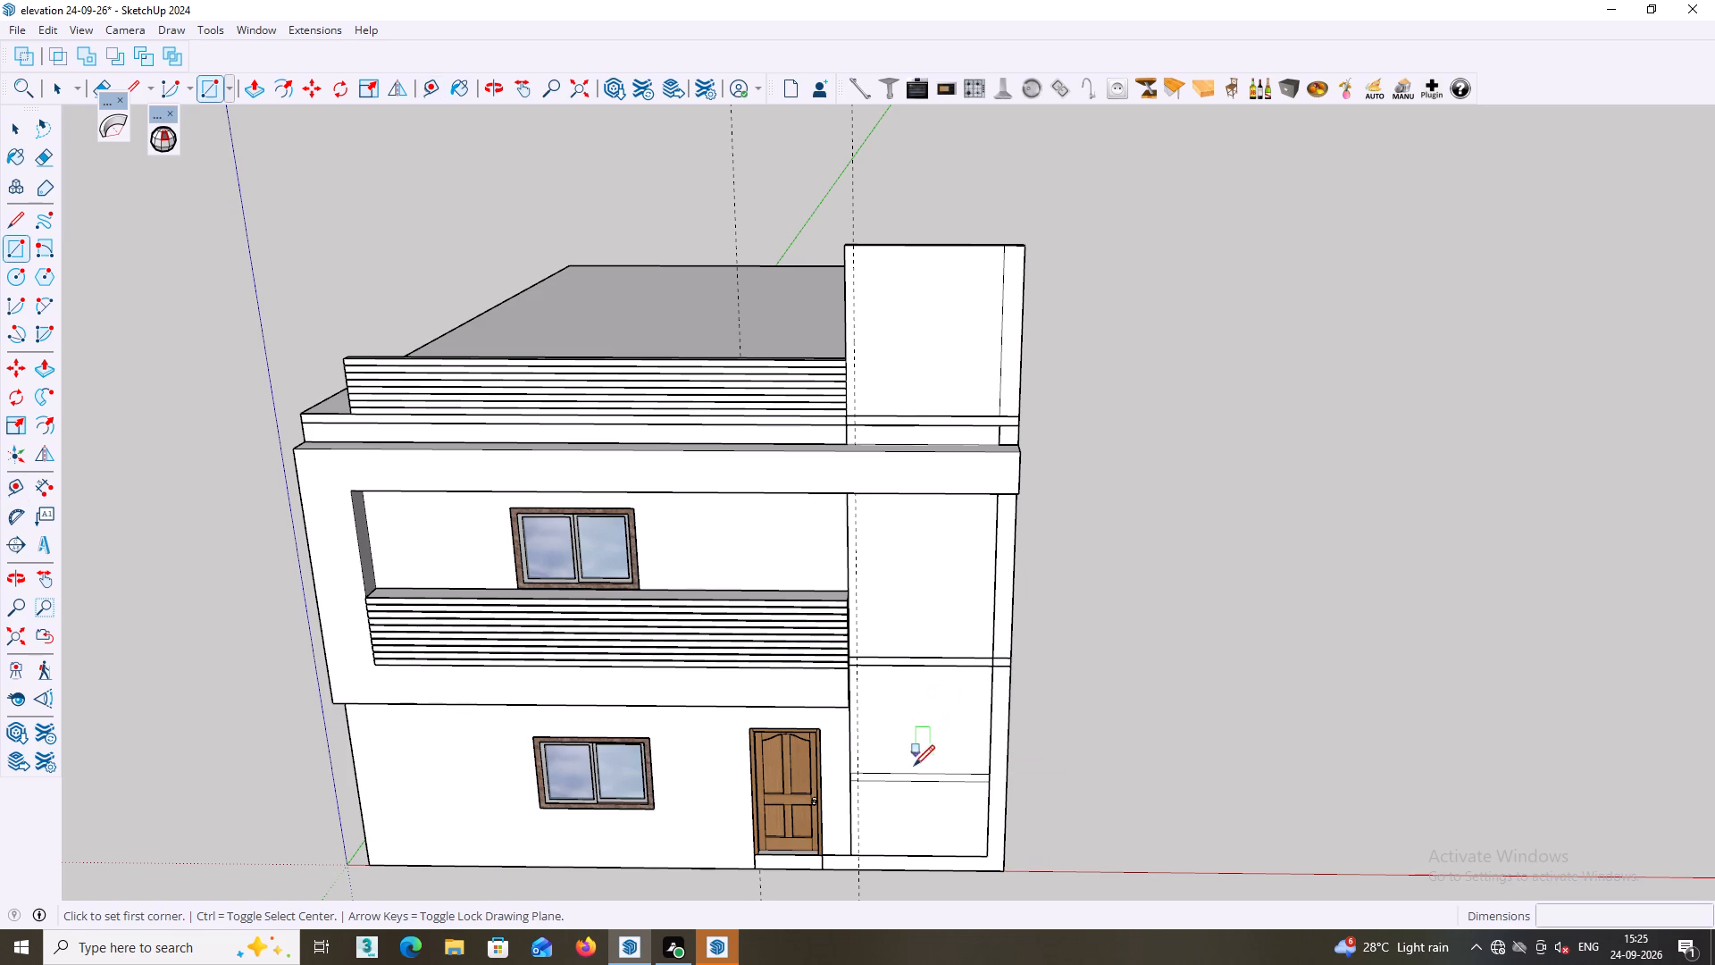
pyautogui.scroll(4, 866, 795)
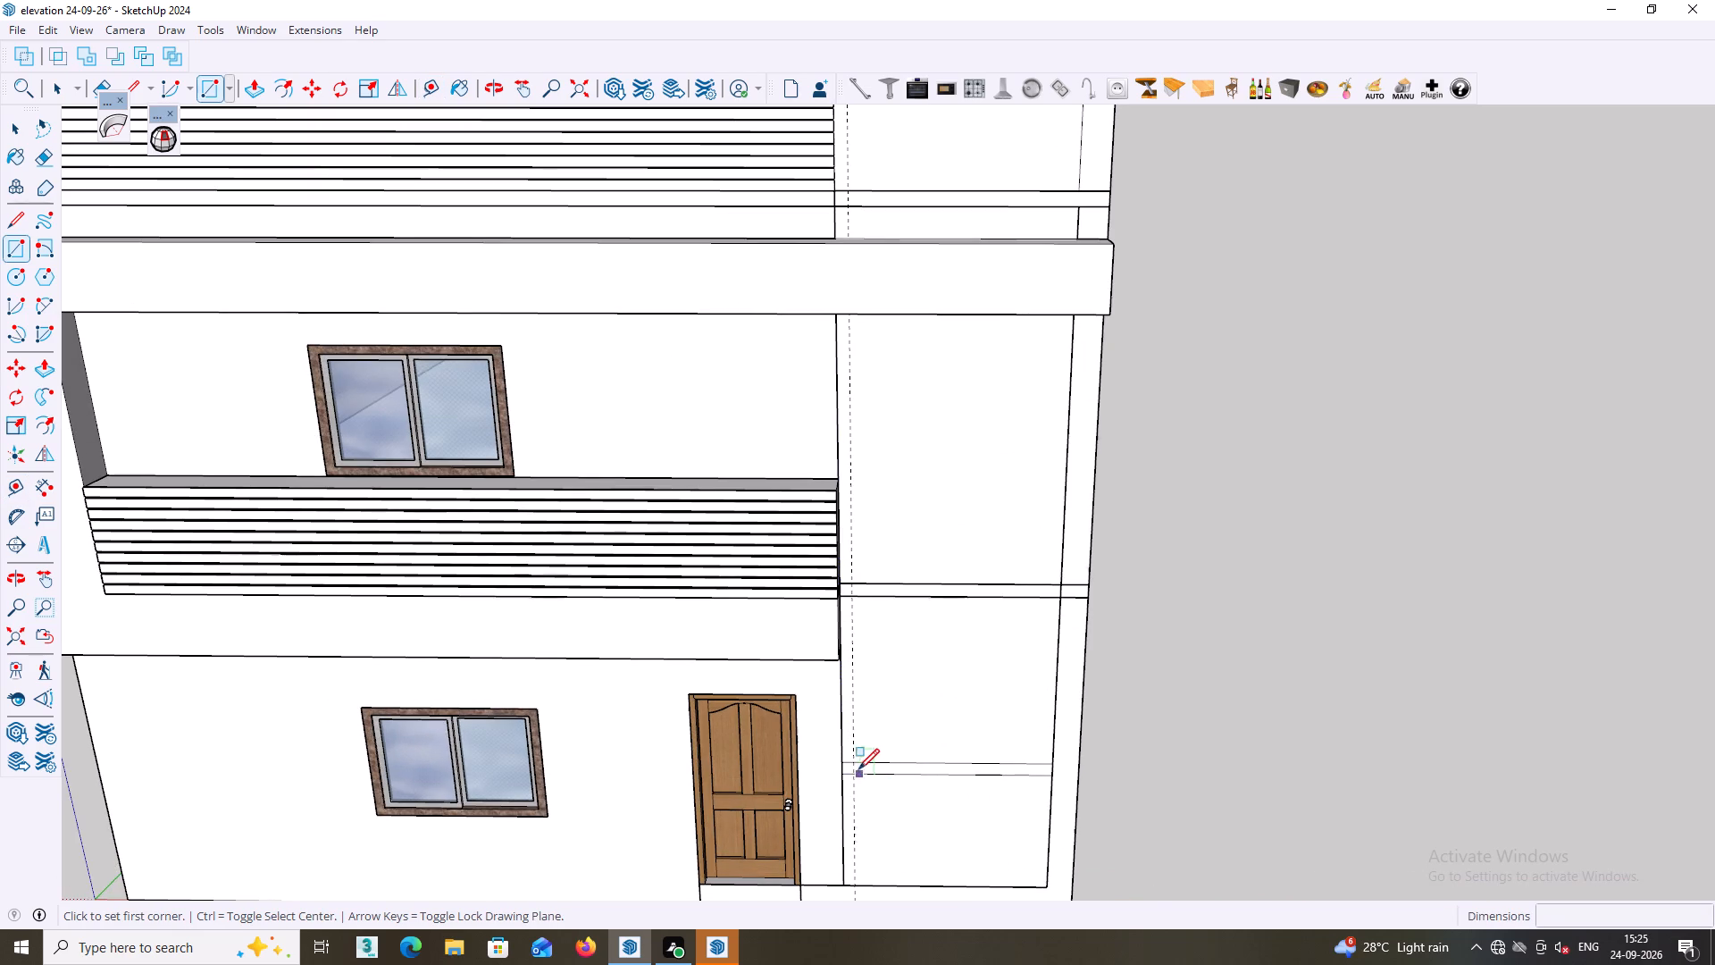
pyautogui.click(854, 763)
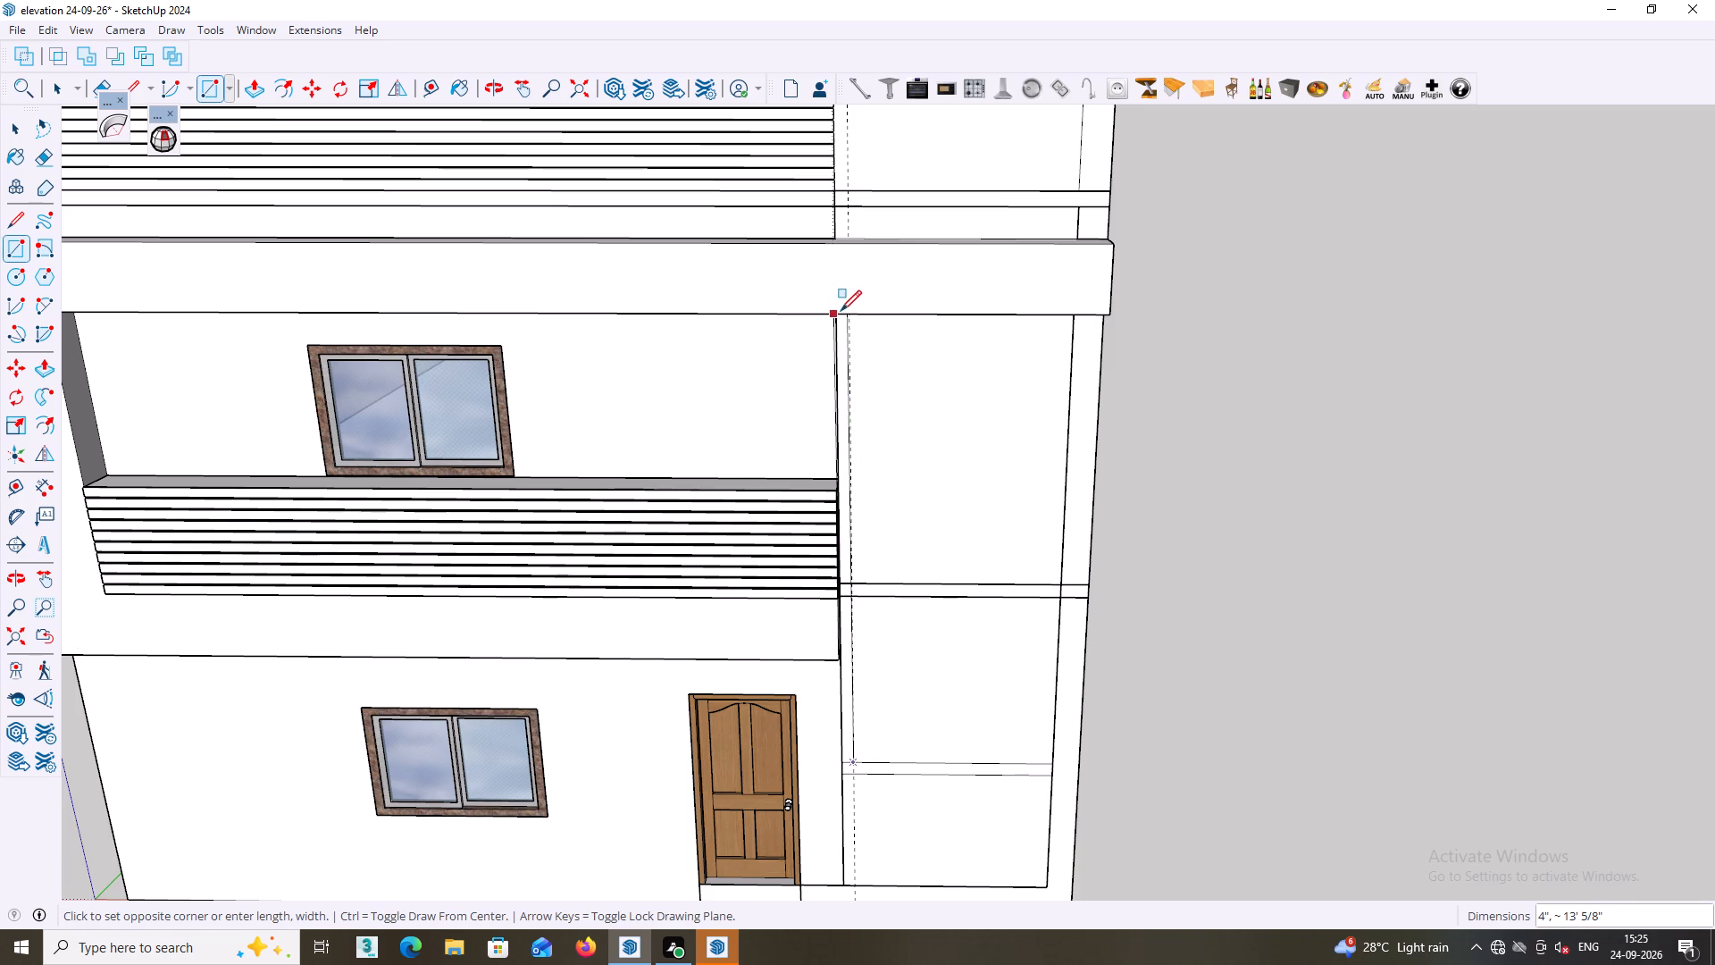
pyautogui.press('Left')
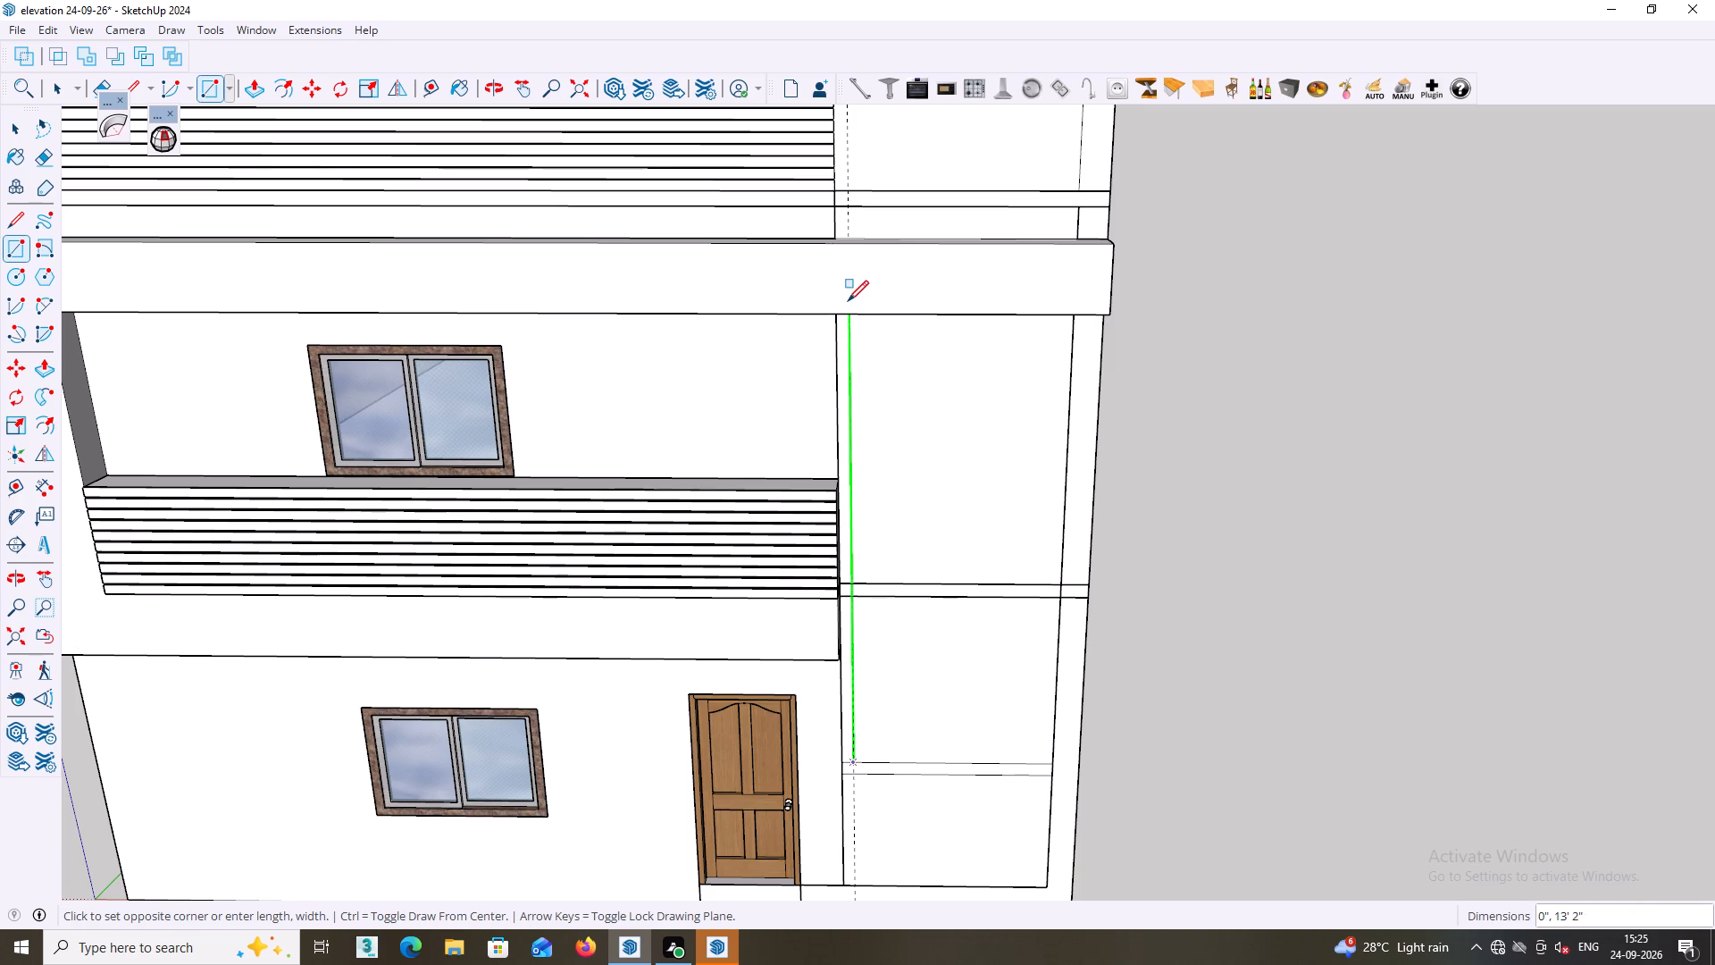
pyautogui.keyDown('shift'); pyautogui.moveTo(862, 344); pyautogui.dragTo(1065, 913, button='middle'); pyautogui.keyUp('shift')
pyautogui.keyDown('shift'); pyautogui.scroll(1, 1065, 913); pyautogui.keyUp('shift')
pyautogui.scroll(8, 1059, 536)
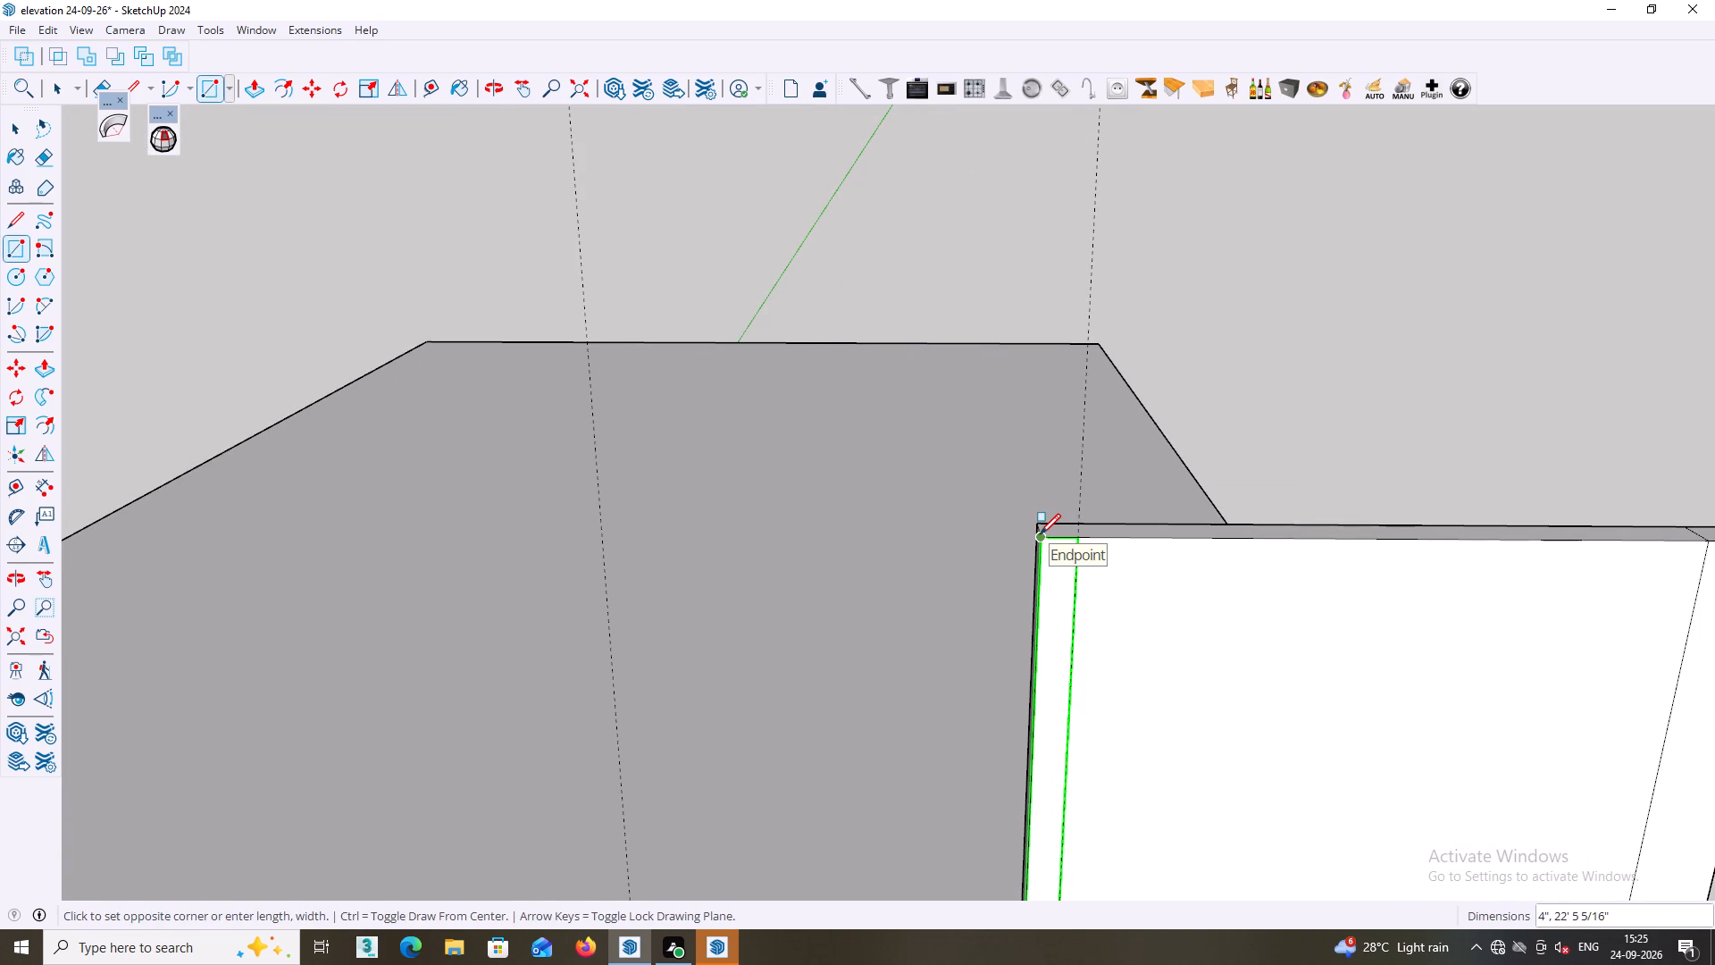
pyautogui.click(1040, 534)
# Extrude the narrow vertical strip's upper face forward from the parapet panel by 18 mm.
pyautogui.press('p')
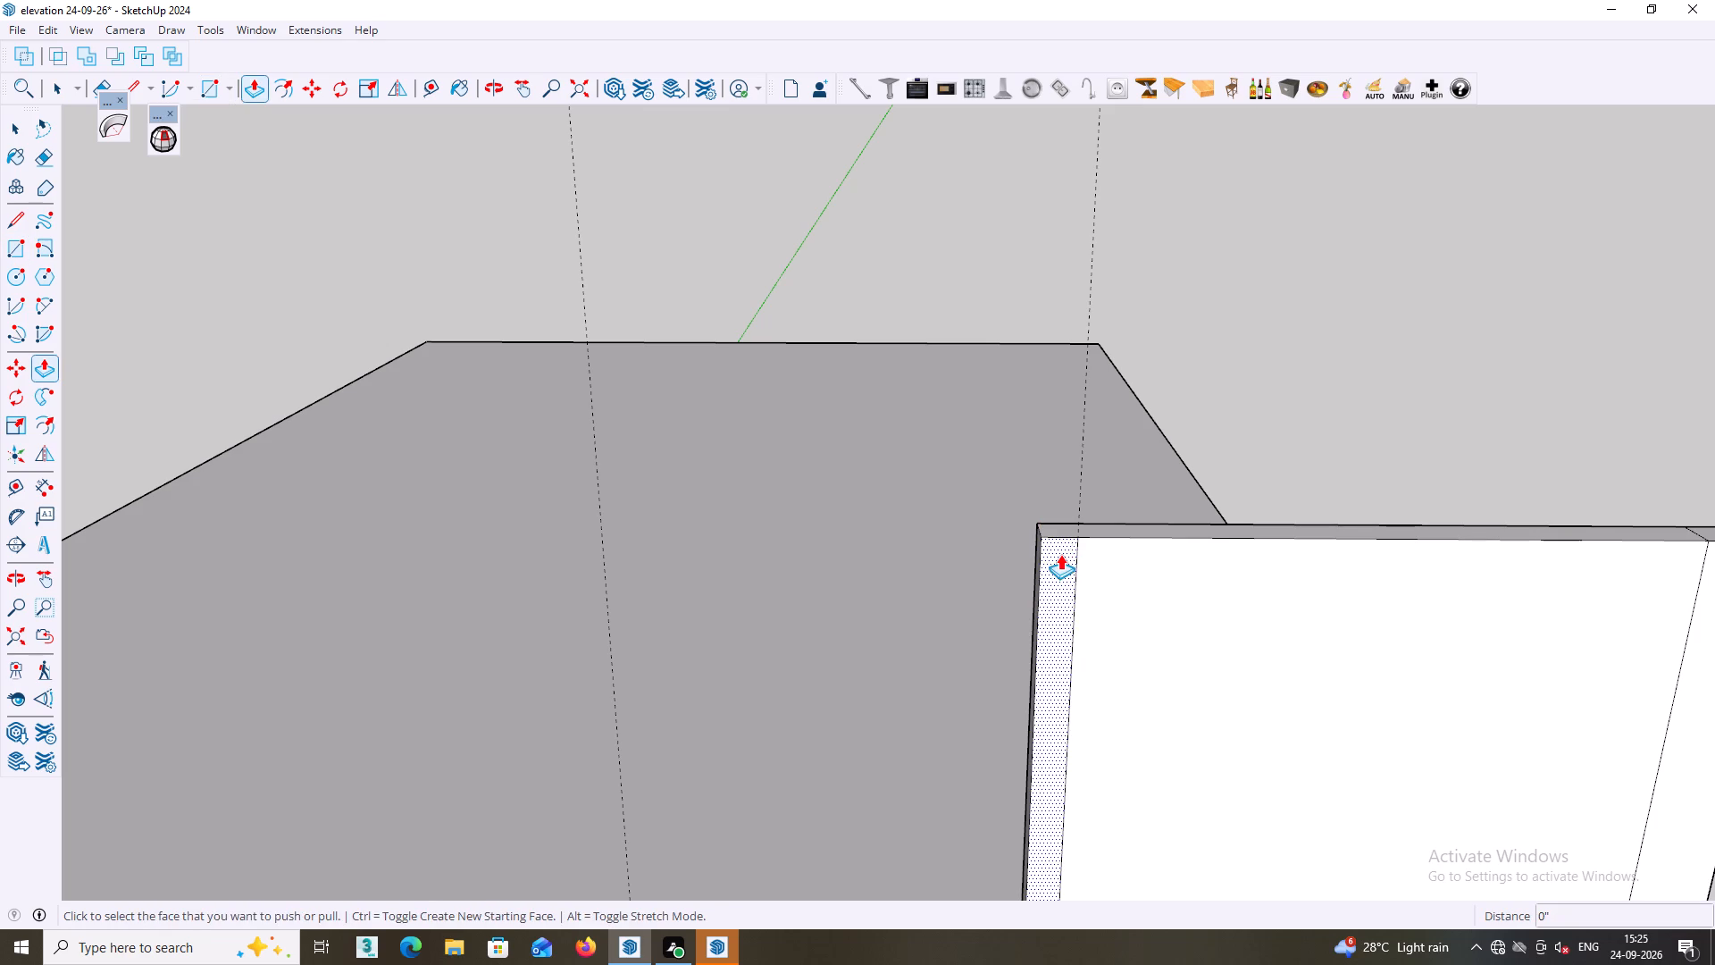
pyautogui.click(1060, 554)
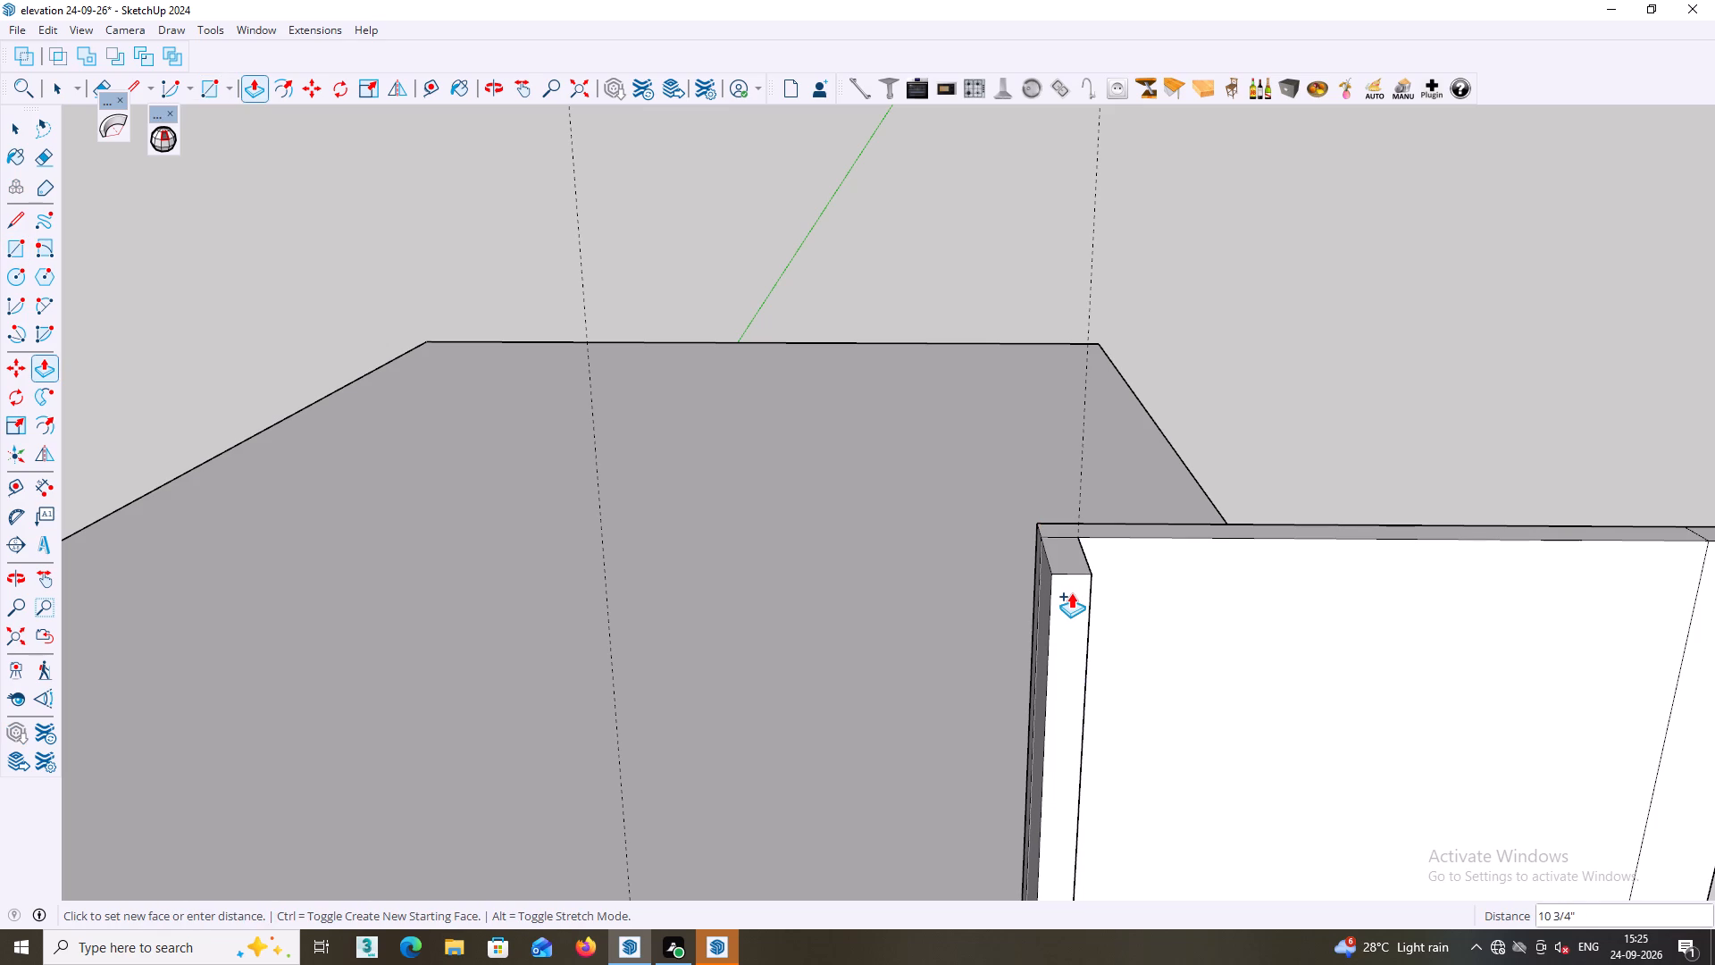
pyautogui.write('18')
pyautogui.write('MM')
pyautogui.press('Return')
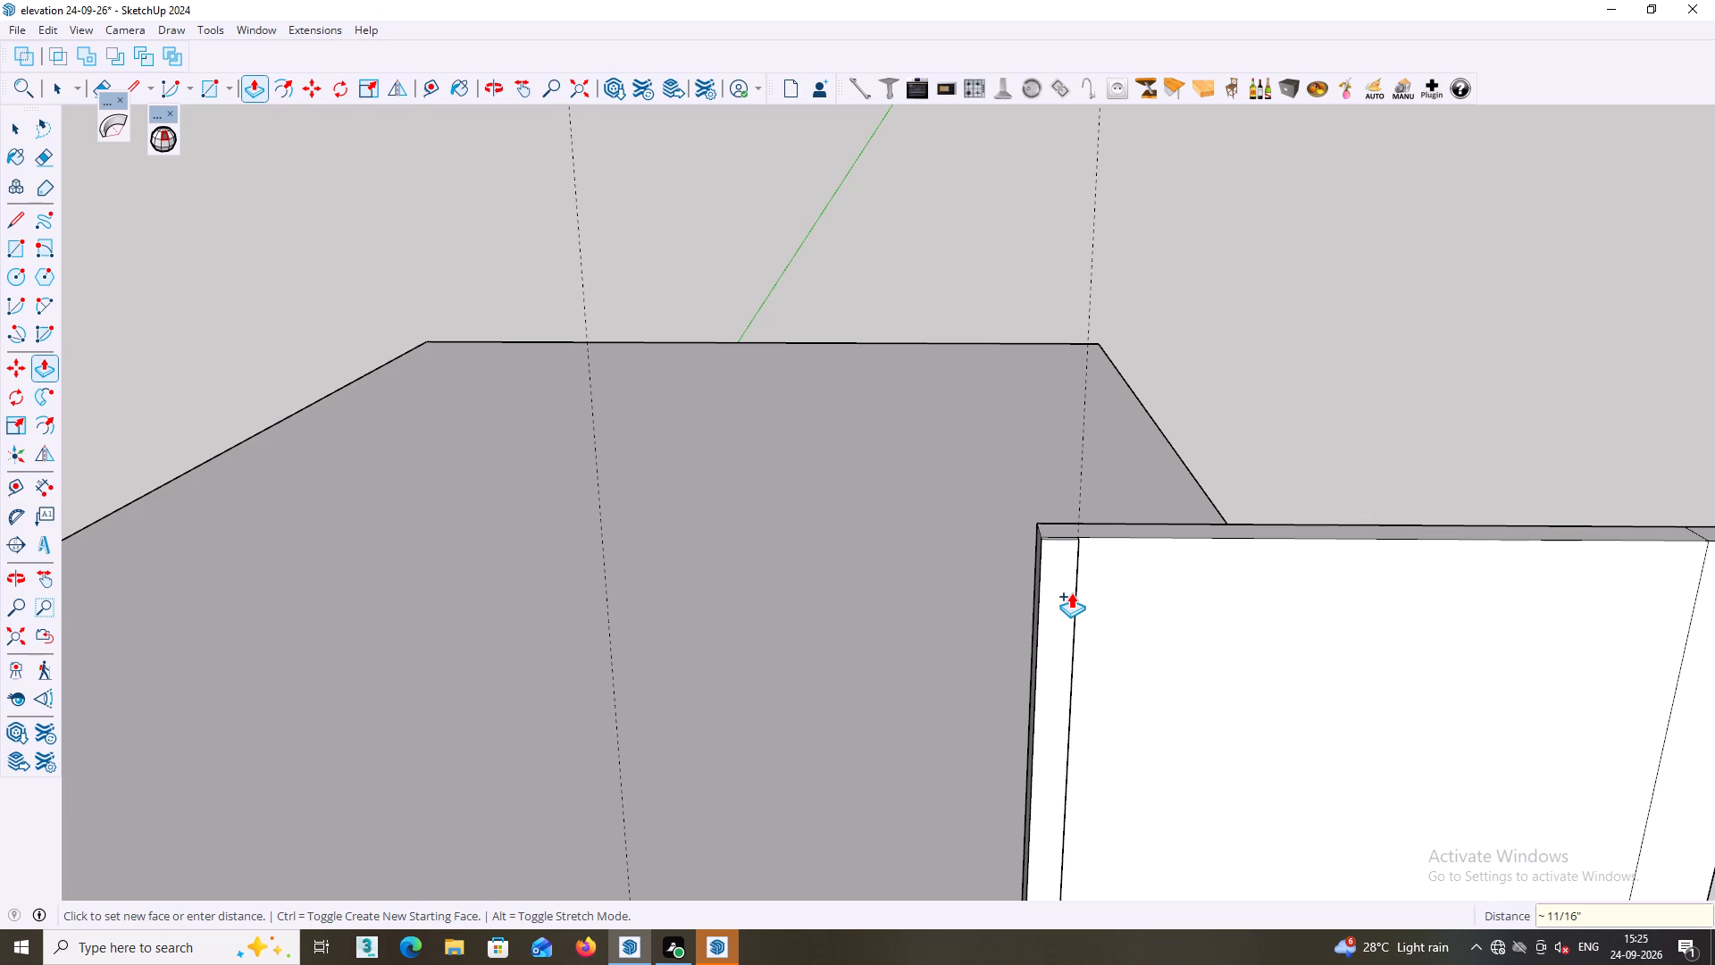
# Extrude the strip's short section below the roof slats forward, flush with the 18 mm strip above it.
pyautogui.keyDown('shift'); pyautogui.moveTo(1066, 590); pyautogui.dragTo(916, 272, button='middle'); pyautogui.keyUp('shift')
pyautogui.scroll(-5, 897, 396)
pyautogui.moveTo(964, 637); pyautogui.dragTo(933, 390, button='middle')
pyautogui.scroll(4, 913, 504)
pyautogui.moveTo(883, 508); pyautogui.dragTo(728, 463, button='middle')
pyautogui.moveTo(1136, 535); pyautogui.dragTo(803, 545, button='middle')
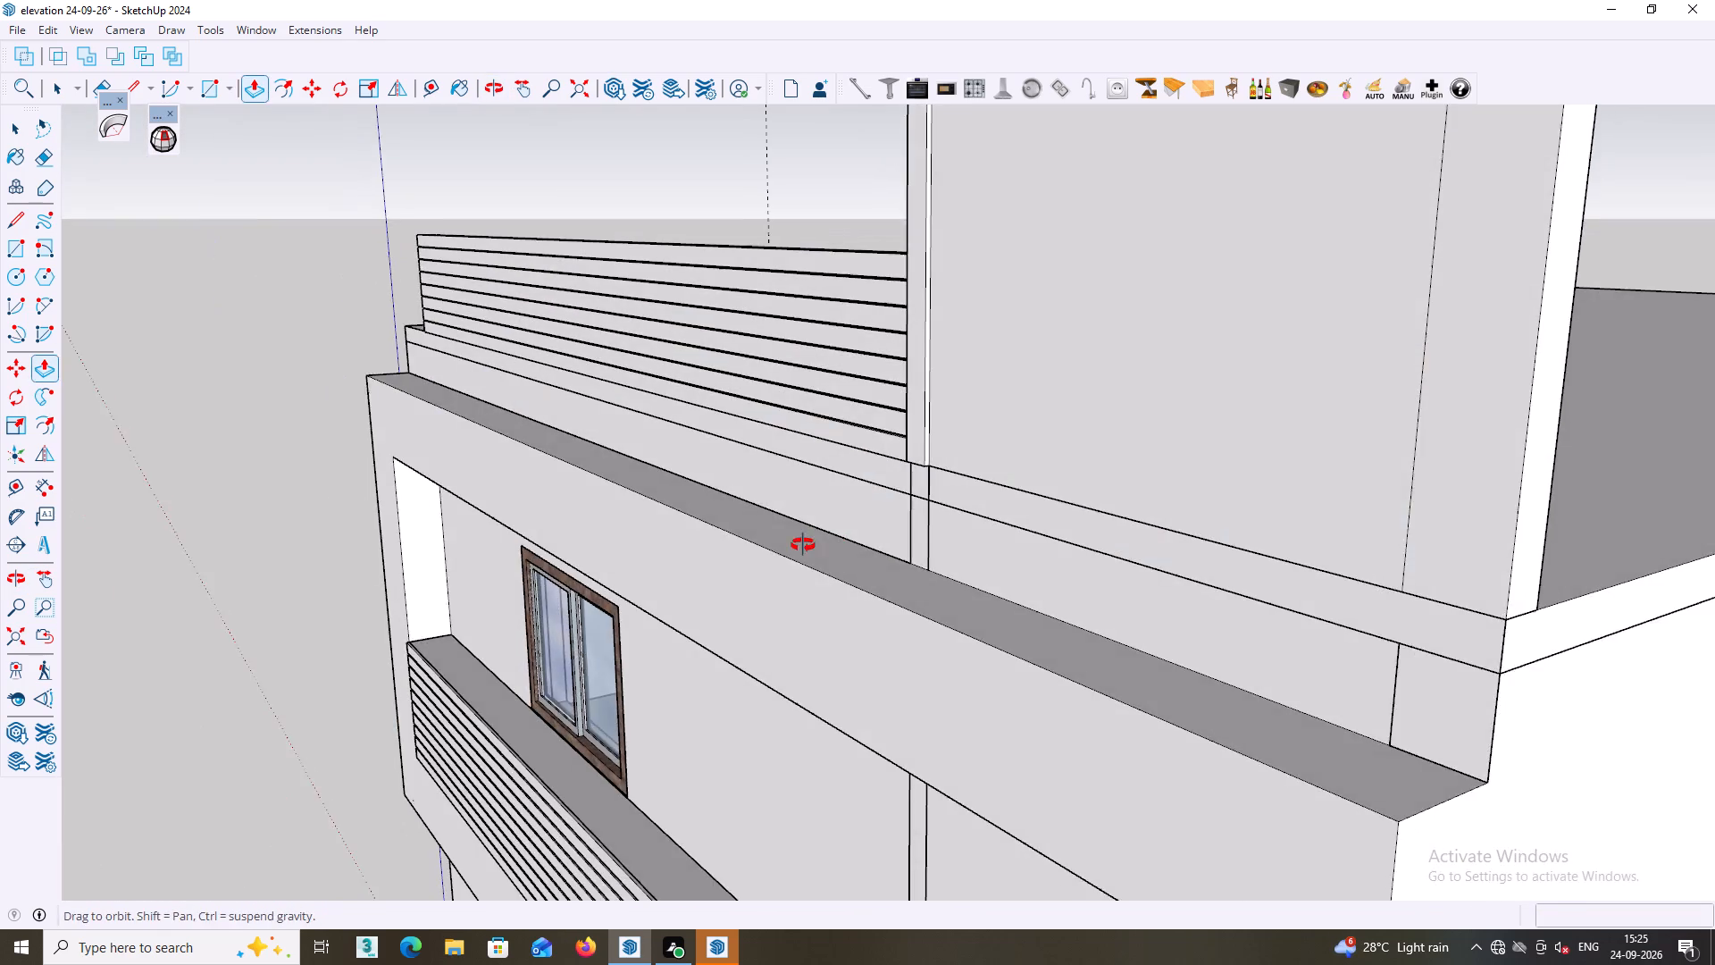
pyautogui.moveTo(803, 545); pyautogui.dragTo(802, 545, button='middle')
pyautogui.scroll(11, 888, 533)
pyautogui.middleClick(950, 503)
pyautogui.scroll(1, 916, 392)
pyautogui.scroll(-2, 908, 438)
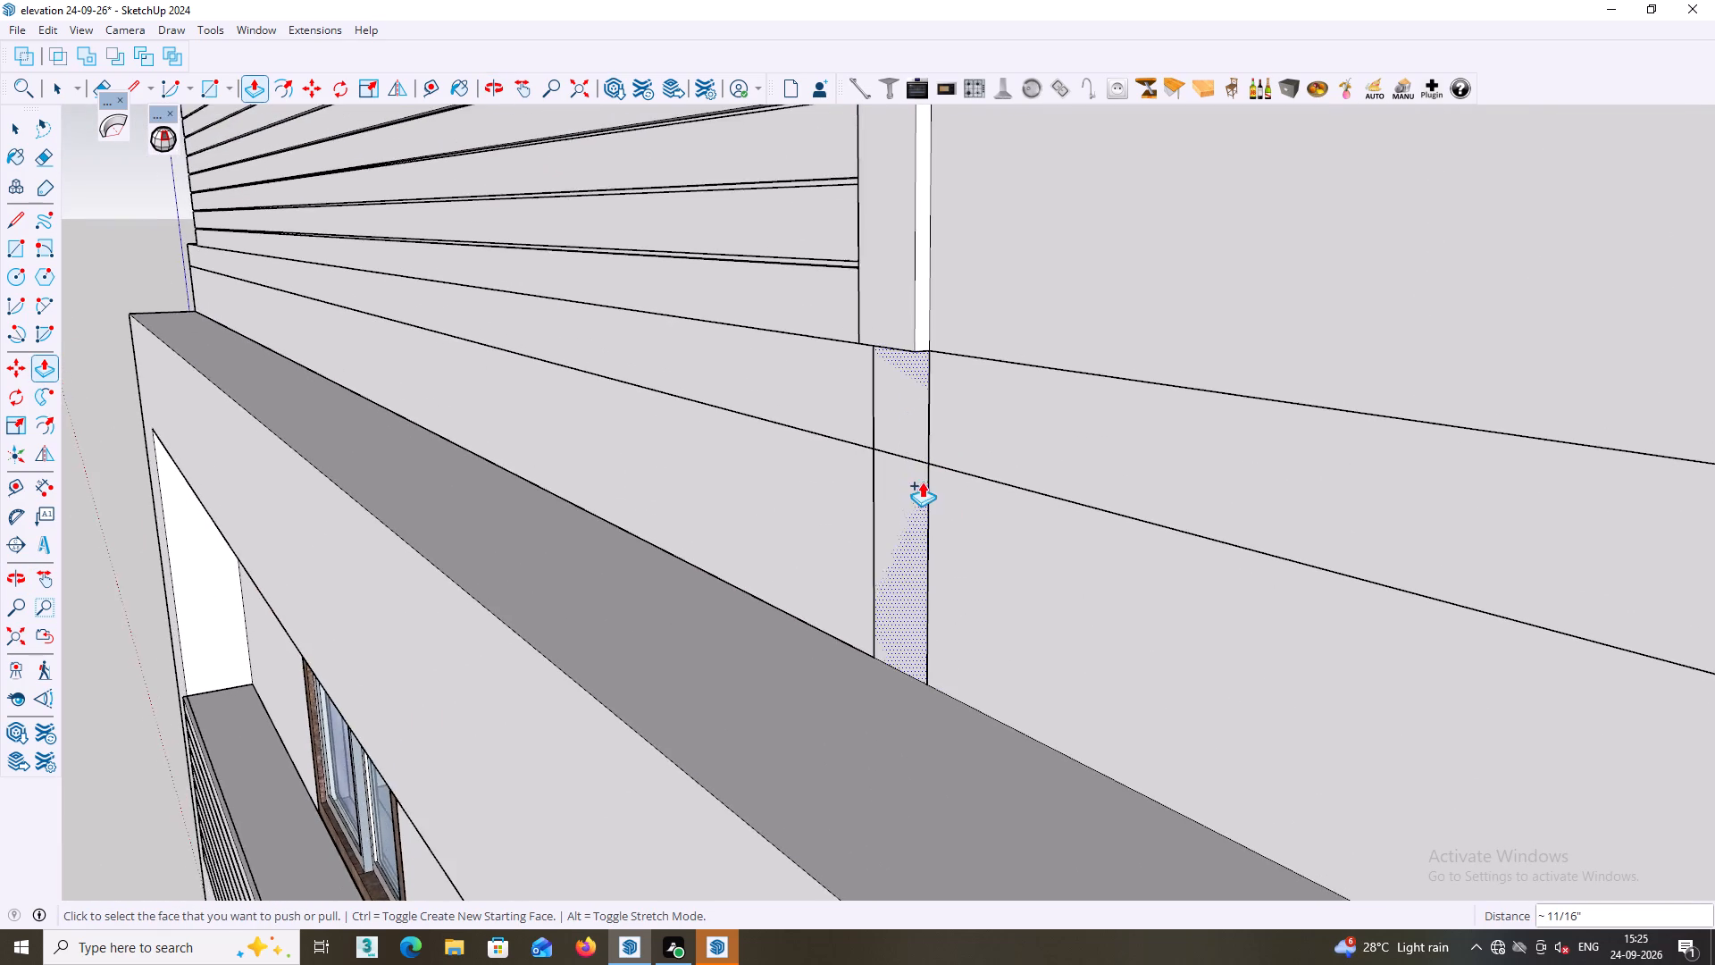
pyautogui.scroll(-1, 922, 482)
pyautogui.moveTo(933, 475); pyautogui.dragTo(1005, 465, button='middle')
pyautogui.scroll(2, 917, 407)
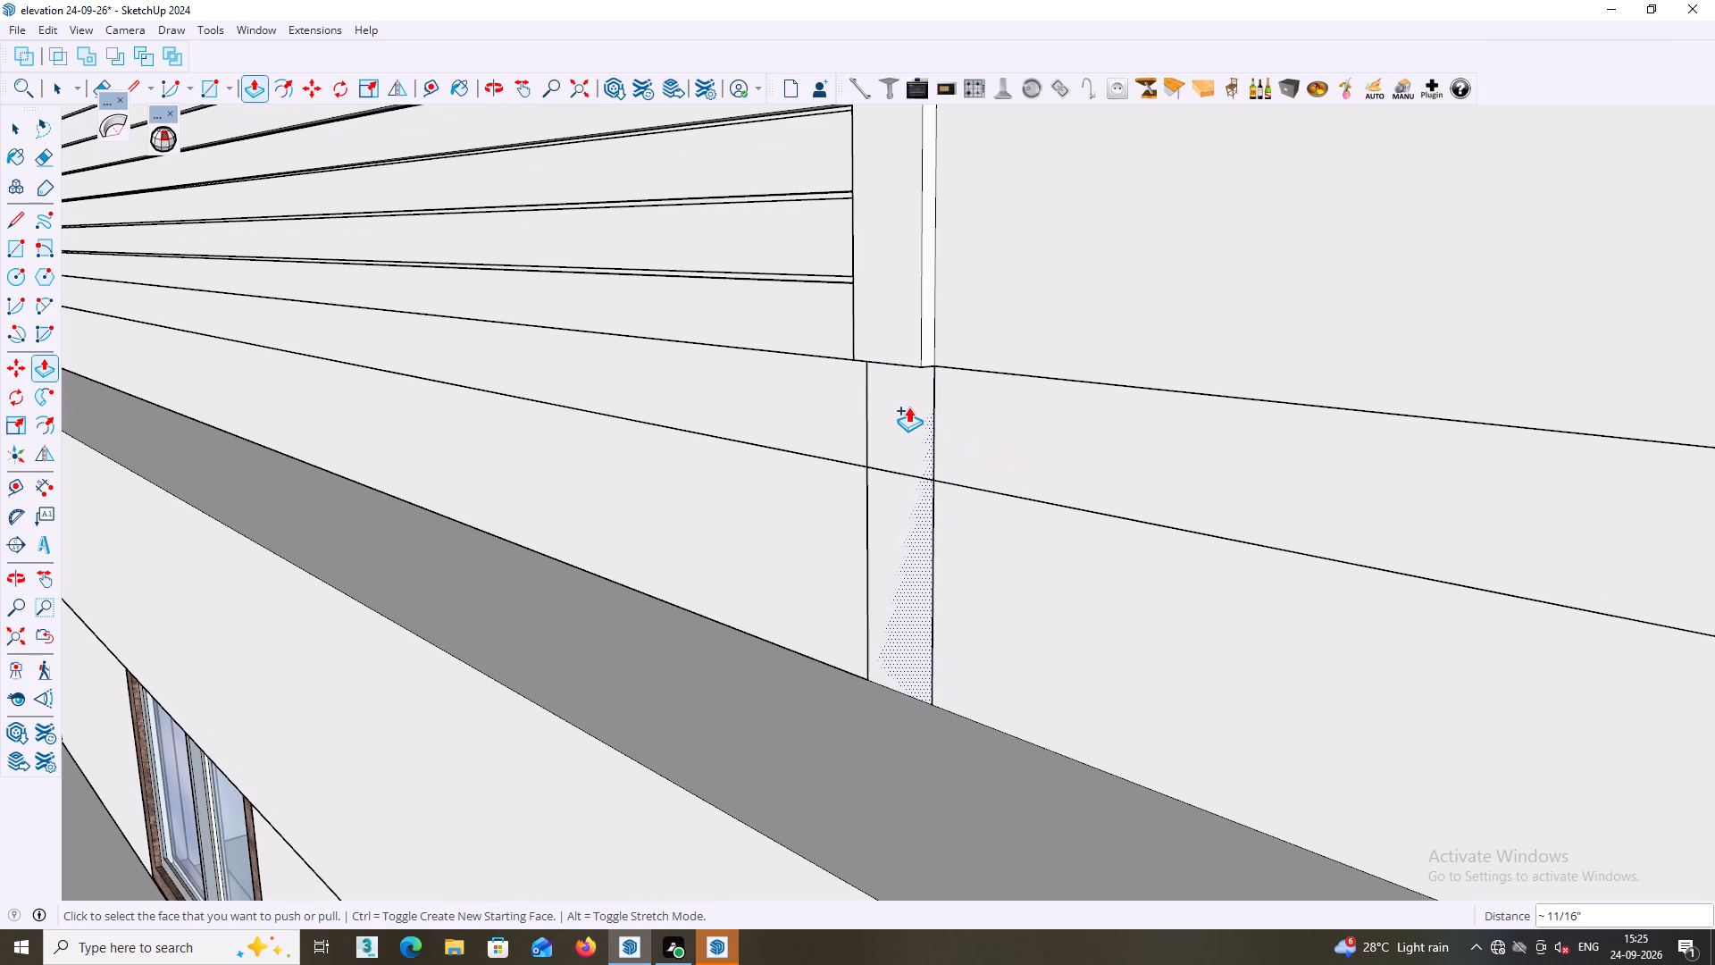
pyautogui.click(908, 407)
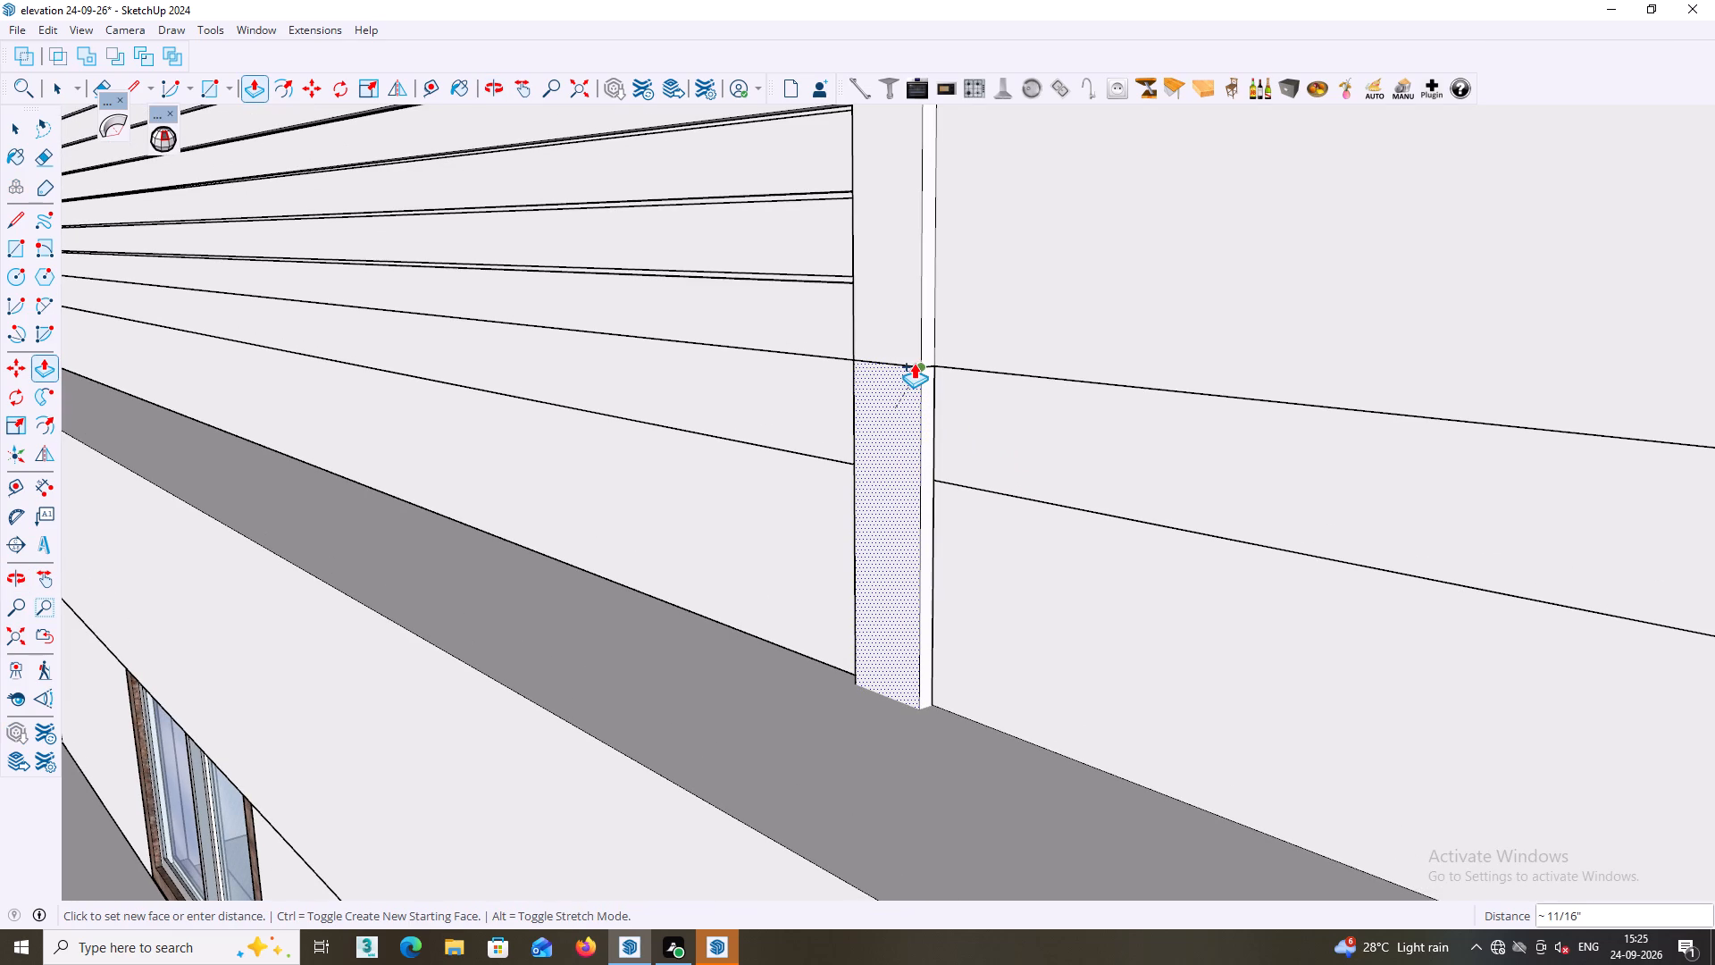
pyautogui.click(914, 363)
# Examine the vertical strip down the facade, from the roof projection past the balcony to its lower end beside the door.
pyautogui.scroll(-8, 892, 498)
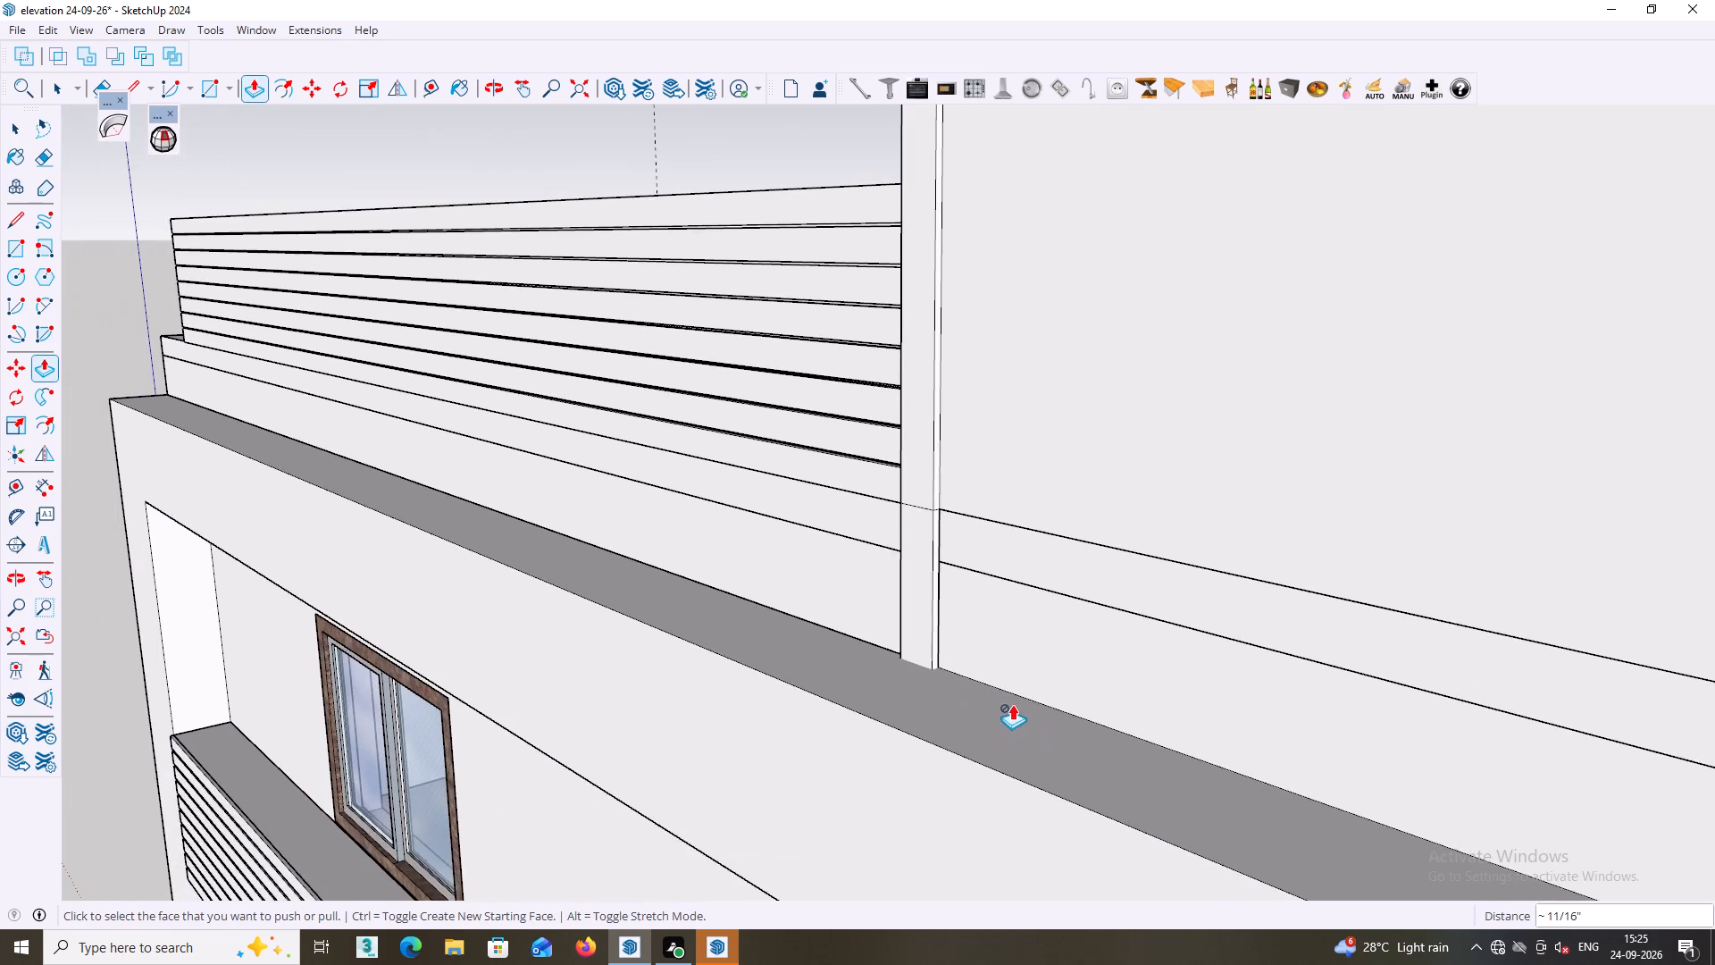
pyautogui.moveTo(1012, 704); pyautogui.dragTo(1201, 157, button='middle')
pyautogui.moveTo(1081, 484); pyautogui.dragTo(1139, 477, button='middle')
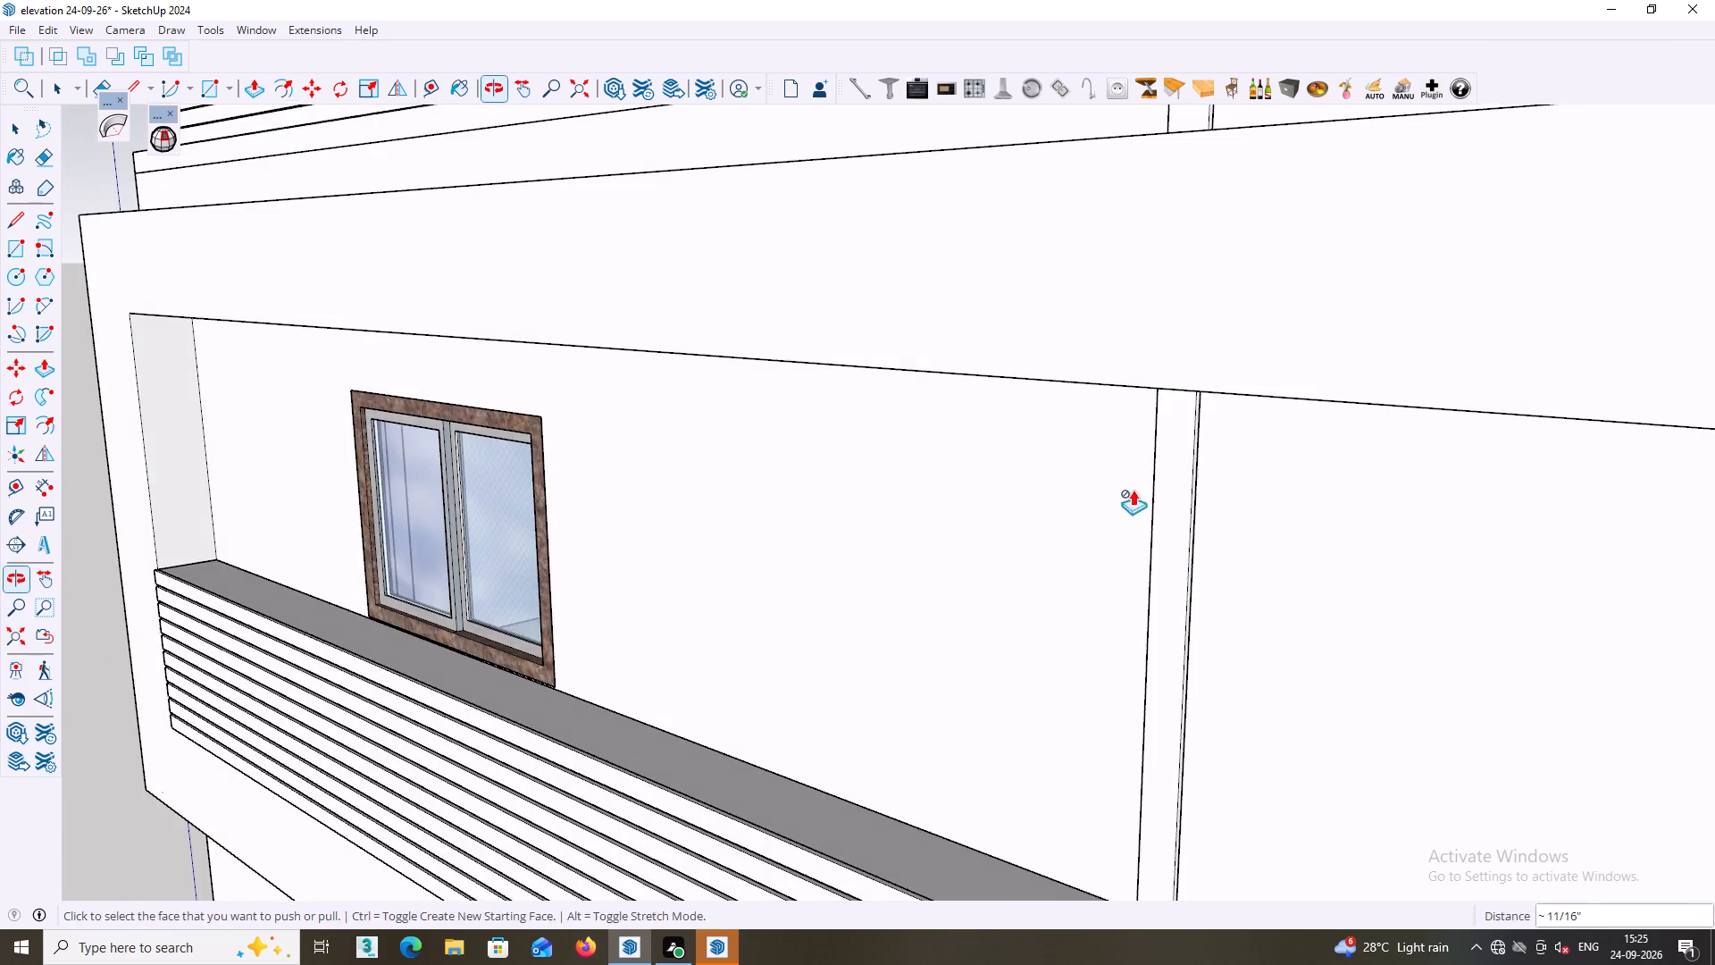
pyautogui.moveTo(1133, 490); pyautogui.dragTo(1145, 544, button='middle')
pyautogui.scroll(-11, 1131, 507)
pyautogui.moveTo(1263, 739); pyautogui.dragTo(1095, 533, button='middle')
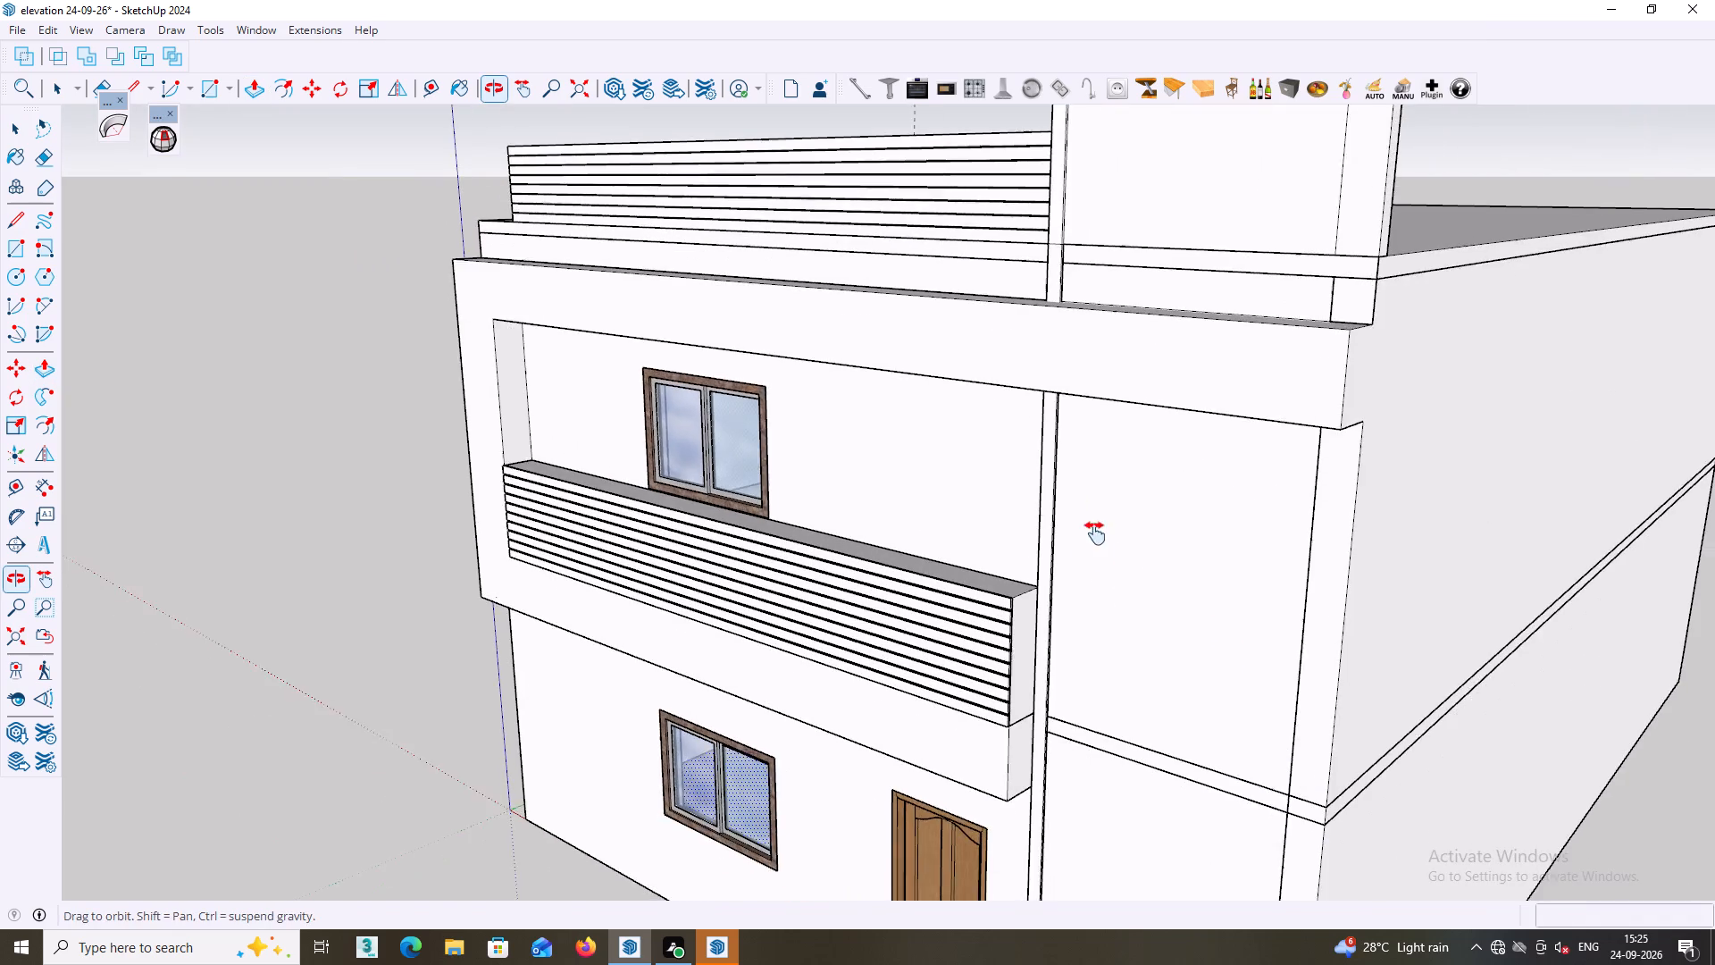
pyautogui.moveTo(1095, 533); pyautogui.dragTo(1093, 537, button='middle')
pyautogui.scroll(-5, 1104, 623)
pyautogui.moveTo(1144, 637); pyautogui.dragTo(1108, 534, button='middle')
pyautogui.scroll(5, 1069, 773)
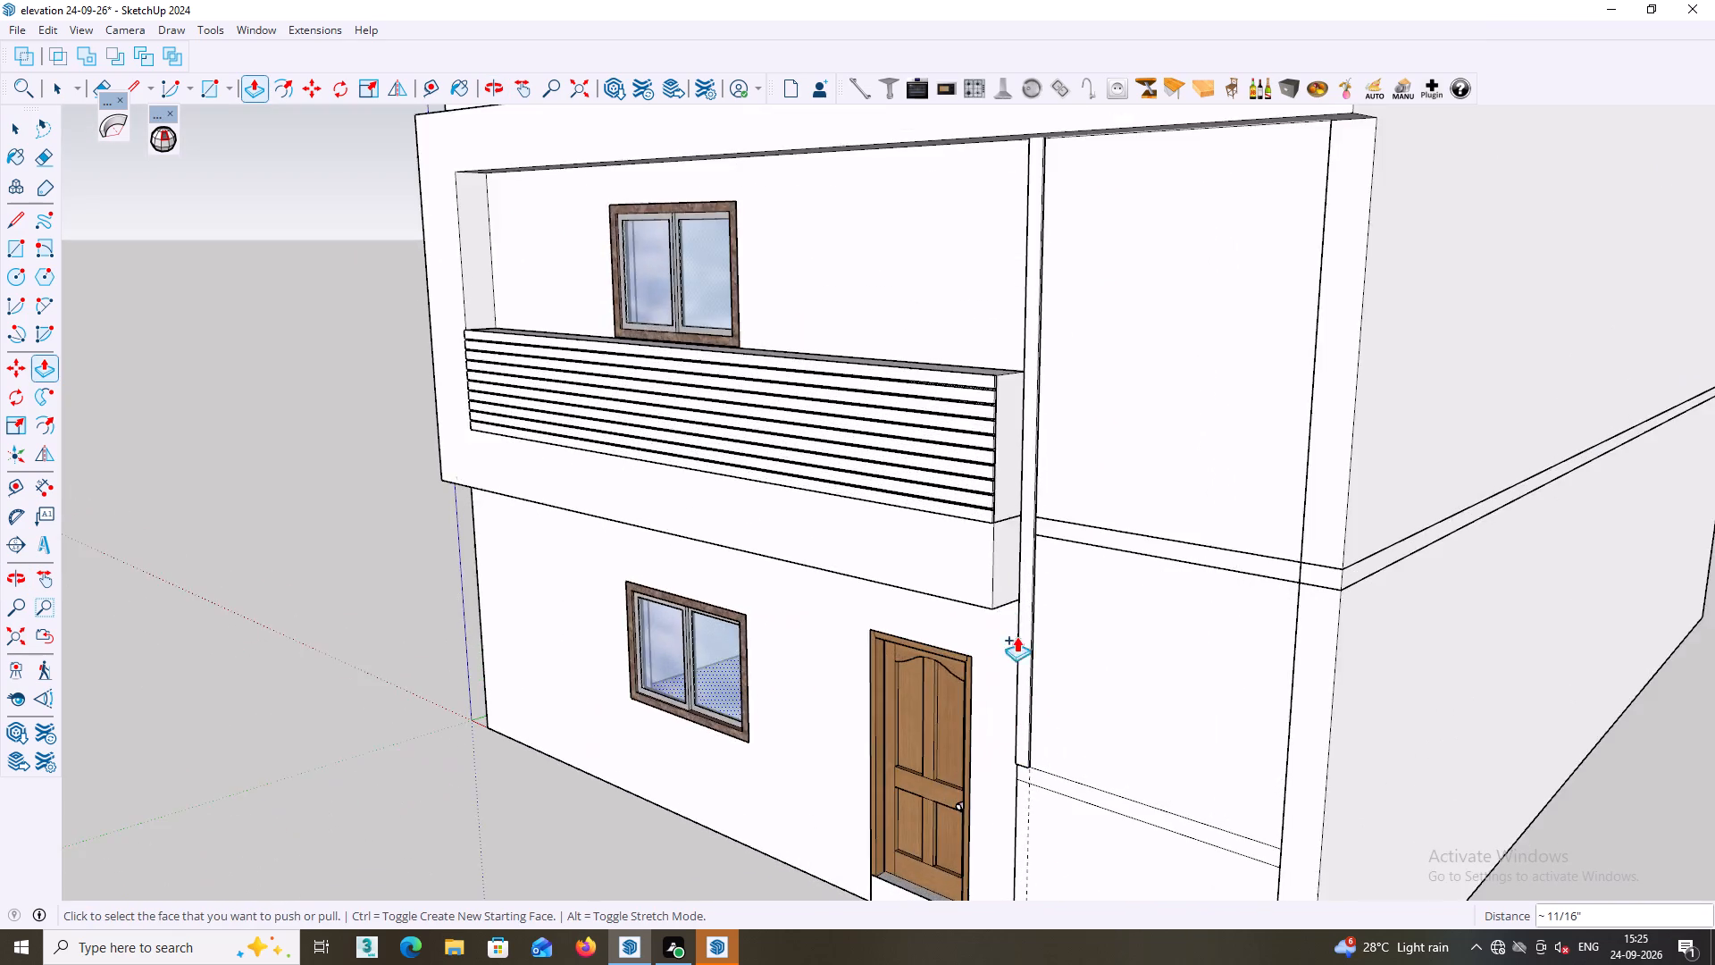
pyautogui.moveTo(1030, 649); pyautogui.dragTo(839, 575, button='middle')
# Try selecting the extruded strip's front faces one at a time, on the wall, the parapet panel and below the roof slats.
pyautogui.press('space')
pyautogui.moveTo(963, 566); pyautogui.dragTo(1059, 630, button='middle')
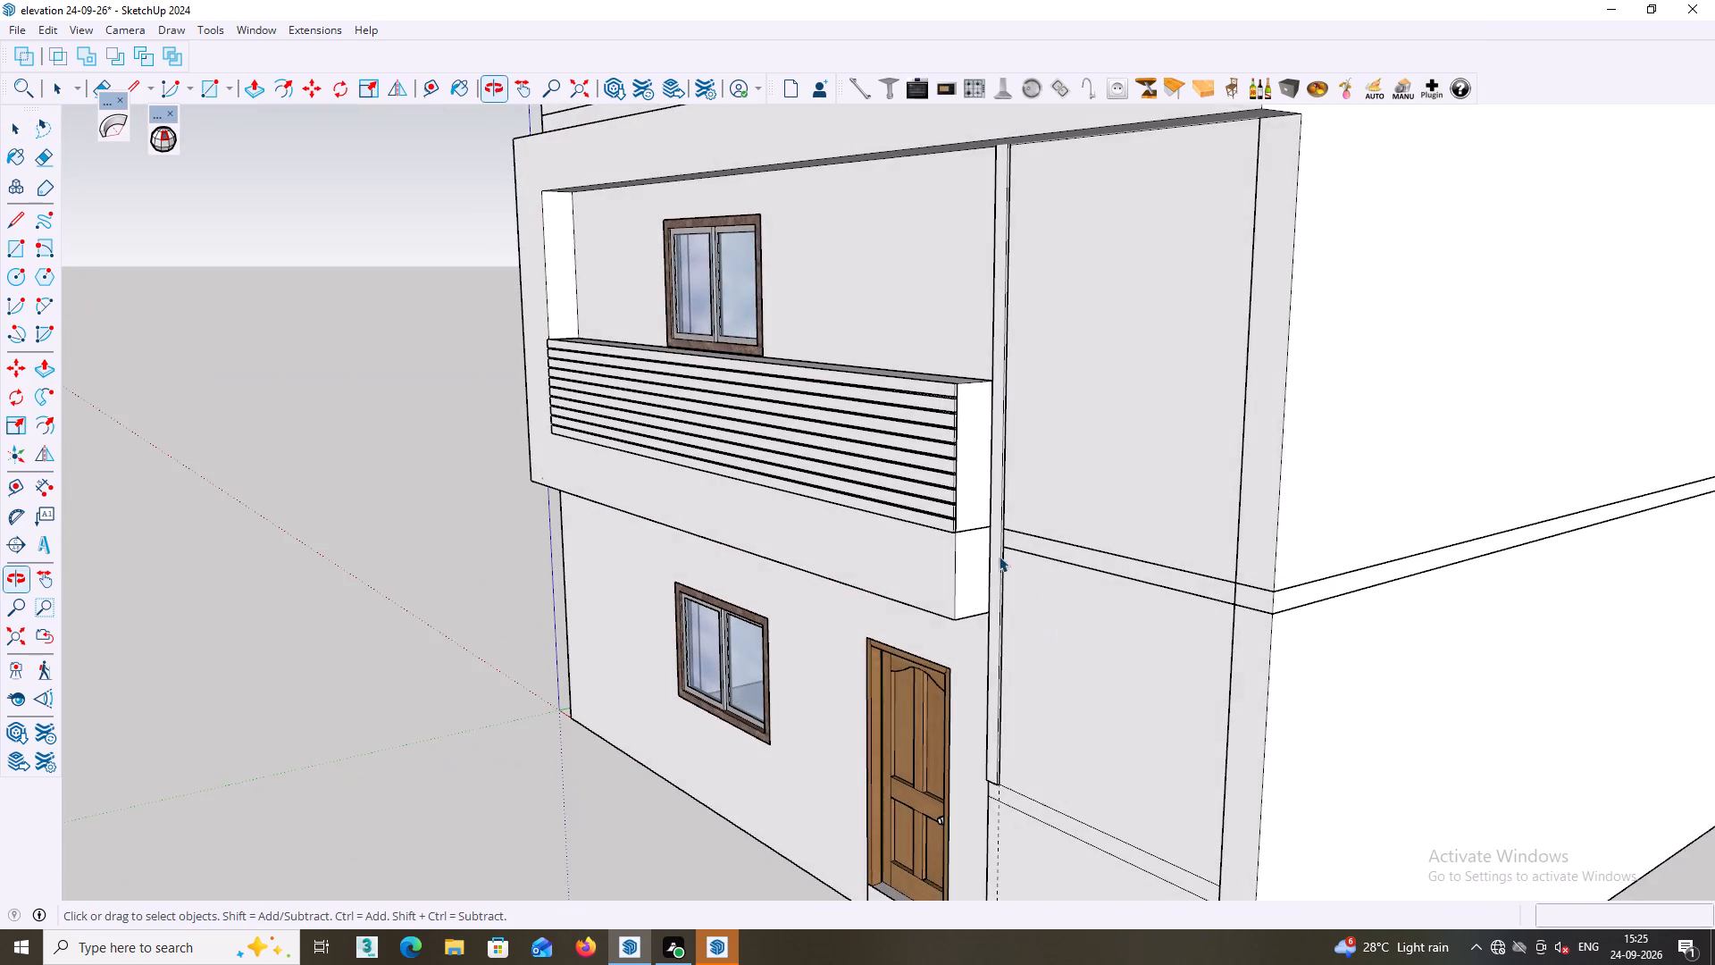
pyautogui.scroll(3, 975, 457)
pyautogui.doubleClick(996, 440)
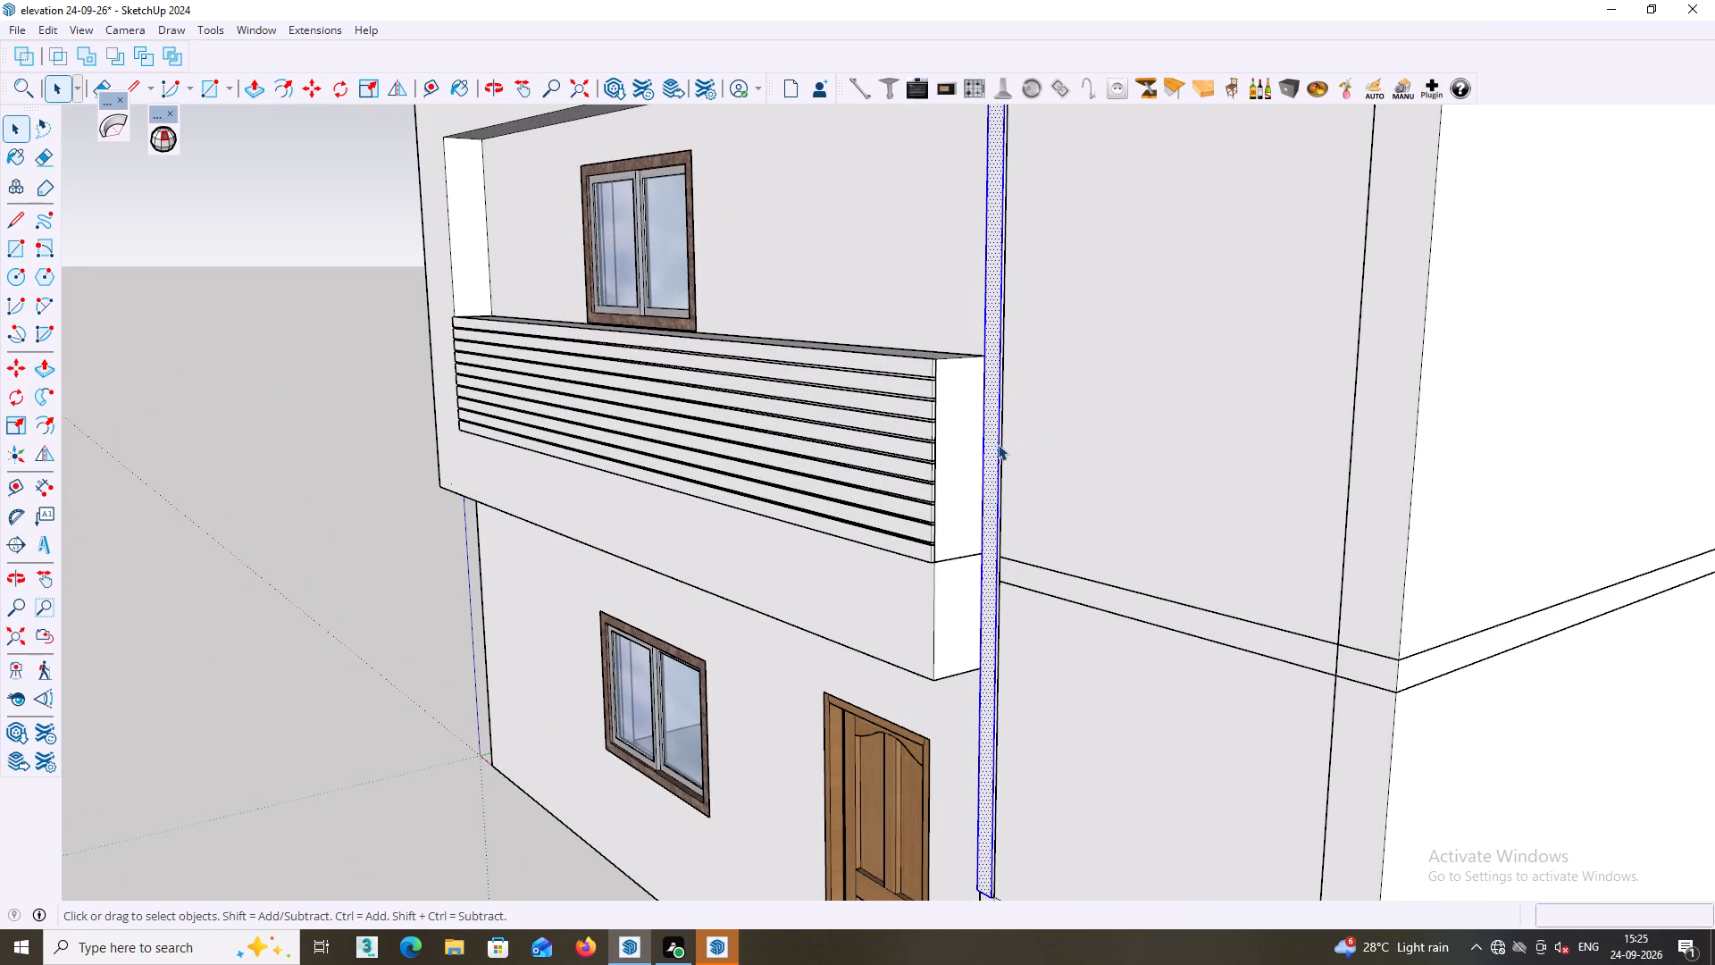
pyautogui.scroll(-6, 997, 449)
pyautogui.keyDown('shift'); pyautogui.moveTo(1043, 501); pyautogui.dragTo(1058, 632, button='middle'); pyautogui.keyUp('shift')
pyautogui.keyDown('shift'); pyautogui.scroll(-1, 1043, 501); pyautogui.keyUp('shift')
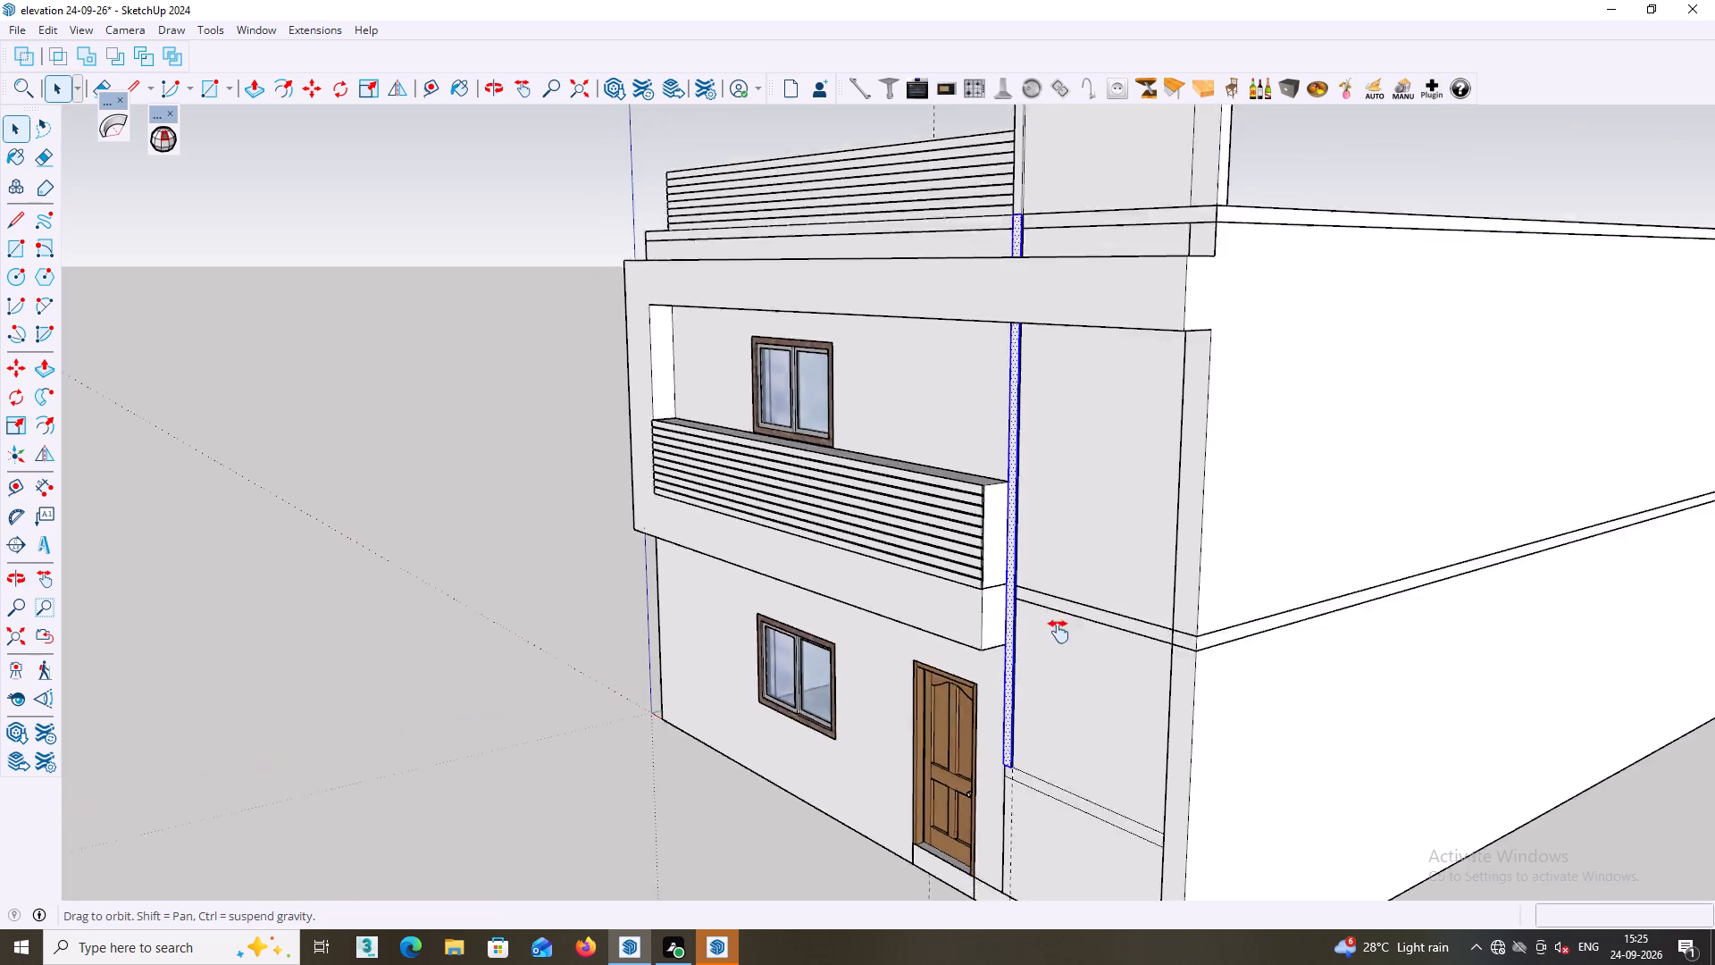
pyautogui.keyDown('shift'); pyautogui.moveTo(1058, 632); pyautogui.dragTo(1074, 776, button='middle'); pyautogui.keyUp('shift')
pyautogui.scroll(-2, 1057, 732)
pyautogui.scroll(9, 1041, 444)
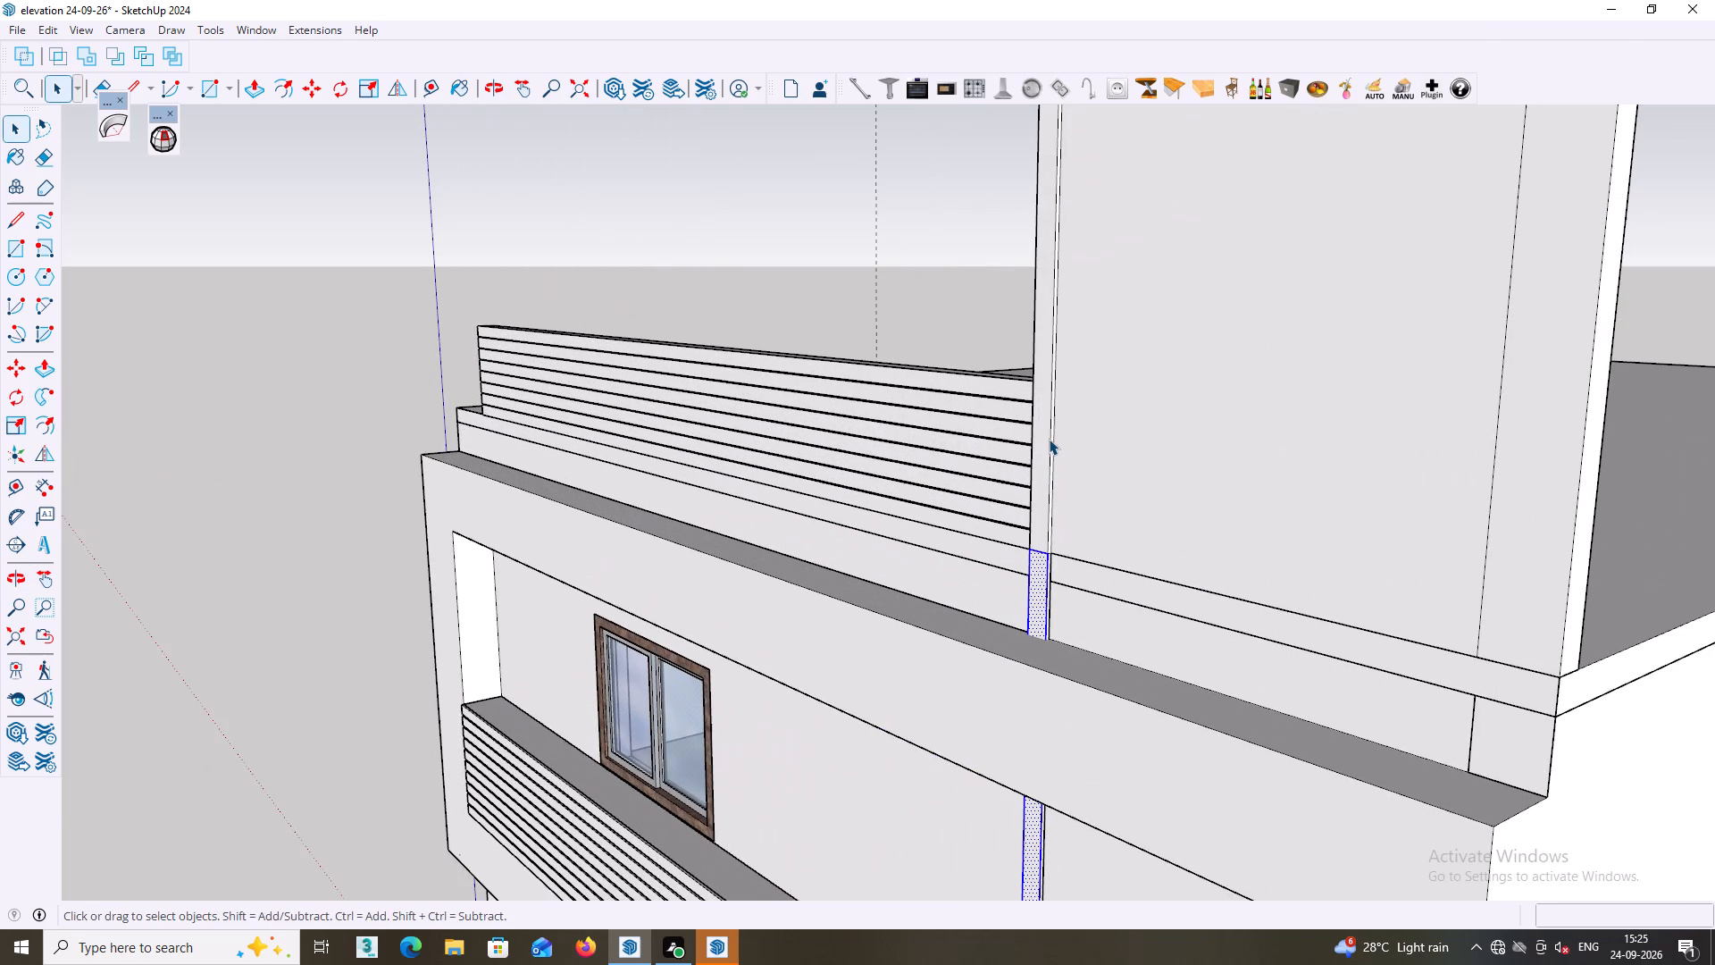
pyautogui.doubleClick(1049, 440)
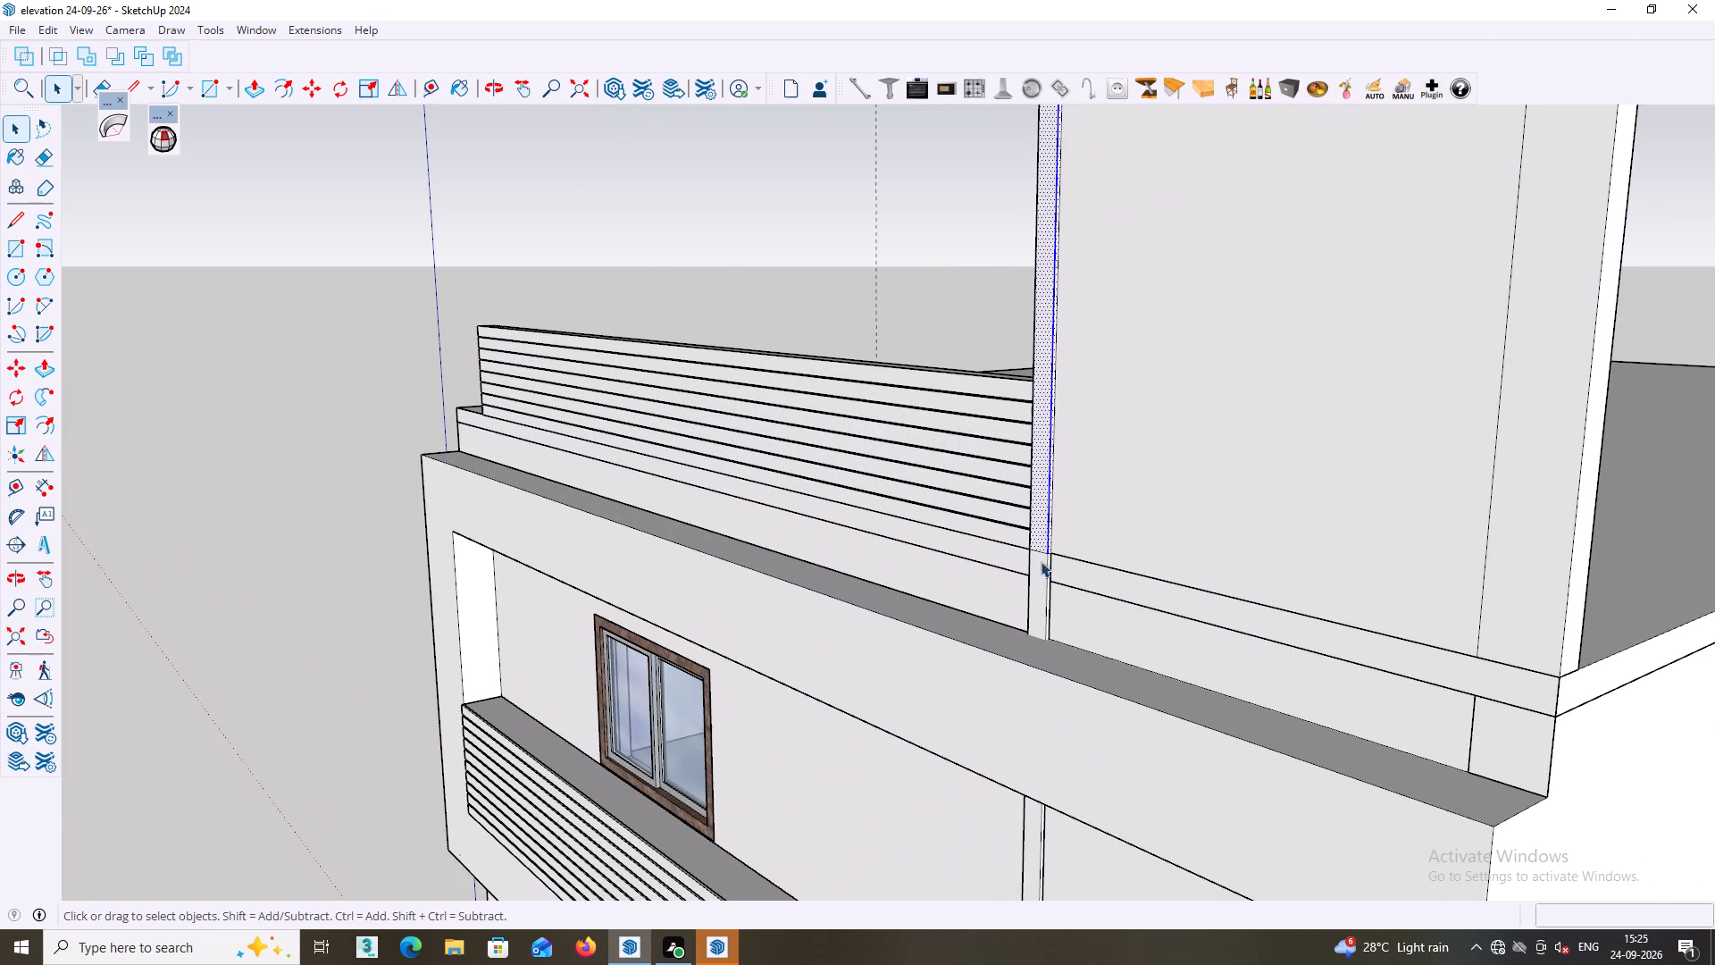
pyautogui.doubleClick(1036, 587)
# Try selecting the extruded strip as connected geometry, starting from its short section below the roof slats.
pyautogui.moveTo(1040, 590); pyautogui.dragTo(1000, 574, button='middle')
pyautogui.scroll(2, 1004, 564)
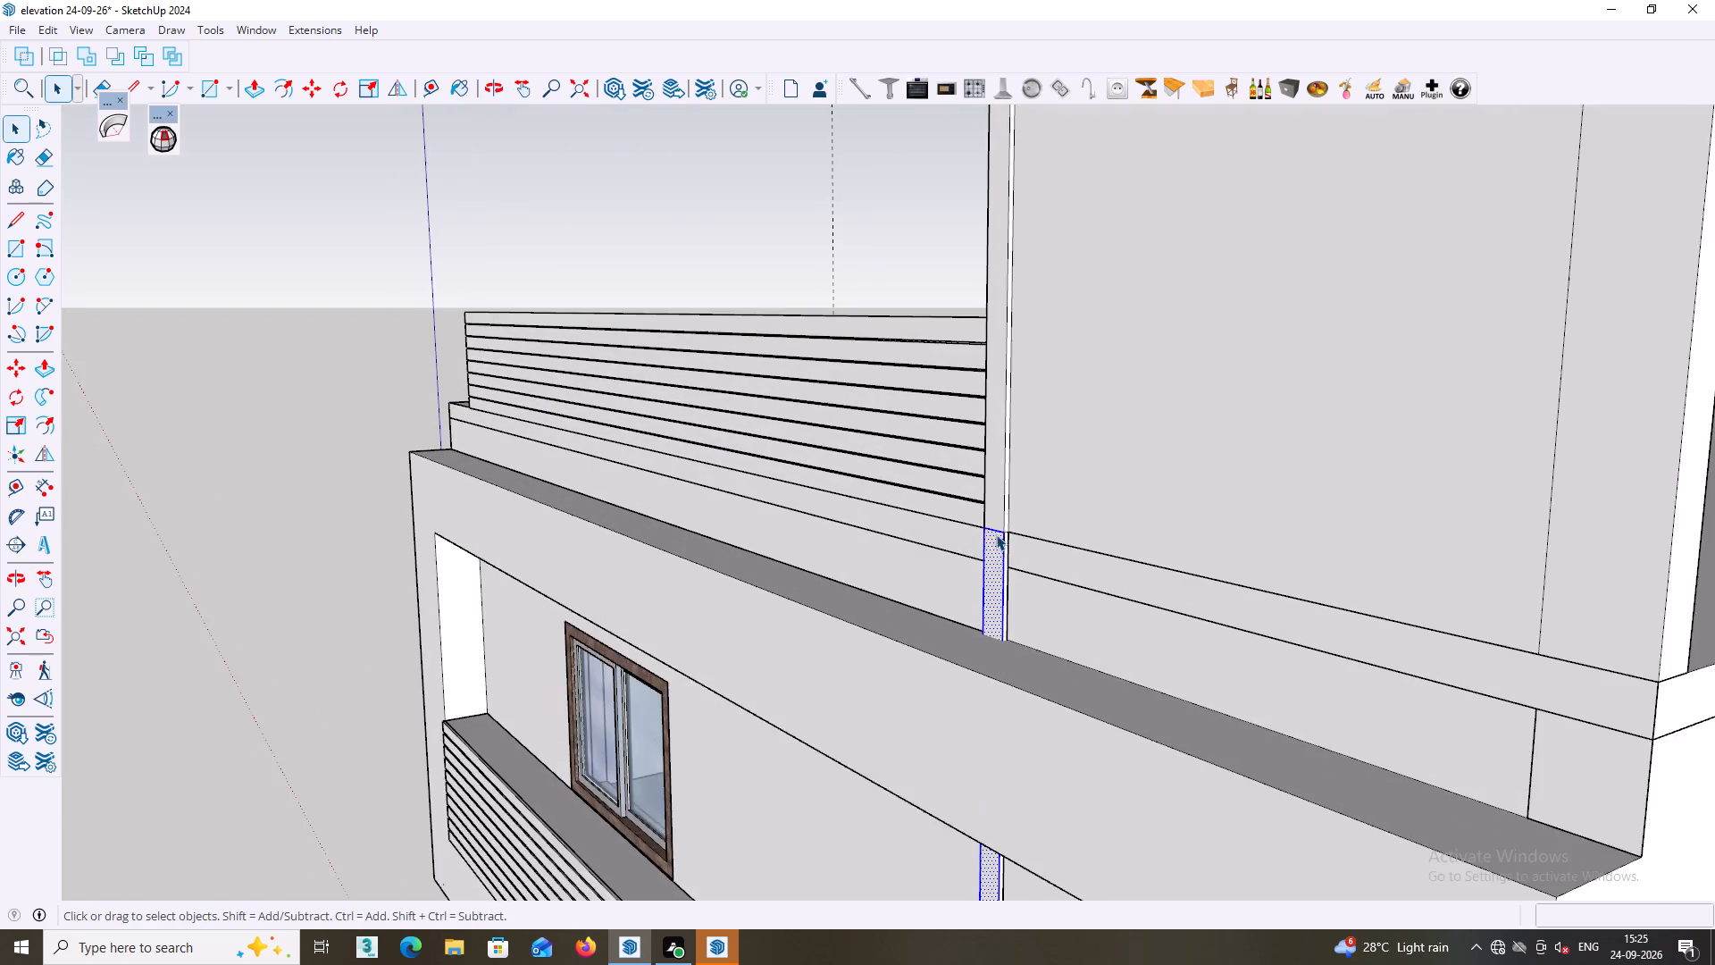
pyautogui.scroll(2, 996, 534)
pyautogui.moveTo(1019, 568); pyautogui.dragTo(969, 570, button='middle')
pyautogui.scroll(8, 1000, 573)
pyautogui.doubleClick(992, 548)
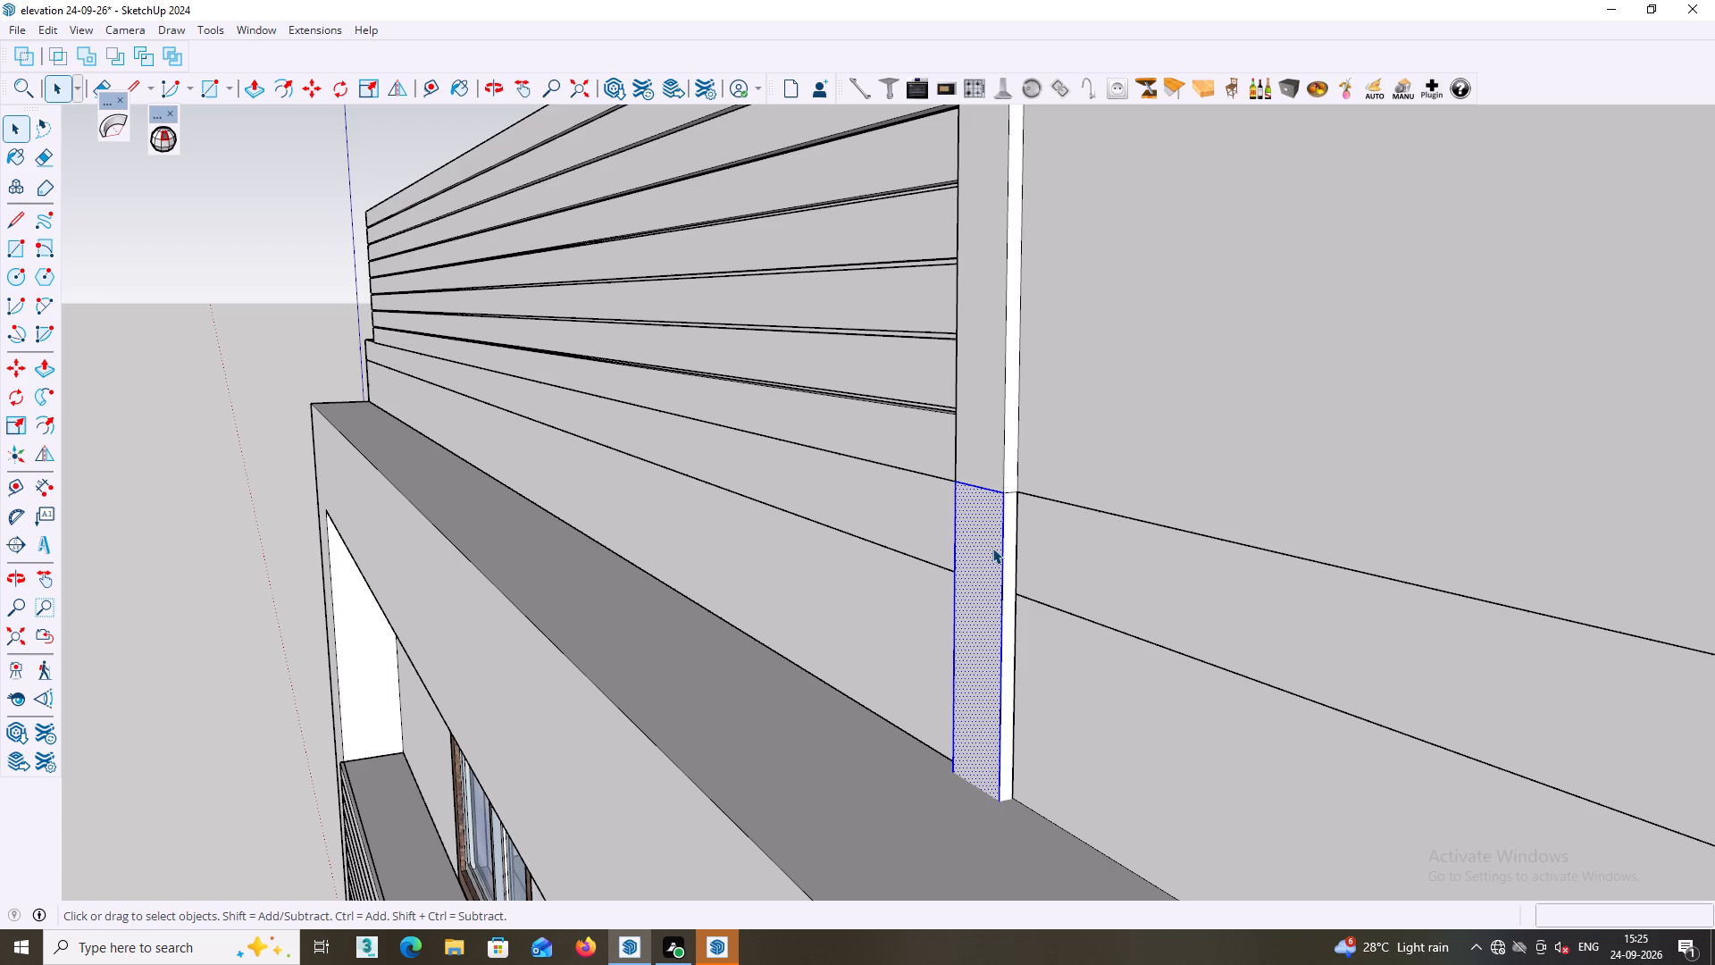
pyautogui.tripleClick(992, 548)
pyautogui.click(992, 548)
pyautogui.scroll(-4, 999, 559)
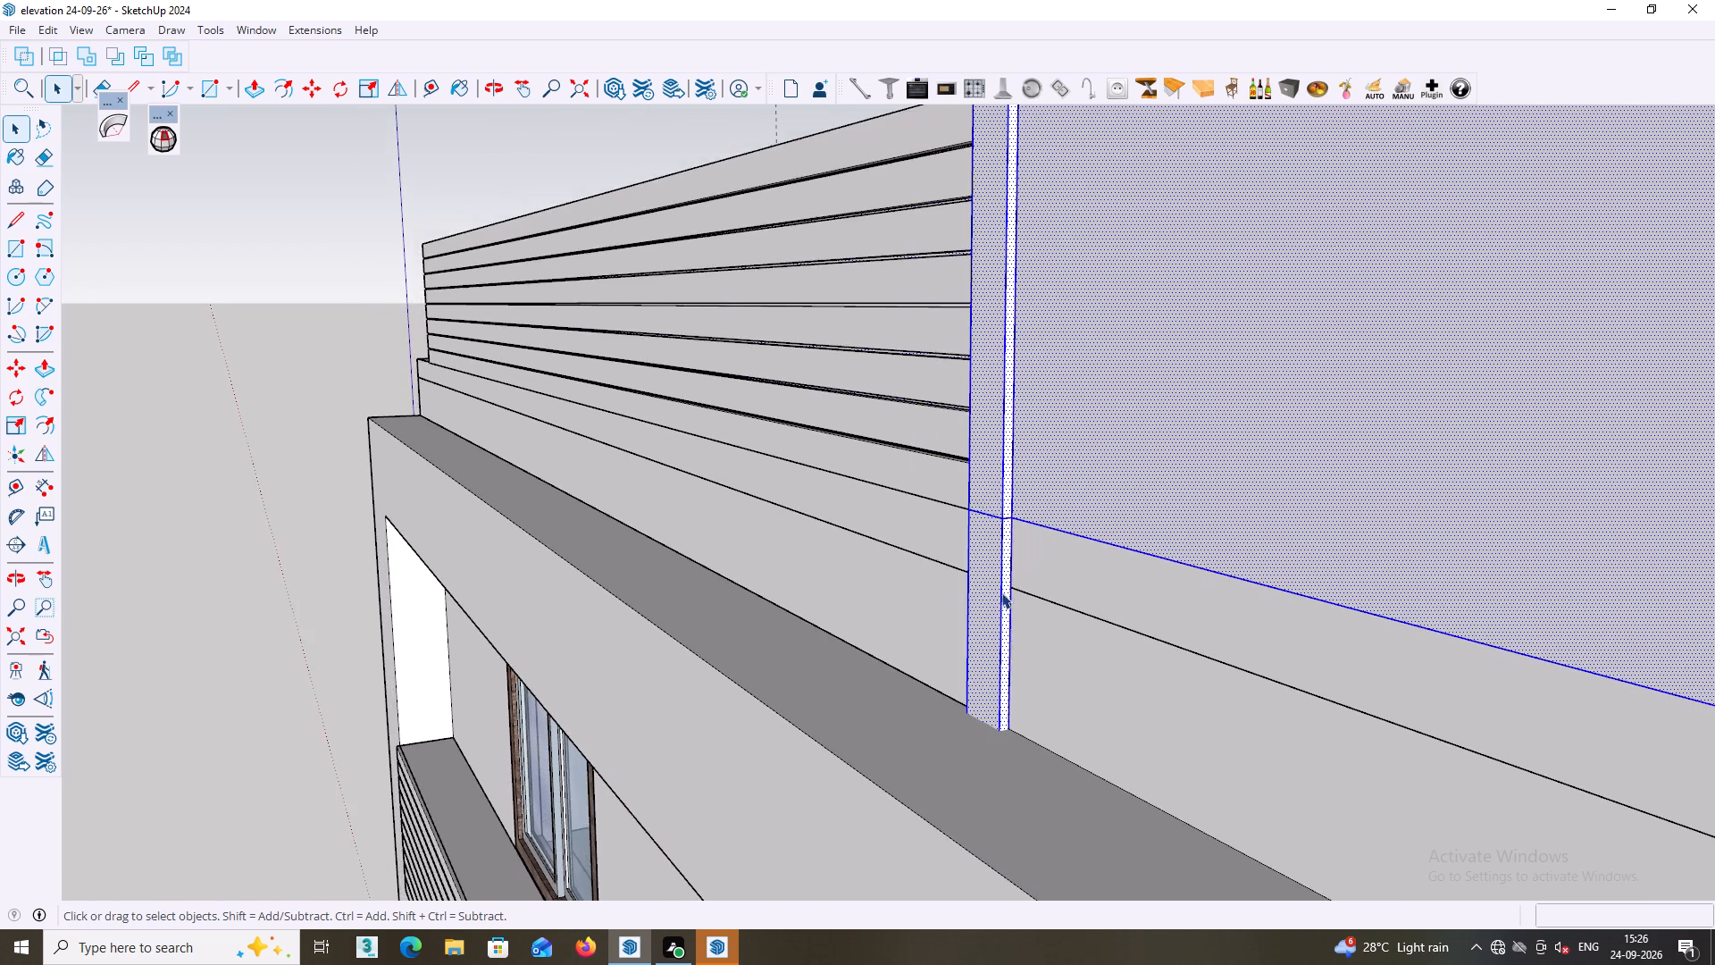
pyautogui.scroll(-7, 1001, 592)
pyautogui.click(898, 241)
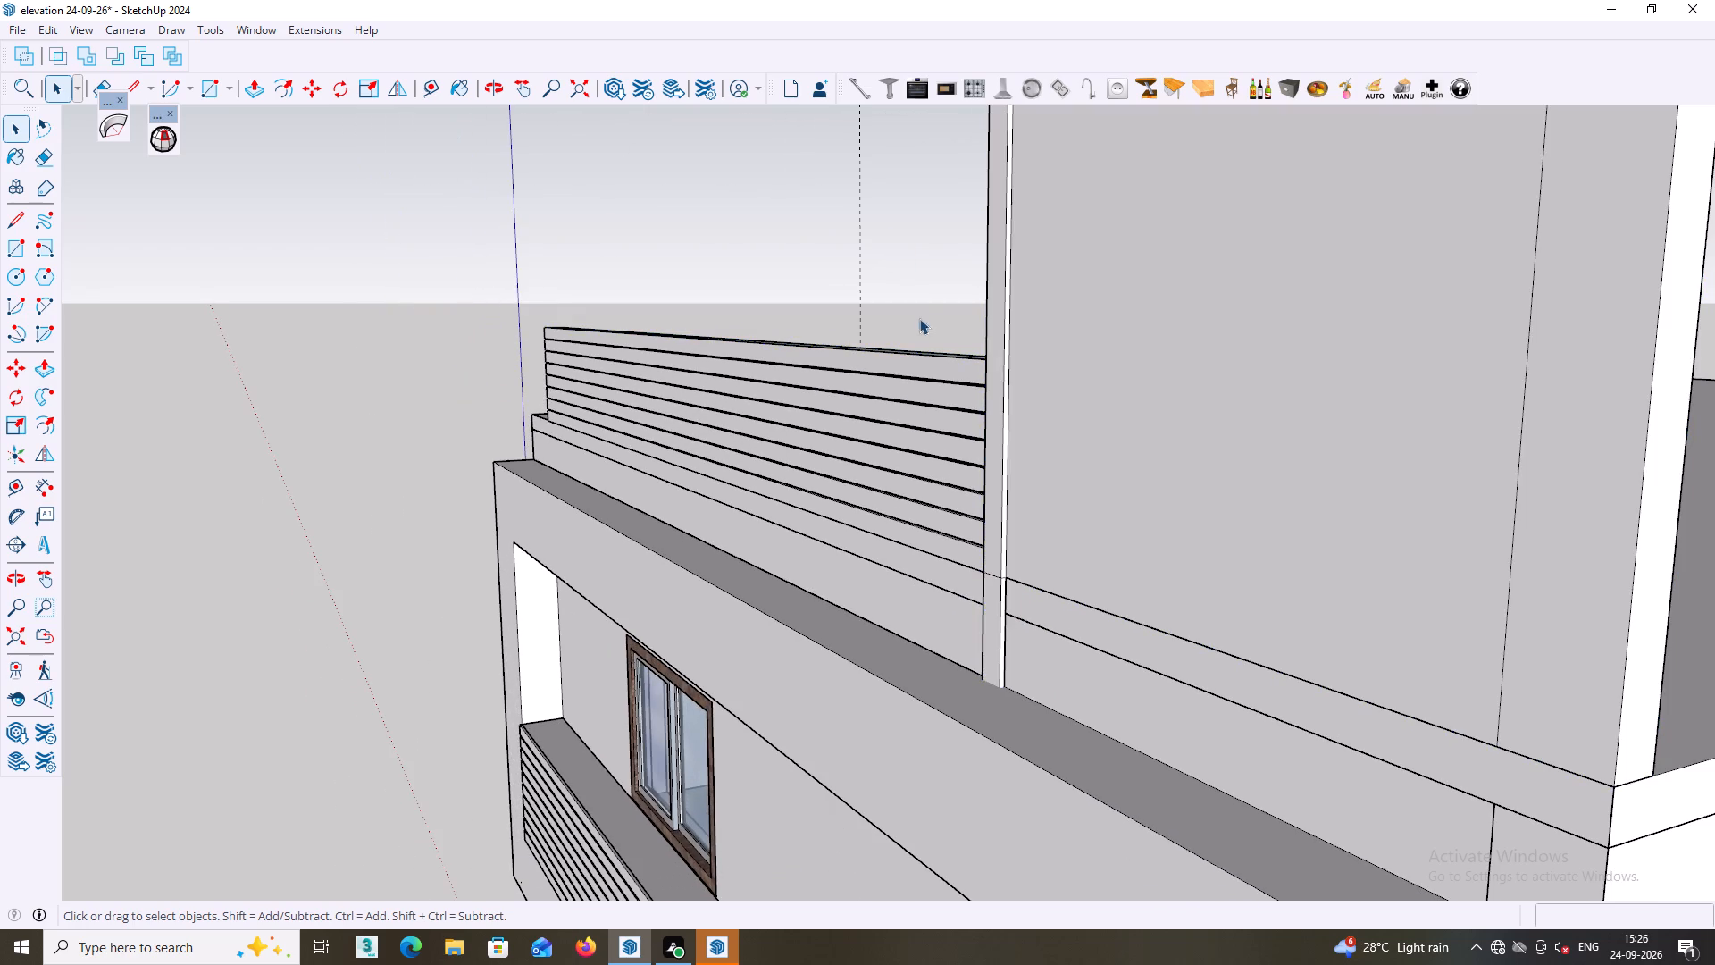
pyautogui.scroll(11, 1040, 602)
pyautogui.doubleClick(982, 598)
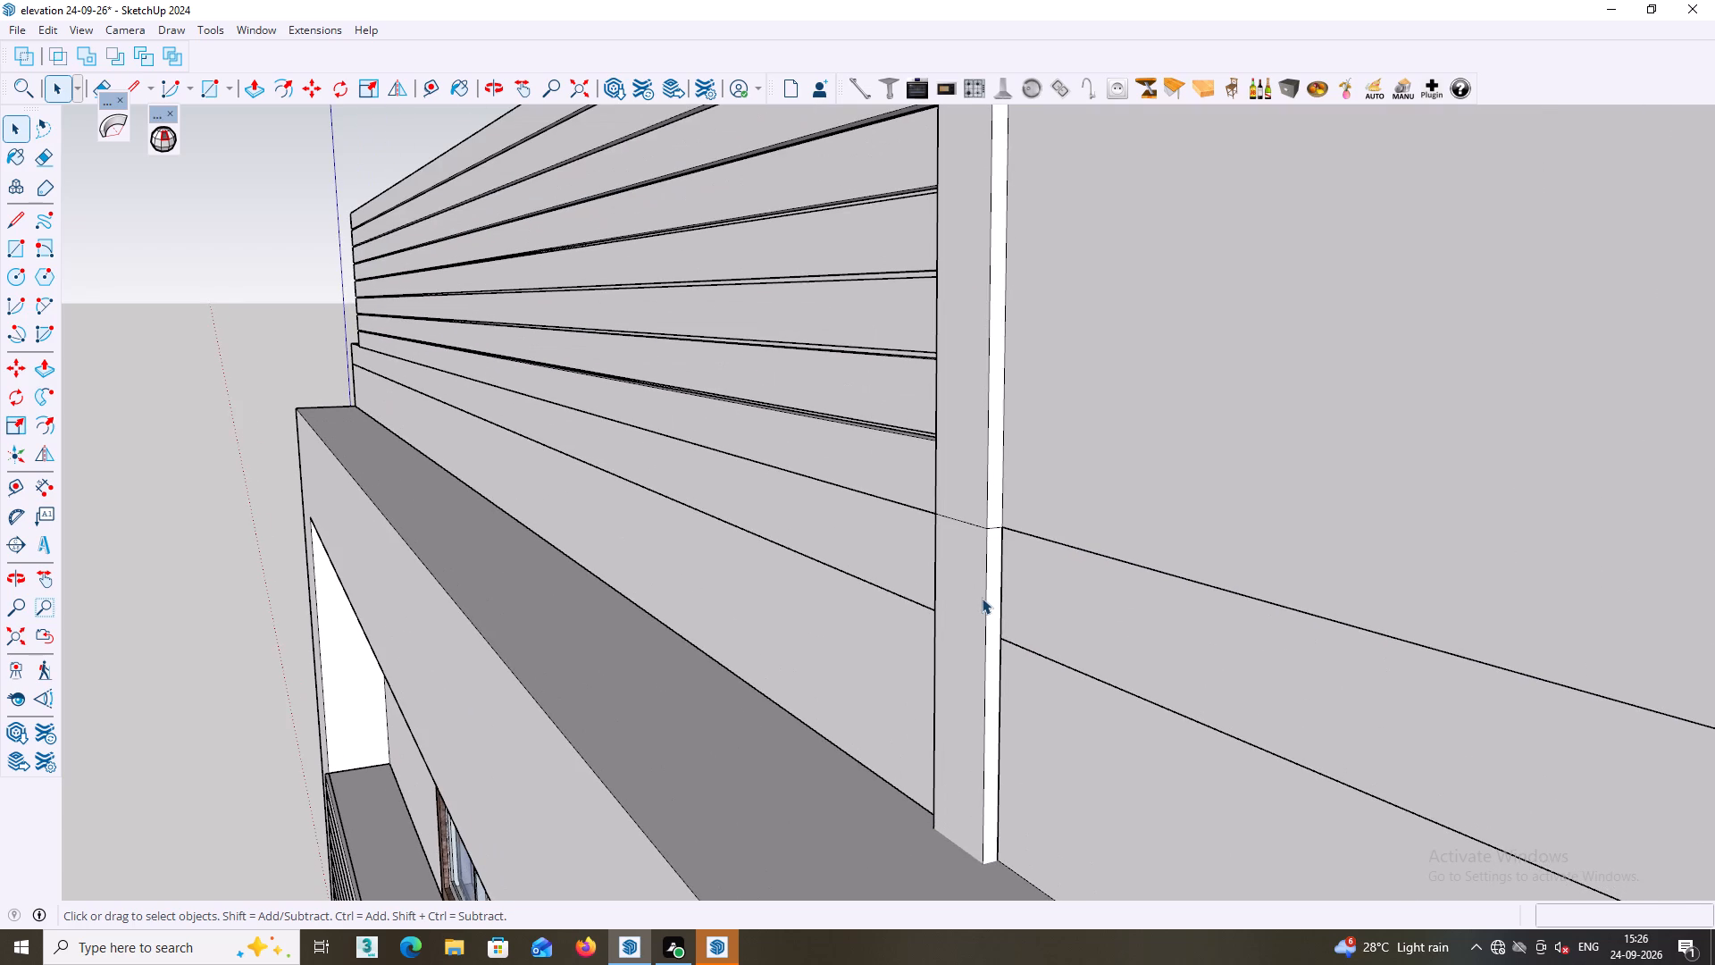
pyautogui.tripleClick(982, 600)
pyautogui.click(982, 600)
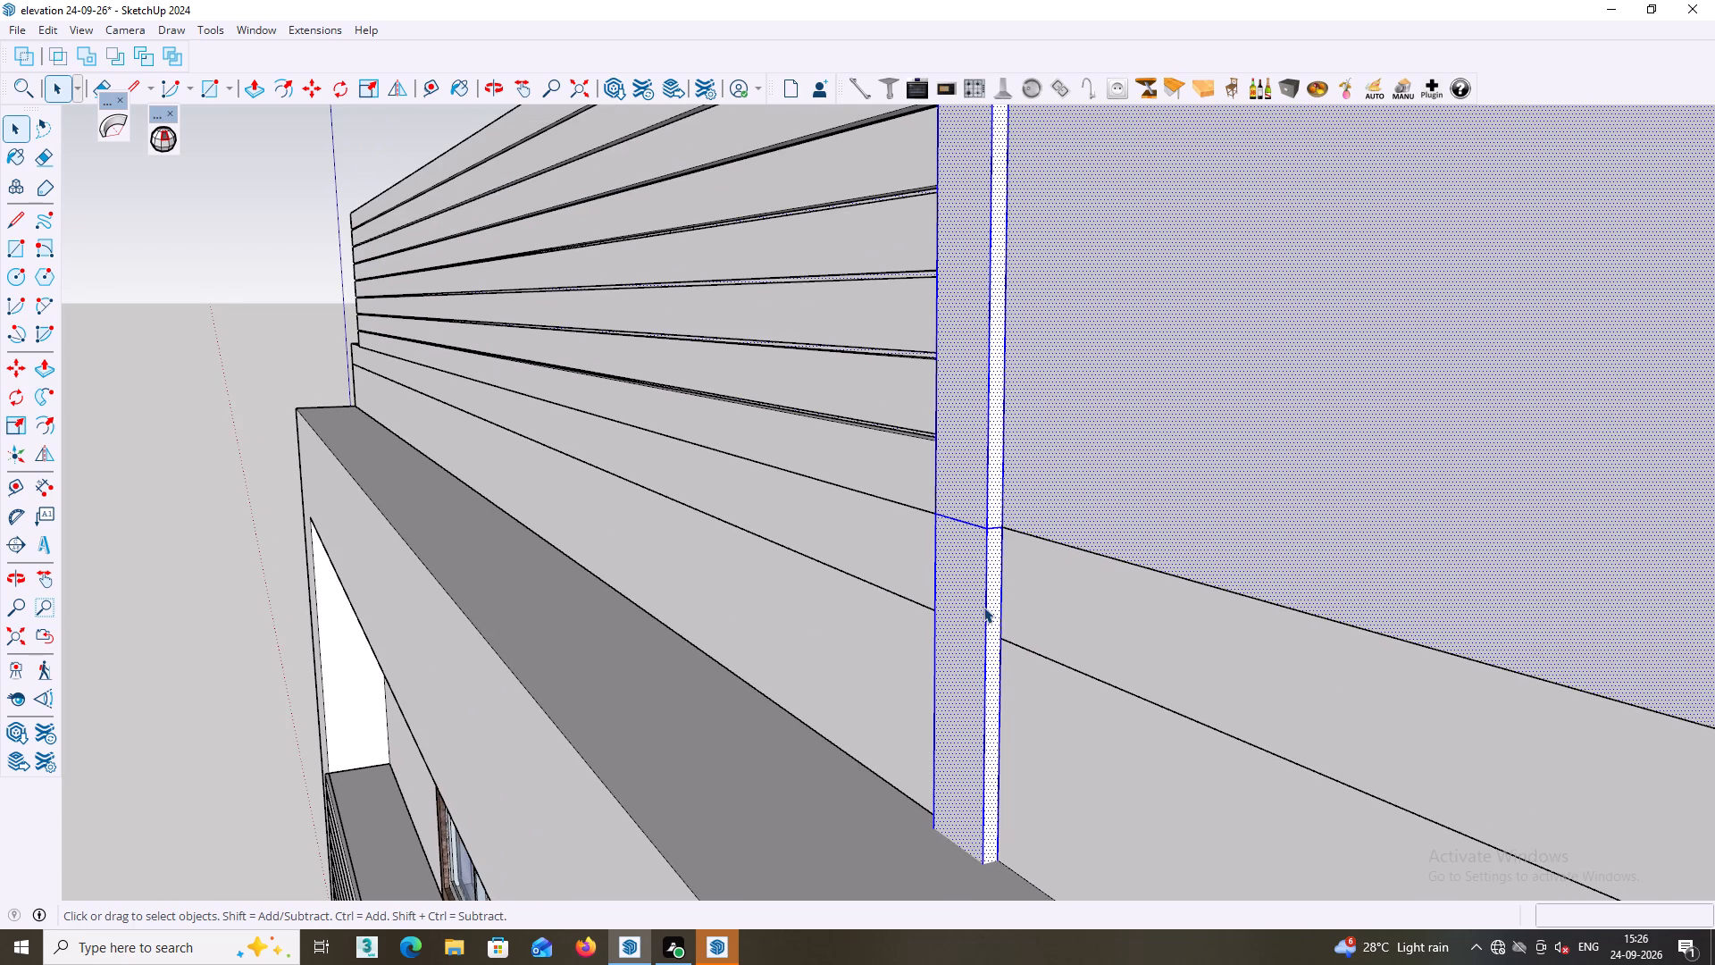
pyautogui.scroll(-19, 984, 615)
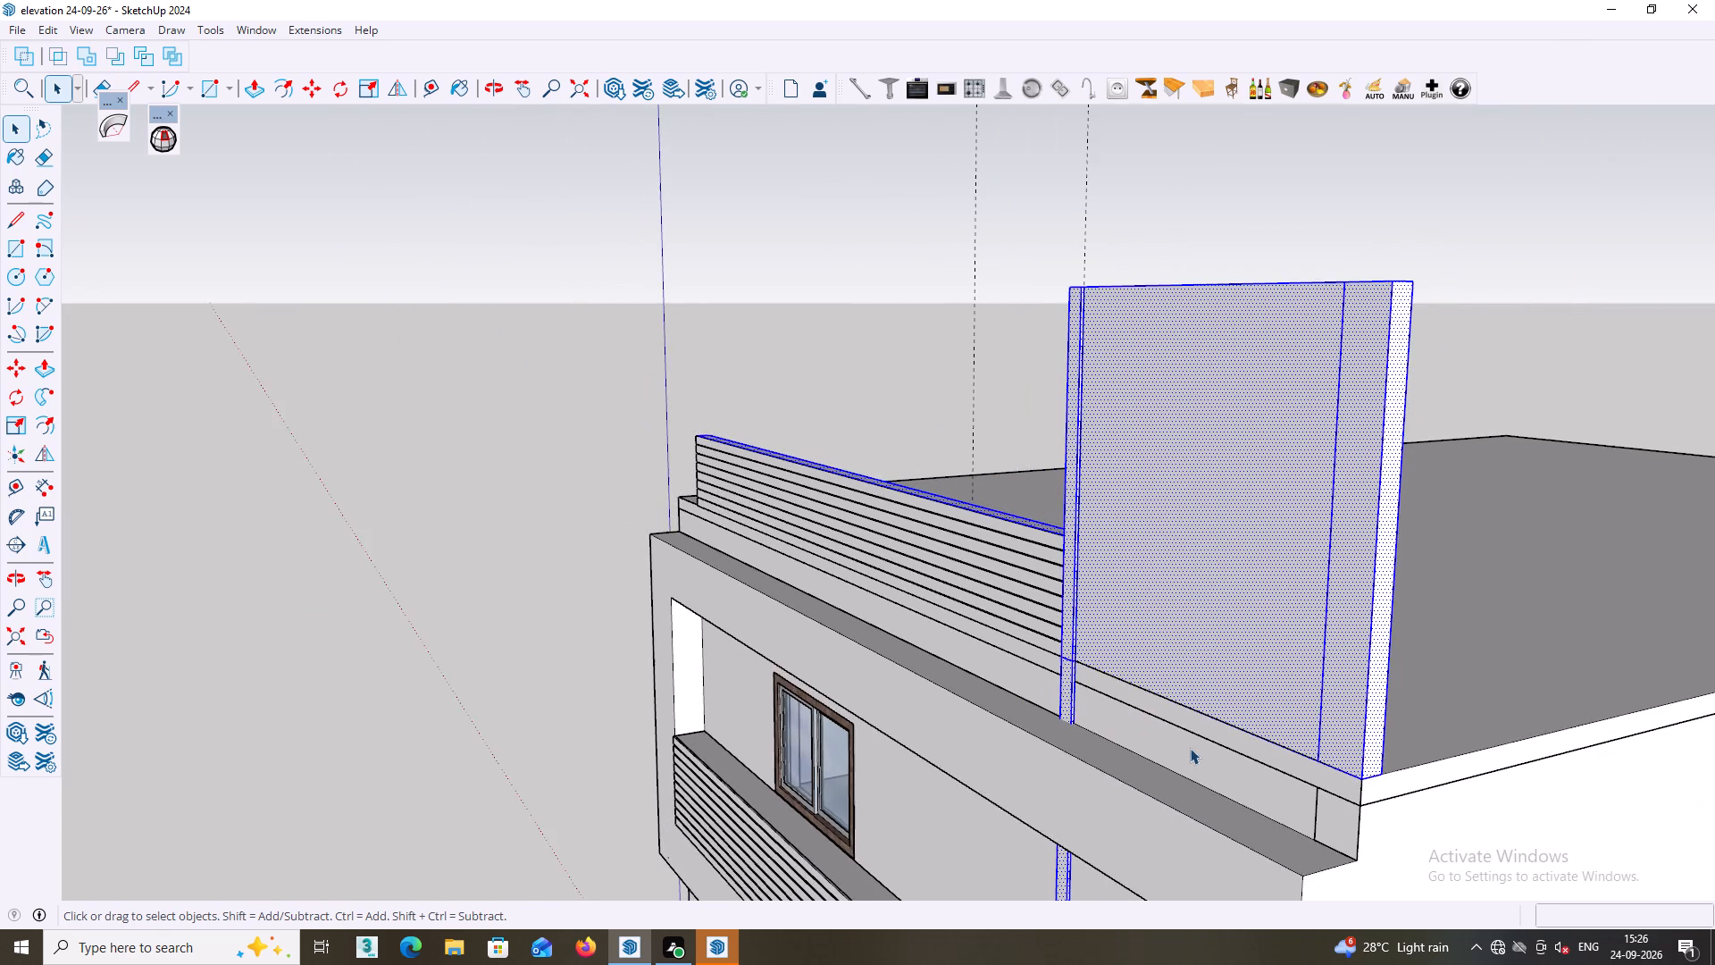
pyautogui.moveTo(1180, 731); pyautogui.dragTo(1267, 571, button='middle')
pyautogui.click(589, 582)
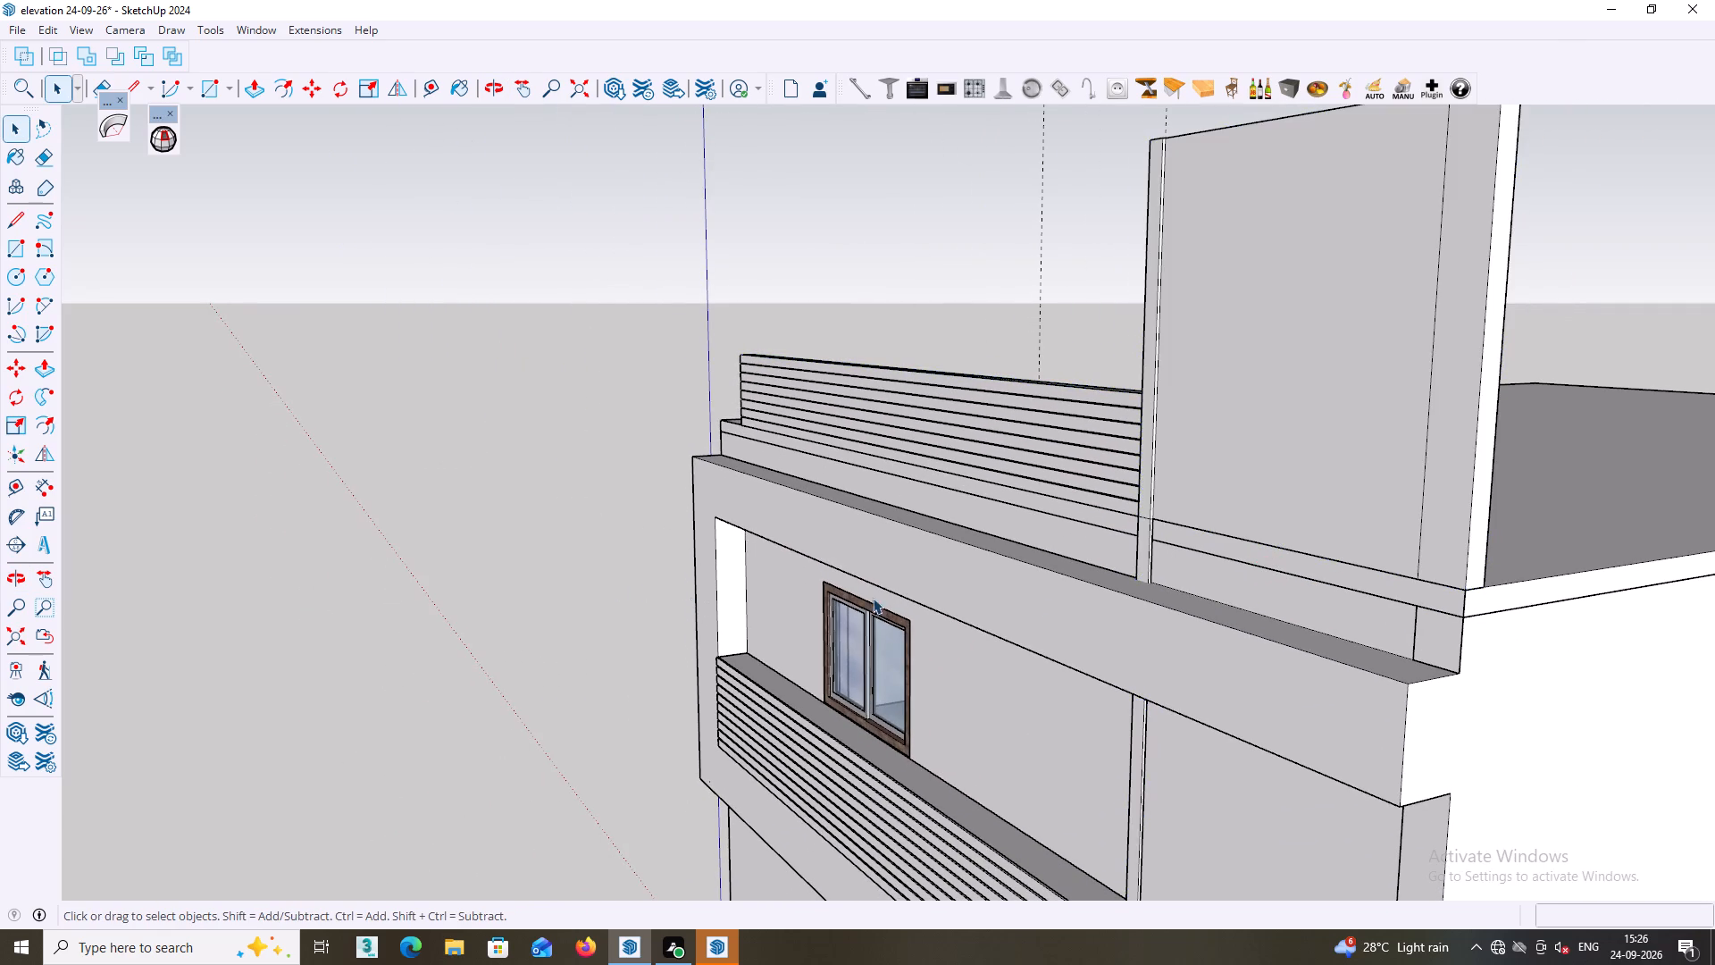
# Undo the vertical strip's two forward extrusions on the parapet panel and below the roof slats.
pyautogui.scroll(19, 1220, 544)
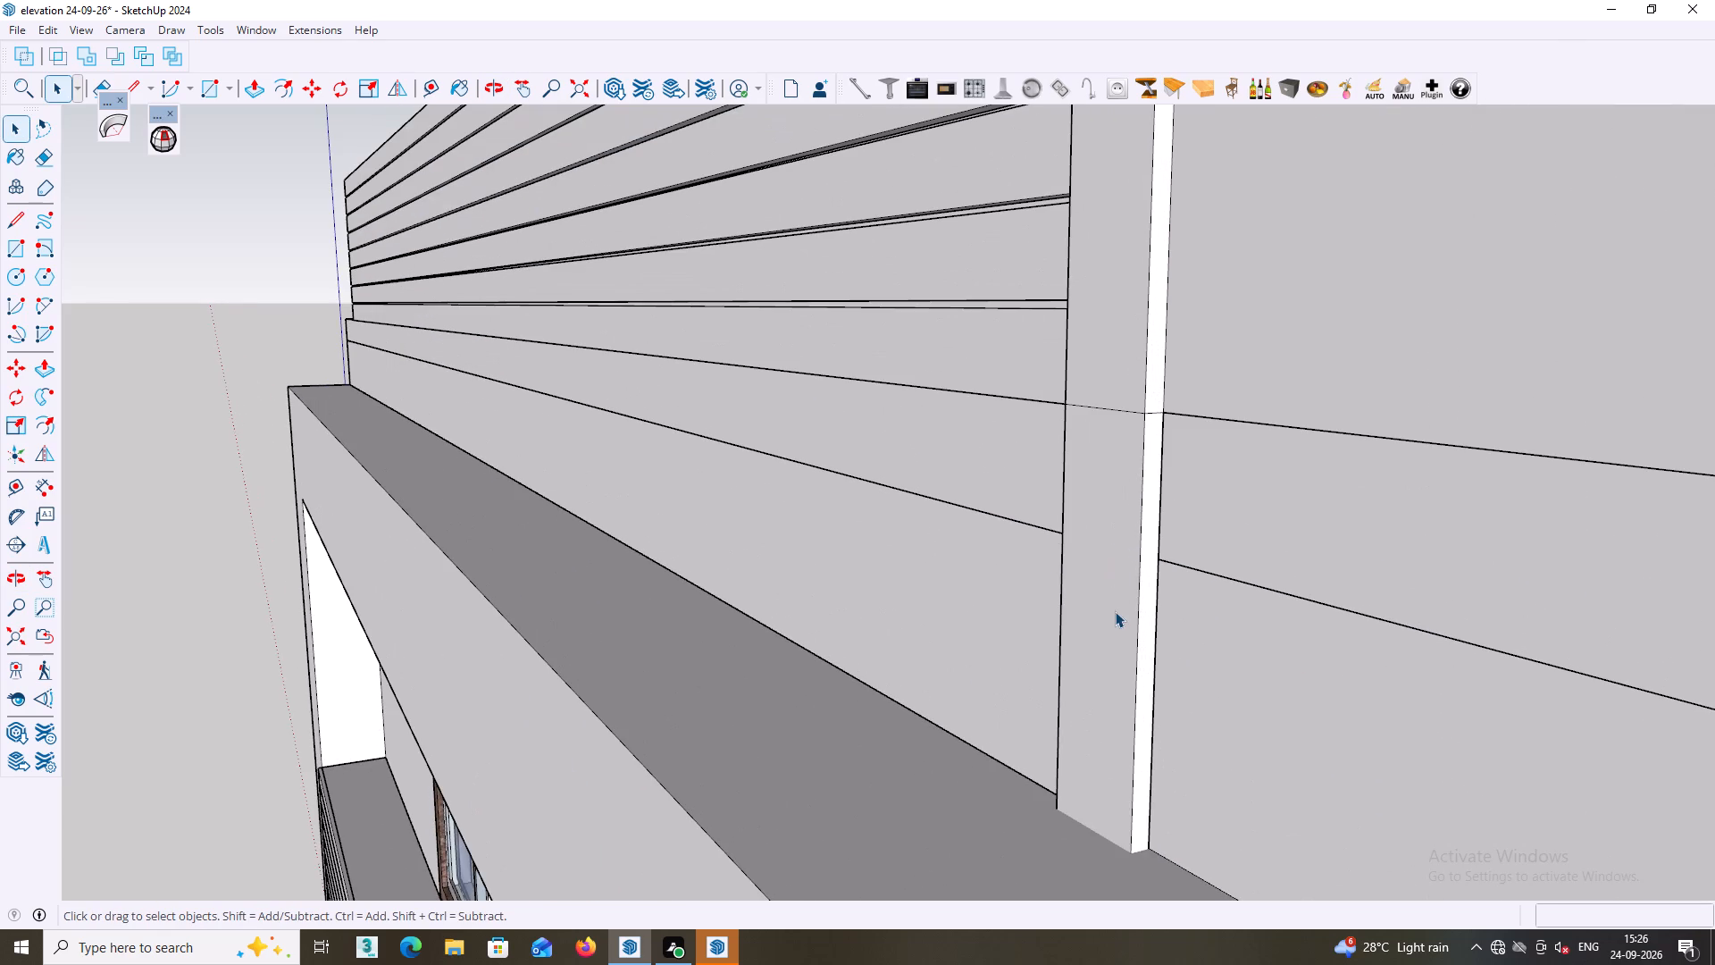
pyautogui.doubleClick(1115, 611)
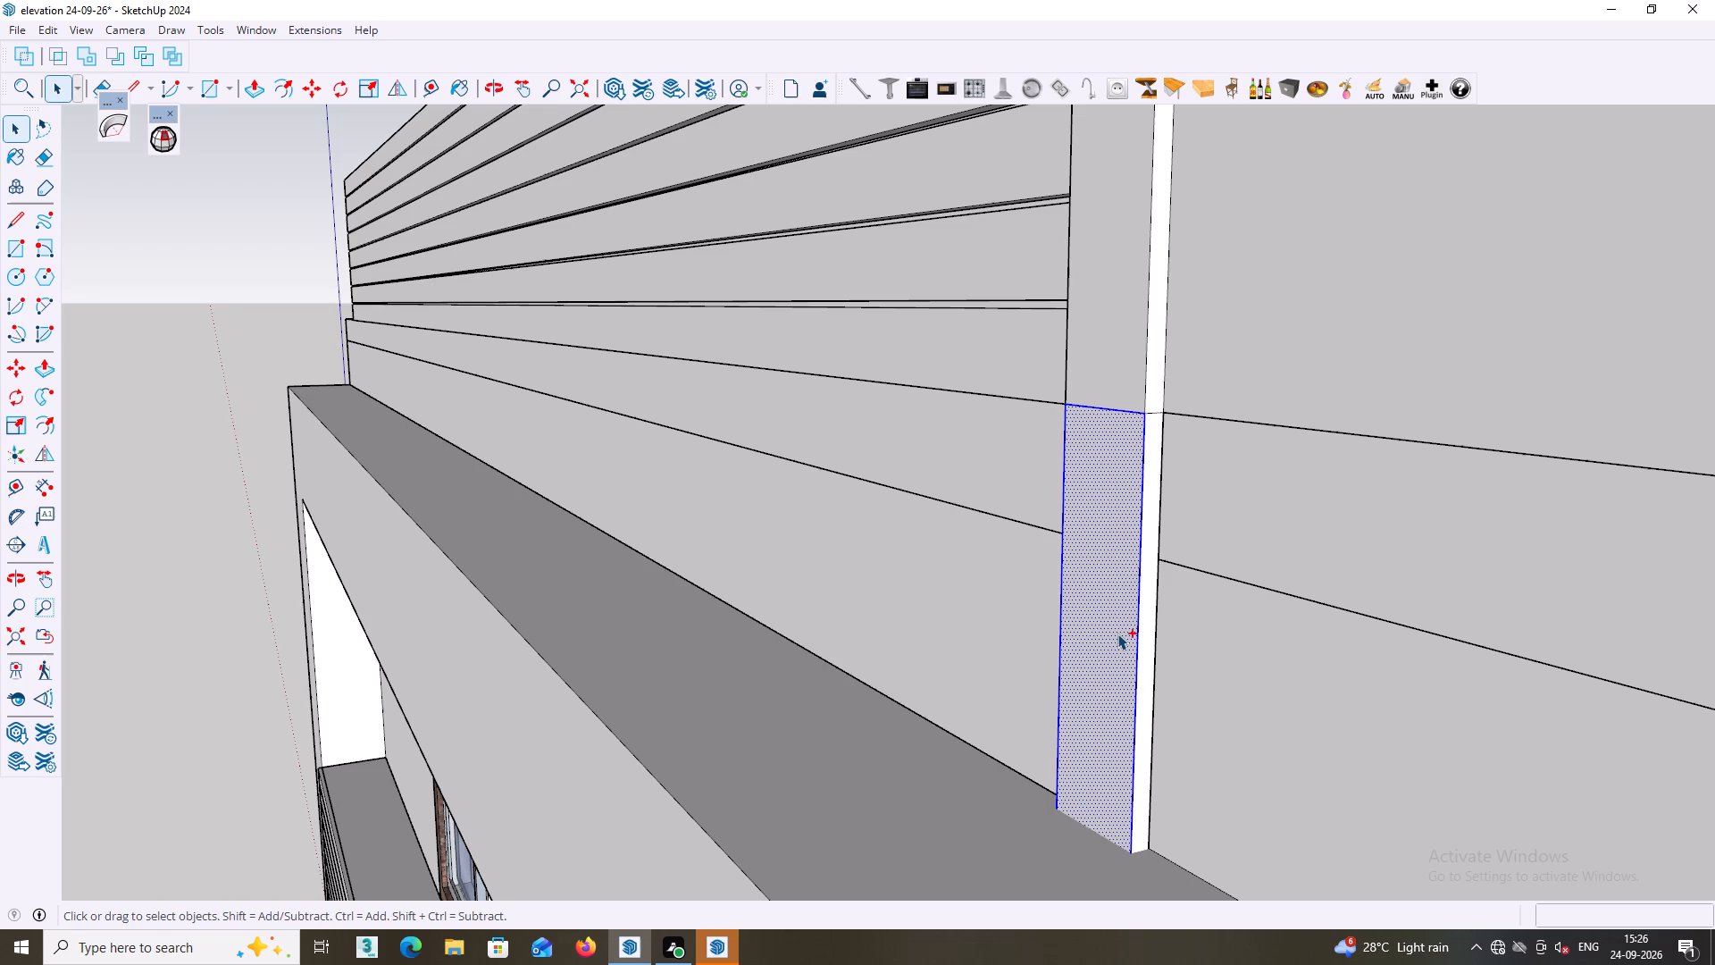
pyautogui.hotkey('ctrl', 'z')
pyautogui.hotkey('ctrl', 'z')
# Group the flat strip face with its edges, running from below the roof slats down the front wall.
pyautogui.moveTo(1134, 623); pyautogui.dragTo(1245, 659, button='middle')
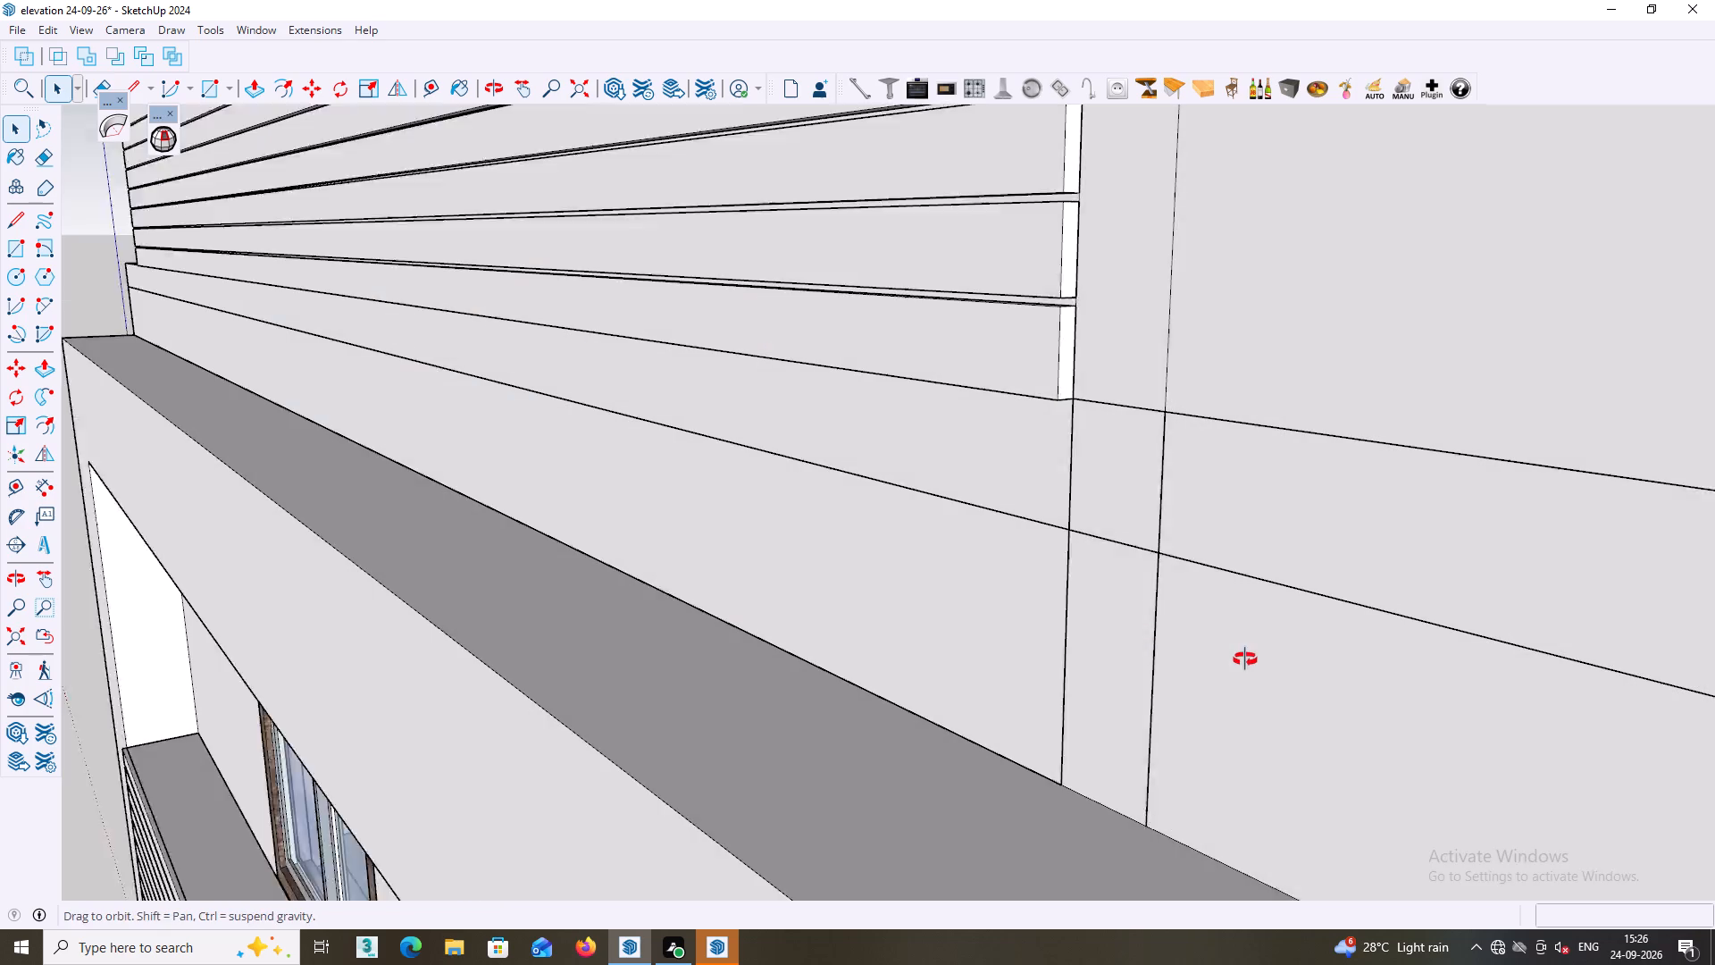
pyautogui.moveTo(1245, 659); pyautogui.dragTo(1247, 659, button='middle')
pyautogui.doubleClick(1100, 660)
pyautogui.scroll(-4, 1123, 671)
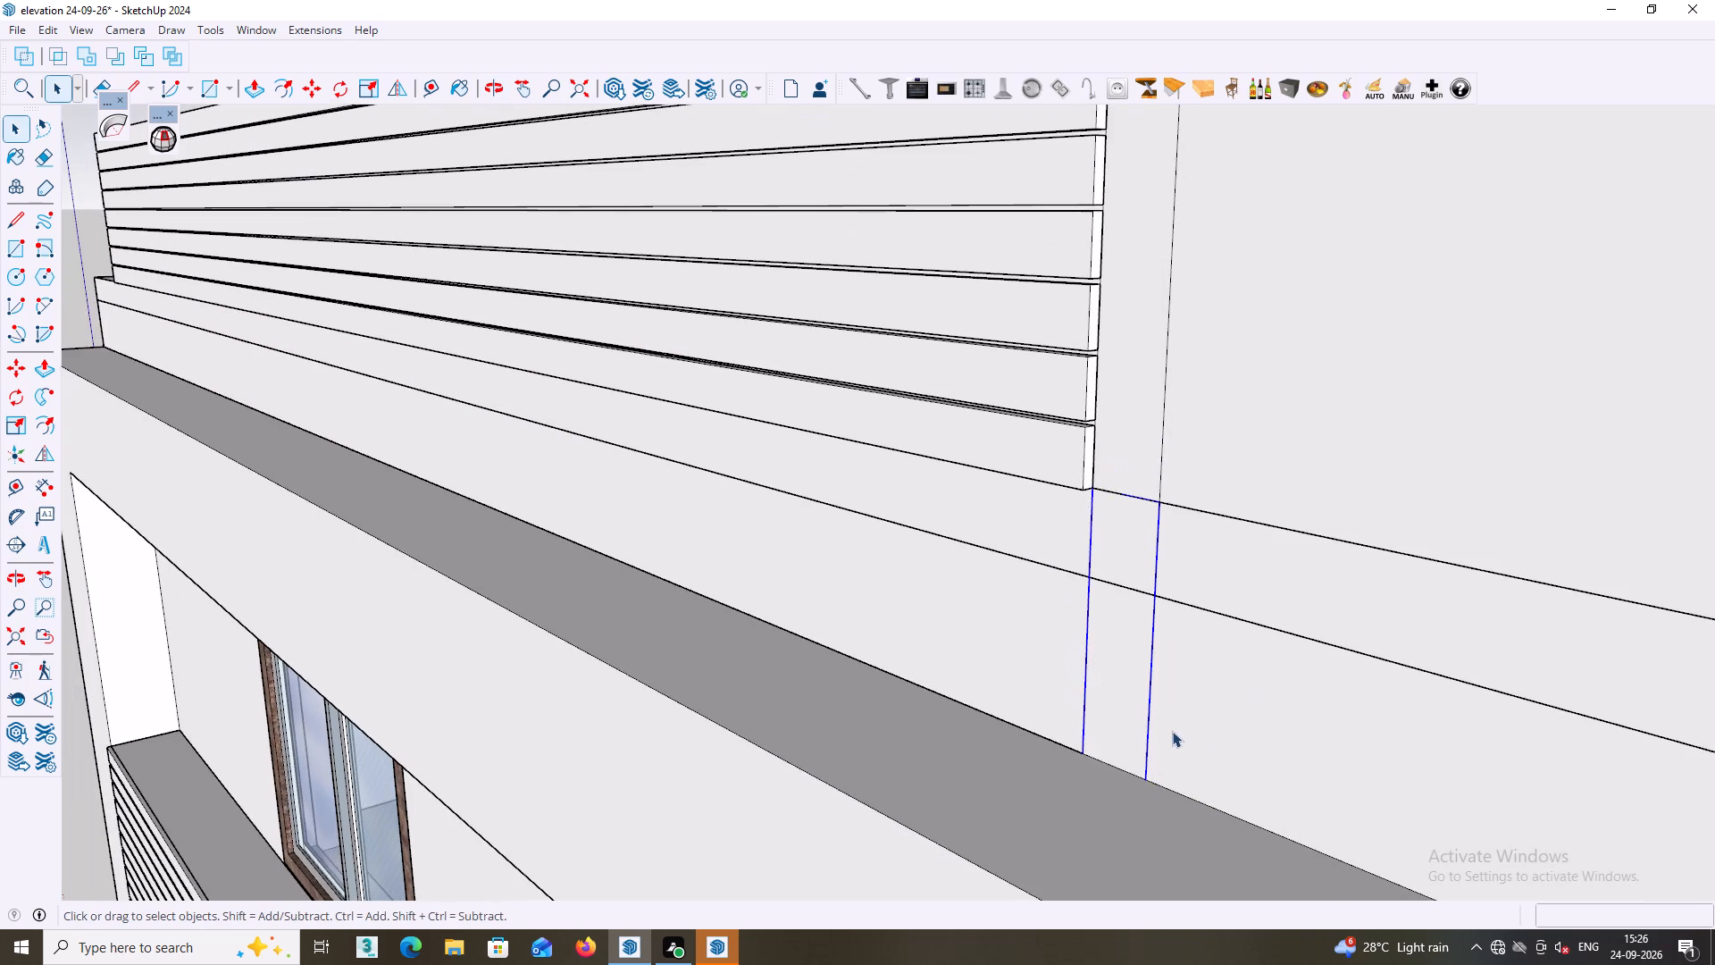
pyautogui.keyDown('shift'); pyautogui.moveTo(1201, 673); pyautogui.dragTo(1185, 455, button='middle'); pyautogui.keyUp('shift')
pyautogui.keyDown('shift'); pyautogui.moveTo(1144, 492); pyautogui.dragTo(1150, 545, button='middle'); pyautogui.keyUp('shift')
pyautogui.keyDown('shift'); pyautogui.scroll(-5, 1142, 498); pyautogui.keyUp('shift')
pyautogui.scroll(-4, 1148, 346)
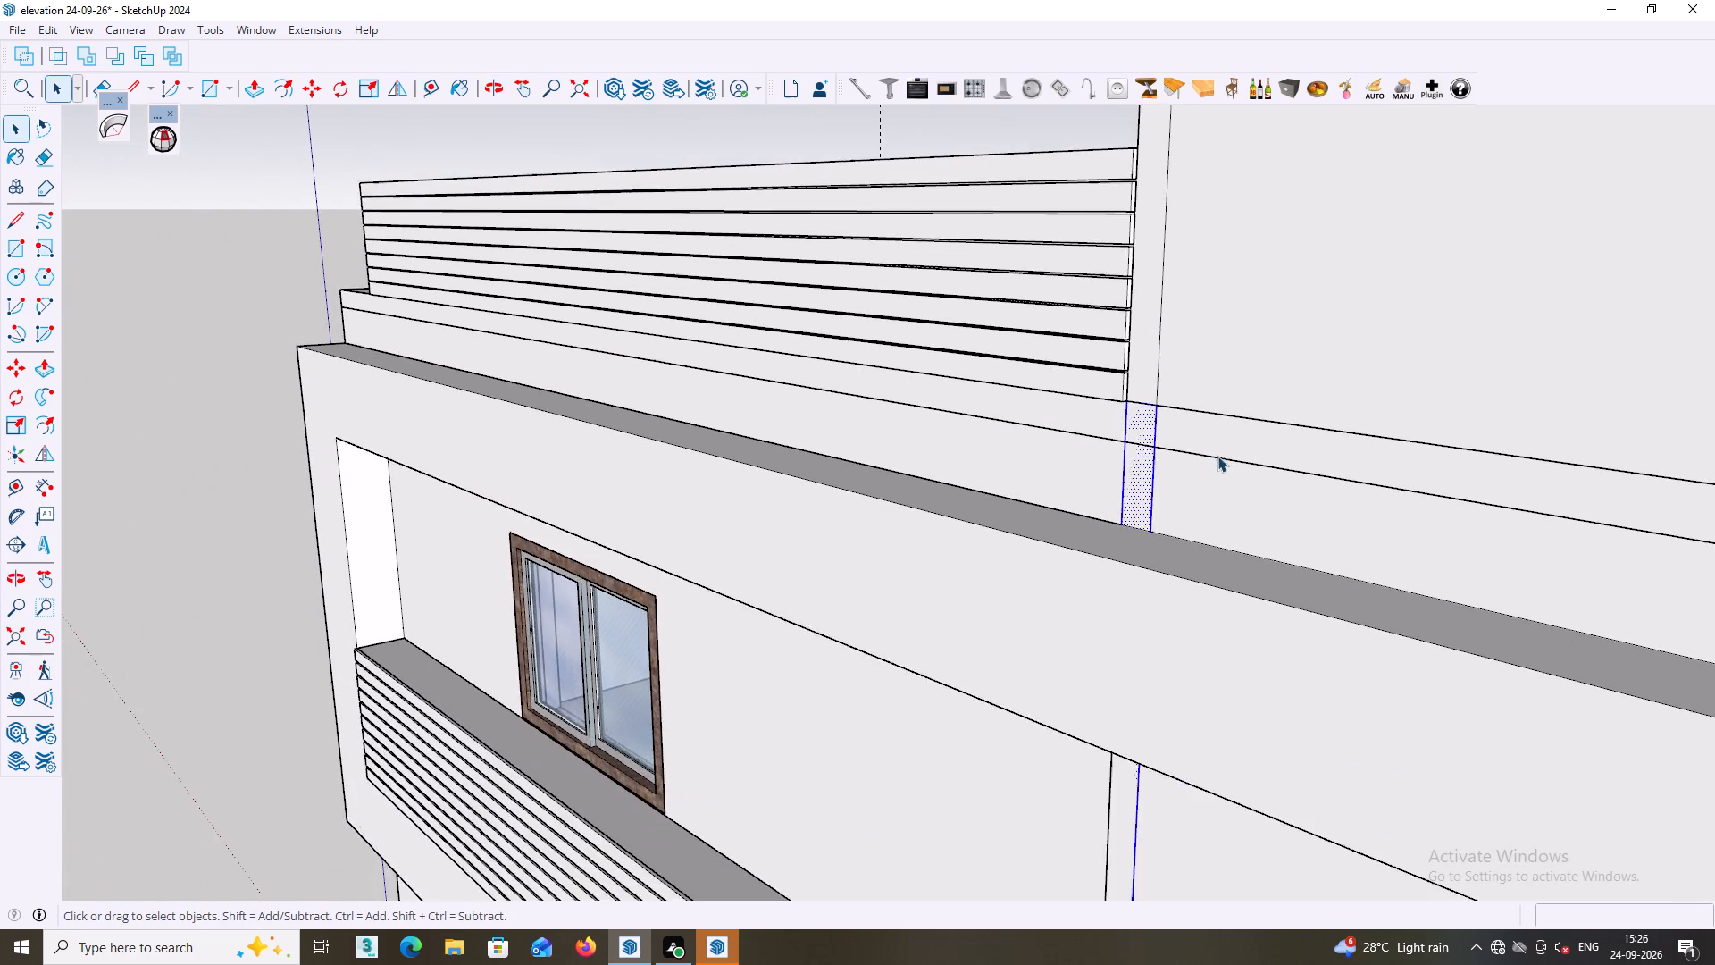
pyautogui.scroll(-4, 1217, 456)
pyautogui.moveTo(1184, 665); pyautogui.dragTo(1198, 432, button='middle')
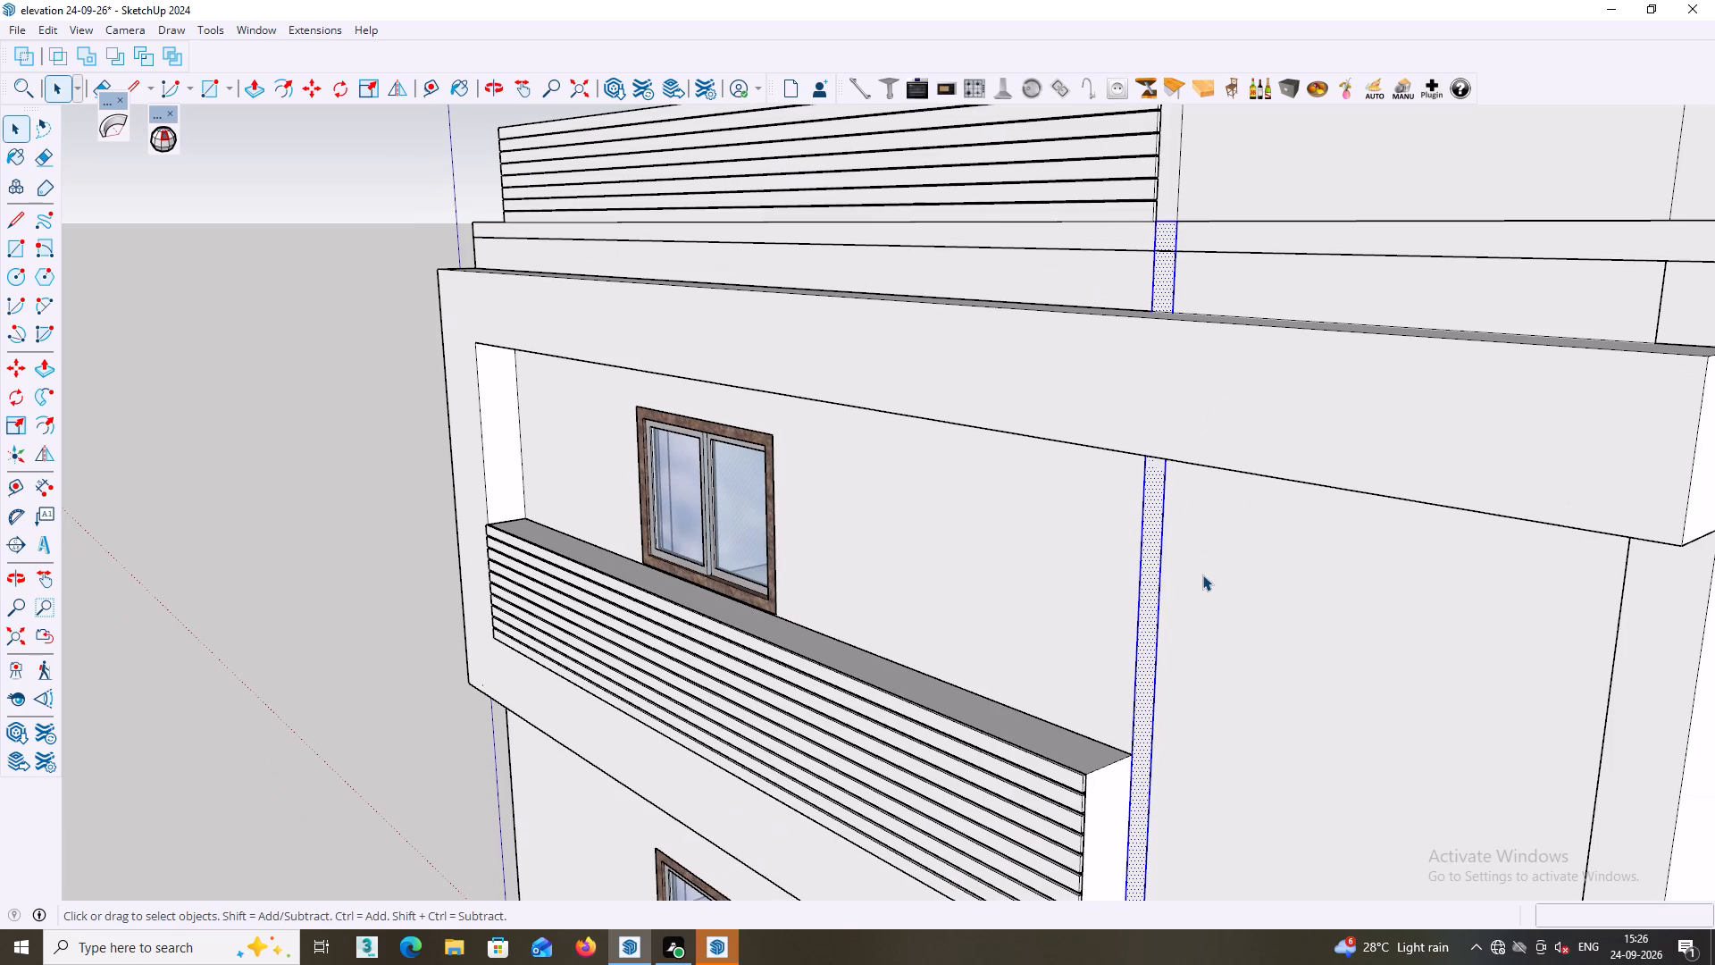
pyautogui.rightClick(1159, 570)
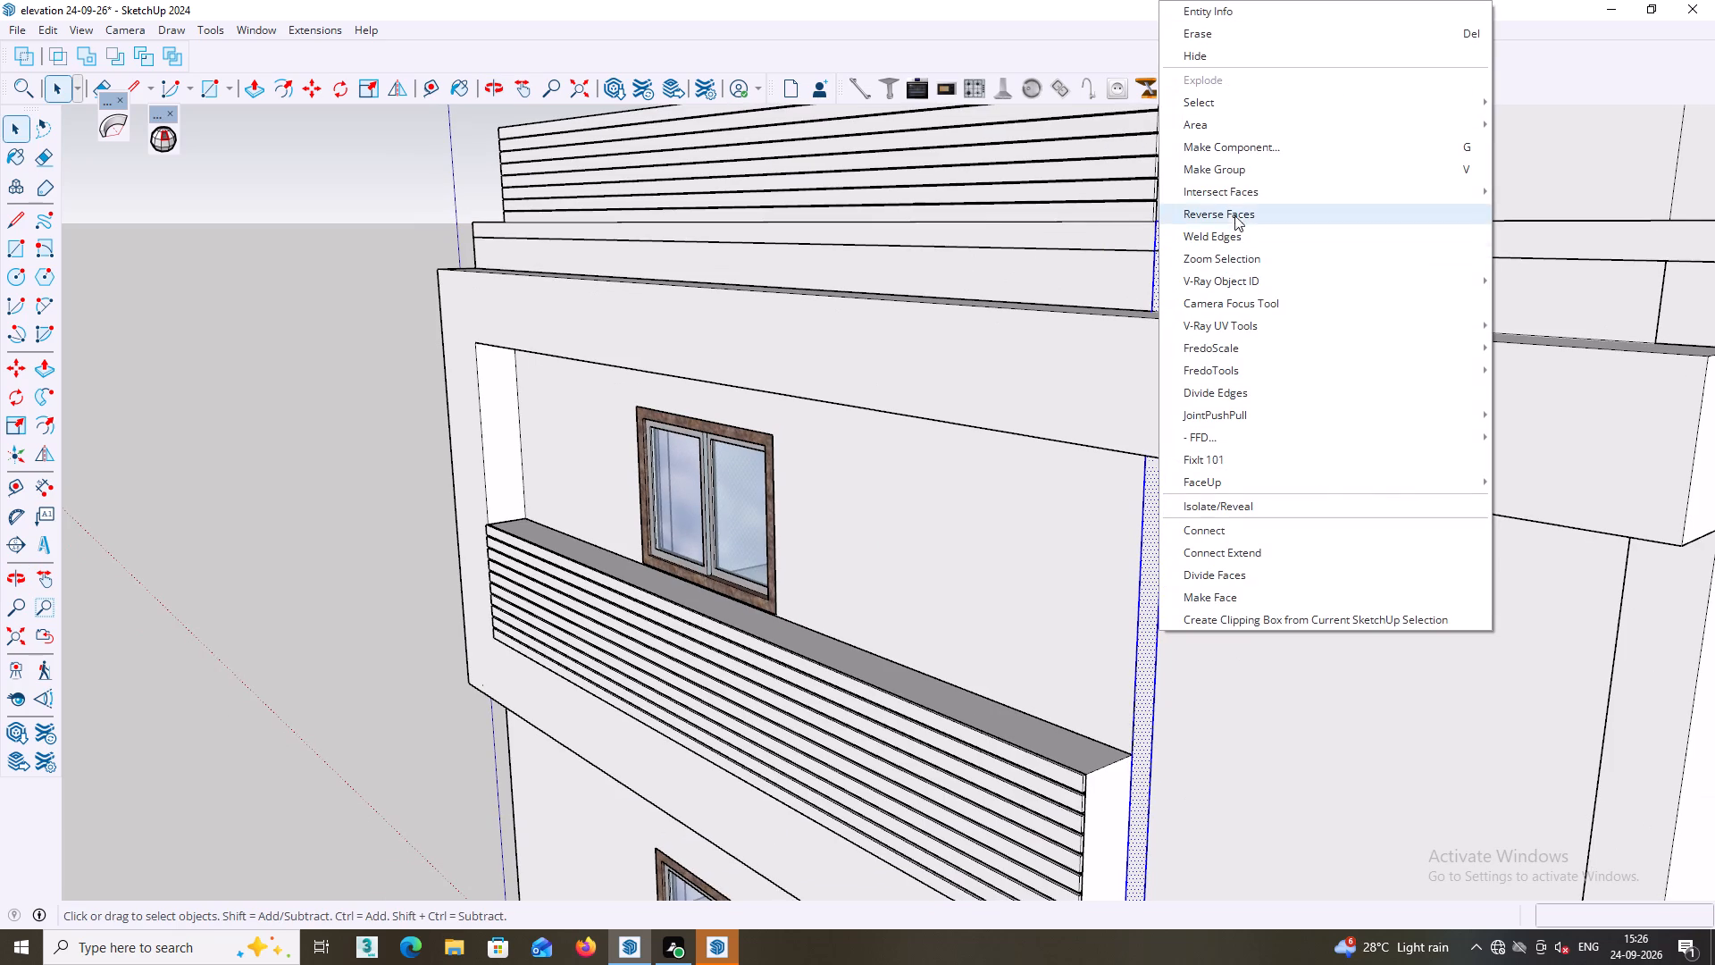
pyautogui.click(1225, 173)
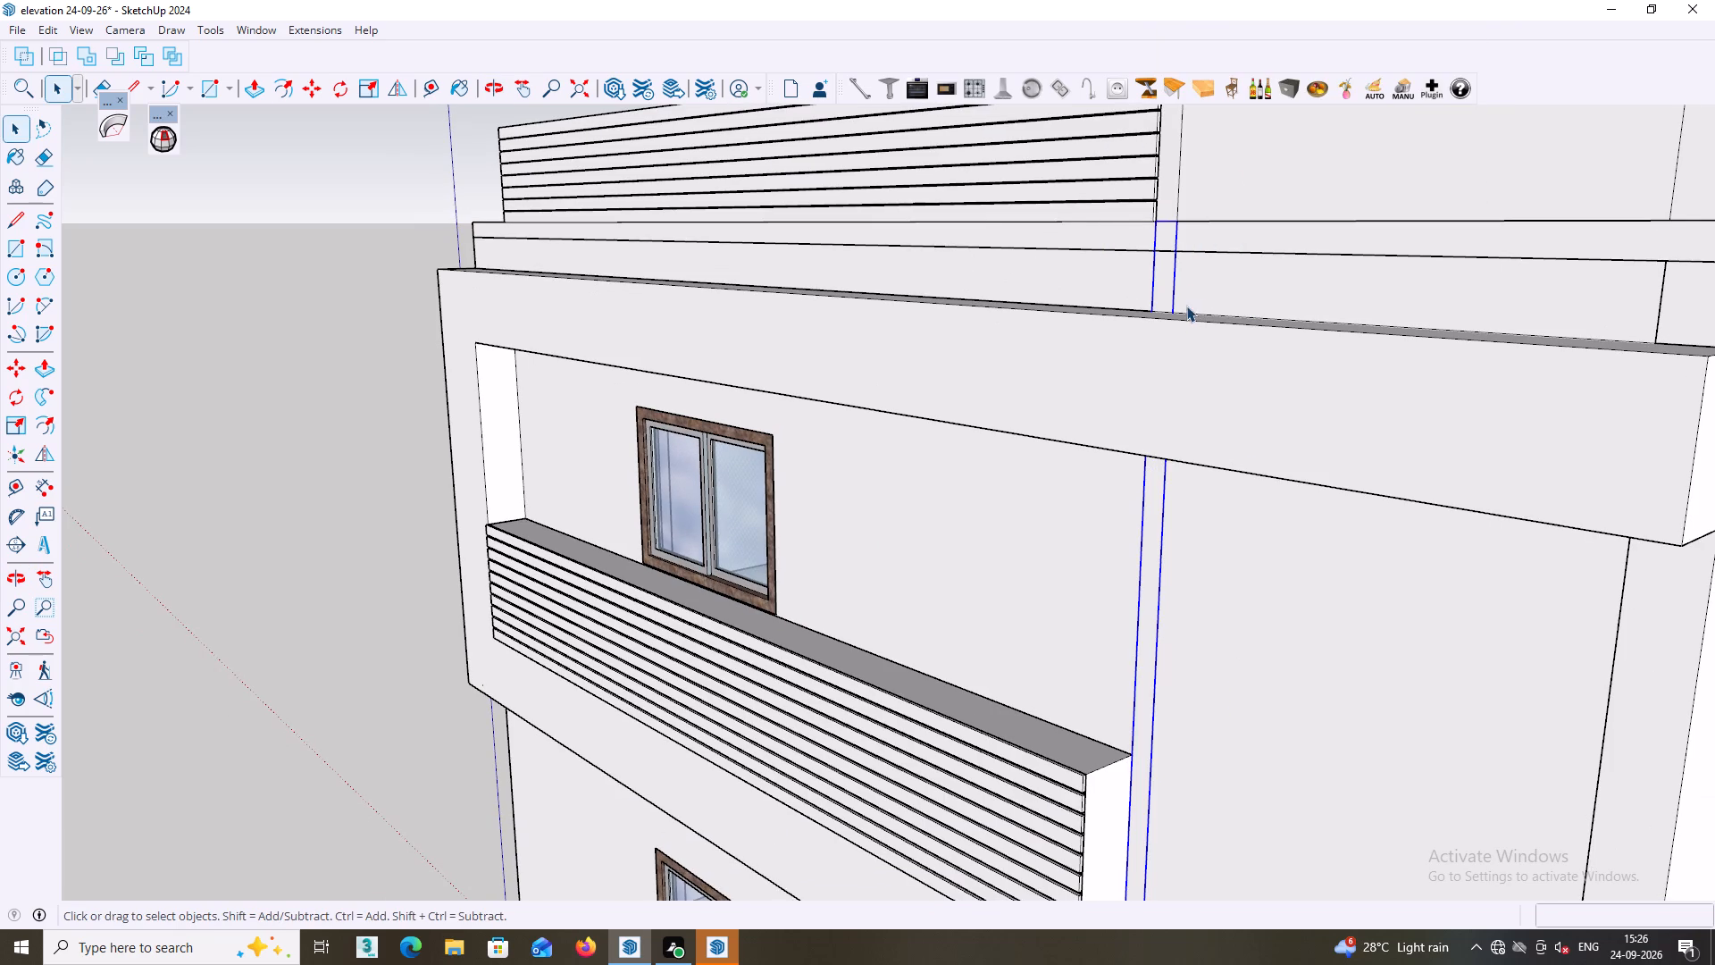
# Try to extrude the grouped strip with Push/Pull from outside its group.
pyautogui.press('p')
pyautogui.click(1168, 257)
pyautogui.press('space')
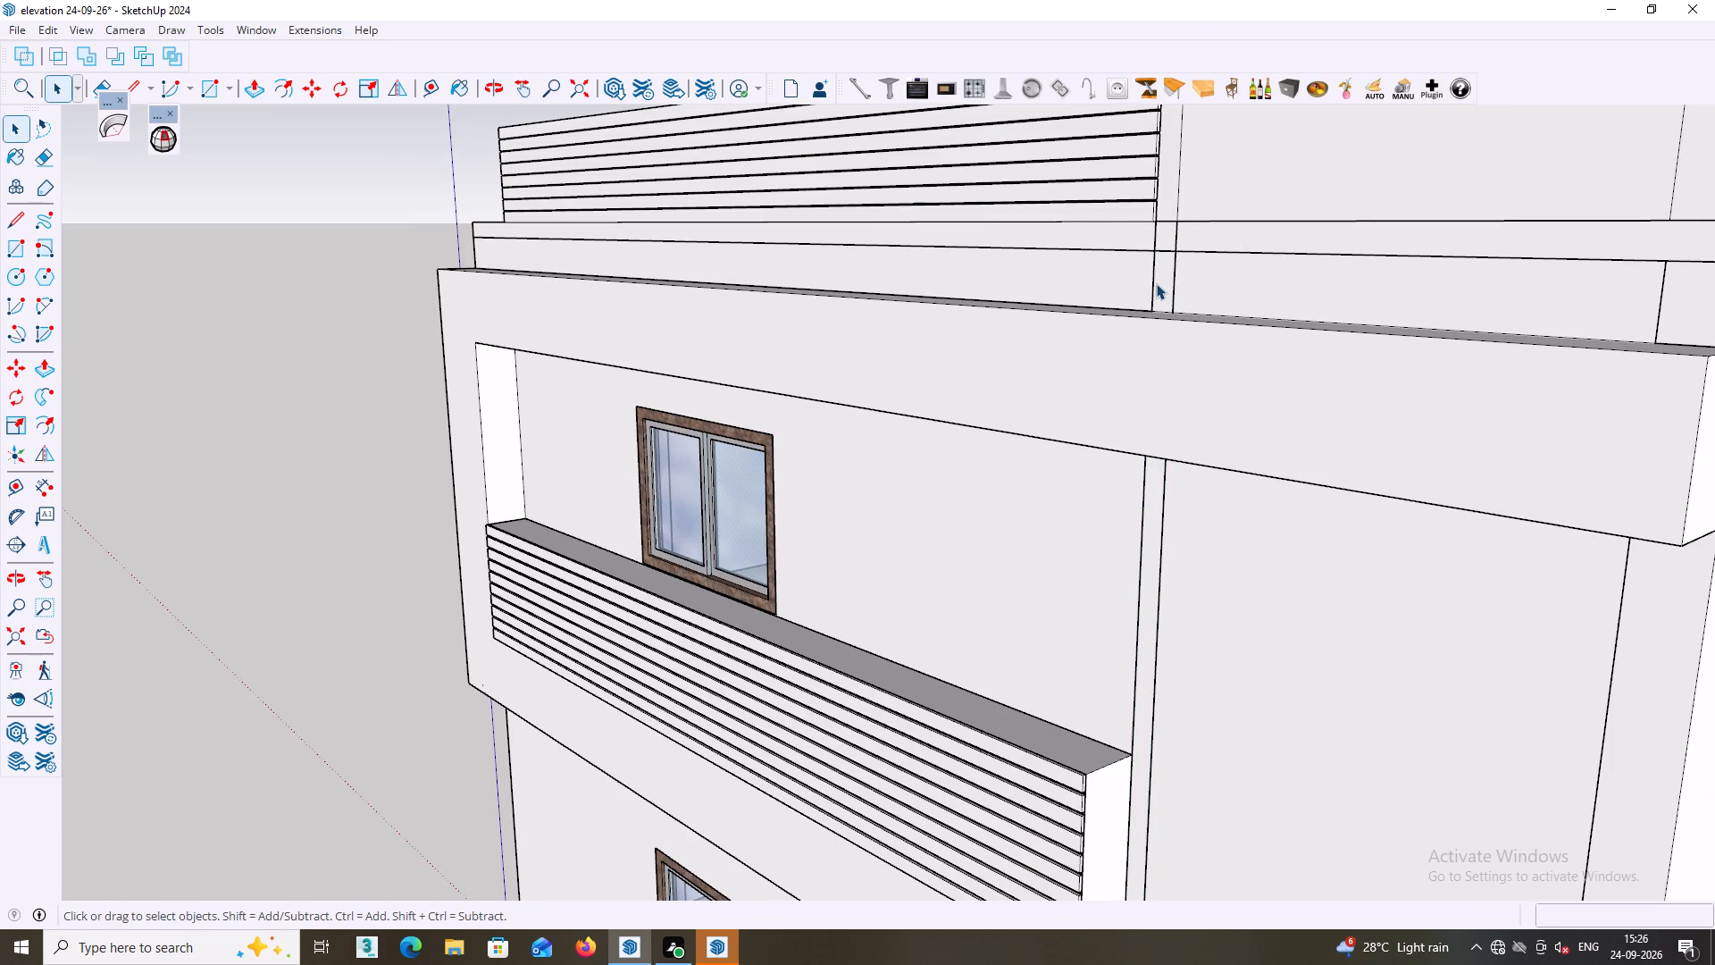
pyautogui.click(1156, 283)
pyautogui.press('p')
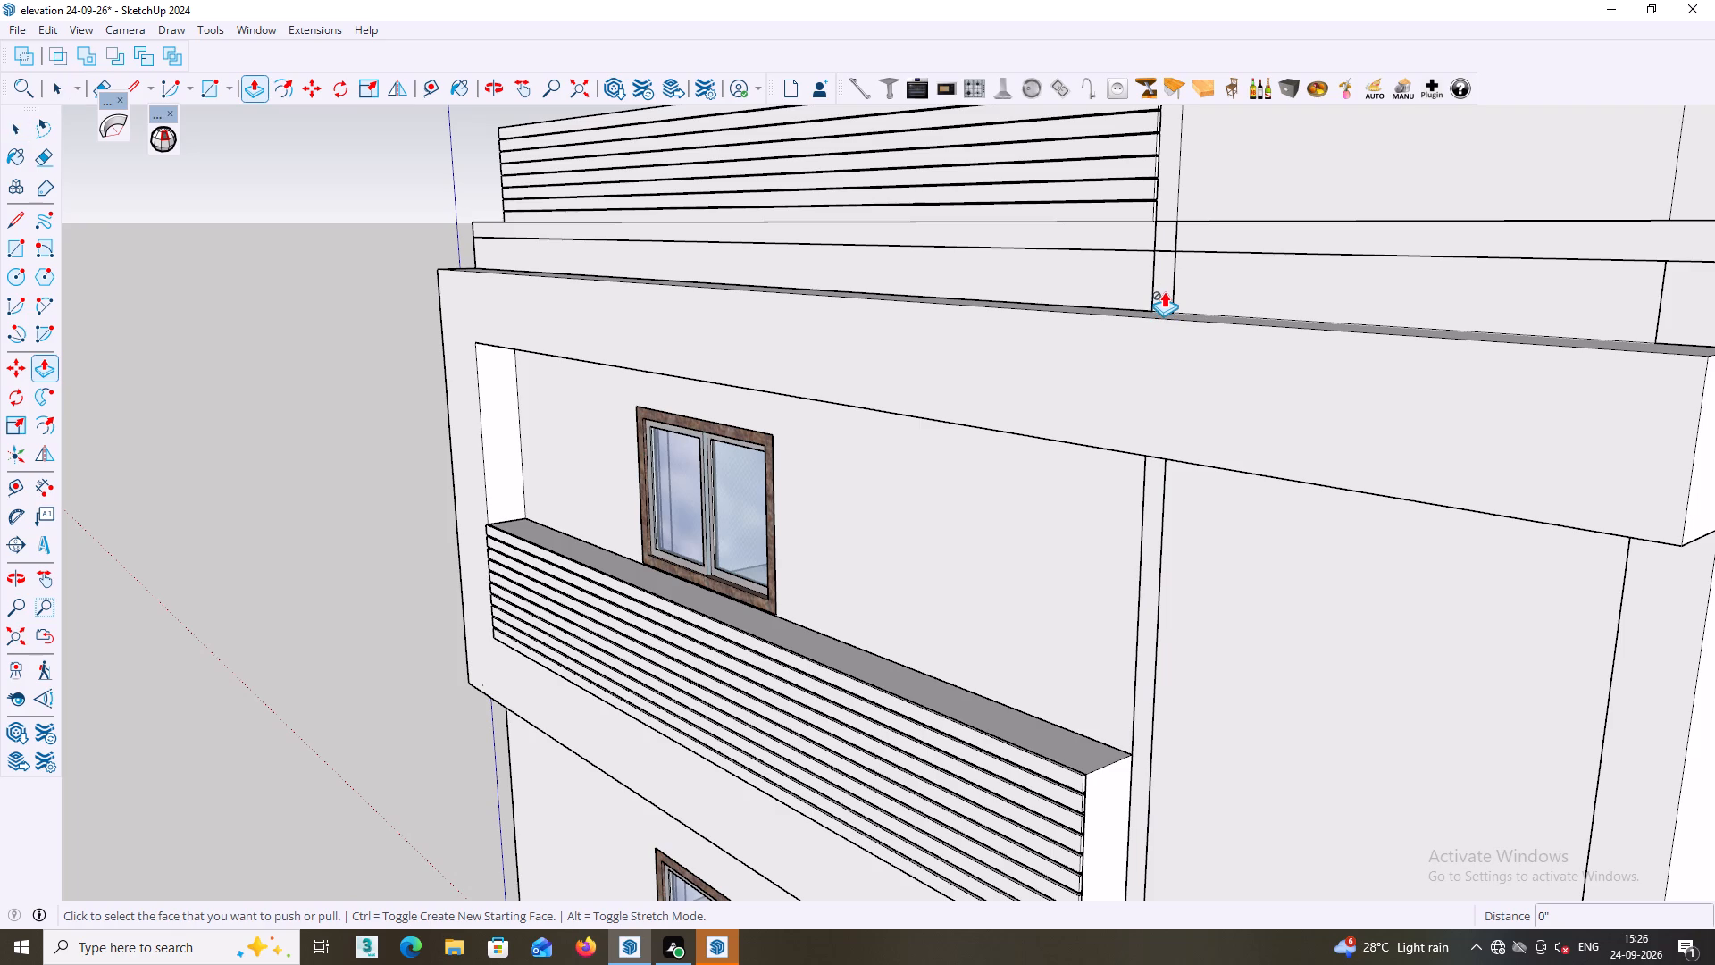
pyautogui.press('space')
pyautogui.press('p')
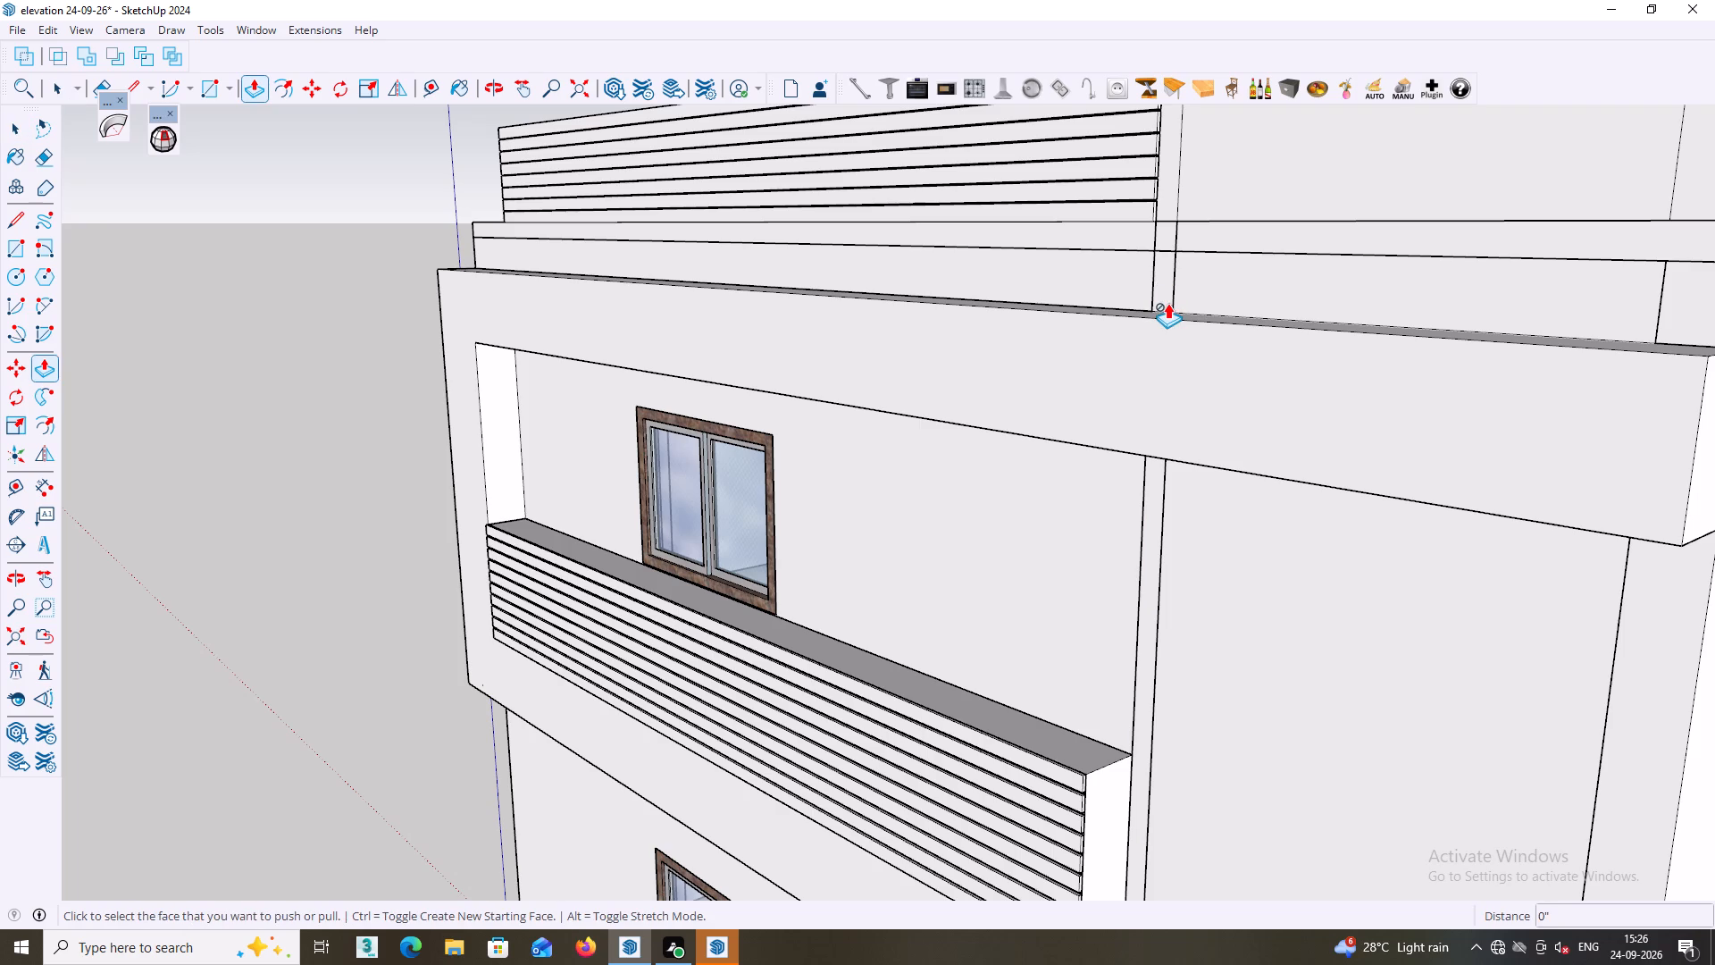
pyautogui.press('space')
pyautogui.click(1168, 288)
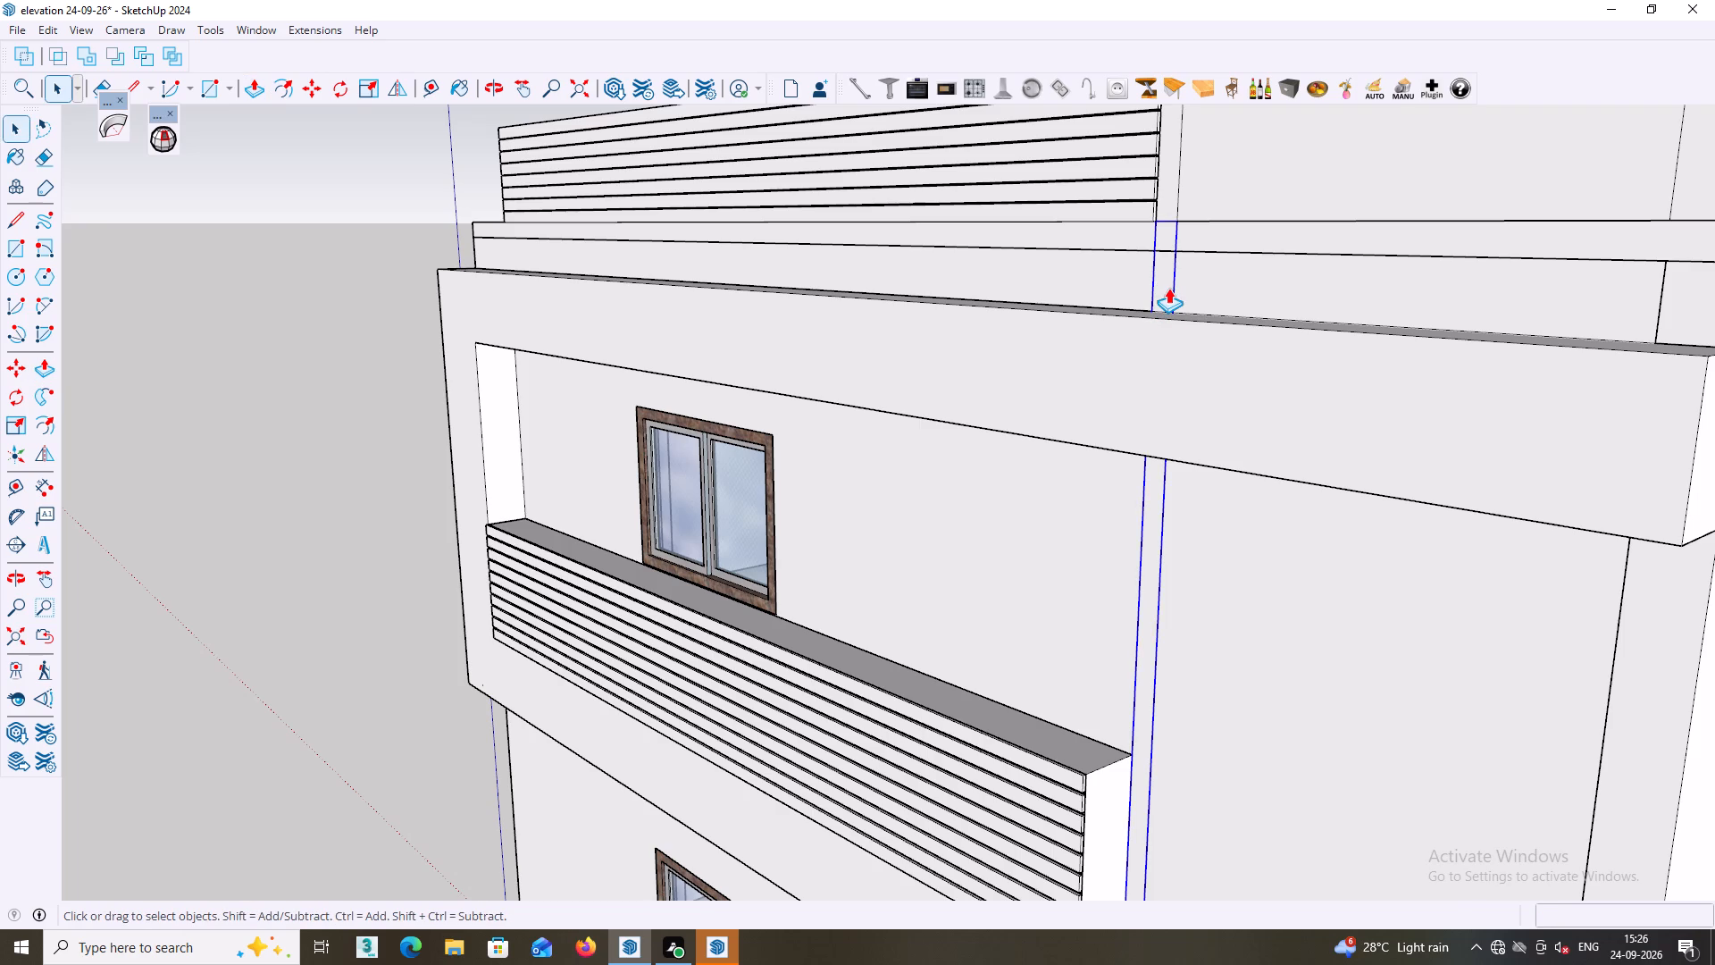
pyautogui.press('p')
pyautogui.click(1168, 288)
# Open the lower strip's group and extrude its face forward from the wall by 18 mm.
pyautogui.moveTo(1156, 284); pyautogui.dragTo(1113, 454, button='middle')
pyautogui.scroll(2, 1142, 396)
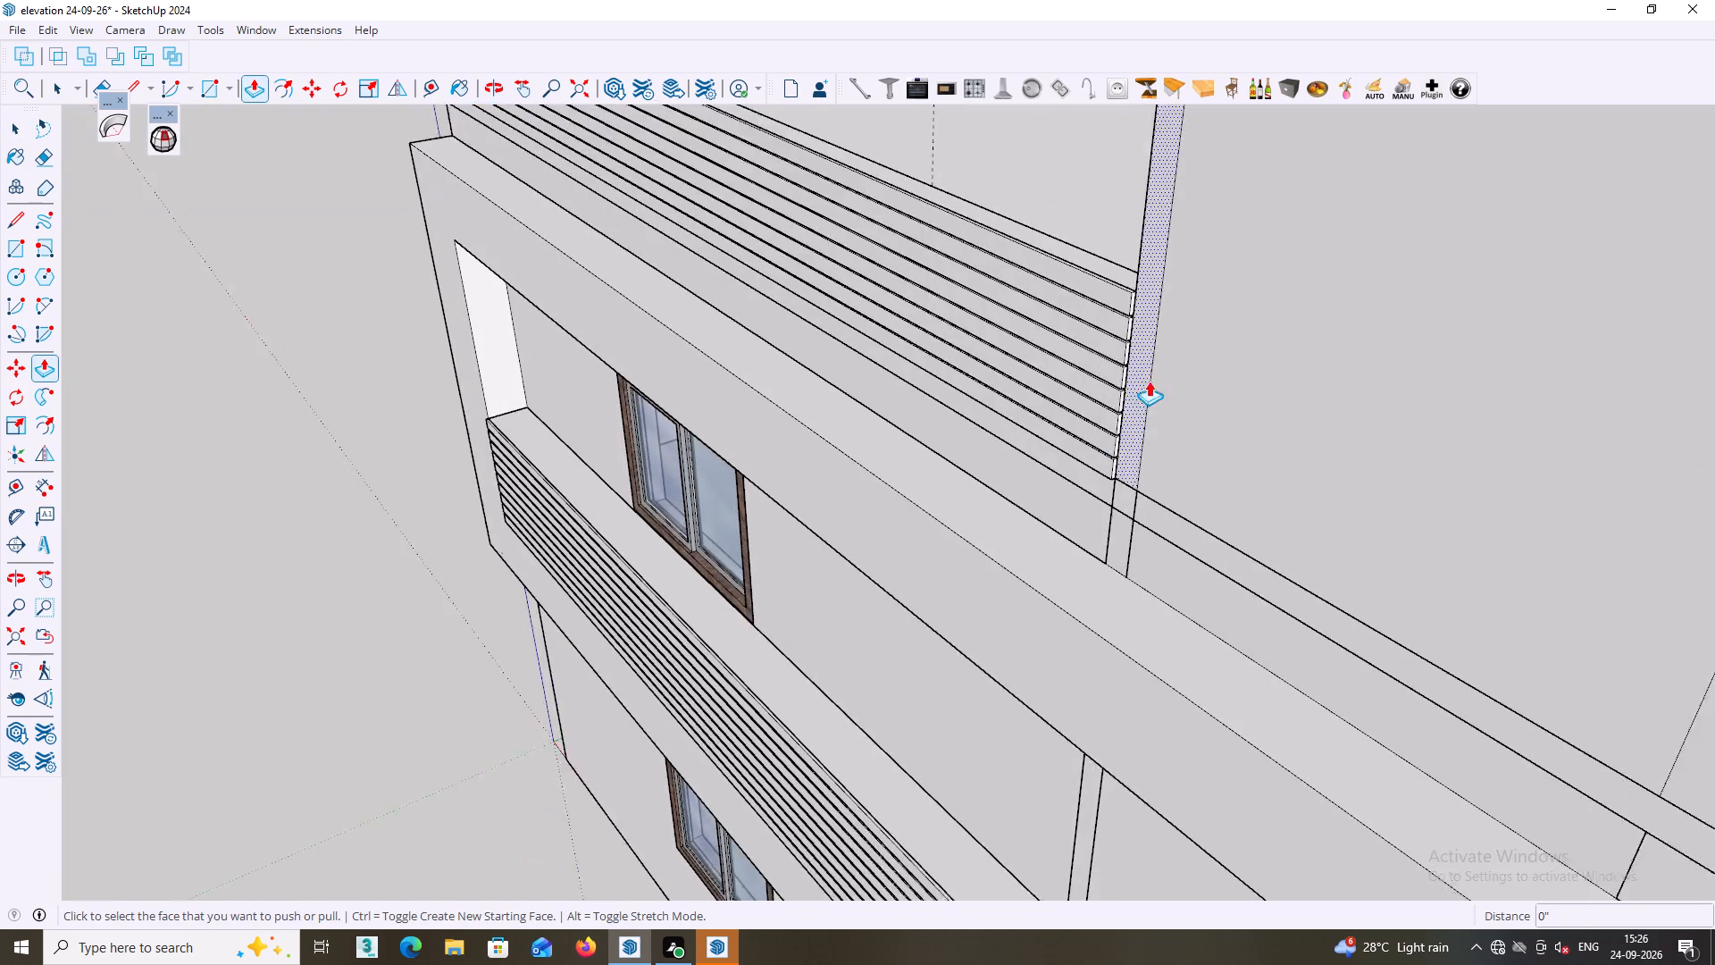
pyautogui.scroll(2, 1149, 381)
pyautogui.press('space')
pyautogui.click(1106, 562)
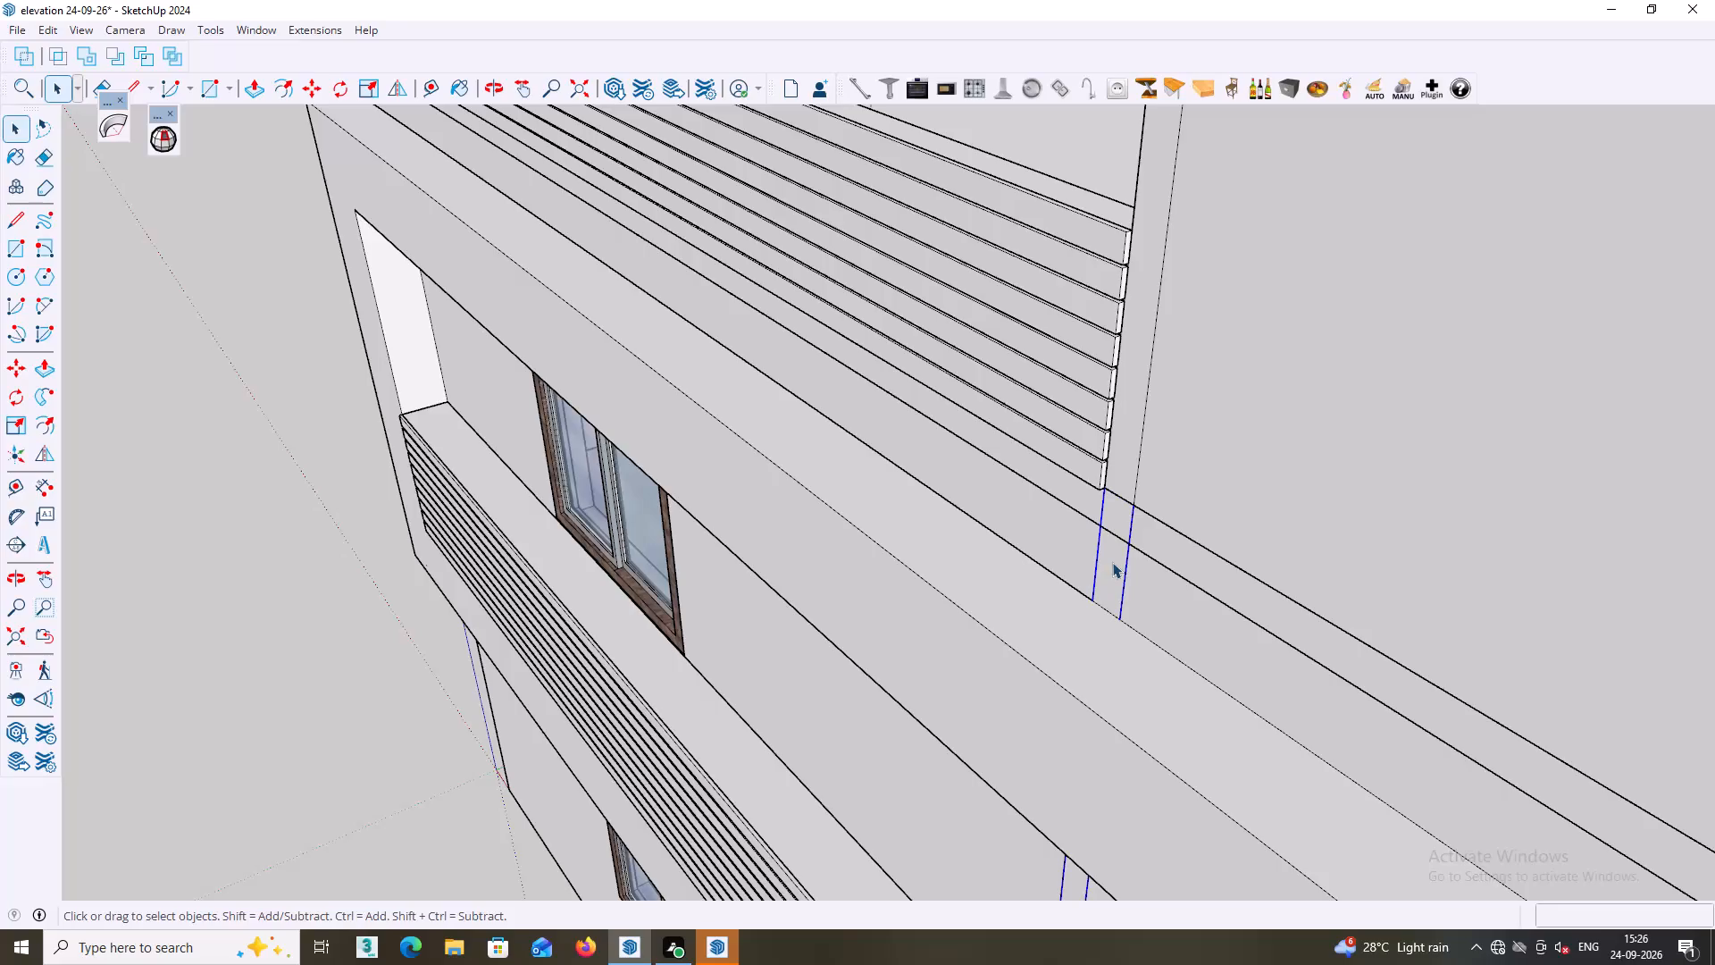
pyautogui.tripleClick(1112, 562)
pyautogui.moveTo(1116, 564); pyautogui.dragTo(1162, 547, button='middle')
pyautogui.click(1116, 546)
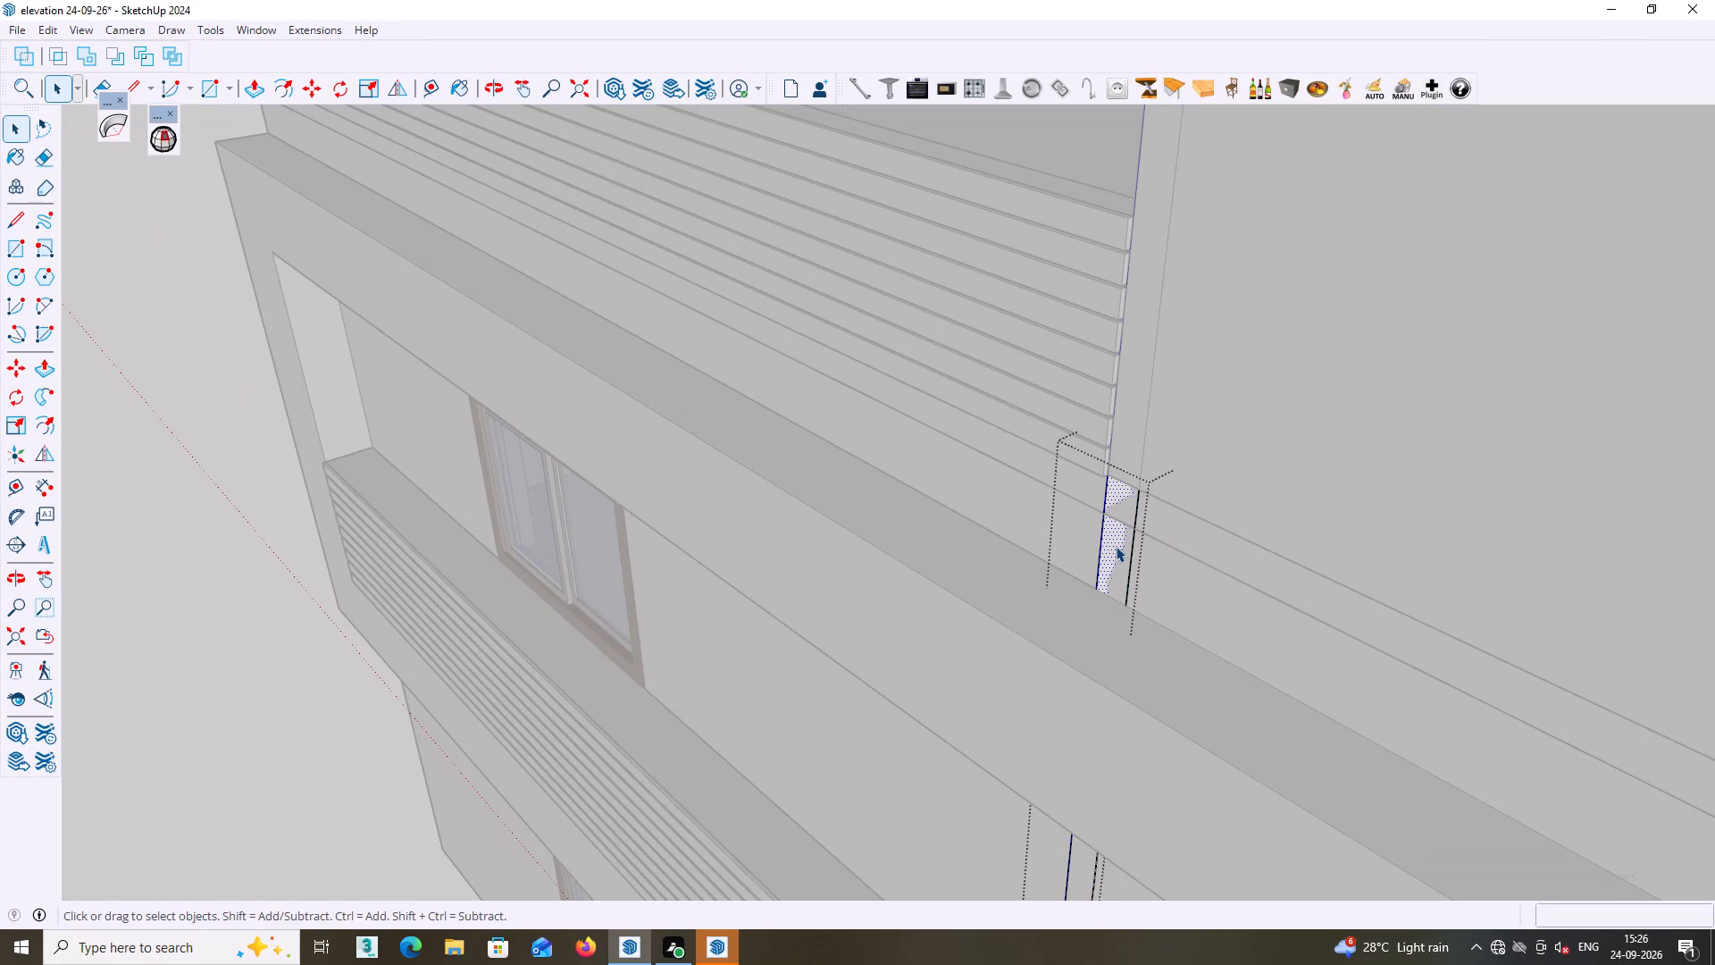
pyautogui.press('p')
pyautogui.click(1116, 546)
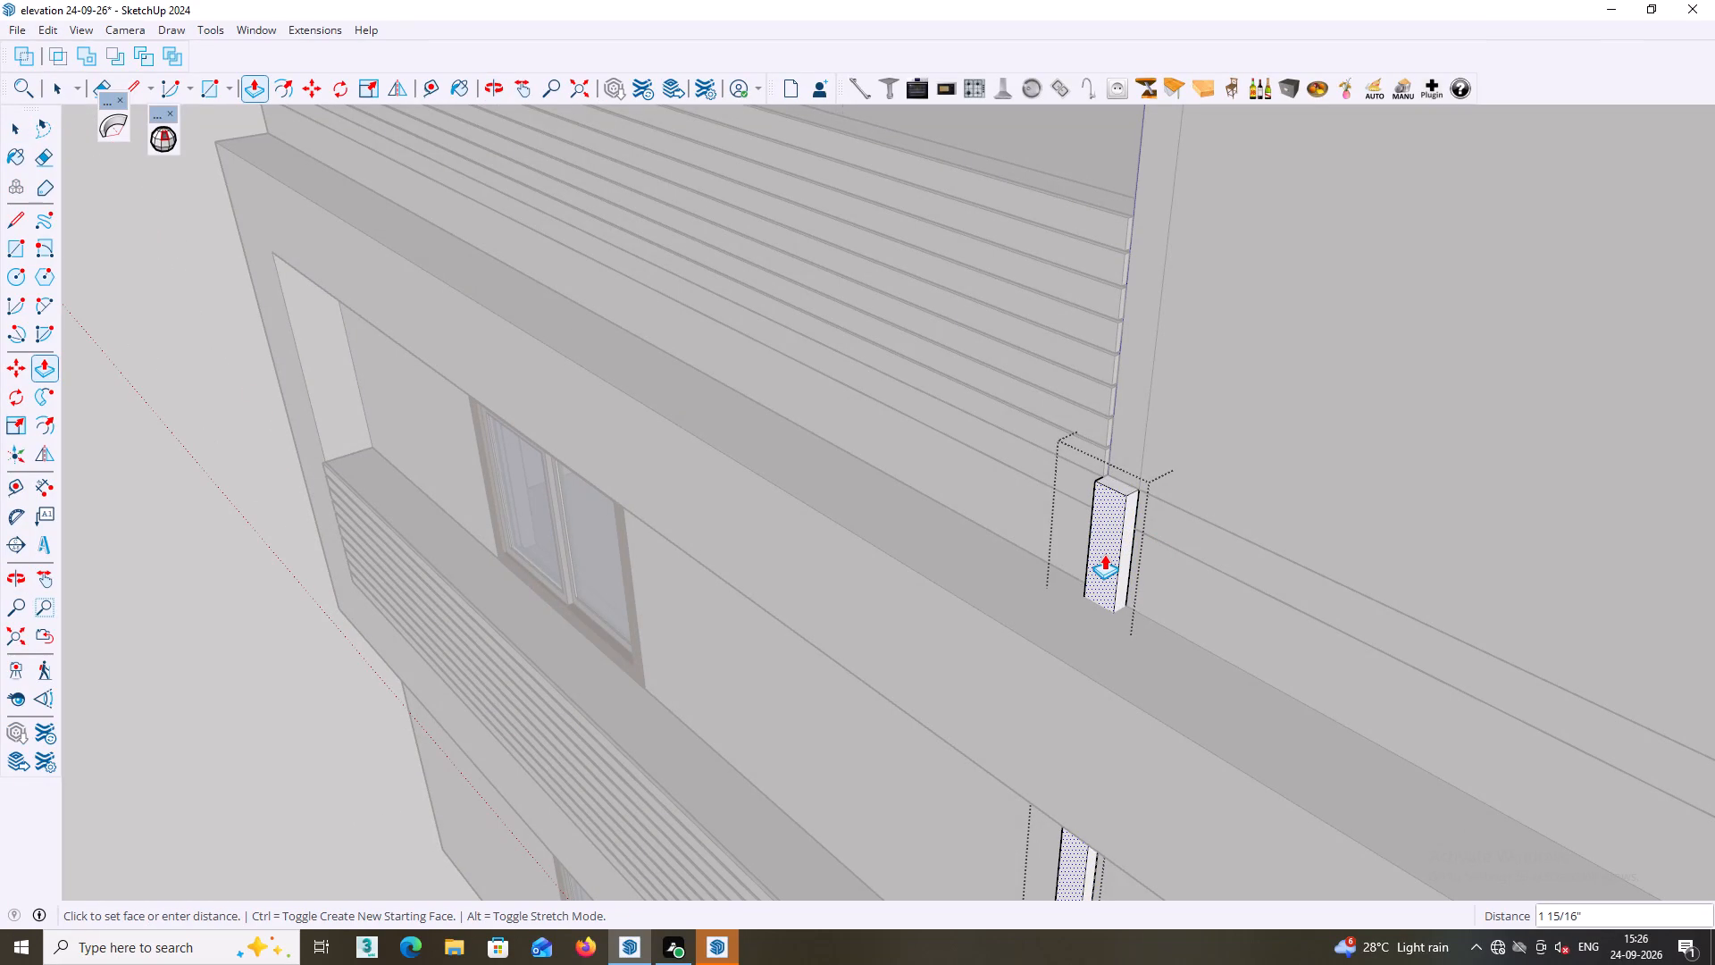
pyautogui.write('18')
pyautogui.write('MM')
pyautogui.press('Return')
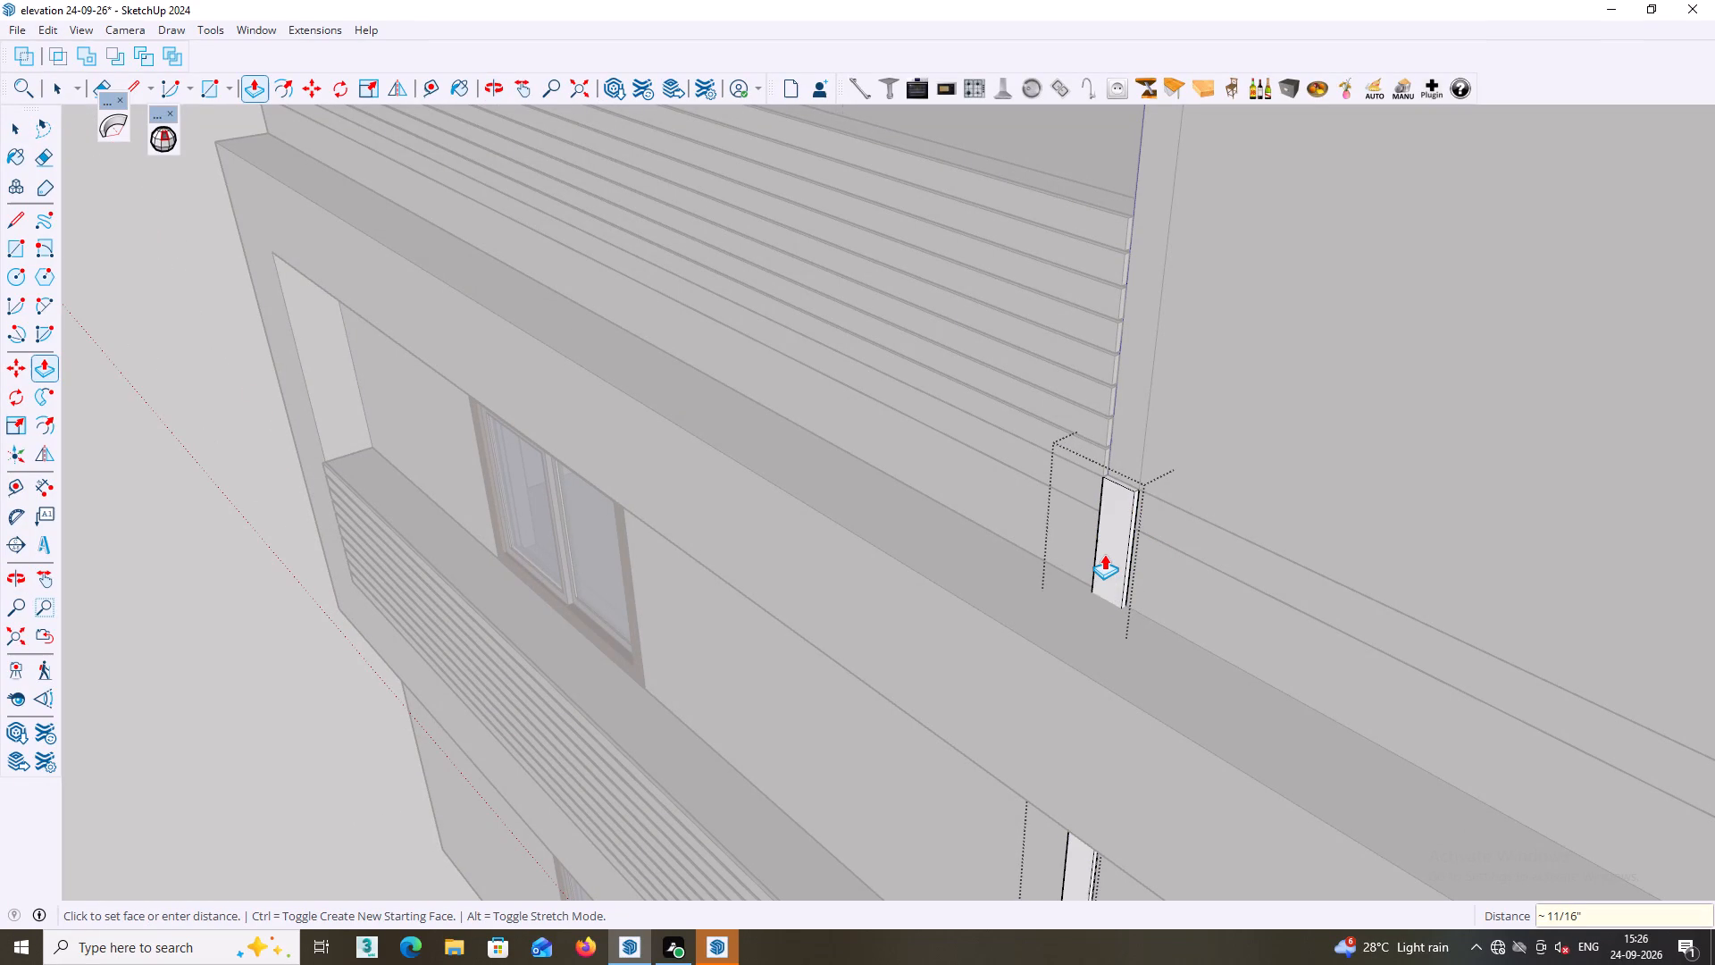
# Select all of the extruded strip's geometry inside the open group and make it a nested group.
pyautogui.scroll(-4, 1104, 550)
pyautogui.press('space')
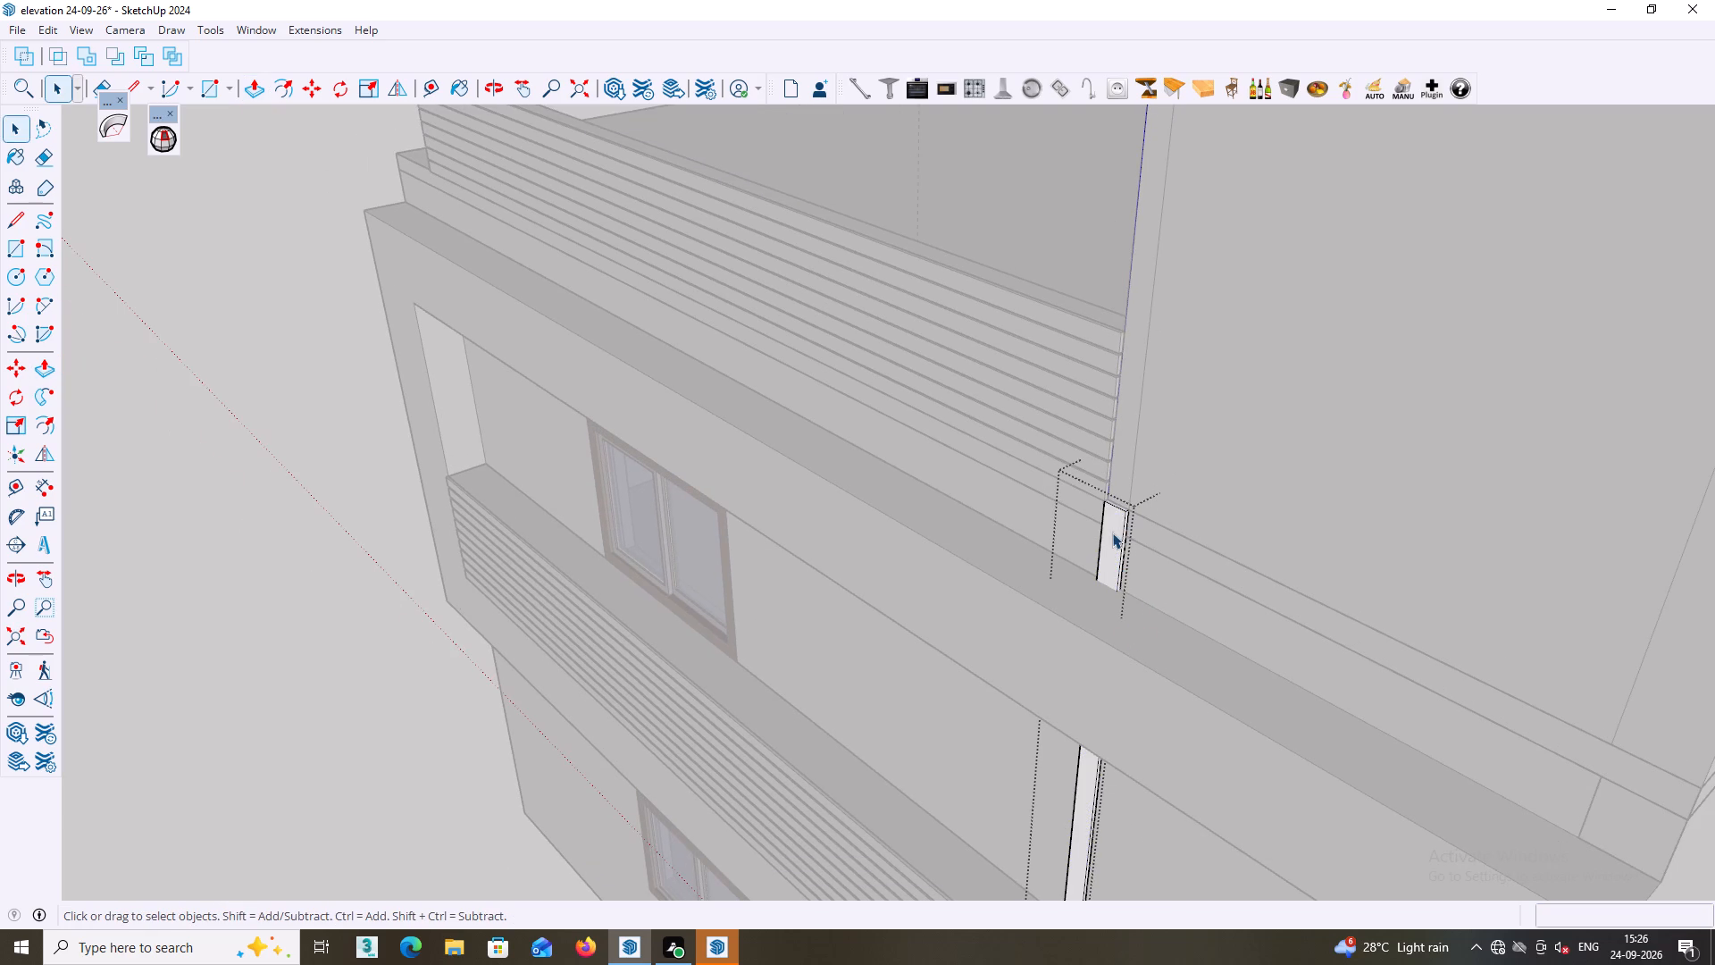
pyautogui.doubleClick(1112, 533)
pyautogui.rightClick(1111, 528)
pyautogui.click(1084, 580)
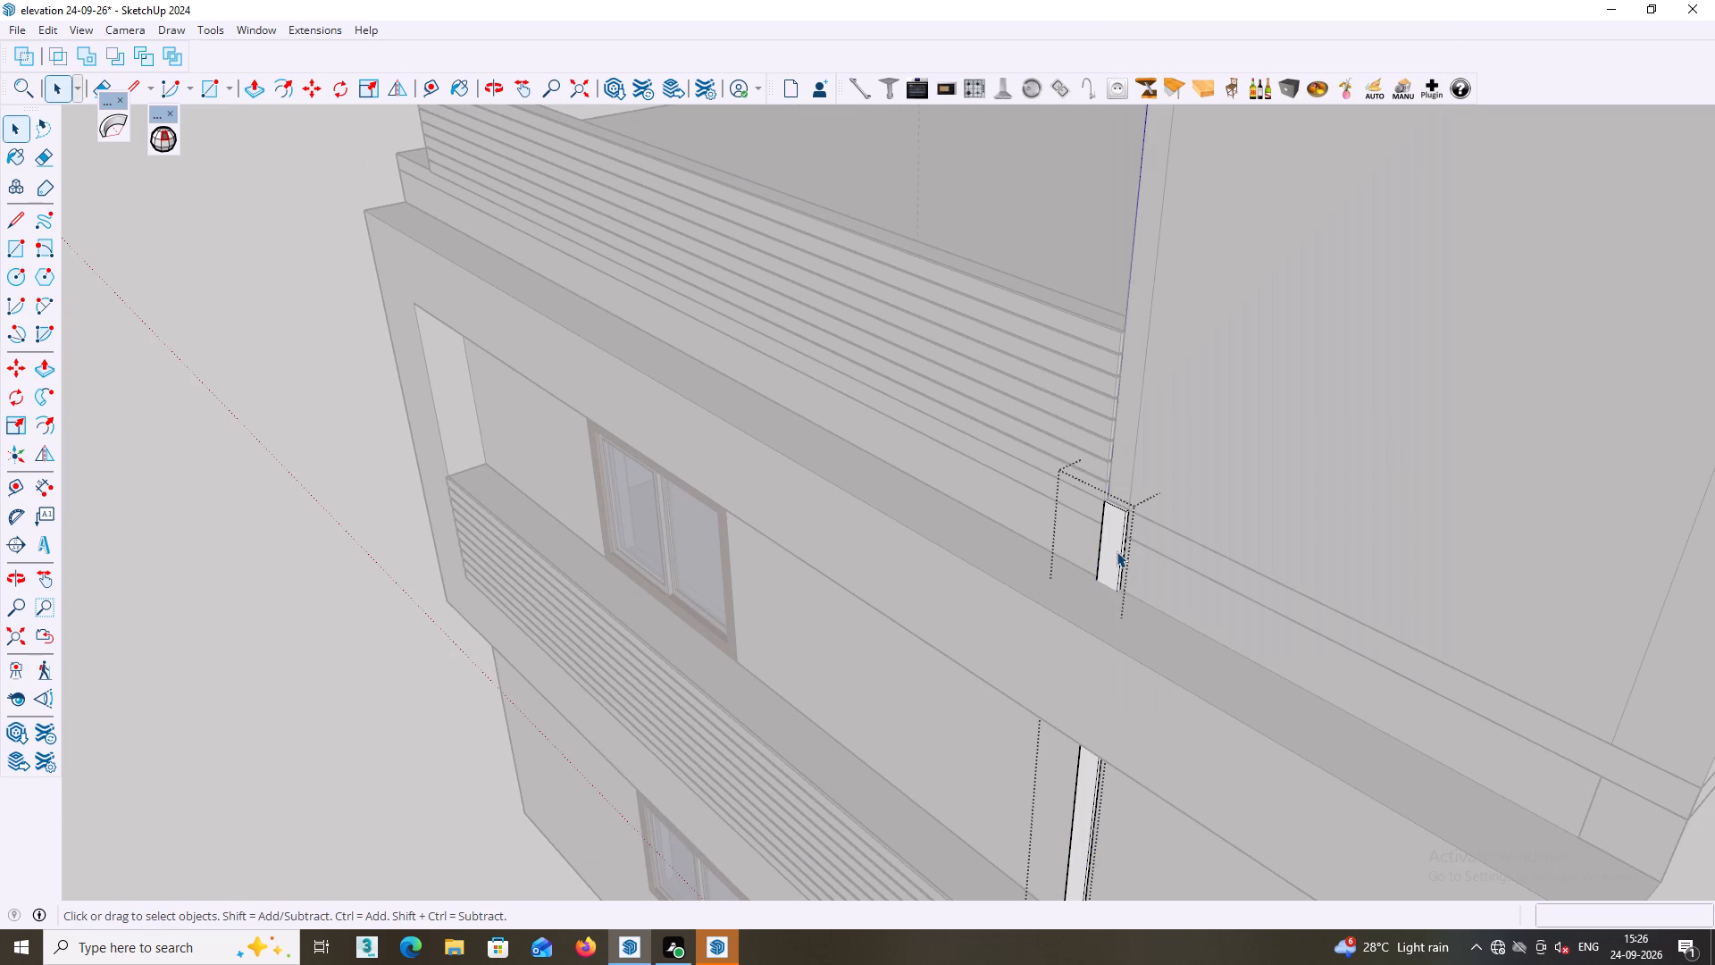
pyautogui.tripleClick(1117, 551)
pyautogui.moveTo(1121, 529); pyautogui.dragTo(1050, 541, button='middle')
pyautogui.scroll(5, 1156, 535)
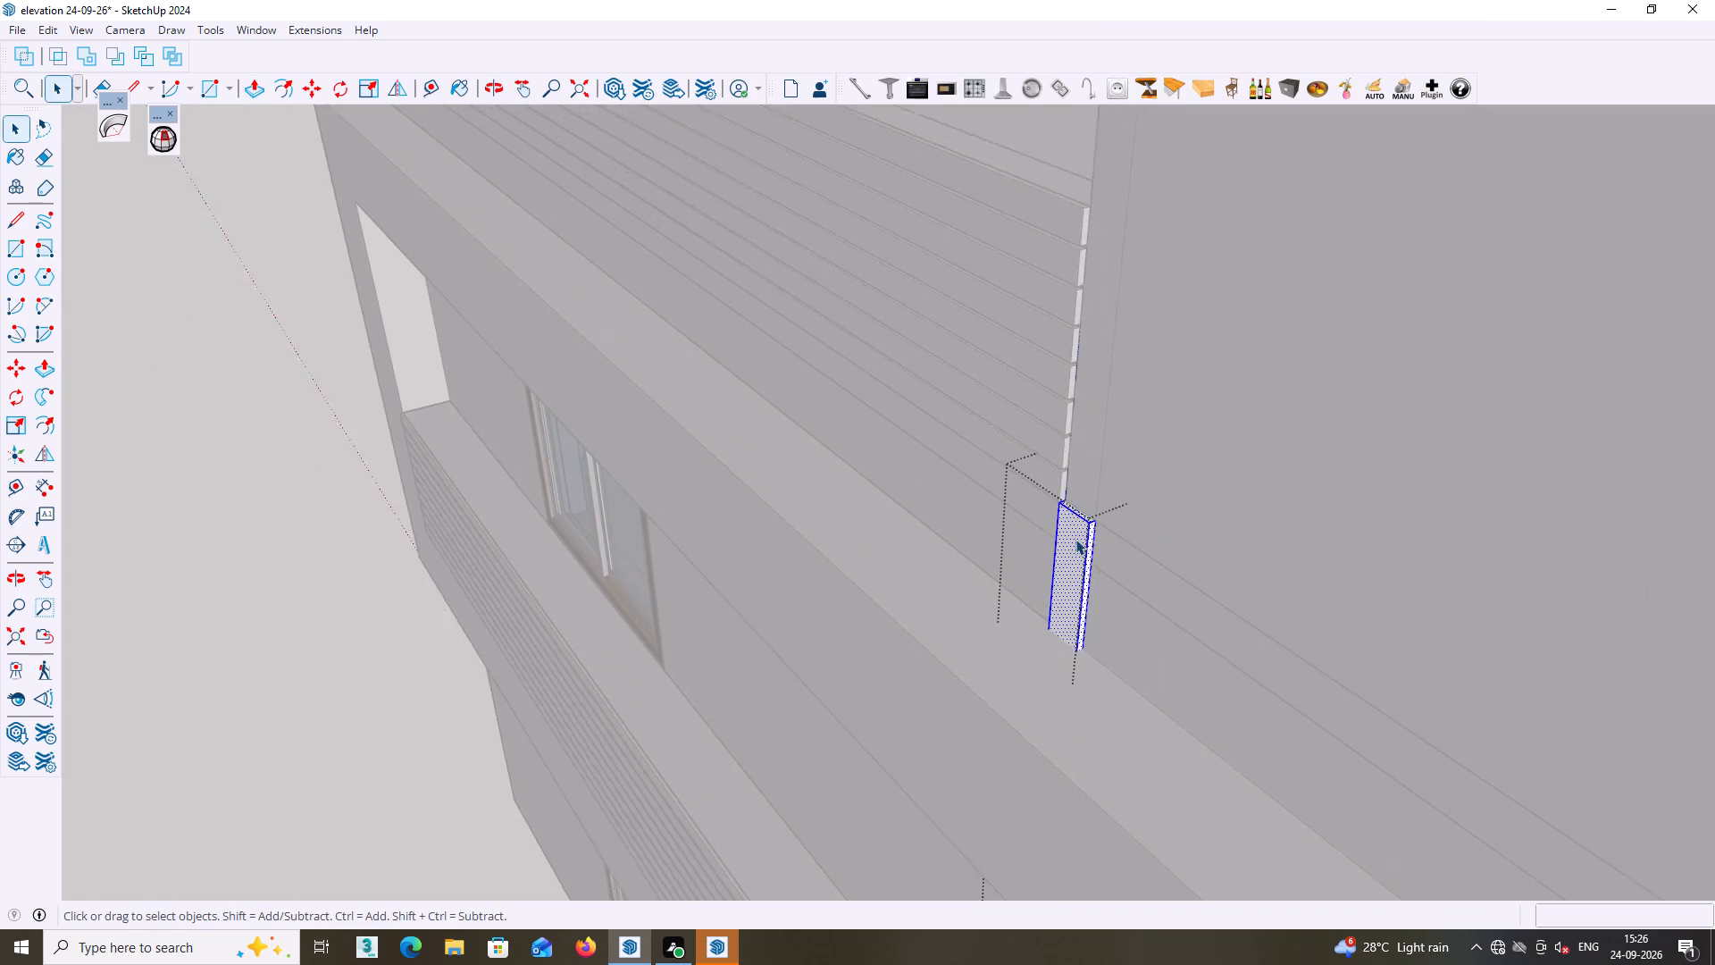
pyautogui.scroll(3, 1075, 539)
pyautogui.rightClick(1067, 532)
pyautogui.click(1134, 173)
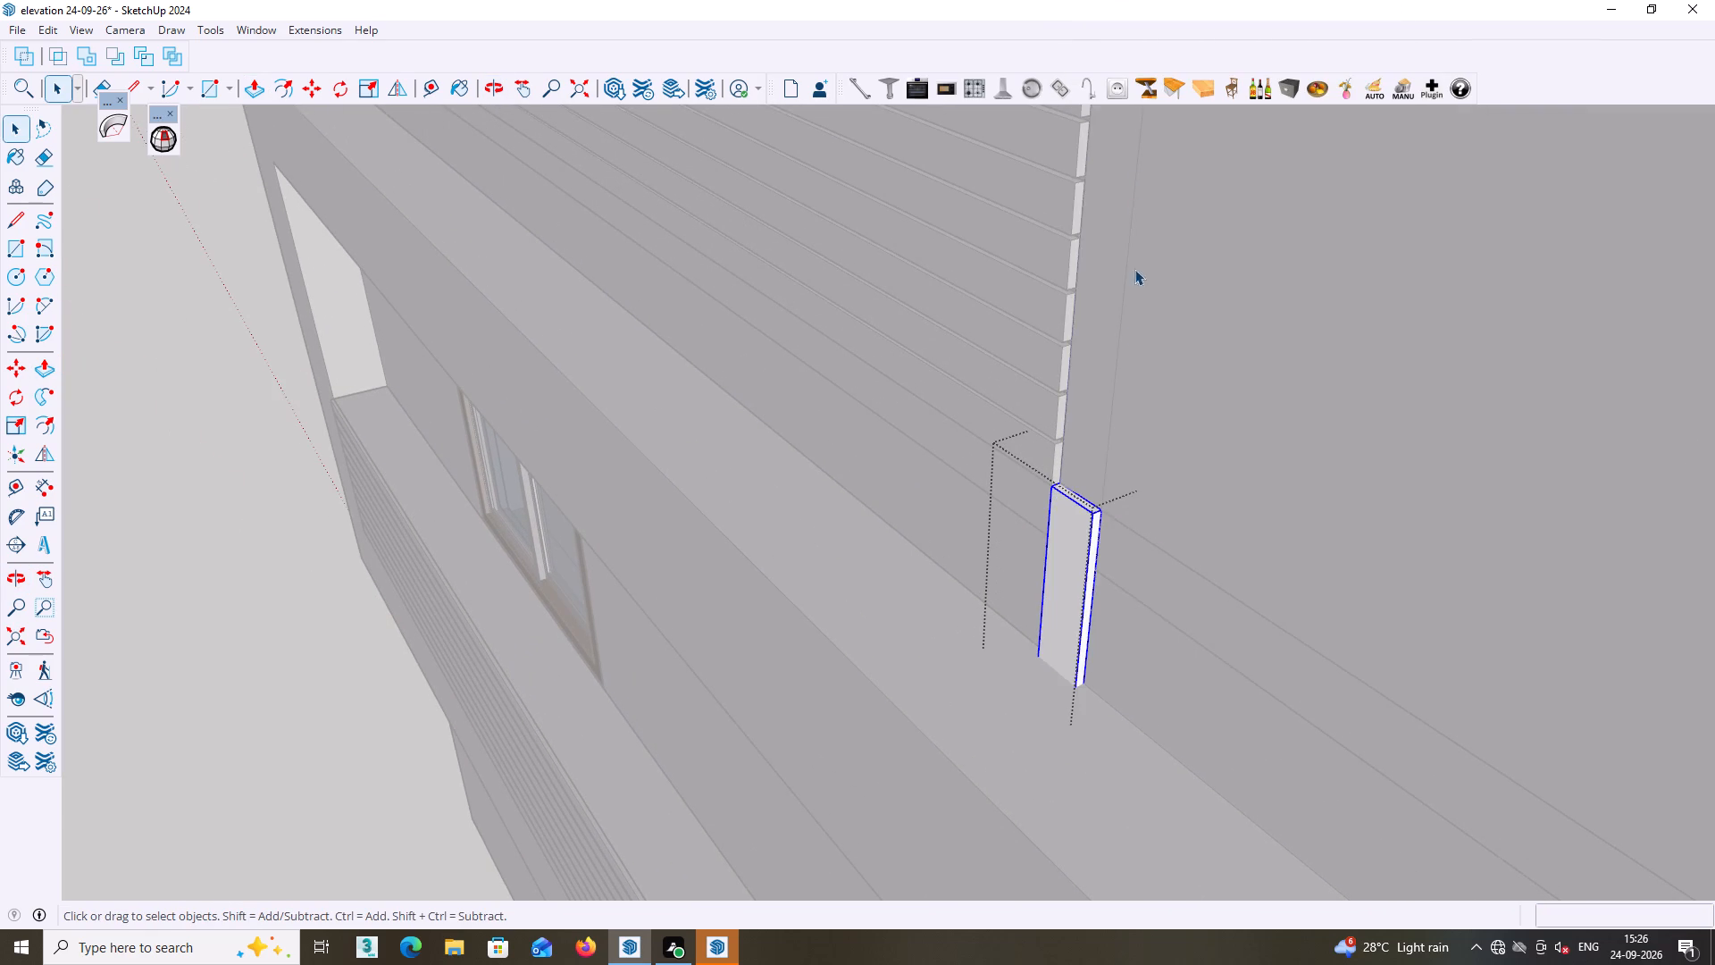
# Close the open strip group to return to the whole building model.
pyautogui.scroll(-2, 1111, 454)
pyautogui.scroll(-11, 1125, 715)
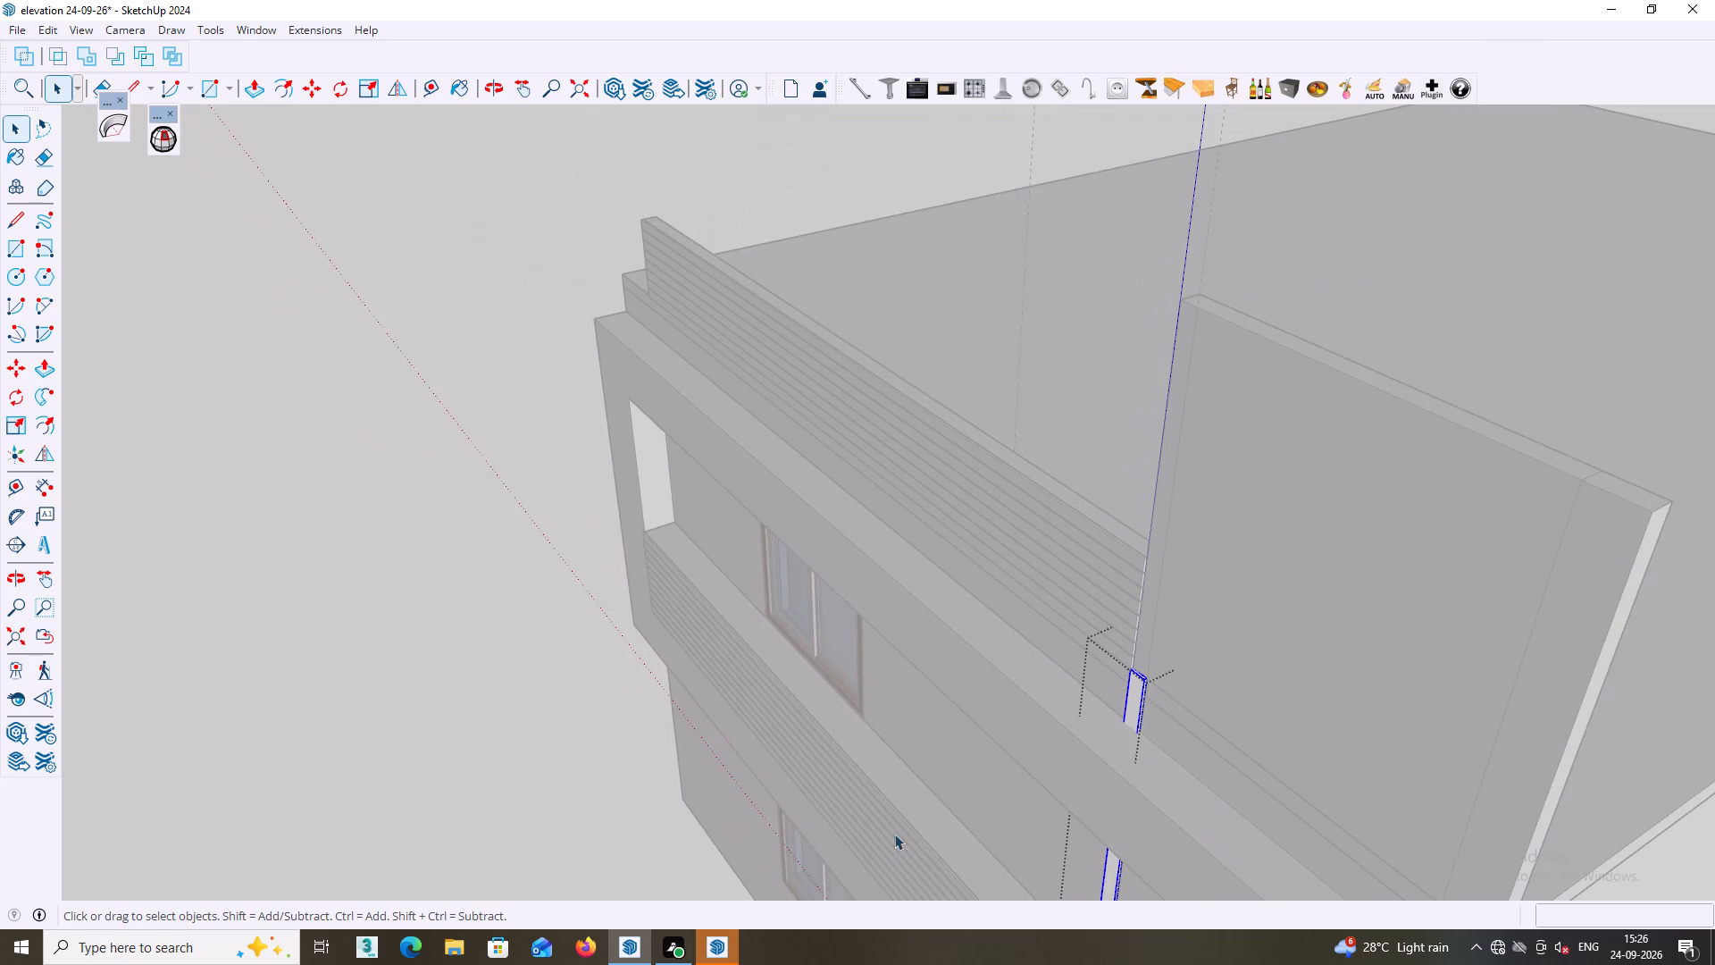
pyautogui.click(571, 768)
# Select the grouped vertical strip and examine its extruded top end below the roof slats and its run down the front facade.
pyautogui.moveTo(618, 758); pyautogui.dragTo(1121, 697, button='middle')
pyautogui.scroll(-1, 1127, 696)
pyautogui.scroll(5, 1424, 592)
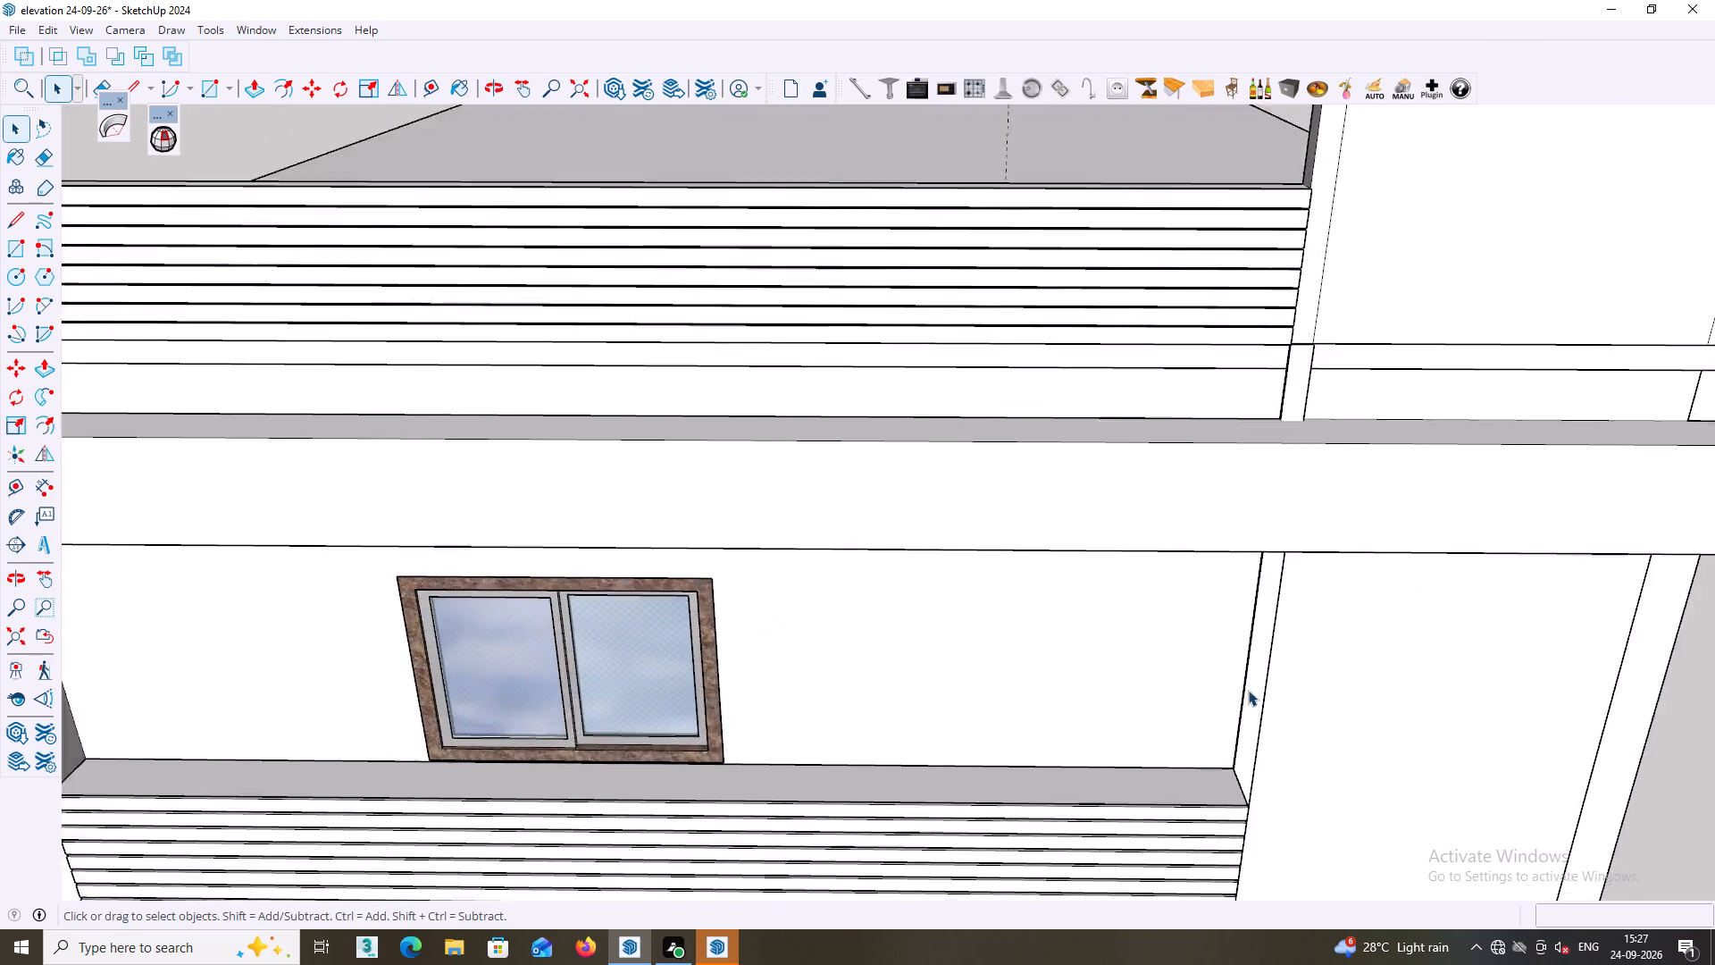
pyautogui.scroll(1, 1248, 690)
pyautogui.moveTo(1238, 684); pyautogui.dragTo(1097, 576, button='middle')
pyautogui.scroll(3, 1332, 701)
pyautogui.click(1263, 692)
pyautogui.scroll(-2, 1264, 700)
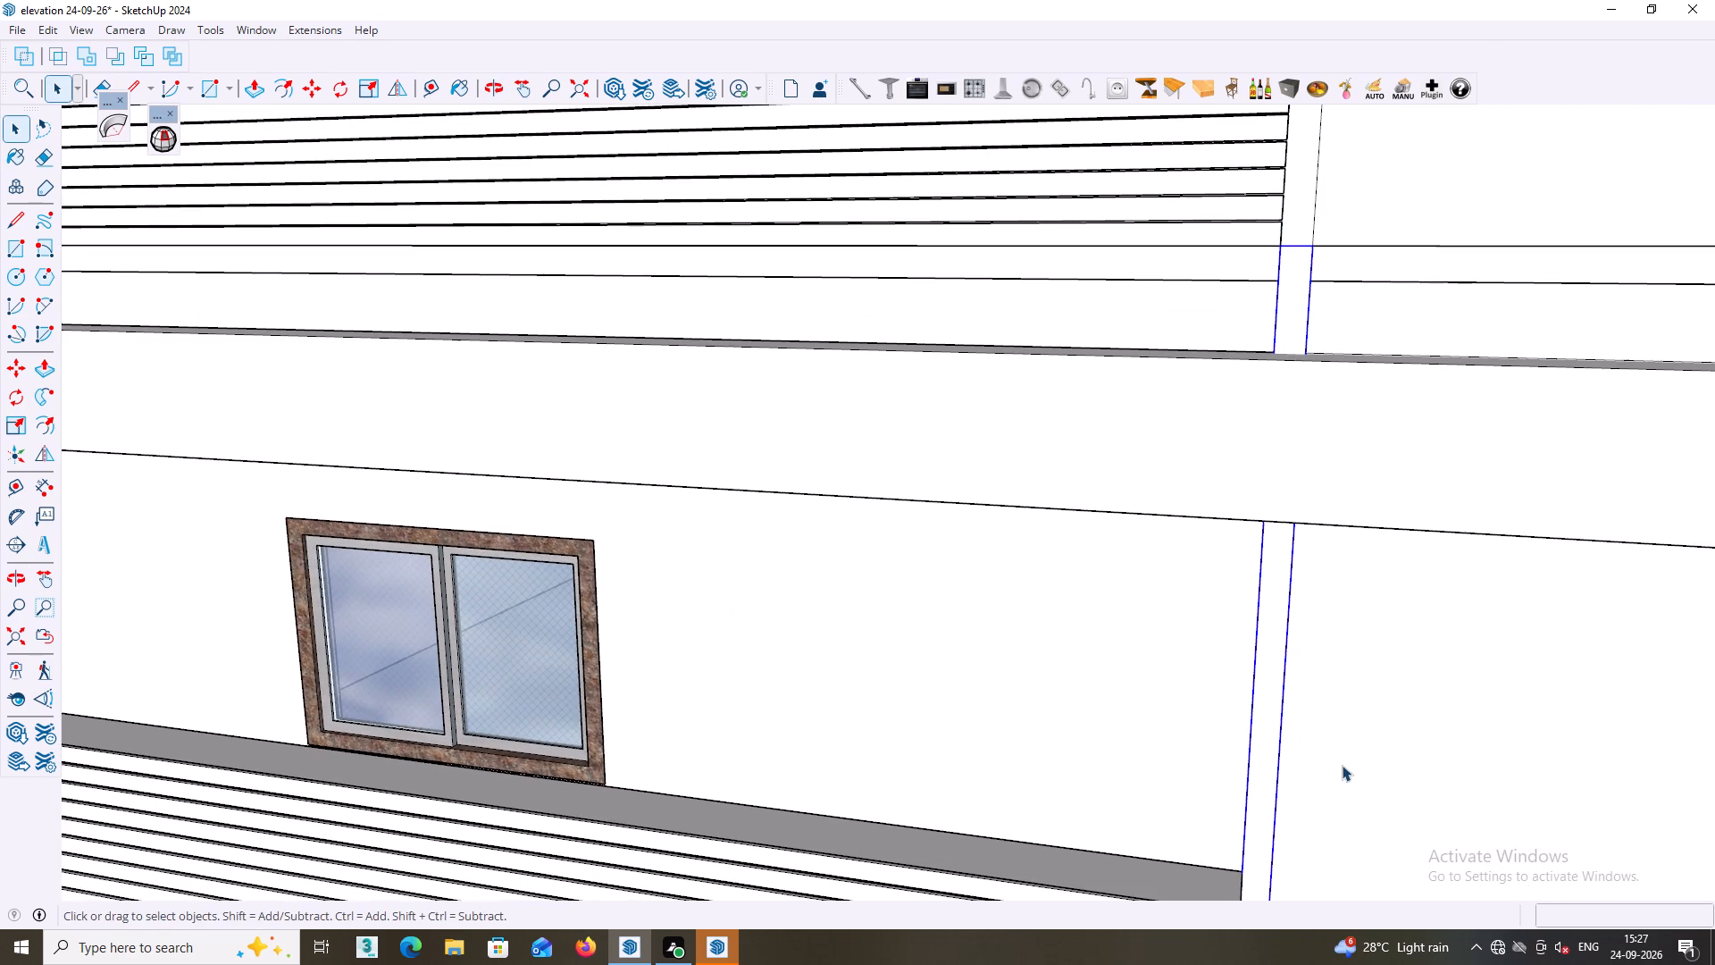
pyautogui.moveTo(1347, 747); pyautogui.dragTo(1215, 592, button='middle')
pyautogui.scroll(-1, 1217, 589)
pyautogui.moveTo(1268, 462); pyautogui.dragTo(1209, 659, button='middle')
pyautogui.scroll(6, 1185, 0)
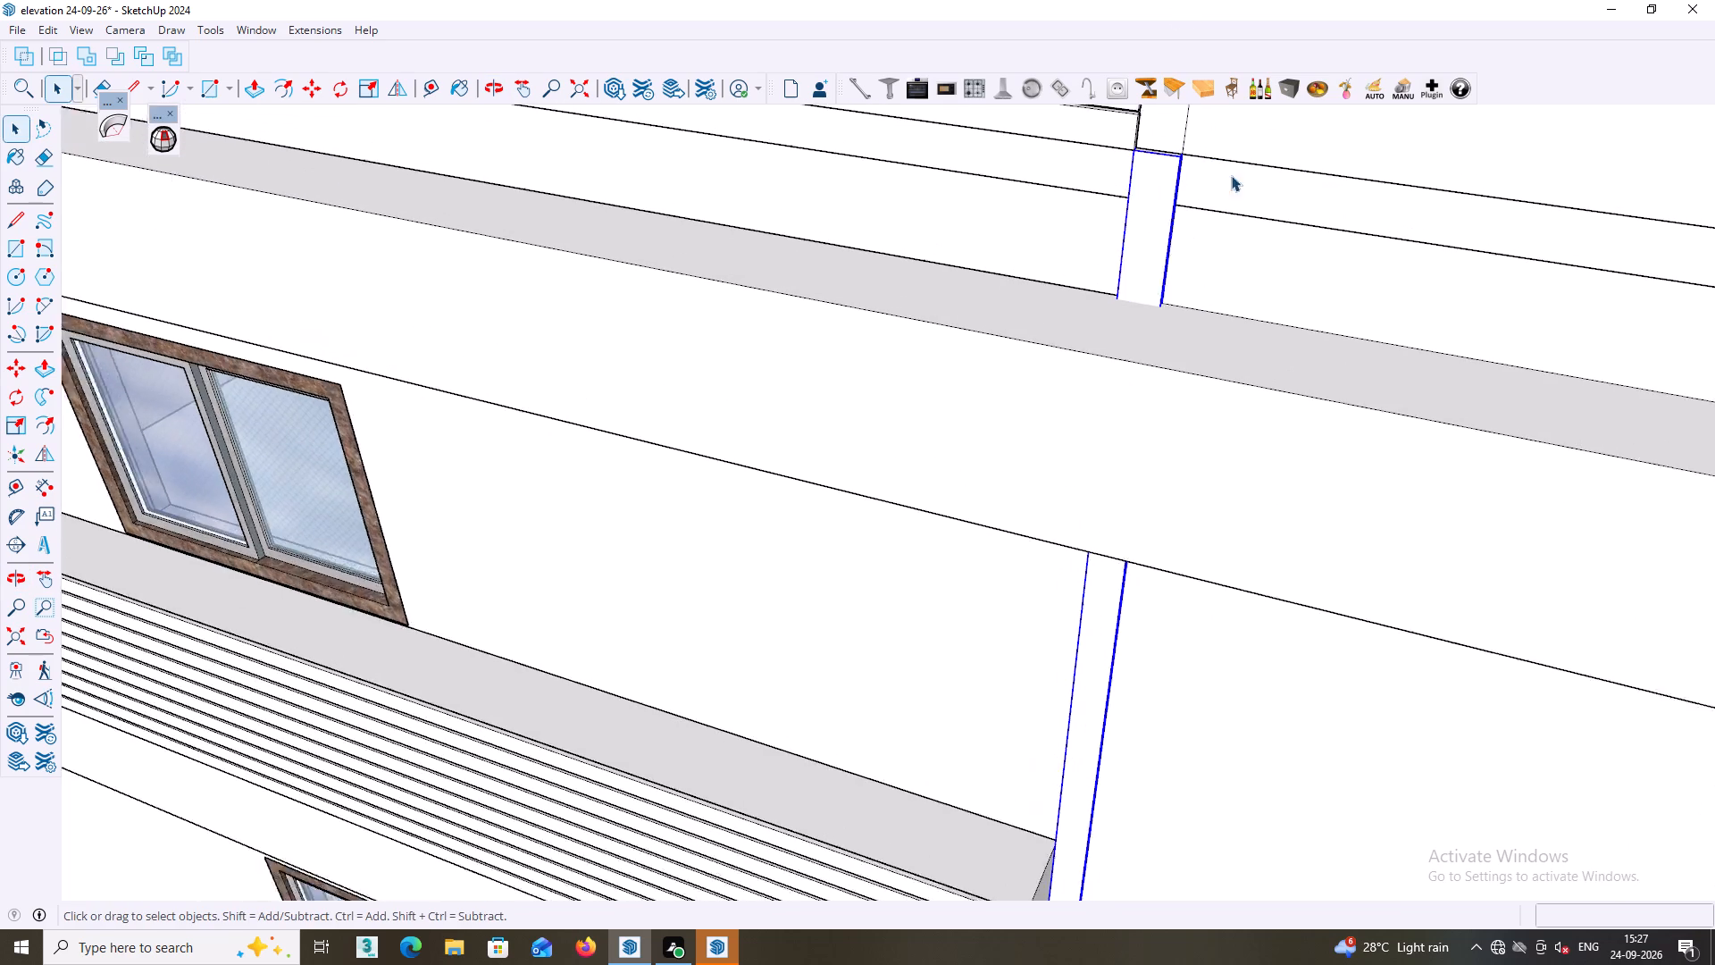
pyautogui.scroll(1, 1231, 175)
pyautogui.moveTo(1185, 164); pyautogui.dragTo(1119, 377, button='middle')
pyautogui.scroll(15, 1200, 271)
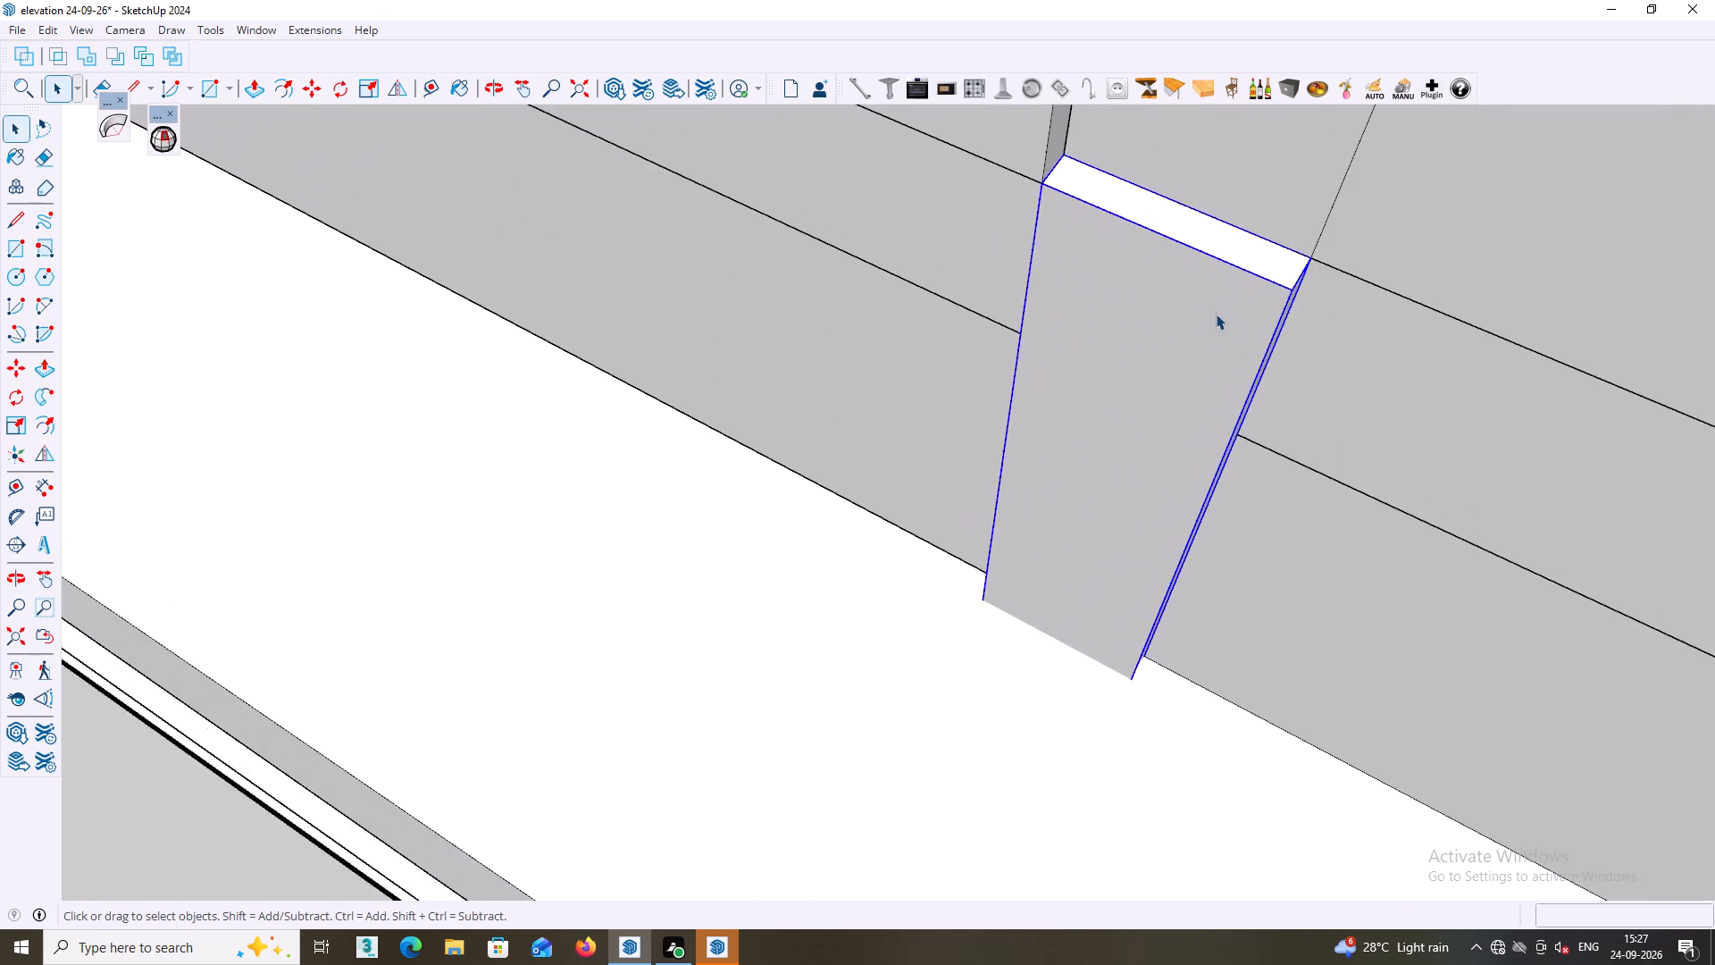
pyautogui.scroll(1, 1216, 314)
pyautogui.moveTo(1224, 293); pyautogui.dragTo(1213, 346, button='middle')
pyautogui.moveTo(1194, 295); pyautogui.dragTo(1190, 312, button='middle')
pyautogui.scroll(-2, 1194, 295)
pyautogui.scroll(8, 1210, 230)
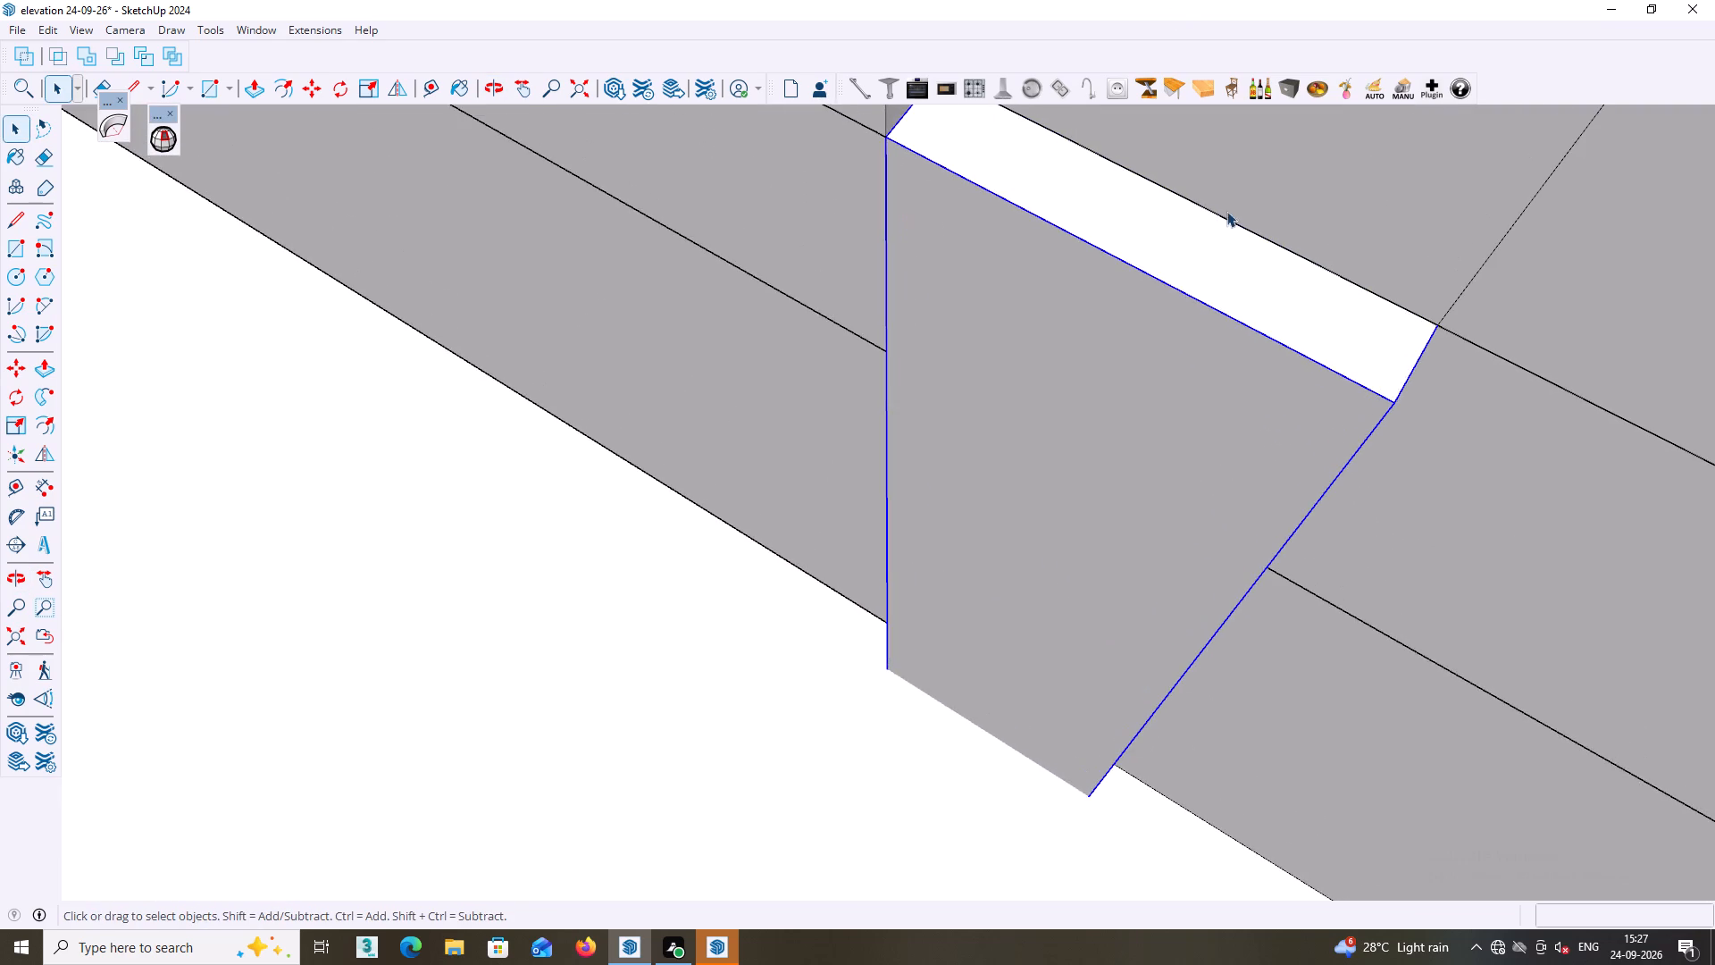
pyautogui.moveTo(1226, 225); pyautogui.dragTo(1326, 315, button='middle')
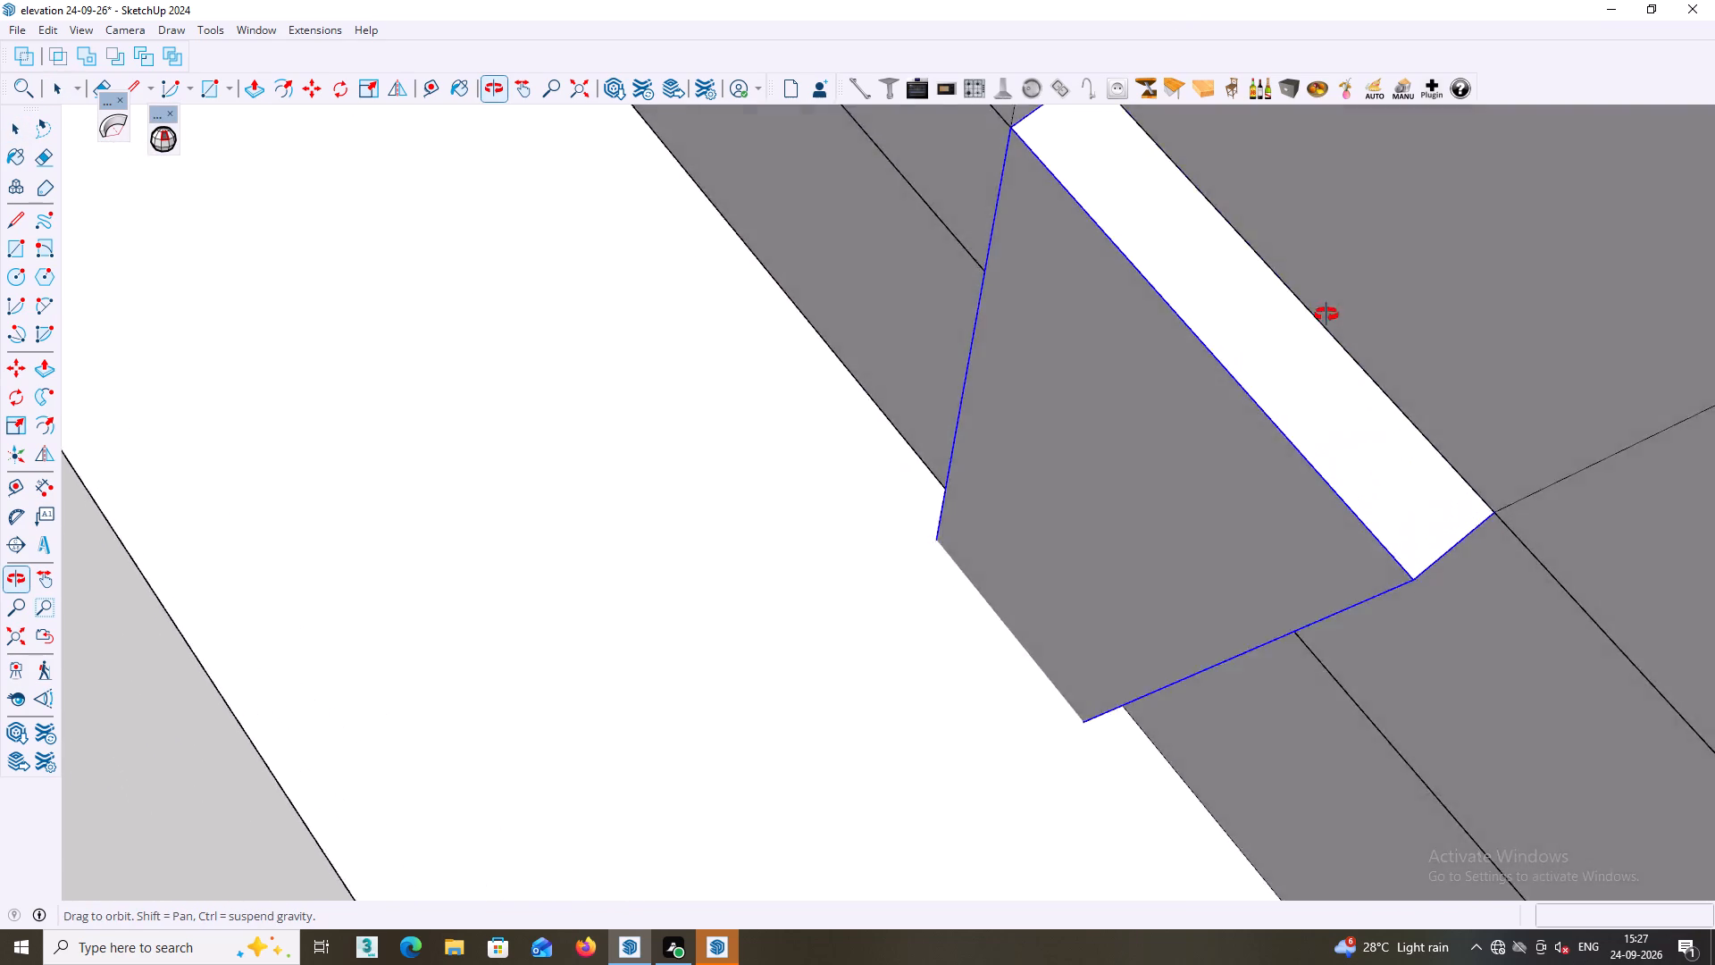
pyautogui.moveTo(1326, 315); pyautogui.dragTo(1420, 404, button='middle')
pyautogui.moveTo(1378, 372); pyautogui.dragTo(1359, 458, button='middle')
pyautogui.scroll(-7, 1373, 406)
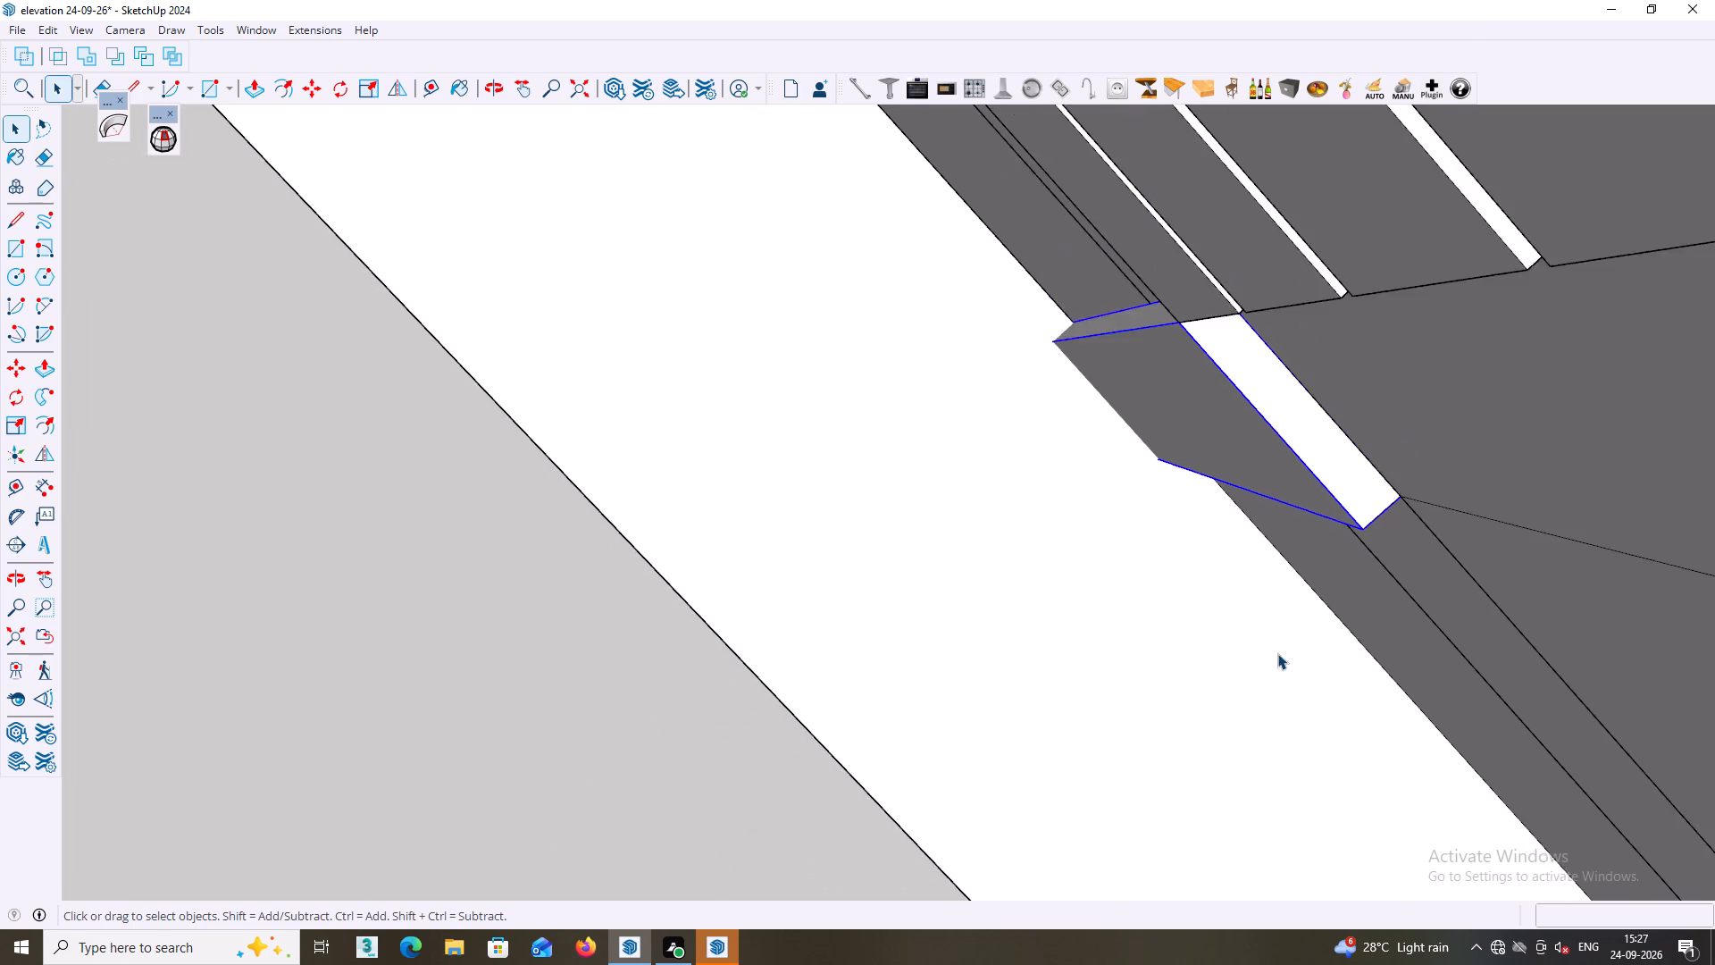
pyautogui.scroll(-2, 1277, 653)
pyautogui.moveTo(1275, 660); pyautogui.dragTo(1247, 741, button='middle')
pyautogui.moveTo(1300, 844); pyautogui.dragTo(1714, 411, button='middle')
pyautogui.moveTo(1125, 695); pyautogui.dragTo(1133, 720, button='middle')
pyautogui.scroll(-7, 1125, 695)
pyautogui.moveTo(883, 719); pyautogui.dragTo(883, 721, button='middle')
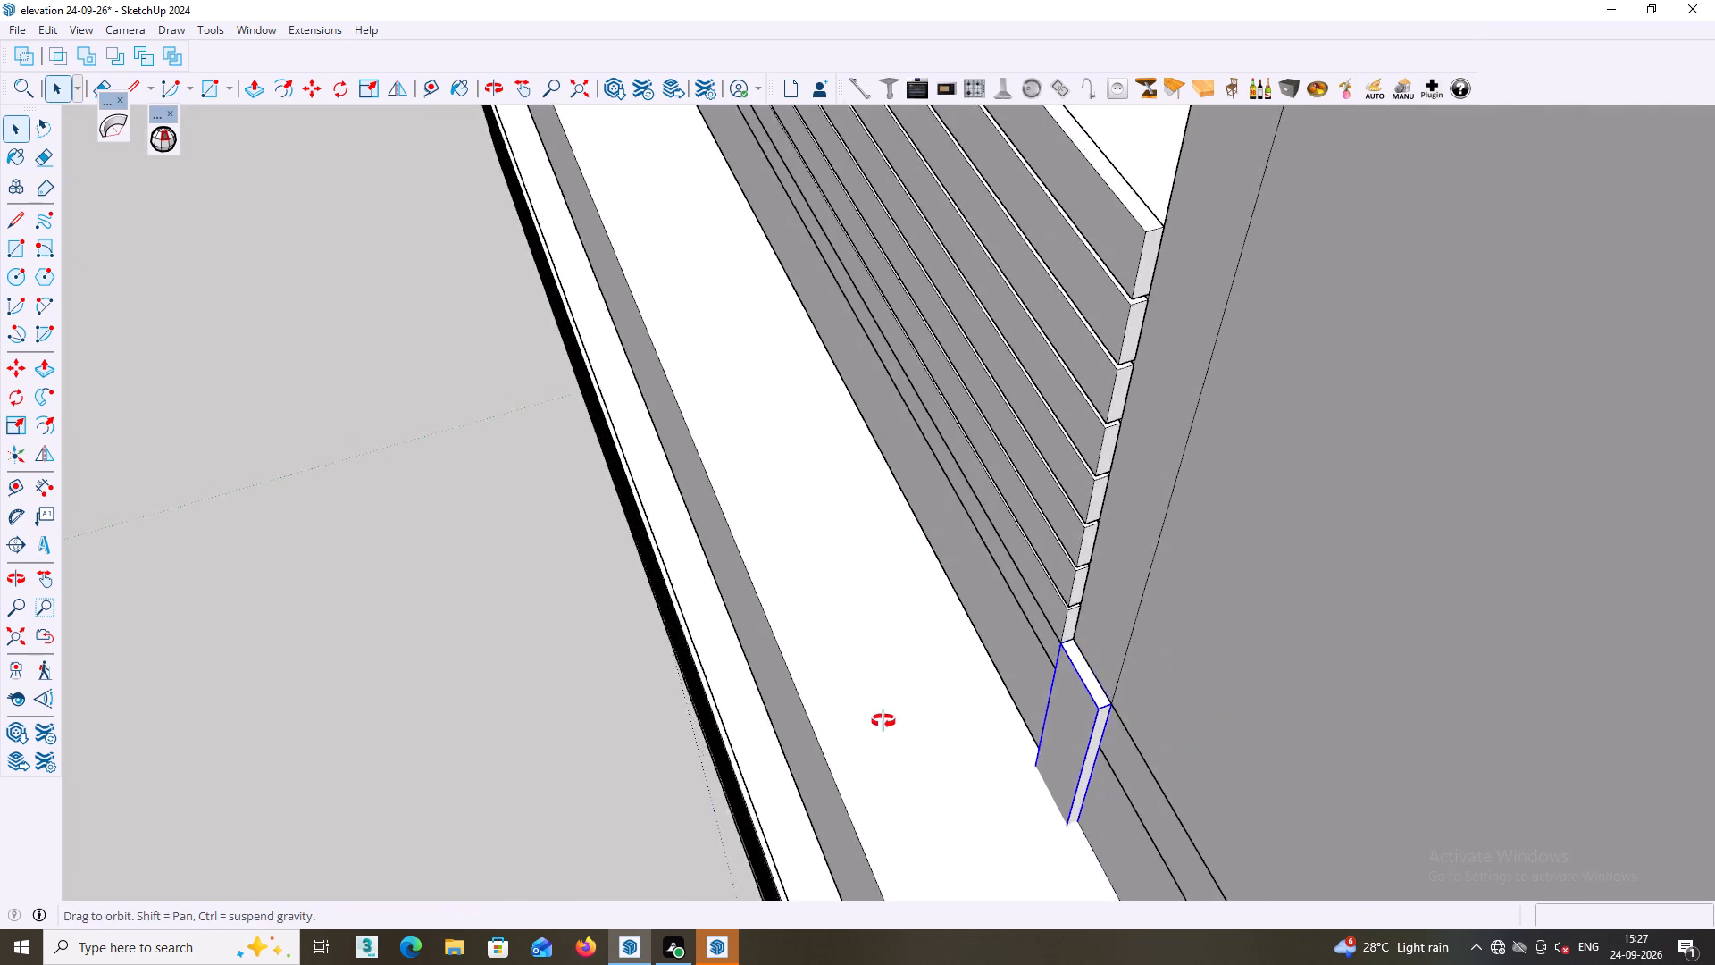
pyautogui.scroll(-1, 883, 721)
pyautogui.moveTo(883, 721); pyautogui.dragTo(1296, 615, button='middle')
pyautogui.moveTo(959, 669); pyautogui.dragTo(966, 710, button='middle')
pyautogui.scroll(-19, 959, 669)
pyautogui.moveTo(920, 719); pyautogui.dragTo(914, 757, button='middle')
pyautogui.moveTo(885, 758); pyautogui.dragTo(910, 792, button='middle')
pyautogui.moveTo(909, 776); pyautogui.dragTo(936, 818, button='middle')
pyautogui.moveTo(1069, 860); pyautogui.dragTo(1090, 793, button='middle')
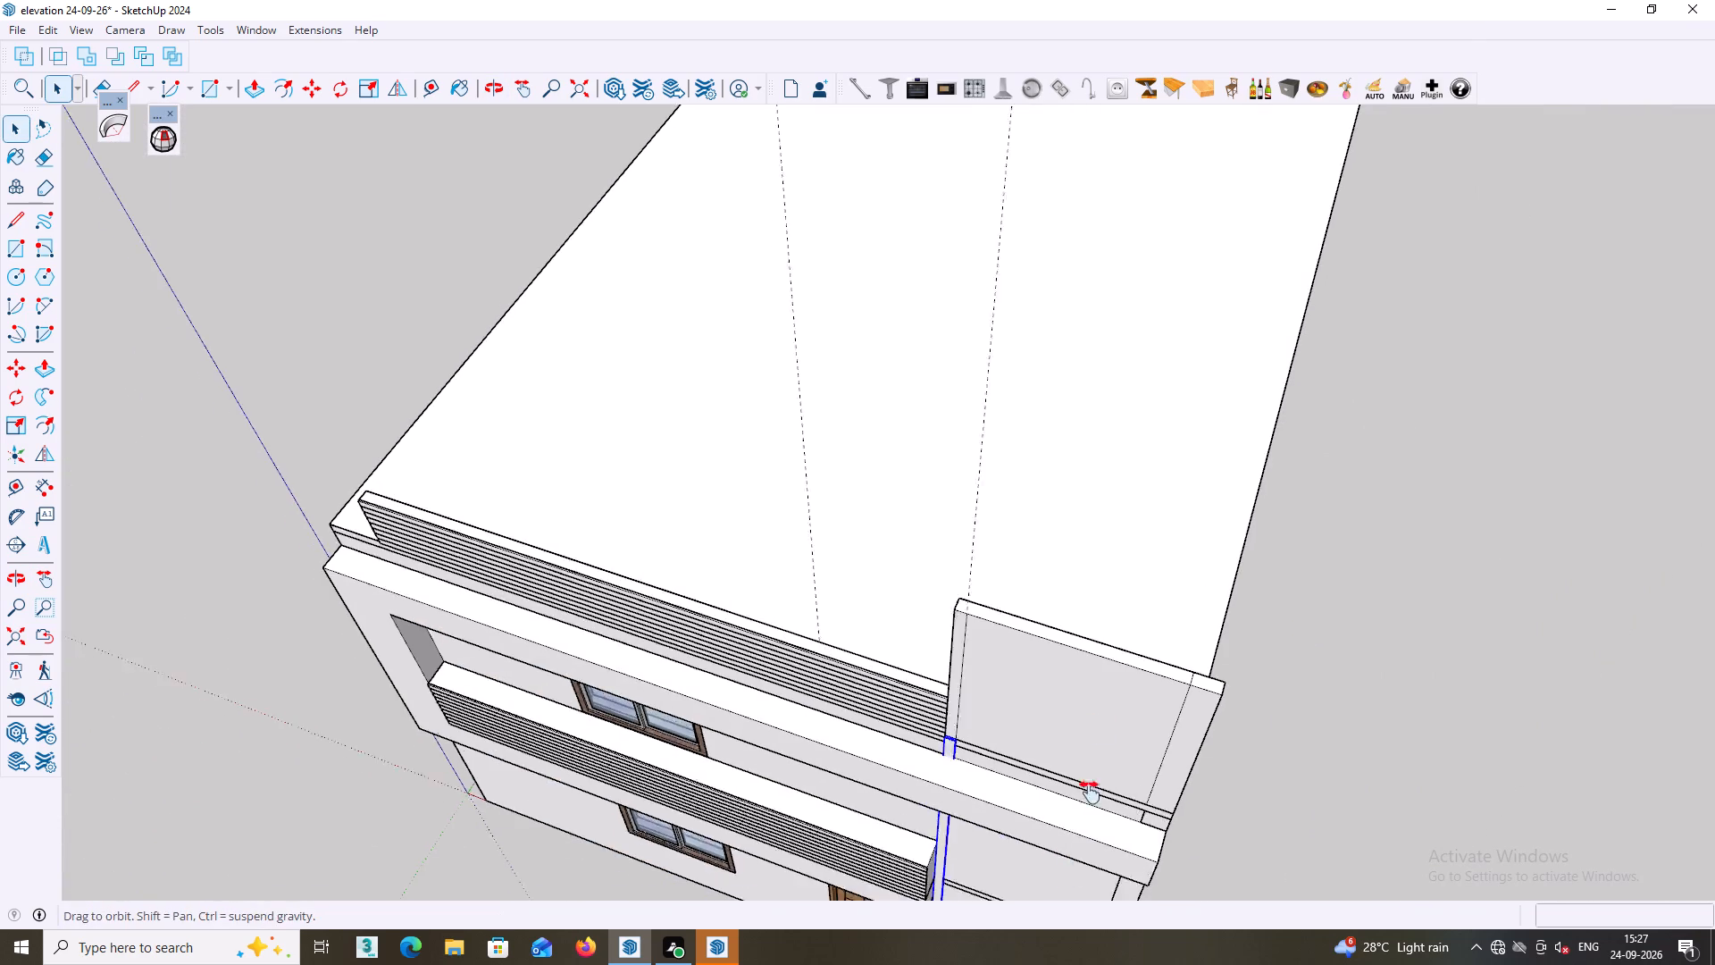
pyautogui.moveTo(1090, 793); pyautogui.dragTo(1118, 600, button='middle')
pyautogui.moveTo(1048, 698); pyautogui.dragTo(1038, 764, button='middle')
pyautogui.scroll(-5, 1046, 701)
pyautogui.moveTo(934, 741); pyautogui.dragTo(1035, 649, button='middle')
pyautogui.scroll(6, 1041, 743)
pyautogui.middleClick(1007, 717)
pyautogui.moveTo(1004, 746); pyautogui.dragTo(1025, 632, button='middle')
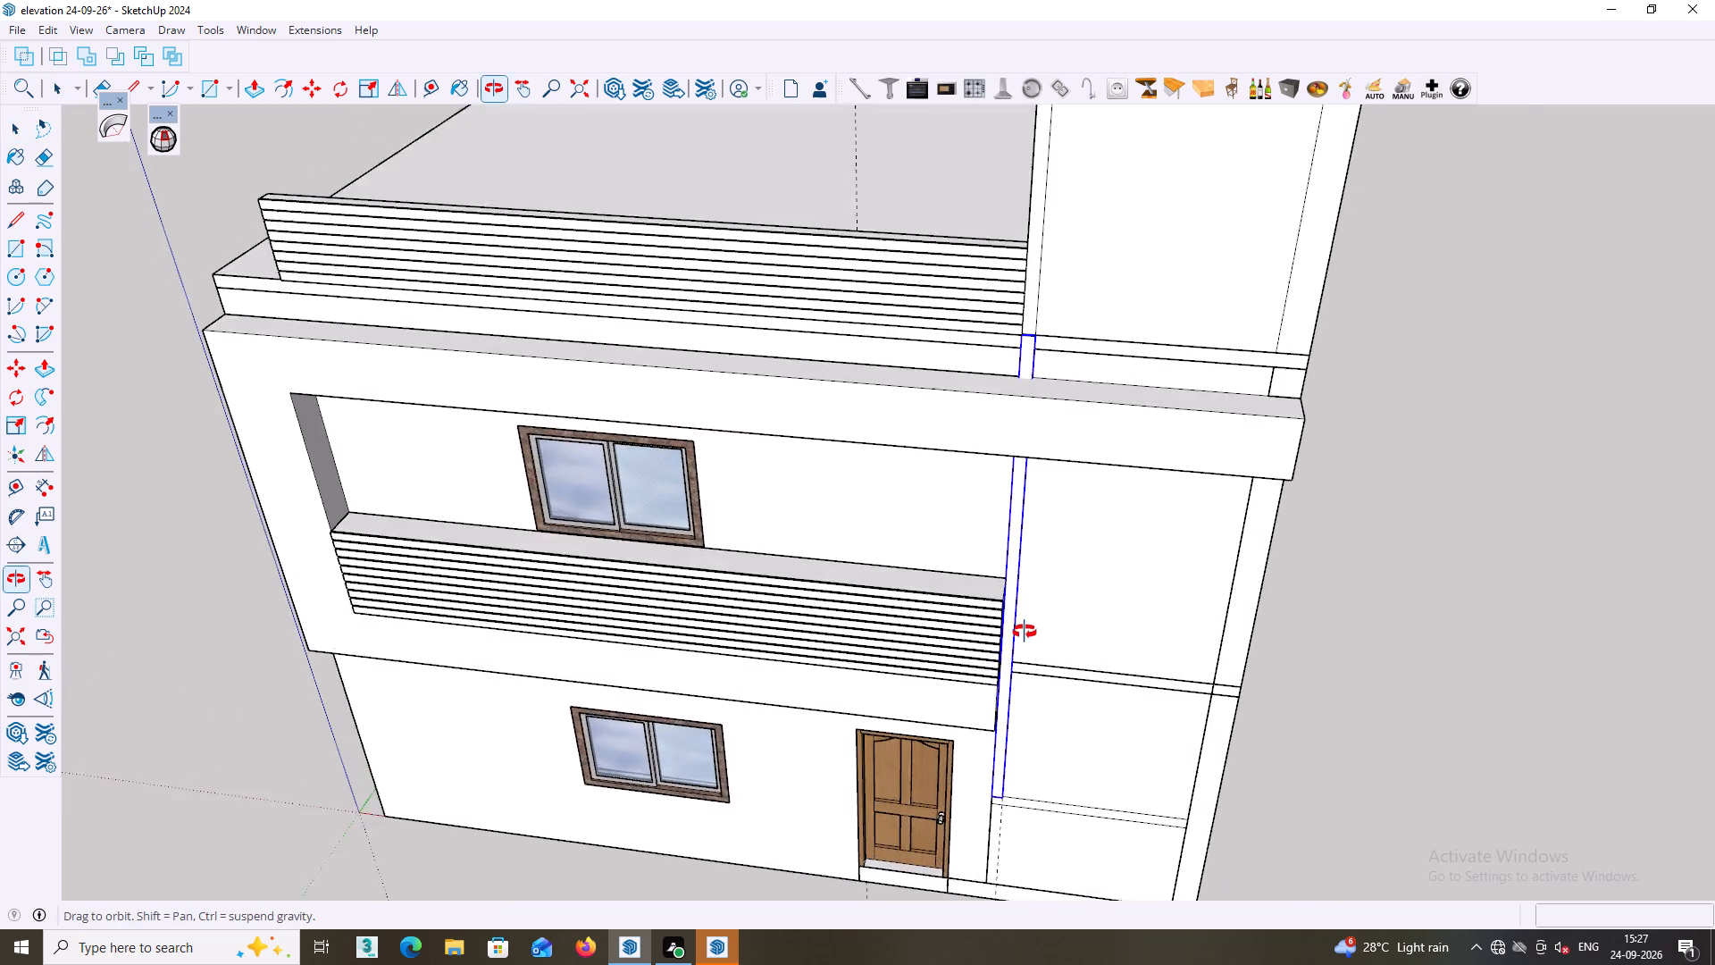
pyautogui.moveTo(1025, 632); pyautogui.dragTo(1025, 625, button='middle')
# Copy the strip 5' 8" along the wall, from its lower corner beside the door to the panel's far edge.
pyautogui.scroll(6, 1014, 827)
pyautogui.moveTo(1016, 734); pyautogui.dragTo(986, 590, button='middle')
pyautogui.scroll(5, 976, 723)
pyautogui.moveTo(1029, 659); pyautogui.dragTo(940, 627, button='middle')
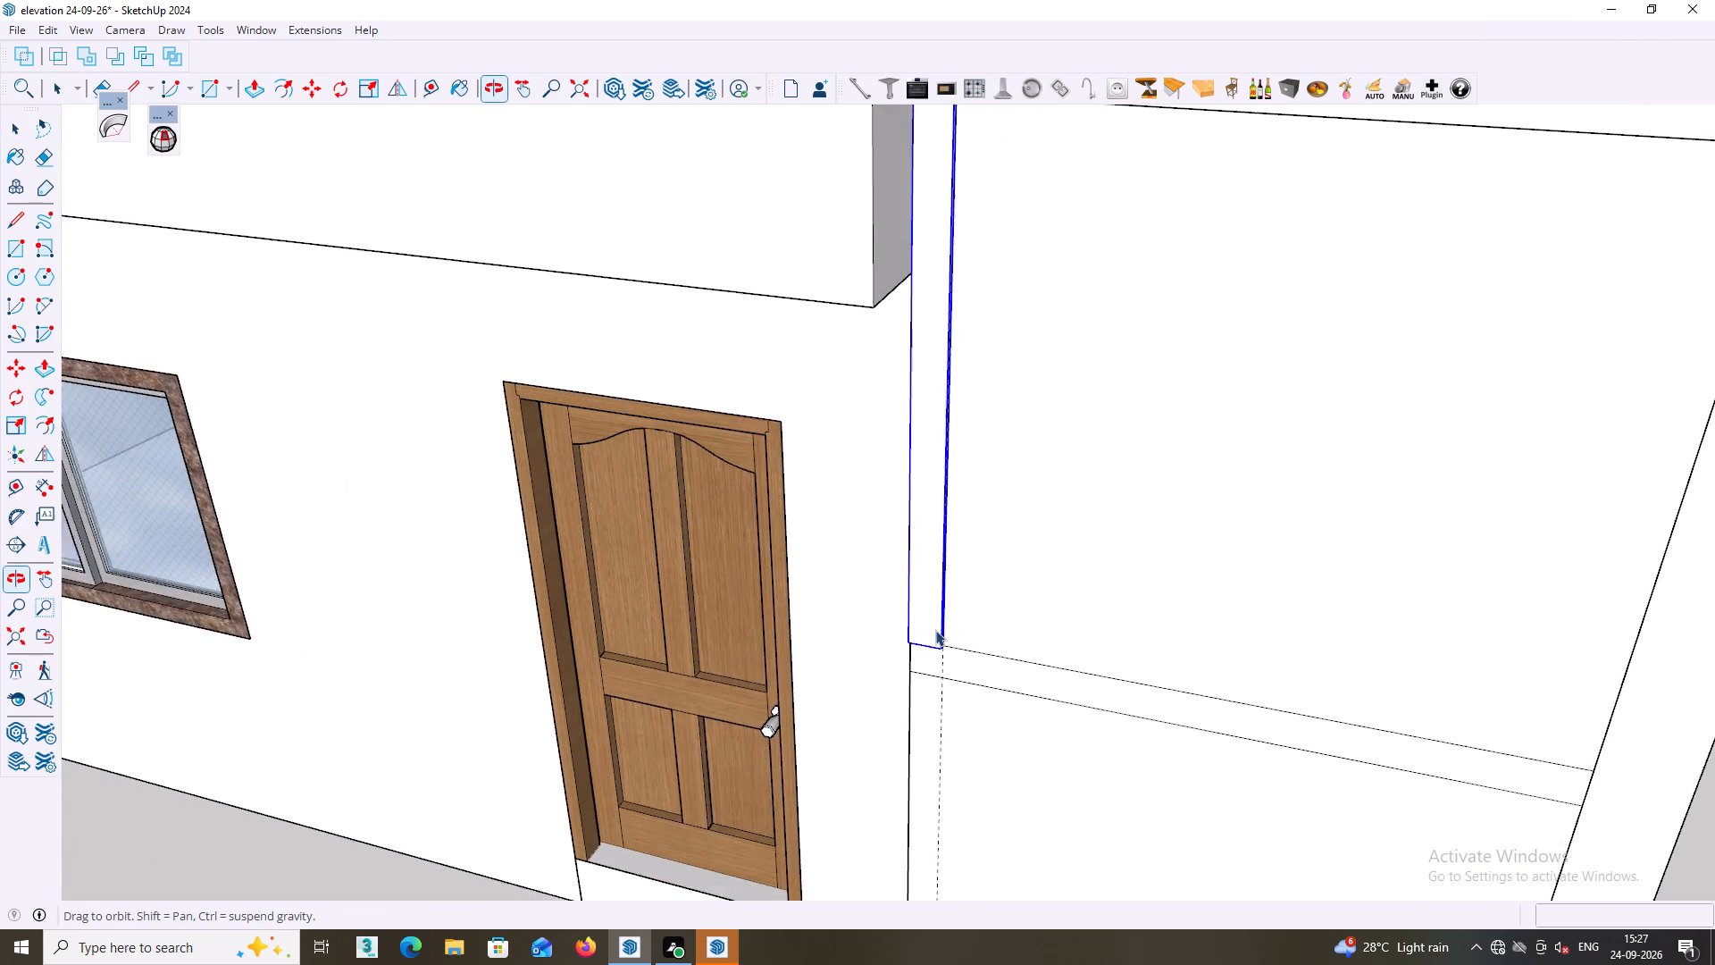
pyautogui.scroll(5, 975, 661)
pyautogui.moveTo(954, 684); pyautogui.dragTo(924, 676, button='middle')
pyautogui.press('m')
pyautogui.scroll(2, 925, 644)
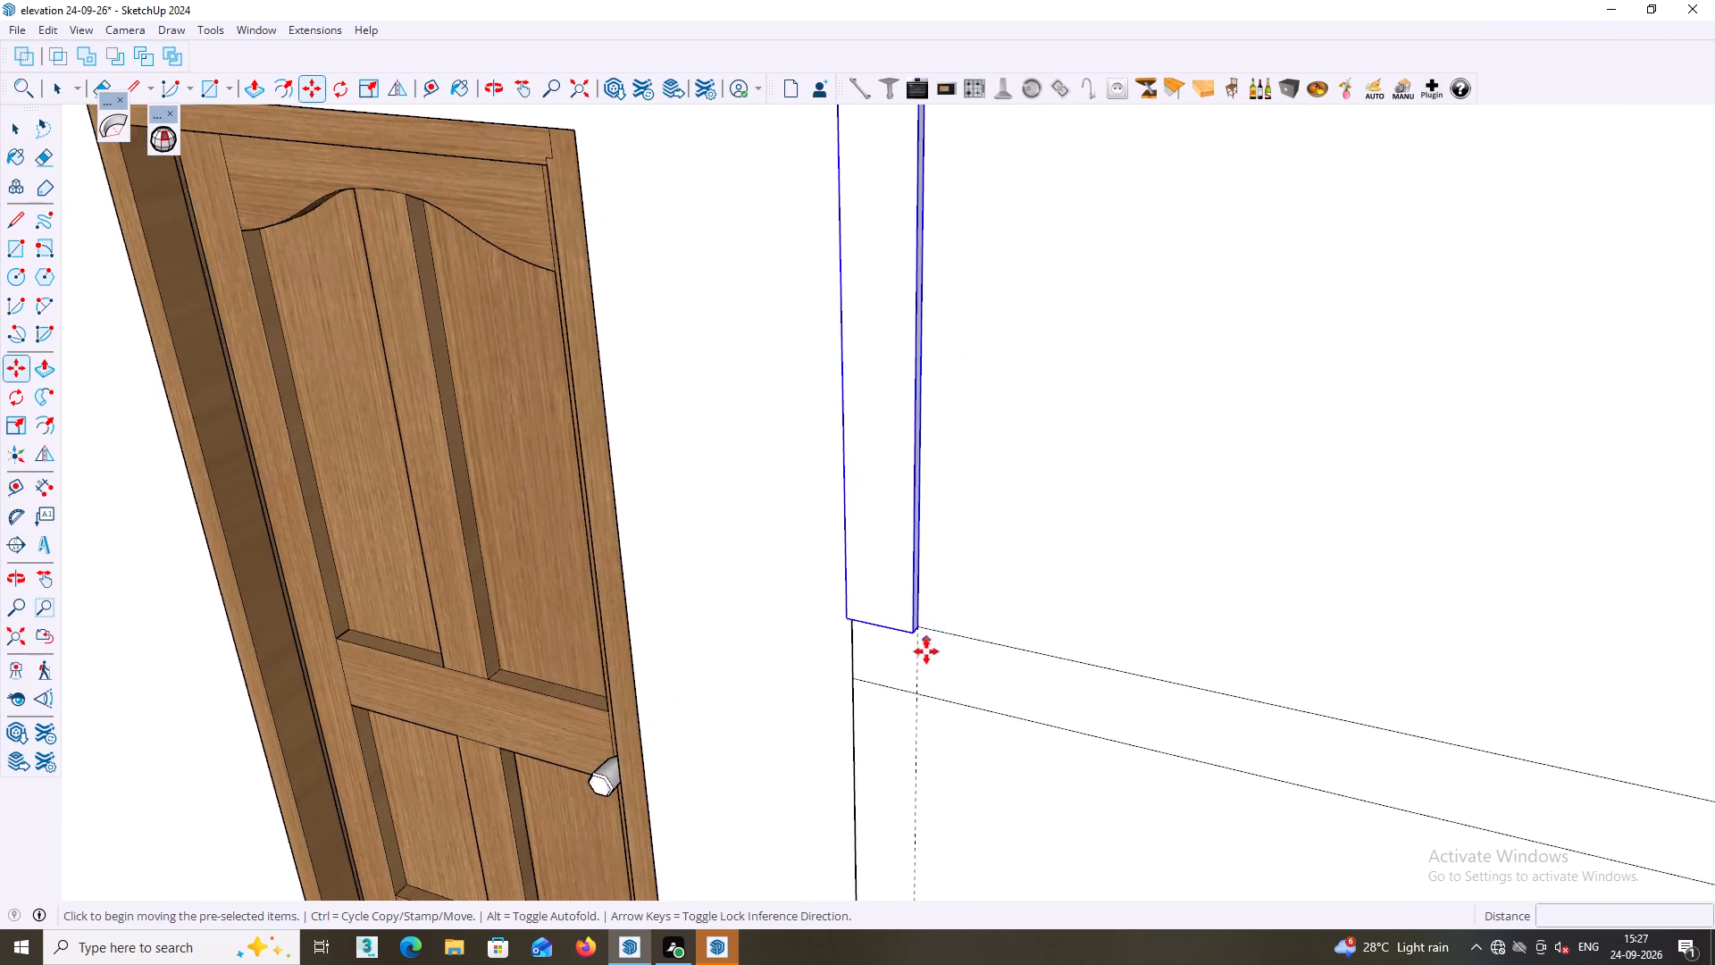
pyautogui.scroll(4, 926, 651)
pyautogui.click(918, 616)
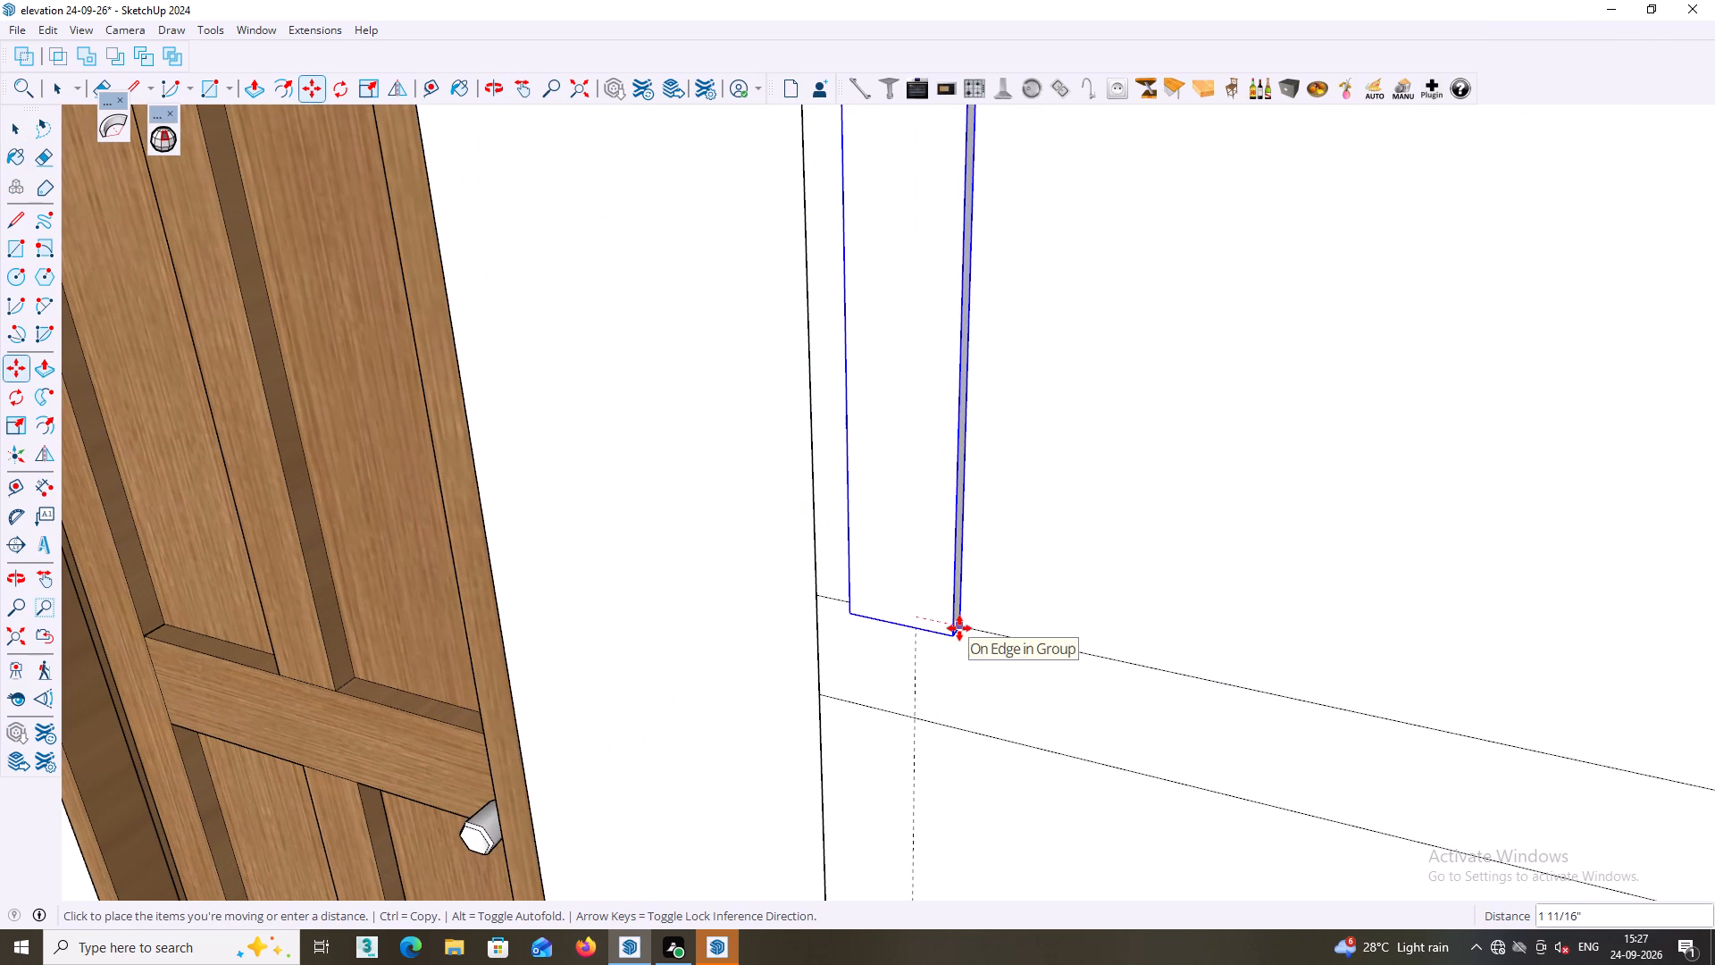
pyautogui.scroll(-7, 1344, 833)
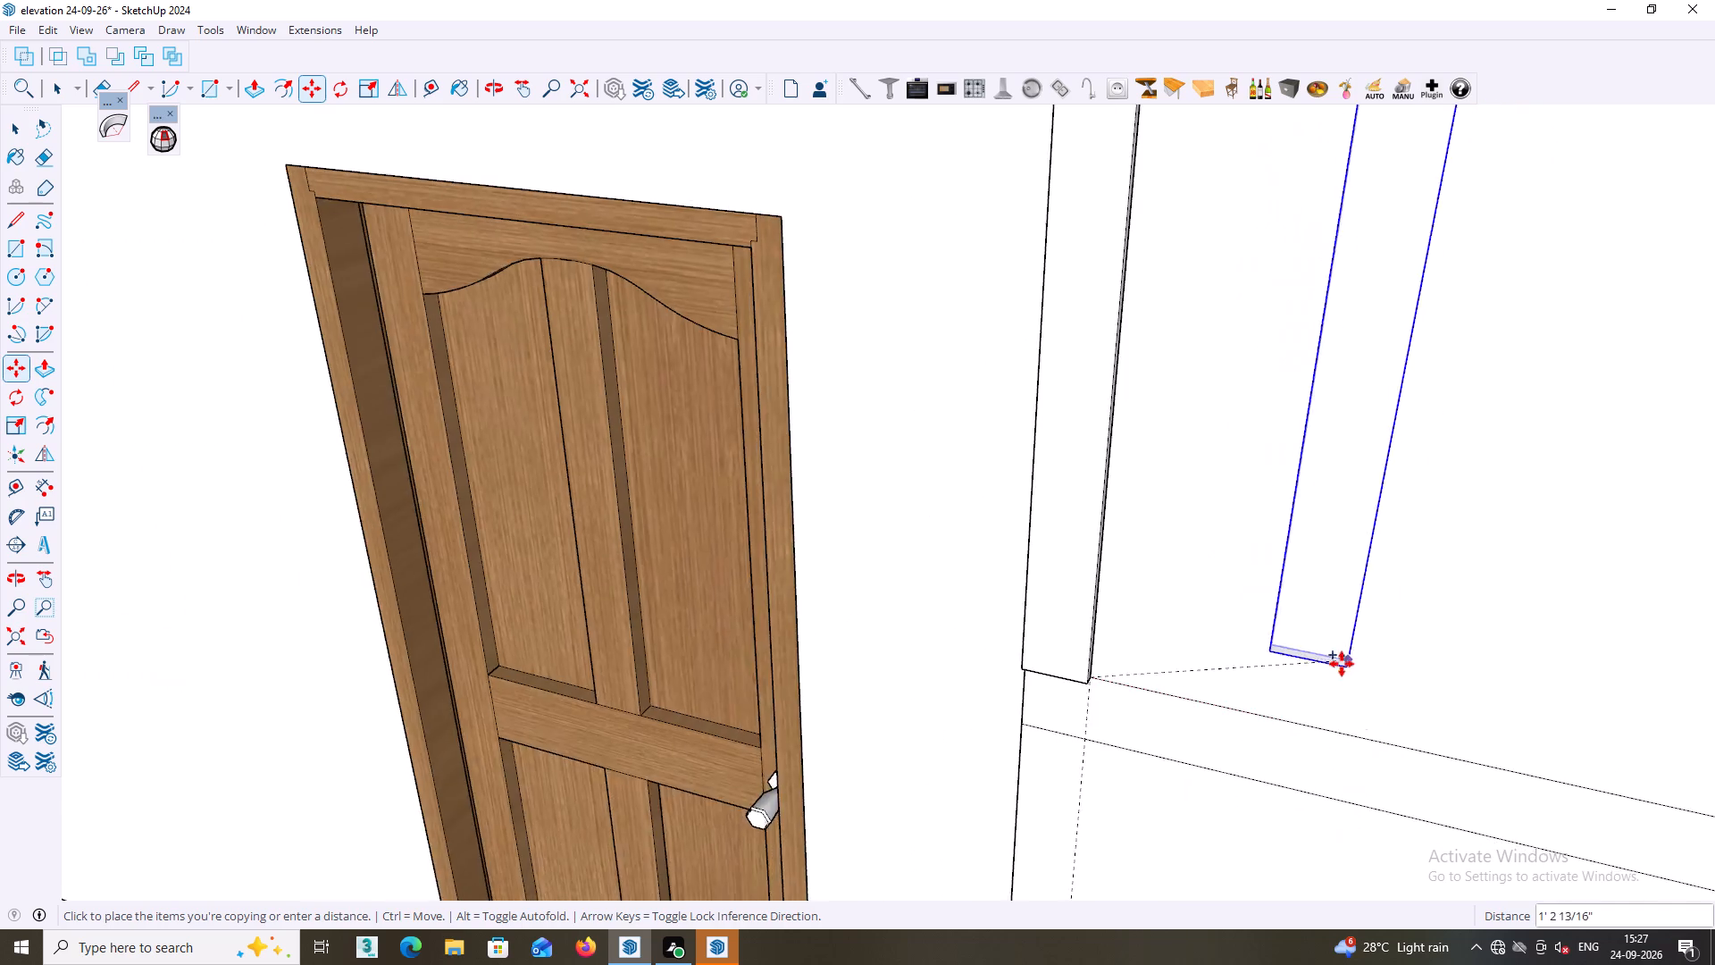
pyautogui.moveTo(1329, 677); pyautogui.dragTo(1324, 687, button='middle')
pyautogui.scroll(-2, 1342, 664)
pyautogui.keyDown('shift'); pyautogui.moveTo(1393, 657); pyautogui.dragTo(691, 286, button='middle'); pyautogui.keyUp('shift')
pyautogui.scroll(-1, 948, 407)
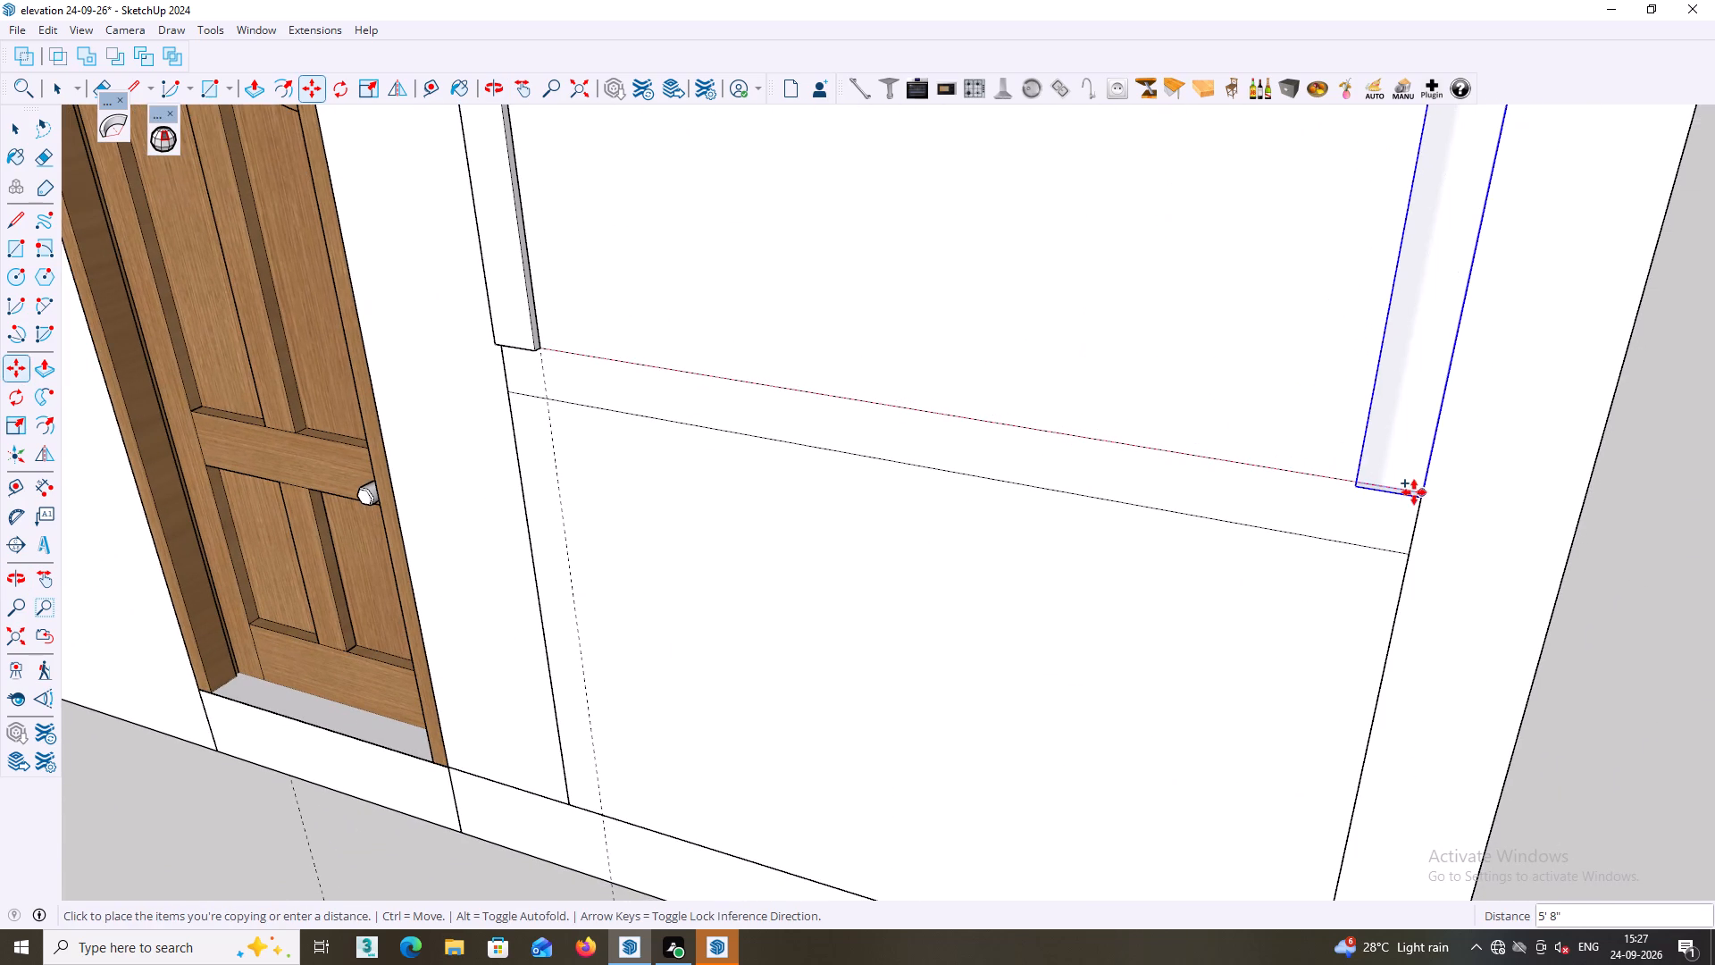
pyautogui.scroll(4, 1414, 491)
pyautogui.moveTo(1340, 472); pyautogui.dragTo(1177, 470, button='middle')
pyautogui.scroll(2, 1223, 577)
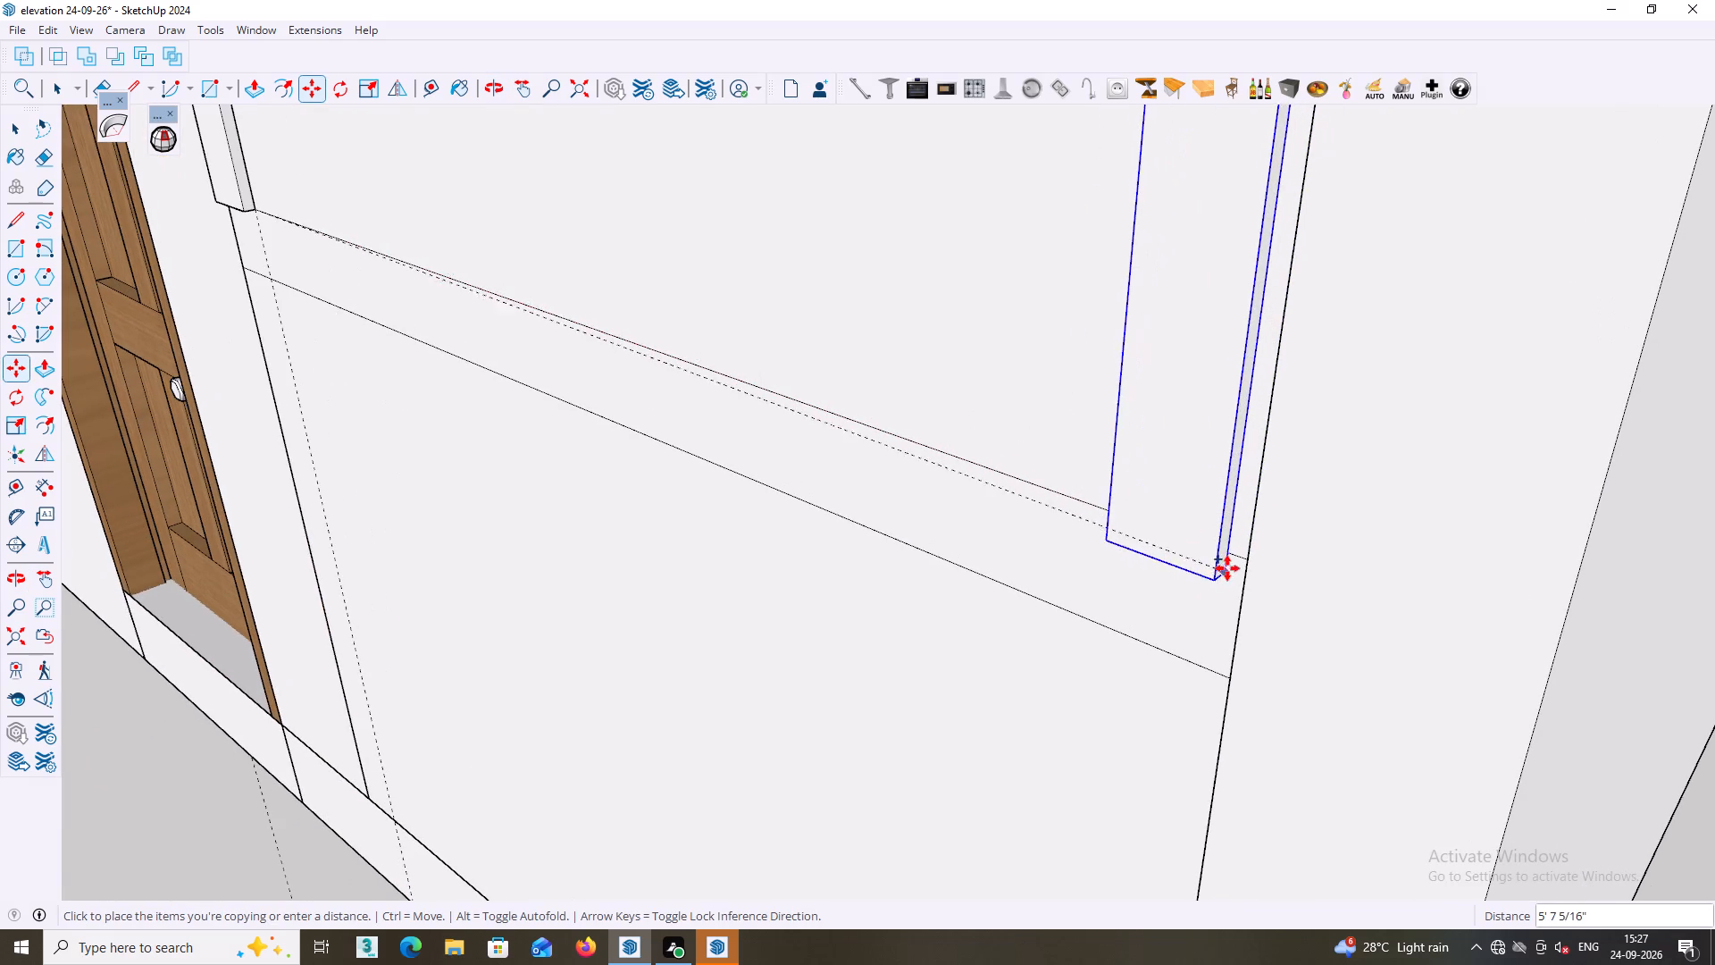
pyautogui.click(1252, 562)
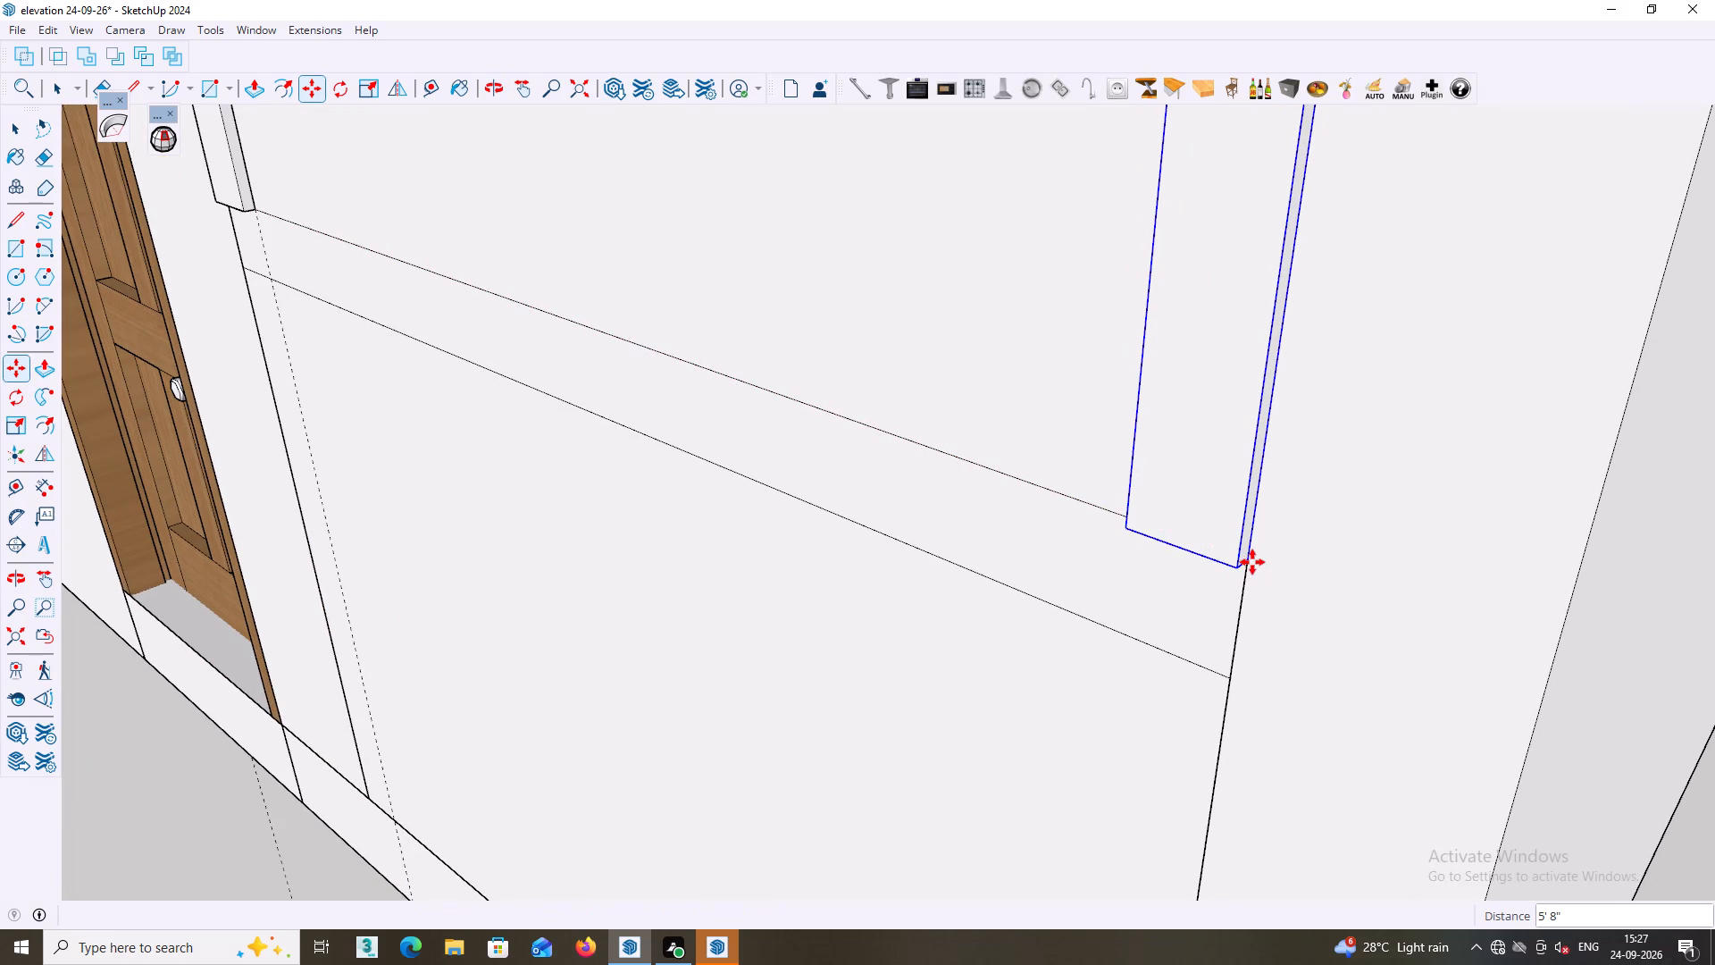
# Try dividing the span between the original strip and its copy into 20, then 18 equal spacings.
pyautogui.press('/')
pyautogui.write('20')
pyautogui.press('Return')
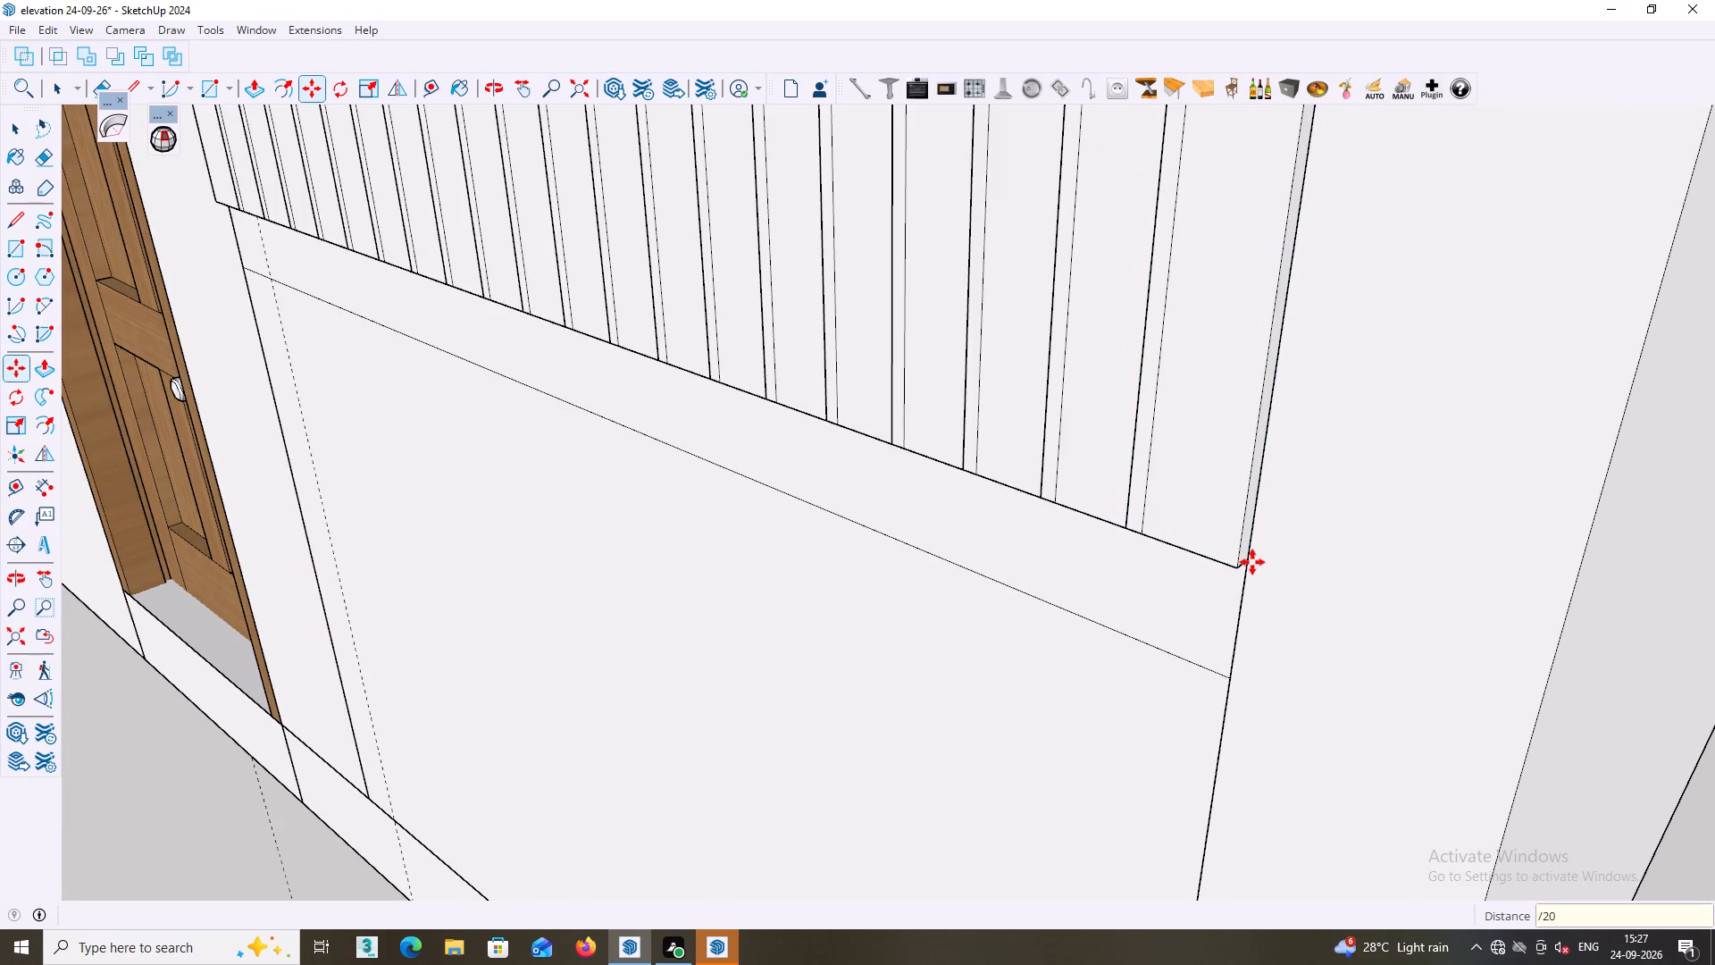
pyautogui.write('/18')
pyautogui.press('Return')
# Divide the span between the original strip and its copy into 15 equal spacings filled with strips.
pyautogui.press('/')
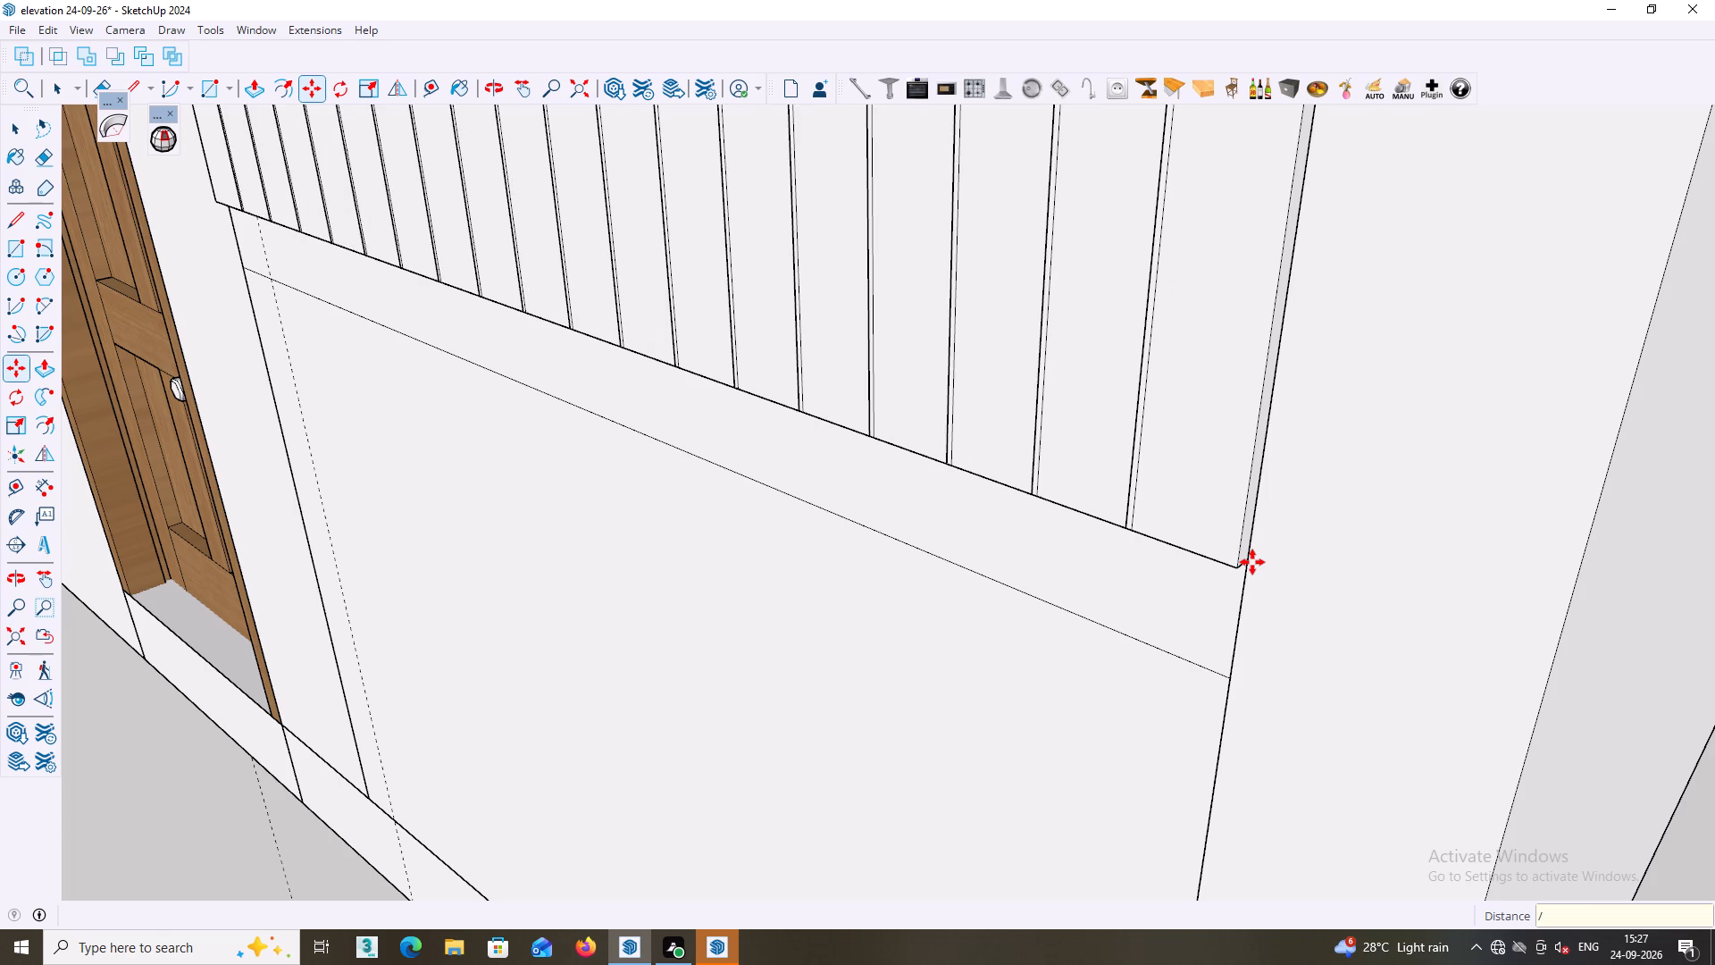
pyautogui.write('15')
pyautogui.press('Return')
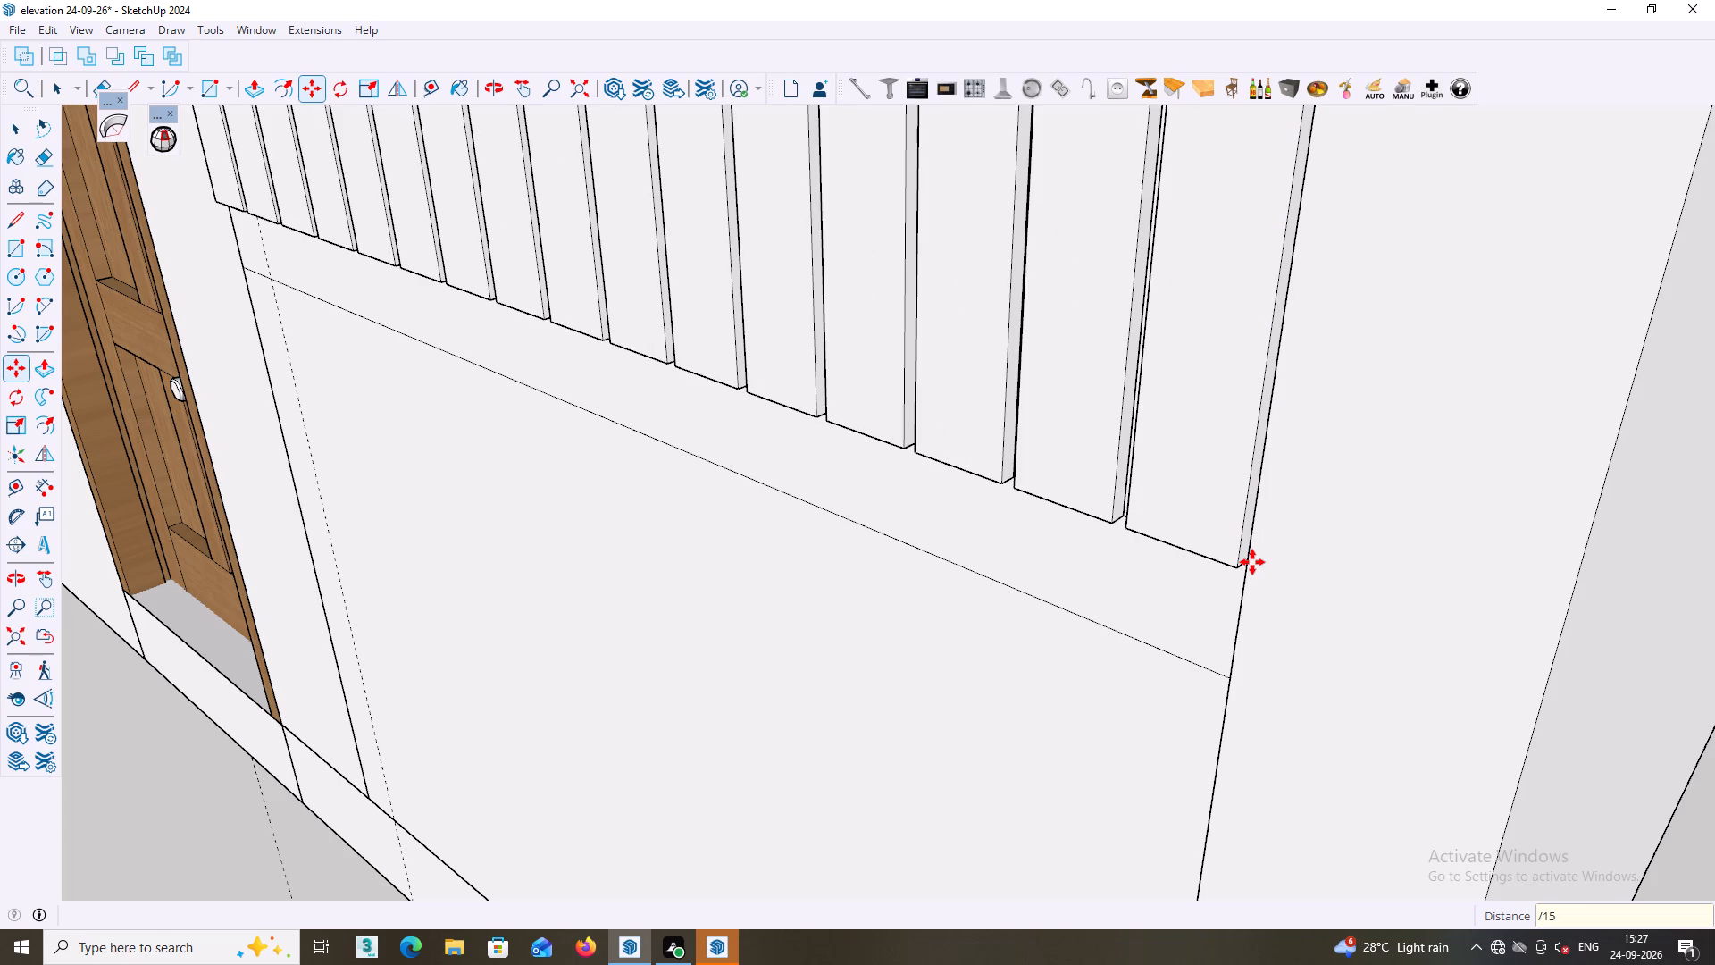
# Examine the row of vertical strips on the front facade and the plain raised wall above it.
pyautogui.scroll(-8, 1252, 562)
pyautogui.moveTo(1270, 695); pyautogui.dragTo(1380, 711, button='middle')
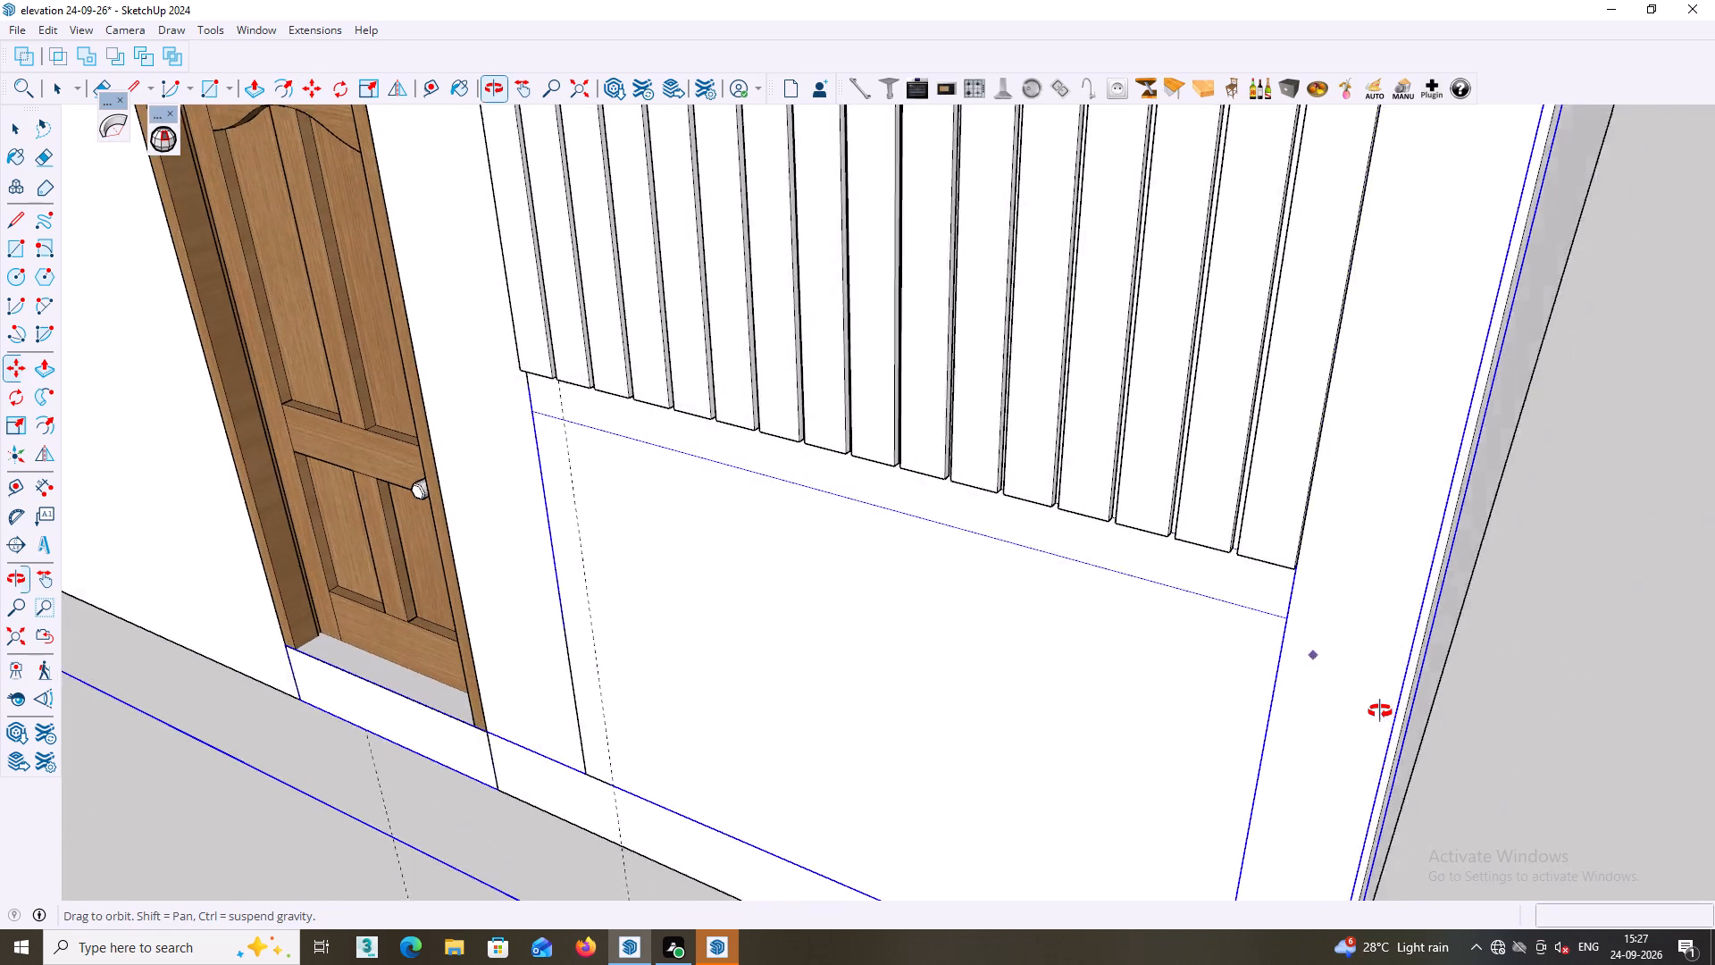
pyautogui.moveTo(1380, 711); pyautogui.dragTo(1431, 704, button='middle')
pyautogui.scroll(-8, 1434, 718)
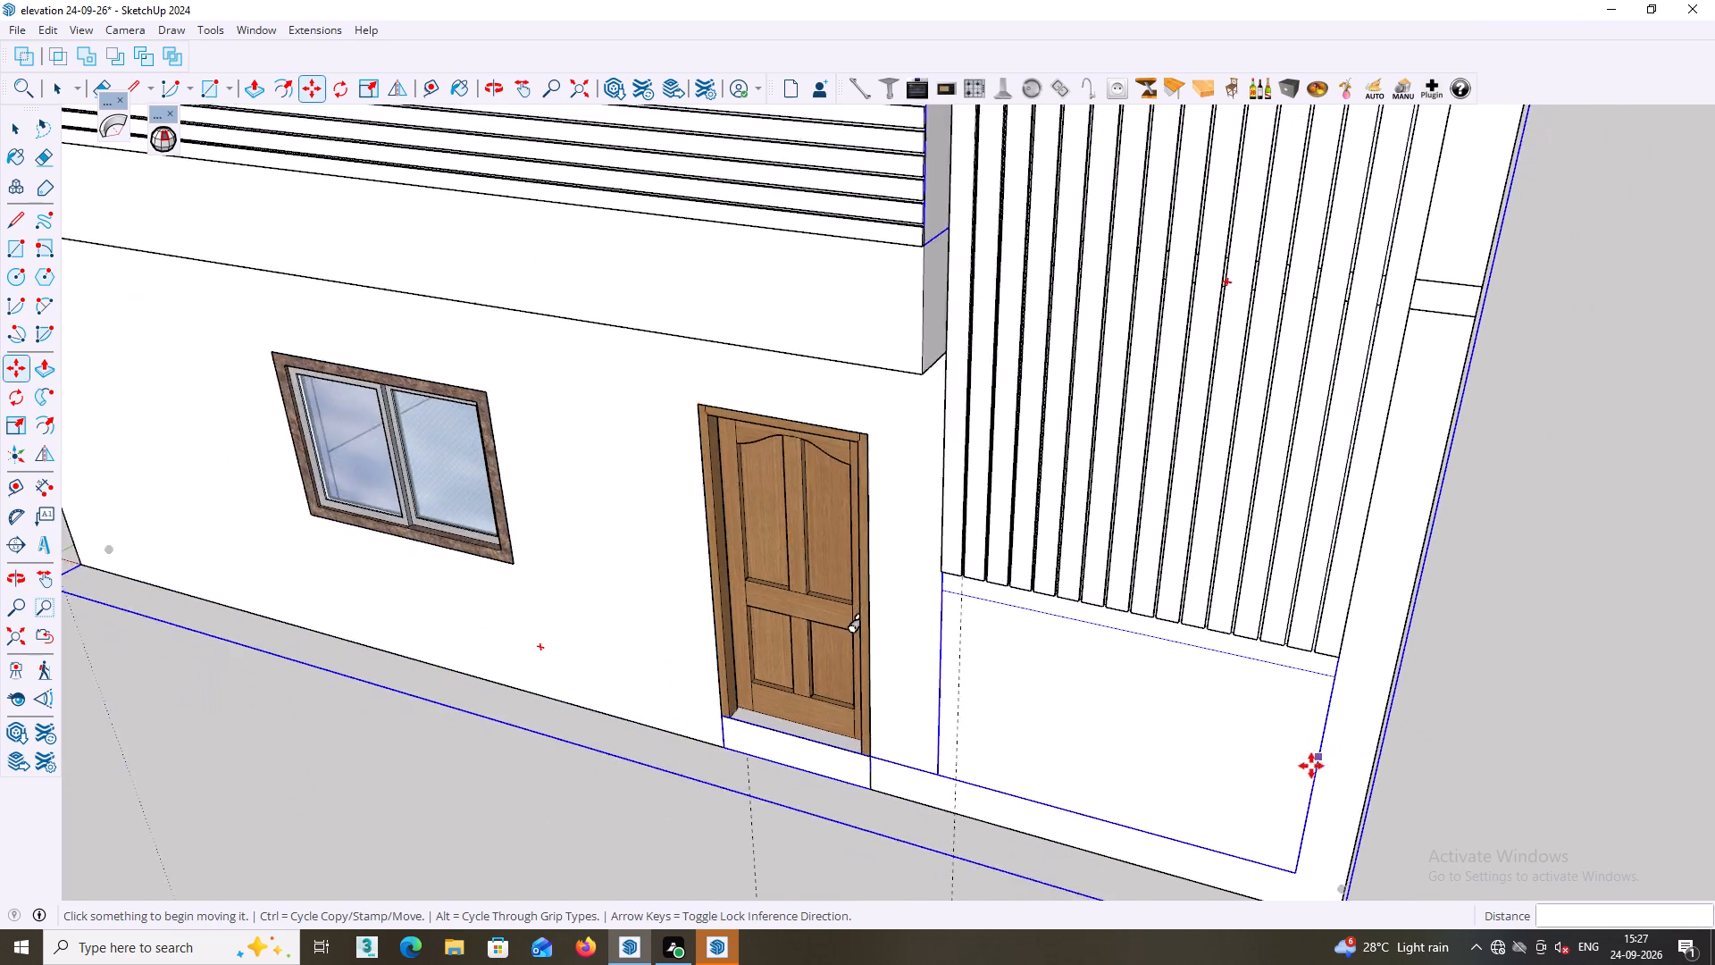
pyautogui.scroll(-11, 1311, 766)
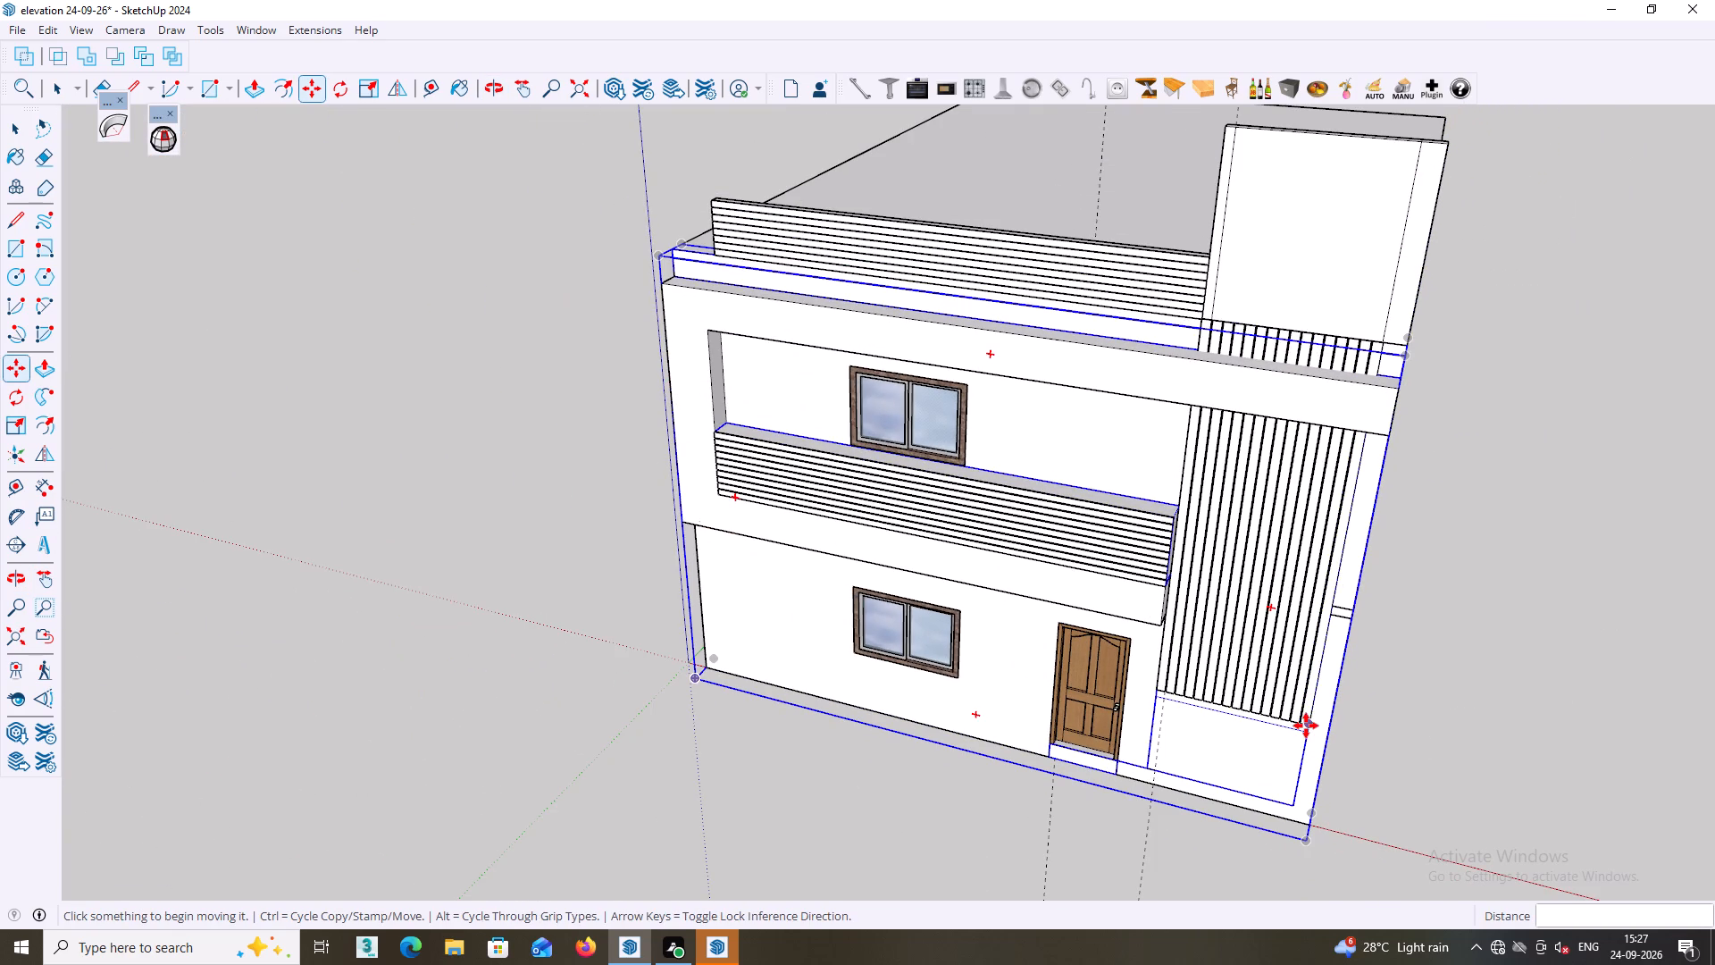
pyautogui.press('space')
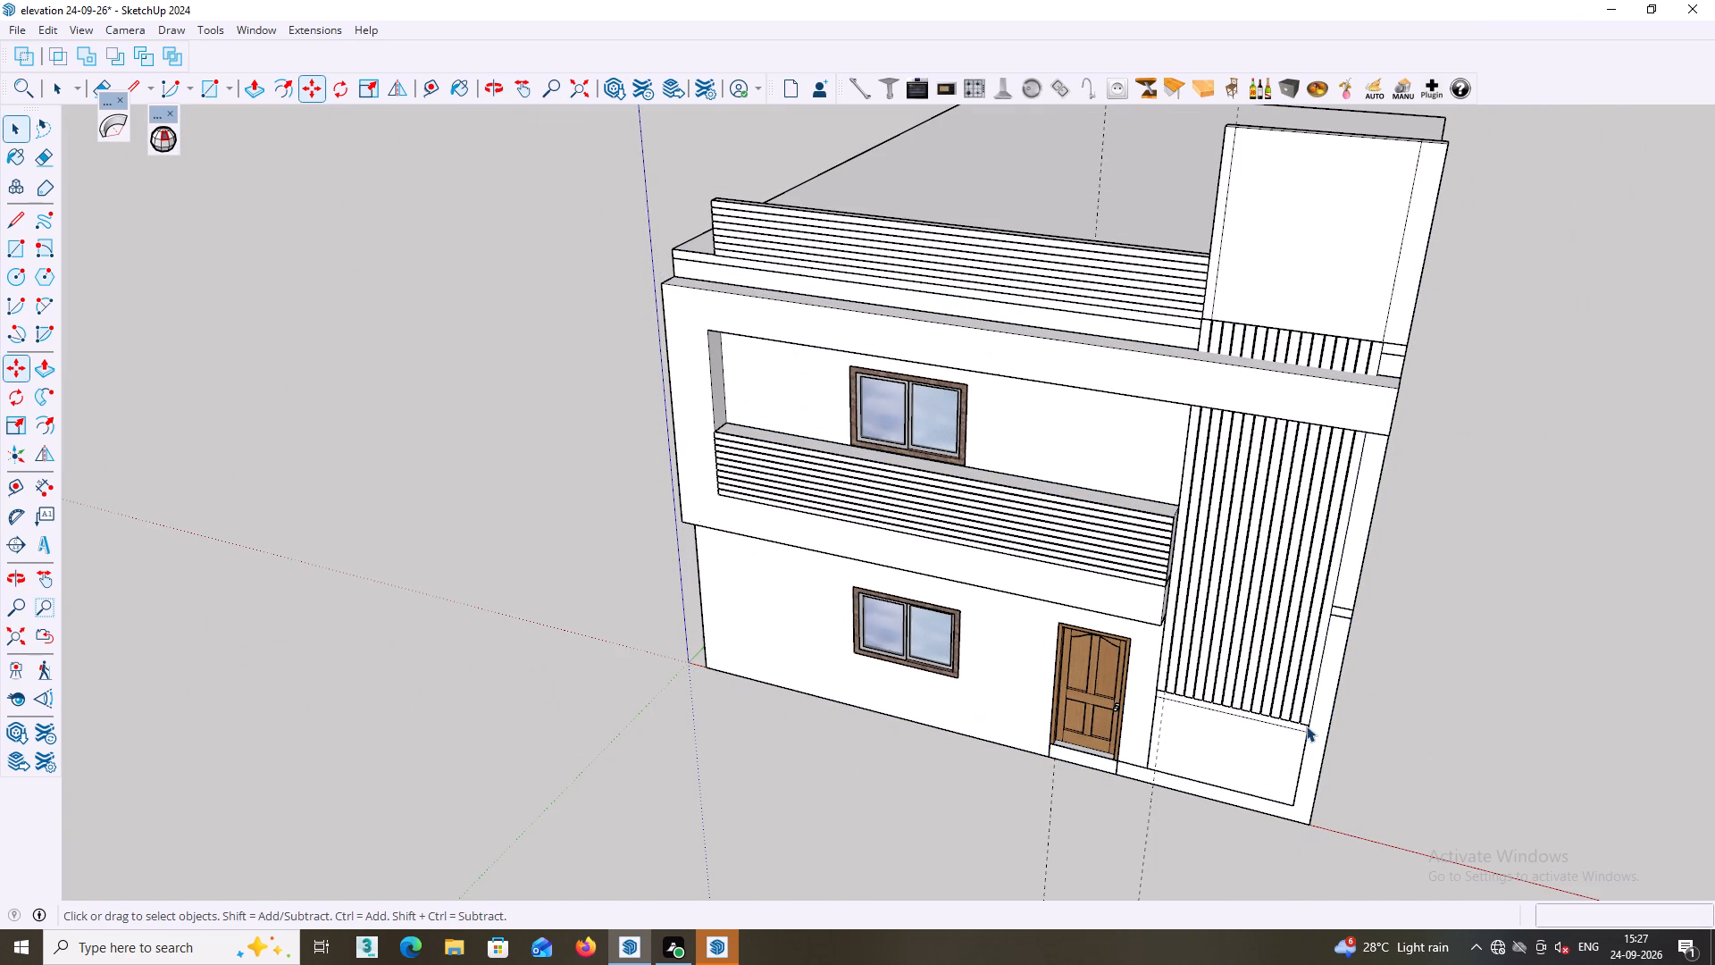
pyautogui.keyDown('shift'); pyautogui.moveTo(1473, 680); pyautogui.dragTo(1303, 927, button='middle'); pyautogui.keyUp('shift')
pyautogui.keyDown('shift'); pyautogui.moveTo(1449, 633); pyautogui.dragTo(1308, 860, button='middle'); pyautogui.keyUp('shift')
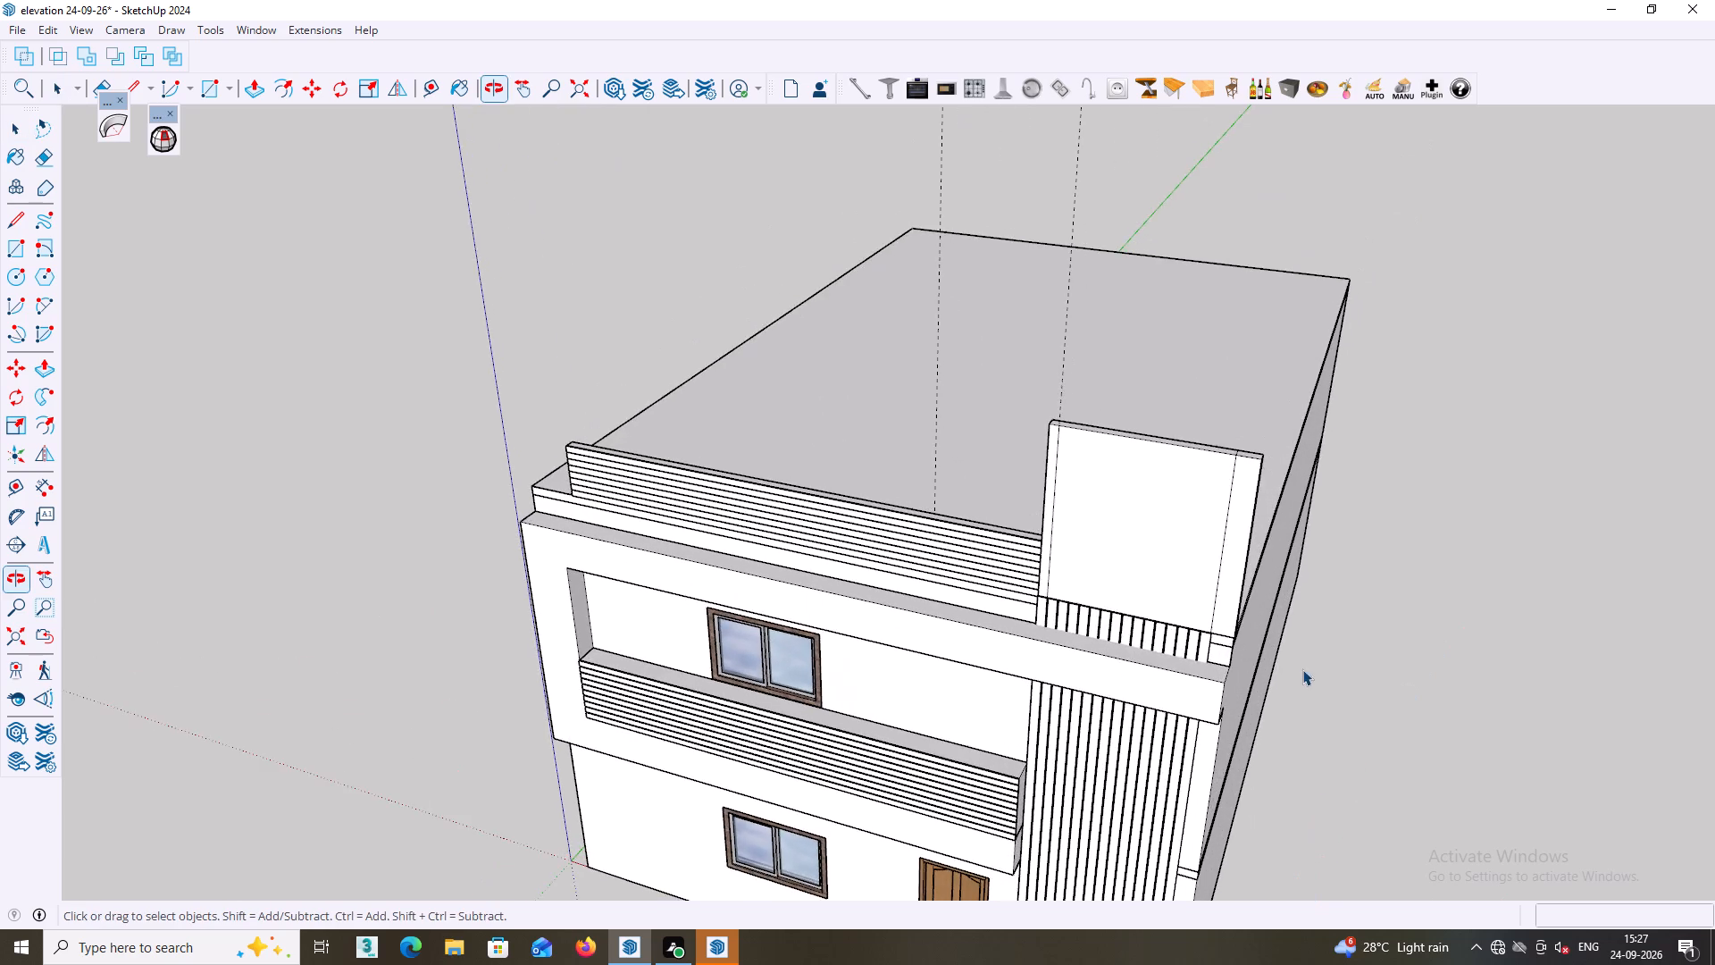
pyautogui.scroll(5, 1294, 628)
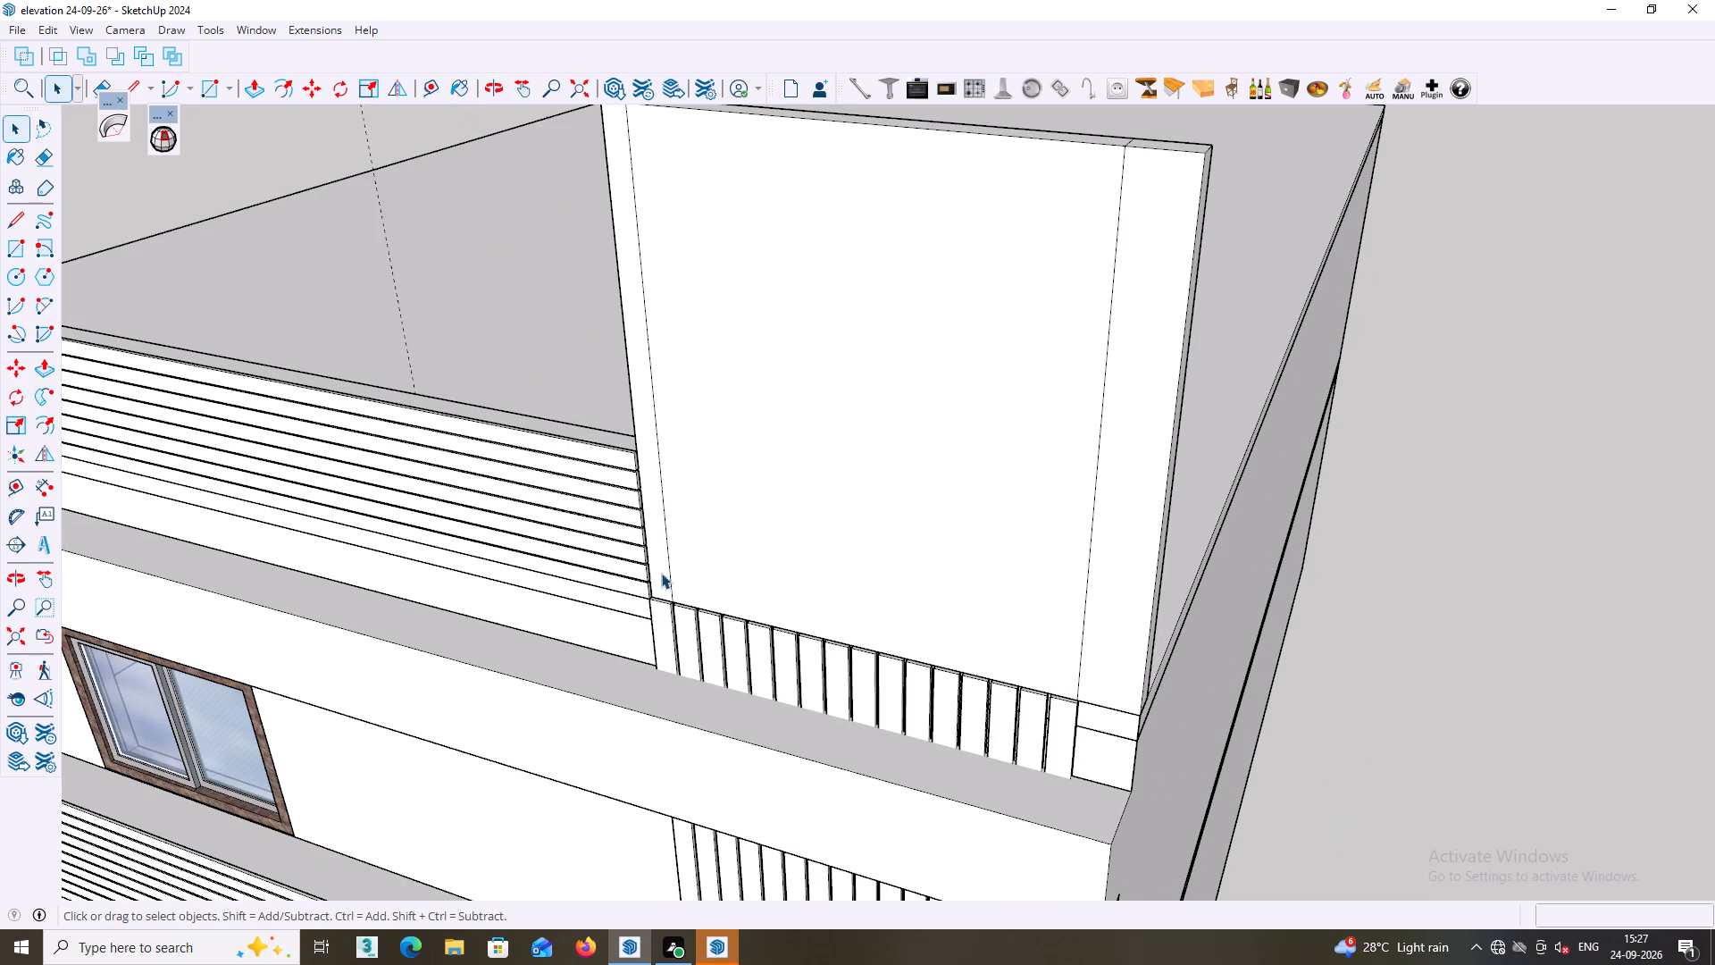
pyautogui.click(660, 573)
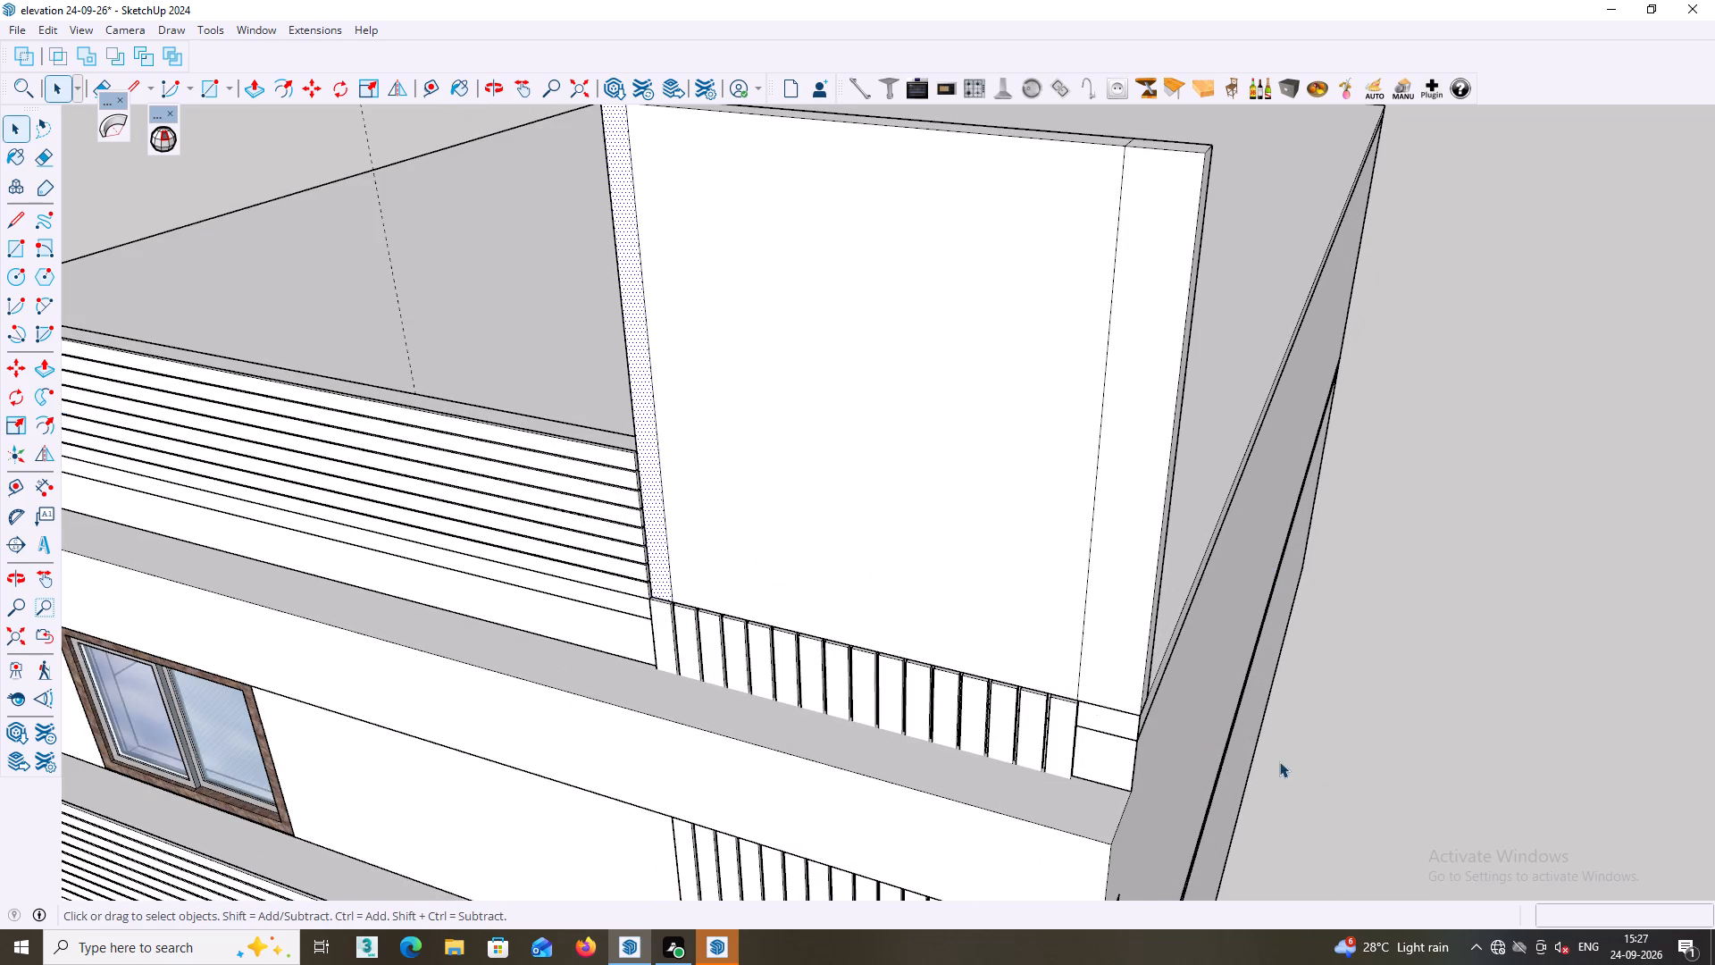
pyautogui.click(1317, 770)
pyautogui.press('space')
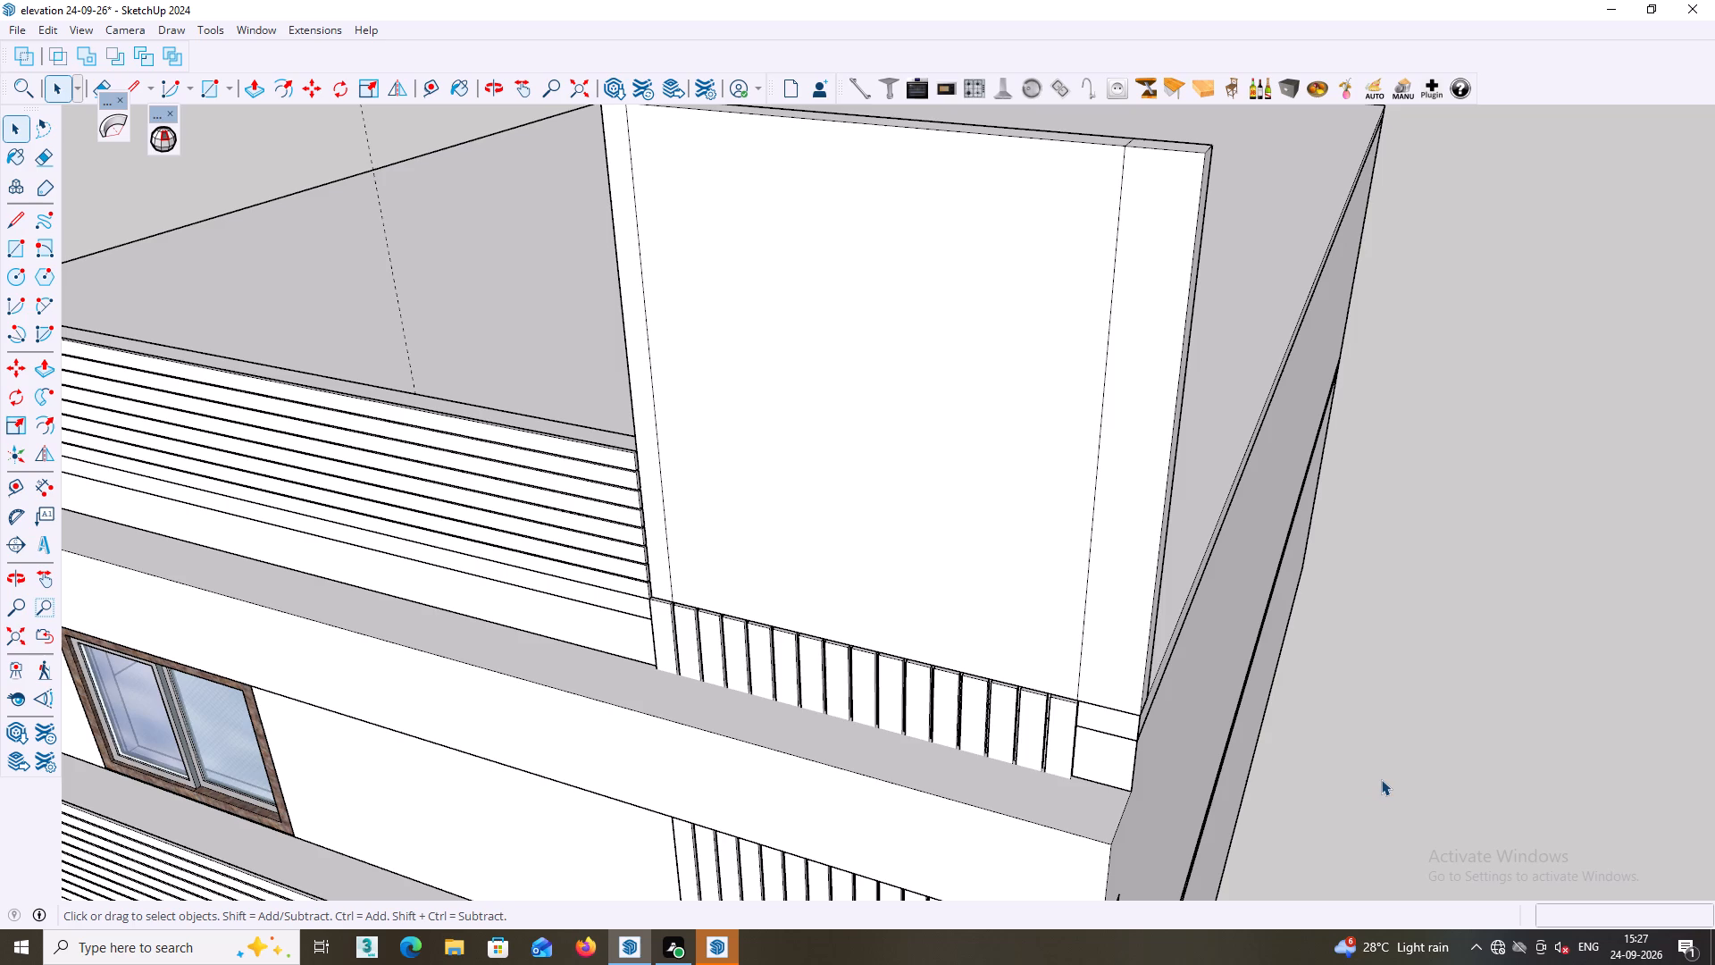
pyautogui.click(1409, 751)
pyautogui.scroll(-1, 1510, 669)
pyautogui.click(1550, 706)
pyautogui.scroll(-2, 1550, 685)
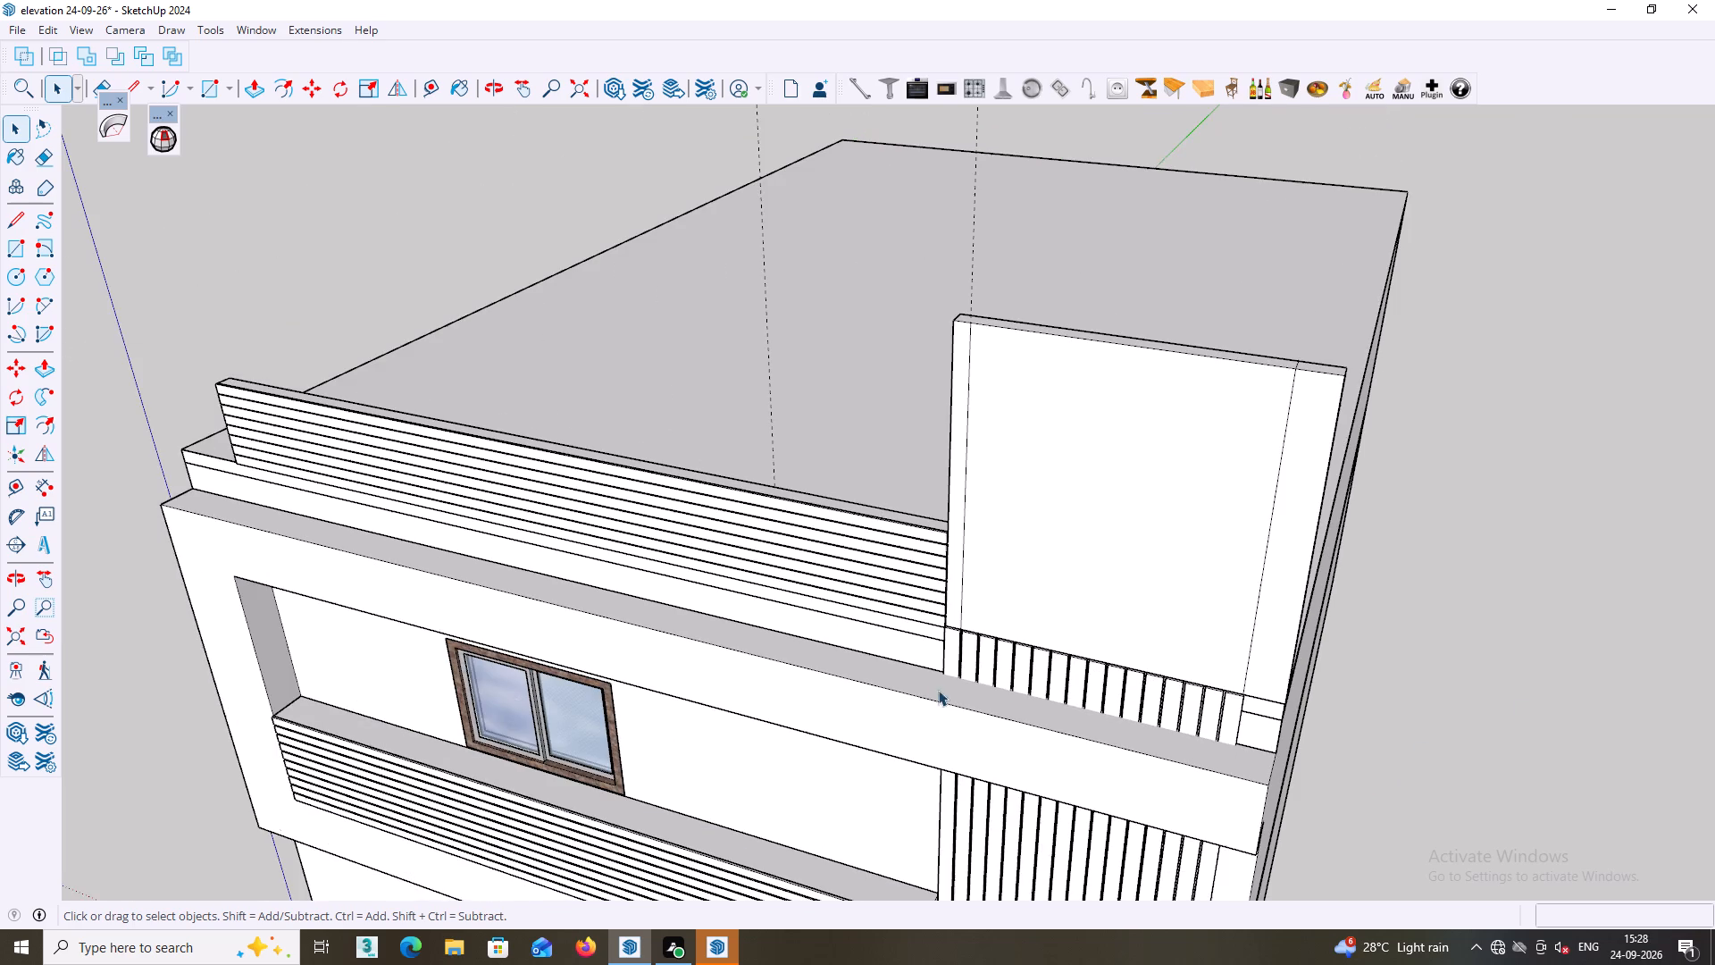
# Push/Pull the top face of the first vertical strip beside the parapet up 6' 6 13/16" to the raised wall's top.
pyautogui.scroll(-1, 938, 690)
pyautogui.scroll(9, 965, 623)
pyautogui.moveTo(973, 584); pyautogui.dragTo(939, 642, button='middle')
pyautogui.scroll(6, 938, 640)
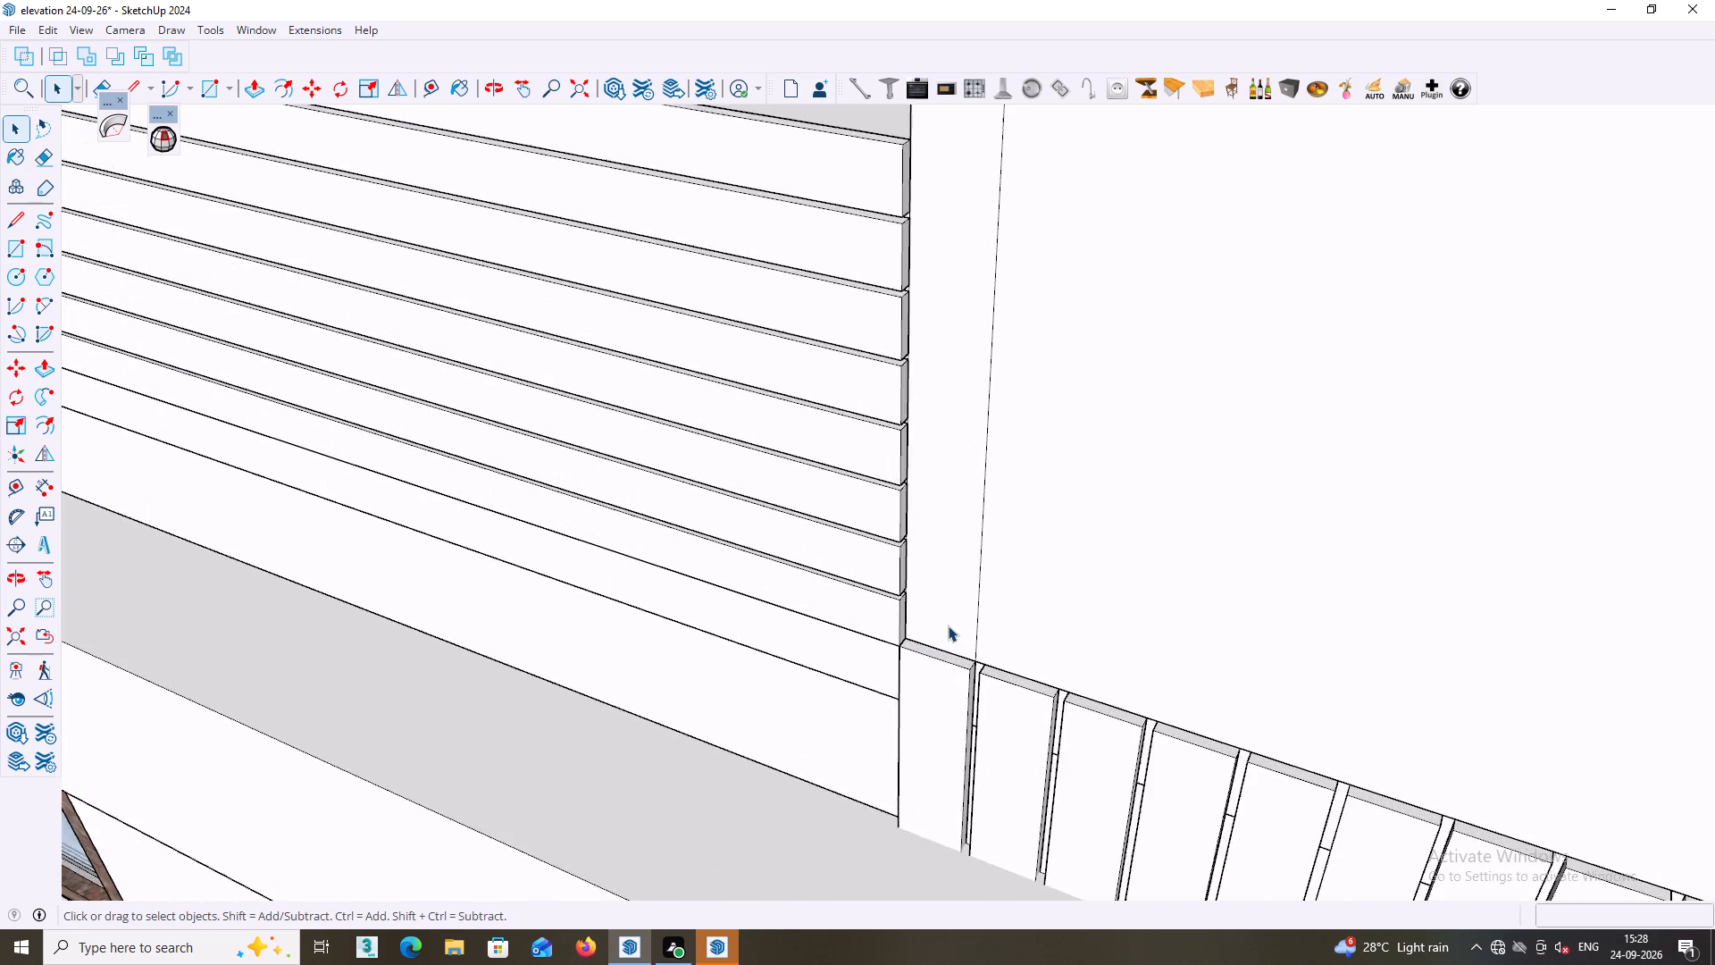
pyautogui.scroll(4, 948, 625)
pyautogui.click(939, 658)
pyautogui.click(939, 658)
pyautogui.click(949, 655)
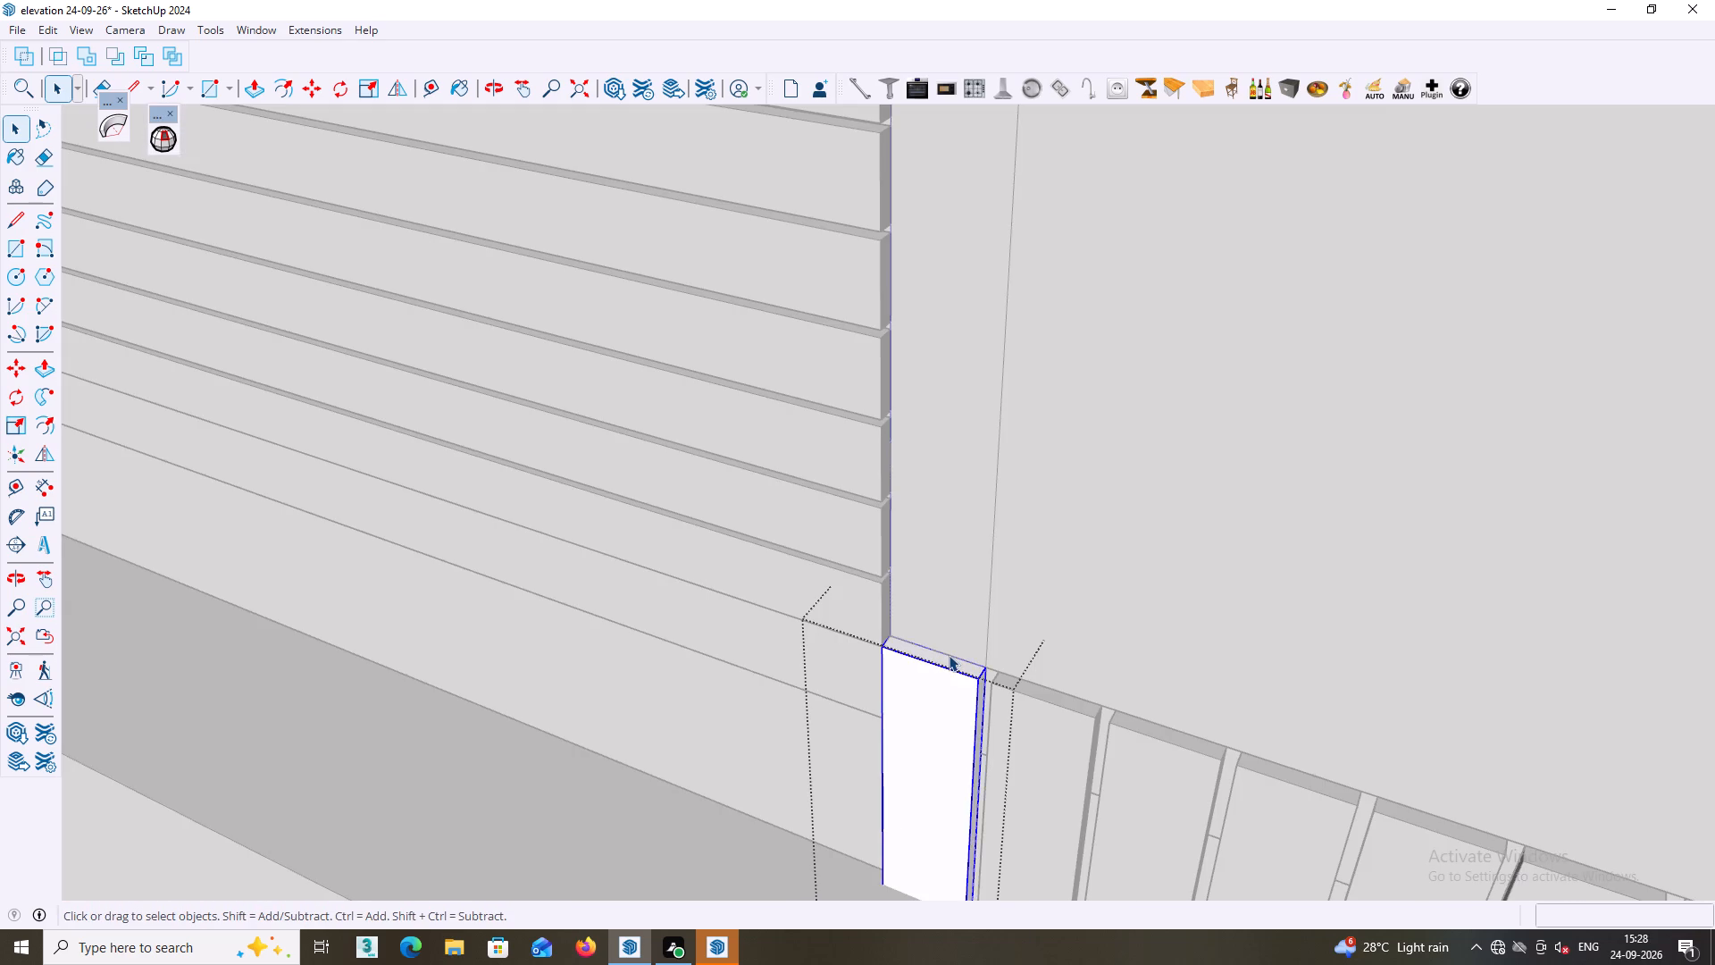
pyautogui.click(949, 656)
pyautogui.click(949, 658)
pyautogui.click(948, 664)
pyautogui.click(948, 664)
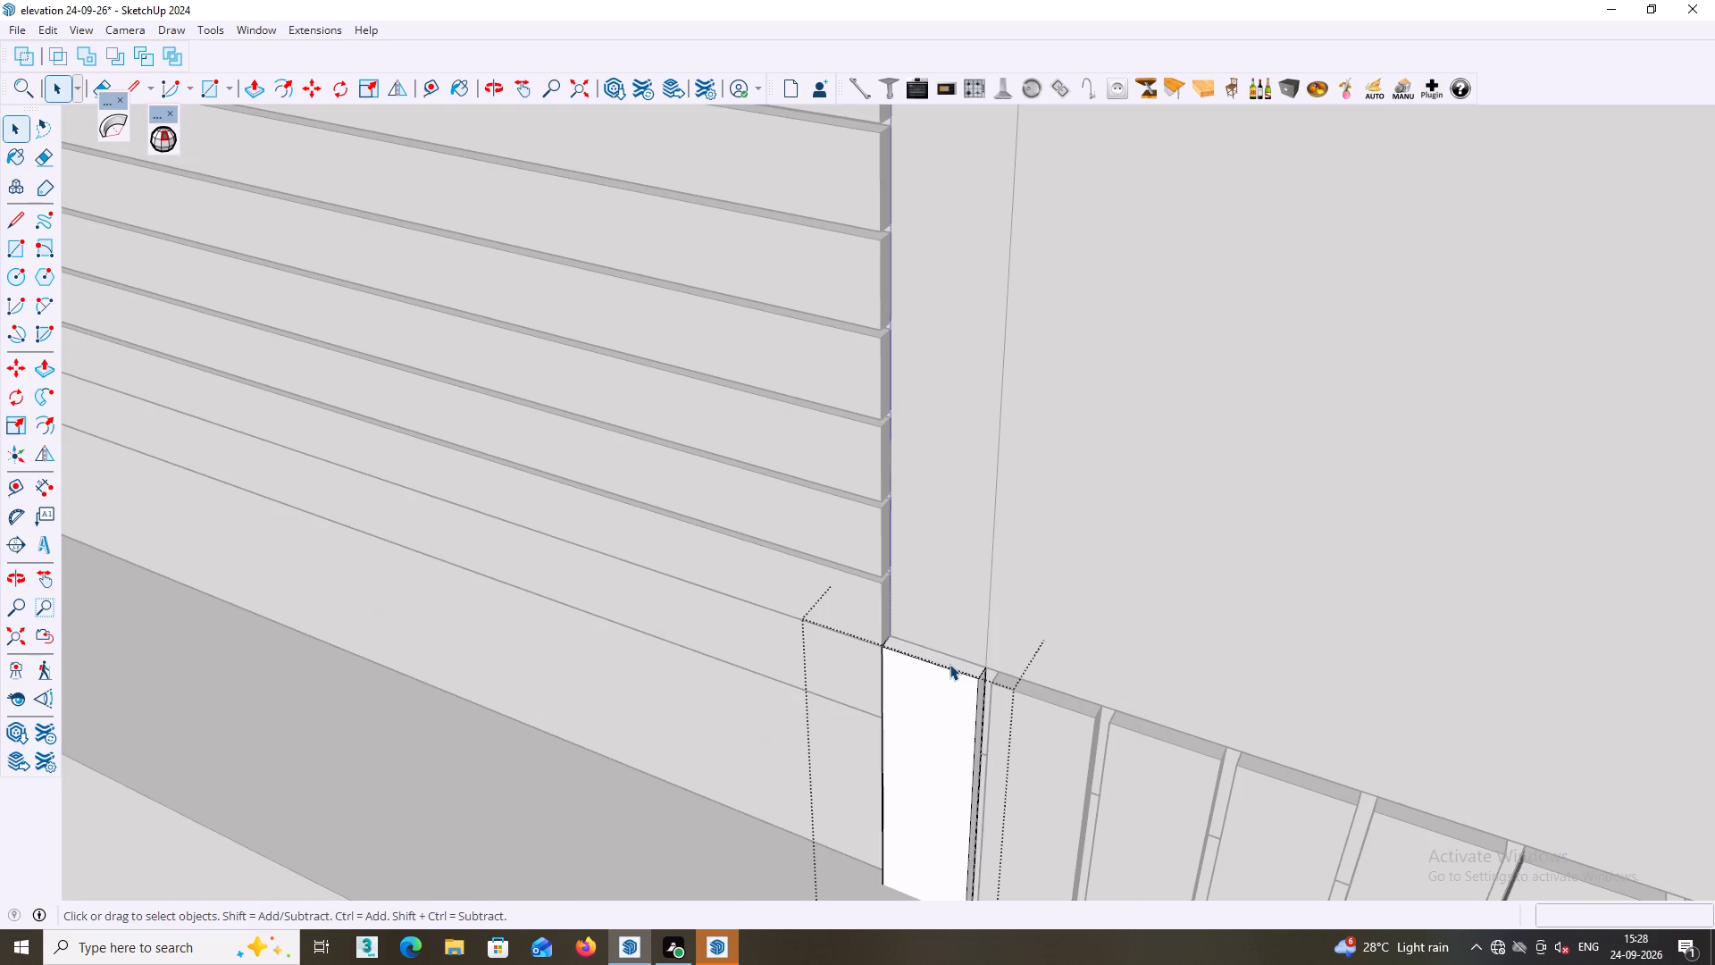
pyautogui.click(950, 664)
pyautogui.moveTo(950, 659); pyautogui.dragTo(916, 709, button='middle')
pyautogui.scroll(5, 938, 677)
pyautogui.tripleClick(951, 652)
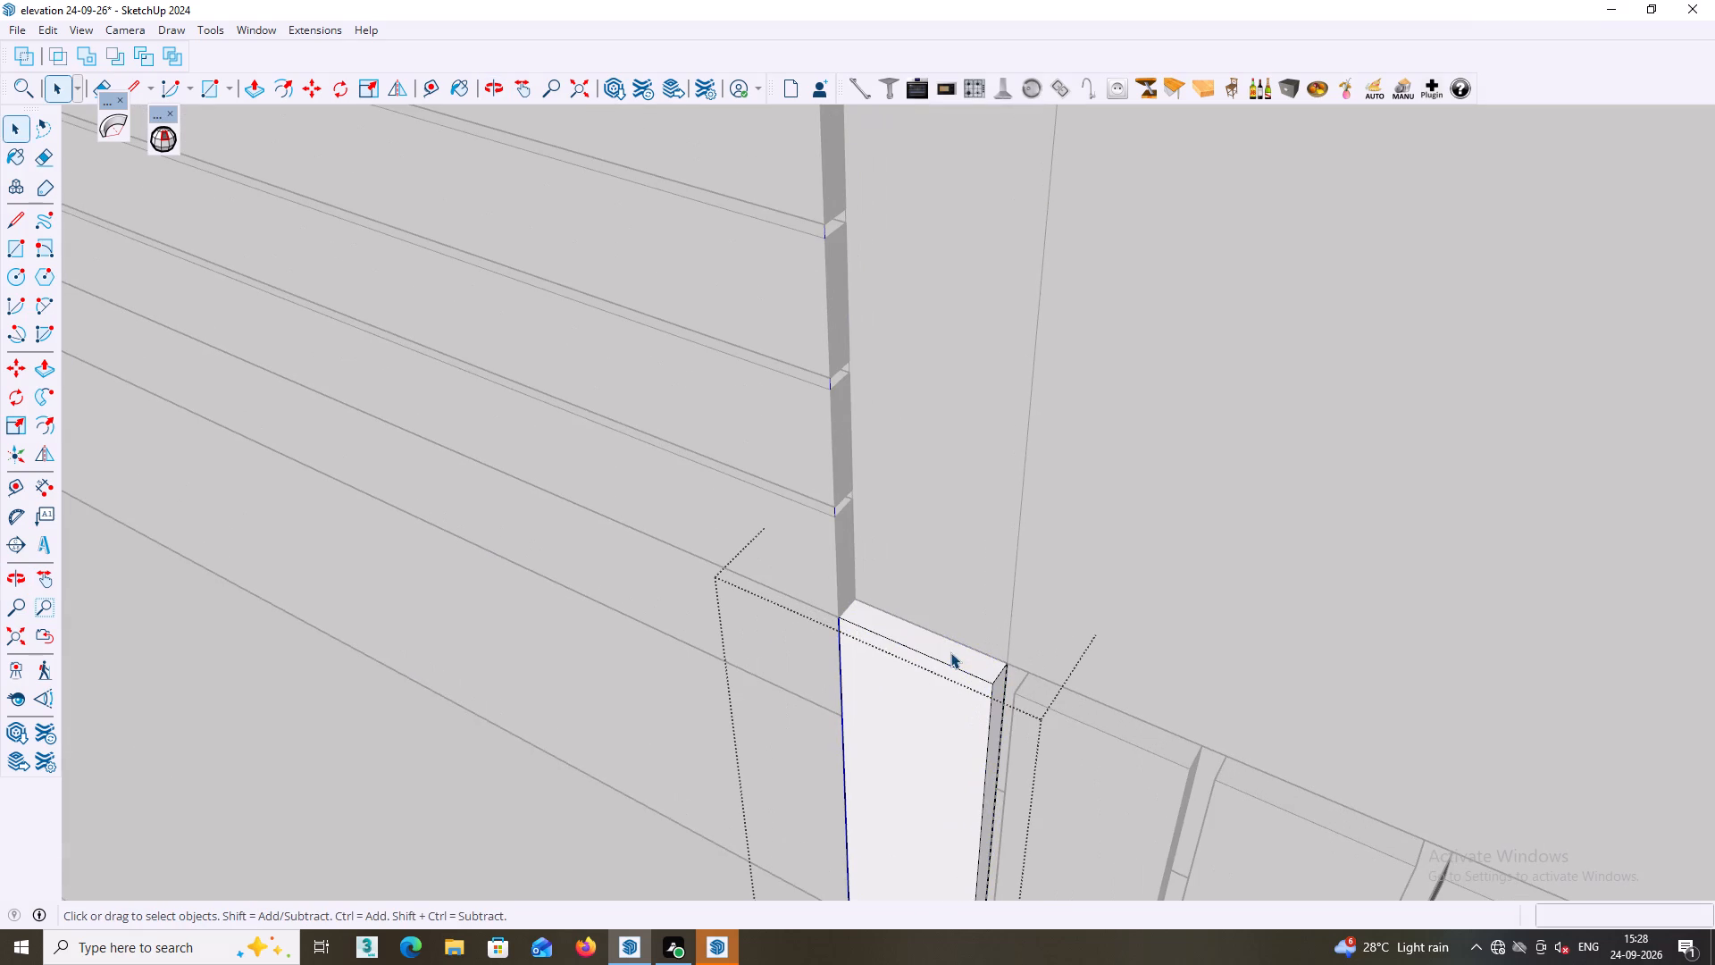
pyautogui.tripleClick(950, 652)
pyautogui.moveTo(957, 658); pyautogui.dragTo(941, 671)
pyautogui.moveTo(952, 661); pyautogui.dragTo(886, 713, button='middle')
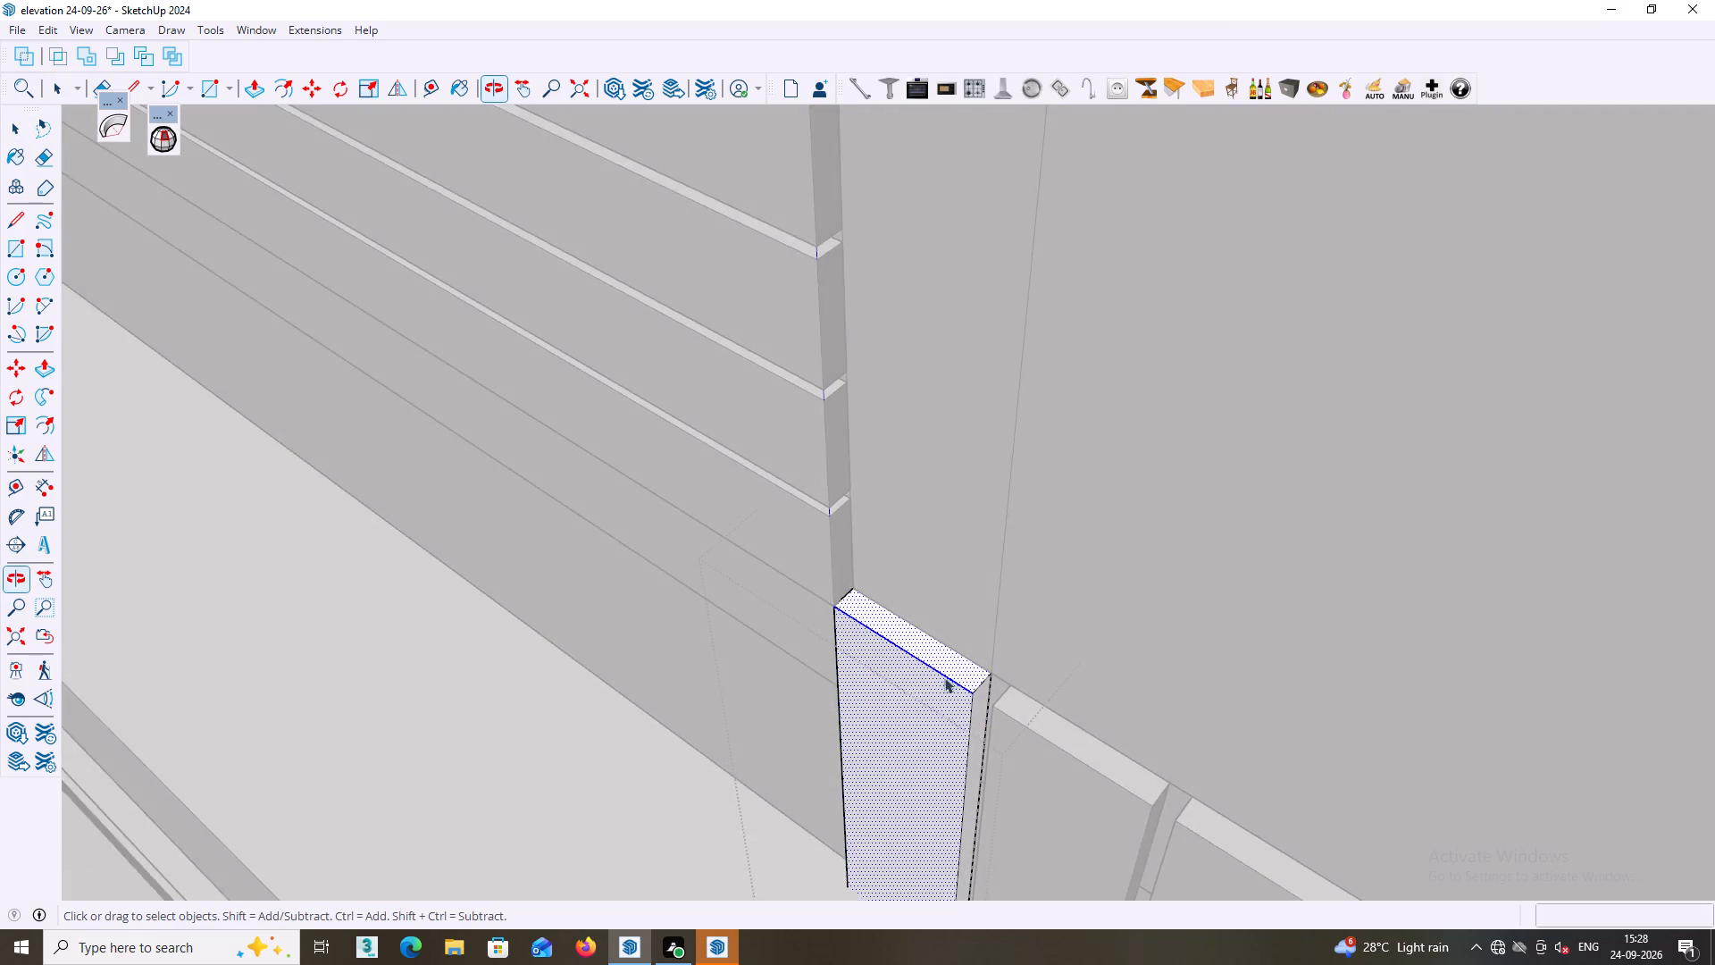
pyautogui.scroll(2, 963, 661)
pyautogui.doubleClick(958, 668)
pyautogui.press('p')
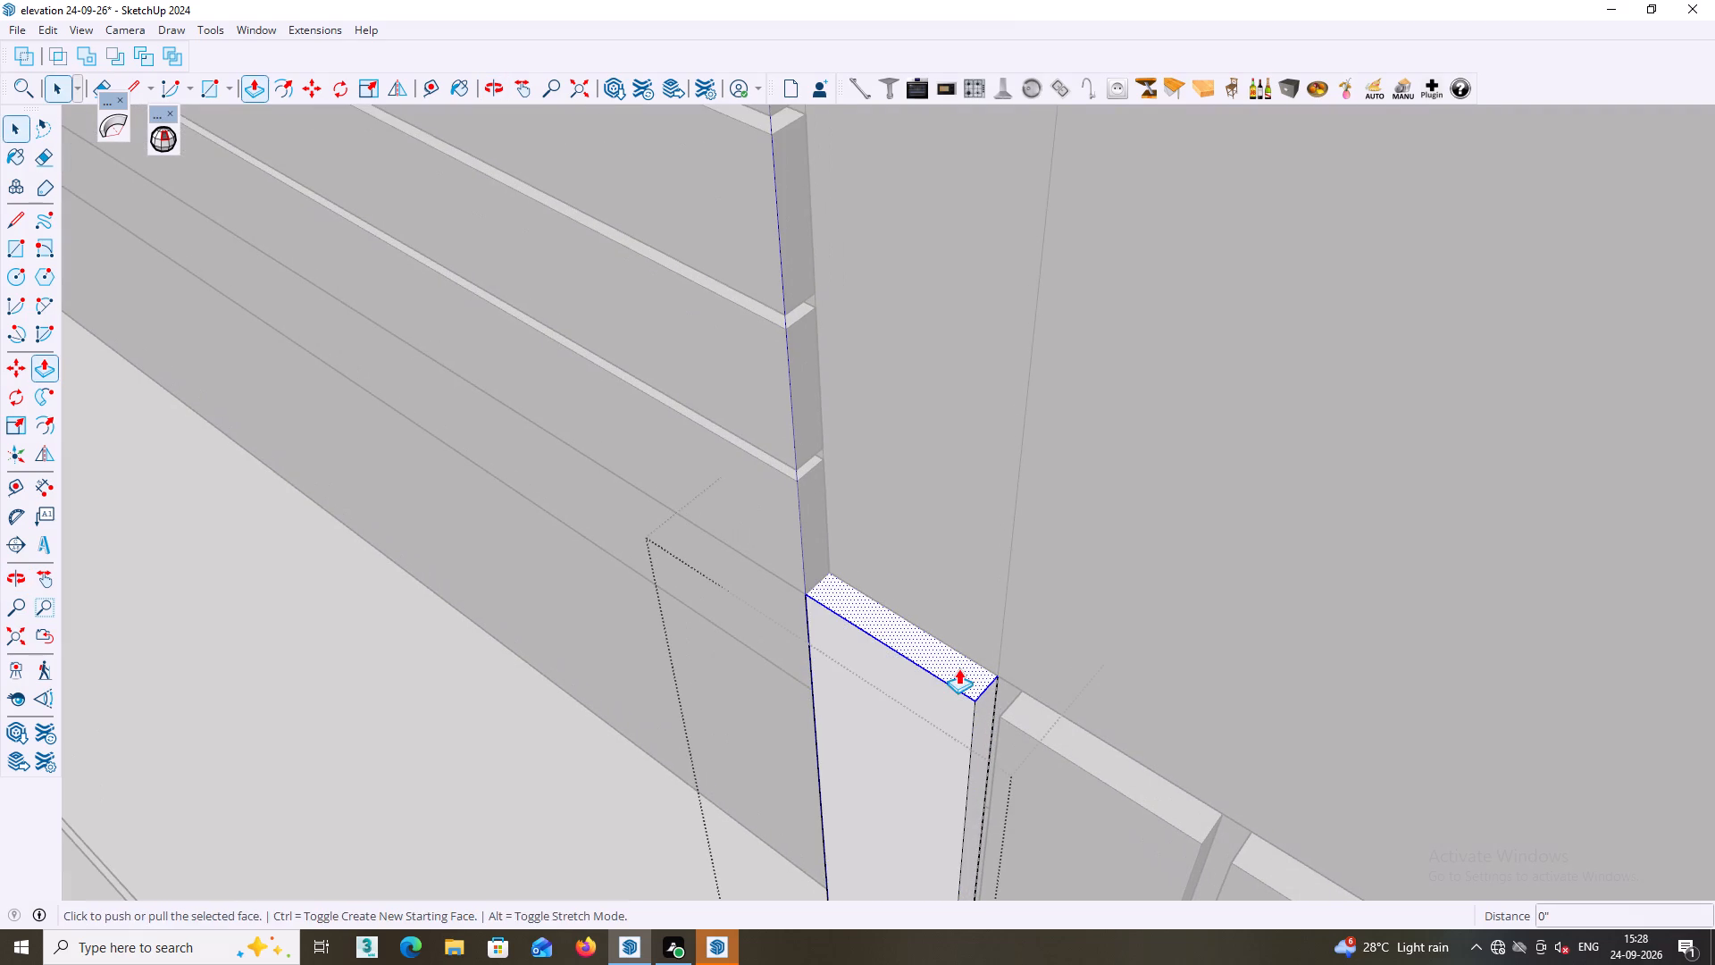
pyautogui.click(958, 668)
pyautogui.scroll(-4, 1044, 358)
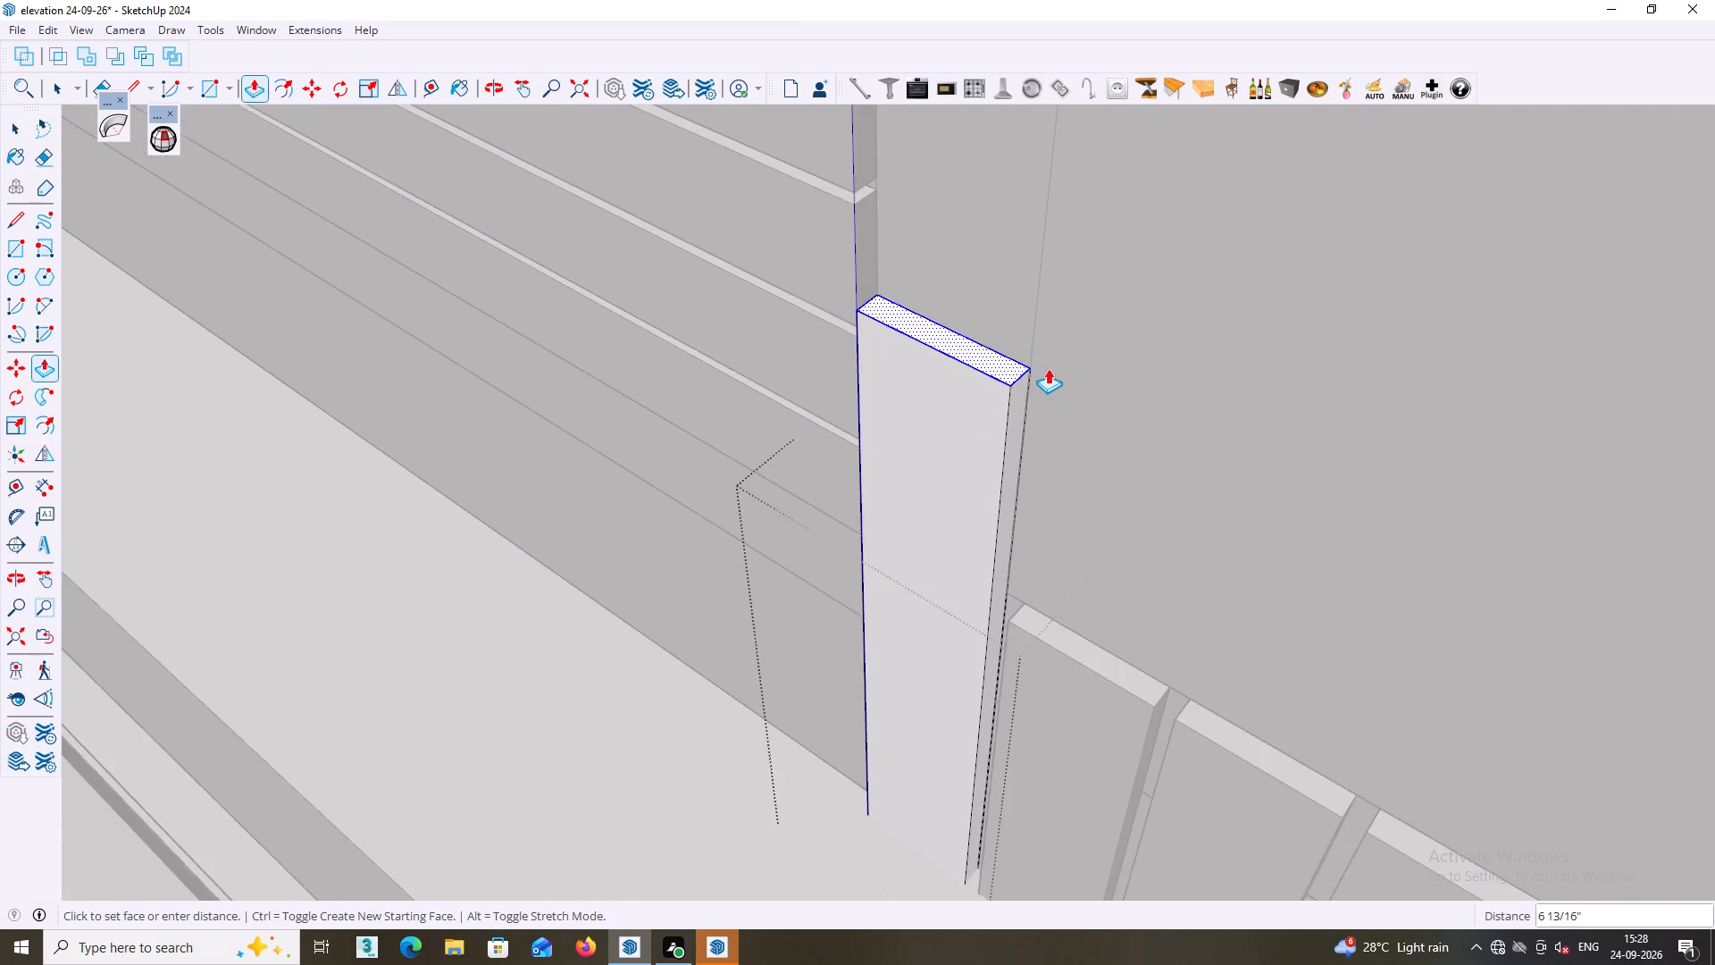
pyautogui.scroll(-5, 1048, 368)
pyautogui.keyDown('shift'); pyautogui.moveTo(1065, 384); pyautogui.dragTo(953, 793, button='middle'); pyautogui.keyUp('shift')
pyautogui.moveTo(997, 532); pyautogui.dragTo(991, 554, button='middle')
pyautogui.scroll(-11, 994, 533)
pyautogui.moveTo(991, 602); pyautogui.dragTo(994, 619, button='middle')
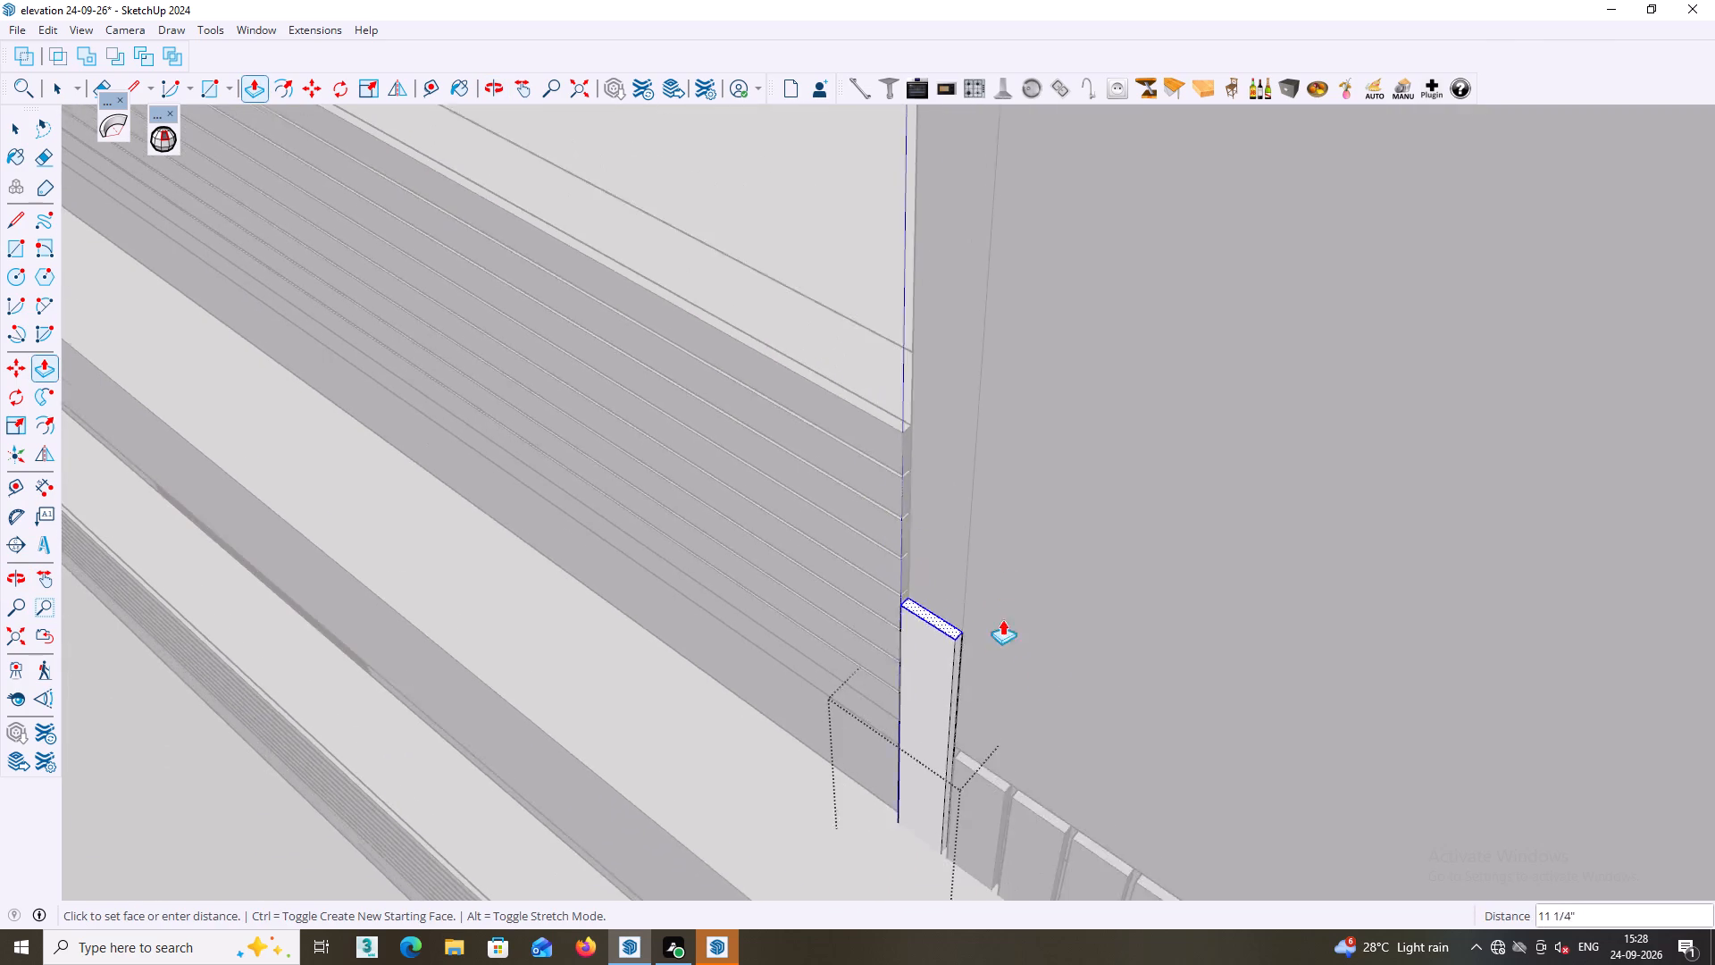
pyautogui.scroll(-12, 1002, 619)
pyautogui.moveTo(1023, 626); pyautogui.dragTo(1025, 644, button='middle')
pyautogui.moveTo(1045, 629); pyautogui.dragTo(1048, 637, button='middle')
pyautogui.middleClick(1053, 621)
pyautogui.moveTo(1091, 592); pyautogui.dragTo(1067, 666, button='middle')
pyautogui.scroll(6, 1040, 540)
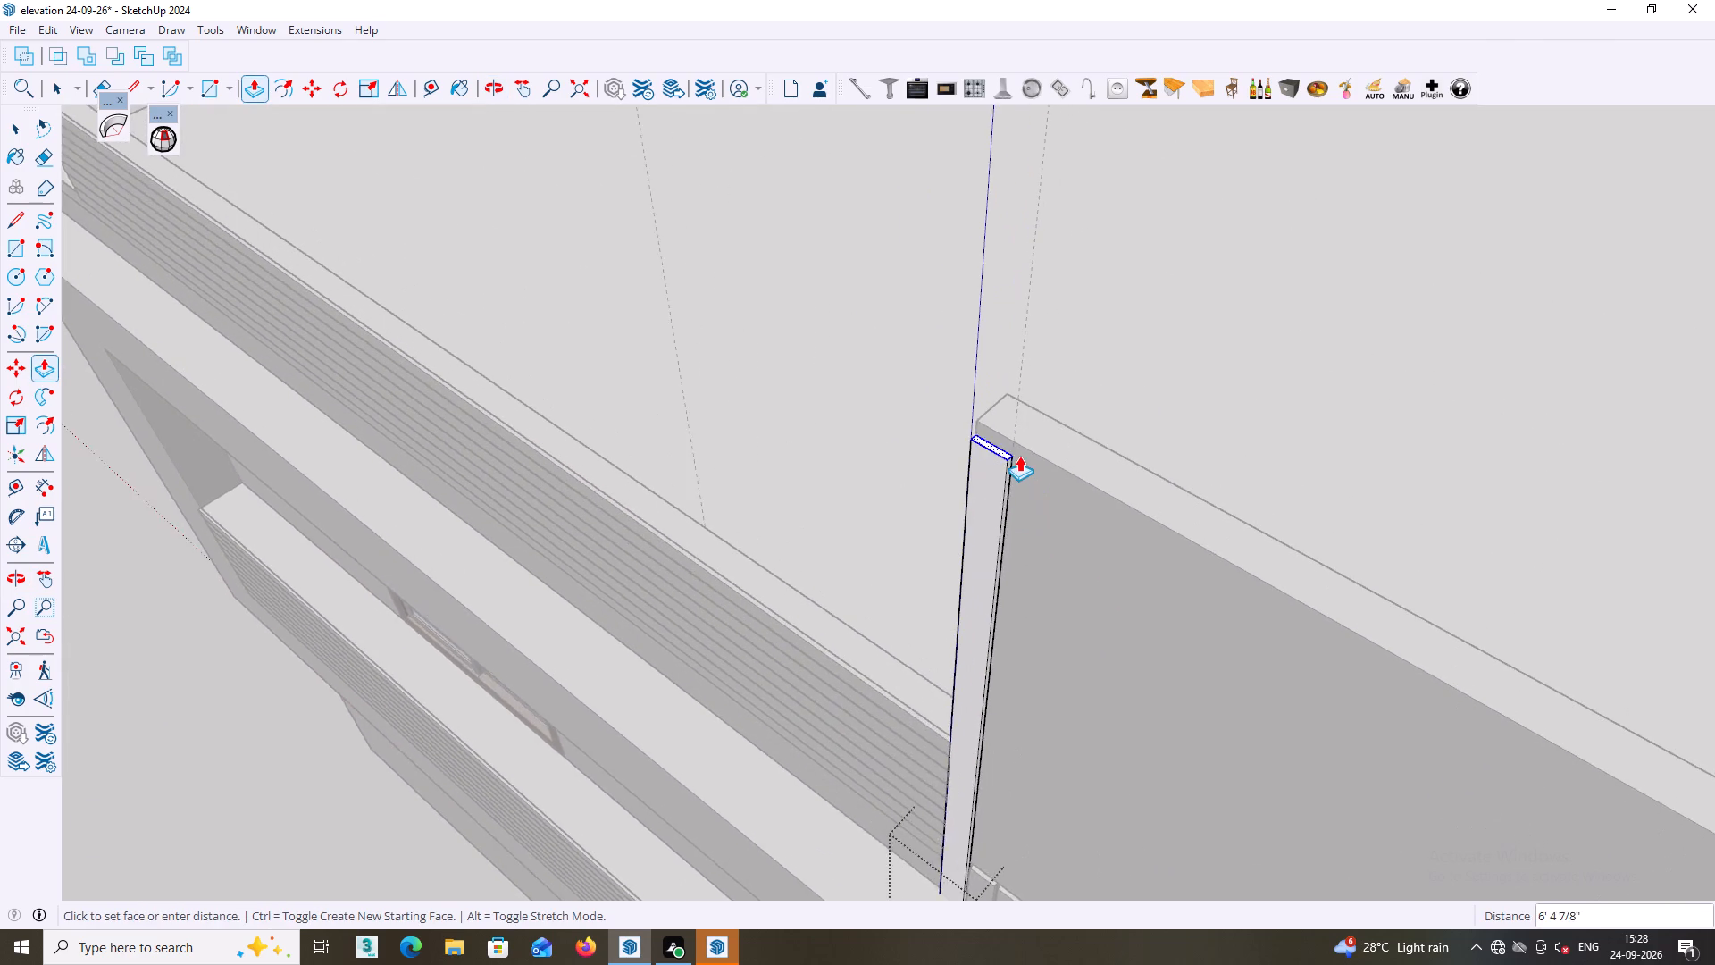
pyautogui.scroll(3, 1019, 456)
pyautogui.click(1011, 430)
pyautogui.scroll(-6, 988, 508)
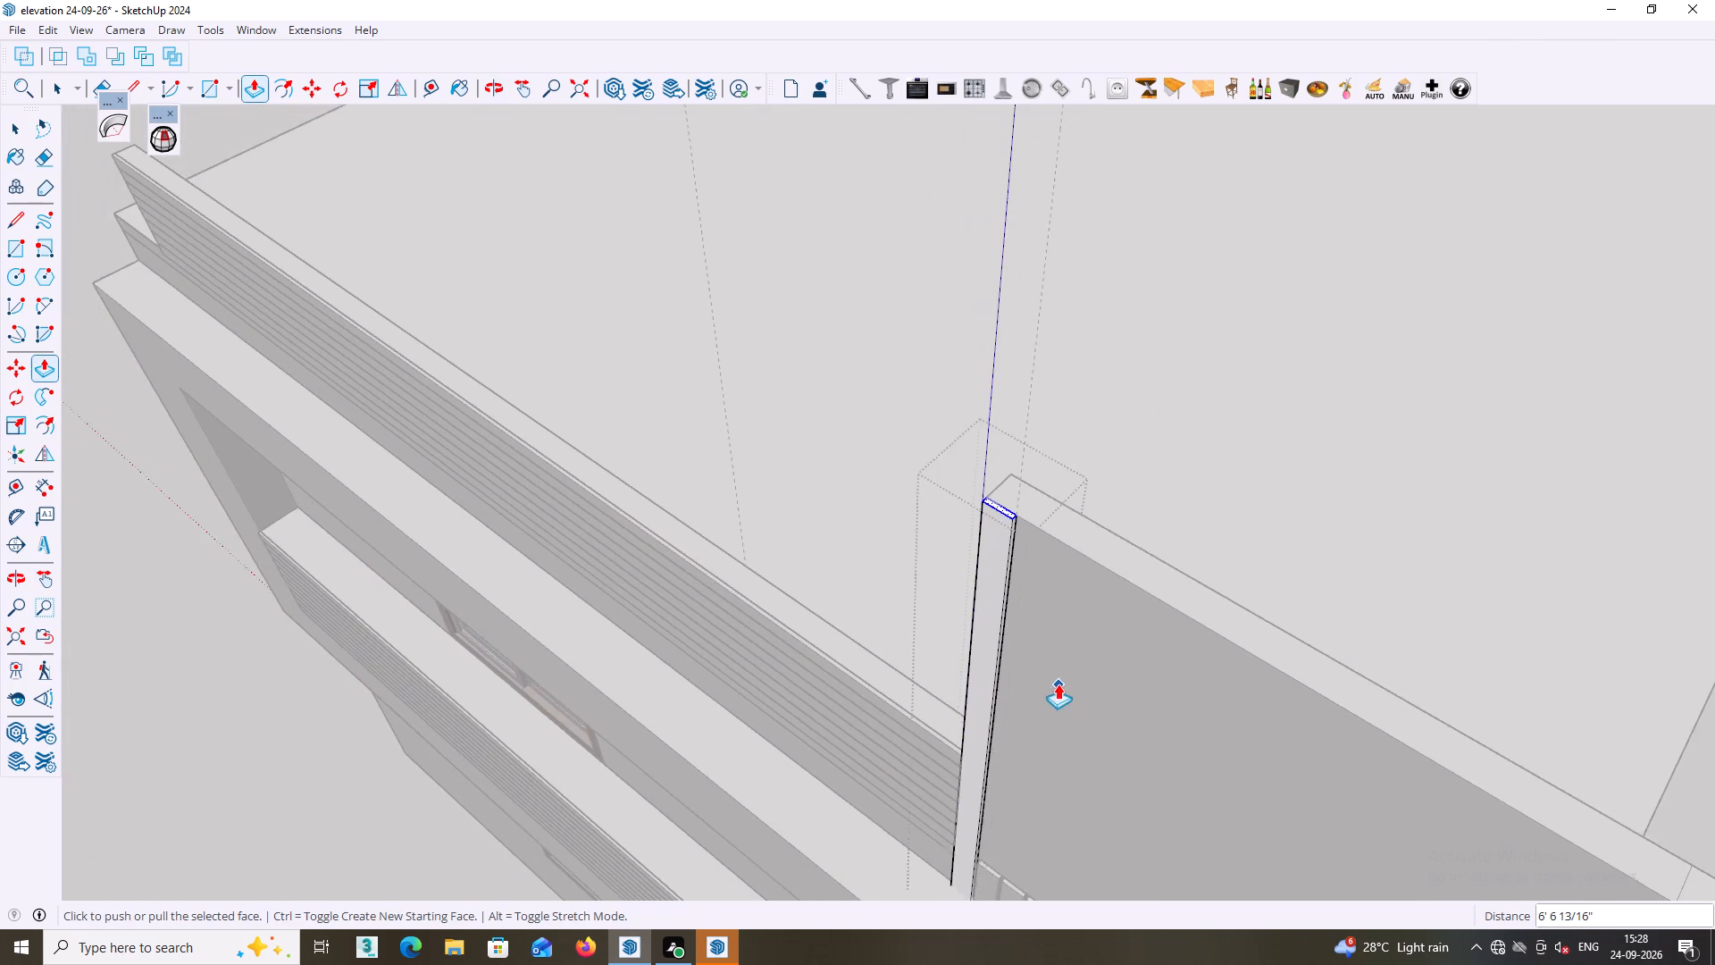
# Extend the second vertical strip's top face upward by the same Push/Pull distance as the first strip.
pyautogui.scroll(-1, 1058, 684)
pyautogui.keyDown('shift'); pyautogui.moveTo(1072, 709); pyautogui.dragTo(1170, 480, button='middle'); pyautogui.keyUp('shift')
pyautogui.moveTo(1071, 619); pyautogui.dragTo(1130, 515, button='middle')
pyautogui.scroll(2, 1142, 568)
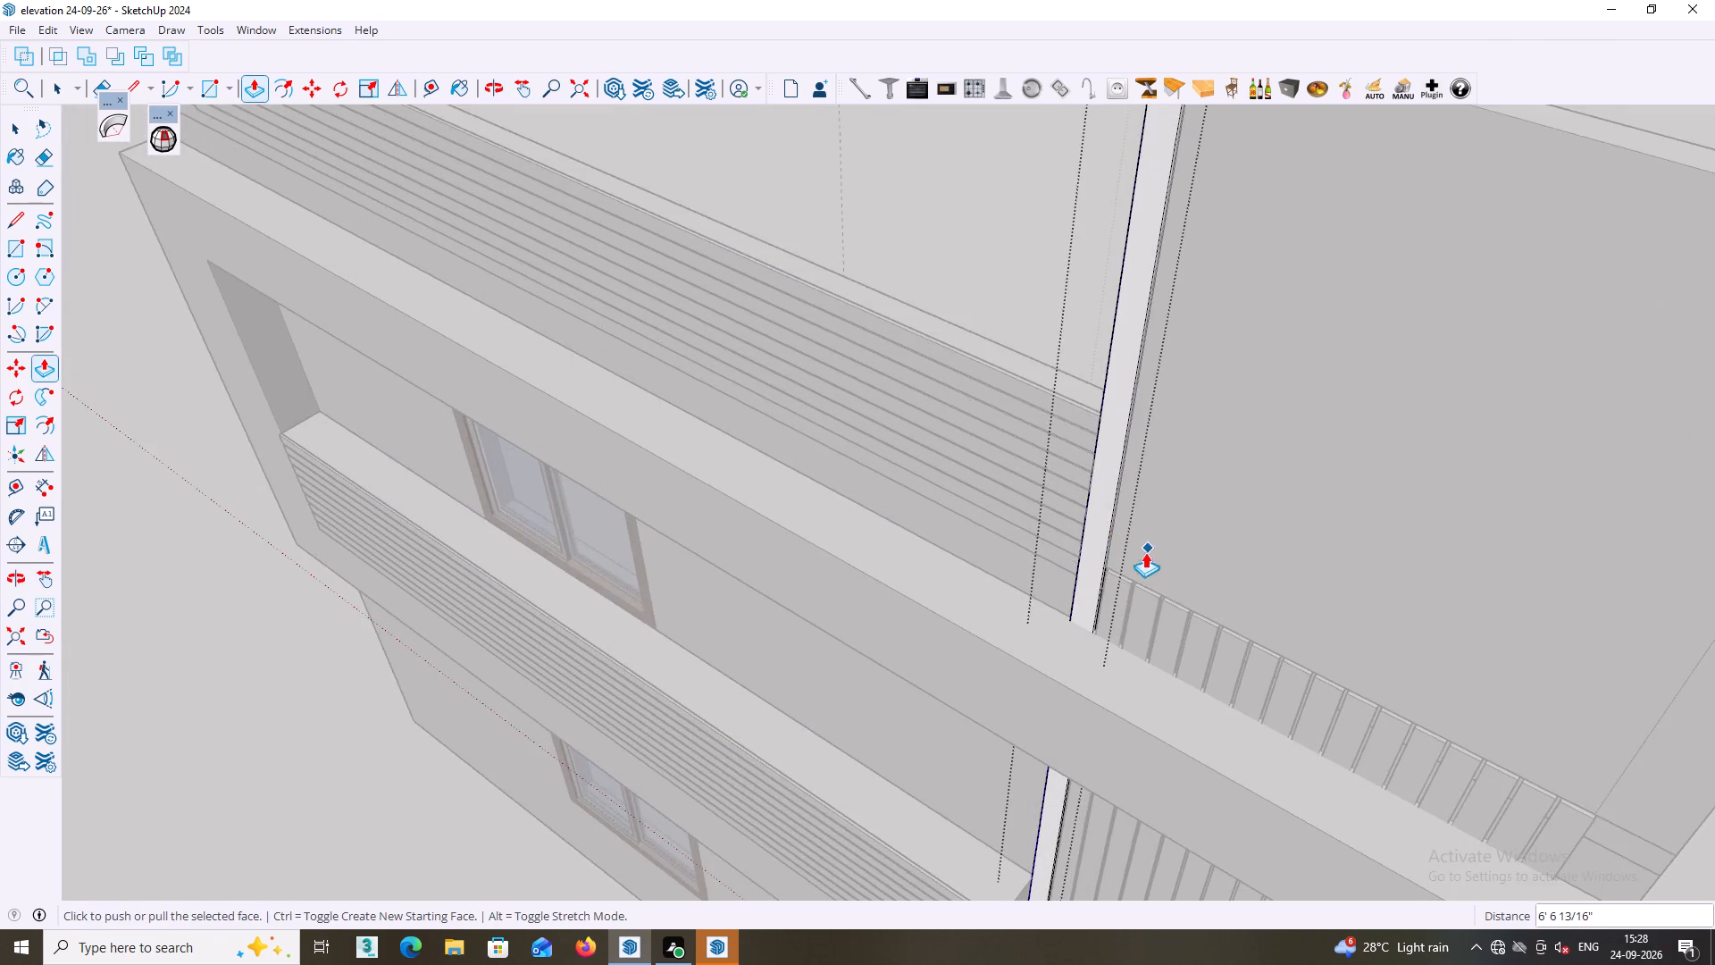
pyautogui.scroll(6, 1145, 552)
pyautogui.moveTo(1105, 574); pyautogui.dragTo(1051, 639, button='middle')
pyautogui.scroll(6, 1113, 594)
pyautogui.press('space')
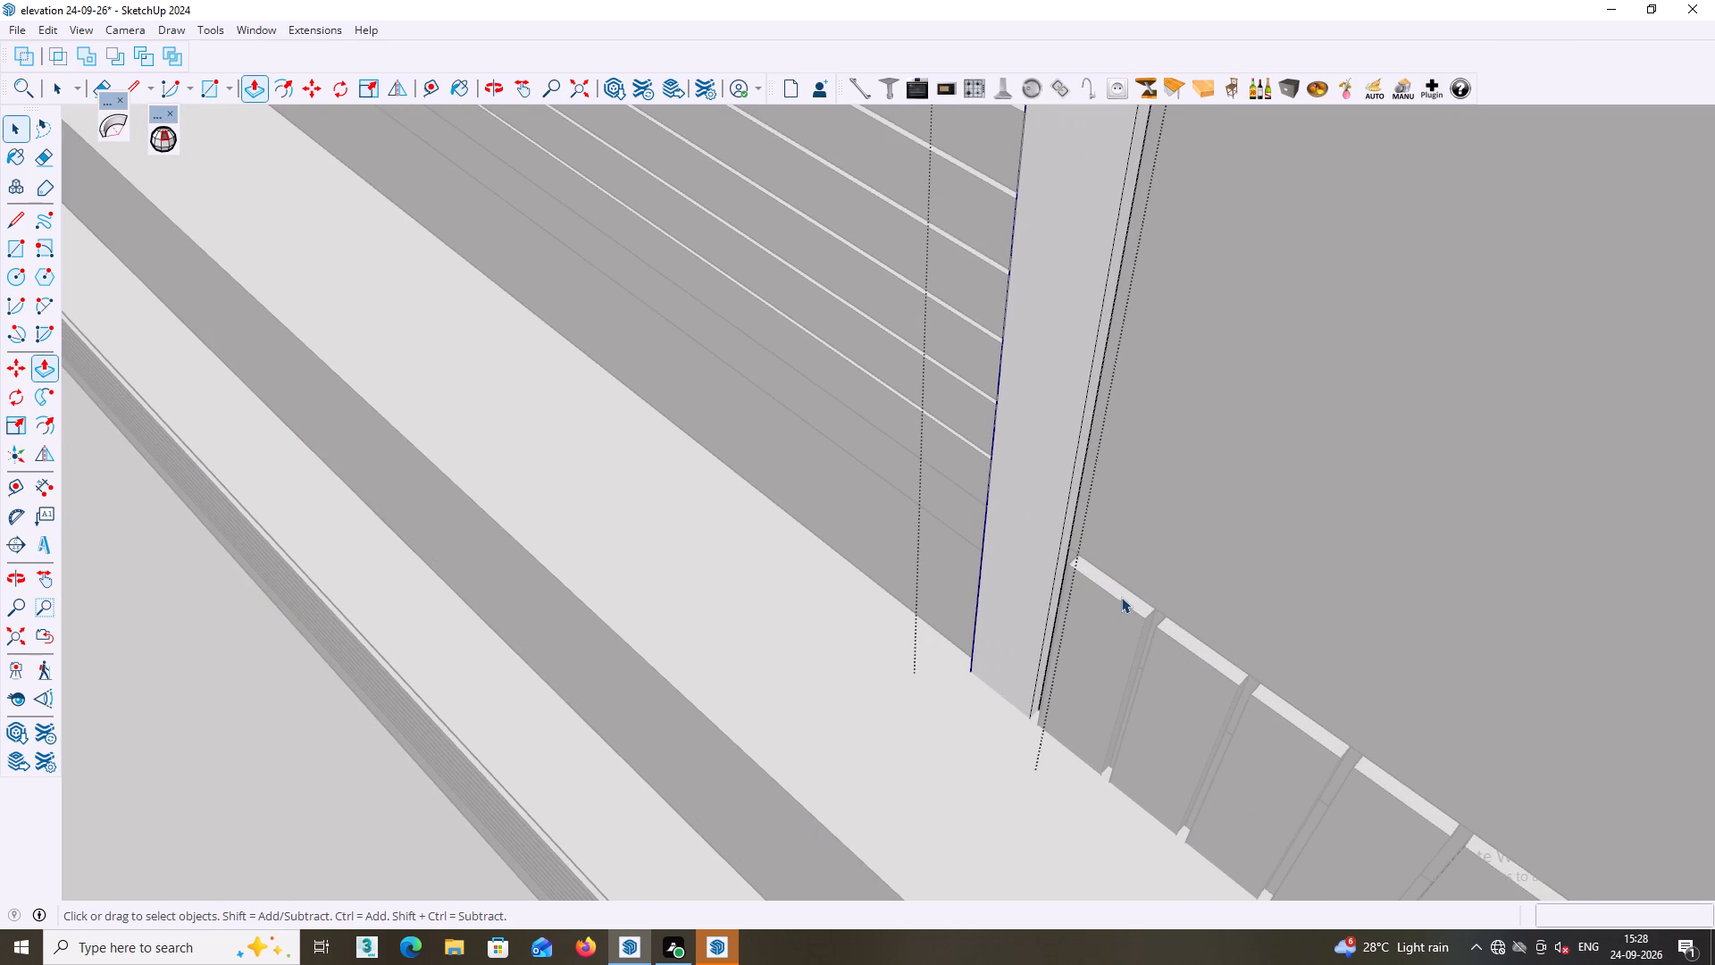
pyautogui.moveTo(1125, 594); pyautogui.dragTo(1106, 650, button='middle')
pyautogui.scroll(6, 1128, 621)
pyautogui.click(1123, 604)
pyautogui.doubleClick(1125, 608)
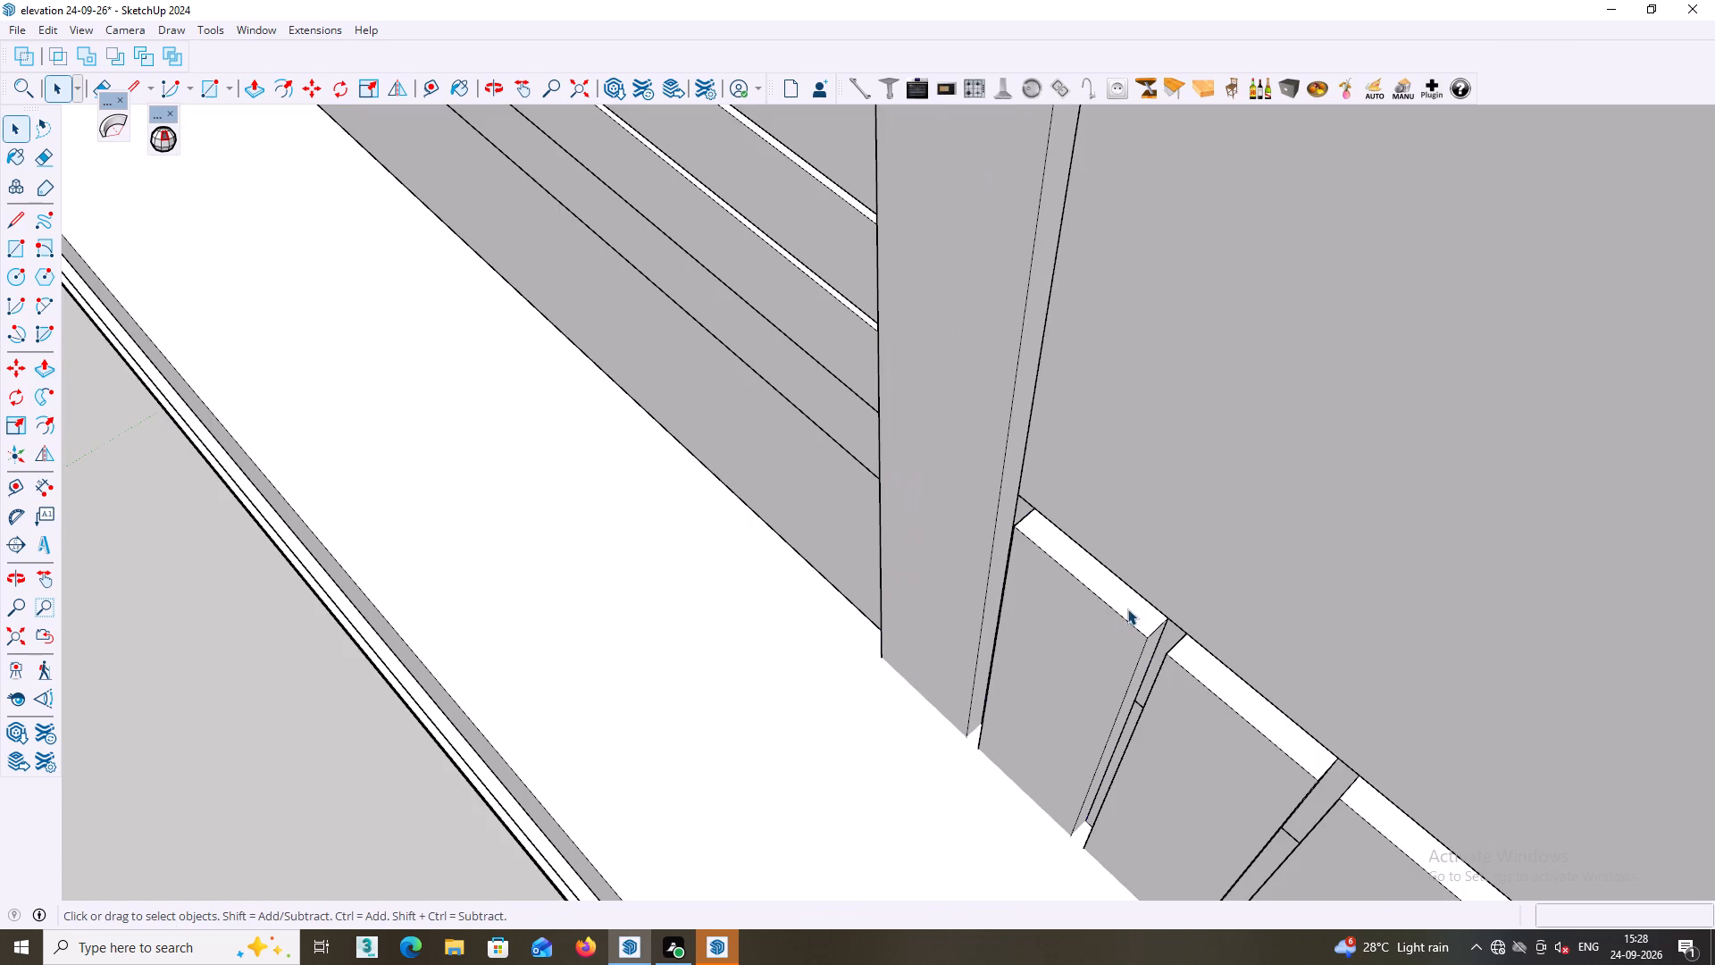
pyautogui.doubleClick(1132, 608)
pyautogui.tripleClick(1132, 608)
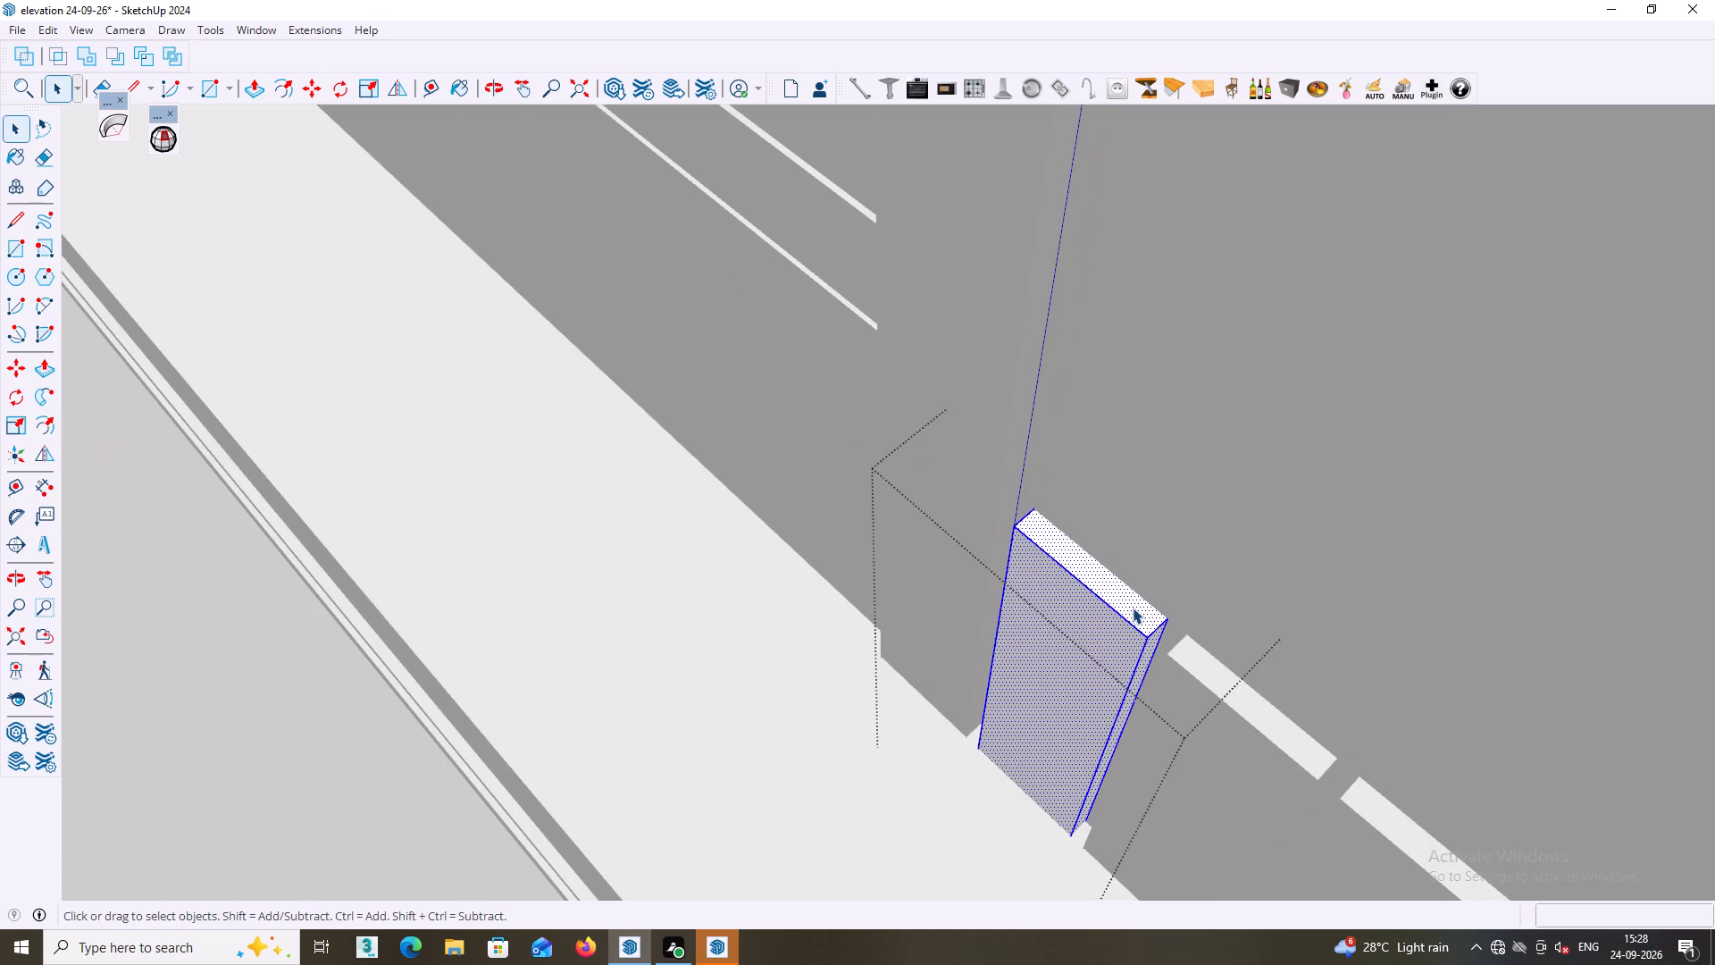
pyautogui.click(1133, 608)
pyautogui.doubleClick(1133, 608)
pyautogui.doubleClick(1135, 614)
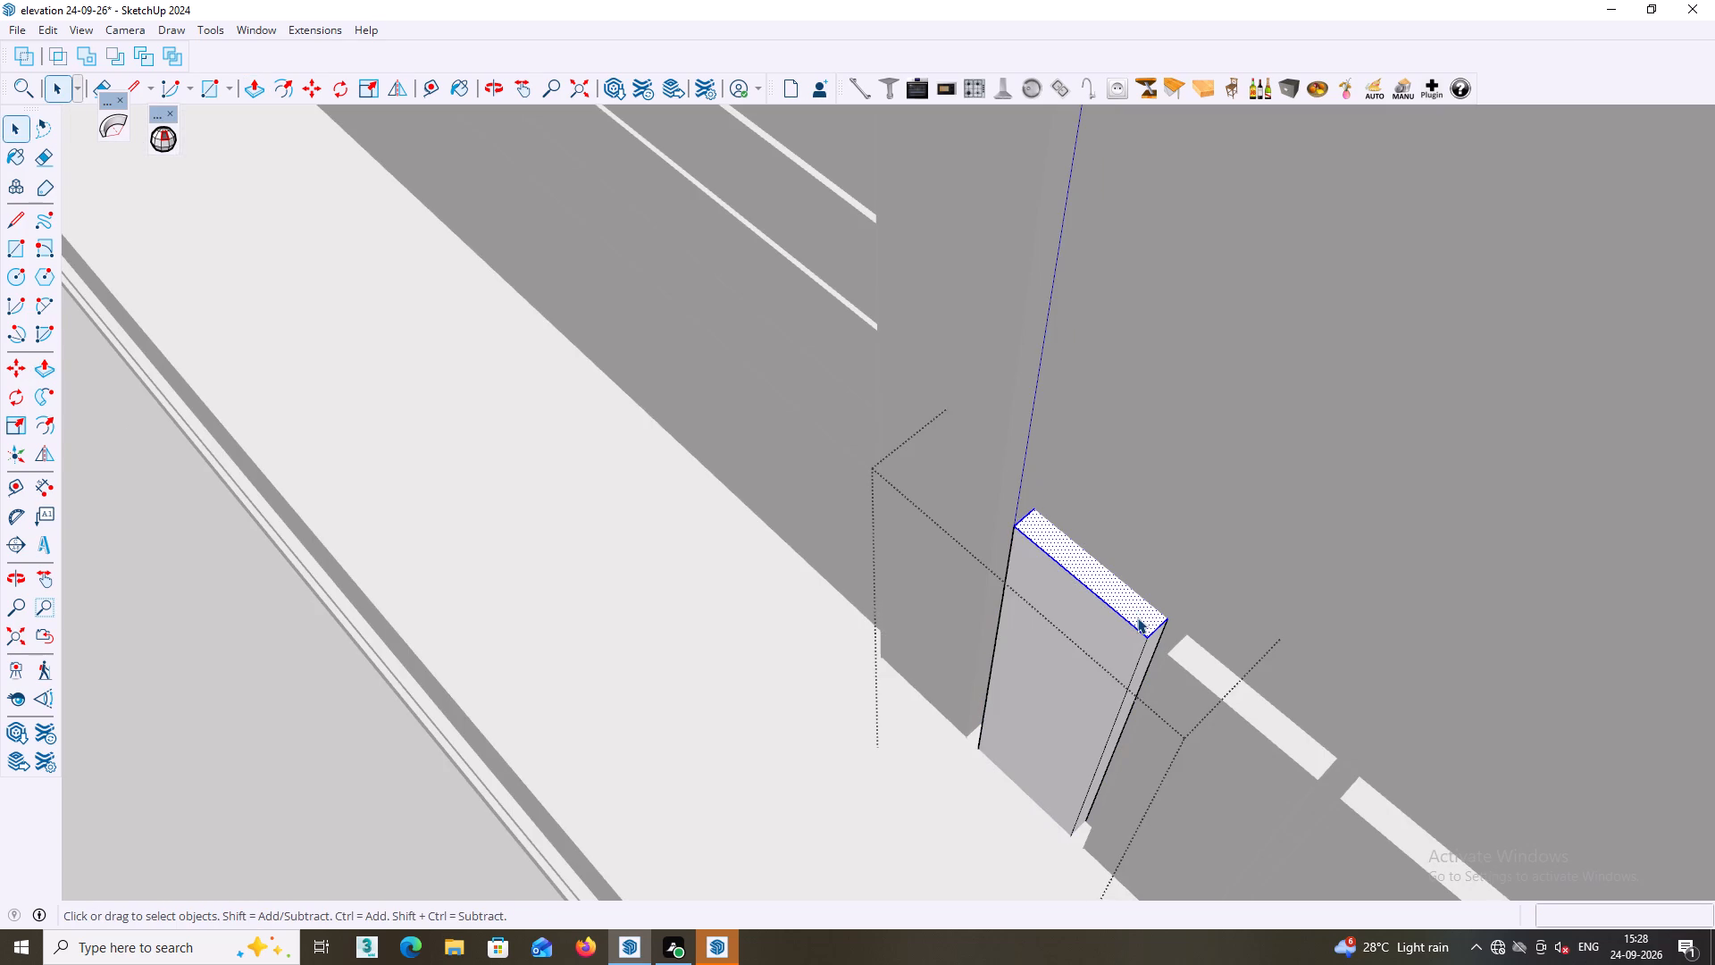
pyautogui.press('p')
pyautogui.doubleClick(1143, 613)
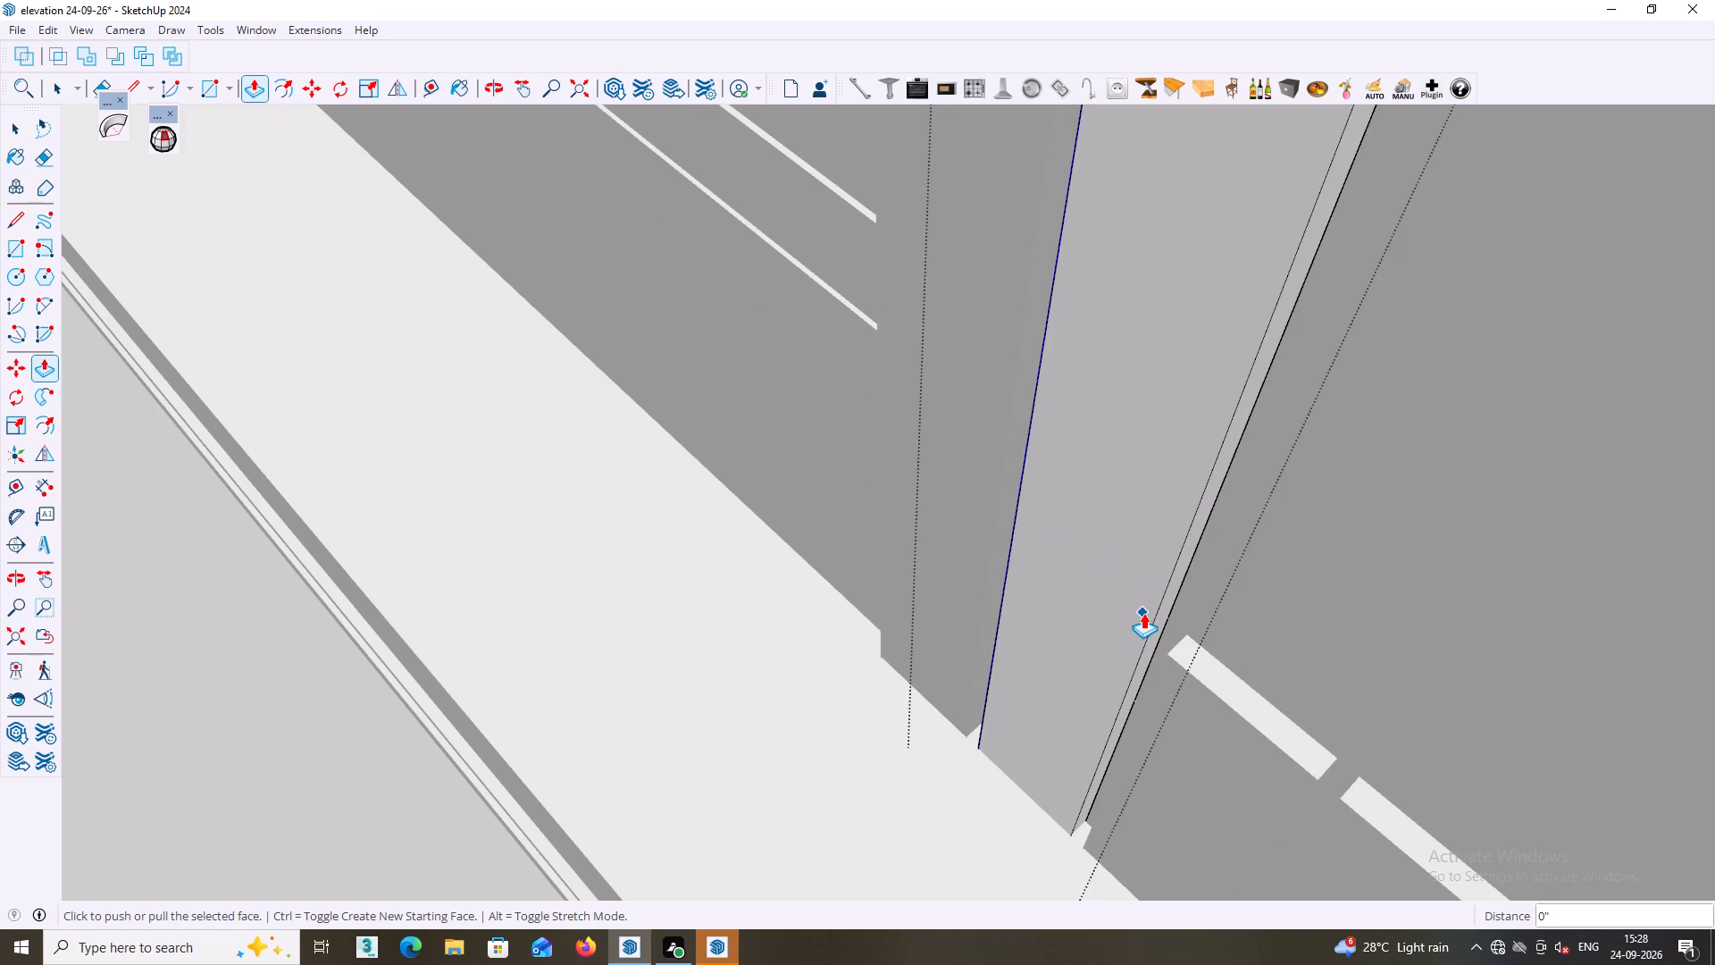
pyautogui.scroll(-20, 1144, 617)
pyautogui.scroll(-3, 1144, 617)
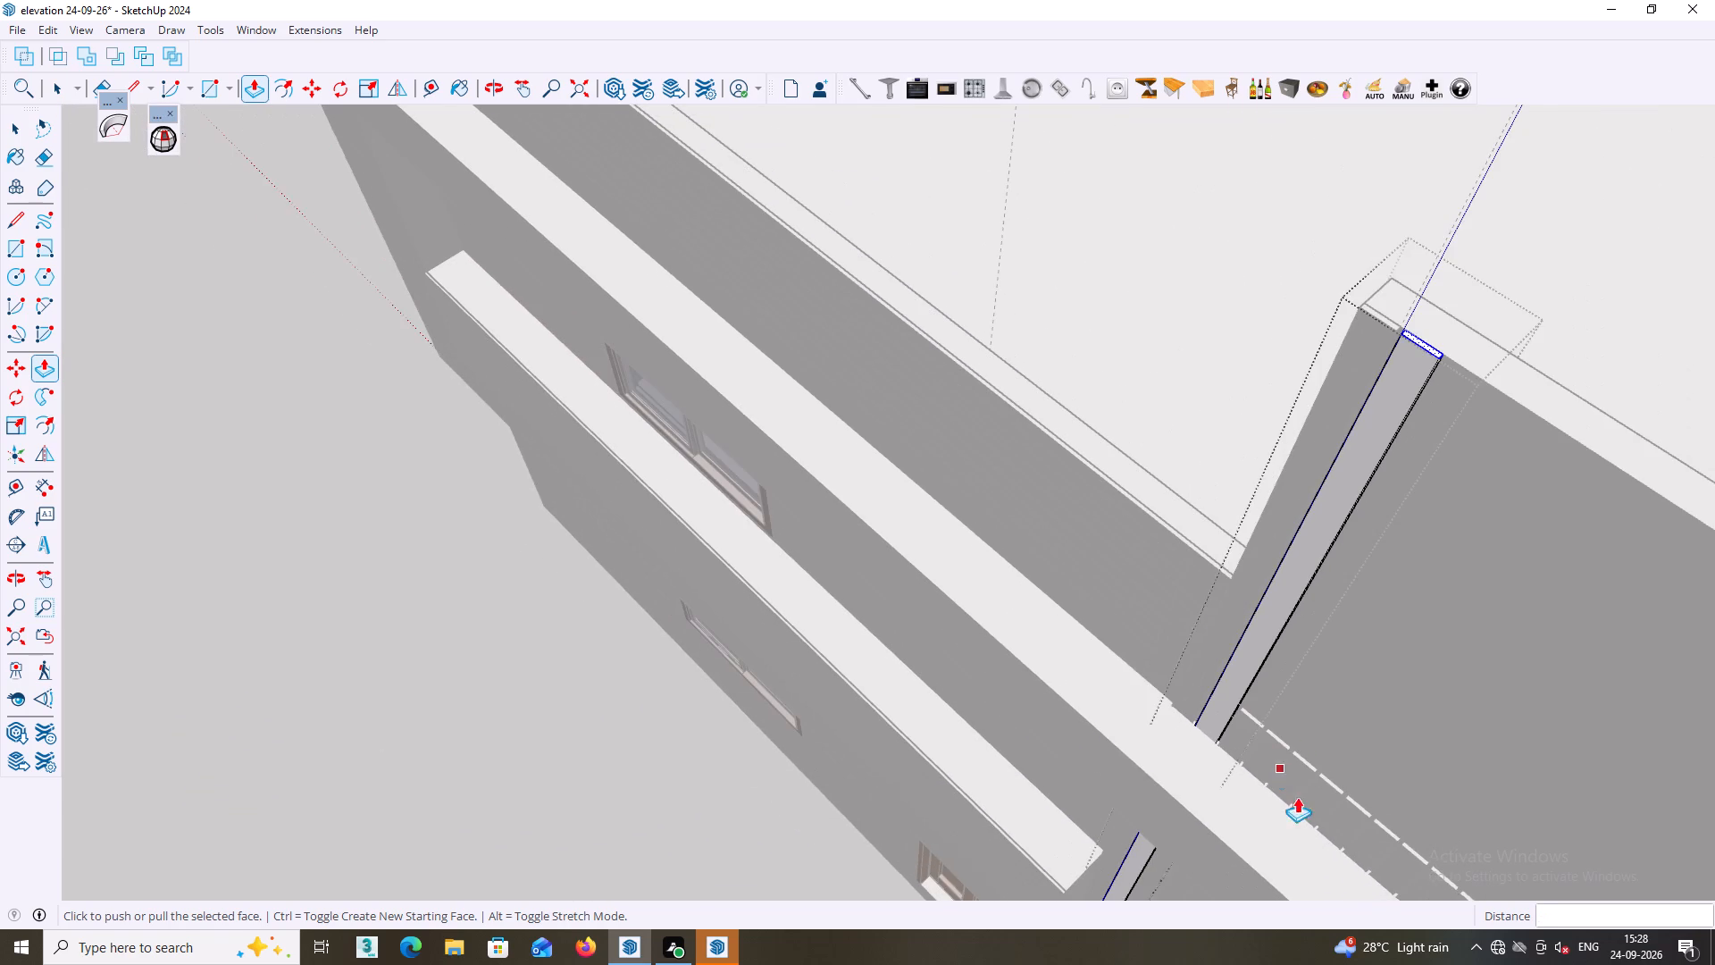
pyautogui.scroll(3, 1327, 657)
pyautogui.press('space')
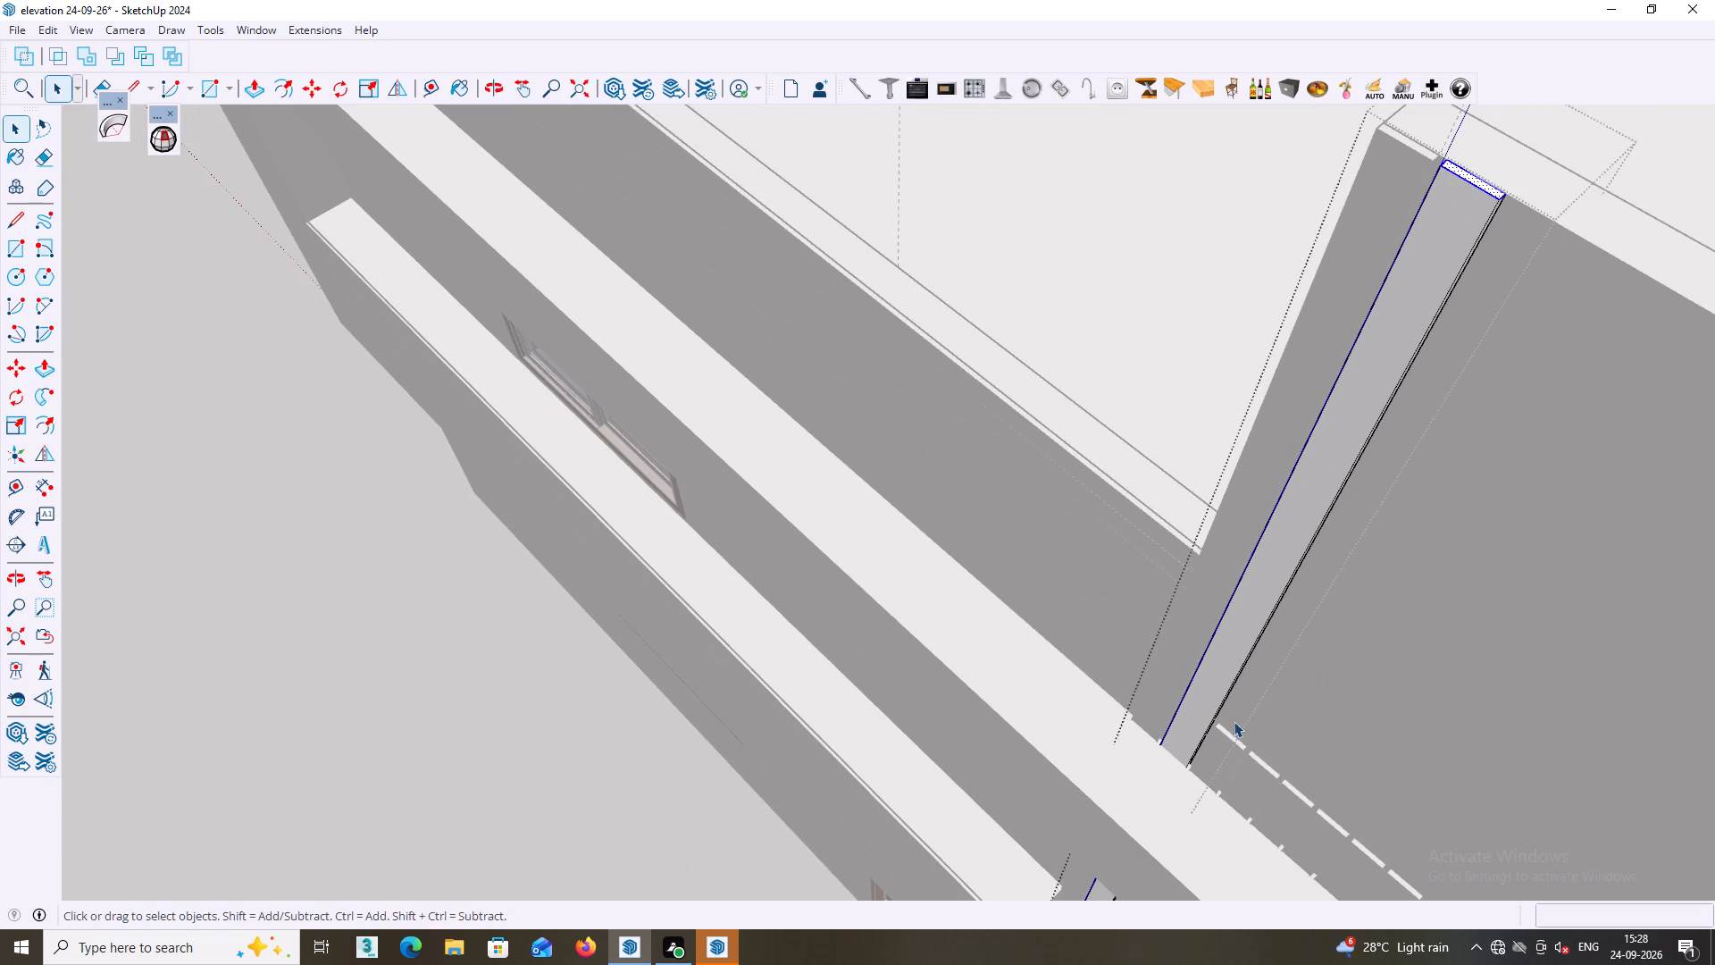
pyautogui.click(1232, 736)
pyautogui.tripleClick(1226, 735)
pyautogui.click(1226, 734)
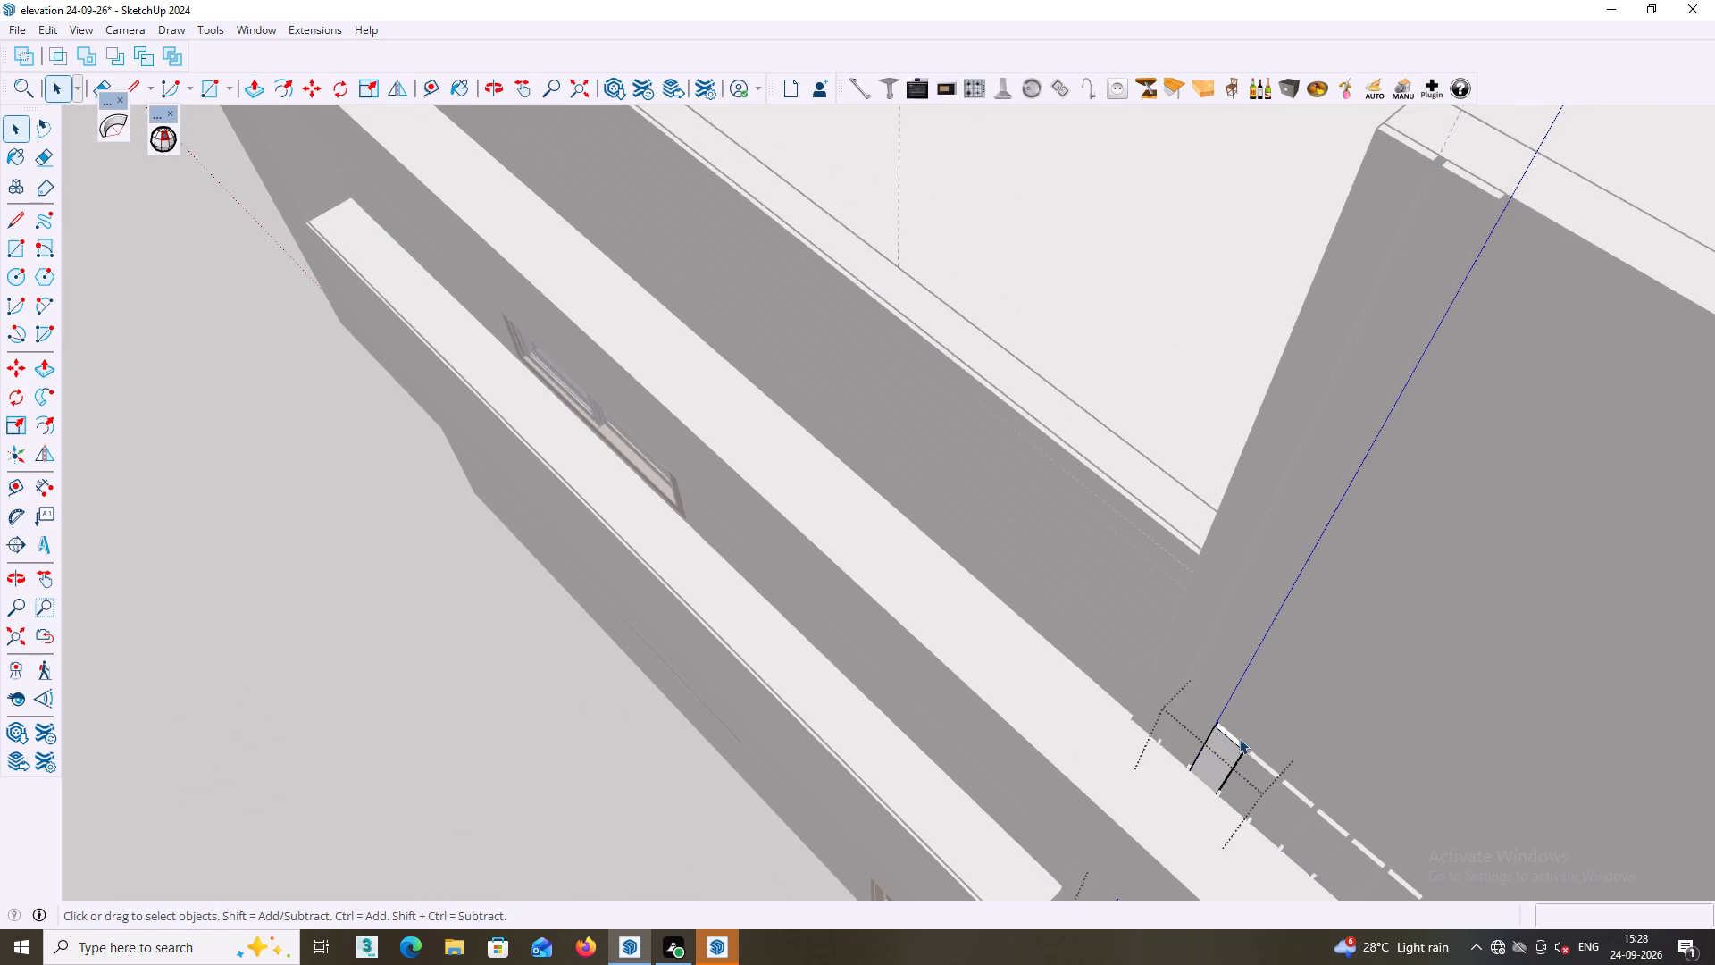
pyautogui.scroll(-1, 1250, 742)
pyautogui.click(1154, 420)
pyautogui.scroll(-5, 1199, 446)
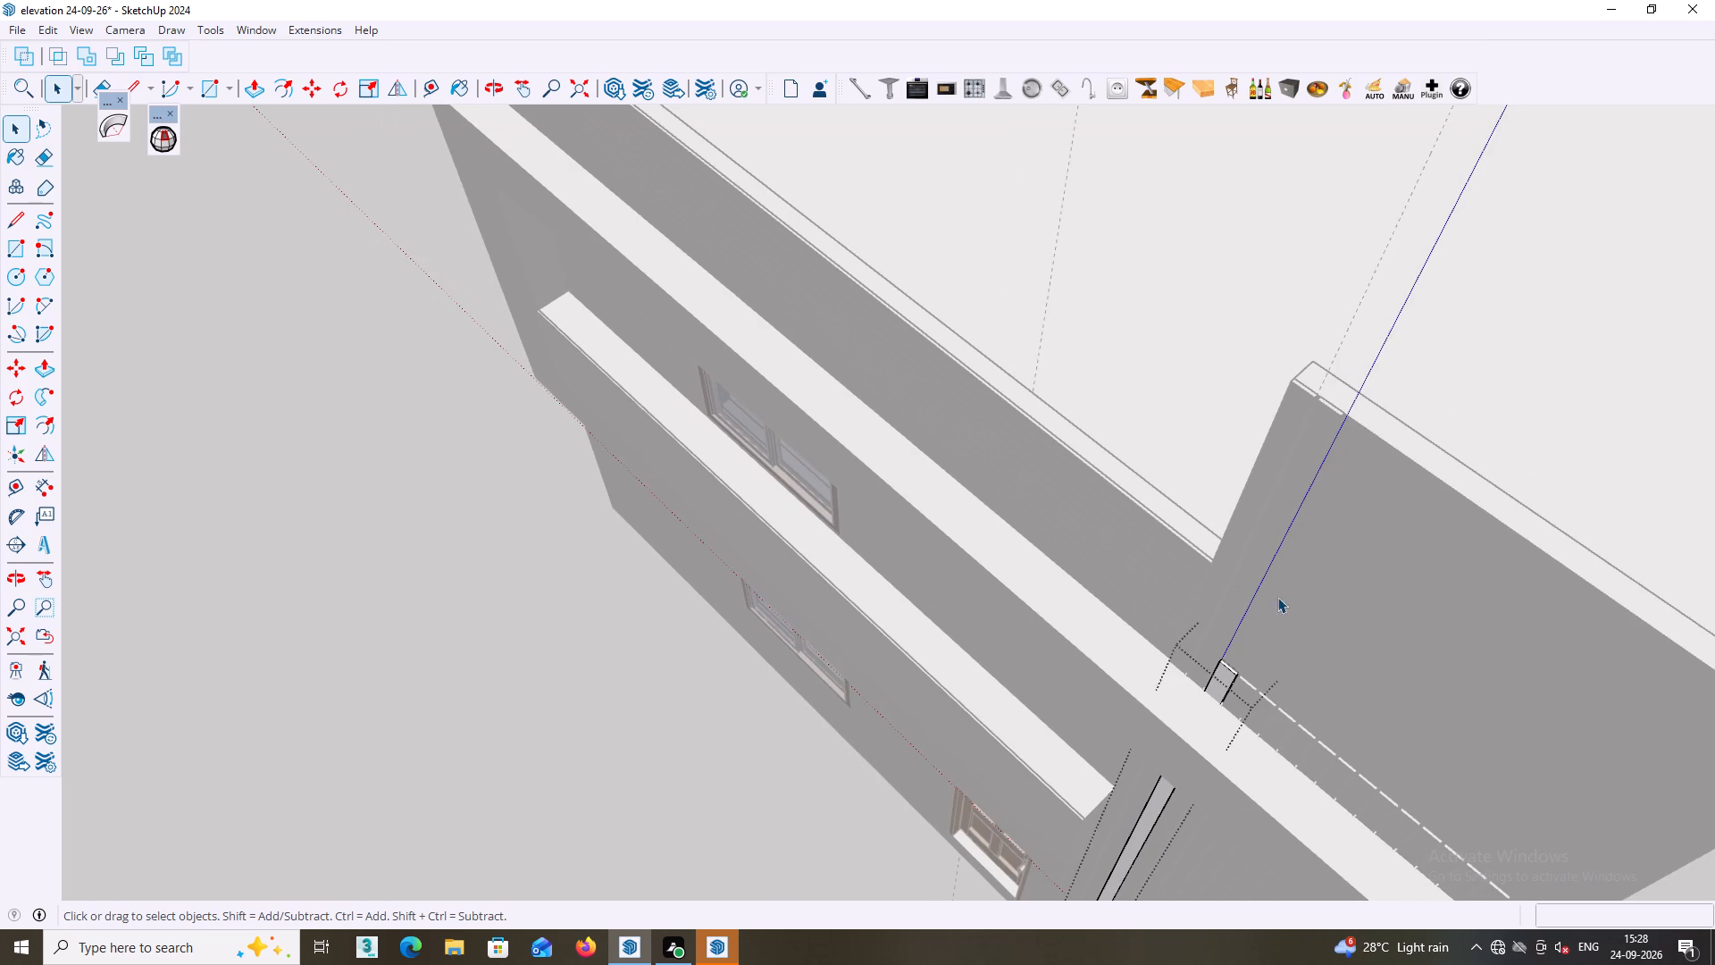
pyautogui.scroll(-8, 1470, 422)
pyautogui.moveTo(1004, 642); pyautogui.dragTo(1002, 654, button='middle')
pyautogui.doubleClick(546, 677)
# Extend the third vertical strip's top face upward by the same Push/Pull distance, and close the strip for editing.
pyautogui.moveTo(749, 695); pyautogui.dragTo(751, 695, button='middle')
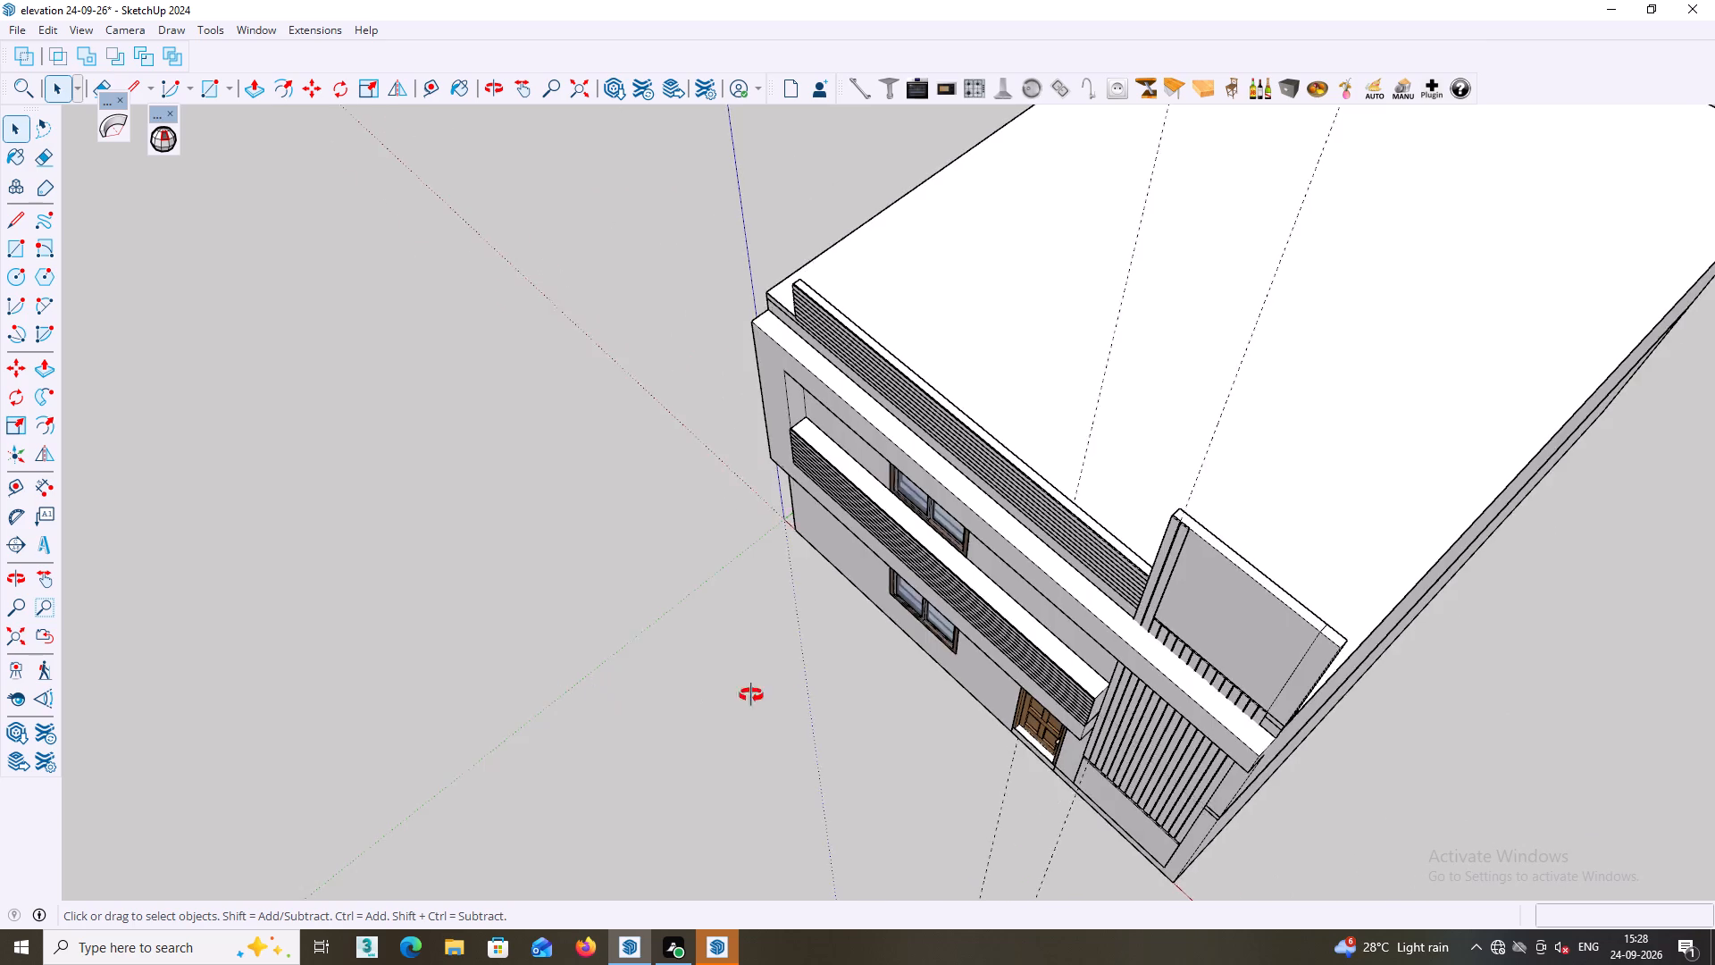
pyautogui.moveTo(751, 695); pyautogui.dragTo(1171, 620, button='middle')
pyautogui.scroll(4, 1213, 477)
pyautogui.keyDown('shift'); pyautogui.moveTo(1191, 381); pyautogui.dragTo(1050, 533, button='middle'); pyautogui.keyUp('shift')
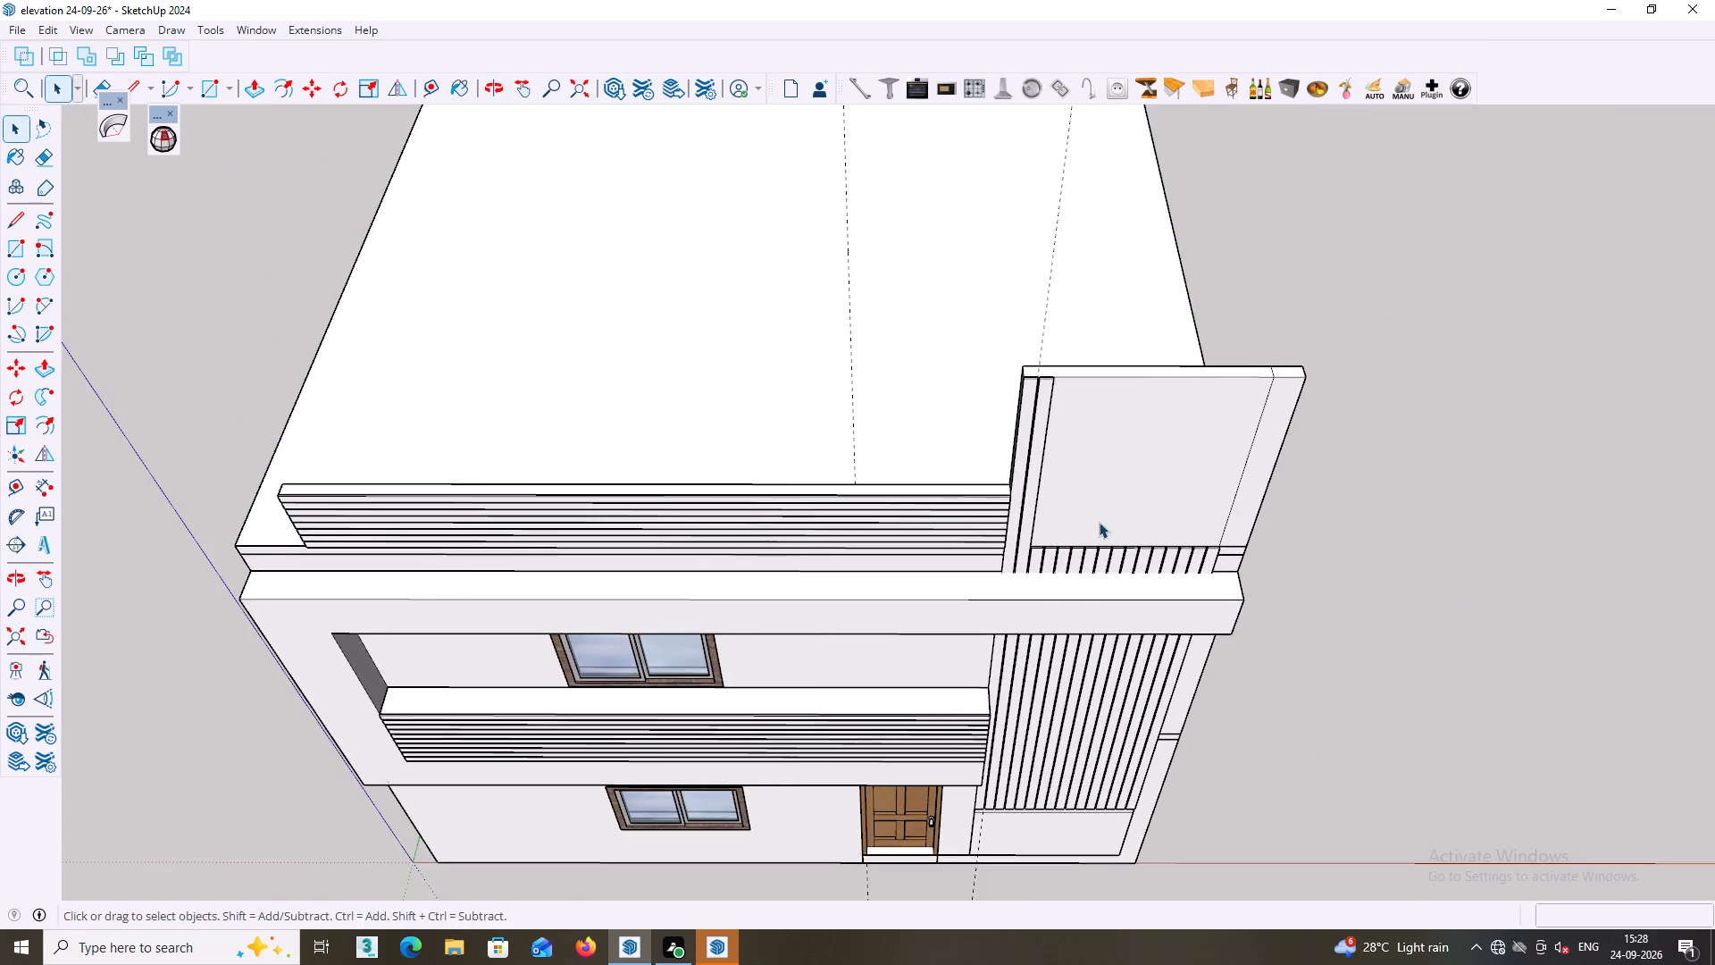
pyautogui.moveTo(1110, 511); pyautogui.dragTo(1005, 517, button='middle')
pyautogui.scroll(9, 945, 545)
pyautogui.moveTo(966, 600); pyautogui.dragTo(924, 658, button='middle')
pyautogui.scroll(4, 946, 556)
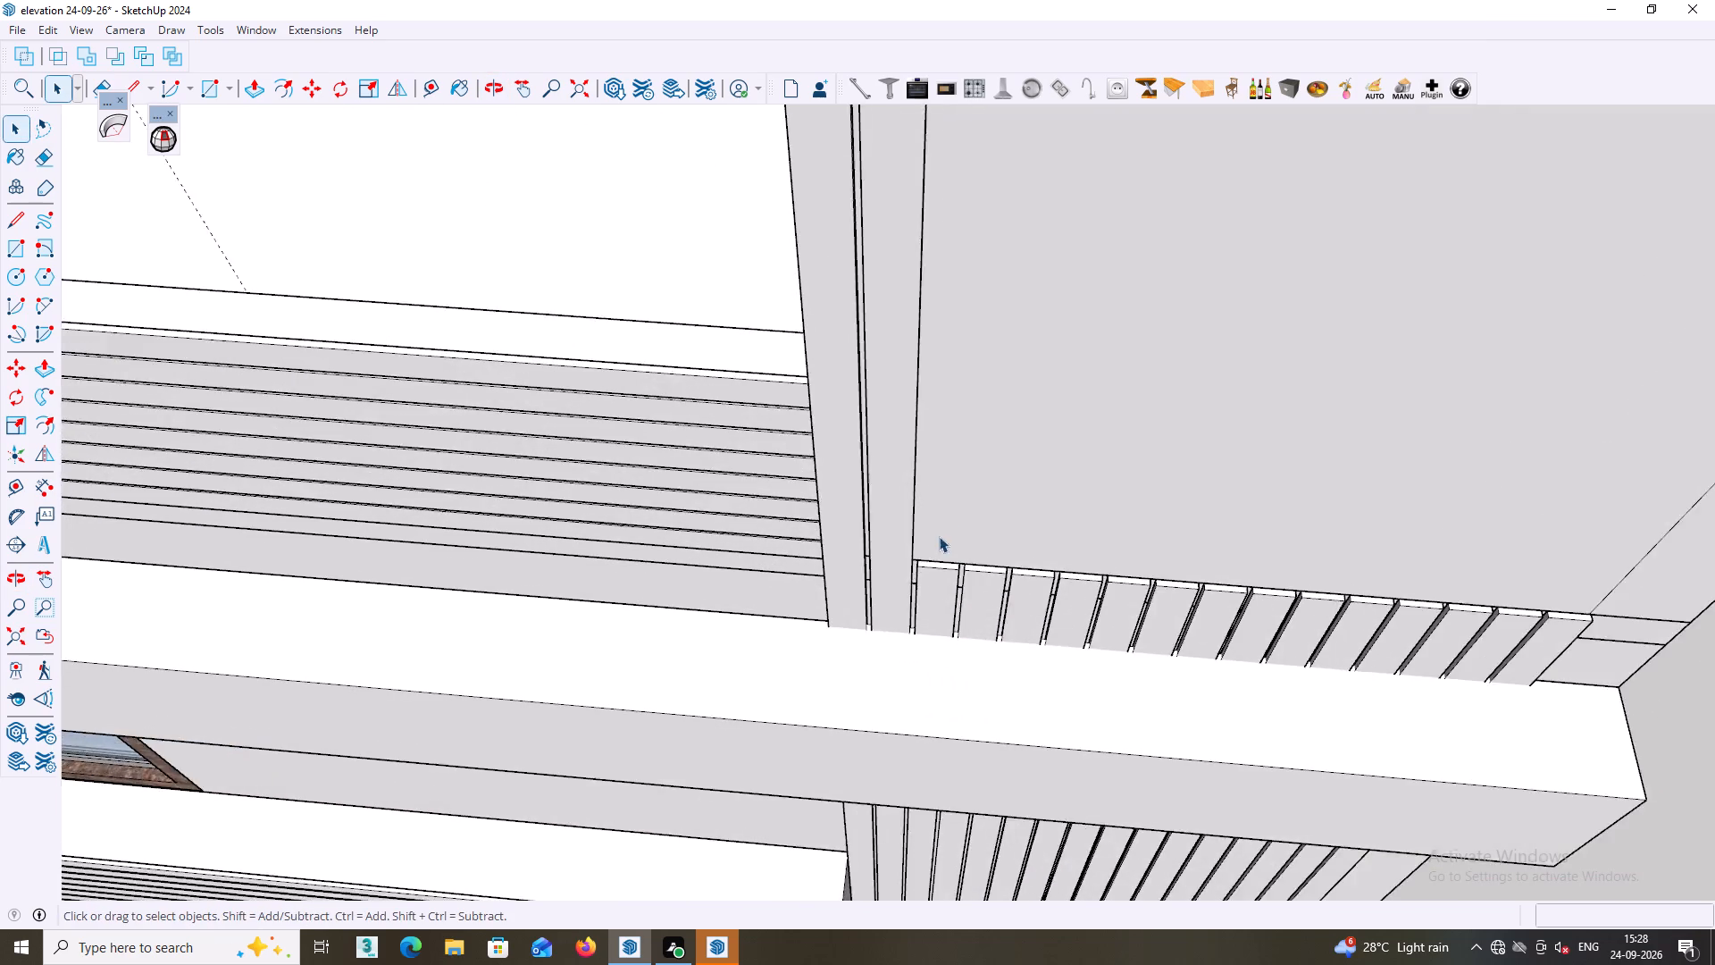
pyautogui.scroll(2, 939, 536)
pyautogui.moveTo(938, 550); pyautogui.dragTo(1000, 533, button='middle')
pyautogui.middleClick(1003, 537)
pyautogui.scroll(1, 1003, 537)
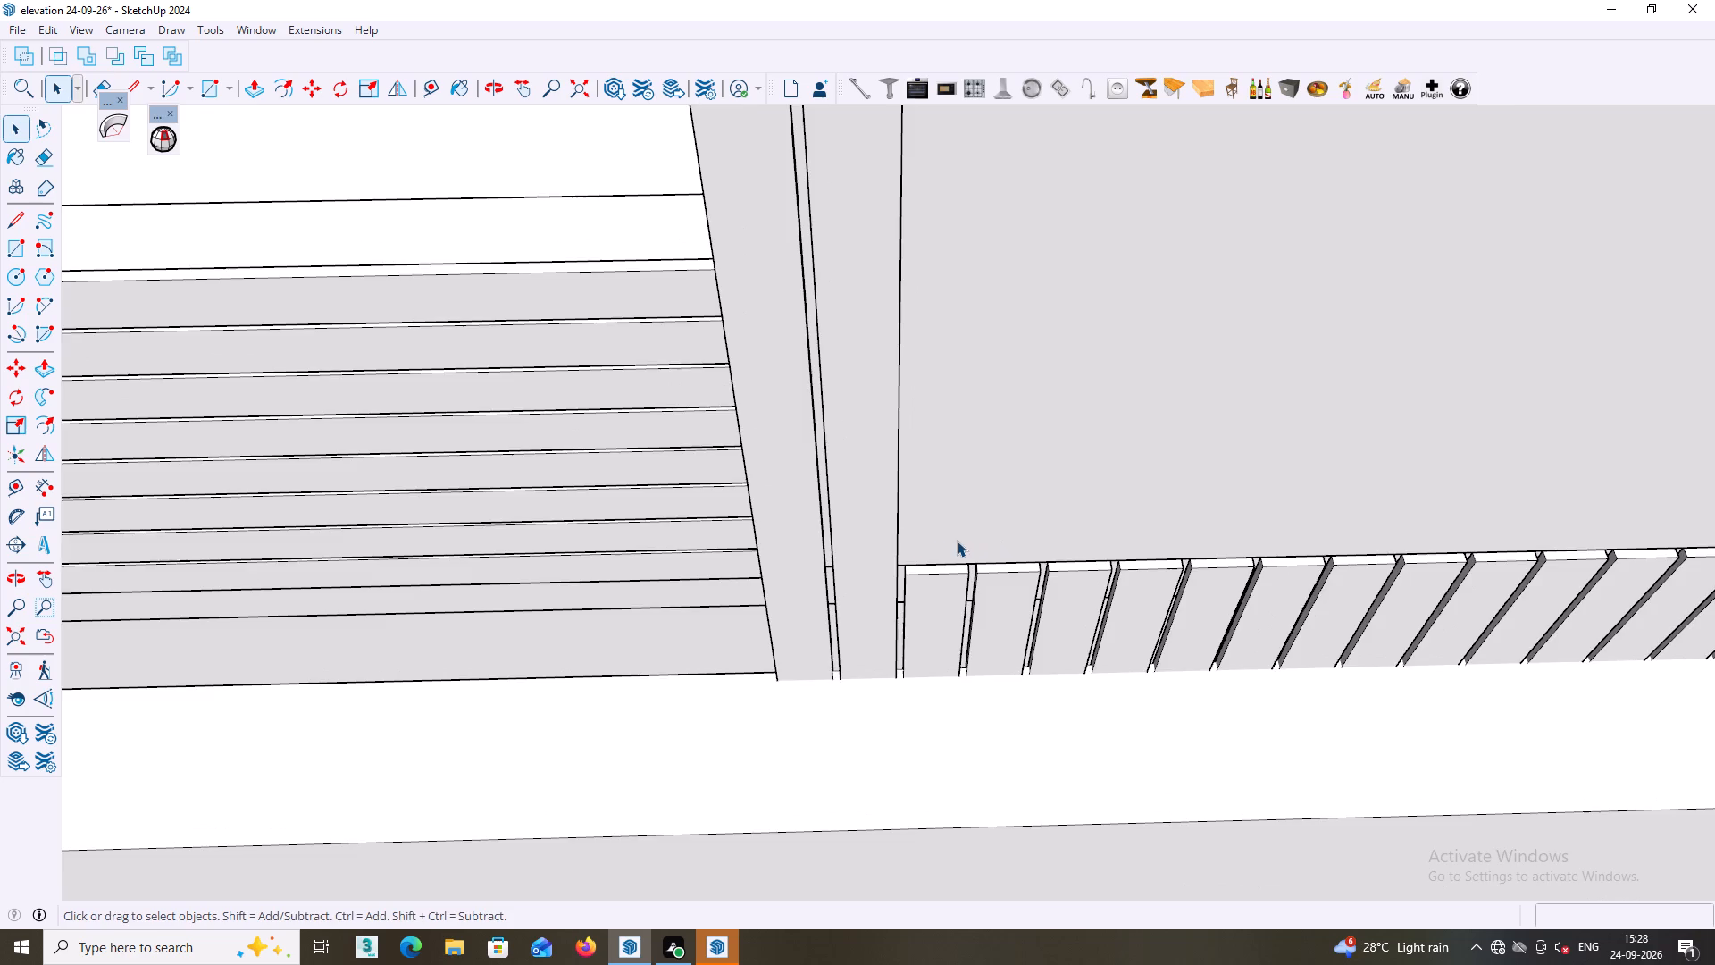
pyautogui.middleClick(918, 546)
pyautogui.scroll(1, 918, 546)
pyautogui.moveTo(922, 563); pyautogui.dragTo(682, 544, button='middle')
pyautogui.scroll(6, 1046, 623)
pyautogui.moveTo(895, 600); pyautogui.dragTo(986, 617, button='middle')
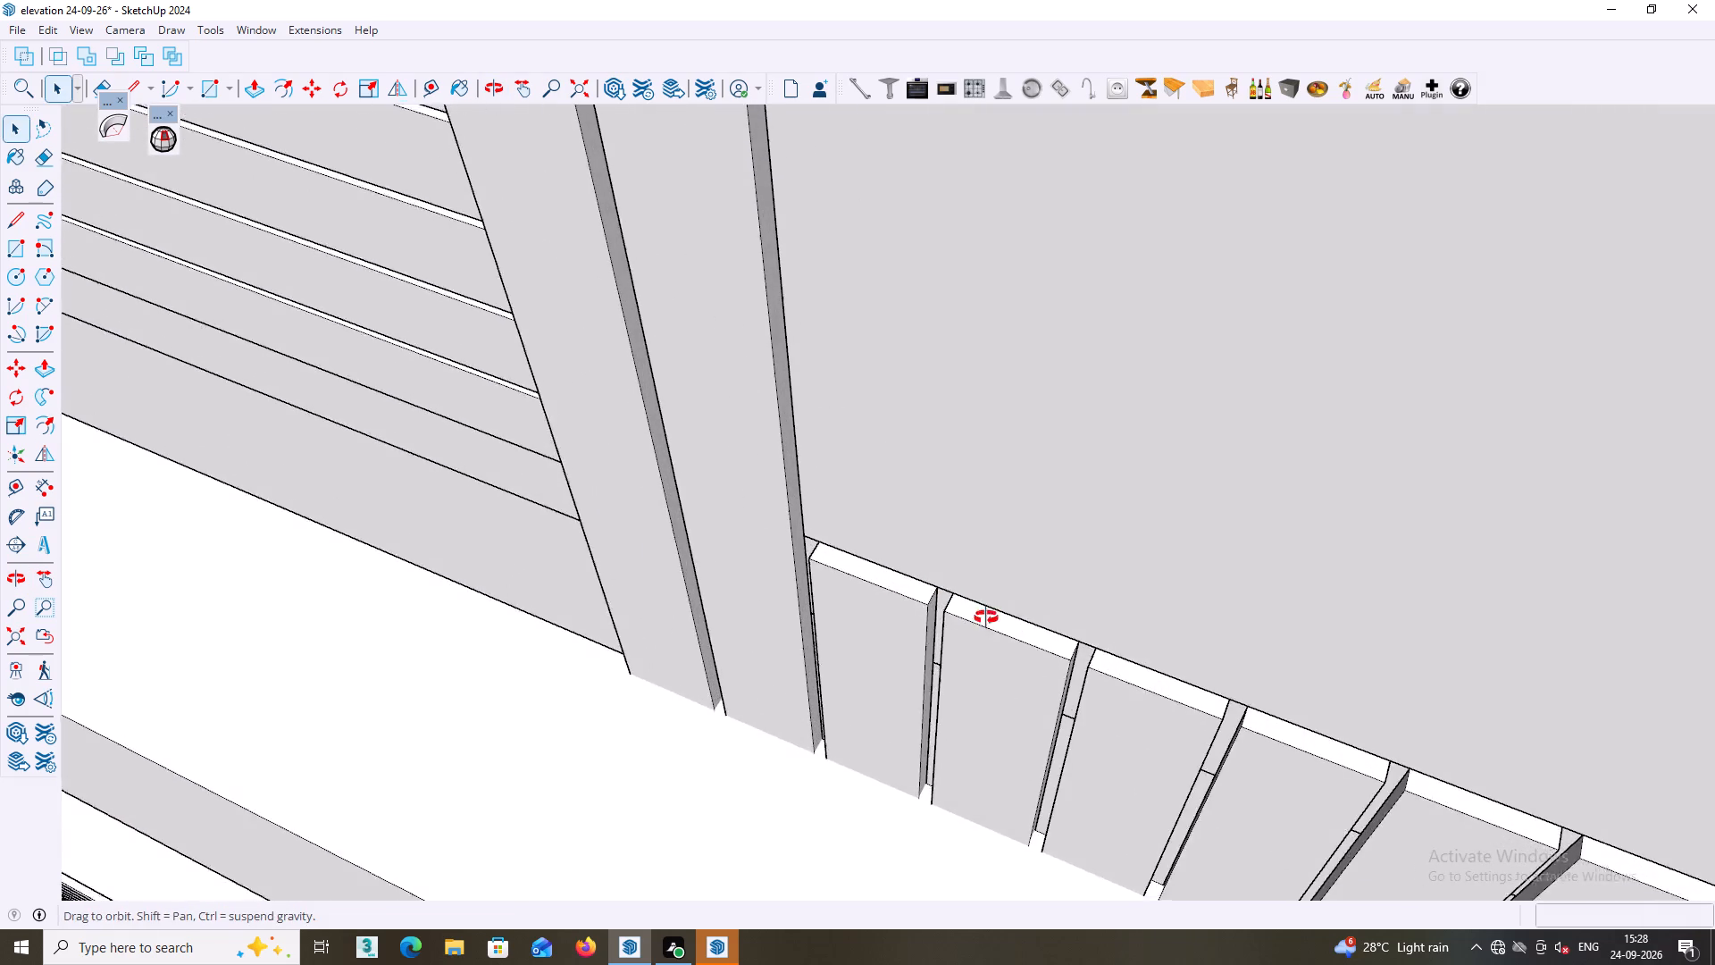
pyautogui.moveTo(986, 617); pyautogui.dragTo(1021, 608, button='middle')
pyautogui.scroll(5, 966, 592)
pyautogui.tripleClick(909, 575)
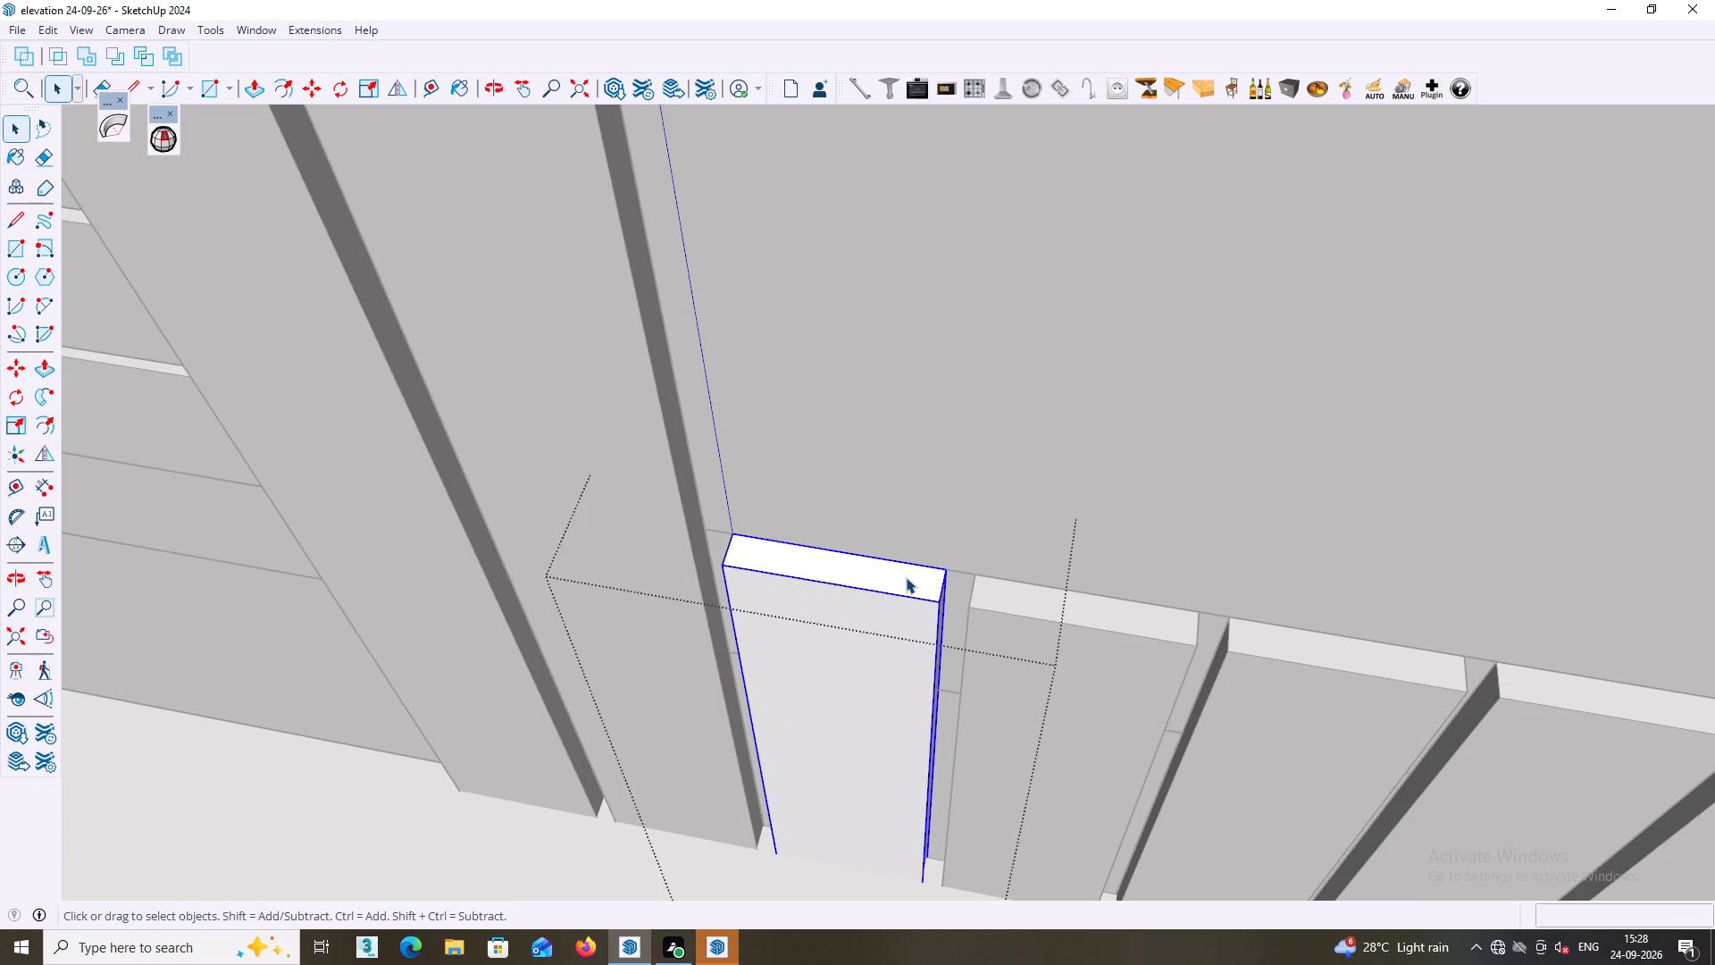
pyautogui.tripleClick(906, 577)
pyautogui.tripleClick(906, 577)
pyautogui.click(906, 577)
pyautogui.click(906, 590)
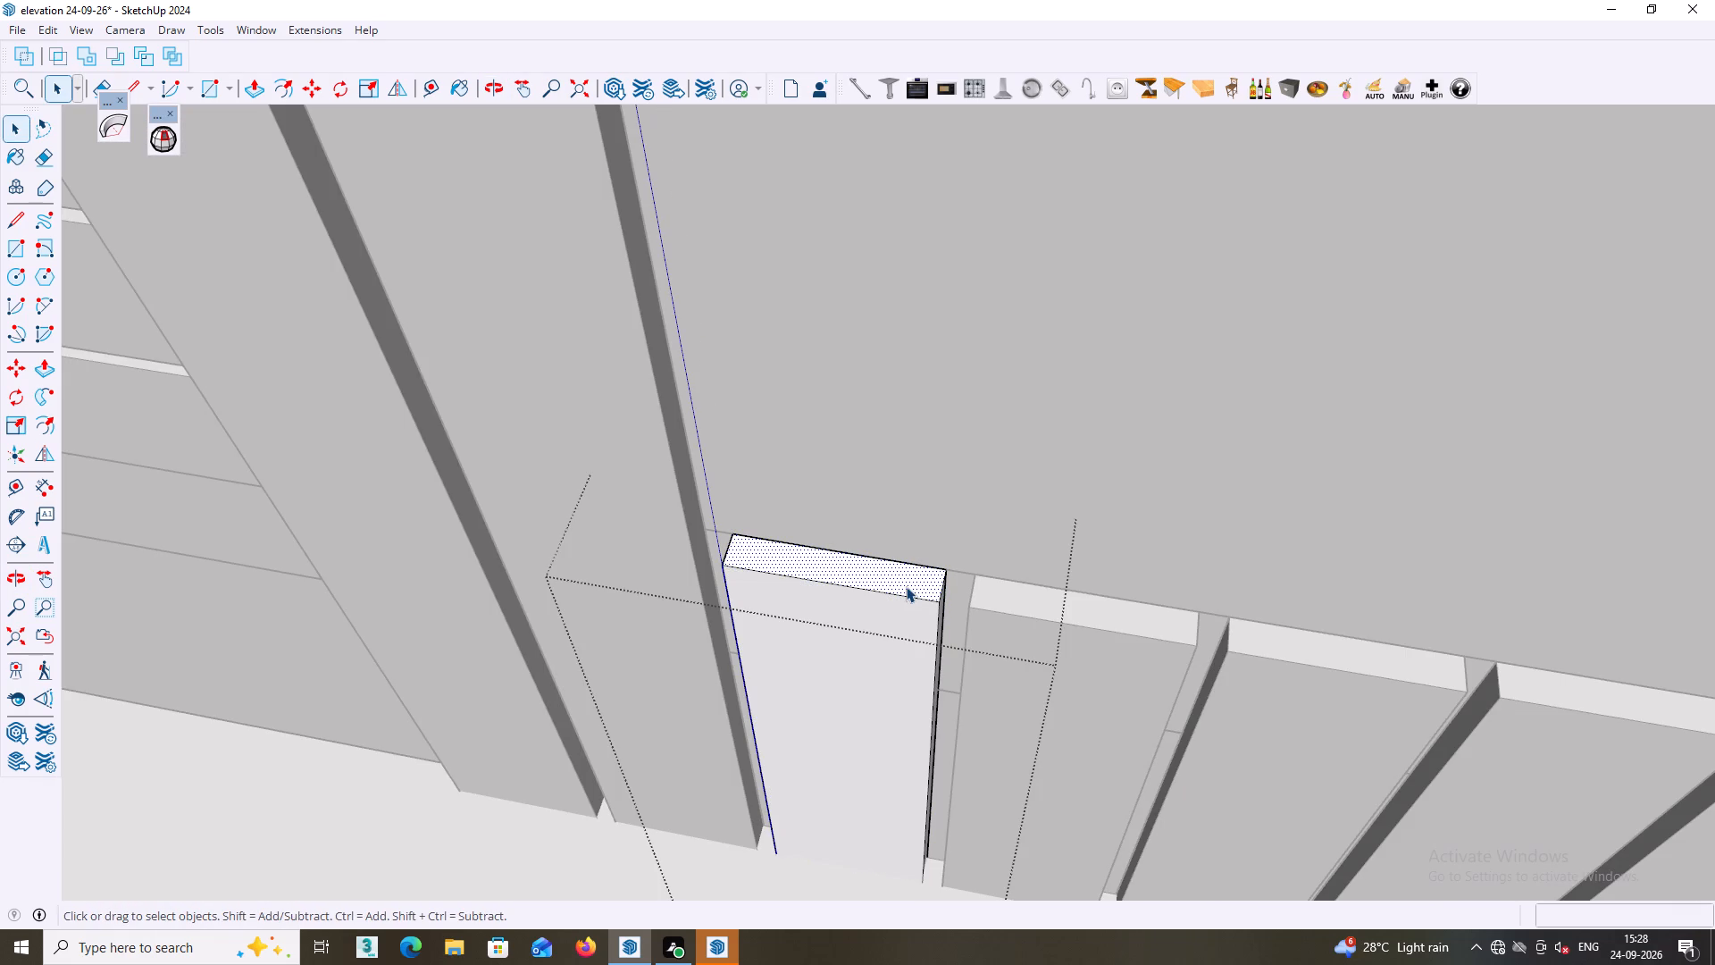
pyautogui.press('p')
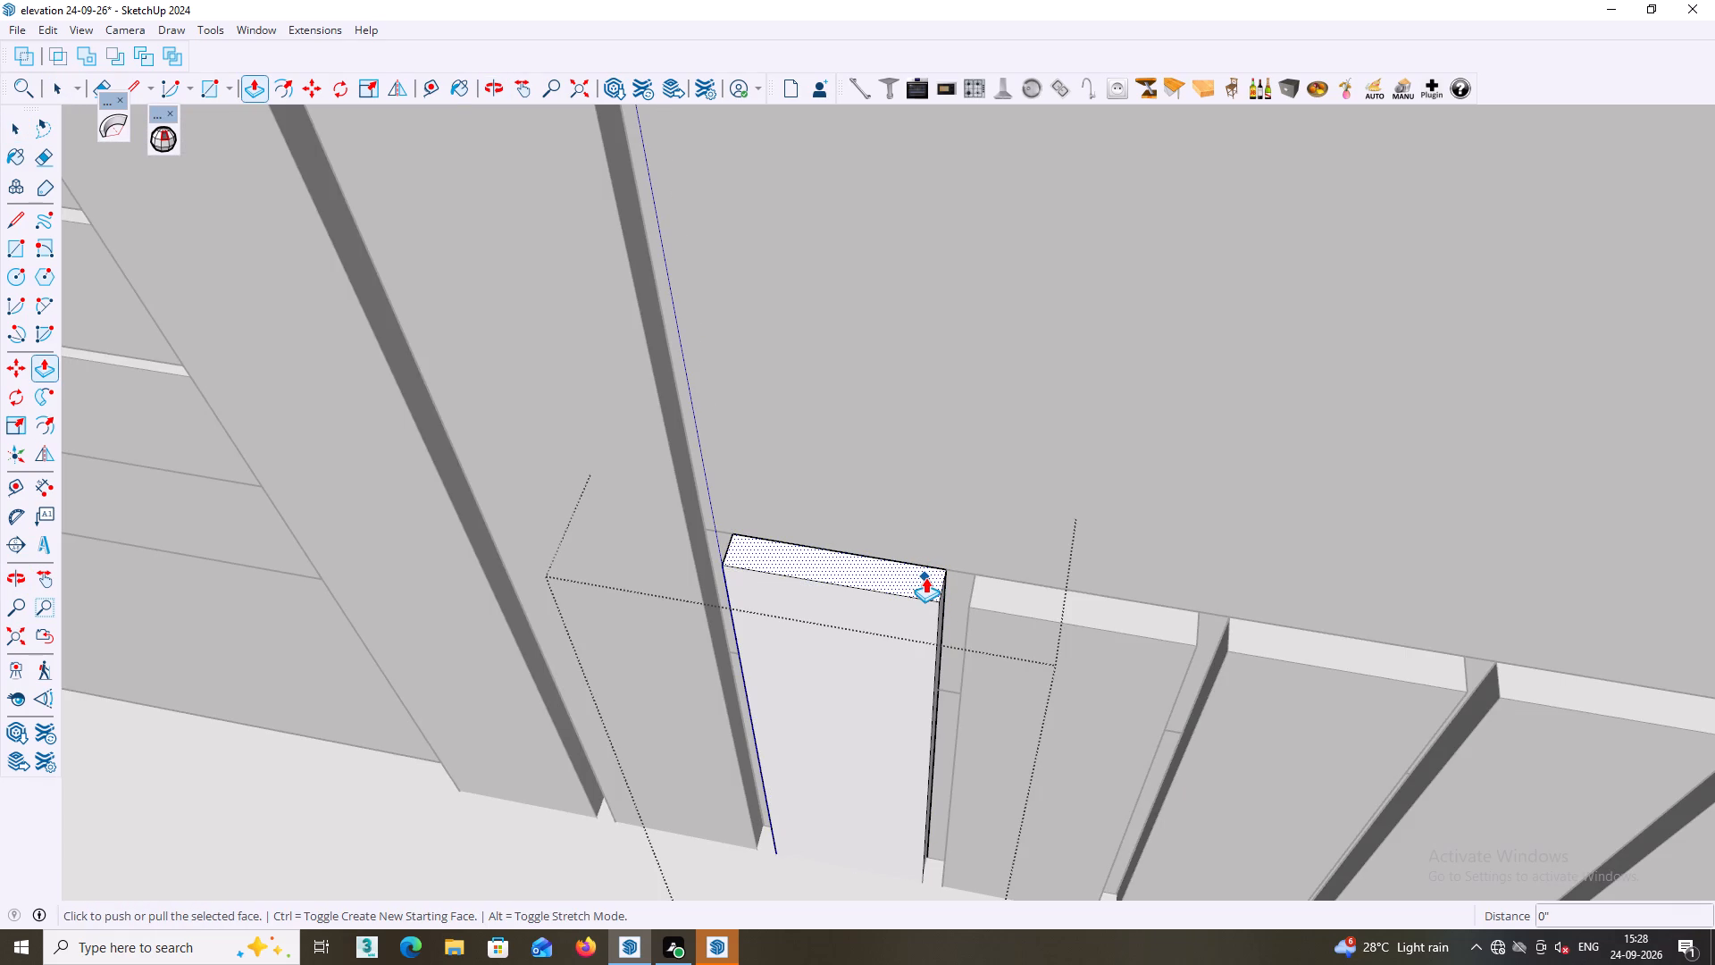
pyautogui.doubleClick(925, 577)
pyautogui.scroll(-14, 925, 577)
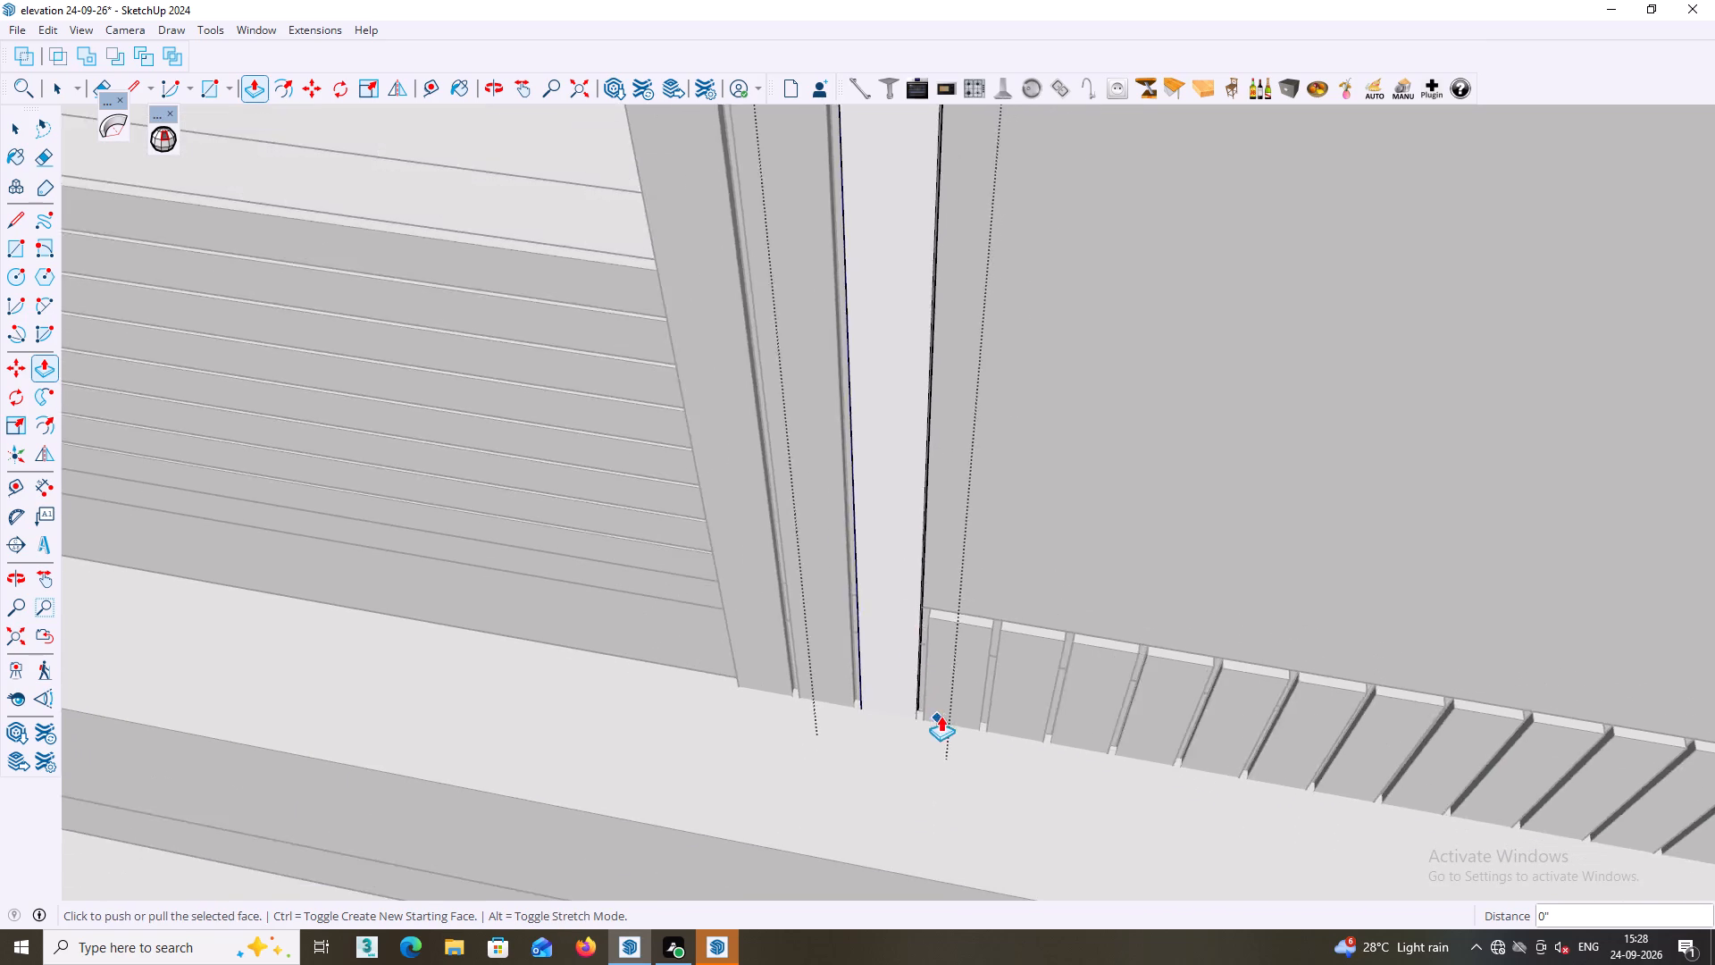
pyautogui.scroll(-9, 941, 716)
pyautogui.press('space')
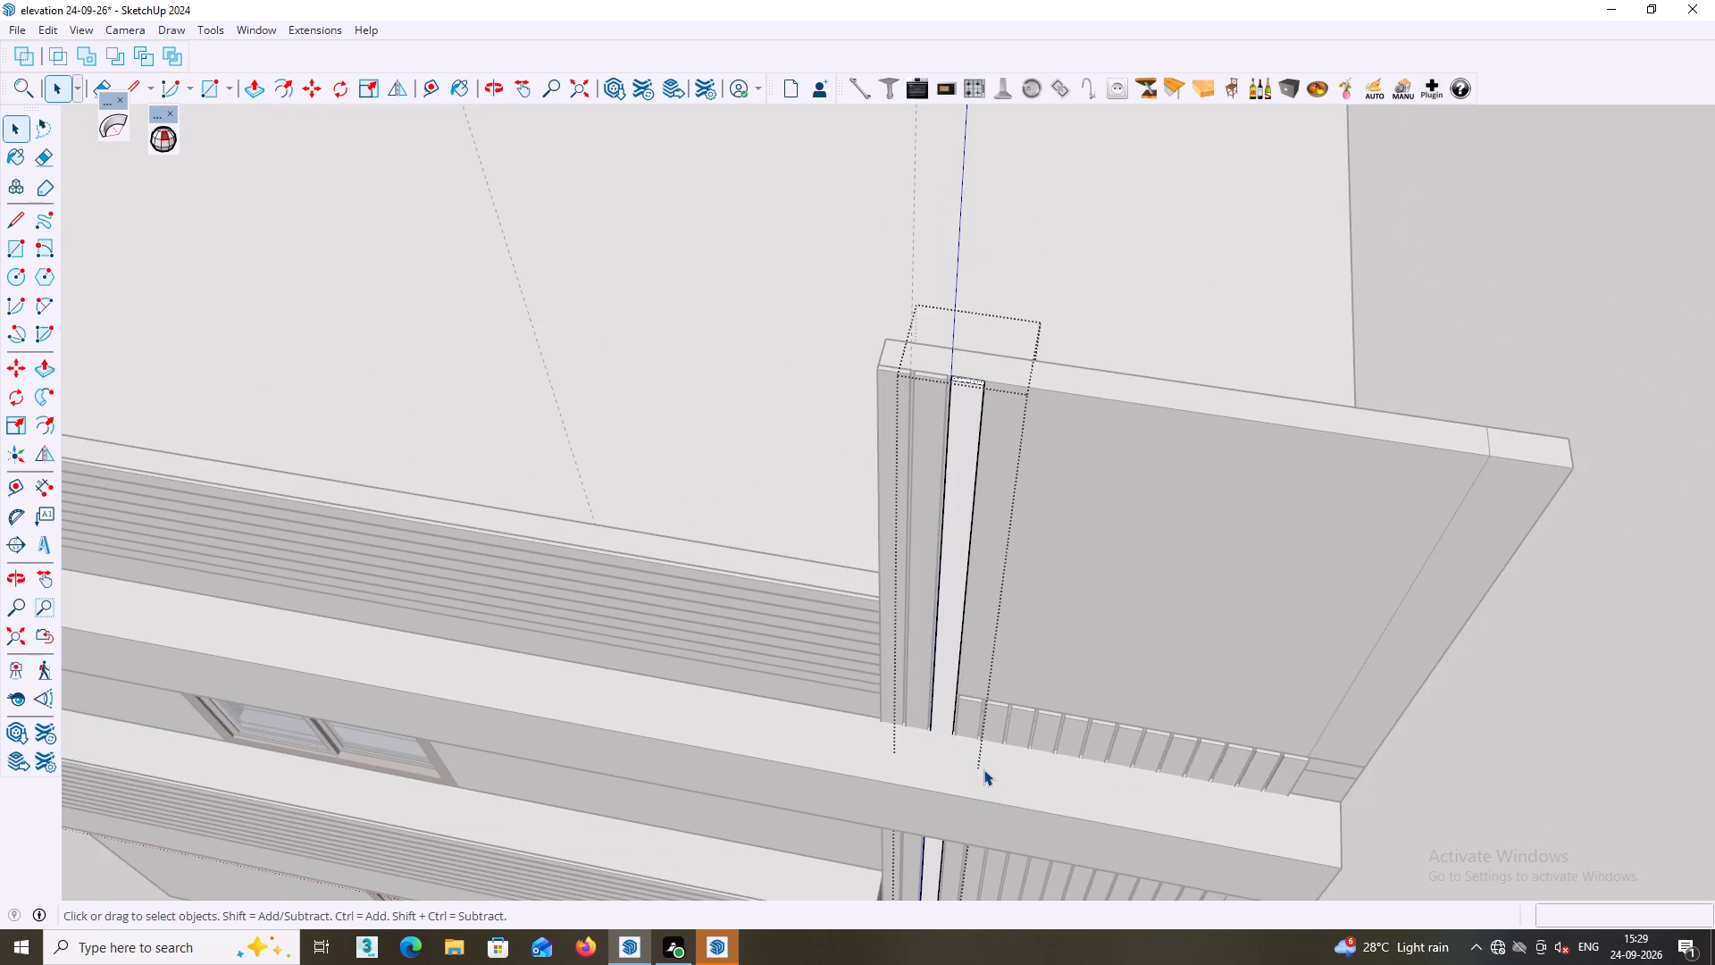
pyautogui.press('space')
pyautogui.click(1619, 386)
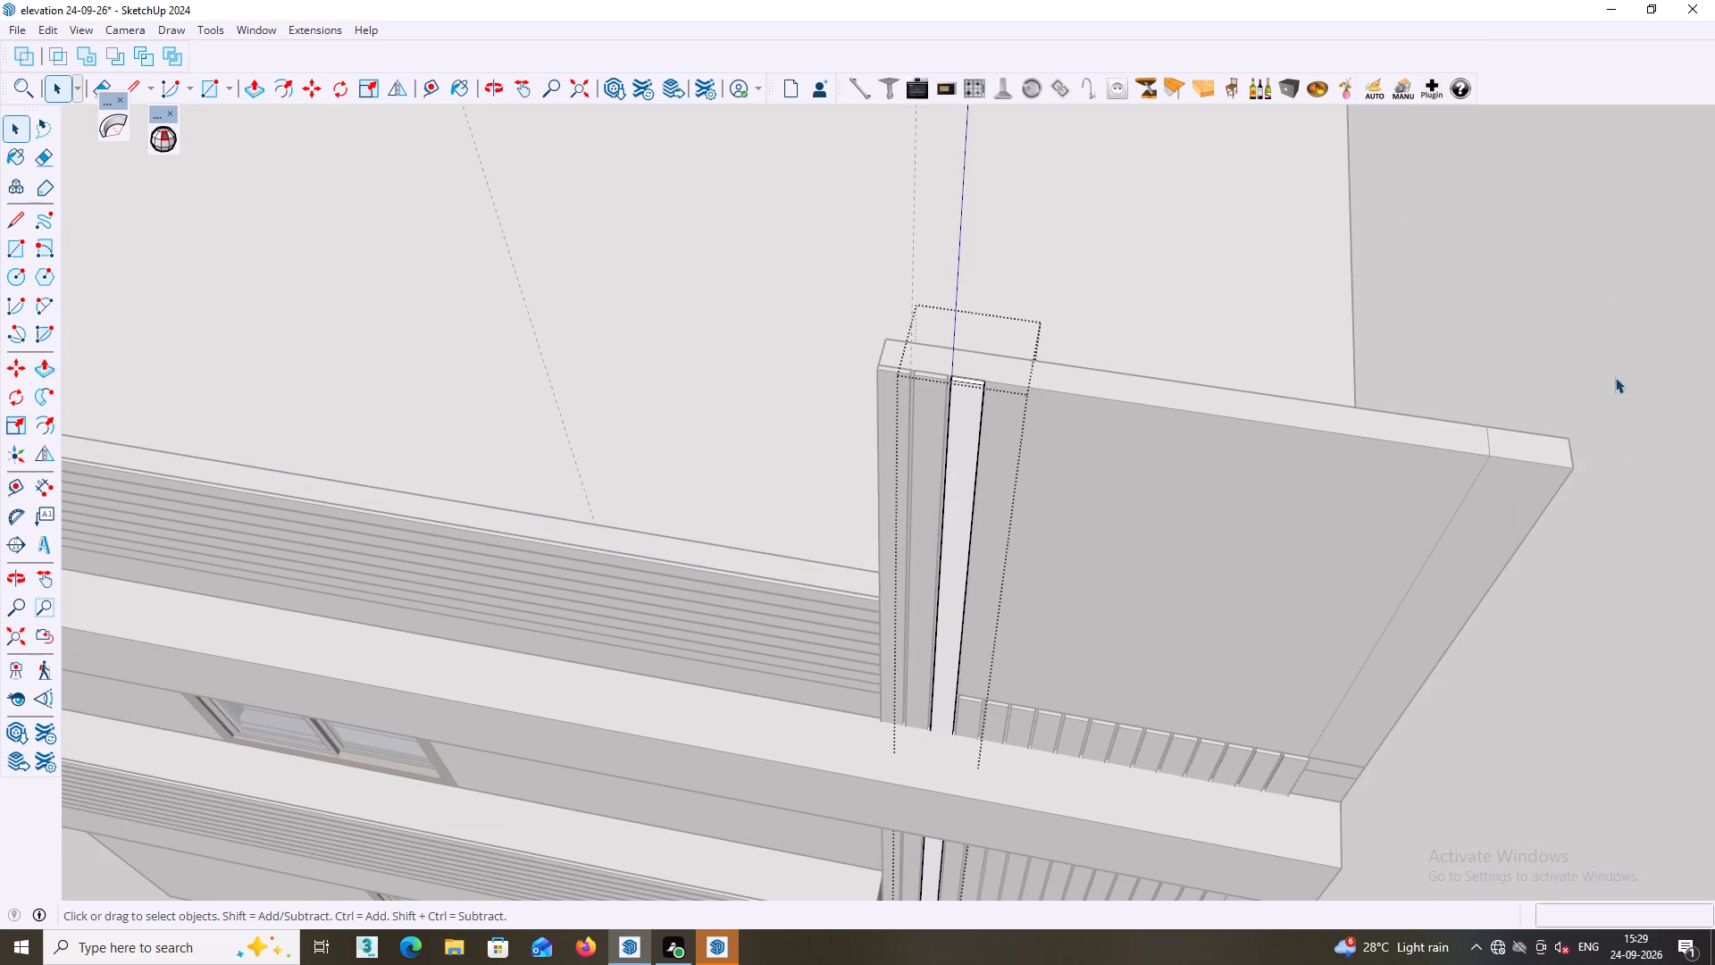
pyautogui.click(1615, 377)
# Extend the fourth vertical strip's top face upward by the same Push/Pull distance, and close the strip for editing.
pyautogui.scroll(9, 1242, 550)
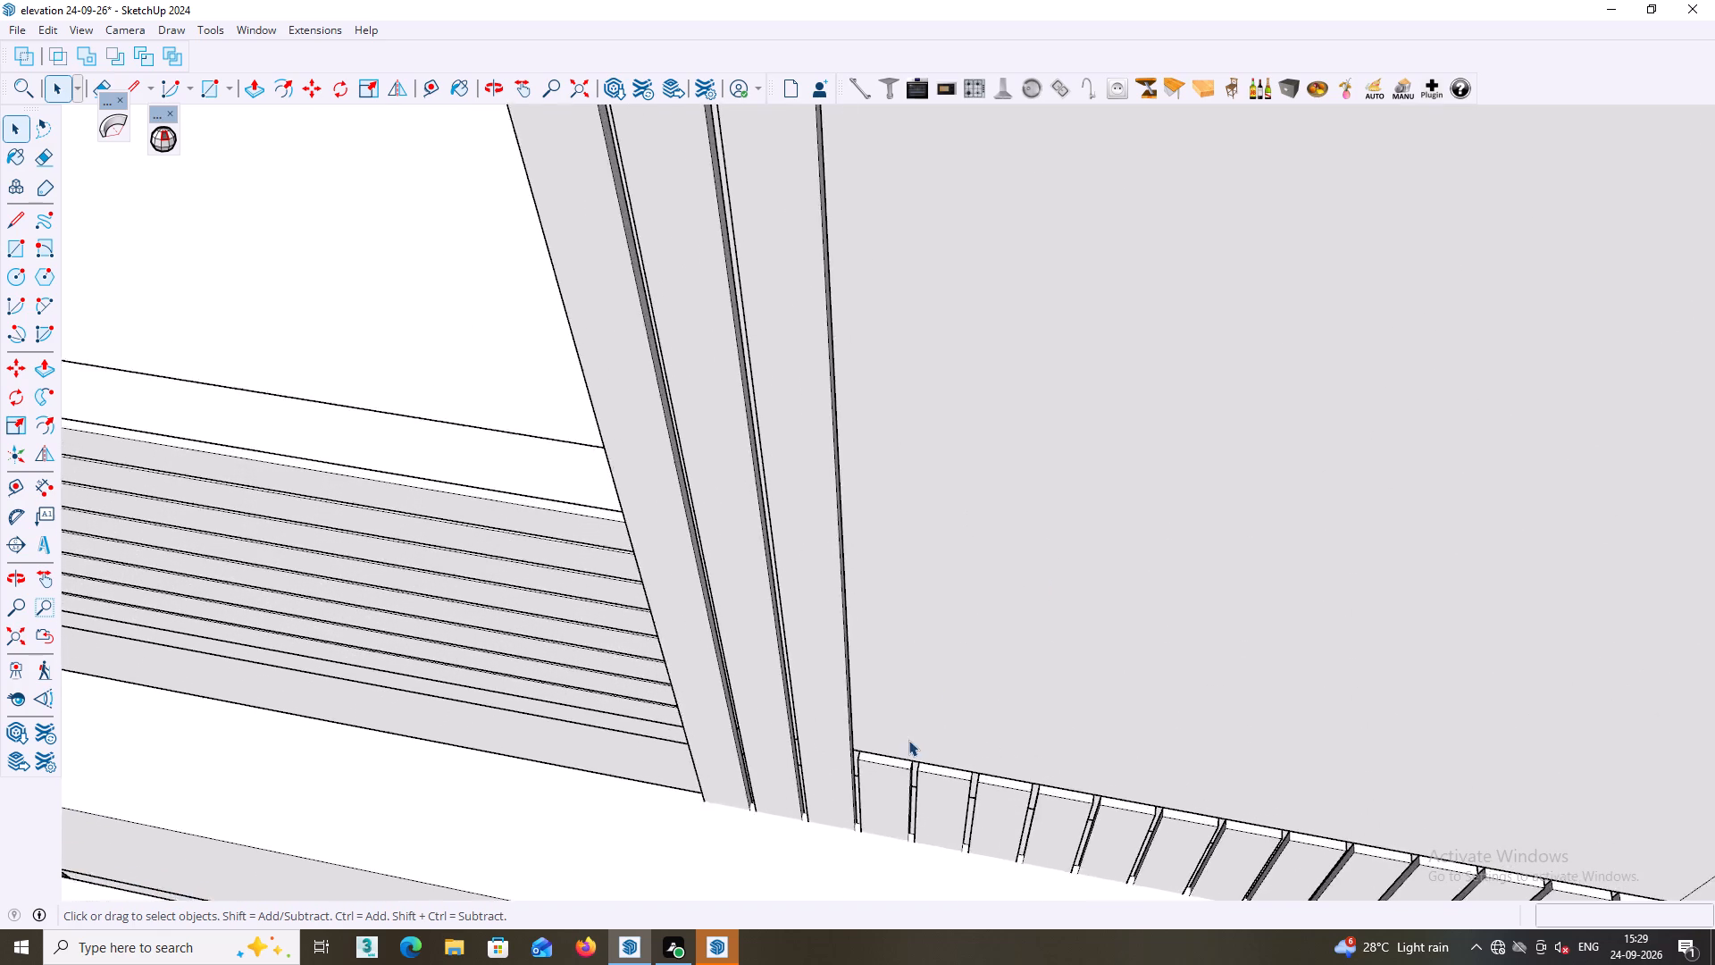
pyautogui.scroll(6, 908, 740)
pyautogui.moveTo(905, 738); pyautogui.dragTo(857, 637, button='middle')
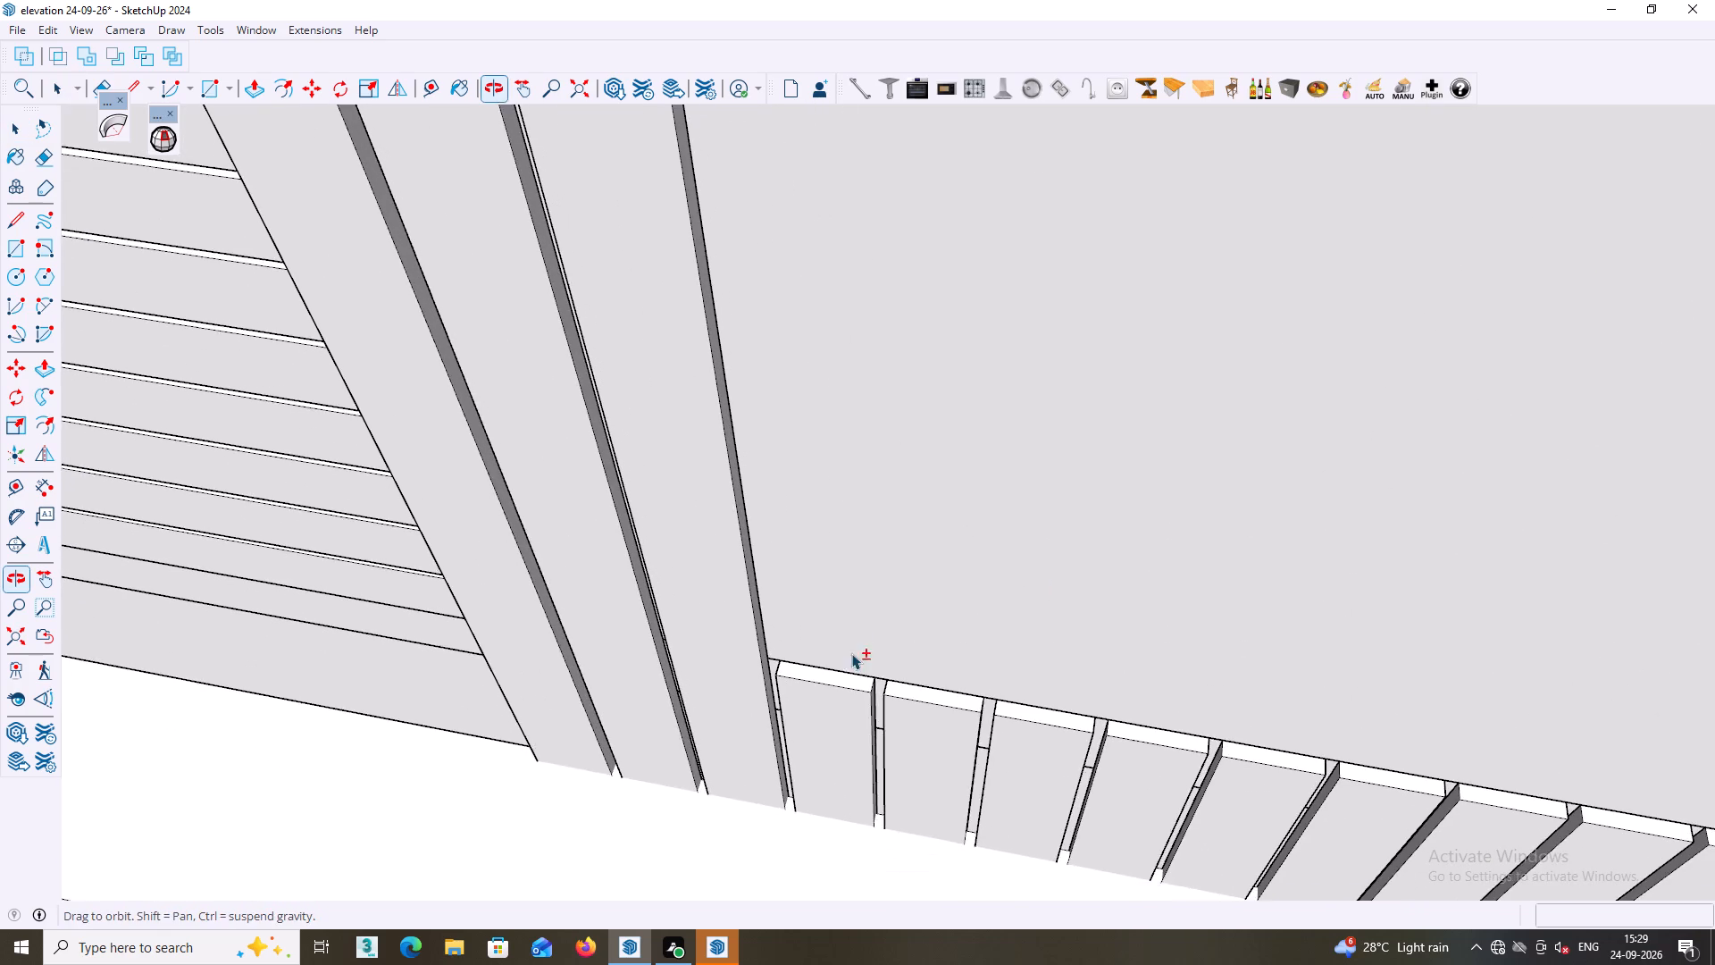
pyautogui.scroll(2, 842, 693)
pyautogui.click(847, 677)
pyautogui.tripleClick(847, 677)
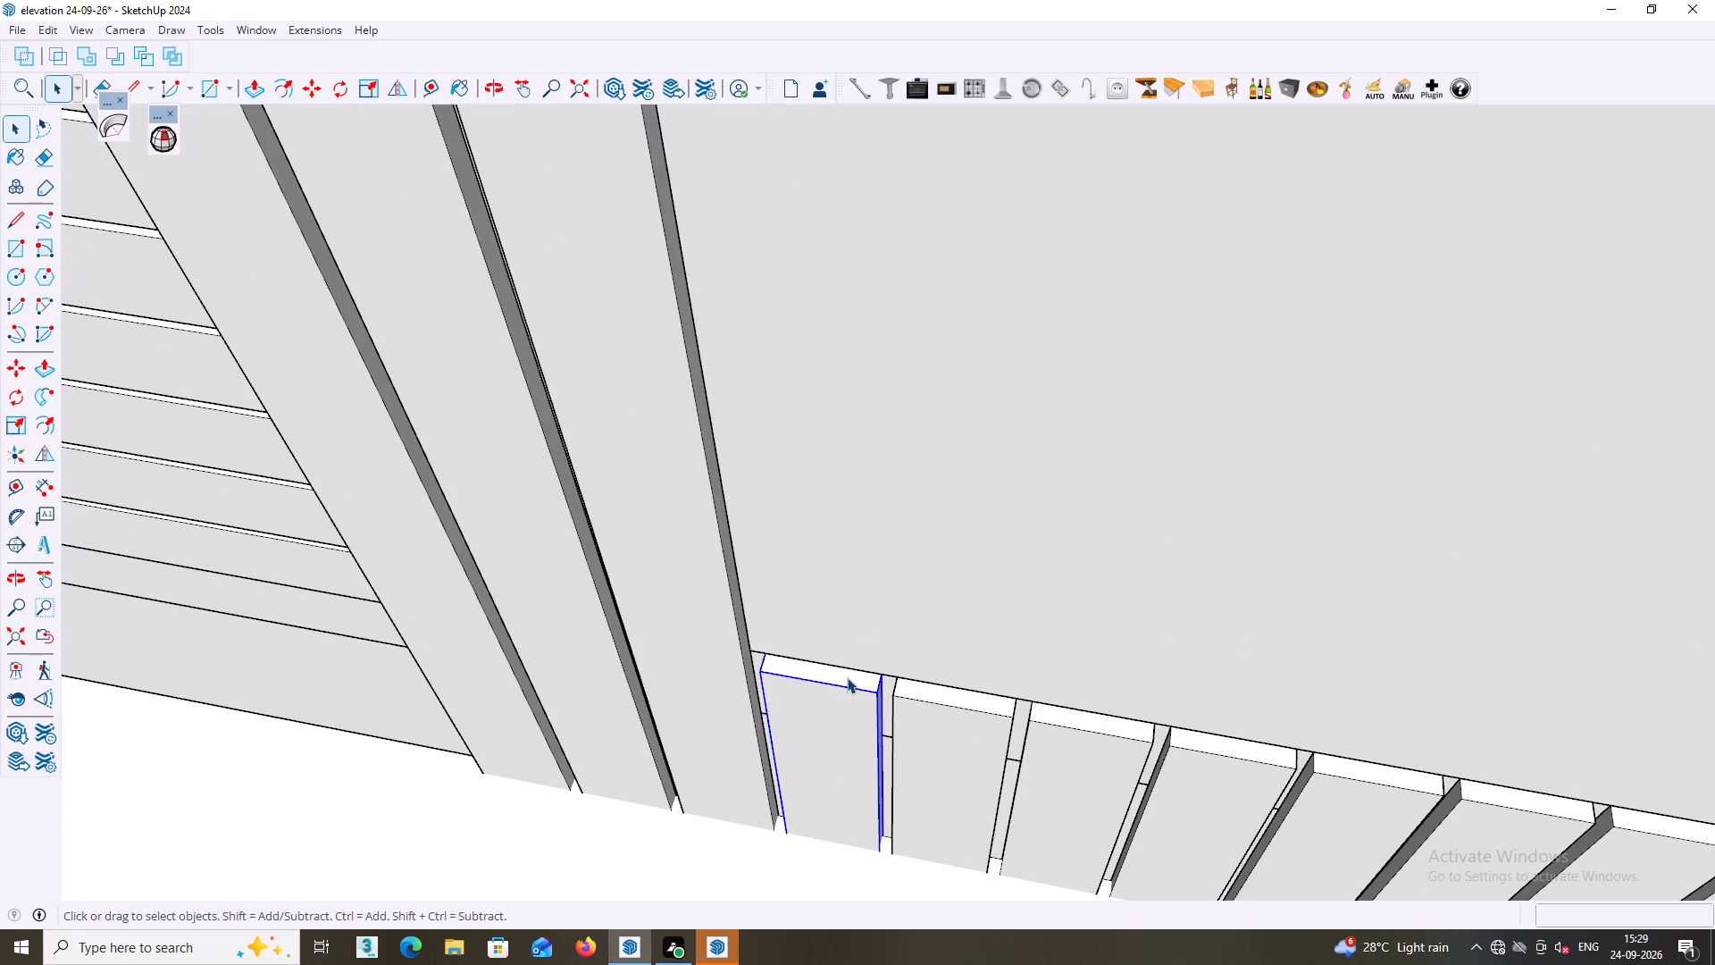
pyautogui.click(847, 677)
pyautogui.click(847, 677)
pyautogui.doubleClick(847, 677)
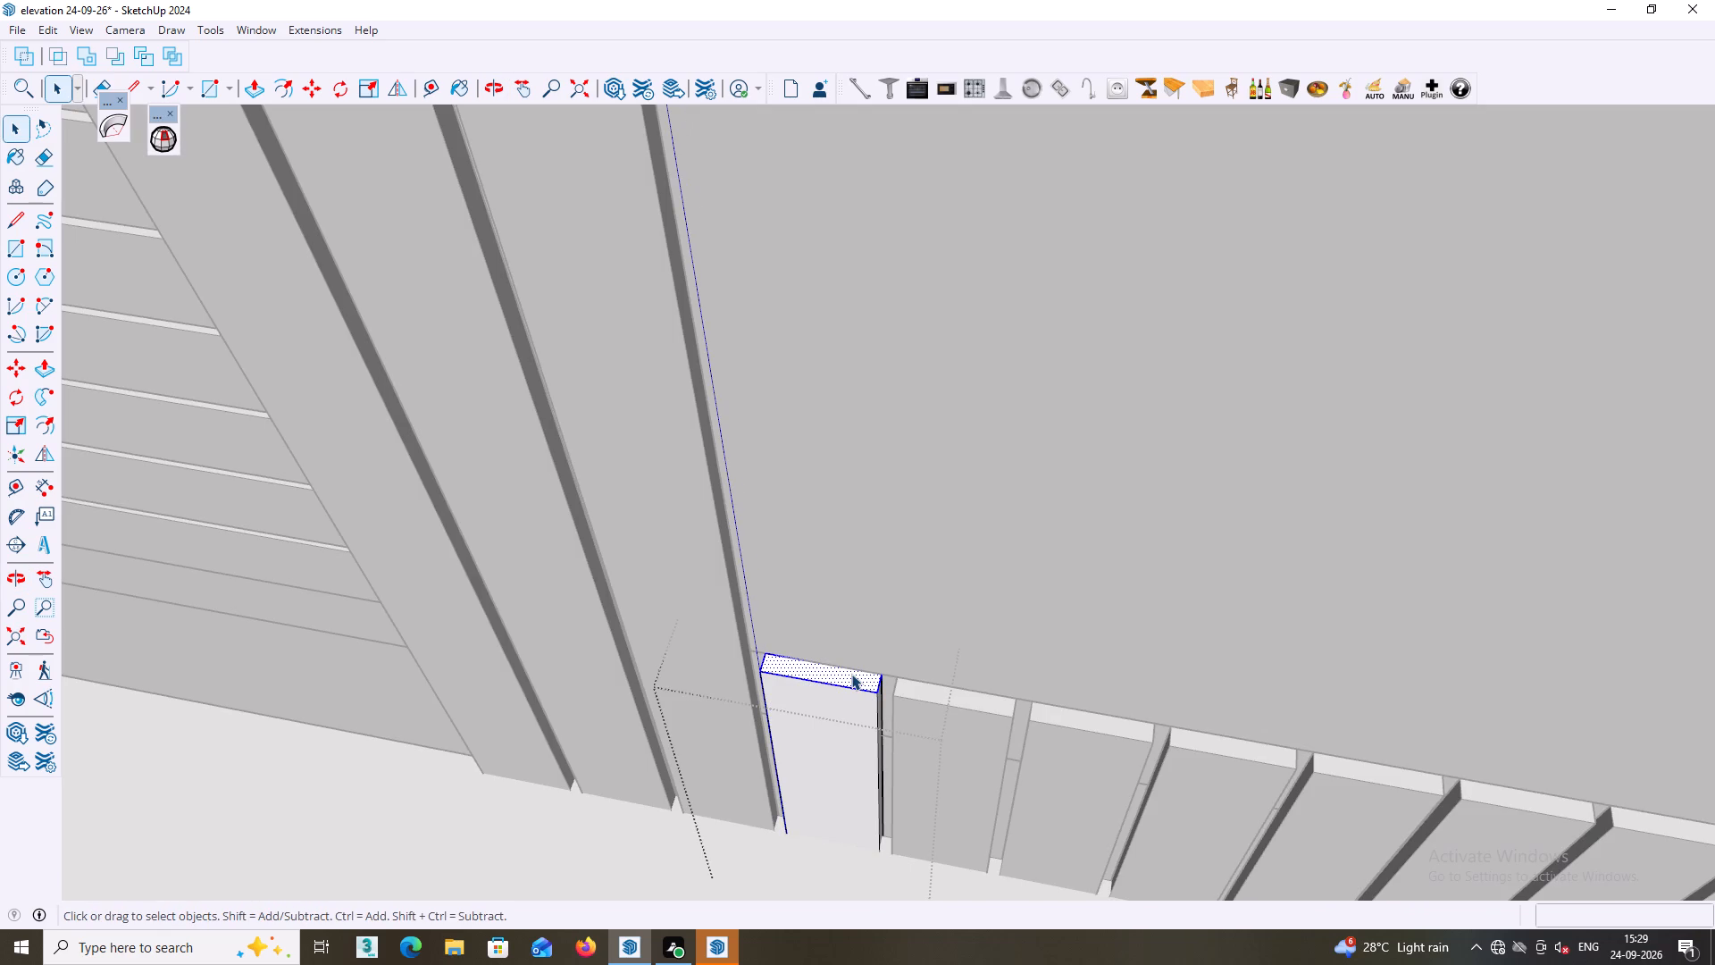
pyautogui.press('p')
pyautogui.doubleClick(851, 674)
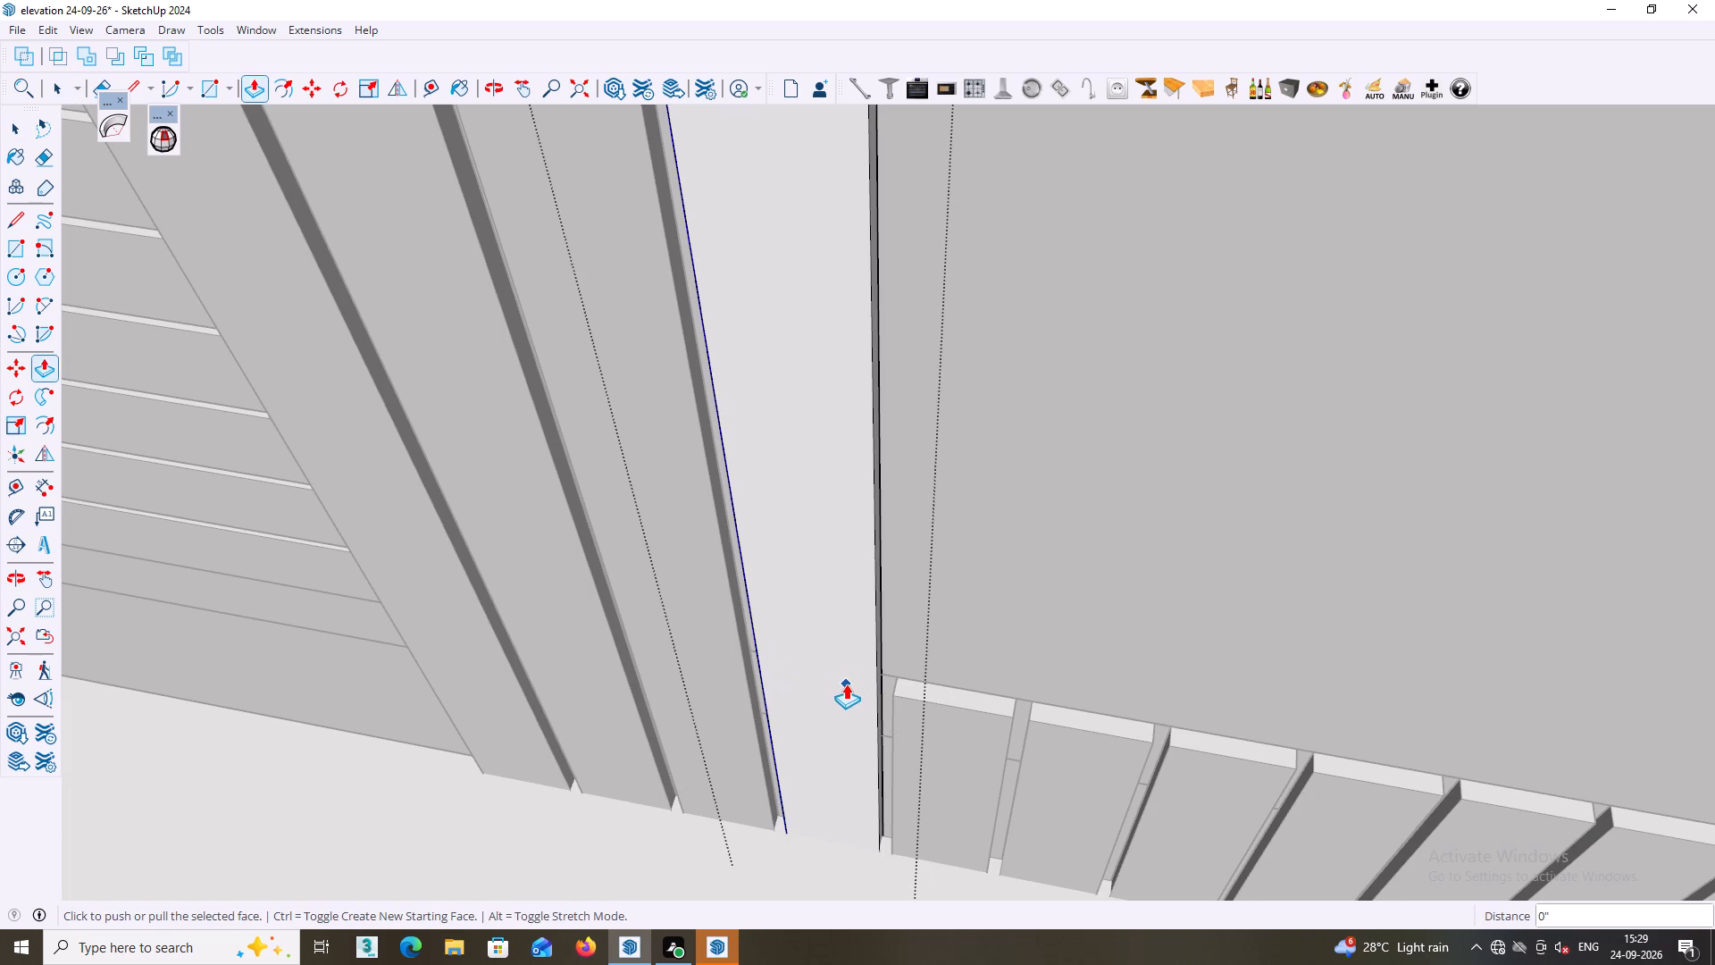
pyautogui.press('space')
pyautogui.click(974, 699)
pyautogui.doubleClick(866, 745)
pyautogui.scroll(-19, 866, 746)
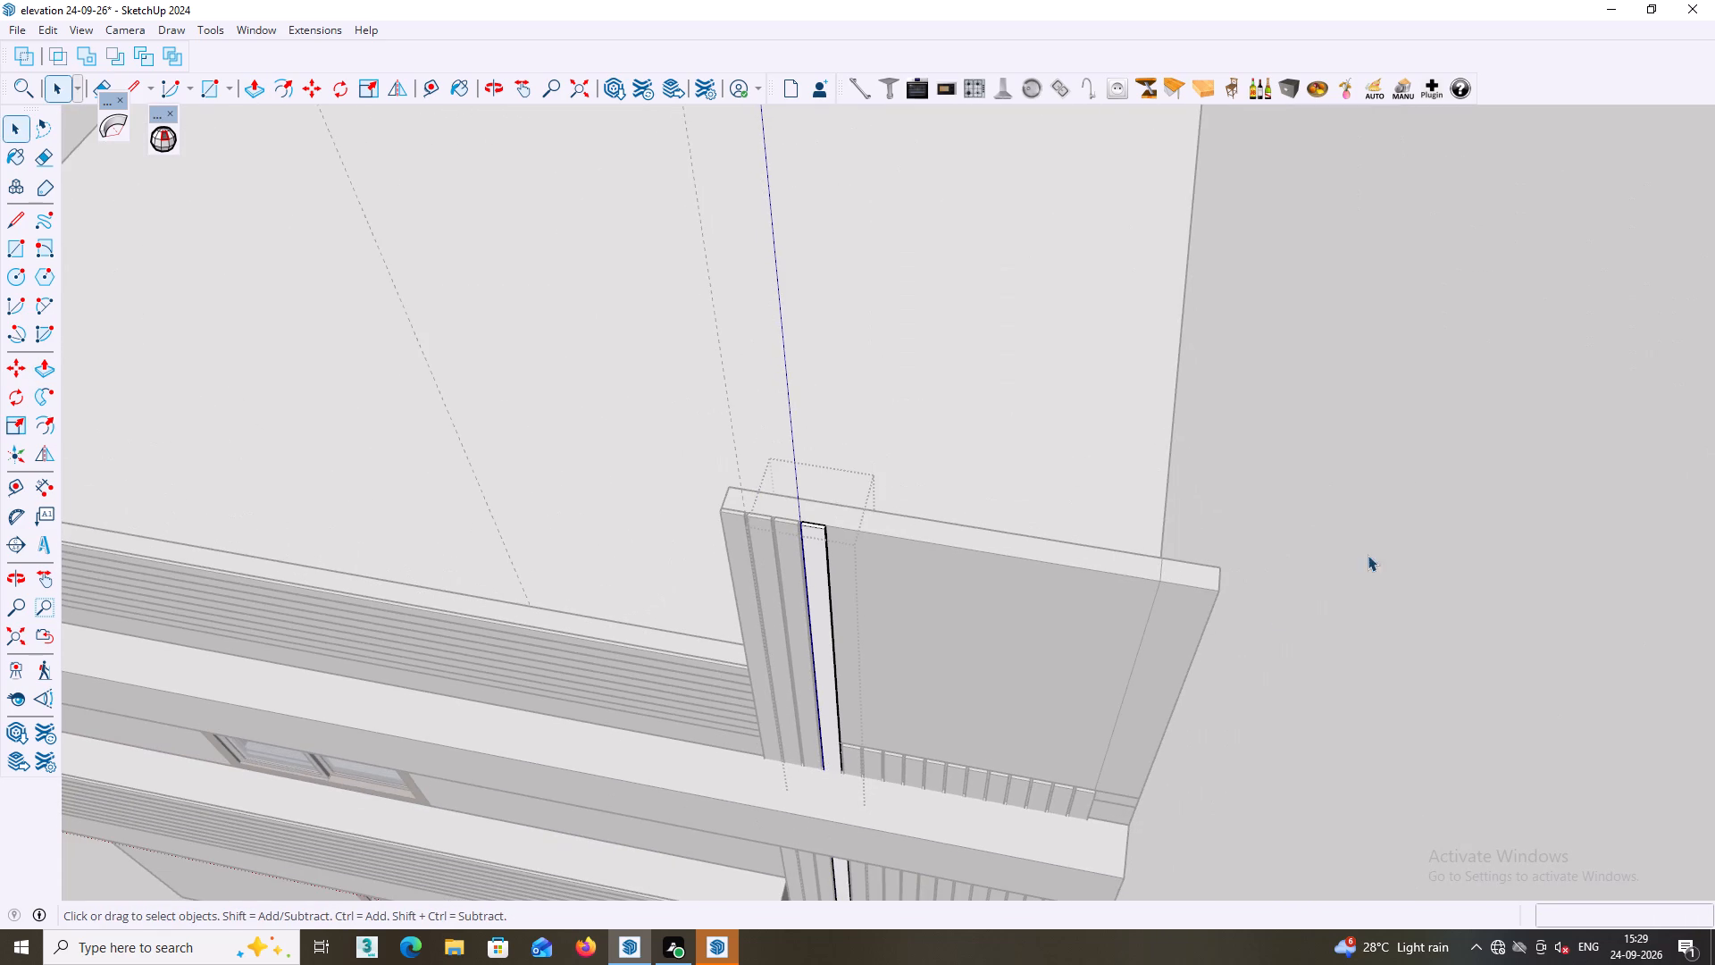
pyautogui.click(1397, 537)
pyautogui.click(1323, 558)
# Extend the fifth vertical strip's top face to the raised wall's top by repeating the same Push/Pull distance, and close the strip.
pyautogui.scroll(10, 940, 735)
pyautogui.middleClick(877, 774)
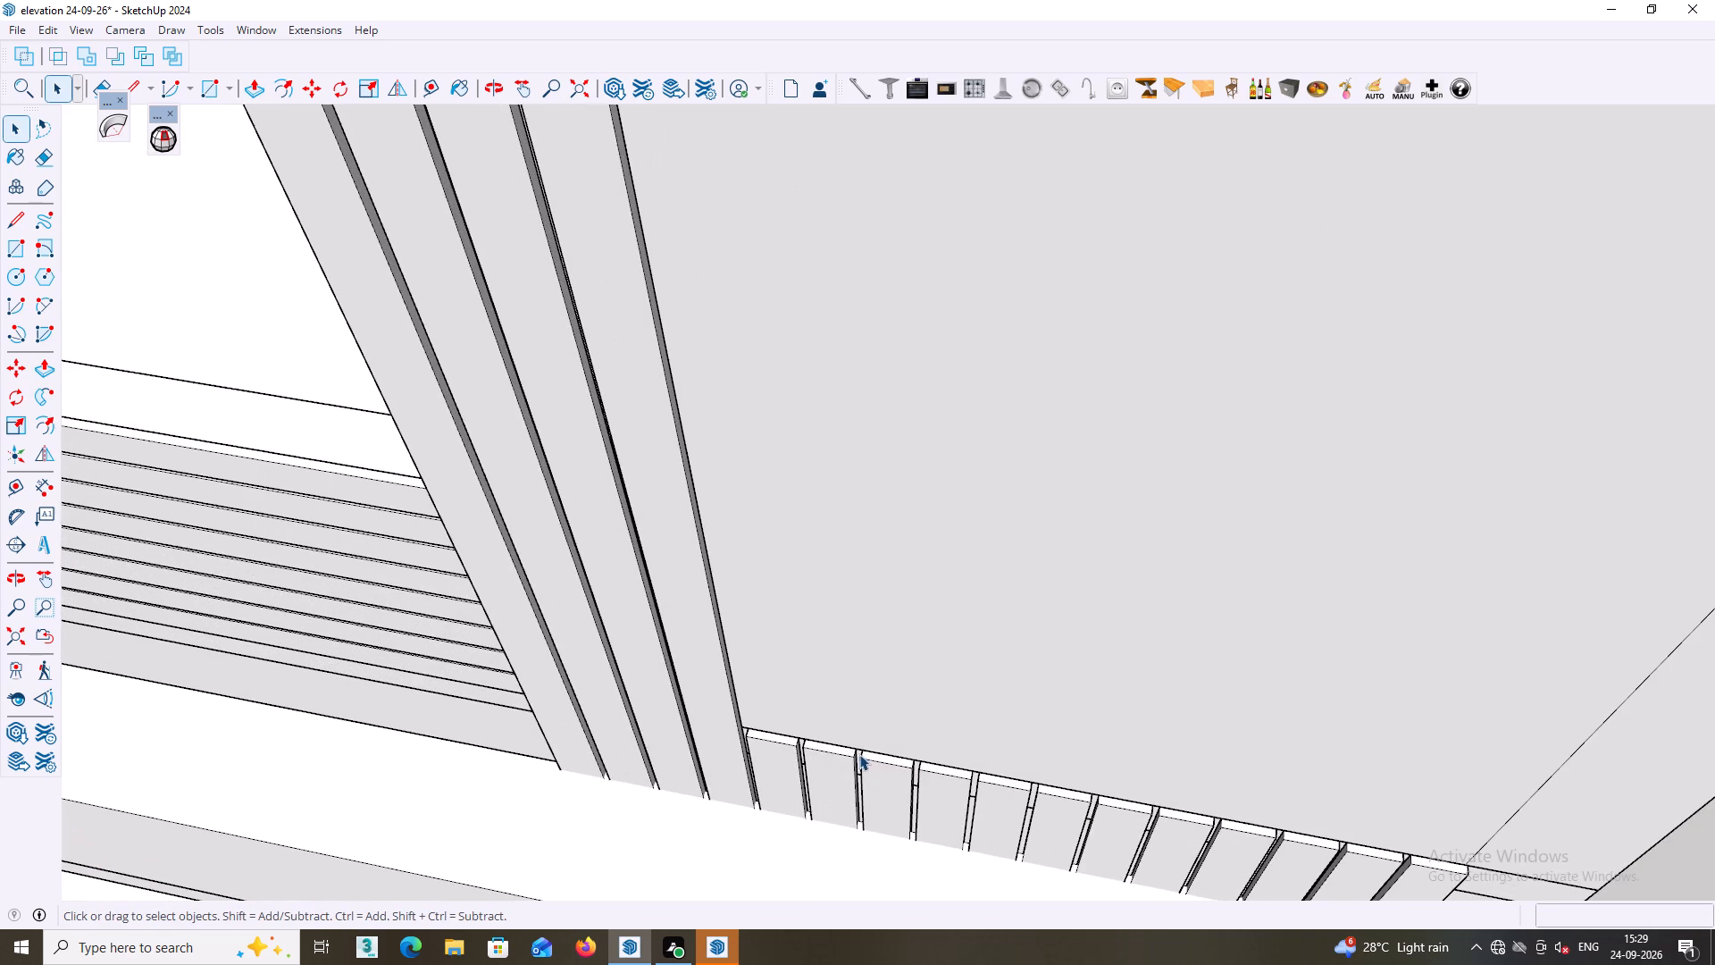
pyautogui.keyDown('shift'); pyautogui.moveTo(869, 753); pyautogui.dragTo(763, 732, button='middle'); pyautogui.keyUp('shift')
pyautogui.scroll(5, 711, 740)
pyautogui.doubleClick(665, 702)
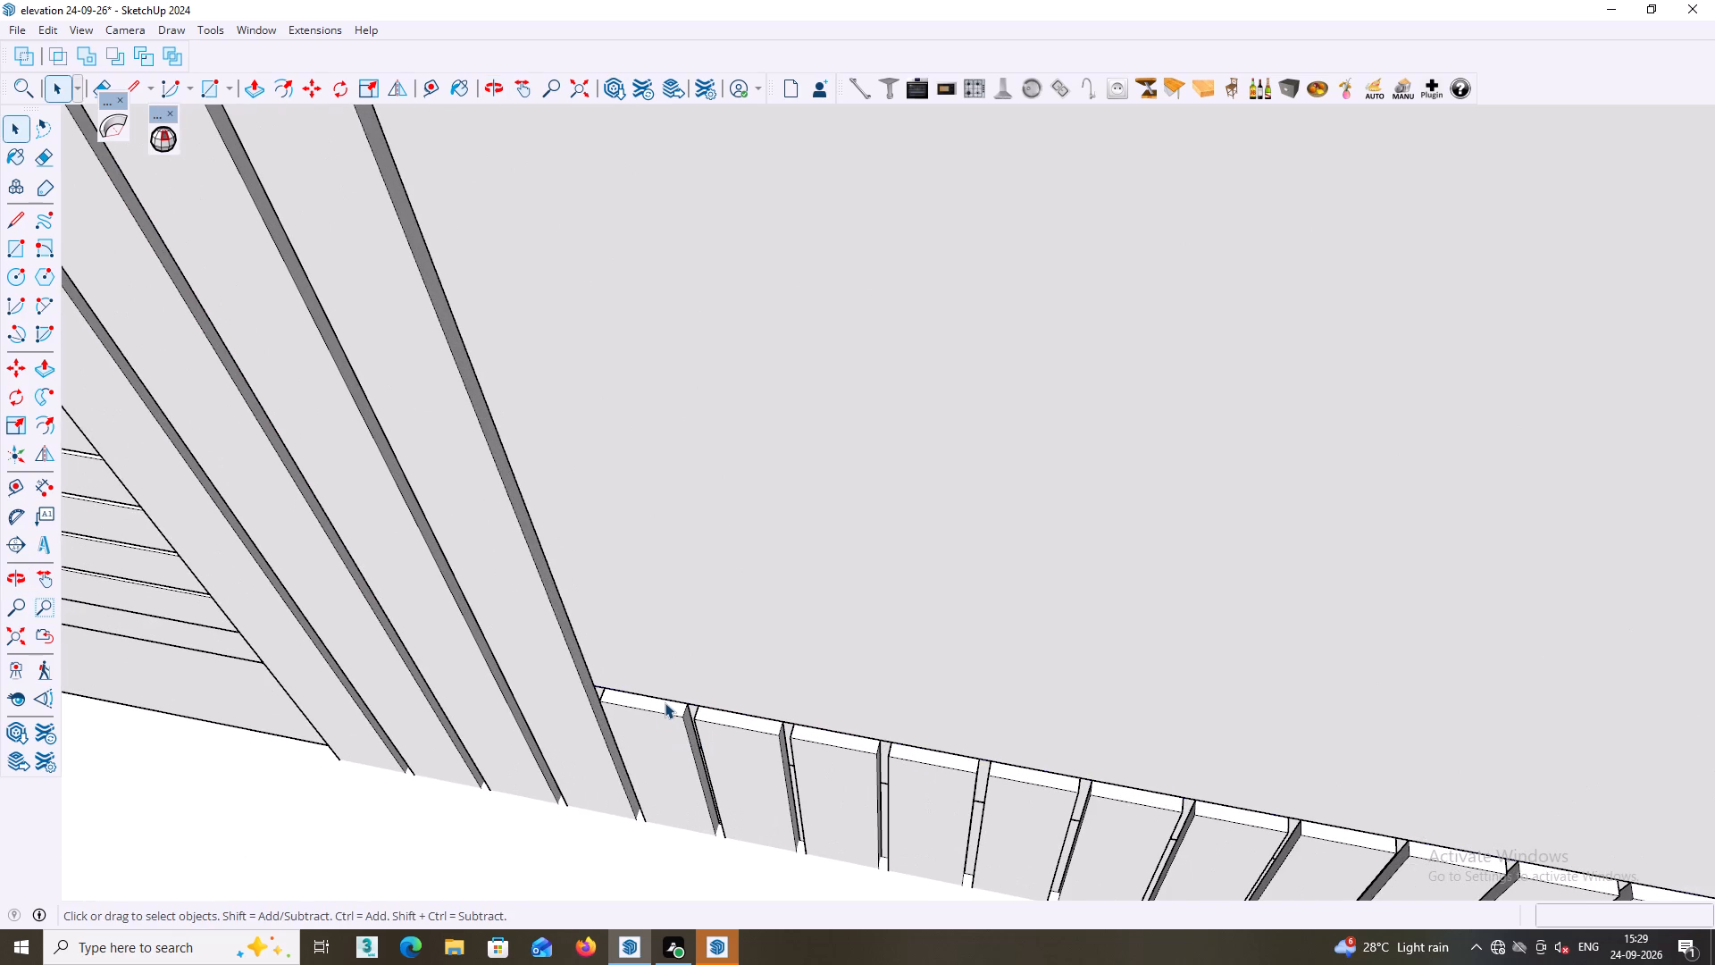
pyautogui.tripleClick(665, 705)
pyautogui.doubleClick(665, 705)
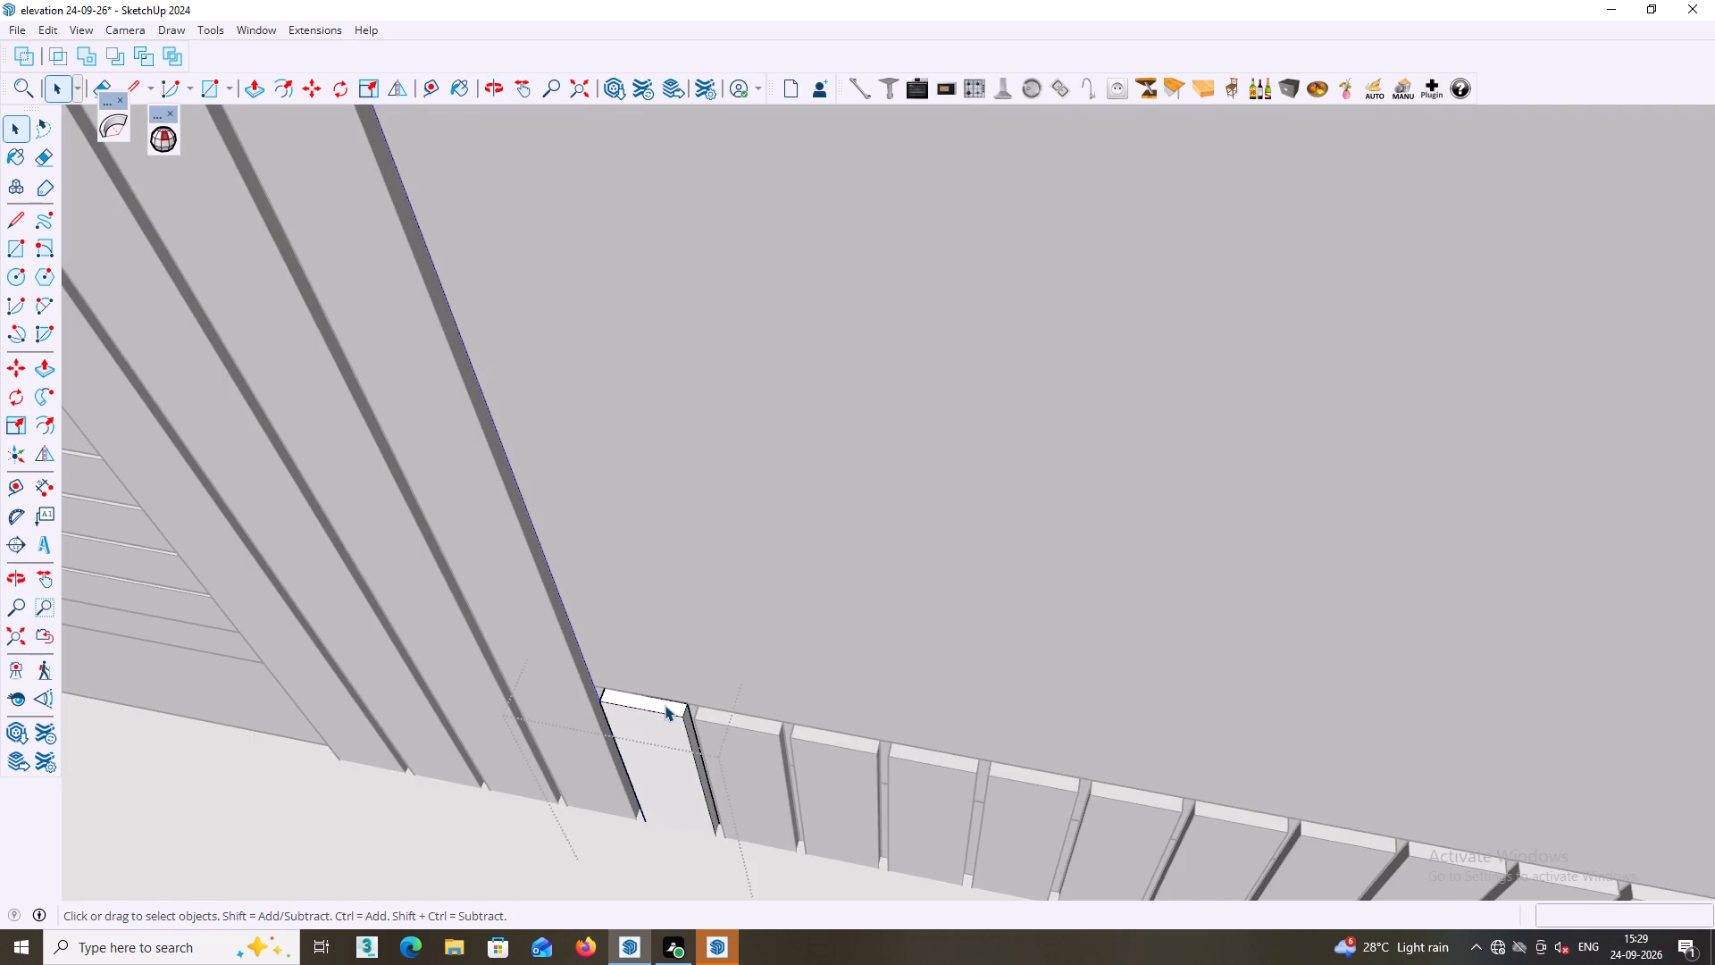
pyautogui.click(665, 705)
pyautogui.click(670, 705)
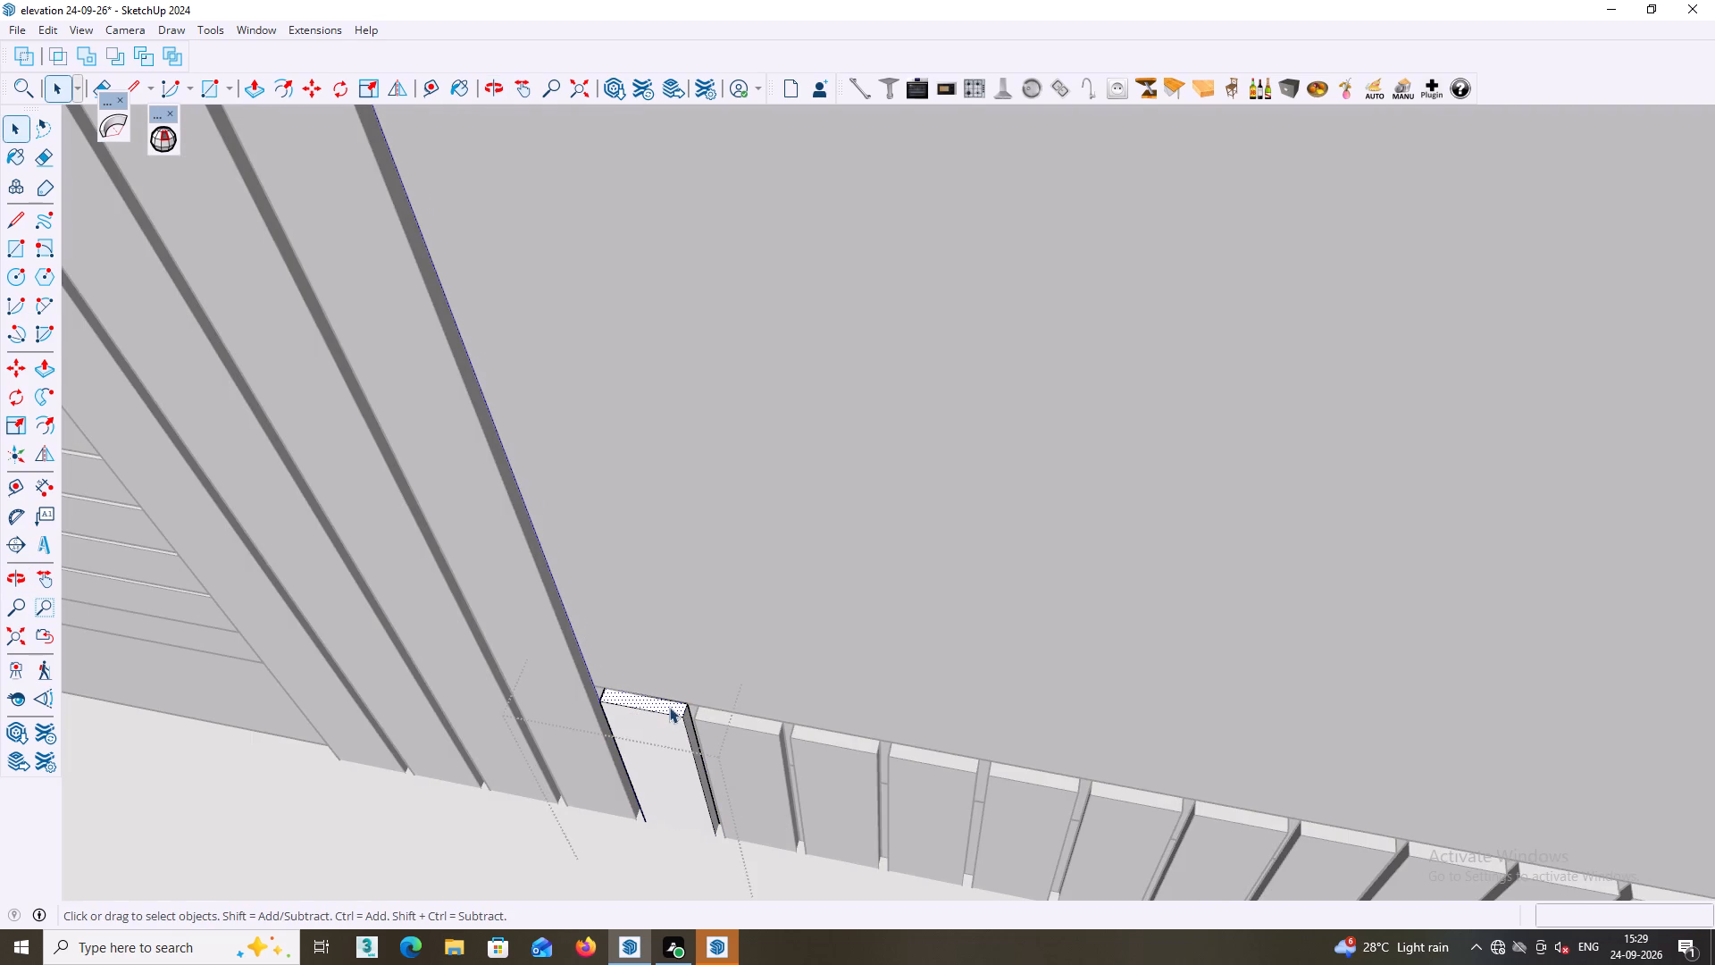
pyautogui.press('p')
pyautogui.doubleClick(666, 698)
pyautogui.scroll(-8, 689, 754)
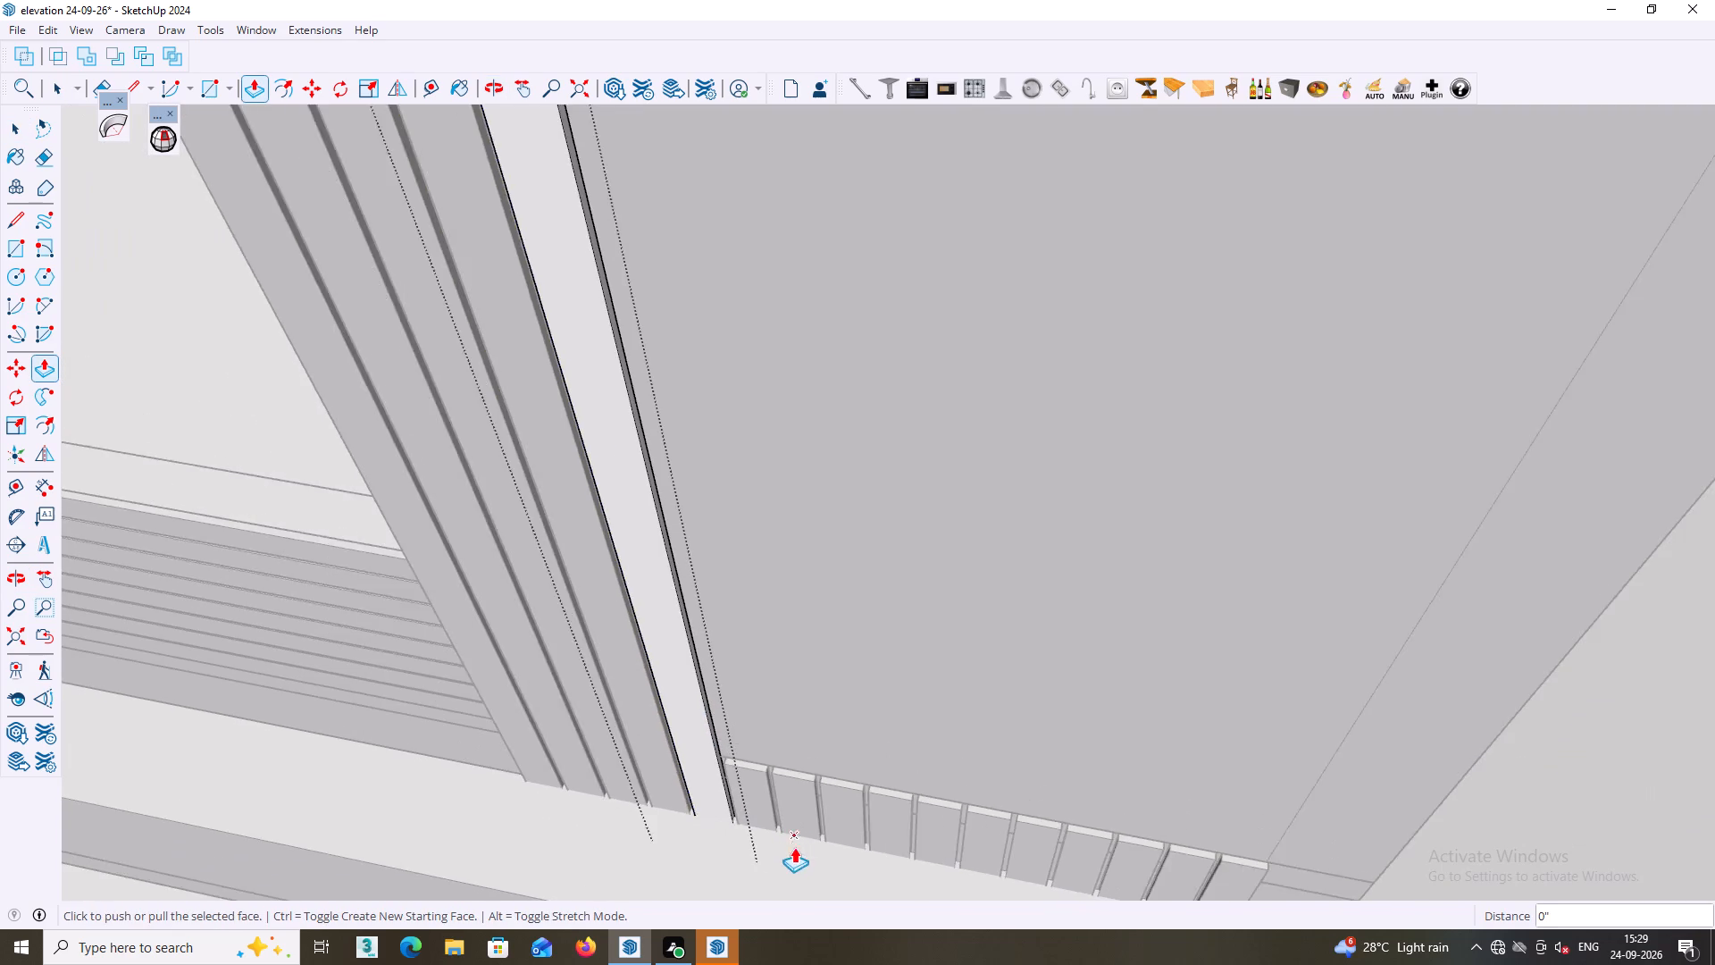
pyautogui.scroll(-3, 794, 847)
pyautogui.keyDown('shift'); pyautogui.moveTo(833, 835); pyautogui.dragTo(532, 759, button='middle'); pyautogui.keyUp('shift')
pyautogui.press('space')
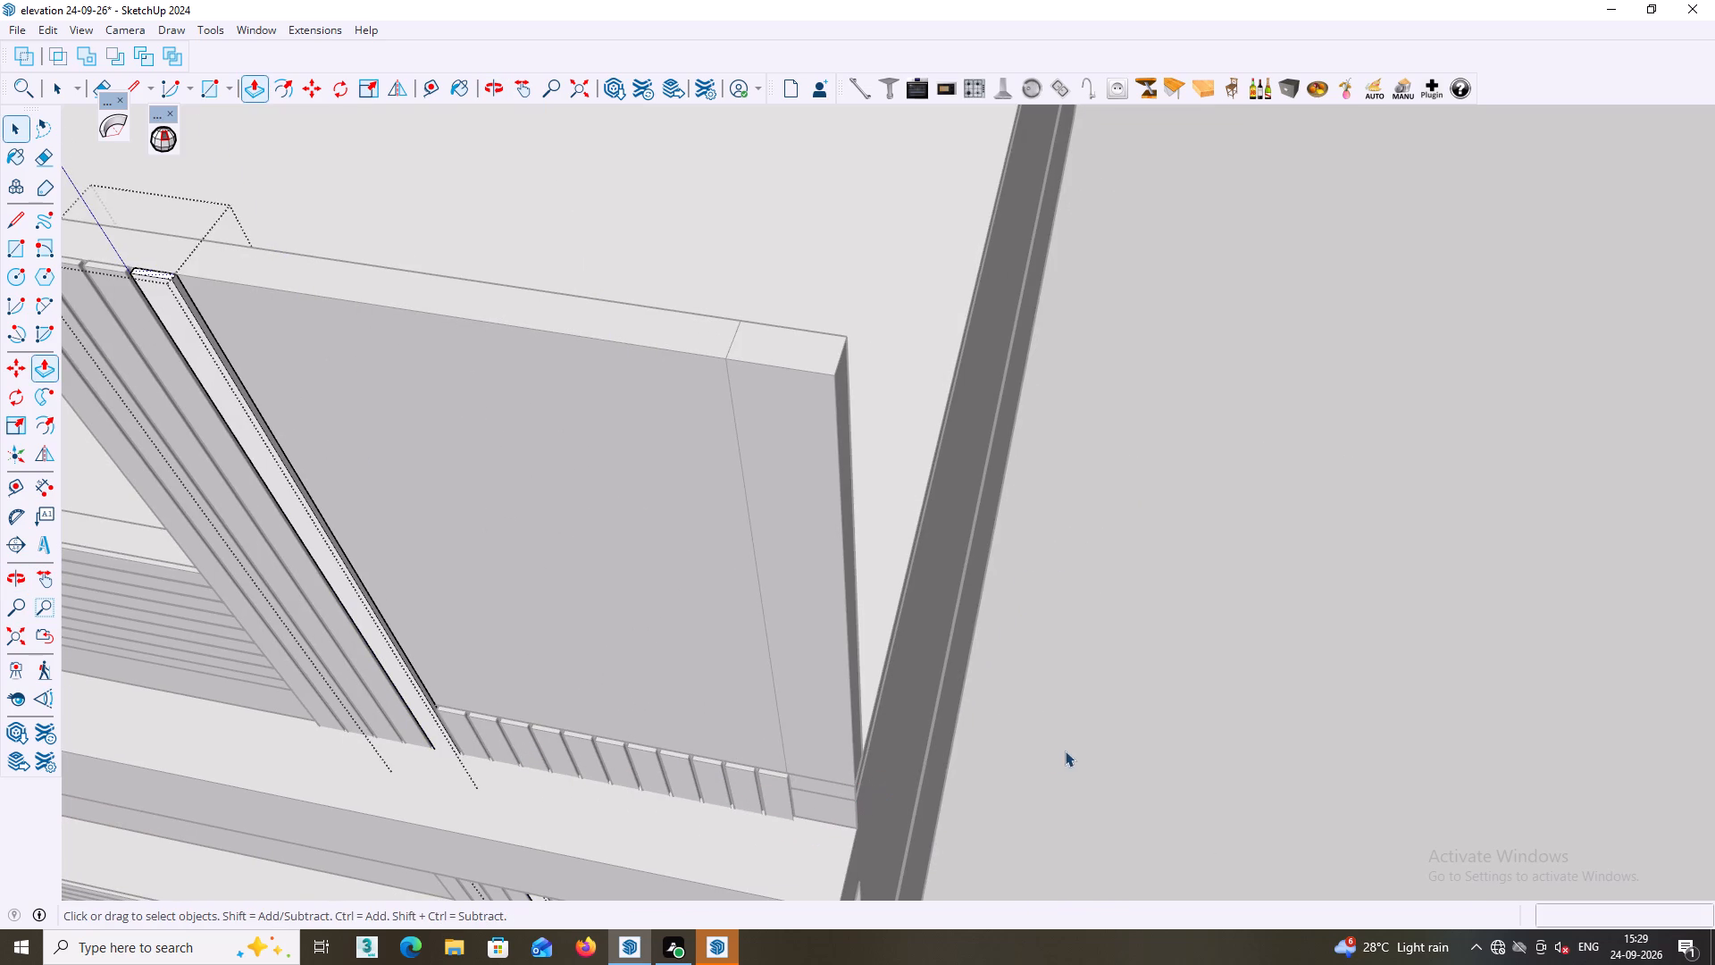
pyautogui.click(1065, 751)
pyautogui.scroll(2, 749, 754)
pyautogui.click(1345, 776)
# Extend the third-from-last strip near the wall's outer end upward by the same Push/Pull distance, and close it for editing.
pyautogui.scroll(8, 733, 752)
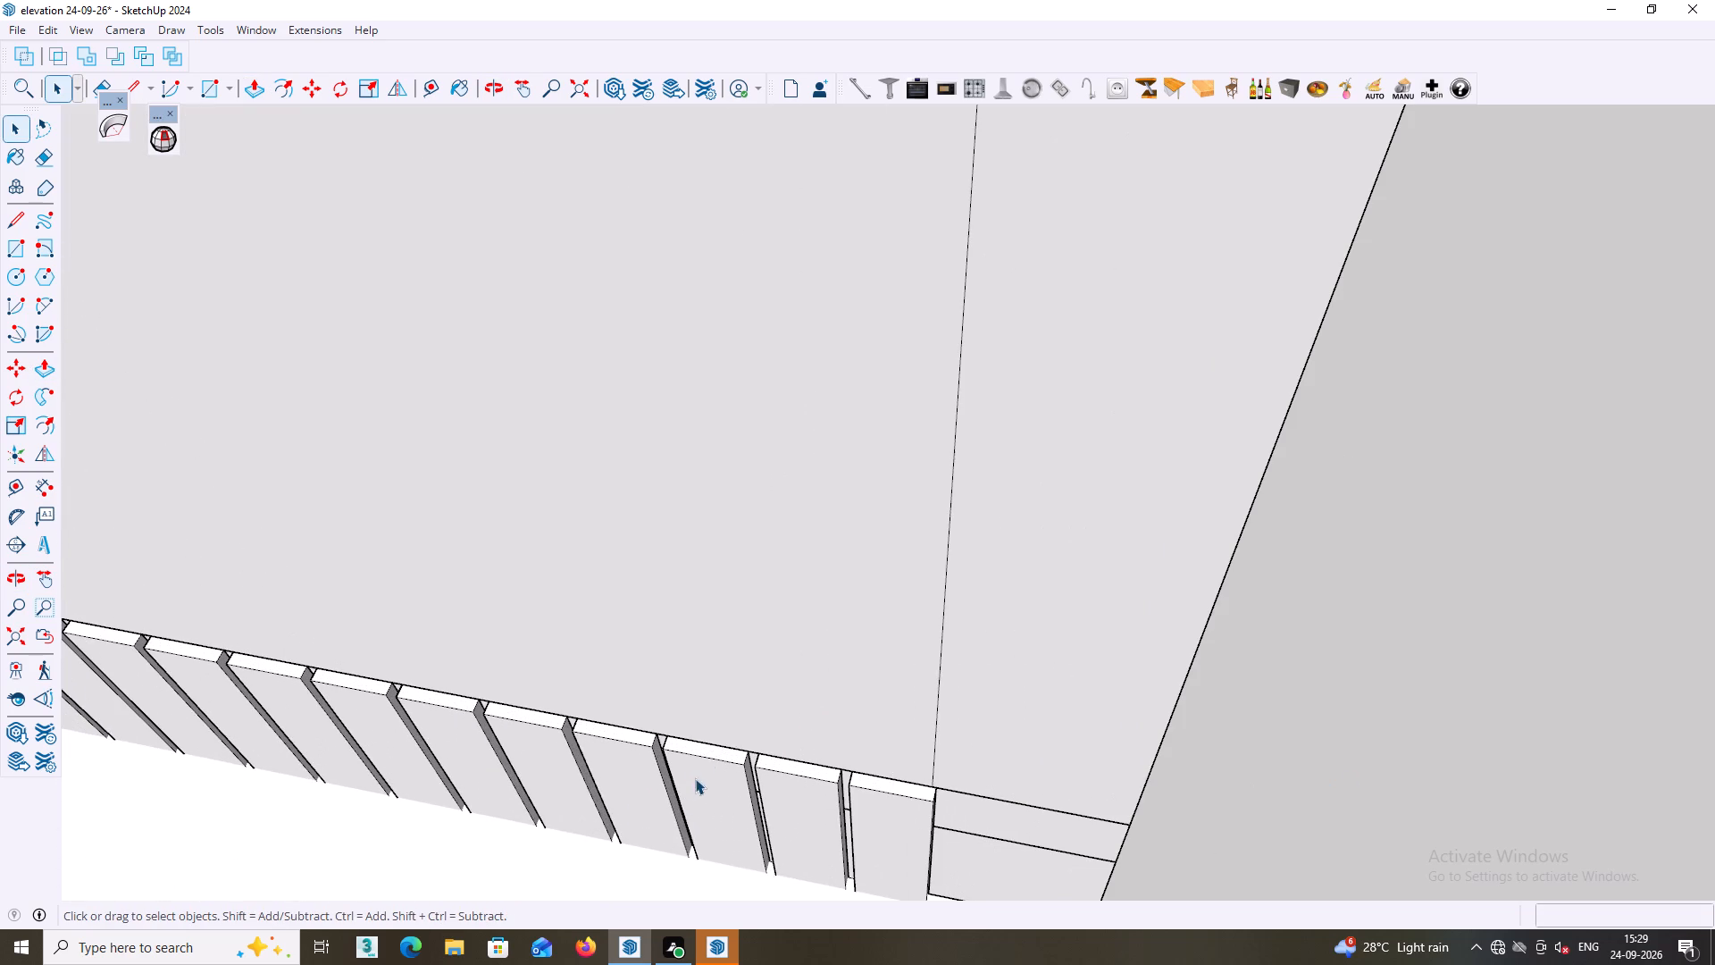
pyautogui.tripleClick(707, 747)
pyautogui.doubleClick(707, 747)
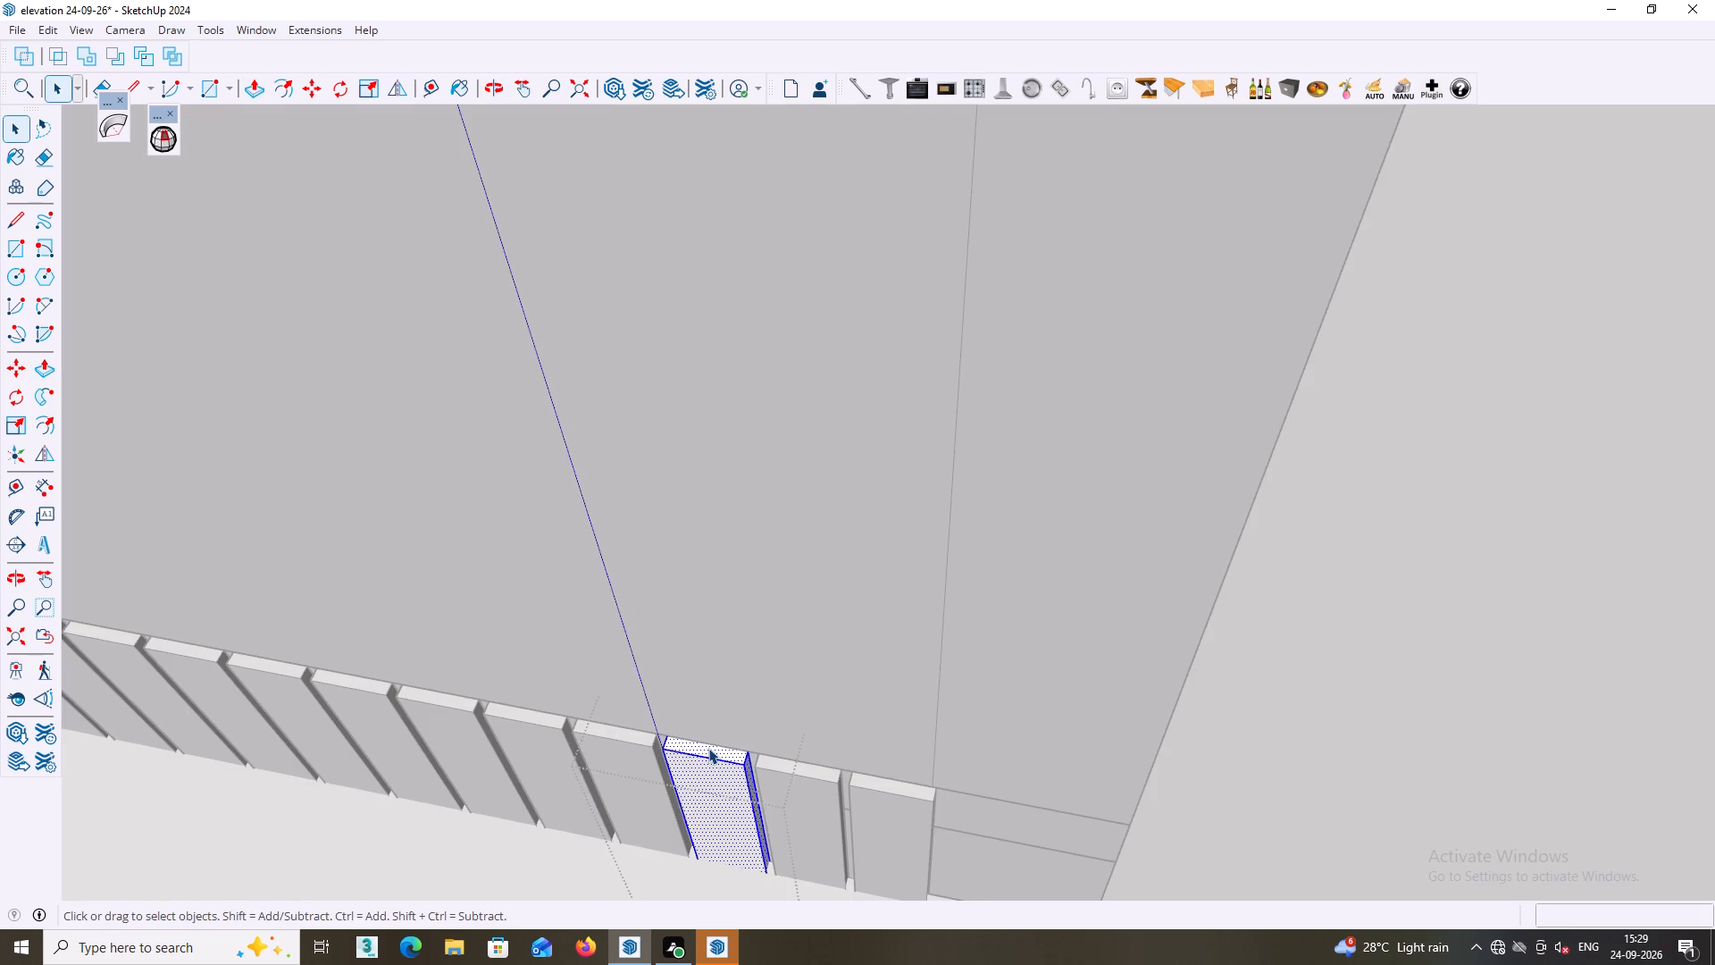
pyautogui.click(708, 748)
pyautogui.click(714, 749)
pyautogui.press('p')
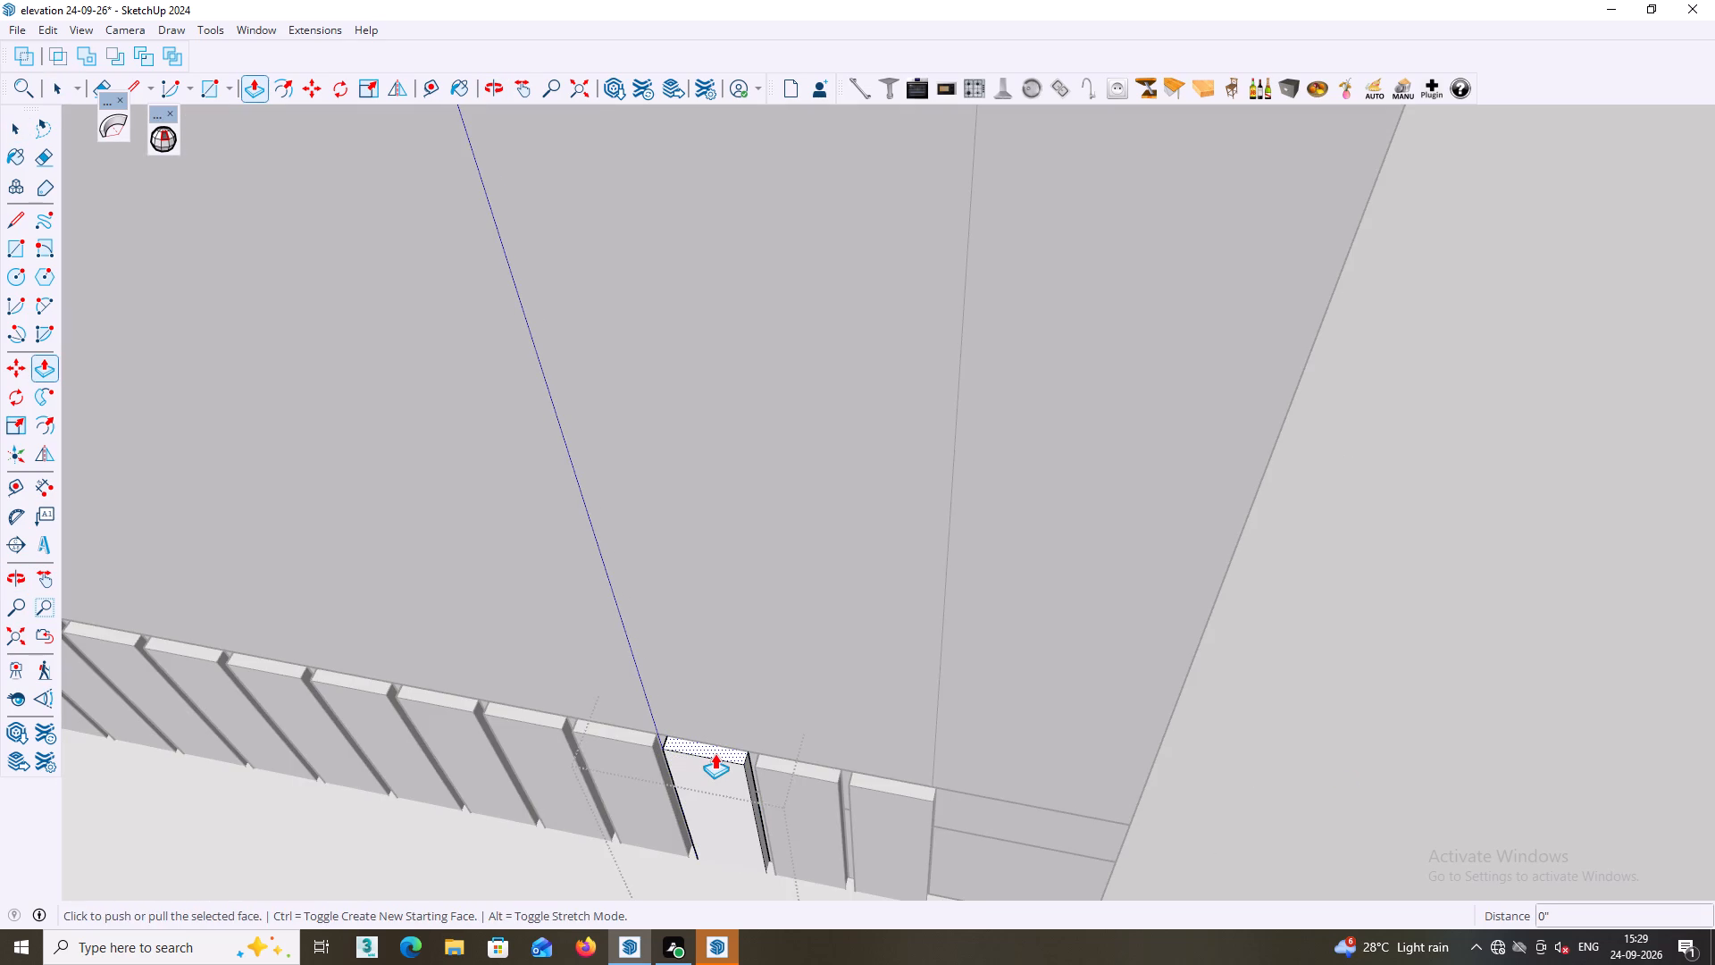
pyautogui.doubleClick(715, 751)
pyautogui.scroll(-9, 717, 759)
pyautogui.middleClick(970, 853)
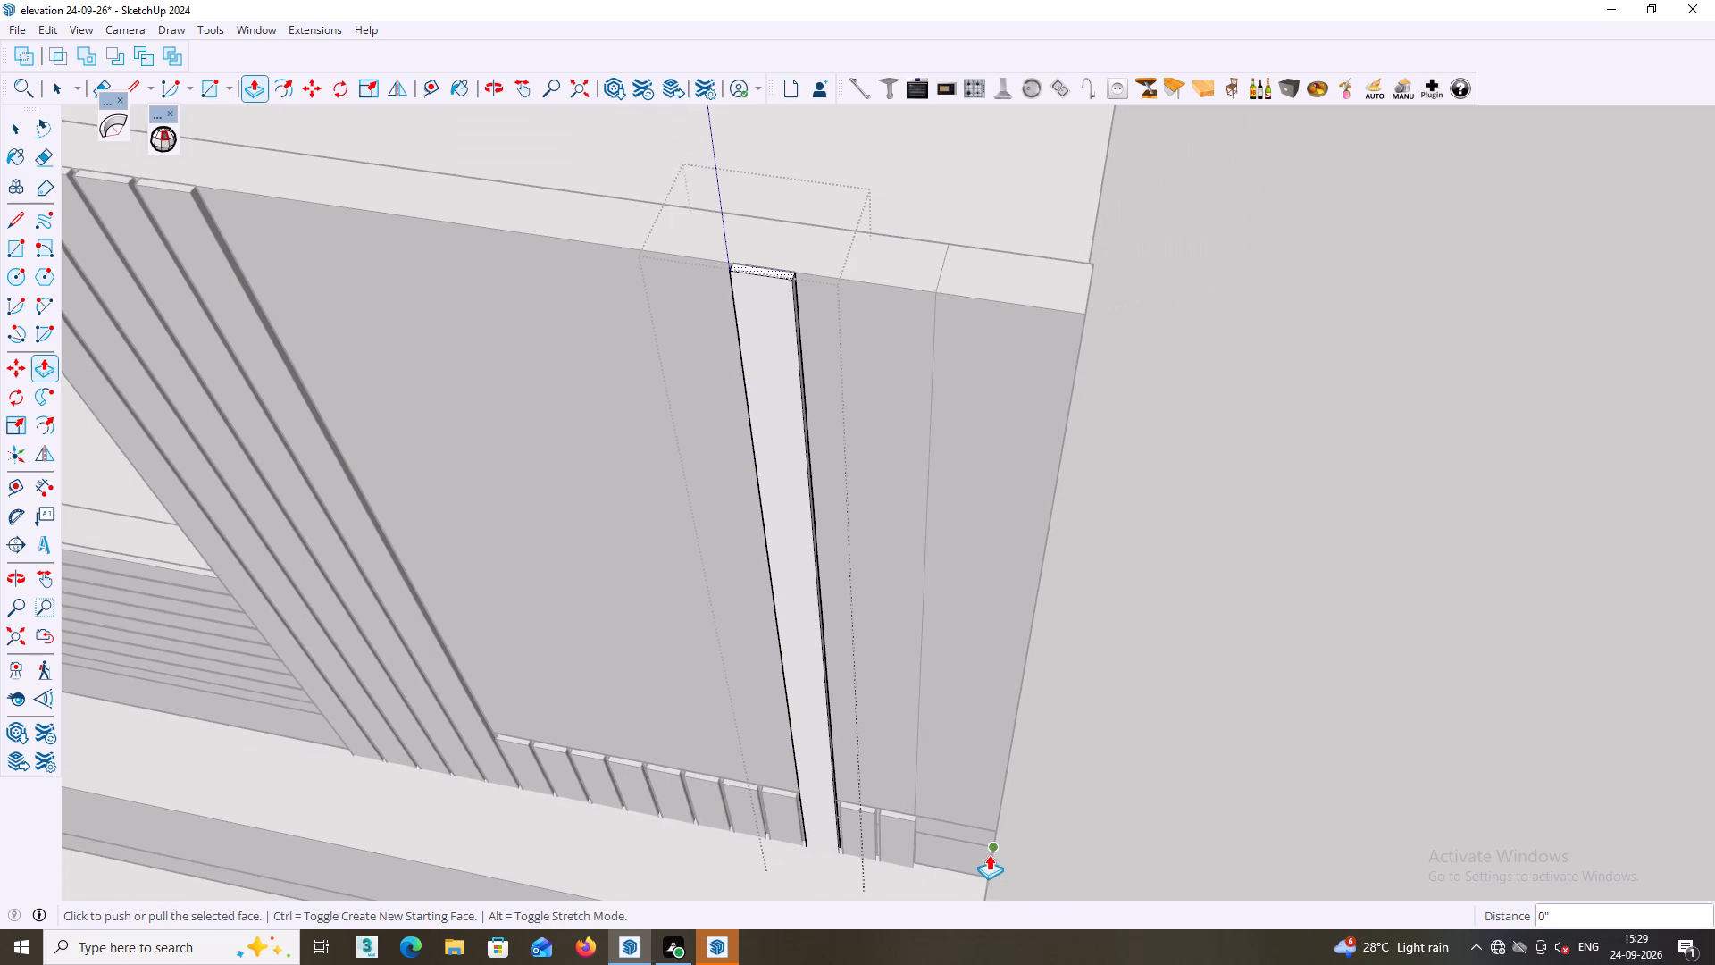
pyautogui.press('space')
pyautogui.doubleClick(1218, 819)
pyautogui.click(1175, 810)
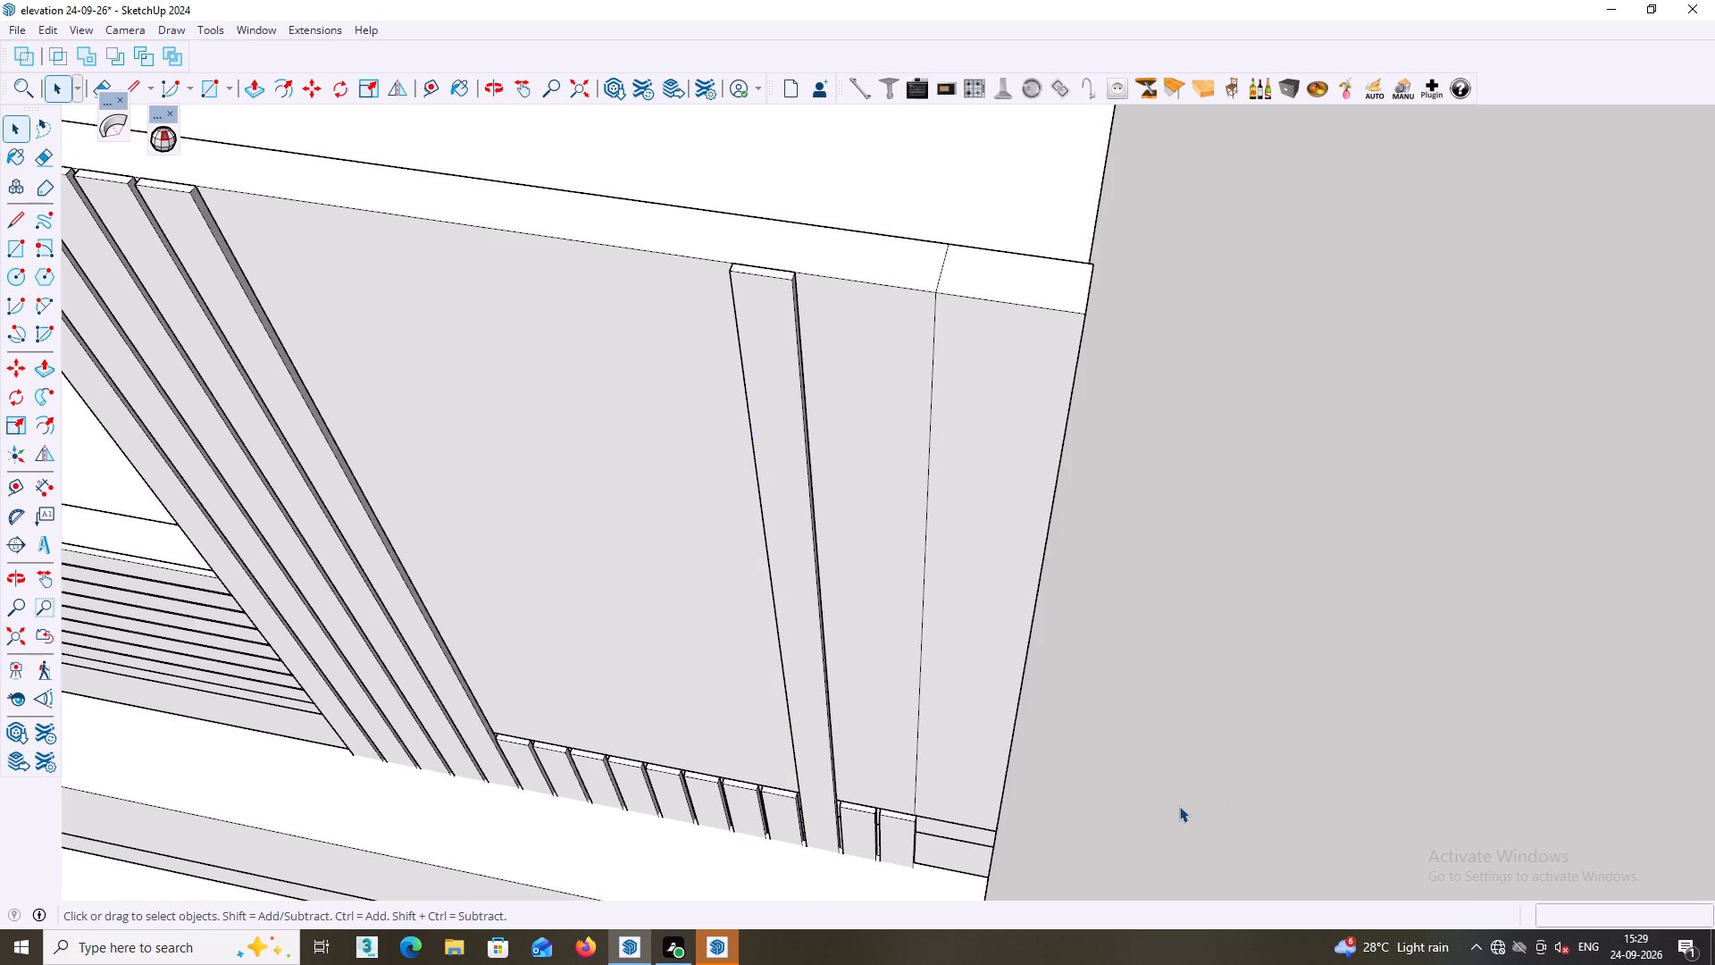
# Extend the second-to-last strip's top face upward by the same Push/Pull distance, and close the strip for editing.
pyautogui.scroll(10, 821, 782)
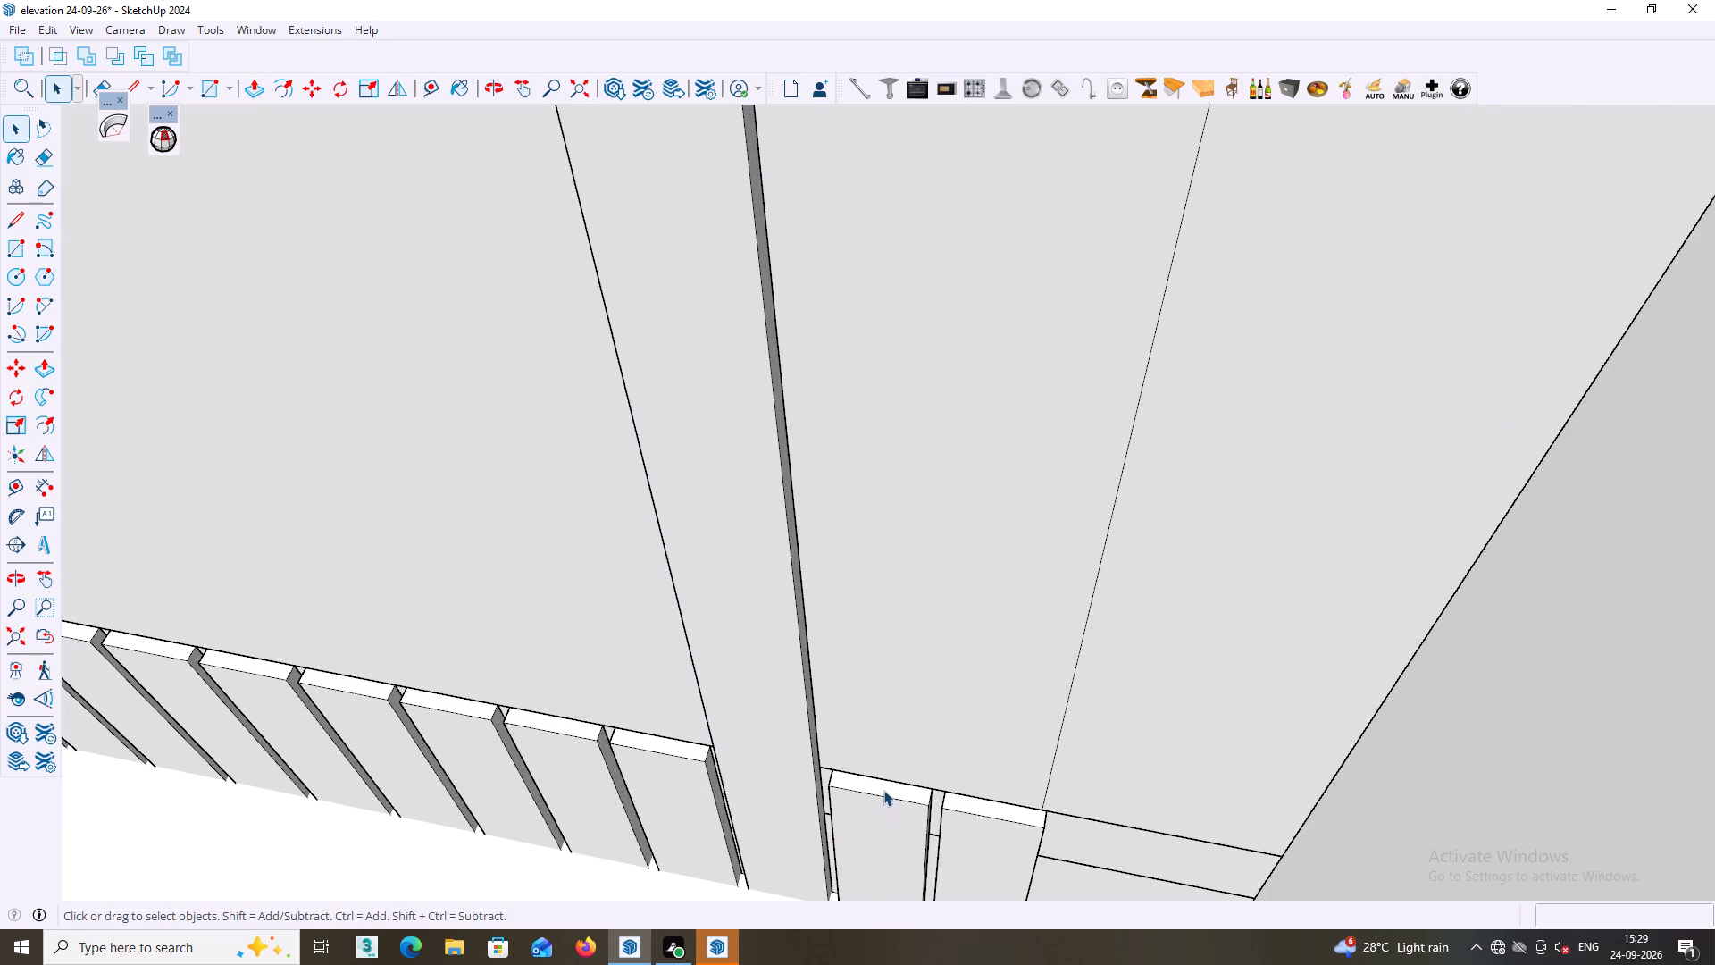
pyautogui.doubleClick(883, 790)
pyautogui.tripleClick(883, 790)
pyautogui.tripleClick(883, 790)
pyautogui.click(884, 789)
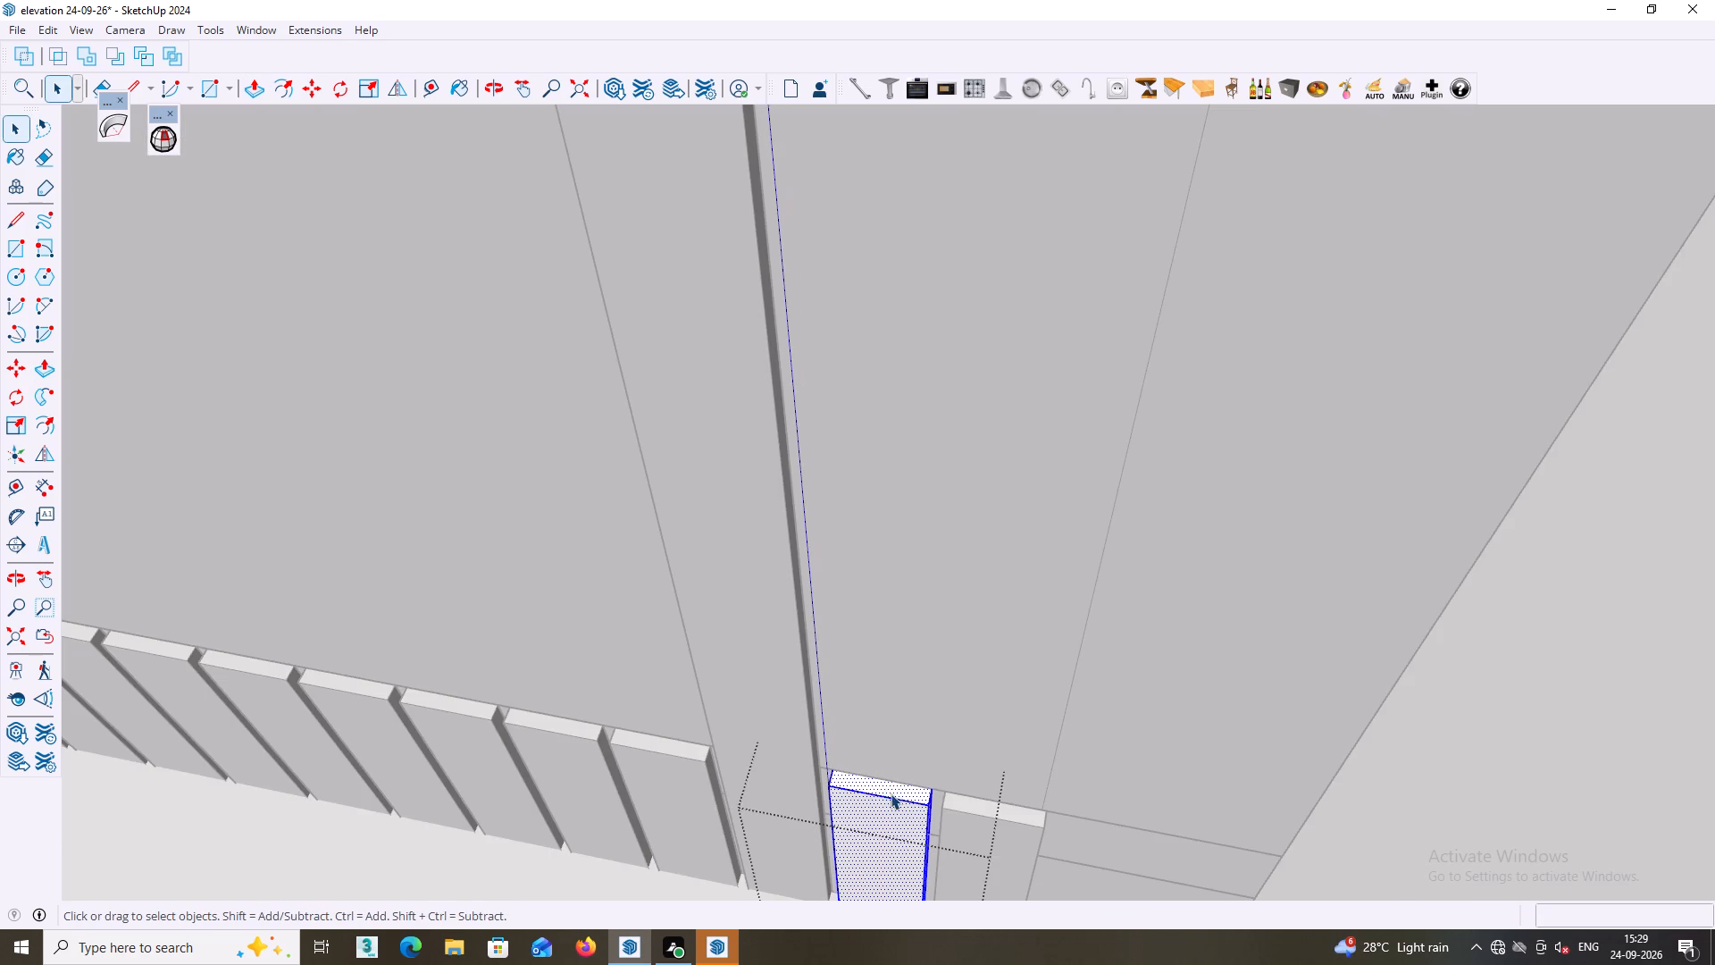
pyautogui.click(883, 810)
pyautogui.doubleClick(885, 793)
pyautogui.click(888, 788)
pyautogui.tripleClick(888, 788)
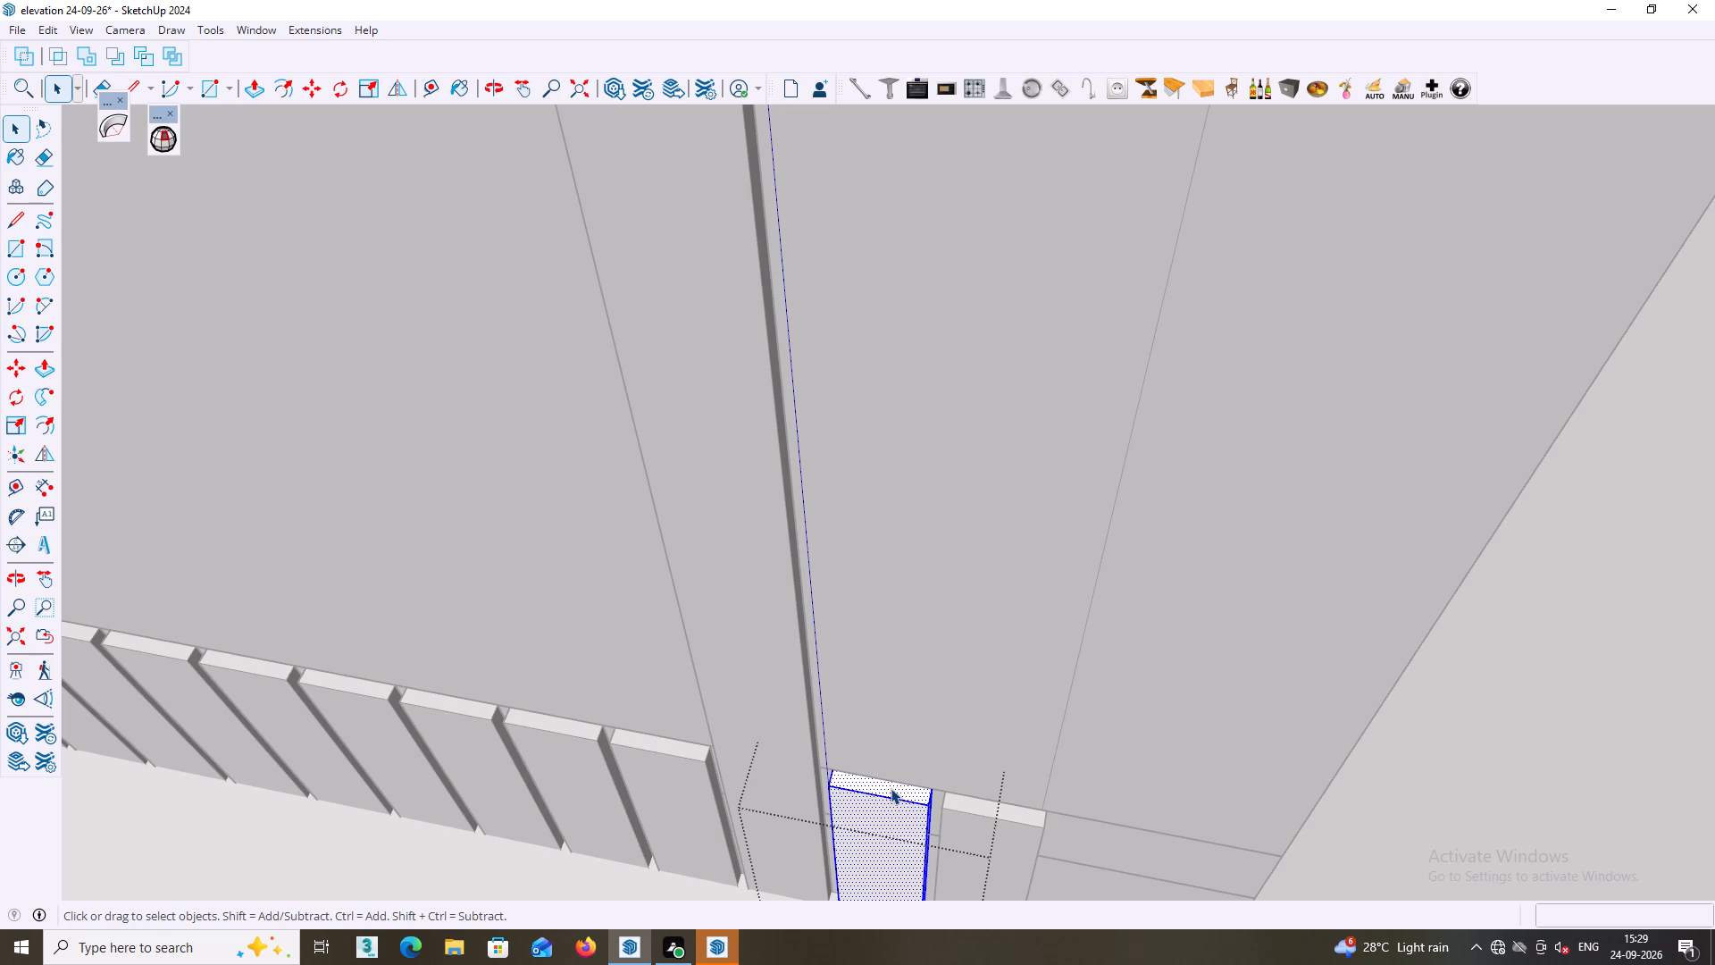
pyautogui.doubleClick(892, 788)
pyautogui.doubleClick(899, 788)
pyautogui.doubleClick(908, 791)
pyautogui.click(901, 814)
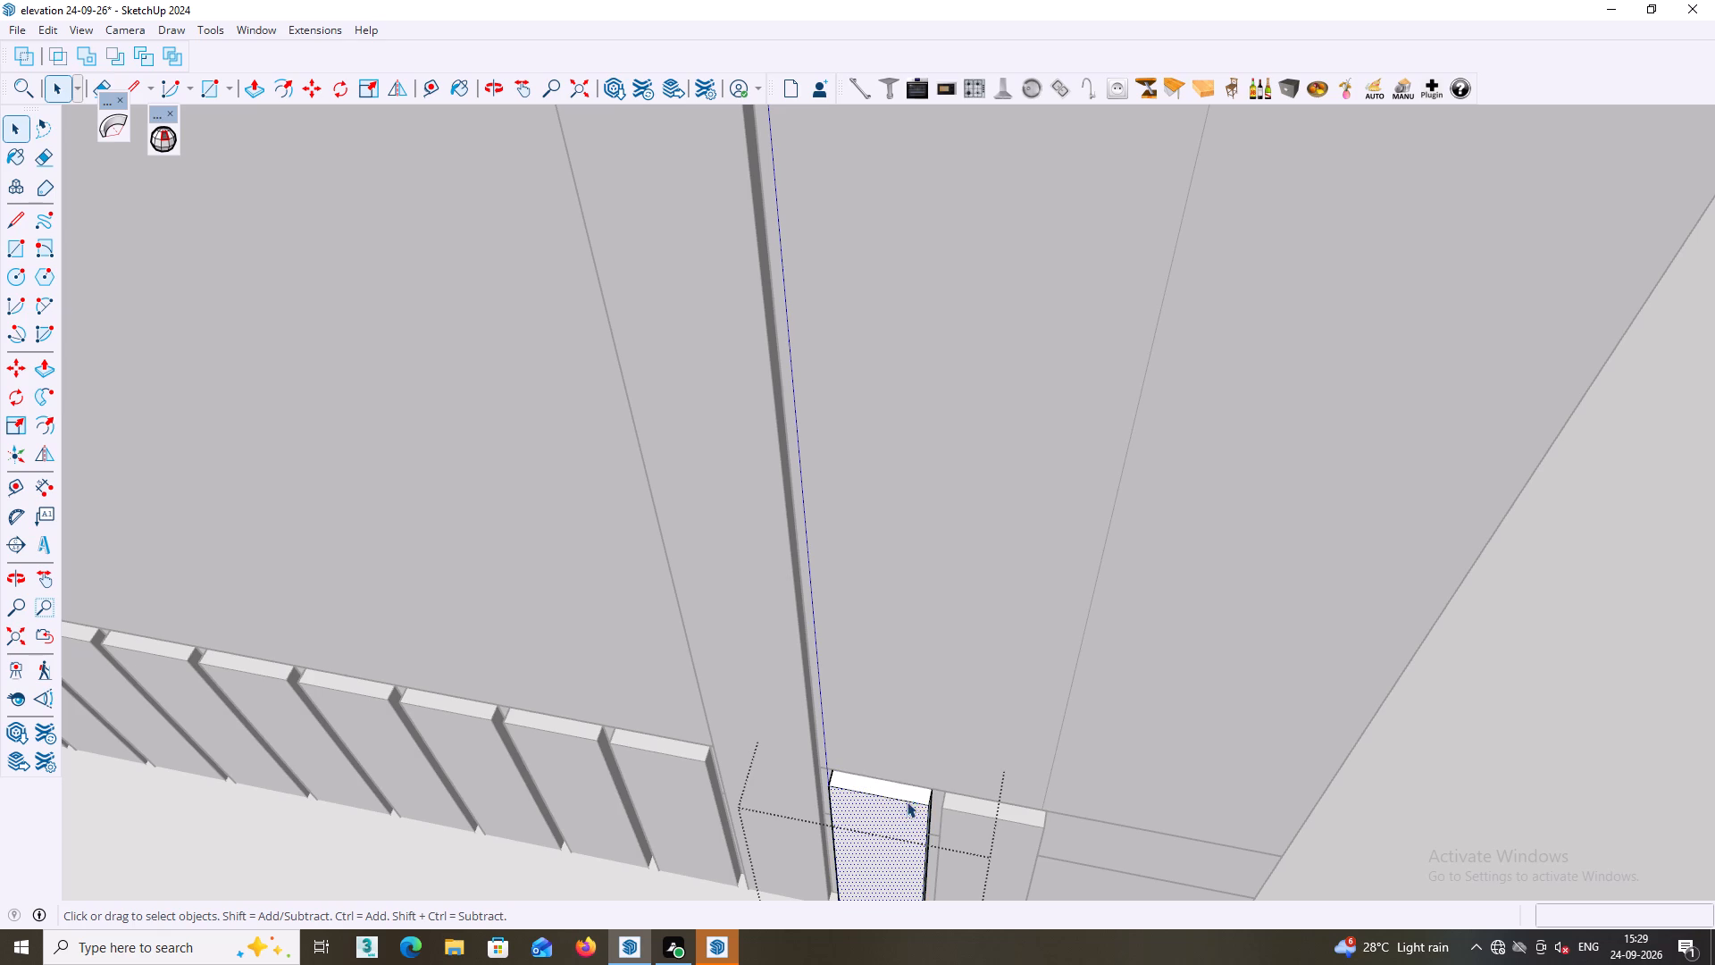
pyautogui.doubleClick(910, 794)
pyautogui.press('p')
pyautogui.doubleClick(911, 792)
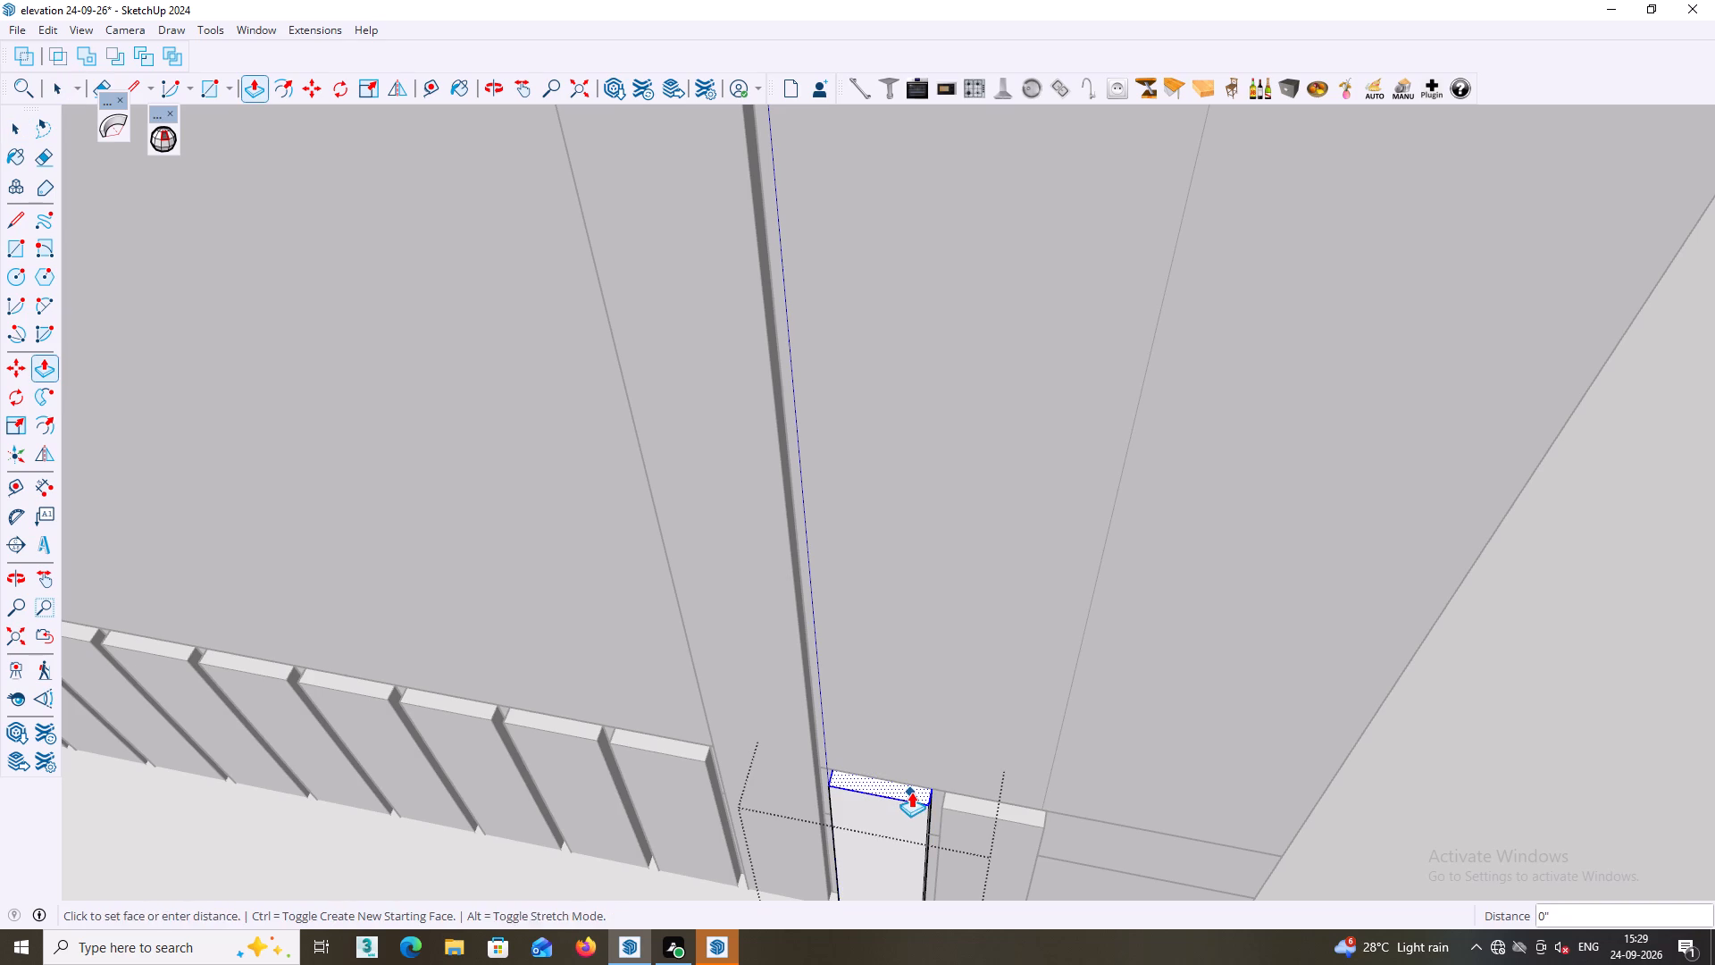
pyautogui.scroll(-4, 913, 801)
pyautogui.scroll(-6, 1077, 877)
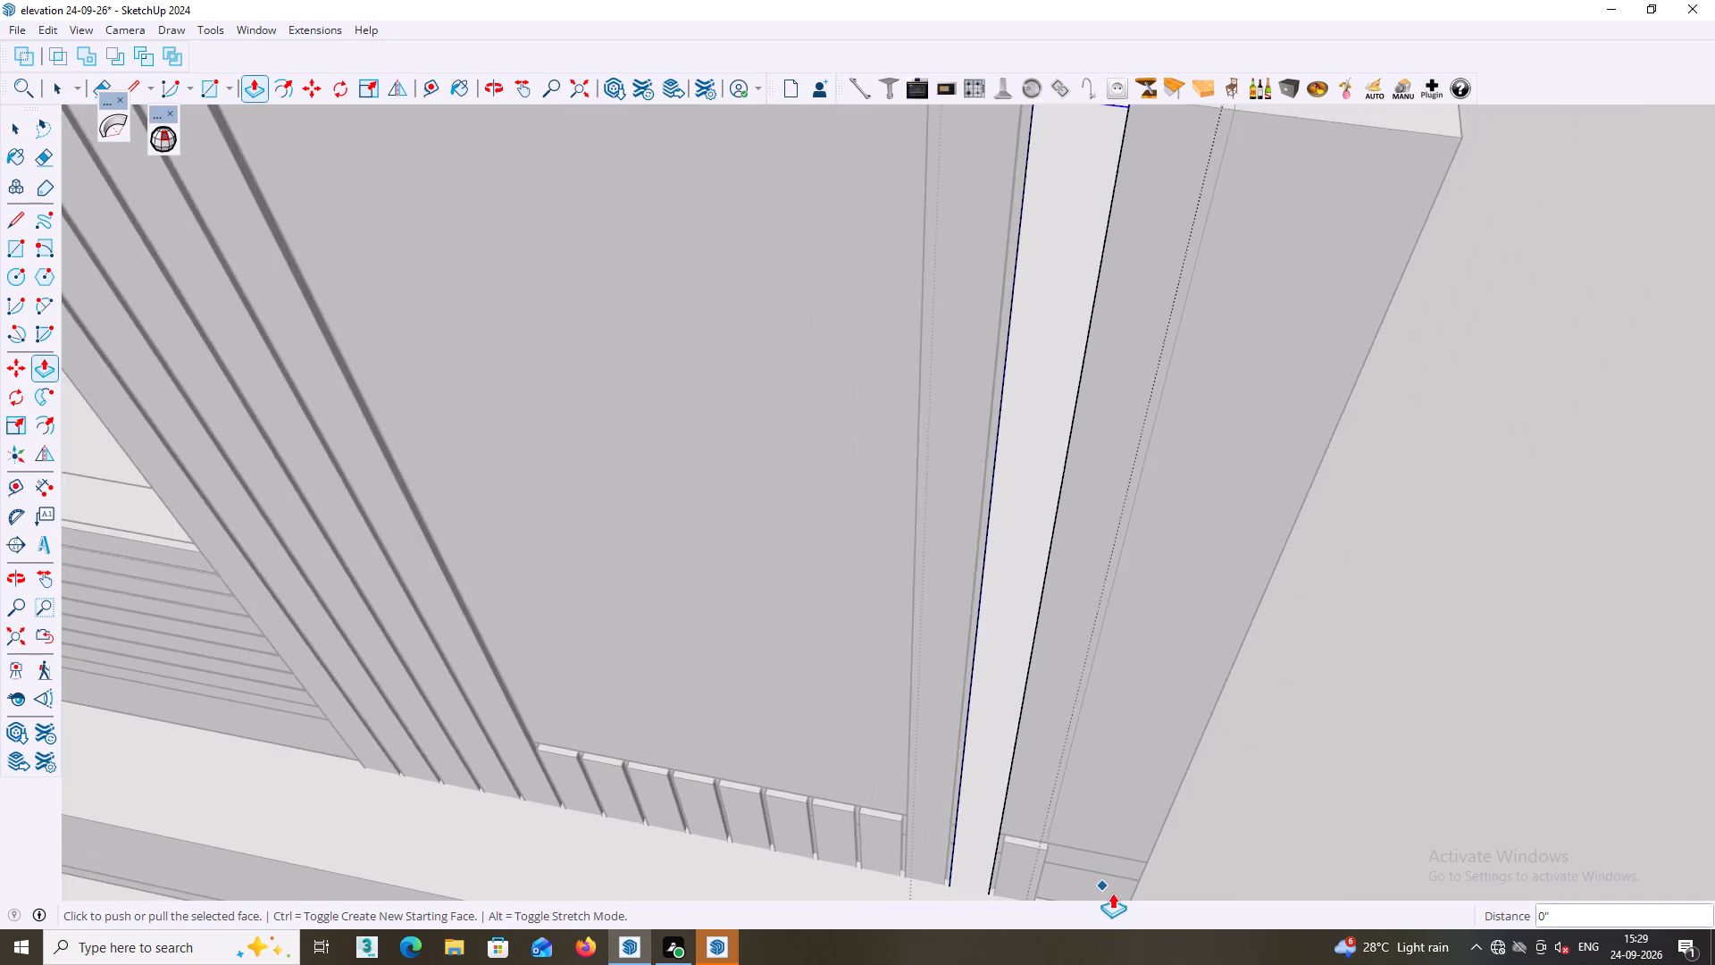
pyautogui.scroll(-3, 1112, 893)
pyautogui.press('space')
pyautogui.middleClick(1326, 807)
pyautogui.click(1327, 811)
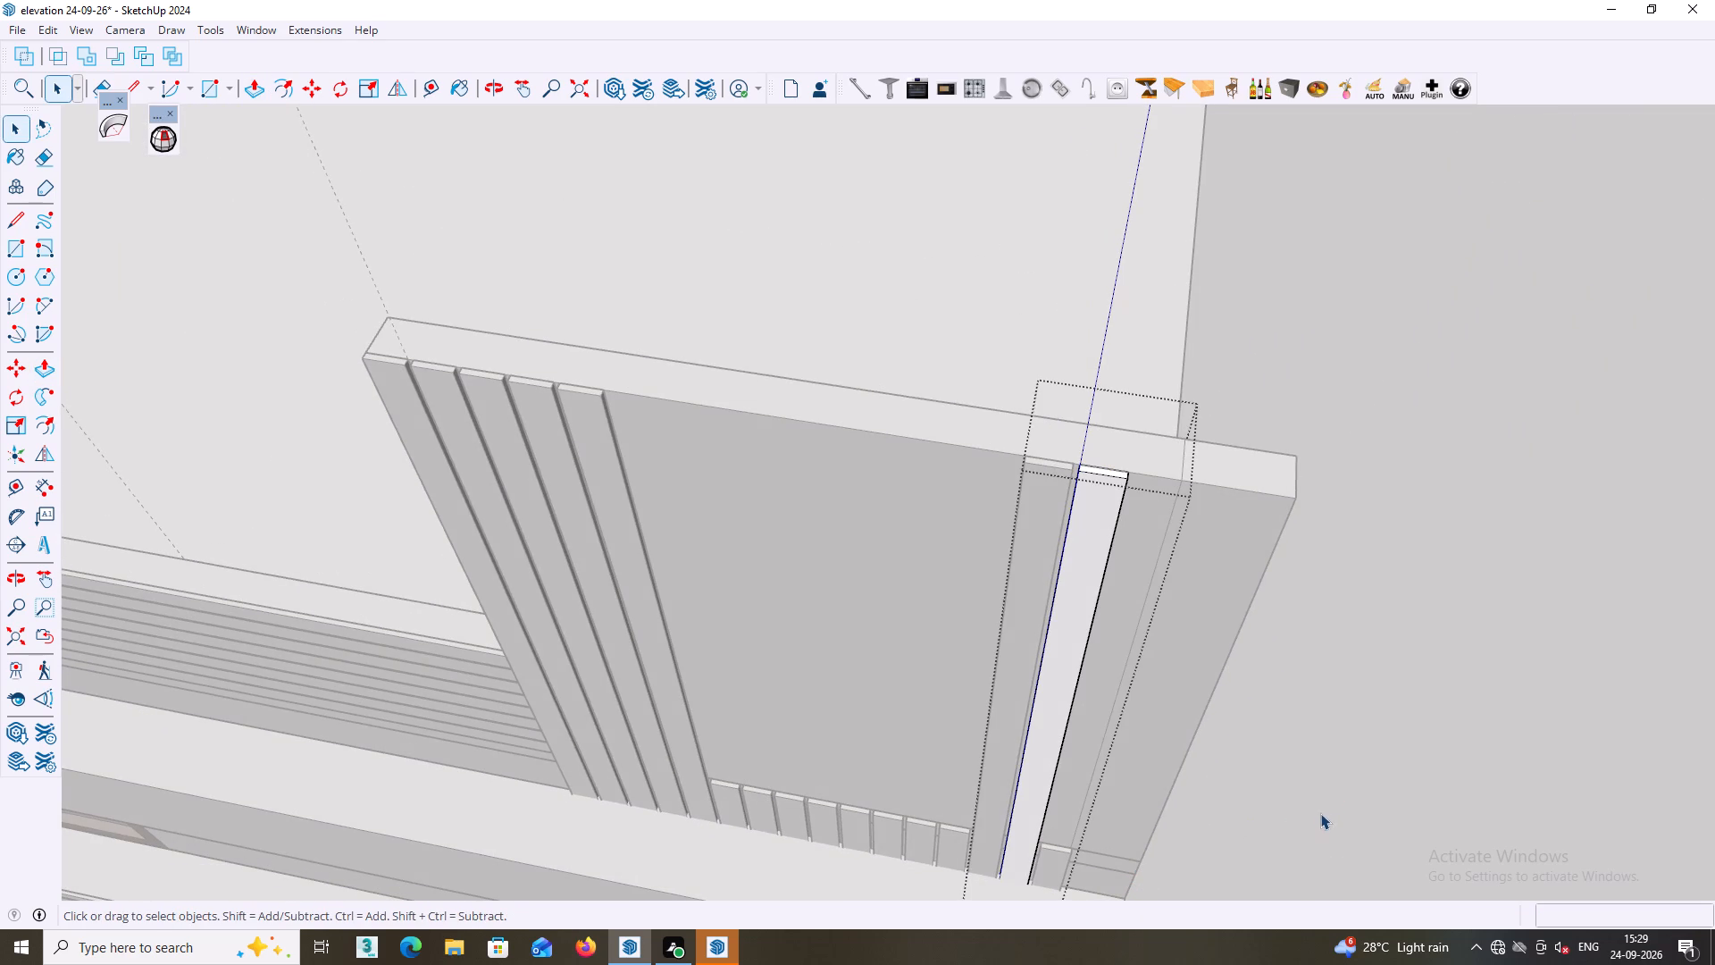
pyautogui.click(1320, 813)
pyautogui.click(1316, 810)
# Extend the last strip at the row's outer end upward by the same Push/Pull distance, and close it for editing.
pyautogui.keyDown('shift'); pyautogui.moveTo(1423, 684); pyautogui.dragTo(1077, 625, button='middle'); pyautogui.keyUp('shift')
pyautogui.scroll(7, 915, 794)
pyautogui.moveTo(929, 864); pyautogui.dragTo(891, 761, button='middle')
pyautogui.keyDown('shift'); pyautogui.scroll(3, 883, 760); pyautogui.keyUp('shift')
pyautogui.moveTo(859, 717); pyautogui.dragTo(837, 843, button='middle')
pyautogui.scroll(7, 863, 706)
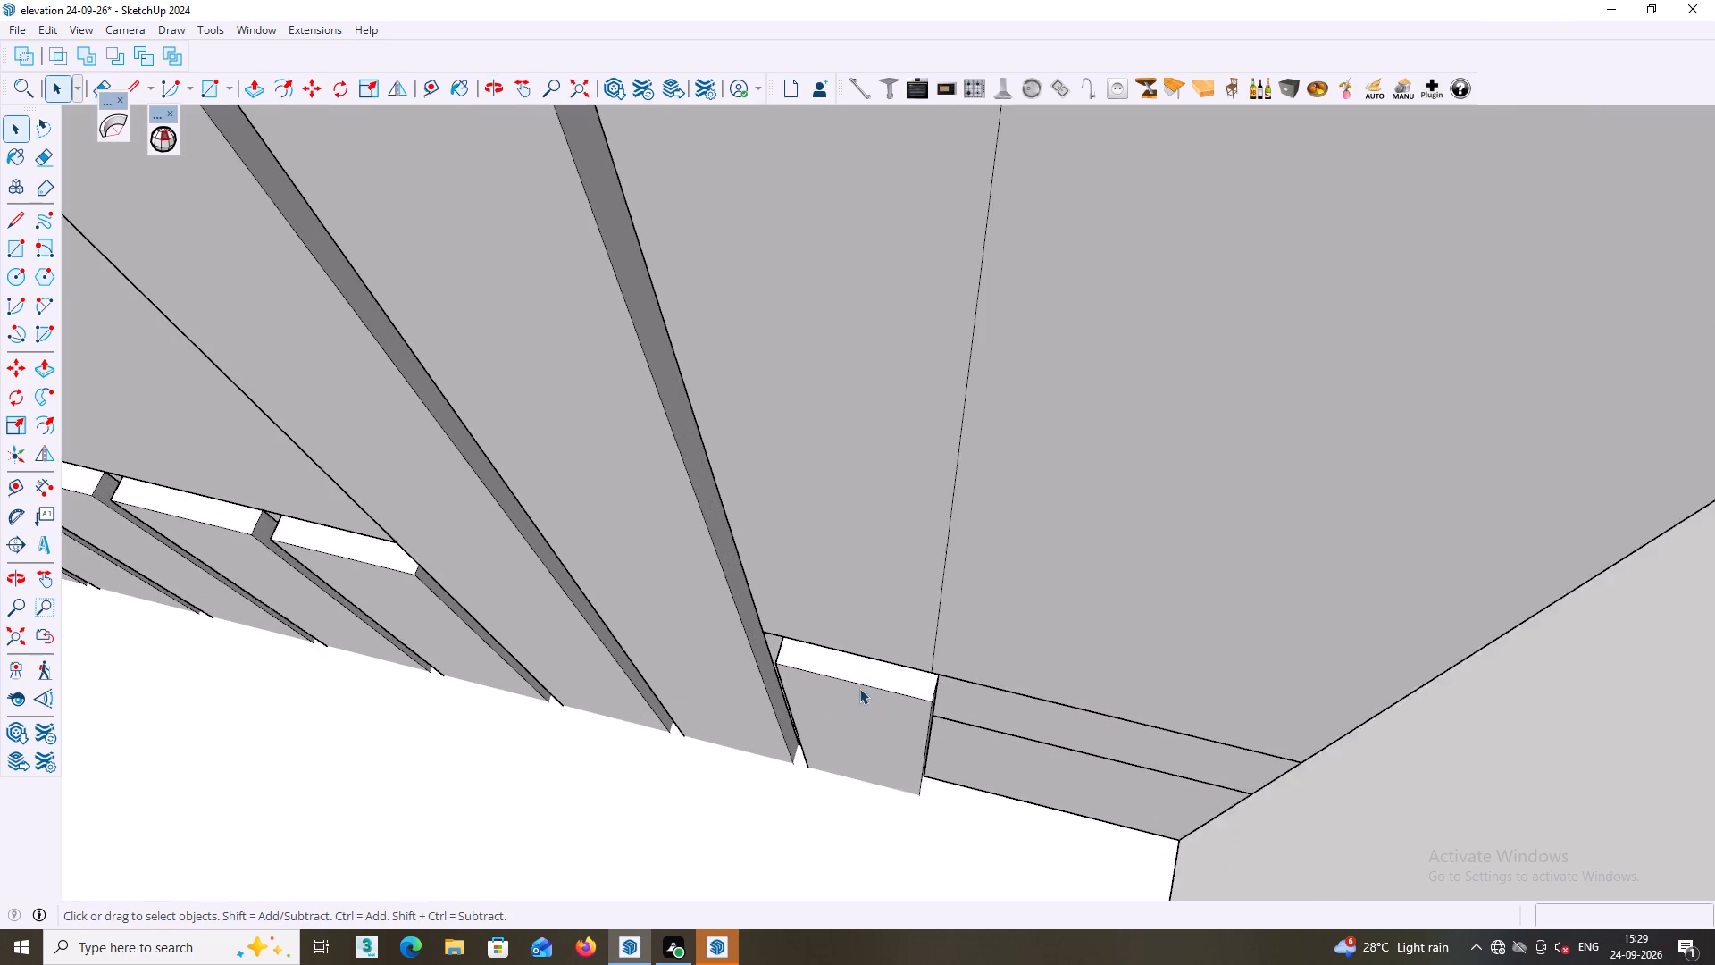
pyautogui.click(869, 661)
pyautogui.tripleClick(866, 672)
pyautogui.tripleClick(868, 670)
pyautogui.doubleClick(874, 667)
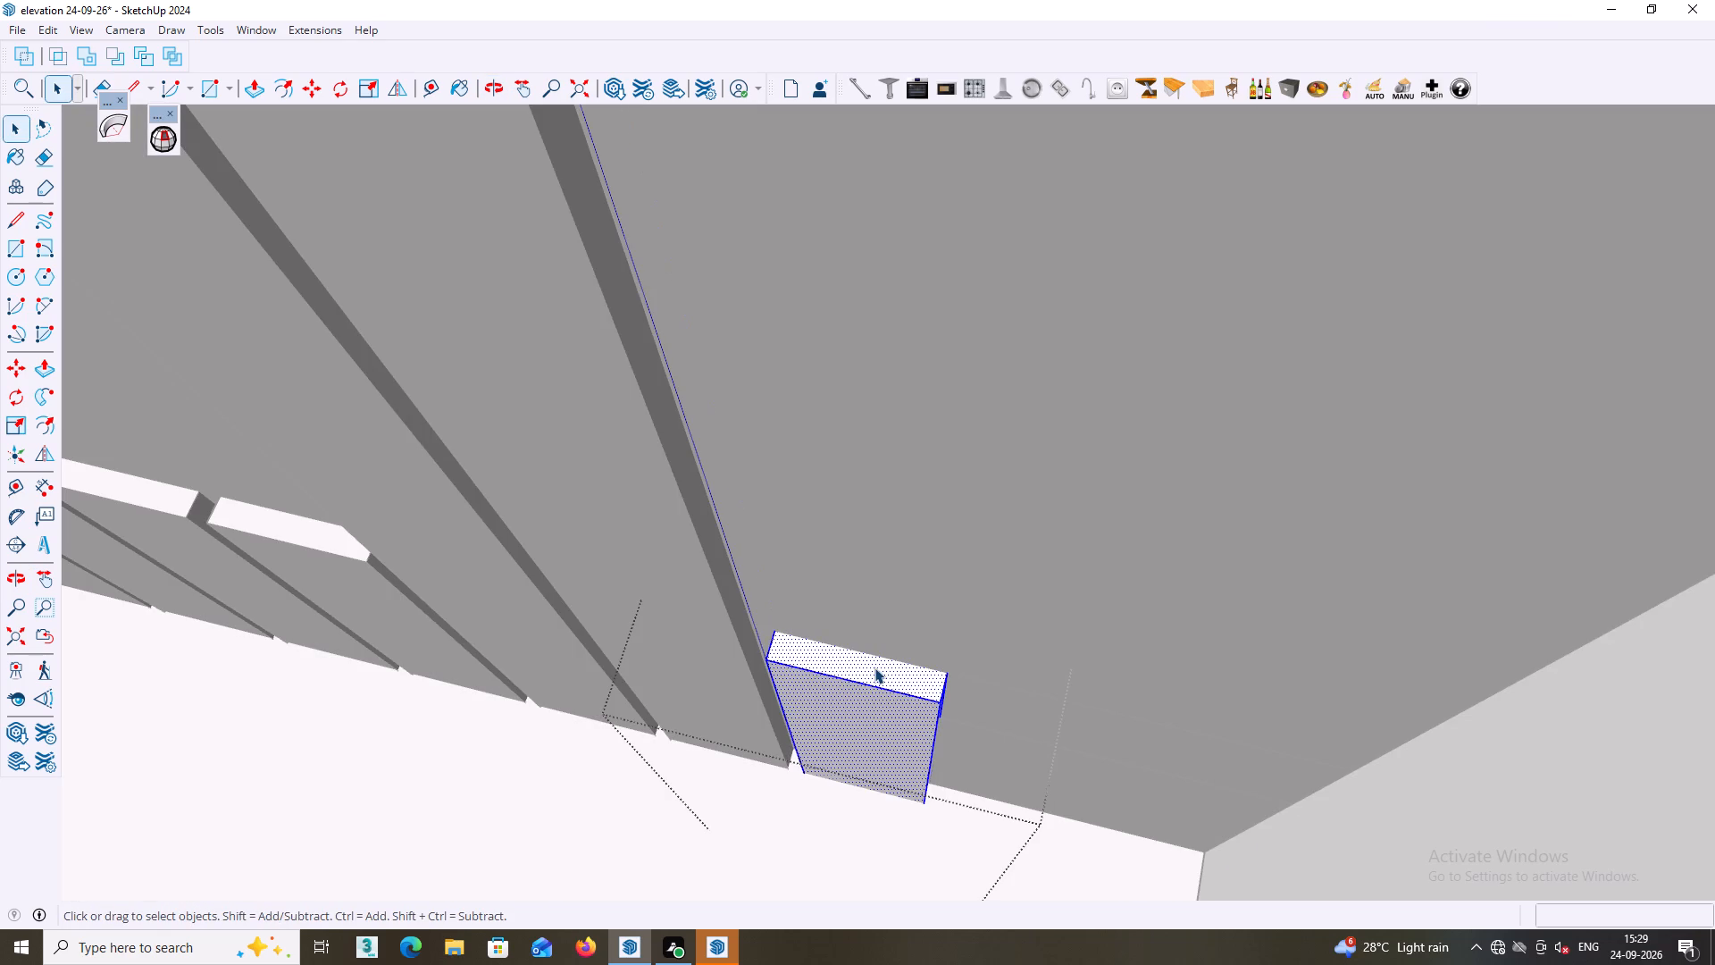
pyautogui.doubleClick(874, 667)
pyautogui.click(879, 674)
pyautogui.click(883, 699)
pyautogui.doubleClick(893, 678)
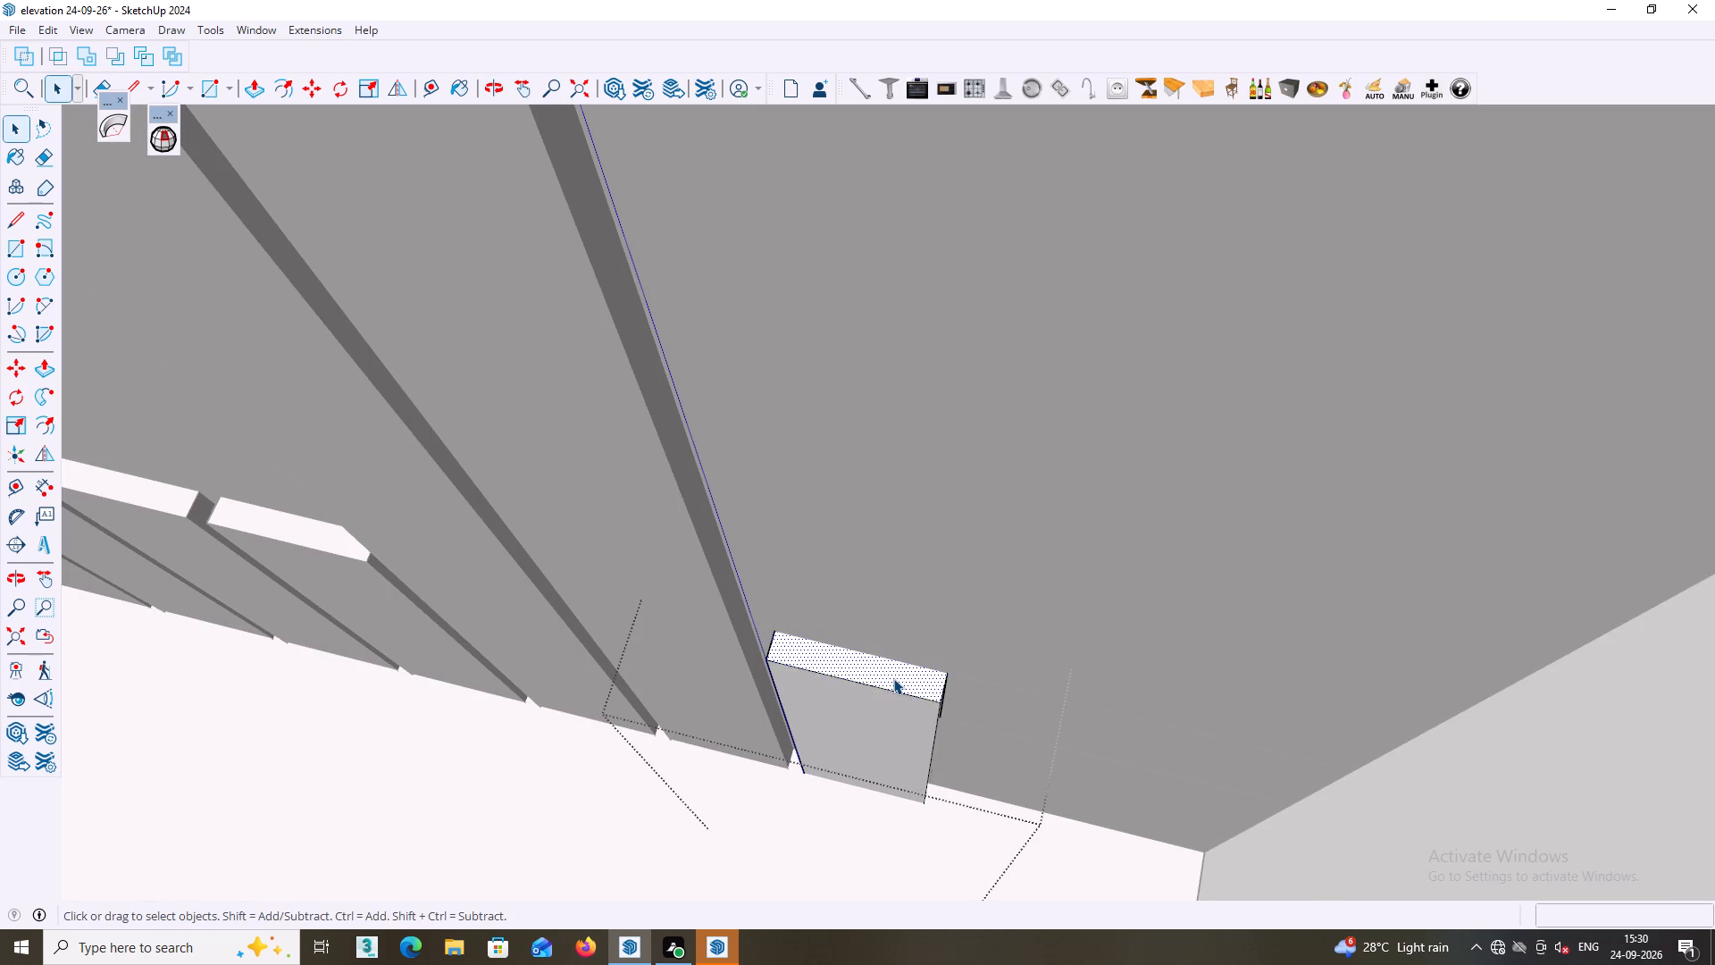
pyautogui.press('p')
pyautogui.tripleClick(893, 678)
pyautogui.scroll(-1, 893, 685)
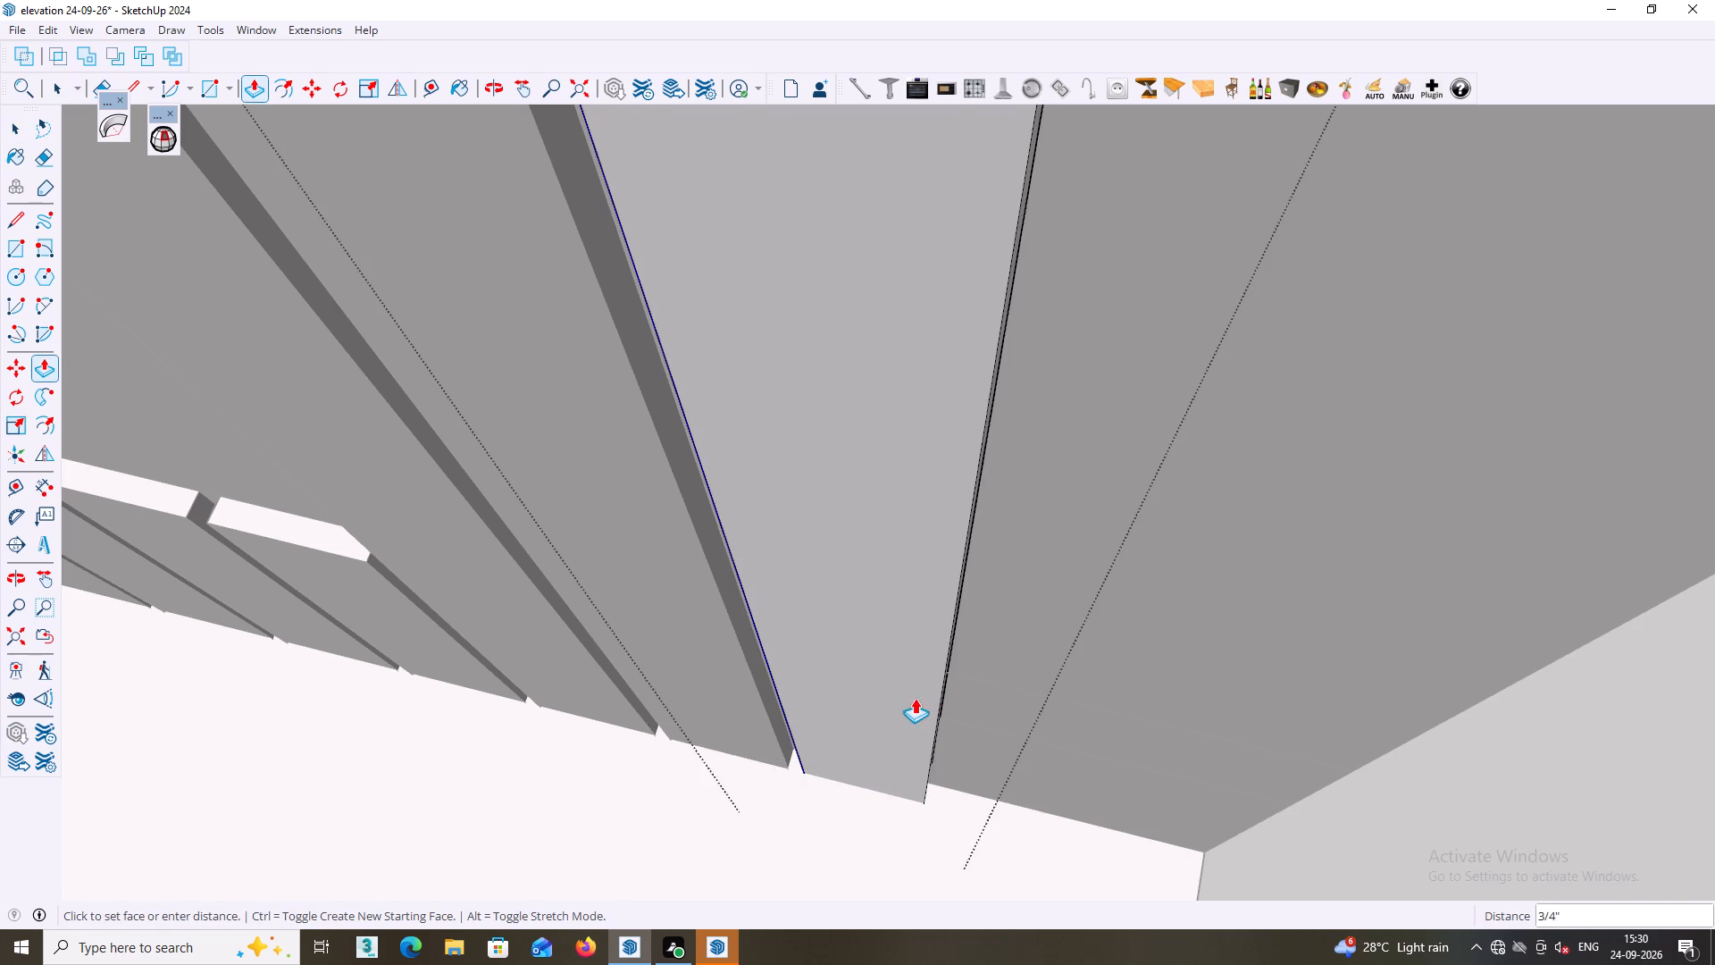
pyautogui.scroll(-15, 915, 698)
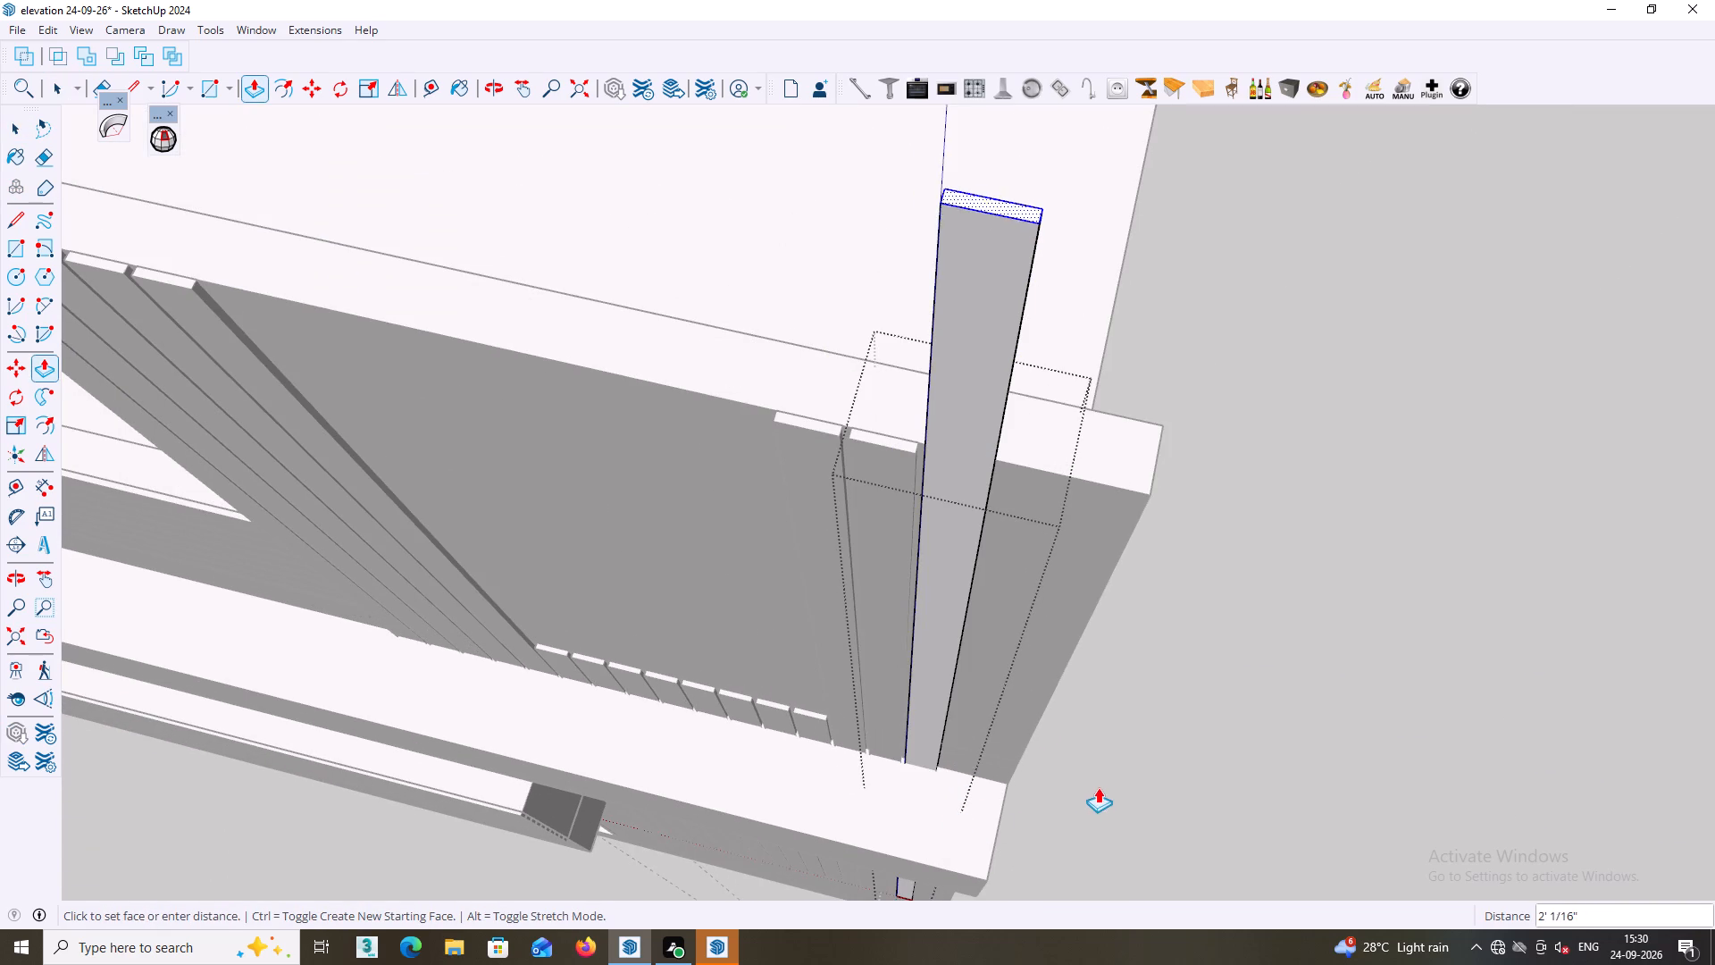
pyautogui.press('Escape')
pyautogui.press('space')
pyautogui.moveTo(1081, 803); pyautogui.dragTo(1121, 795, button='middle')
pyautogui.click(1133, 803)
pyautogui.click(1085, 807)
# Open the third unextended strip in from the extended outer group for editing and select its top face.
pyautogui.scroll(6, 784, 688)
pyautogui.moveTo(724, 740); pyautogui.dragTo(722, 730, button='middle')
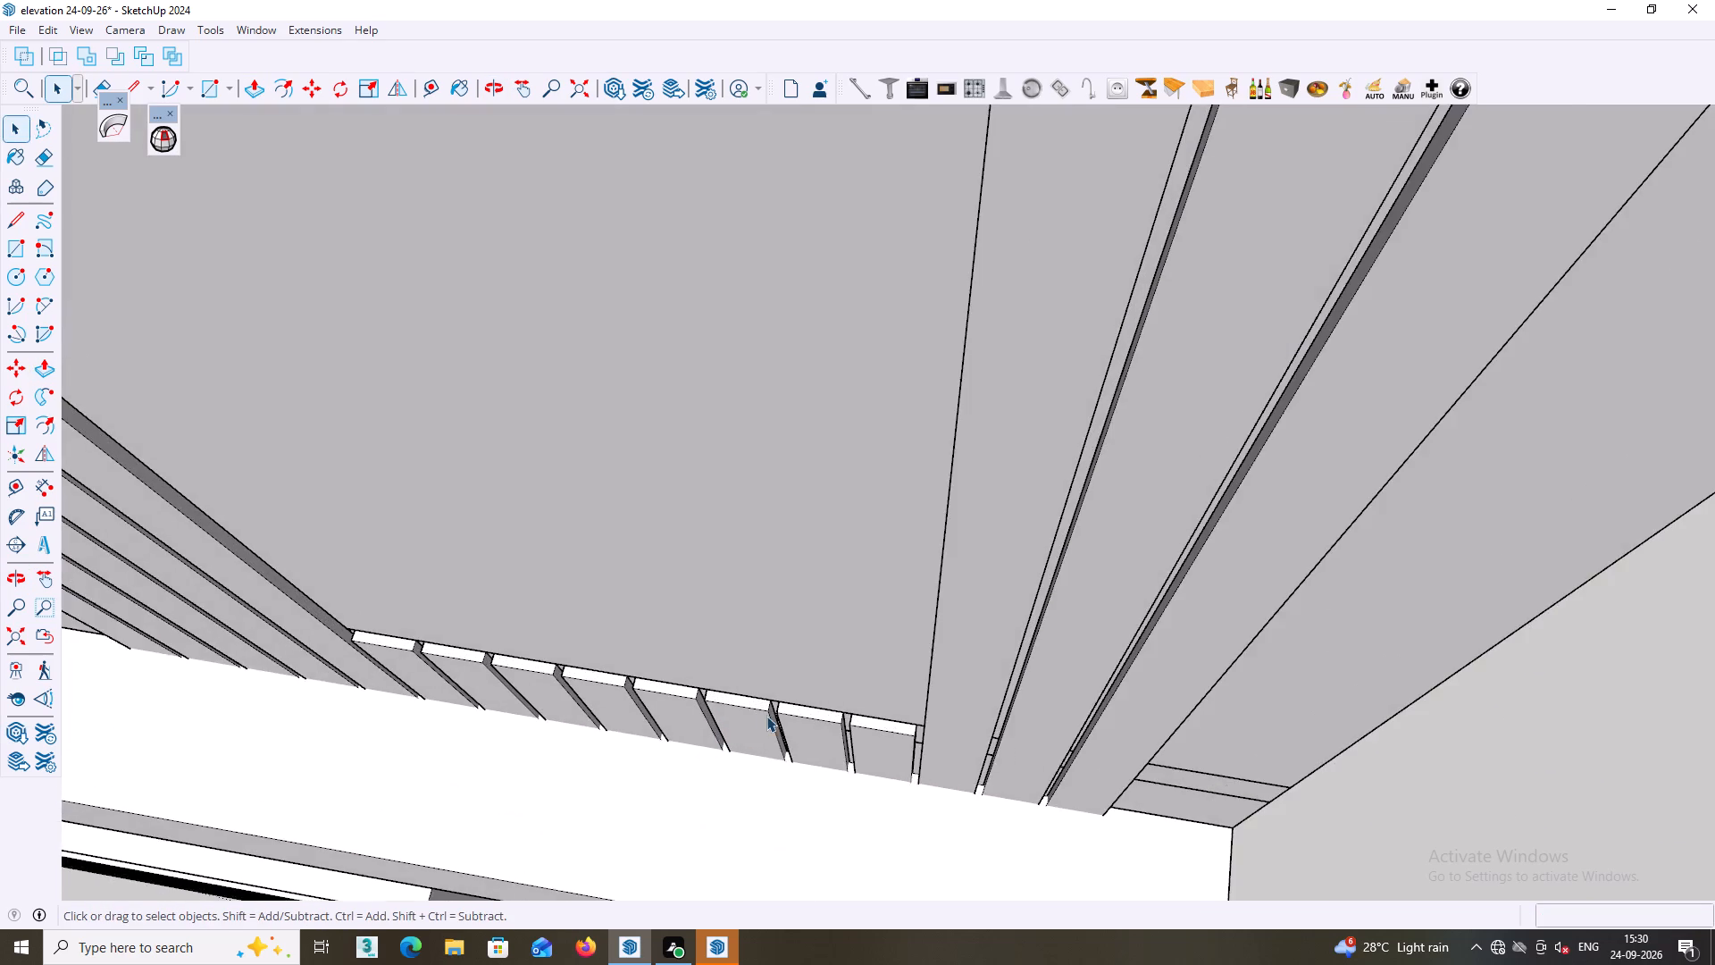
pyautogui.scroll(11, 765, 716)
pyautogui.middleClick(699, 711)
pyautogui.tripleClick(717, 662)
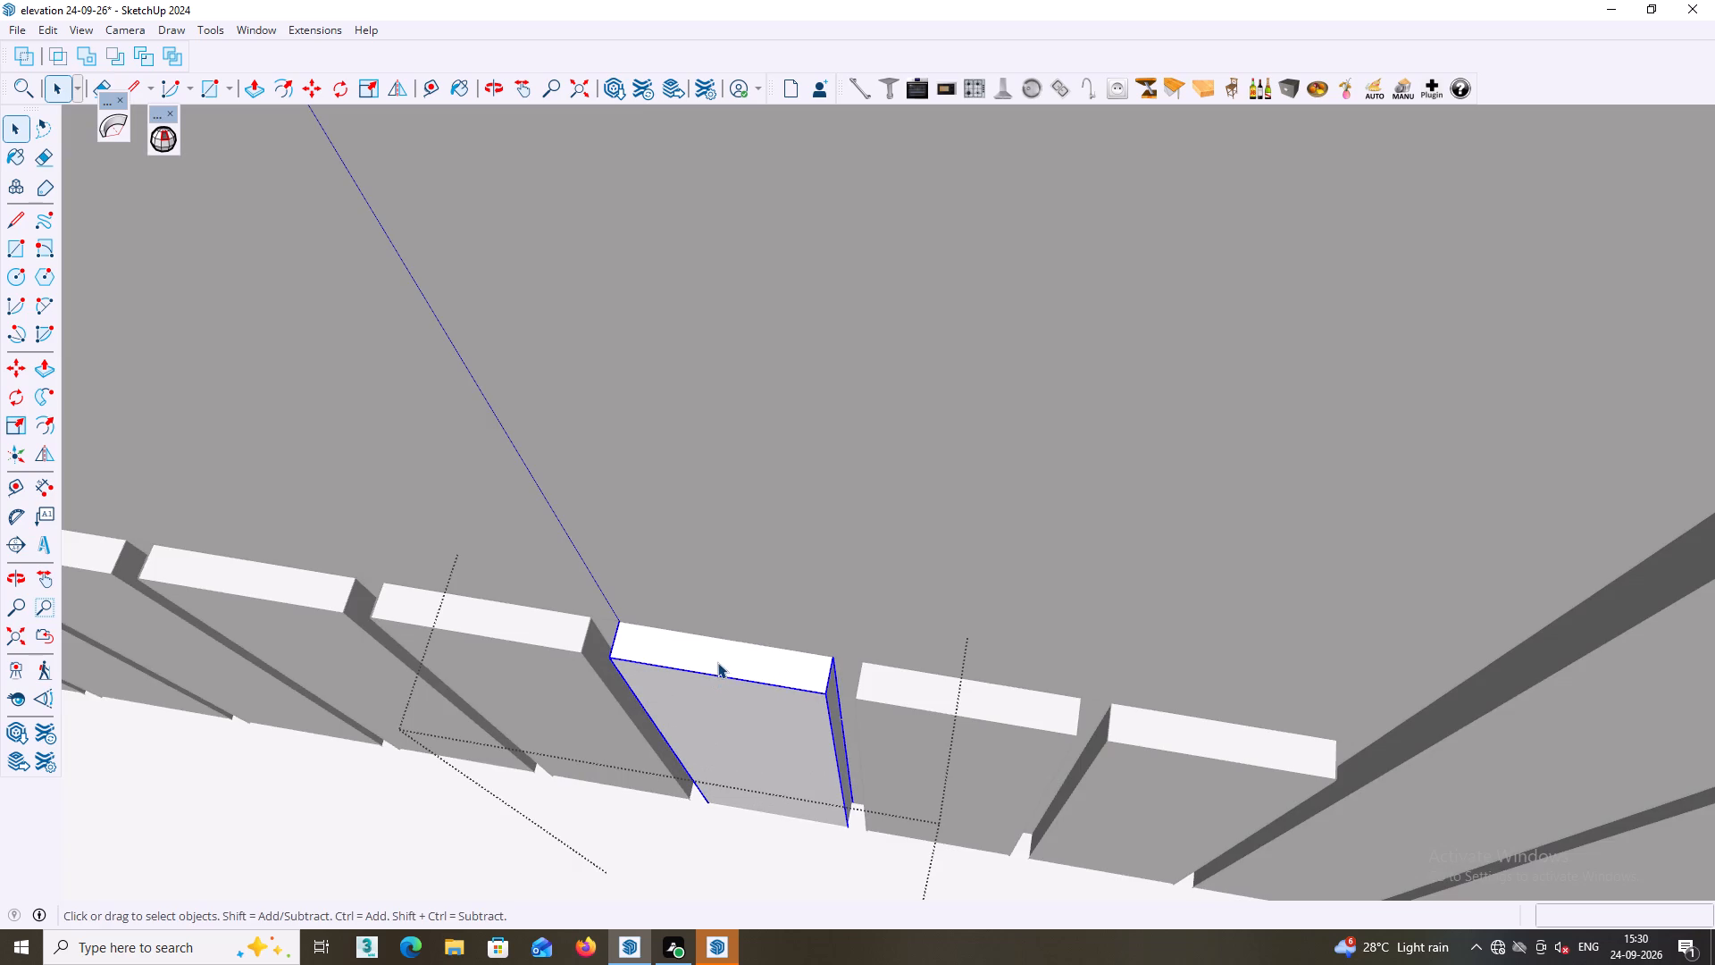
pyautogui.doubleClick(720, 661)
pyautogui.click(729, 660)
pyautogui.click(774, 660)
pyautogui.moveTo(806, 672); pyautogui.dragTo(810, 734, button='middle')
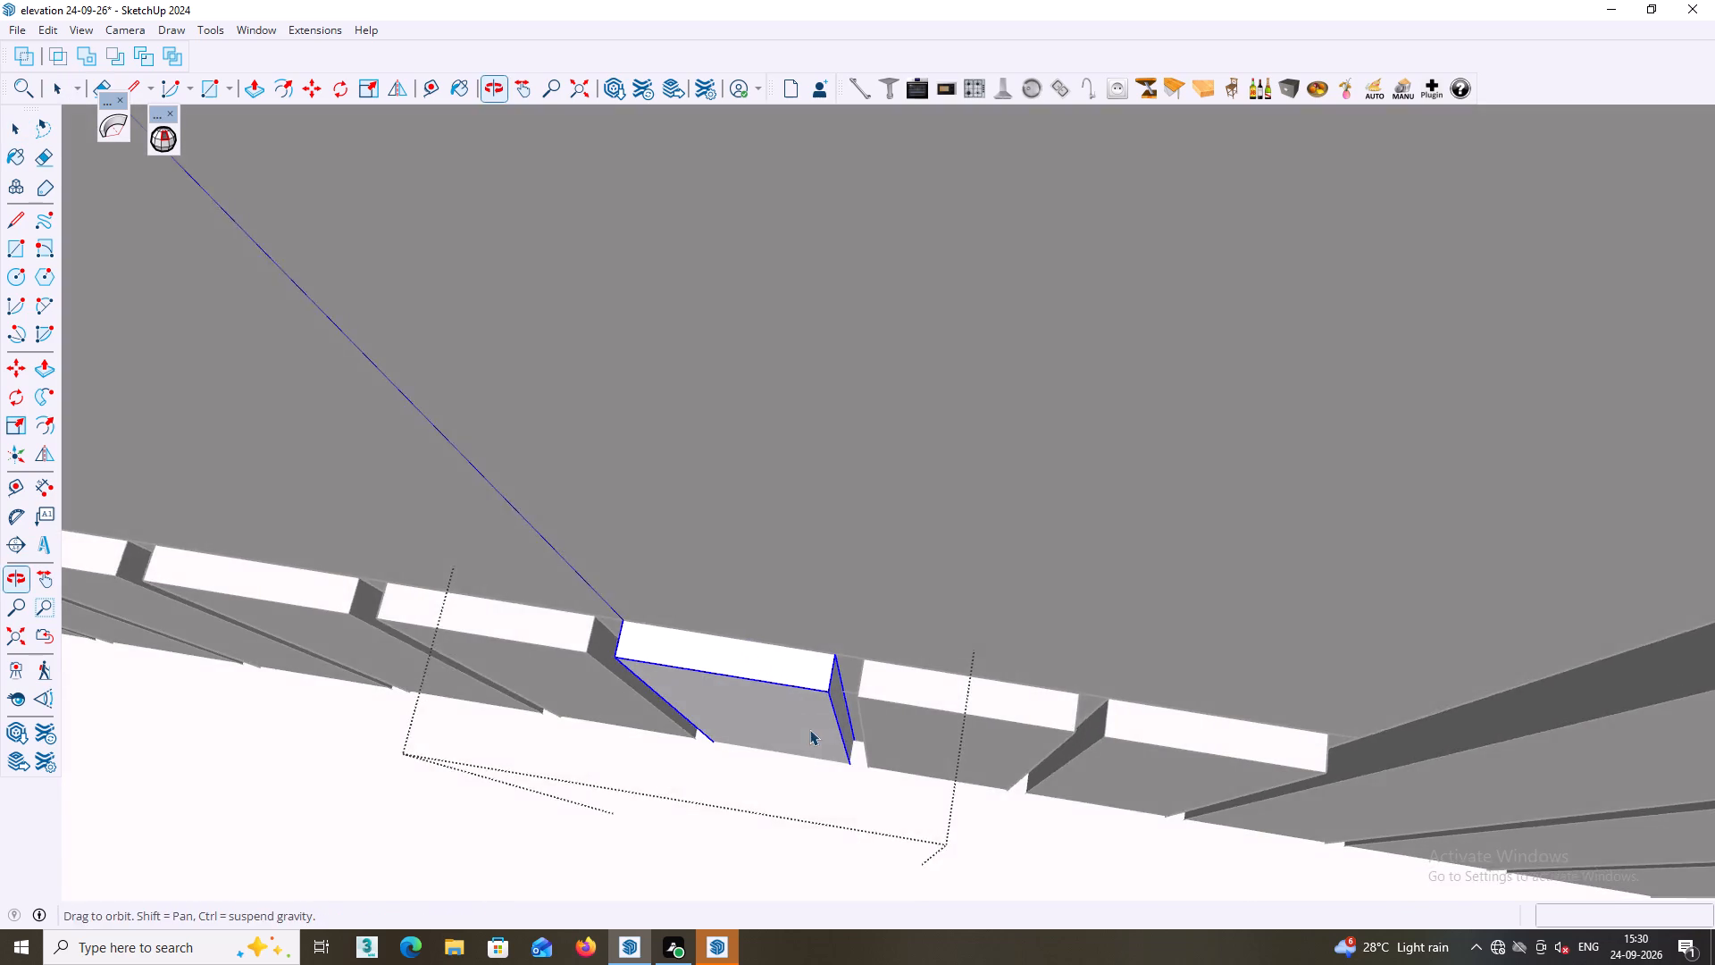
pyautogui.scroll(3, 813, 704)
pyautogui.tripleClick(815, 666)
pyautogui.click(816, 664)
pyautogui.doubleClick(807, 687)
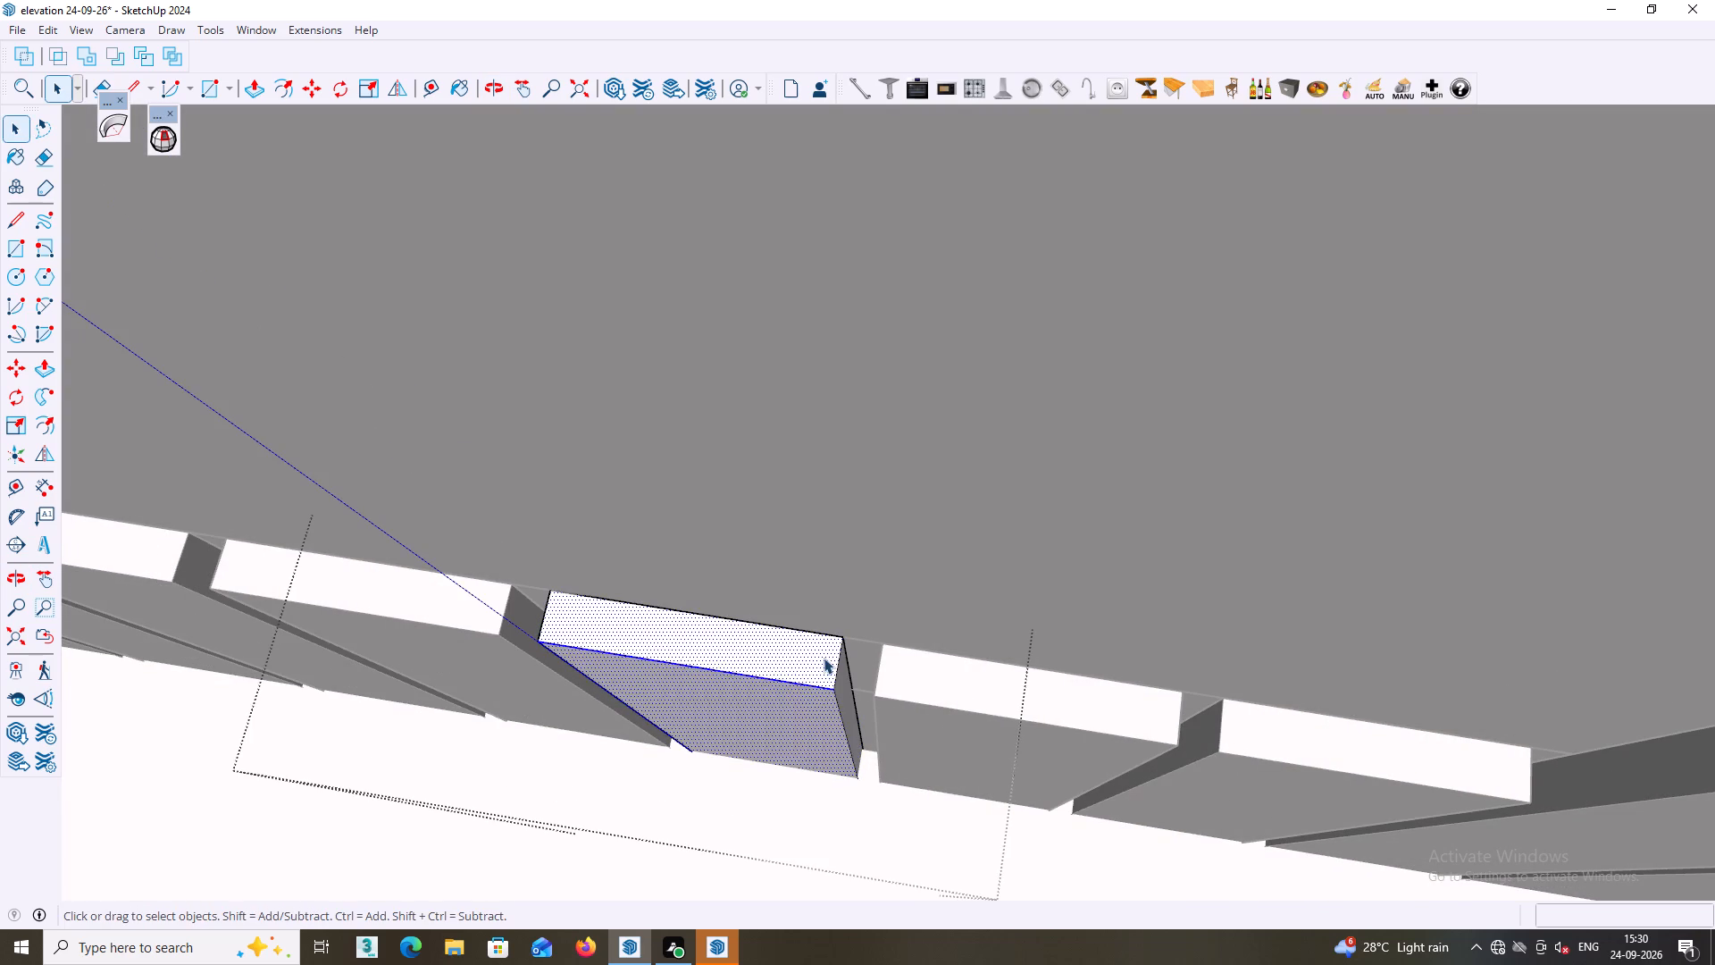
pyautogui.click(824, 658)
pyautogui.click(794, 701)
pyautogui.doubleClick(812, 664)
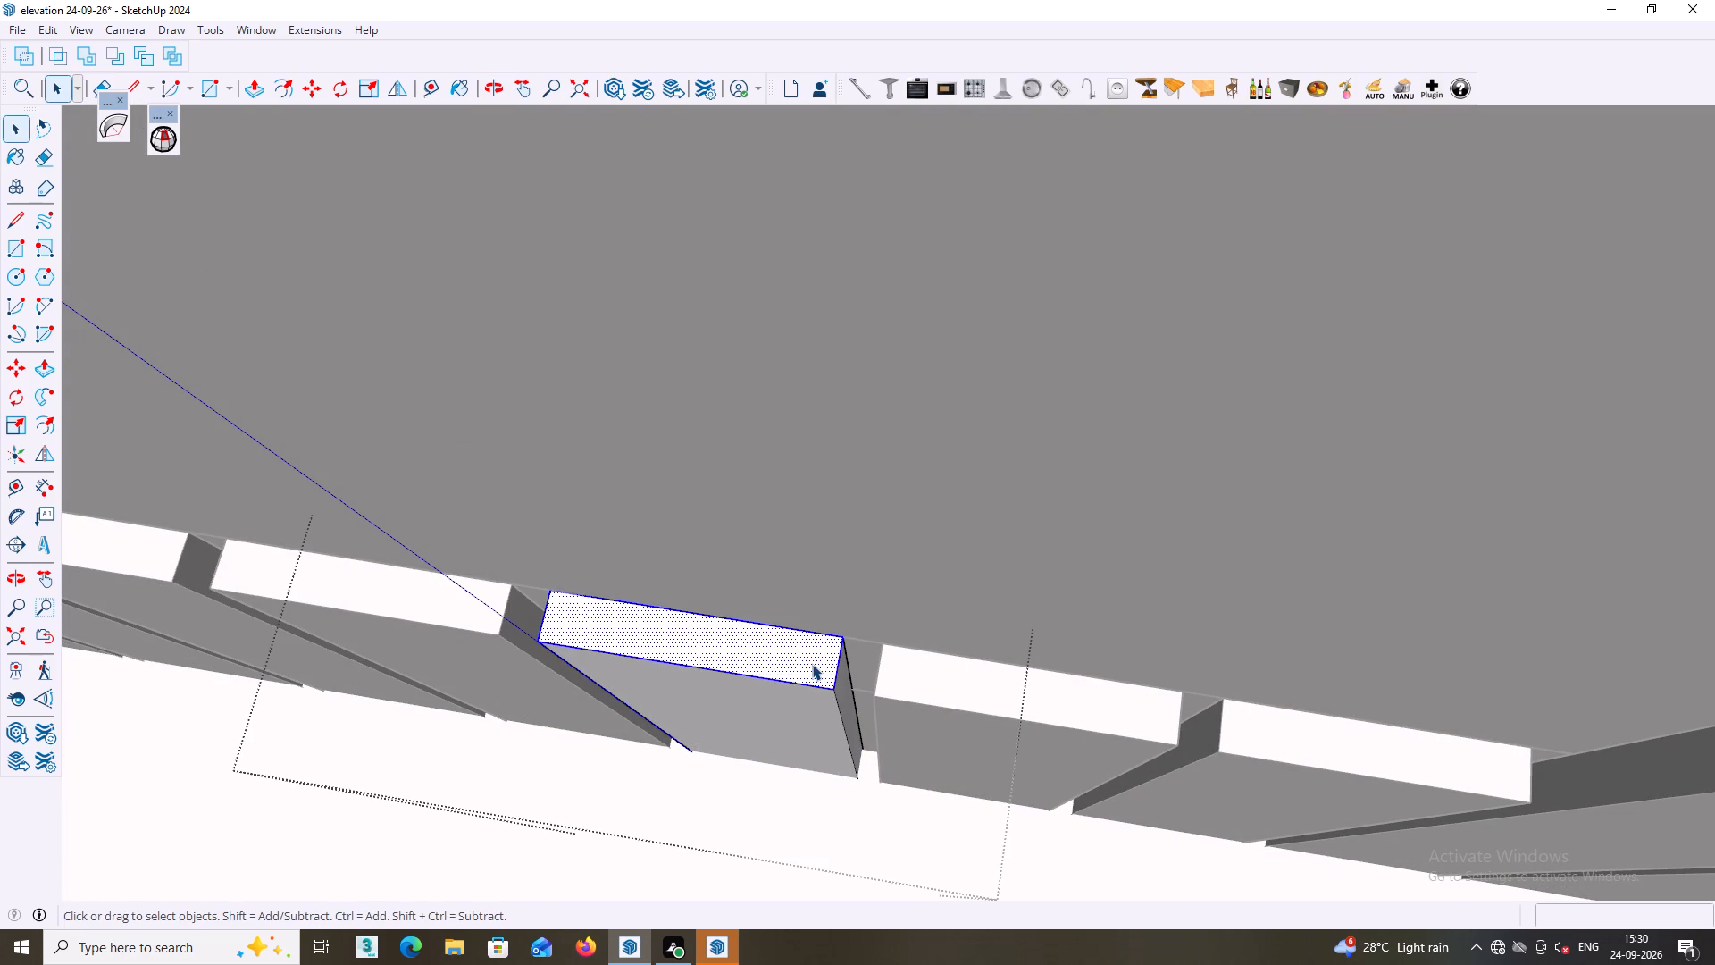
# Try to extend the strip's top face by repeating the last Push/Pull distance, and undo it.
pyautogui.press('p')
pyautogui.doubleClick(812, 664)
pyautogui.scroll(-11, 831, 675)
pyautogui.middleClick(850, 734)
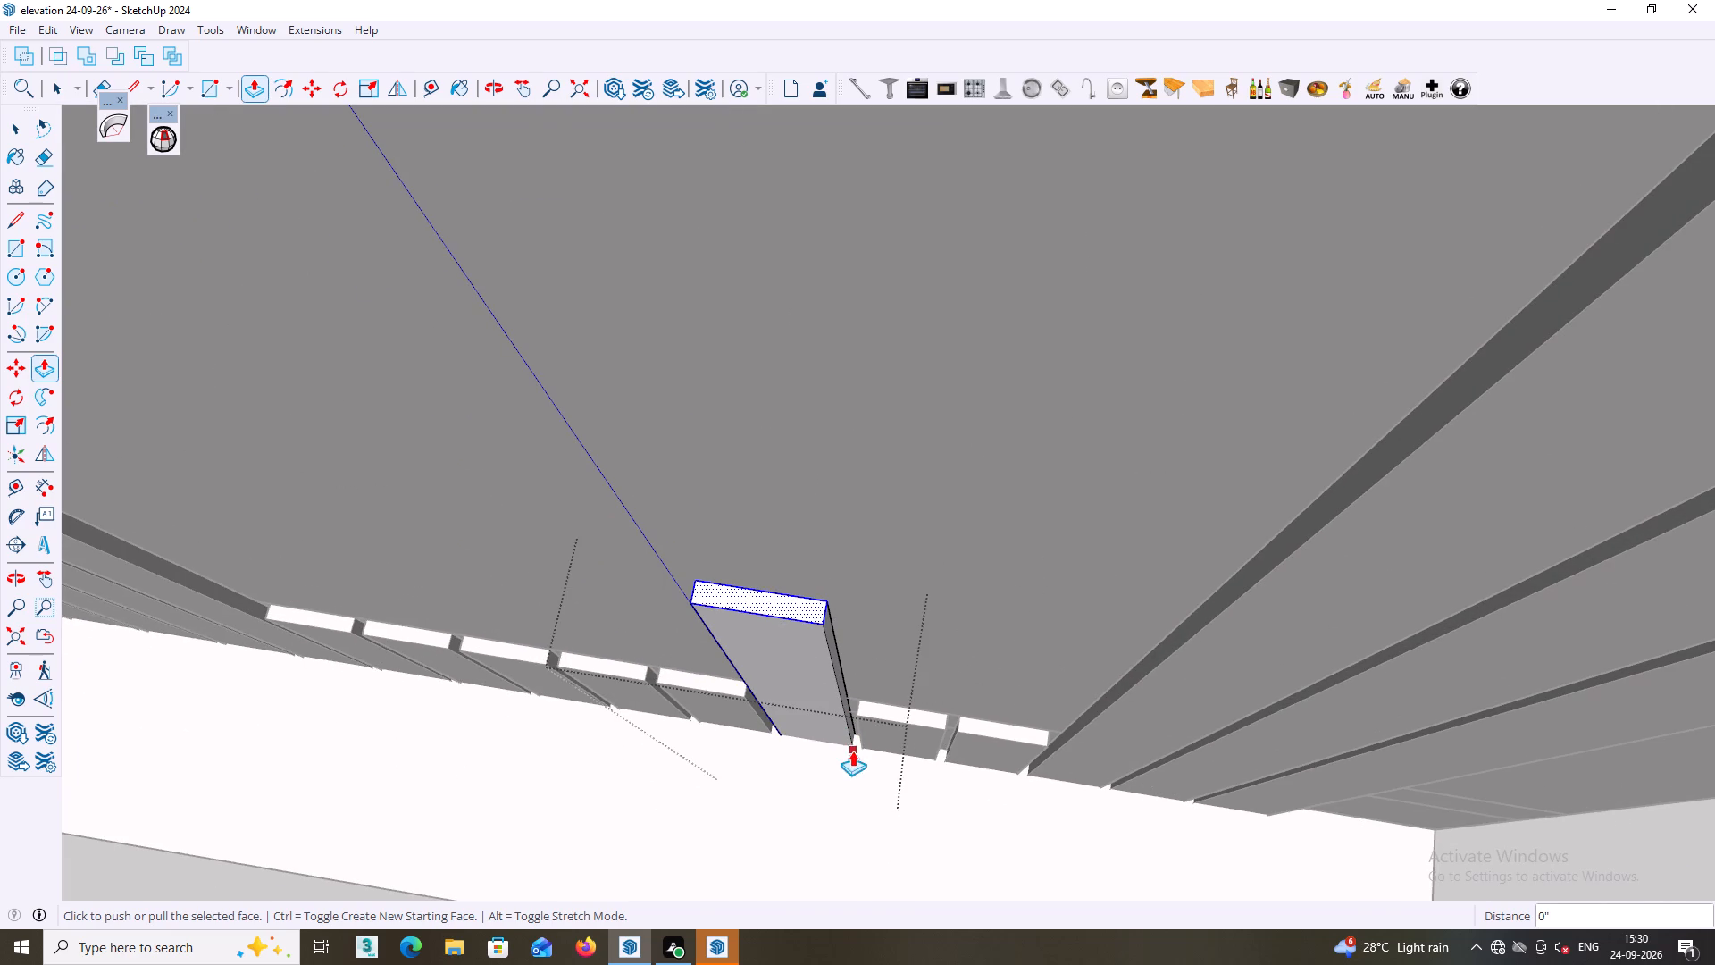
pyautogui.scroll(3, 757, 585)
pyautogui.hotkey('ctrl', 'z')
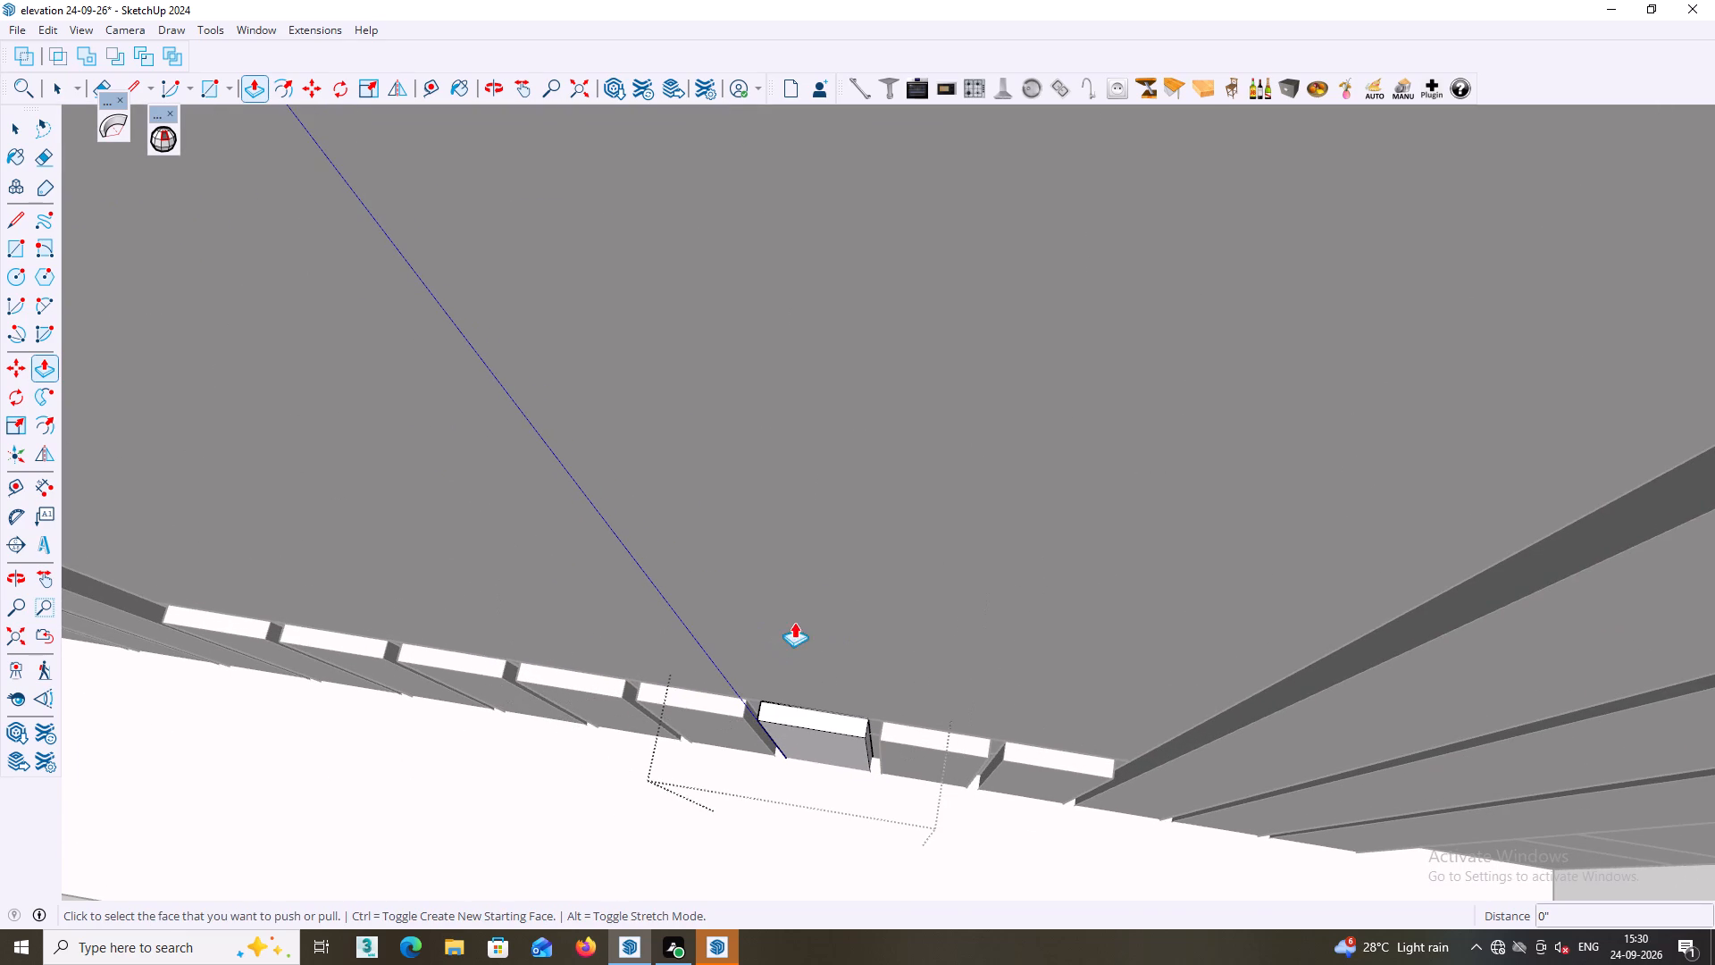
# Push/Pull the strip's top face up 6' 6 13/16" to the raised wall's top, and close the strip.
pyautogui.click(810, 711)
pyautogui.scroll(-3, 782, 588)
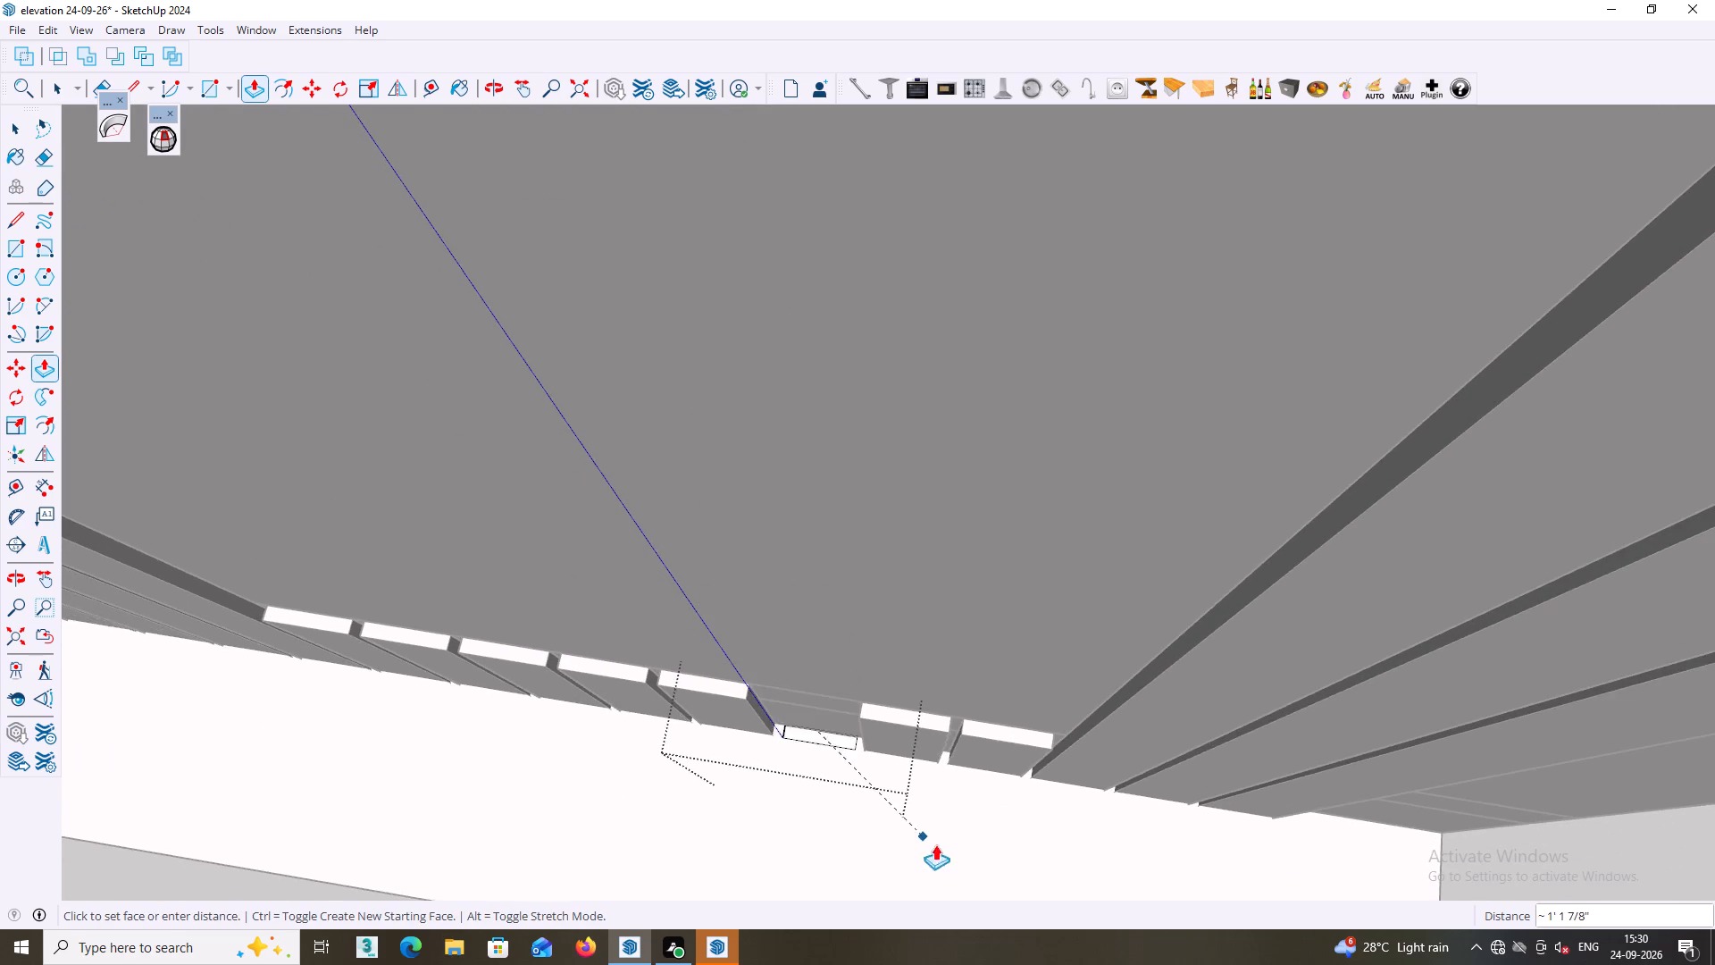
pyautogui.scroll(-9, 937, 846)
pyautogui.scroll(2, 835, 615)
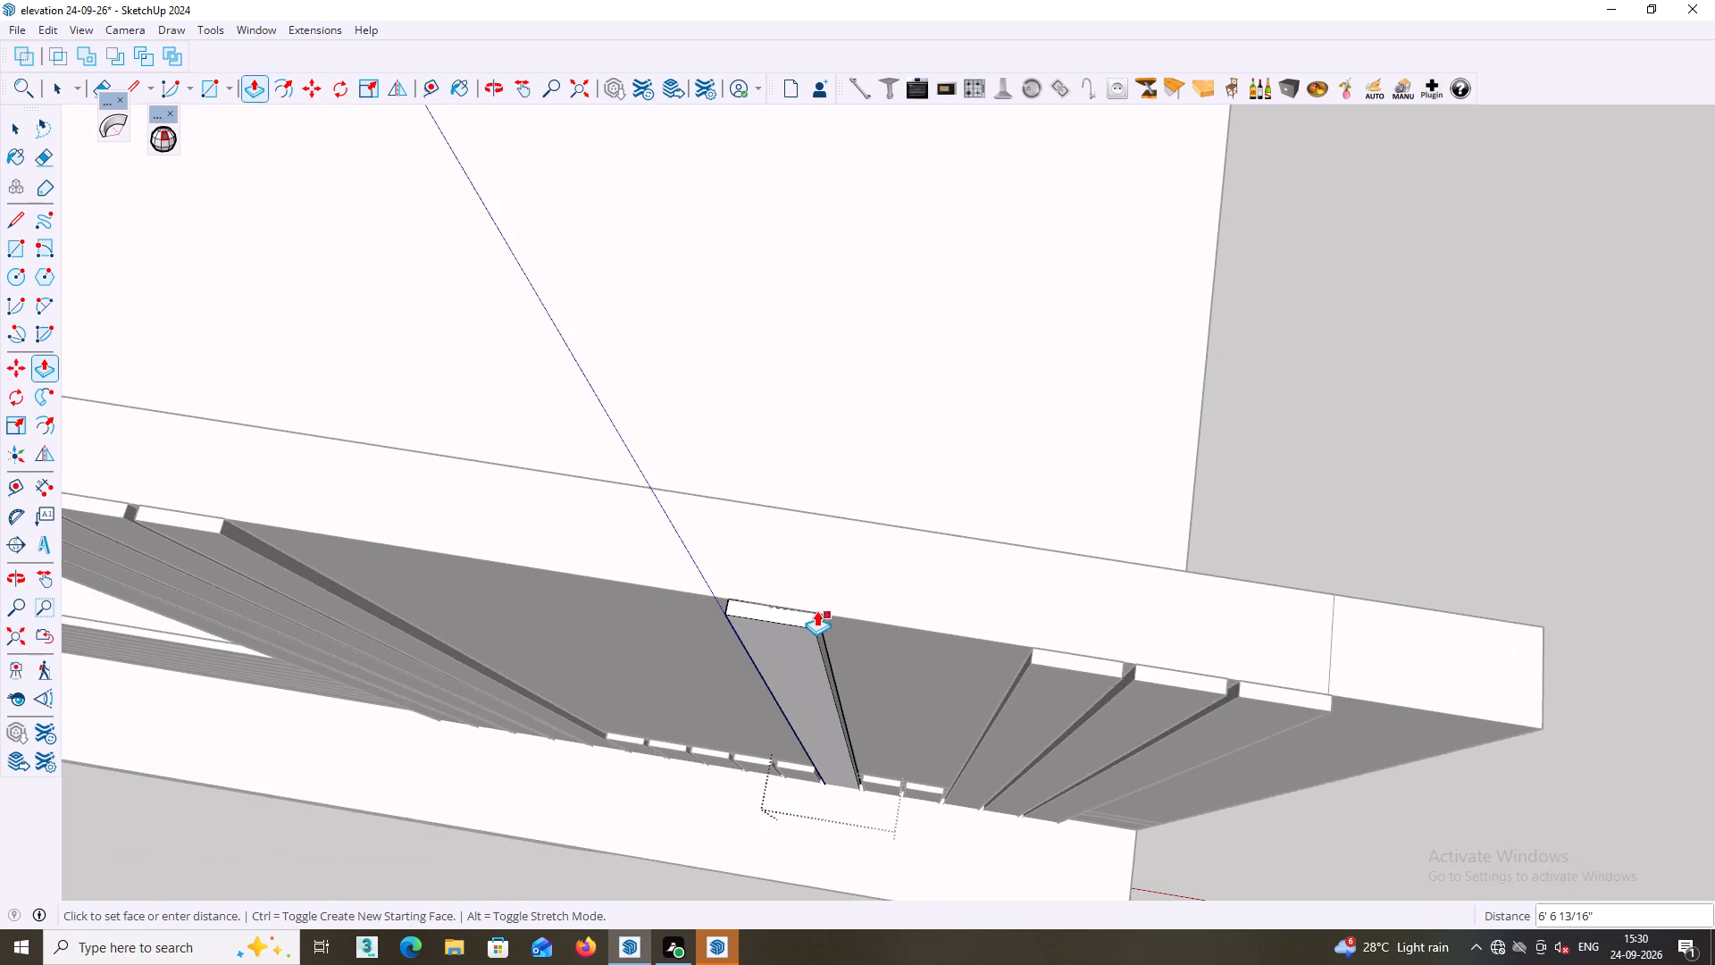
pyautogui.scroll(9, 816, 610)
pyautogui.click(830, 607)
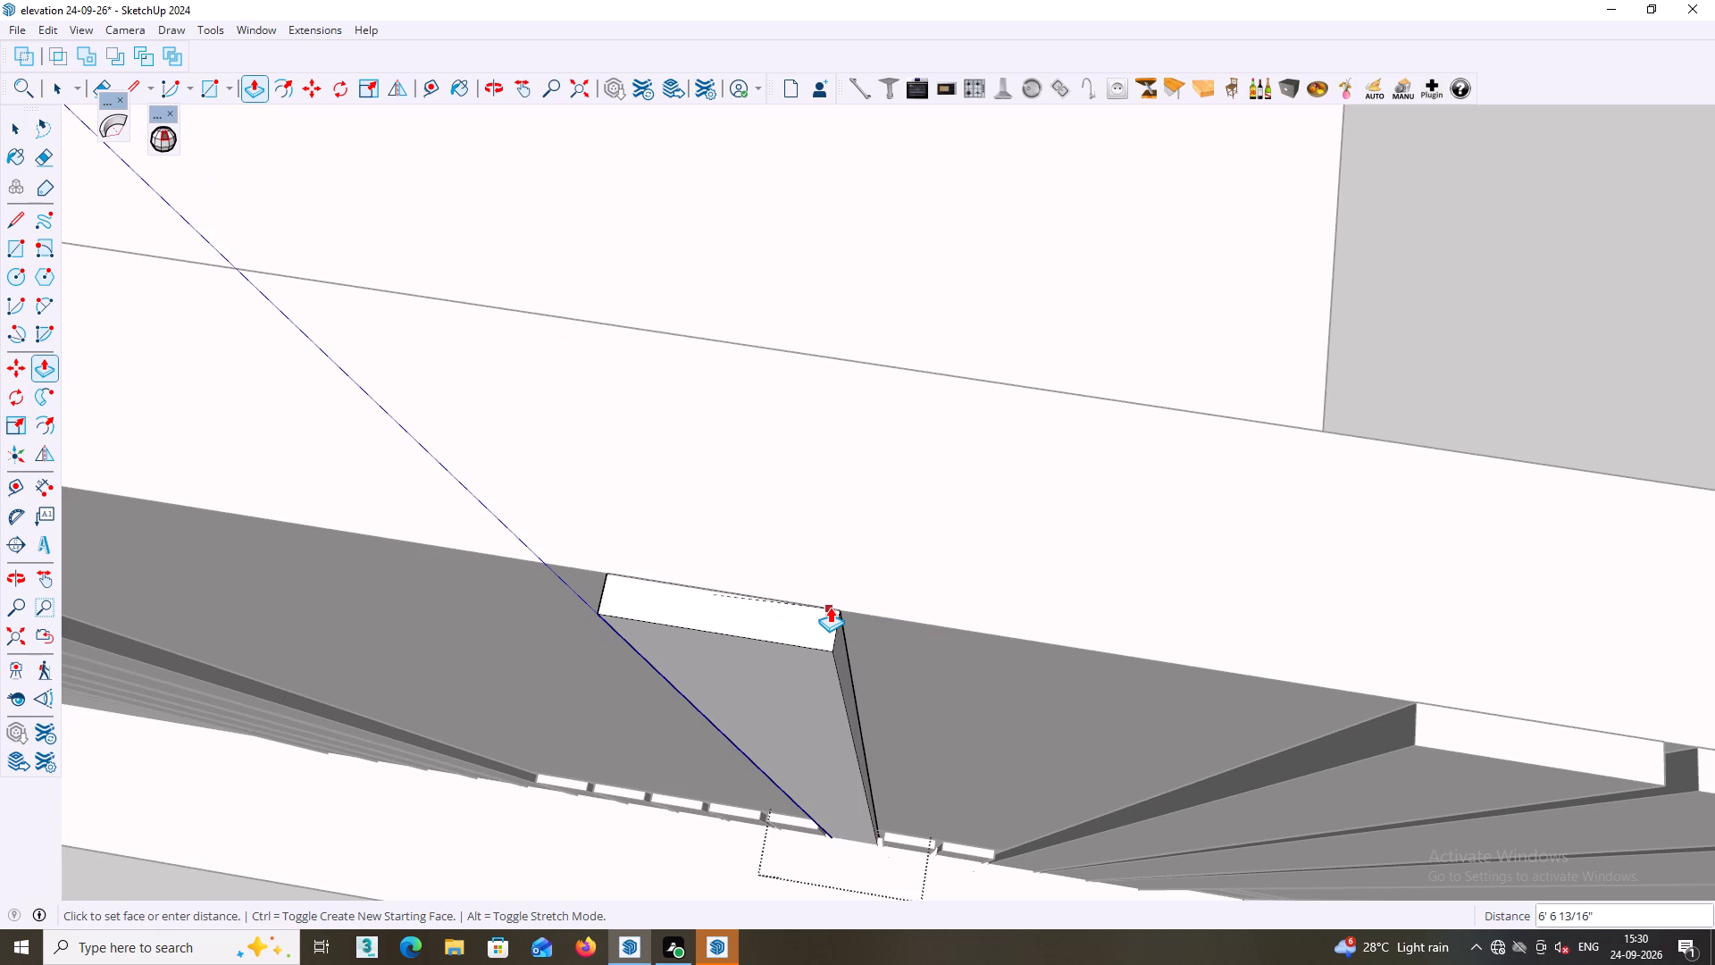
pyautogui.press('space')
pyautogui.click(1540, 426)
pyautogui.scroll(-1, 1540, 430)
pyautogui.click(1516, 428)
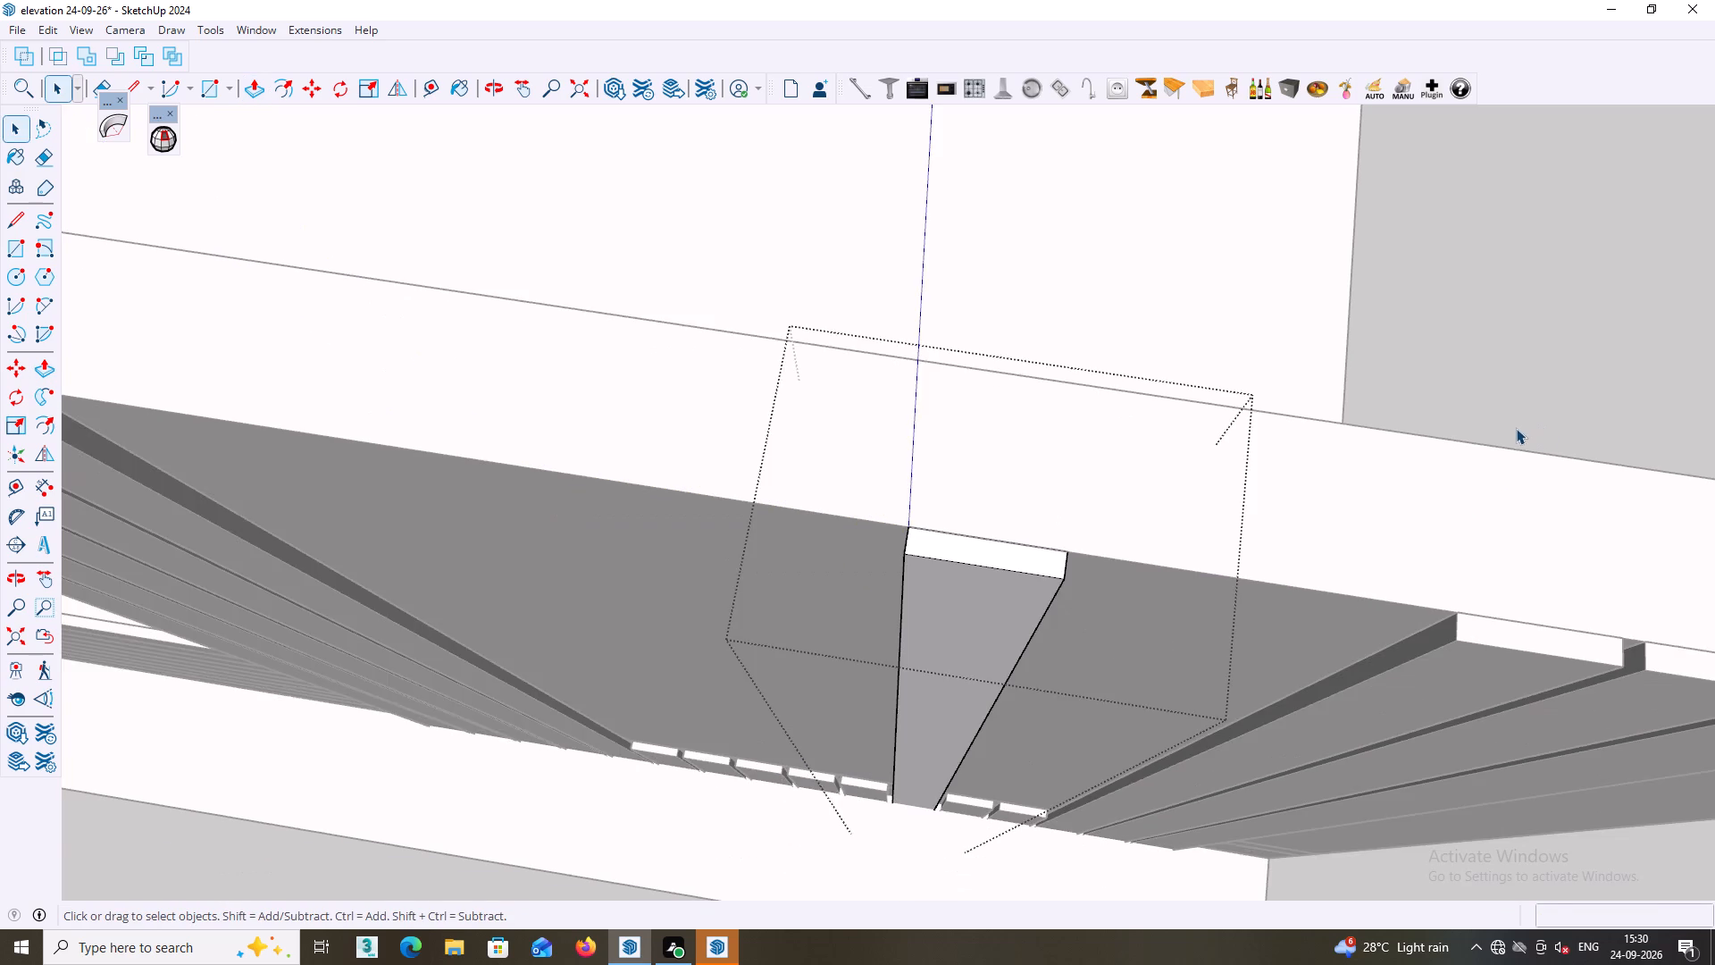
# Extend the short strip adjoining the extended outer group to the raised wall's top by repeating the Push/Pull distance, and close it.
pyautogui.scroll(-1, 1512, 499)
pyautogui.moveTo(1643, 932); pyautogui.dragTo(1325, 688, button='middle')
pyautogui.keyDown('shift'); pyautogui.scroll(-1, 1325, 688); pyautogui.keyUp('shift')
pyautogui.keyDown('shift'); pyautogui.moveTo(1284, 802); pyautogui.dragTo(1159, 582, button='middle'); pyautogui.keyUp('shift')
pyautogui.scroll(11, 1013, 620)
pyautogui.moveTo(938, 669); pyautogui.dragTo(931, 657, button='middle')
pyautogui.tripleClick(942, 584)
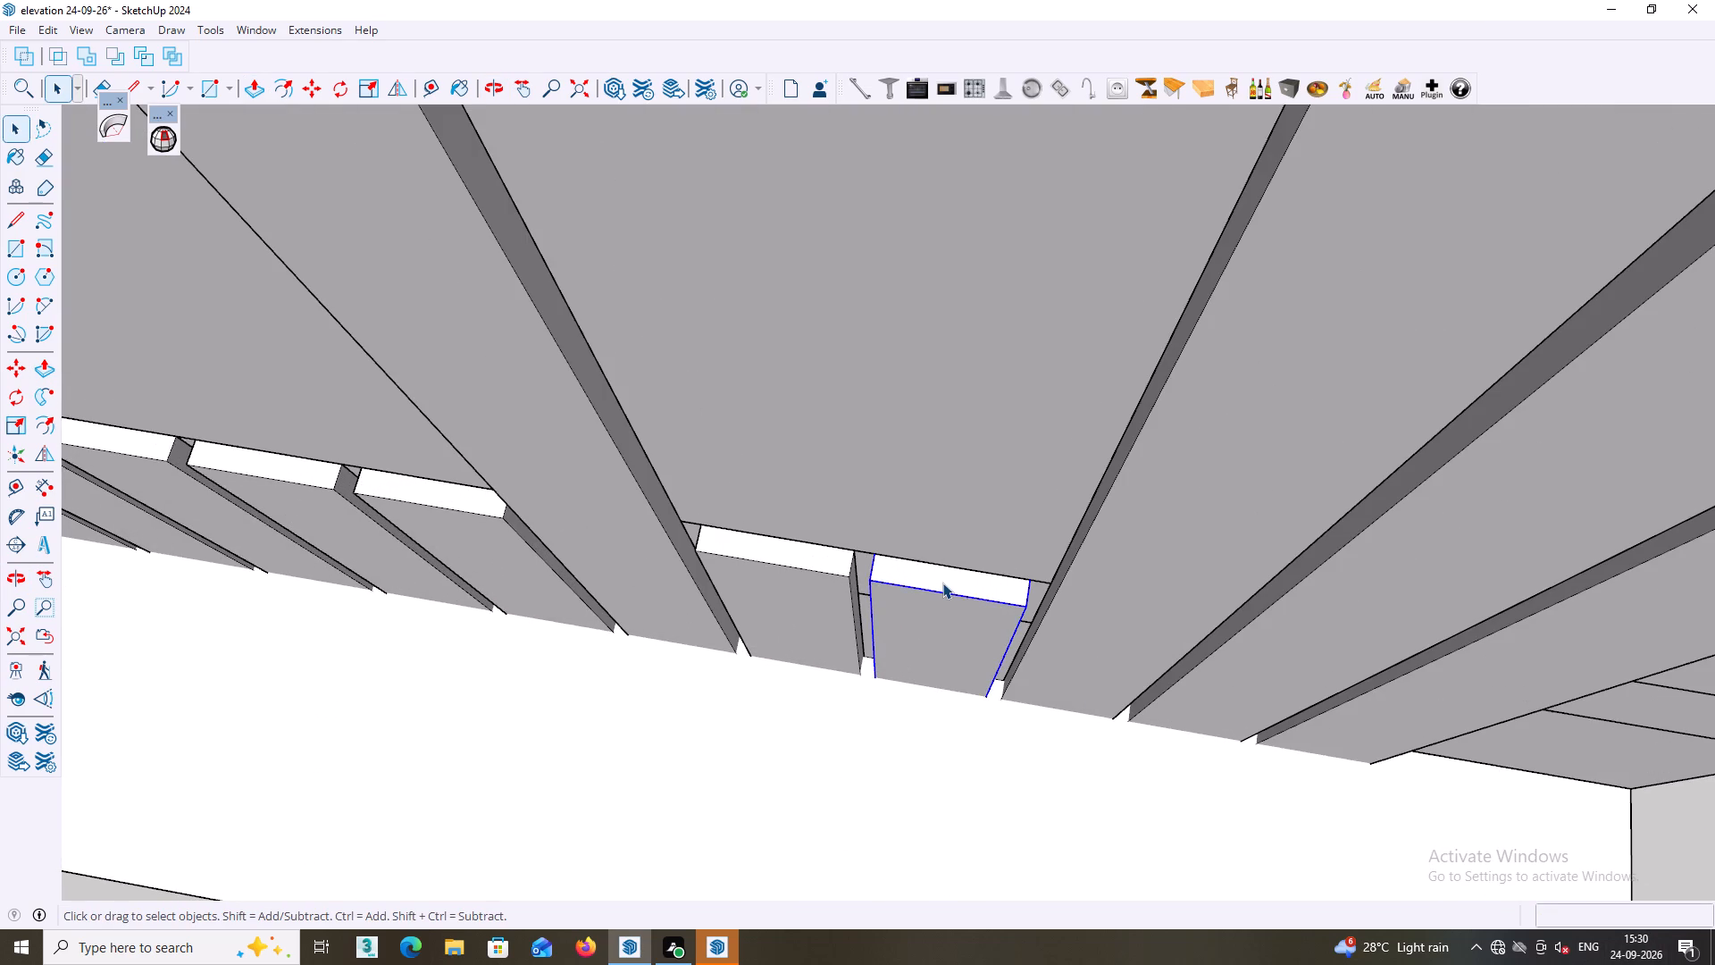
pyautogui.doubleClick(947, 577)
pyautogui.click(955, 584)
pyautogui.moveTo(968, 577); pyautogui.dragTo(968, 620, button='middle')
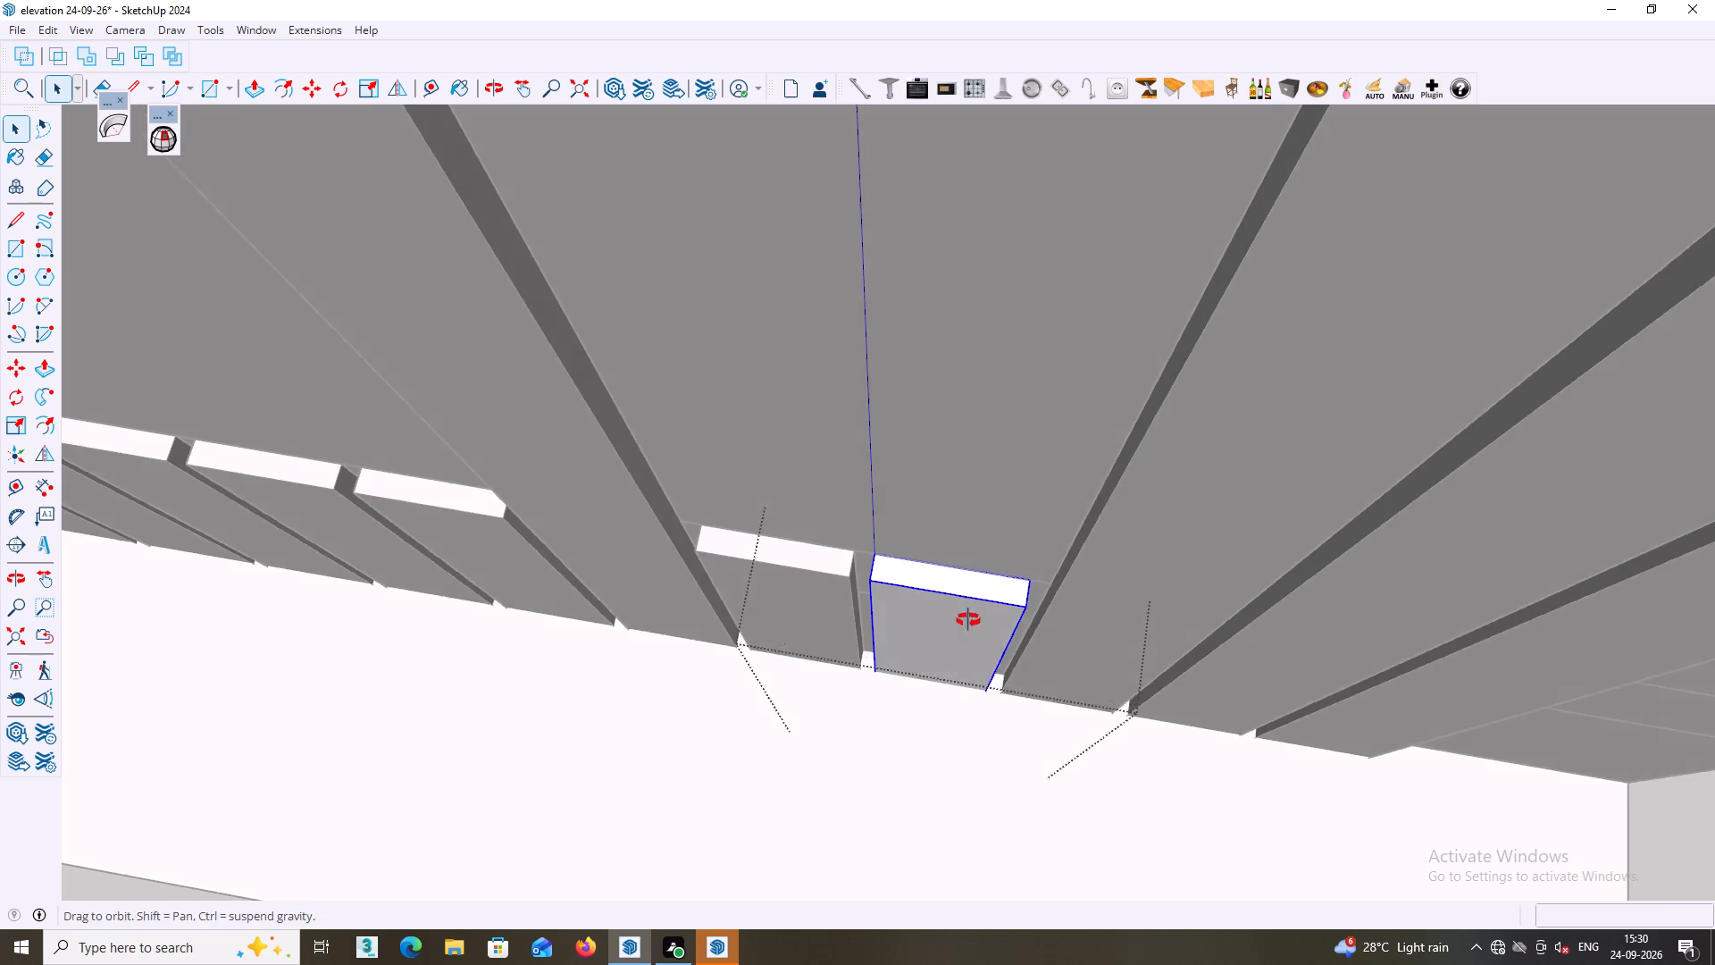
pyautogui.moveTo(968, 620); pyautogui.dragTo(968, 625, button='middle')
pyautogui.scroll(2, 975, 595)
pyautogui.middleClick(976, 592)
pyautogui.tripleClick(978, 589)
pyautogui.click(983, 592)
pyautogui.click(977, 618)
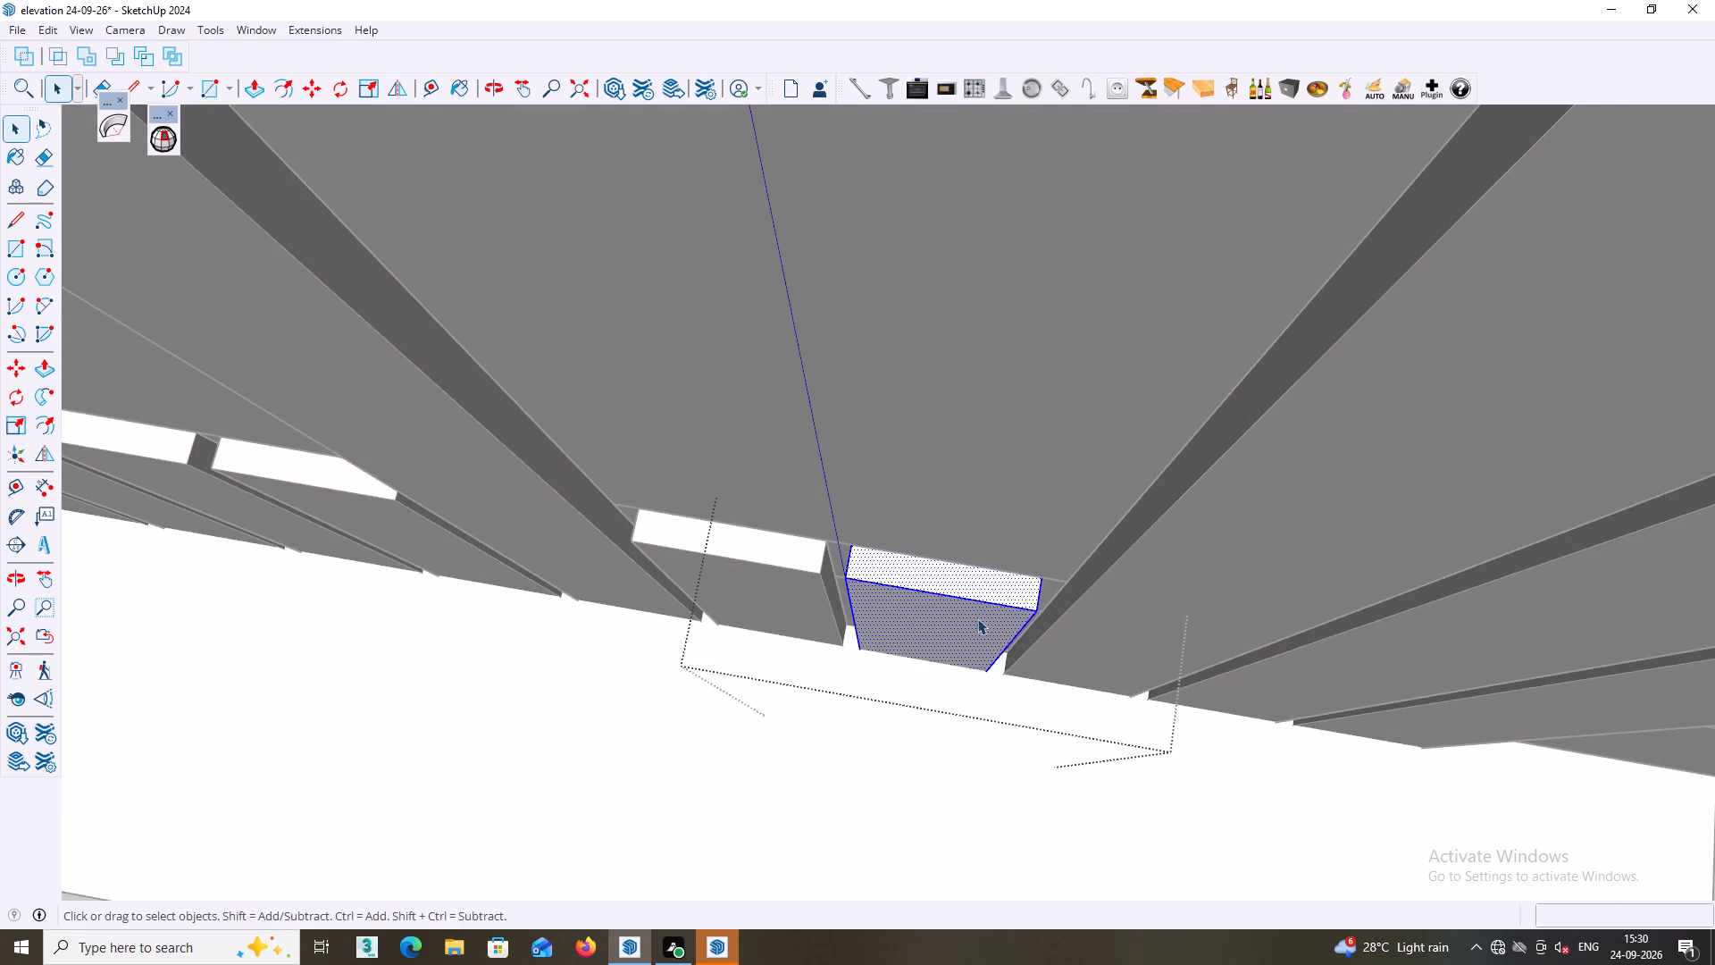
pyautogui.doubleClick(984, 592)
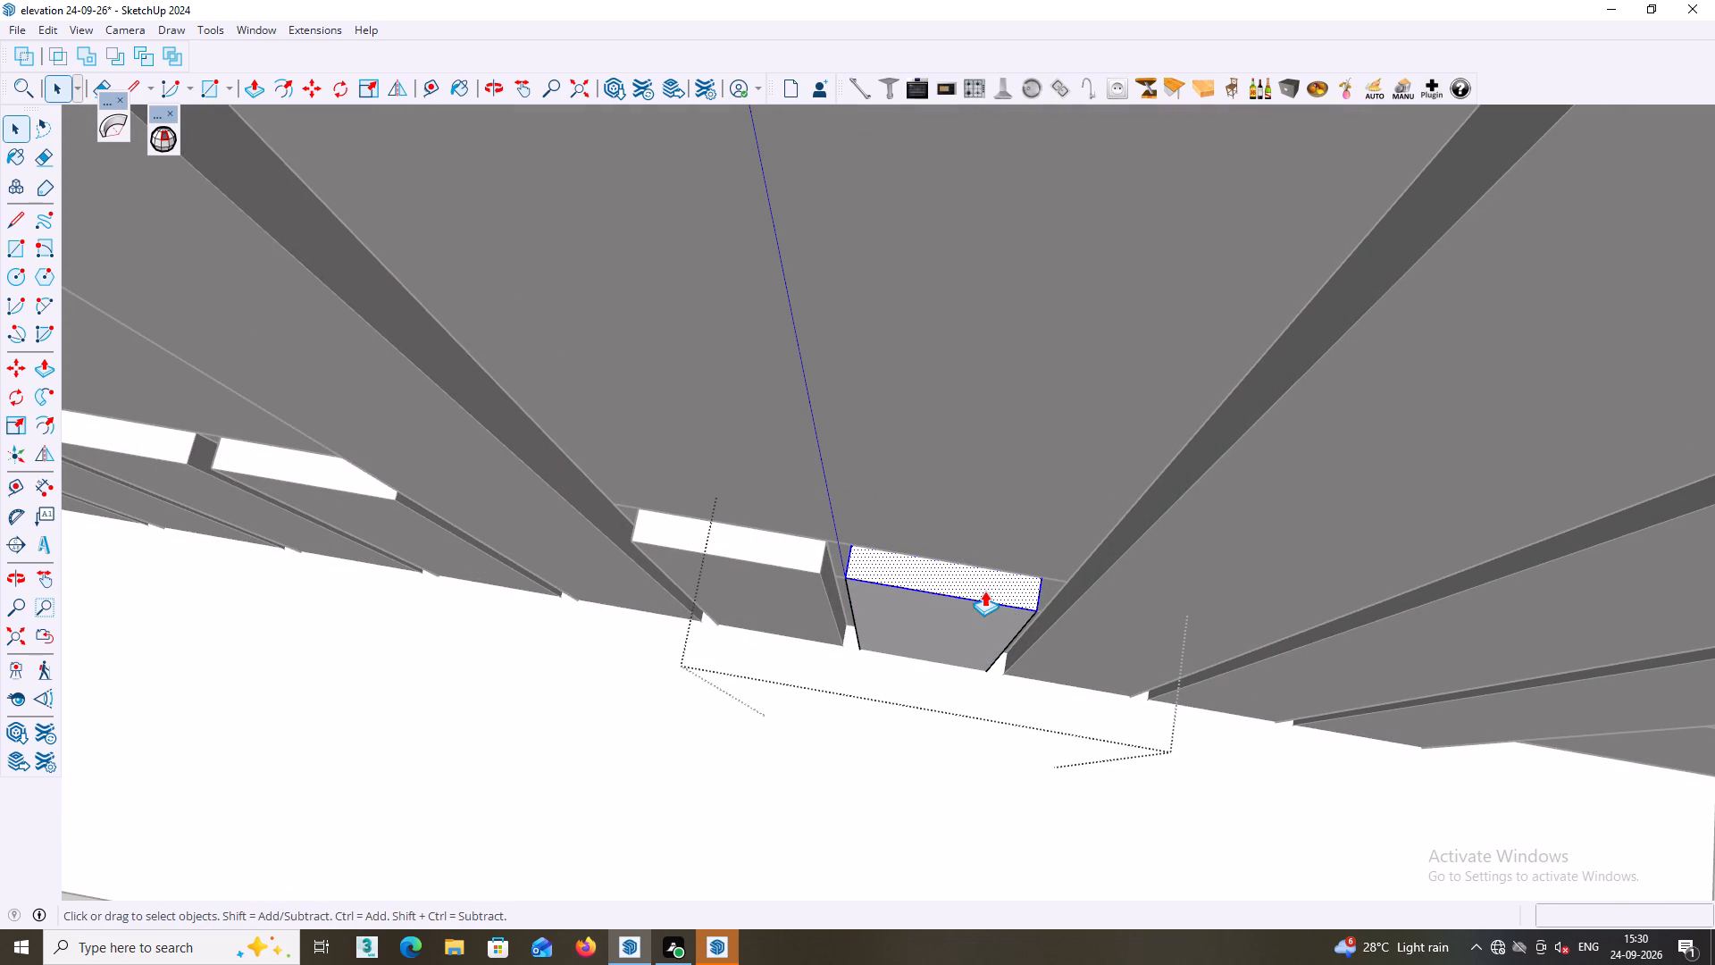
pyautogui.press('p')
pyautogui.click(984, 591)
pyautogui.doubleClick(984, 591)
pyautogui.scroll(-4, 984, 617)
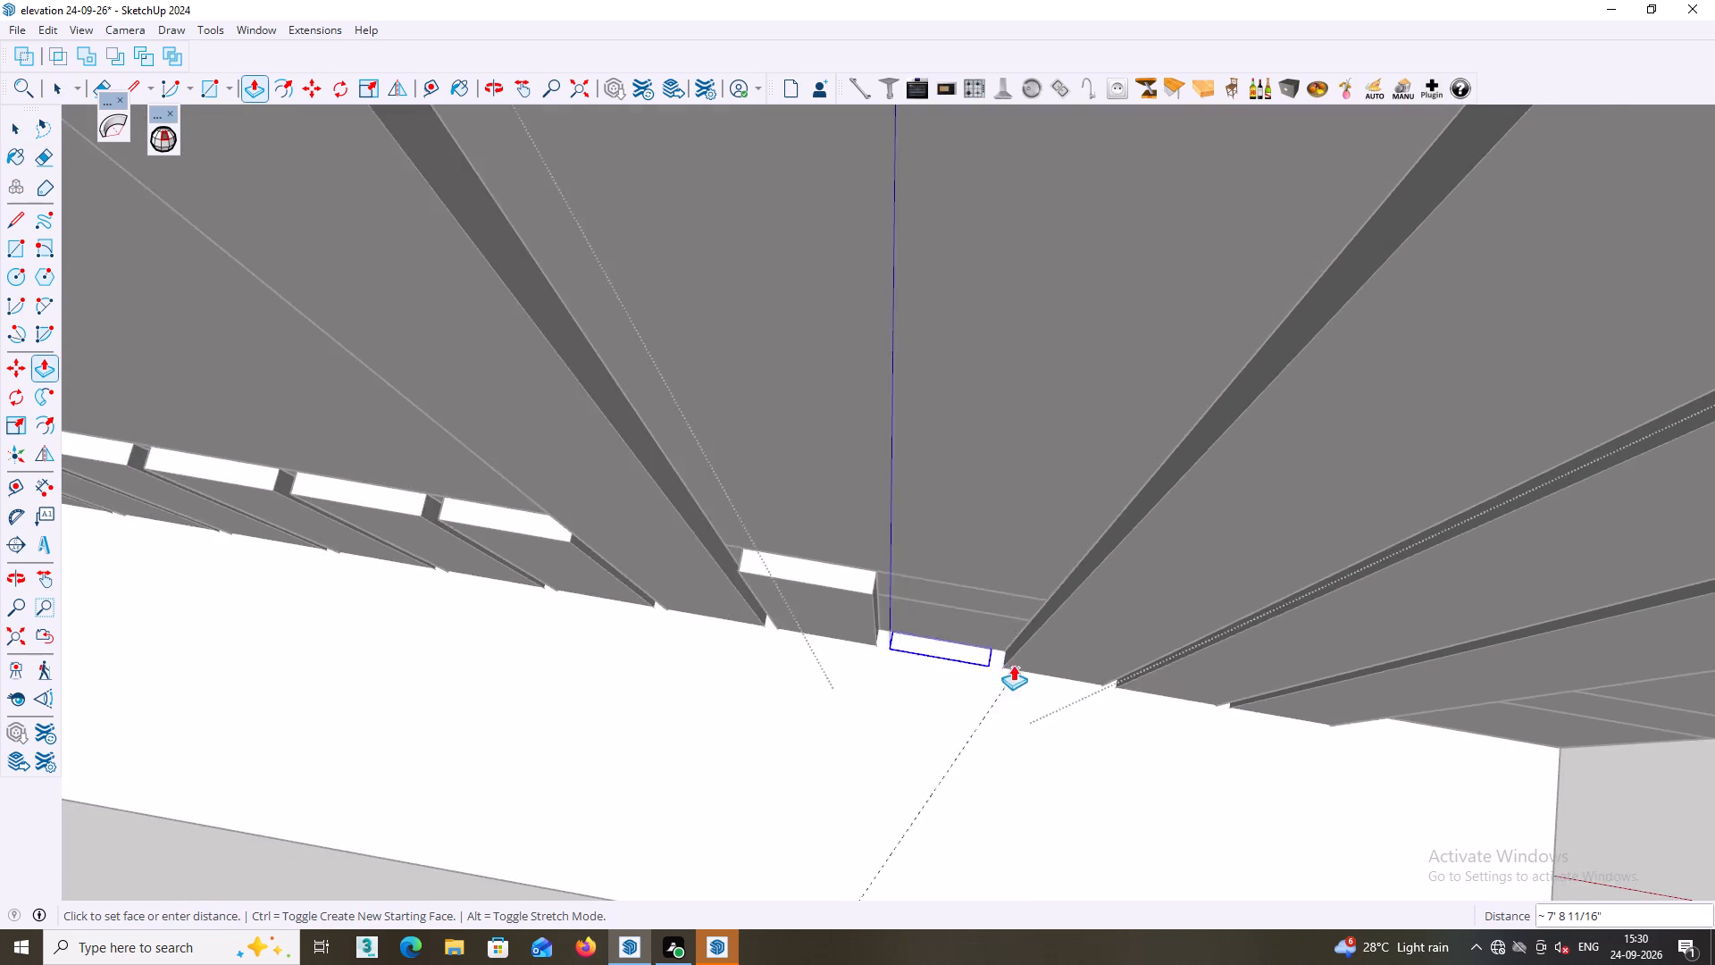
pyautogui.scroll(-12, 1013, 665)
pyautogui.press('space')
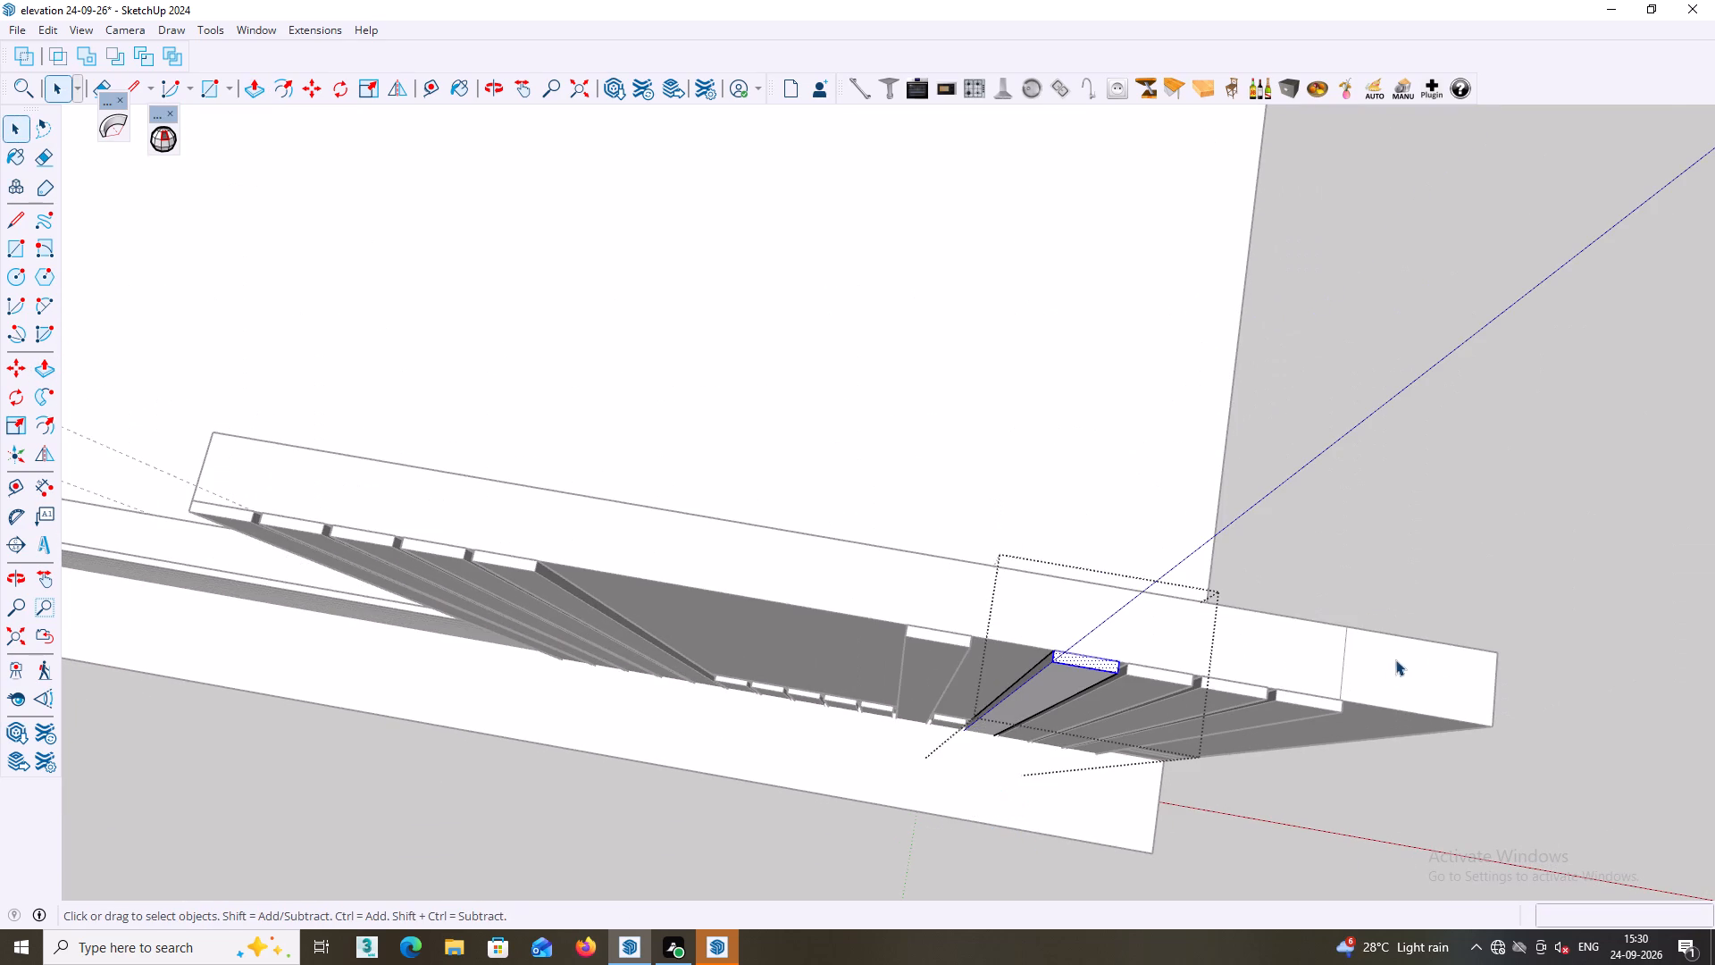
pyautogui.doubleClick(1435, 587)
# Open the single short strip left between the extended strips for editing and select its top face.
pyautogui.keyDown('shift'); pyautogui.moveTo(1457, 609); pyautogui.dragTo(1246, 566, button='middle'); pyautogui.keyUp('shift')
pyautogui.scroll(8, 925, 705)
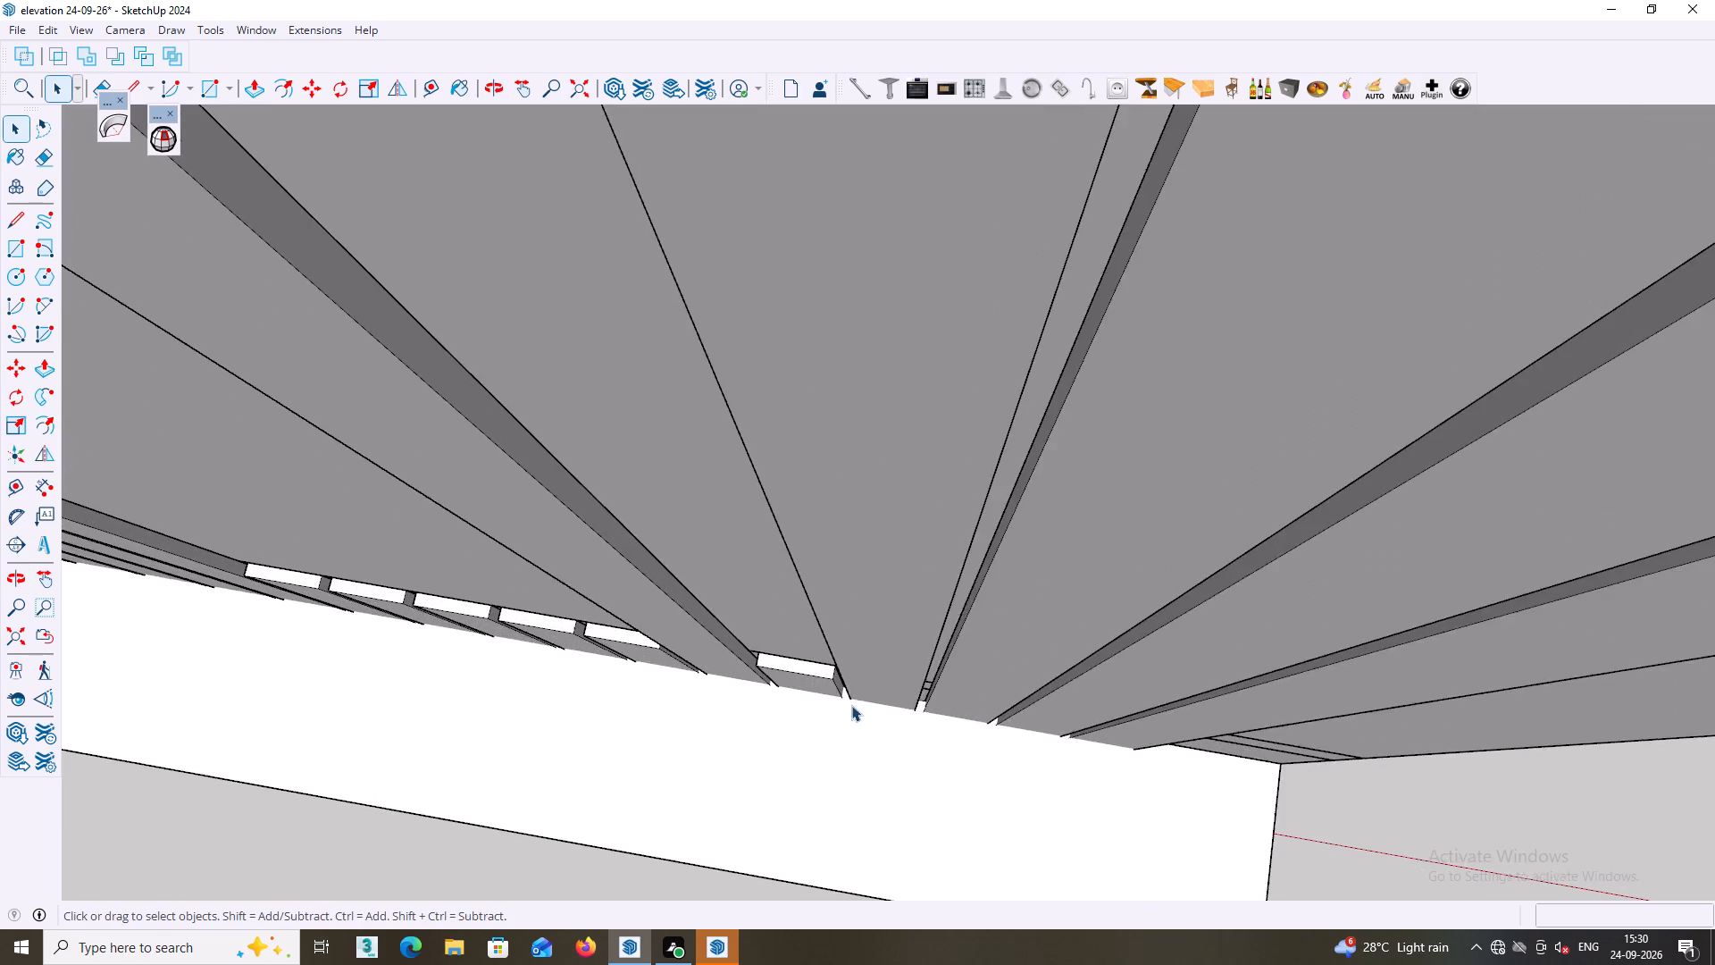
pyautogui.scroll(3, 851, 705)
pyautogui.moveTo(824, 709); pyautogui.dragTo(826, 789, button='middle')
pyautogui.moveTo(827, 734); pyautogui.dragTo(851, 640, button='middle')
pyautogui.scroll(6, 819, 736)
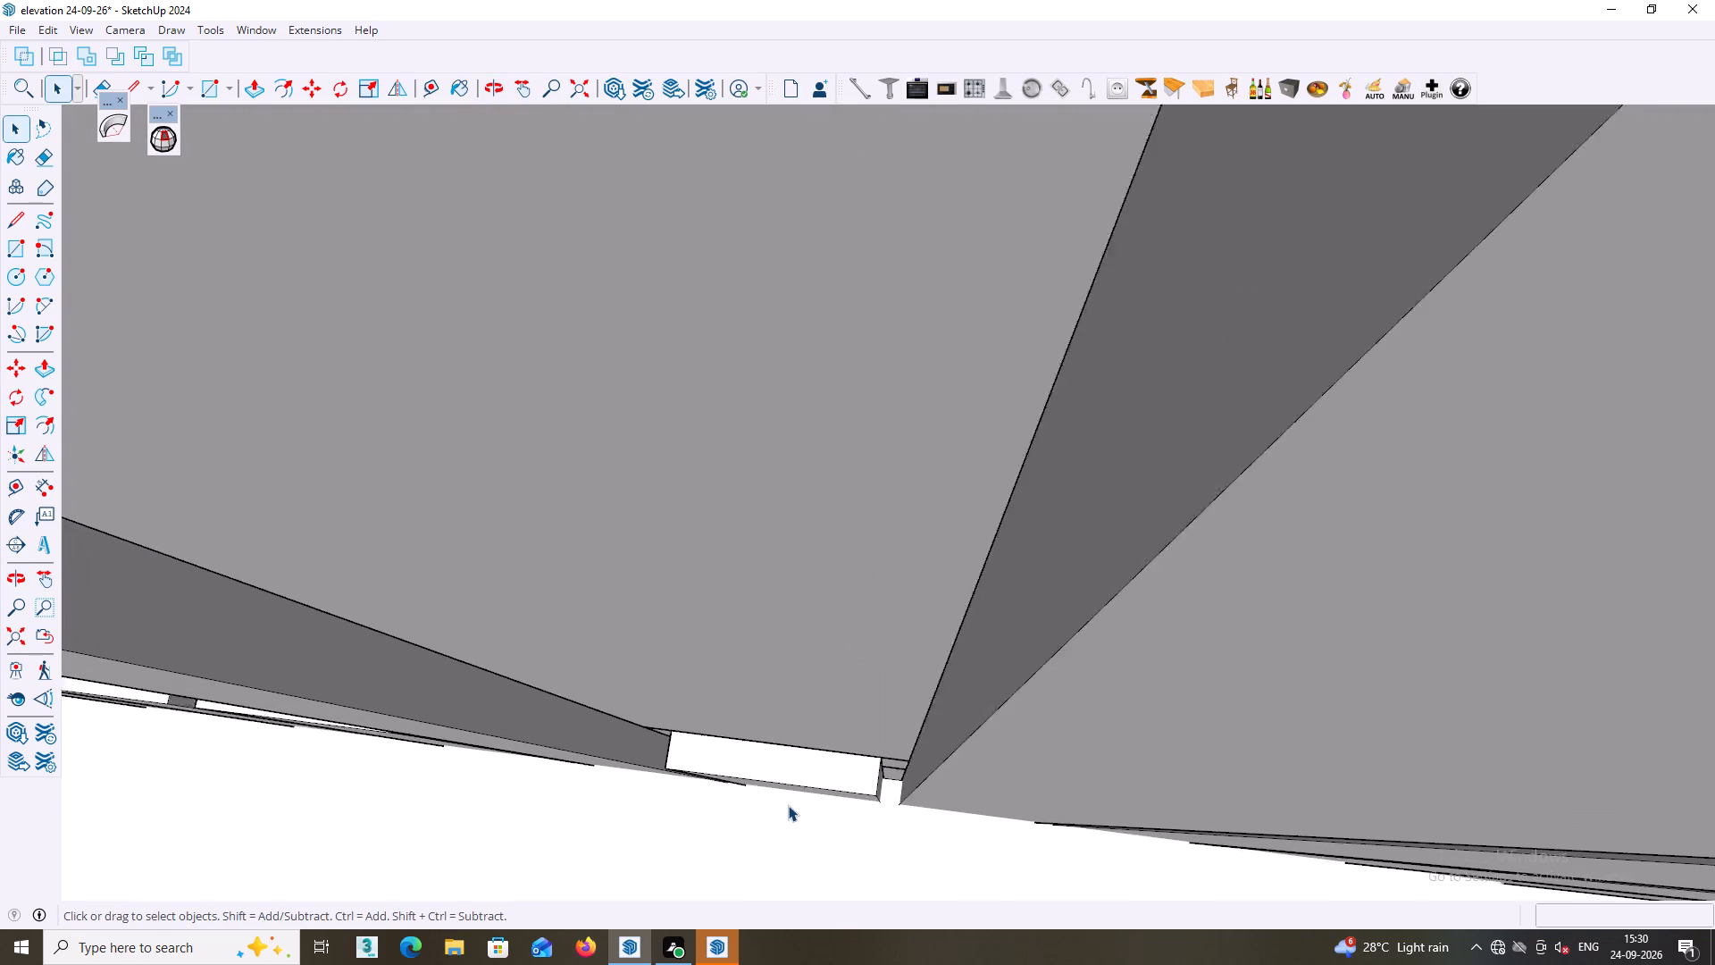
pyautogui.scroll(1, 788, 805)
pyautogui.tripleClick(794, 771)
pyautogui.doubleClick(795, 770)
pyautogui.click(800, 765)
pyautogui.click(807, 761)
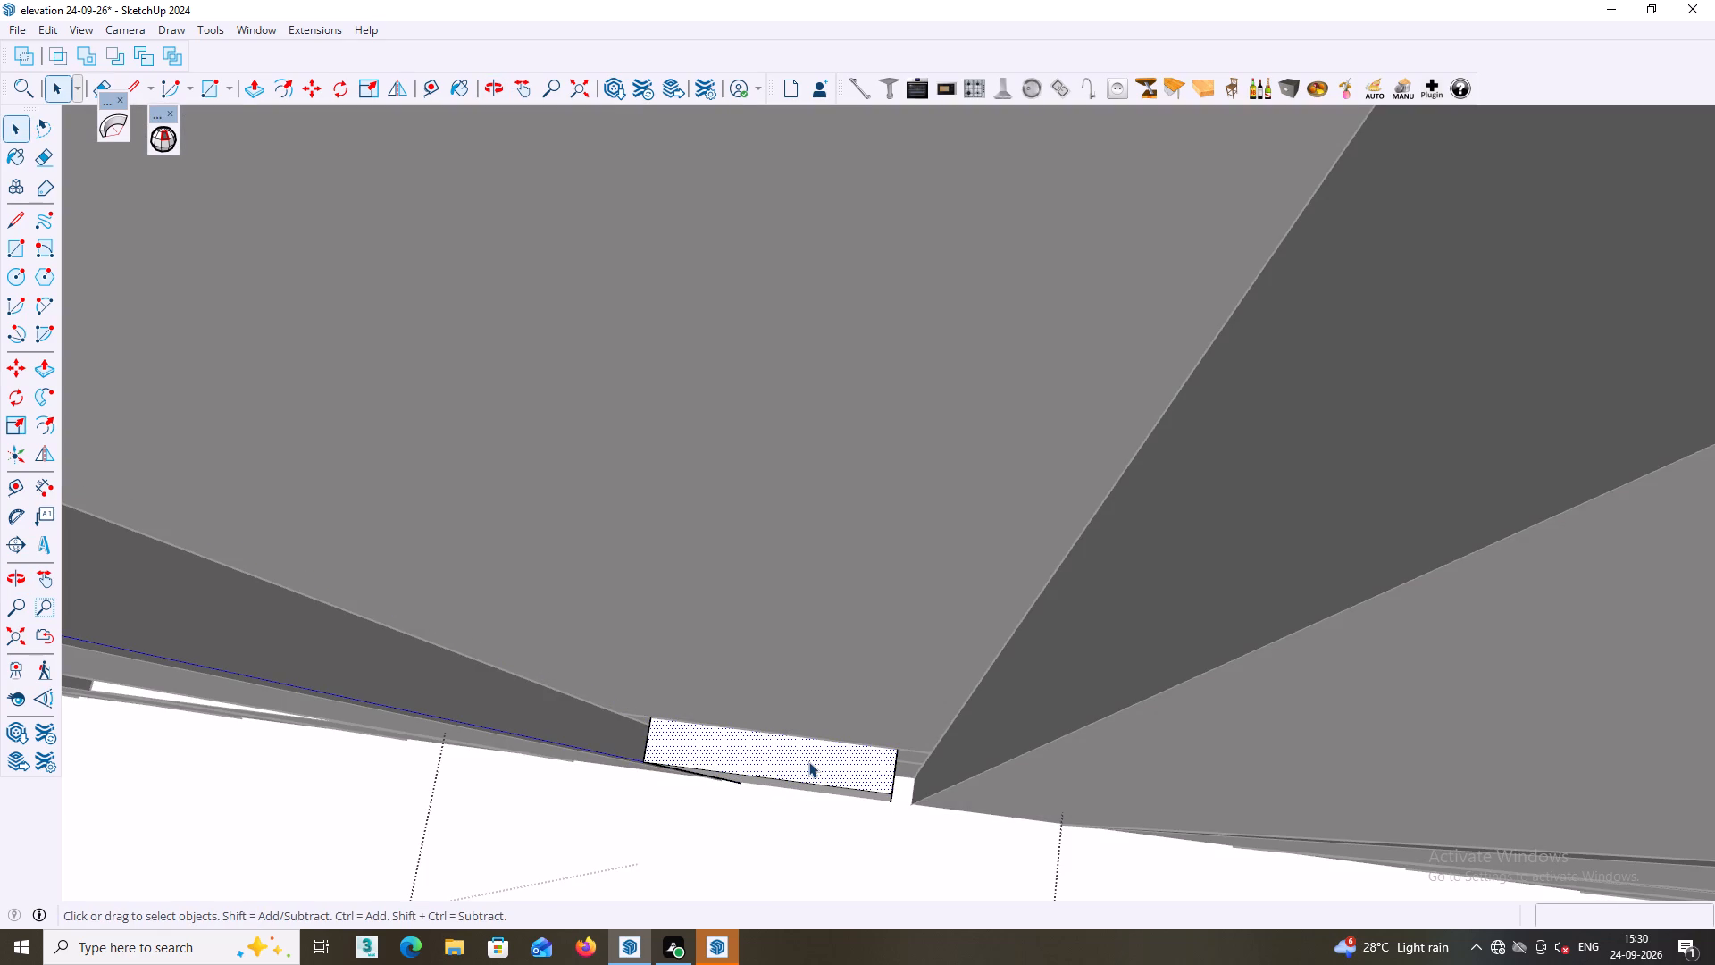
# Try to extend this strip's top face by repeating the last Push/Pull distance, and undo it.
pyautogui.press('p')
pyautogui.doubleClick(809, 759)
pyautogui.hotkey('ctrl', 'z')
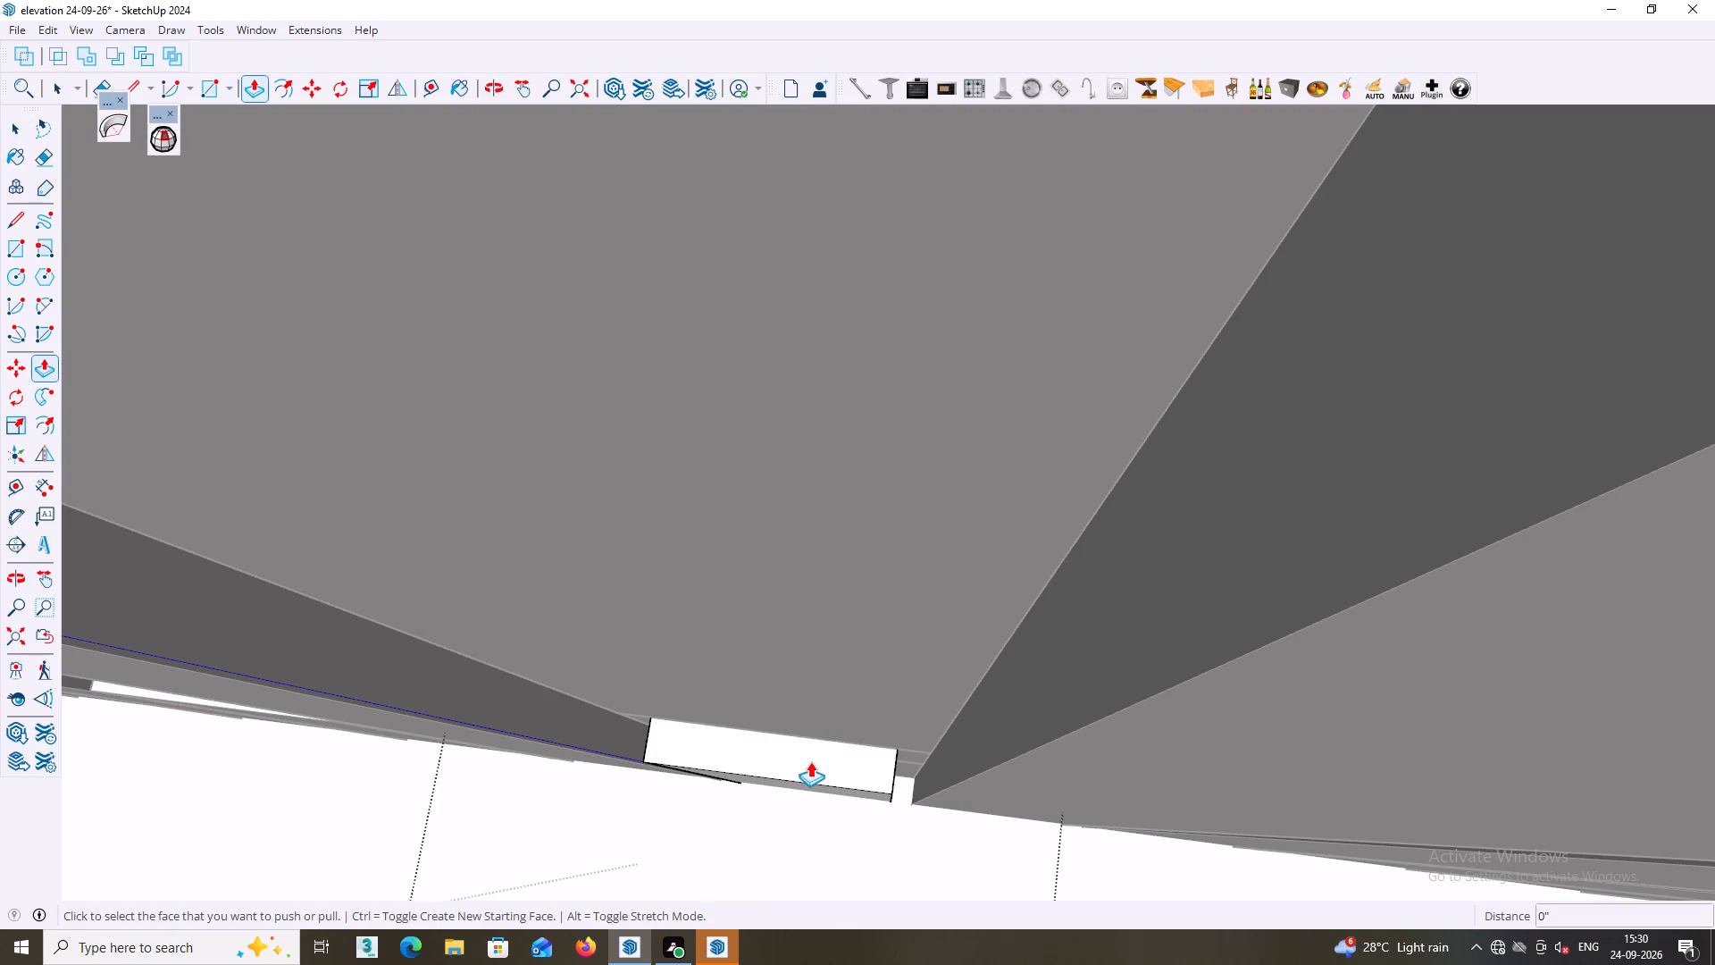
# Push/Pull this strip's top face up 6' 6 13/16" to the raised wall's top, and close the strip.
pyautogui.click(816, 761)
pyautogui.scroll(-14, 813, 660)
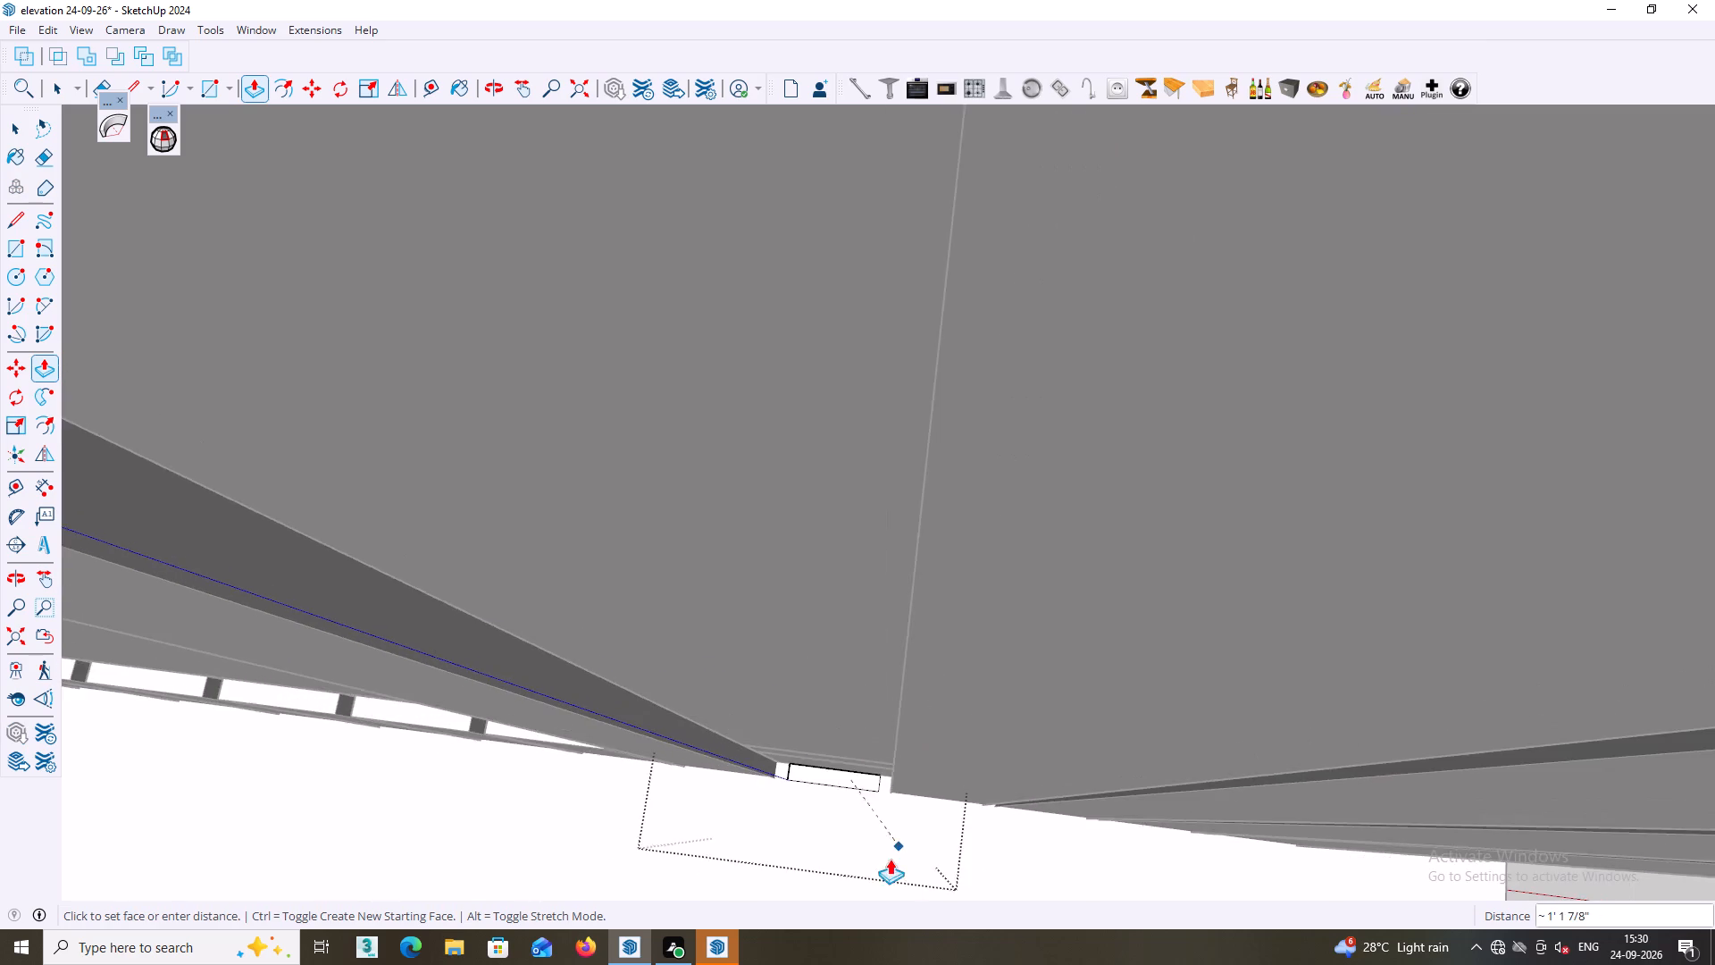
pyautogui.scroll(-9, 890, 859)
pyautogui.scroll(5, 968, 838)
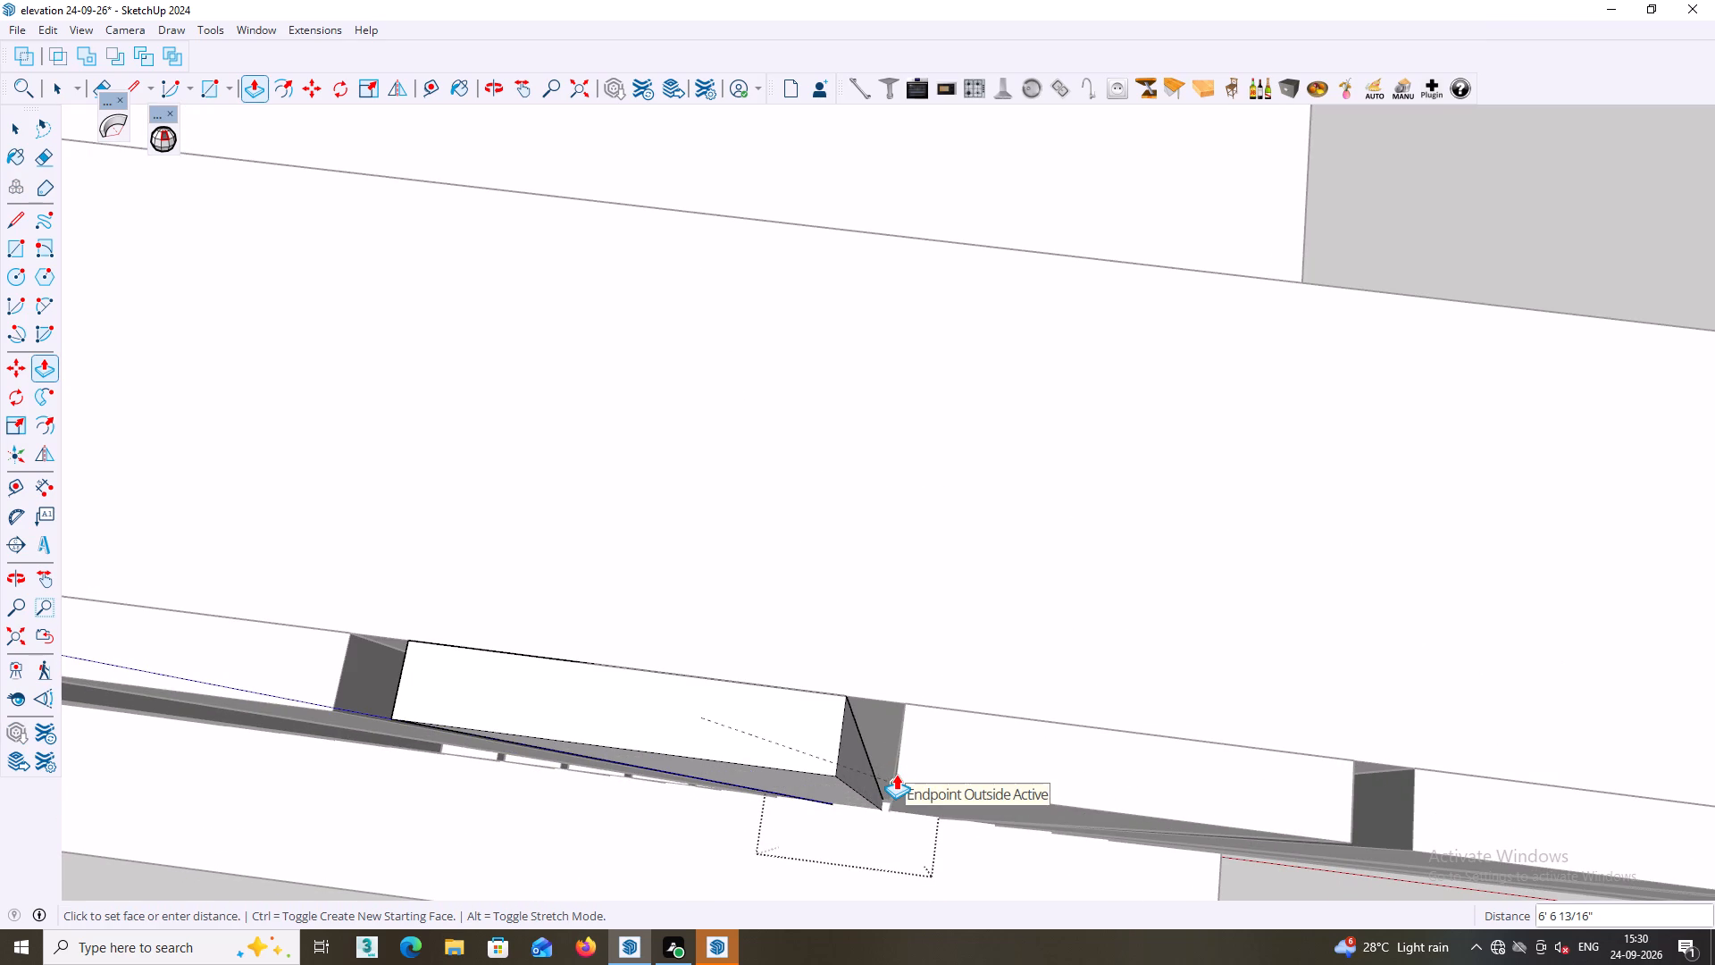
pyautogui.click(896, 774)
pyautogui.scroll(-3, 896, 774)
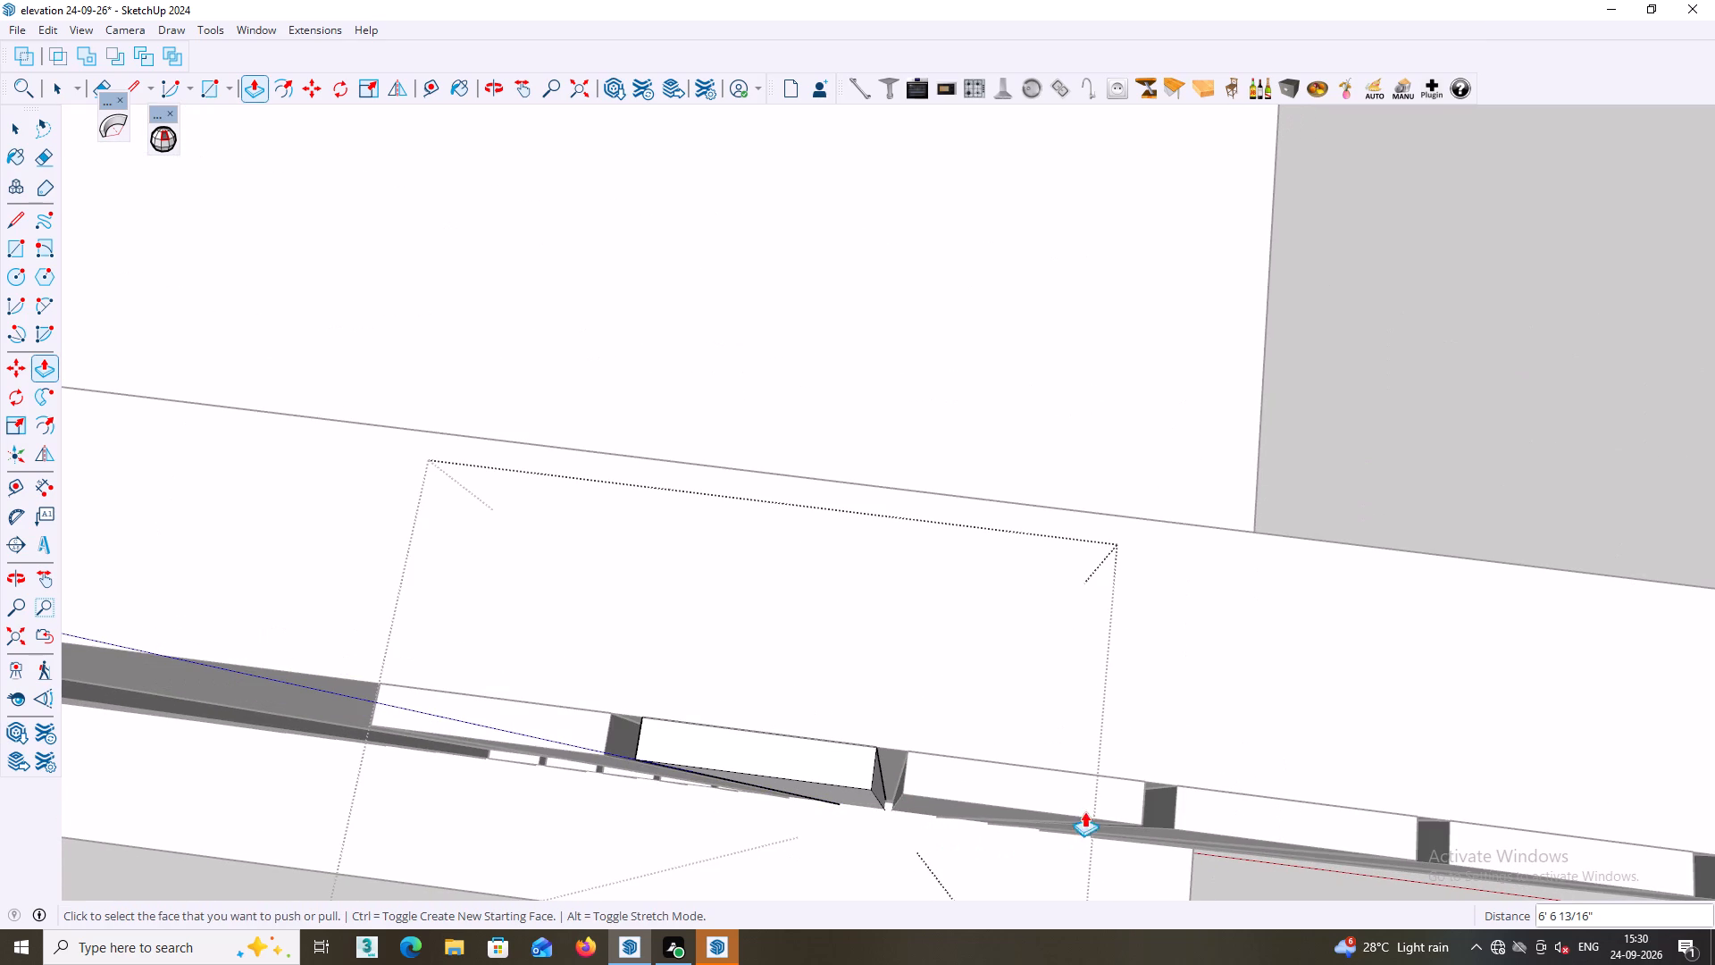
pyautogui.press('space')
pyautogui.click(1337, 484)
pyautogui.scroll(-1, 1340, 490)
pyautogui.doubleClick(1347, 497)
pyautogui.moveTo(1363, 507); pyautogui.dragTo(1360, 549, button='middle')
# Extend the next short strip beside the extended outer group to the raised wall's top by repeating the same Push/Pull distance.
pyautogui.scroll(-2, 1360, 525)
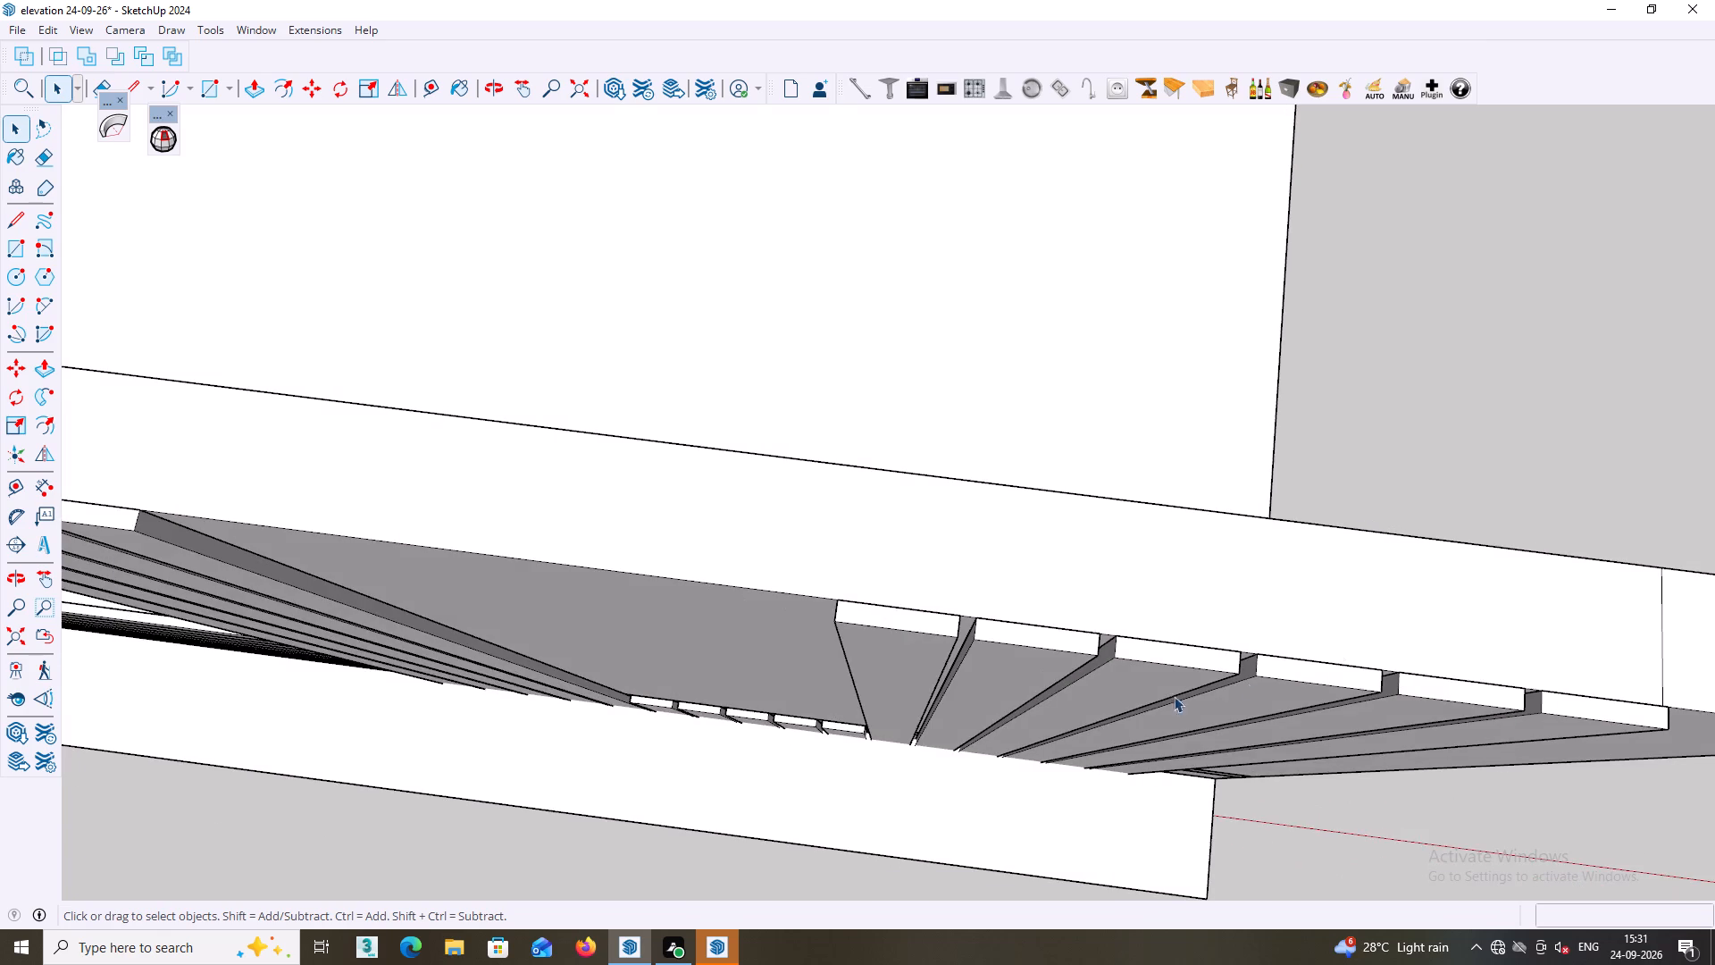
pyautogui.moveTo(979, 738); pyautogui.dragTo(1017, 680, button='middle')
pyautogui.keyDown('shift'); pyautogui.moveTo(975, 753); pyautogui.dragTo(1120, 606, button='middle'); pyautogui.keyUp('shift')
pyautogui.scroll(2, 969, 661)
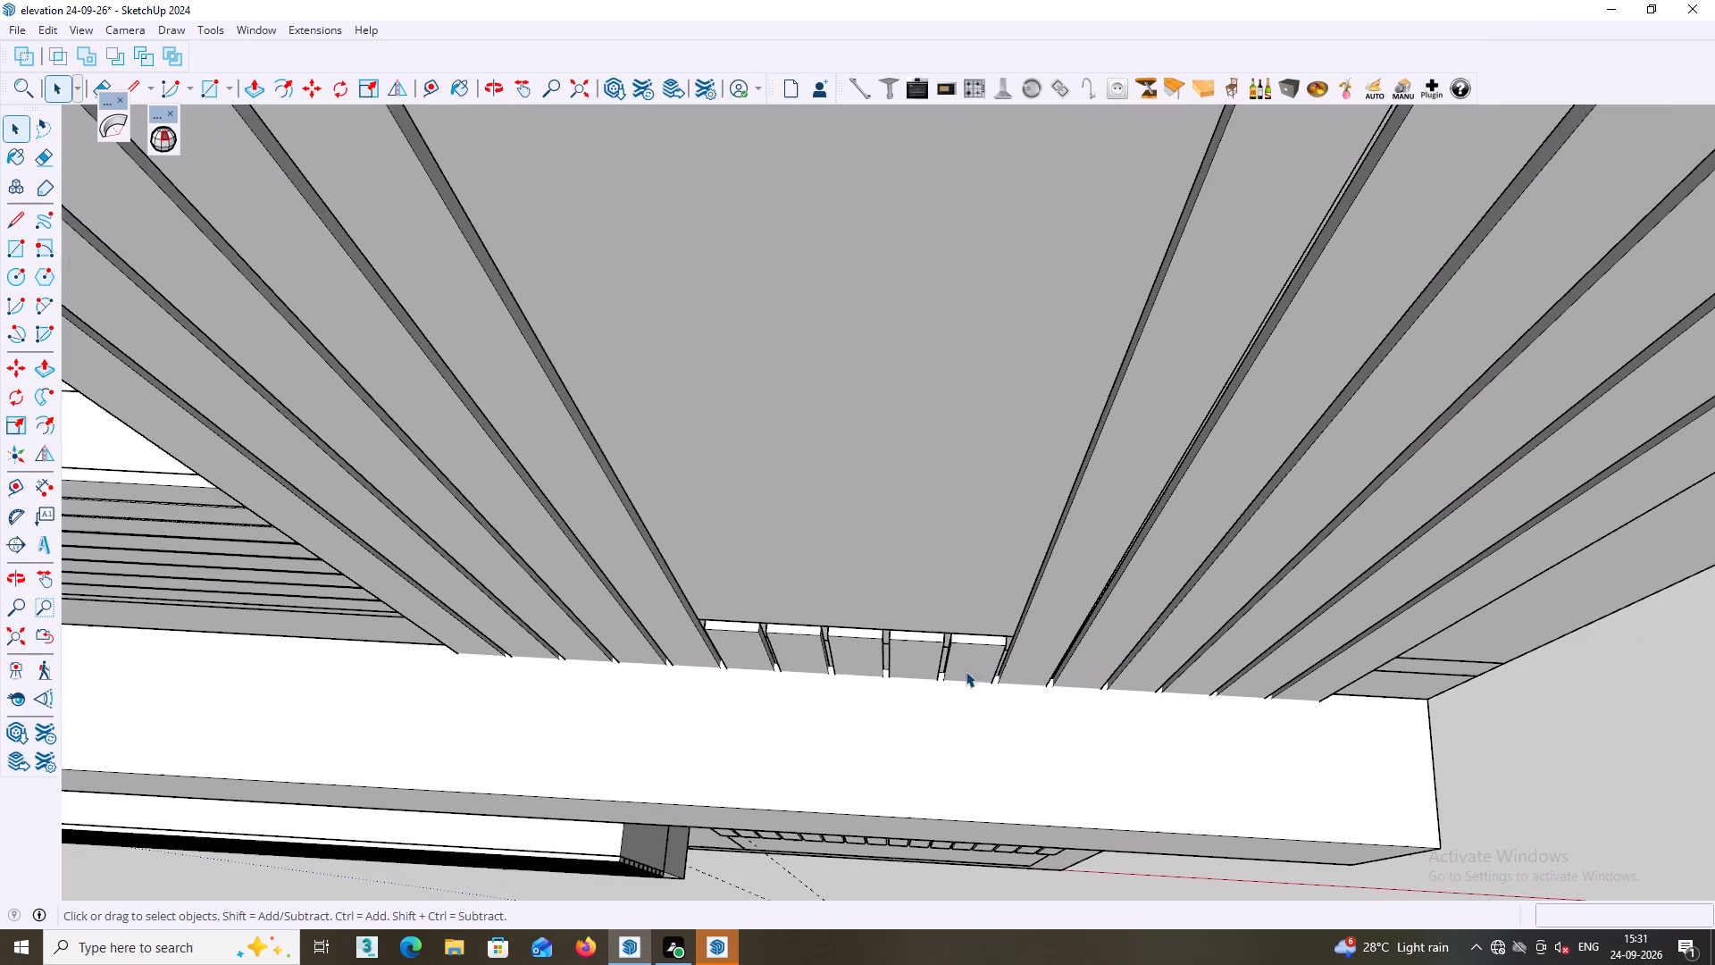
pyautogui.scroll(3, 966, 671)
pyautogui.scroll(5, 1079, 751)
pyautogui.moveTo(962, 630); pyautogui.dragTo(957, 724, button='middle')
pyautogui.scroll(4, 954, 560)
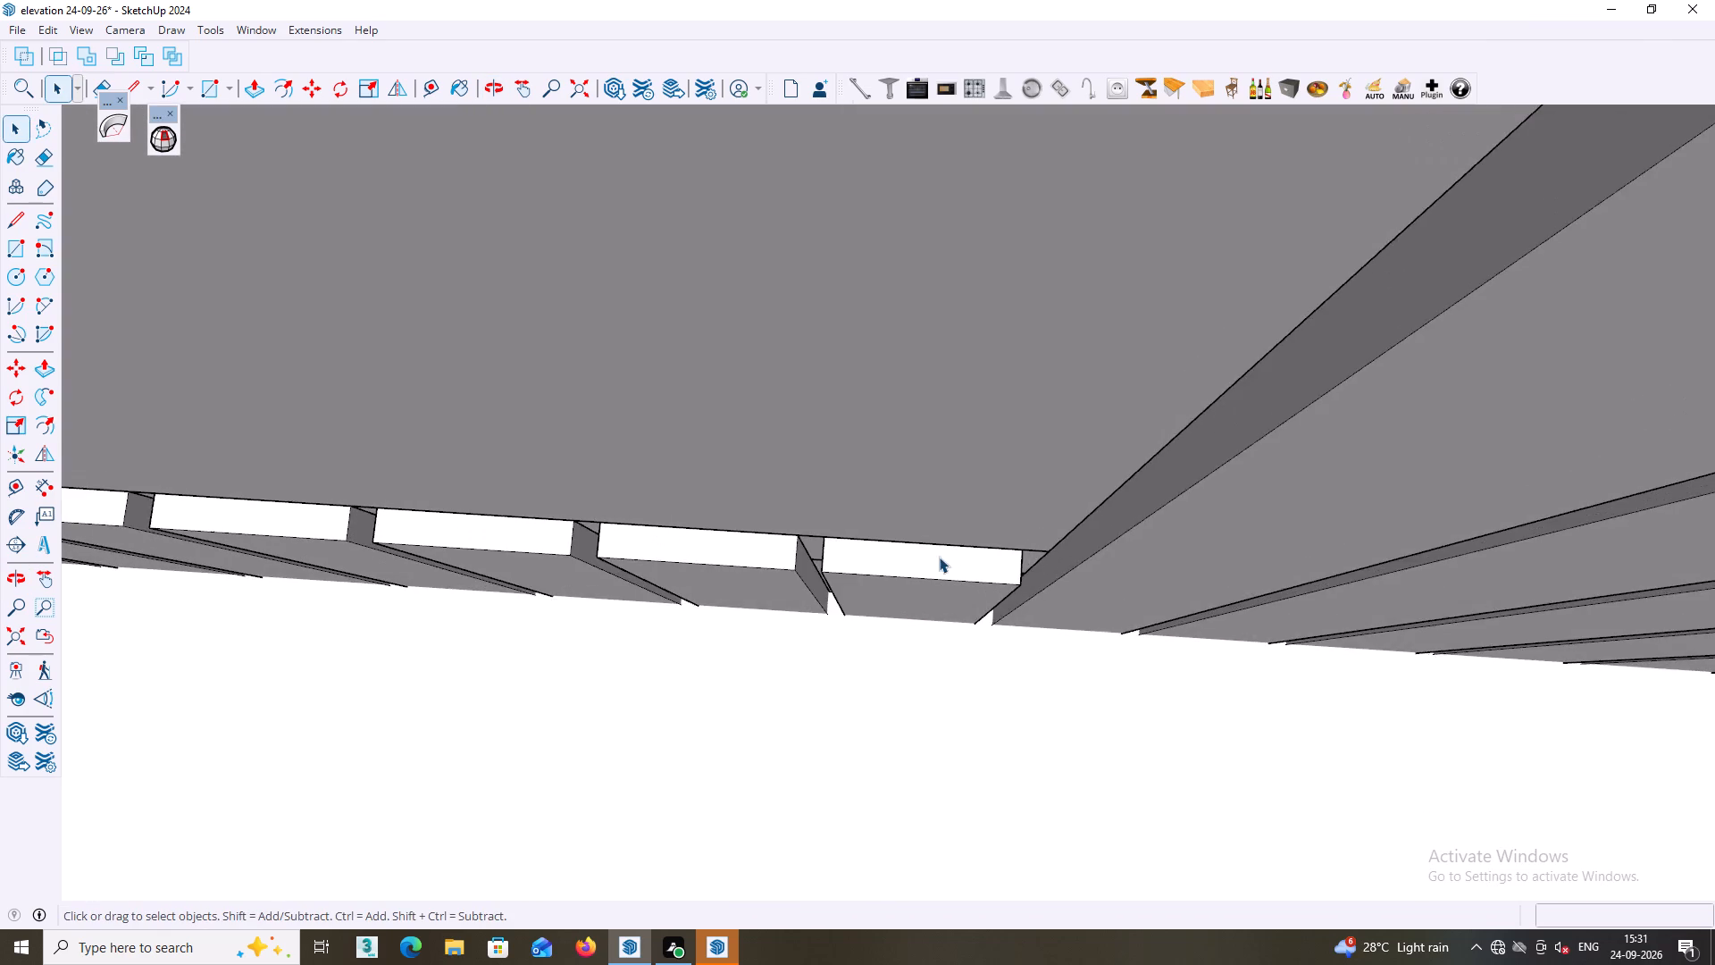
pyautogui.scroll(2, 939, 557)
pyautogui.tripleClick(937, 558)
pyautogui.tripleClick(935, 571)
pyautogui.click(936, 572)
pyautogui.tripleClick(941, 567)
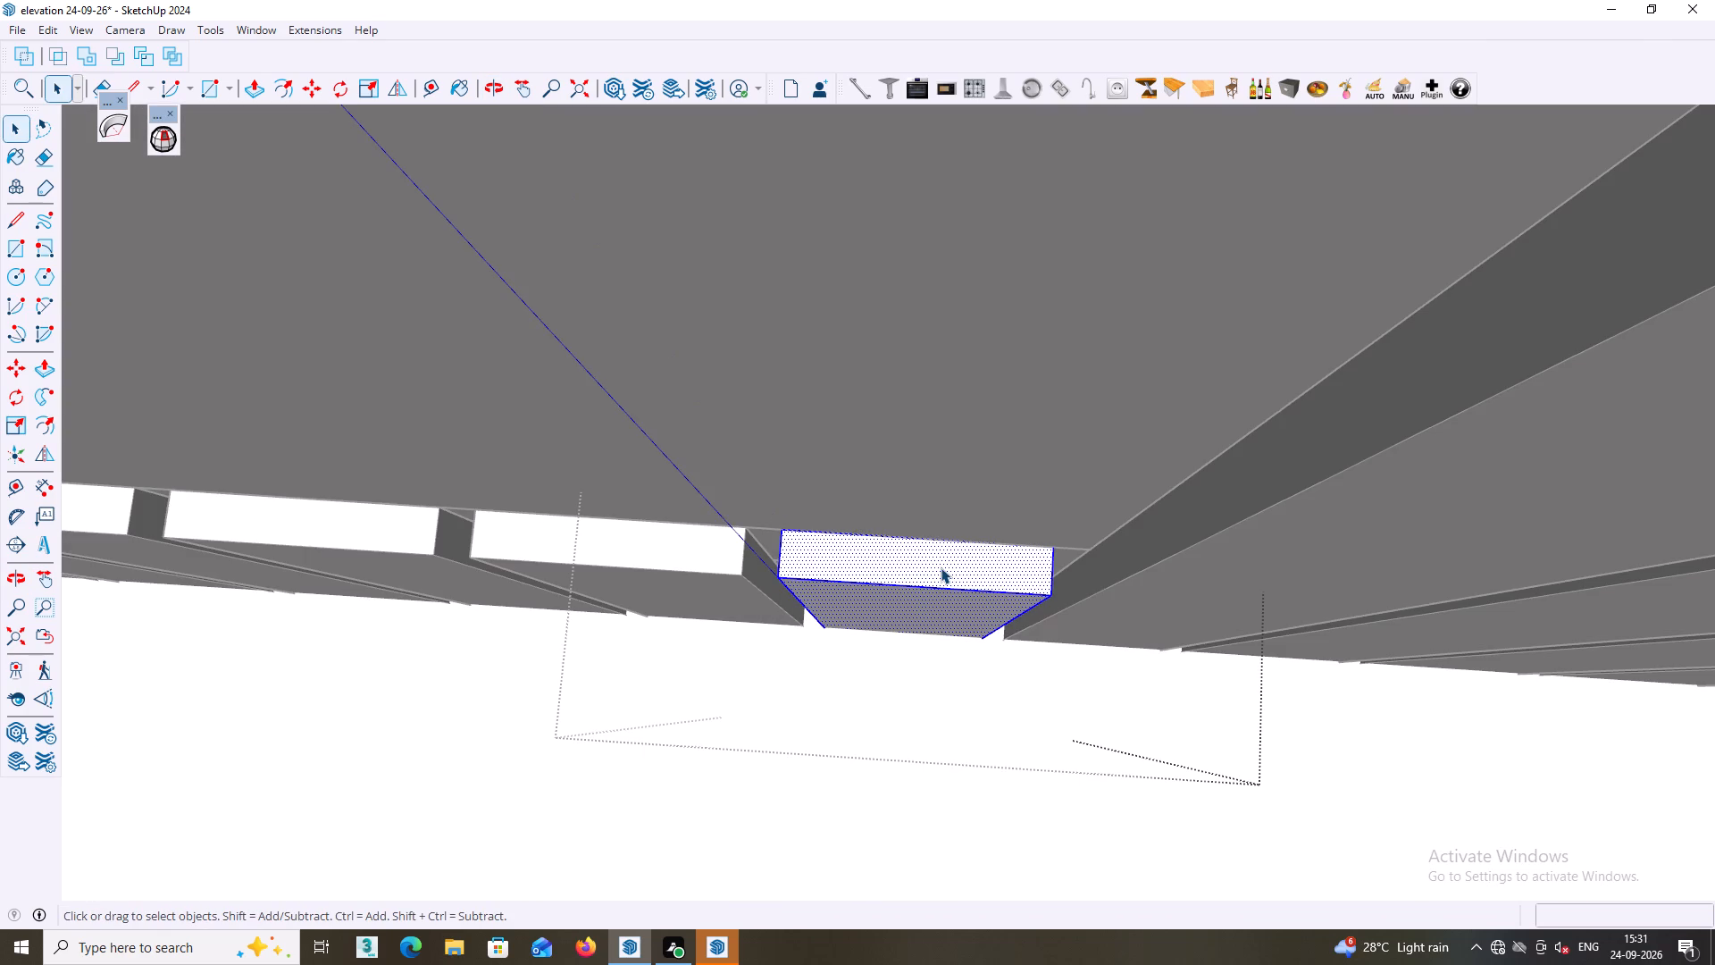
pyautogui.click(939, 576)
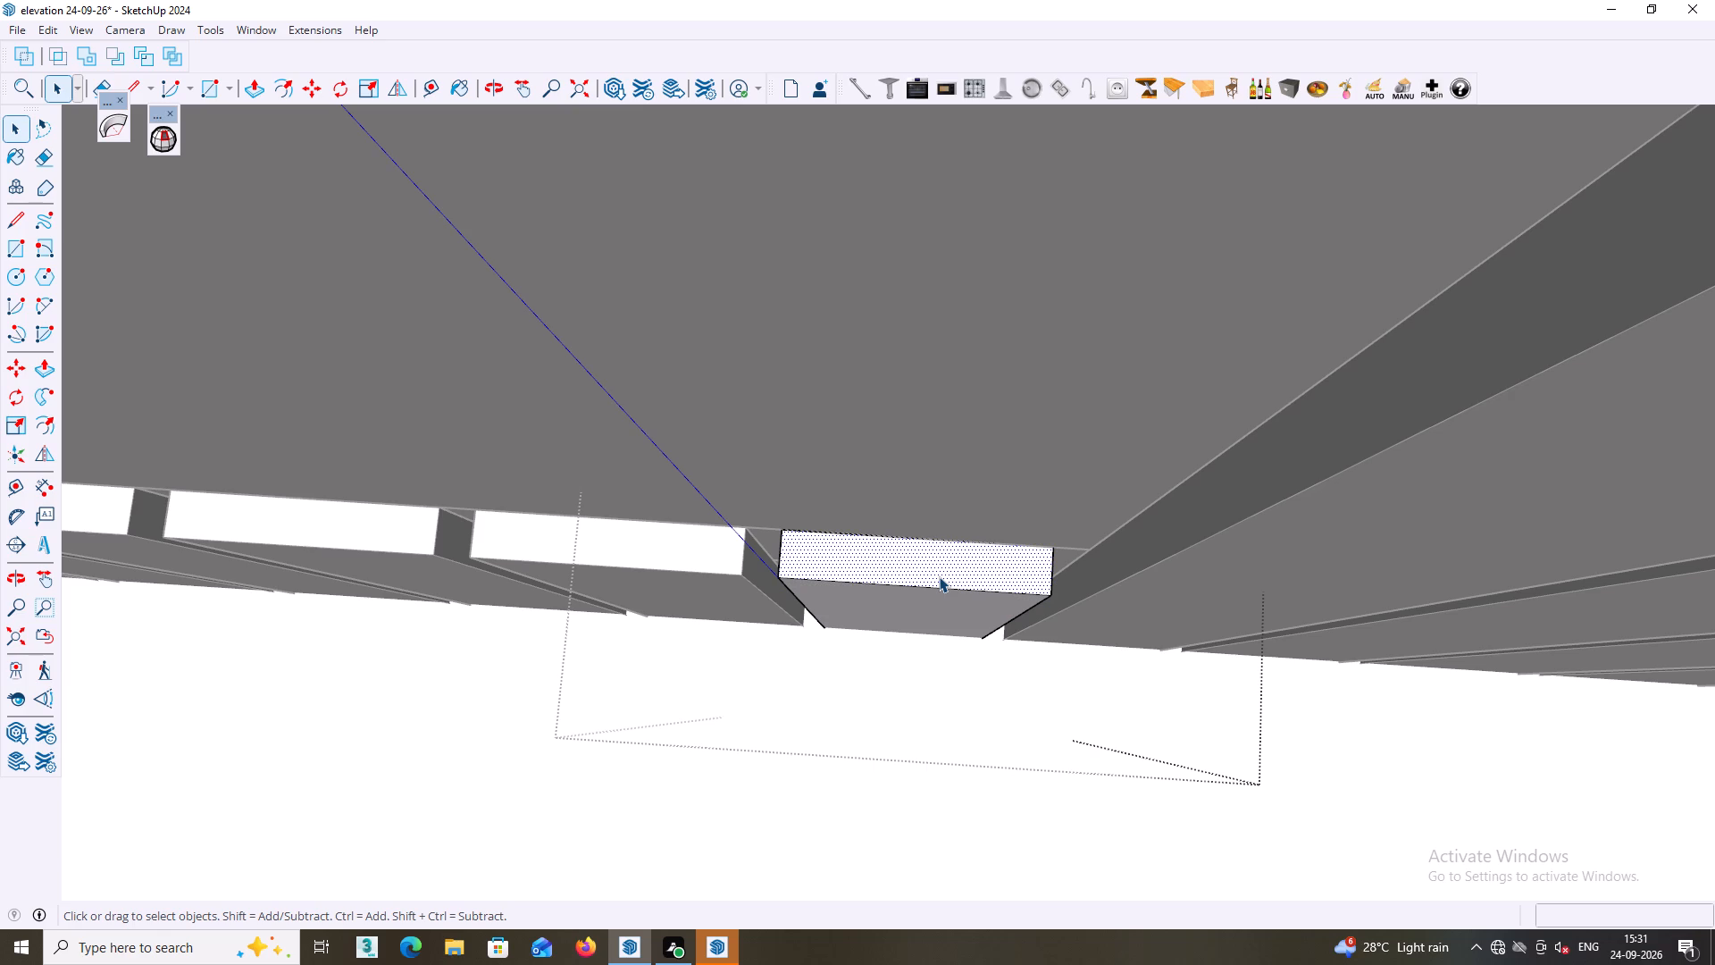
pyautogui.hotkey('ctrl', 'p')
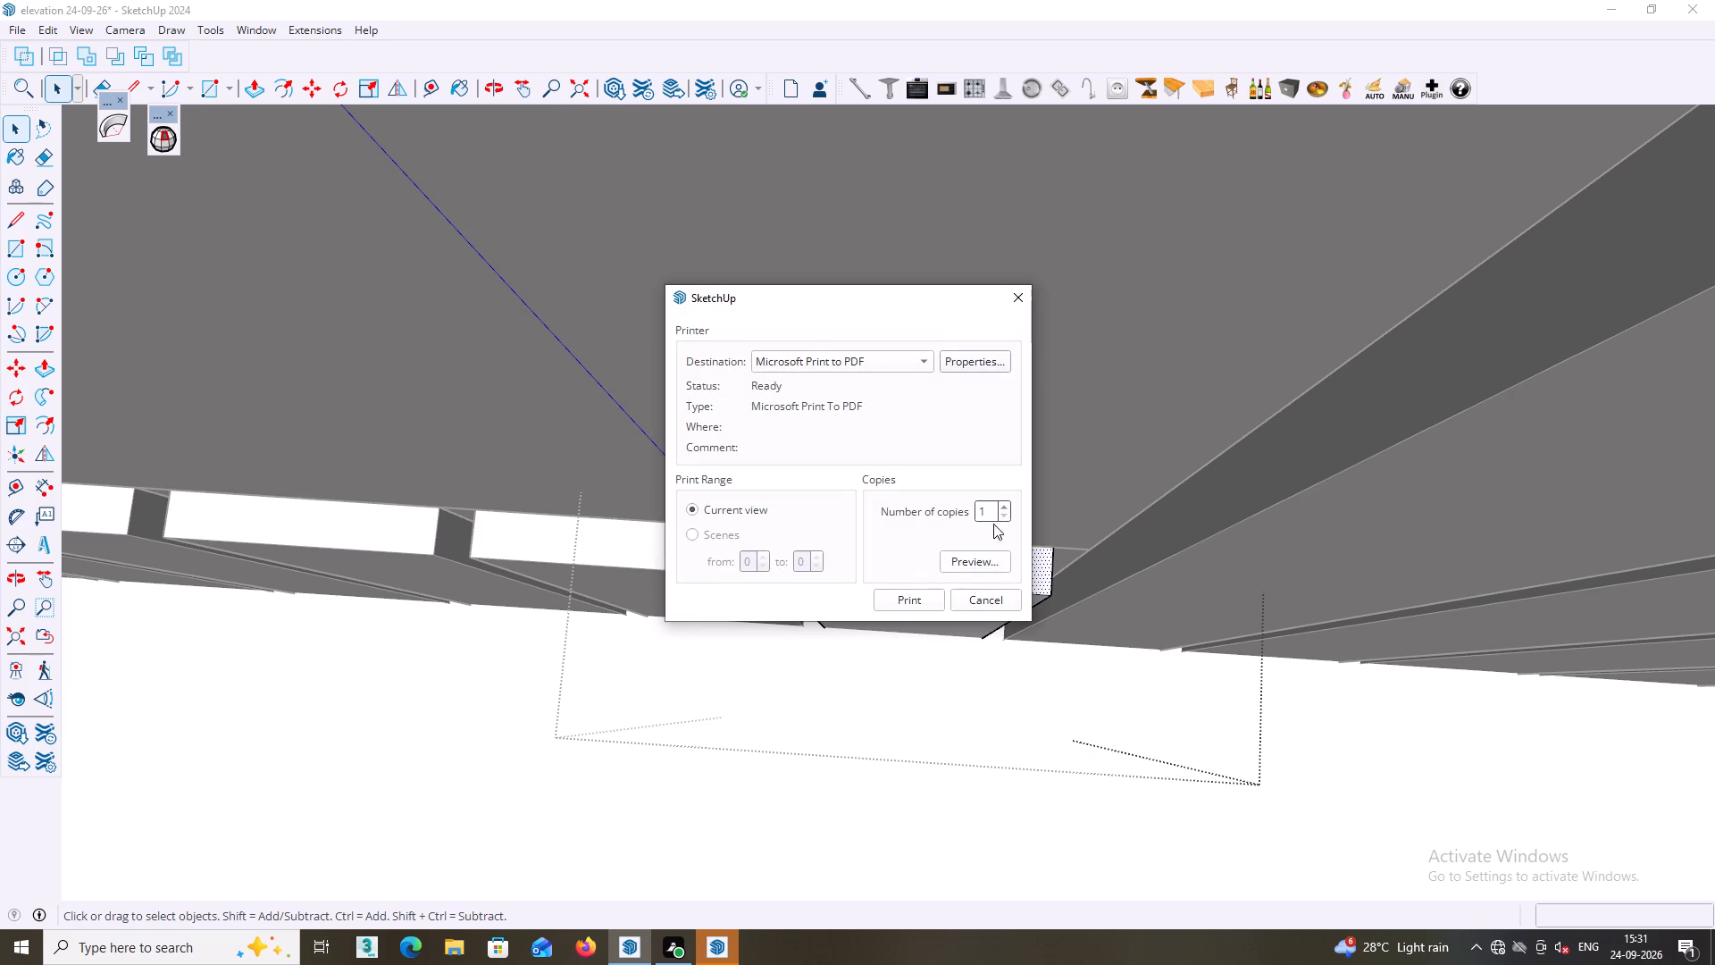
pyautogui.click(1022, 292)
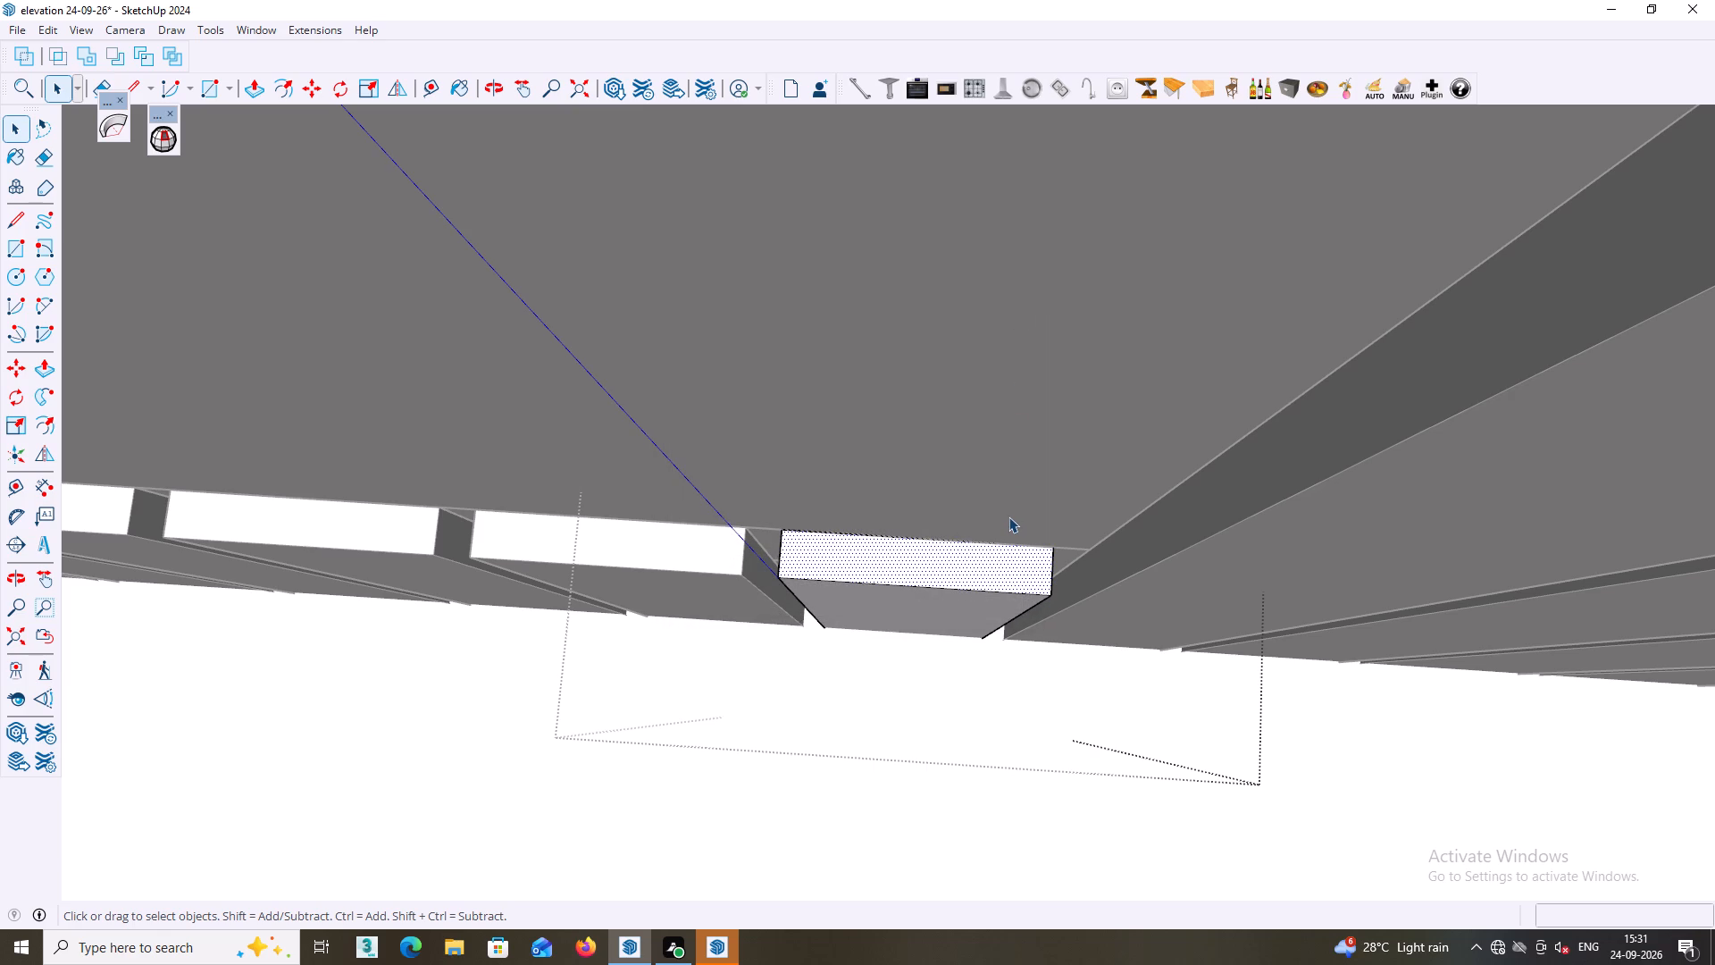
pyautogui.press('p')
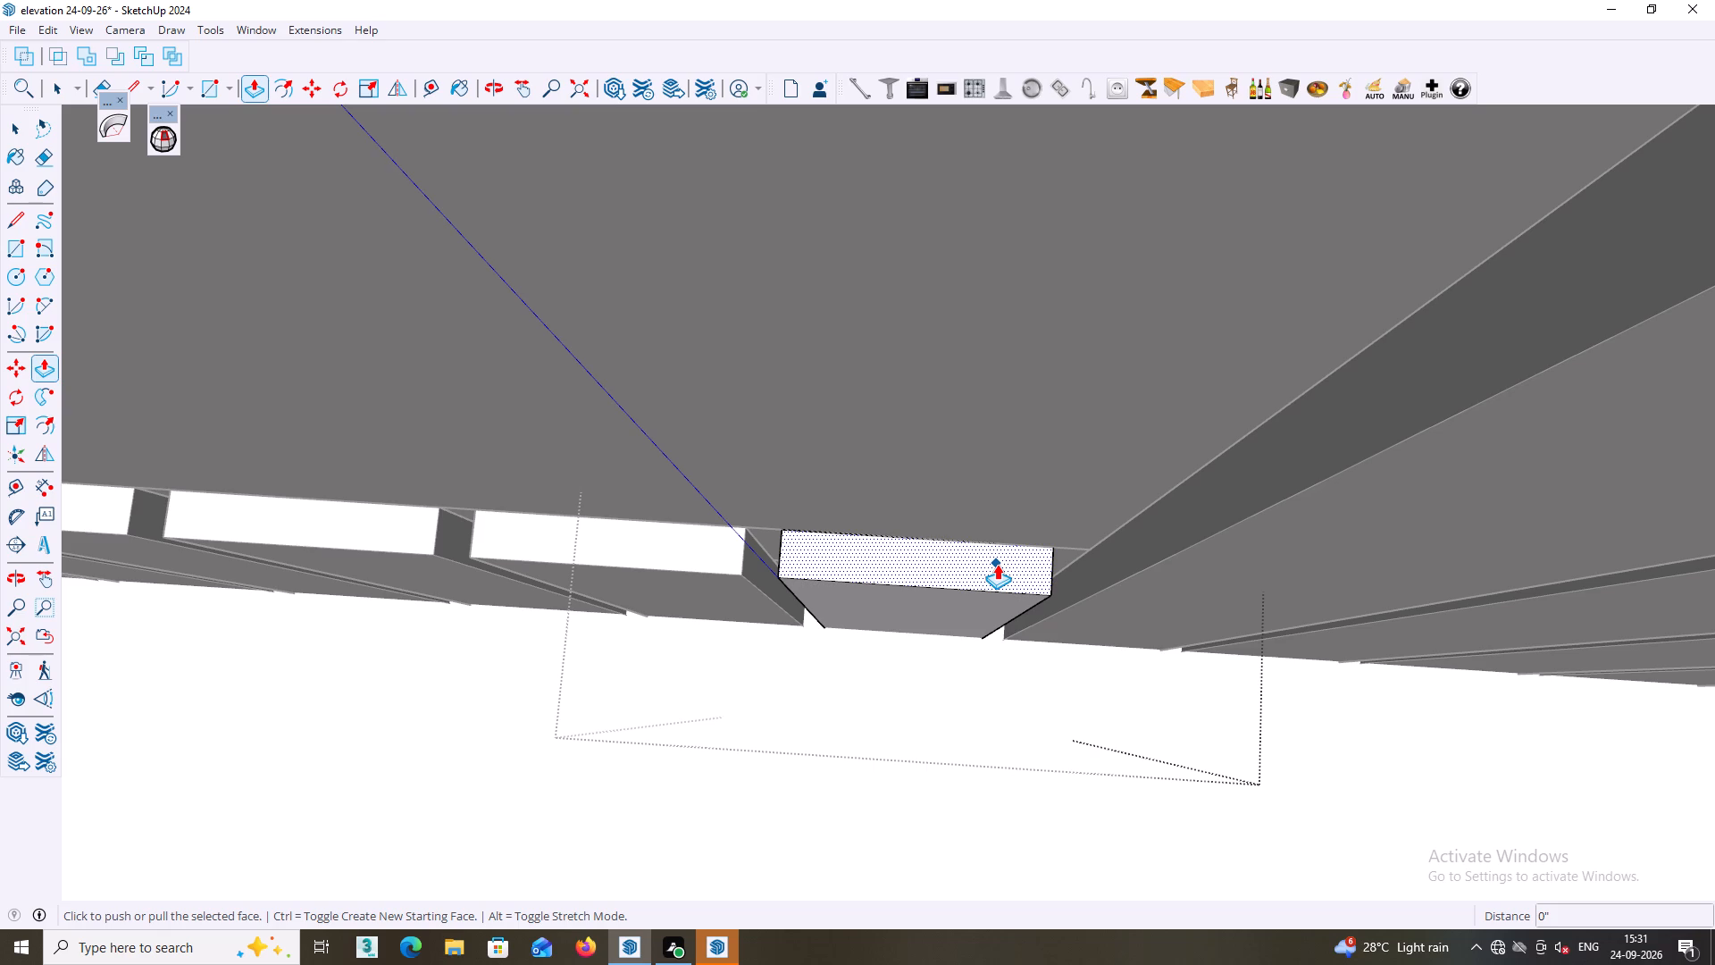
pyautogui.scroll(-3, 1070, 596)
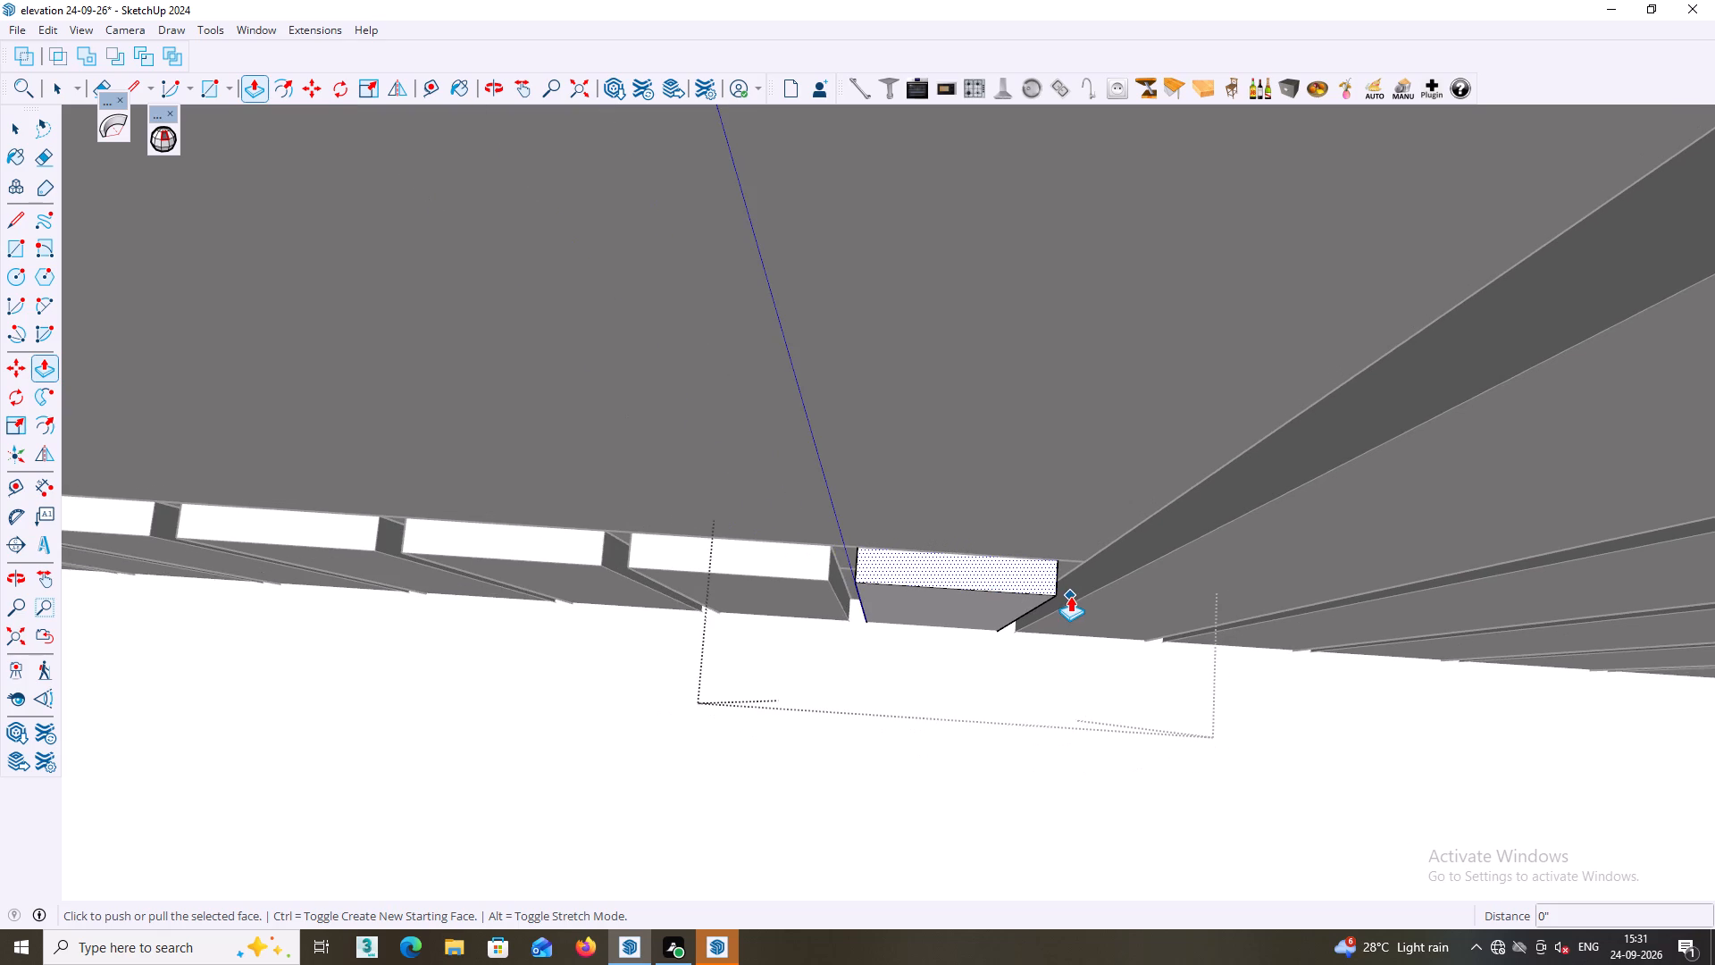
pyautogui.doubleClick(1016, 576)
pyautogui.scroll(-14, 1015, 576)
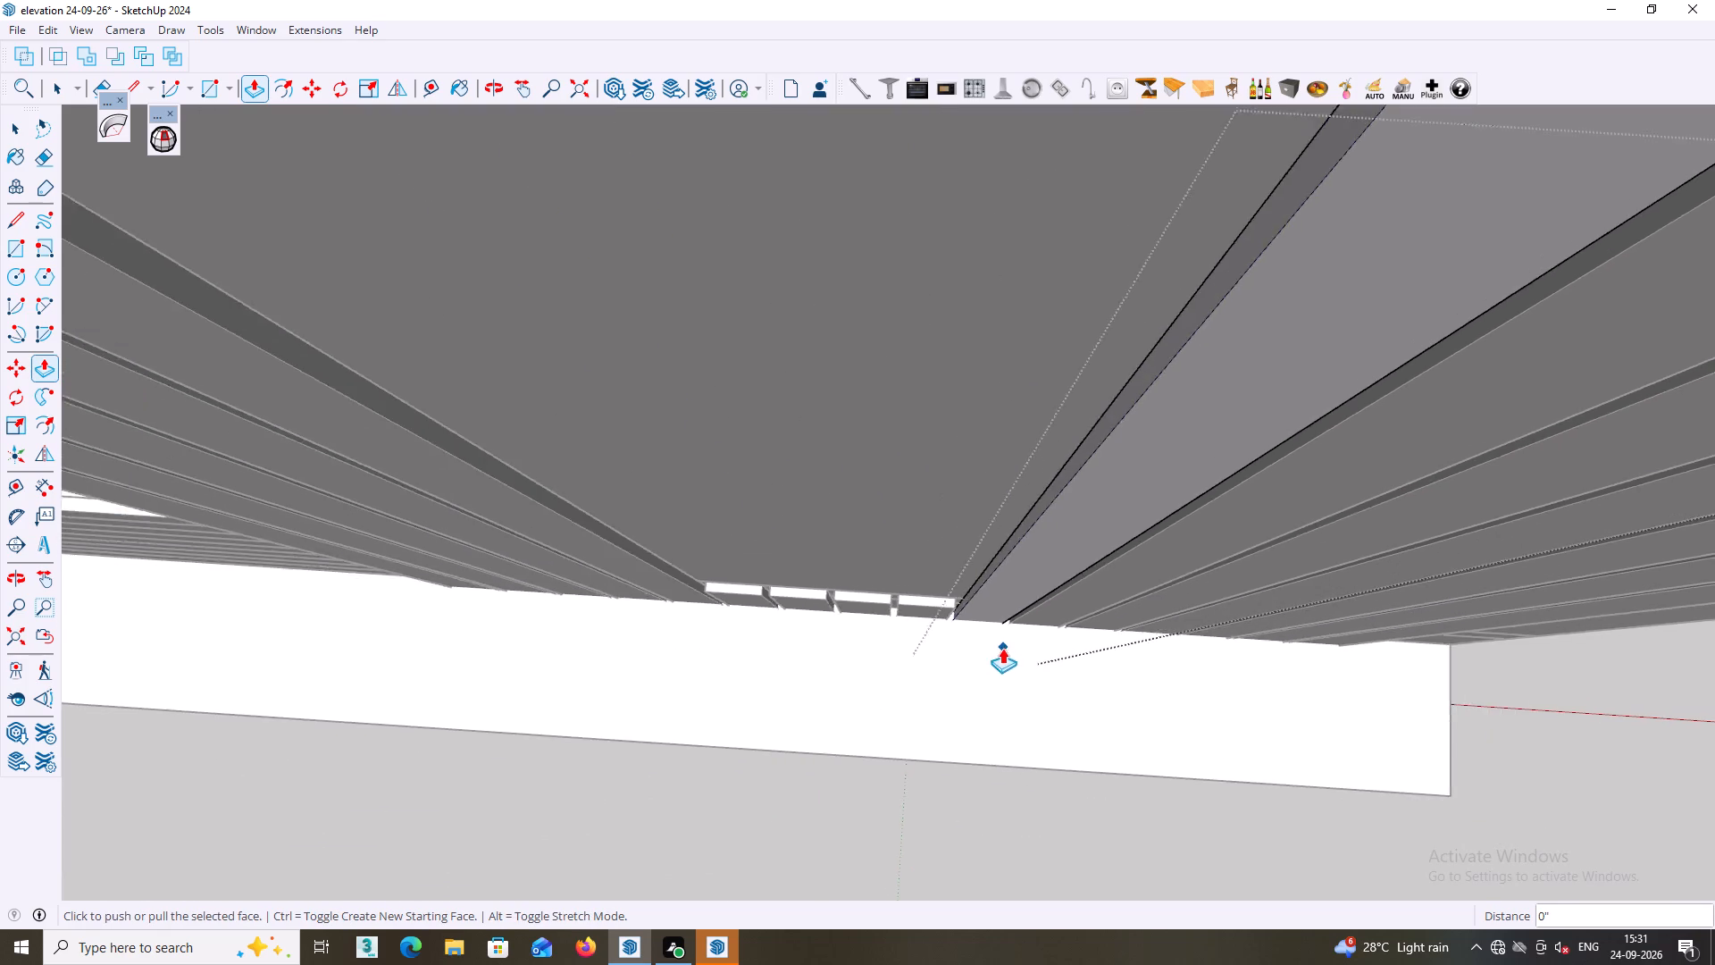
pyautogui.scroll(-4, 1002, 648)
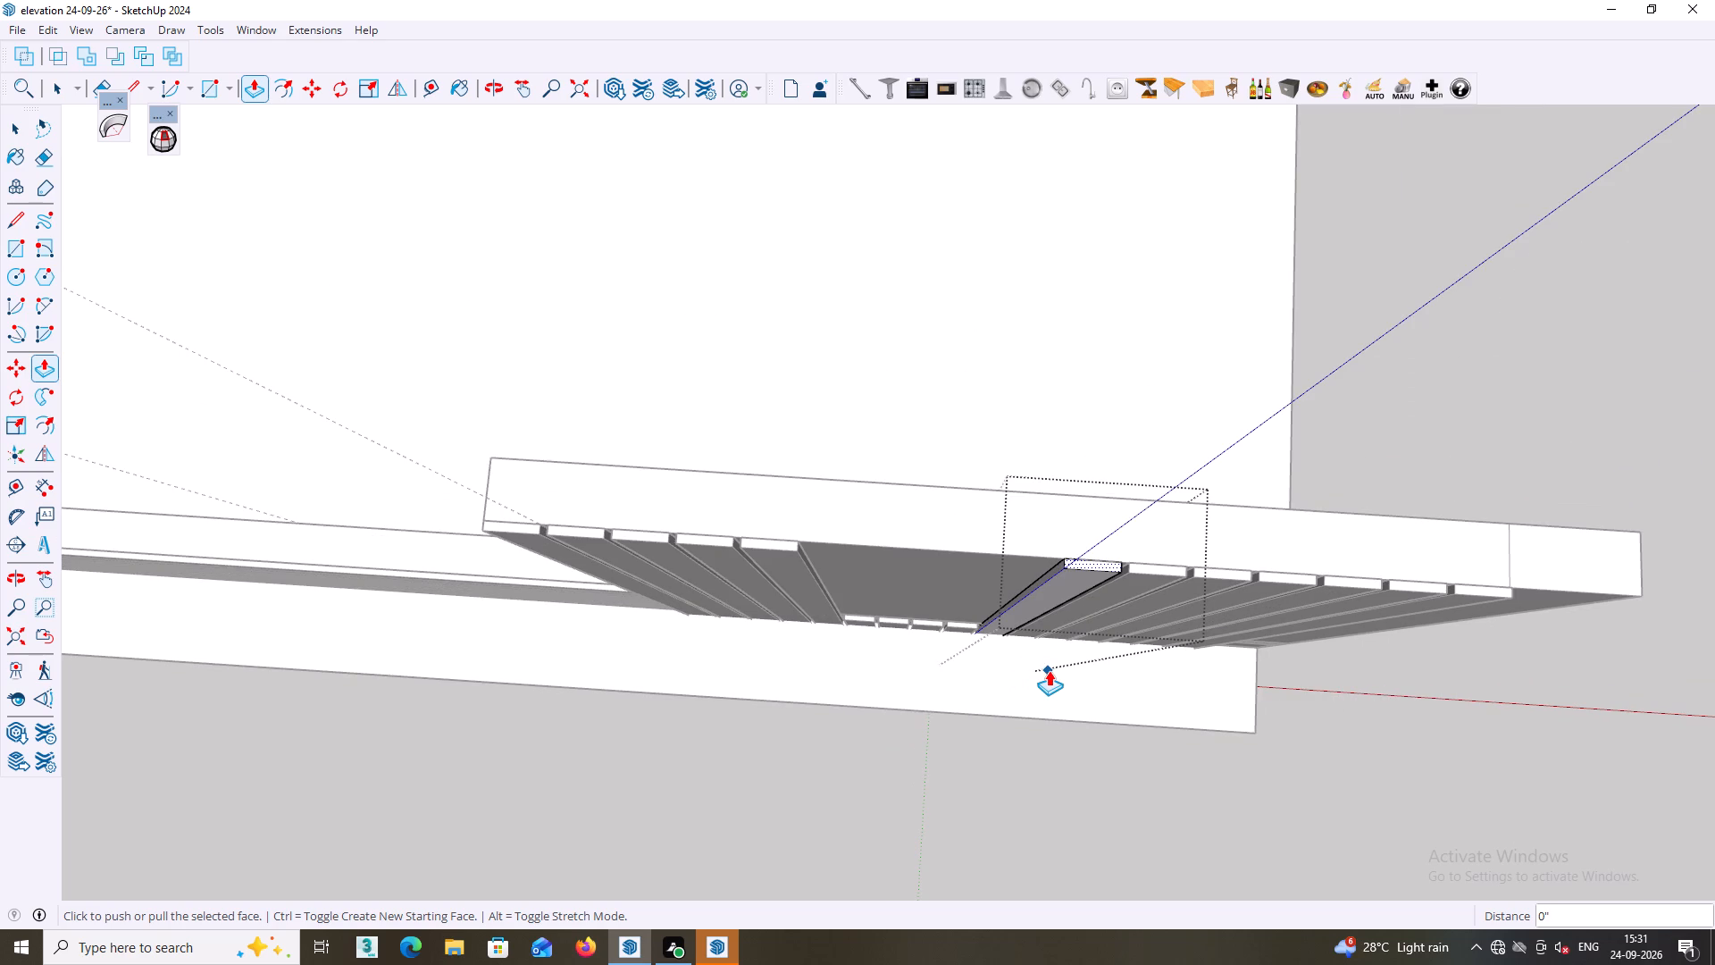
# Close the extended strip that is still open for editing and clear the selection on the wall face behind the short strips.
pyautogui.press('space')
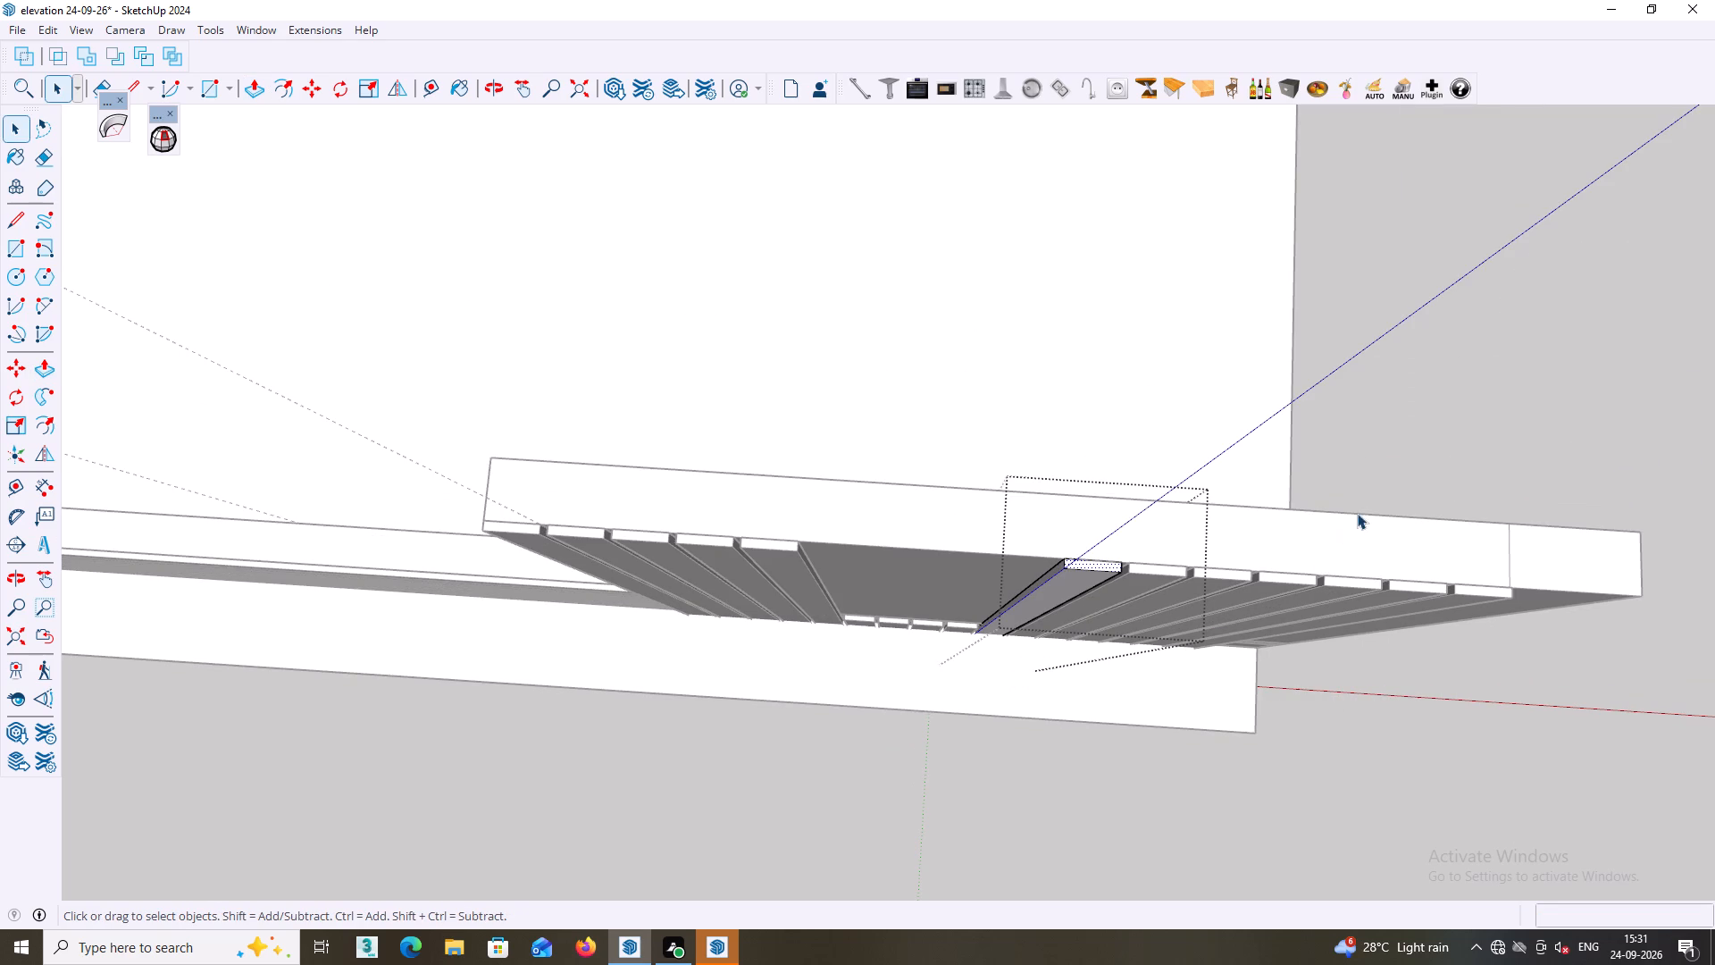
pyautogui.click(1369, 472)
pyautogui.moveTo(1367, 468); pyautogui.dragTo(1335, 341, button='middle')
pyautogui.middleClick(1436, 339)
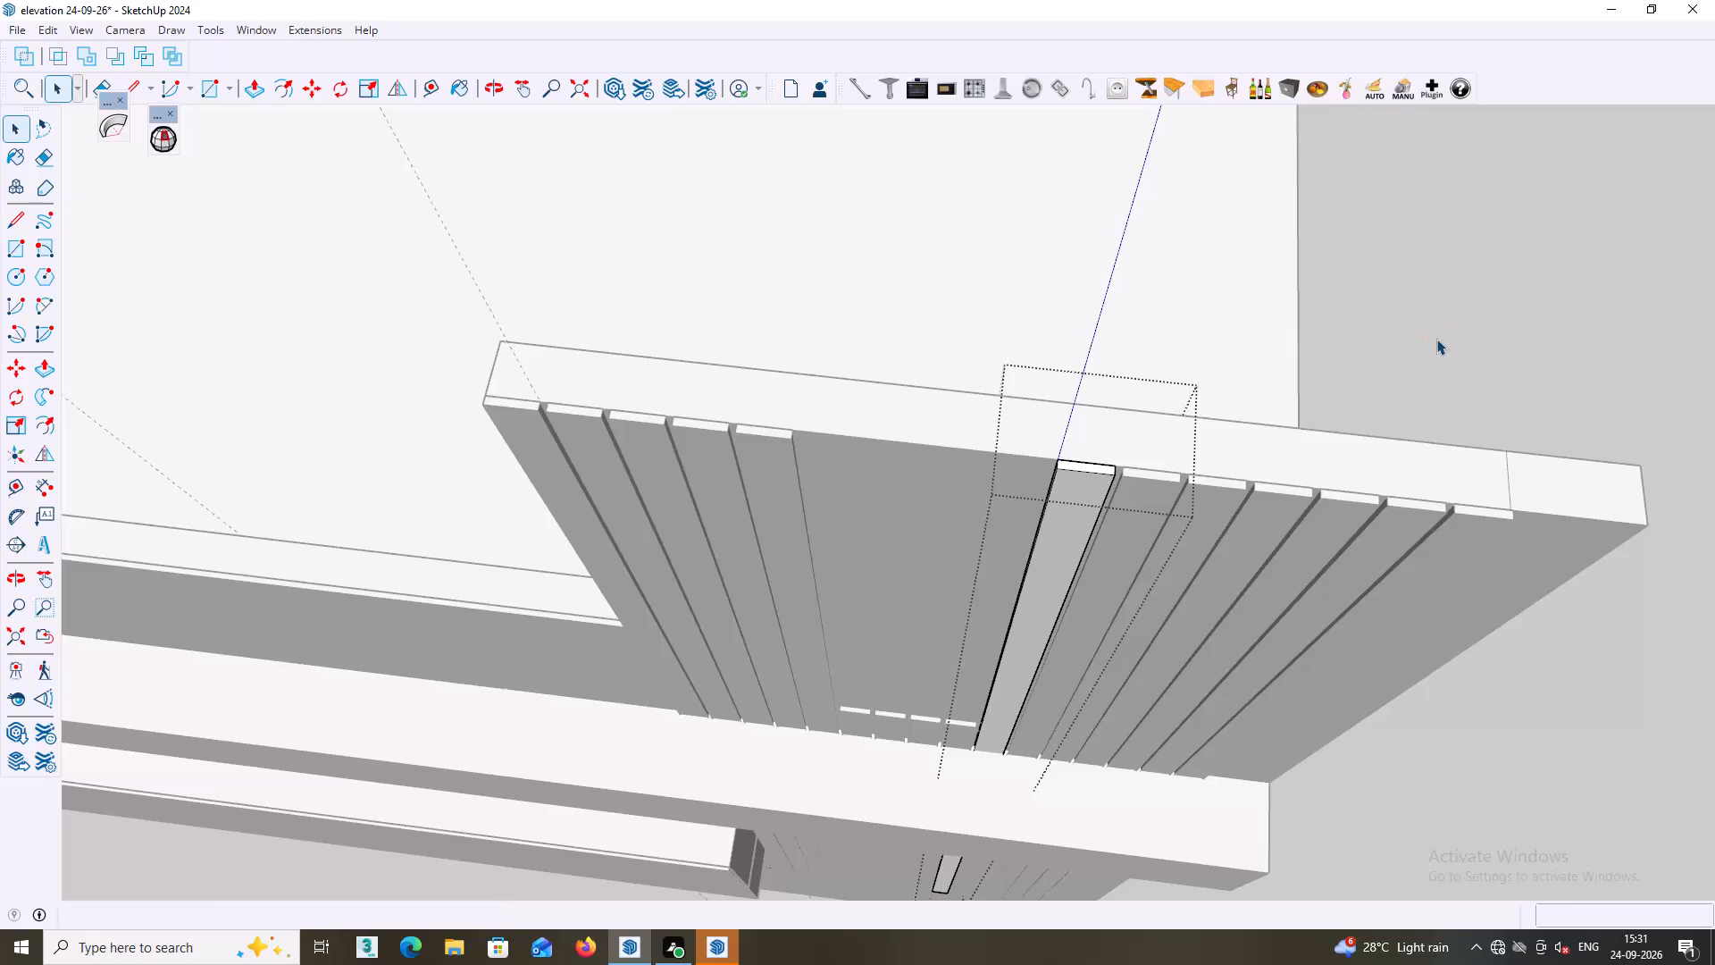
pyautogui.moveTo(1478, 488); pyautogui.dragTo(1373, 419, button='middle')
pyautogui.moveTo(1449, 508); pyautogui.dragTo(1548, 389, button='middle')
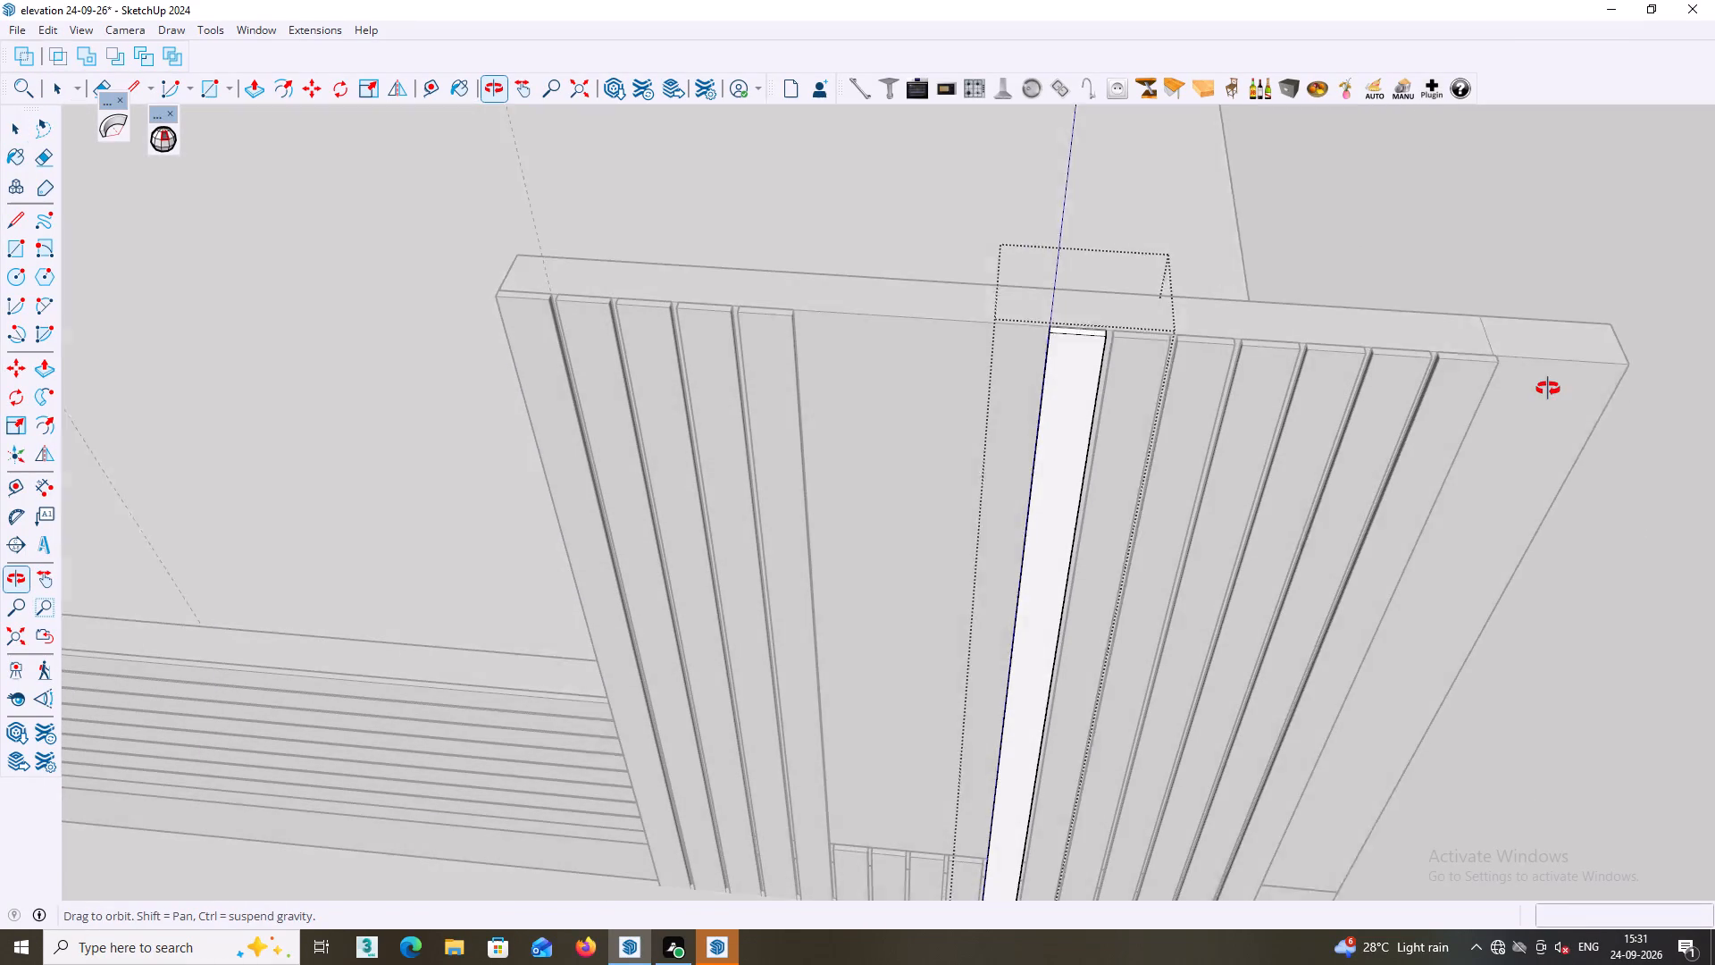
pyautogui.moveTo(1548, 389); pyautogui.dragTo(1544, 383, button='middle')
pyautogui.moveTo(881, 776); pyautogui.dragTo(886, 853, button='middle')
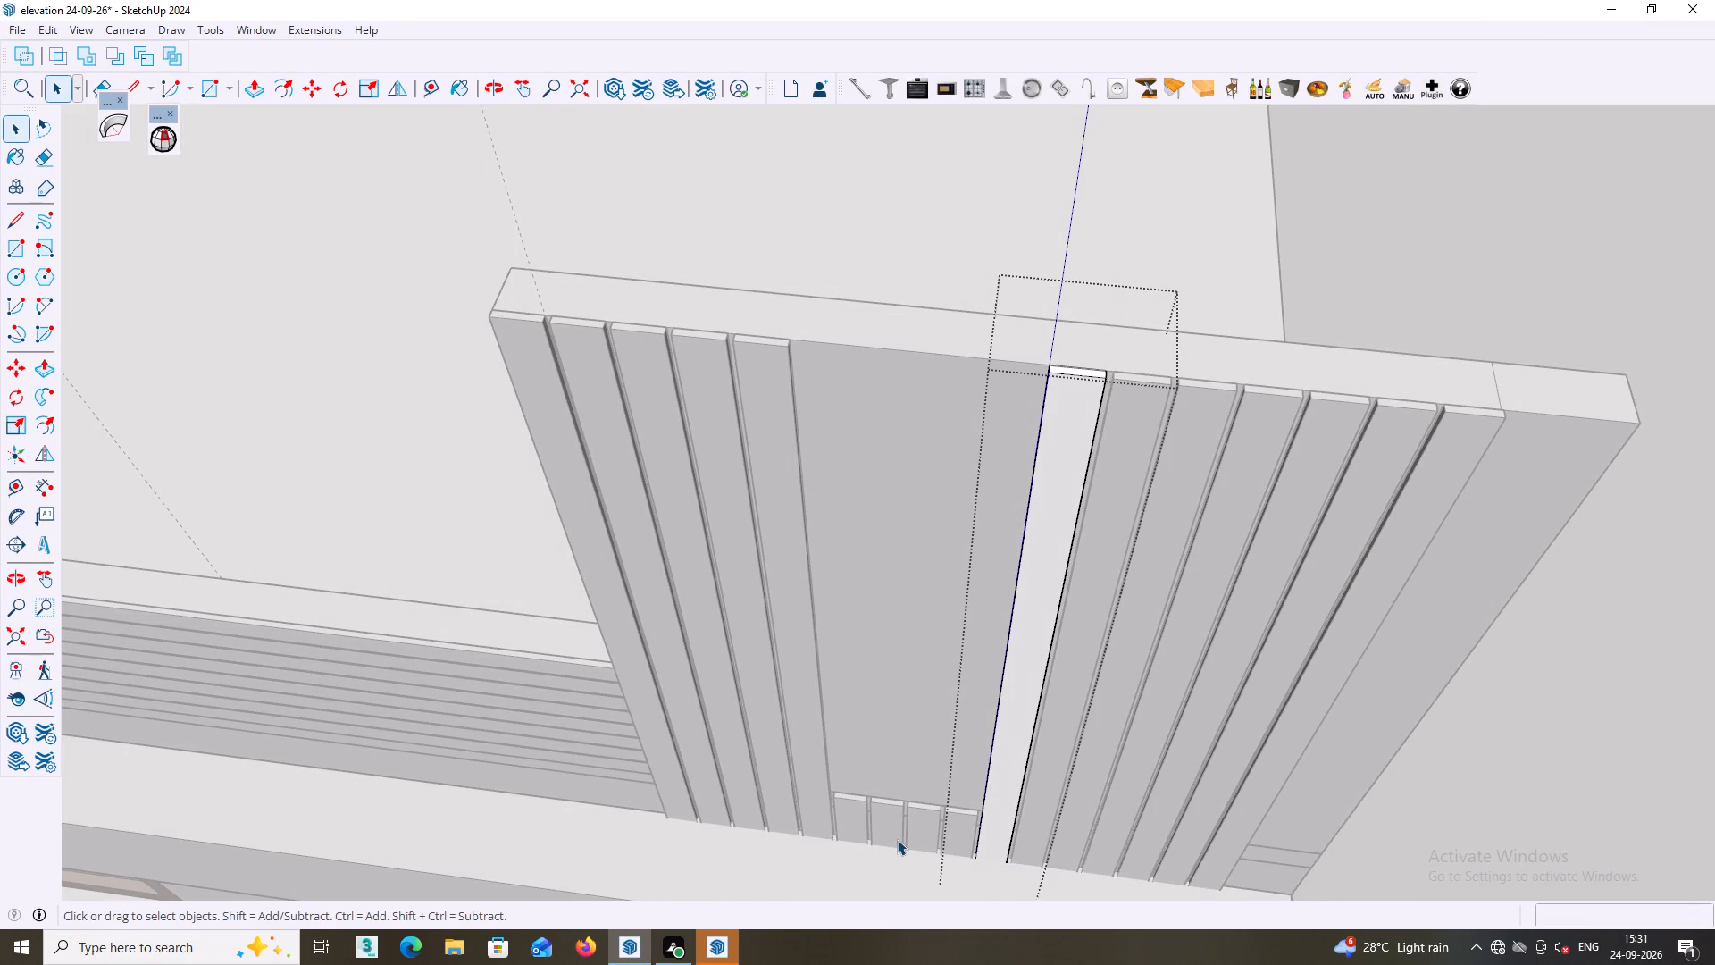
pyautogui.keyDown('shift'); pyautogui.moveTo(900, 835); pyautogui.dragTo(896, 595, button='middle'); pyautogui.keyUp('shift')
pyautogui.moveTo(898, 612); pyautogui.dragTo(891, 694, button='middle')
pyautogui.scroll(5, 878, 593)
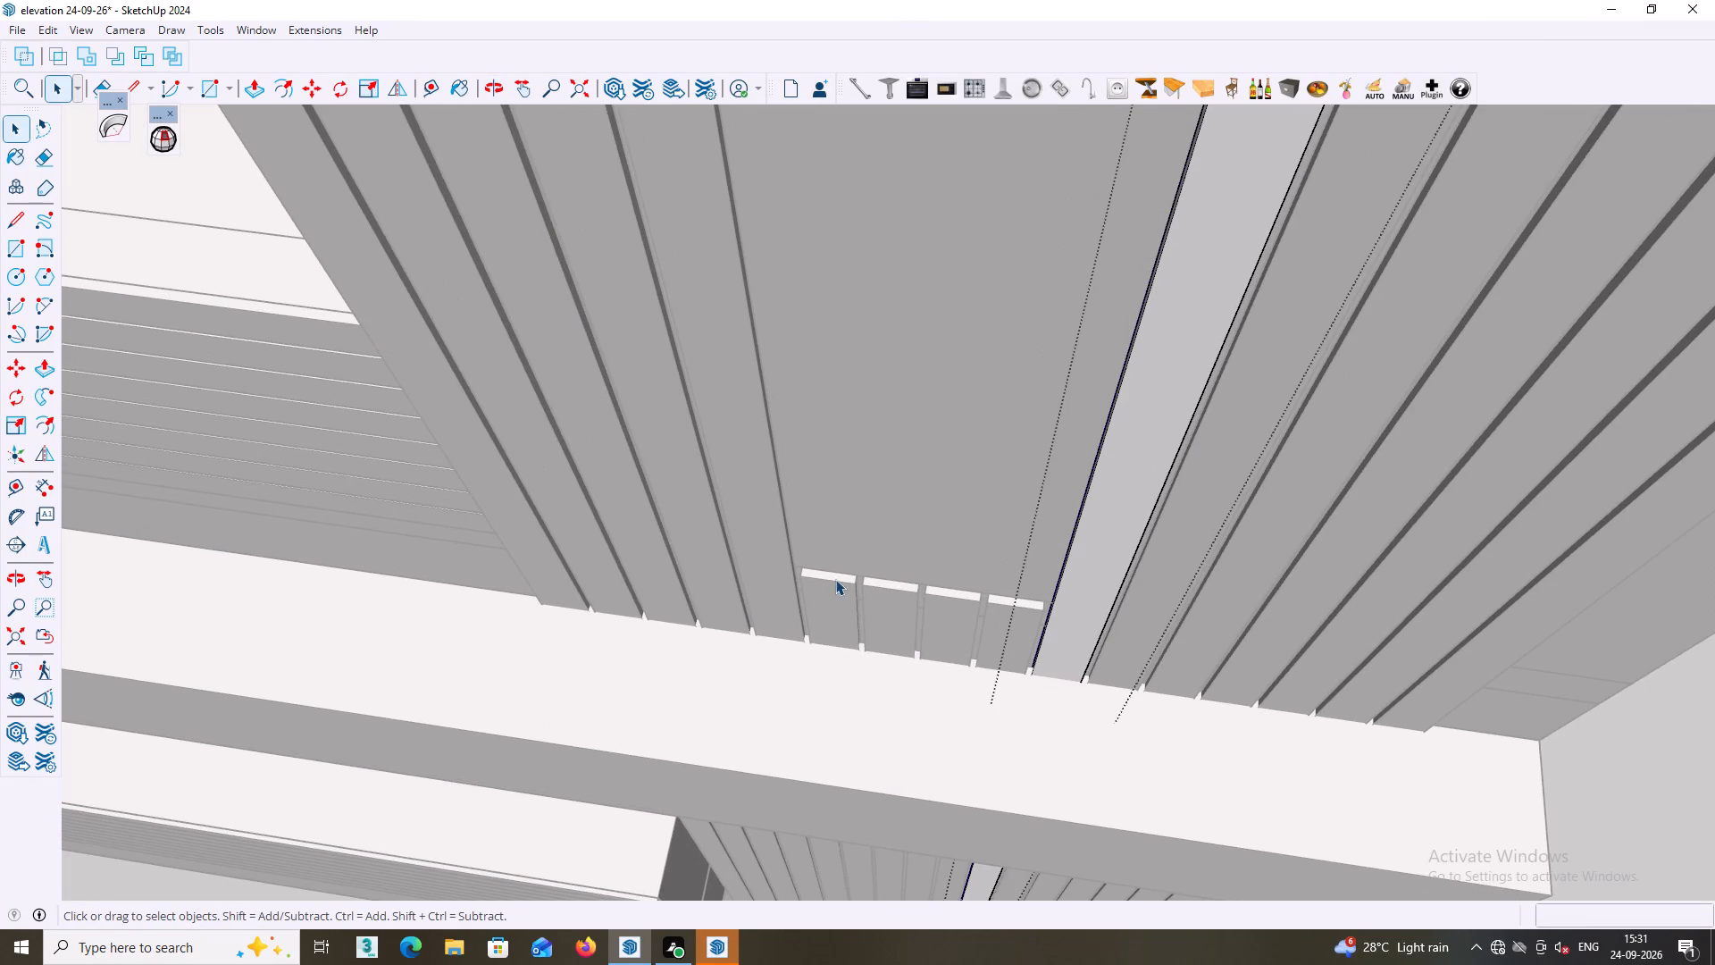
pyautogui.doubleClick(835, 573)
pyautogui.moveTo(835, 572); pyautogui.dragTo(841, 666, button='middle')
pyautogui.scroll(3, 852, 592)
pyautogui.moveTo(854, 575); pyautogui.dragTo(869, 502, button='middle')
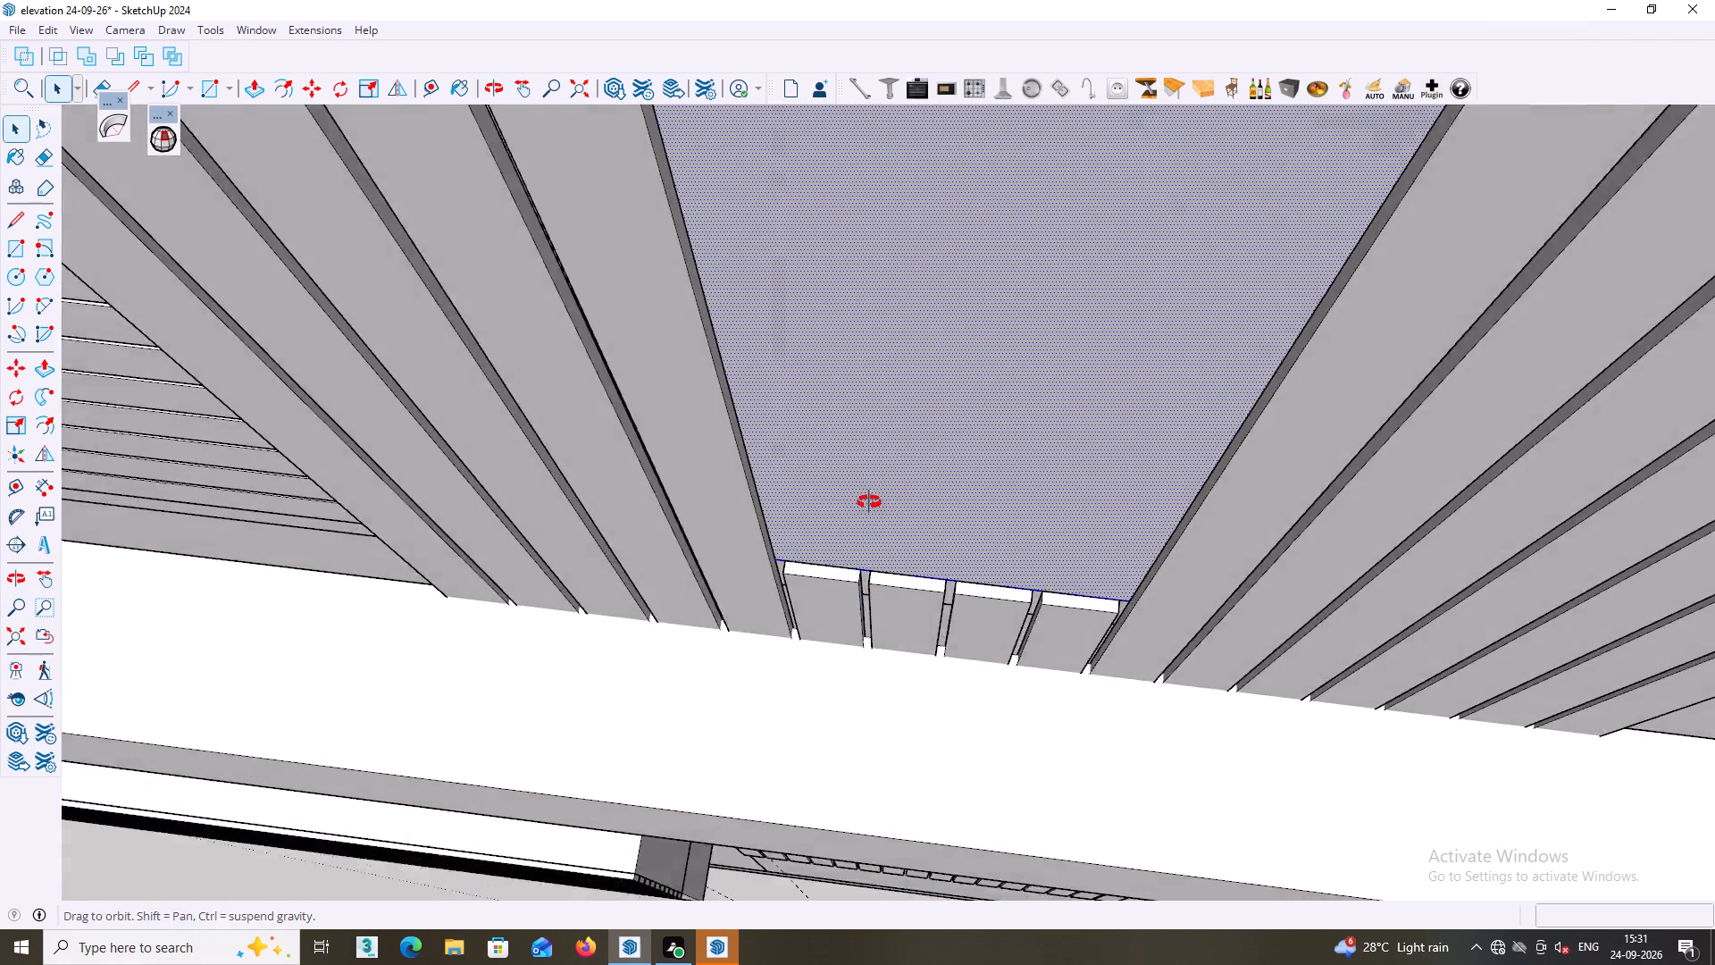
pyautogui.moveTo(869, 502); pyautogui.dragTo(874, 467, button='middle')
pyautogui.scroll(2, 833, 552)
pyautogui.scroll(-15, 828, 569)
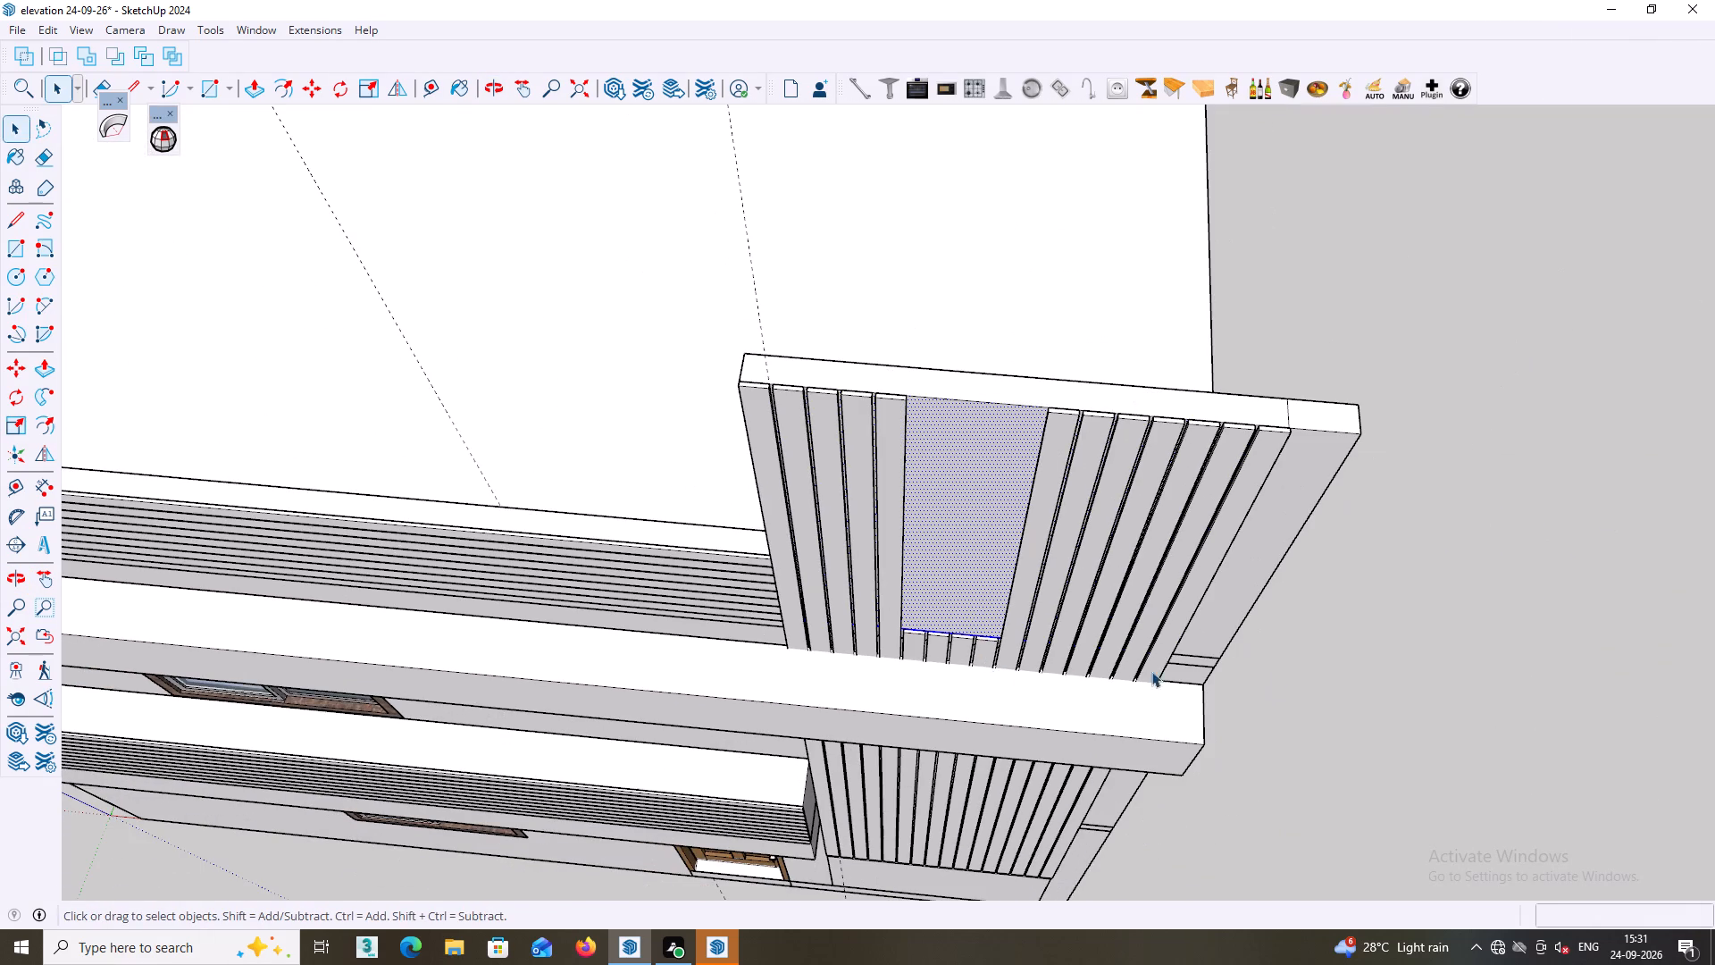
pyautogui.click(1308, 663)
# Extend the third of the four remaining short strips to the raised wall's top by repeating the last Push/Pull distance, and close it.
pyautogui.moveTo(1309, 655); pyautogui.dragTo(1326, 439, button='middle')
pyautogui.moveTo(1123, 524); pyautogui.dragTo(1062, 524, button='middle')
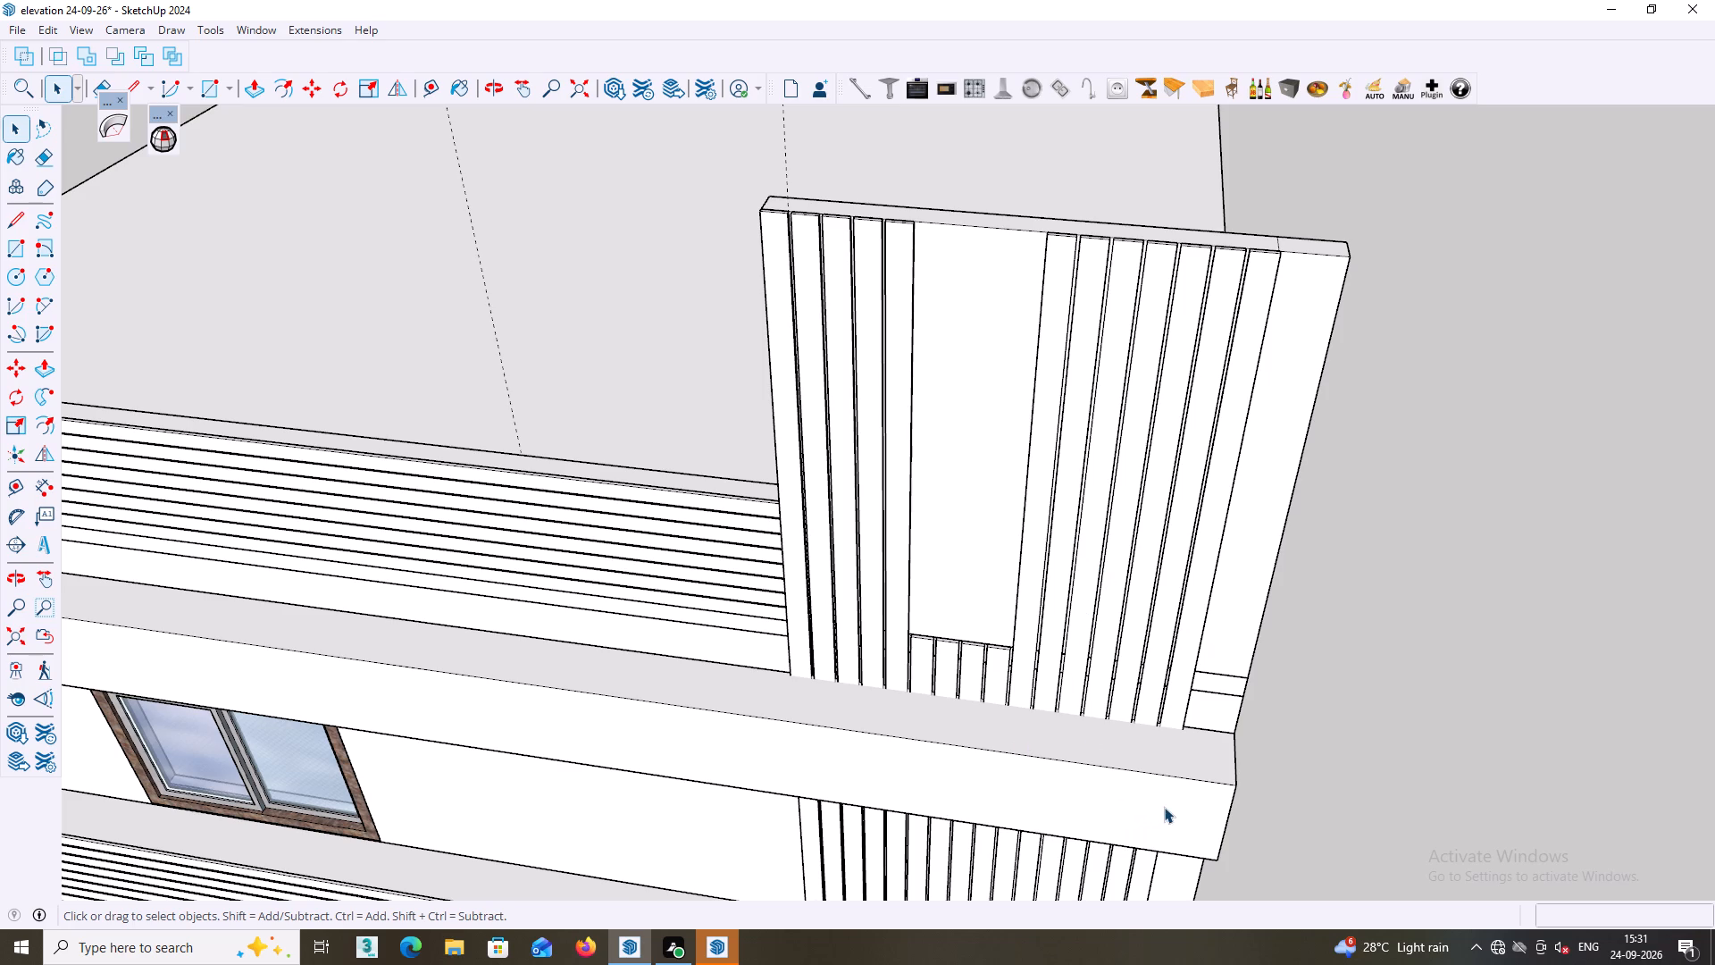
pyautogui.scroll(4, 1138, 750)
pyautogui.moveTo(994, 696); pyautogui.dragTo(961, 780, button='middle')
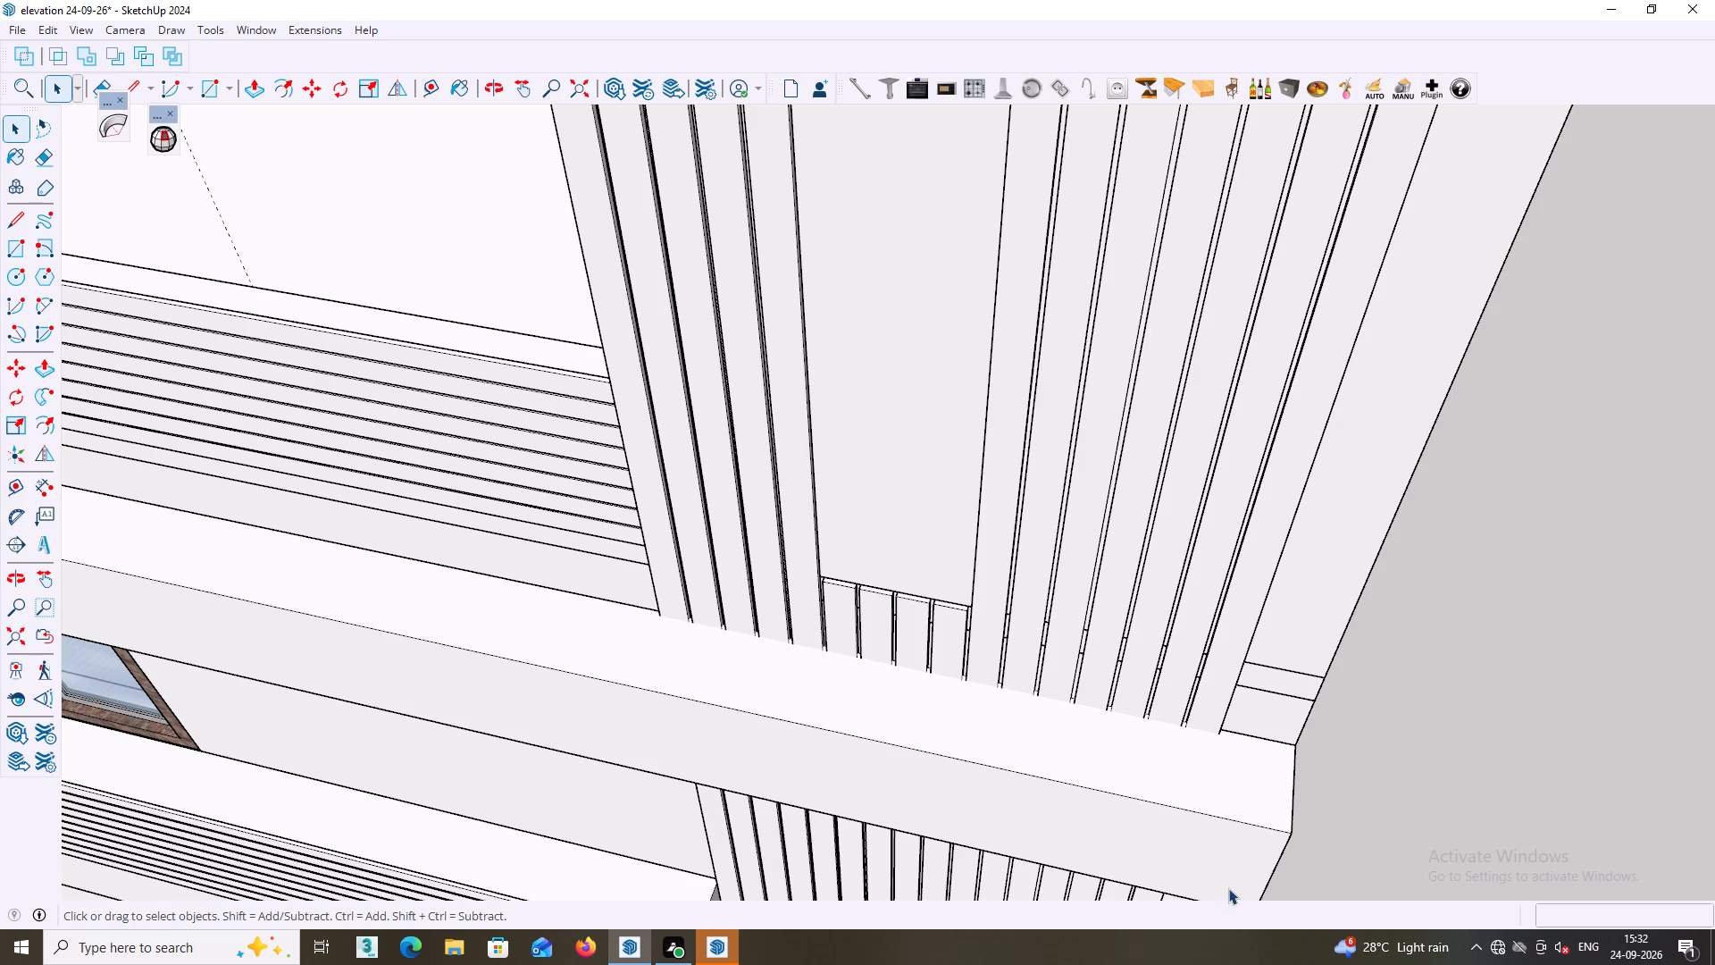
pyautogui.scroll(3, 1026, 760)
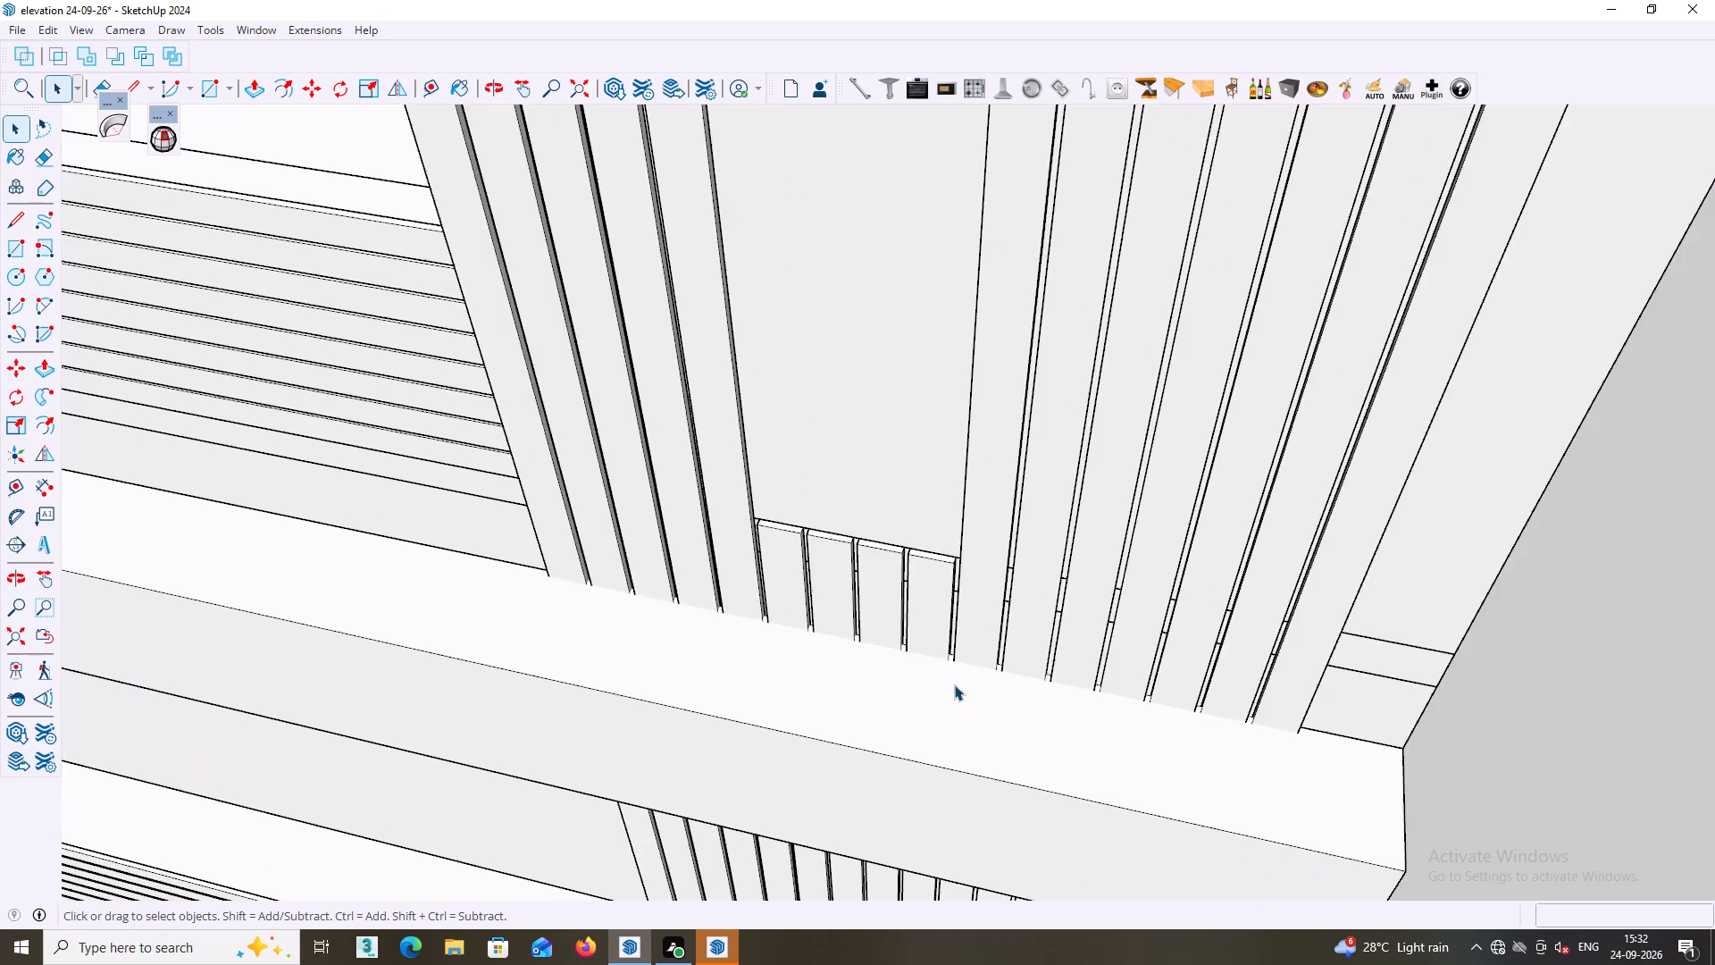
pyautogui.scroll(3, 954, 684)
pyautogui.moveTo(868, 615); pyautogui.dragTo(832, 738, button='middle')
pyautogui.scroll(7, 883, 502)
pyautogui.moveTo(876, 527); pyautogui.dragTo(882, 642, button='middle')
pyautogui.scroll(1, 895, 499)
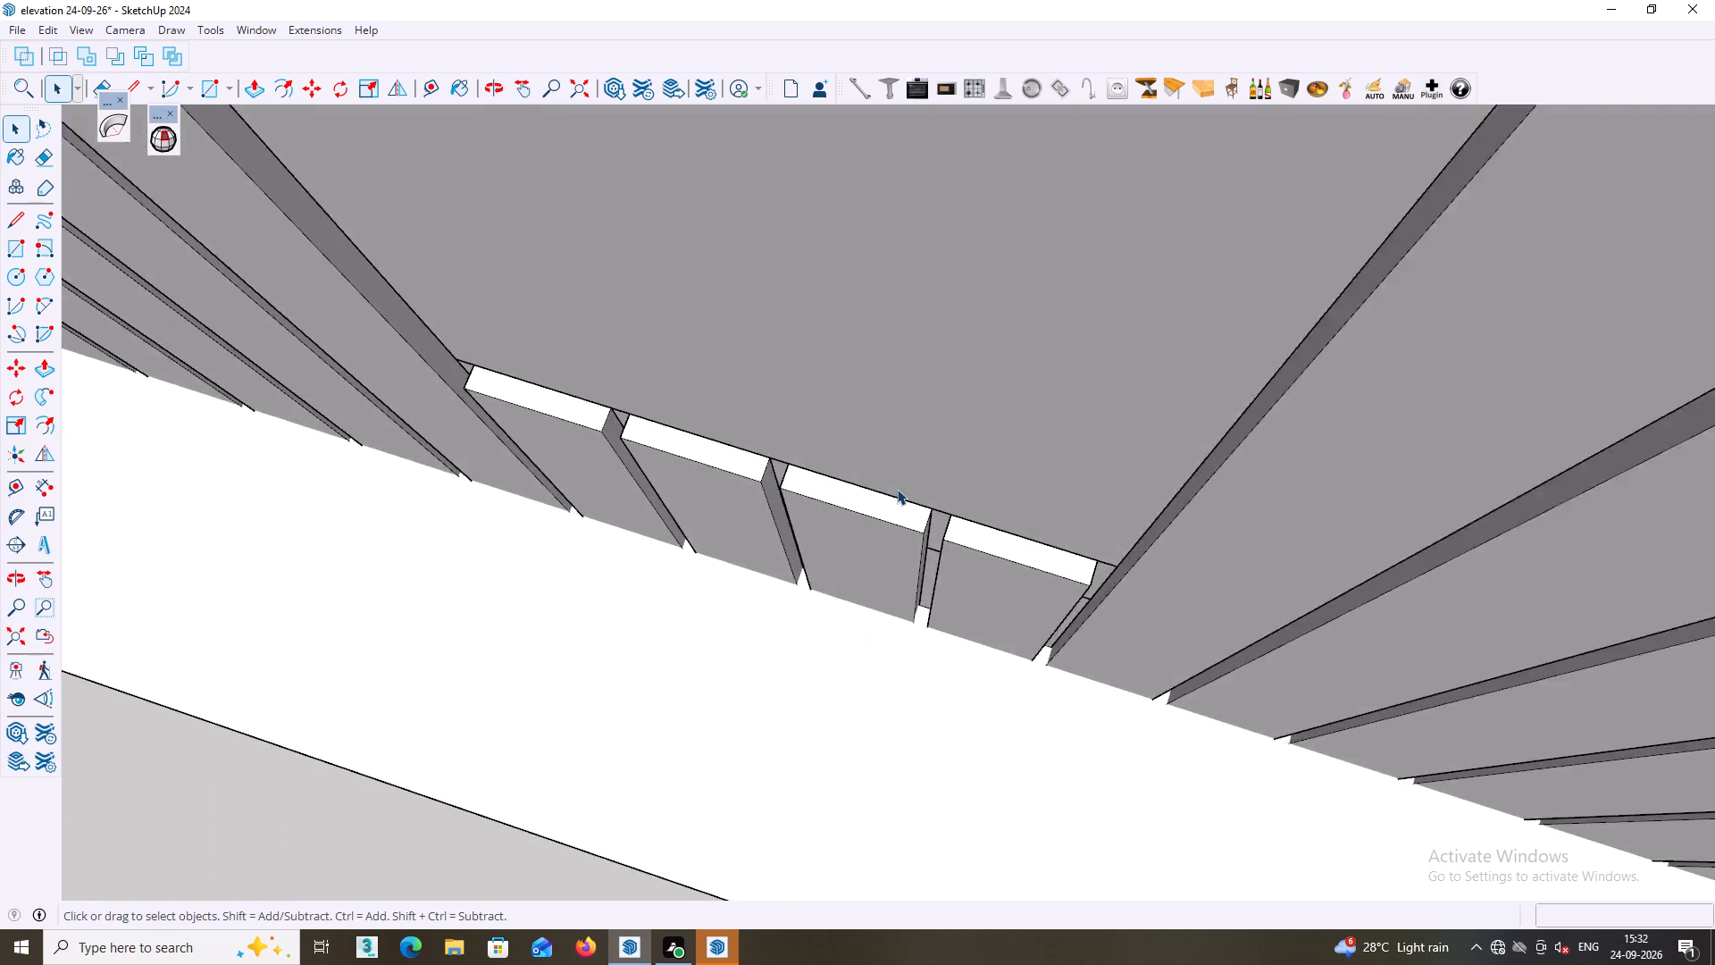
pyautogui.scroll(8, 897, 489)
pyautogui.doubleClick(893, 515)
pyautogui.doubleClick(895, 512)
pyautogui.click(901, 511)
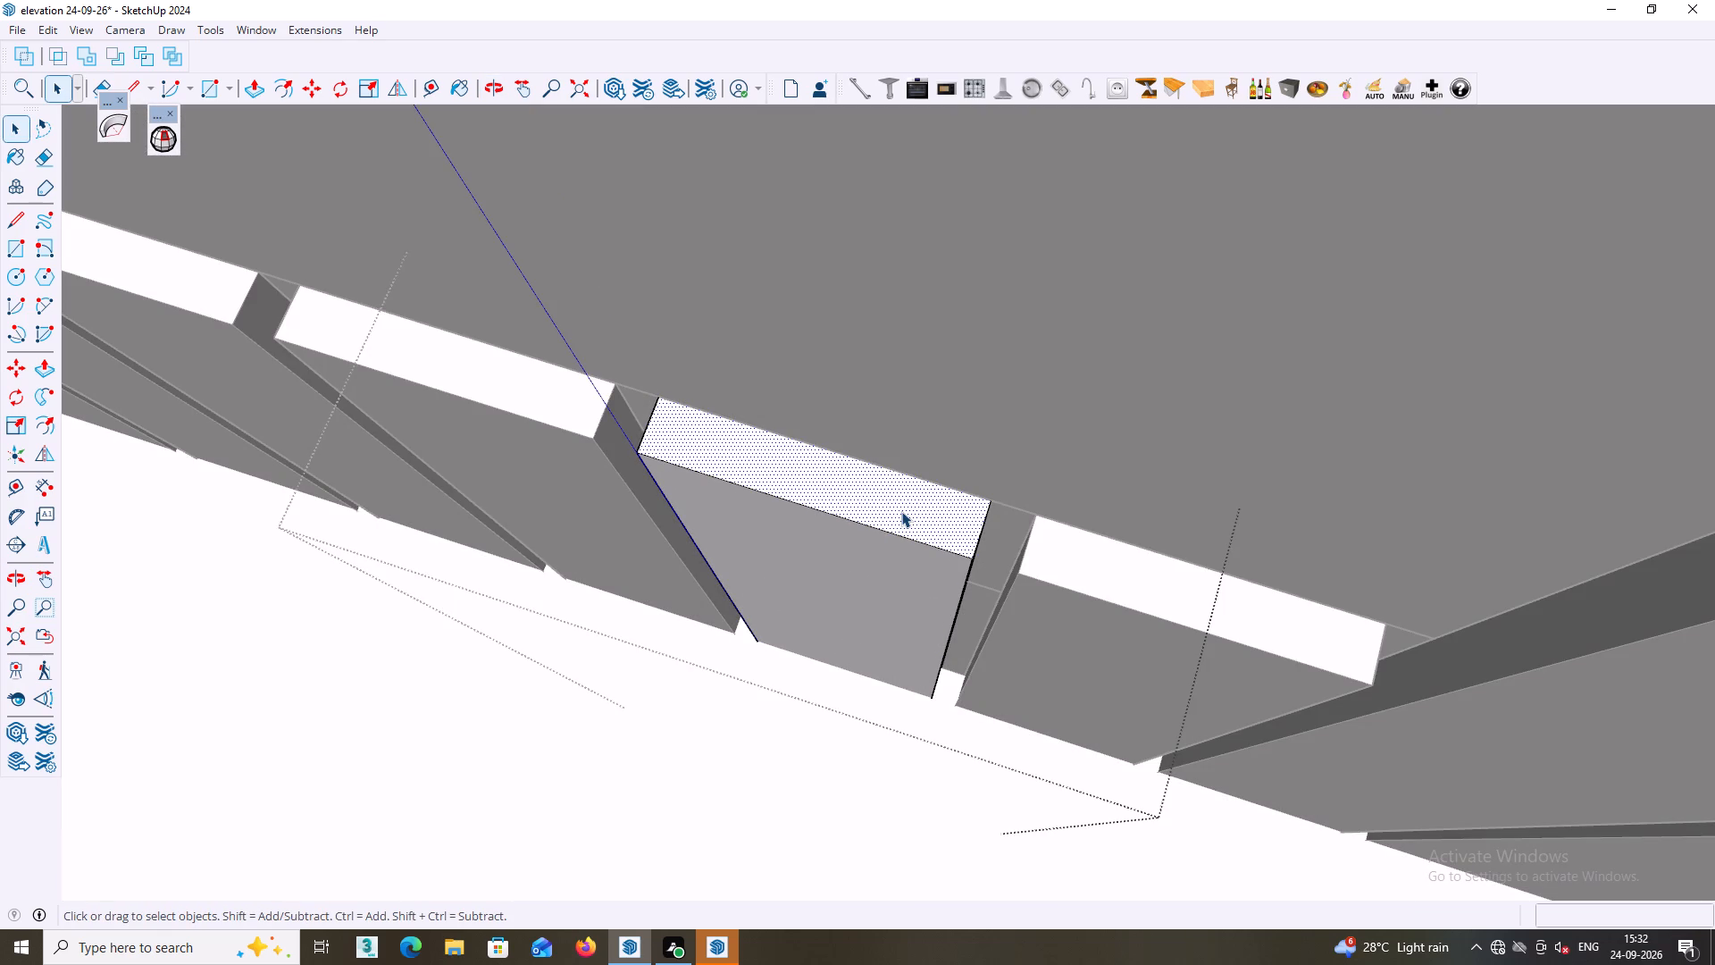
pyautogui.press('p')
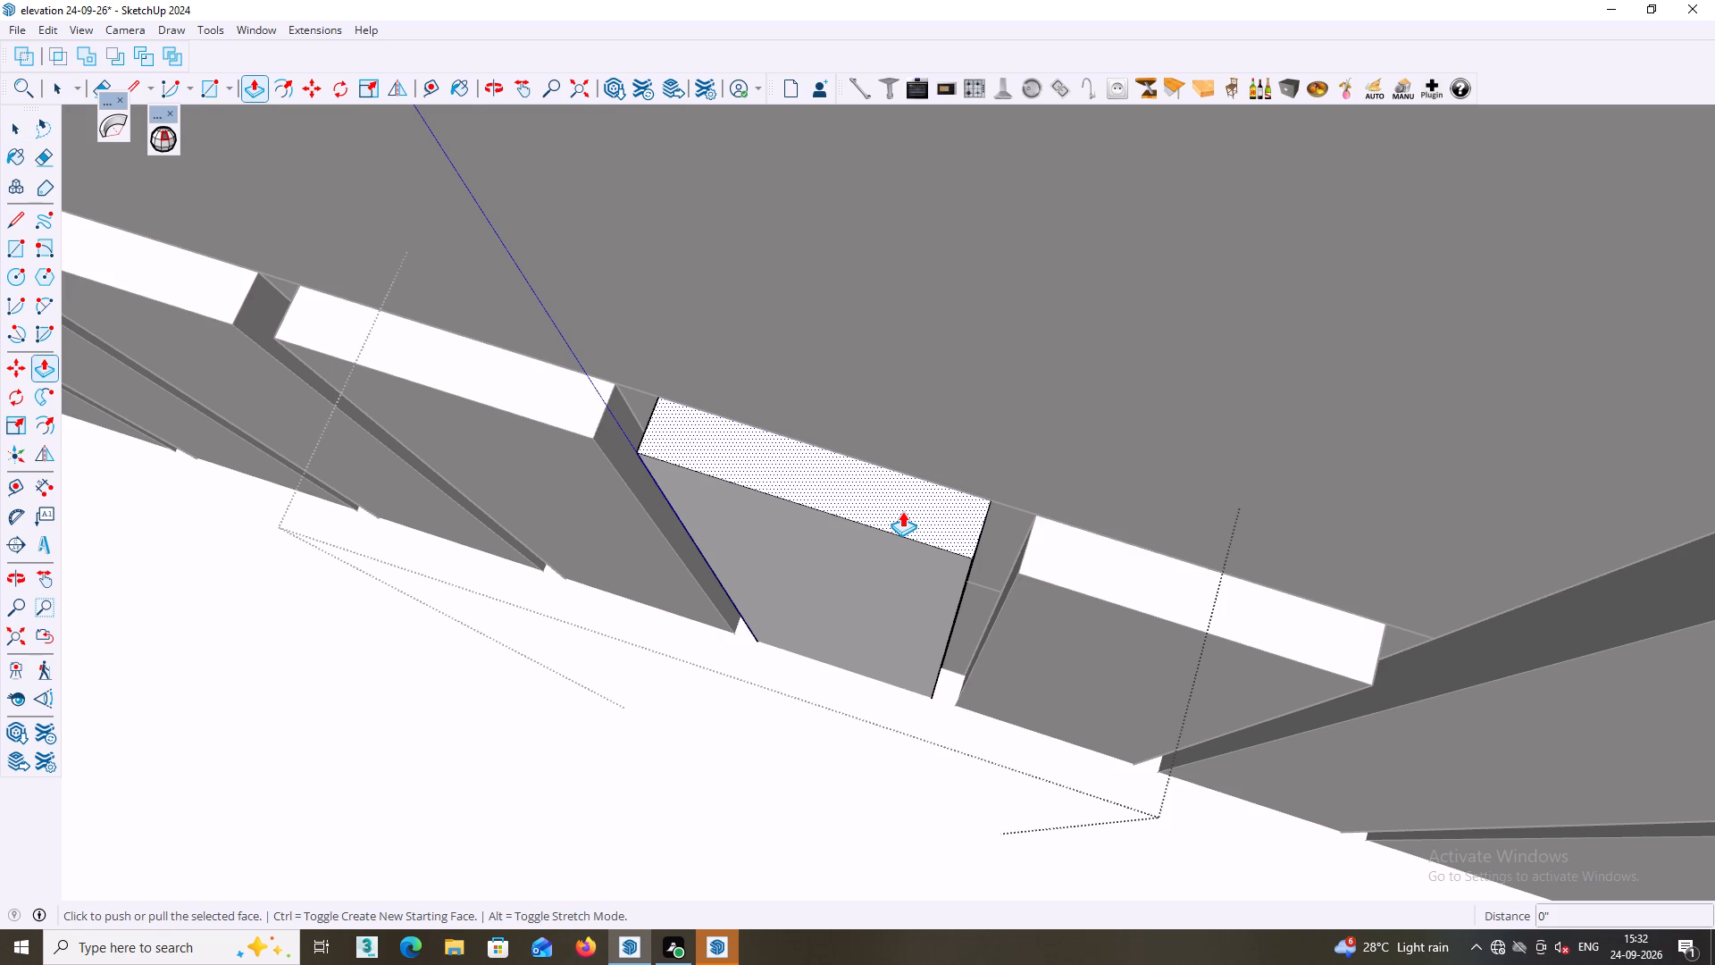
pyautogui.doubleClick(902, 511)
pyautogui.scroll(-12, 923, 407)
pyautogui.moveTo(1027, 499); pyautogui.dragTo(1029, 518, button='middle')
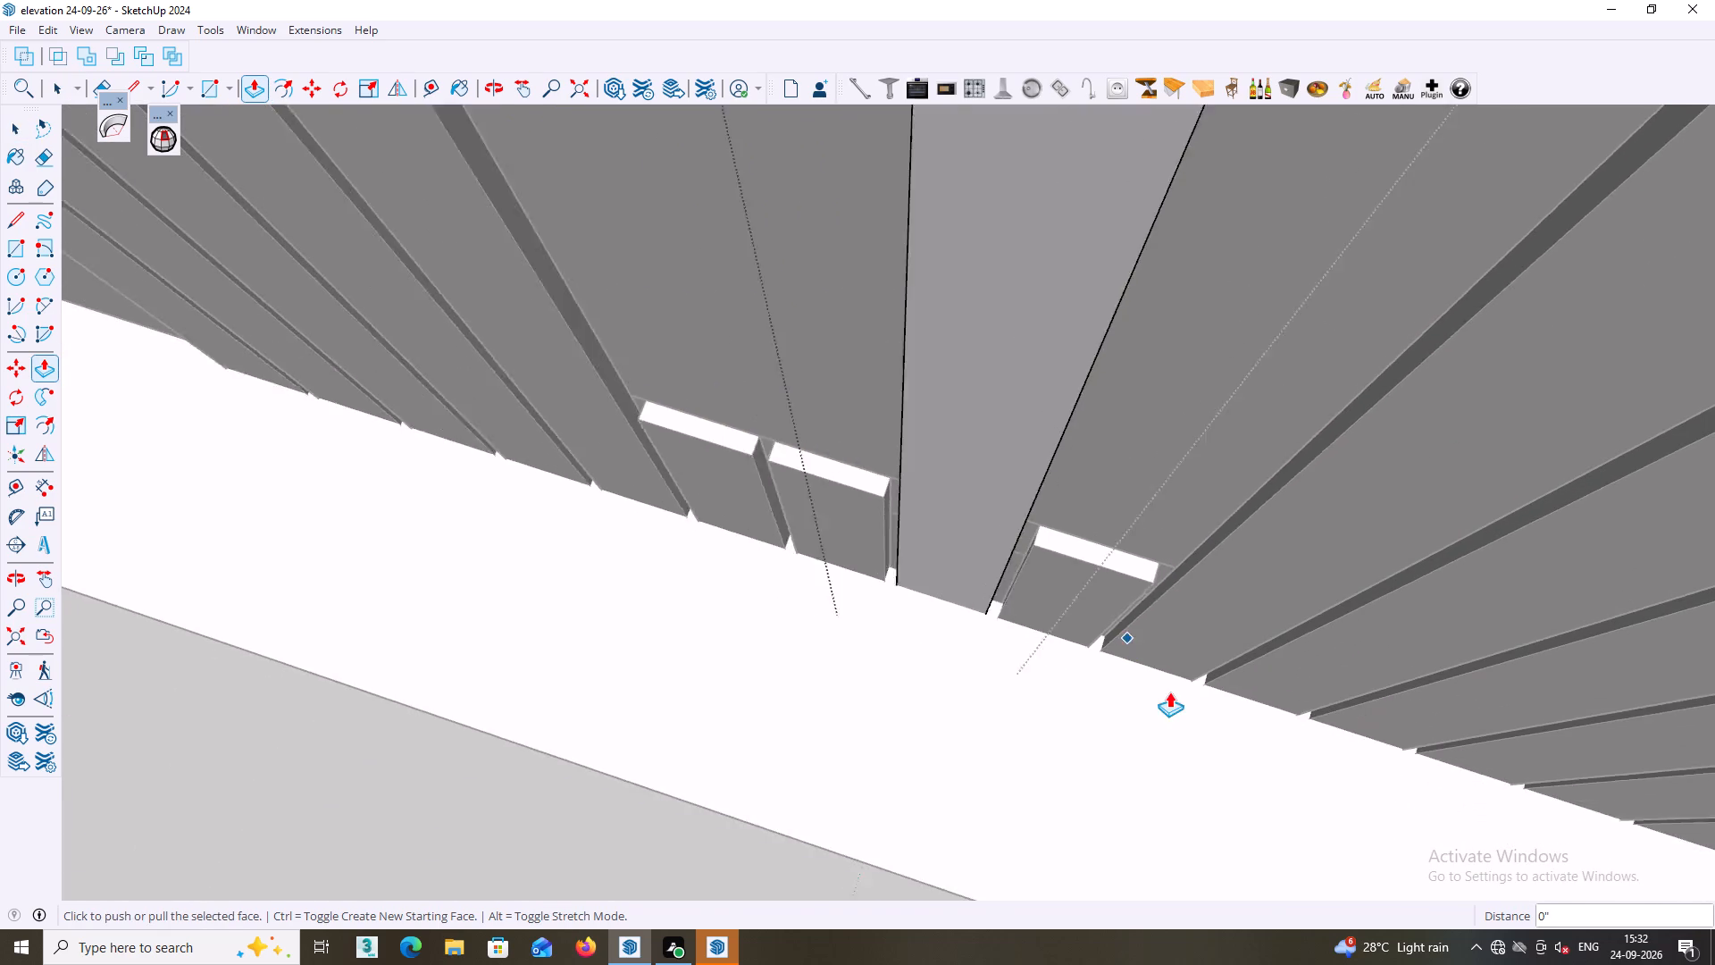
pyautogui.scroll(-3, 1169, 692)
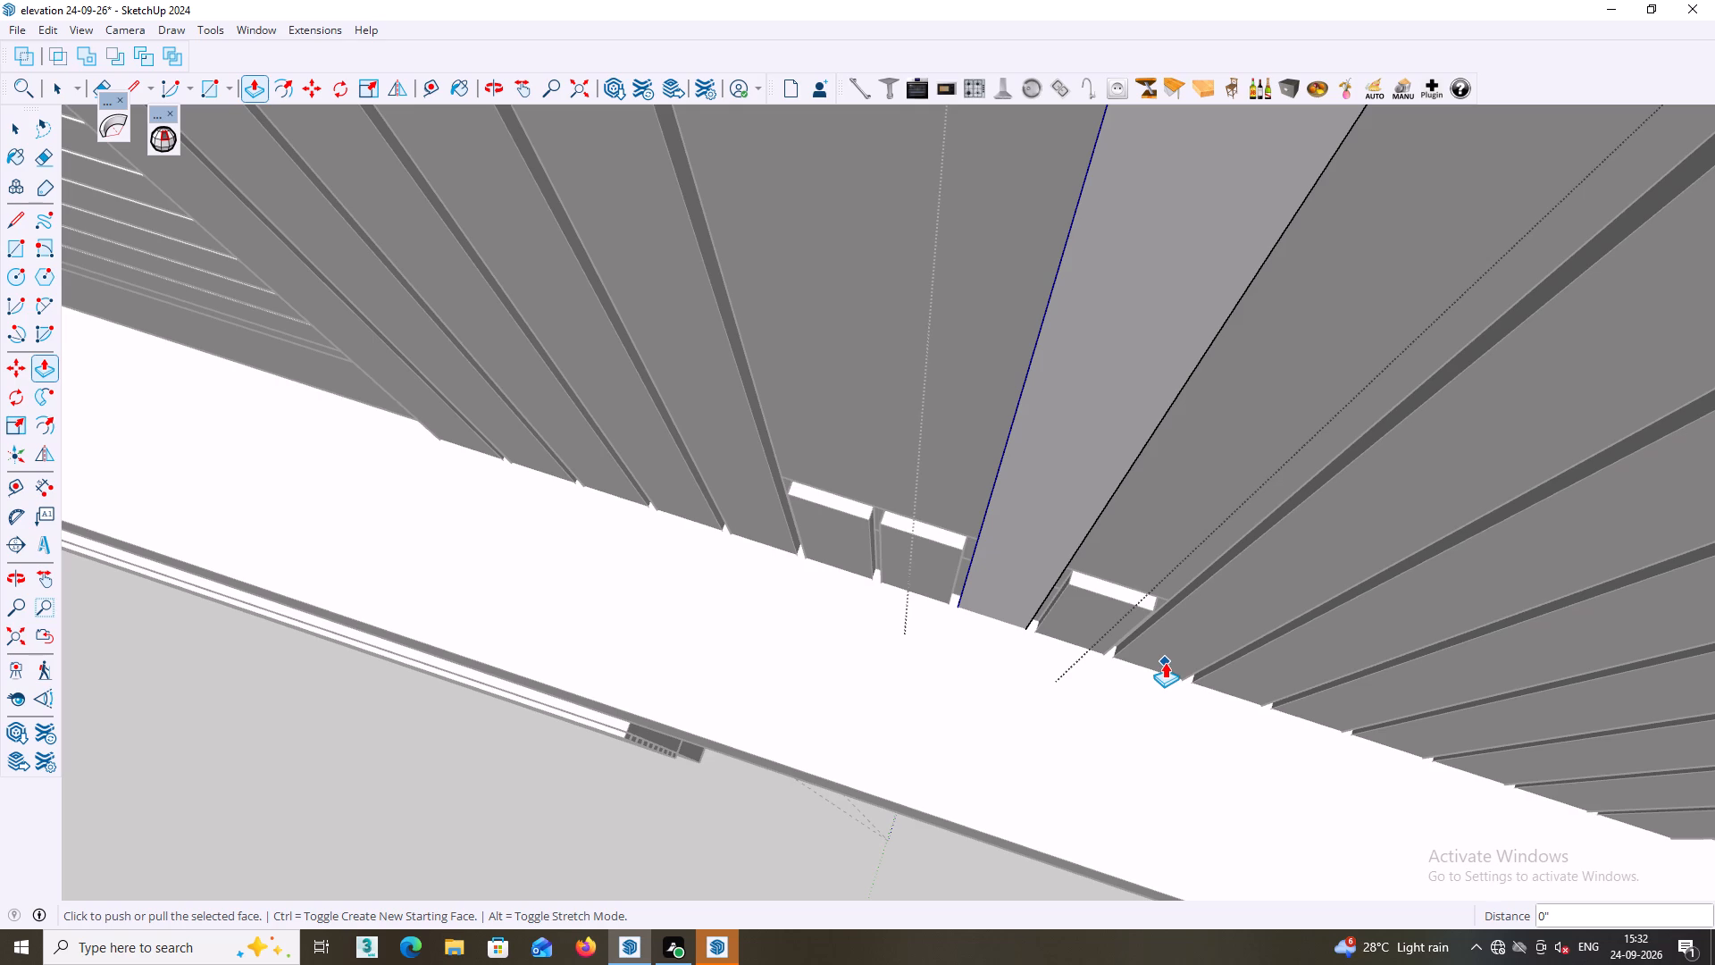
pyautogui.scroll(-3, 1211, 735)
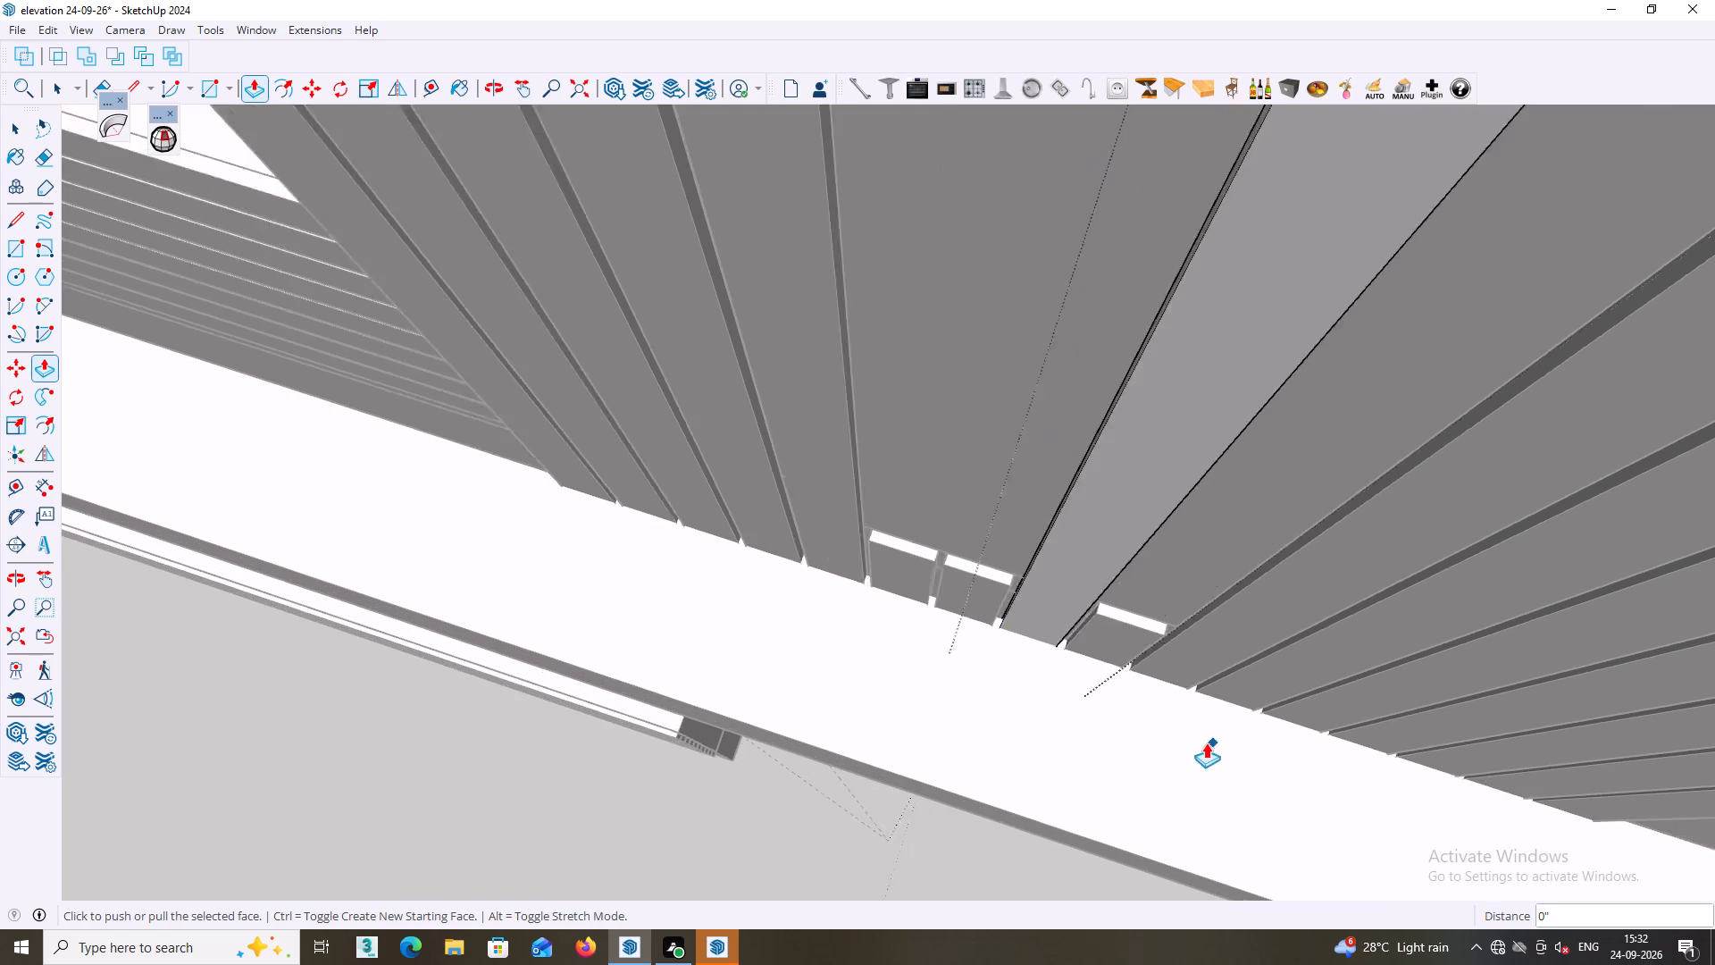
pyautogui.scroll(-10, 1206, 743)
pyautogui.moveTo(1215, 805); pyautogui.dragTo(1242, 737, button='middle')
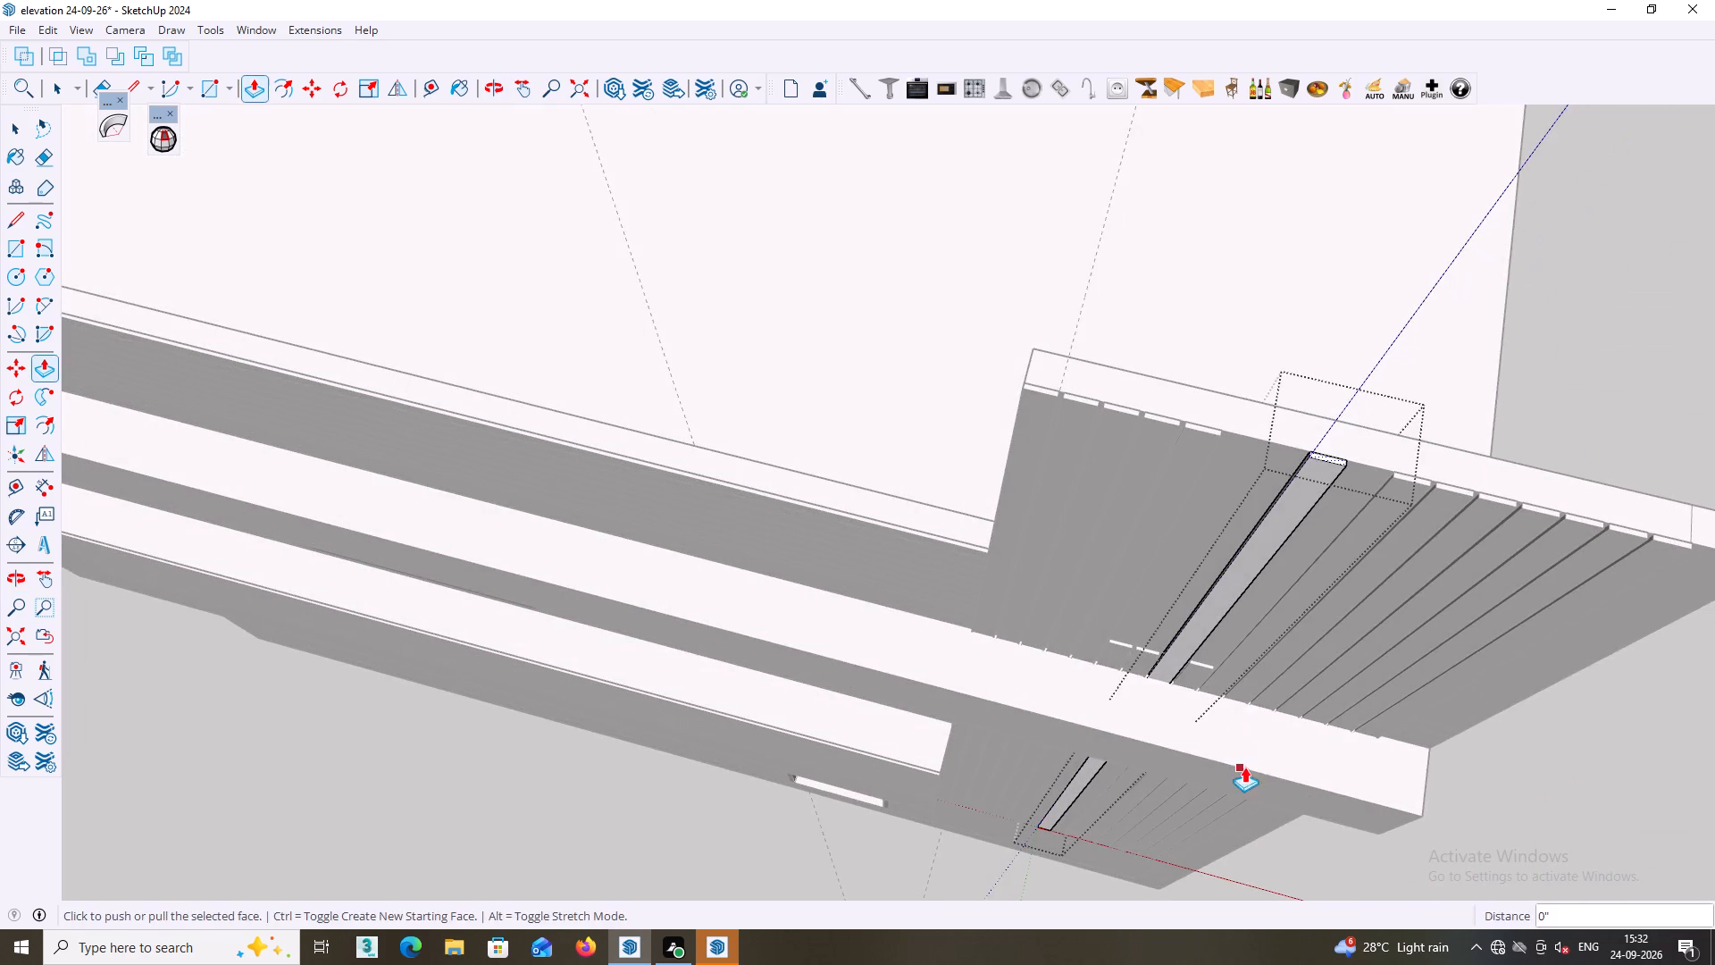
pyautogui.keyDown('shift'); pyautogui.moveTo(1244, 767); pyautogui.dragTo(1260, 609, button='middle'); pyautogui.keyUp('shift')
pyautogui.press('space')
pyautogui.doubleClick(1437, 774)
# Examine the whole building from the front and side, checking the vertical cladding strips on the raised wall.
pyautogui.moveTo(1451, 767); pyautogui.dragTo(1481, 604, button='middle')
pyautogui.scroll(-1, 1455, 734)
pyautogui.moveTo(1457, 709); pyautogui.dragTo(1457, 759, button='middle')
pyautogui.scroll(-9, 1452, 736)
pyautogui.moveTo(1159, 761); pyautogui.dragTo(1154, 771, button='middle')
pyautogui.keyDown('shift'); pyautogui.moveTo(1200, 753); pyautogui.dragTo(1277, 479, button='middle'); pyautogui.keyUp('shift')
pyautogui.moveTo(1264, 548); pyautogui.dragTo(1290, 312, button='middle')
pyautogui.moveTo(1276, 365); pyautogui.dragTo(1240, 219, button='middle')
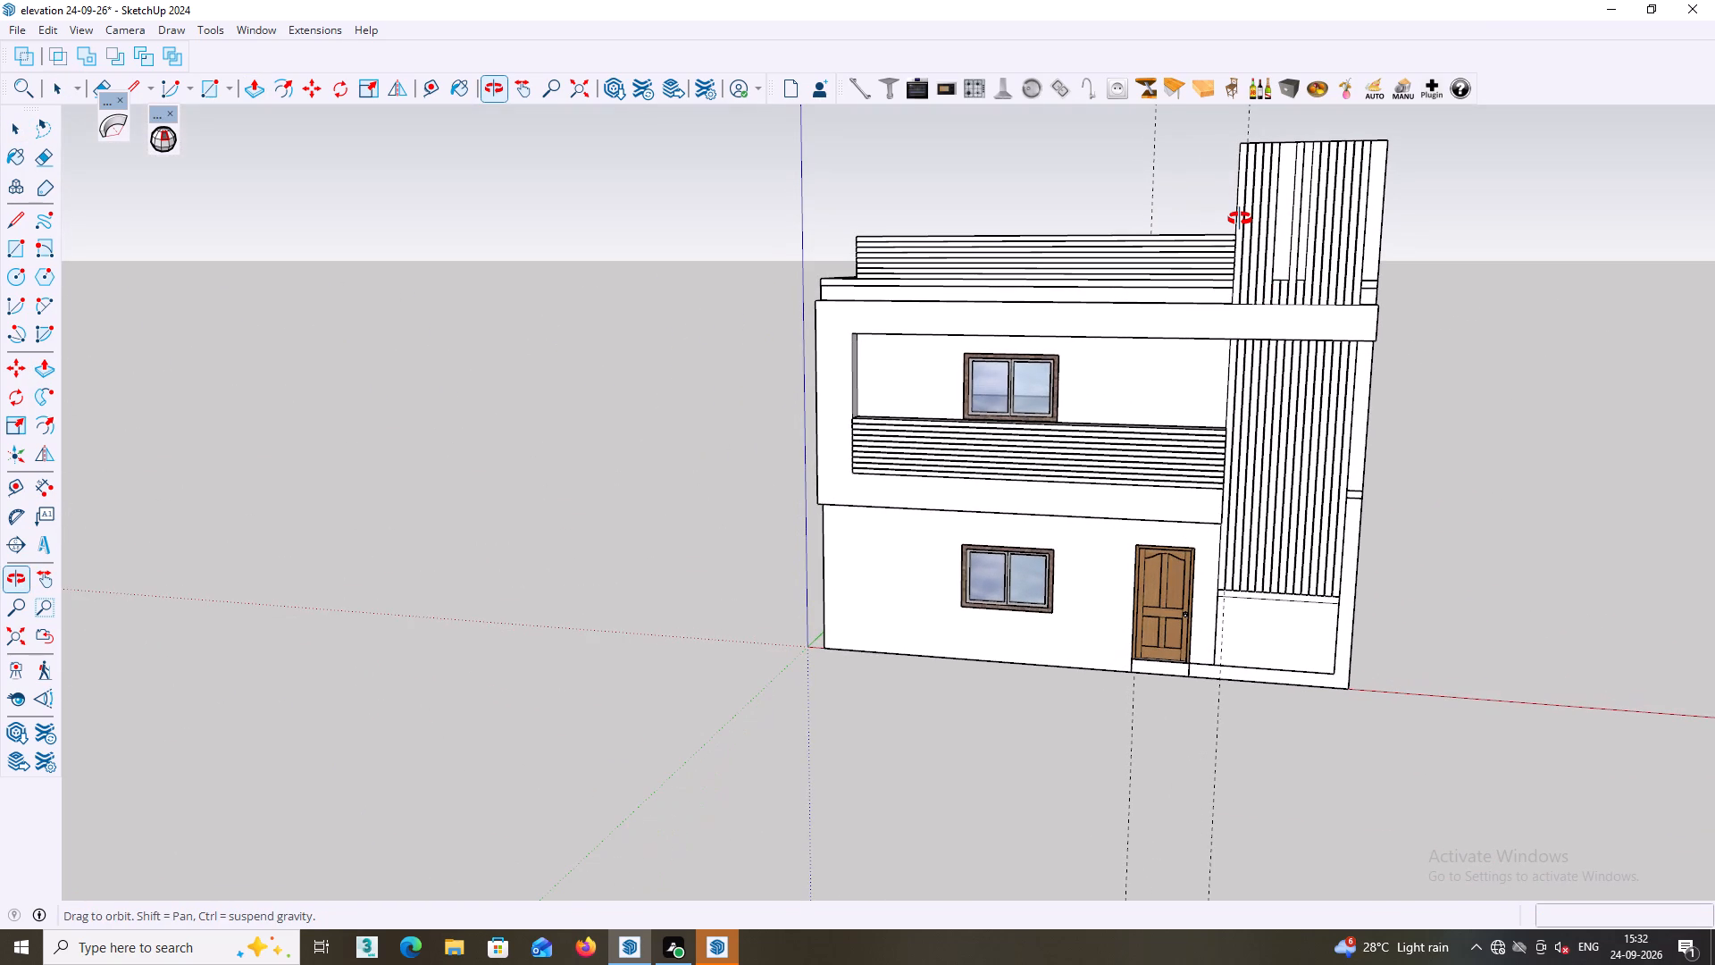
pyautogui.moveTo(1240, 219); pyautogui.dragTo(1251, 222, button='middle')
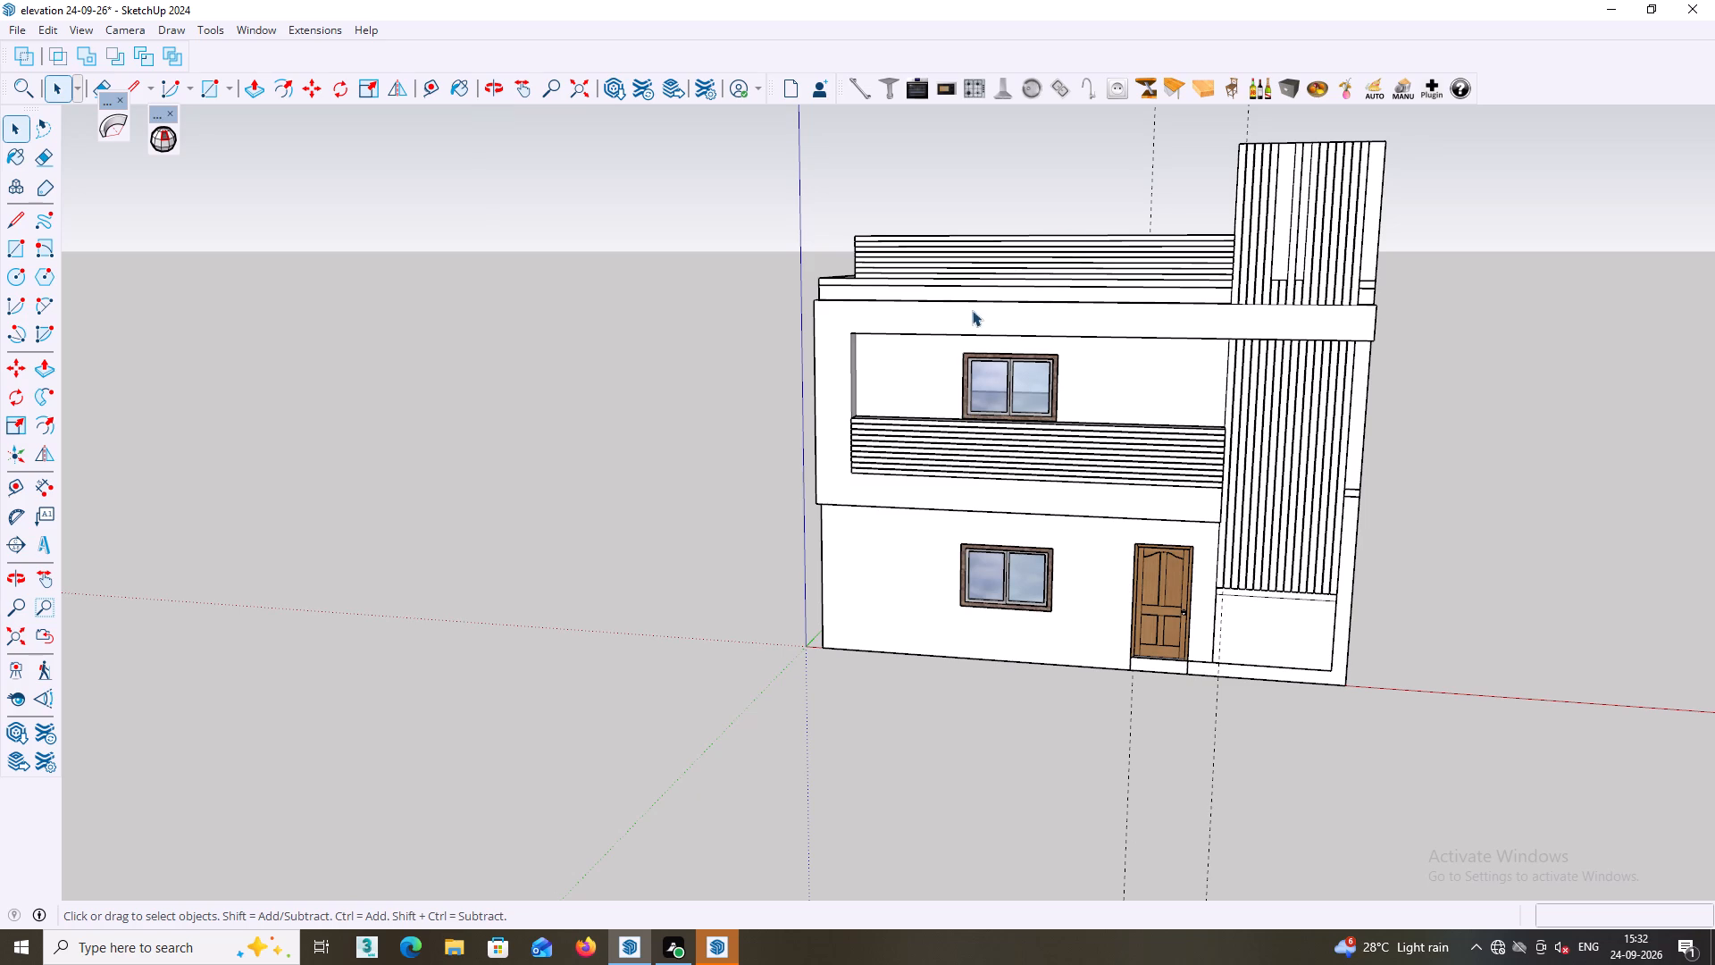
pyautogui.moveTo(956, 309); pyautogui.dragTo(1393, 373, button='middle')
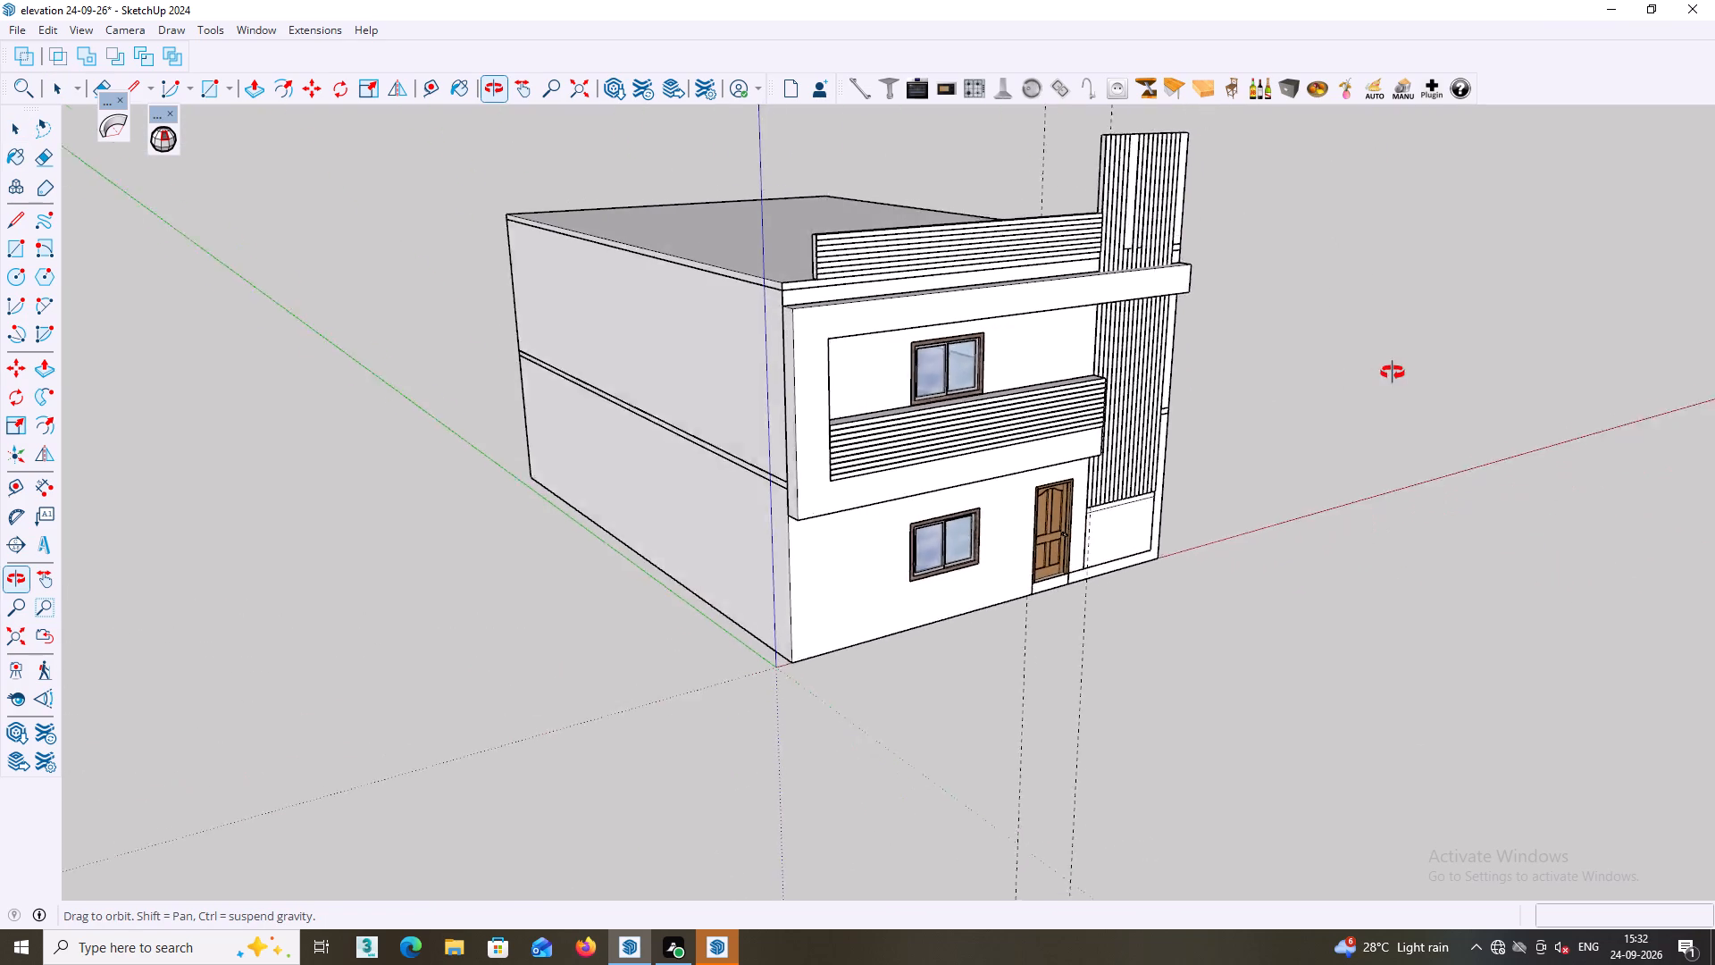
pyautogui.moveTo(1393, 373); pyautogui.dragTo(1597, 346, button='middle')
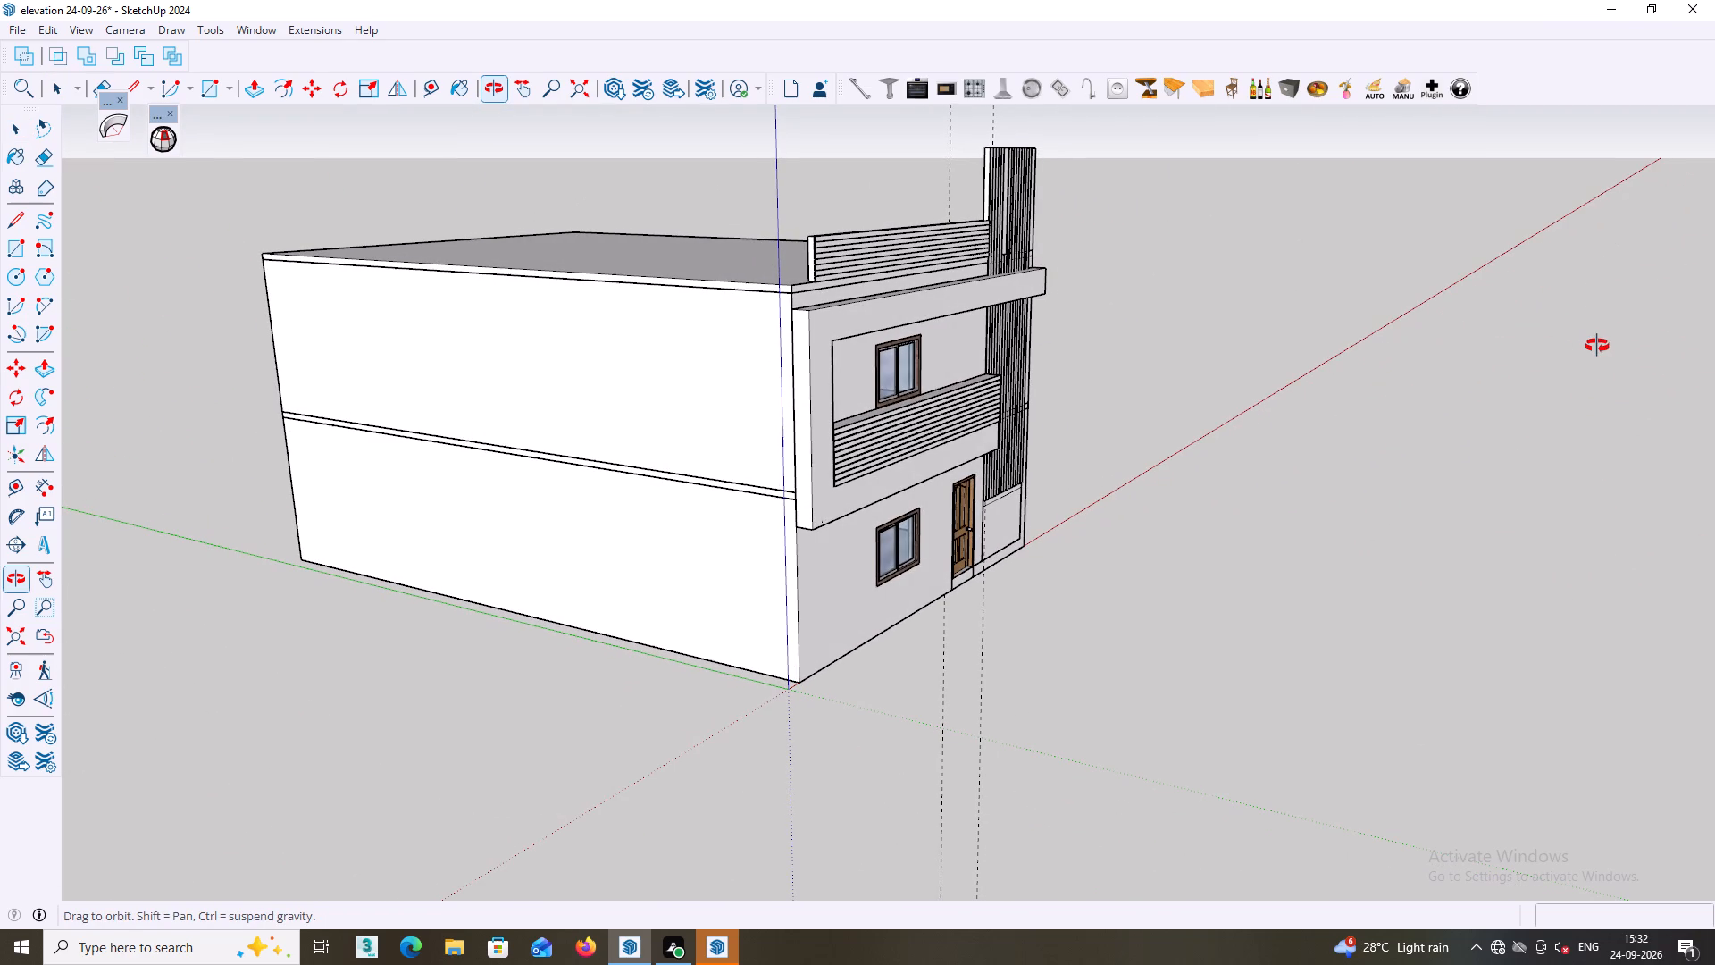
pyautogui.moveTo(1597, 346); pyautogui.dragTo(1594, 348, button='middle')
pyautogui.scroll(1, 1217, 381)
pyautogui.moveTo(1152, 395); pyautogui.dragTo(787, 418, button='middle')
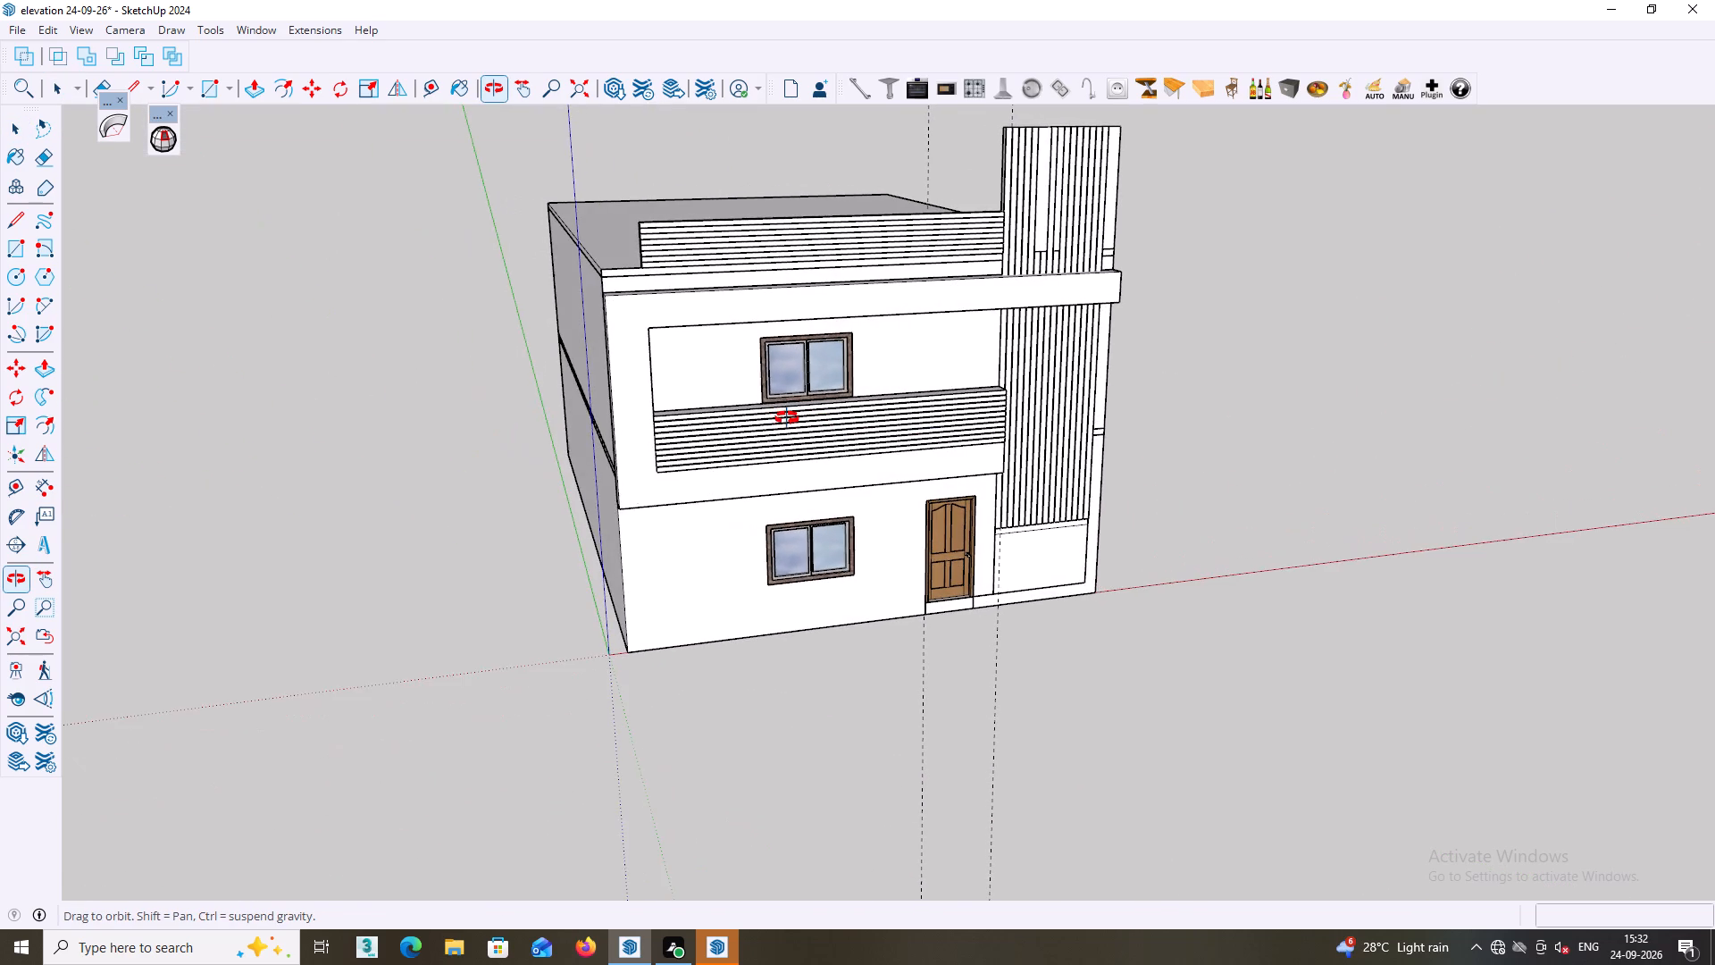
pyautogui.moveTo(787, 418); pyautogui.dragTo(746, 419, button='middle')
pyautogui.scroll(3, 930, 247)
pyautogui.scroll(-3, 930, 250)
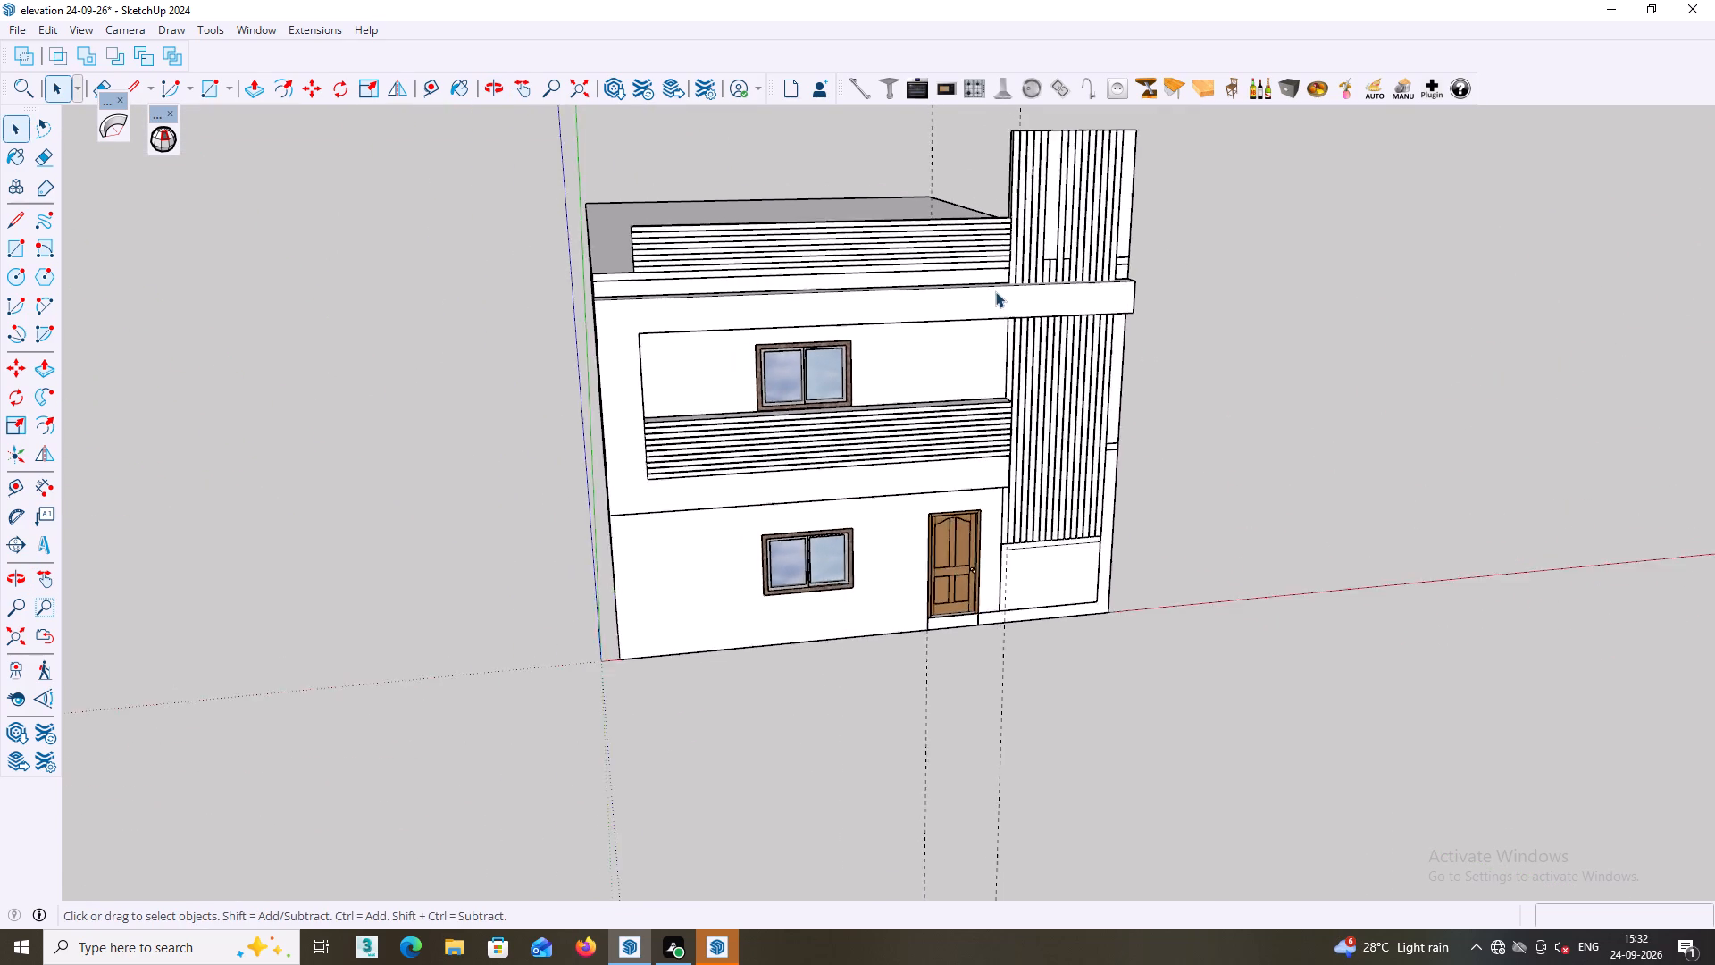
pyautogui.scroll(-4, 995, 291)
pyautogui.moveTo(1079, 233); pyautogui.dragTo(1009, 225, button='middle')
pyautogui.scroll(5, 1030, 211)
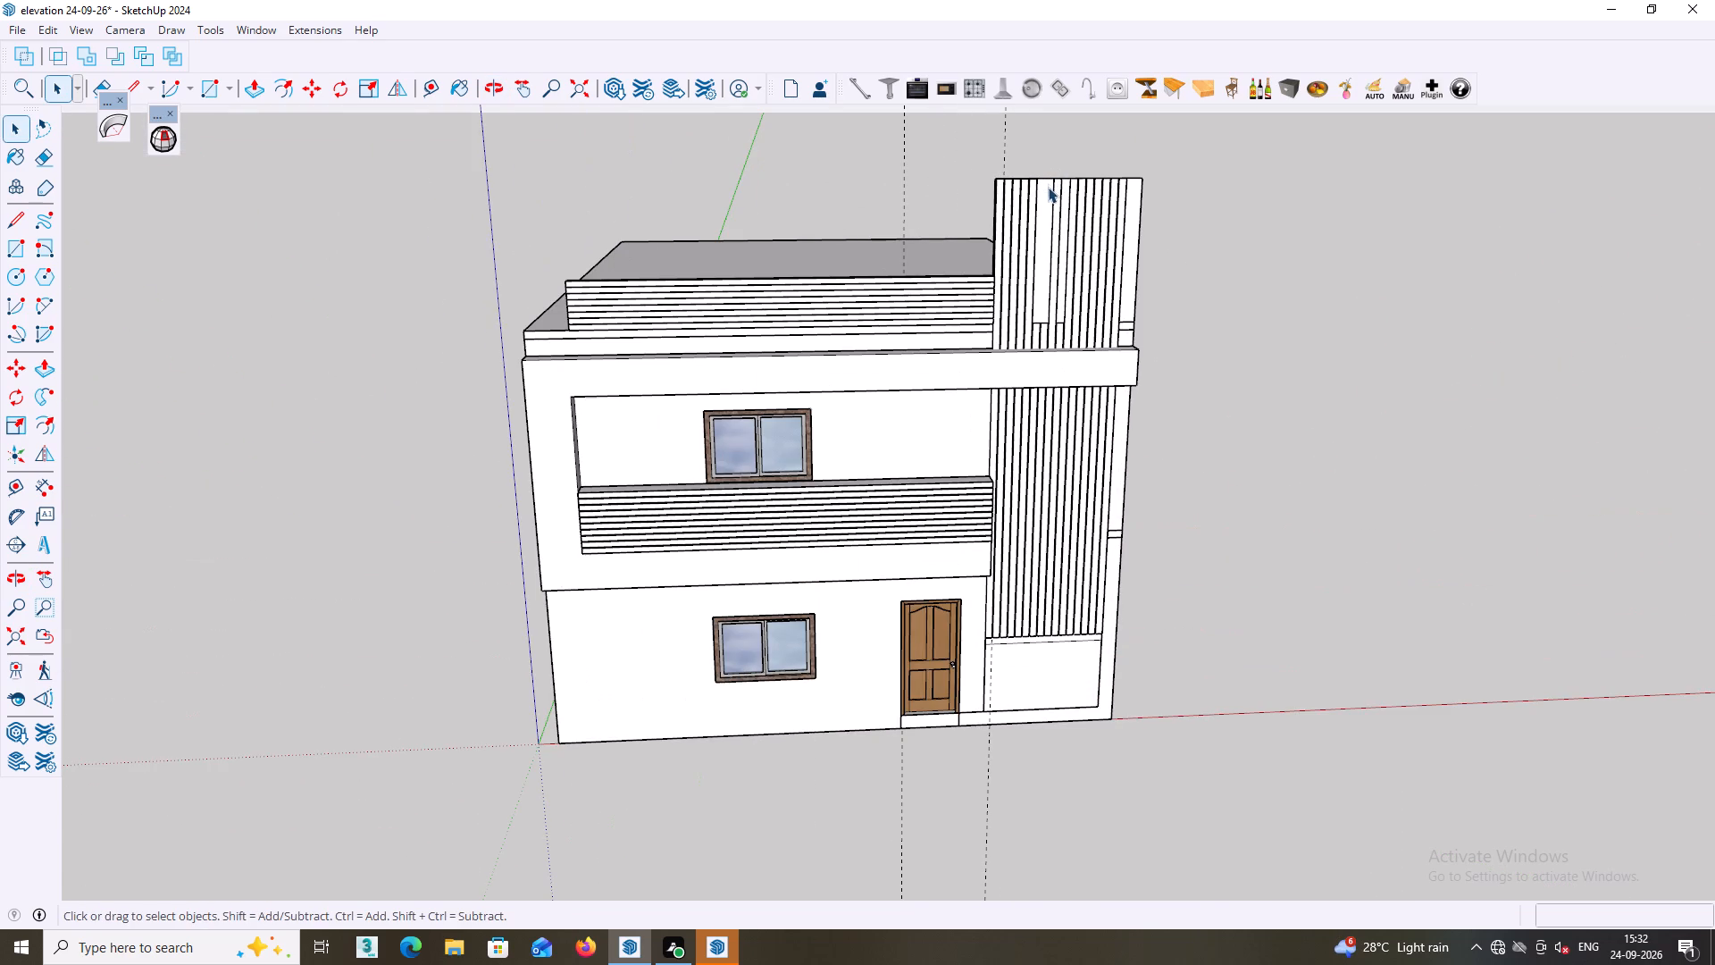
# Push/Pull the top of the outer strip in the pair of adjacent short strips 6' 6 13/16" to the raised wall's top, and close it.
pyautogui.keyDown('shift'); pyautogui.moveTo(1050, 210); pyautogui.dragTo(940, 352, button='middle'); pyautogui.keyUp('shift')
pyautogui.scroll(2, 933, 371)
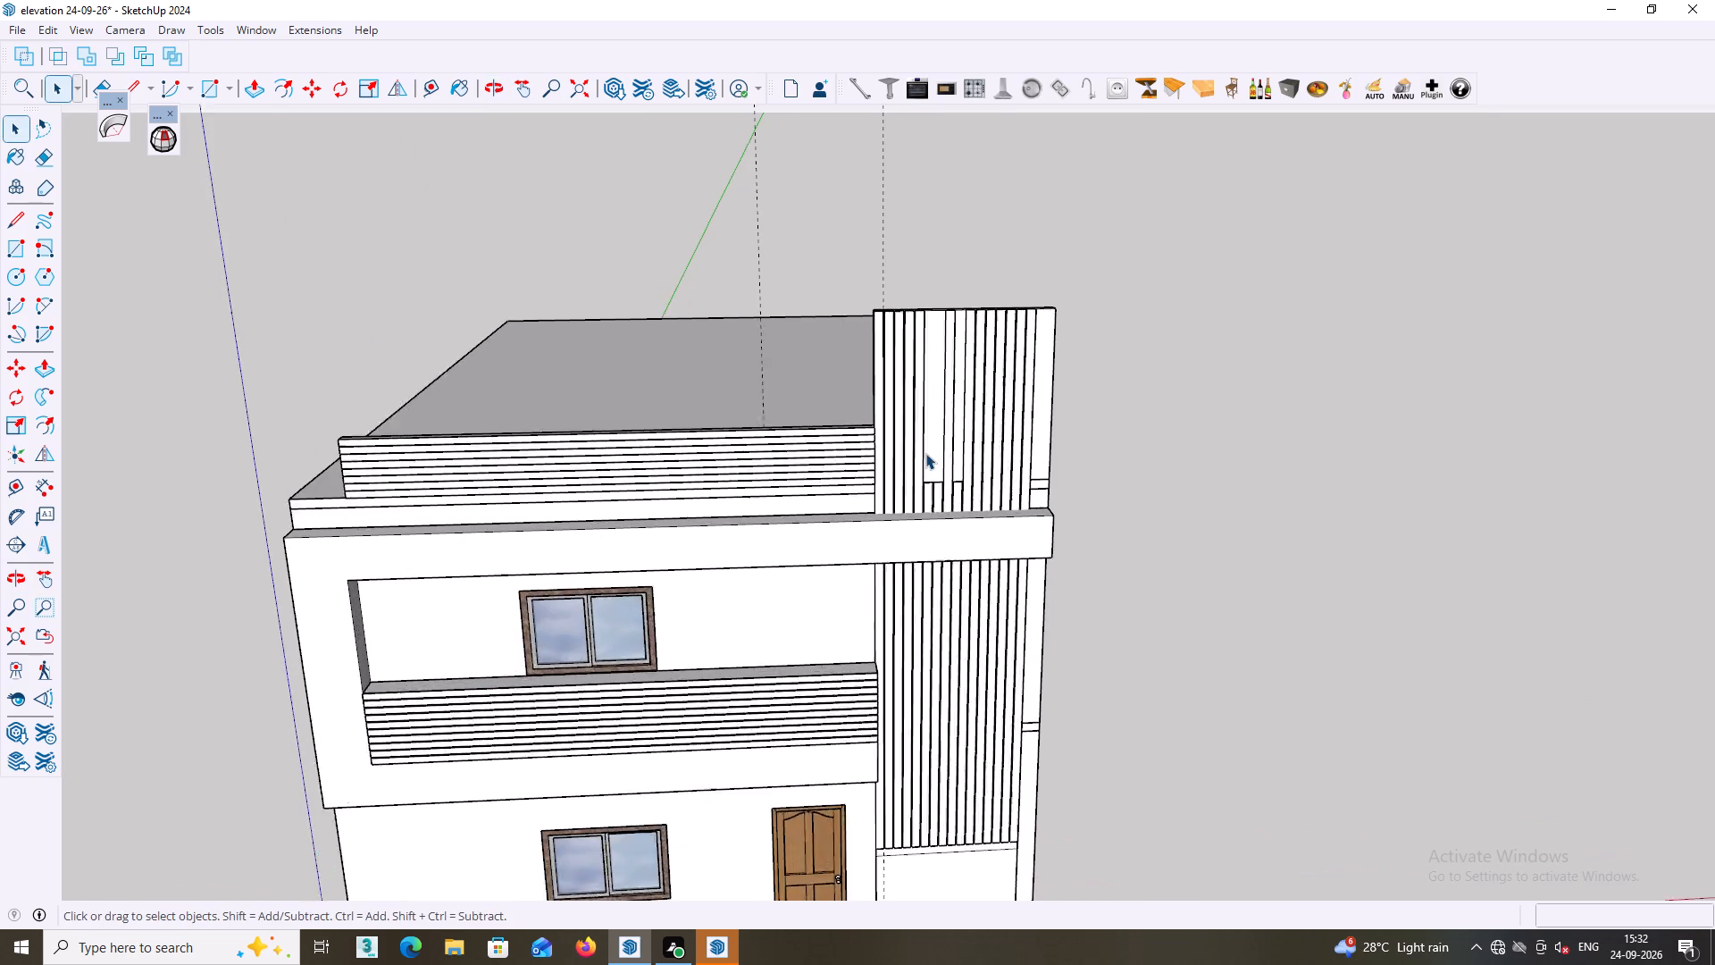
pyautogui.scroll(1, 925, 453)
pyautogui.moveTo(917, 460); pyautogui.dragTo(920, 542, button='middle')
pyautogui.scroll(-1, 916, 484)
pyautogui.moveTo(1058, 410); pyautogui.dragTo(996, 570, button='middle')
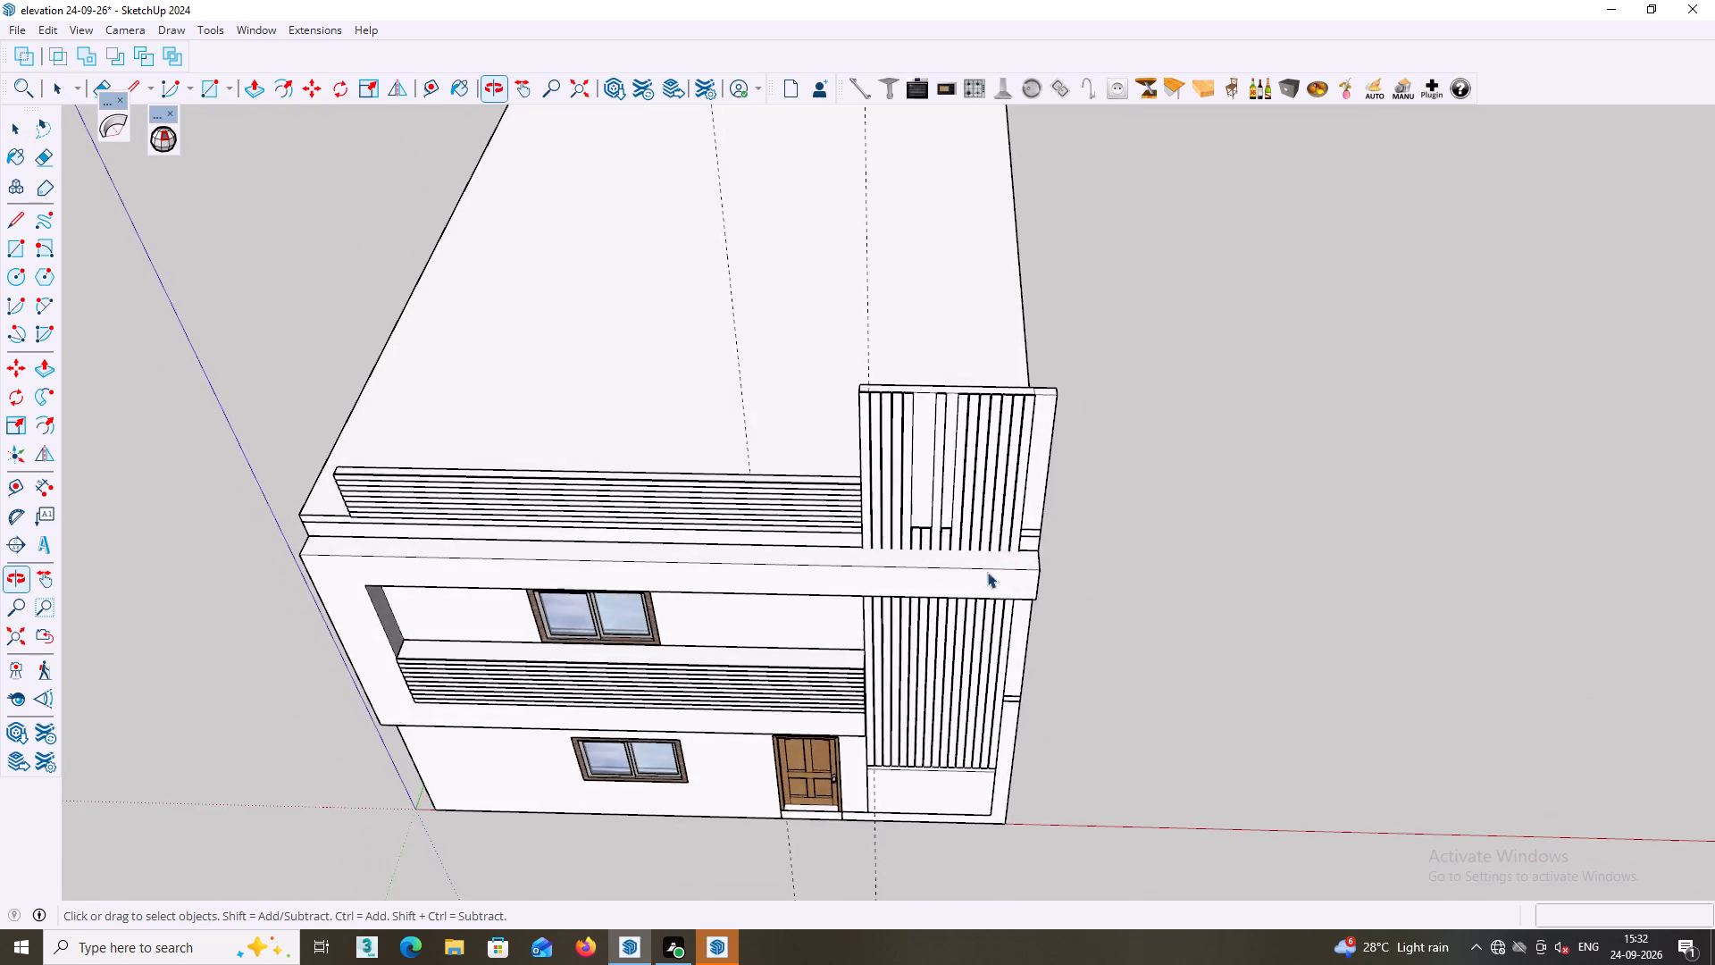
pyautogui.scroll(9, 912, 538)
pyautogui.moveTo(914, 541); pyautogui.dragTo(895, 622, button='middle')
pyautogui.scroll(5, 945, 509)
pyautogui.moveTo(920, 573); pyautogui.dragTo(916, 617, button='middle')
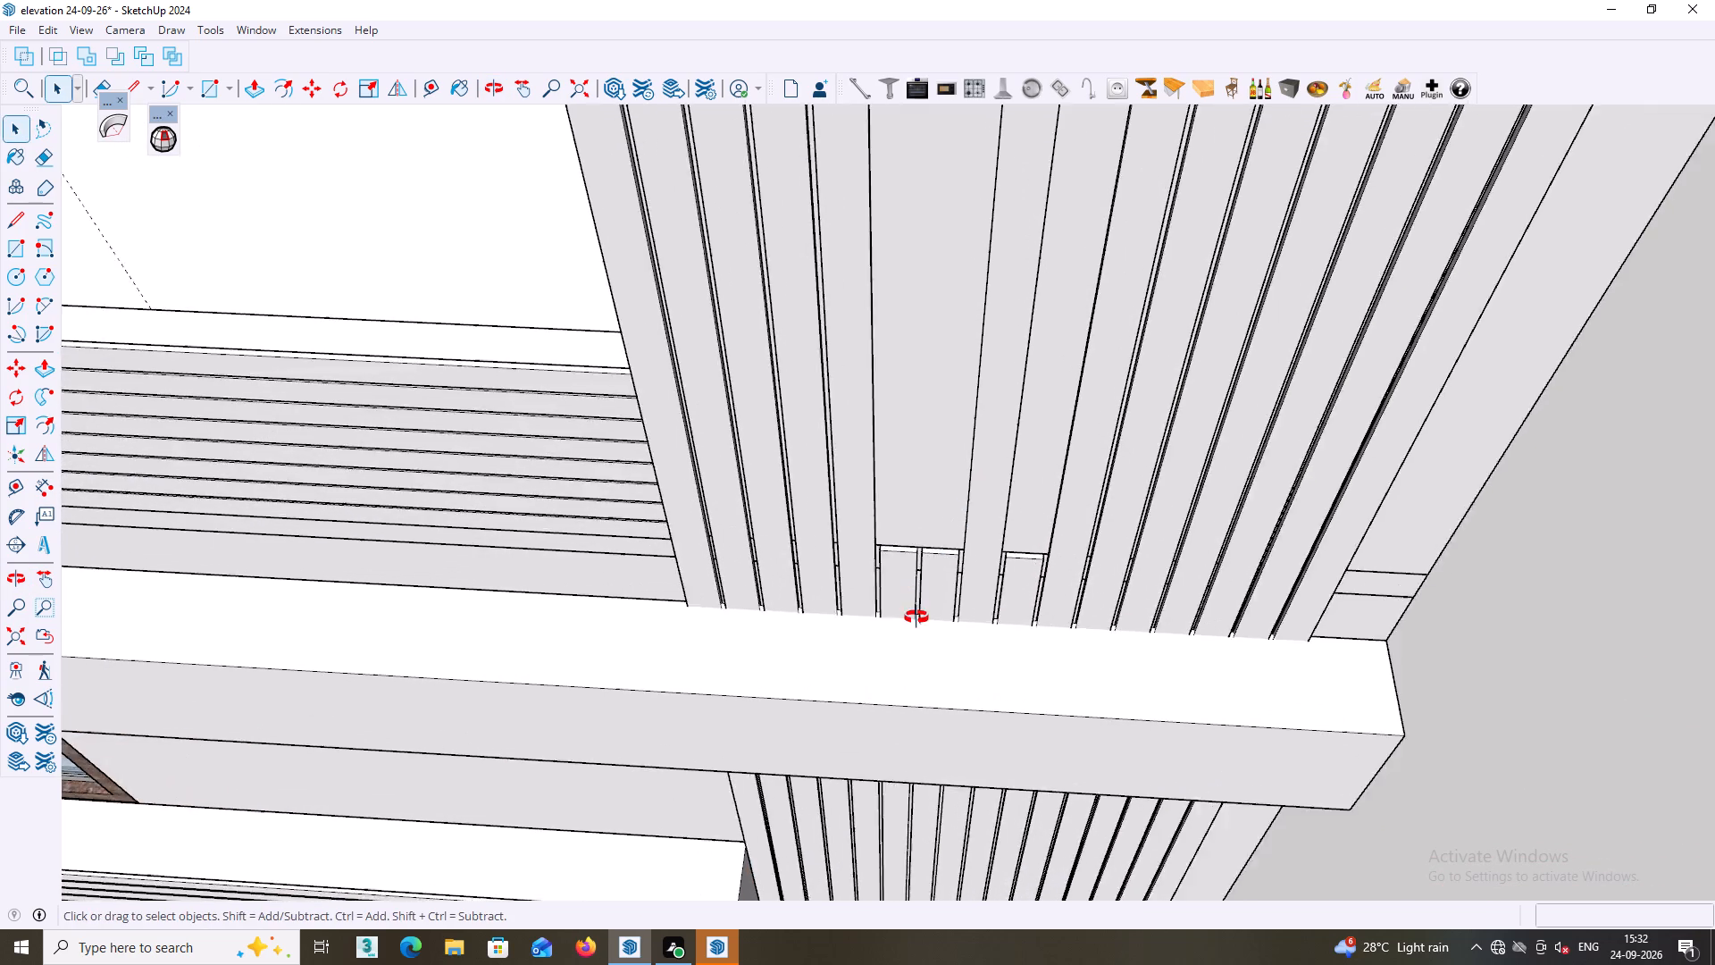
pyautogui.moveTo(916, 617); pyautogui.dragTo(909, 662, button='middle')
pyautogui.scroll(5, 906, 563)
pyautogui.moveTo(896, 521); pyautogui.dragTo(882, 624, button='middle')
pyautogui.scroll(7, 898, 553)
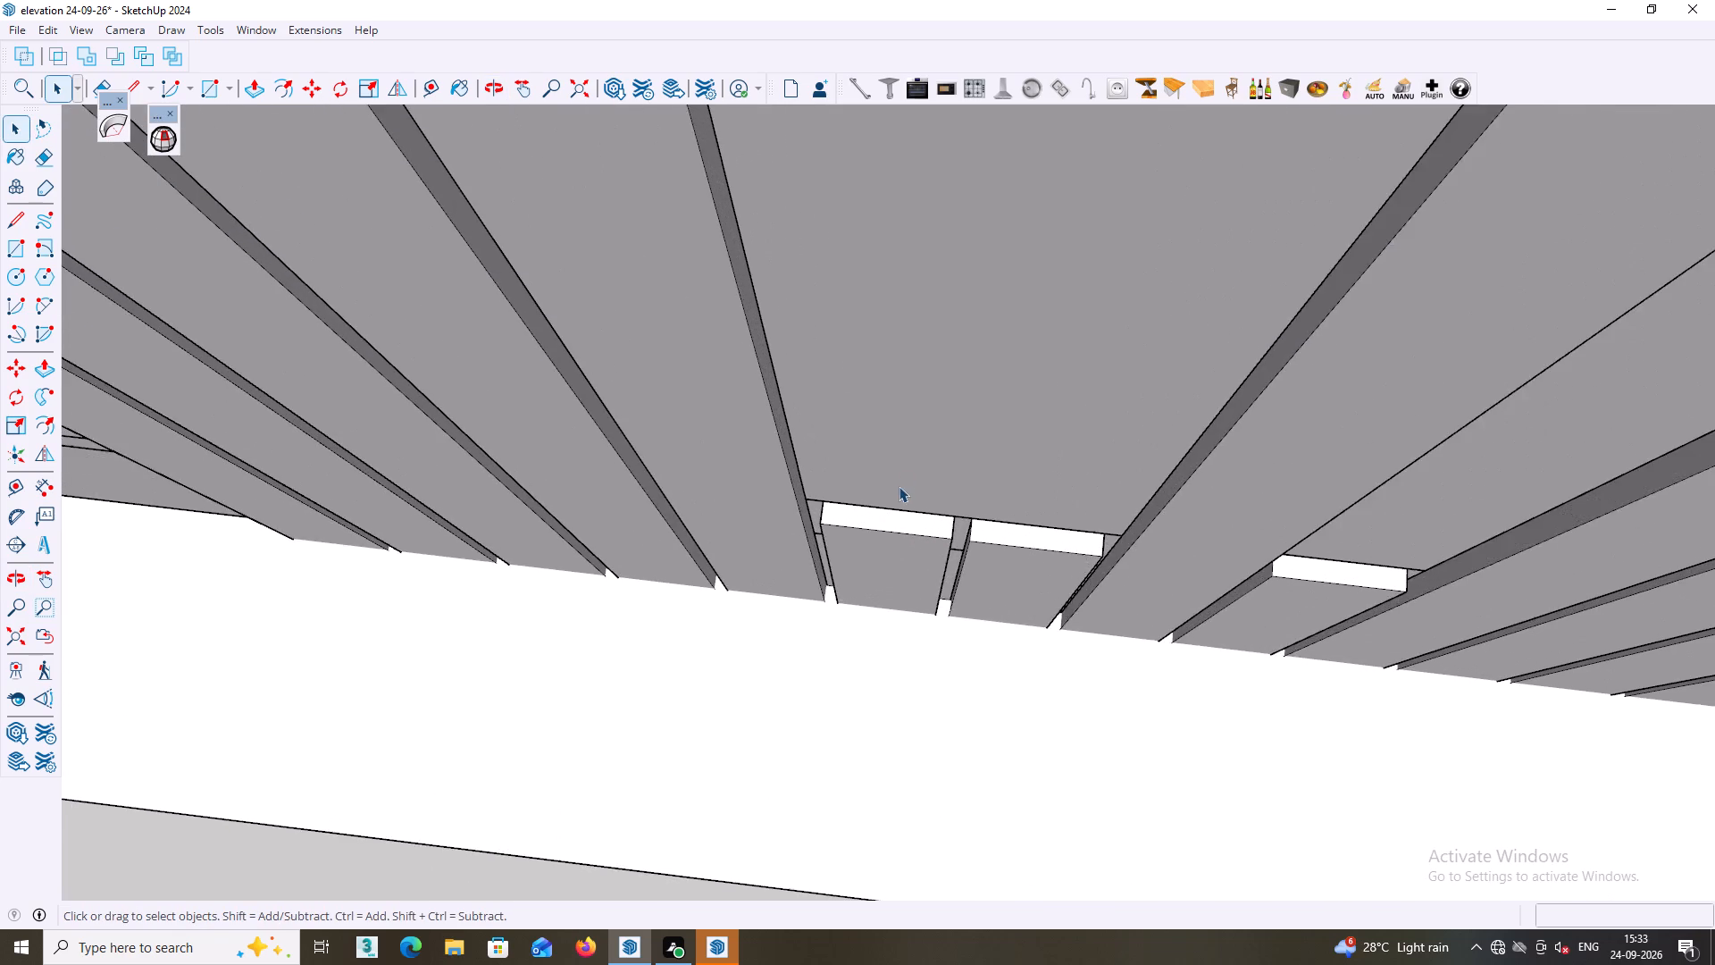
pyautogui.scroll(2, 899, 486)
pyautogui.moveTo(916, 542); pyautogui.dragTo(892, 544, button='middle')
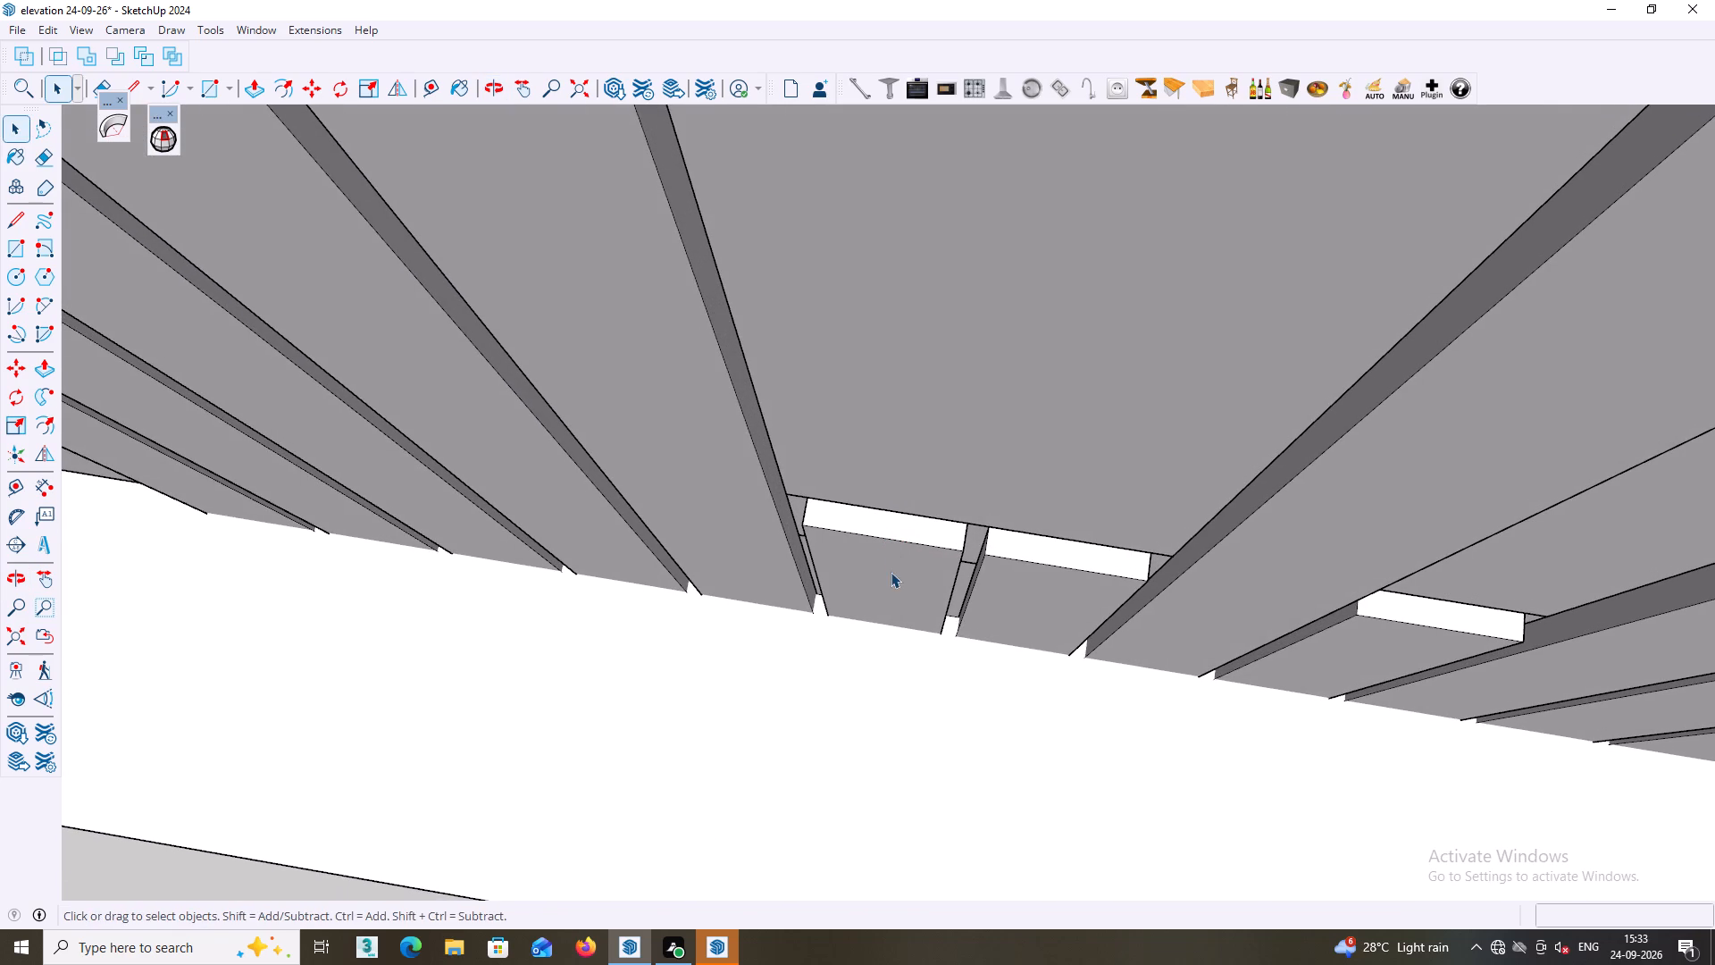
pyautogui.scroll(3, 891, 566)
pyautogui.click(889, 521)
pyautogui.doubleClick(889, 518)
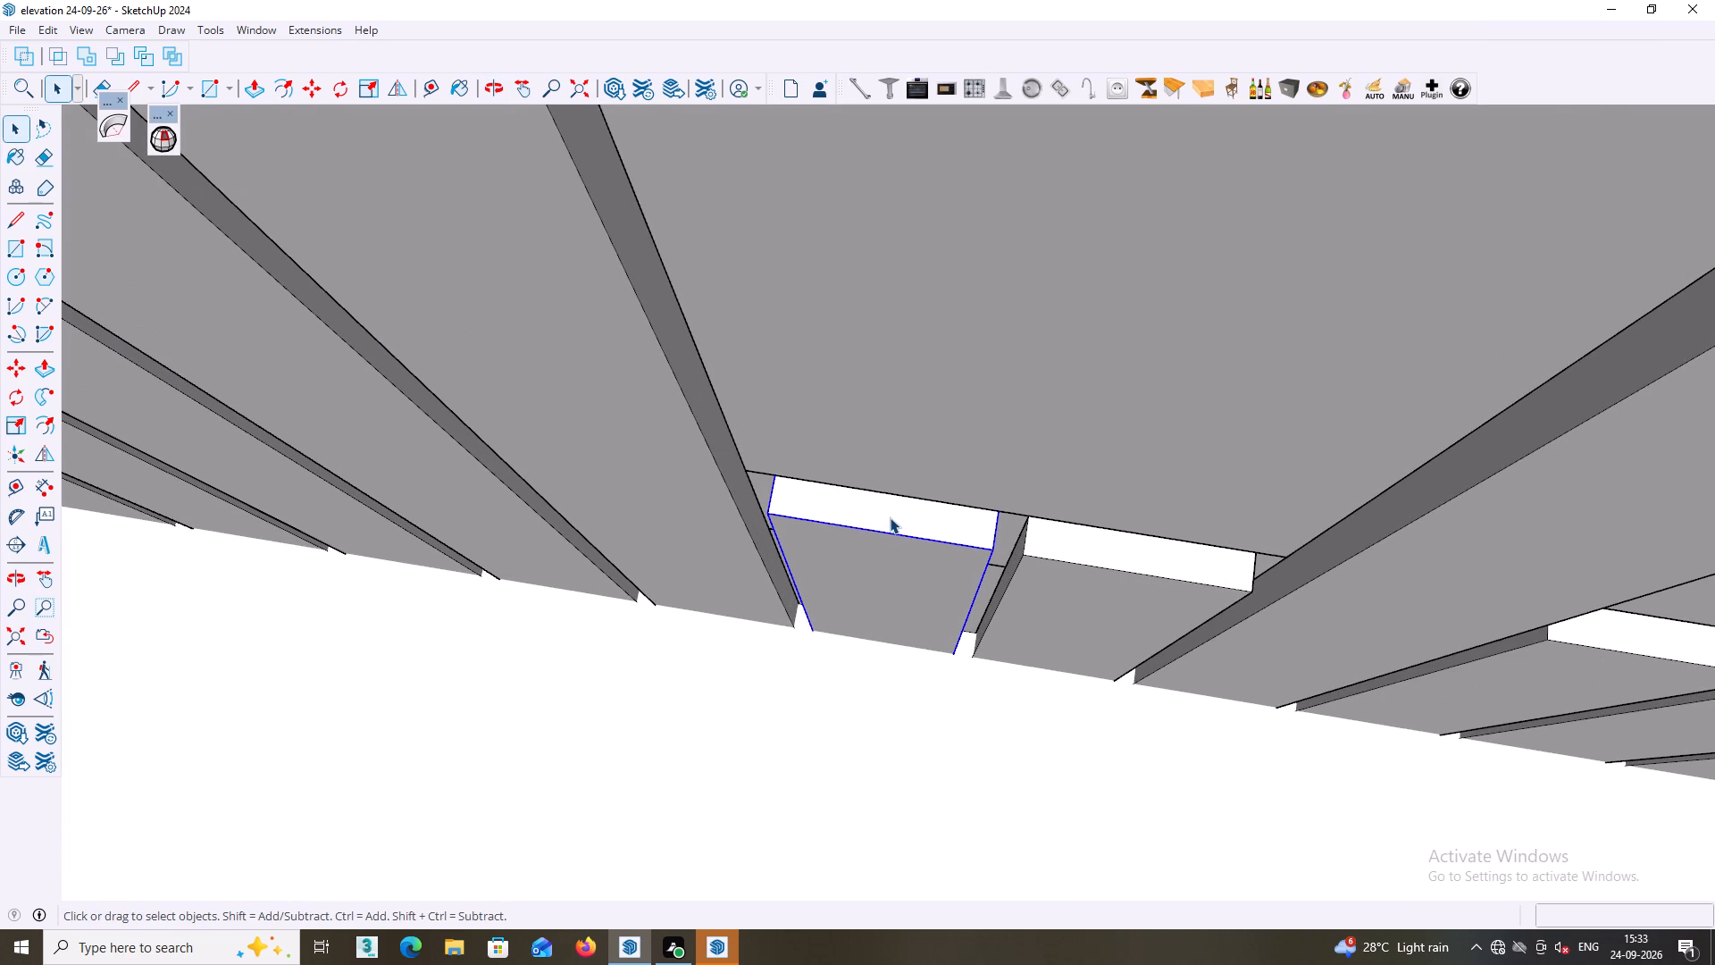
pyautogui.tripleClick(890, 517)
pyautogui.click(898, 515)
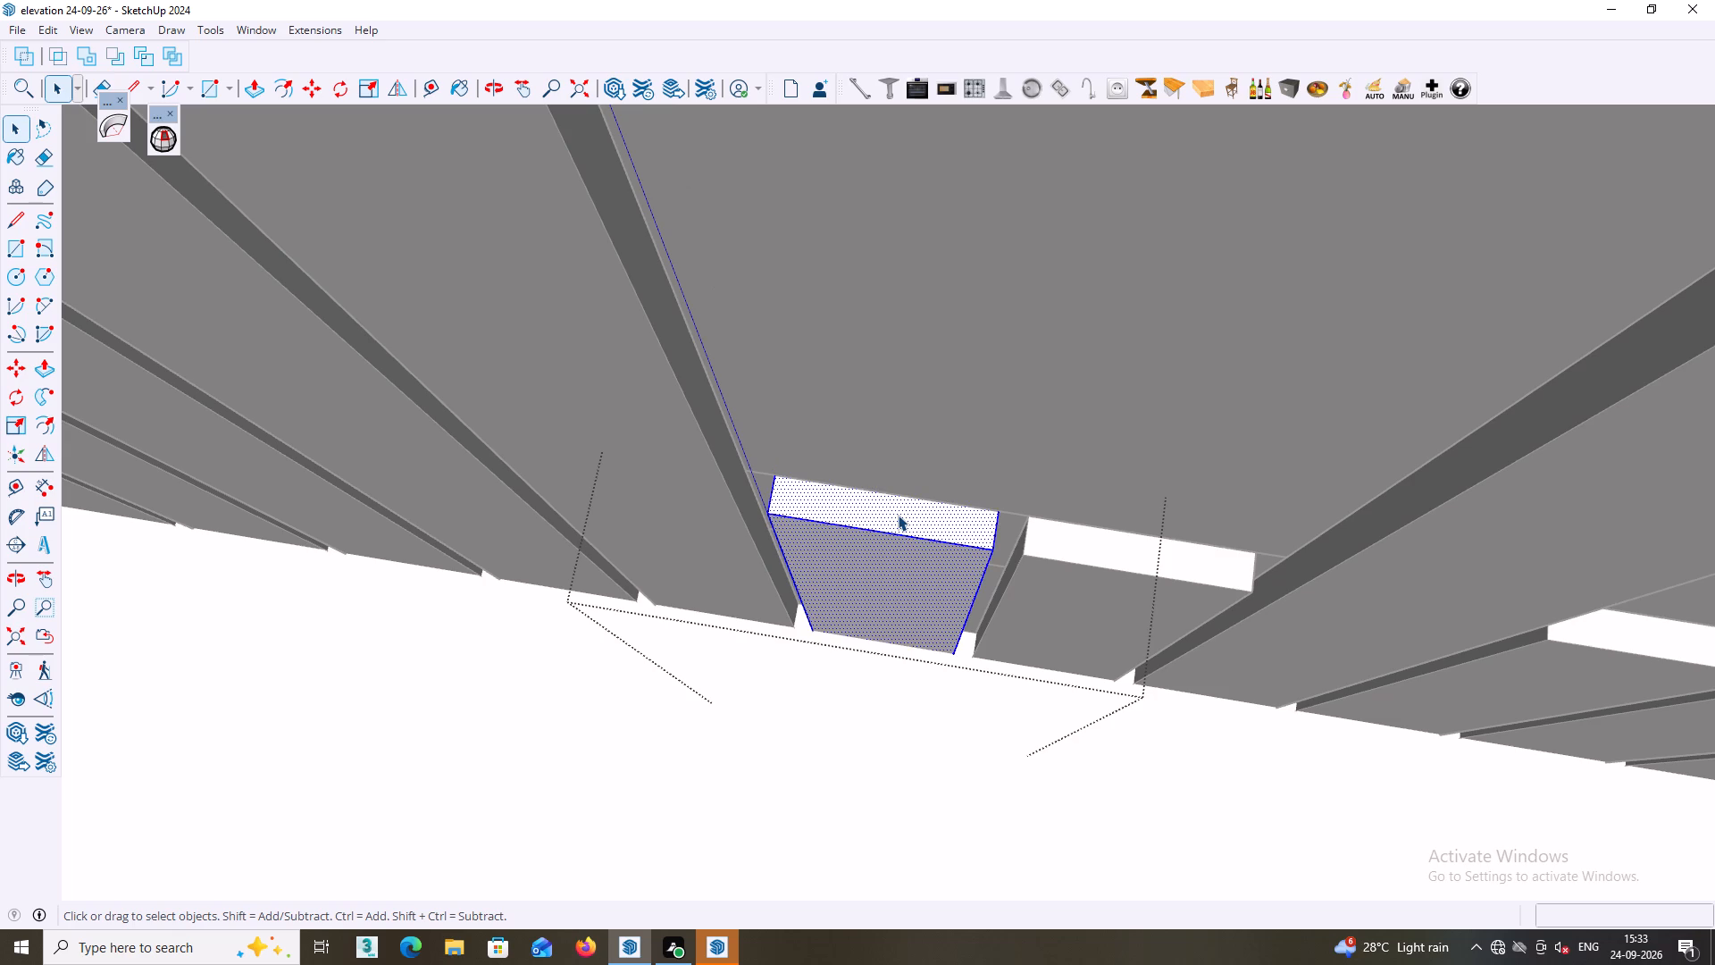
pyautogui.click(899, 514)
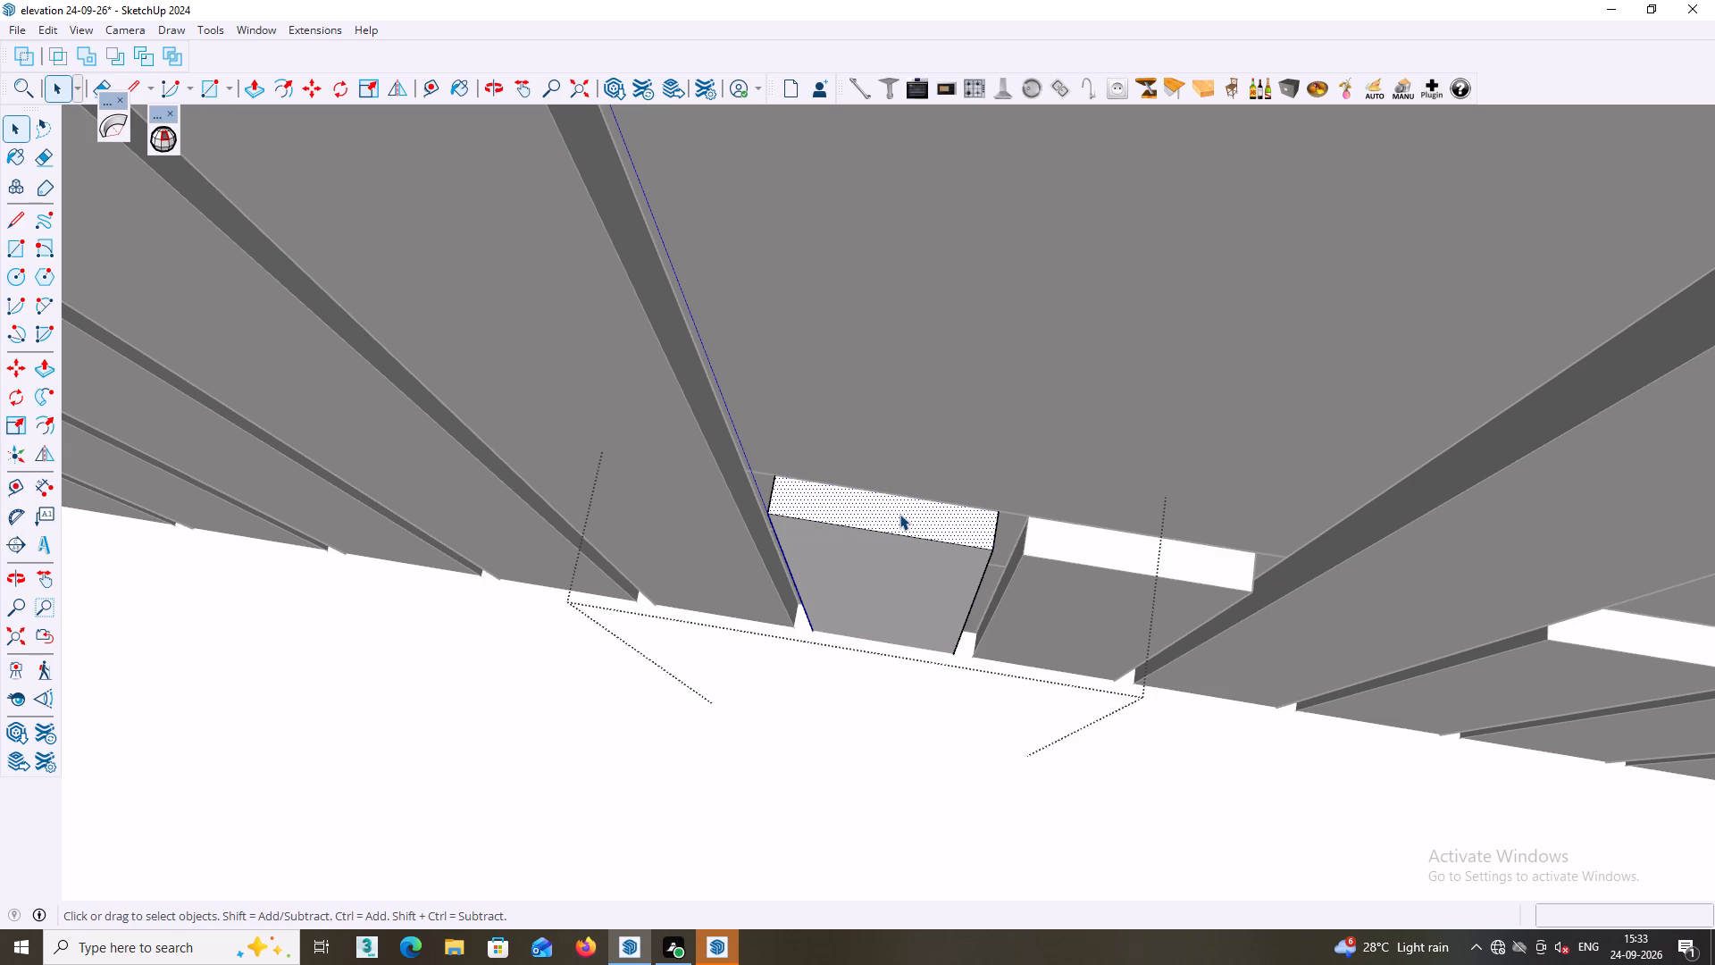
pyautogui.press('p')
pyautogui.click(899, 514)
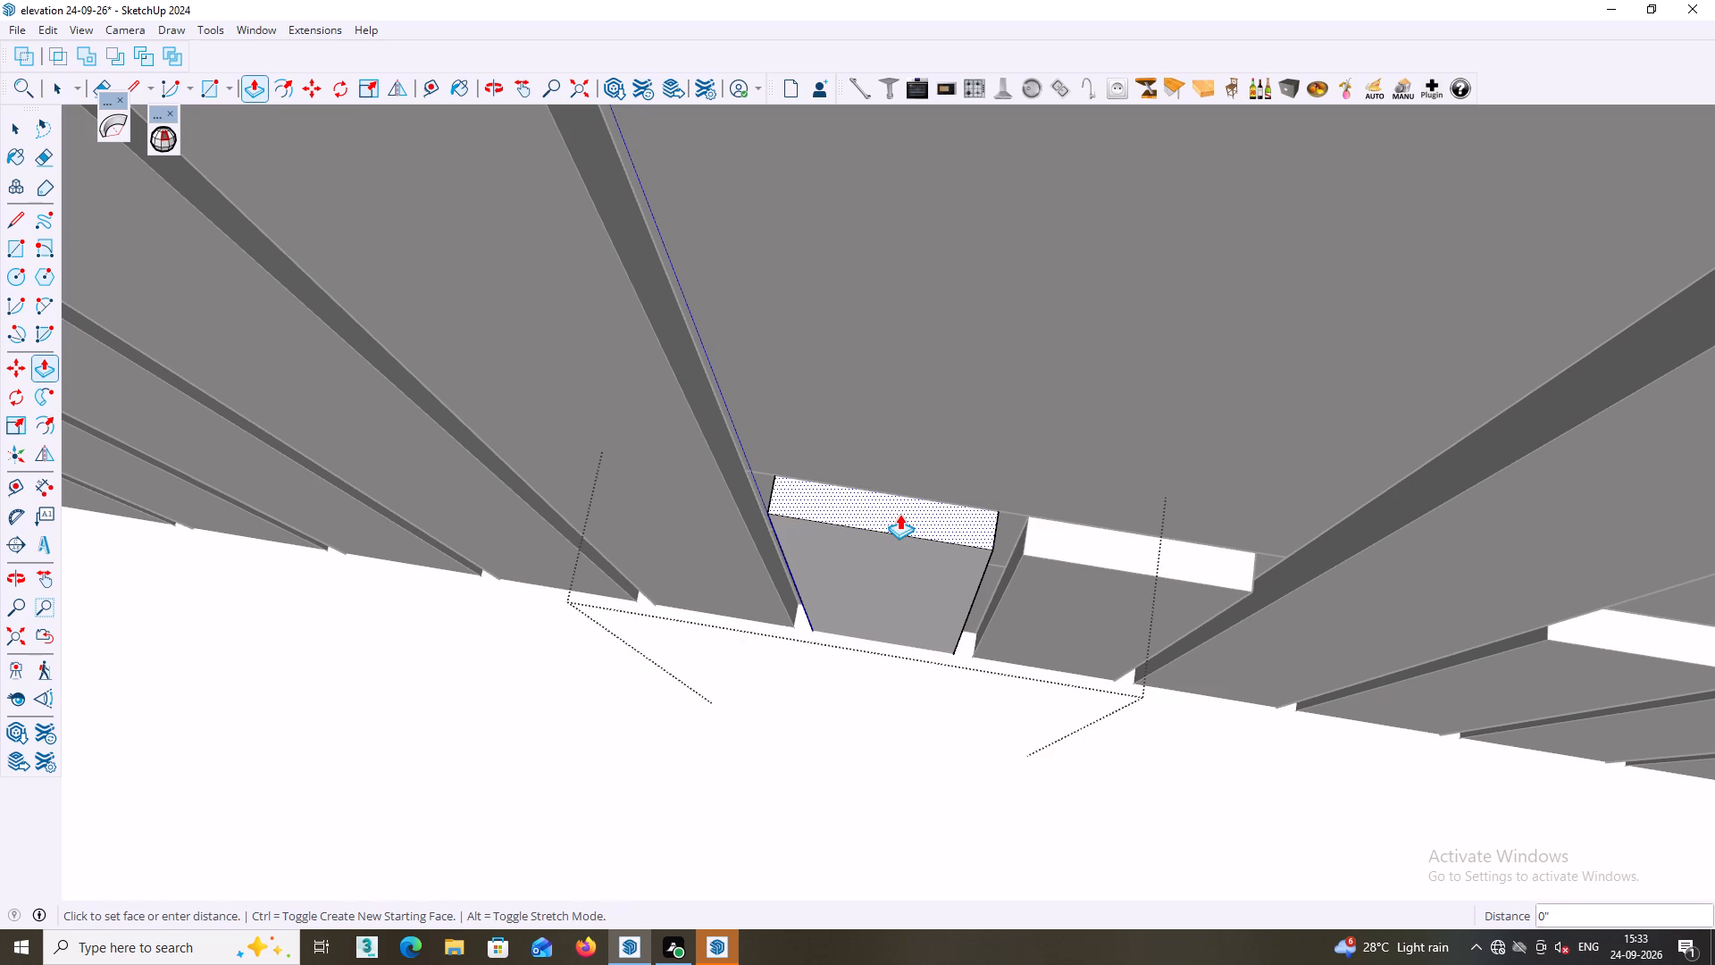
pyautogui.scroll(-13, 908, 439)
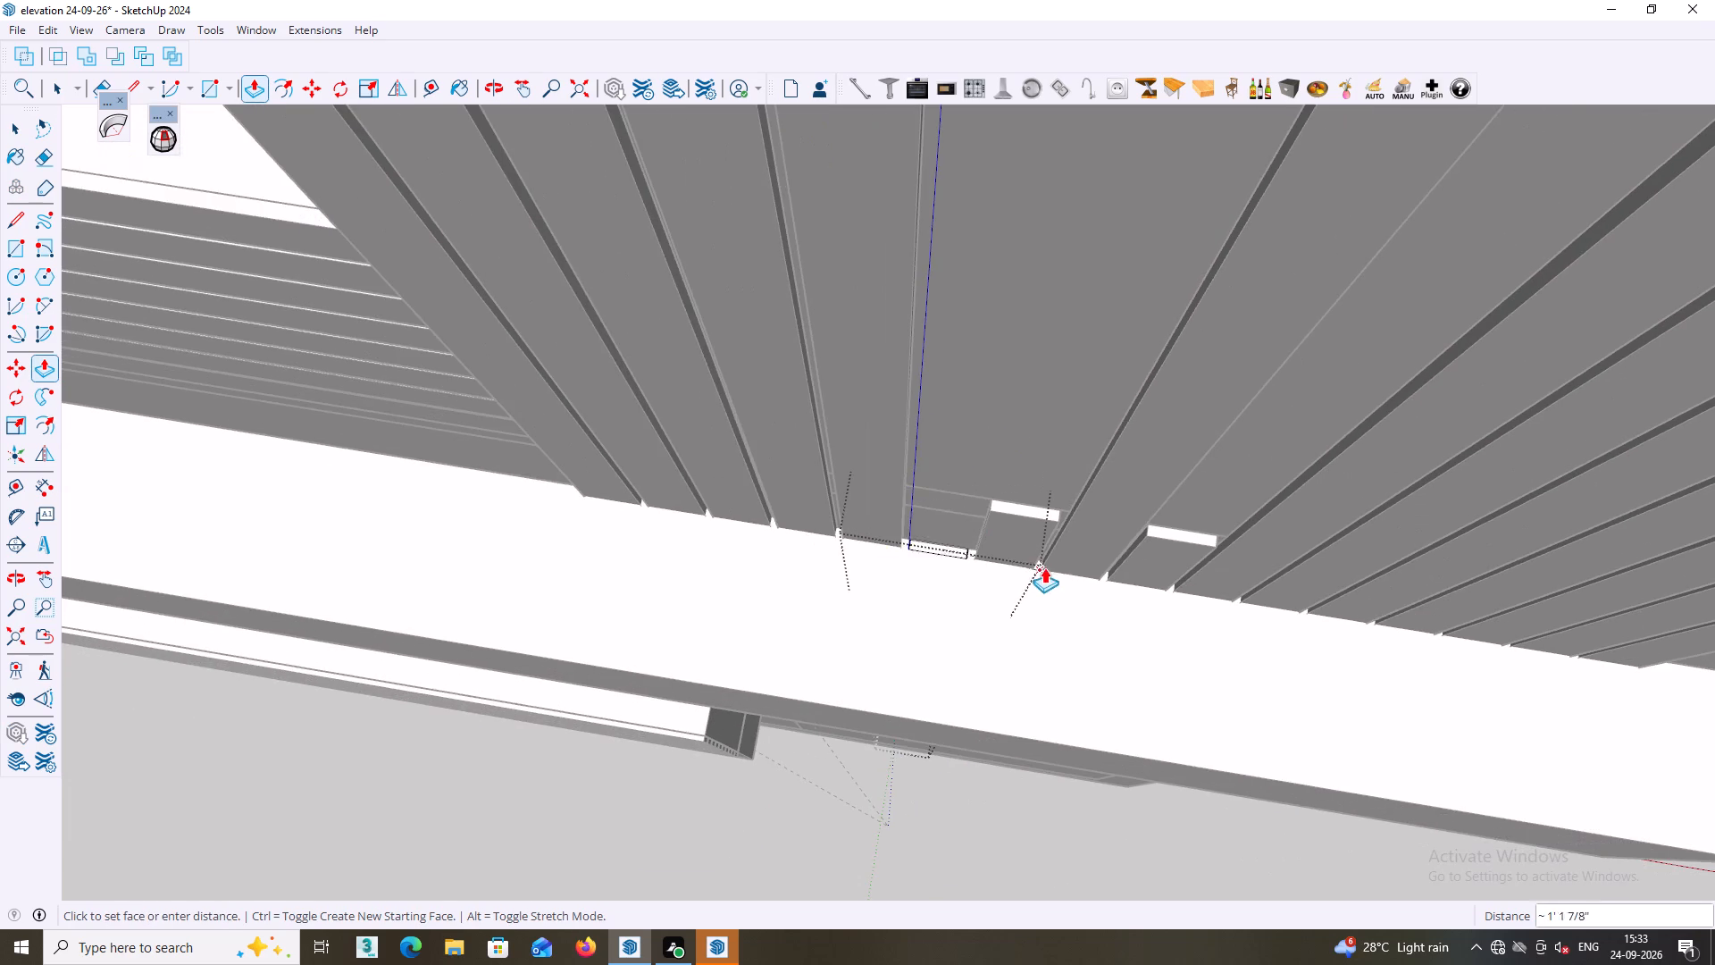
pyautogui.keyDown('shift'); pyautogui.moveTo(1033, 543); pyautogui.dragTo(1060, 757, button='middle'); pyautogui.keyUp('shift')
pyautogui.scroll(-10, 1089, 530)
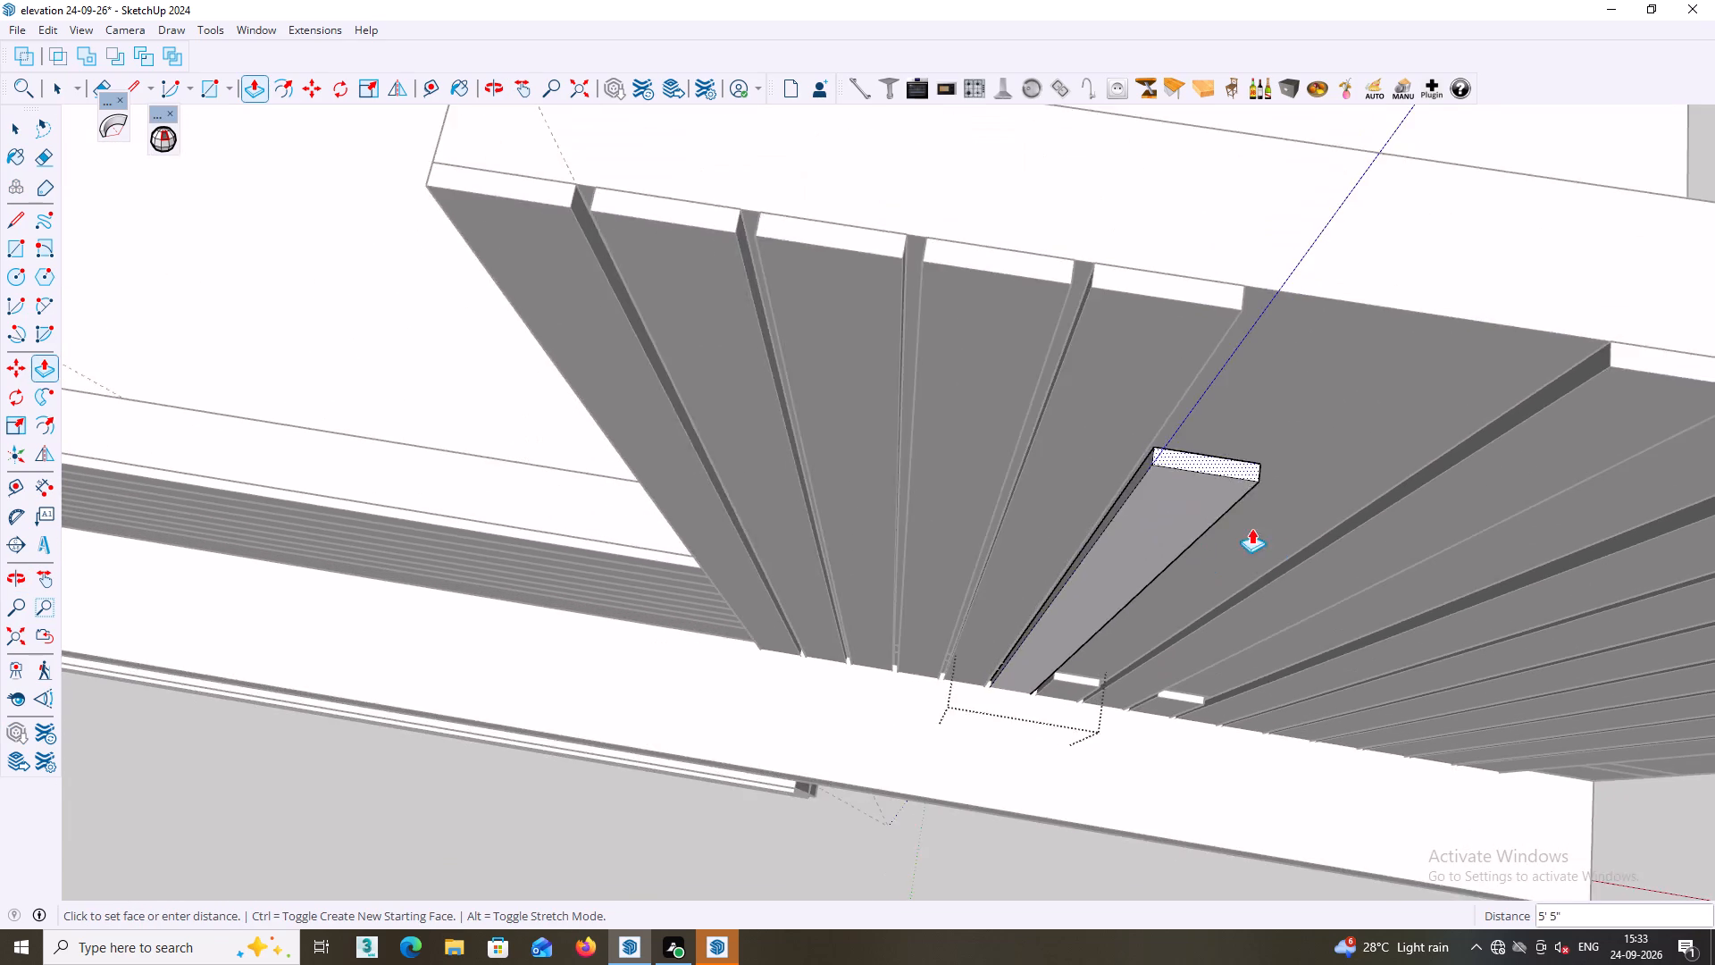
pyautogui.scroll(-3, 1251, 528)
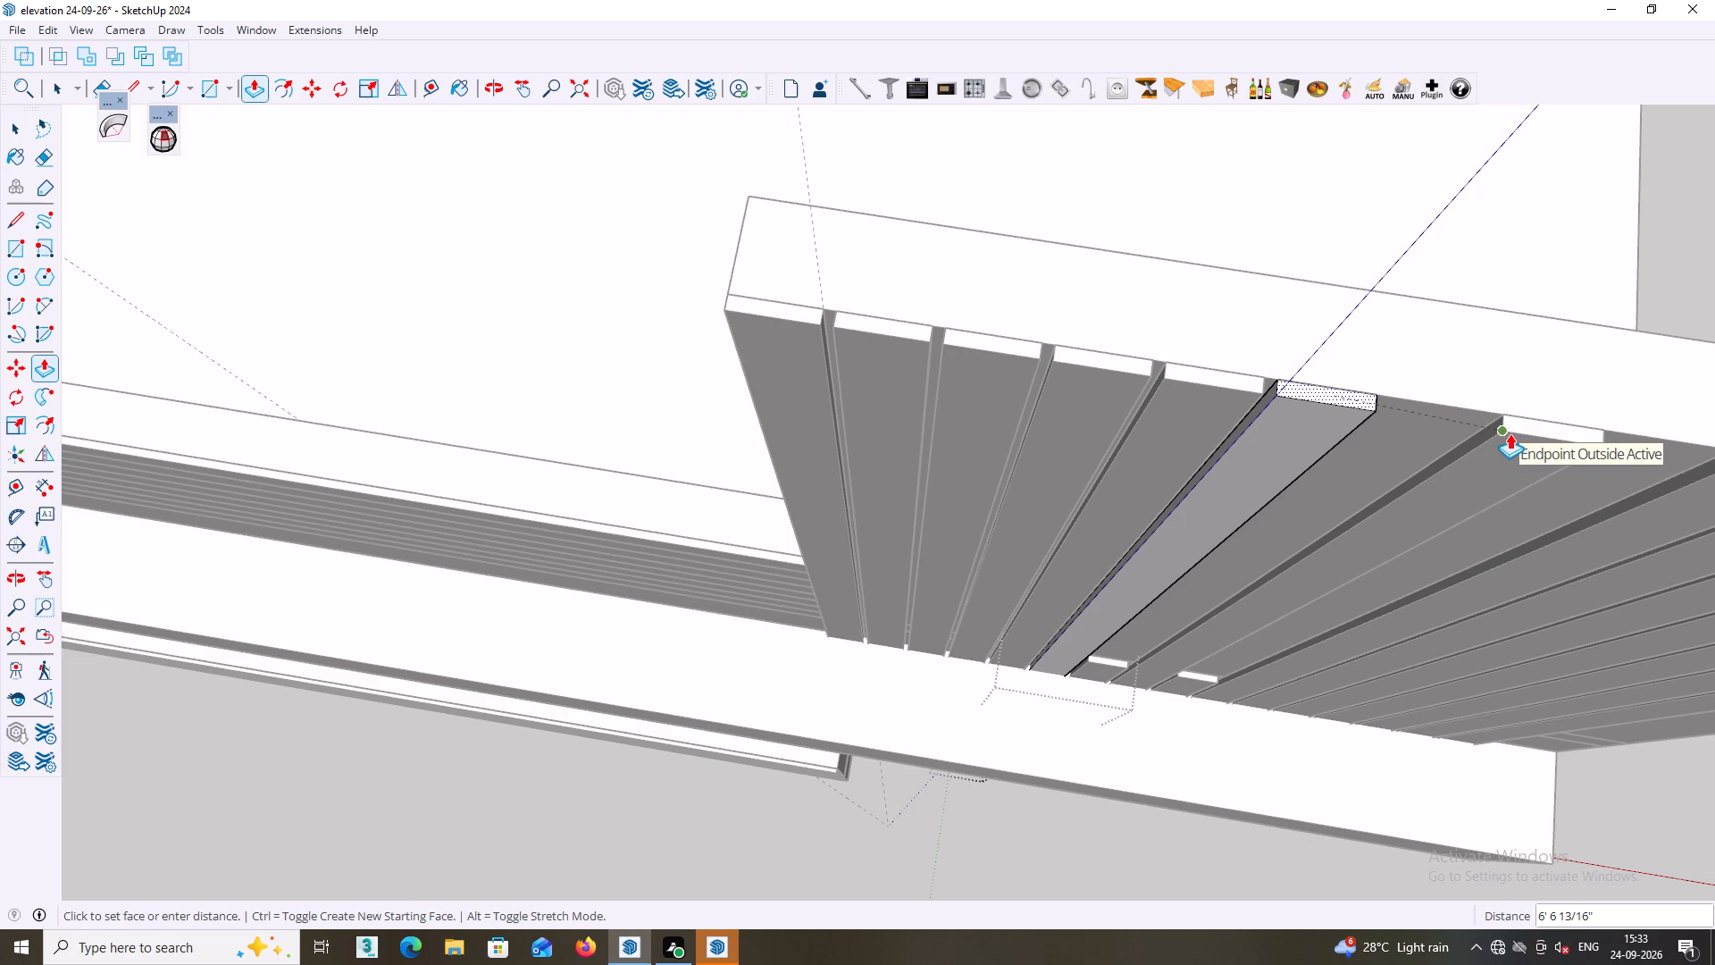
pyautogui.click(1510, 433)
pyautogui.scroll(-5, 1518, 449)
pyautogui.moveTo(1510, 512); pyautogui.dragTo(1484, 448, button='middle')
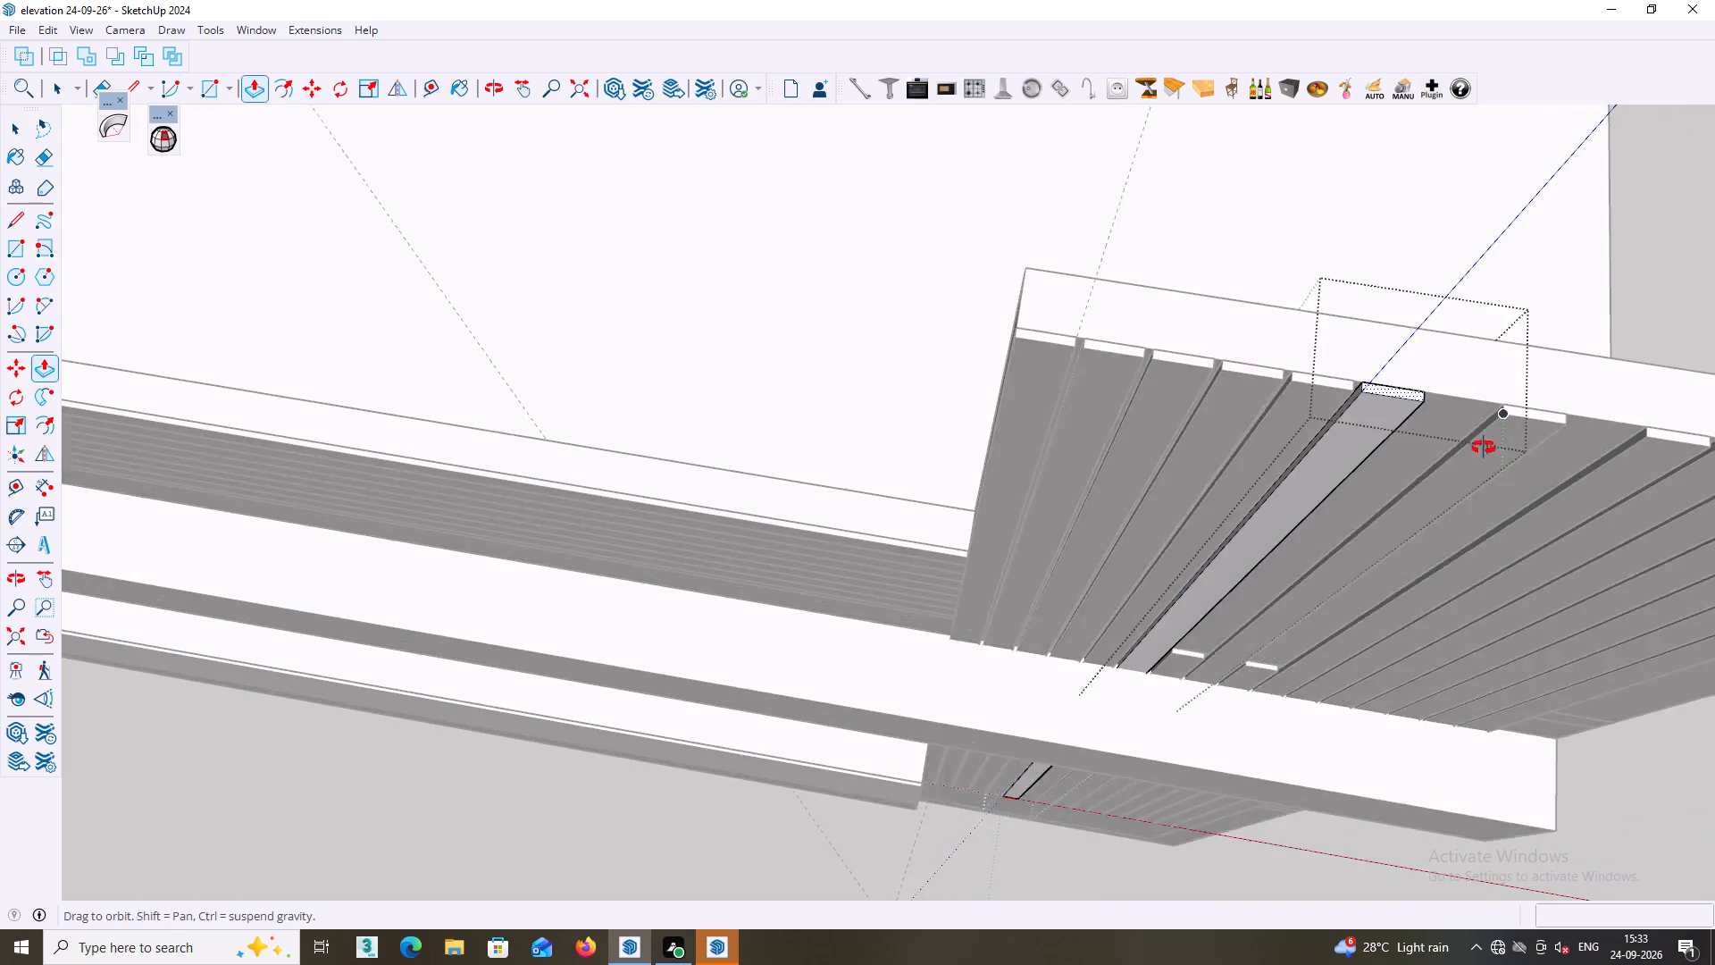
pyautogui.moveTo(1484, 448); pyautogui.dragTo(1447, 415, button='middle')
pyautogui.scroll(-1, 1489, 572)
pyautogui.press('space')
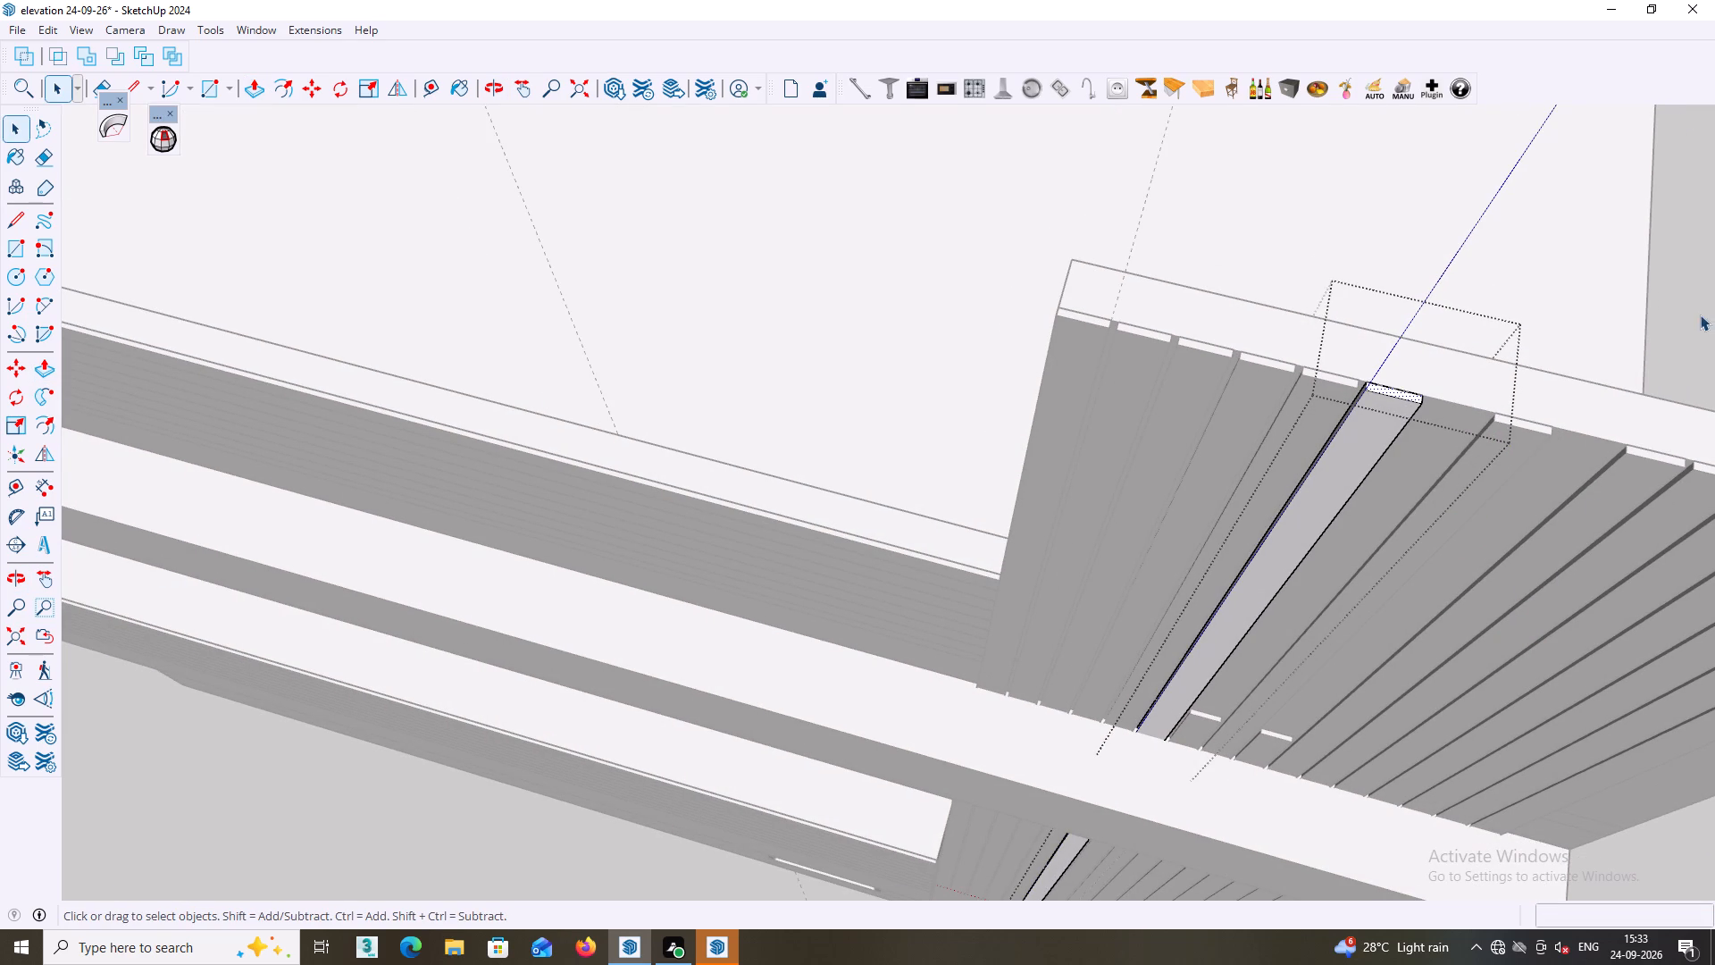
pyautogui.click(1698, 316)
pyautogui.scroll(-12, 1680, 383)
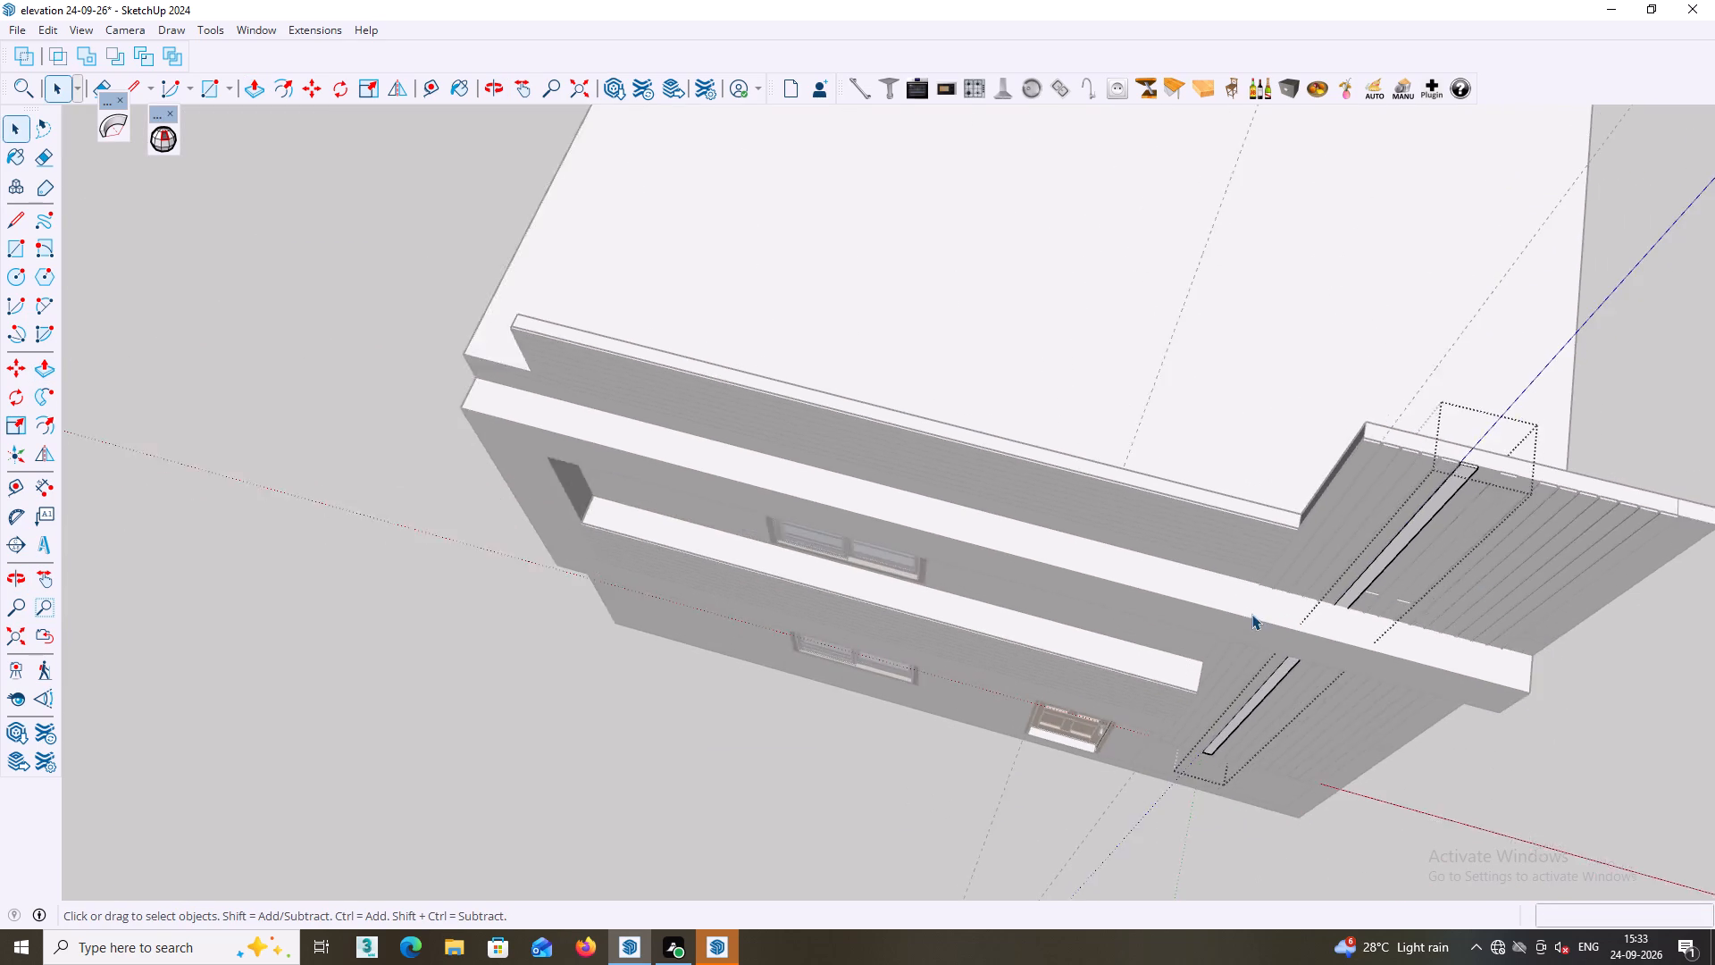
pyautogui.click(309, 543)
# Extend the other short strip of the pair to the raised wall's top by repeating the last Push/Pull distance, and close it.
pyautogui.scroll(-2, 401, 561)
pyautogui.moveTo(1154, 777); pyautogui.dragTo(849, 499, button='middle')
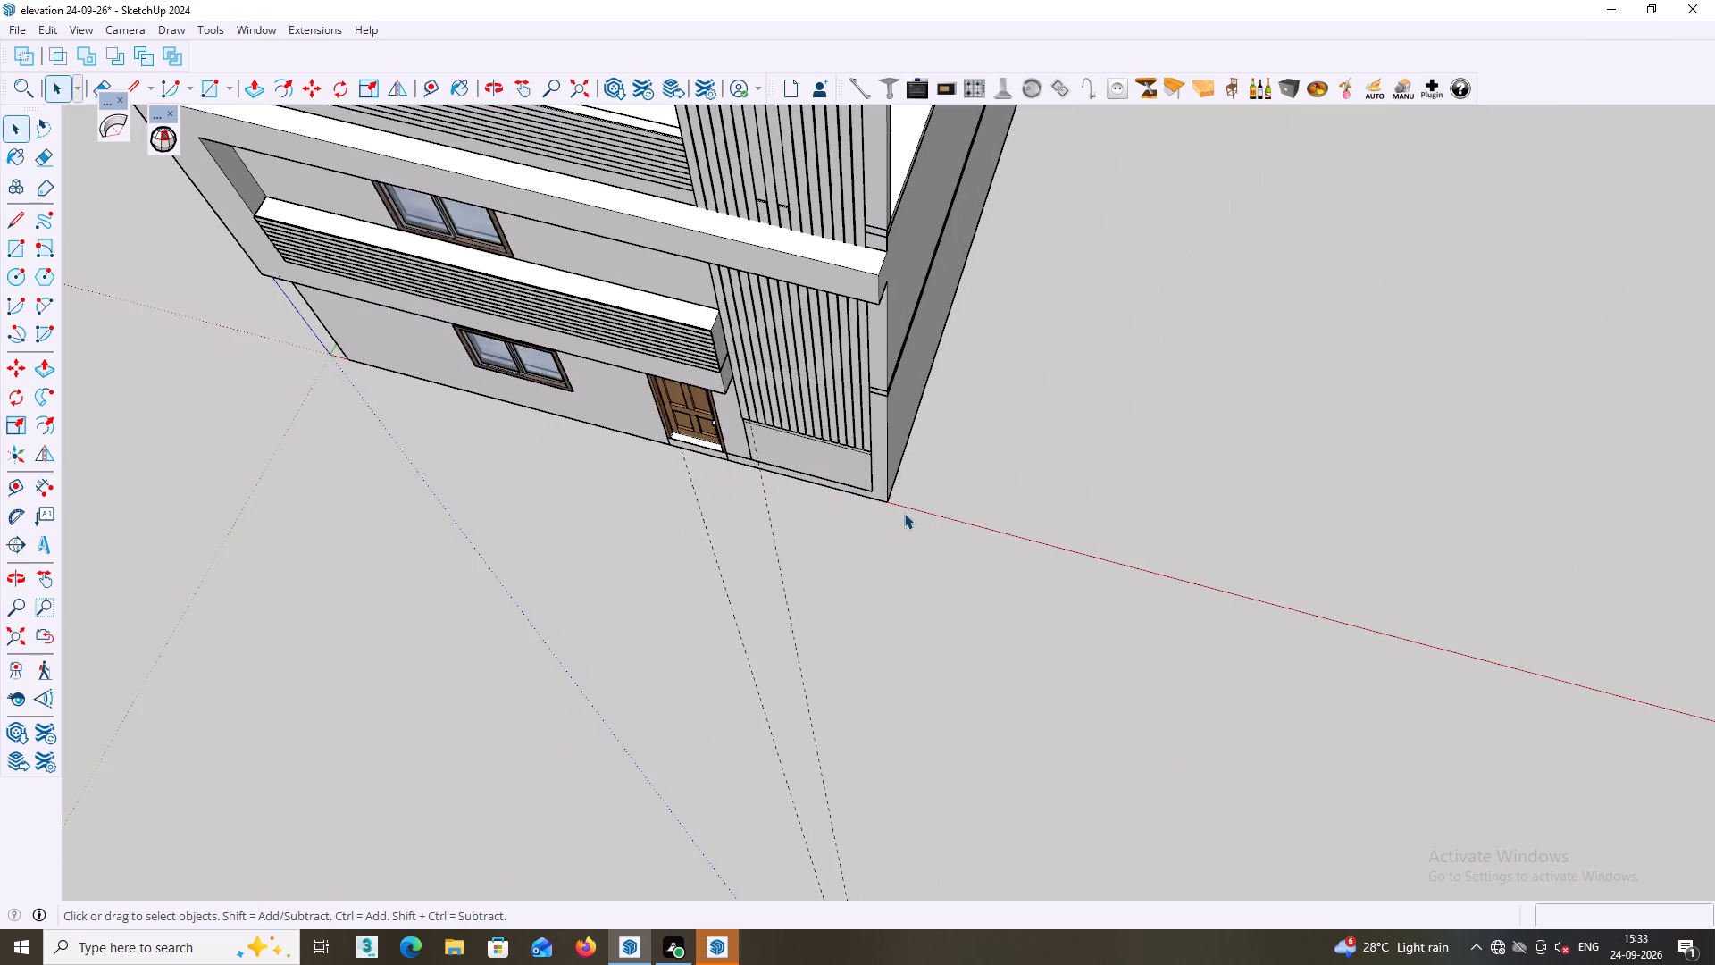
pyautogui.moveTo(911, 517); pyautogui.dragTo(1030, 804, button='middle')
pyautogui.moveTo(1092, 584); pyautogui.dragTo(1092, 566, button='middle')
pyautogui.scroll(4, 867, 628)
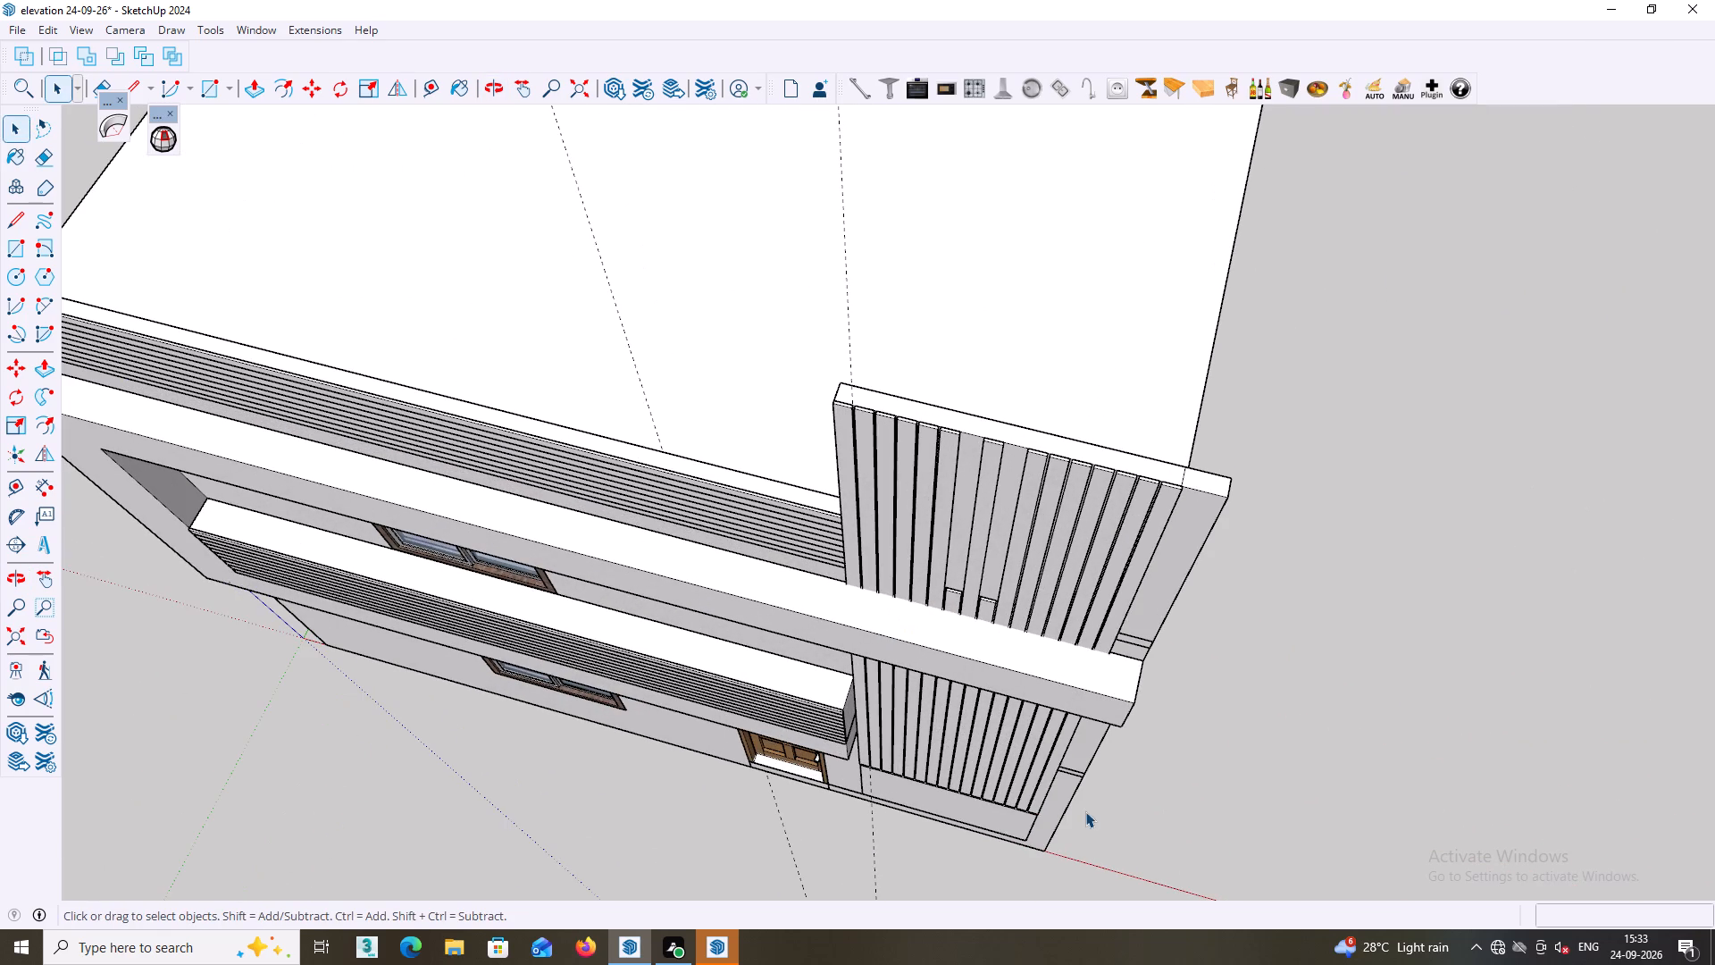
pyautogui.moveTo(1314, 714); pyautogui.dragTo(1415, 659, button='middle')
pyautogui.scroll(3, 1122, 589)
pyautogui.moveTo(1092, 605); pyautogui.dragTo(1103, 646, button='middle')
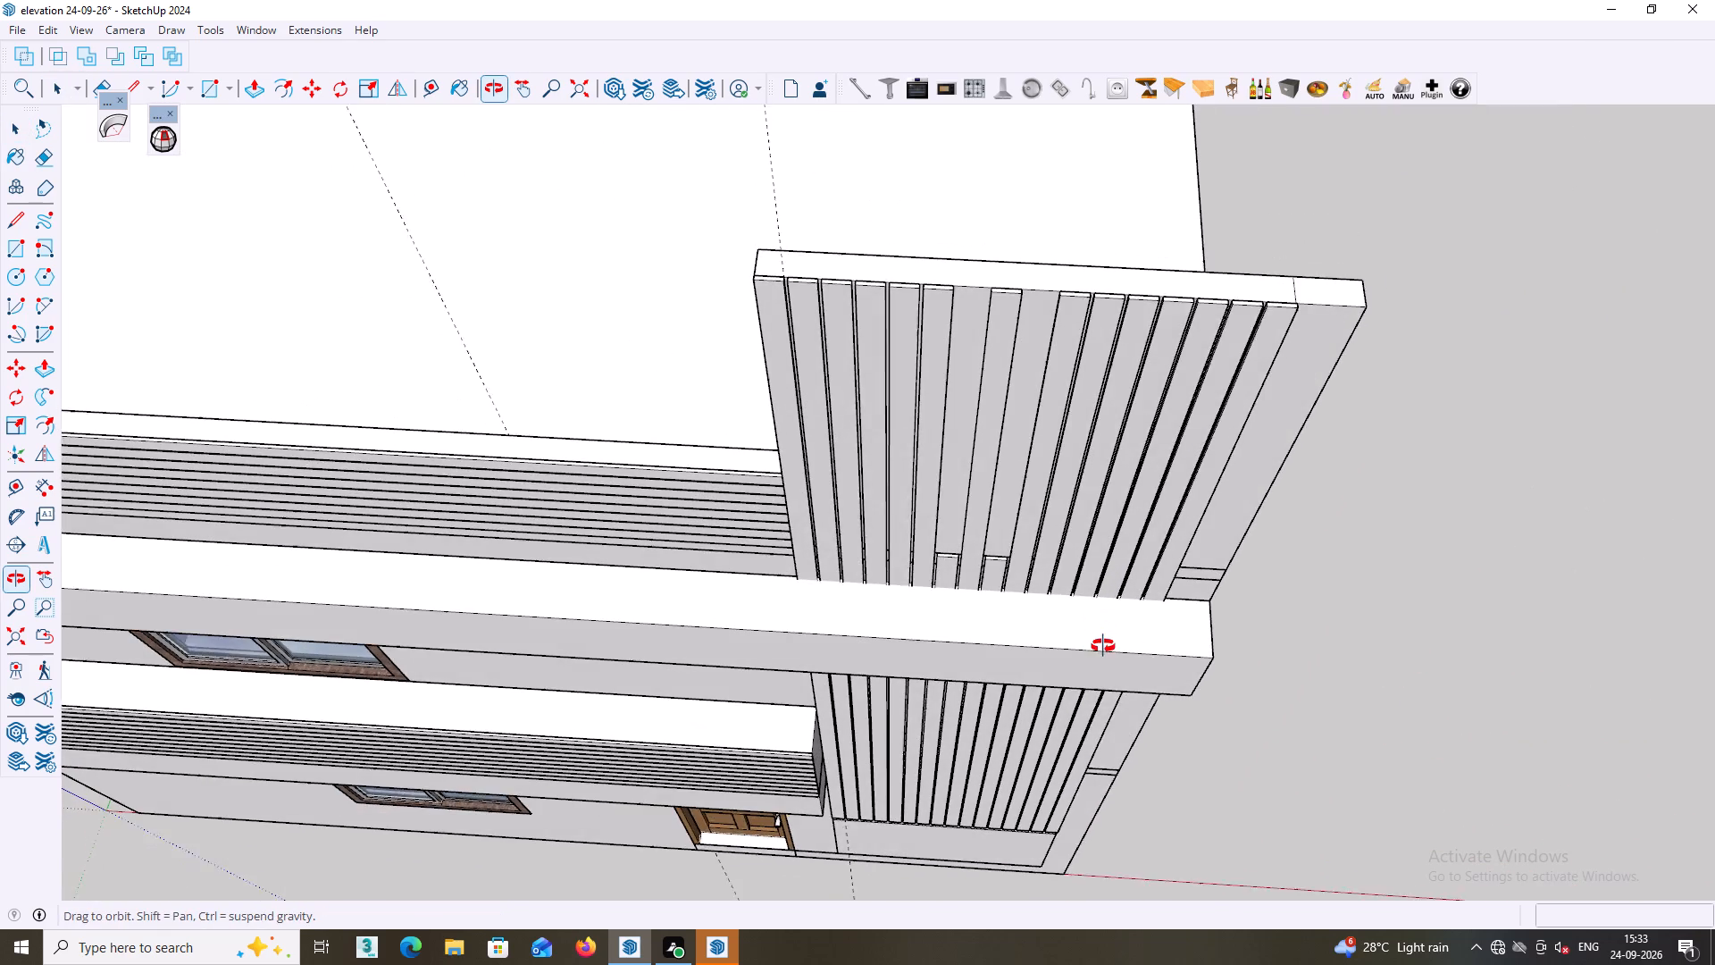
pyautogui.moveTo(1103, 646); pyautogui.dragTo(1107, 649, button='middle')
pyautogui.scroll(3, 1079, 617)
pyautogui.moveTo(958, 589); pyautogui.dragTo(954, 669, button='middle')
pyautogui.scroll(2, 931, 599)
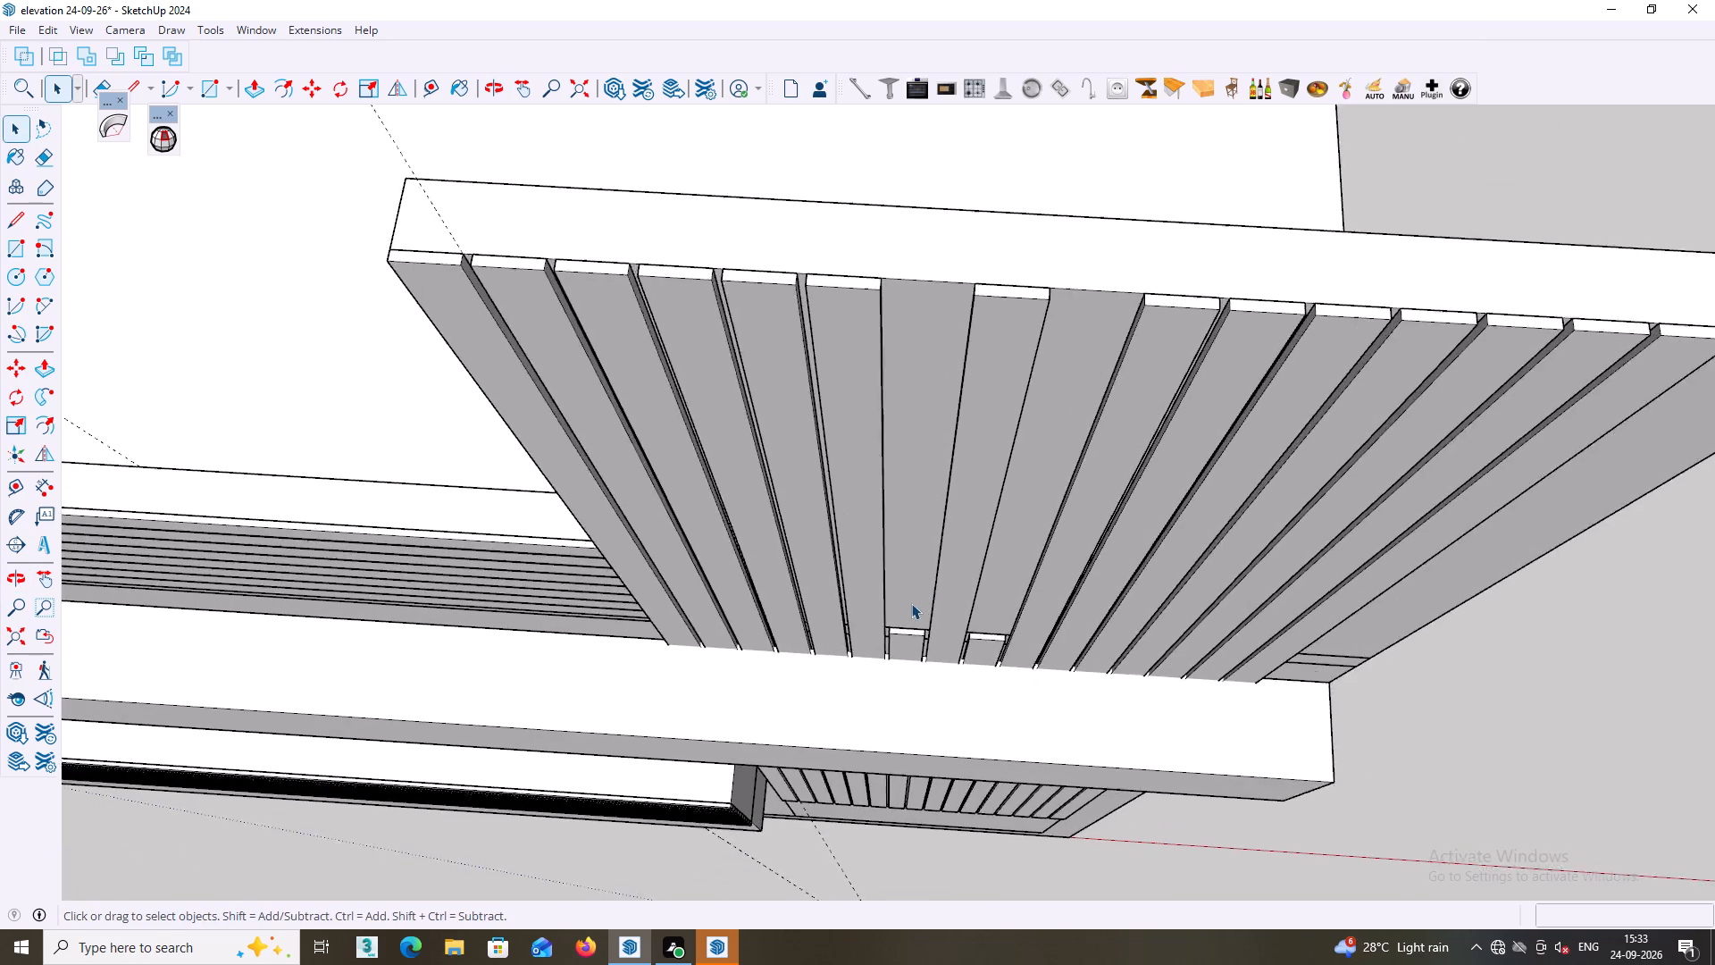
pyautogui.scroll(6, 911, 603)
pyautogui.scroll(1, 938, 680)
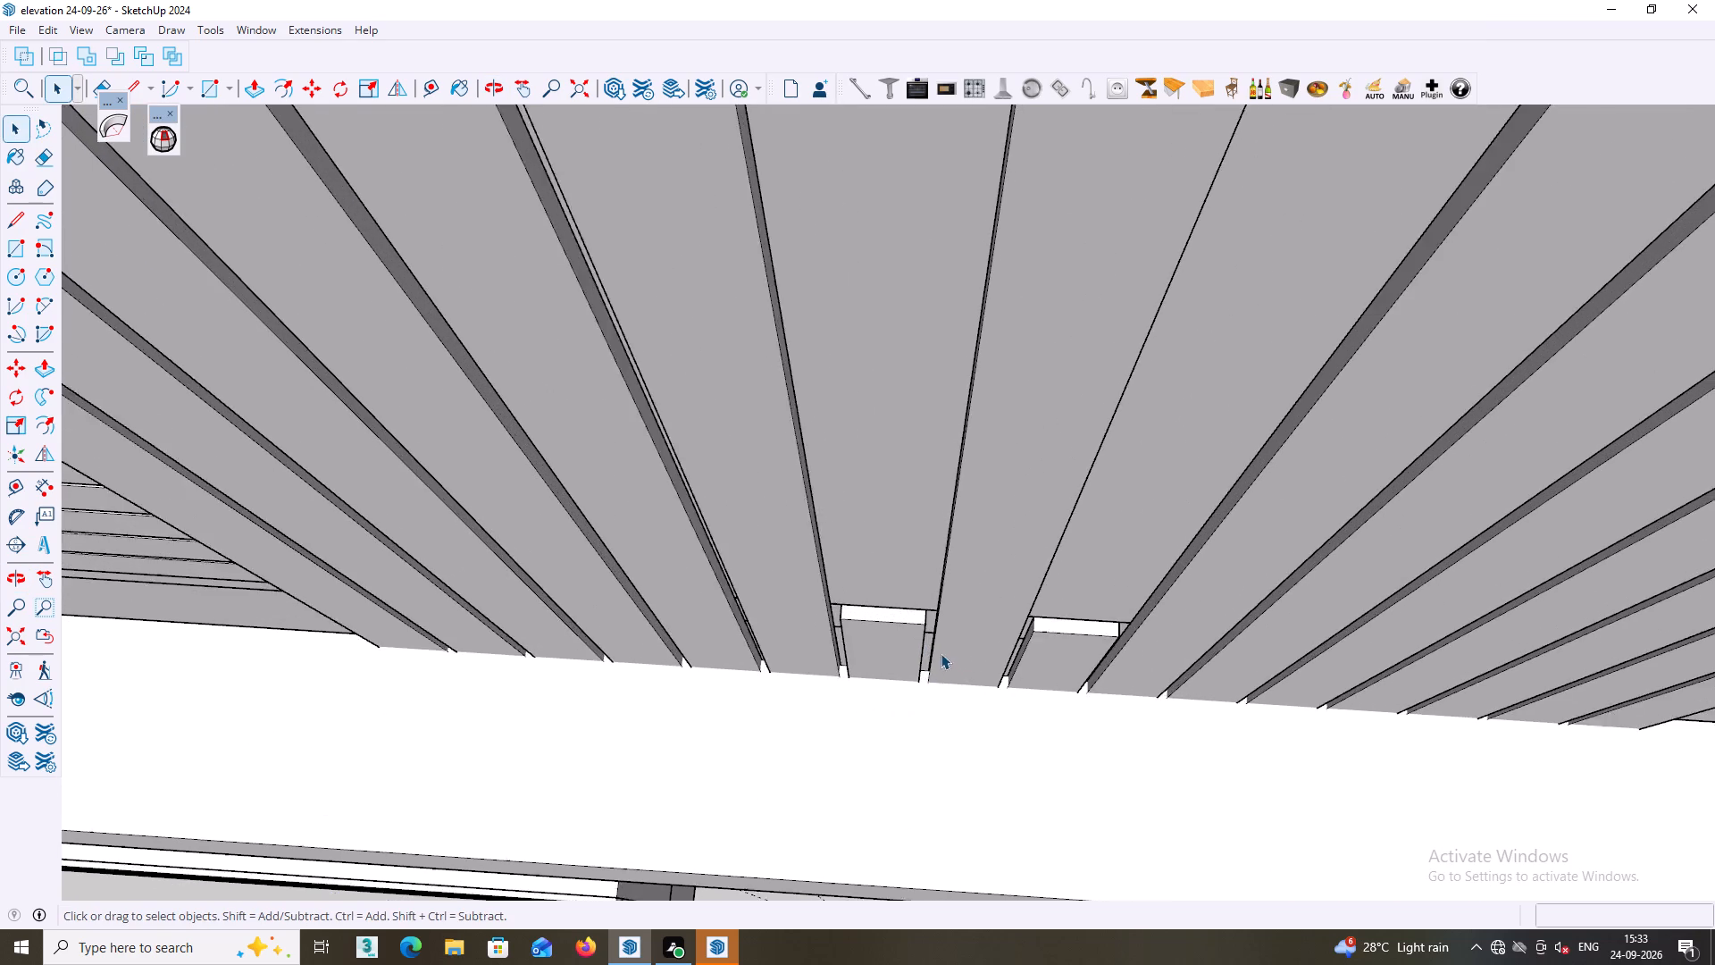
pyautogui.scroll(4, 941, 653)
pyautogui.moveTo(827, 625); pyautogui.dragTo(827, 685, button='middle')
pyautogui.scroll(6, 876, 621)
pyautogui.moveTo(885, 582); pyautogui.dragTo(904, 502, button='middle')
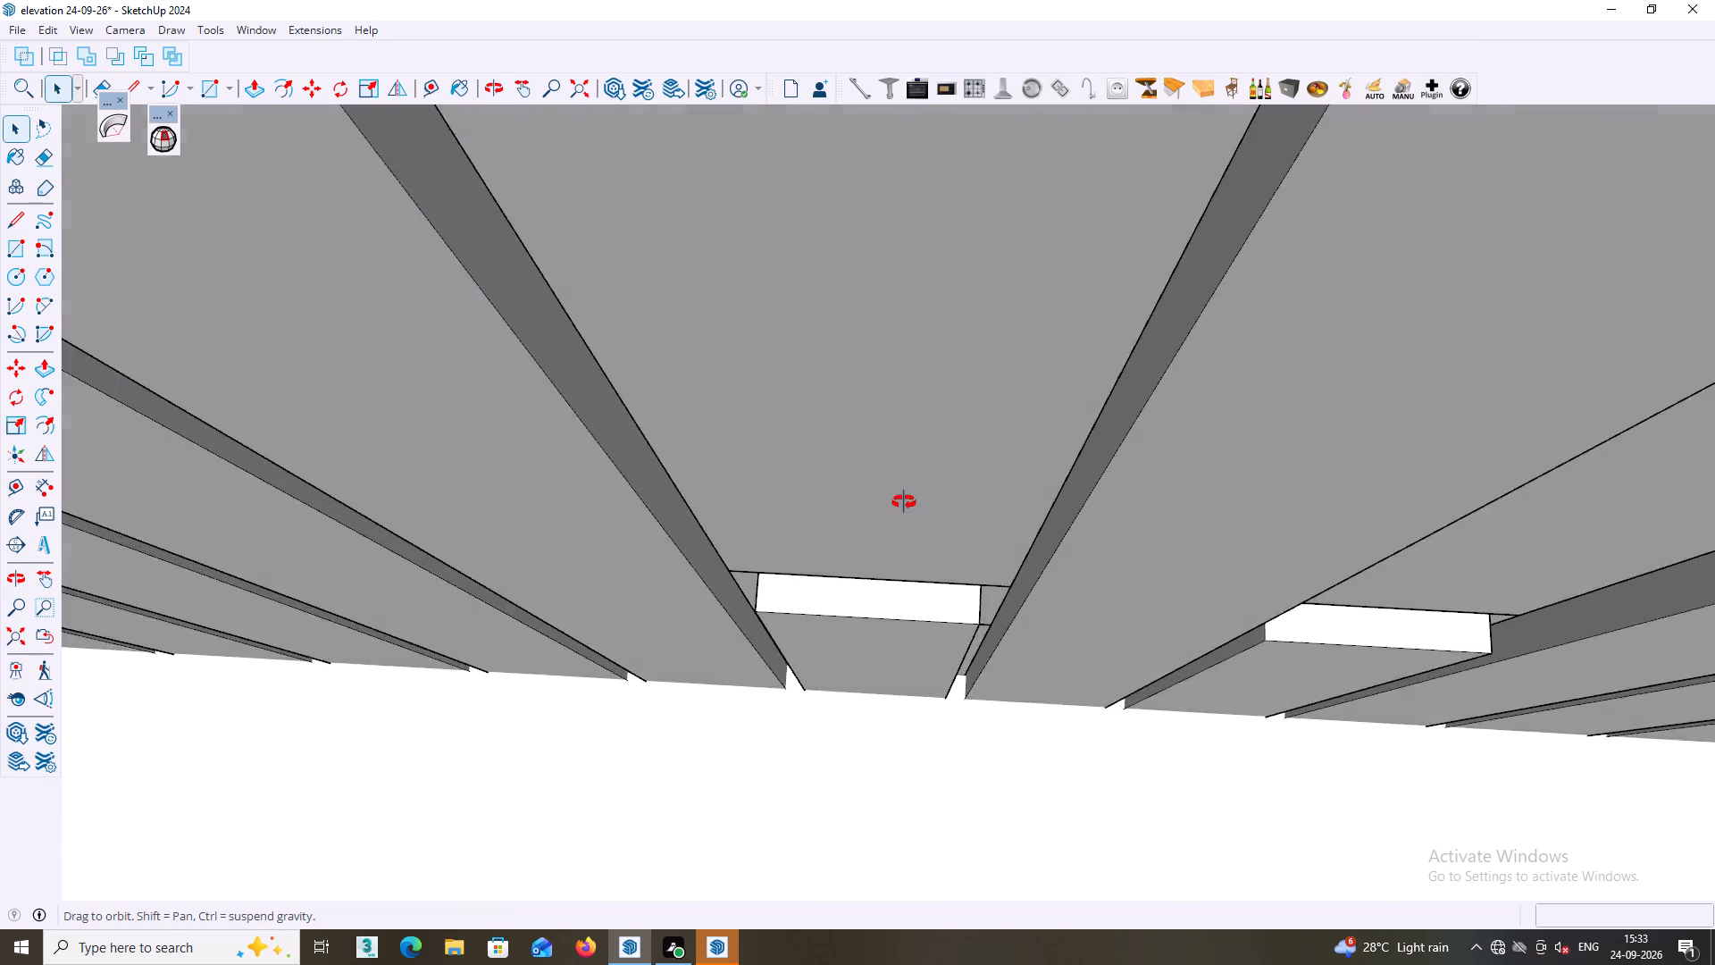
pyautogui.moveTo(904, 502); pyautogui.dragTo(887, 183, button='middle')
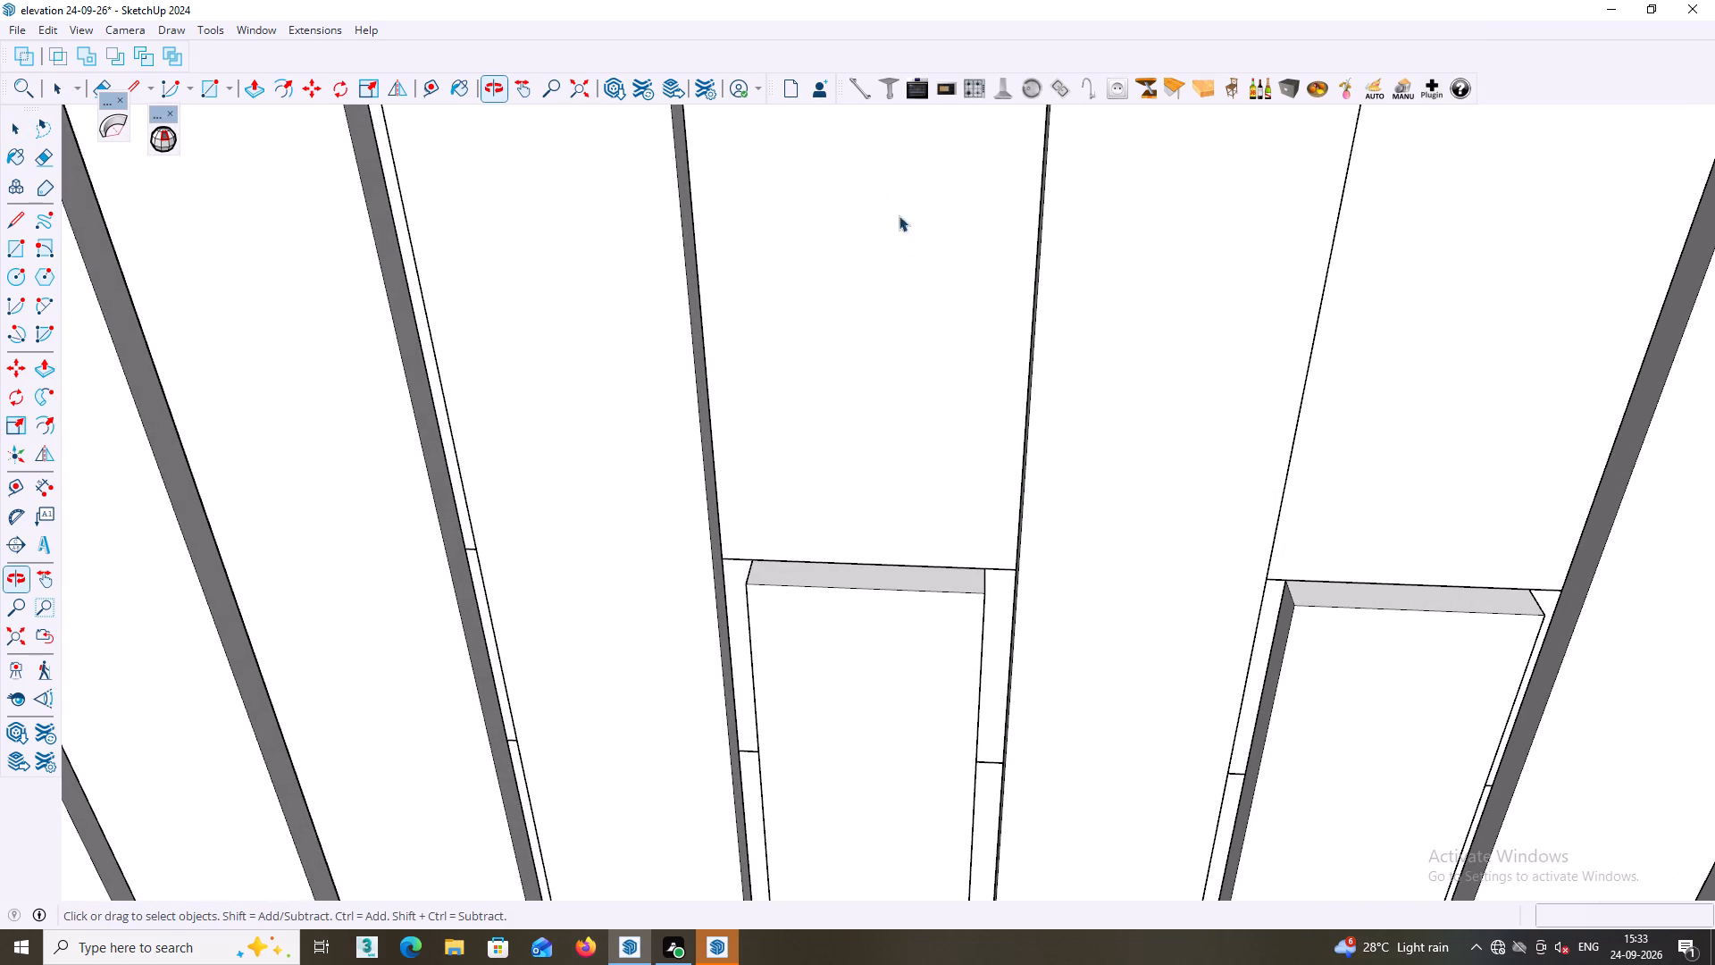
pyautogui.moveTo(958, 382); pyautogui.dragTo(956, 454, button='middle')
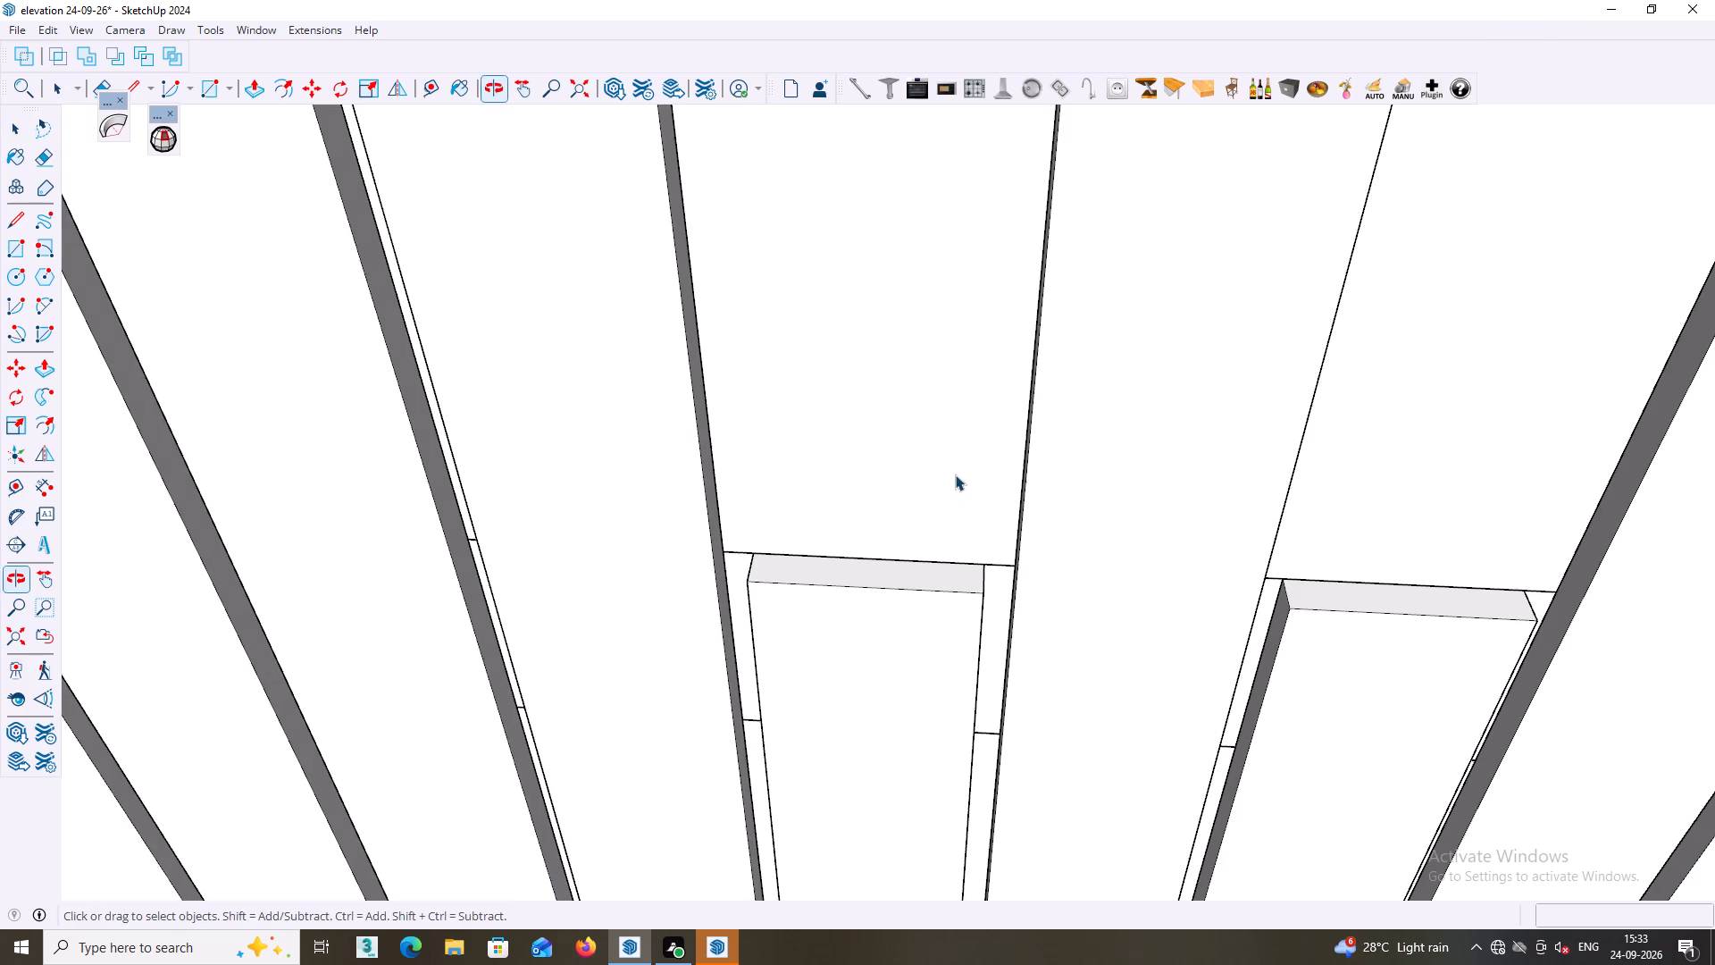
pyautogui.scroll(-4, 952, 525)
pyautogui.moveTo(1074, 759); pyautogui.dragTo(1058, 922, button='middle')
pyautogui.scroll(-2, 1051, 869)
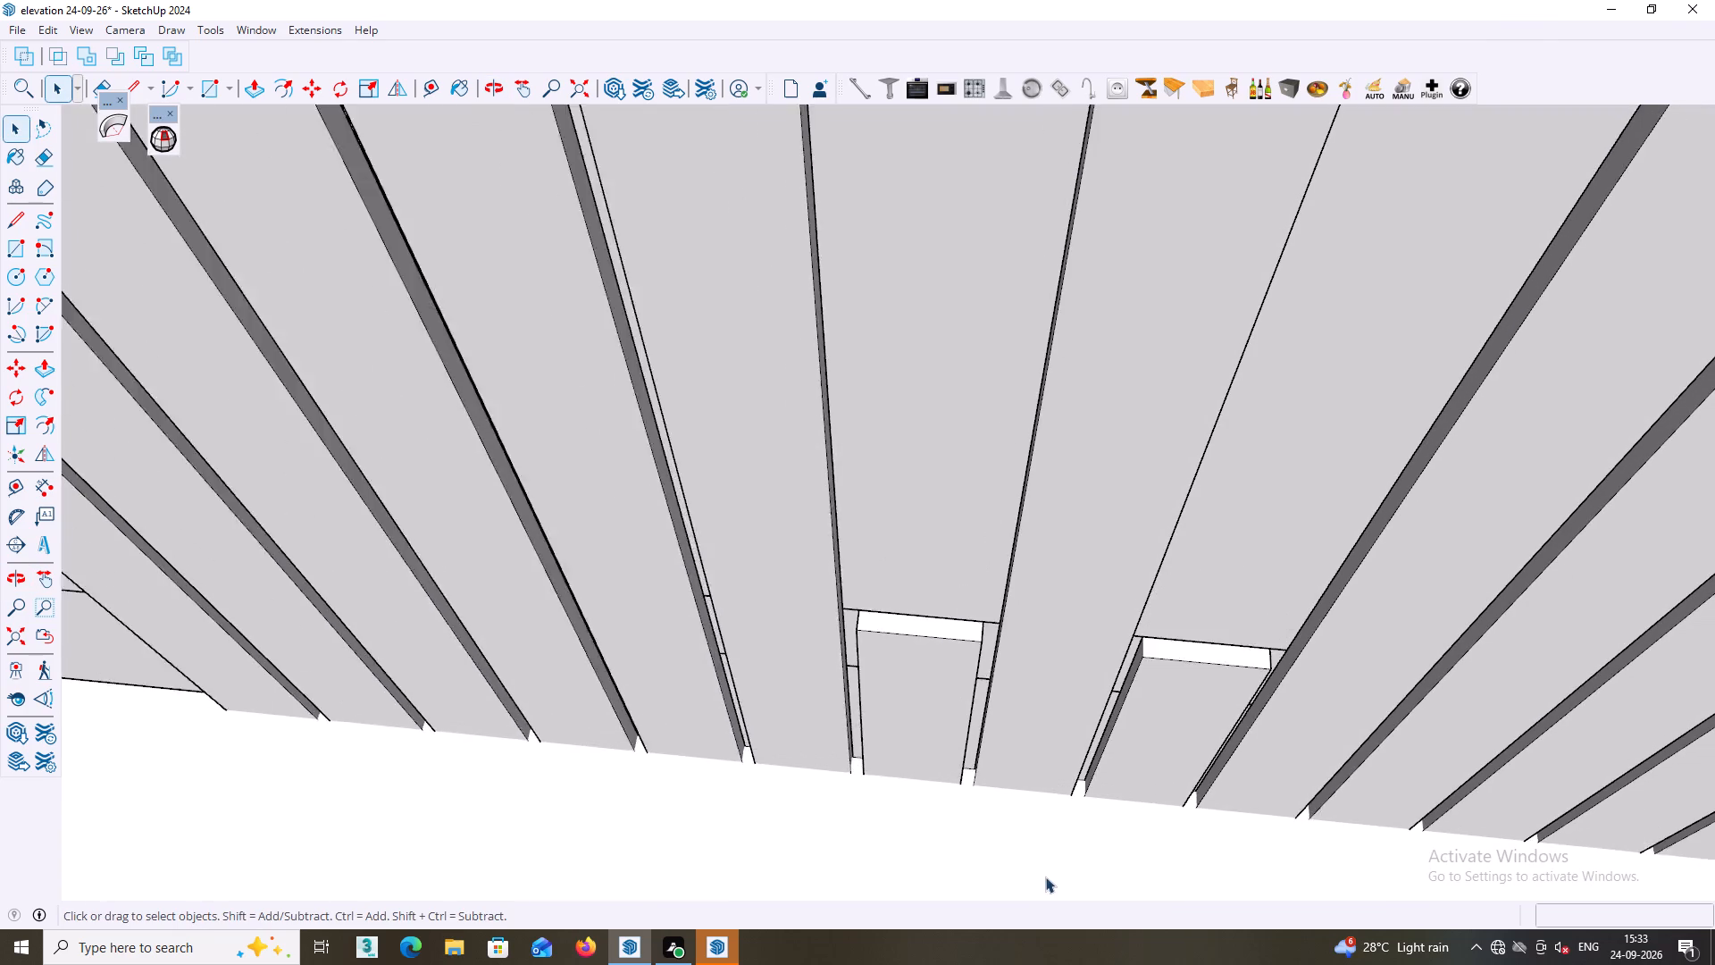
pyautogui.scroll(-2, 1045, 877)
pyautogui.moveTo(995, 871); pyautogui.dragTo(989, 954, button='middle')
pyautogui.scroll(4, 960, 780)
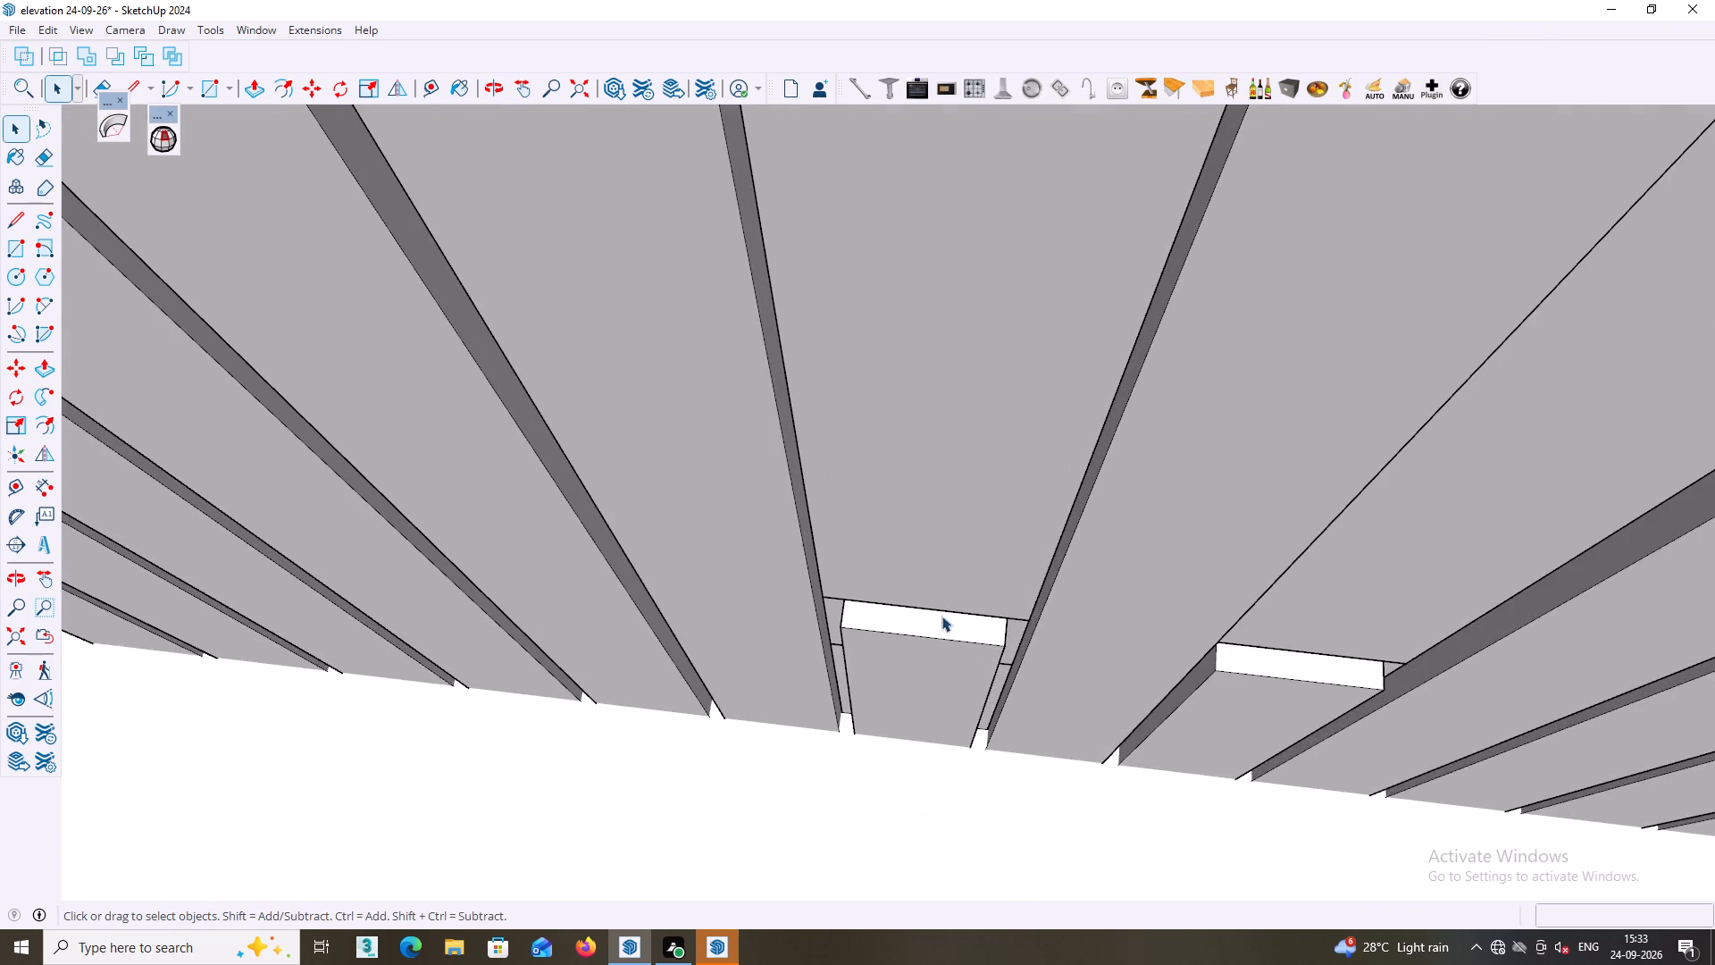
pyautogui.scroll(3, 941, 616)
pyautogui.moveTo(930, 640); pyautogui.dragTo(924, 727, button='middle')
pyautogui.scroll(2, 946, 640)
pyautogui.click(950, 629)
pyautogui.doubleClick(952, 620)
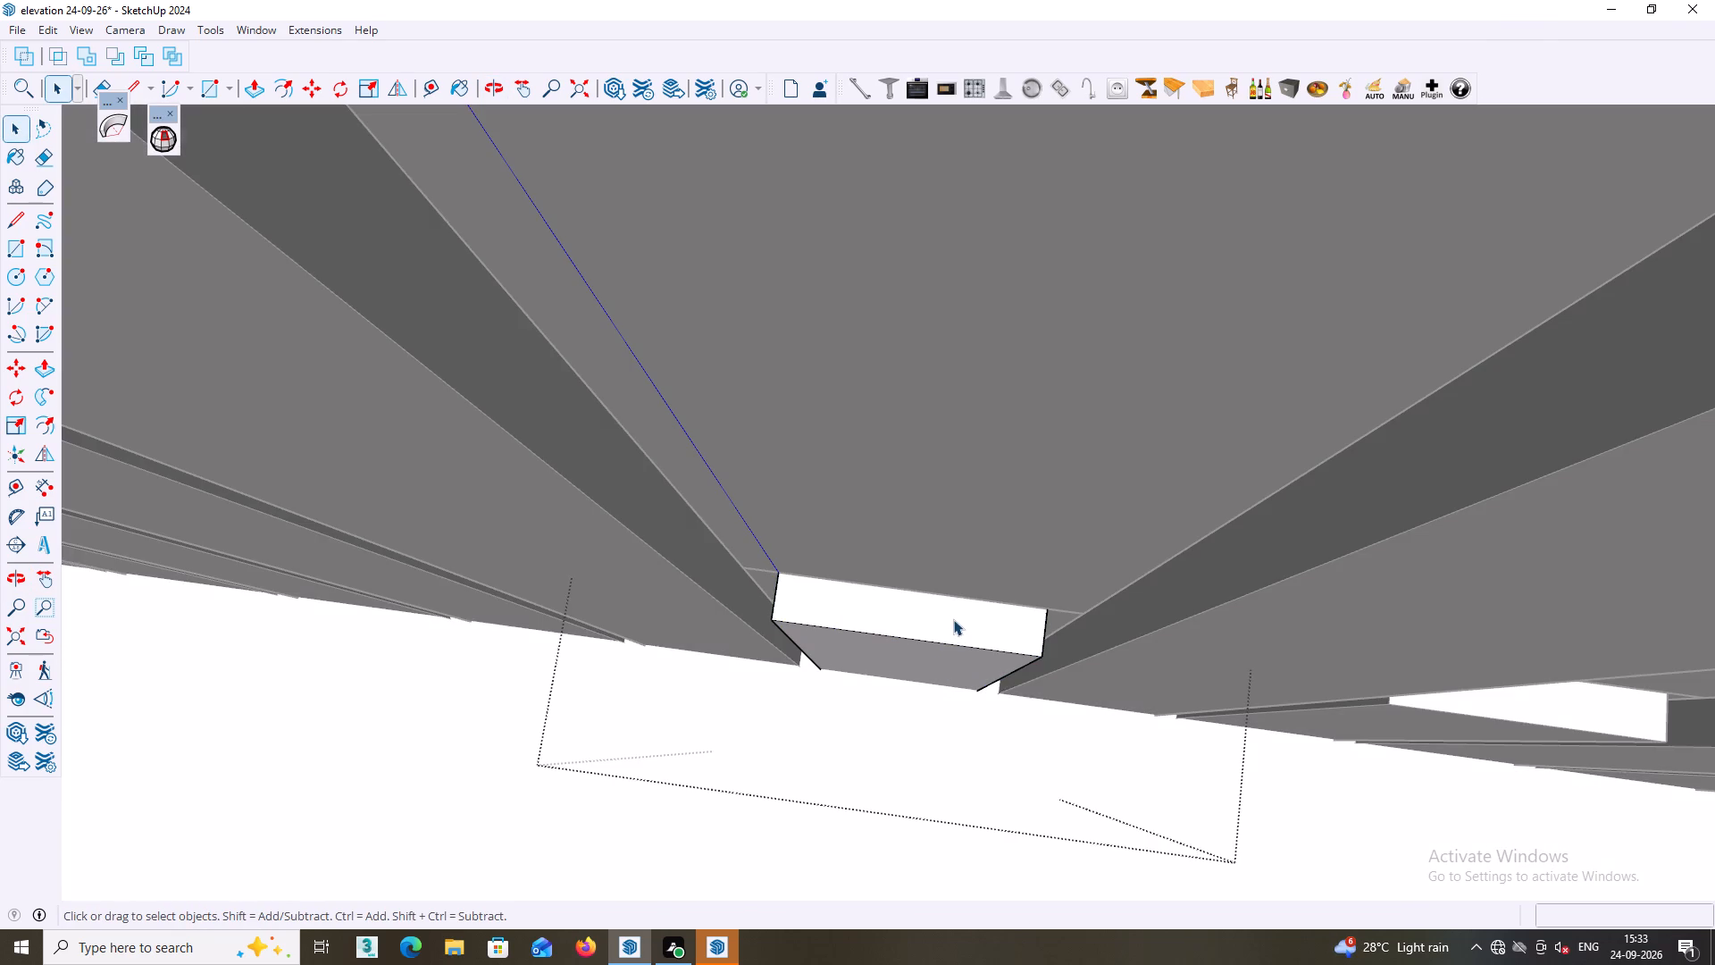
pyautogui.click(953, 619)
pyautogui.click(955, 619)
pyautogui.click(957, 619)
pyautogui.click(967, 632)
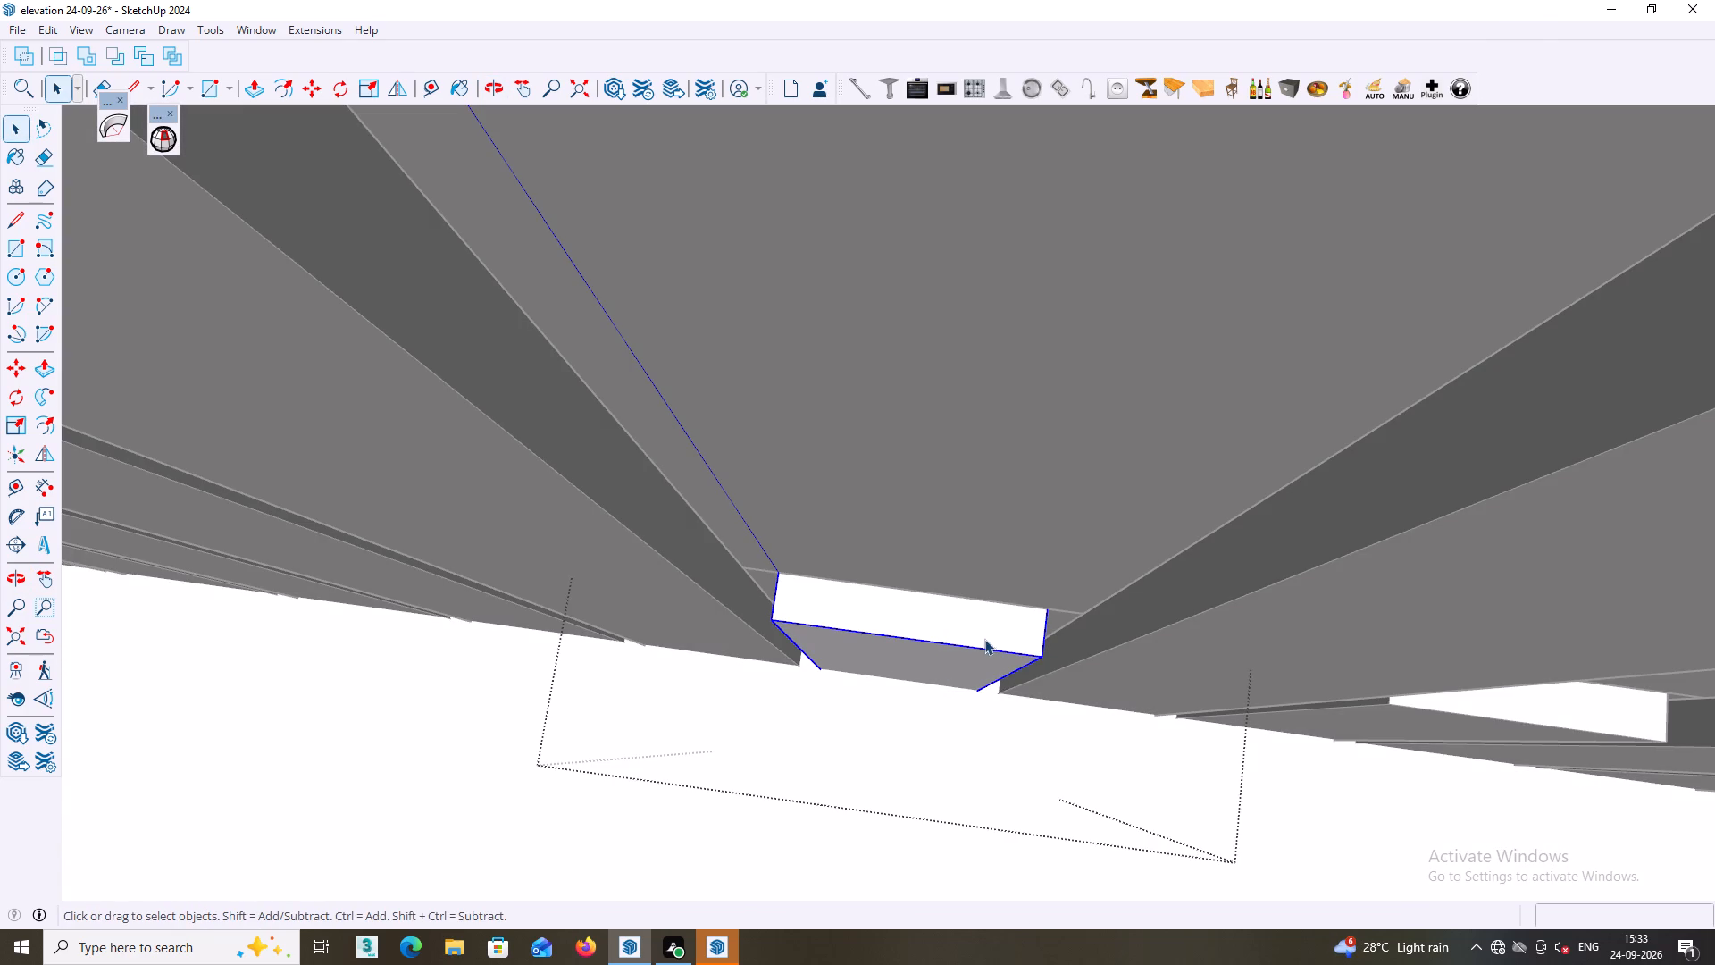
pyautogui.click(989, 664)
pyautogui.tripleClick(994, 623)
pyautogui.click(1000, 624)
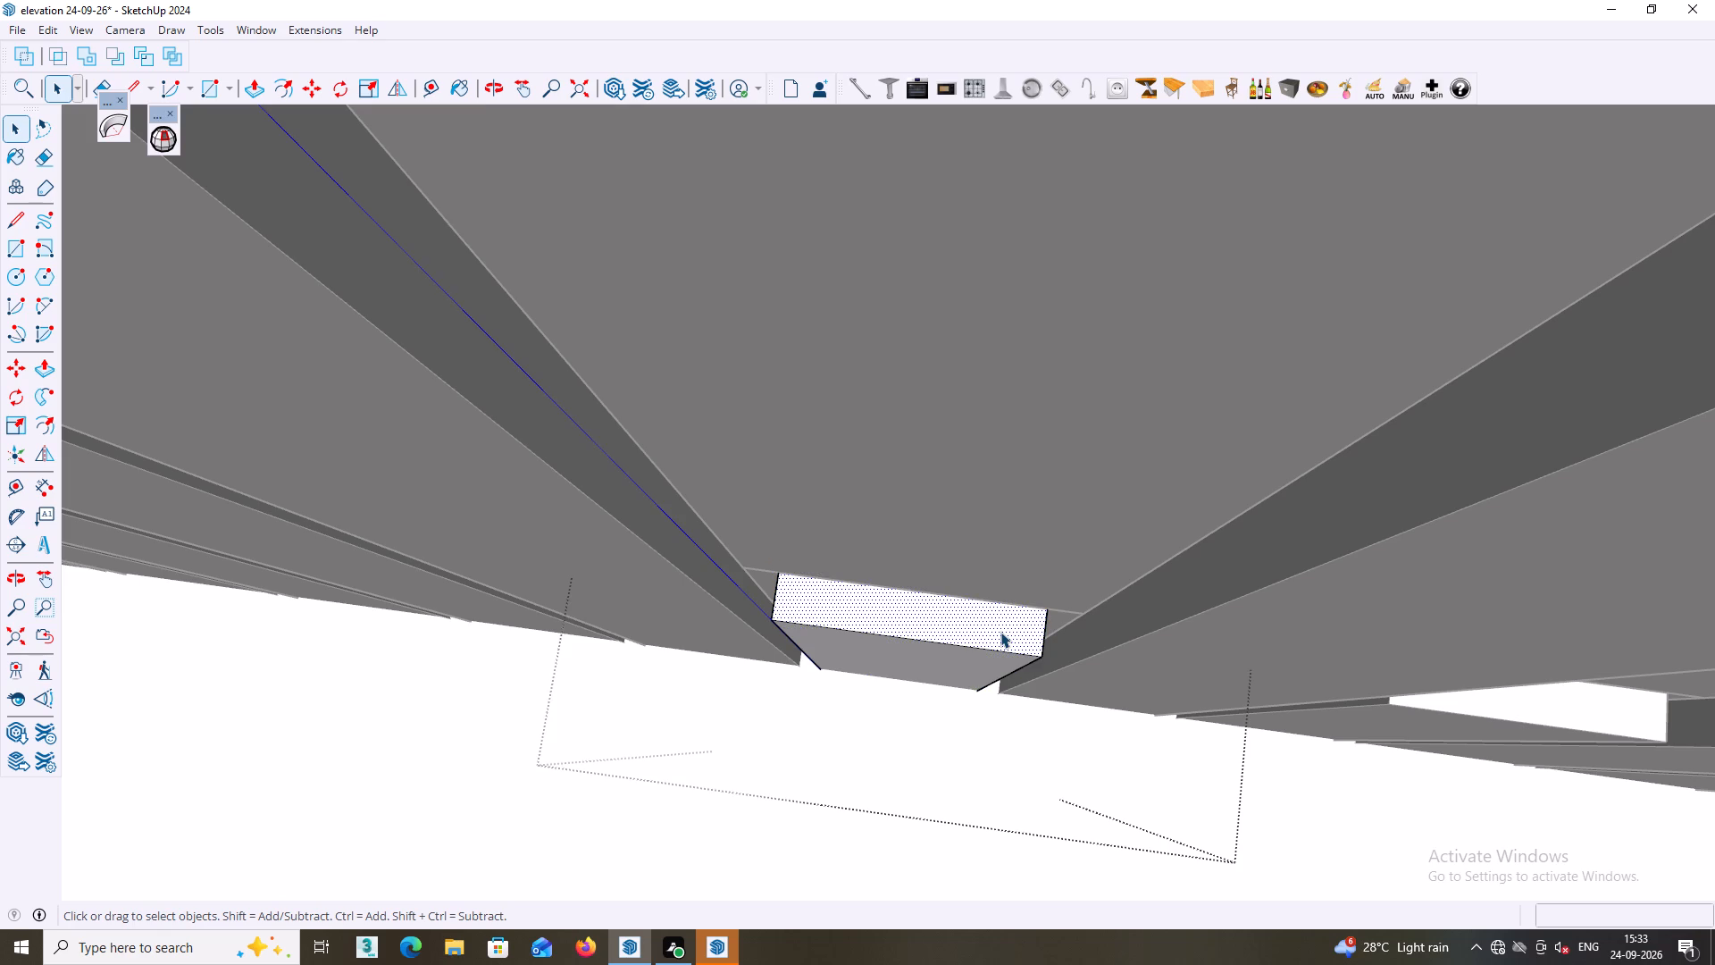
pyautogui.press('p')
pyautogui.tripleClick(1000, 632)
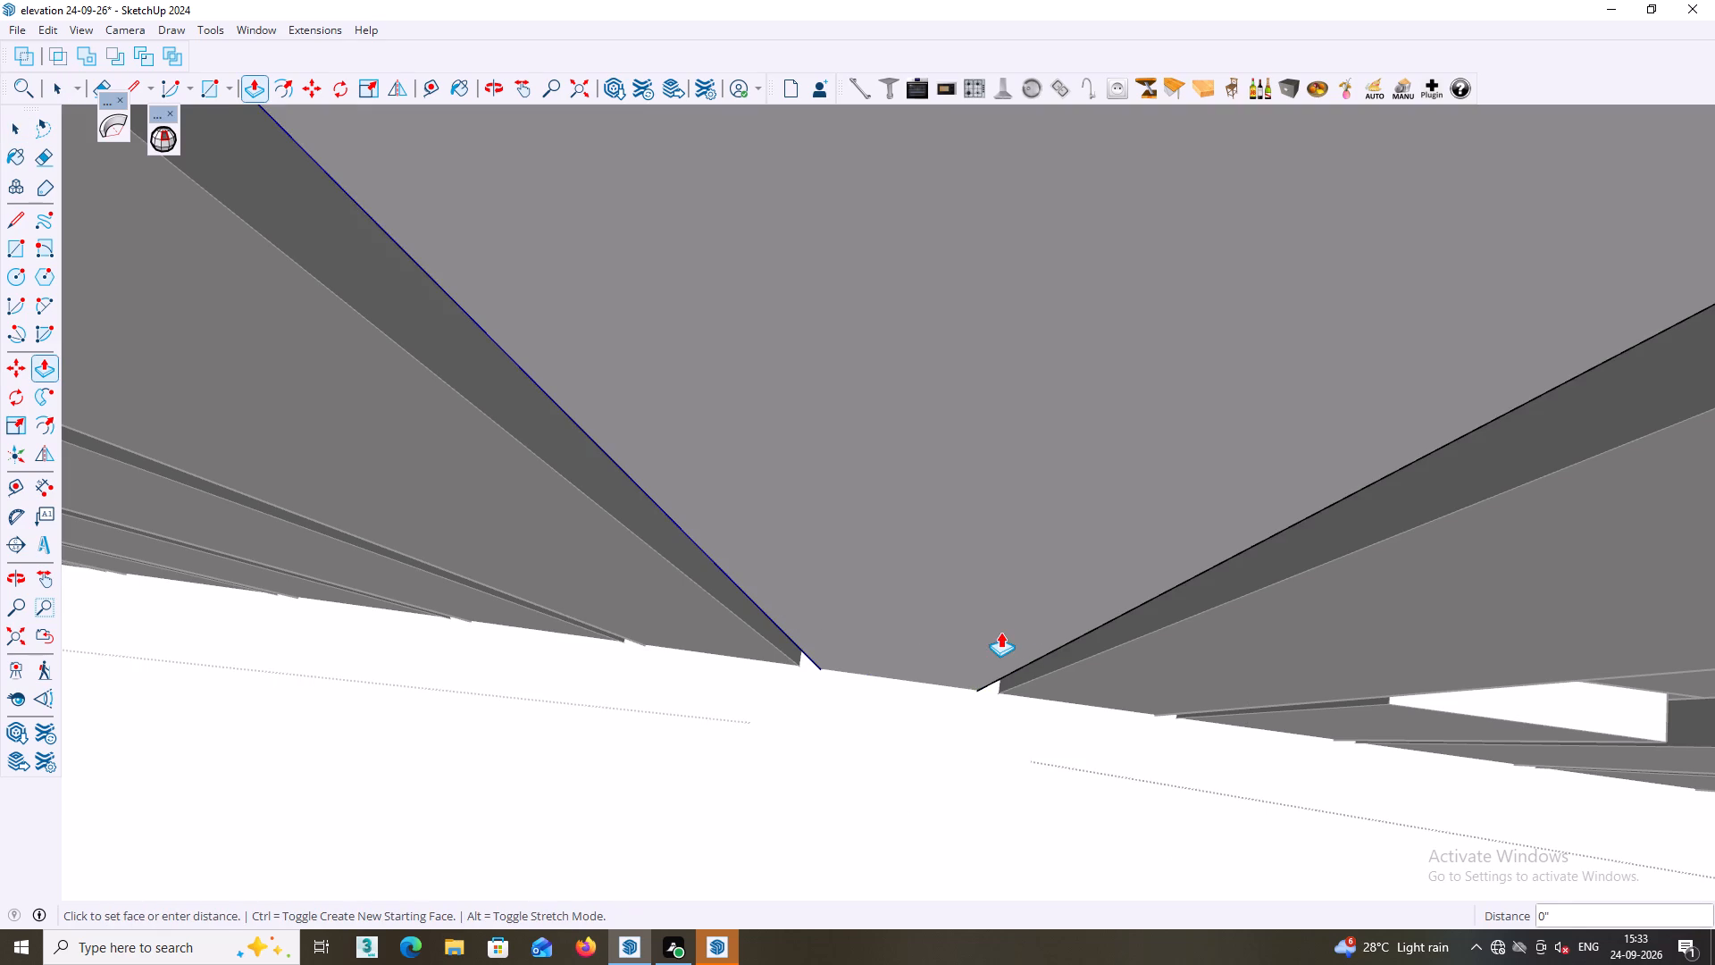
pyautogui.scroll(-16, 1000, 638)
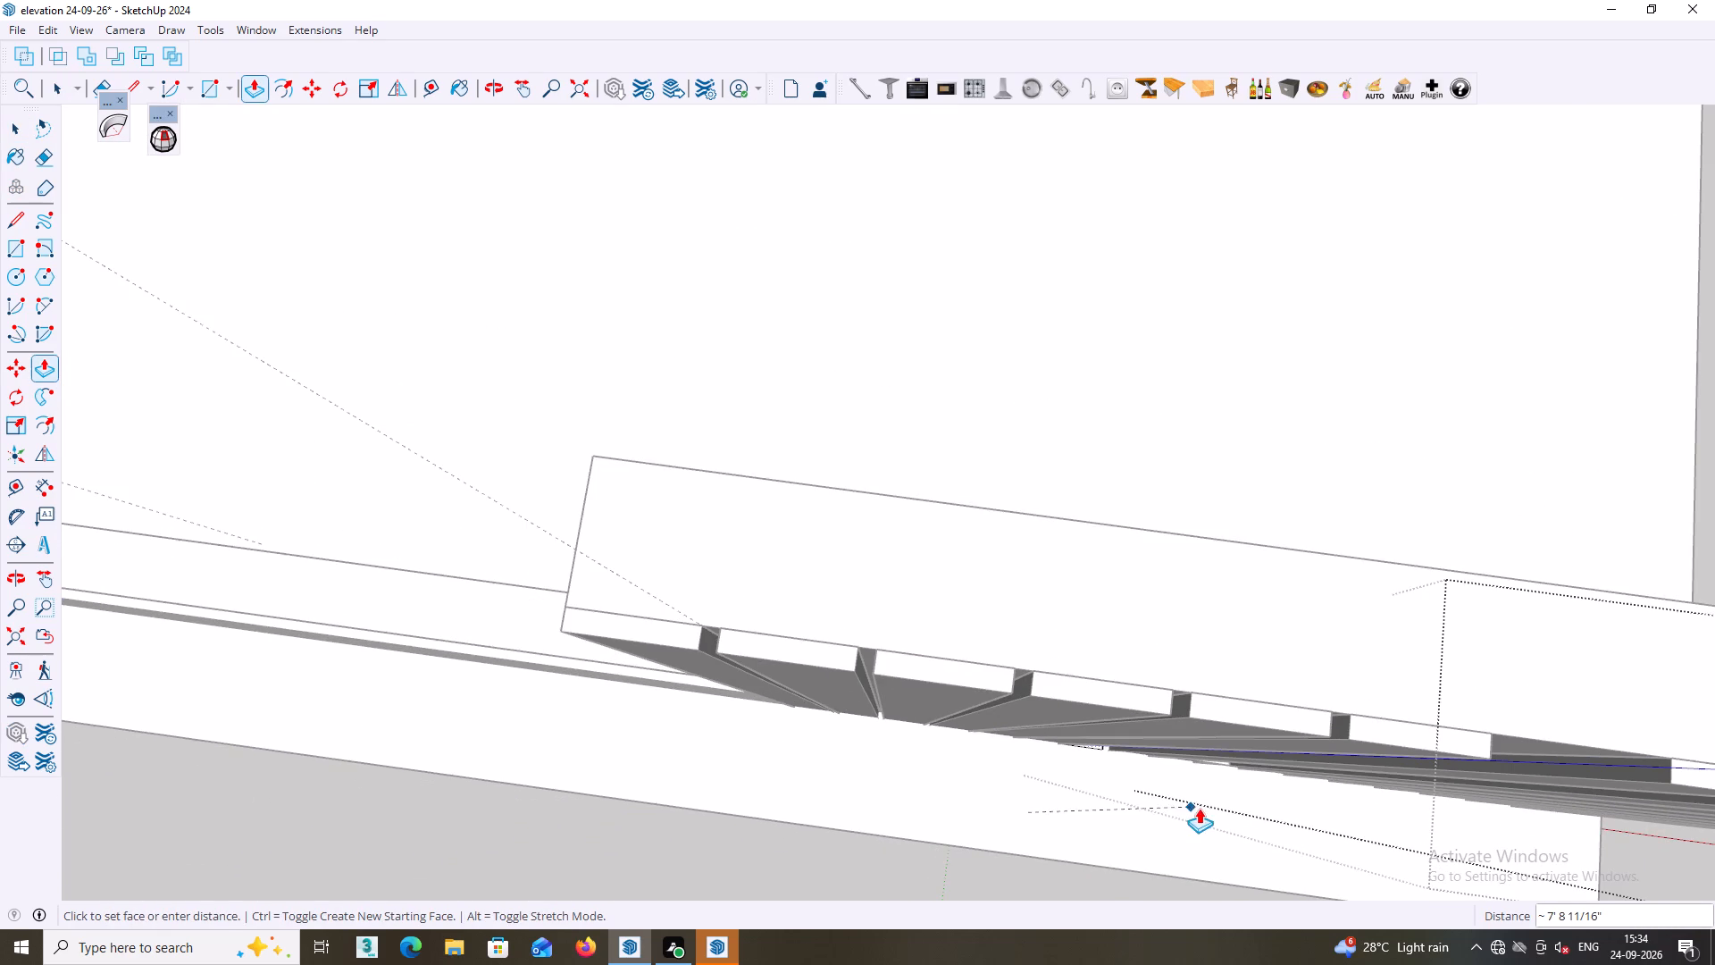
pyautogui.keyDown('shift'); pyautogui.moveTo(1200, 801); pyautogui.dragTo(711, 663, button='middle'); pyautogui.keyUp('shift')
pyautogui.moveTo(790, 653); pyautogui.dragTo(759, 597, button='middle')
pyautogui.press('space')
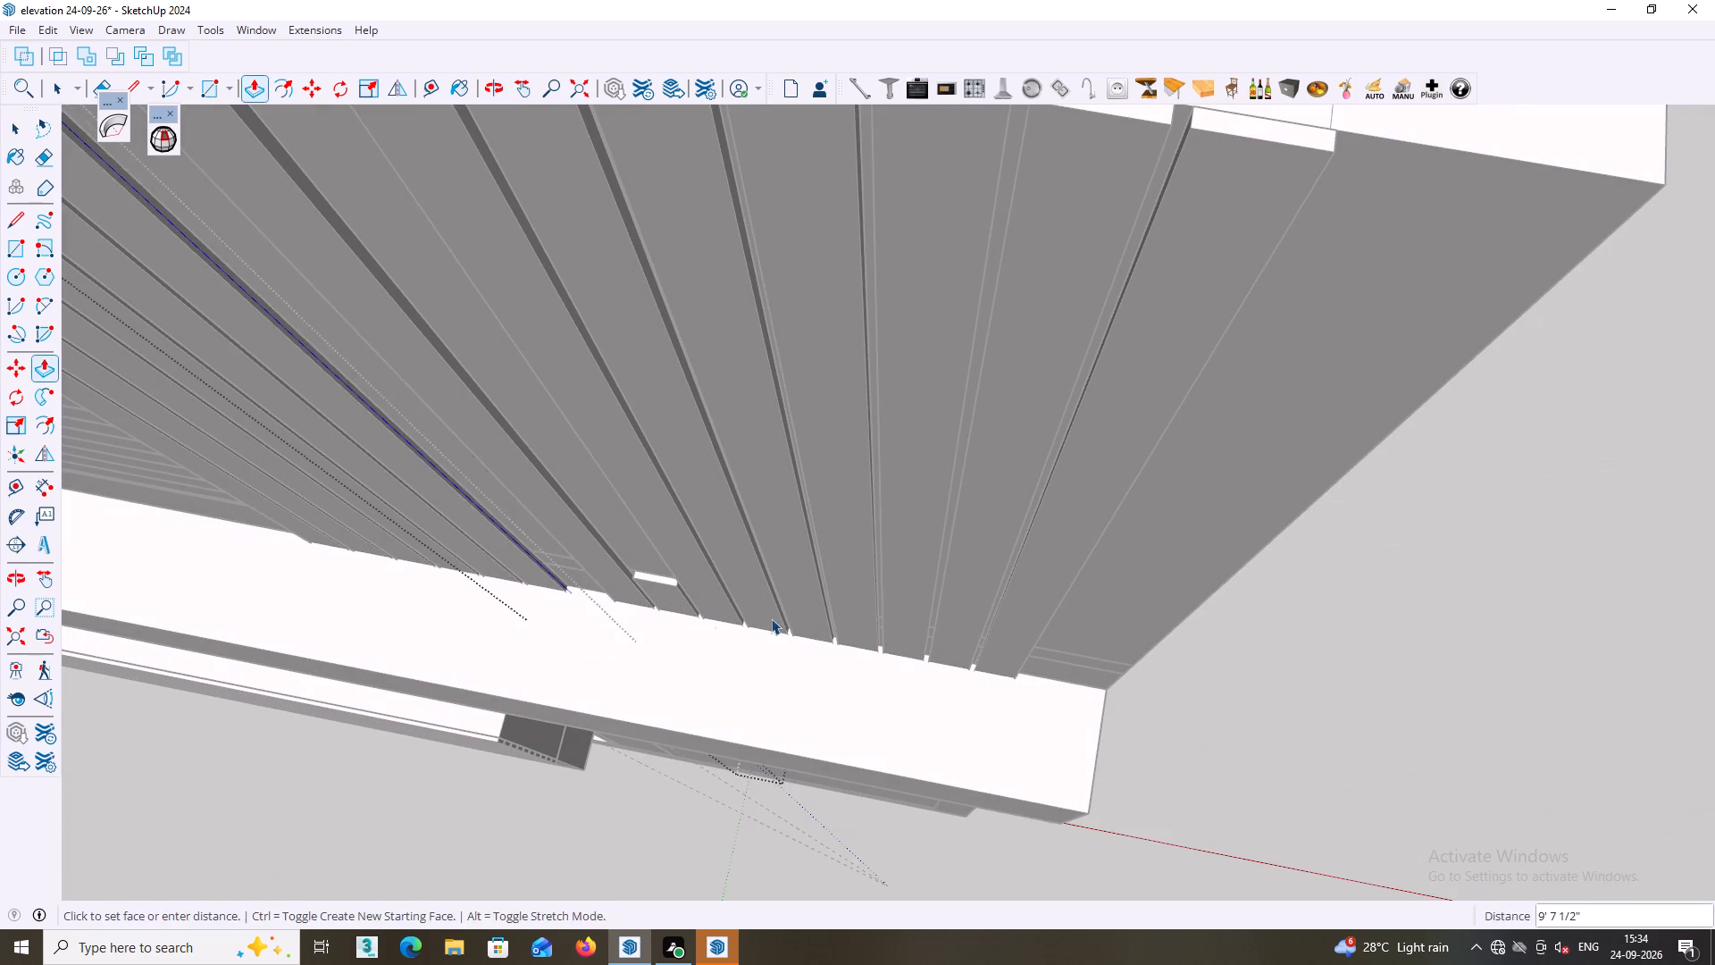
pyautogui.click(1327, 641)
pyautogui.click(1318, 659)
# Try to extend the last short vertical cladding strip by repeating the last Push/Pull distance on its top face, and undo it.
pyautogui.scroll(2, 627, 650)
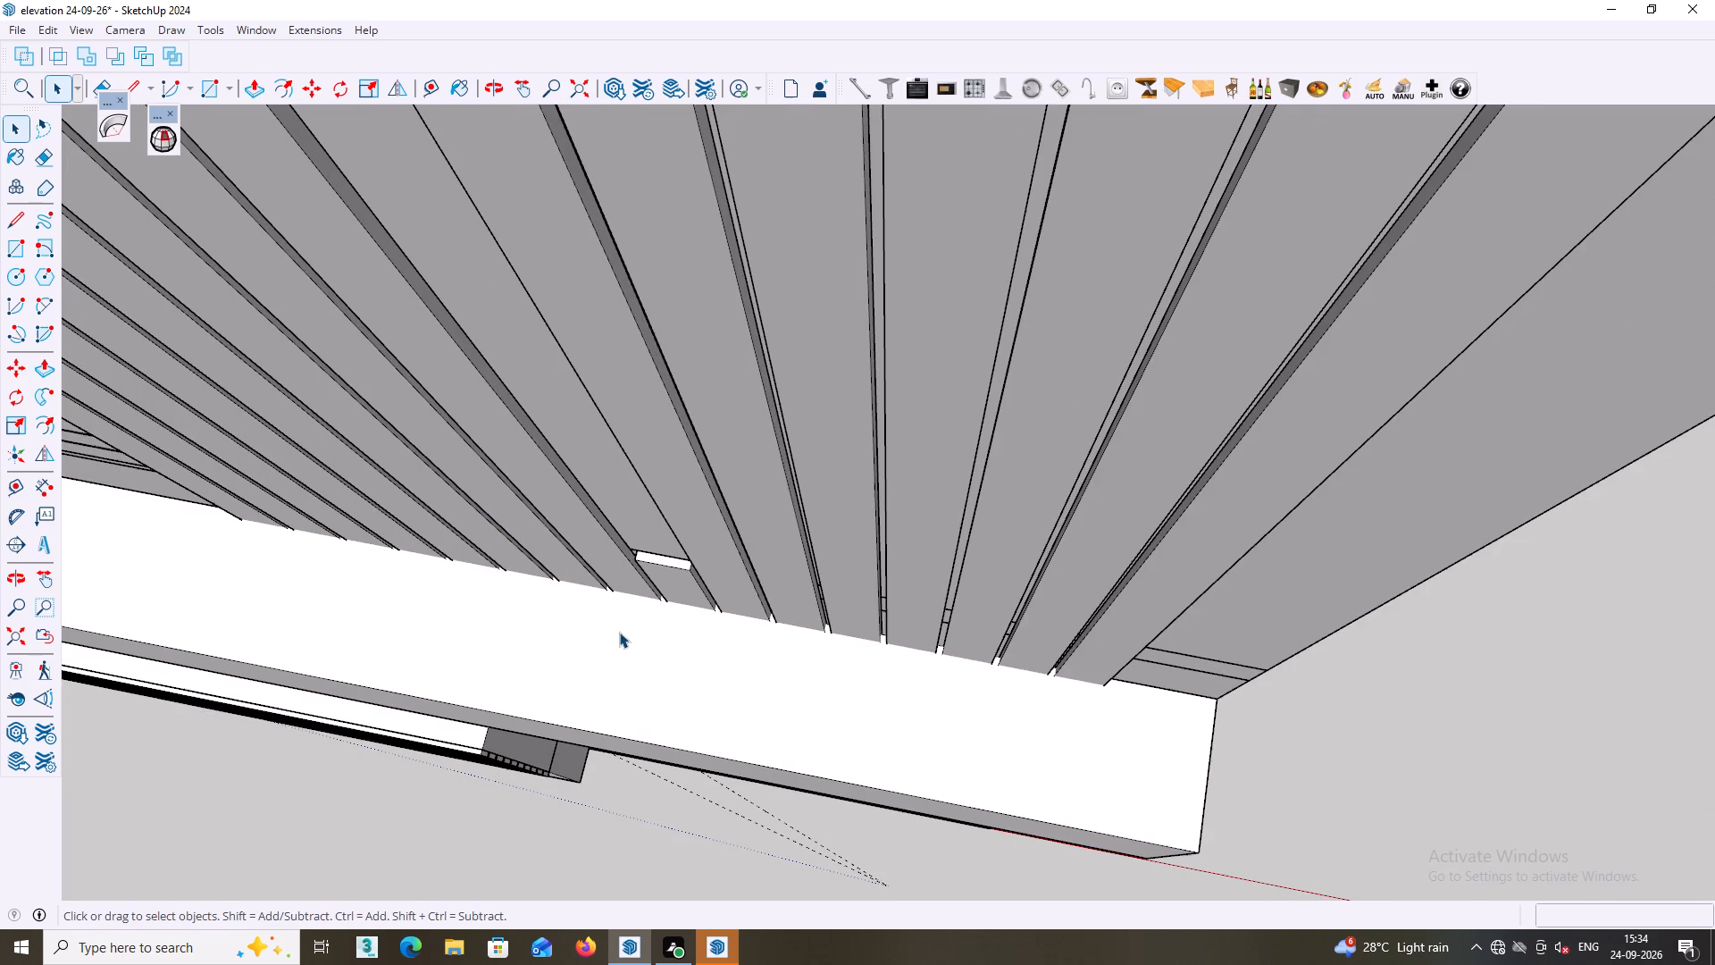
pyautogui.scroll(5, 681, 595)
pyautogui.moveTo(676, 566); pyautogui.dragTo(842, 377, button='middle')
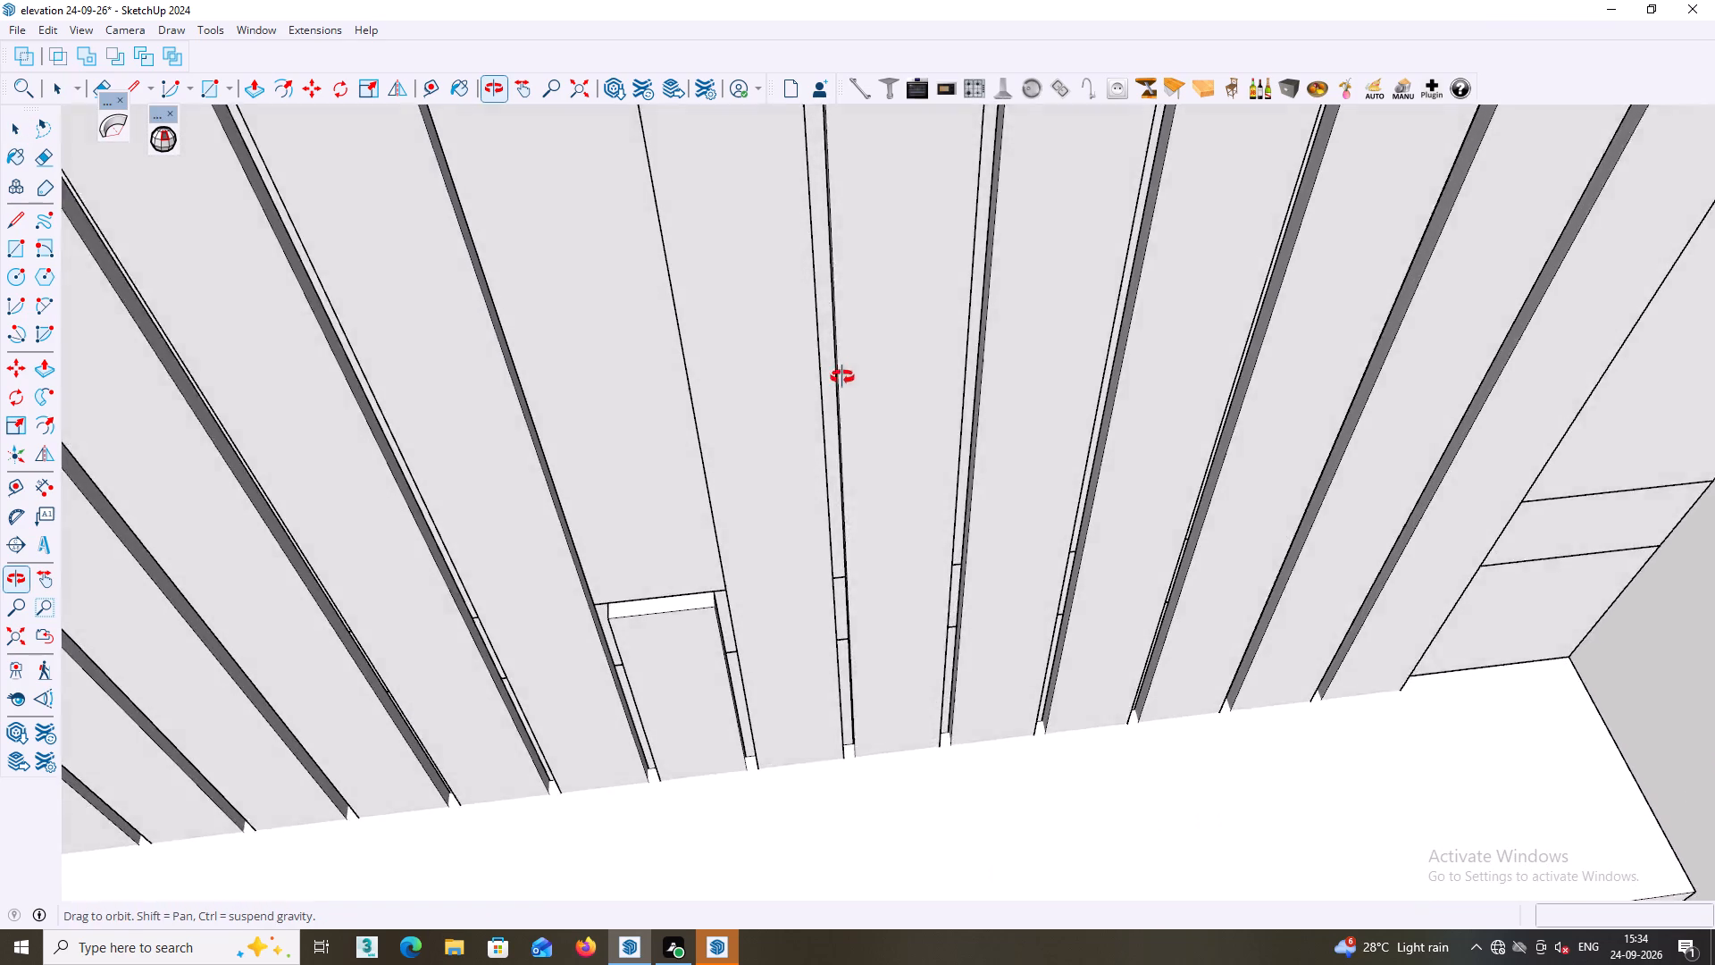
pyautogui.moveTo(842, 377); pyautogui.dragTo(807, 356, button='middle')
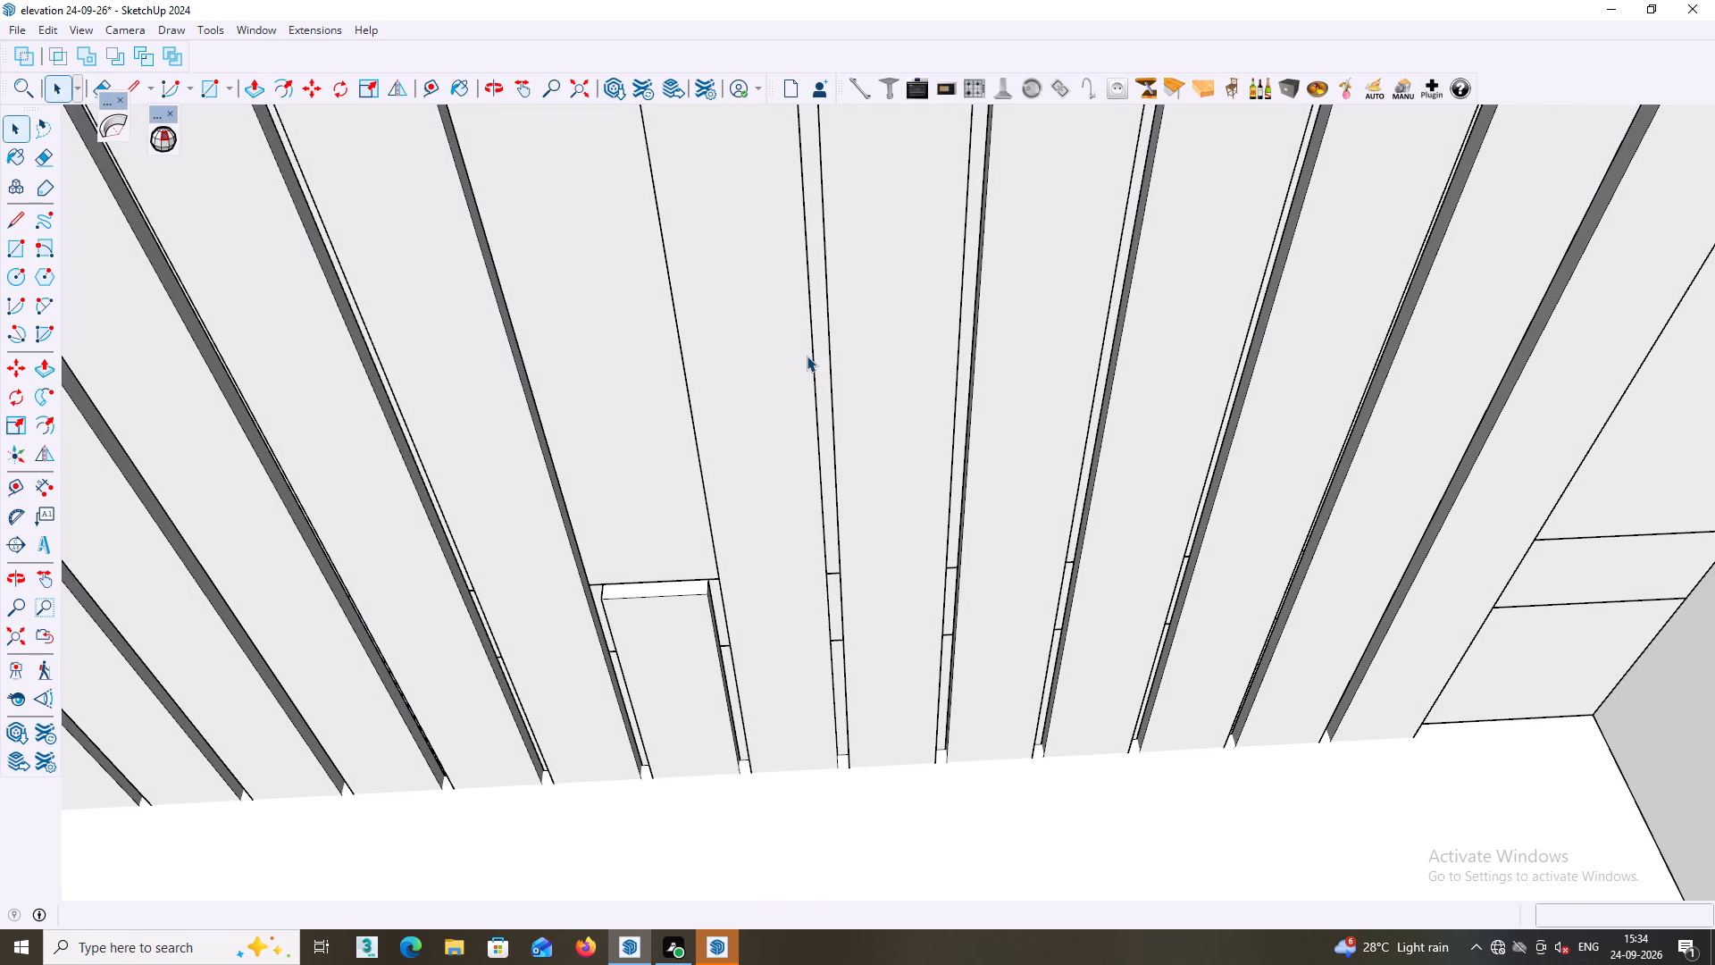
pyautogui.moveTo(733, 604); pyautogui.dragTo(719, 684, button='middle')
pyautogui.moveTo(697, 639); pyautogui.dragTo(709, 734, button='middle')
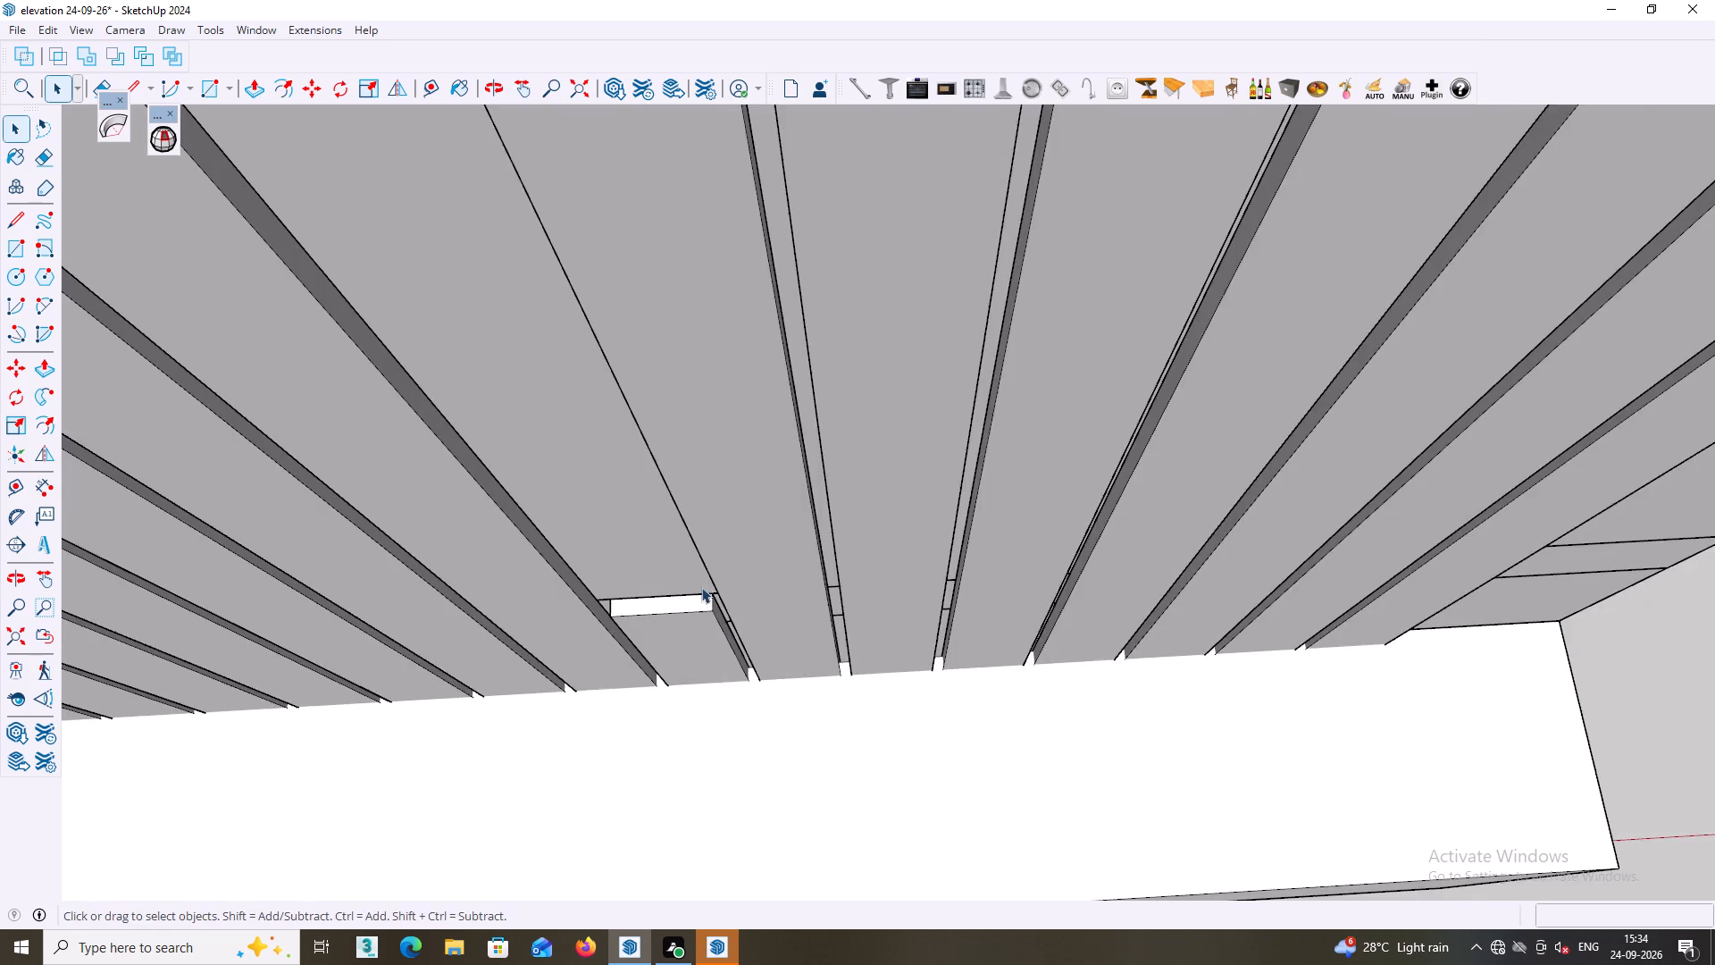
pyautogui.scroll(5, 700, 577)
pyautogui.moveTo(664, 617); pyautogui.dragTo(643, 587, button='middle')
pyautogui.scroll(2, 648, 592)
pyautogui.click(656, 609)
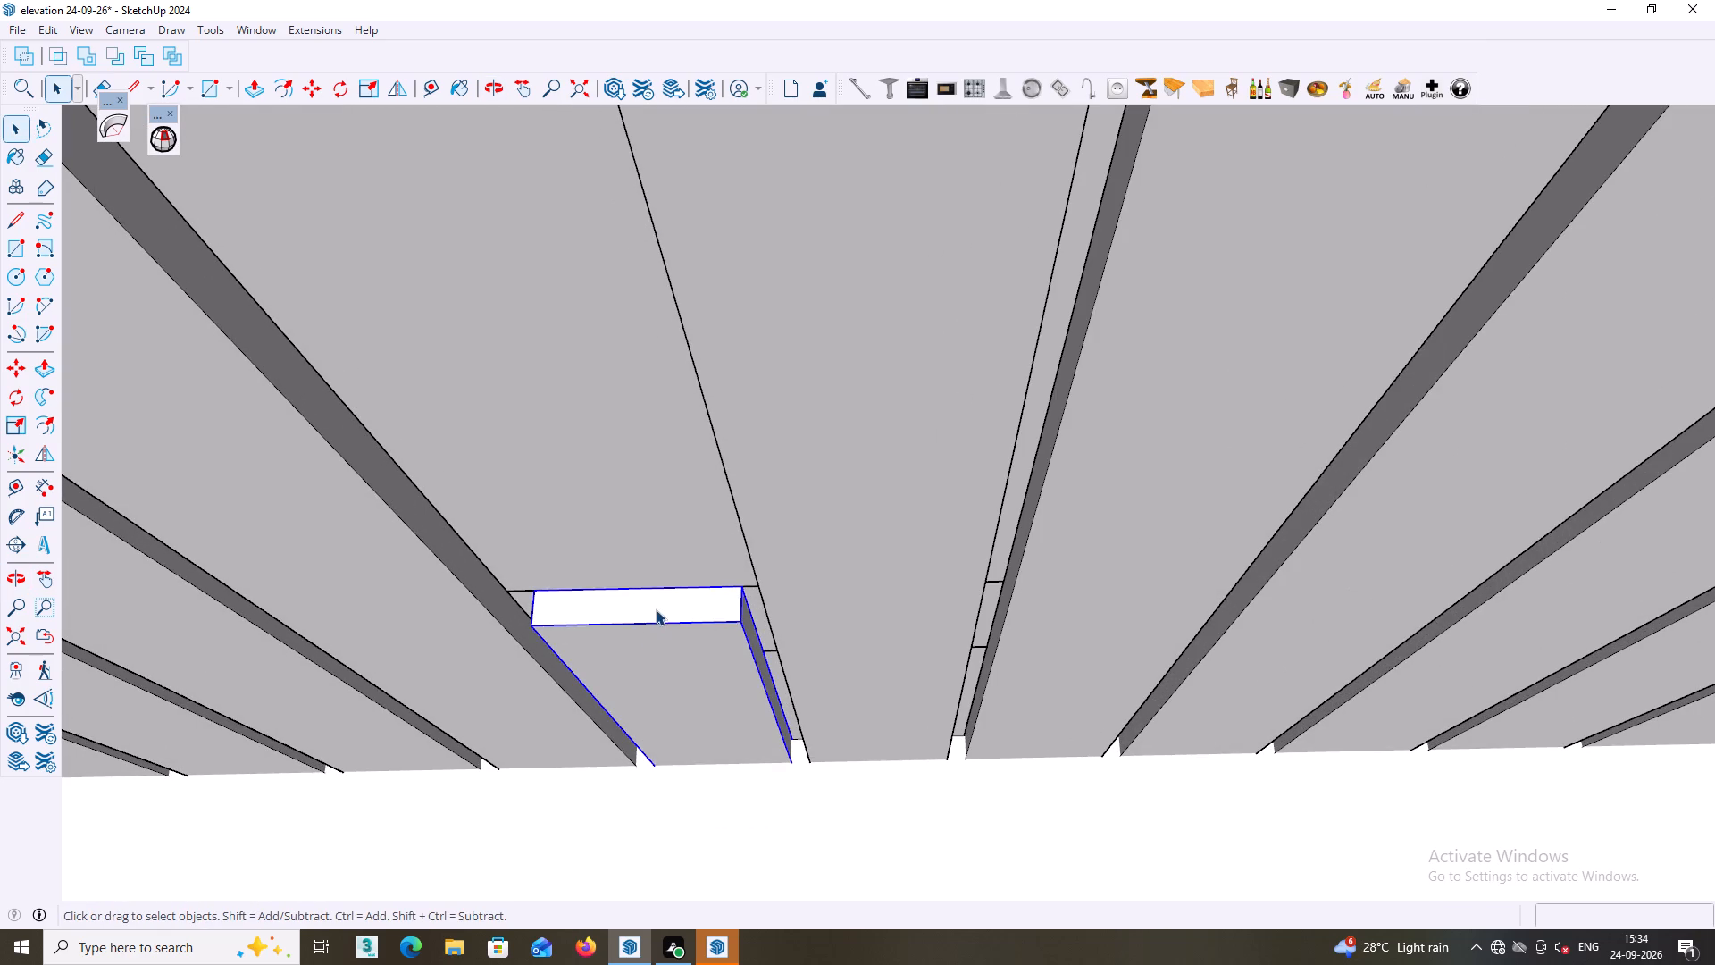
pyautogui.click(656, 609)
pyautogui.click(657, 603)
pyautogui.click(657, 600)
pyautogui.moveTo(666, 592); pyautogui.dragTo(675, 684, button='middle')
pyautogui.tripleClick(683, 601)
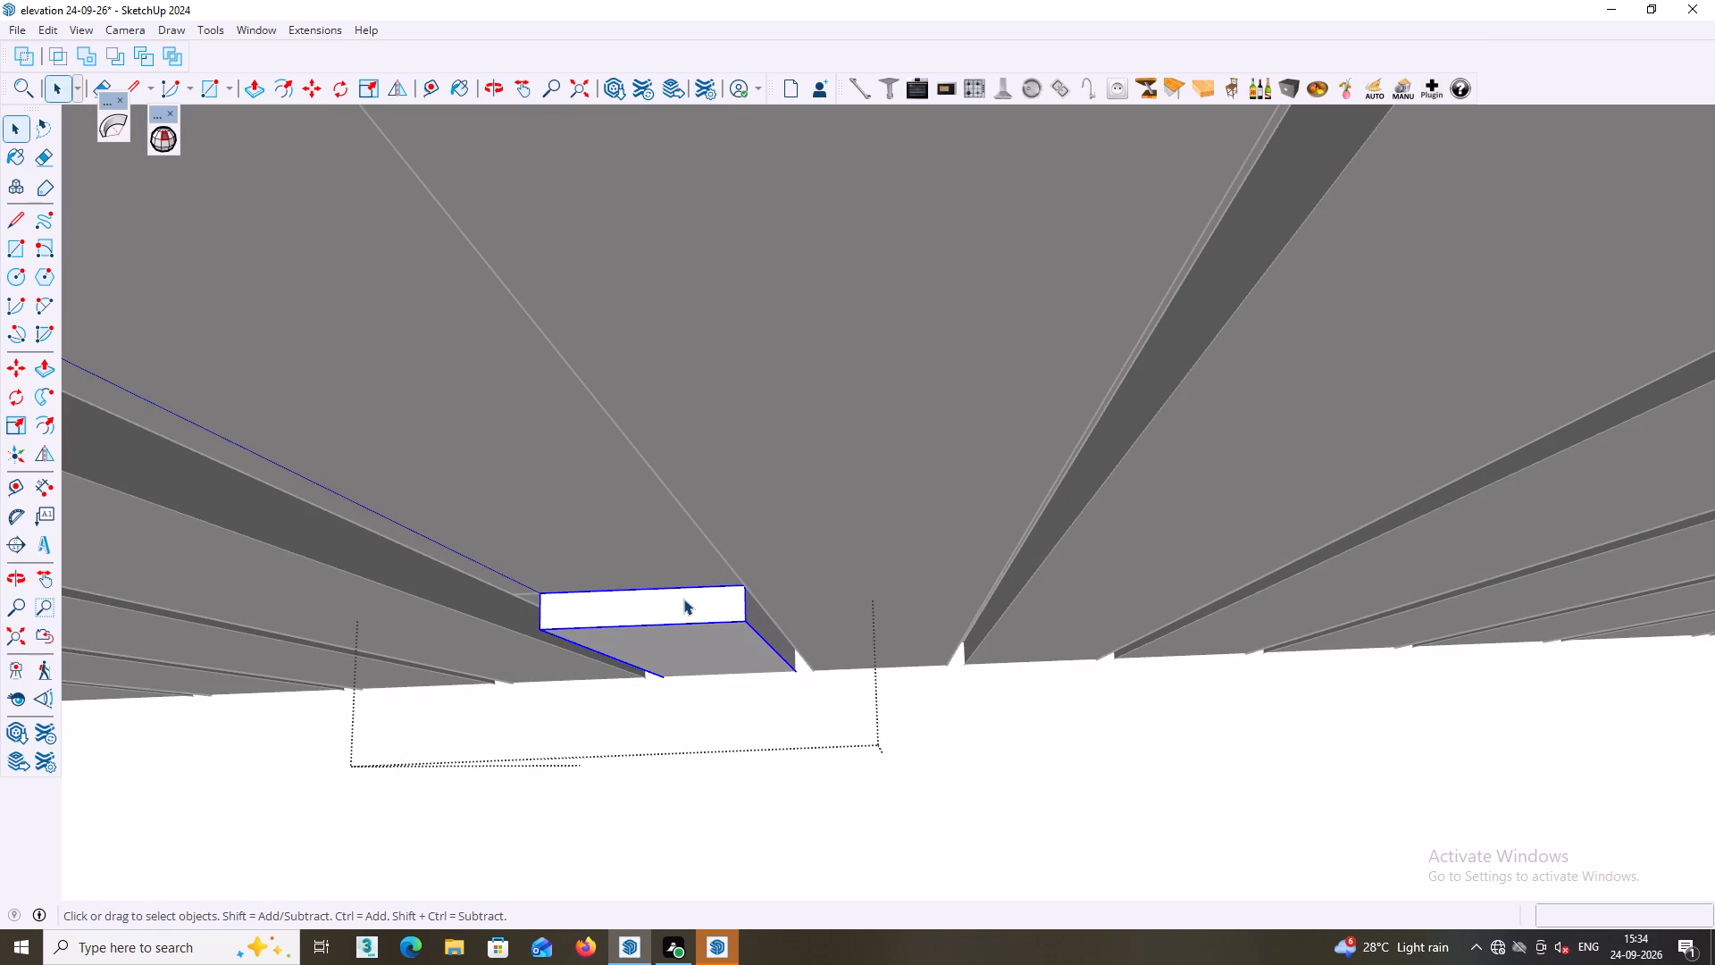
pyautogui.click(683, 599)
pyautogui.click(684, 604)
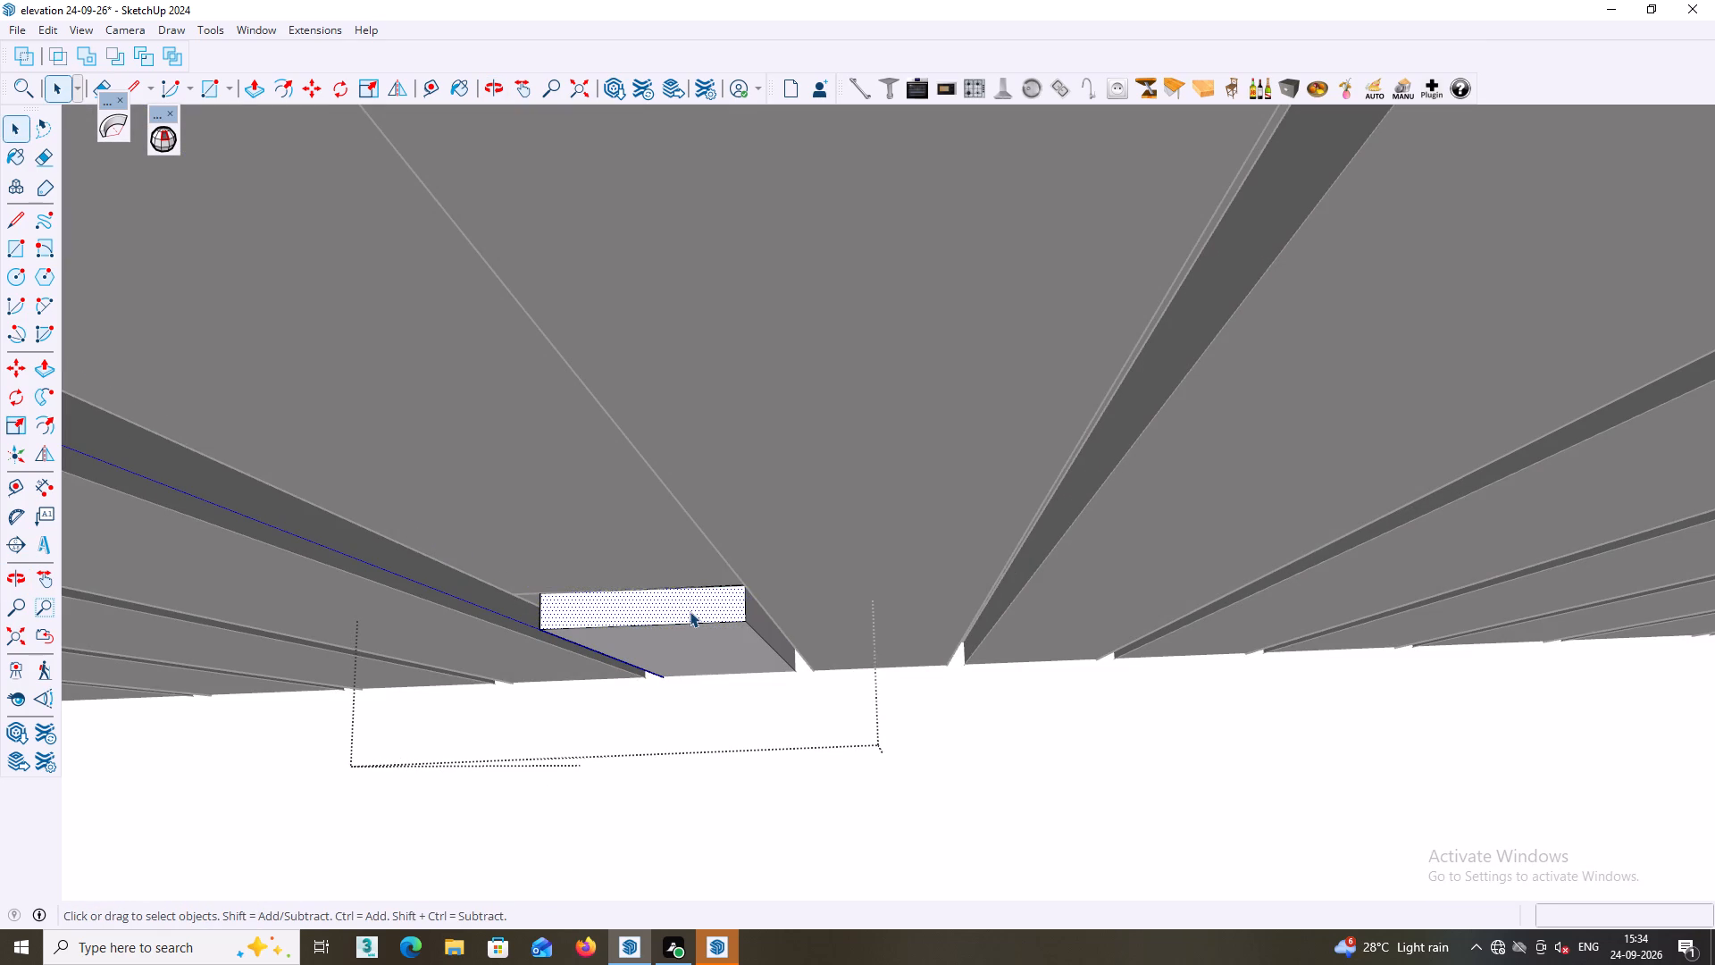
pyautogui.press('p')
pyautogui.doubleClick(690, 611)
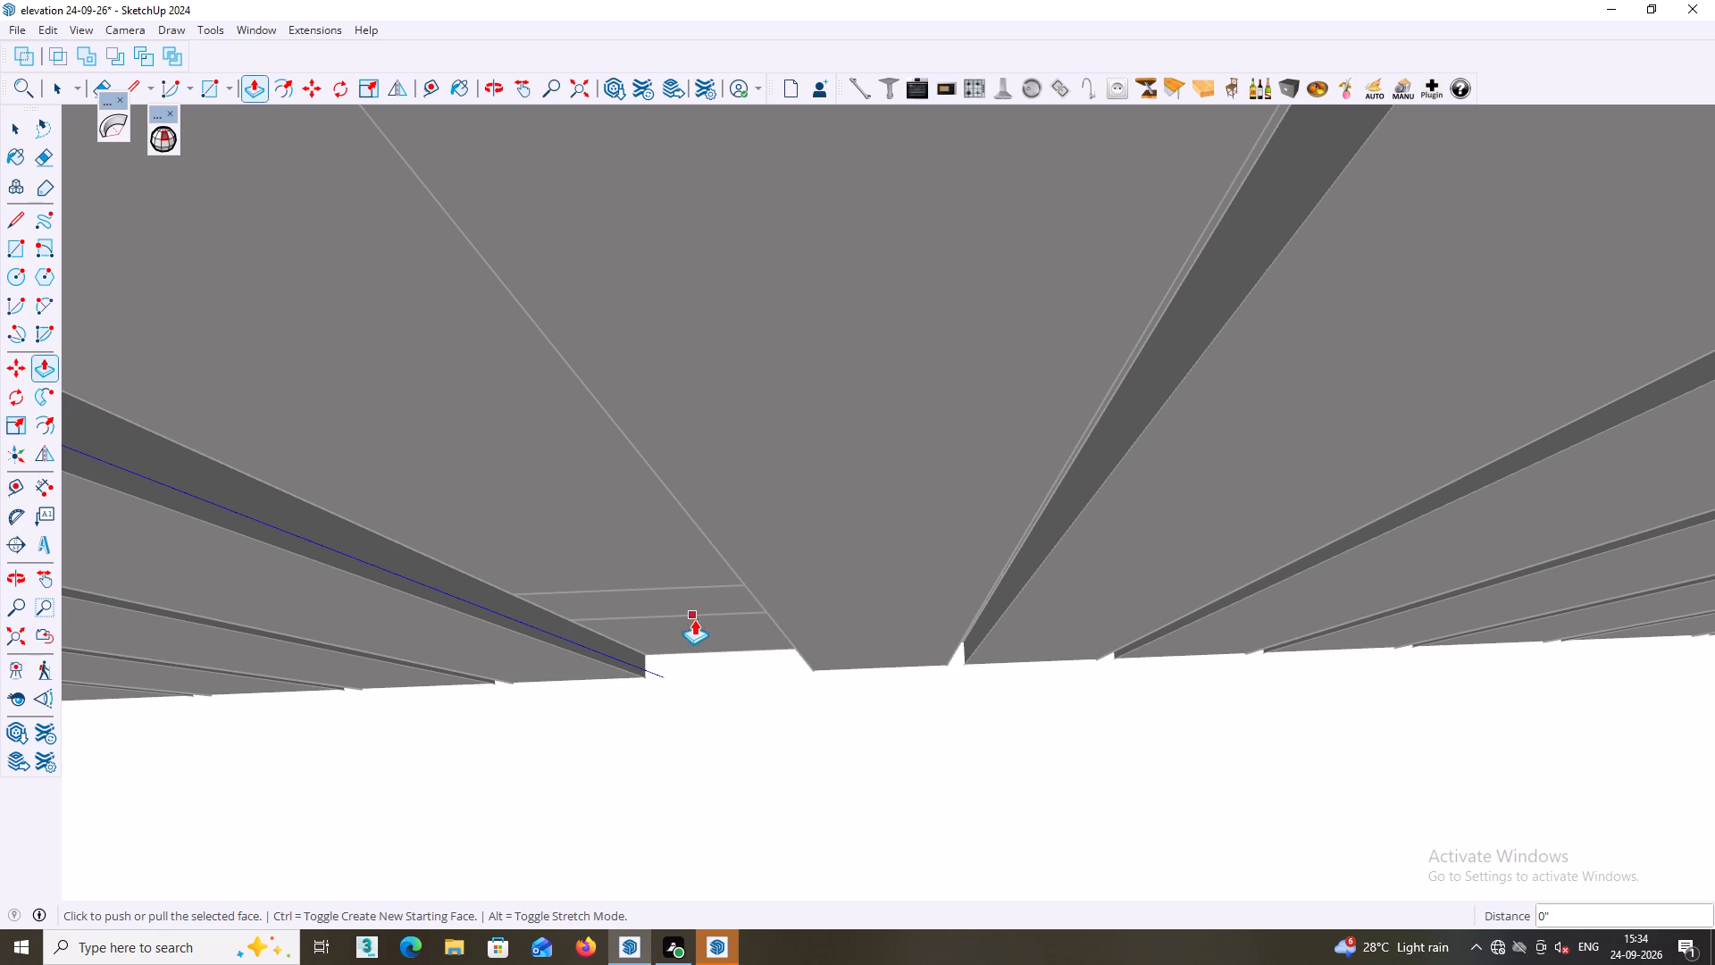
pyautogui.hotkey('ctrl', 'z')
# Push/Pull the top of the last short cladding strip 6' 6 13/16" to the raised wall's top, and clear the selection.
pyautogui.click(698, 601)
pyautogui.scroll(-8, 654, 542)
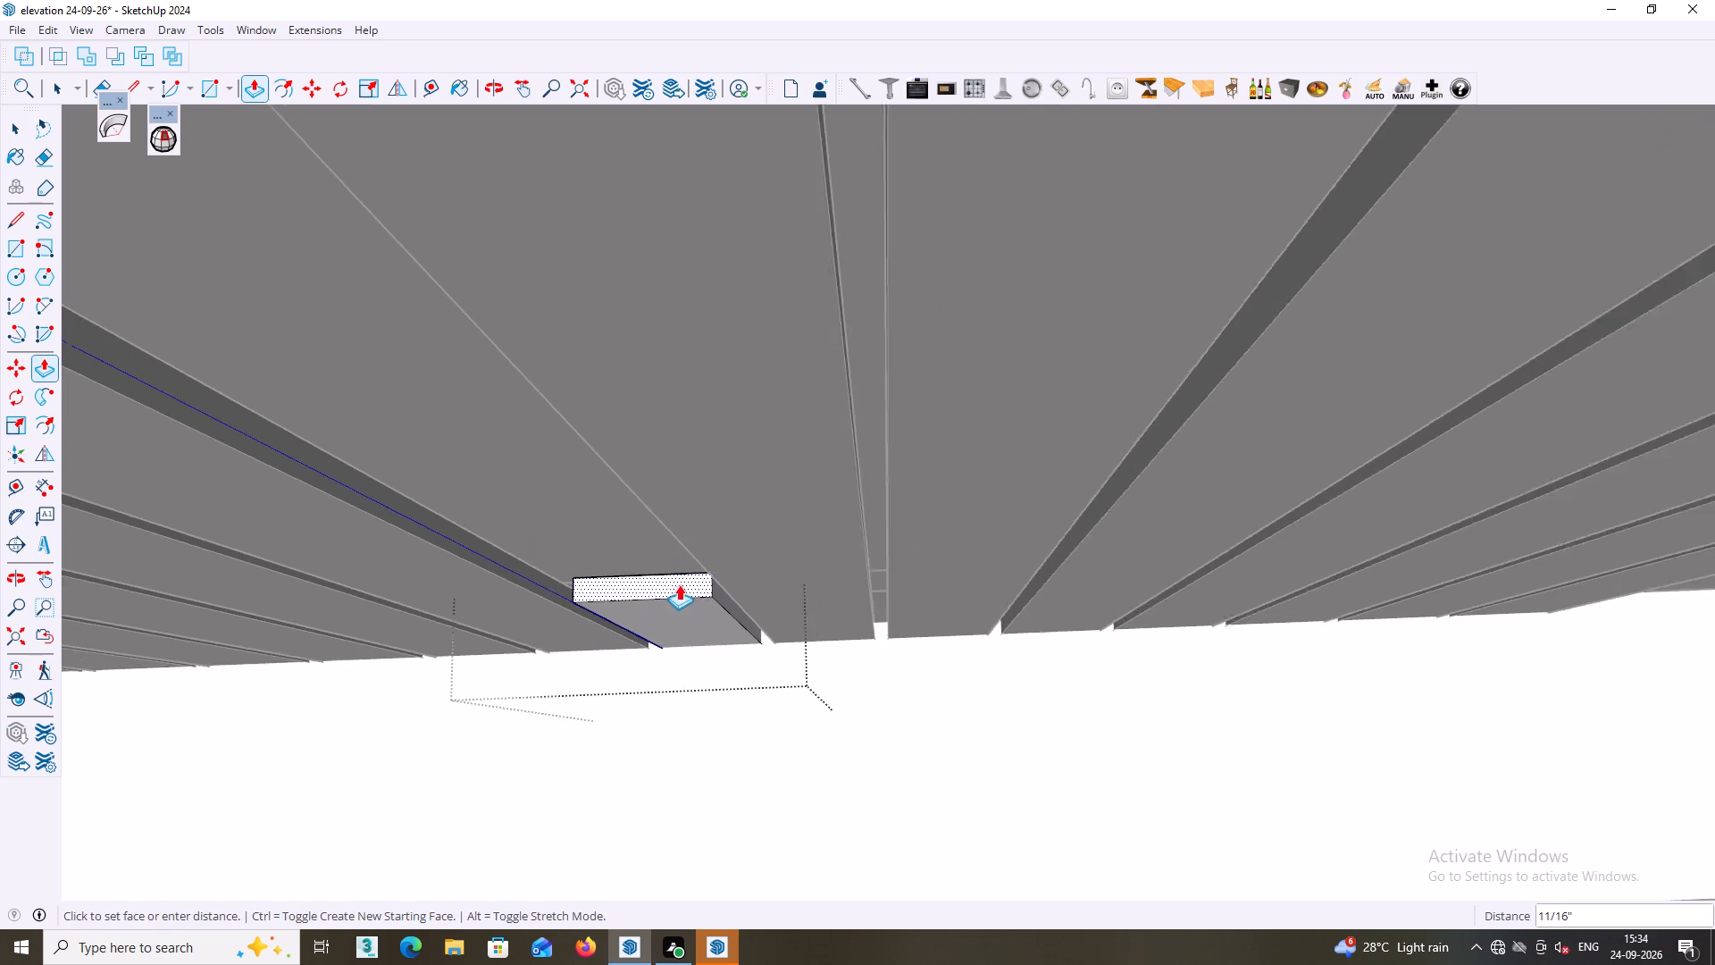
pyautogui.scroll(-19, 679, 584)
pyautogui.middleClick(685, 574)
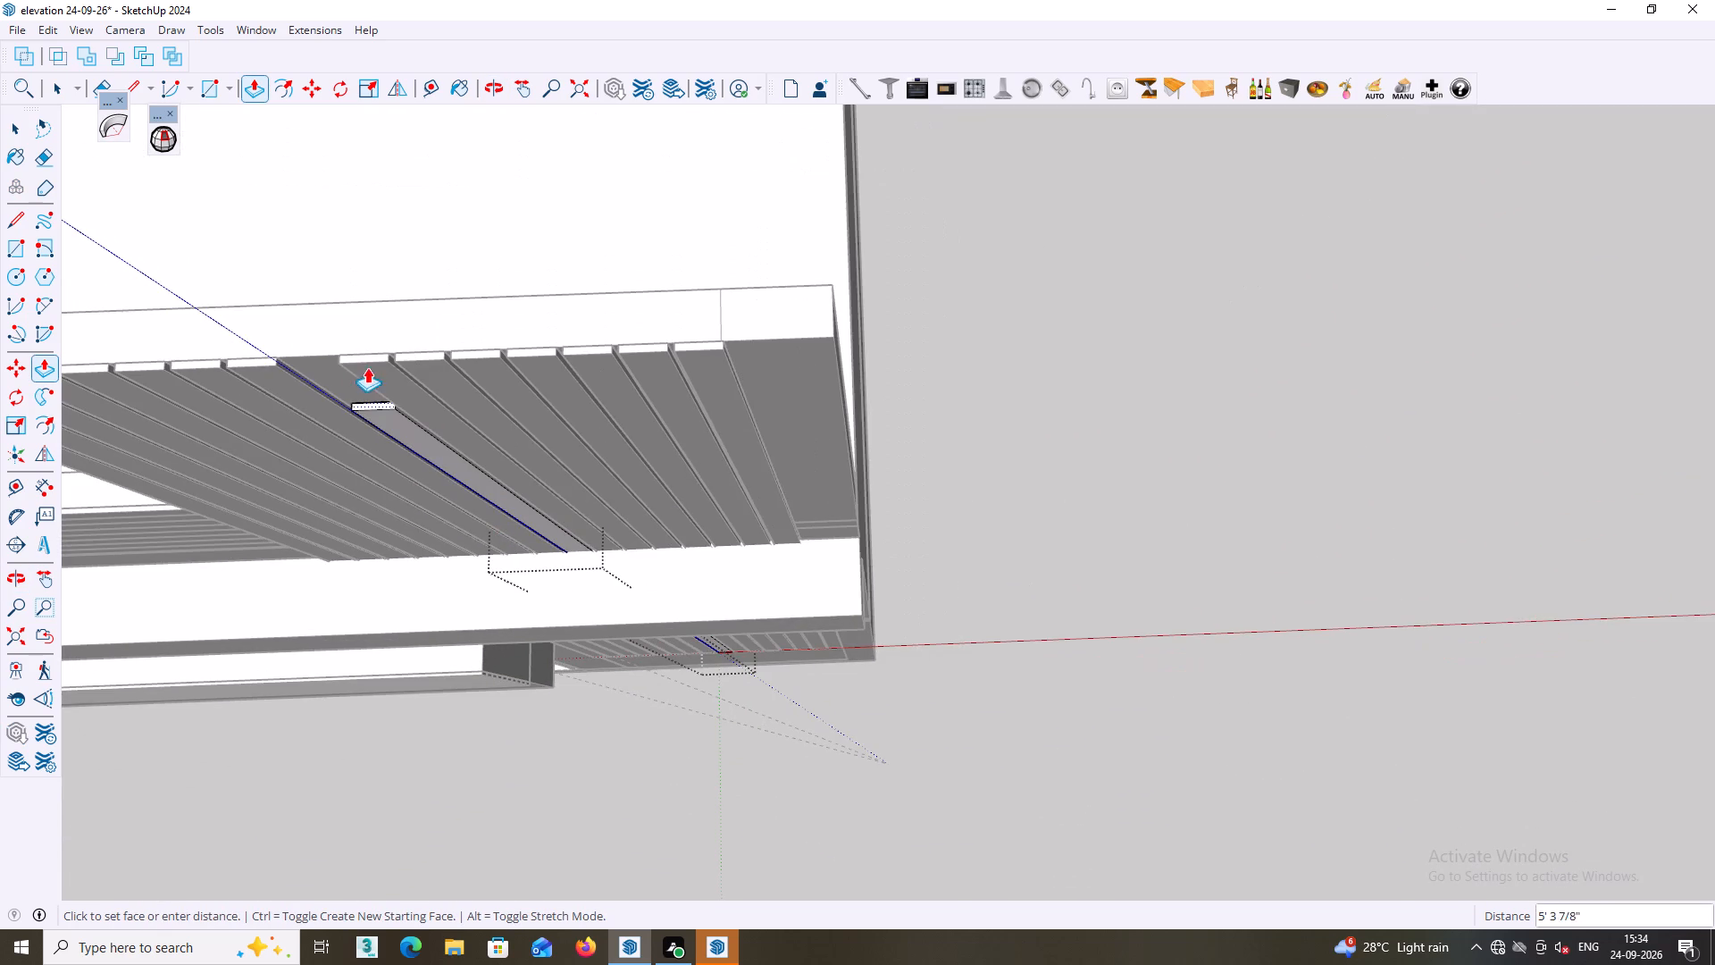
pyautogui.scroll(20, 347, 349)
pyautogui.scroll(1, 347, 349)
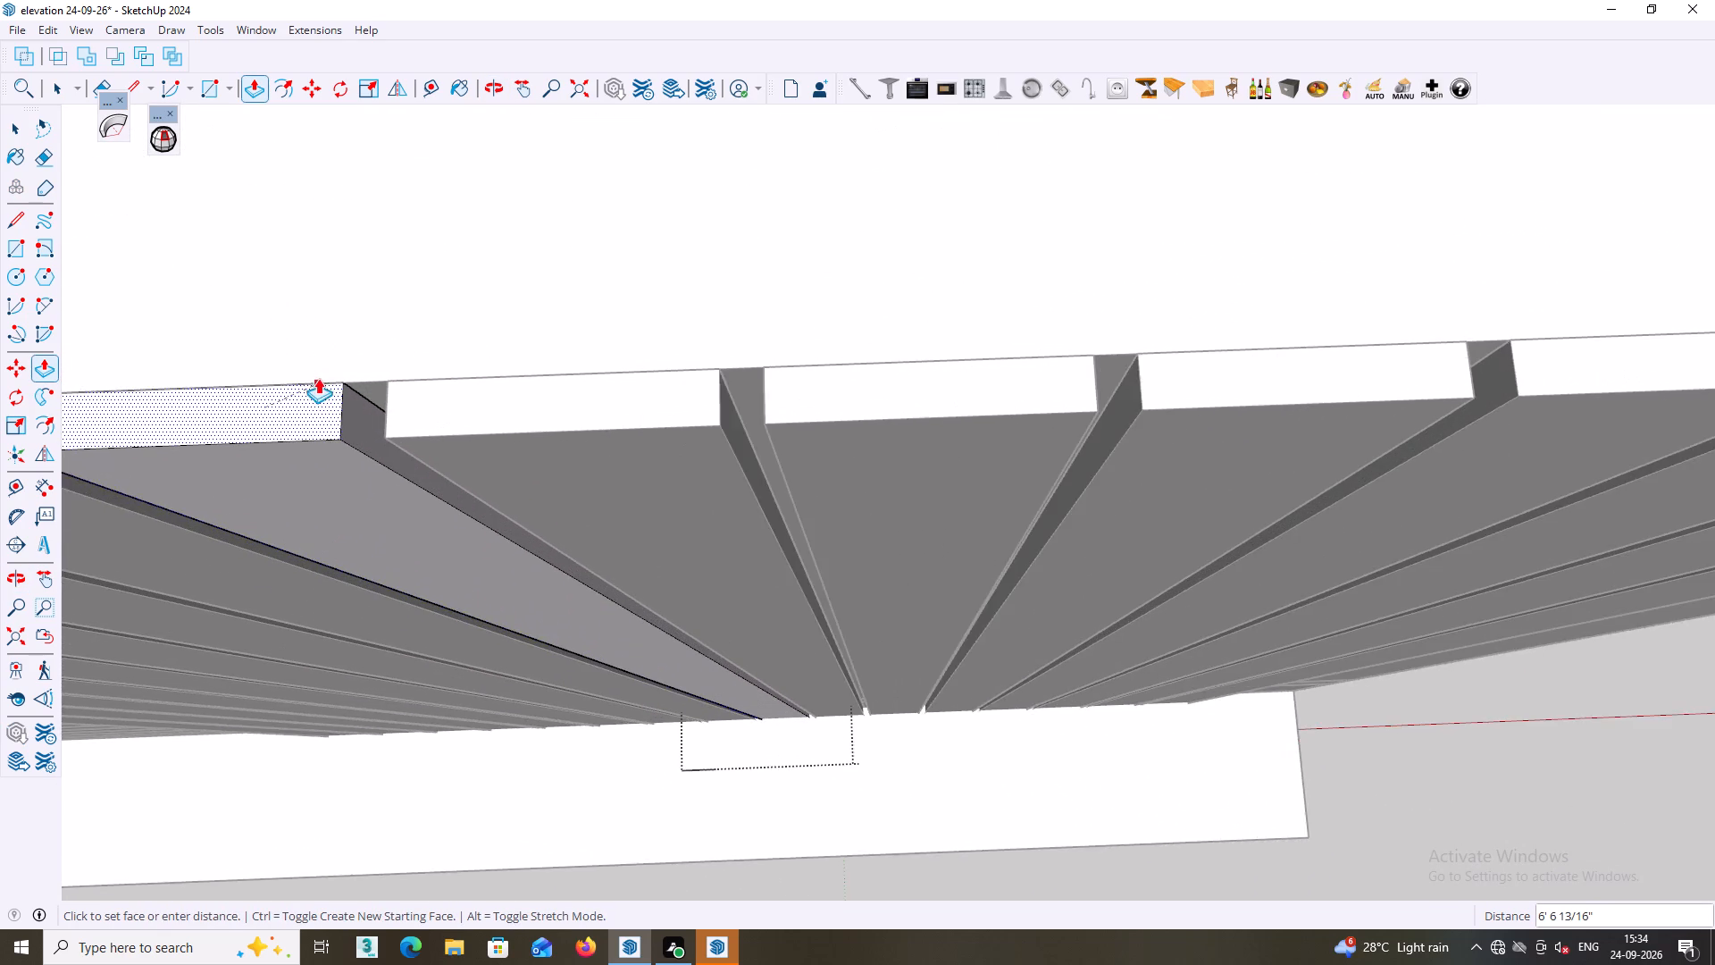
pyautogui.scroll(2, 318, 378)
pyautogui.click(352, 382)
pyautogui.scroll(-17, 361, 387)
pyautogui.press('space')
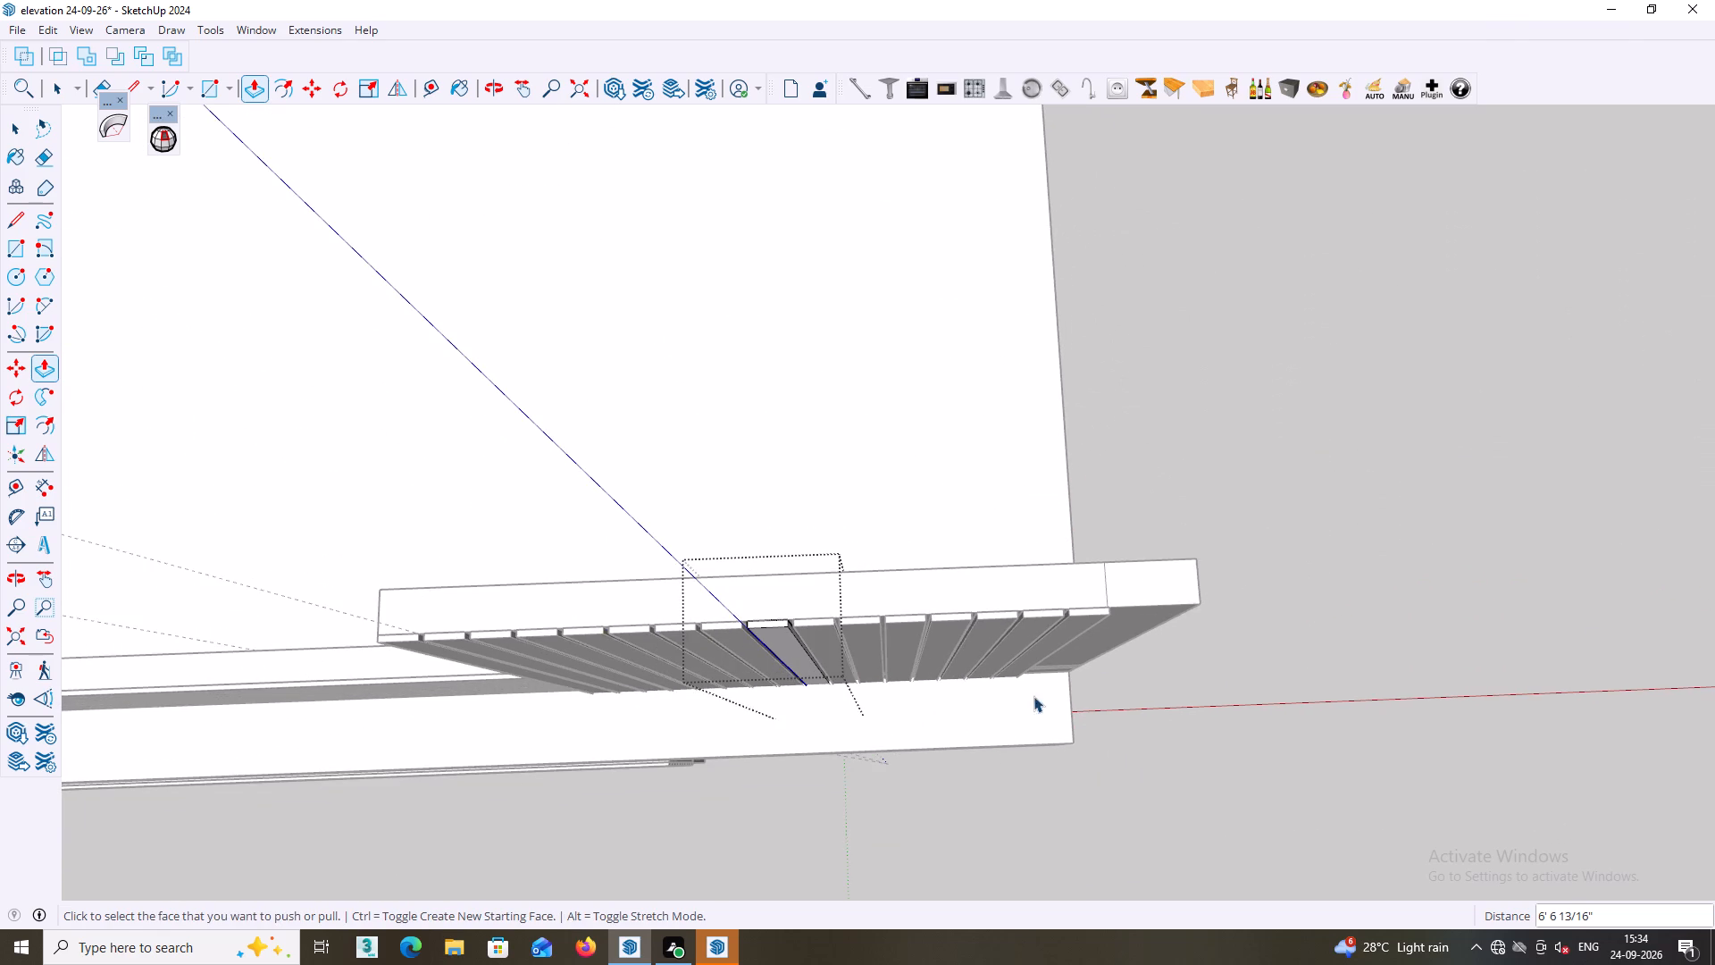
pyautogui.click(1223, 551)
# Examine the raised wall's vertical cladding strips and the upper facade from above, the corner and the front.
pyautogui.moveTo(1249, 542); pyautogui.dragTo(1240, 382, button='middle')
pyautogui.click(1261, 545)
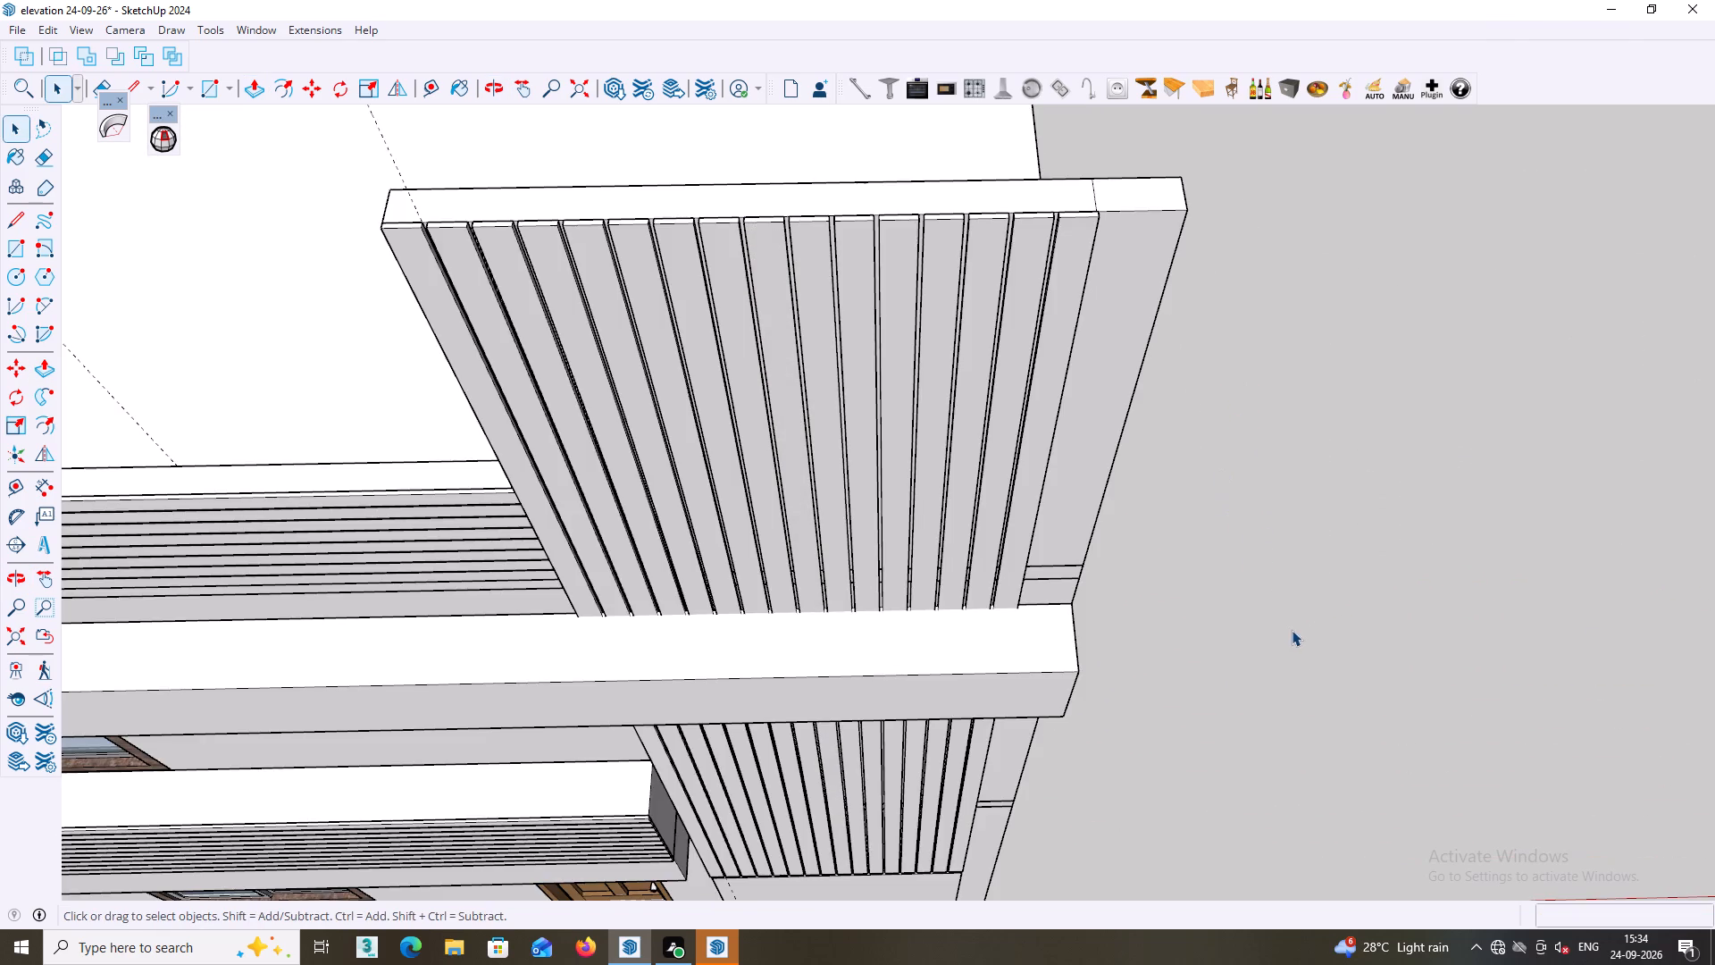
pyautogui.scroll(-1, 1292, 642)
pyautogui.keyDown('shift'); pyautogui.moveTo(1247, 634); pyautogui.dragTo(1216, 746, button='middle'); pyautogui.keyUp('shift')
pyautogui.moveTo(1194, 638); pyautogui.dragTo(994, 490, button='middle')
pyautogui.scroll(2, 1074, 617)
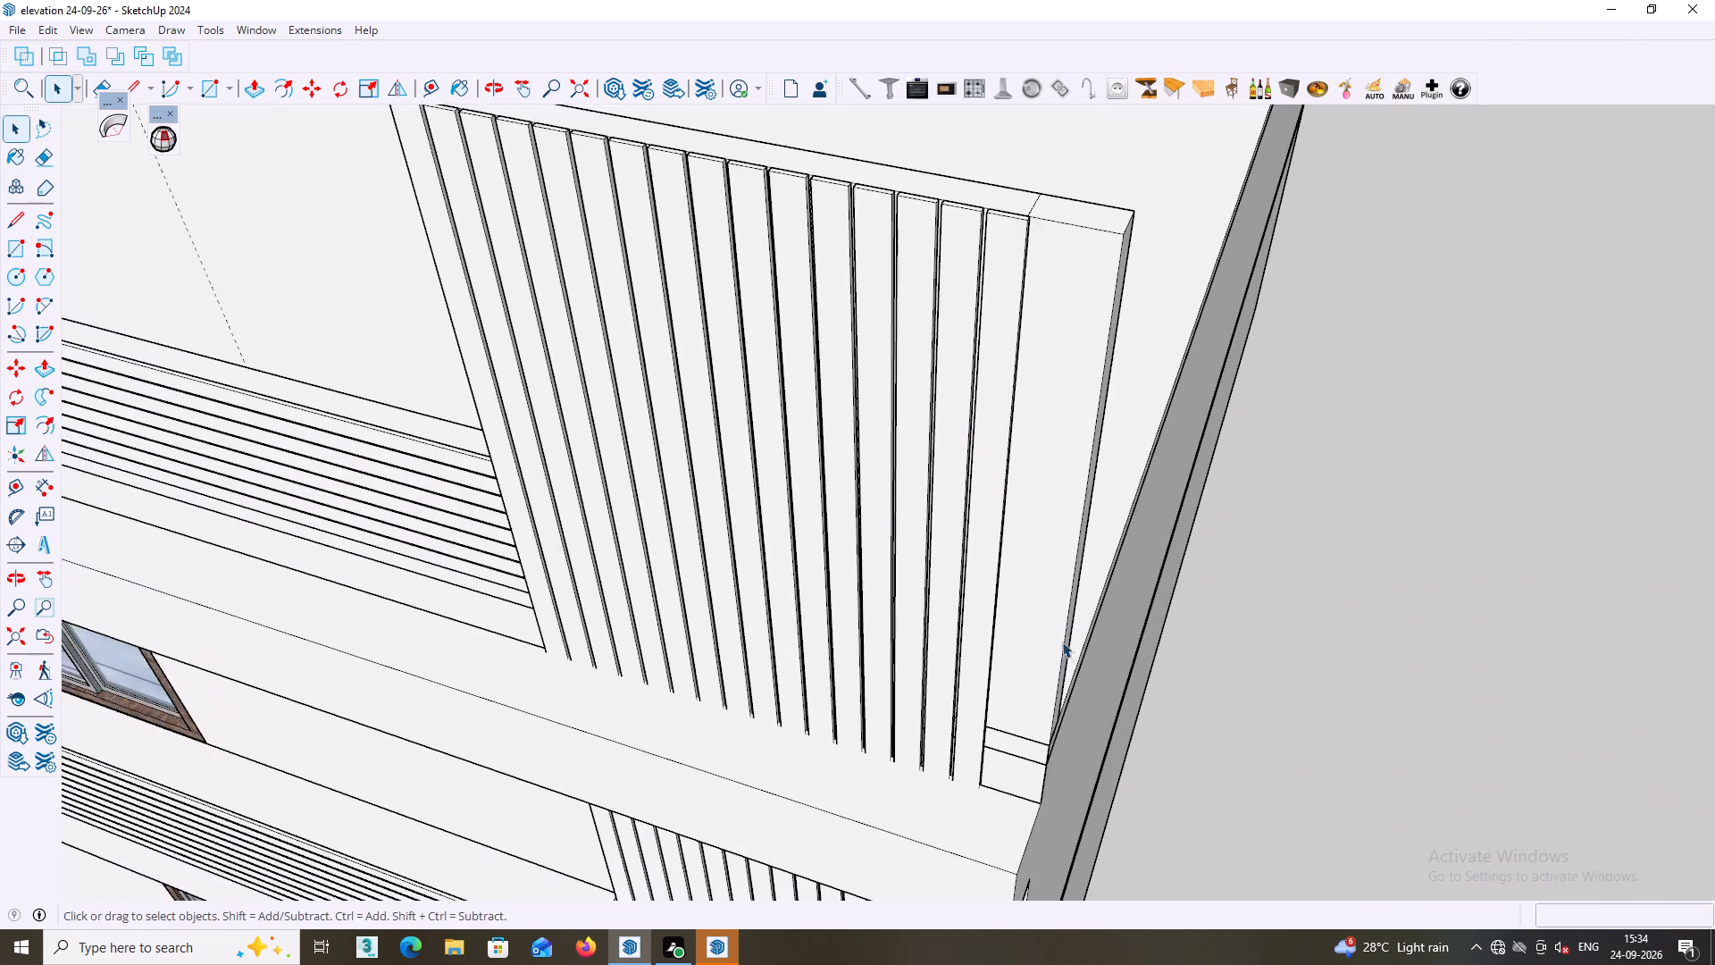
pyautogui.scroll(1, 1062, 642)
pyautogui.keyDown('shift'); pyautogui.moveTo(1079, 647); pyautogui.dragTo(1299, 529, button='middle'); pyautogui.keyUp('shift')
pyautogui.moveTo(1300, 642); pyautogui.dragTo(1423, 526, button='middle')
pyautogui.scroll(-1, 1407, 542)
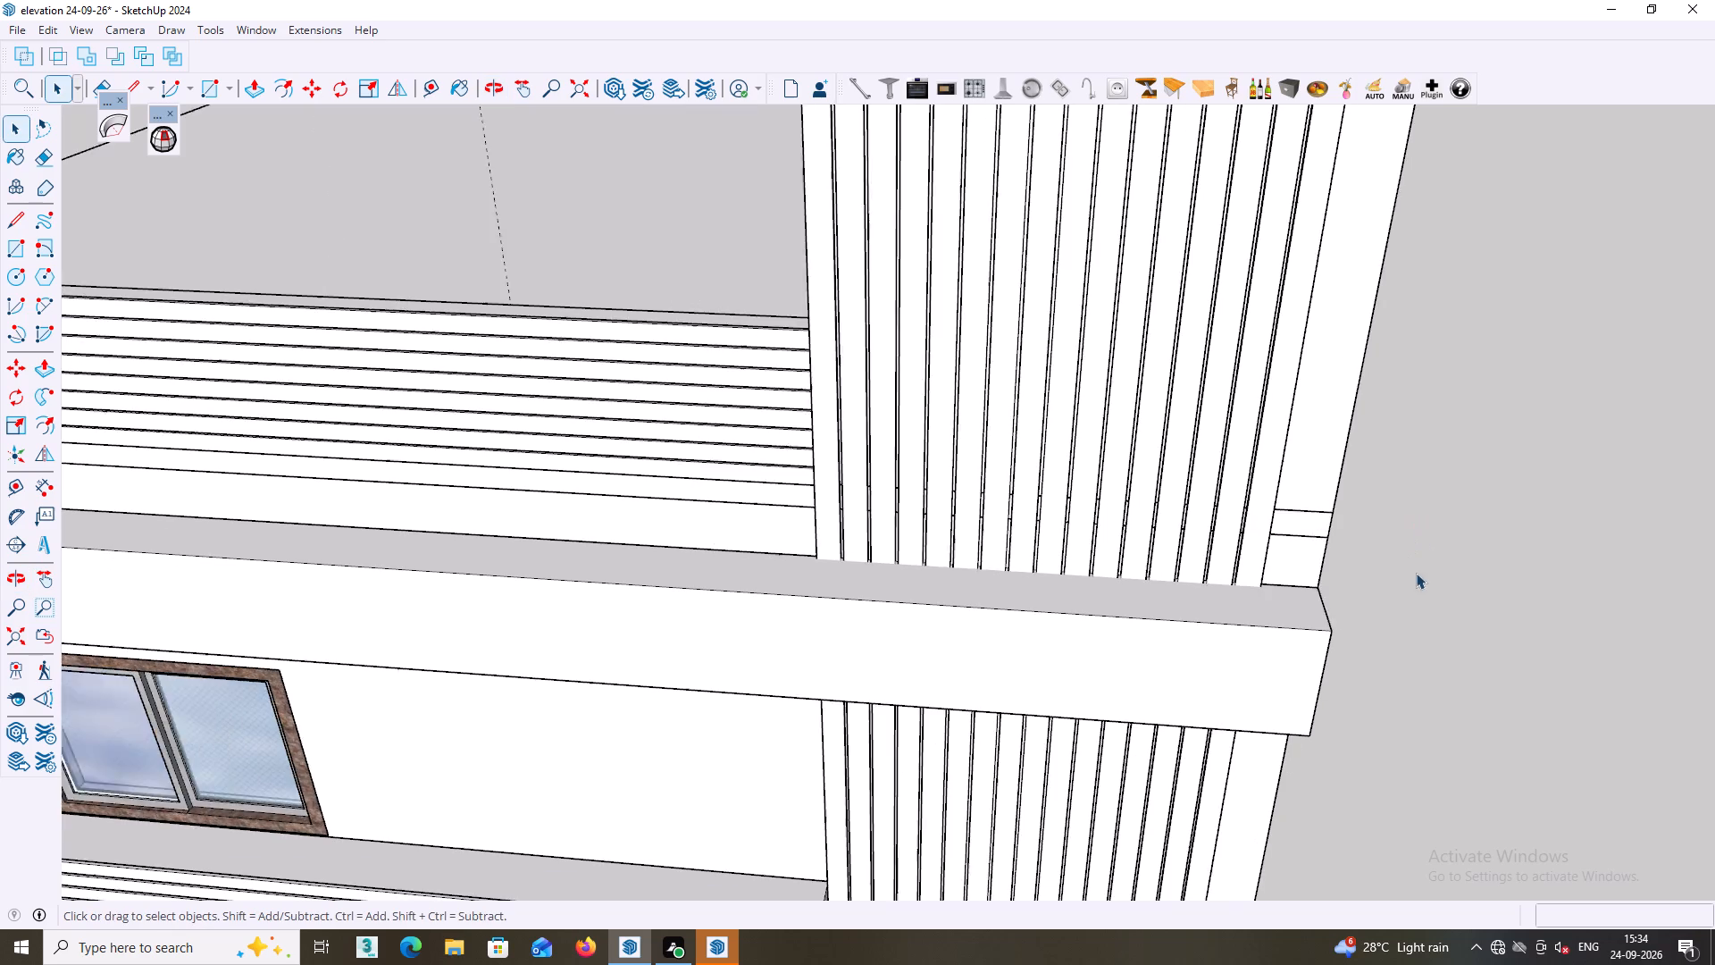
pyautogui.scroll(-1, 1416, 573)
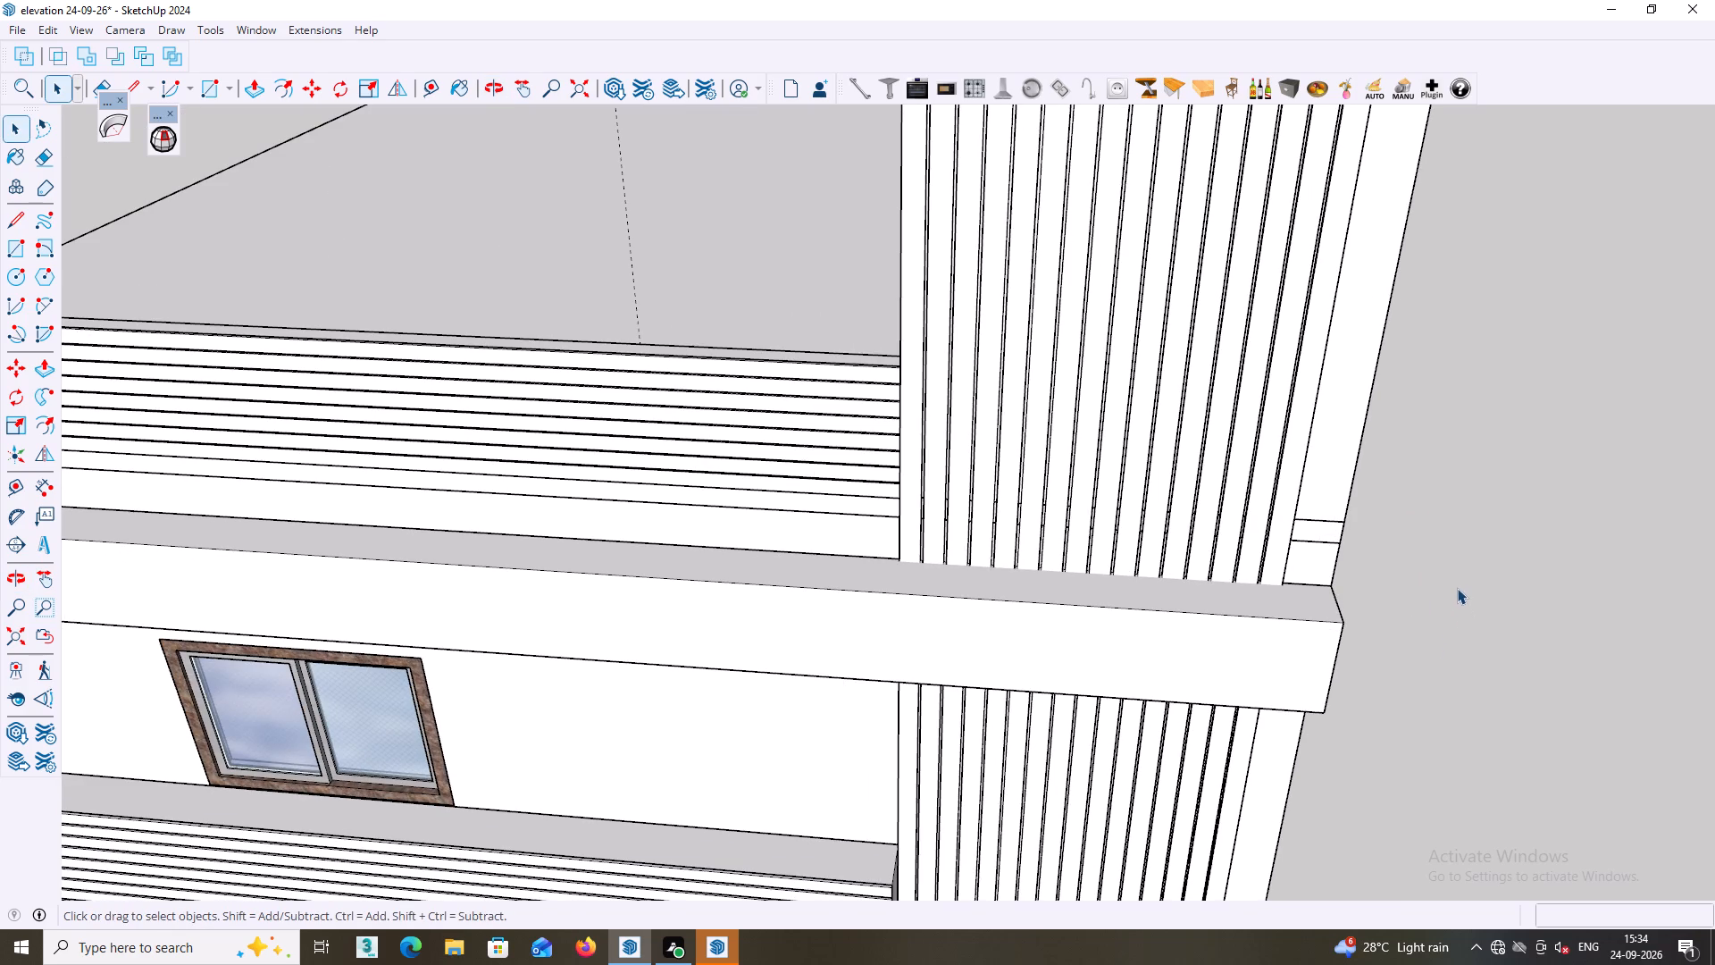
pyautogui.scroll(-2, 1585, 753)
pyautogui.moveTo(1557, 675); pyautogui.dragTo(1552, 645, button='middle')
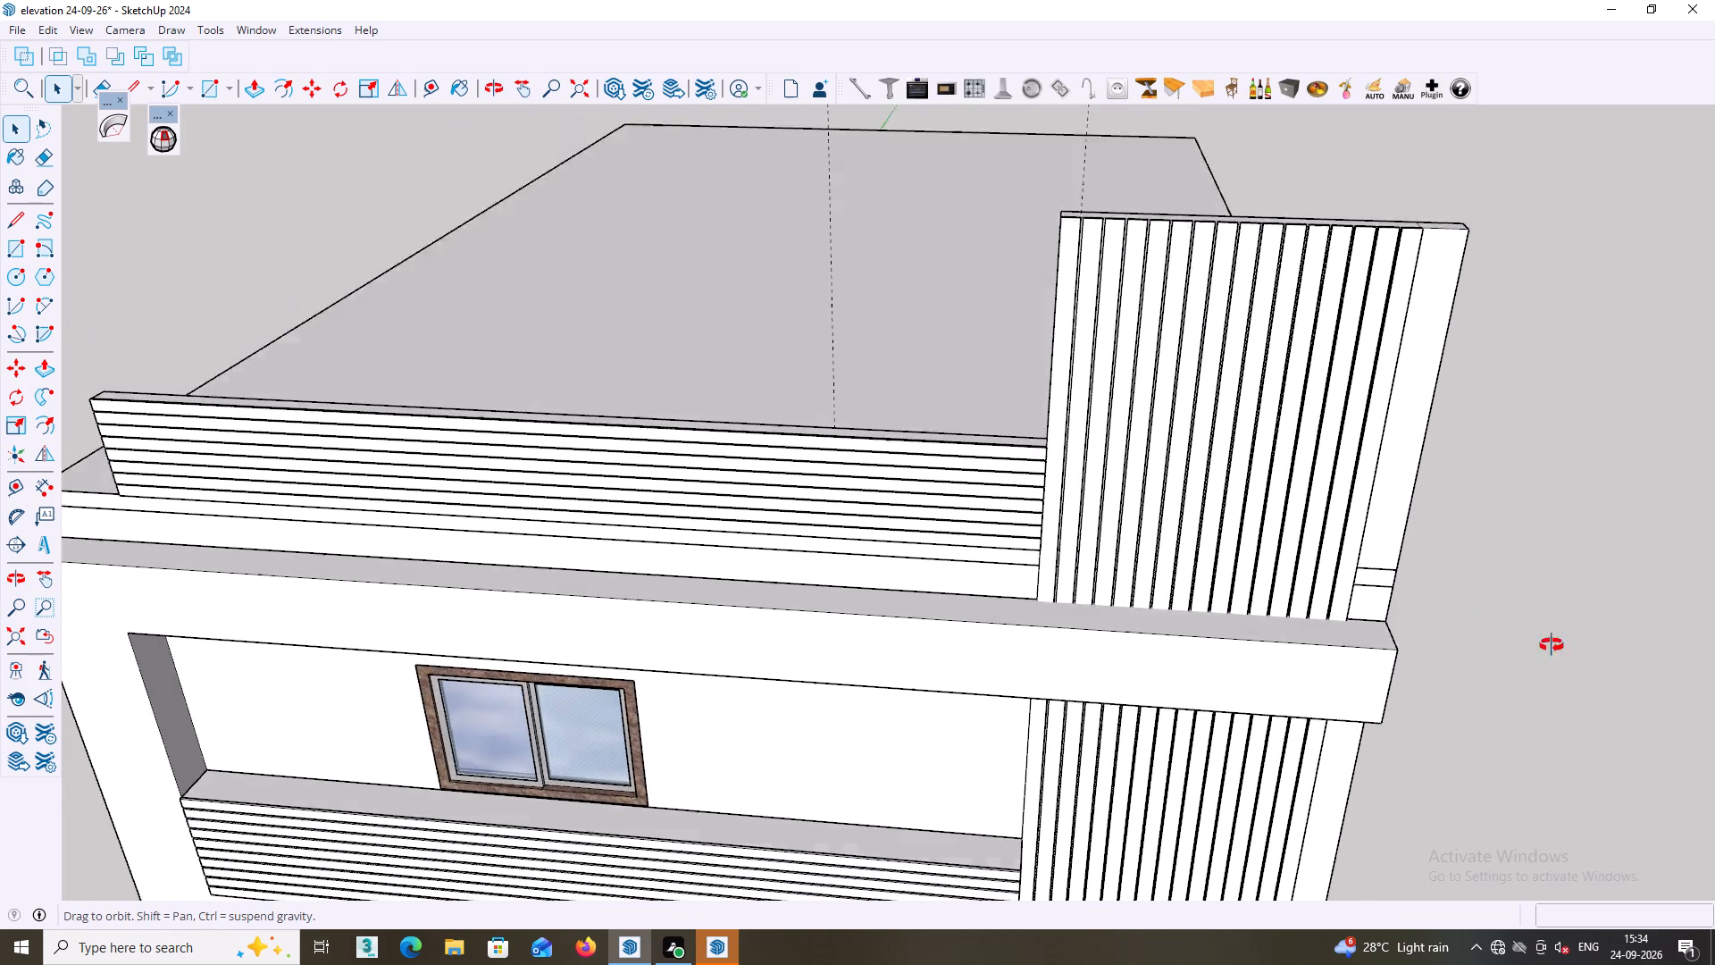
pyautogui.moveTo(1552, 645); pyautogui.dragTo(1524, 564, button='middle')
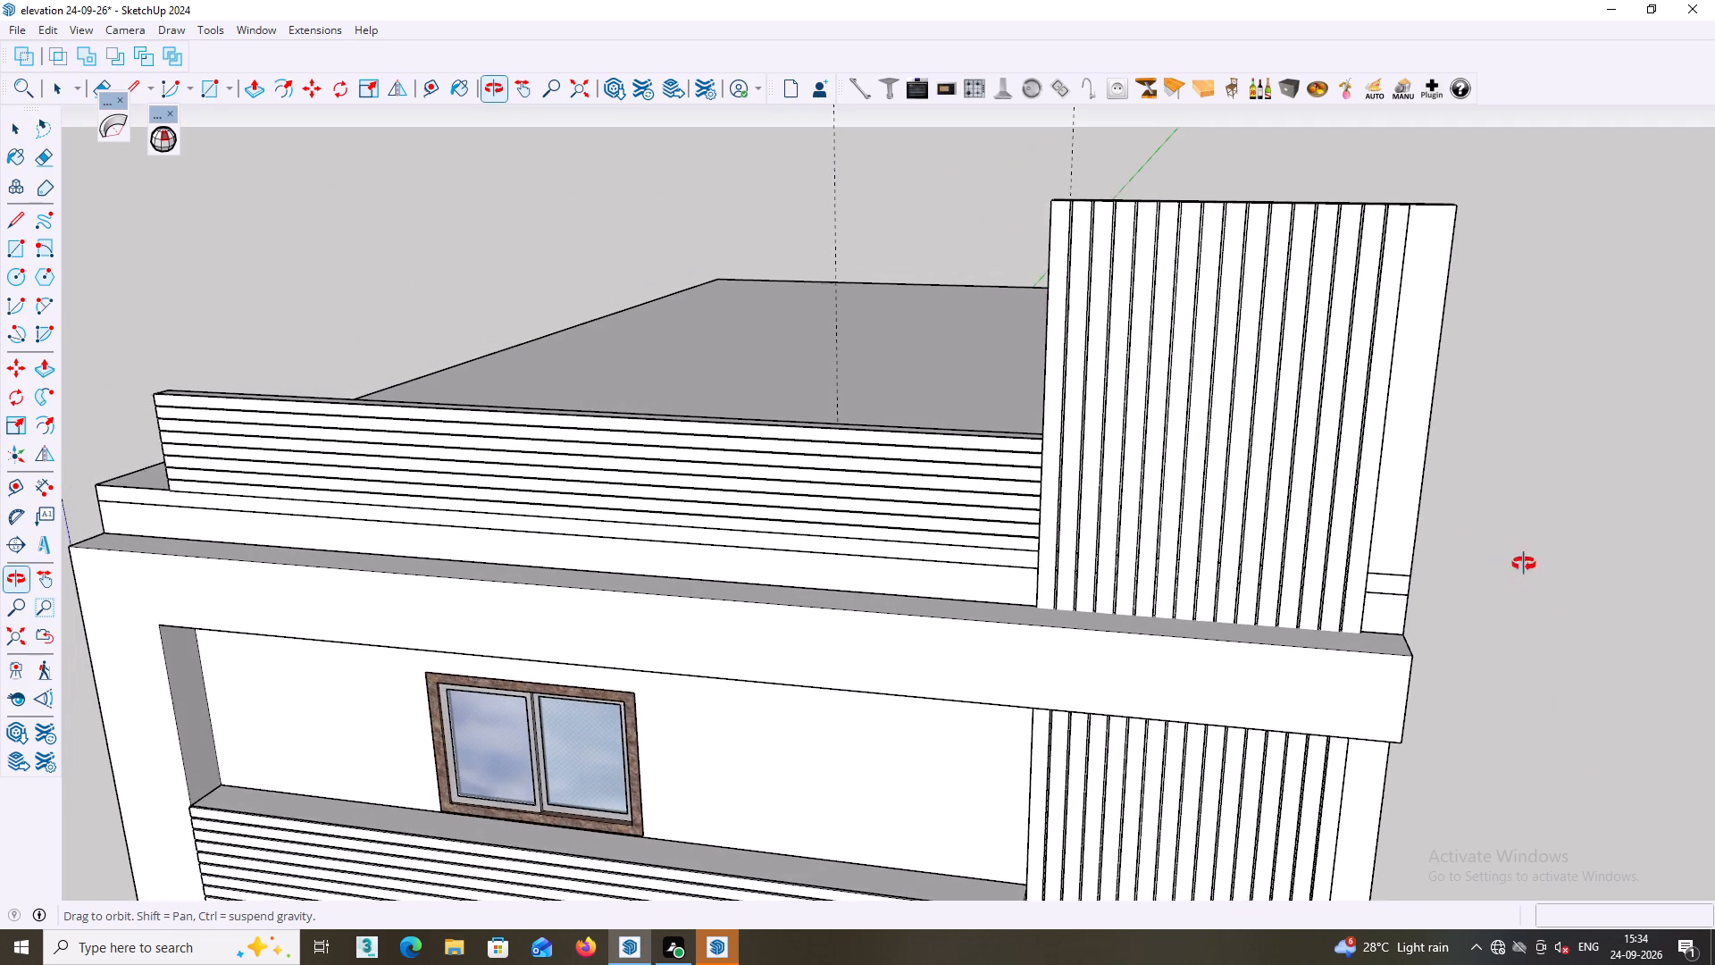
pyautogui.moveTo(1524, 564); pyautogui.dragTo(1535, 566, button='middle')
pyautogui.scroll(-2, 1541, 586)
pyautogui.moveTo(1510, 715); pyautogui.dragTo(1480, 654, button='middle')
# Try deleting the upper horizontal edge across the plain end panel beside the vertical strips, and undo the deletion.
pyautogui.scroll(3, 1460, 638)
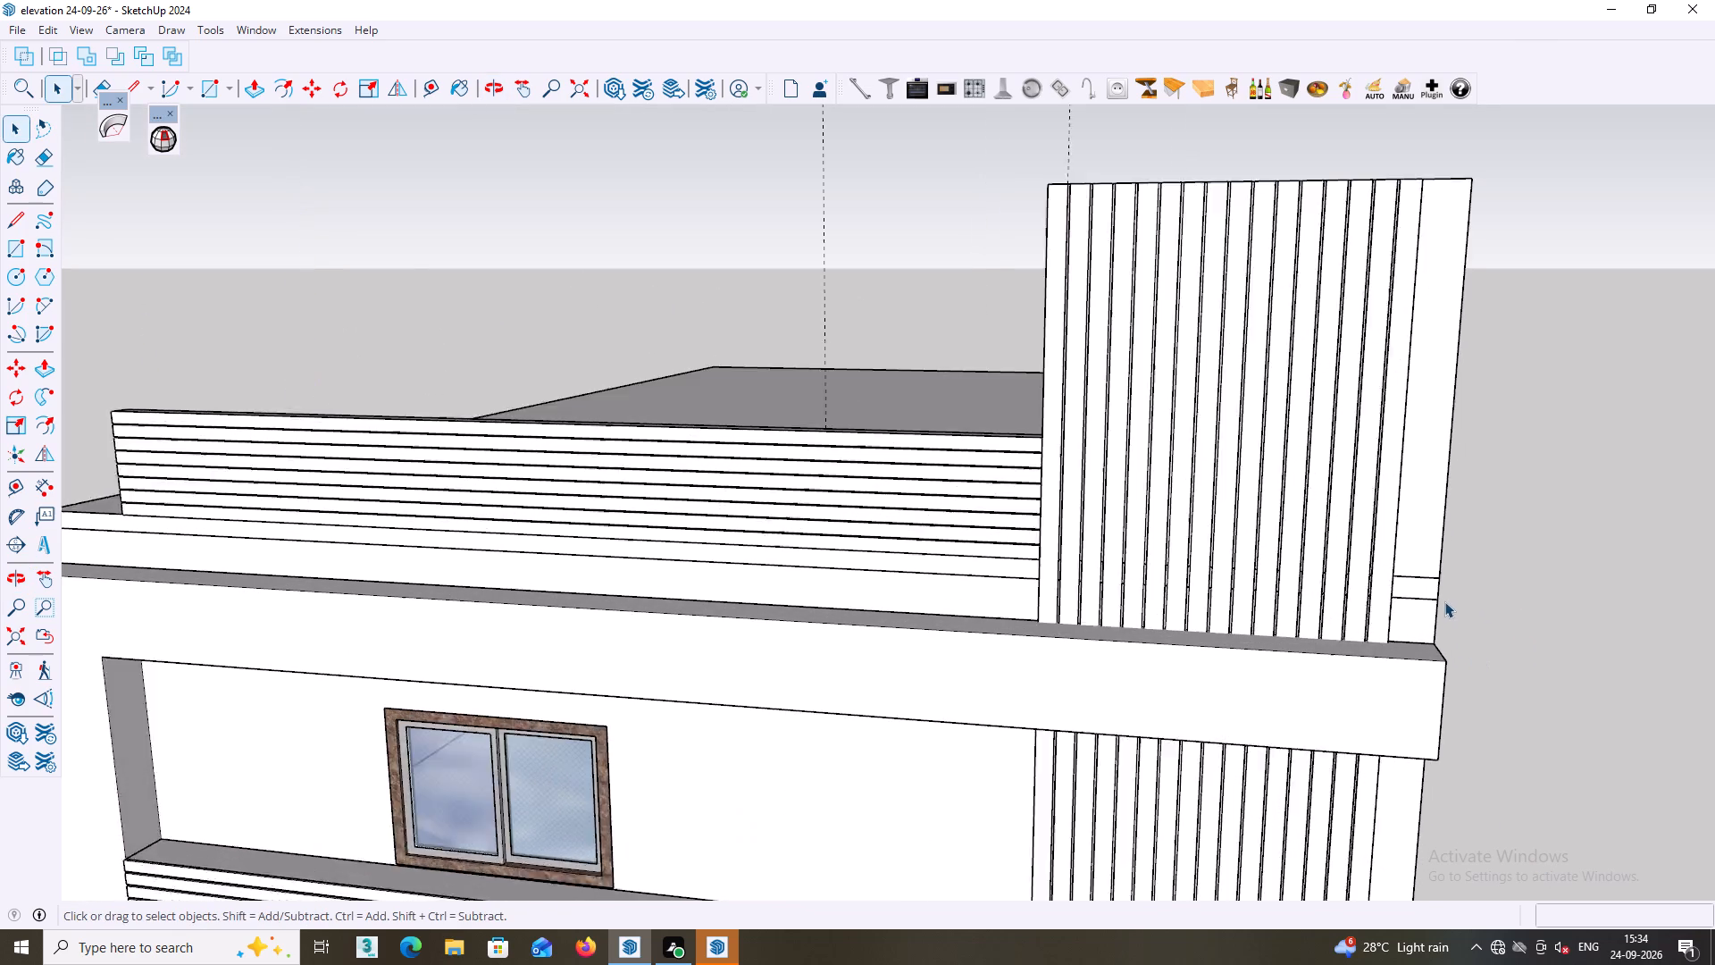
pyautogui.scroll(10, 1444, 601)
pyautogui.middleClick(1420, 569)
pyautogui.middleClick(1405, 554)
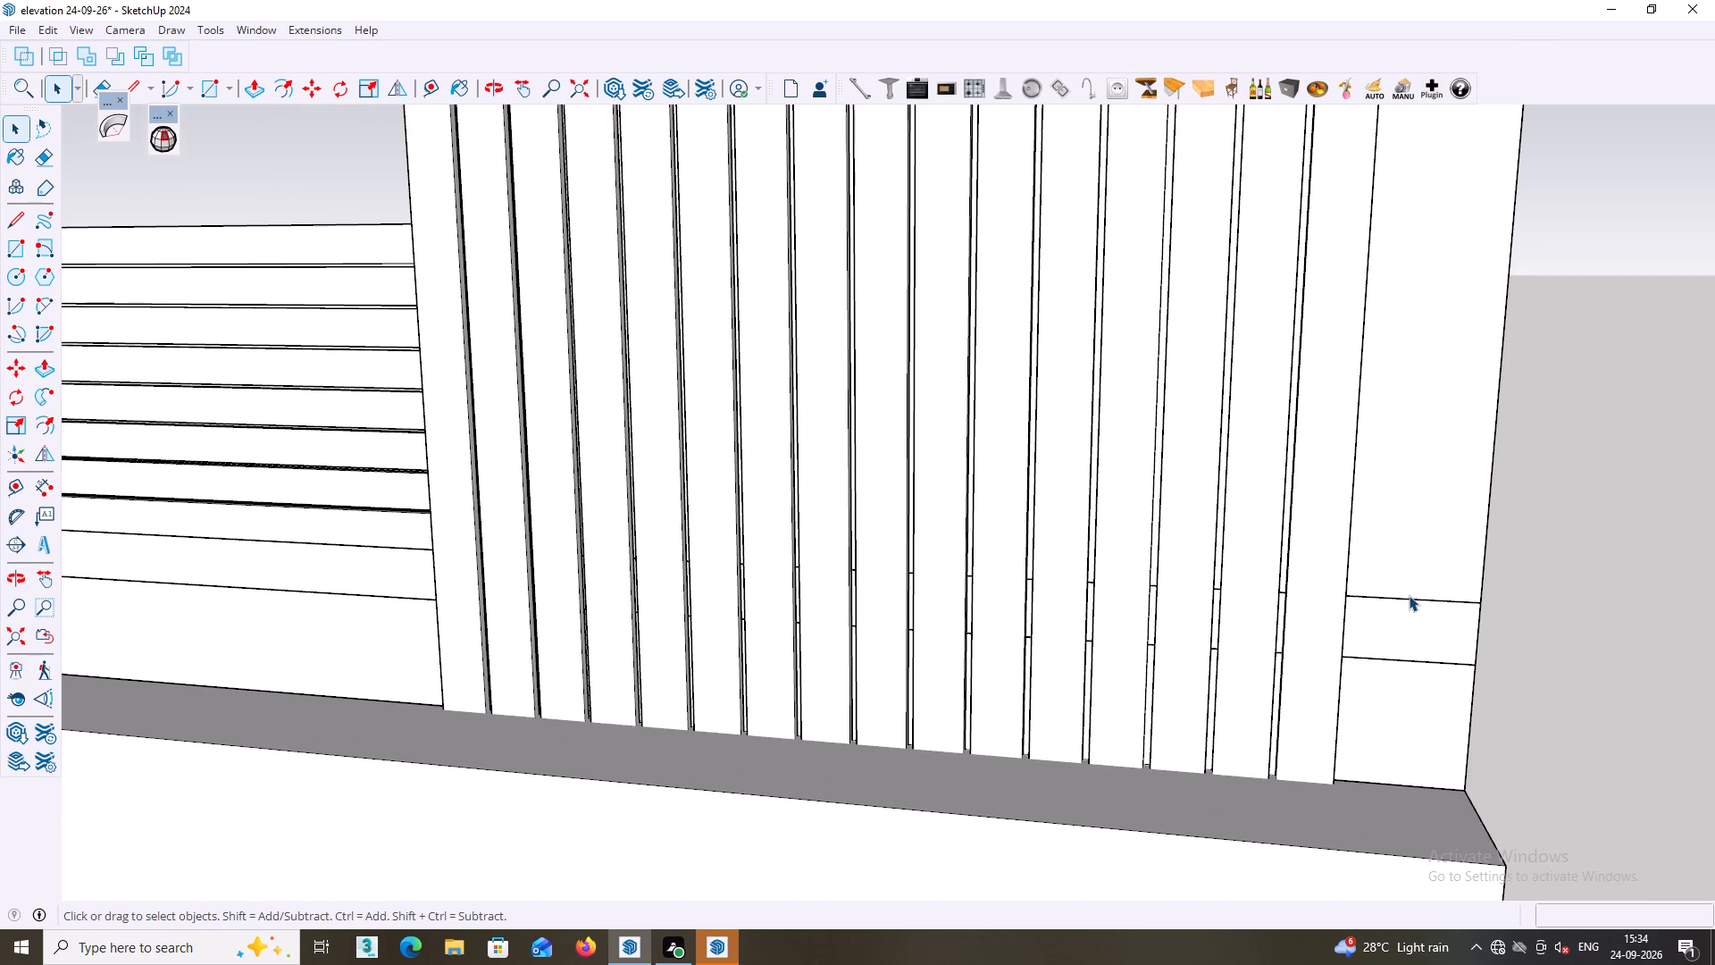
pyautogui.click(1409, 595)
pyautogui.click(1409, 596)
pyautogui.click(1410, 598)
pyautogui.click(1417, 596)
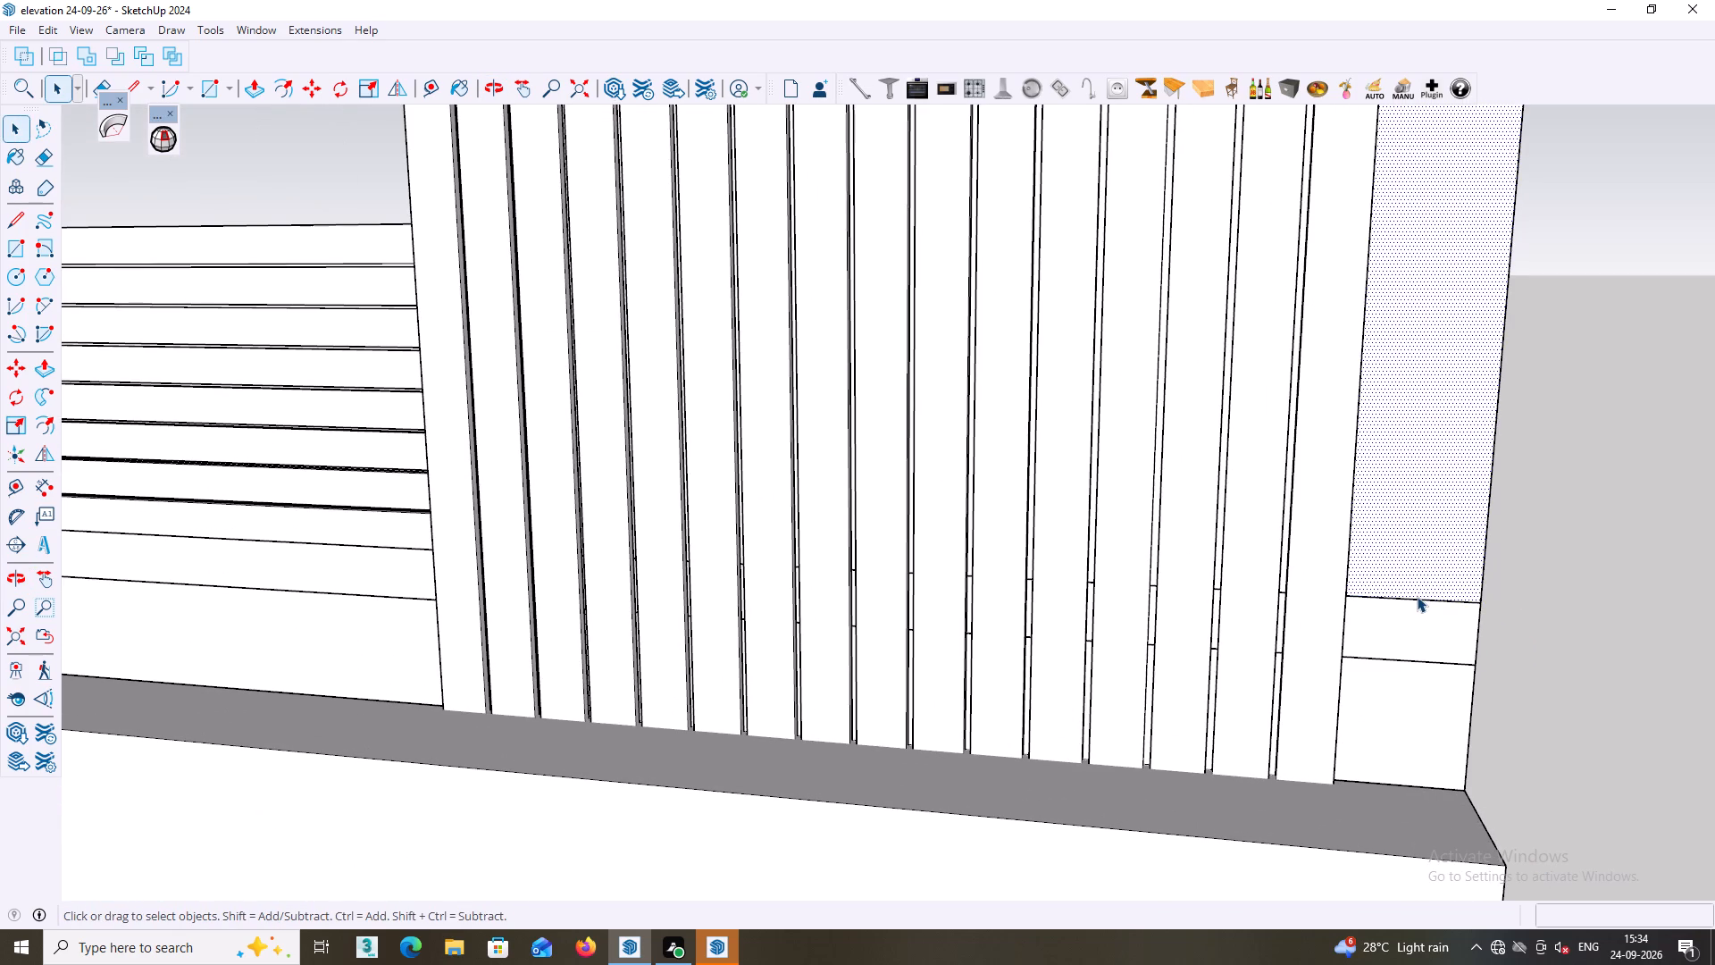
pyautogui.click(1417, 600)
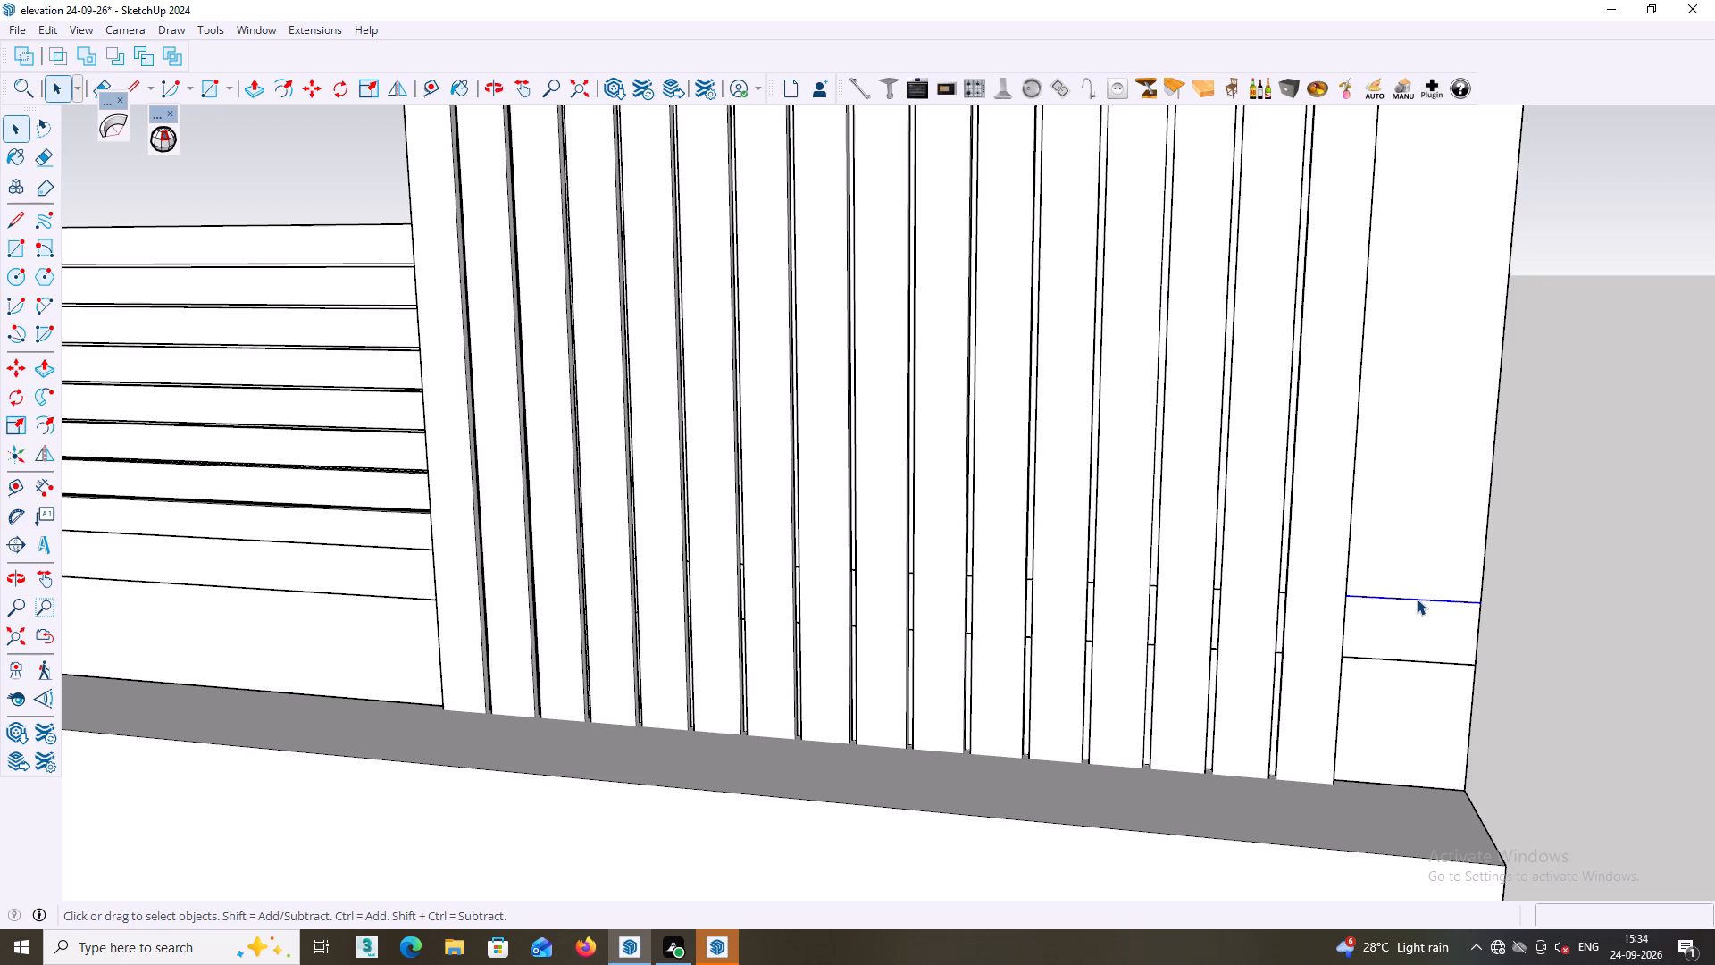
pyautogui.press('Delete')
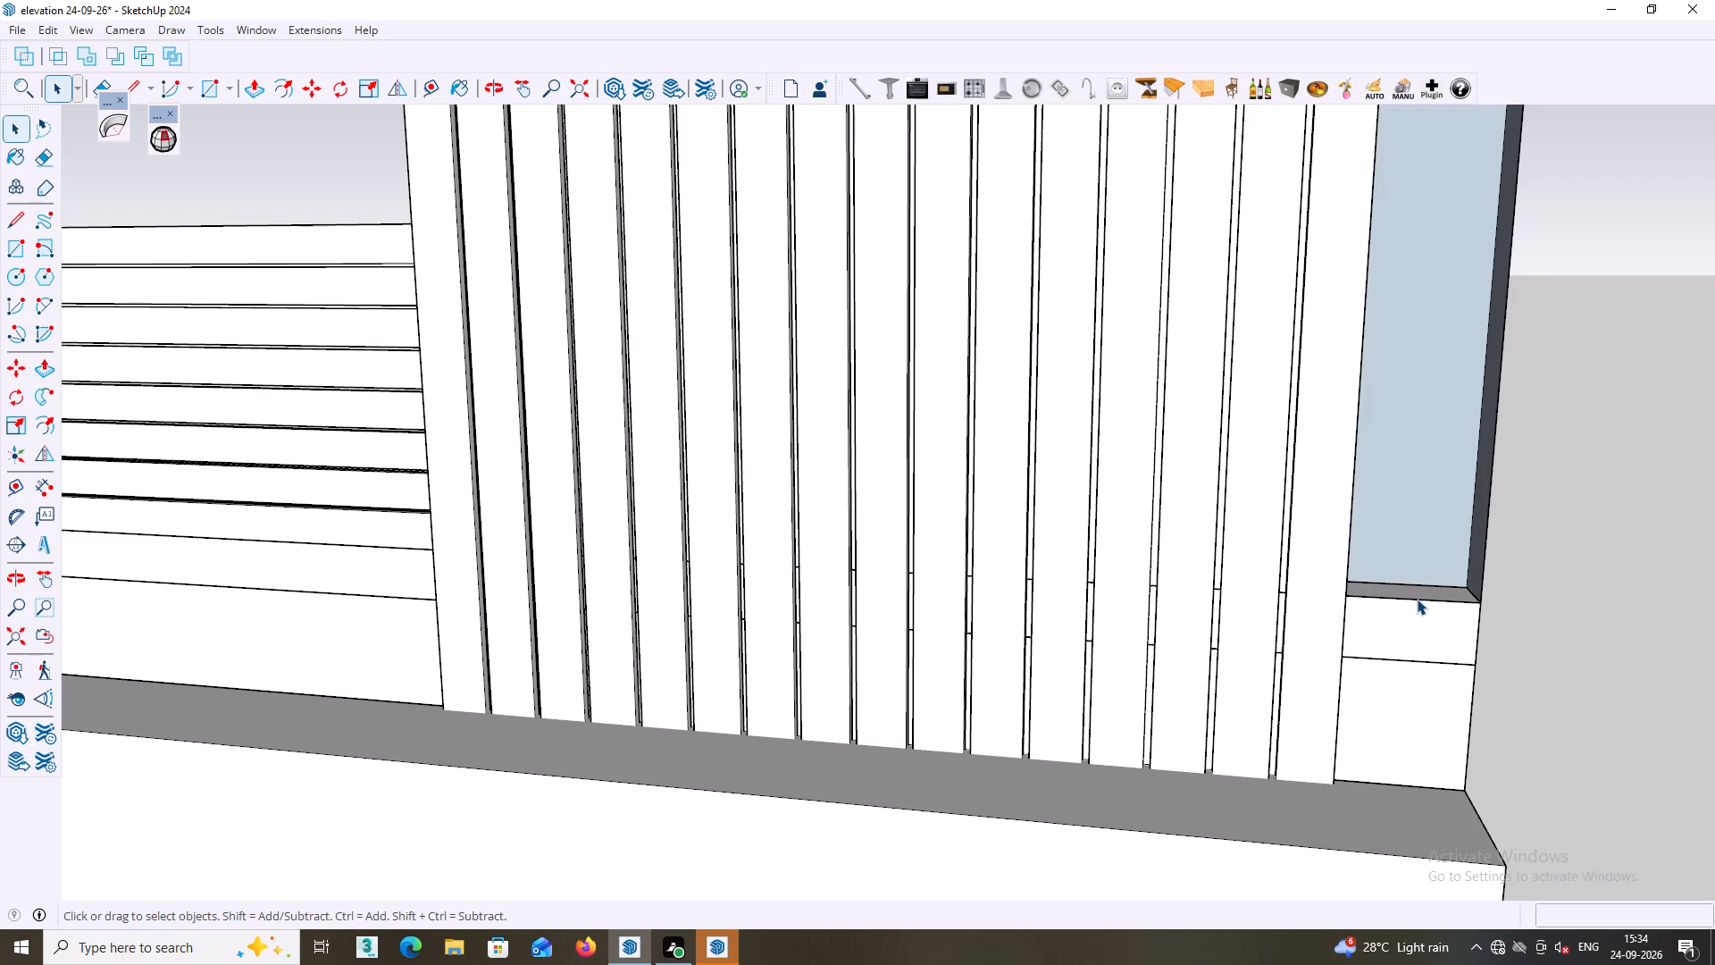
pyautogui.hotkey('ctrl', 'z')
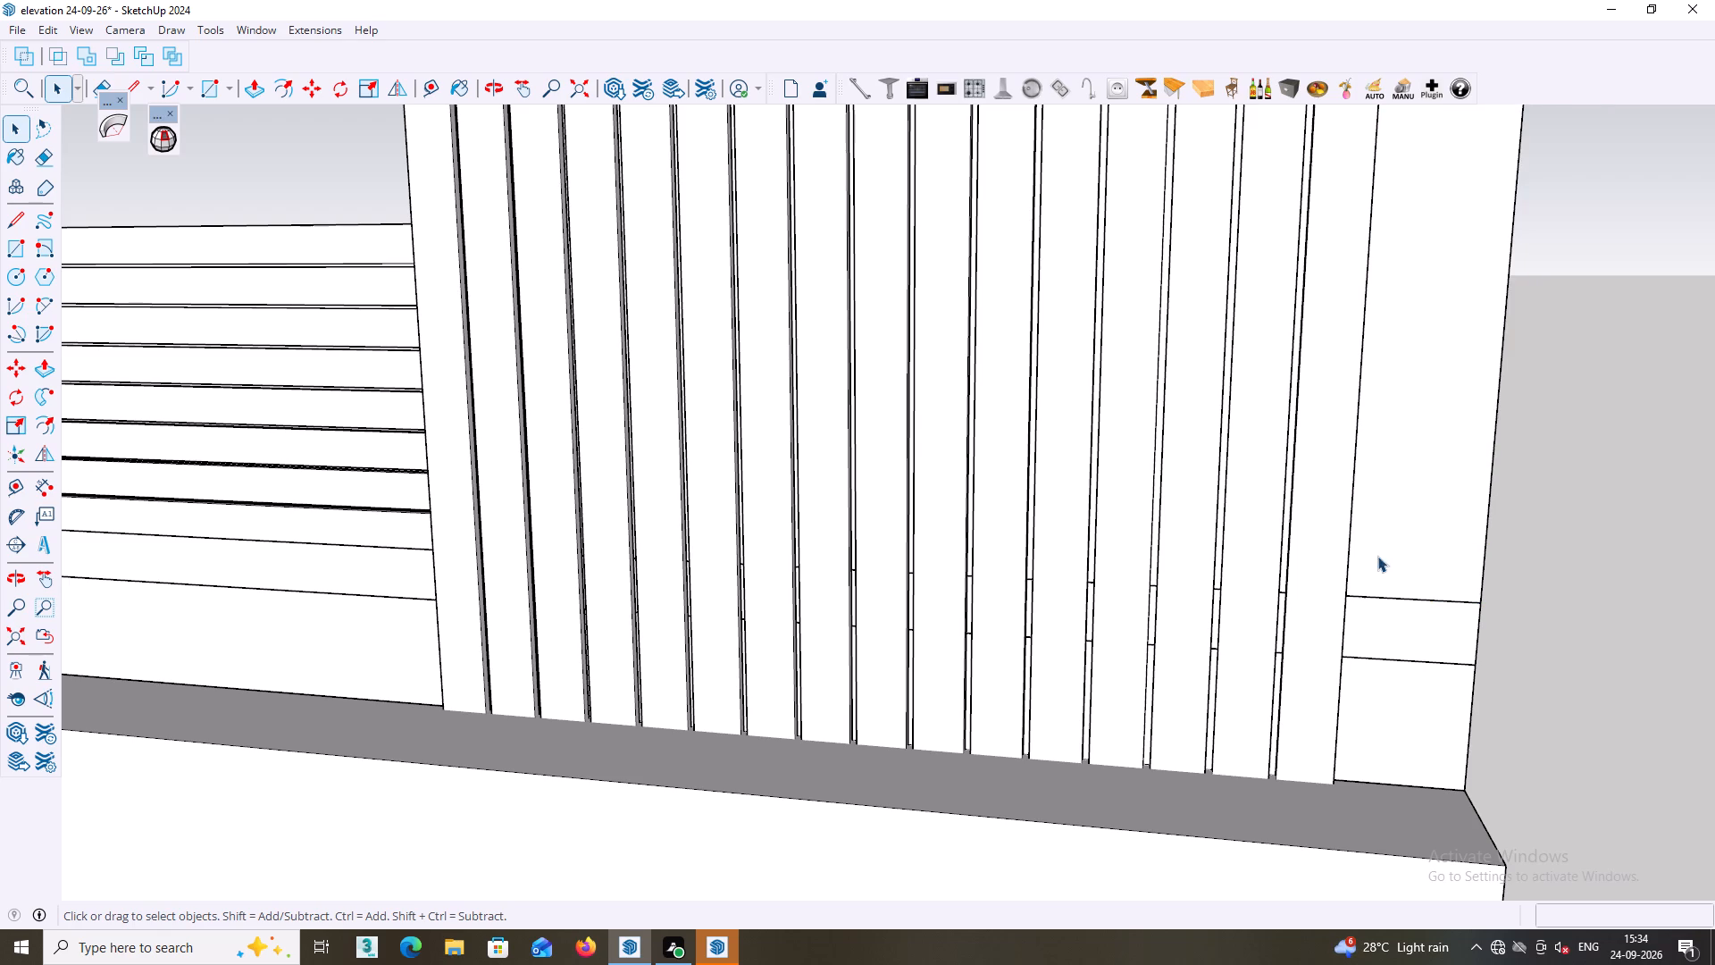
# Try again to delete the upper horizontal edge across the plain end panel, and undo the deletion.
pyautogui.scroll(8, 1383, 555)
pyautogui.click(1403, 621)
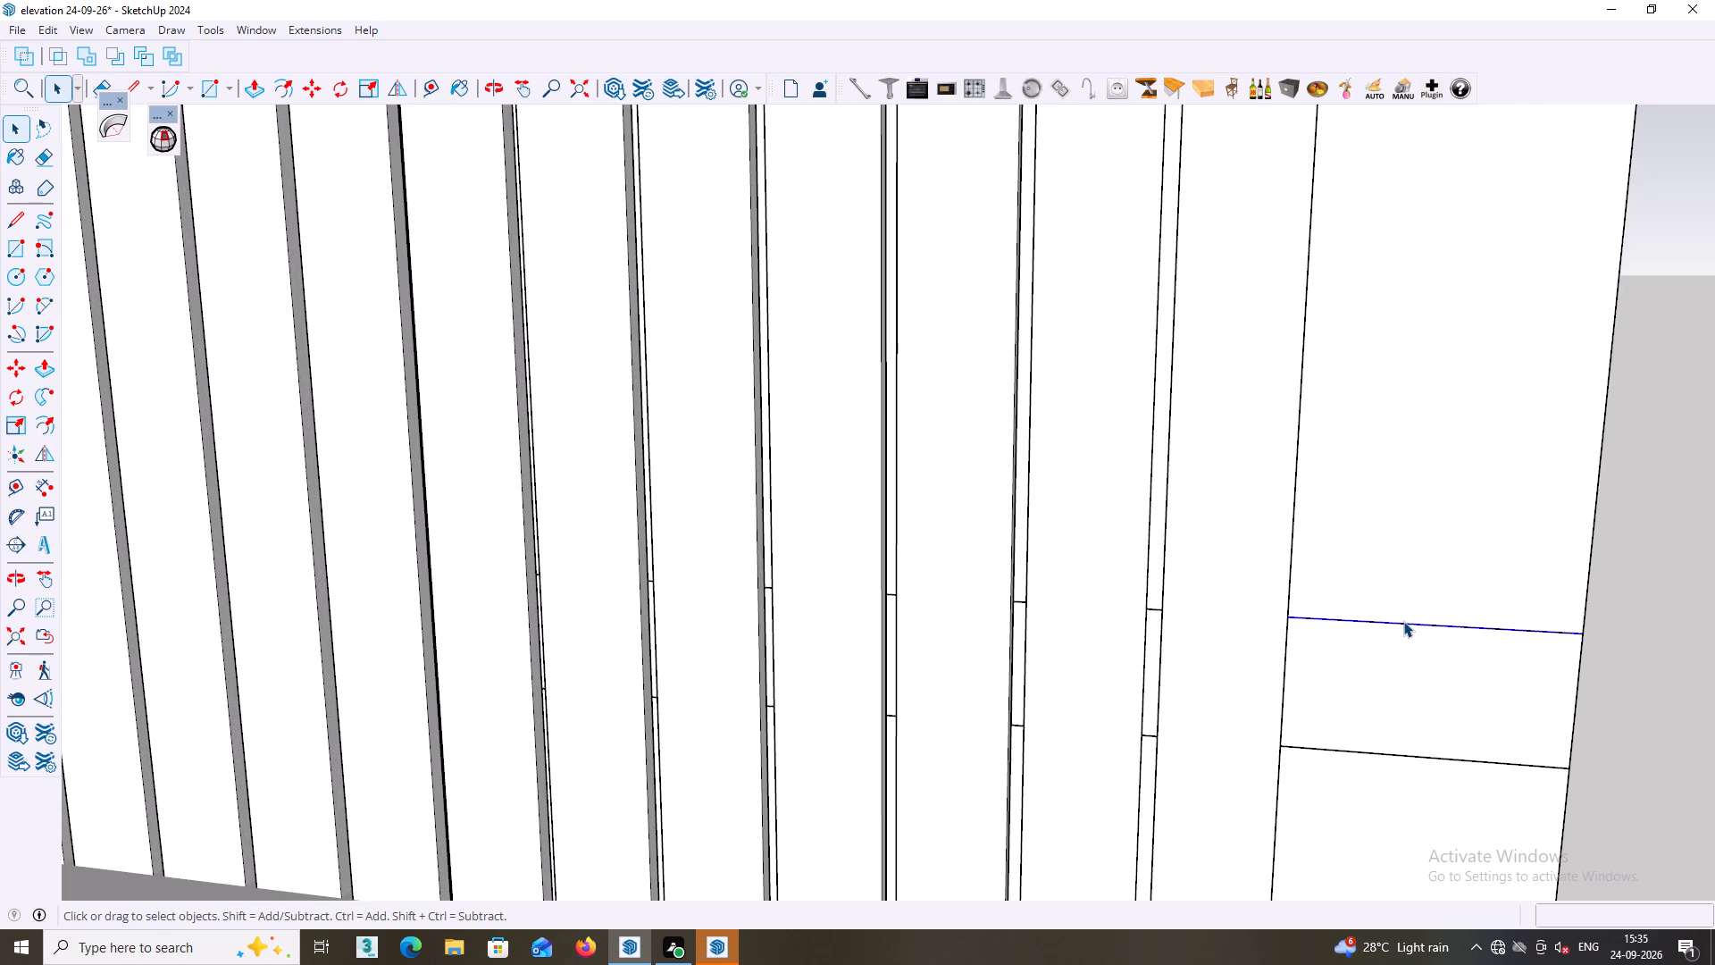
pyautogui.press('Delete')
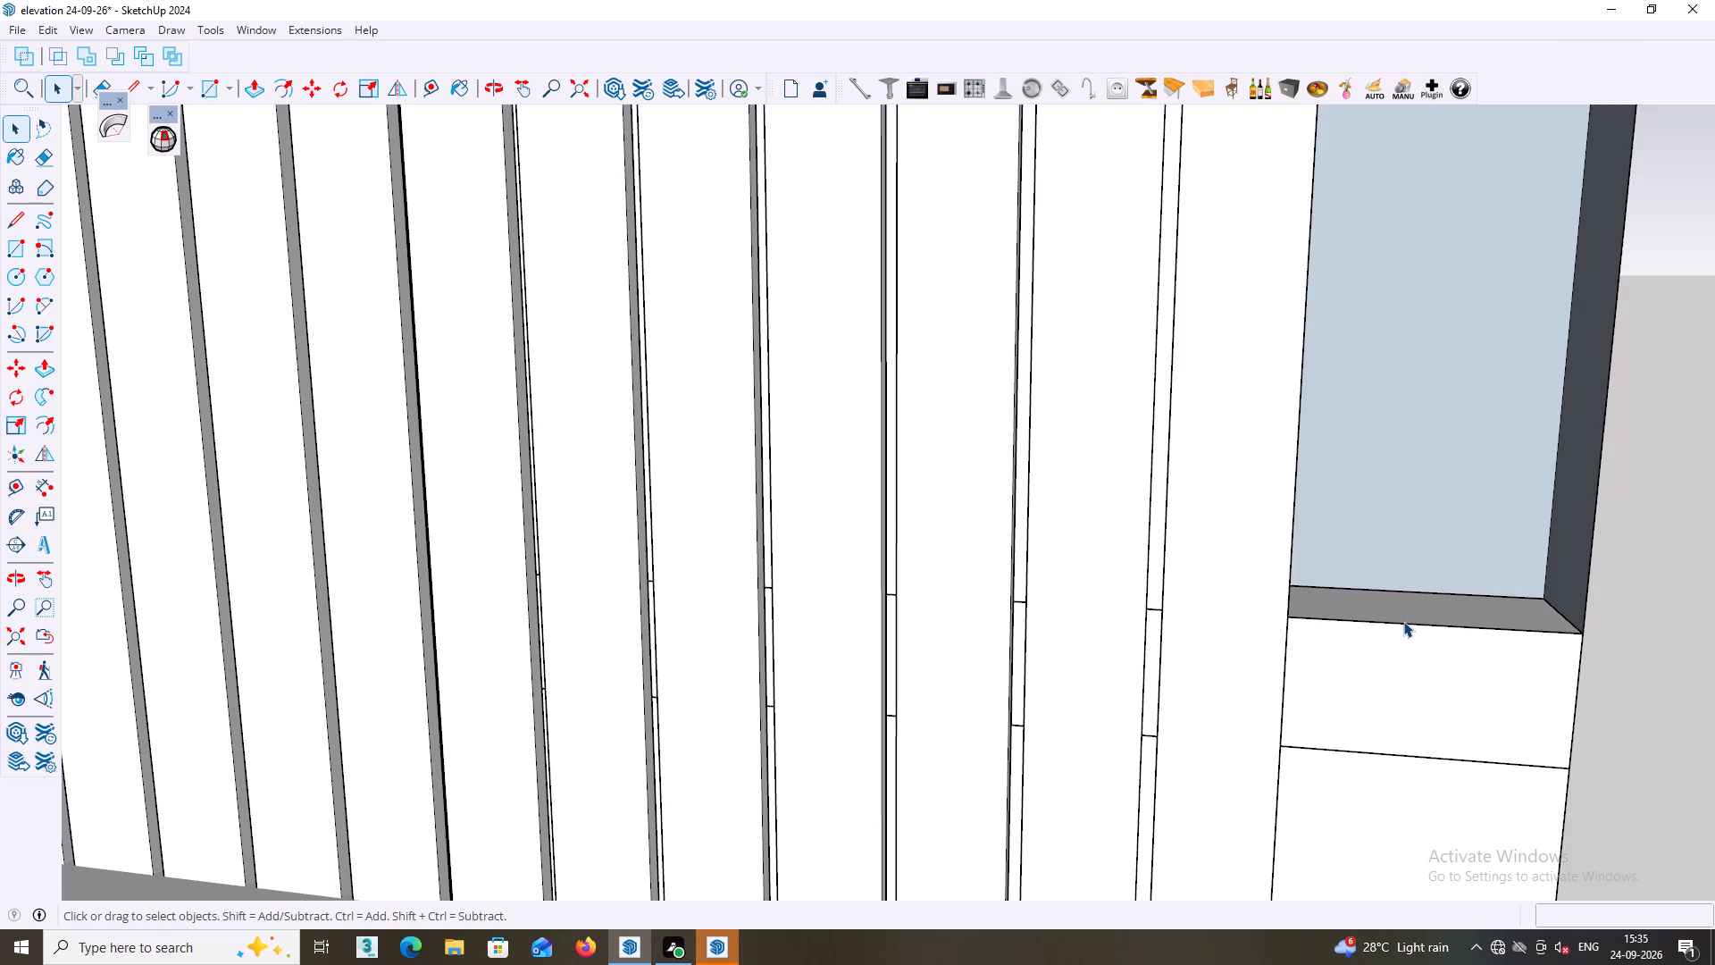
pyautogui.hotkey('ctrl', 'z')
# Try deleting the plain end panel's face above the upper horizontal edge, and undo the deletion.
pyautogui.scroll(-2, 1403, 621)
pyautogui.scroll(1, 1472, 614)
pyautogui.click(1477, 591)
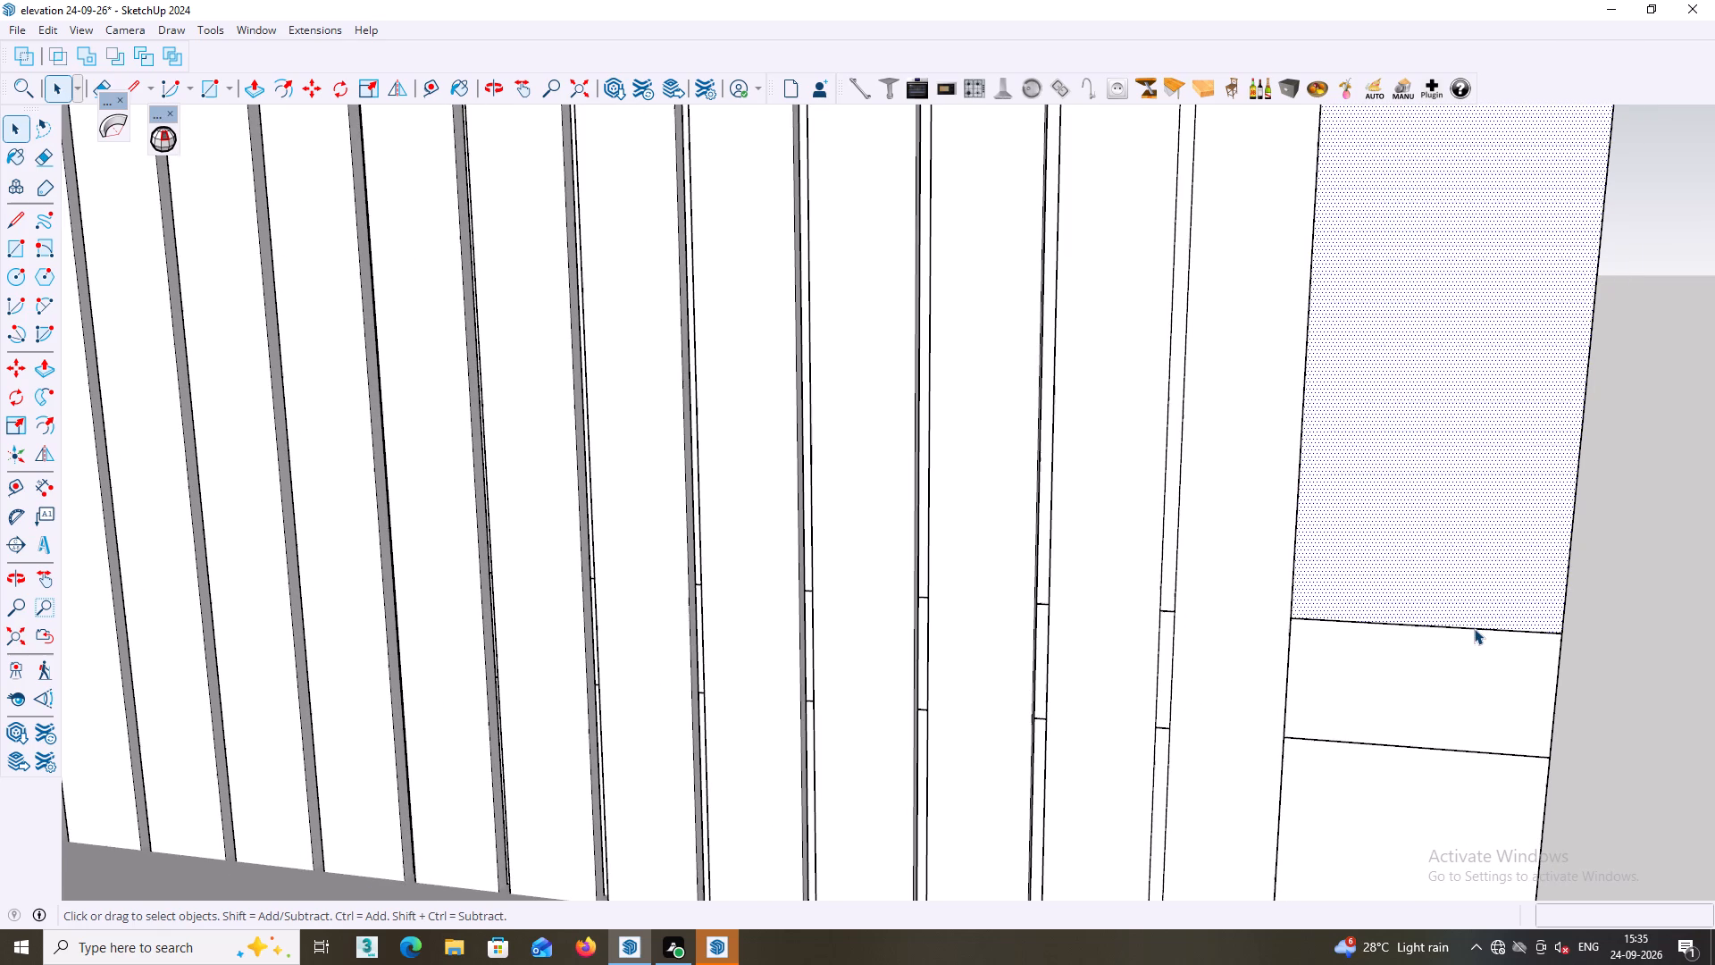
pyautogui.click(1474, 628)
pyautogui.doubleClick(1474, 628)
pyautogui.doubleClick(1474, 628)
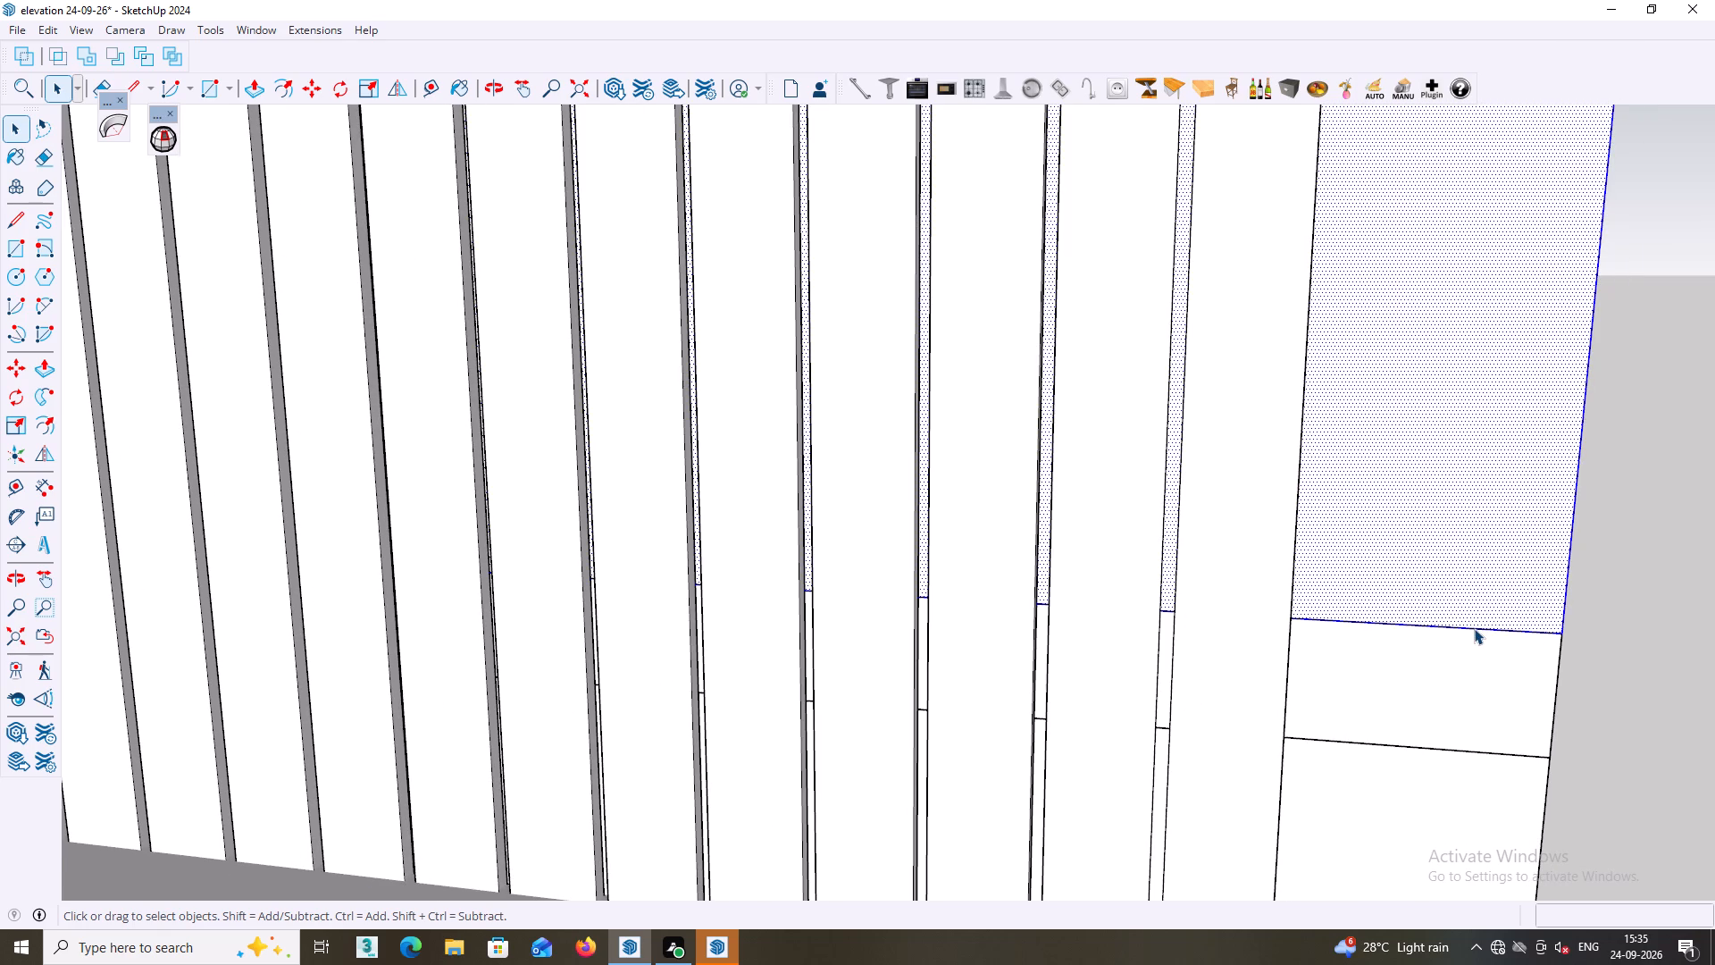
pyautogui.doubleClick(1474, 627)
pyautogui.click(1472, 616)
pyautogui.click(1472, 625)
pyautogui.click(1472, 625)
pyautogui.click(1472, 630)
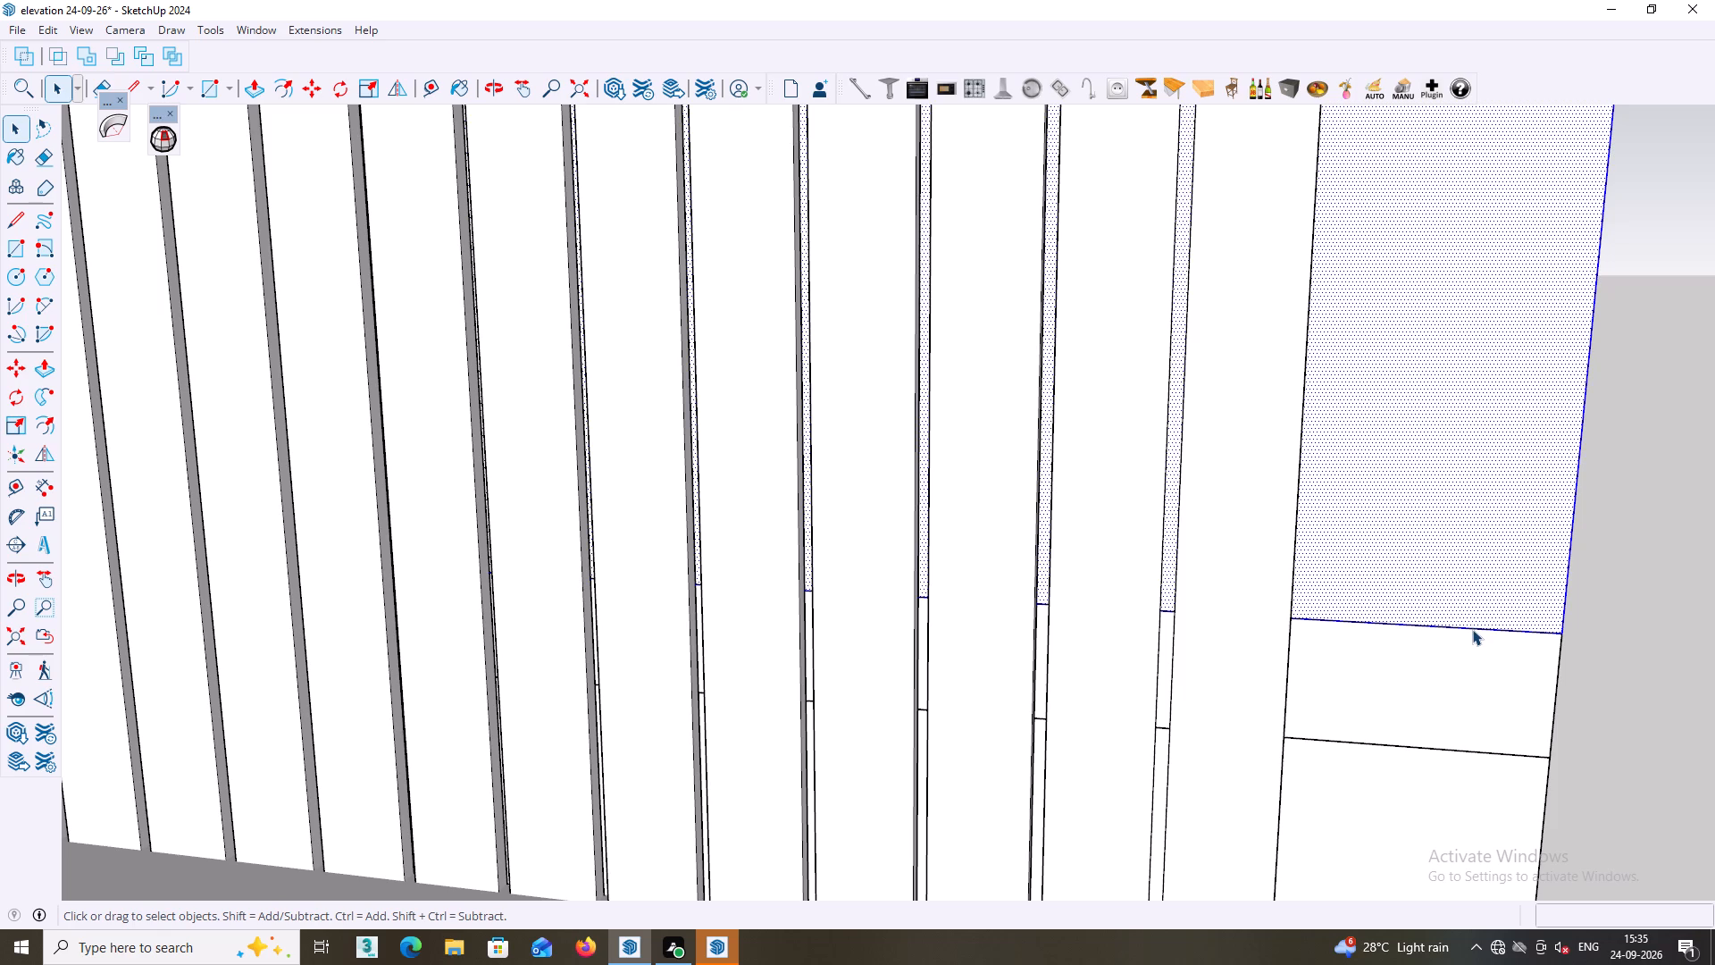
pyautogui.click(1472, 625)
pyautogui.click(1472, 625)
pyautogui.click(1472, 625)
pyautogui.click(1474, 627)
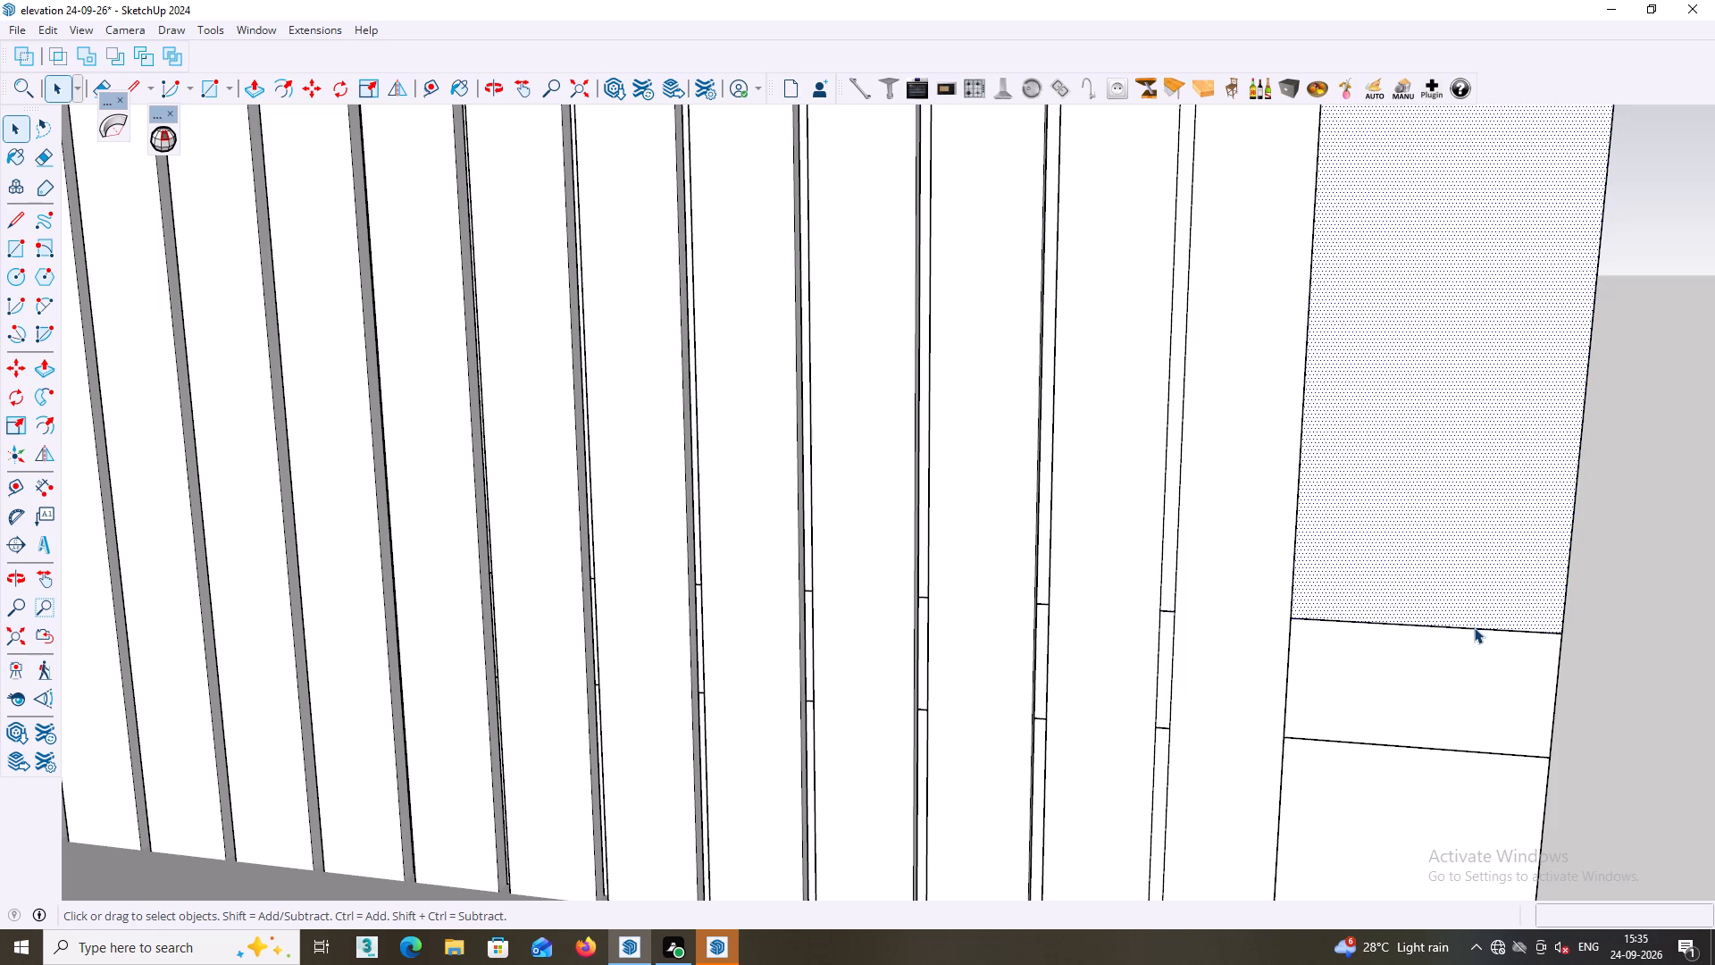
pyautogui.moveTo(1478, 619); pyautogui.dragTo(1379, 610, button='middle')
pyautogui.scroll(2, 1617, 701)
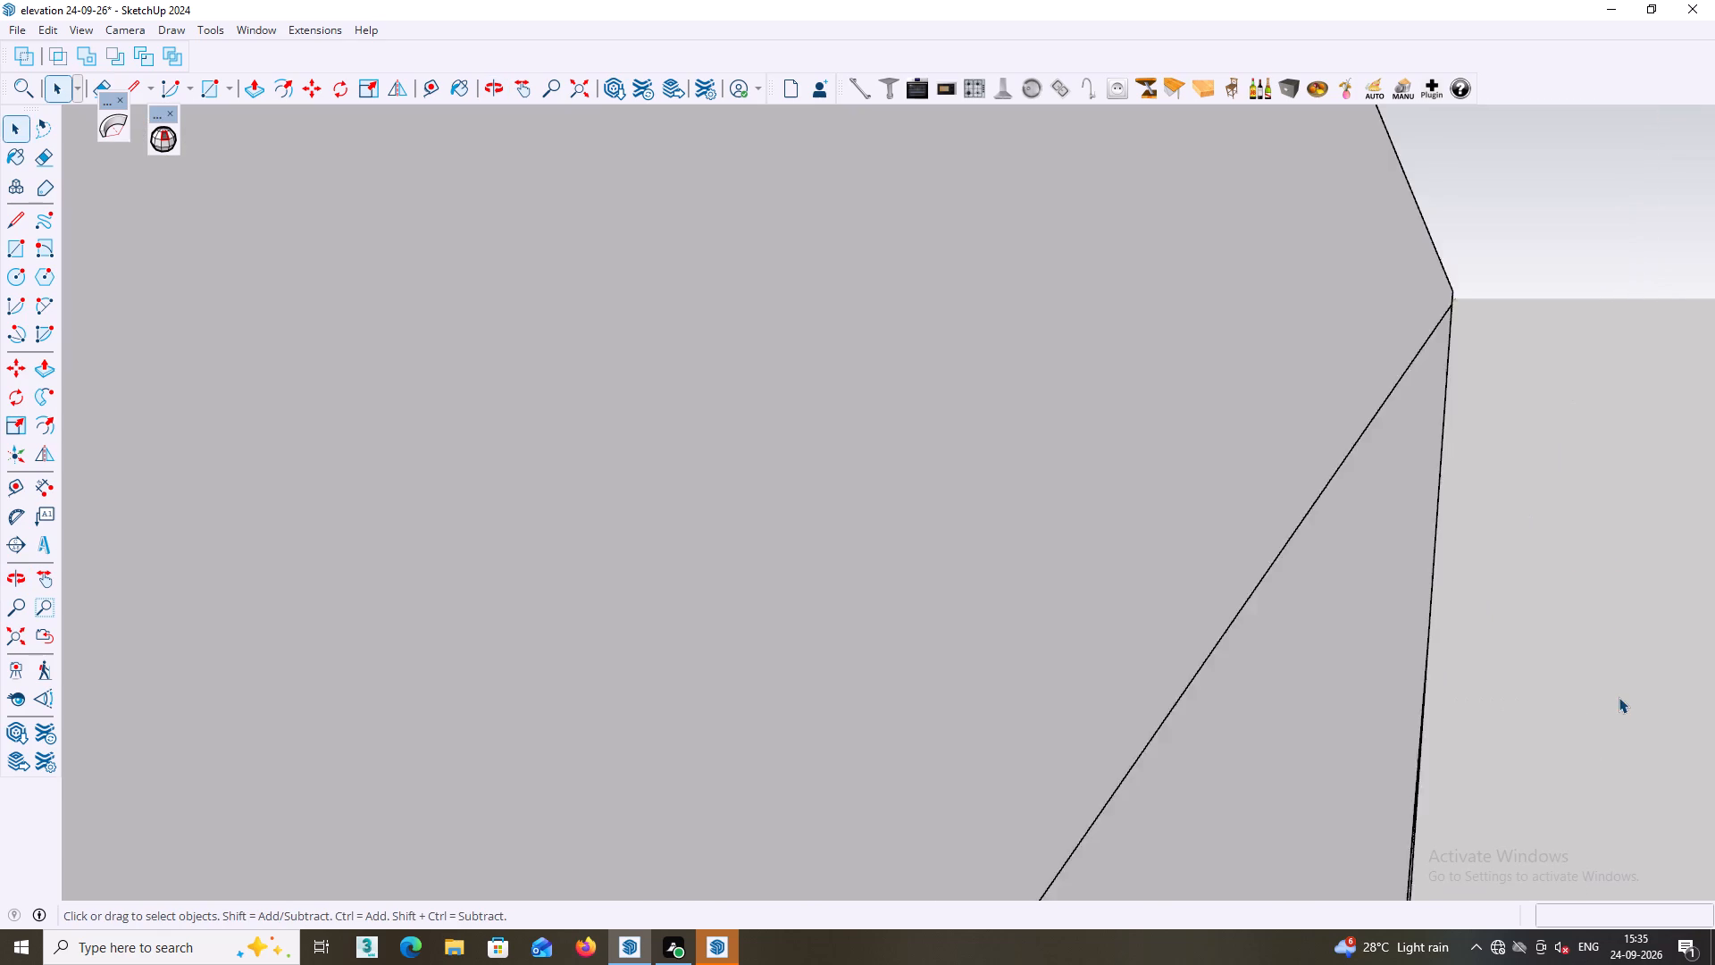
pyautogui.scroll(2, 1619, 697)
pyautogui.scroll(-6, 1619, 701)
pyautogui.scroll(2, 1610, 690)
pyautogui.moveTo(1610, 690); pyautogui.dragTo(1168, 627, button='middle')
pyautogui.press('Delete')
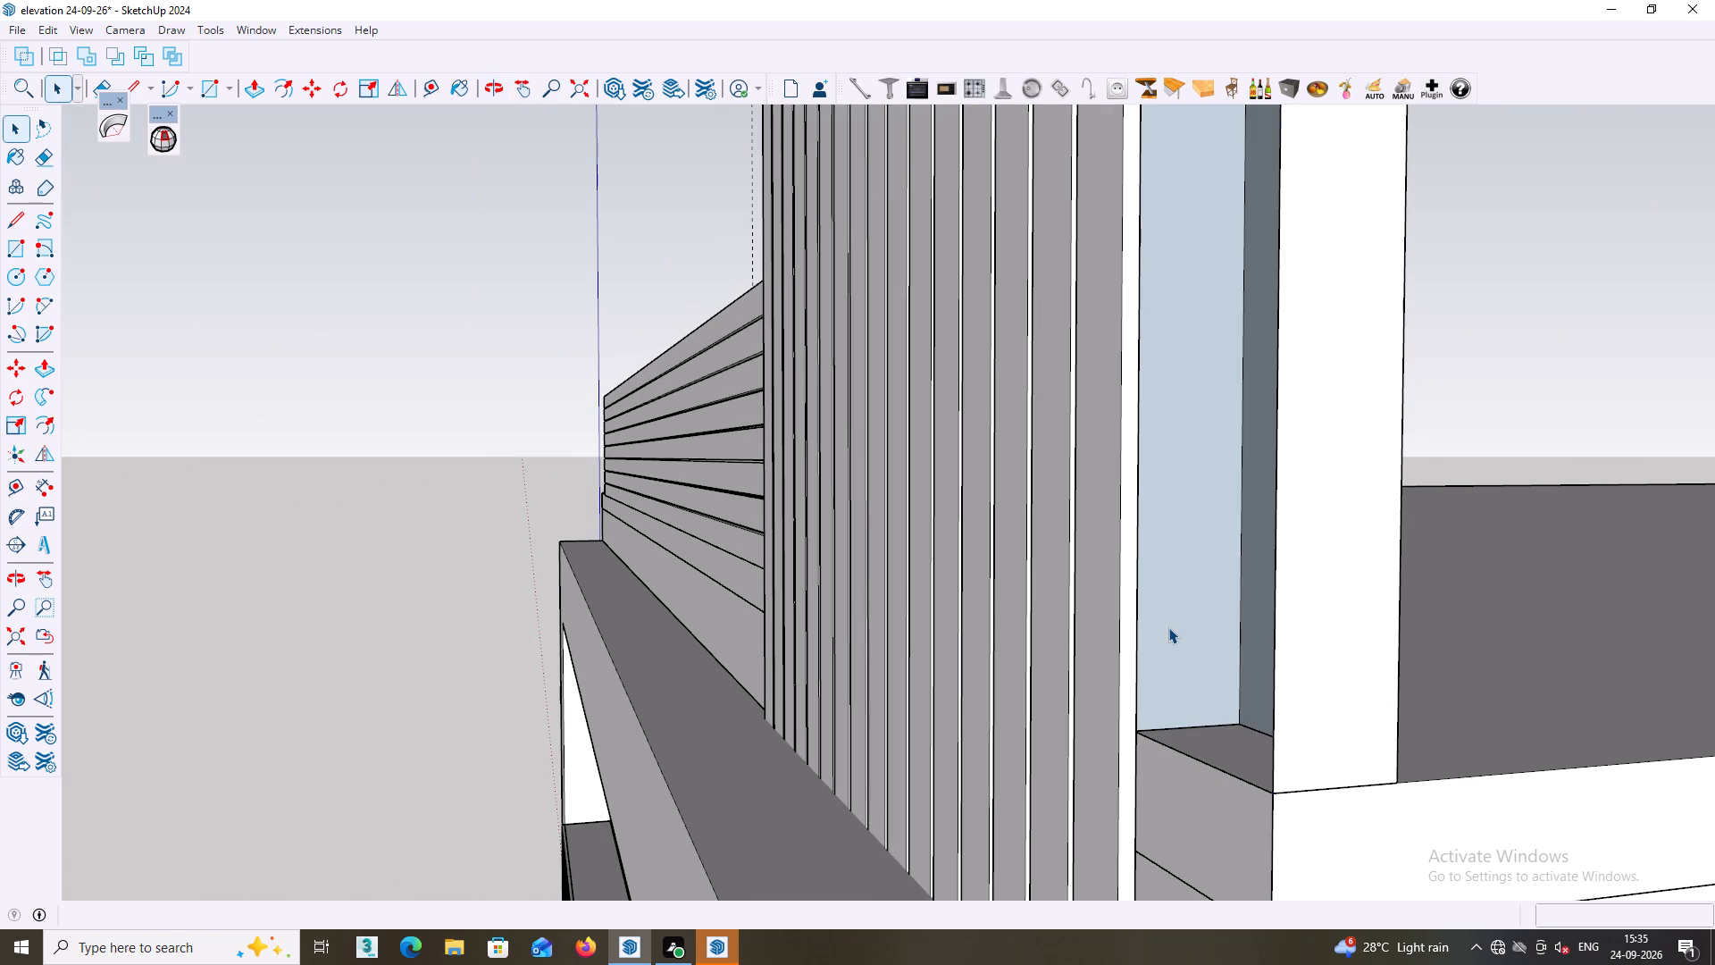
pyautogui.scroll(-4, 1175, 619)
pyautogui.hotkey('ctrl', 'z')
# Examine the raised wall's plain end panel and the building's upper corner from the front and side.
pyautogui.scroll(-3, 1244, 702)
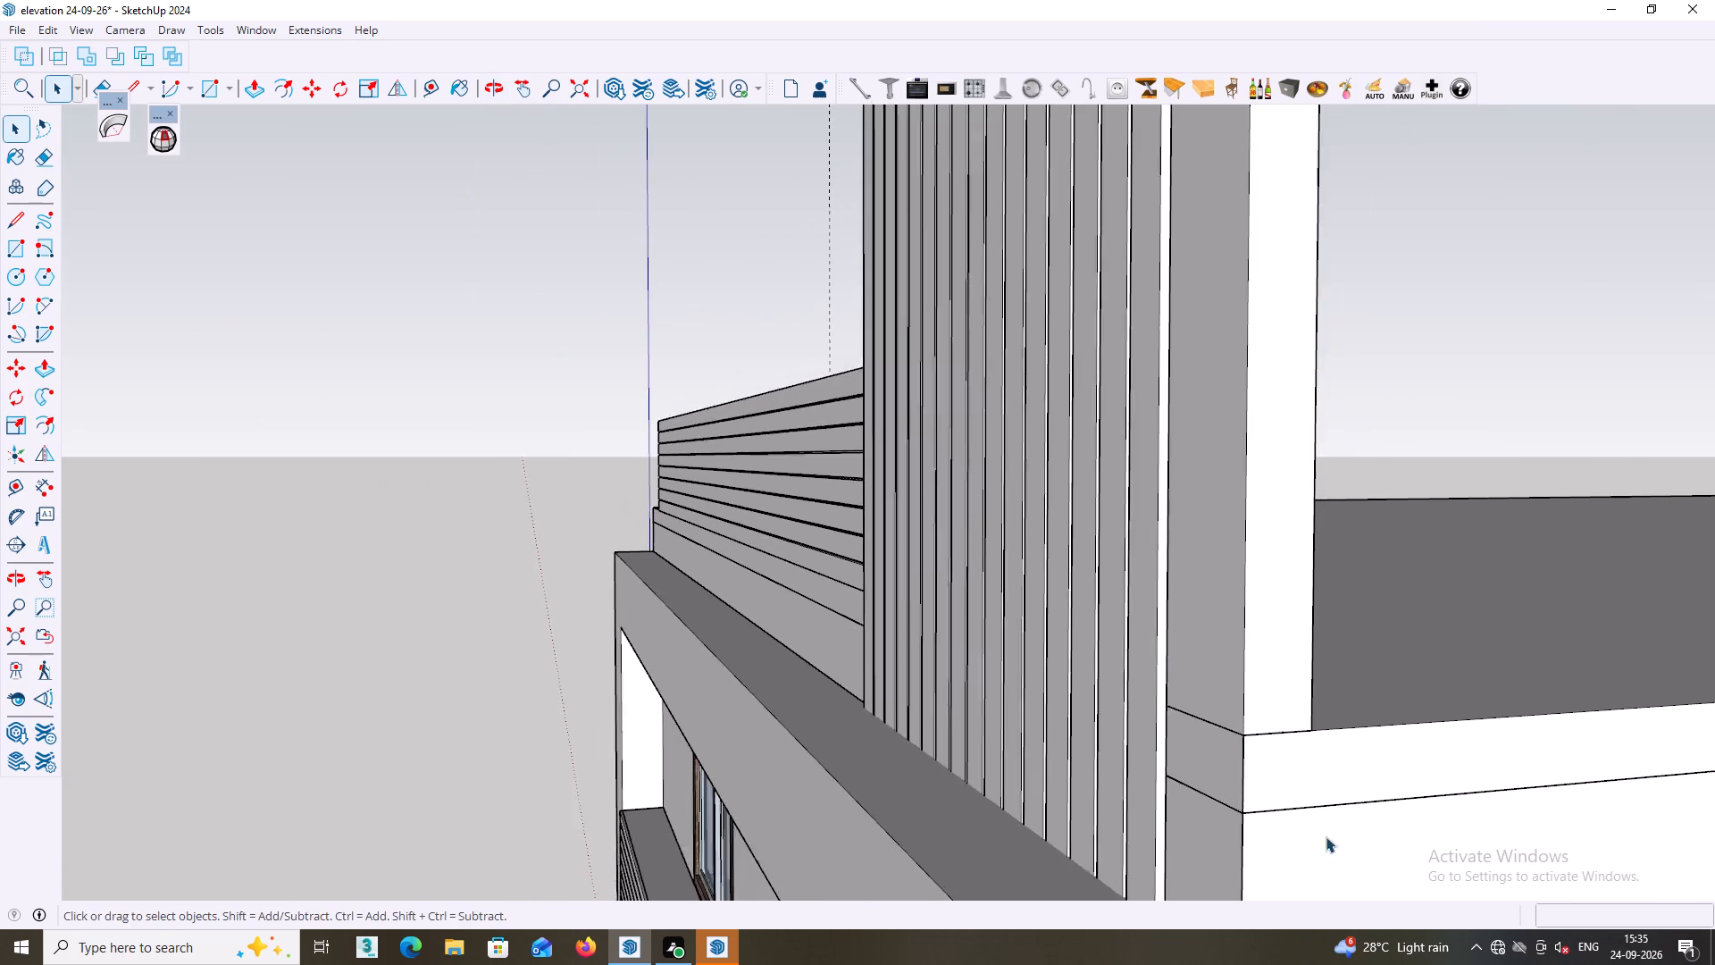
pyautogui.scroll(-6, 1326, 836)
pyautogui.middleClick(1225, 800)
pyautogui.moveTo(1236, 793); pyautogui.dragTo(1554, 791, button='middle')
pyautogui.moveTo(1443, 790); pyautogui.dragTo(1449, 800, button='middle')
pyautogui.scroll(-8, 1443, 791)
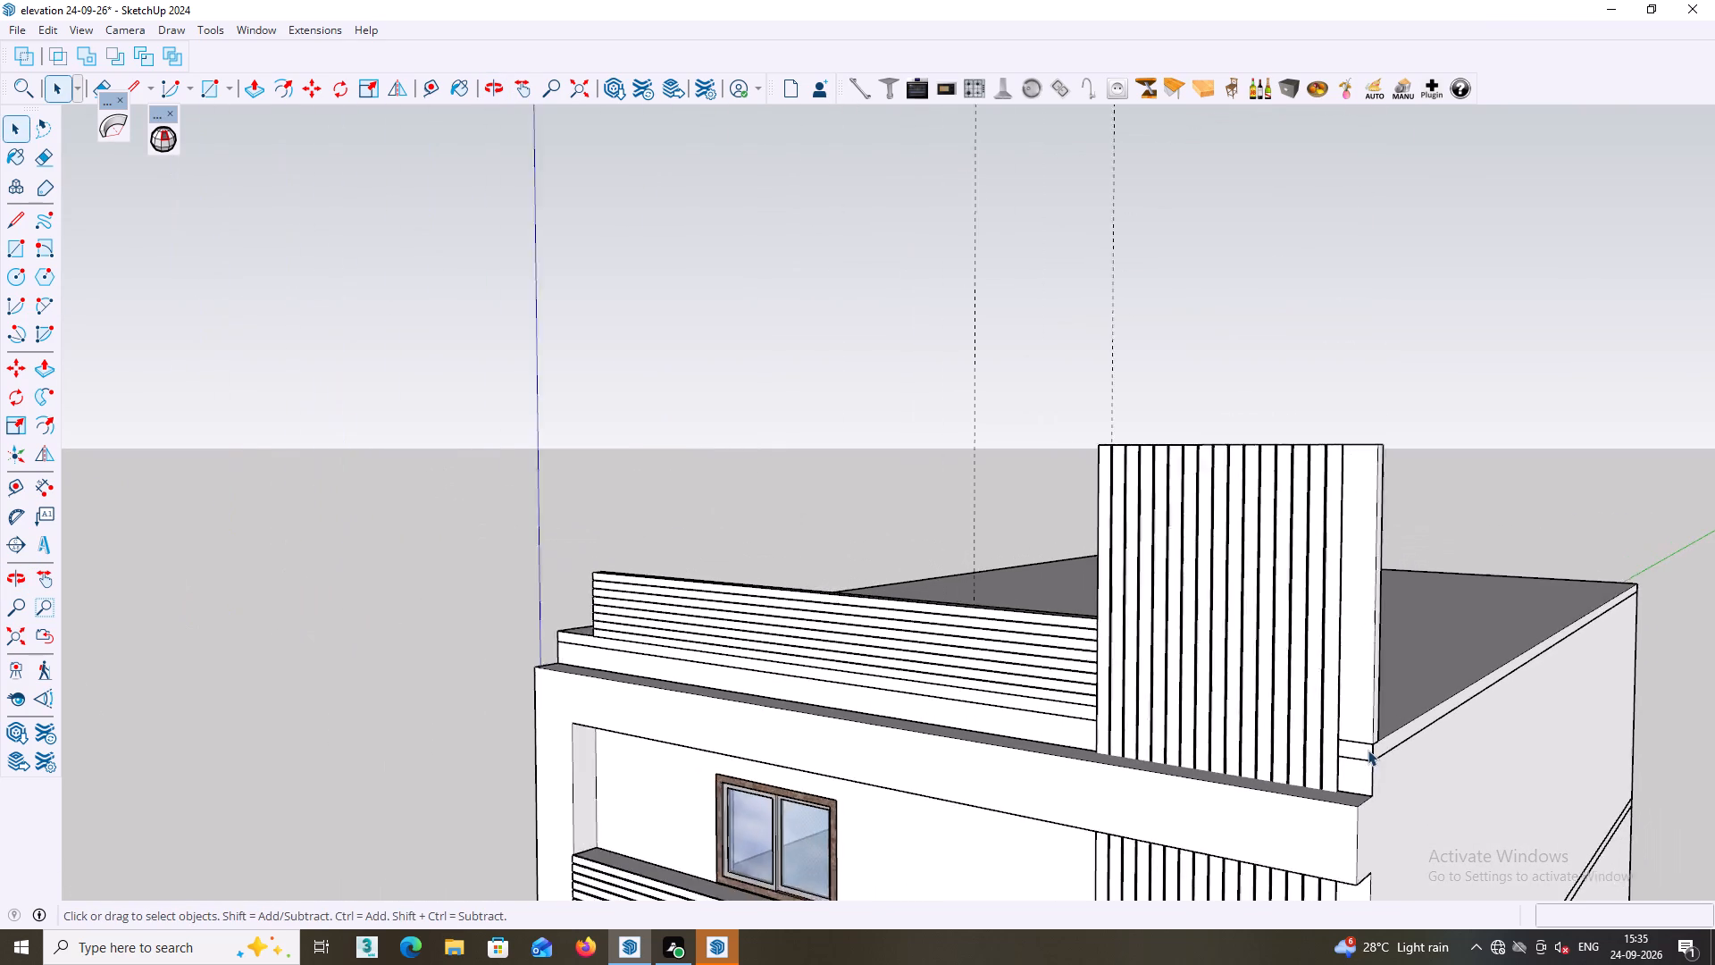
pyautogui.scroll(-3, 1368, 750)
pyautogui.middleClick(1385, 754)
pyautogui.click(1539, 547)
pyautogui.keyDown('shift'); pyautogui.moveTo(1572, 509); pyautogui.dragTo(1498, 466, button='middle'); pyautogui.keyUp('shift')
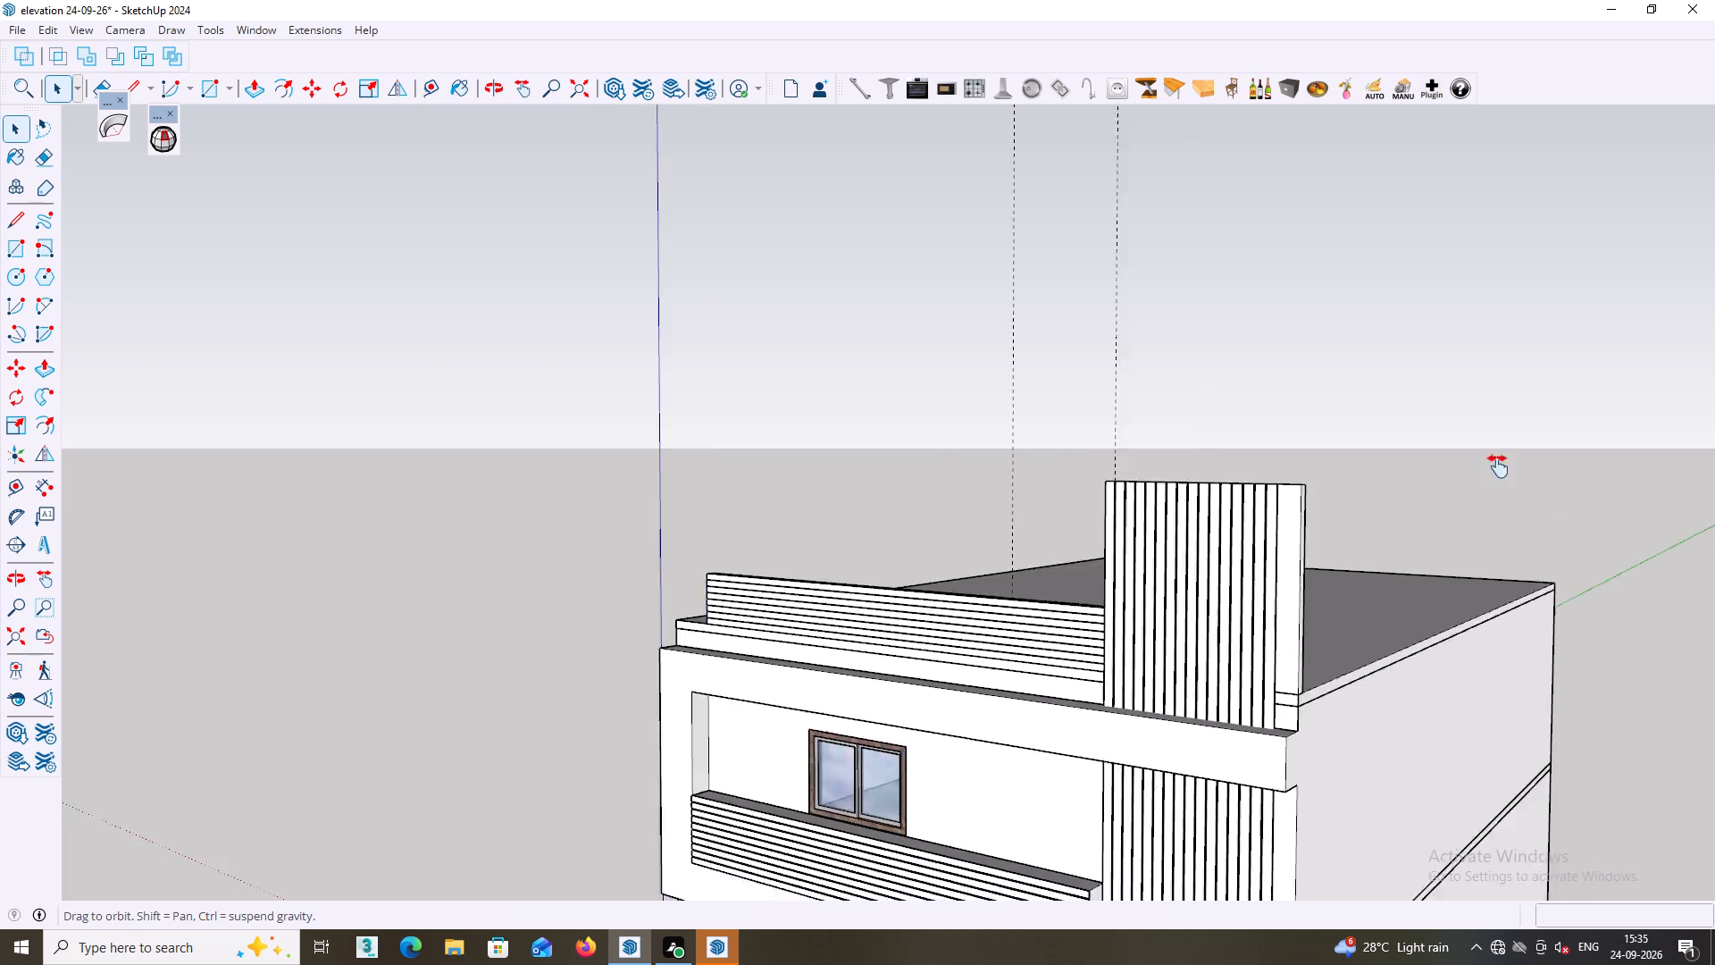
# Delete all the dashed guide lines in the model.
pyautogui.keyDown('shift'); pyautogui.moveTo(1498, 466); pyautogui.dragTo(1217, 375, button='middle'); pyautogui.keyUp('shift')
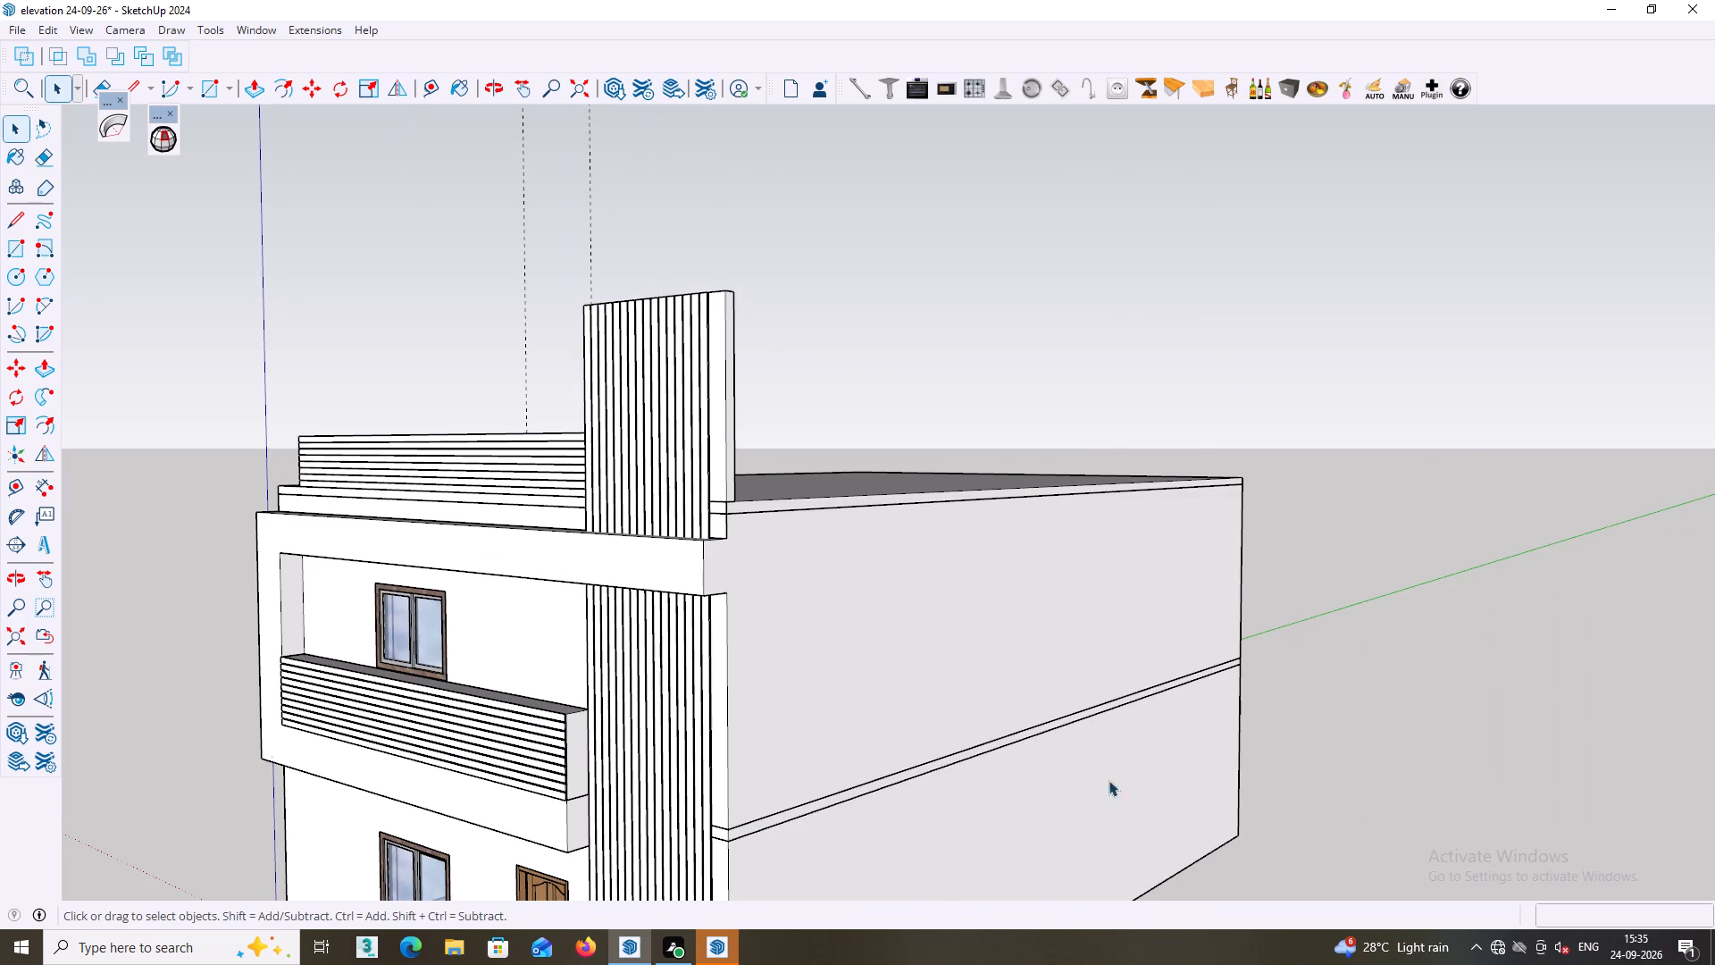
pyautogui.moveTo(1099, 803); pyautogui.dragTo(1514, 958, button='middle')
pyautogui.scroll(-3, 993, 610)
pyautogui.moveTo(940, 544); pyautogui.dragTo(885, 636, button='middle')
pyautogui.click(41, 29)
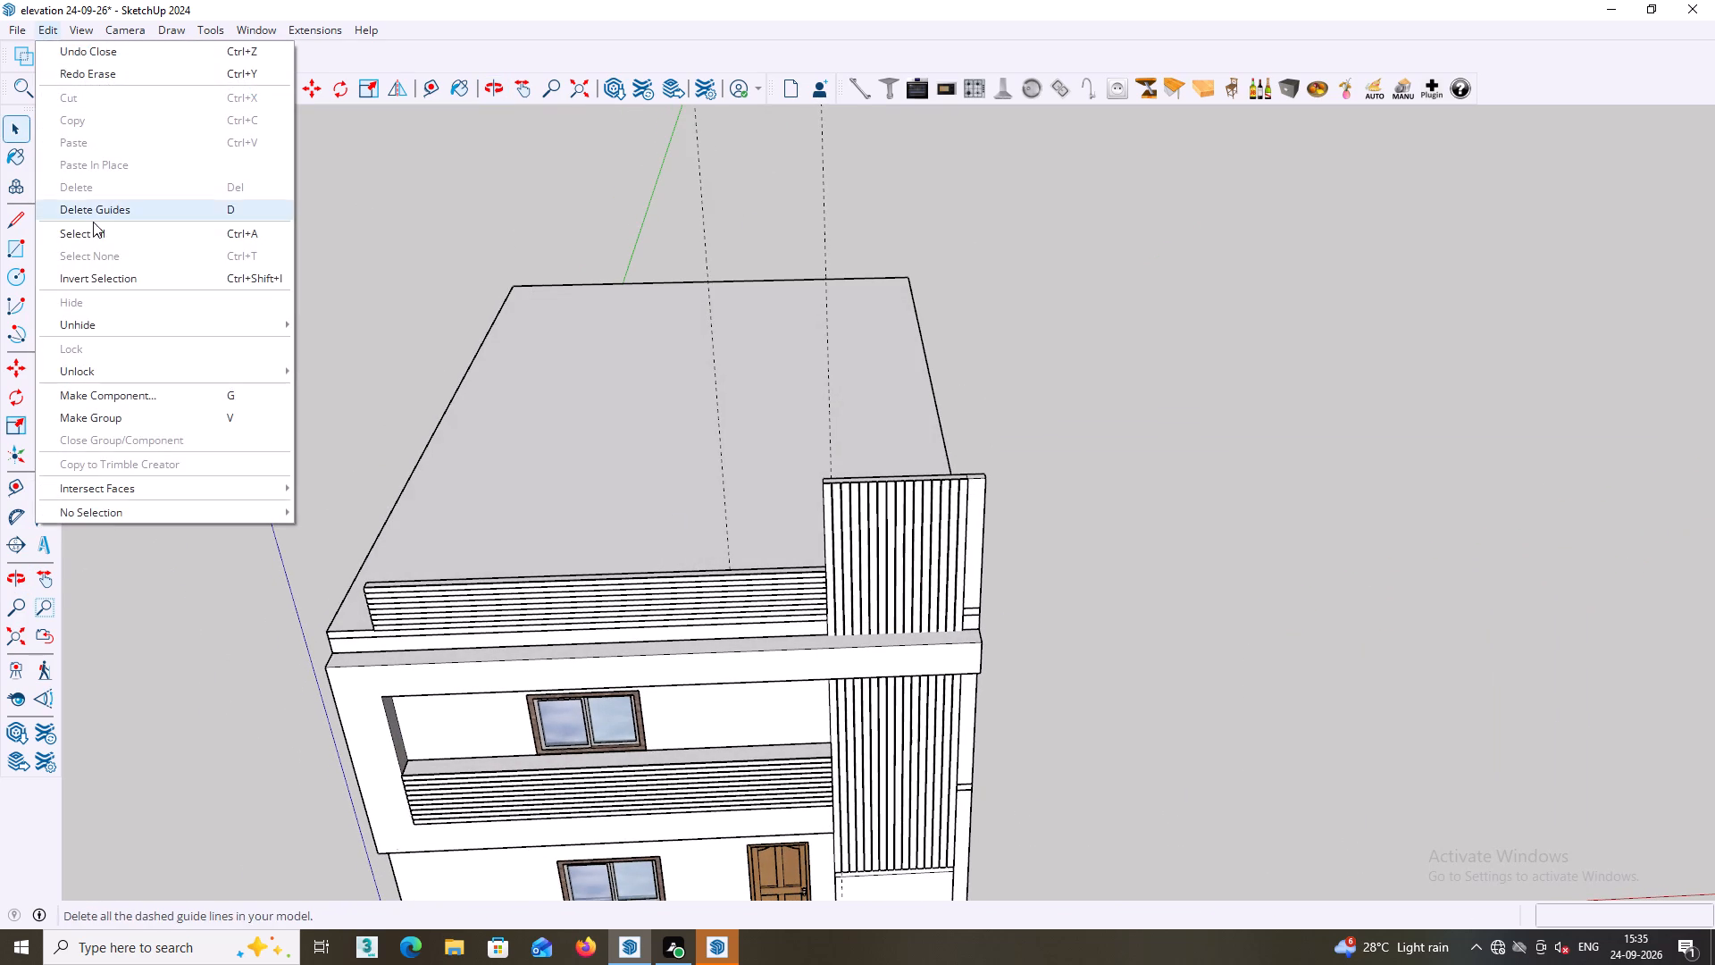
pyautogui.click(96, 211)
# Examine the whole building's front facade, side wall, roof and raised striped wall from several angles.
pyautogui.scroll(-2, 439, 385)
pyautogui.moveTo(691, 412); pyautogui.dragTo(683, 362, button='middle')
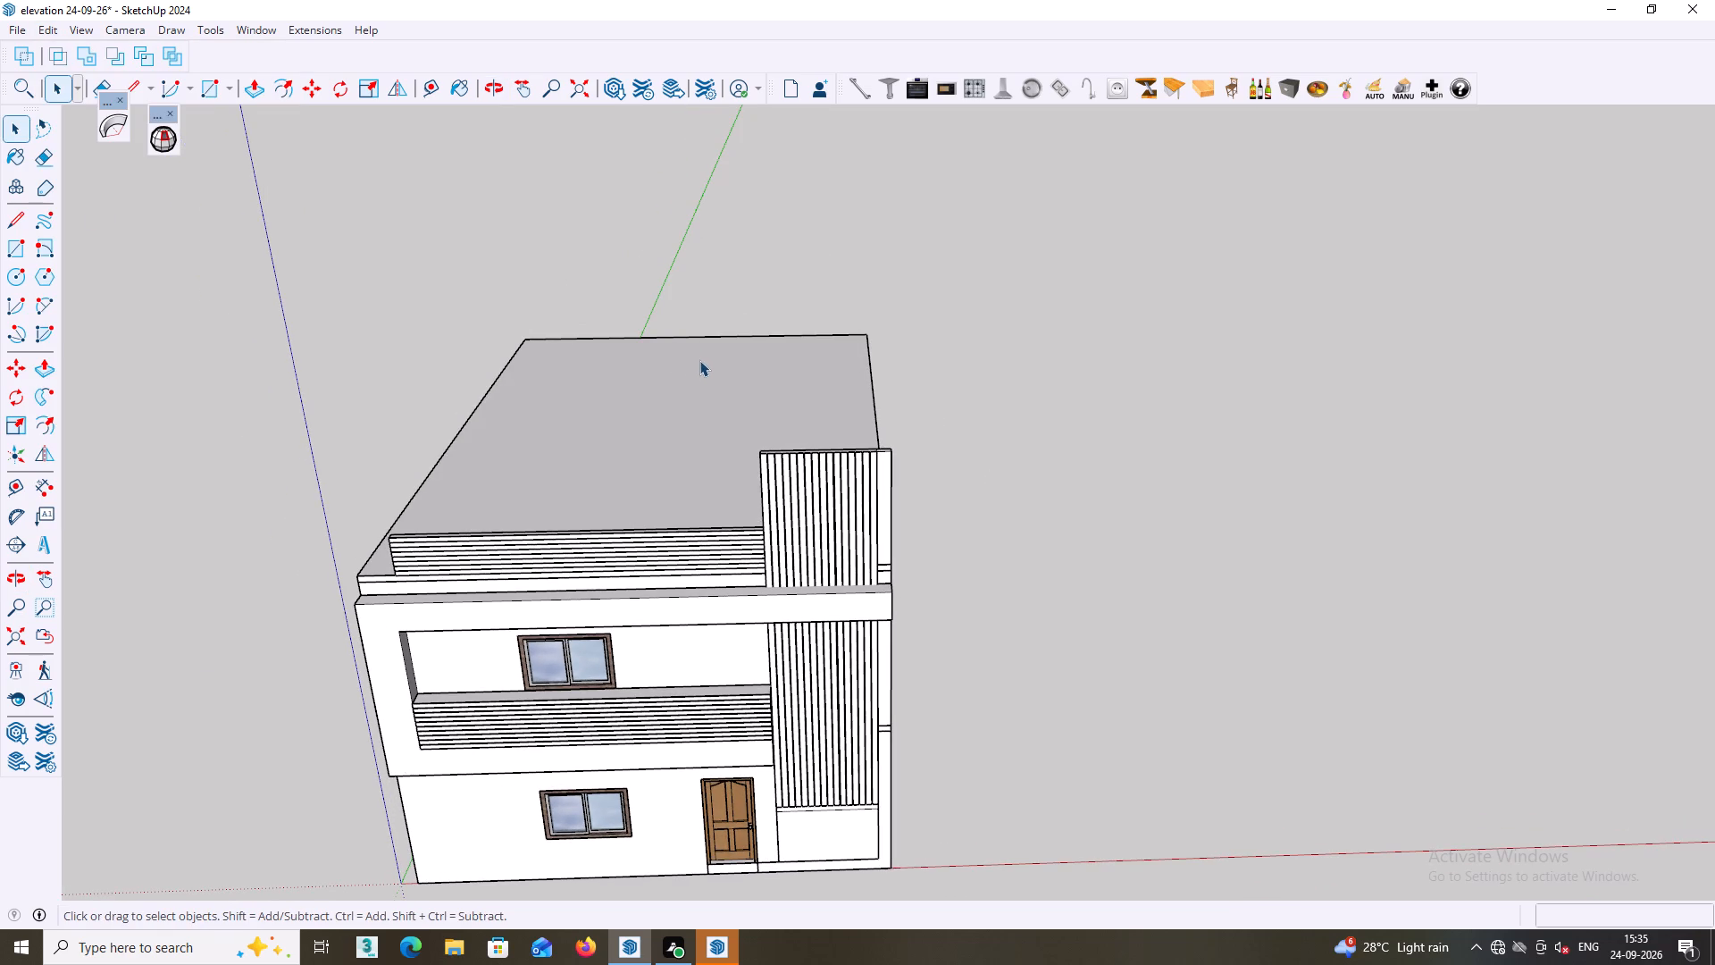
pyautogui.moveTo(1428, 582); pyautogui.dragTo(1092, 577, button='middle')
pyautogui.moveTo(997, 588); pyautogui.dragTo(1079, 577, button='middle')
pyautogui.scroll(1, 1002, 545)
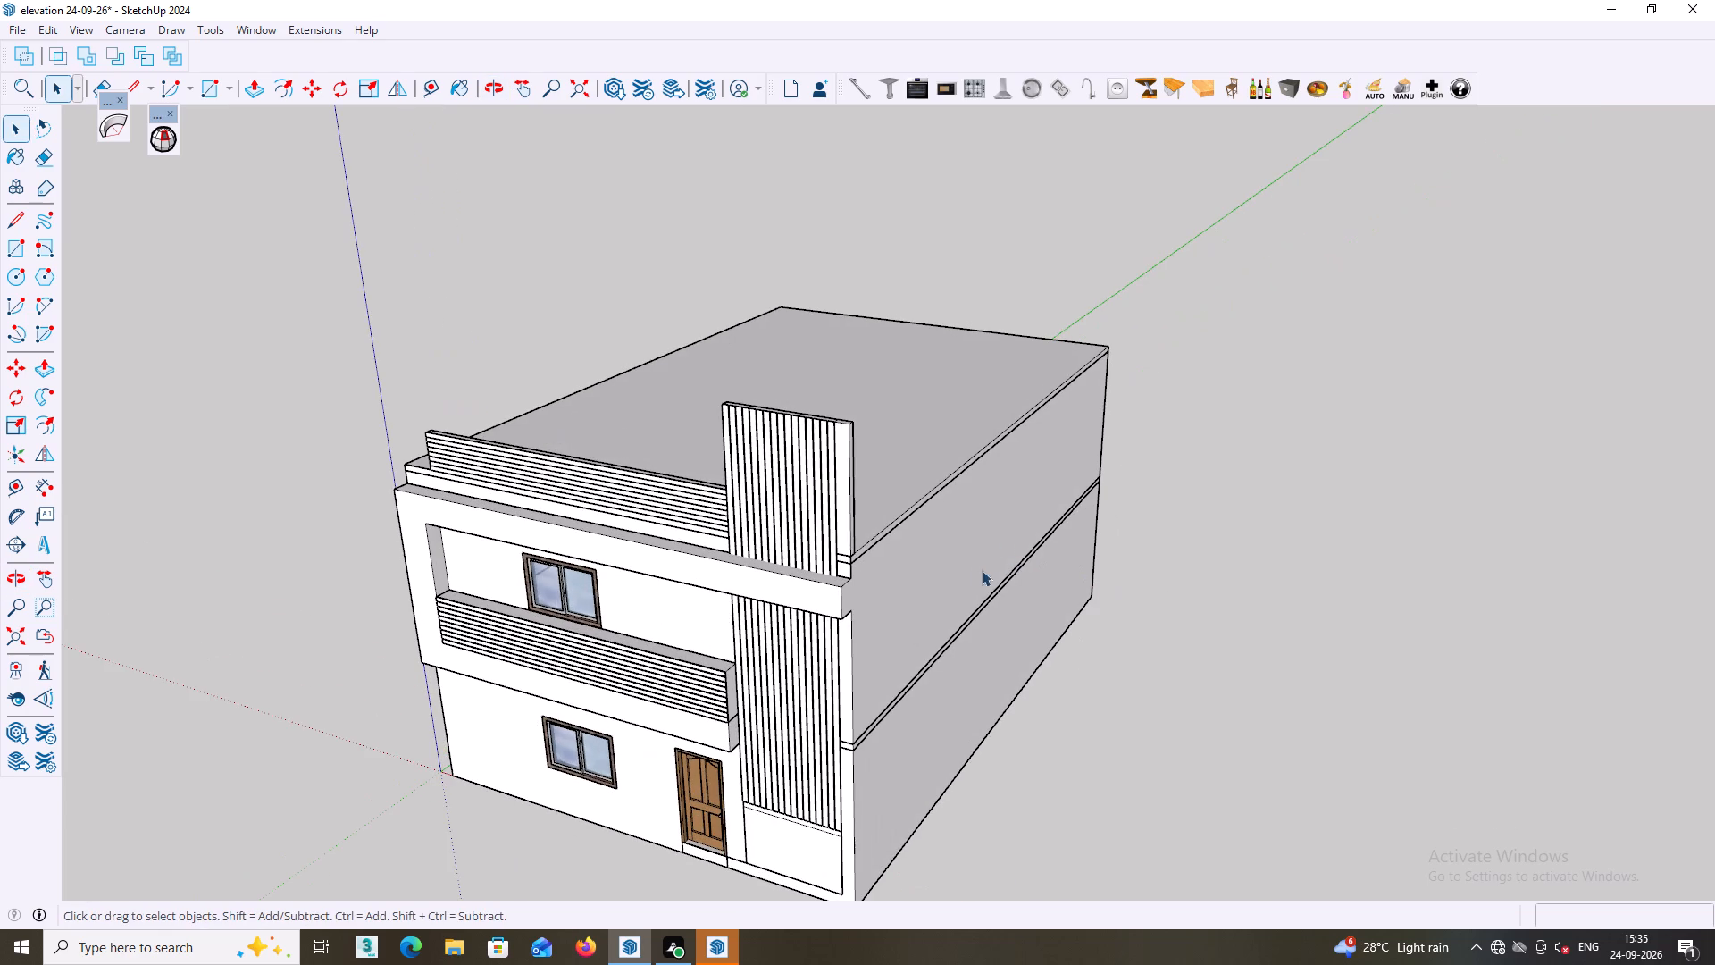
pyautogui.scroll(-1, 857, 650)
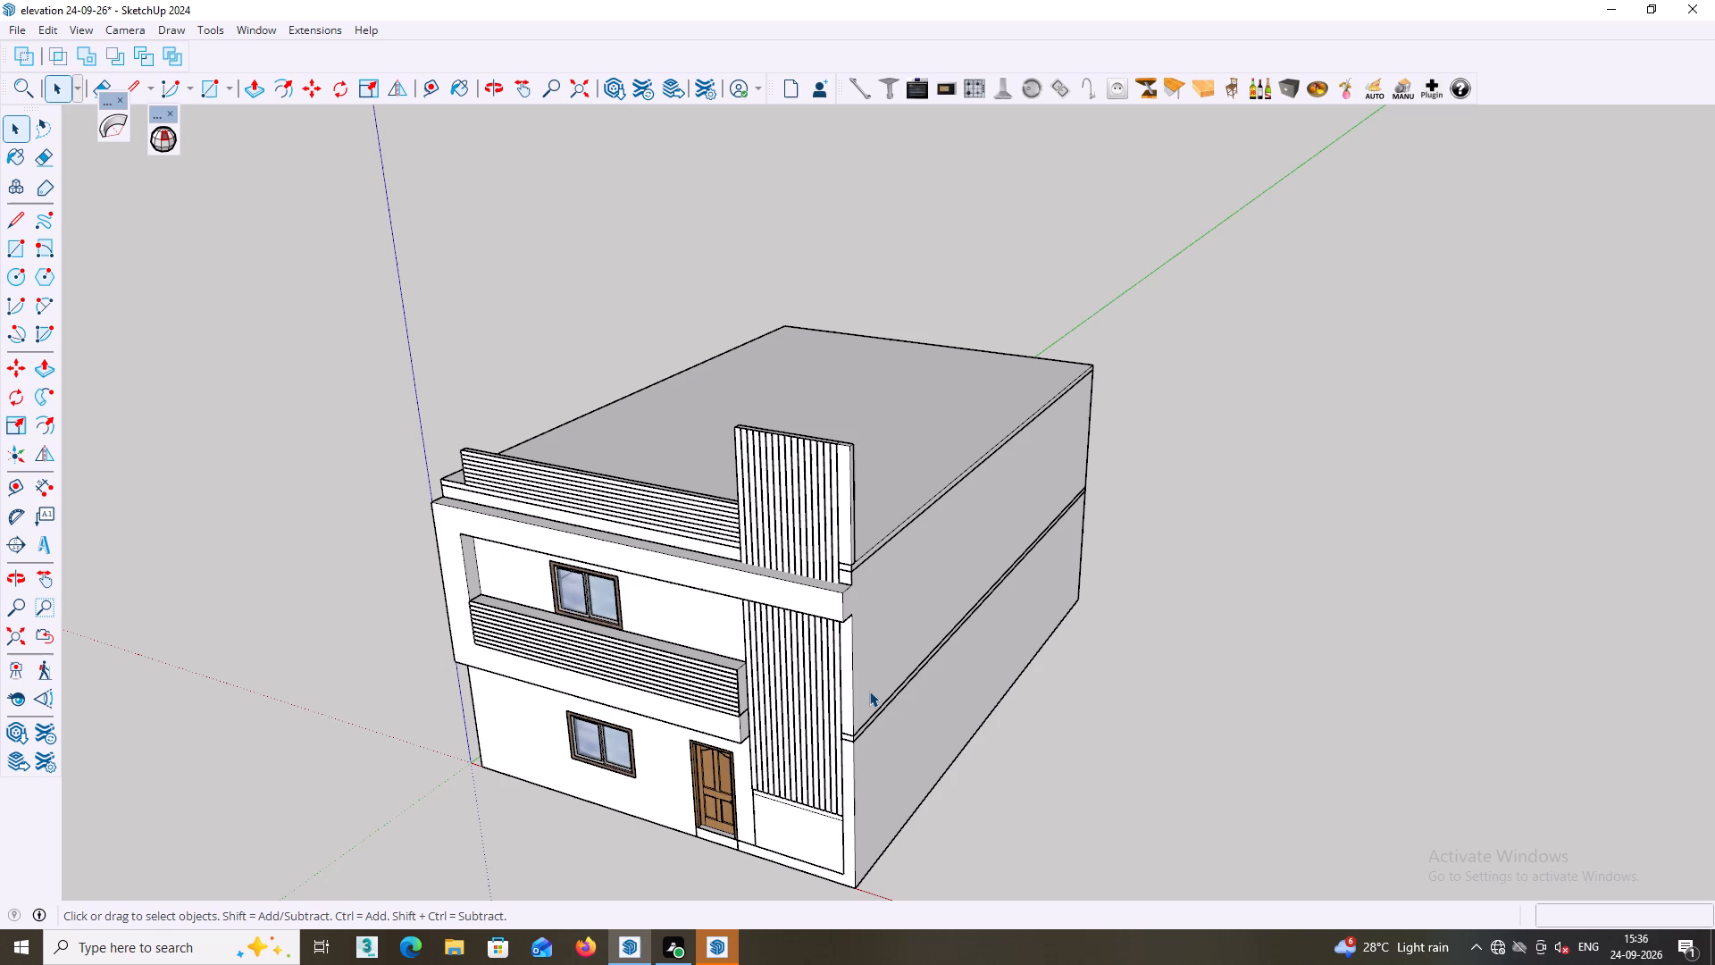
pyautogui.moveTo(816, 545); pyautogui.dragTo(904, 515, button='middle')
pyautogui.scroll(-4, 650, 634)
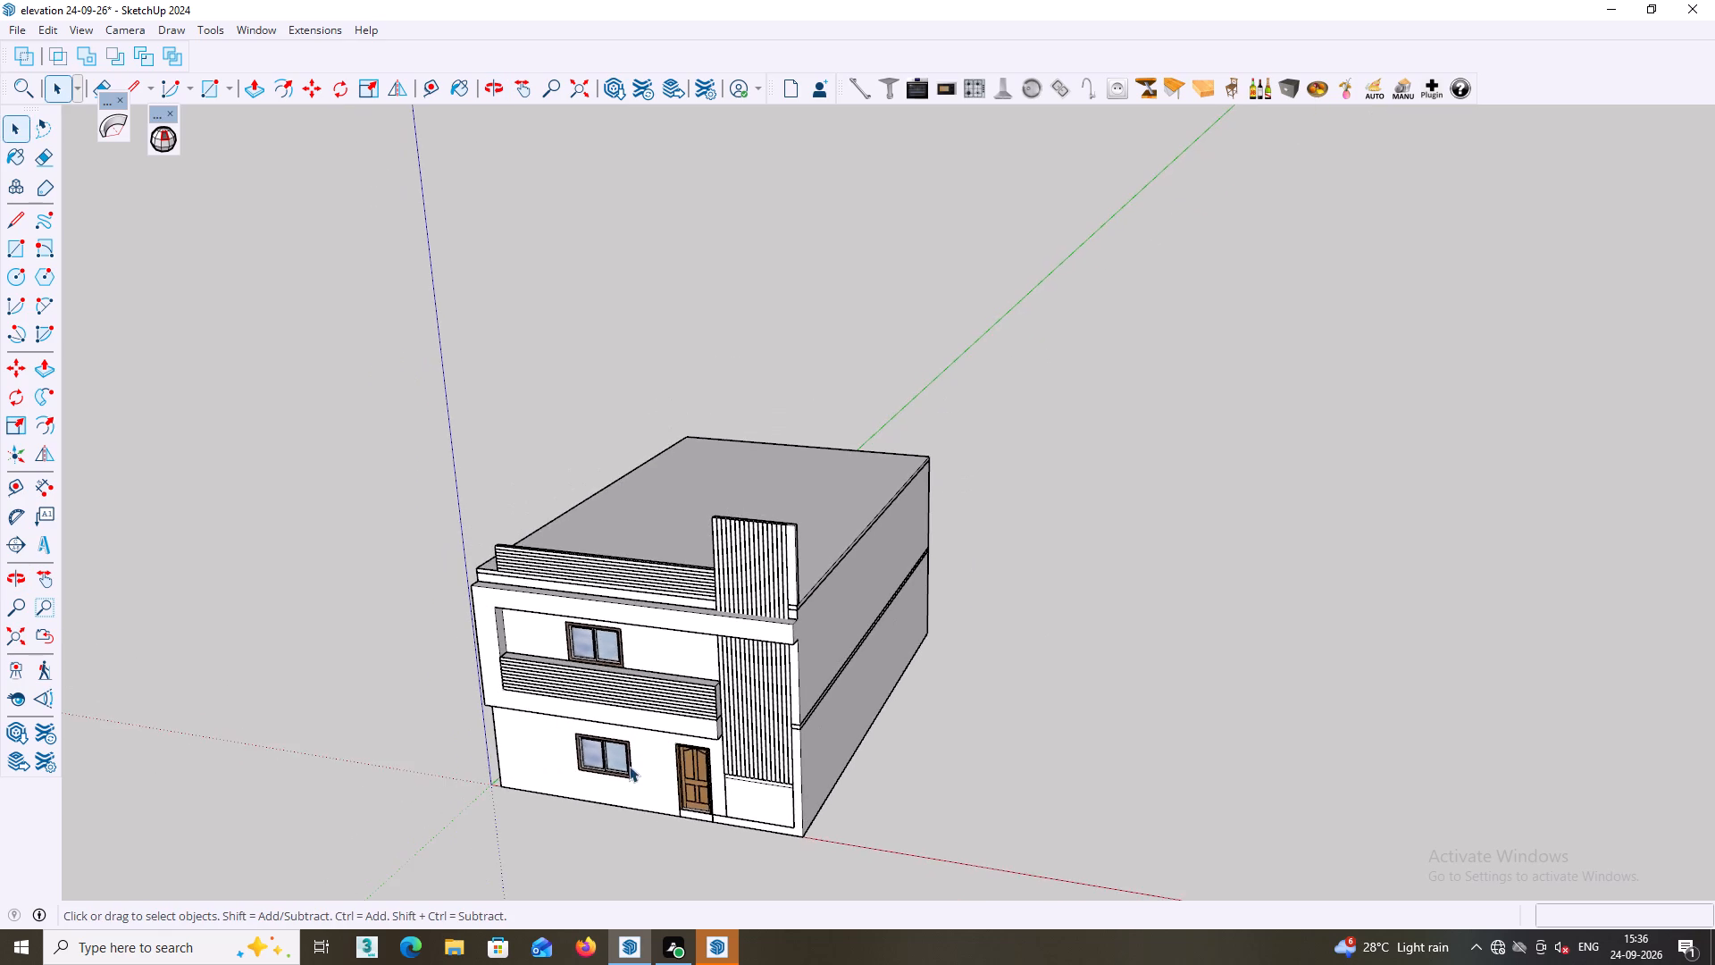
pyautogui.moveTo(627, 691); pyautogui.dragTo(581, 565, button='middle')
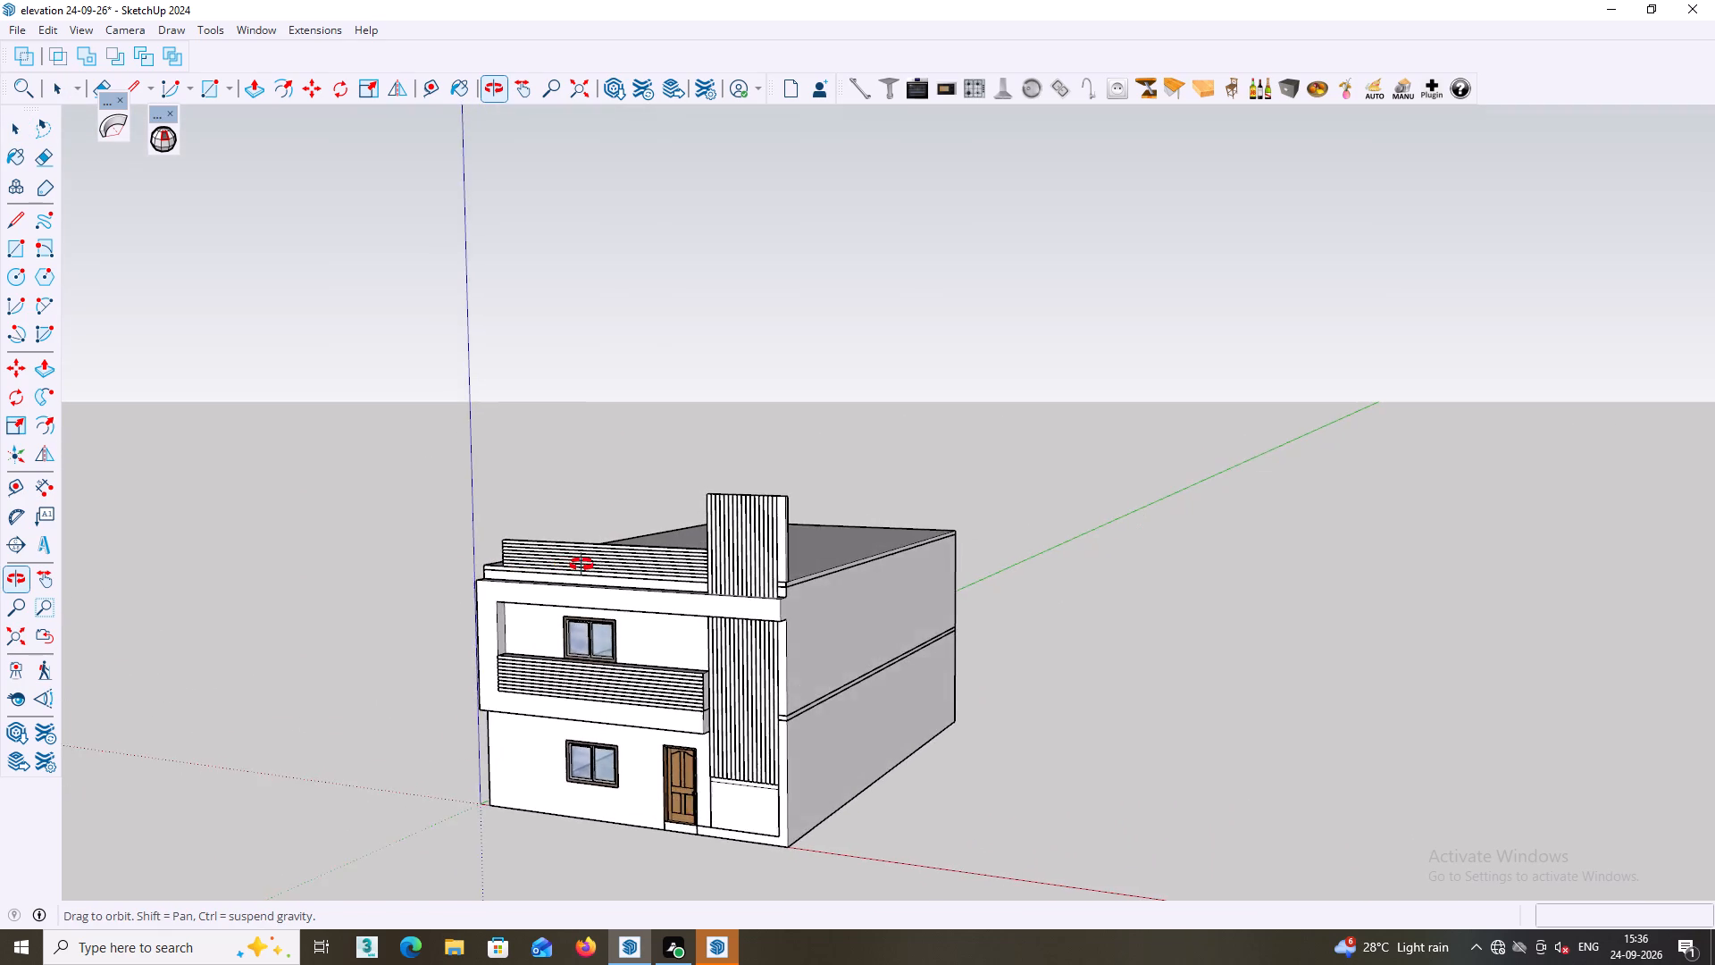
pyautogui.moveTo(581, 565); pyautogui.dragTo(582, 566, button='middle')
pyautogui.scroll(-3, 581, 561)
pyautogui.middleClick(671, 600)
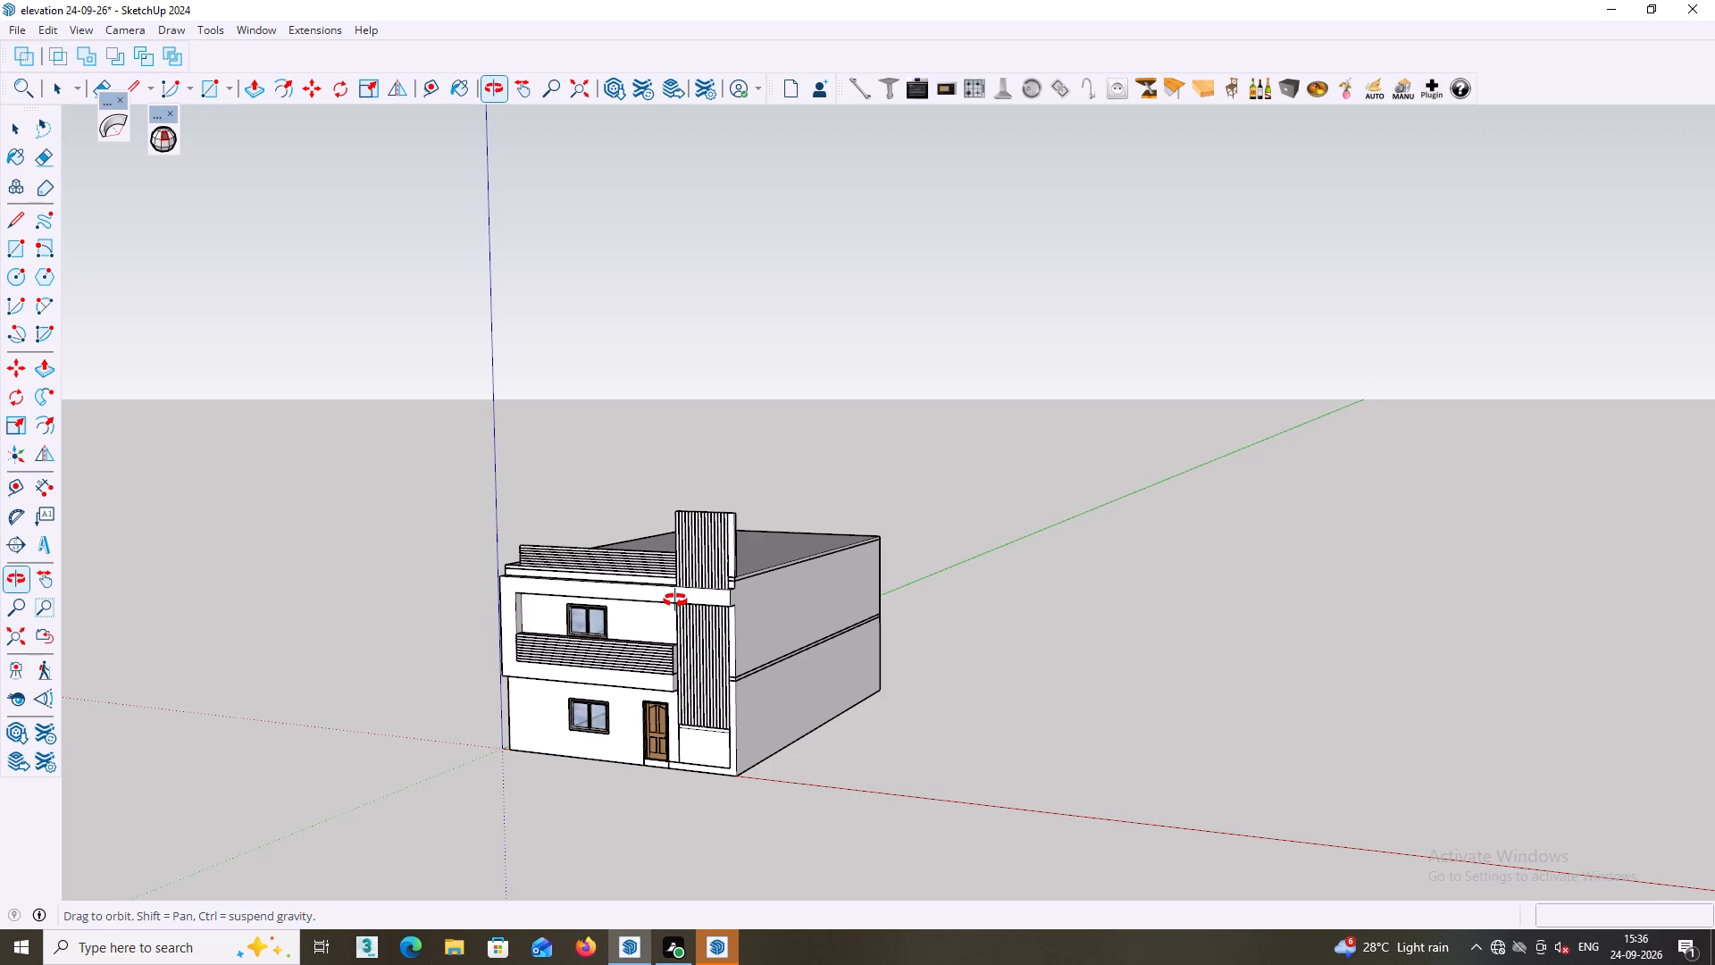
pyautogui.moveTo(742, 632); pyautogui.dragTo(946, 620, button='middle')
pyautogui.scroll(2, 747, 562)
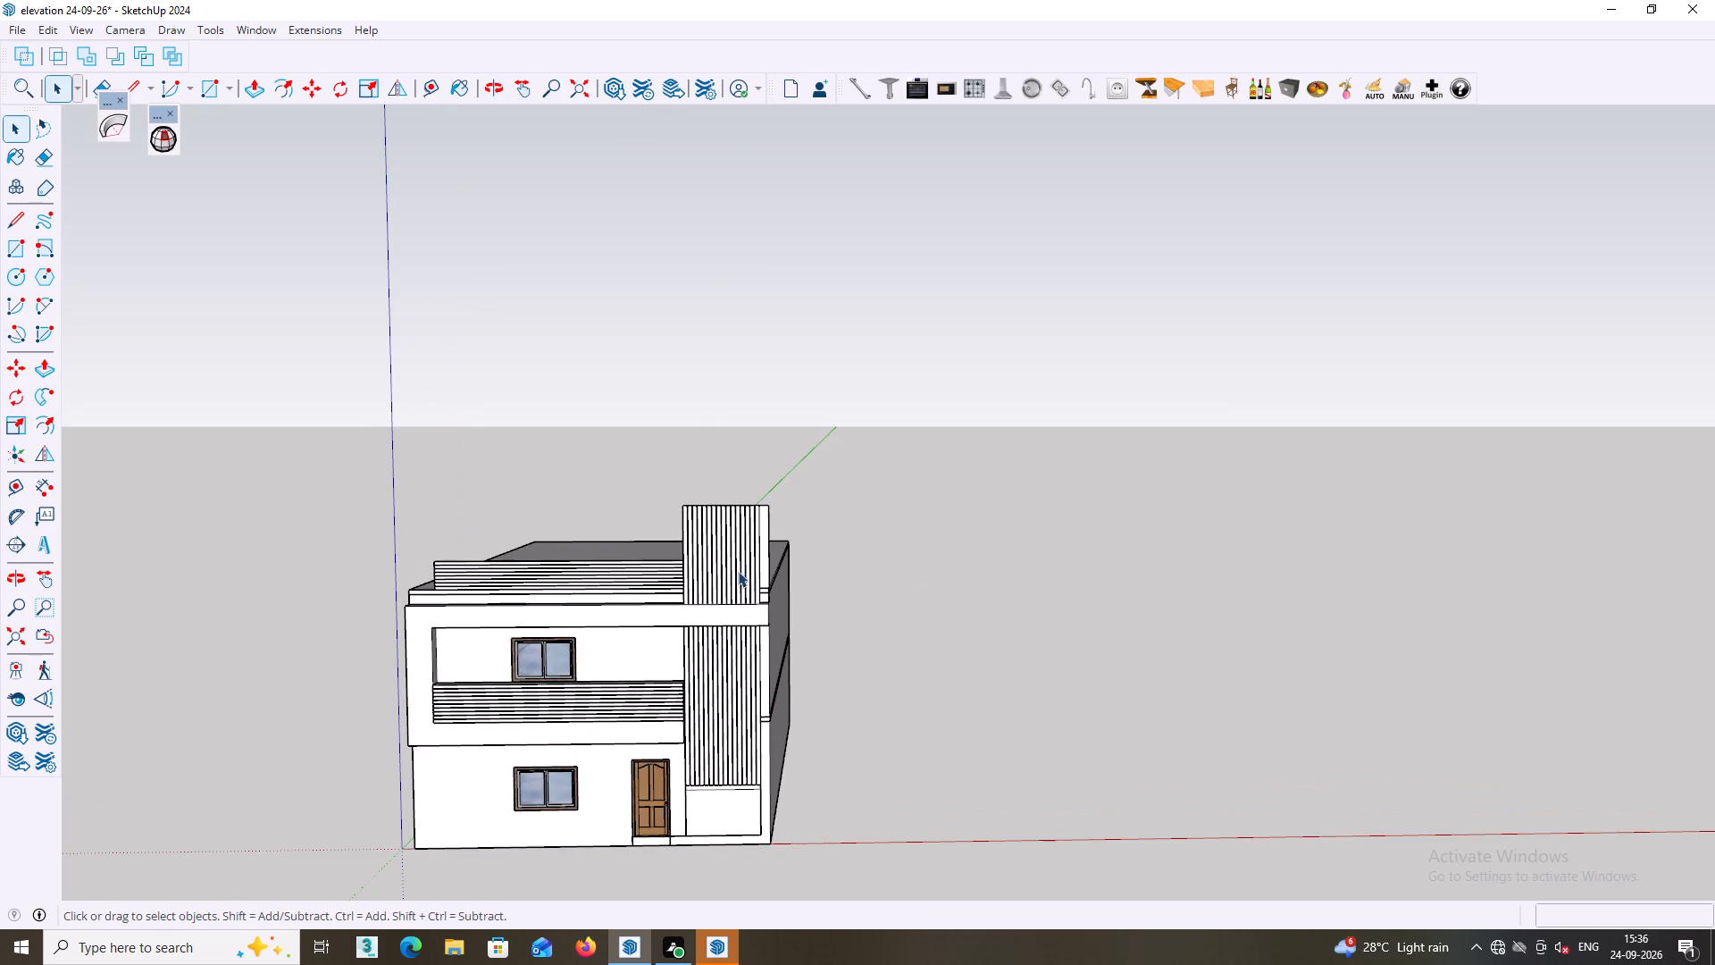
pyautogui.keyDown('shift'); pyautogui.moveTo(738, 575); pyautogui.dragTo(736, 480, button='middle'); pyautogui.keyUp('shift')
pyautogui.moveTo(732, 497); pyautogui.dragTo(703, 647, button='middle')
pyautogui.scroll(5, 682, 441)
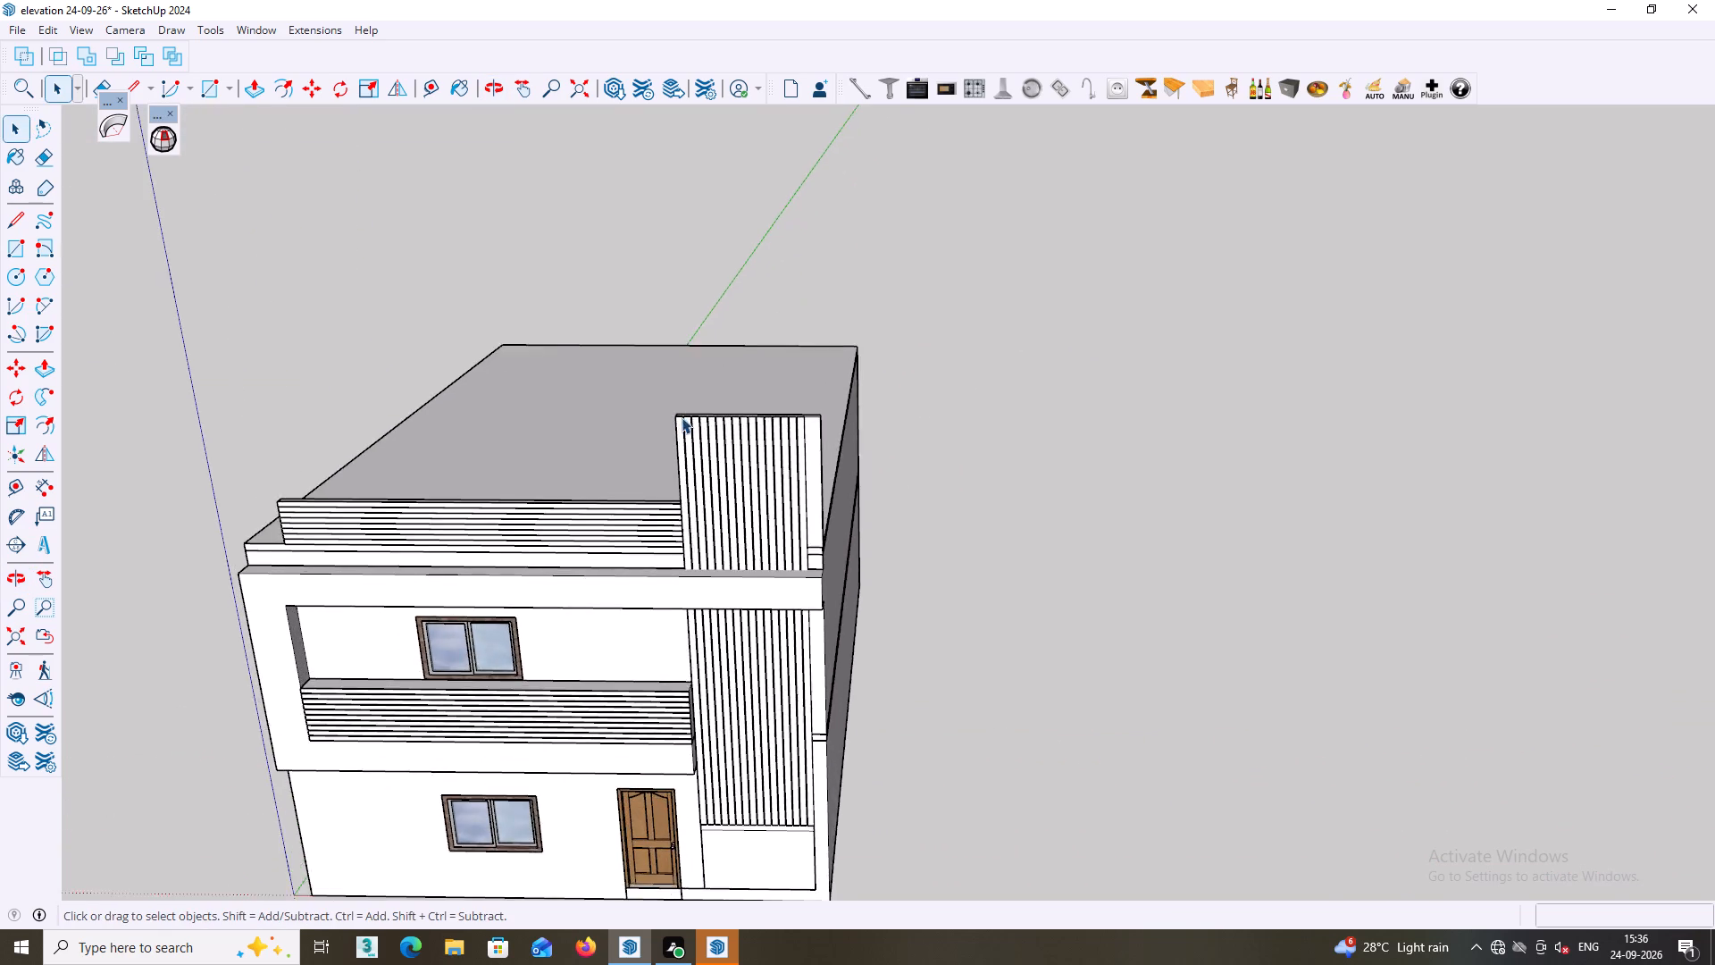
pyautogui.moveTo(682, 417); pyautogui.dragTo(730, 408, button='middle')
pyautogui.moveTo(728, 422); pyautogui.dragTo(692, 465, button='middle')
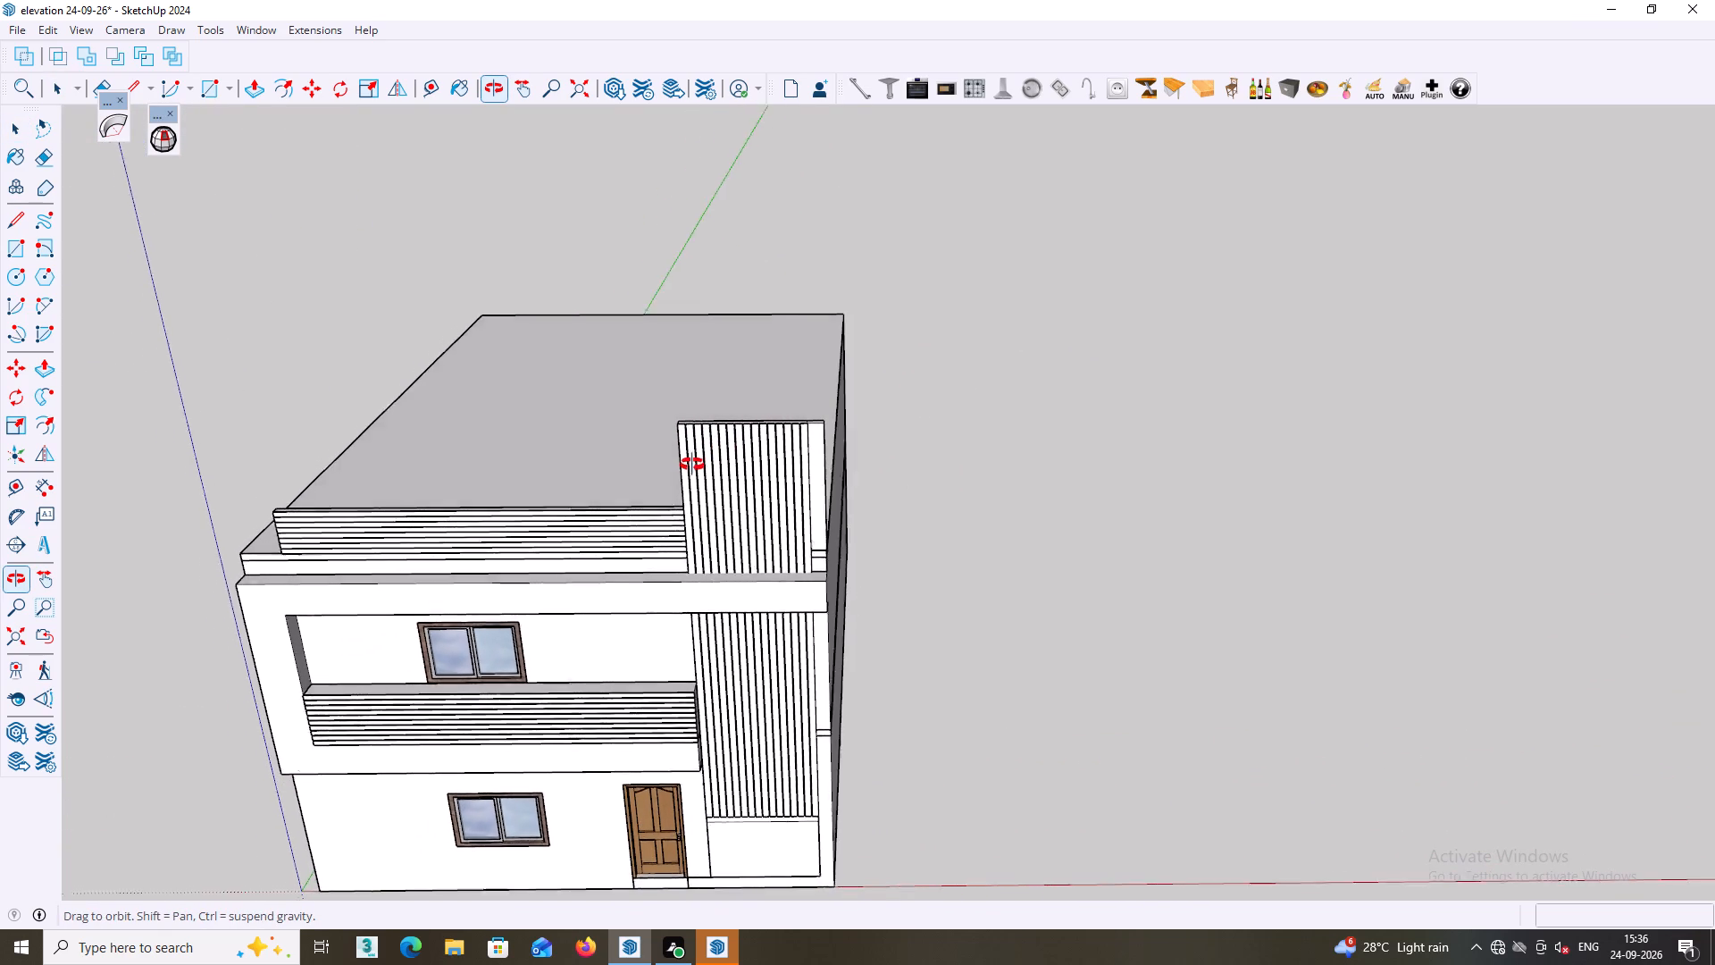
pyautogui.moveTo(692, 465); pyautogui.dragTo(669, 469, button='middle')
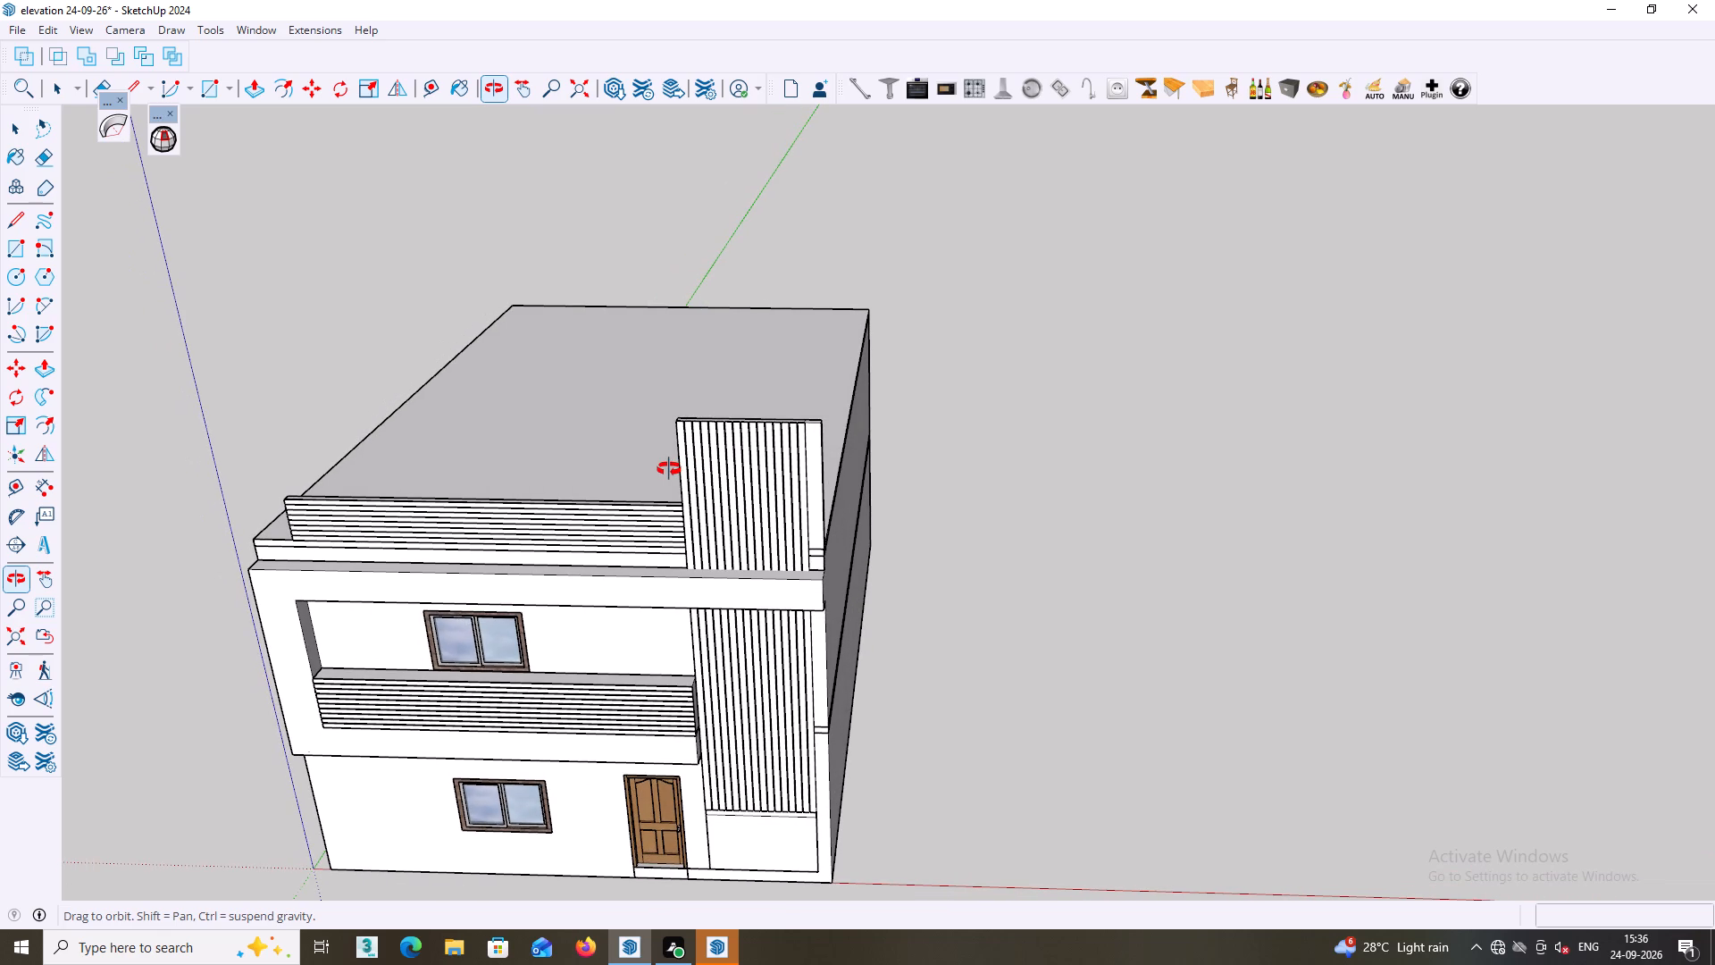
pyautogui.moveTo(669, 469); pyautogui.dragTo(638, 466, button='middle')
pyautogui.scroll(1, 721, 402)
pyautogui.moveTo(721, 402); pyautogui.dragTo(679, 452, button='middle')
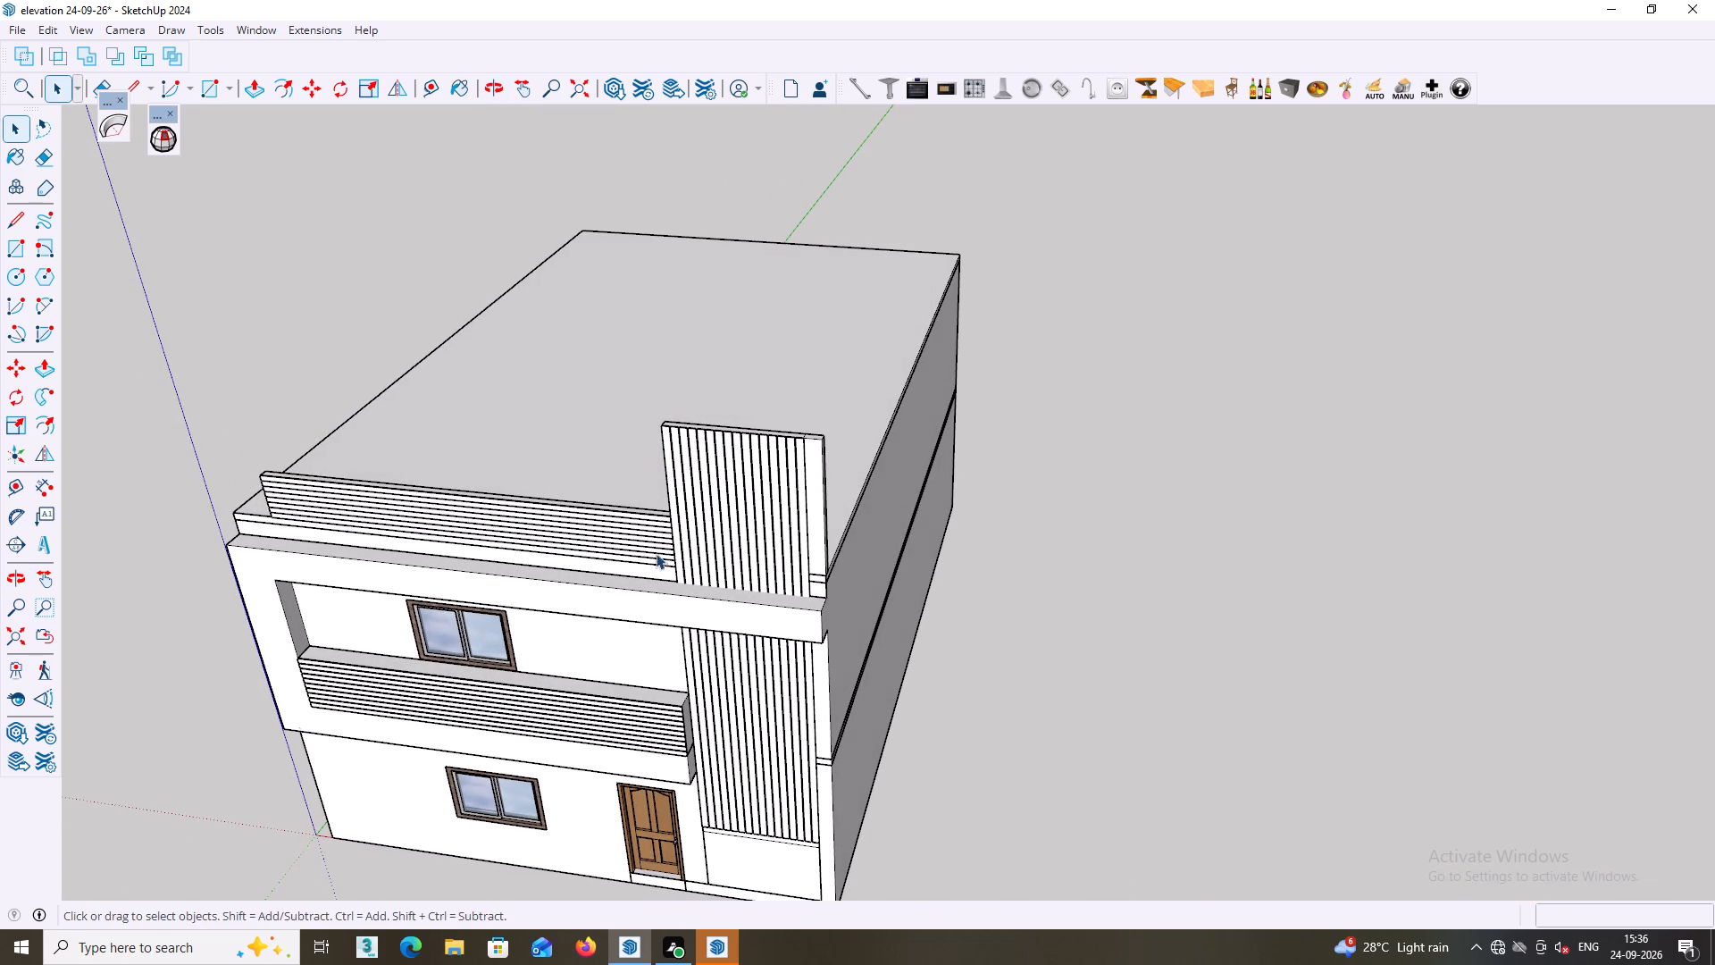
pyautogui.moveTo(729, 441); pyautogui.dragTo(679, 504, button='middle')
pyautogui.moveTo(790, 478); pyautogui.dragTo(797, 488, button='middle')
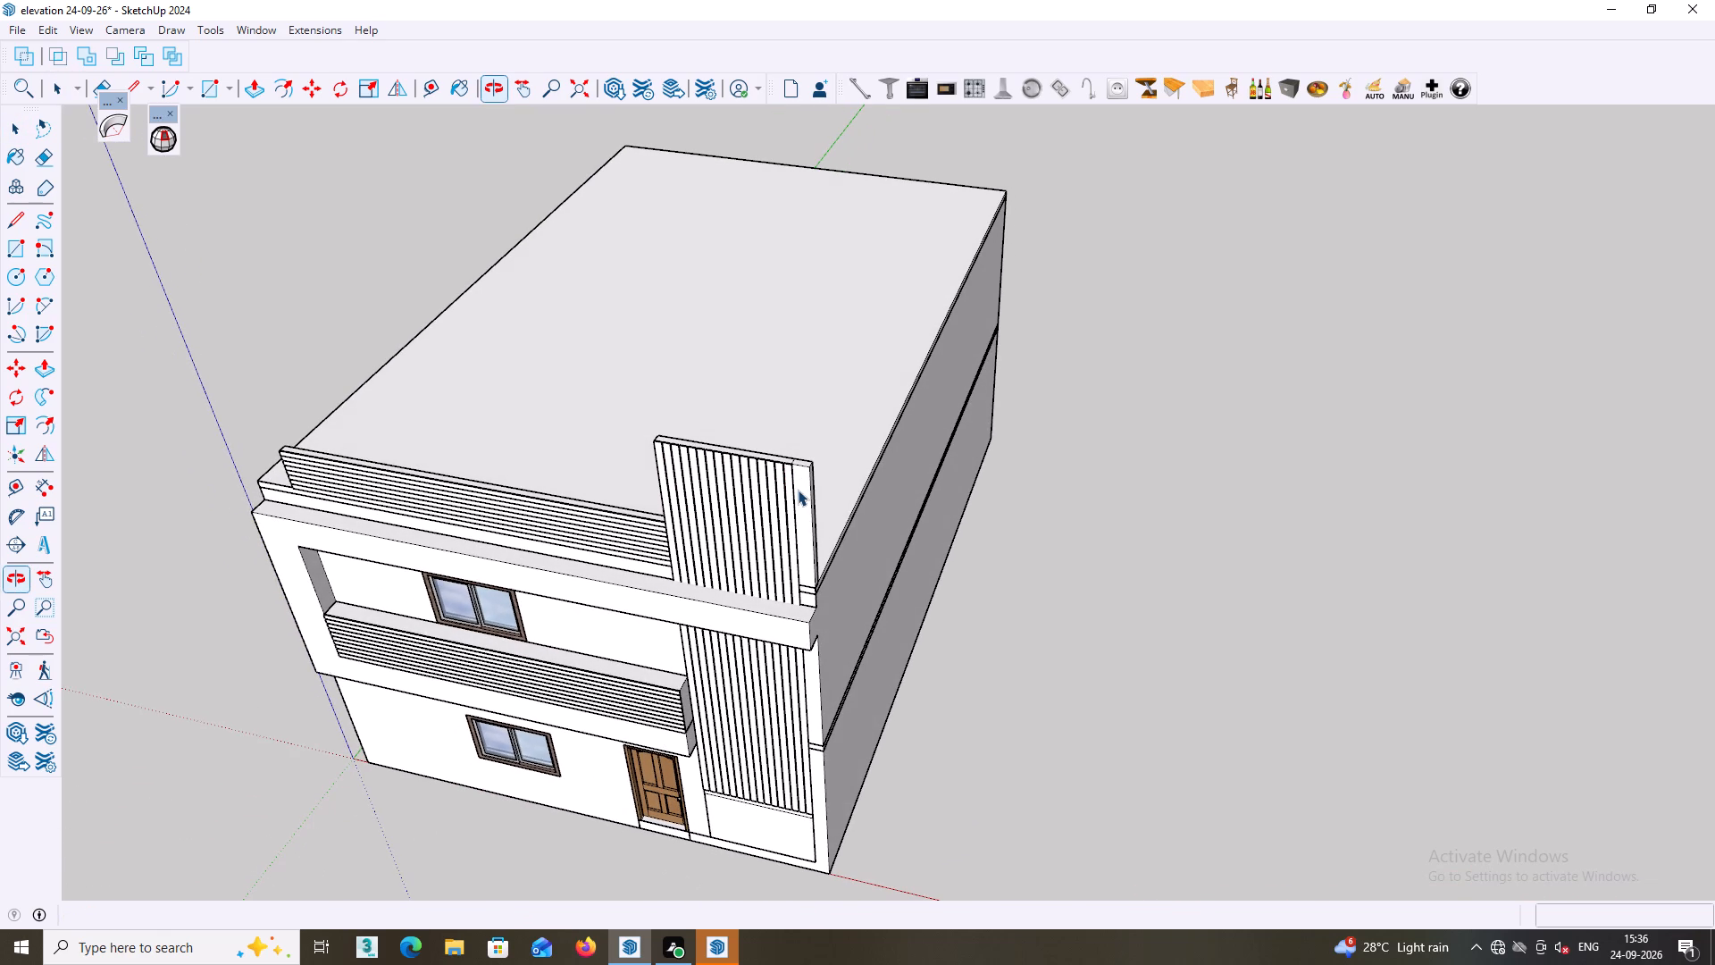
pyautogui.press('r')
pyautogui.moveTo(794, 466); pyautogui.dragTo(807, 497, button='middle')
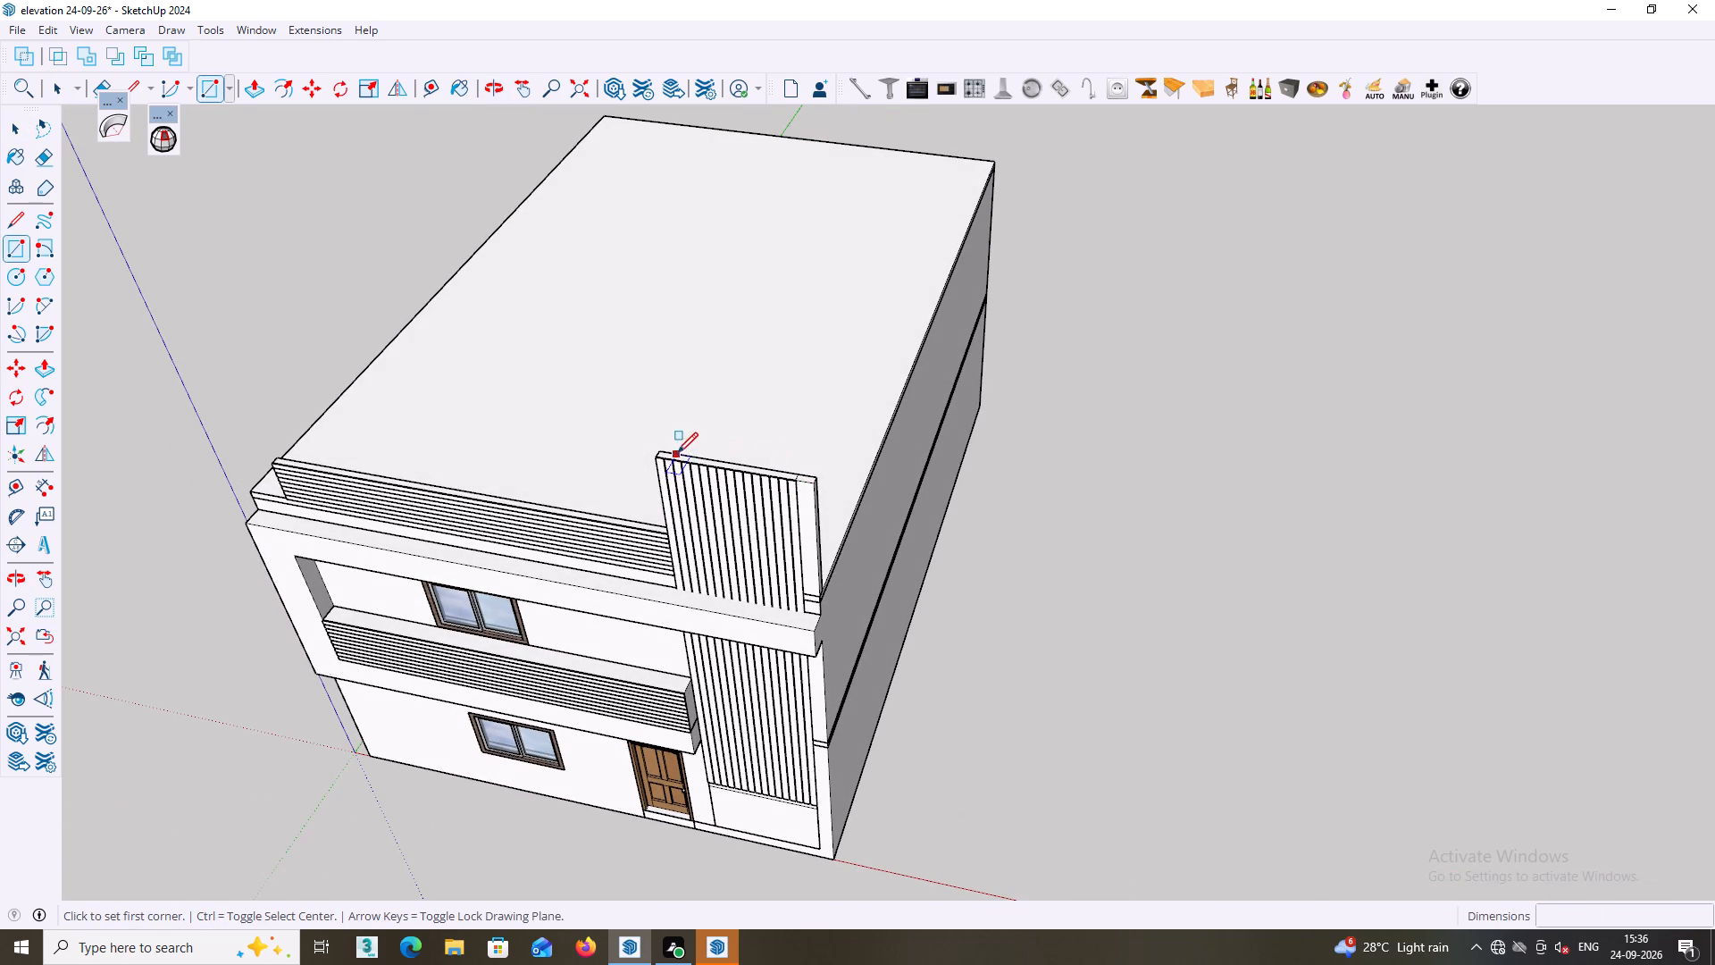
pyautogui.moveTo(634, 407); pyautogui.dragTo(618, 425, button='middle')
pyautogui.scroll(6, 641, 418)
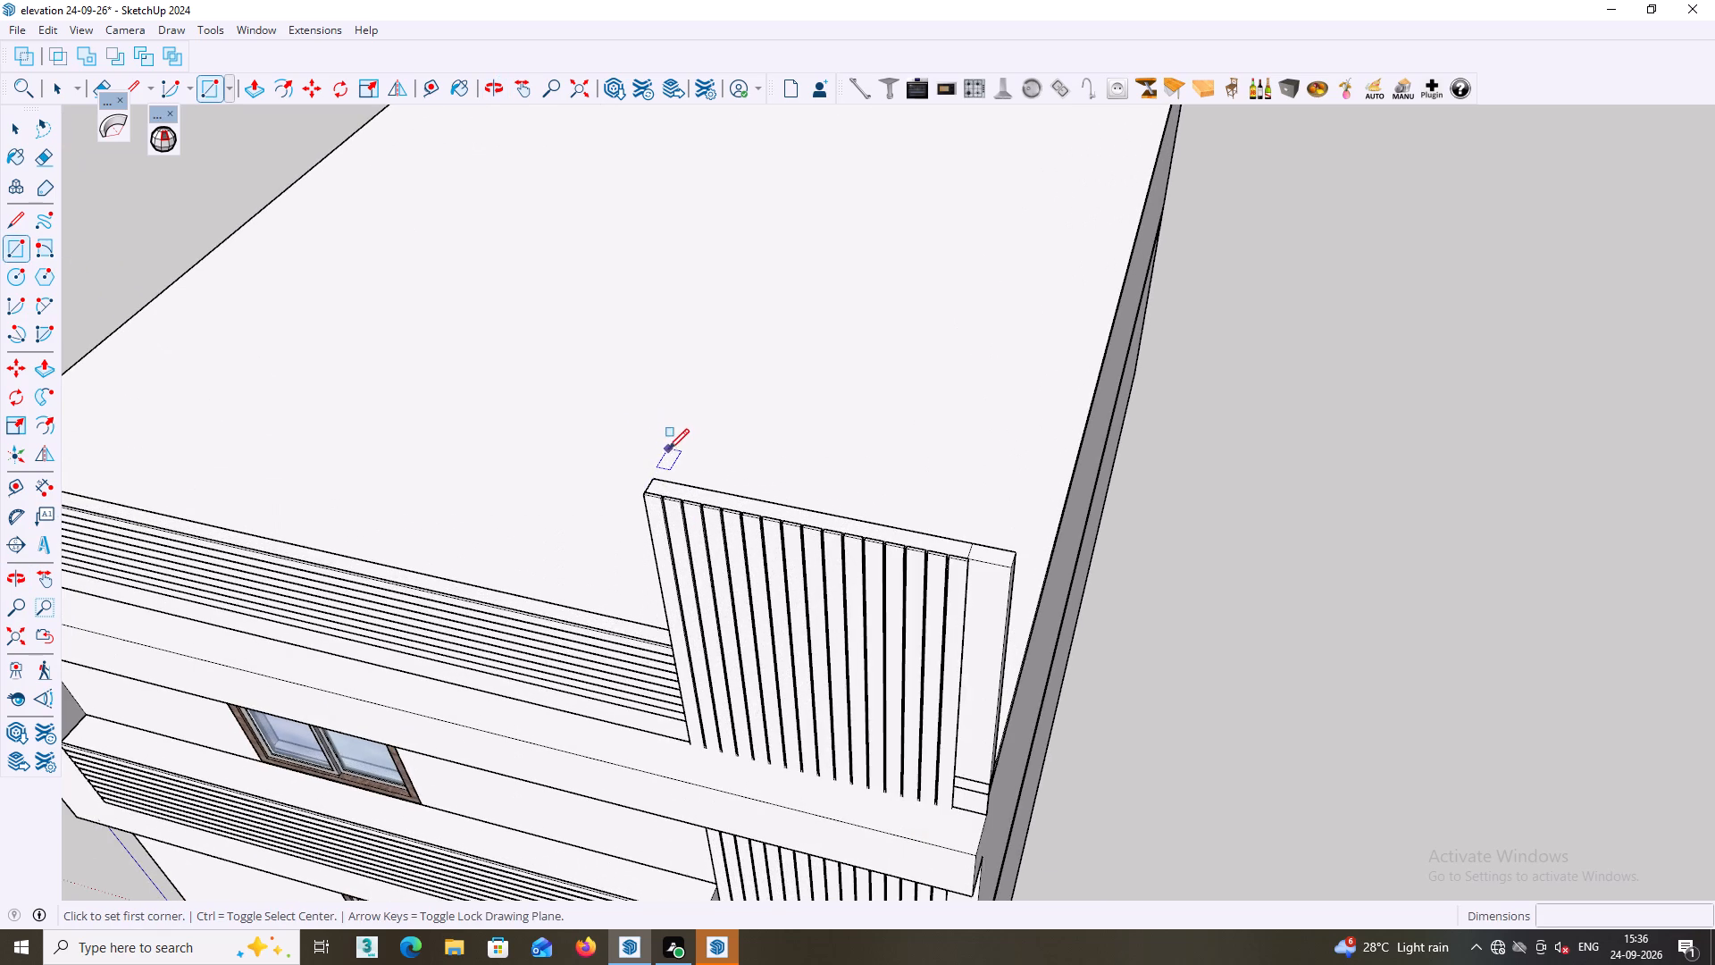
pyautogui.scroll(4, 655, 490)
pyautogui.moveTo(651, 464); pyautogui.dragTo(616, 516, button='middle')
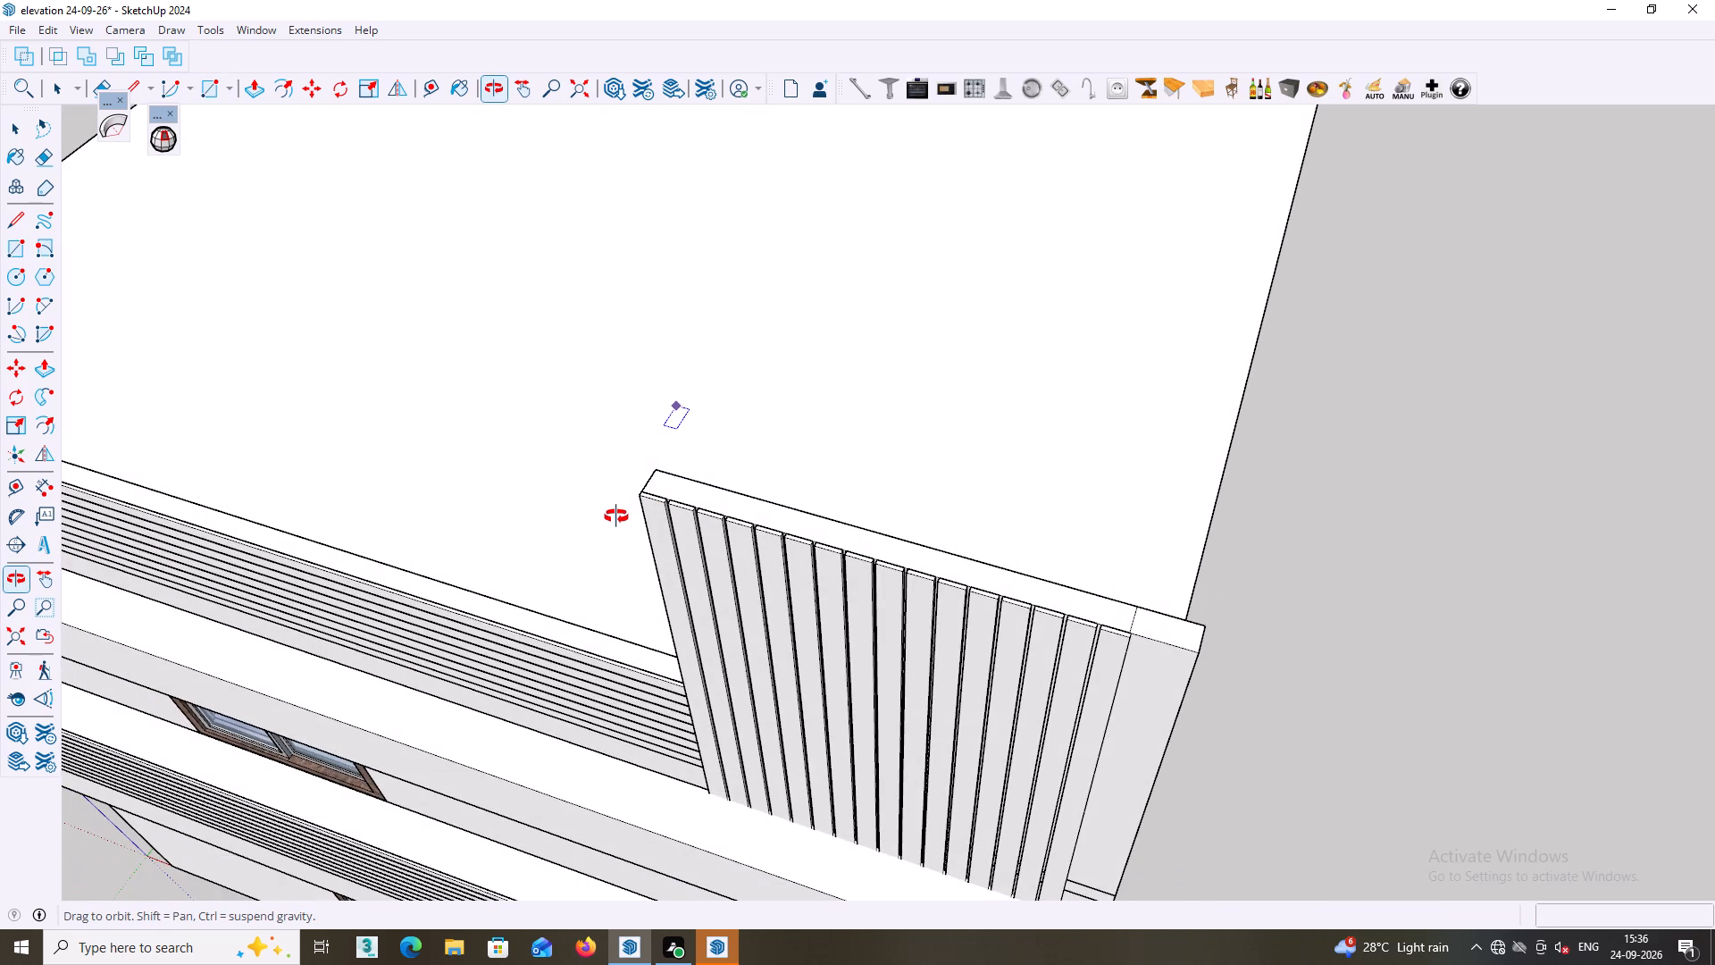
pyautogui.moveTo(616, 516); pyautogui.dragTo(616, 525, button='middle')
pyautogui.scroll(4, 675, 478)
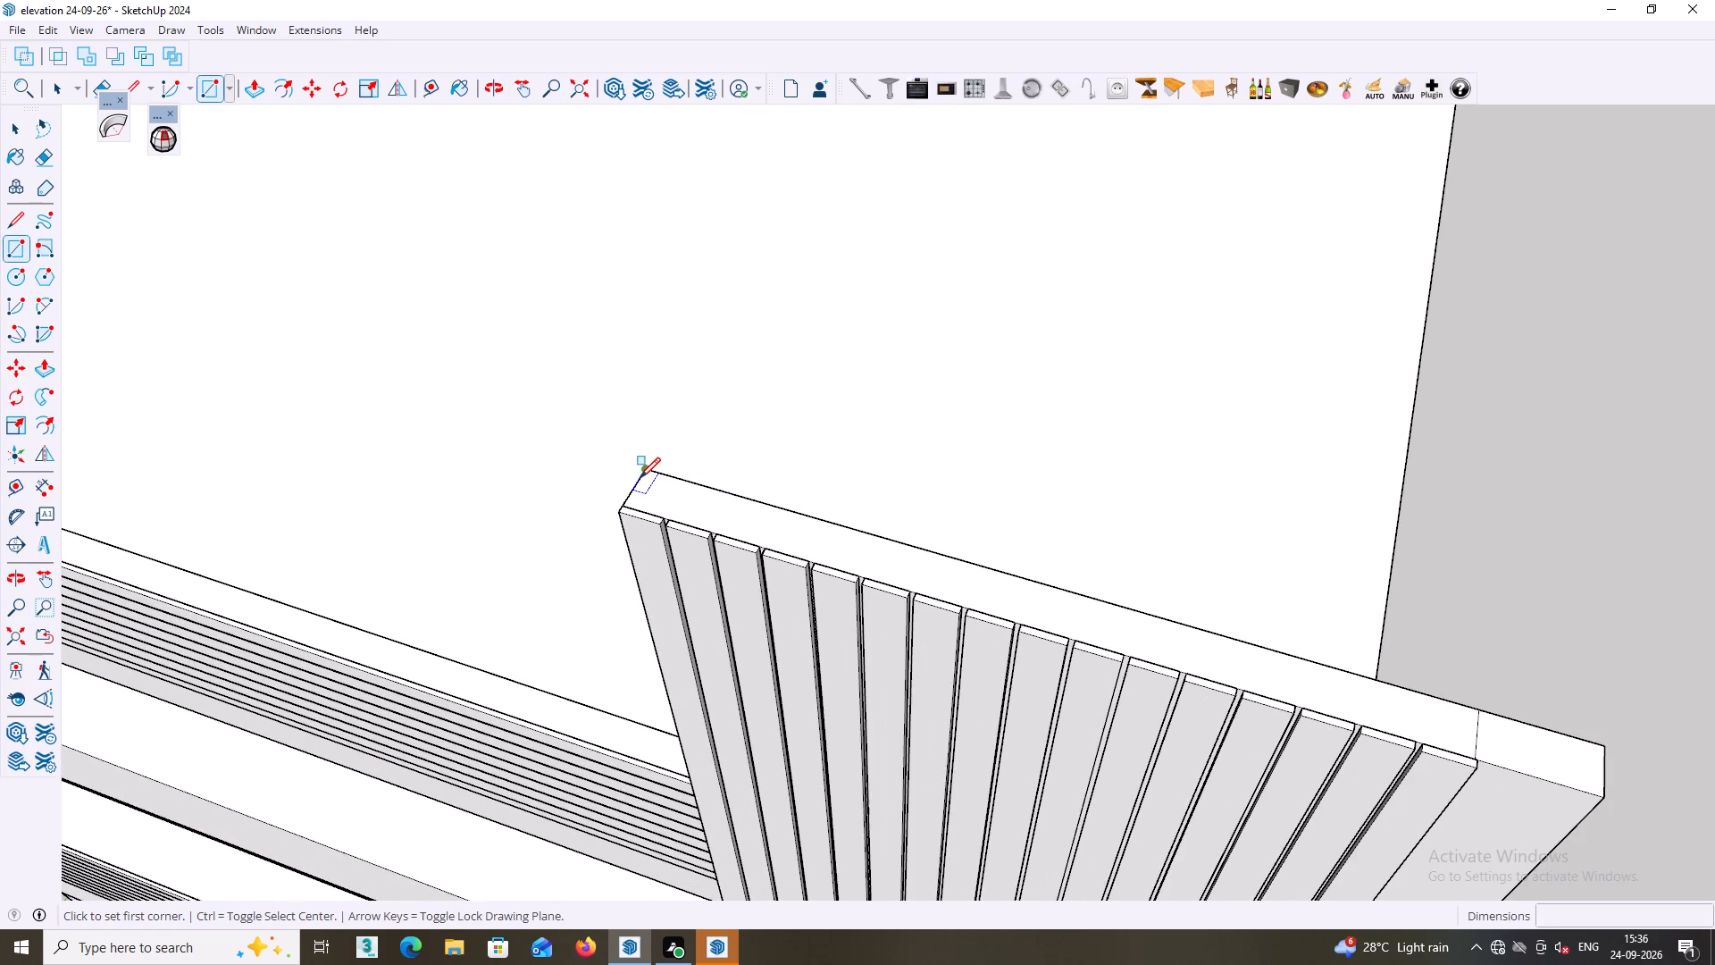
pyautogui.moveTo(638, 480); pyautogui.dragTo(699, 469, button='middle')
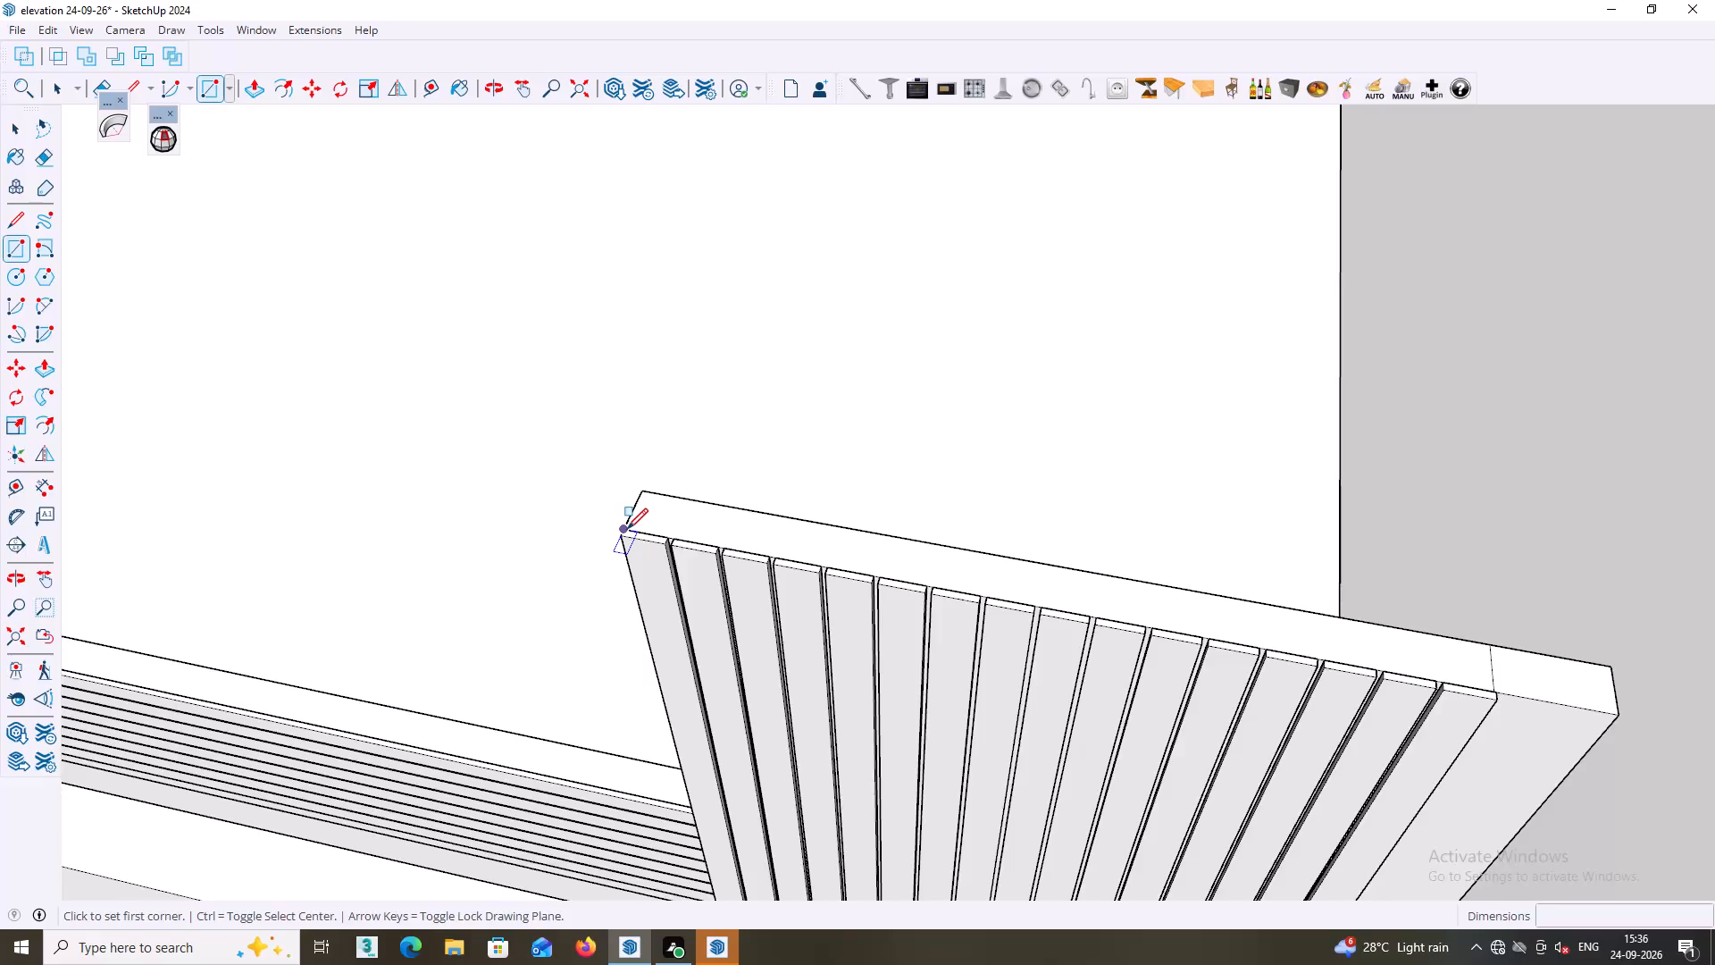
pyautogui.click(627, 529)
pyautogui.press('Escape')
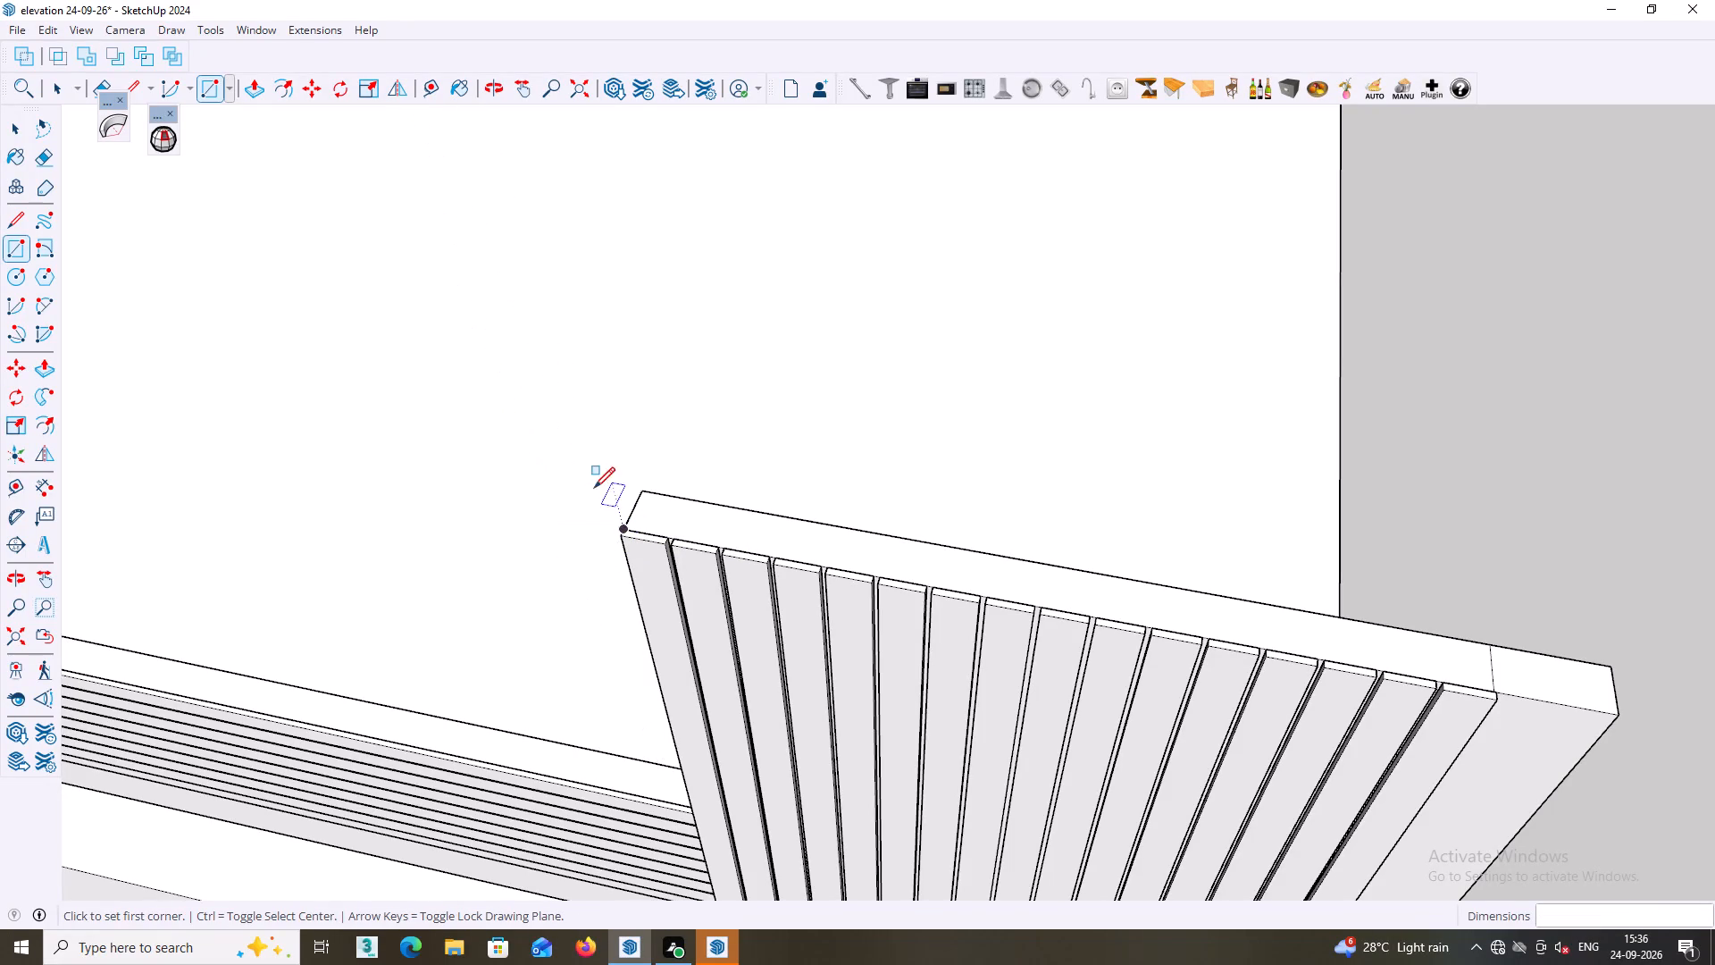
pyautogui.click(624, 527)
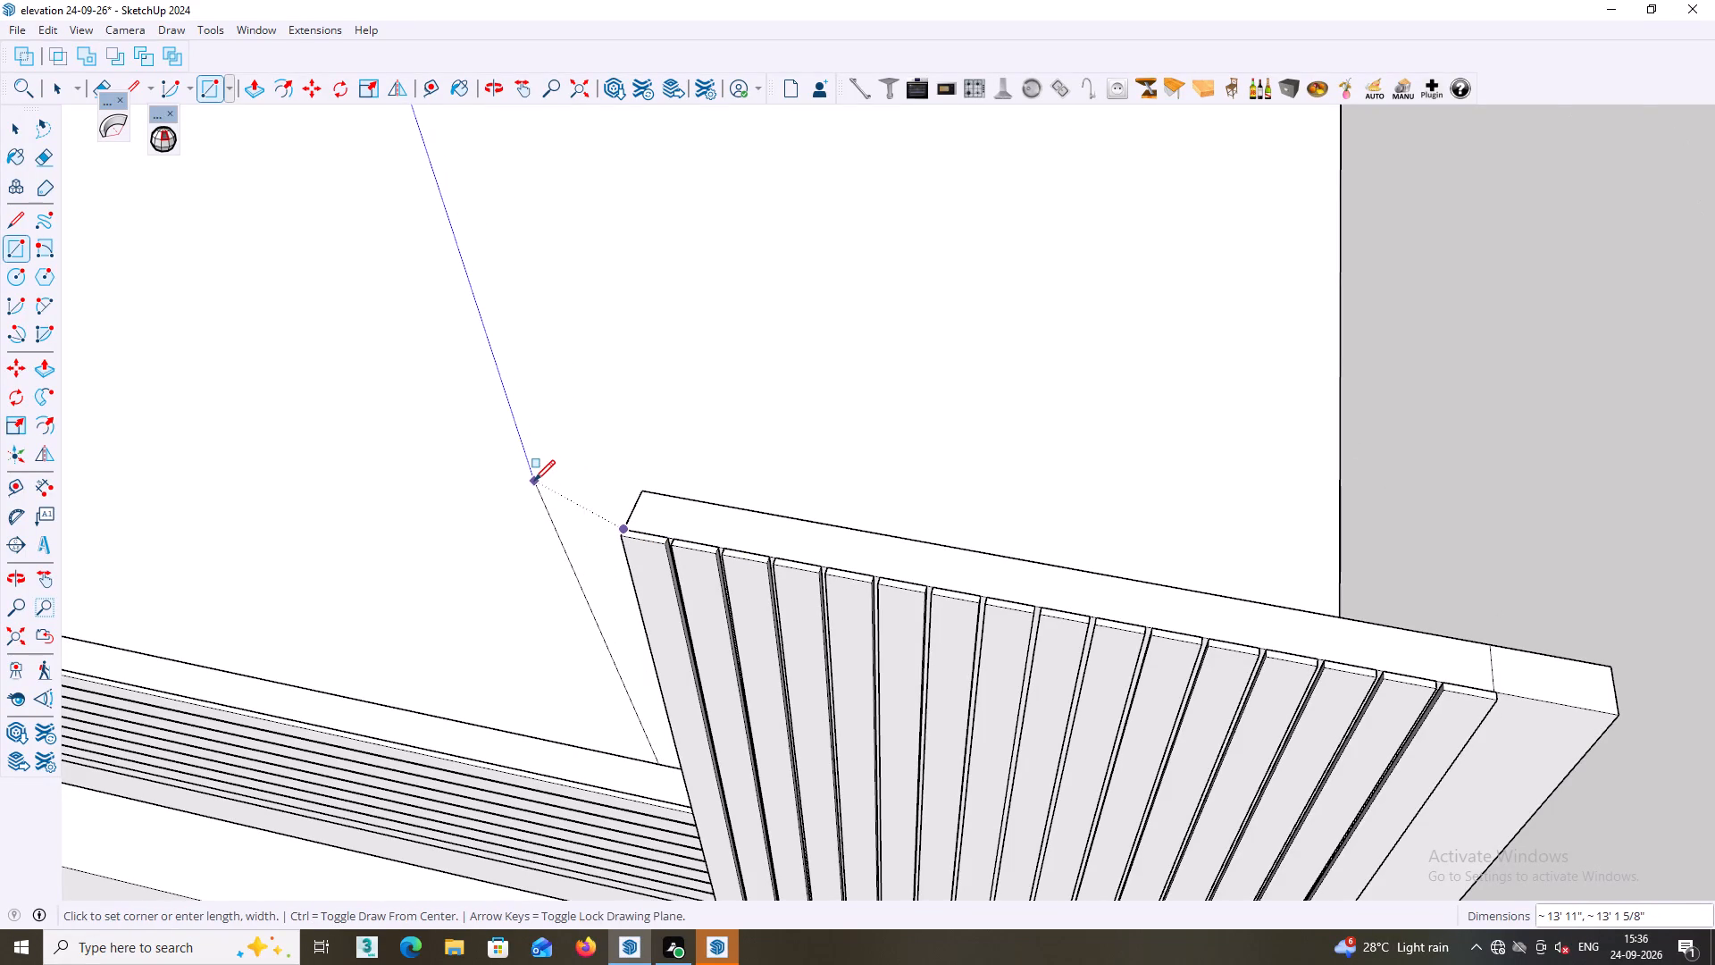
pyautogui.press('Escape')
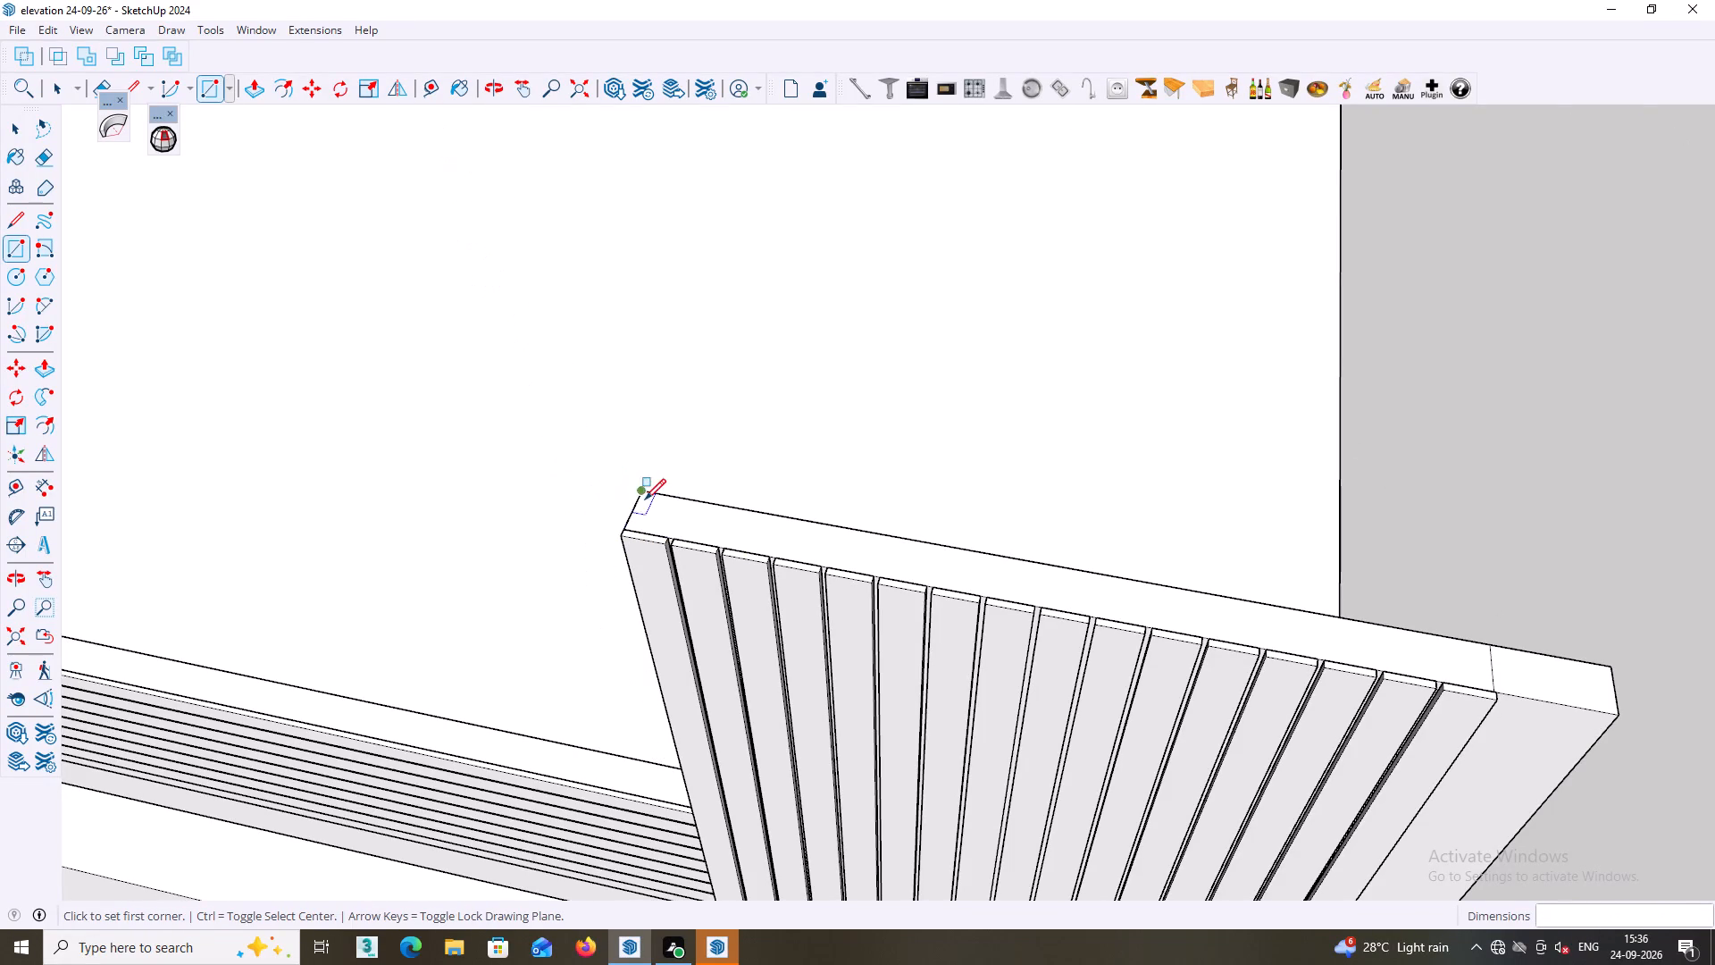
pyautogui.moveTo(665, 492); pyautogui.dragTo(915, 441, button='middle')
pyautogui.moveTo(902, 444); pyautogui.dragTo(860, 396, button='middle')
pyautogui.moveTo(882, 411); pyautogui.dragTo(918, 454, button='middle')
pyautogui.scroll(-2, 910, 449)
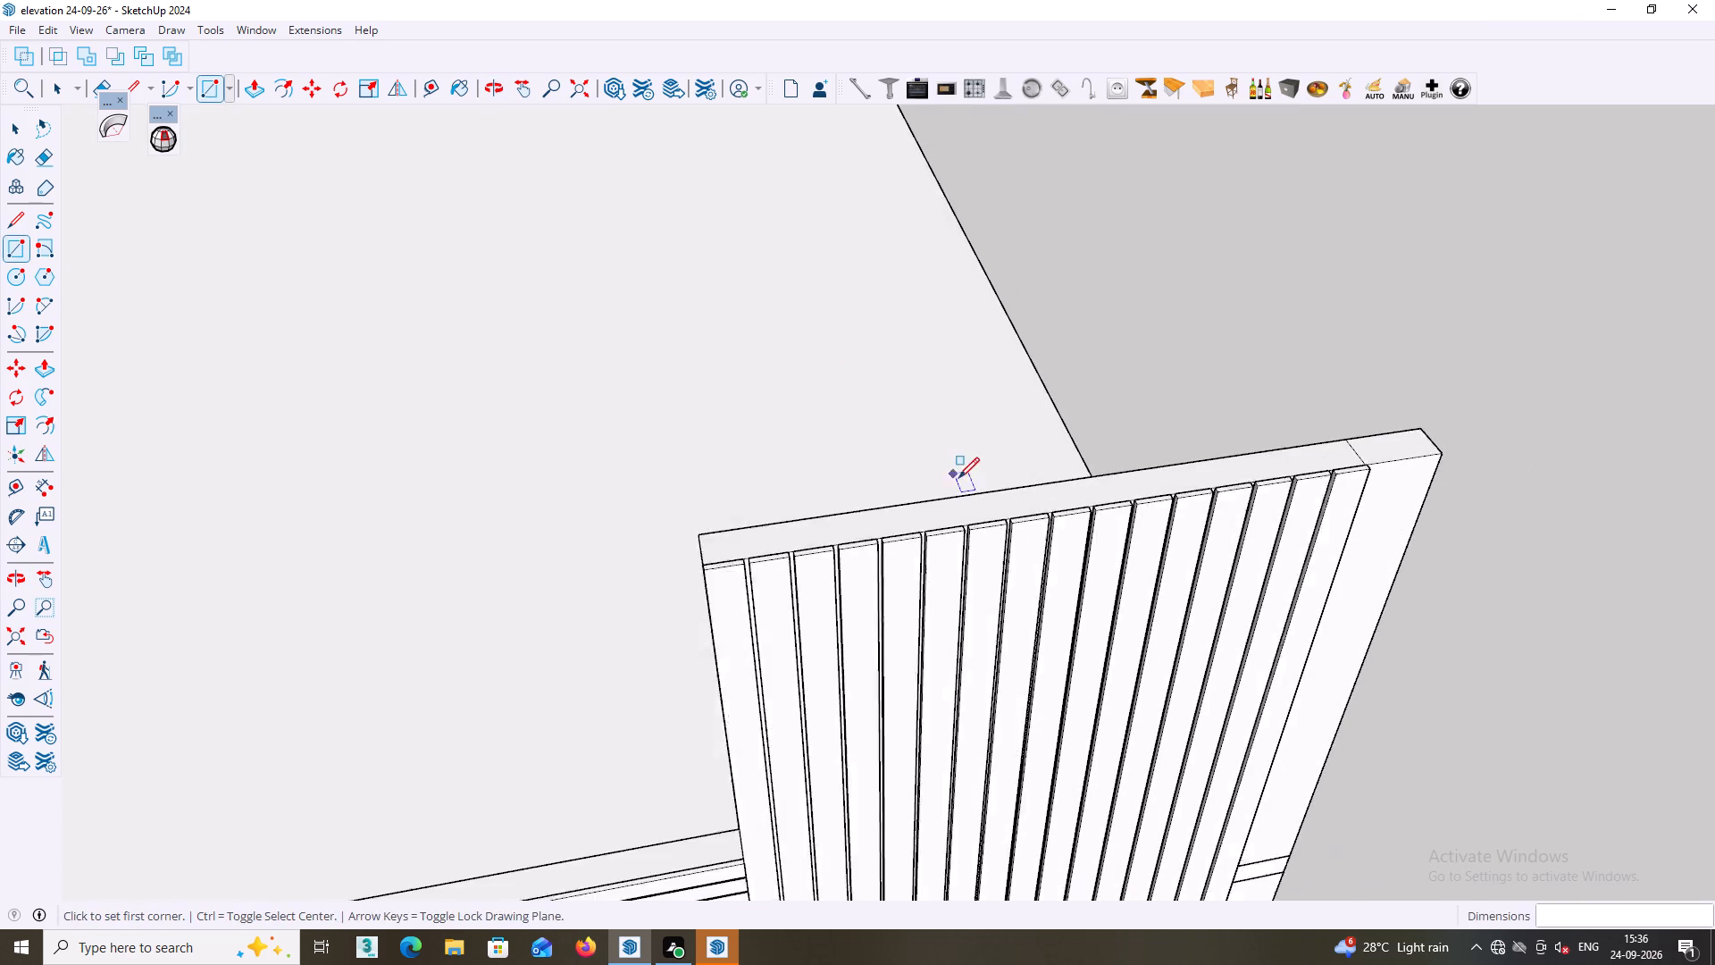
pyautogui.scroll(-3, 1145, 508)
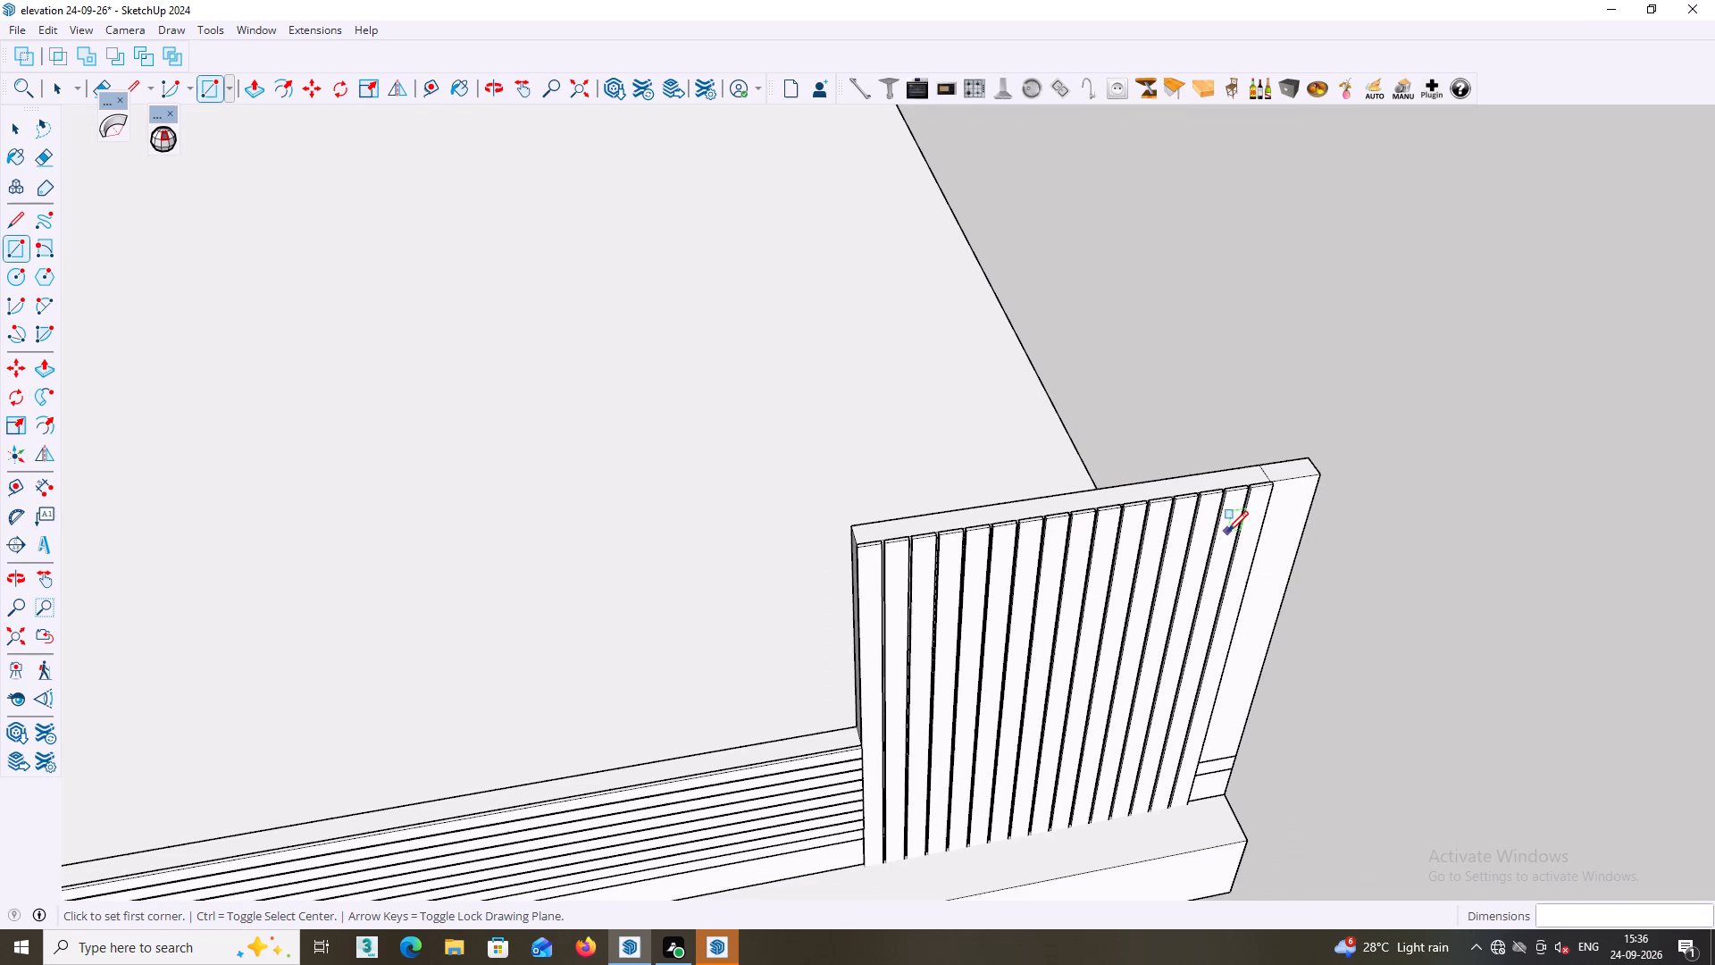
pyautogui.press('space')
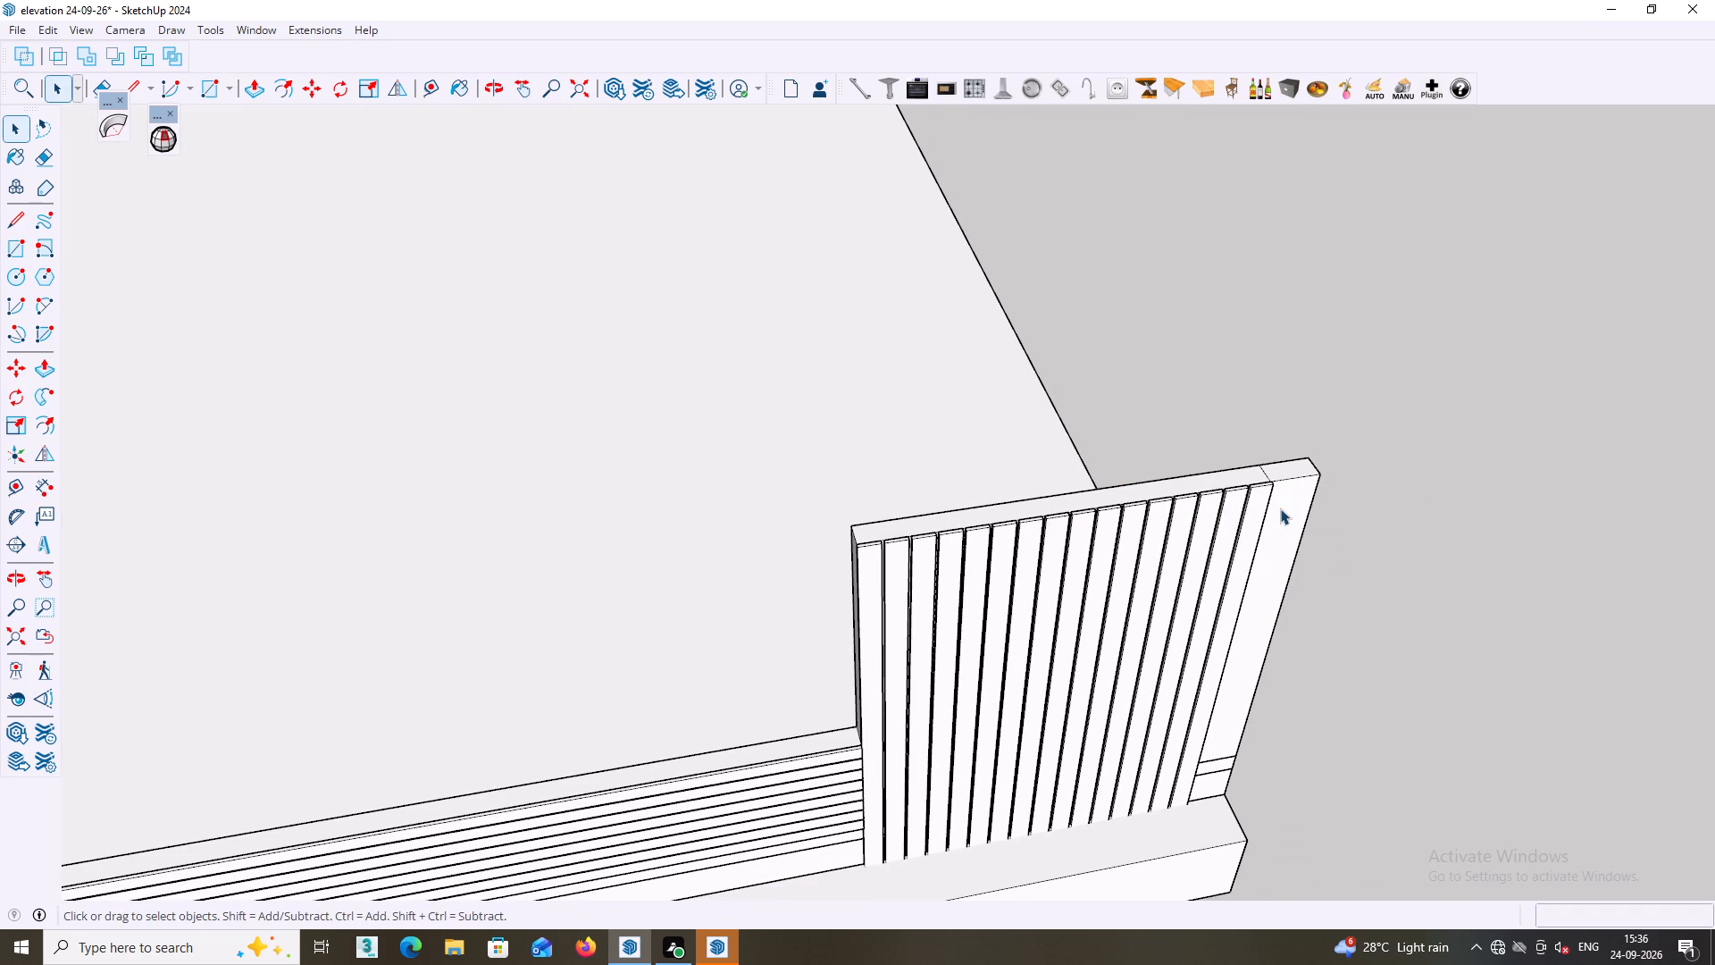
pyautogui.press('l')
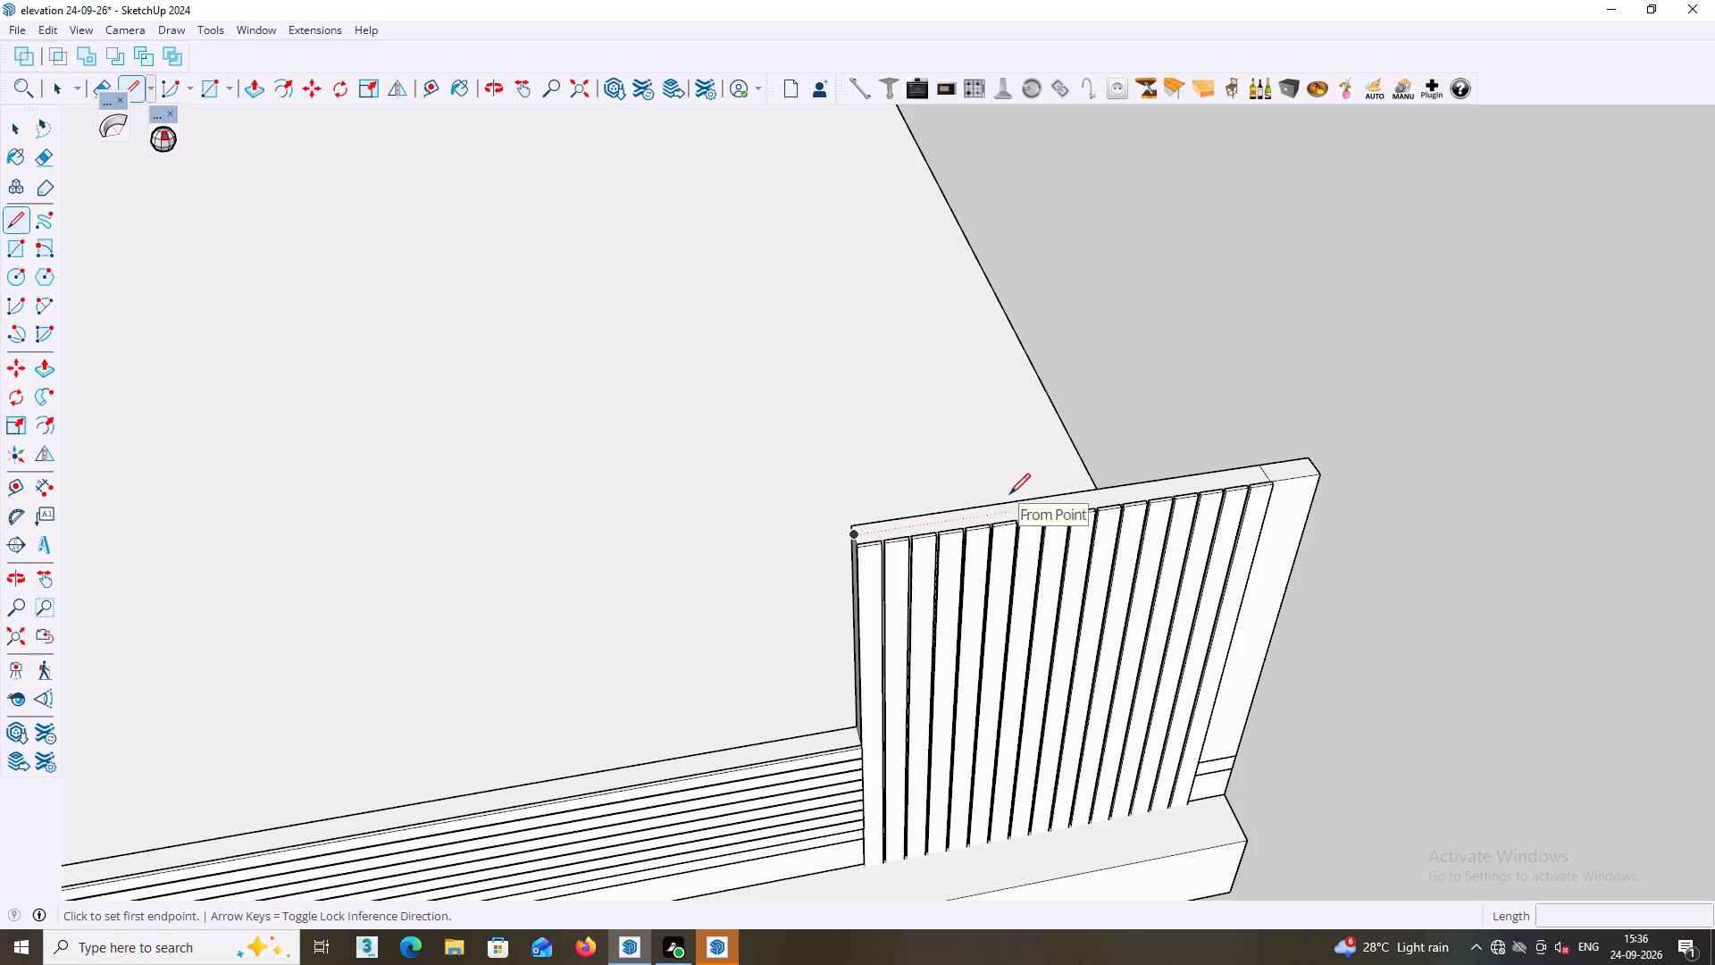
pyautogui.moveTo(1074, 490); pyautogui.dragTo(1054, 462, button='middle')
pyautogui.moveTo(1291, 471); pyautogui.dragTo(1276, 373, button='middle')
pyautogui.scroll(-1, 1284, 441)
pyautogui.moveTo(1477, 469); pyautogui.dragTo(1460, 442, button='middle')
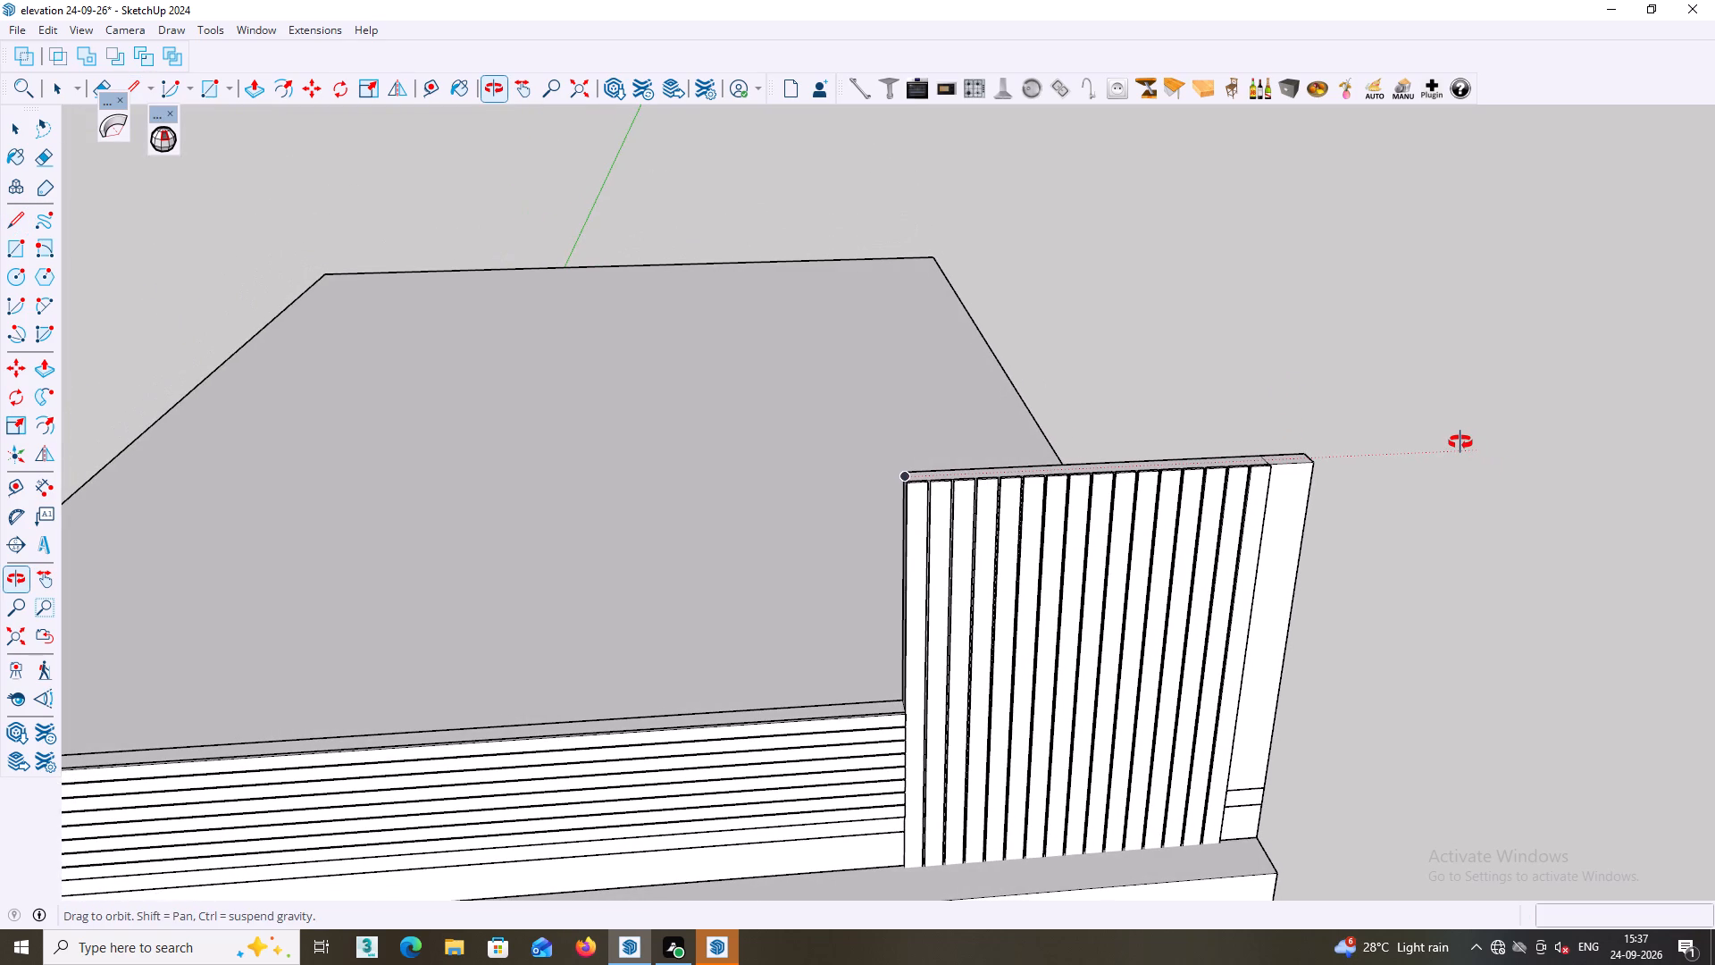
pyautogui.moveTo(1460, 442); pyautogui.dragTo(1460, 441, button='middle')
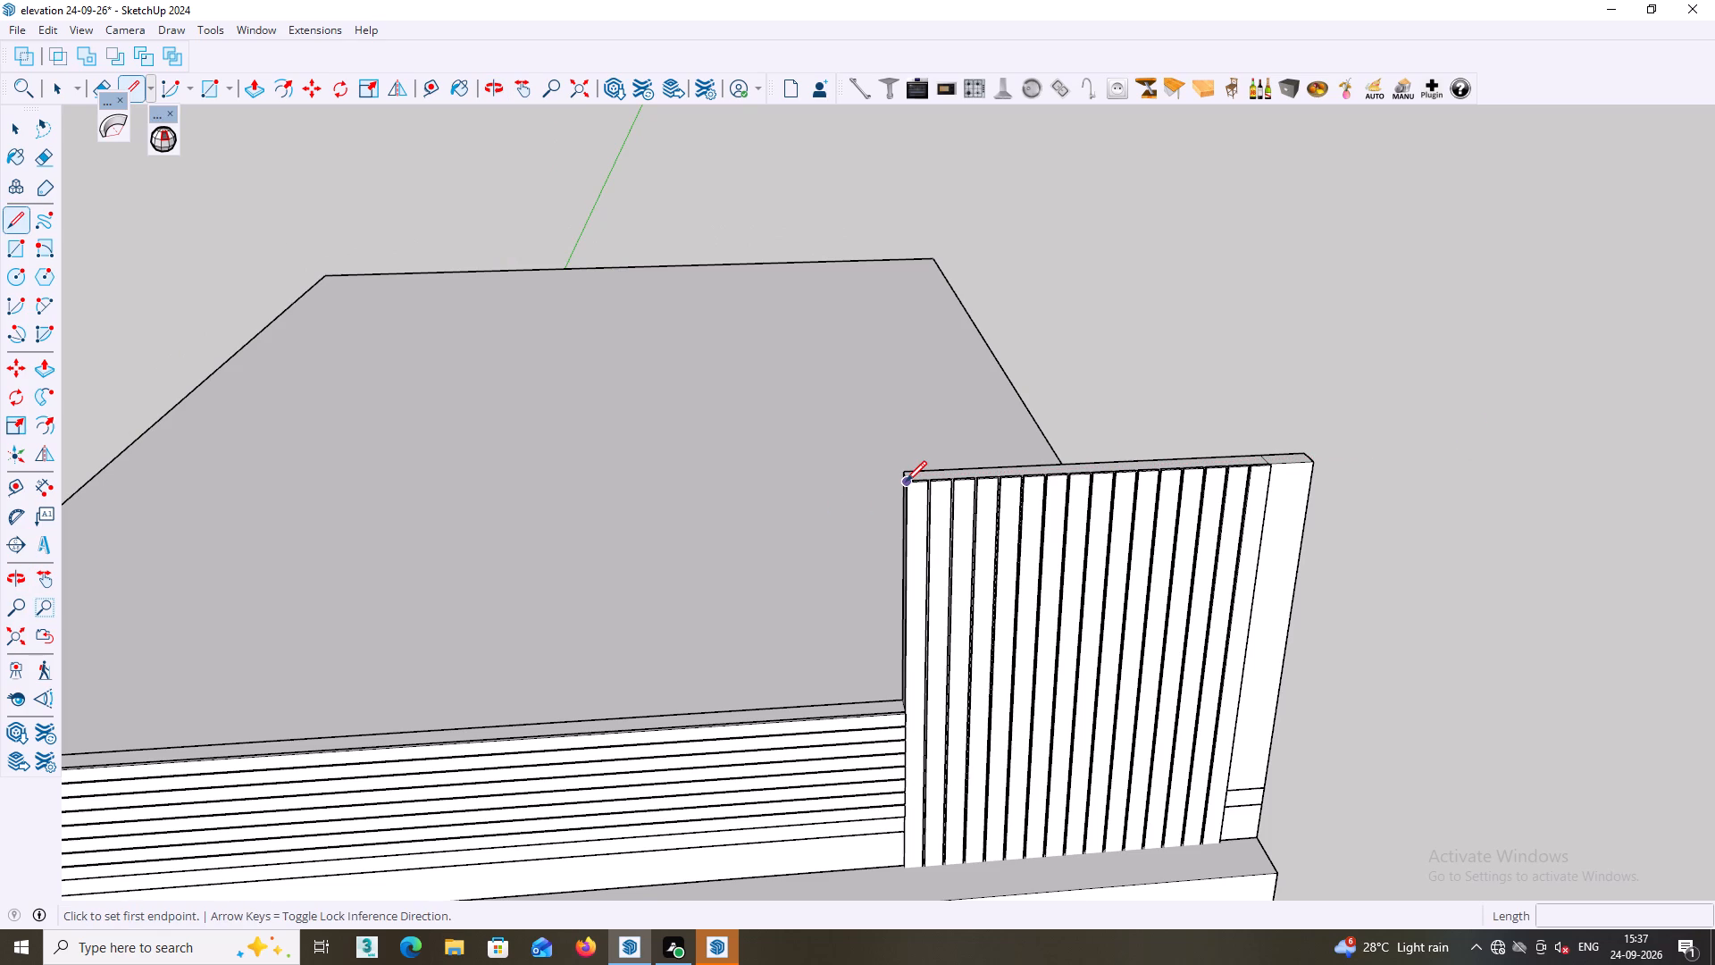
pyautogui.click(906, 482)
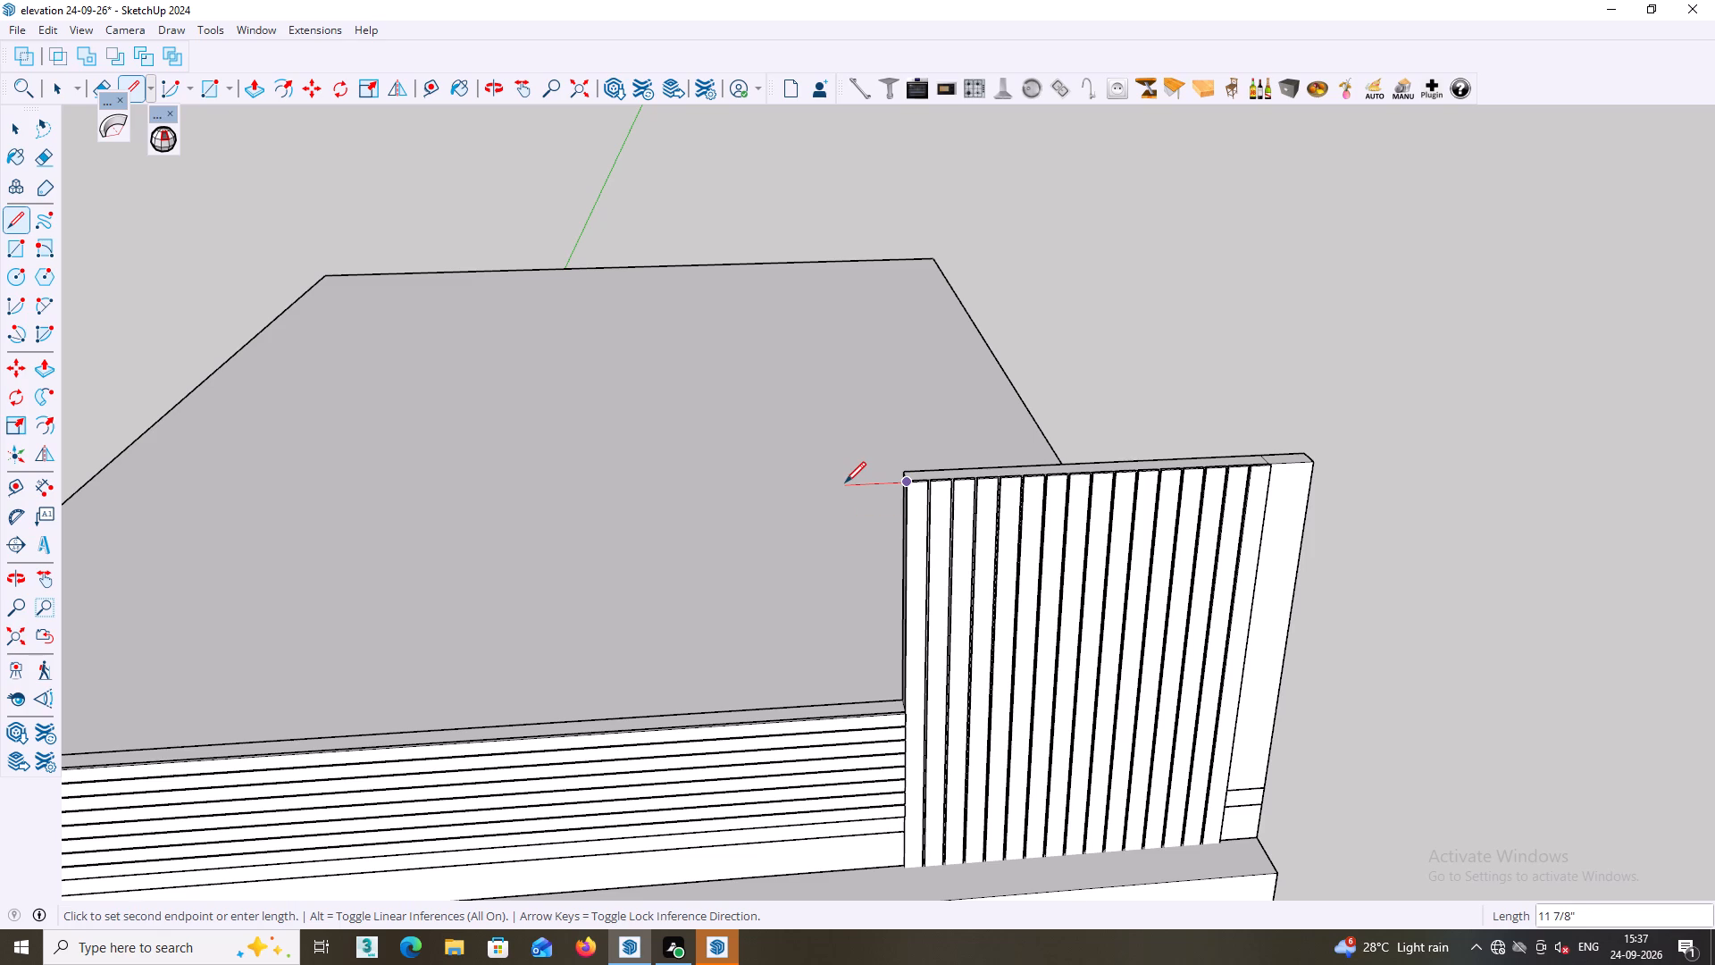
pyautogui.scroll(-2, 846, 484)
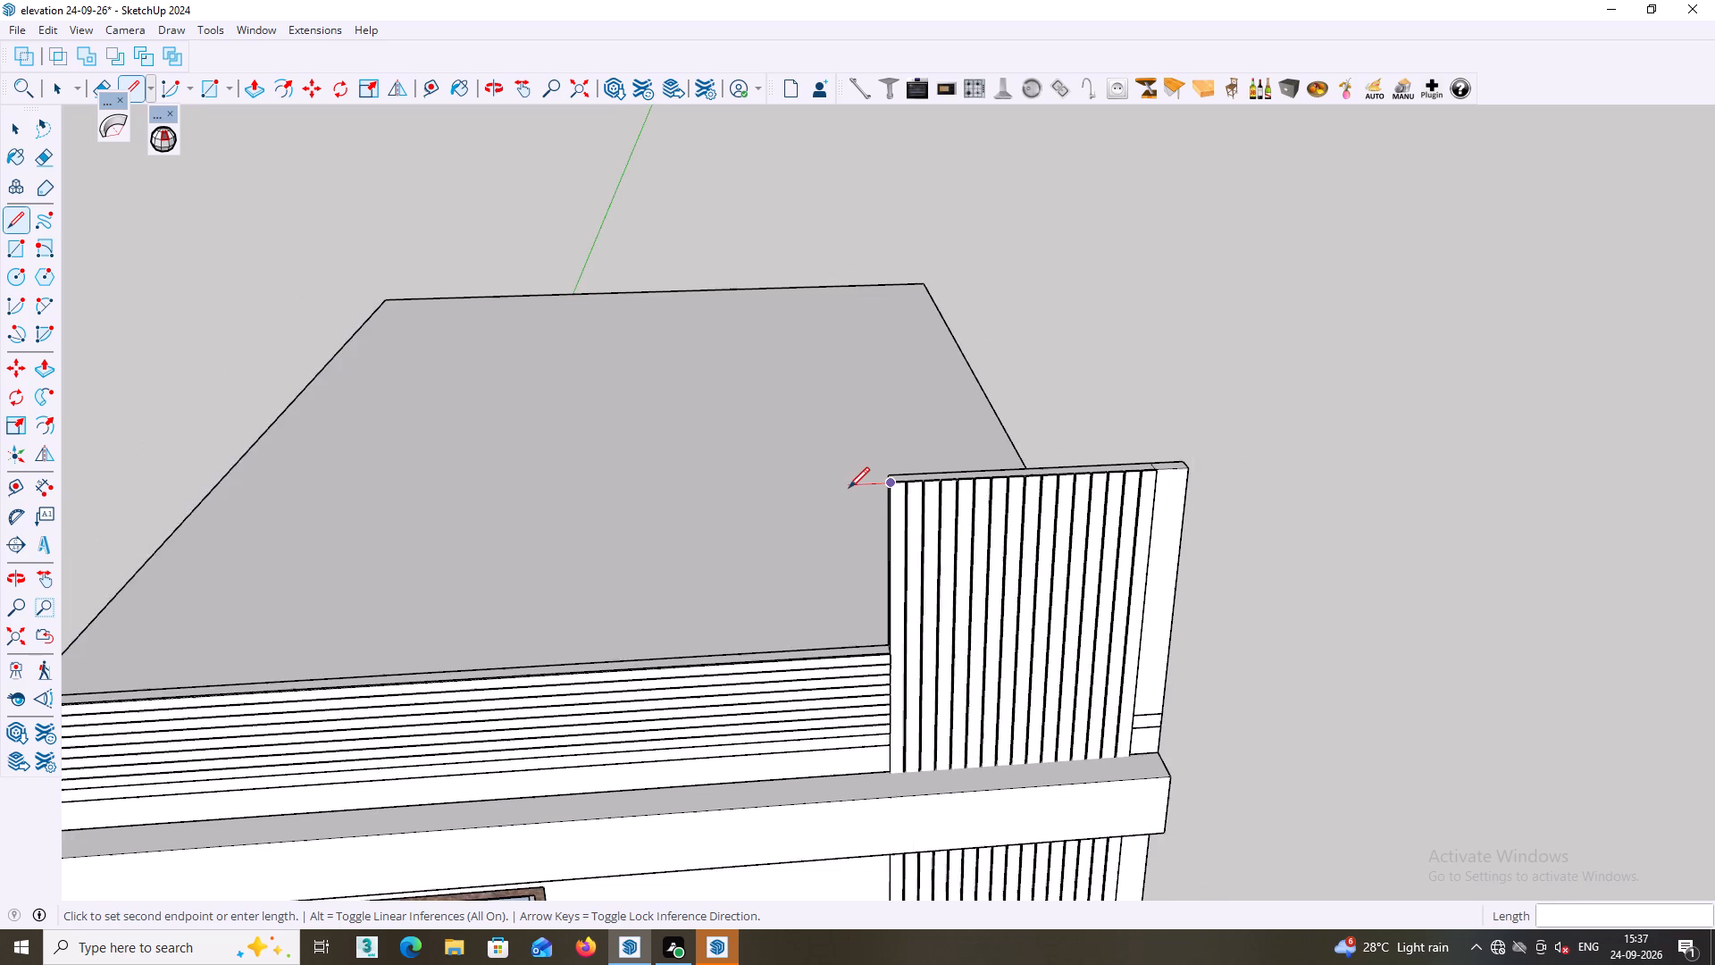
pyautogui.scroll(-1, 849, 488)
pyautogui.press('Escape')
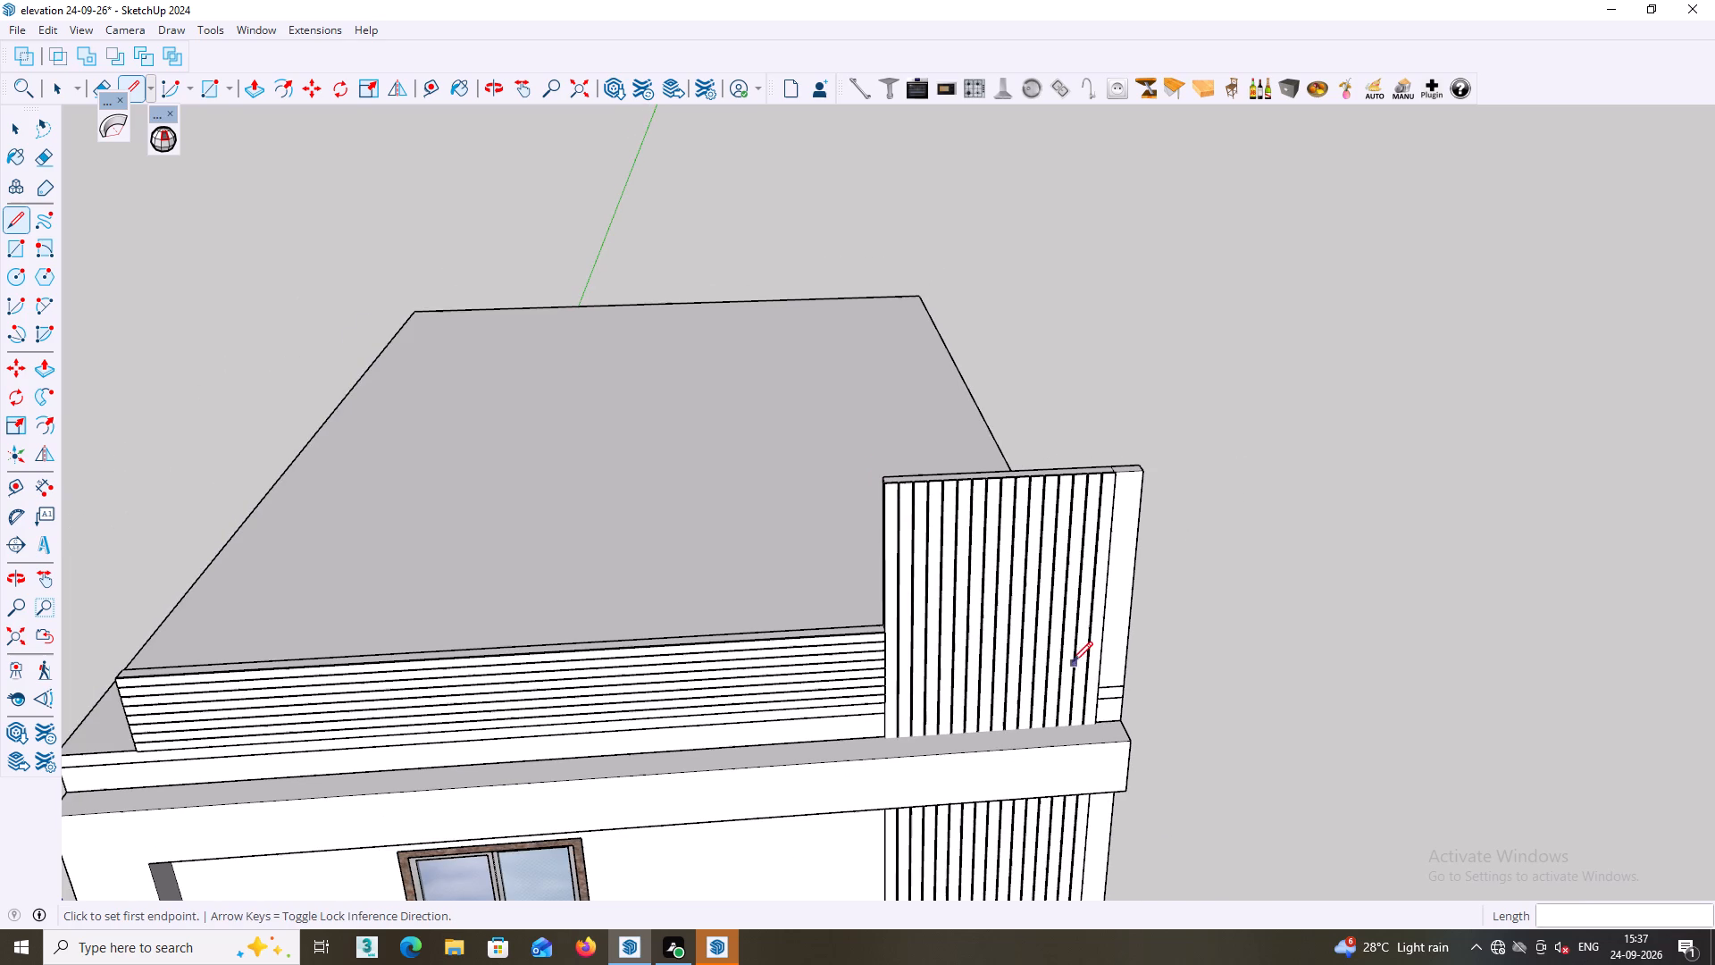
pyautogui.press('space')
# Examine the projecting upper-storey frame inside the building group, inspecting its front and top faces around the raised striped wall.
pyautogui.moveTo(1175, 629); pyautogui.dragTo(1144, 548, button='middle')
pyautogui.doubleClick(866, 801)
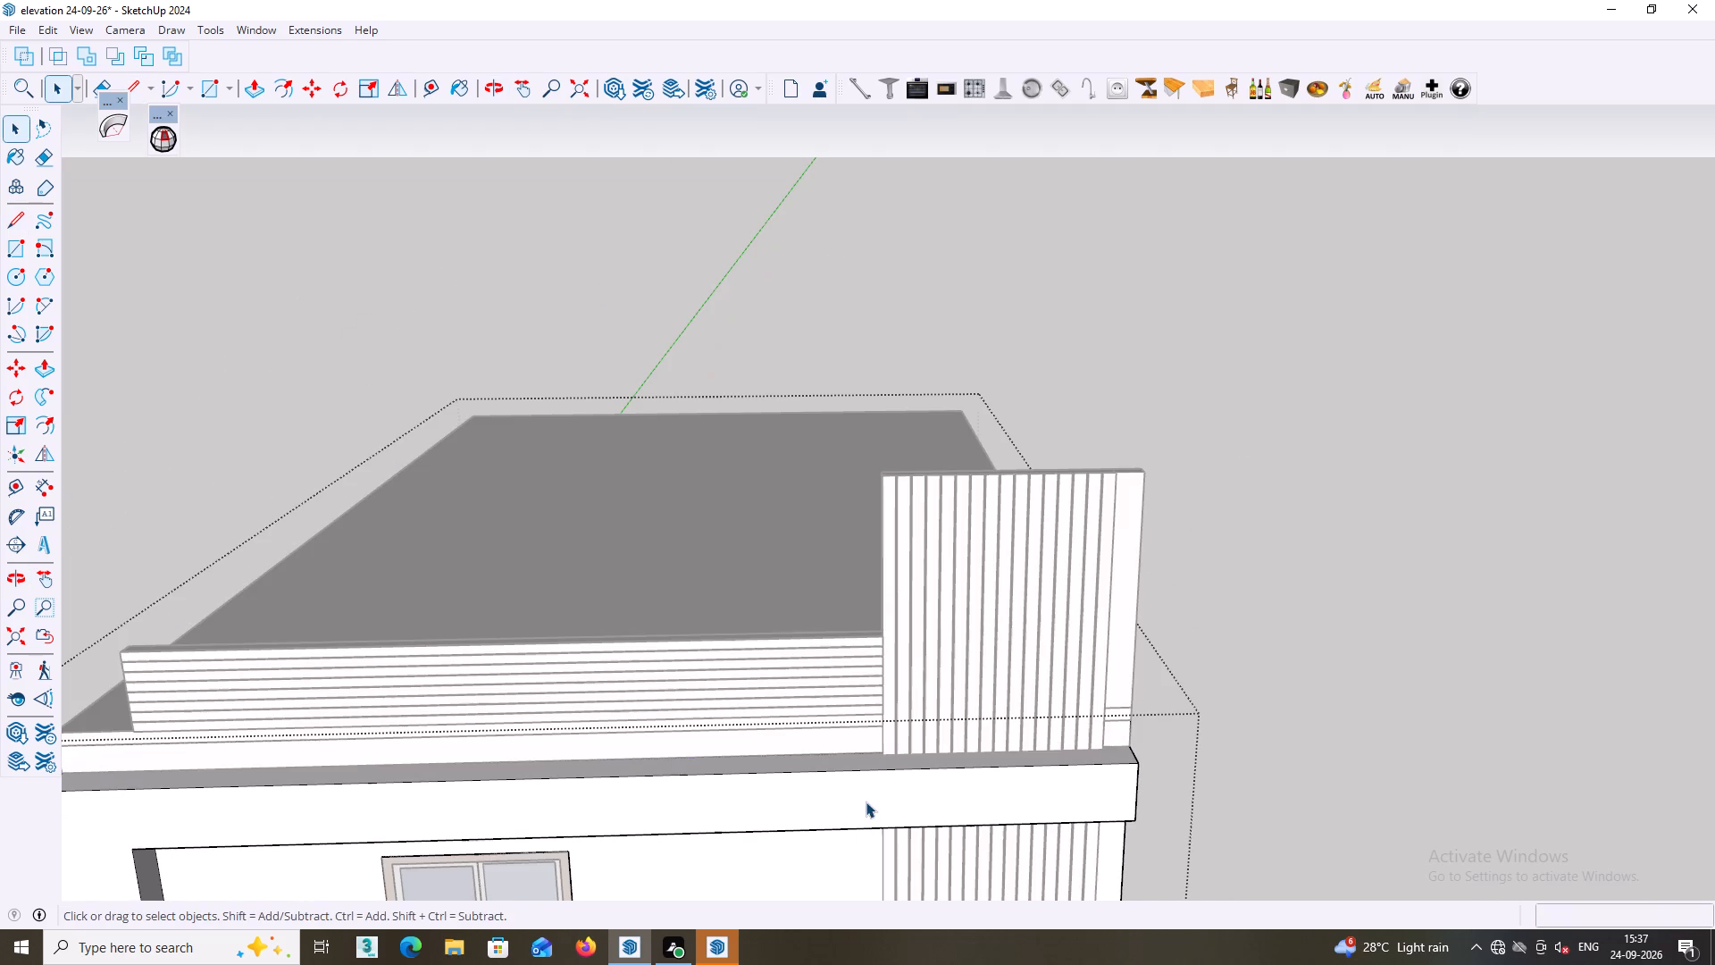
pyautogui.tripleClick(880, 801)
pyautogui.click(880, 798)
pyautogui.scroll(-1, 883, 793)
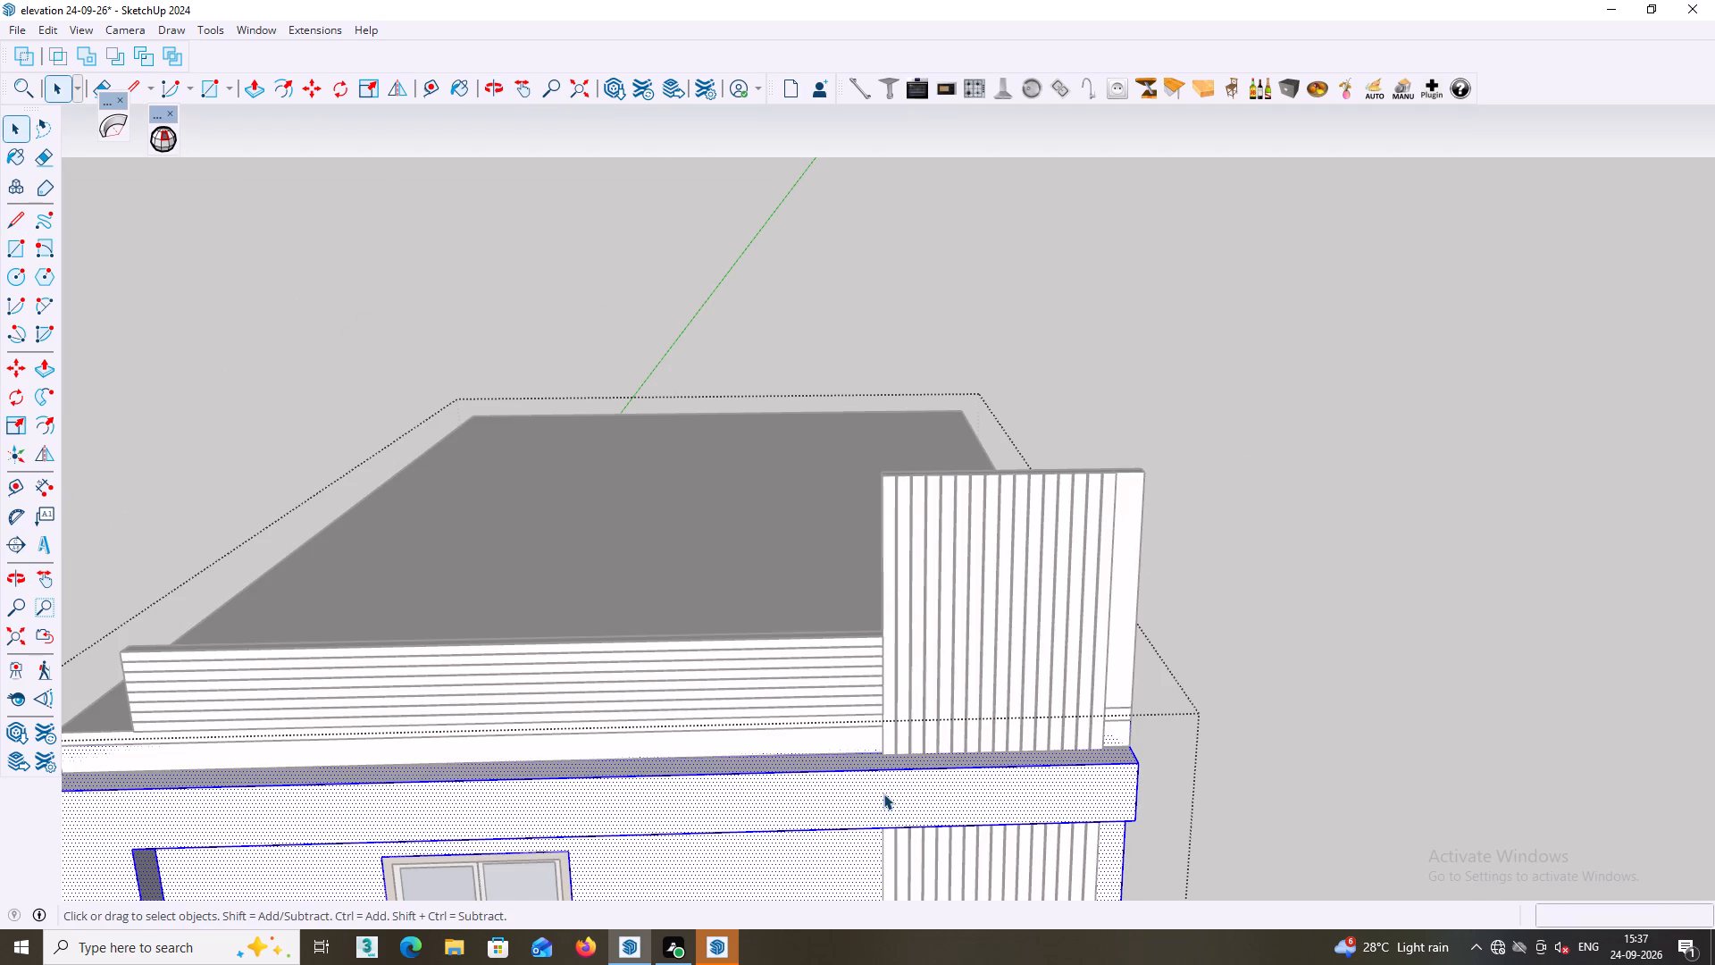
pyautogui.scroll(-2, 883, 793)
pyautogui.doubleClick(902, 787)
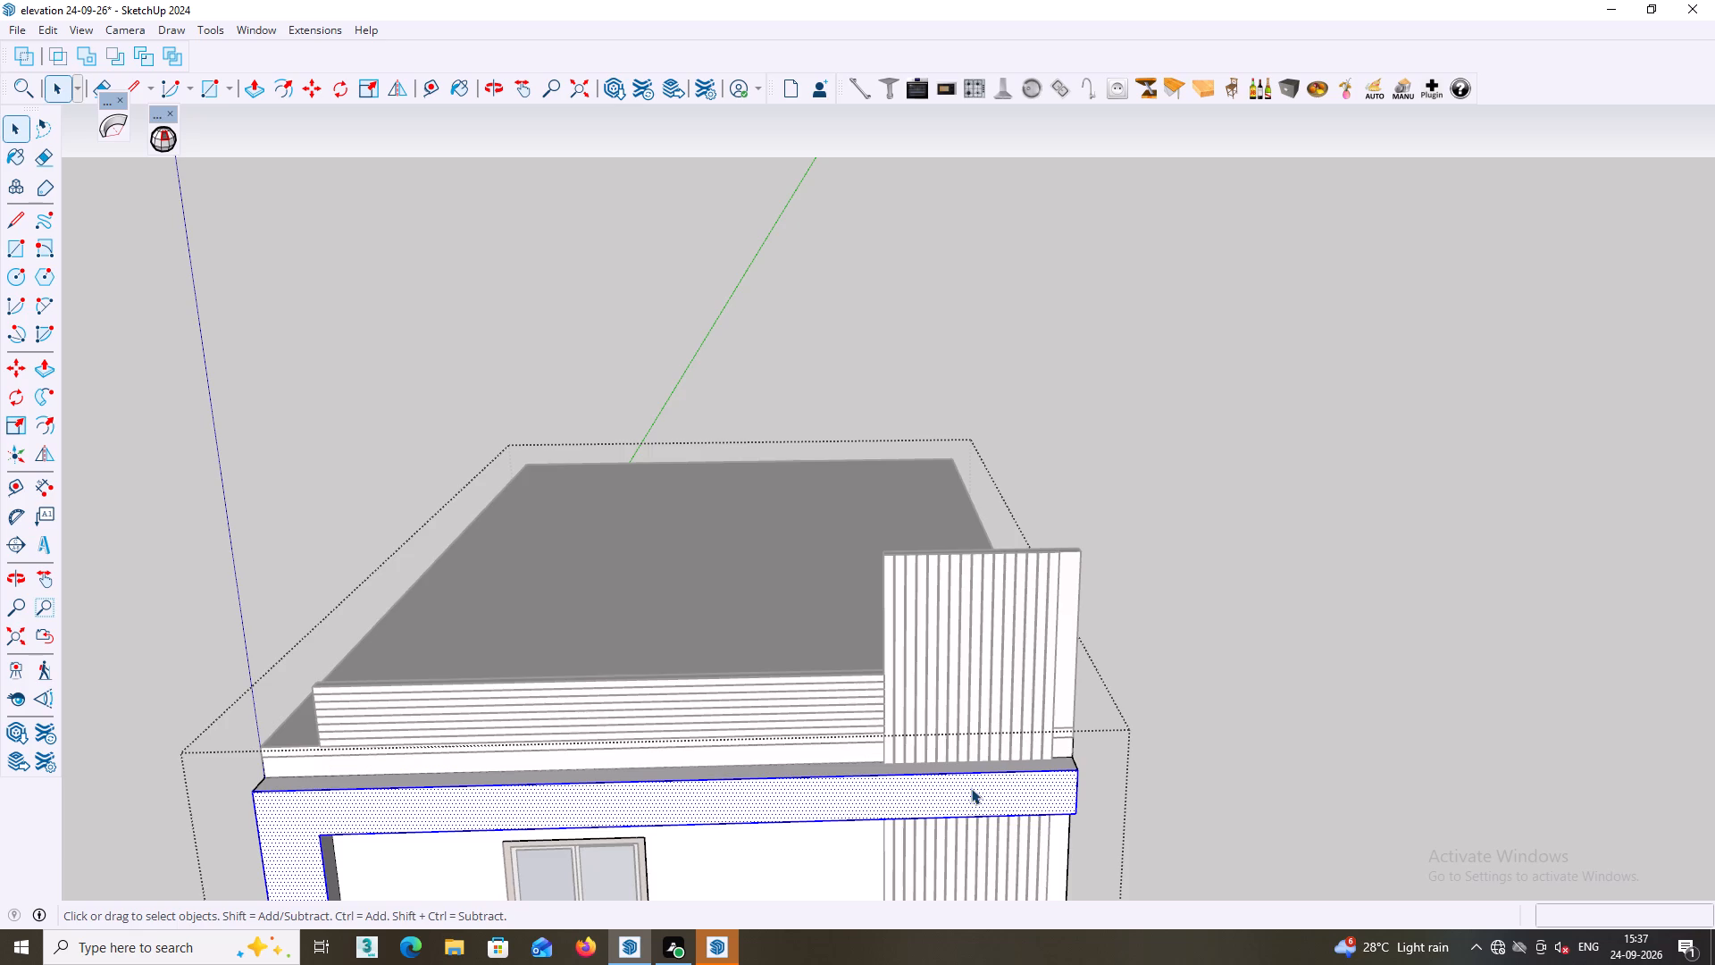
pyautogui.keyDown('shift'); pyautogui.moveTo(971, 788); pyautogui.dragTo(902, 692, button='middle'); pyautogui.keyUp('shift')
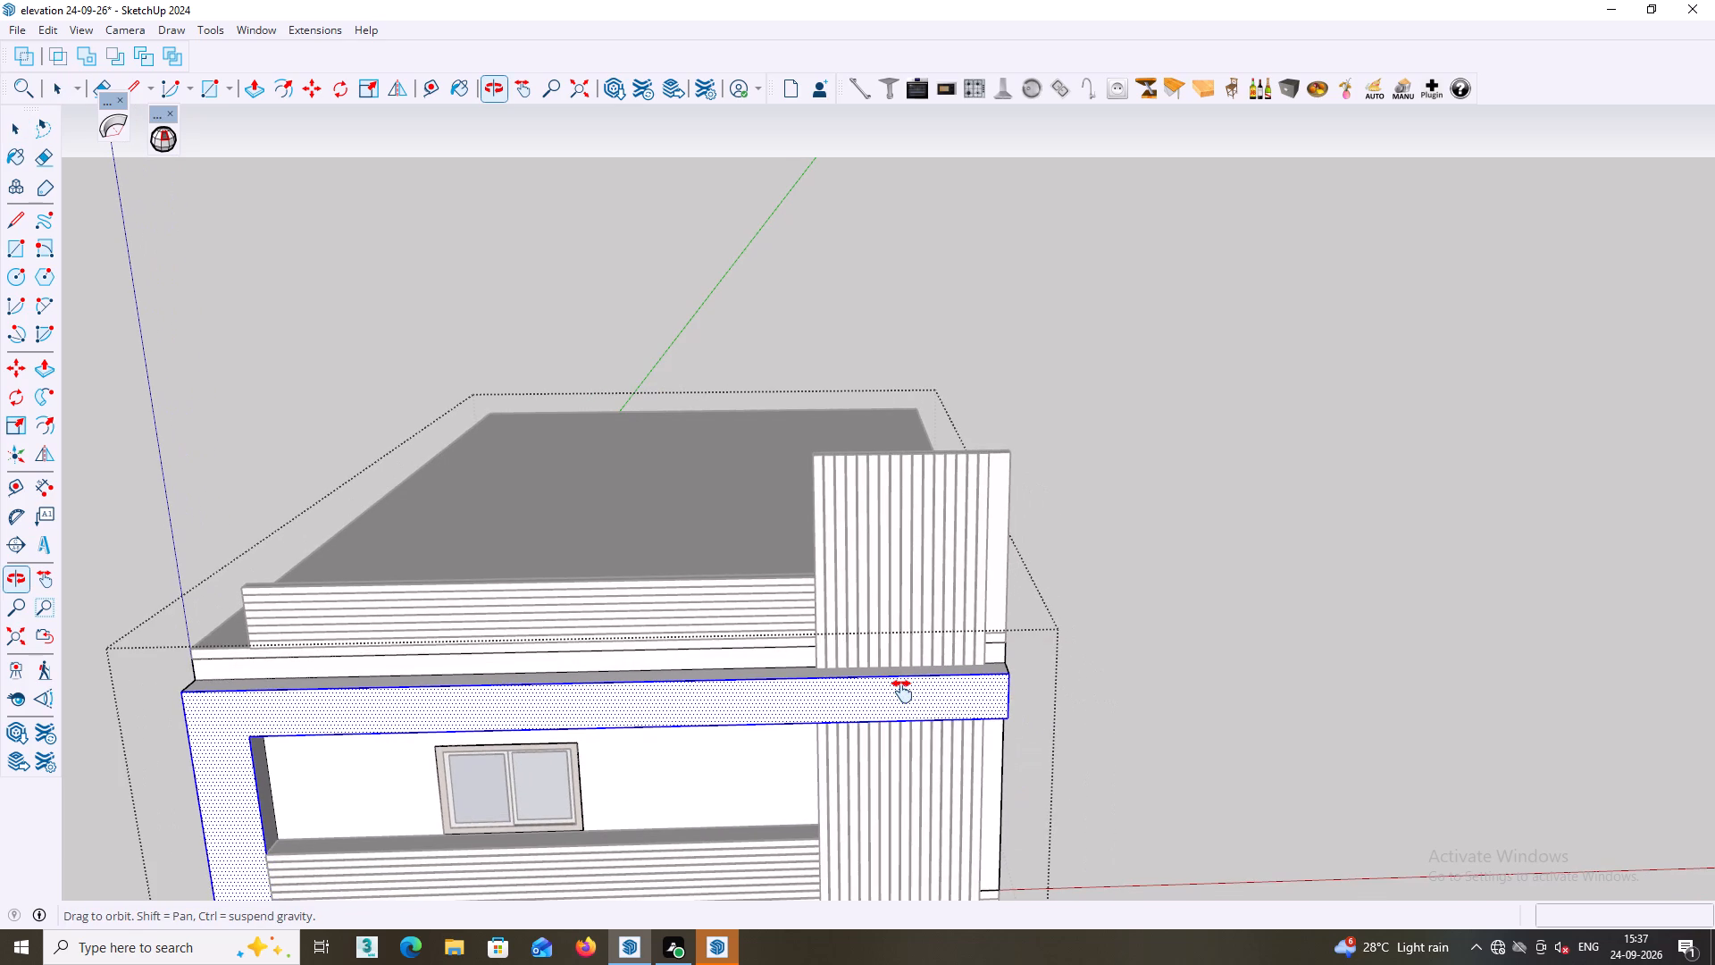
pyautogui.keyDown('shift'); pyautogui.moveTo(902, 692); pyautogui.dragTo(900, 689, button='middle'); pyautogui.keyUp('shift')
pyautogui.keyDown('shift'); pyautogui.moveTo(900, 689); pyautogui.dragTo(776, 275, button='middle'); pyautogui.keyUp('shift')
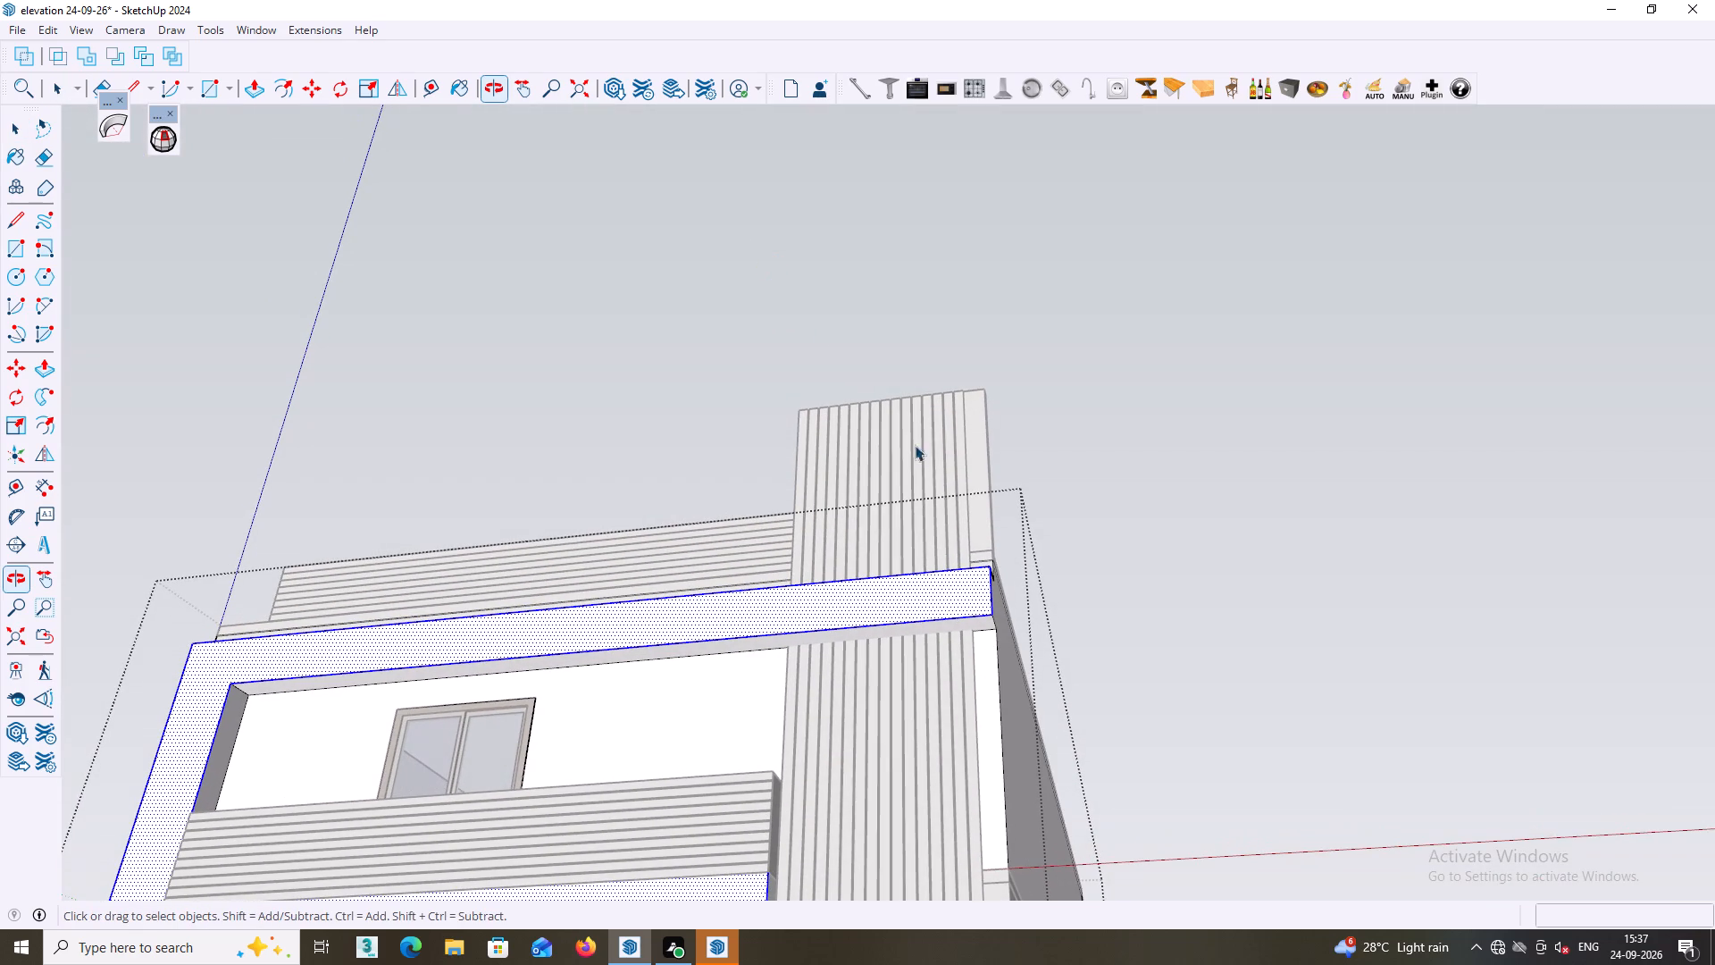
pyautogui.doubleClick(944, 620)
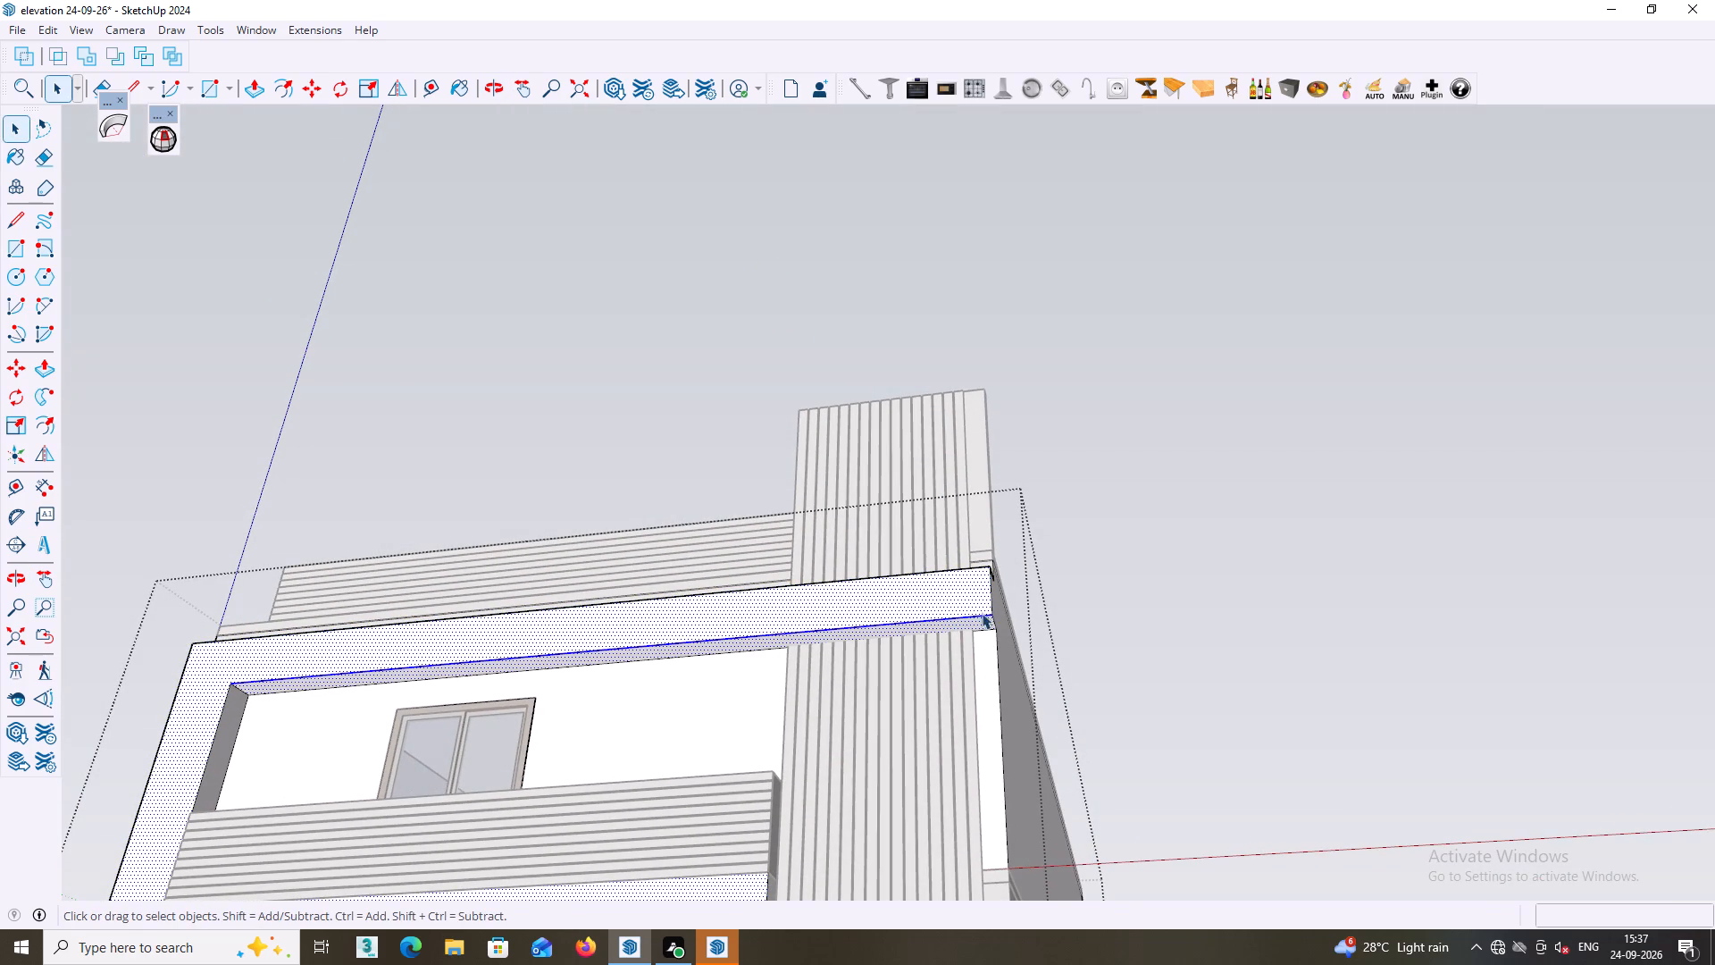
pyautogui.moveTo(979, 603); pyautogui.dragTo(1045, 818, button='middle')
pyautogui.moveTo(953, 625); pyautogui.dragTo(985, 879, button='middle')
pyautogui.moveTo(929, 643); pyautogui.dragTo(923, 734, button='middle')
pyautogui.scroll(3, 850, 616)
pyautogui.click(850, 601)
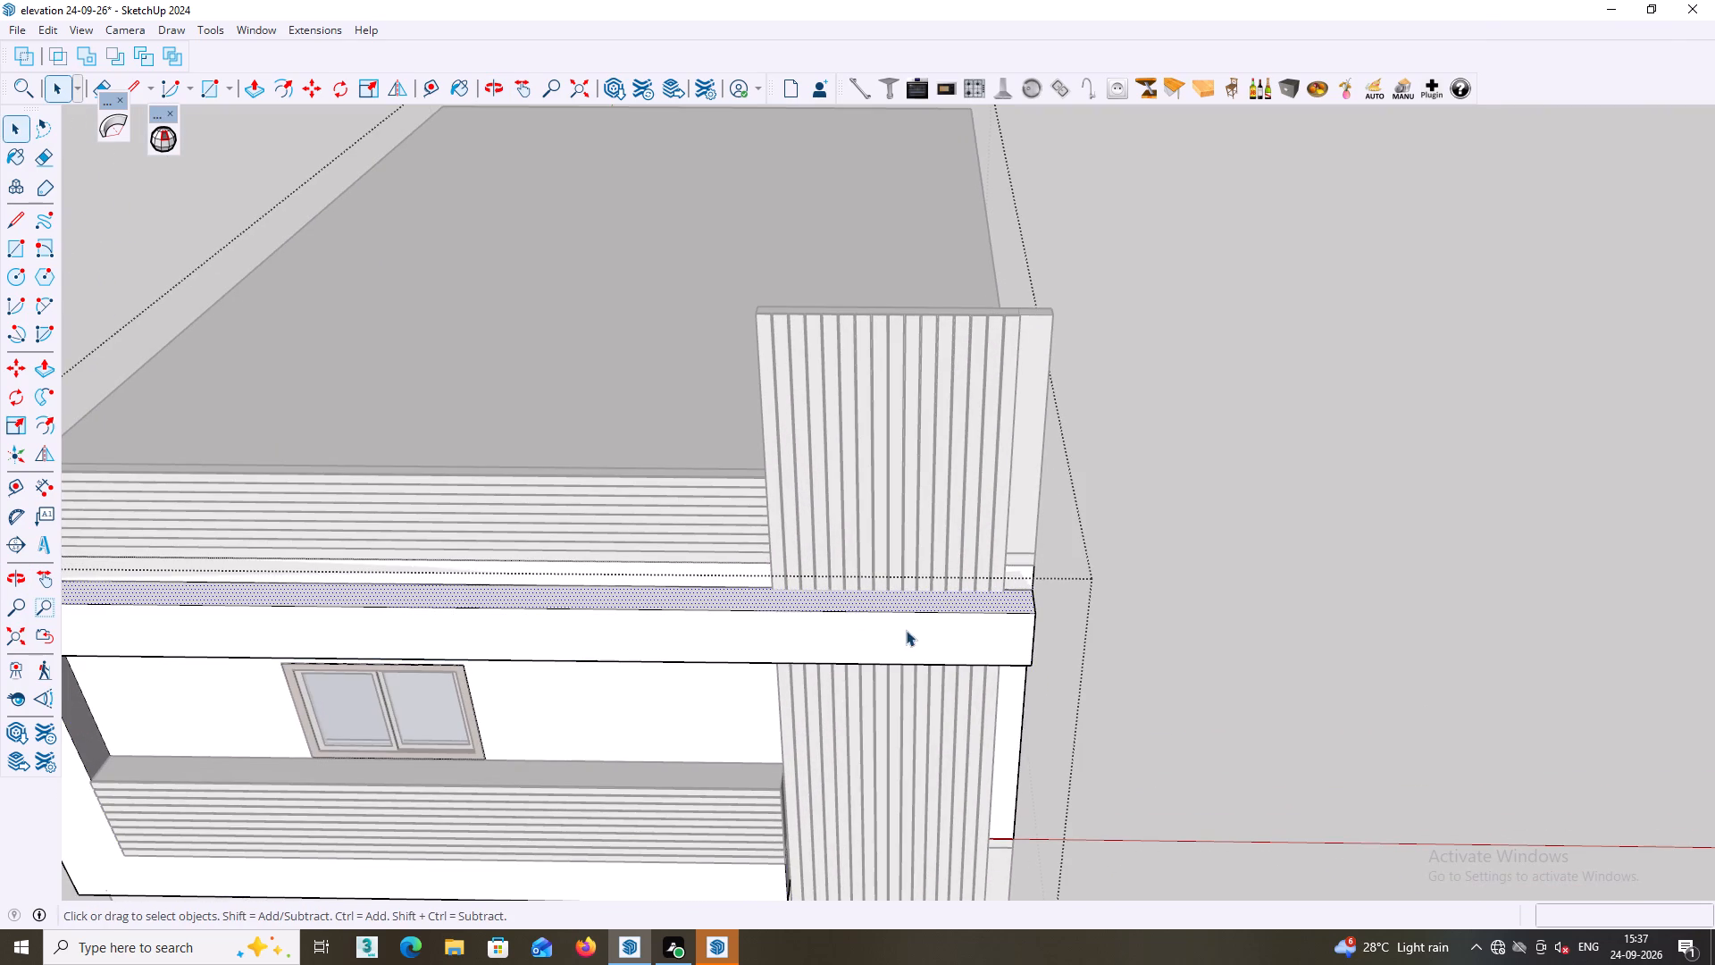
pyautogui.doubleClick(920, 639)
pyautogui.moveTo(939, 633); pyautogui.dragTo(764, 470, button='middle')
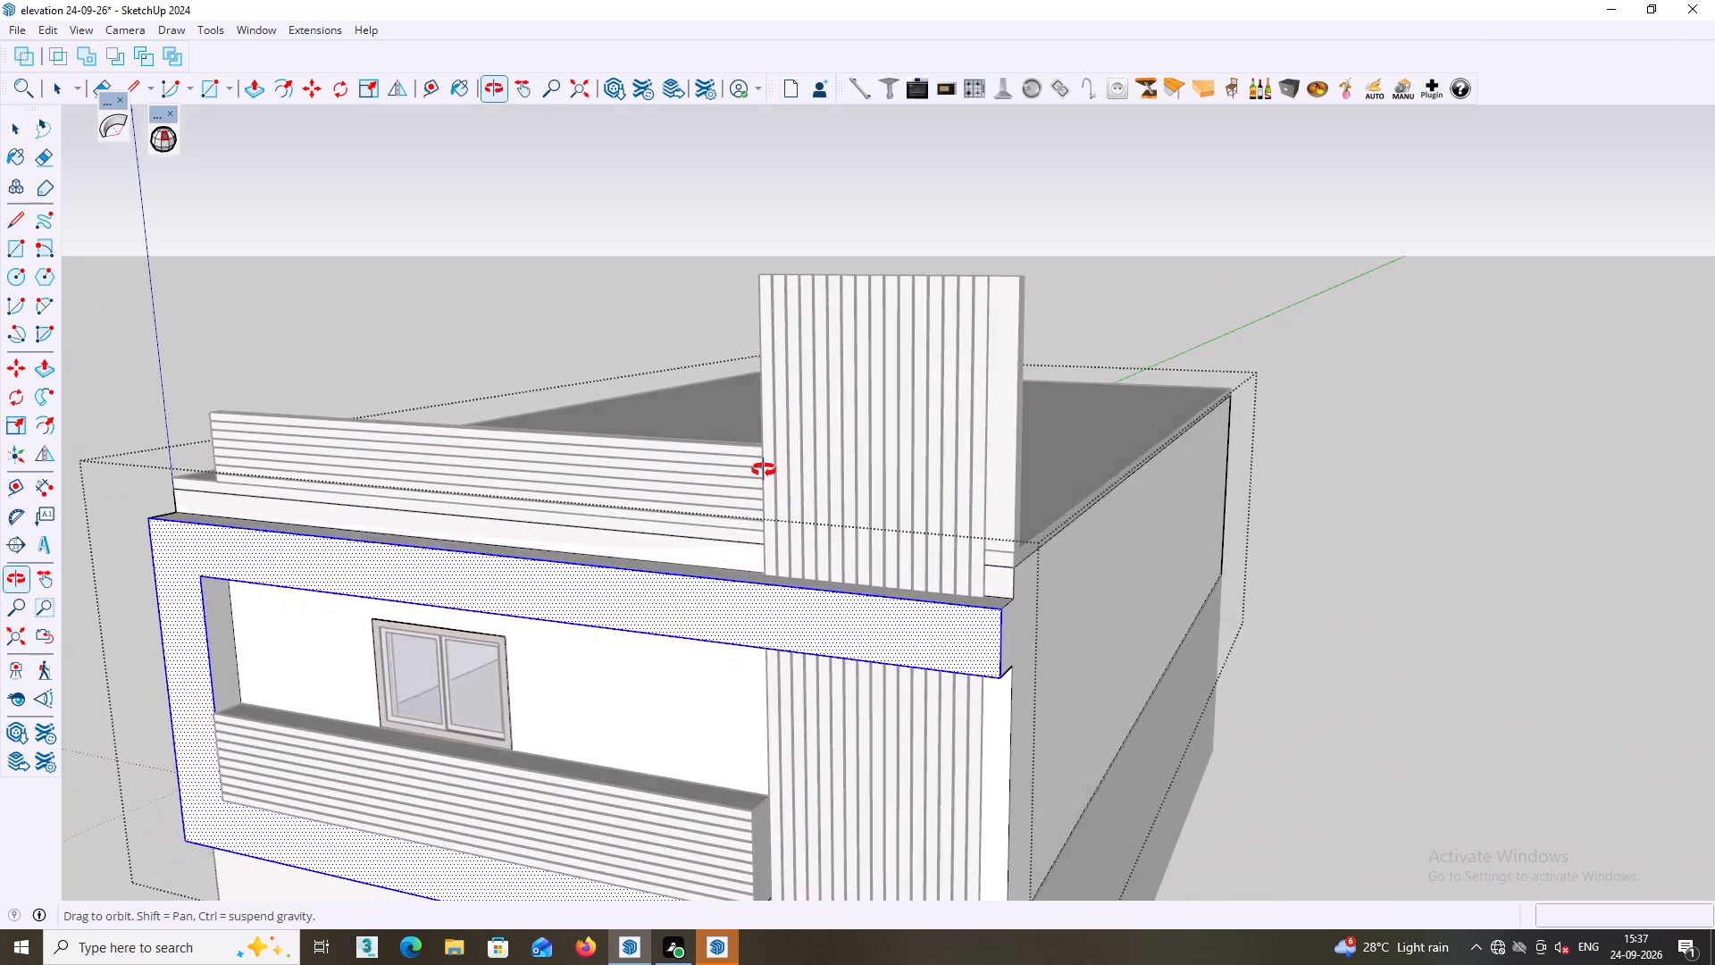
pyautogui.moveTo(764, 470); pyautogui.dragTo(956, 602, button='middle')
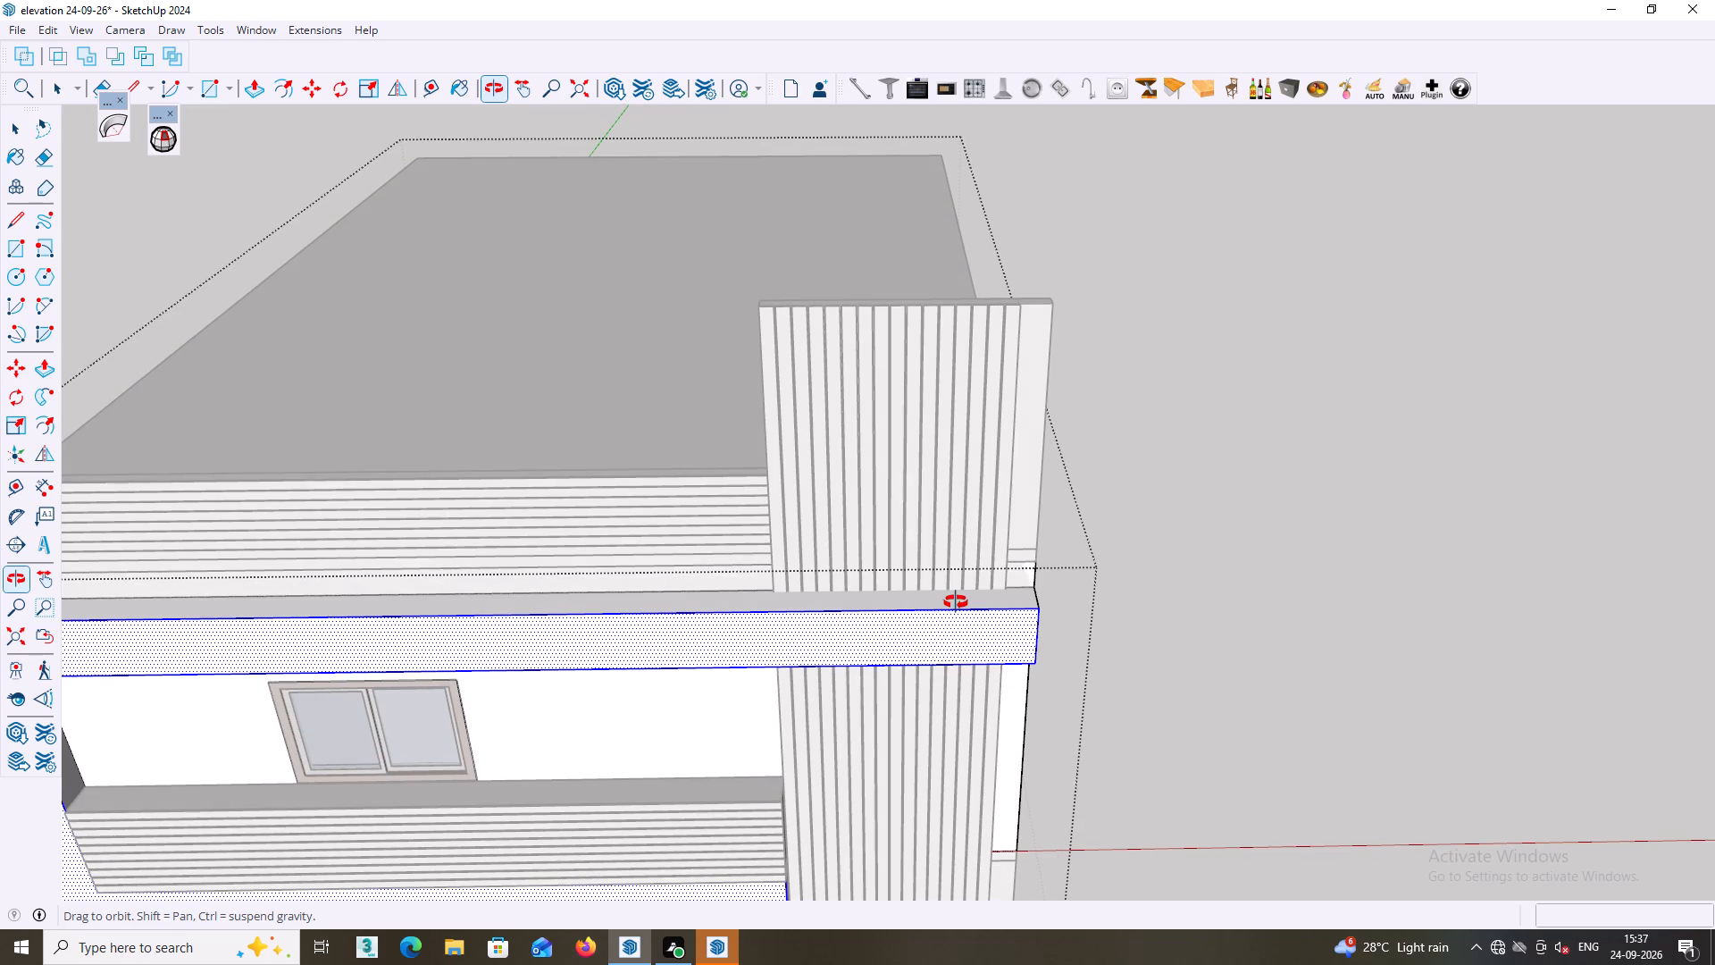
pyautogui.moveTo(956, 602); pyautogui.dragTo(941, 605, button='middle')
pyautogui.press('space')
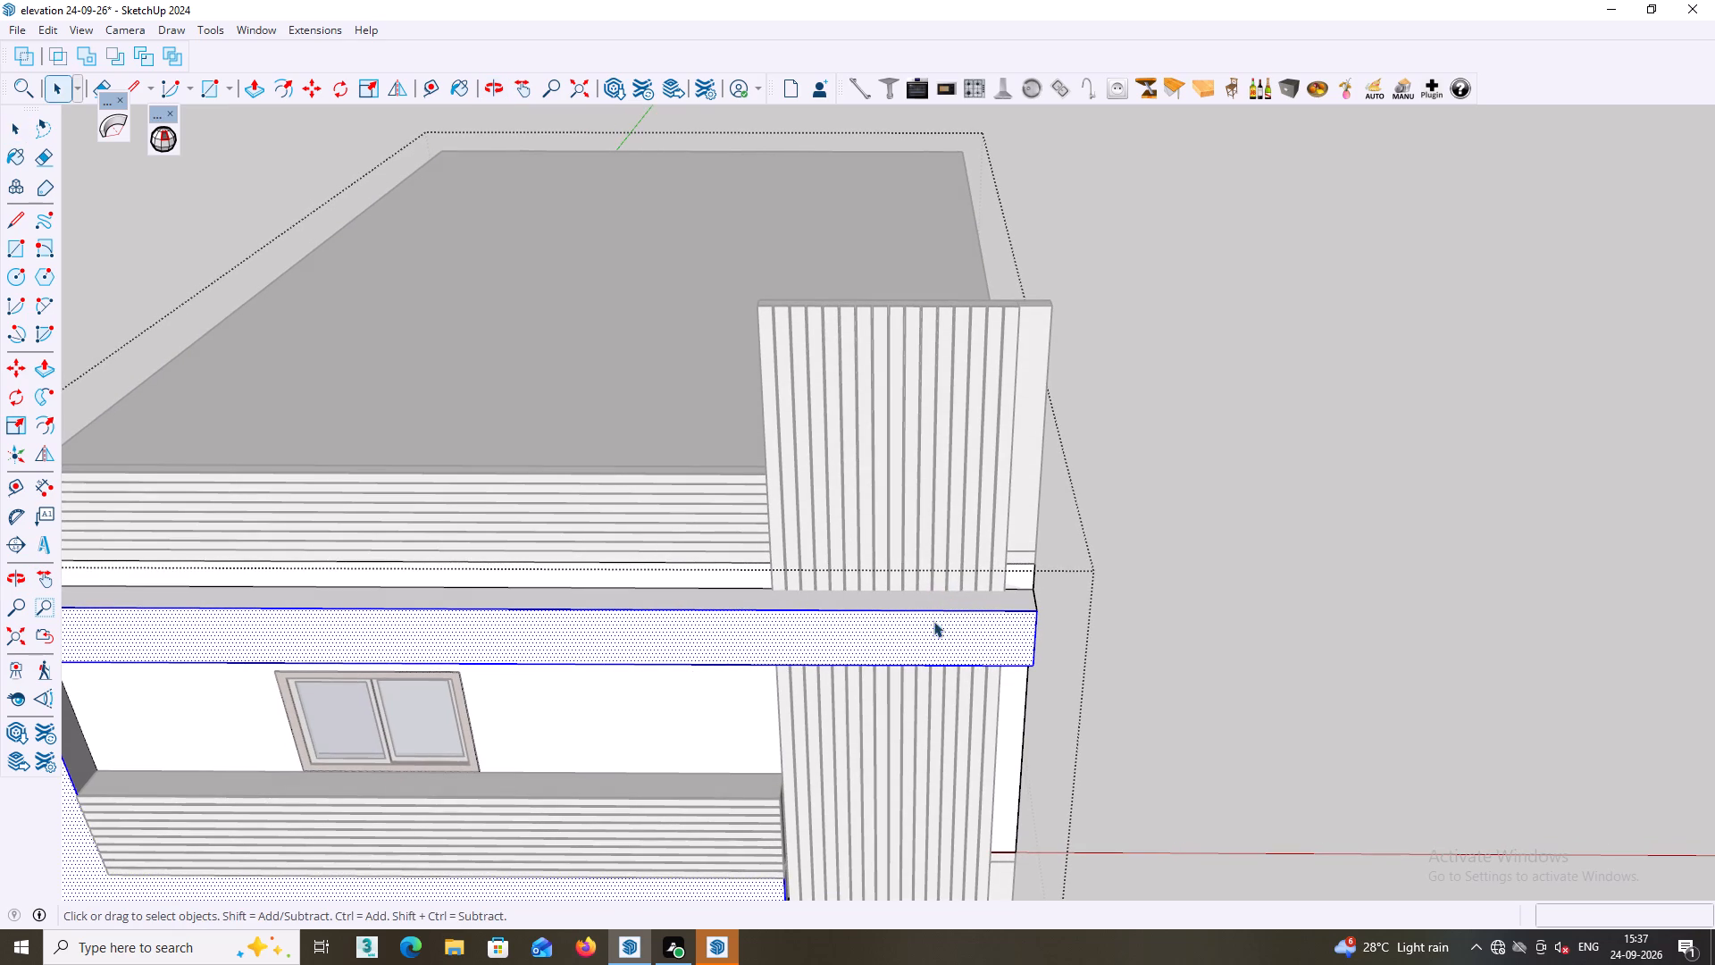
pyautogui.click(1147, 474)
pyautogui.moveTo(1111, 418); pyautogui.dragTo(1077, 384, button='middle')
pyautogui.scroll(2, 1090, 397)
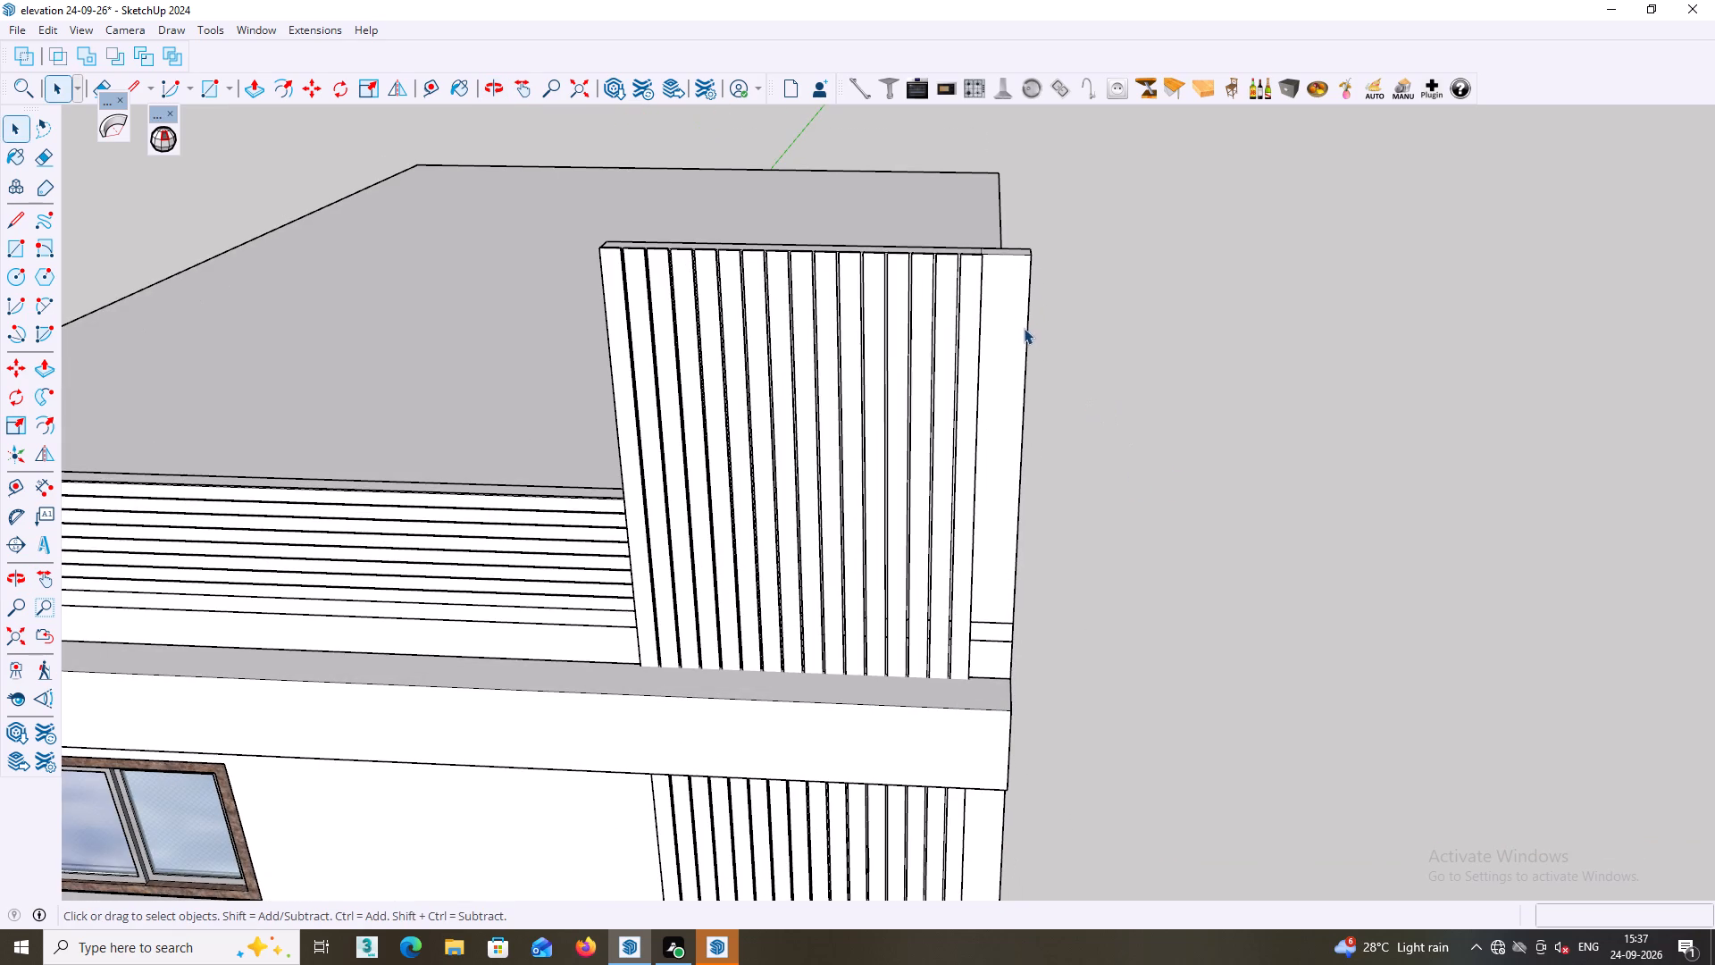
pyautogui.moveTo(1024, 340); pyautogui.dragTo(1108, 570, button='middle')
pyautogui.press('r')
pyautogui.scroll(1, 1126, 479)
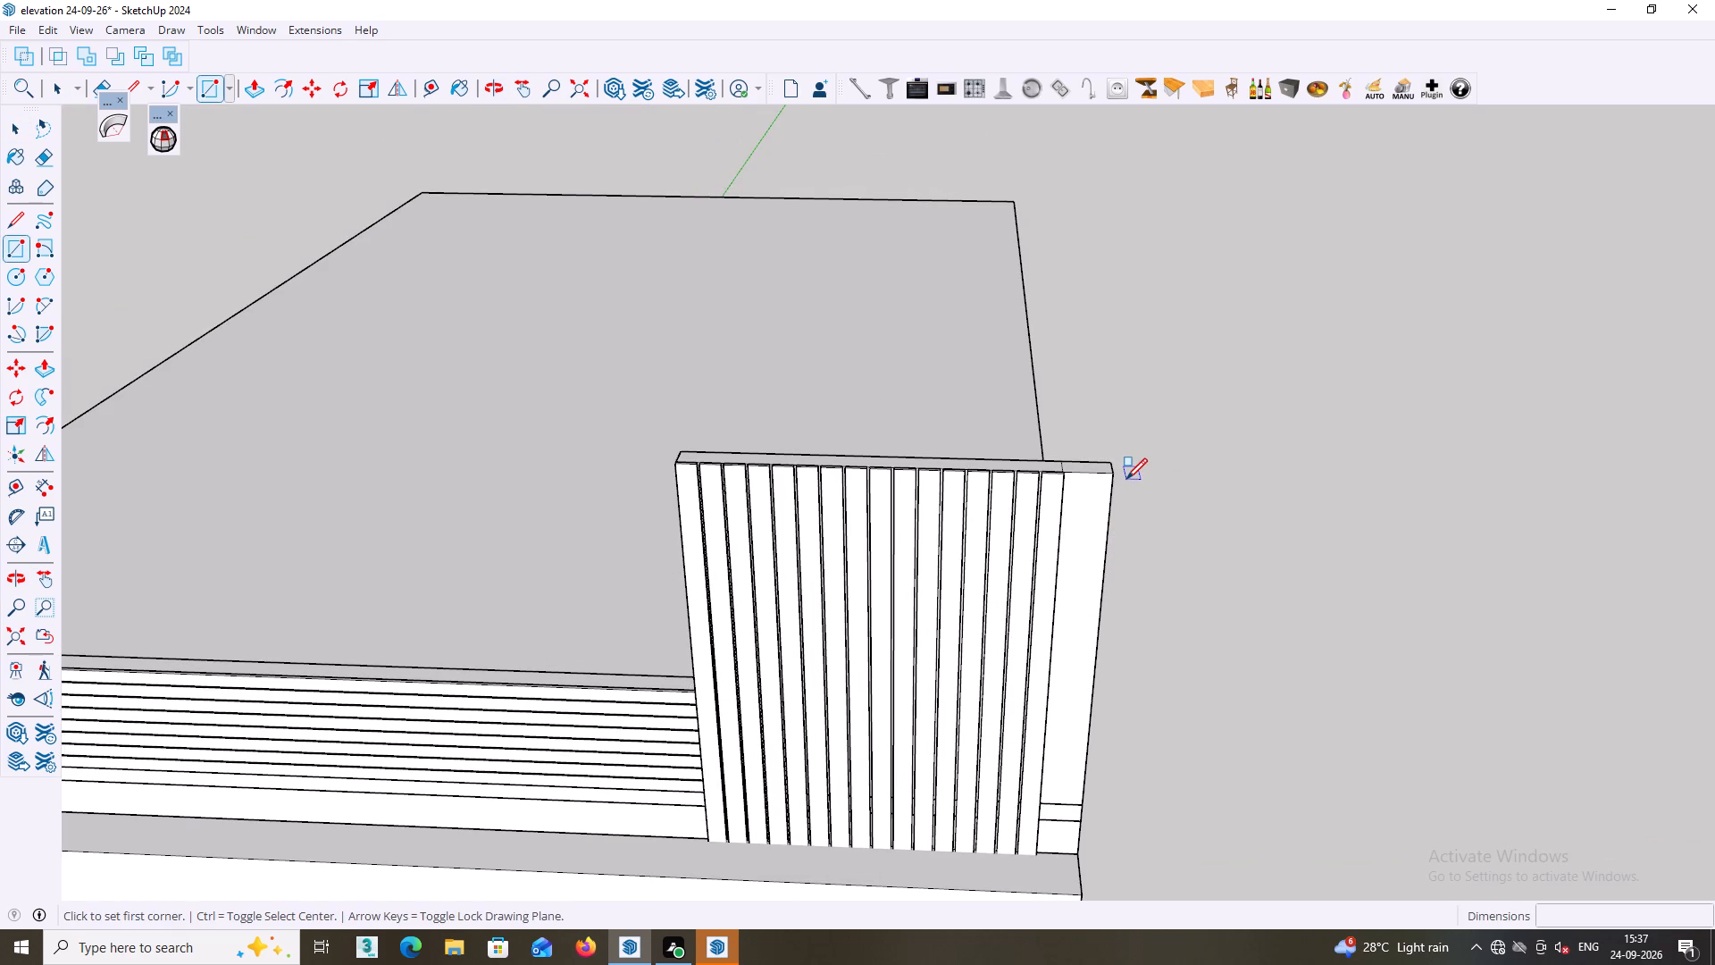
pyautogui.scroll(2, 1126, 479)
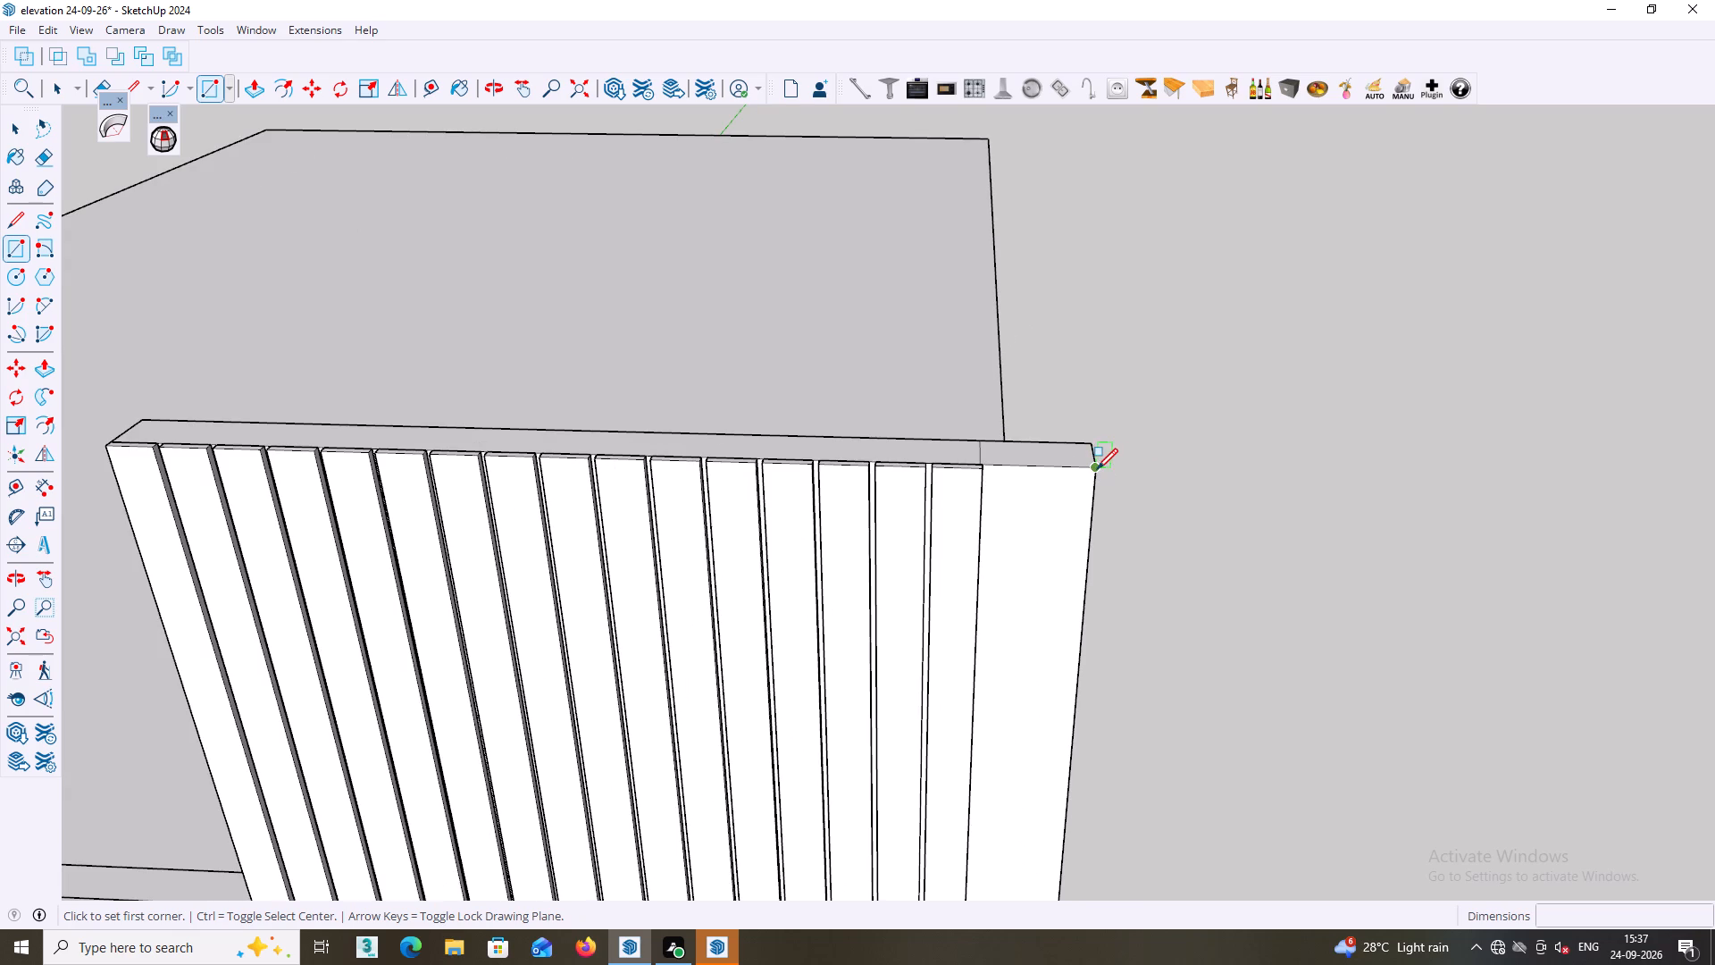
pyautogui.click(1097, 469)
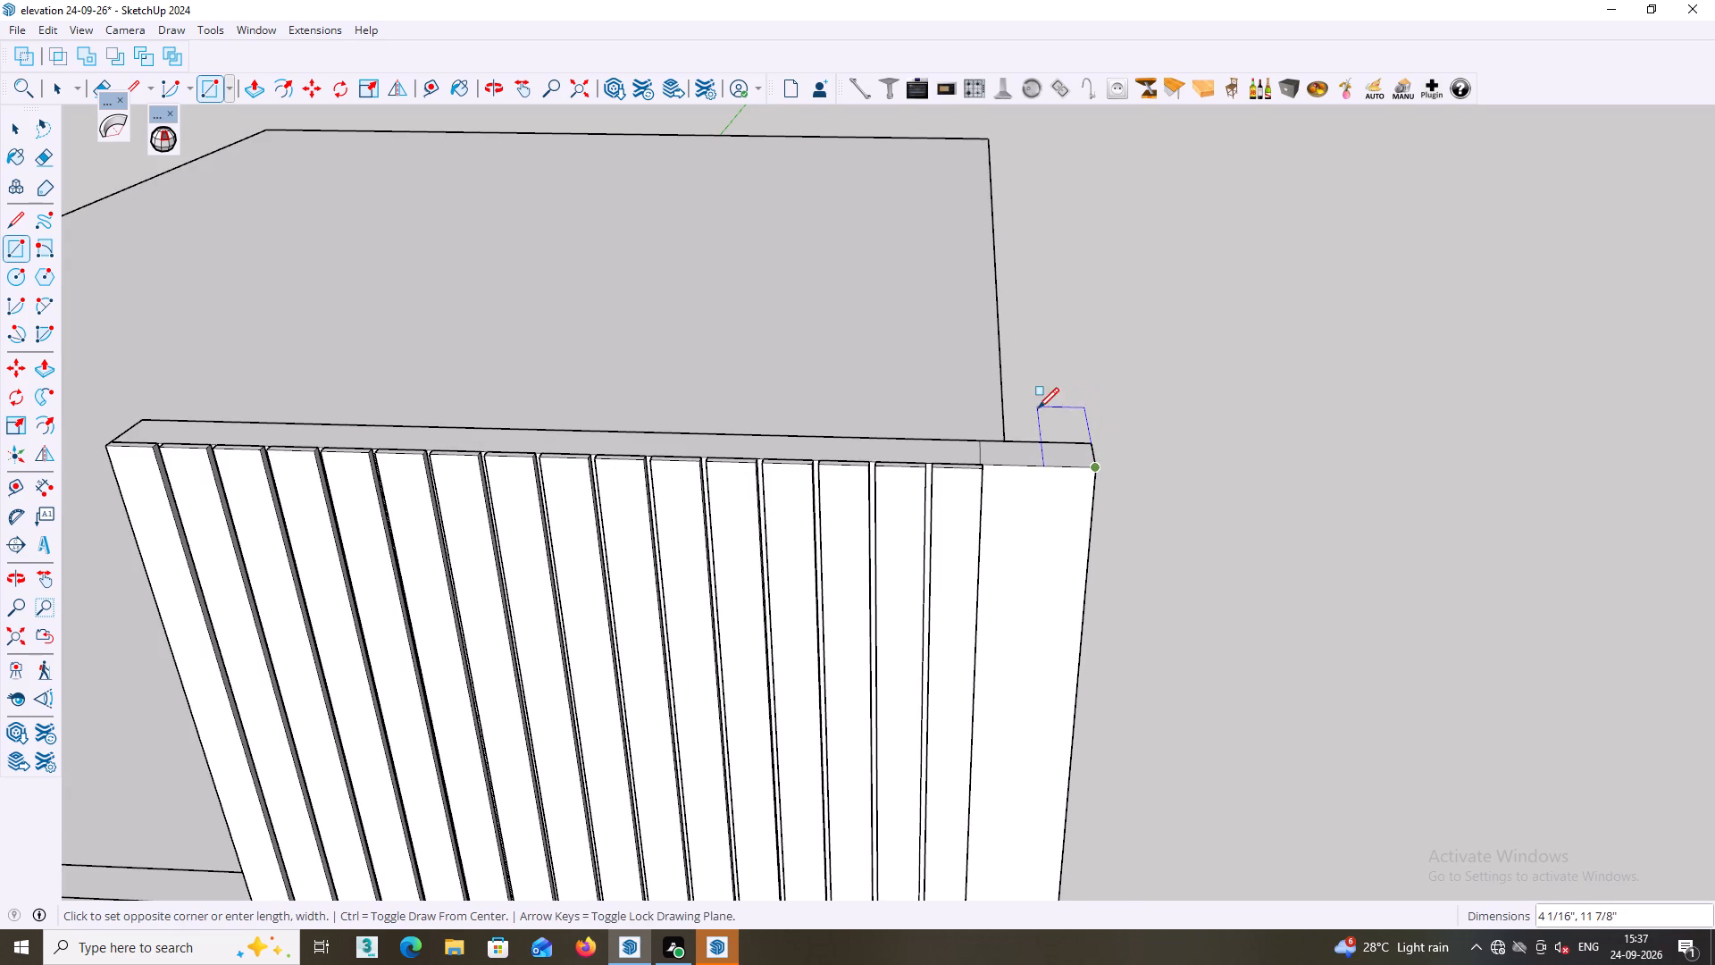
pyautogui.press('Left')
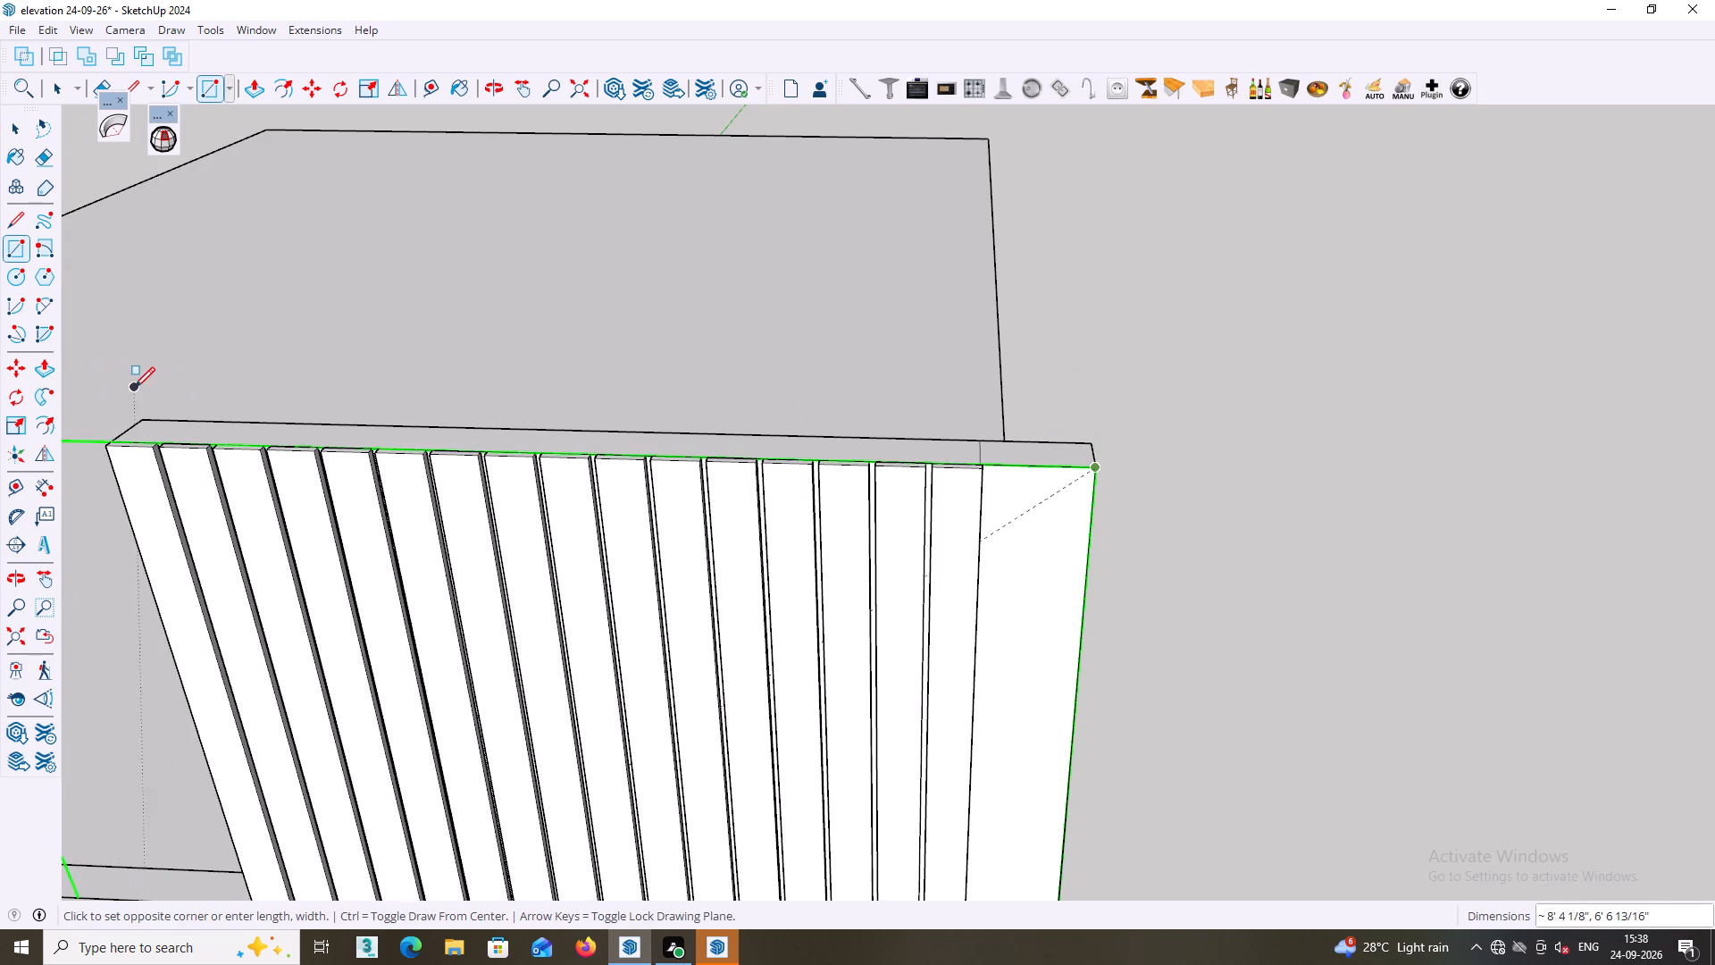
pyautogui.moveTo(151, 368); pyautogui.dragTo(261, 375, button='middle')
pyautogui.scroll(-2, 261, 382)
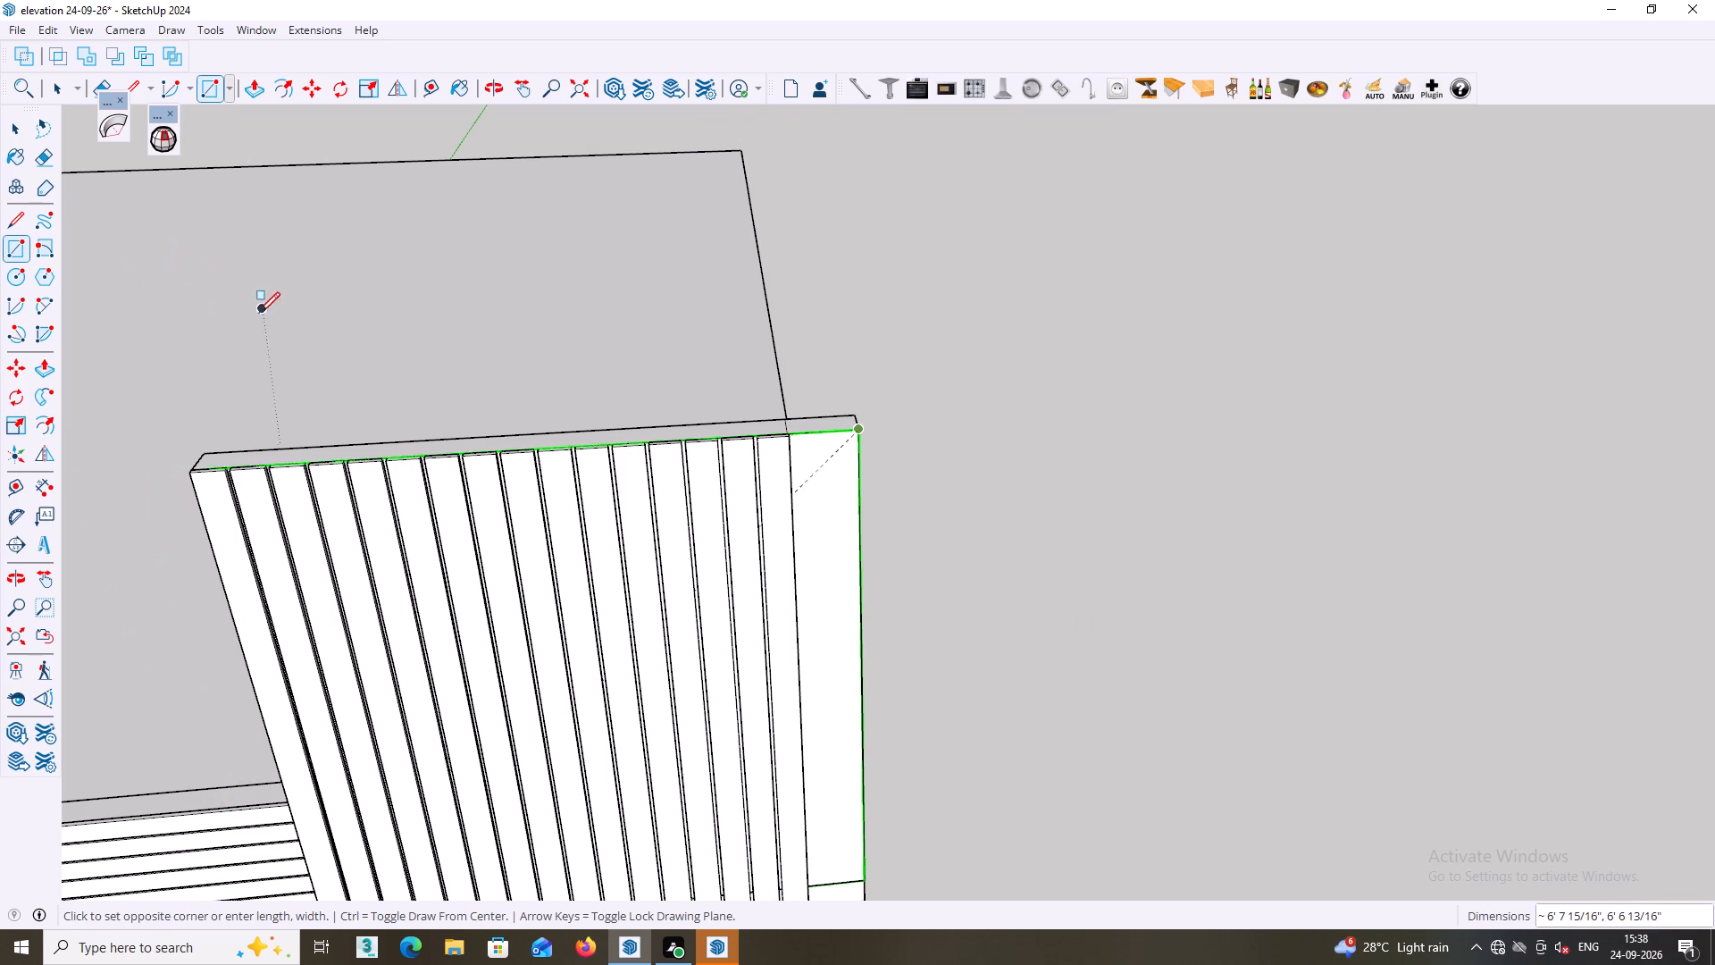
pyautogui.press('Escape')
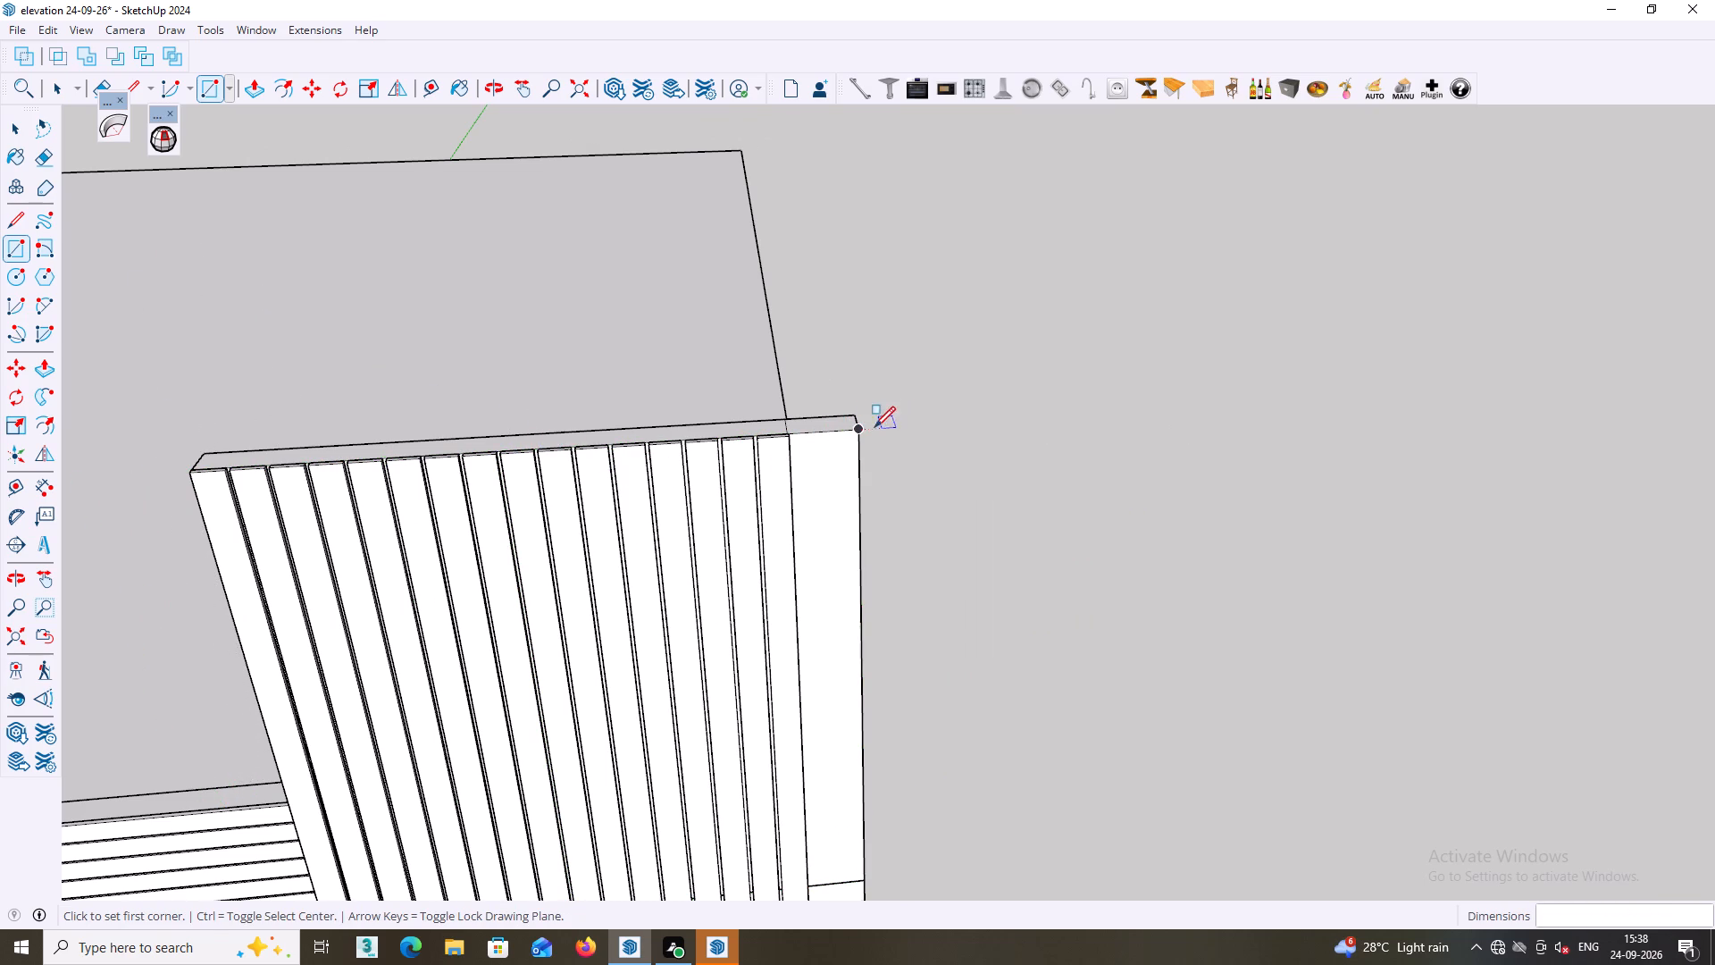
# Draw an upright rectangle about 9 3/4" wide and 1' 1 15/16" tall on top of the plain end panel, flush with its front face.
pyautogui.click(856, 428)
pyautogui.press('Left')
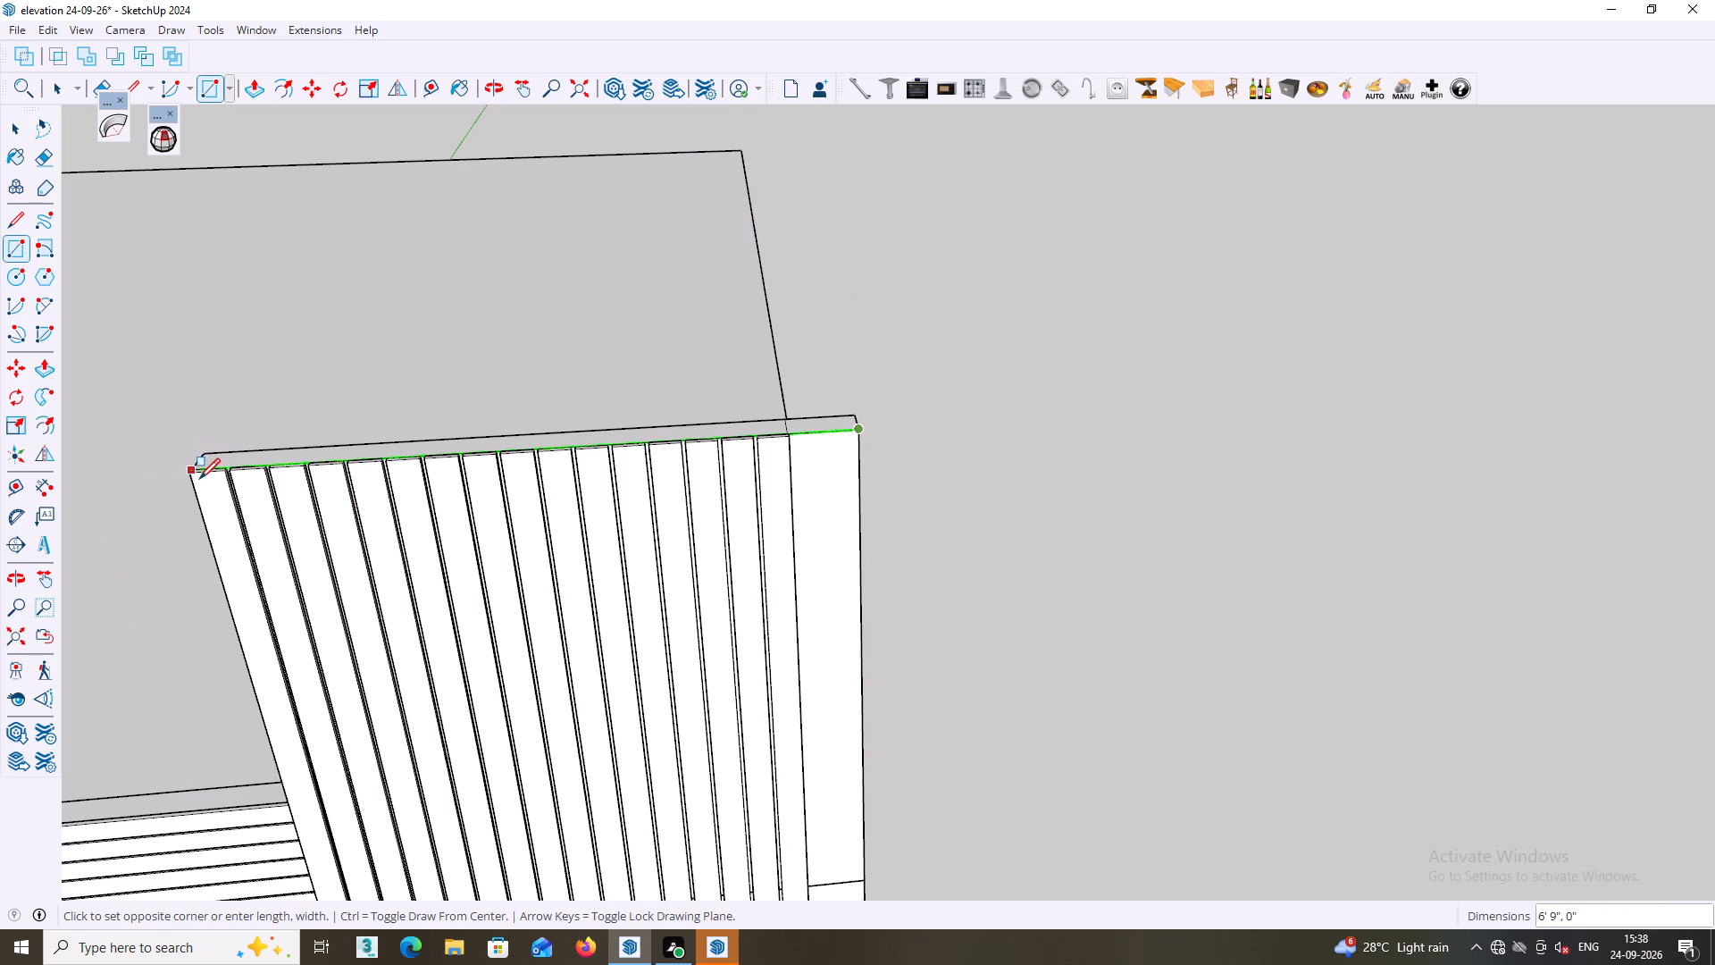
pyautogui.keyDown('shift'); pyautogui.moveTo(193, 496); pyautogui.dragTo(401, 381, button='middle'); pyautogui.keyUp('shift')
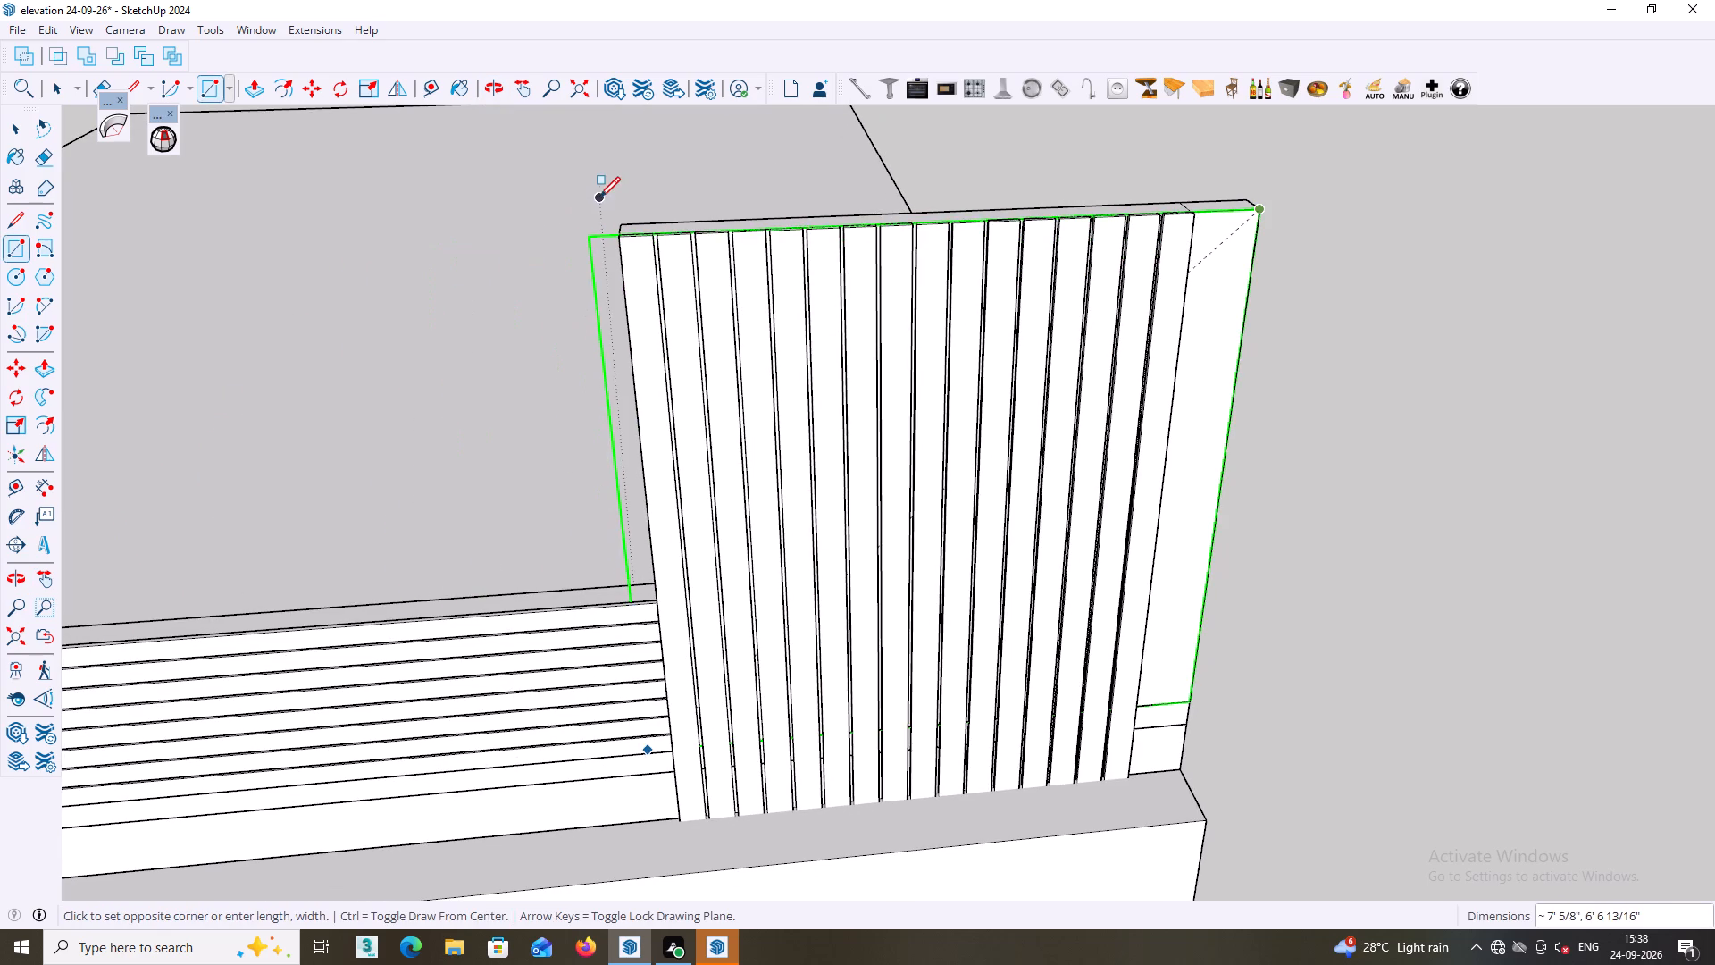
pyautogui.keyDown('shift'); pyautogui.moveTo(947, 239); pyautogui.dragTo(690, 537, button='middle'); pyautogui.keyUp('shift')
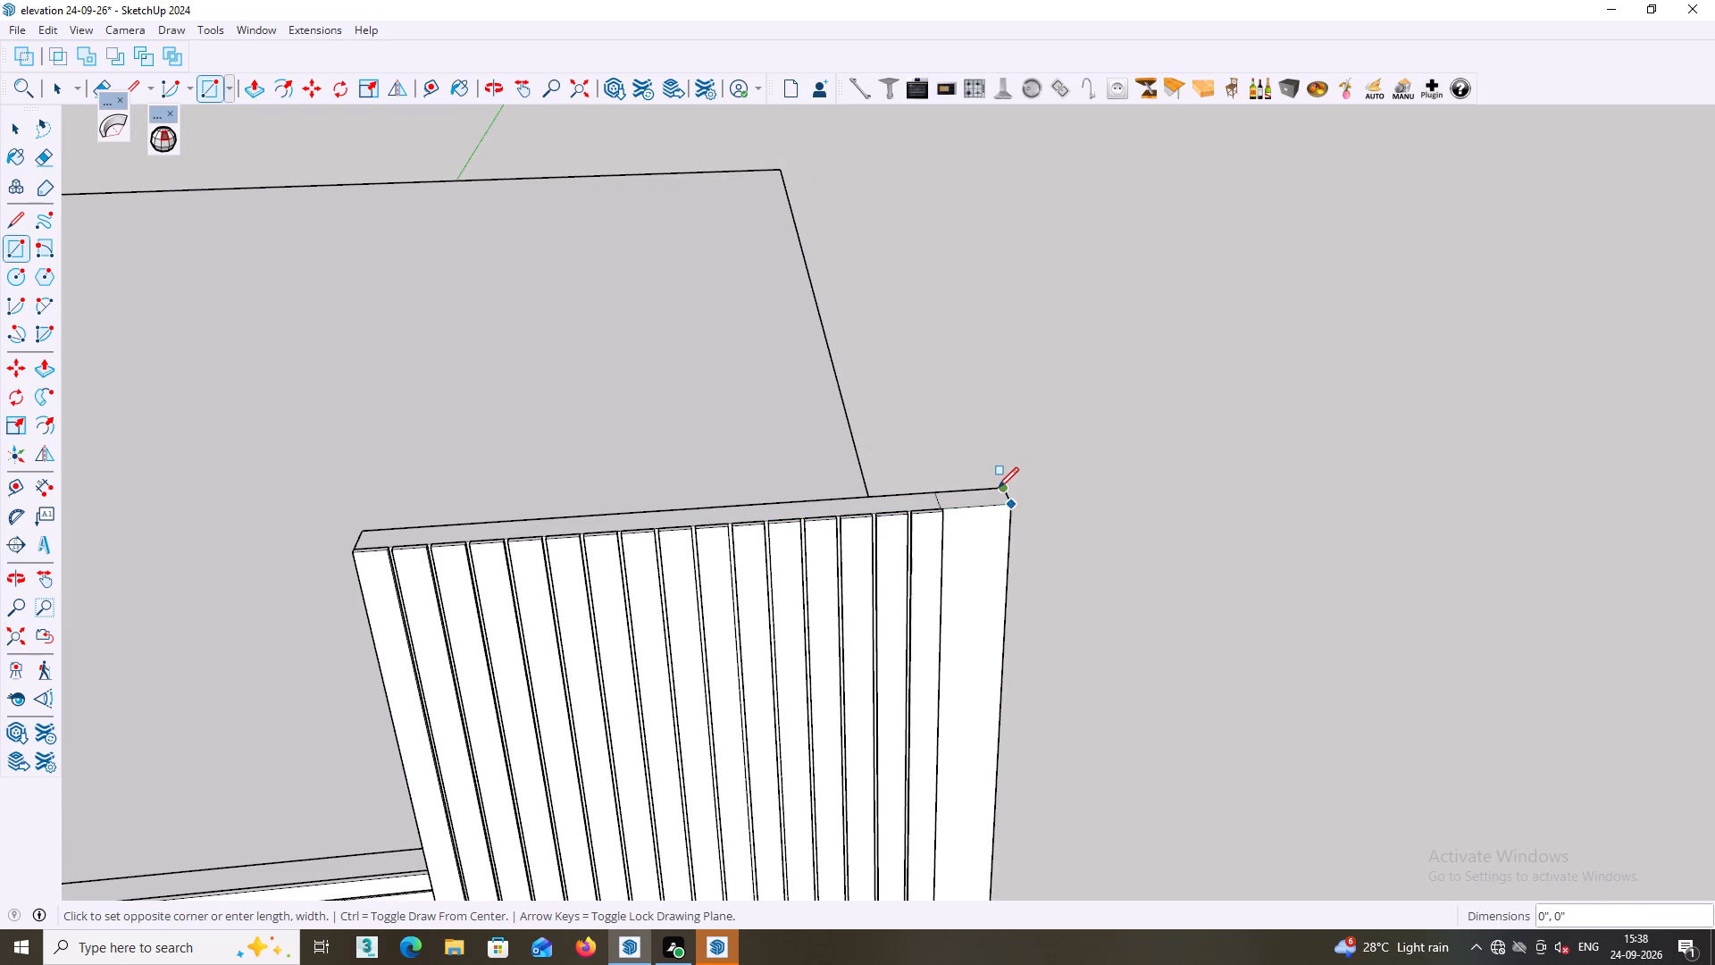
pyautogui.scroll(3, 999, 487)
pyautogui.click(1006, 482)
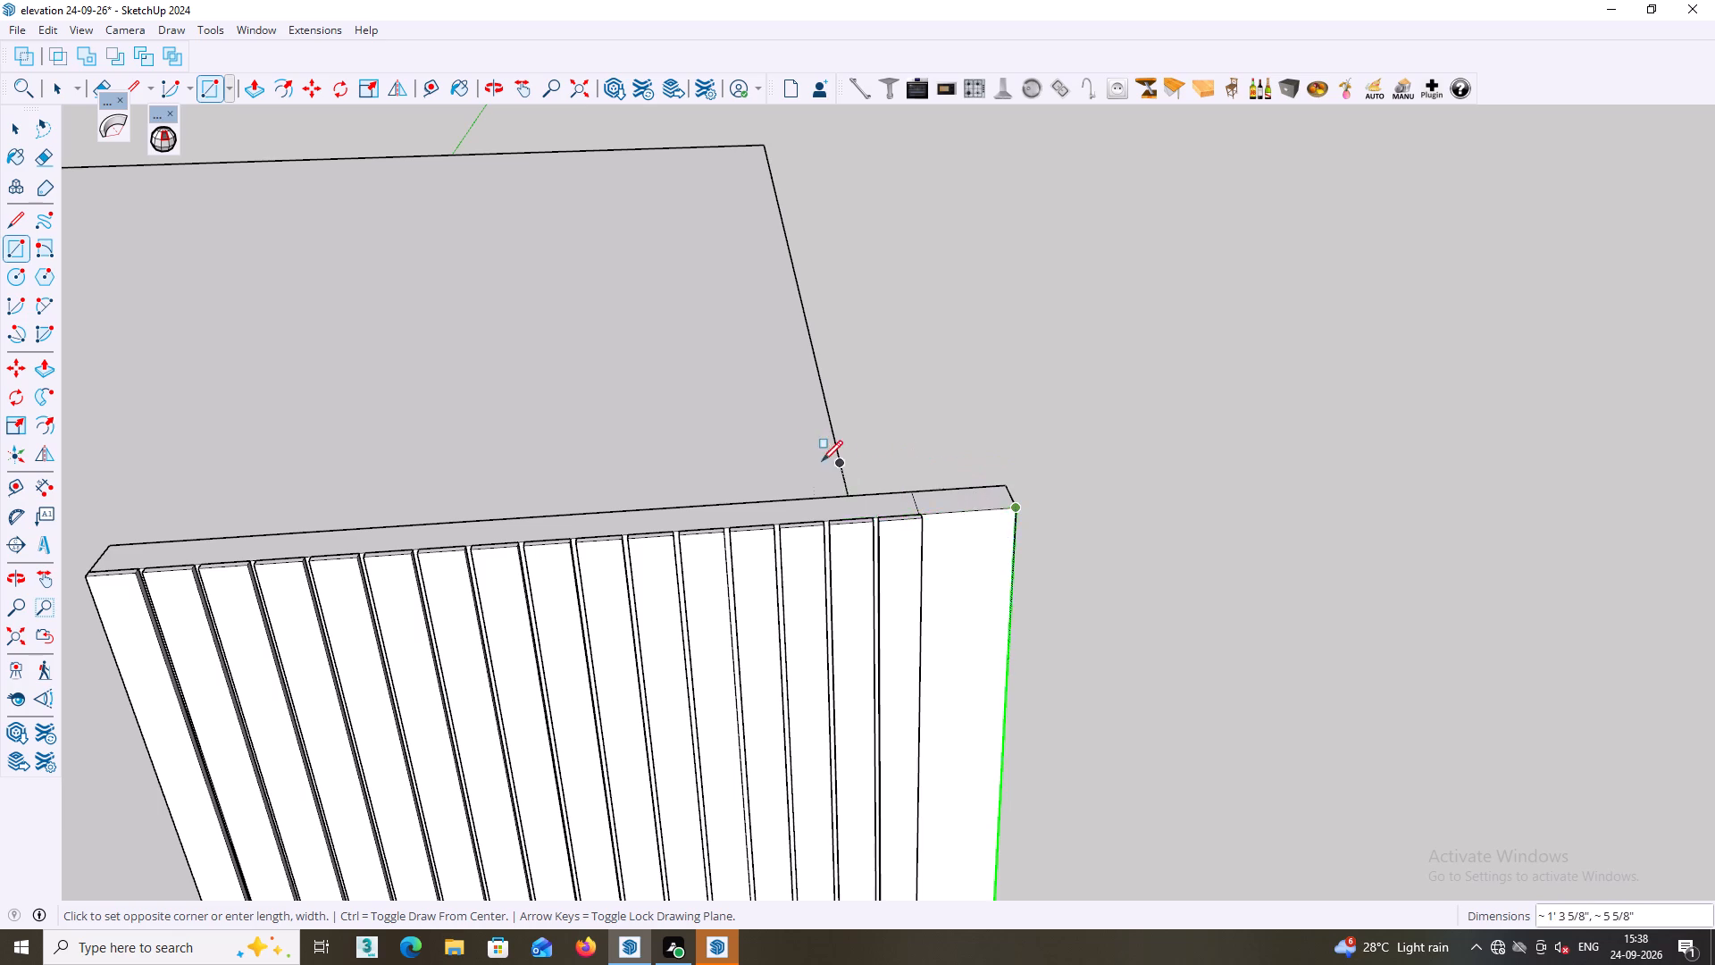
pyautogui.click(915, 375)
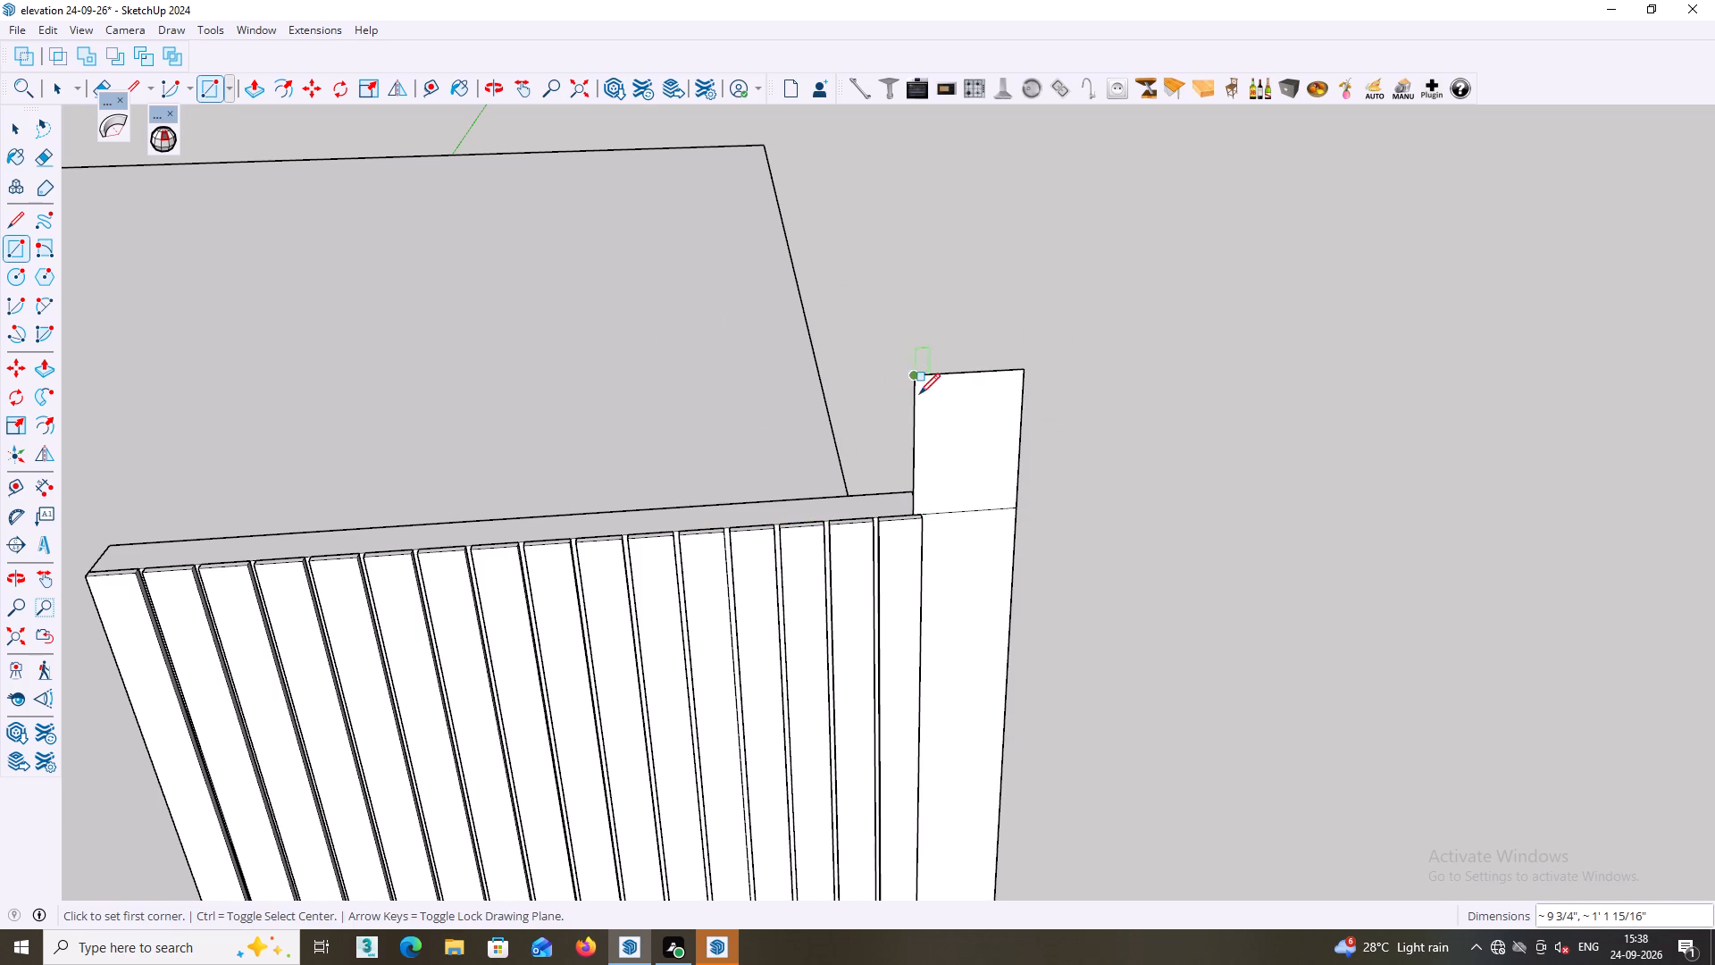
# Extrude the new rectangle about 4 3/16" backwards to the rear edge of the raised wall's top.
pyautogui.moveTo(977, 398); pyautogui.dragTo(821, 420, button='middle')
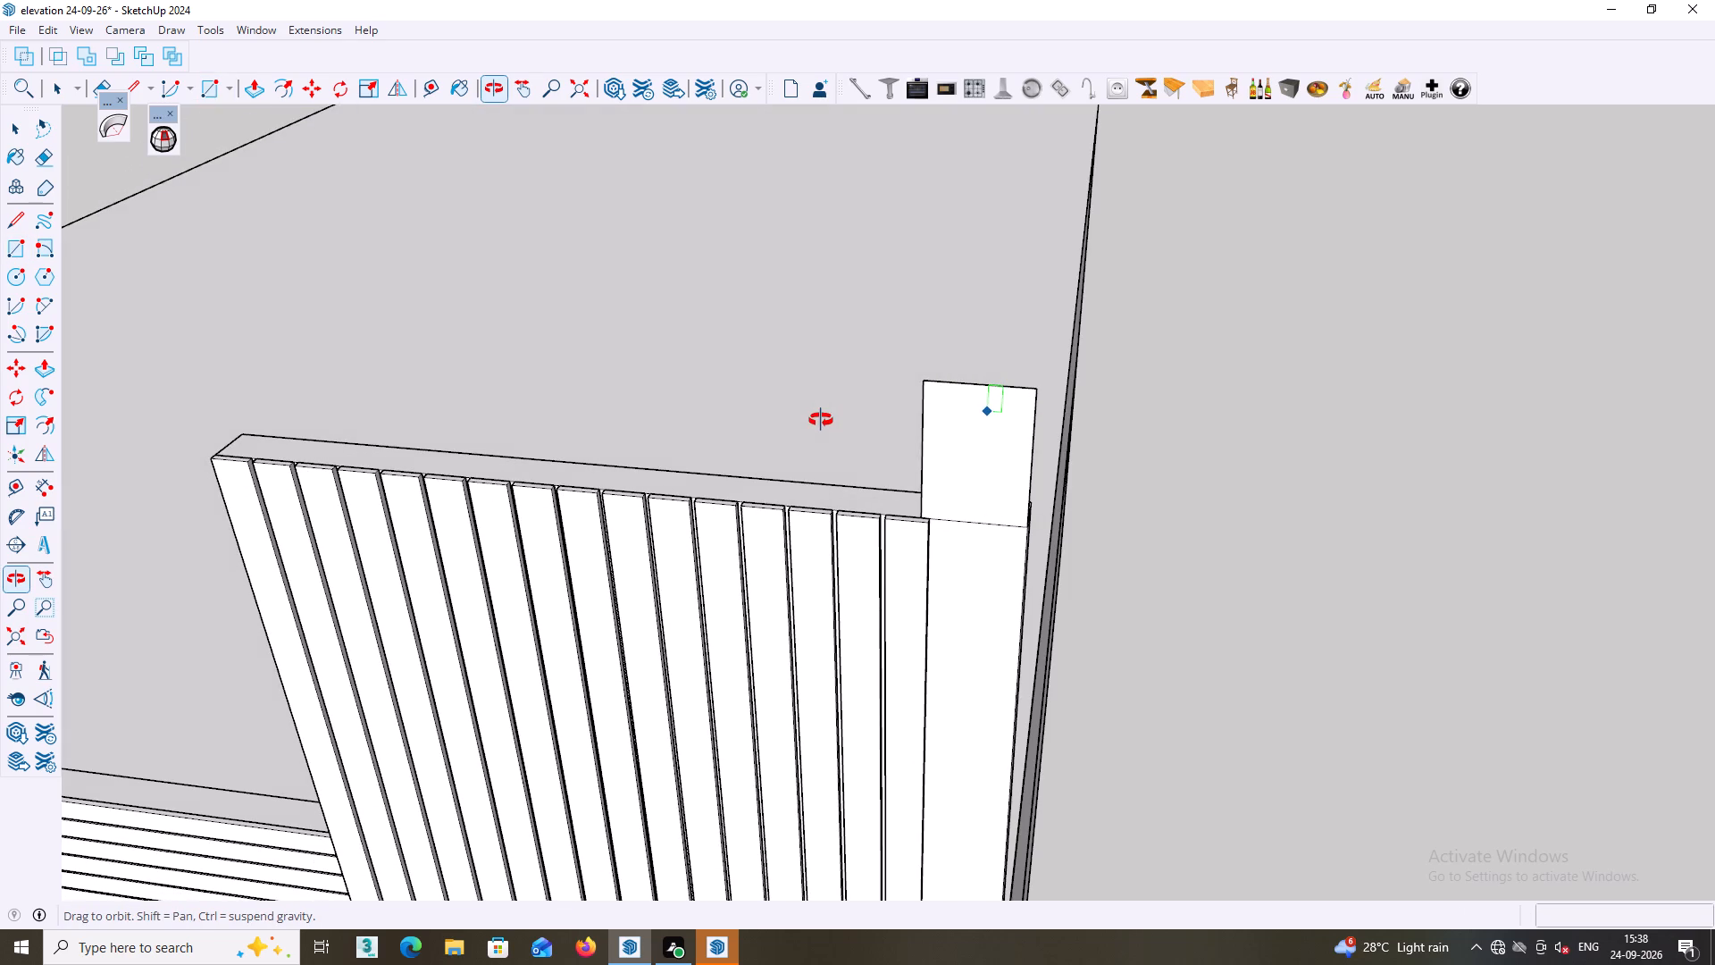
pyautogui.moveTo(821, 420); pyautogui.dragTo(766, 428, button='middle')
pyautogui.moveTo(800, 428); pyautogui.dragTo(804, 430, button='middle')
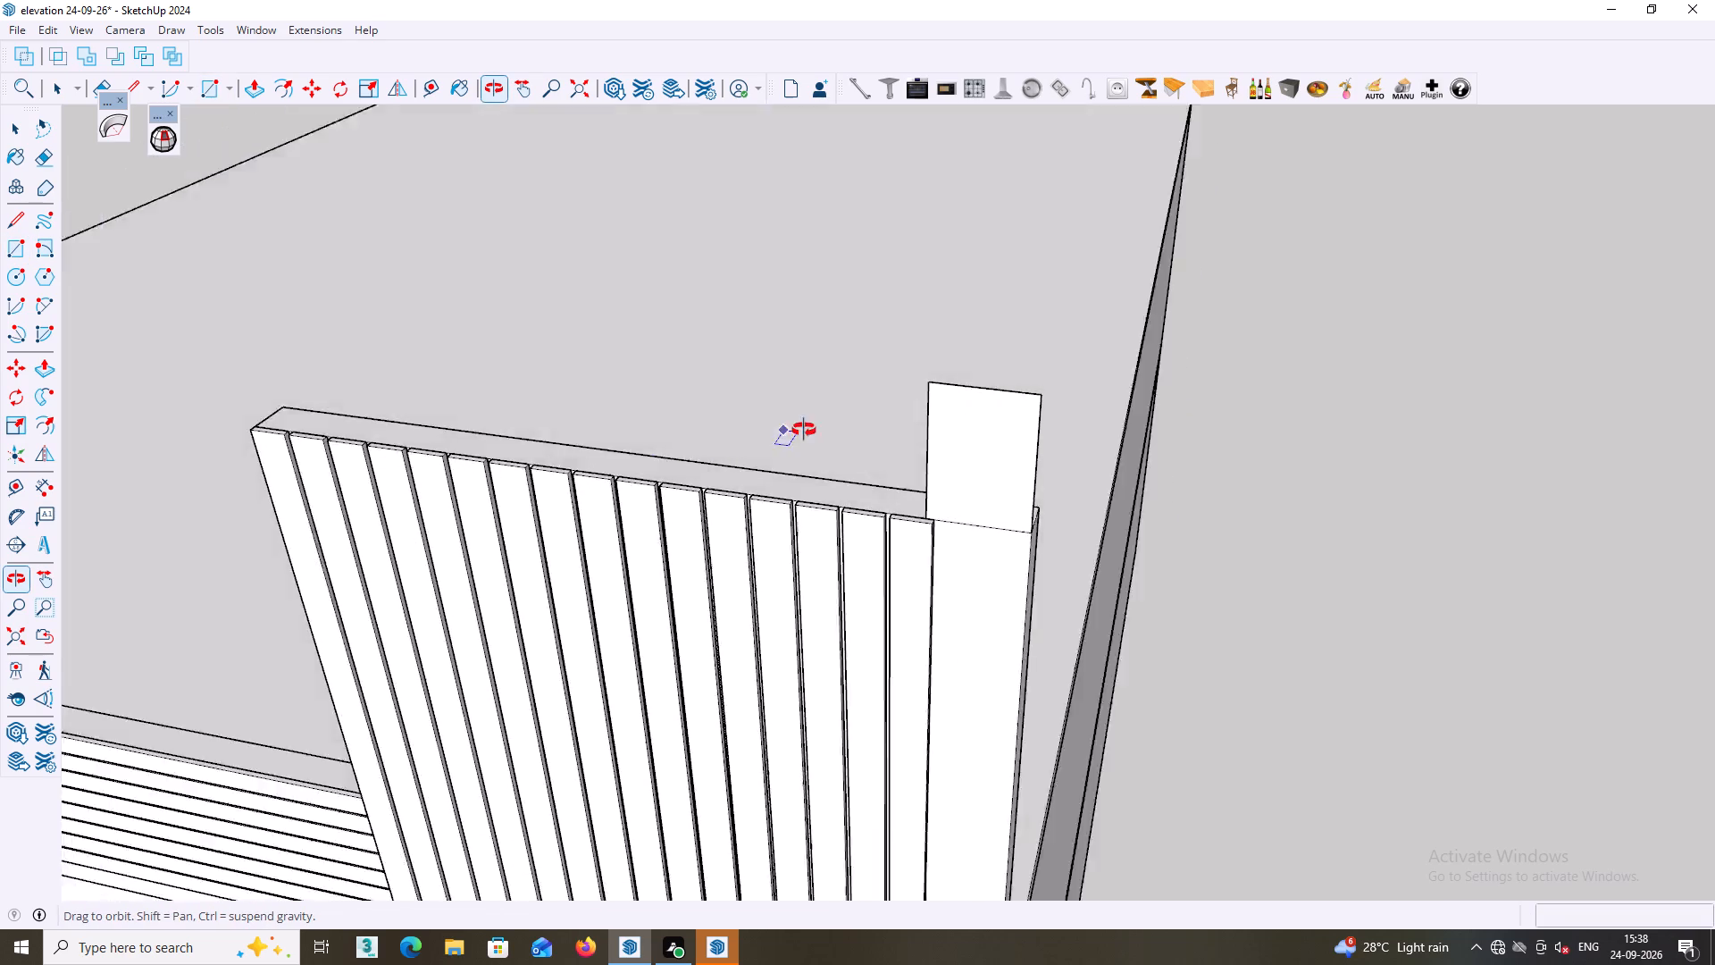
pyautogui.moveTo(804, 430); pyautogui.dragTo(419, 464, button='middle')
pyautogui.moveTo(771, 450); pyautogui.dragTo(617, 455, button='middle')
pyautogui.moveTo(722, 478); pyautogui.dragTo(587, 475, button='middle')
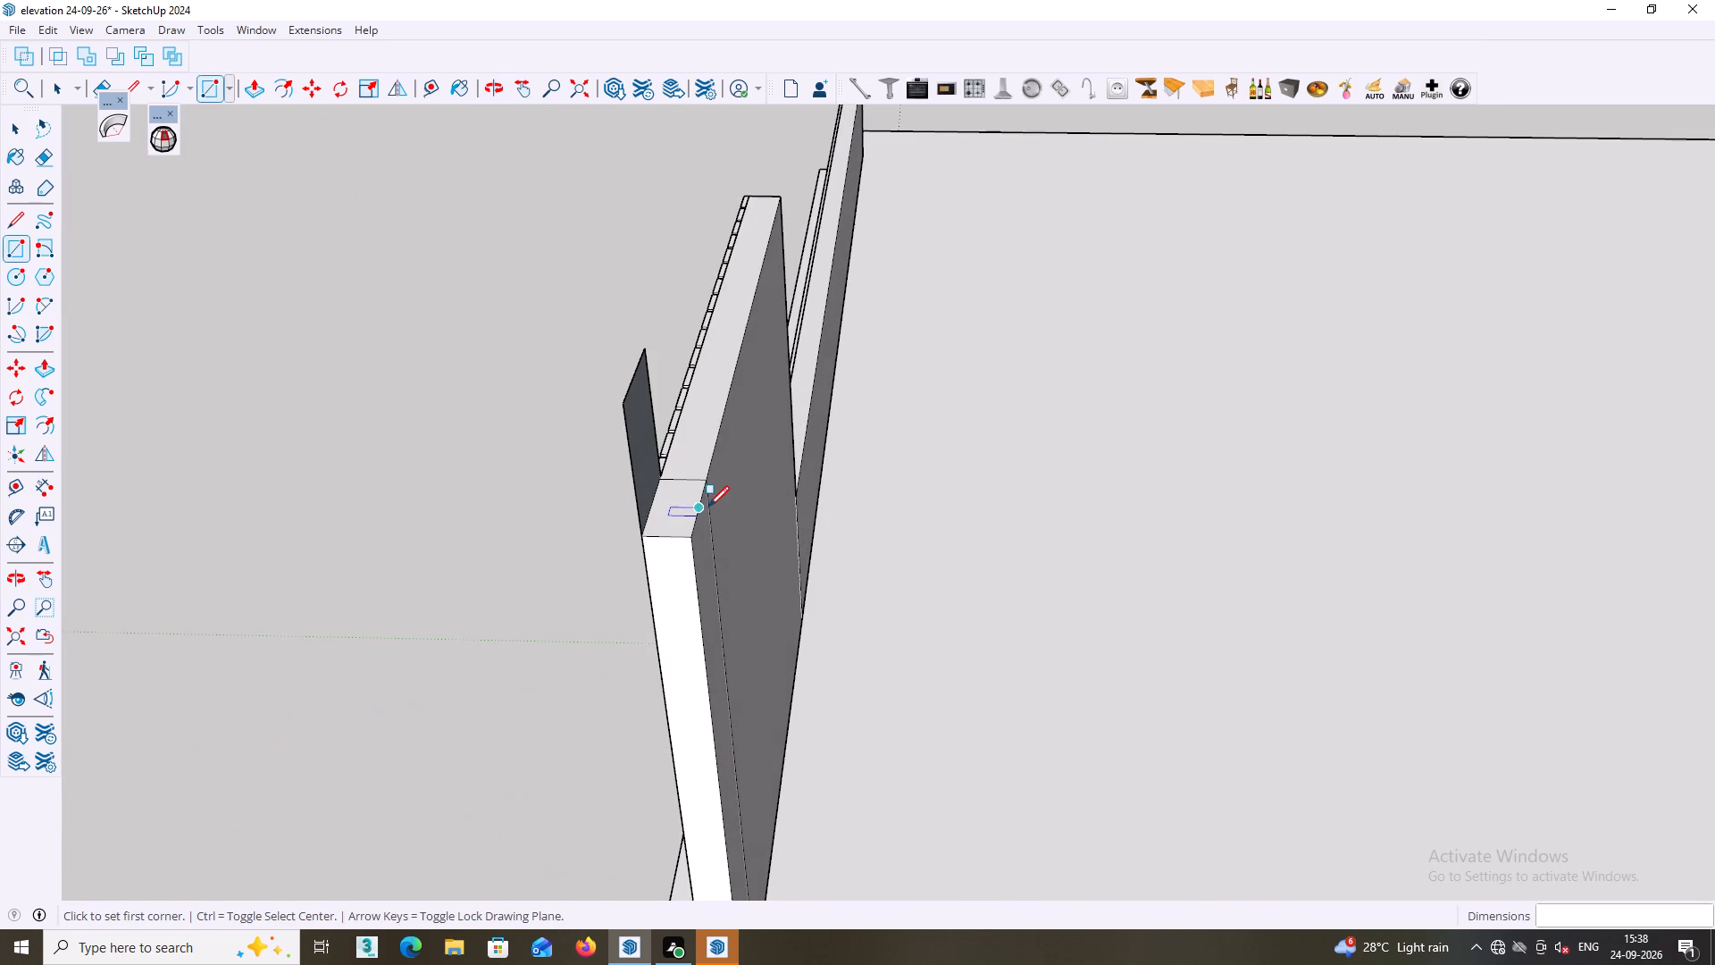
pyautogui.press('space')
pyautogui.press('p')
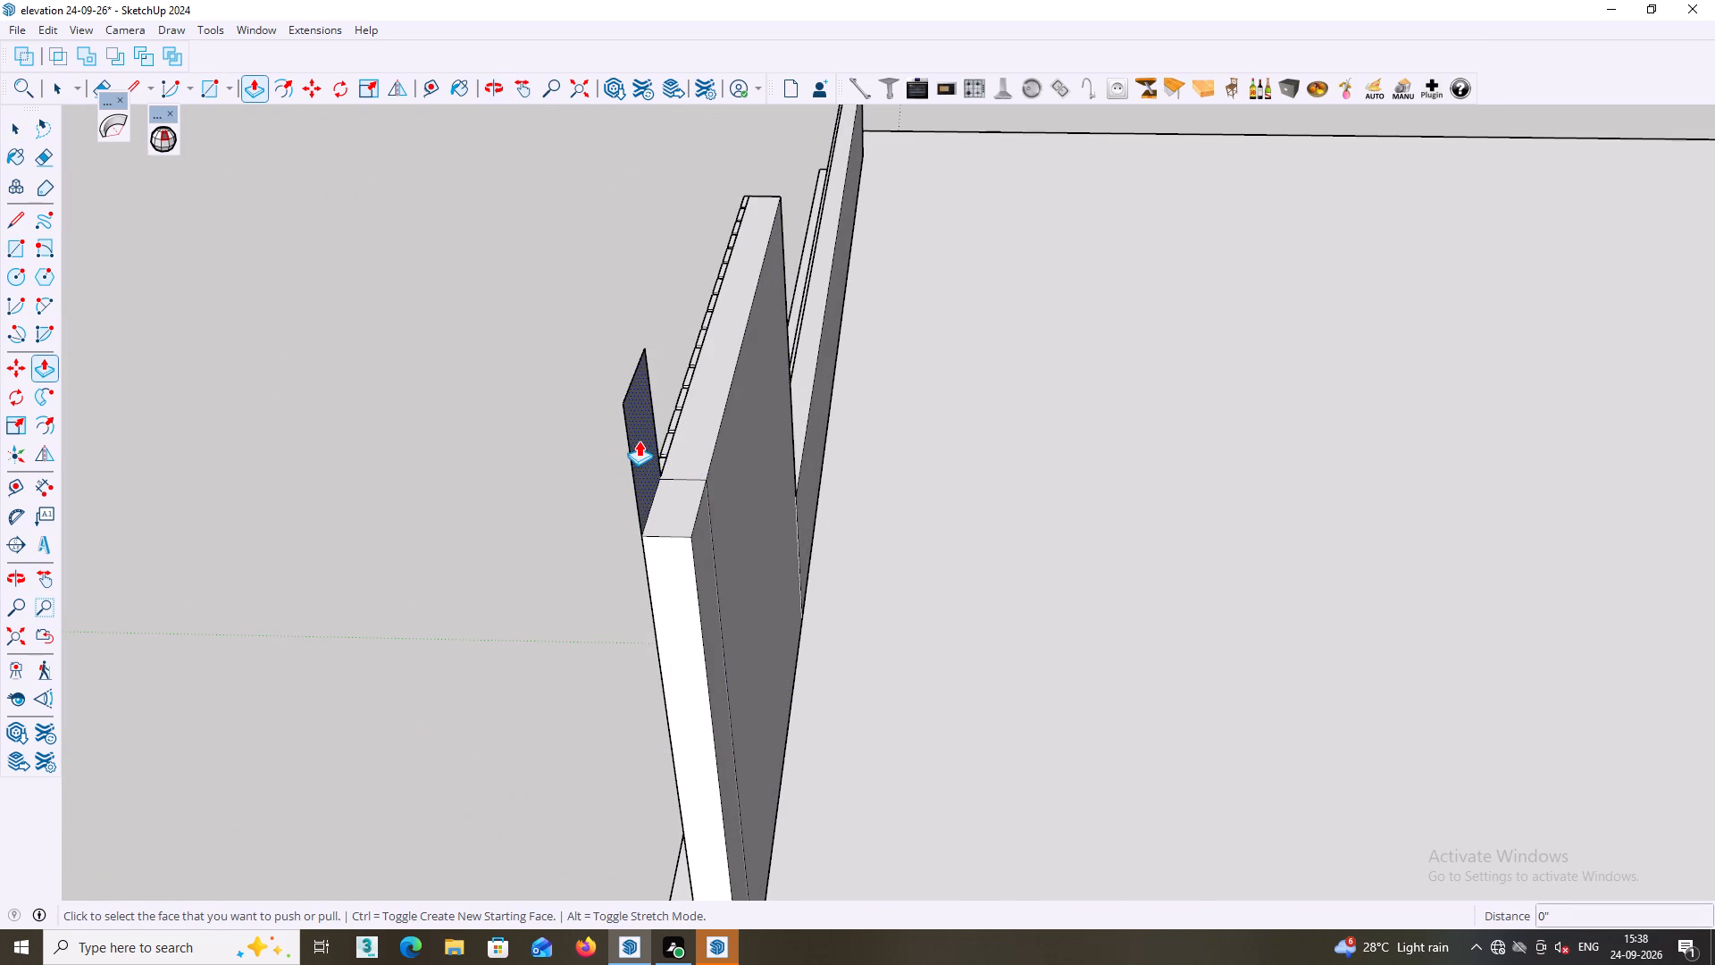
pyautogui.click(639, 439)
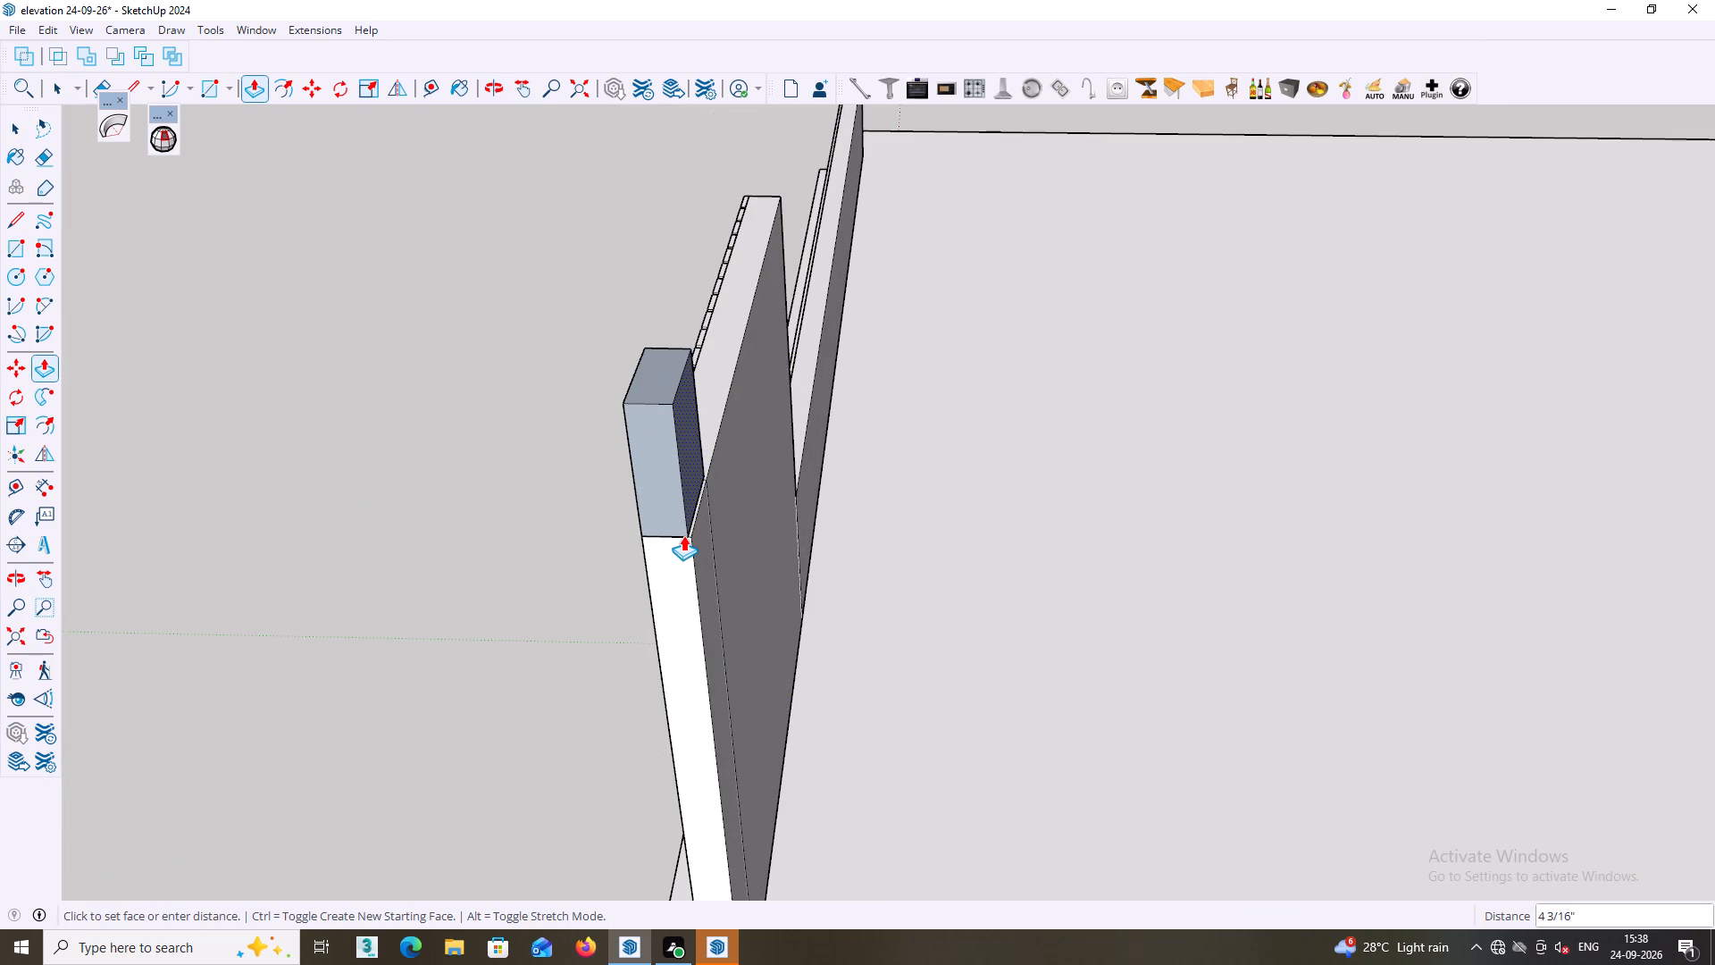
pyautogui.click(687, 535)
pyautogui.scroll(-2, 703, 561)
pyautogui.moveTo(750, 619); pyautogui.dragTo(983, 563, button='middle')
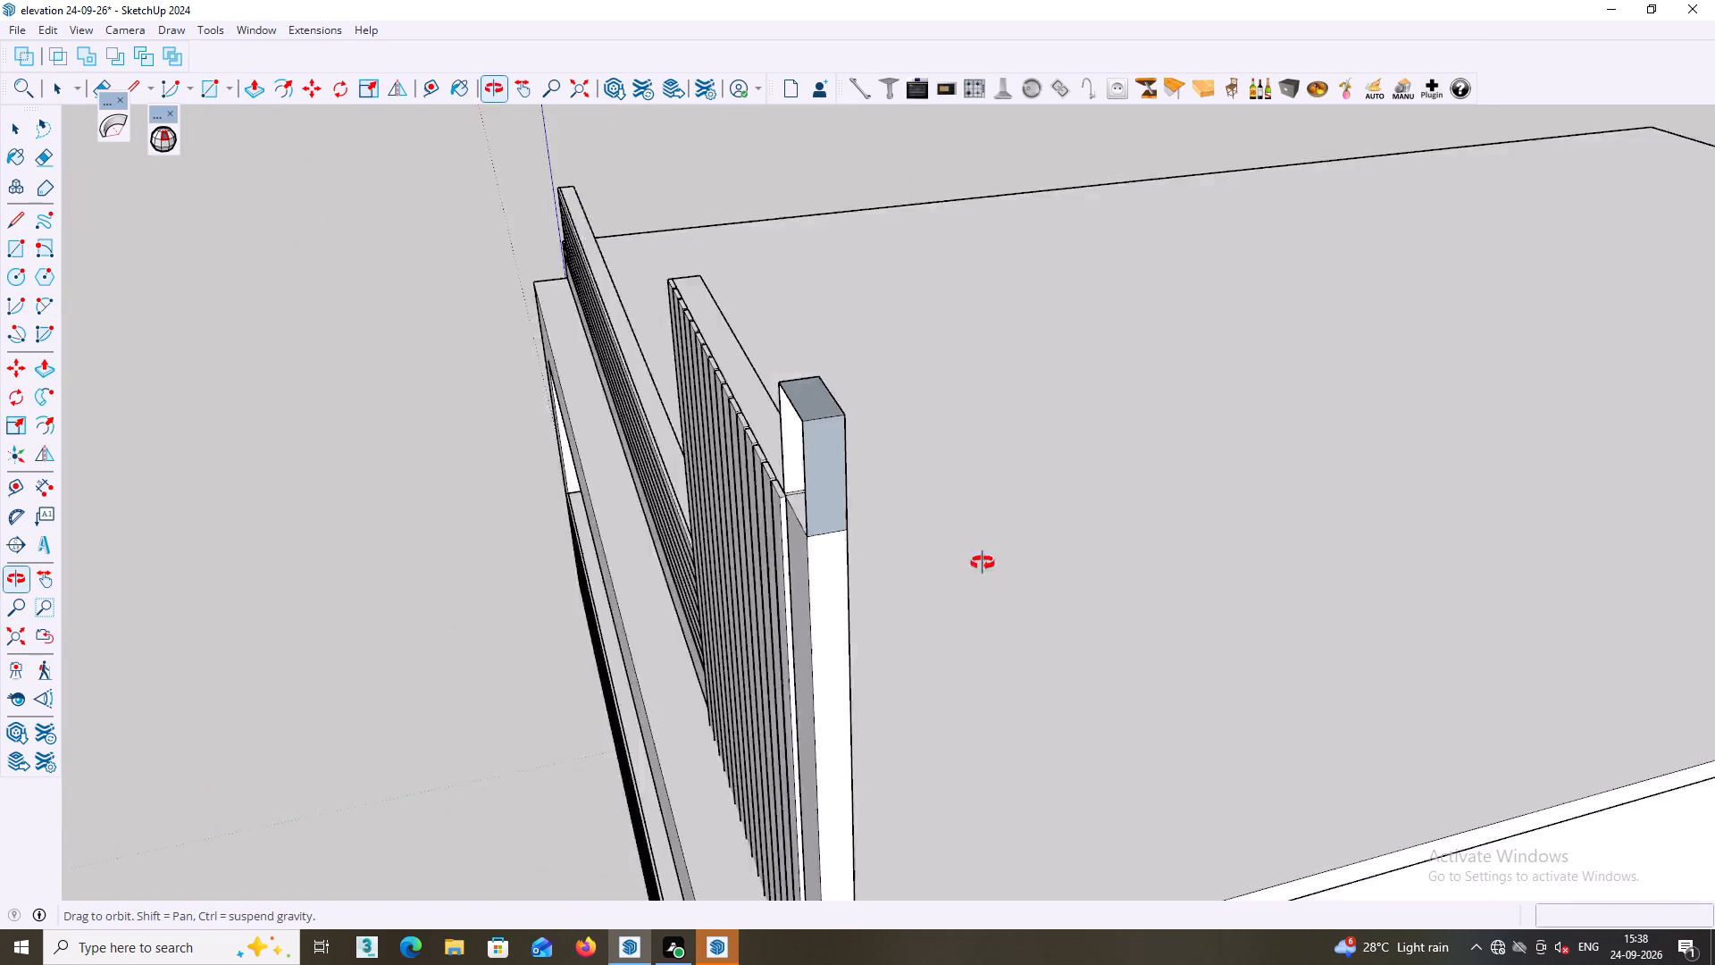
pyautogui.moveTo(983, 563); pyautogui.dragTo(1010, 552, button='middle')
pyautogui.press('space')
# Close the open front of the new block above the end panel with a rectangle about 9 3/4" by 1' 1 15/16".
pyautogui.moveTo(1020, 561); pyautogui.dragTo(1187, 546, button='middle')
pyautogui.scroll(-1, 1020, 561)
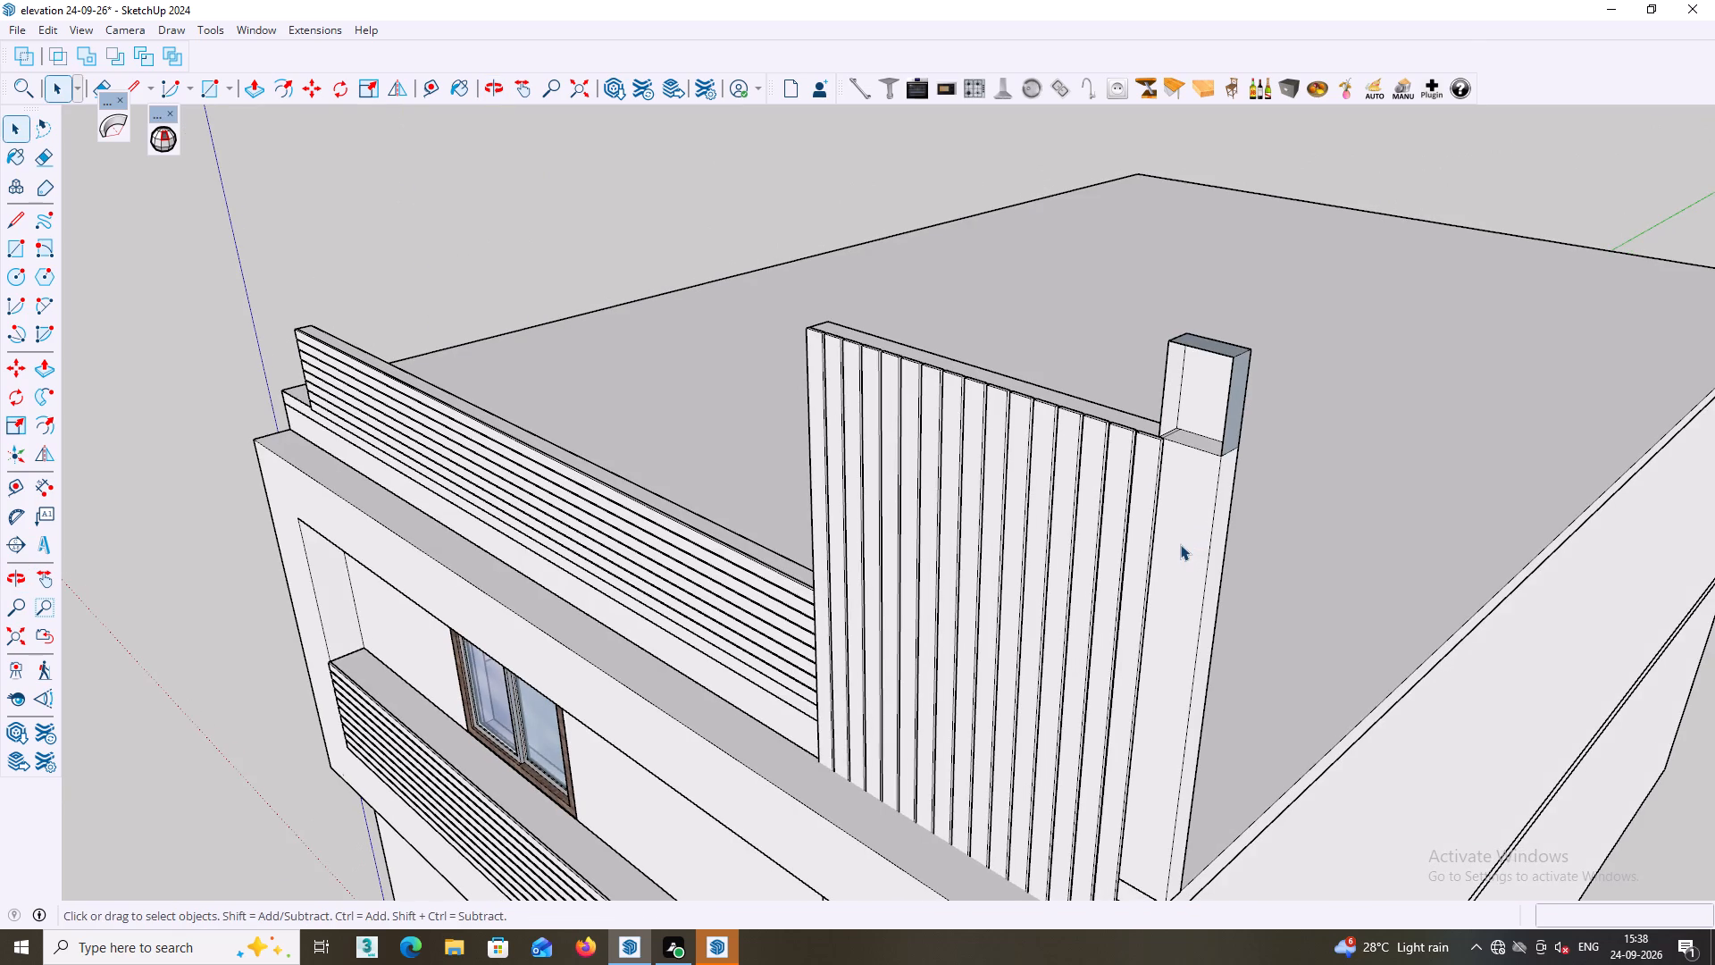
pyautogui.moveTo(1162, 538); pyautogui.dragTo(1220, 538, button='middle')
pyautogui.scroll(3, 1167, 373)
pyautogui.moveTo(1150, 376); pyautogui.dragTo(1195, 400, button='middle')
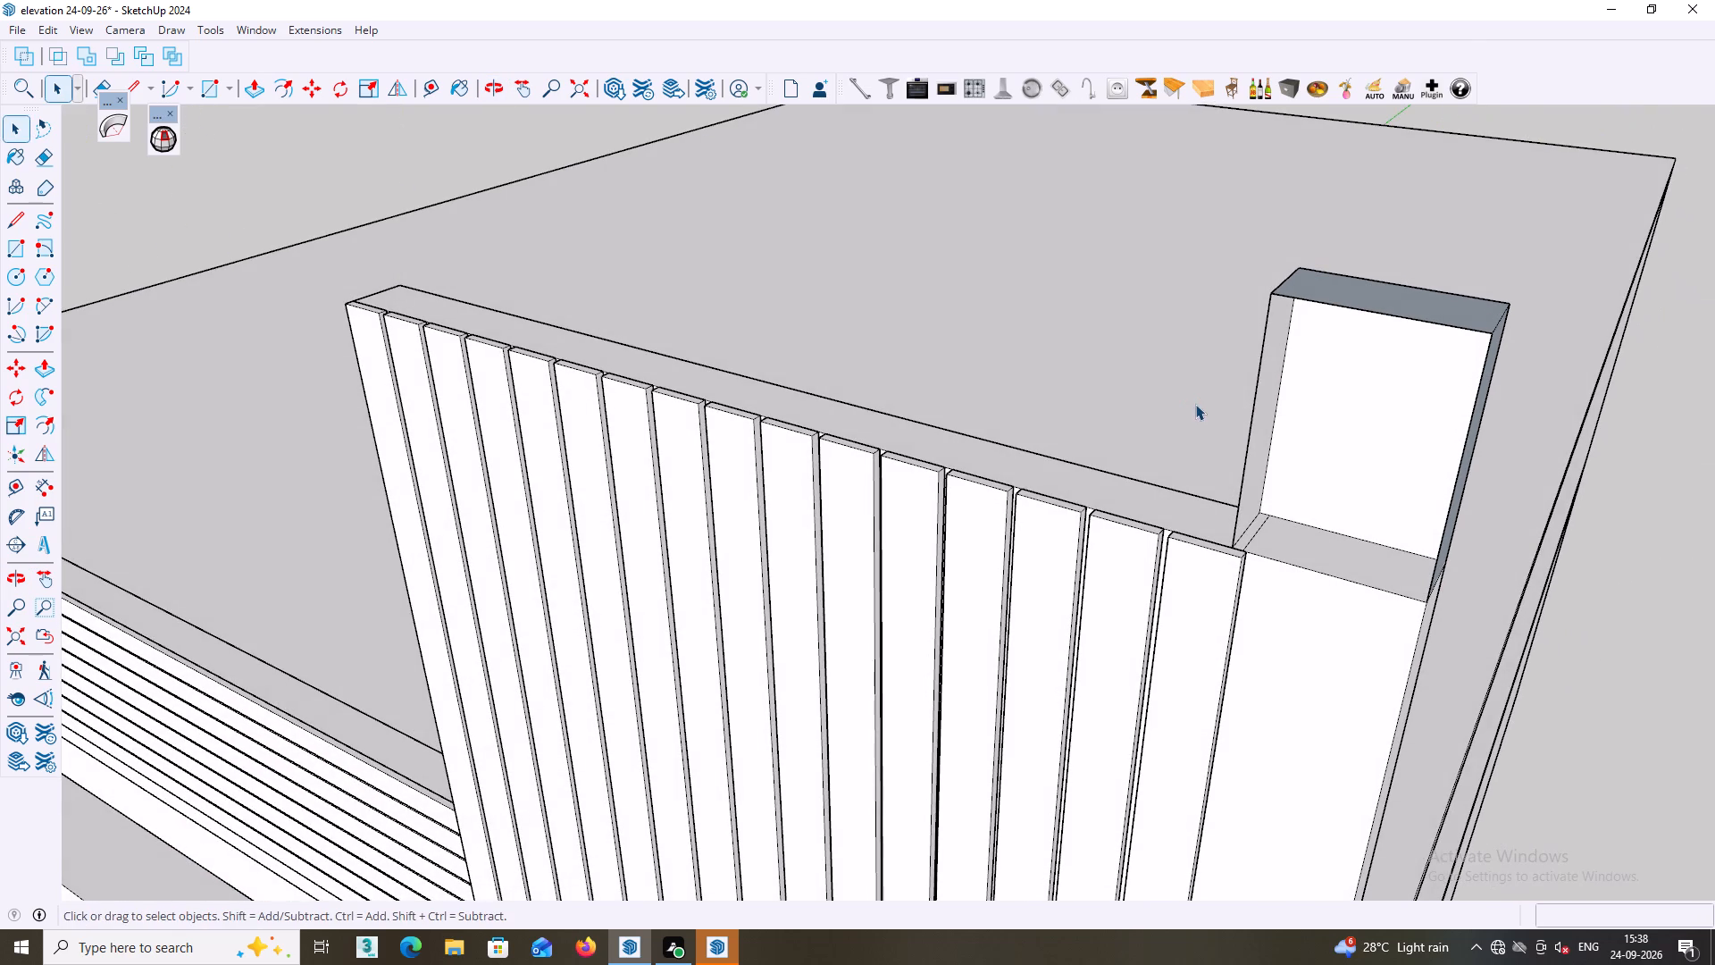
pyautogui.moveTo(1203, 410); pyautogui.dragTo(1062, 396, button='middle')
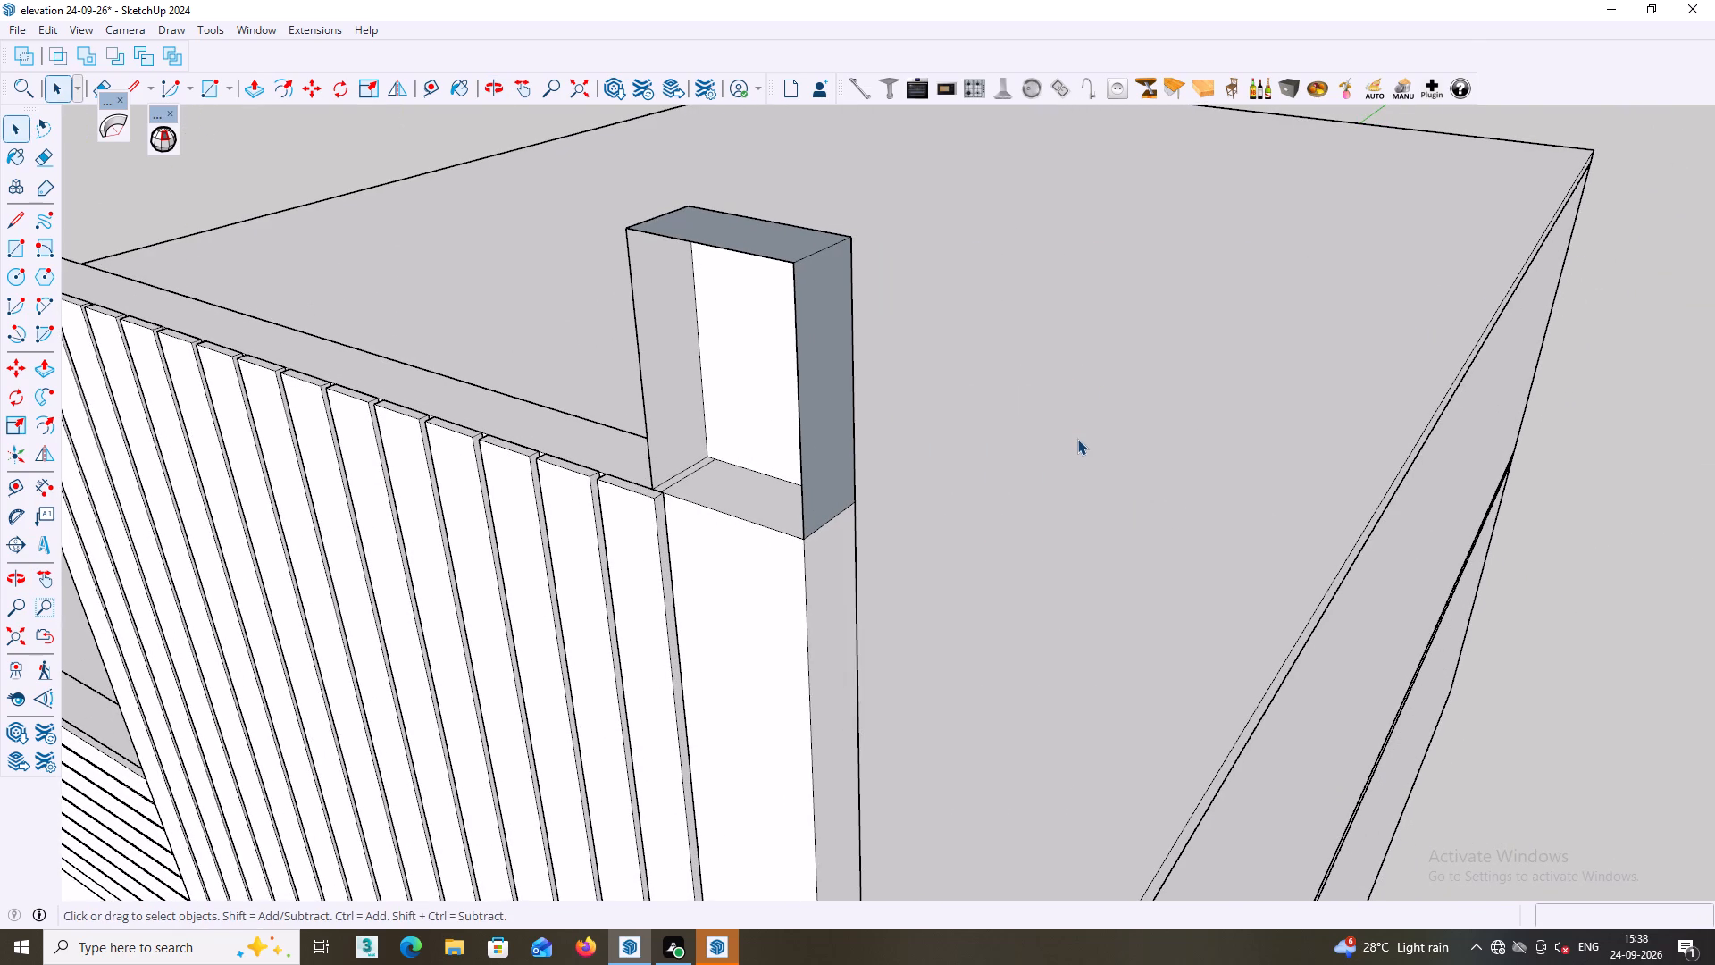
pyautogui.press('r')
pyautogui.scroll(2, 816, 539)
pyautogui.moveTo(811, 535); pyautogui.dragTo(951, 507, button='middle')
pyautogui.scroll(3, 658, 527)
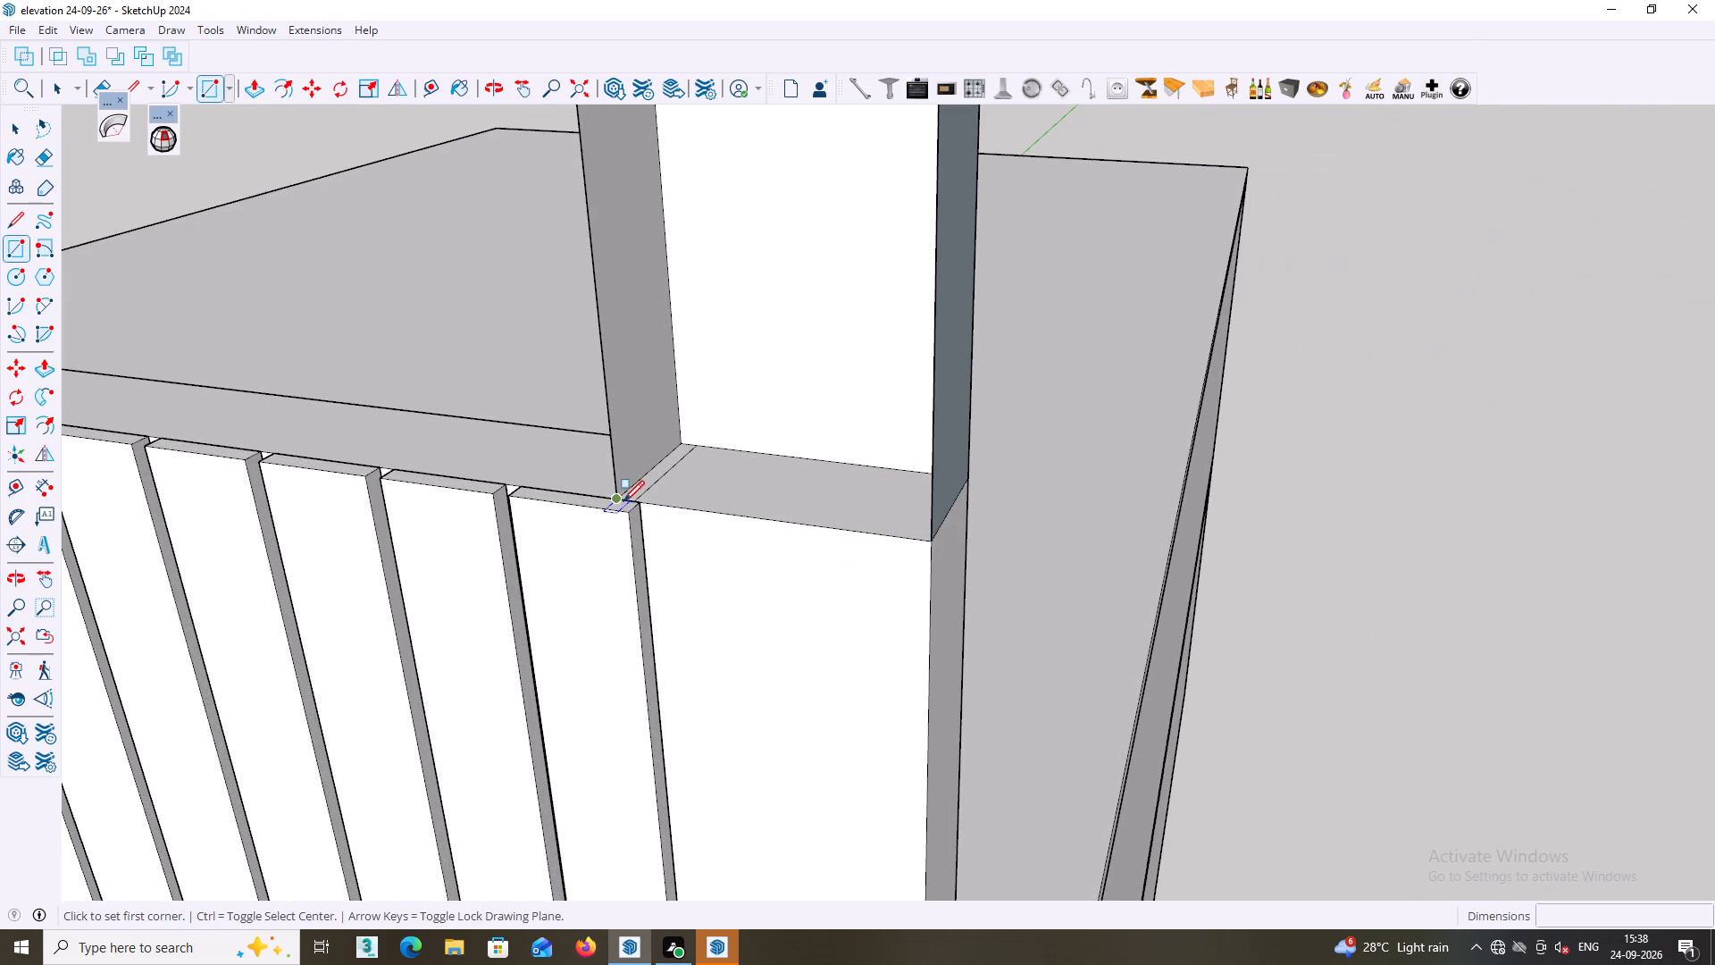
pyautogui.click(619, 496)
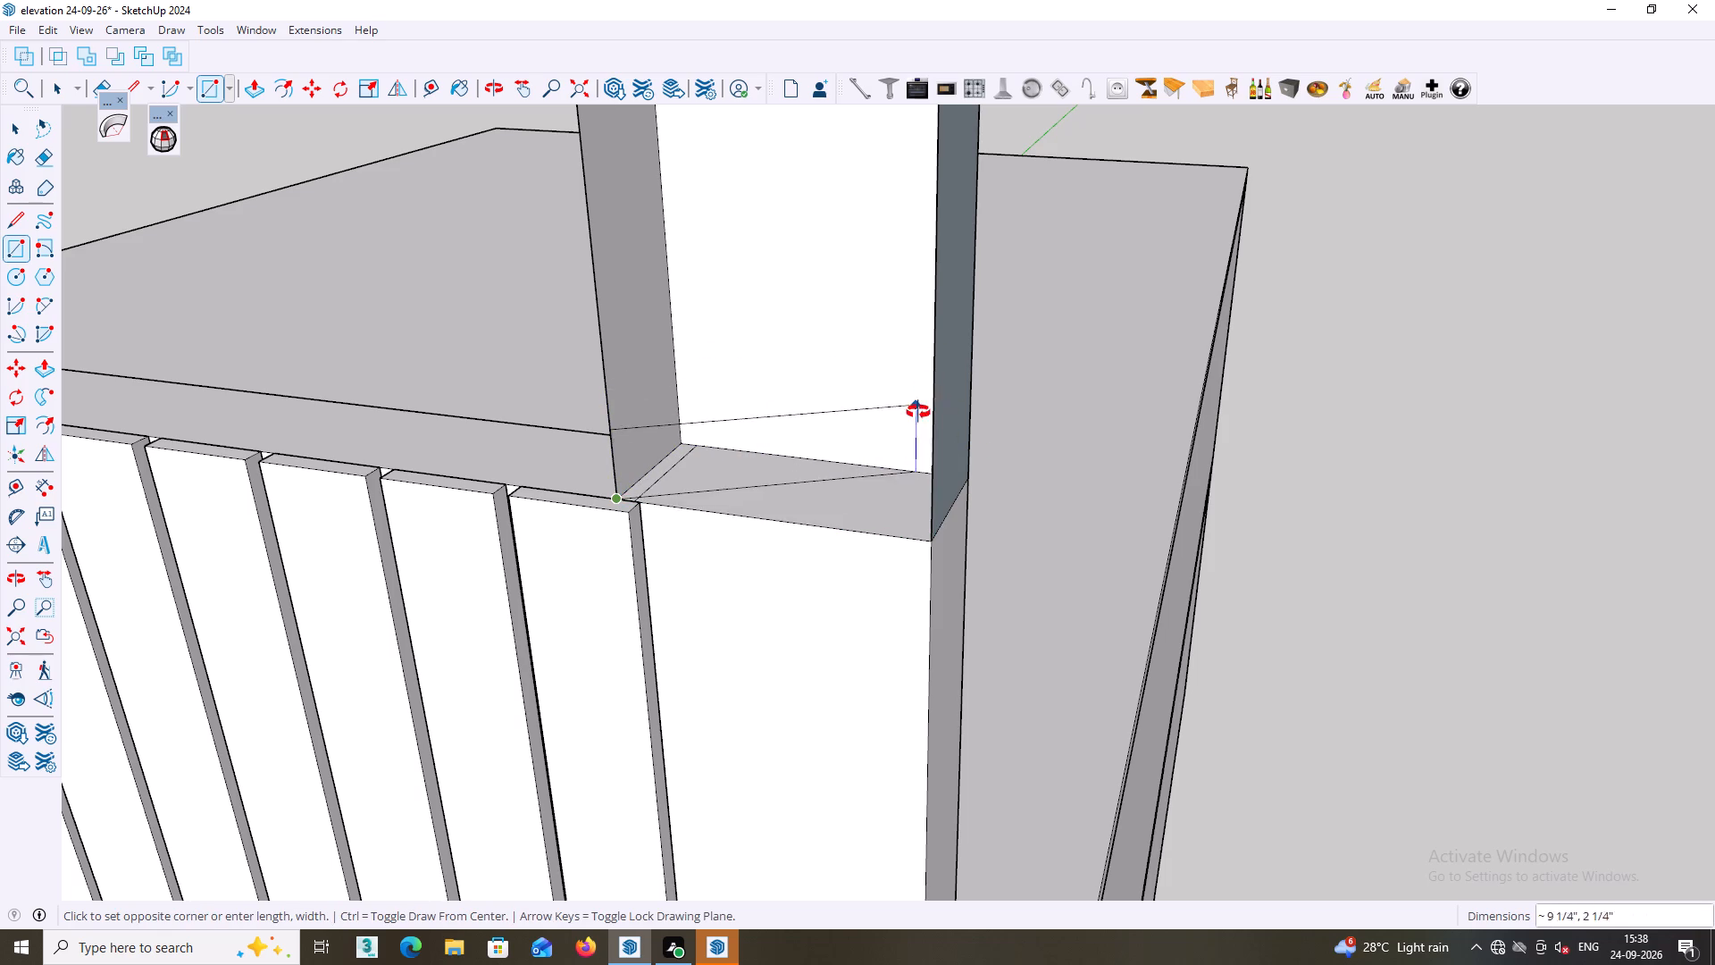
pyautogui.click(991, 303)
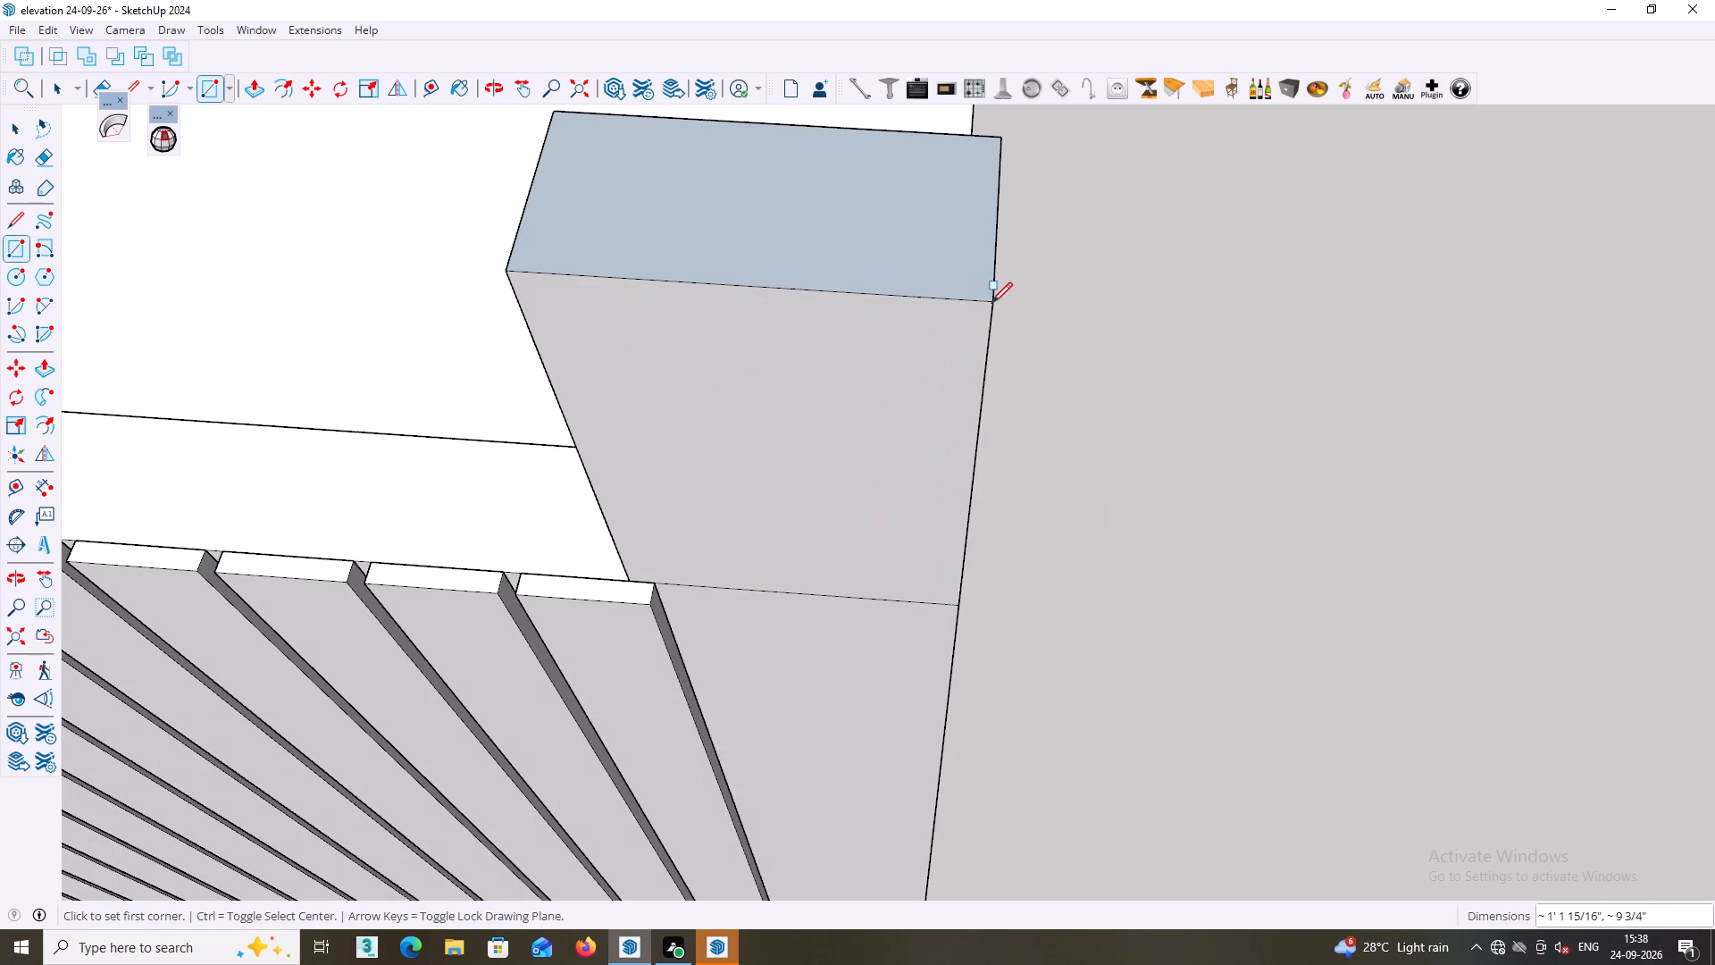
# Reverse the outer side face of the new block on top of the plain end panel.
pyautogui.scroll(-2, 1018, 351)
pyautogui.moveTo(1033, 360); pyautogui.dragTo(811, 326, button='middle')
pyautogui.press('space')
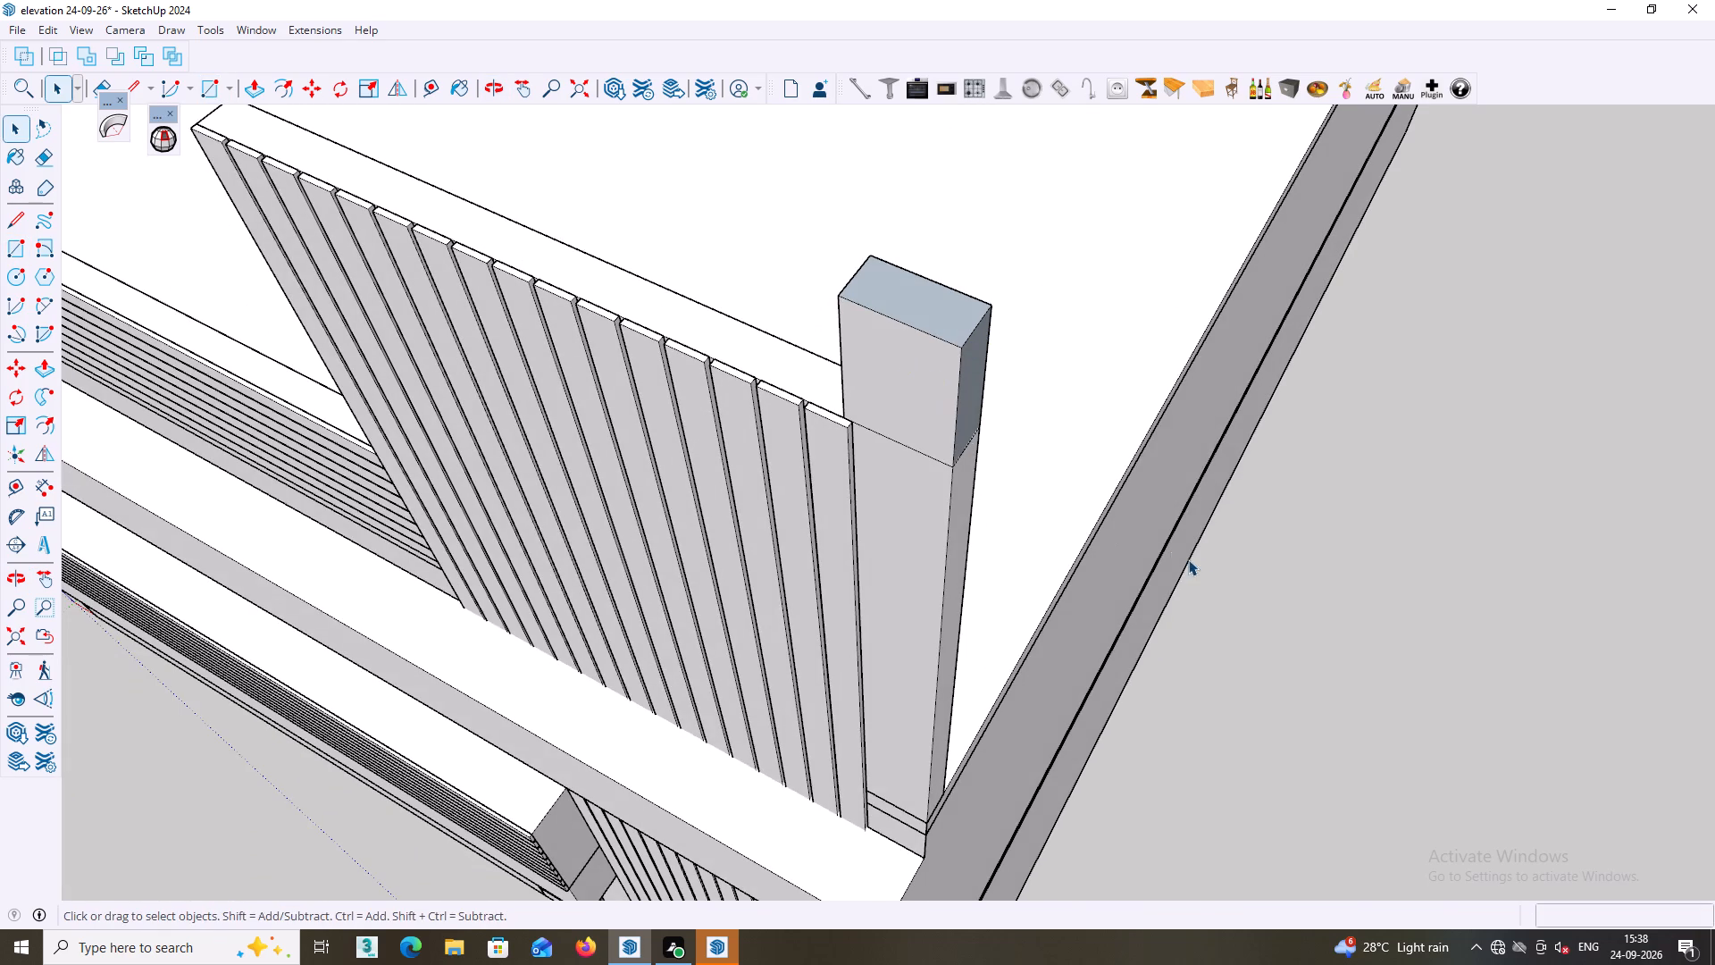
pyautogui.click(1259, 576)
pyautogui.moveTo(1299, 560); pyautogui.dragTo(991, 486, button='middle')
pyautogui.scroll(2, 886, 413)
pyautogui.click(858, 375)
pyautogui.rightClick(876, 376)
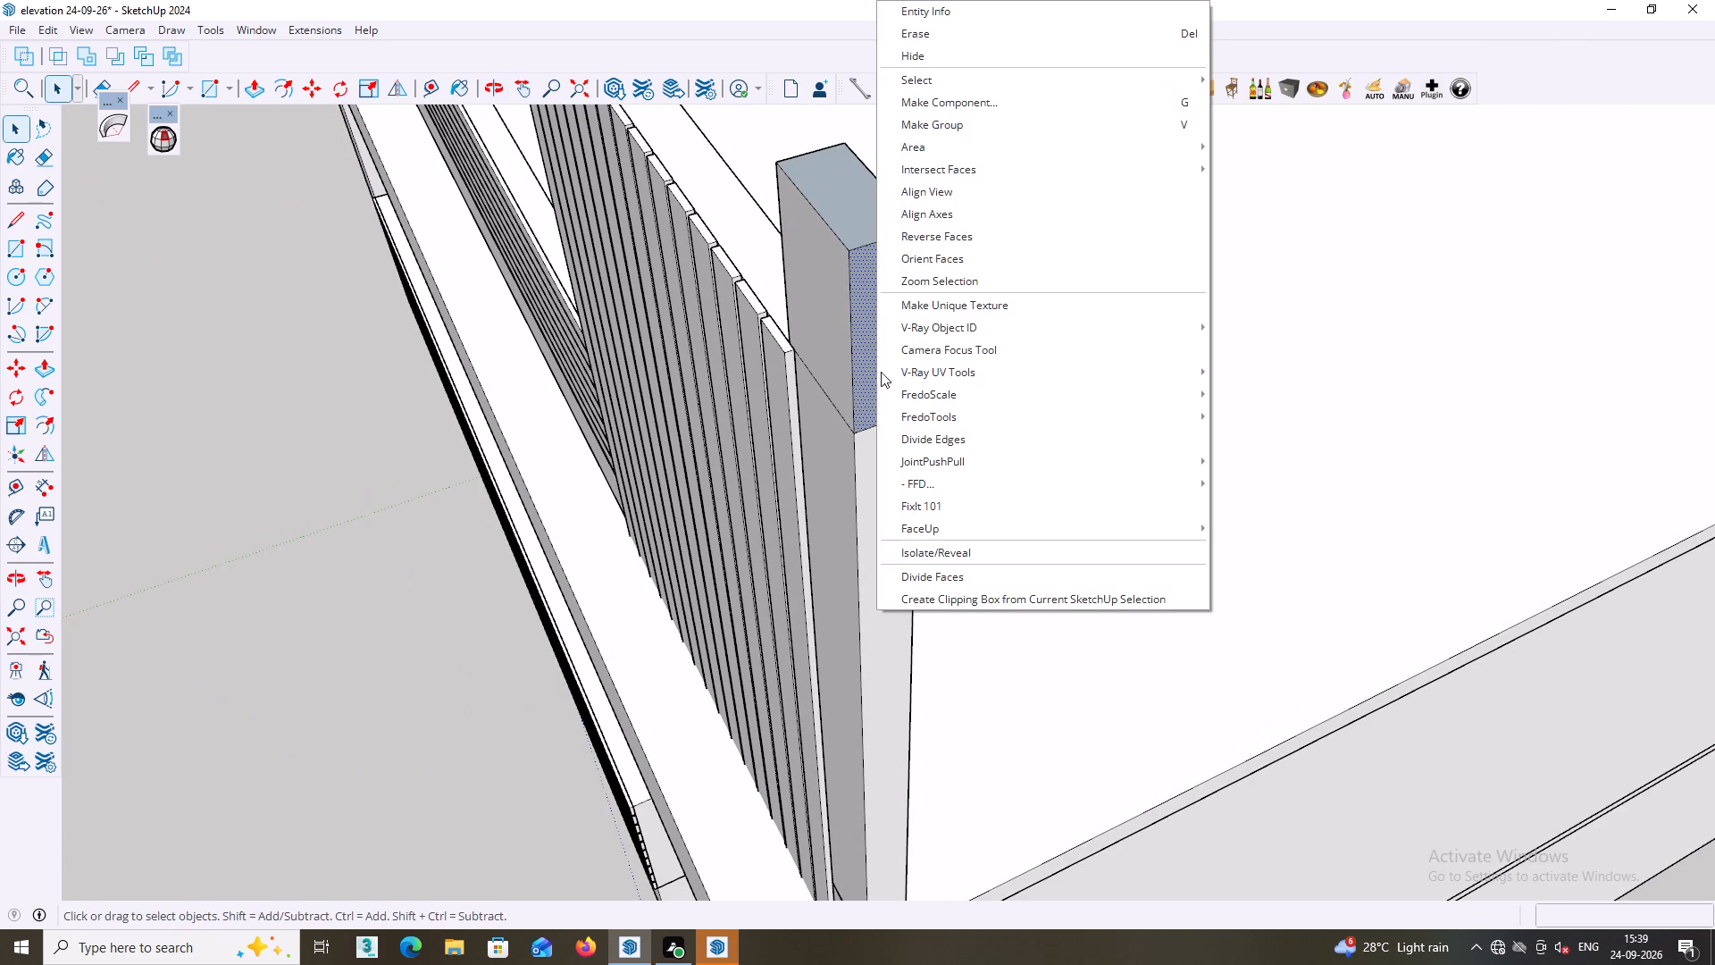
pyautogui.click(940, 170)
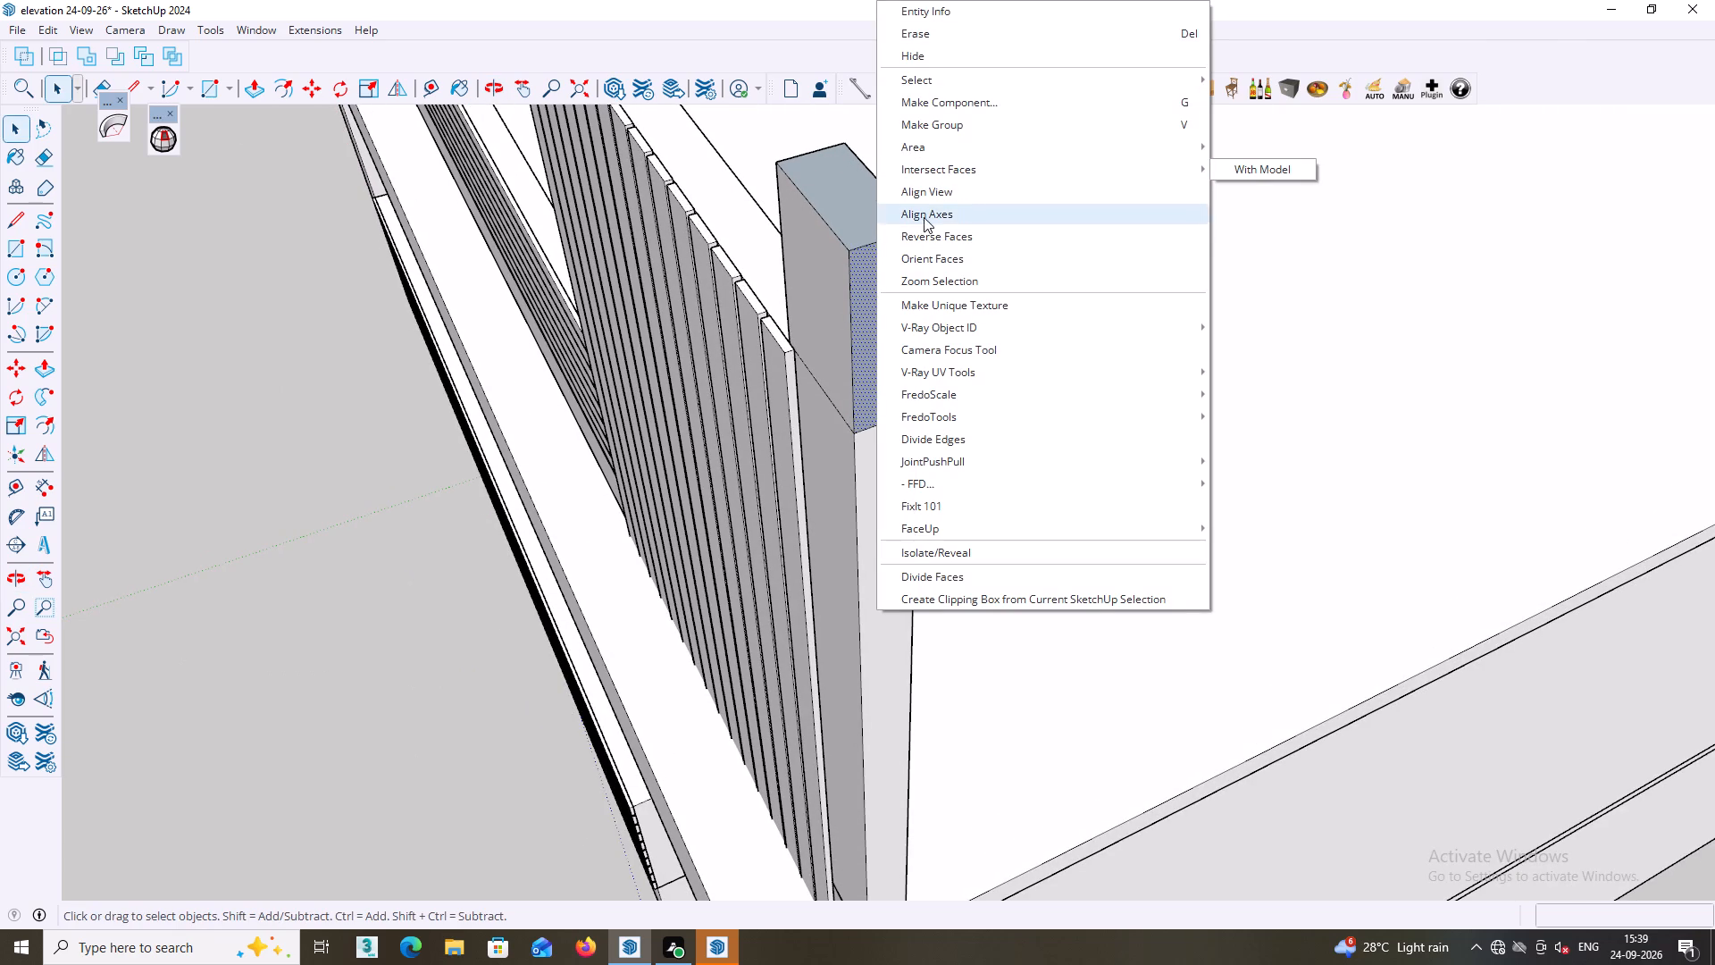
pyautogui.click(926, 233)
# Reverse the back face of the new block above the end panel.
pyautogui.moveTo(917, 288); pyautogui.dragTo(774, 315, button='middle')
pyautogui.moveTo(871, 281); pyautogui.dragTo(722, 278, button='middle')
pyautogui.moveTo(894, 251); pyautogui.dragTo(723, 245, button='middle')
pyautogui.scroll(2, 966, 254)
pyautogui.doubleClick(950, 277)
pyautogui.rightClick(948, 284)
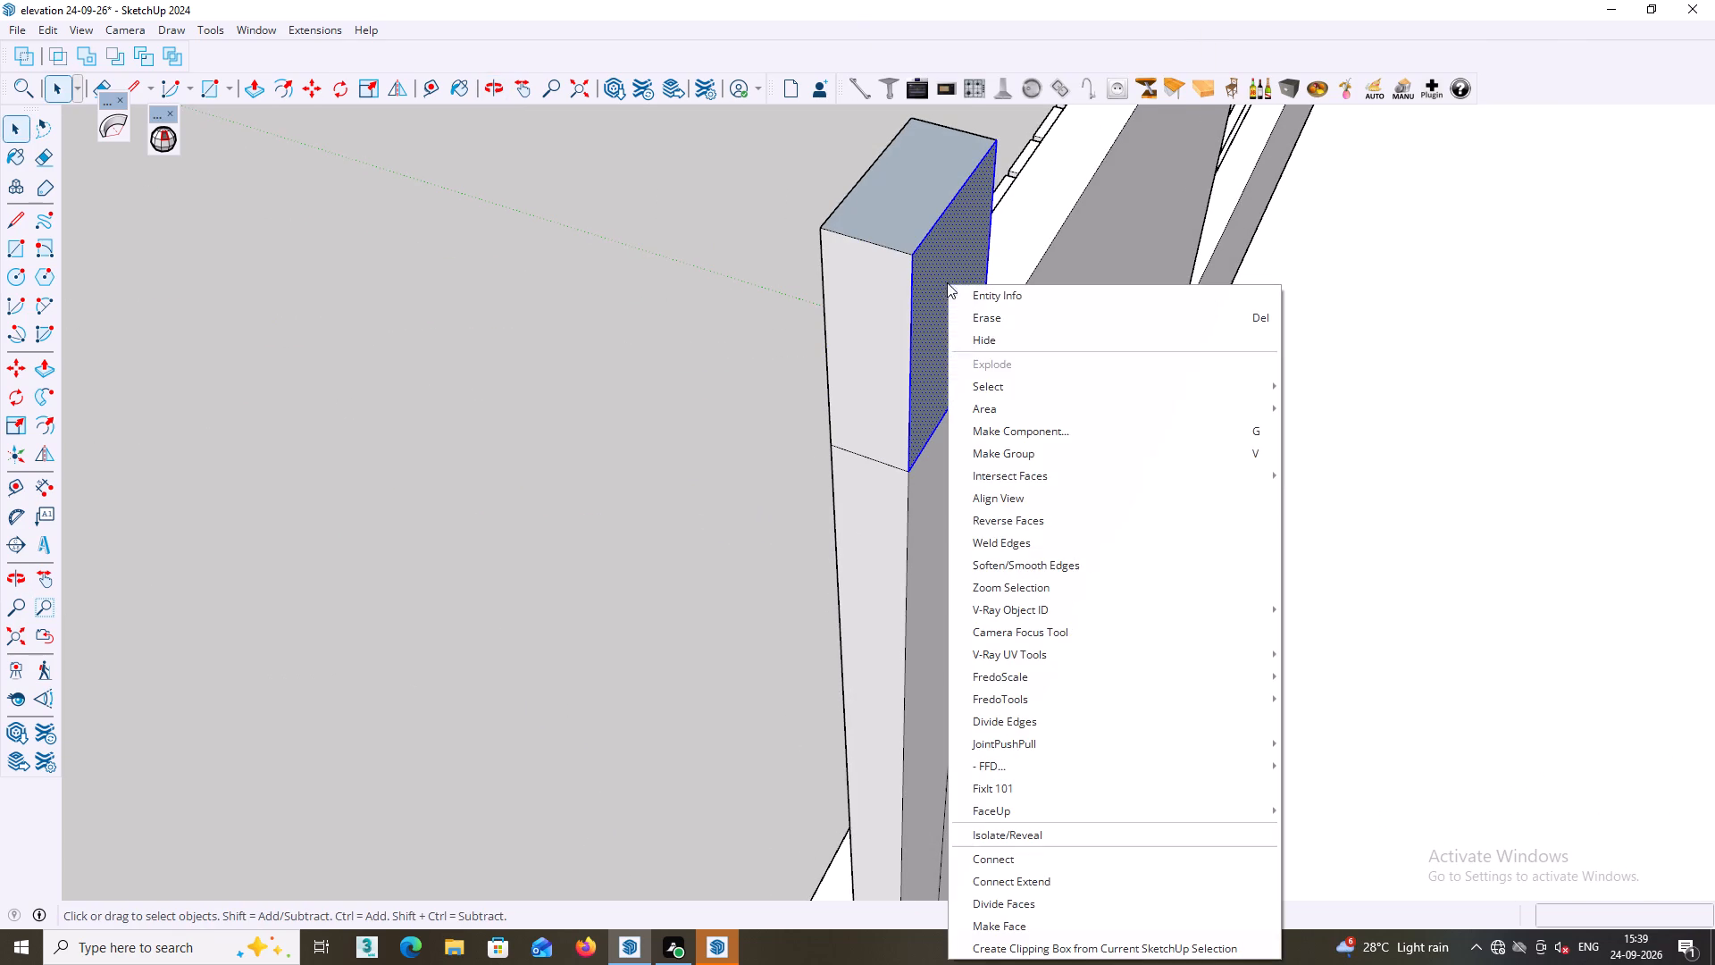
pyautogui.click(1006, 522)
# Reverse the top face of the new block above the end panel.
pyautogui.moveTo(943, 408); pyautogui.dragTo(1193, 466, button='middle')
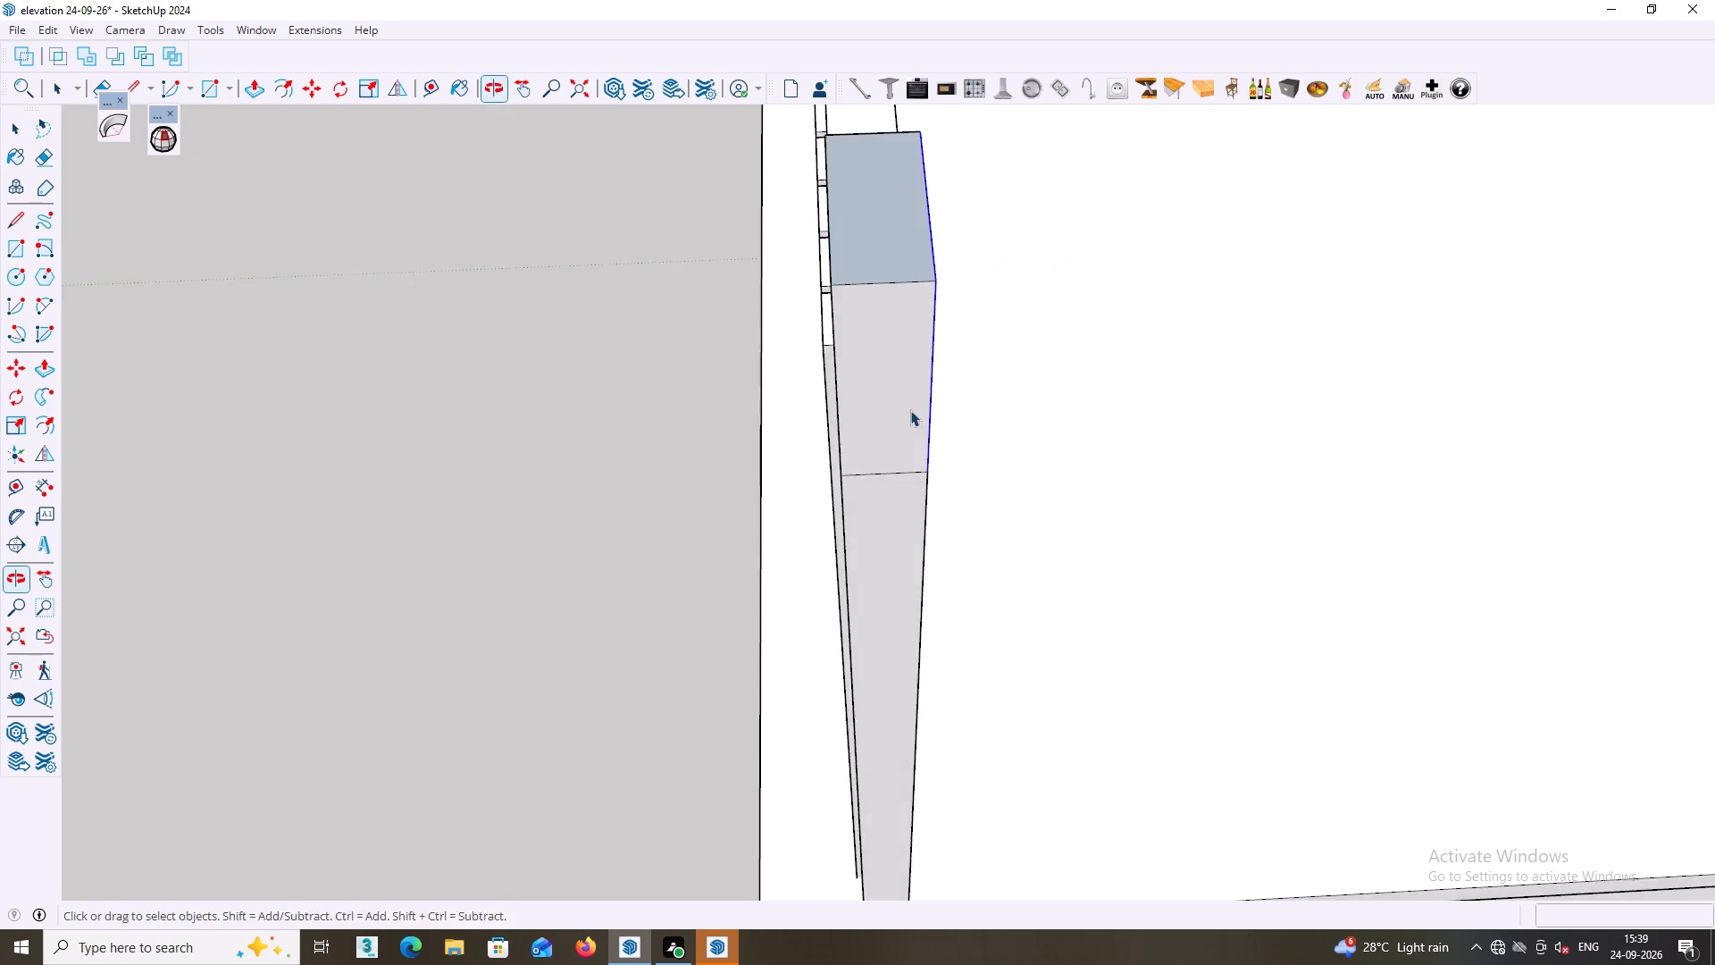
pyautogui.moveTo(864, 407); pyautogui.dragTo(1262, 333, button='middle')
pyautogui.moveTo(810, 312); pyautogui.dragTo(1256, 212, button='middle')
pyautogui.moveTo(916, 246); pyautogui.dragTo(933, 410, button='middle')
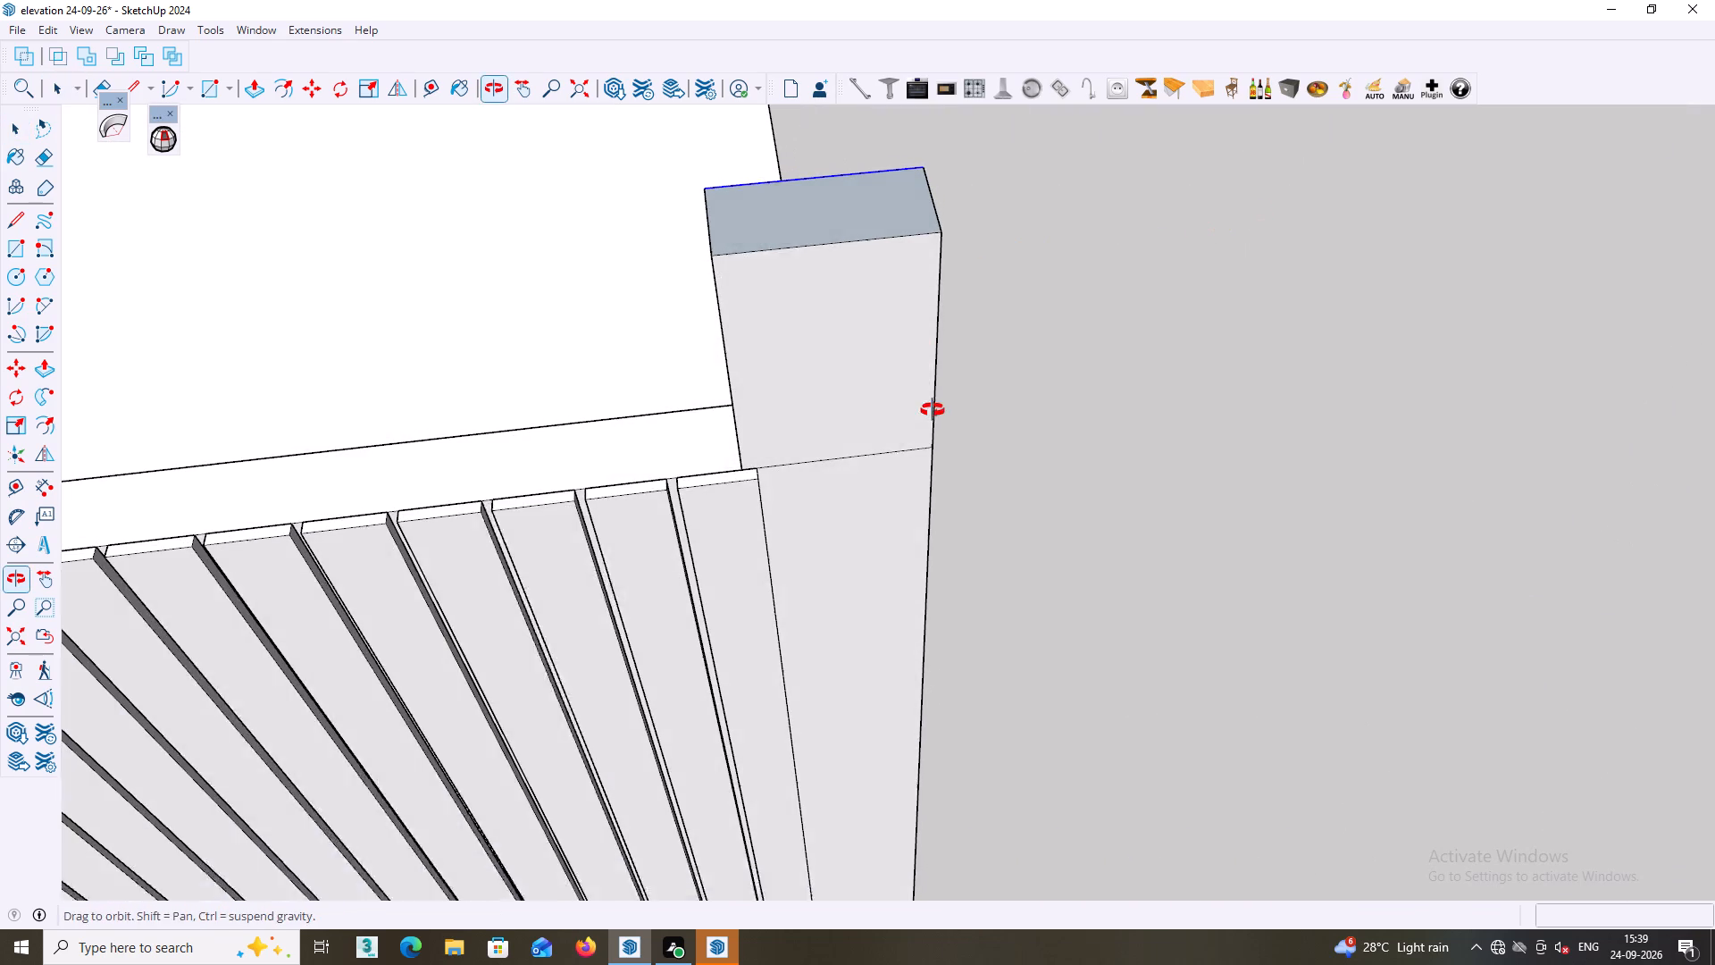
pyautogui.moveTo(933, 410); pyautogui.dragTo(935, 420, button='middle')
pyautogui.click(767, 229)
pyautogui.rightClick(773, 232)
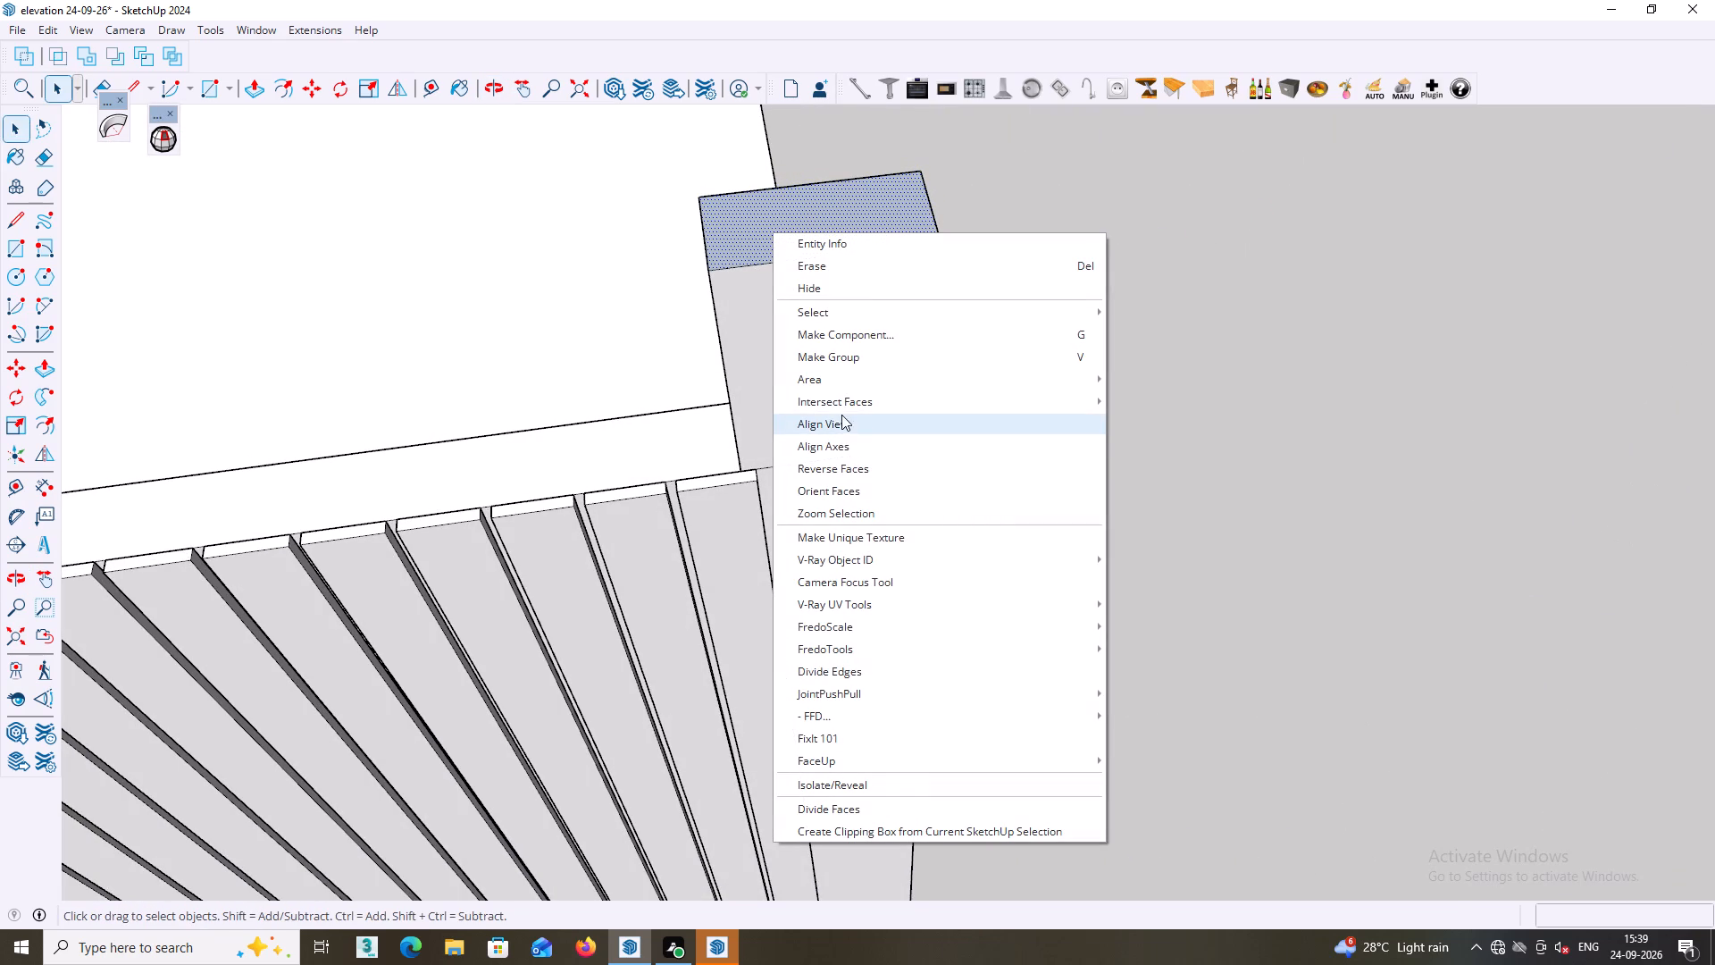
pyautogui.click(842, 469)
# Reverse the block's inner side face, the one standing over the striped wall's top, and clear the selection.
pyautogui.moveTo(824, 421); pyautogui.dragTo(1212, 281, button='middle')
pyautogui.moveTo(570, 426); pyautogui.dragTo(796, 331, button='middle')
pyautogui.click(653, 395)
pyautogui.rightClick(661, 396)
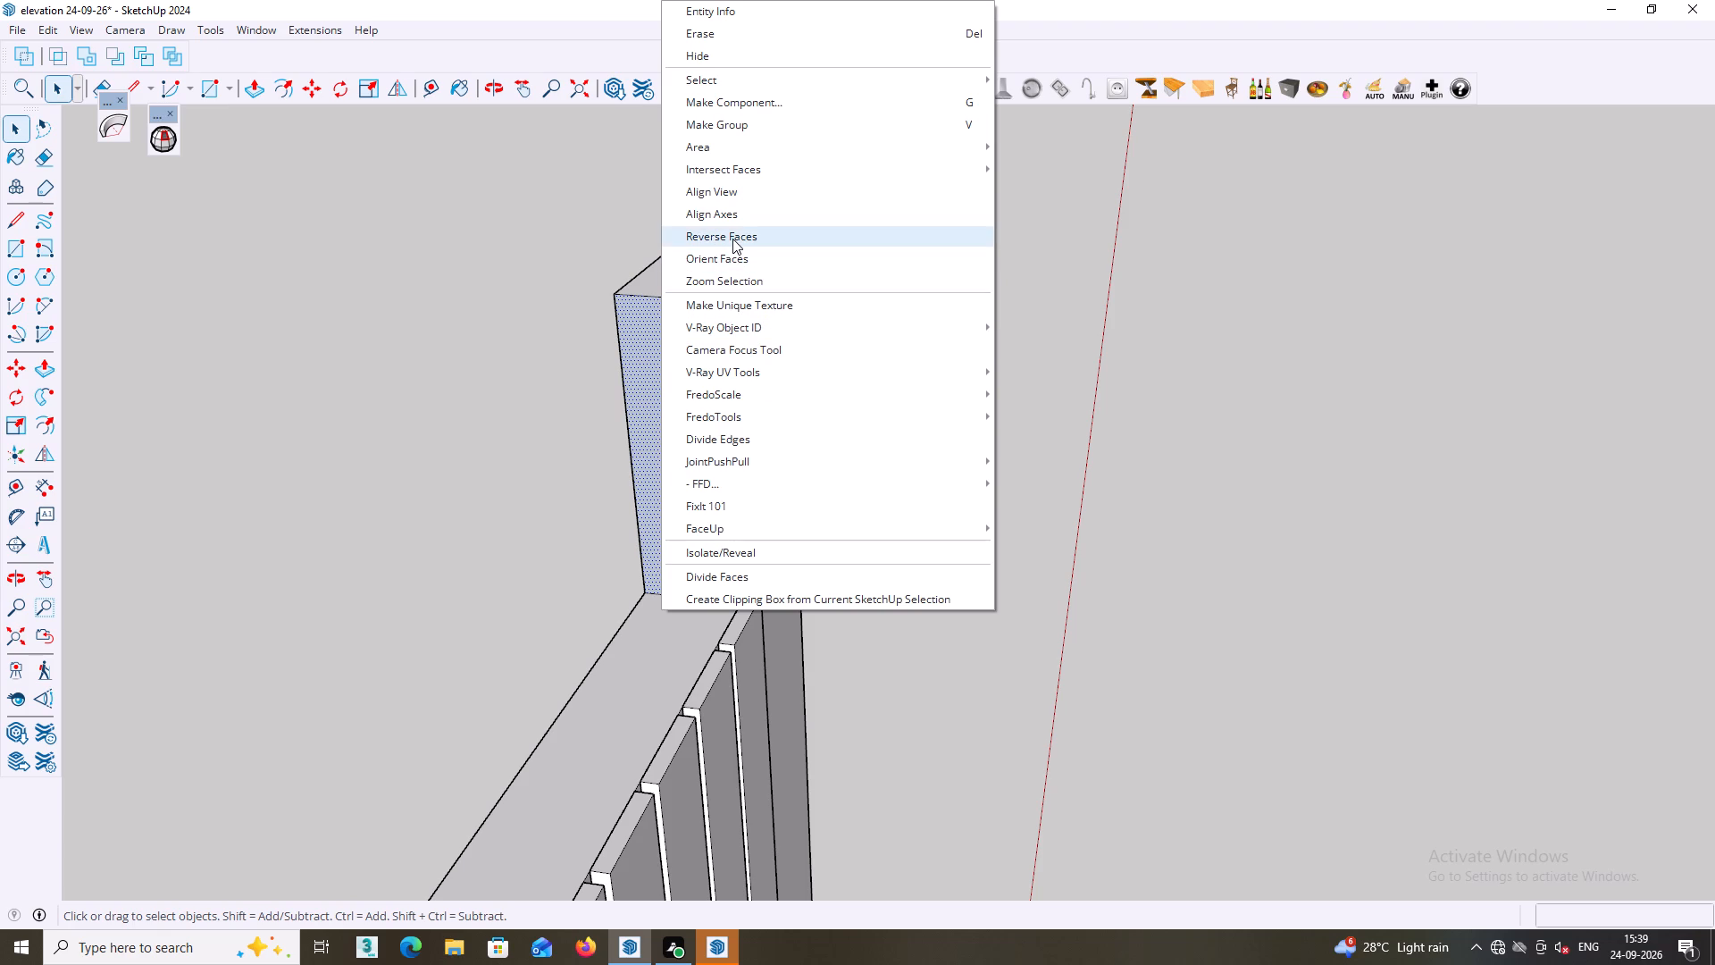
pyautogui.click(732, 239)
pyautogui.moveTo(695, 355); pyautogui.dragTo(648, 403, button='middle')
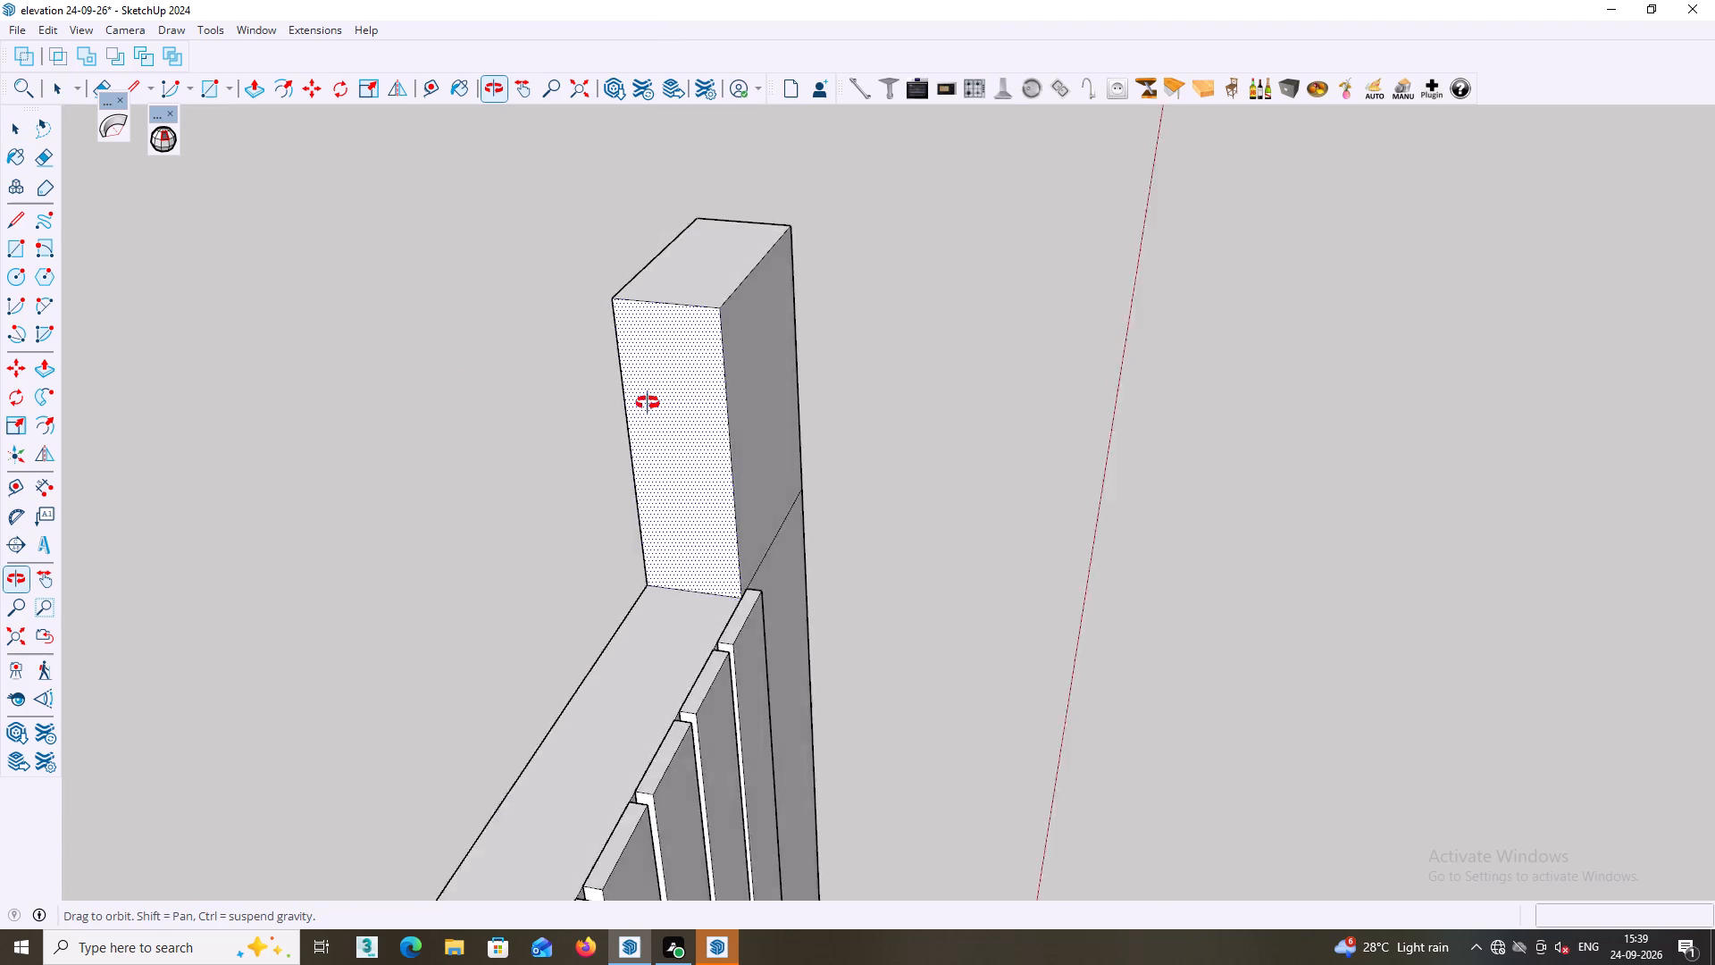
pyautogui.moveTo(648, 403); pyautogui.dragTo(567, 333, button='middle')
pyautogui.moveTo(614, 344); pyautogui.dragTo(660, 413, button='middle')
pyautogui.scroll(-3, 628, 379)
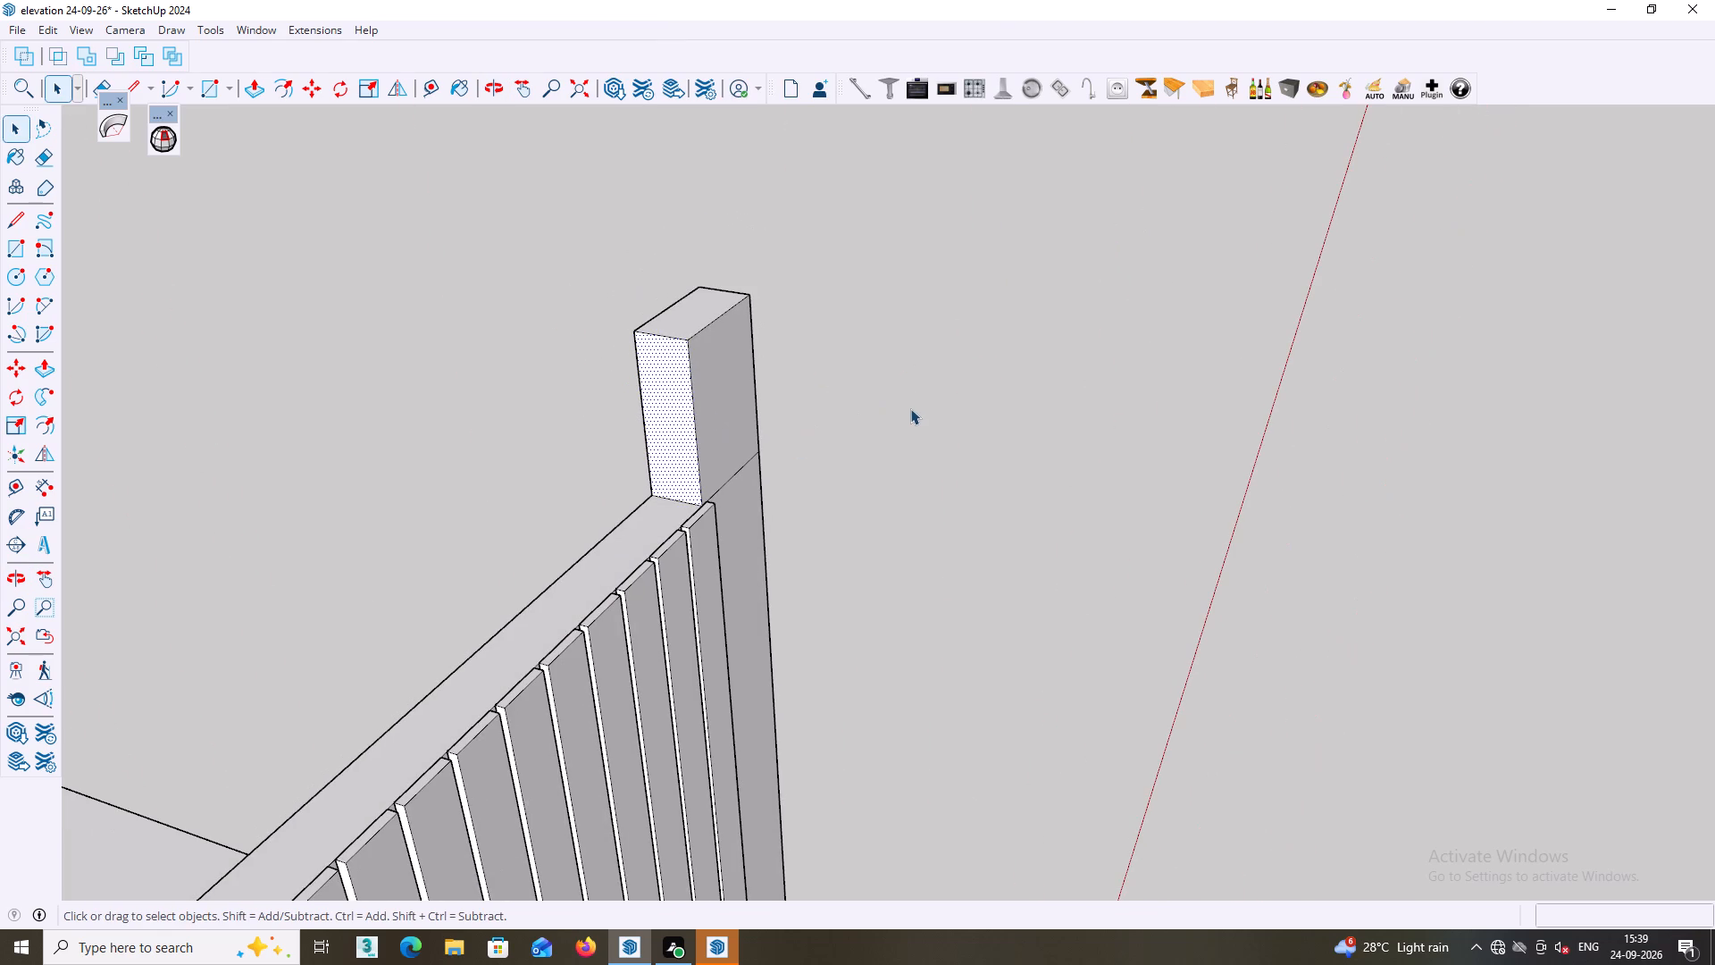
pyautogui.click(908, 402)
# Examine the new block and the raised striped wall against the rest of the front facade.
pyautogui.scroll(-5, 923, 442)
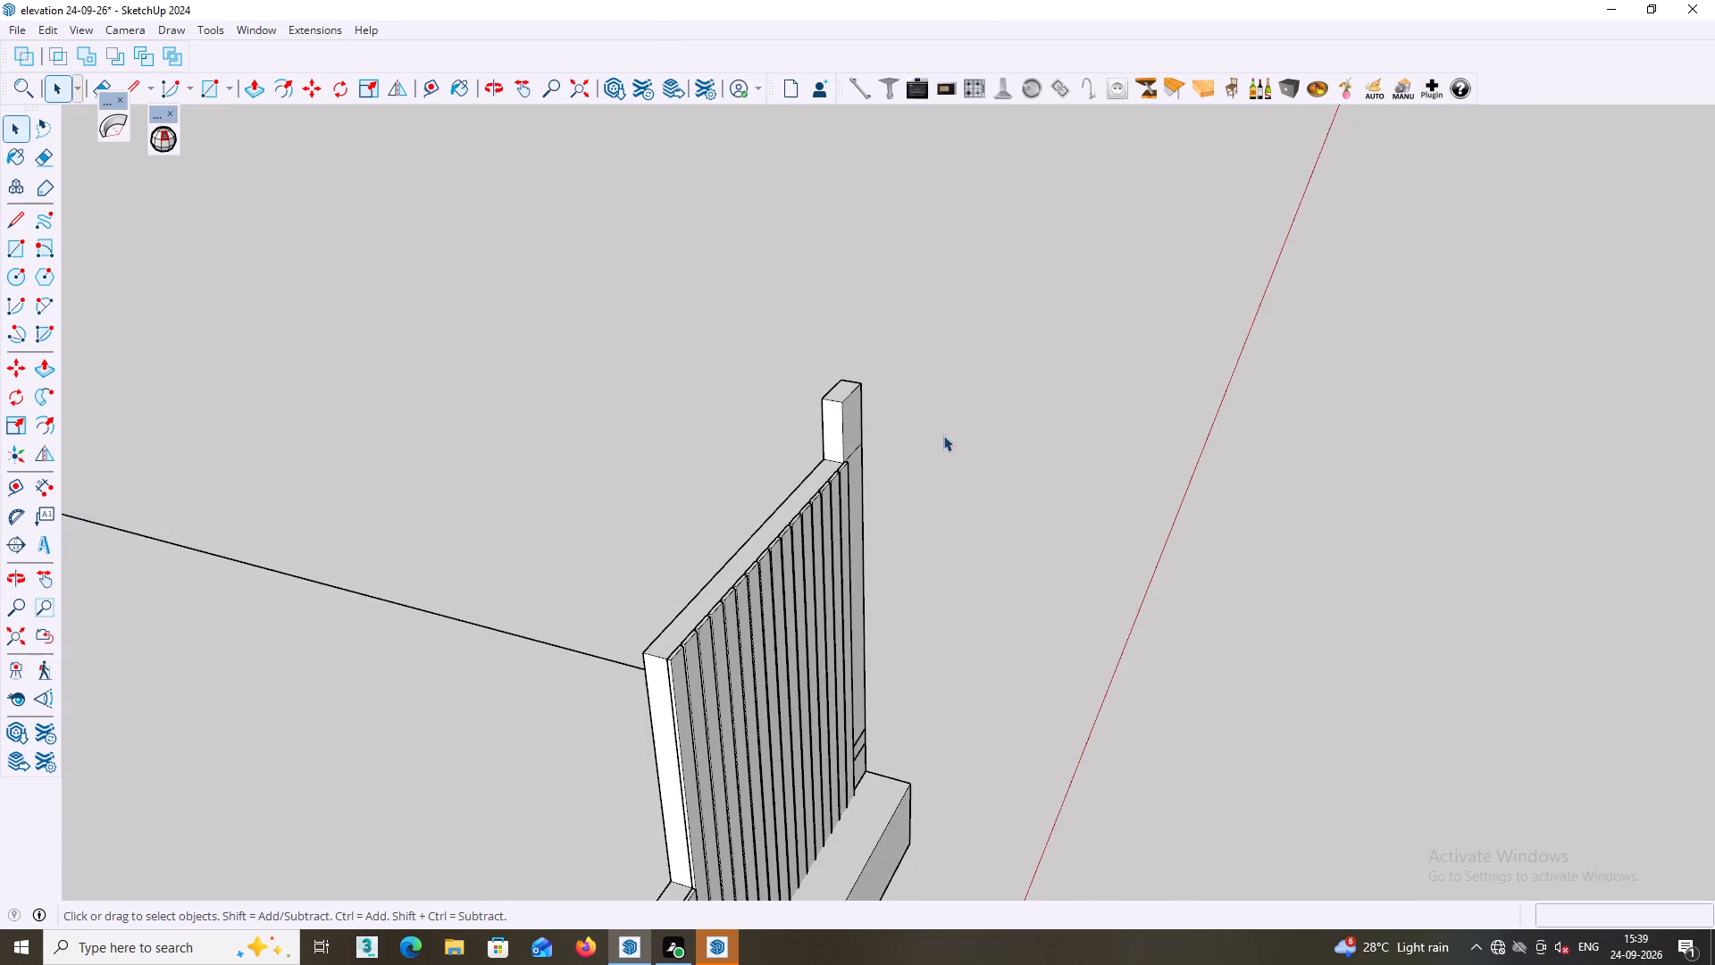
pyautogui.scroll(-4, 943, 435)
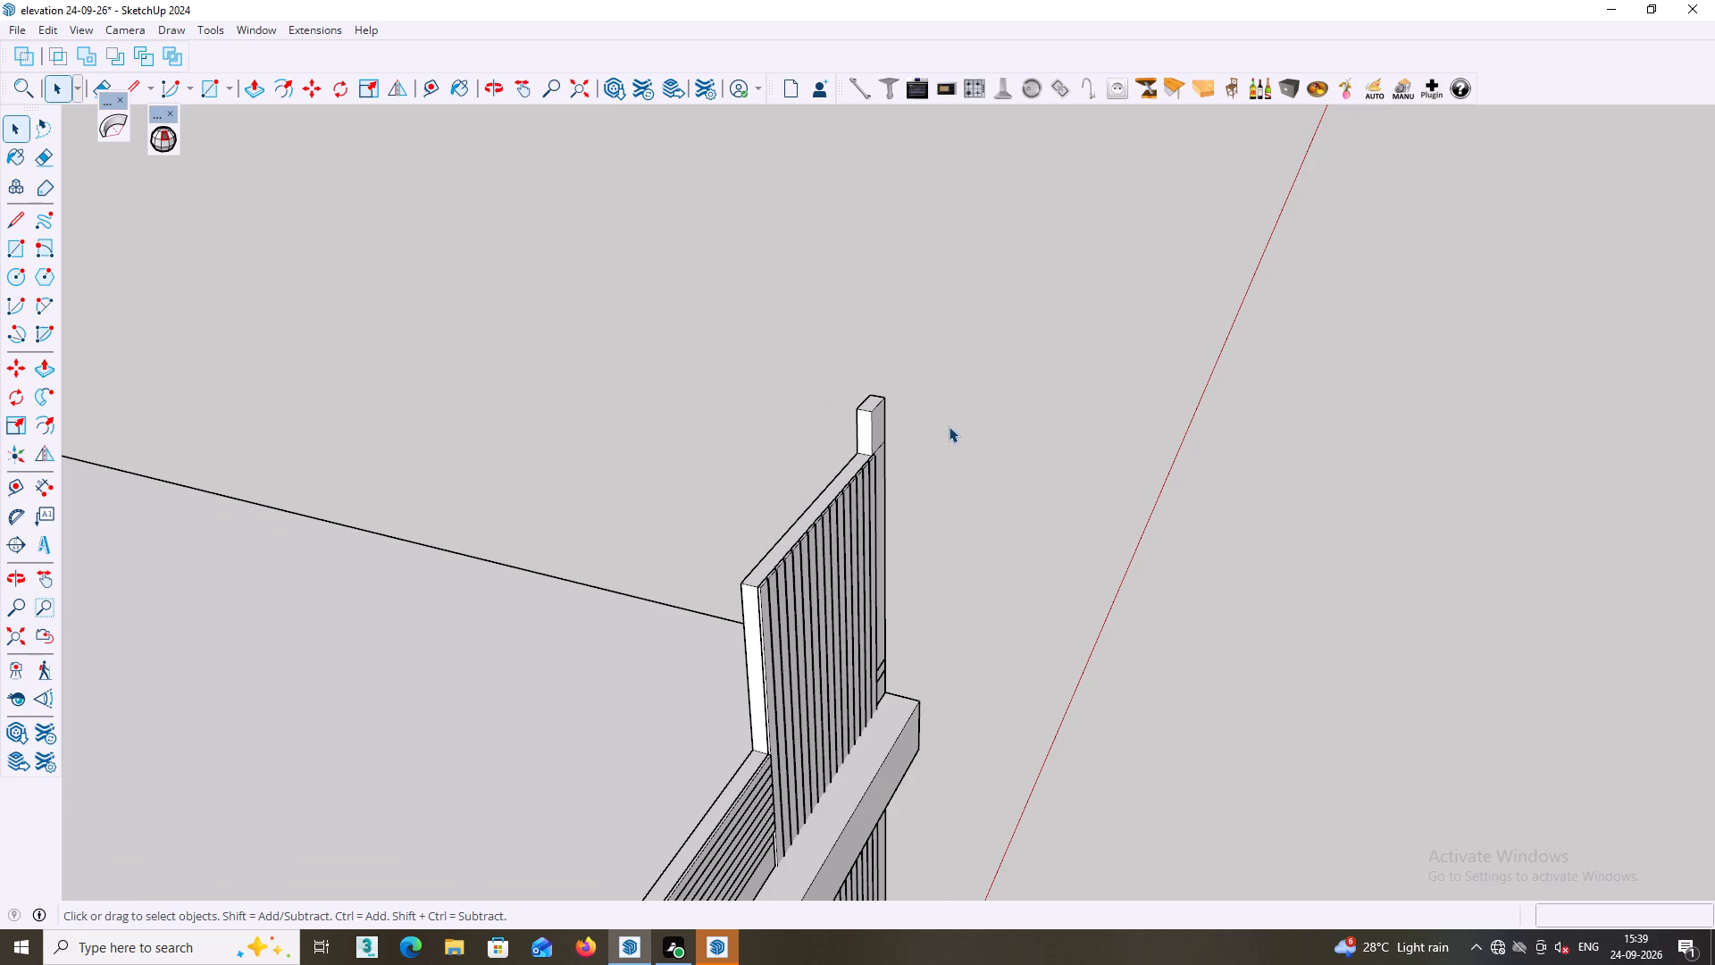
pyautogui.scroll(-1, 888, 427)
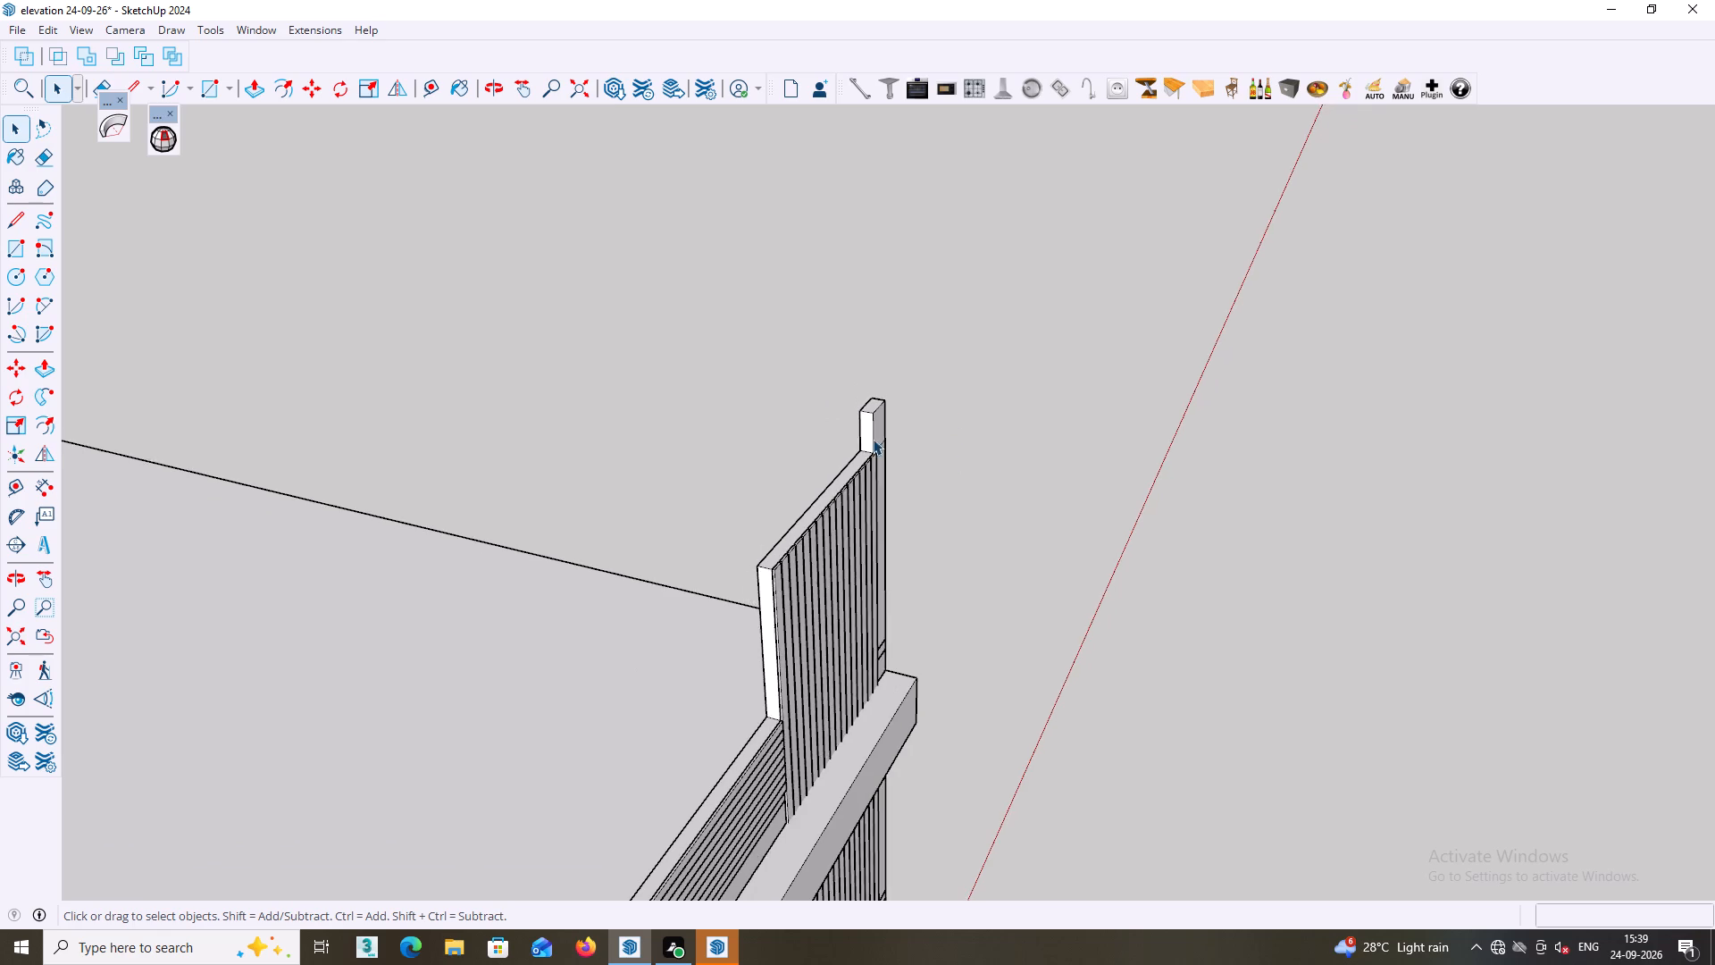
pyautogui.moveTo(845, 432); pyautogui.dragTo(503, 462, button='middle')
pyautogui.keyDown('shift'); pyautogui.moveTo(1188, 471); pyautogui.dragTo(1178, 348, button='middle'); pyautogui.keyUp('shift')
pyautogui.keyDown('shift'); pyautogui.scroll(-1, 1188, 470); pyautogui.keyUp('shift')
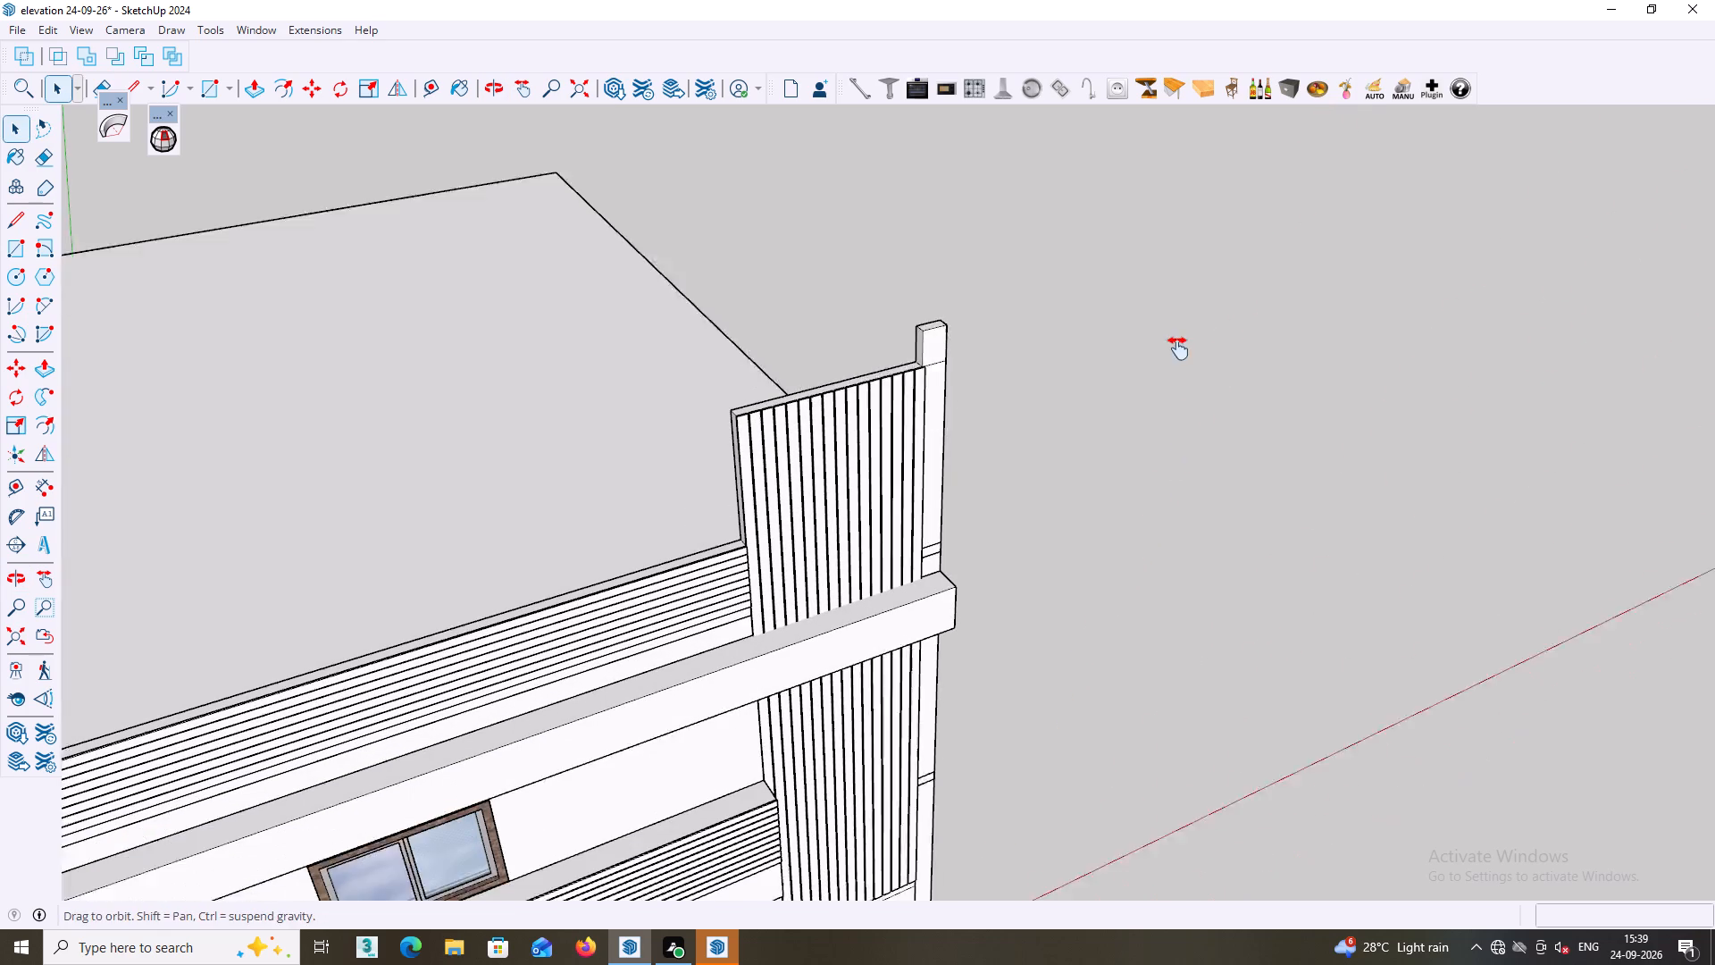
pyautogui.keyDown('shift'); pyautogui.moveTo(1178, 348); pyautogui.dragTo(1176, 316, button='middle'); pyautogui.keyUp('shift')
pyautogui.moveTo(1023, 361); pyautogui.dragTo(908, 343, button='middle')
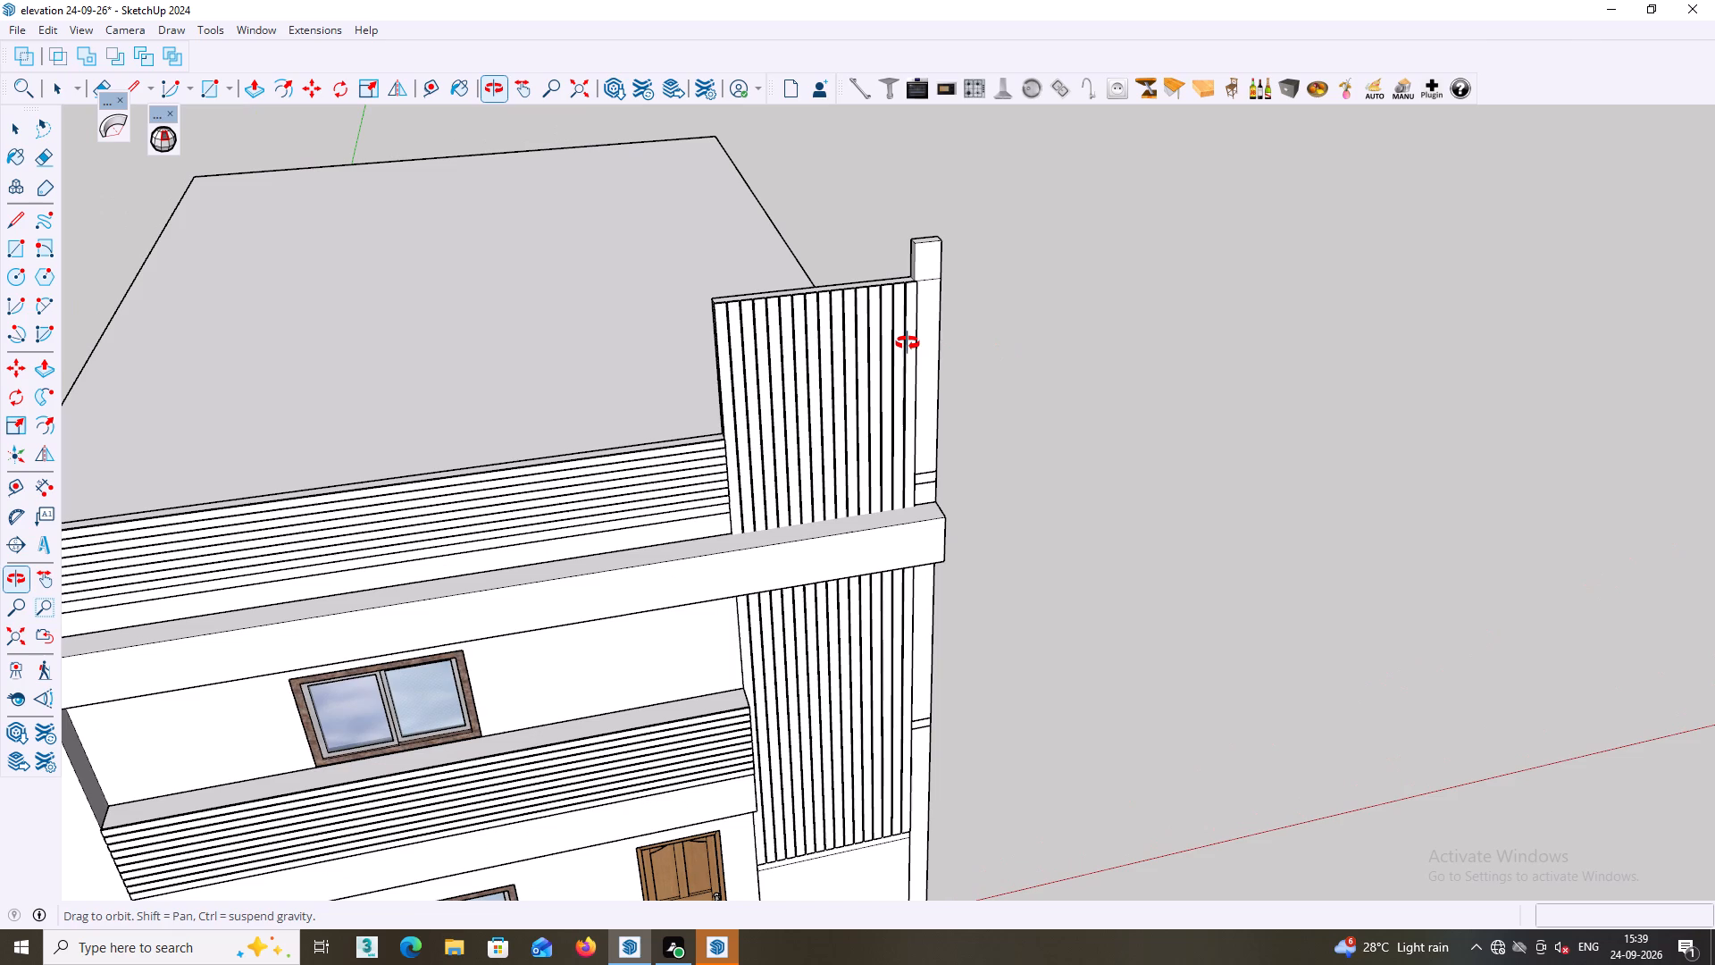
pyautogui.moveTo(908, 343); pyautogui.dragTo(905, 343, button='middle')
pyautogui.scroll(3, 901, 322)
pyautogui.moveTo(891, 292); pyautogui.dragTo(1029, 323, button='middle')
pyautogui.moveTo(1043, 324); pyautogui.dragTo(953, 302, button='middle')
pyautogui.scroll(-2, 987, 413)
pyautogui.moveTo(1001, 533); pyautogui.dragTo(895, 449, button='middle')
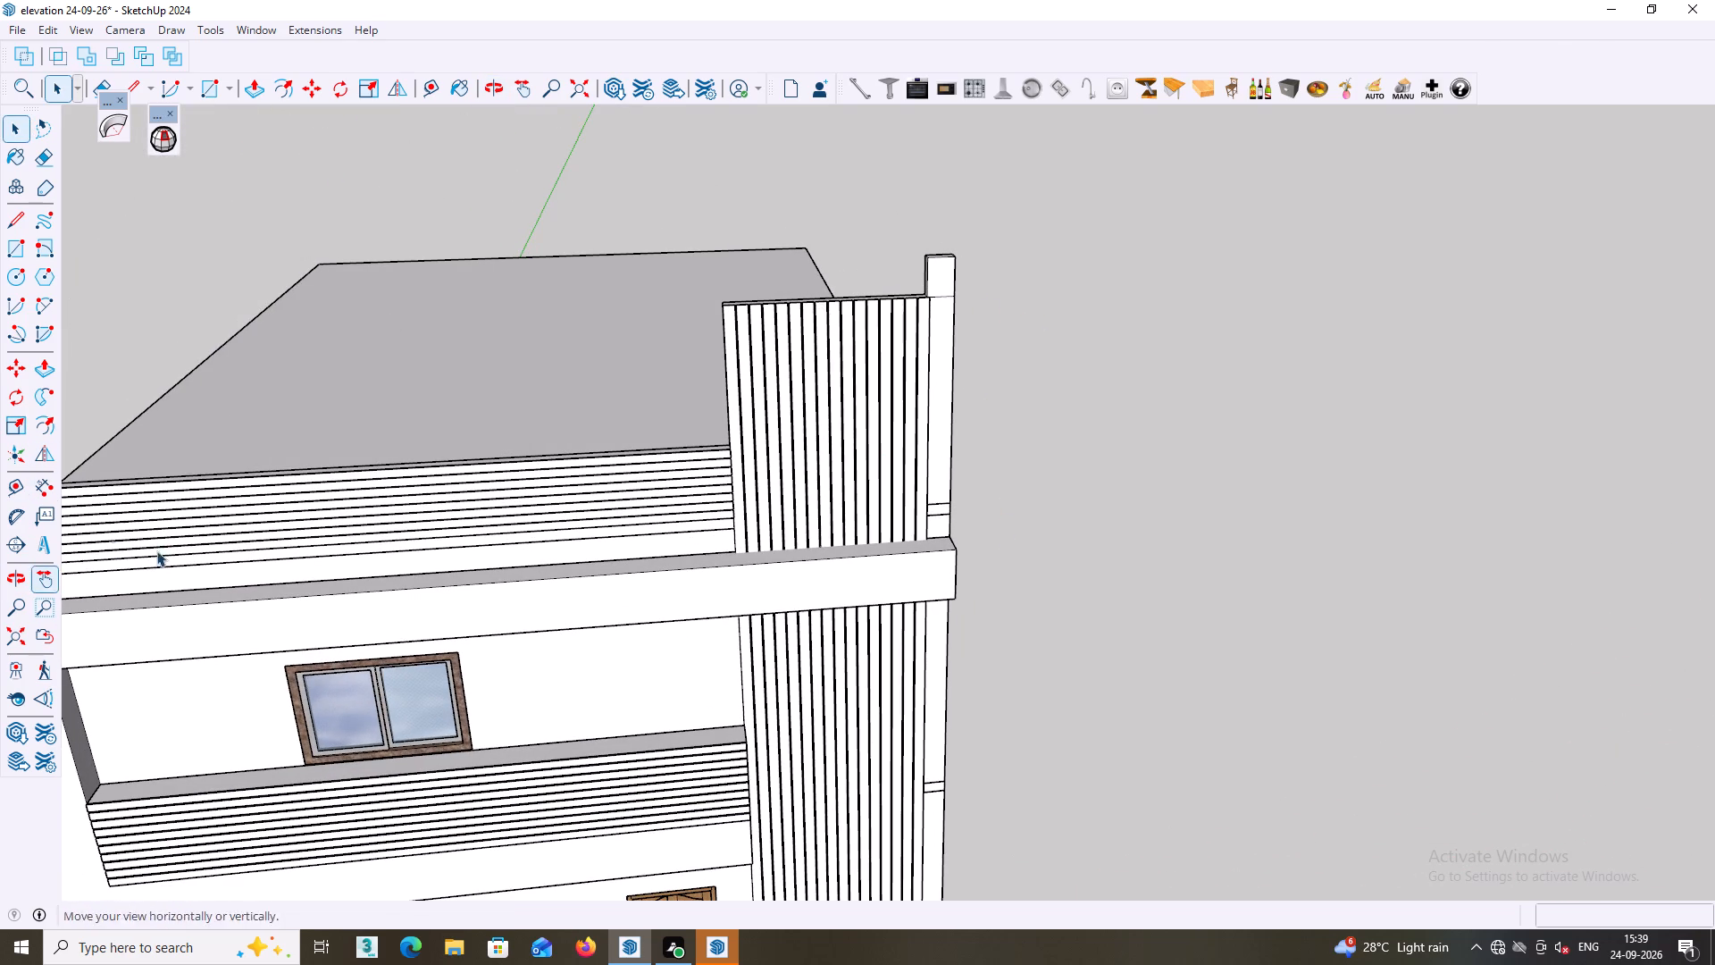
# Measure the height of the projecting frame's front face at its outer end beside the striped wall.
pyautogui.click(36, 485)
pyautogui.scroll(3, 904, 632)
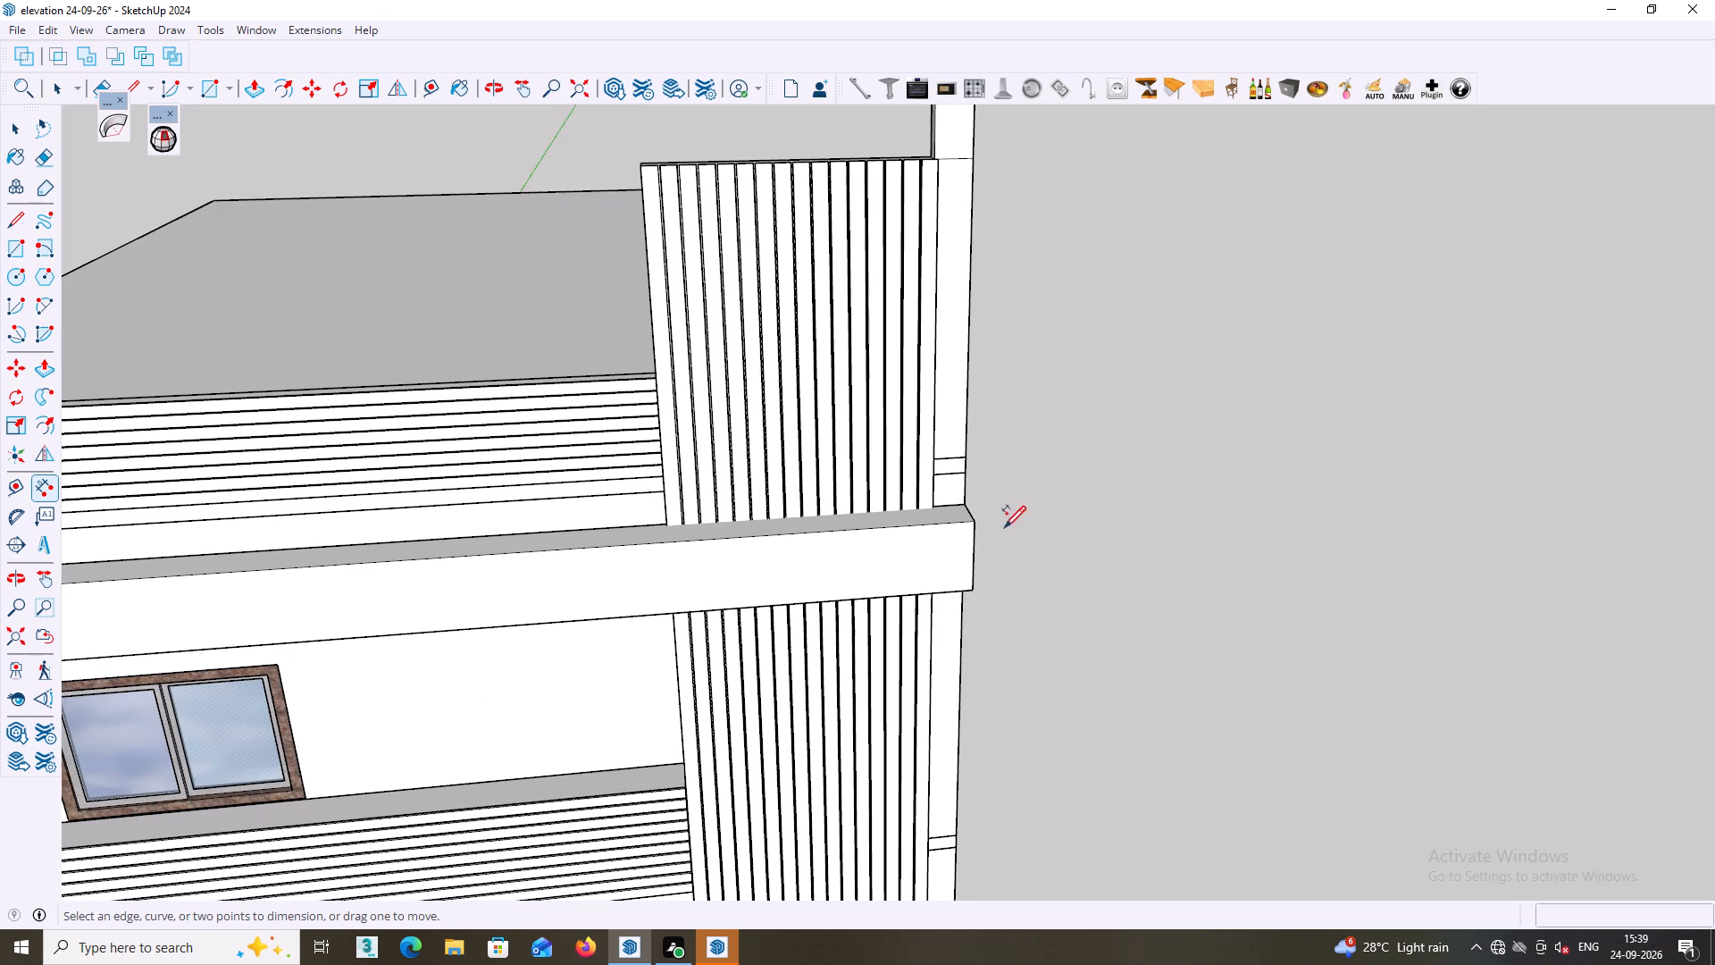
pyautogui.click(974, 524)
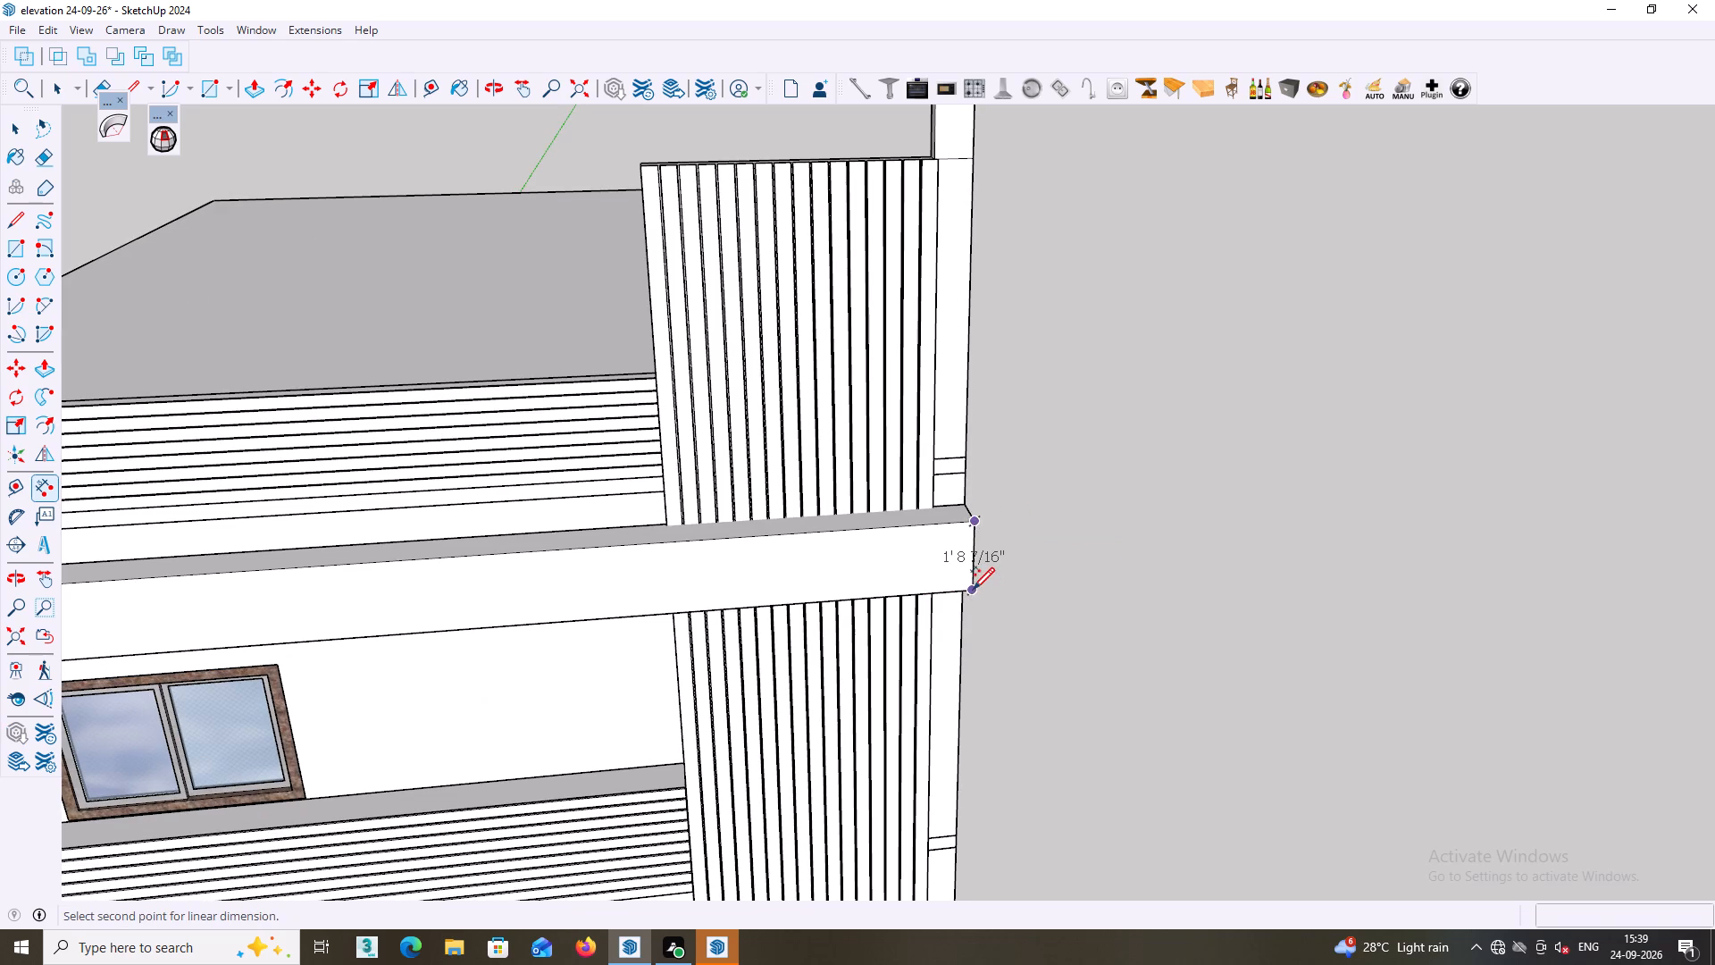
pyautogui.moveTo(973, 588); pyautogui.dragTo(874, 556, button='middle')
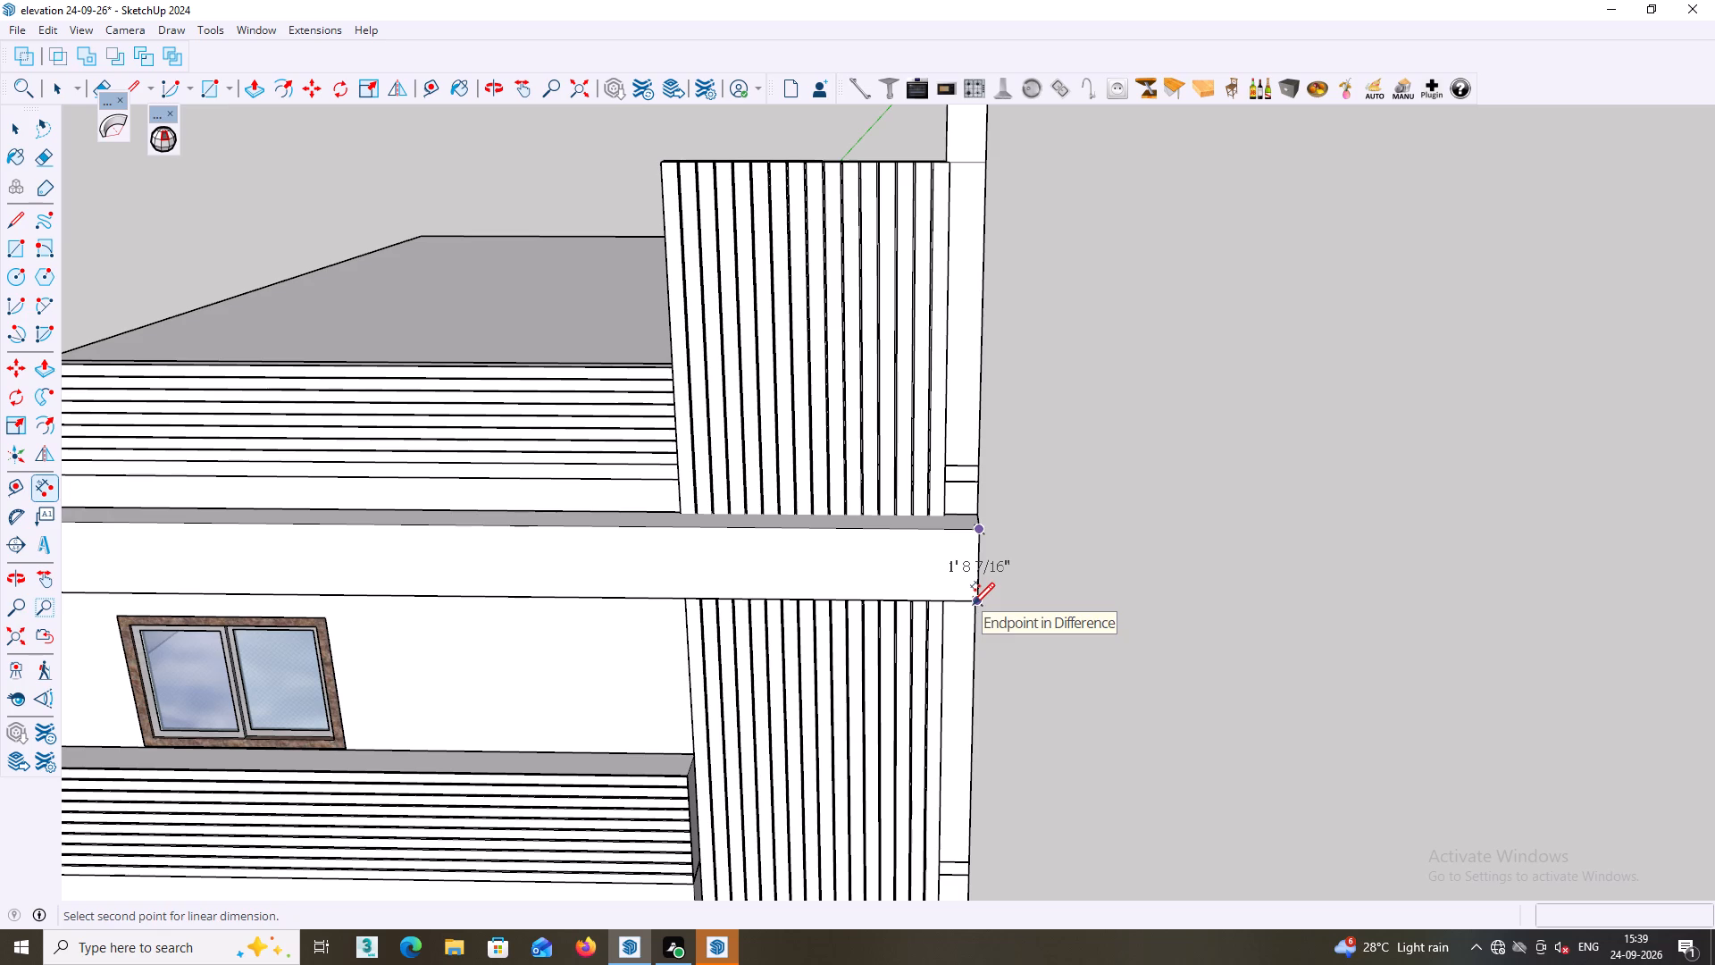
pyautogui.press('Escape')
# Measure the height of the new block along its outer front edge.
pyautogui.moveTo(981, 445); pyautogui.dragTo(993, 521, button='middle')
pyautogui.keyDown('shift'); pyautogui.moveTo(993, 521); pyautogui.dragTo(1083, 885, button='middle'); pyautogui.keyUp('shift')
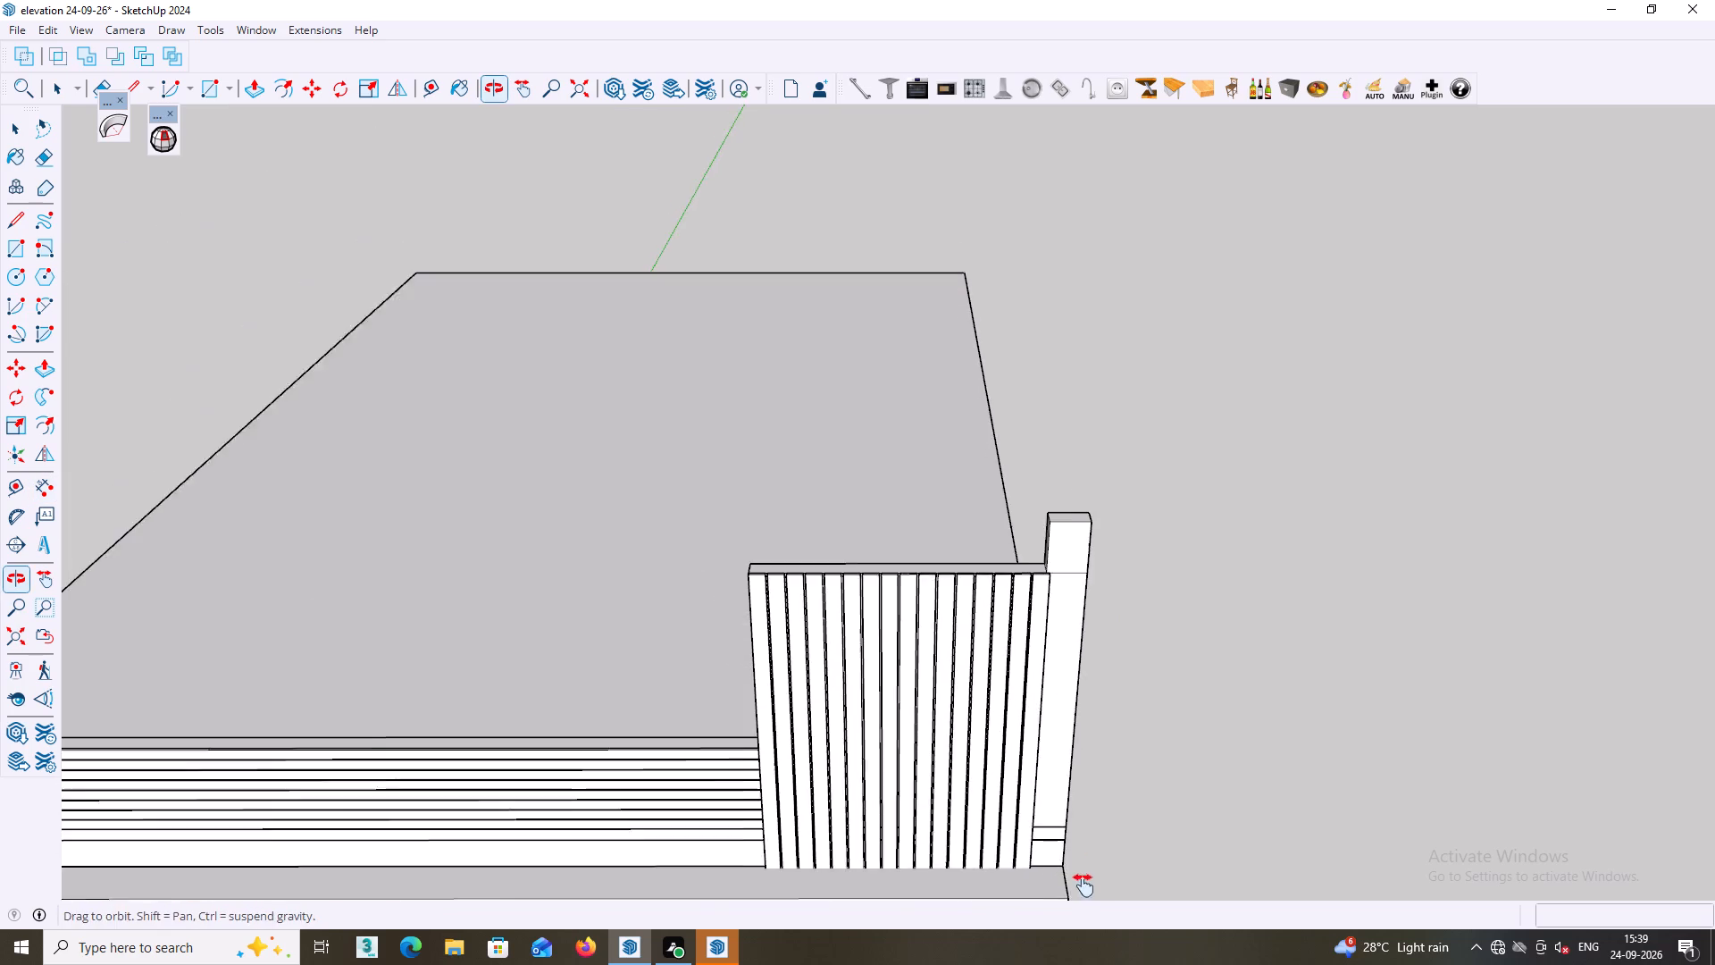
pyautogui.keyDown('shift'); pyautogui.moveTo(1083, 885); pyautogui.dragTo(1083, 850, button='middle'); pyautogui.keyUp('shift')
pyautogui.scroll(5, 1103, 575)
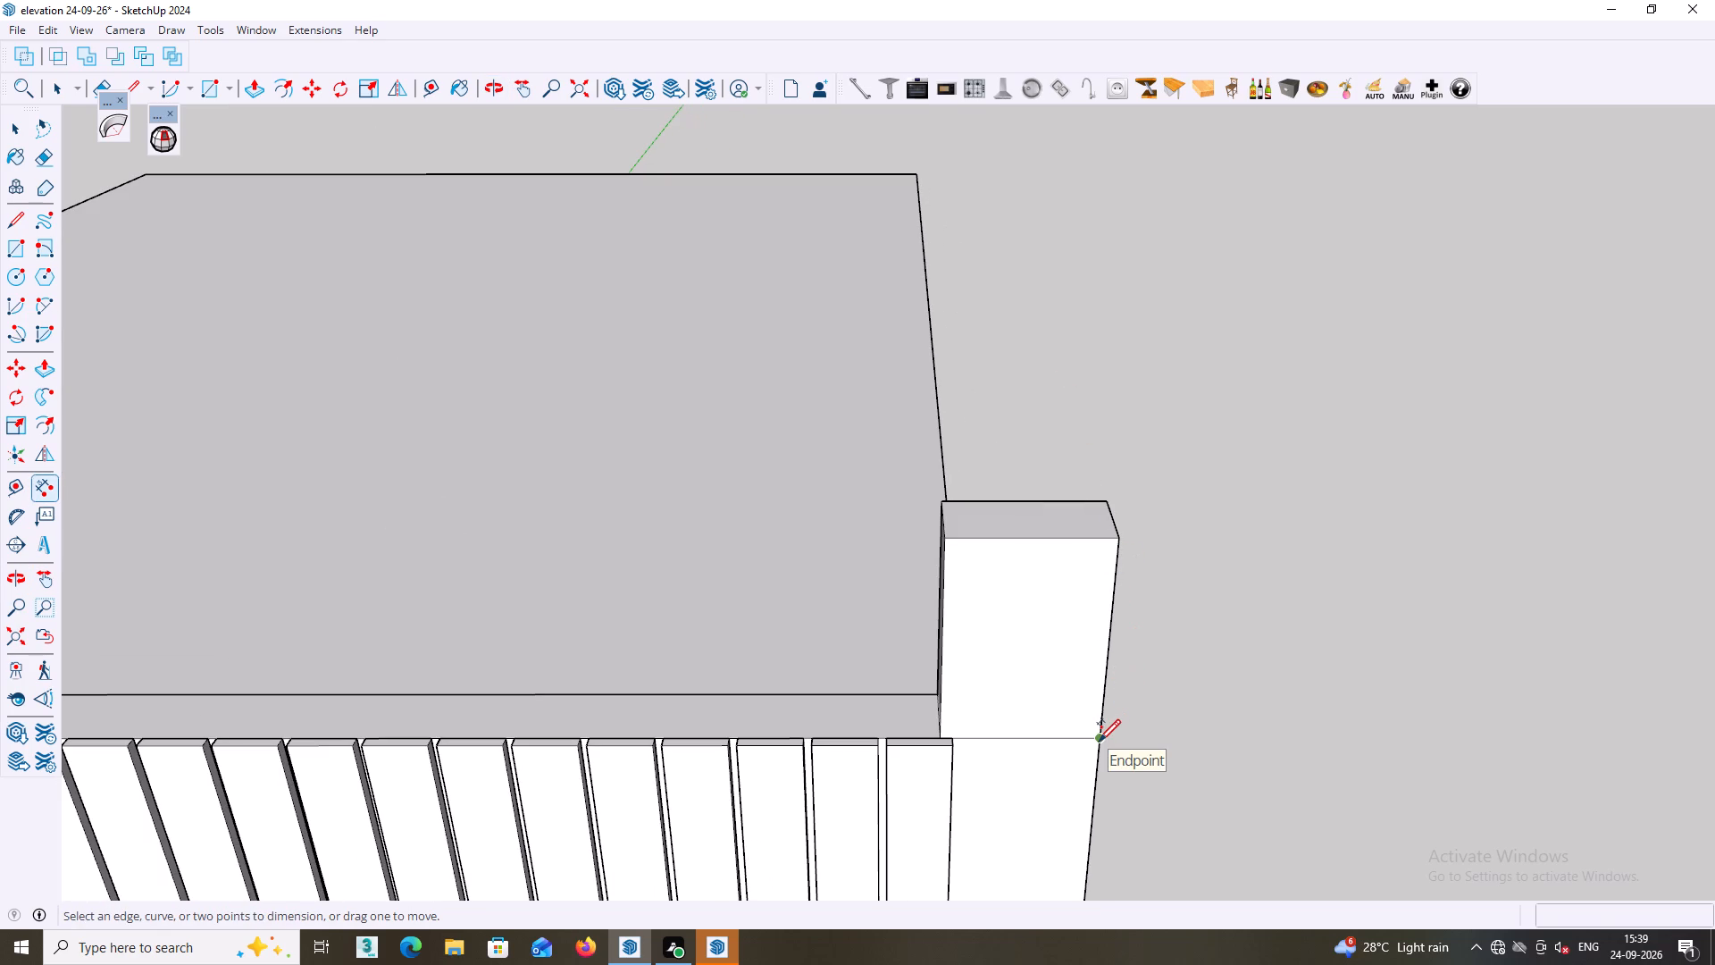
pyautogui.click(1099, 740)
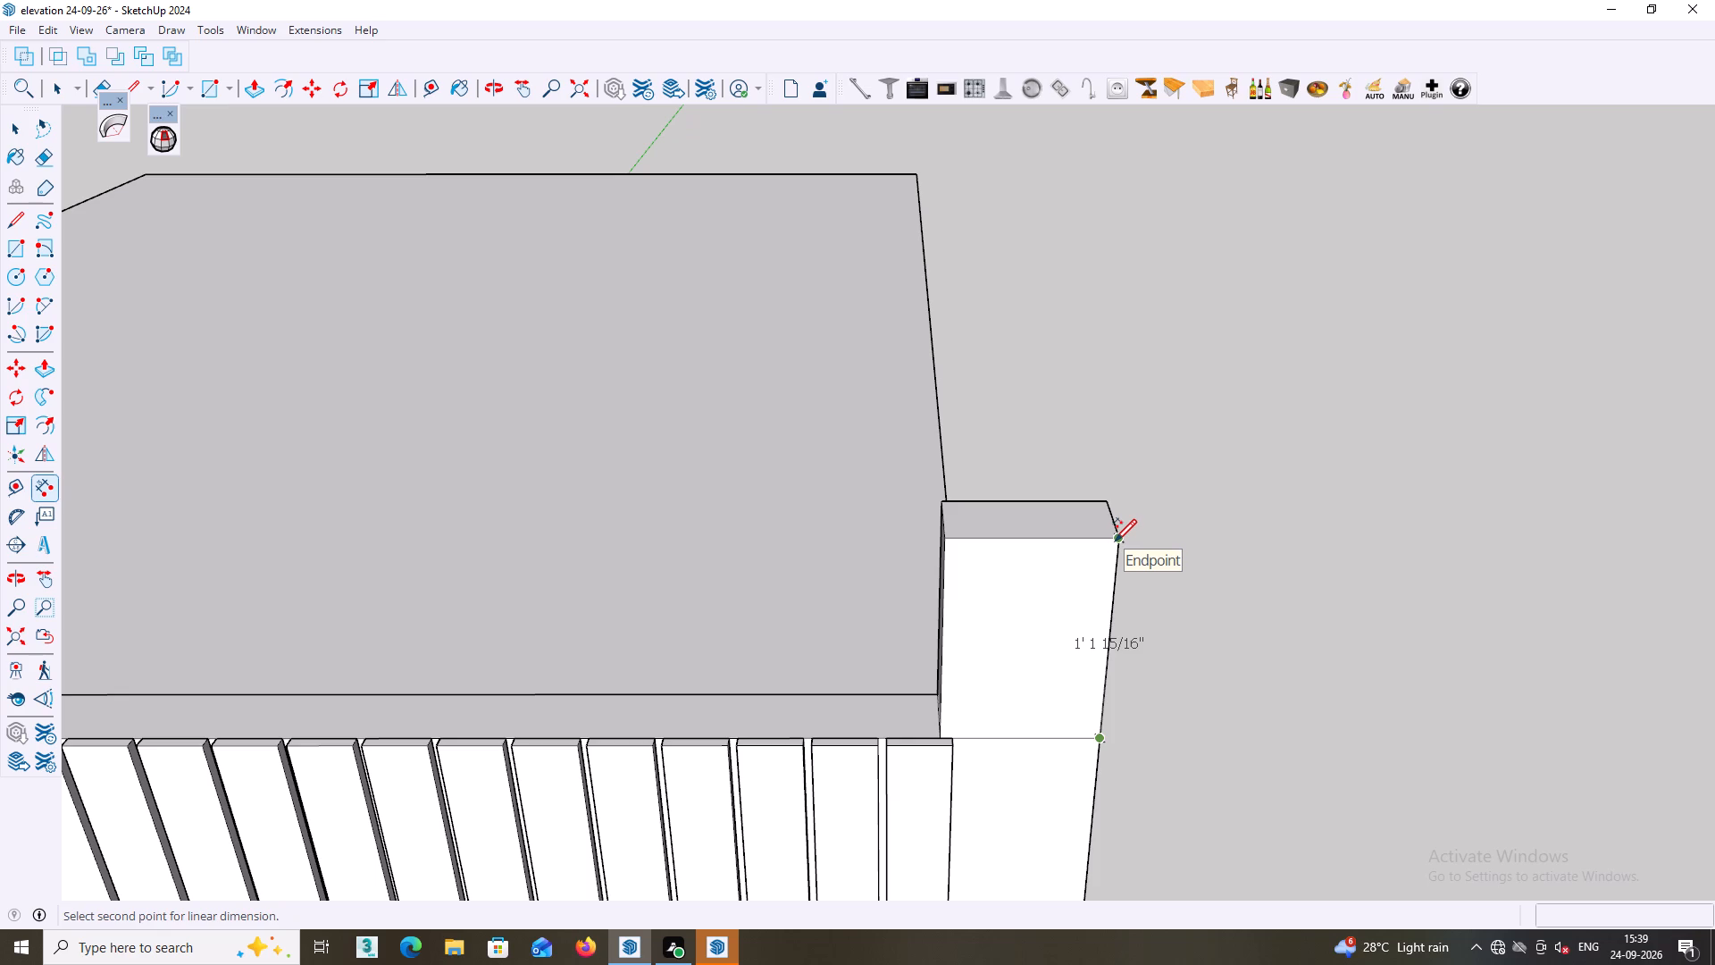
pyautogui.press('Escape')
pyautogui.scroll(-1, 1147, 604)
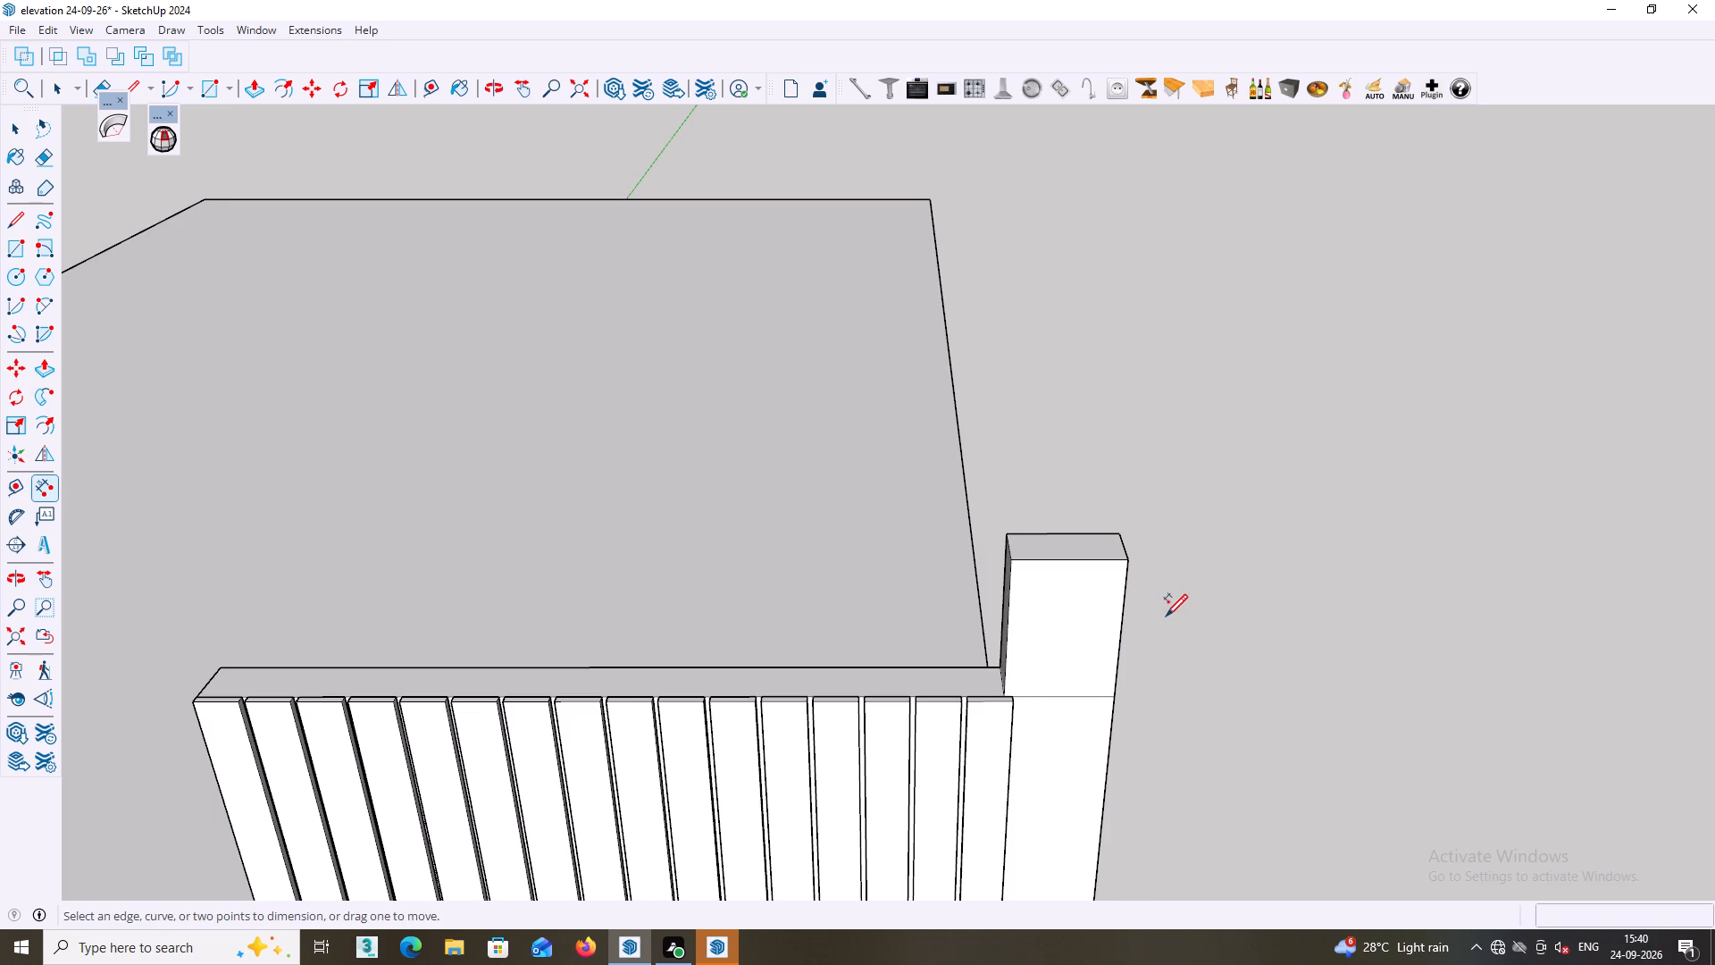
pyautogui.press('space')
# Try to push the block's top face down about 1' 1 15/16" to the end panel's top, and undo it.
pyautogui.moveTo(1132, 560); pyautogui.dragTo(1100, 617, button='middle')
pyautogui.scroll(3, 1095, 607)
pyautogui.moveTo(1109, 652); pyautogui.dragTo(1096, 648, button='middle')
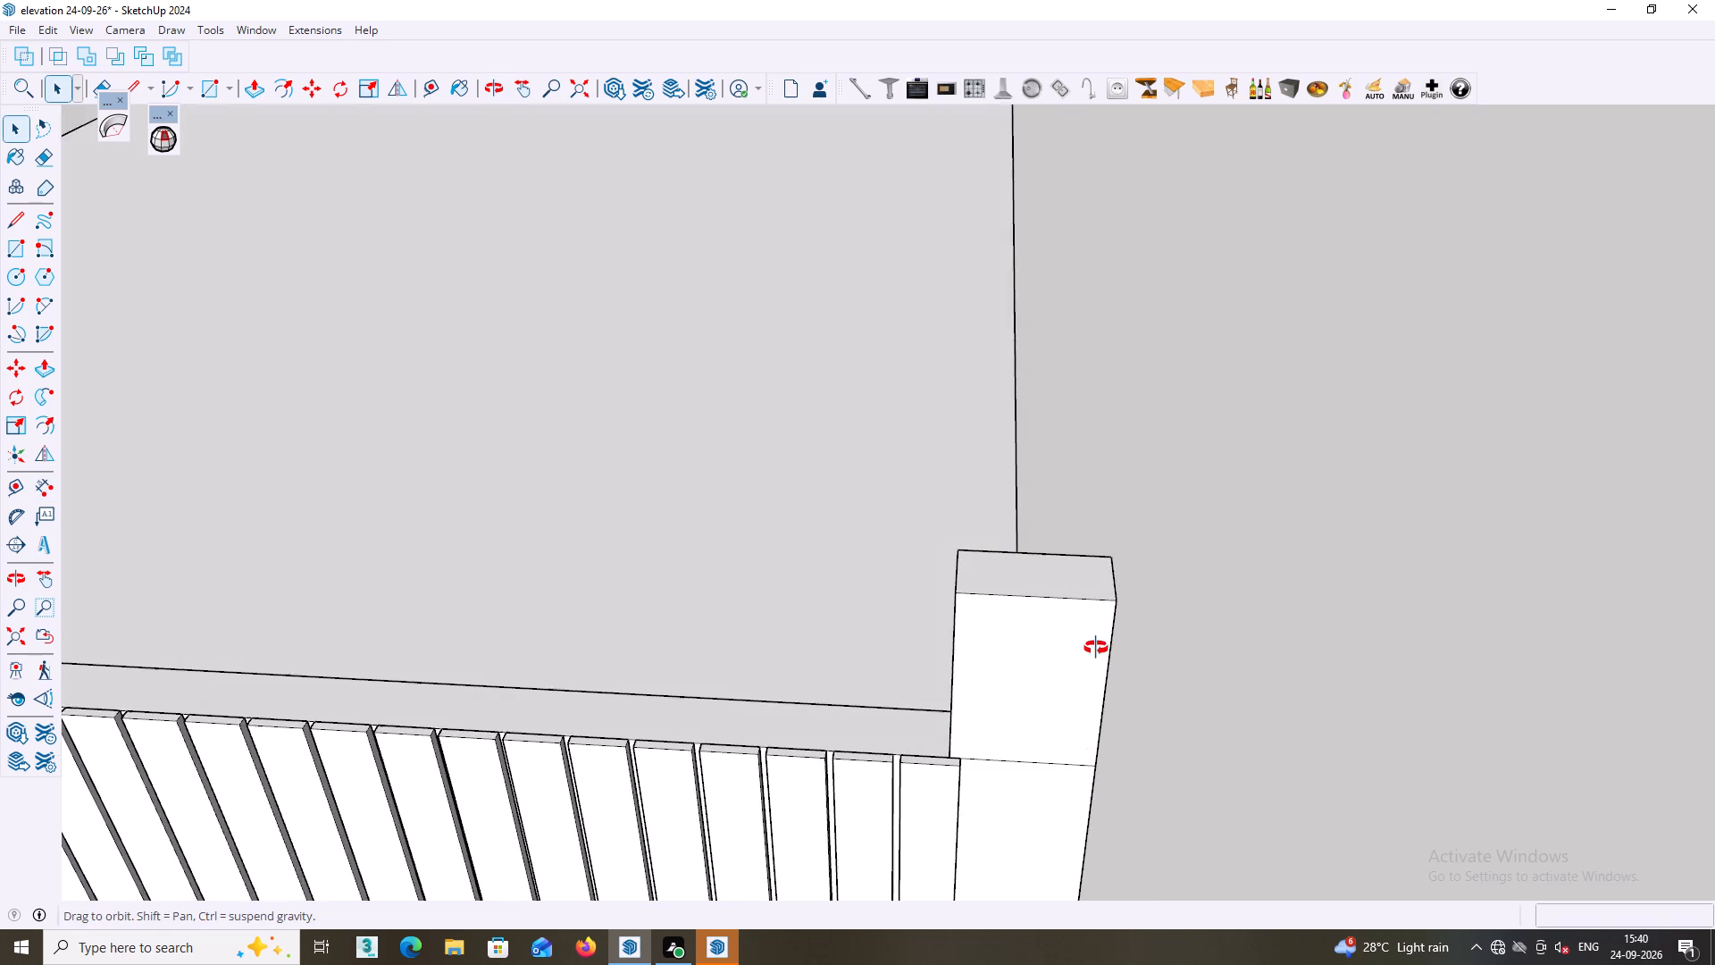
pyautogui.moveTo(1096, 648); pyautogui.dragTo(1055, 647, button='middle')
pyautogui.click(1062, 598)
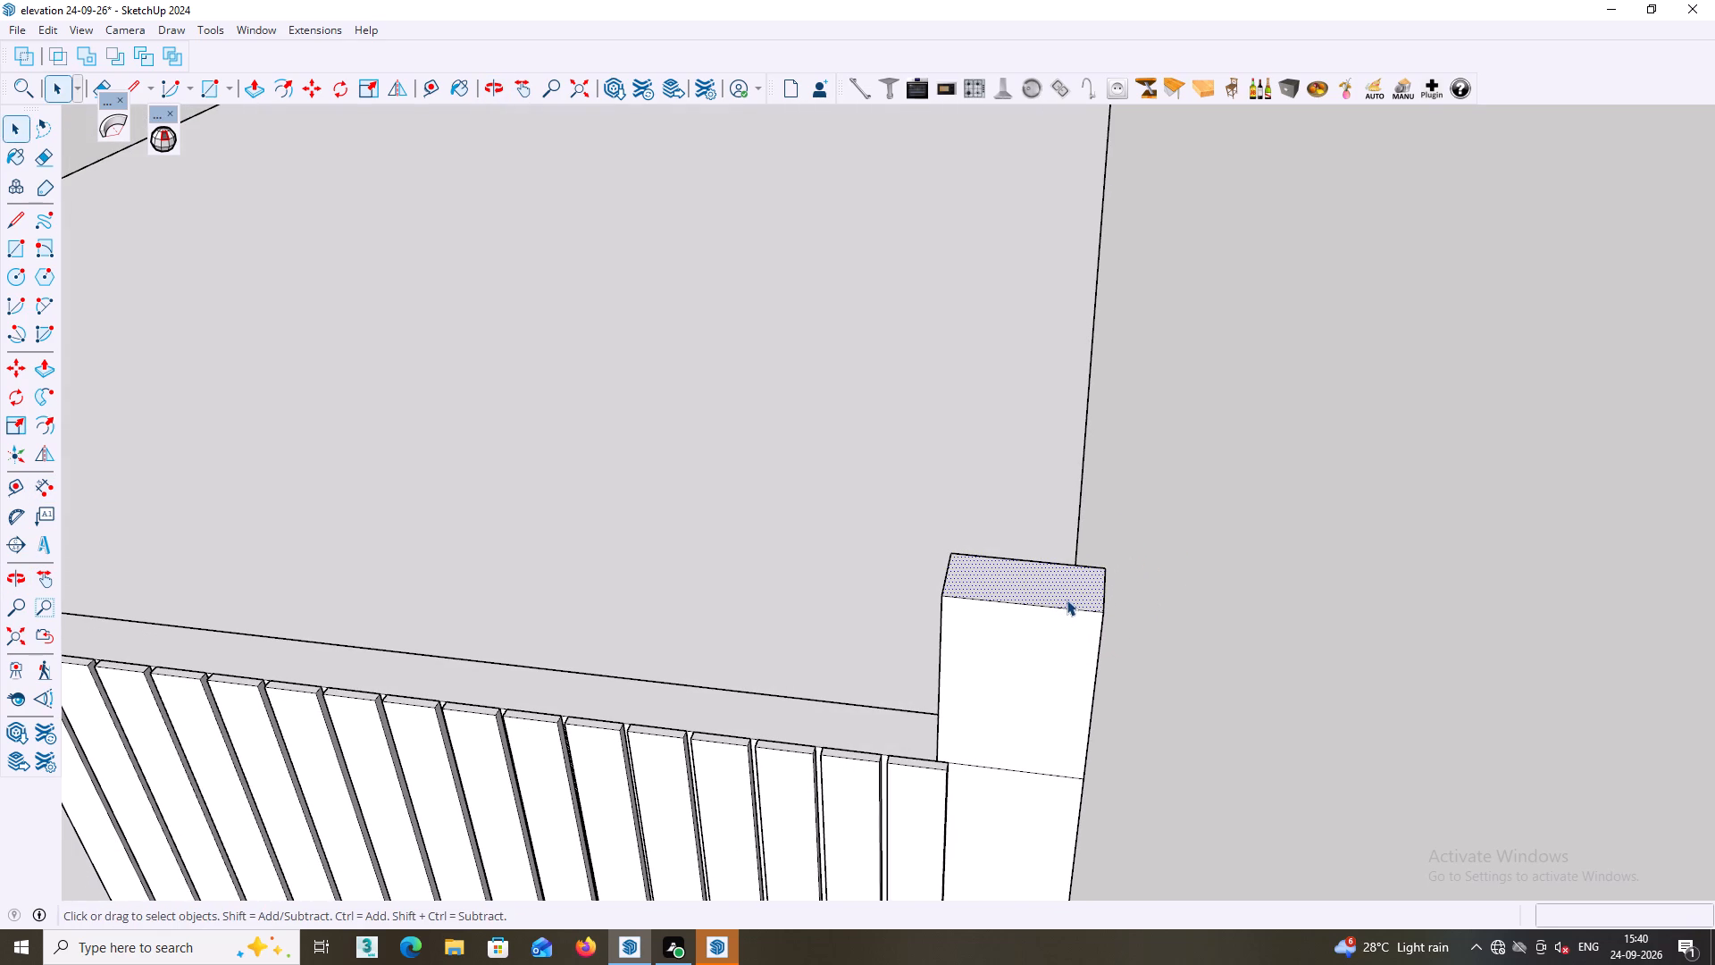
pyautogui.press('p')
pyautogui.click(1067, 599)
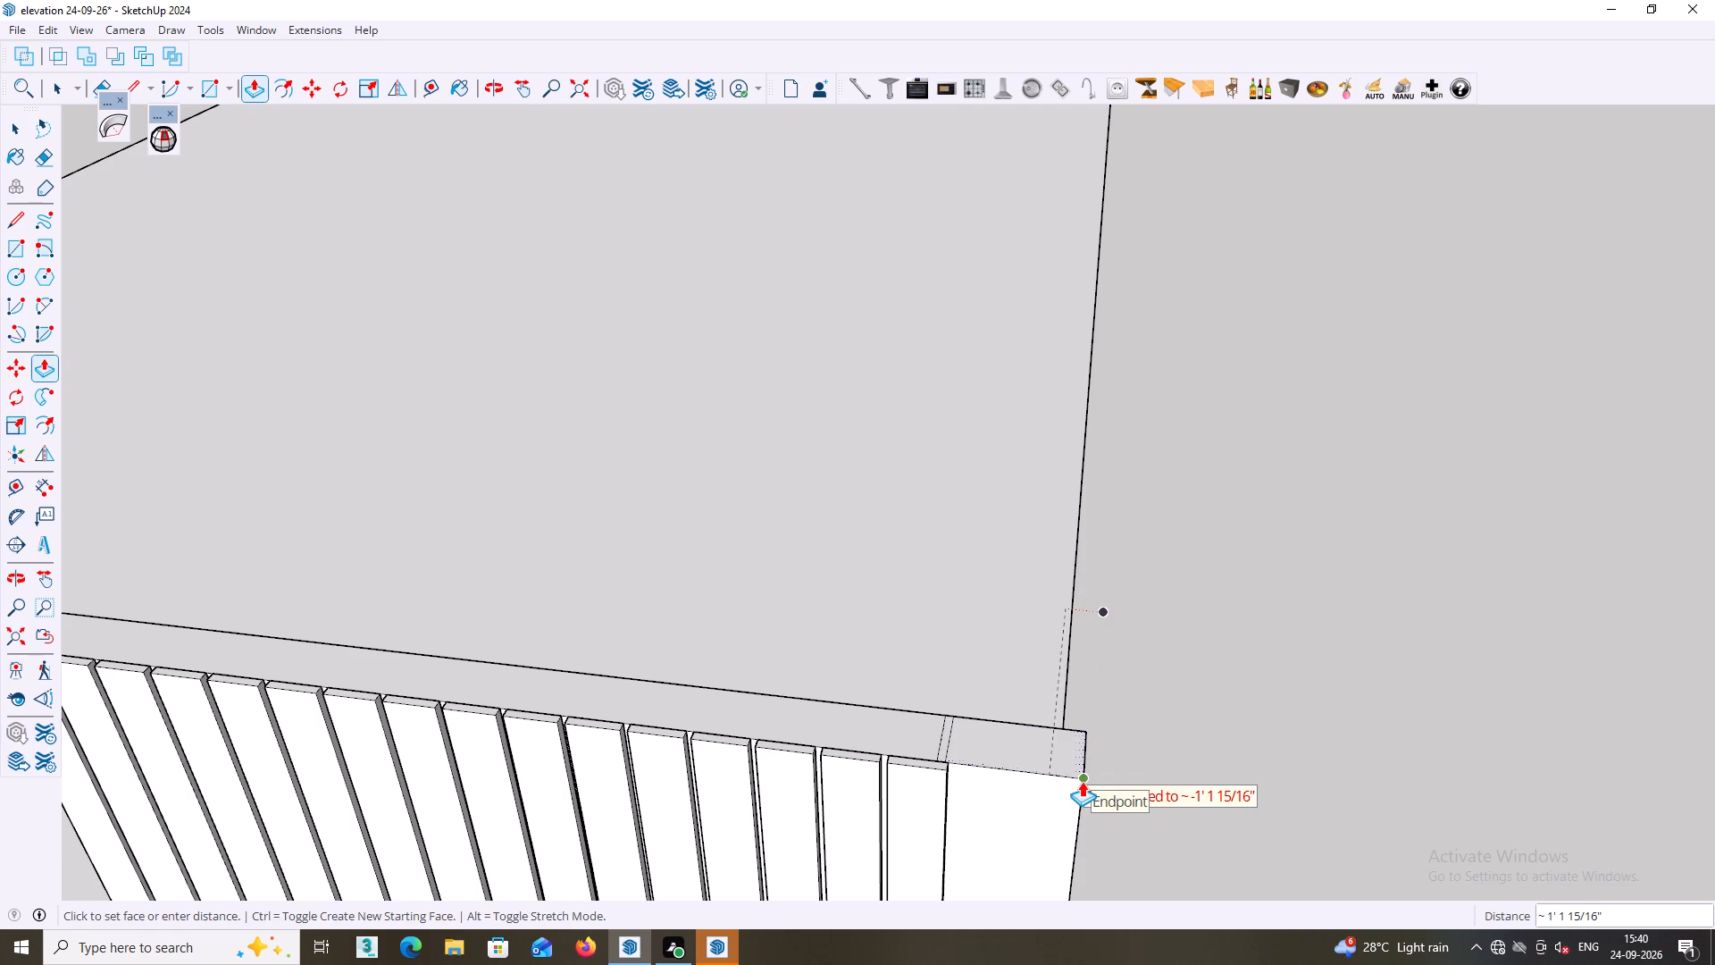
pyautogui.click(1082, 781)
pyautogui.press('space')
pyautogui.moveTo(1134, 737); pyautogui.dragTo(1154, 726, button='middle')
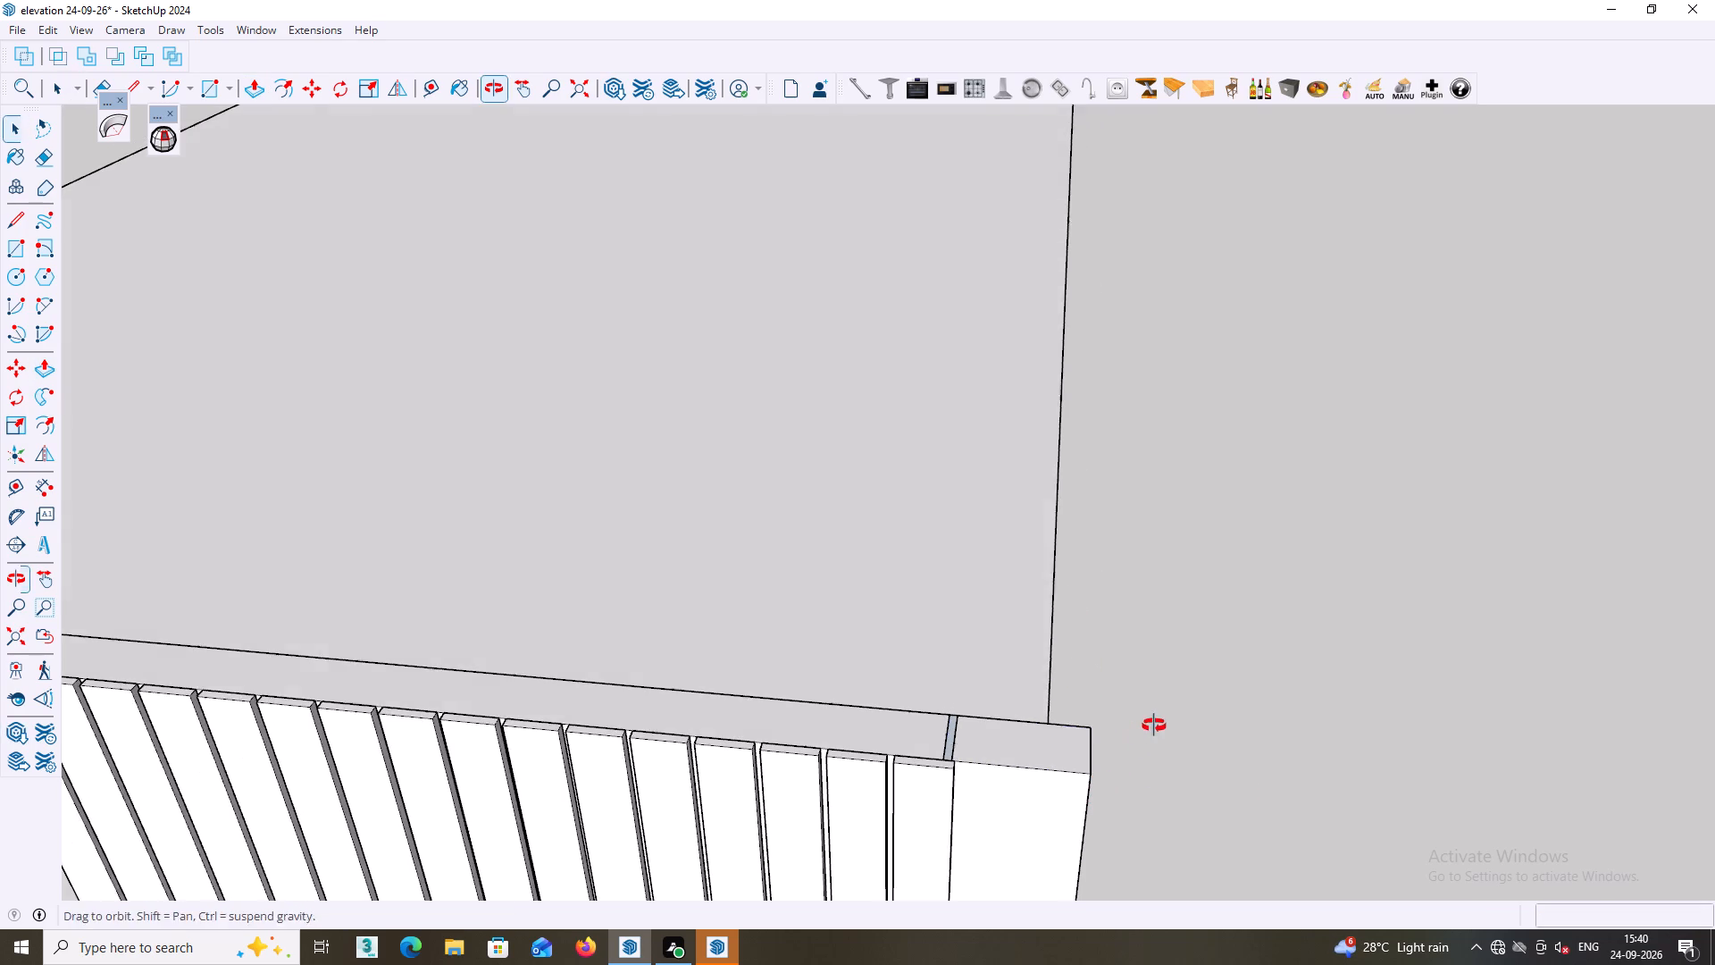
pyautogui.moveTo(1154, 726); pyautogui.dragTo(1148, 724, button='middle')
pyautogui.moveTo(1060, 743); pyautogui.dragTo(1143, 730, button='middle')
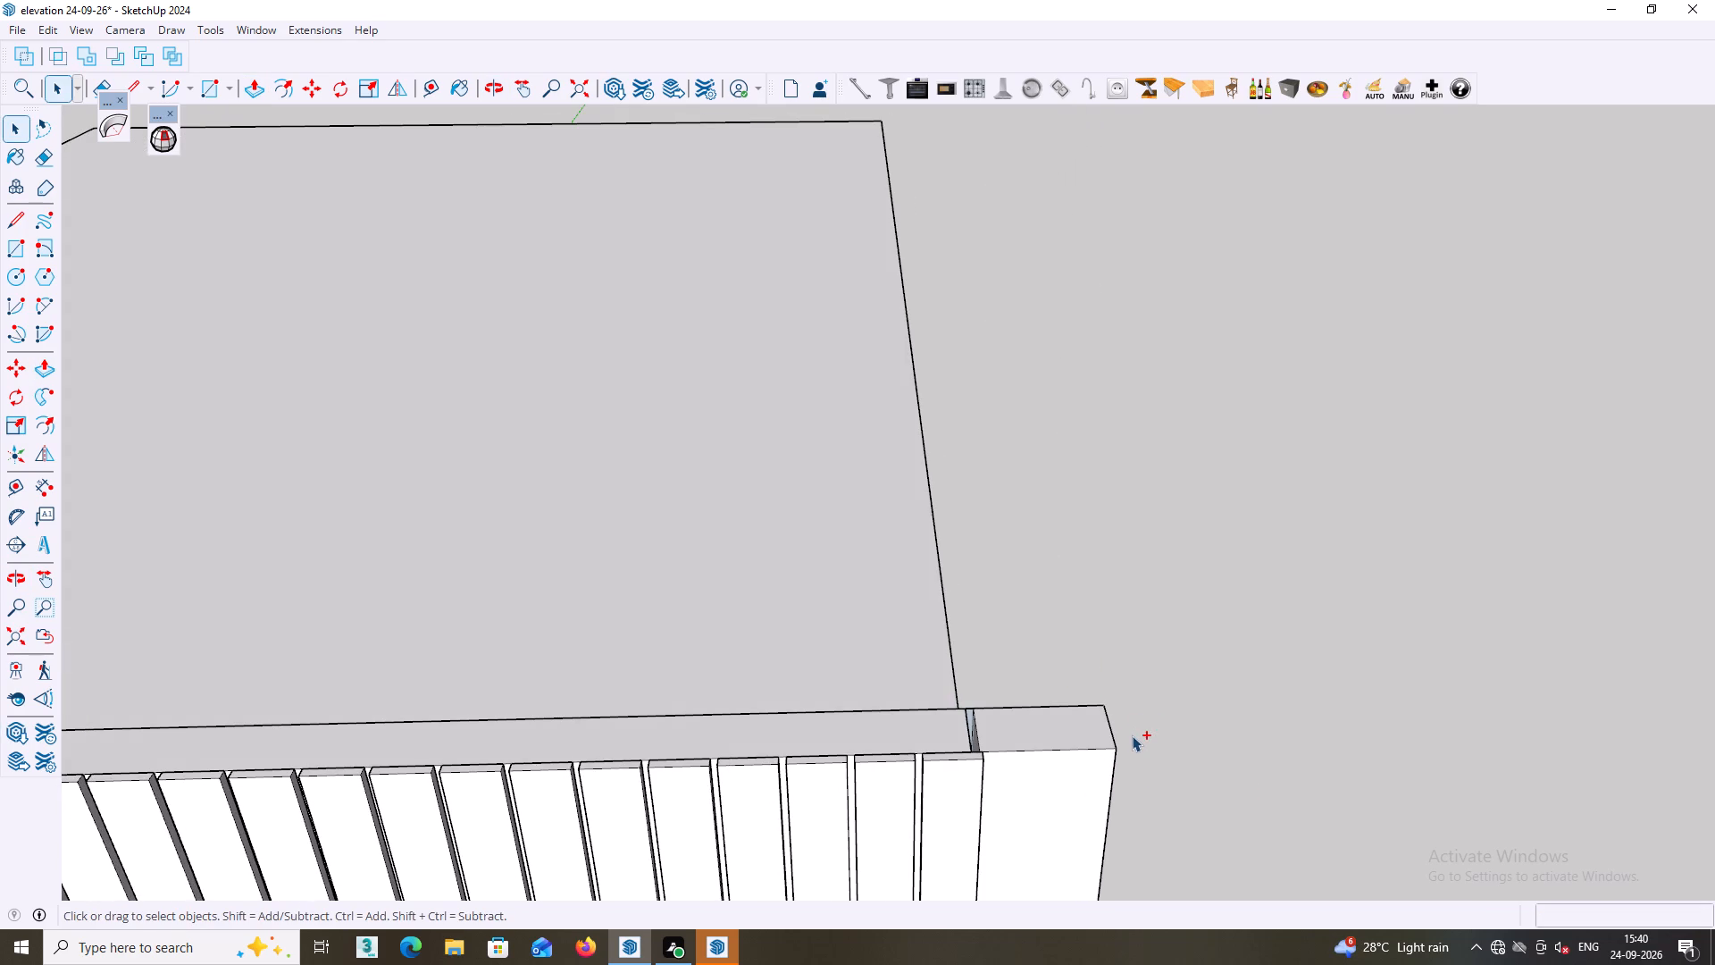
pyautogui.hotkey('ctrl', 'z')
# Push the block's top face down about 5 1/16" to shorten the block above the end panel.
pyautogui.moveTo(1085, 734); pyautogui.dragTo(975, 745, button='middle')
pyautogui.moveTo(1078, 600); pyautogui.dragTo(942, 617, button='middle')
pyautogui.scroll(1, 985, 608)
pyautogui.click(998, 632)
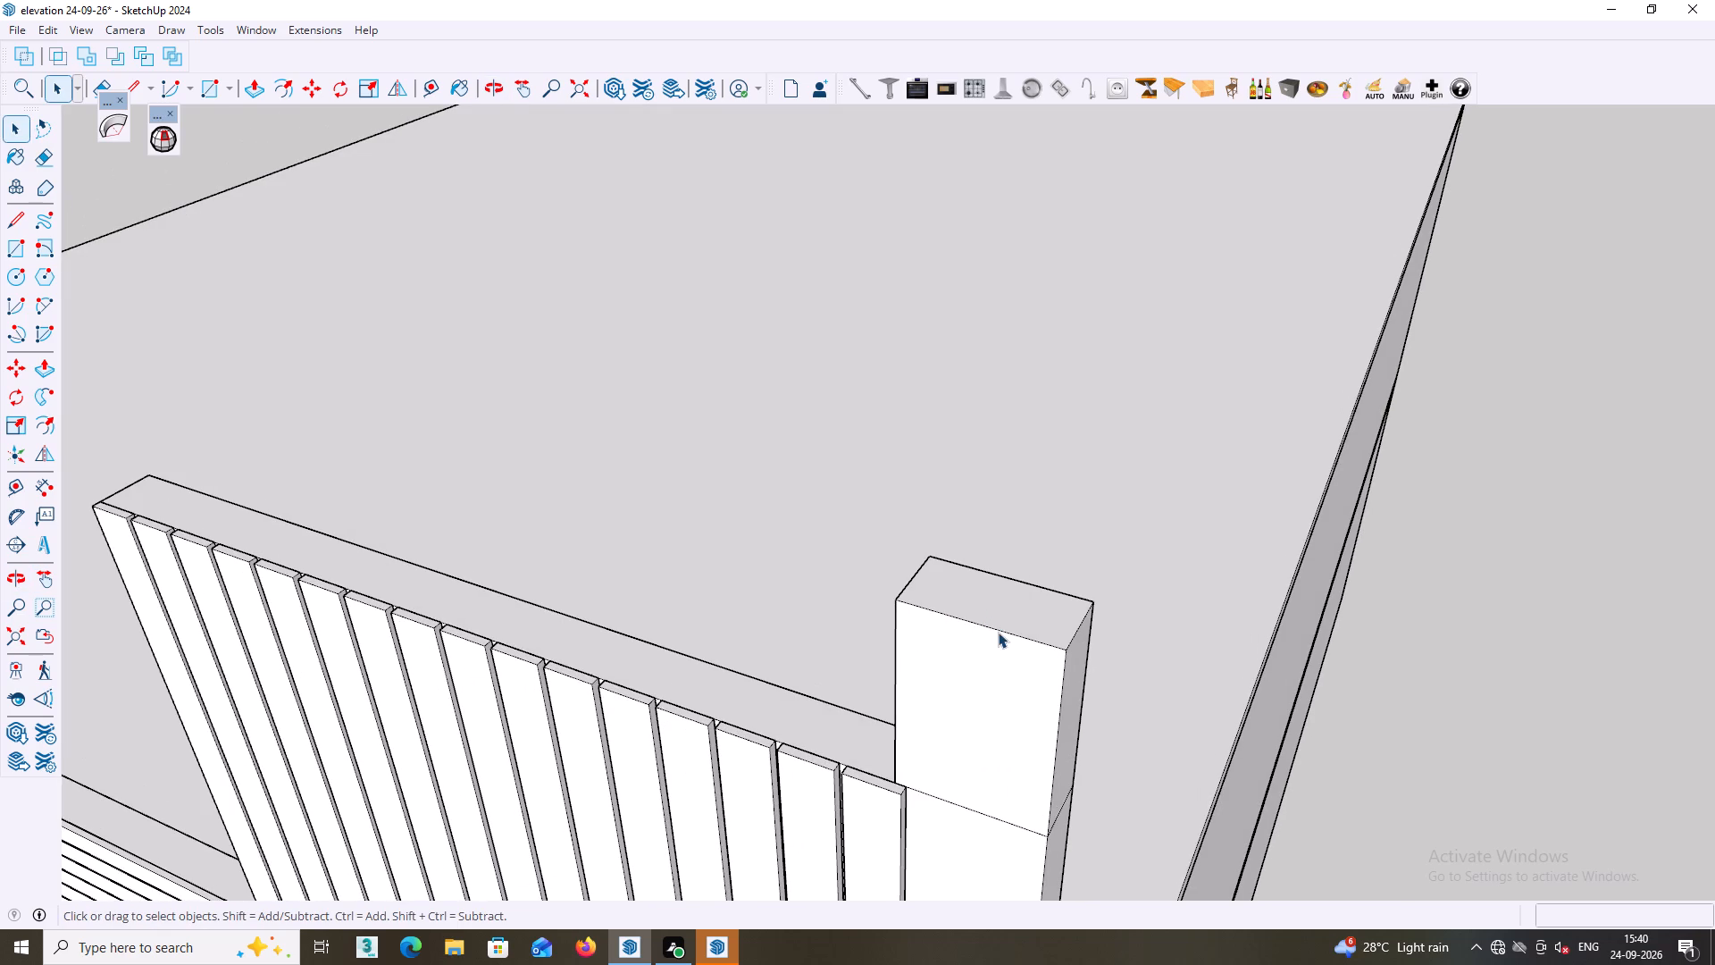
pyautogui.click(1005, 611)
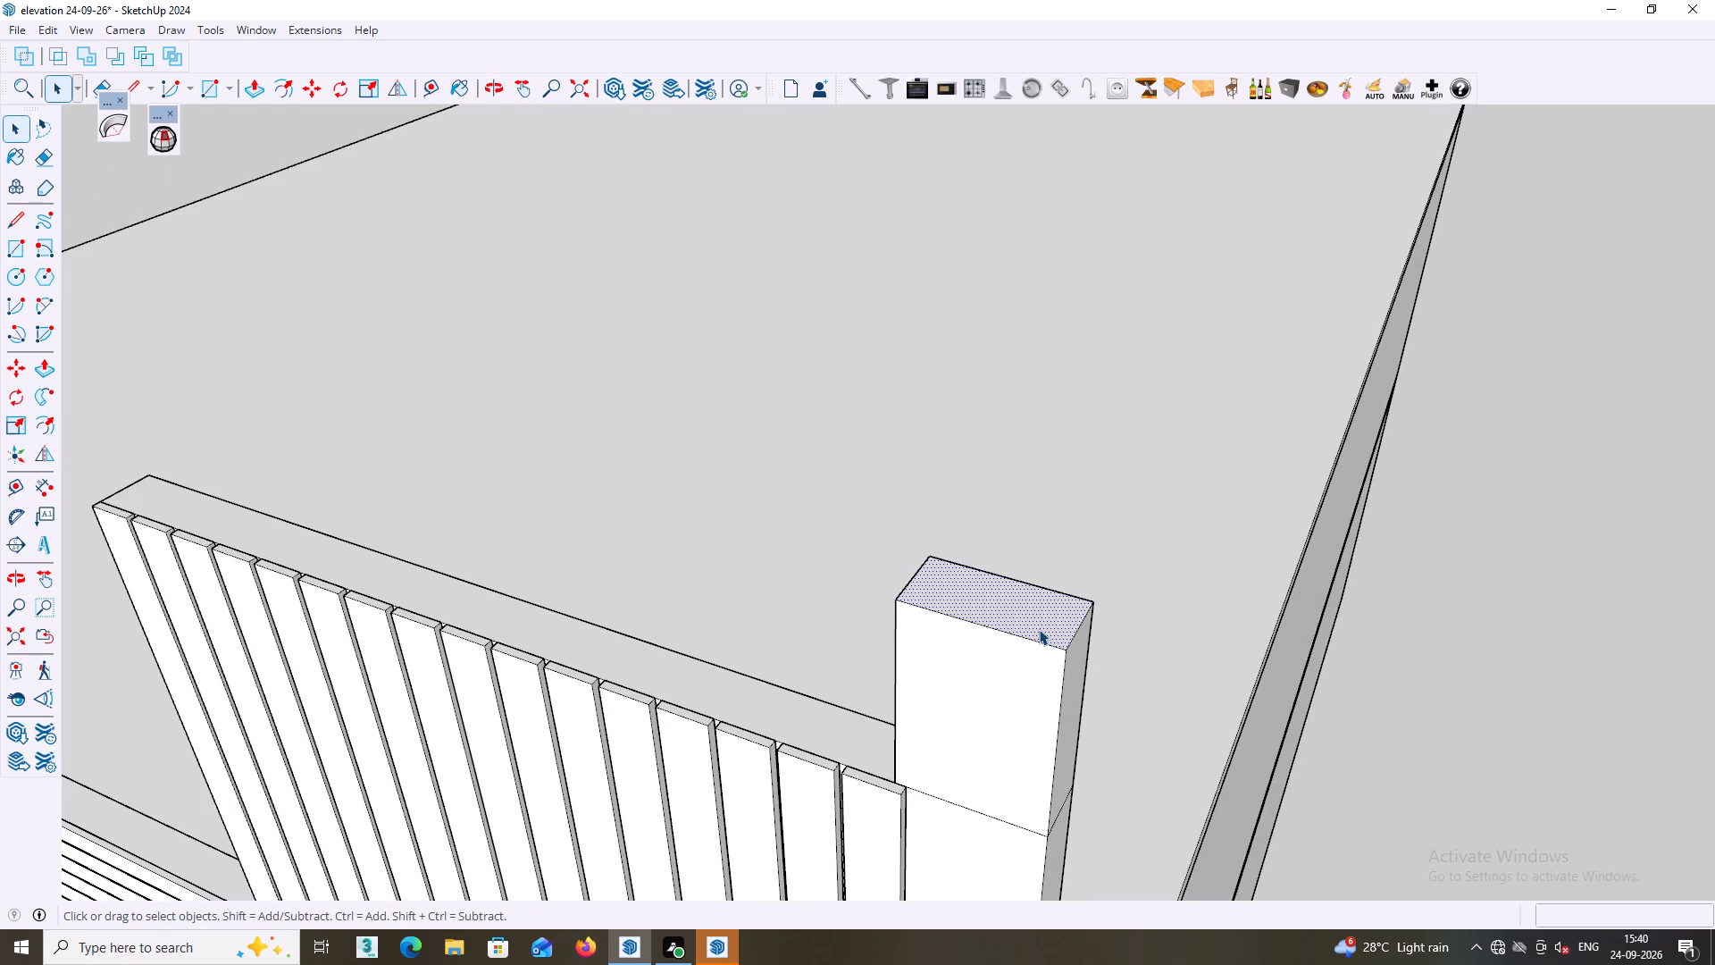
pyautogui.press('p')
pyautogui.click(1037, 626)
pyautogui.moveTo(1053, 684); pyautogui.dragTo(987, 508, button='middle')
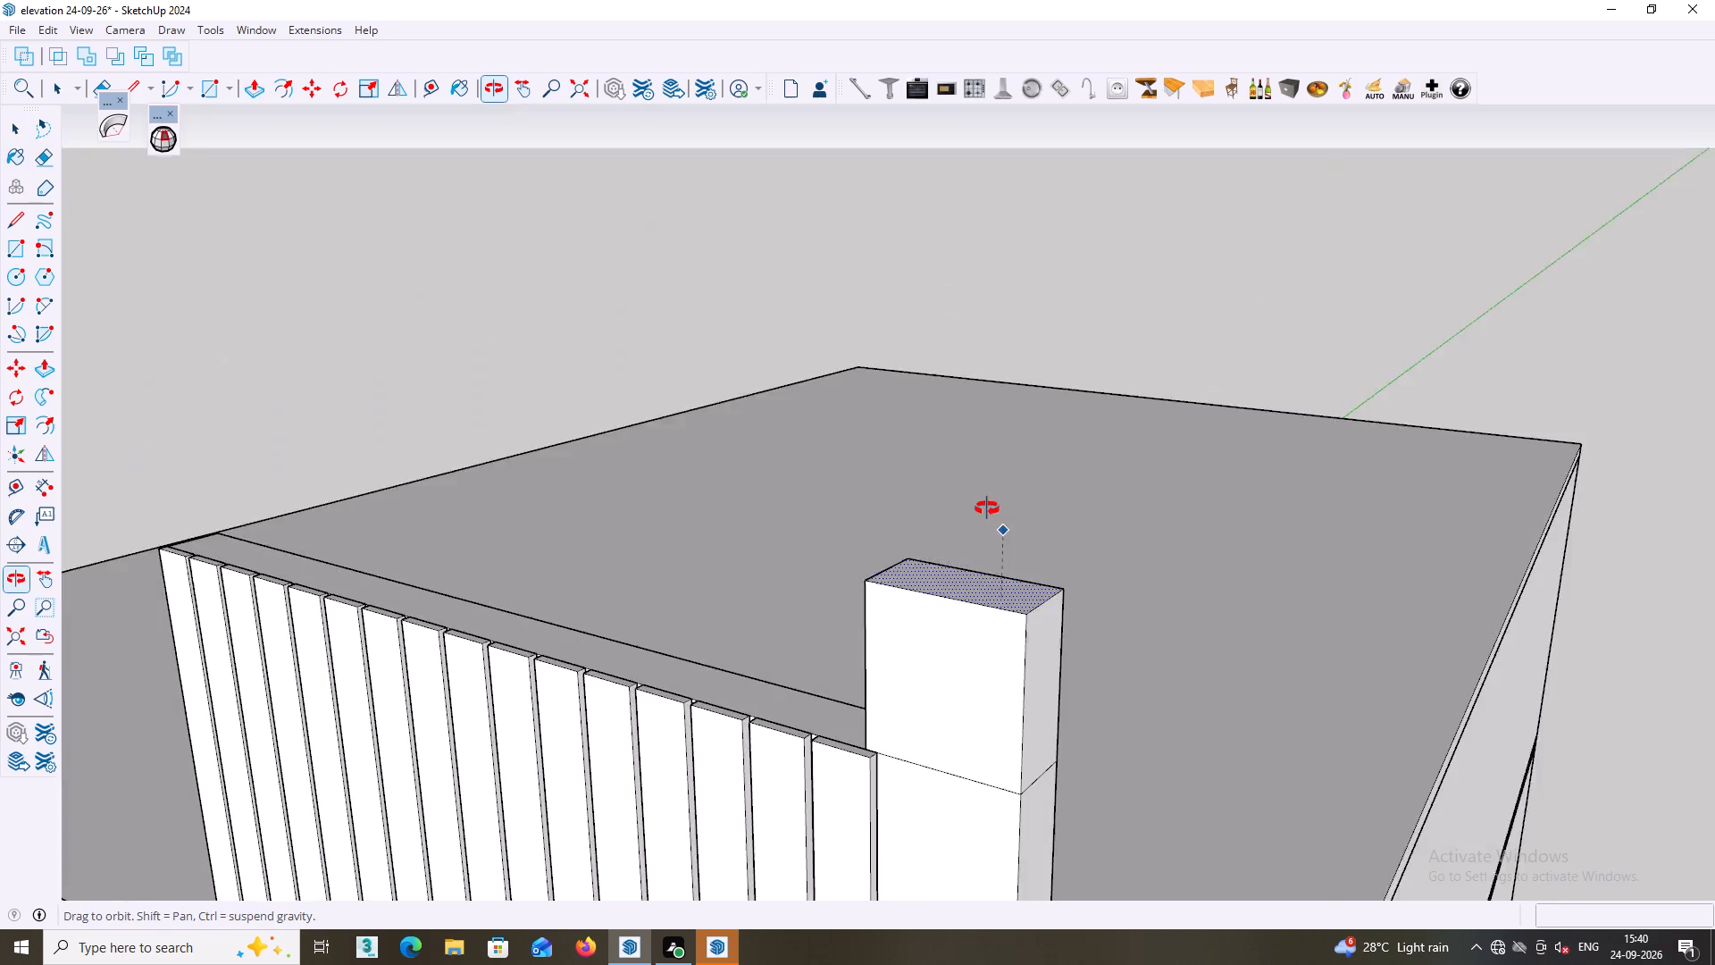
pyautogui.moveTo(987, 508); pyautogui.dragTo(982, 503, button='middle')
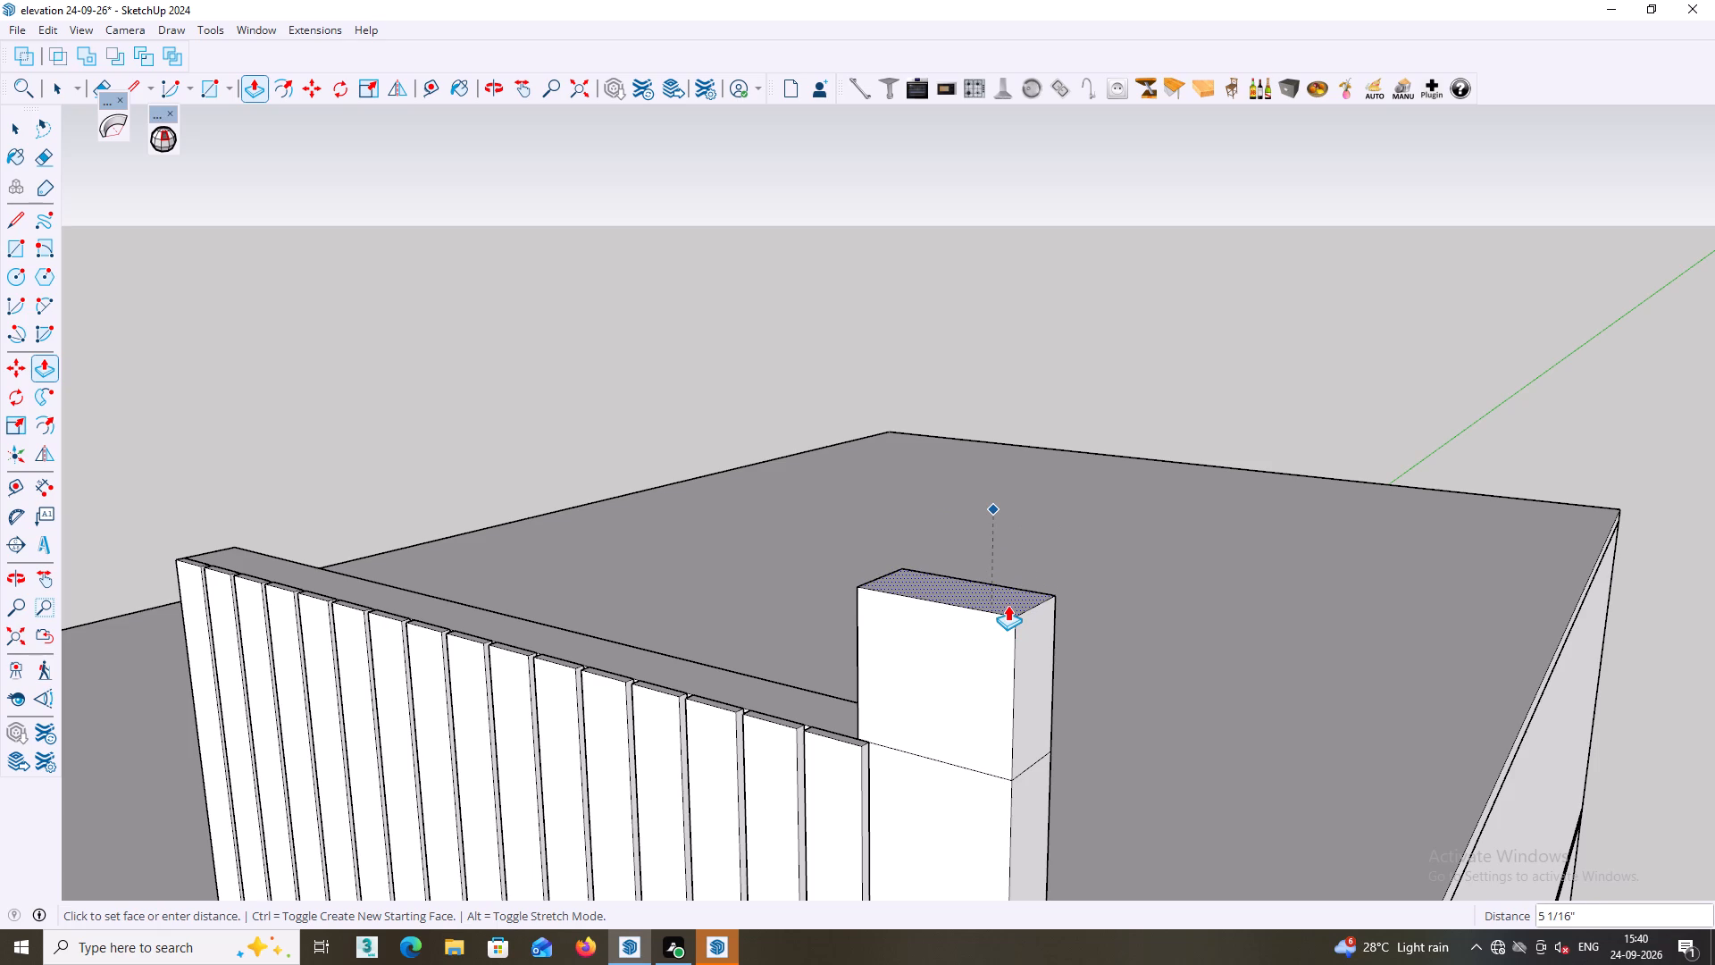
pyautogui.click(1008, 605)
pyautogui.press('space')
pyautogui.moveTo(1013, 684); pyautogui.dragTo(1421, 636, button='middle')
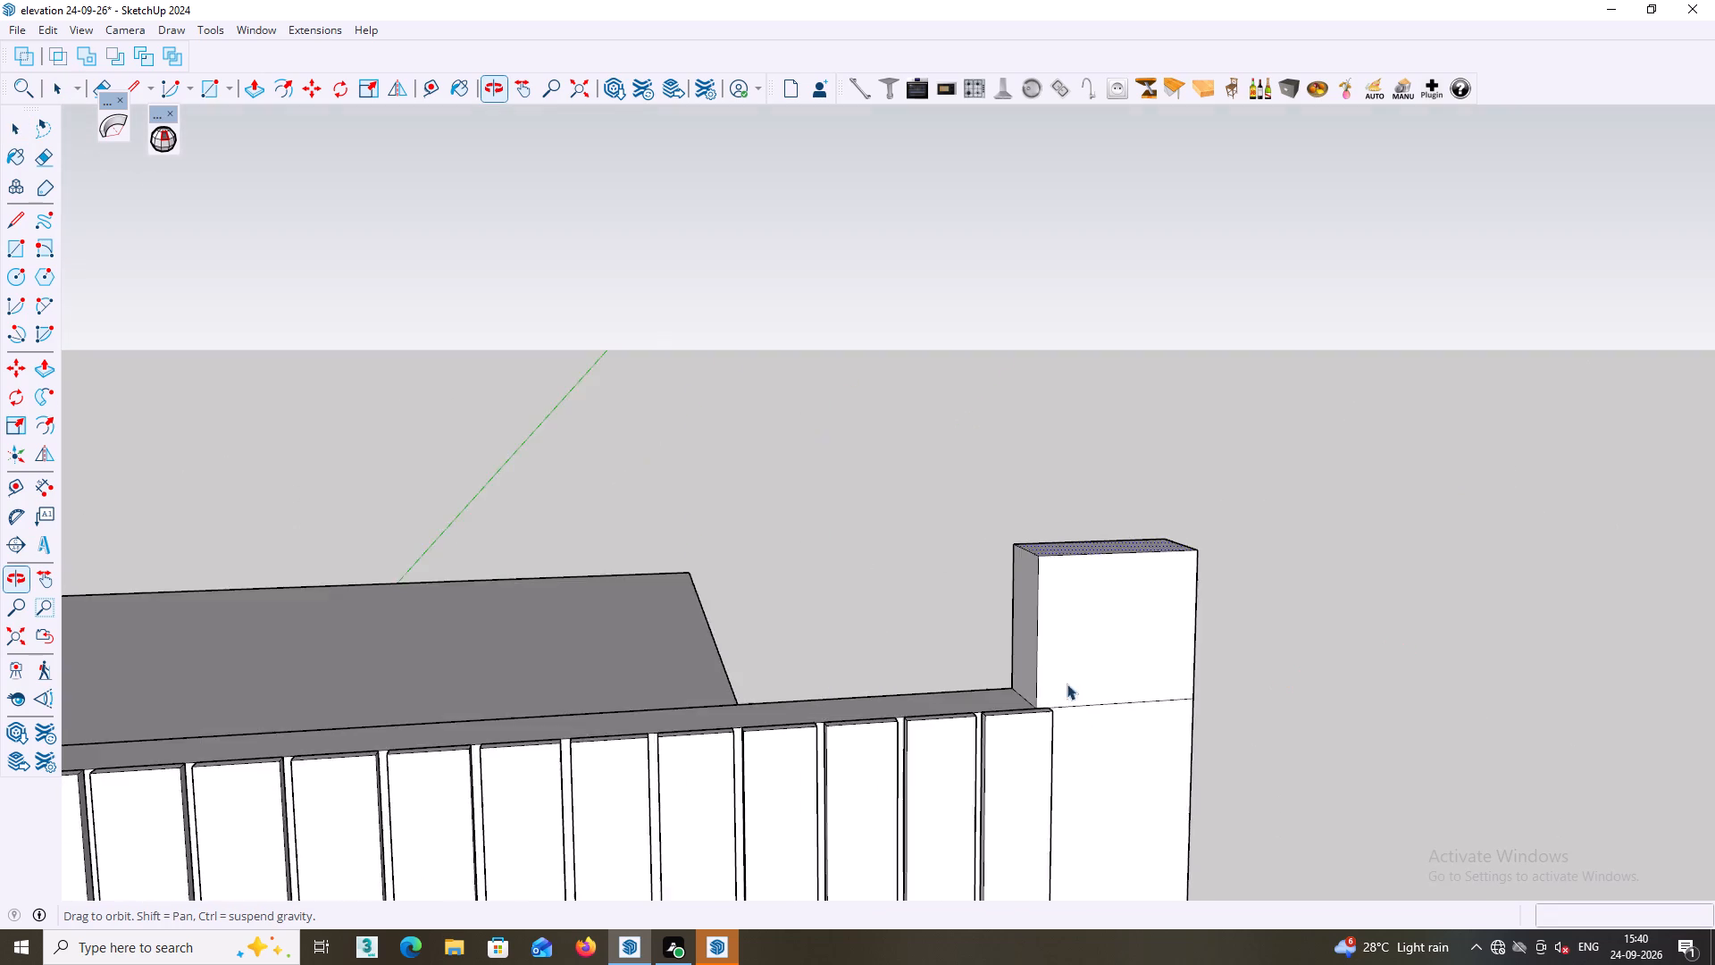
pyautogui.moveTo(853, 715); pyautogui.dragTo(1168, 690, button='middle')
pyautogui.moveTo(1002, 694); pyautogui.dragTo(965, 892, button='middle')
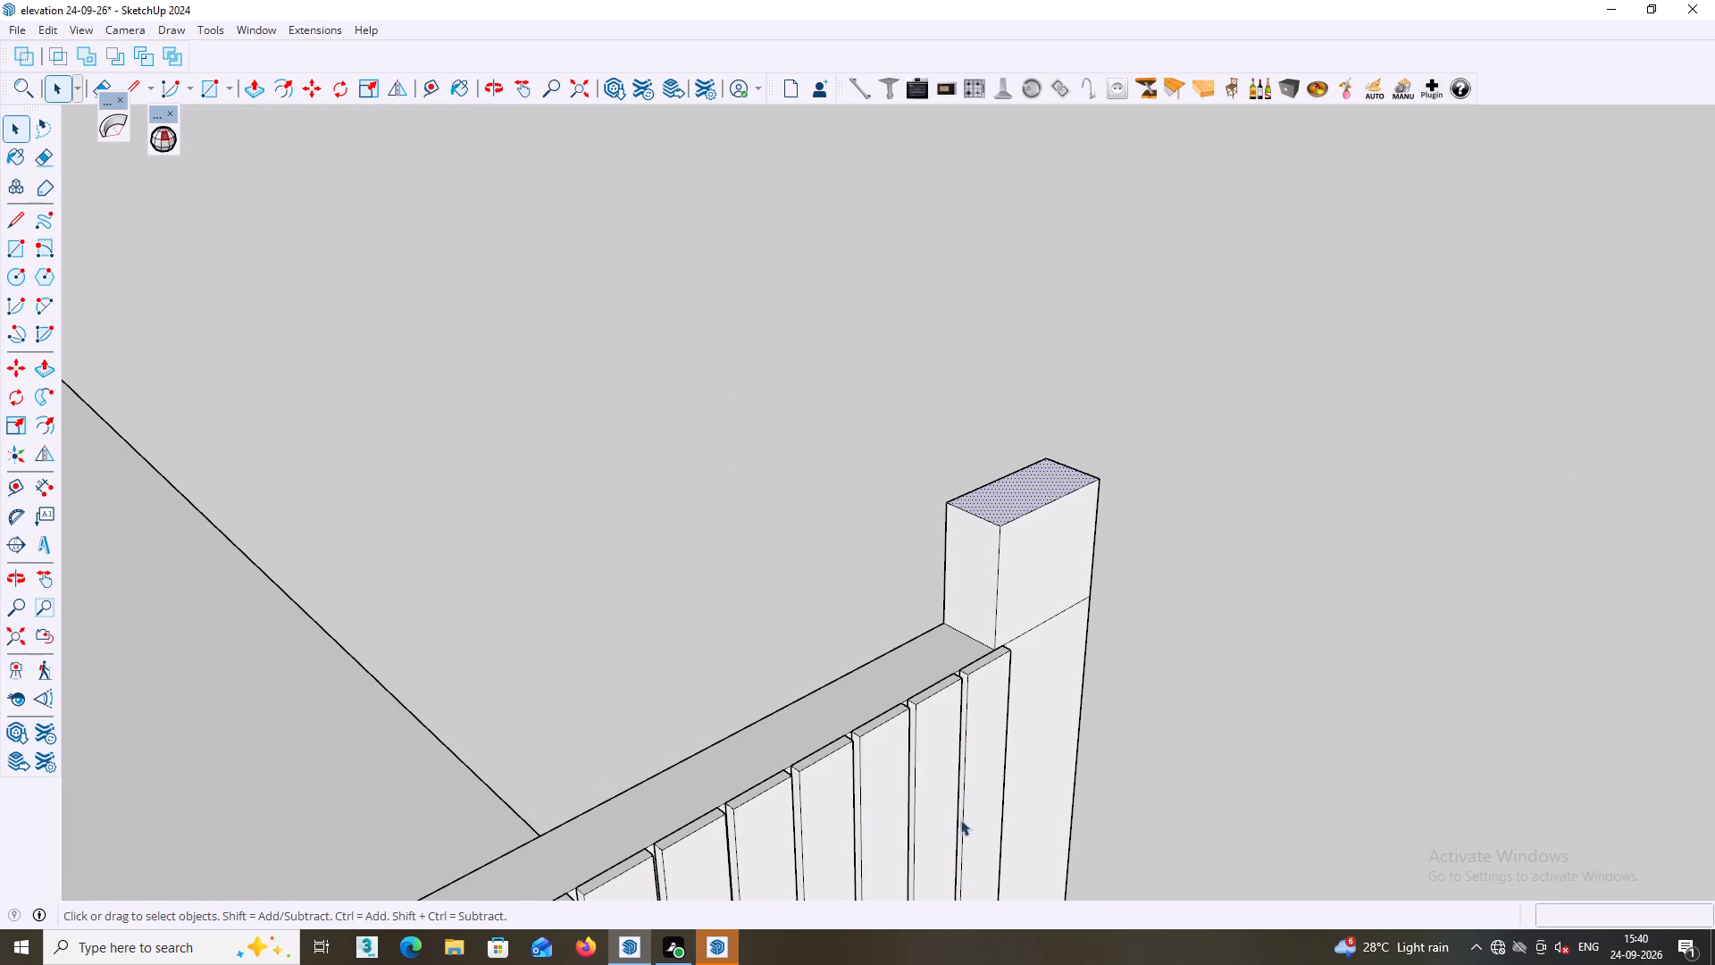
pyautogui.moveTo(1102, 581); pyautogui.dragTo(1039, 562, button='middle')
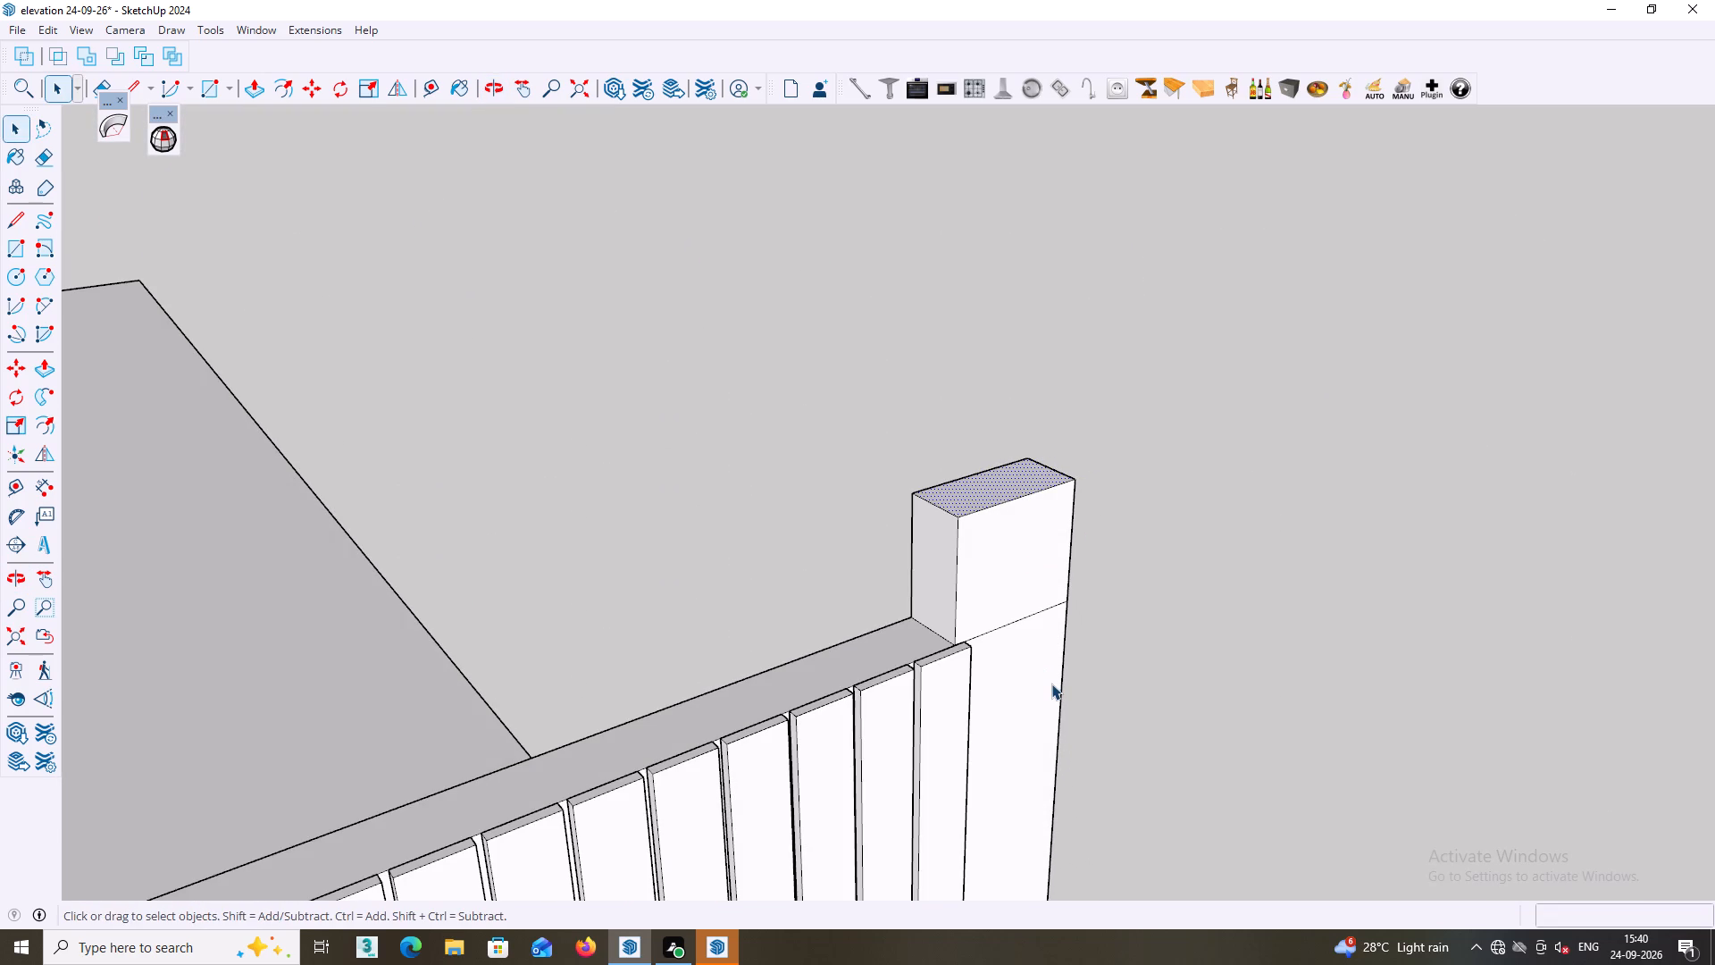
# Measure the height of the shortened block above the end panel along its outer front edge.
pyautogui.click(36, 481)
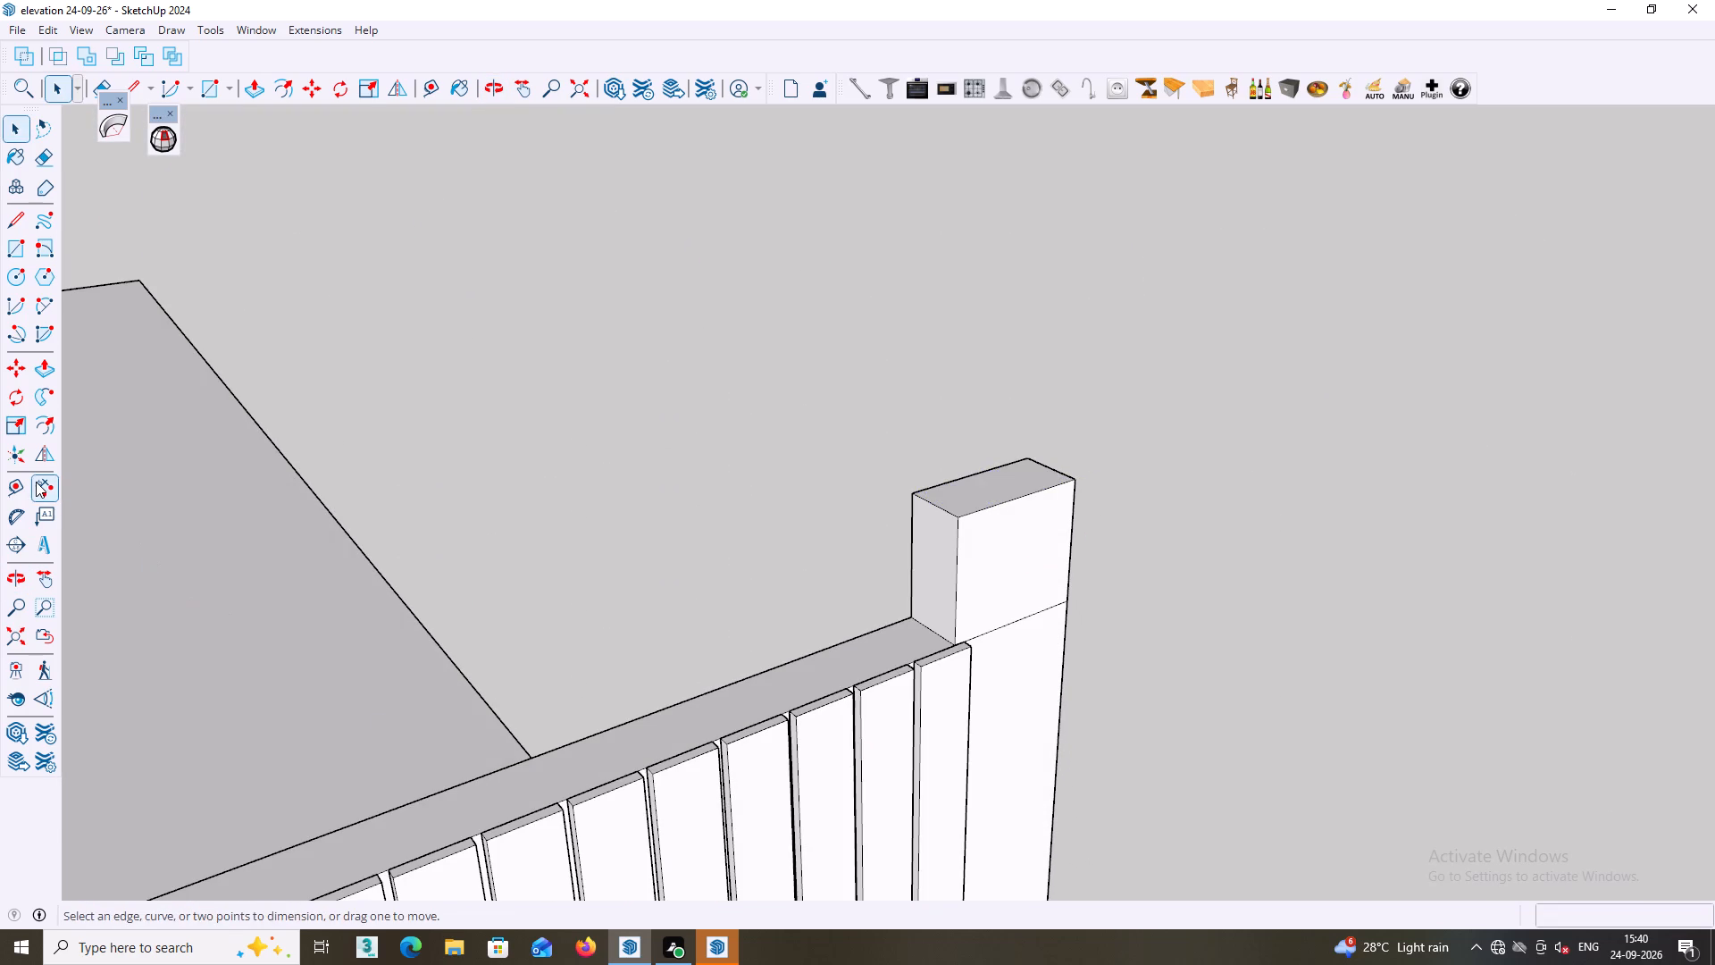
pyautogui.moveTo(765, 465); pyautogui.dragTo(414, 465, button='middle')
pyautogui.scroll(1, 719, 559)
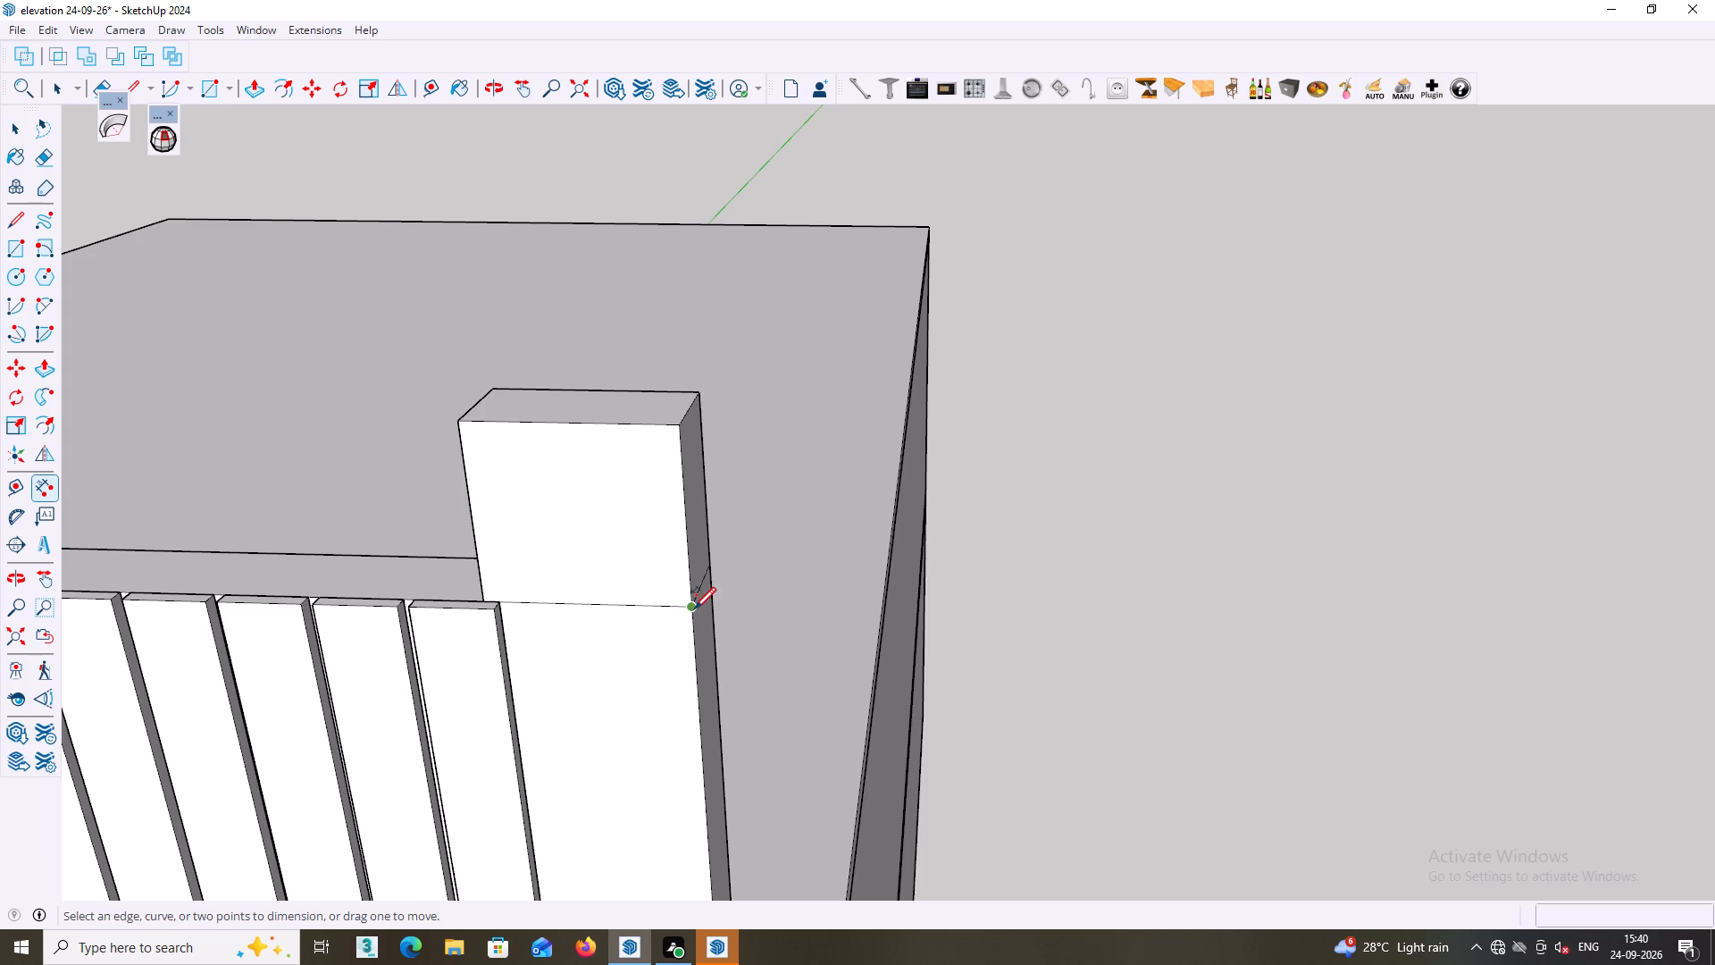
pyautogui.click(691, 608)
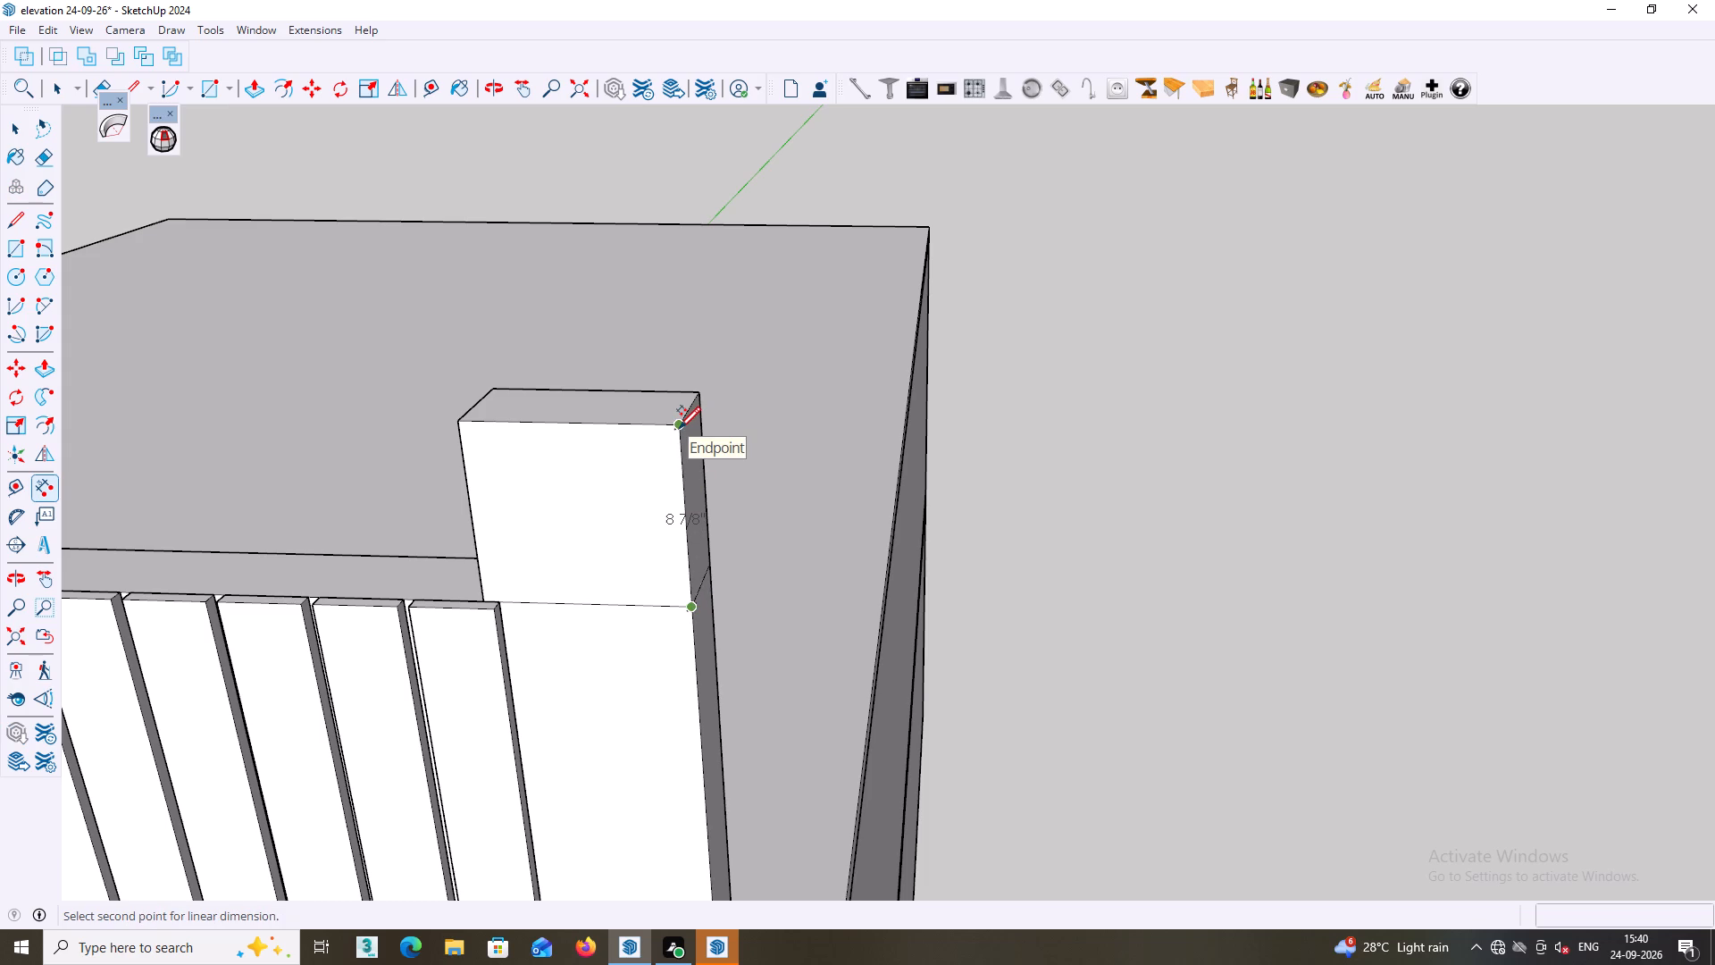
pyautogui.scroll(-7, 673, 440)
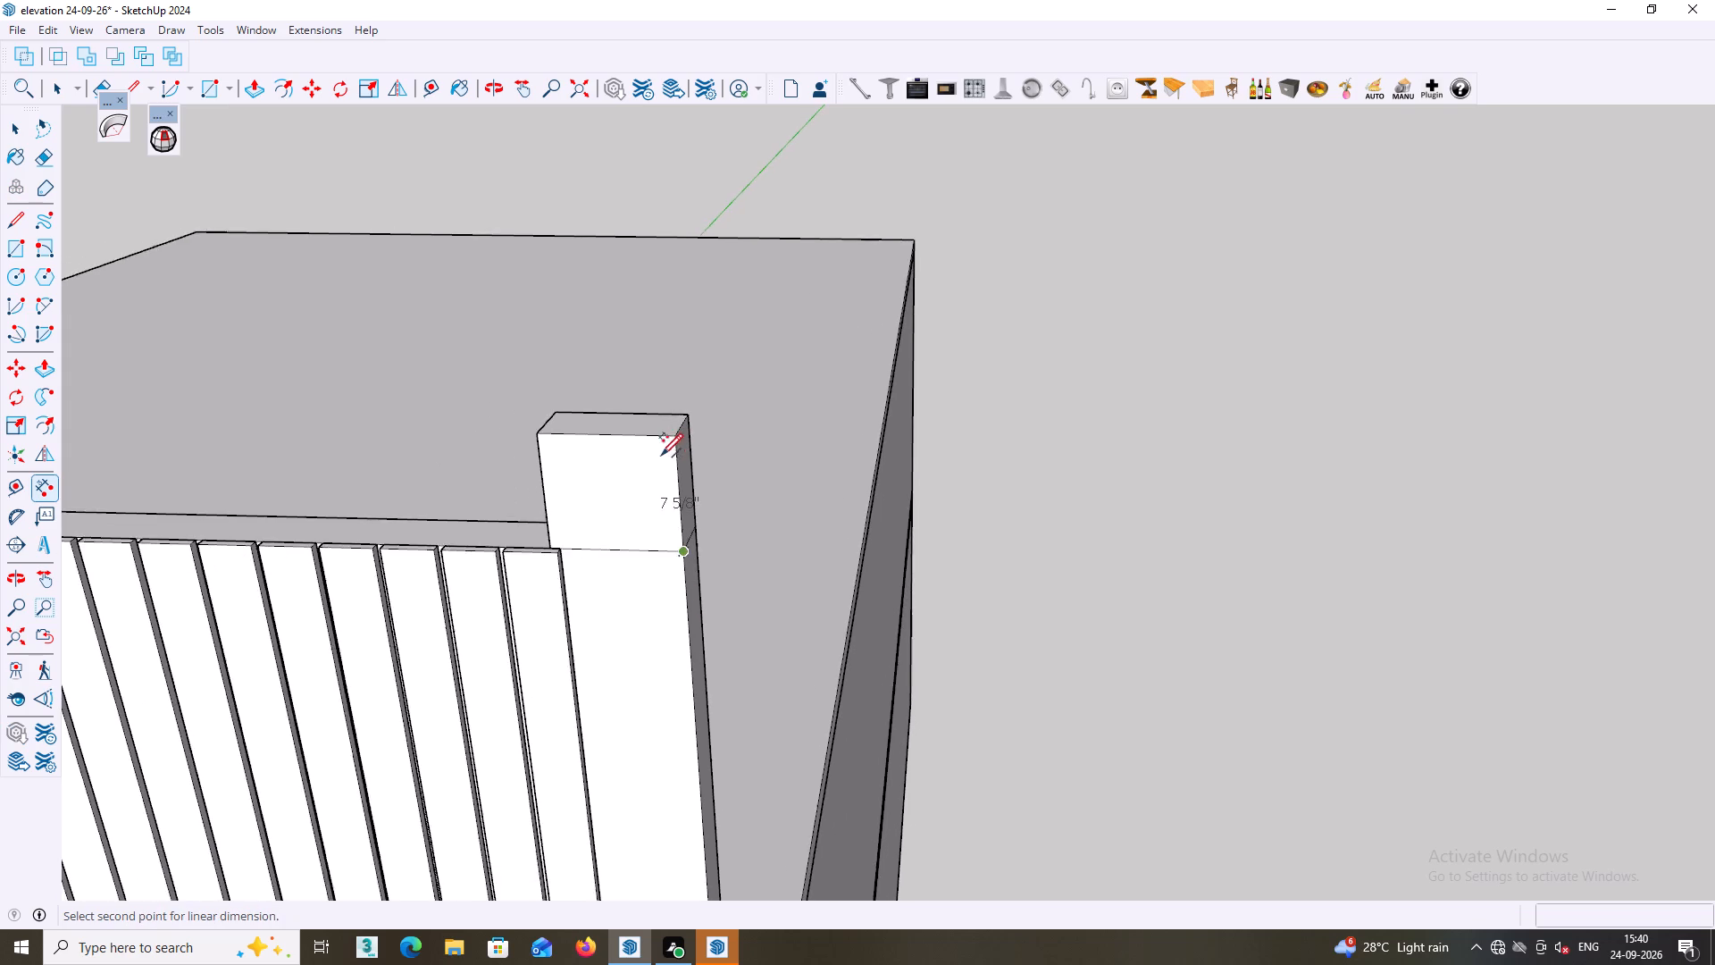
pyautogui.scroll(-11, 661, 454)
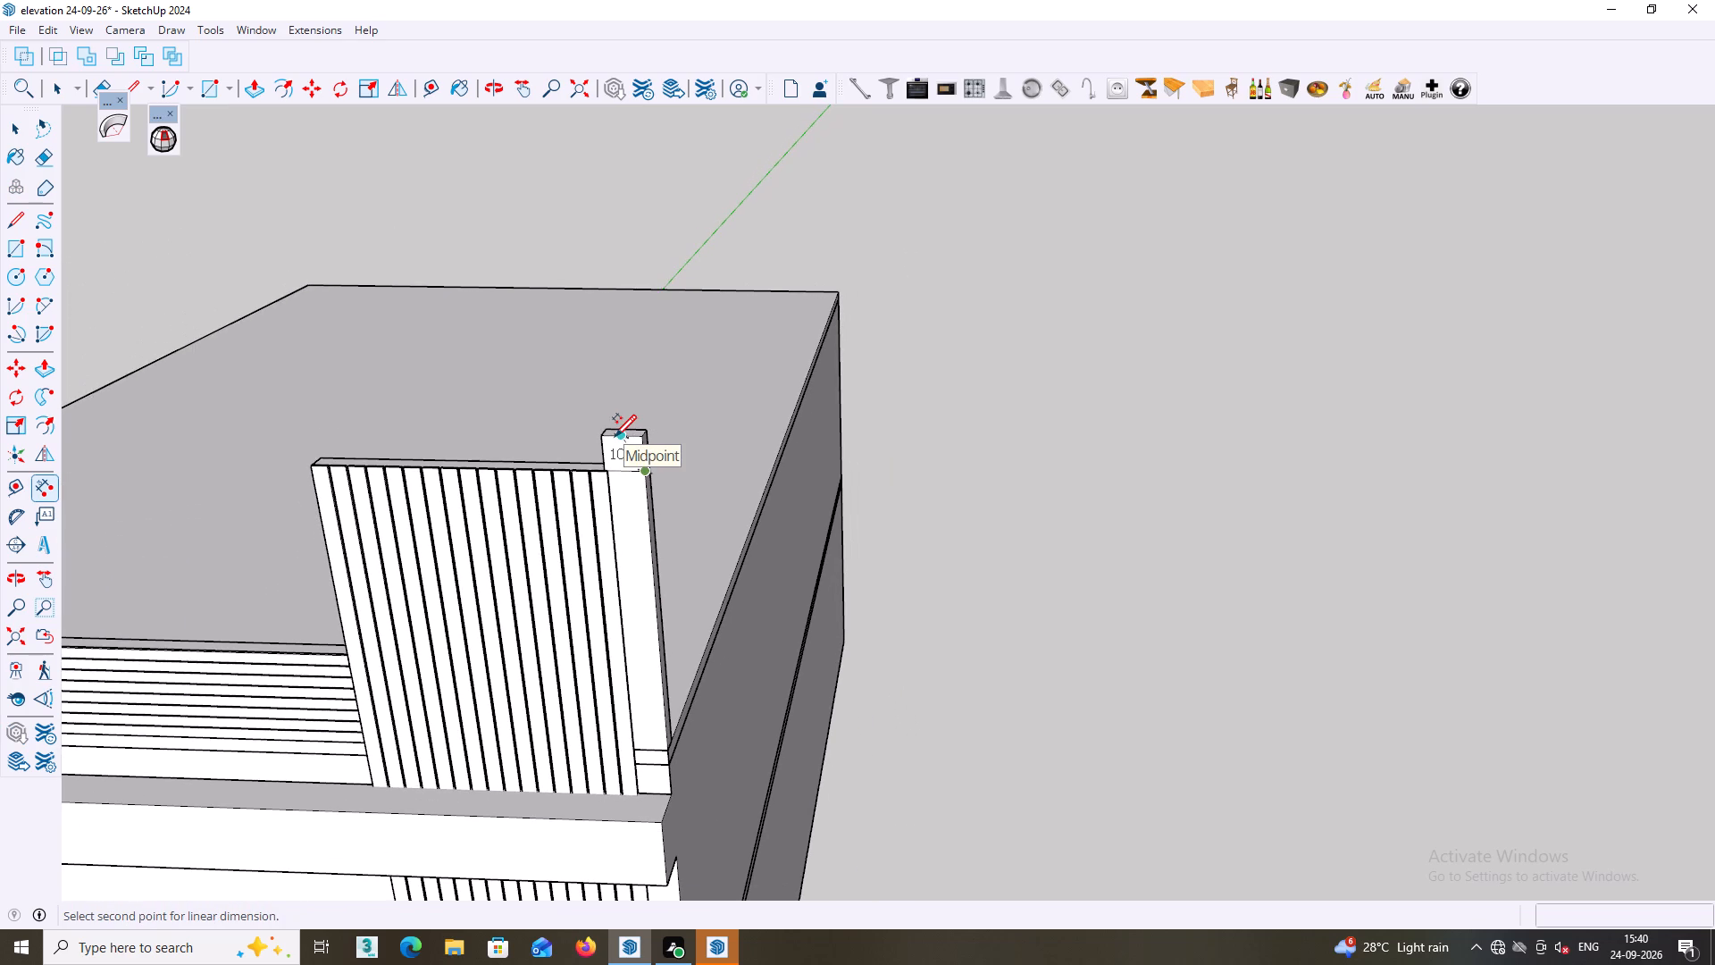
pyautogui.scroll(-1, 615, 435)
pyautogui.scroll(9, 615, 435)
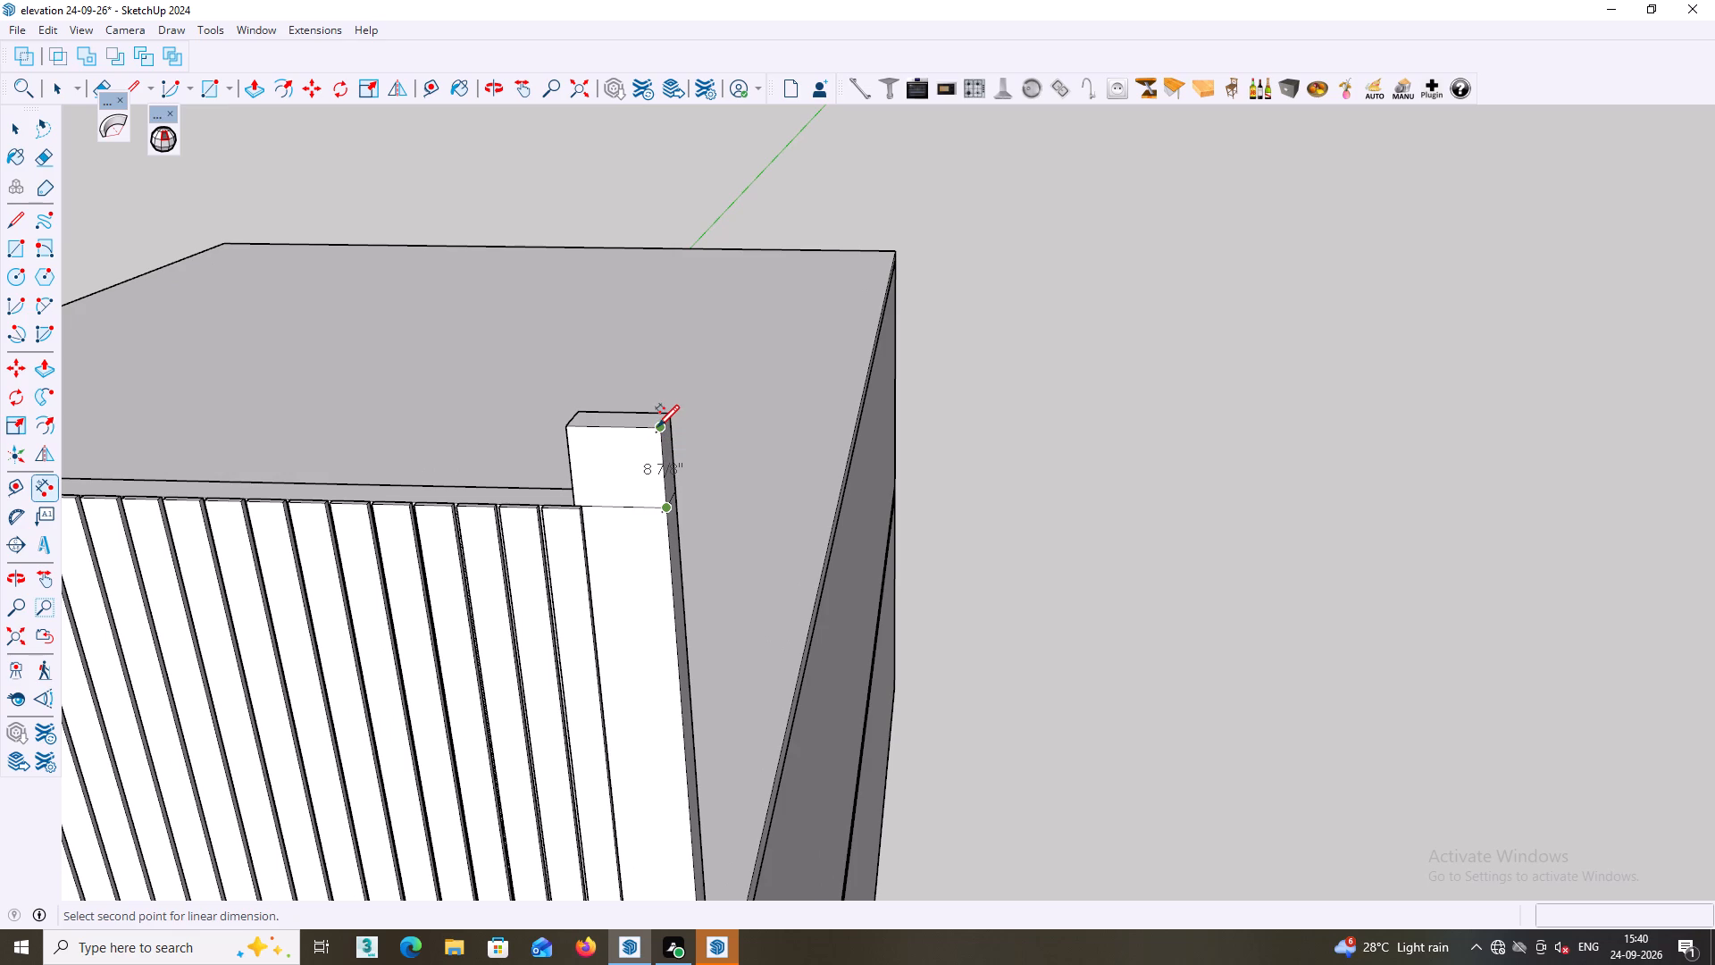
pyautogui.press('Escape')
# Pull the block's top face up by 2" two times in a row to make it taller.
pyautogui.moveTo(661, 449); pyautogui.dragTo(664, 515, button='middle')
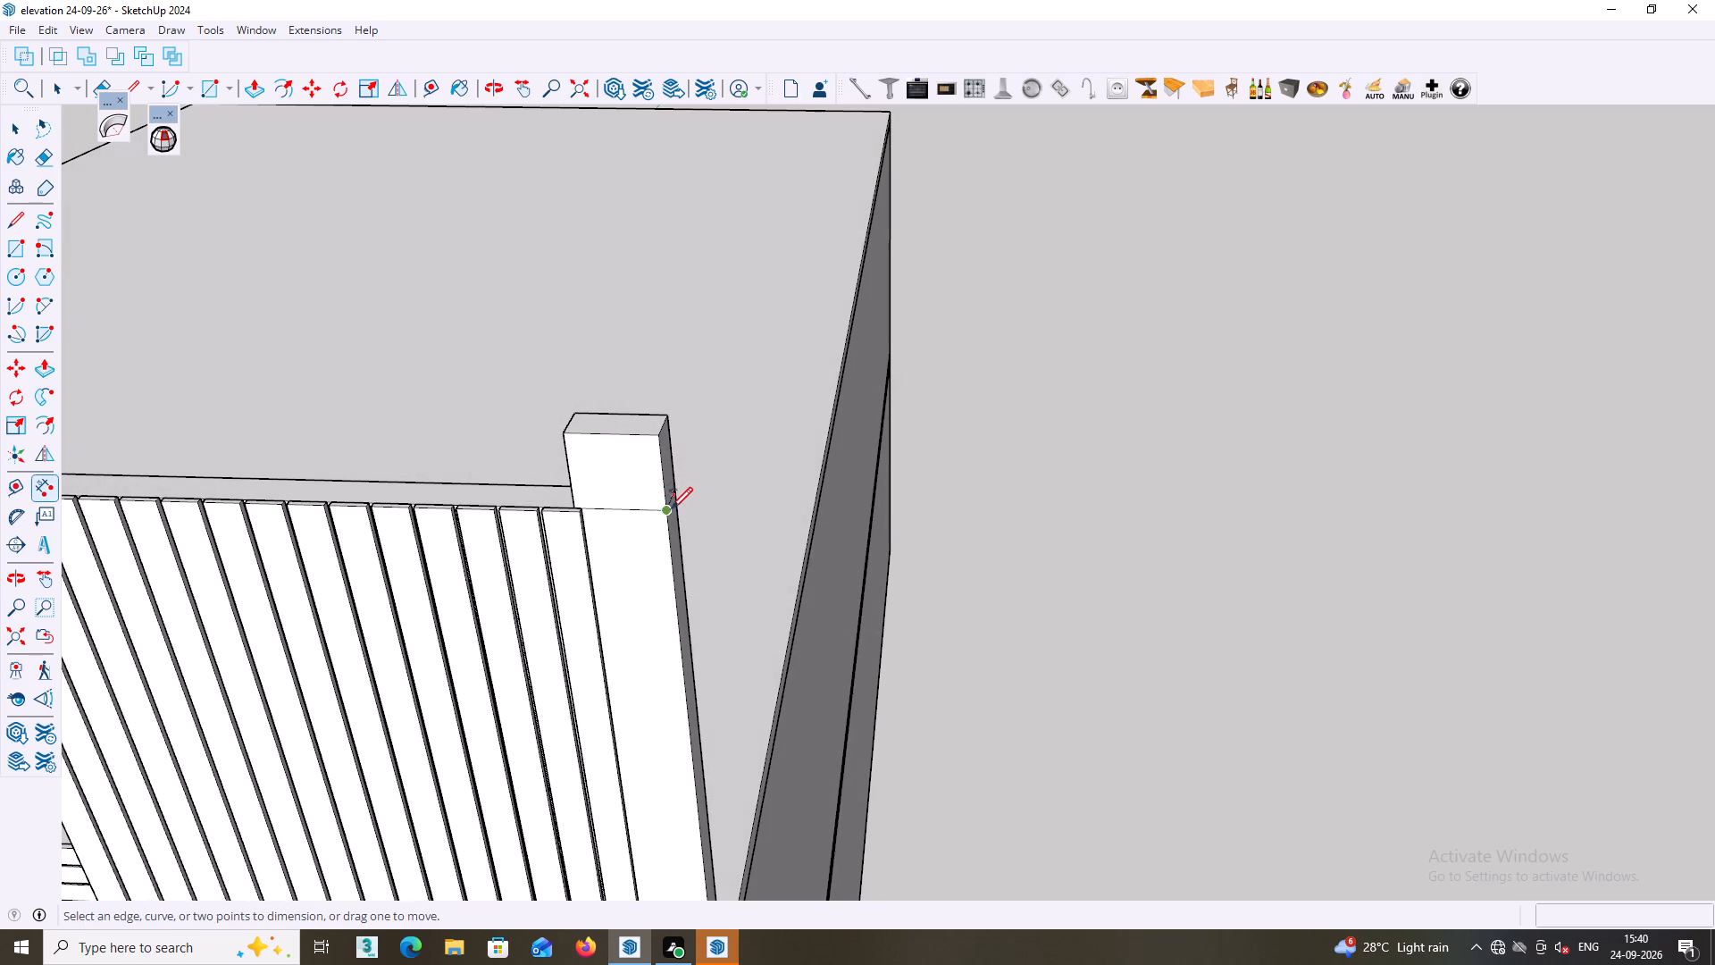
pyautogui.press('space')
pyautogui.moveTo(659, 484); pyautogui.dragTo(646, 552, button='middle')
pyautogui.scroll(2, 625, 441)
pyautogui.click(627, 424)
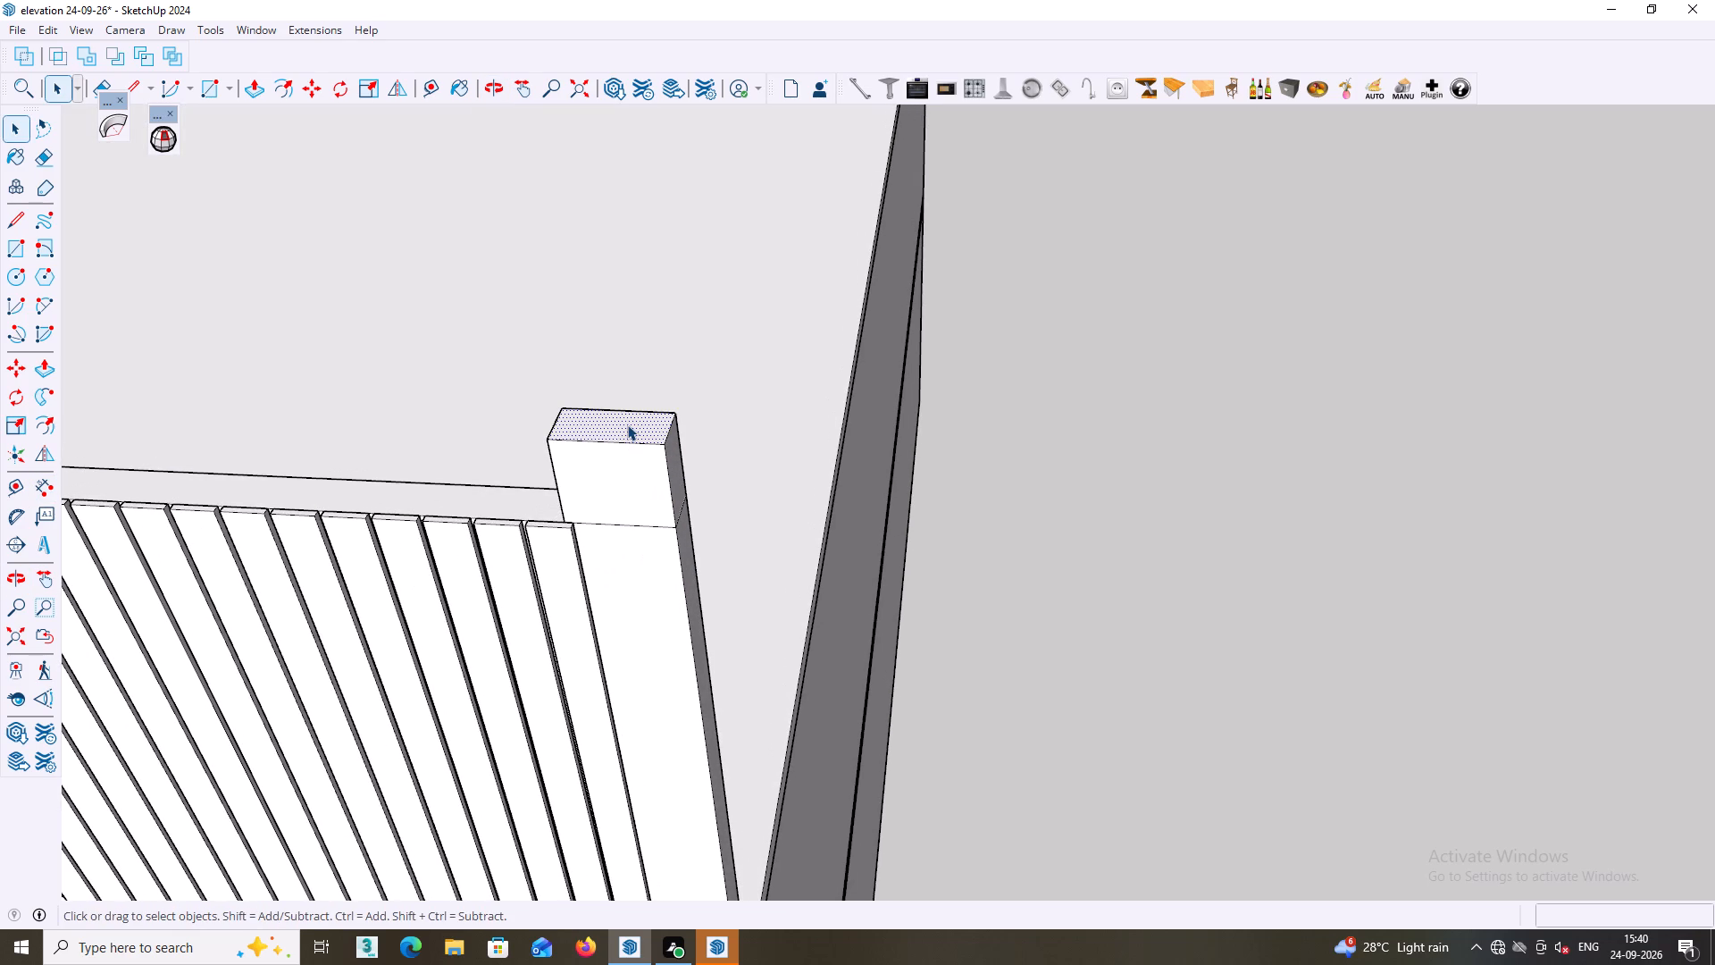
pyautogui.press('p')
pyautogui.click(628, 424)
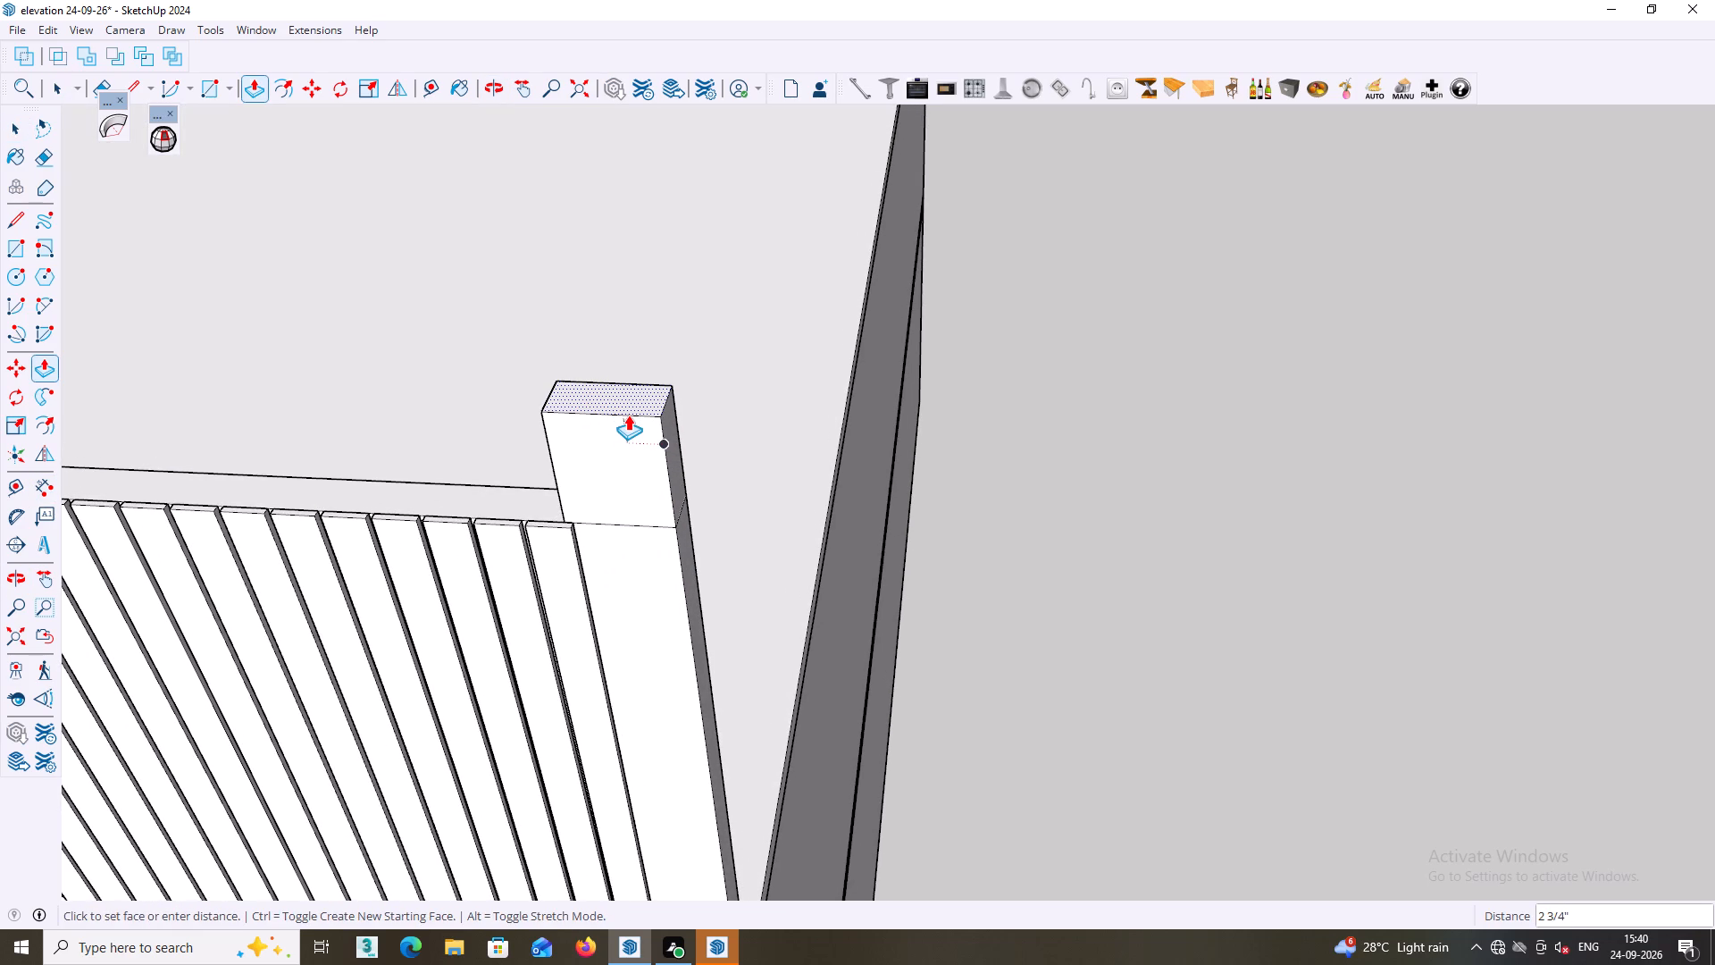
pyautogui.press('2')
pyautogui.press('Return')
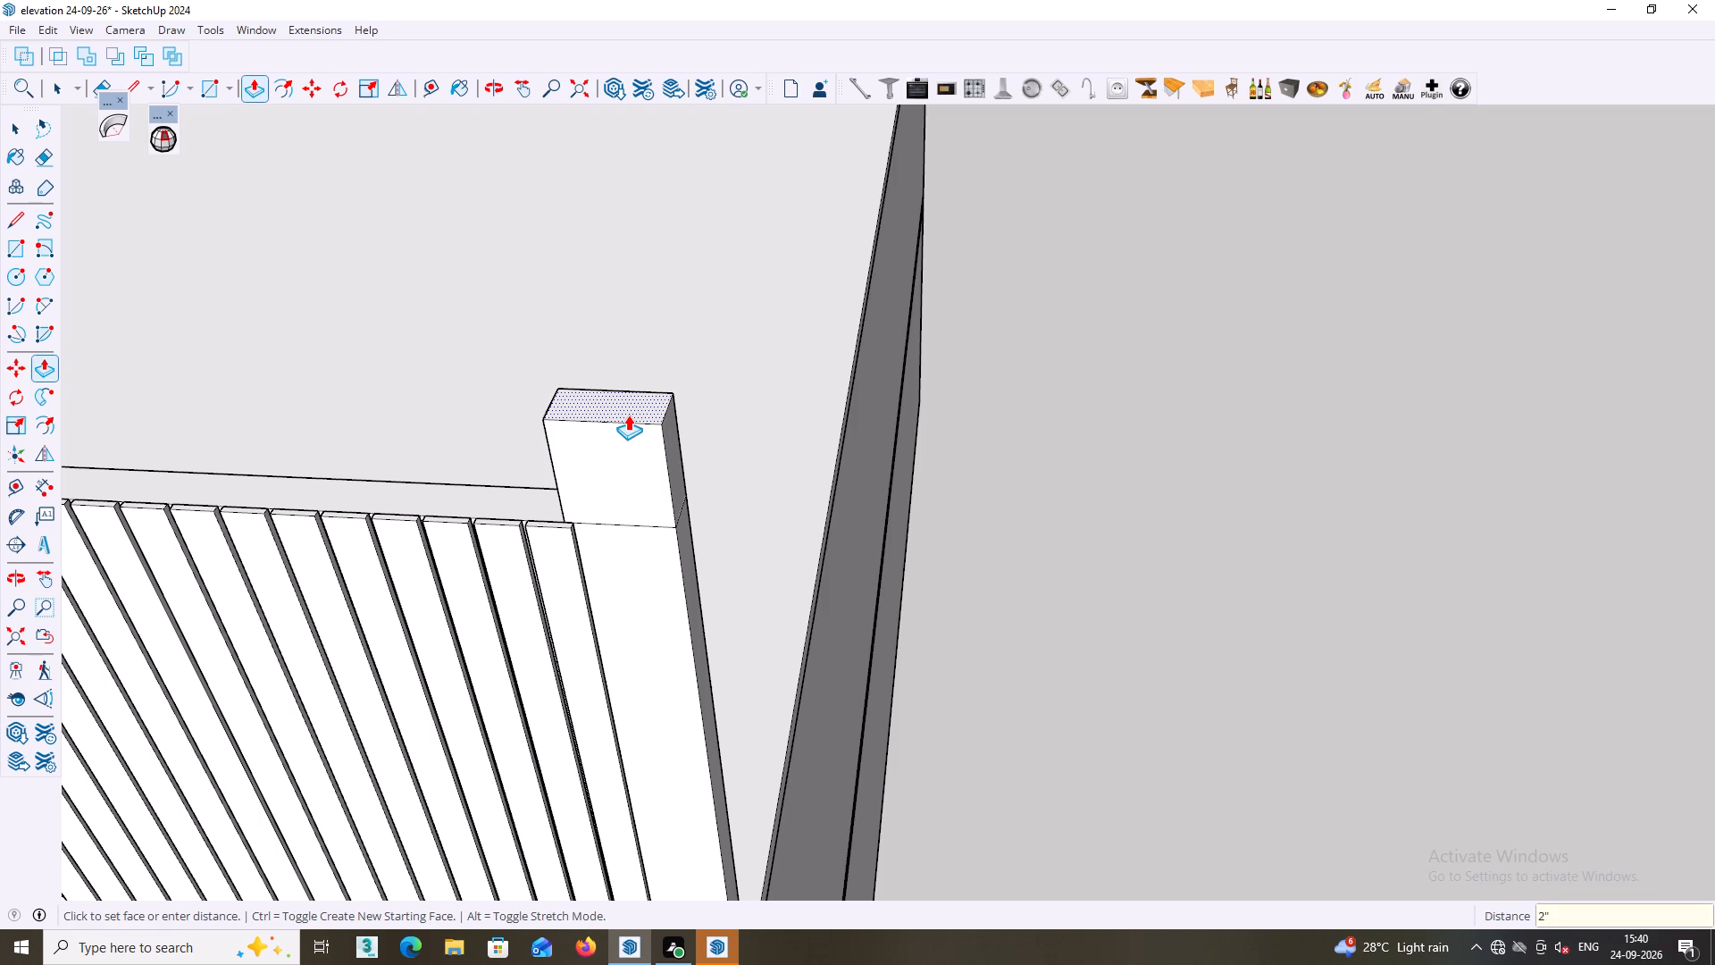
pyautogui.click(644, 399)
pyautogui.press('2')
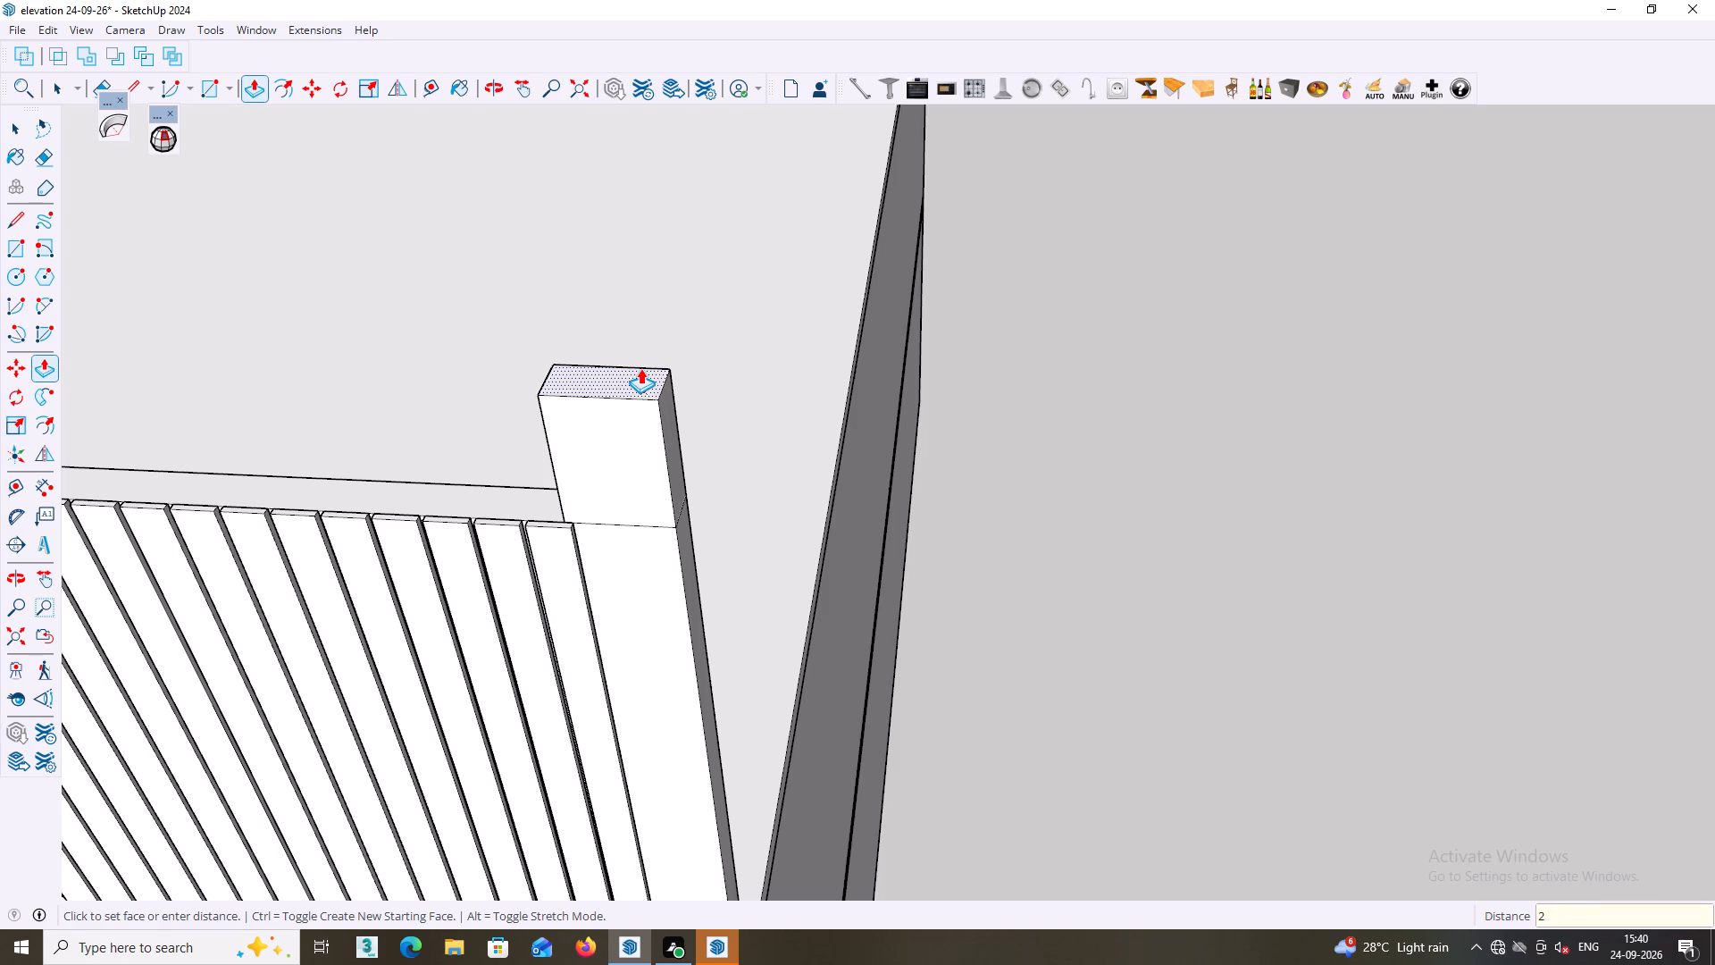
pyautogui.press('Return')
# Measure the raised block's height along its outer front edge, from the end panel's top to the block's top.
pyautogui.moveTo(752, 391); pyautogui.dragTo(756, 315, button='middle')
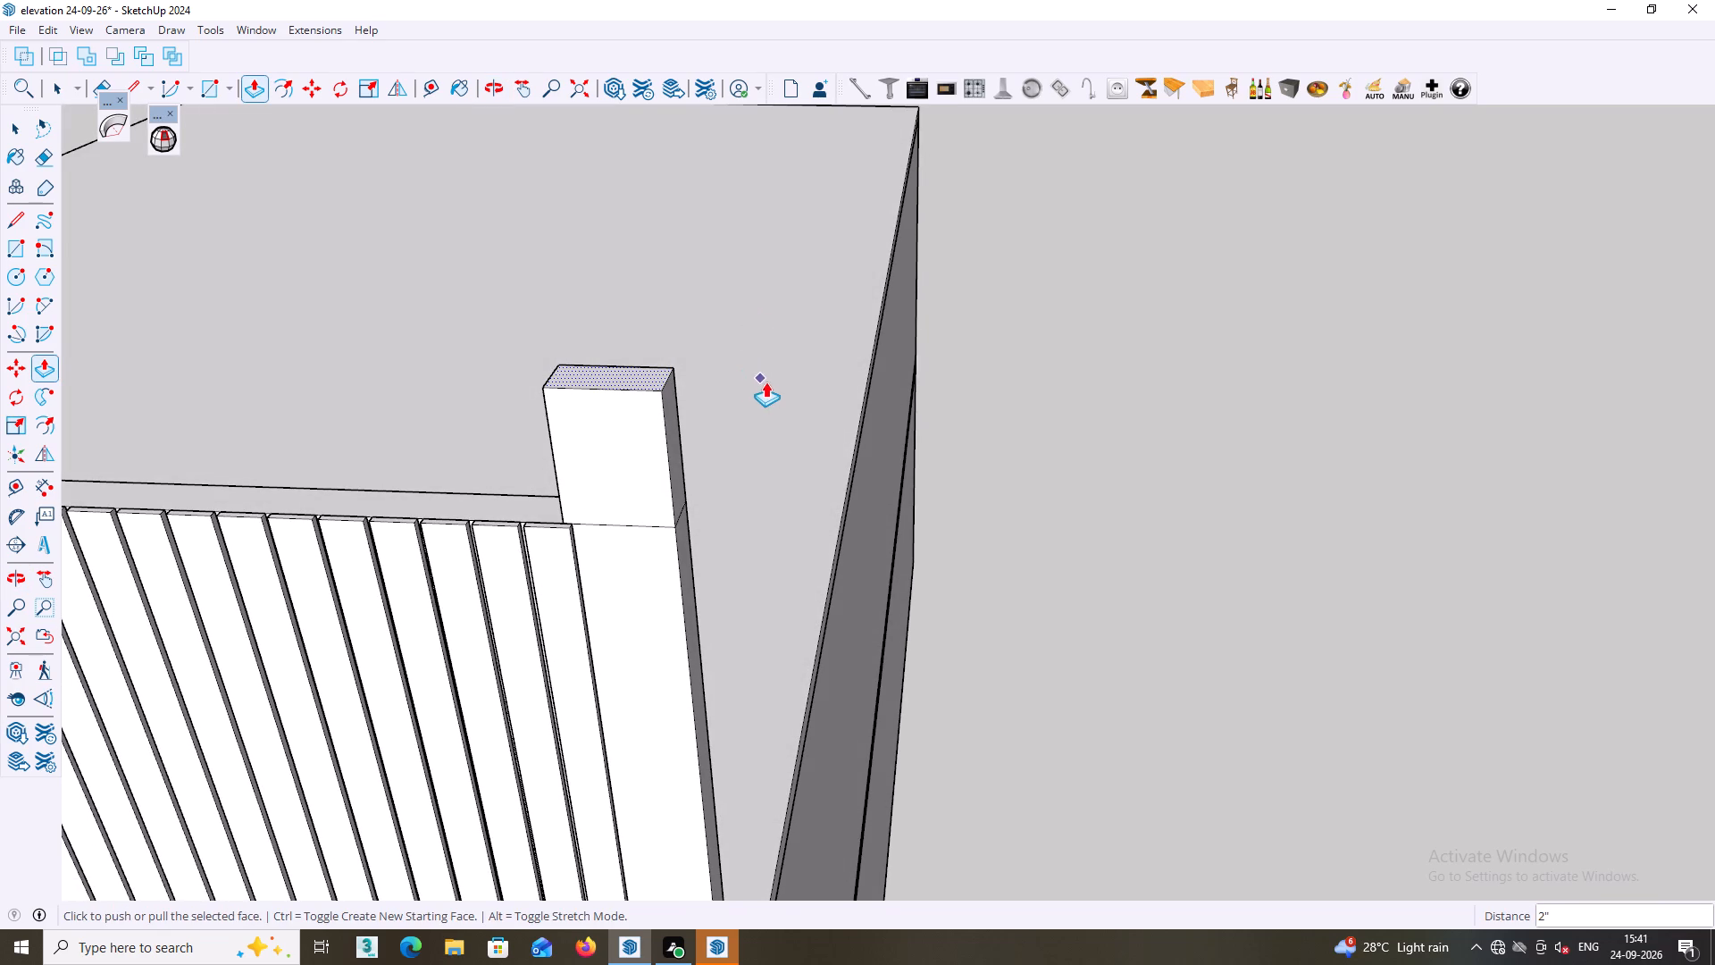
pyautogui.click(43, 490)
pyautogui.click(671, 528)
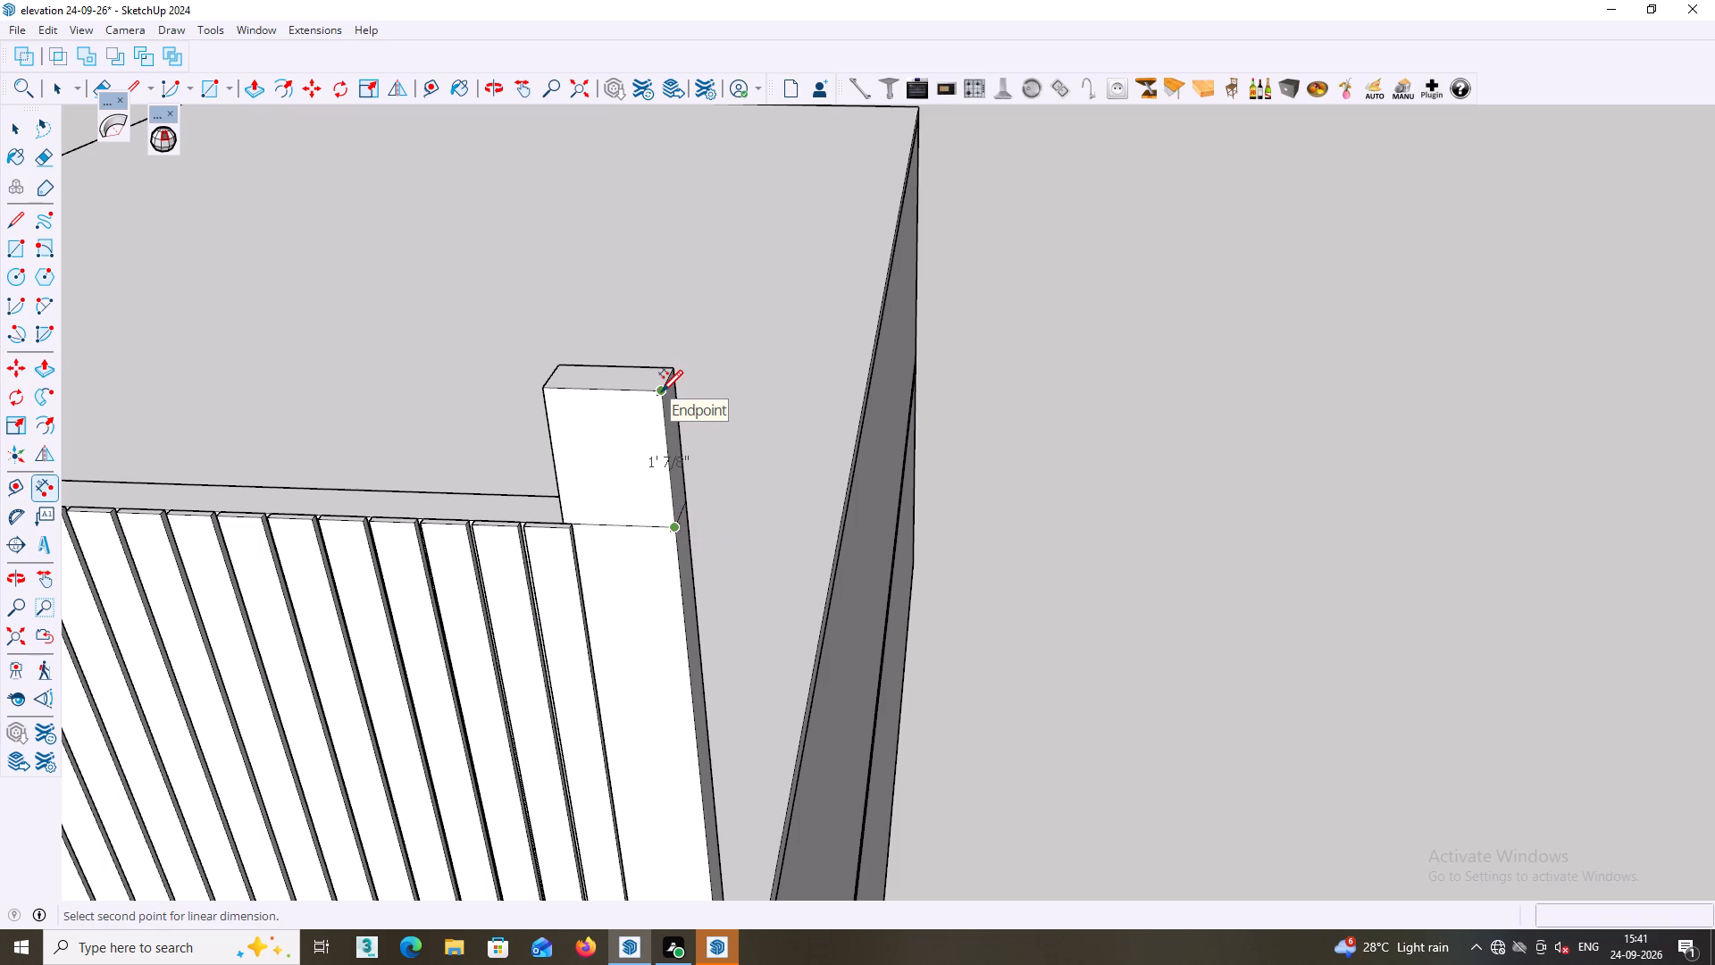
pyautogui.press('Escape')
# Pull the block's top face up another 1".
pyautogui.moveTo(643, 432); pyautogui.dragTo(652, 583, button='middle')
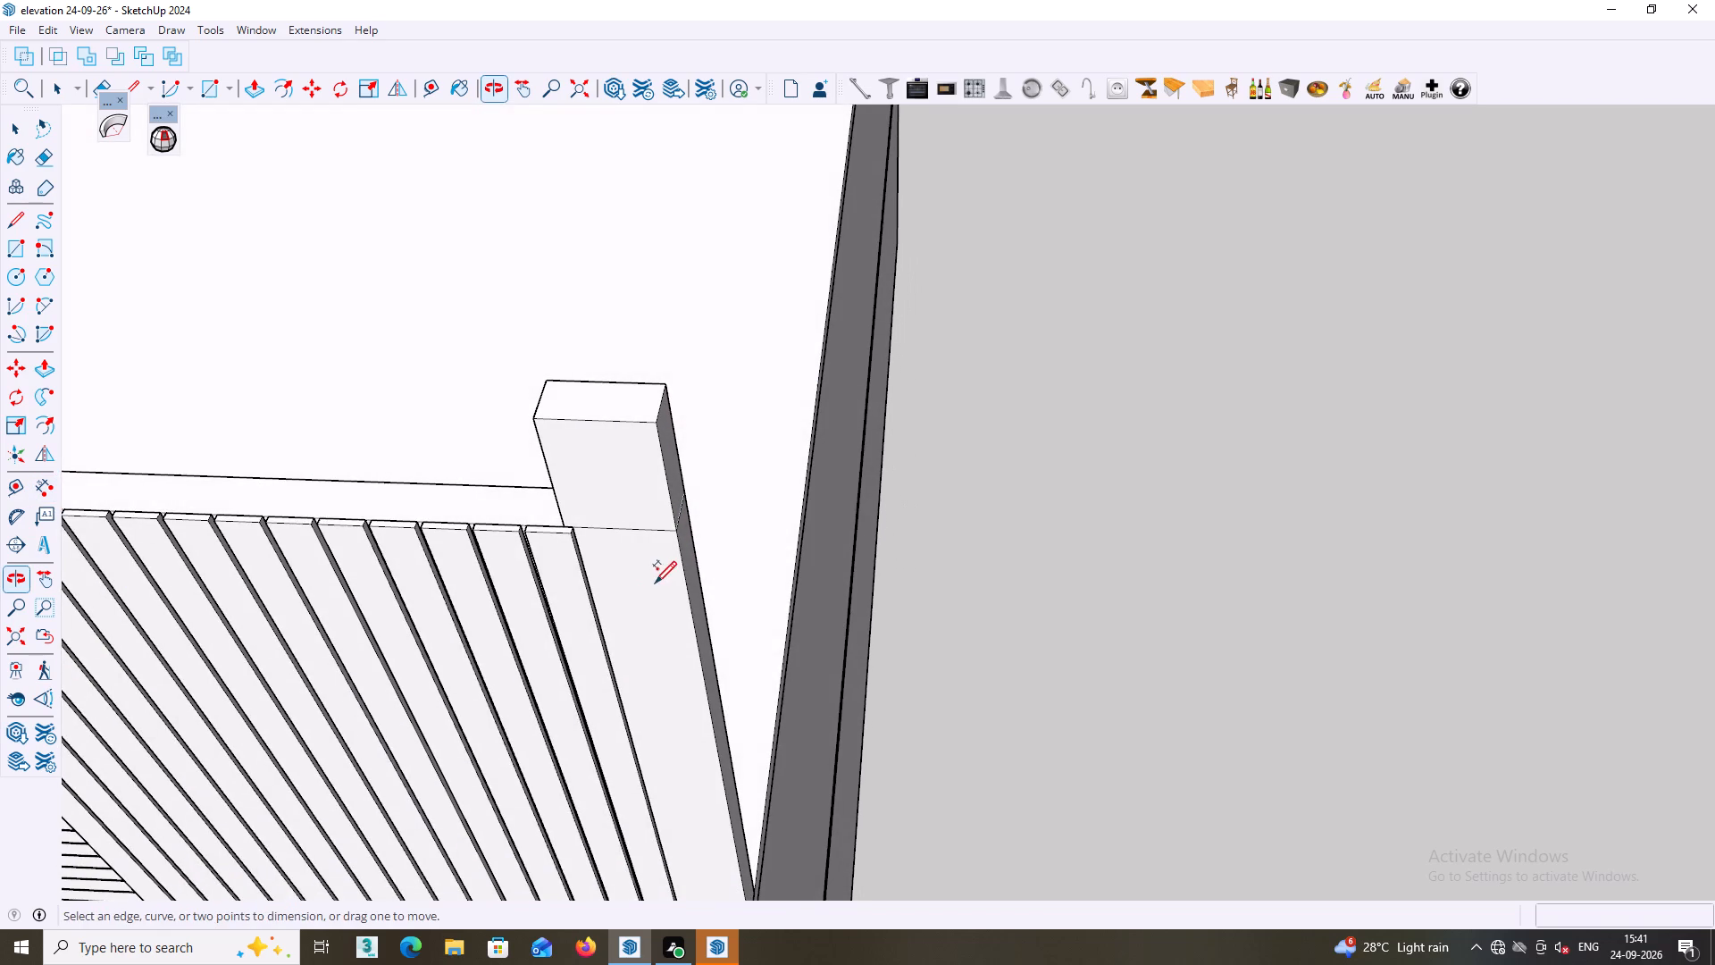
pyautogui.press('space')
pyautogui.moveTo(640, 495); pyautogui.dragTo(632, 645, button='middle')
pyautogui.scroll(2, 611, 503)
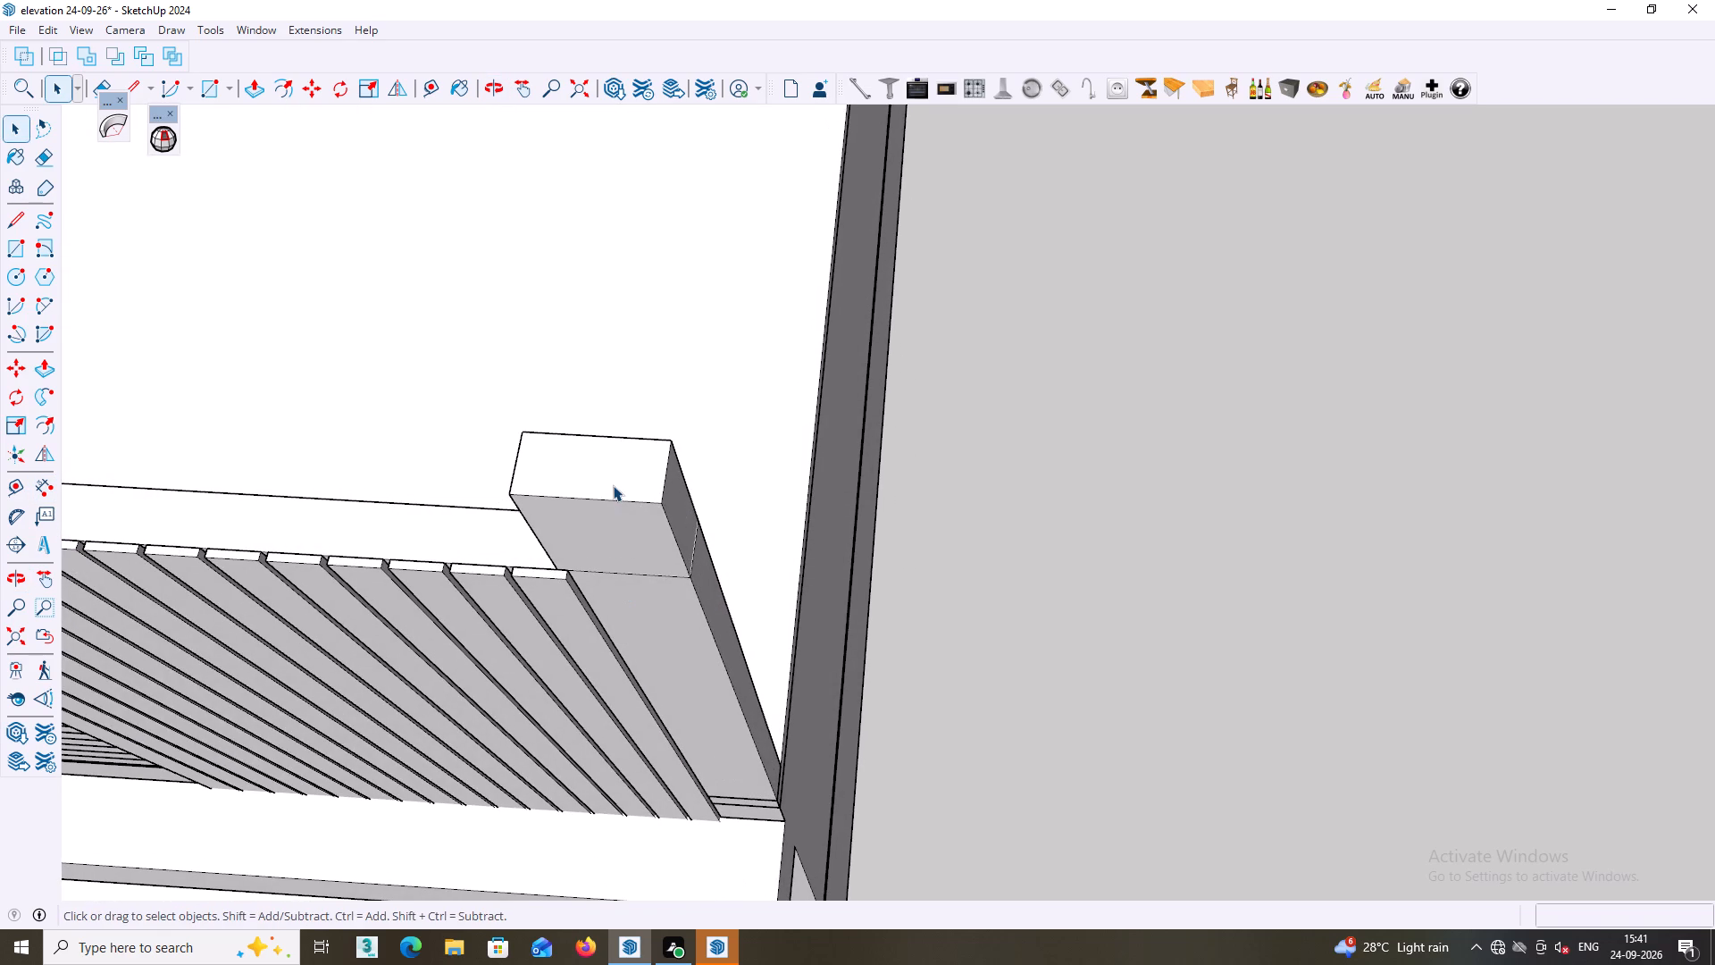
pyautogui.press('p')
pyautogui.click(611, 475)
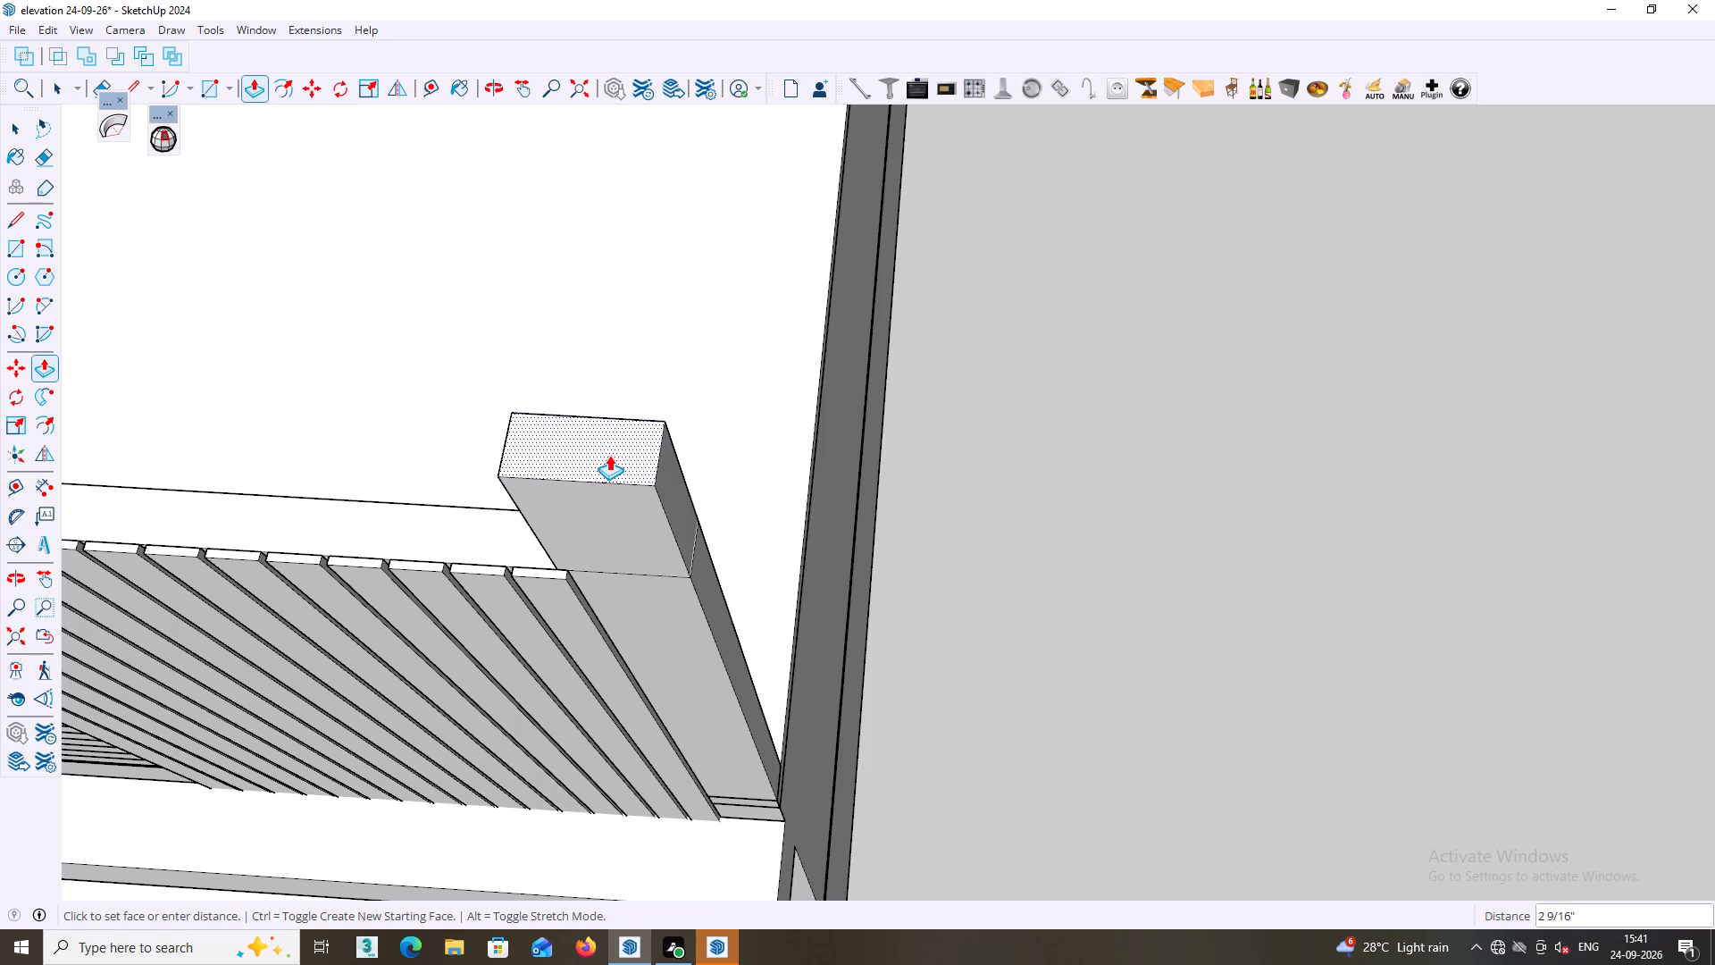
pyautogui.press('1')
pyautogui.press('Return')
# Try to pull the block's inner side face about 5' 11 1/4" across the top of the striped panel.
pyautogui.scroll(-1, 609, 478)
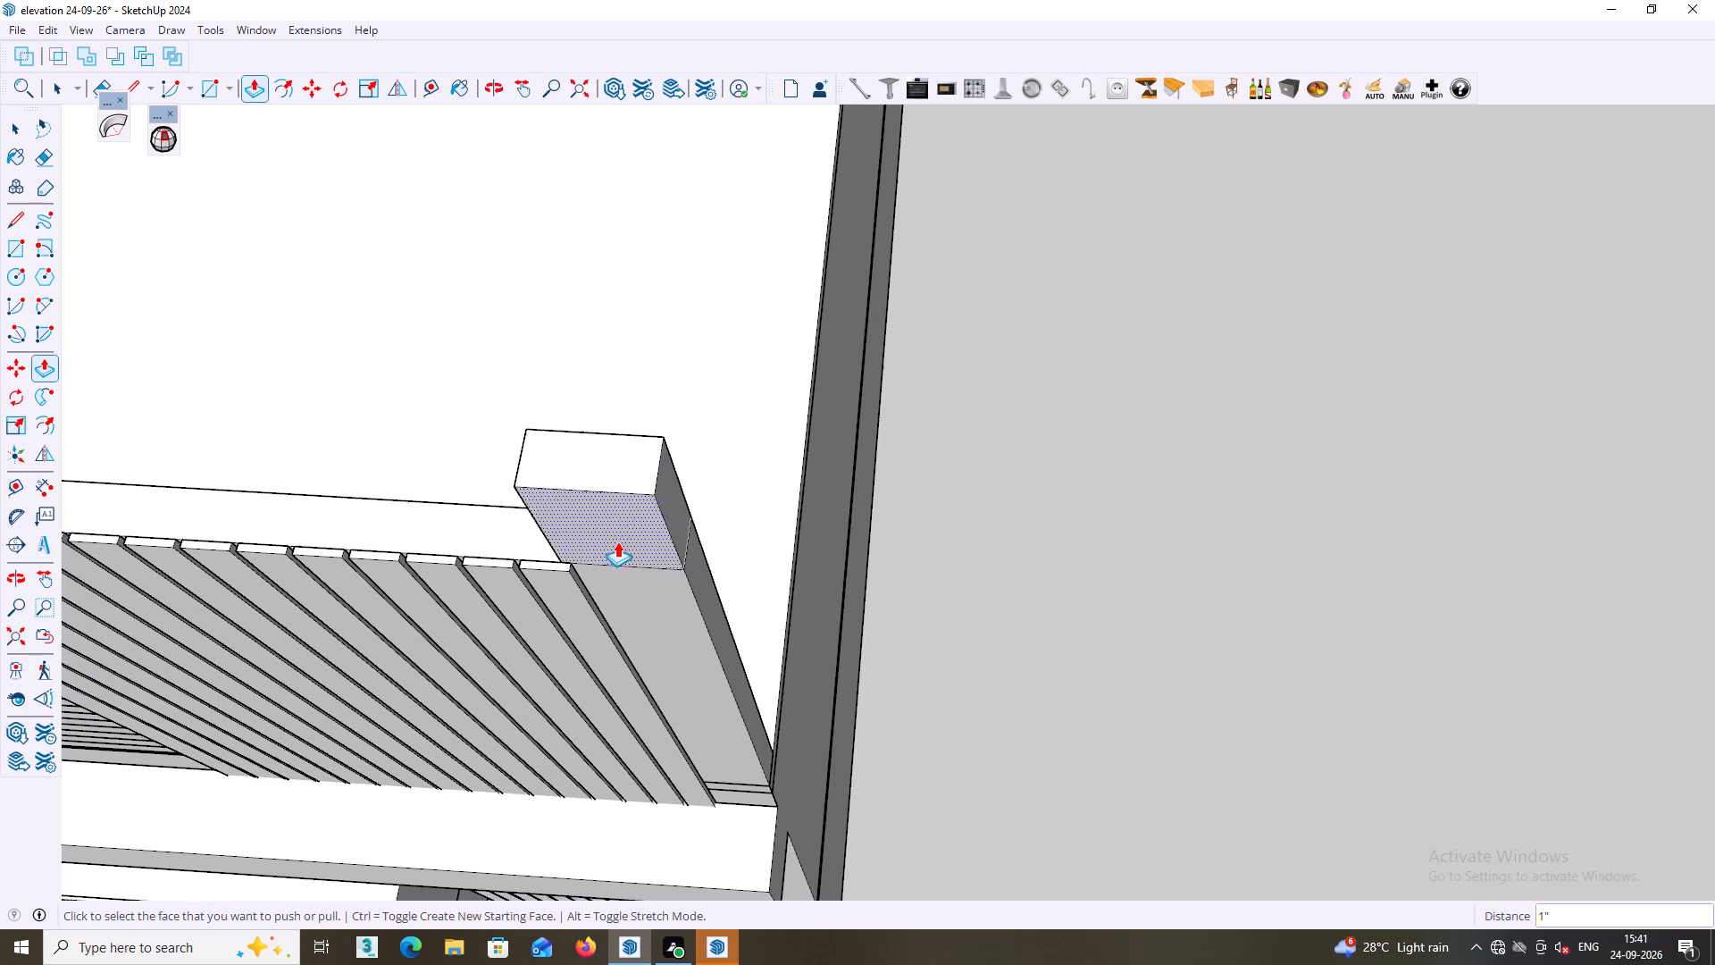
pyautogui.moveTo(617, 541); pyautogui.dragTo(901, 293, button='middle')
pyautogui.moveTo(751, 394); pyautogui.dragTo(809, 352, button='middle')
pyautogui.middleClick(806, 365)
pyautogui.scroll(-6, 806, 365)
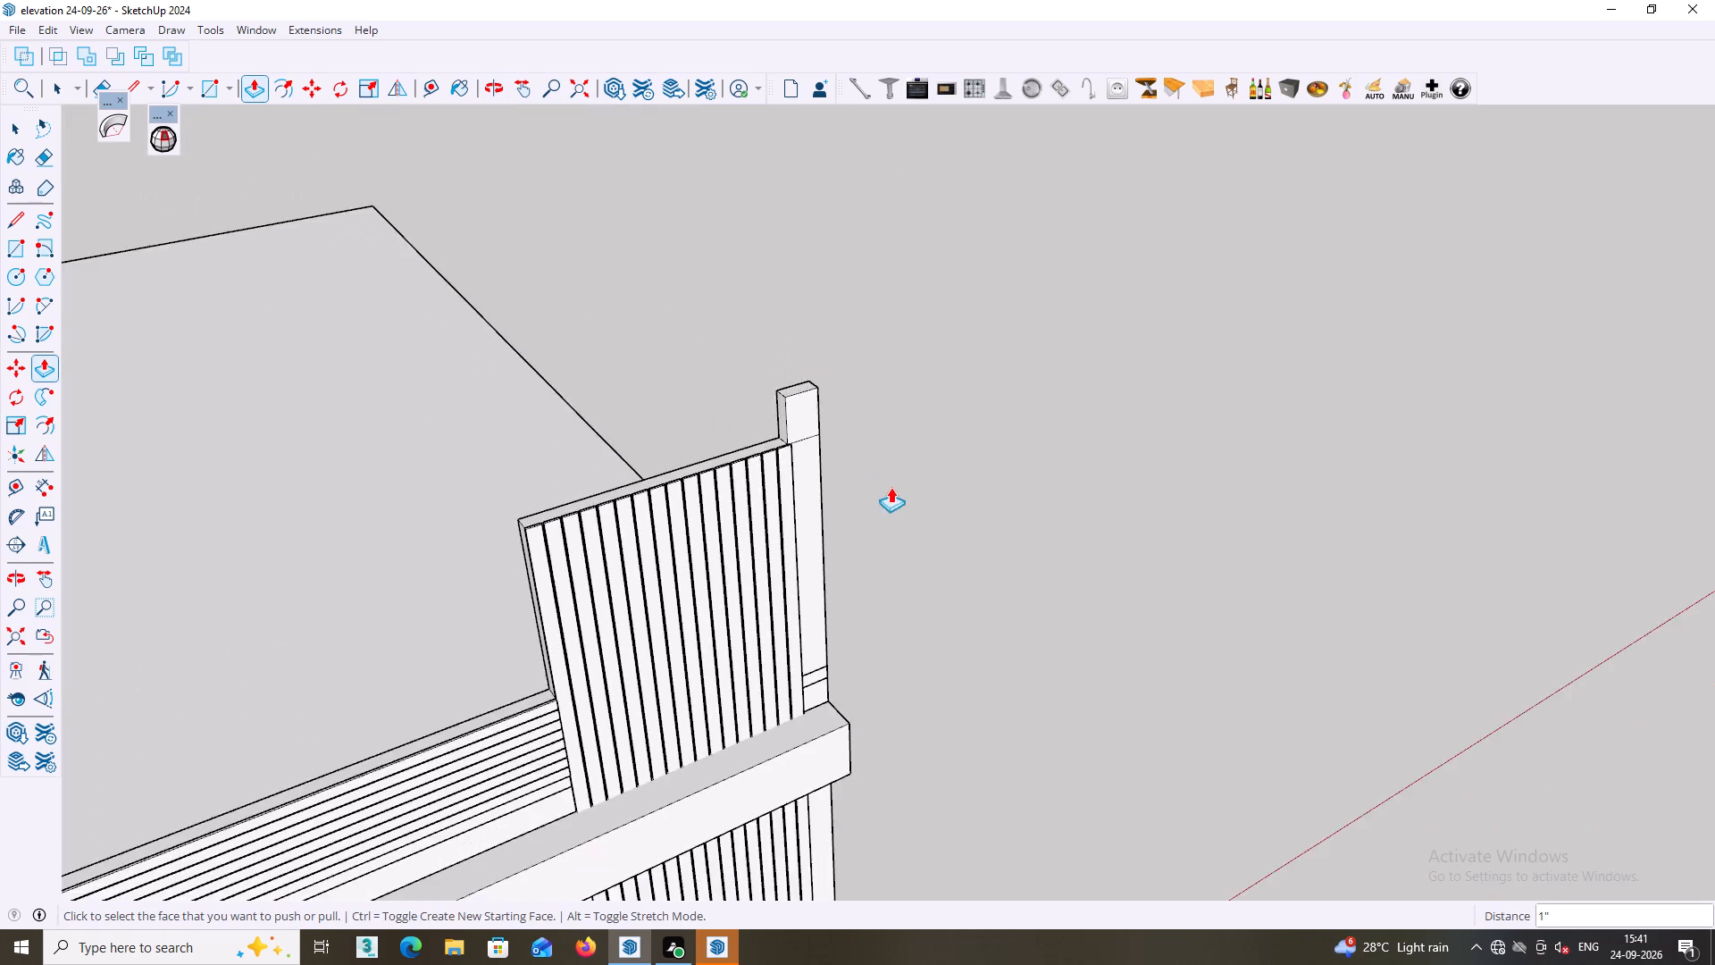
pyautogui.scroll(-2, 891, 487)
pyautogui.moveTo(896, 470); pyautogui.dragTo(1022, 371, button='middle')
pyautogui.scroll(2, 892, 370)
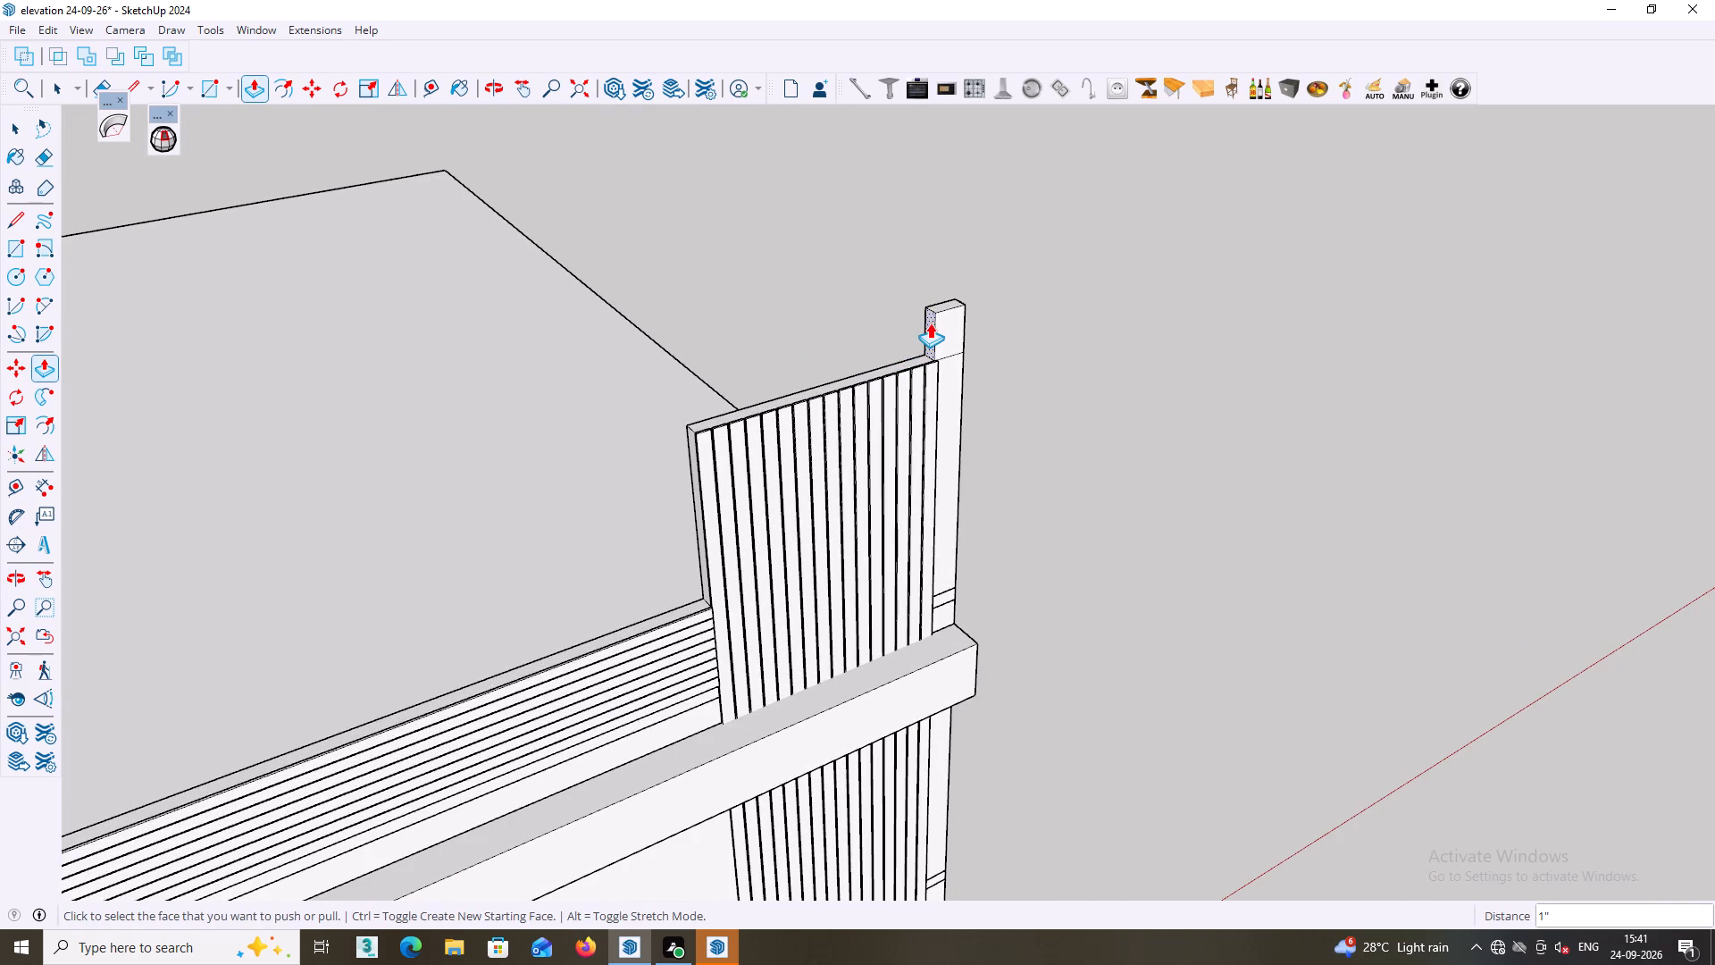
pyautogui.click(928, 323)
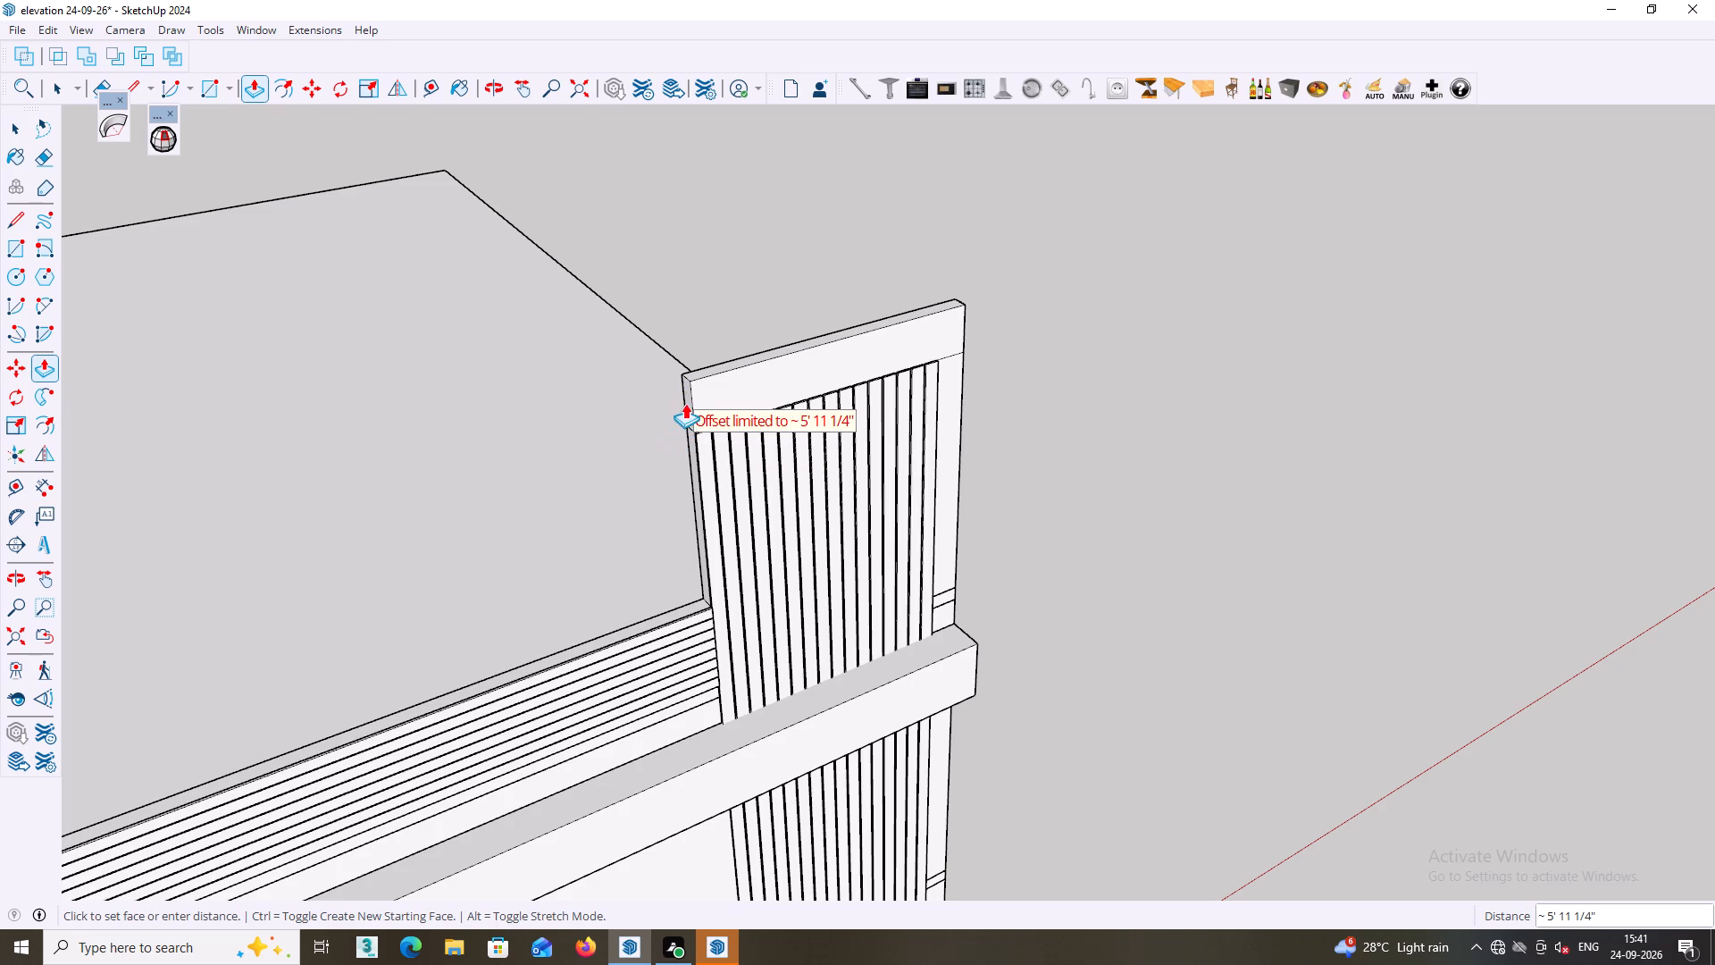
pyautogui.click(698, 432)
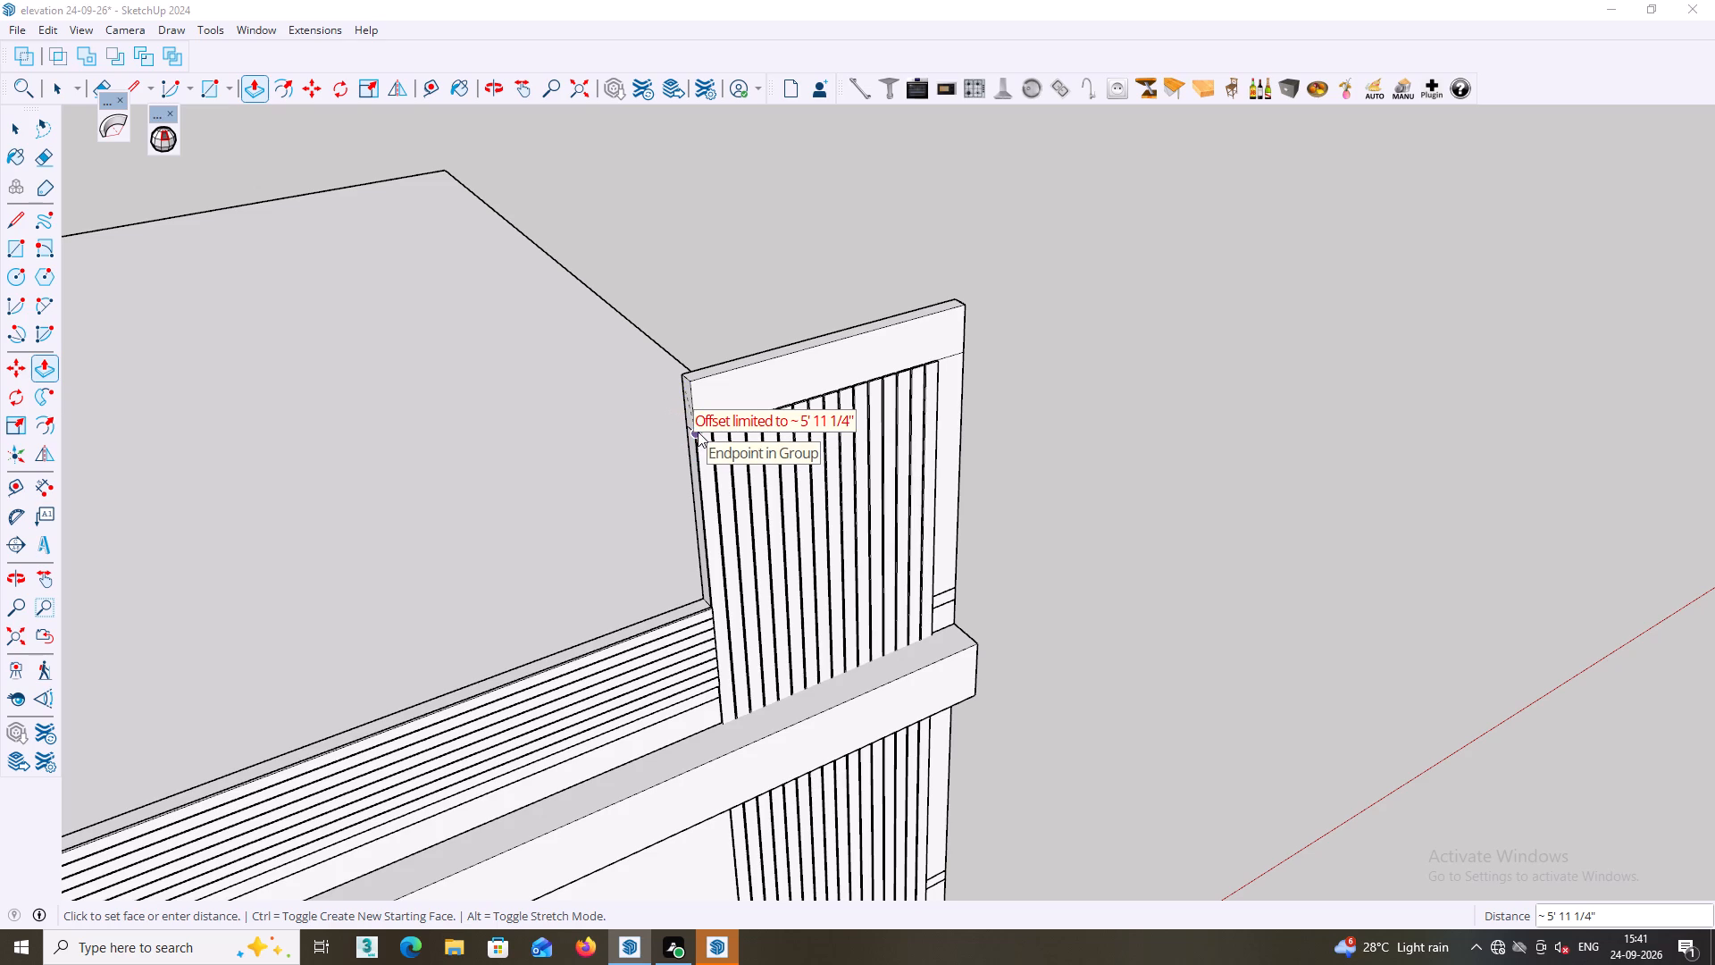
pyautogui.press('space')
# Pull the block's inner side face across the top of the striped panel, flush with the panel's far end.
pyautogui.scroll(1, 926, 333)
pyautogui.click(930, 338)
pyautogui.press('p')
pyautogui.click(926, 342)
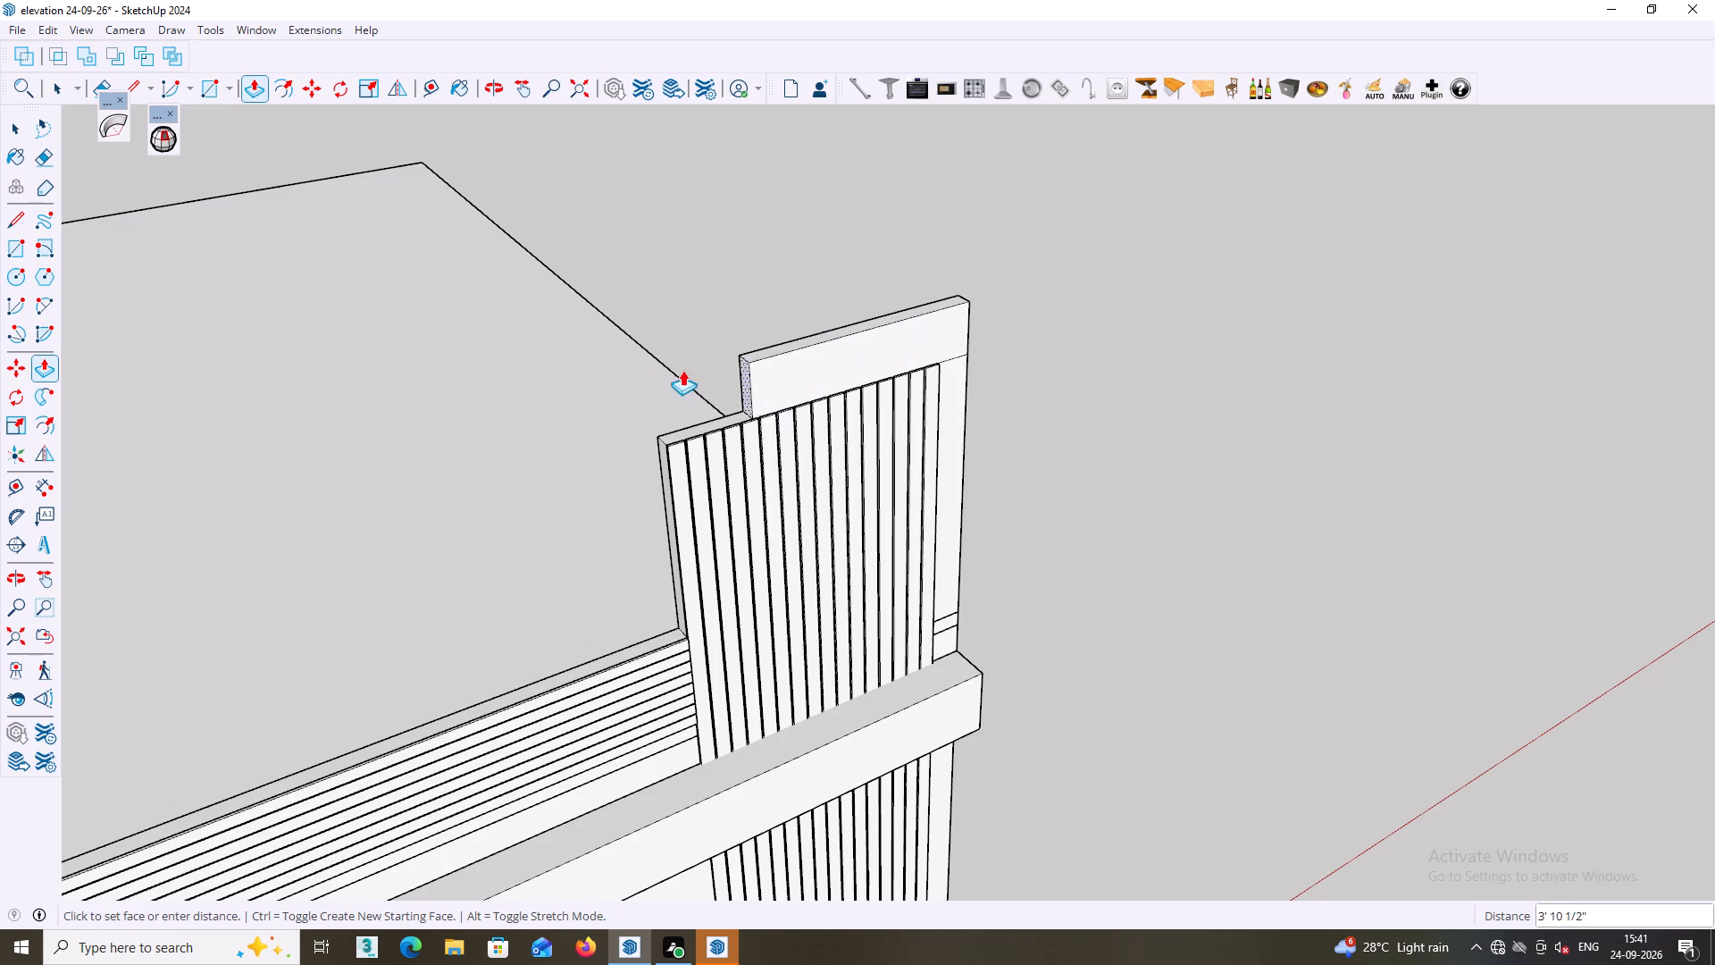
pyautogui.click(647, 420)
# Extend the top beam's inner end face 9" beyond the striped panel with Push/Pull.
pyautogui.moveTo(652, 453); pyautogui.dragTo(745, 387, button='middle')
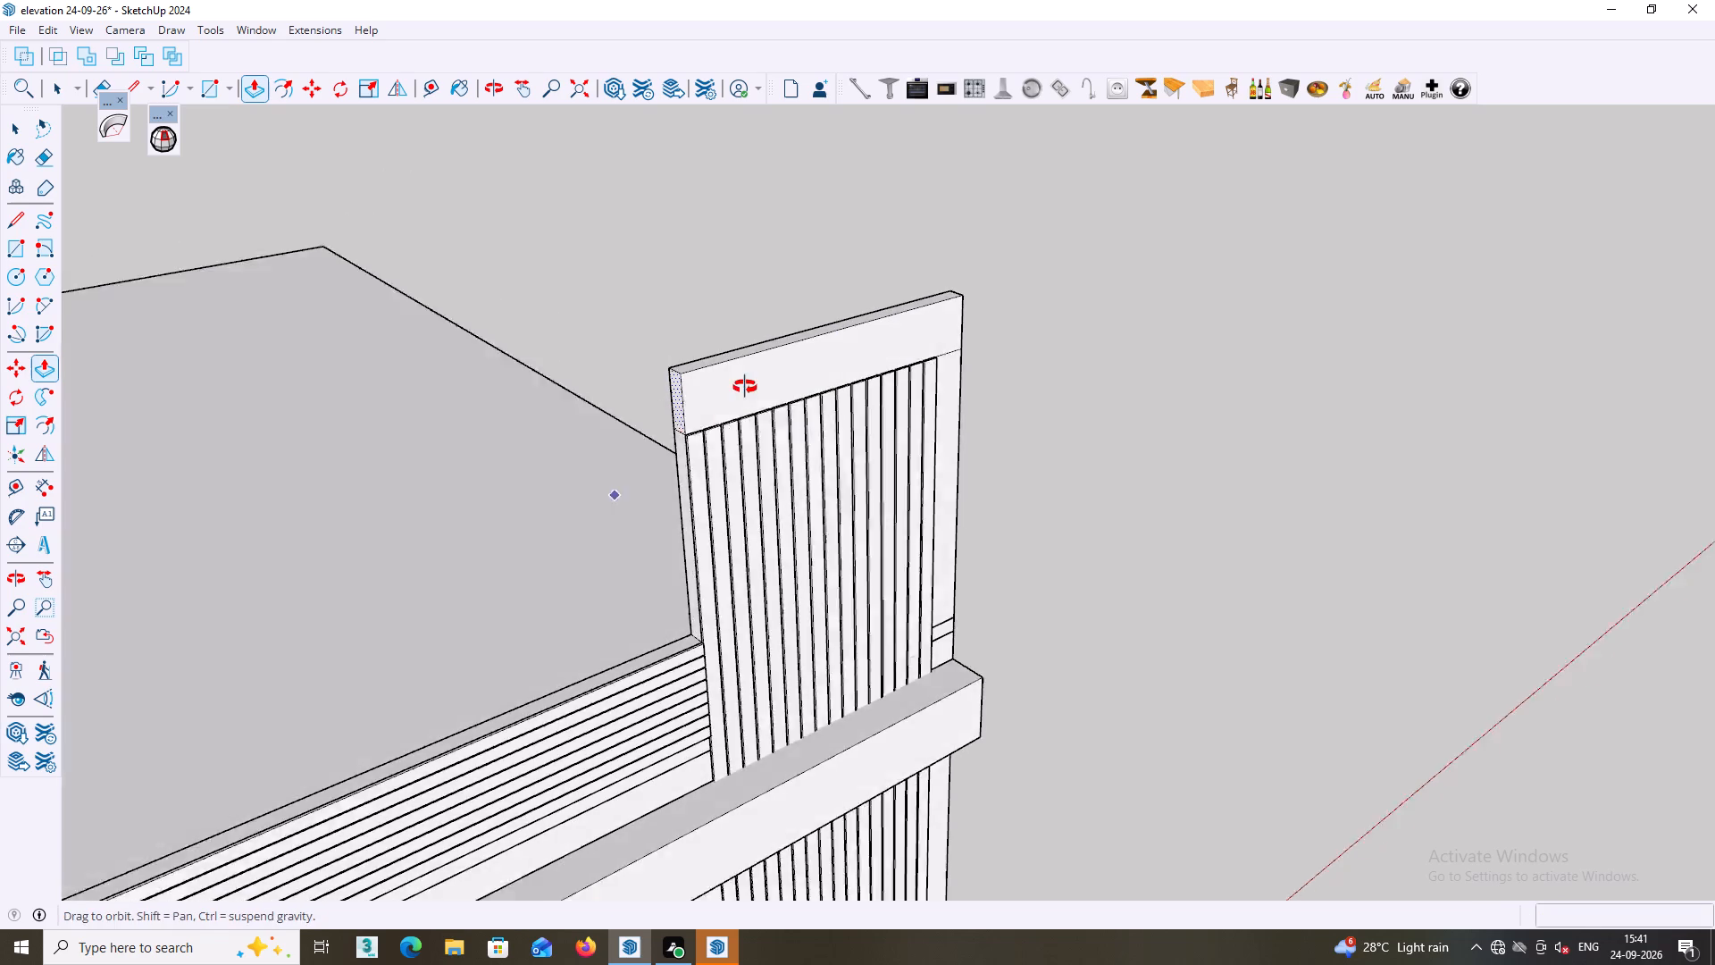
pyautogui.moveTo(745, 387); pyautogui.dragTo(758, 376, button='middle')
pyautogui.scroll(2, 683, 426)
pyautogui.click(694, 391)
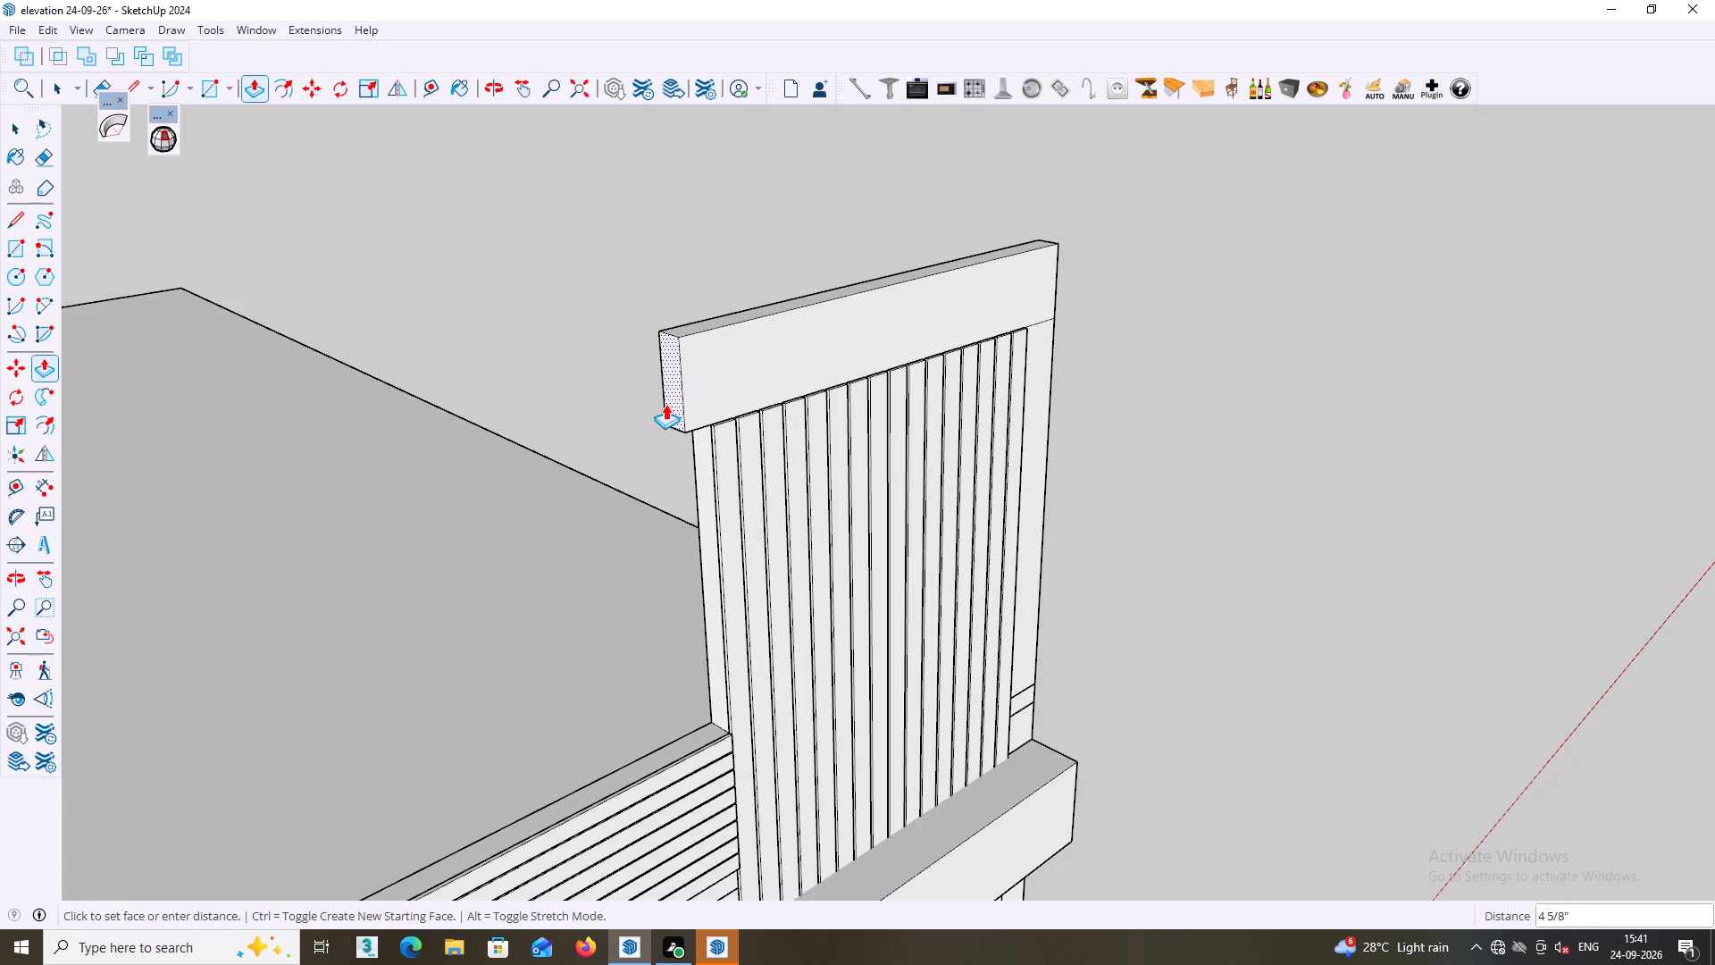
pyautogui.moveTo(666, 402); pyautogui.dragTo(465, 364, button='middle')
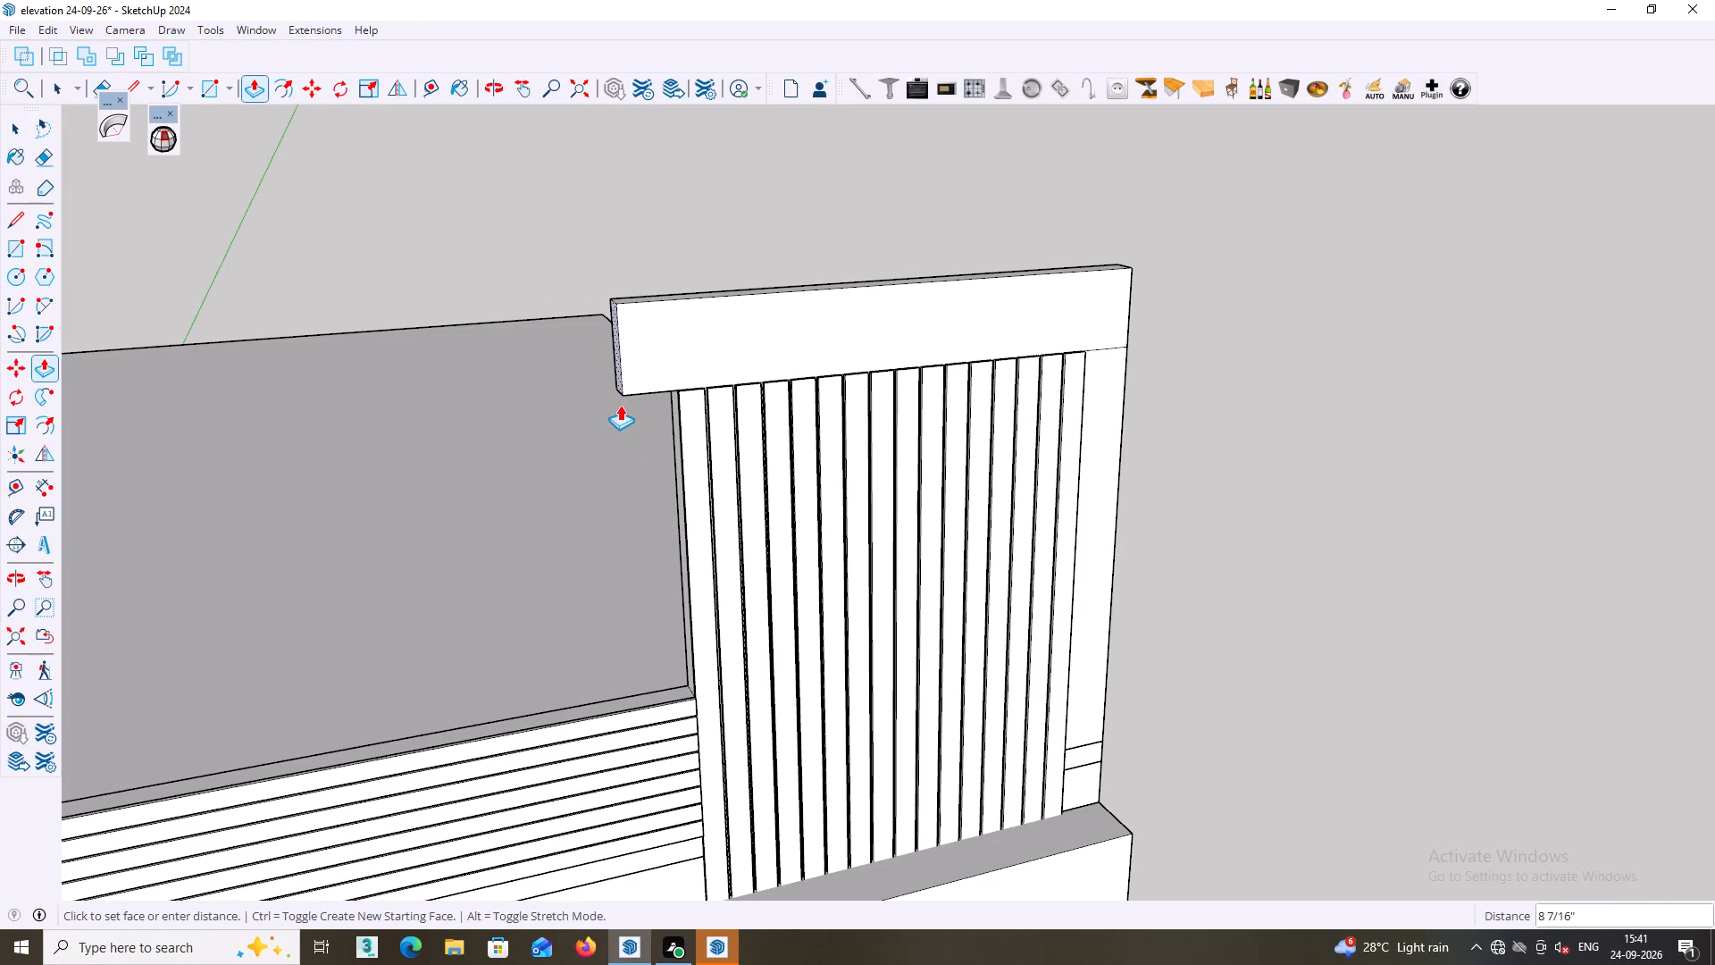
pyautogui.press('9')
pyautogui.press('Return')
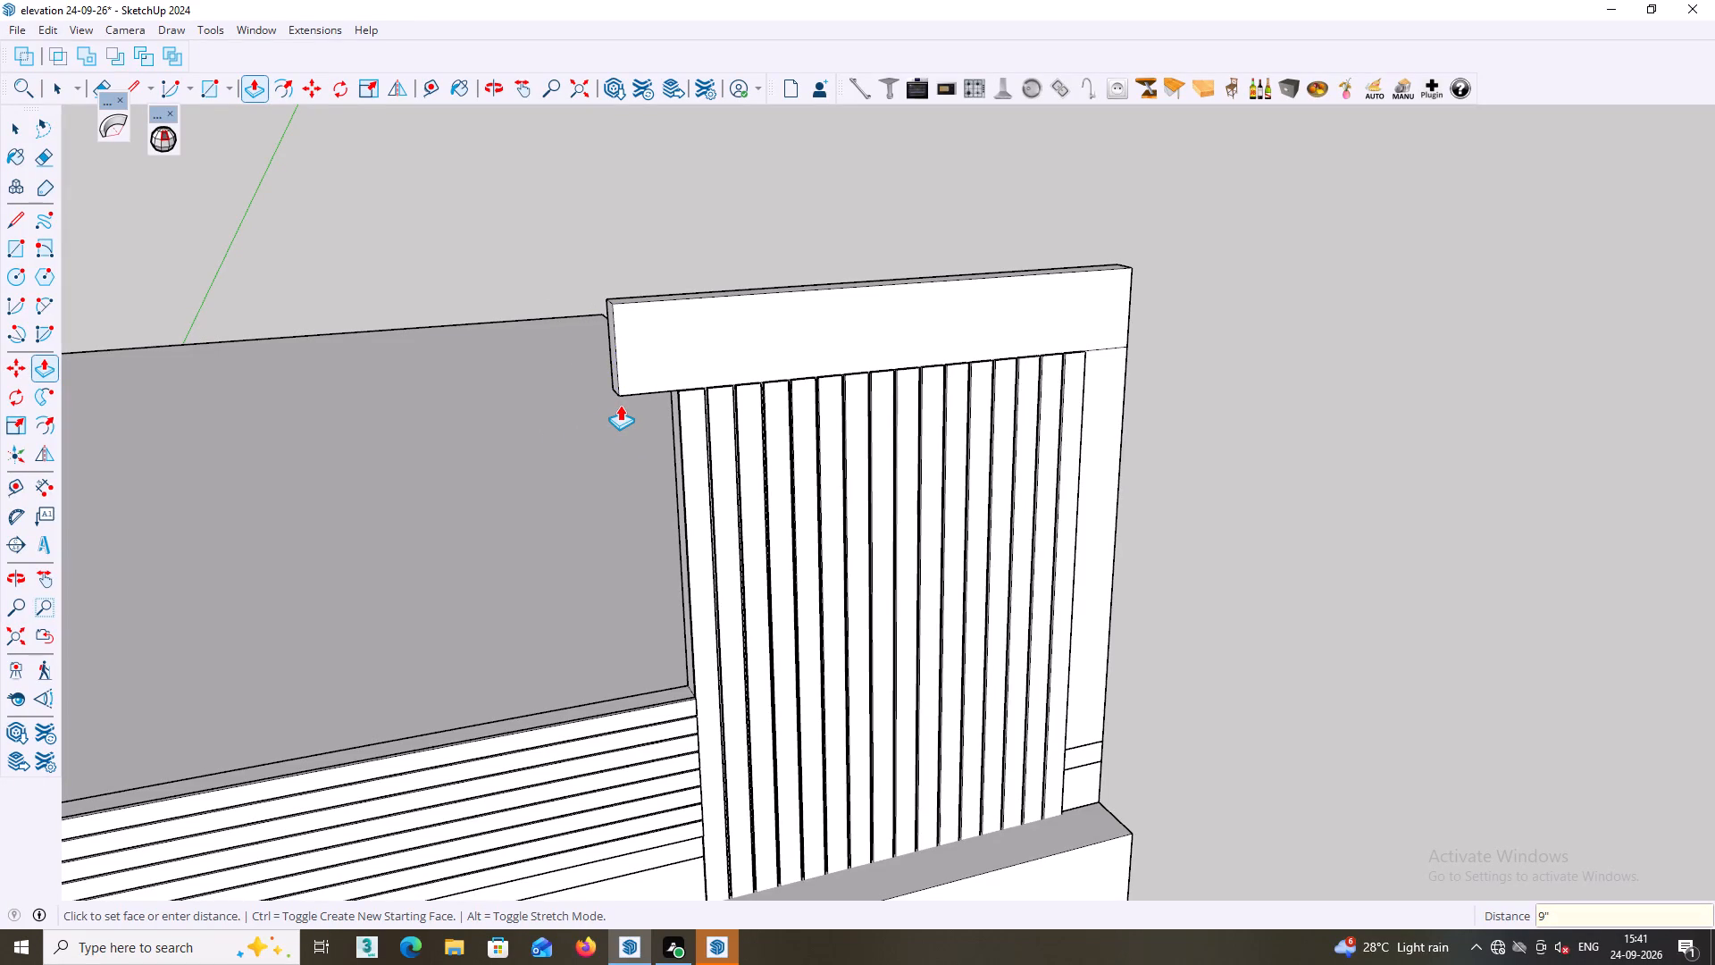
# Extend the top beam's outer end face 9" beyond the end panel so it overhangs on that side too.
pyautogui.moveTo(569, 433); pyautogui.dragTo(464, 457, button='middle')
pyautogui.scroll(-2, 972, 553)
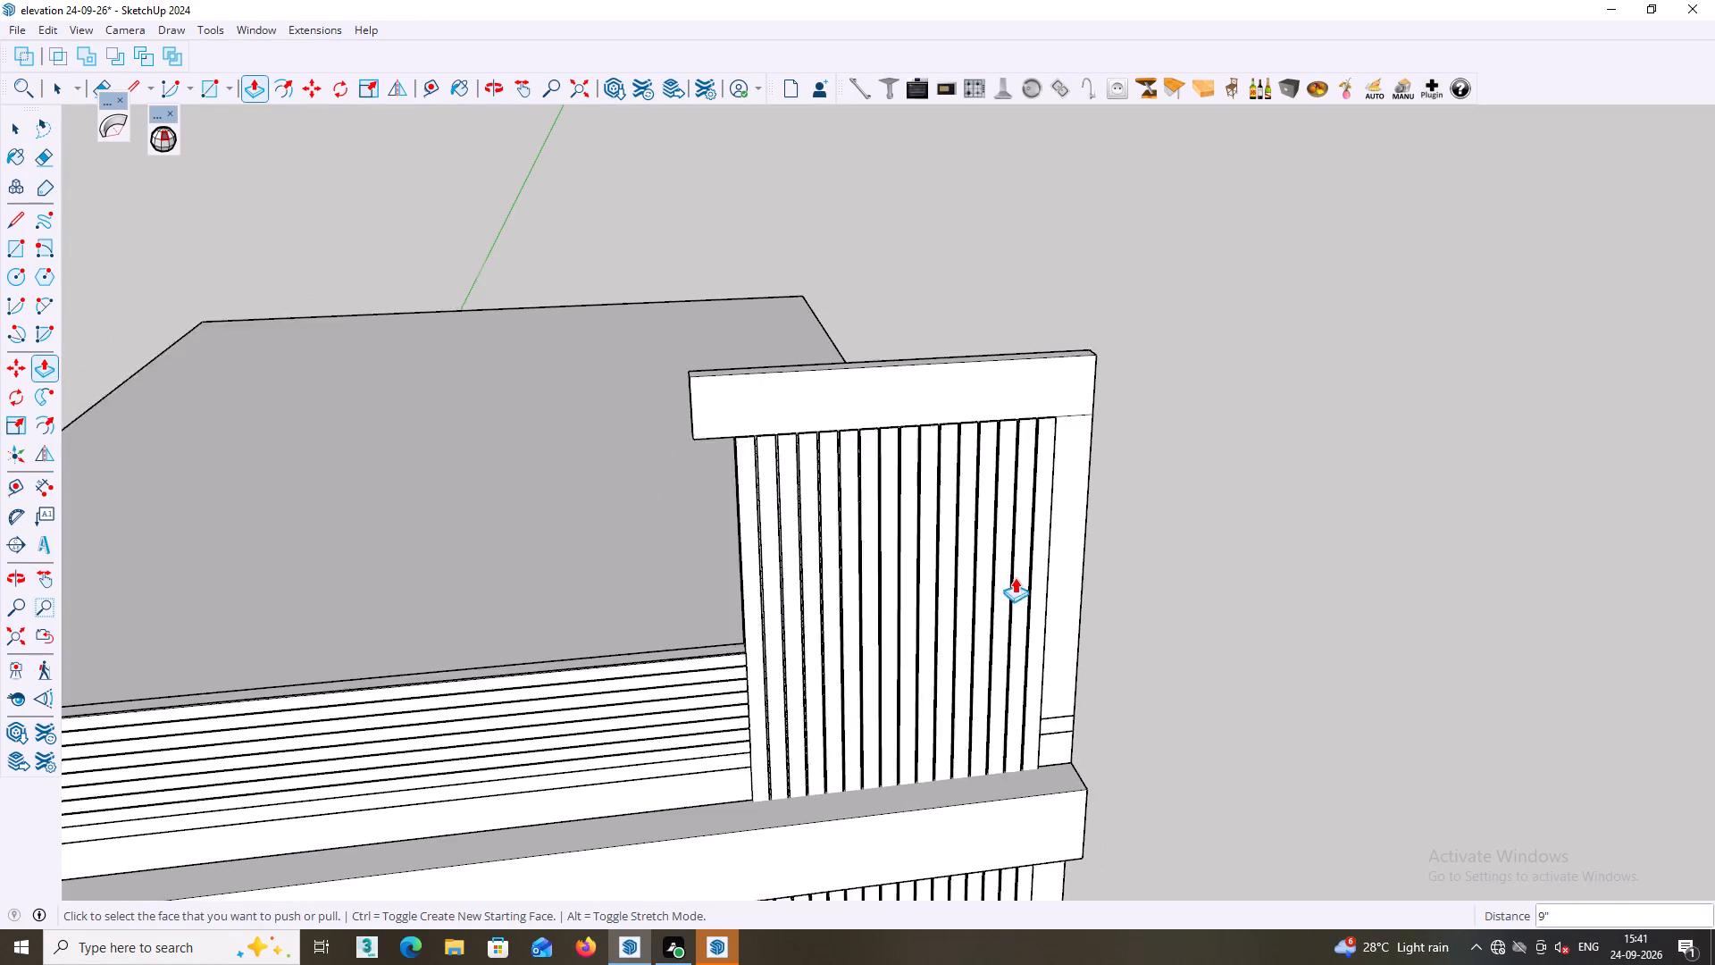
pyautogui.scroll(-2, 1015, 577)
pyautogui.moveTo(1128, 583); pyautogui.dragTo(1008, 478, button='middle')
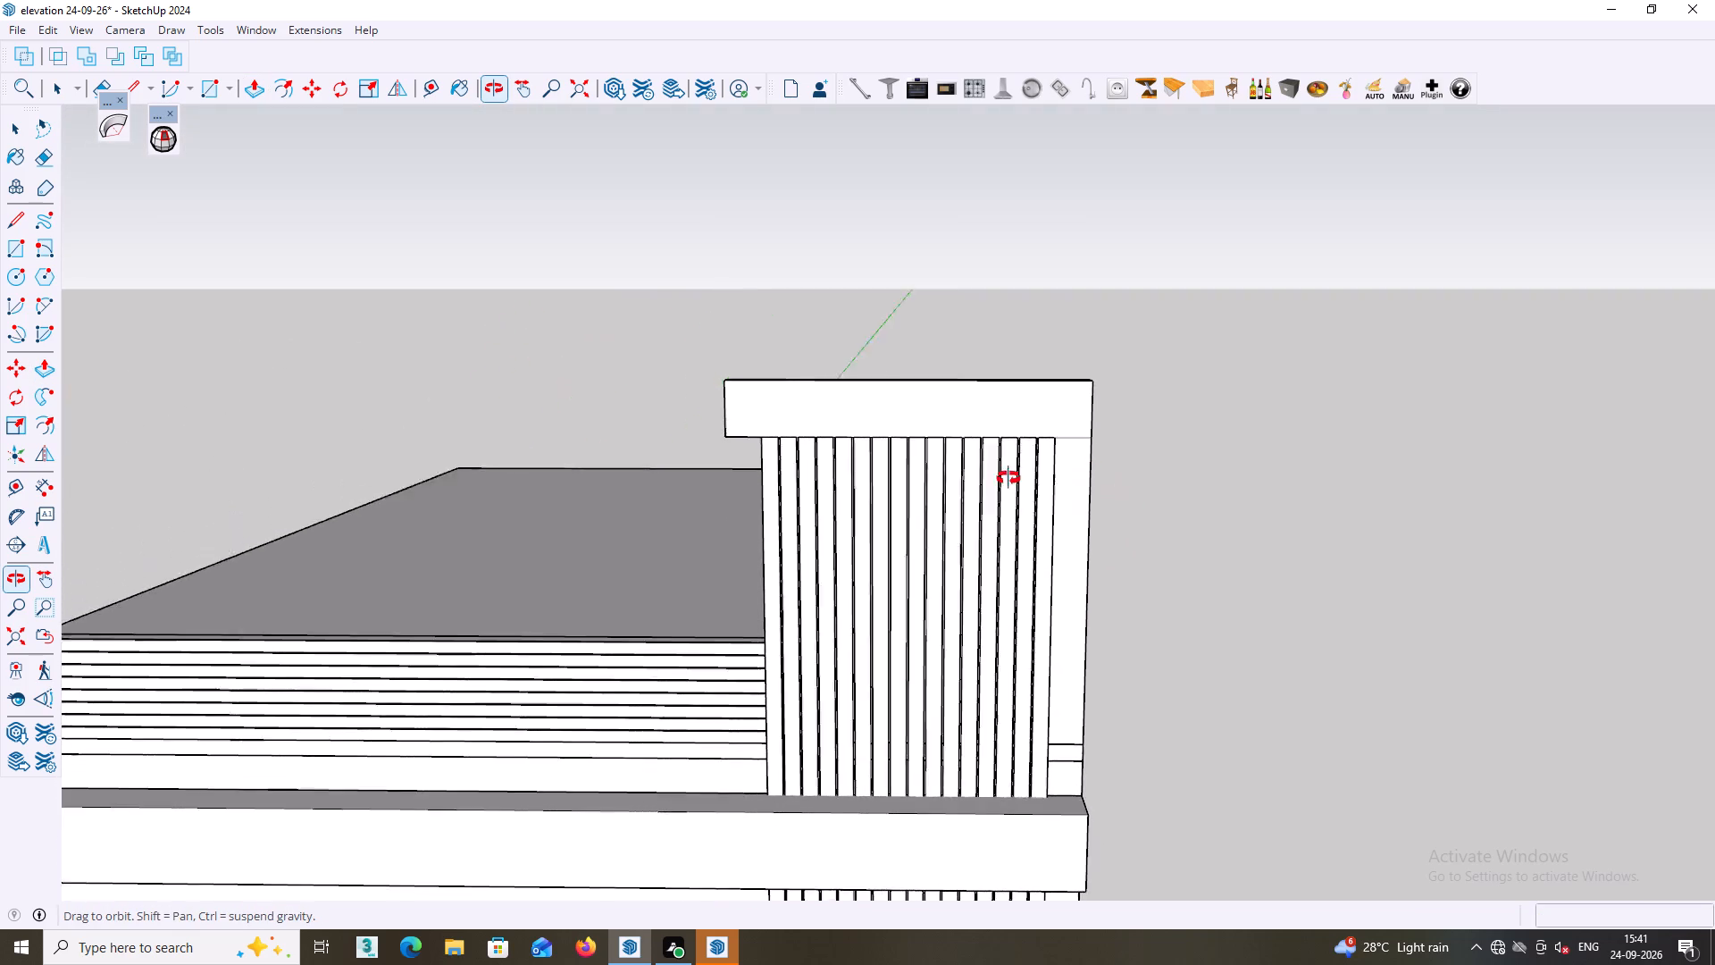
pyautogui.moveTo(1008, 478); pyautogui.dragTo(848, 517, button='middle')
pyautogui.moveTo(942, 466); pyautogui.dragTo(933, 466, button='middle')
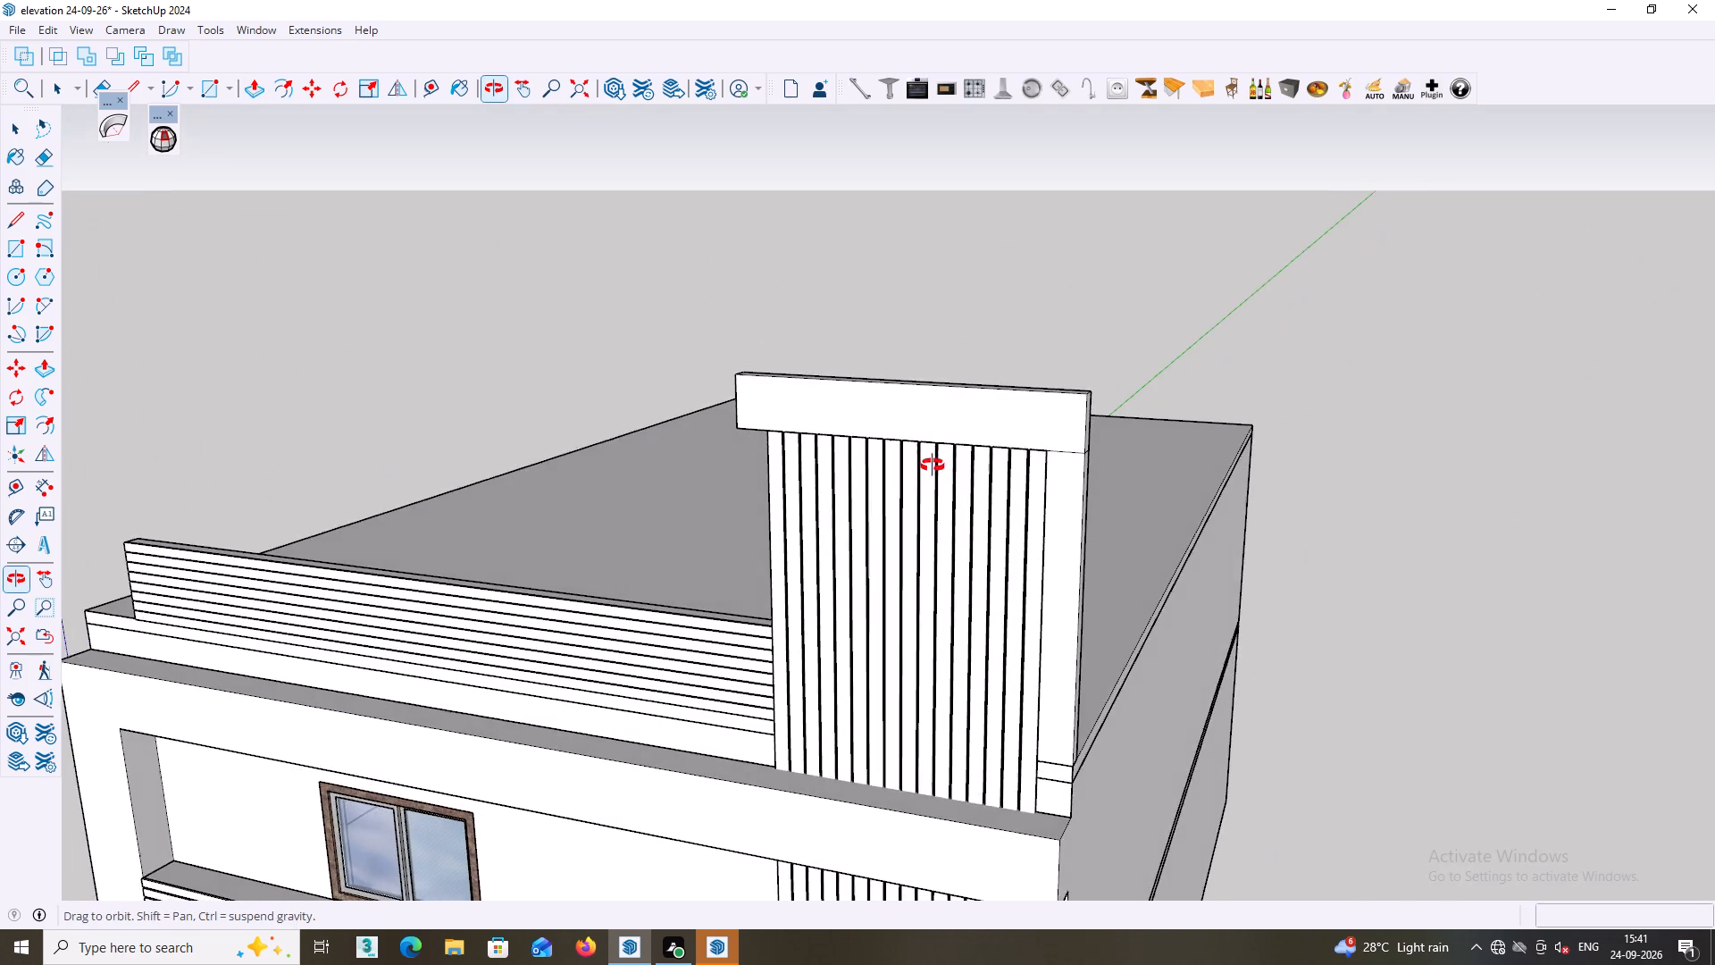
pyautogui.moveTo(933, 466); pyautogui.dragTo(750, 478, button='middle')
pyautogui.scroll(5, 989, 418)
pyautogui.moveTo(1035, 426); pyautogui.dragTo(1057, 431, button='middle')
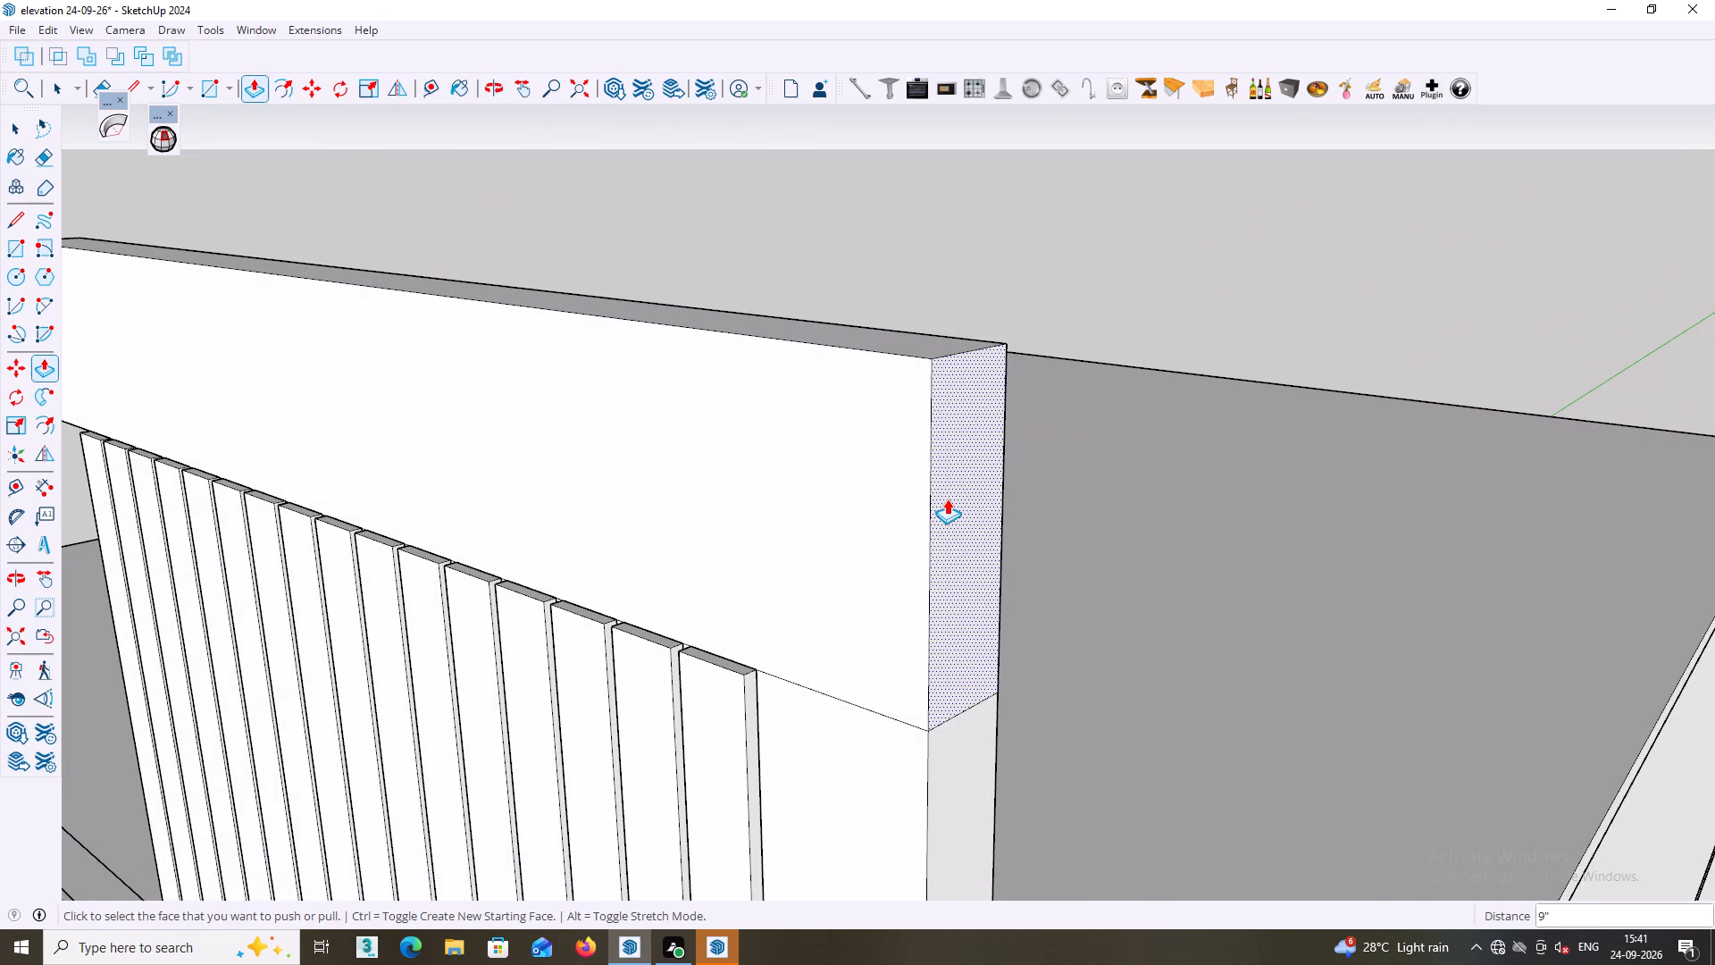
pyautogui.click(947, 499)
pyautogui.press('9')
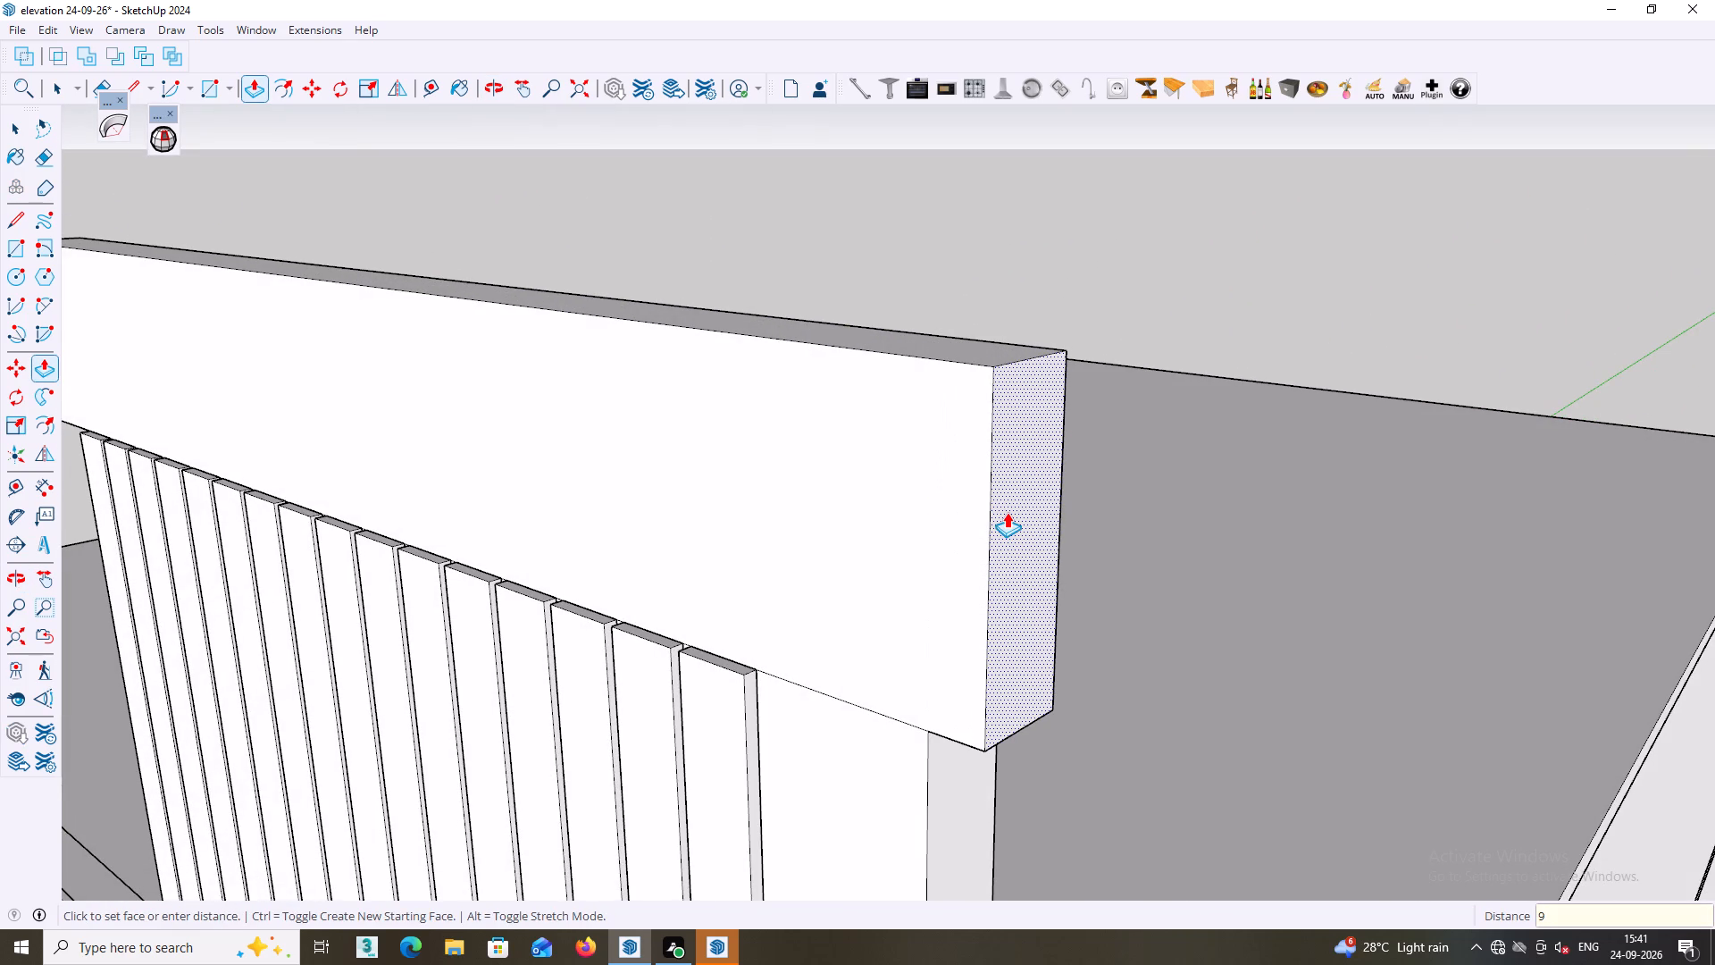
pyautogui.press('Return')
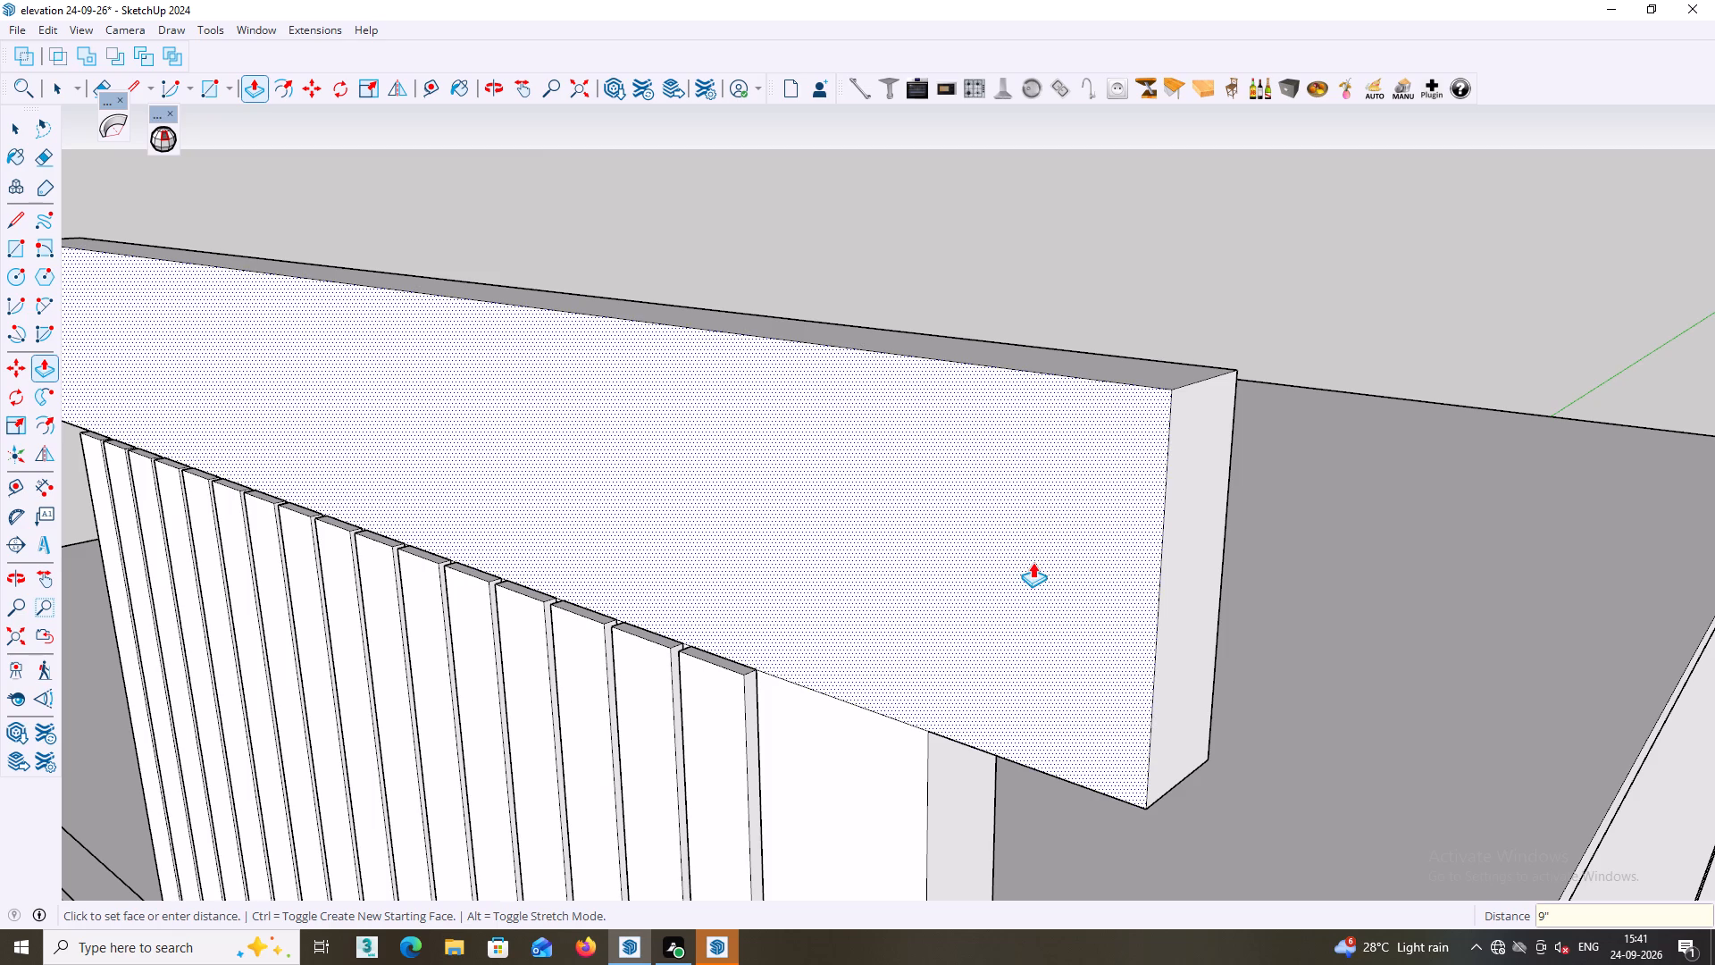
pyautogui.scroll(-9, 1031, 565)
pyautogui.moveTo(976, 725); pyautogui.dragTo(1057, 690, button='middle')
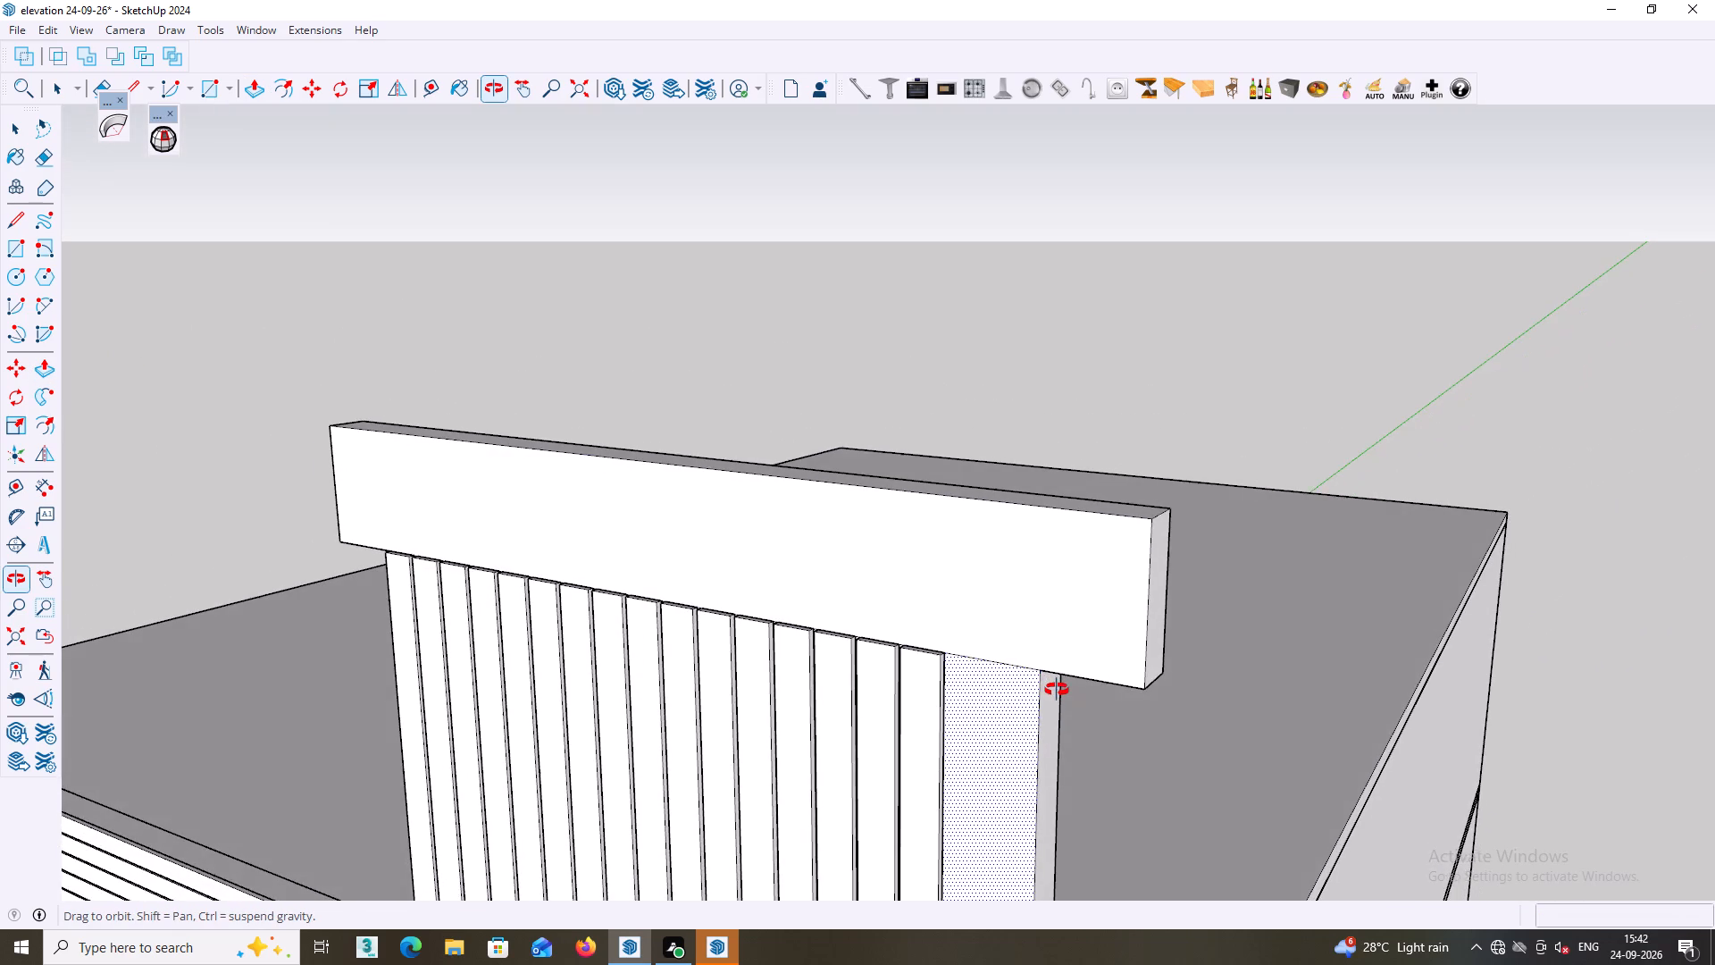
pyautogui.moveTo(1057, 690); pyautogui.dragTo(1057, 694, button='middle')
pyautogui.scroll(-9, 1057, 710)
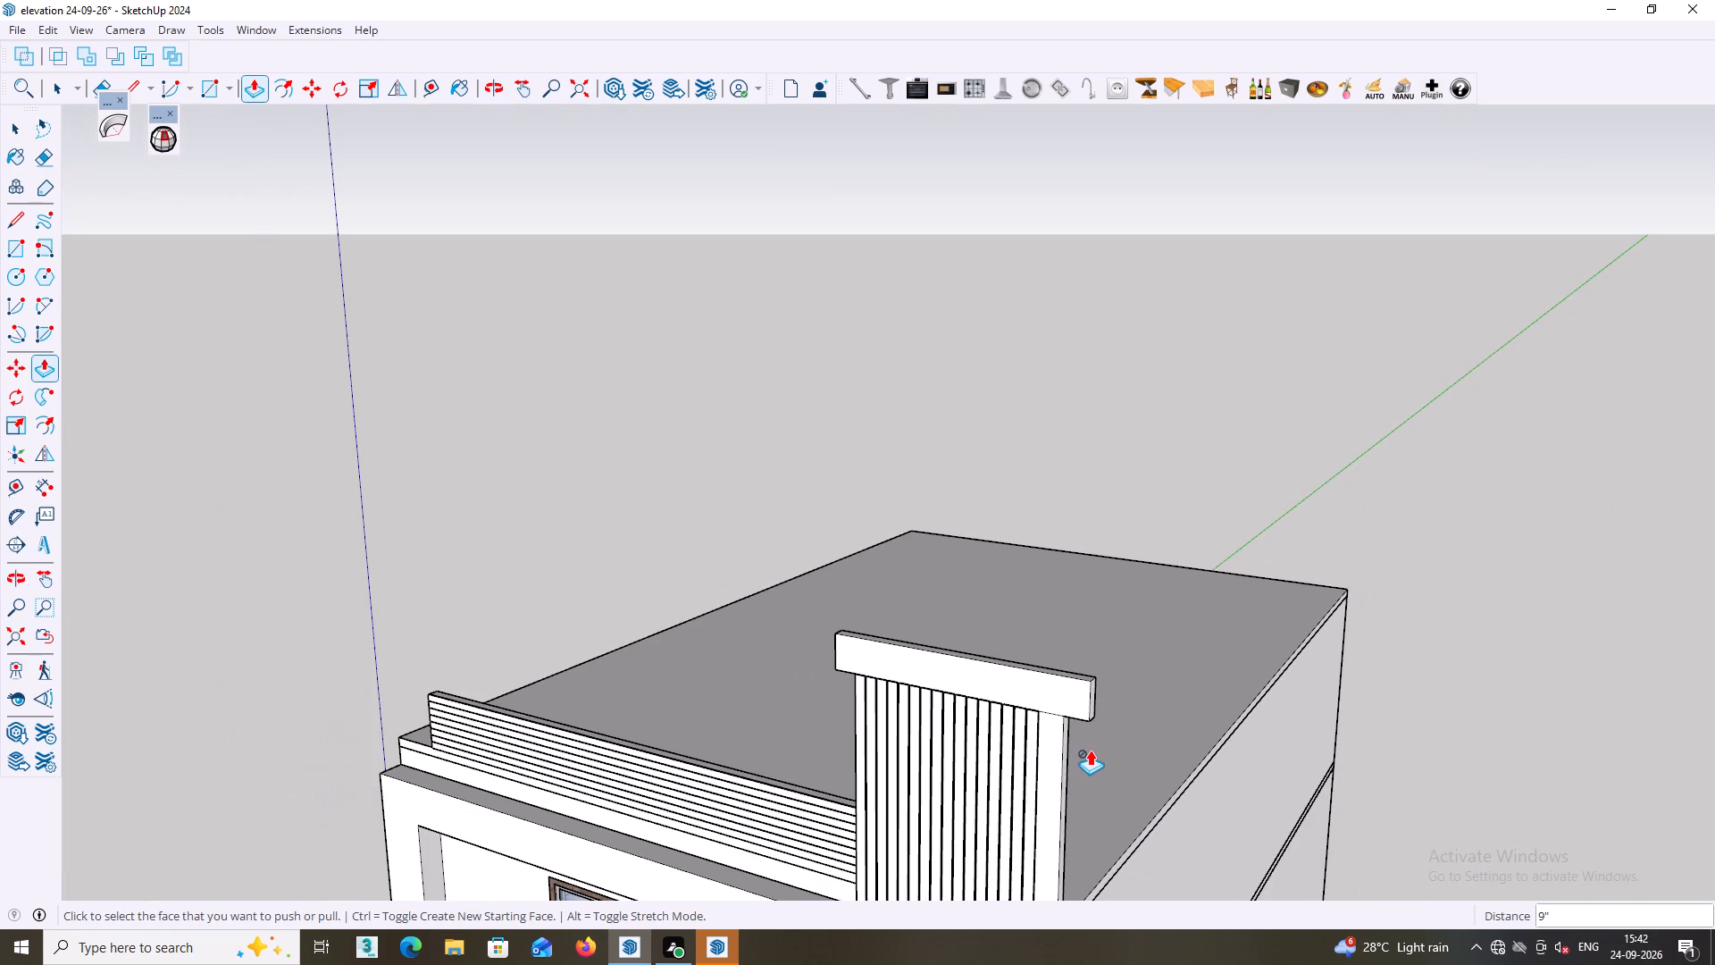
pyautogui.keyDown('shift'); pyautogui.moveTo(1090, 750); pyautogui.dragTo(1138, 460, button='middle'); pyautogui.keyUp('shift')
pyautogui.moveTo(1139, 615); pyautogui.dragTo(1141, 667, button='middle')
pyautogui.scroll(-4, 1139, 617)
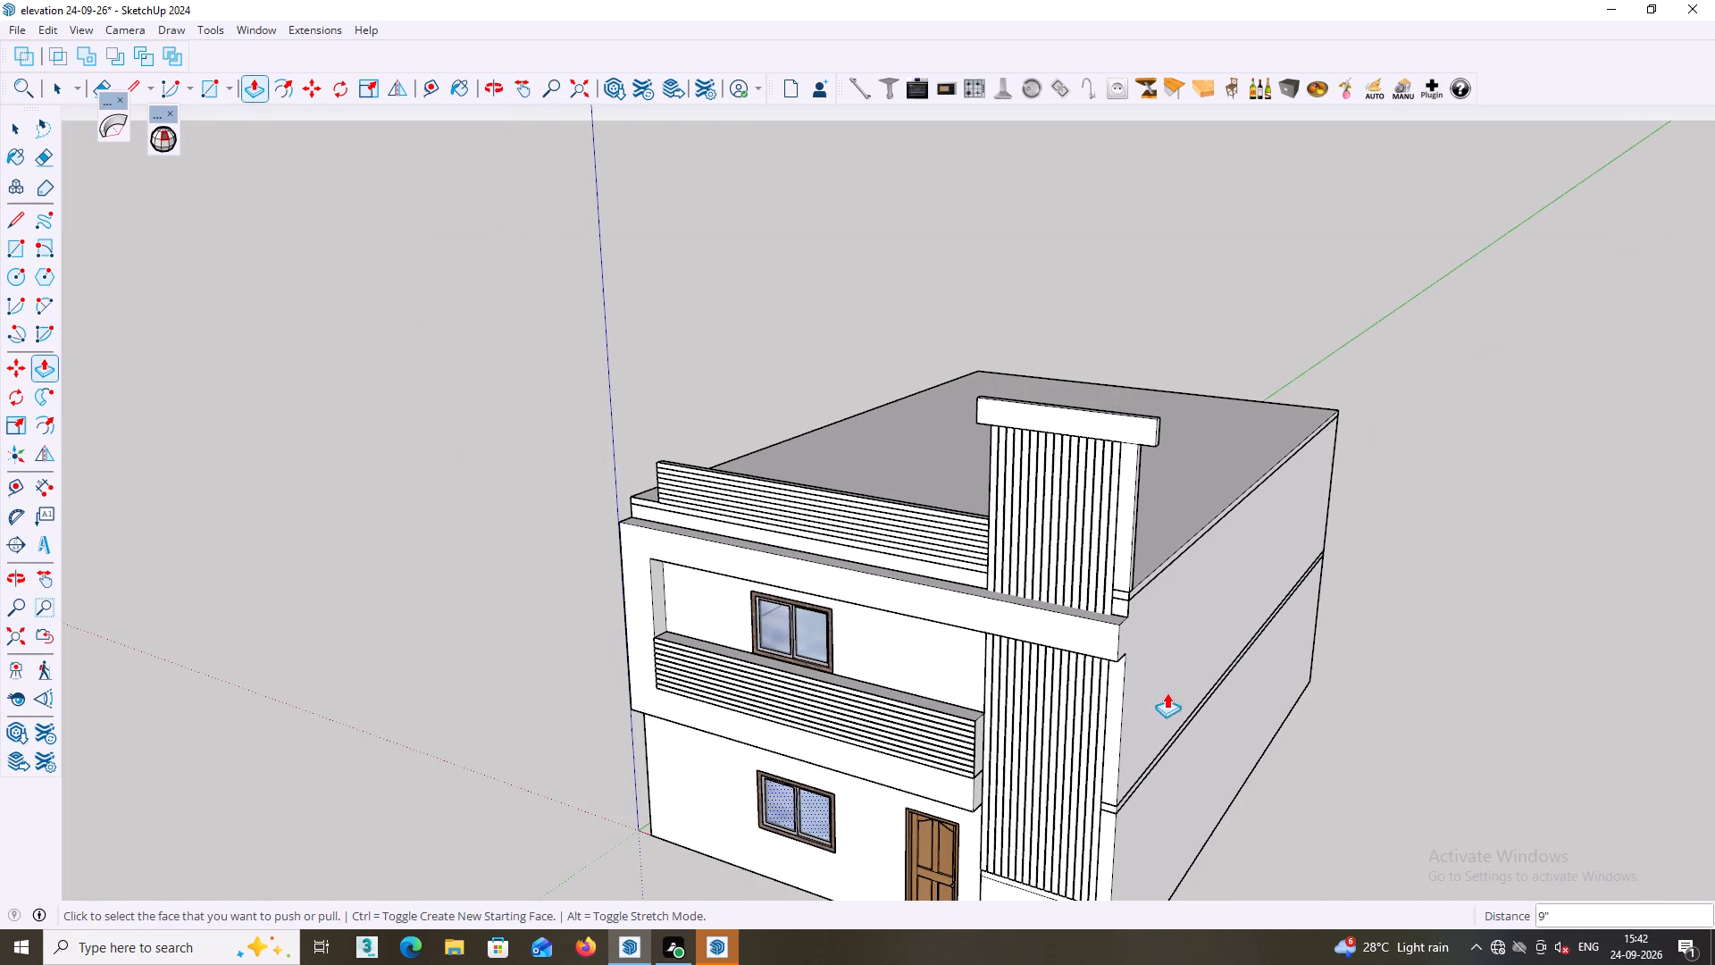
# Push the top beam's outer end face back 9" so it sits flush with the end panel's outer side.
pyautogui.press('space')
pyautogui.click(1460, 573)
pyautogui.moveTo(1337, 607); pyautogui.dragTo(1354, 584, button='middle')
pyautogui.moveTo(1143, 547); pyautogui.dragTo(1251, 549, button='middle')
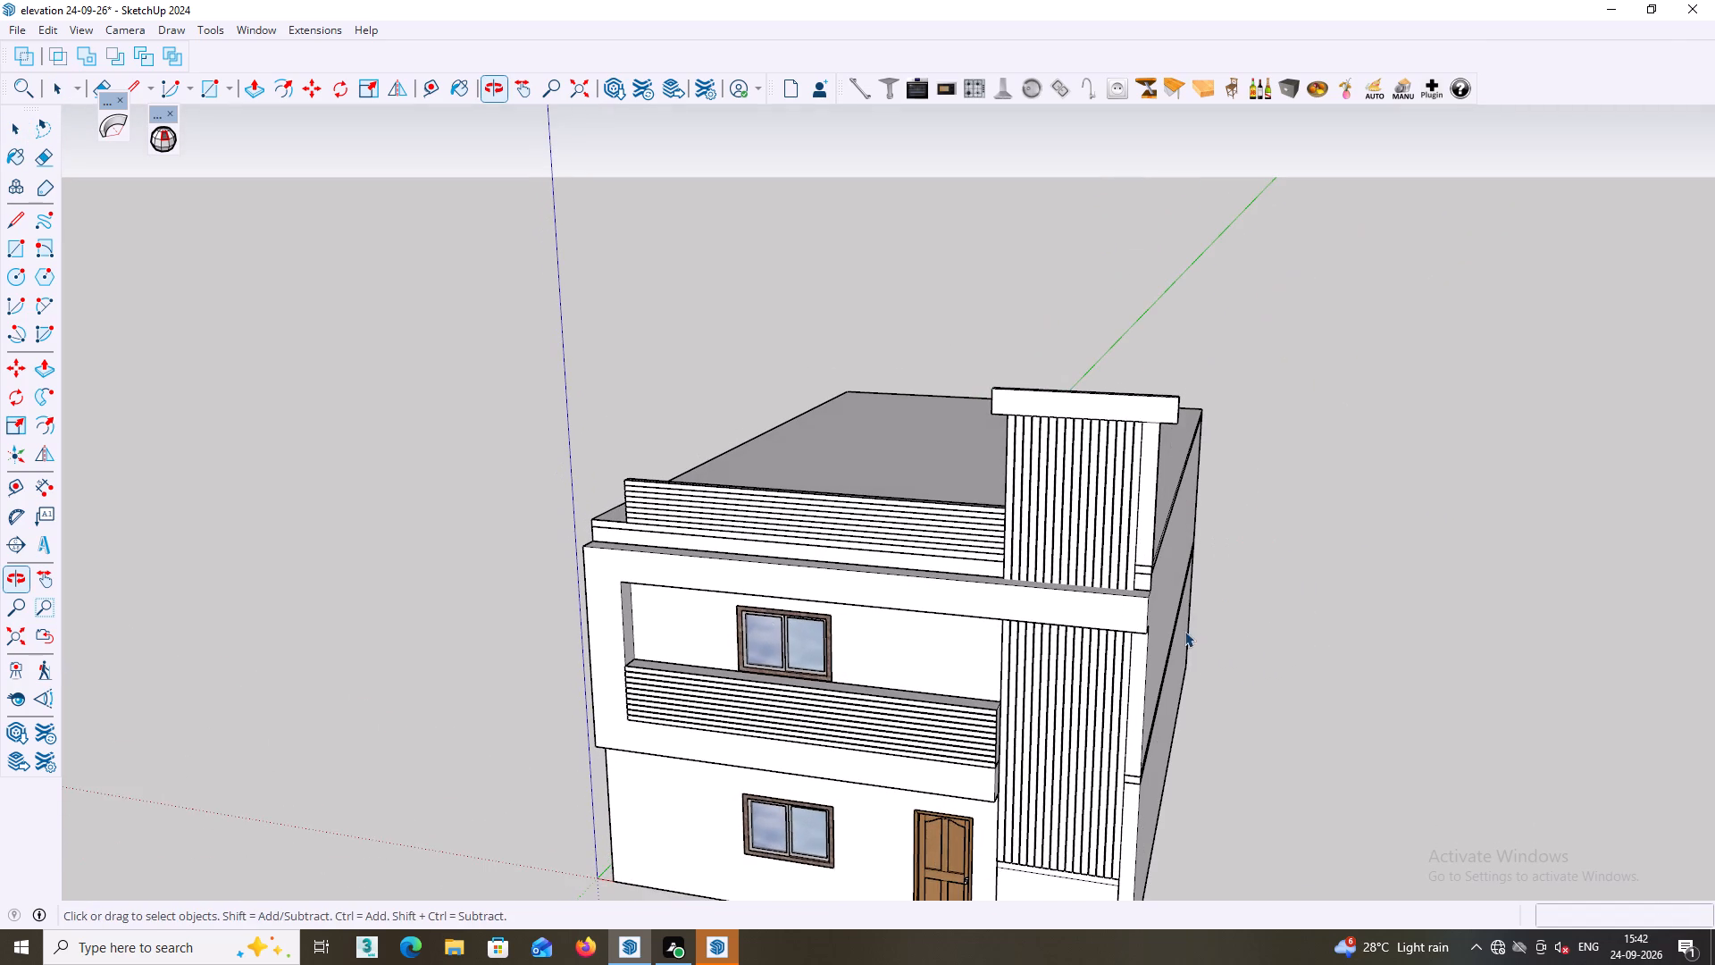
pyautogui.moveTo(1187, 640); pyautogui.dragTo(1206, 614, button='middle')
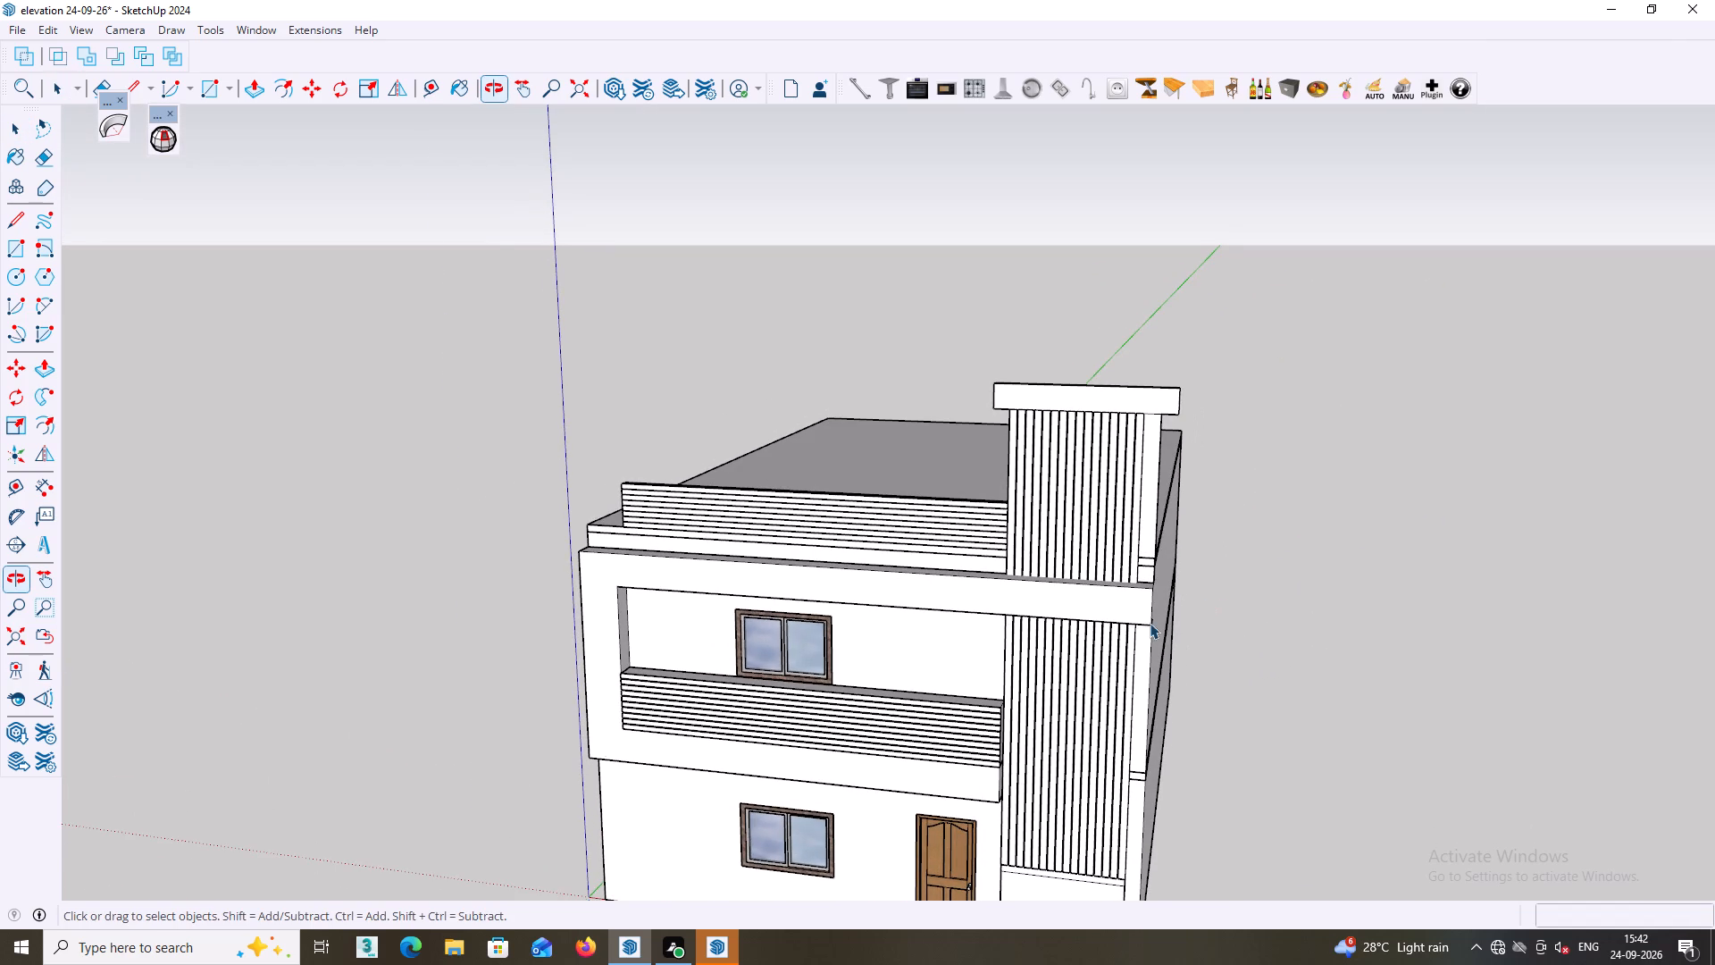
pyautogui.scroll(2, 1150, 623)
pyautogui.moveTo(1184, 508); pyautogui.dragTo(1225, 575, button='middle')
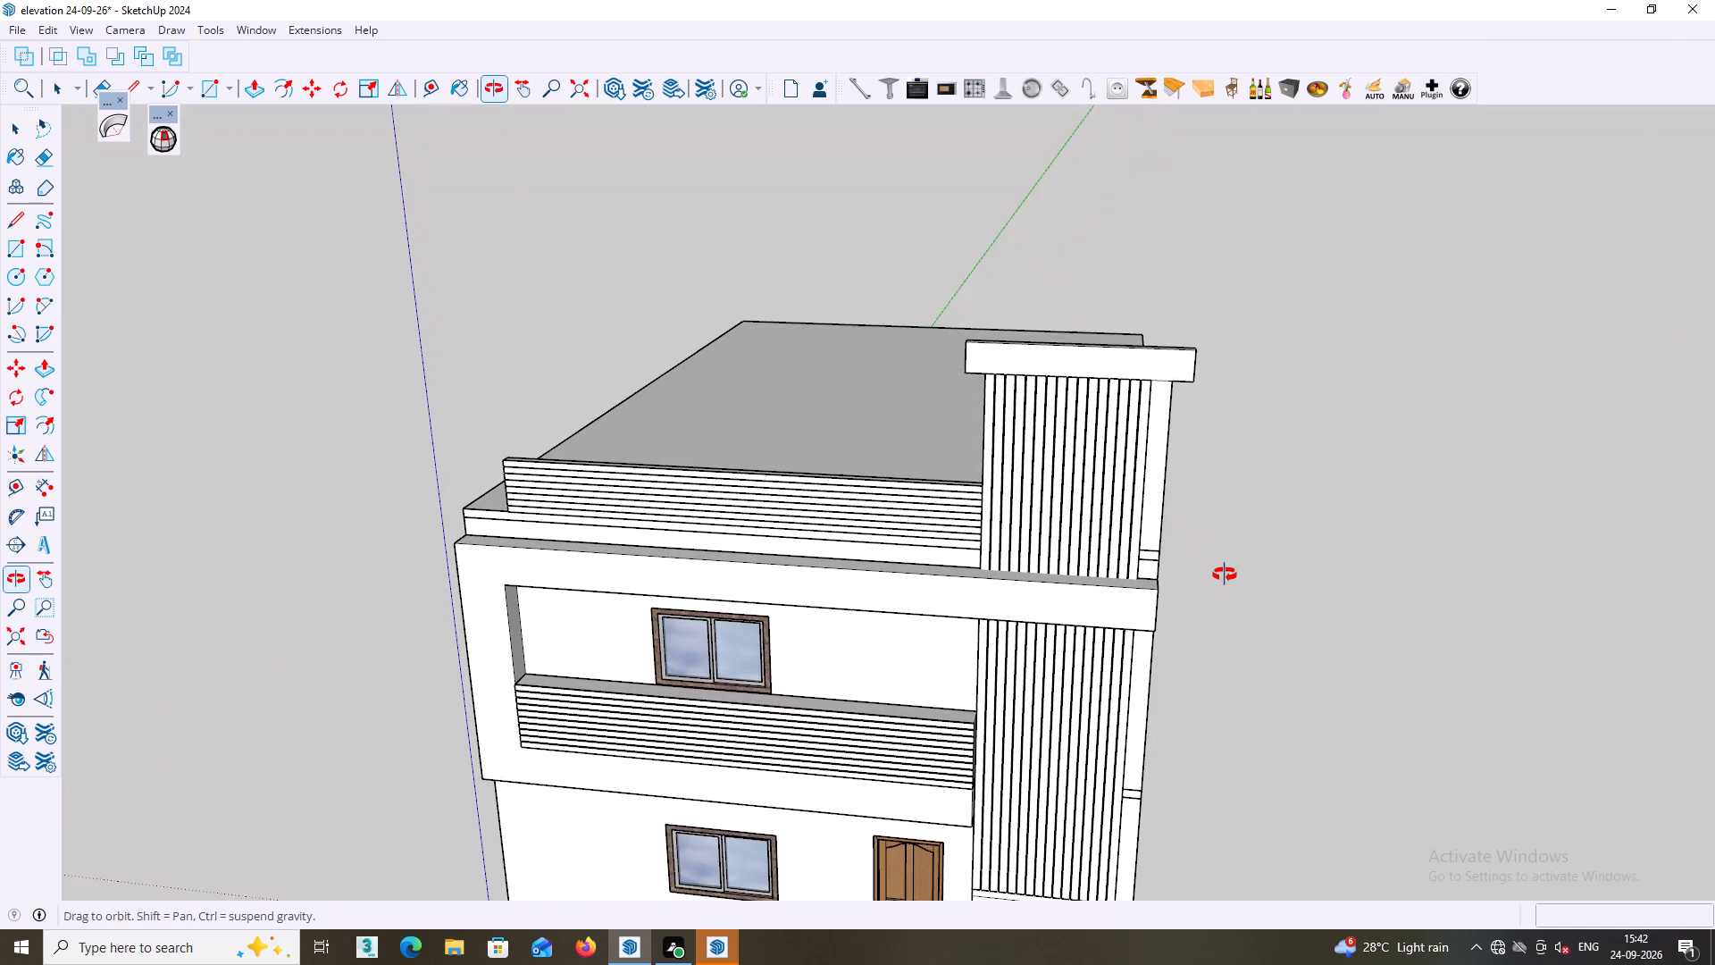
pyautogui.moveTo(1225, 575); pyautogui.dragTo(1186, 582, button='middle')
pyautogui.scroll(1, 1196, 370)
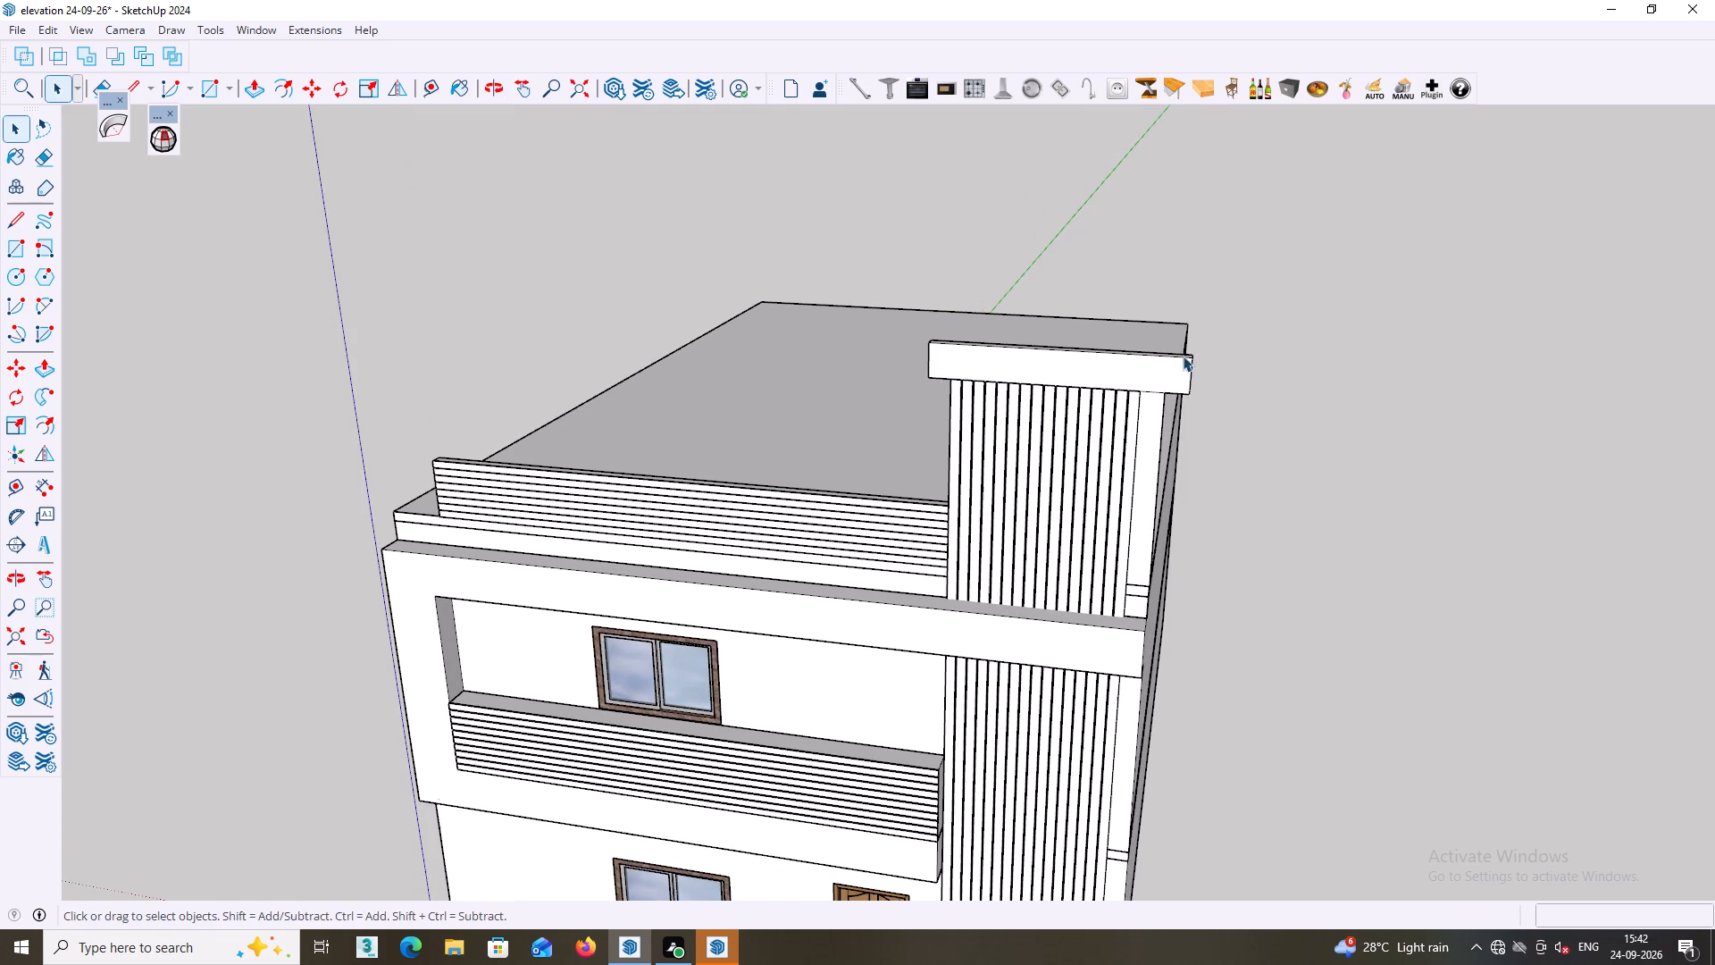
pyautogui.moveTo(1179, 347); pyautogui.dragTo(1134, 348, button='middle')
pyautogui.scroll(3, 1174, 358)
pyautogui.moveTo(1208, 387); pyautogui.dragTo(1102, 379, button='middle')
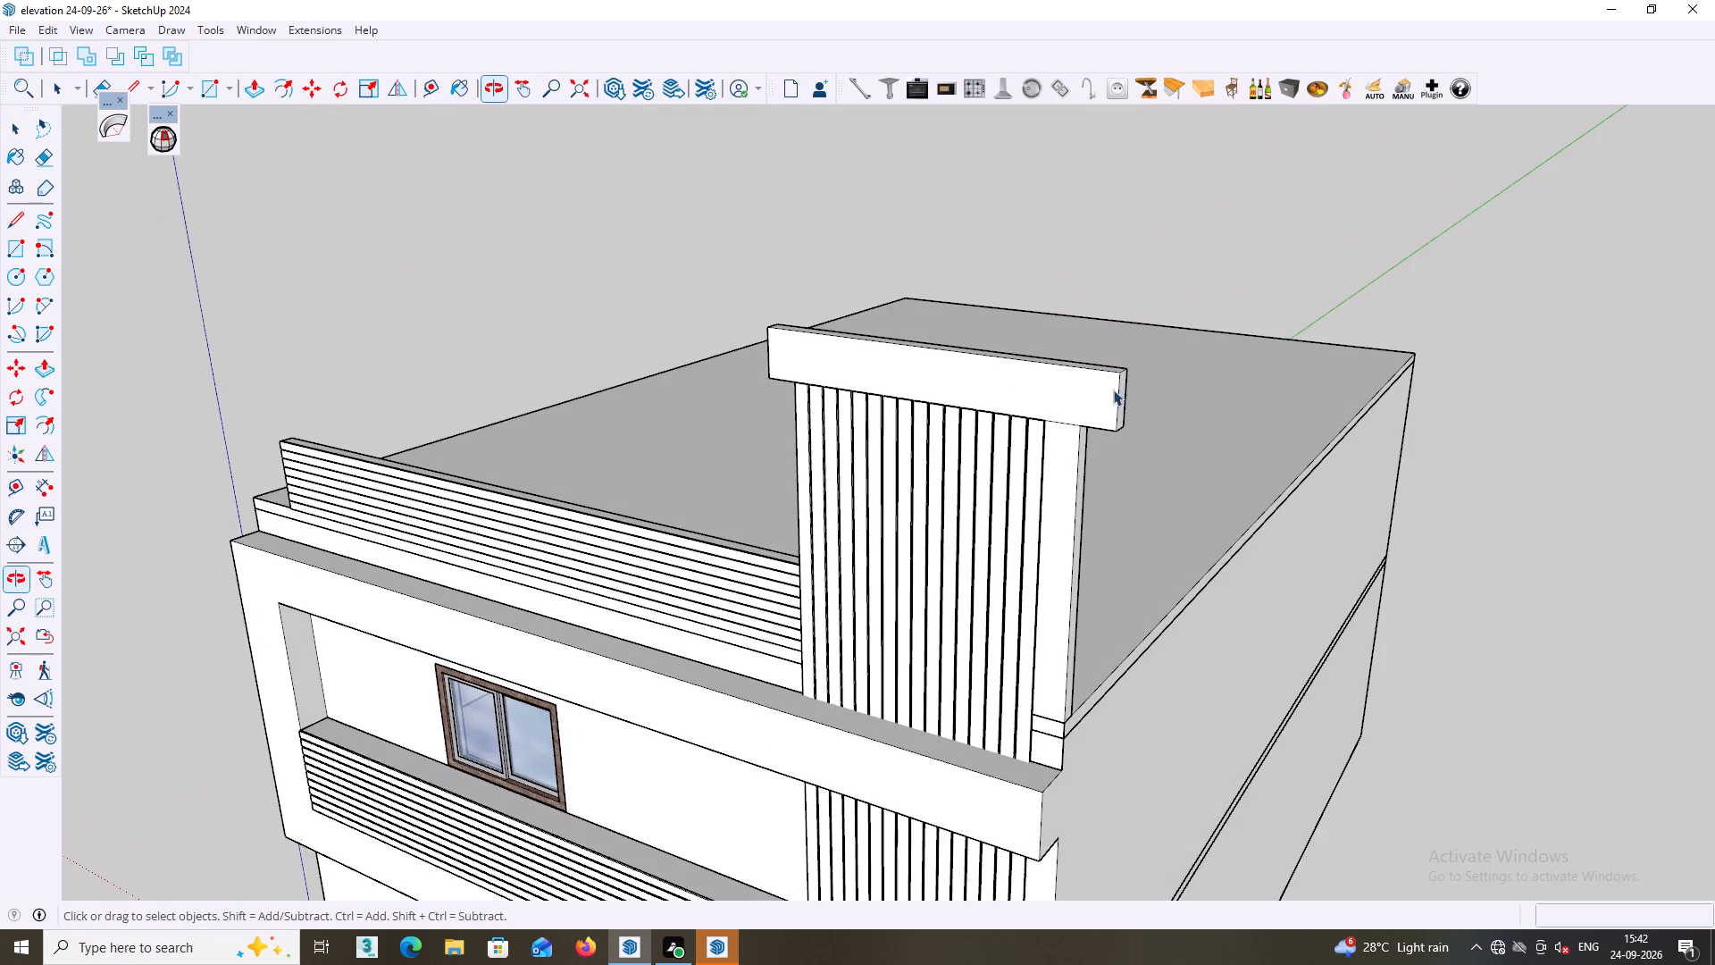
pyautogui.scroll(1, 1113, 390)
pyautogui.moveTo(1116, 390); pyautogui.dragTo(1217, 384, button='middle')
pyautogui.moveTo(1217, 384); pyautogui.dragTo(1059, 391, button='middle')
pyautogui.scroll(3, 1067, 423)
pyautogui.click(1025, 420)
pyautogui.doubleClick(1046, 418)
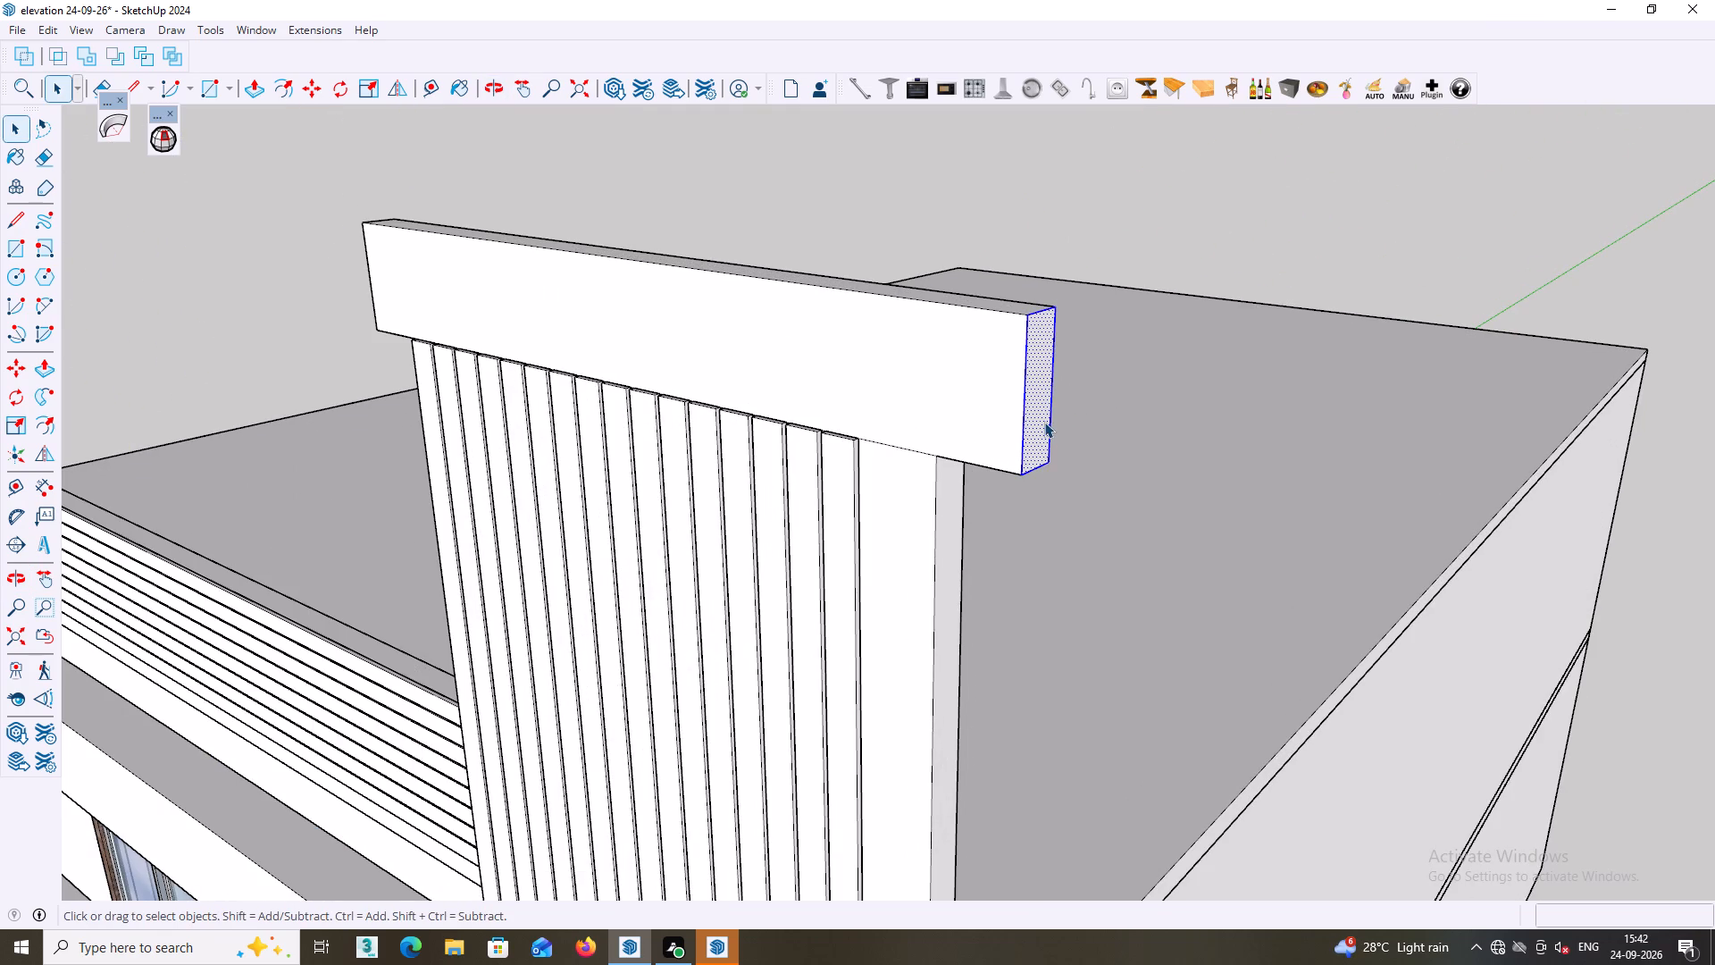
pyautogui.press('p')
pyautogui.click(1043, 428)
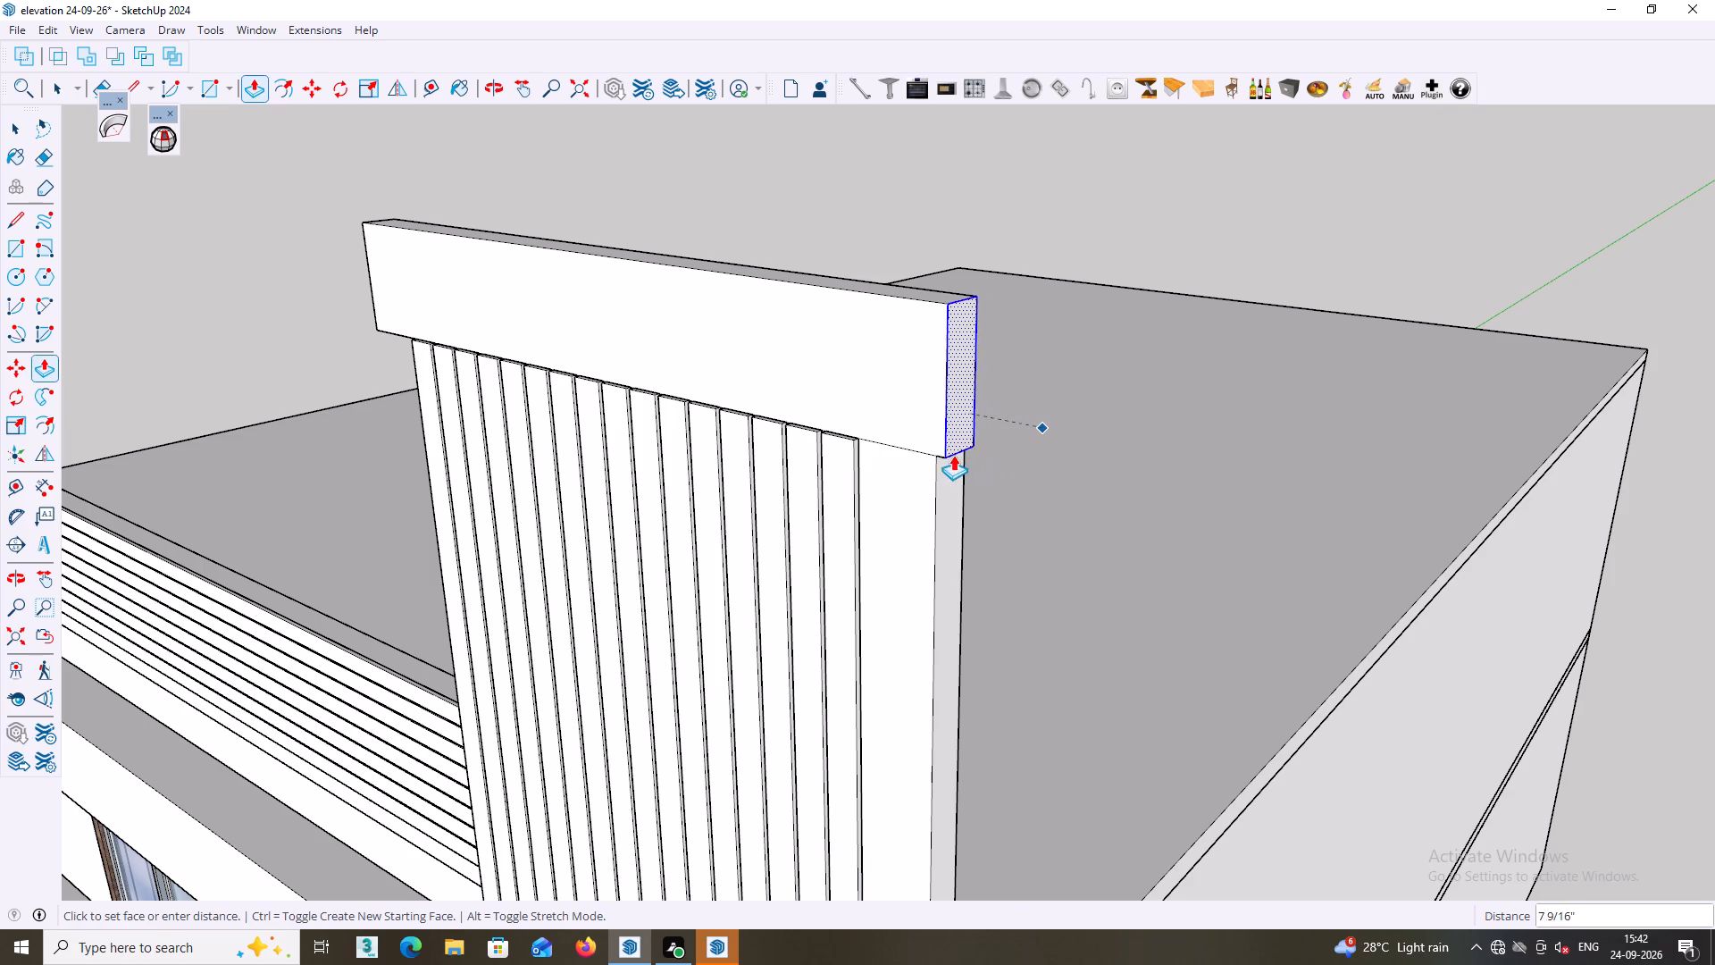
pyautogui.click(941, 452)
pyautogui.scroll(-4, 1044, 516)
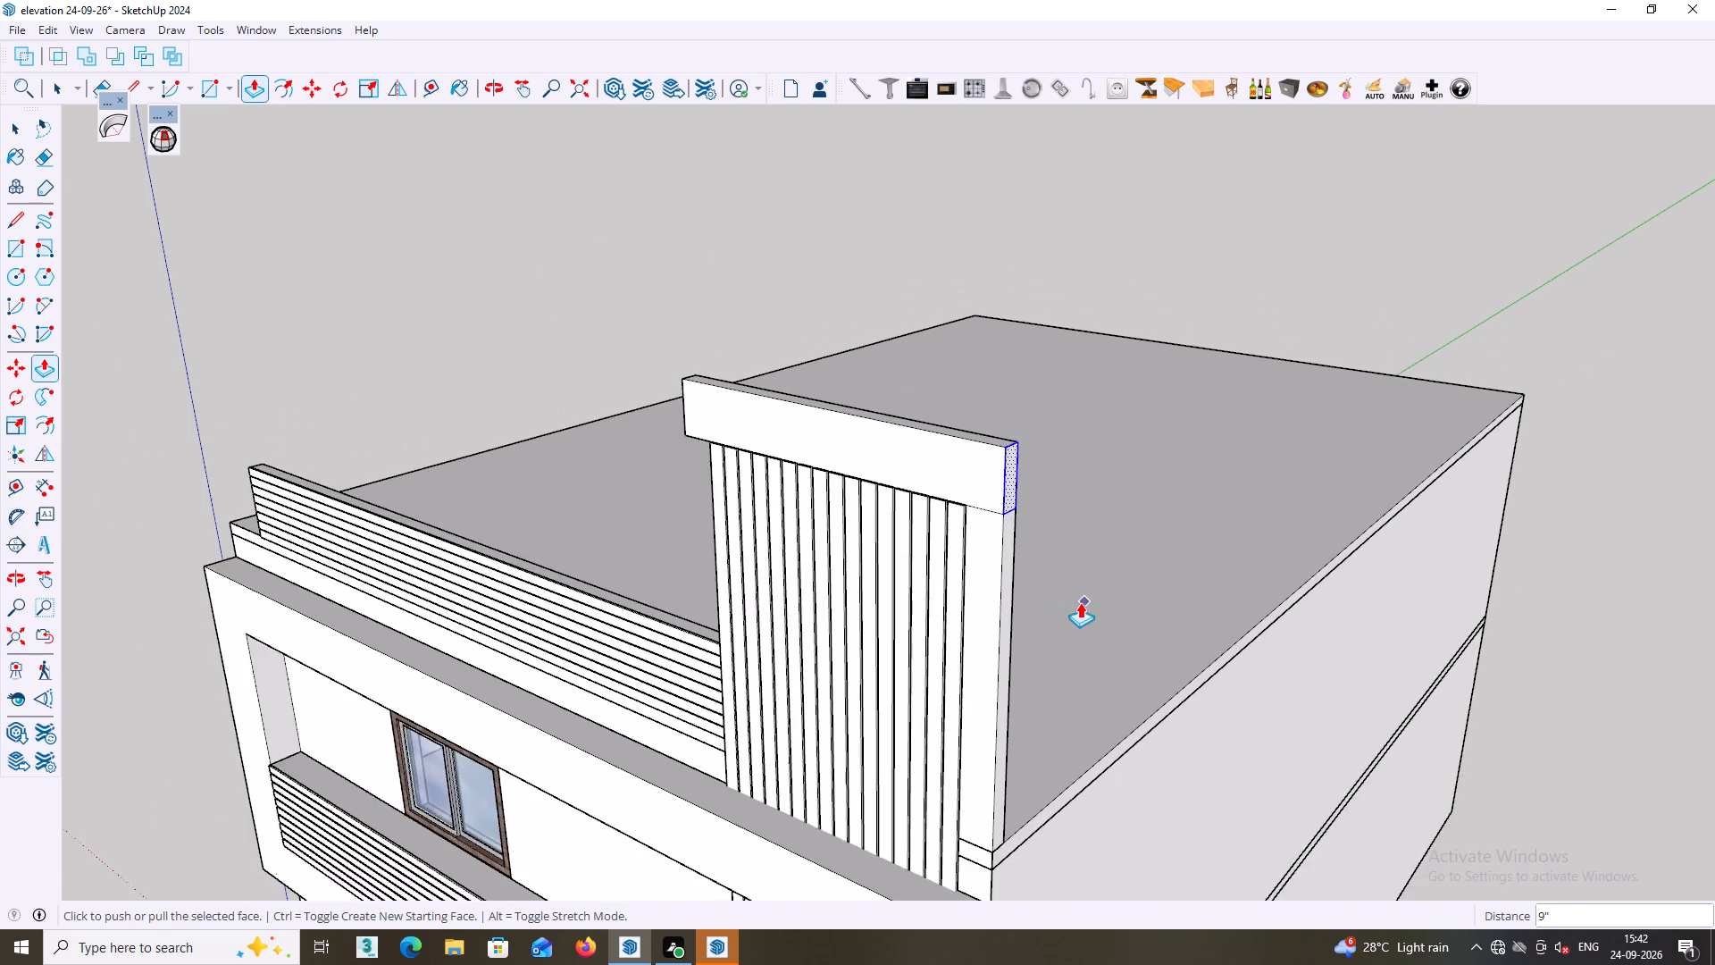
pyautogui.scroll(-1, 1080, 602)
pyautogui.moveTo(1076, 592); pyautogui.dragTo(1242, 544, button='middle')
pyautogui.press('space')
pyautogui.click(1424, 521)
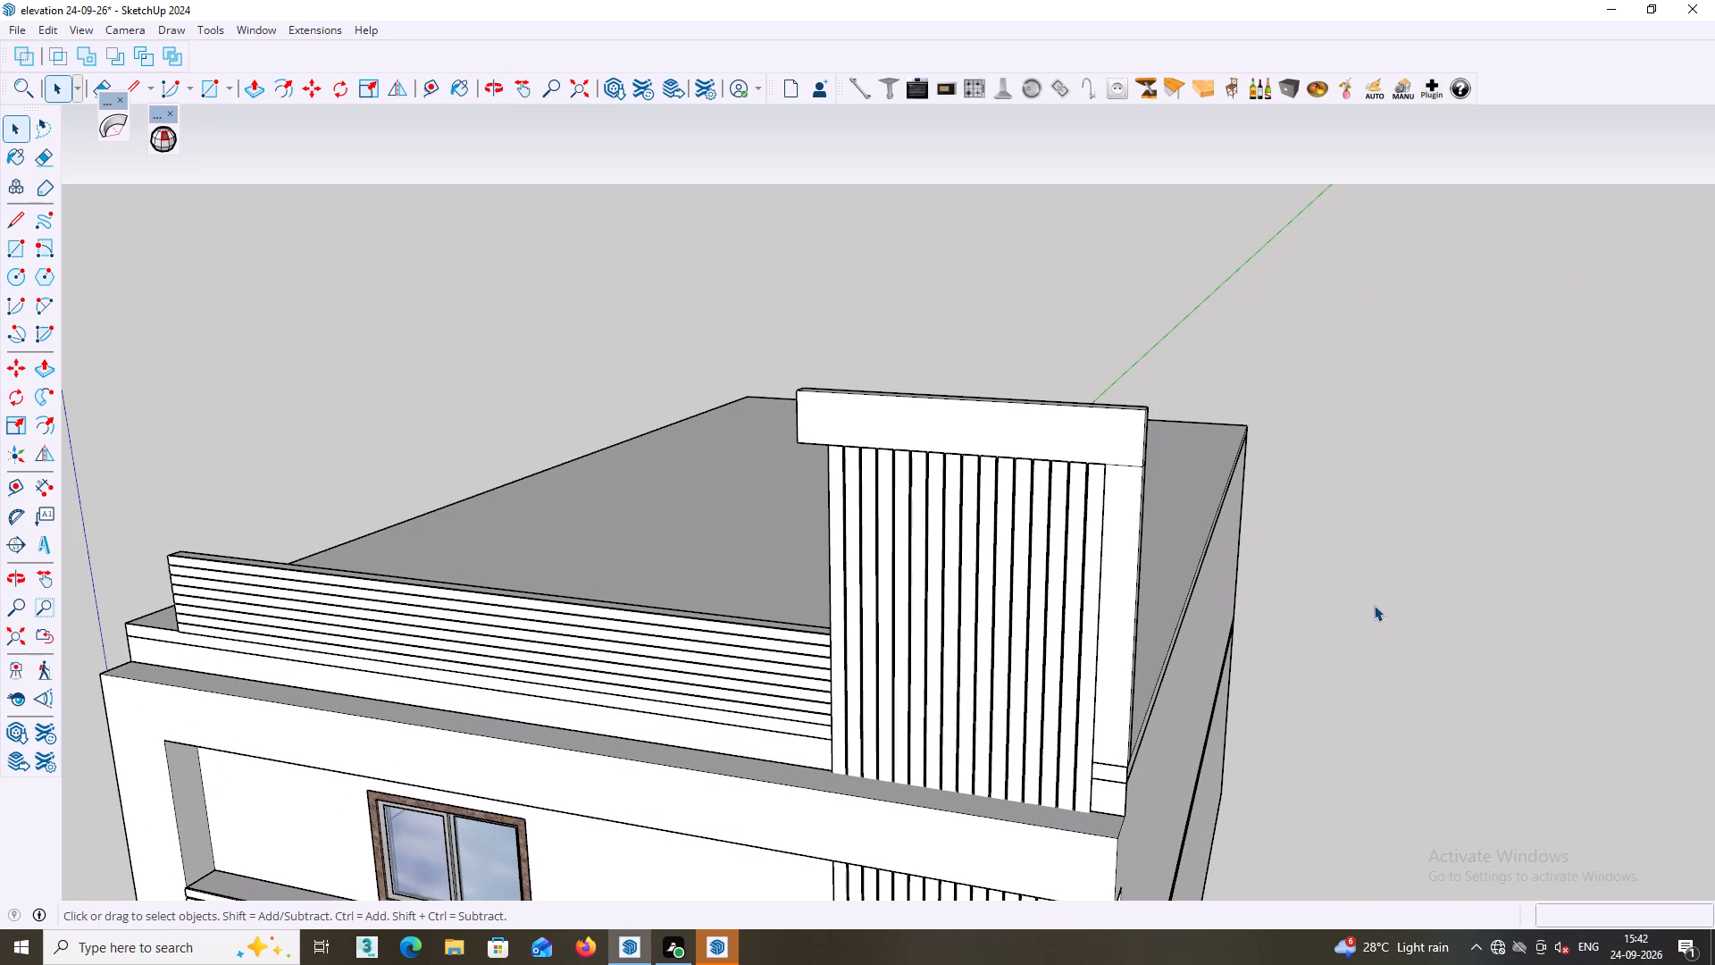
# Examine the capped rooftop tower, roof slab and front facade from the front and both sides.
pyautogui.keyDown('shift'); pyautogui.moveTo(1374, 607); pyautogui.dragTo(1348, 482, button='middle'); pyautogui.keyUp('shift')
pyautogui.moveTo(1242, 622); pyautogui.dragTo(1267, 688, button='middle')
pyautogui.scroll(-4, 1249, 652)
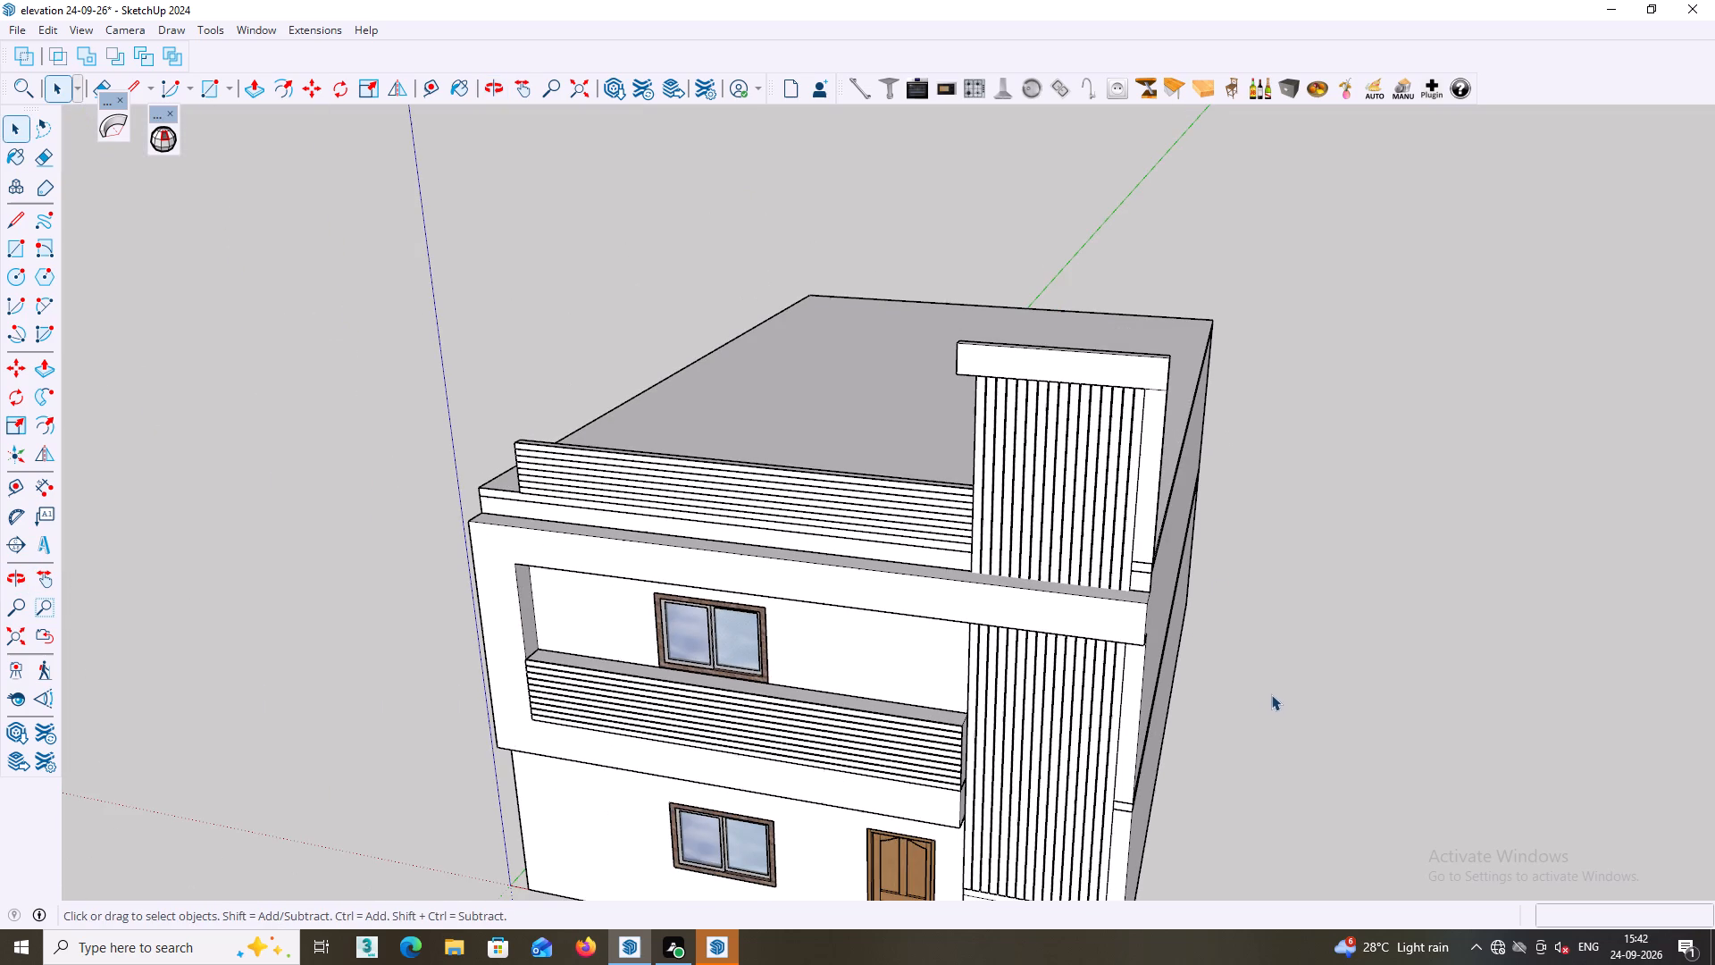
pyautogui.scroll(-3, 1270, 699)
pyautogui.moveTo(1227, 714); pyautogui.dragTo(1257, 707, button='middle')
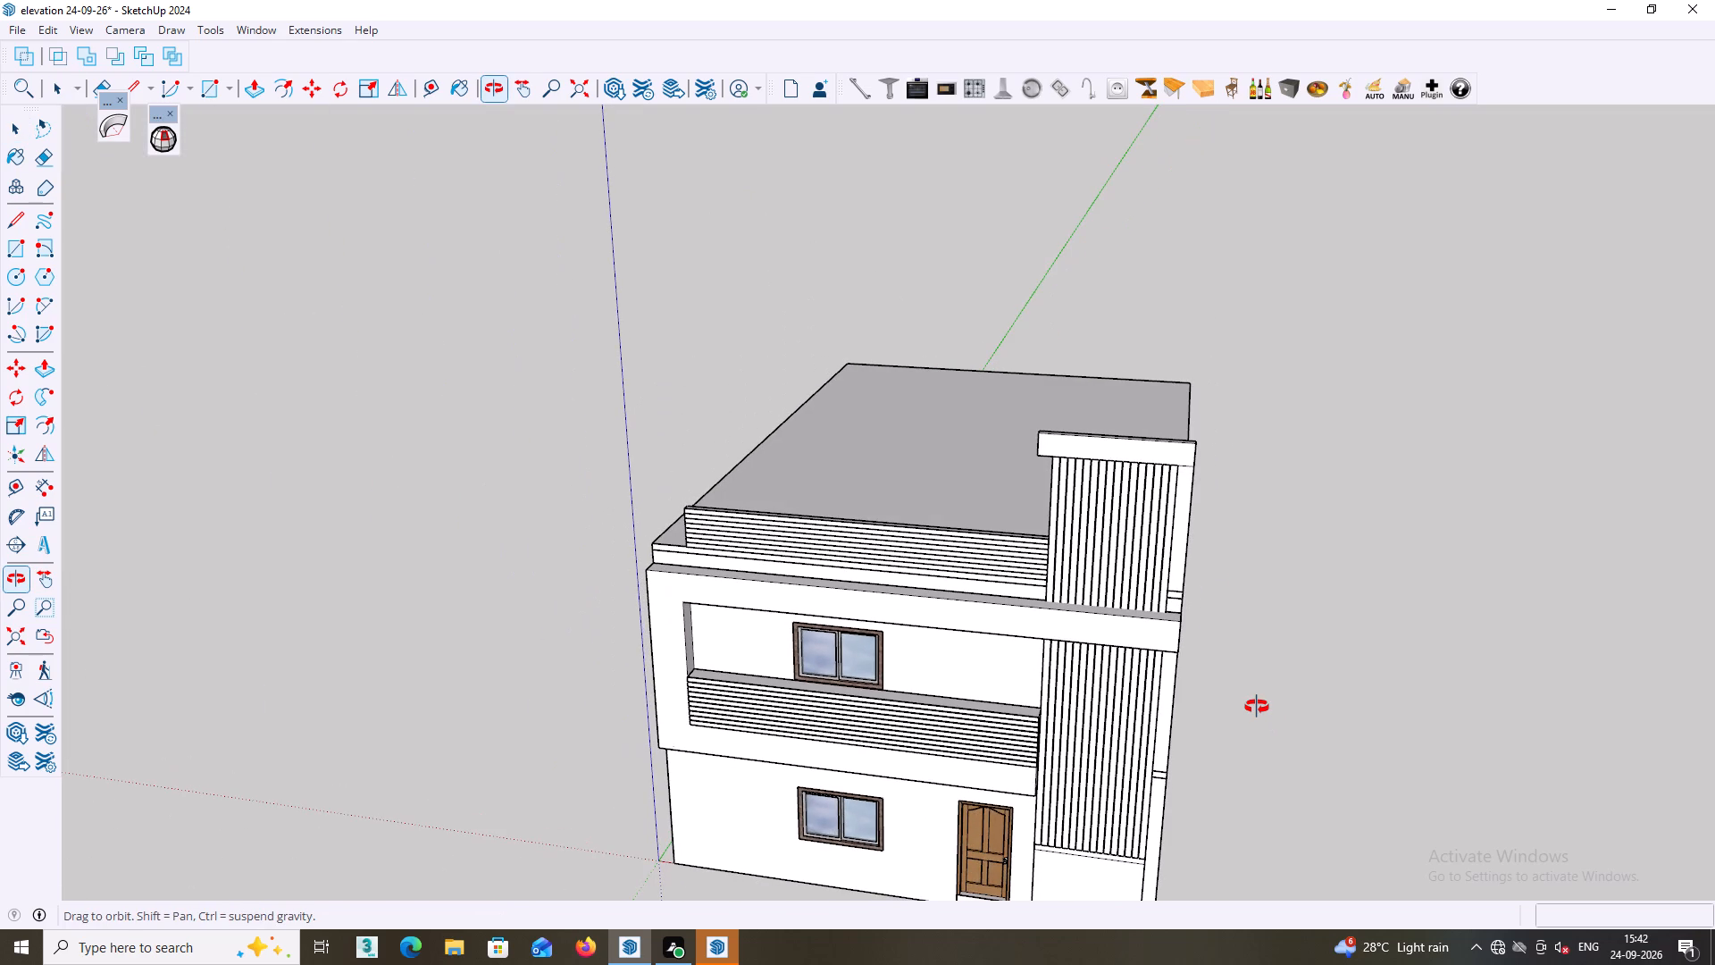
pyautogui.moveTo(1257, 707); pyautogui.dragTo(1259, 701, button='middle')
pyautogui.moveTo(1103, 531); pyautogui.dragTo(1107, 624, button='middle')
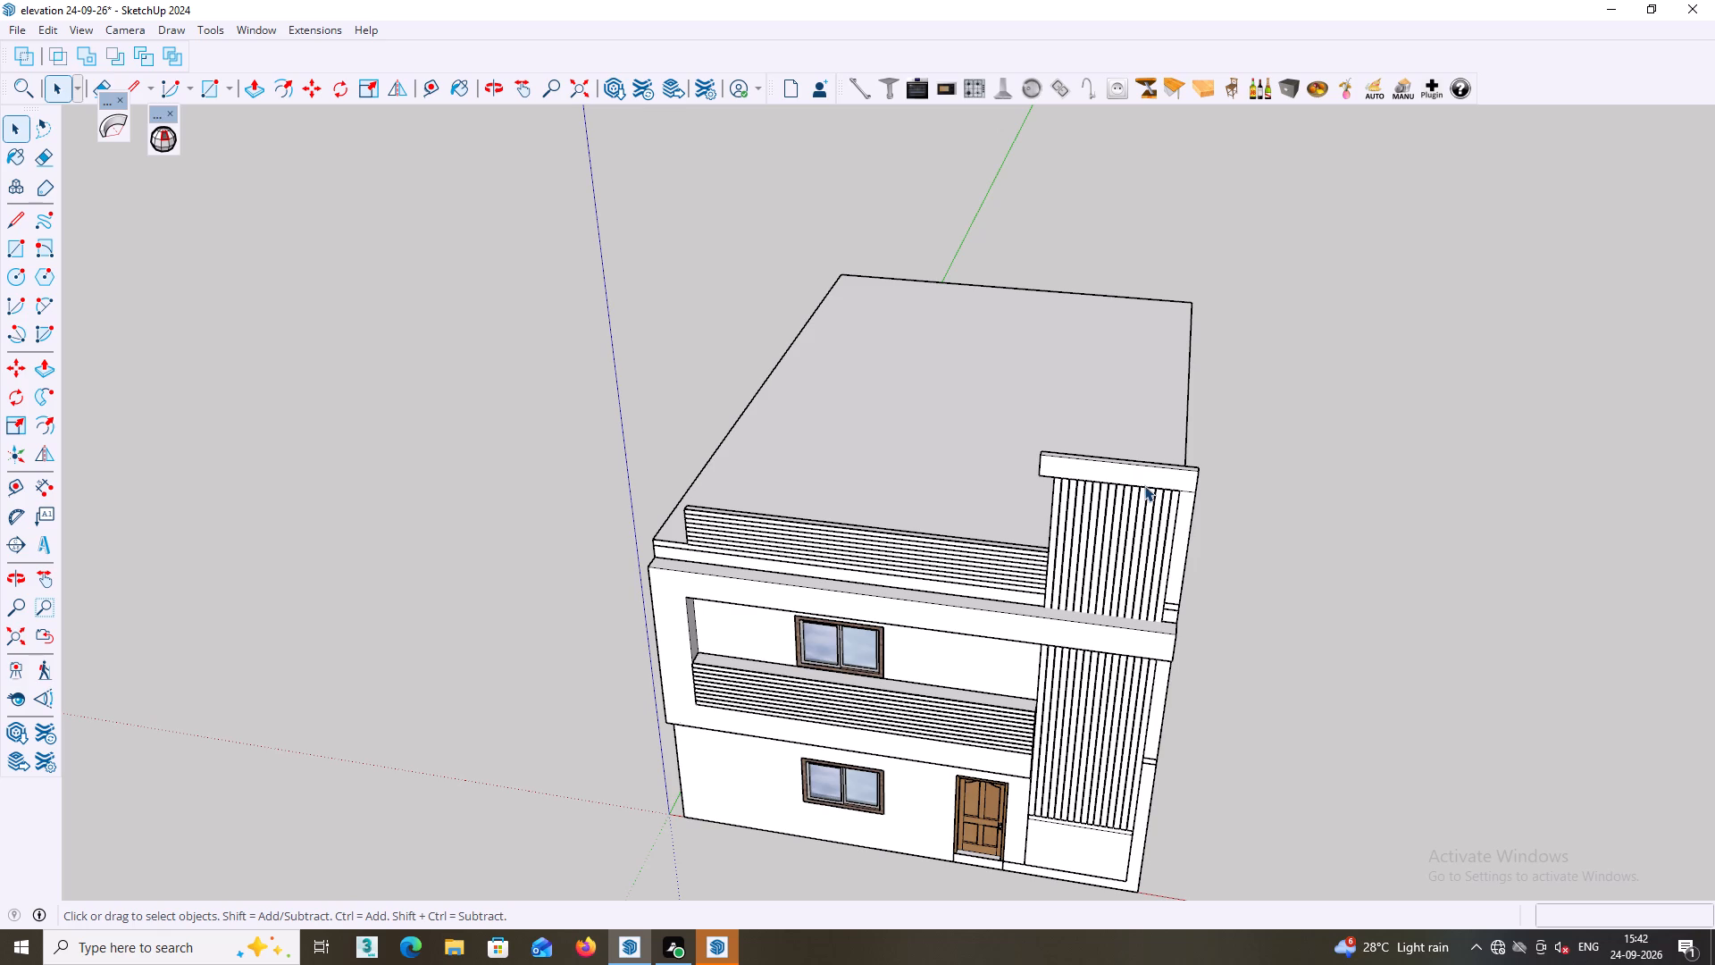
pyautogui.moveTo(1153, 442); pyautogui.dragTo(1043, 436, button='middle')
pyautogui.scroll(-1, 1105, 480)
pyautogui.moveTo(1105, 480); pyautogui.dragTo(1053, 458, button='middle')
pyautogui.scroll(4, 1224, 533)
pyautogui.moveTo(1148, 516); pyautogui.dragTo(1046, 479, button='middle')
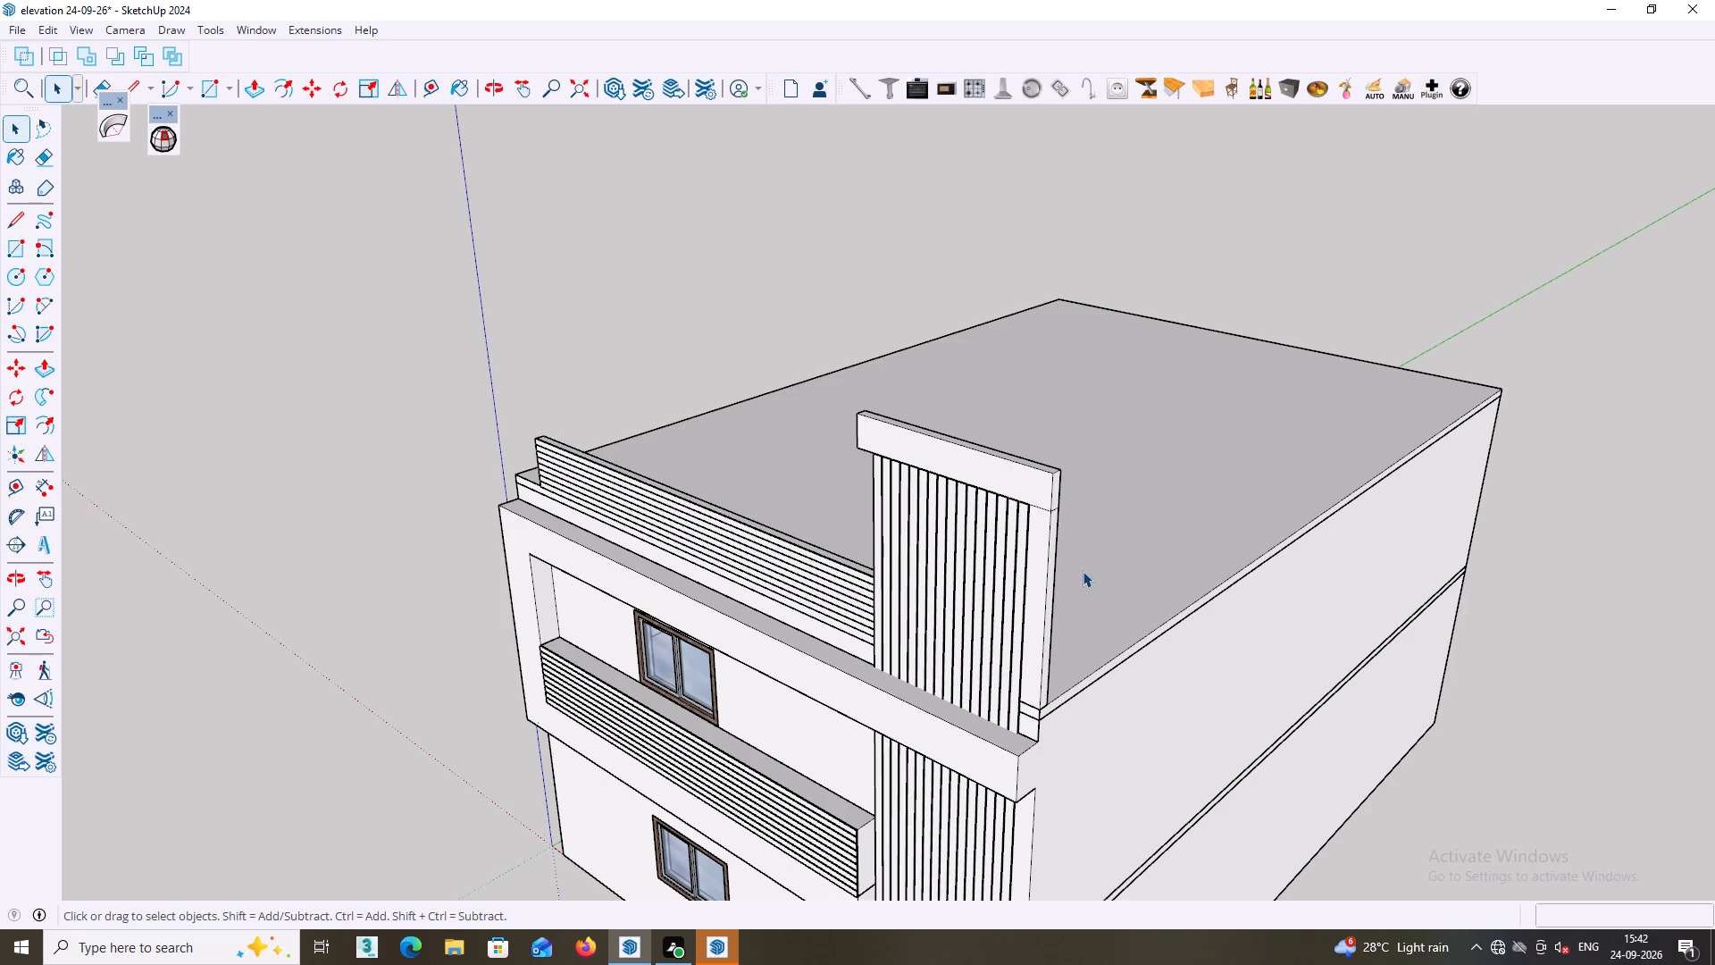
pyautogui.moveTo(1047, 627); pyautogui.dragTo(1152, 596, button='middle')
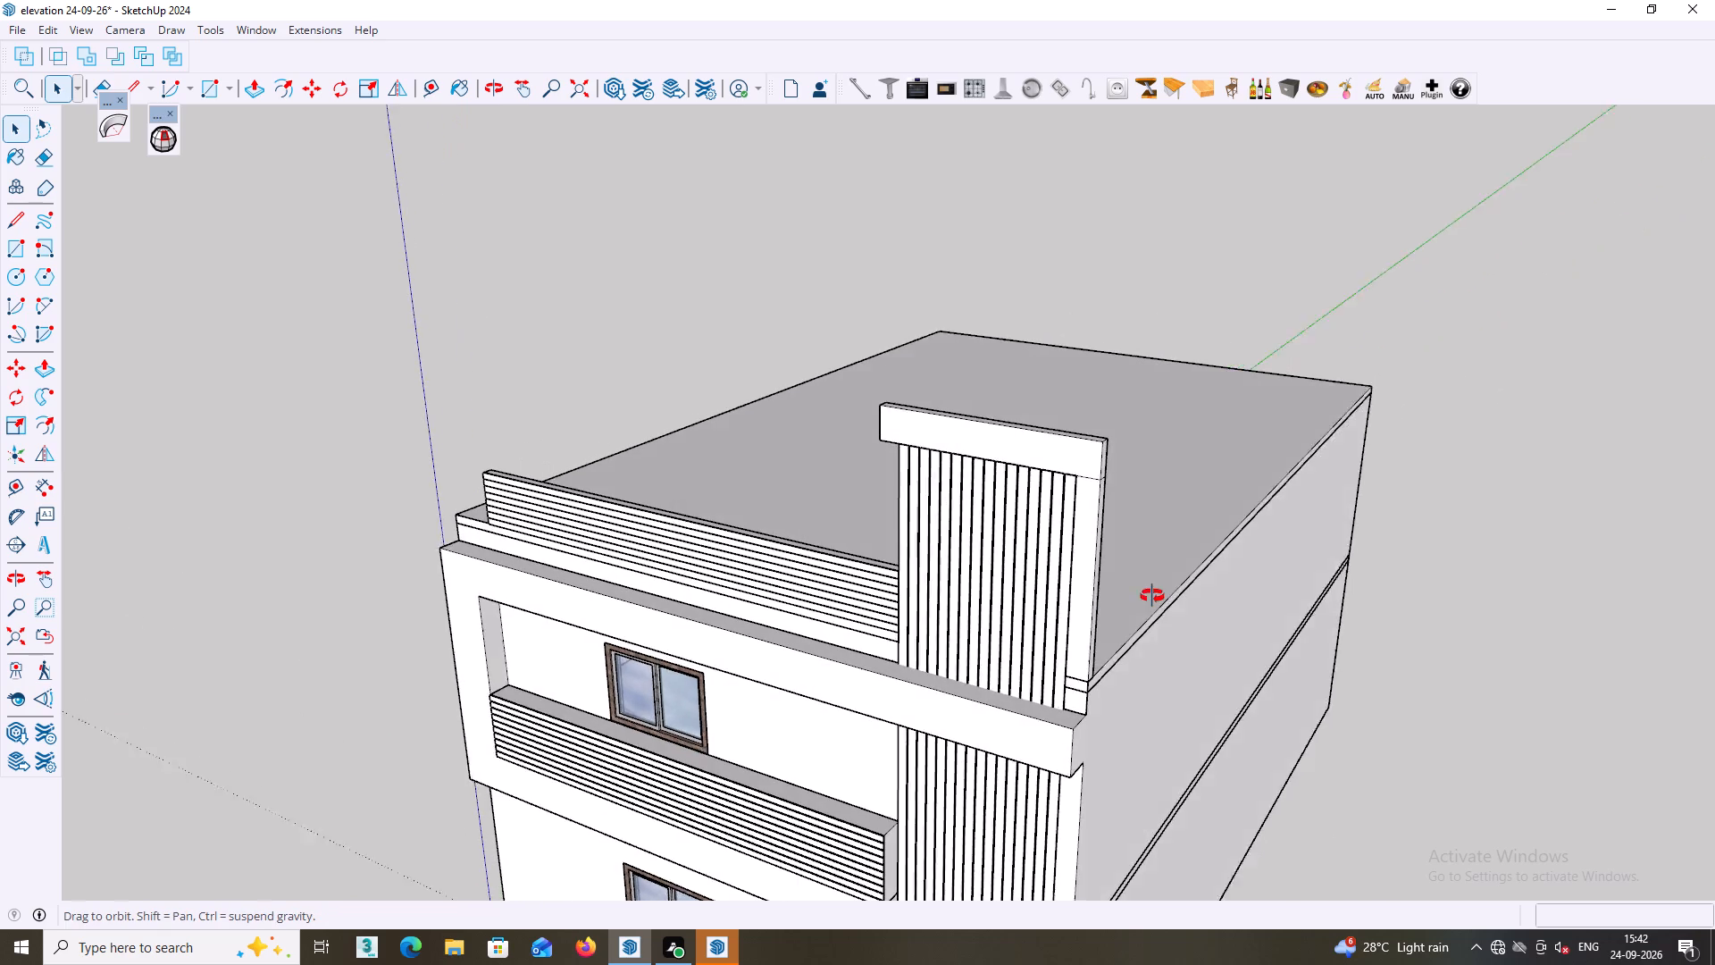
pyautogui.moveTo(1152, 596); pyautogui.dragTo(1211, 583, button='middle')
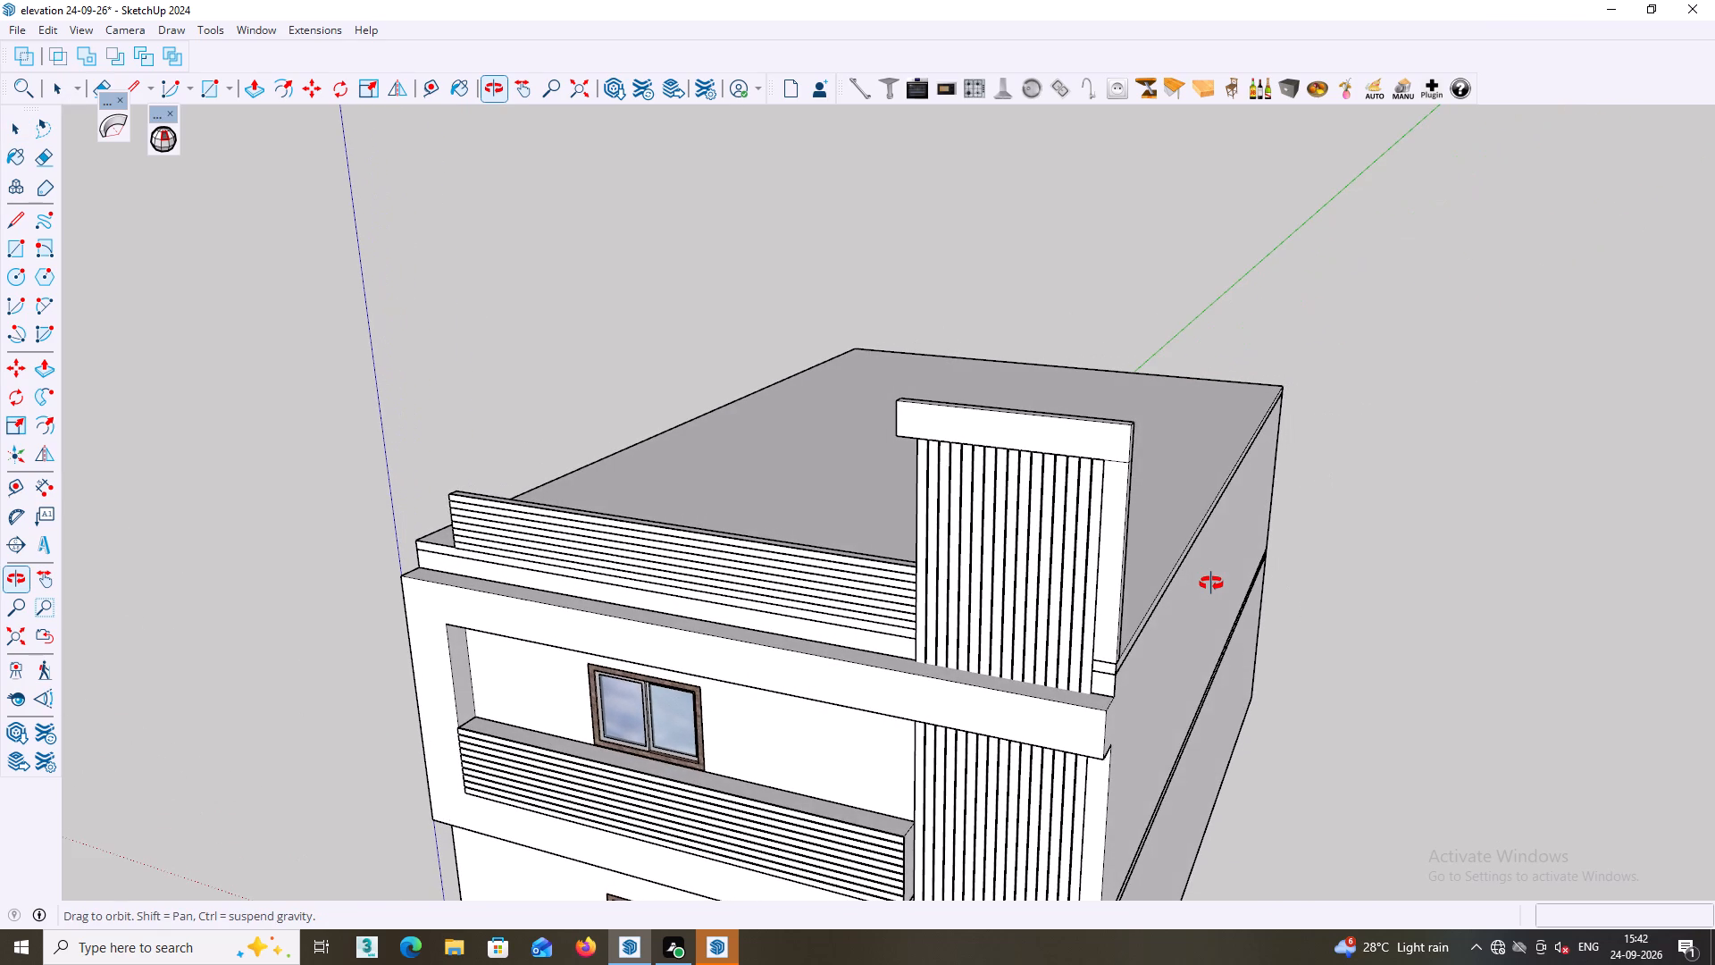
pyautogui.moveTo(1211, 583); pyautogui.dragTo(1714, 489, button='middle')
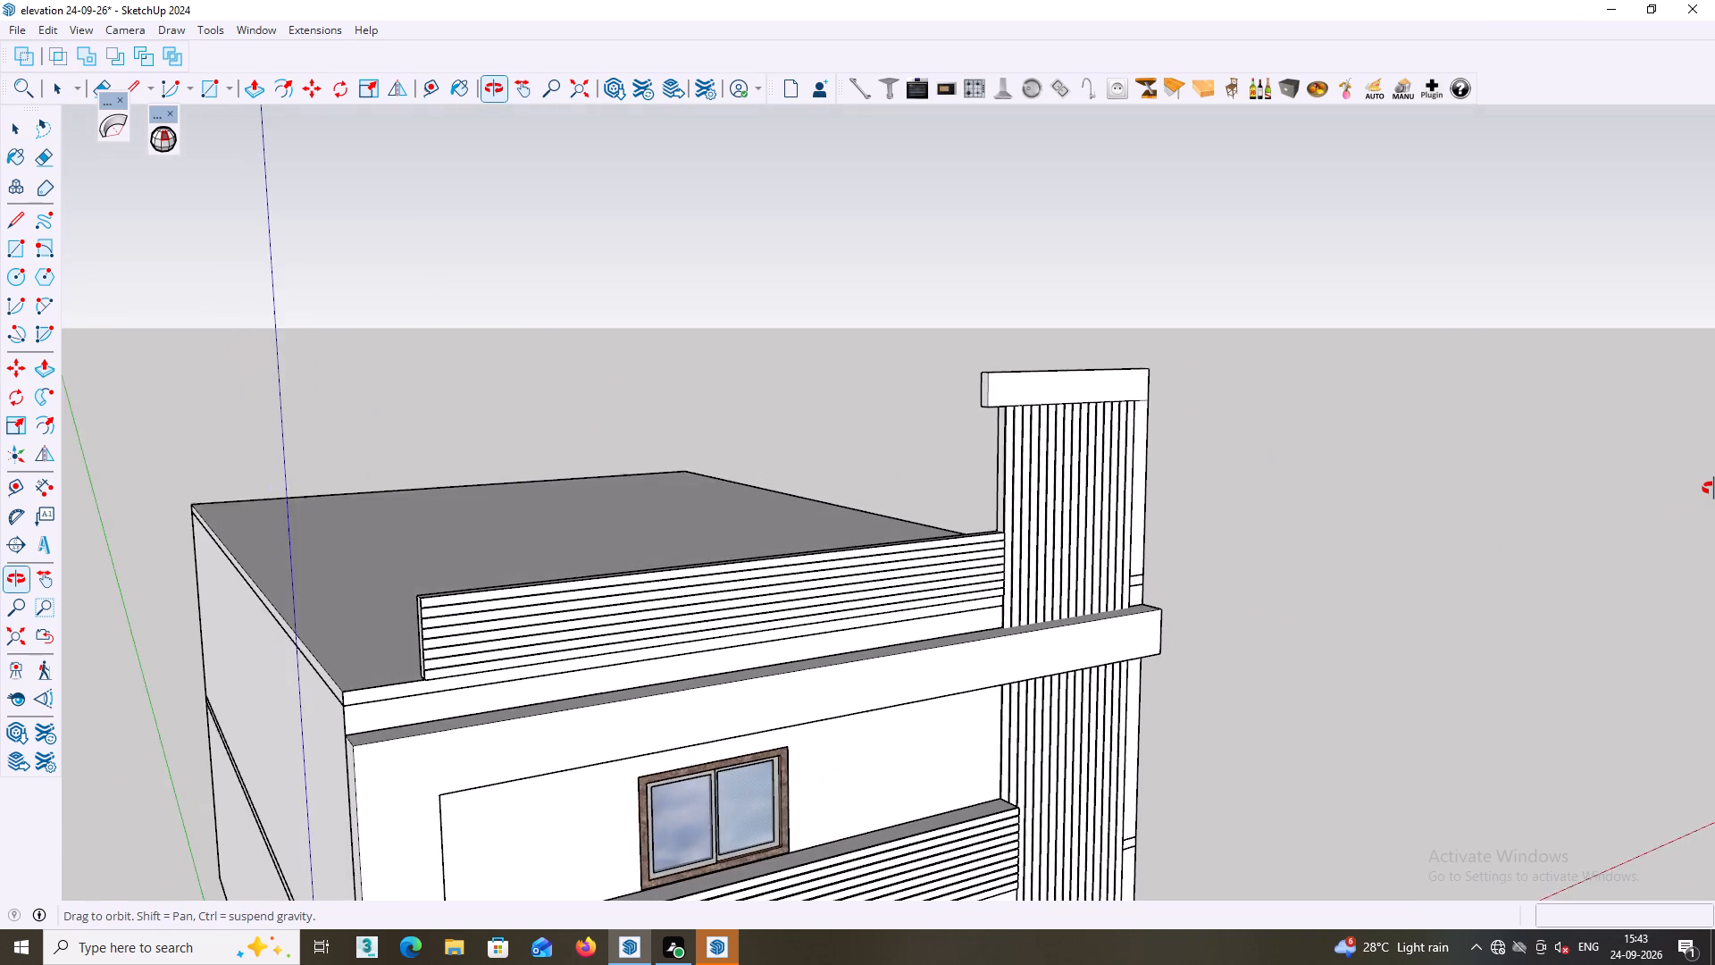
pyautogui.moveTo(1714, 489); pyautogui.dragTo(1021, 568, button='middle')
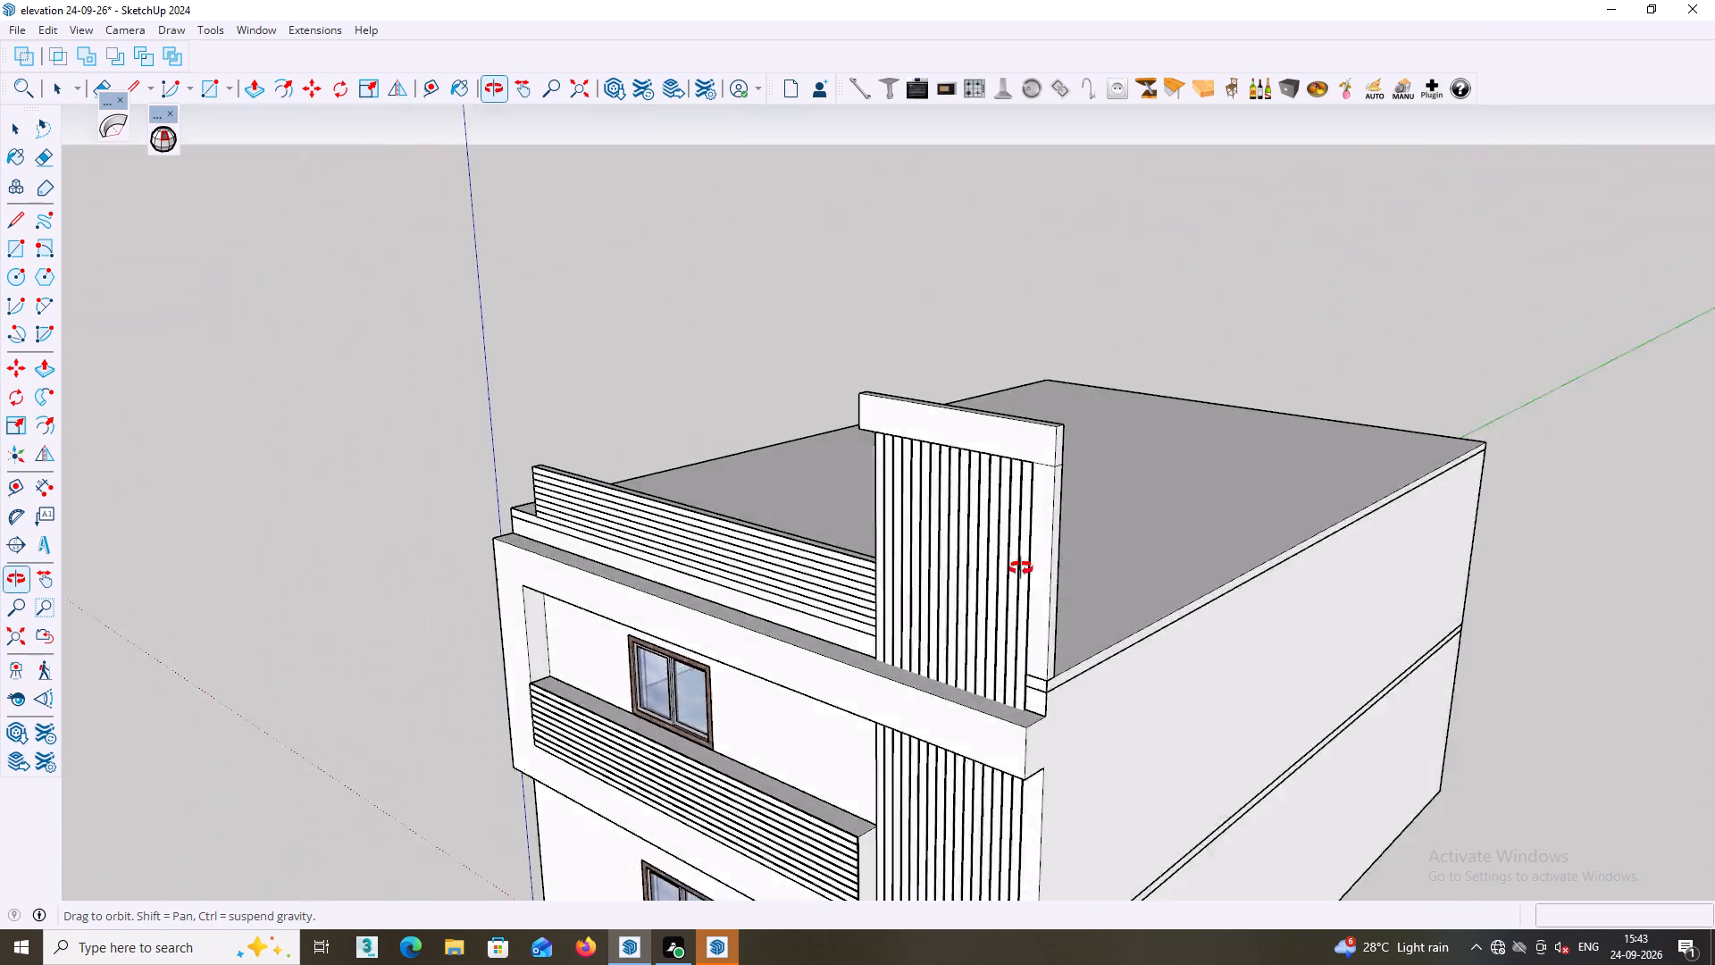
pyautogui.moveTo(1021, 568); pyautogui.dragTo(880, 558, button='middle')
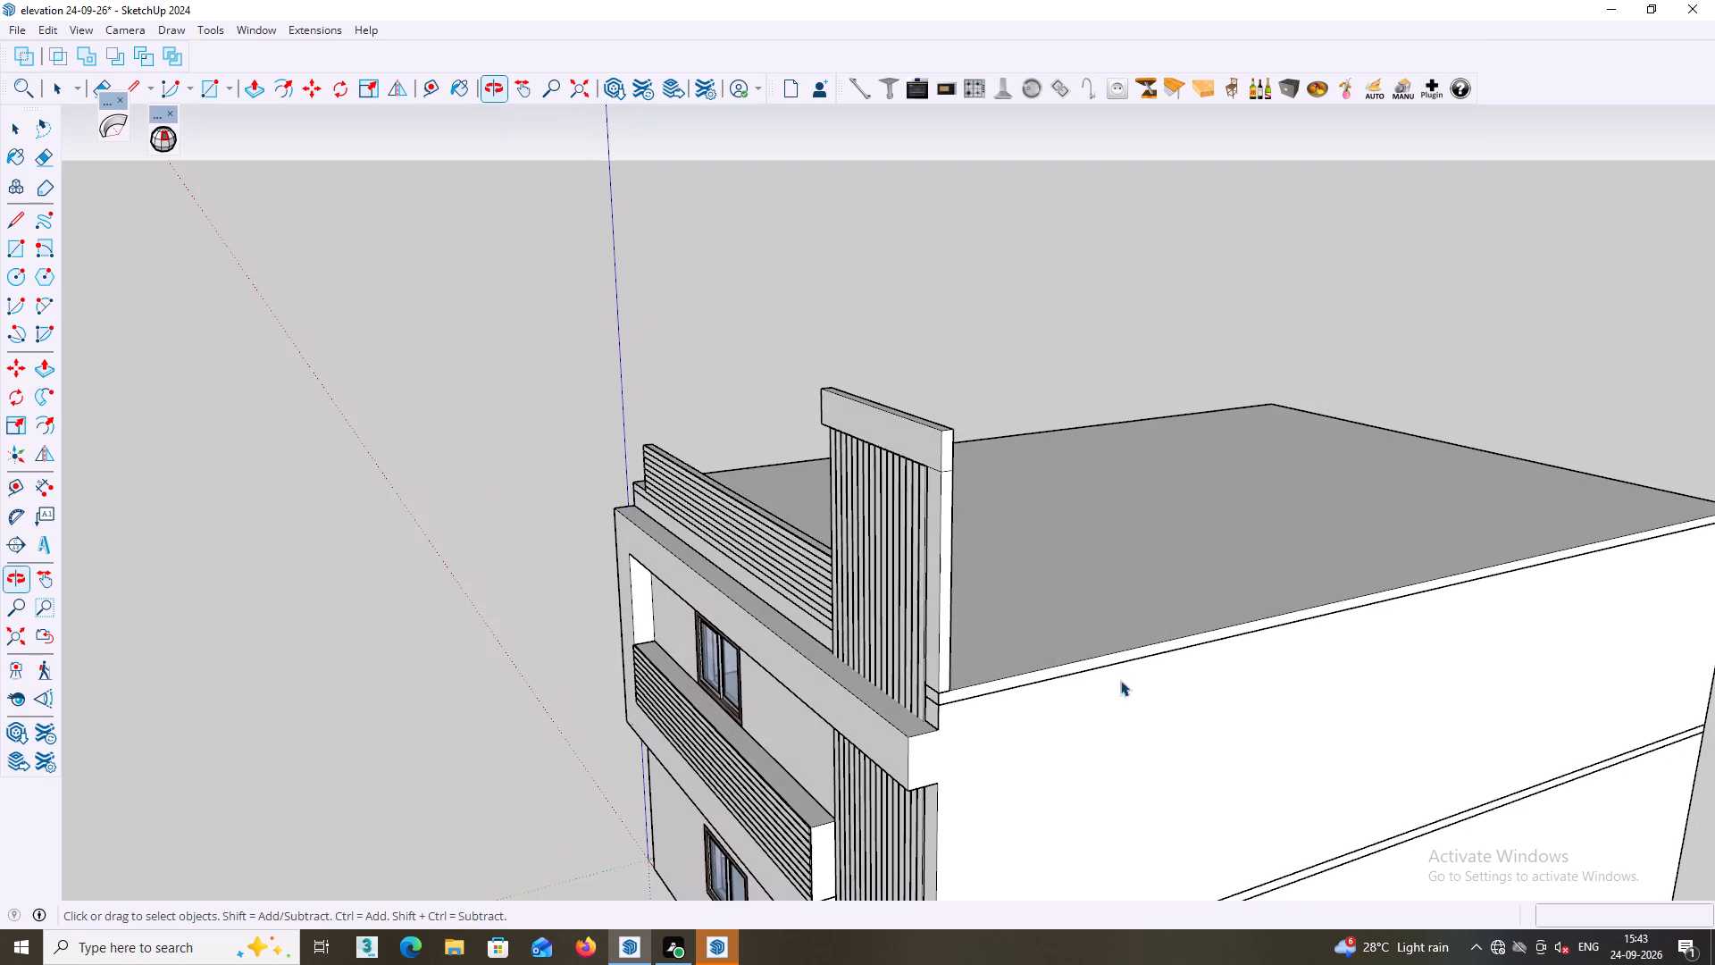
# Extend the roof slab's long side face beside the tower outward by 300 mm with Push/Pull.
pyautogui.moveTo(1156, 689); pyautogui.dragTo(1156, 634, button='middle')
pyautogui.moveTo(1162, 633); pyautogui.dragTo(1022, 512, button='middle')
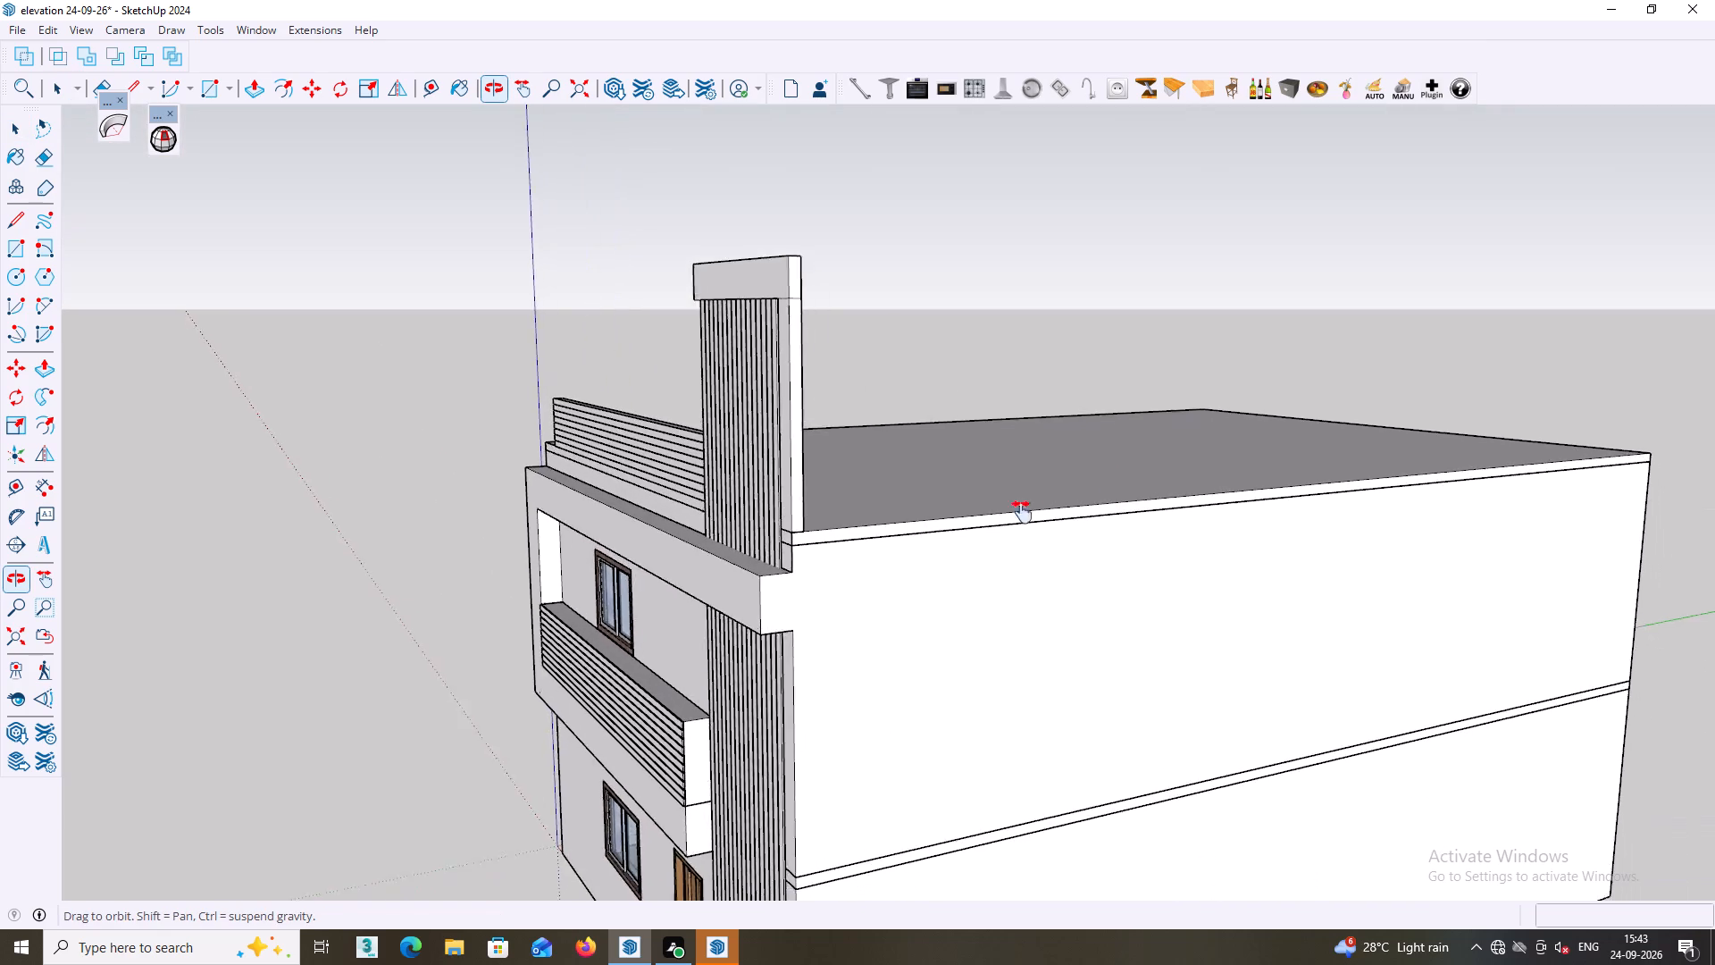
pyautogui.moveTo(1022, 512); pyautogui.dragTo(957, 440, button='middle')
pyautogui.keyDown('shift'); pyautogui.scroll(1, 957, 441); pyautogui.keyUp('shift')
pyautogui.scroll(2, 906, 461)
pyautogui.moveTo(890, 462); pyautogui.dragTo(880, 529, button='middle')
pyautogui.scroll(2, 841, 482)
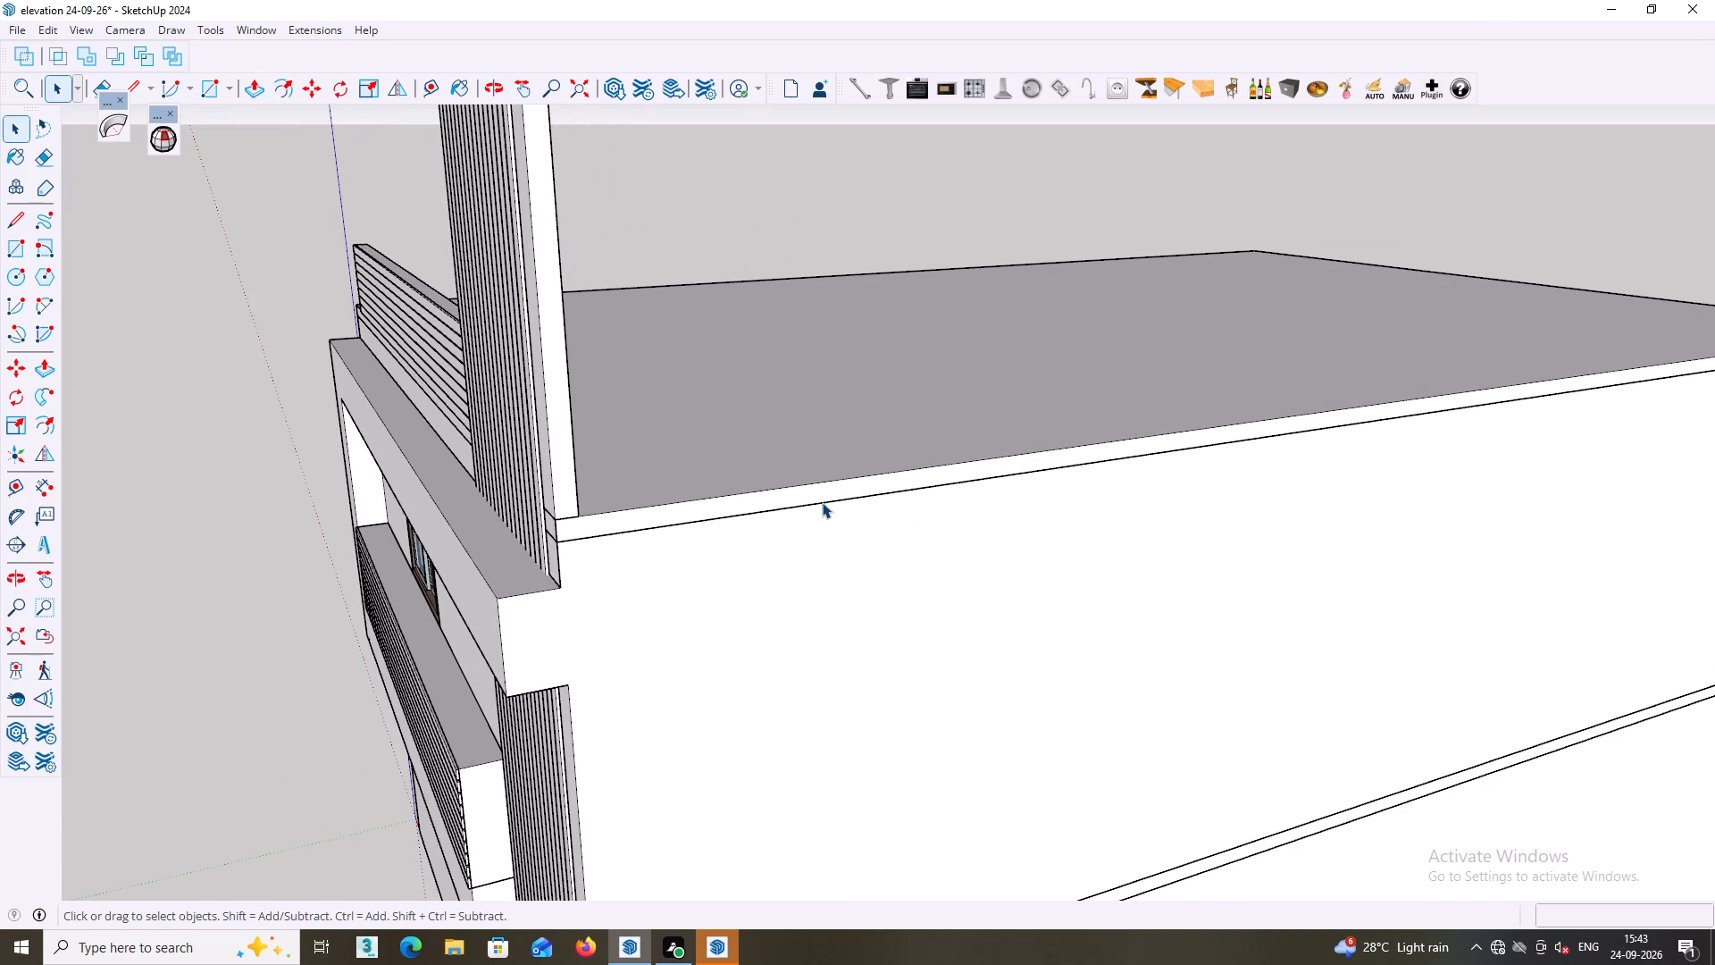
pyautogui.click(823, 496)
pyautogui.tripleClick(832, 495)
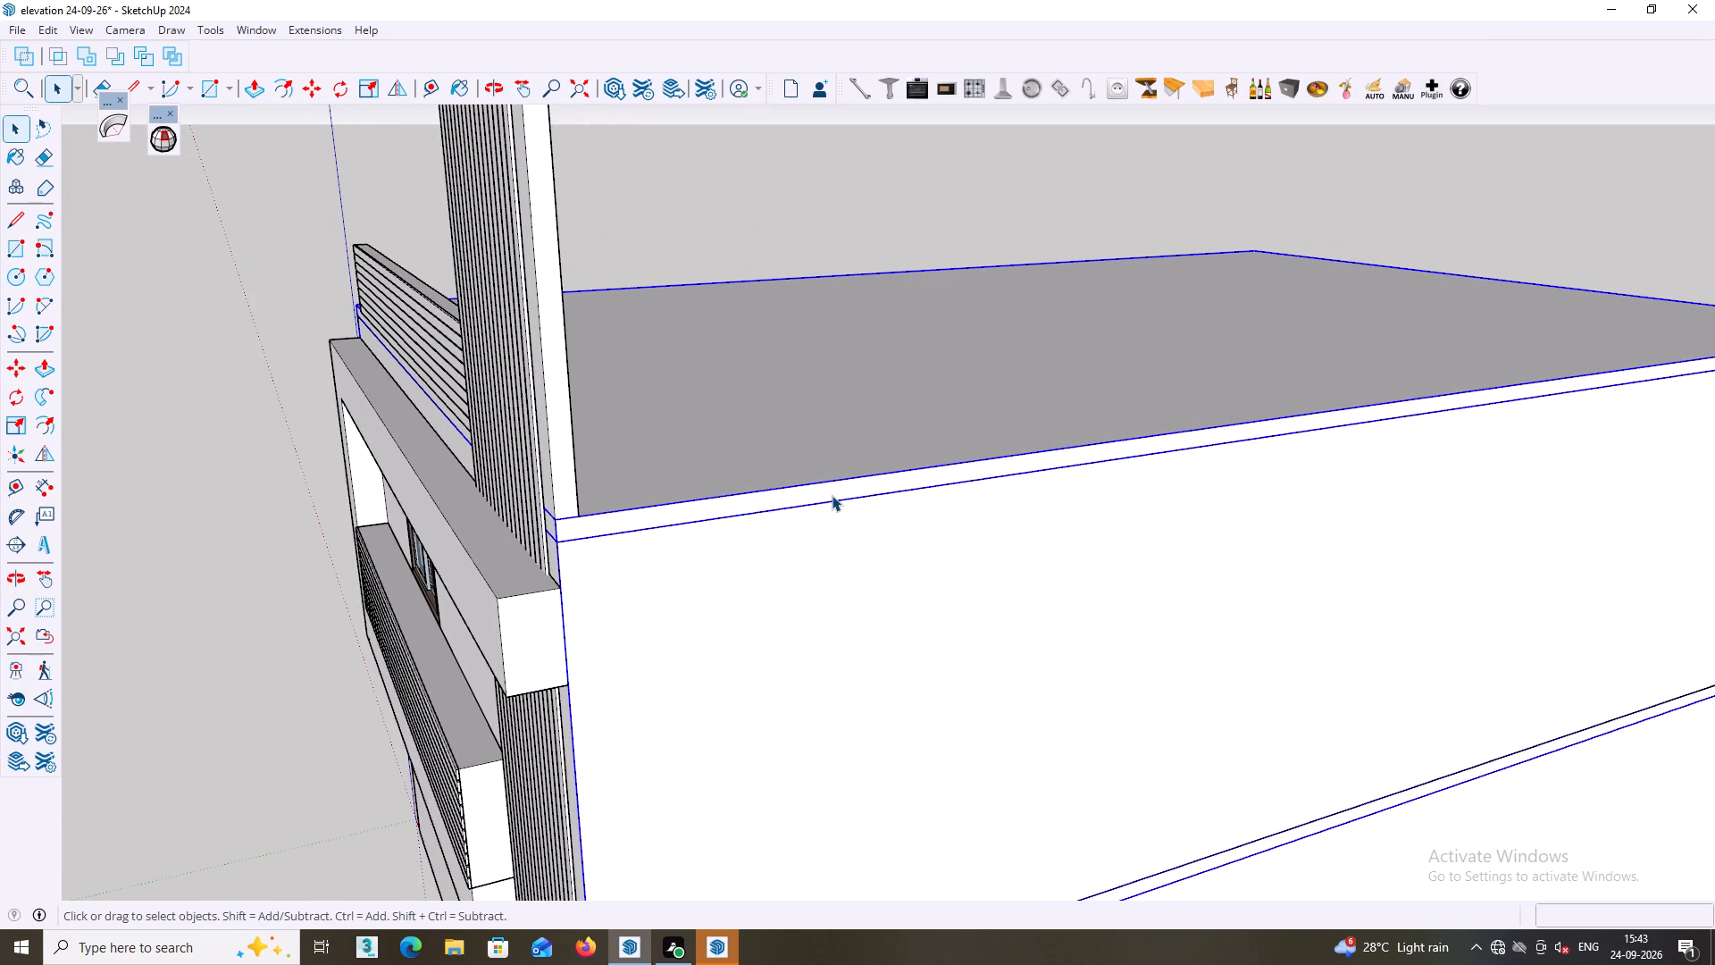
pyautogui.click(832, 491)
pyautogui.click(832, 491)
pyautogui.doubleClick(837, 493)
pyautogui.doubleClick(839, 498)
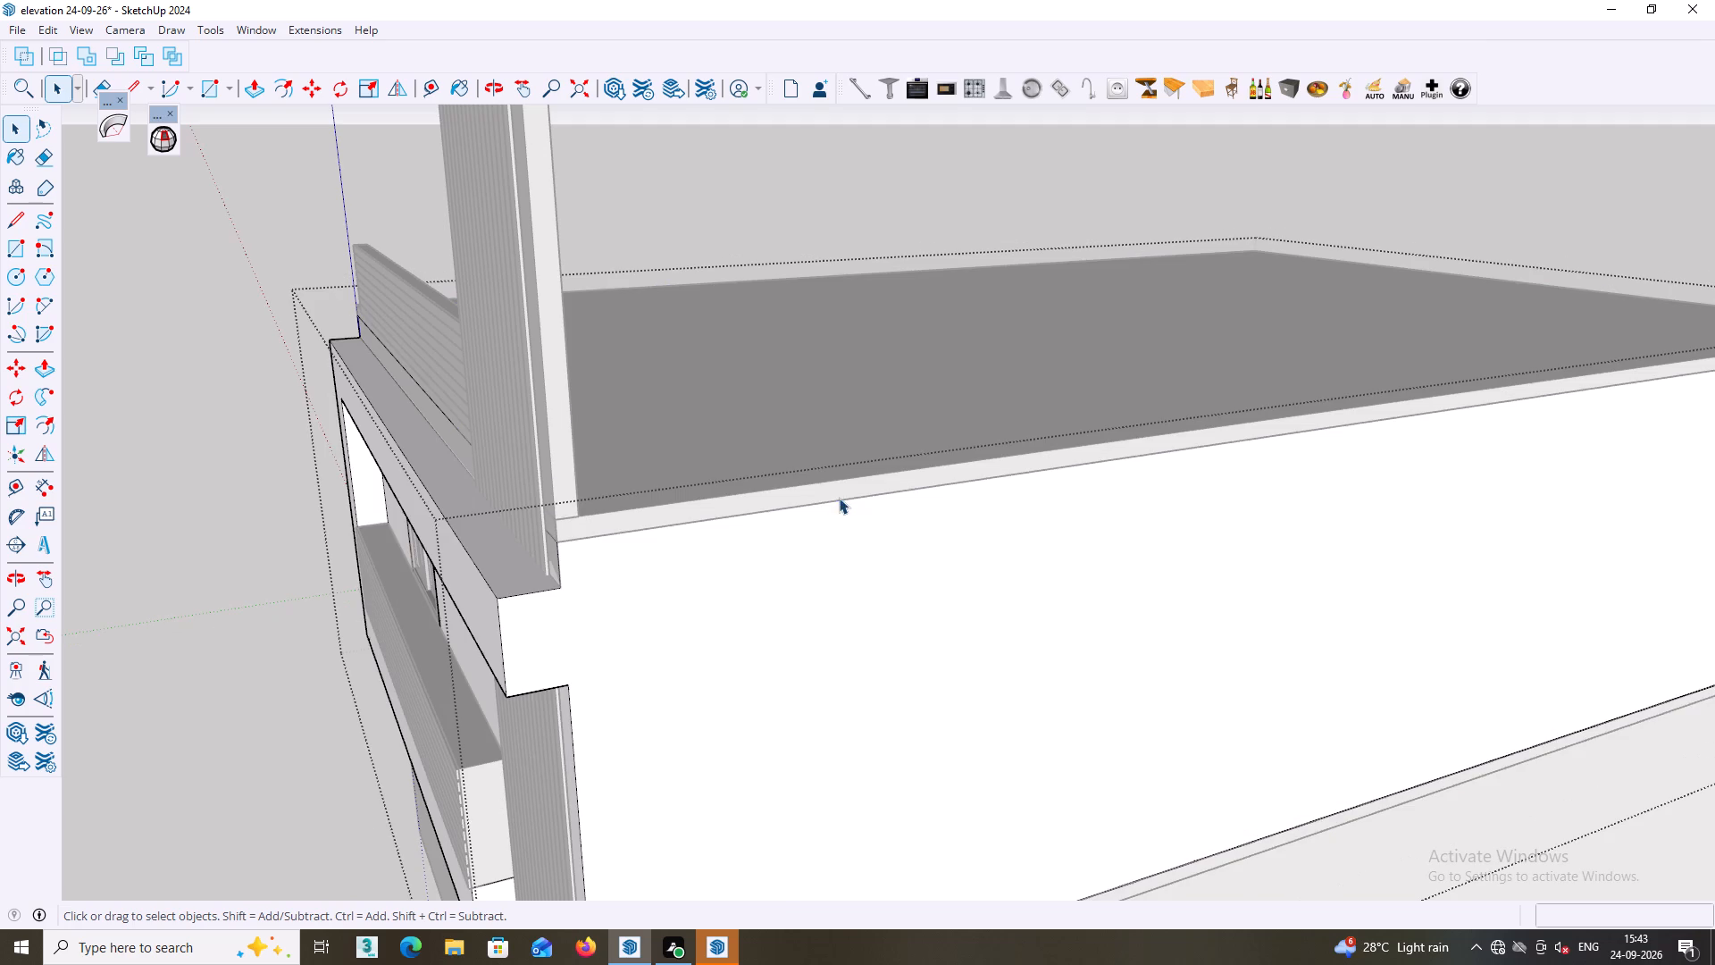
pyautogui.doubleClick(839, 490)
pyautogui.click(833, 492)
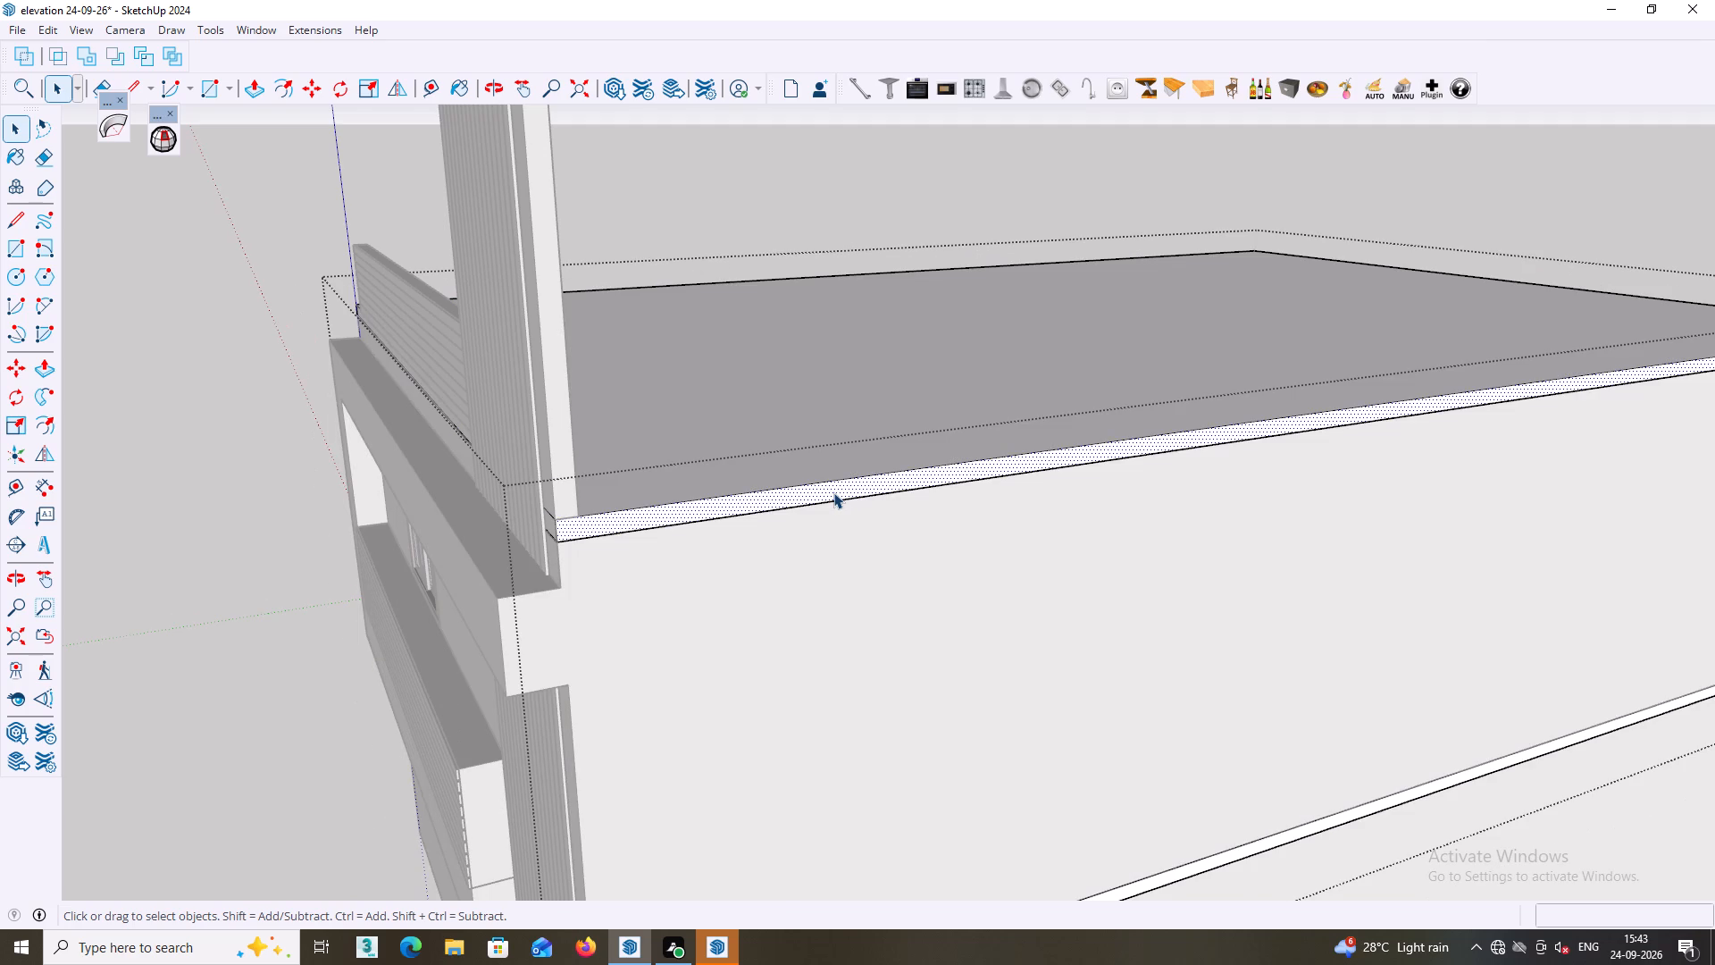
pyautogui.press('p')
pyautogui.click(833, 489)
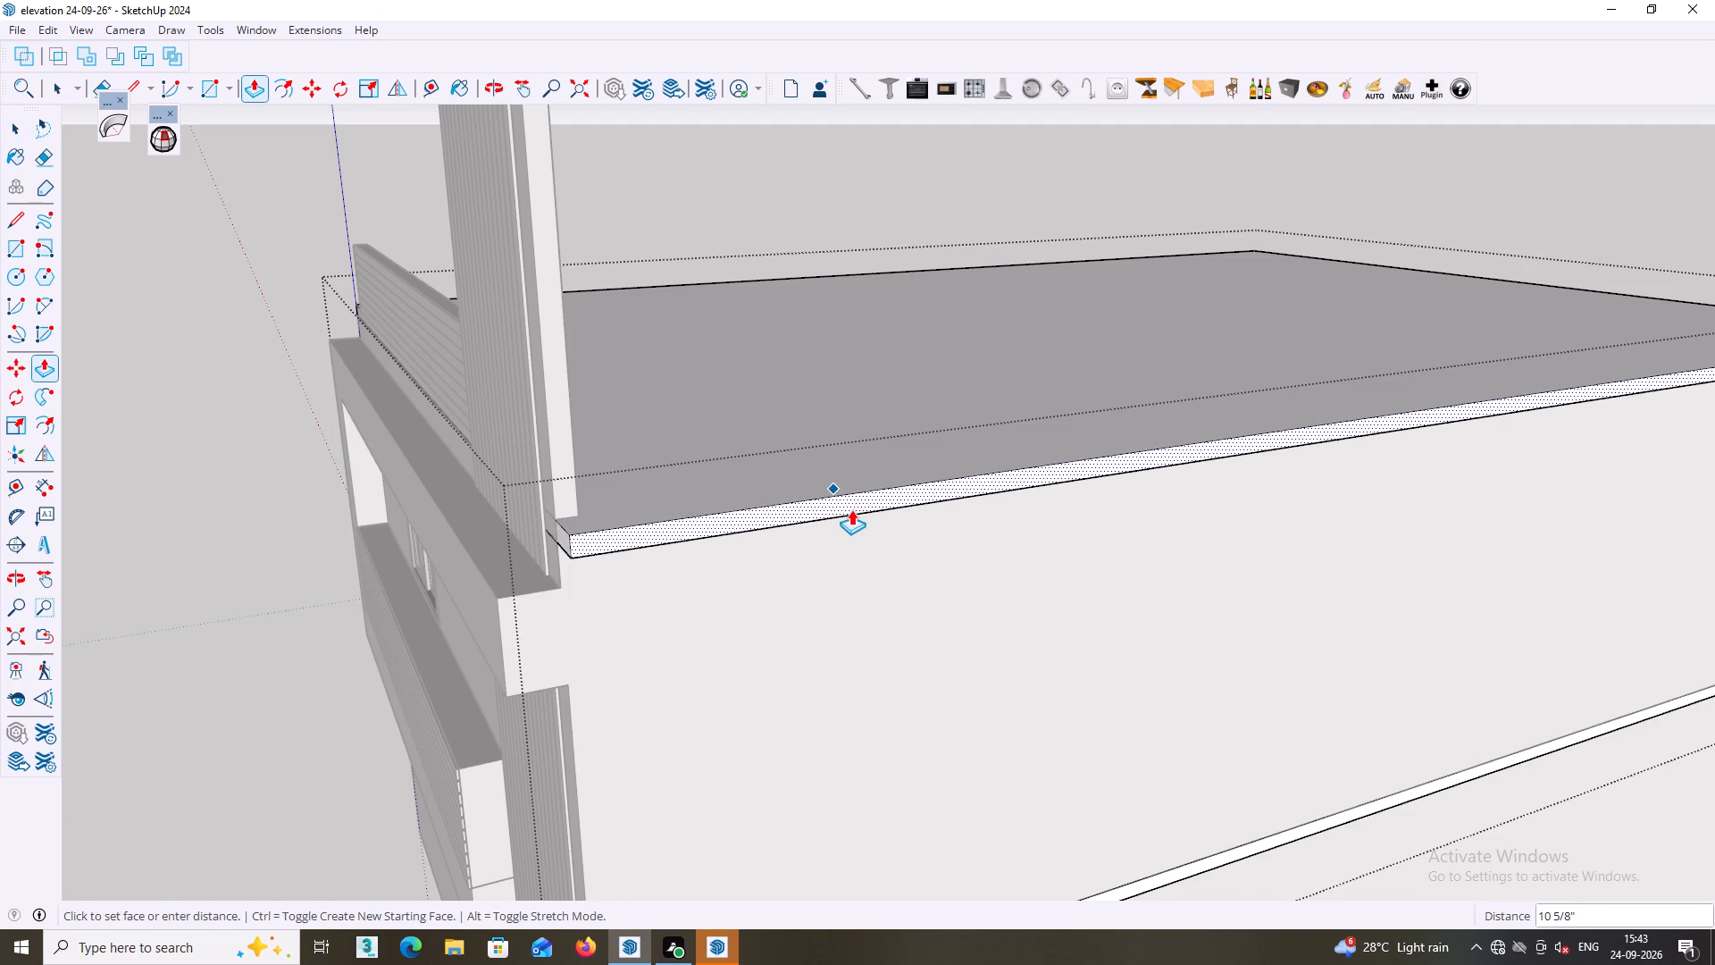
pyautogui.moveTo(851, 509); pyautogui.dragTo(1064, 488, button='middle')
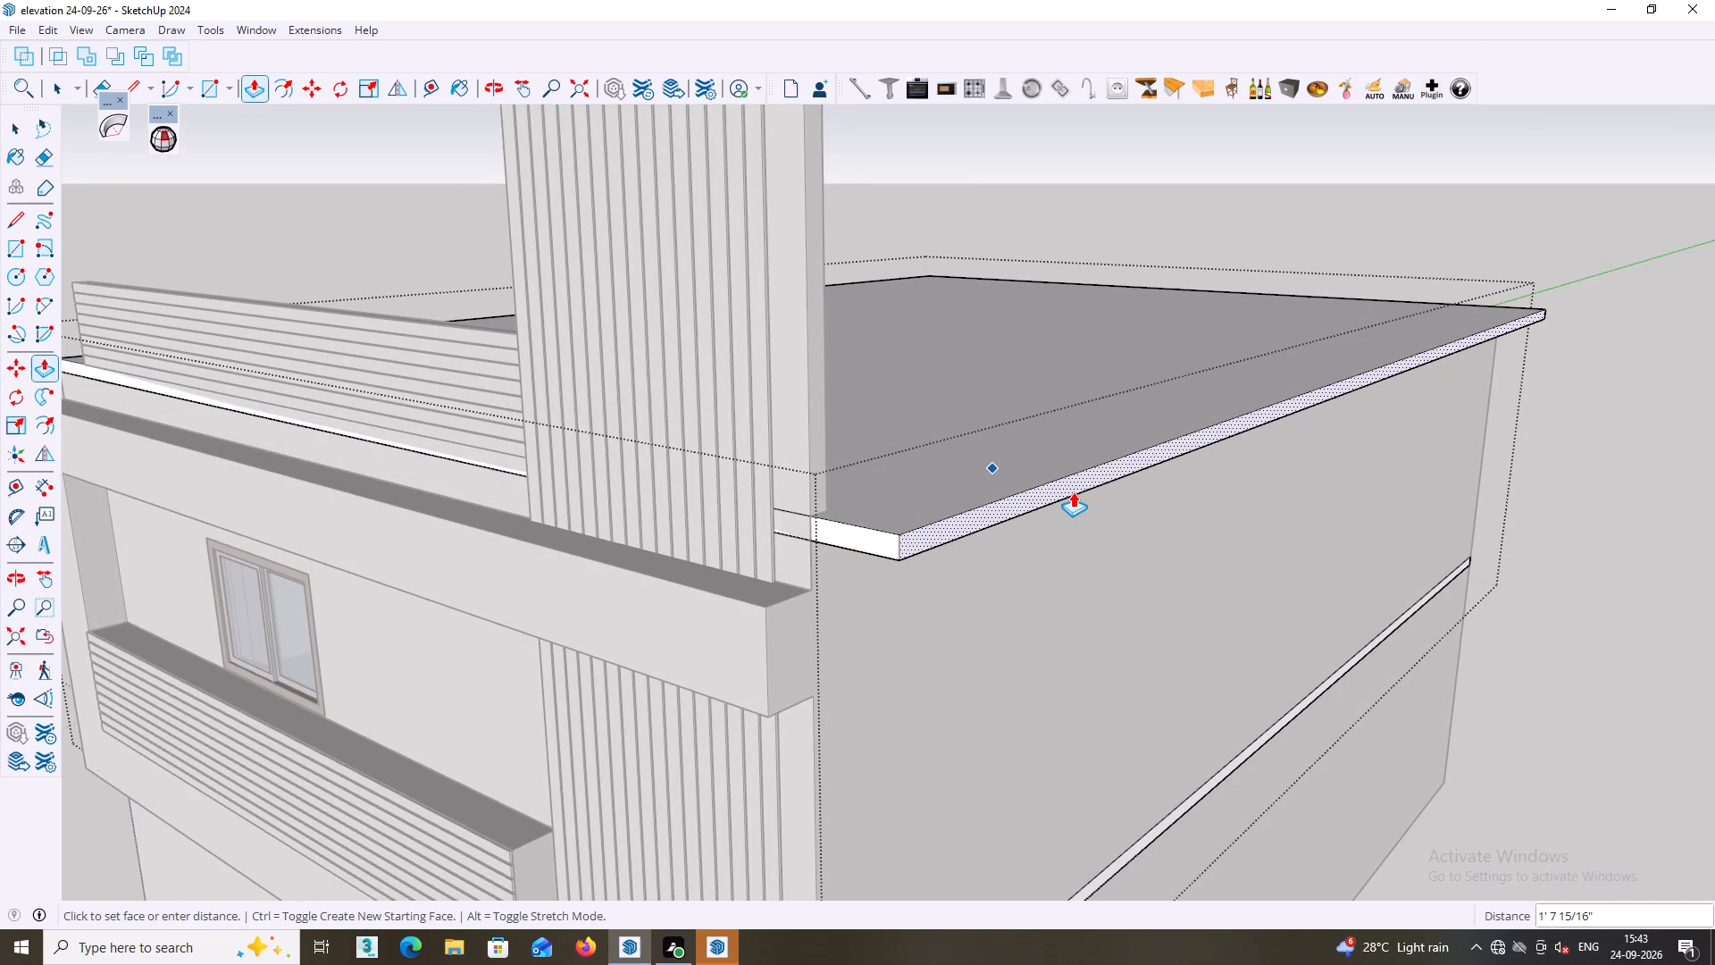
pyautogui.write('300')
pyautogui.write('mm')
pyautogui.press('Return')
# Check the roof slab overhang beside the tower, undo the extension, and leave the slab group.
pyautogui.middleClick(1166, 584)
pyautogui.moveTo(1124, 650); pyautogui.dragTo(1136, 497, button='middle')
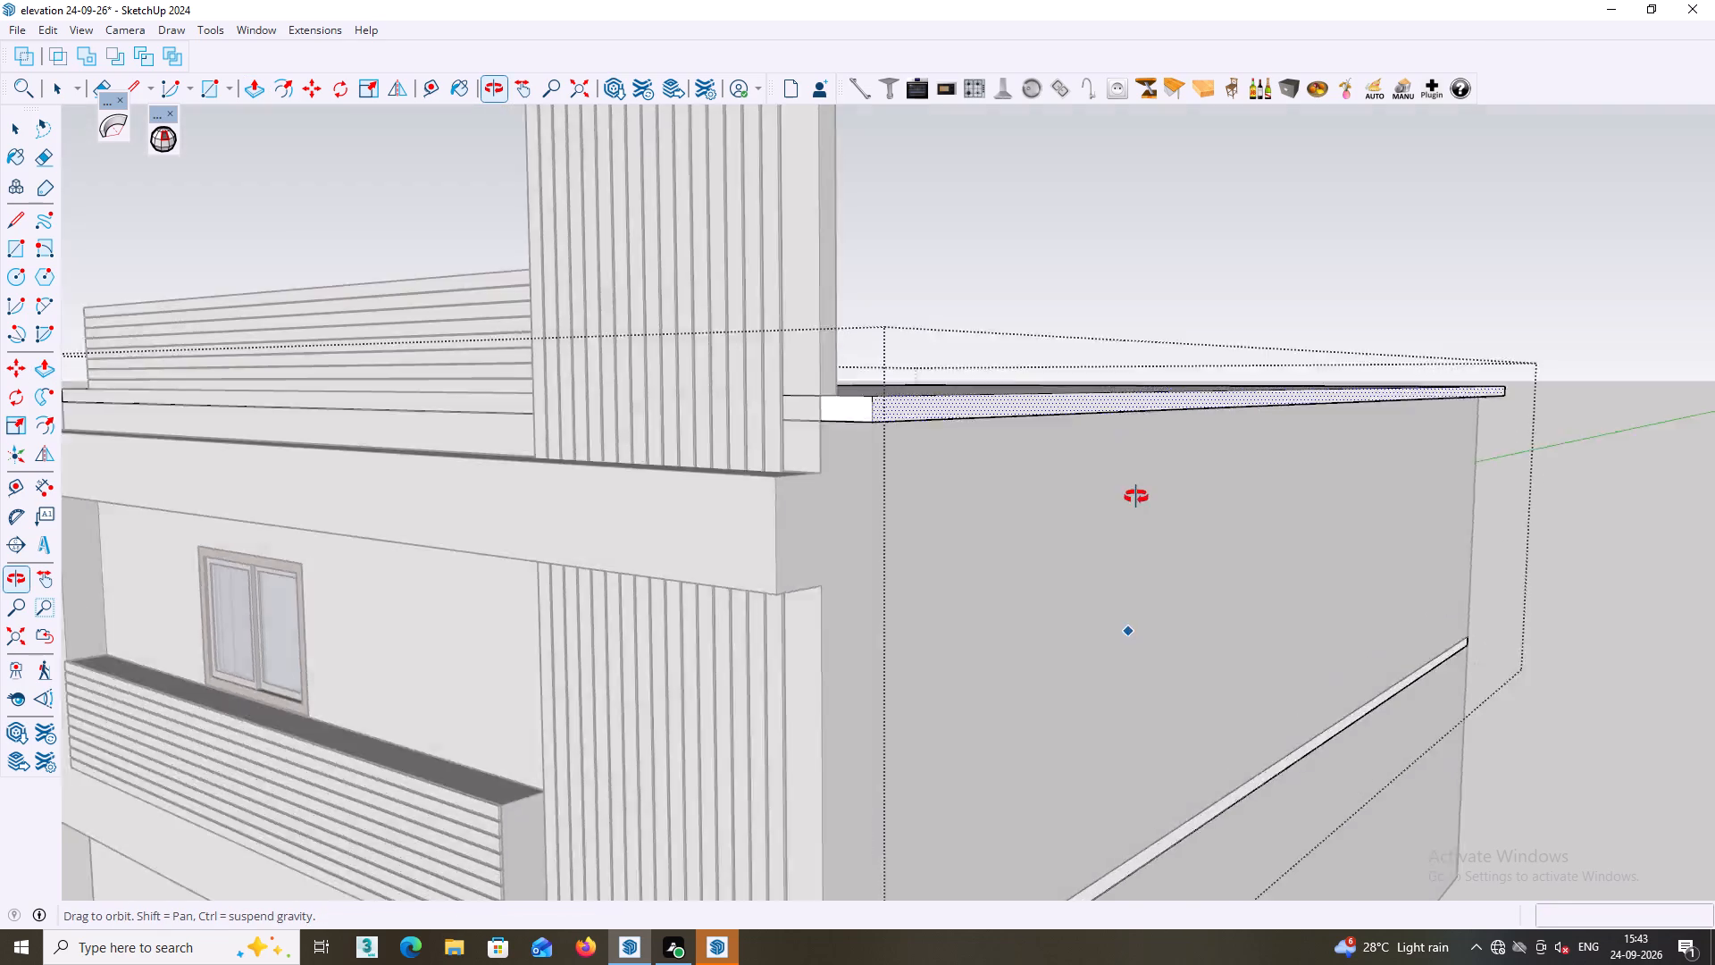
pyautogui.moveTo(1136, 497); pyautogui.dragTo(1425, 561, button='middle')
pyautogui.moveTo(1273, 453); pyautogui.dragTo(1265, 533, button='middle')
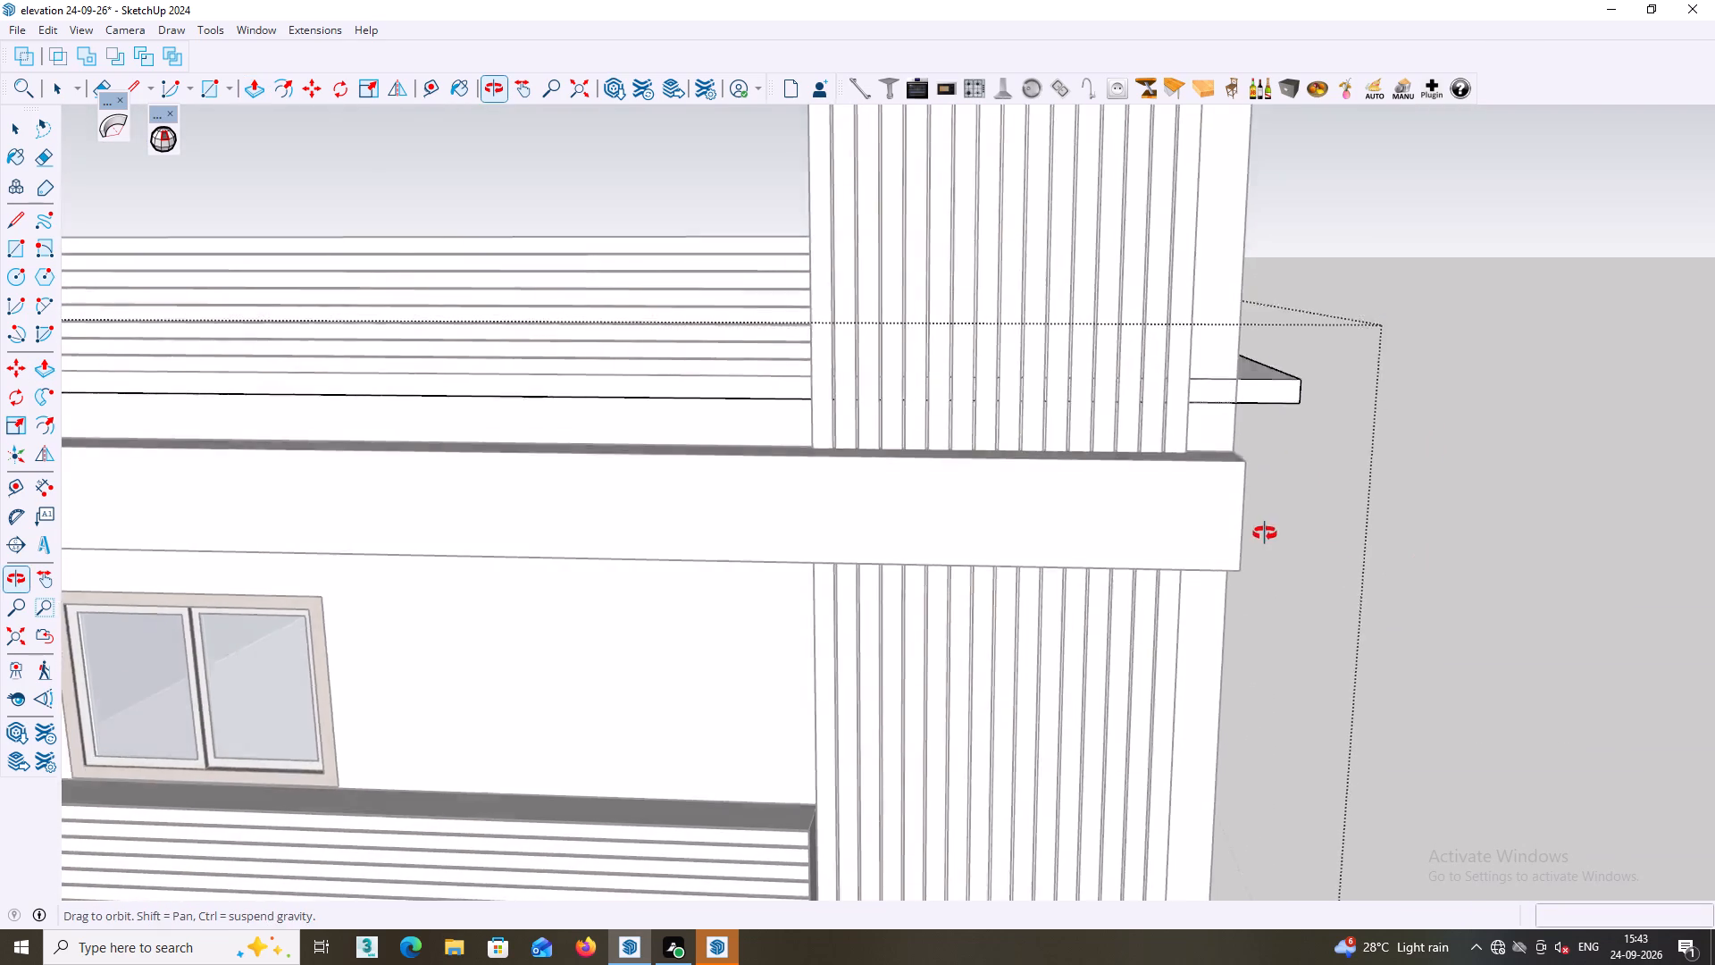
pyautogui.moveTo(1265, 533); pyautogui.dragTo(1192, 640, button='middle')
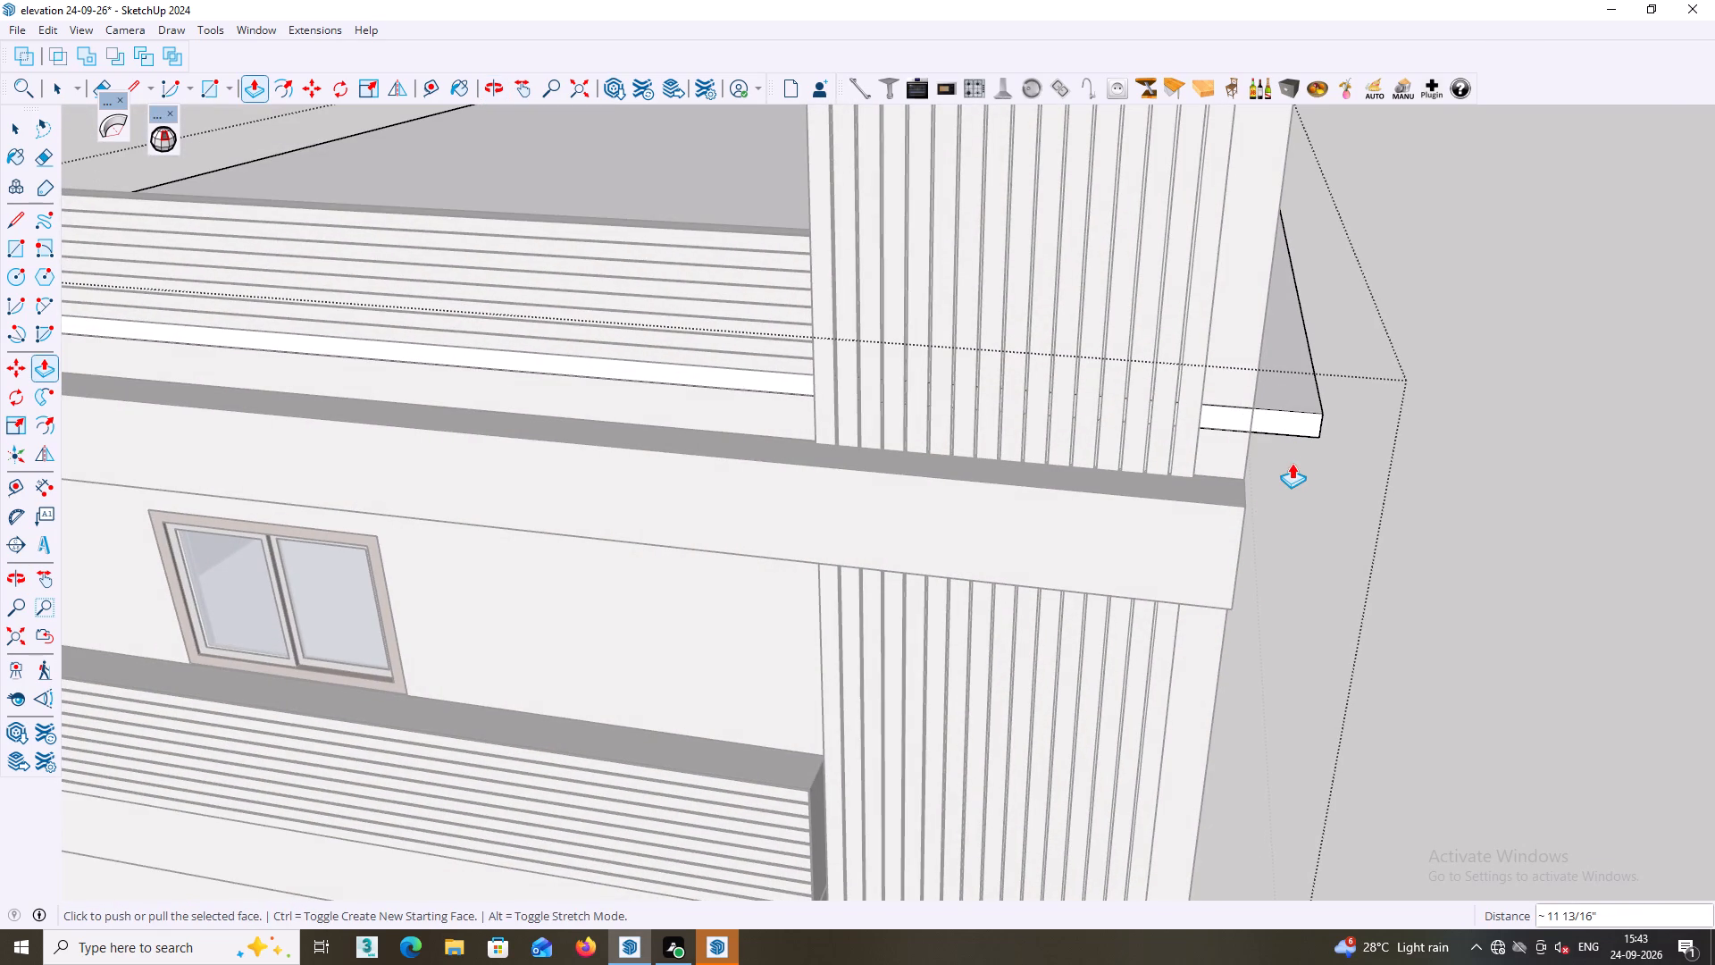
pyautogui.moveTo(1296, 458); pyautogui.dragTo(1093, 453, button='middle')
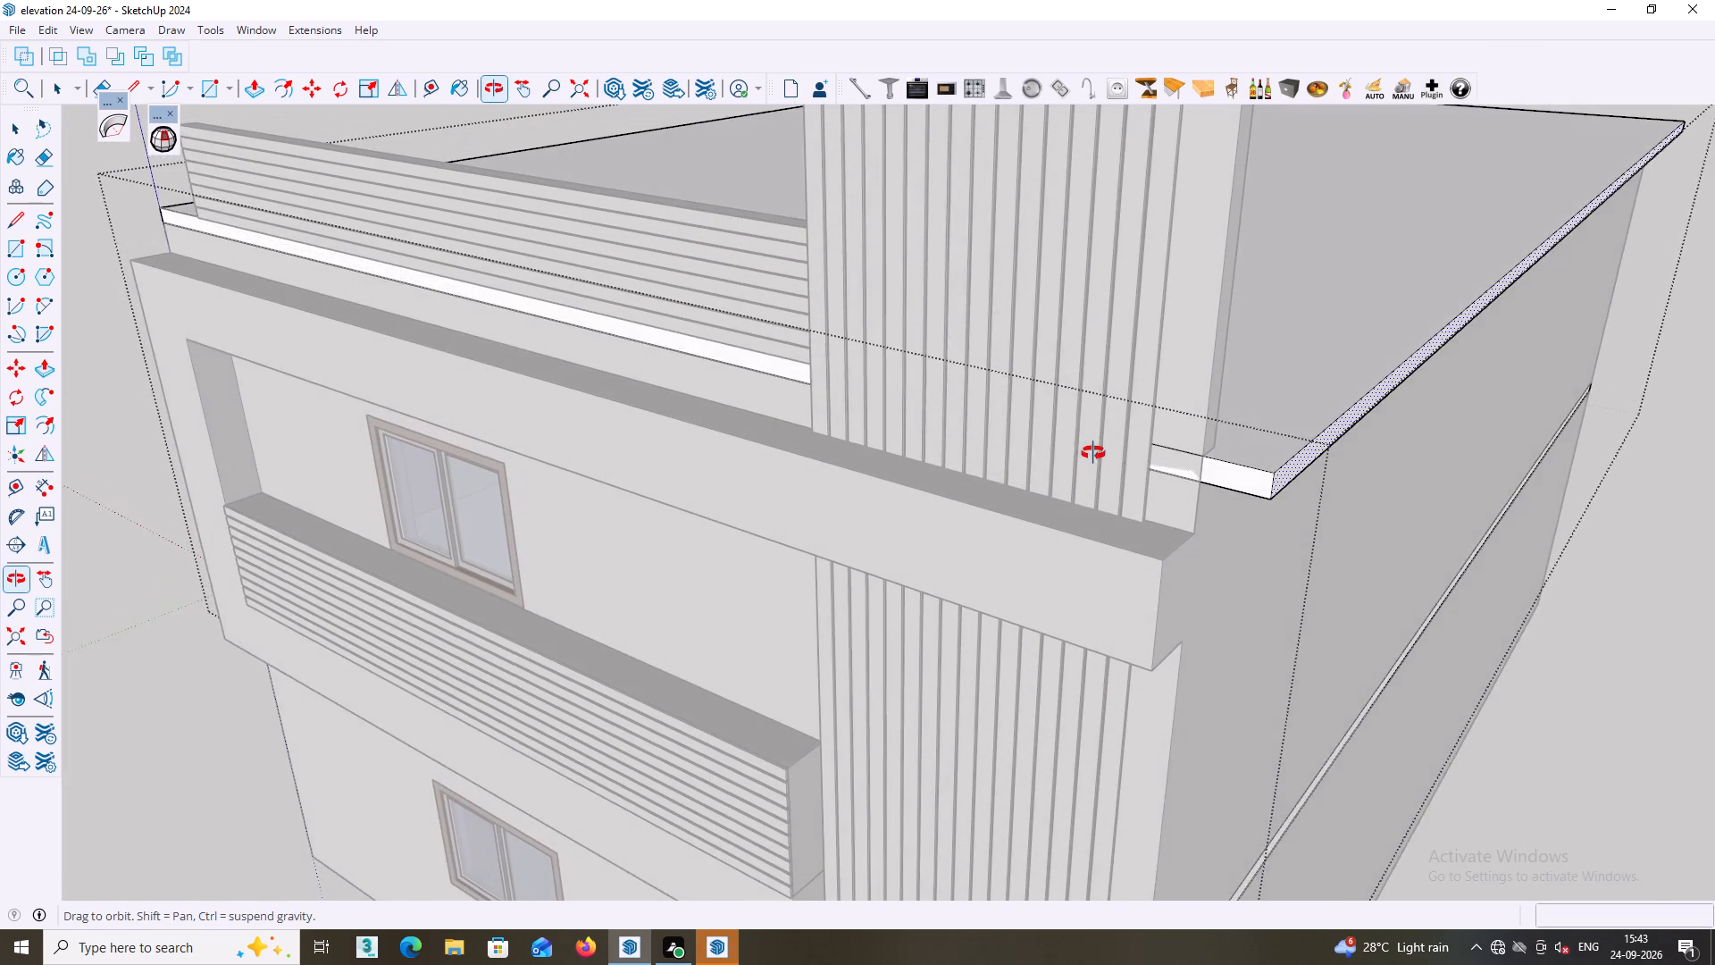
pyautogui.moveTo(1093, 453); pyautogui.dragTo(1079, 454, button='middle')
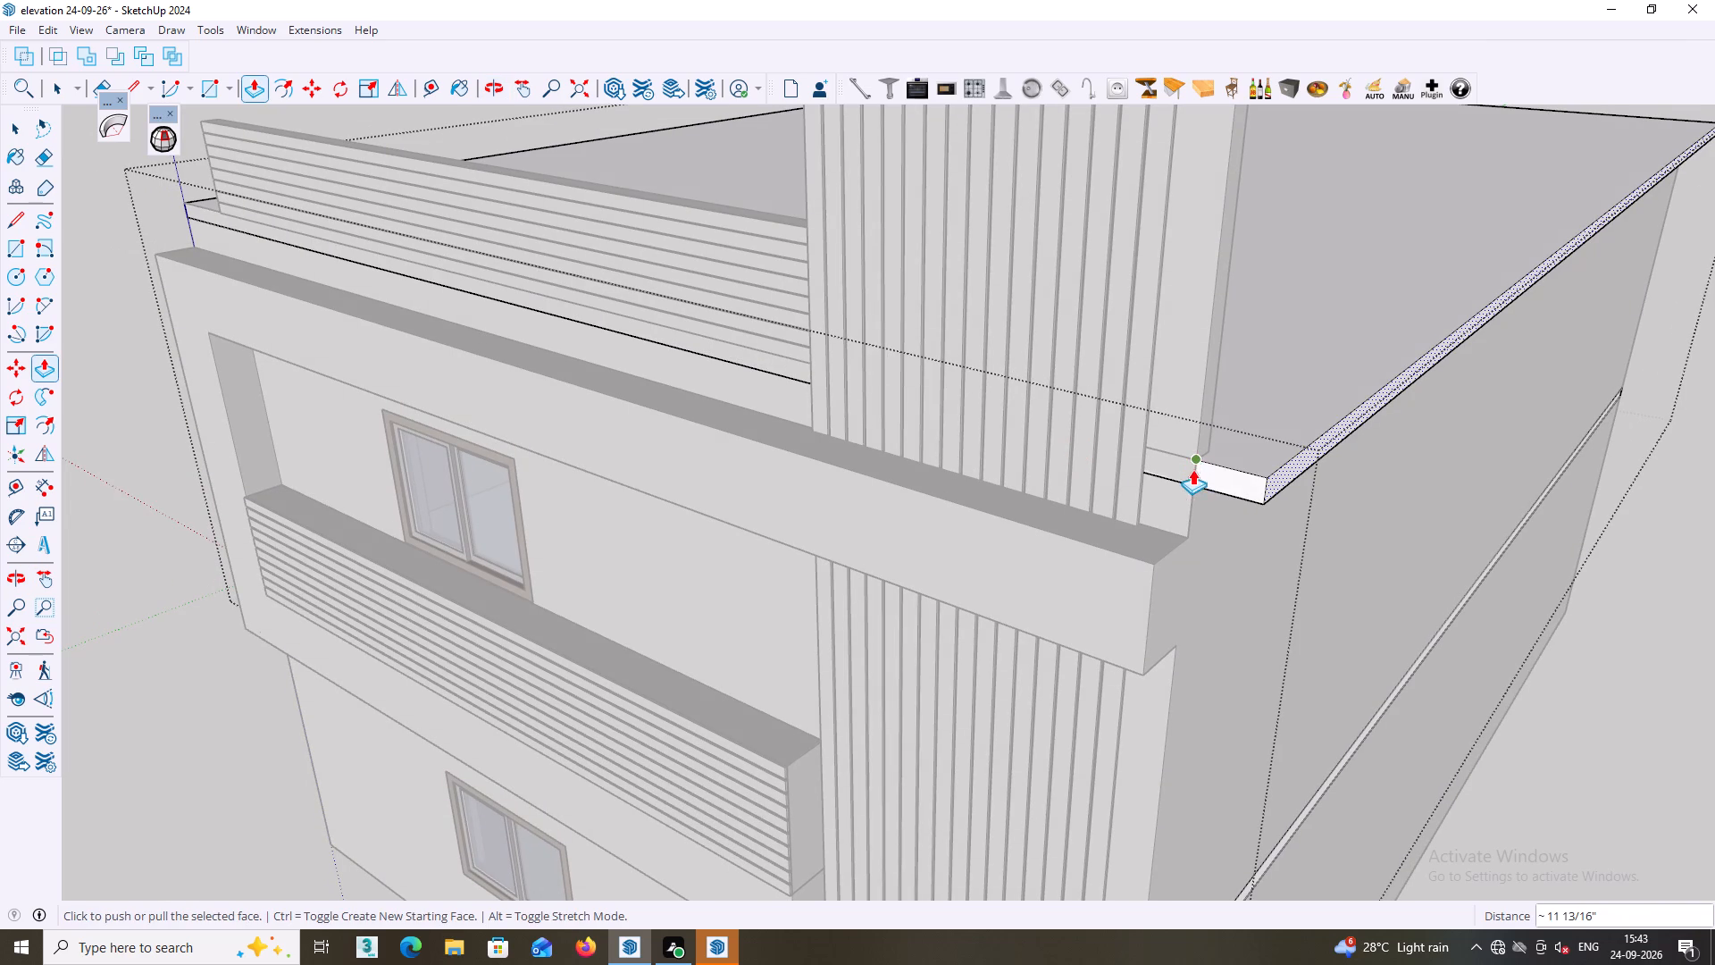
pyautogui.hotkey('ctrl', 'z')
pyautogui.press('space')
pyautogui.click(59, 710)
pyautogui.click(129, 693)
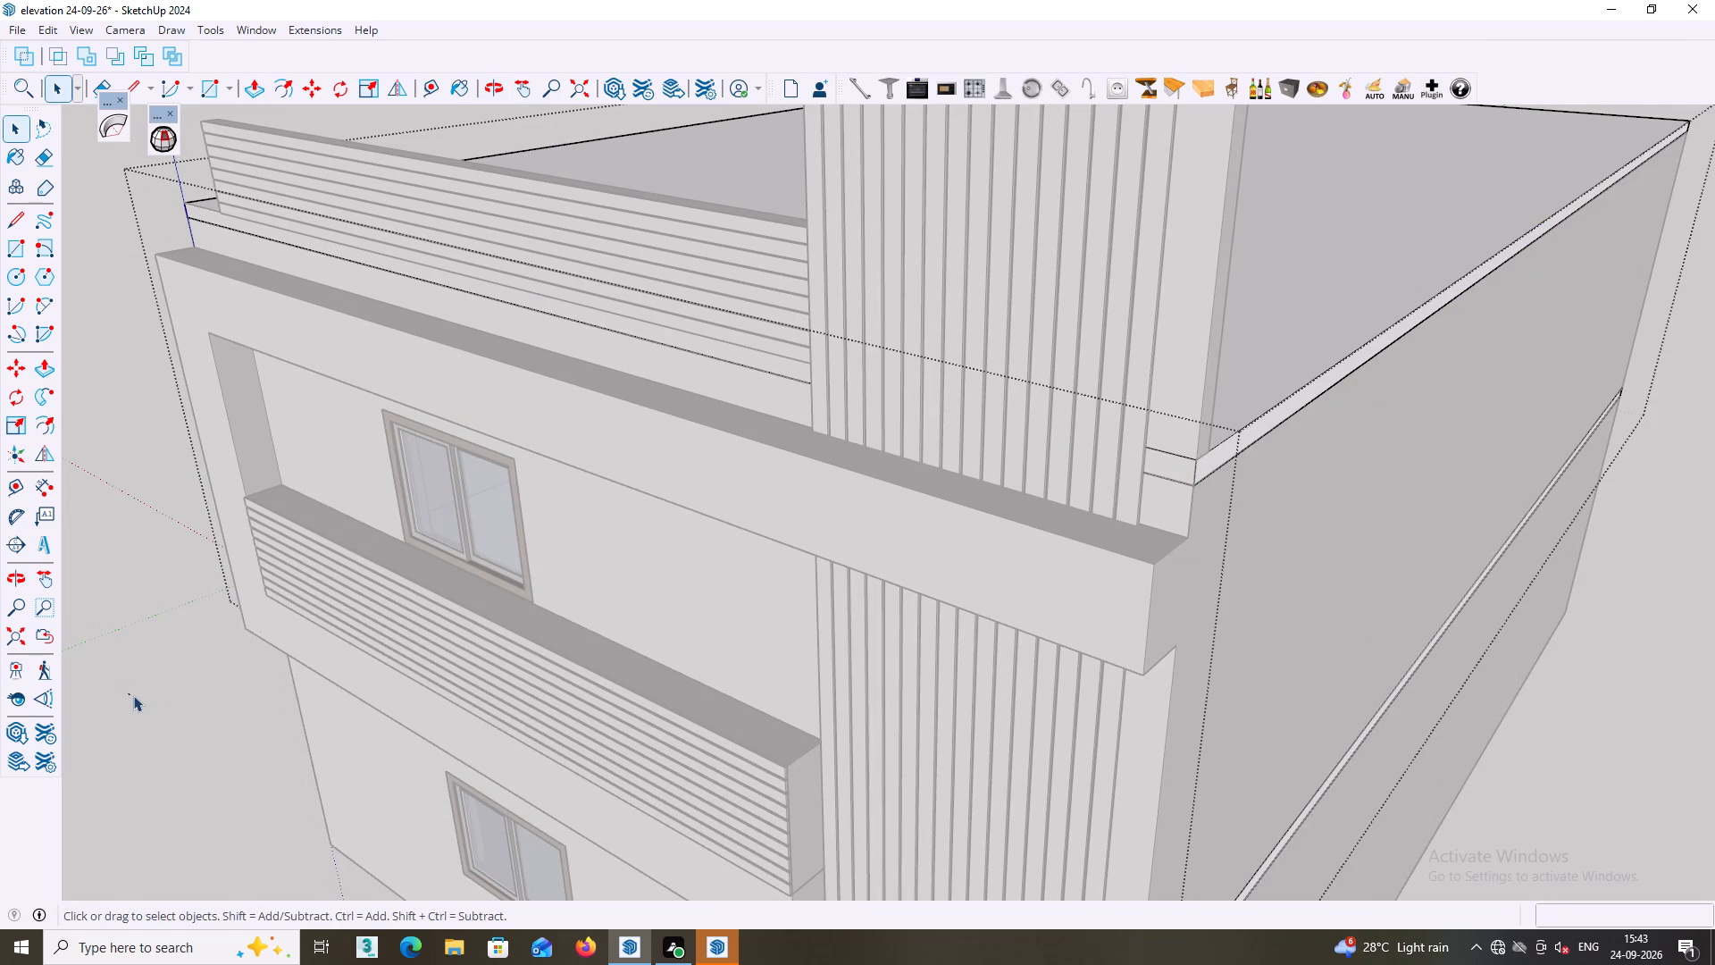
# Examine the roof edge, parapet and tower from both sides of the front facade.
pyautogui.middleClick(155, 691)
pyautogui.scroll(-3, 155, 691)
pyautogui.moveTo(172, 691); pyautogui.dragTo(407, 689, button='middle')
pyautogui.scroll(-3, 405, 693)
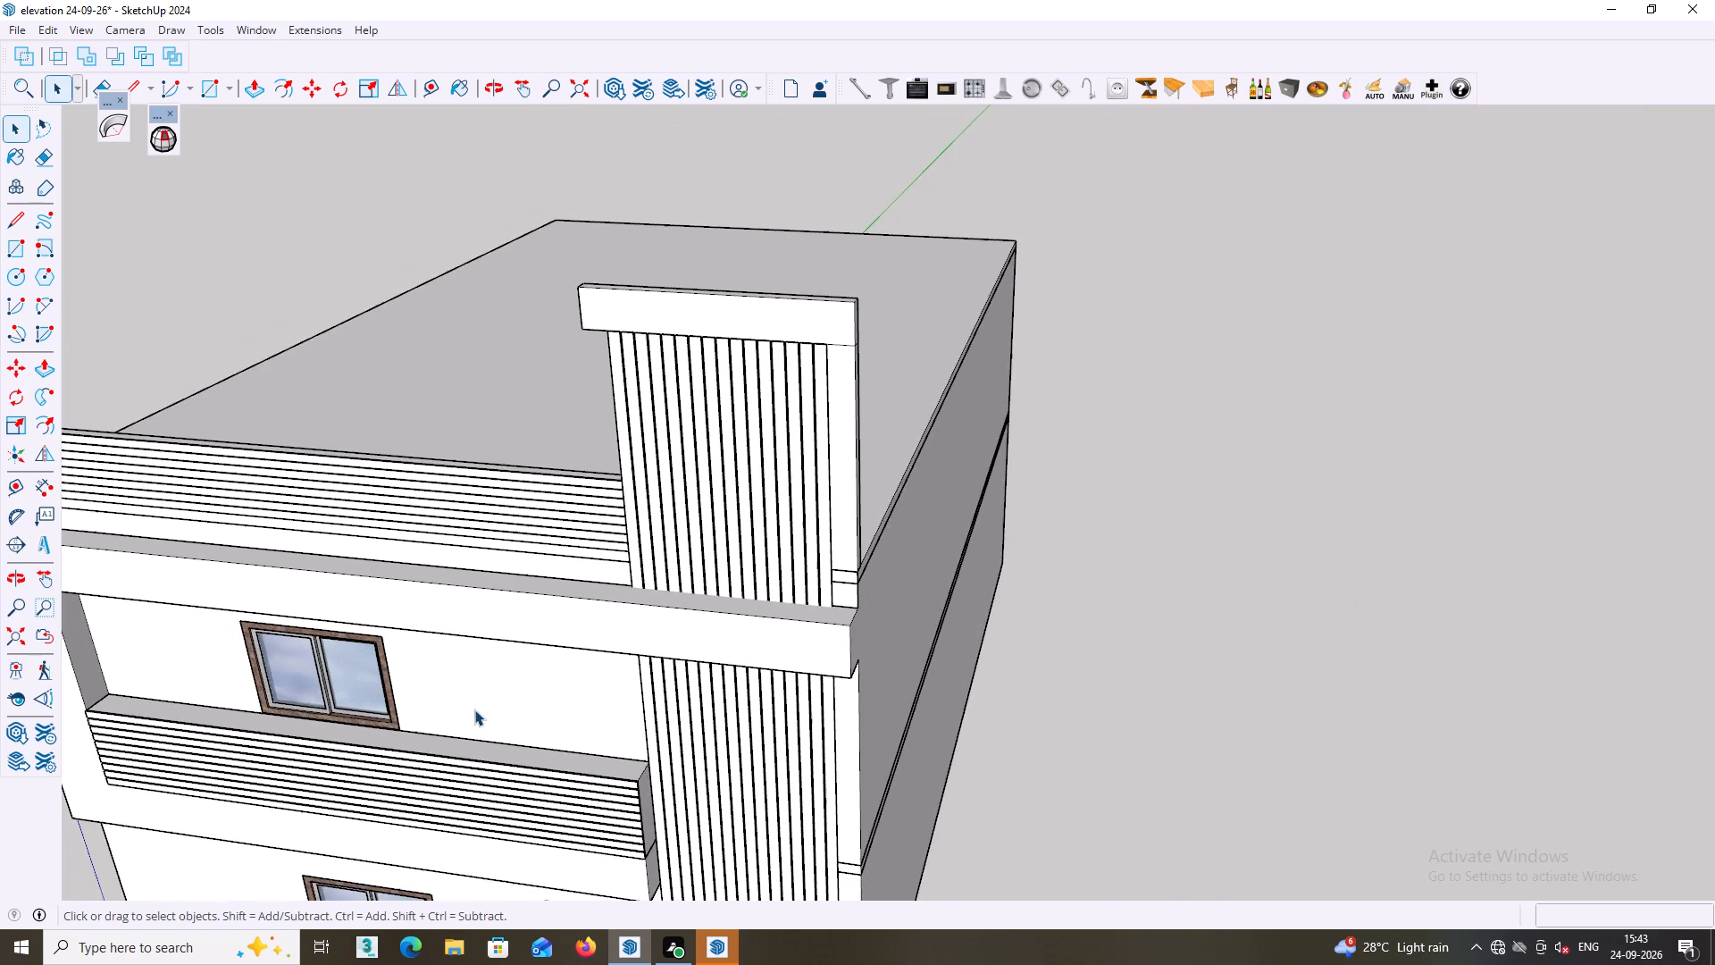
pyautogui.scroll(-1, 474, 709)
pyautogui.keyDown('shift'); pyautogui.moveTo(503, 708); pyautogui.dragTo(1006, 628, button='middle'); pyautogui.keyUp('shift')
pyautogui.moveTo(793, 626); pyautogui.dragTo(1449, 565, button='middle')
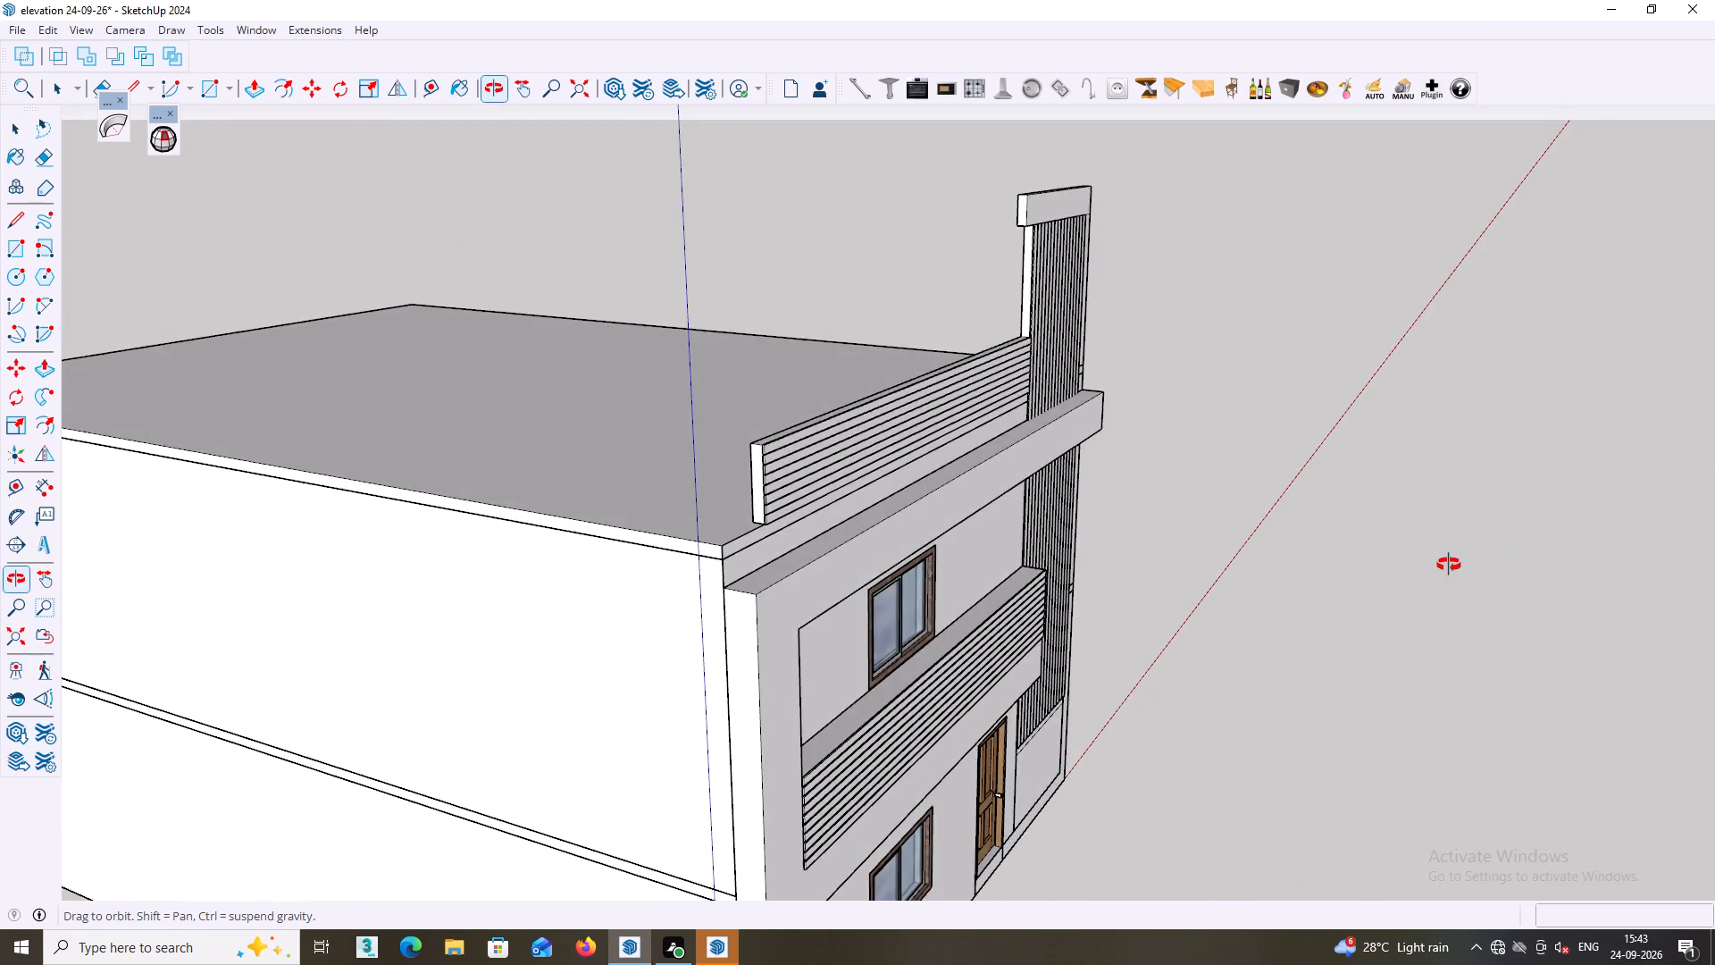
pyautogui.moveTo(1449, 565); pyautogui.dragTo(720, 531, button='middle')
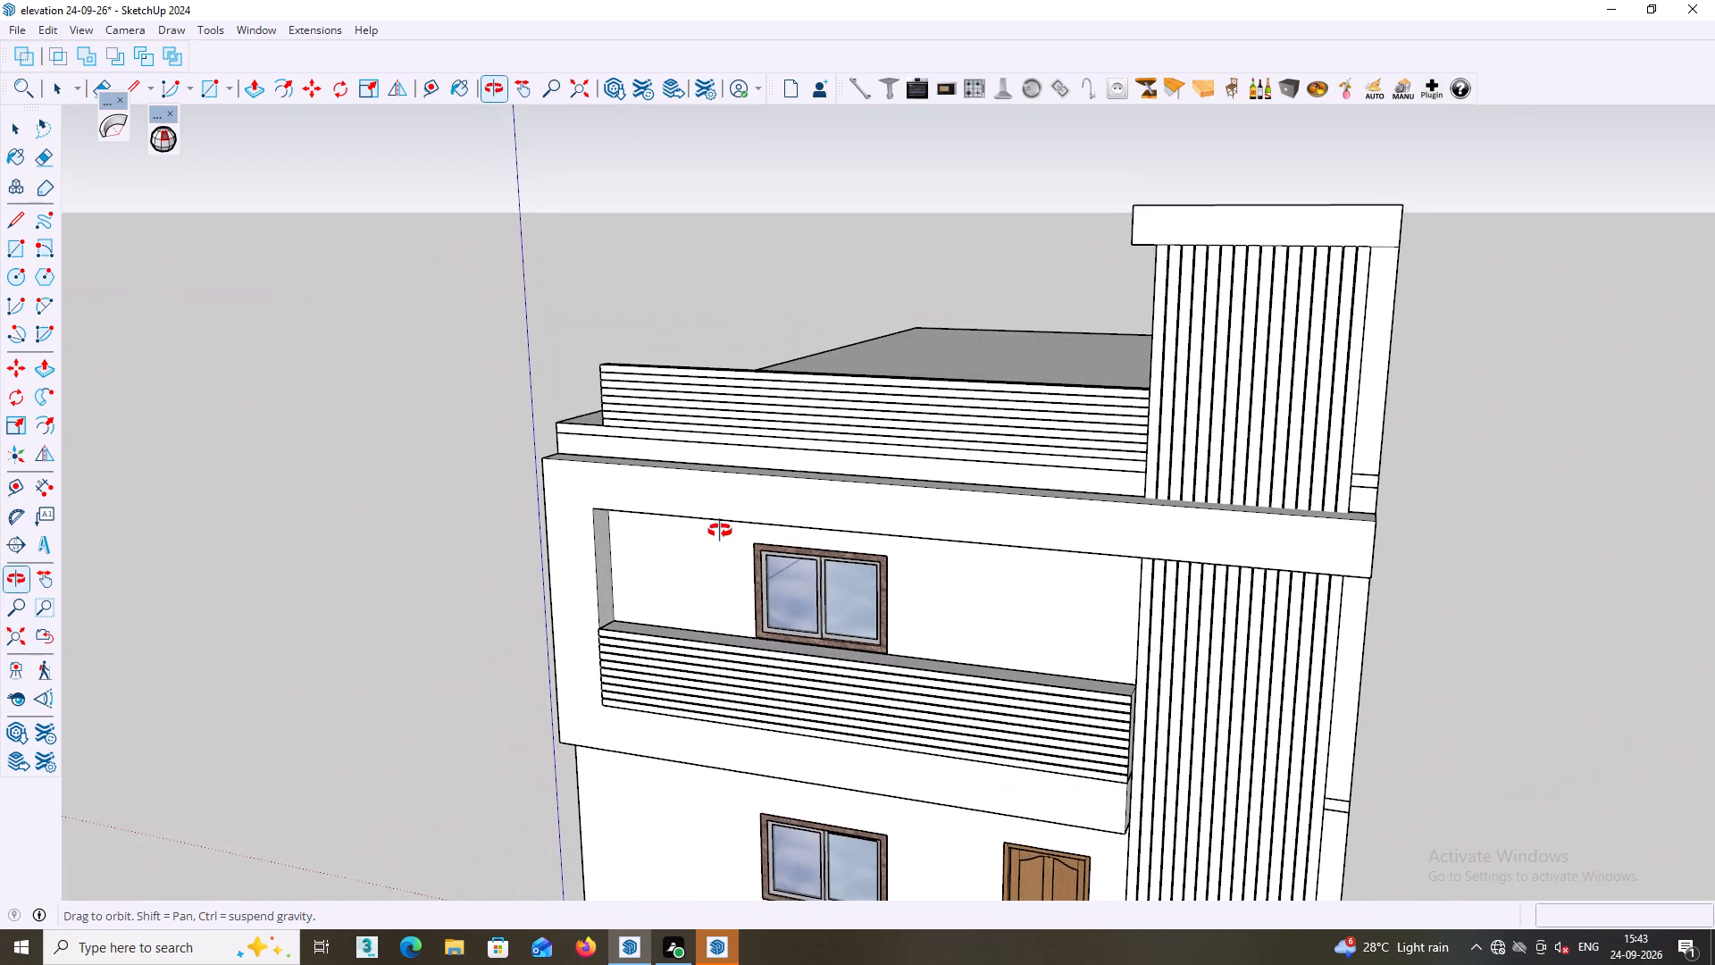
# Examine the whole building, including the front facade, balcony, rooftop parapet and tower, from above and from both sides.
pyautogui.moveTo(720, 531); pyautogui.dragTo(983, 563, button='middle')
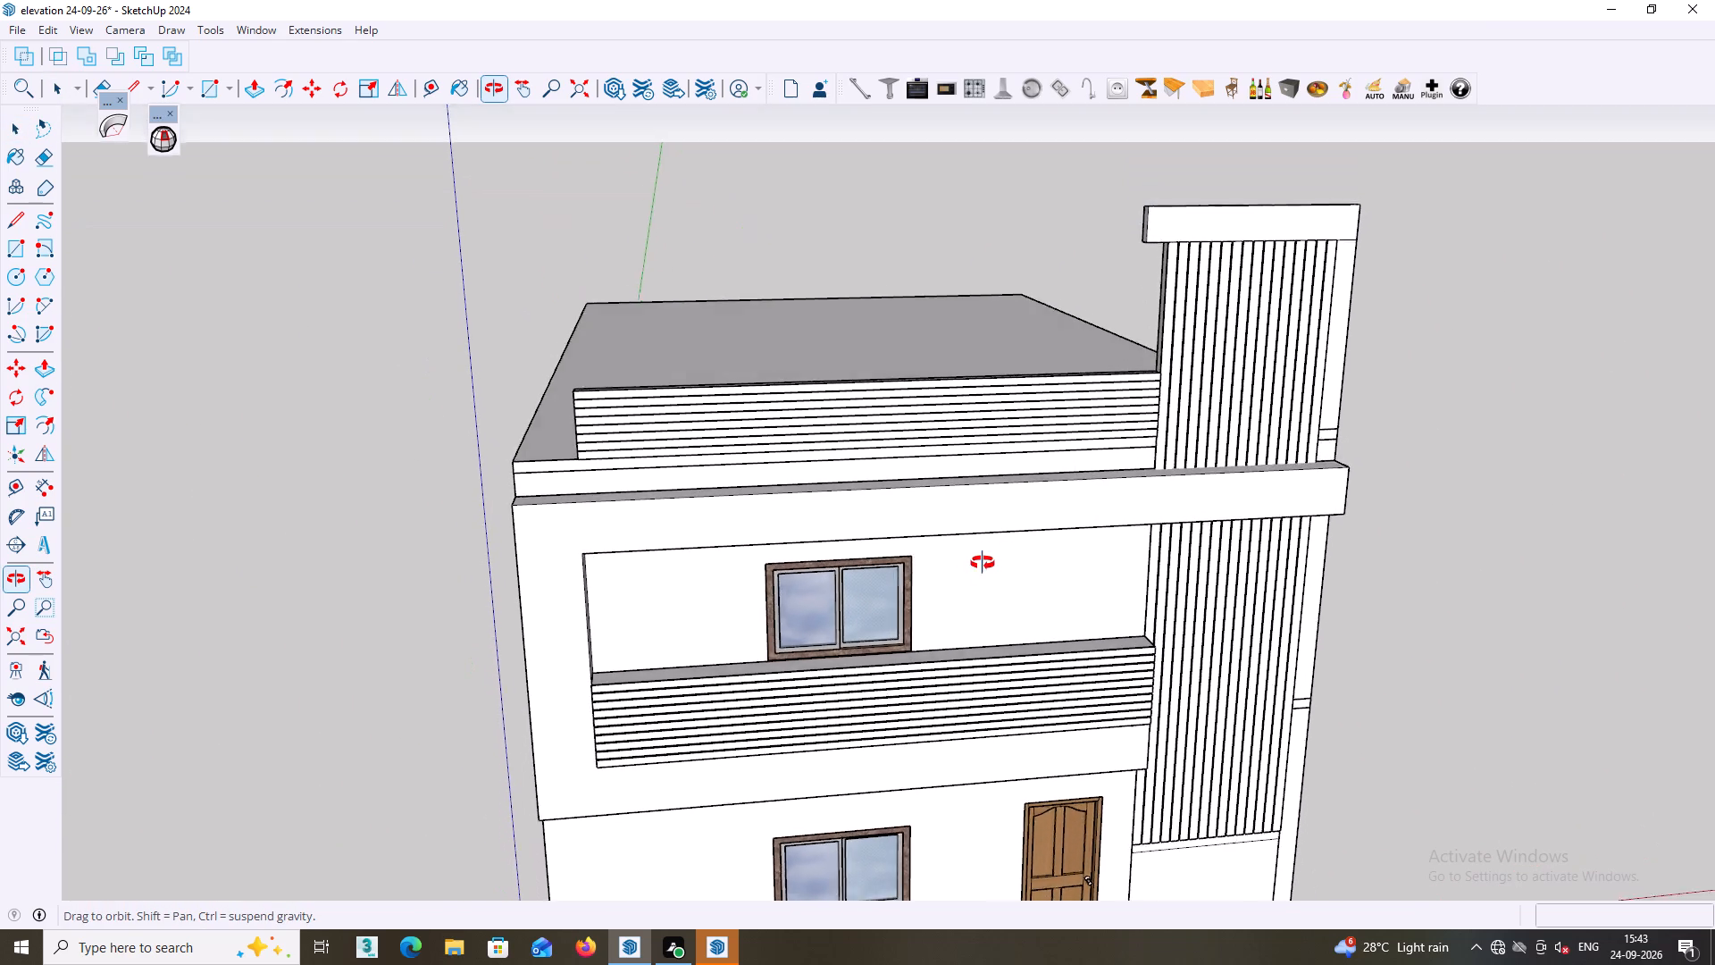
pyautogui.moveTo(983, 563); pyautogui.dragTo(1000, 639, button='middle')
pyautogui.scroll(-6, 919, 630)
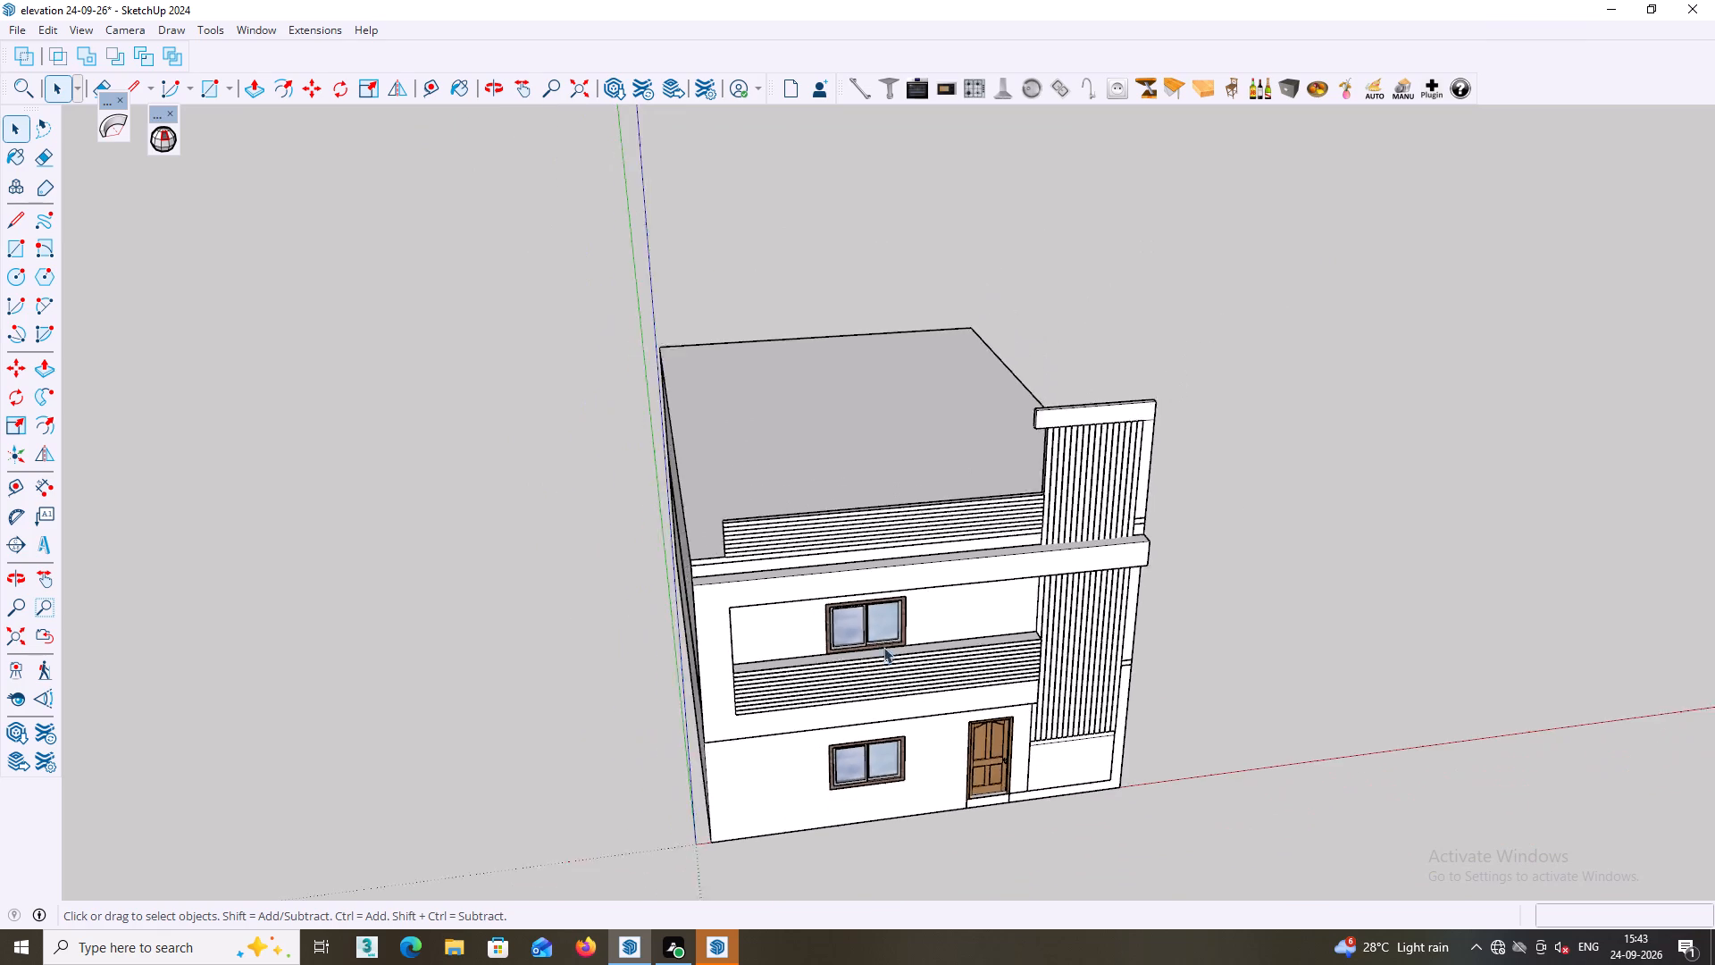
pyautogui.scroll(-6, 883, 647)
pyautogui.moveTo(869, 637); pyautogui.dragTo(825, 605, button='middle')
pyautogui.scroll(2, 856, 601)
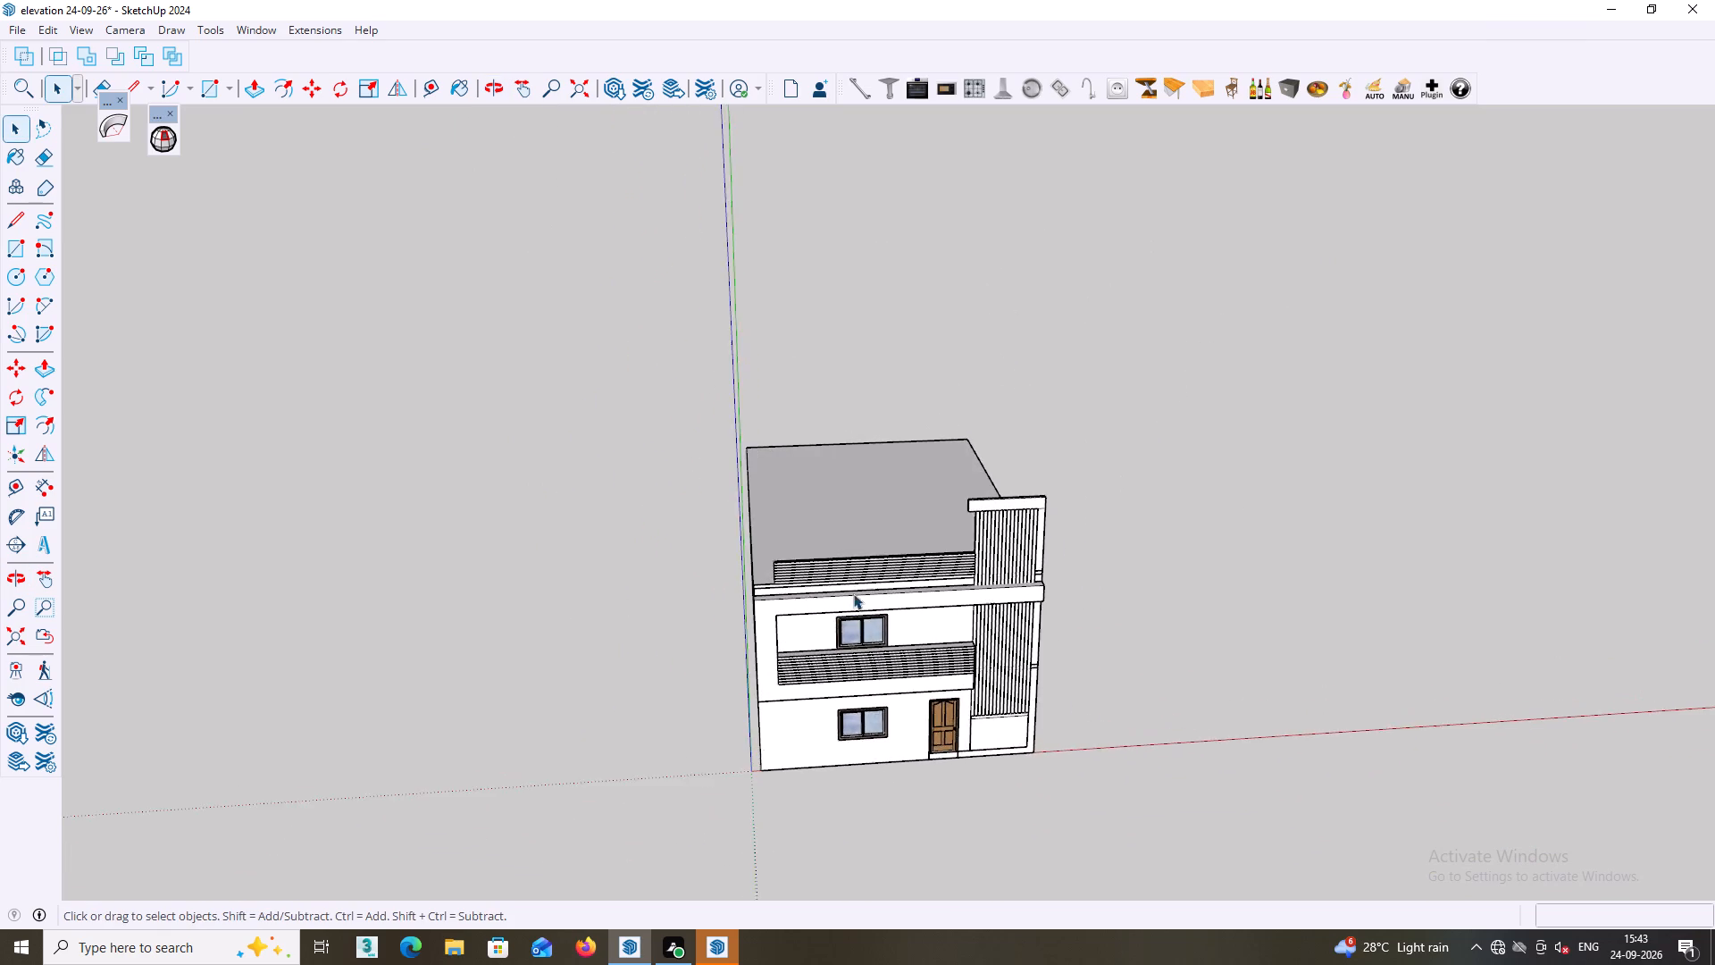
pyautogui.scroll(4, 853, 593)
pyautogui.moveTo(870, 639); pyautogui.dragTo(844, 566, button='middle')
pyautogui.scroll(2, 882, 668)
pyautogui.moveTo(888, 672); pyautogui.dragTo(853, 561, button='middle')
pyautogui.scroll(2, 805, 604)
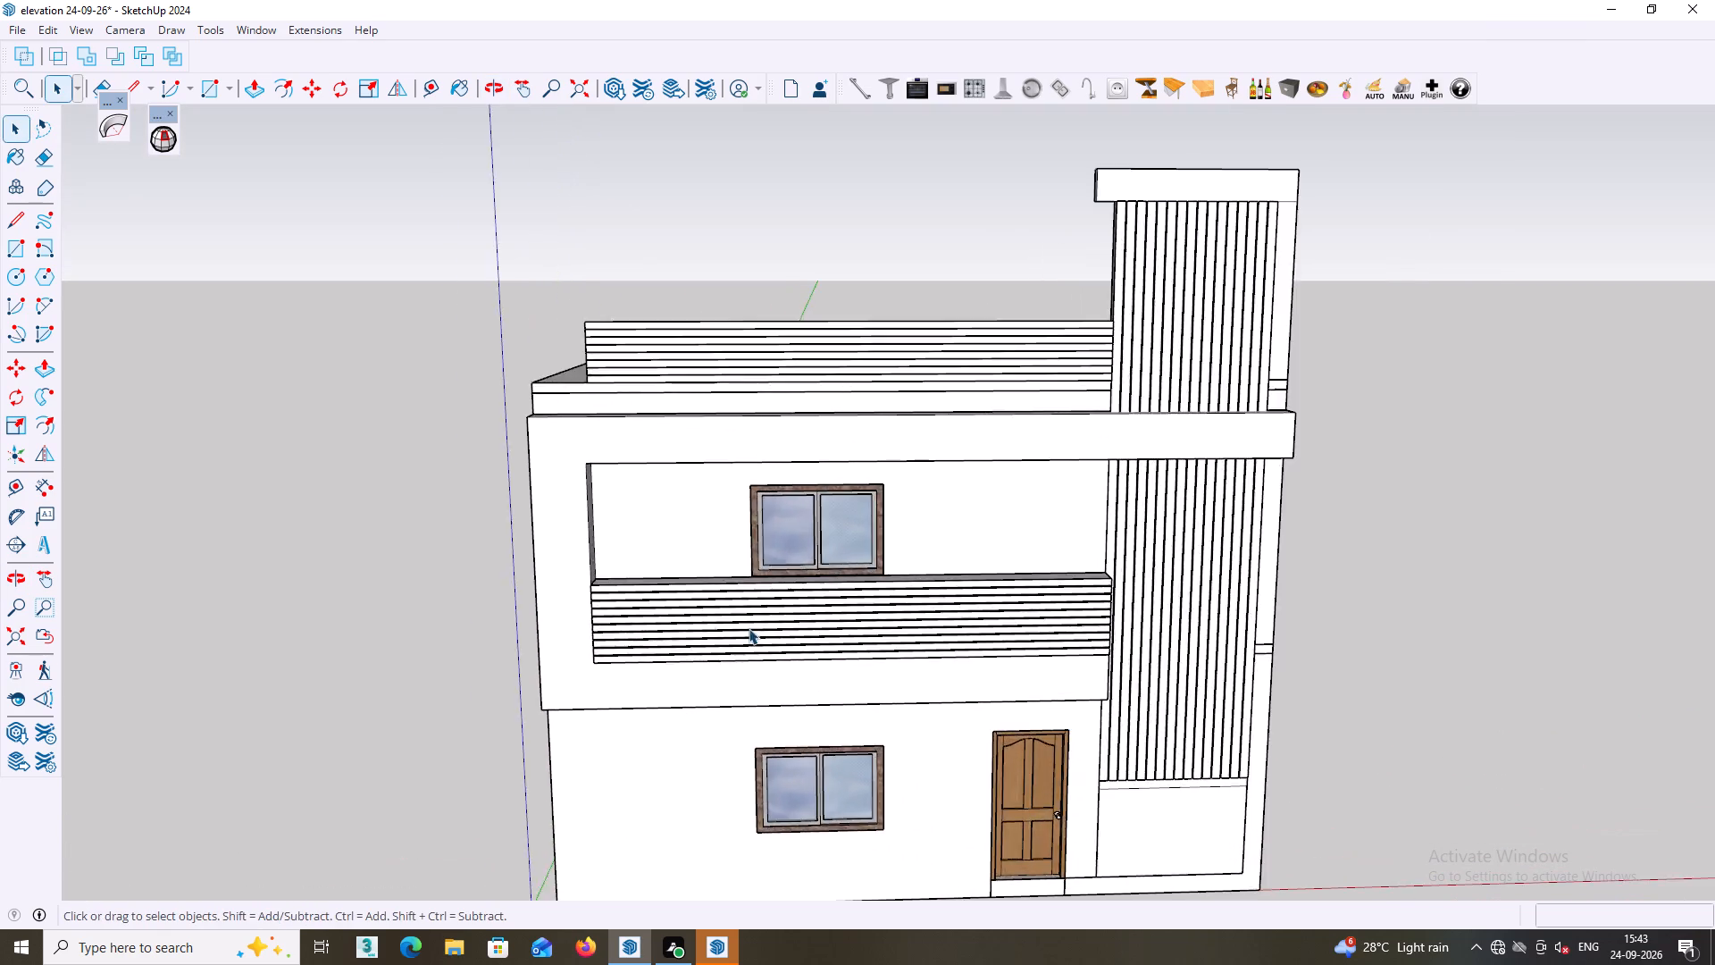
pyautogui.scroll(3, 749, 628)
pyautogui.moveTo(636, 642); pyautogui.dragTo(565, 635, button='middle')
pyautogui.scroll(1, 543, 521)
pyautogui.moveTo(540, 513); pyautogui.dragTo(598, 554, button='middle')
pyautogui.scroll(-1, 540, 514)
pyautogui.middleClick(571, 539)
pyautogui.scroll(-5, 569, 542)
pyautogui.moveTo(756, 619); pyautogui.dragTo(715, 695, button='middle')
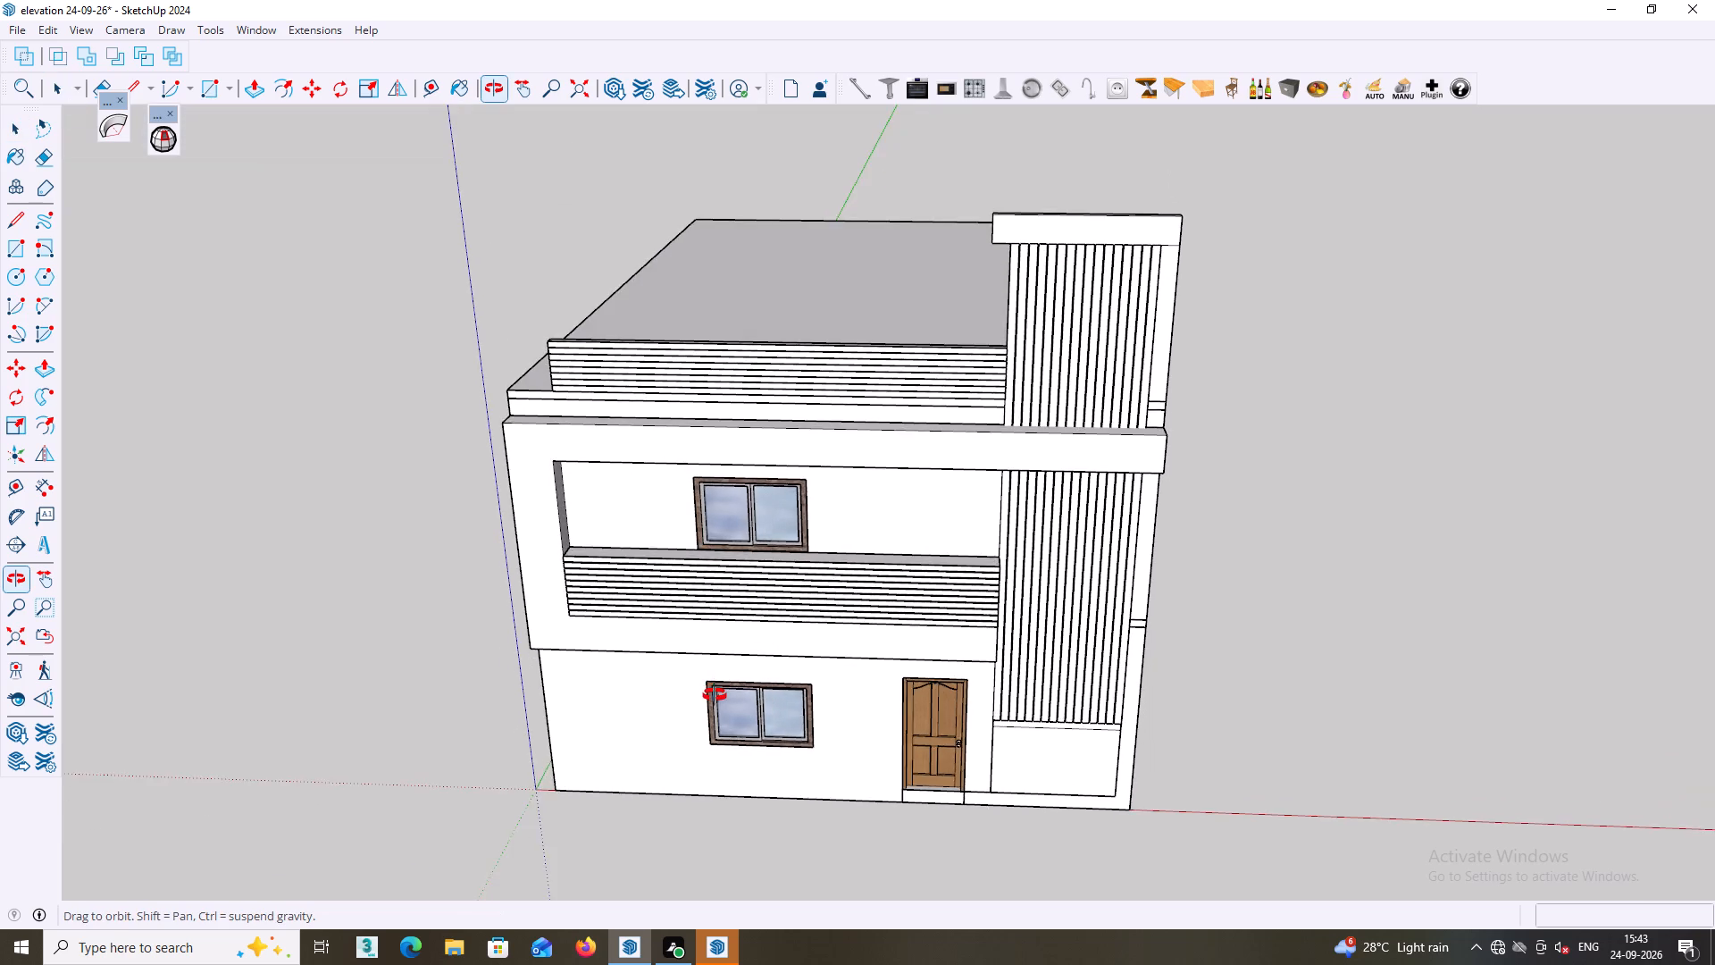
pyautogui.moveTo(715, 695); pyautogui.dragTo(818, 728, button='middle')
pyautogui.middleClick(849, 692)
pyautogui.scroll(-2, 873, 718)
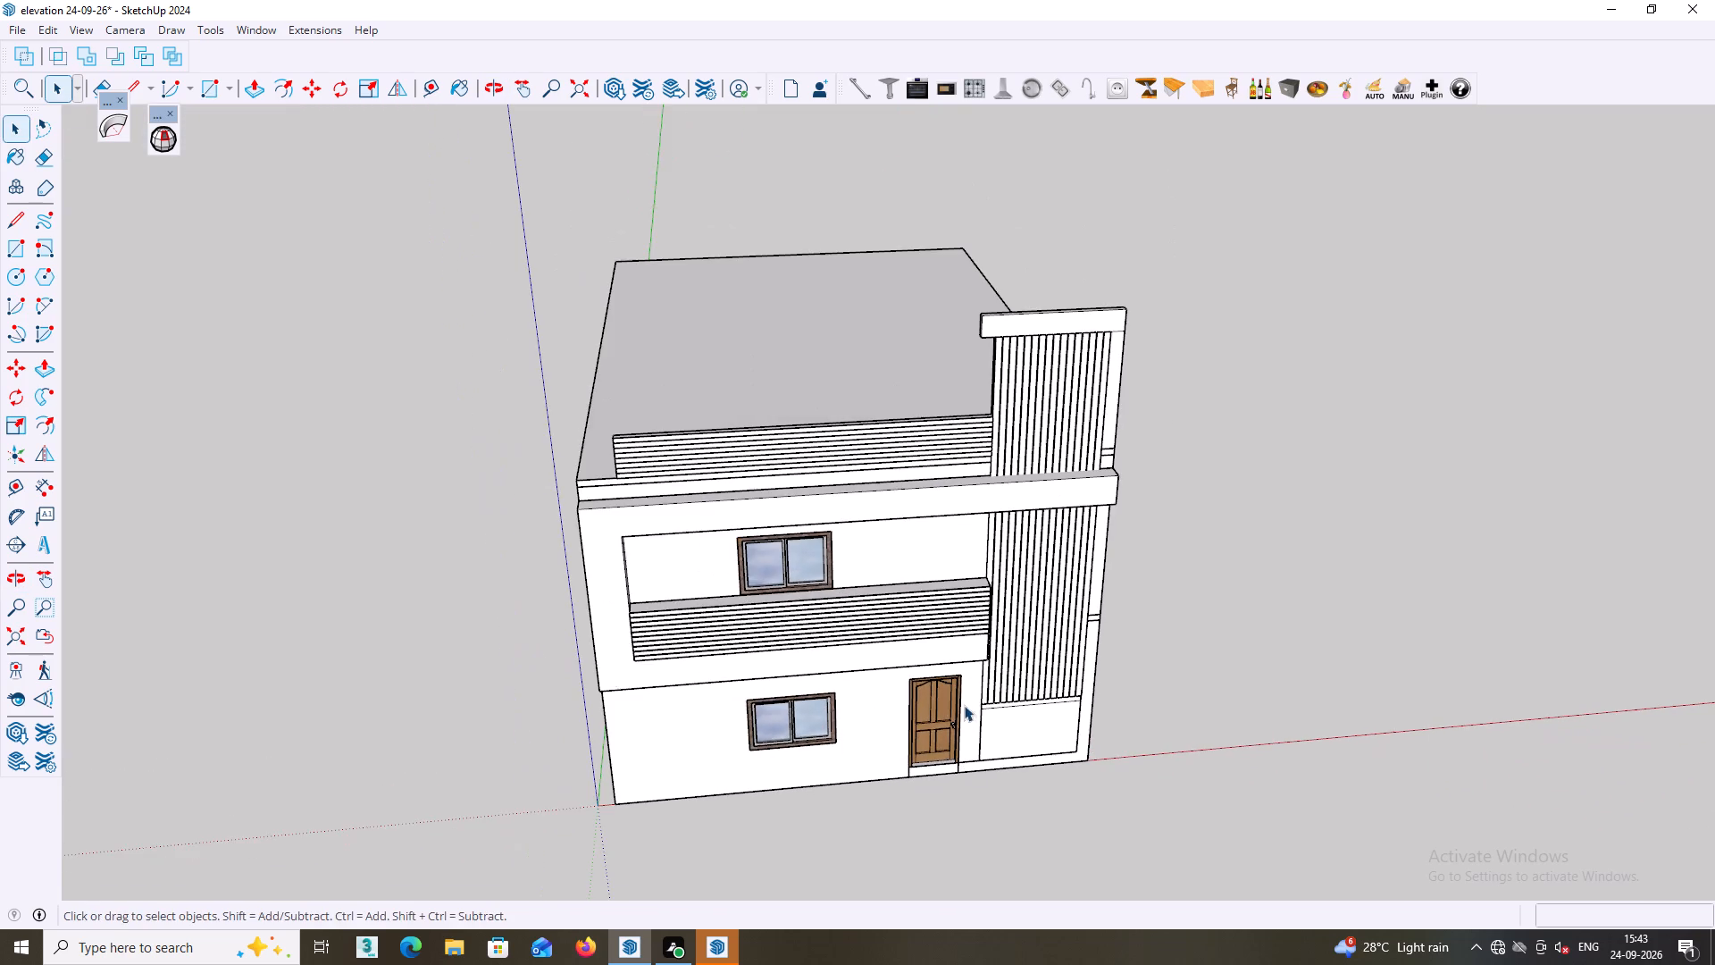
pyautogui.moveTo(1011, 645); pyautogui.dragTo(1013, 594, button='middle')
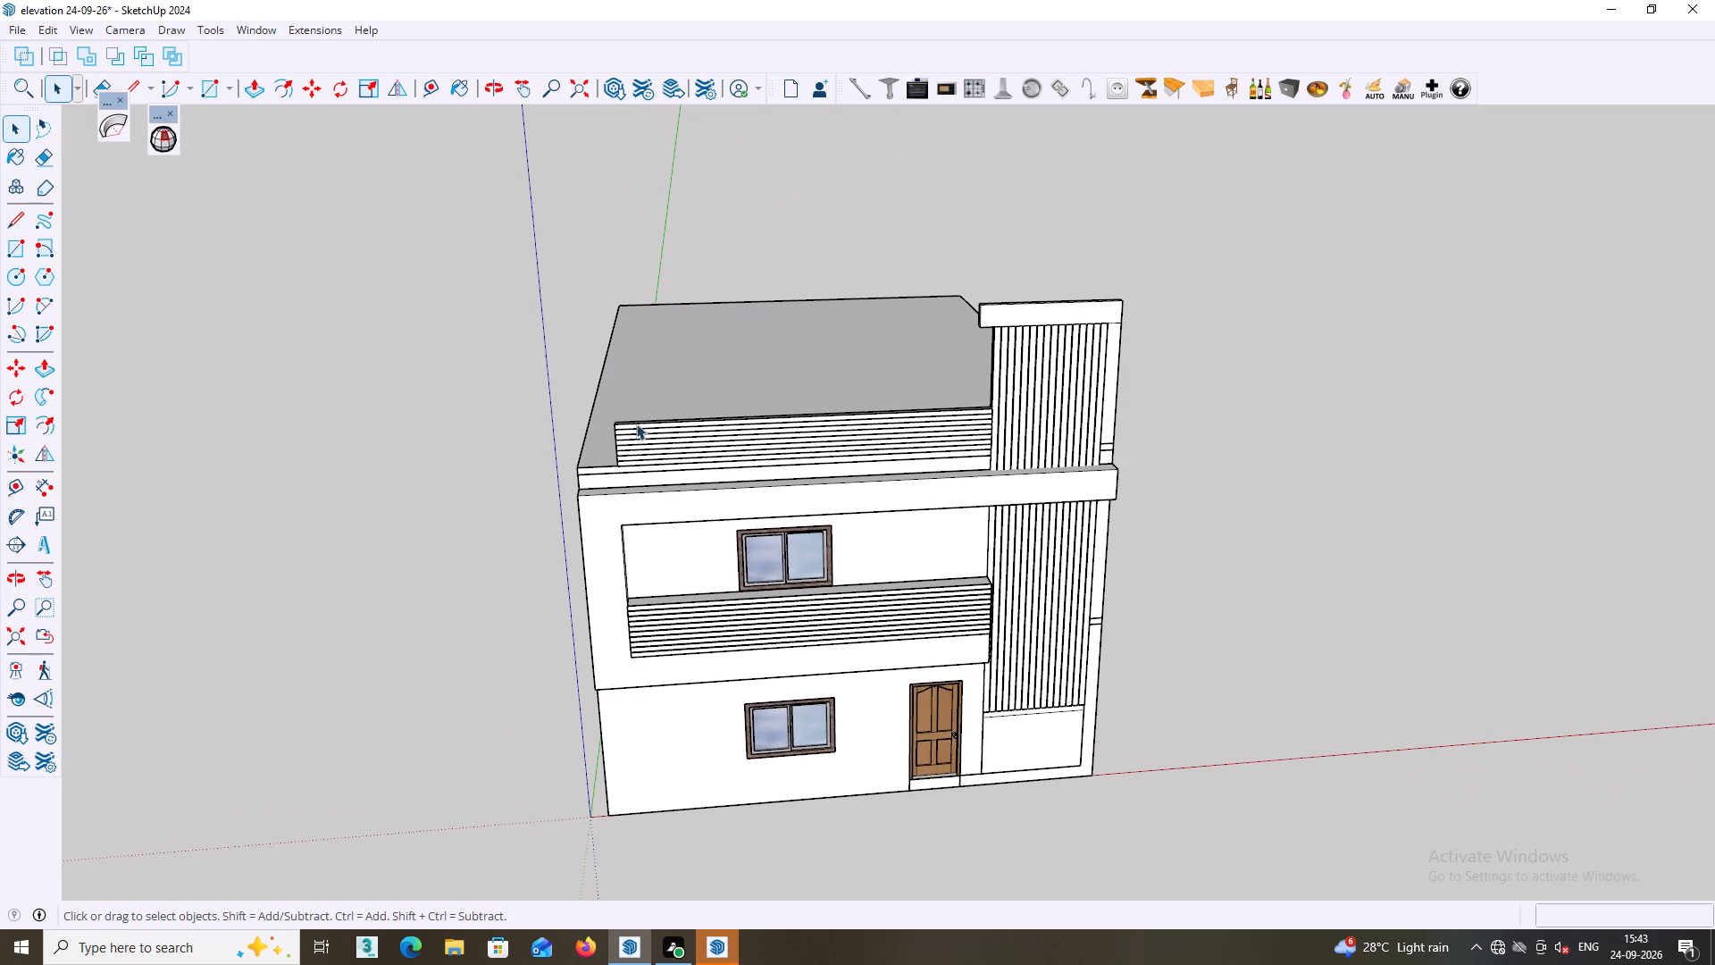
# Create a new tray, Tray 1, containing only the Materials dialog.
pyautogui.click(247, 29)
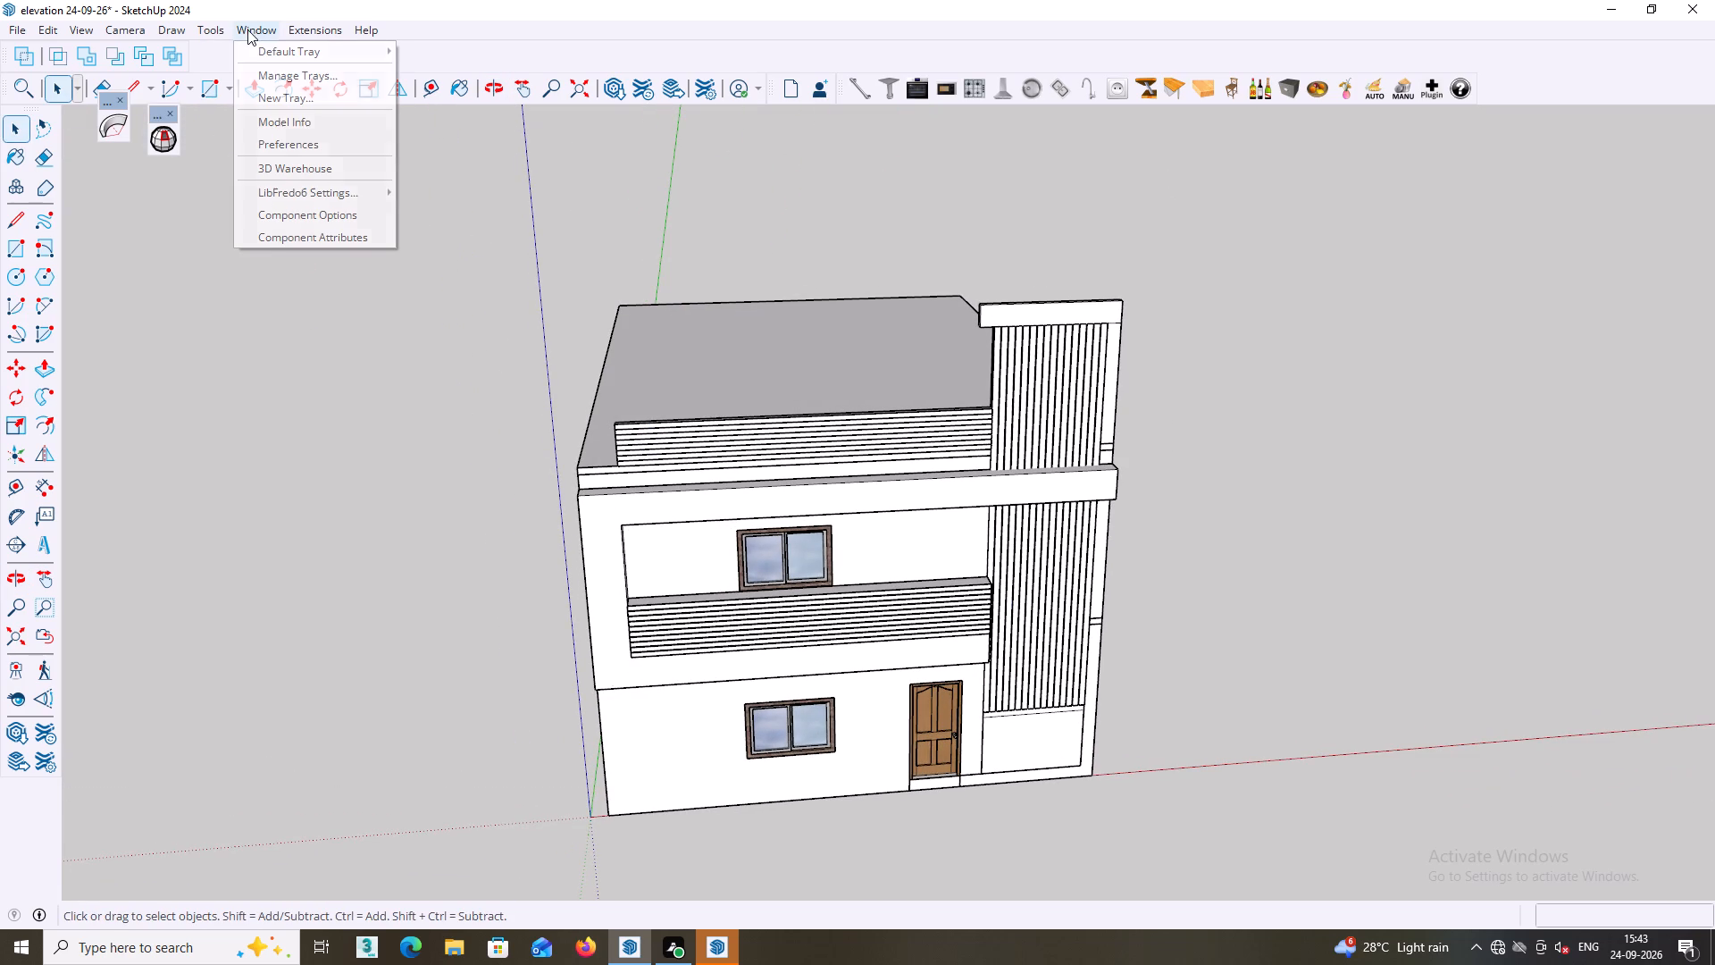
pyautogui.click(280, 98)
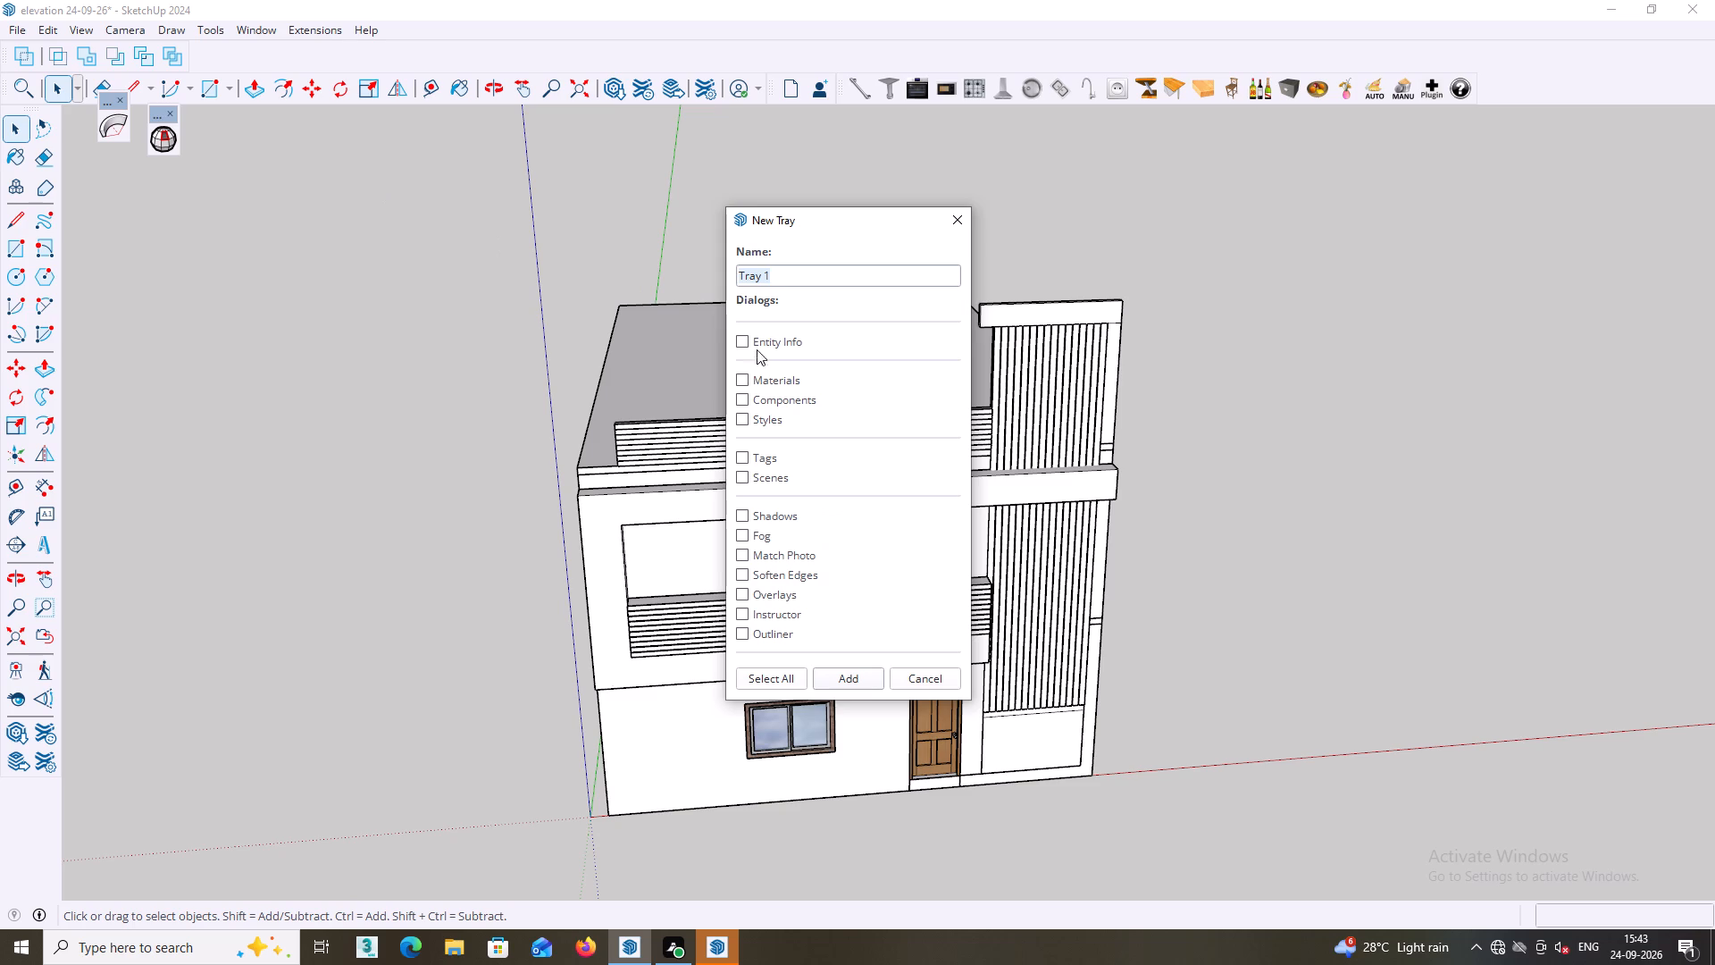
pyautogui.click(741, 377)
pyautogui.click(838, 671)
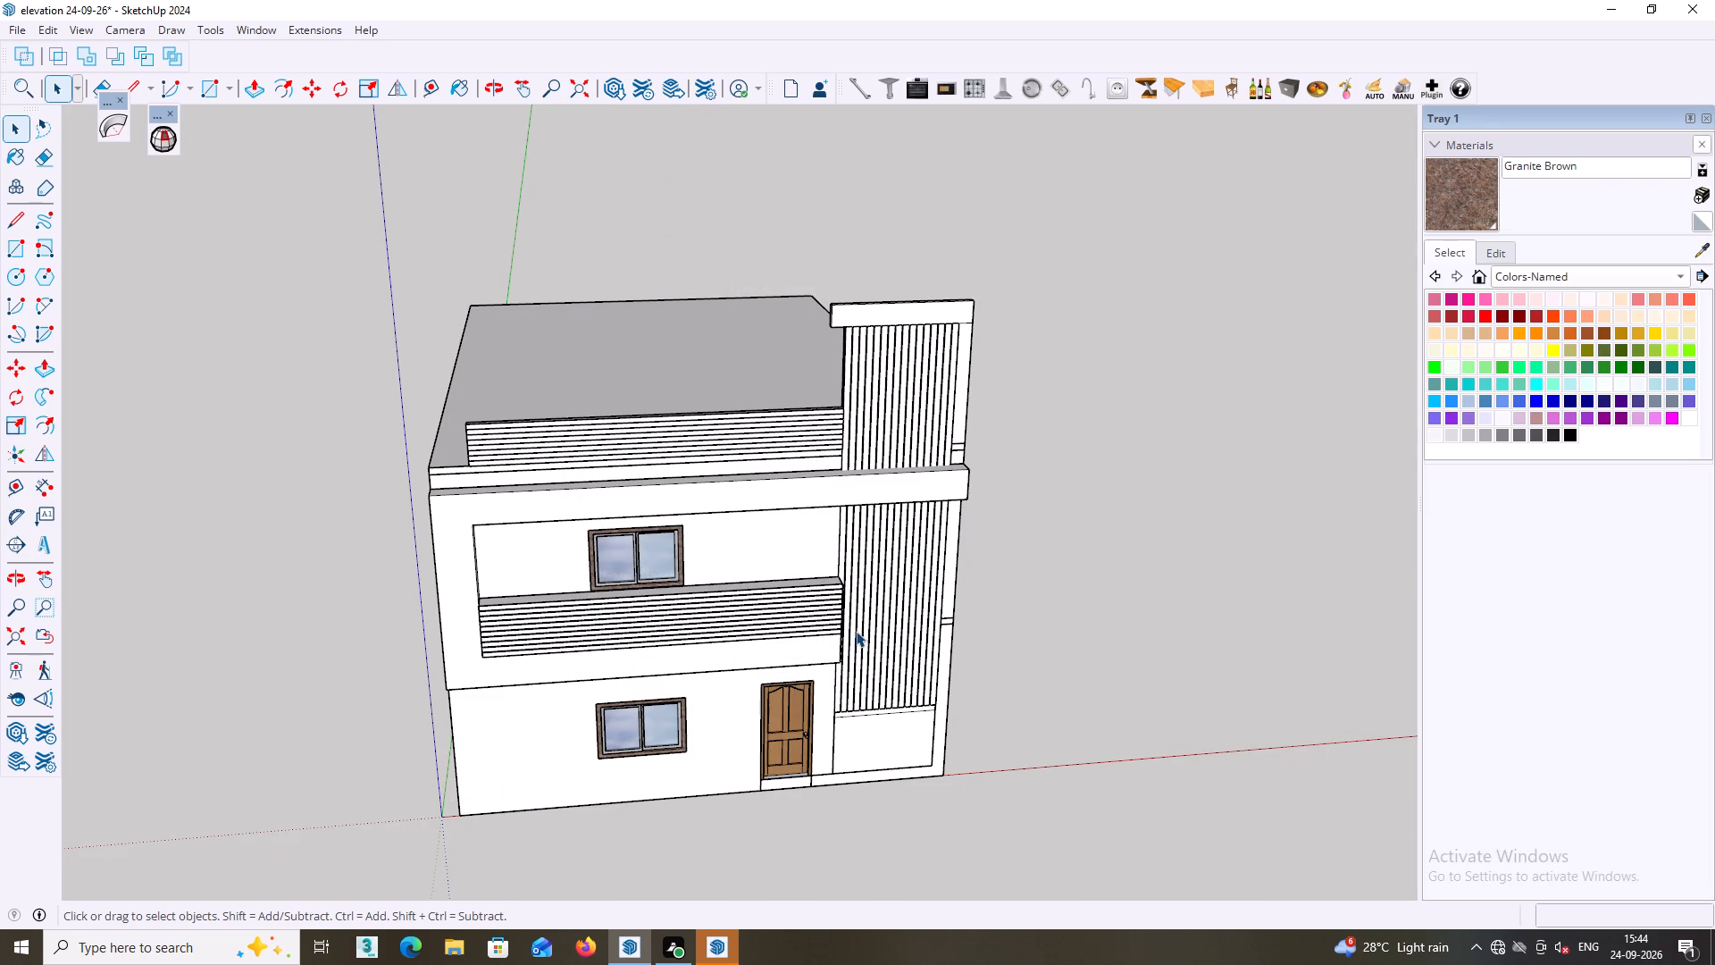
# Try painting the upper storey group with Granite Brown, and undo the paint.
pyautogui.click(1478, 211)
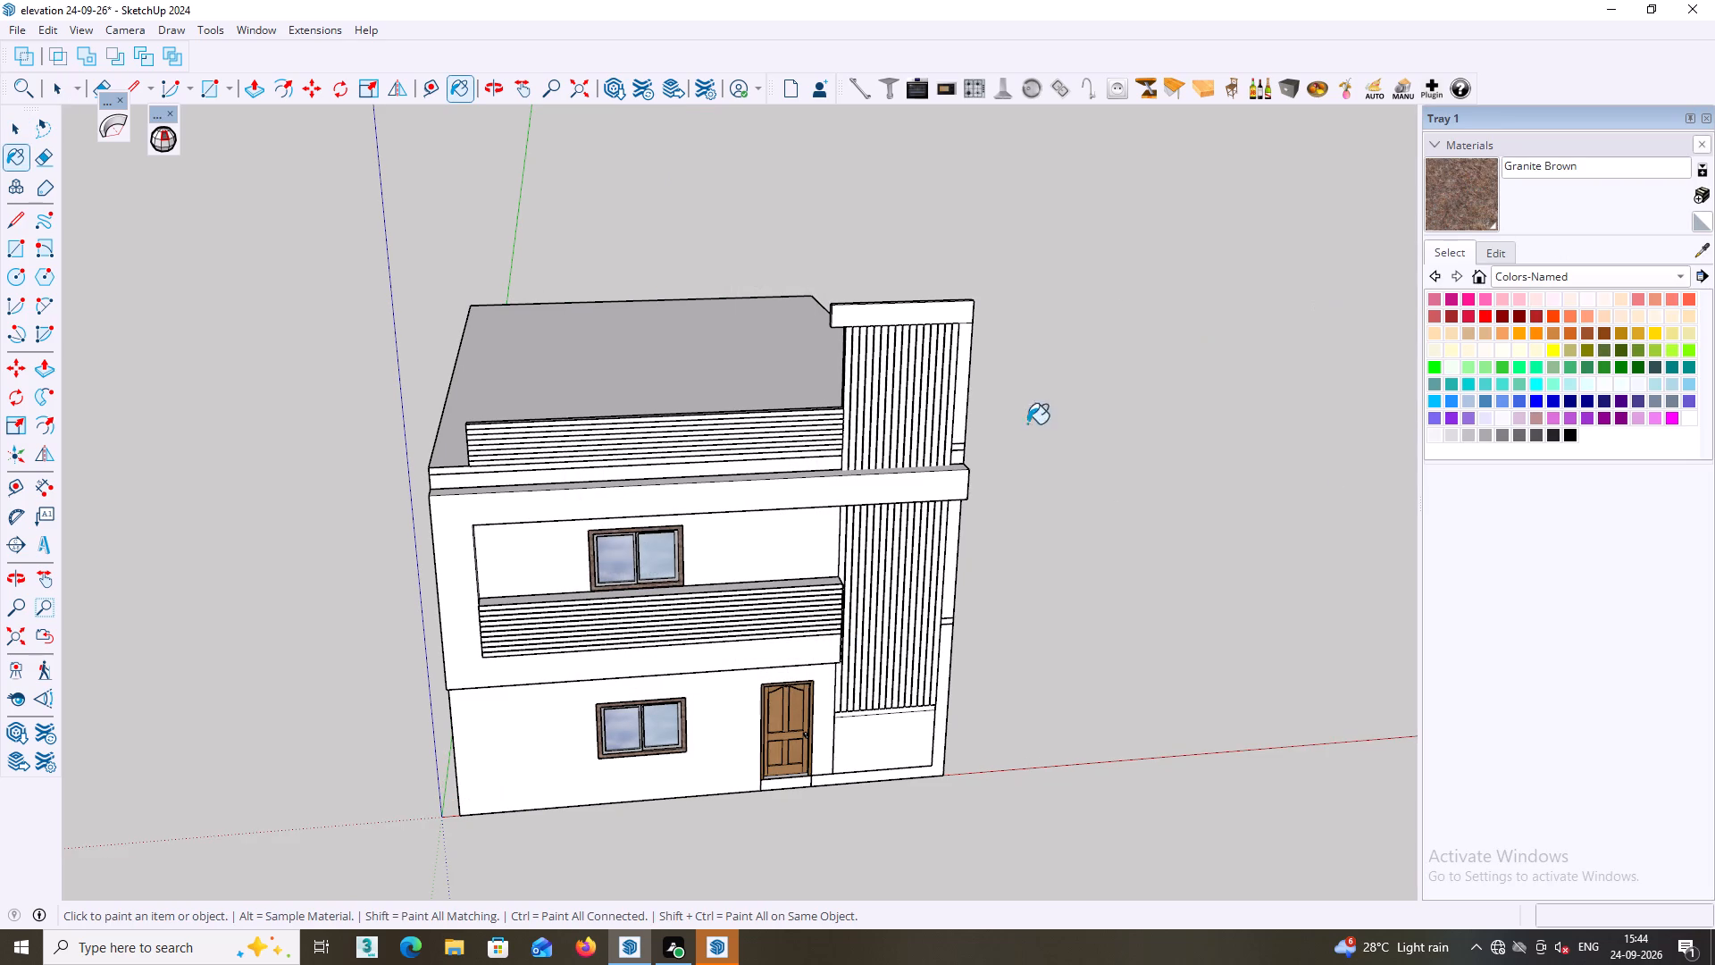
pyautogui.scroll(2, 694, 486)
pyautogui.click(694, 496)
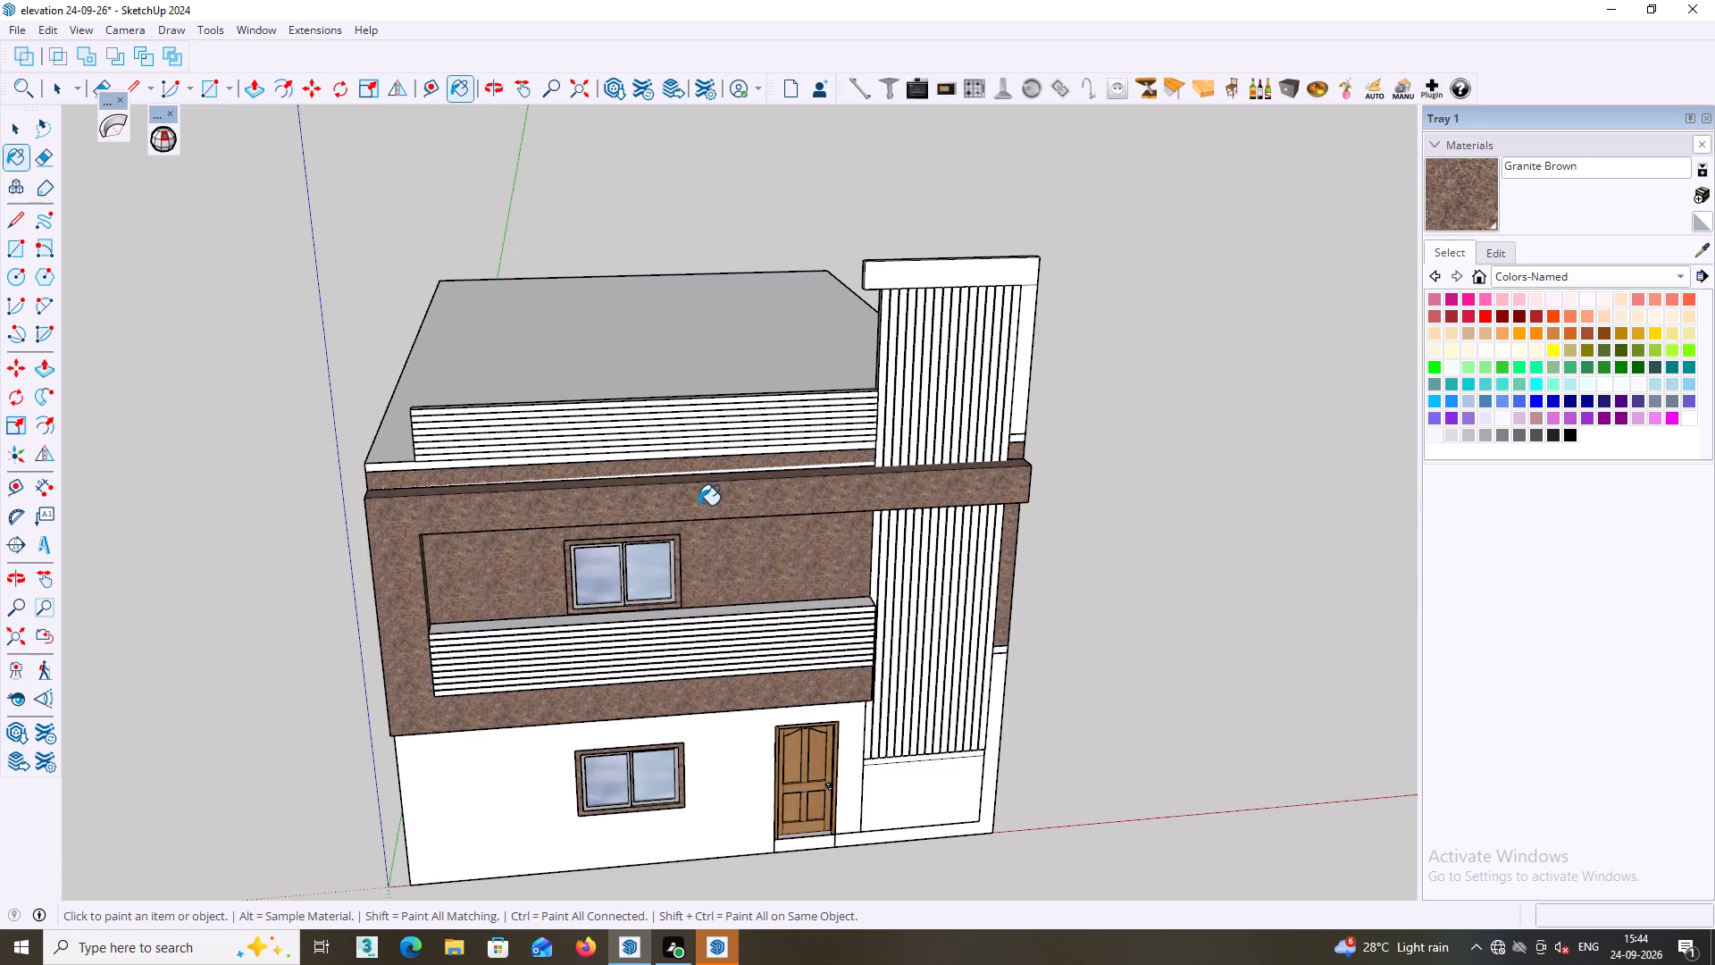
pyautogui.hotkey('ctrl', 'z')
# Switch the material library to the Carpet, Fabrics, Leathers, Textiles and Wallpaper collection.
pyautogui.moveTo(715, 511); pyautogui.dragTo(834, 485, button='middle')
pyautogui.scroll(4, 619, 498)
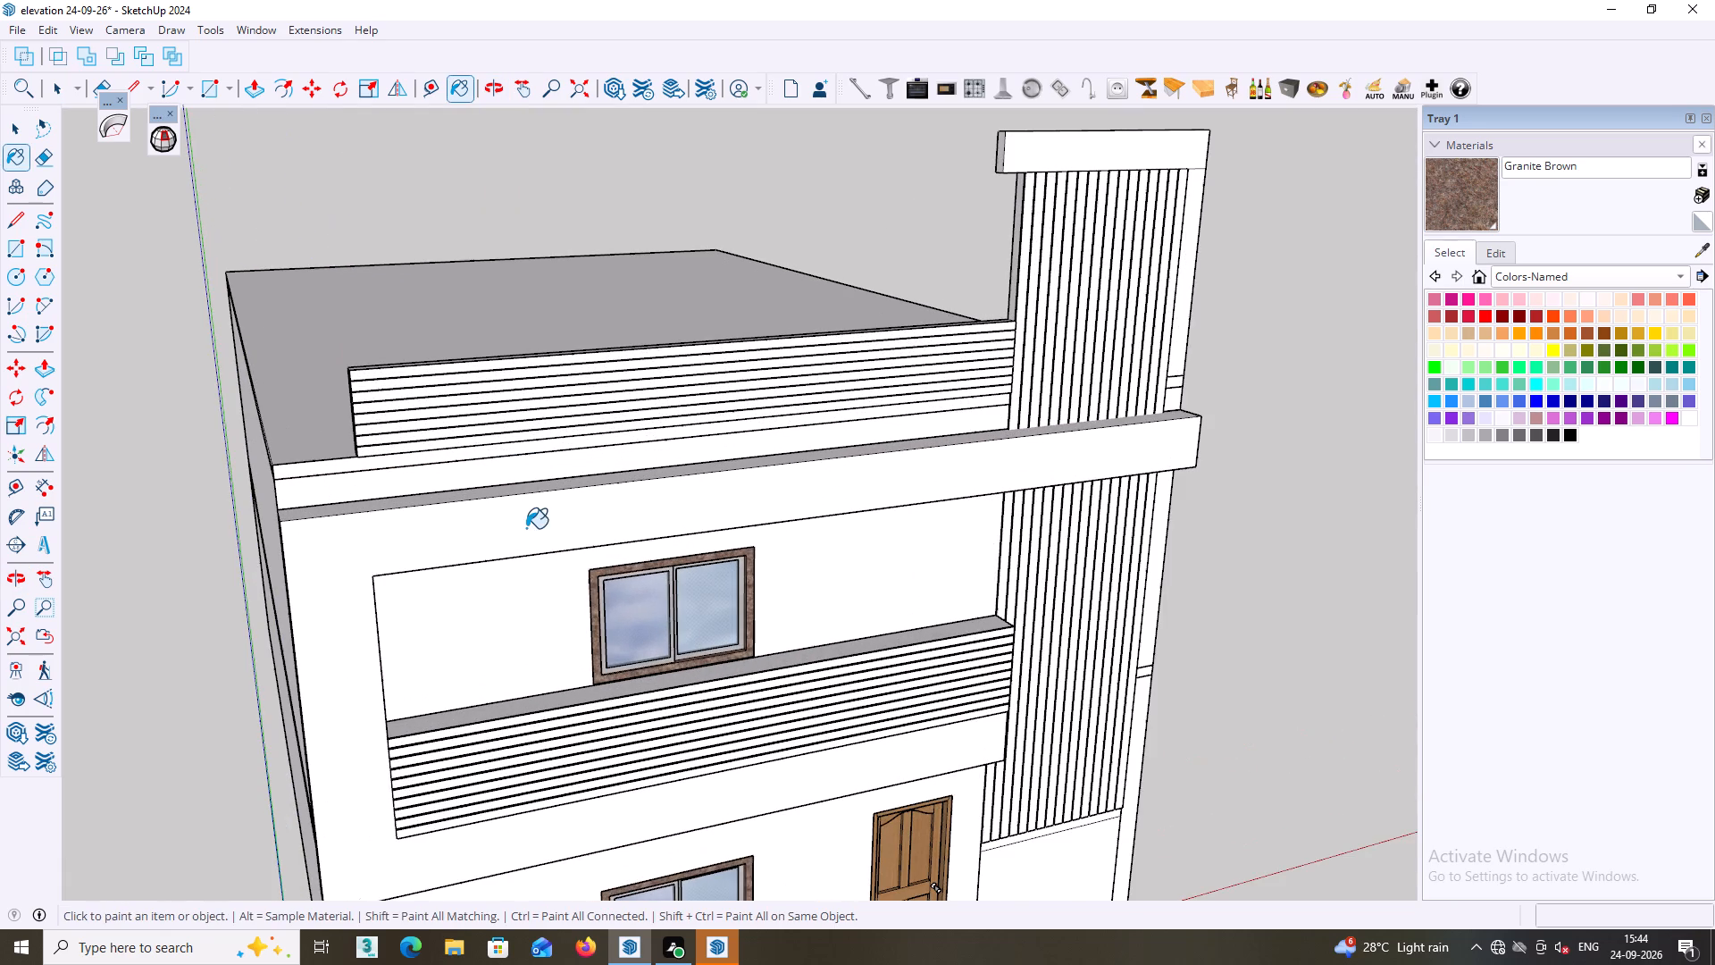
pyautogui.moveTo(539, 536); pyautogui.dragTo(508, 533, button='middle')
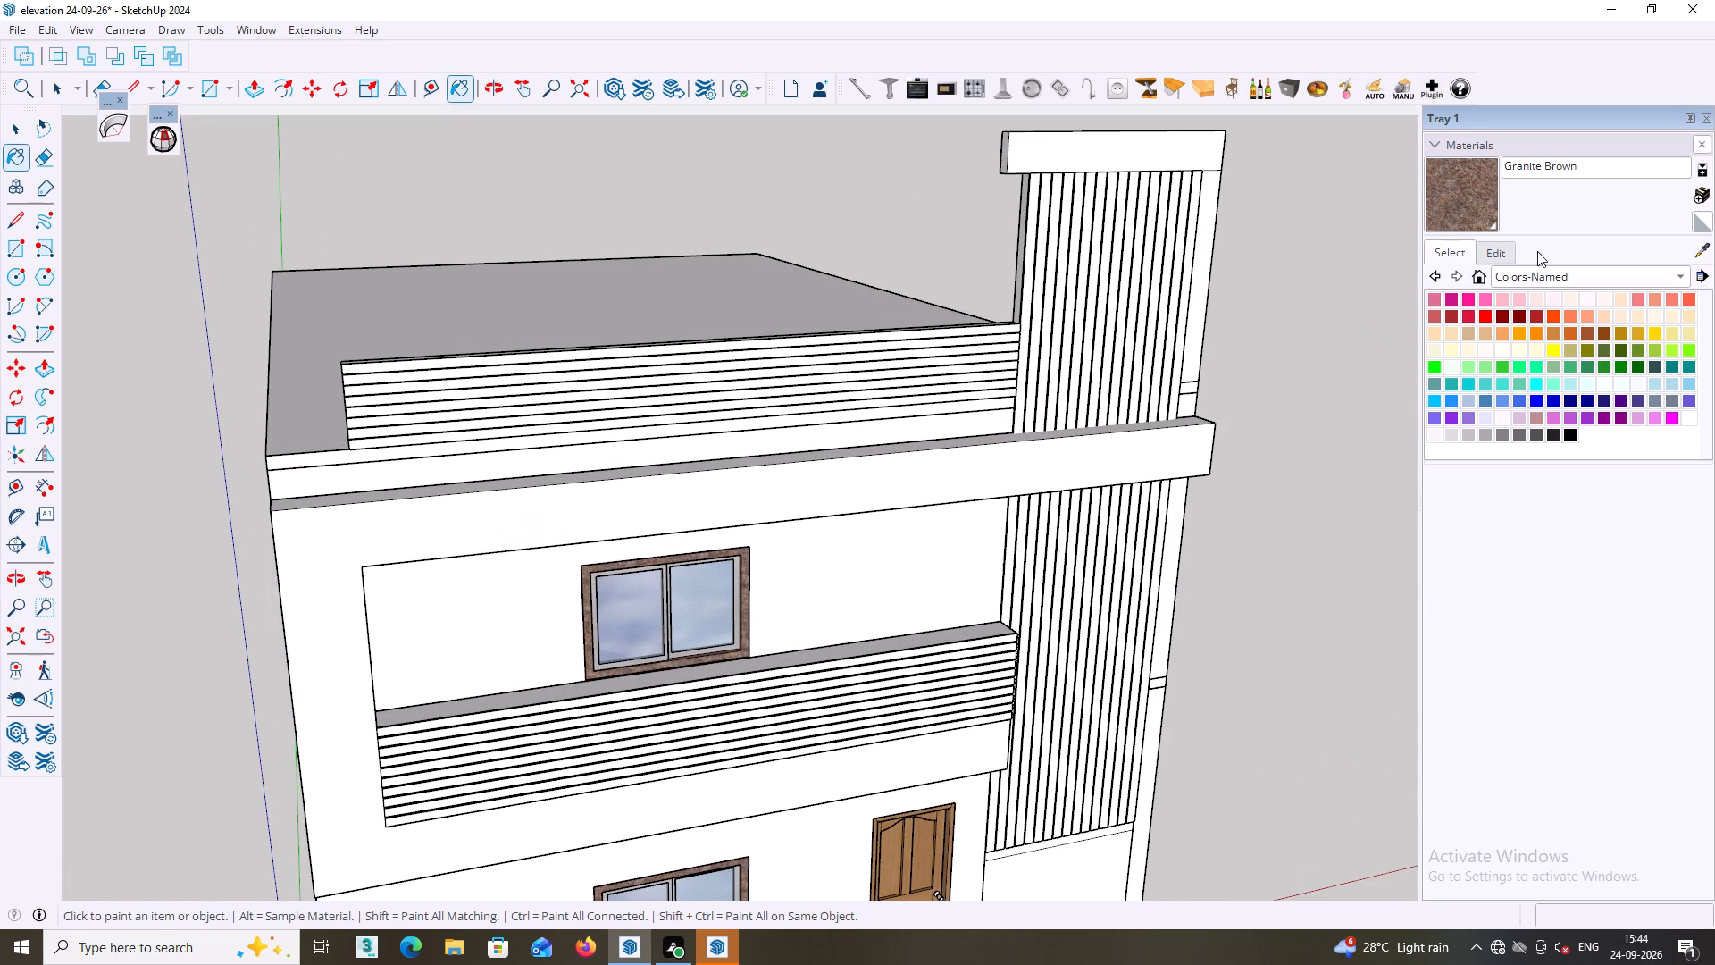
pyautogui.moveTo(1611, 277); pyautogui.dragTo(1505, 274, button='middle')
pyautogui.moveTo(1532, 406); pyautogui.dragTo(1531, 406, button='middle')
pyautogui.moveTo(1531, 406); pyautogui.dragTo(1461, 410, button='middle')
pyautogui.scroll(1, 1597, 262)
pyautogui.click(1687, 276)
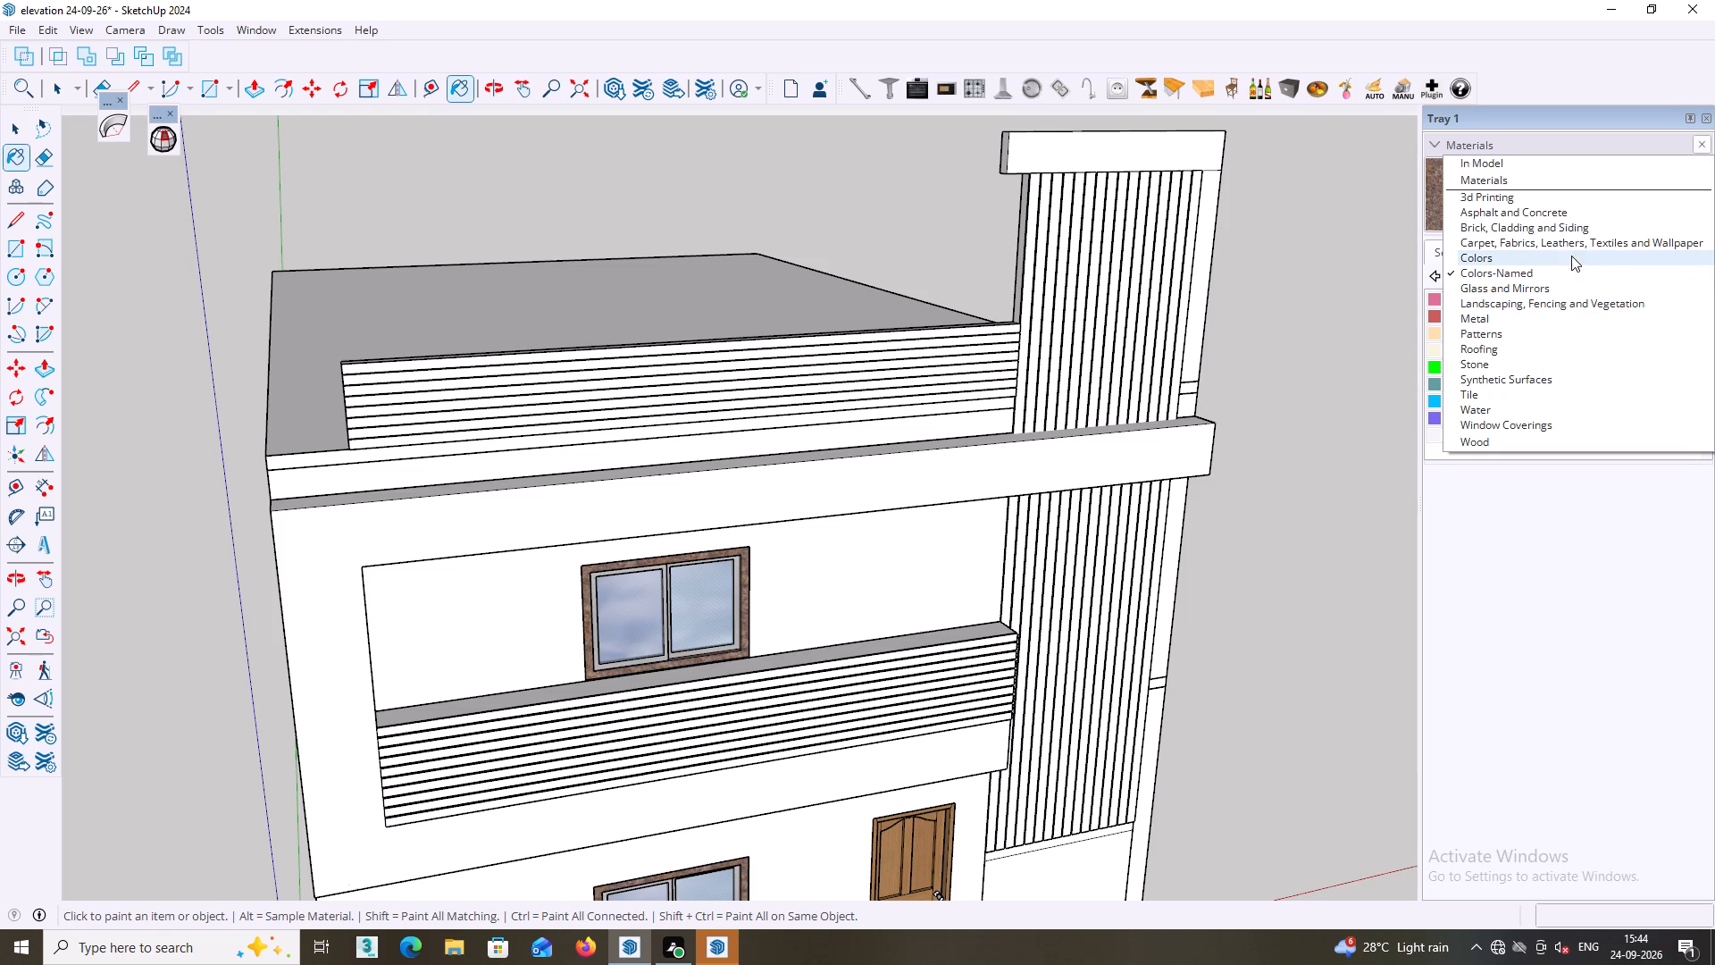
pyautogui.click(1625, 241)
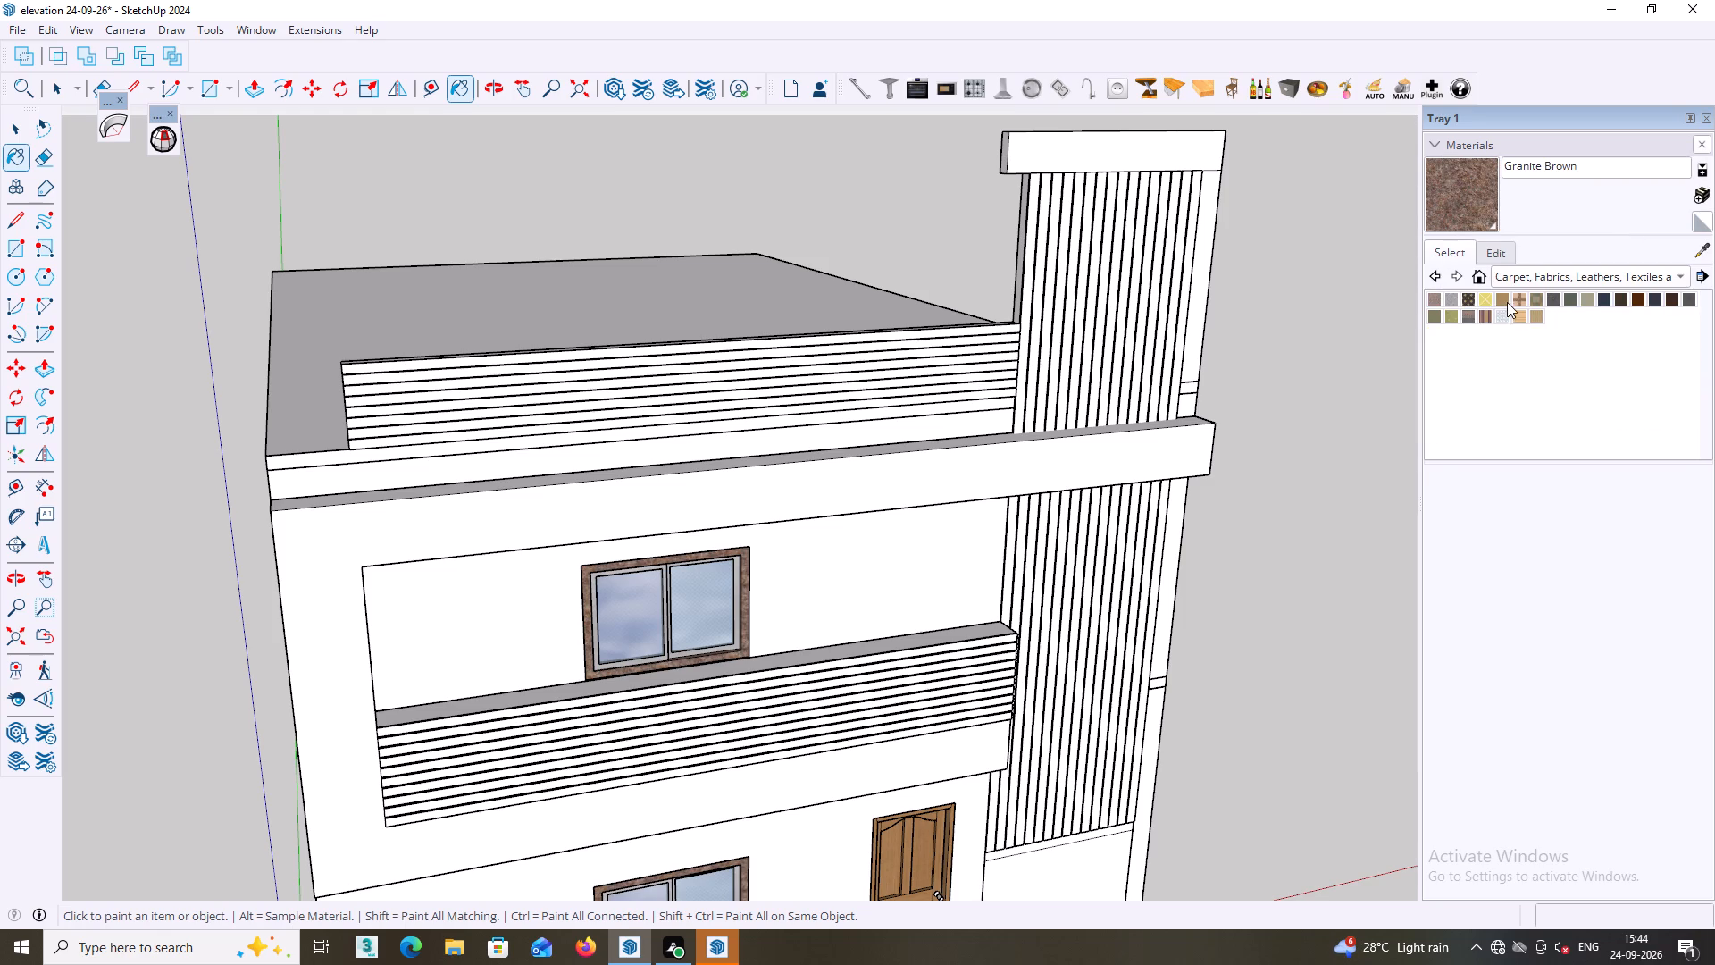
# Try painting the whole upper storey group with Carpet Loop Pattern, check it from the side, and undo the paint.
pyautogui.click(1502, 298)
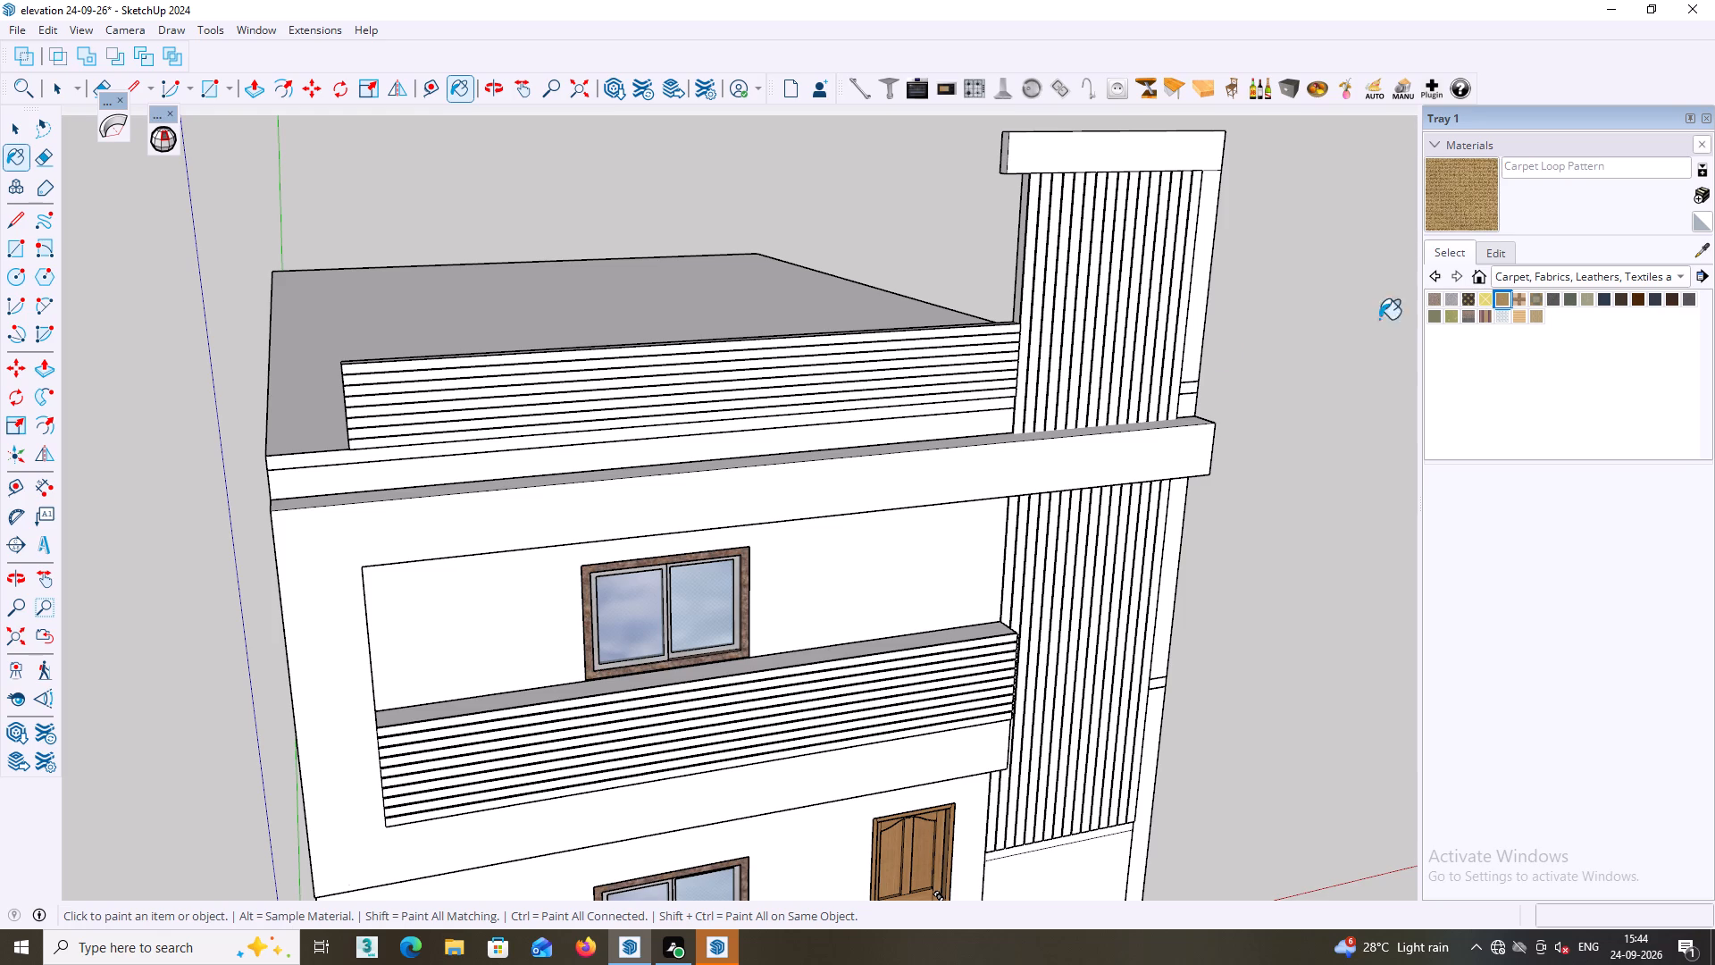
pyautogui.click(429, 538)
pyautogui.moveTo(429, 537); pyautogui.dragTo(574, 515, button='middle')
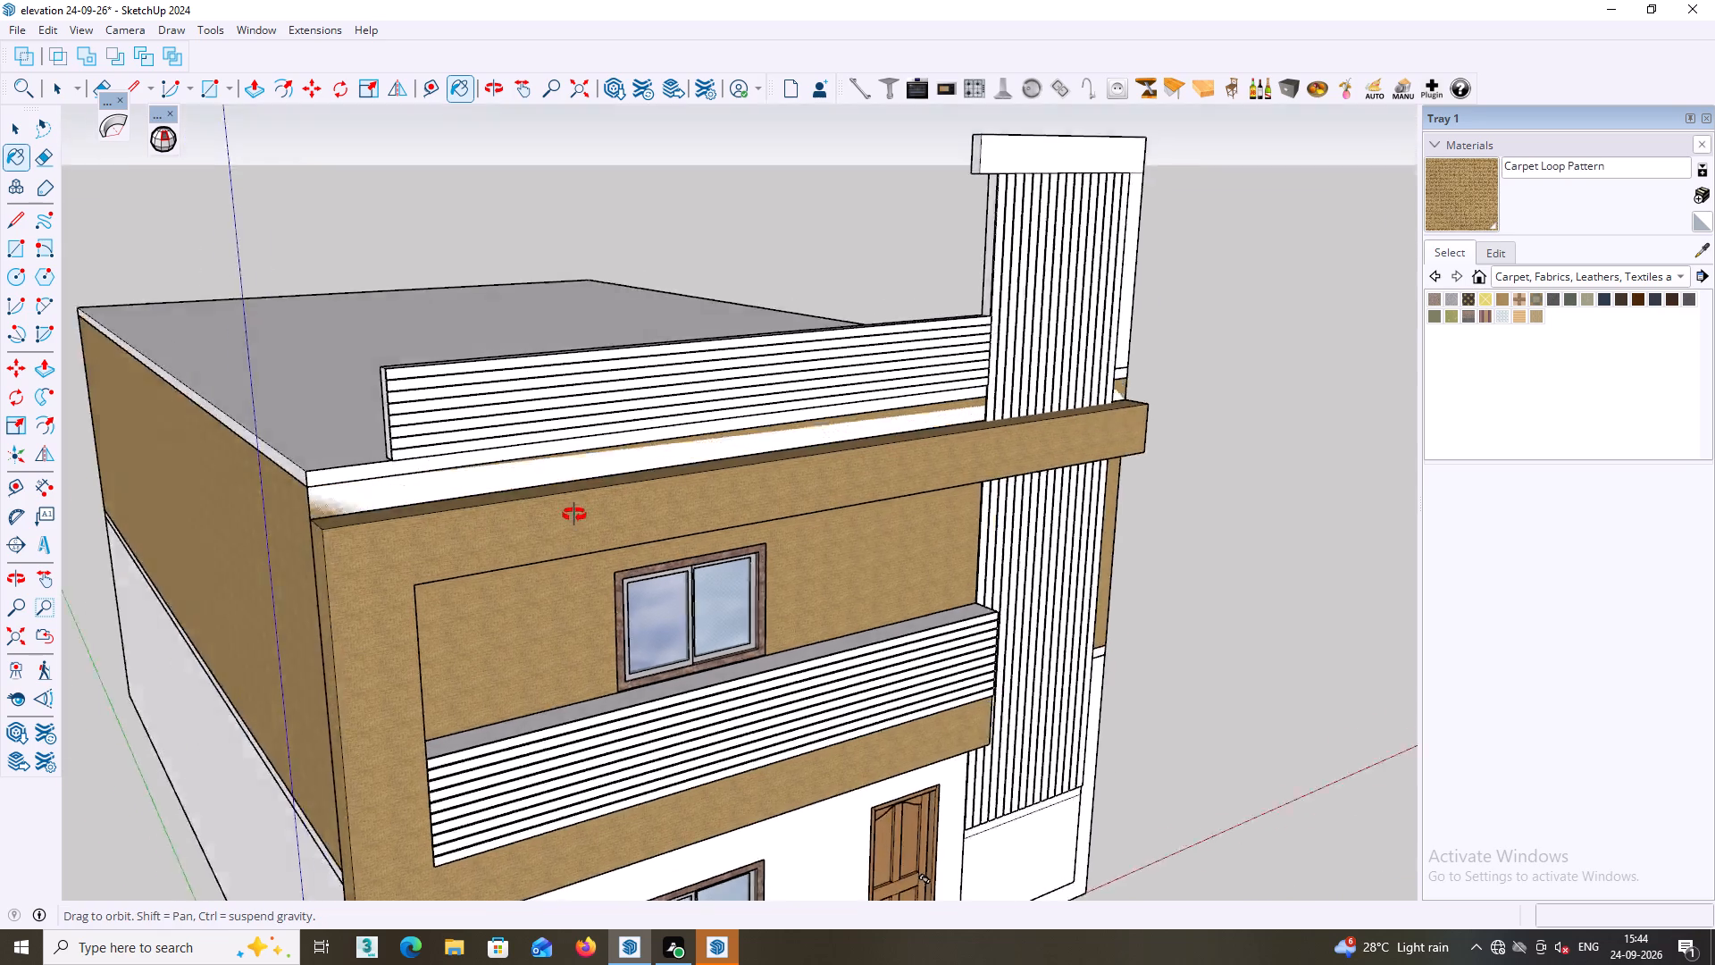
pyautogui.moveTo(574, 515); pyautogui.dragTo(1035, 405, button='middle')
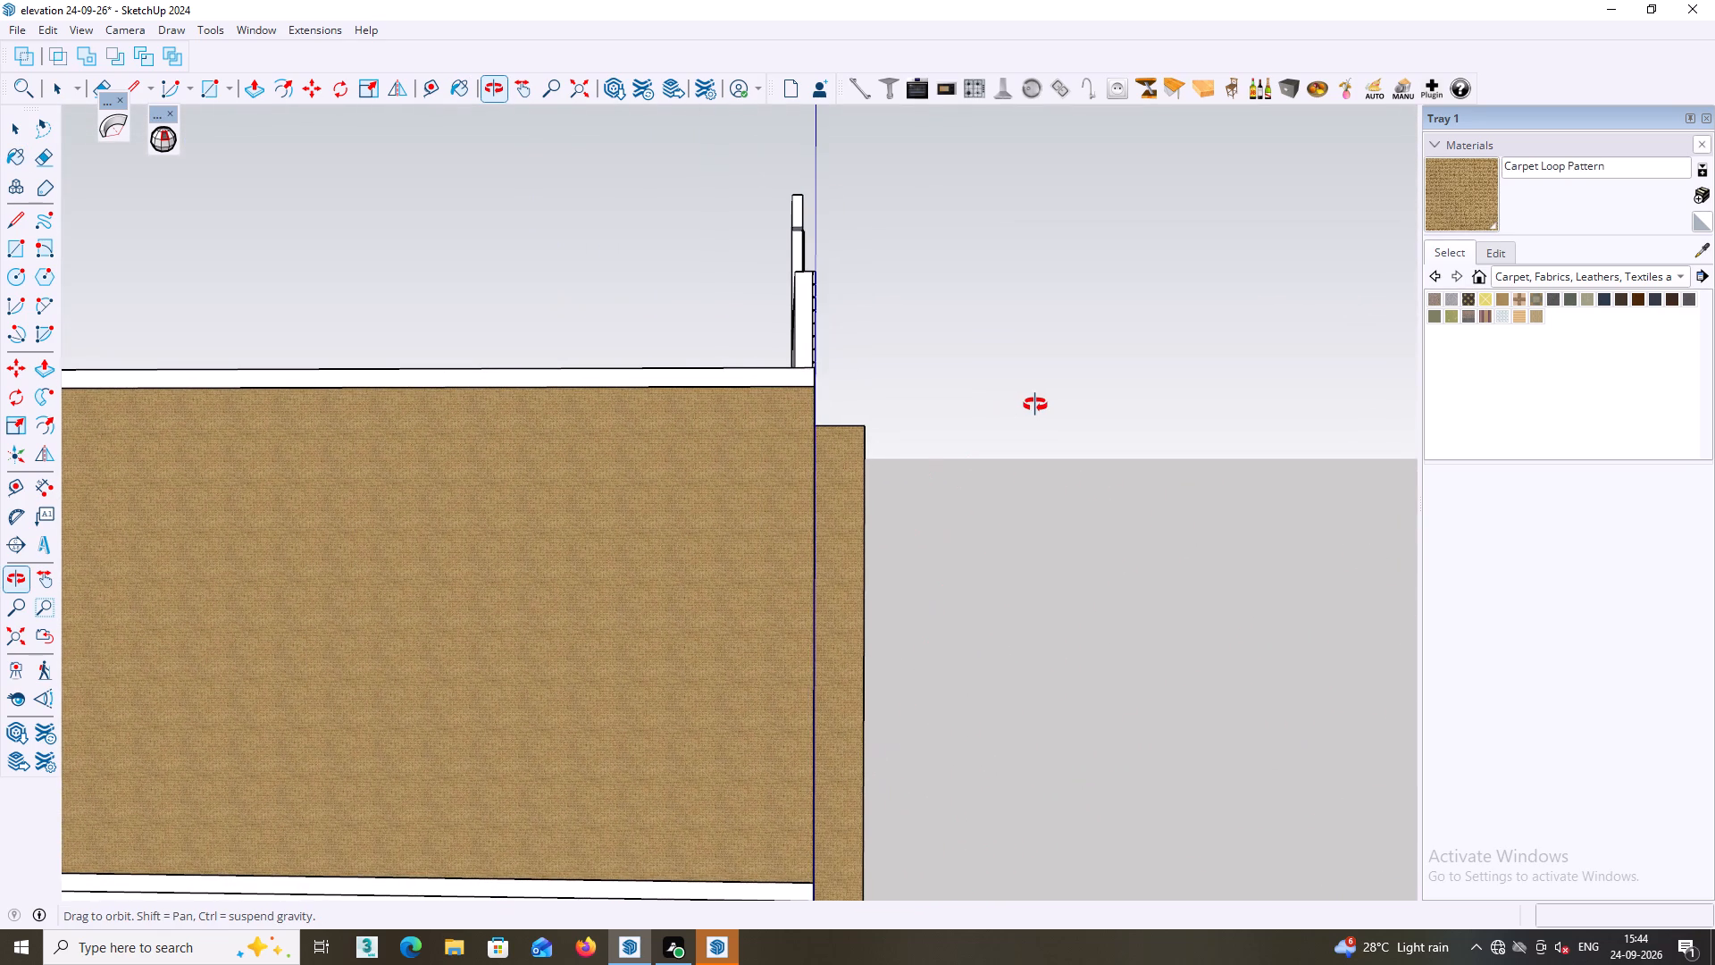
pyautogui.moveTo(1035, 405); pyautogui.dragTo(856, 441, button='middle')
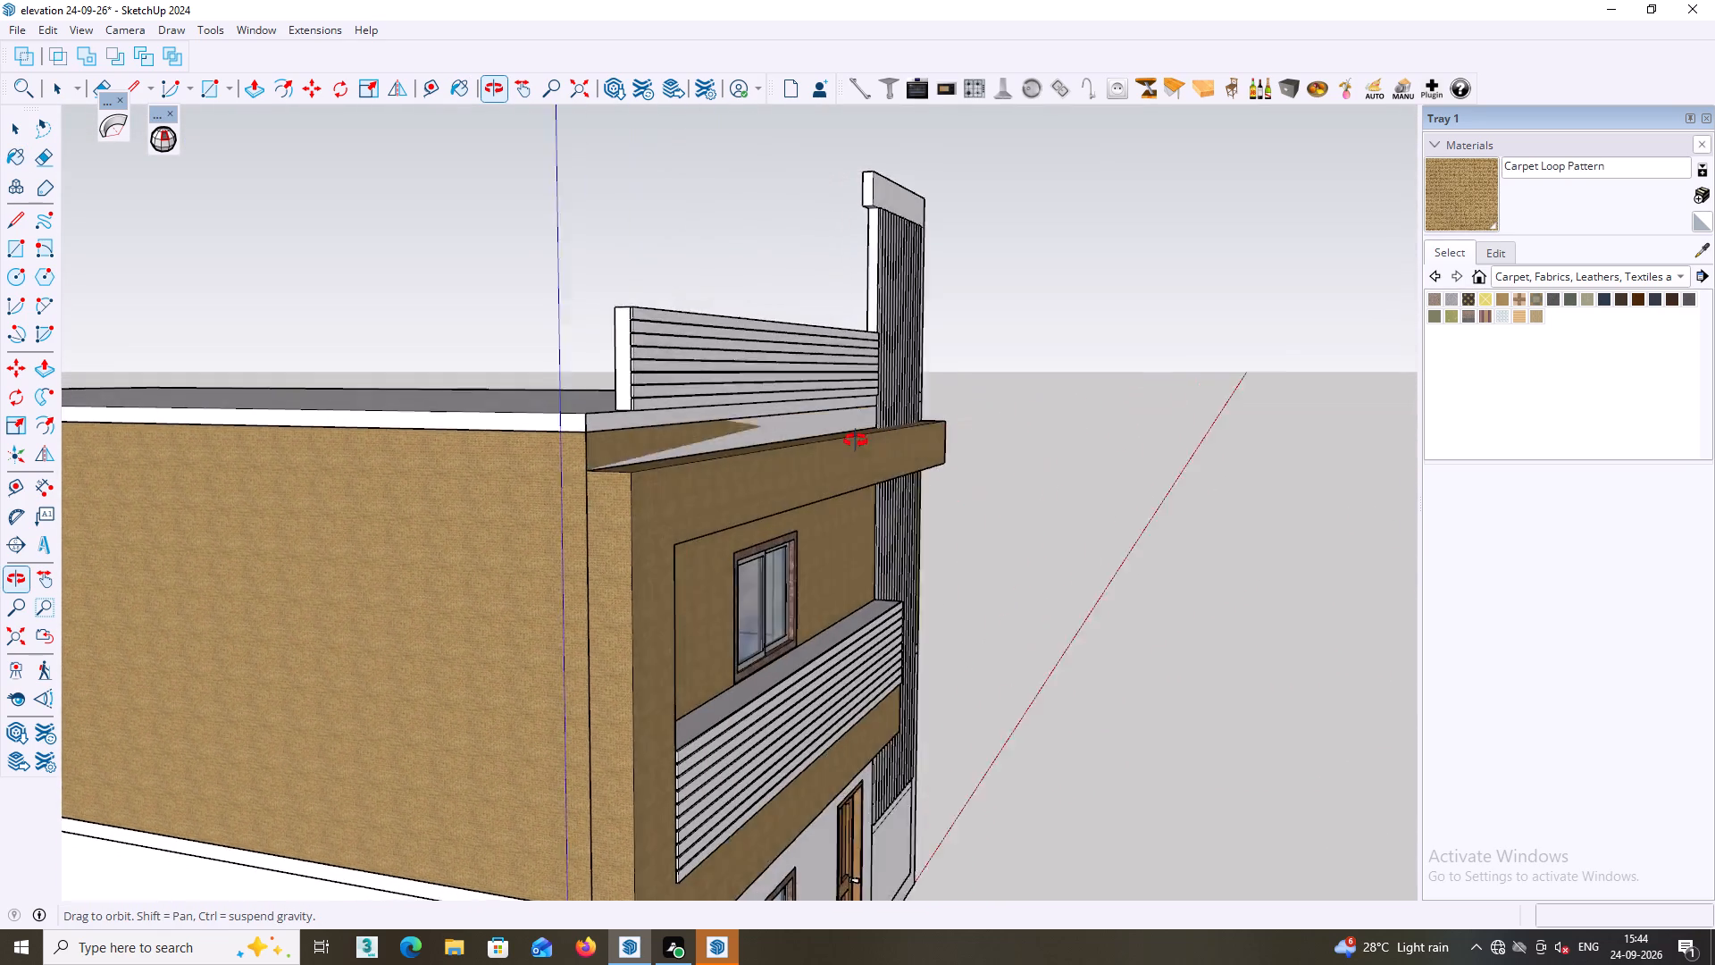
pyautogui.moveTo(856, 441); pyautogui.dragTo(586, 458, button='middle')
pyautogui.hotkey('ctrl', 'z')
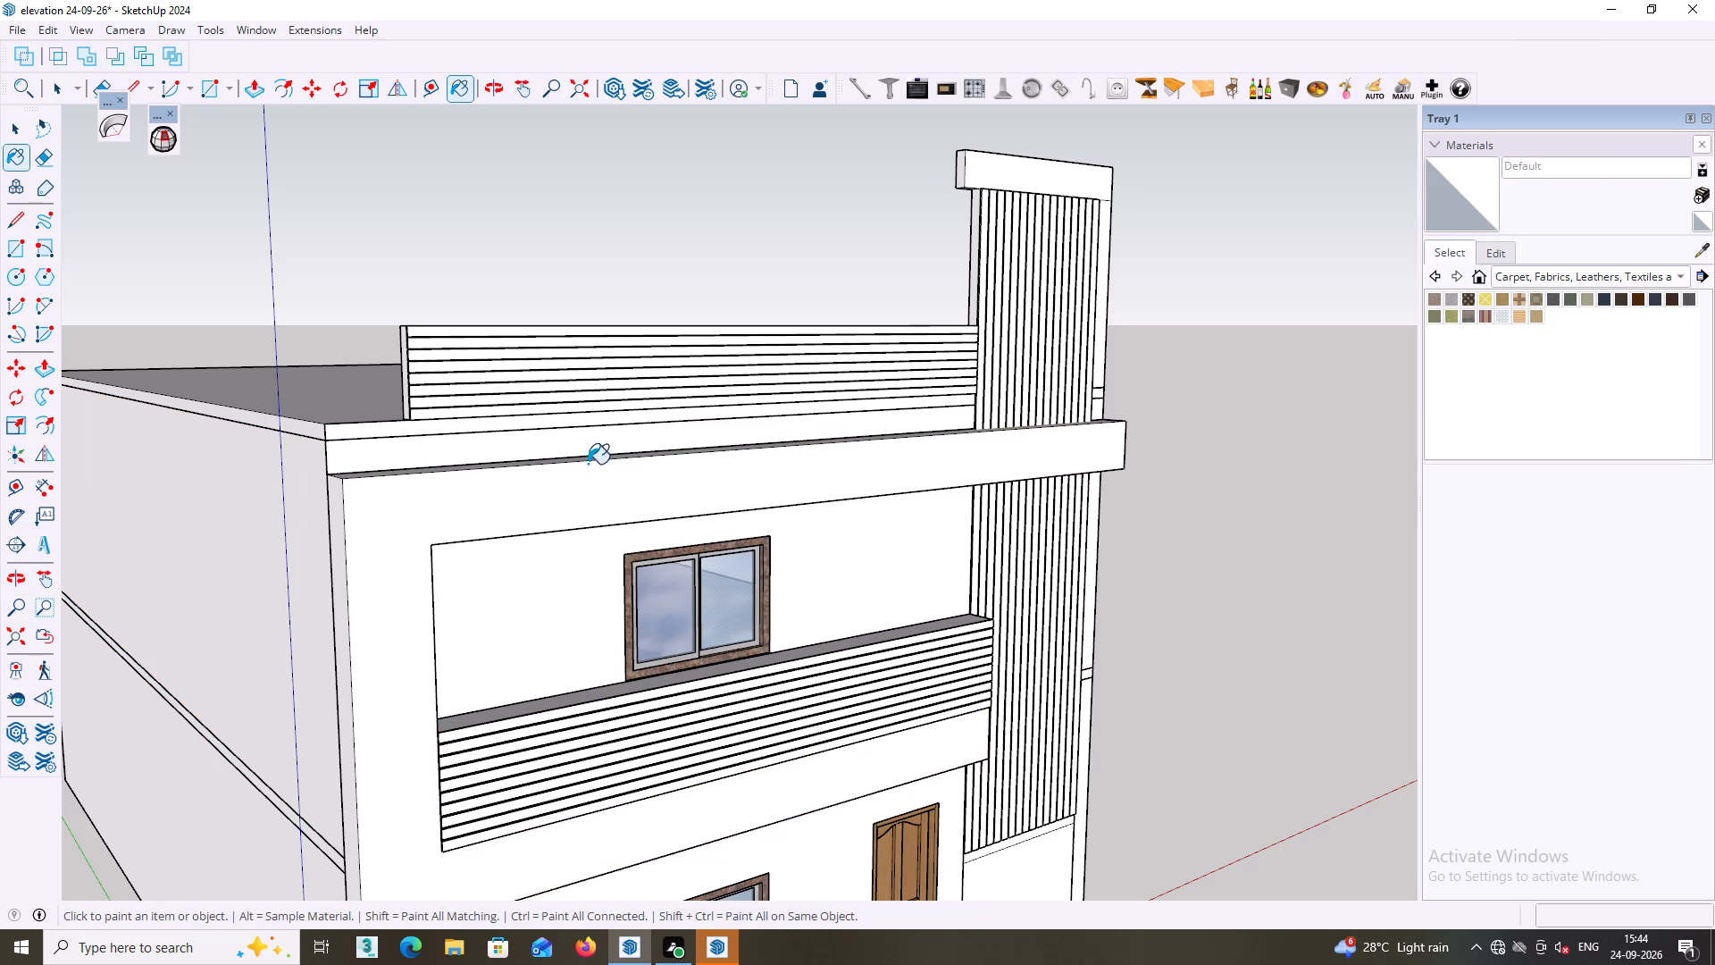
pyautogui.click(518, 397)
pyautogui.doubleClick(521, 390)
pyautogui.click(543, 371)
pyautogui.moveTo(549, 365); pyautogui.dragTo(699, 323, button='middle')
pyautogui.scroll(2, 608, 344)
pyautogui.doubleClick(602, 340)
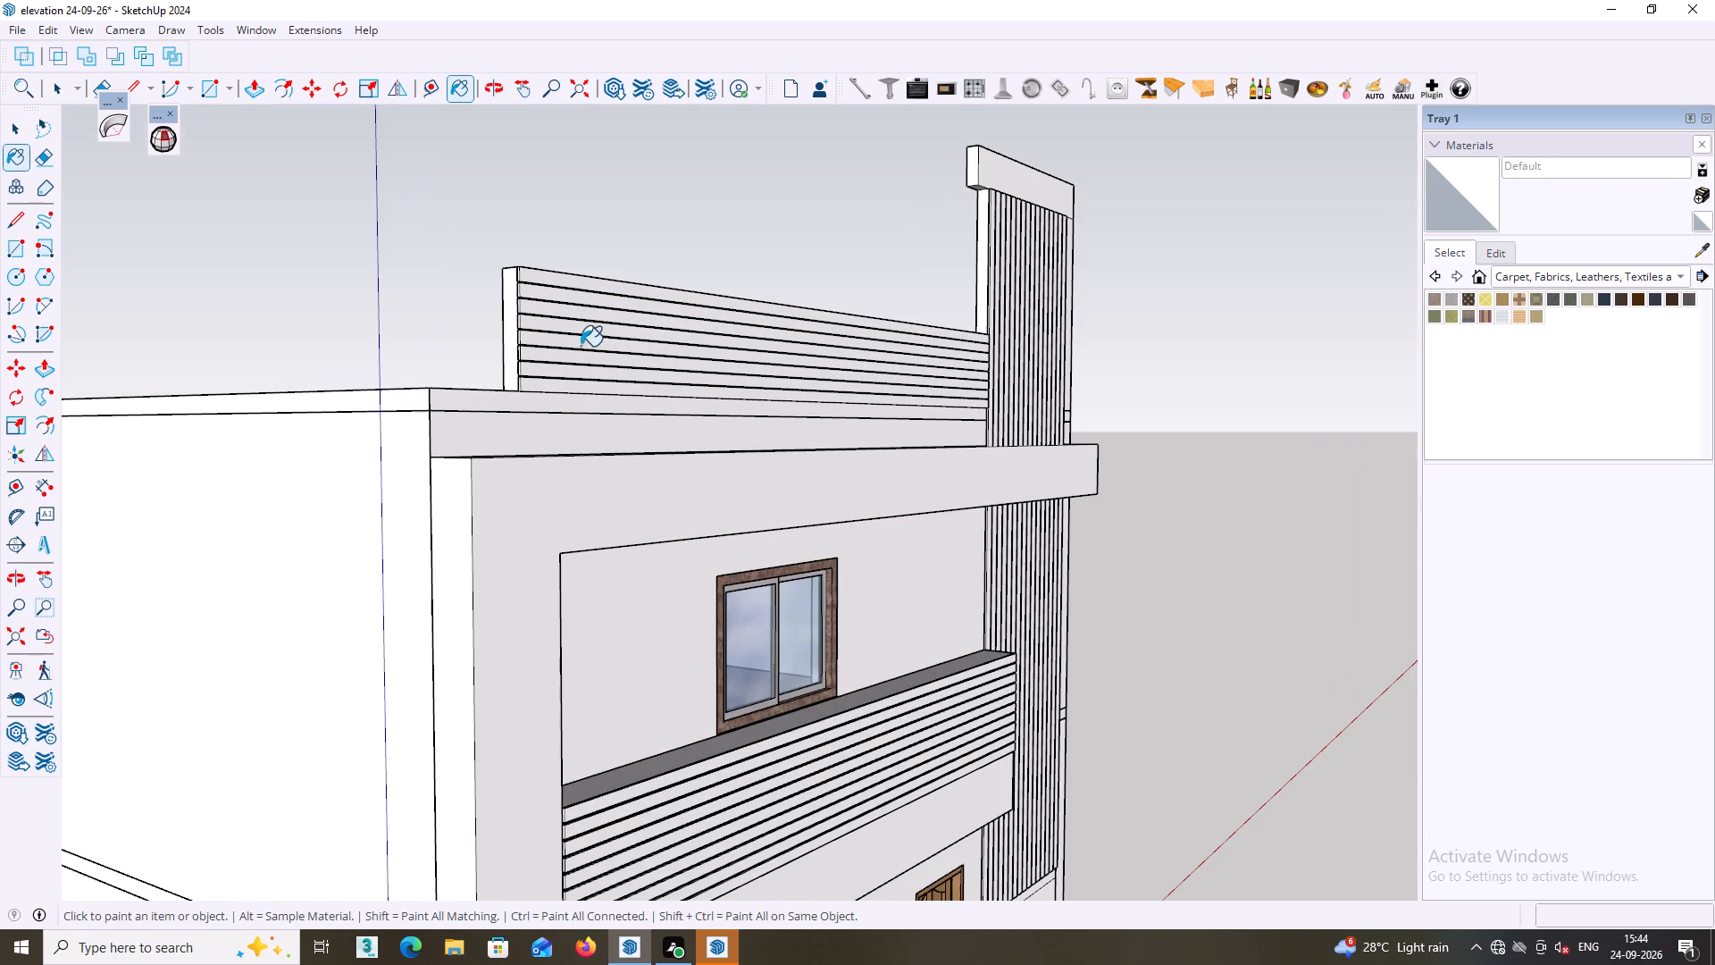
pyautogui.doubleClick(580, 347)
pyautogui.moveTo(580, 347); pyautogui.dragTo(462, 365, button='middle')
# Open the upper storey group for editing and paint the front face of the projecting balcony frame with Carpet Loop Pattern.
pyautogui.press('space')
pyautogui.scroll(1, 589, 521)
pyautogui.doubleClick(583, 520)
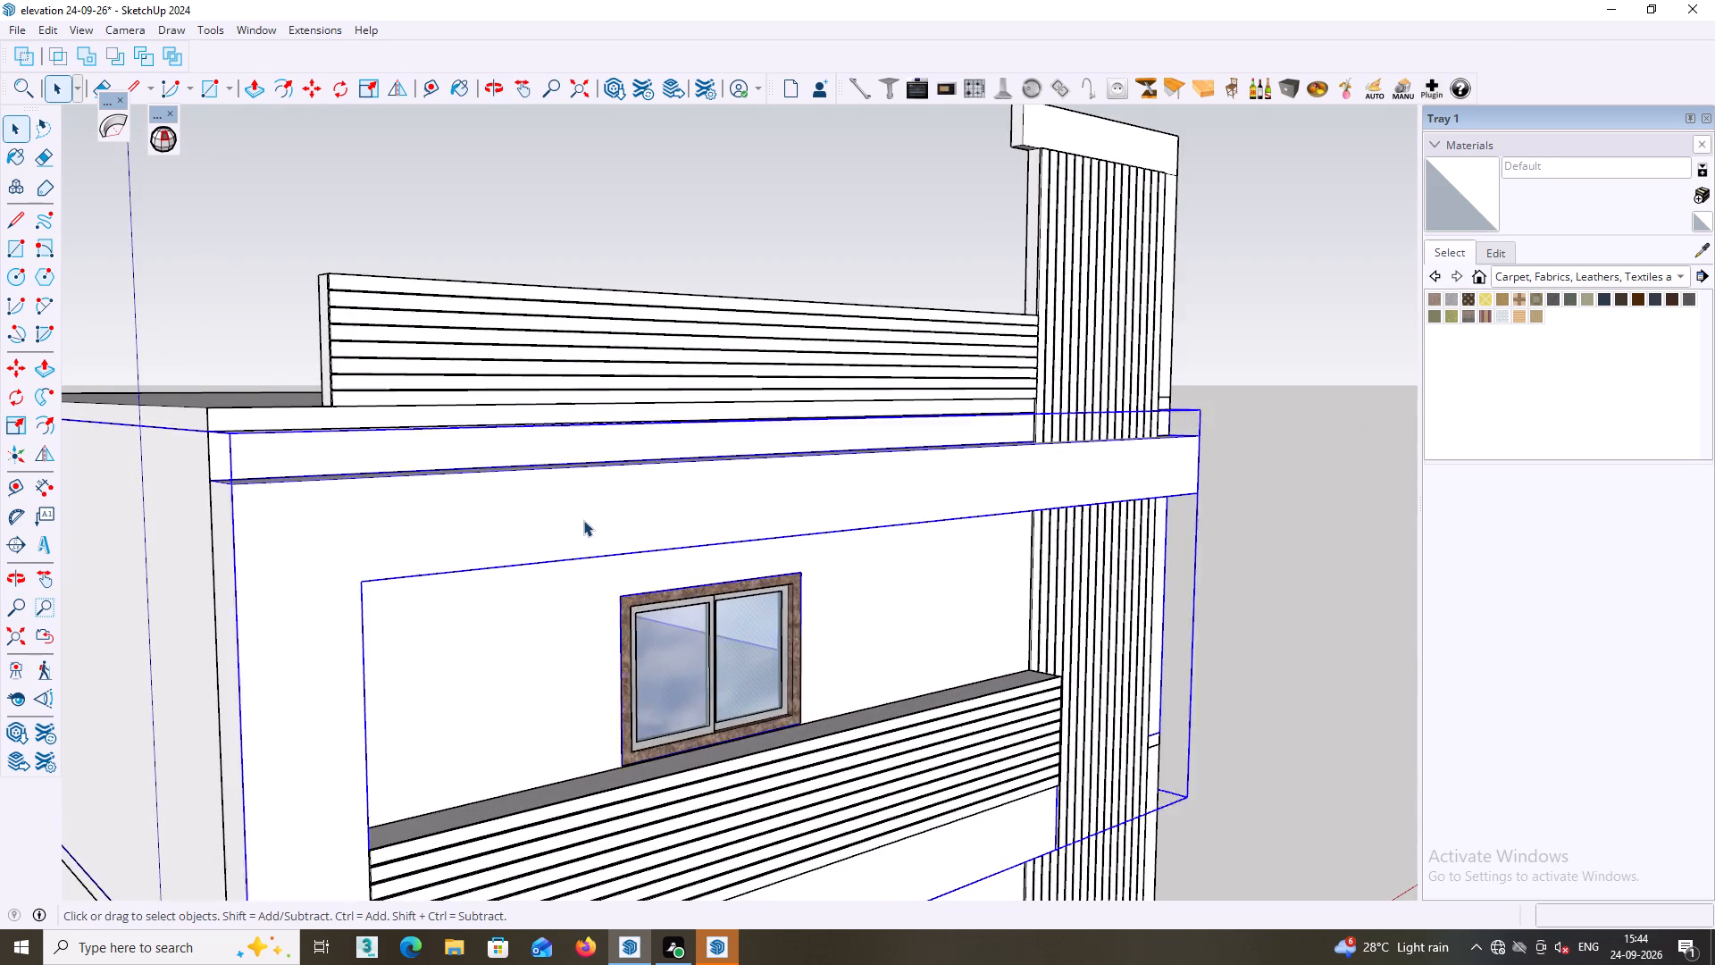
pyautogui.doubleClick(580, 528)
pyautogui.moveTo(599, 520); pyautogui.dragTo(535, 524, button='middle')
pyautogui.scroll(-4, 606, 531)
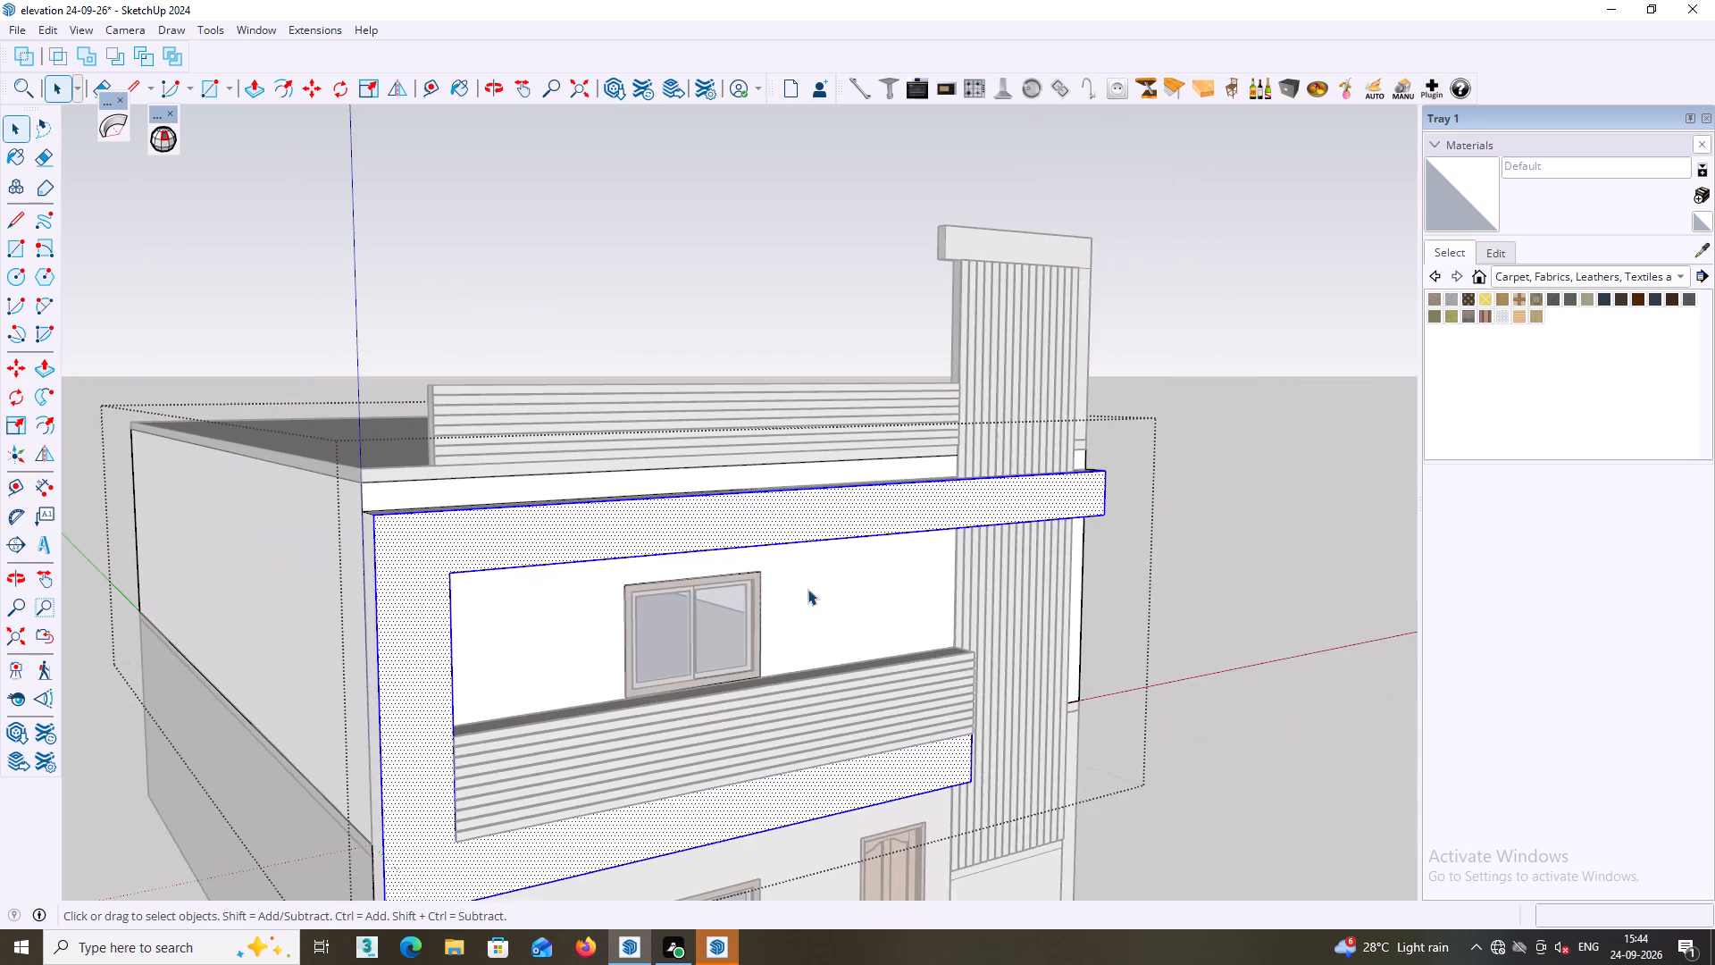
pyautogui.moveTo(812, 585); pyautogui.dragTo(1023, 587, button='middle')
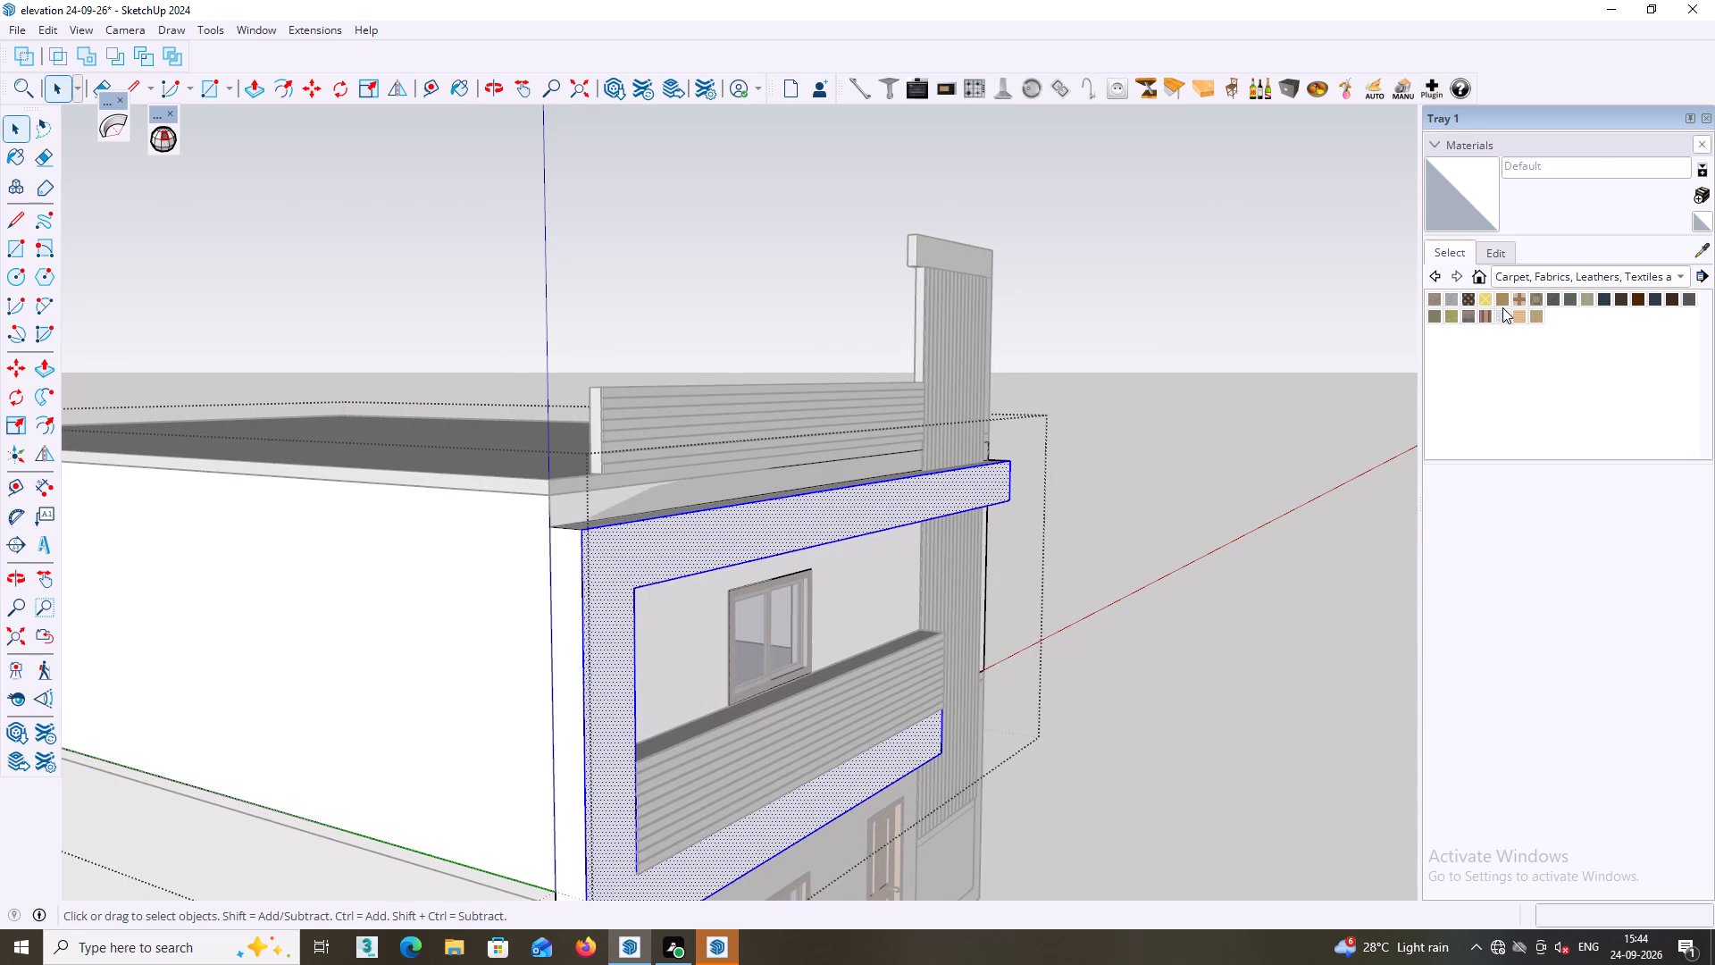
pyautogui.click(1502, 303)
pyautogui.click(830, 516)
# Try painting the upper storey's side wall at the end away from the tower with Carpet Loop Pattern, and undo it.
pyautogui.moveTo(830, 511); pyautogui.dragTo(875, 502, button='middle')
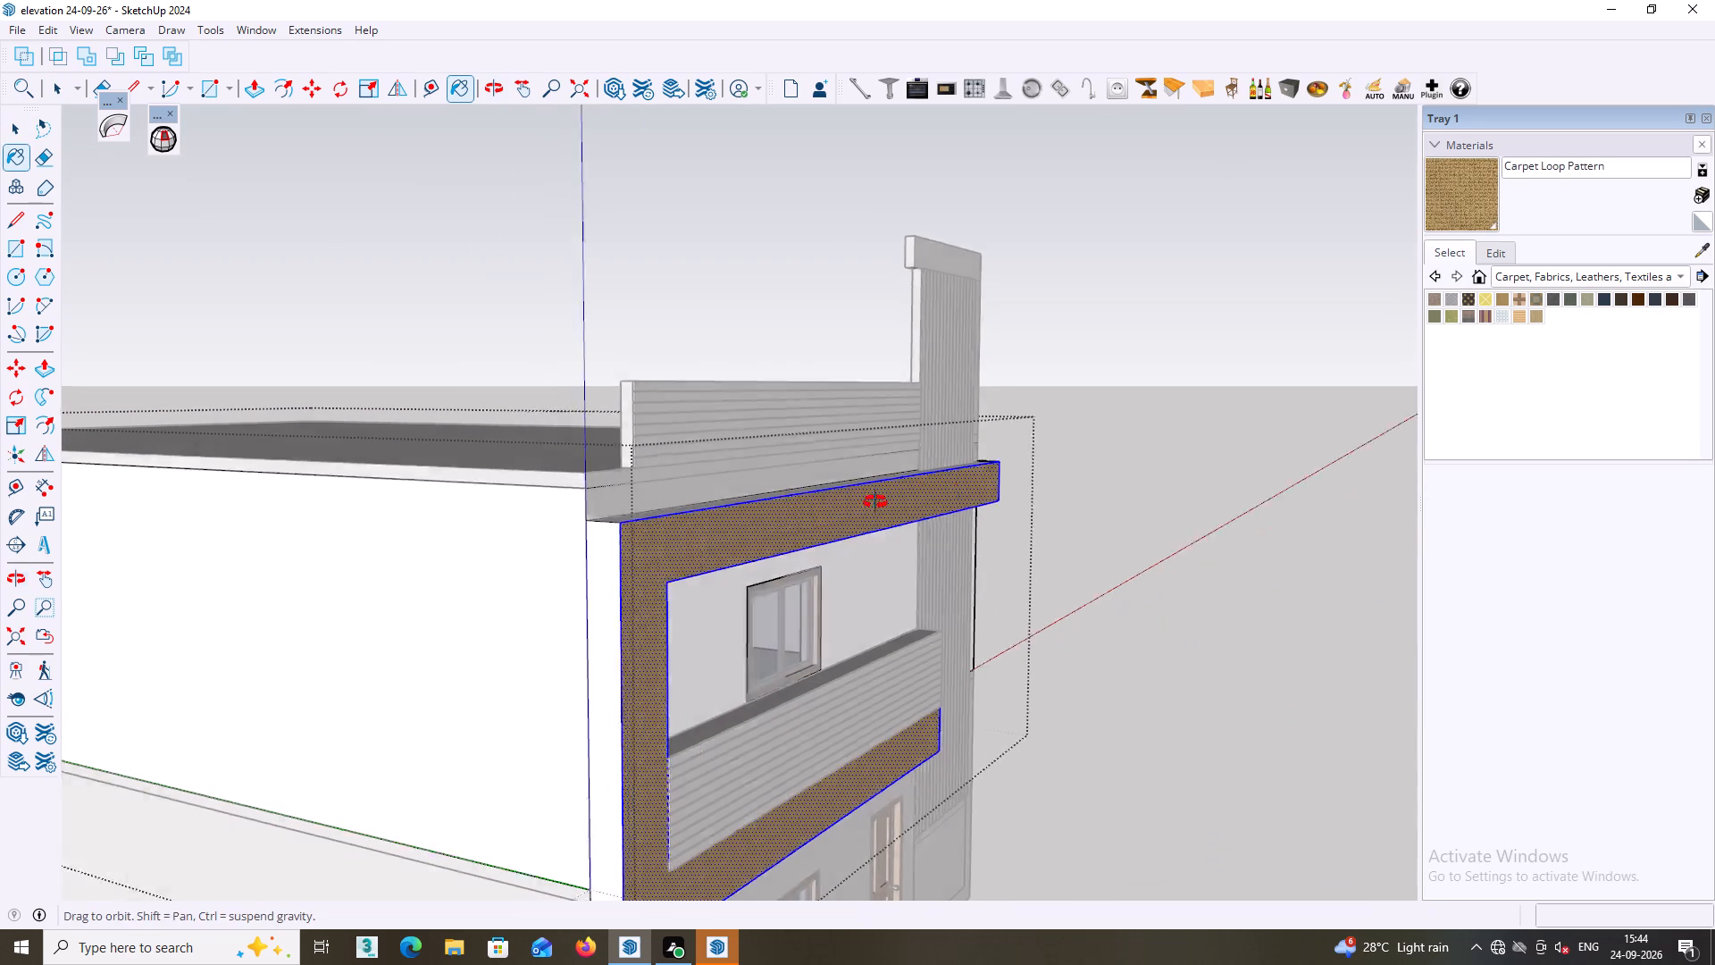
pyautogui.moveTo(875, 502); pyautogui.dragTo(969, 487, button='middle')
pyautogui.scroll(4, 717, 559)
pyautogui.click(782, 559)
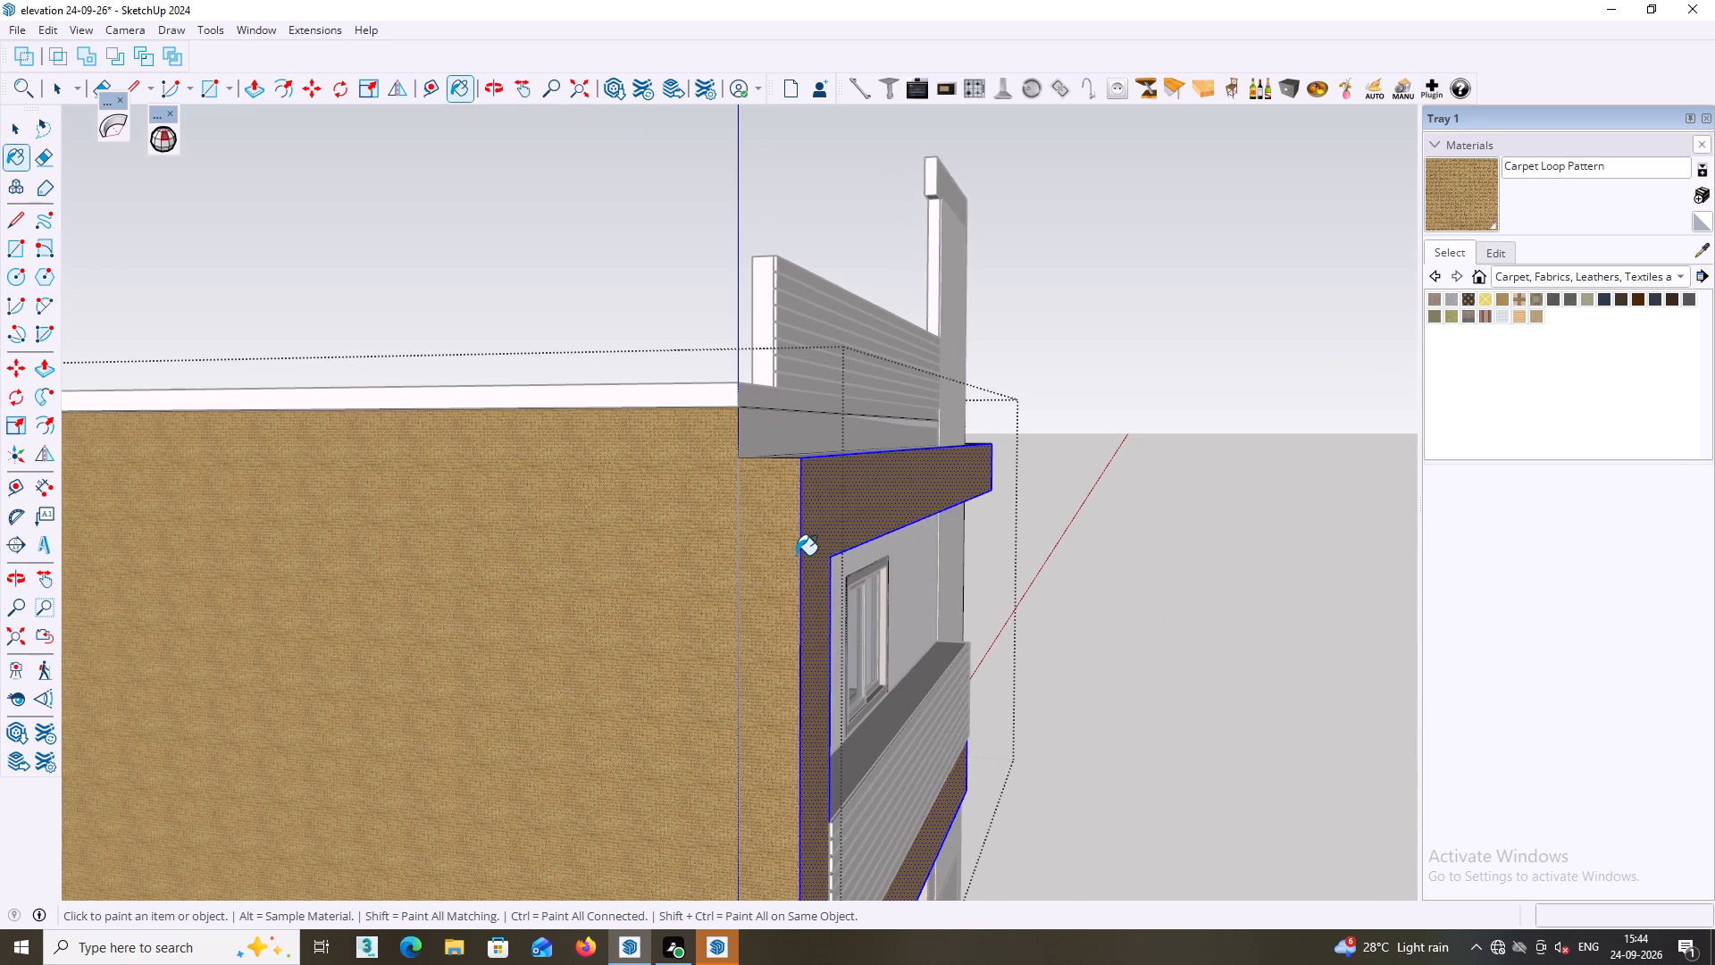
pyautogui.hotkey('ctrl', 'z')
# Paint the top face of the balcony frame's upper beam with Carpet Loop Pattern.
pyautogui.moveTo(807, 570); pyautogui.dragTo(906, 602, button='middle')
pyautogui.moveTo(905, 602); pyautogui.dragTo(757, 650, button='middle')
pyautogui.scroll(2, 802, 505)
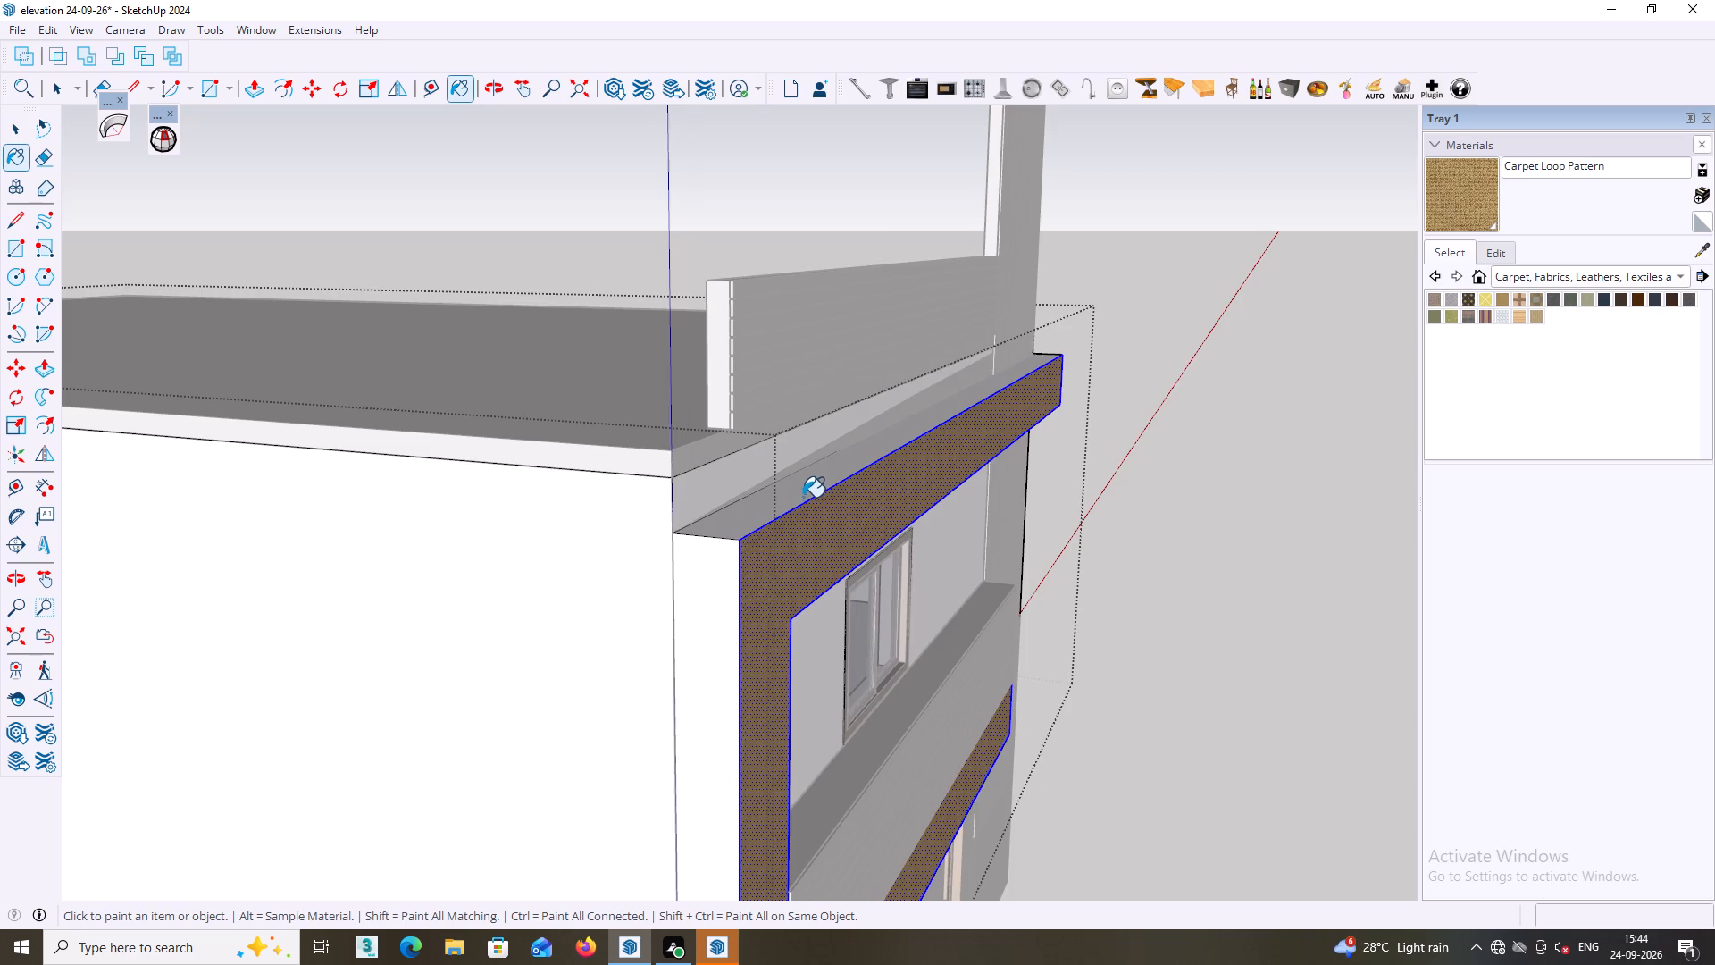
pyautogui.click(809, 488)
# Paint the upper storey's side face at the tower end of the frame beam with Carpet Loop Pattern.
pyautogui.moveTo(826, 491); pyautogui.dragTo(627, 516, button='middle')
pyautogui.moveTo(937, 447); pyautogui.dragTo(581, 513, button='middle')
pyautogui.moveTo(1192, 483); pyautogui.dragTo(1033, 487, button='middle')
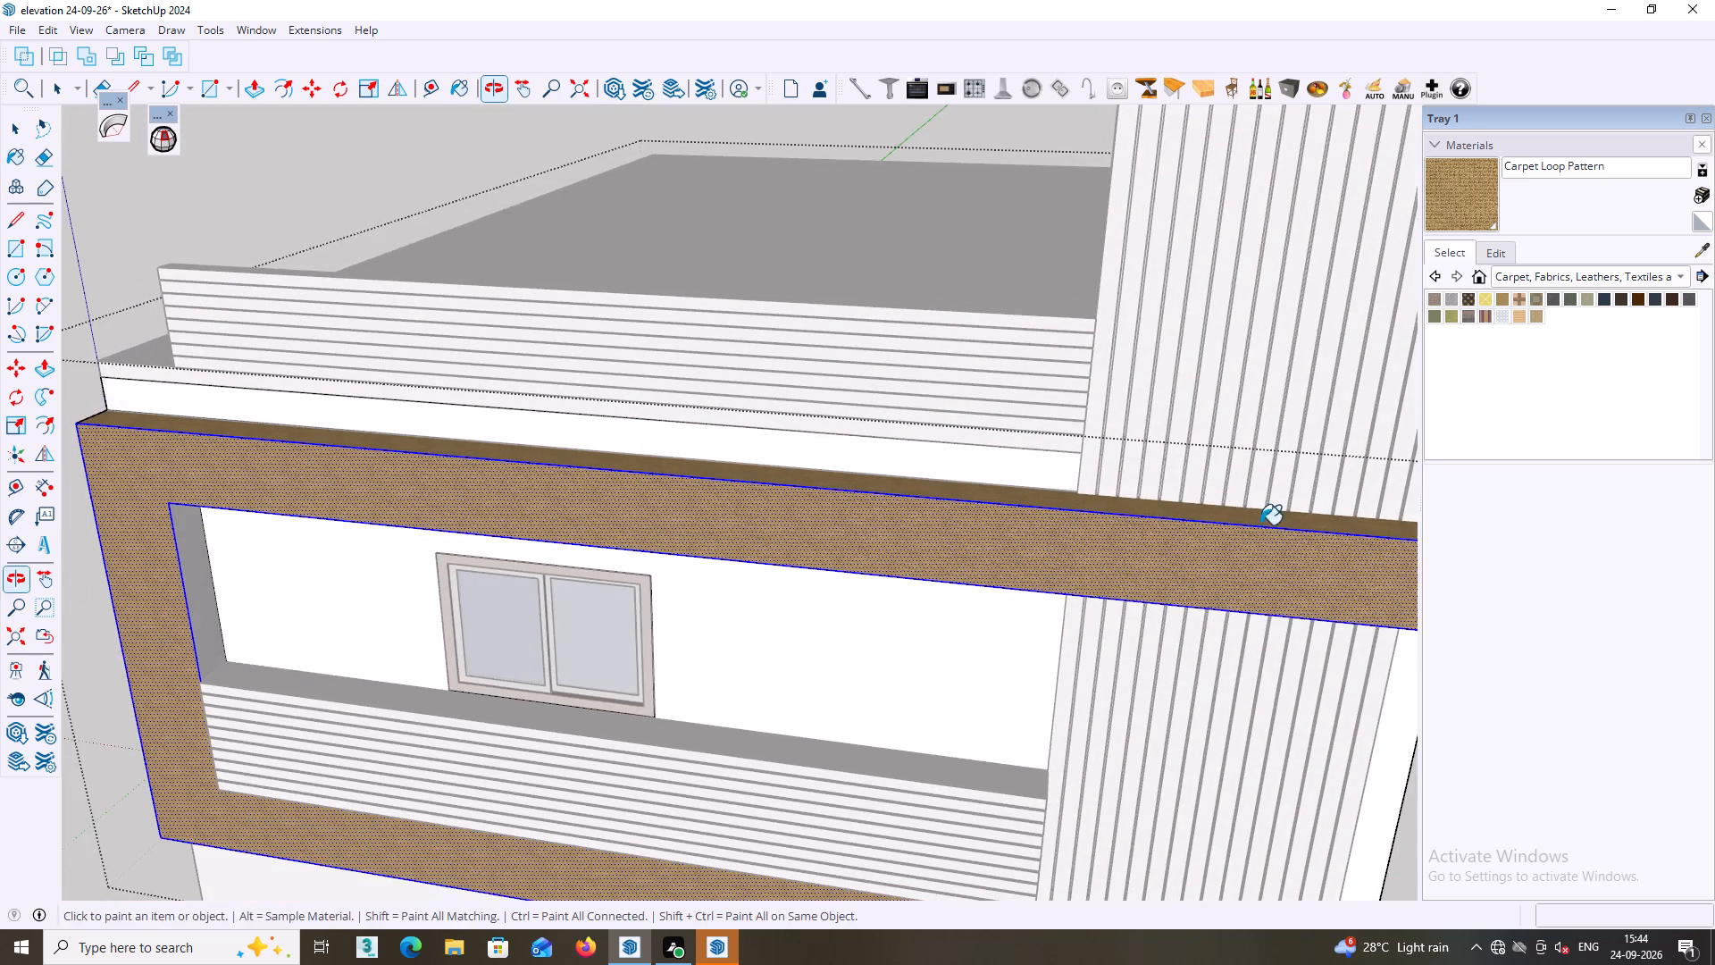
pyautogui.moveTo(1261, 525); pyautogui.dragTo(1203, 519, button='middle')
pyautogui.keyDown('shift'); pyautogui.moveTo(1245, 528); pyautogui.dragTo(853, 386, button='middle'); pyautogui.keyUp('shift')
pyautogui.moveTo(1065, 395); pyautogui.dragTo(895, 394, button='middle')
pyautogui.moveTo(963, 440); pyautogui.dragTo(881, 428, button='middle')
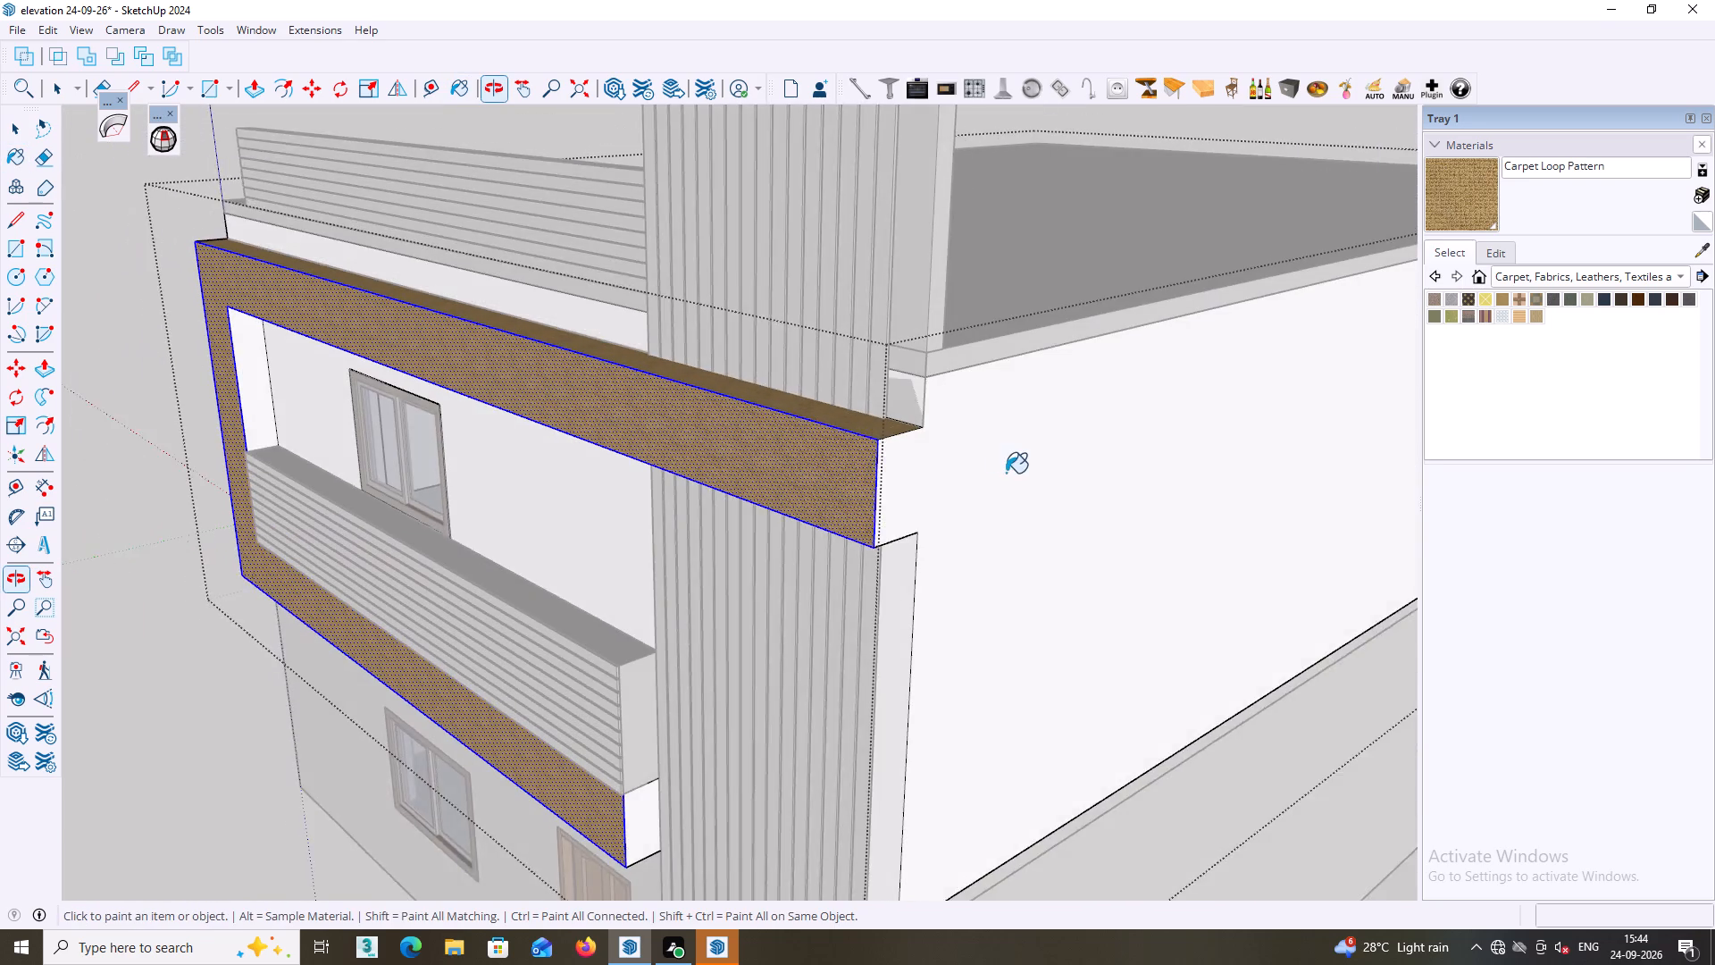
pyautogui.scroll(2, 975, 469)
pyautogui.click(890, 481)
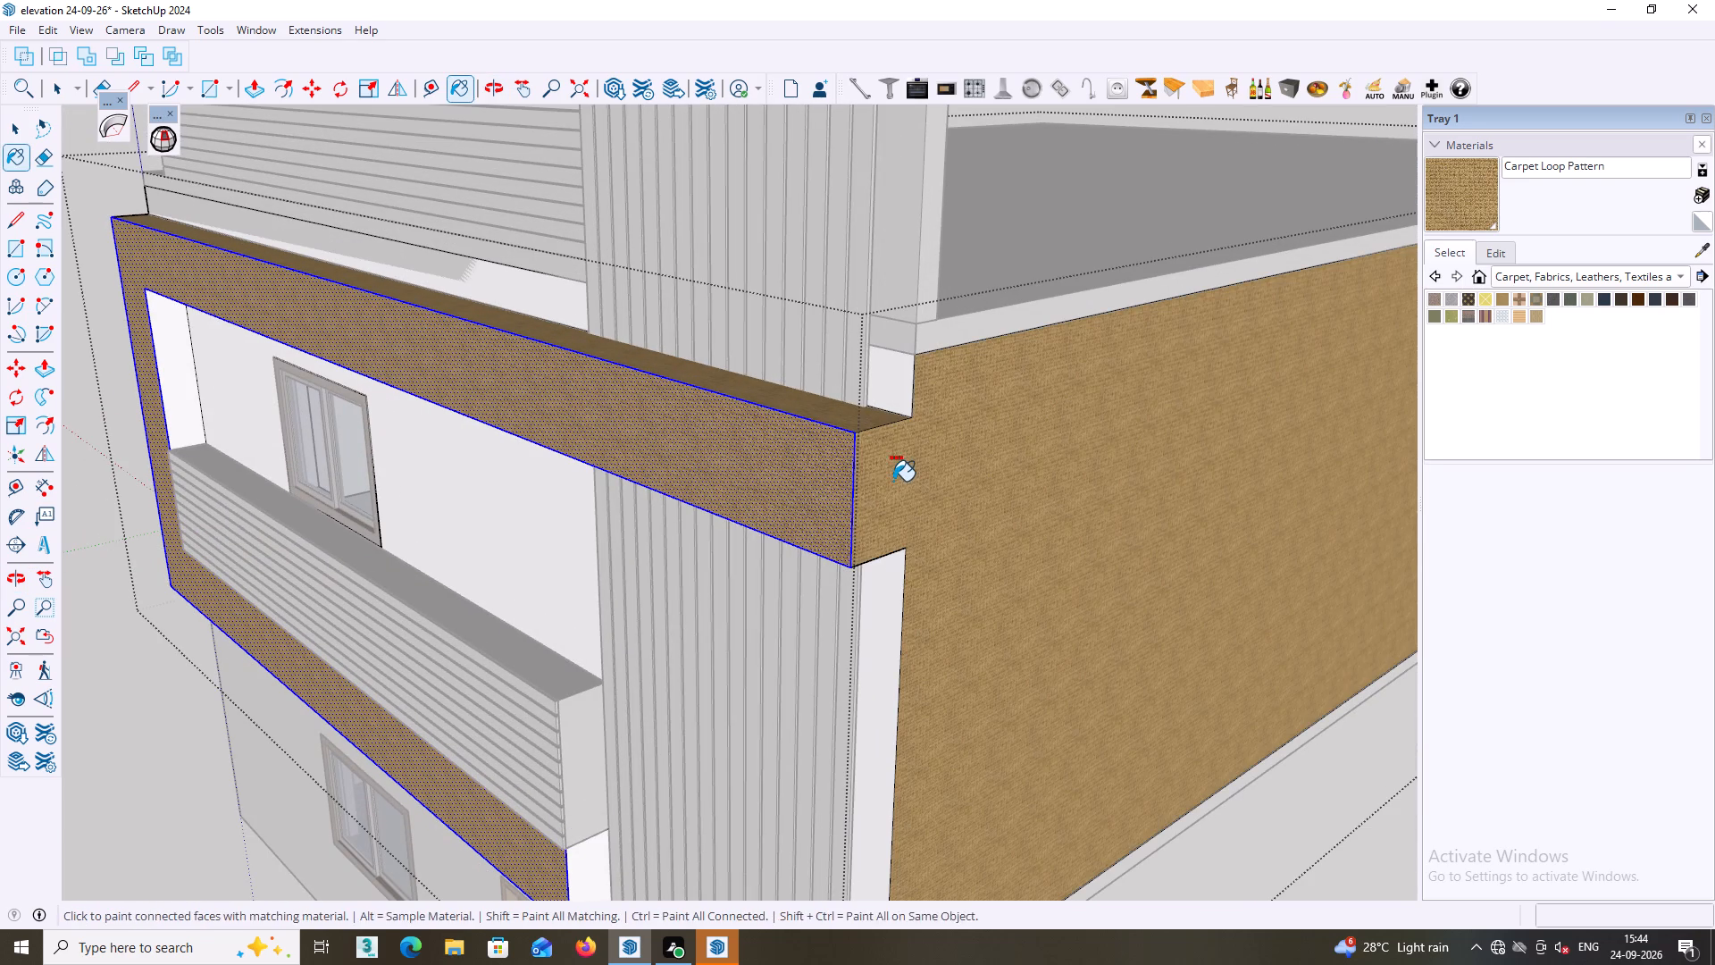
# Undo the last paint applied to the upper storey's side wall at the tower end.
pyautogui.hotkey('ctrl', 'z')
# Paint the end face of the balcony frame's lower beam beside the tower with Carpet Loop Pattern.
pyautogui.moveTo(904, 503); pyautogui.dragTo(915, 478, button='middle')
pyautogui.scroll(-2, 849, 526)
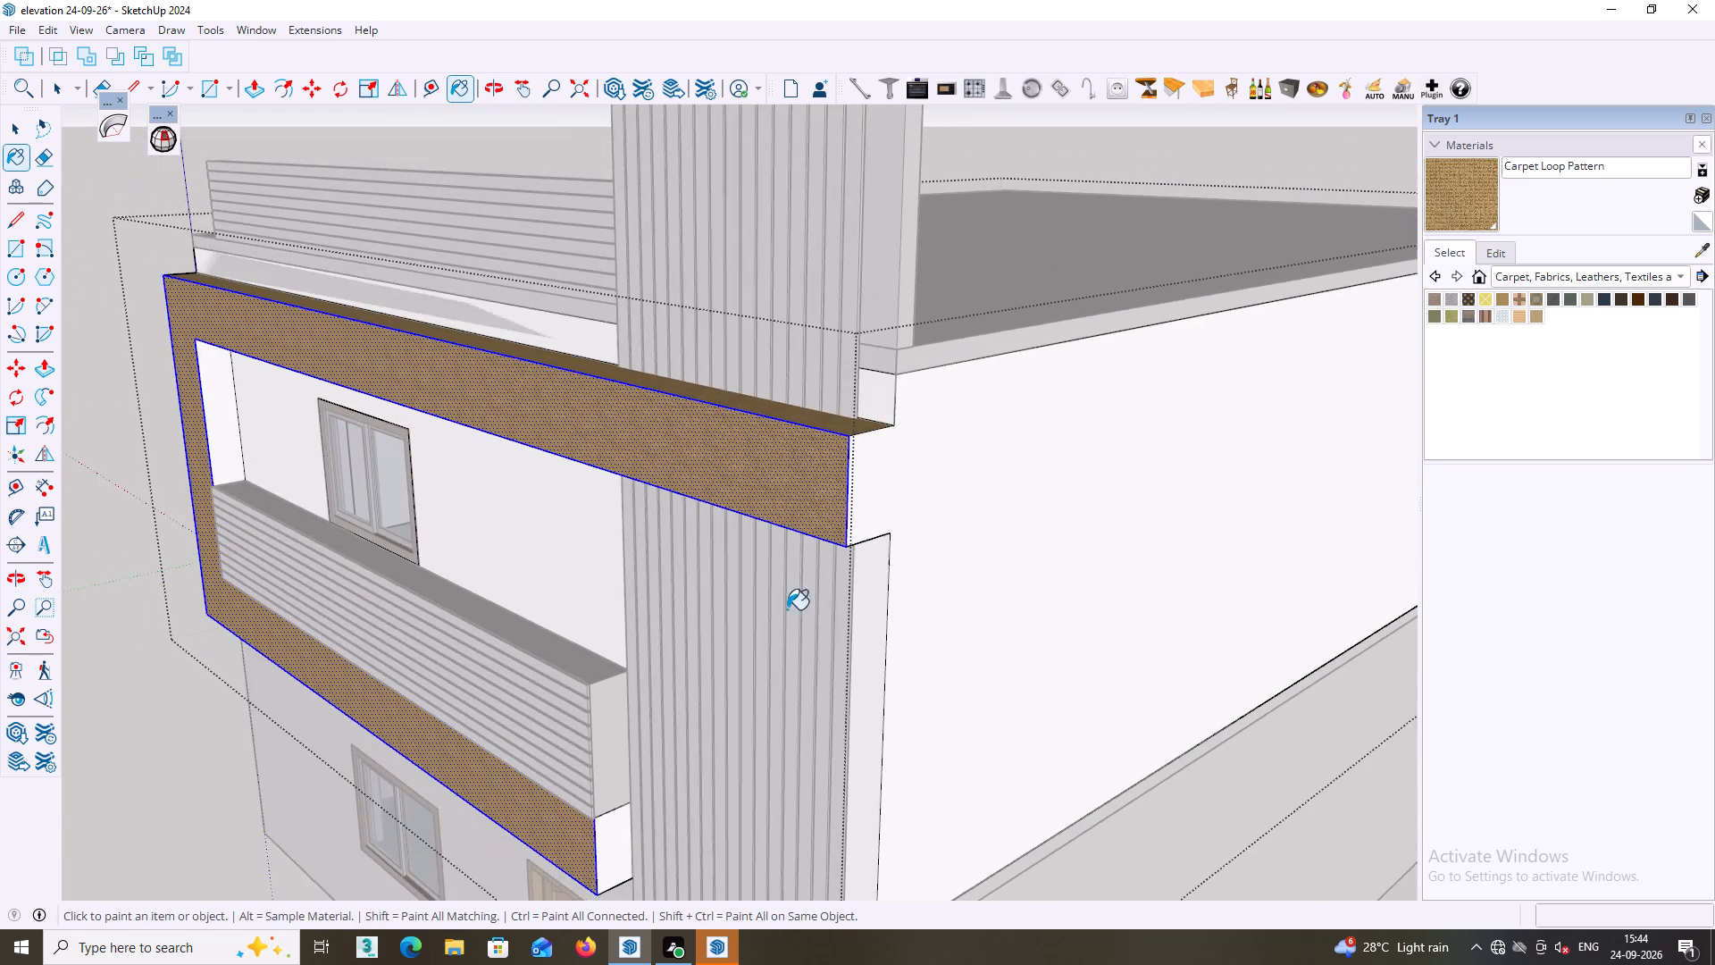
pyautogui.scroll(-1, 787, 609)
pyautogui.moveTo(740, 674); pyautogui.dragTo(782, 547, button='middle')
pyautogui.scroll(4, 686, 659)
pyautogui.click(657, 726)
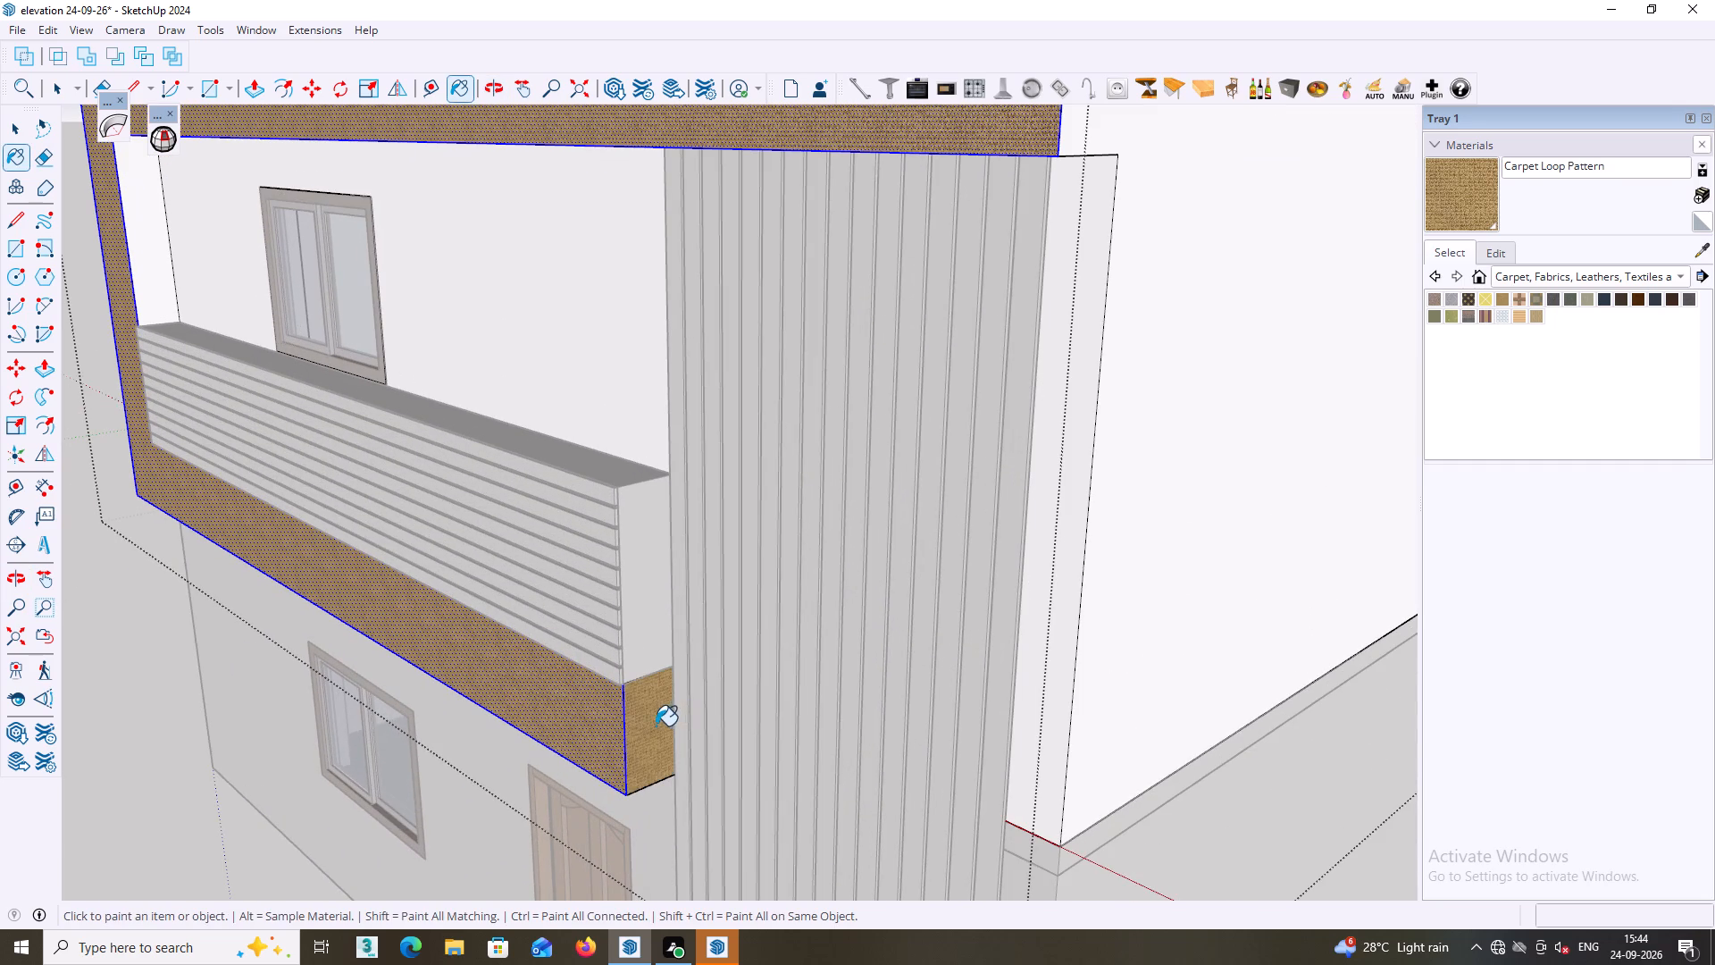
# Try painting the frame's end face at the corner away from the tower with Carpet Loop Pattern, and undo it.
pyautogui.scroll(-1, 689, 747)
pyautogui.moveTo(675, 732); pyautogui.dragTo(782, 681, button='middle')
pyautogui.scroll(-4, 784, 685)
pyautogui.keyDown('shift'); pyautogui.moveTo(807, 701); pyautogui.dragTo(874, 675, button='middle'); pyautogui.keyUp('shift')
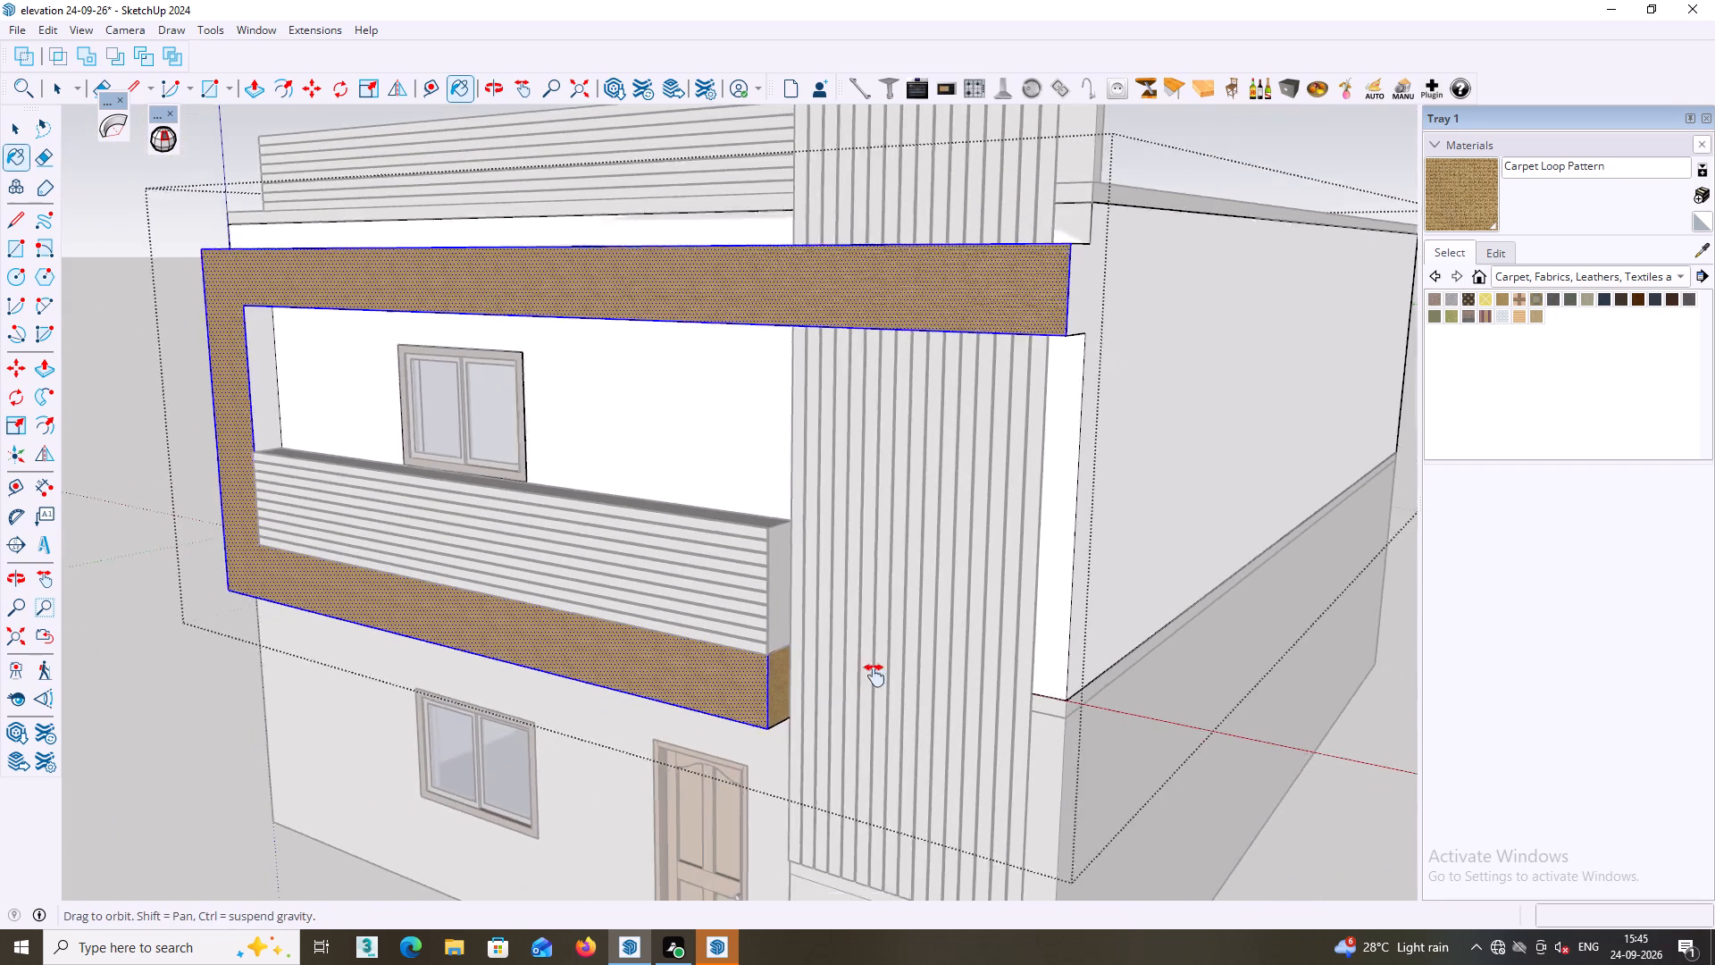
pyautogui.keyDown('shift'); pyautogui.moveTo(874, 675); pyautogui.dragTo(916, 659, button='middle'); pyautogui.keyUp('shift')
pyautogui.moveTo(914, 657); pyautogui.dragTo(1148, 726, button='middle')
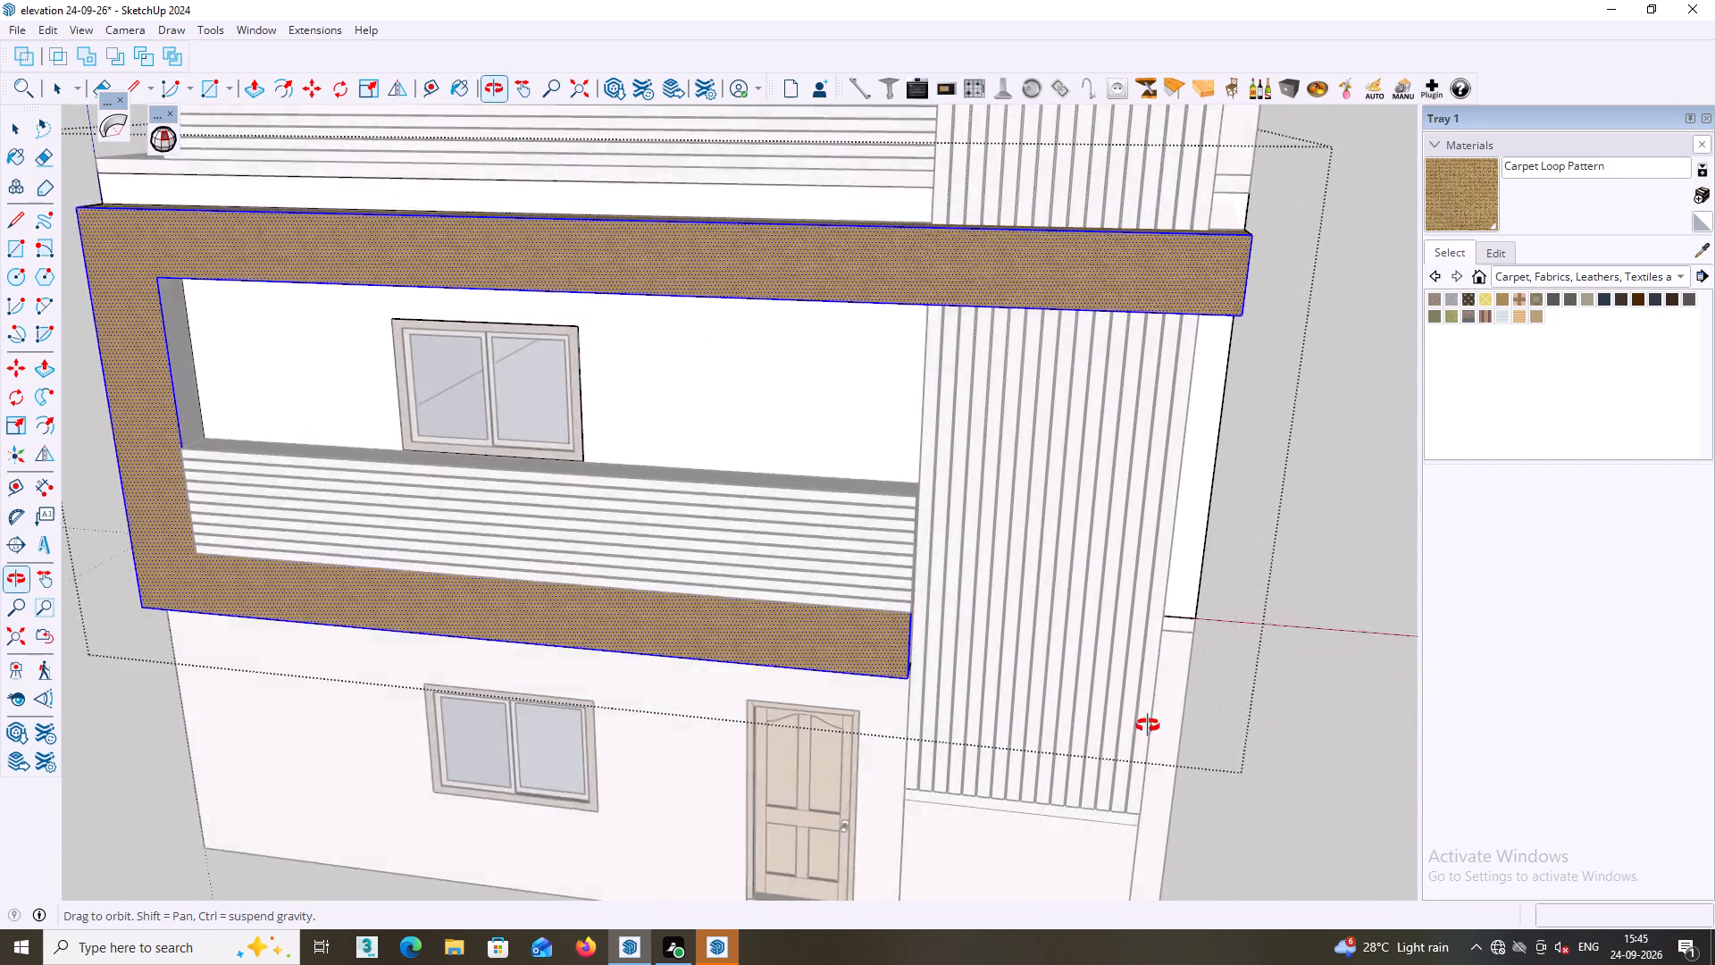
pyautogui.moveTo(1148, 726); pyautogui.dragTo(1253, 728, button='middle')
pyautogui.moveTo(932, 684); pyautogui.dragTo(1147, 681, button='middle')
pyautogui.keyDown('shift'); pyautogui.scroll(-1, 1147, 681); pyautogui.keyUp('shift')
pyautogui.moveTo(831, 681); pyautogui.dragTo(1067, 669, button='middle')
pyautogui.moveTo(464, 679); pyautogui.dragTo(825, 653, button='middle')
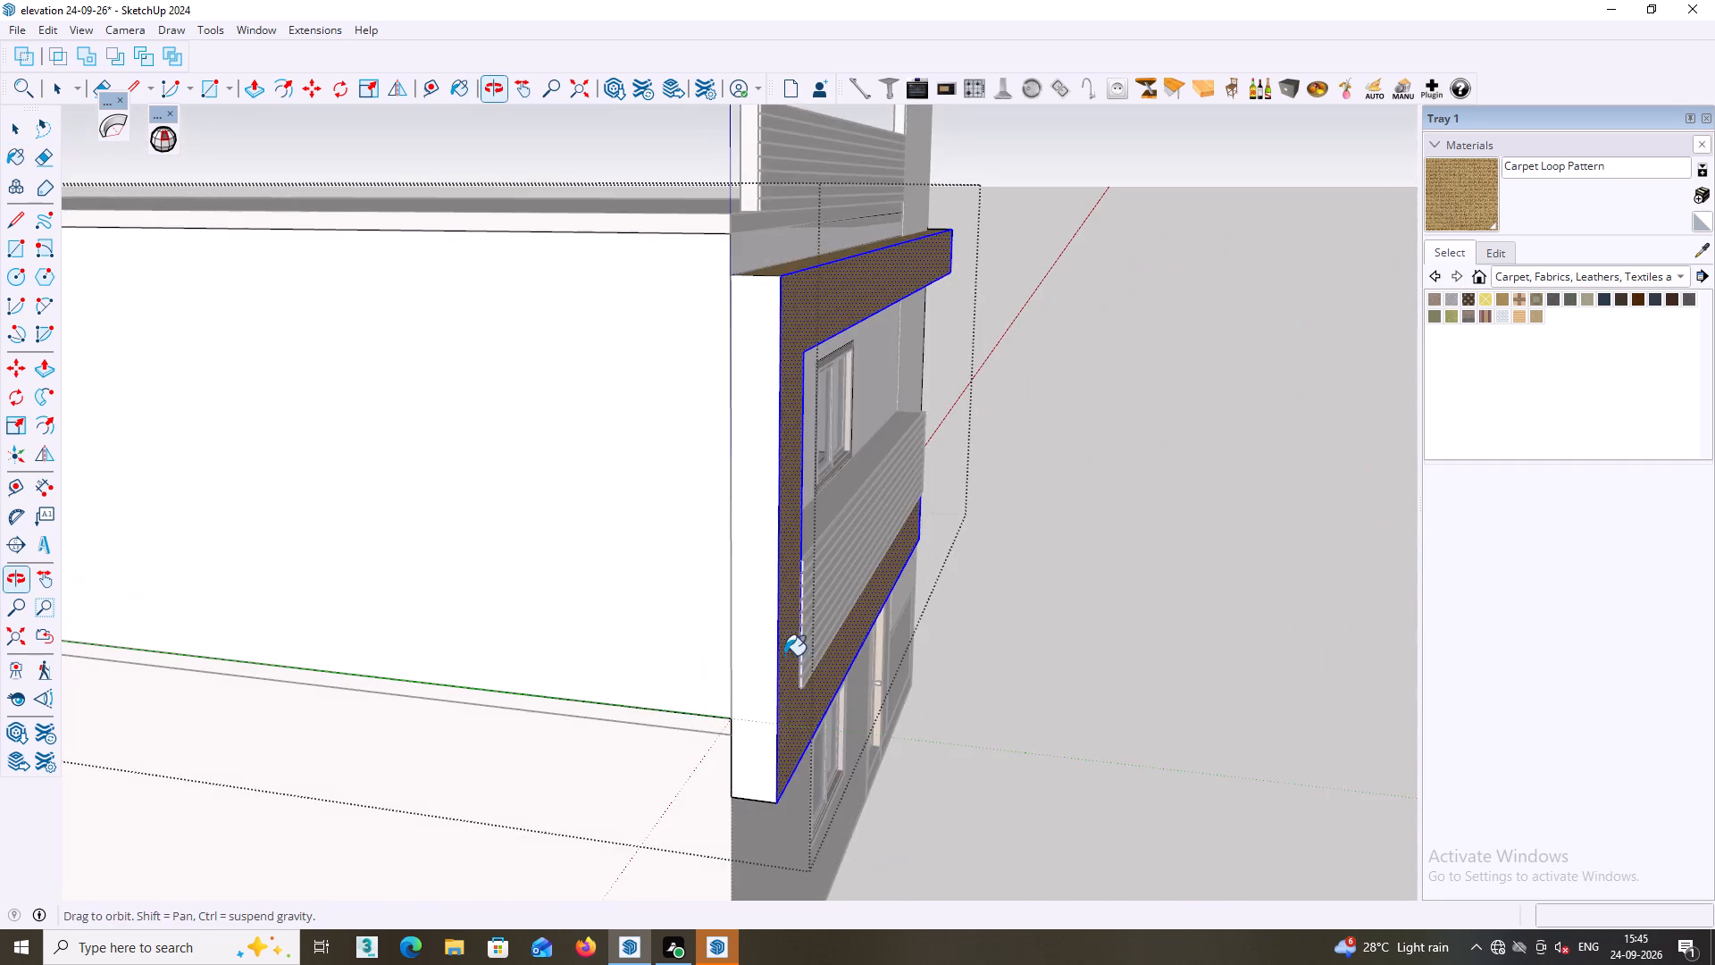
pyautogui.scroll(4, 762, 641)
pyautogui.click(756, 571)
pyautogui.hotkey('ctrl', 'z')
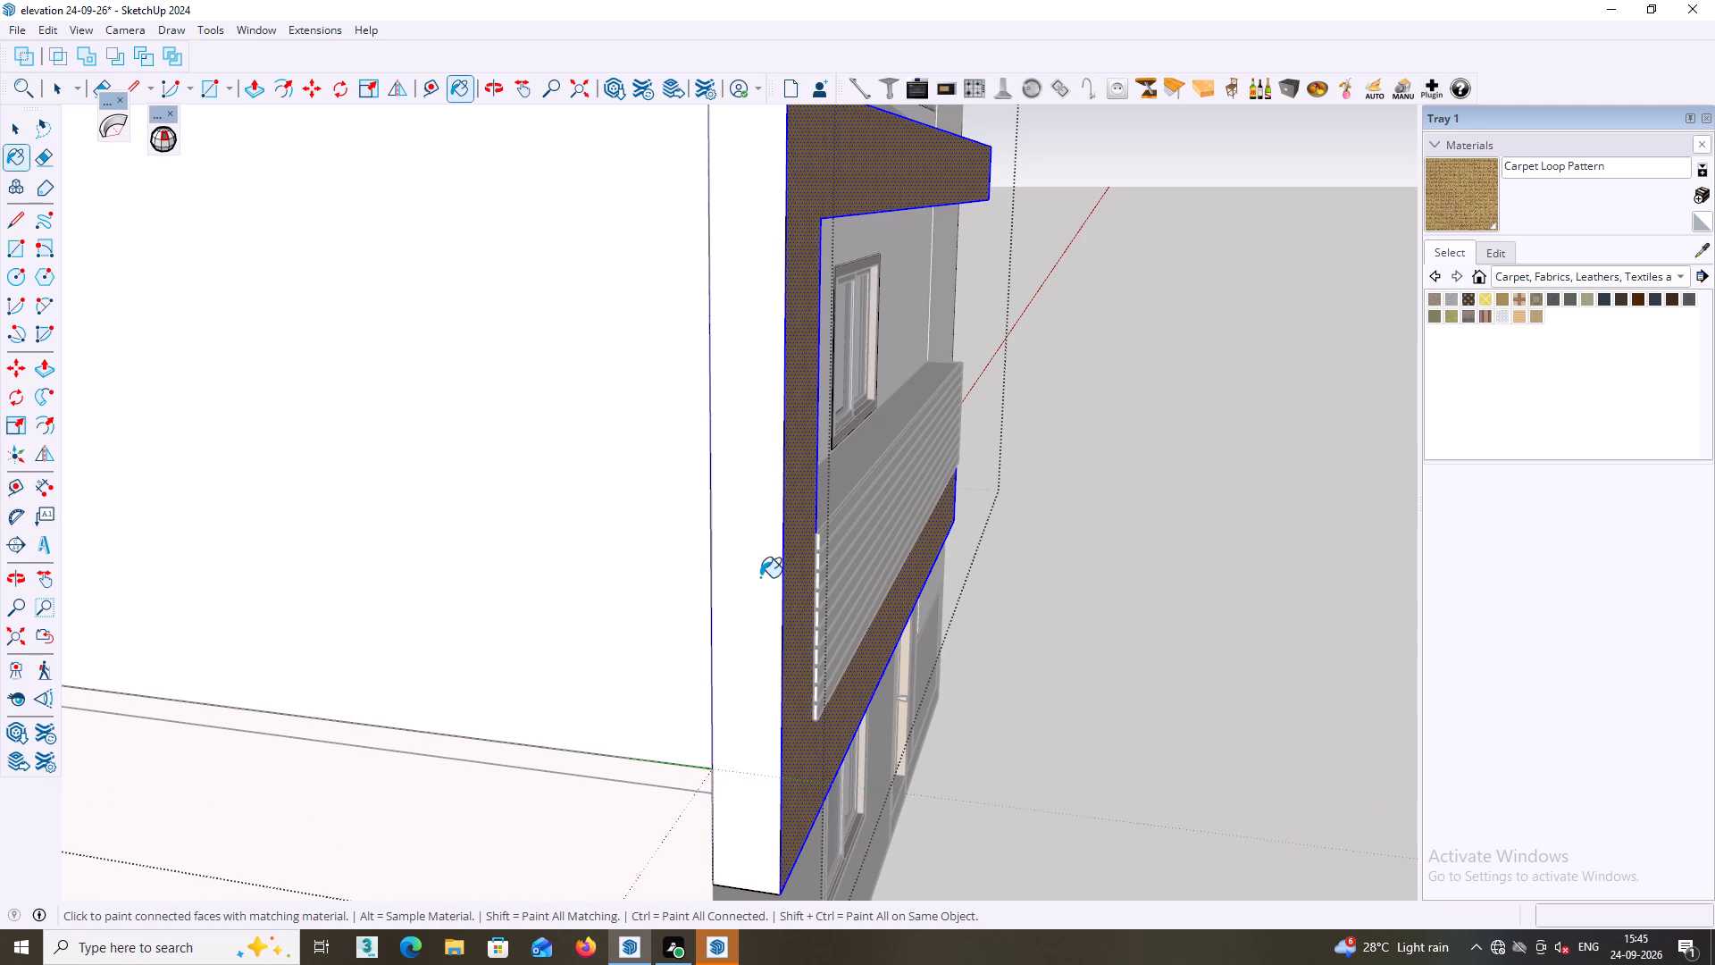
# Examine how the frame's end face and the upper storey's side wall are connected by selecting them, and leave the group.
pyautogui.press('space')
pyautogui.click(1151, 625)
pyautogui.tripleClick(765, 629)
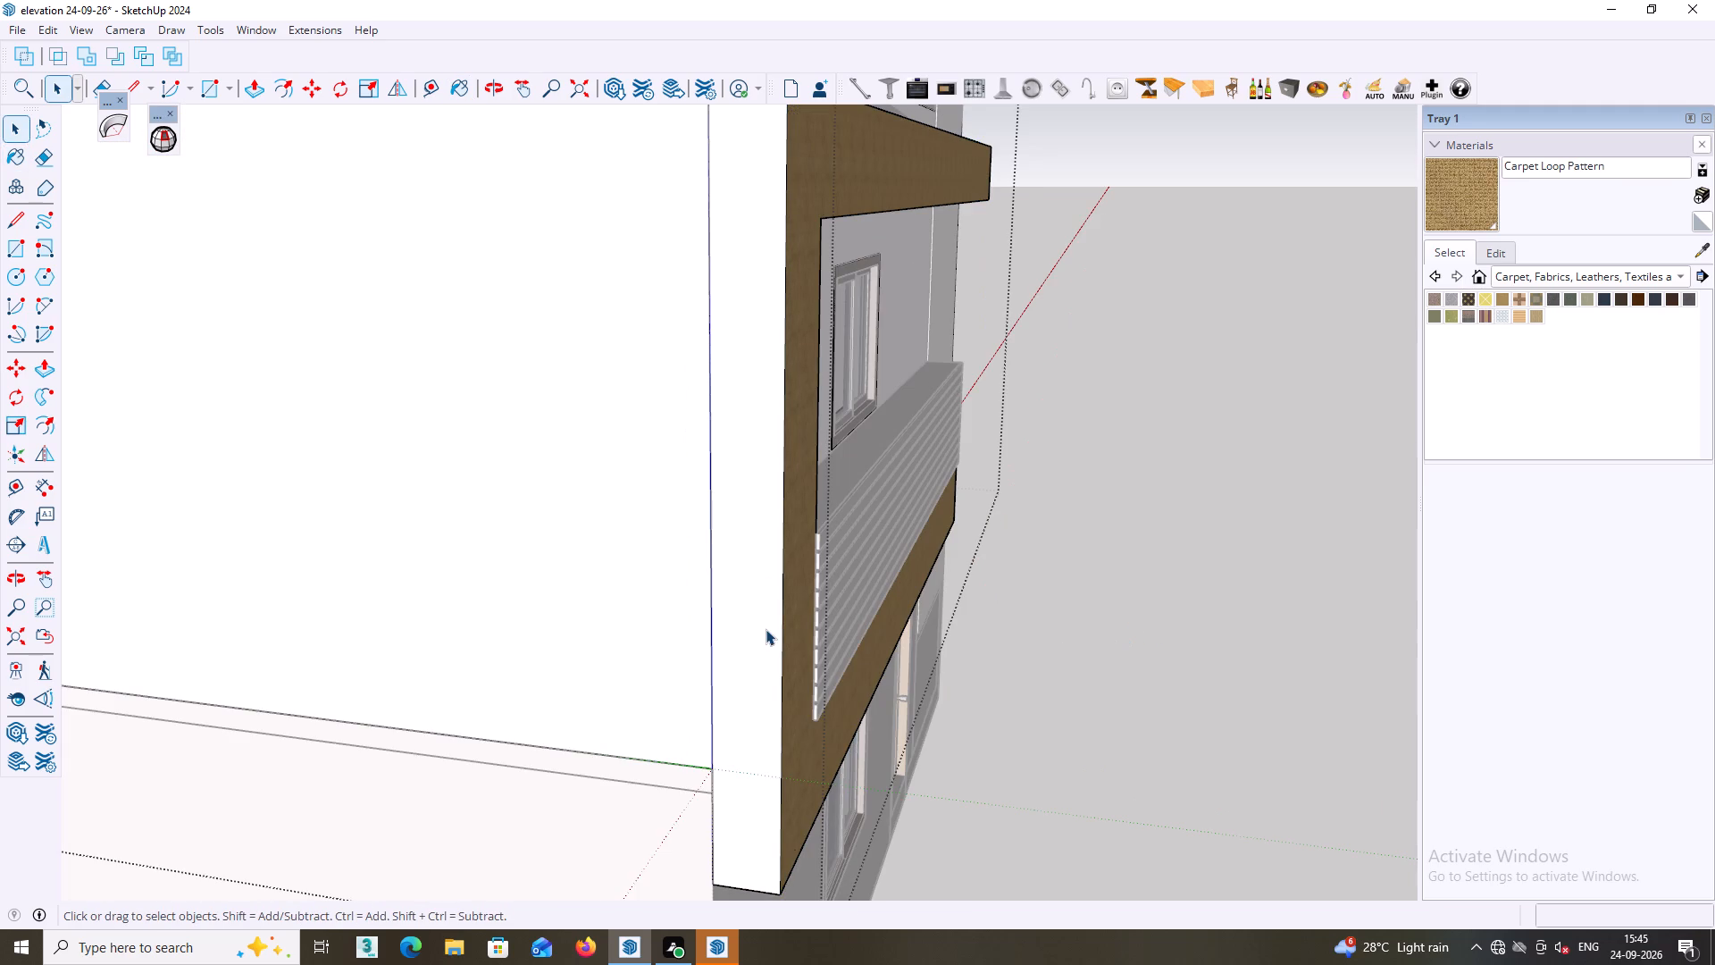
pyautogui.click(759, 634)
pyautogui.click(741, 669)
pyautogui.click(742, 675)
pyautogui.scroll(-1, 745, 677)
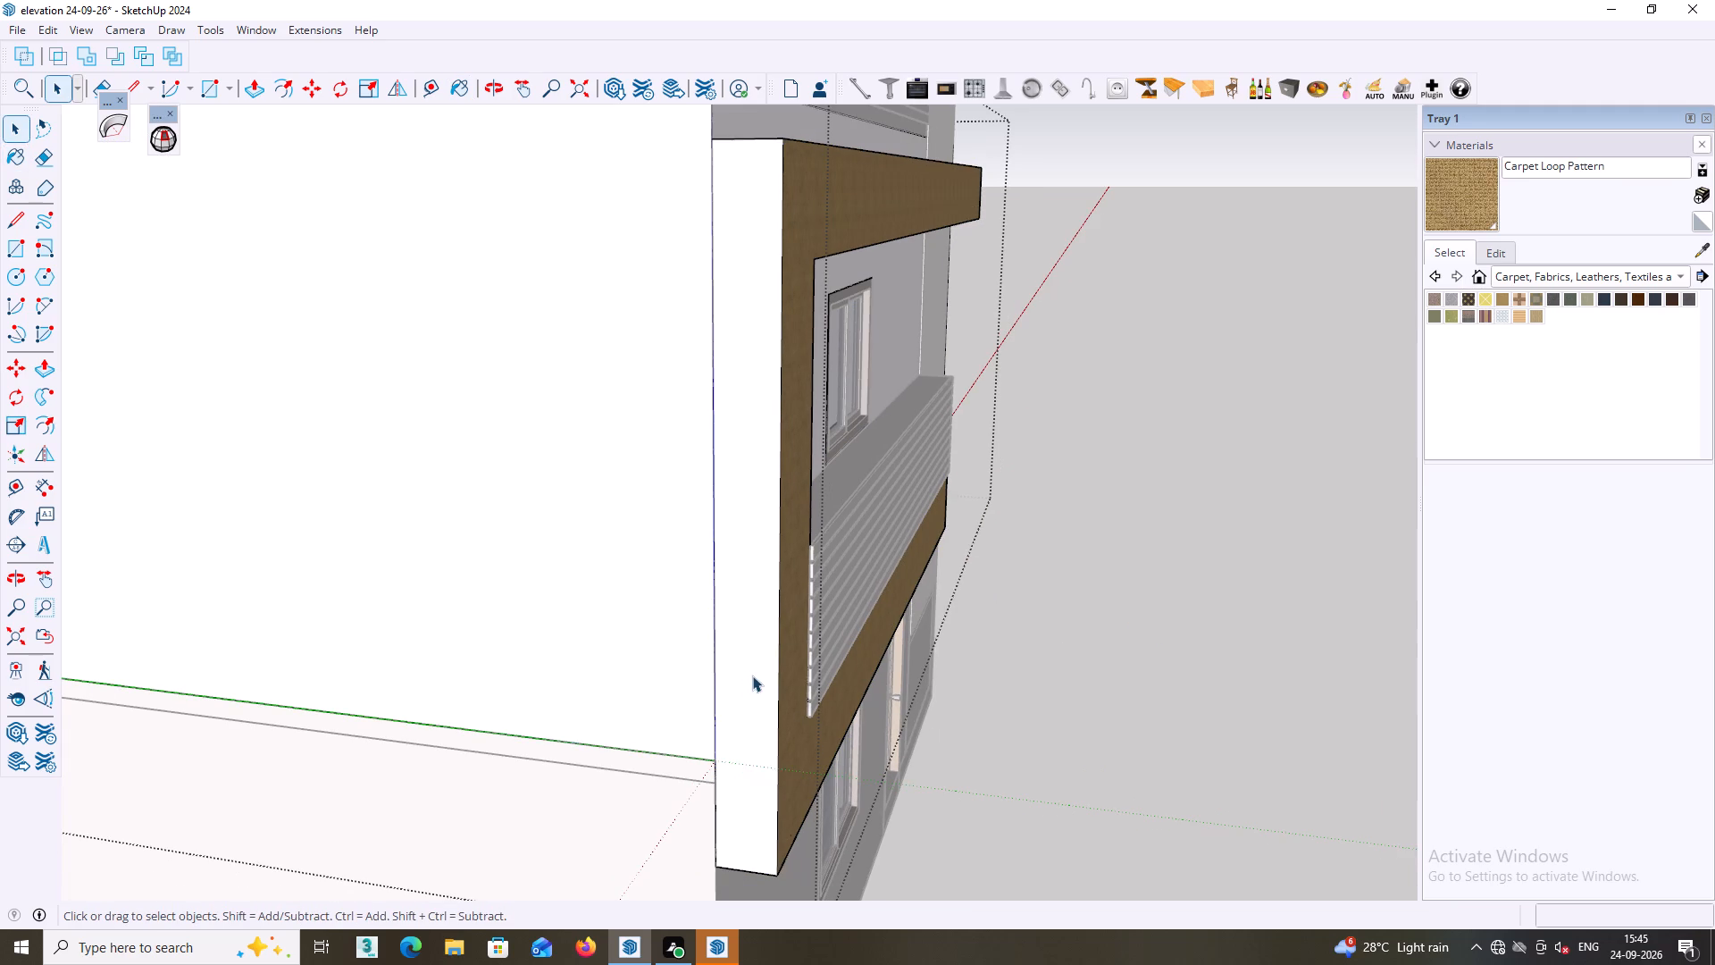
pyautogui.tripleClick(752, 675)
pyautogui.click(752, 678)
pyautogui.tripleClick(748, 709)
pyautogui.tripleClick(747, 708)
pyautogui.doubleClick(747, 719)
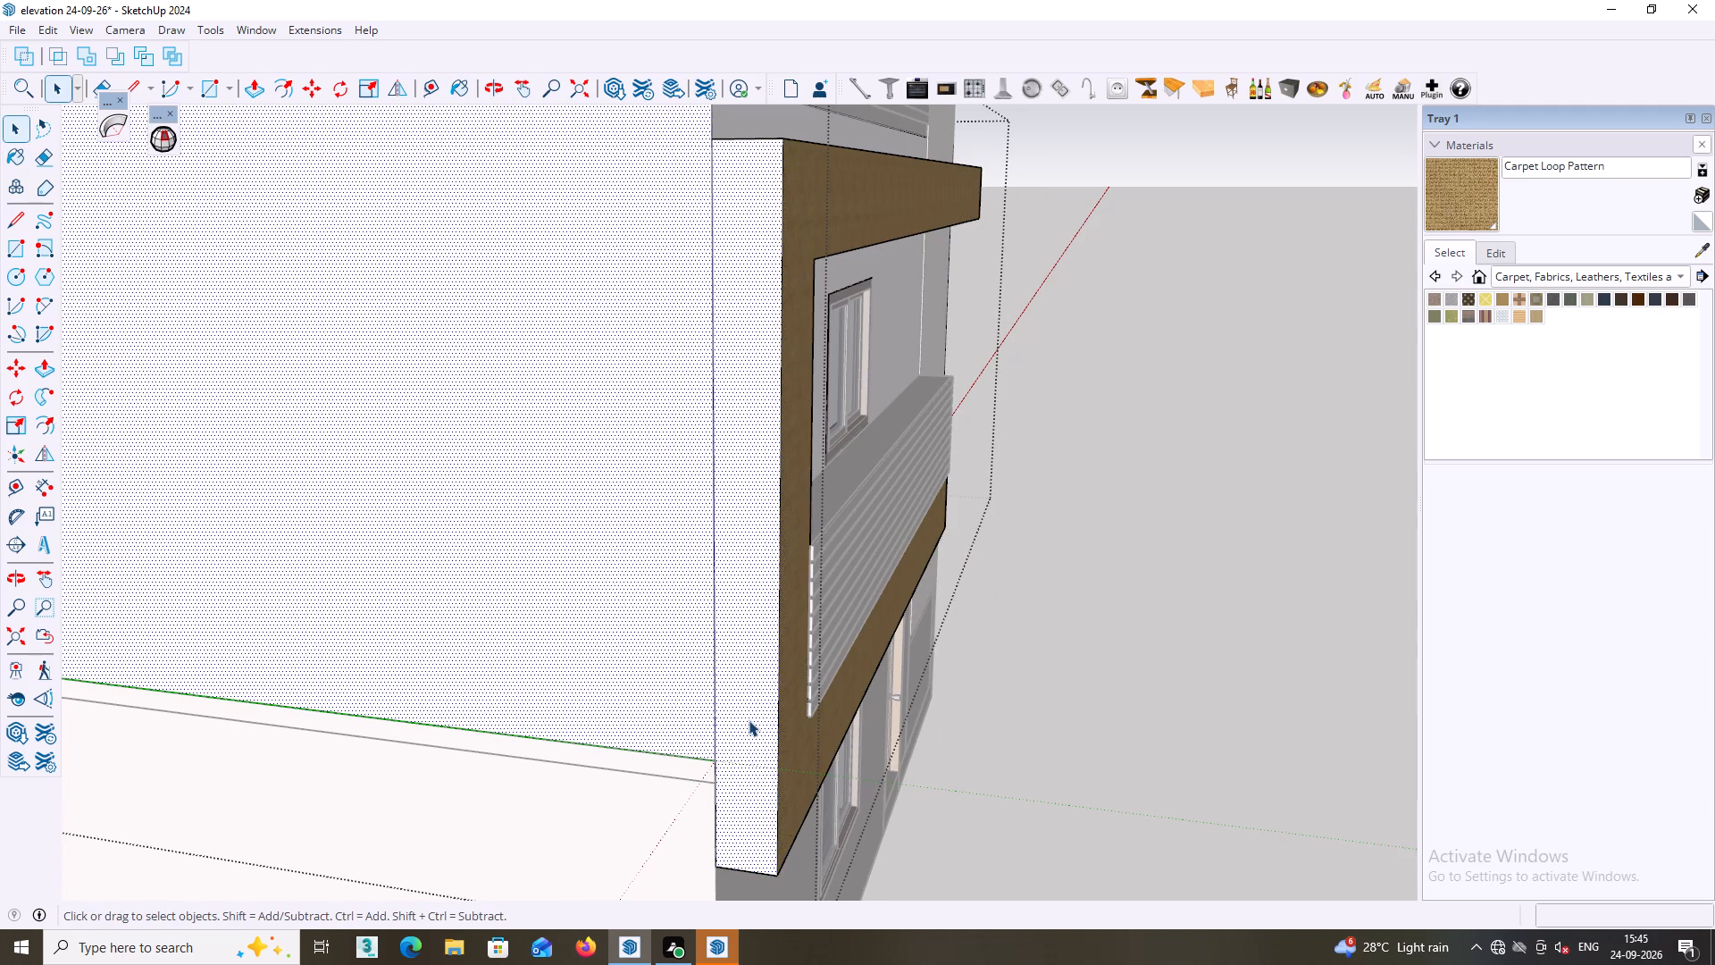
pyautogui.doubleClick(748, 709)
pyautogui.middleClick(745, 705)
pyautogui.middleClick(745, 705)
pyautogui.scroll(-4, 745, 707)
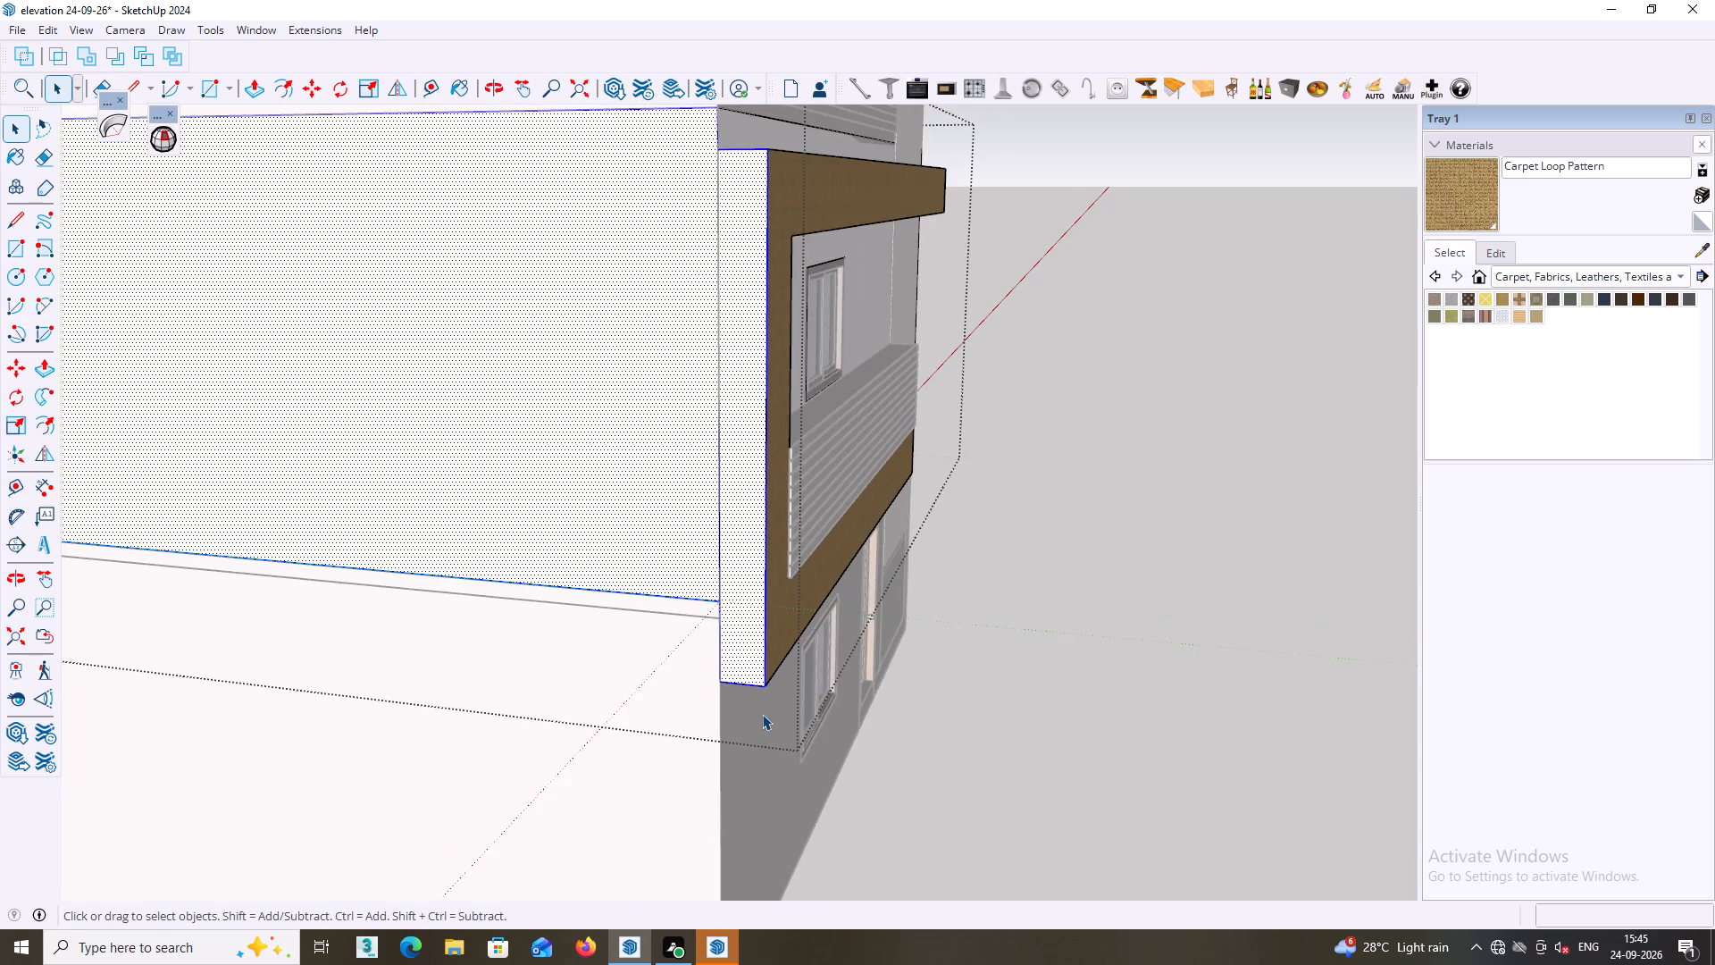
pyautogui.doubleClick(1116, 653)
# Draw a line along the joint between side wall and balcony frame, from the floor band up to the frame's top corner.
pyautogui.moveTo(1052, 631); pyautogui.dragTo(1143, 722, button='middle')
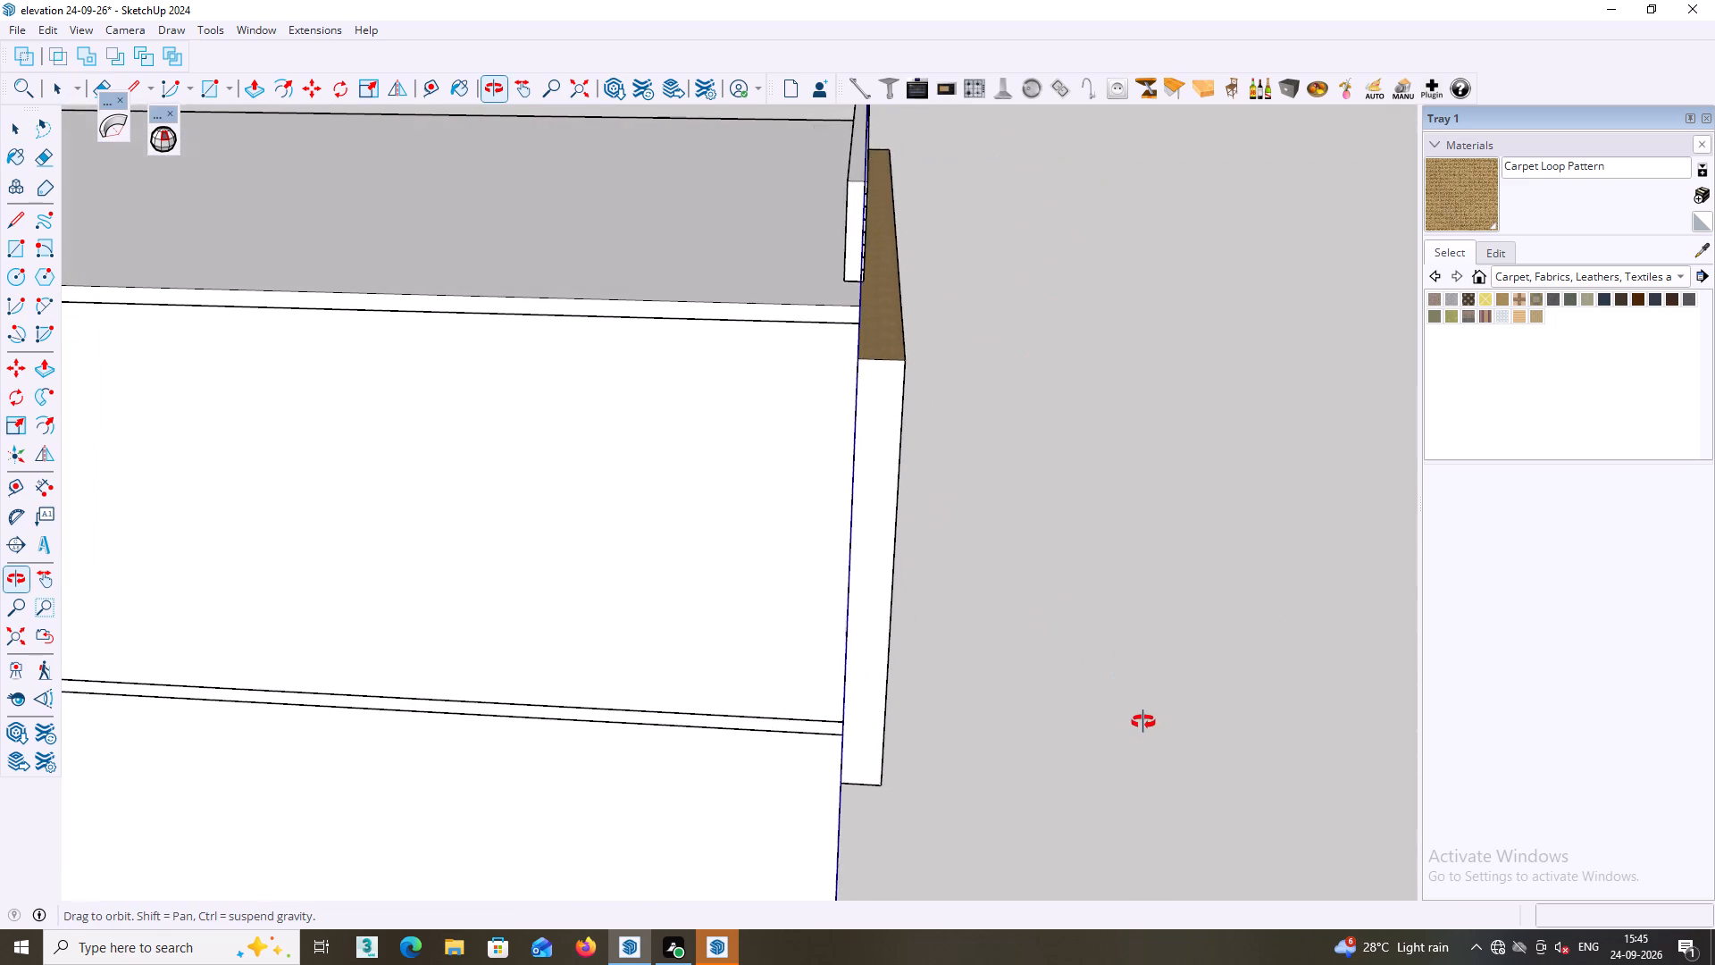
pyautogui.moveTo(1143, 722); pyautogui.dragTo(1134, 706, button='middle')
pyautogui.moveTo(780, 483); pyautogui.dragTo(702, 478, button='middle')
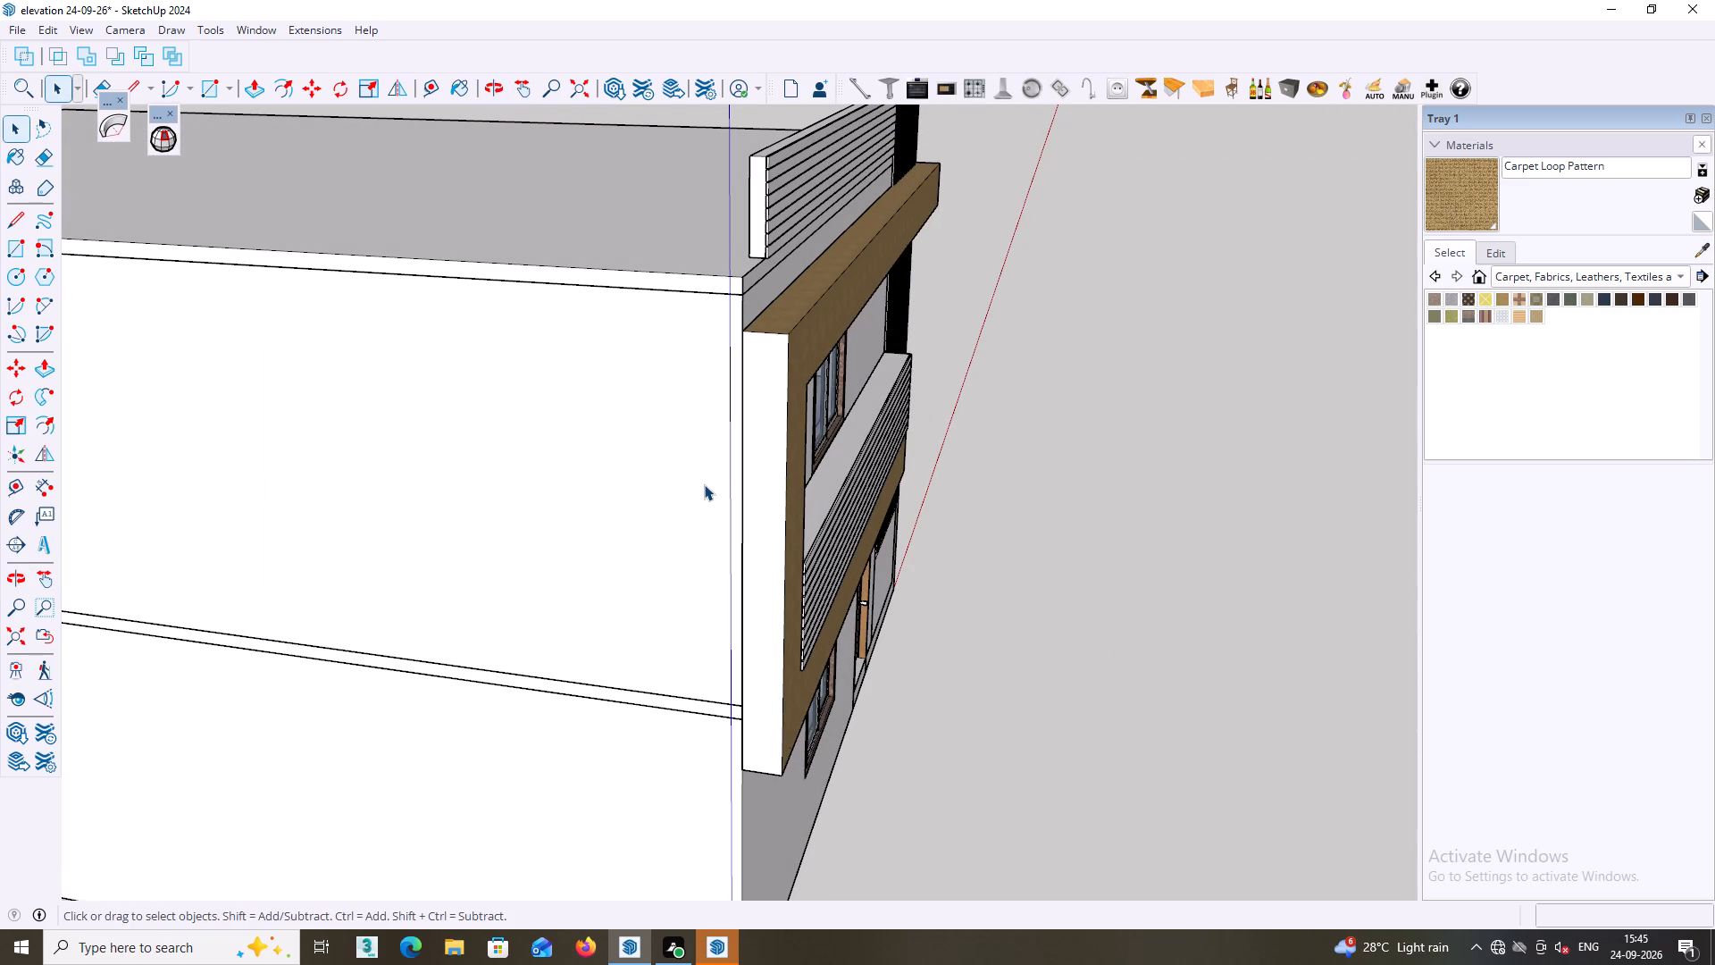
pyautogui.press('l')
pyautogui.moveTo(757, 699); pyautogui.dragTo(842, 668, button='middle')
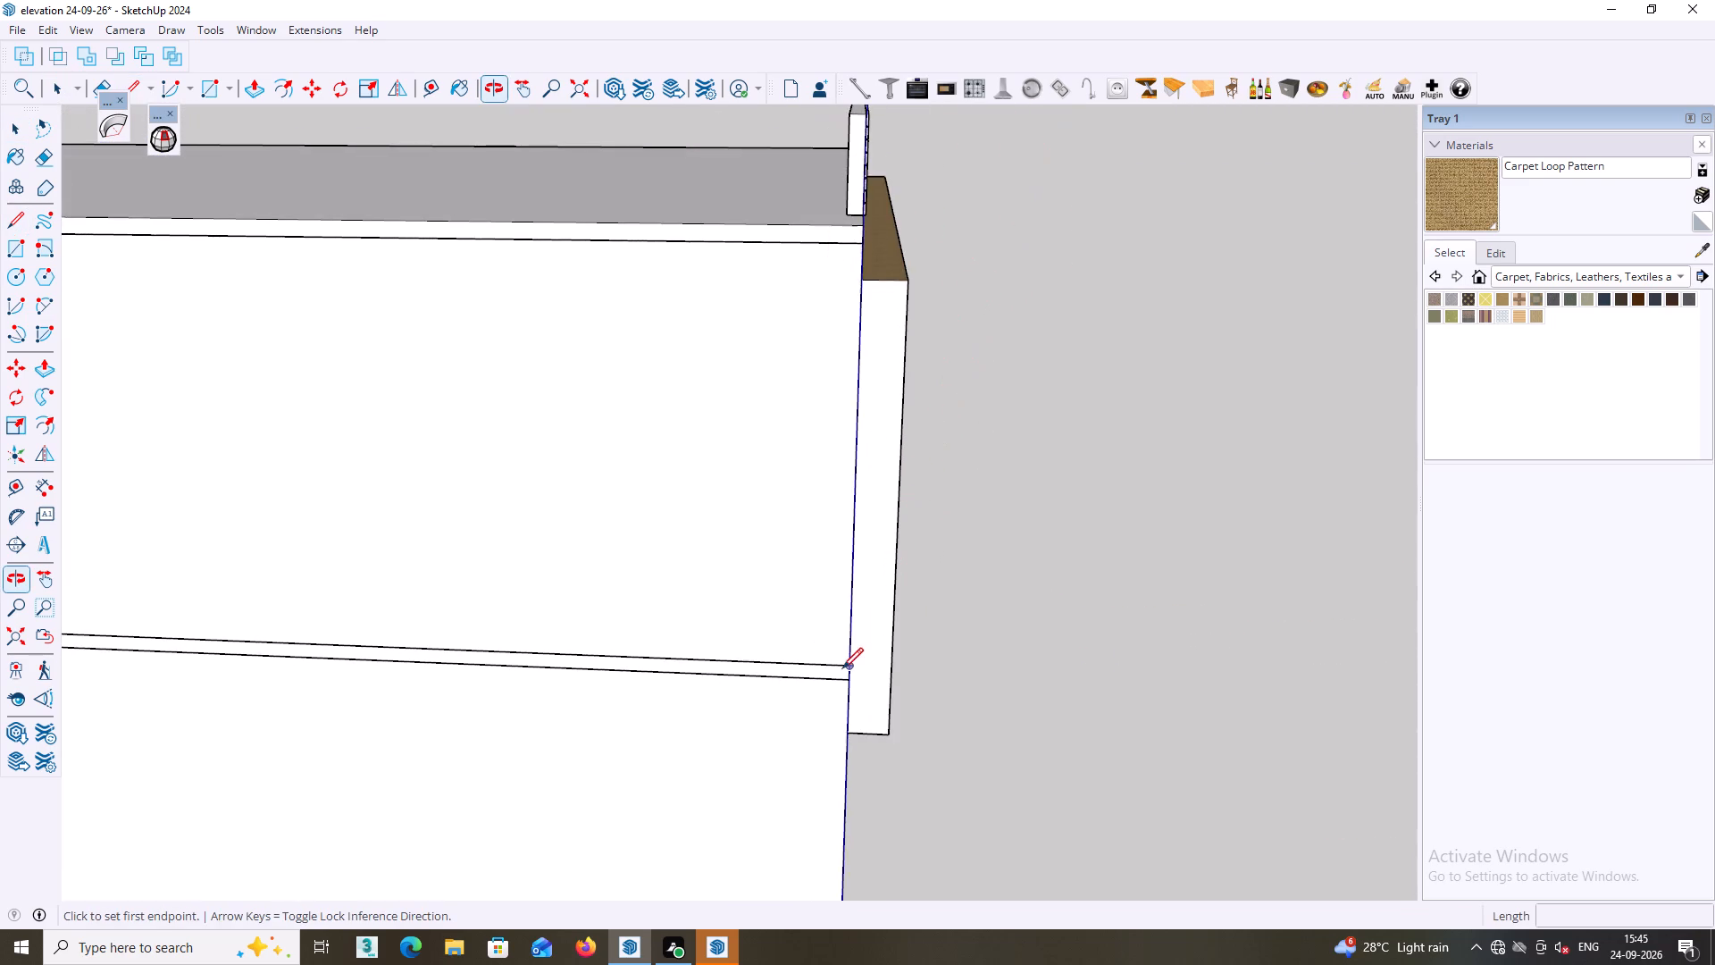
pyautogui.scroll(1, 842, 668)
pyautogui.click(849, 665)
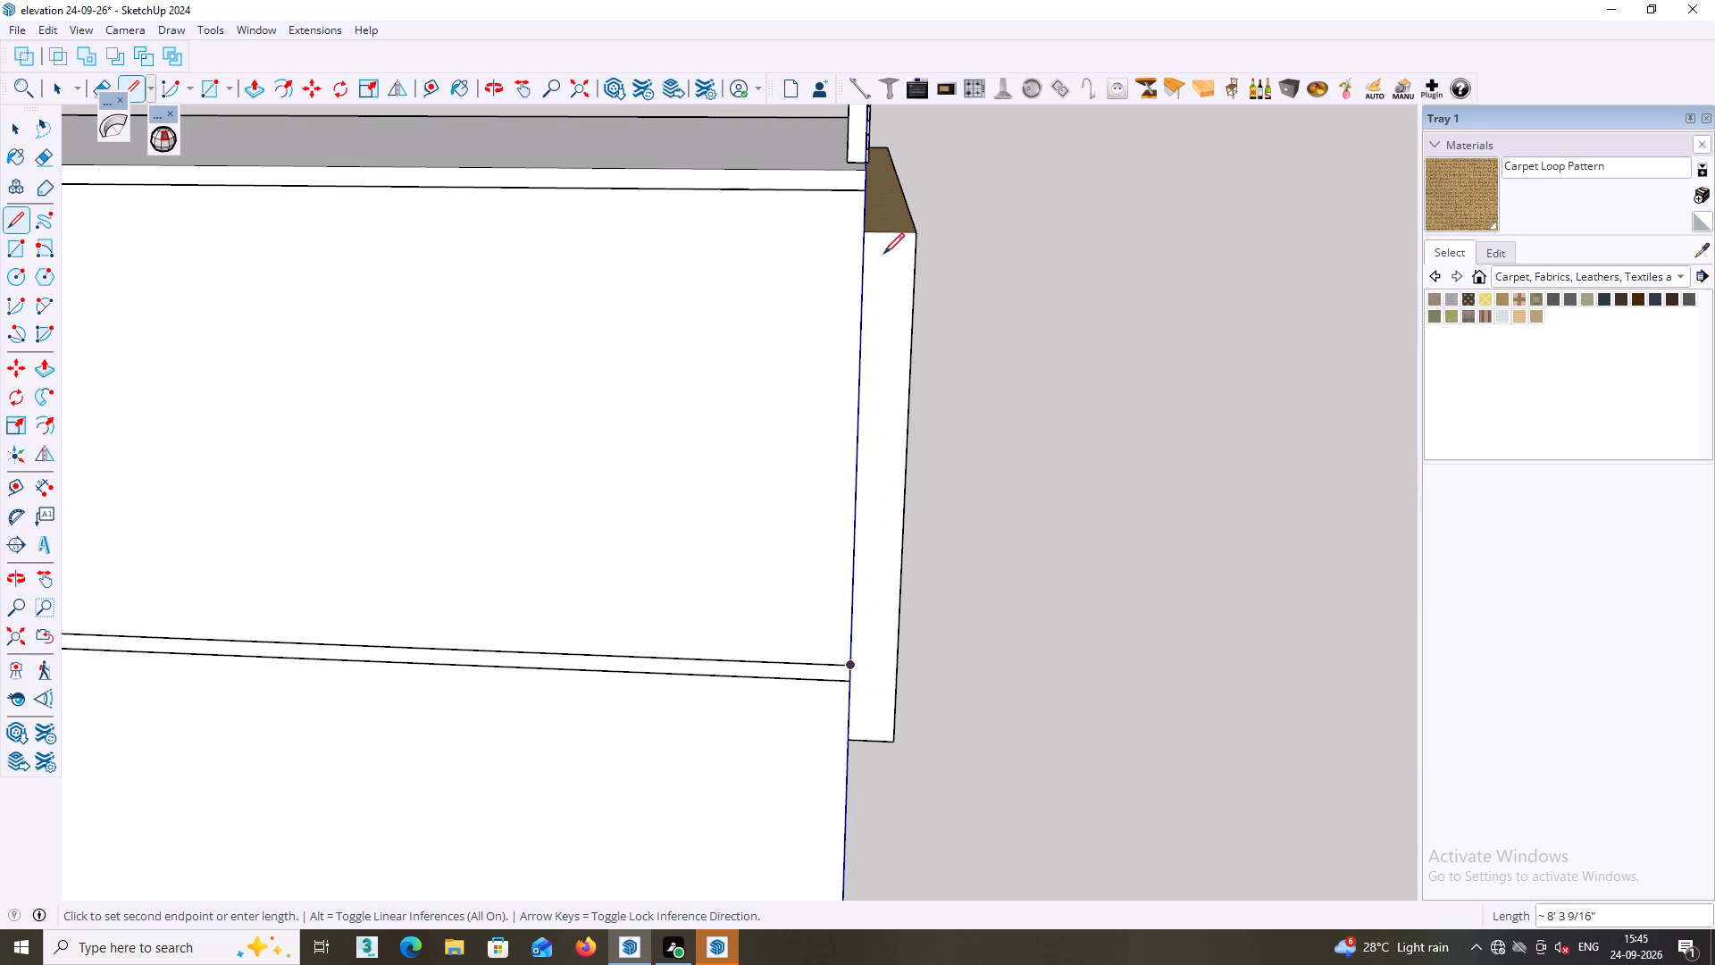
pyautogui.click(866, 232)
pyautogui.press('space')
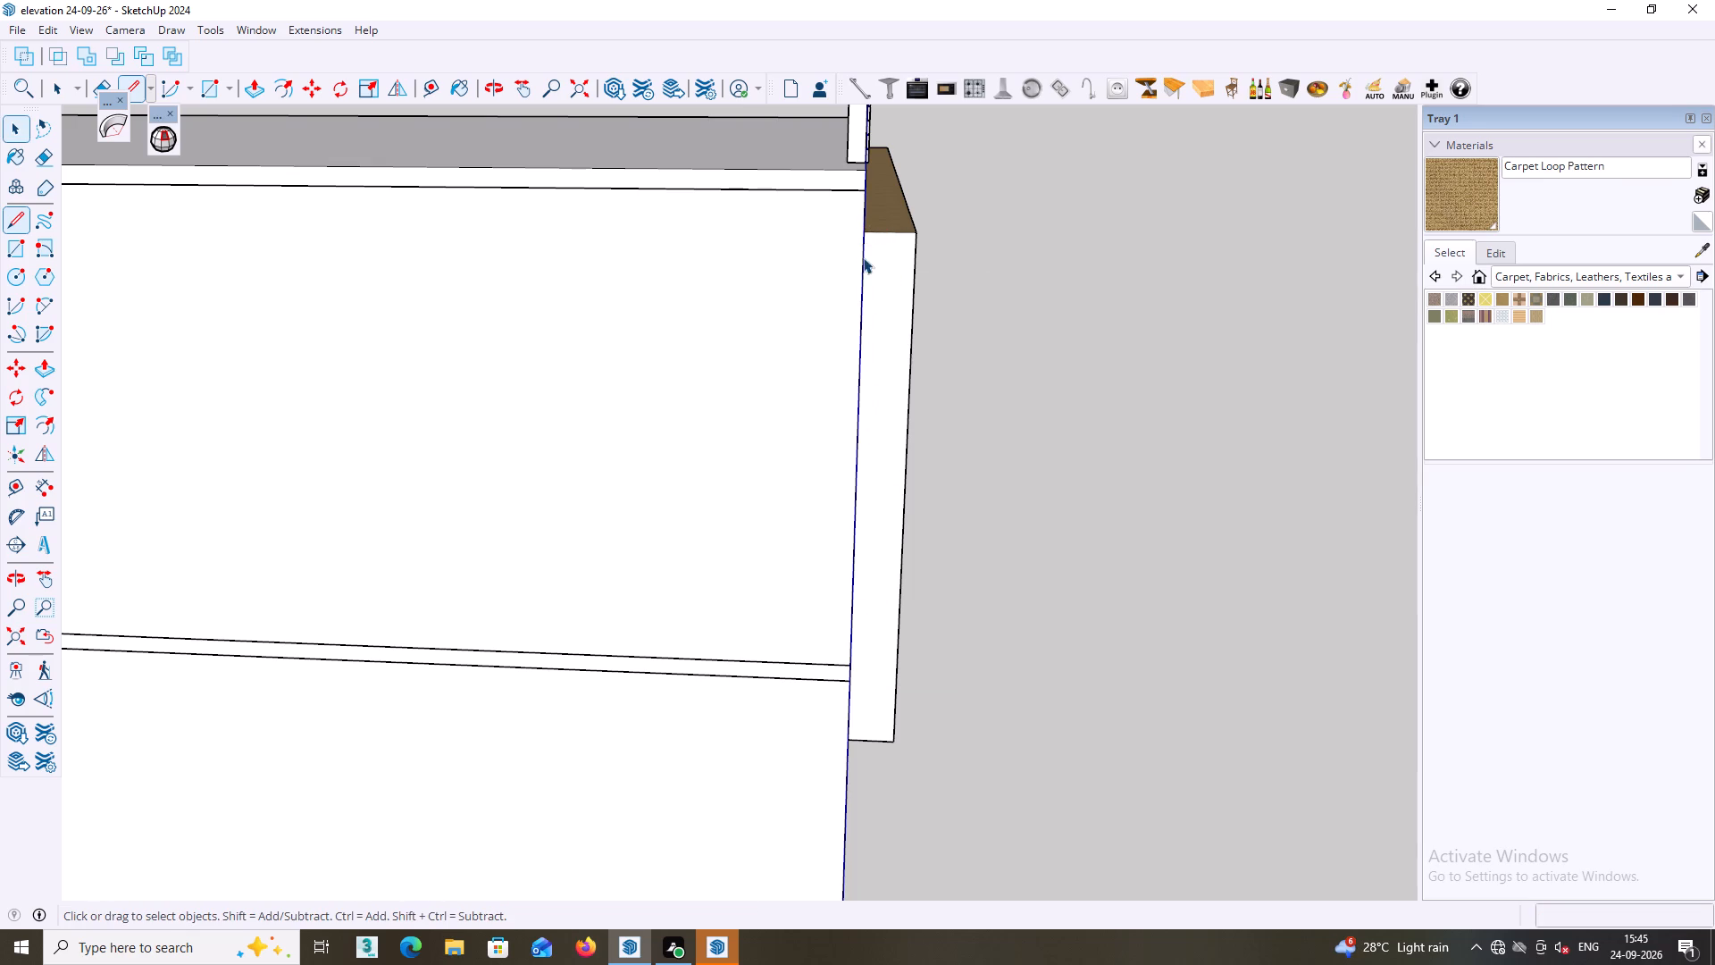
# Paint the whole upper storey group with Carpet Loop Pattern.
pyautogui.moveTo(1042, 492); pyautogui.dragTo(1007, 482, button='middle')
pyautogui.click(1439, 186)
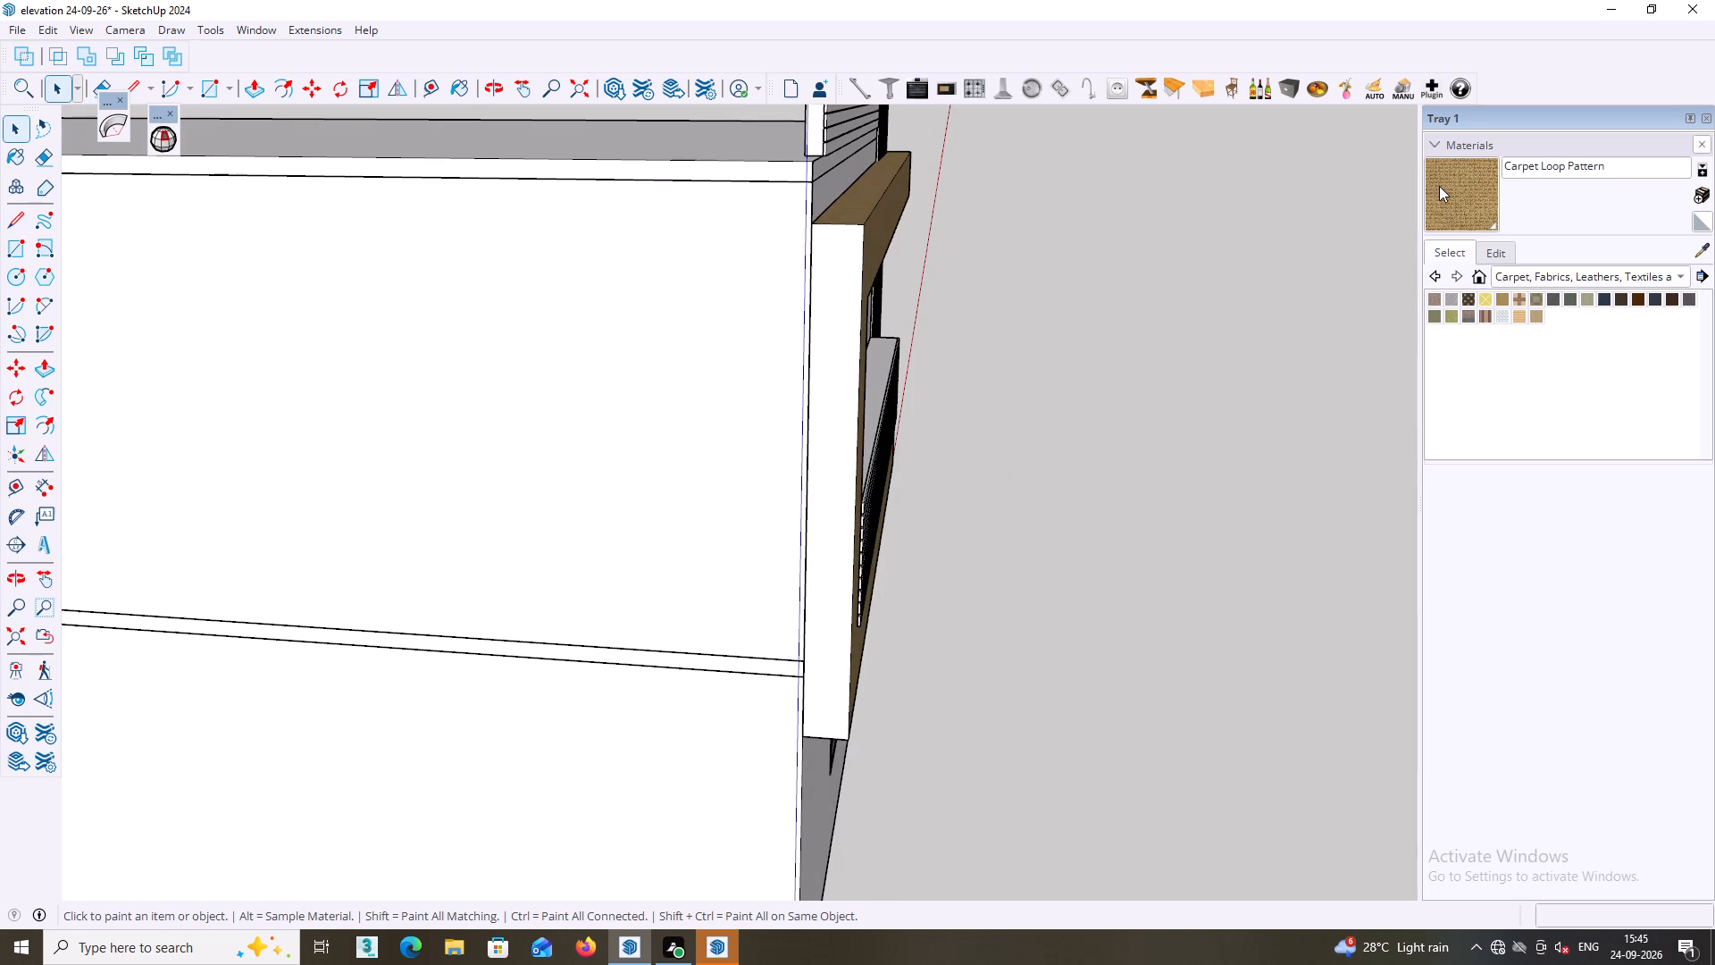
pyautogui.click(829, 430)
pyautogui.moveTo(838, 432); pyautogui.dragTo(899, 435, button='middle')
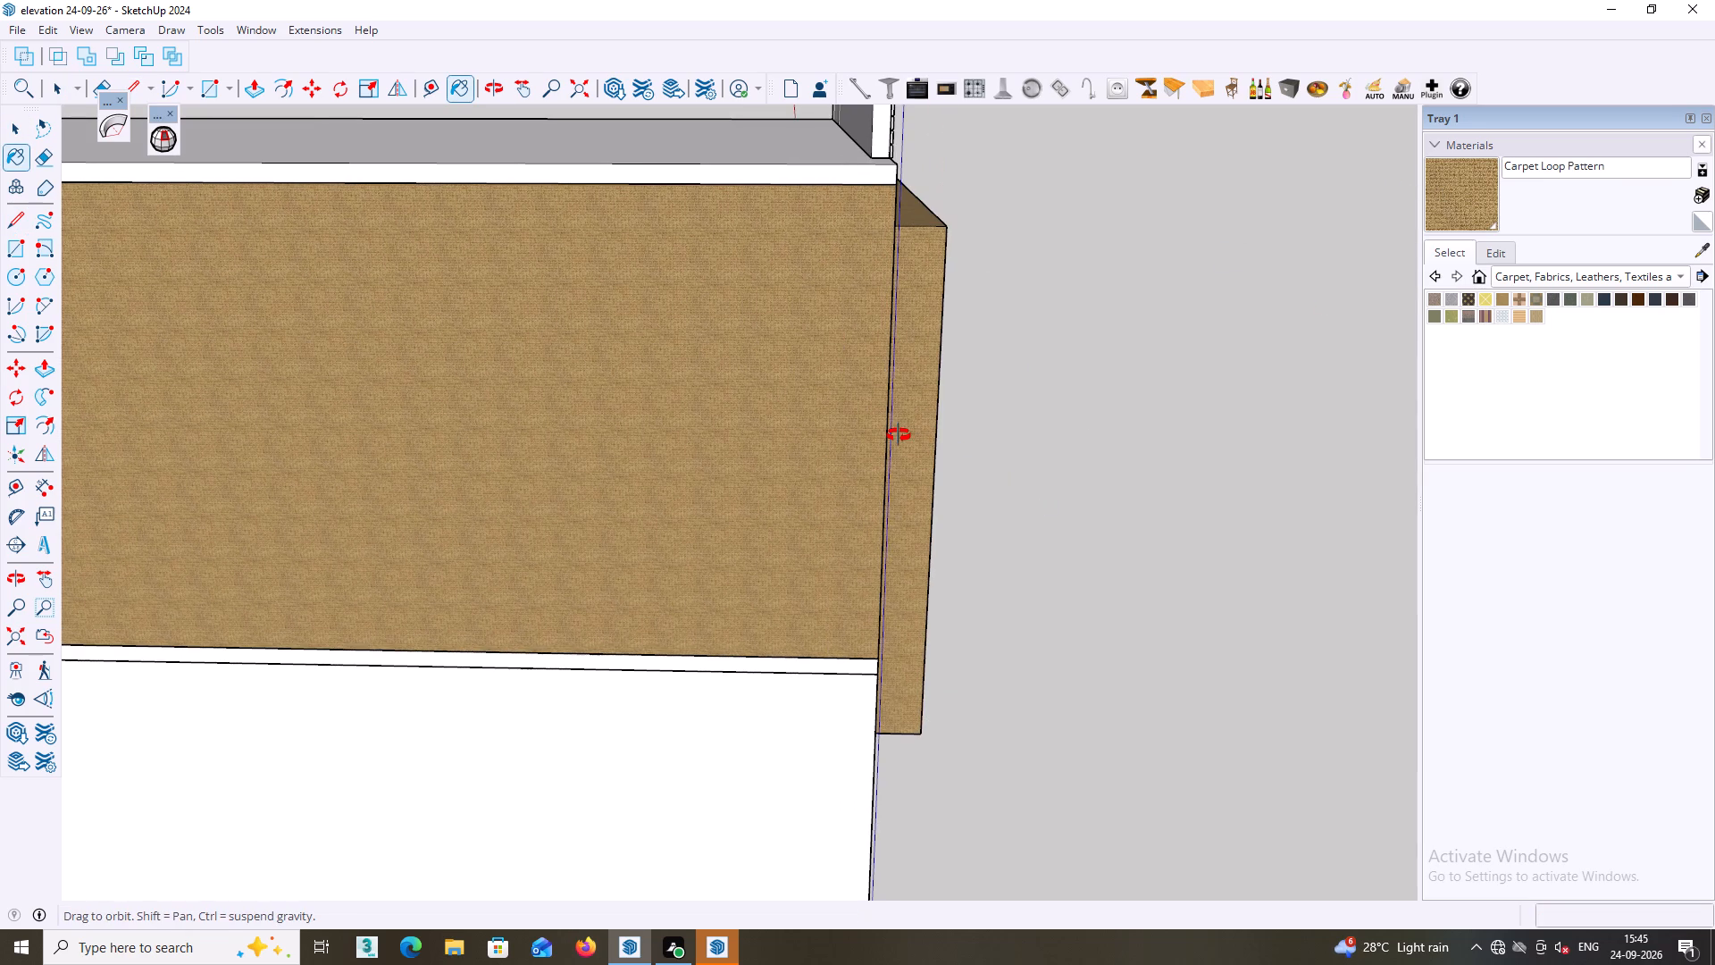
pyautogui.moveTo(899, 435); pyautogui.dragTo(899, 438, button='middle')
# Open the upper storey group, examine its side wall and frame end faces, leave the group and view the whole building.
pyautogui.press('space')
pyautogui.click(825, 462)
pyautogui.click(825, 466)
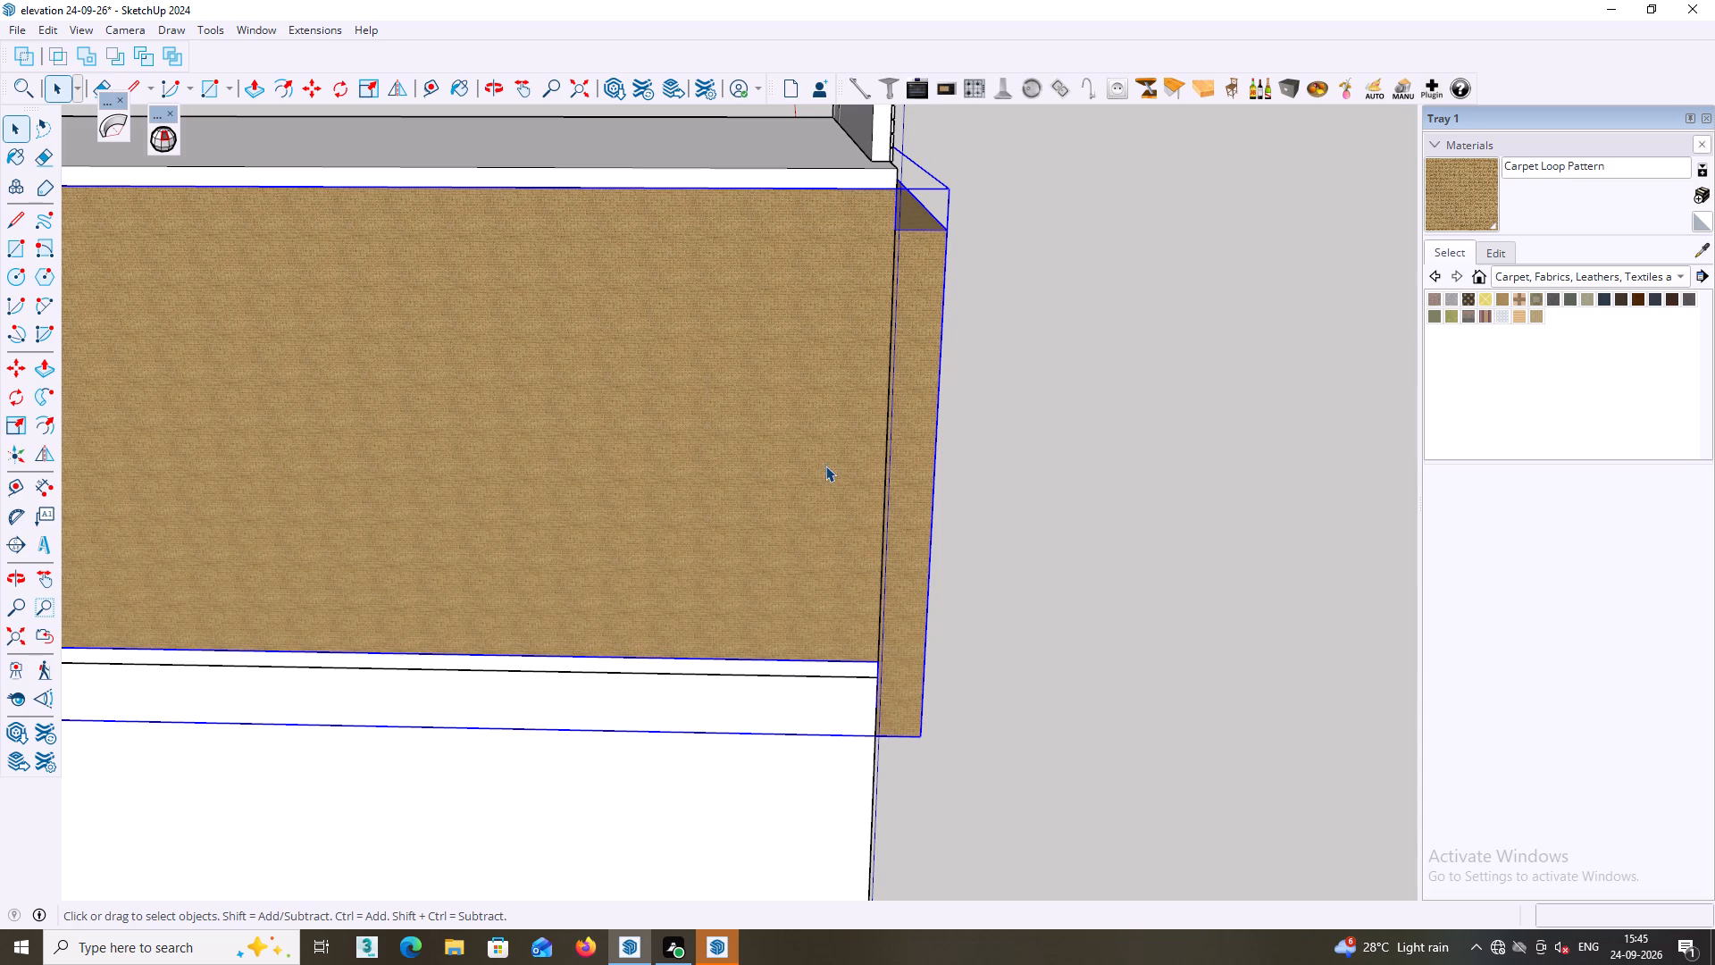
pyautogui.doubleClick(802, 487)
pyautogui.click(748, 495)
pyautogui.click(811, 493)
pyautogui.click(801, 504)
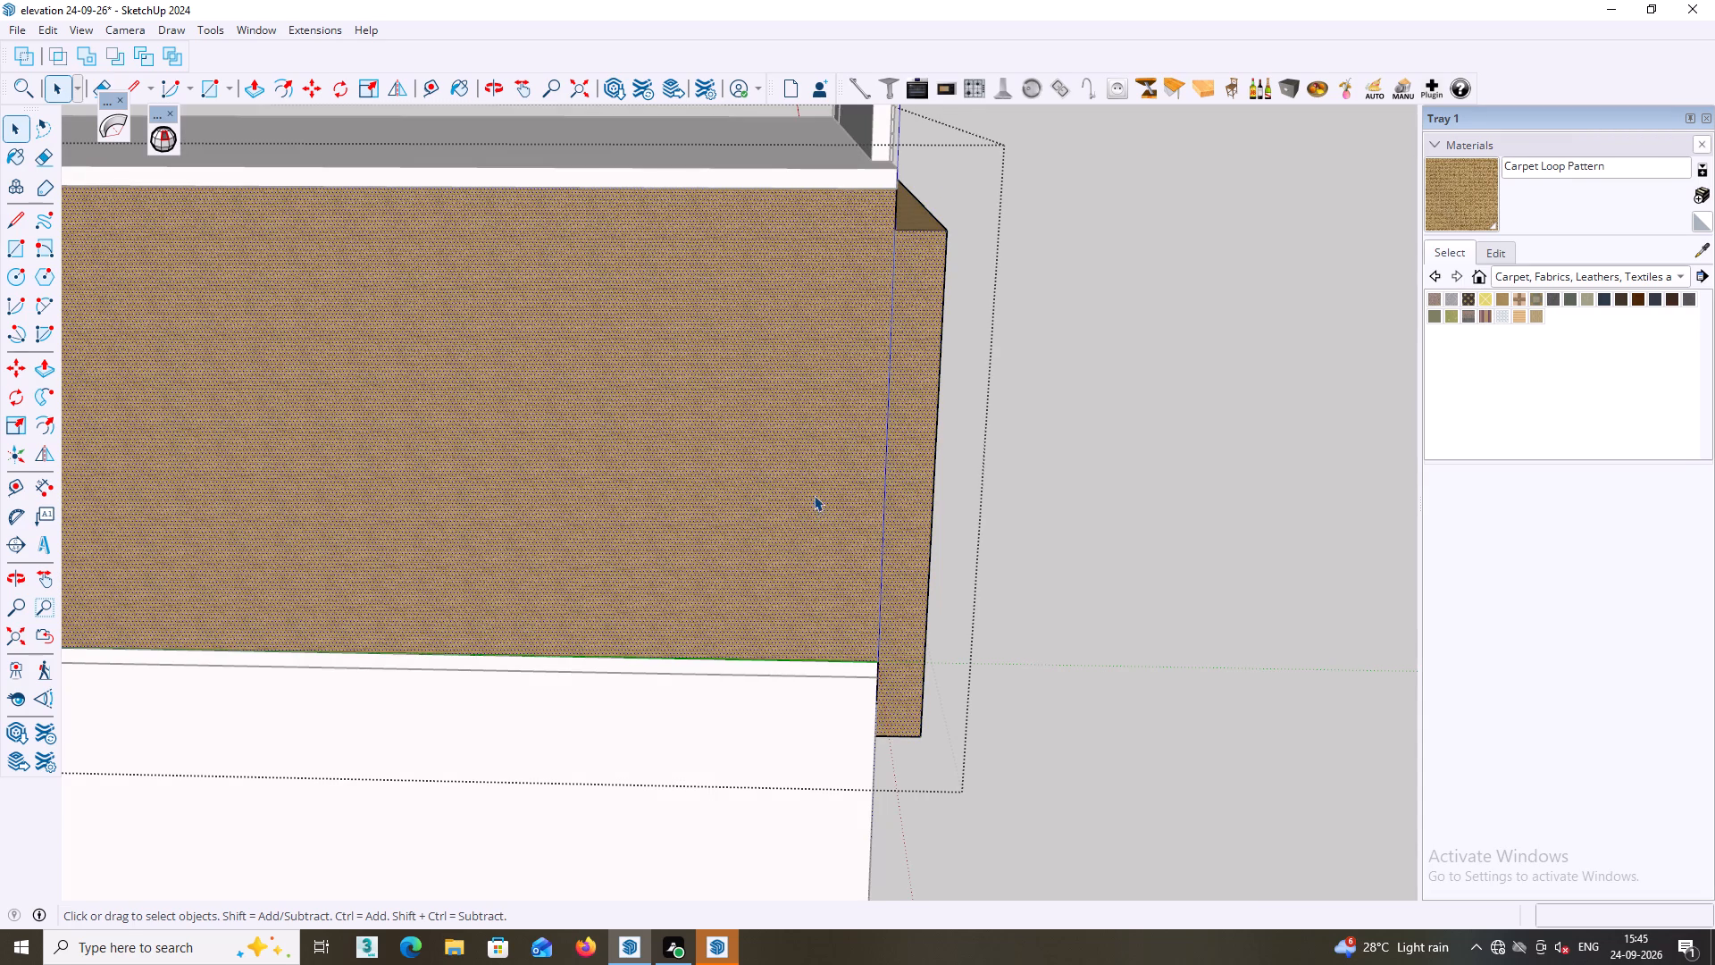
pyautogui.moveTo(814, 495); pyautogui.dragTo(739, 506, button='middle')
pyautogui.click(703, 509)
pyautogui.moveTo(750, 503); pyautogui.dragTo(846, 502, button='middle')
pyautogui.scroll(-1, 834, 518)
pyautogui.middleClick(748, 529)
pyautogui.click(765, 534)
pyautogui.doubleClick(741, 539)
pyautogui.click(736, 541)
pyautogui.click(725, 539)
pyautogui.moveTo(1010, 495); pyautogui.dragTo(851, 508, button='middle')
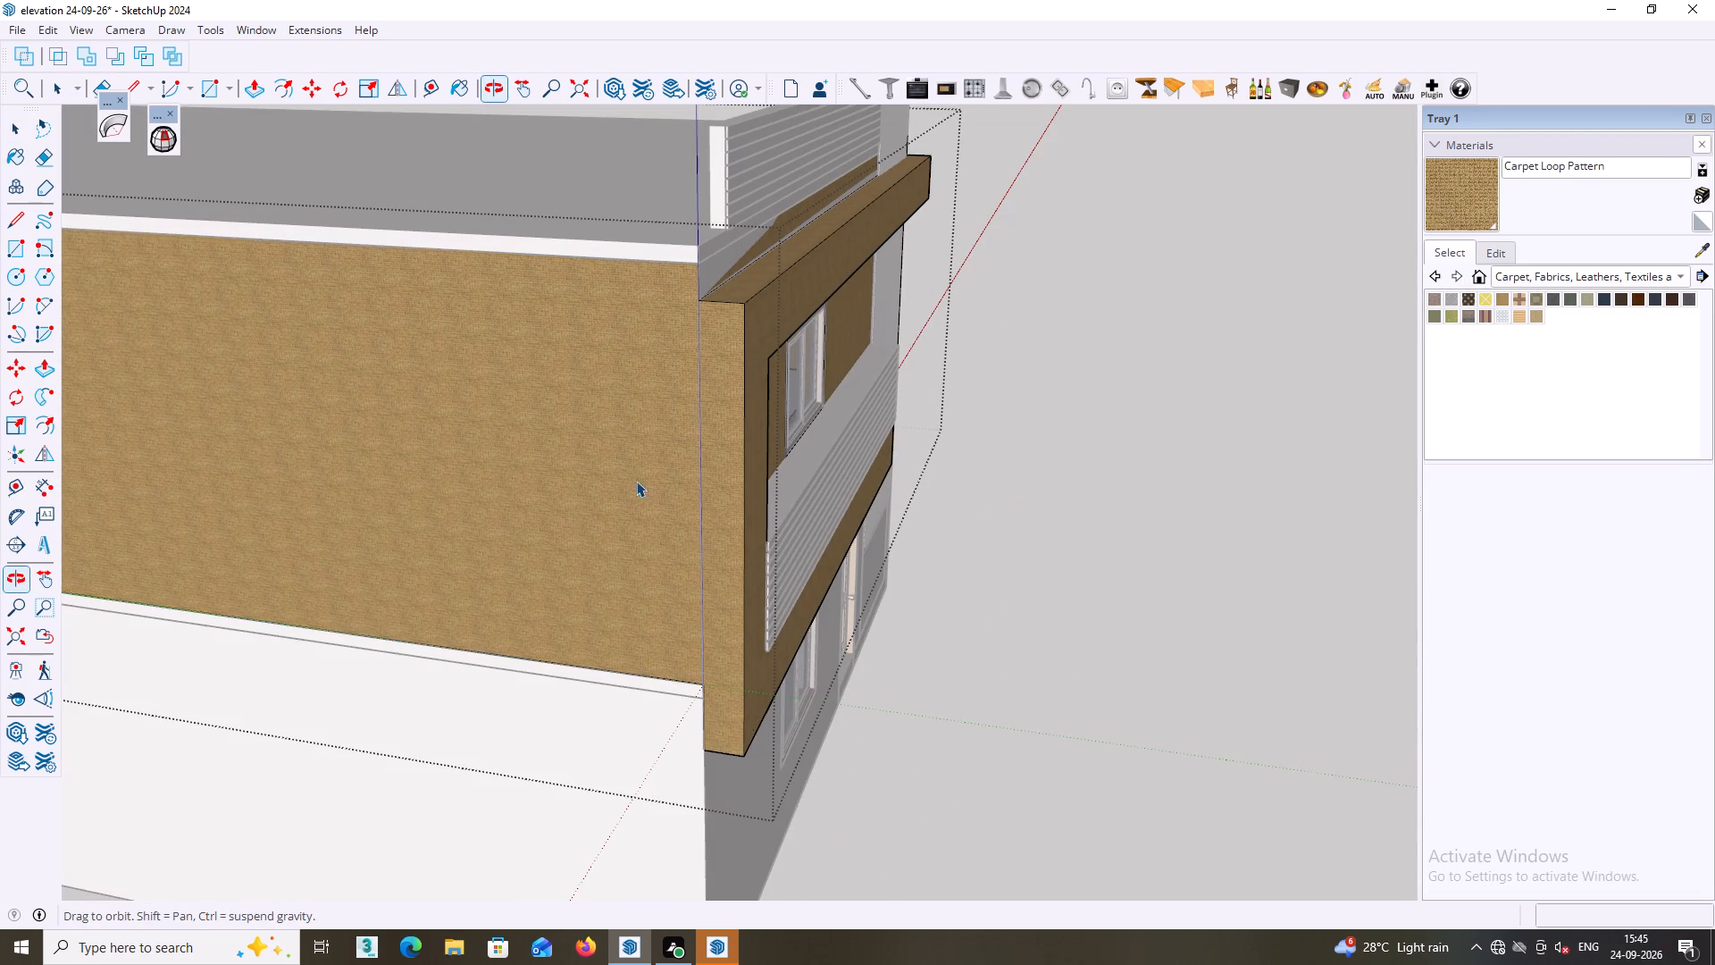
pyautogui.click(582, 482)
pyautogui.click(1189, 514)
pyautogui.moveTo(1145, 515); pyautogui.dragTo(1071, 533, button='middle')
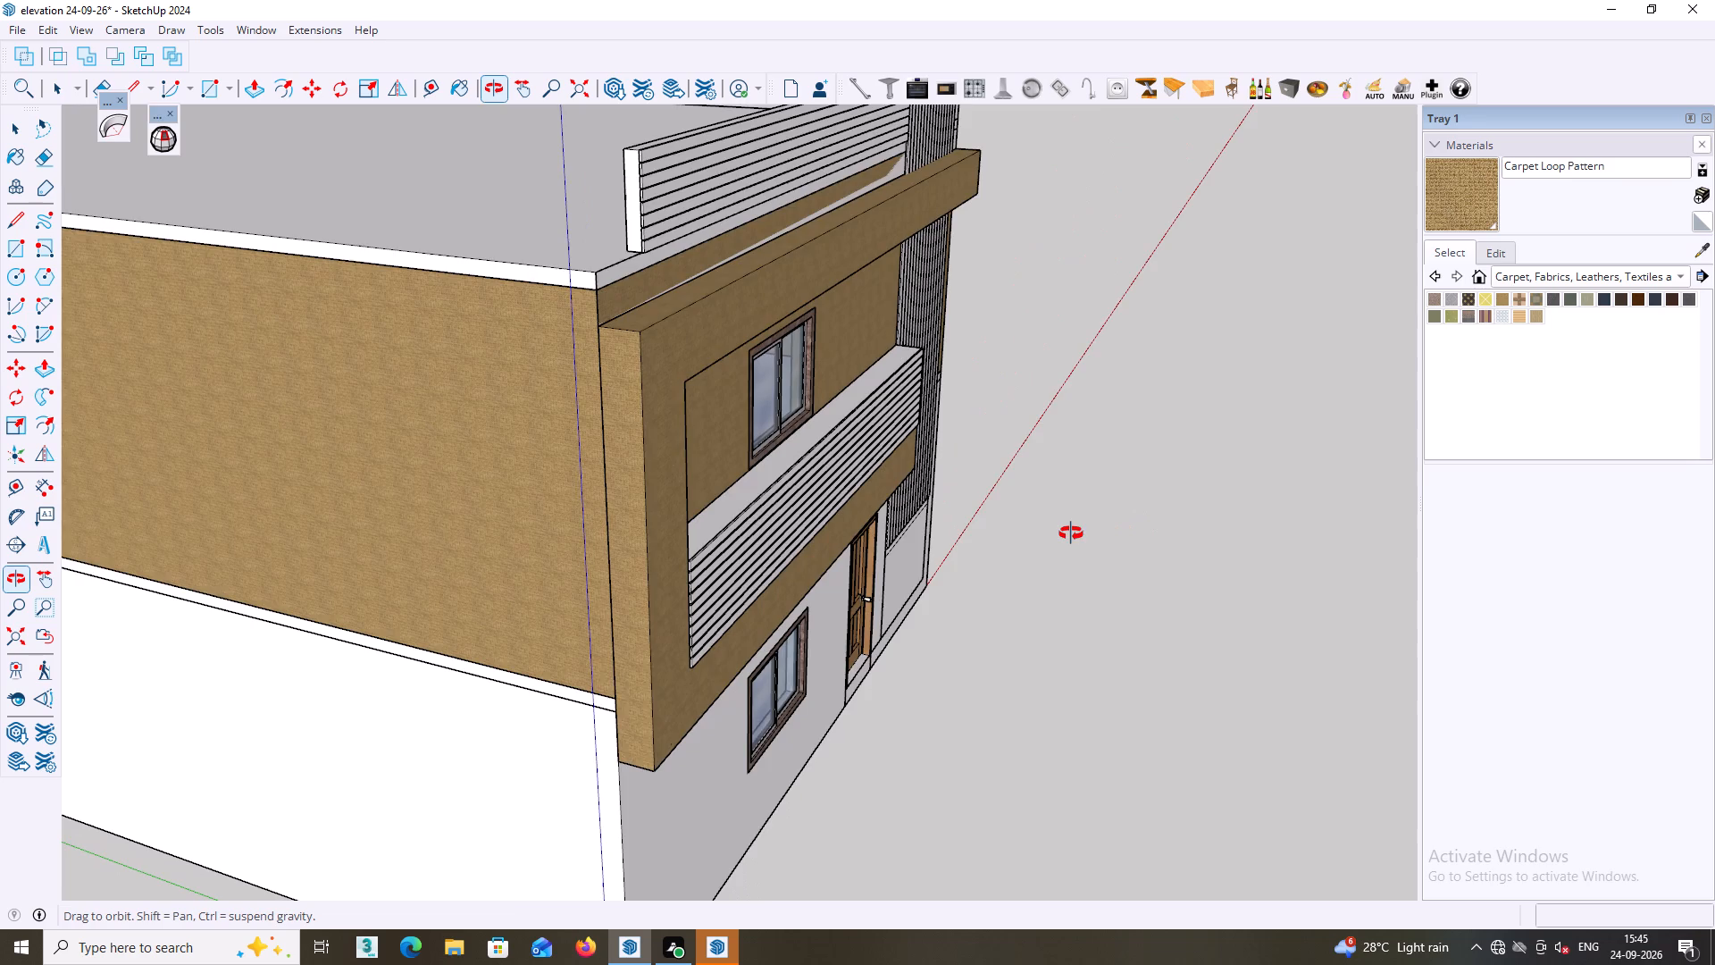
pyautogui.moveTo(1071, 533); pyautogui.dragTo(989, 533, button='middle')
pyautogui.scroll(-7, 991, 561)
pyautogui.moveTo(1069, 594); pyautogui.dragTo(834, 474, button='middle')
pyautogui.moveTo(789, 491); pyautogui.dragTo(690, 532, button='middle')
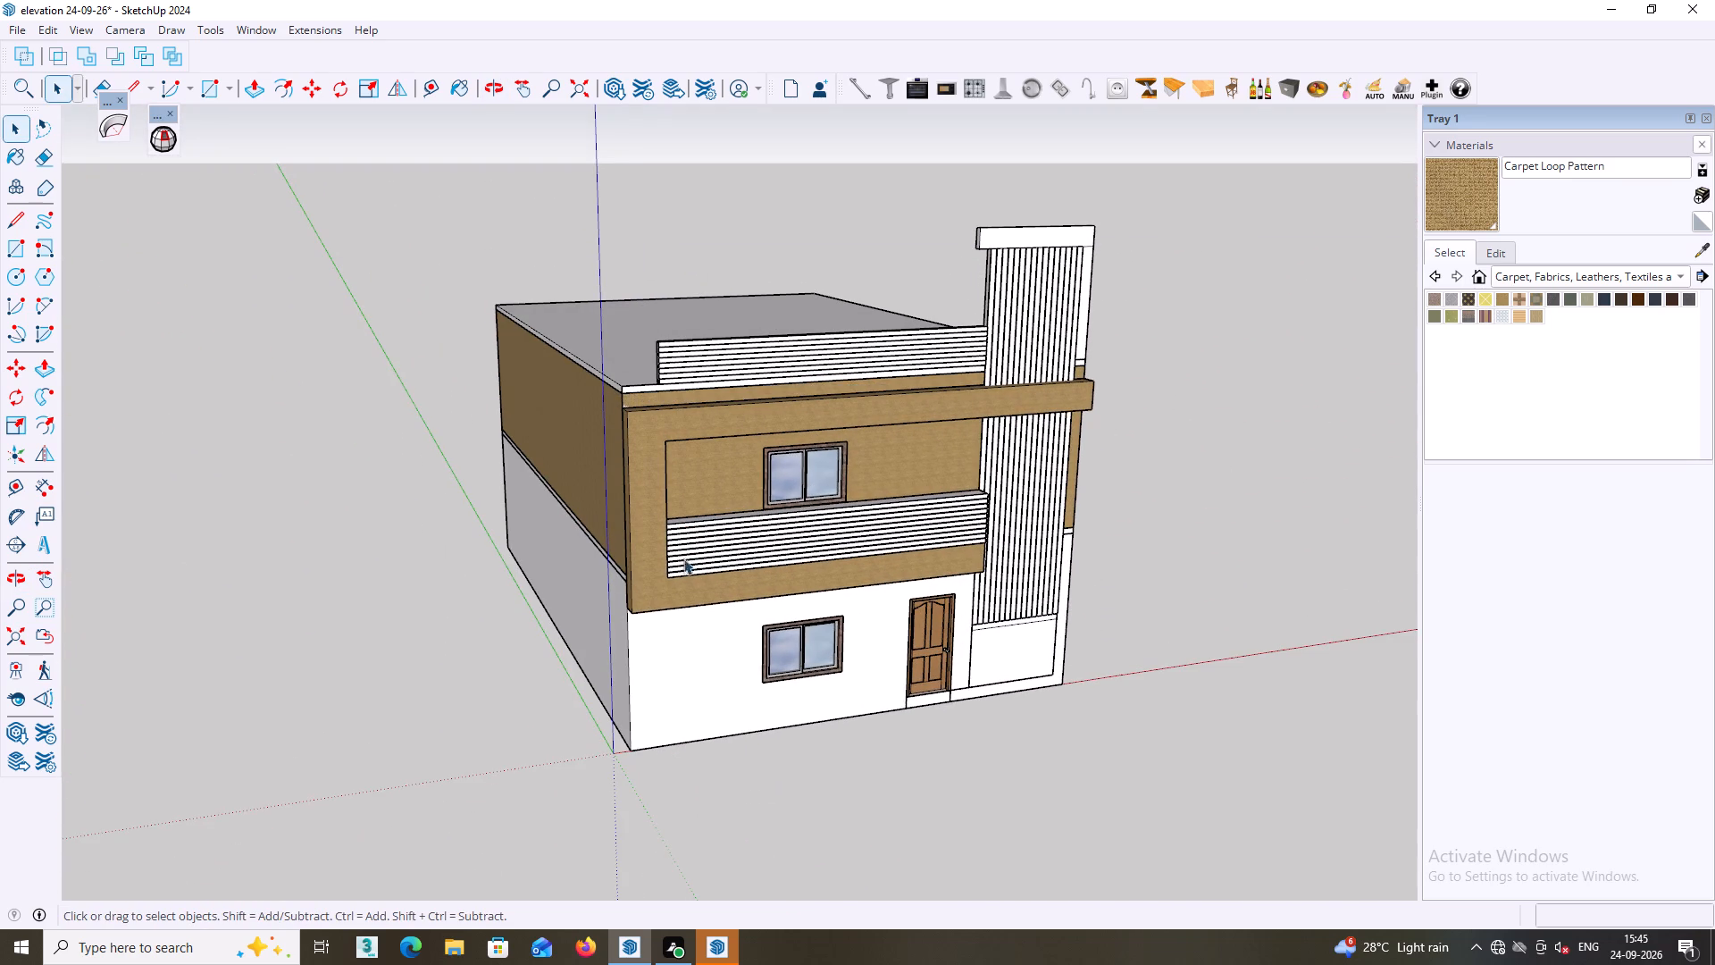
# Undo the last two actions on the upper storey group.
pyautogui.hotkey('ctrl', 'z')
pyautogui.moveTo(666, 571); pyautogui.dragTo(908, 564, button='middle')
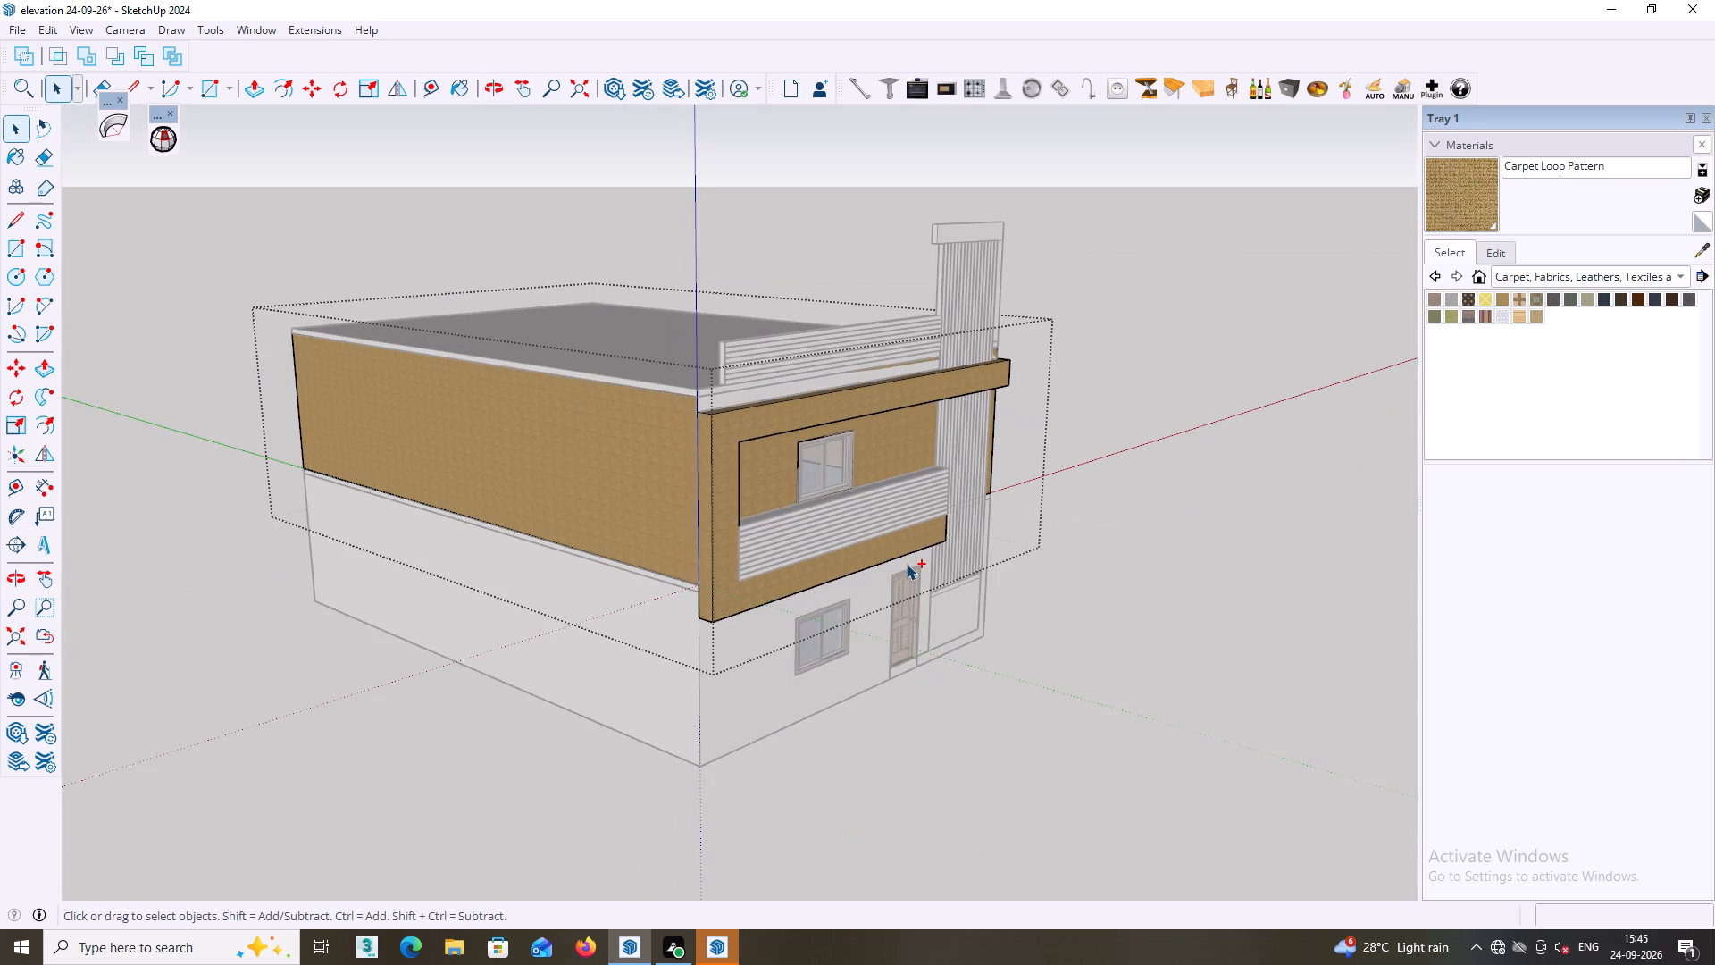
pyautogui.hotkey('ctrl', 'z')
# Open the group containing the strip between balcony frame and roof parapet, paint its front face with Color C05, and leave the group.
pyautogui.moveTo(872, 575); pyautogui.dragTo(774, 608, button='middle')
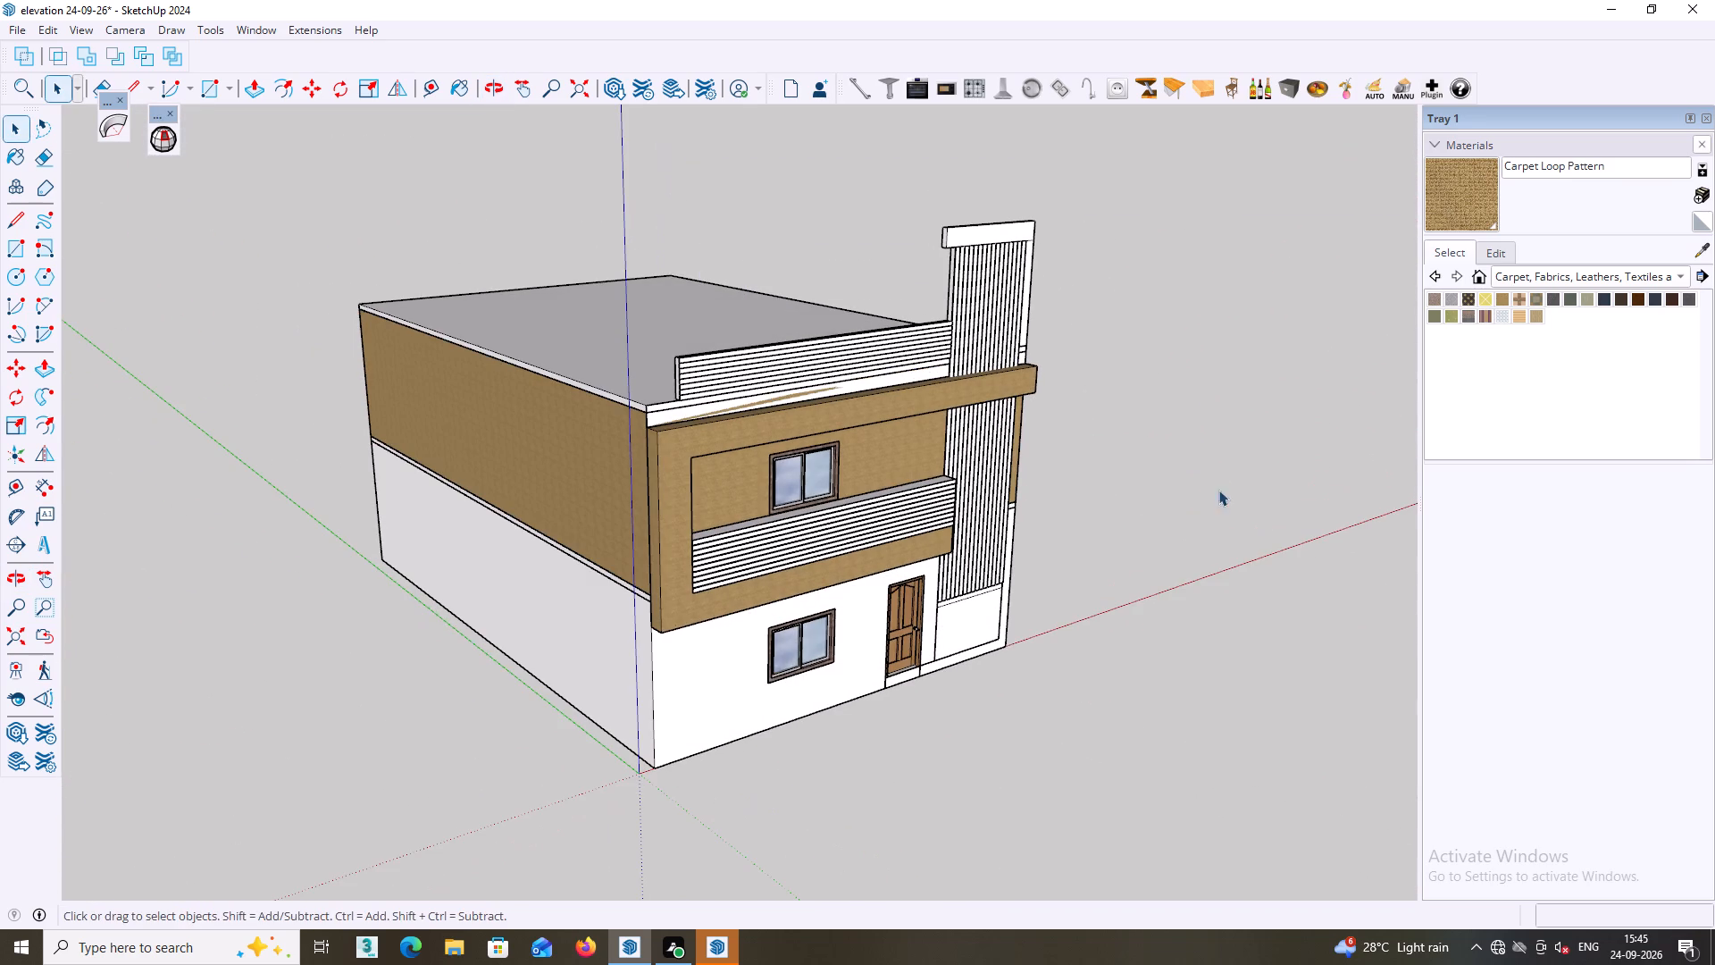
pyautogui.moveTo(1218, 490); pyautogui.dragTo(1101, 493, button='middle')
pyautogui.click(1286, 506)
pyautogui.moveTo(1241, 477); pyautogui.dragTo(1027, 385, button='middle')
pyautogui.scroll(5, 1176, 394)
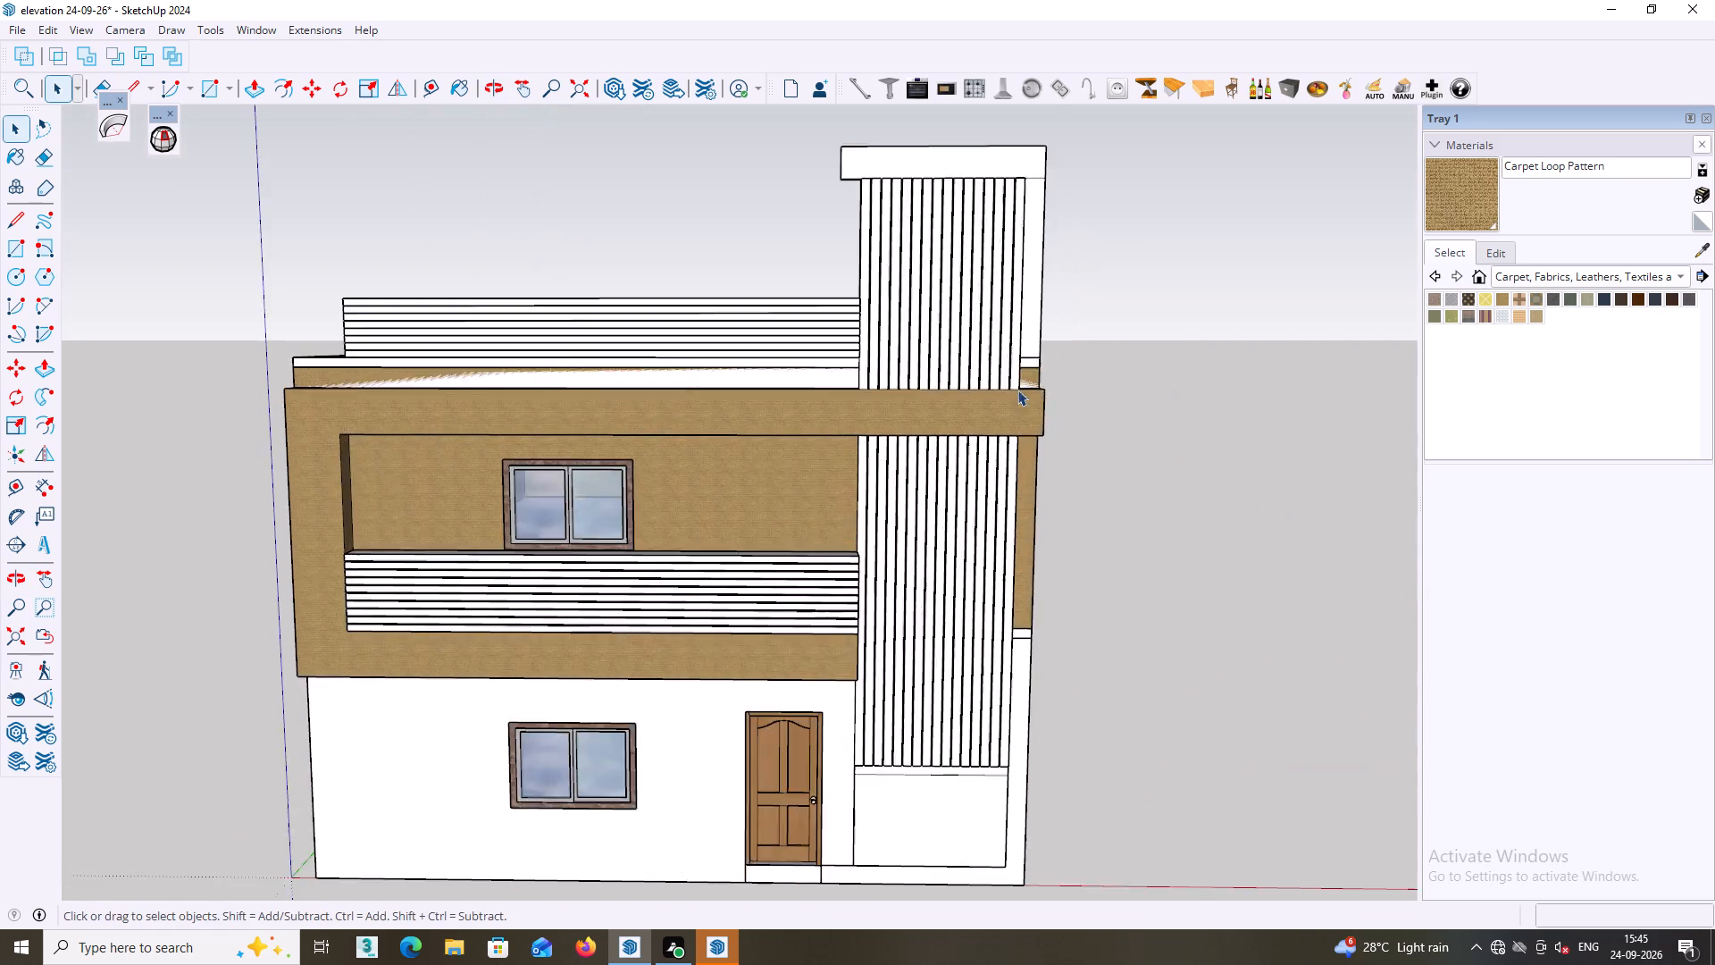
pyautogui.scroll(8, 1017, 390)
pyautogui.doubleClick(1043, 350)
pyautogui.click(1044, 356)
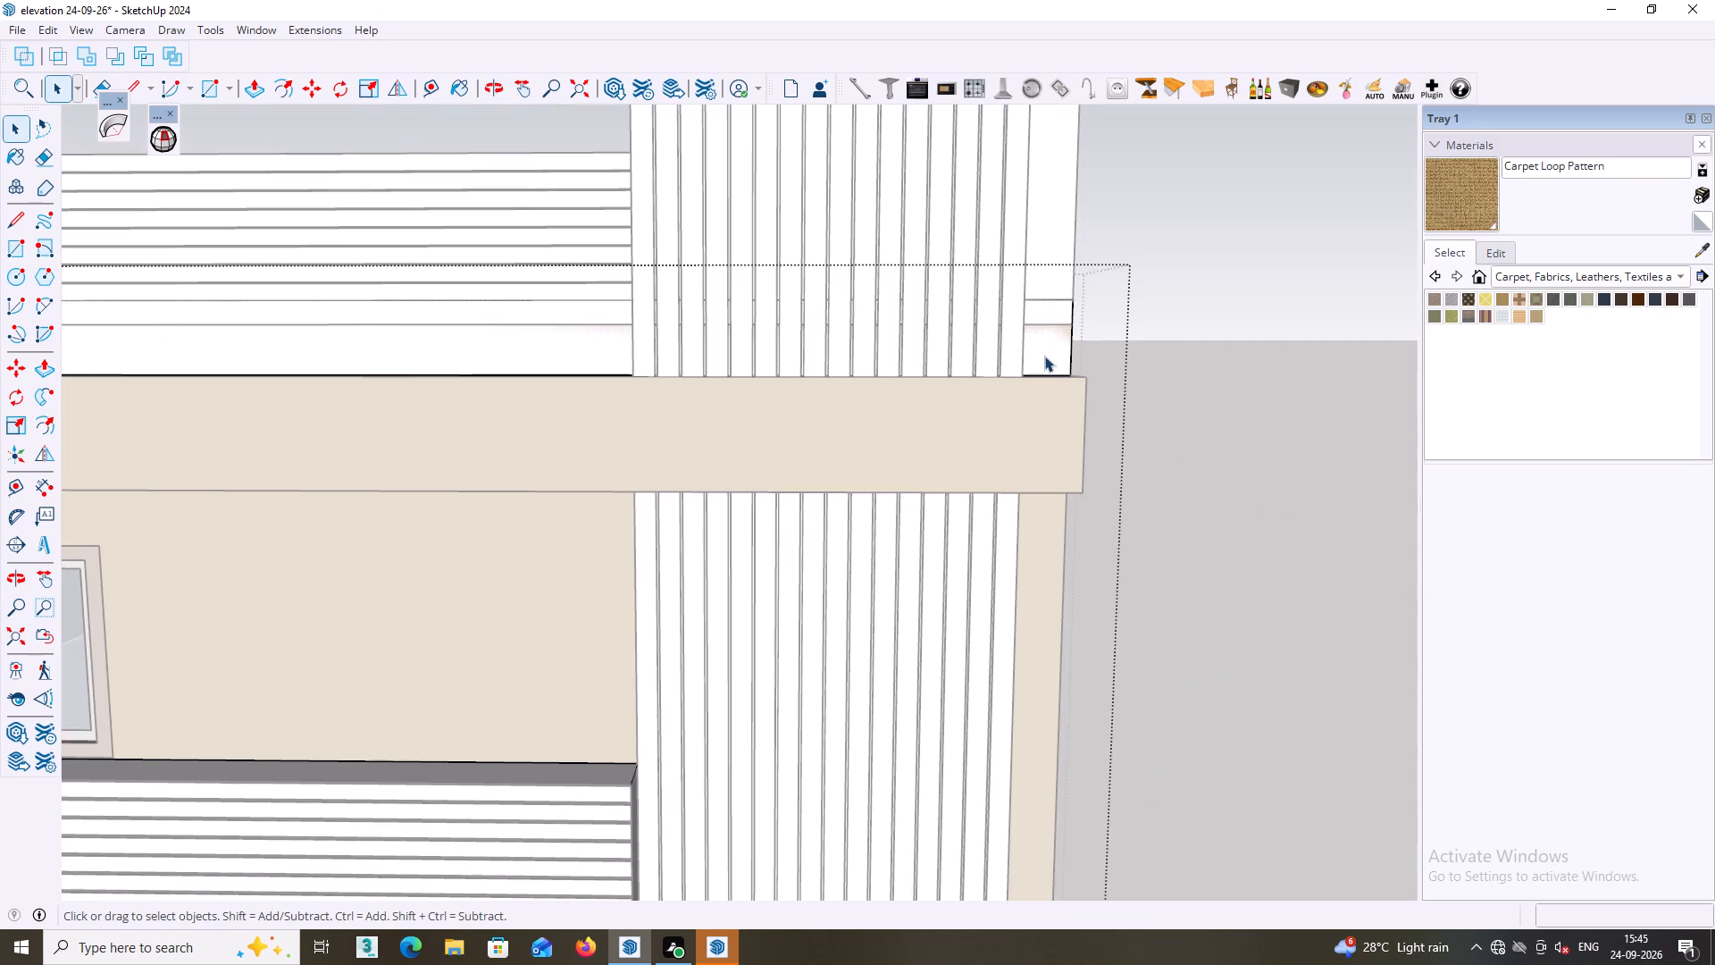
pyautogui.moveTo(1051, 356); pyautogui.dragTo(1032, 369, button='middle')
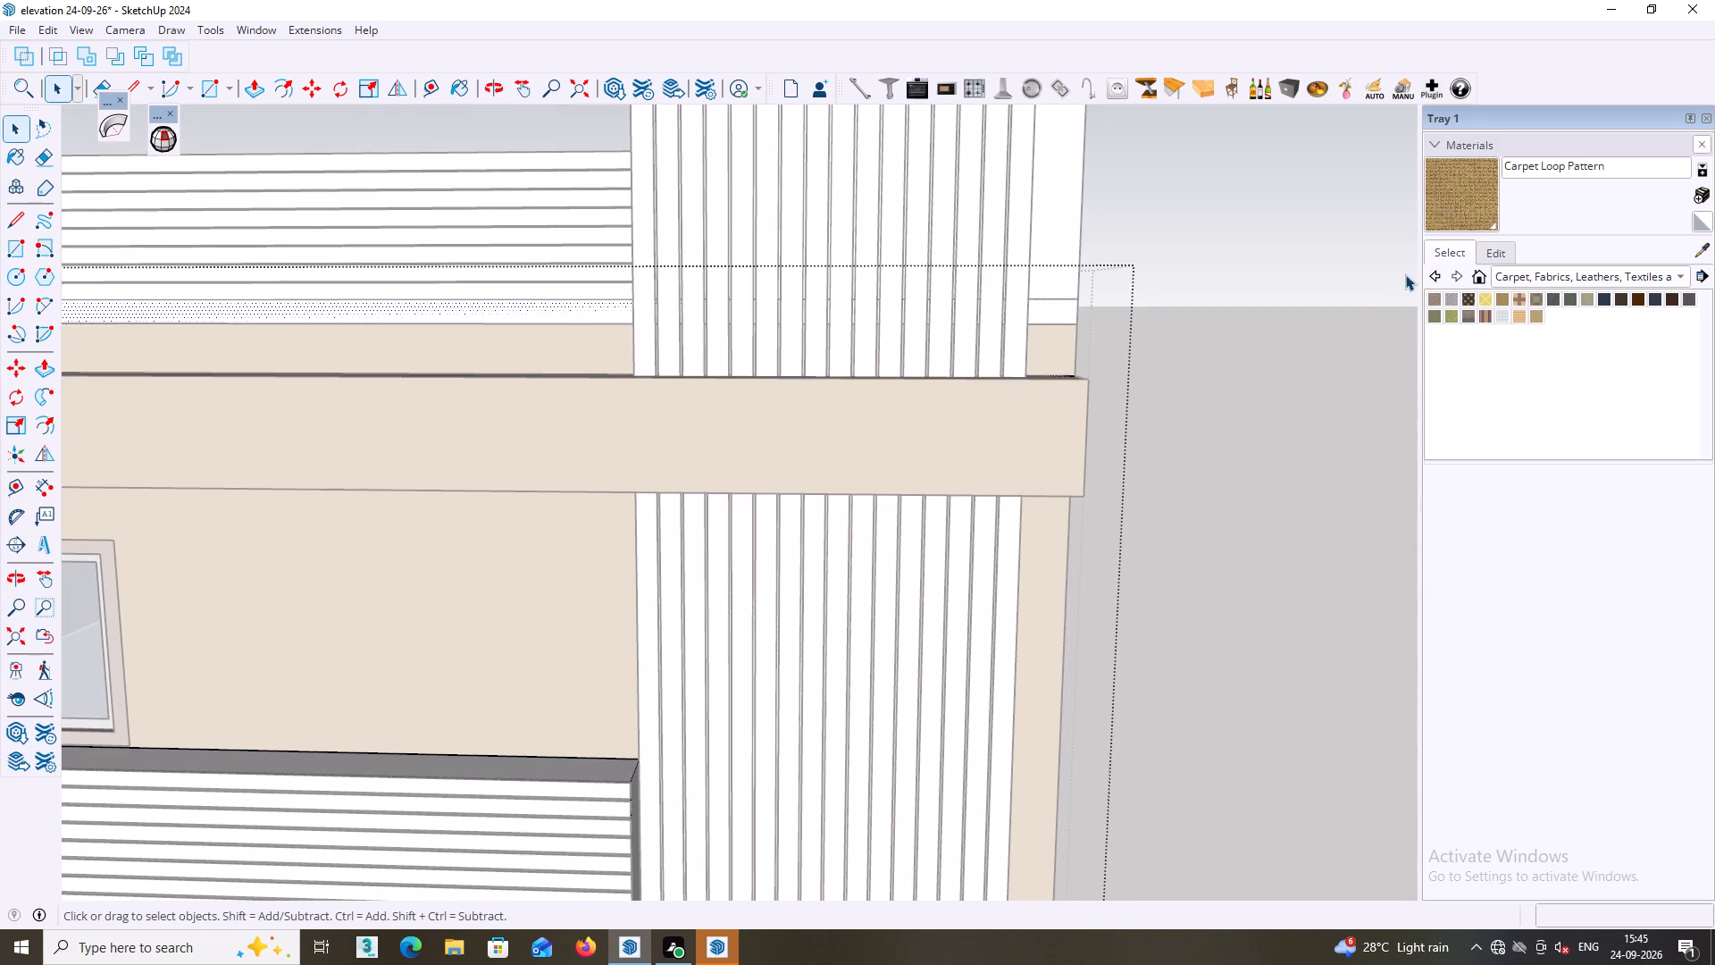
pyautogui.click(1681, 272)
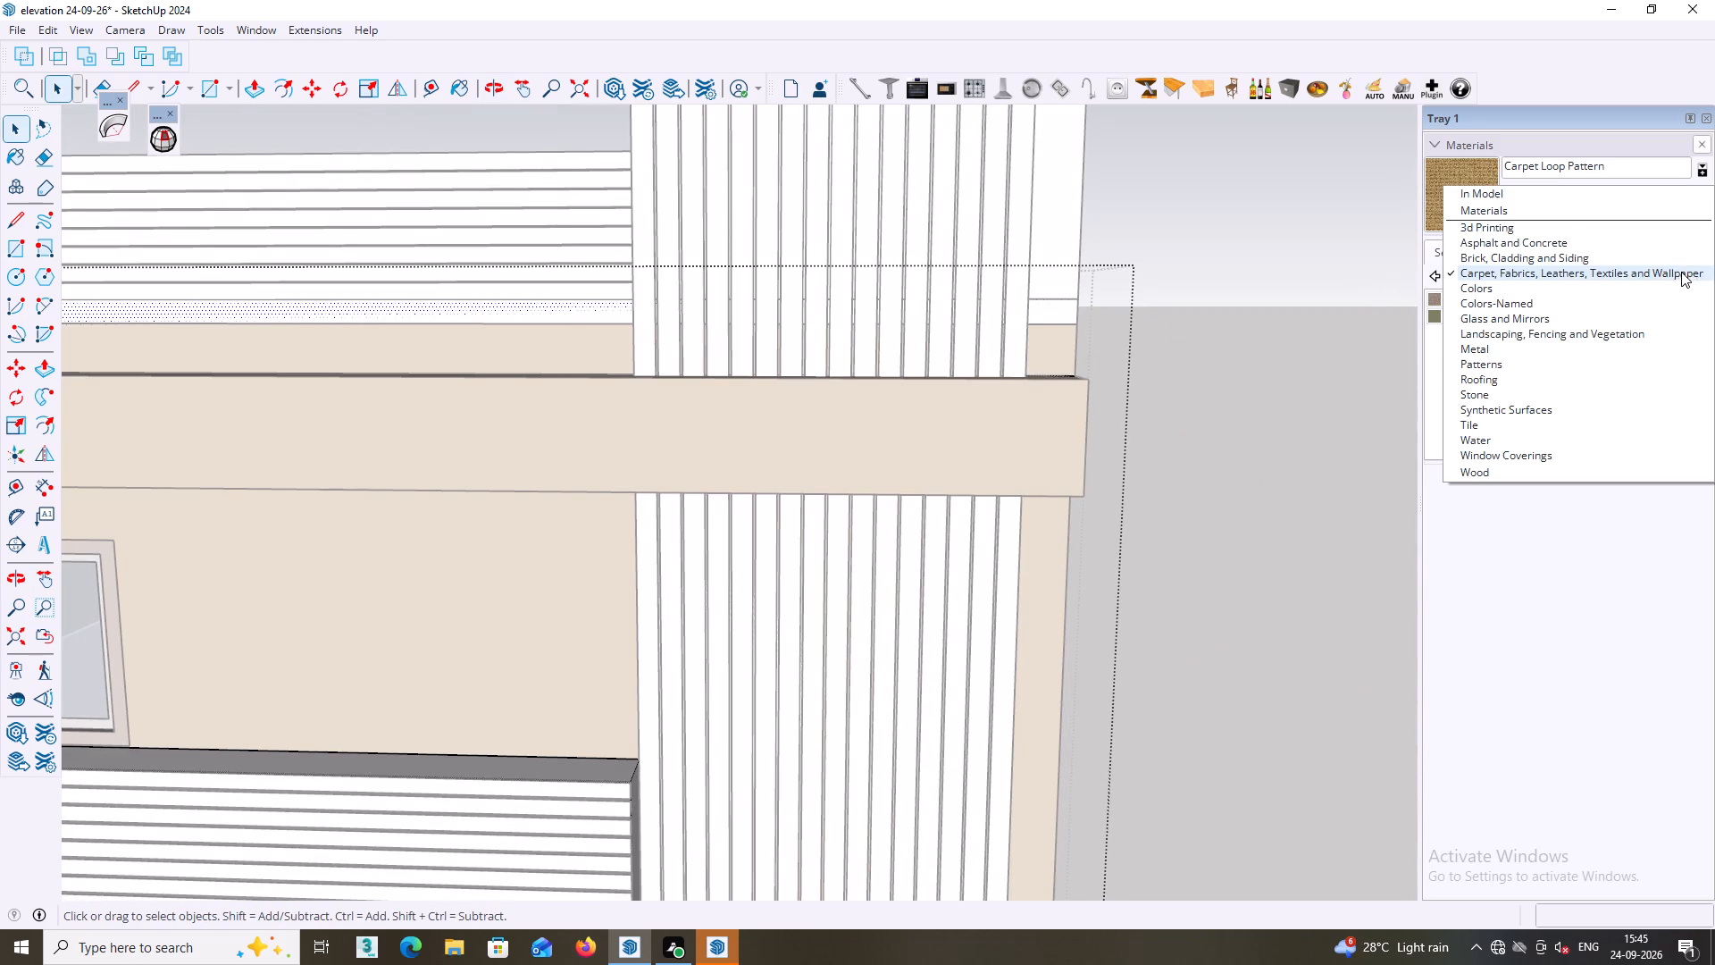
pyautogui.click(1522, 294)
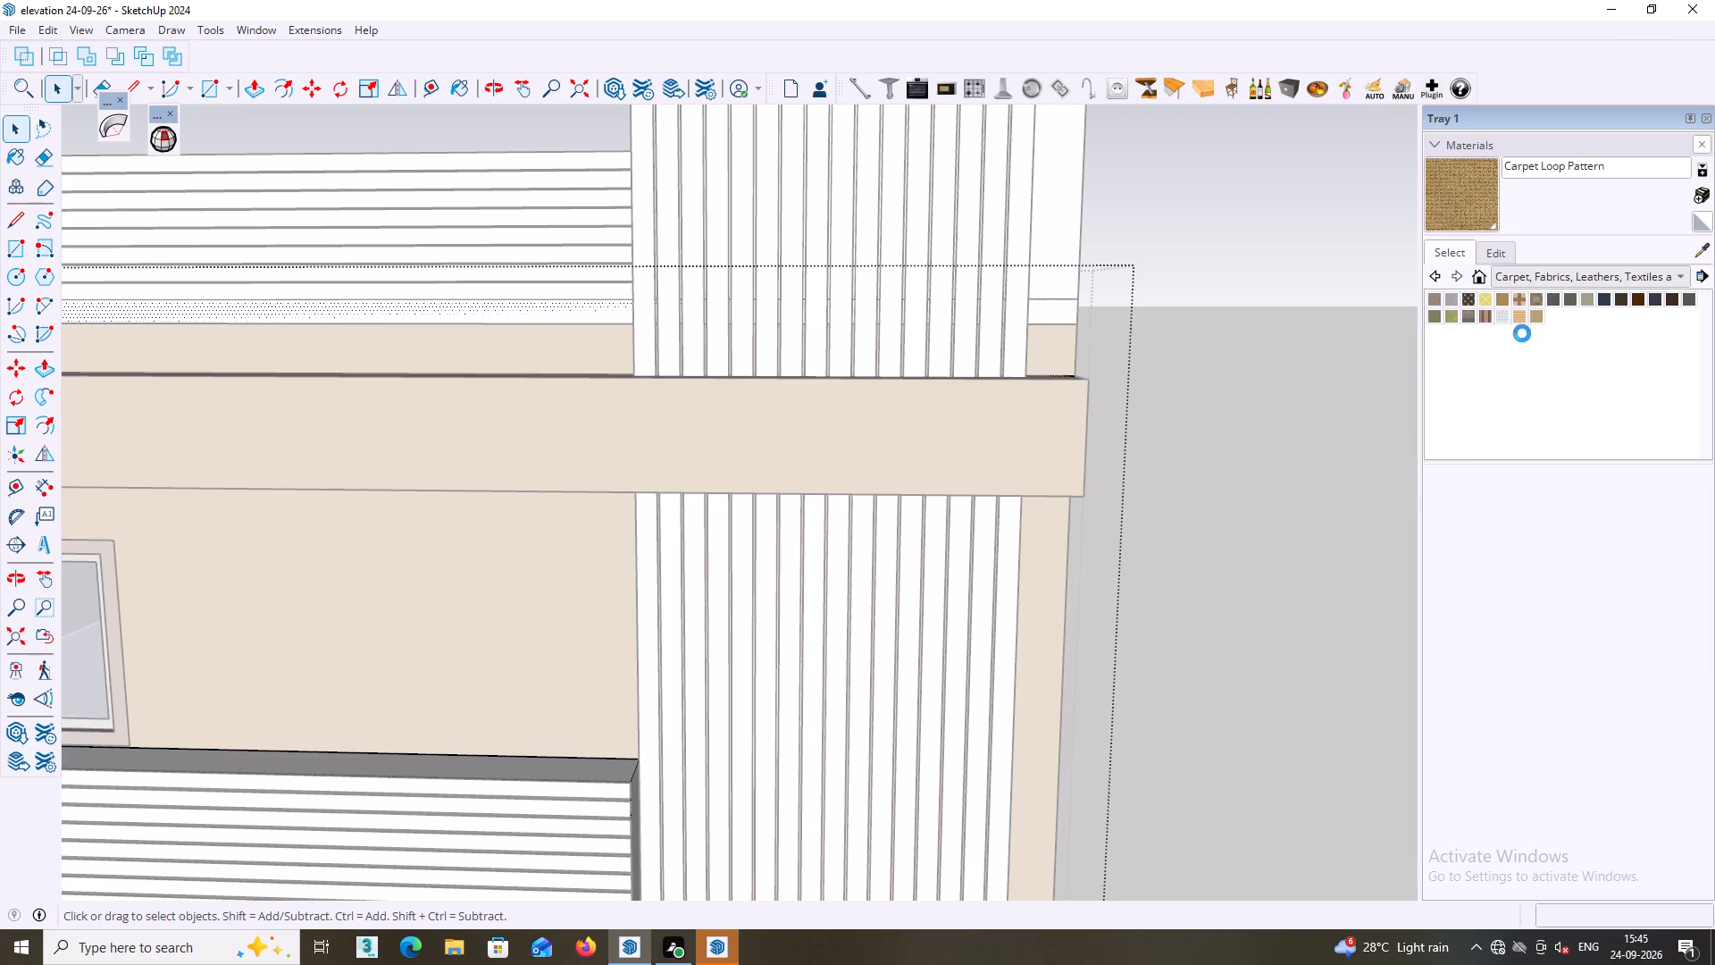
pyautogui.click(1505, 315)
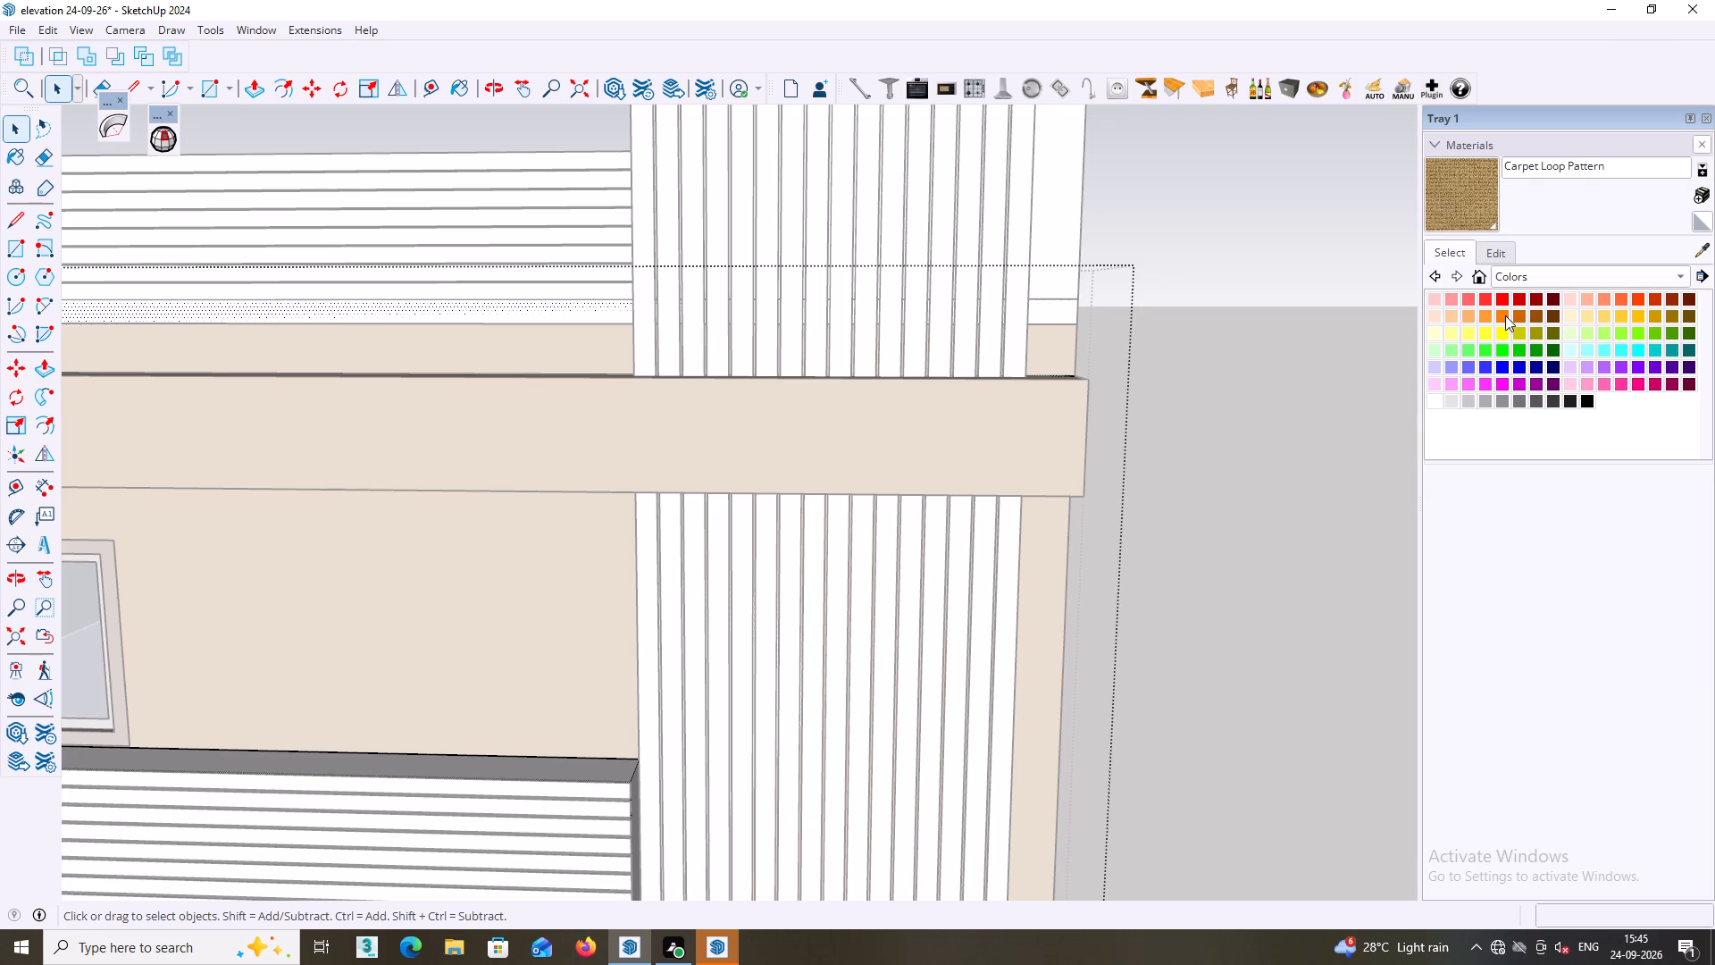
pyautogui.click(606, 323)
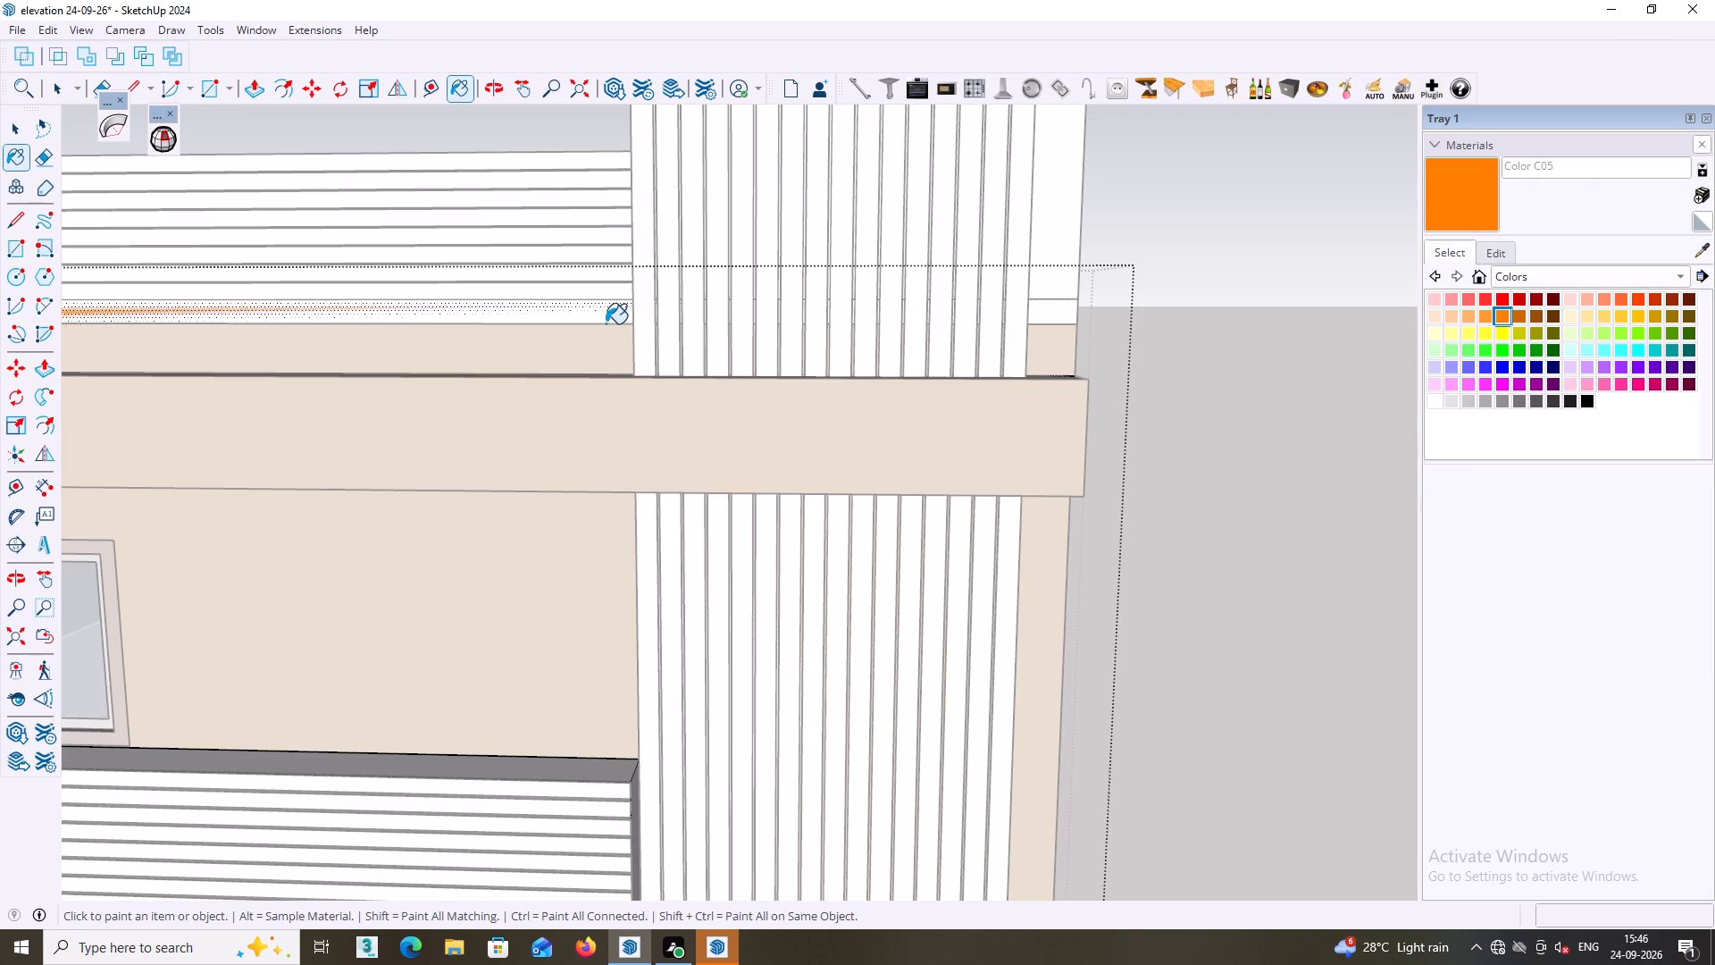
pyautogui.scroll(-7, 623, 347)
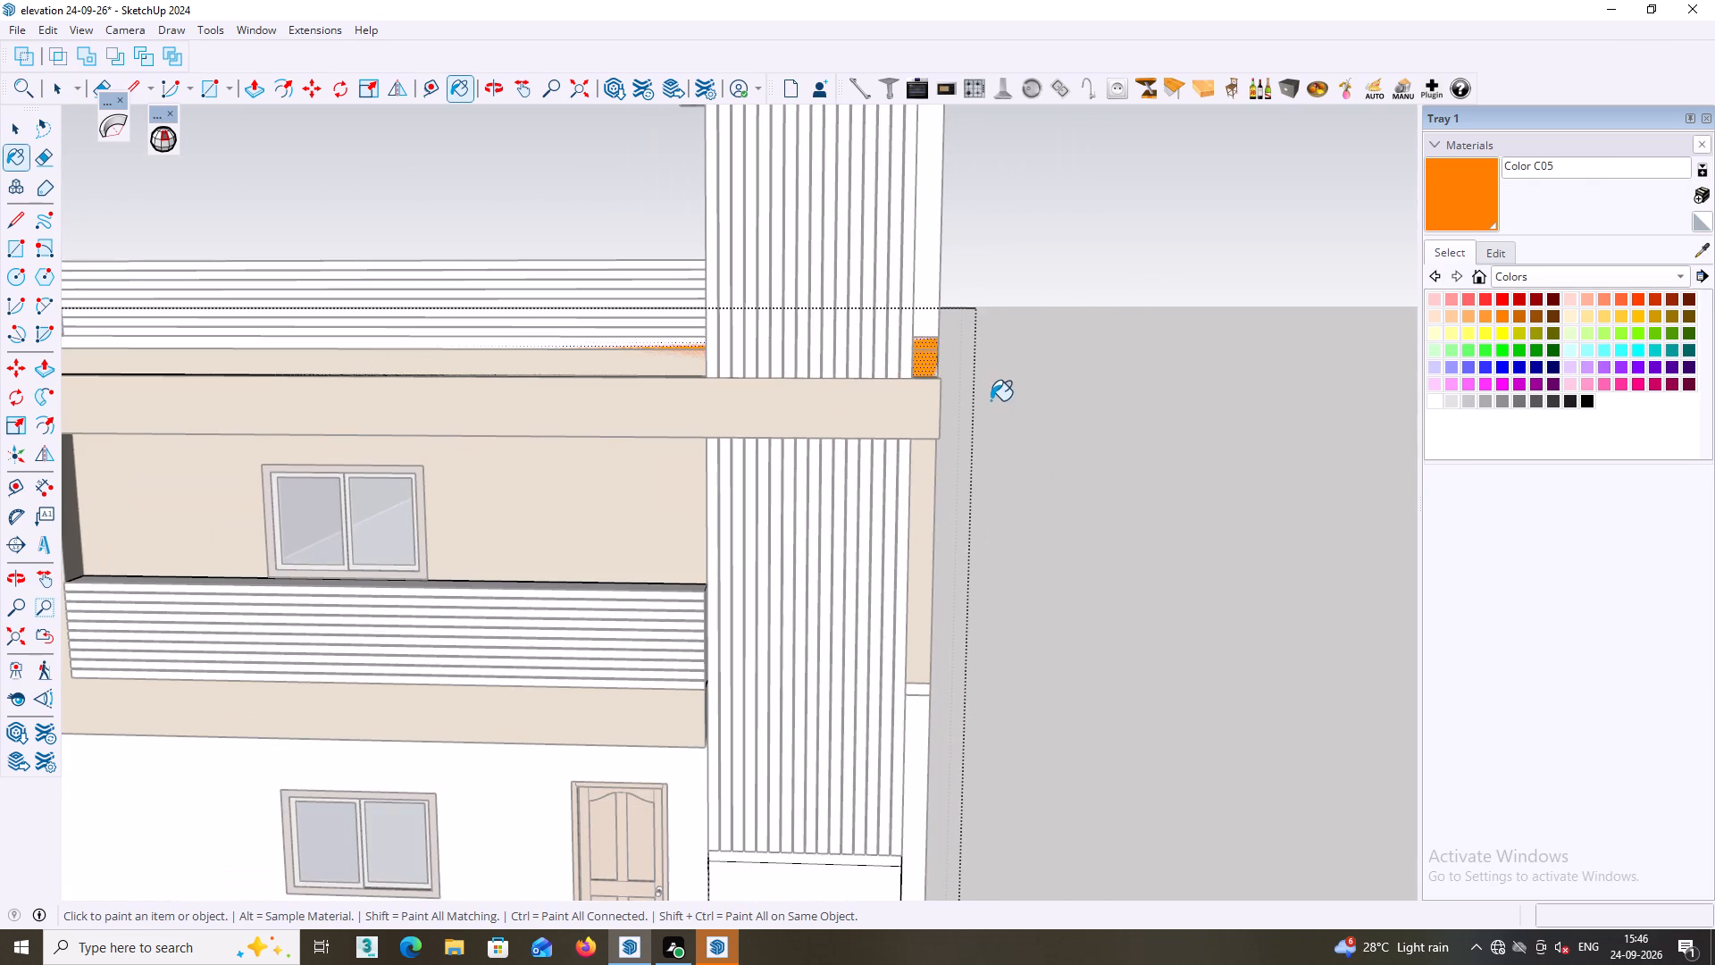
pyautogui.press('space')
pyautogui.doubleClick(1145, 428)
# Examine the strip above the balcony frame from the building corner away from the tower.
pyautogui.scroll(-3, 1157, 460)
pyautogui.moveTo(1182, 484); pyautogui.dragTo(1563, 512, button='middle')
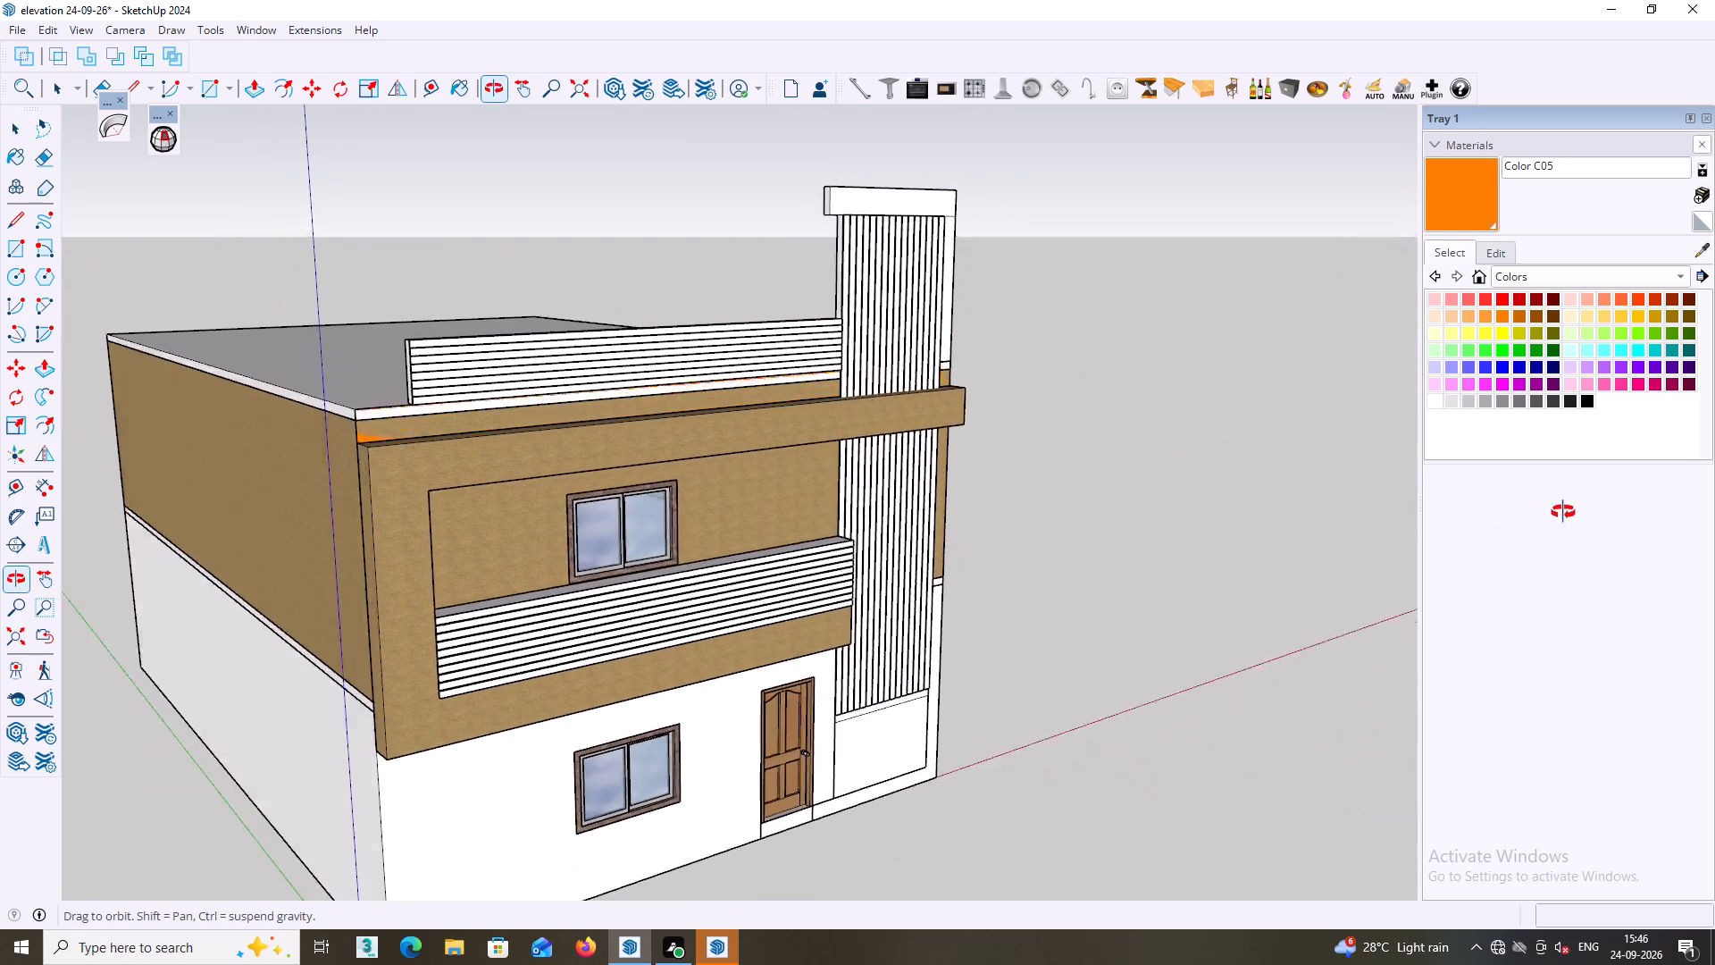
pyautogui.moveTo(1563, 512); pyautogui.dragTo(1661, 511, button='middle')
pyautogui.moveTo(964, 550); pyautogui.dragTo(1046, 575, button='middle')
pyautogui.keyDown('shift'); pyautogui.moveTo(1043, 549); pyautogui.dragTo(1023, 468, button='middle'); pyautogui.keyUp('shift')
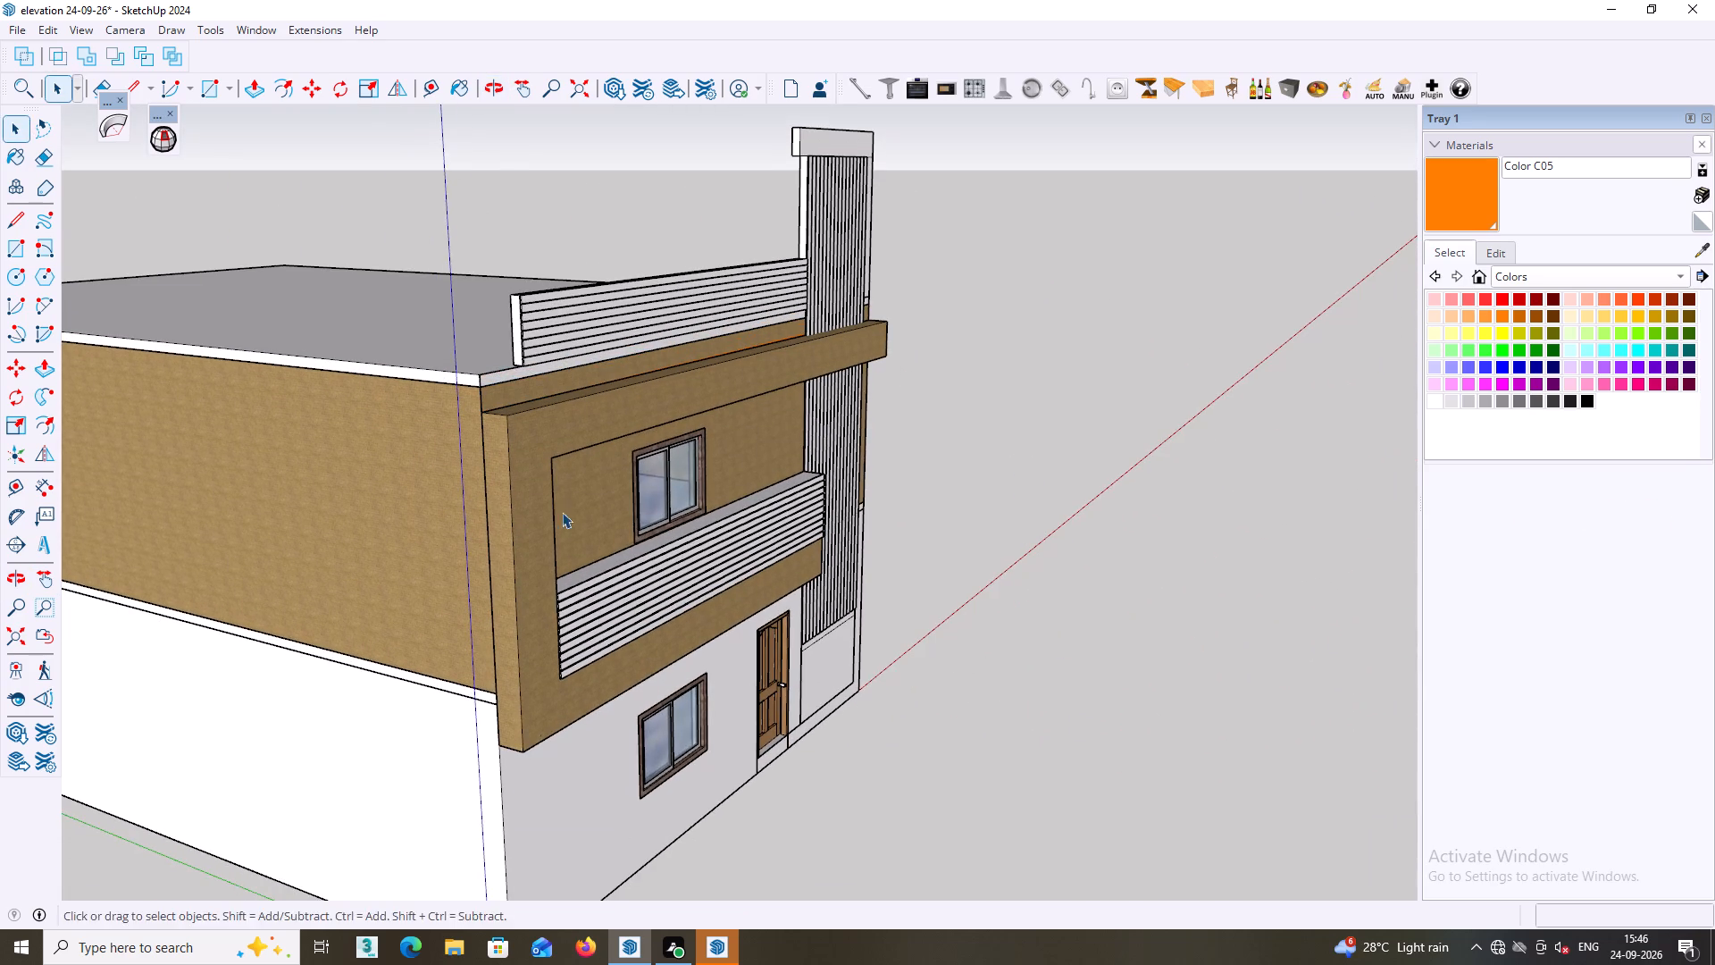
pyautogui.moveTo(509, 512); pyautogui.dragTo(573, 495, button='middle')
pyautogui.scroll(6, 571, 383)
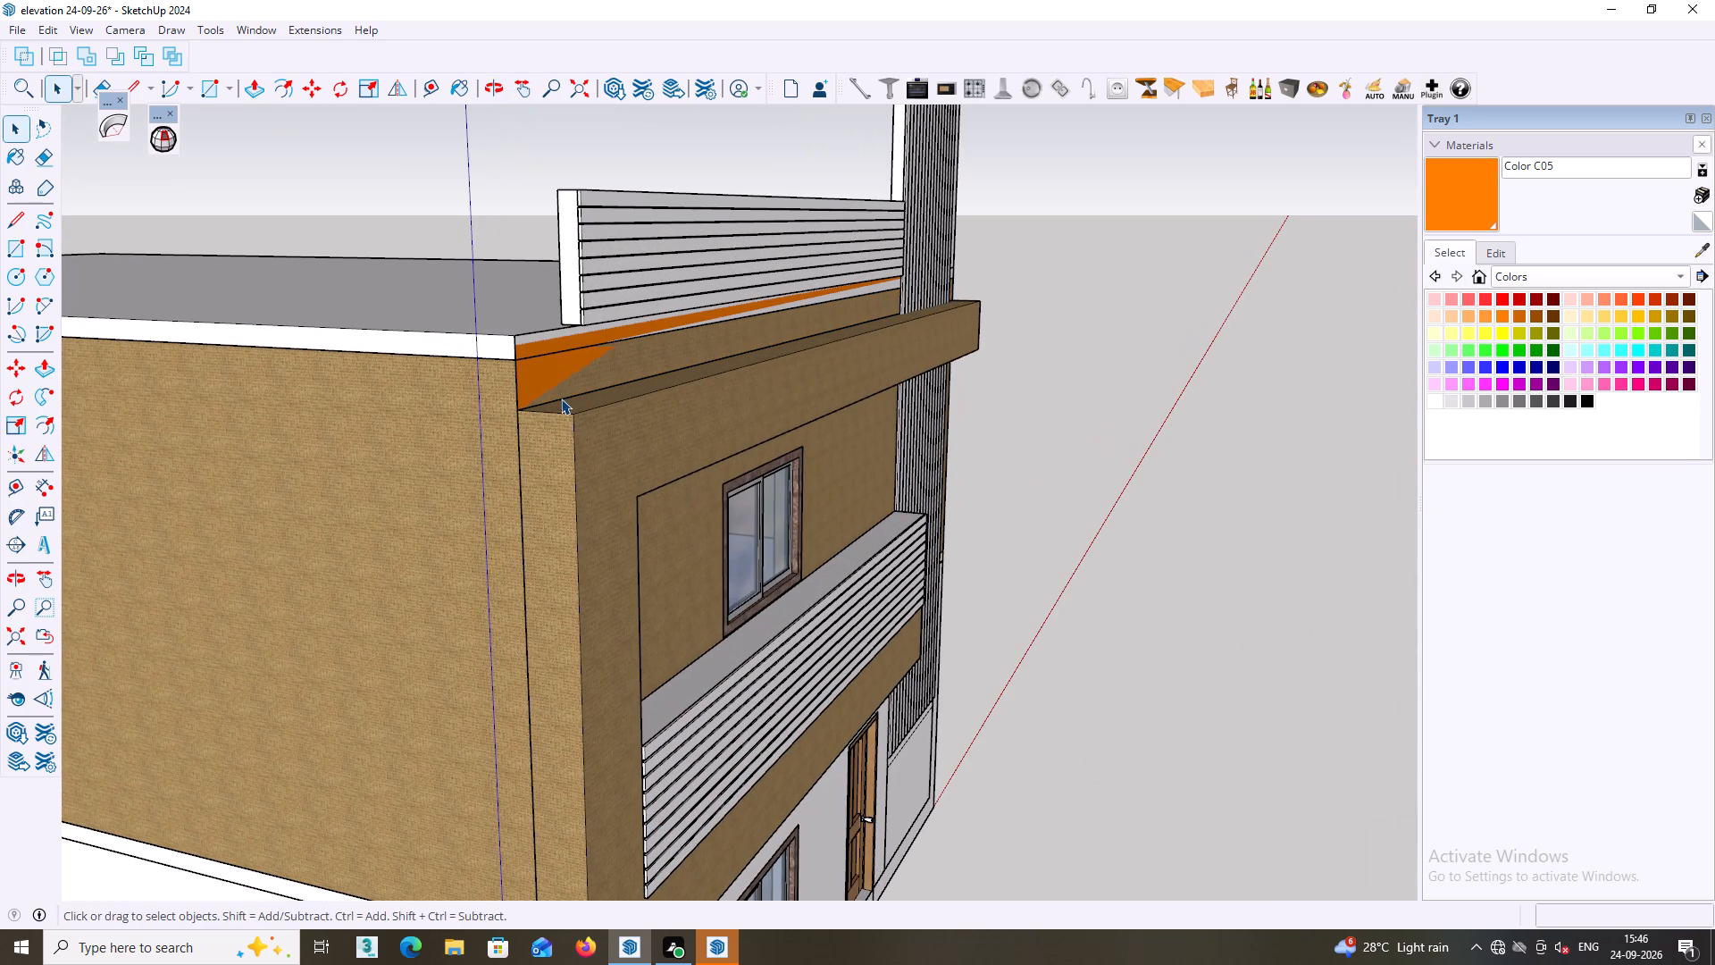
# Undo the last four actions, taking back the Color C05 fill on the strip and the carpet material on the upper storey walls.
pyautogui.hotkey('ctrl', 'z')
pyautogui.hotkey('ctrl', 'z')
pyautogui.hotkey('ctrl', 'z')
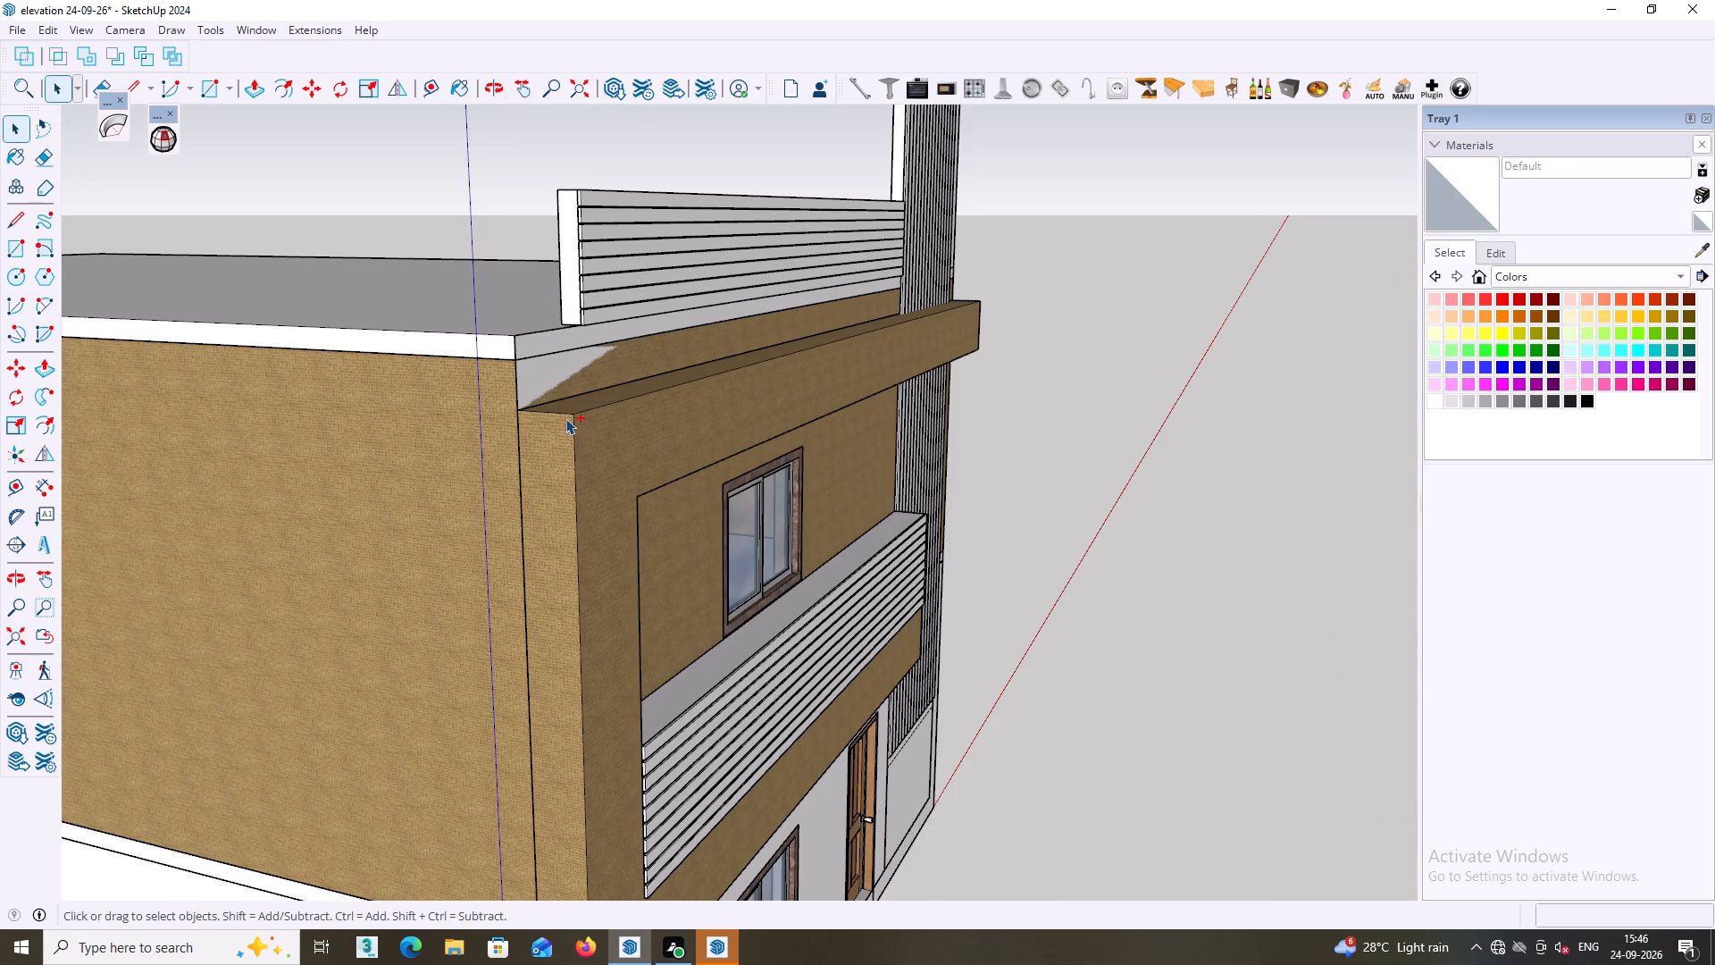
pyautogui.hotkey('ctrl', 'z')
# Draw a rectangle about 11' 7/16" by 1' over the balcony frame's end face at the corner away from the tower.
pyautogui.moveTo(866, 428); pyautogui.dragTo(698, 460, button='middle')
pyautogui.scroll(-2, 865, 474)
pyautogui.moveTo(1093, 463); pyautogui.dragTo(978, 453, button='middle')
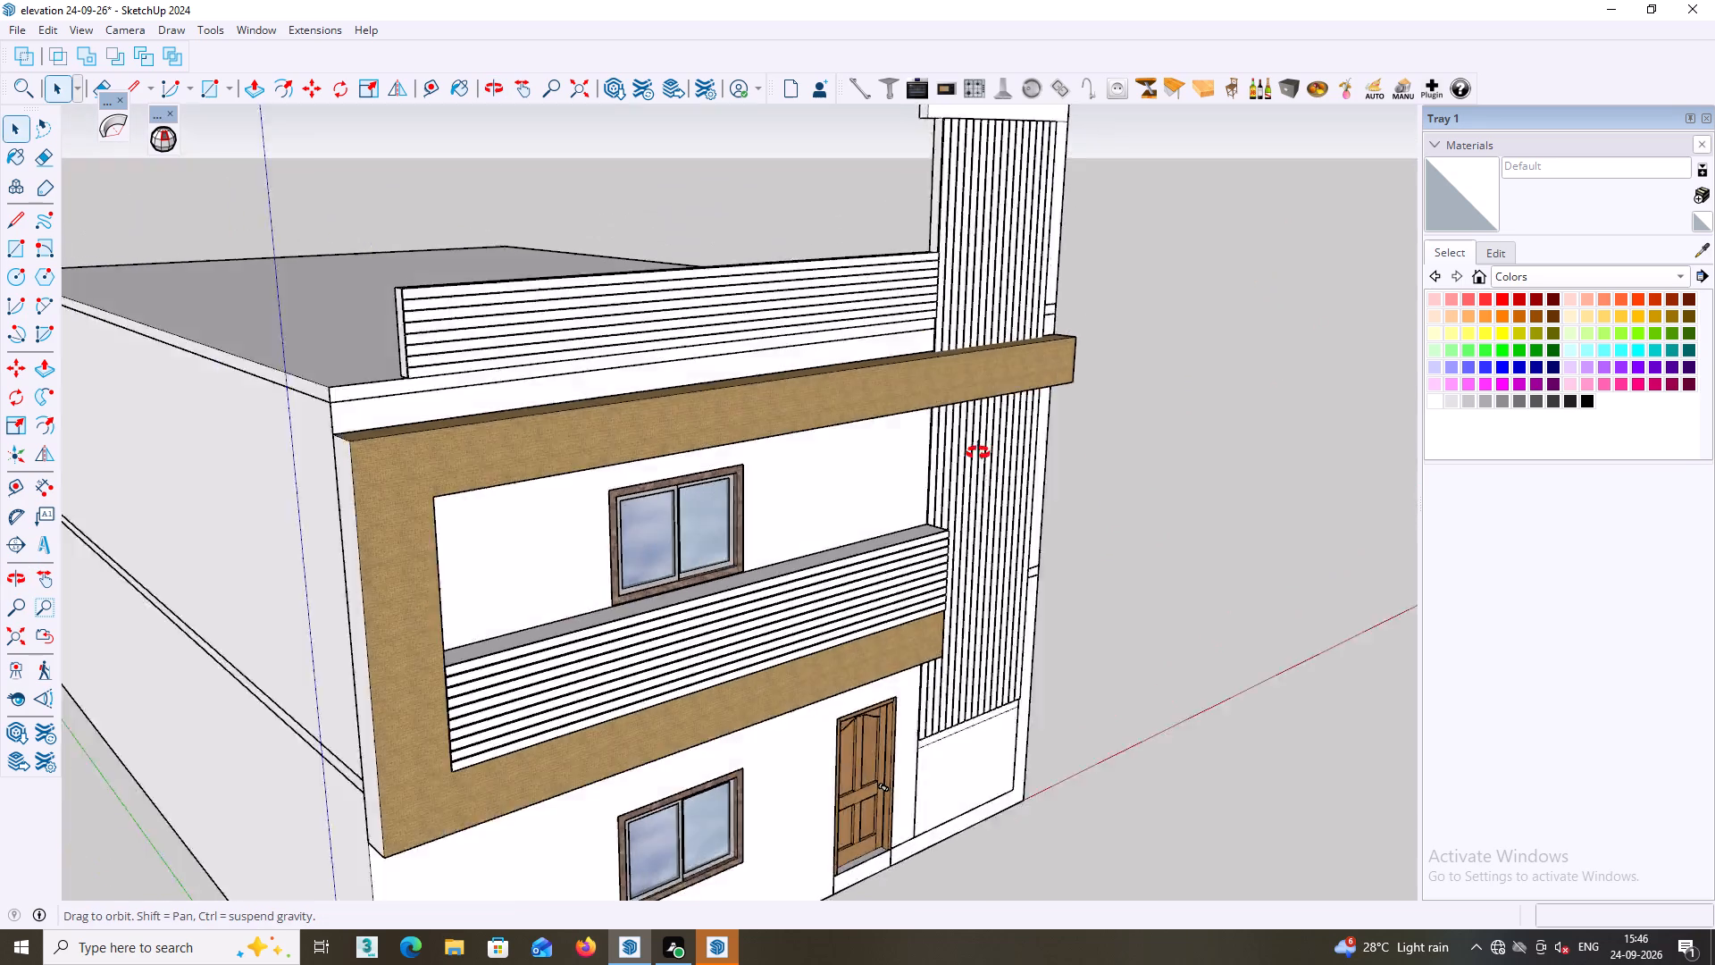
pyautogui.moveTo(978, 453); pyautogui.dragTo(595, 449, button='middle')
pyautogui.scroll(-6, 728, 479)
pyautogui.moveTo(966, 457); pyautogui.dragTo(1185, 411, button='middle')
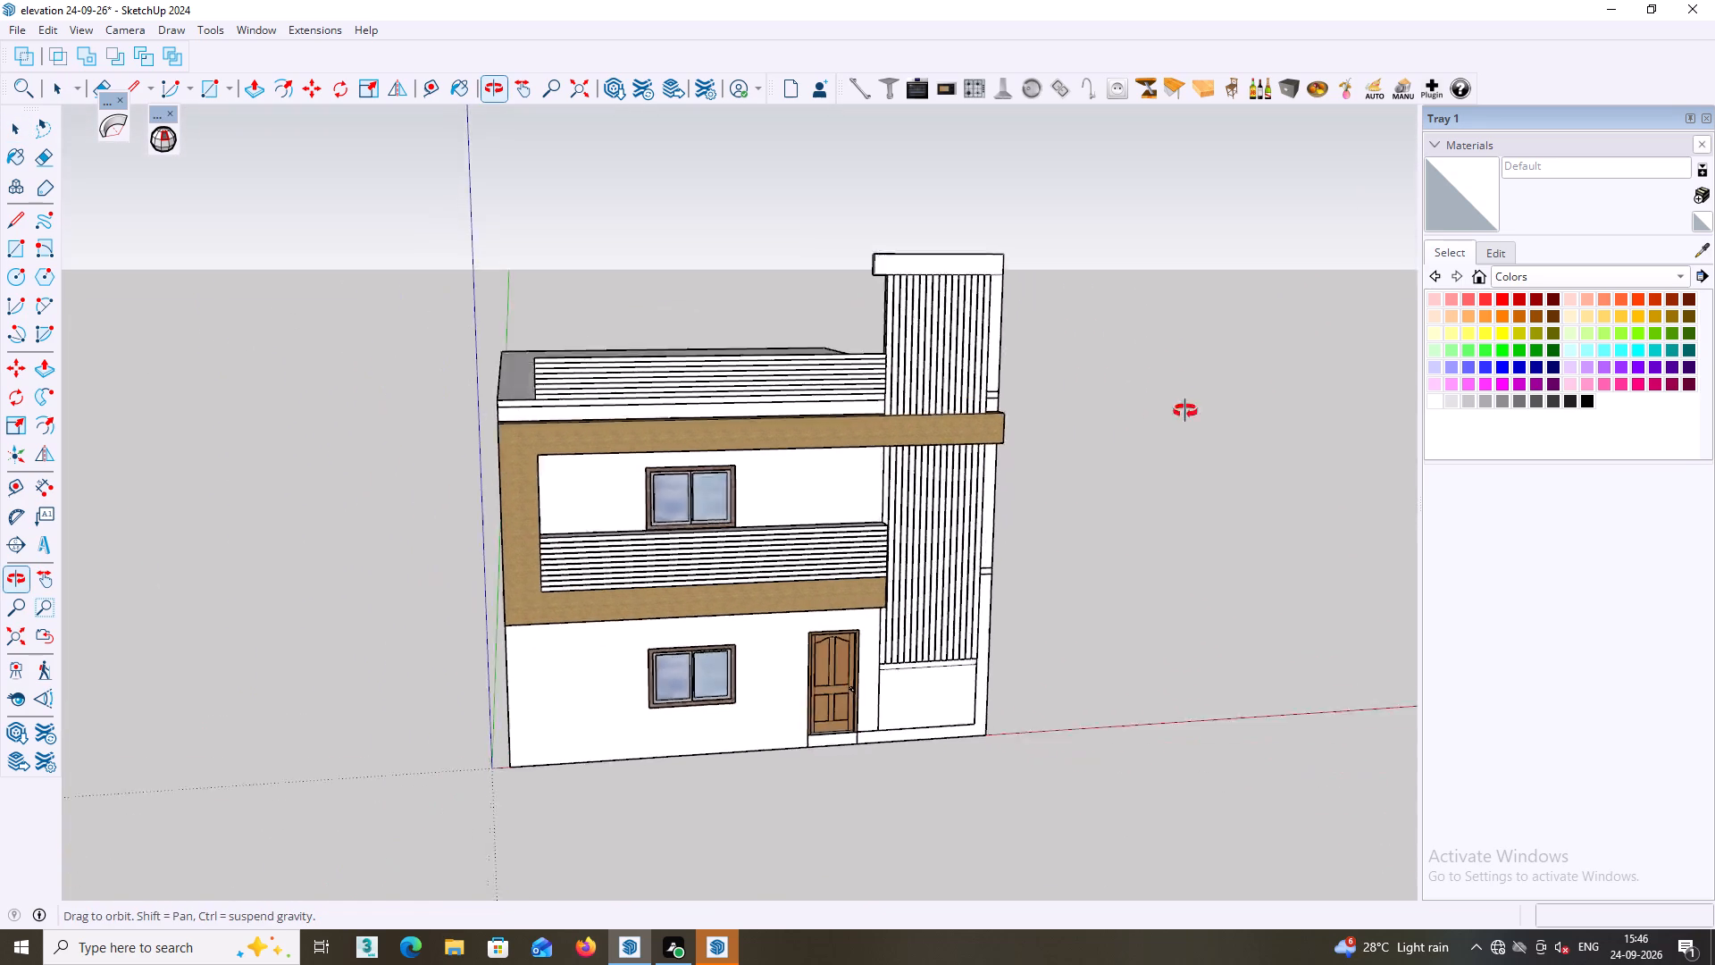
pyautogui.moveTo(1185, 411); pyautogui.dragTo(1487, 361, button='middle')
pyautogui.moveTo(360, 495); pyautogui.dragTo(542, 475, button='middle')
pyautogui.moveTo(570, 459); pyautogui.dragTo(570, 504, button='middle')
pyautogui.scroll(3, 735, 466)
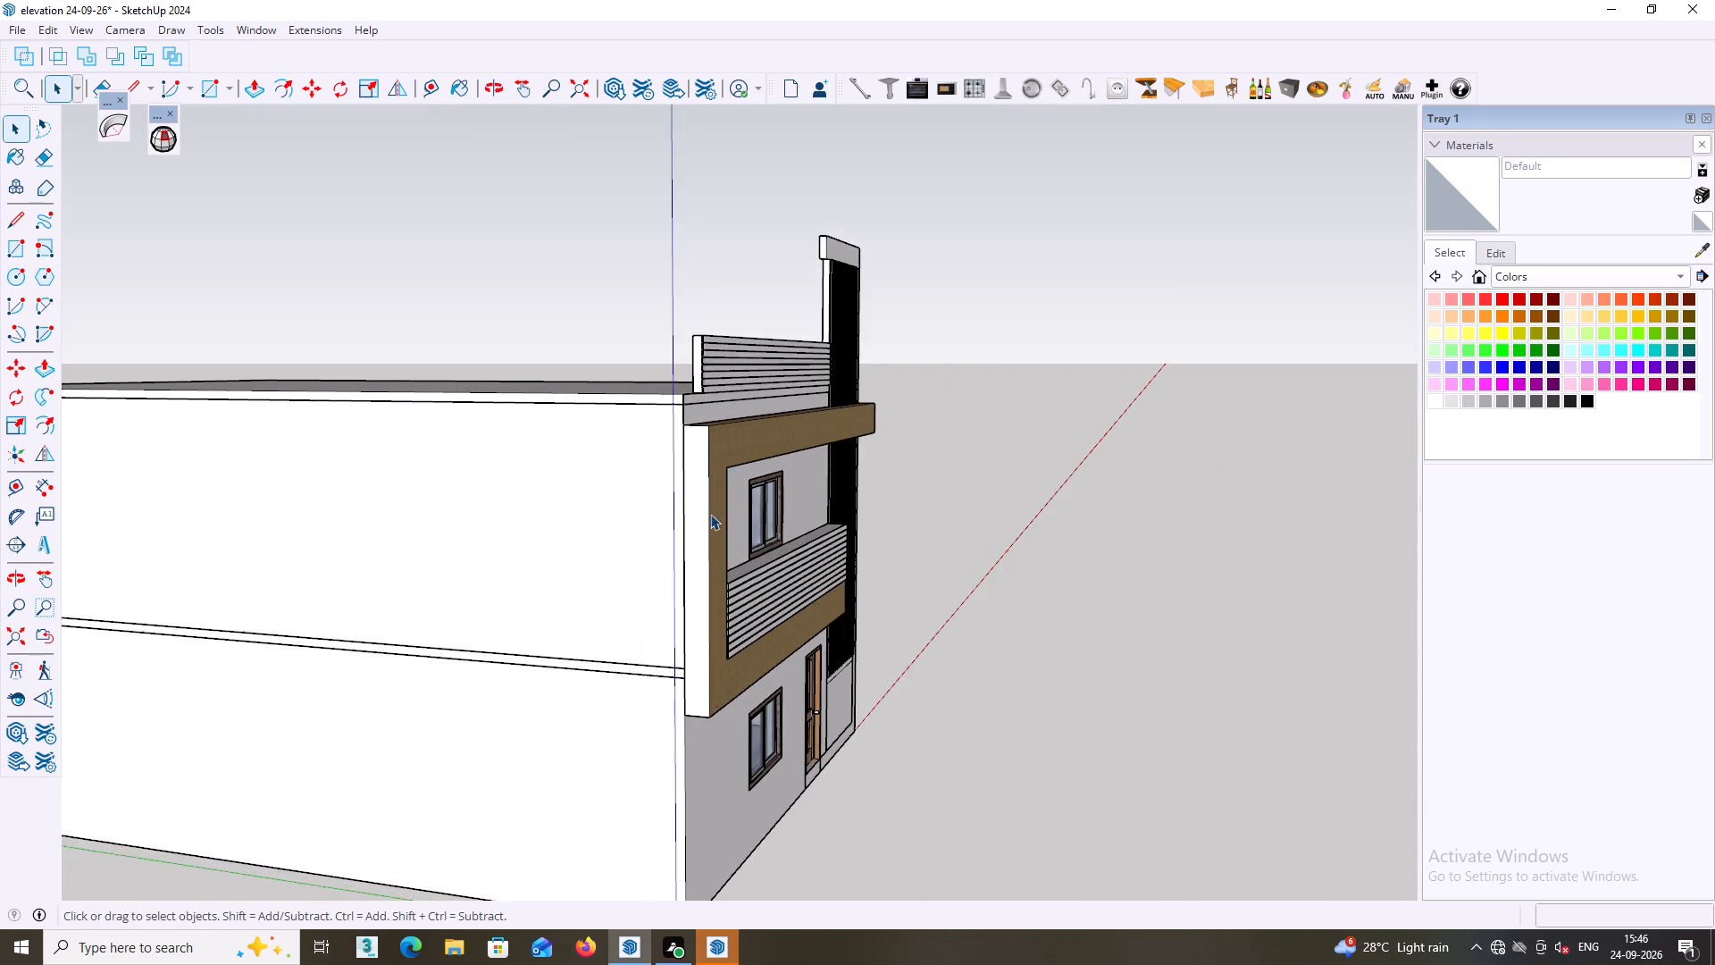
pyautogui.scroll(3, 710, 514)
pyautogui.scroll(1, 663, 411)
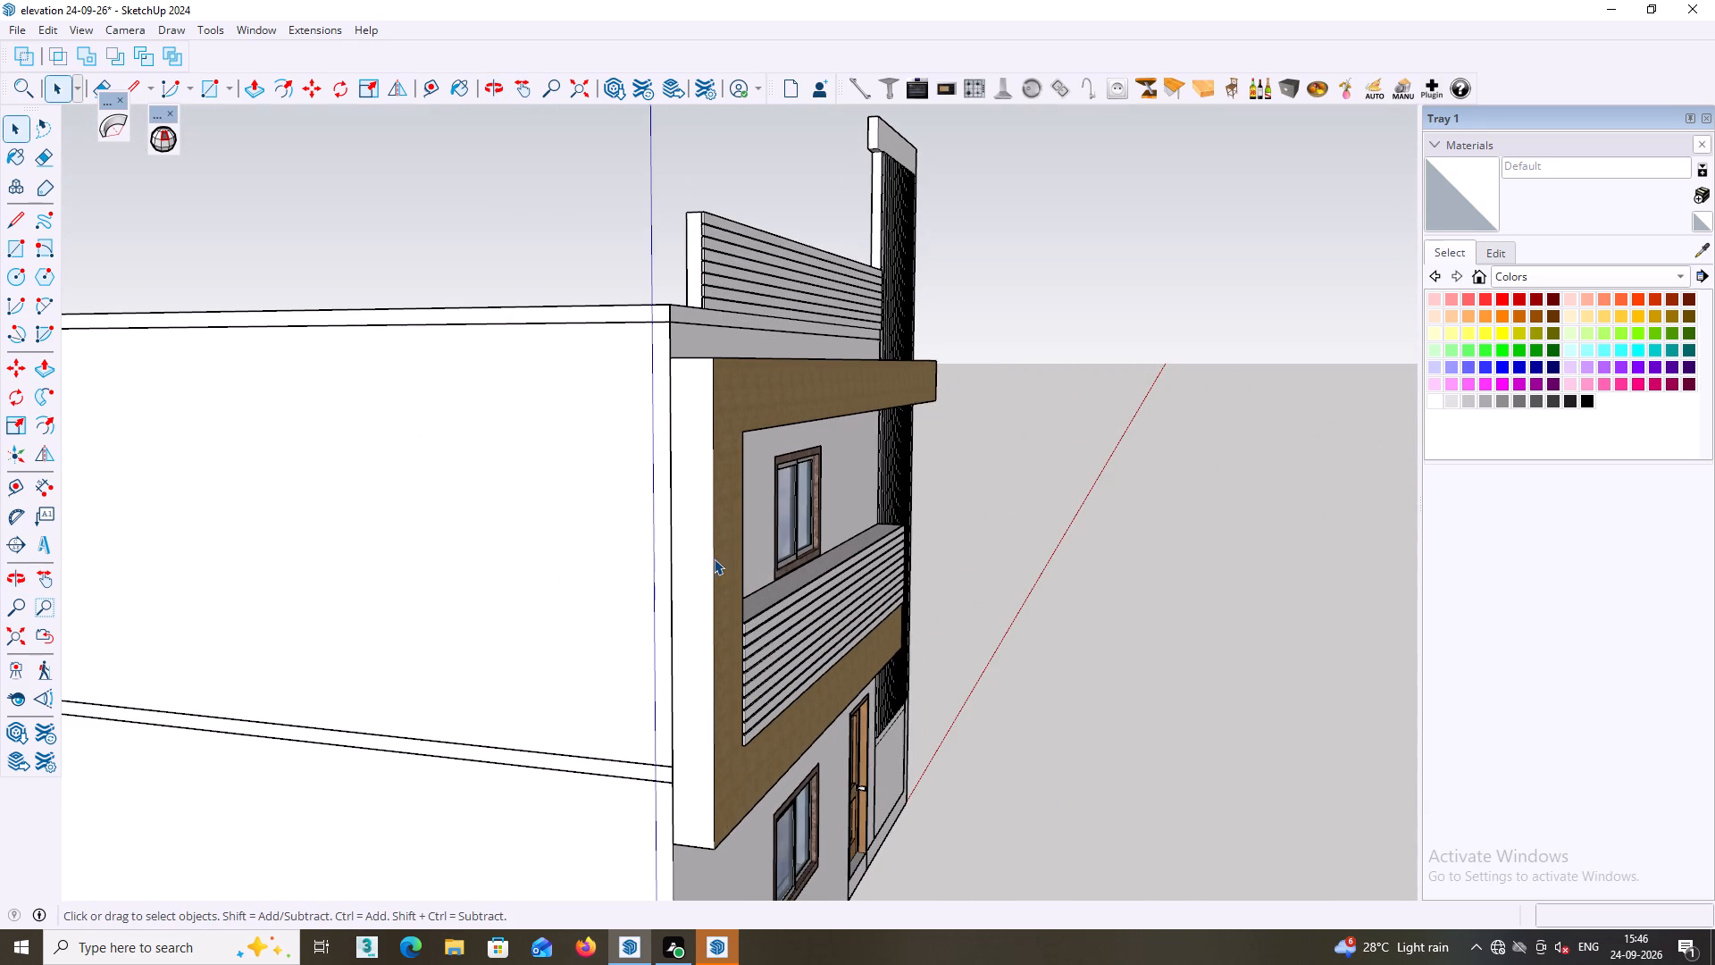
pyautogui.keyDown('shift'); pyautogui.moveTo(720, 584); pyautogui.dragTo(724, 402, button='middle'); pyautogui.keyUp('shift')
pyautogui.moveTo(719, 484); pyautogui.dragTo(753, 553, button='middle')
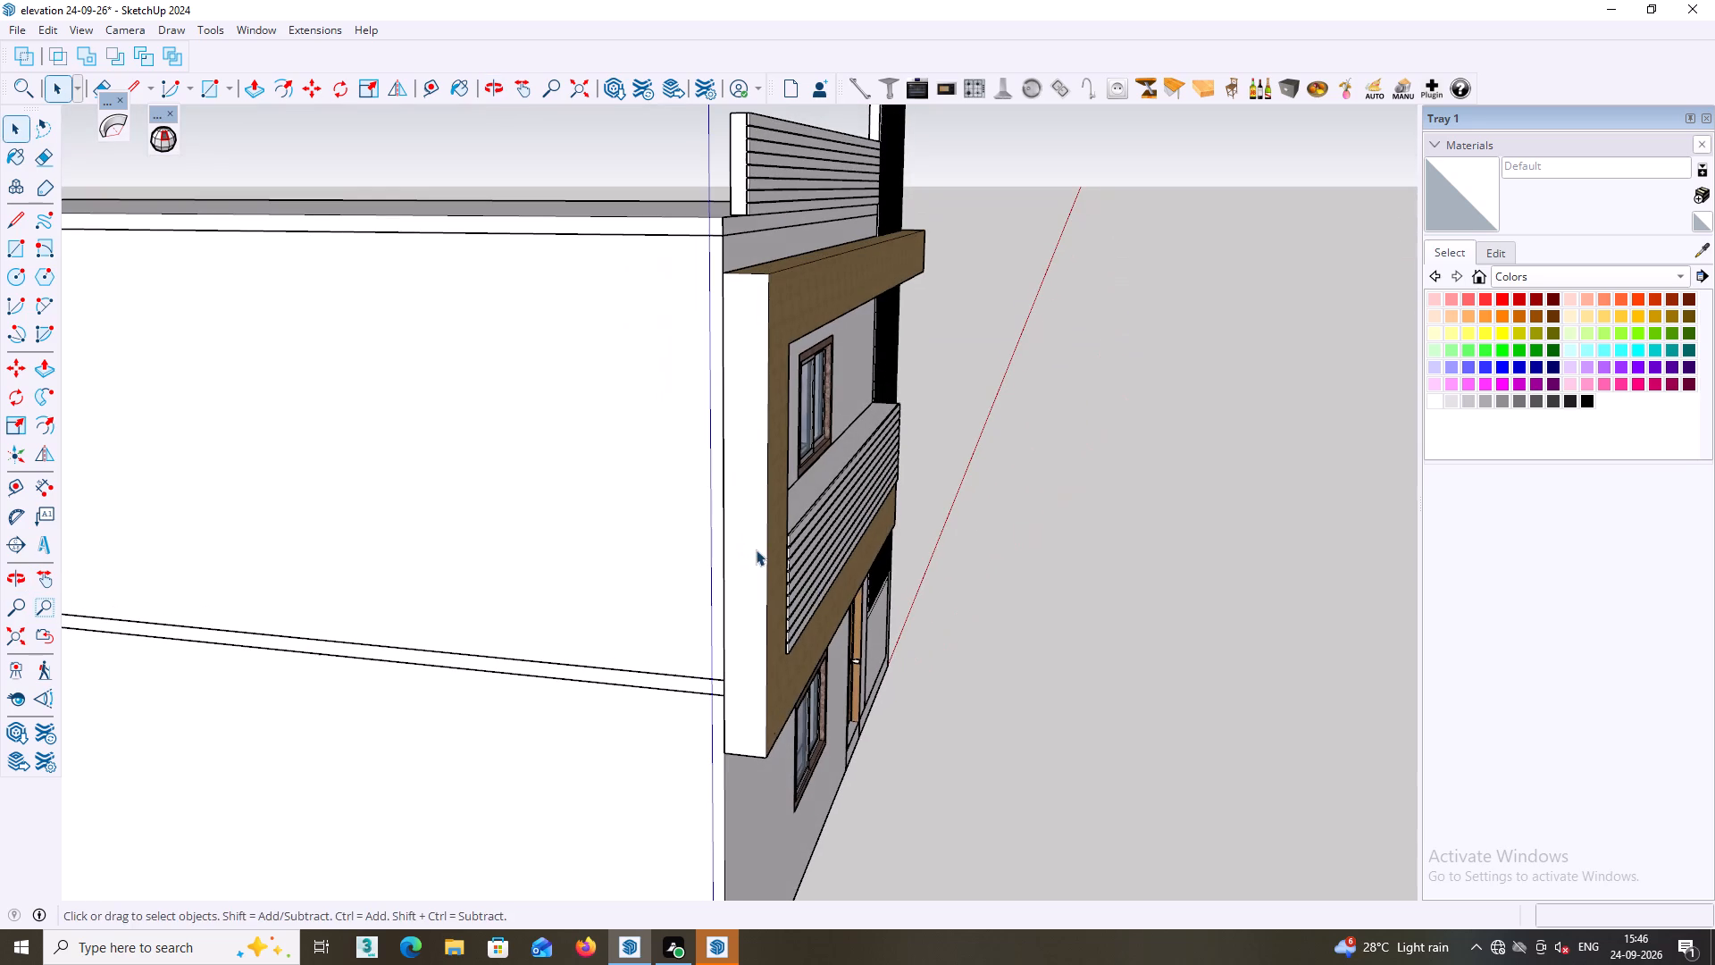
pyautogui.press('r')
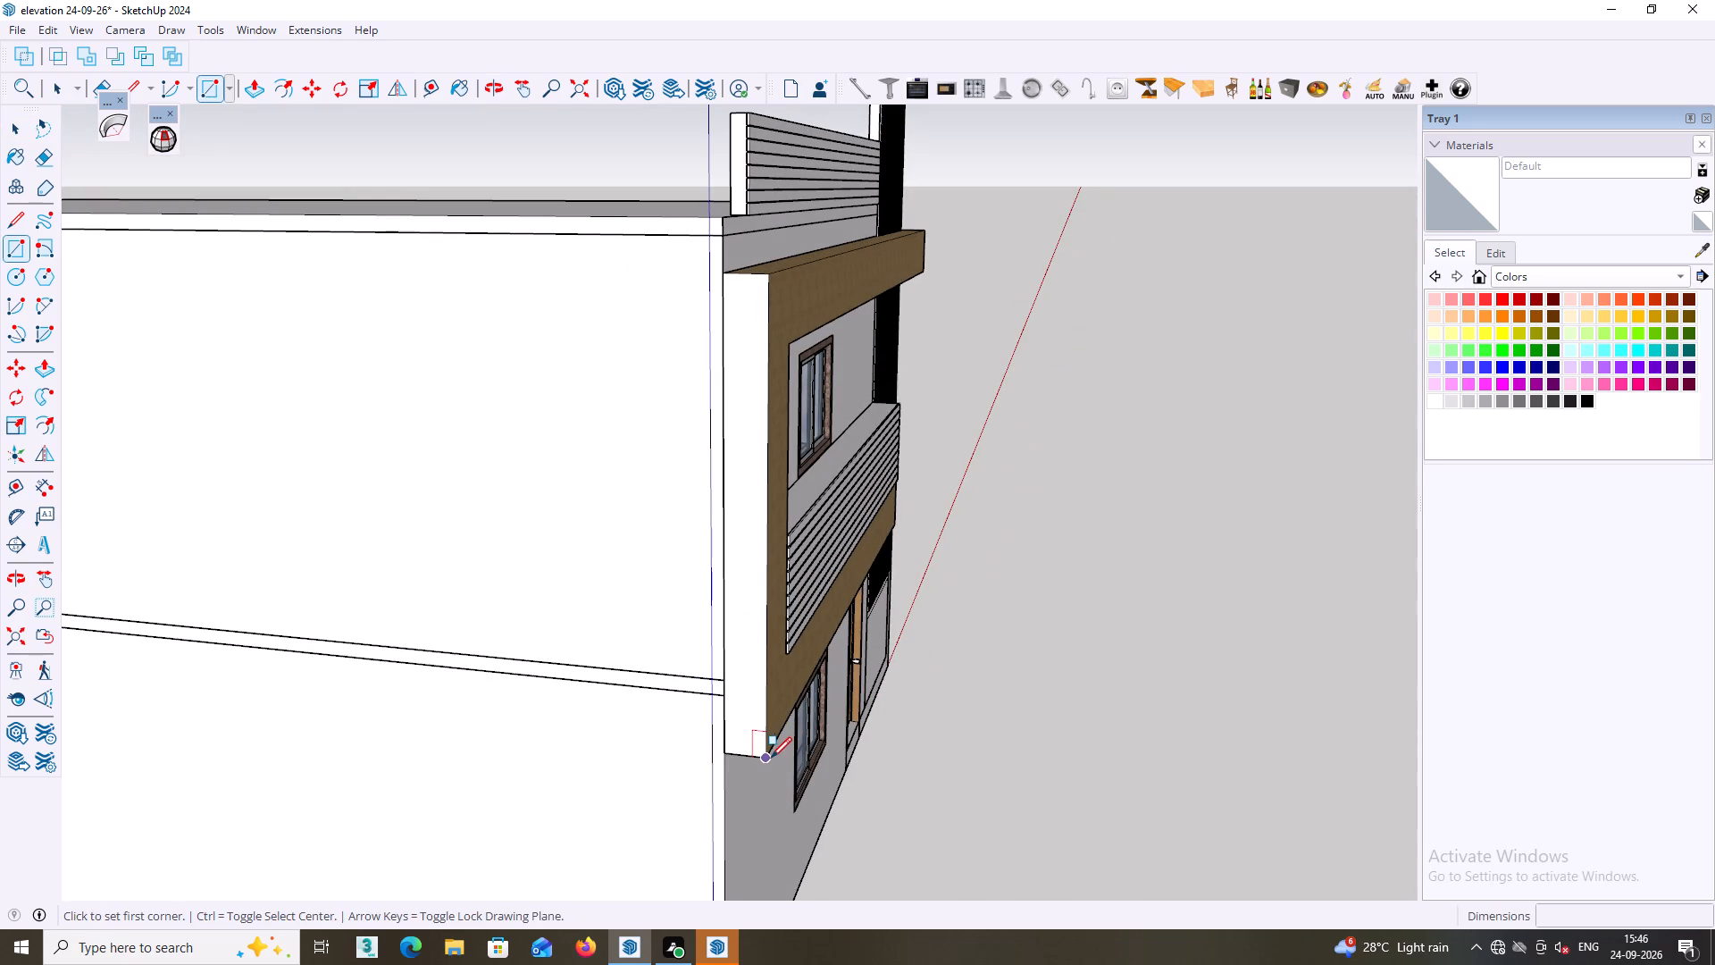
pyautogui.click(771, 758)
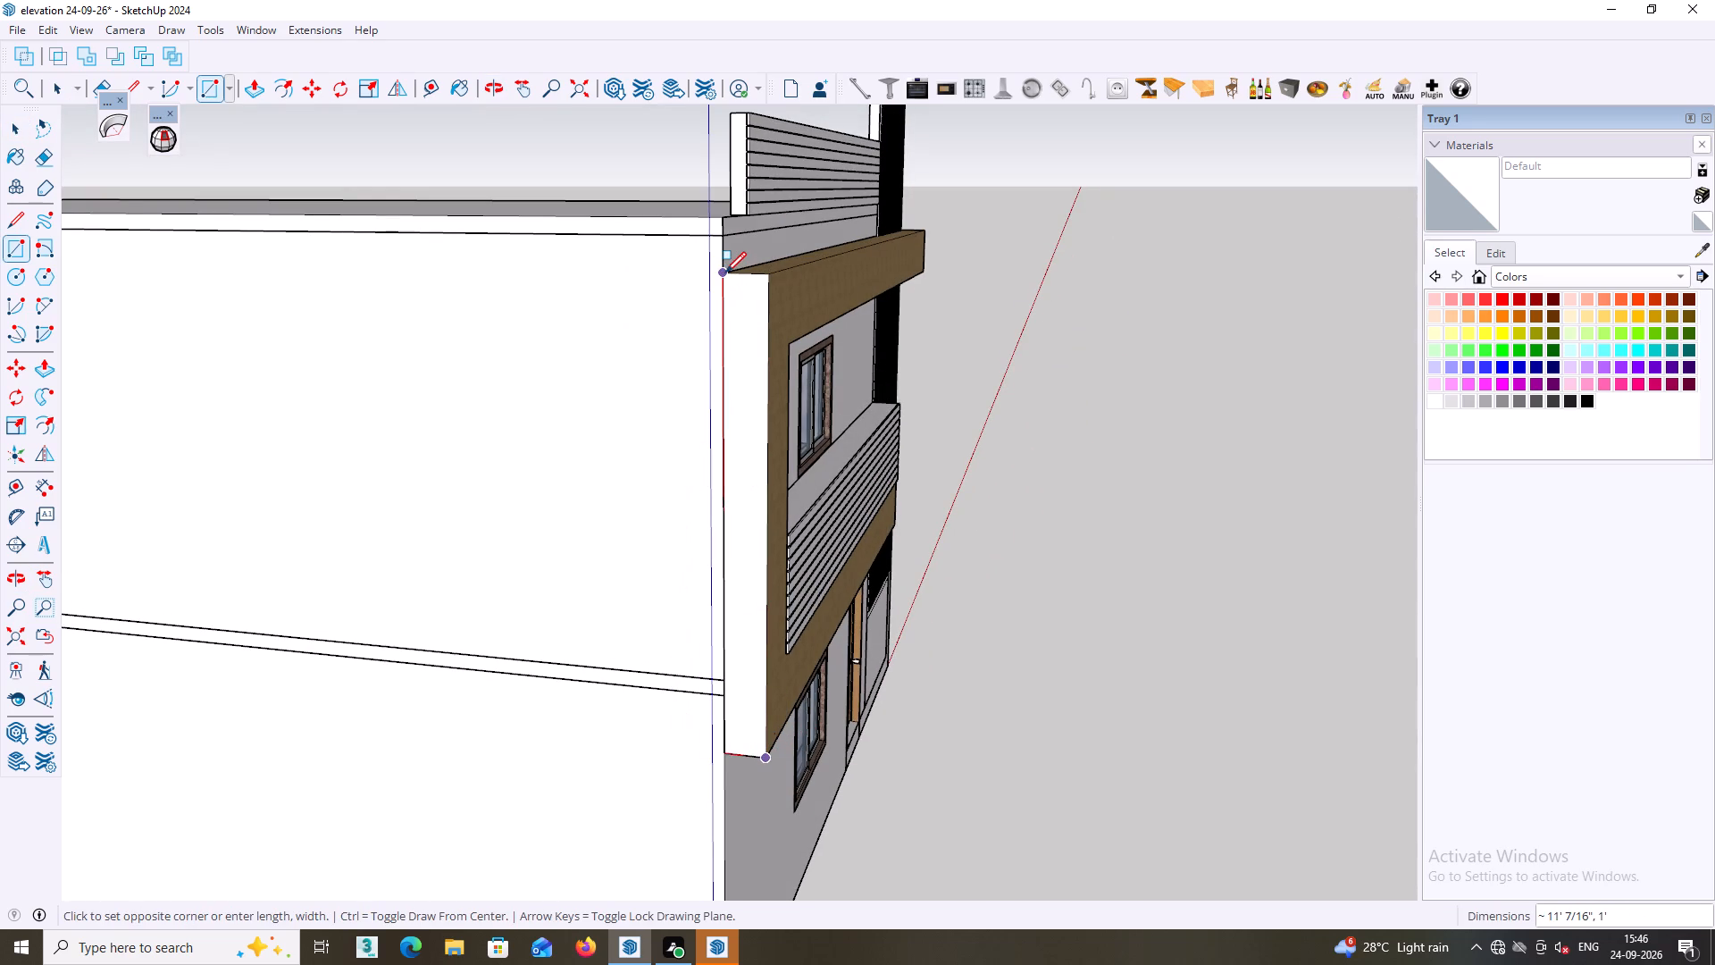
pyautogui.click(725, 273)
pyautogui.press('space')
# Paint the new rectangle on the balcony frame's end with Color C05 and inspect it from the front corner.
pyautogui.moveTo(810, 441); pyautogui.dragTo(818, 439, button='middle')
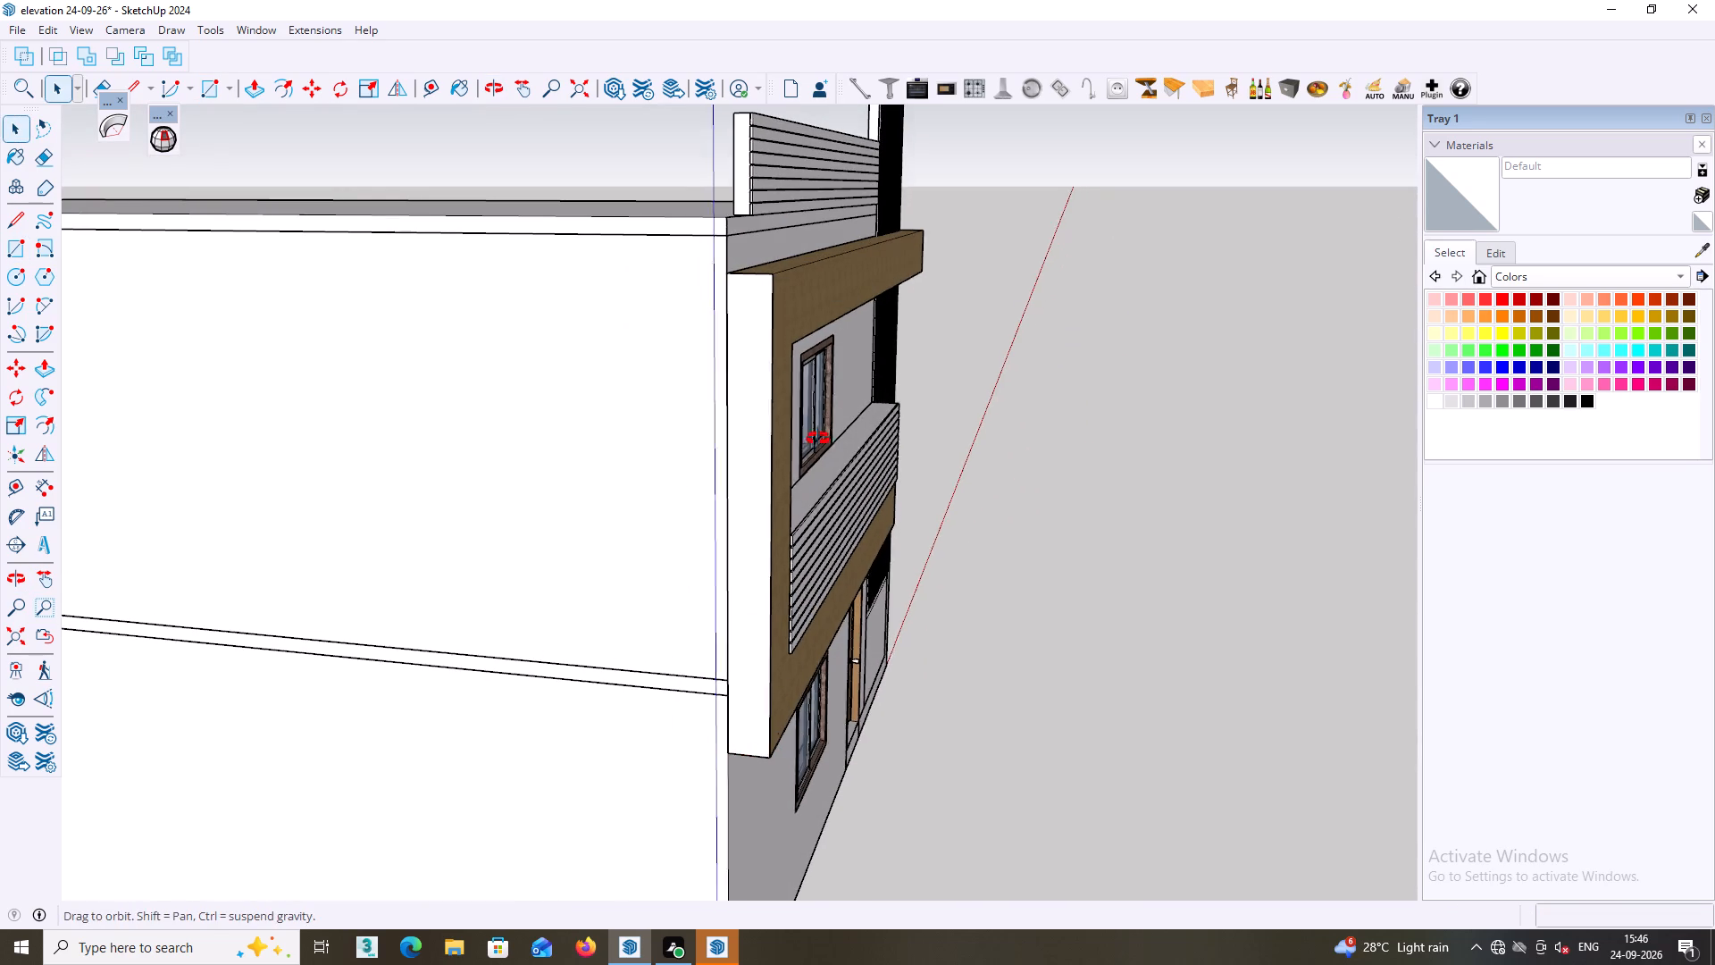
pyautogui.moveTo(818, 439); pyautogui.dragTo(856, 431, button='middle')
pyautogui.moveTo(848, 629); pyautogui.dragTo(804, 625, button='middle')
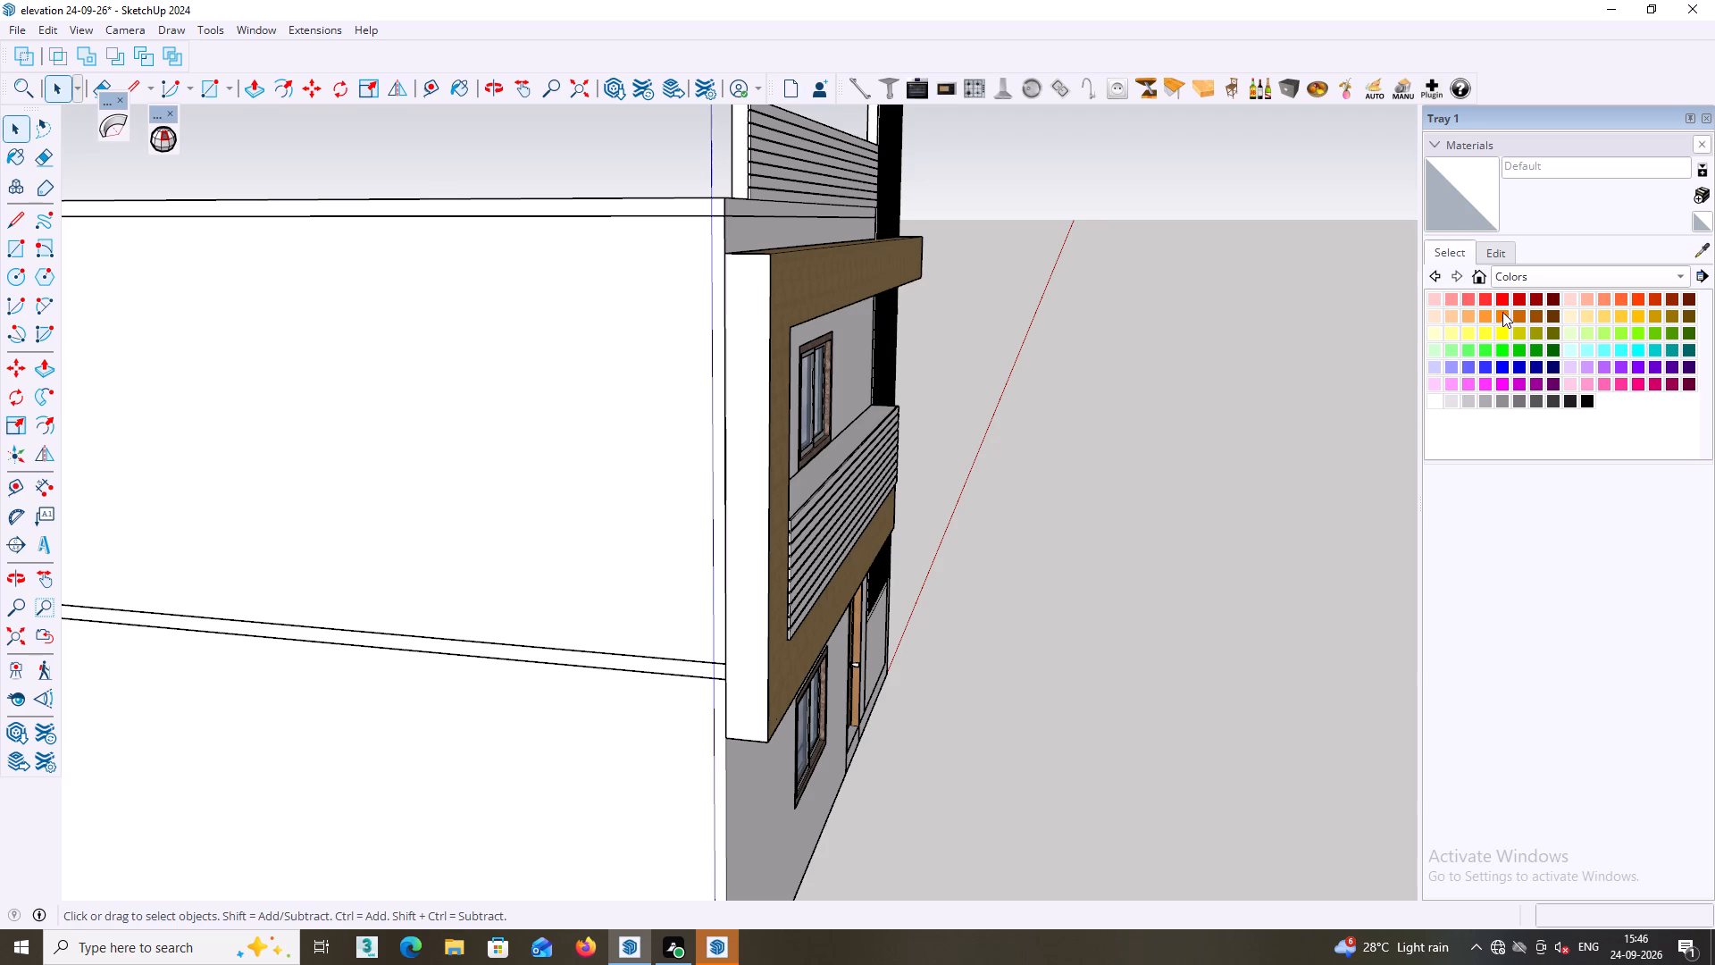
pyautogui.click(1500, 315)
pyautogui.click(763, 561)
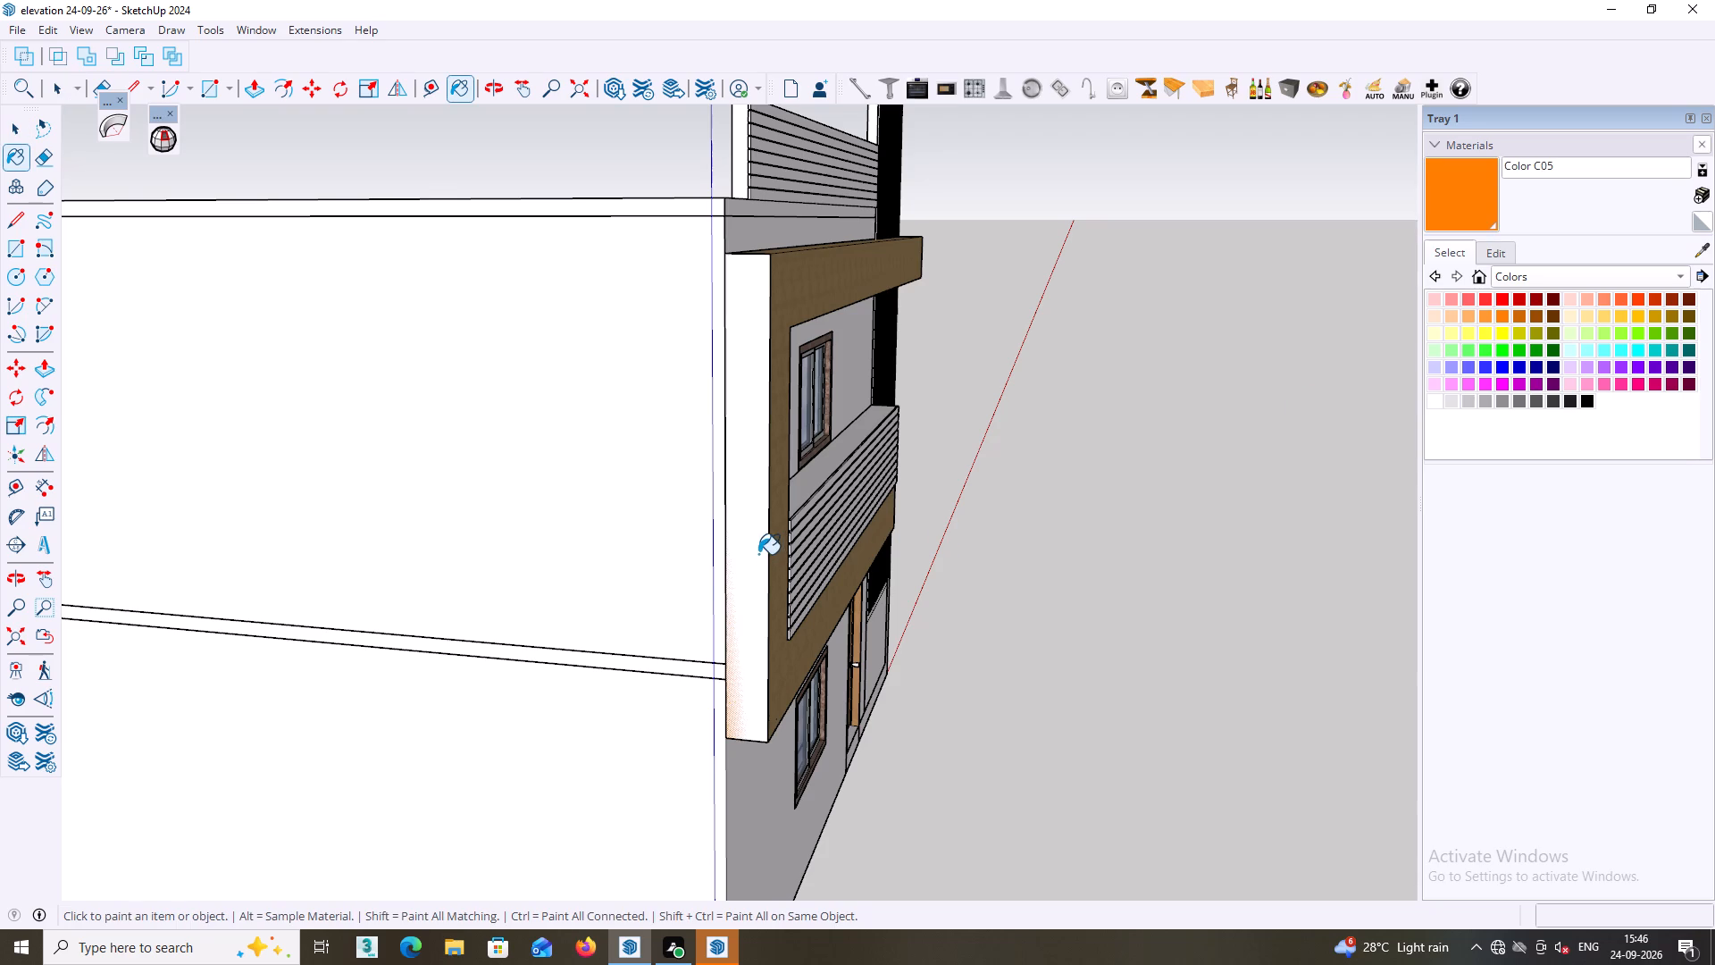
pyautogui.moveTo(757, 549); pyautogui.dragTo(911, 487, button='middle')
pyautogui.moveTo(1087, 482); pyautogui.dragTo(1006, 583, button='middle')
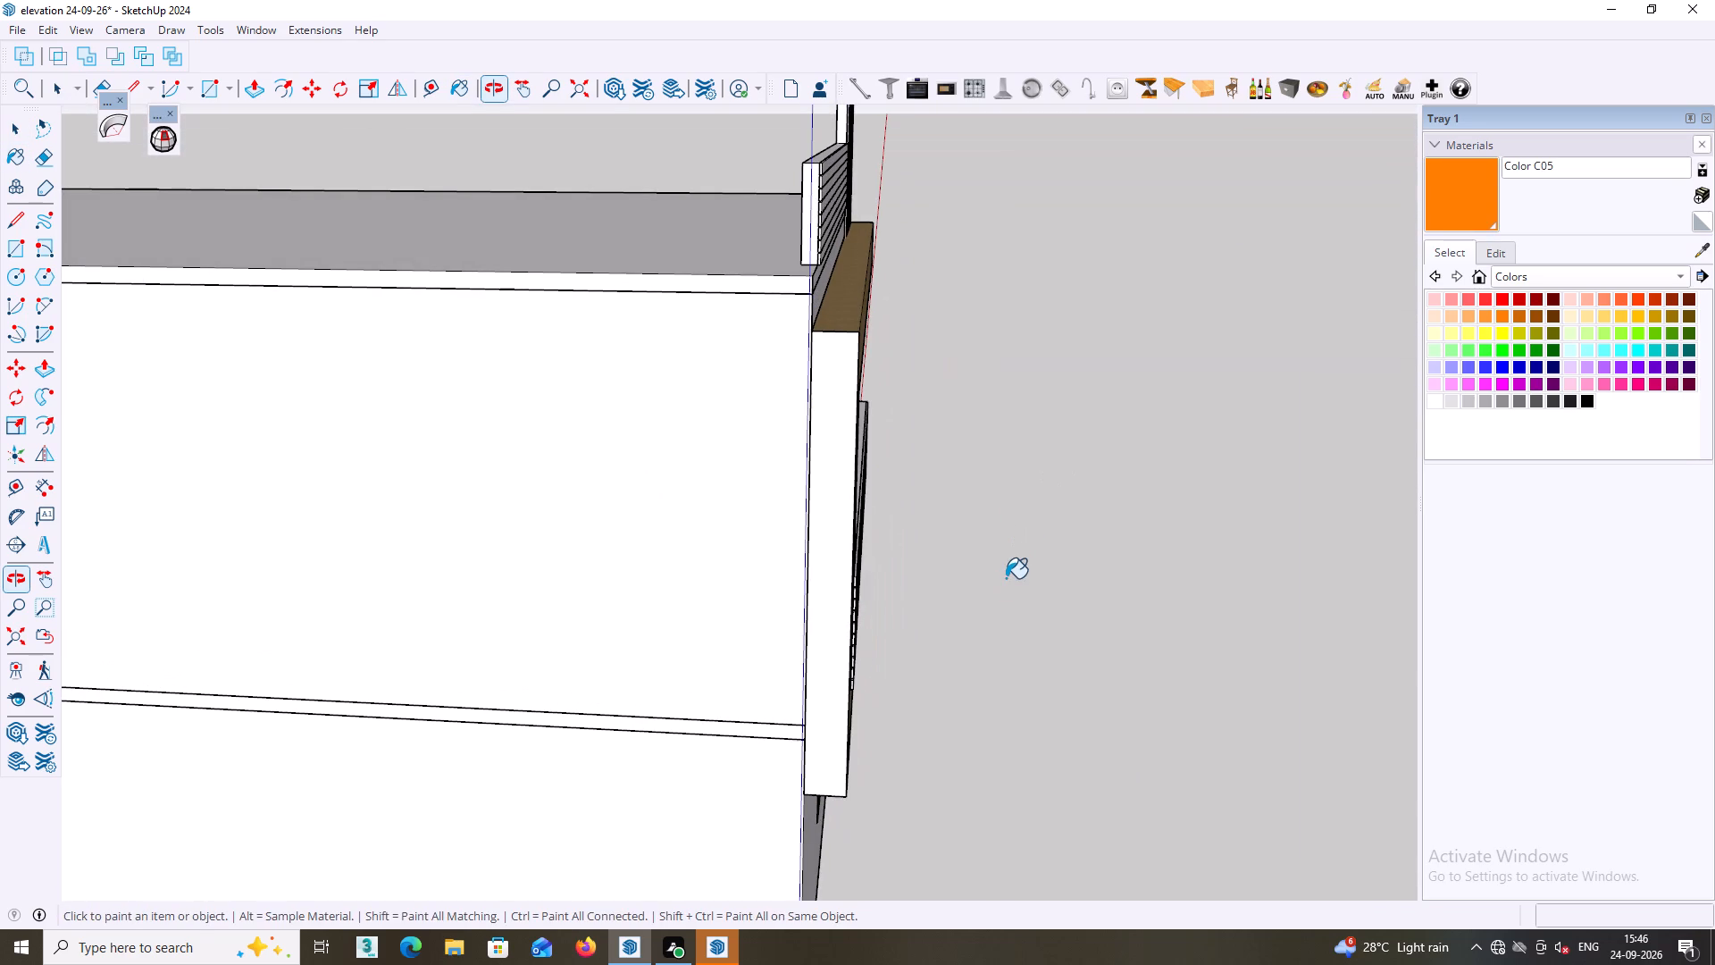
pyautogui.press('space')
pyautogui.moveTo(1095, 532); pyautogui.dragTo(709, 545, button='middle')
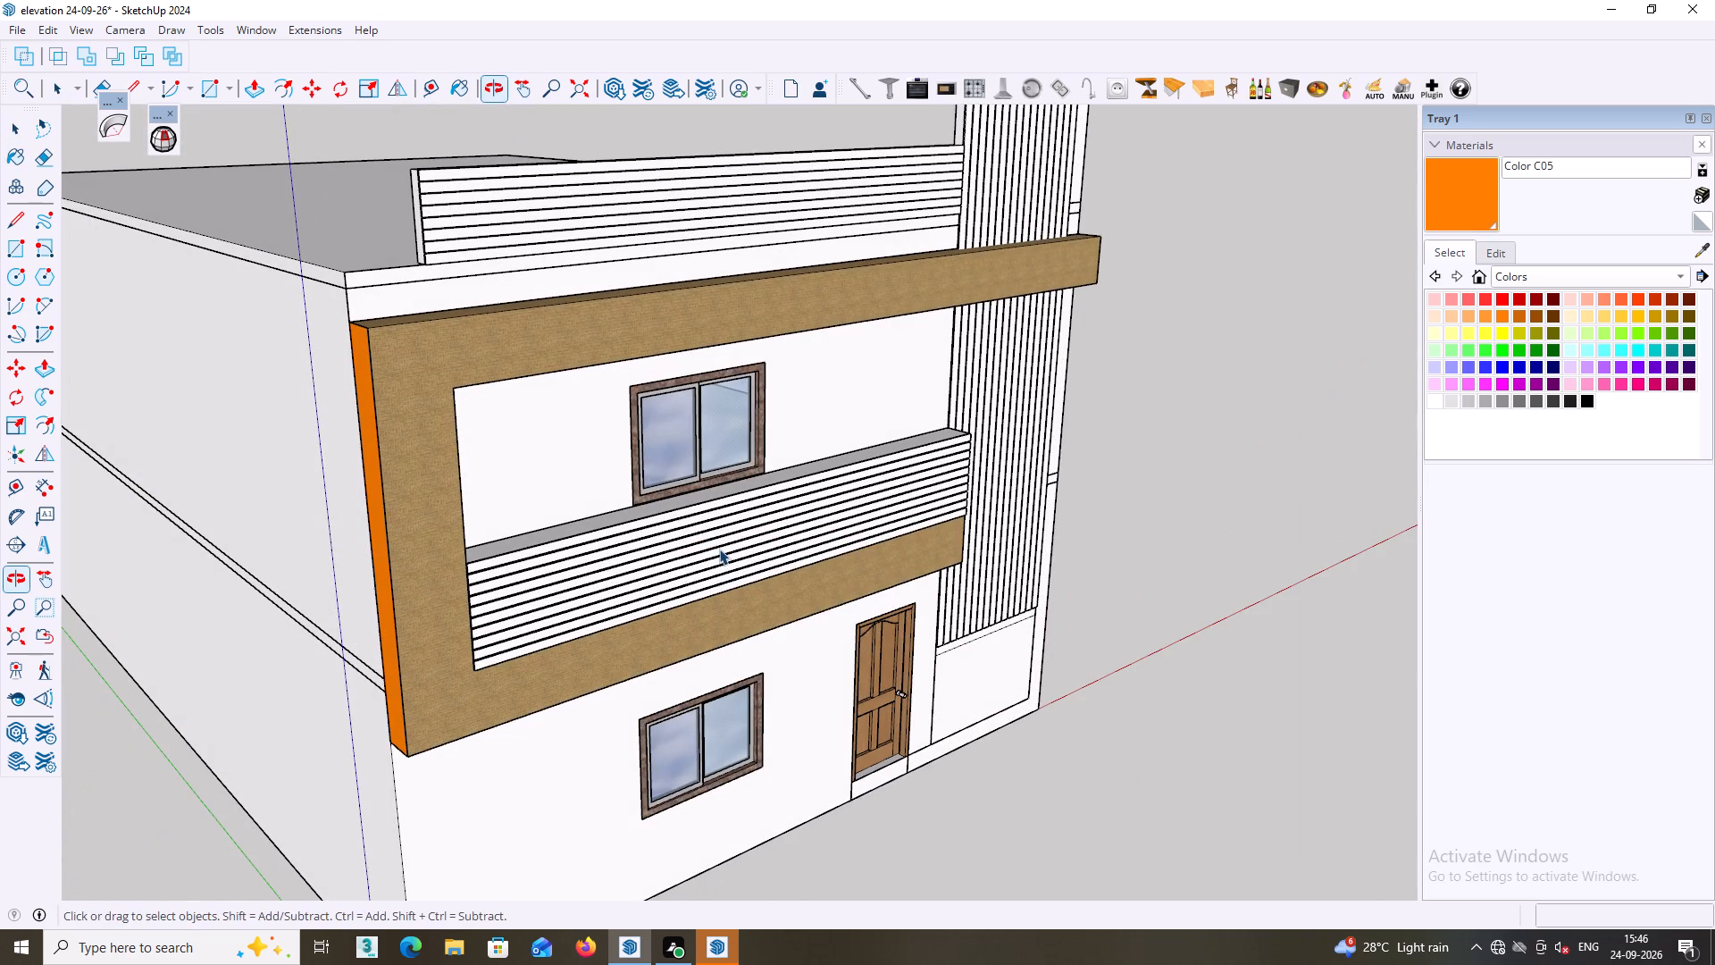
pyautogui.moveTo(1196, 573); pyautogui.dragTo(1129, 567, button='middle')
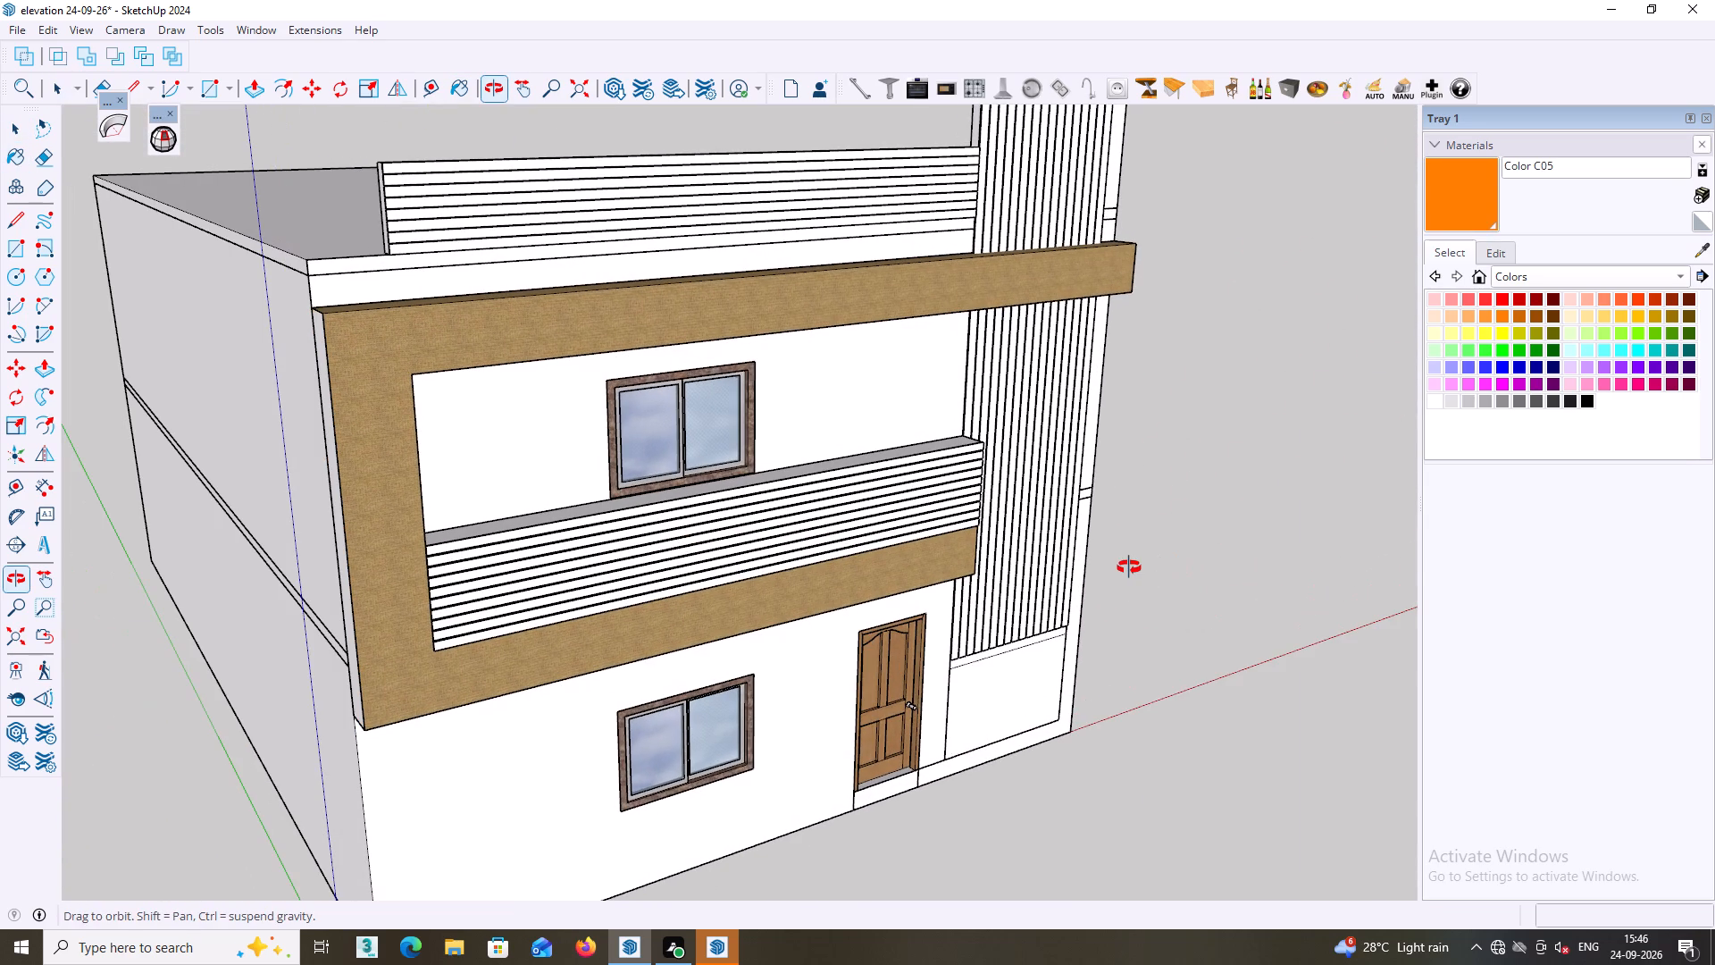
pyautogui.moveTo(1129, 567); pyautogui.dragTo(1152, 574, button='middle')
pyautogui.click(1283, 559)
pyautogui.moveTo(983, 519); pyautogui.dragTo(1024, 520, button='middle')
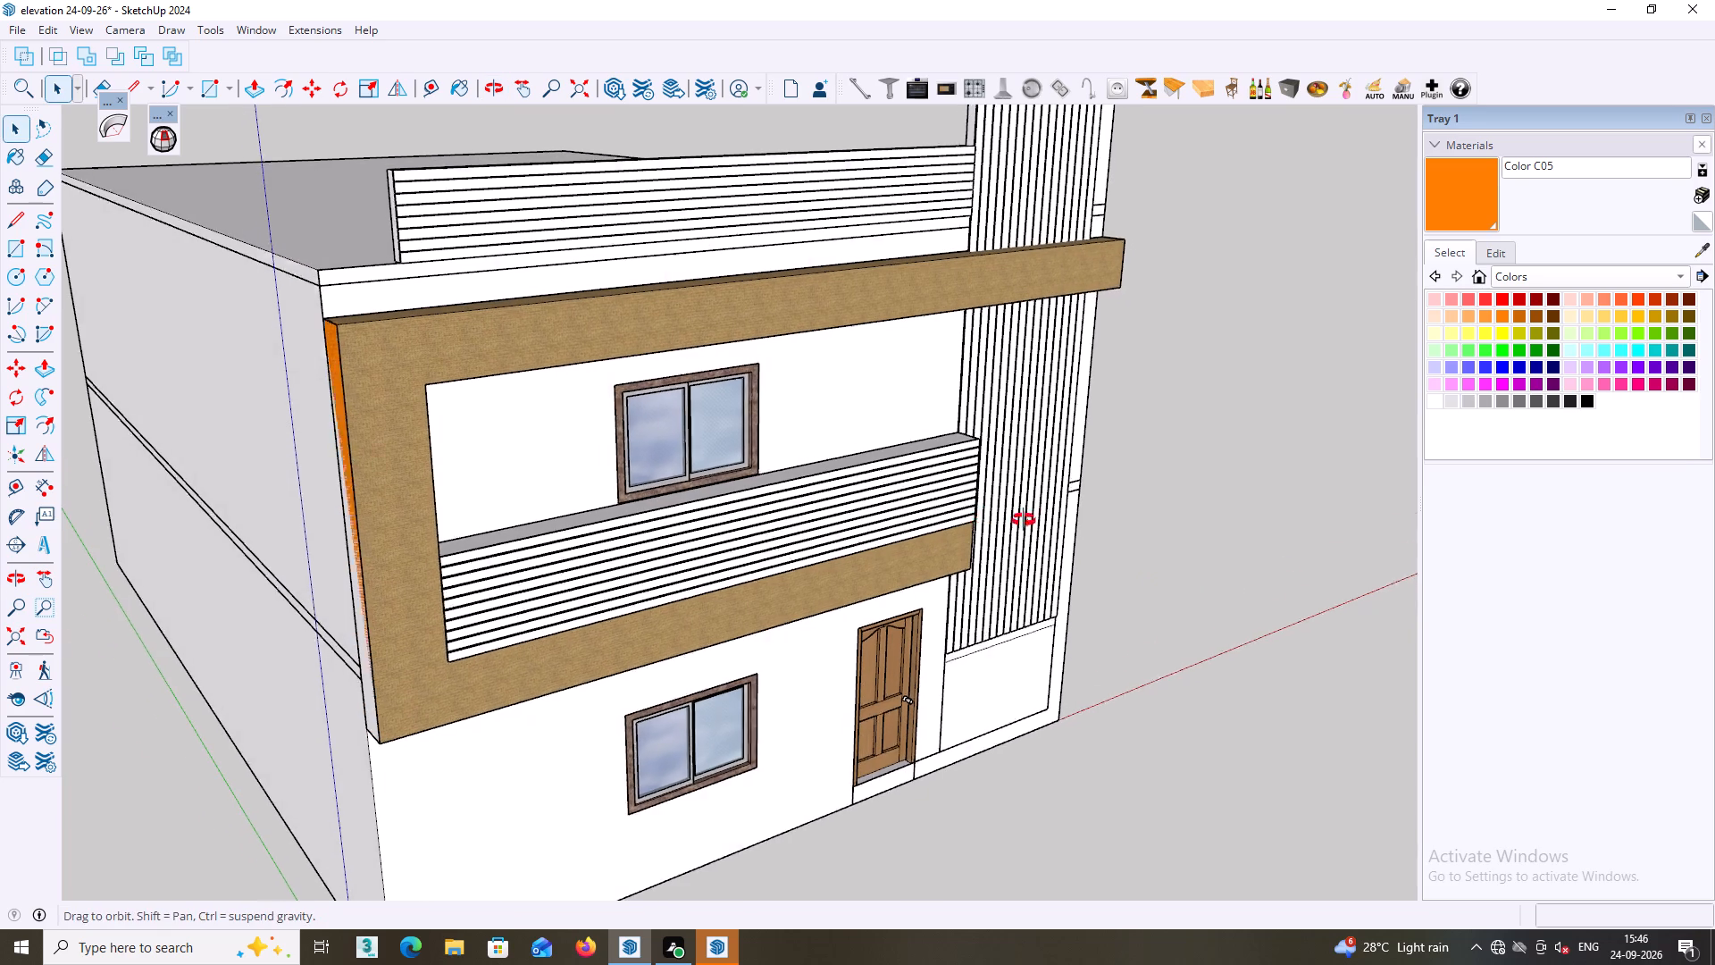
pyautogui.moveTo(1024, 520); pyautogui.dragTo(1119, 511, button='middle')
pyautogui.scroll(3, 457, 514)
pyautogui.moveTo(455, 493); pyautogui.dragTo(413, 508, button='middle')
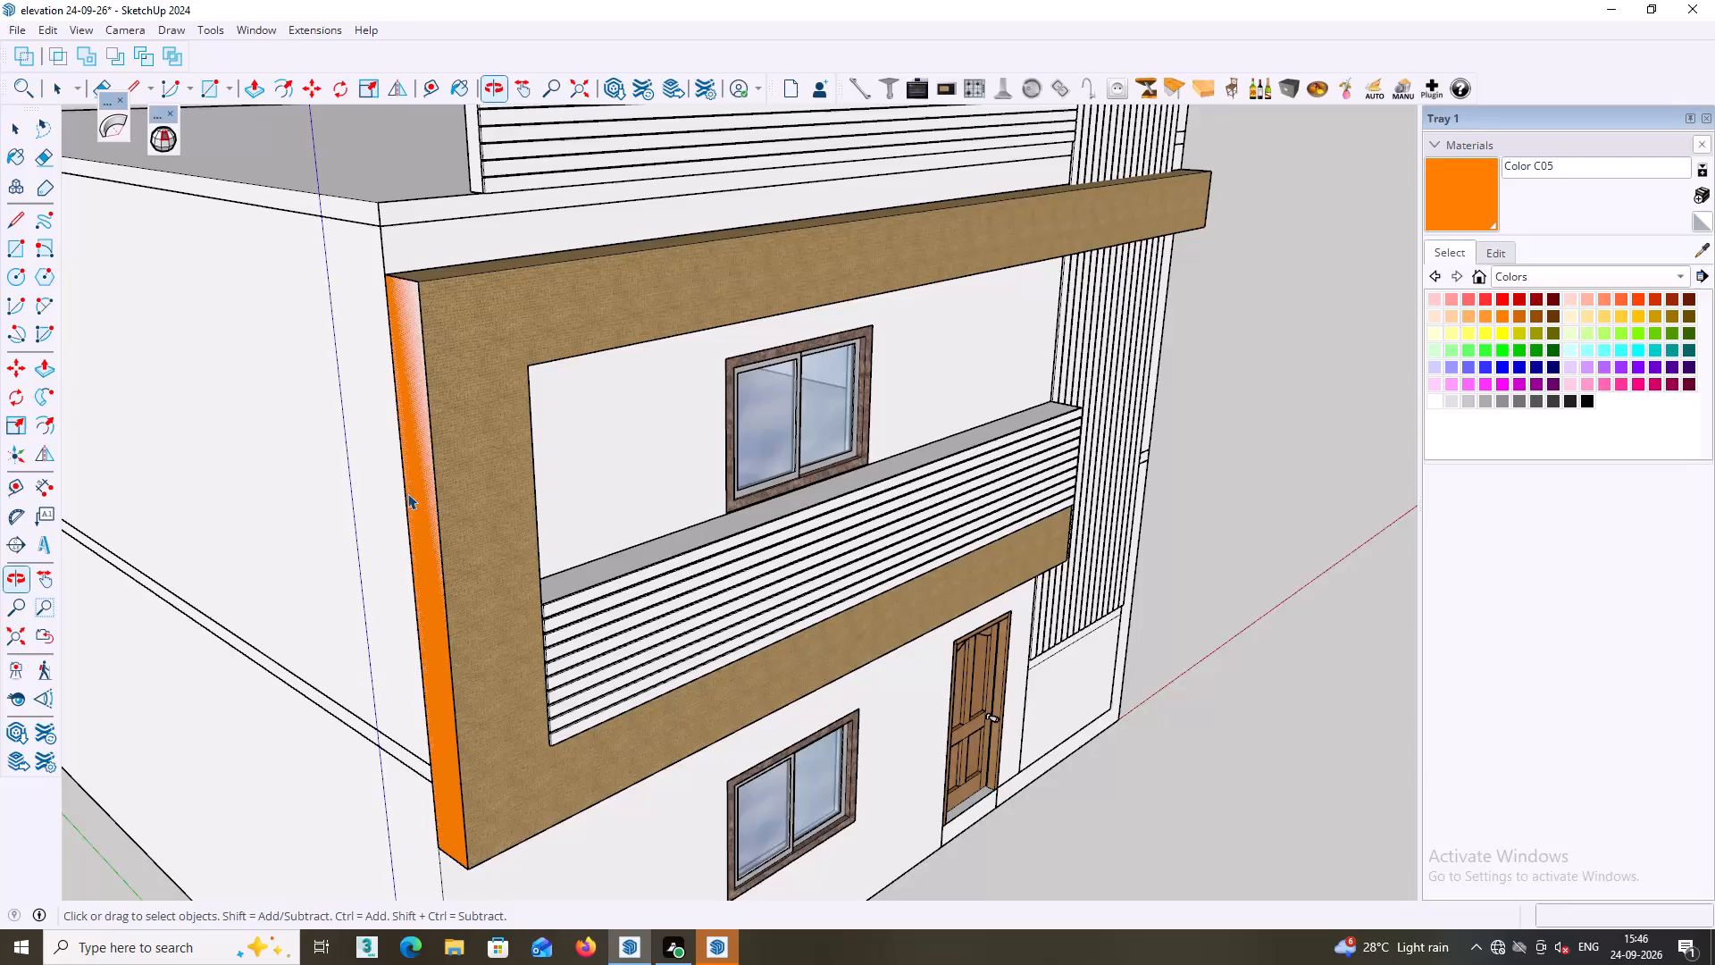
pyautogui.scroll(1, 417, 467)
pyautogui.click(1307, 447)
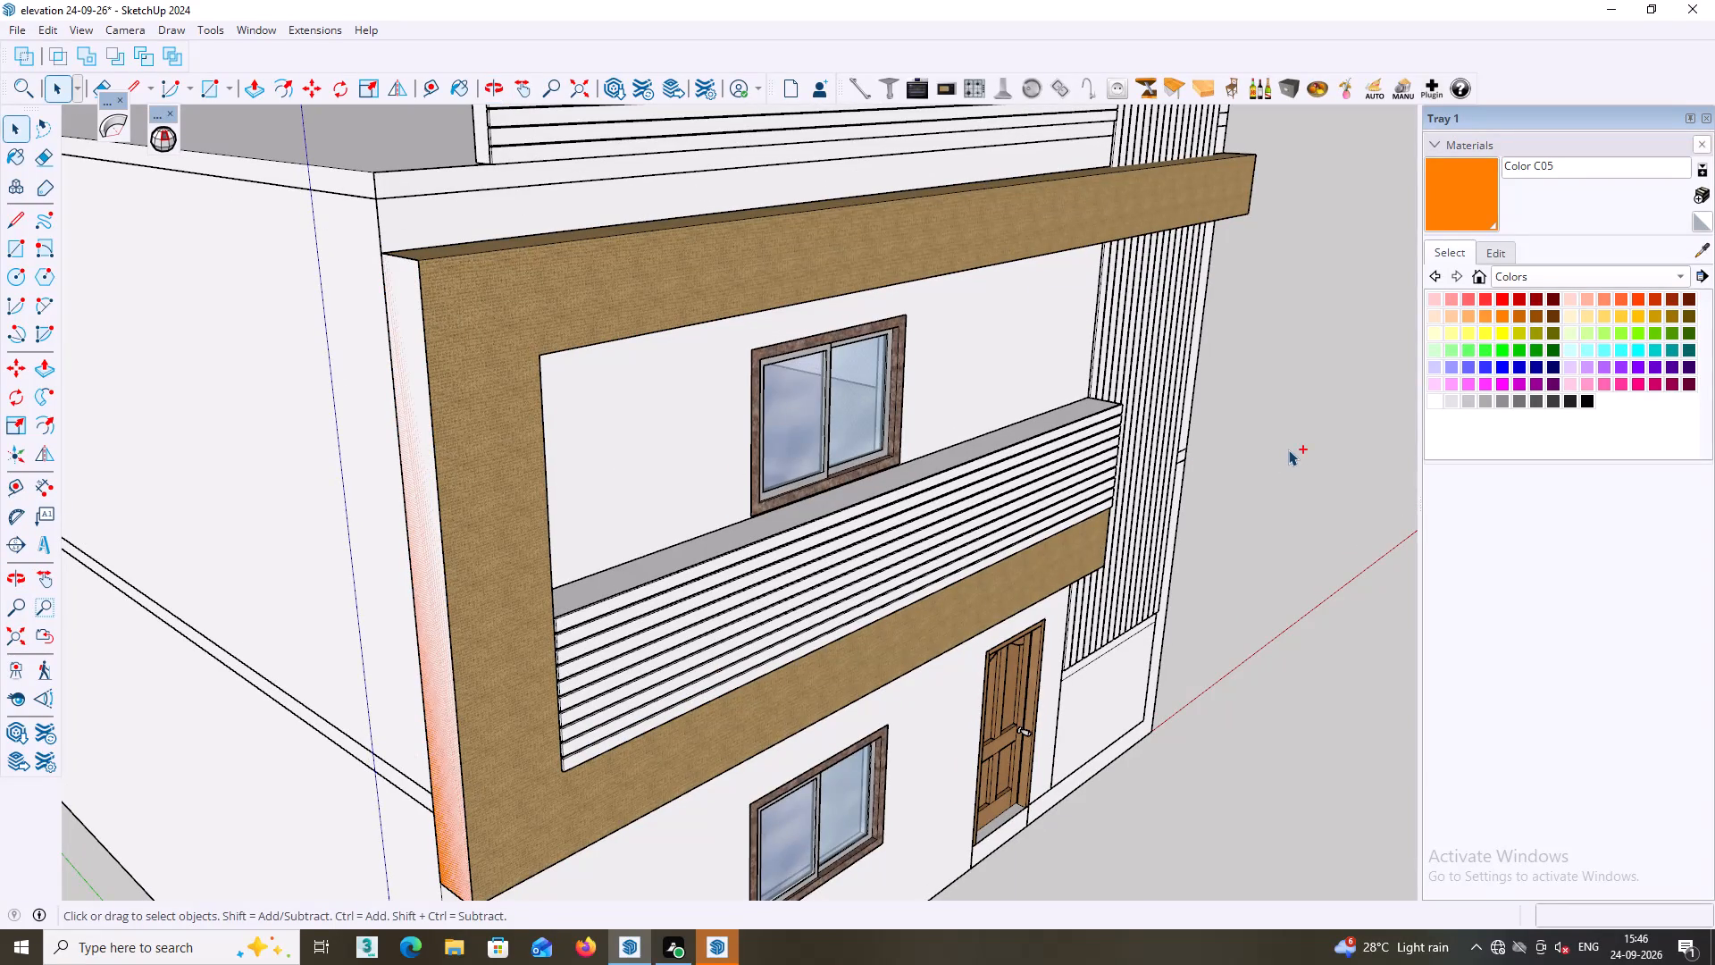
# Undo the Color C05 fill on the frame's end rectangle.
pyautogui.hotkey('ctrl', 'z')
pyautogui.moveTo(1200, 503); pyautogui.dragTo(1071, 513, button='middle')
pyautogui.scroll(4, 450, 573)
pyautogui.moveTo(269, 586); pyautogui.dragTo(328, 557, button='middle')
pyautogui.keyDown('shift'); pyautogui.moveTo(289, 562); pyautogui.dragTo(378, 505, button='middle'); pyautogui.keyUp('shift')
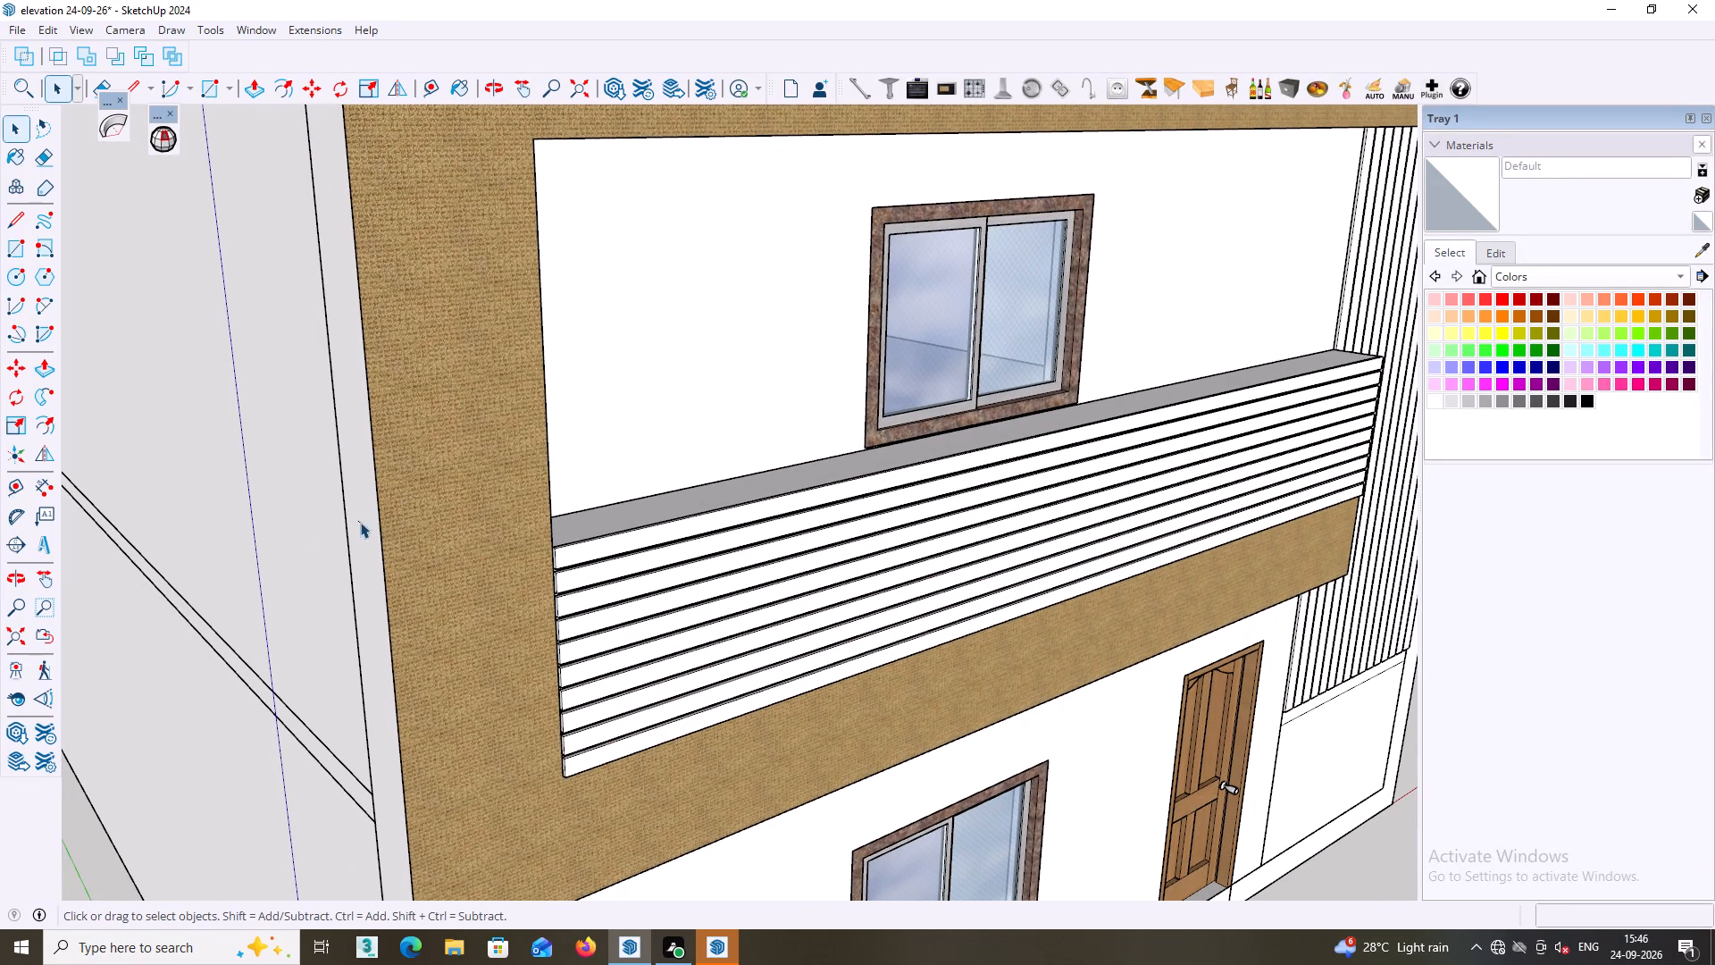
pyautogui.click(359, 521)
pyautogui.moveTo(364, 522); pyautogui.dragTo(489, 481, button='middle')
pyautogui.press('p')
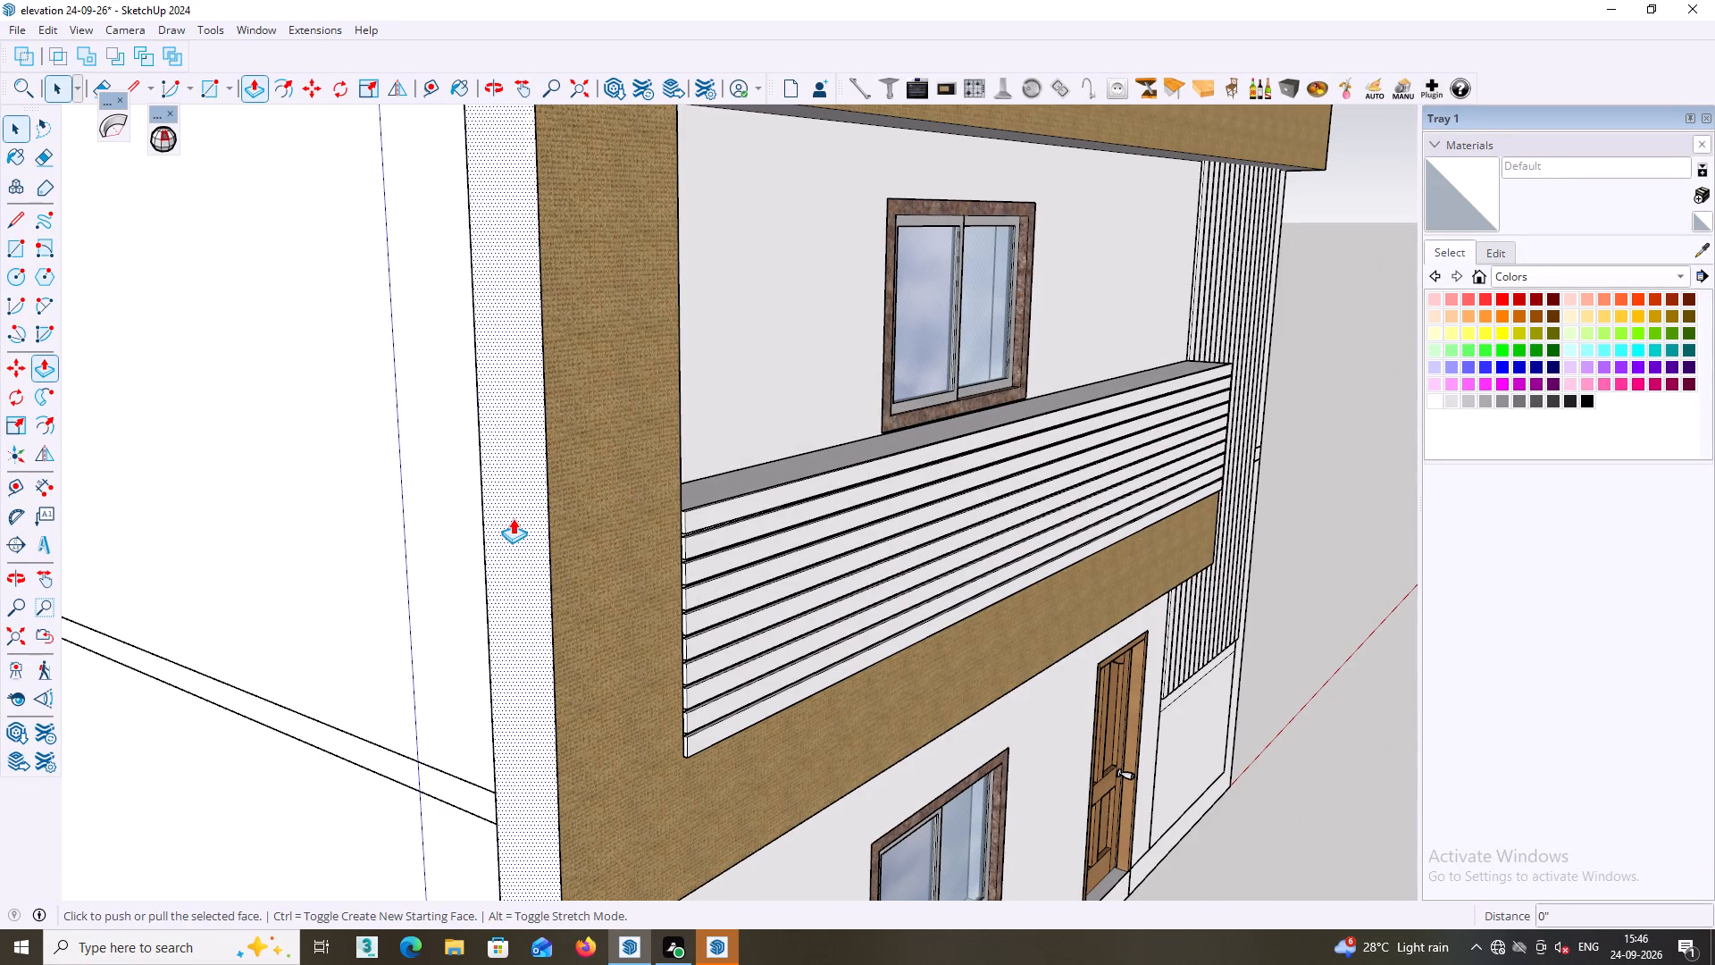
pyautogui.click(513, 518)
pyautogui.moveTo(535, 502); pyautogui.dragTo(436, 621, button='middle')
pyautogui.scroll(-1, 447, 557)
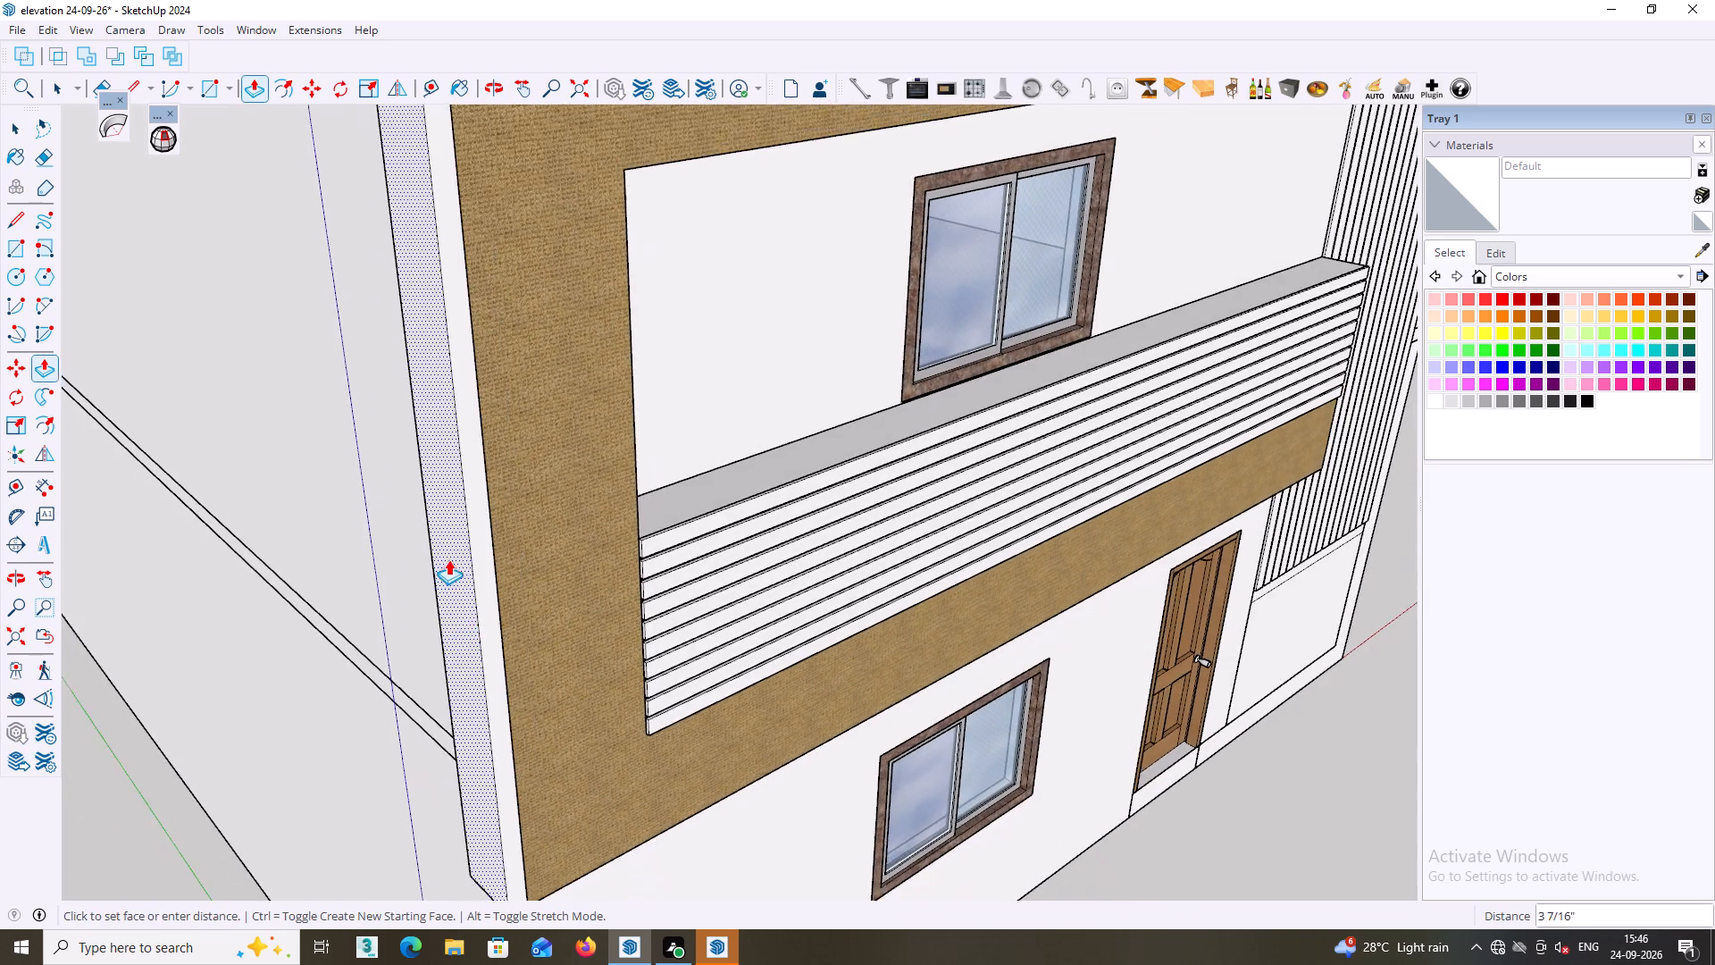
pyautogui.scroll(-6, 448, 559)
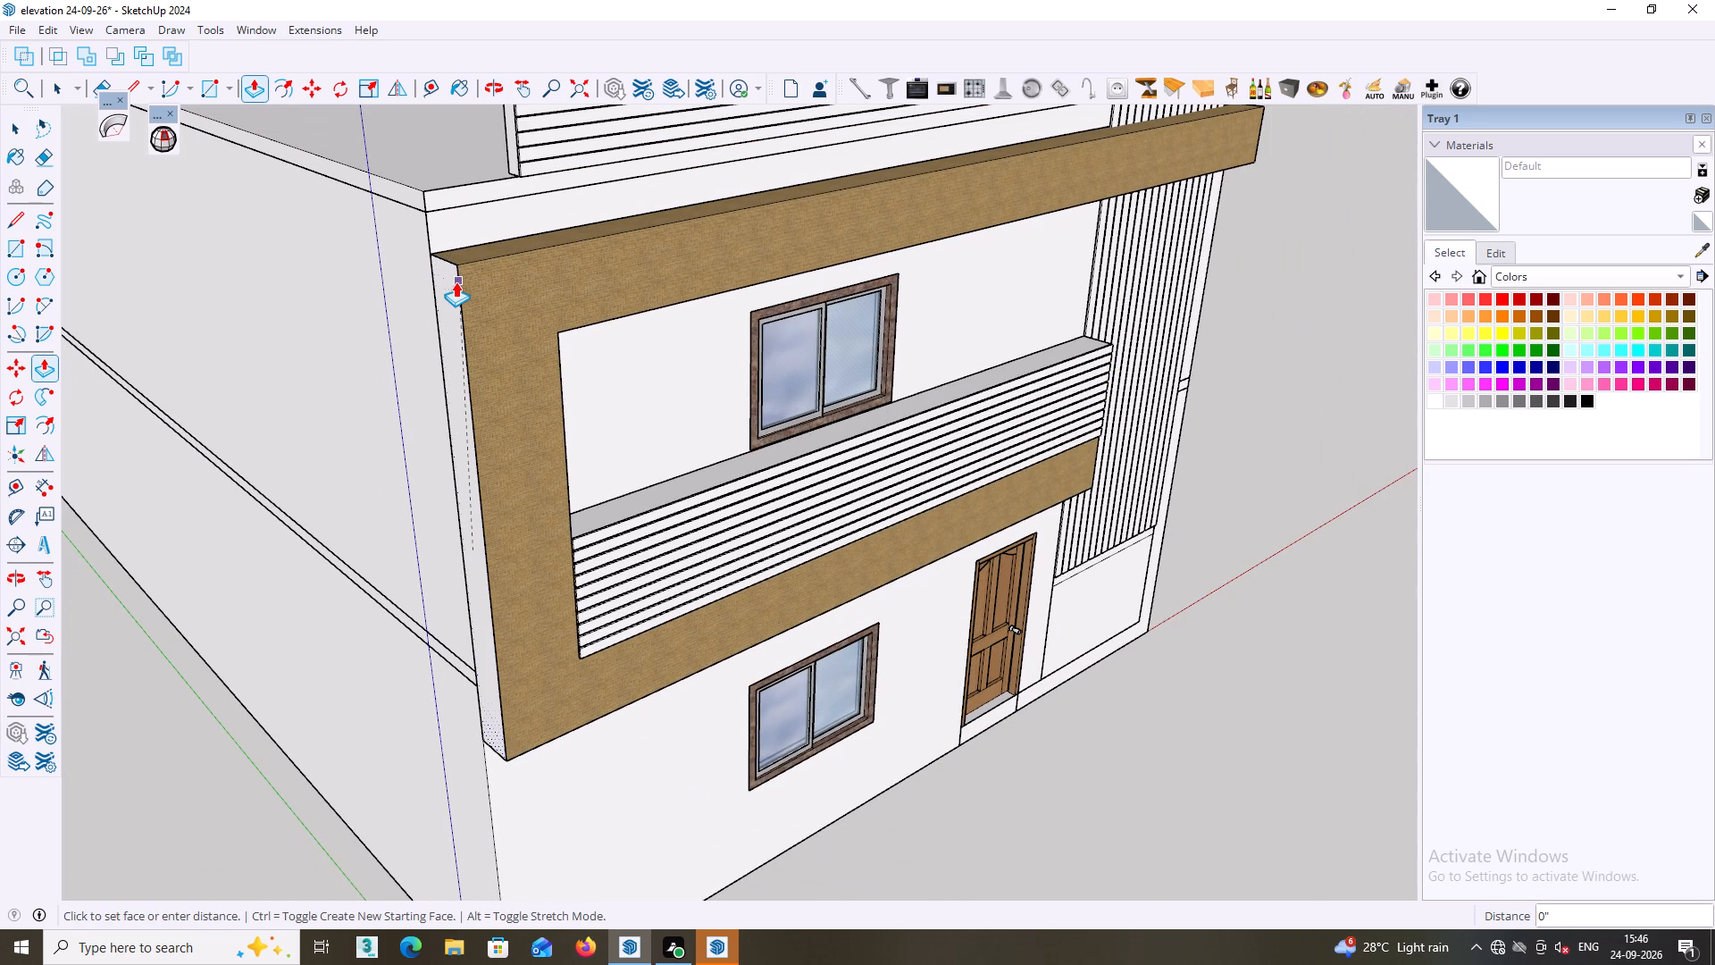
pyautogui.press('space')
# Push the rectangle on the balcony frame's end about 3 1/8" inward along the facade.
pyautogui.doubleClick(443, 290)
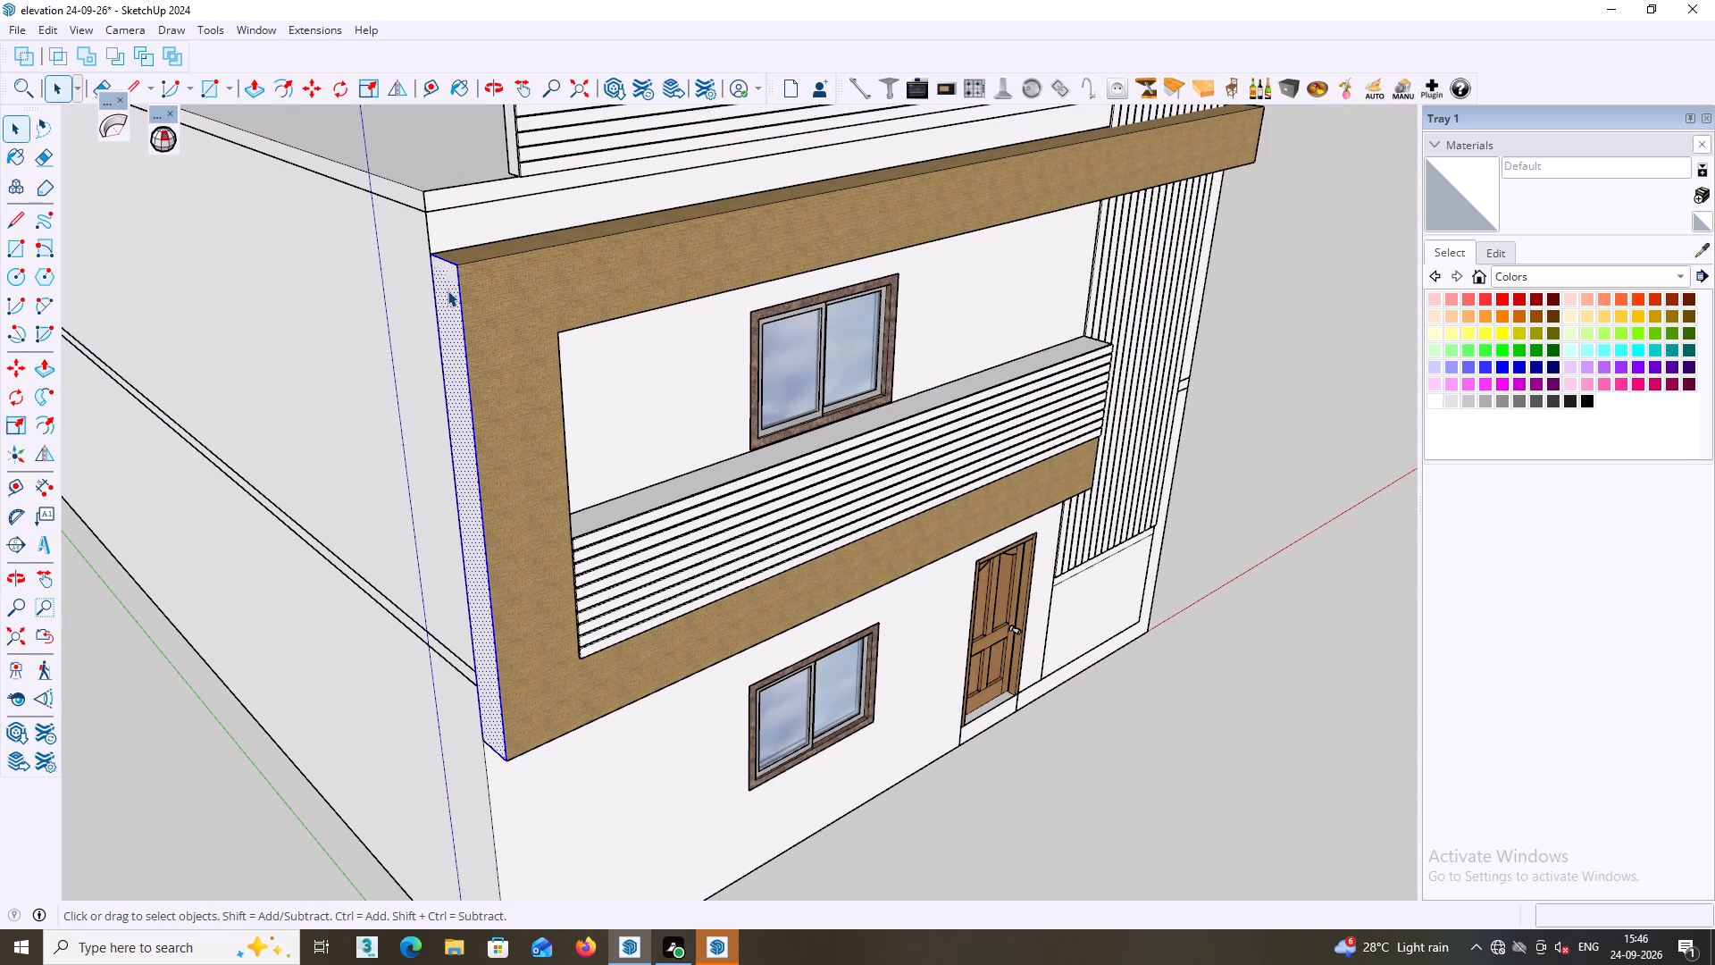
pyautogui.press('p')
pyautogui.click(448, 291)
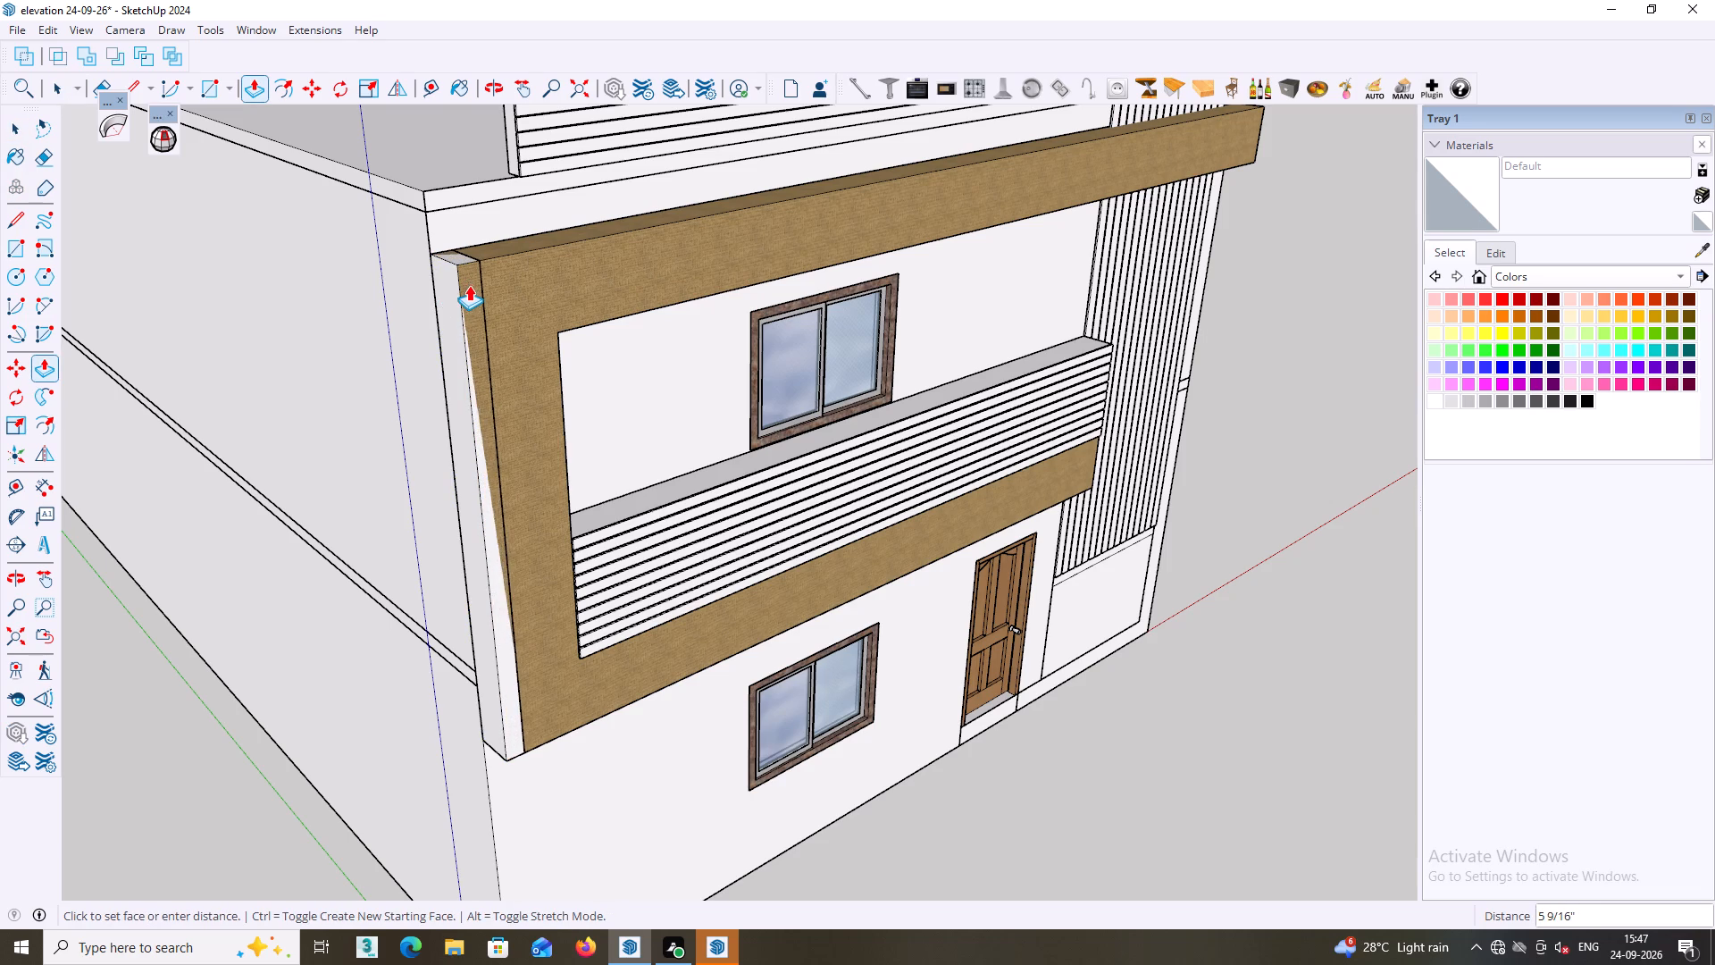
pyautogui.click(461, 292)
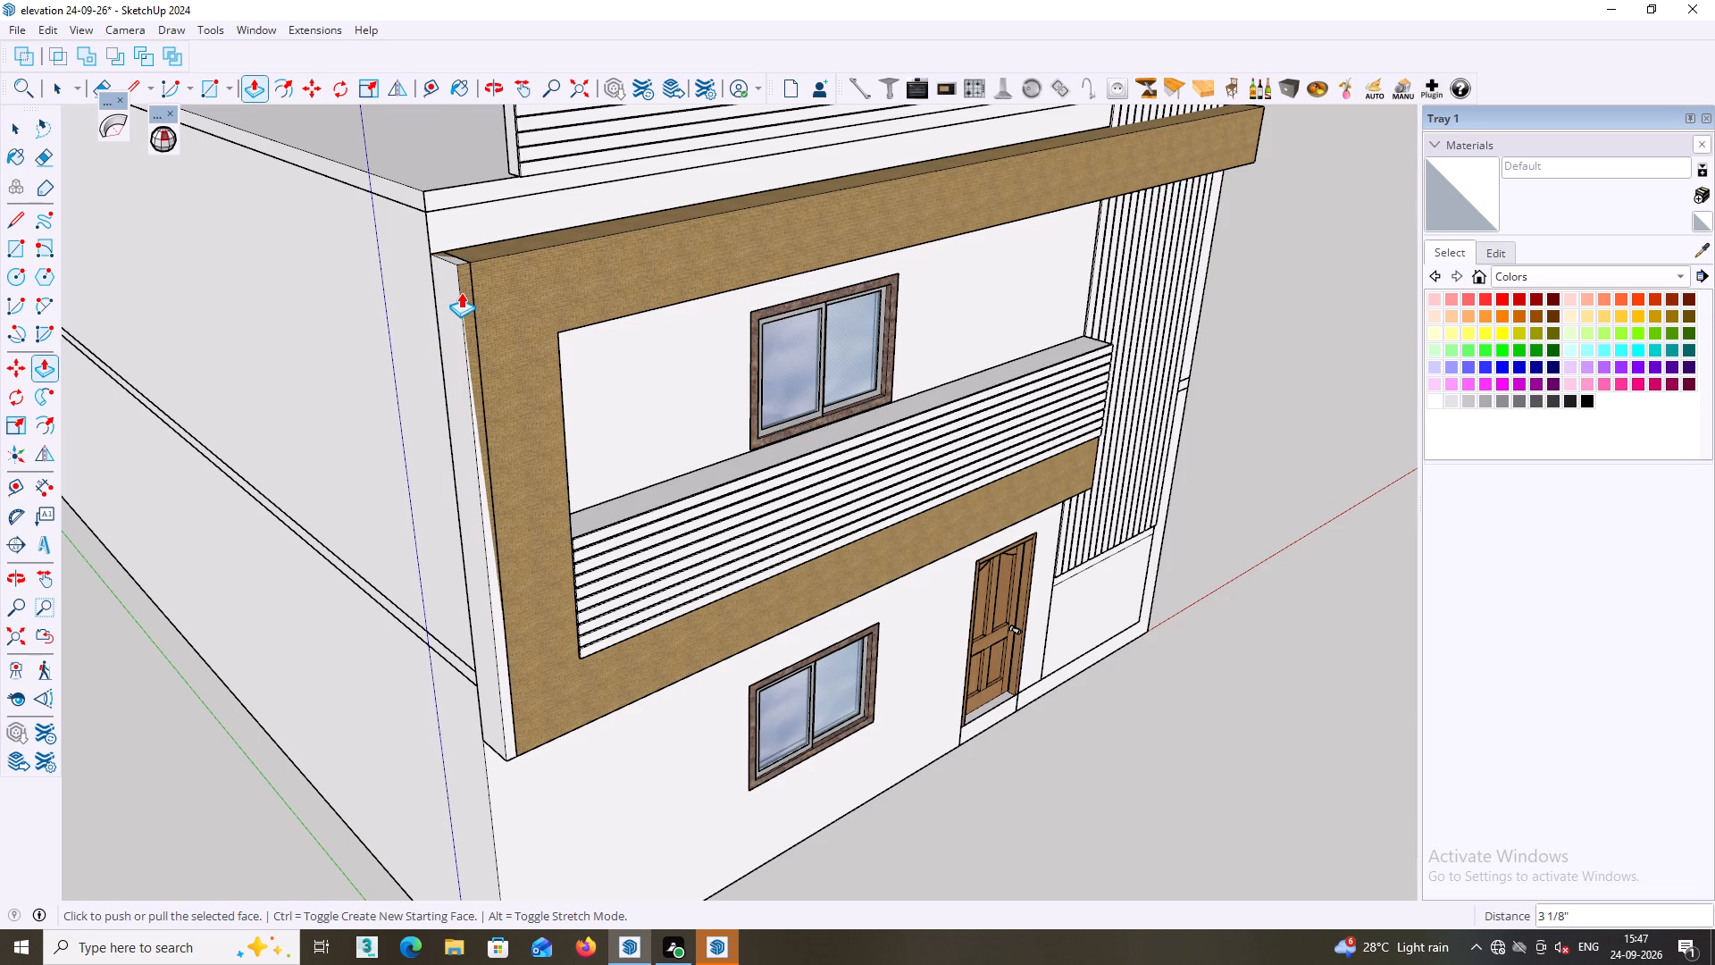
pyautogui.press('space')
# Delete the front and top faces of the thin box pushed into the frame's end, along with leftover edges there.
pyautogui.moveTo(472, 385); pyautogui.dragTo(446, 405, button='middle')
pyautogui.scroll(2, 462, 394)
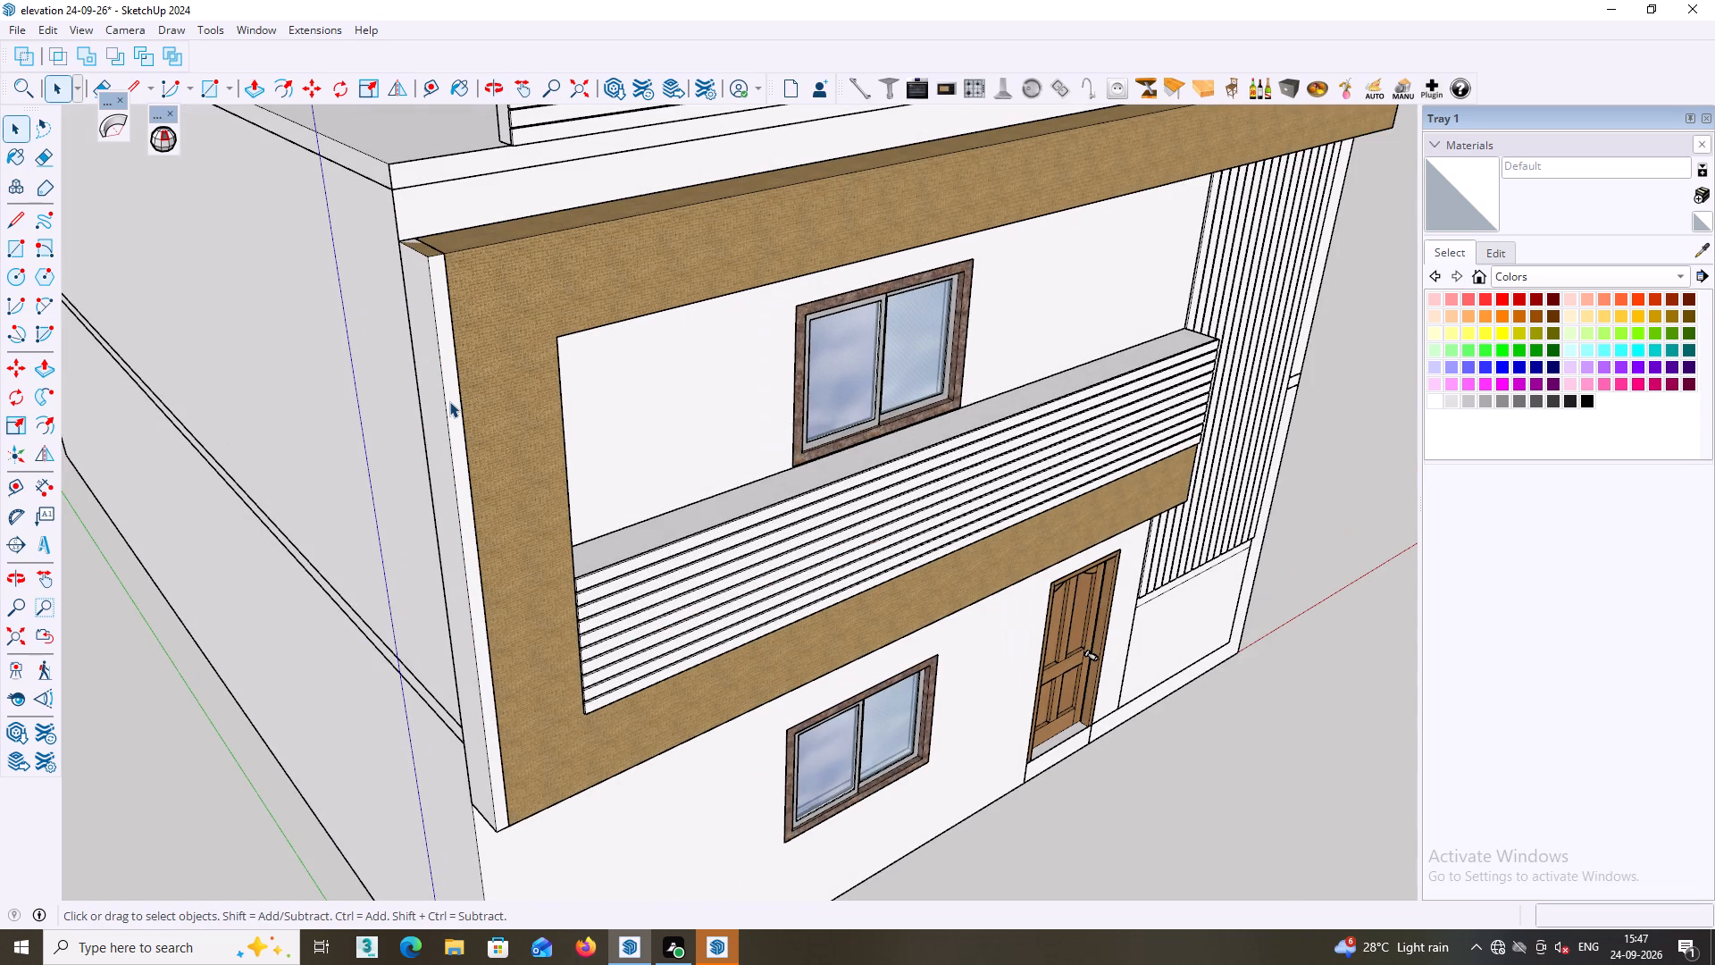
pyautogui.click(448, 401)
pyautogui.press('Delete')
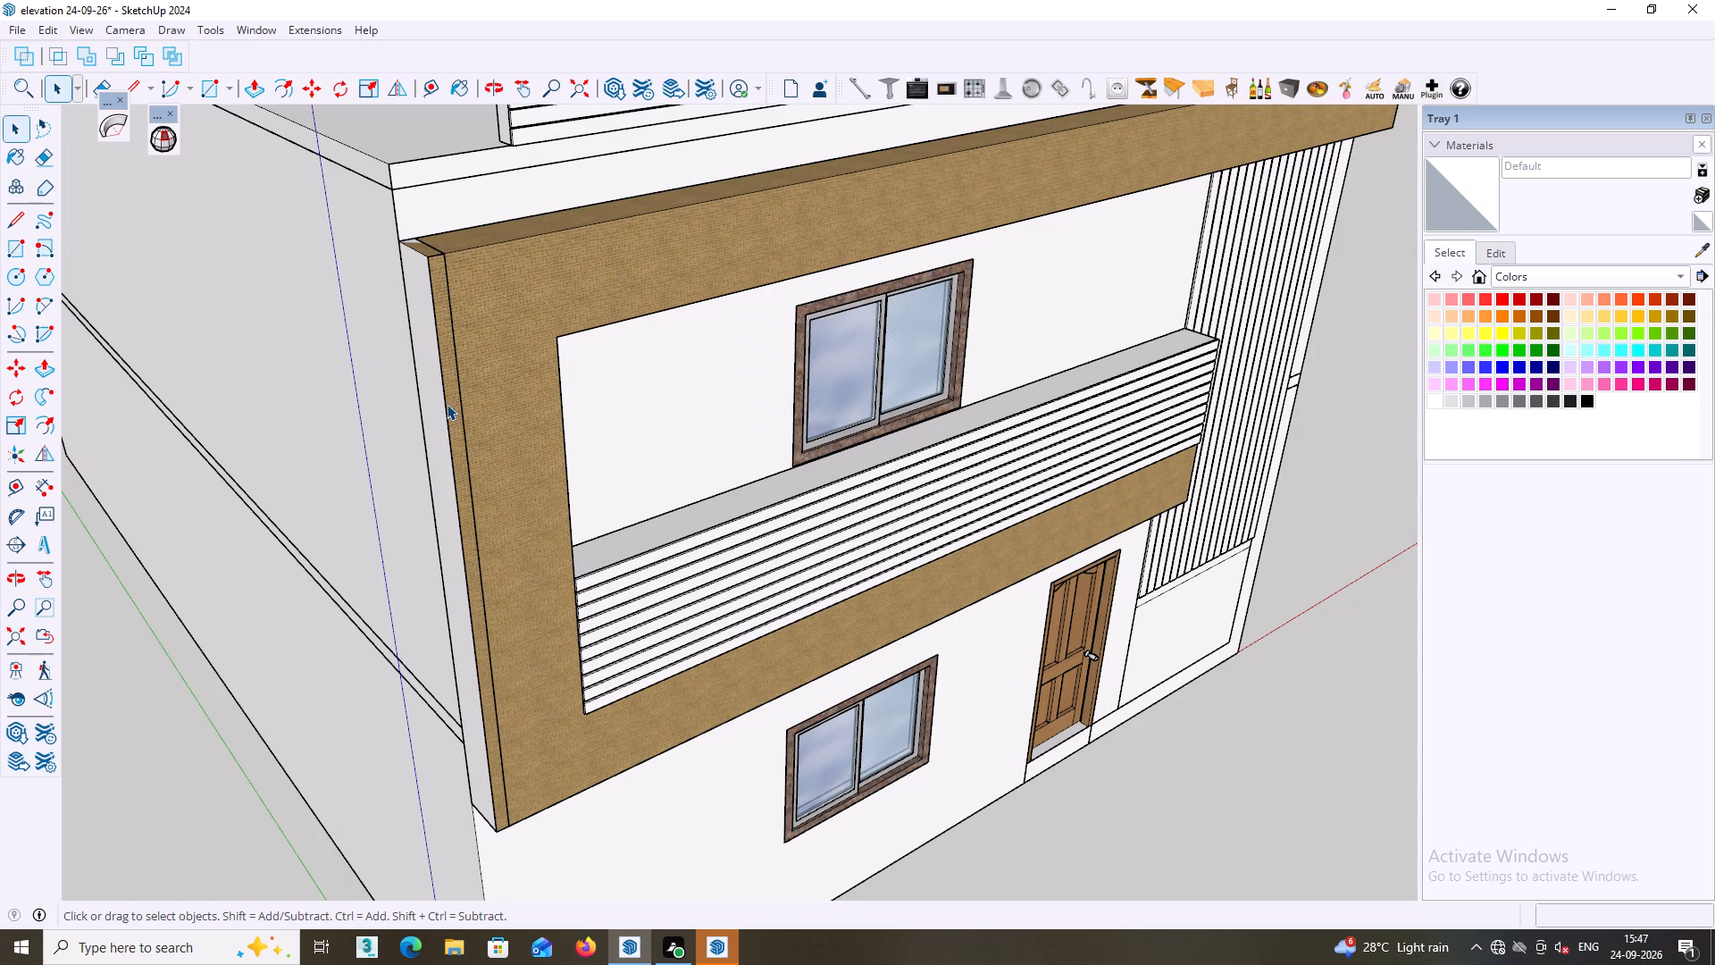
pyautogui.click(447, 404)
pyautogui.press('Delete')
pyautogui.click(447, 405)
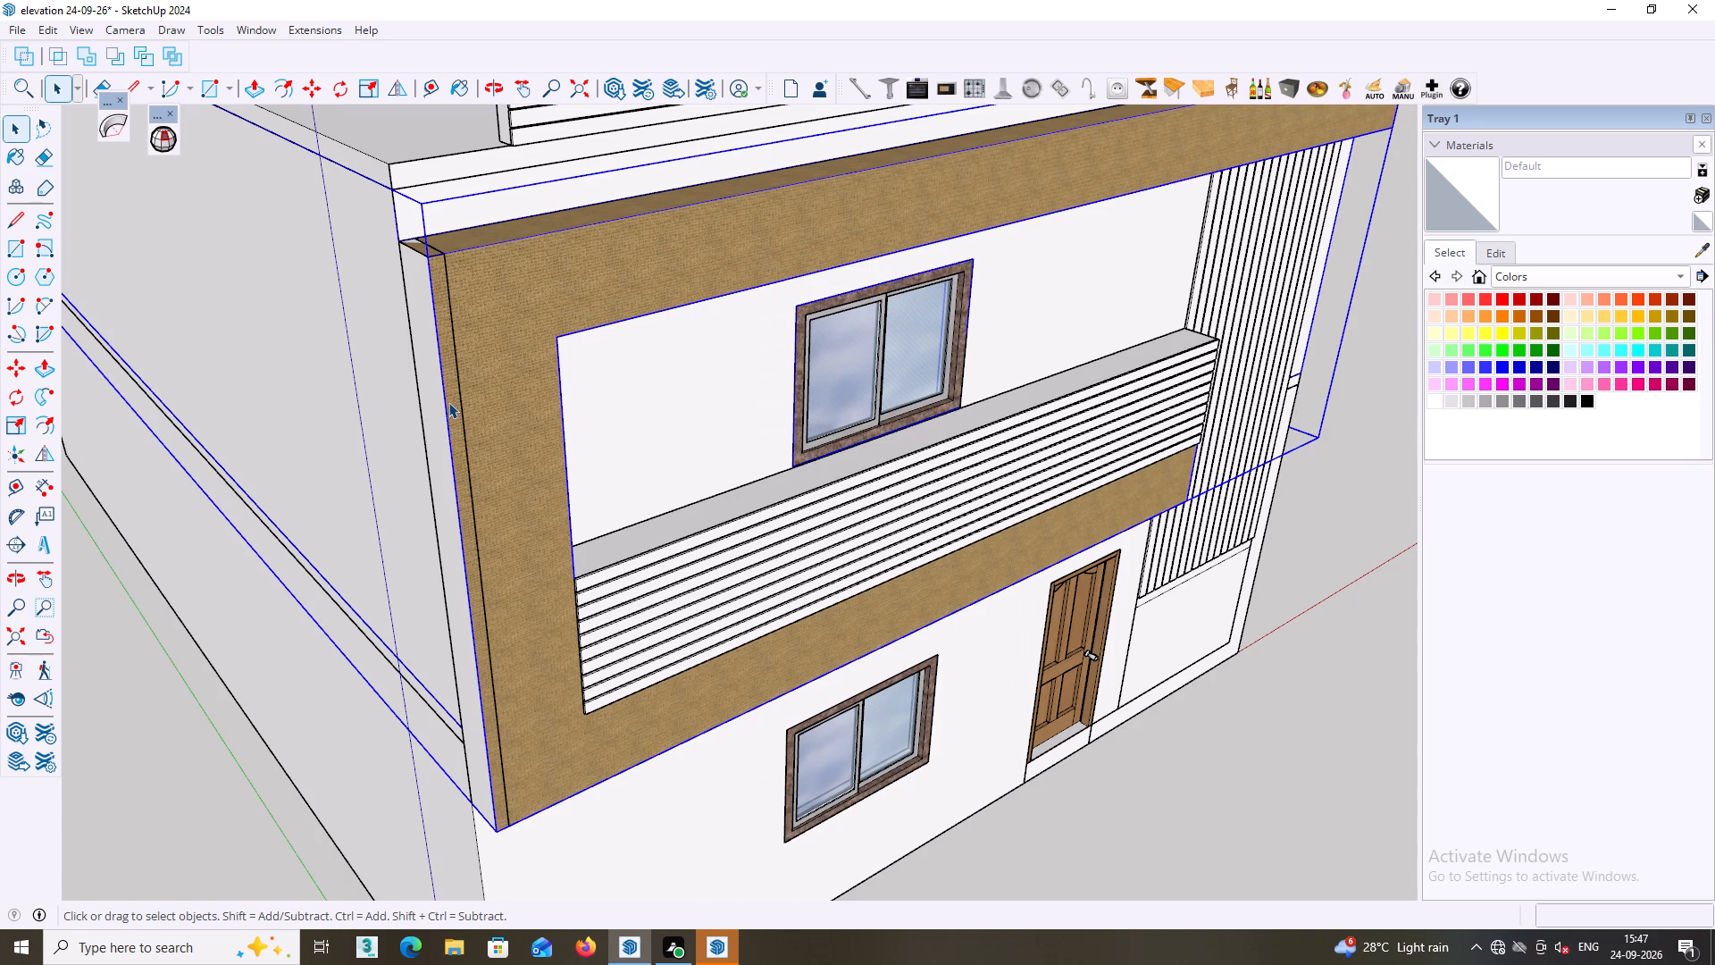
pyautogui.moveTo(428, 256); pyautogui.dragTo(430, 329, button='middle')
pyautogui.scroll(2, 428, 314)
pyautogui.click(427, 331)
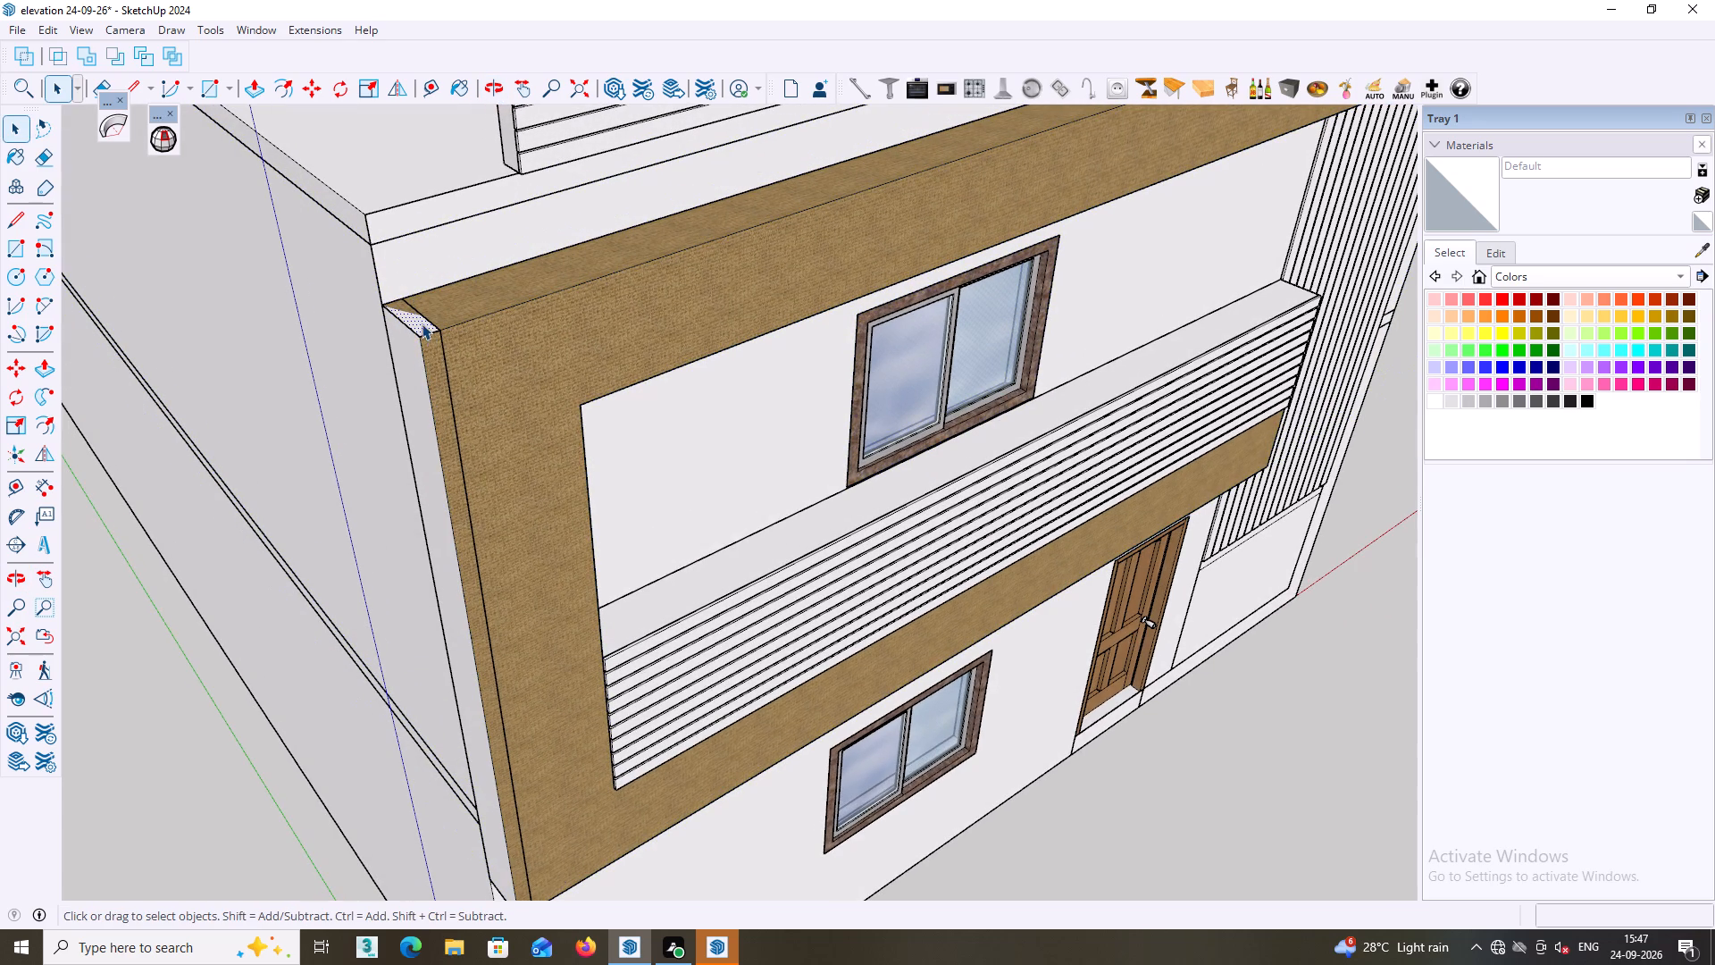
pyautogui.press('Delete')
pyautogui.click(421, 336)
pyautogui.press('Delete')
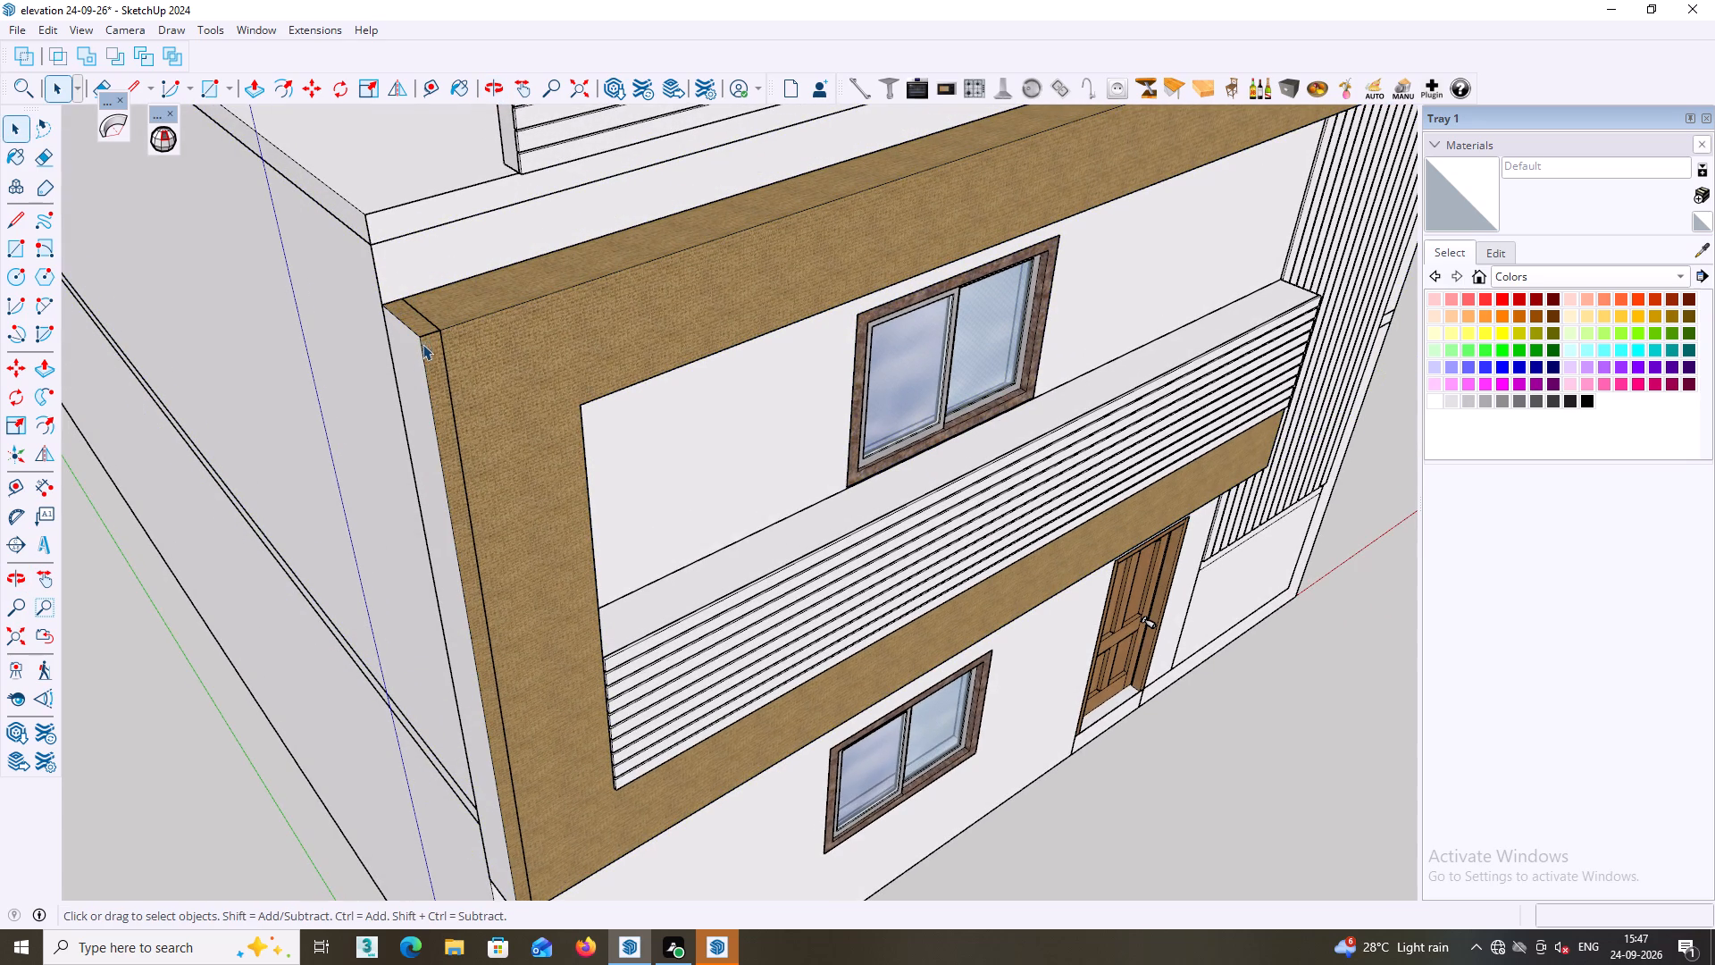
pyautogui.click(422, 352)
# Examine the balcony frame's end face and its lower front corner from several angles.
pyautogui.scroll(-2, 427, 376)
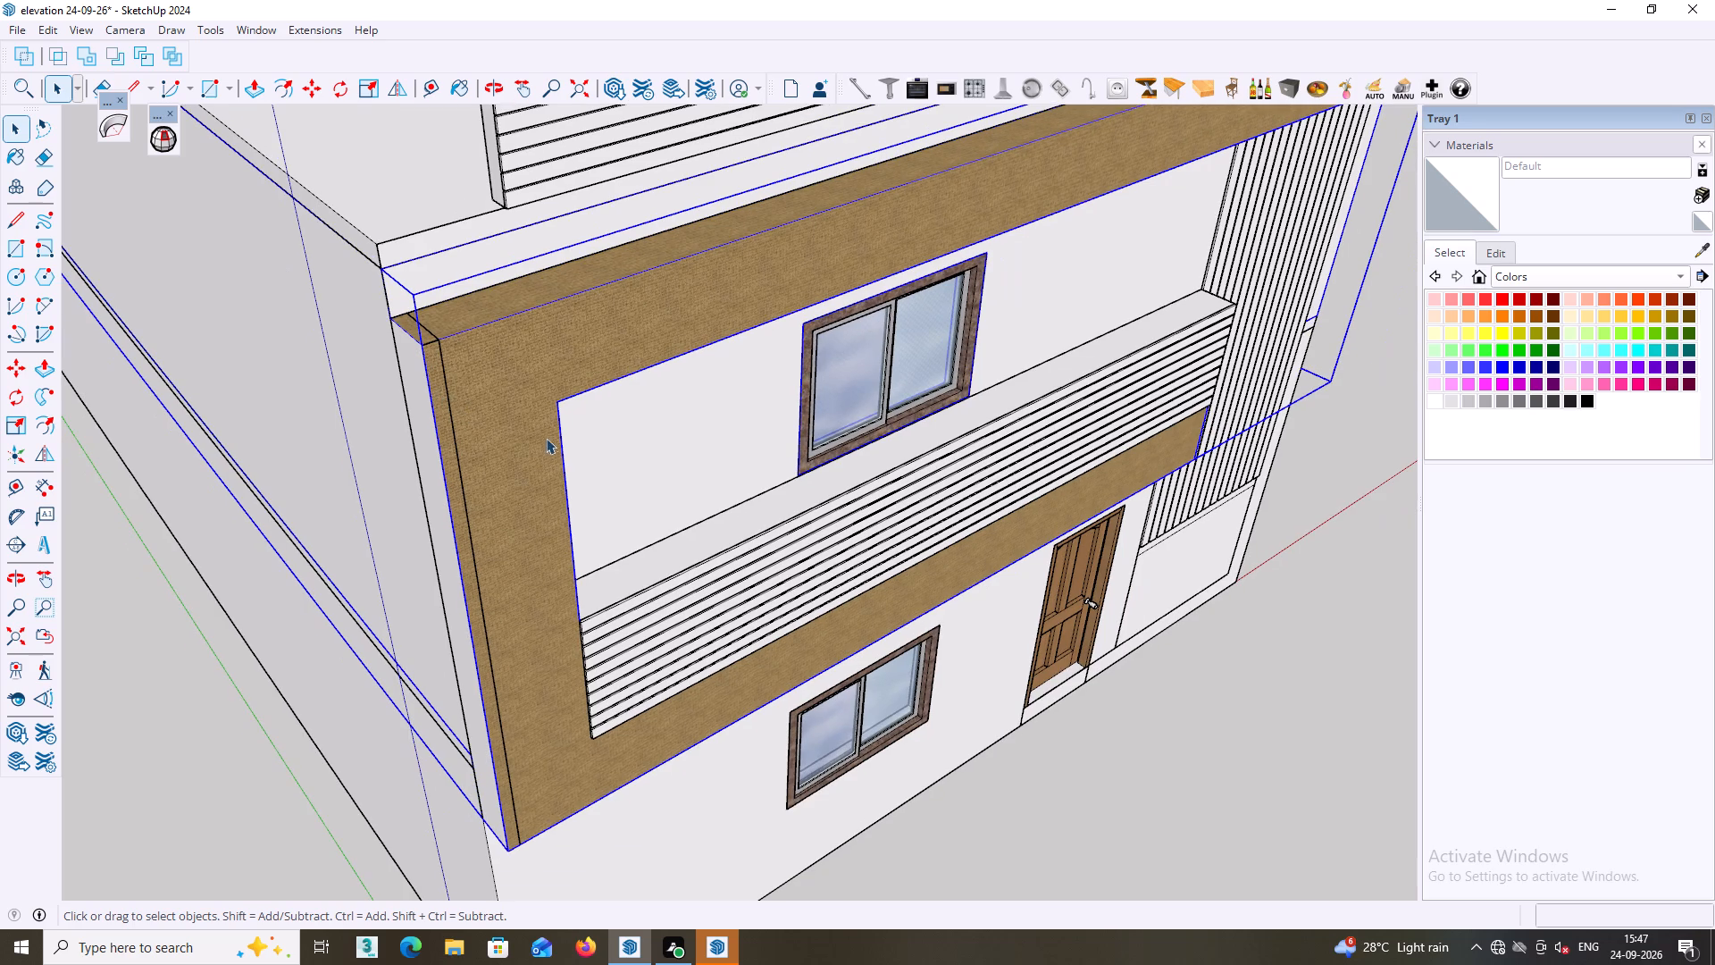
pyautogui.moveTo(481, 432); pyautogui.dragTo(436, 440, button='middle')
pyautogui.moveTo(431, 440); pyautogui.dragTo(660, 315, button='middle')
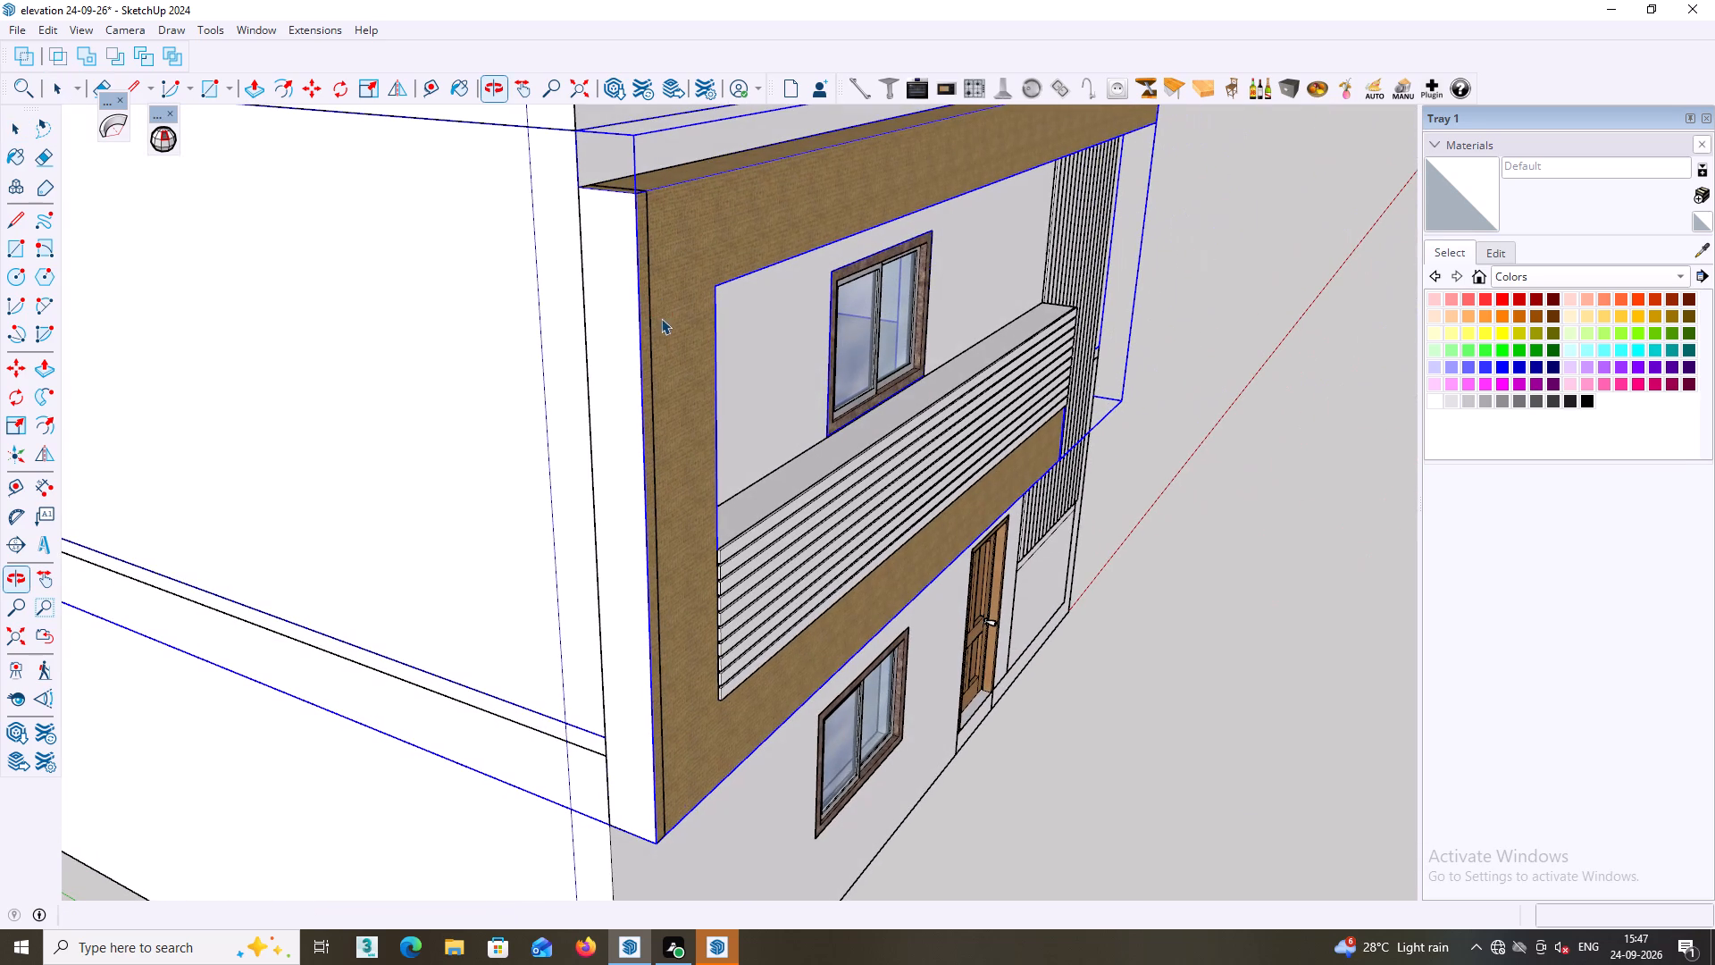
pyautogui.click(1178, 614)
pyautogui.moveTo(1155, 622); pyautogui.dragTo(1057, 727, button='middle')
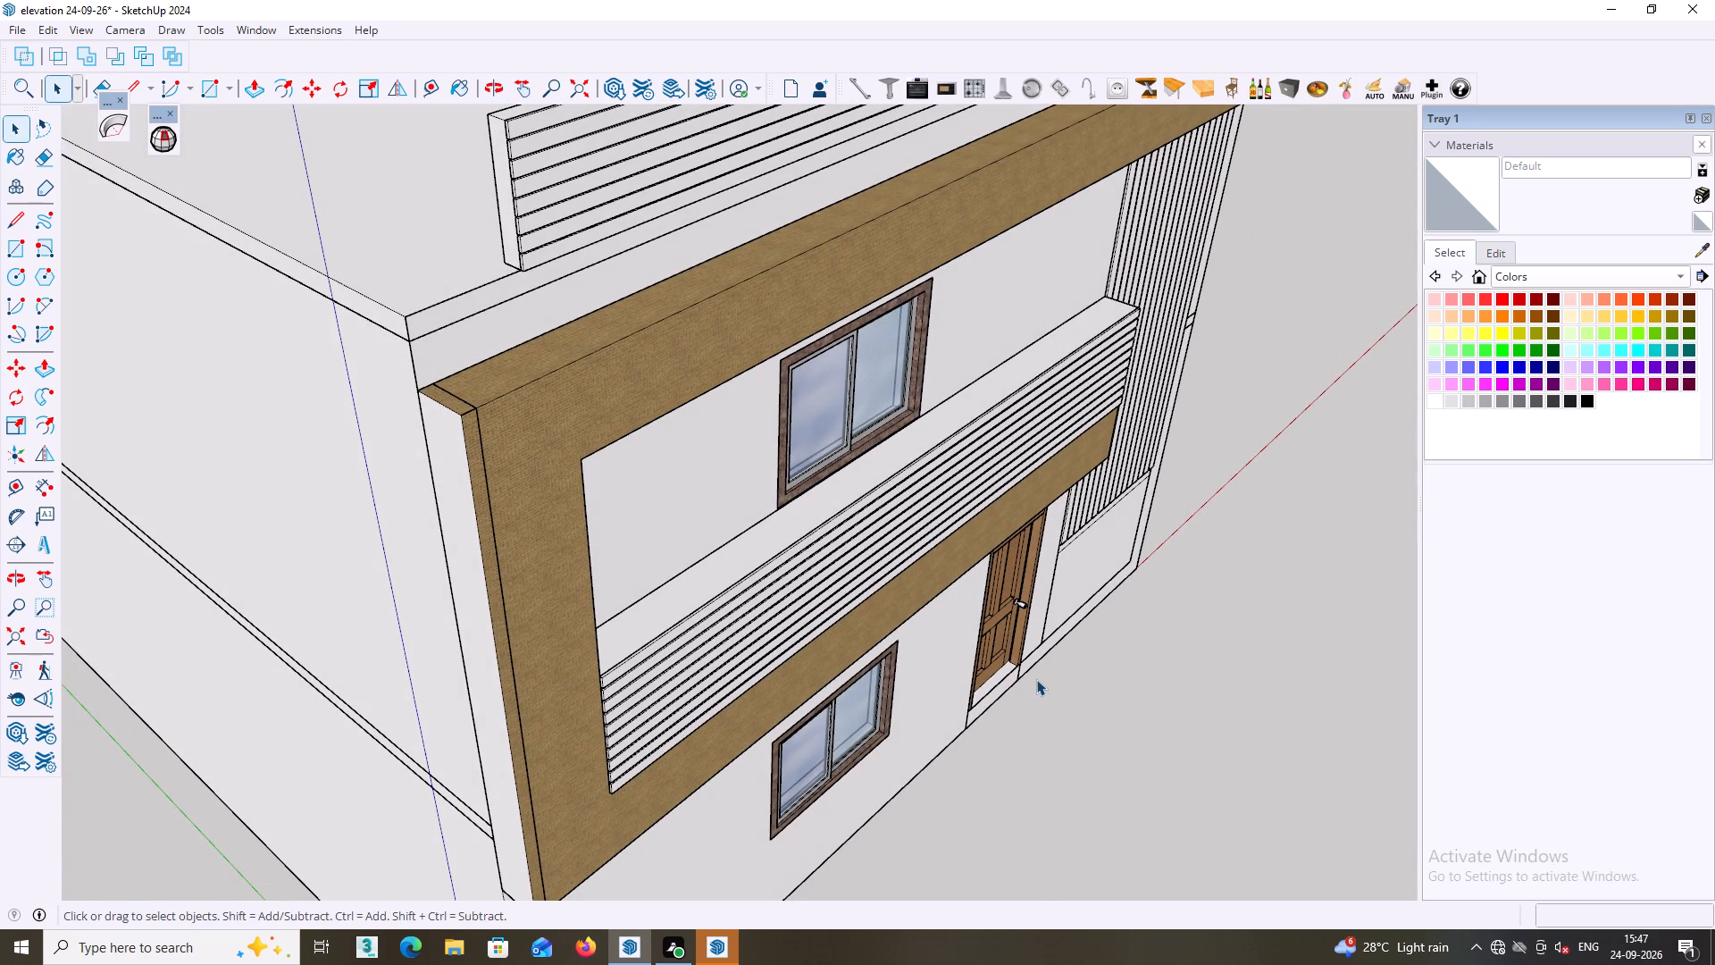
pyautogui.moveTo(670, 614); pyautogui.dragTo(715, 513, button='middle')
pyautogui.moveTo(523, 828); pyautogui.dragTo(615, 686, button='middle')
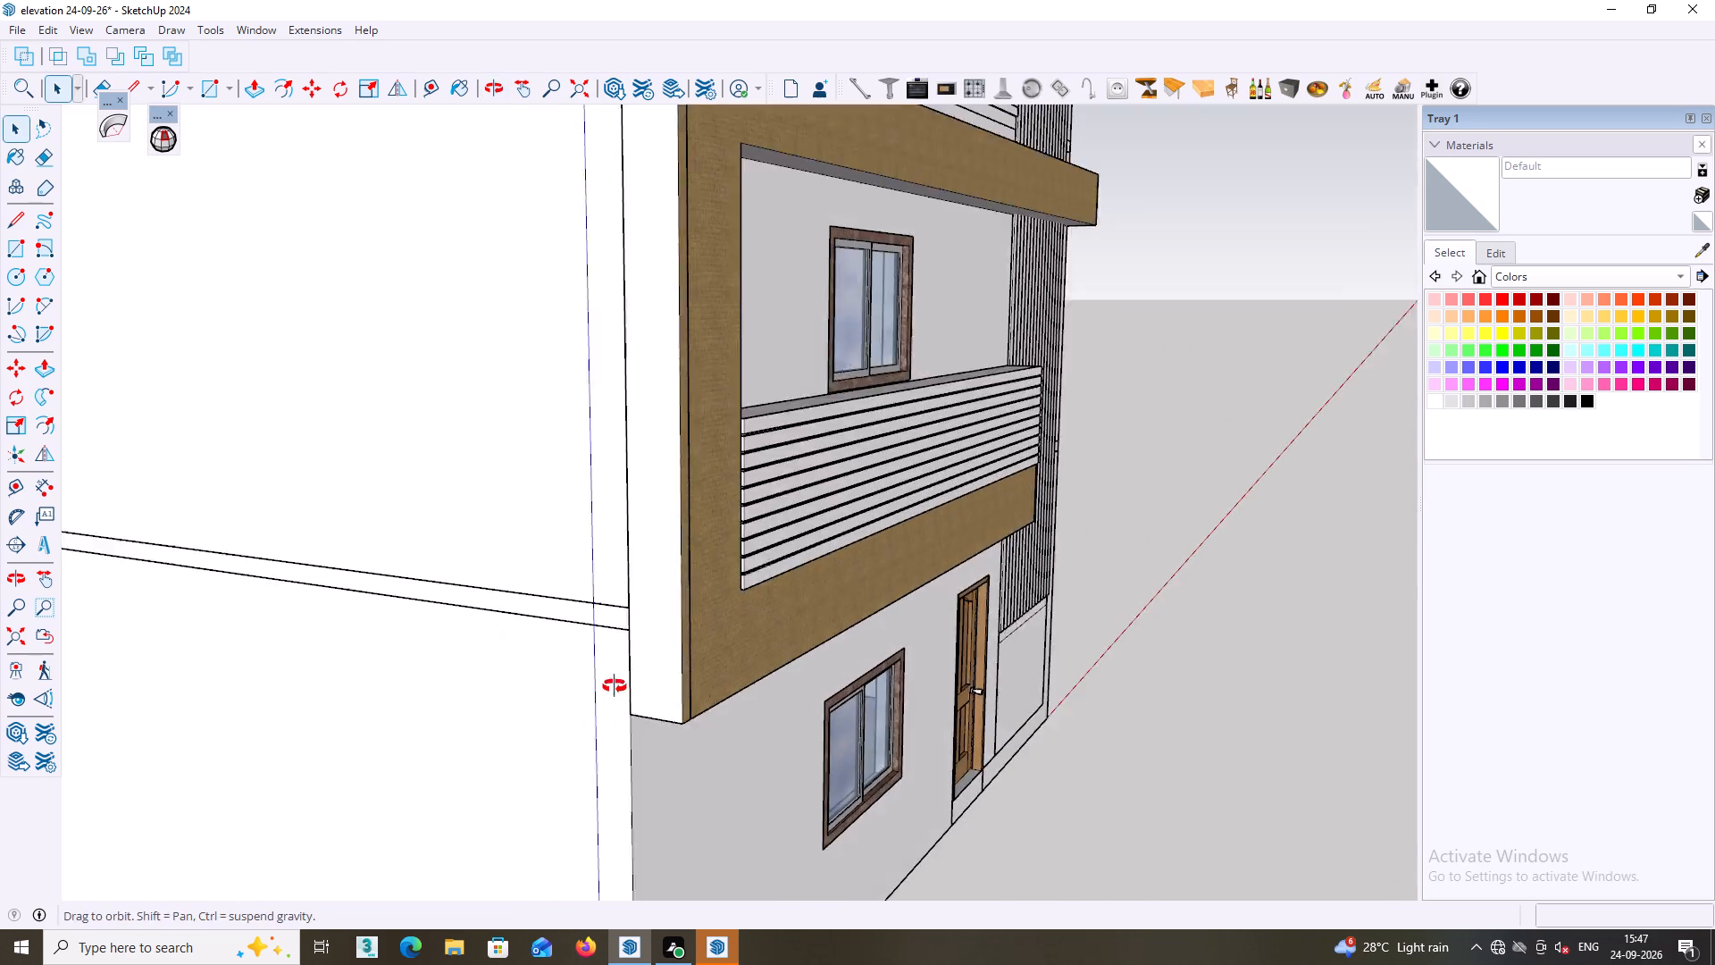
pyautogui.moveTo(615, 686); pyautogui.dragTo(622, 675, button='middle')
pyautogui.scroll(3, 651, 667)
pyautogui.moveTo(703, 674); pyautogui.dragTo(448, 707, button='middle')
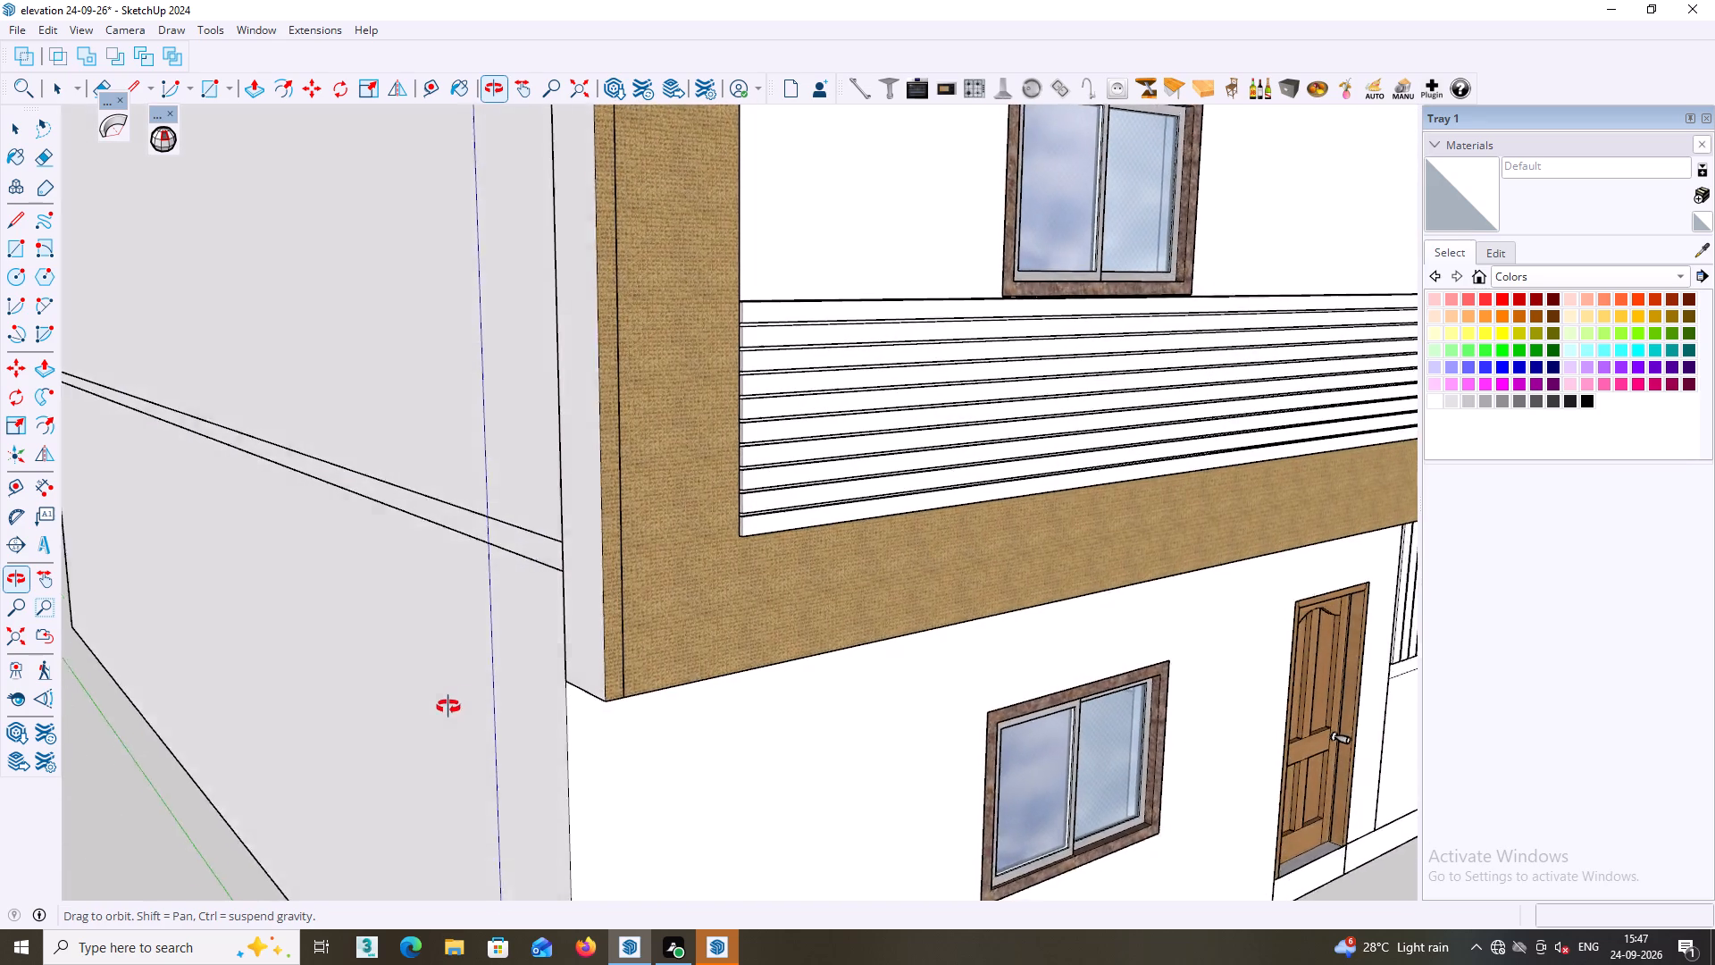
pyautogui.moveTo(448, 707); pyautogui.dragTo(448, 707, button='middle')
pyautogui.scroll(5, 594, 677)
pyautogui.moveTo(557, 680); pyautogui.dragTo(651, 668, button='middle')
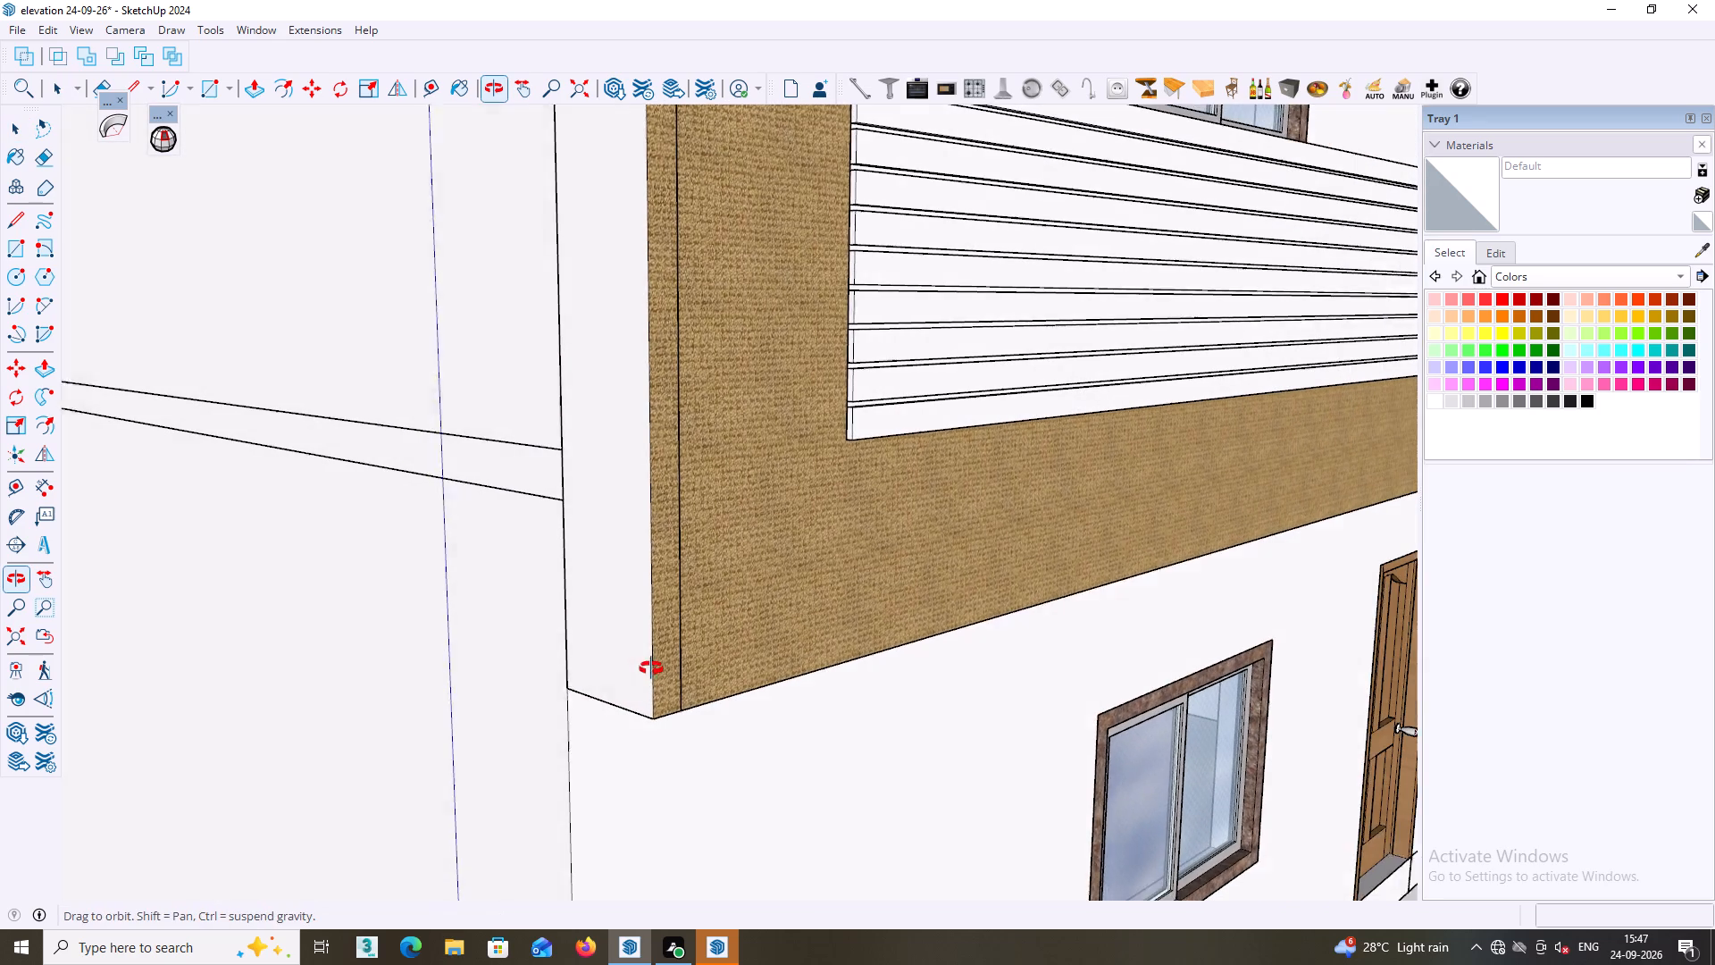
pyautogui.moveTo(651, 668); pyautogui.dragTo(657, 668, button='middle')
pyautogui.click(581, 677)
pyautogui.click(588, 677)
pyautogui.click(596, 675)
pyautogui.click(604, 672)
pyautogui.scroll(-1, 613, 667)
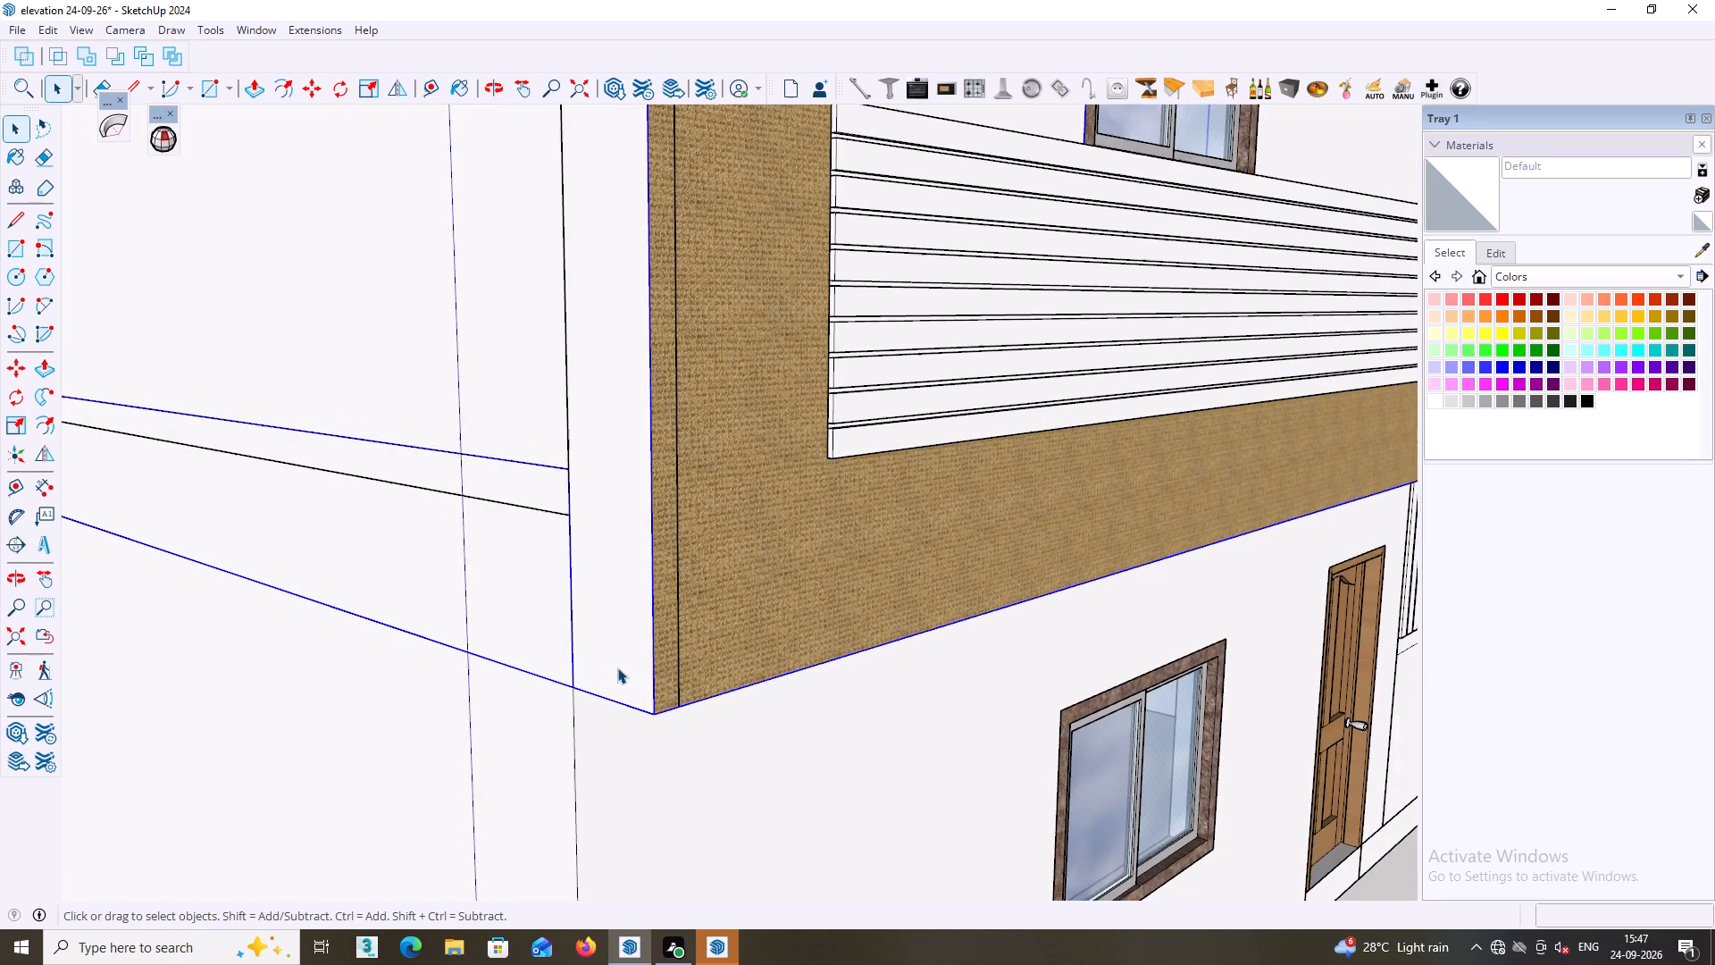
pyautogui.scroll(-14, 617, 667)
pyautogui.moveTo(774, 754); pyautogui.dragTo(772, 767, button='middle')
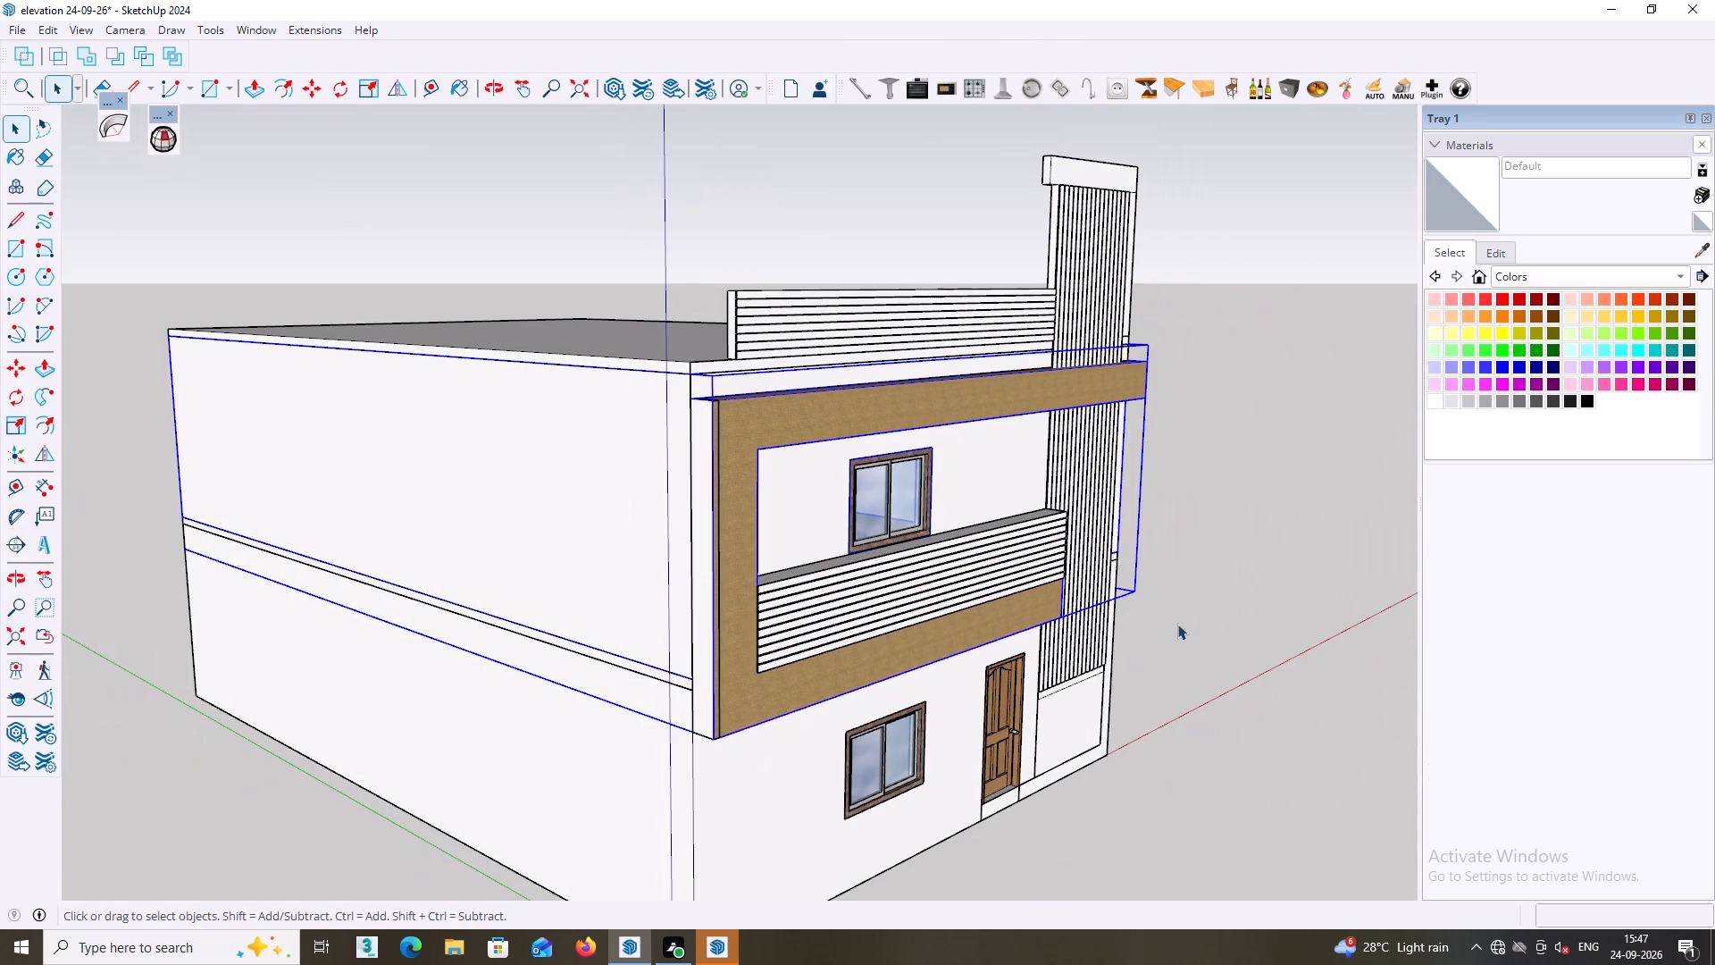
pyautogui.click(1188, 593)
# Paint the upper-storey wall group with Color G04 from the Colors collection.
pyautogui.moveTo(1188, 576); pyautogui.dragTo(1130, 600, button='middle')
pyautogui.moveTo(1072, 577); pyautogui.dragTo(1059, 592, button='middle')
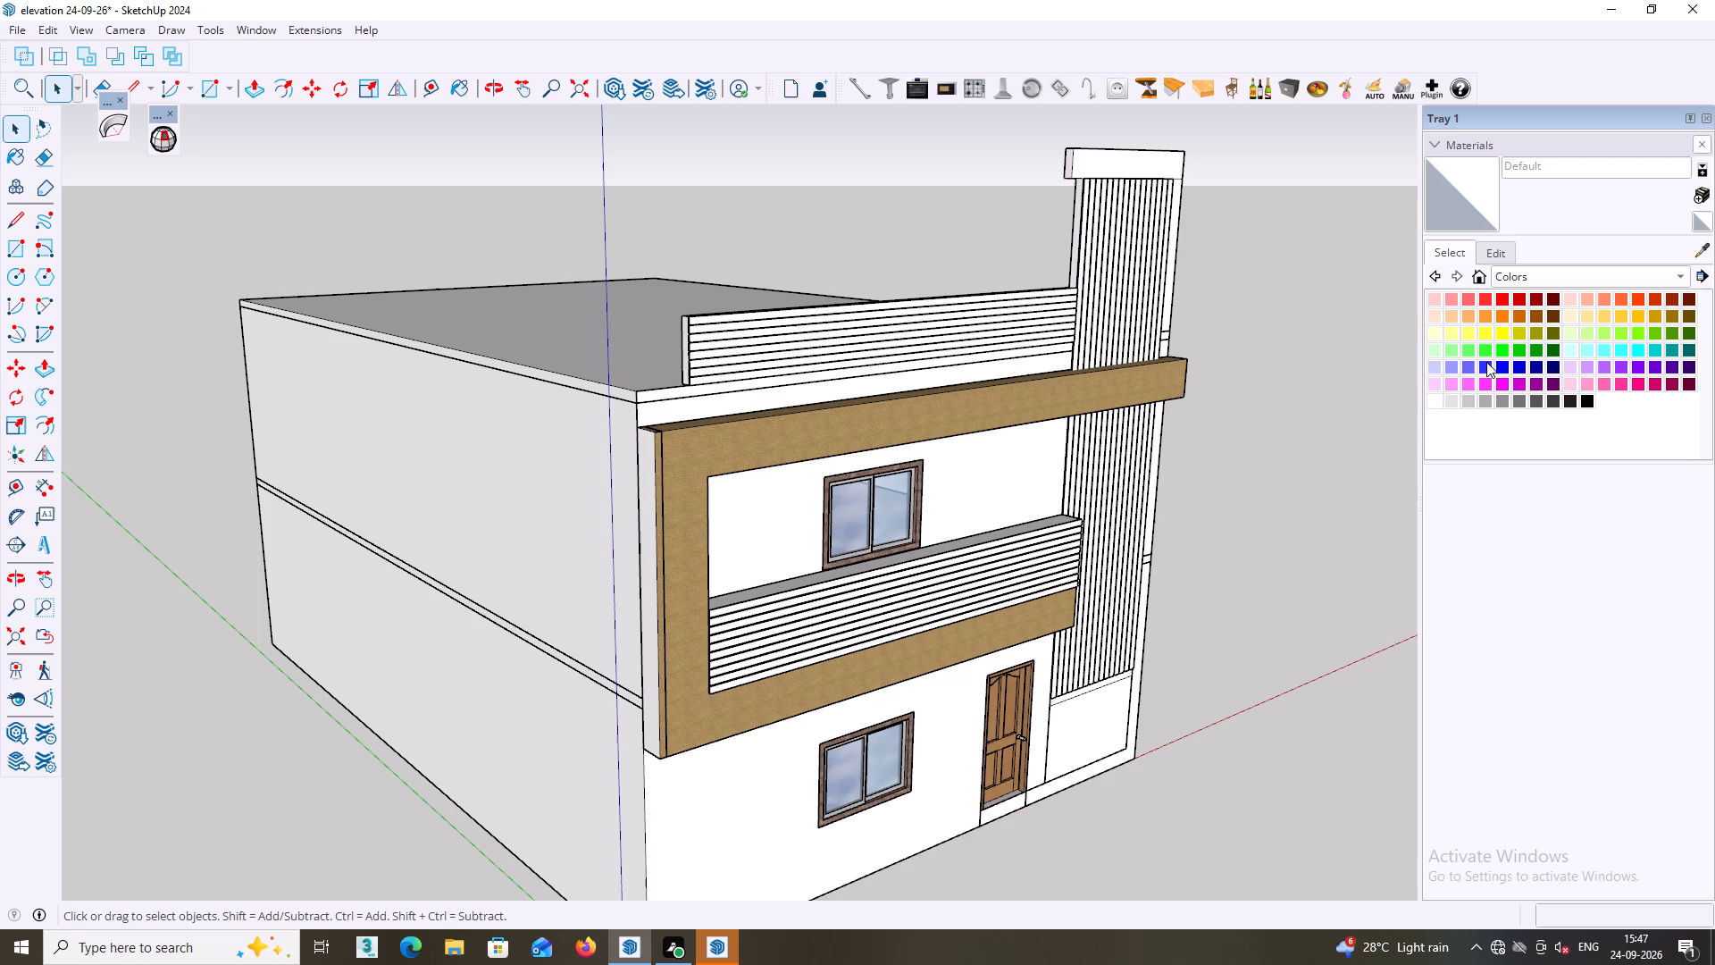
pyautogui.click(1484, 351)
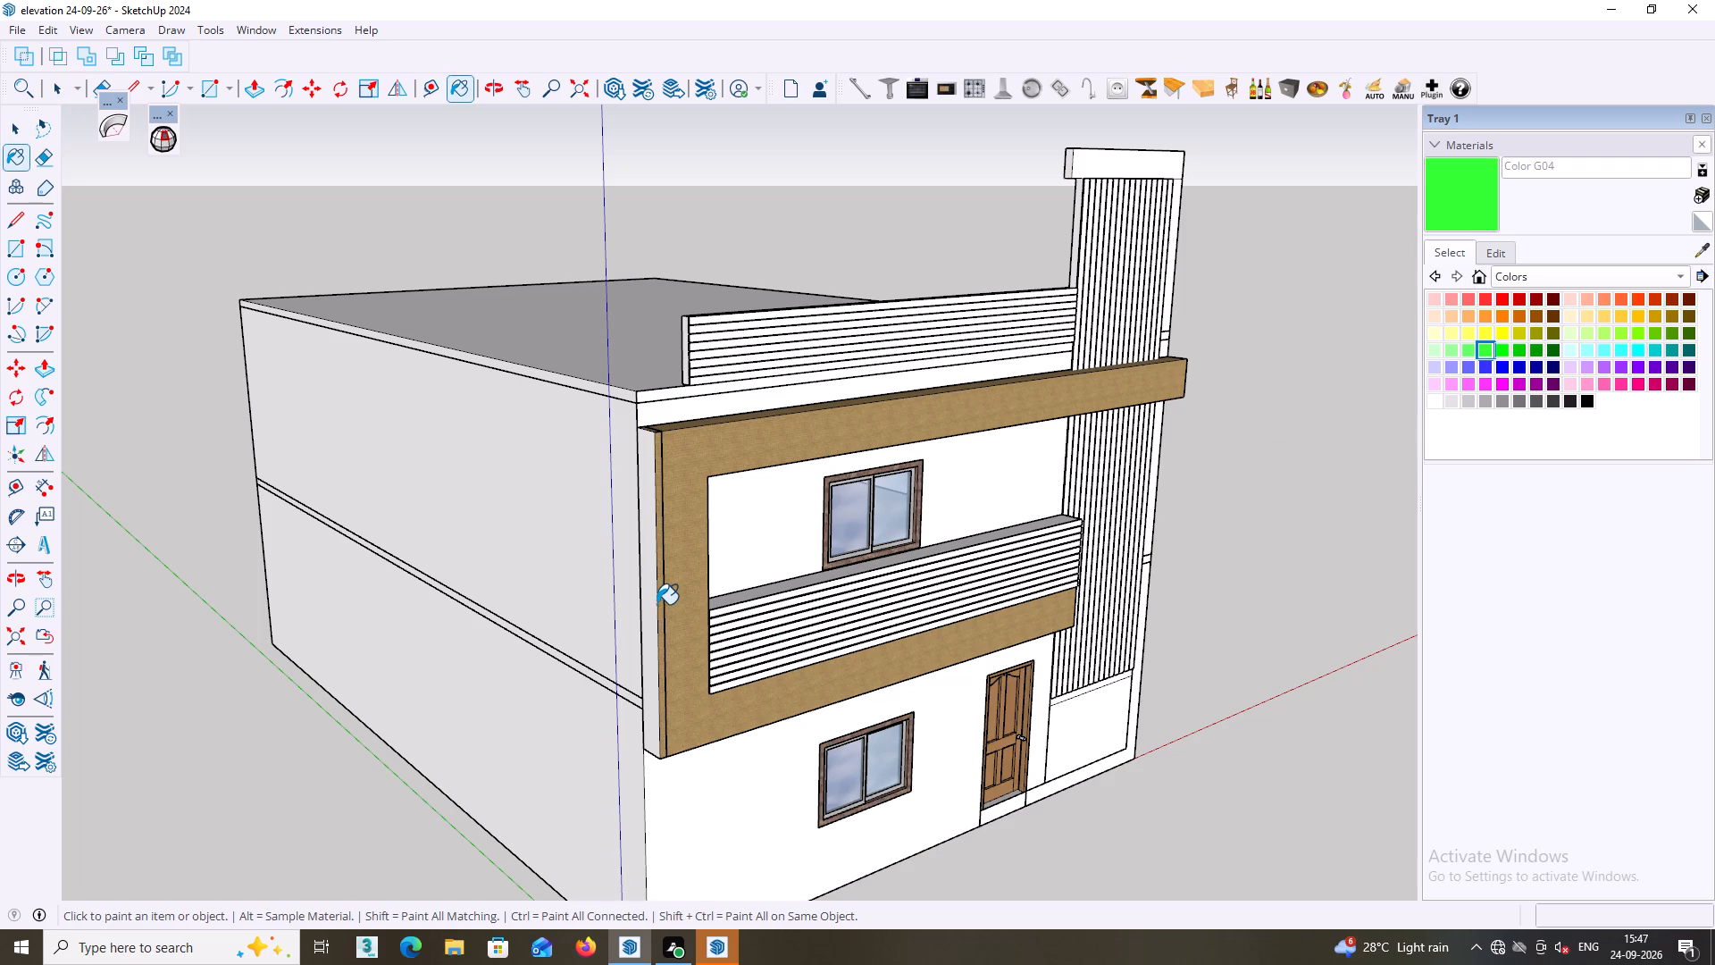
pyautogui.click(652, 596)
# Inspect the green upper-storey walls and balcony frame end from both sides and the front.
pyautogui.moveTo(654, 595); pyautogui.dragTo(831, 588, button='middle')
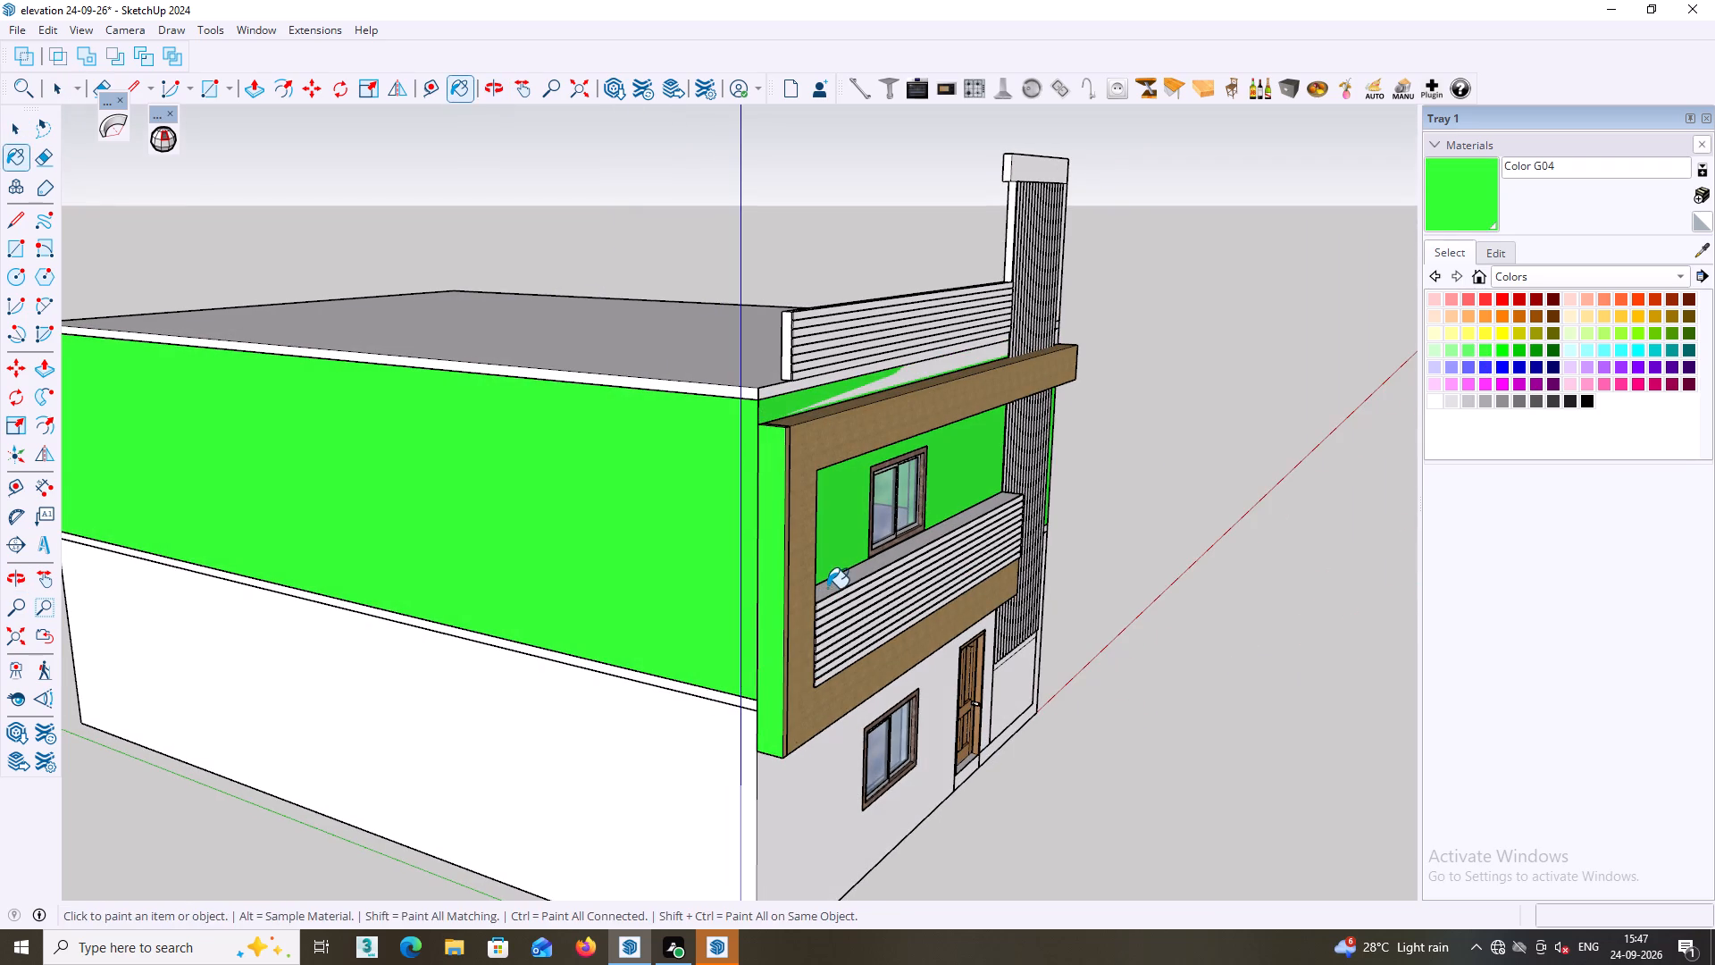
pyautogui.moveTo(813, 611); pyautogui.dragTo(530, 633, button='middle')
pyautogui.scroll(-5, 542, 655)
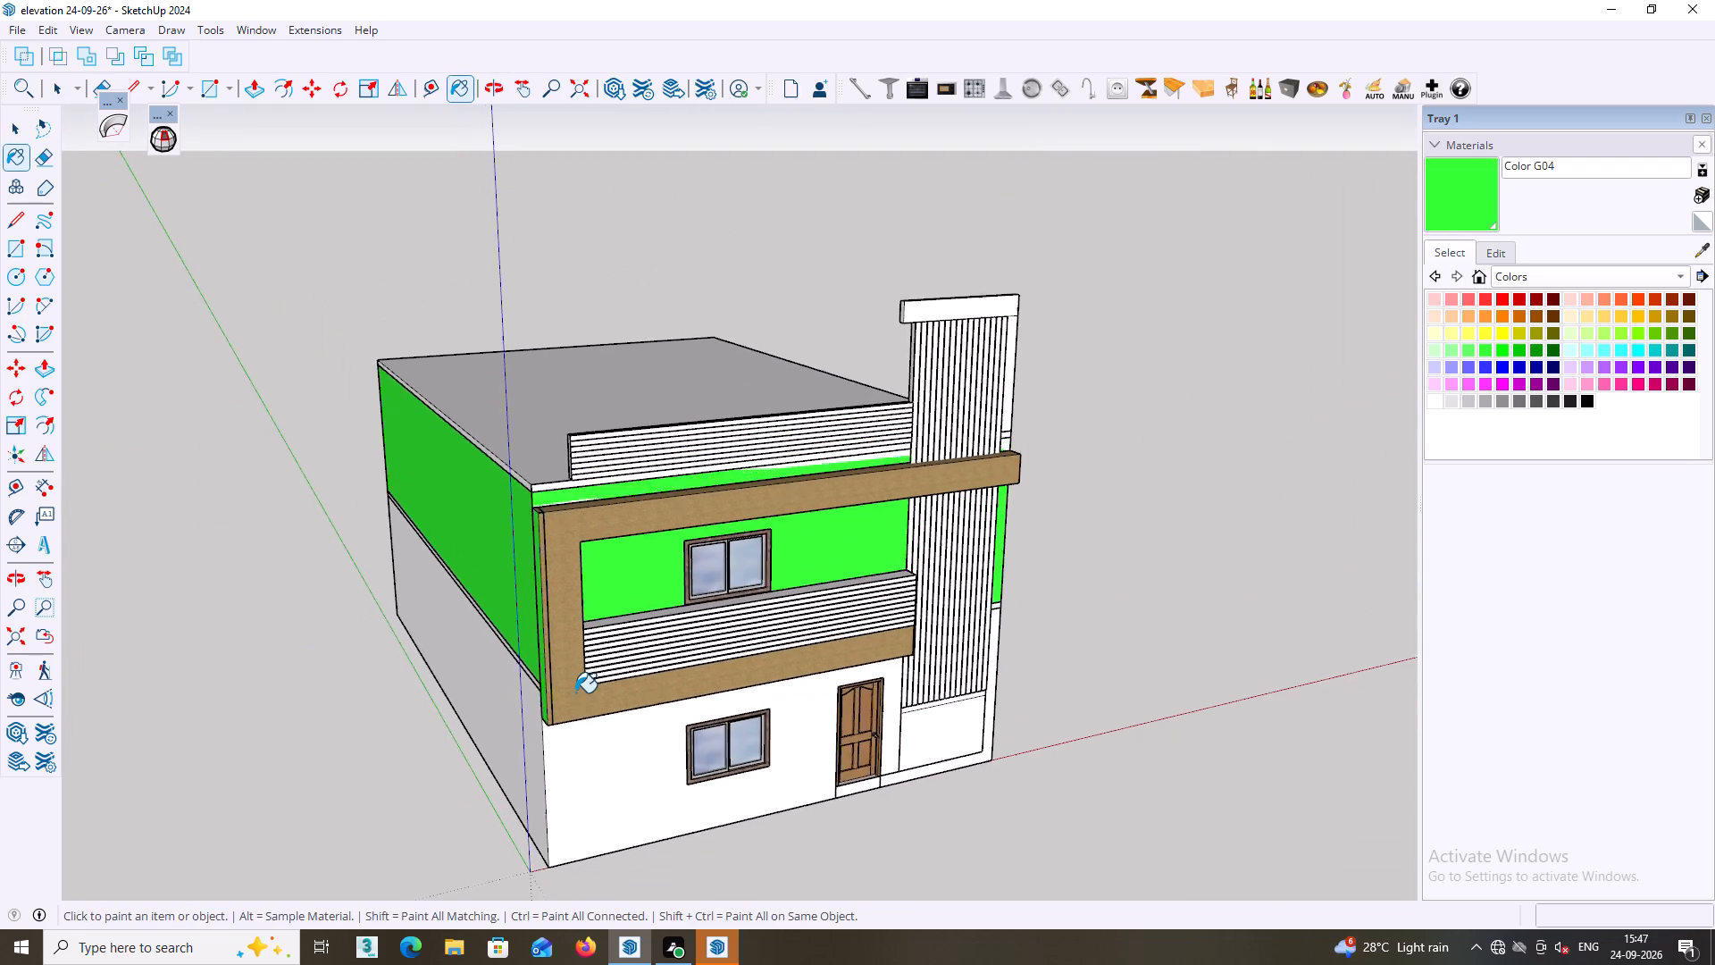
pyautogui.moveTo(584, 698); pyautogui.dragTo(478, 579, button='middle')
pyautogui.moveTo(463, 691); pyautogui.dragTo(717, 667, button='middle')
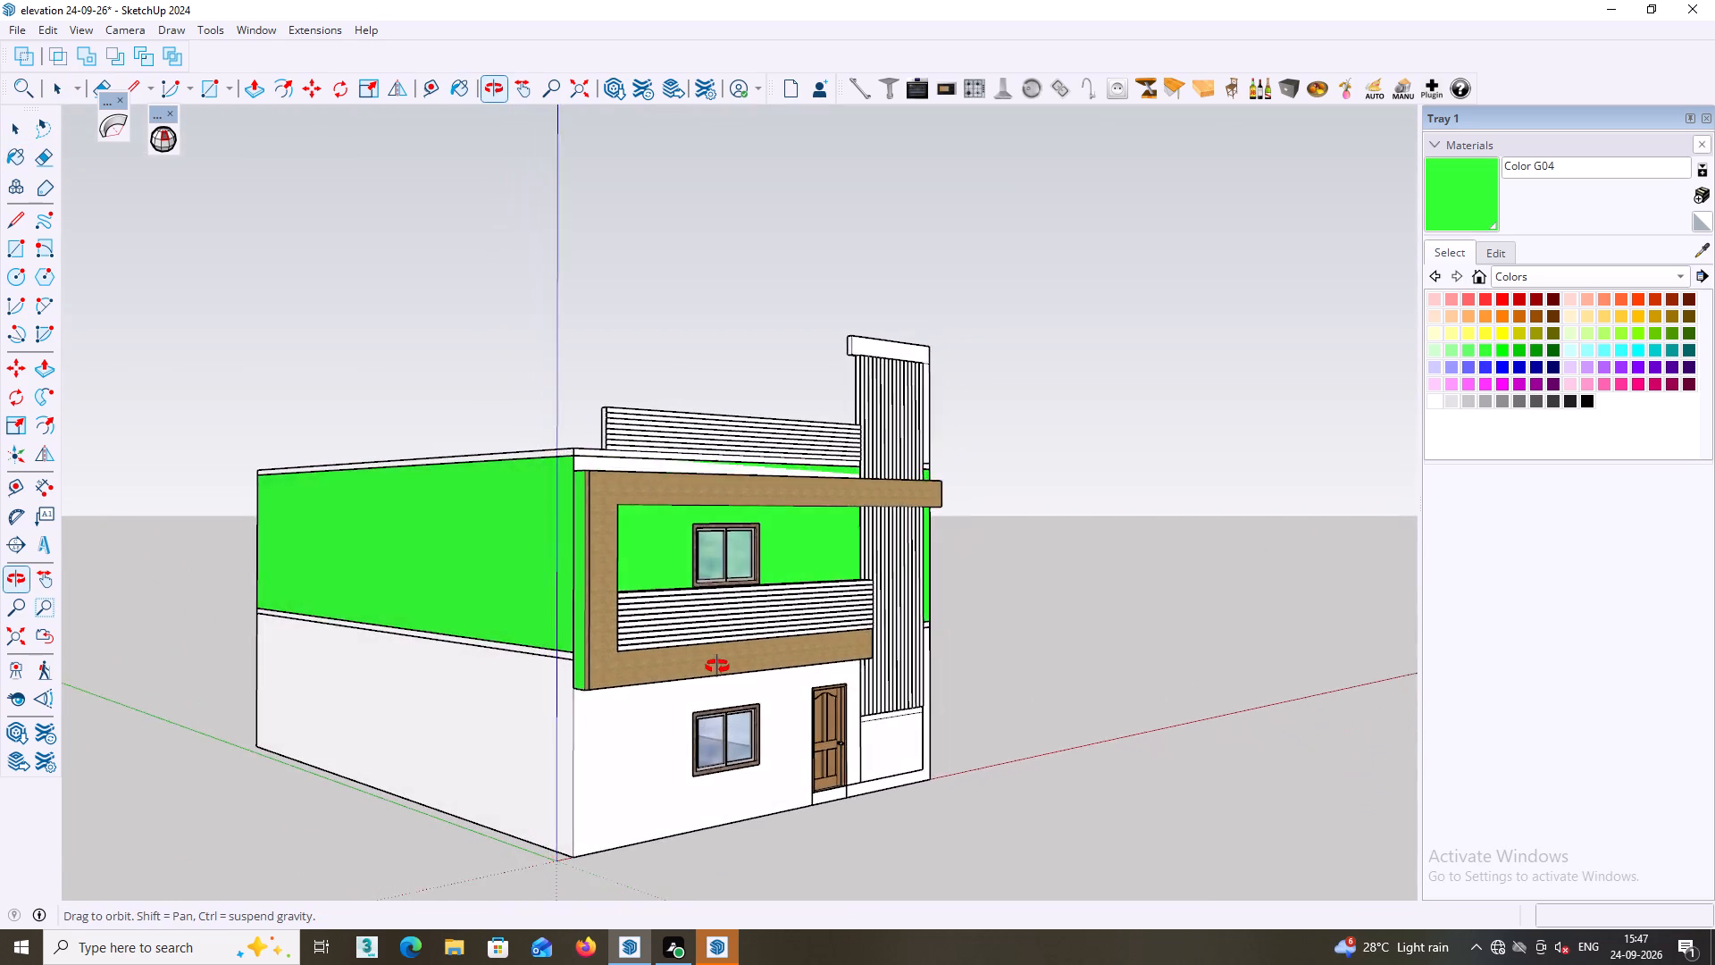
pyautogui.moveTo(717, 667); pyautogui.dragTo(713, 768, button='middle')
pyautogui.moveTo(1002, 682); pyautogui.dragTo(892, 667, button='middle')
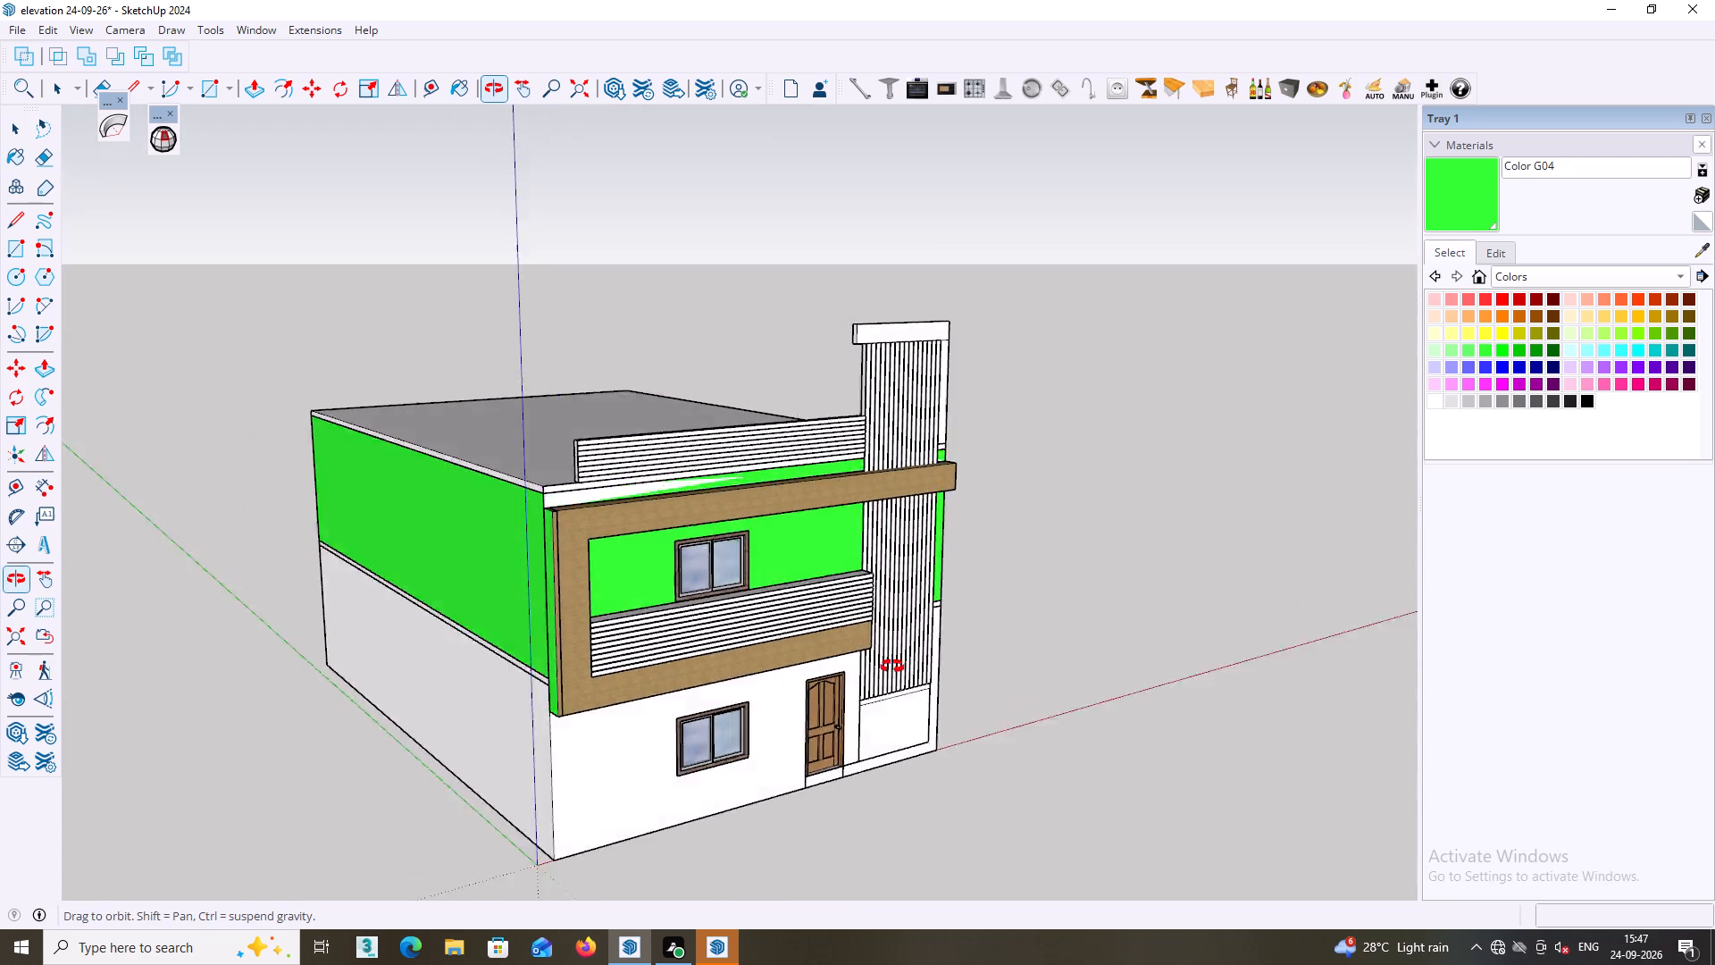
pyautogui.moveTo(892, 667); pyautogui.dragTo(731, 642, button='middle')
pyautogui.moveTo(956, 591); pyautogui.dragTo(802, 602, button='middle')
pyautogui.moveTo(1160, 587); pyautogui.dragTo(1074, 578, button='middle')
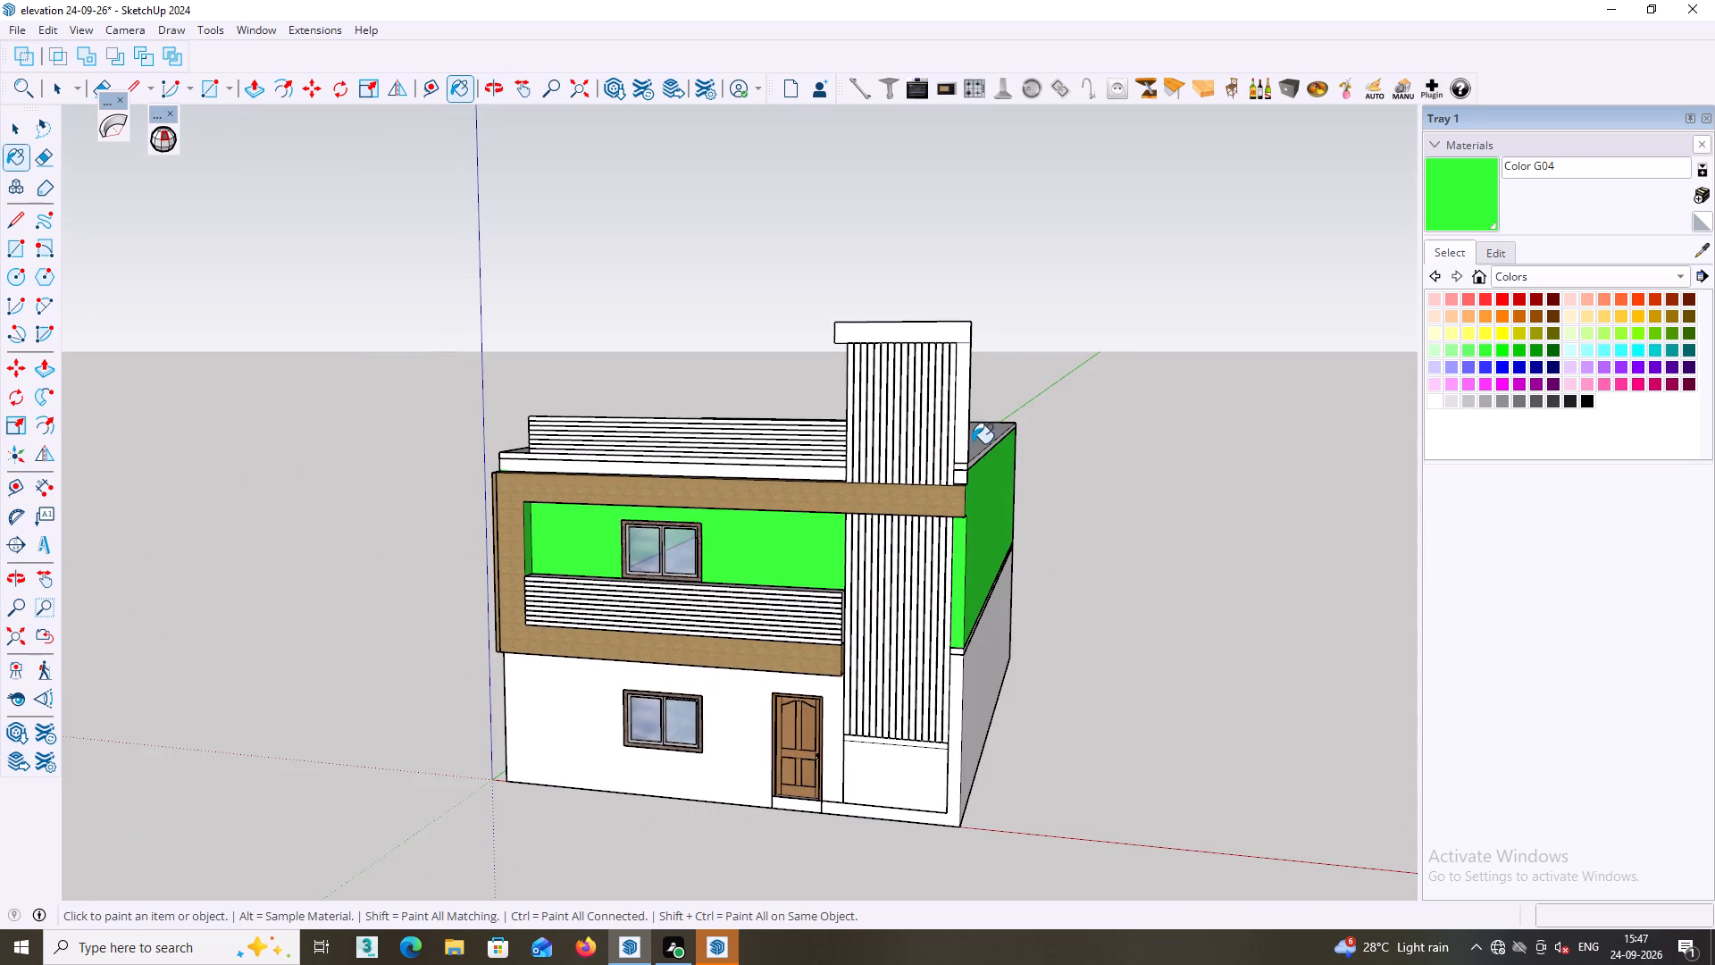
pyautogui.scroll(4, 972, 441)
pyautogui.scroll(-3, 1058, 608)
pyautogui.scroll(-1, 1170, 634)
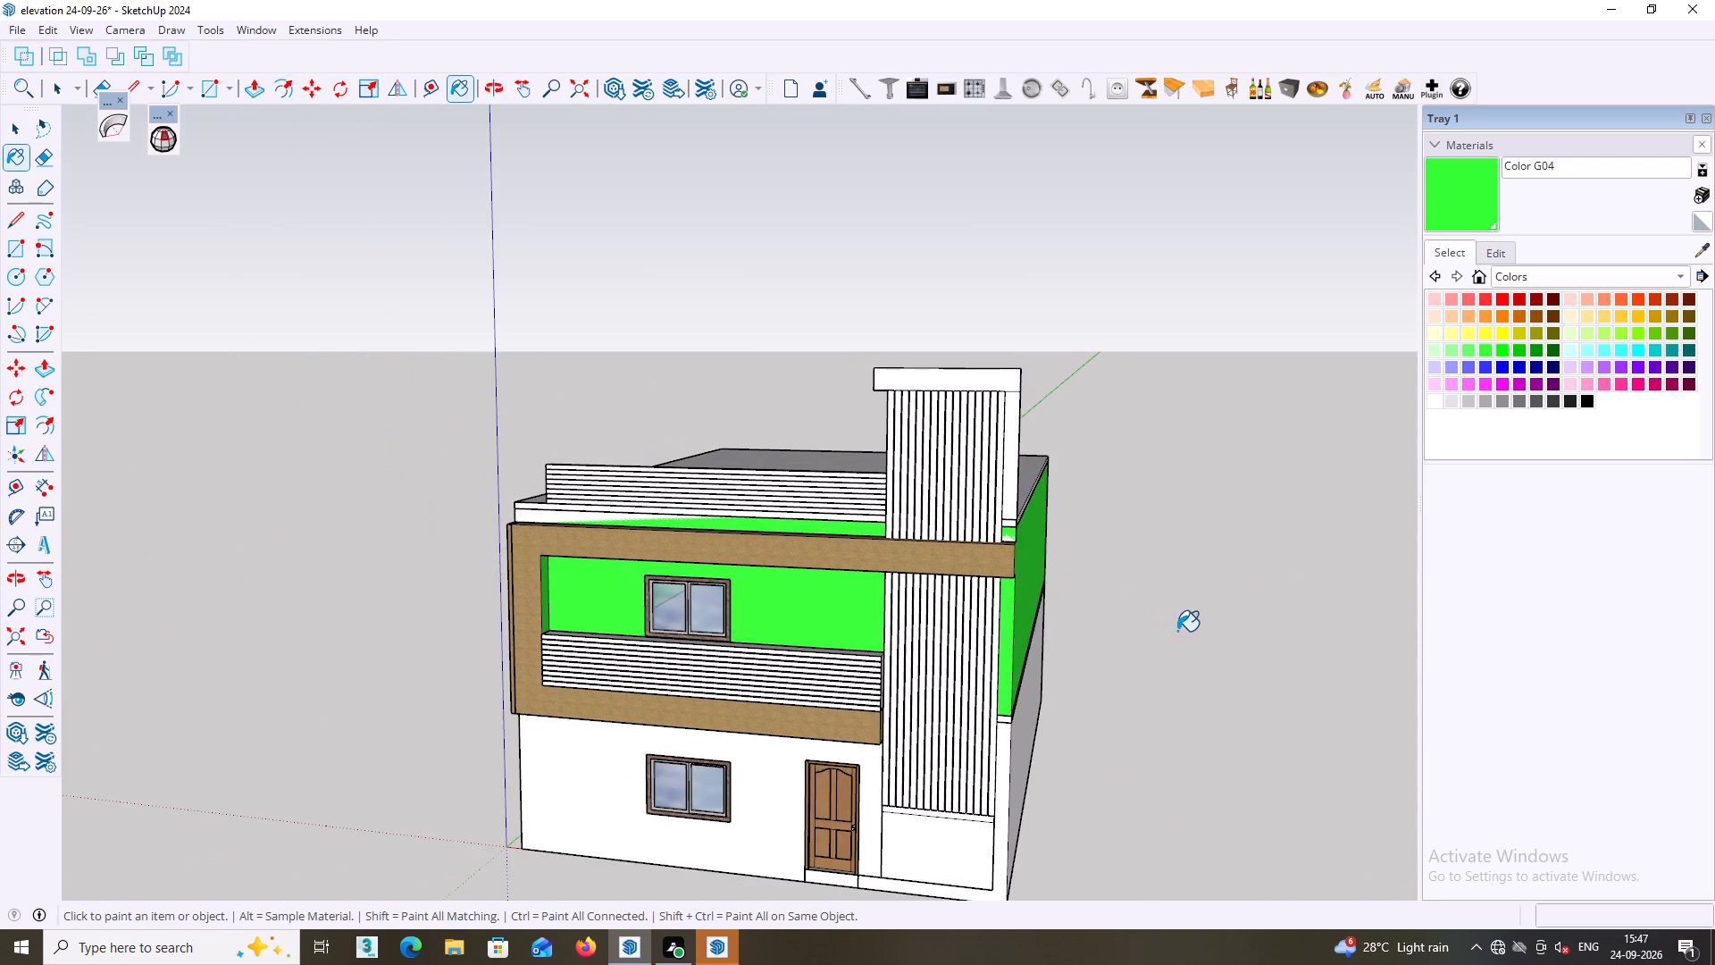
pyautogui.moveTo(1242, 575); pyautogui.dragTo(1435, 575, button='middle')
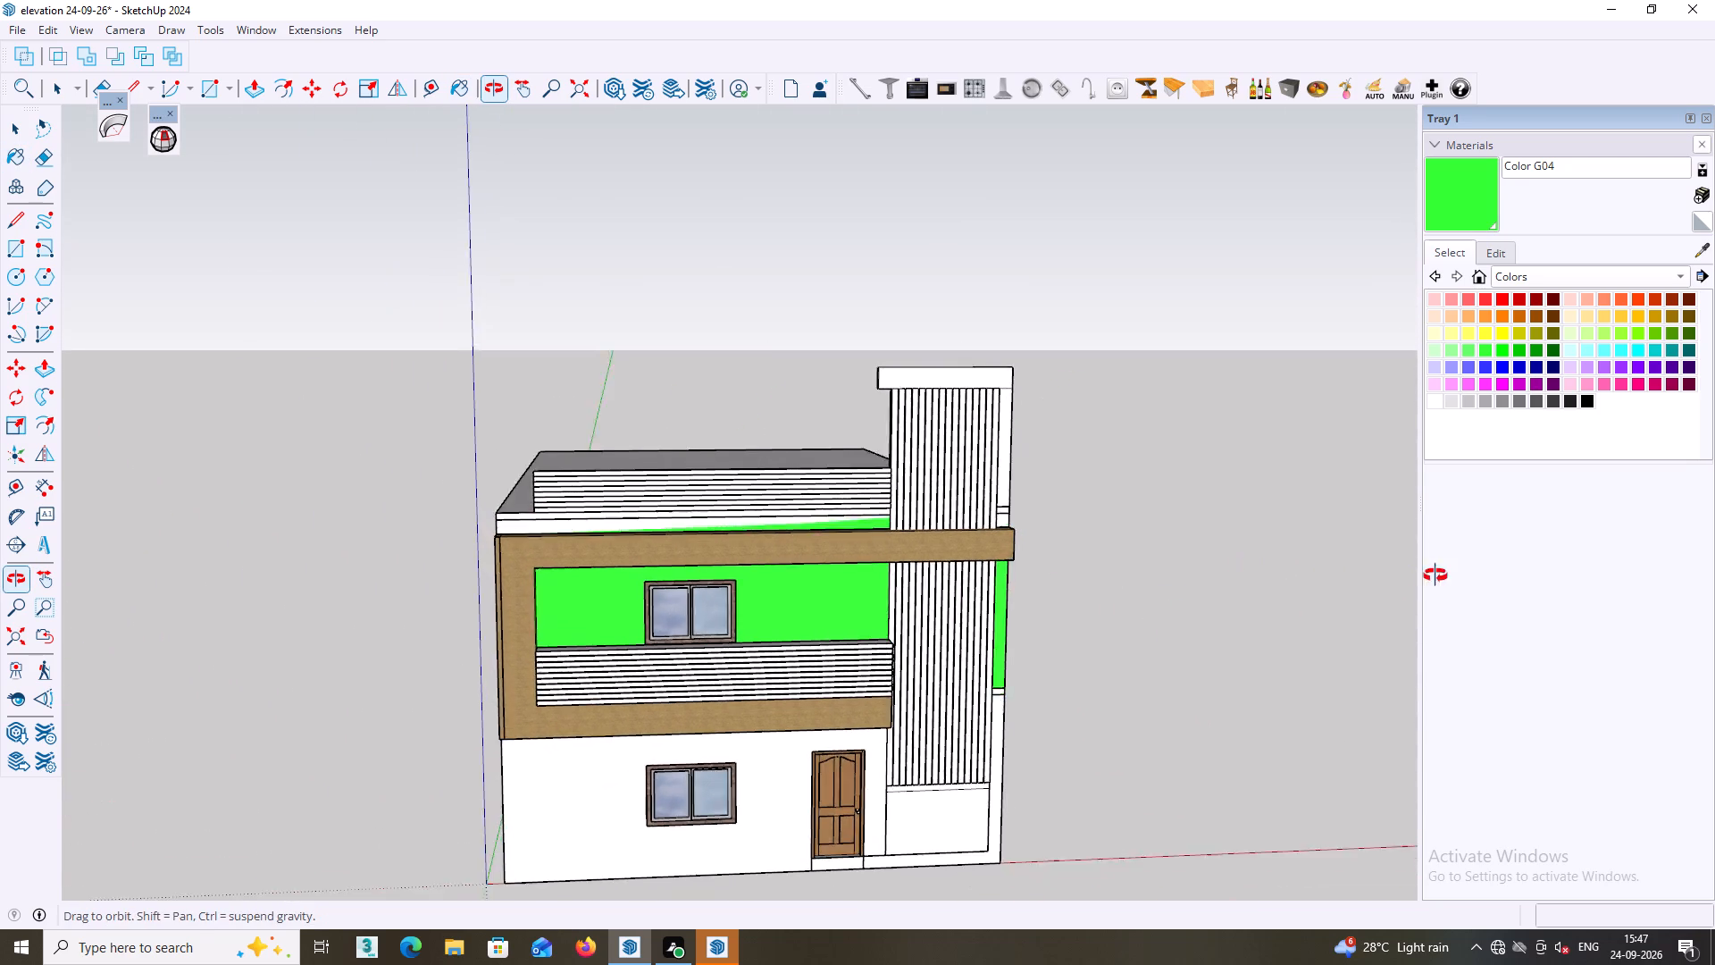
pyautogui.moveTo(1435, 575); pyautogui.dragTo(1683, 574, button='middle')
pyautogui.moveTo(1179, 615); pyautogui.dragTo(1339, 601, button='middle')
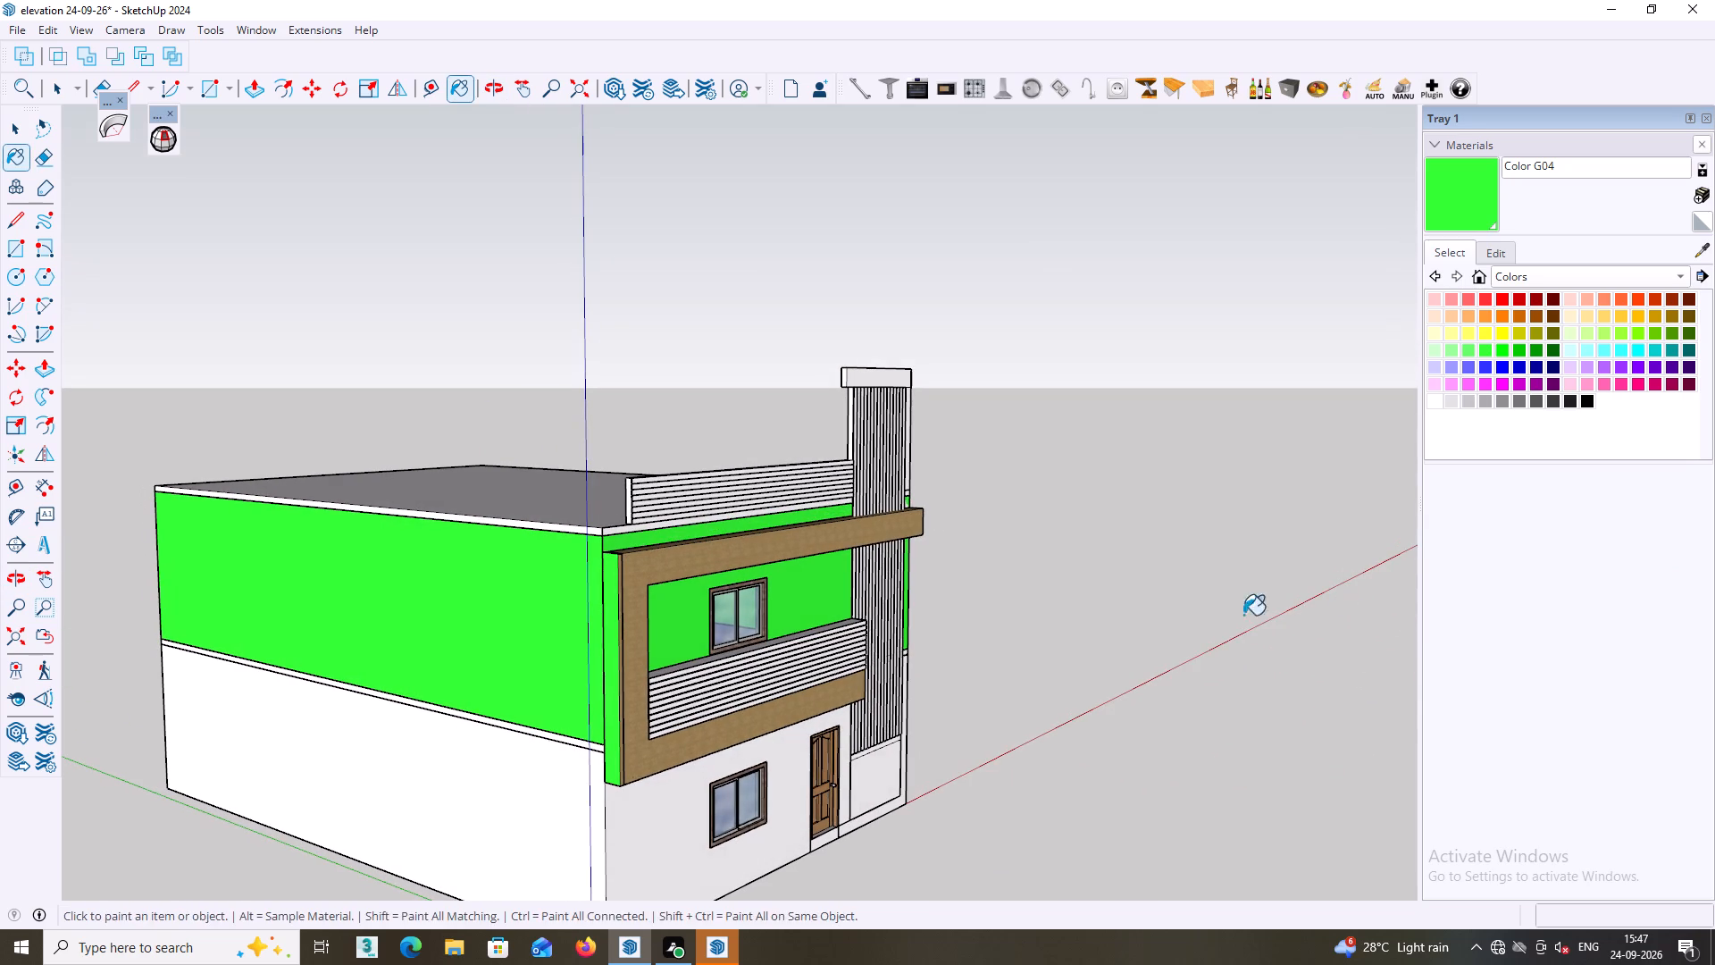
# Open the upper-storey group, select all its connected faces including the balcony frame, paint them Color E06 and leave the group.
pyautogui.press('space')
pyautogui.scroll(2, 602, 738)
pyautogui.click(608, 735)
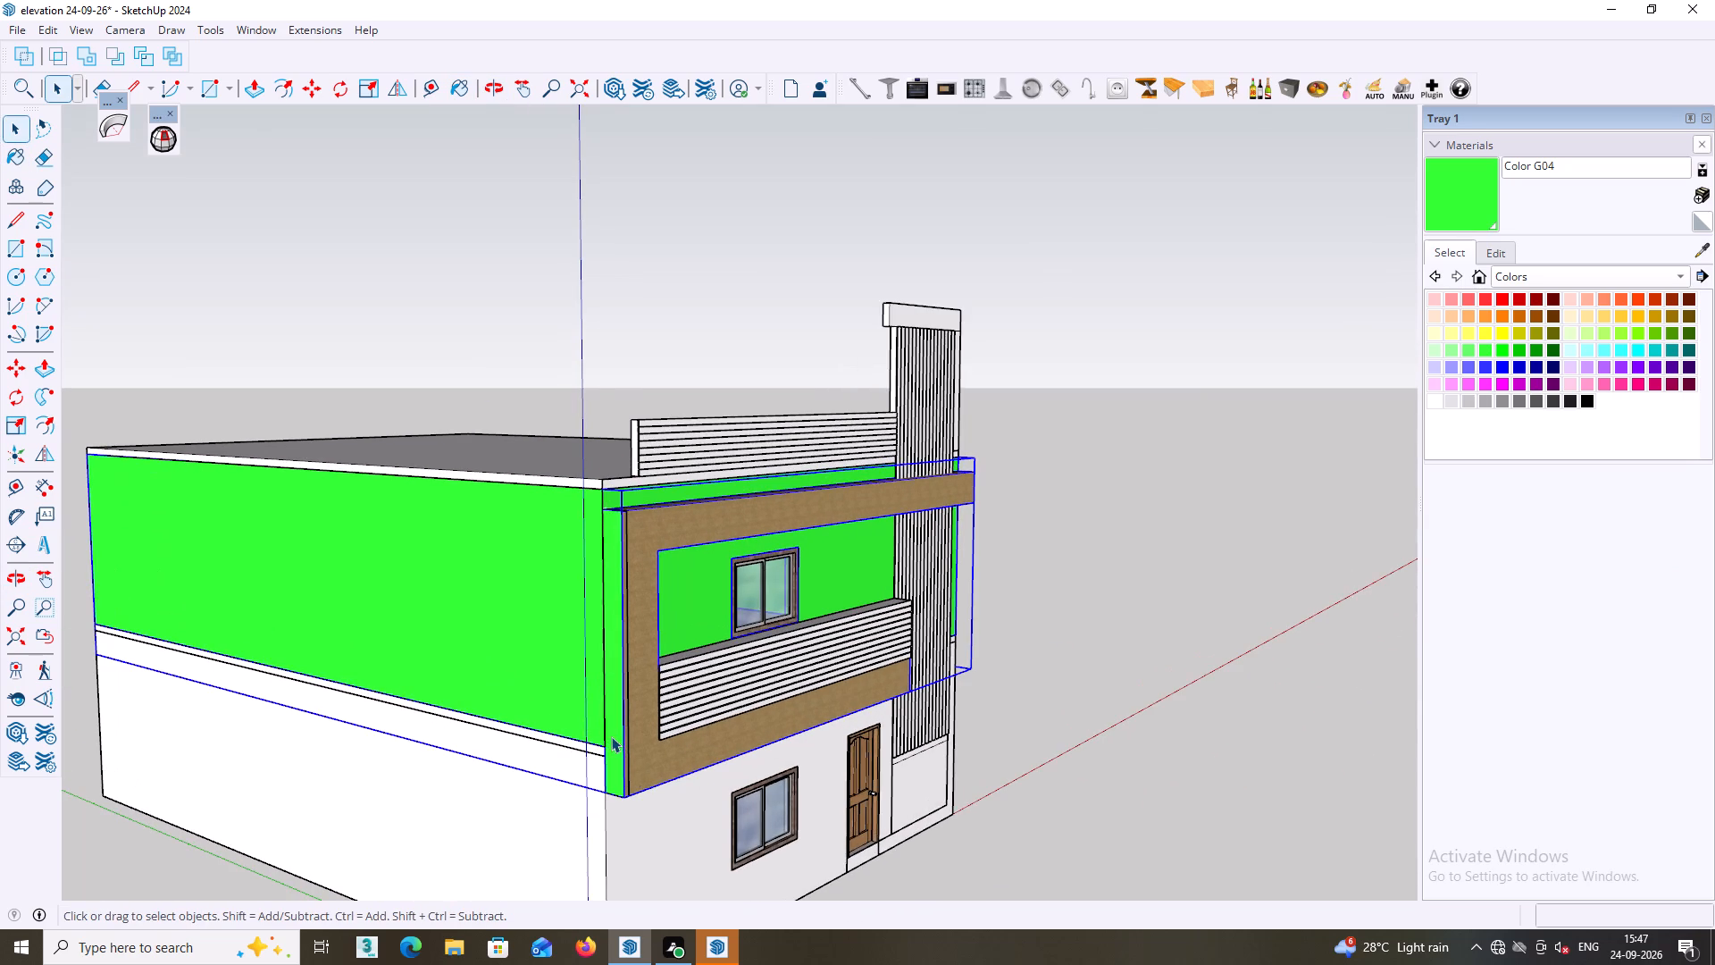
pyautogui.tripleClick(611, 736)
pyautogui.click(611, 773)
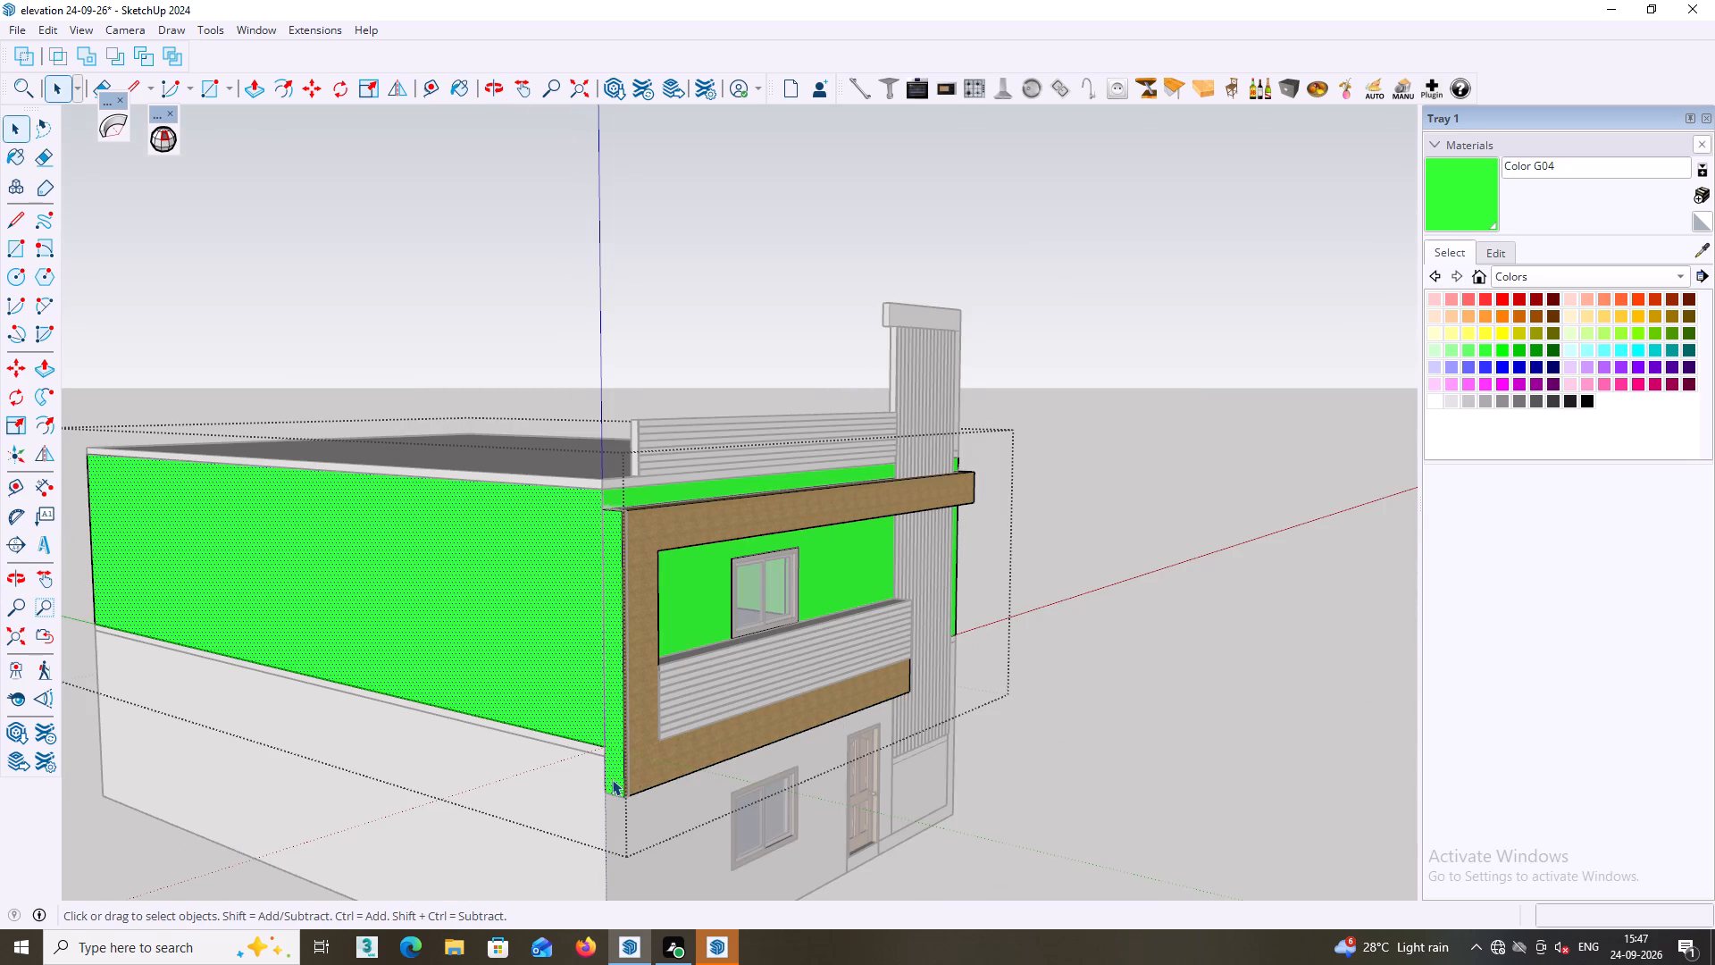
pyautogui.click(612, 779)
pyautogui.doubleClick(612, 785)
pyautogui.tripleClick(612, 785)
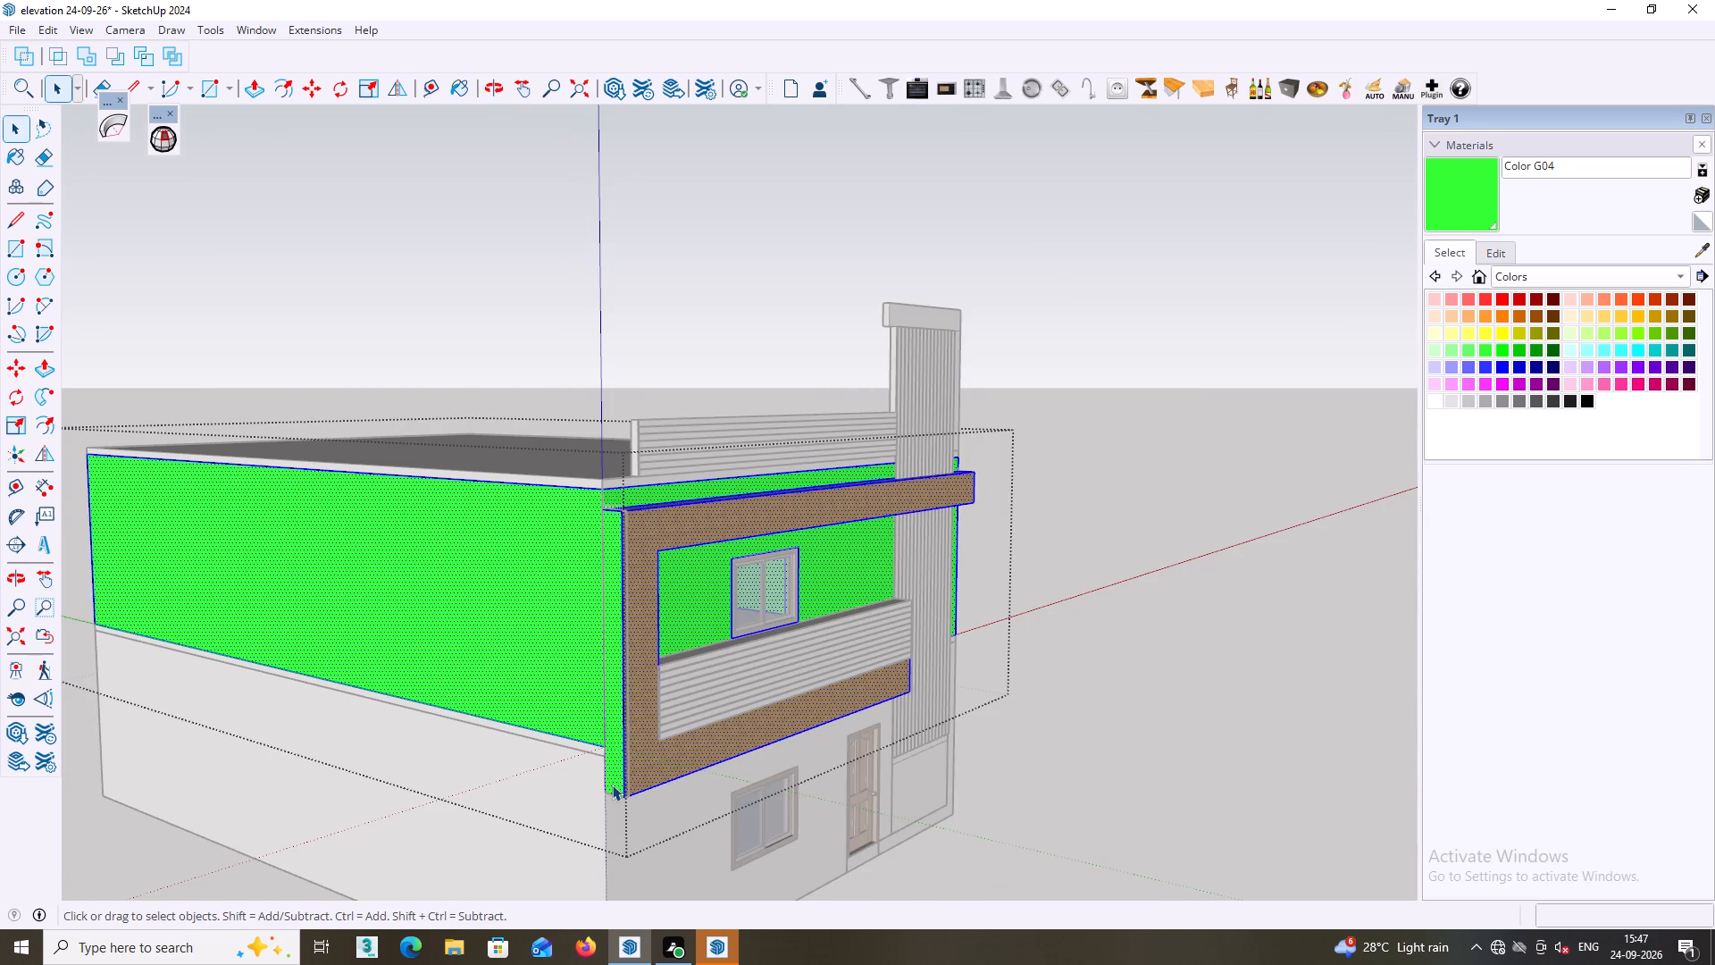
pyautogui.moveTo(612, 785); pyautogui.dragTo(745, 743, button='middle')
pyautogui.tripleClick(716, 743)
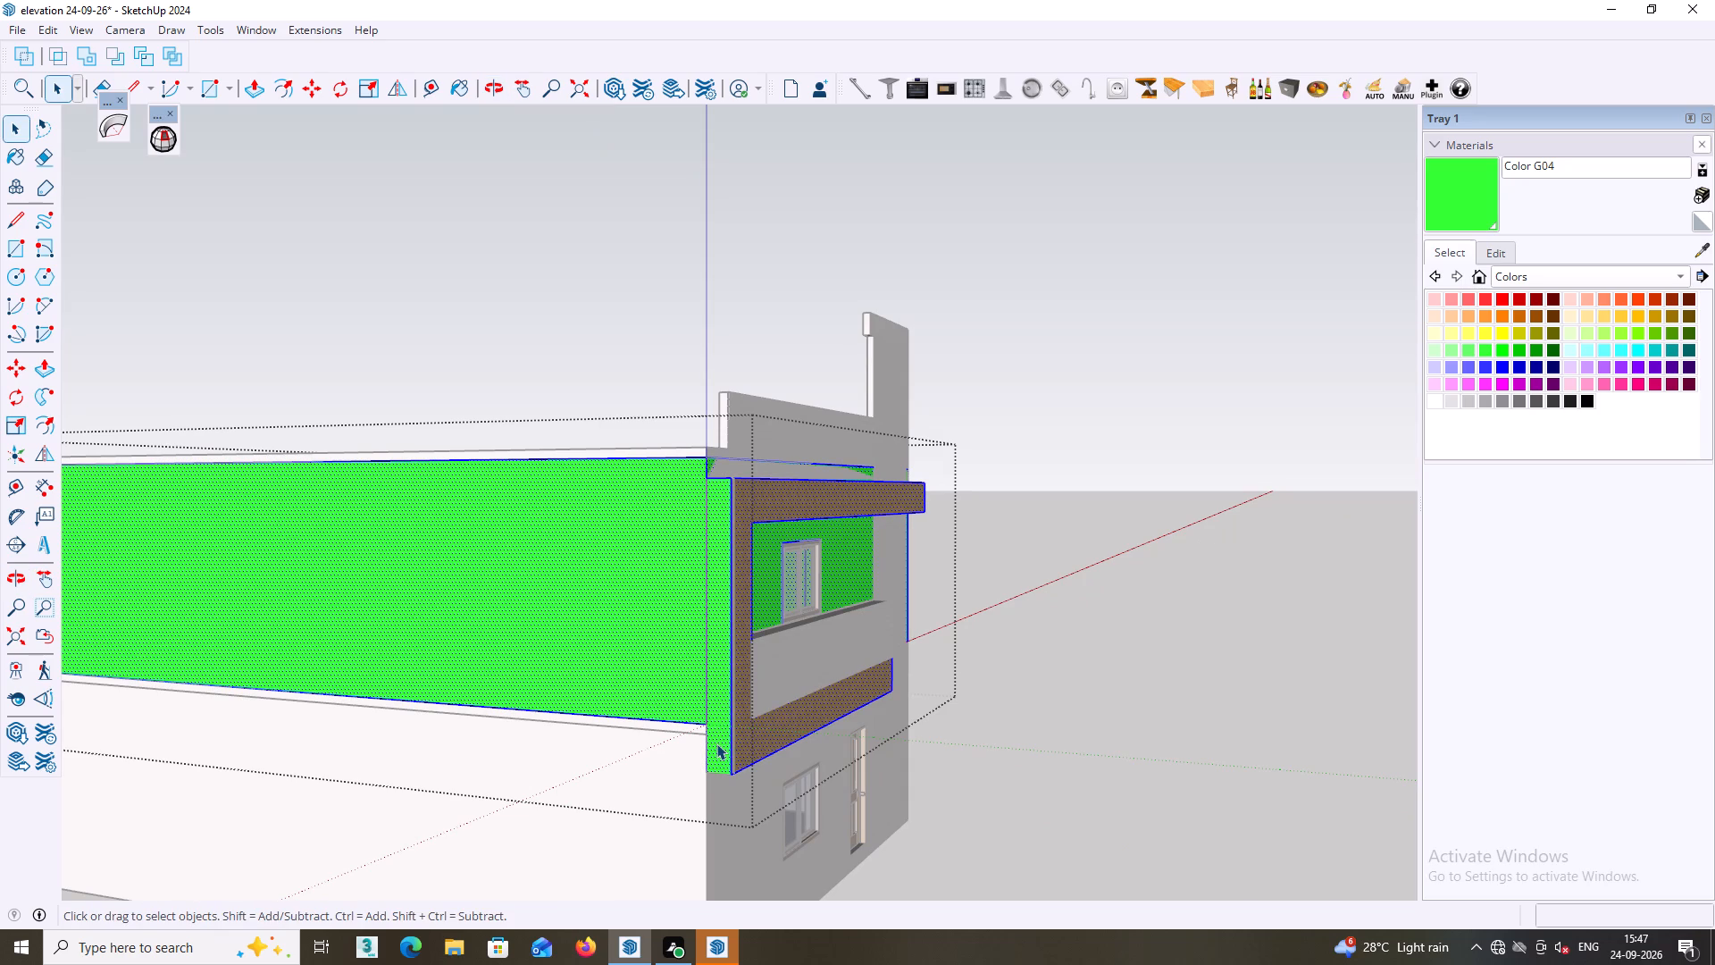
pyautogui.tripleClick(716, 743)
pyautogui.tripleClick(716, 743)
pyautogui.click(716, 743)
pyautogui.tripleClick(716, 743)
pyautogui.click(716, 743)
pyautogui.moveTo(715, 739); pyautogui.dragTo(649, 757, button='middle')
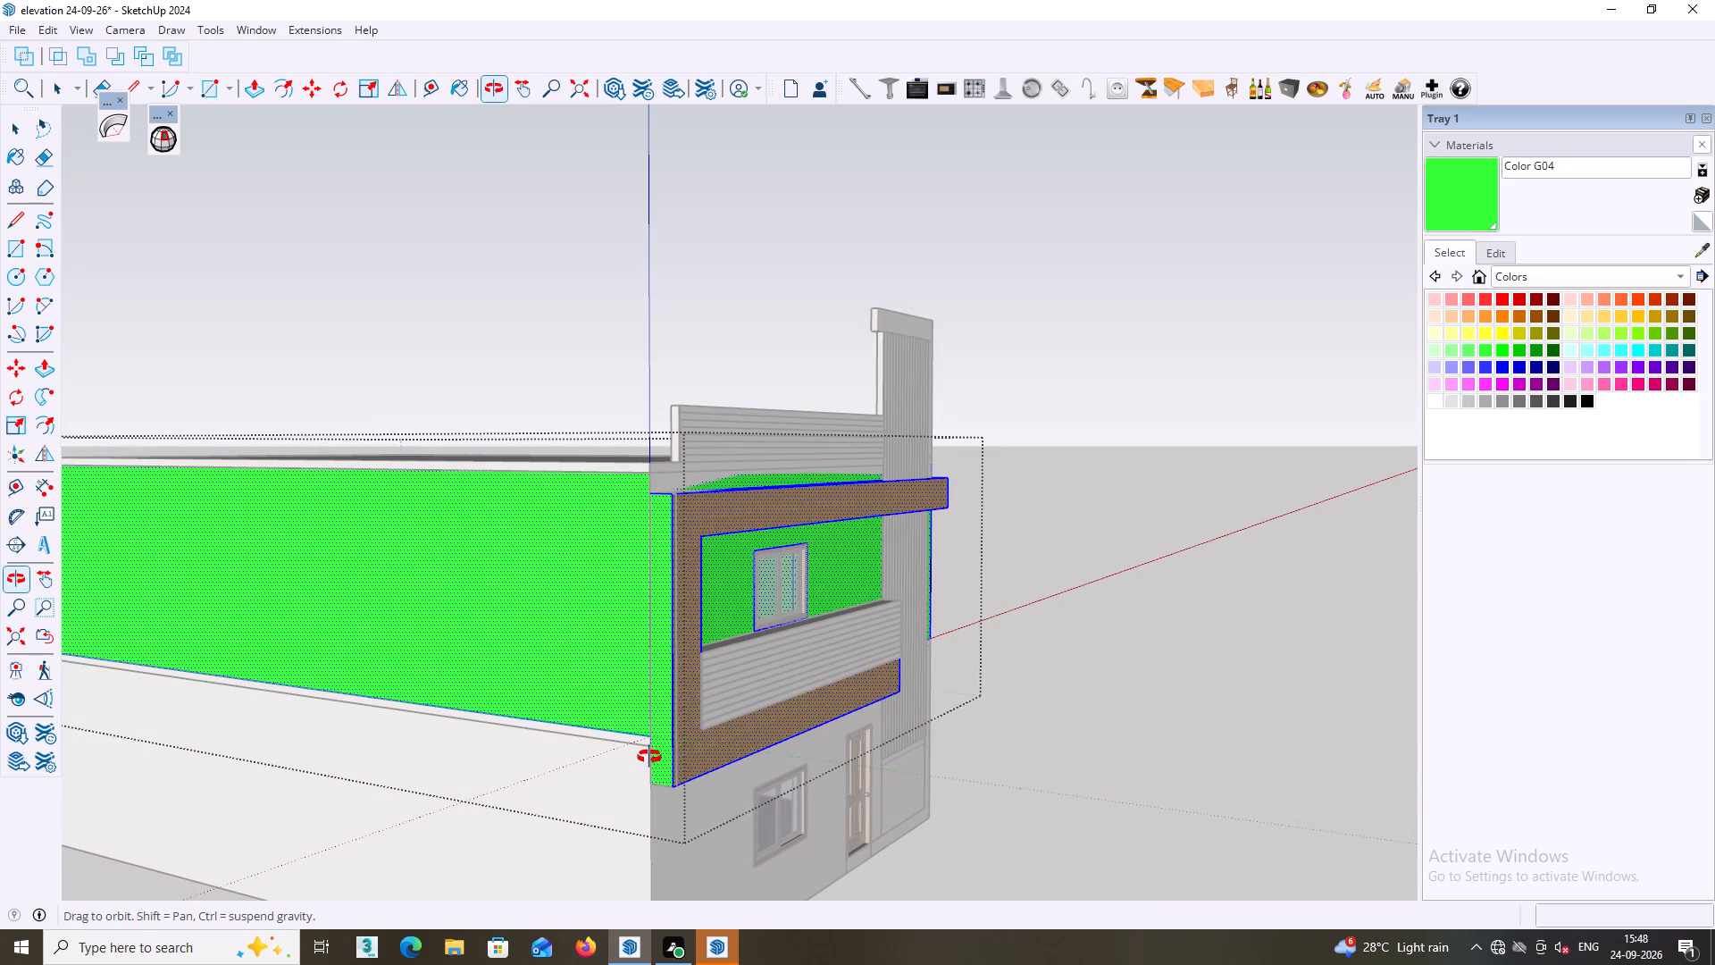
pyautogui.moveTo(649, 757); pyautogui.dragTo(624, 762, button='middle')
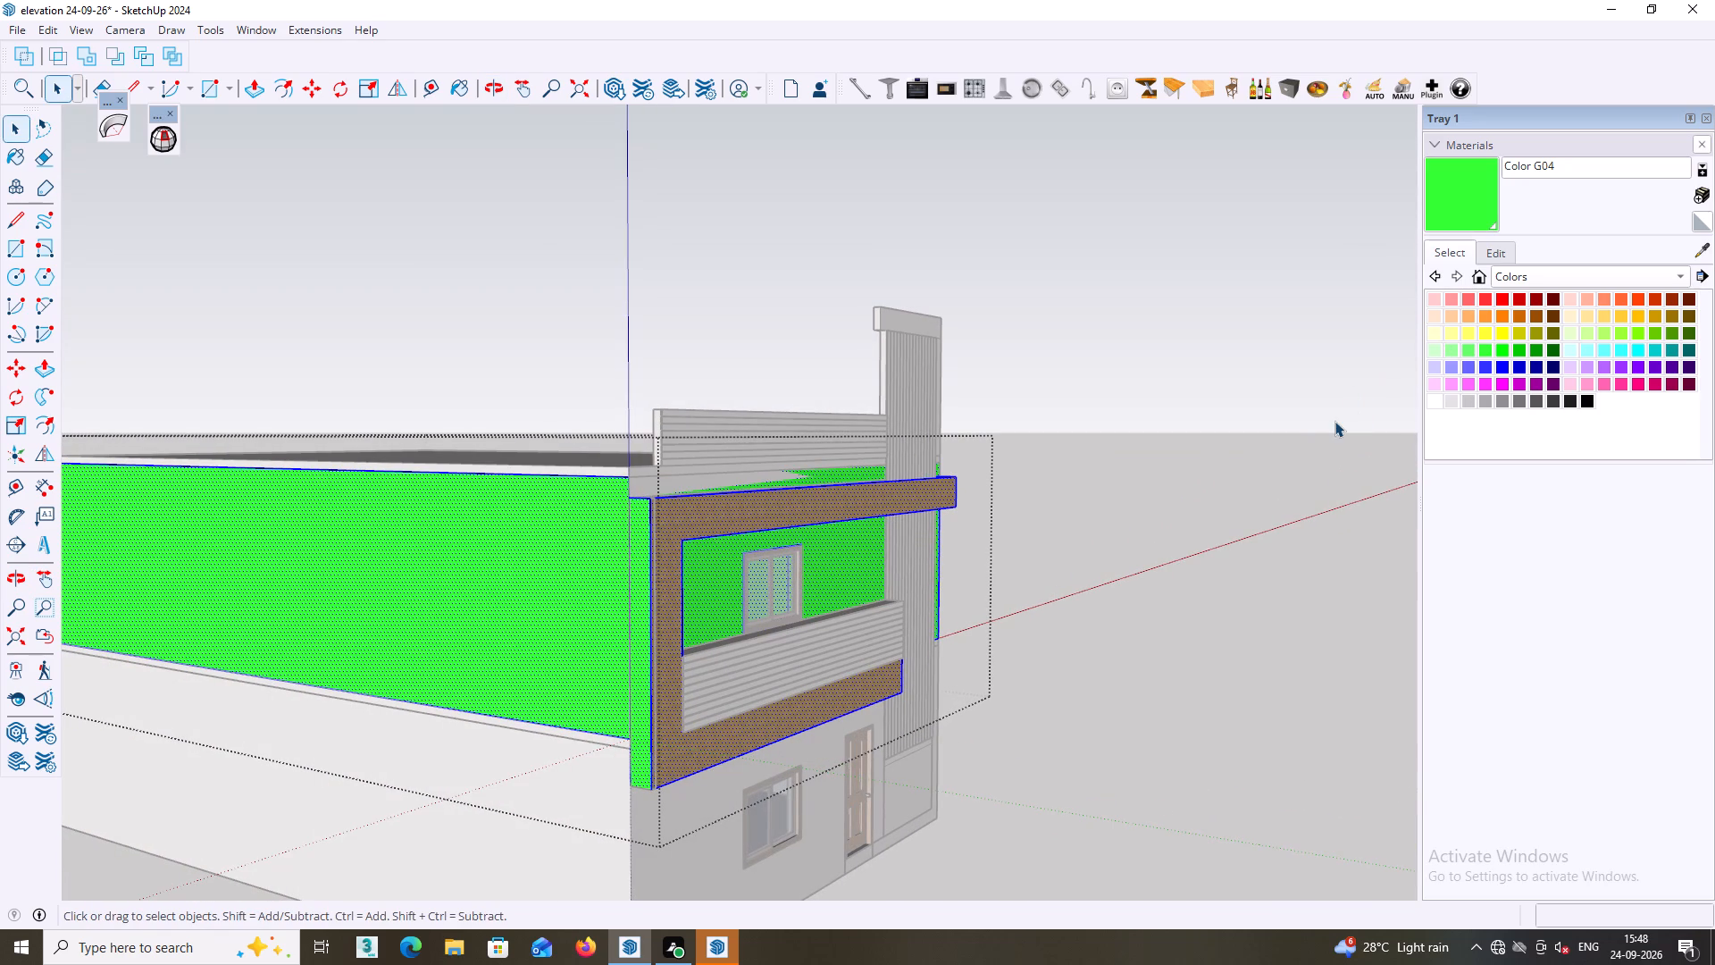
pyautogui.click(1679, 279)
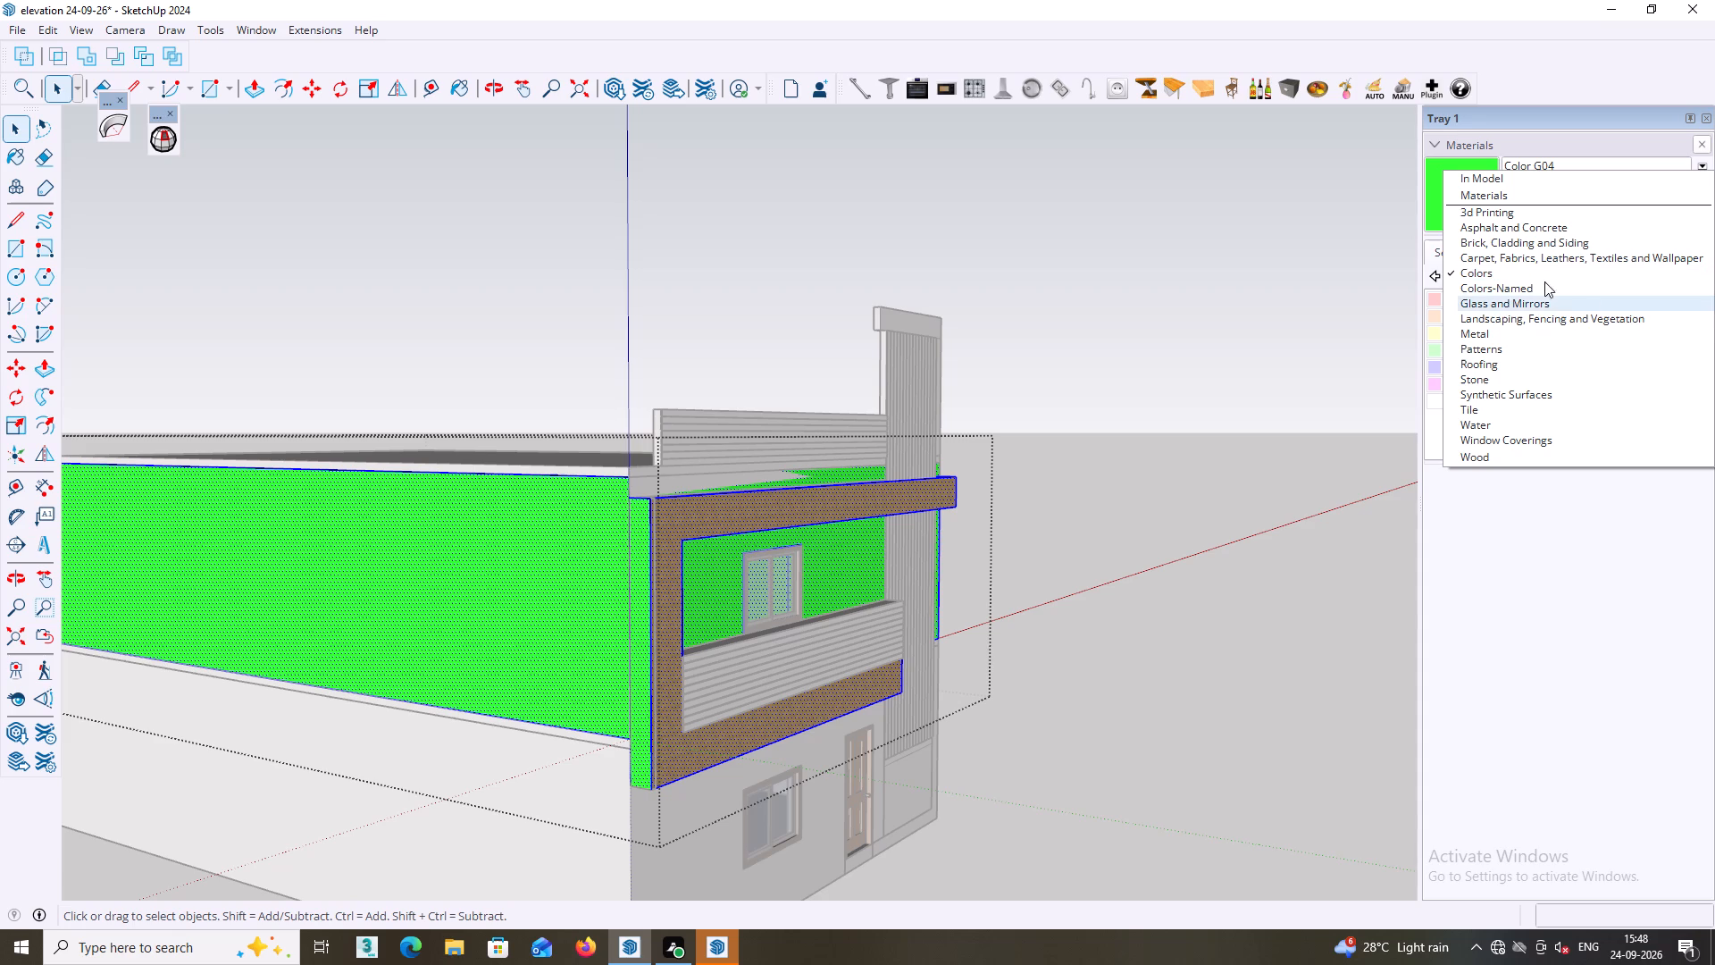
pyautogui.click(1499, 279)
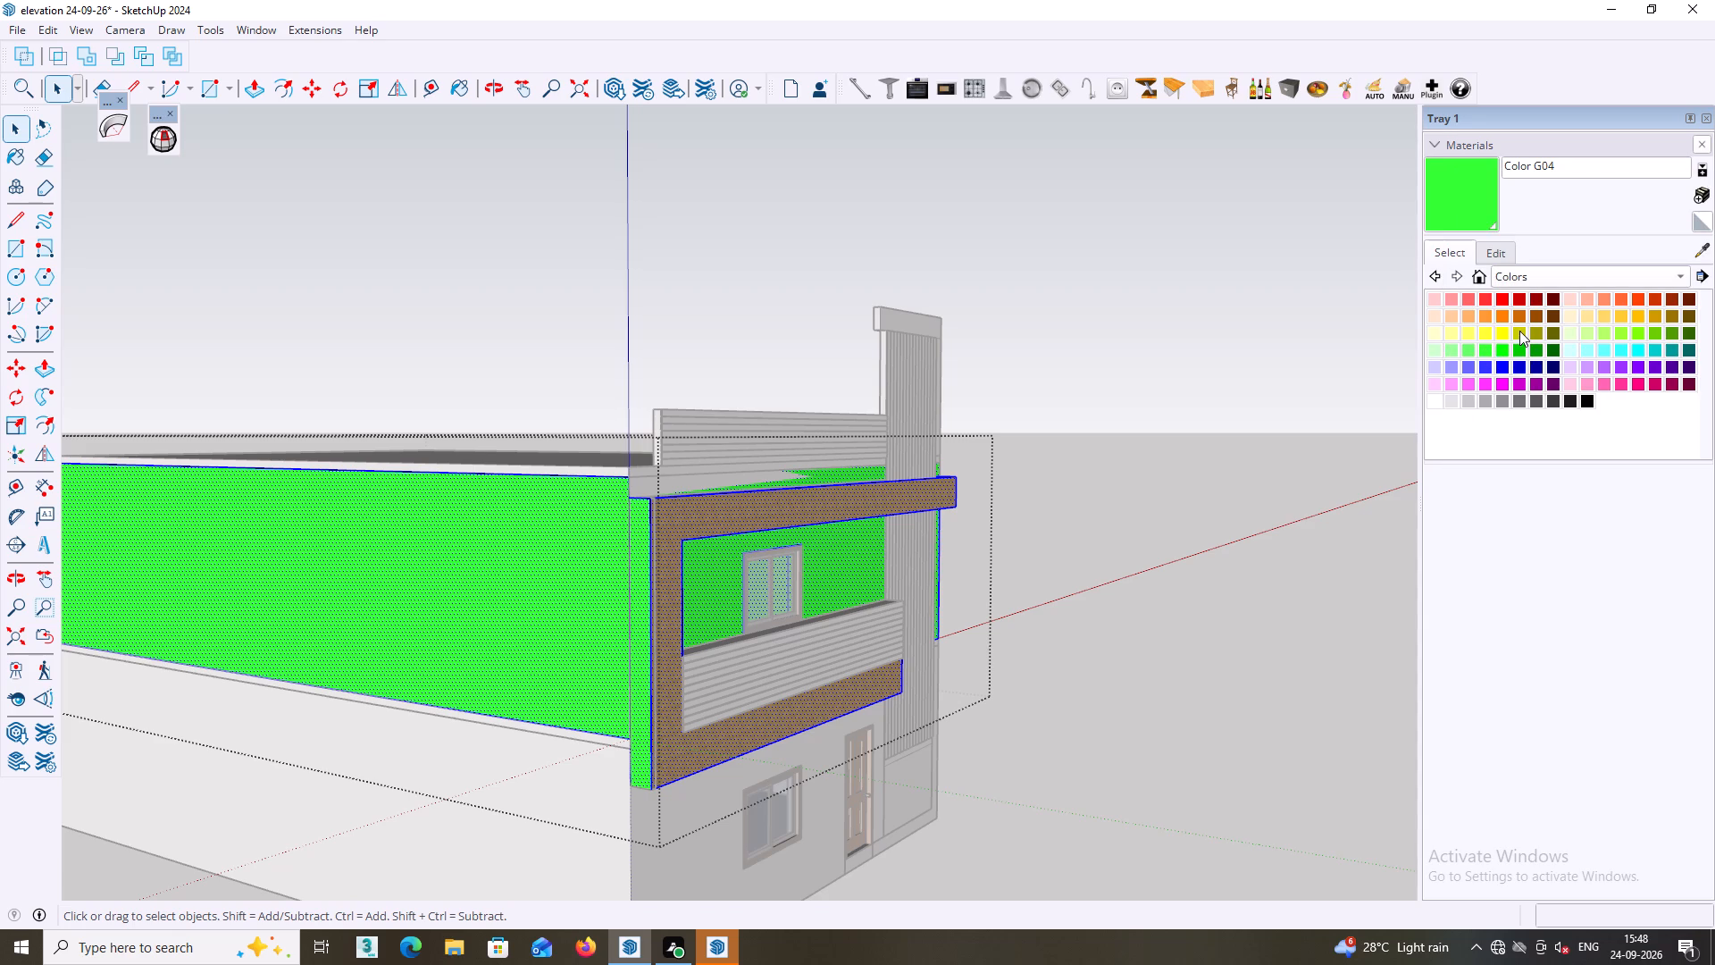
pyautogui.doubleClick(1519, 328)
pyautogui.click(569, 591)
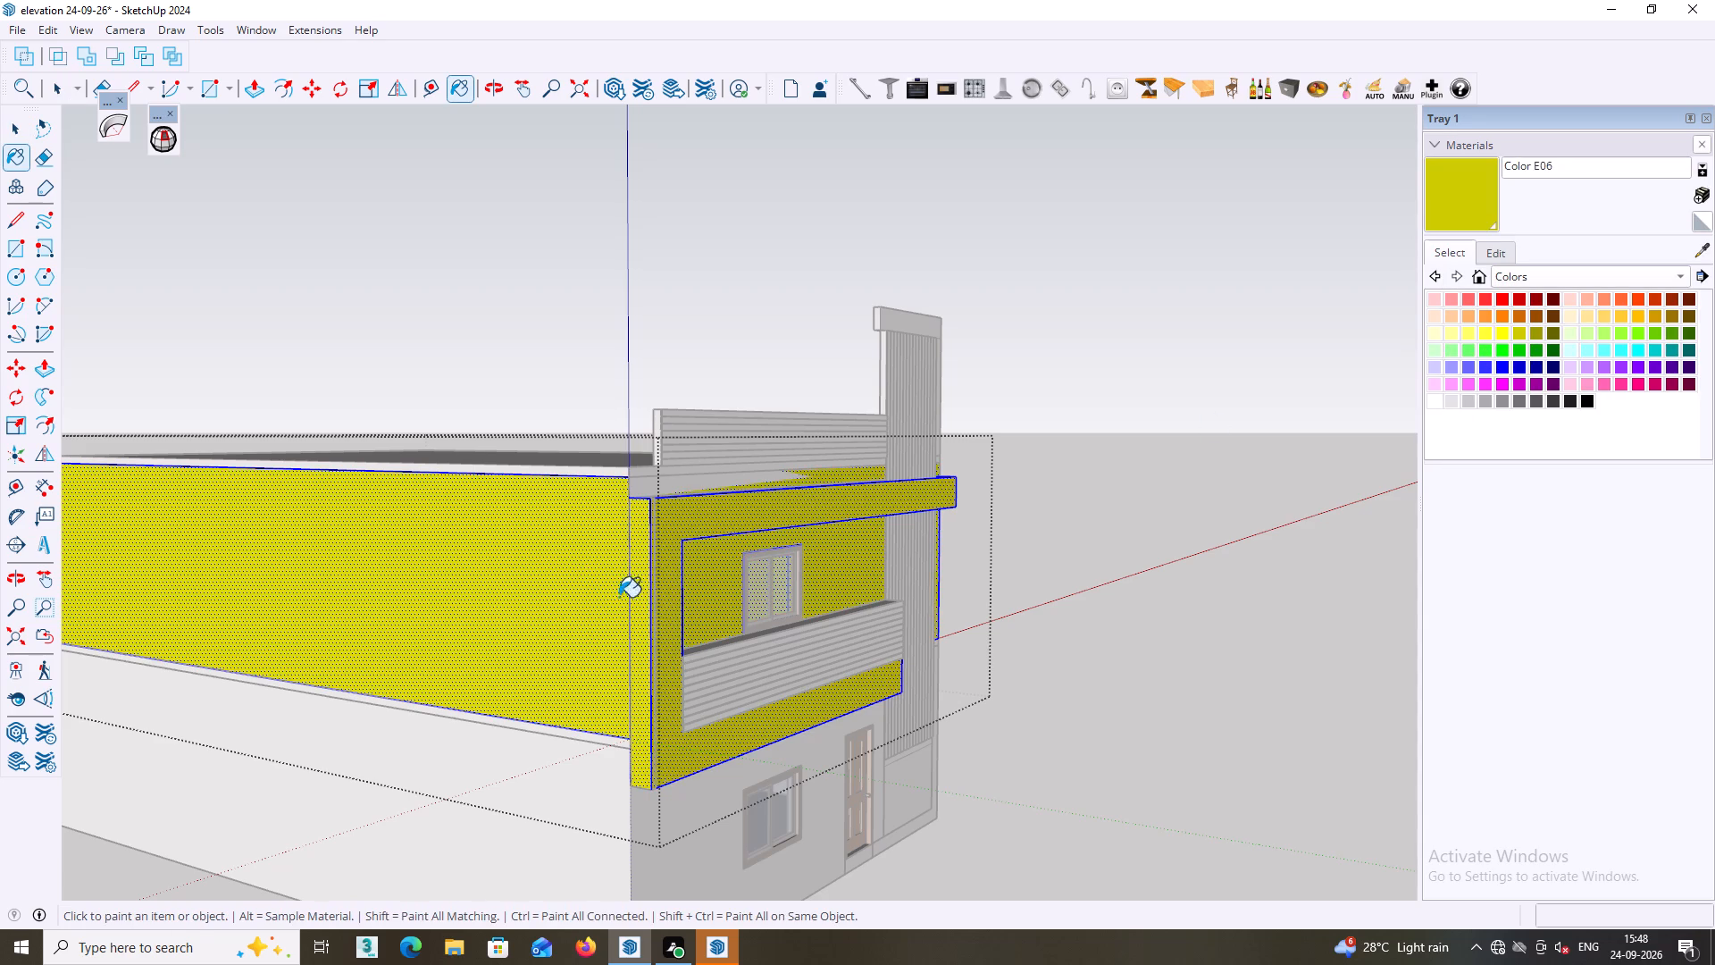
pyautogui.moveTo(619, 597); pyautogui.dragTo(496, 605, button='middle')
pyautogui.moveTo(512, 627); pyautogui.dragTo(571, 668, button='middle')
pyautogui.scroll(-2, 512, 627)
pyautogui.press('space')
pyautogui.click(1155, 597)
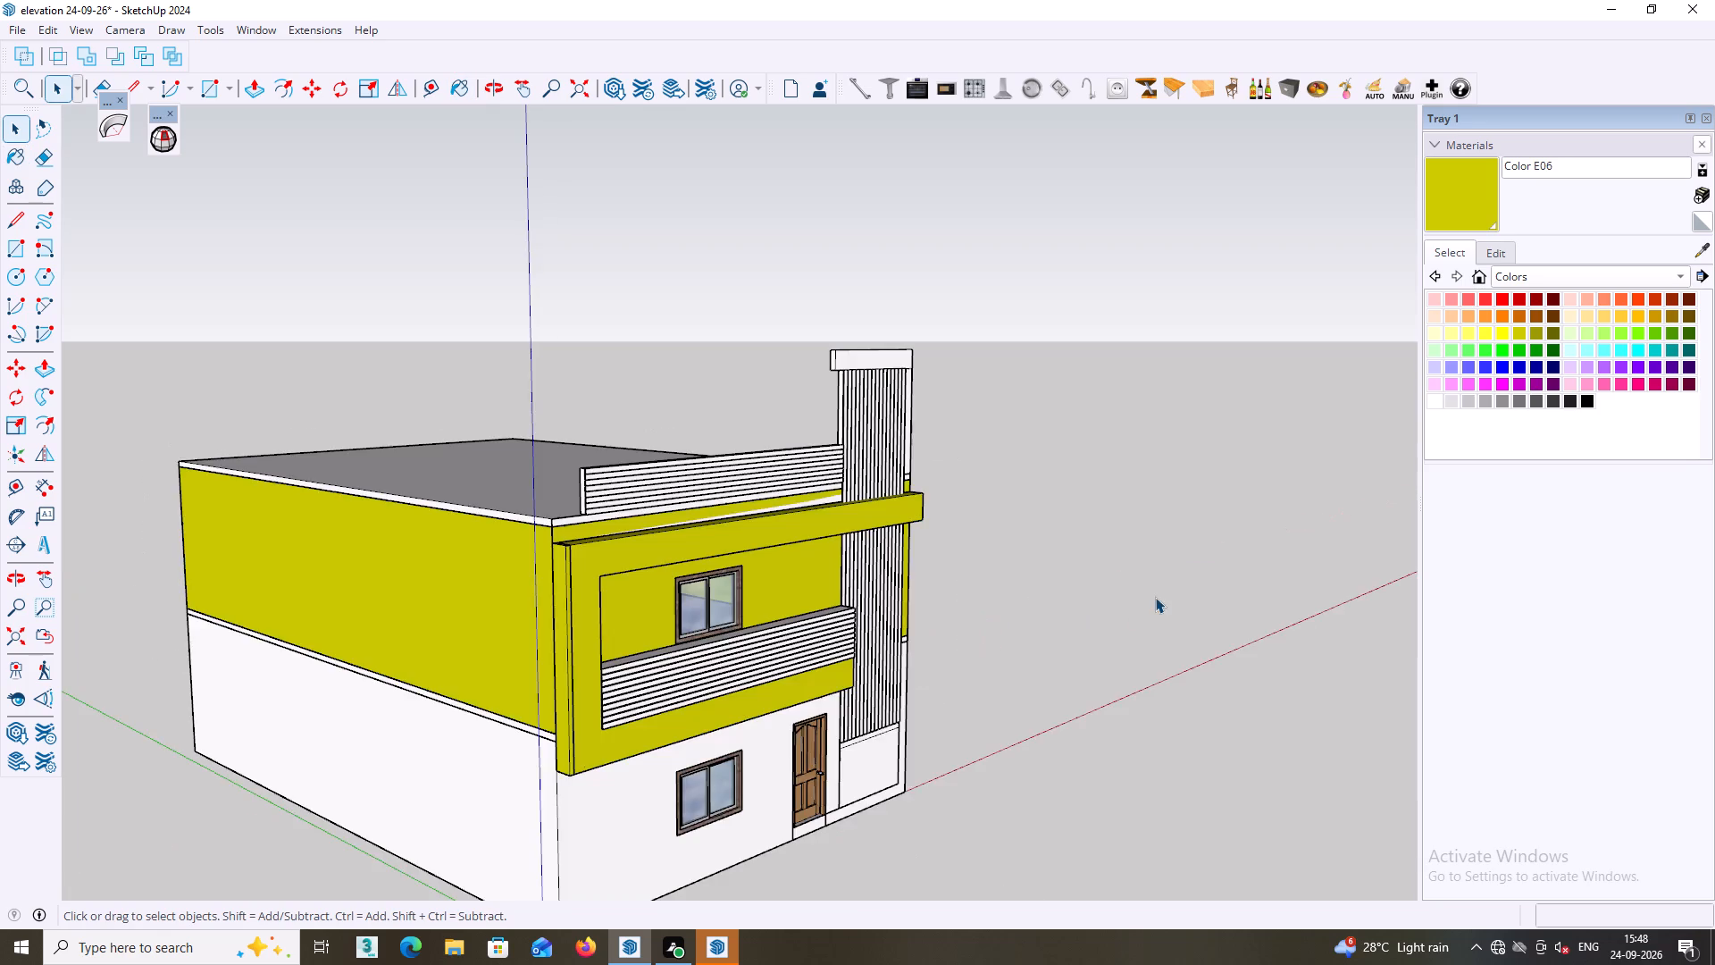
# Review the Color E06 finish on the upper storey and balcony frame from the front and both side walls.
pyautogui.moveTo(1150, 593); pyautogui.dragTo(987, 599, button='middle')
pyautogui.moveTo(523, 602); pyautogui.dragTo(430, 723, button='middle')
pyautogui.moveTo(570, 612); pyautogui.dragTo(535, 387, button='middle')
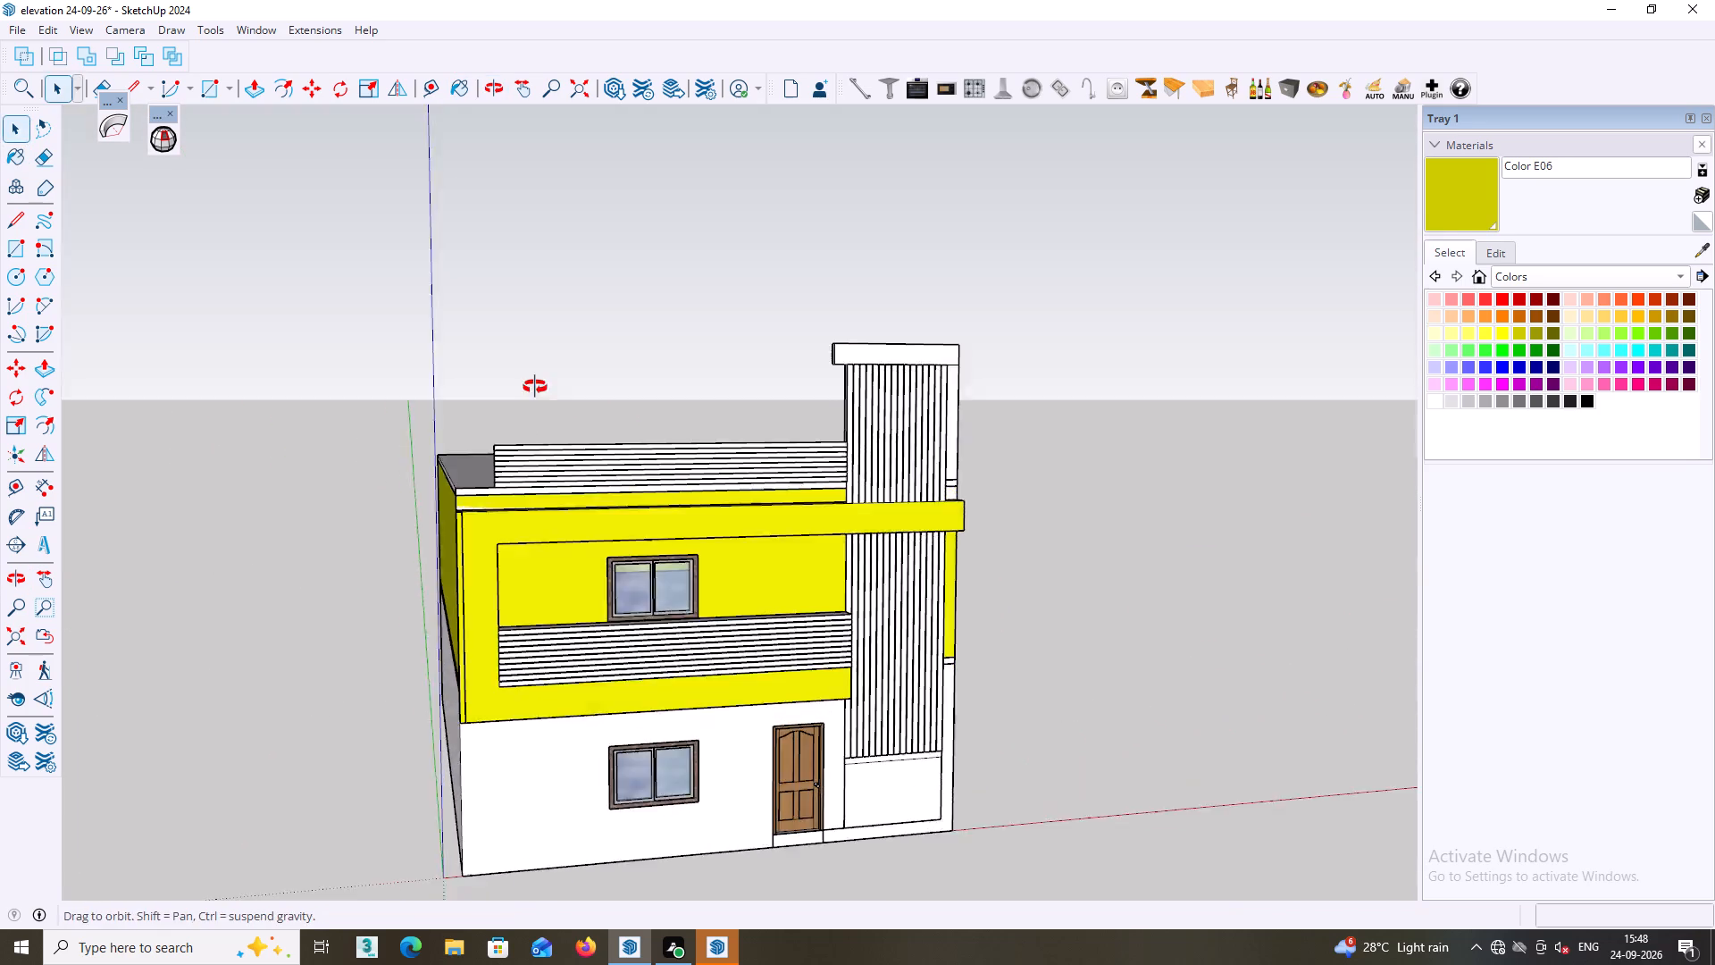
pyautogui.moveTo(535, 387); pyautogui.dragTo(525, 346, button='middle')
pyautogui.scroll(5, 589, 472)
pyautogui.moveTo(569, 524); pyautogui.dragTo(741, 546, button='middle')
pyautogui.scroll(-2, 740, 556)
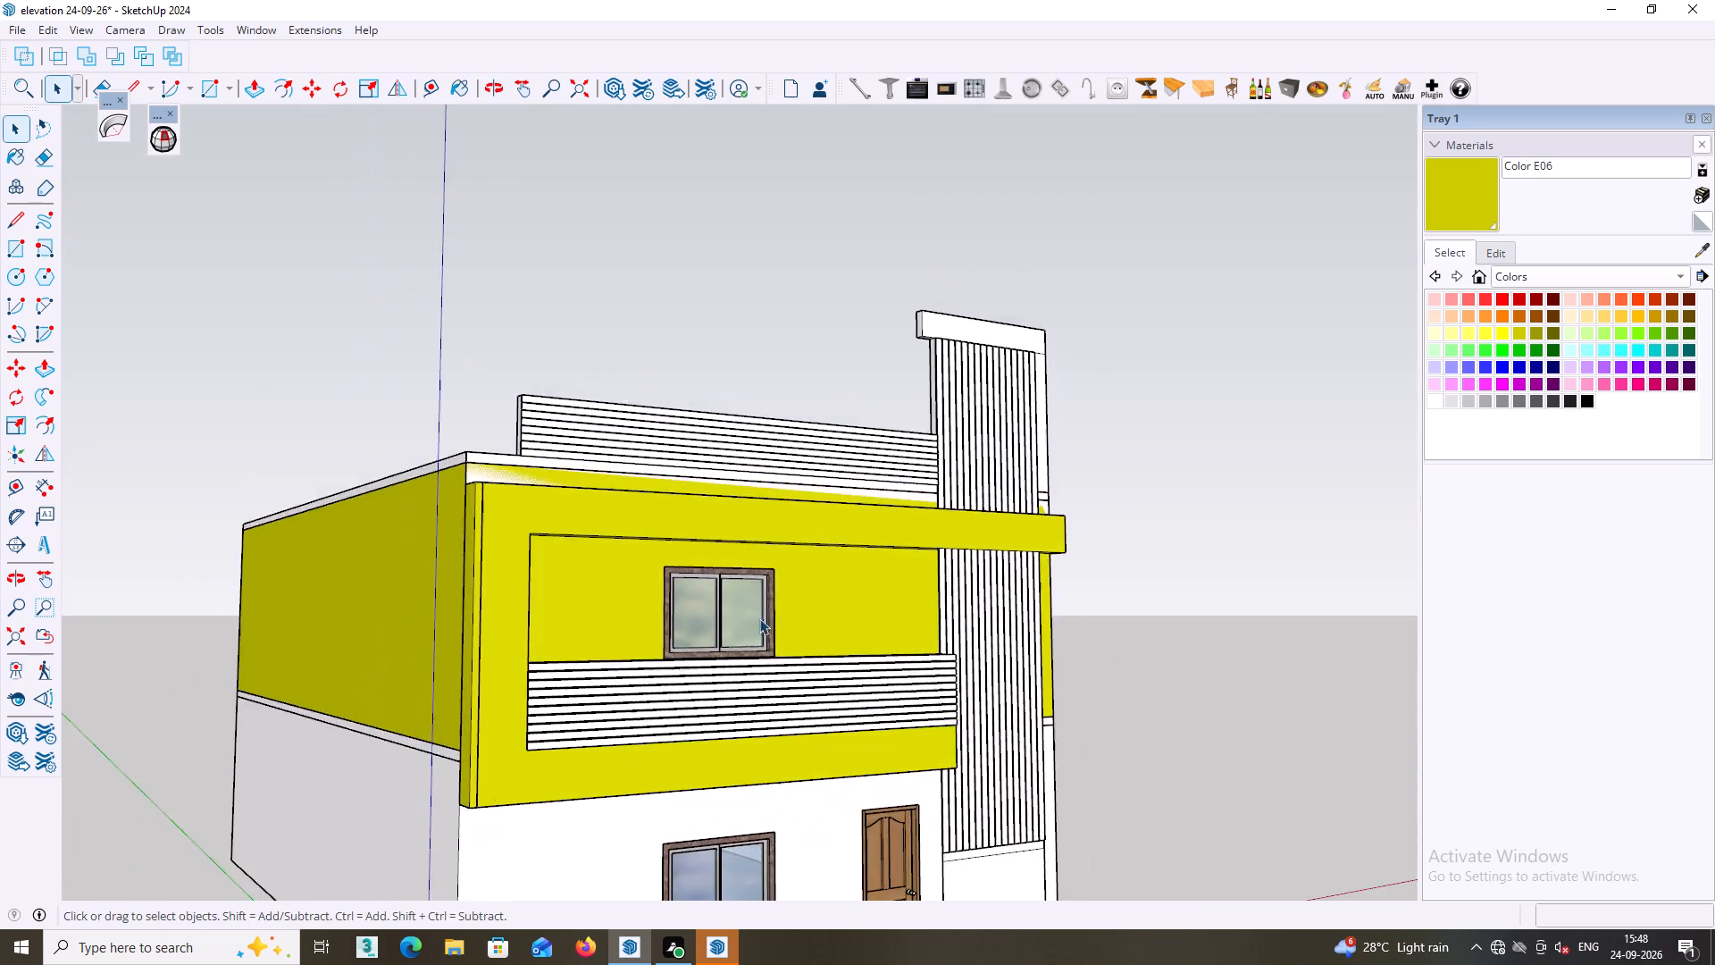
pyautogui.scroll(-9, 759, 618)
pyautogui.moveTo(900, 706); pyautogui.dragTo(769, 706, button='middle')
pyautogui.scroll(-1, 900, 706)
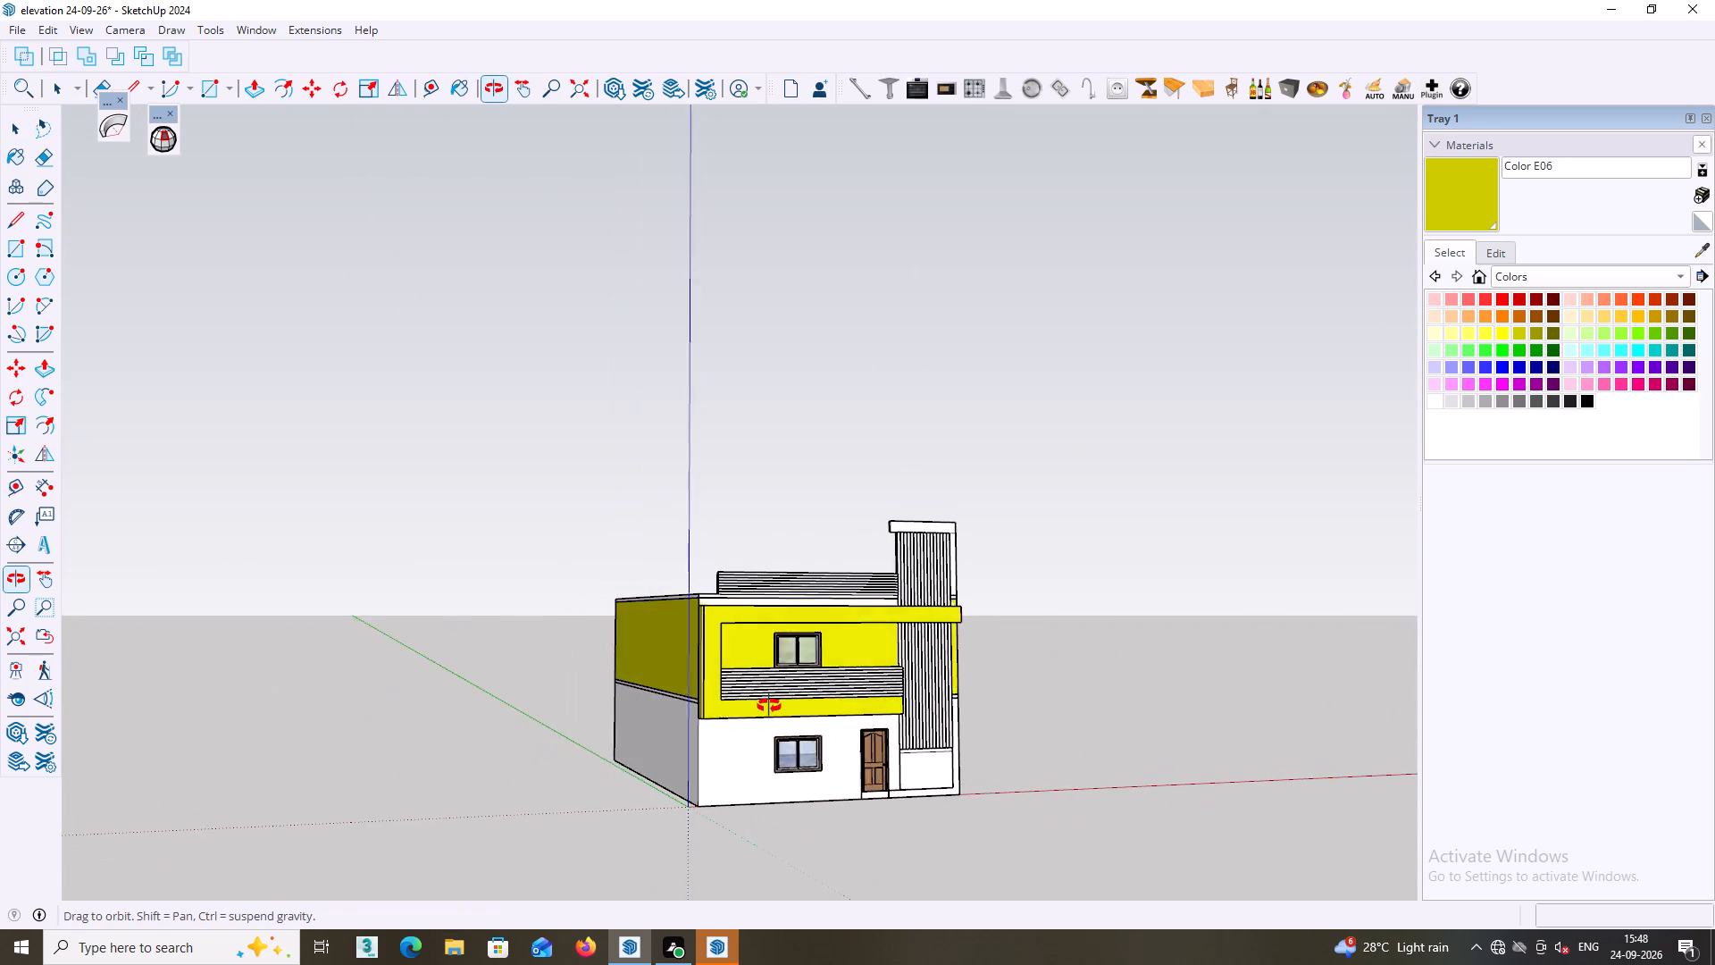
pyautogui.moveTo(769, 706); pyautogui.dragTo(733, 755, button='middle')
pyautogui.moveTo(706, 719); pyautogui.dragTo(858, 697, button='middle')
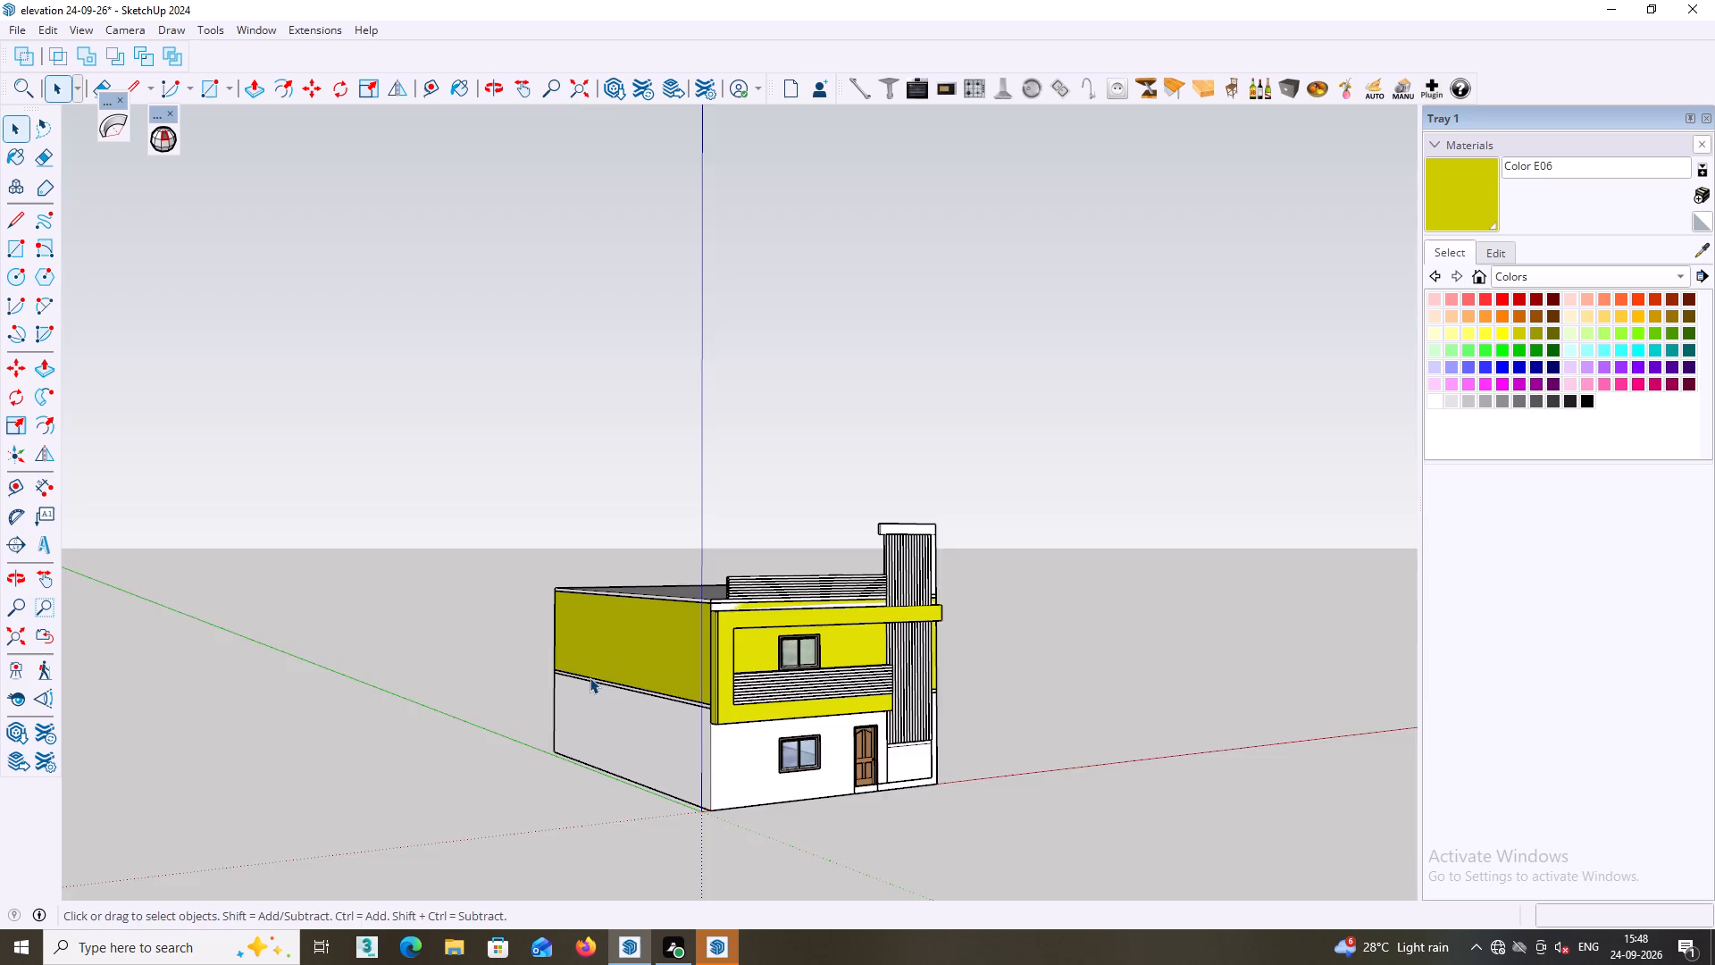
pyautogui.moveTo(591, 679); pyautogui.dragTo(709, 692, button='middle')
pyautogui.scroll(1, 678, 693)
pyautogui.moveTo(846, 678); pyautogui.dragTo(572, 689, button='middle')
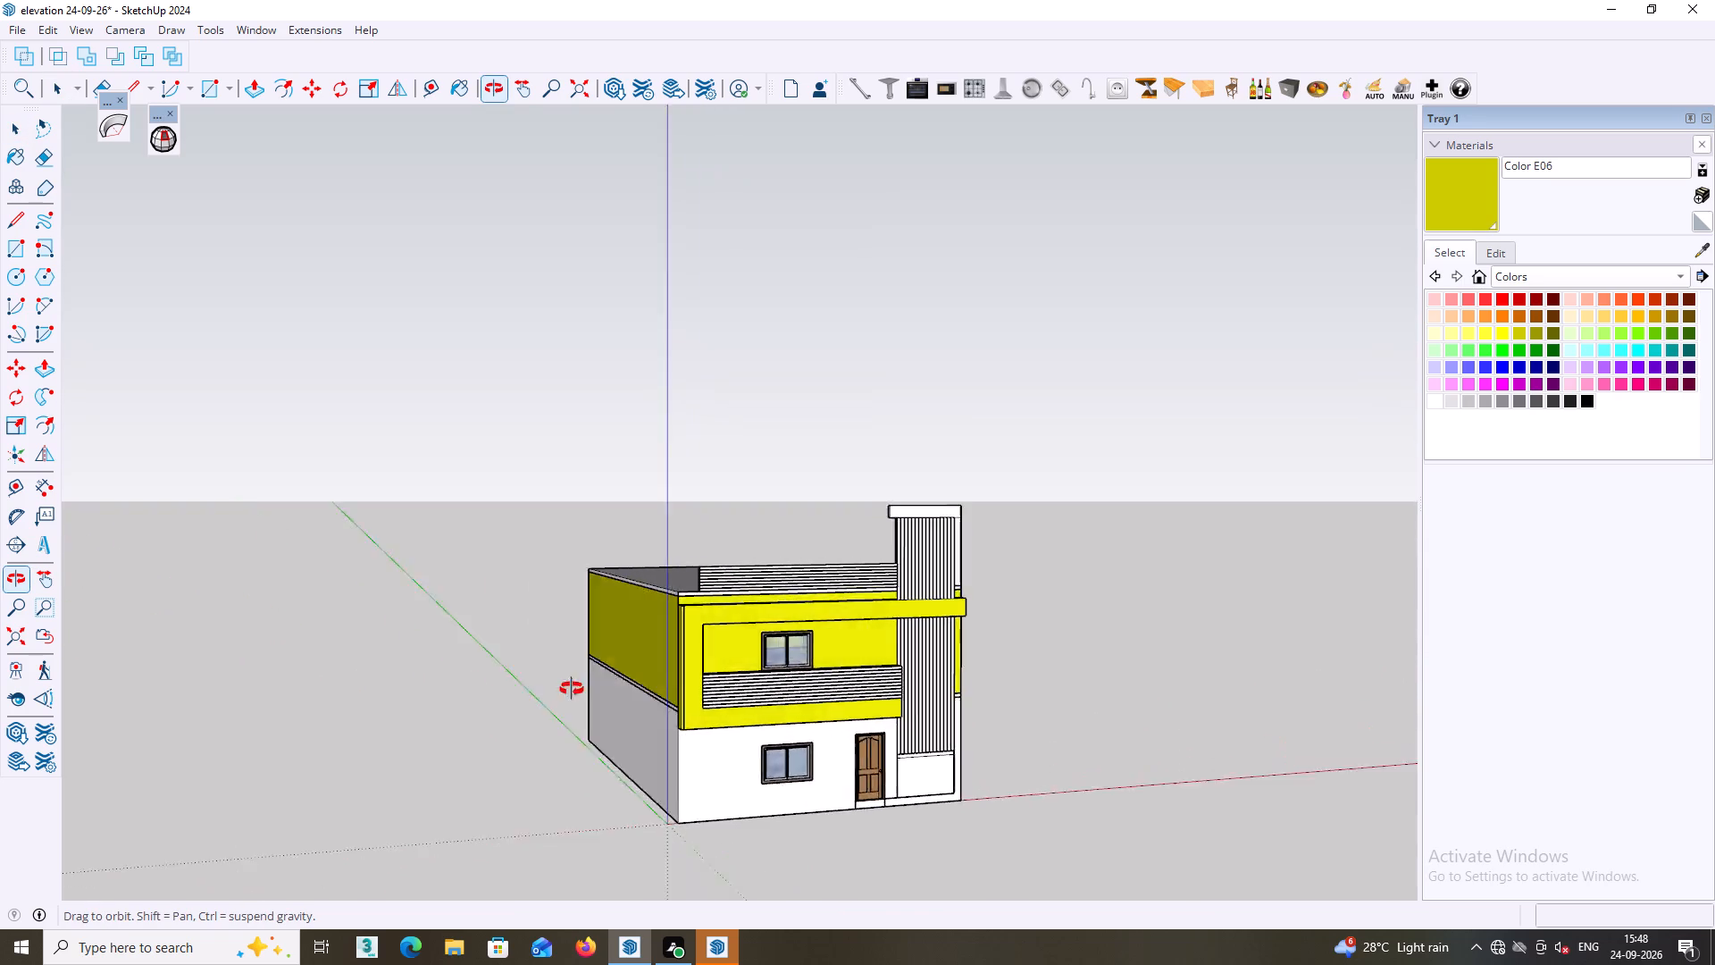
pyautogui.moveTo(572, 689); pyautogui.dragTo(363, 699, button='middle')
pyautogui.scroll(-1, 611, 770)
pyautogui.moveTo(806, 704); pyautogui.dragTo(599, 670, button='middle')
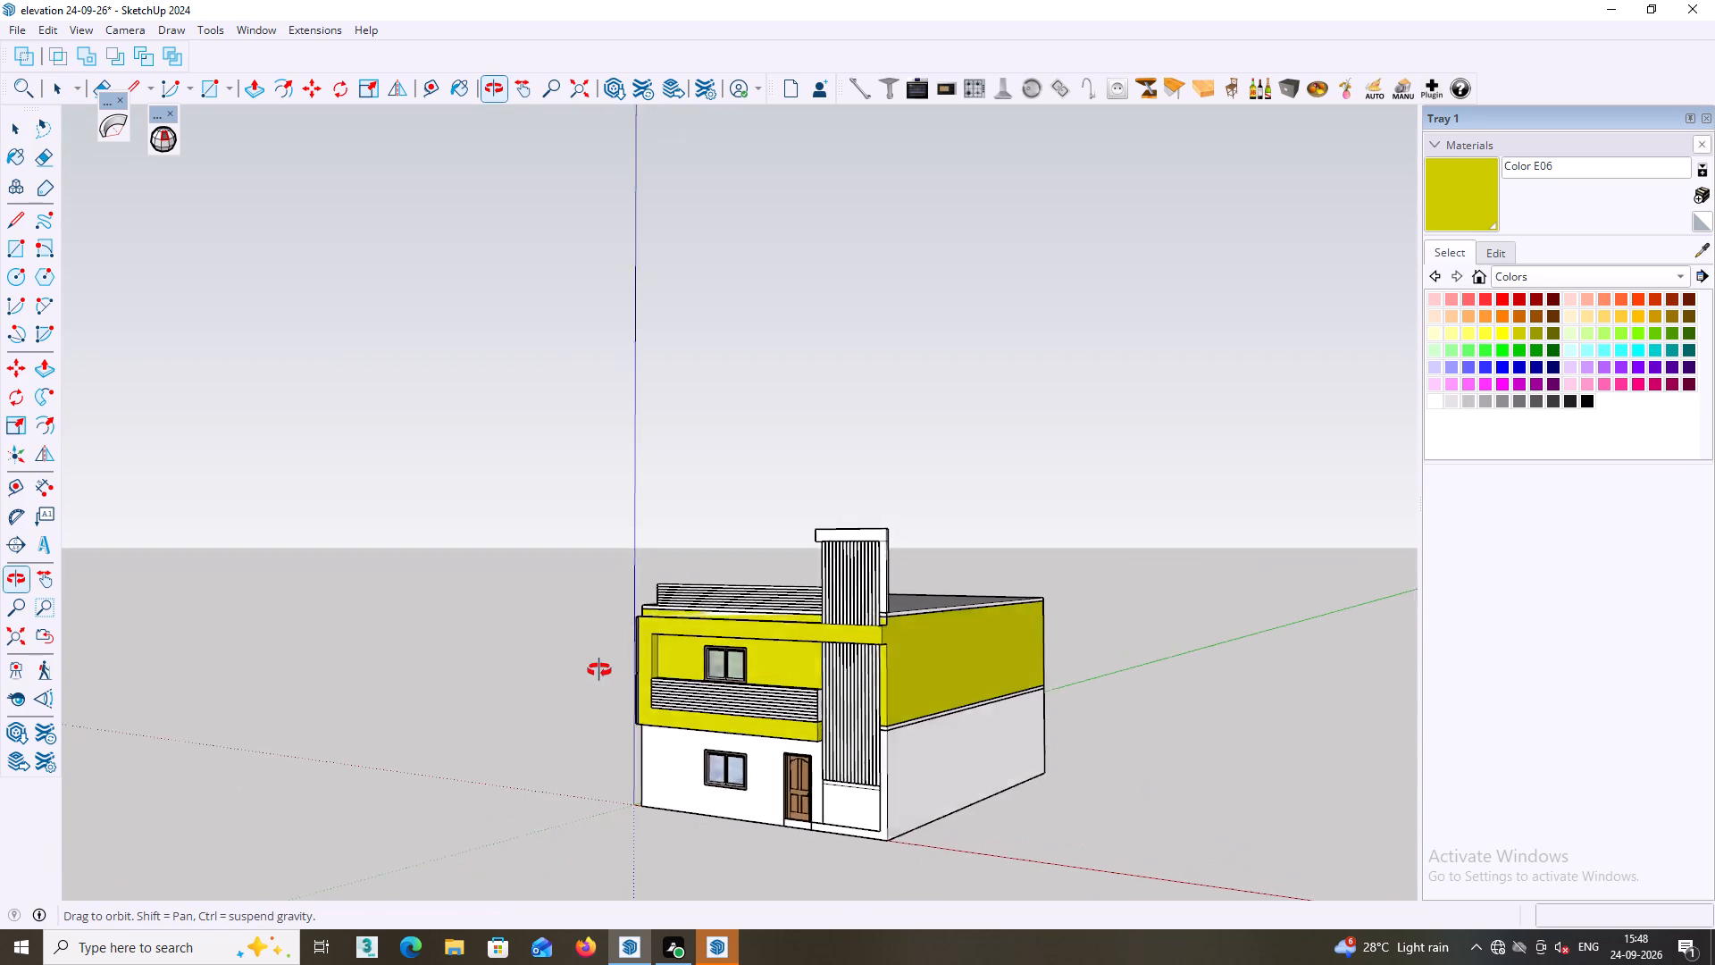
# Examine the Color E06 upper storey from the front corner and along the side wall.
pyautogui.moveTo(599, 670); pyautogui.dragTo(598, 670, button='middle')
pyautogui.scroll(-1, 809, 710)
pyautogui.moveTo(810, 710); pyautogui.dragTo(856, 696, button='middle')
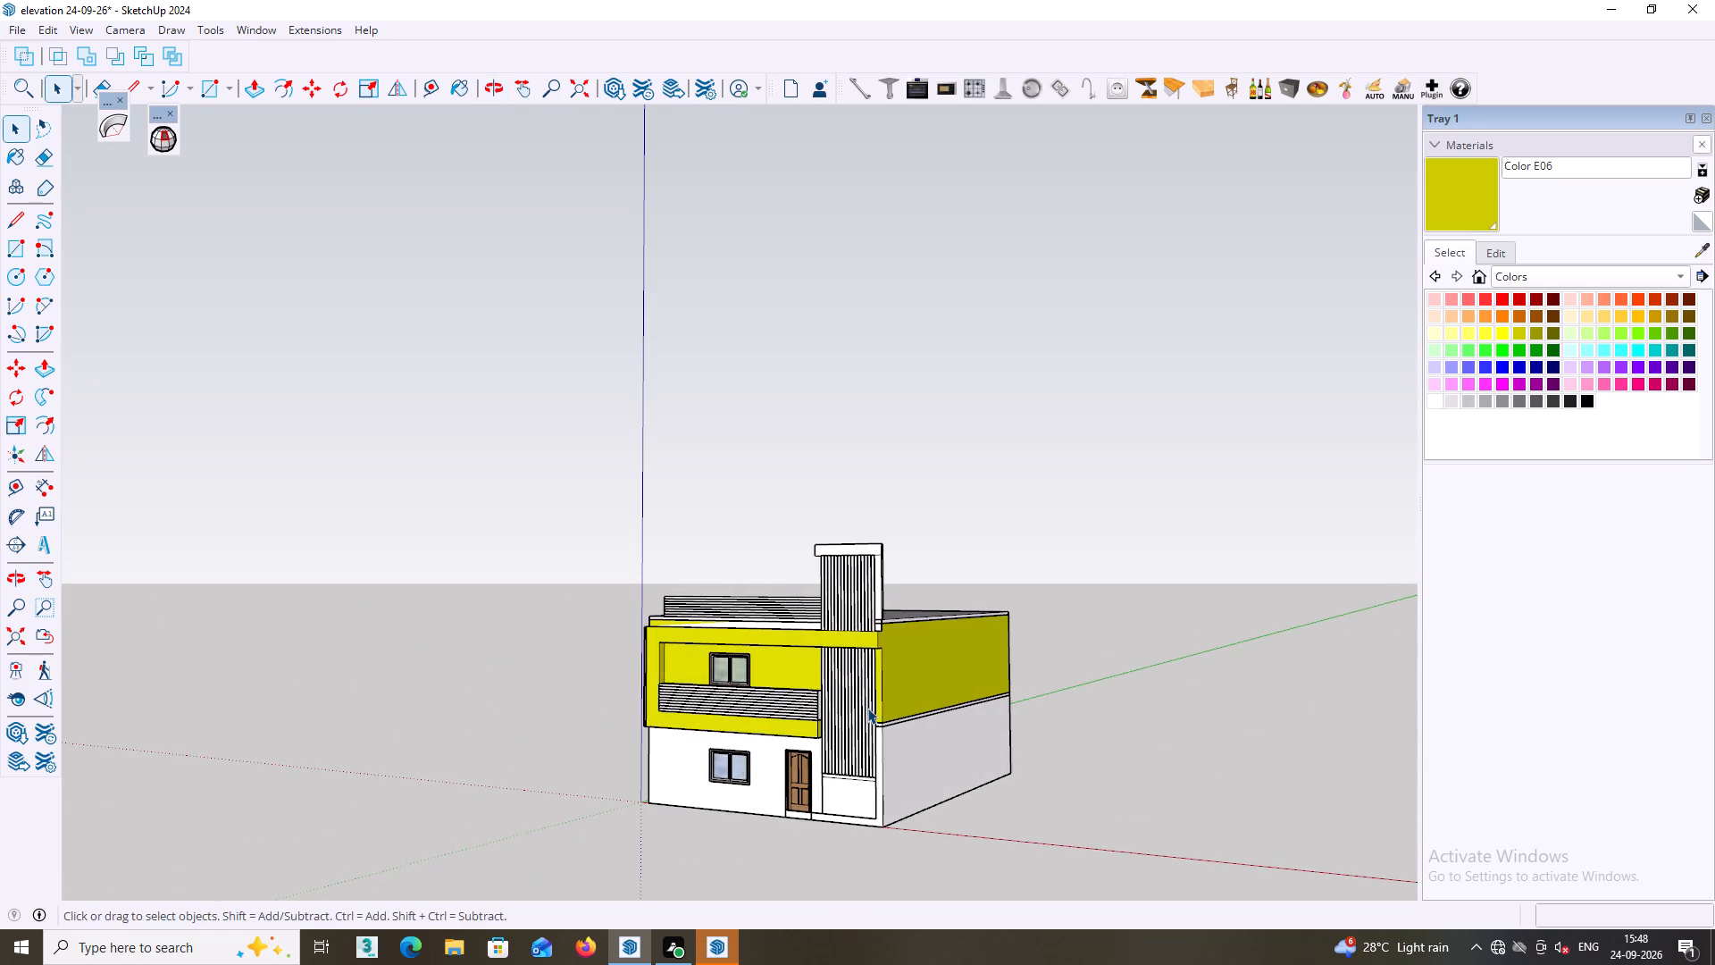
pyautogui.keyDown('shift'); pyautogui.moveTo(867, 707); pyautogui.dragTo(815, 684, button='middle'); pyautogui.keyUp('shift')
pyautogui.moveTo(829, 680); pyautogui.dragTo(765, 675, button='middle')
pyautogui.scroll(2, 924, 638)
pyautogui.click(903, 653)
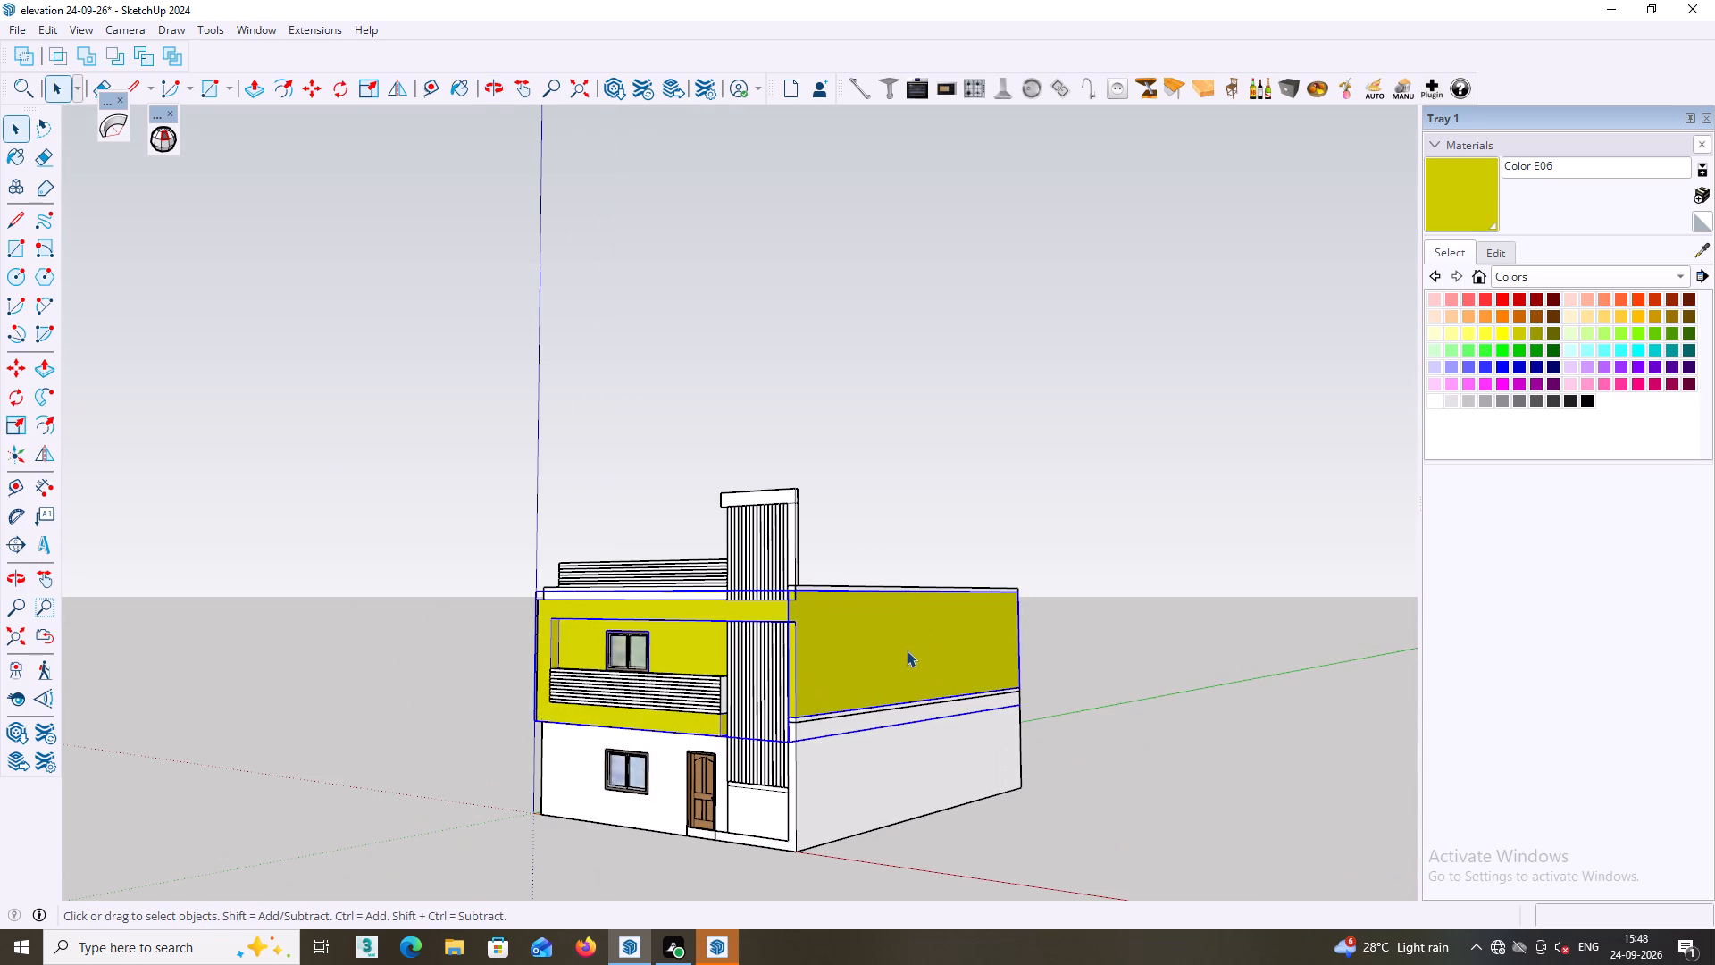
pyautogui.moveTo(907, 650); pyautogui.dragTo(782, 666, button='middle')
pyautogui.click(837, 662)
pyautogui.click(1228, 764)
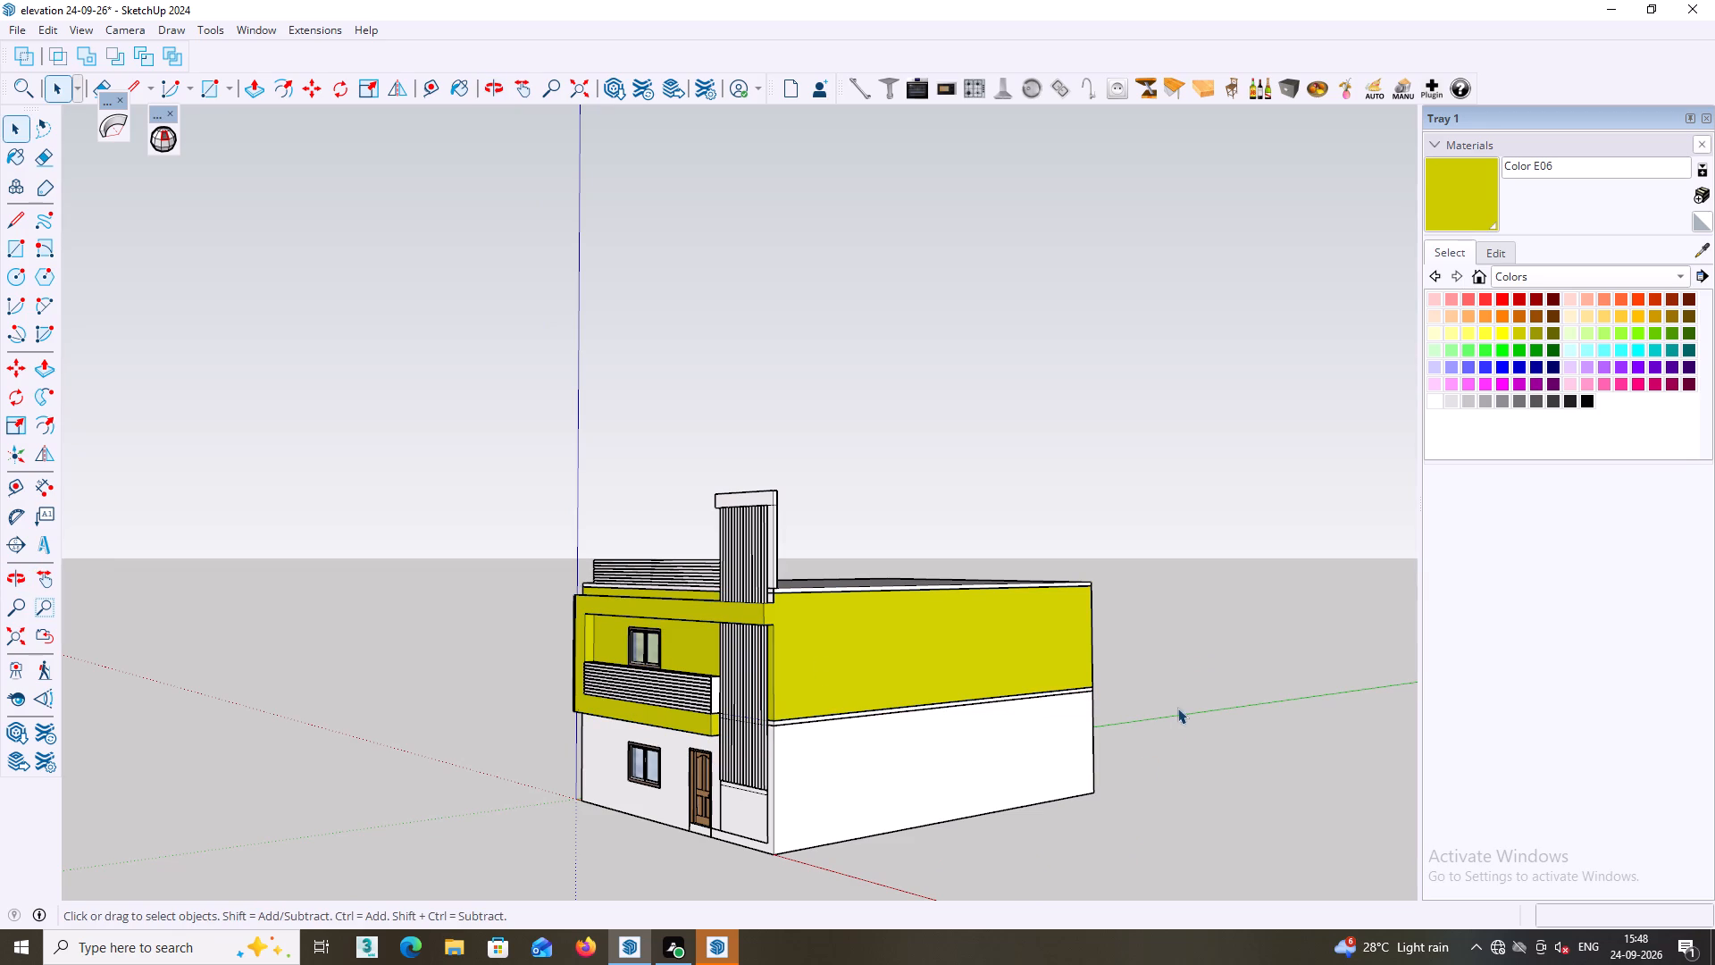
# Try to paint the upper-storey group with Formica Laminate Light from the Synthetic Surfaces collection.
pyautogui.click(1031, 644)
pyautogui.click(1677, 280)
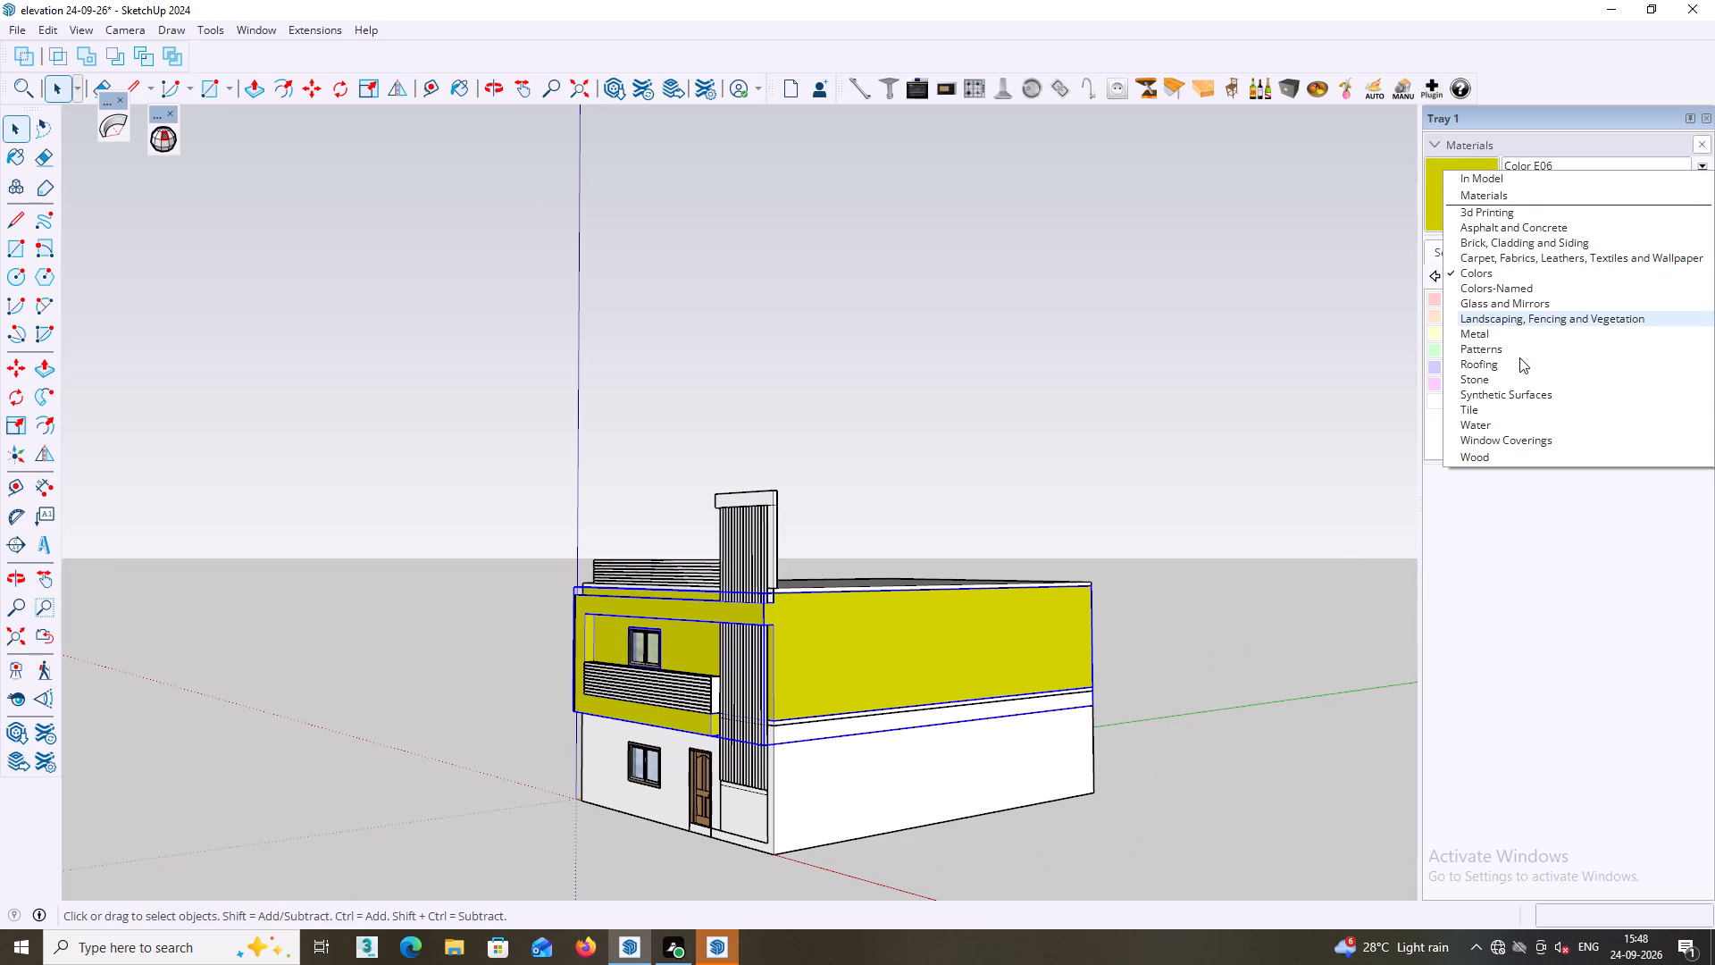
pyautogui.click(1527, 399)
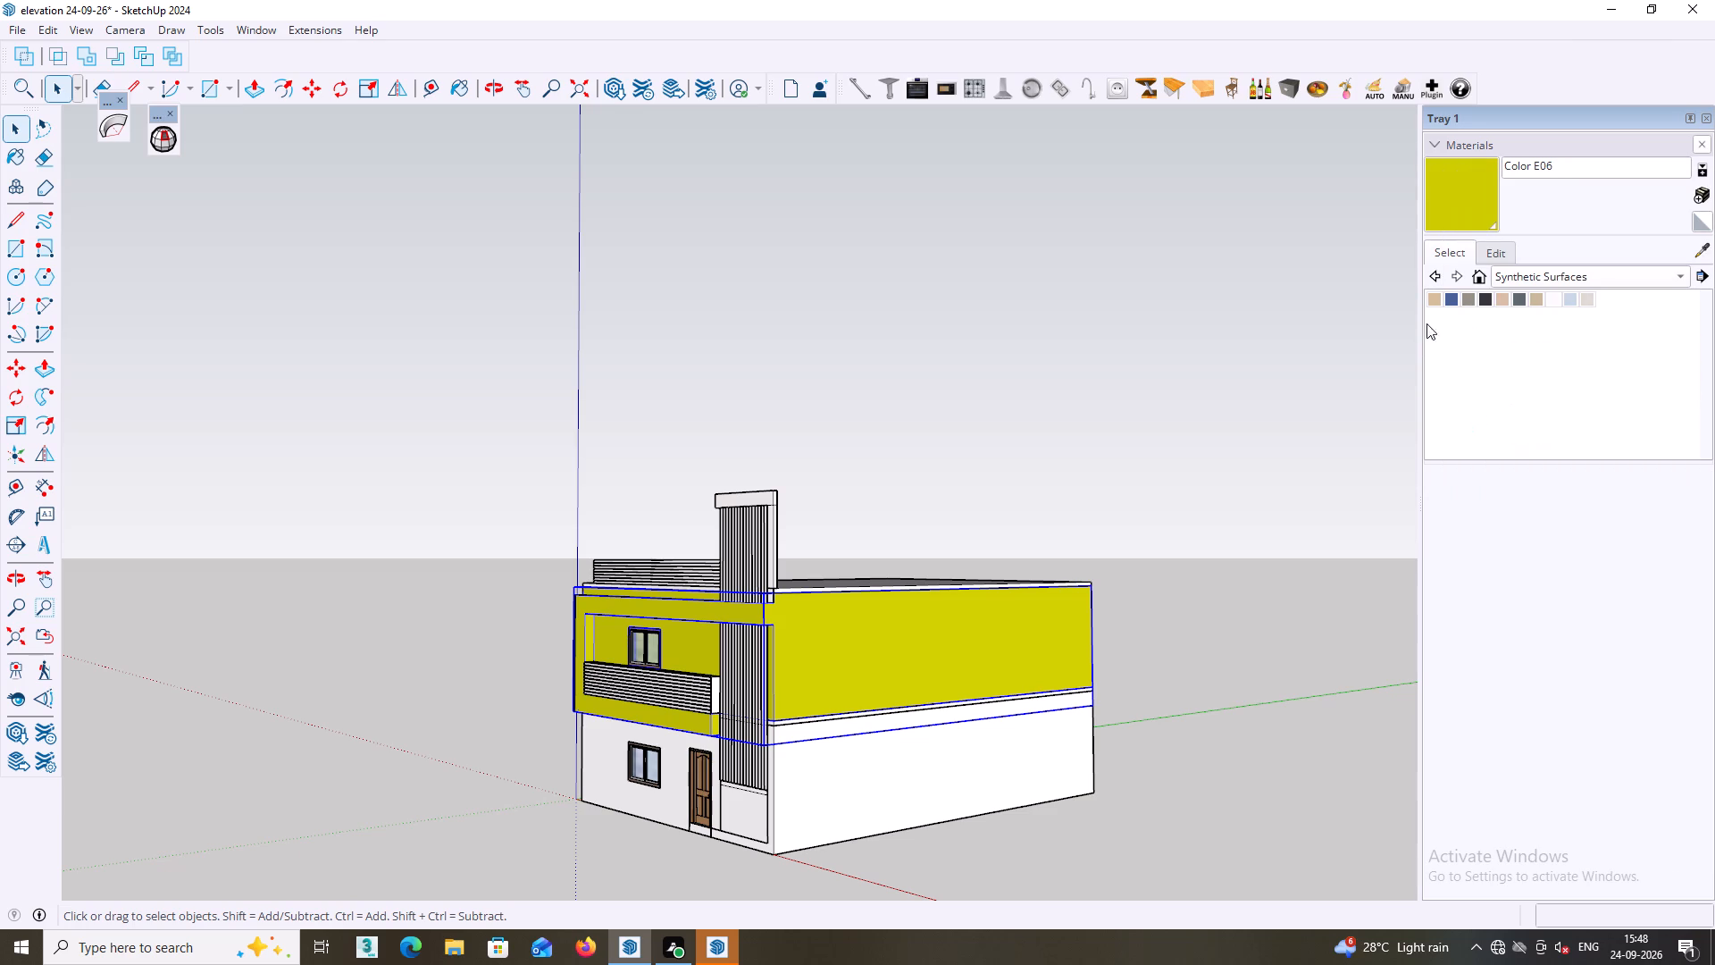
pyautogui.click(1435, 298)
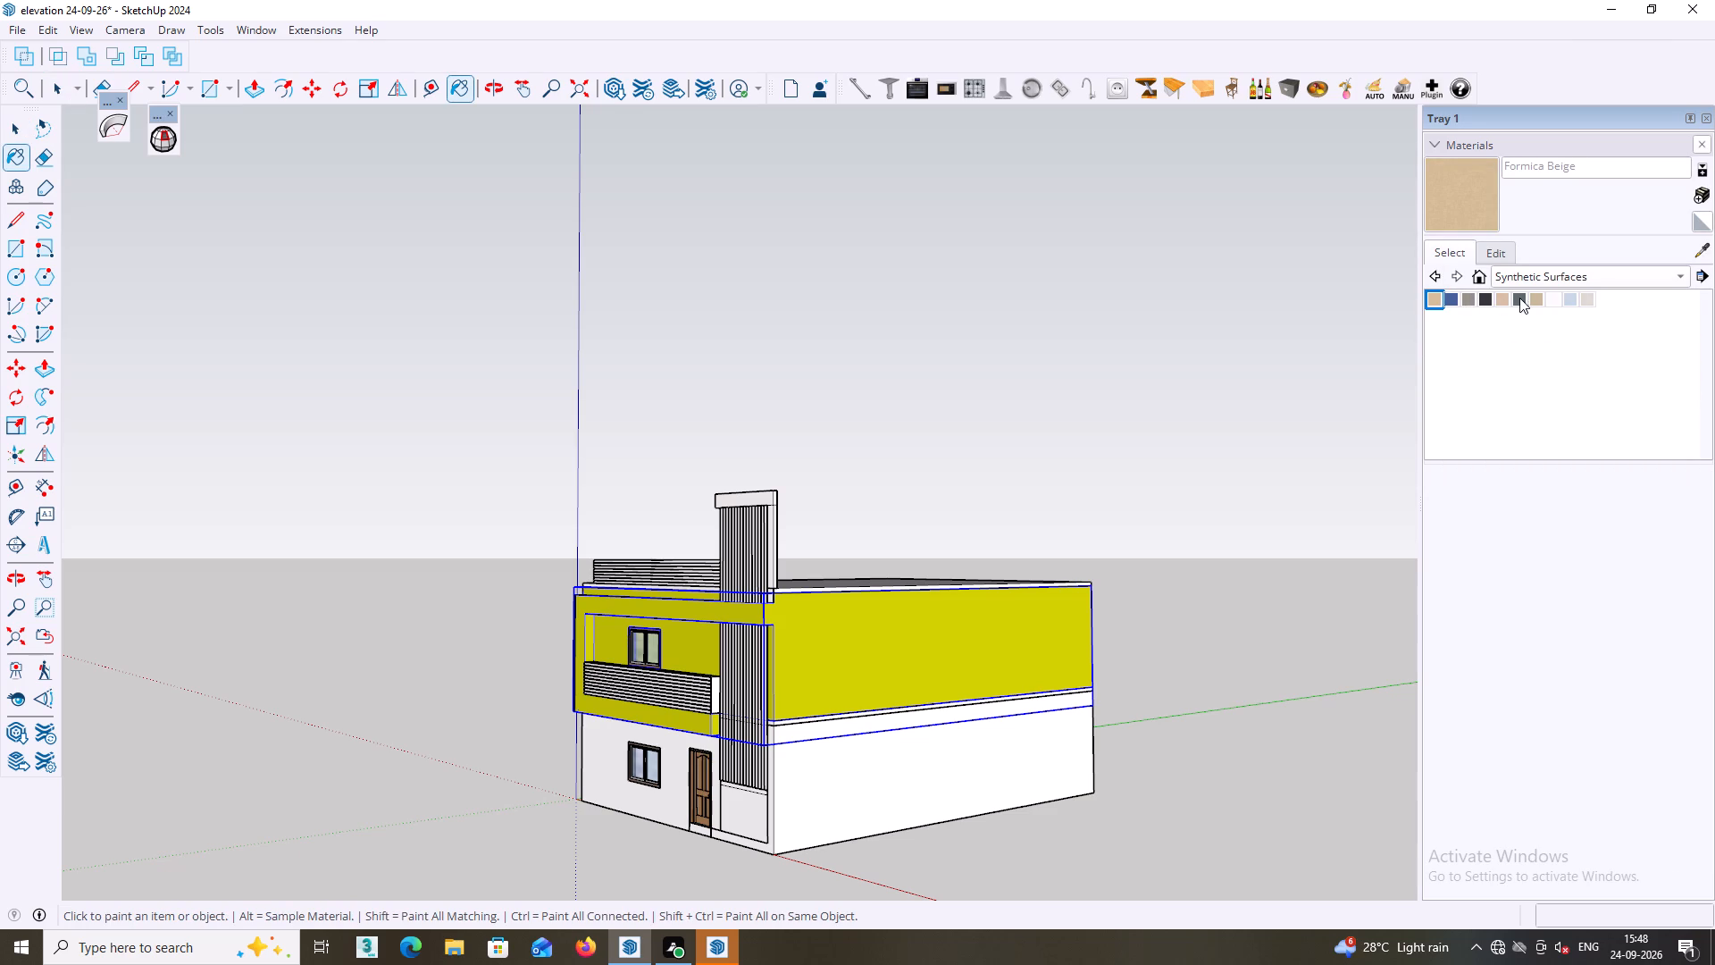
pyautogui.click(1503, 298)
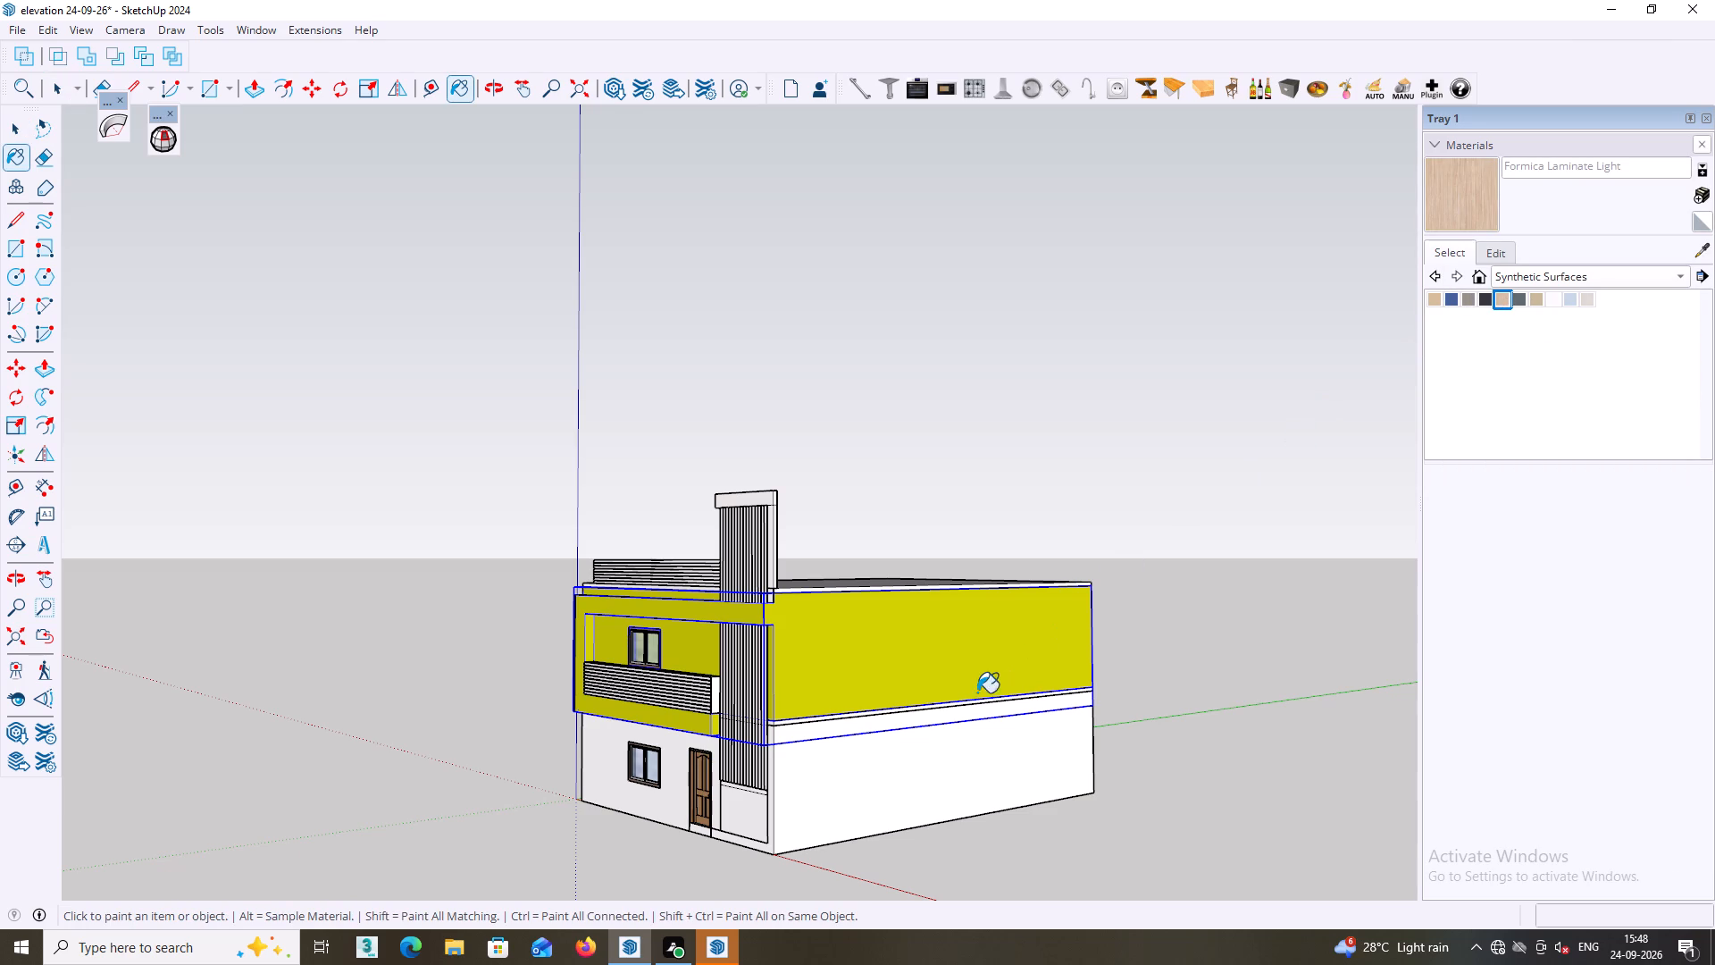
pyautogui.click(966, 668)
pyautogui.click(965, 654)
pyautogui.moveTo(964, 643); pyautogui.dragTo(1140, 589, button='middle')
pyautogui.scroll(3, 941, 631)
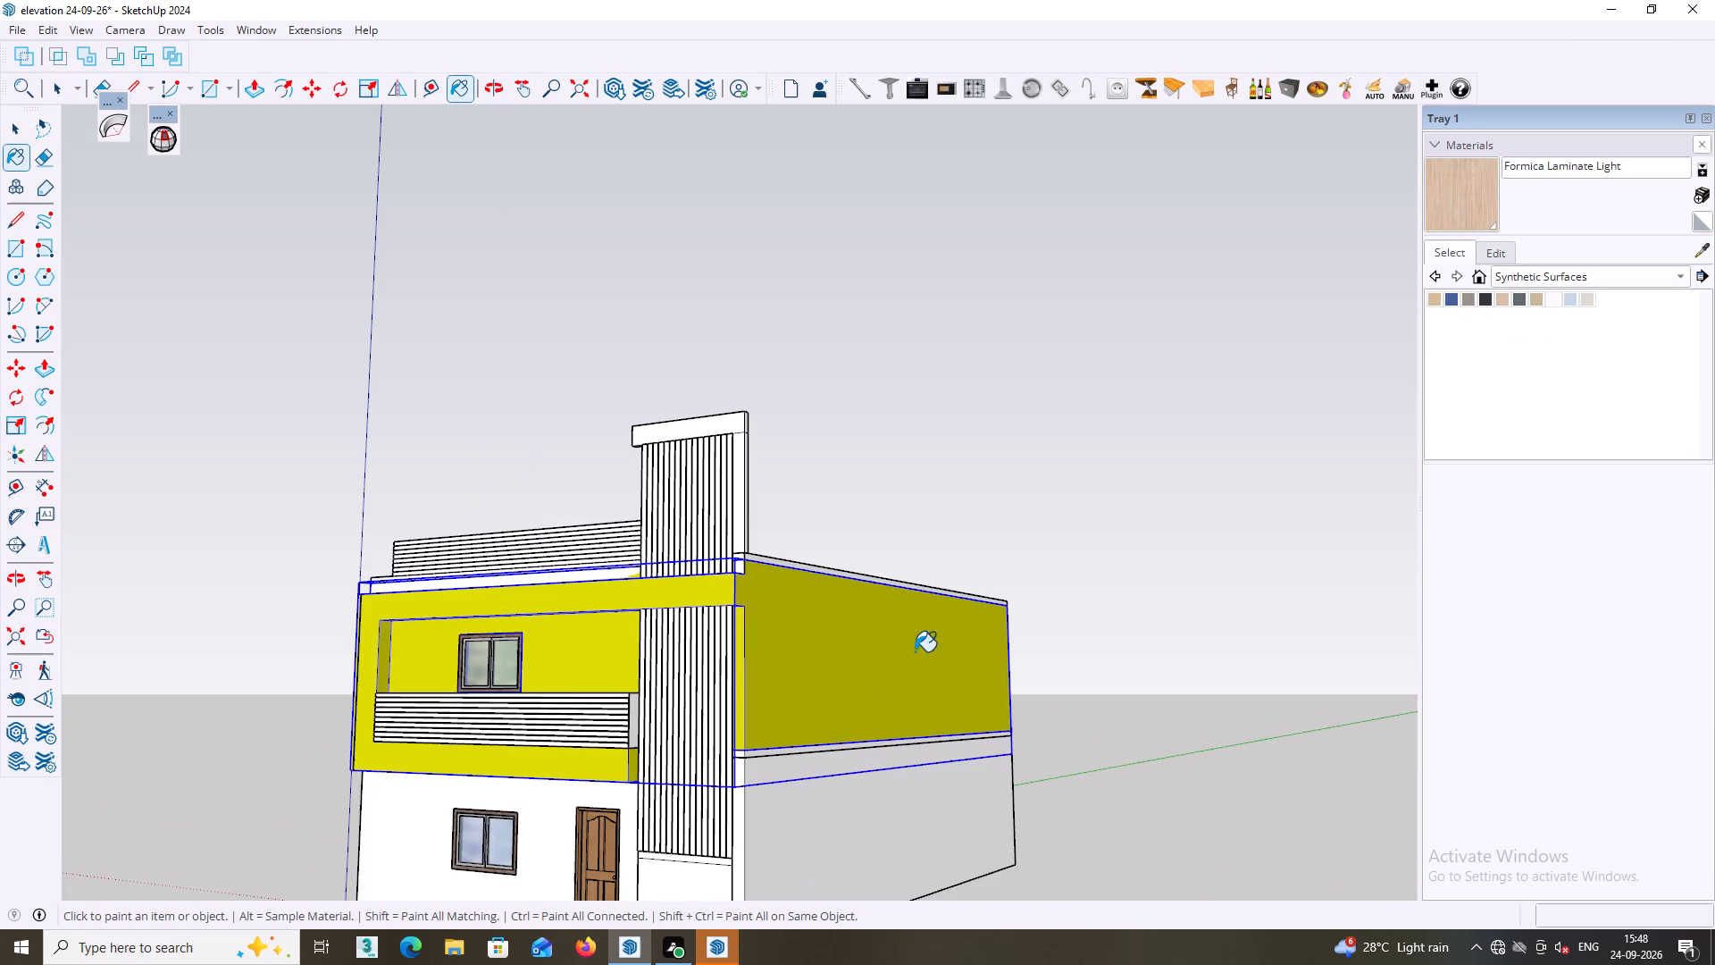
# Open the upper-storey group and paint the recessed front wall behind the balcony with Formica Laminate Light.
pyautogui.press('space')
pyautogui.click(829, 677)
pyautogui.click(826, 688)
pyautogui.moveTo(790, 677); pyautogui.dragTo(790, 743, button='middle')
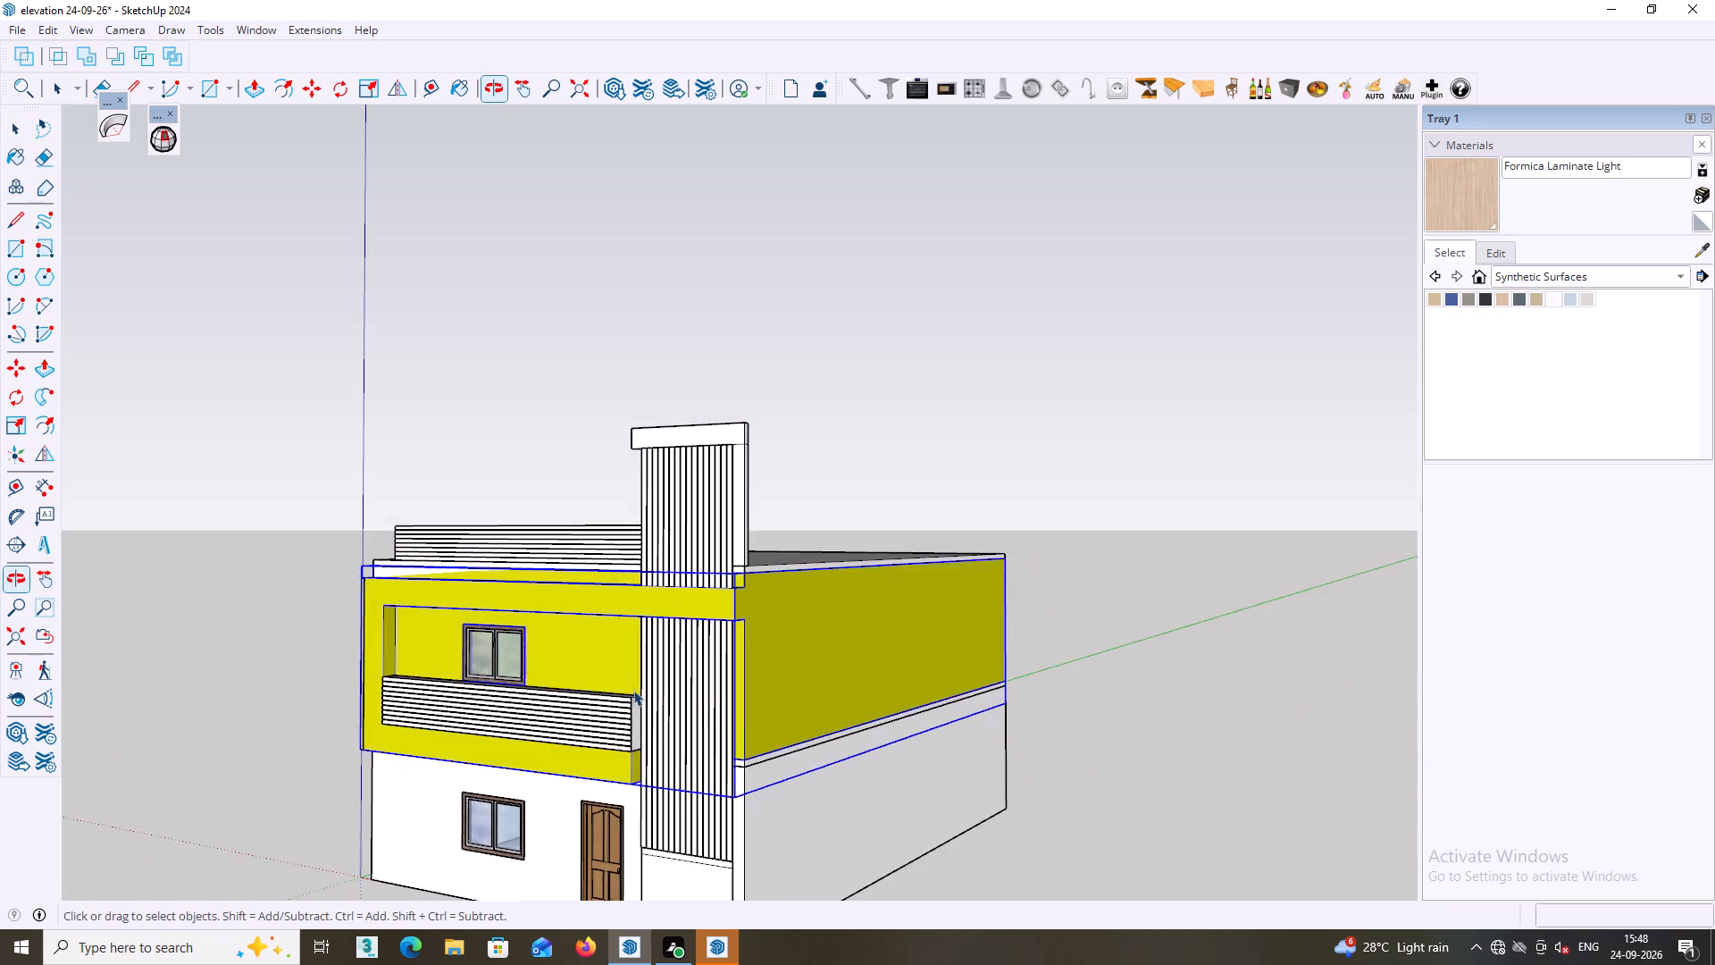
pyautogui.scroll(2, 632, 685)
pyautogui.doubleClick(631, 669)
pyautogui.click(628, 663)
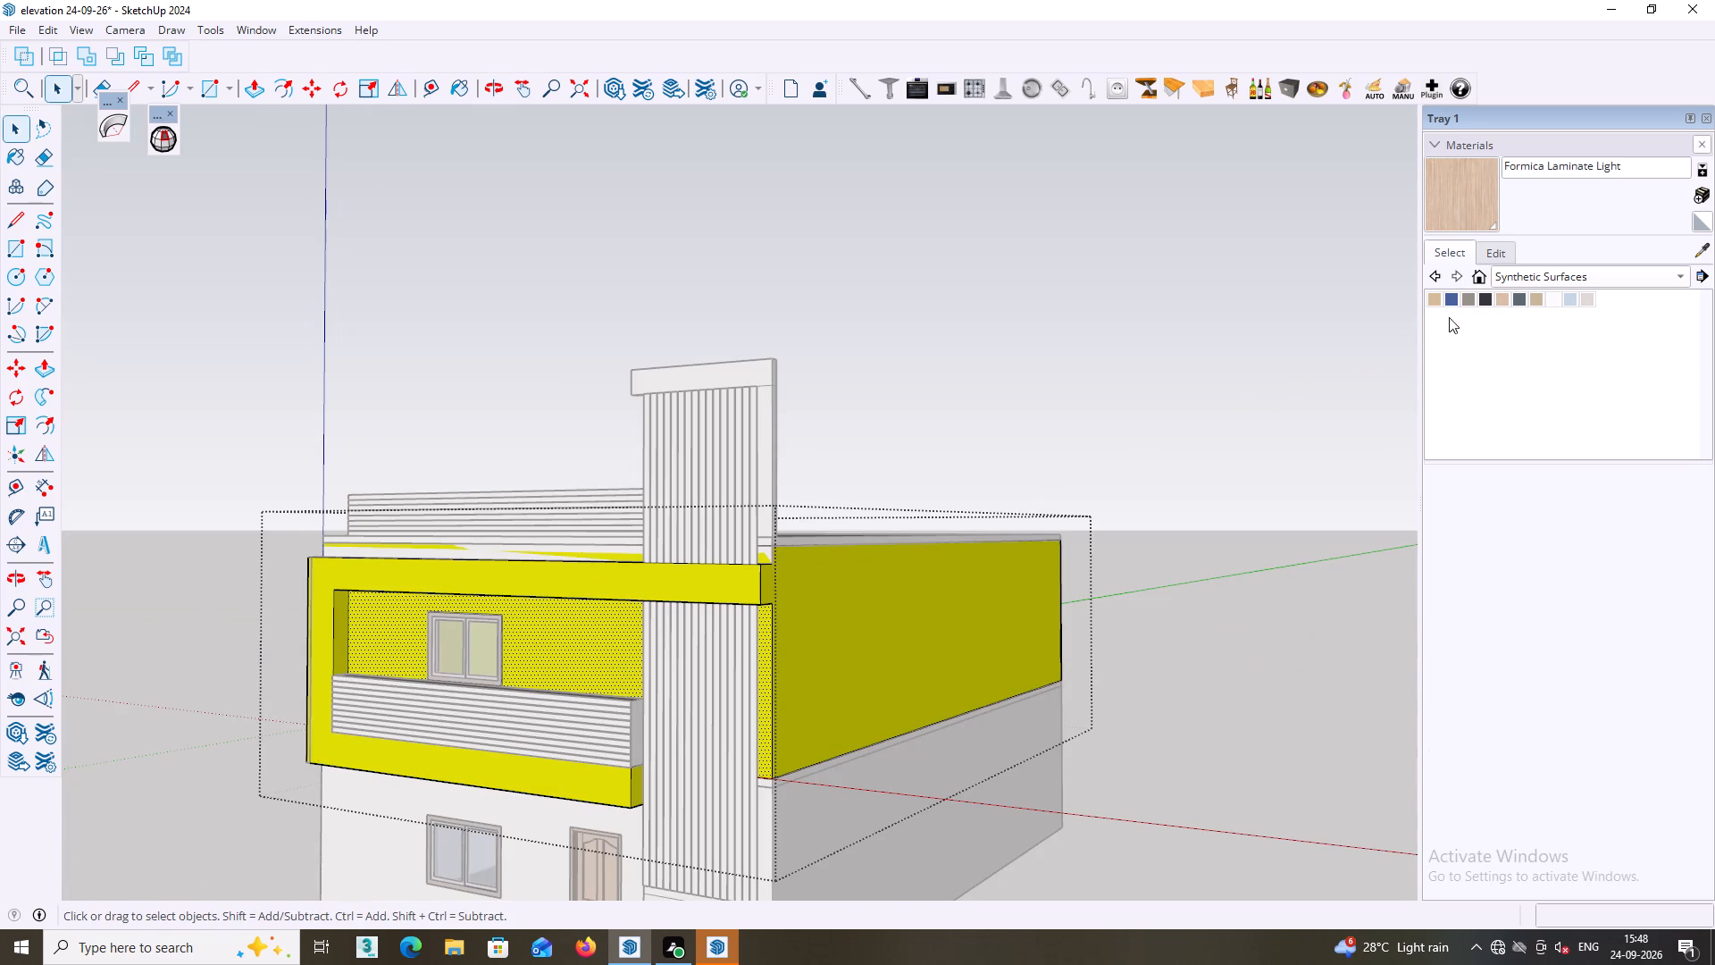
pyautogui.click(1454, 212)
pyautogui.click(634, 649)
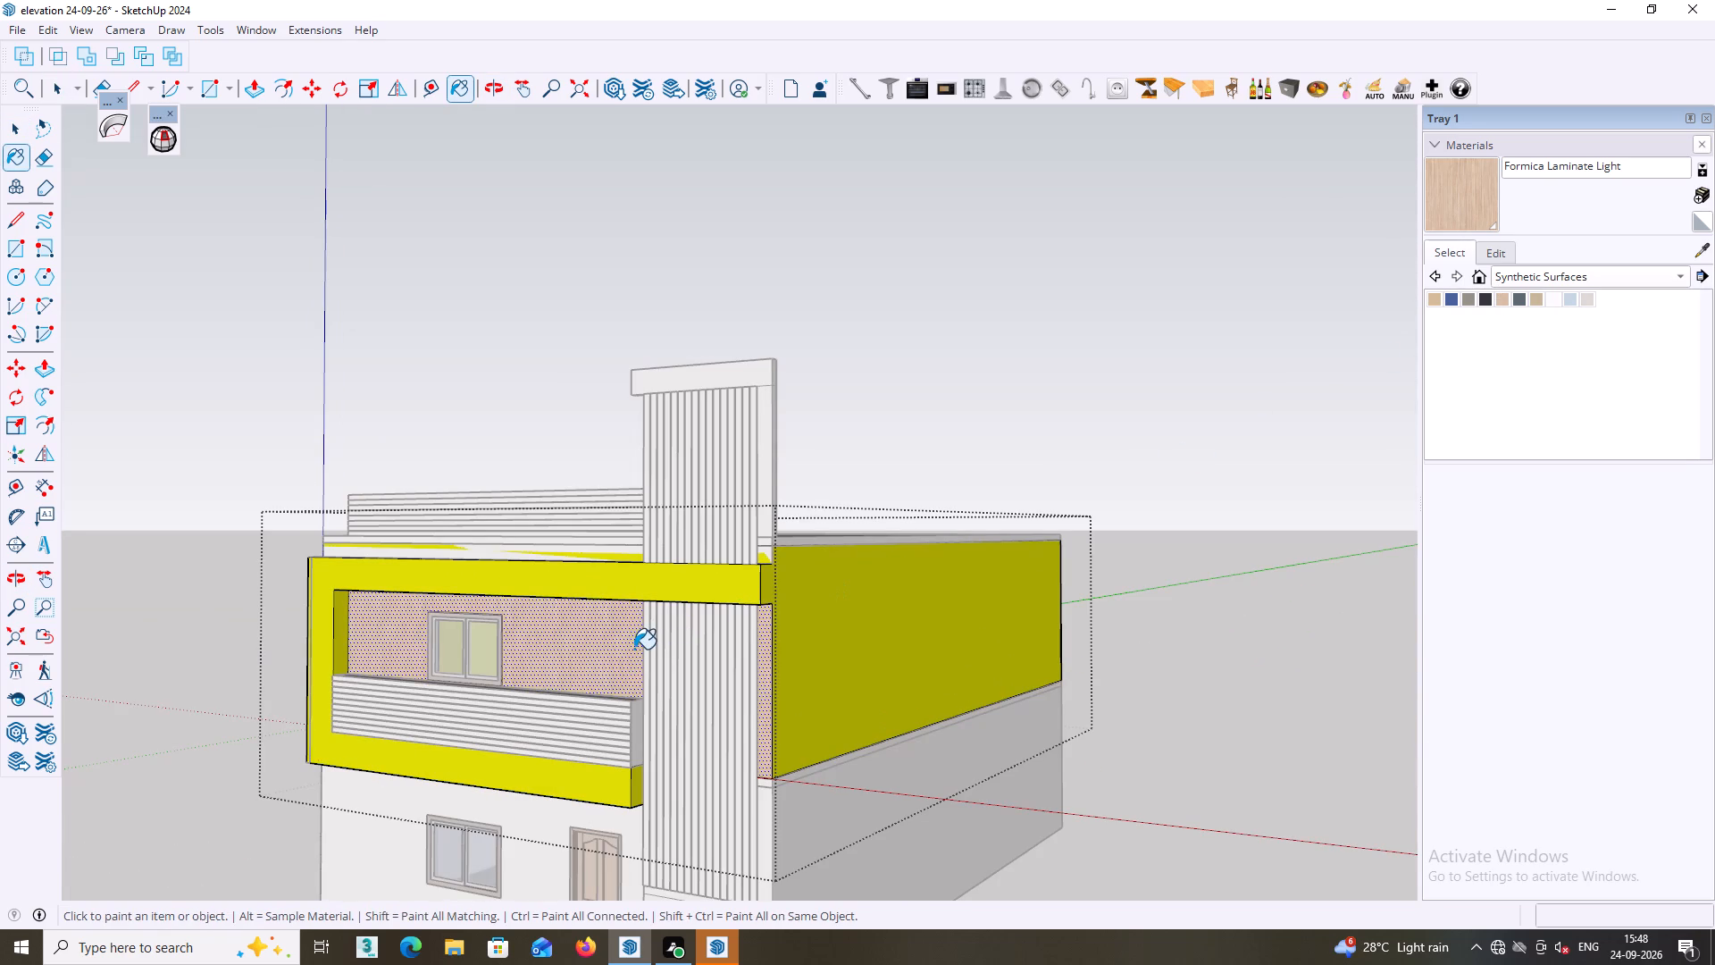
# Inspect the laminate front wall against the balcony frame from both sides and the front.
pyautogui.moveTo(634, 649); pyautogui.dragTo(1077, 634, button='middle')
pyautogui.moveTo(648, 748); pyautogui.dragTo(231, 785, button='middle')
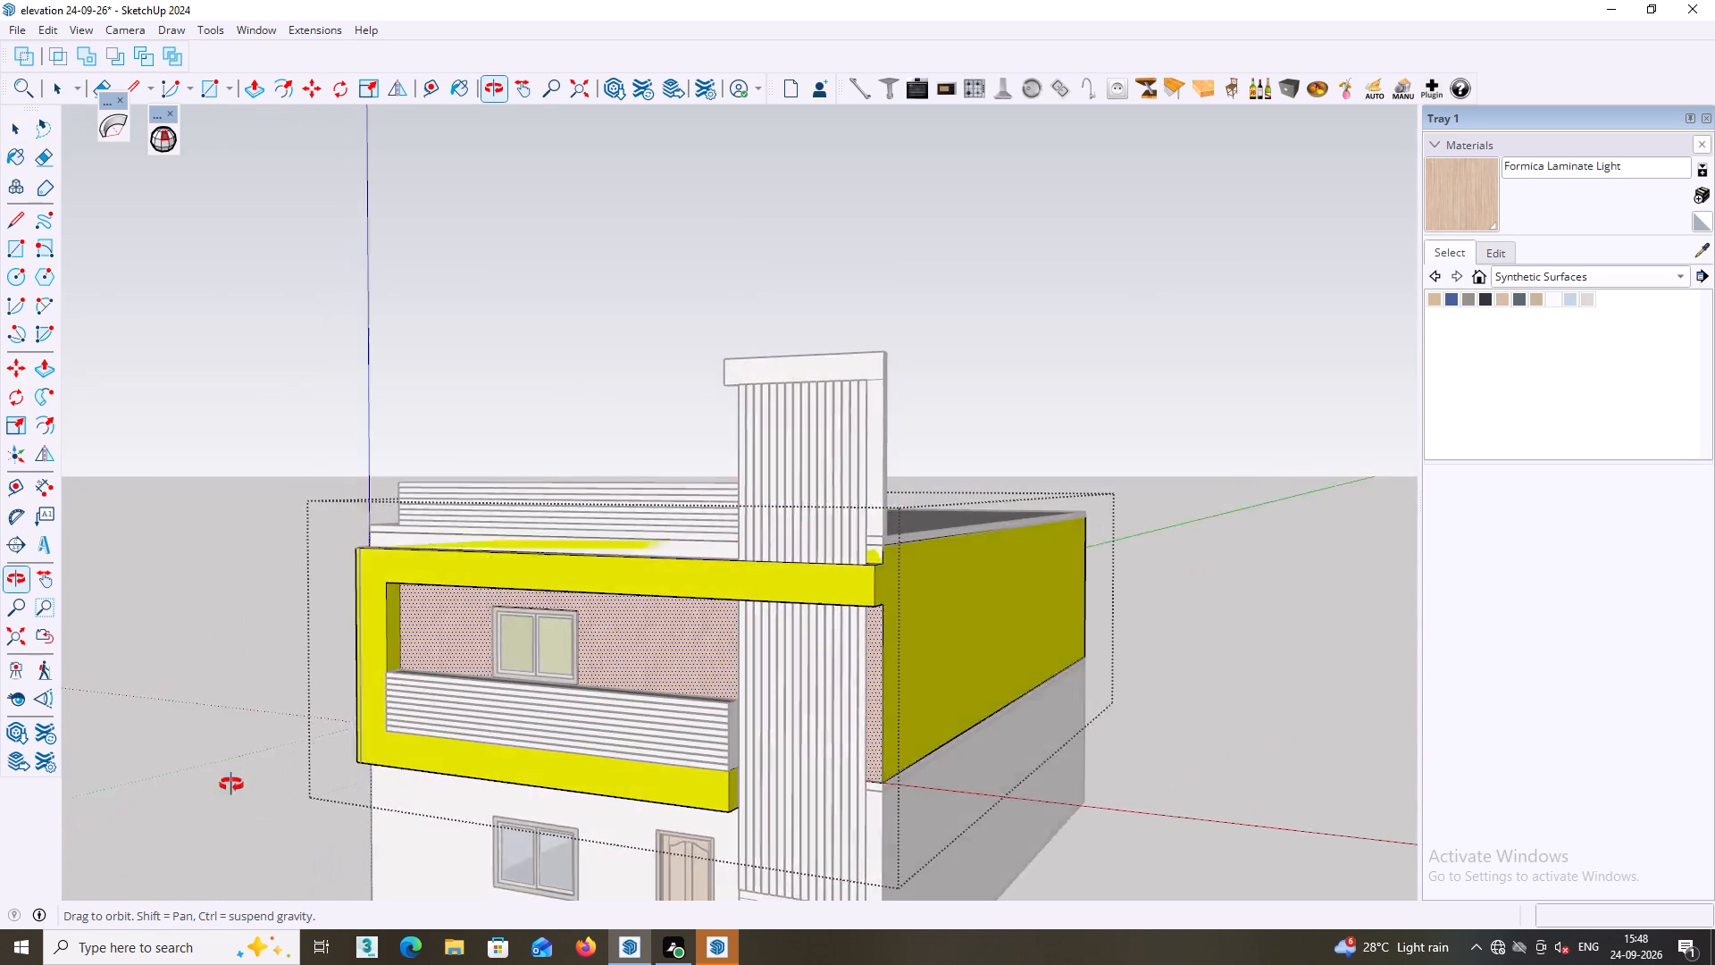
pyautogui.moveTo(231, 785); pyautogui.dragTo(1033, 739, button='middle')
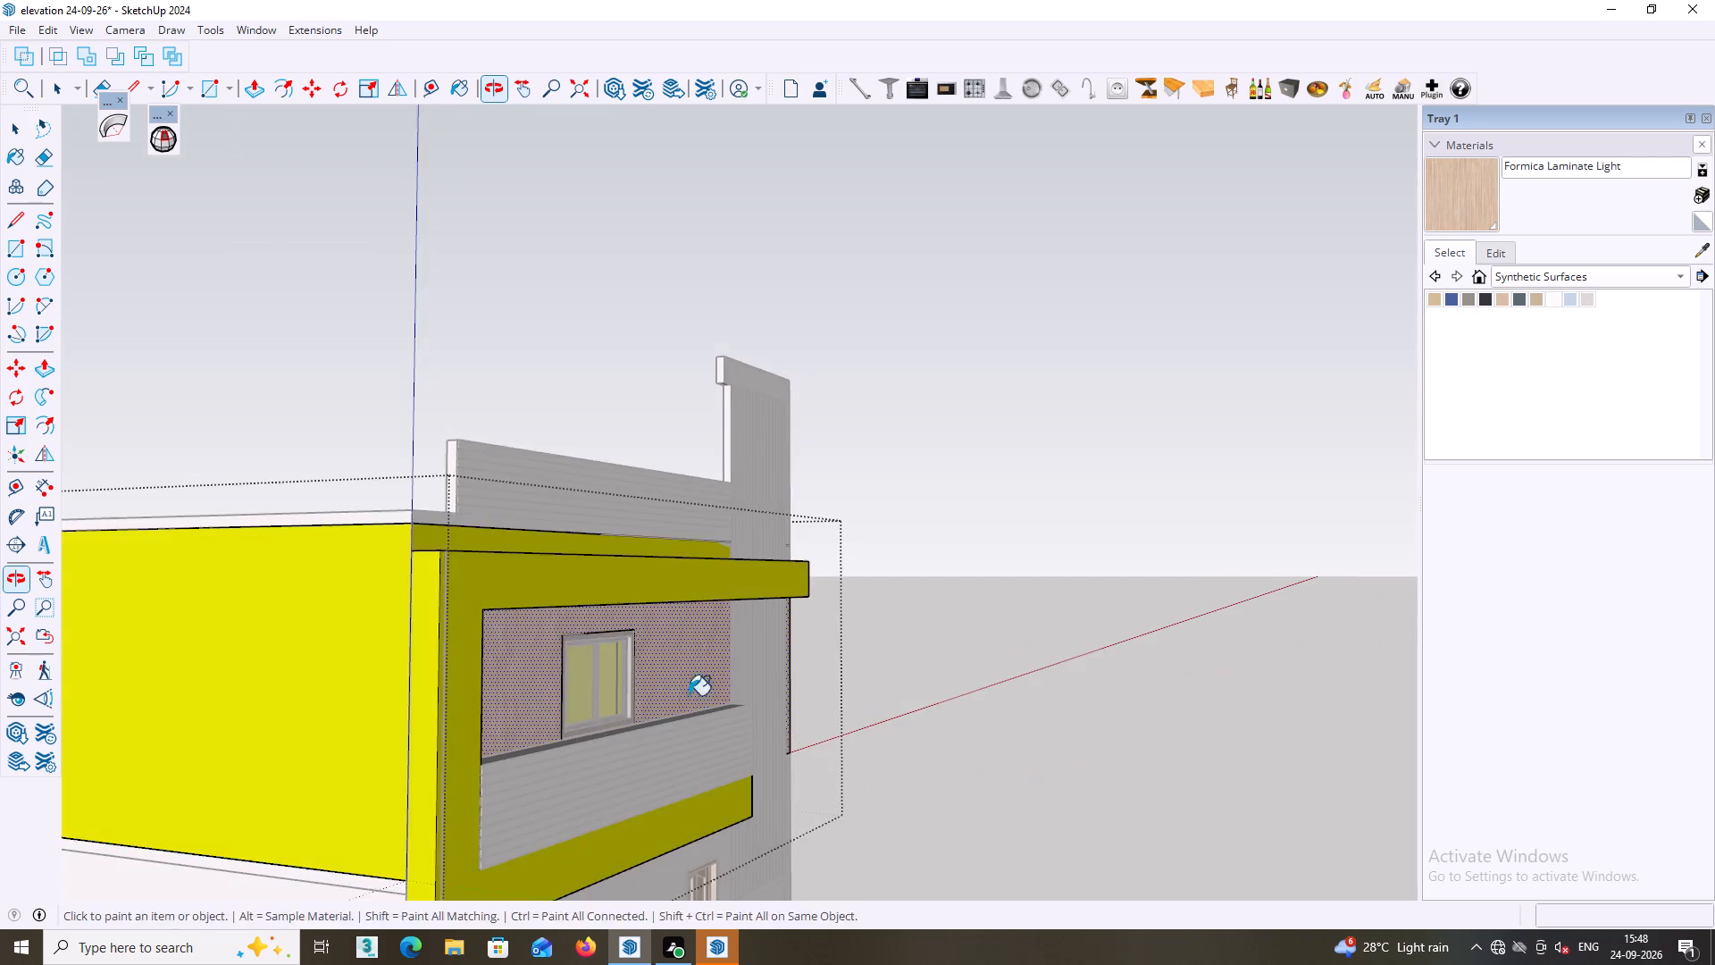
pyautogui.moveTo(689, 695); pyautogui.dragTo(597, 728, button='middle')
pyautogui.scroll(2, 251, 743)
pyautogui.moveTo(323, 736); pyautogui.dragTo(112, 746, button='middle')
pyautogui.scroll(-4, 322, 764)
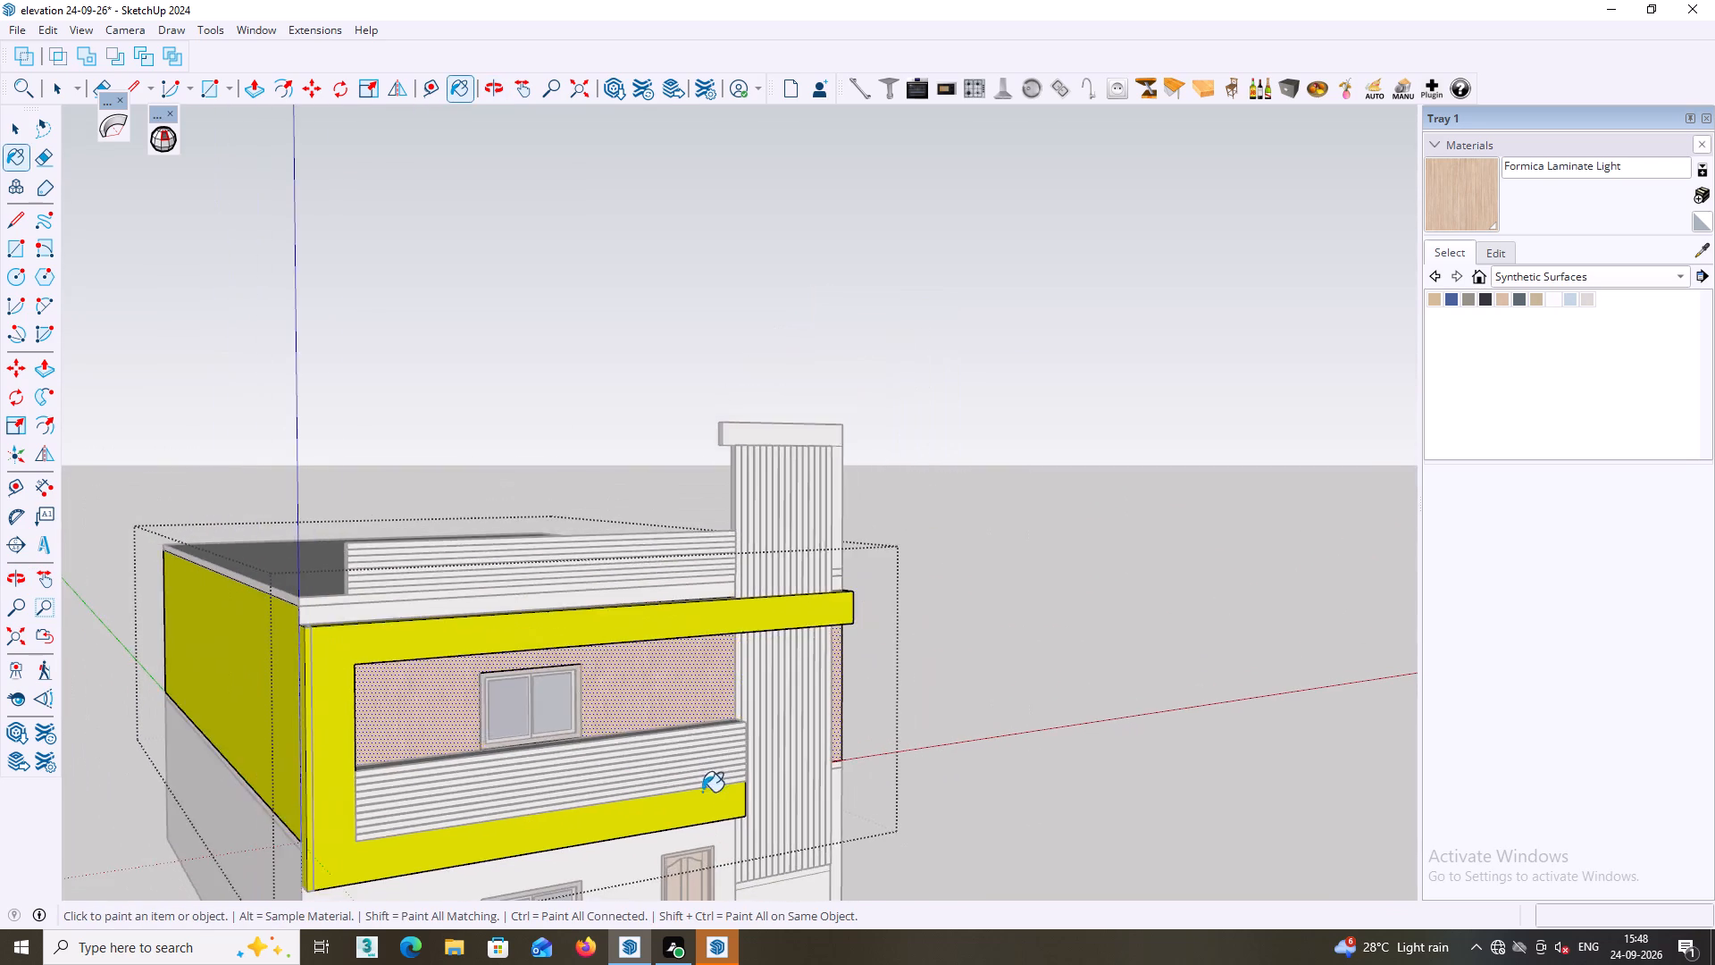
pyautogui.scroll(-1, 702, 792)
pyautogui.moveTo(781, 795); pyautogui.dragTo(542, 777, button='middle')
pyautogui.scroll(-1, 626, 843)
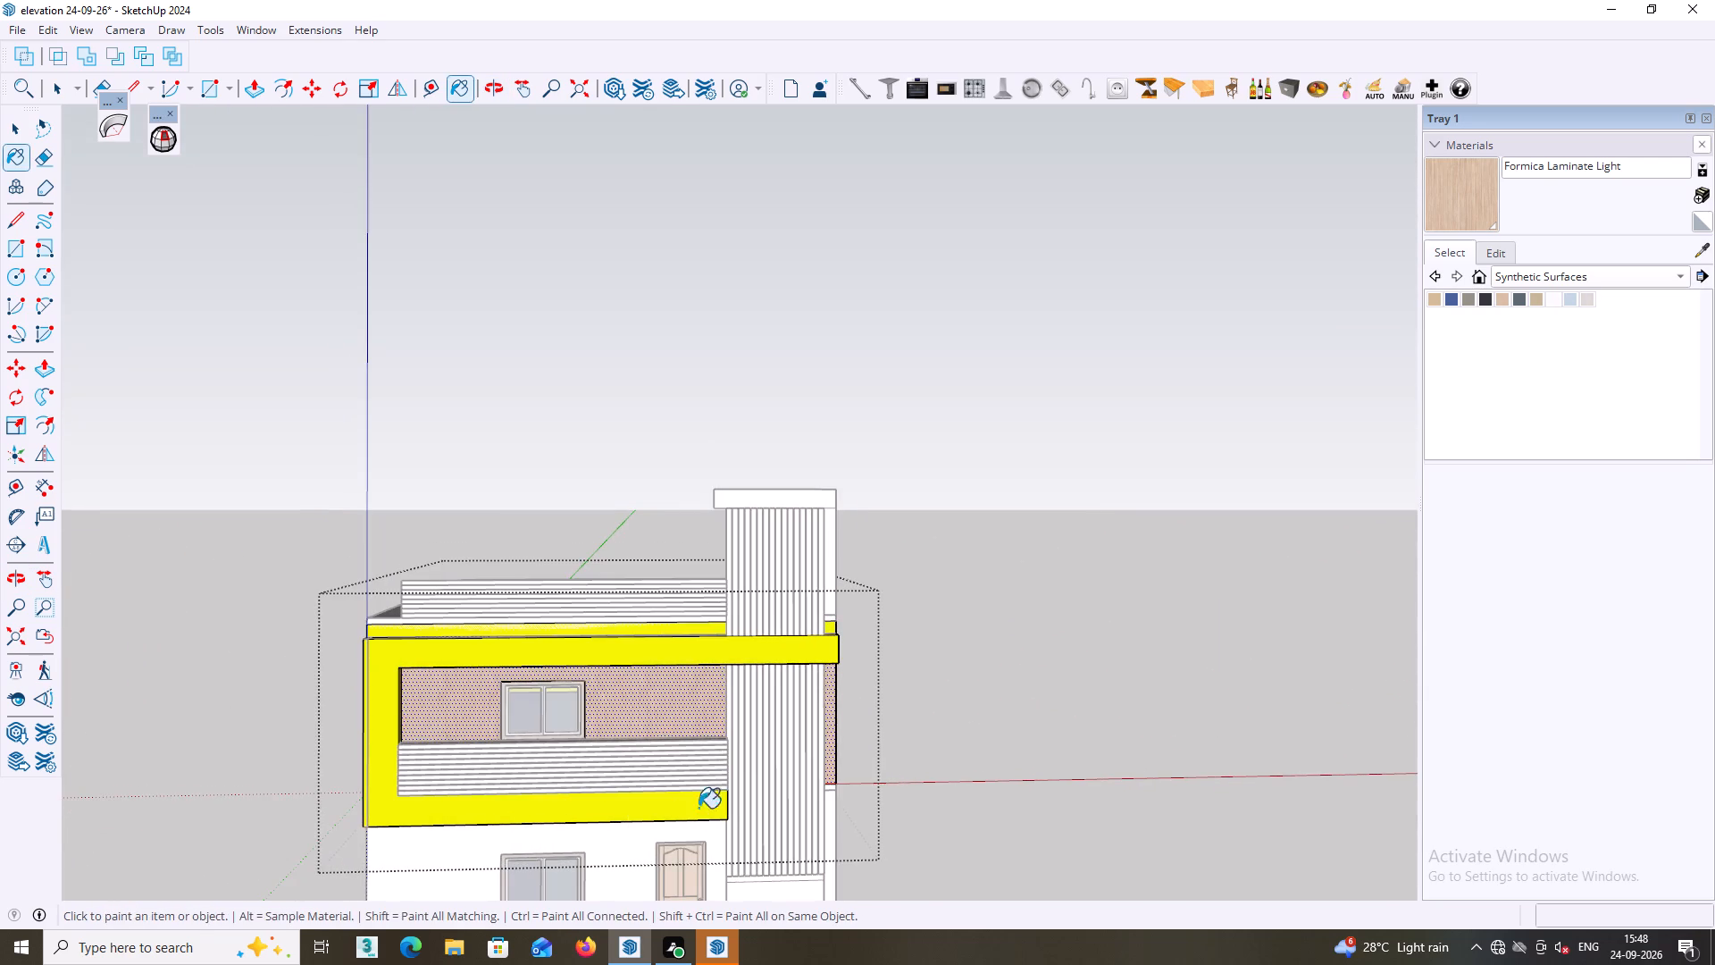
pyautogui.moveTo(673, 807); pyautogui.dragTo(288, 824, button='middle')
pyautogui.moveTo(757, 723); pyautogui.dragTo(694, 730, button='middle')
pyautogui.scroll(5, 793, 681)
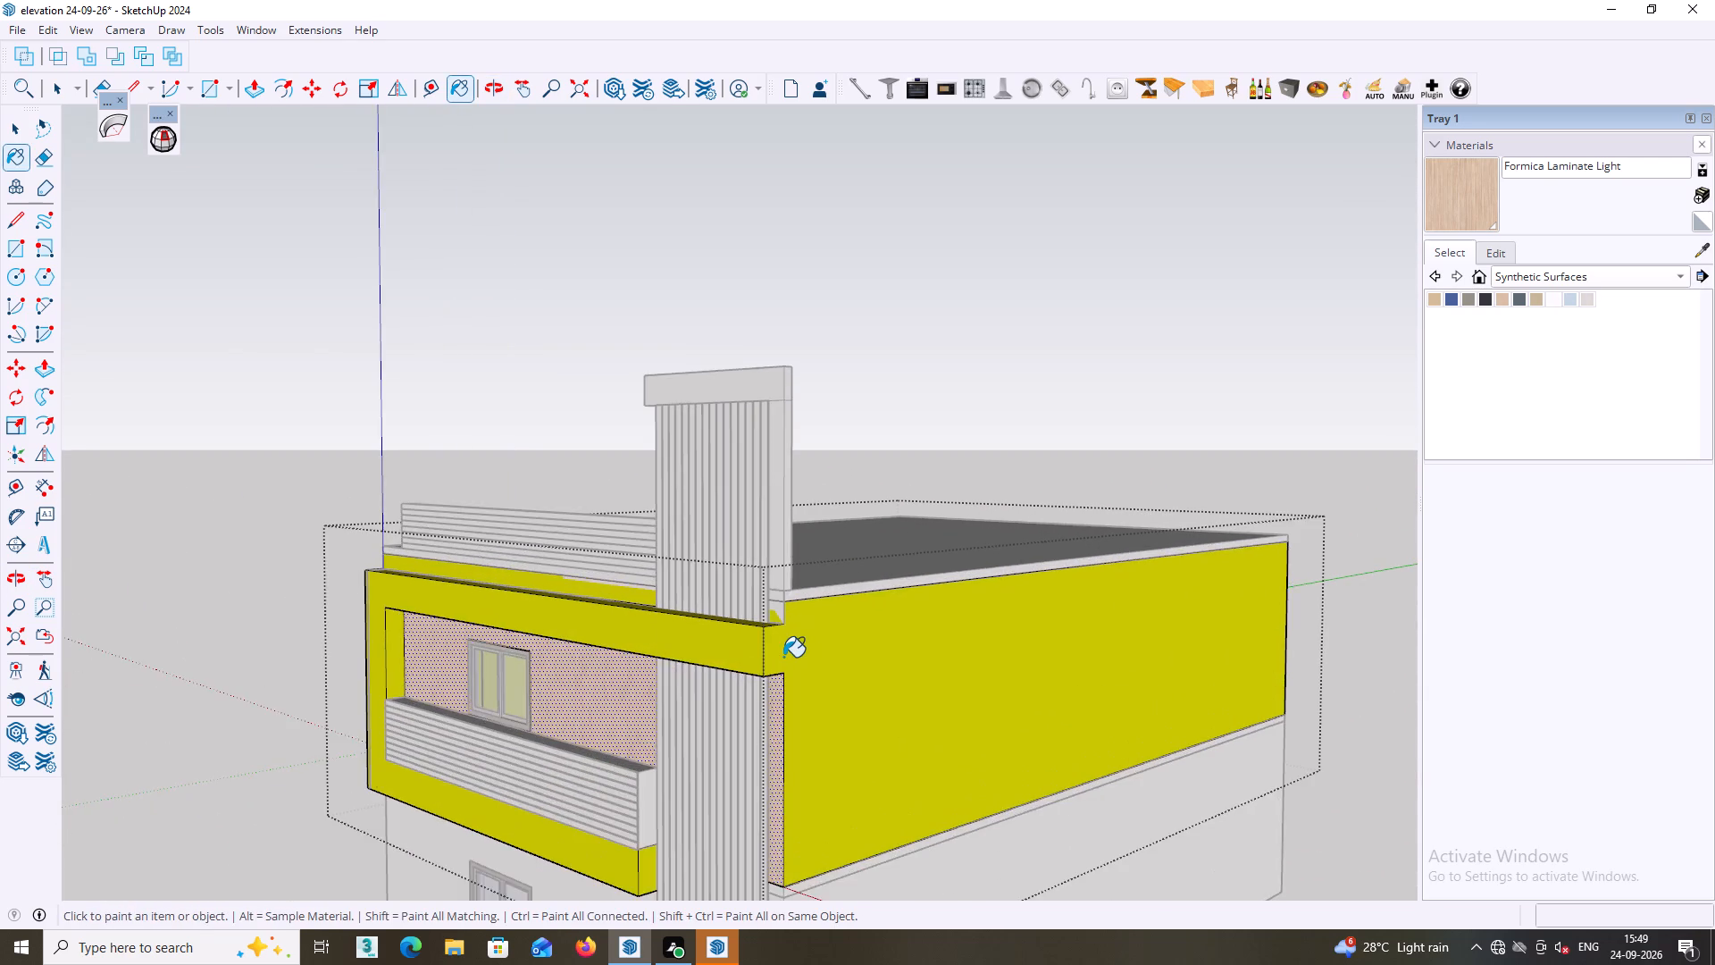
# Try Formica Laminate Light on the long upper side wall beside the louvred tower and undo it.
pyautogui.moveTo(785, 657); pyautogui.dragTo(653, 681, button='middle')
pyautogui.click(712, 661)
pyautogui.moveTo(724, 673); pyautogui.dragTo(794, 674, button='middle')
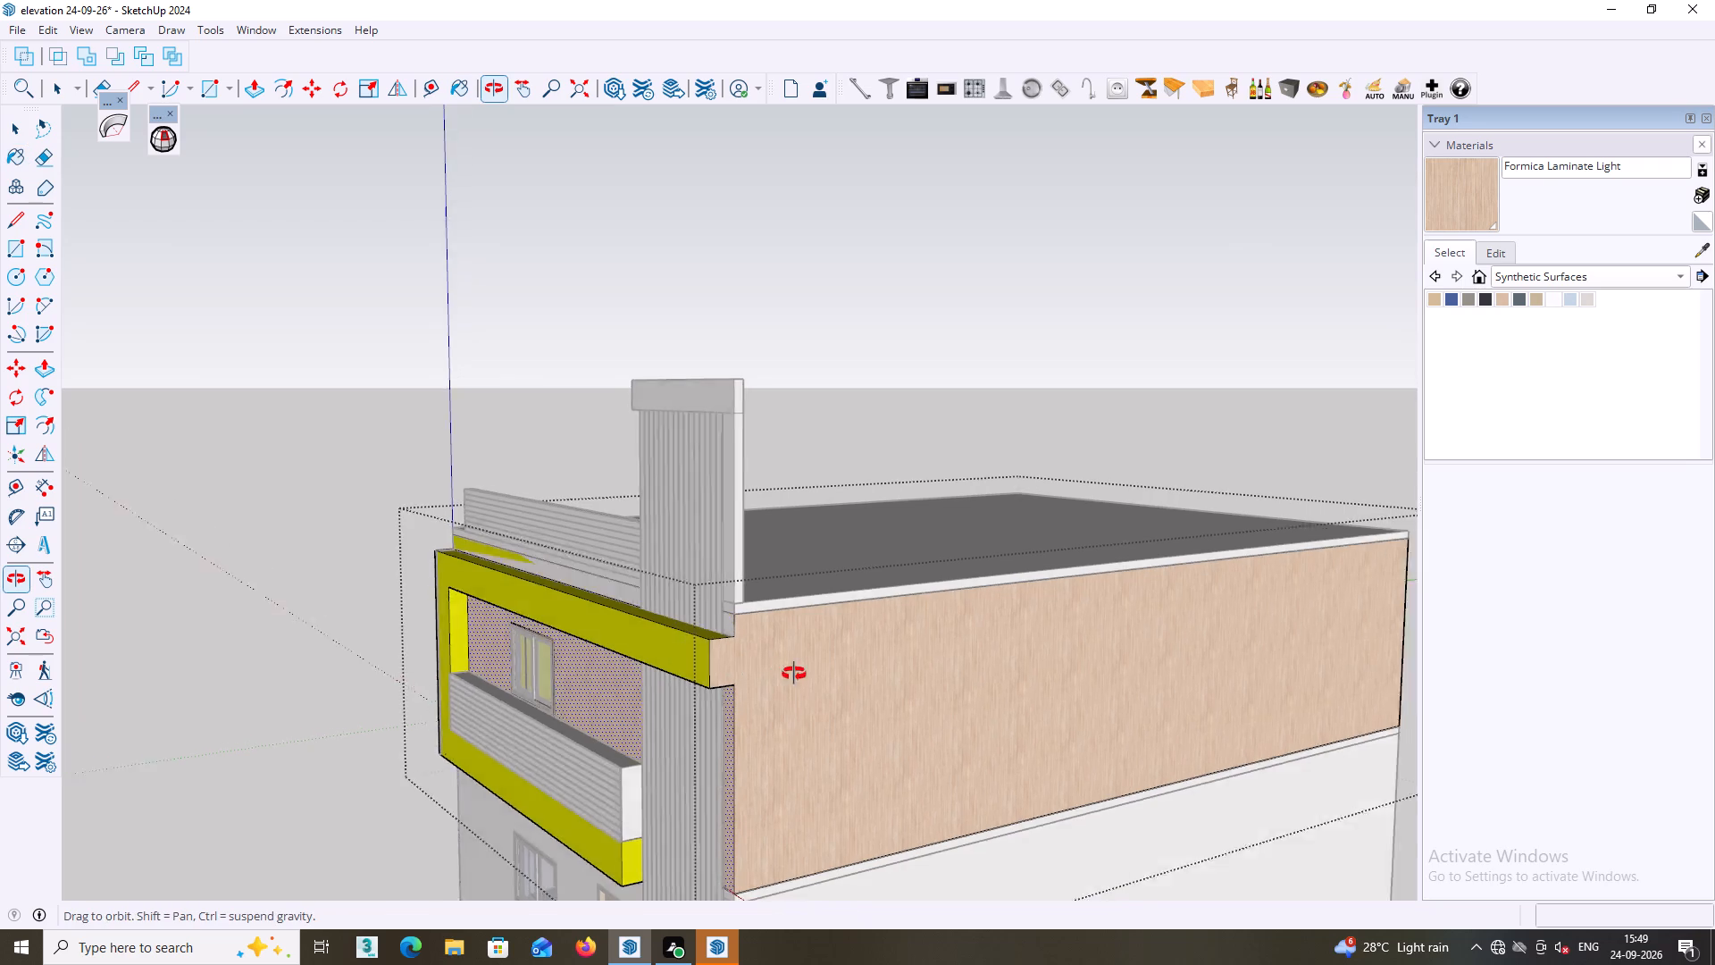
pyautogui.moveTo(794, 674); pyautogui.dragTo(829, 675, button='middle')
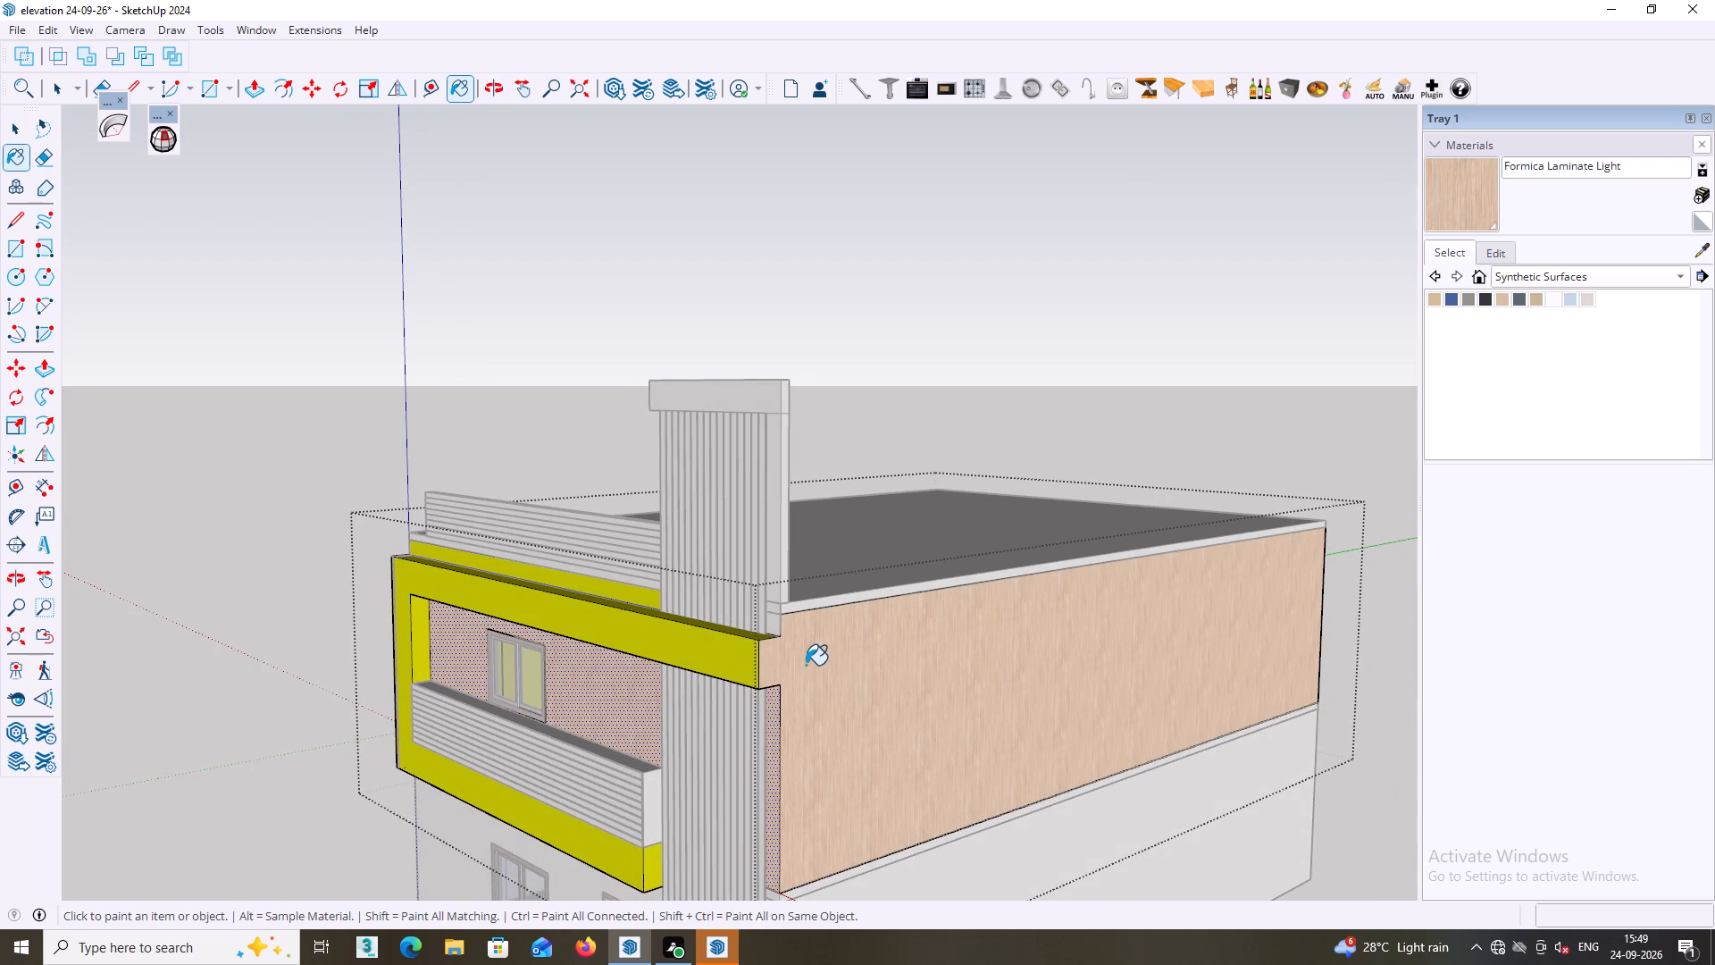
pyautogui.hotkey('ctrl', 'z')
# Paint the front and top faces of the balcony frame with Formica Laminate Light.
pyautogui.click(740, 659)
pyautogui.moveTo(751, 658); pyautogui.dragTo(1046, 660, button='middle')
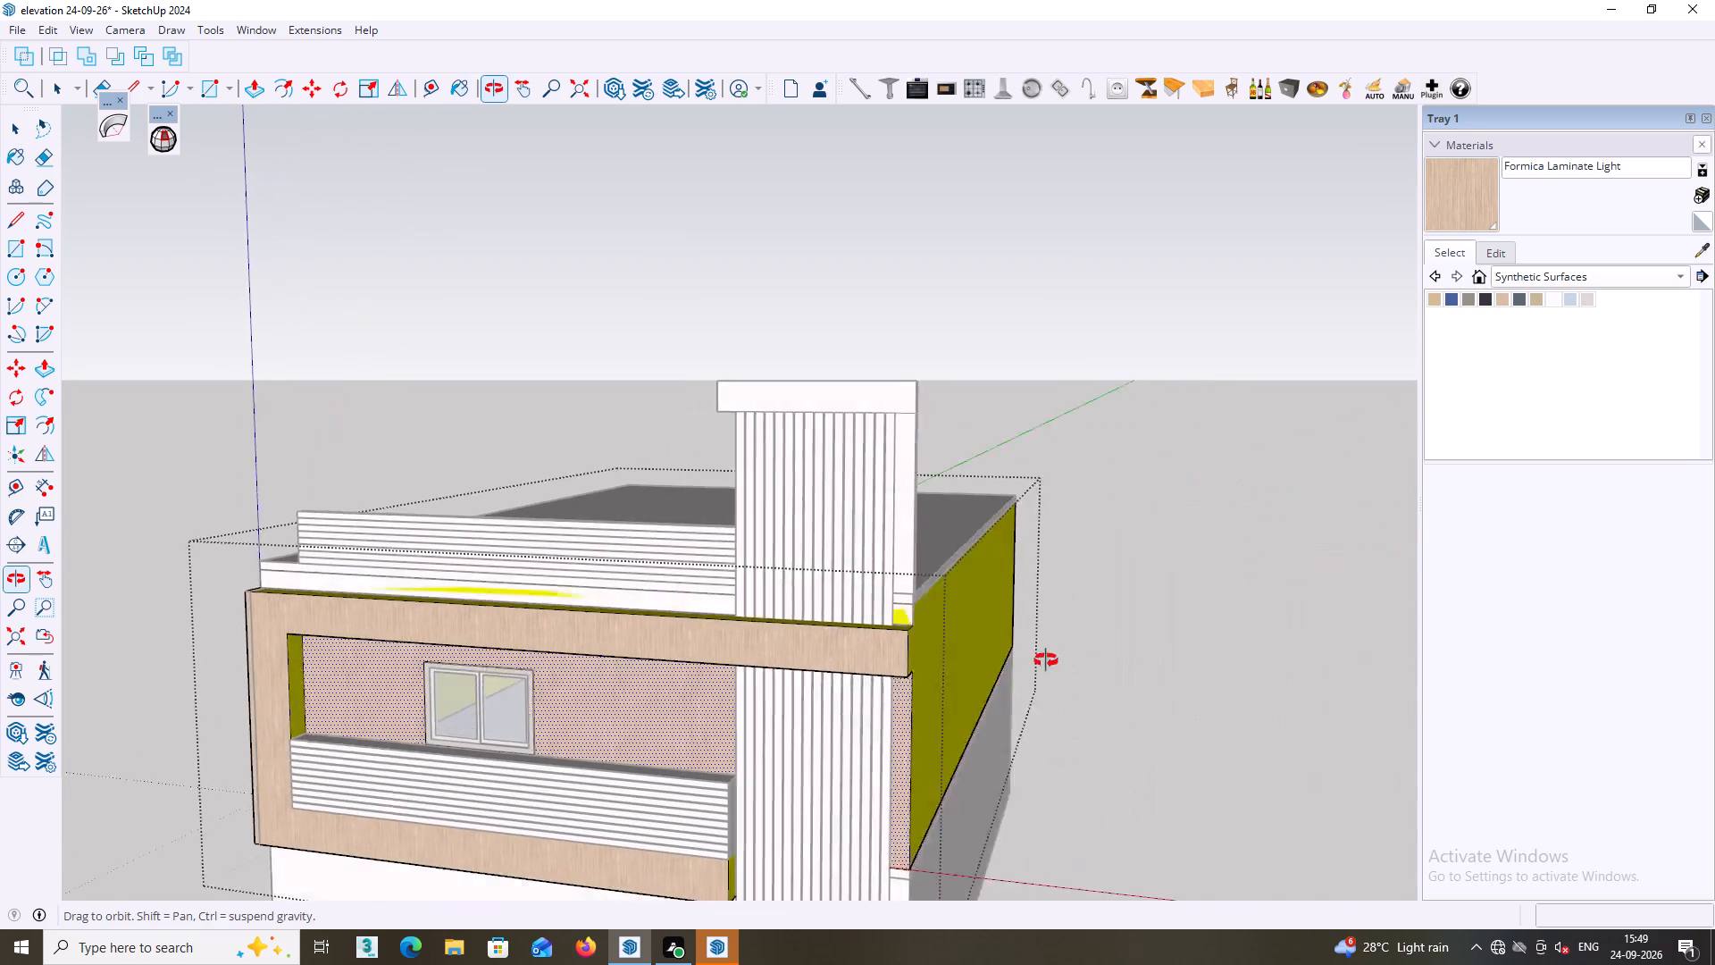
pyautogui.moveTo(1046, 660); pyautogui.dragTo(1127, 664, button='middle')
pyautogui.moveTo(743, 664); pyautogui.dragTo(736, 857, button='middle')
pyautogui.scroll(5, 683, 683)
pyautogui.click(684, 614)
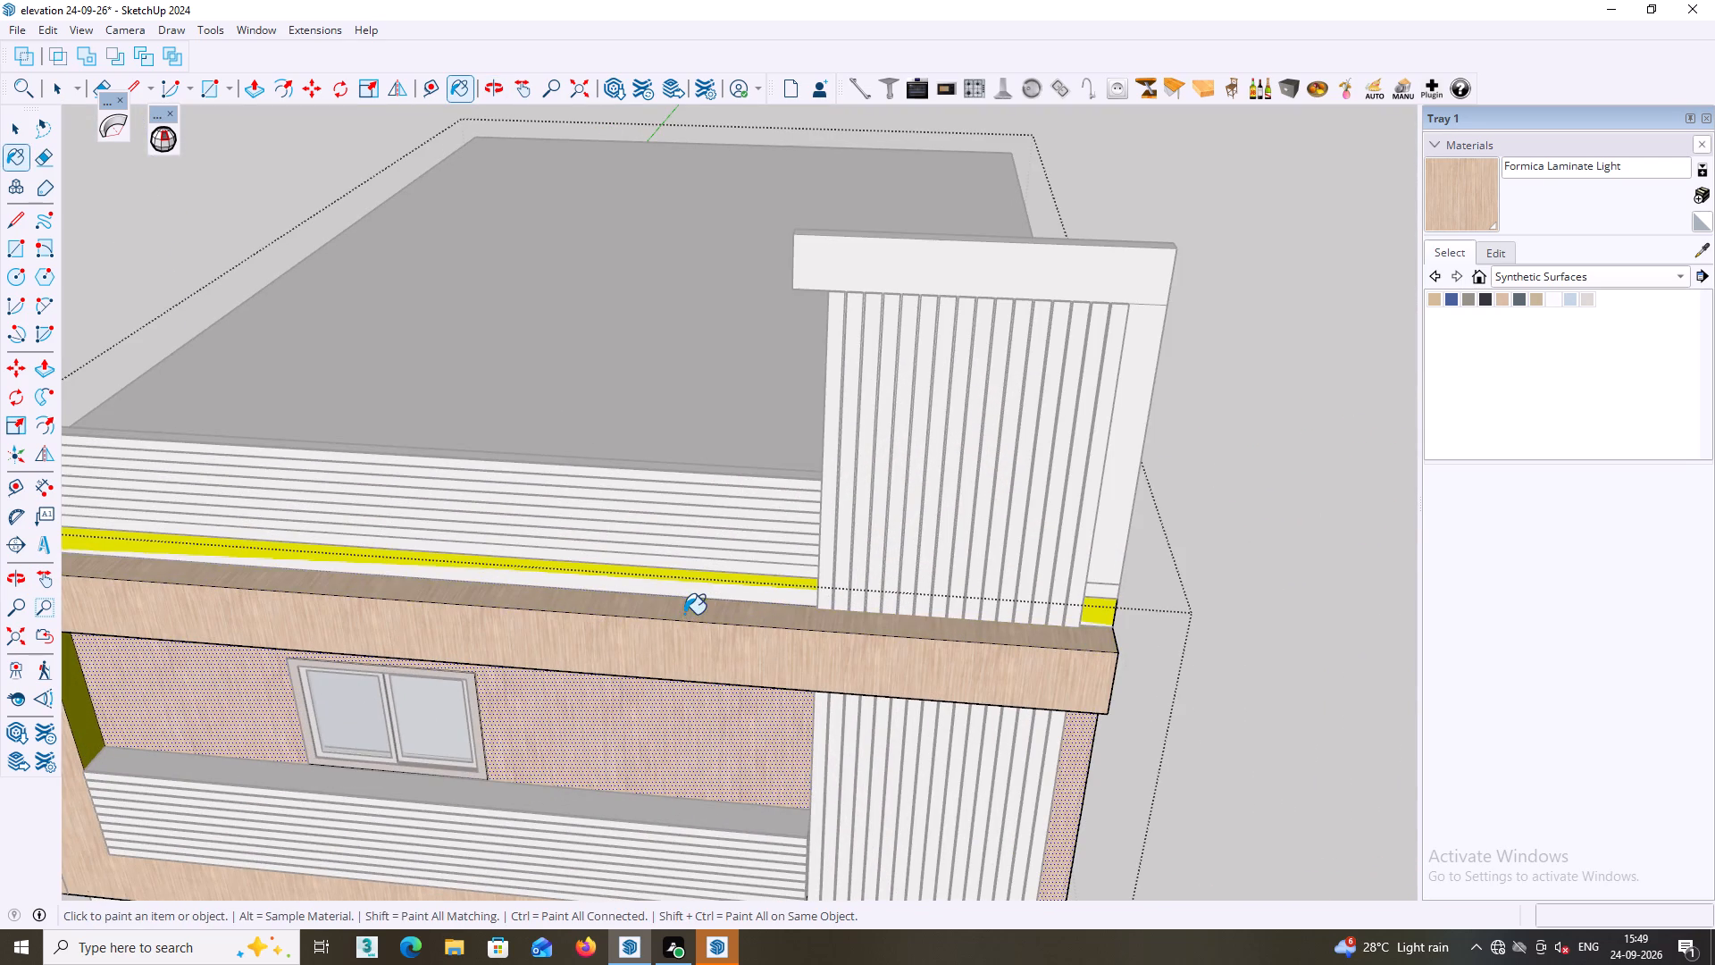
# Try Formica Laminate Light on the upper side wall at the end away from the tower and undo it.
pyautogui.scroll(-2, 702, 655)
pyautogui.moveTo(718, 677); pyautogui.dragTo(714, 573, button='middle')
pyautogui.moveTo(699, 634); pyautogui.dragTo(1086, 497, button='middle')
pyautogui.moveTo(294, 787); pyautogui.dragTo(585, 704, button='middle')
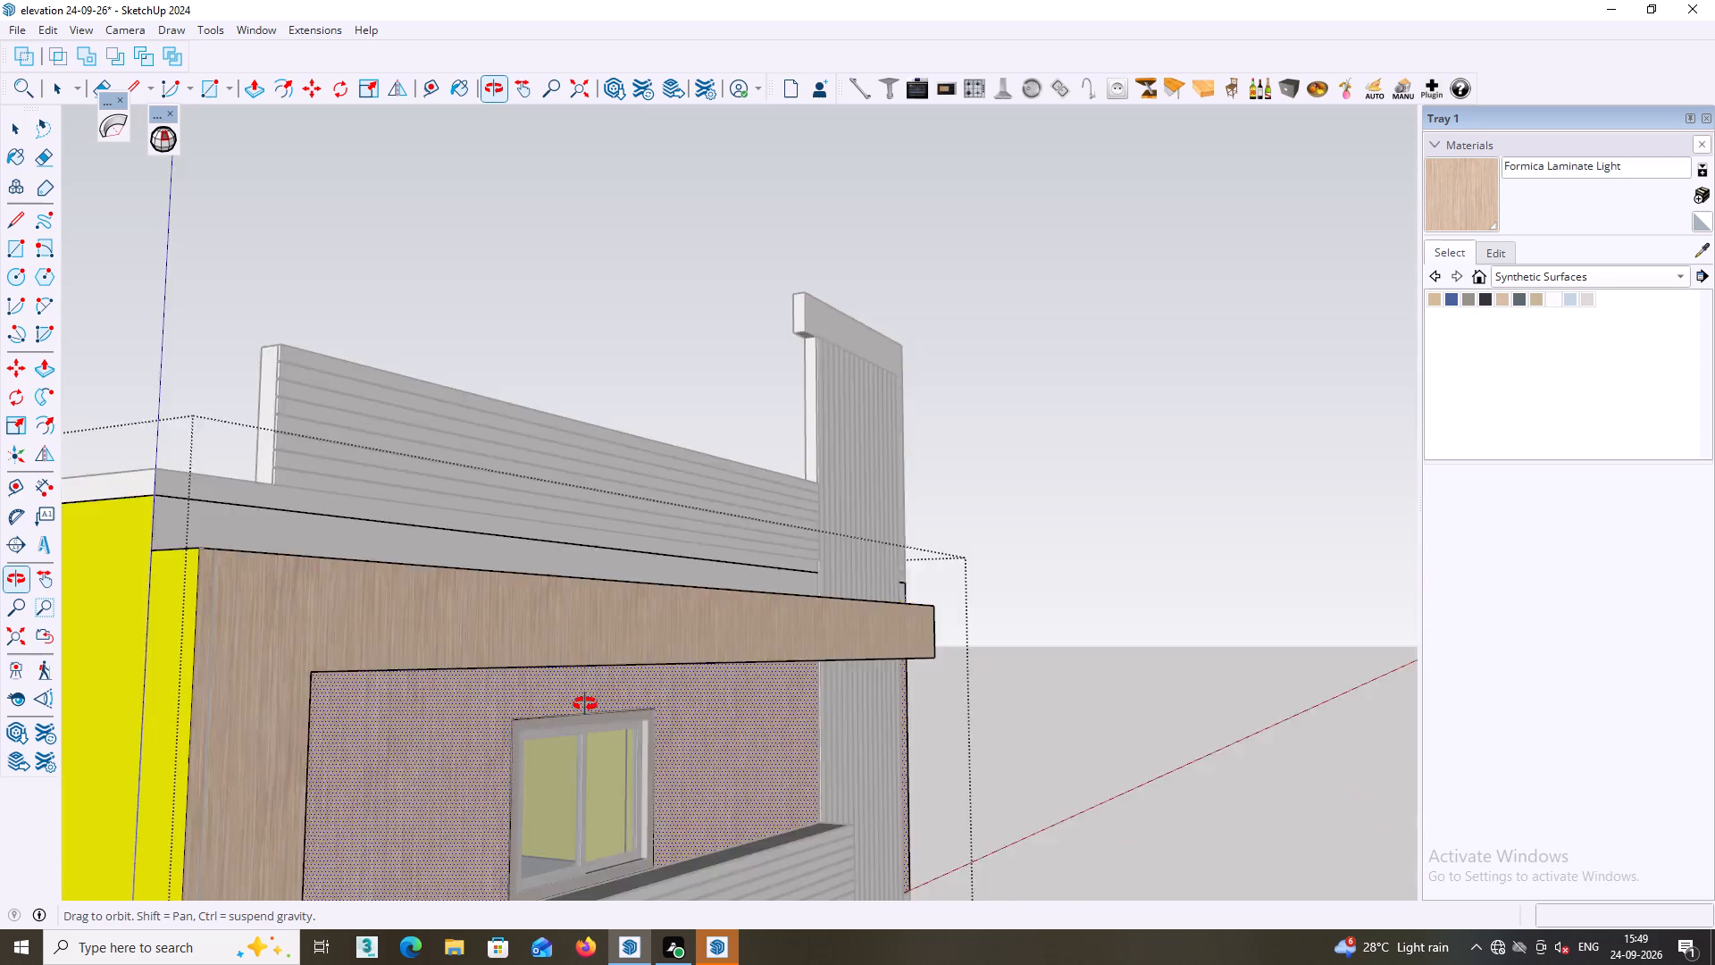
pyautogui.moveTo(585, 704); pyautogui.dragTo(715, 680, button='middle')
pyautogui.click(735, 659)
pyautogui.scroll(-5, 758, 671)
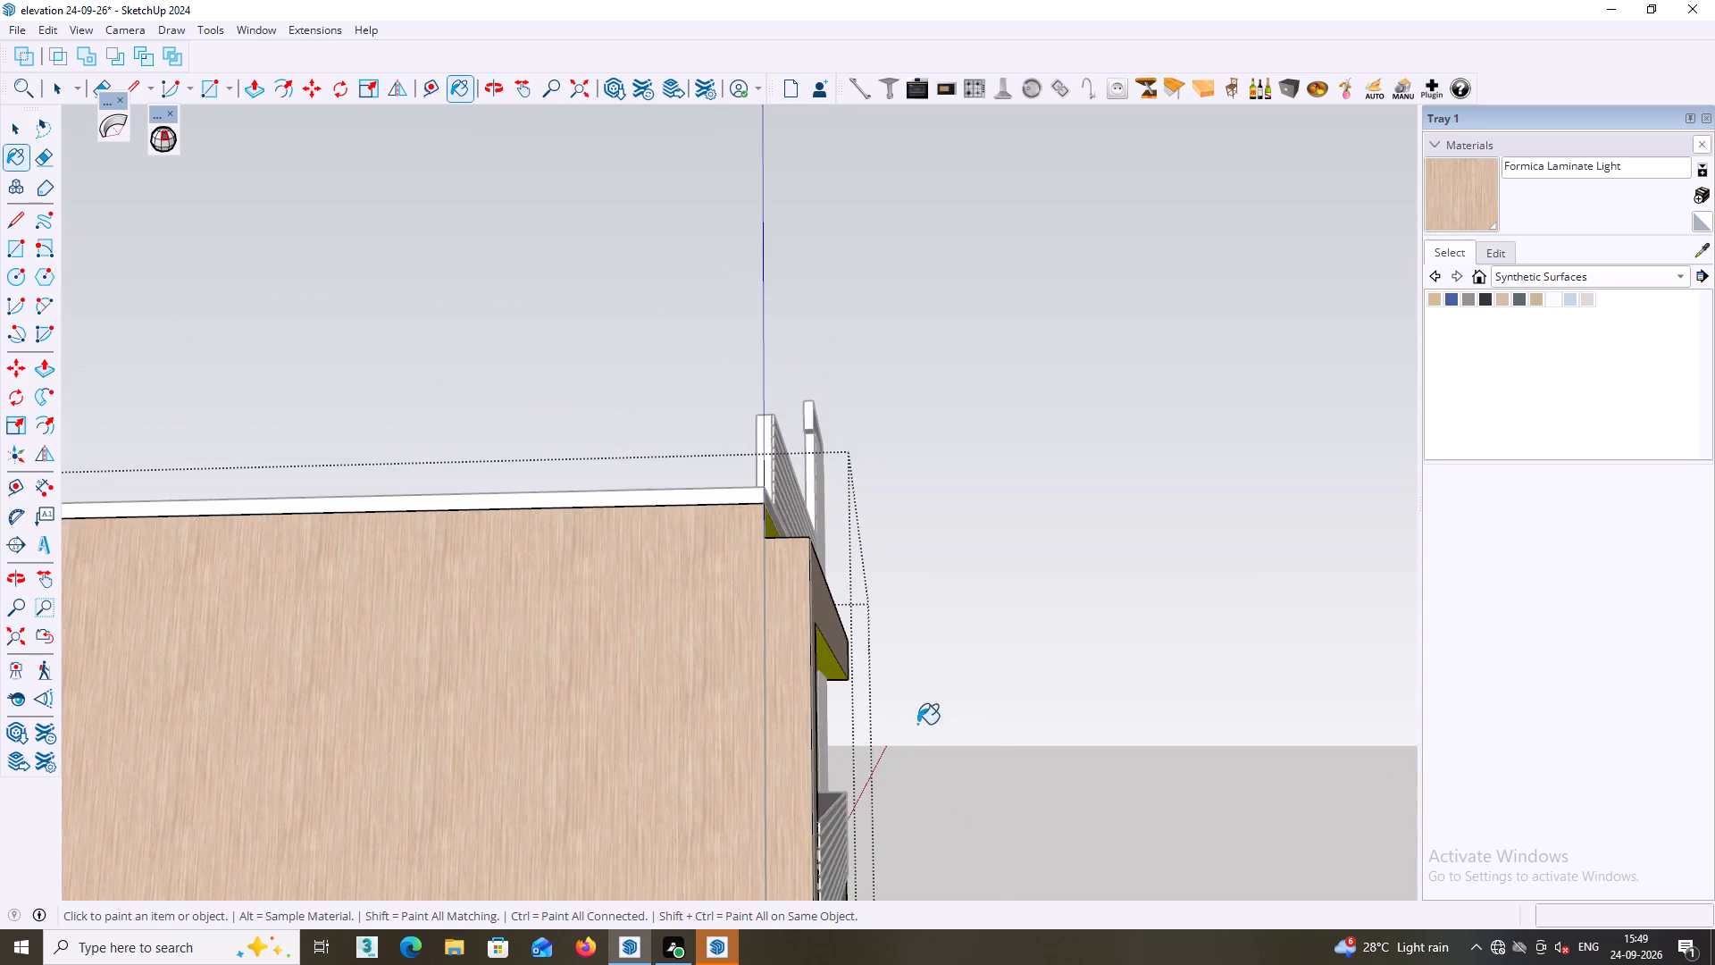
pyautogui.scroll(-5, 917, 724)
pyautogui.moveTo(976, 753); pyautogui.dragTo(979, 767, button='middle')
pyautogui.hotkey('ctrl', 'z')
# Review the laminate frame against the Color E06 side walls from both corners and leave the group.
pyautogui.moveTo(1018, 772); pyautogui.dragTo(656, 802, button='middle')
pyautogui.scroll(-1, 673, 814)
pyautogui.keyDown('shift'); pyautogui.moveTo(762, 803); pyautogui.dragTo(562, 802, button='middle'); pyautogui.keyUp('shift')
pyautogui.moveTo(572, 805); pyautogui.dragTo(588, 911, button='middle')
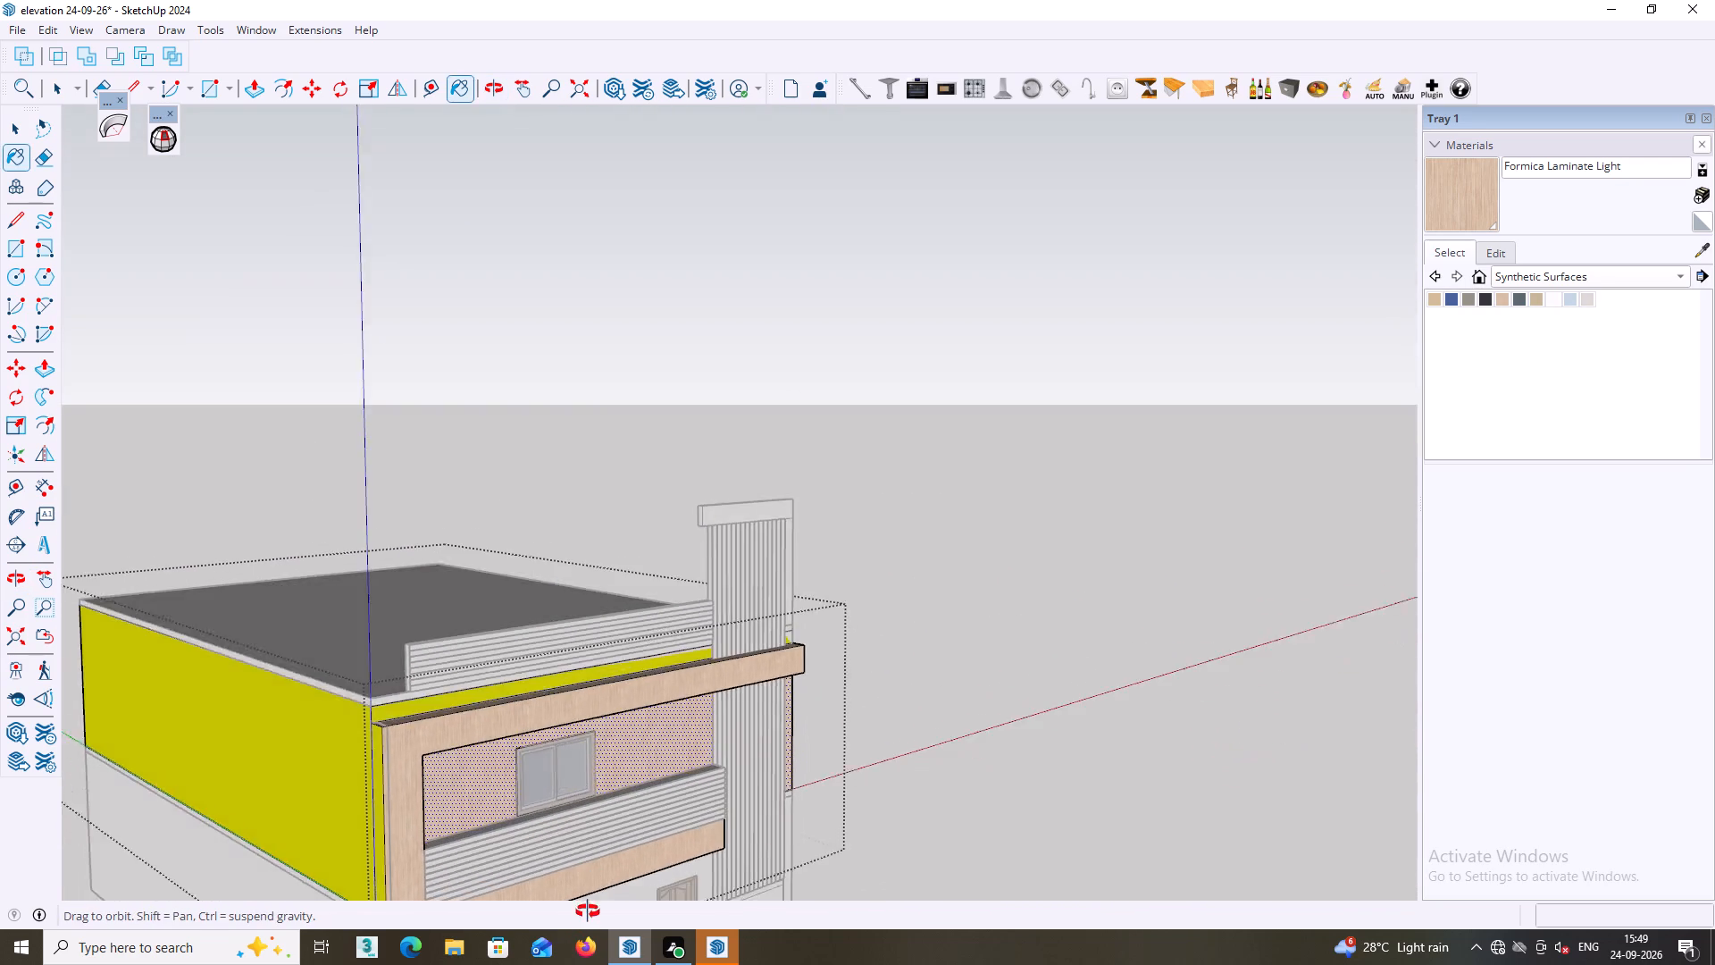
pyautogui.moveTo(588, 911); pyautogui.dragTo(383, 960, button='middle')
pyautogui.moveTo(1237, 632); pyautogui.dragTo(613, 686, button='middle')
pyautogui.moveTo(865, 657); pyautogui.dragTo(757, 664, button='middle')
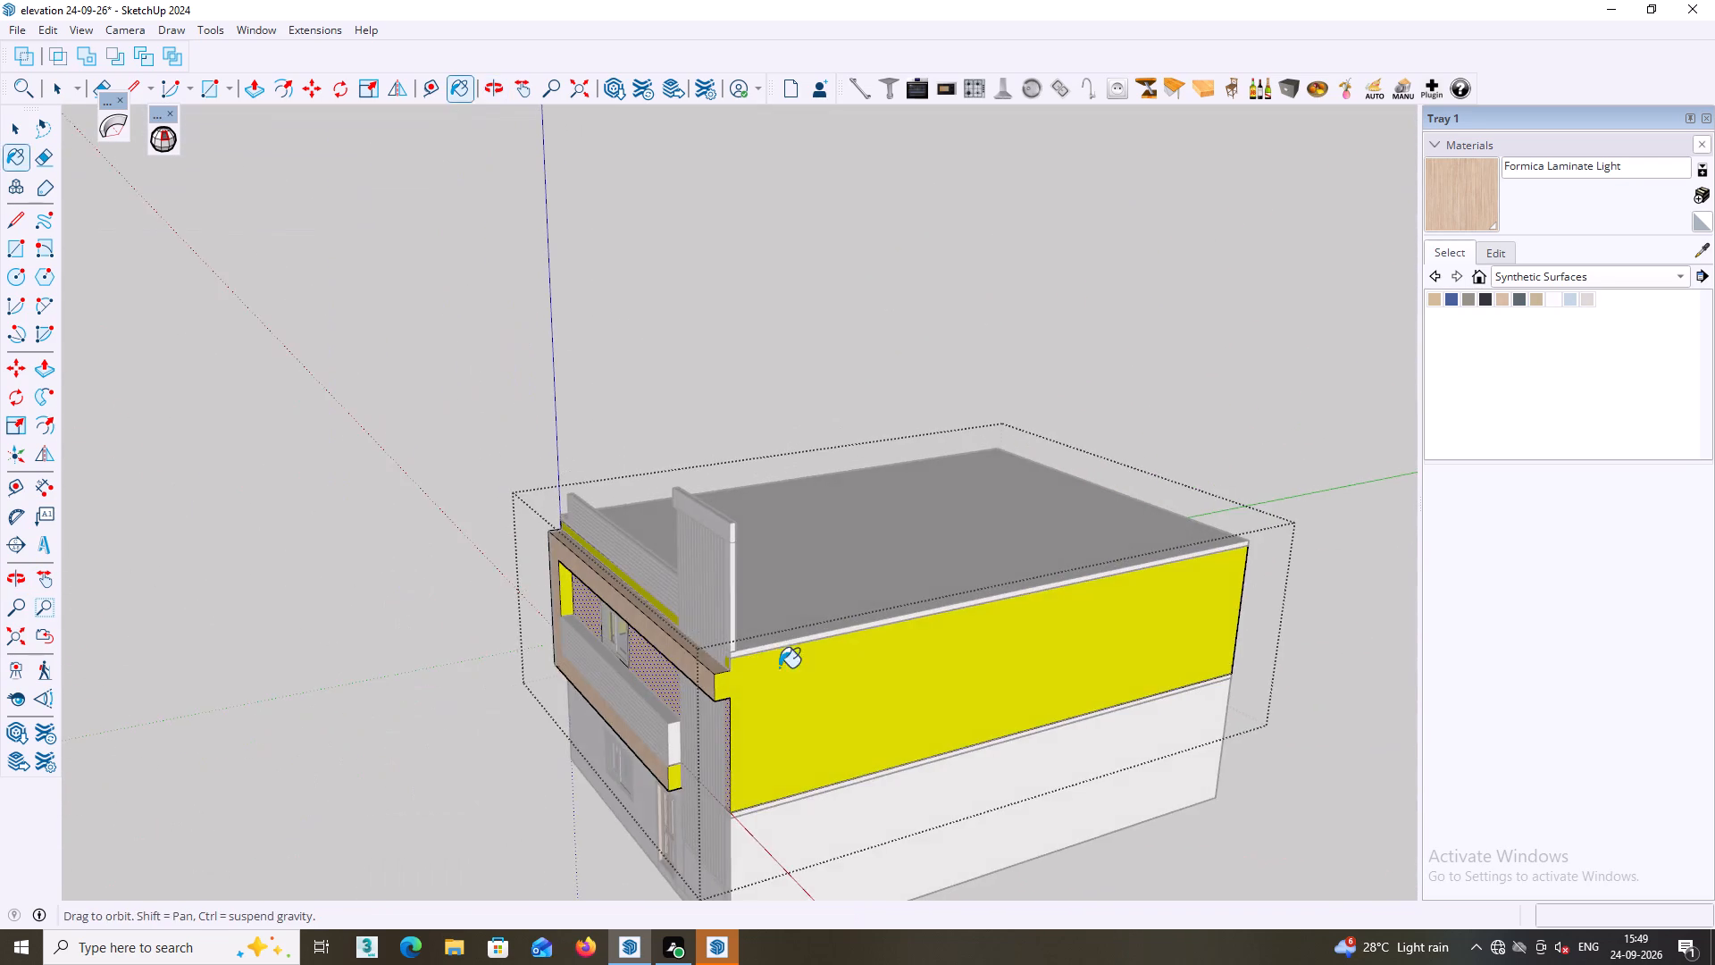
pyautogui.moveTo(898, 671); pyautogui.dragTo(982, 577, button='middle')
pyautogui.moveTo(793, 665); pyautogui.dragTo(781, 645, button='middle')
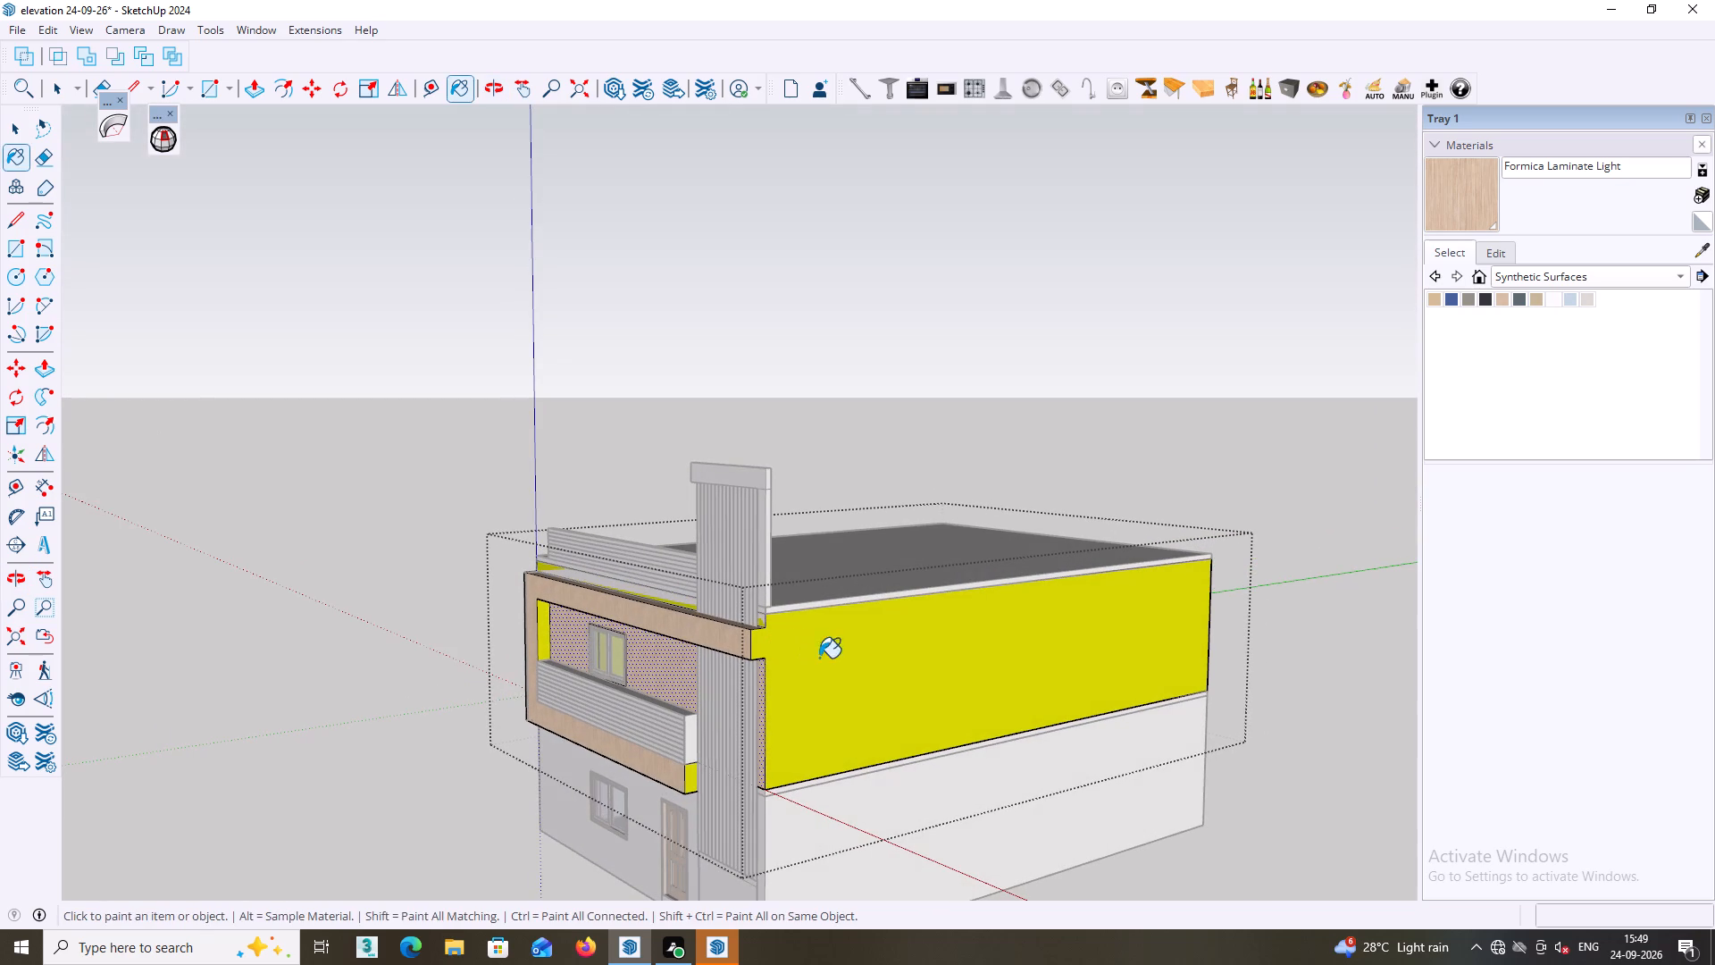
pyautogui.press('space')
pyautogui.click(1217, 430)
# Examine the balcony frame, recessed wall and frame side up close for surfaces still in Color E06.
pyautogui.moveTo(1154, 497); pyautogui.dragTo(1396, 425, button='middle')
pyautogui.moveTo(439, 741); pyautogui.dragTo(494, 785, button='middle')
pyautogui.scroll(-1, 468, 781)
pyautogui.moveTo(518, 786); pyautogui.dragTo(802, 736, button='middle')
pyautogui.keyDown('shift'); pyautogui.moveTo(616, 748); pyautogui.dragTo(607, 624, button='middle'); pyautogui.keyUp('shift')
pyautogui.moveTo(624, 632); pyautogui.dragTo(663, 814, button='middle')
pyautogui.scroll(8, 637, 591)
pyautogui.moveTo(640, 572); pyautogui.dragTo(720, 527, button='middle')
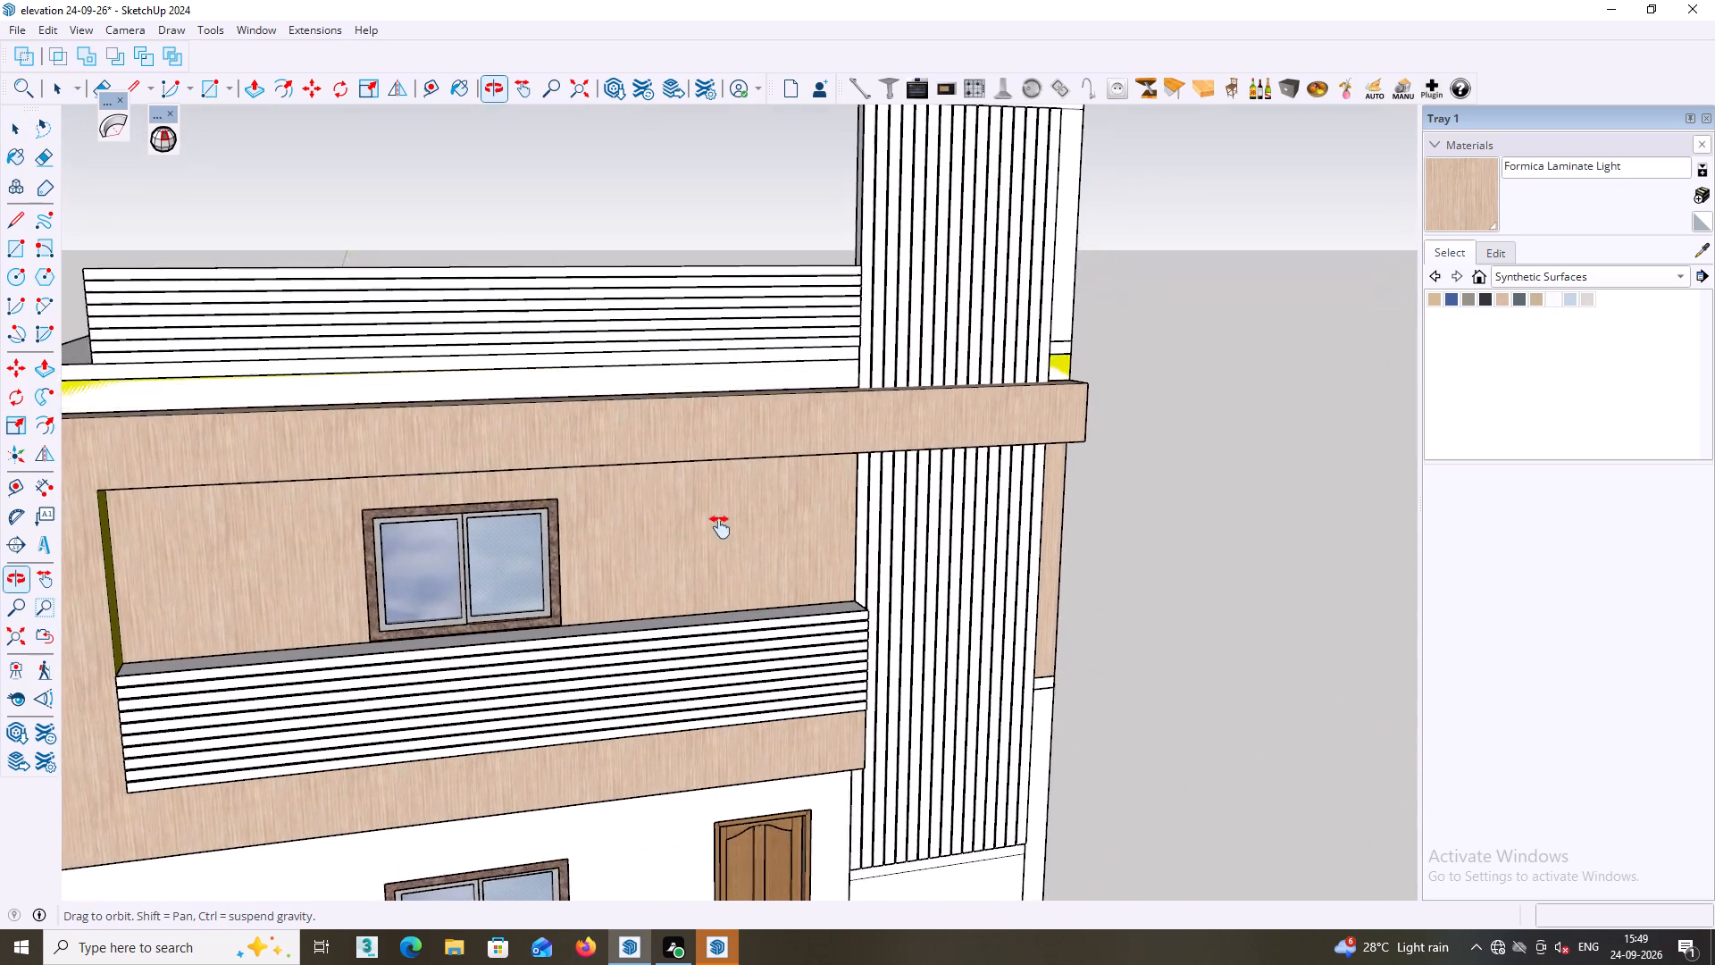
pyautogui.moveTo(720, 527); pyautogui.dragTo(883, 518, button='middle')
pyautogui.moveTo(696, 532); pyautogui.dragTo(795, 523, button='middle')
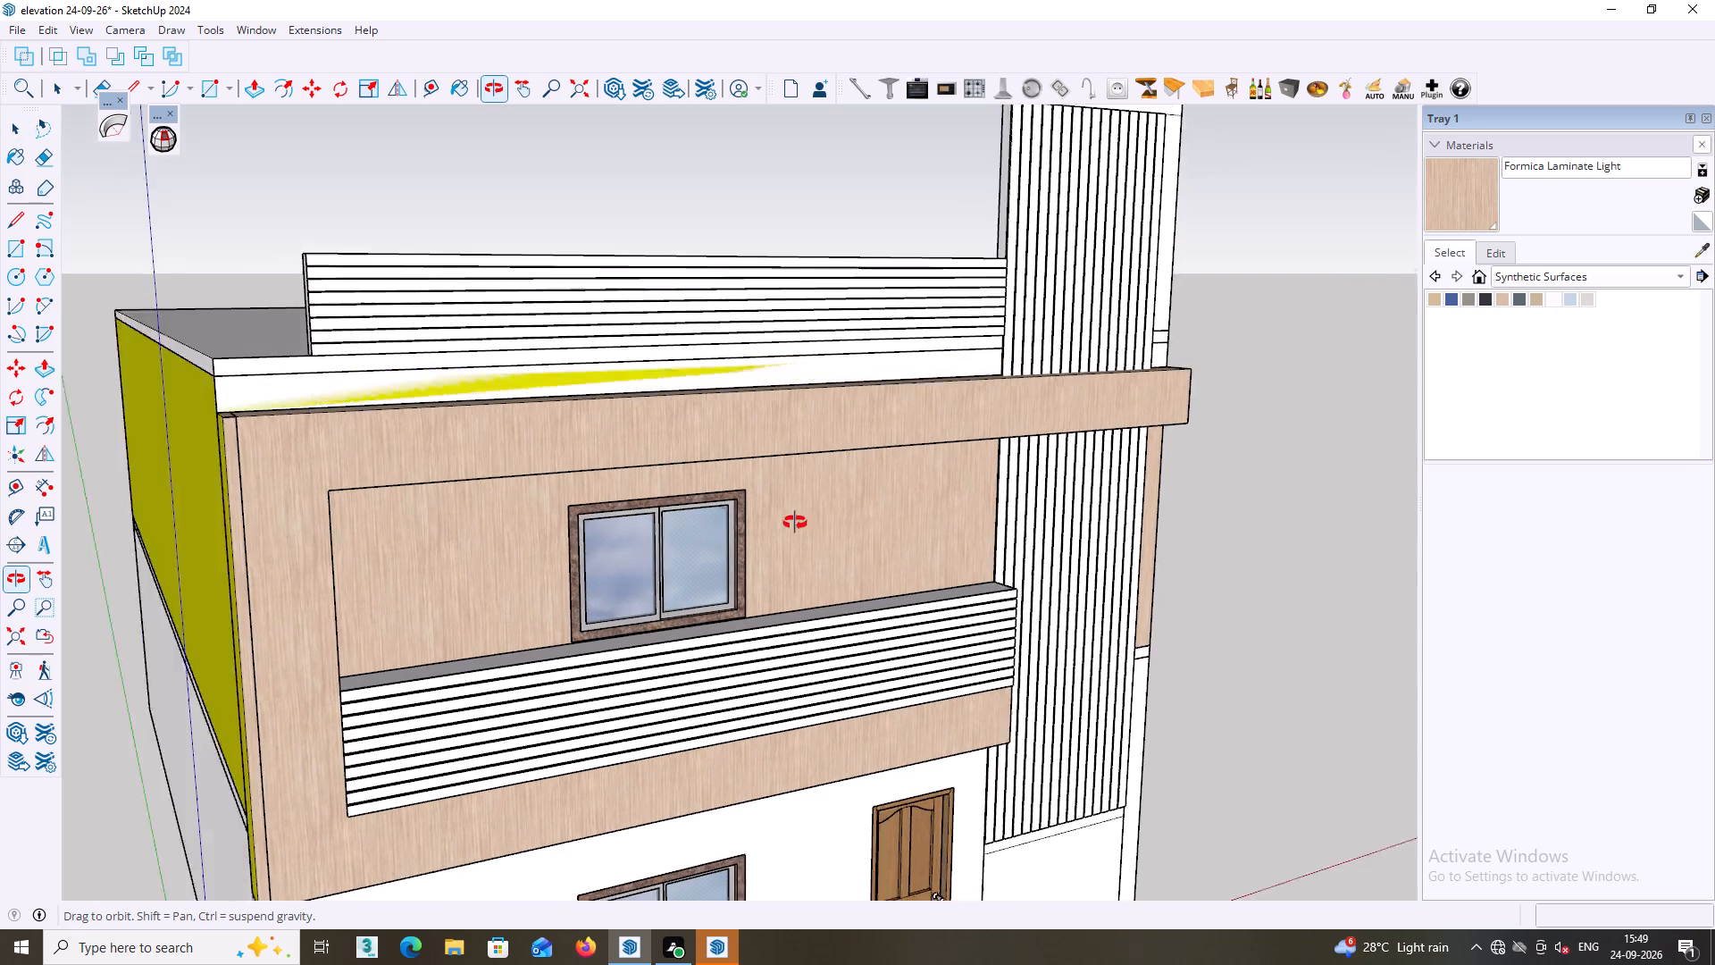
pyautogui.moveTo(795, 523); pyautogui.dragTo(1016, 492, button='middle')
pyautogui.moveTo(314, 627); pyautogui.dragTo(418, 612, button='middle')
pyautogui.scroll(2, 535, 592)
pyautogui.moveTo(567, 601); pyautogui.dragTo(387, 626, button='middle')
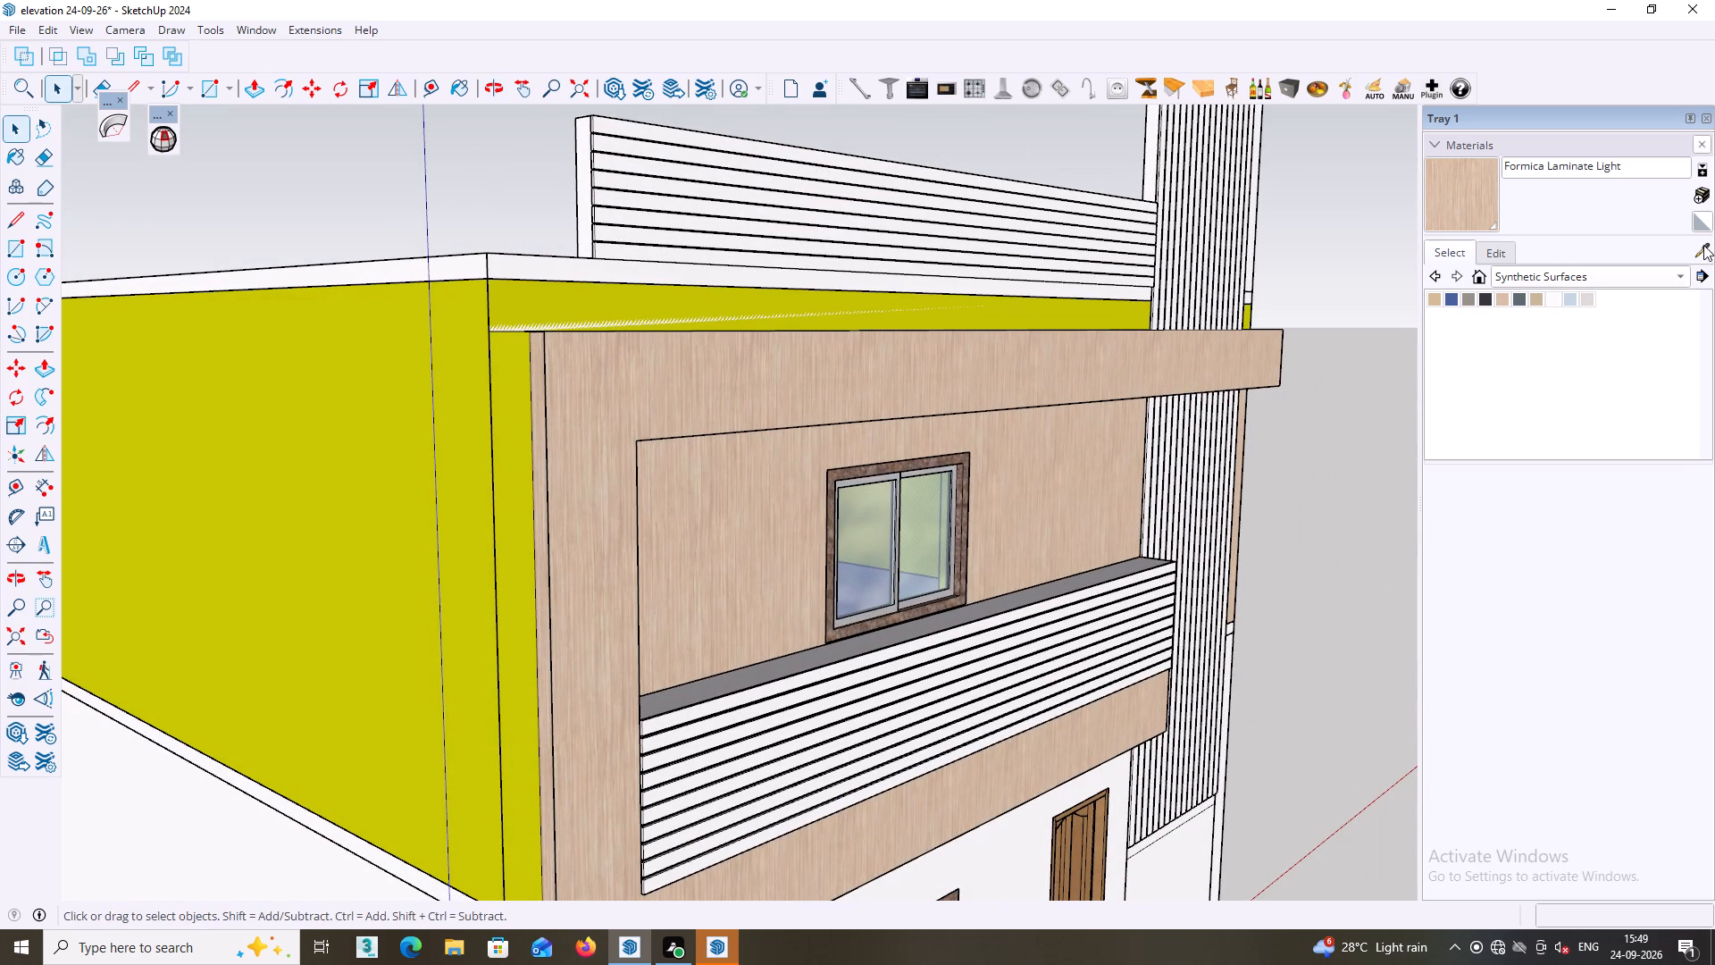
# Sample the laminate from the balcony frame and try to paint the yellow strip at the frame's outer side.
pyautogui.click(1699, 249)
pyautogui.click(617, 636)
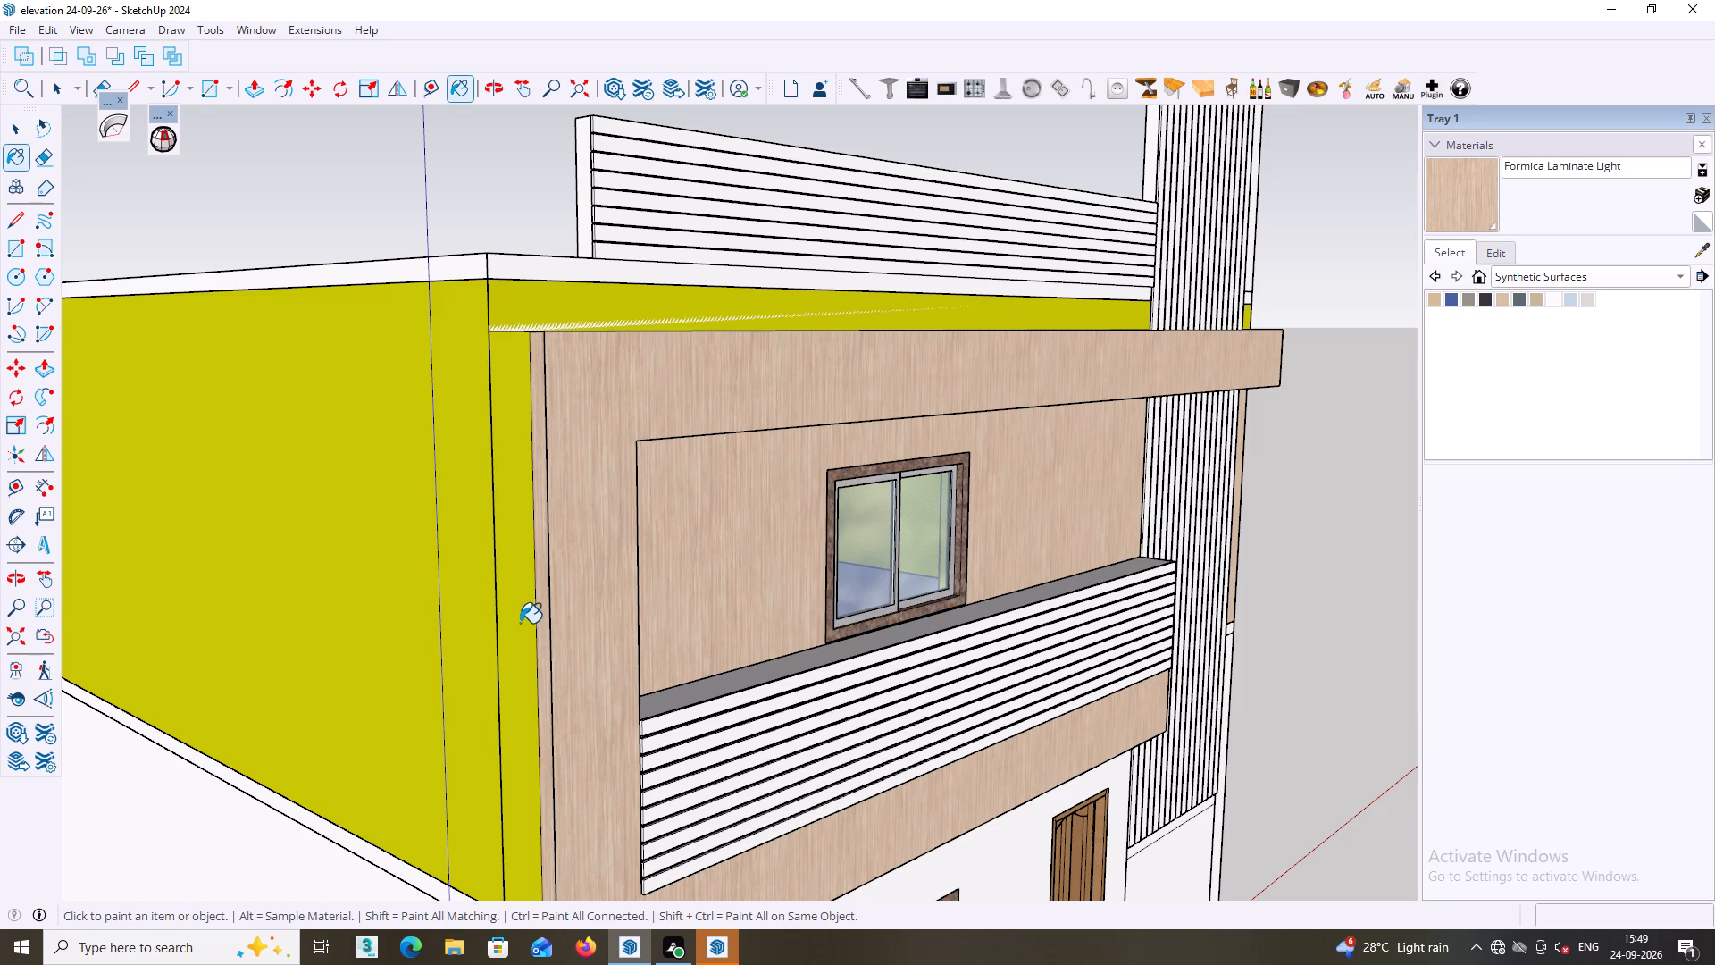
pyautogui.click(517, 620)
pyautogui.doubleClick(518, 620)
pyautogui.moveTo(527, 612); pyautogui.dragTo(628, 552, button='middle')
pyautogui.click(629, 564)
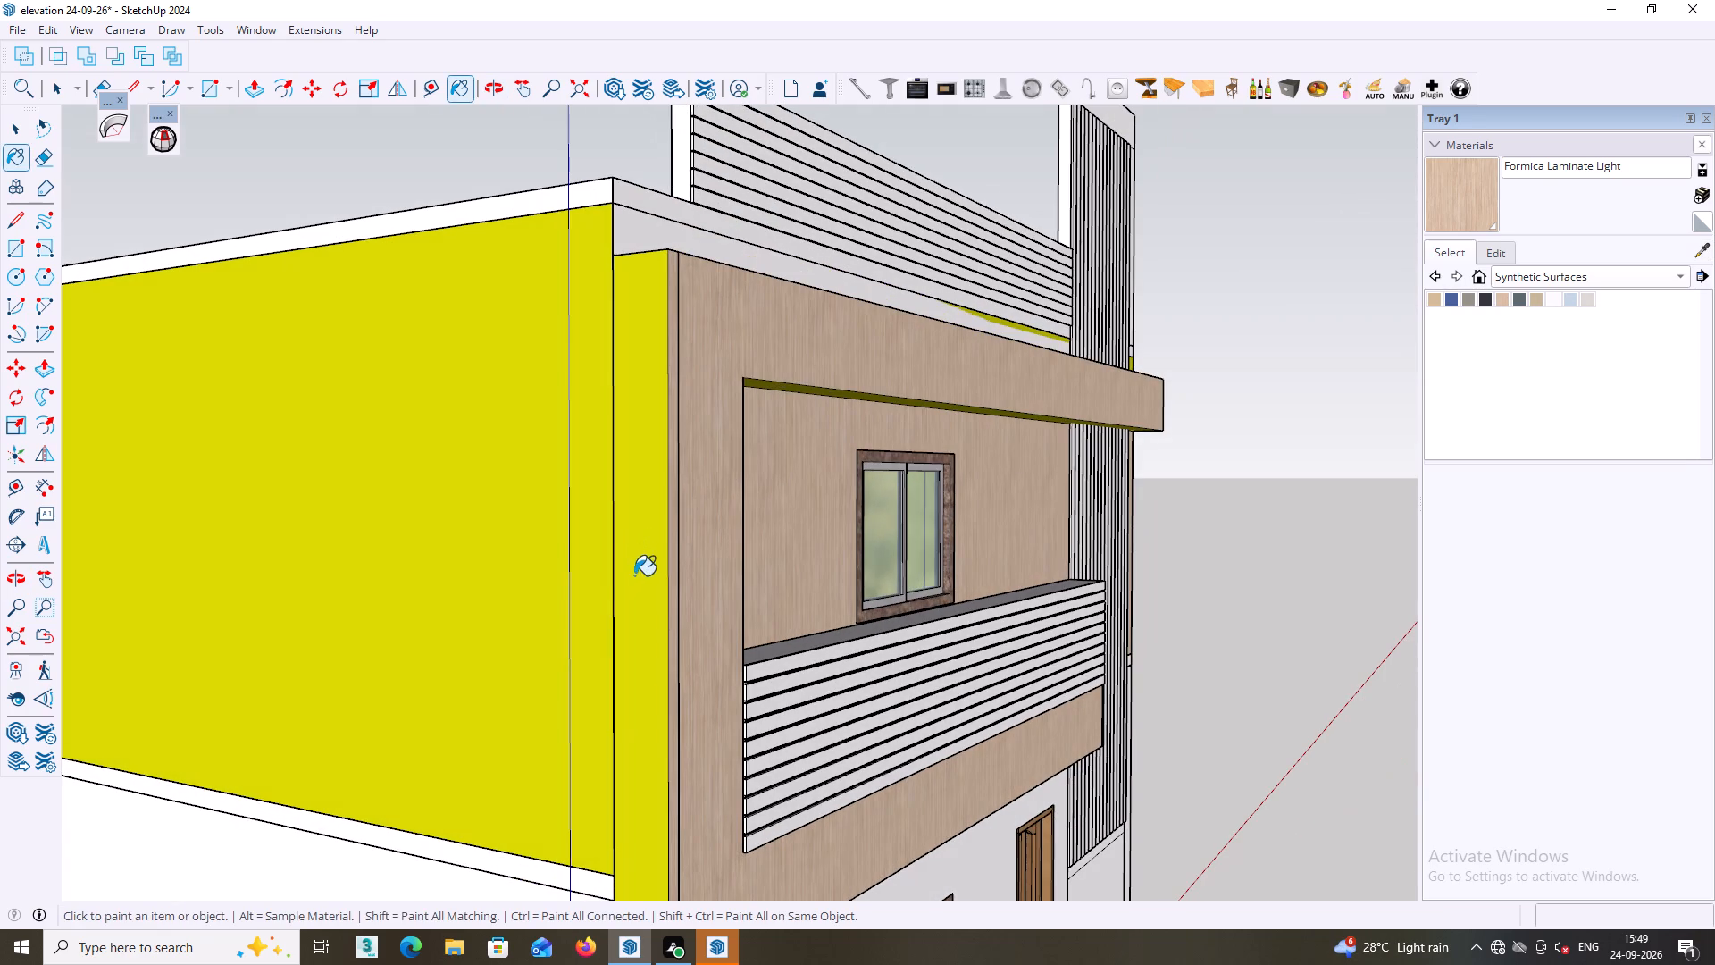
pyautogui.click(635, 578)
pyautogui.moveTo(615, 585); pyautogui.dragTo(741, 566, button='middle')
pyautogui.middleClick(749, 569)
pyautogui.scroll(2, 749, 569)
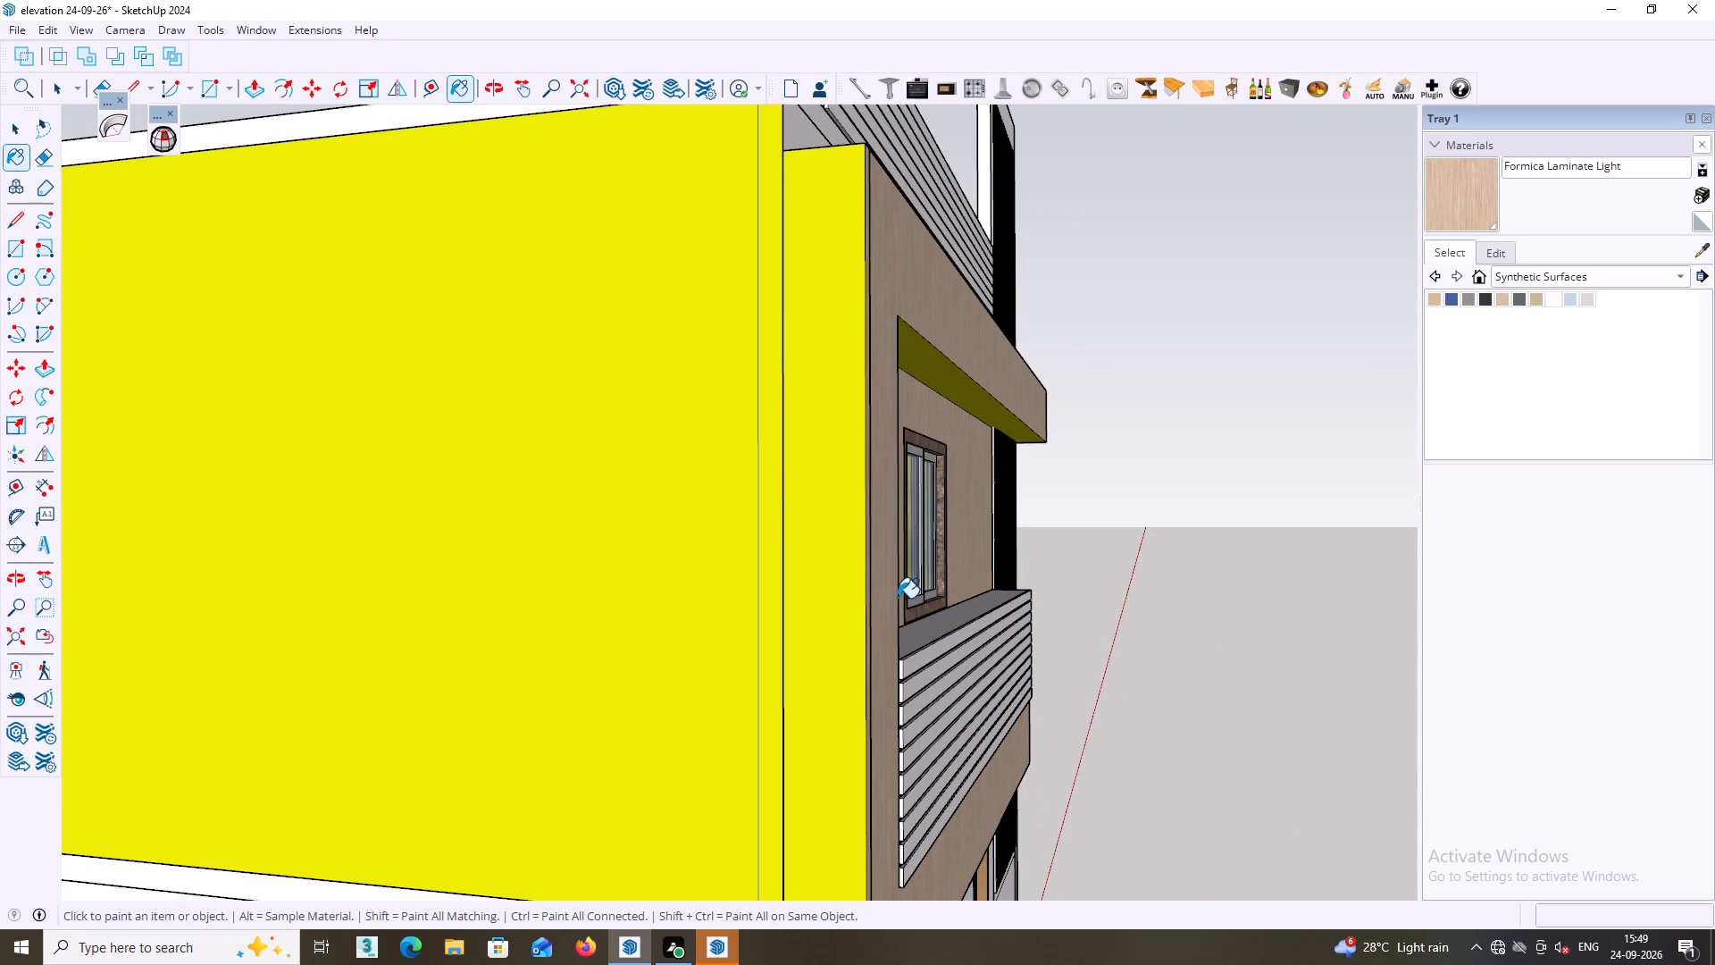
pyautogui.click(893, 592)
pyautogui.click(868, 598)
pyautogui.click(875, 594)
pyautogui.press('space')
# Inspect the side wall, roof edge and laminate front facade from above and from the front corner.
pyautogui.moveTo(1272, 375); pyautogui.dragTo(1083, 655, button='middle')
pyautogui.moveTo(1241, 635); pyautogui.dragTo(1239, 656, button='middle')
pyautogui.scroll(-4, 1237, 644)
pyautogui.moveTo(1240, 650); pyautogui.dragTo(1249, 668, button='middle')
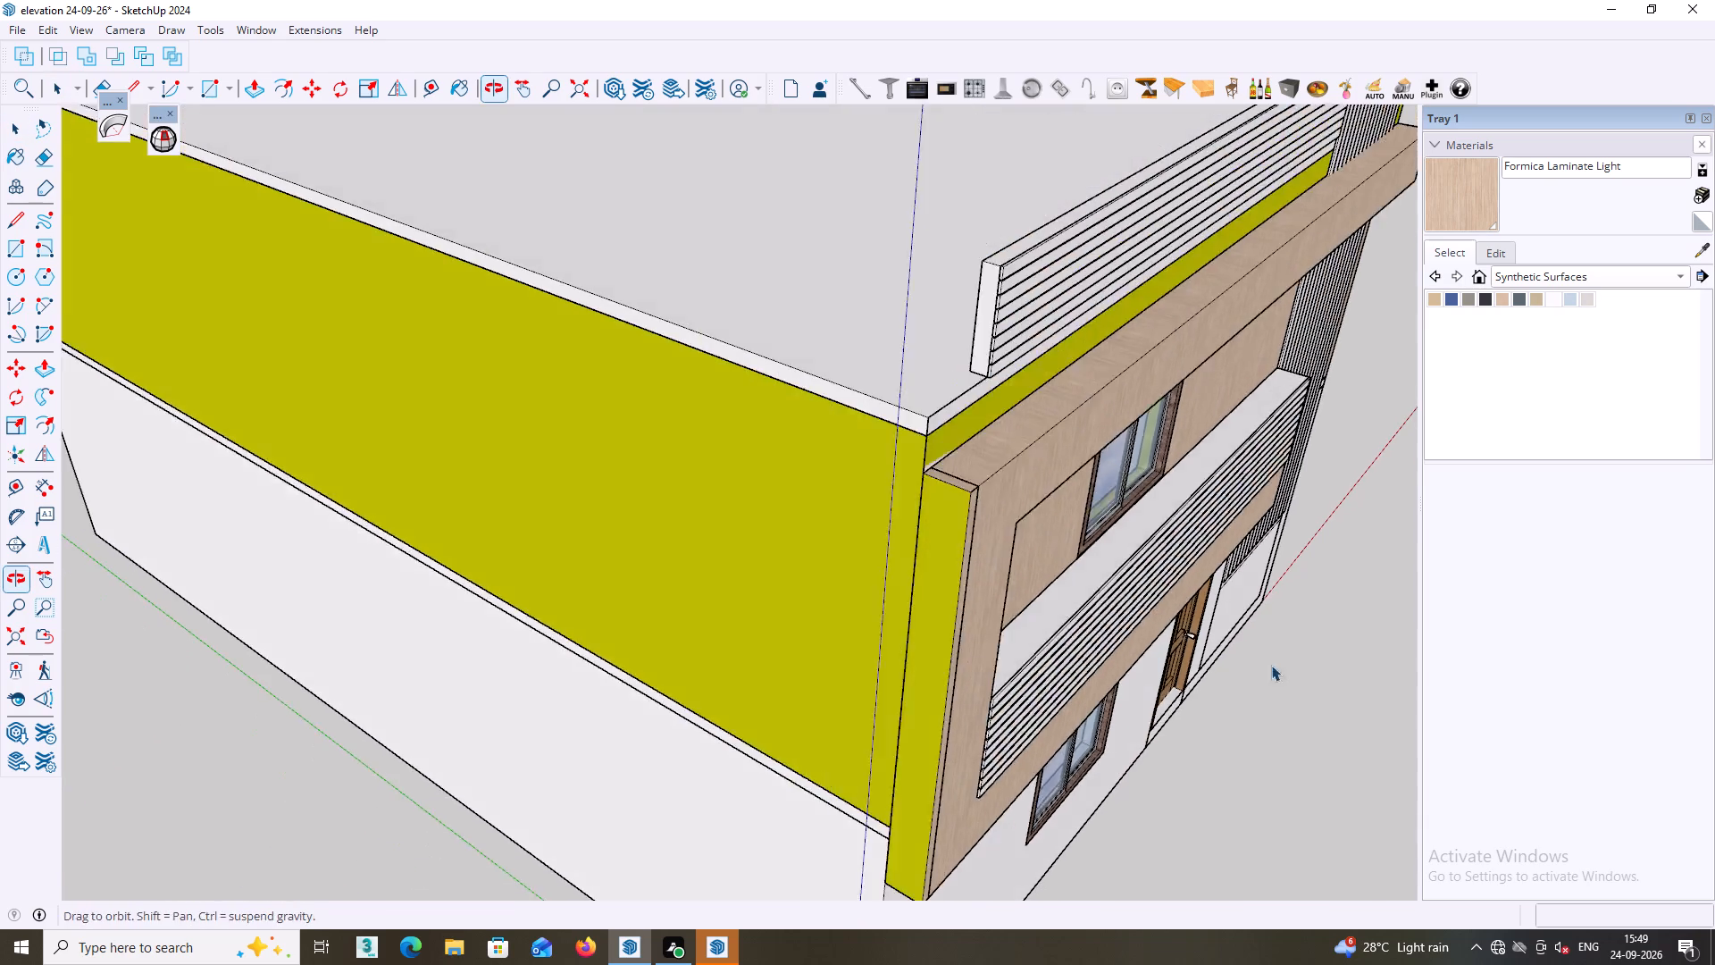
pyautogui.scroll(-3, 1271, 665)
pyautogui.middleClick(1236, 655)
pyautogui.moveTo(1221, 664); pyautogui.dragTo(1220, 672, button='middle')
pyautogui.click(272, 827)
pyautogui.moveTo(381, 764); pyautogui.dragTo(266, 725, button='middle')
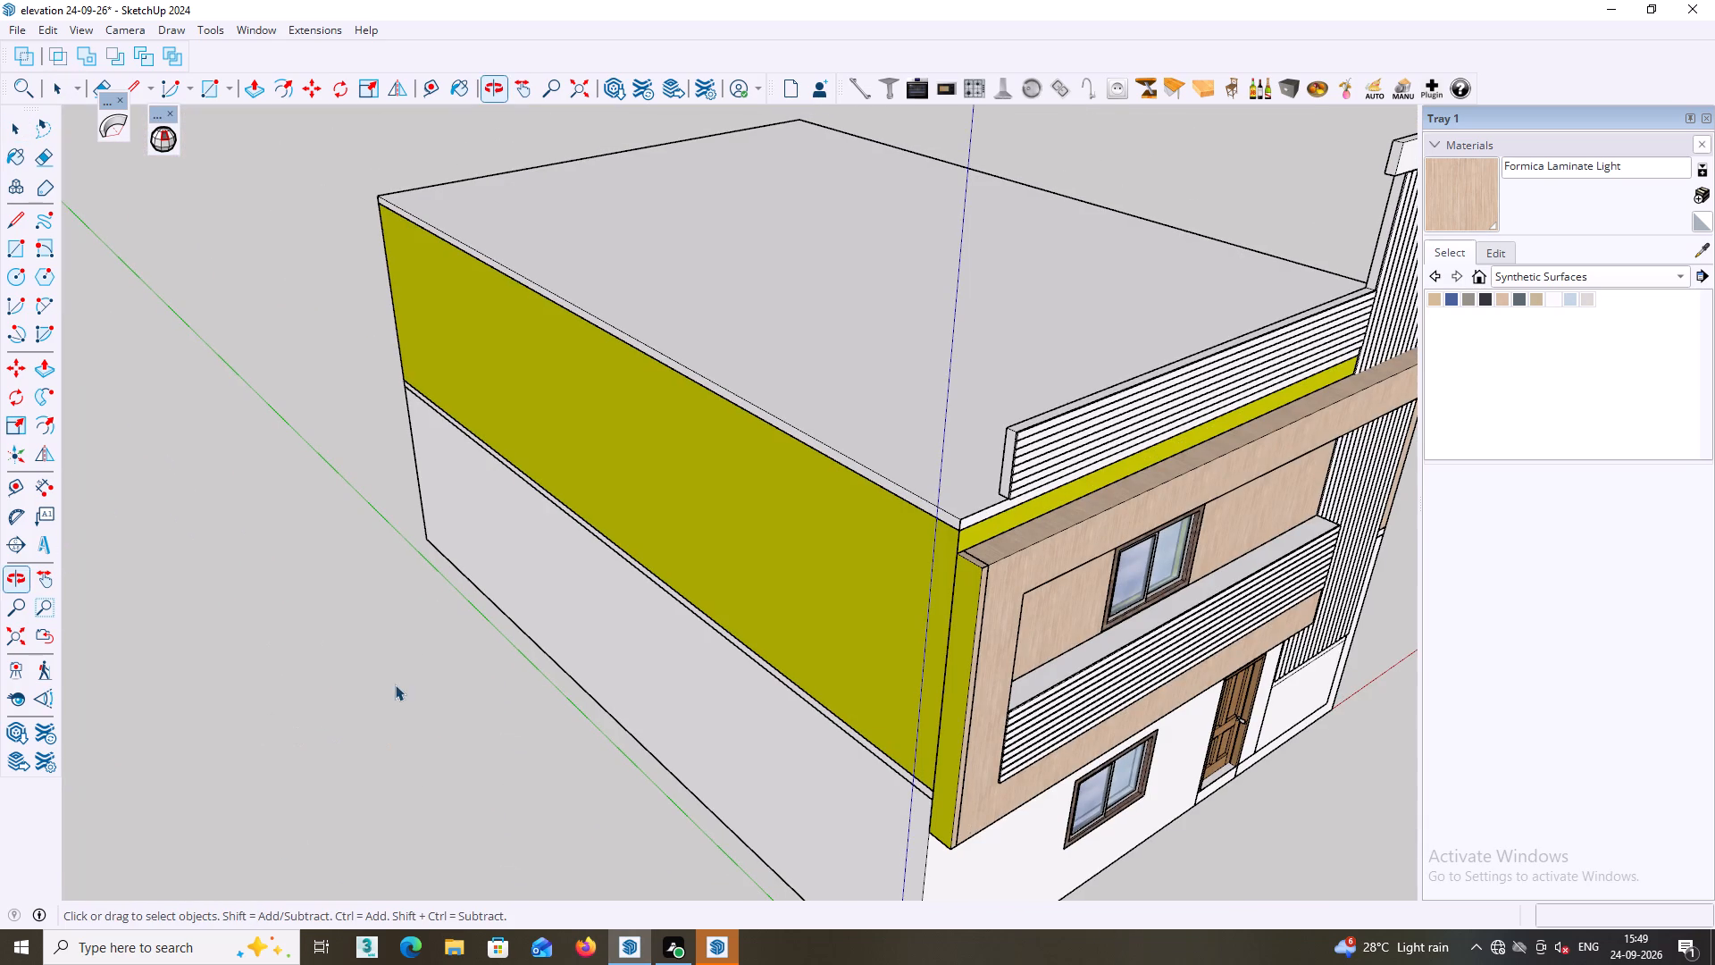
pyautogui.moveTo(497, 657); pyautogui.dragTo(163, 501, button='middle')
pyautogui.moveTo(335, 440); pyautogui.dragTo(167, 551, button='middle')
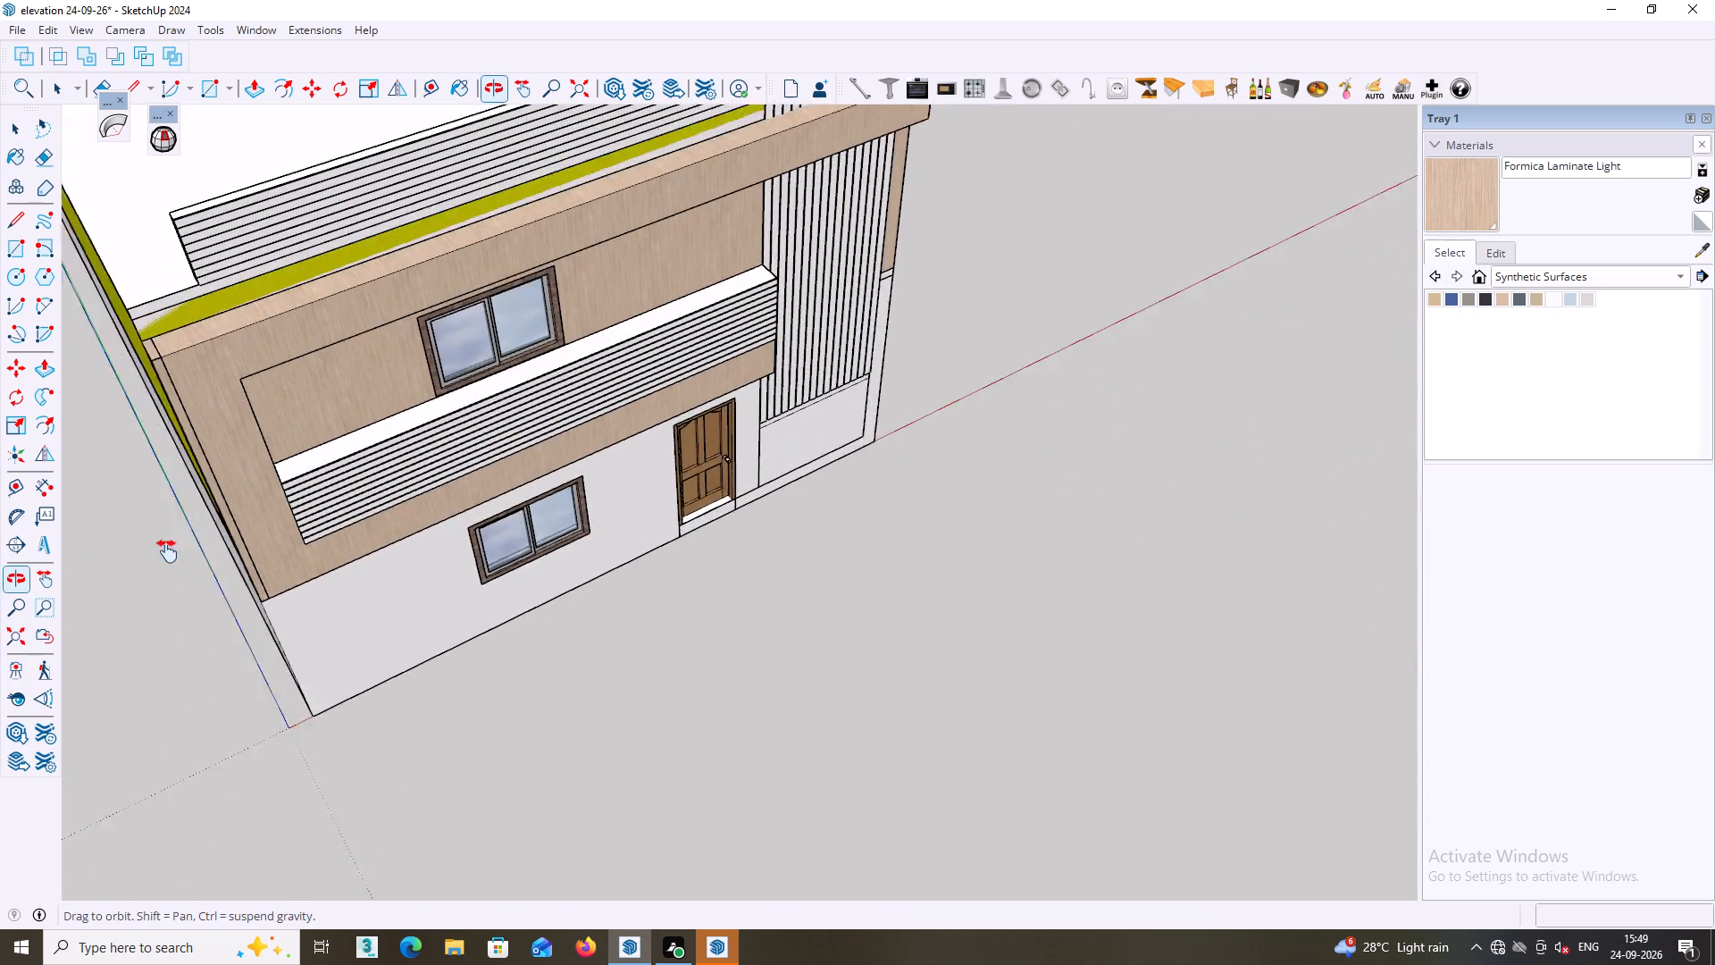